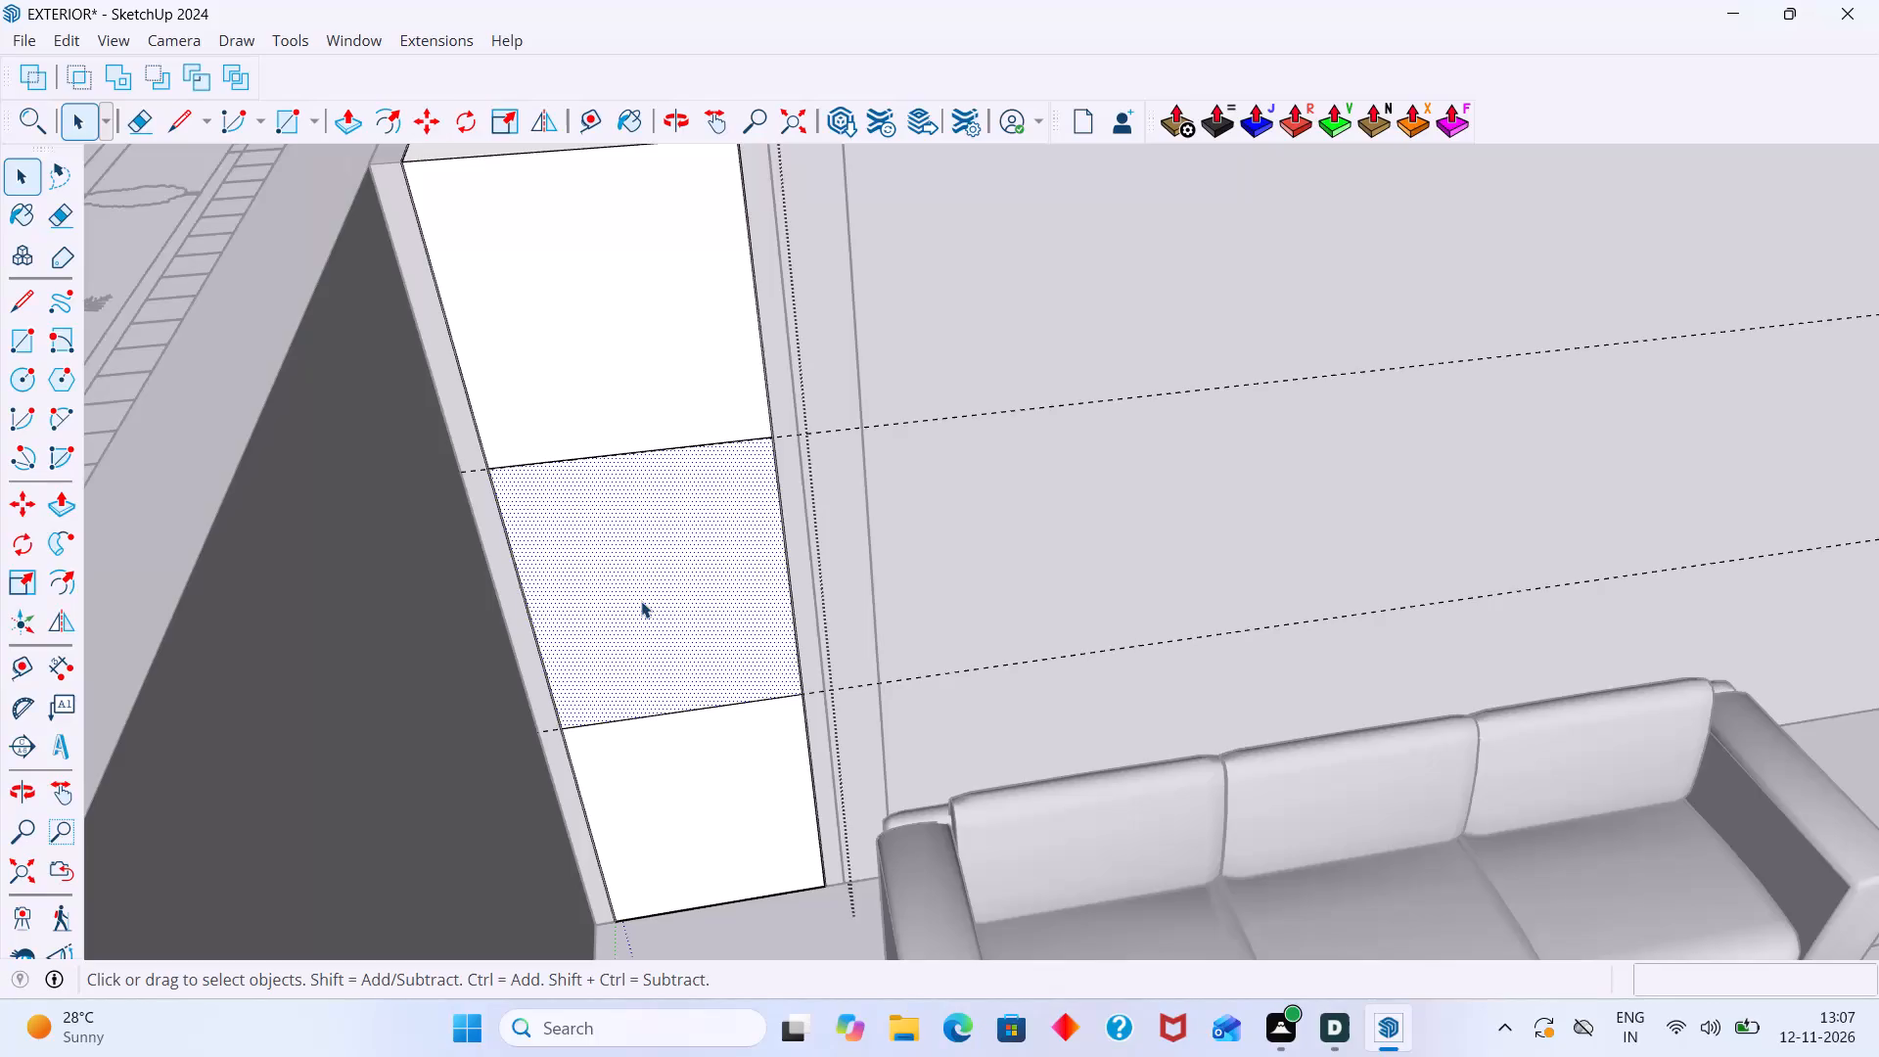
Push the face between the two guides through the narrow wall piece beside the sofa wall and delete the remaining face, leaving a window opening.
{"action": "key", "text": "p"}
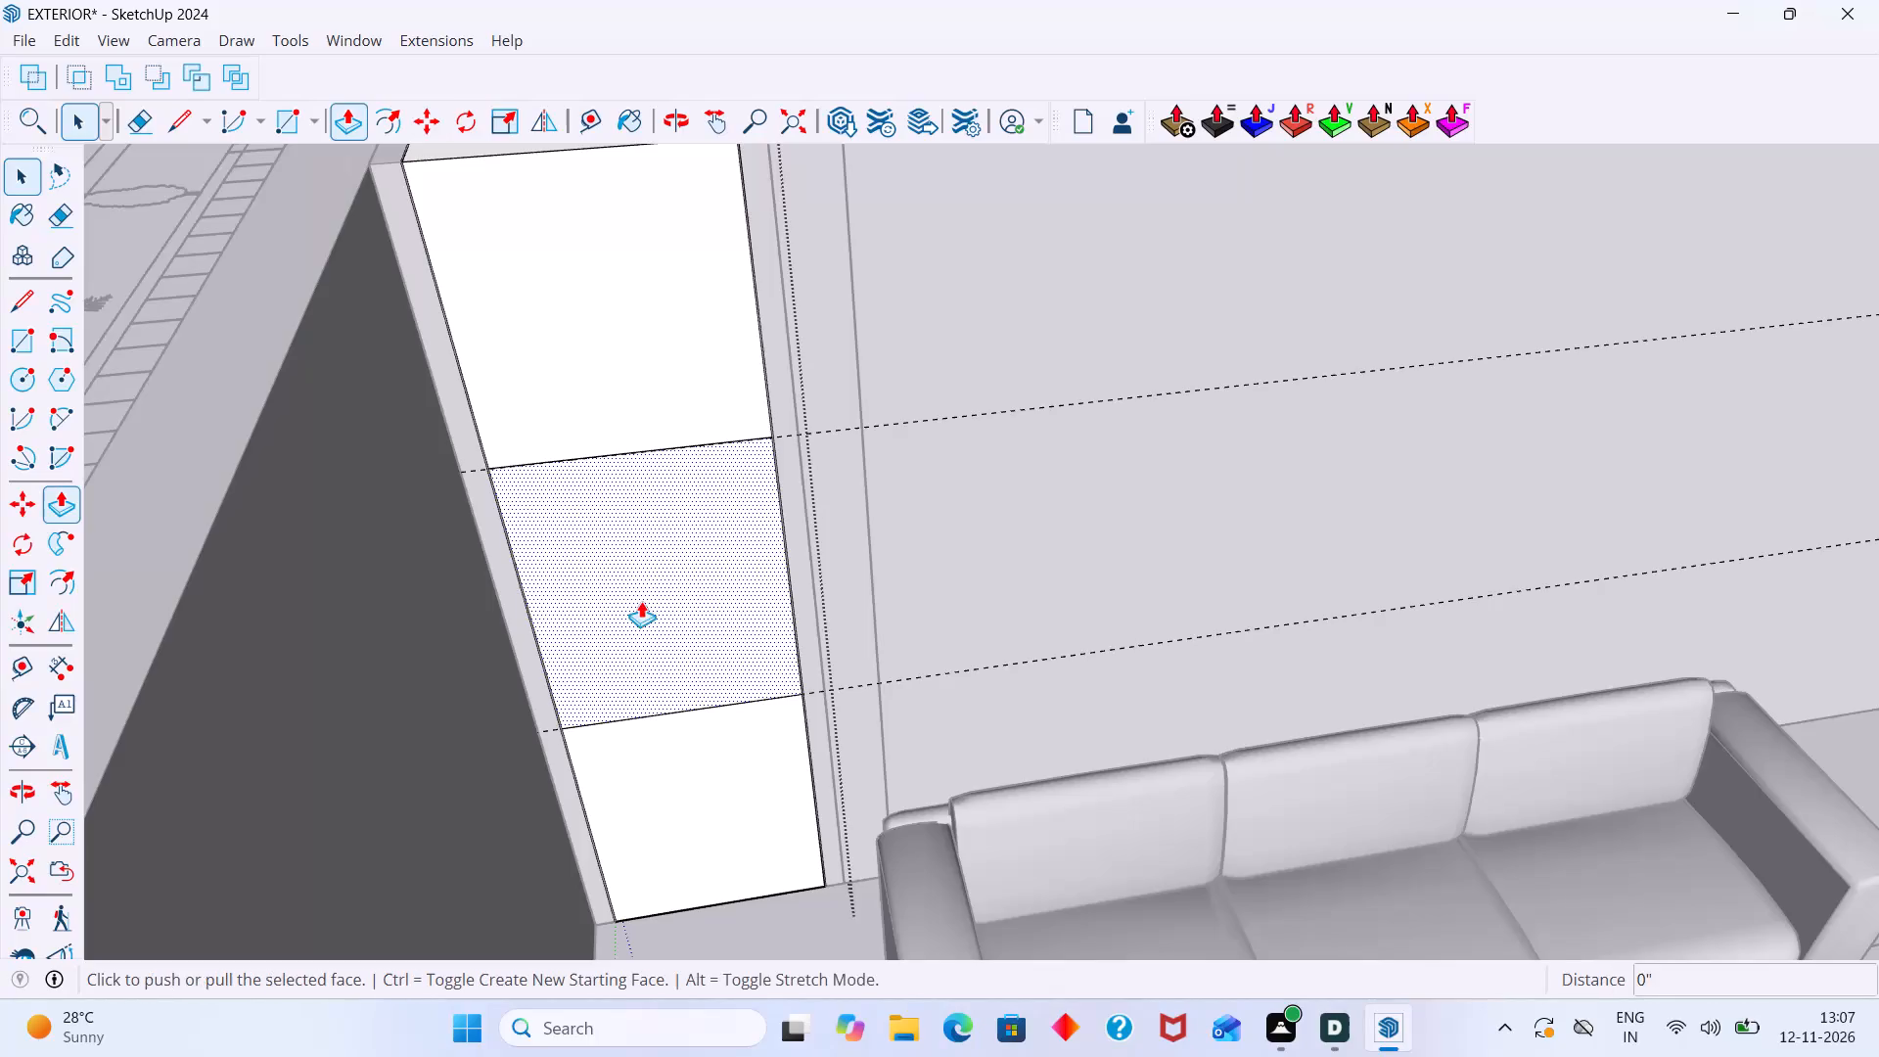
{"action": "left_click", "coordinate": [641, 601]}
{"action": "middle_click_drag", "start_coordinate": [636, 488], "coordinate": [560, 627]}
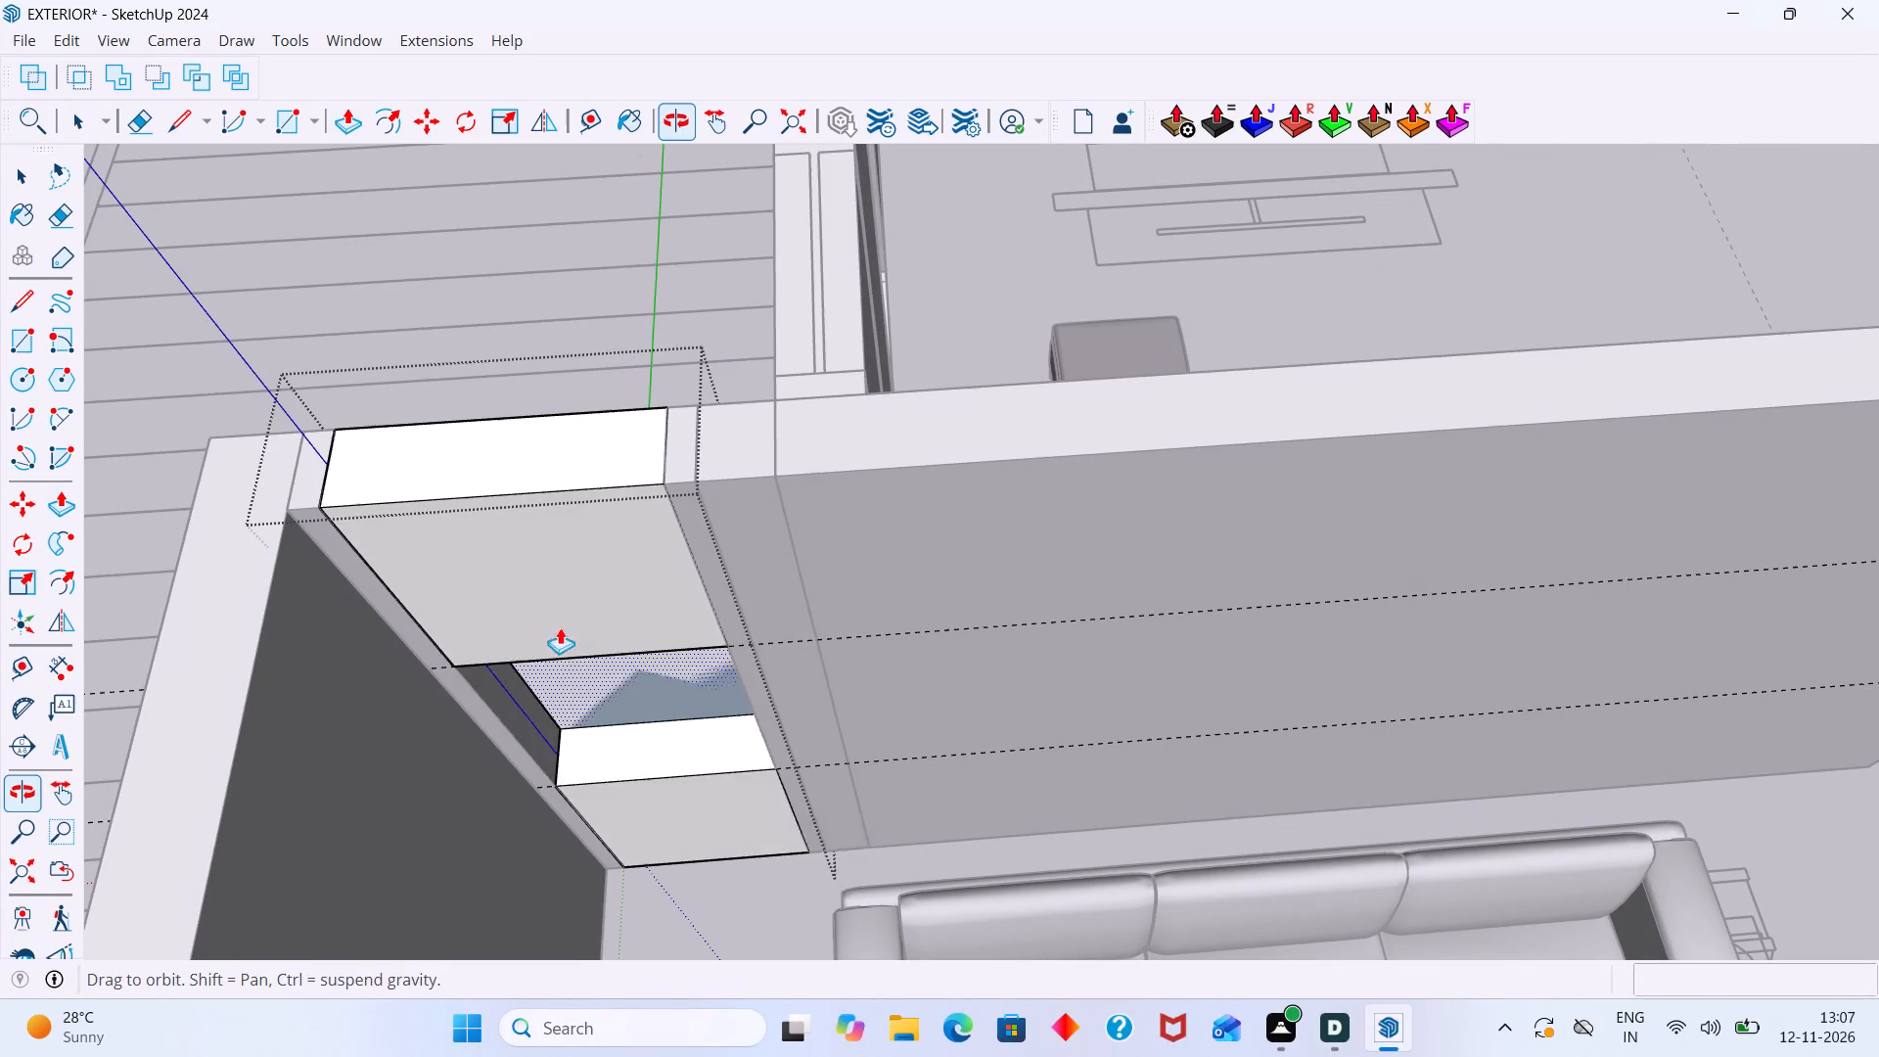
{"action": "middle_click_drag", "start_coordinate": [560, 627], "coordinate": [572, 684]}
{"action": "left_click", "coordinate": [605, 412]}
{"action": "middle_click_drag", "start_coordinate": [603, 692], "coordinate": [584, 591]}
{"action": "key", "text": "space"}
{"action": "middle_click_drag", "start_coordinate": [608, 608], "coordinate": [587, 569]}
{"action": "scroll", "coordinate": [587, 563], "scroll_direction": "up", "scroll_amount": 3}
{"action": "left_click", "coordinate": [587, 559]}
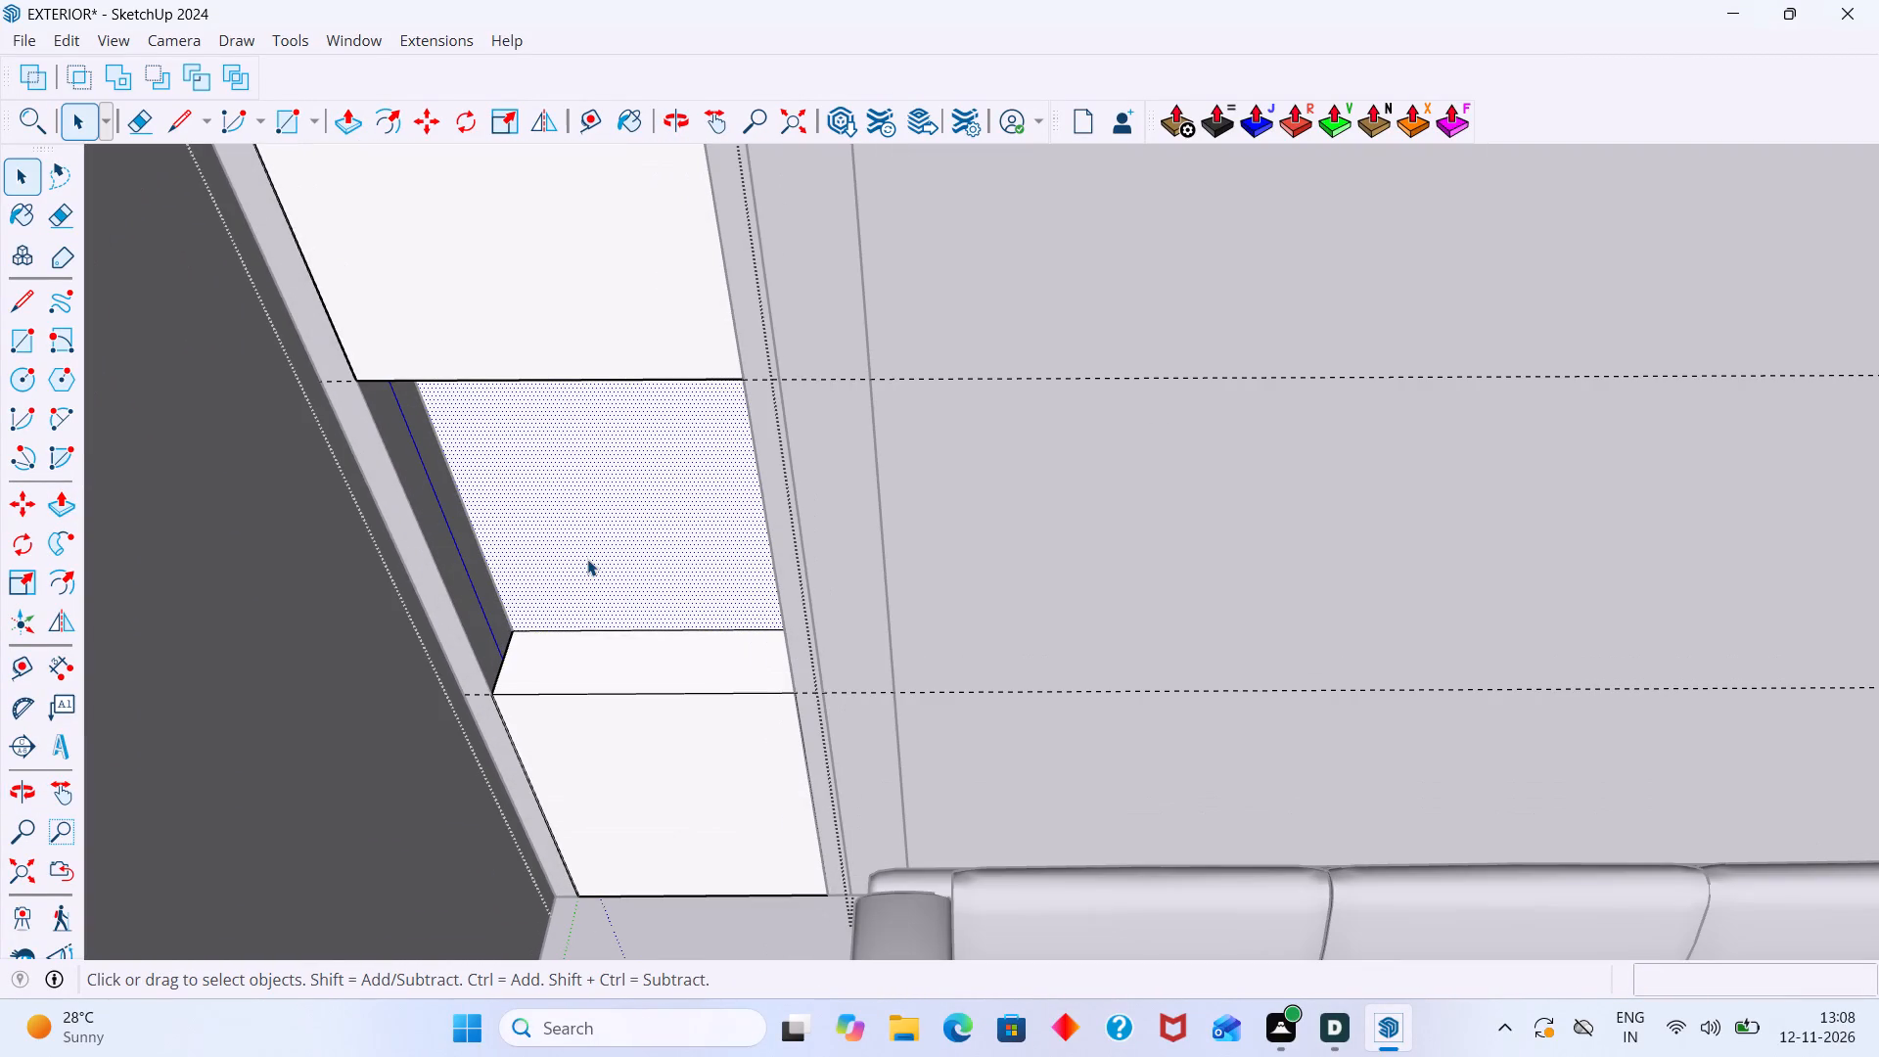
{"action": "key", "text": "Delete"}
{"action": "scroll", "coordinate": [591, 557], "scroll_direction": "down", "scroll_amount": 8}
{"action": "middle_click_drag", "start_coordinate": [609, 610], "coordinate": [705, 650]}
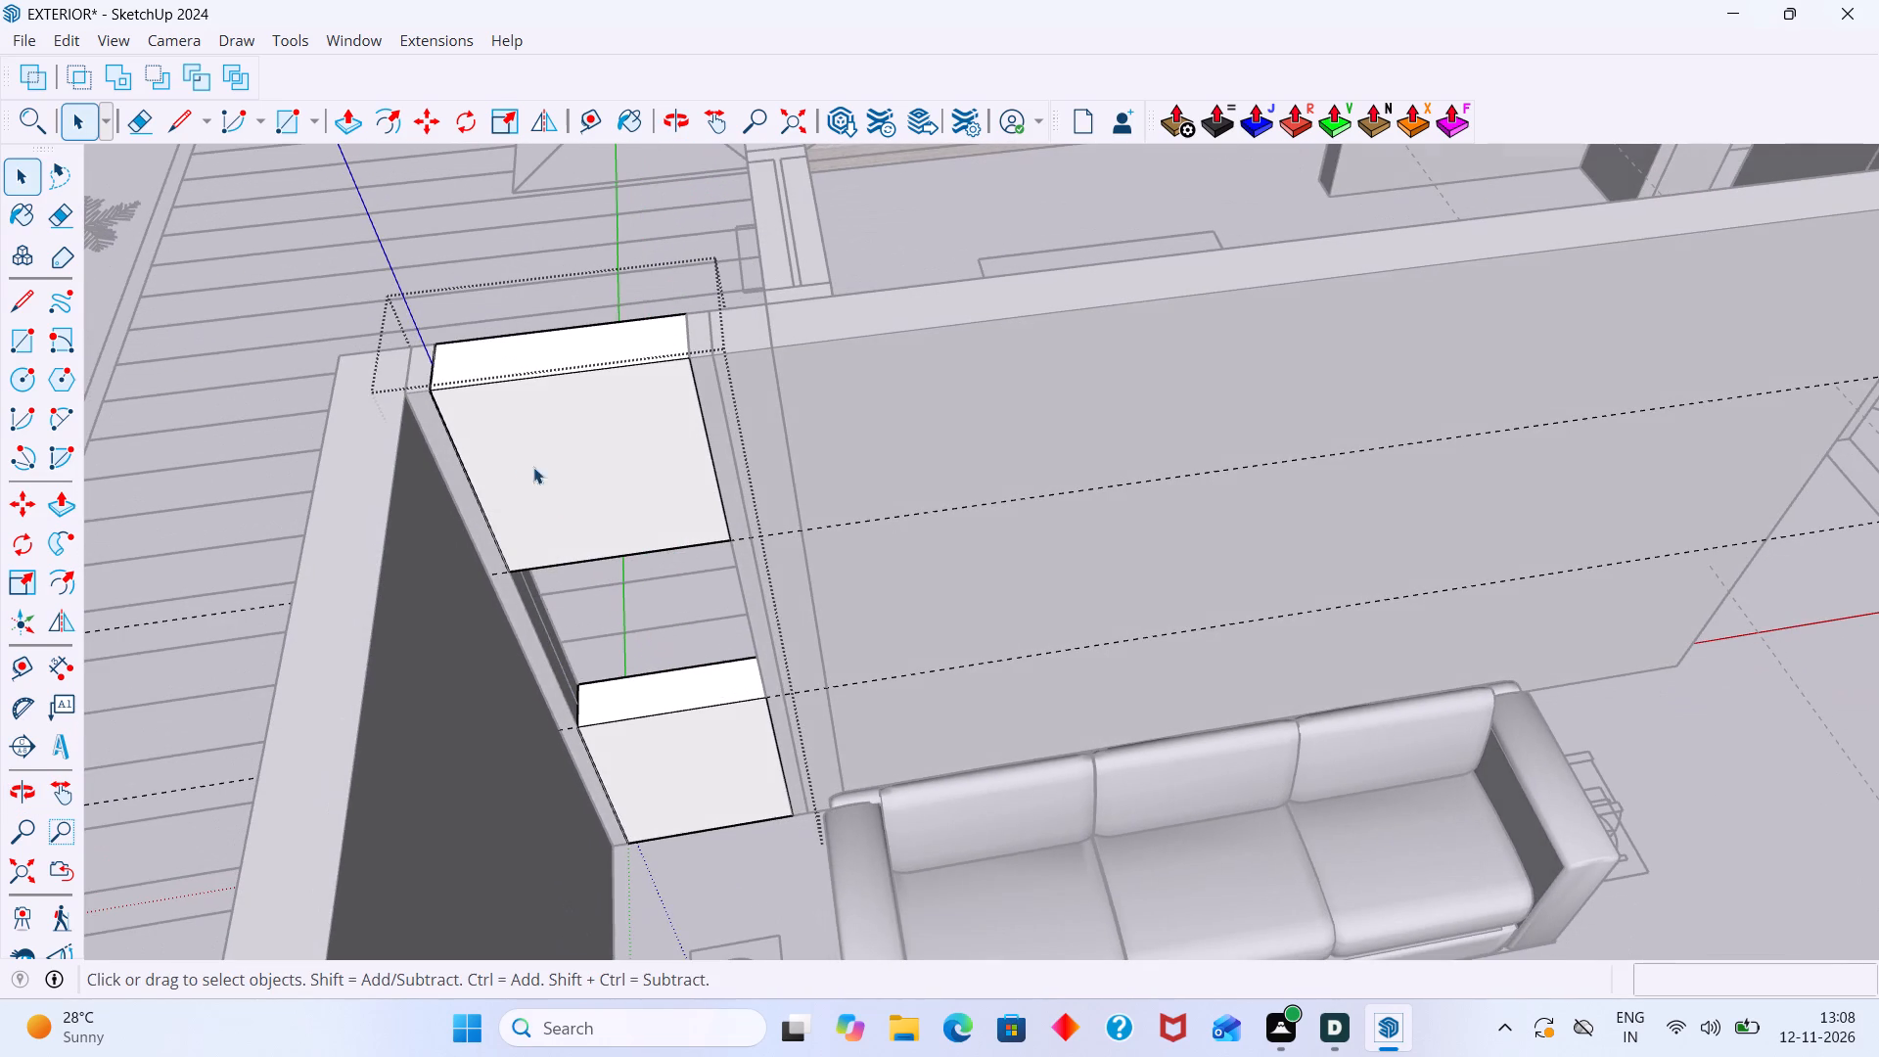
{"action": "scroll", "coordinate": [253, 448], "scroll_direction": "down", "scroll_amount": 10}
{"action": "left_click", "coordinate": [134, 817]}
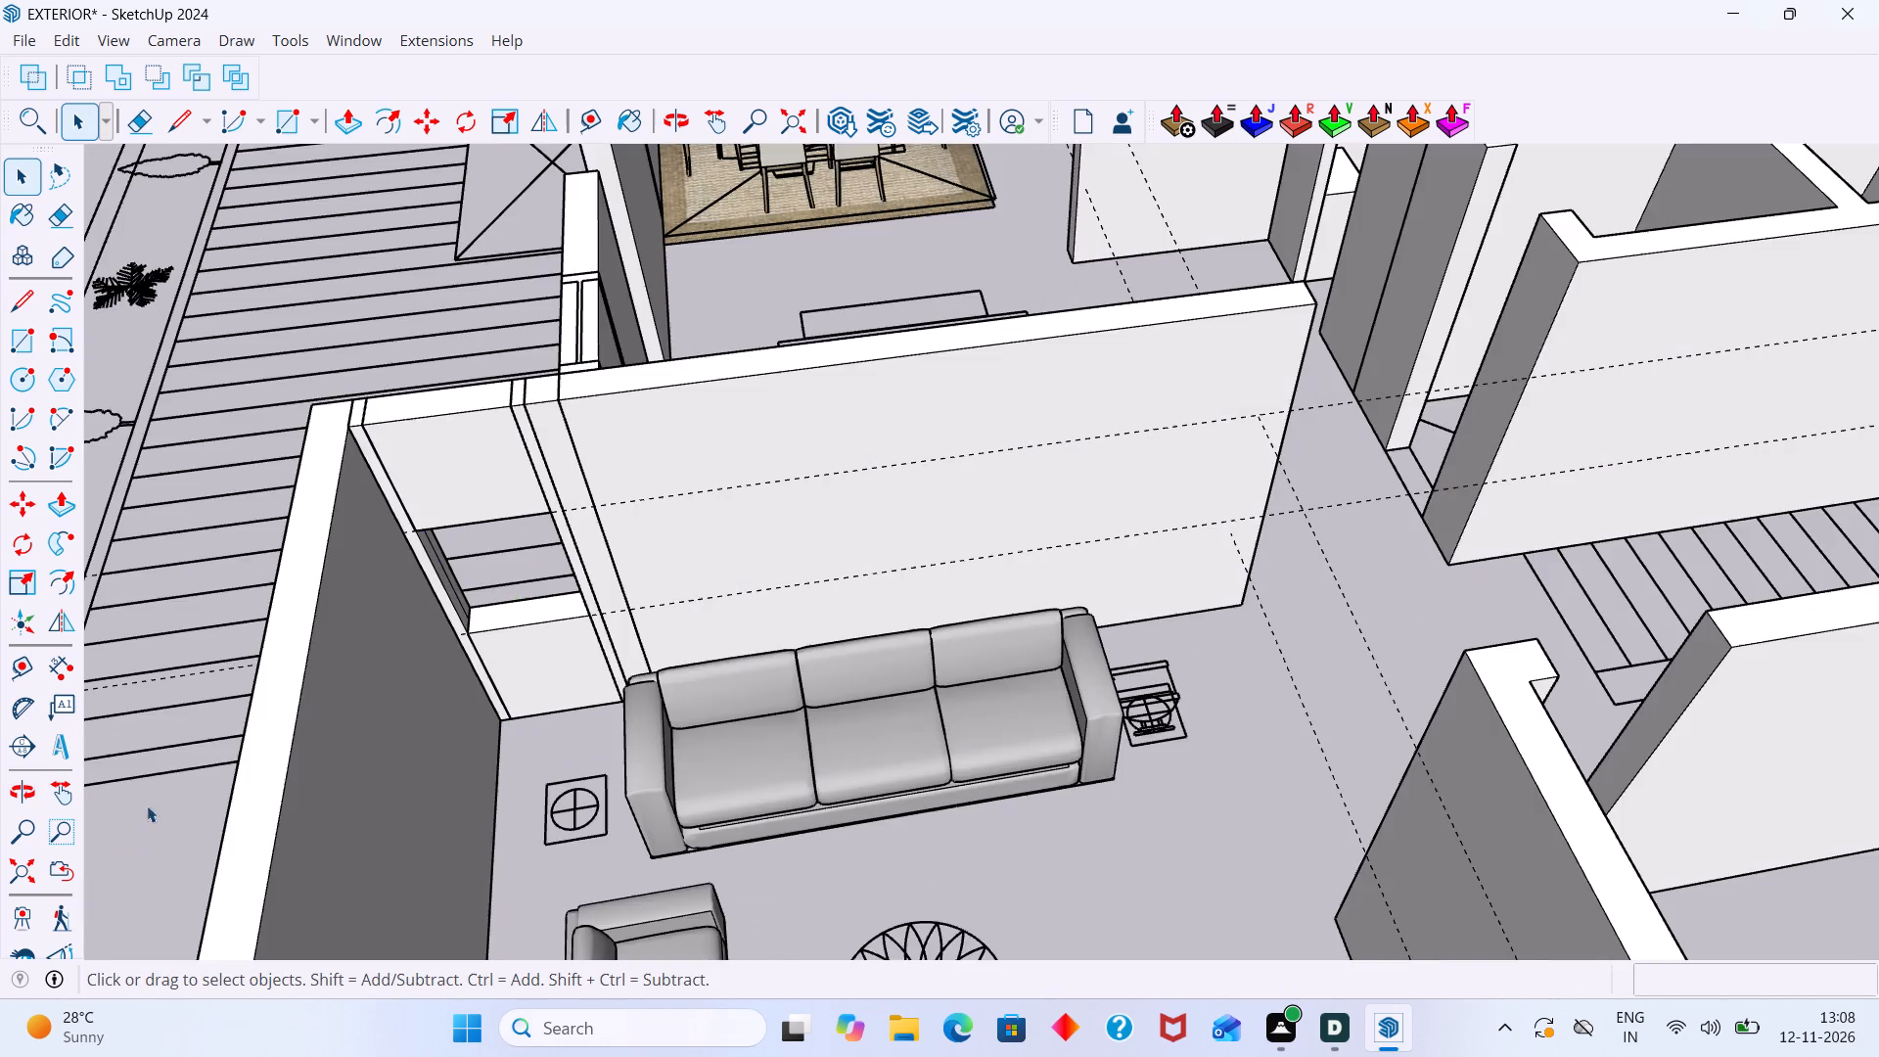
Open the side wall group for editing and erase the stray vertical edge on its jamb of the new window opening.
{"action": "middle_click_drag", "start_coordinate": [181, 779], "coordinate": [103, 717]}
{"action": "scroll", "coordinate": [543, 471], "scroll_direction": "up", "scroll_amount": 6}
{"action": "middle_click_drag", "start_coordinate": [428, 519], "coordinate": [336, 525]}
{"action": "scroll", "coordinate": [330, 518], "scroll_direction": "up", "scroll_amount": 4}
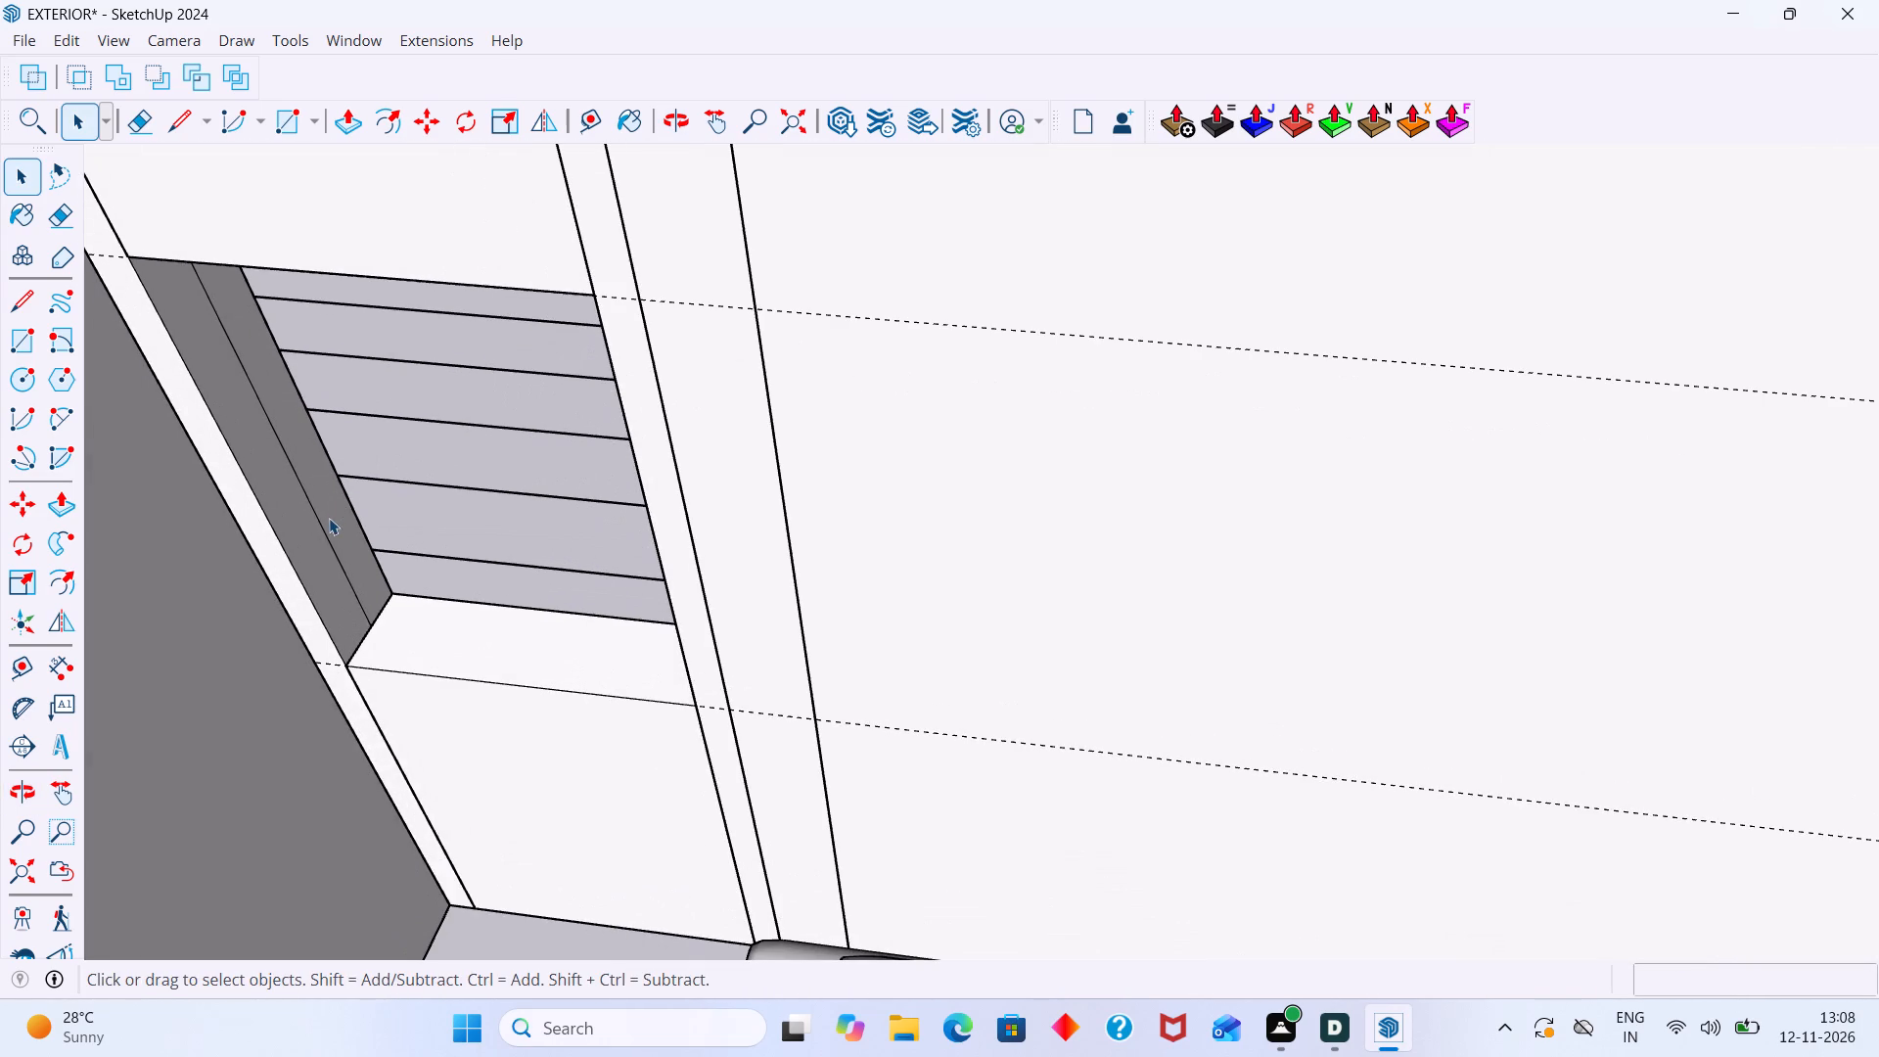
{"action": "left_click", "coordinate": [326, 521]}
{"action": "double_click", "coordinate": [322, 526]}
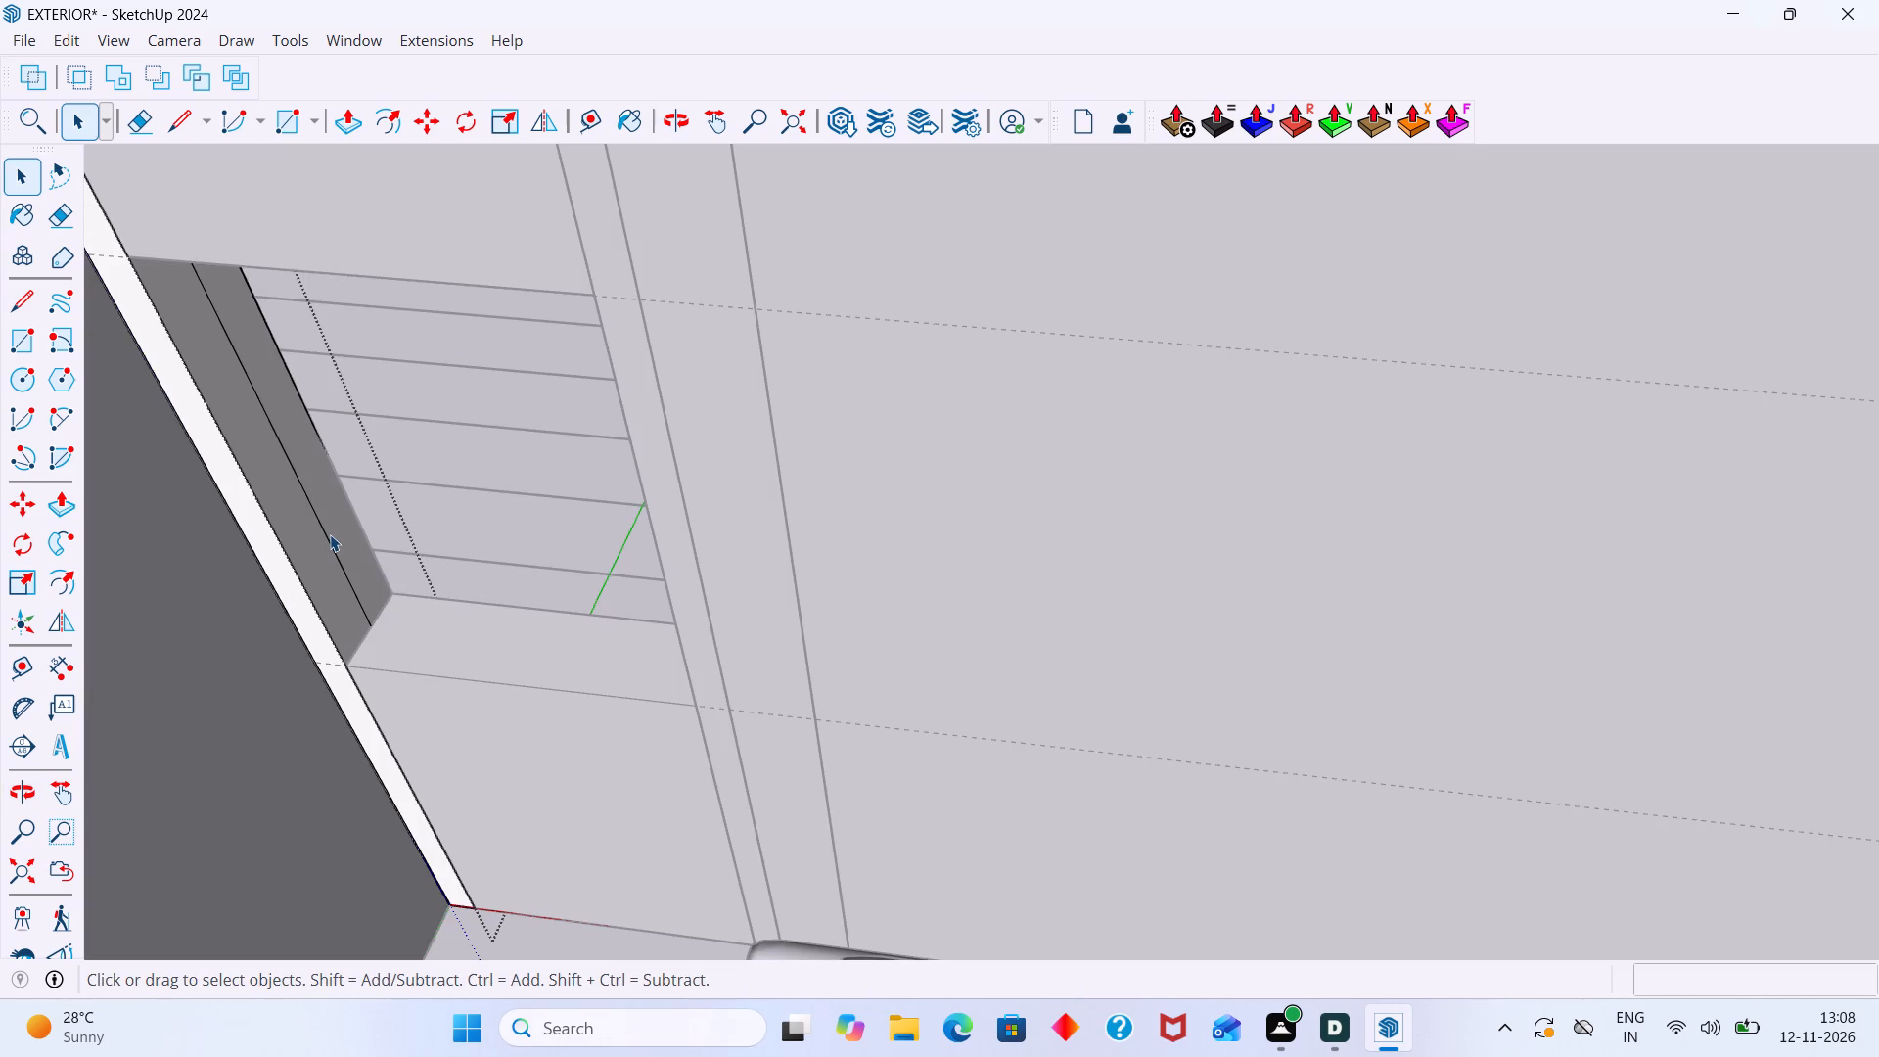
{"action": "key", "text": "e"}
{"action": "left_click_drag", "start_coordinate": [343, 528], "coordinate": [336, 553]}
Open the wall group on the opening's sofa side, erase the stray vertical edge on its jamb, and leave the group.
{"action": "scroll", "coordinate": [336, 549], "scroll_direction": "down", "scroll_amount": 3}
{"action": "middle_click_drag", "start_coordinate": [341, 589], "coordinate": [706, 536]}
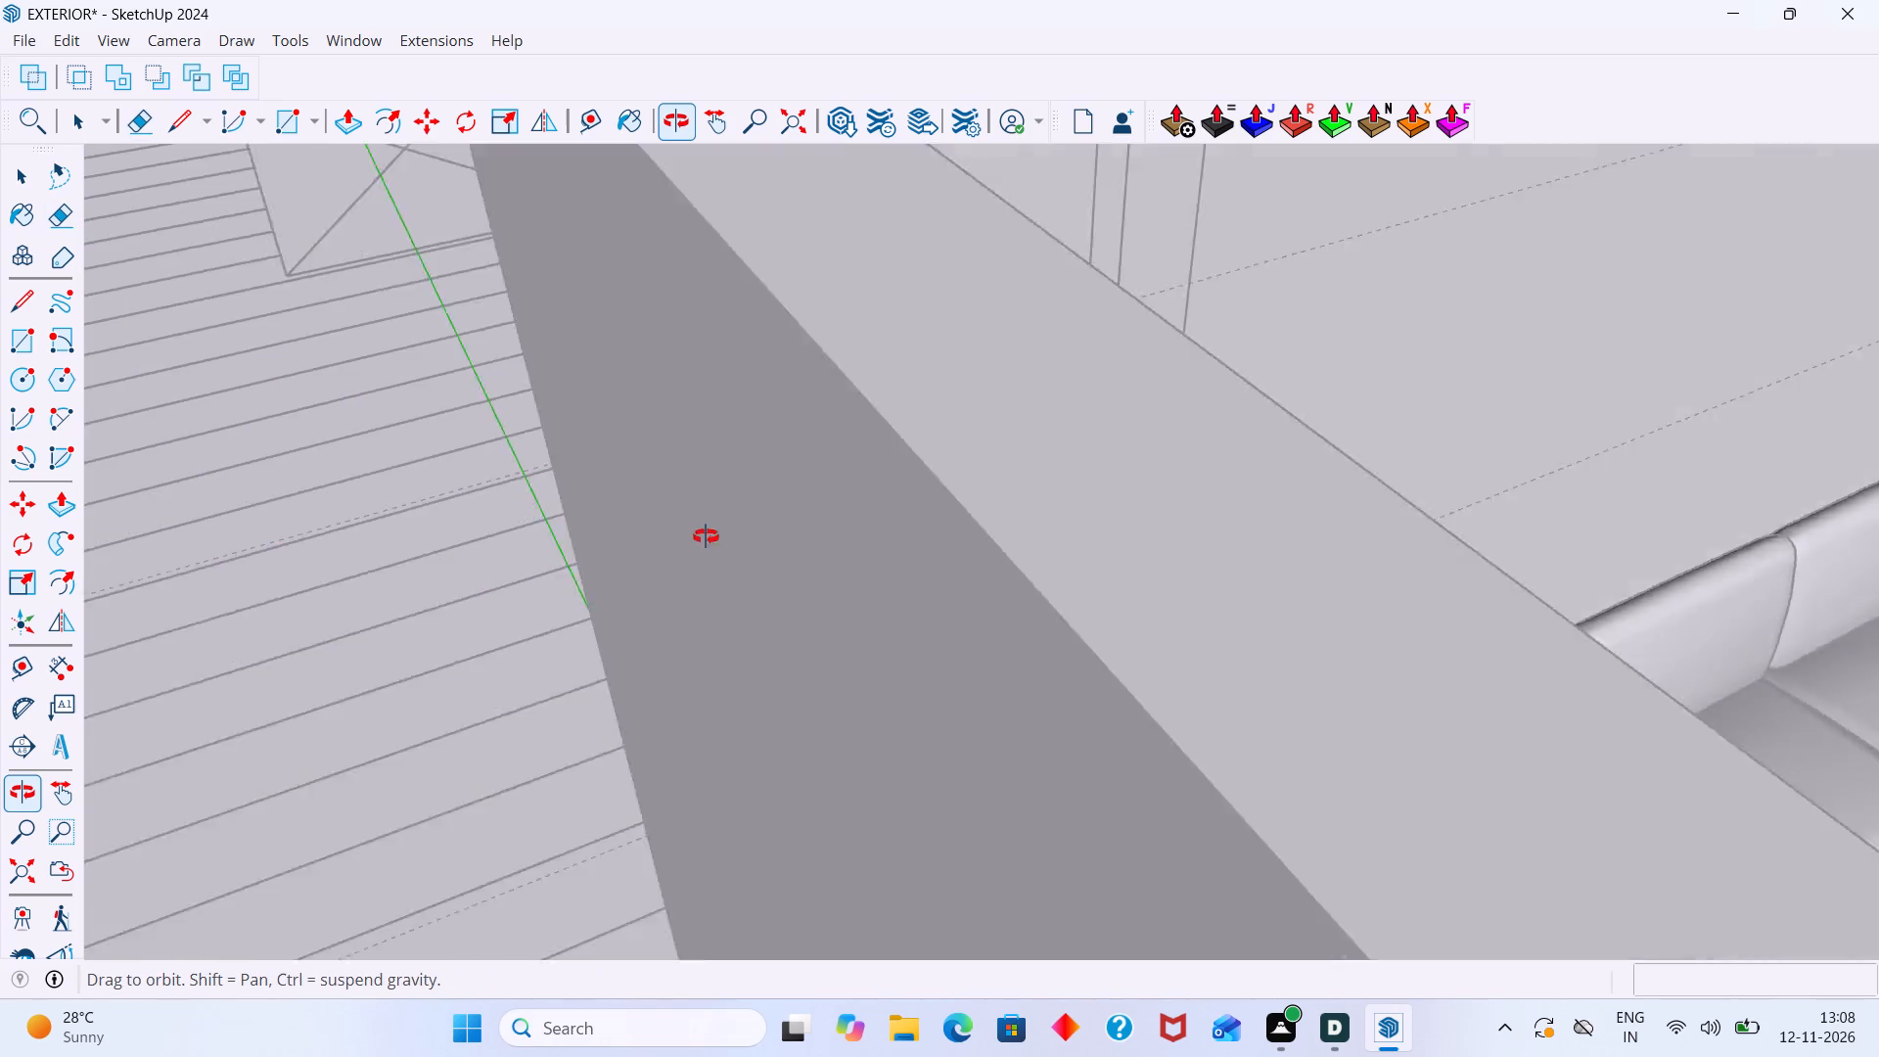
{"action": "middle_click_drag", "start_coordinate": [706, 536], "coordinate": [629, 594]}
{"action": "scroll", "coordinate": [952, 634], "scroll_direction": "up", "scroll_amount": 1}
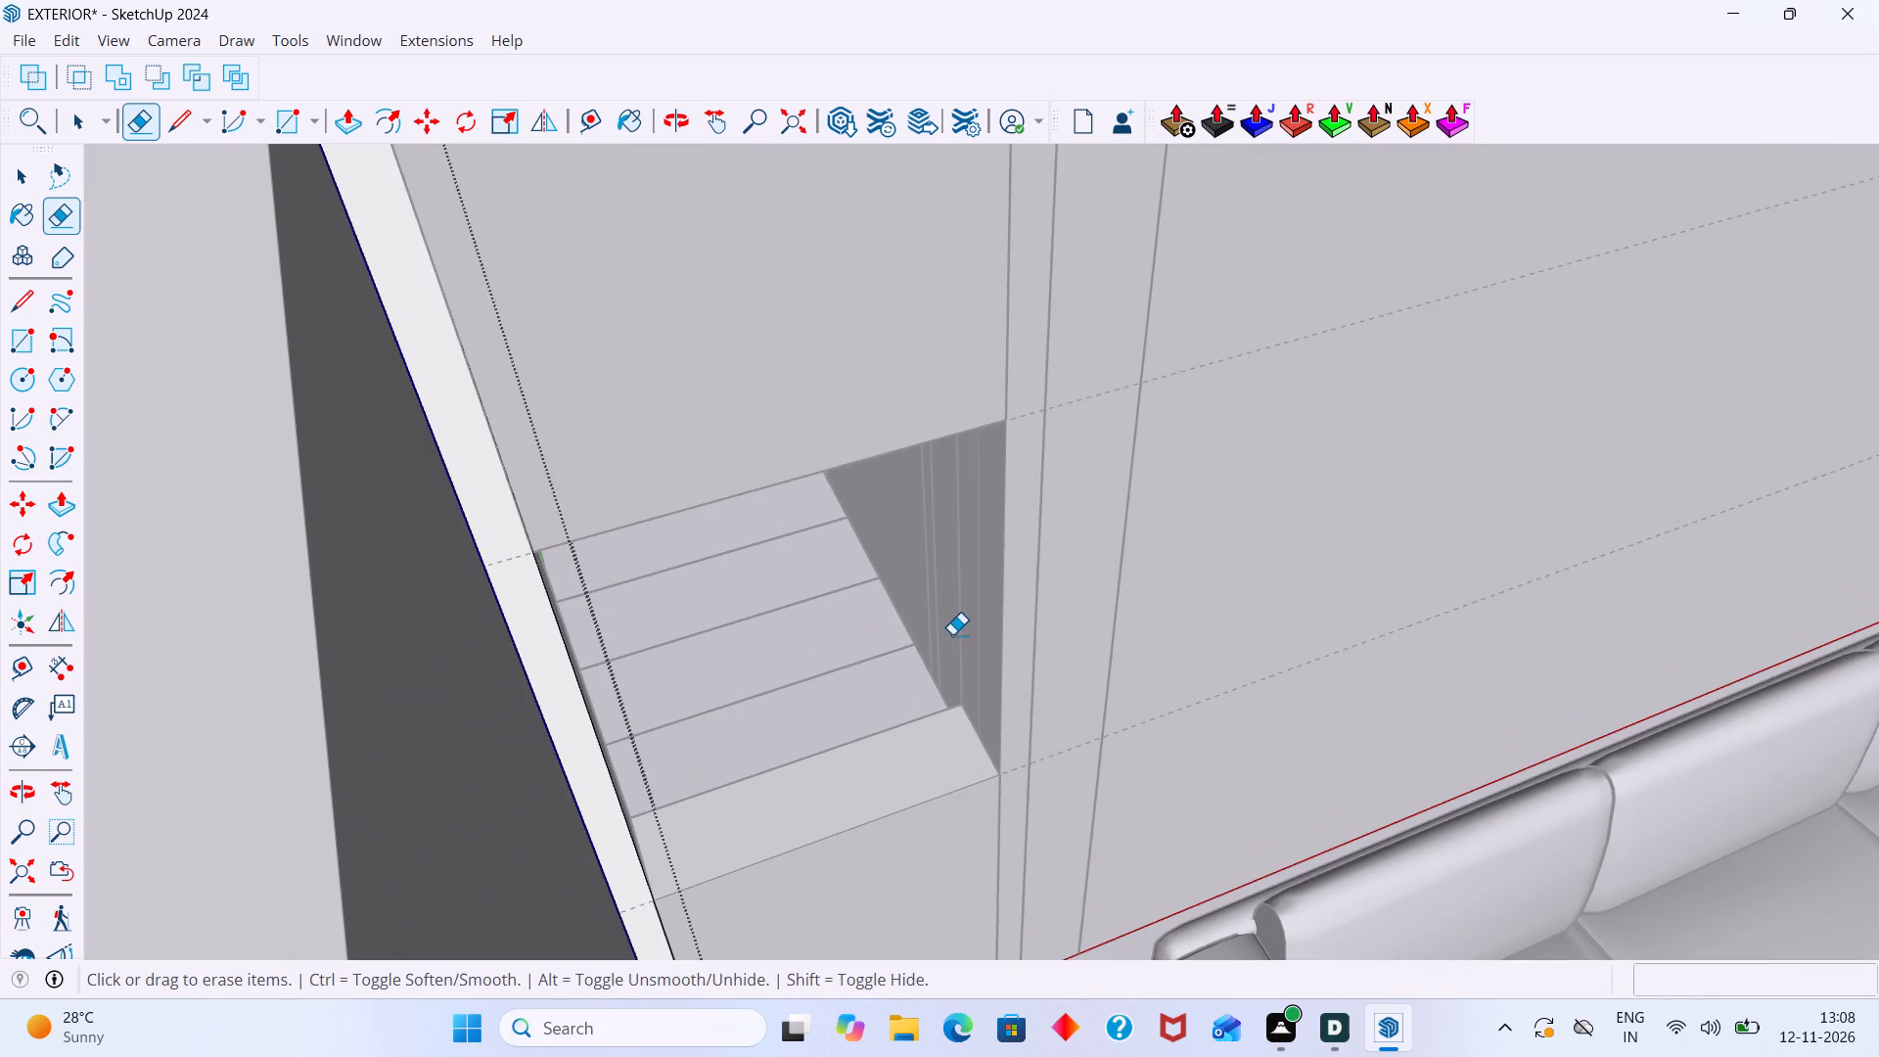
{"action": "key", "text": "space"}
{"action": "left_click", "coordinate": [1046, 626]}
{"action": "scroll", "coordinate": [945, 639], "scroll_direction": "up", "scroll_amount": 3}
{"action": "middle_click_drag", "start_coordinate": [969, 639], "coordinate": [1042, 633]}
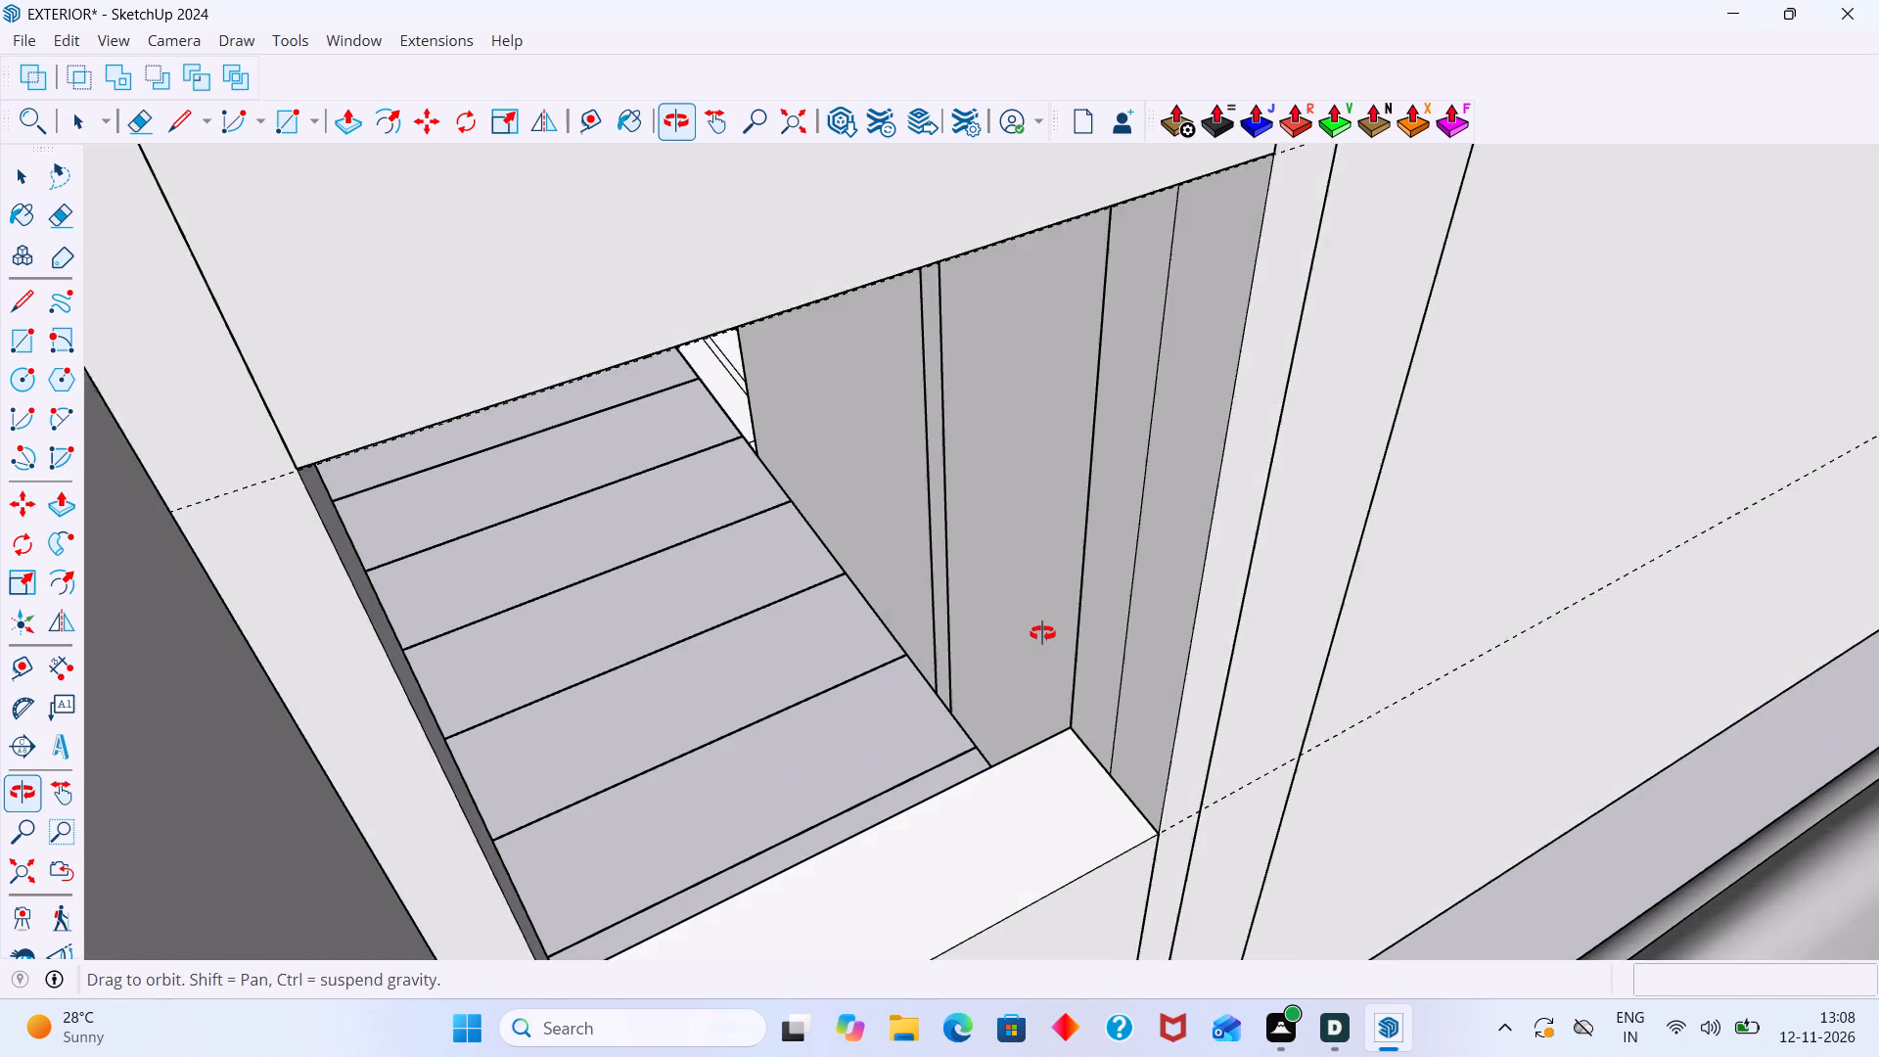
{"action": "middle_click_drag", "start_coordinate": [1042, 633], "coordinate": [1045, 633]}
{"action": "scroll", "coordinate": [1144, 621], "scroll_direction": "up", "scroll_amount": 3}
{"action": "left_click", "coordinate": [1140, 620]}
{"action": "double_click", "coordinate": [1138, 620]}
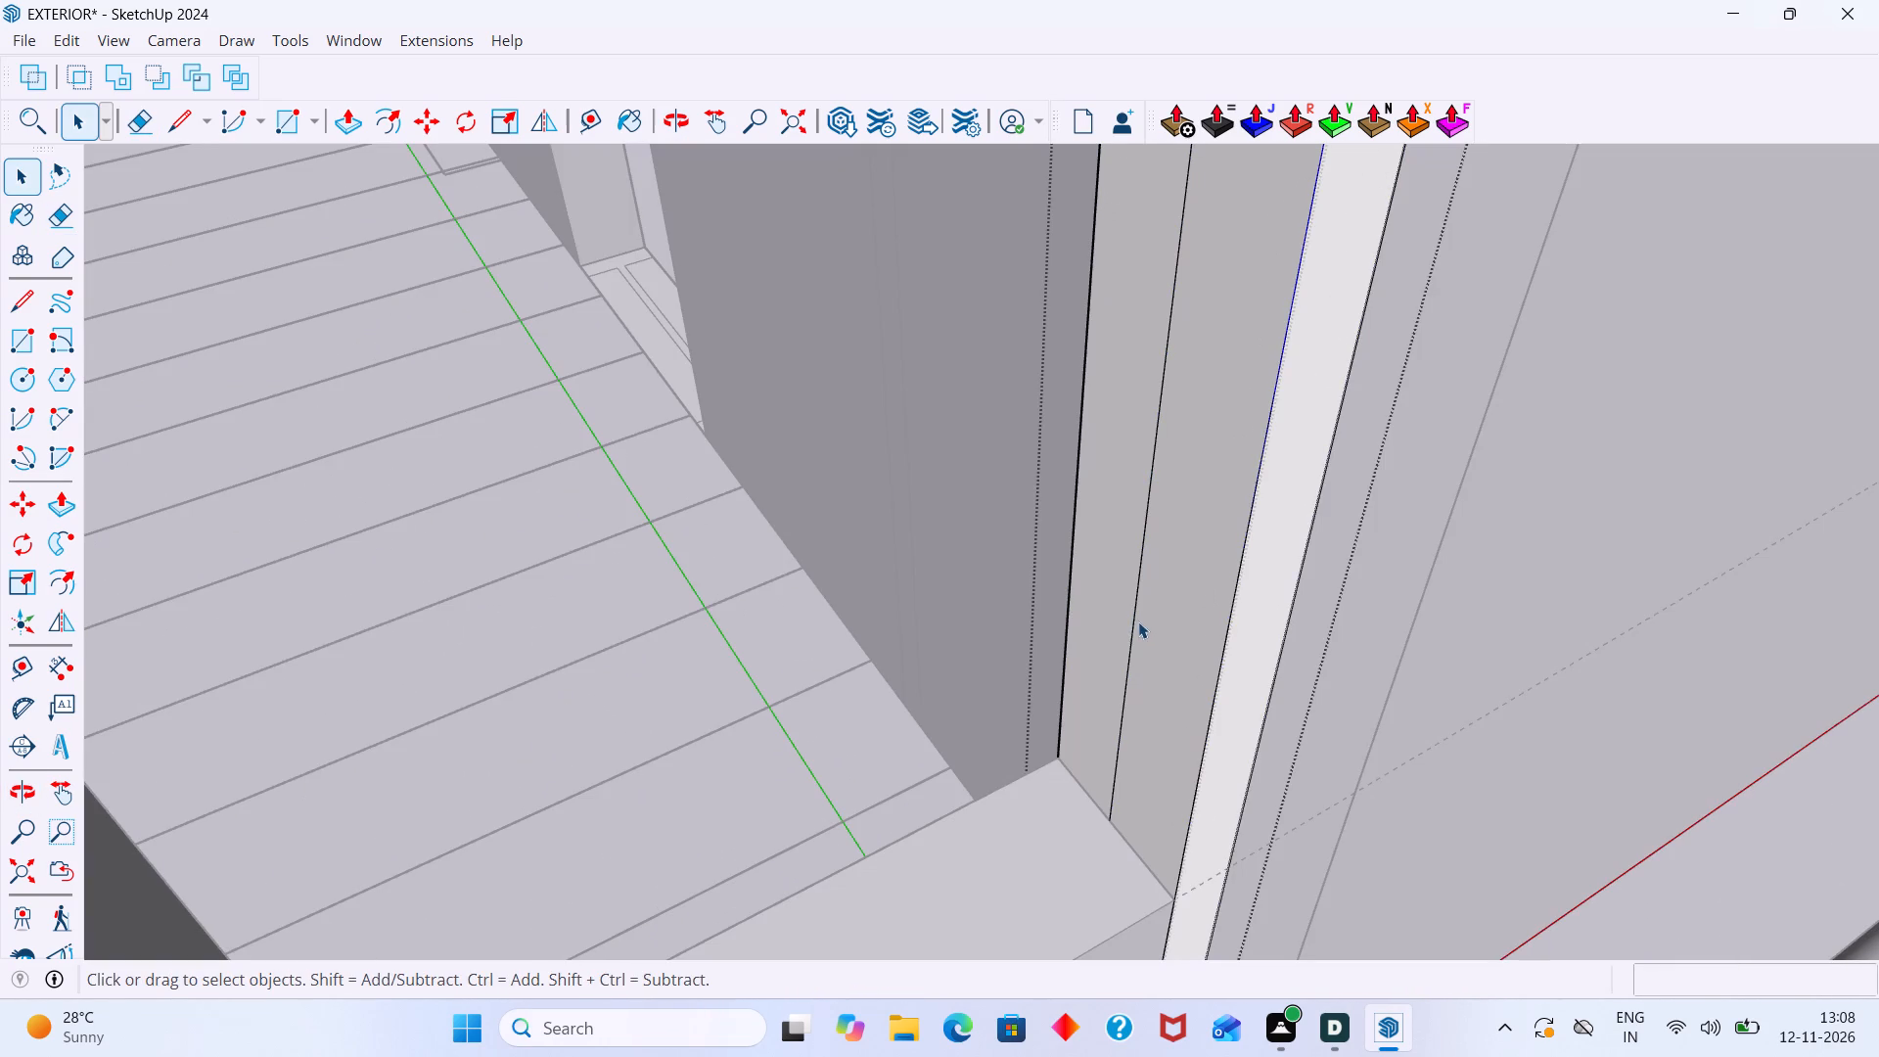
{"action": "key", "text": "e"}
{"action": "left_click_drag", "start_coordinate": [1148, 627], "coordinate": [1116, 604]}
{"action": "scroll", "coordinate": [1112, 601], "scroll_direction": "down", "scroll_amount": 9}
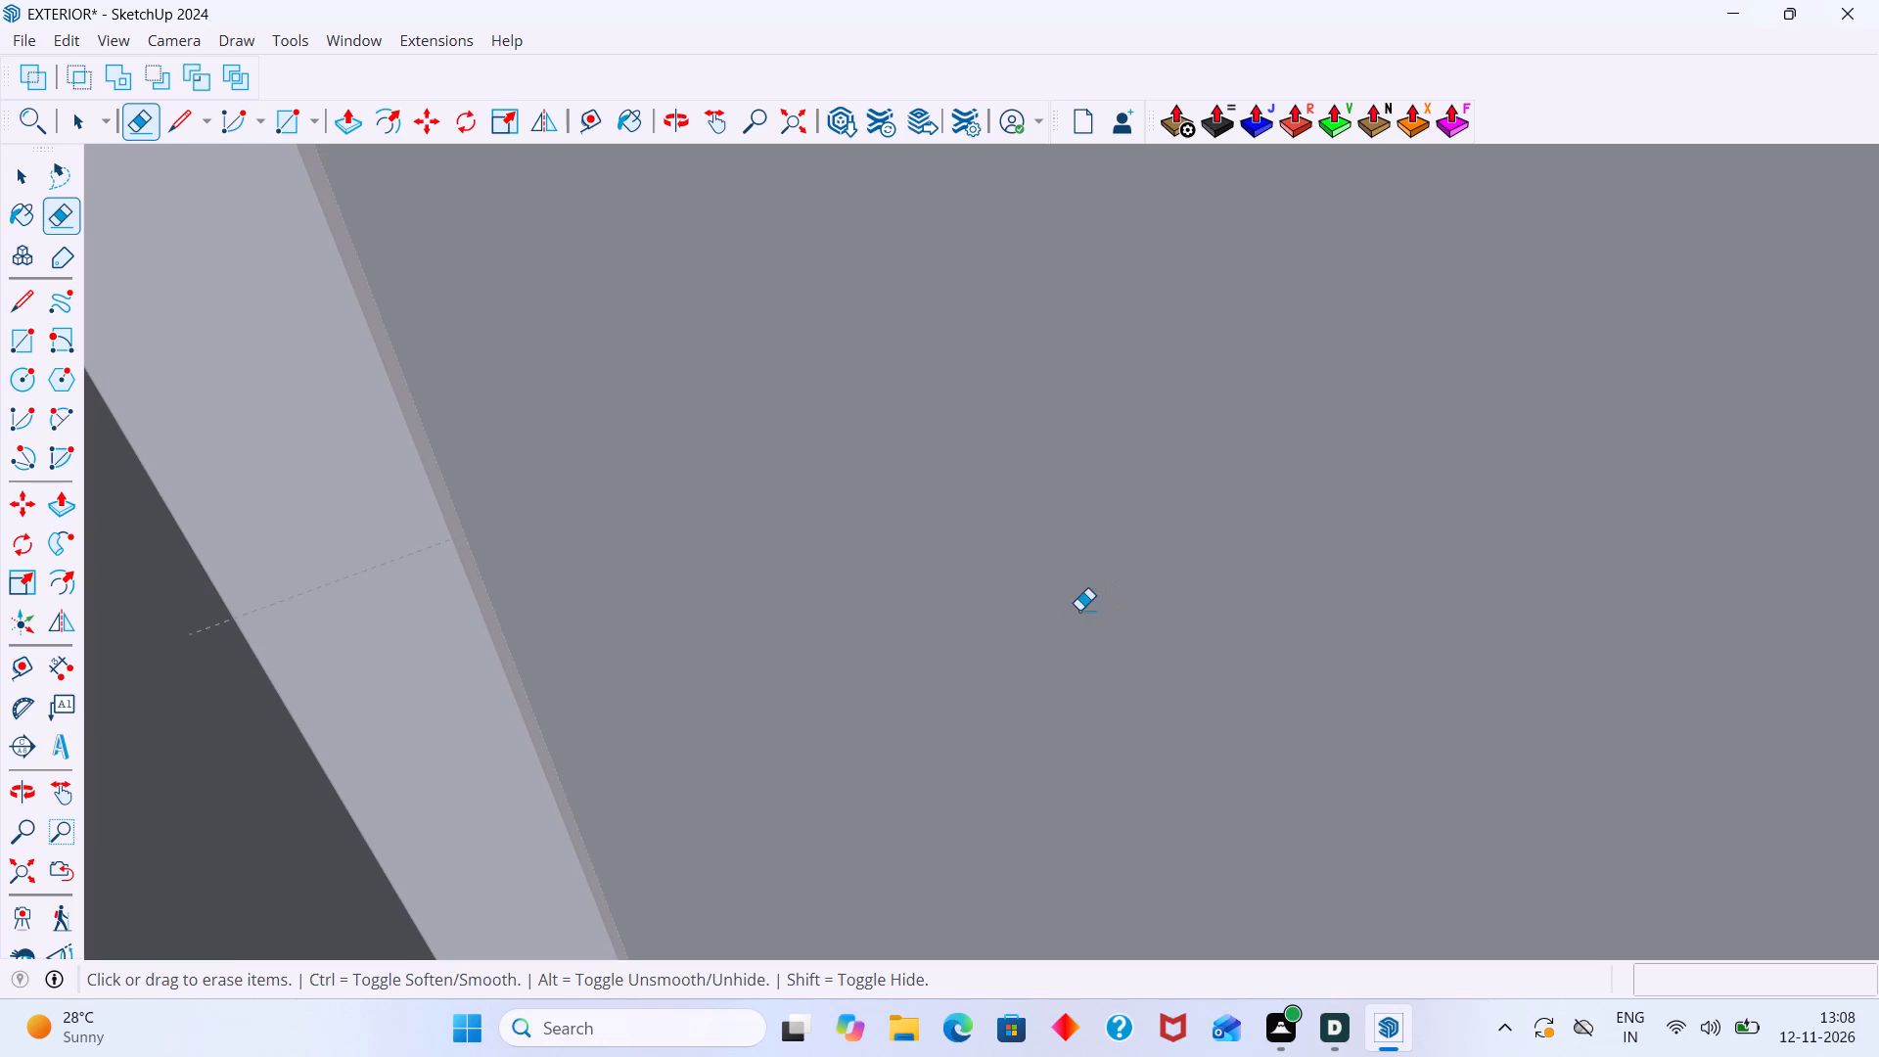
{"action": "key", "text": "space"}
{"action": "scroll", "coordinate": [700, 692], "scroll_direction": "down", "scroll_amount": 12}
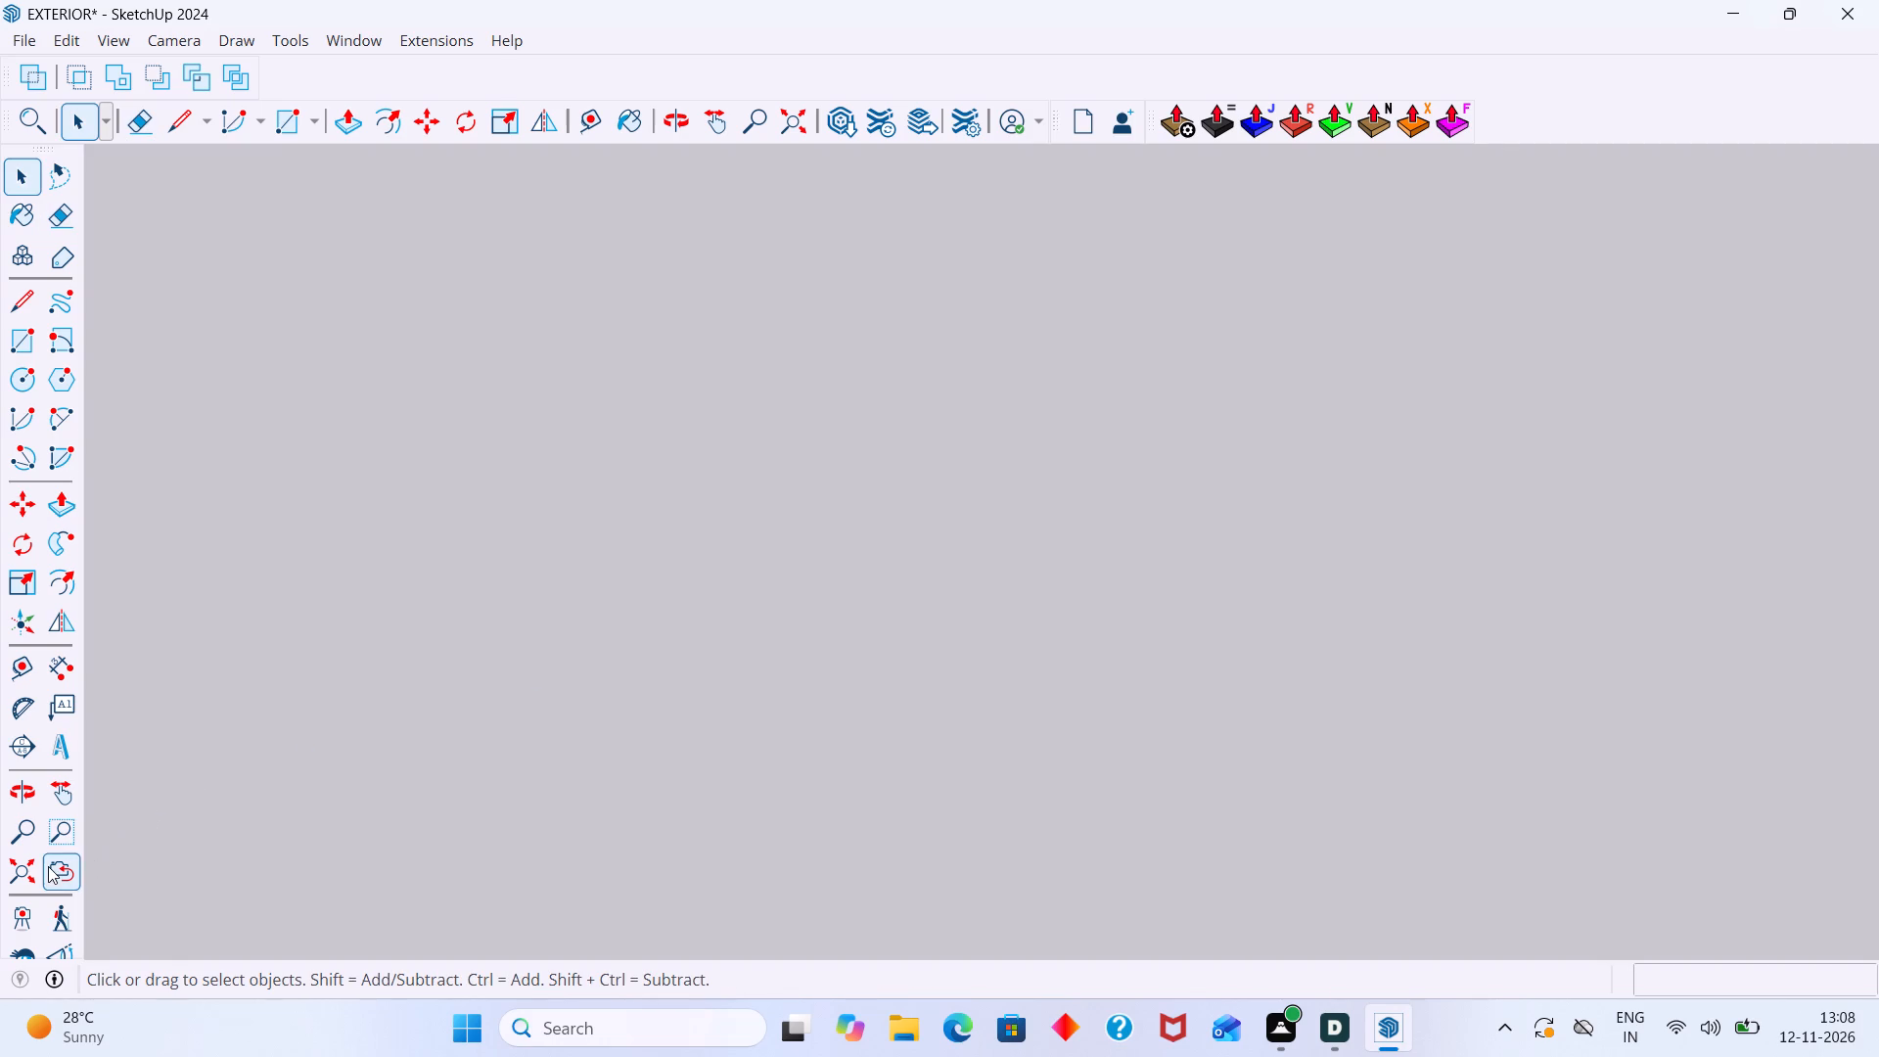
{"action": "left_click", "coordinate": [37, 874]}
{"action": "scroll", "coordinate": [108, 851], "scroll_direction": "down", "scroll_amount": 15}
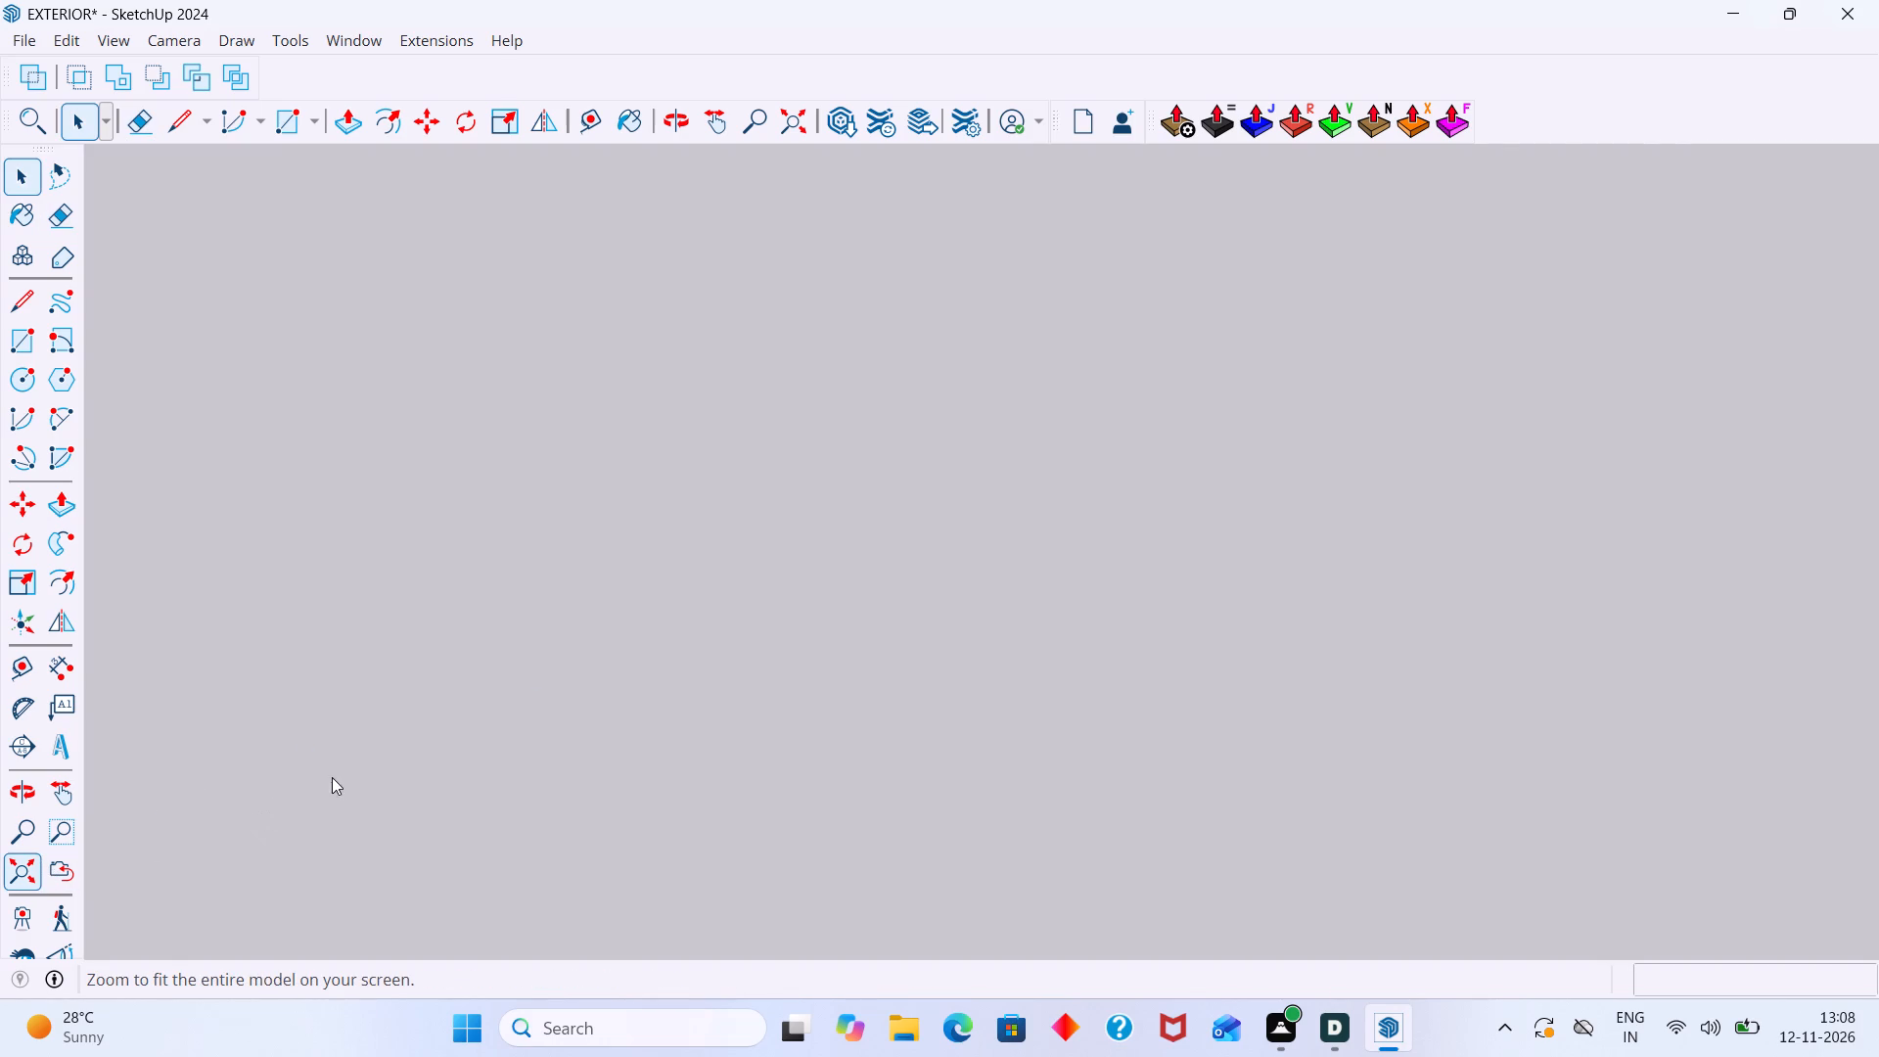
{"action": "scroll", "coordinate": [332, 777], "scroll_direction": "down", "scroll_amount": 18}
{"action": "left_click", "coordinate": [1046, 291]}
Examine the bedroom's corner window opening and the front of the house from several angles, inside and out.
{"action": "middle_click_drag", "start_coordinate": [812, 429], "coordinate": [730, 429]}
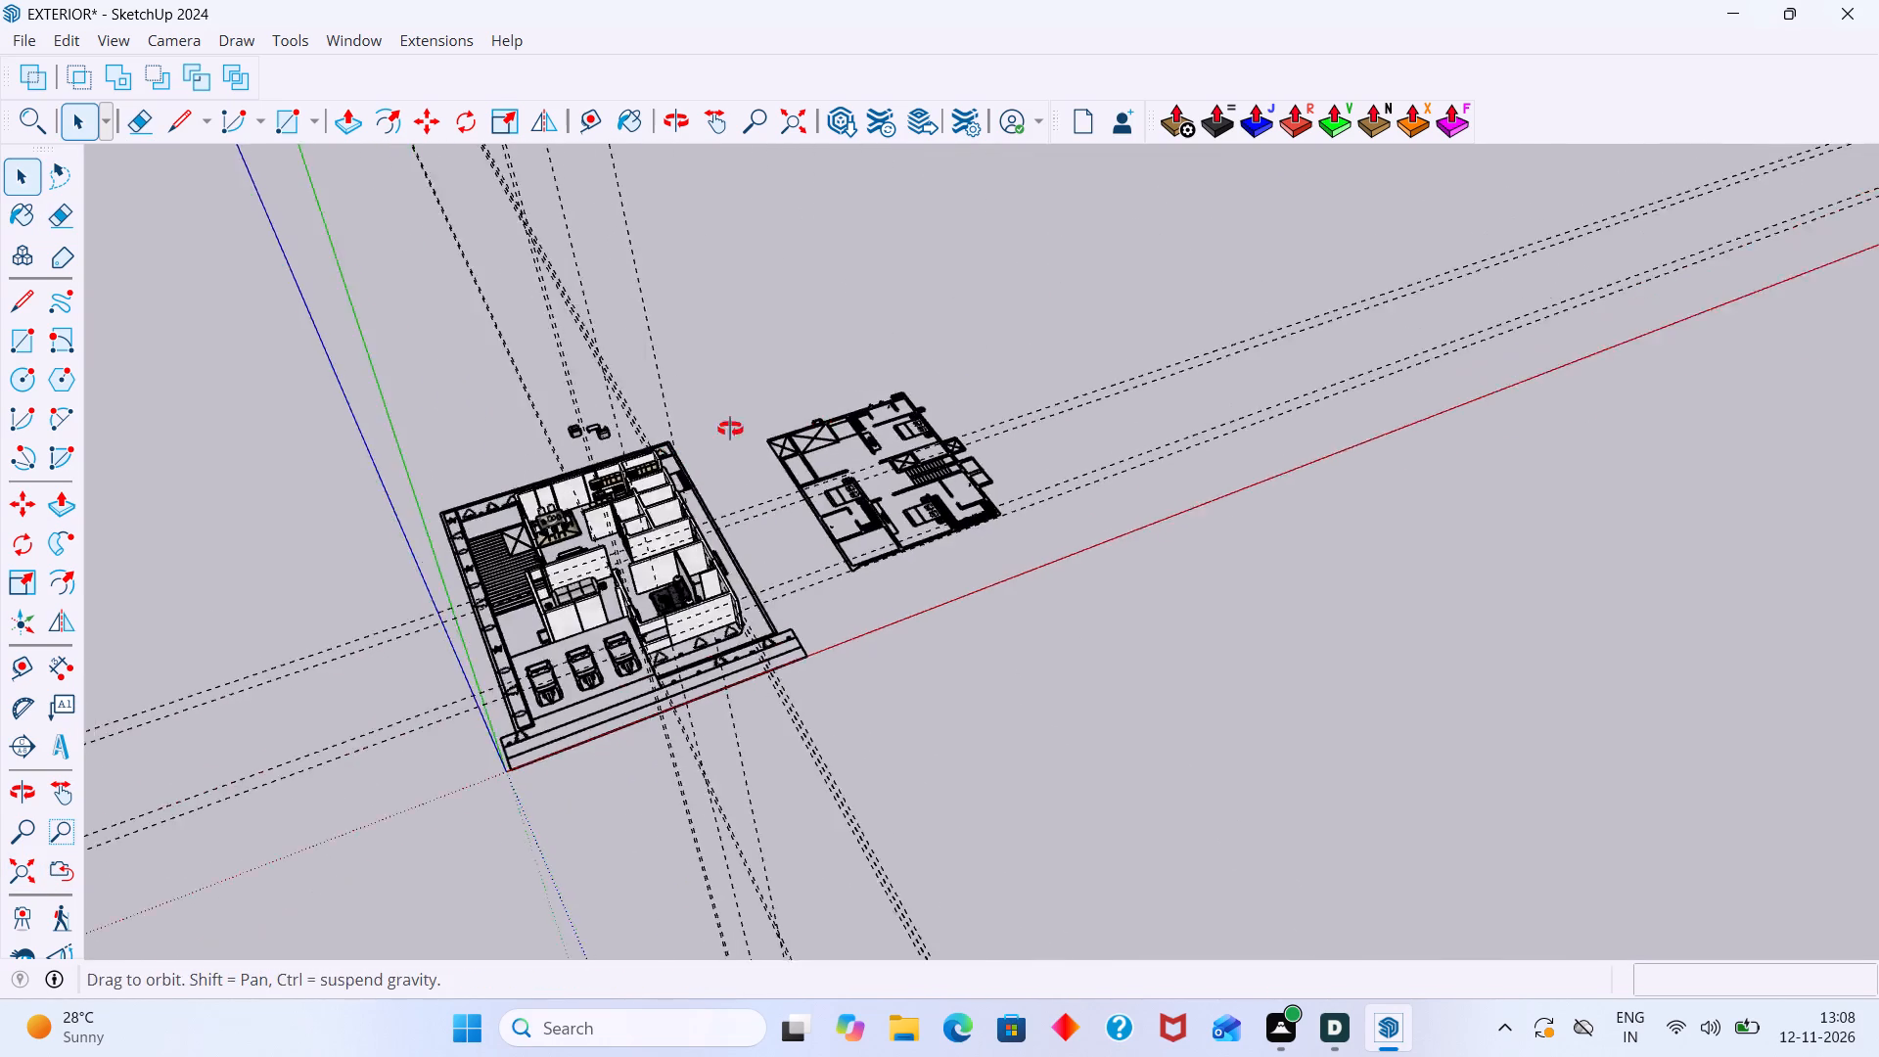
{"action": "middle_click_drag", "start_coordinate": [730, 429], "coordinate": [638, 434]}
{"action": "scroll", "coordinate": [633, 490], "scroll_direction": "up", "scroll_amount": 20}
{"action": "scroll", "coordinate": [633, 490], "scroll_direction": "up", "scroll_amount": 6}
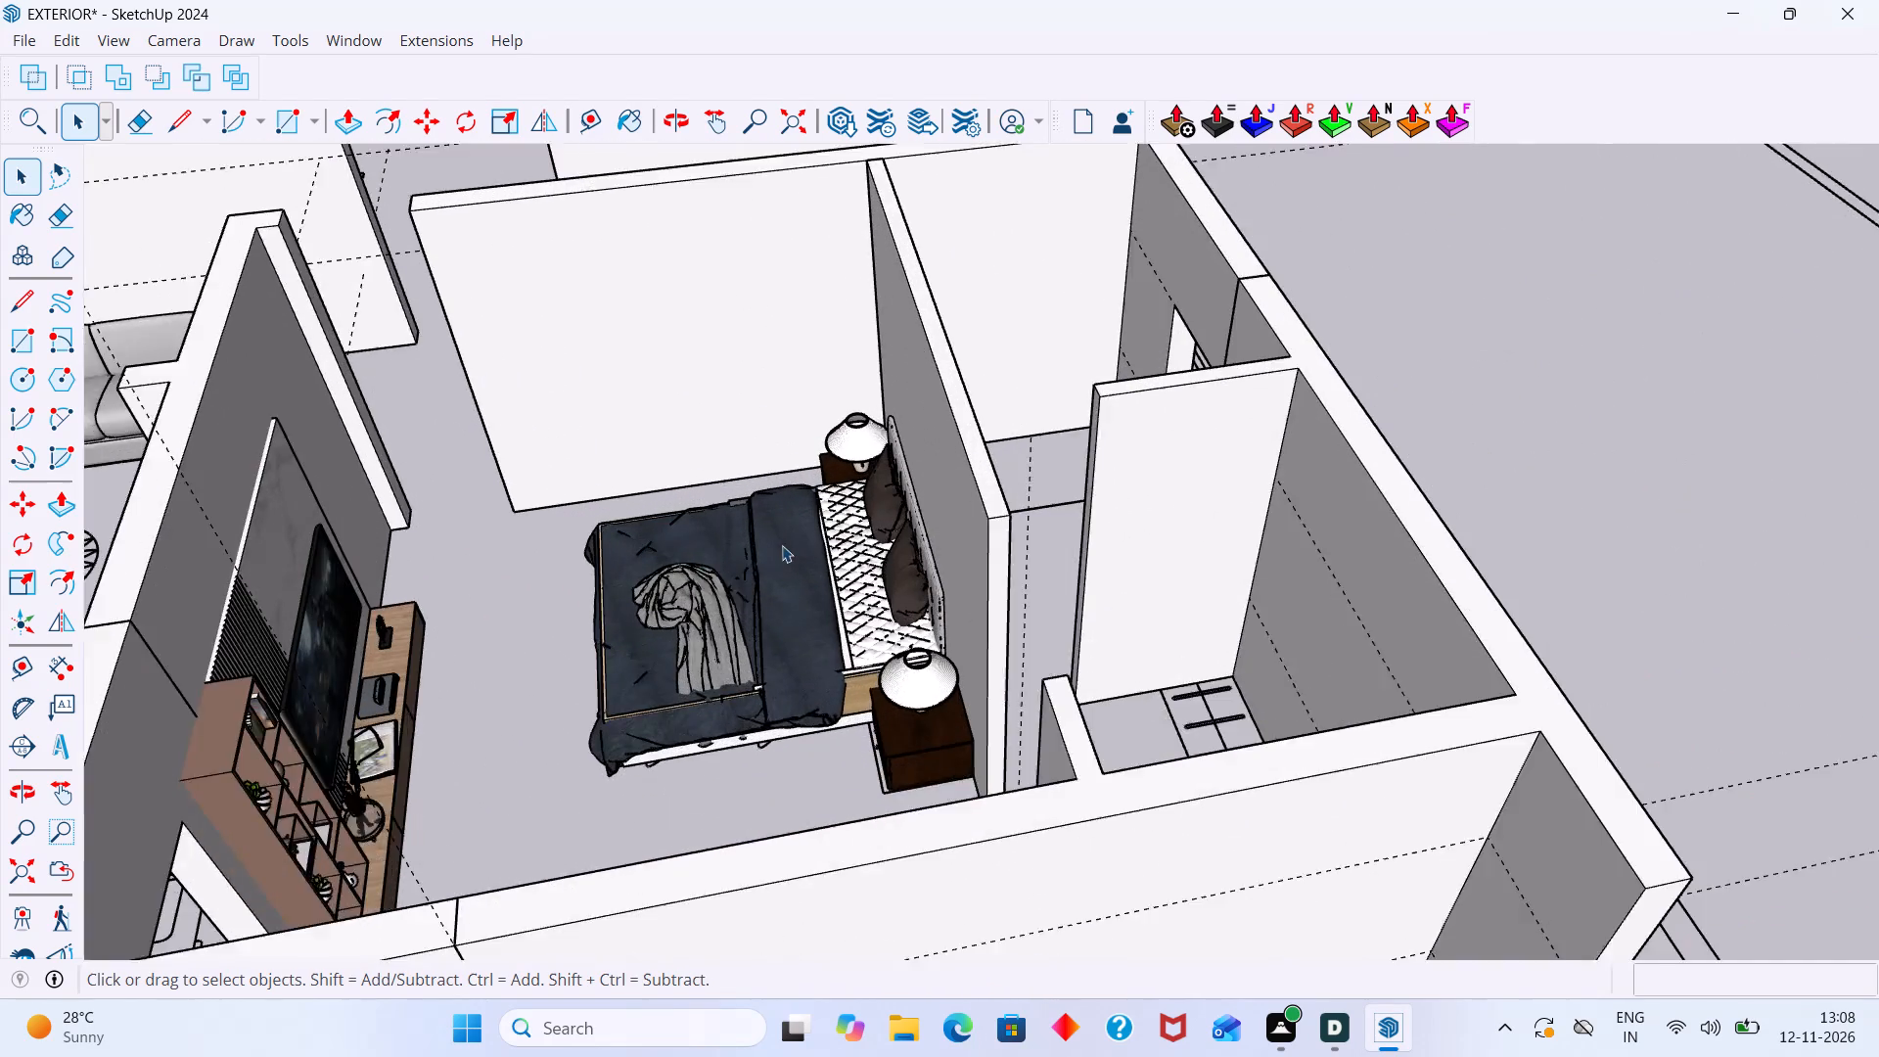
{"action": "scroll", "coordinate": [817, 541], "scroll_direction": "up", "scroll_amount": 1}
{"action": "scroll", "coordinate": [814, 539], "scroll_direction": "down", "scroll_amount": 9}
{"action": "middle_click_drag", "start_coordinate": [675, 574], "coordinate": [927, 518]}
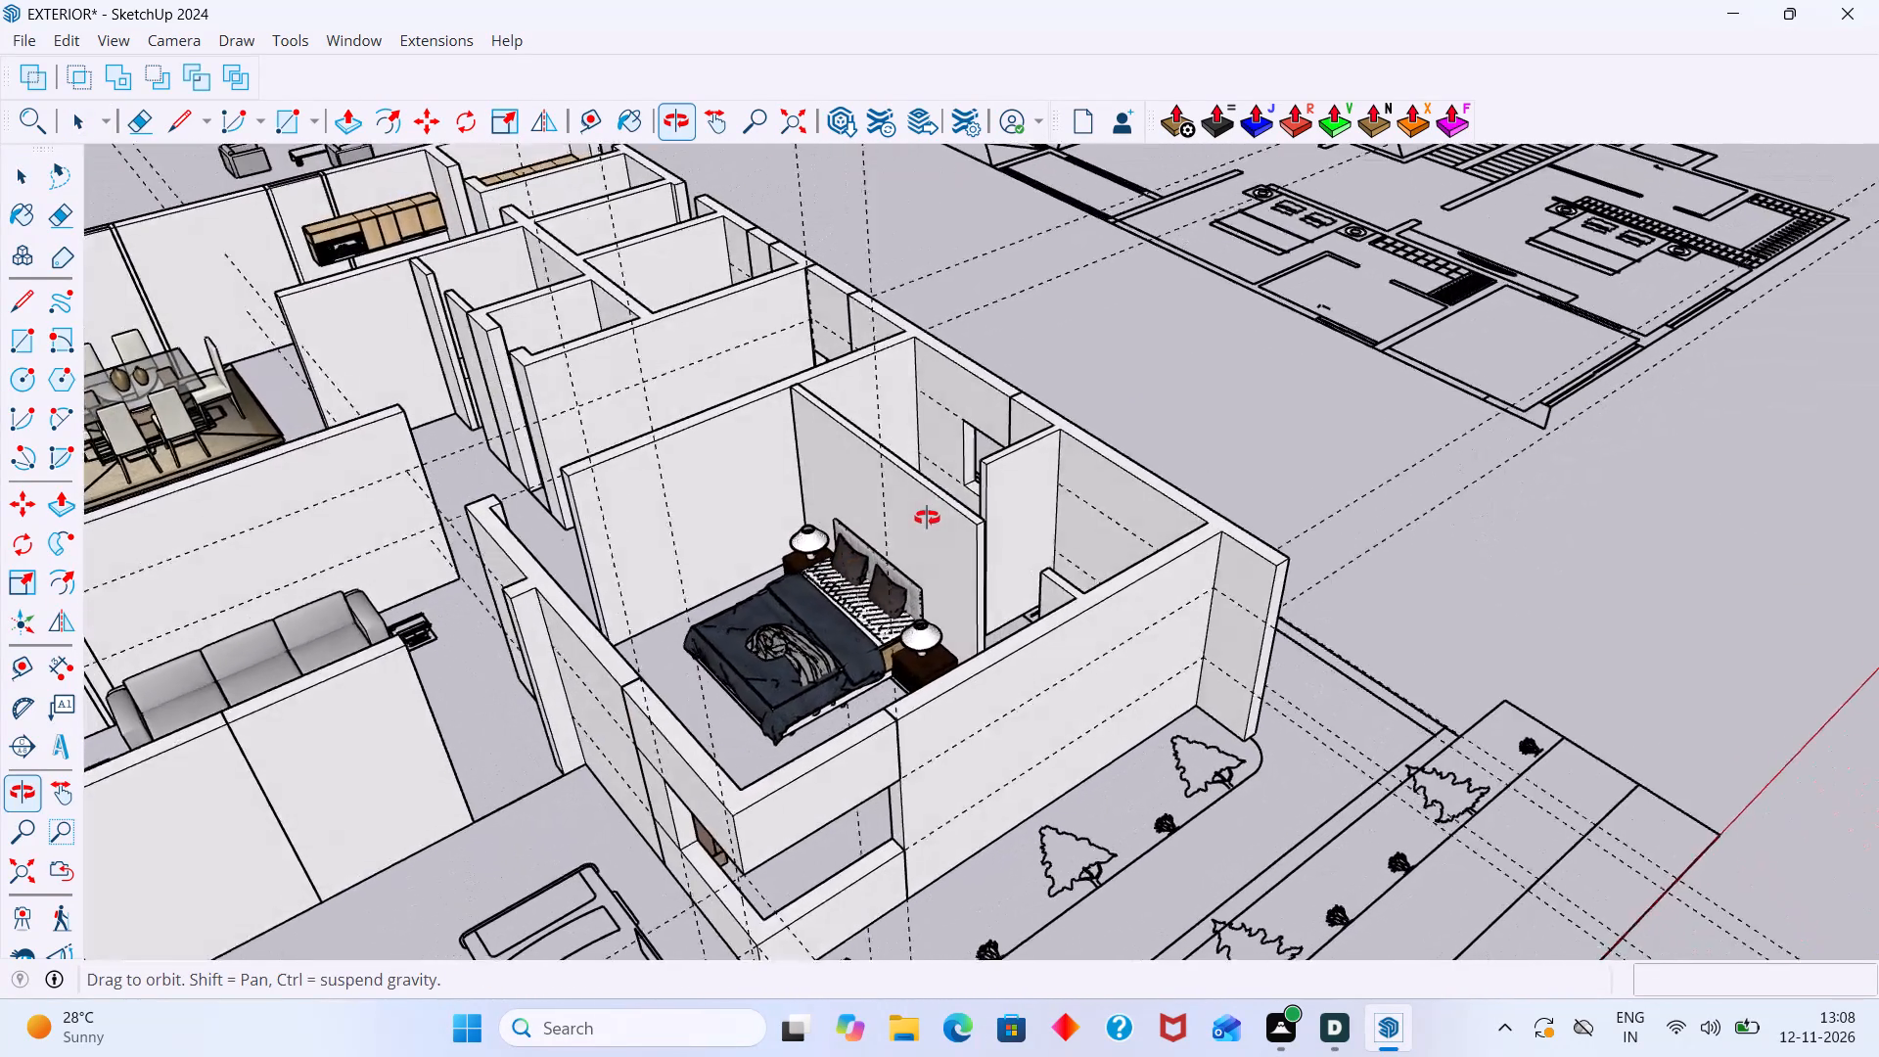
{"action": "middle_click_drag", "start_coordinate": [927, 518], "coordinate": [964, 321]}
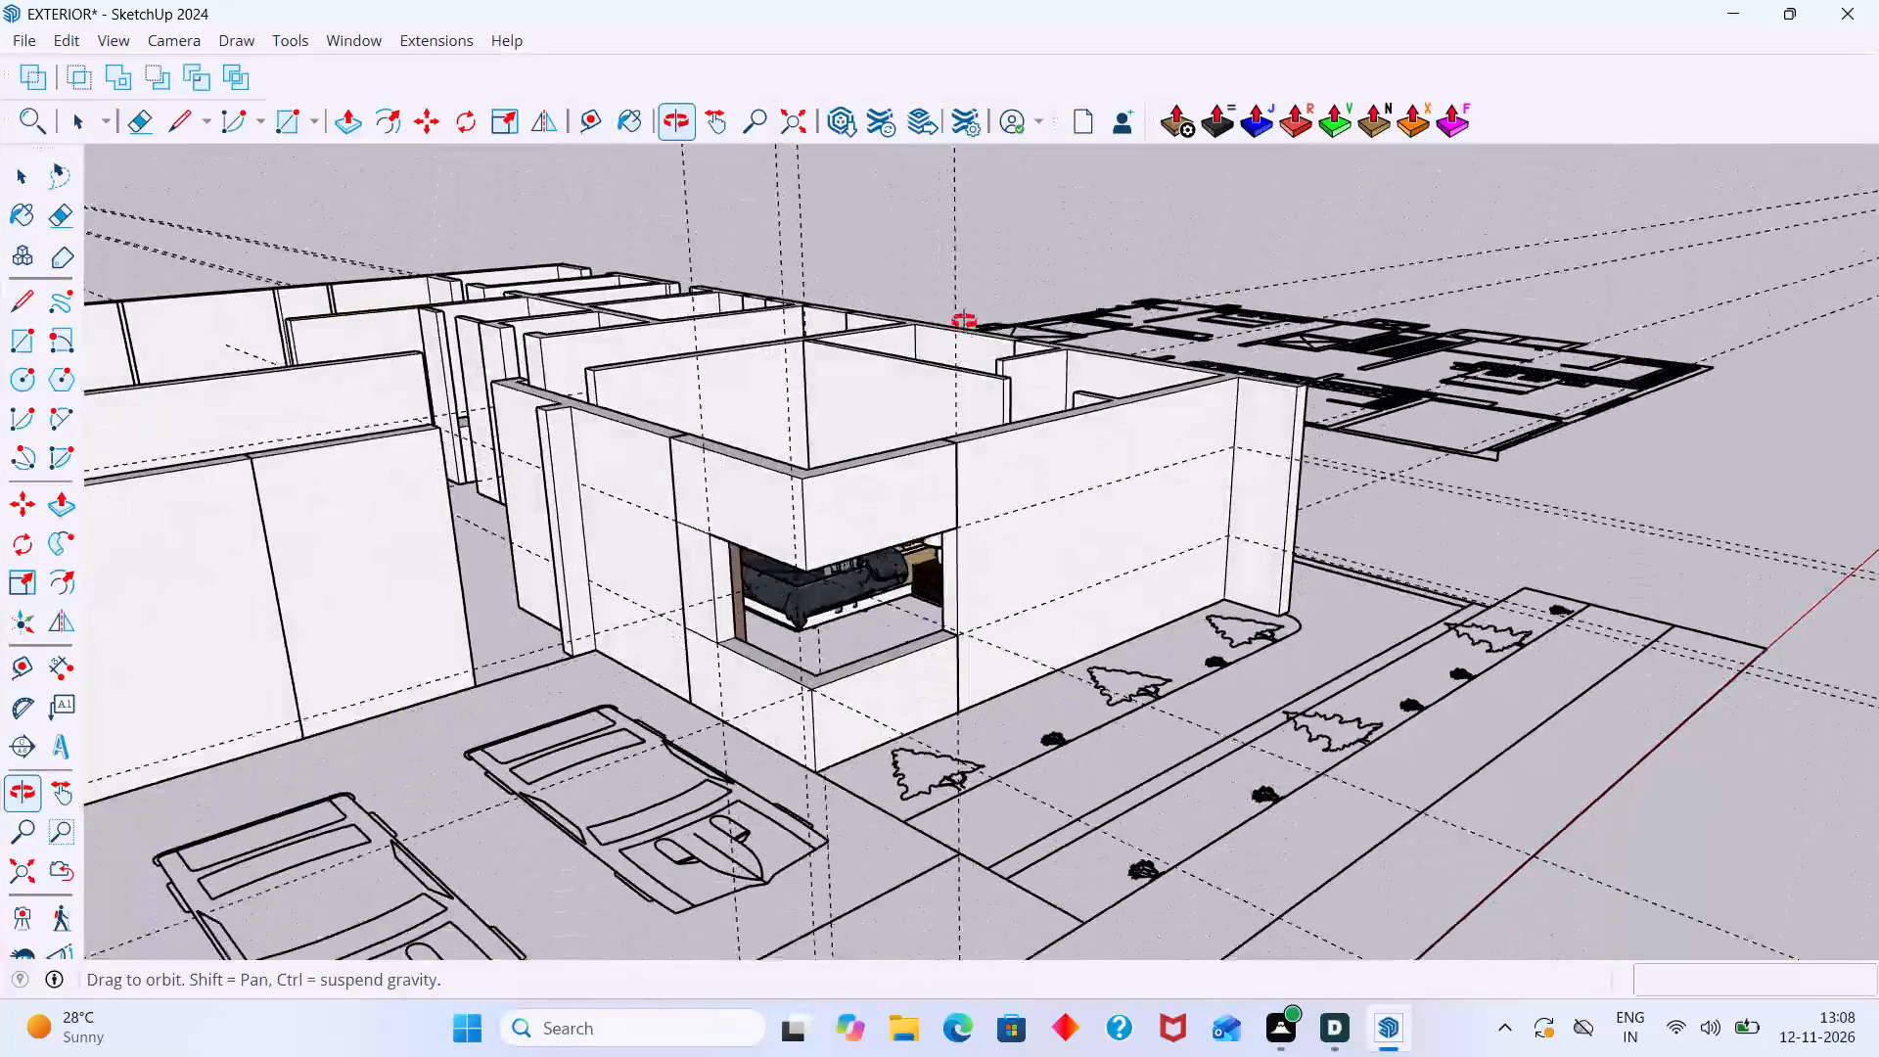
{"action": "middle_click_drag", "start_coordinate": [964, 321], "coordinate": [986, 241]}
{"action": "scroll", "coordinate": [771, 424], "scroll_direction": "up", "scroll_amount": 10}
{"action": "middle_click_drag", "start_coordinate": [803, 376], "coordinate": [802, 274]}
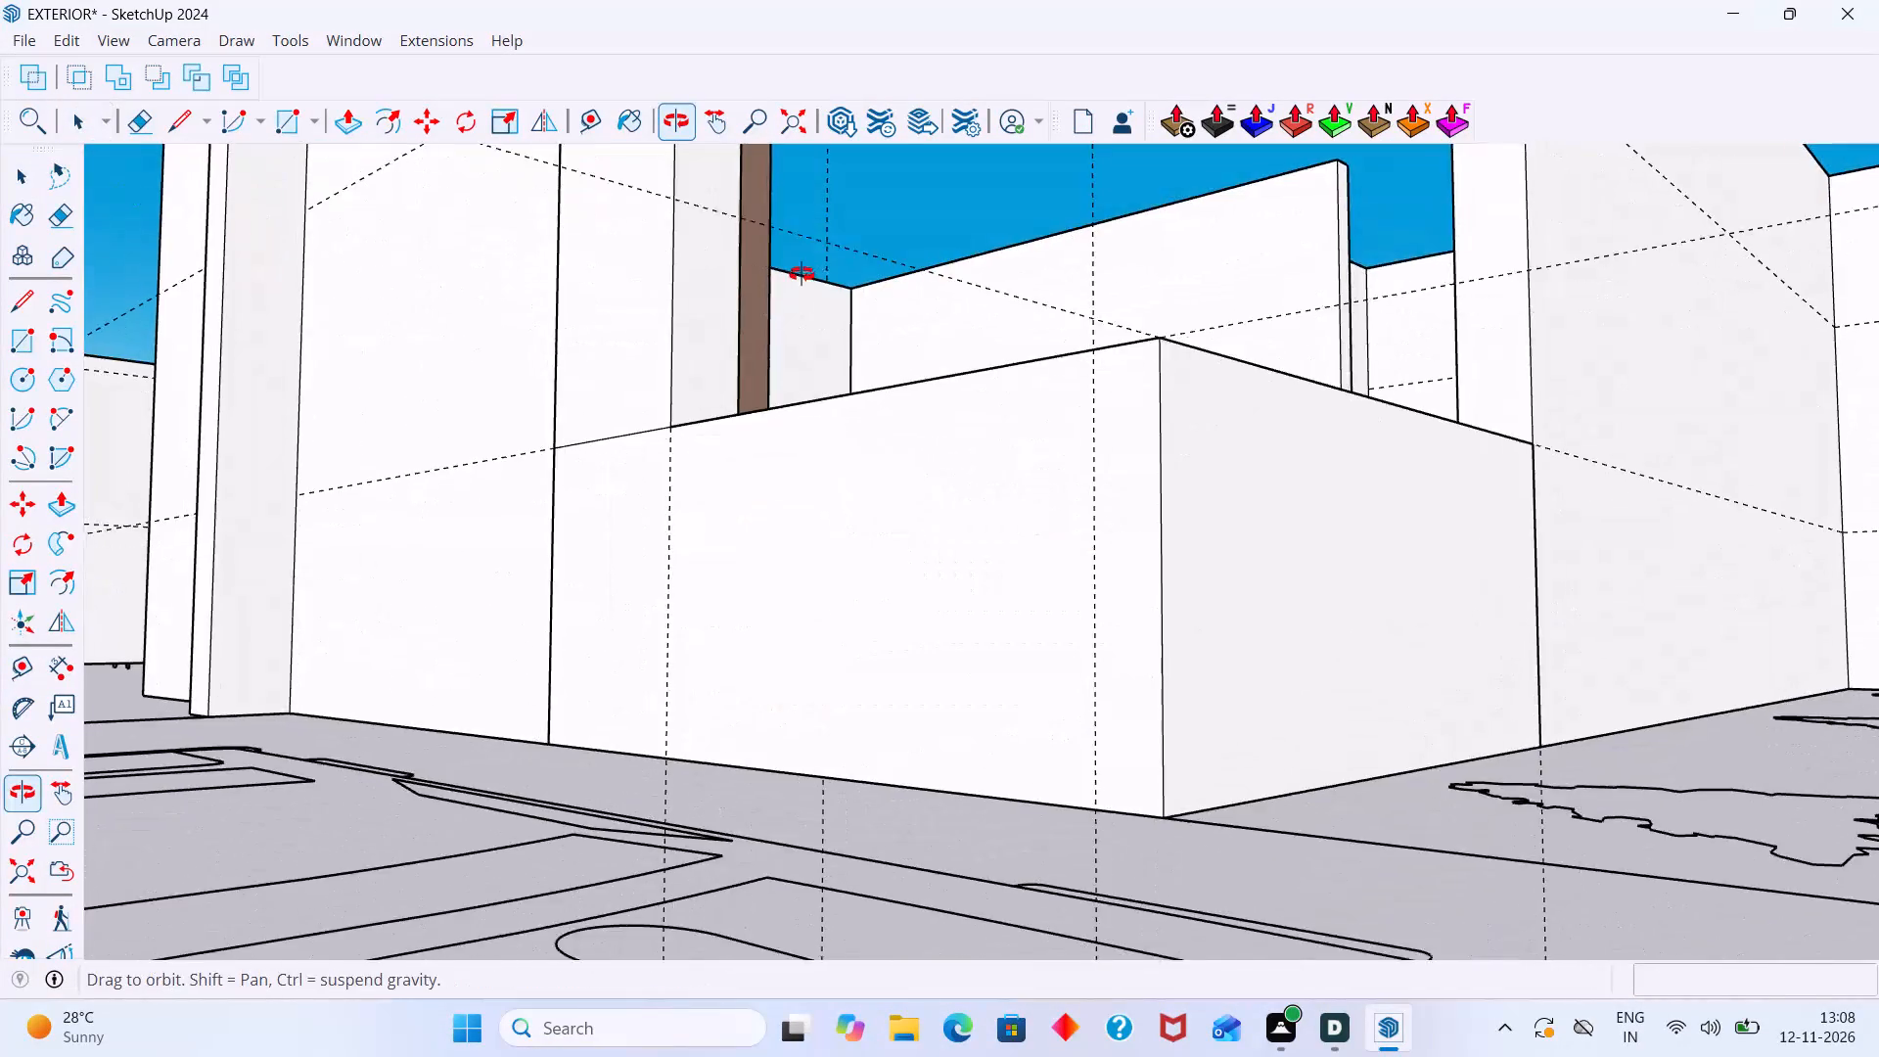
{"action": "middle_click_drag", "start_coordinate": [802, 274], "coordinate": [796, 395]}
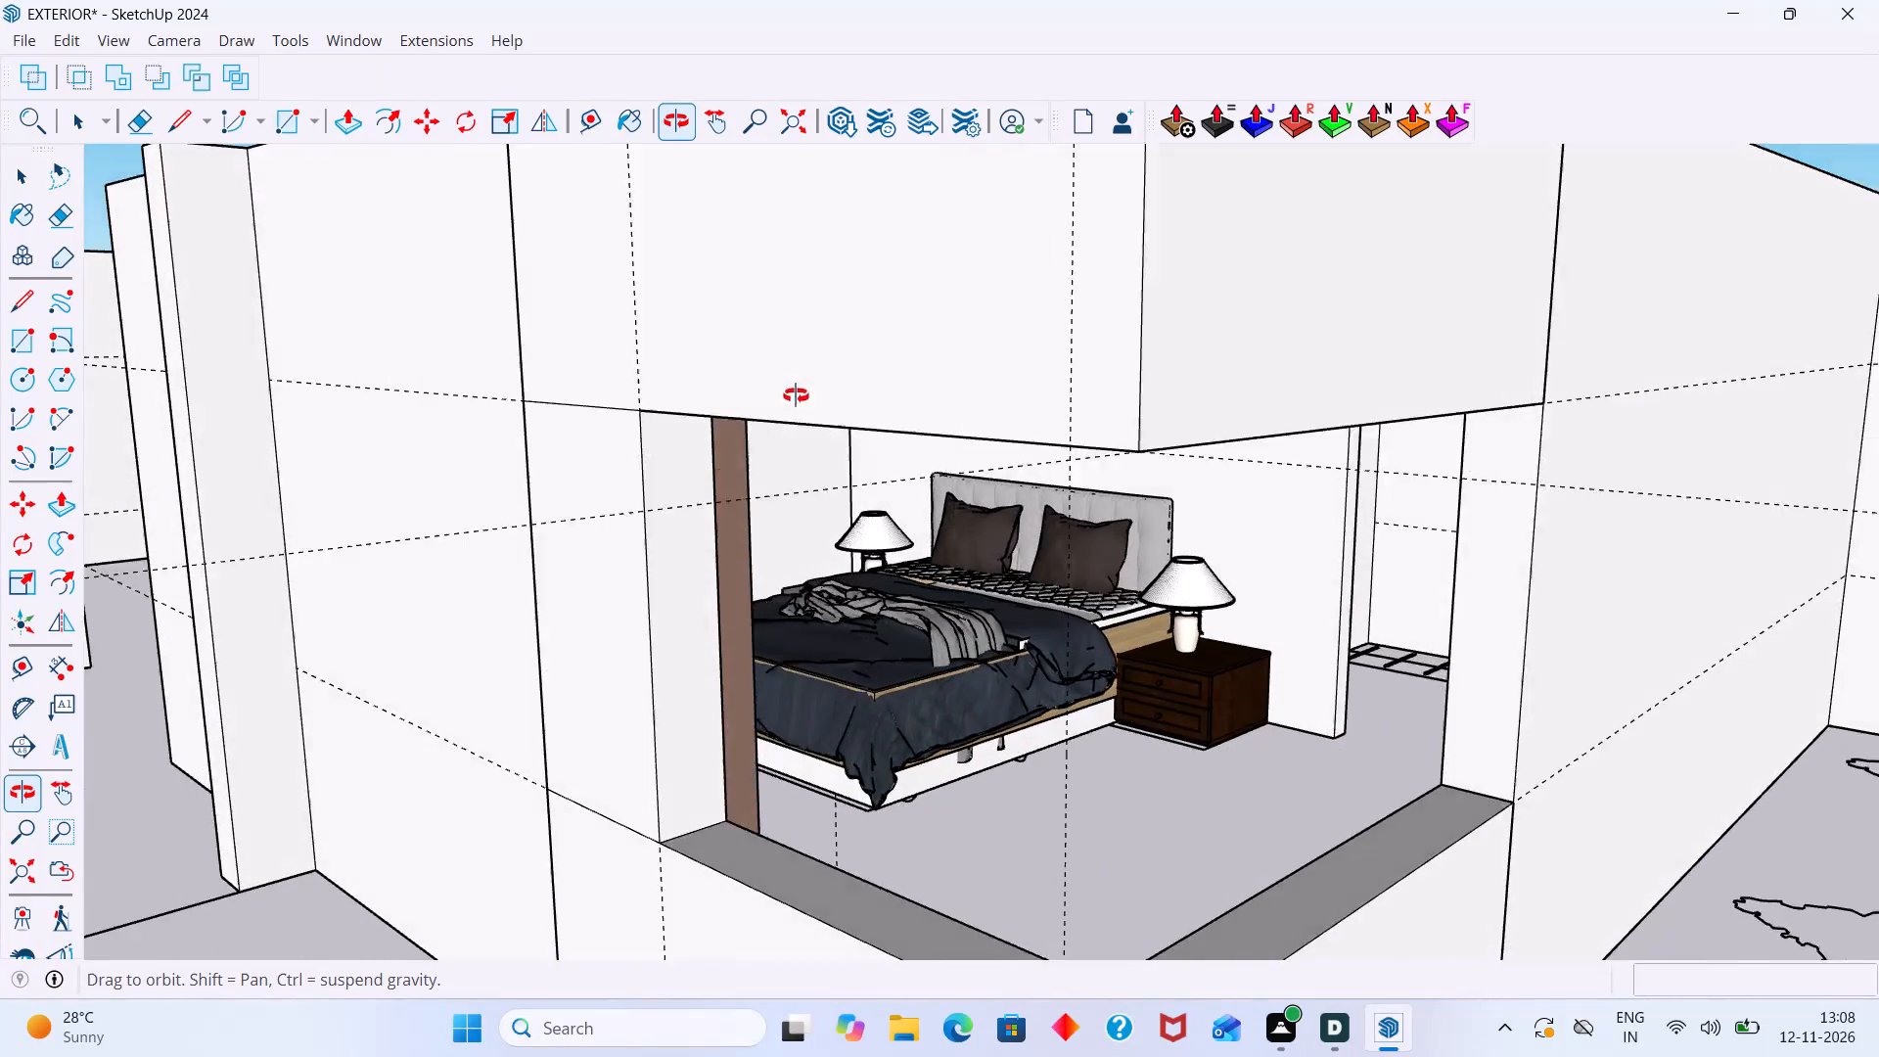
{"action": "middle_click_drag", "start_coordinate": [796, 395], "coordinate": [660, 364]}
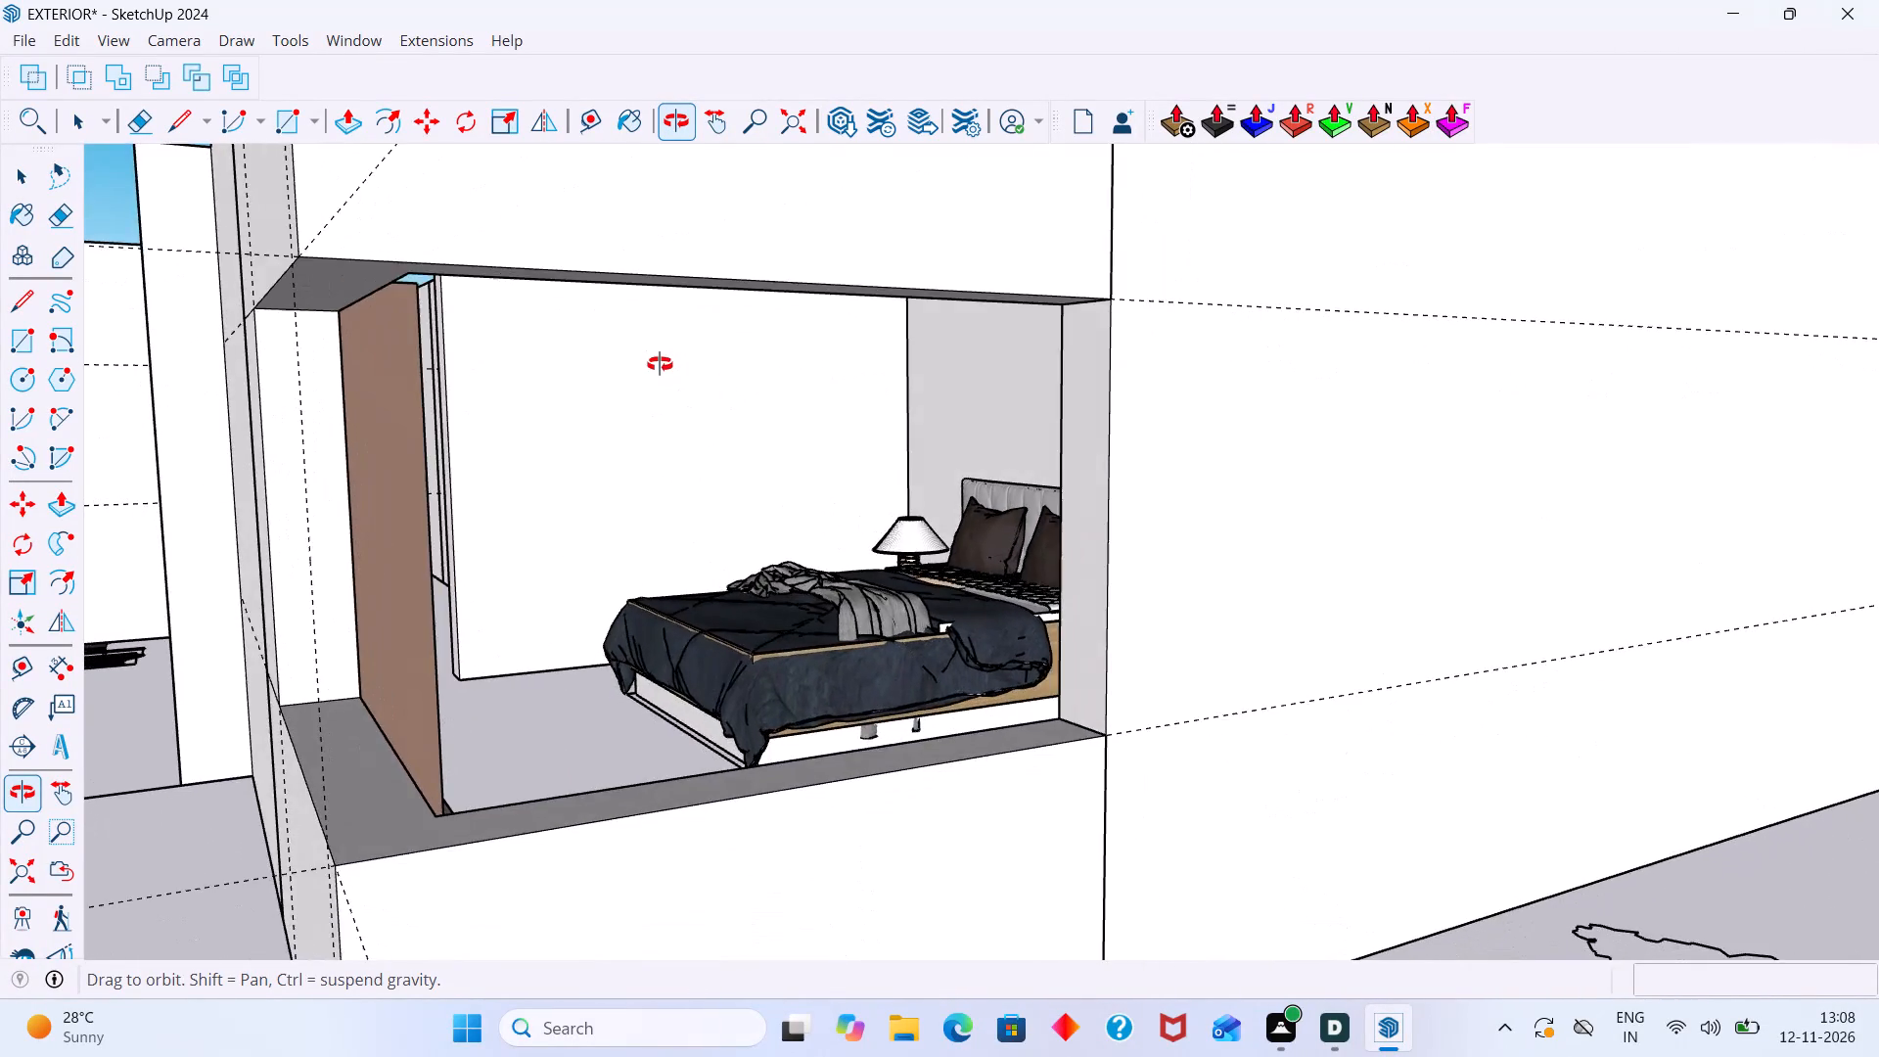
{"action": "middle_click_drag", "start_coordinate": [660, 364], "coordinate": [860, 356]}
{"action": "scroll", "coordinate": [860, 356], "scroll_direction": "down", "scroll_amount": 5}
{"action": "middle_click_drag", "start_coordinate": [853, 410], "coordinate": [797, 538], "text": "shift"}
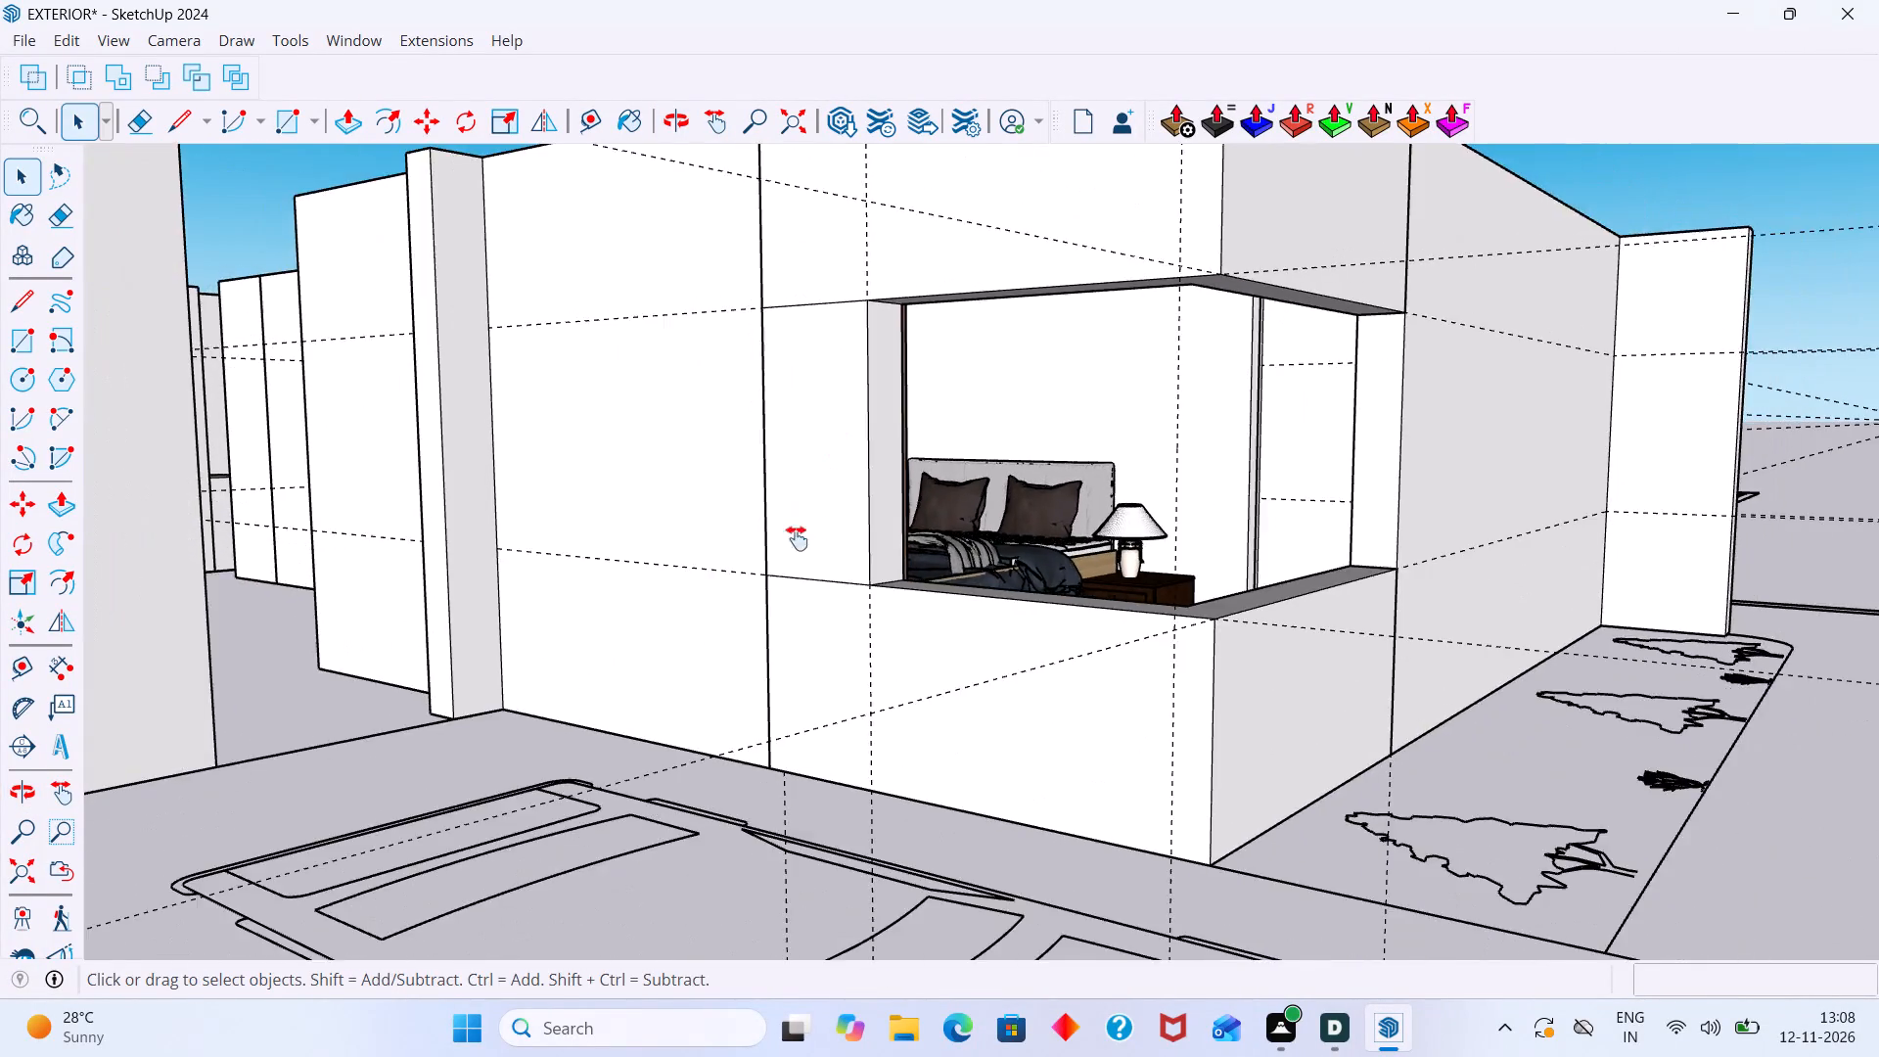
{"action": "middle_click_drag", "start_coordinate": [797, 538], "coordinate": [755, 673], "text": "shift"}
{"action": "middle_click_drag", "start_coordinate": [769, 652], "coordinate": [892, 386]}
{"action": "scroll", "coordinate": [929, 397], "scroll_direction": "down", "scroll_amount": 1, "text": "shift"}
{"action": "middle_click_drag", "start_coordinate": [921, 419], "coordinate": [720, 735], "text": "shift"}
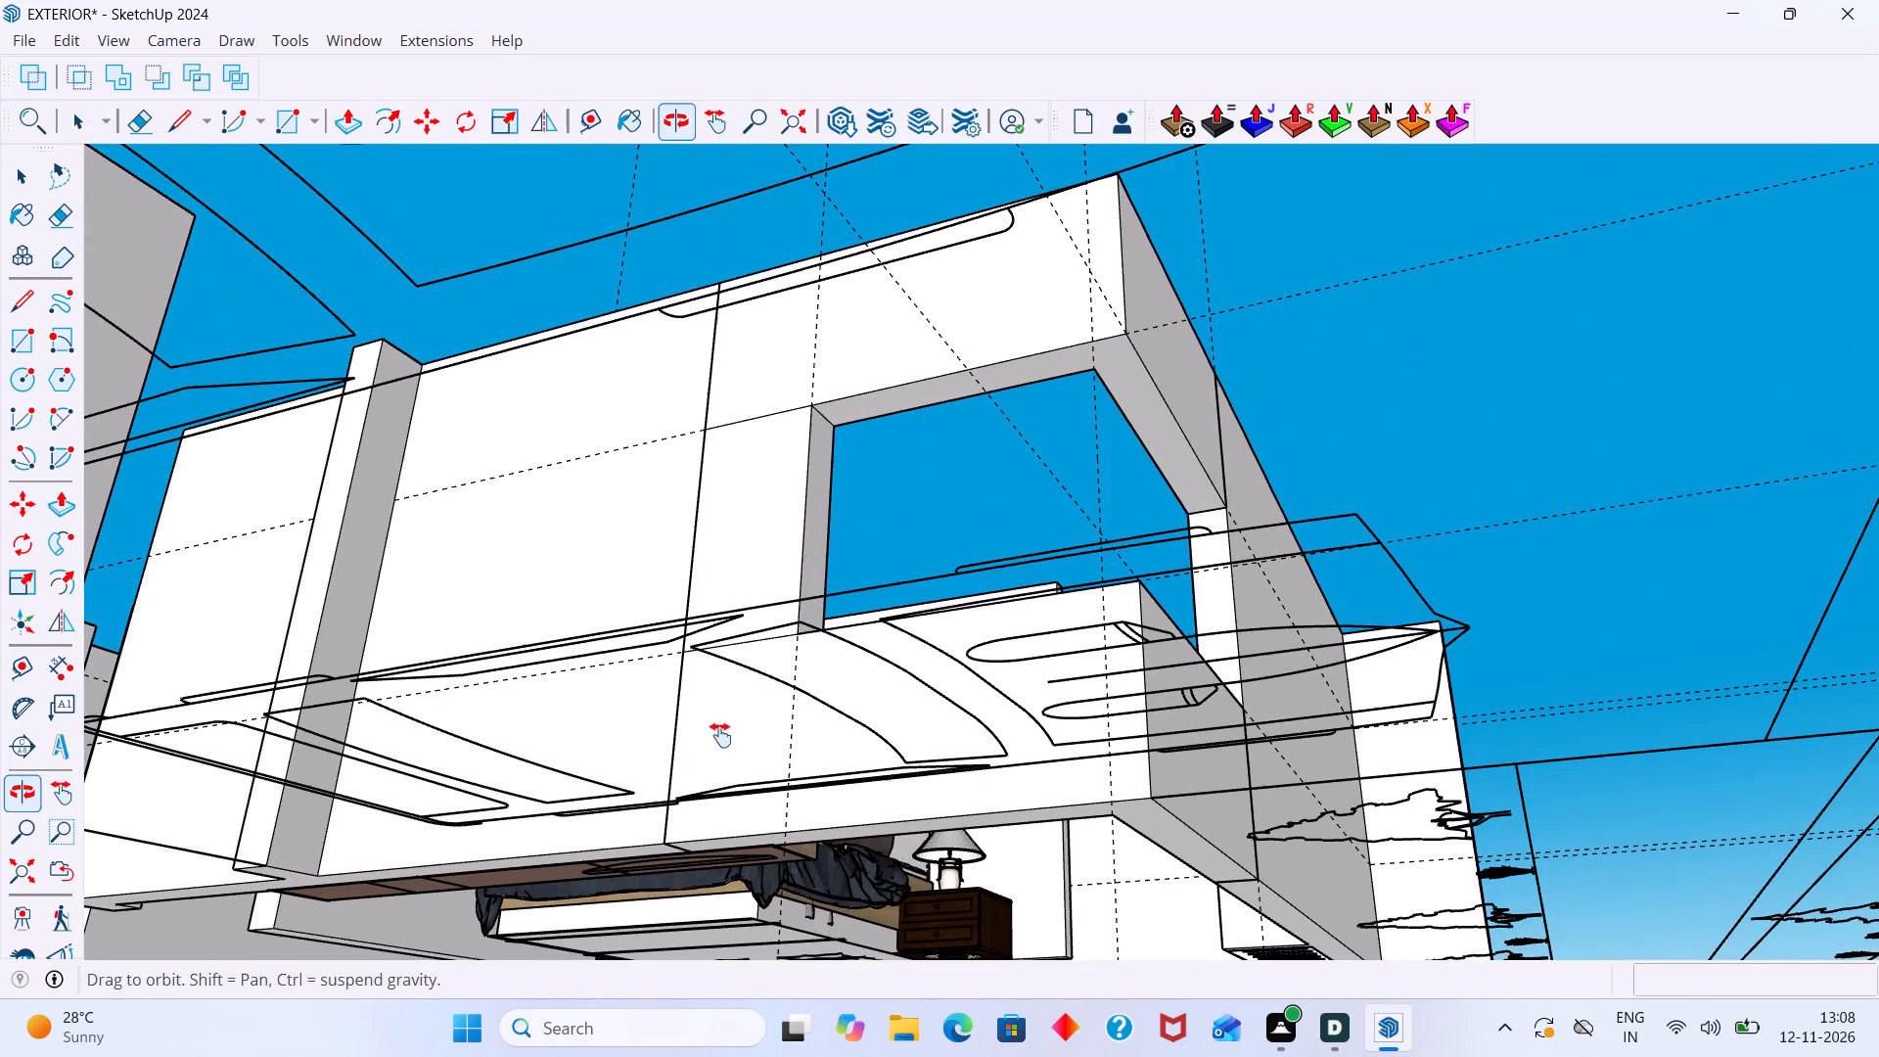
{"action": "middle_click_drag", "start_coordinate": [720, 735], "coordinate": [720, 734], "text": "shift"}
{"action": "middle_click_drag", "start_coordinate": [907, 498], "coordinate": [752, 692]}
{"action": "scroll", "coordinate": [758, 666], "scroll_direction": "down", "scroll_amount": 8}
{"action": "middle_click_drag", "start_coordinate": [767, 626], "coordinate": [765, 742], "text": "shift"}
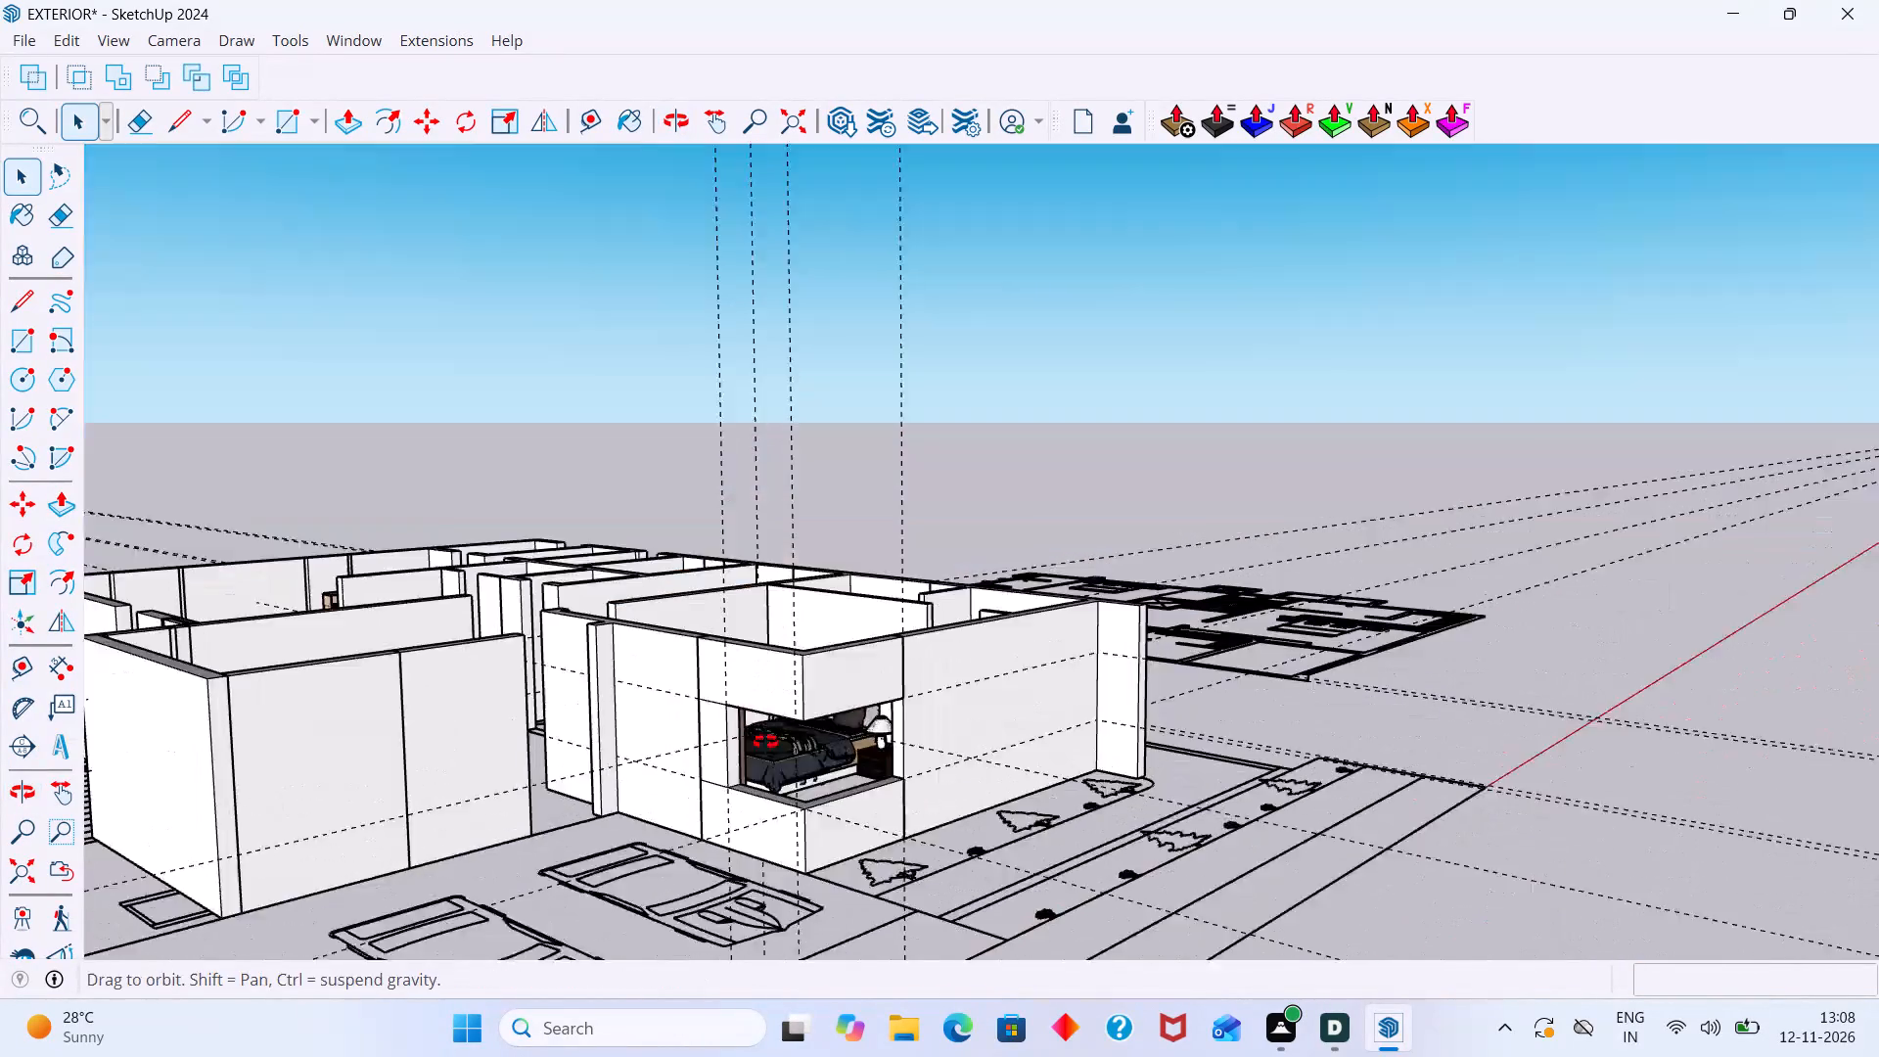
{"action": "middle_click_drag", "start_coordinate": [765, 742], "coordinate": [765, 748], "text": "shift"}
{"action": "scroll", "coordinate": [765, 736], "scroll_direction": "down", "scroll_amount": 3}
{"action": "middle_click_drag", "start_coordinate": [771, 747], "coordinate": [846, 482], "text": "shift"}
{"action": "scroll", "coordinate": [841, 494], "scroll_direction": "up", "scroll_amount": 1, "text": "shift"}
{"action": "middle_click_drag", "start_coordinate": [881, 507], "coordinate": [914, 741]}
{"action": "middle_click_drag", "start_coordinate": [928, 762], "coordinate": [1048, 360]}
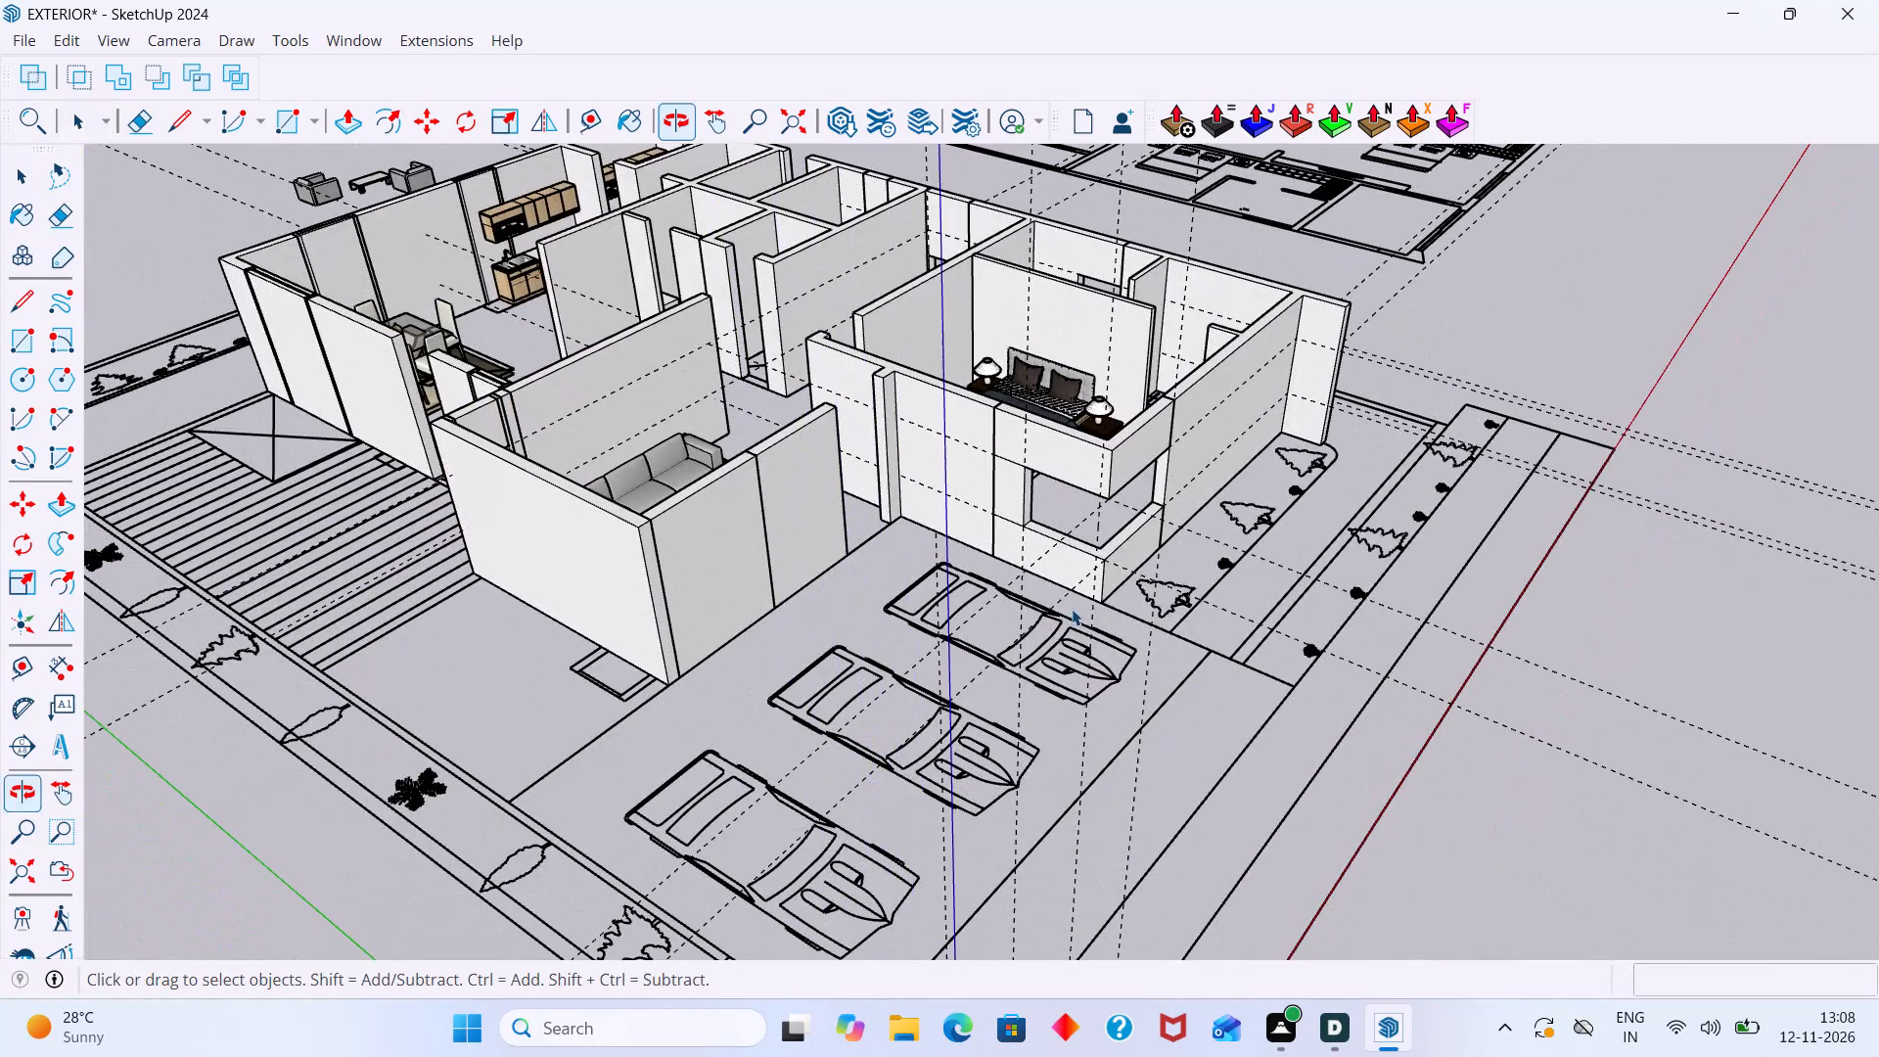
{"action": "middle_click_drag", "start_coordinate": [1029, 745], "coordinate": [1077, 539]}
{"action": "scroll", "coordinate": [1231, 555], "scroll_direction": "down", "scroll_amount": 3}
{"action": "middle_click_drag", "start_coordinate": [1208, 564], "coordinate": [987, 563]}
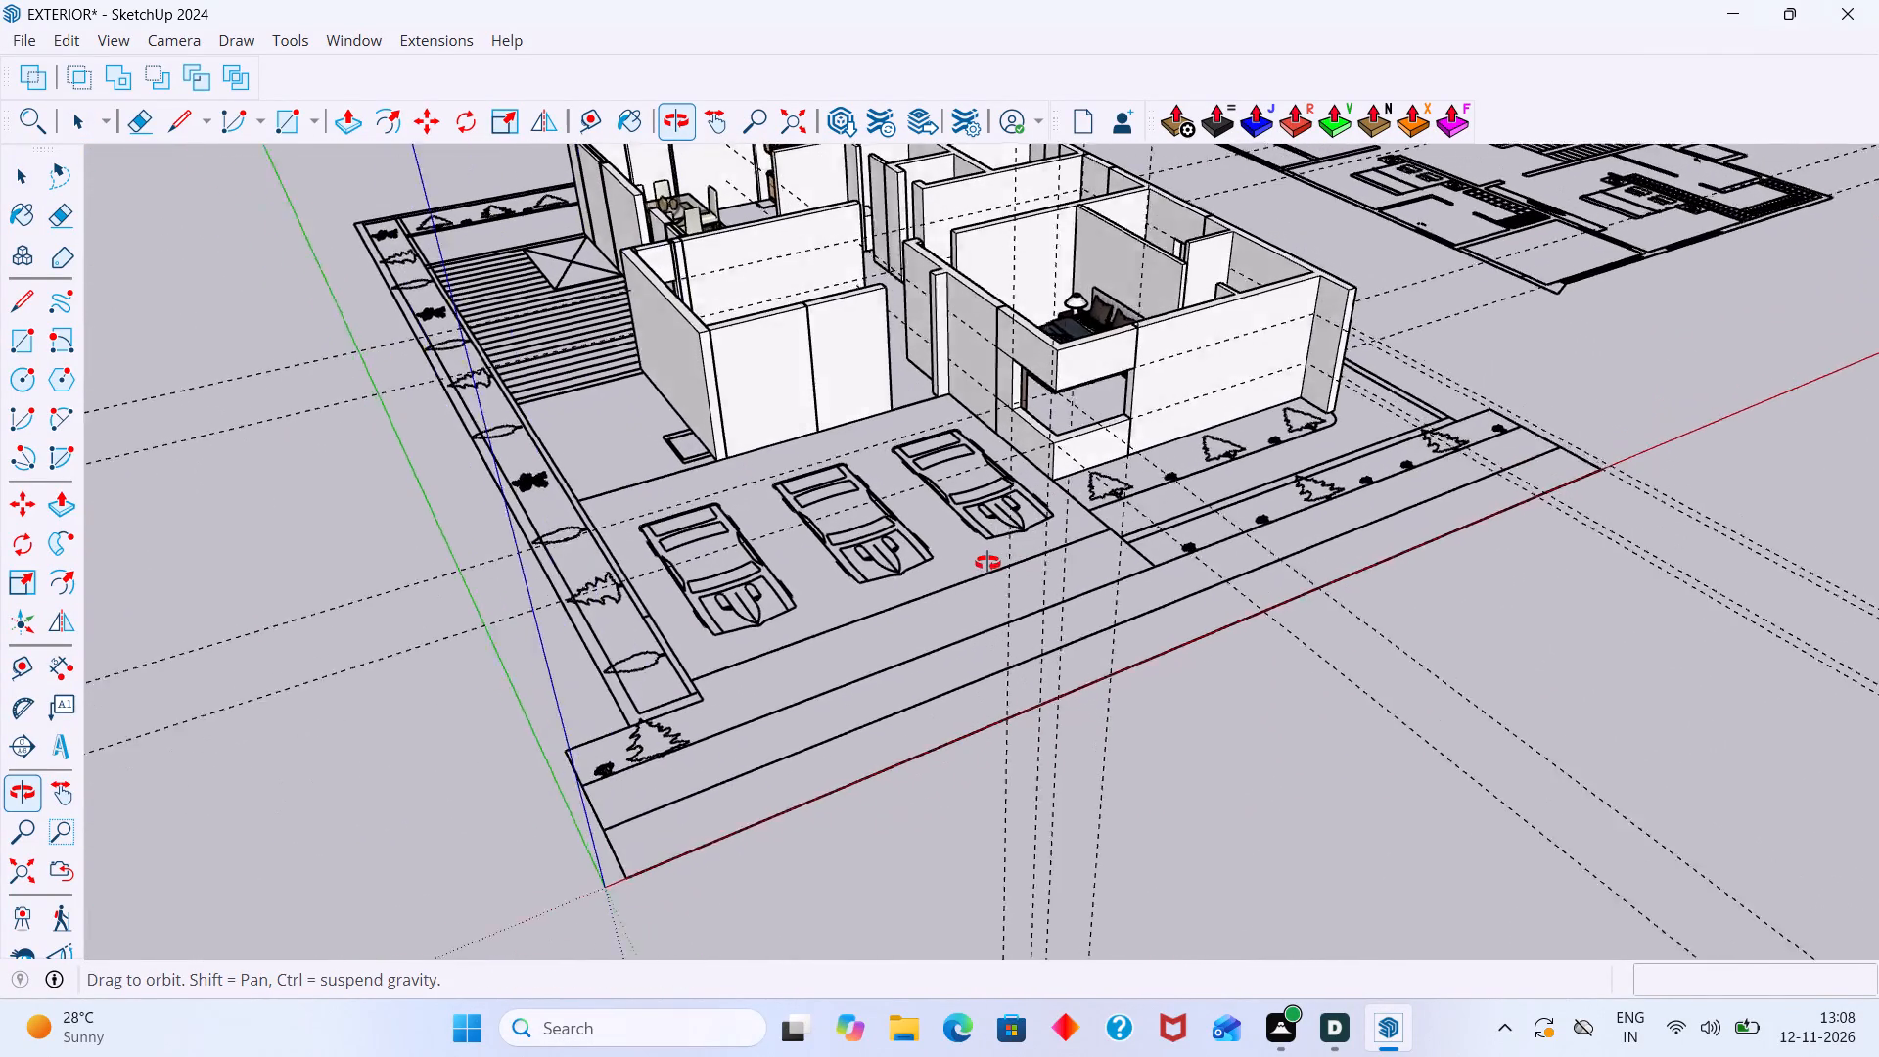
{"action": "middle_click_drag", "start_coordinate": [987, 563], "coordinate": [978, 563]}
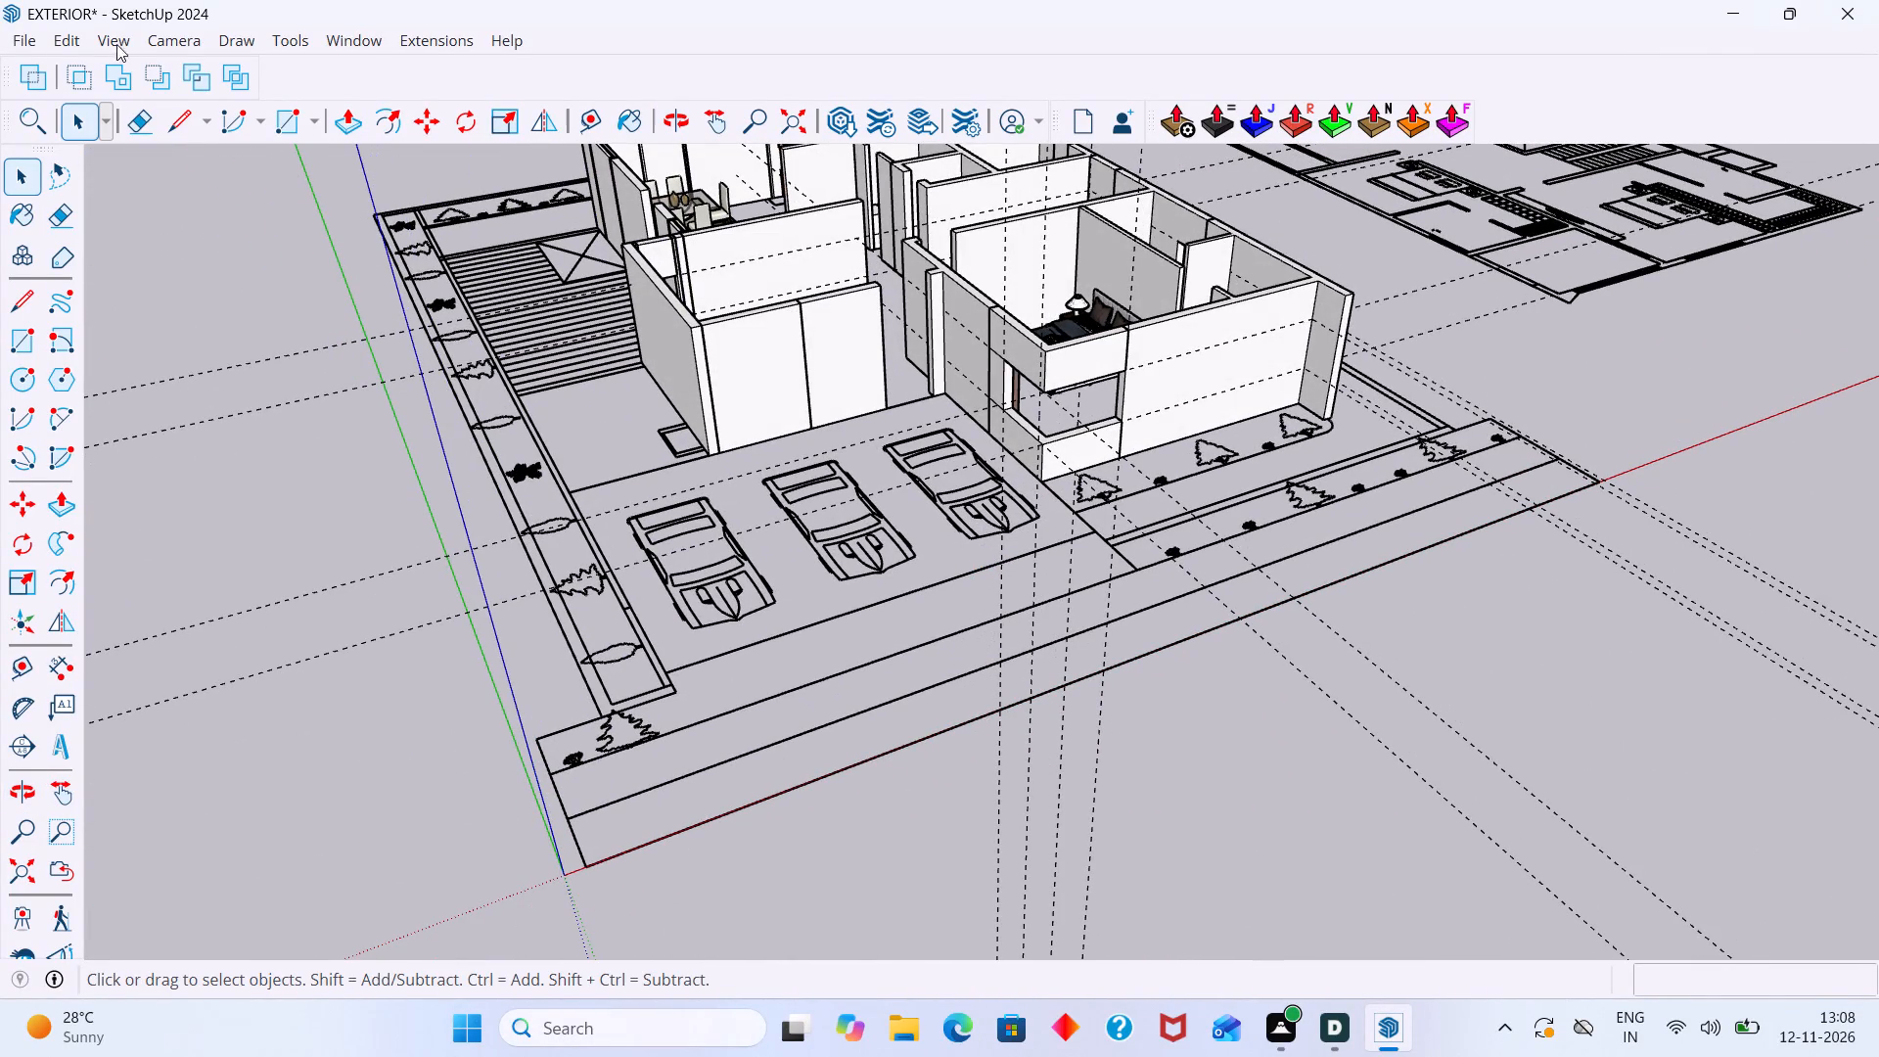
Delete all guide lines from the model.
{"action": "left_click", "coordinate": [73, 37]}
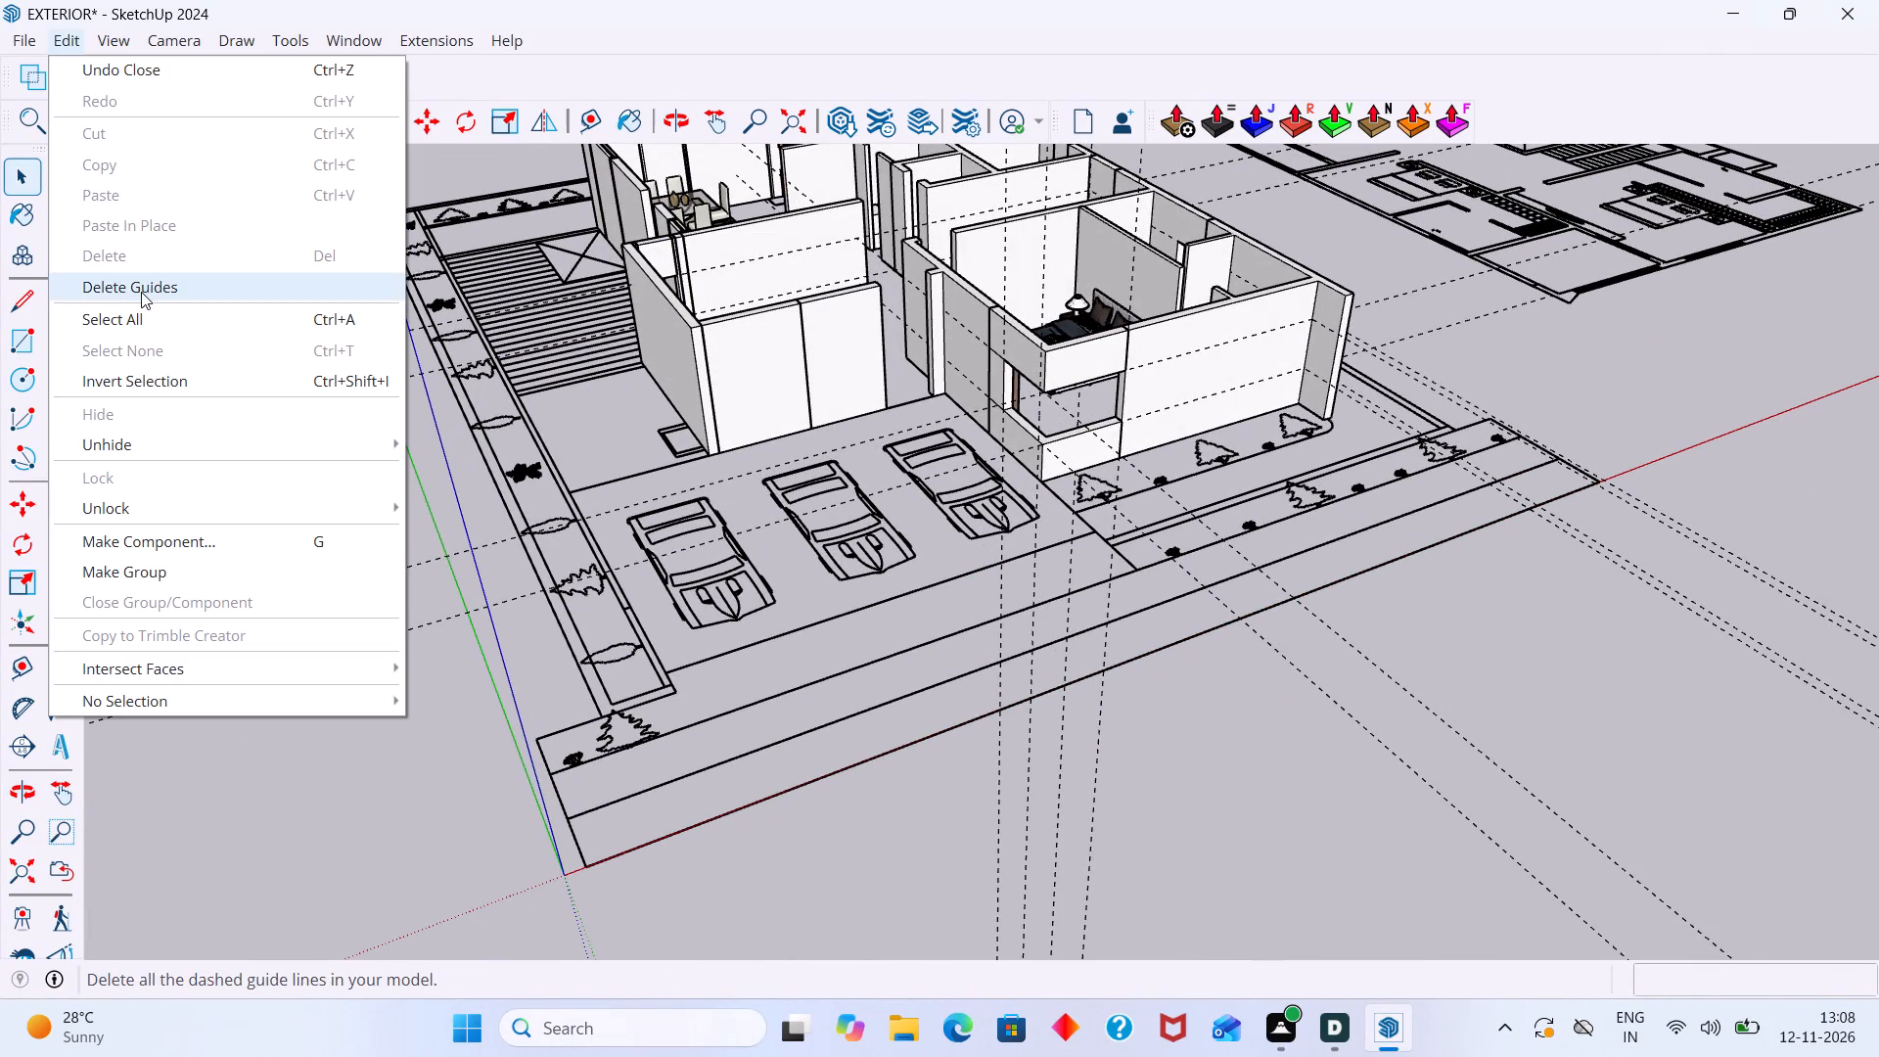
{"action": "left_click", "coordinate": [142, 292]}
Examine the ground floor walls and openings around the living room, bedroom, kitchen and dining area.
{"action": "scroll", "coordinate": [997, 433], "scroll_direction": "down", "scroll_amount": 3}
{"action": "scroll", "coordinate": [1036, 414], "scroll_direction": "up", "scroll_amount": 10}
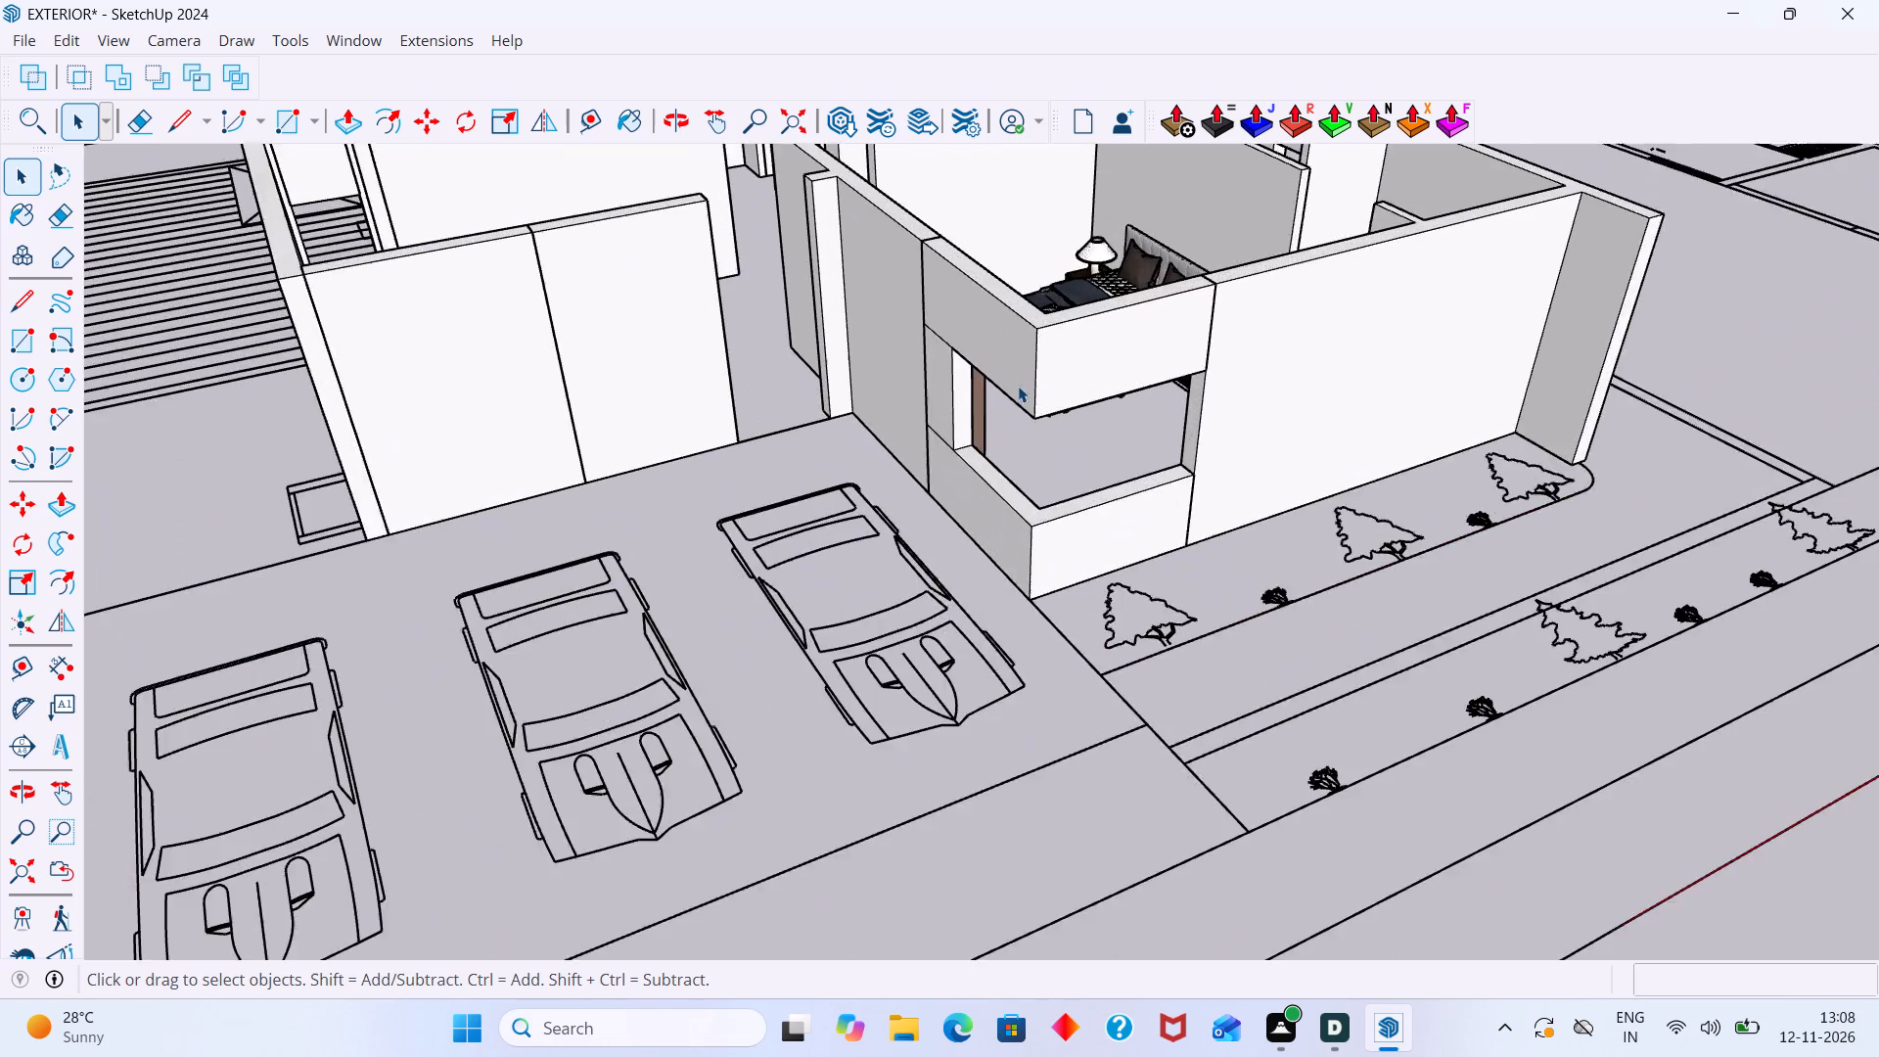
{"action": "middle_click_drag", "start_coordinate": [1013, 392], "coordinate": [1137, 611]}
{"action": "scroll", "coordinate": [1098, 569], "scroll_direction": "down", "scroll_amount": 8}
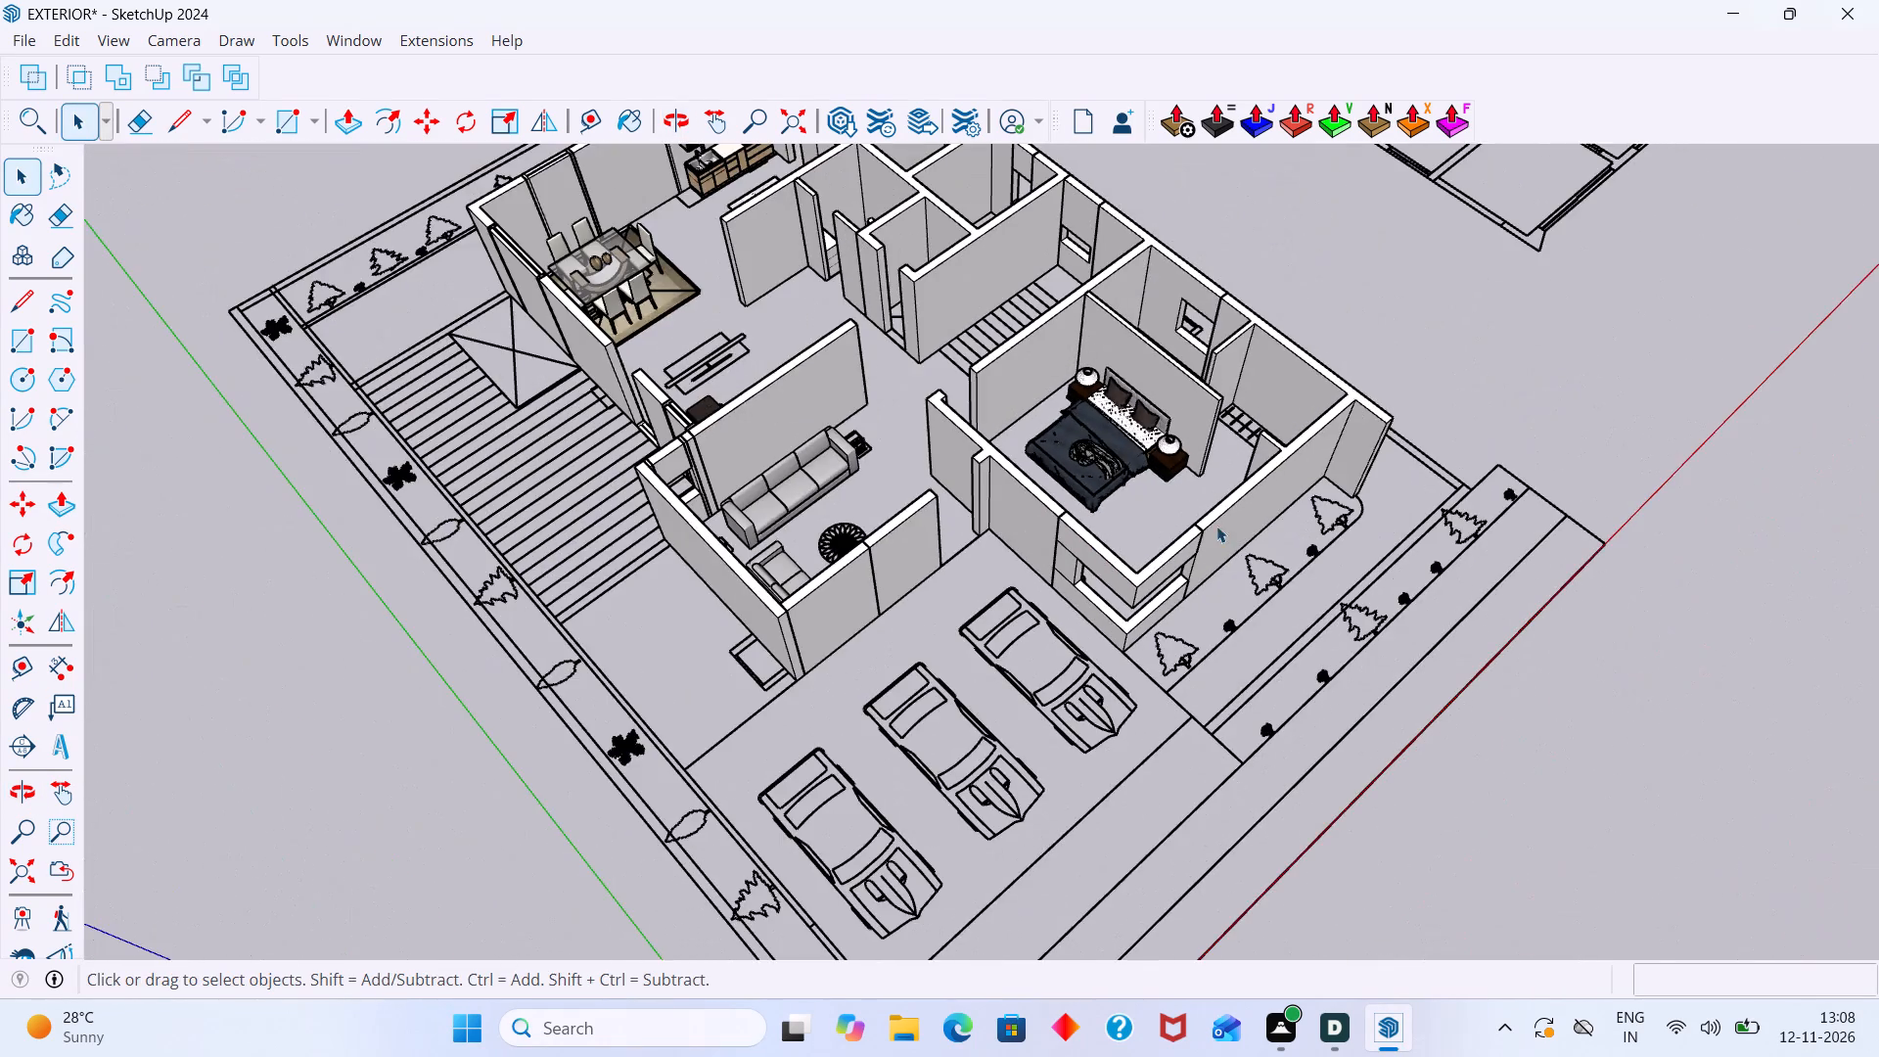
{"action": "middle_click_drag", "start_coordinate": [1243, 476], "coordinate": [1052, 409]}
{"action": "scroll", "coordinate": [806, 446], "scroll_direction": "up", "scroll_amount": 5}
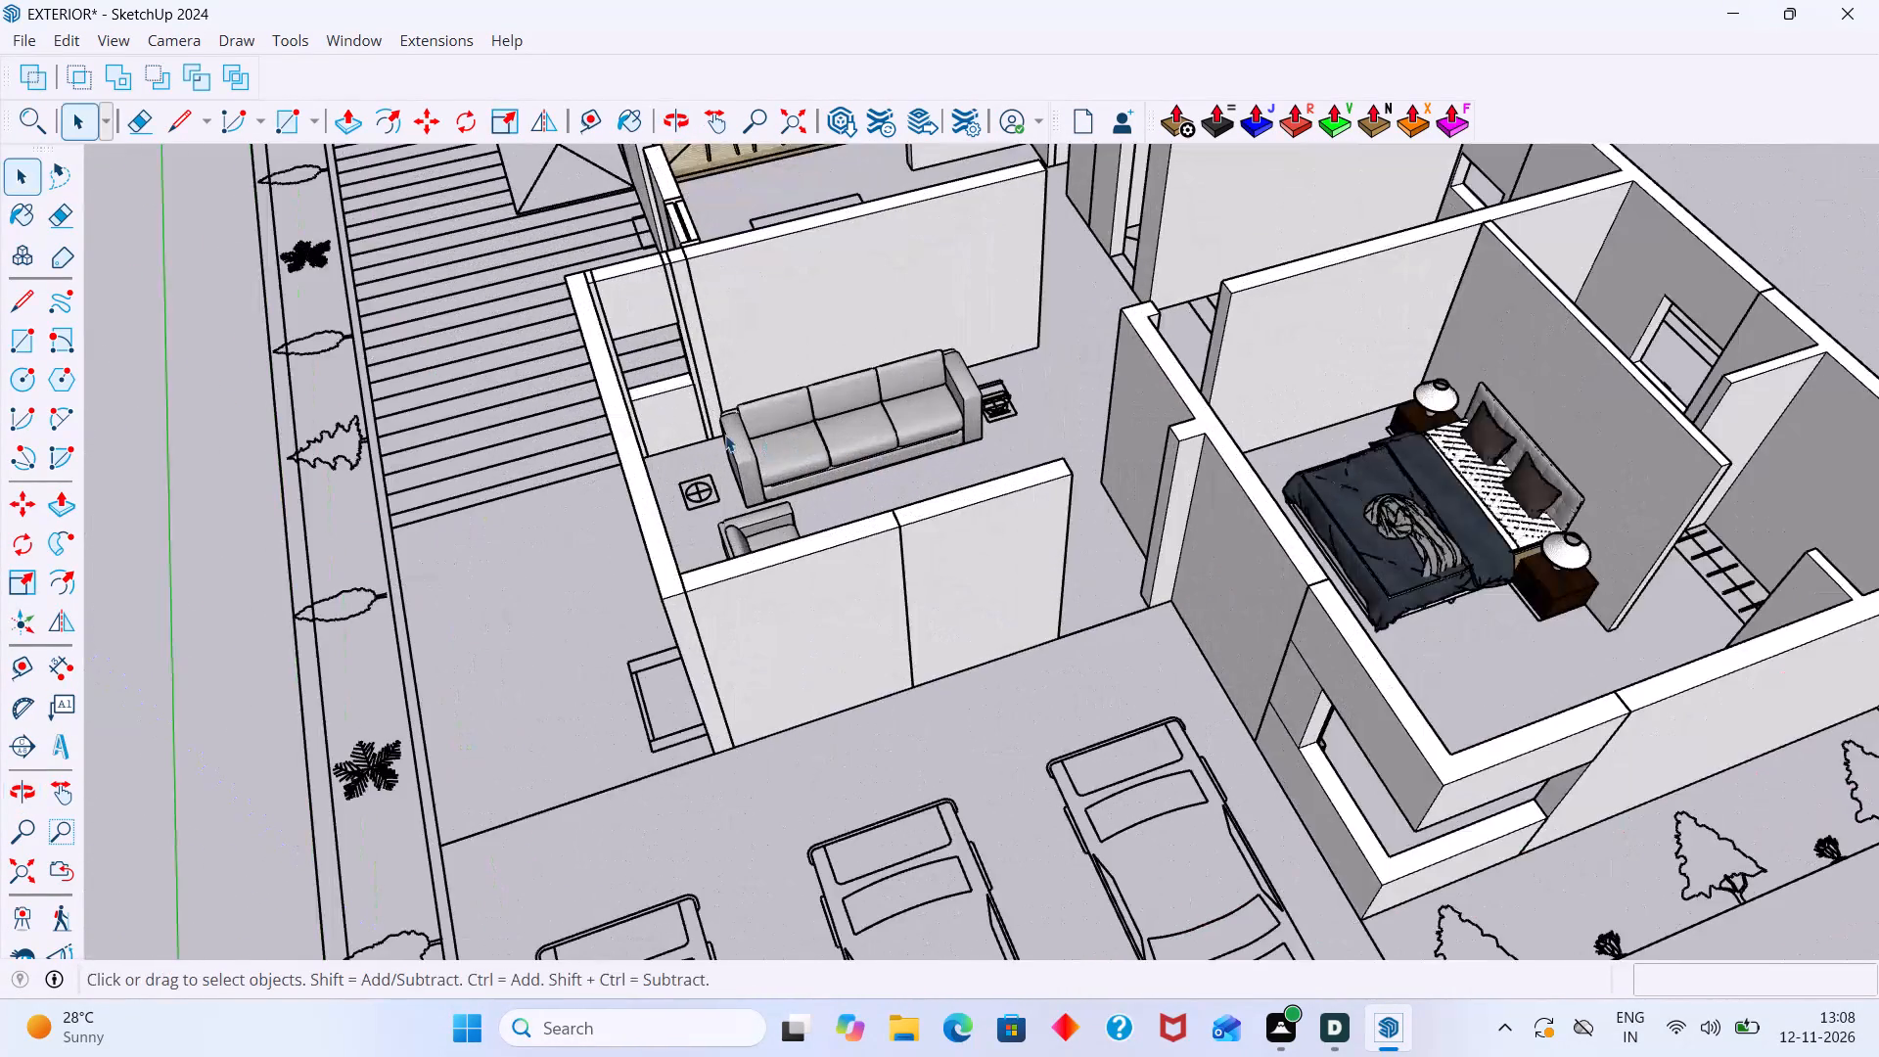
{"action": "scroll", "coordinate": [725, 435], "scroll_direction": "up", "scroll_amount": 2}
{"action": "middle_click_drag", "start_coordinate": [761, 605], "coordinate": [868, 572]}
{"action": "scroll", "coordinate": [869, 560], "scroll_direction": "down", "scroll_amount": 10}
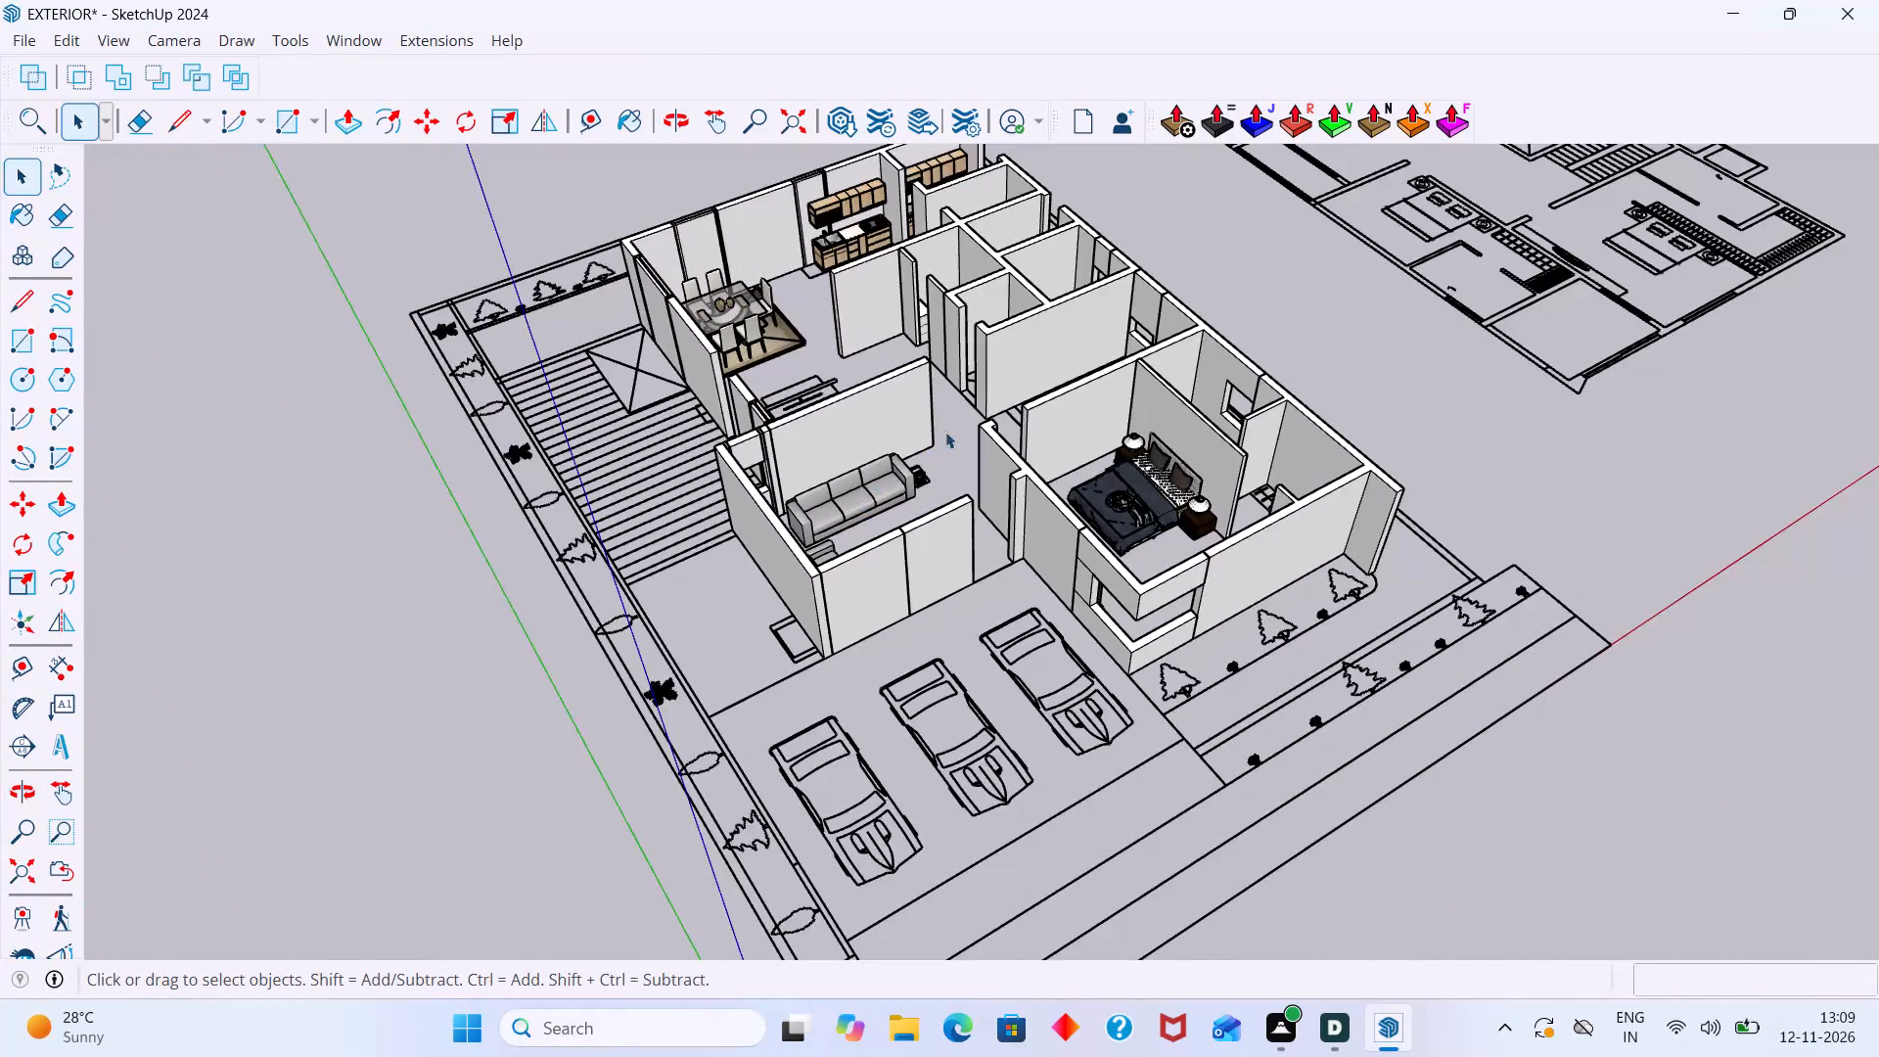
{"action": "middle_click_drag", "start_coordinate": [941, 422], "coordinate": [856, 621], "text": "shift"}
{"action": "middle_click_drag", "start_coordinate": [1079, 462], "coordinate": [1063, 502]}
{"action": "scroll", "coordinate": [928, 389], "scroll_direction": "up", "scroll_amount": 2}
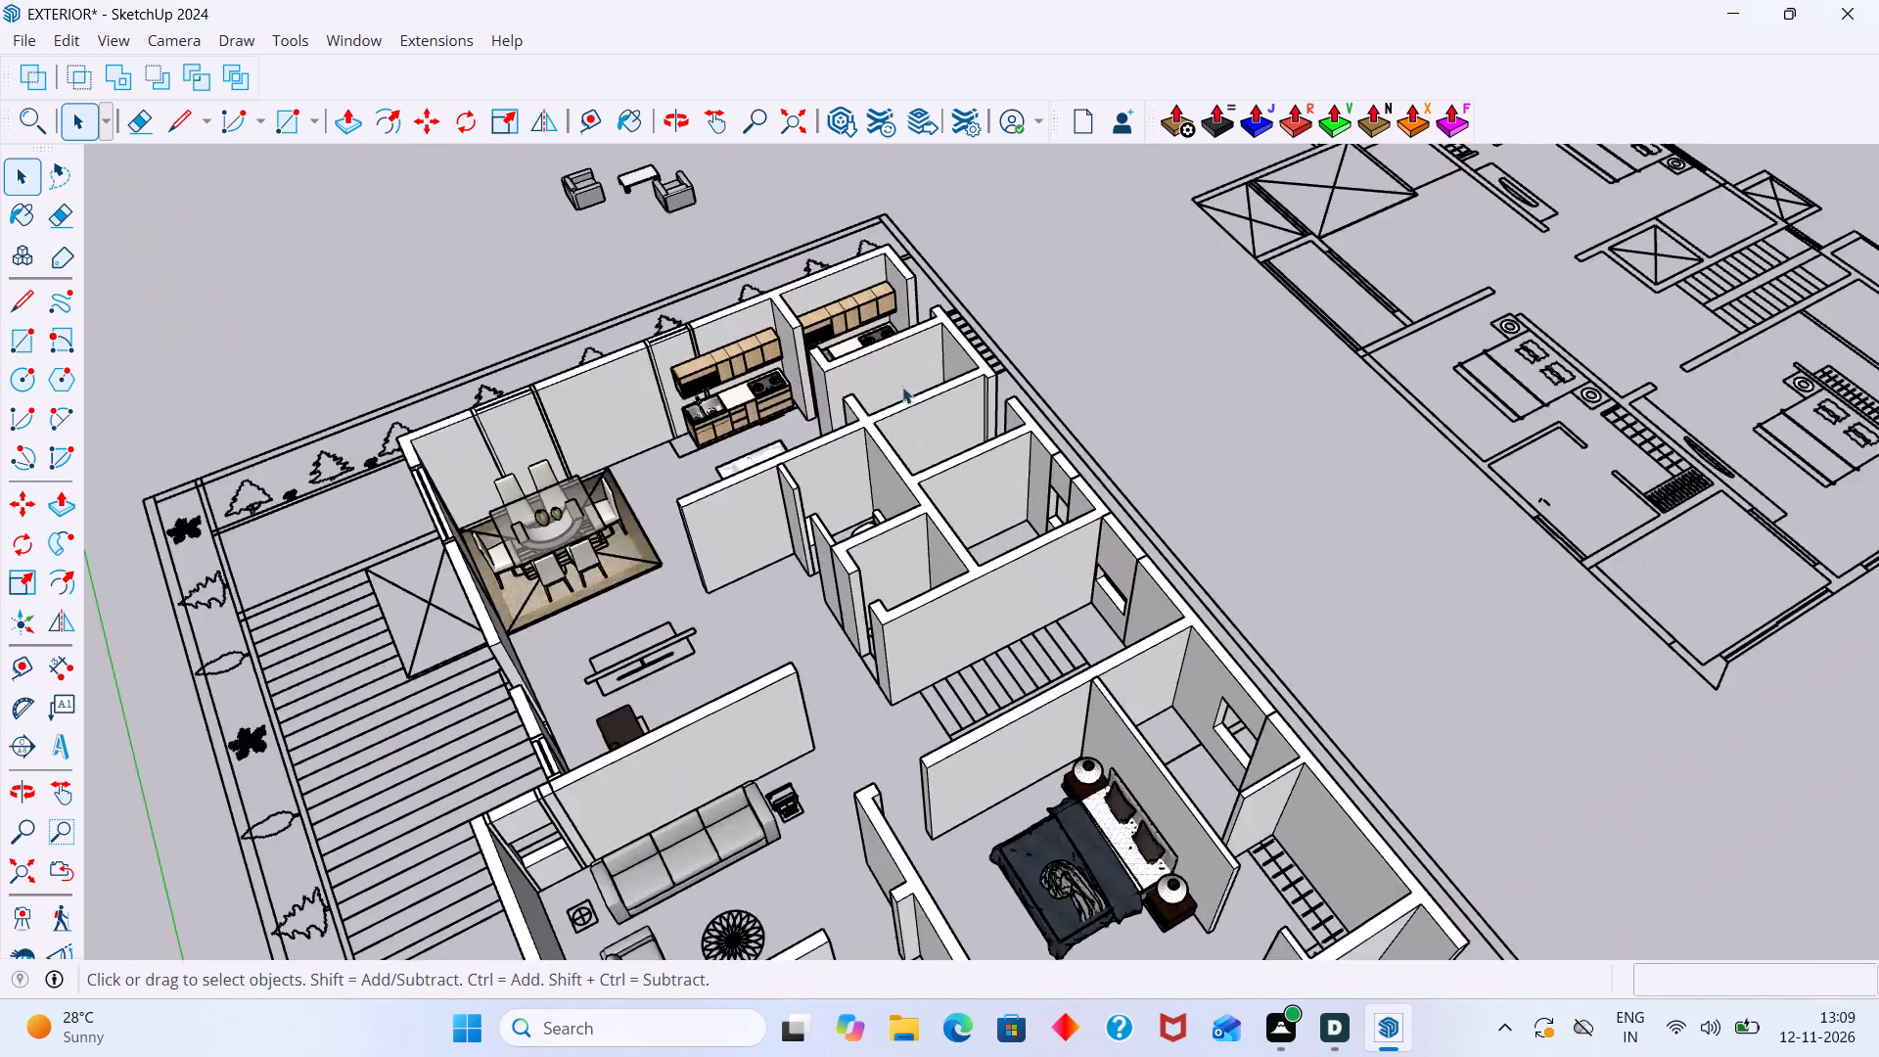
{"action": "scroll", "coordinate": [902, 387], "scroll_direction": "up", "scroll_amount": 3}
{"action": "middle_click_drag", "start_coordinate": [667, 415], "coordinate": [938, 354]}
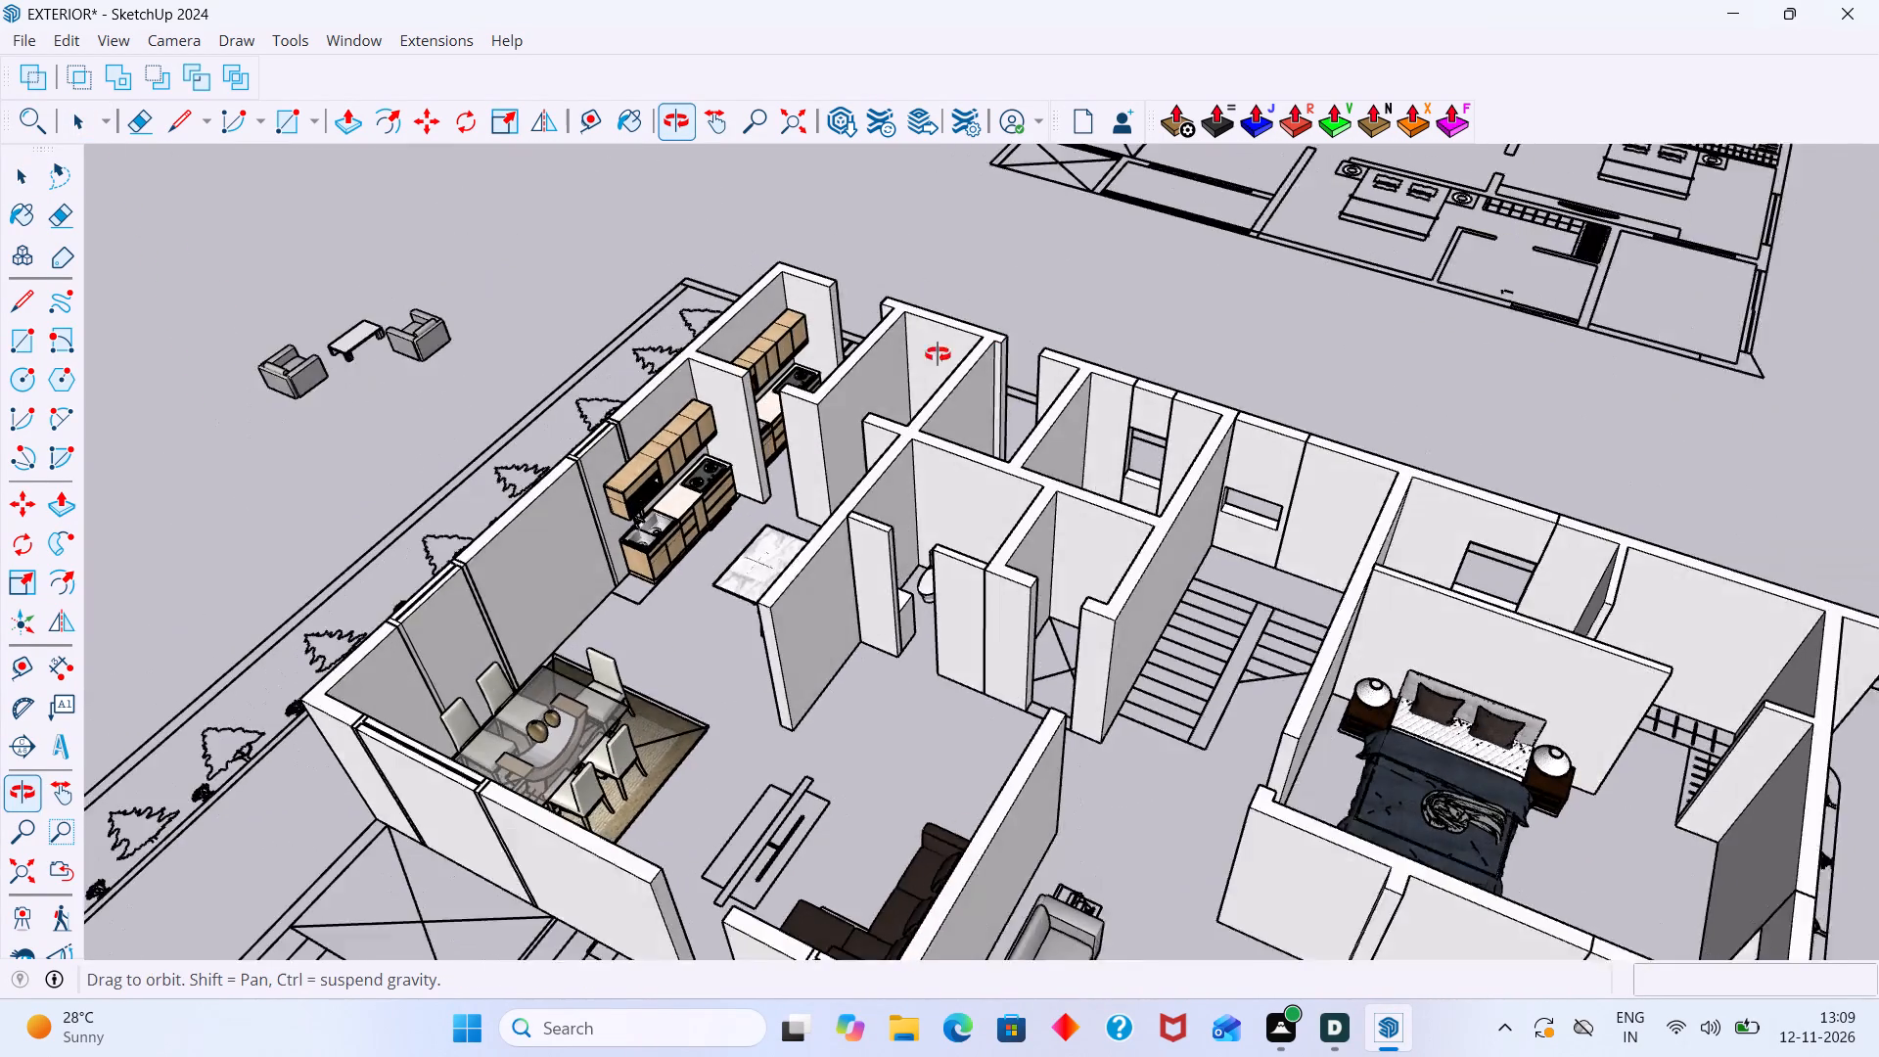
{"action": "middle_click_drag", "start_coordinate": [938, 354], "coordinate": [1072, 220]}
{"action": "middle_click_drag", "start_coordinate": [1006, 765], "coordinate": [1127, 732]}
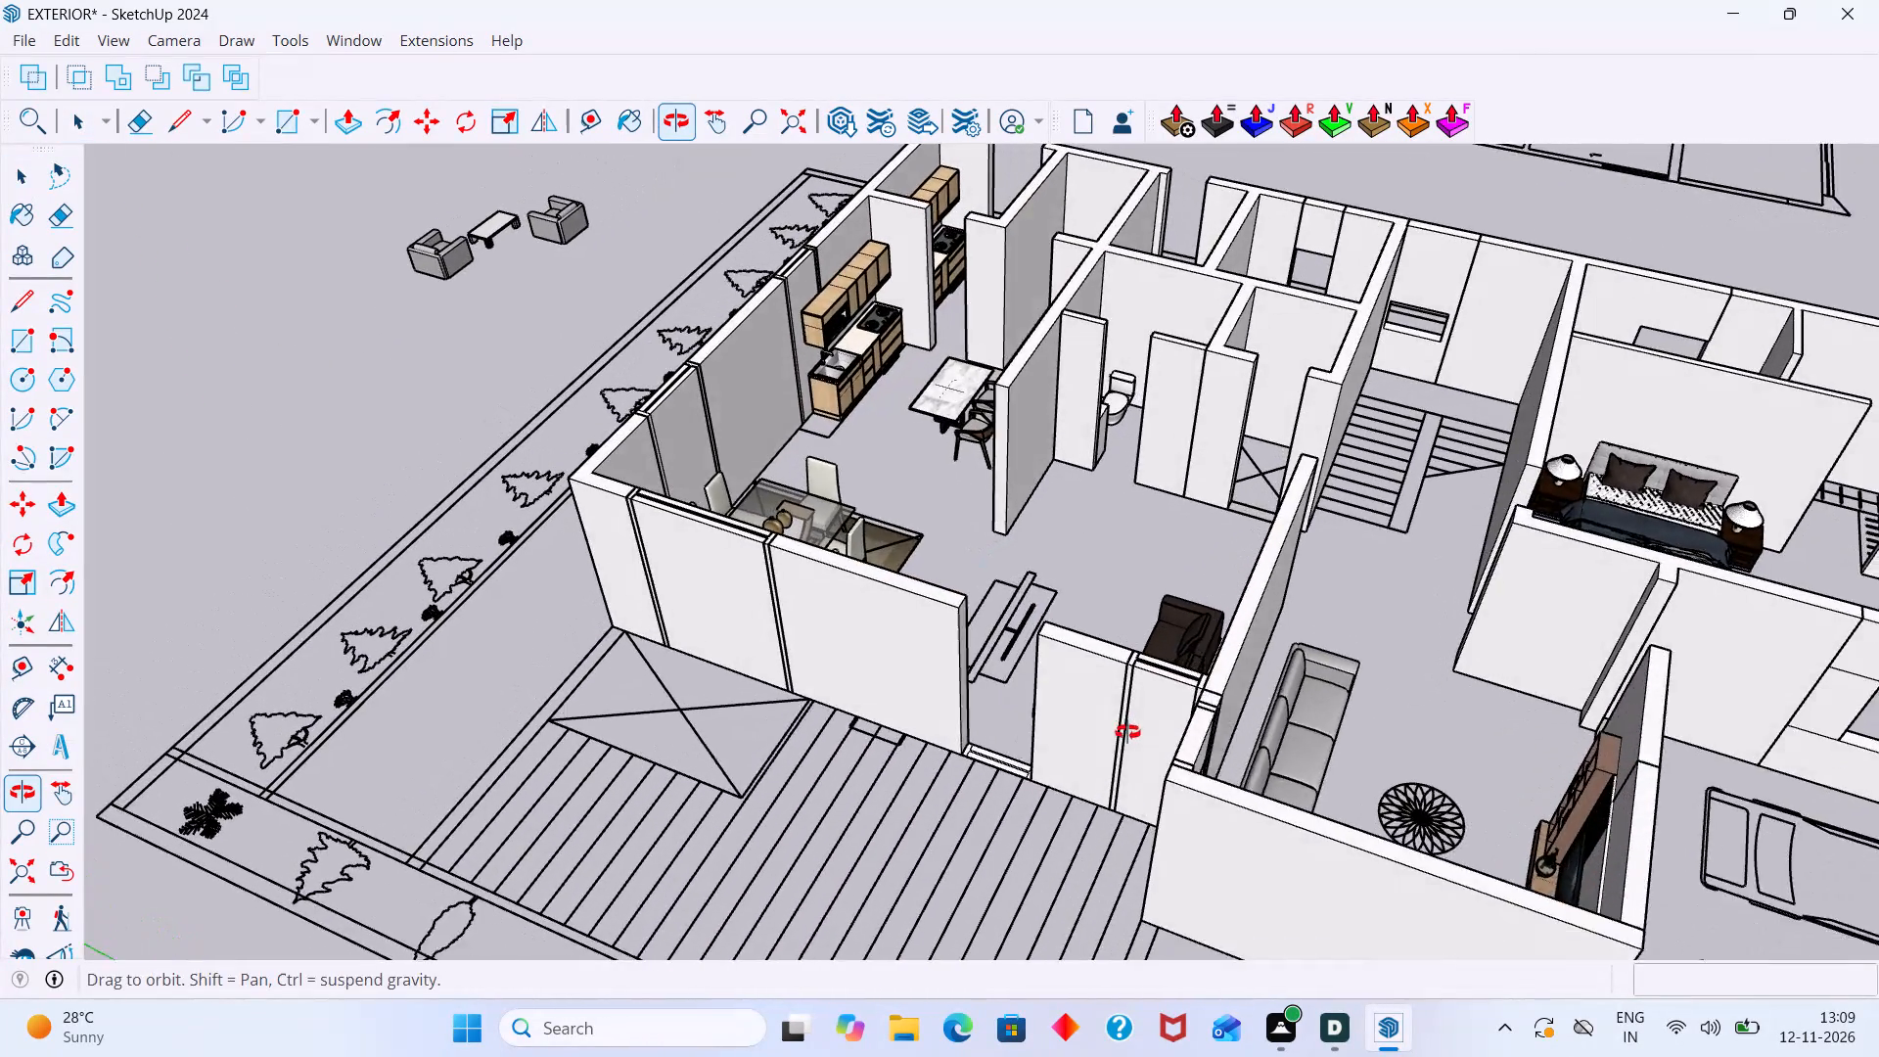
Delete the two thin infill pieces, outer and inner, from the recessed wall section between the striped deck and the dark sofa.
{"action": "middle_click_drag", "start_coordinate": [1127, 732], "coordinate": [1157, 718]}
{"action": "middle_click_drag", "start_coordinate": [1166, 712], "coordinate": [1077, 599]}
{"action": "middle_click_drag", "start_coordinate": [1250, 647], "coordinate": [1015, 612]}
{"action": "scroll", "coordinate": [1109, 619], "scroll_direction": "up", "scroll_amount": 1, "text": "shift"}
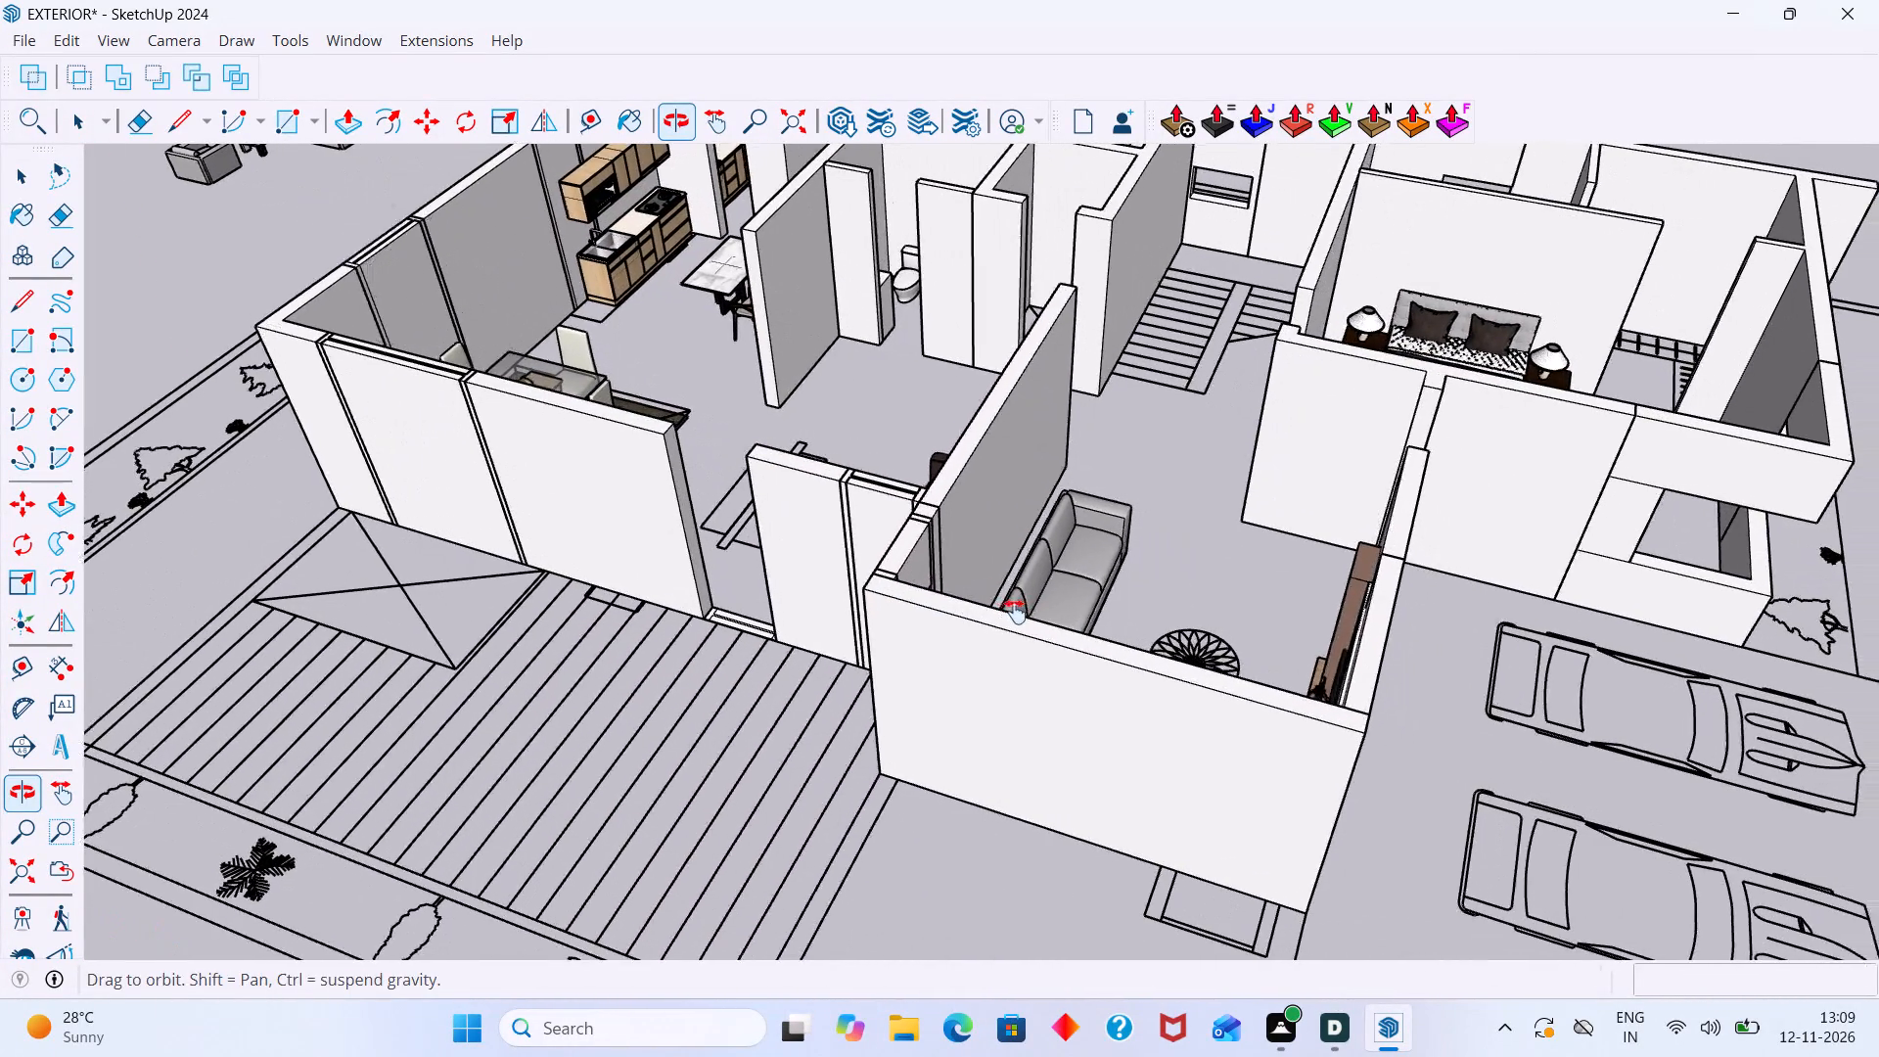
{"action": "middle_click_drag", "start_coordinate": [1015, 612], "coordinate": [984, 602]}
{"action": "middle_click_drag", "start_coordinate": [874, 592], "coordinate": [708, 636]}
{"action": "scroll", "coordinate": [821, 617], "scroll_direction": "up", "scroll_amount": 9}
{"action": "middle_click_drag", "start_coordinate": [669, 621], "coordinate": [583, 638]}
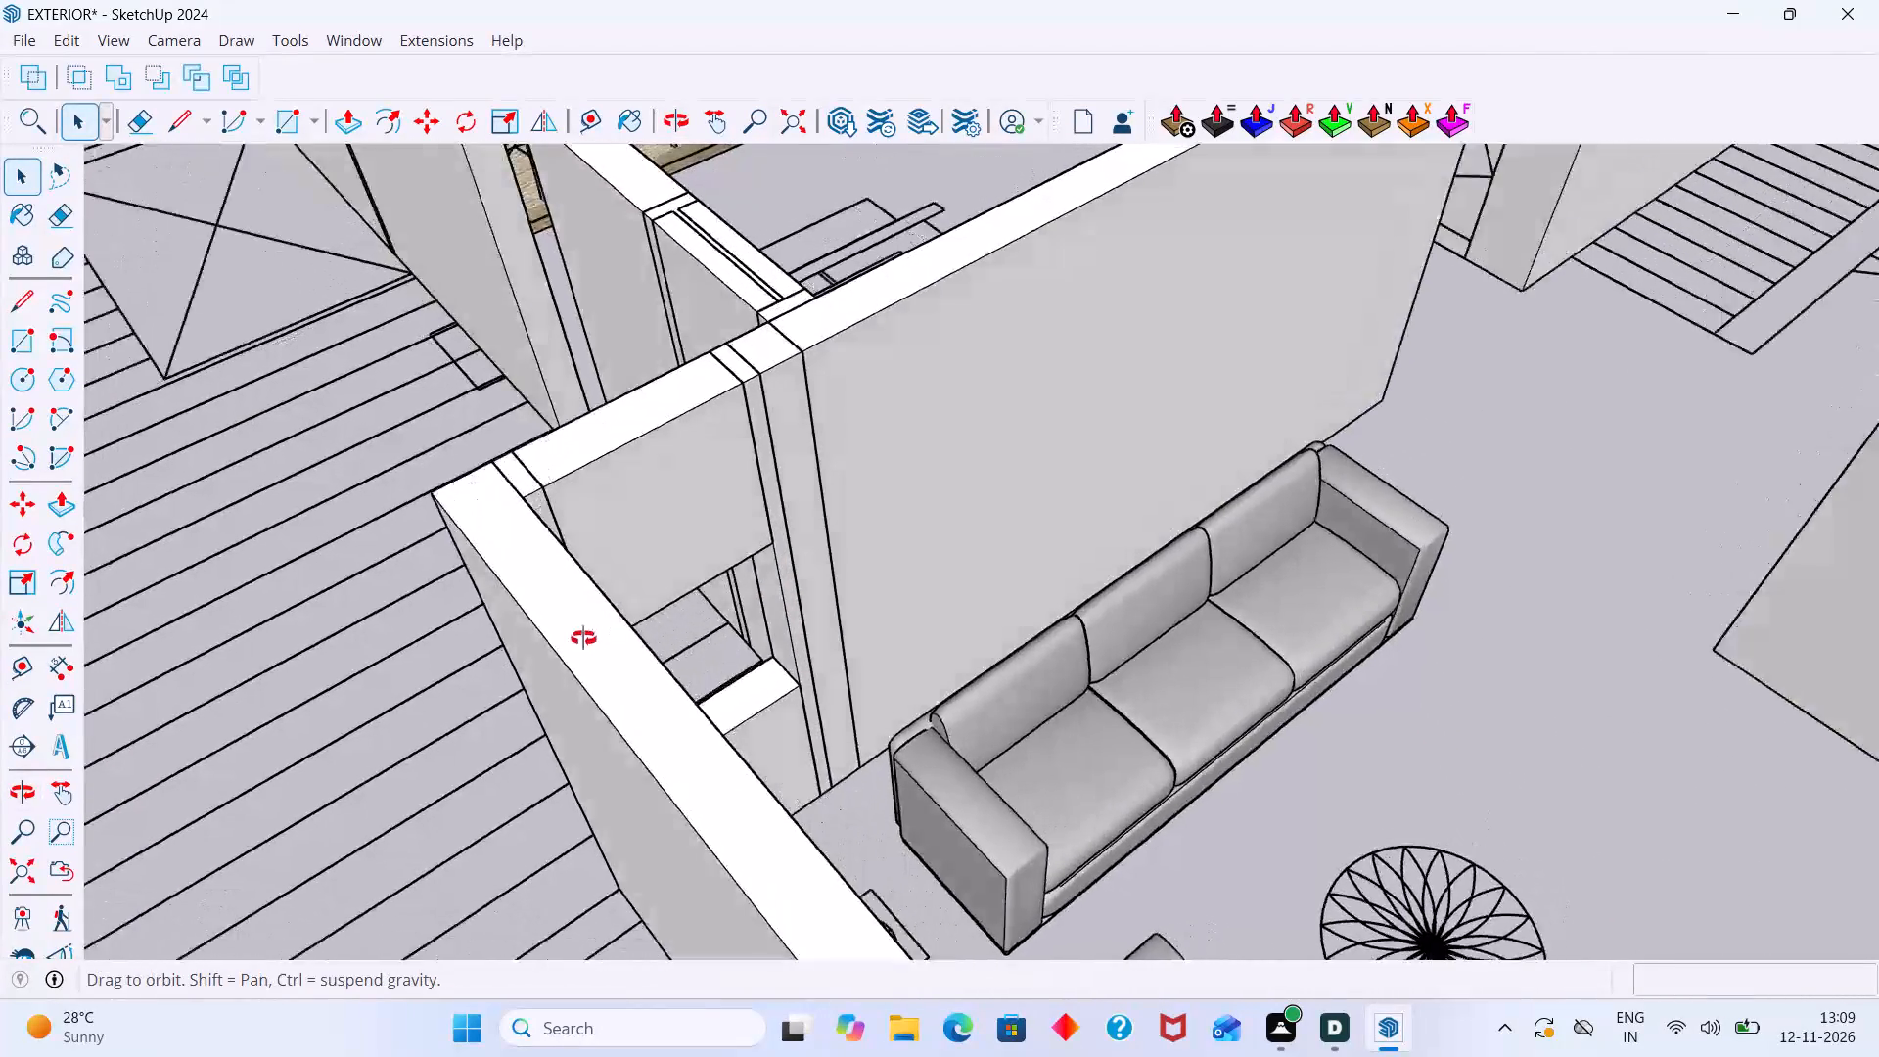
{"action": "middle_click_drag", "start_coordinate": [583, 638], "coordinate": [527, 643]}
{"action": "scroll", "coordinate": [712, 548], "scroll_direction": "down", "scroll_amount": 5}
{"action": "middle_click_drag", "start_coordinate": [713, 545], "coordinate": [1339, 540]}
{"action": "scroll", "coordinate": [878, 665], "scroll_direction": "up", "scroll_amount": 2}
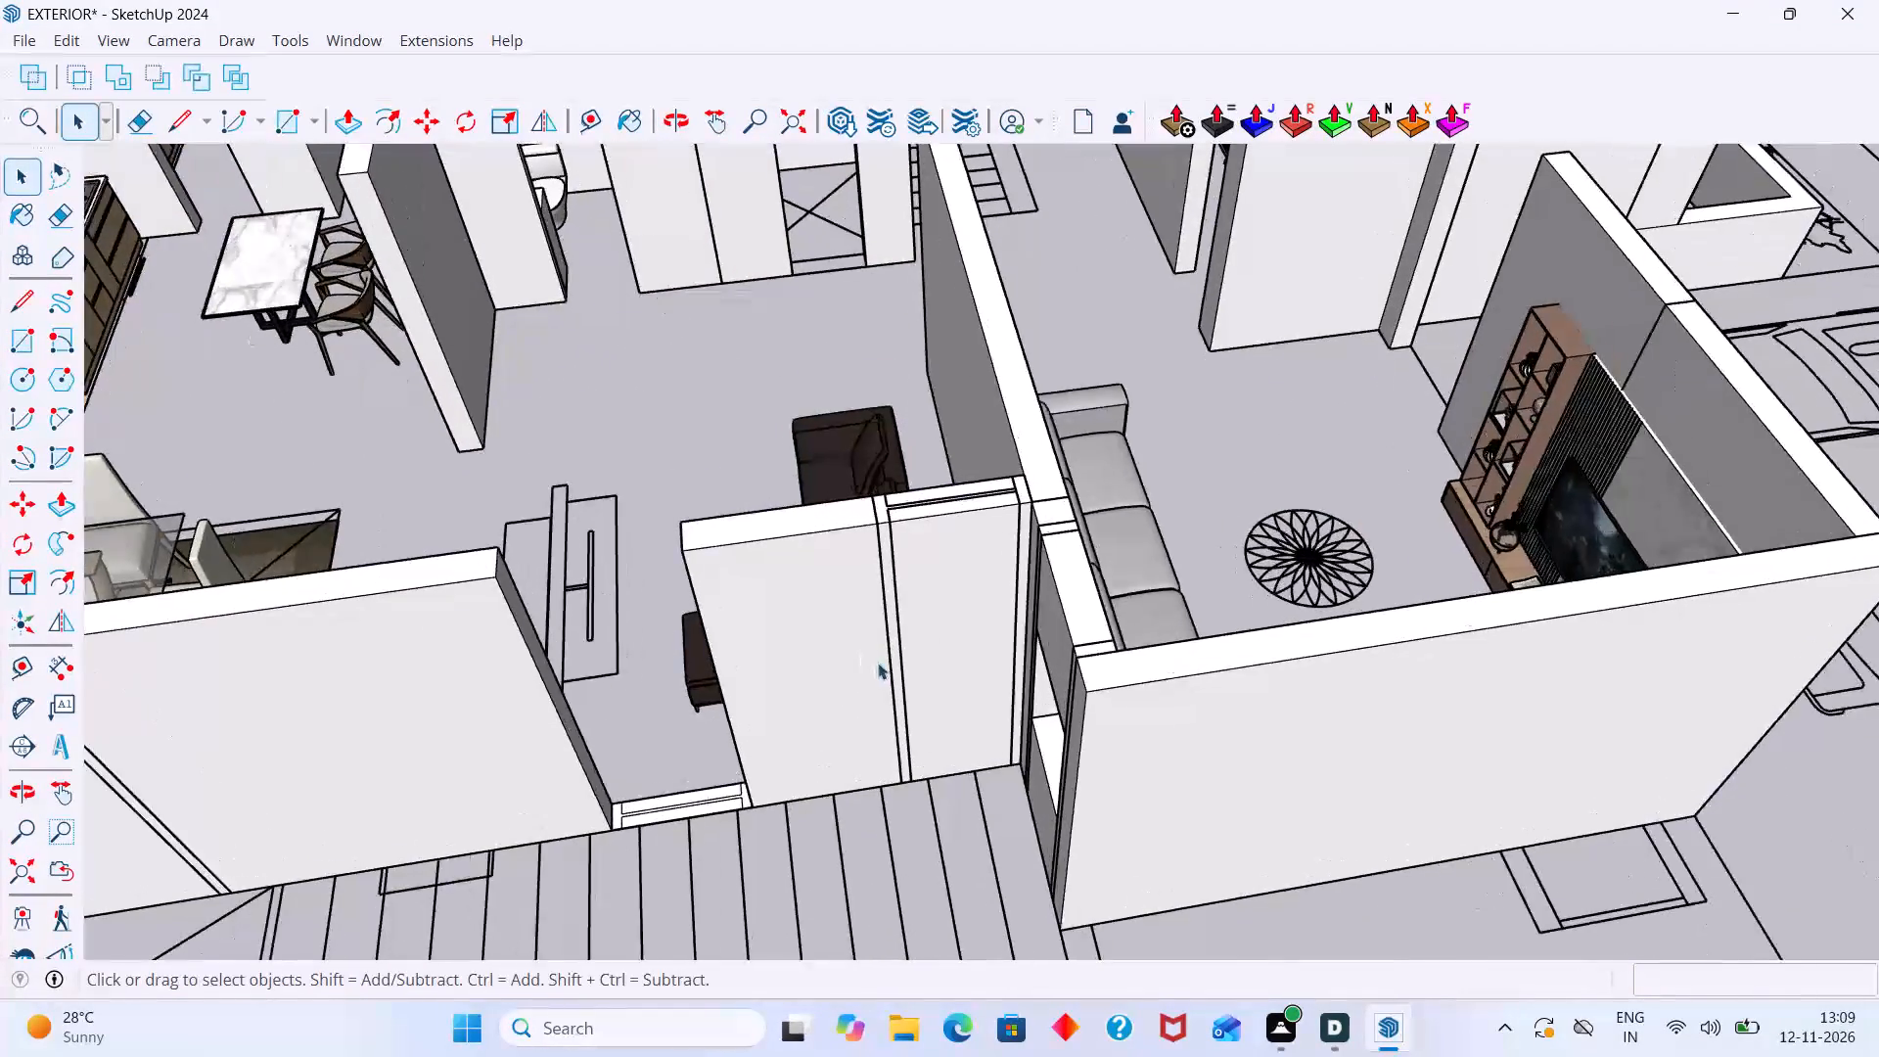
{"action": "scroll", "coordinate": [878, 663], "scroll_direction": "up", "scroll_amount": 11}
{"action": "left_click", "coordinate": [901, 371]}
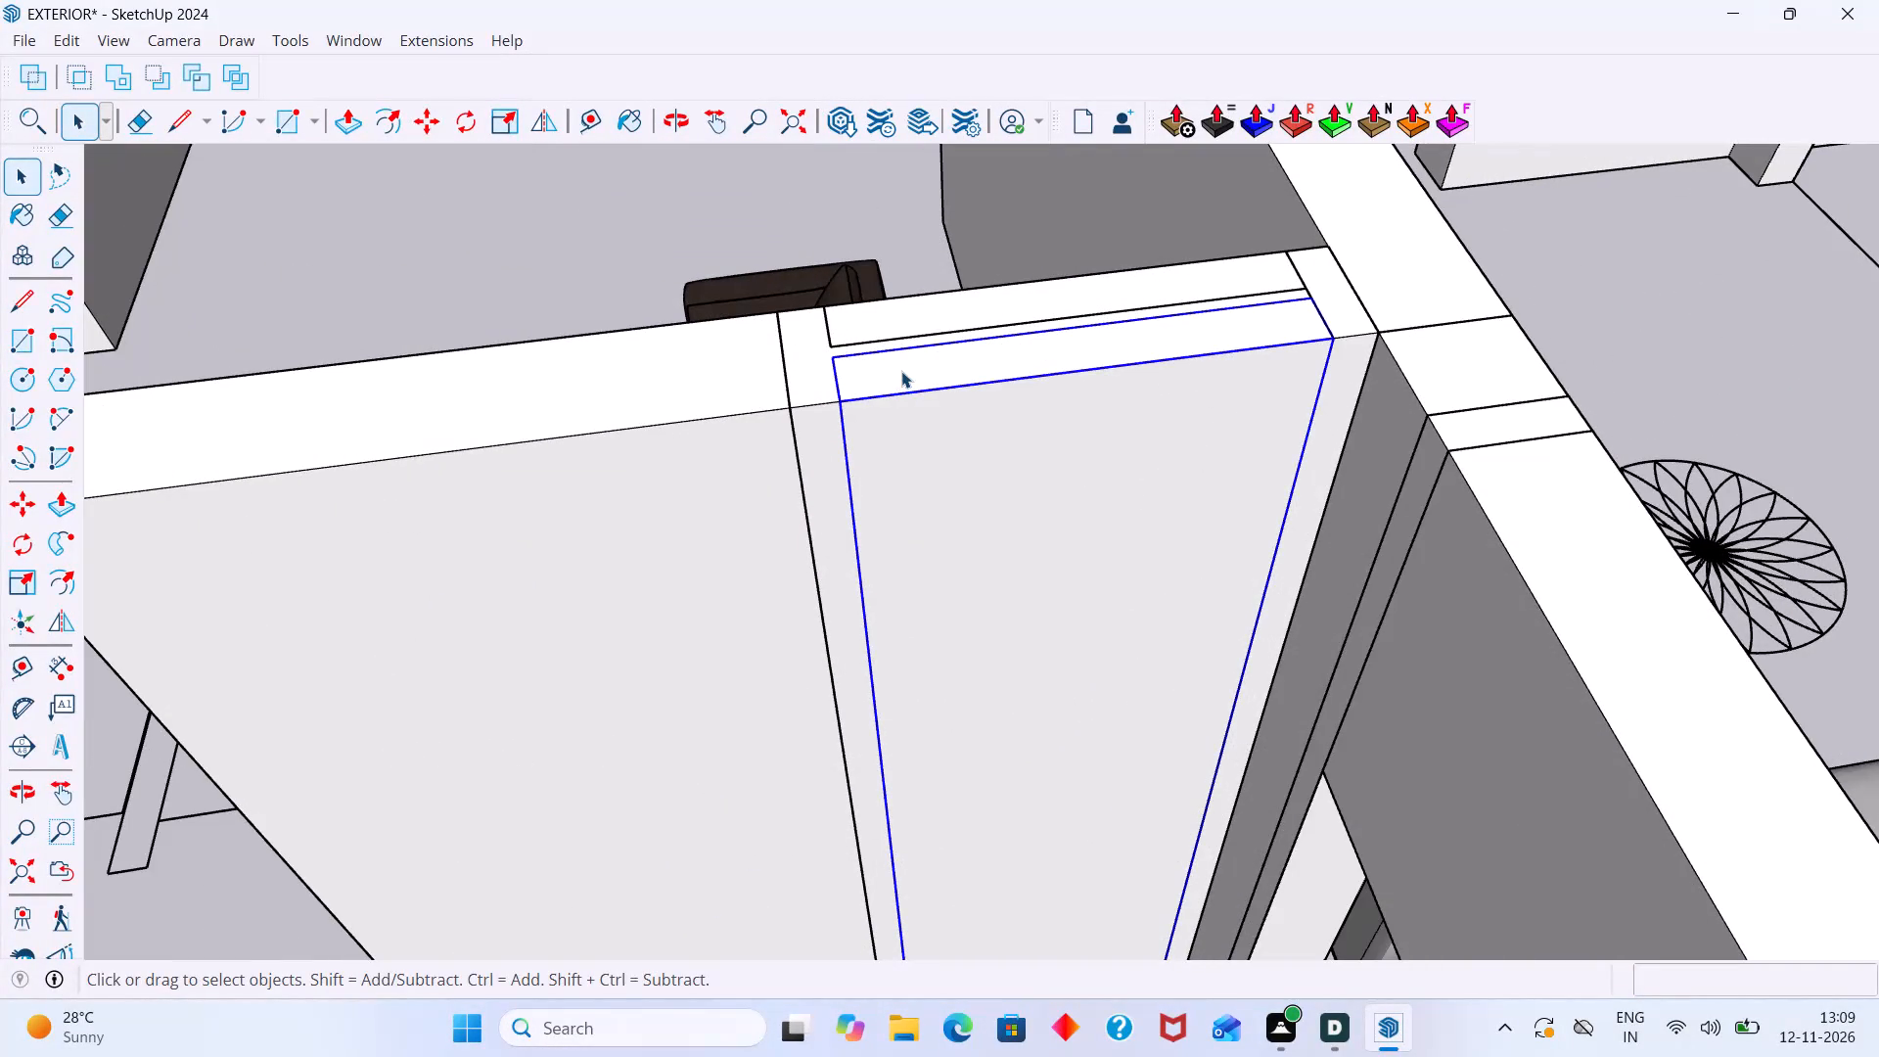
{"action": "key", "text": "Delete"}
{"action": "scroll", "coordinate": [850, 354], "scroll_direction": "up", "scroll_amount": 5}
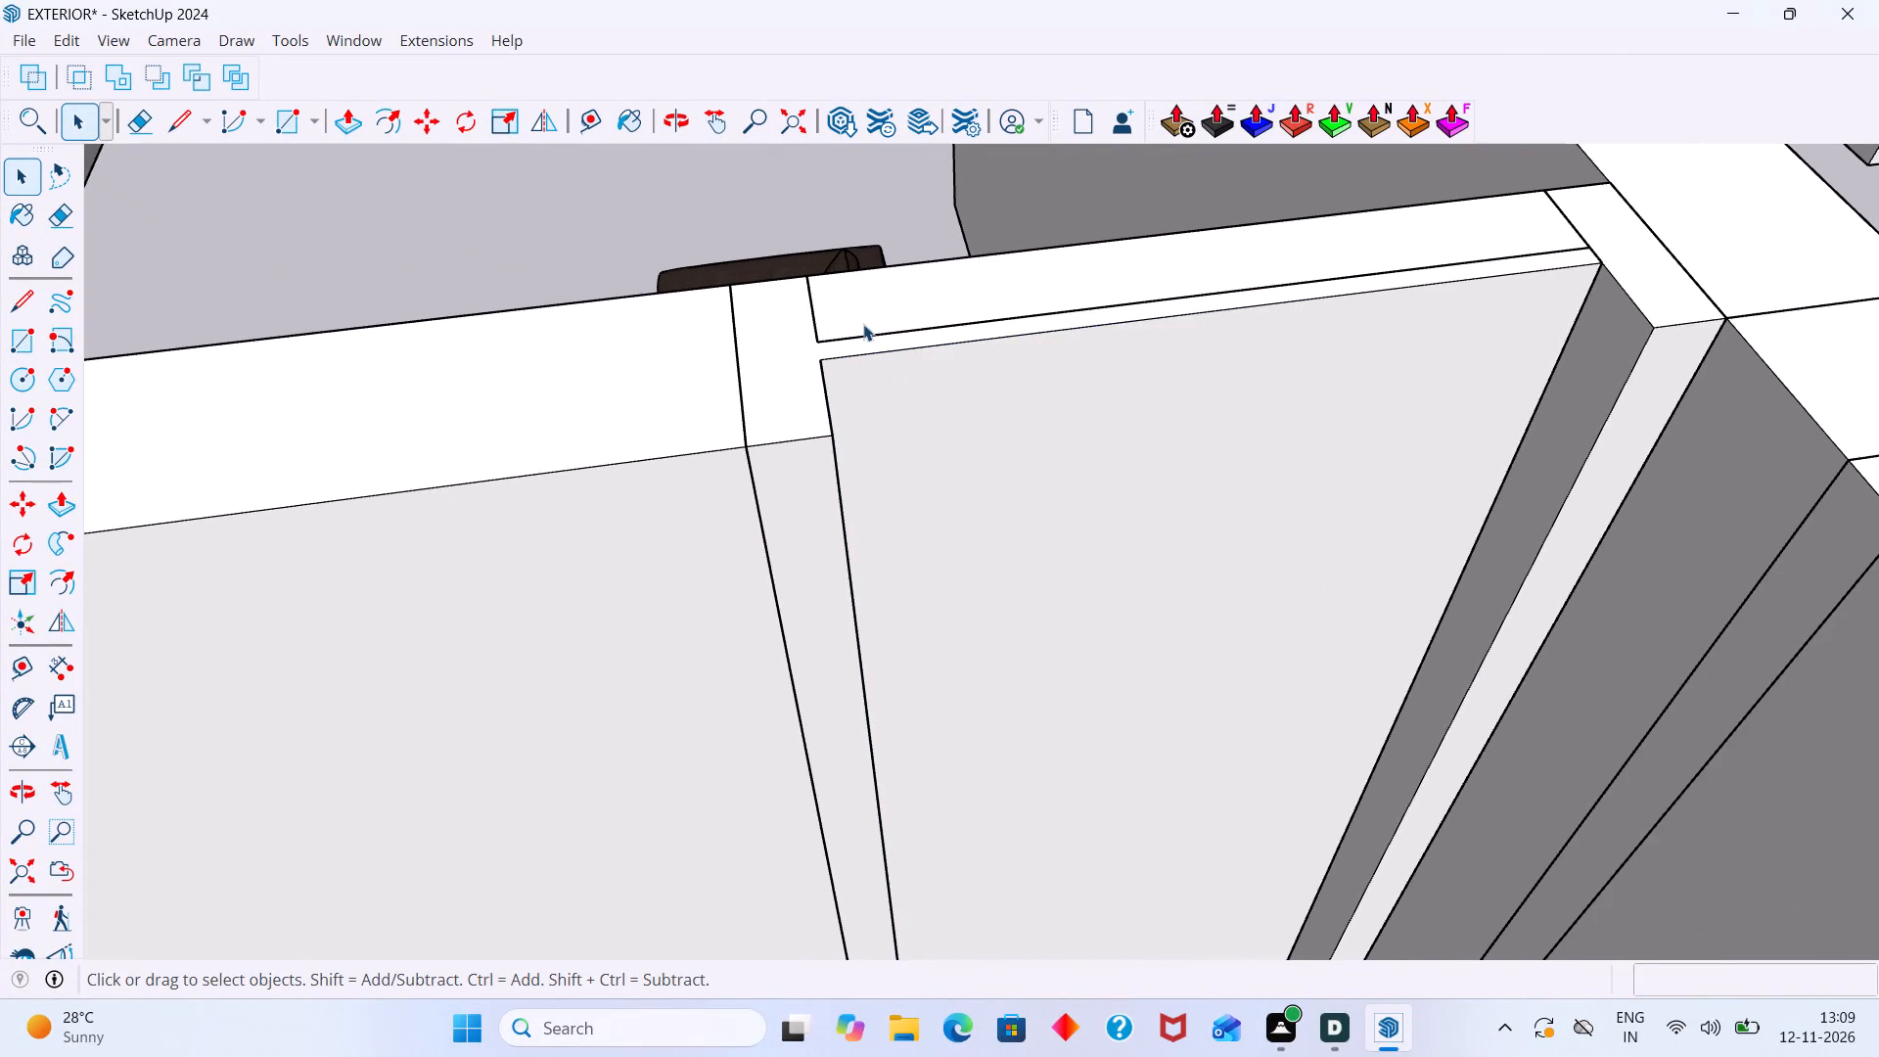
{"action": "scroll", "coordinate": [864, 324], "scroll_direction": "up", "scroll_amount": 3}
{"action": "left_click", "coordinate": [865, 319]}
{"action": "key", "text": "Delete"}
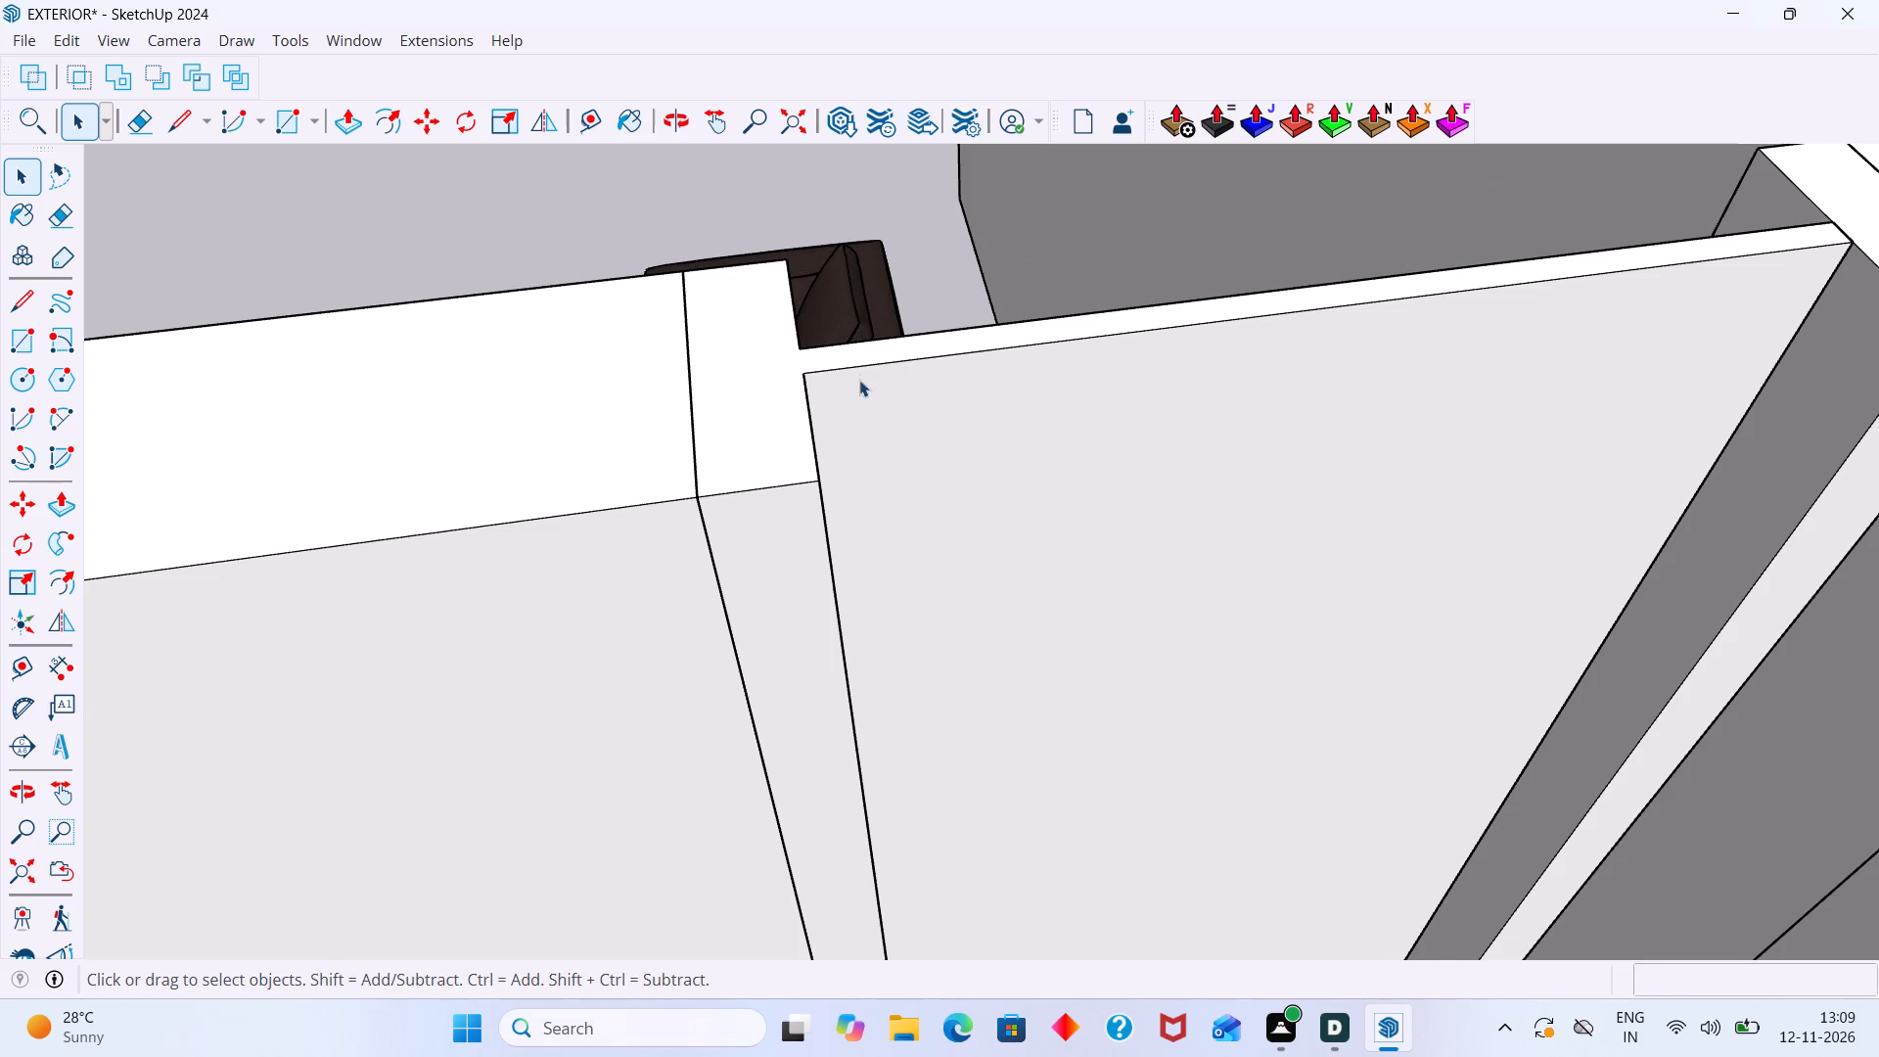
Open the recessed wall section's group and Push/Pull its interior face 4" out, flush with the adjoining wall end.
{"action": "middle_click_drag", "start_coordinate": [865, 434], "coordinate": [1546, 633]}
{"action": "scroll", "coordinate": [1545, 649], "scroll_direction": "up", "scroll_amount": 1}
{"action": "middle_click_drag", "start_coordinate": [871, 611], "coordinate": [1092, 580]}
{"action": "scroll", "coordinate": [1083, 574], "scroll_direction": "down", "scroll_amount": 3}
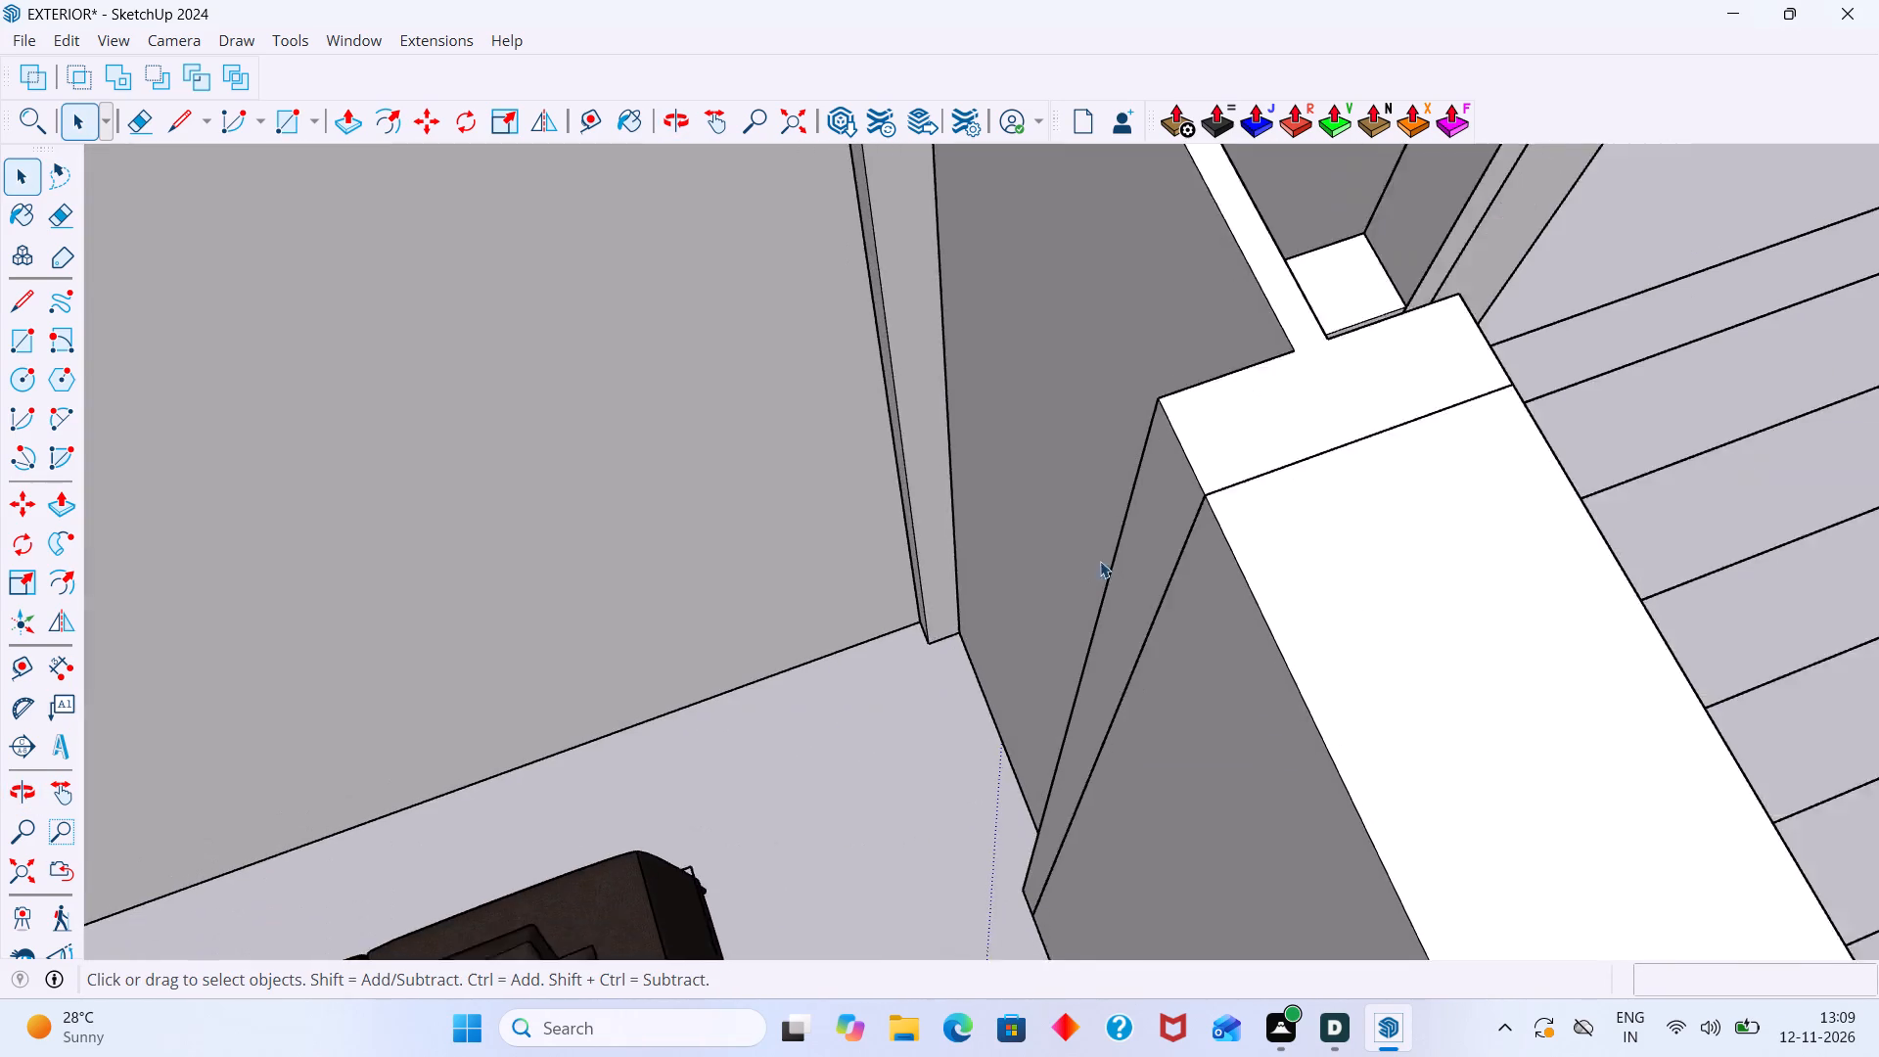
{"action": "scroll", "coordinate": [1100, 561], "scroll_direction": "down", "scroll_amount": 6}
{"action": "scroll", "coordinate": [1149, 452], "scroll_direction": "up", "scroll_amount": 4}
{"action": "double_click", "coordinate": [1144, 389]}
{"action": "scroll", "coordinate": [1142, 389], "scroll_direction": "up", "scroll_amount": 3}
{"action": "left_click", "coordinate": [1138, 388]}
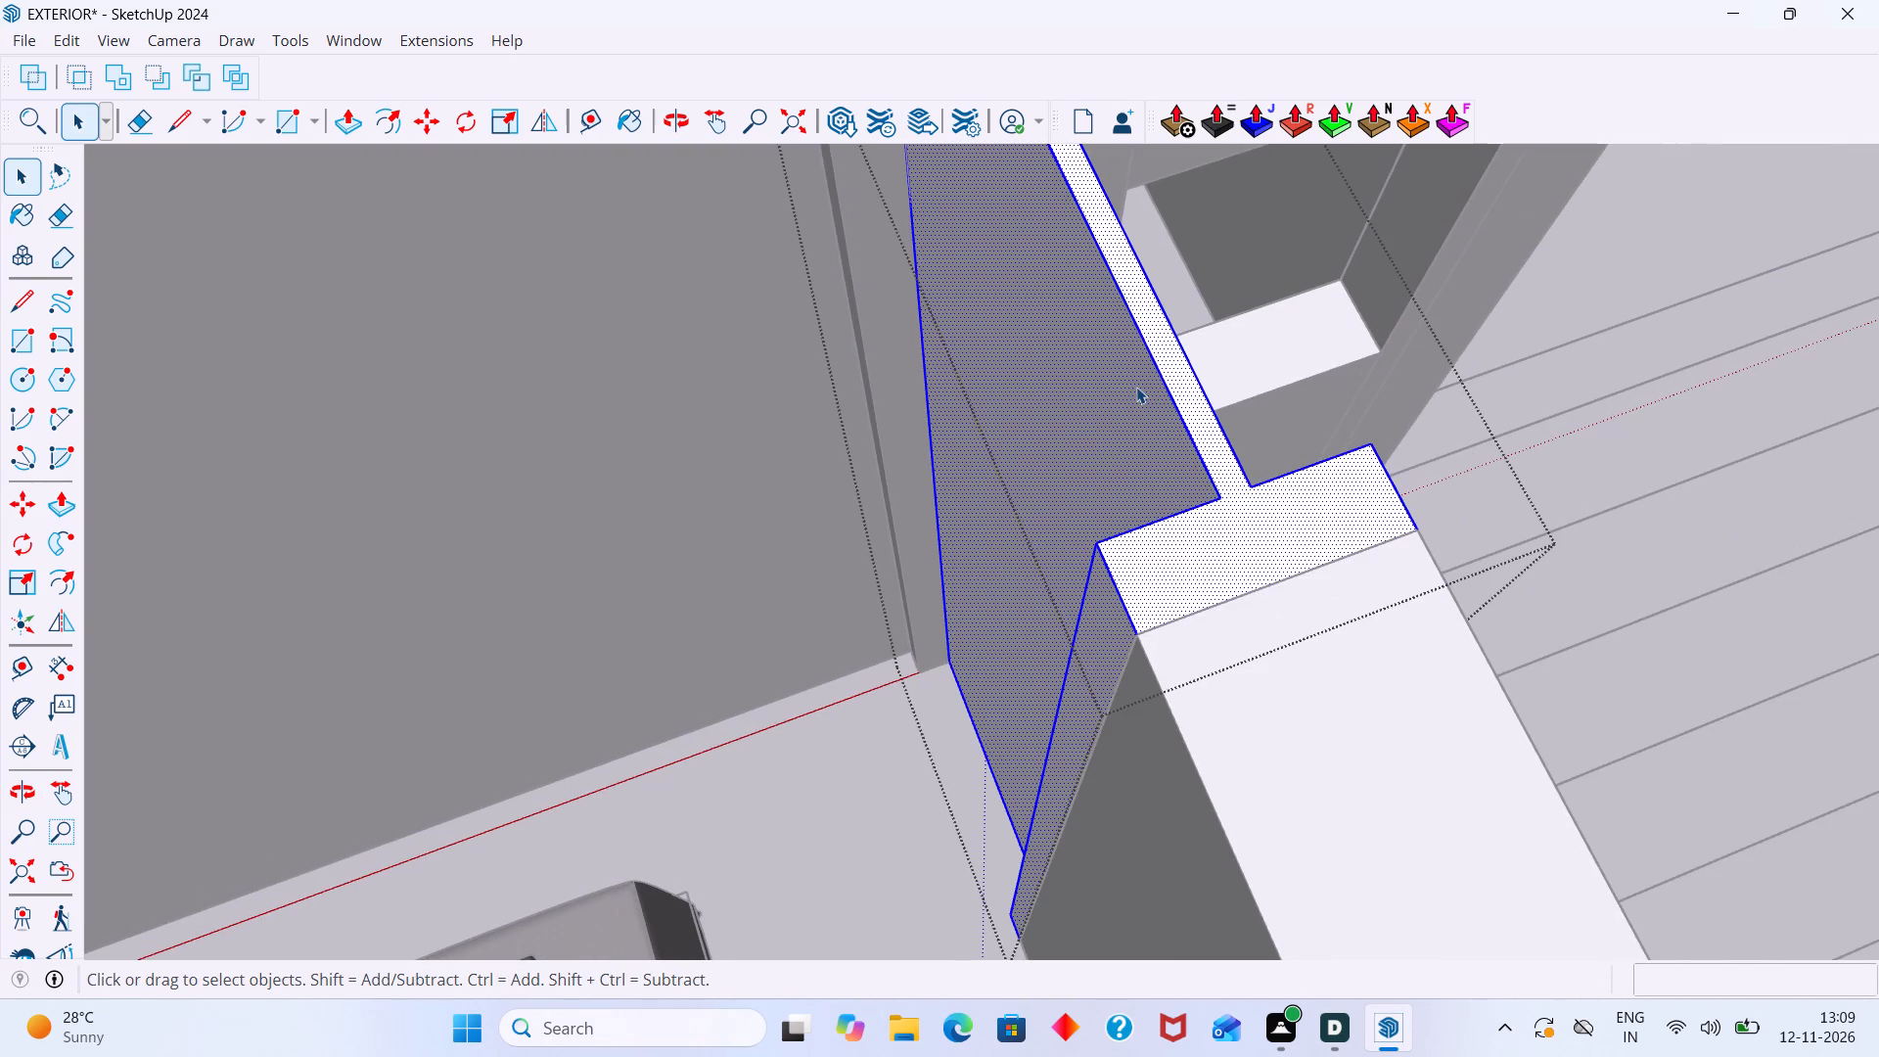
{"action": "double_click", "coordinate": [1134, 387]}
{"action": "scroll", "coordinate": [1134, 387], "scroll_direction": "up", "scroll_amount": 2}
{"action": "triple_click", "coordinate": [1134, 387]}
{"action": "scroll", "coordinate": [1137, 390], "scroll_direction": "down", "scroll_amount": 3}
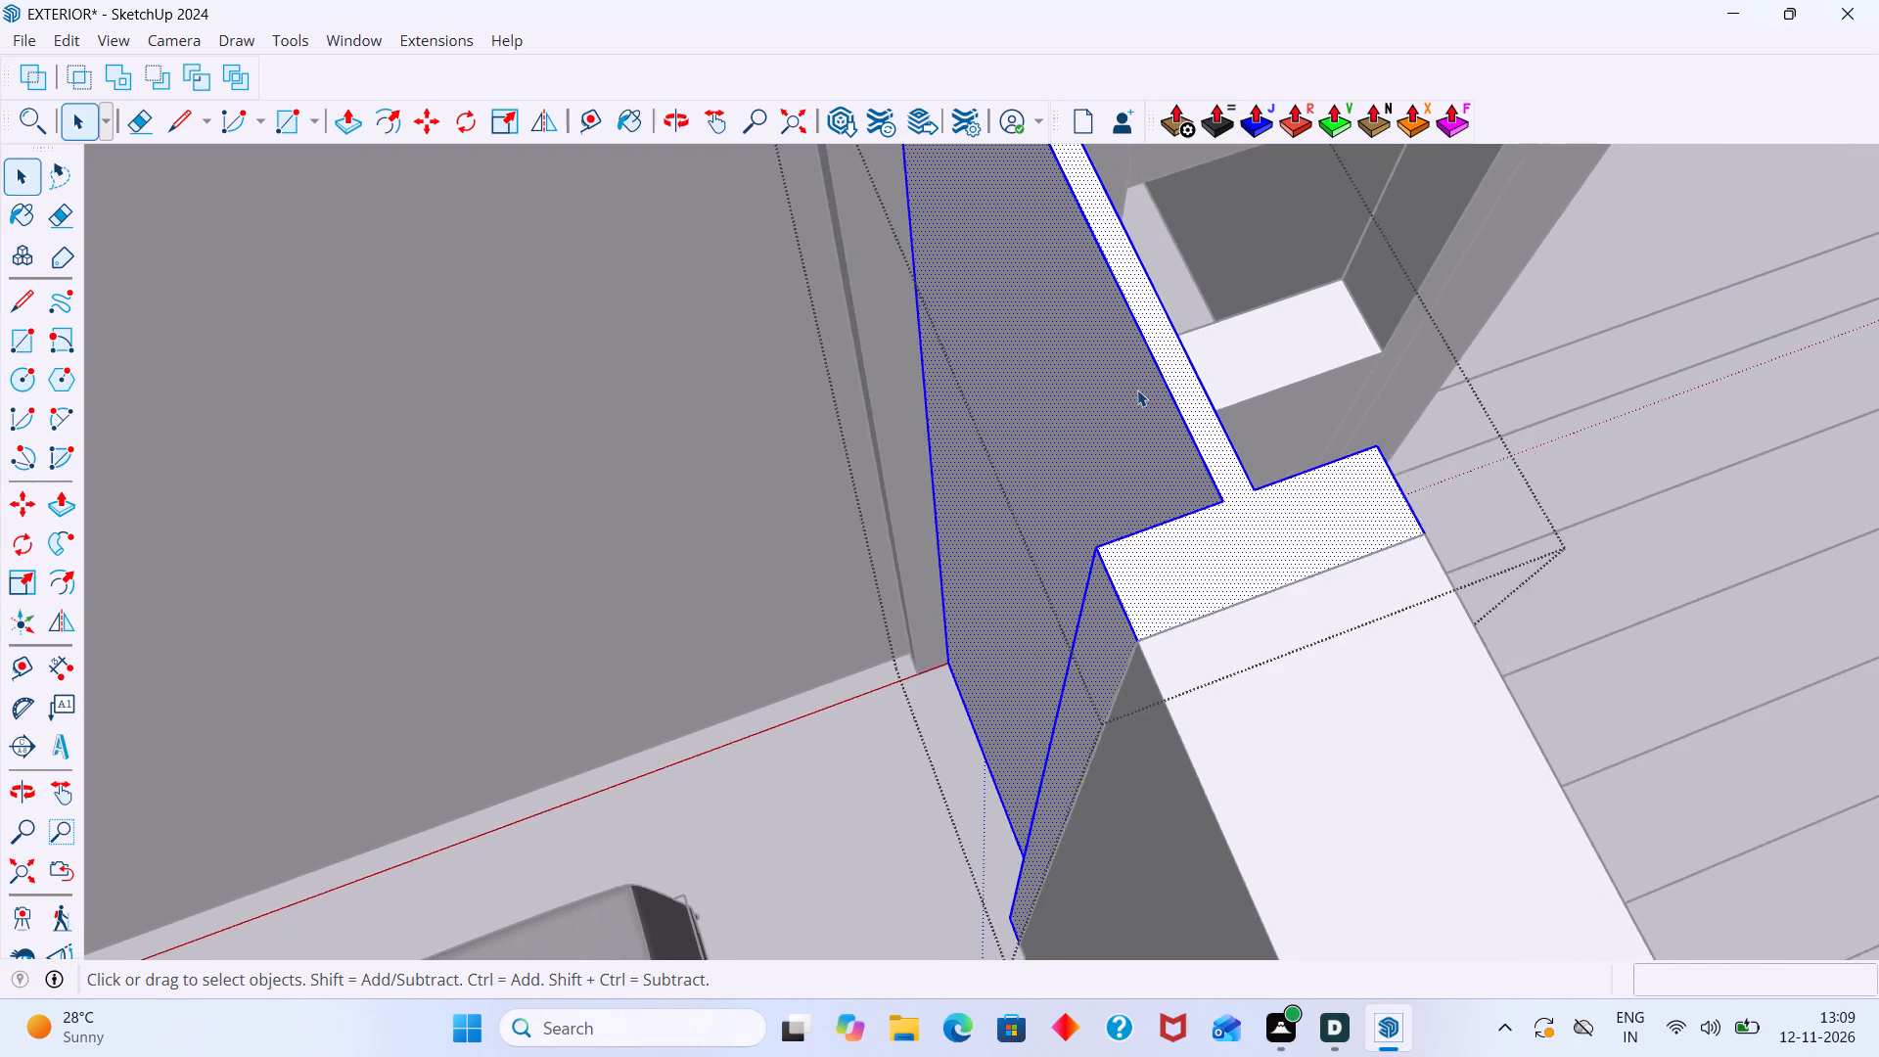
{"action": "scroll", "coordinate": [1137, 390], "scroll_direction": "down", "scroll_amount": 2}
{"action": "double_click", "coordinate": [1135, 390]}
{"action": "key", "text": "p"}
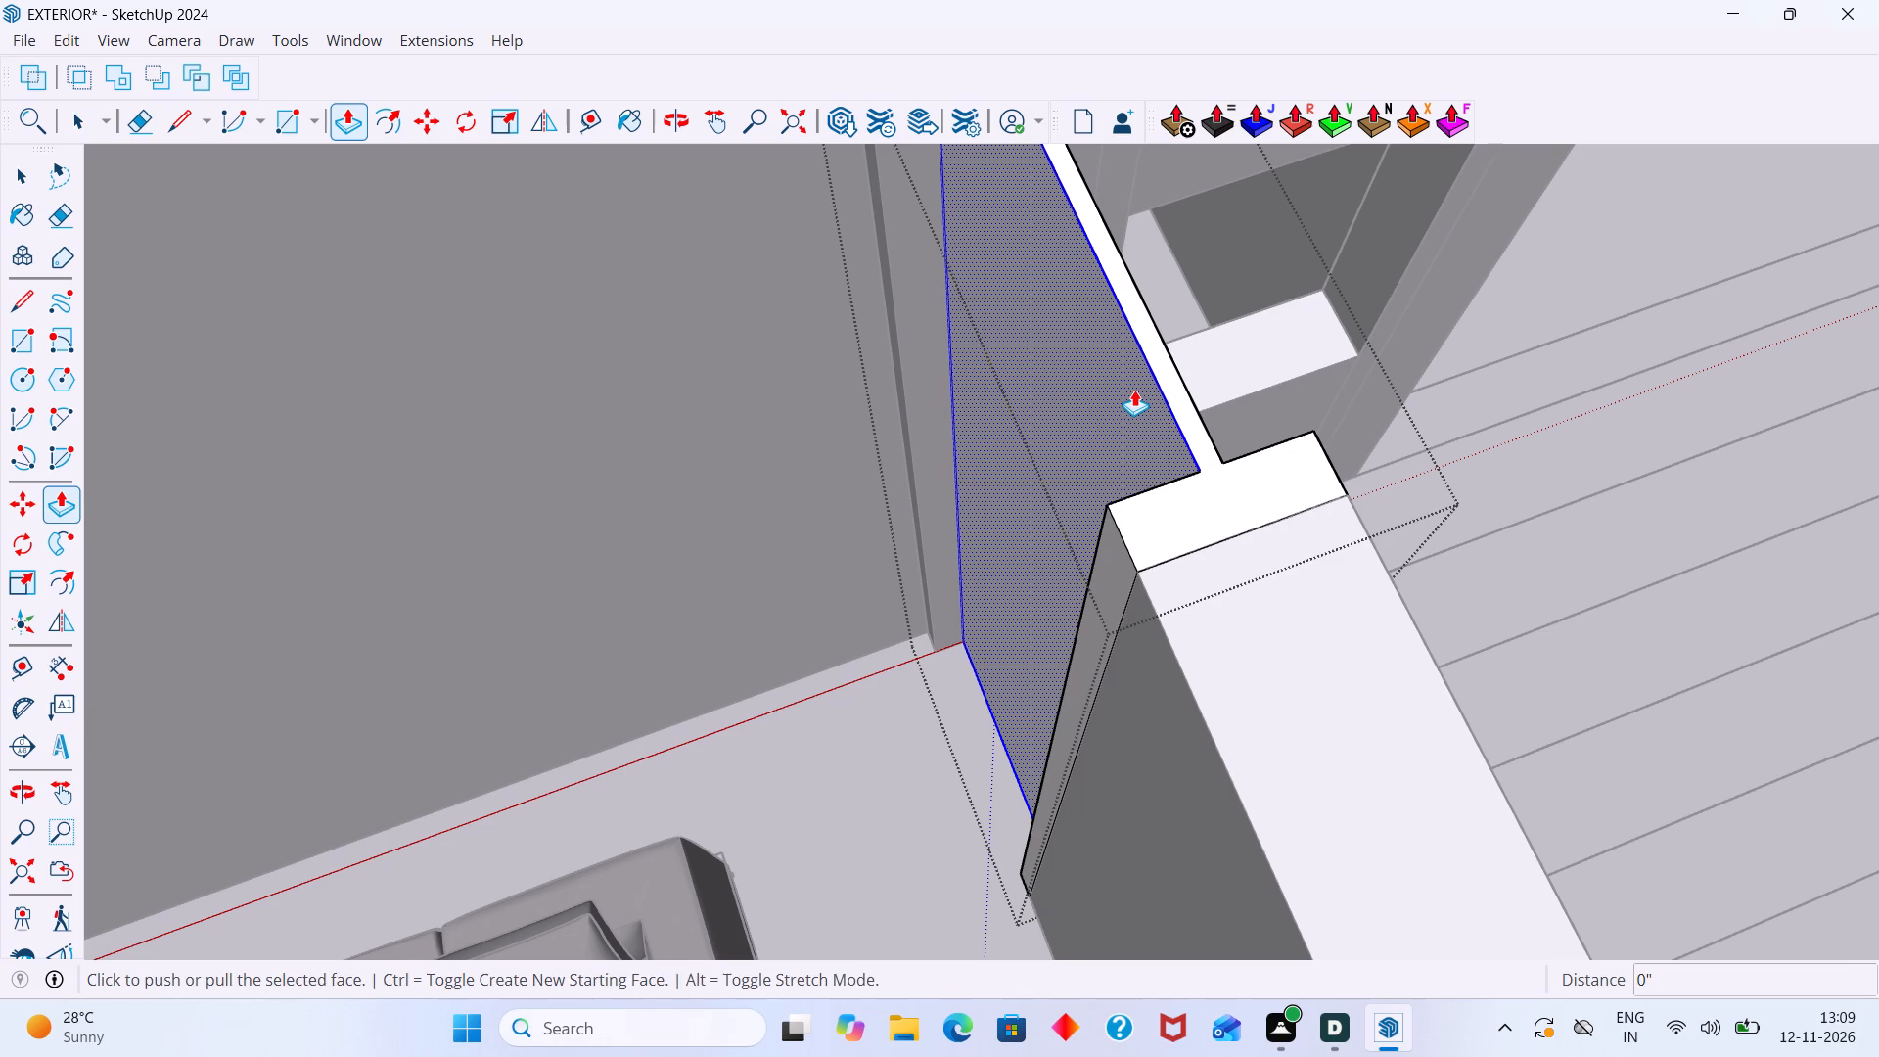
{"action": "left_click", "coordinate": [1134, 390]}
{"action": "left_click", "coordinate": [1113, 502]}
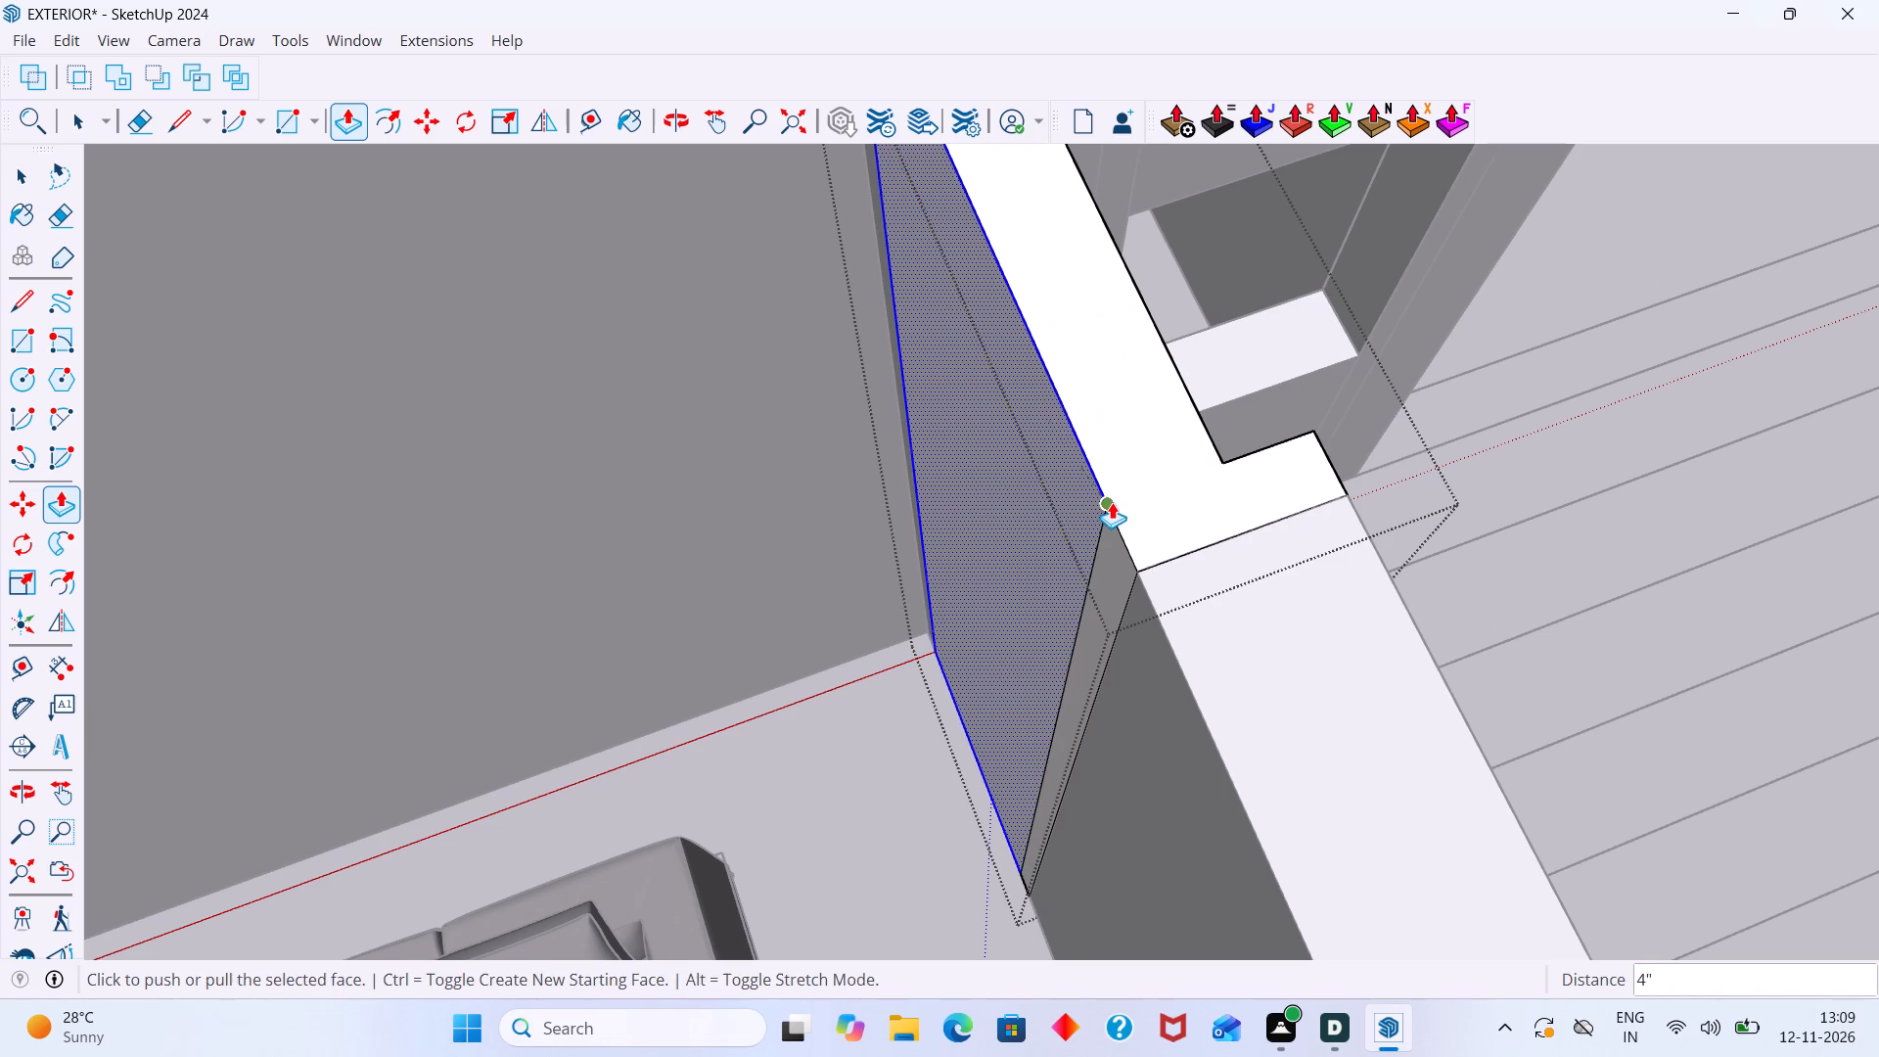
{"action": "scroll", "coordinate": [1112, 502], "scroll_direction": "down", "scroll_amount": 1}
{"action": "key", "text": "space"}
Push/Pull the same wall section's recessed deck-side face outward until it is flush with the outer wall face.
{"action": "middle_click_drag", "start_coordinate": [1083, 540], "coordinate": [739, 428]}
{"action": "scroll", "coordinate": [1006, 469], "scroll_direction": "down", "scroll_amount": 7}
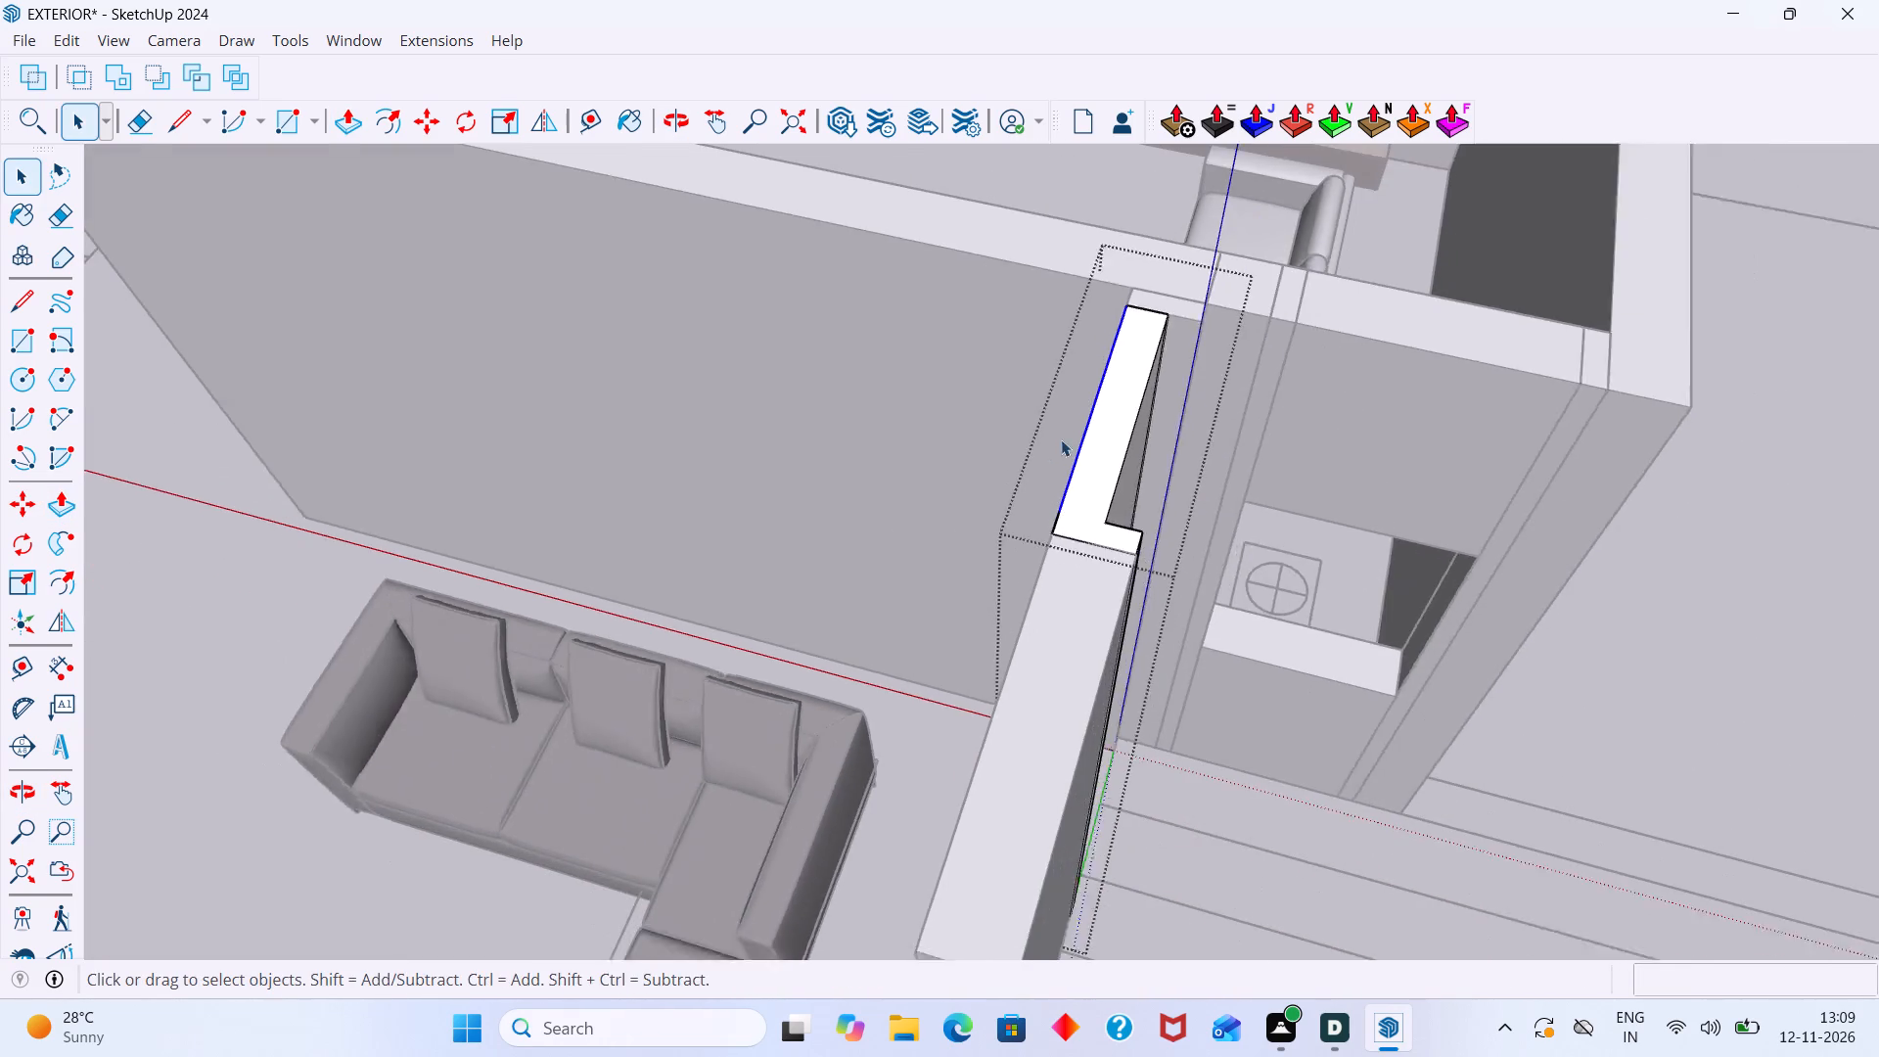
{"action": "scroll", "coordinate": [1061, 439], "scroll_direction": "down", "scroll_amount": 1}
{"action": "middle_click_drag", "start_coordinate": [1159, 487], "coordinate": [1083, 338]}
{"action": "key", "text": "space"}
{"action": "left_click", "coordinate": [1031, 334]}
{"action": "middle_click_drag", "start_coordinate": [1040, 321], "coordinate": [912, 369]}
{"action": "scroll", "coordinate": [912, 348], "scroll_direction": "up", "scroll_amount": 4}
{"action": "double_click", "coordinate": [914, 320]}
{"action": "middle_click_drag", "start_coordinate": [919, 310], "coordinate": [770, 360]}
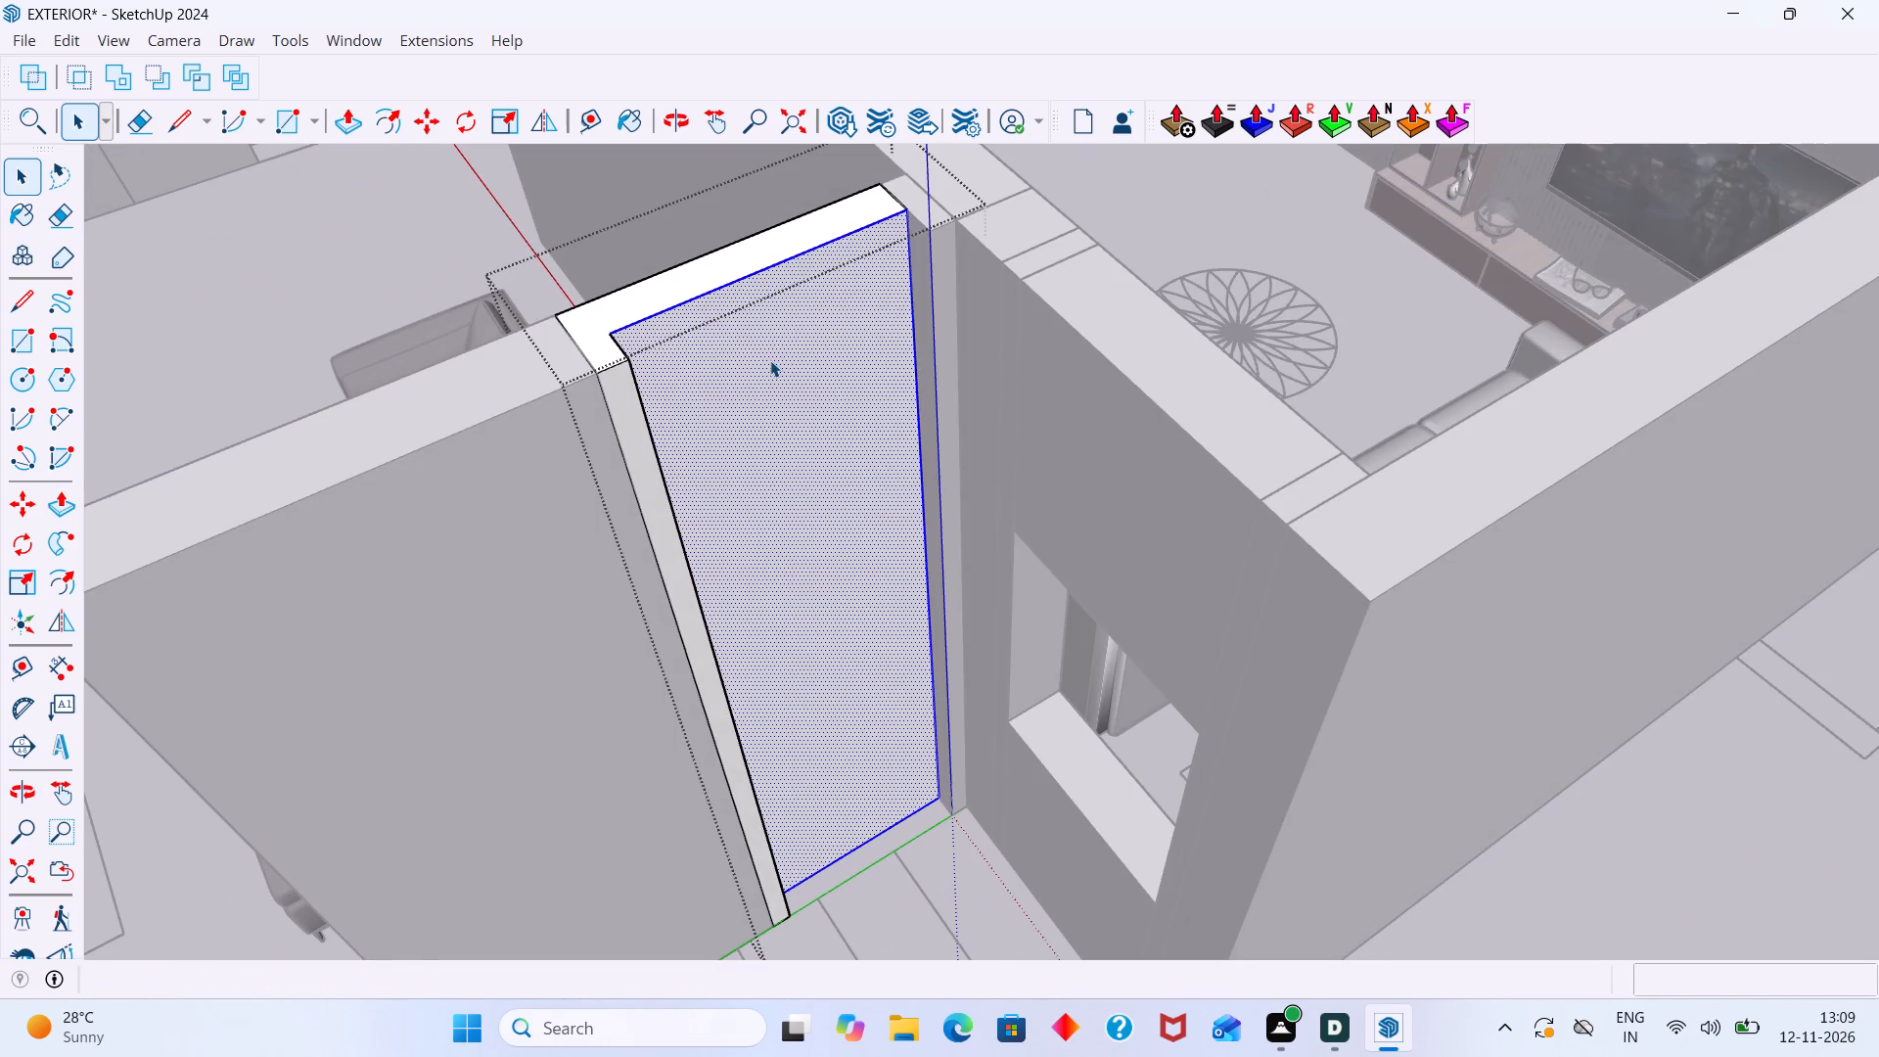
{"action": "key", "text": "p"}
{"action": "left_click", "coordinate": [770, 352]}
{"action": "left_click", "coordinate": [632, 351]}
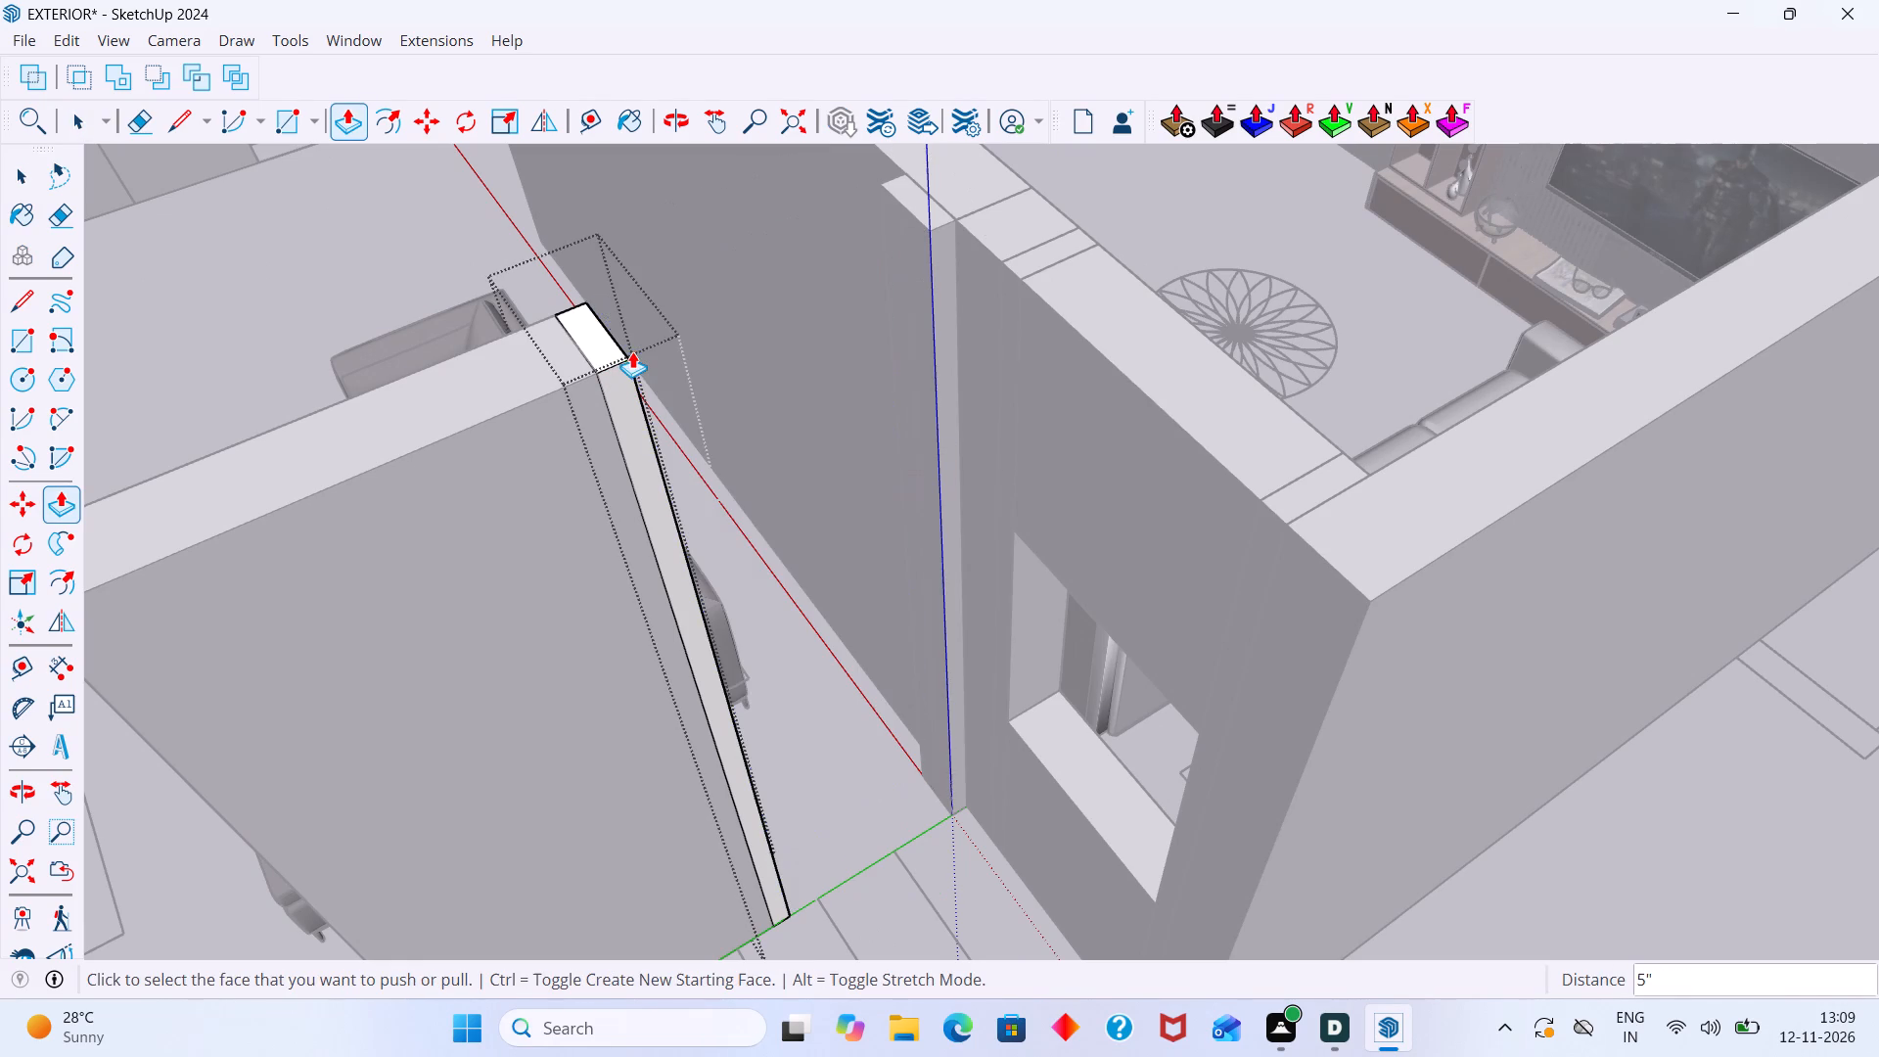
{"action": "key", "text": "ctrl+z"}
{"action": "left_click", "coordinate": [676, 361]}
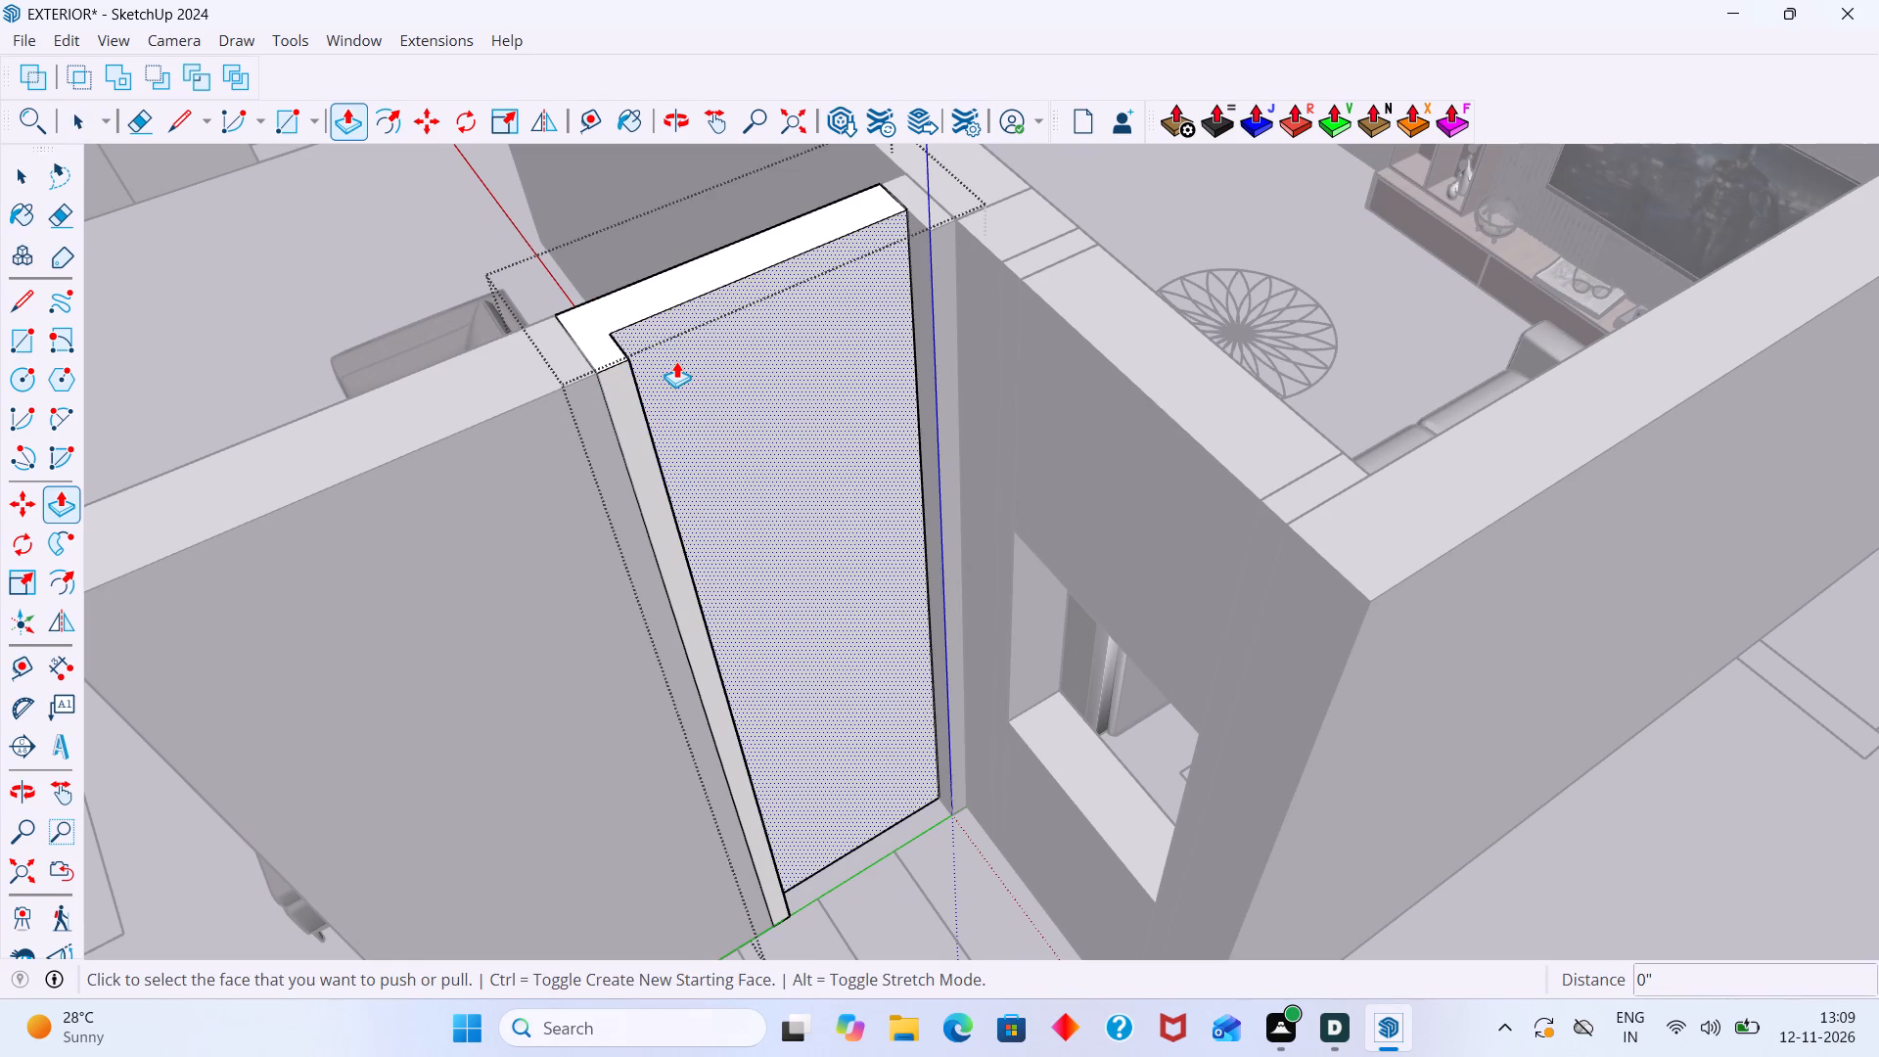
{"action": "left_click", "coordinate": [635, 365]}
{"action": "key", "text": "space"}
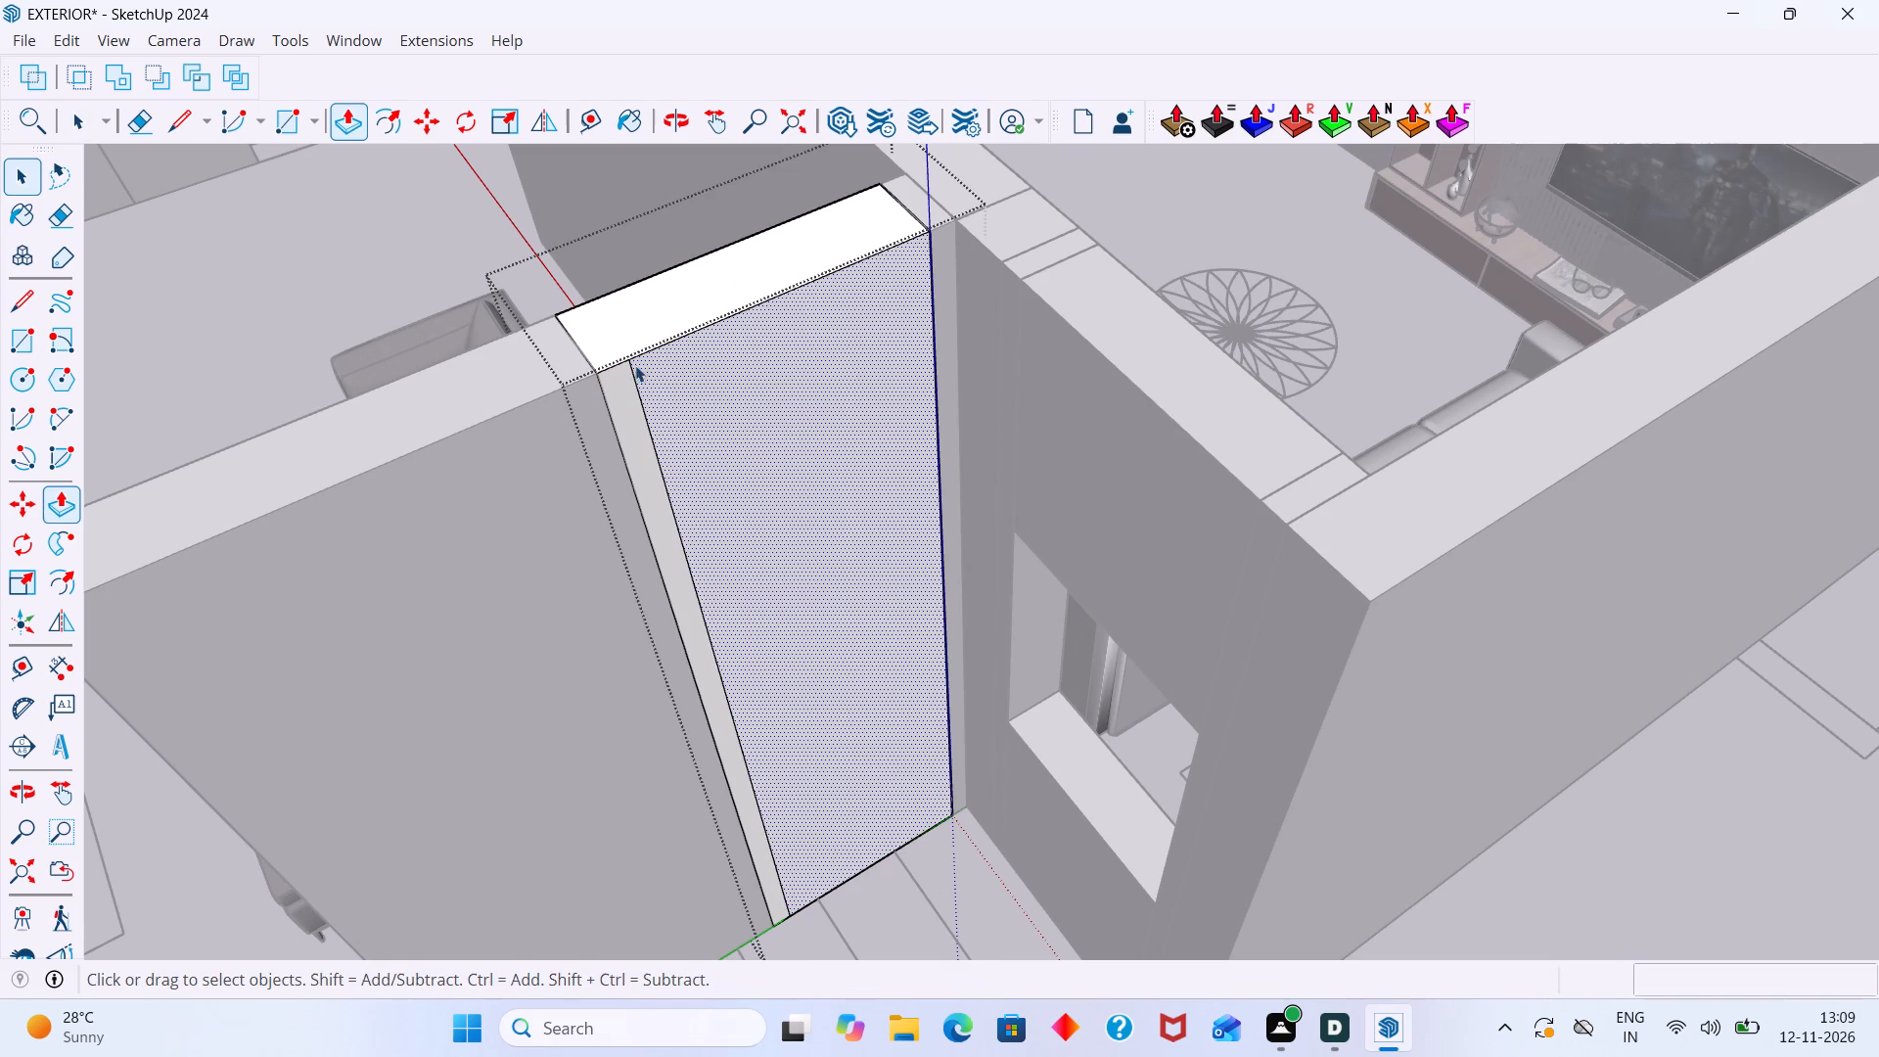
Delete the leftover vertical edge on the wall section's deck-side face.
{"action": "scroll", "coordinate": [685, 580], "scroll_direction": "down", "scroll_amount": 2}
{"action": "left_click", "coordinate": [688, 575]}
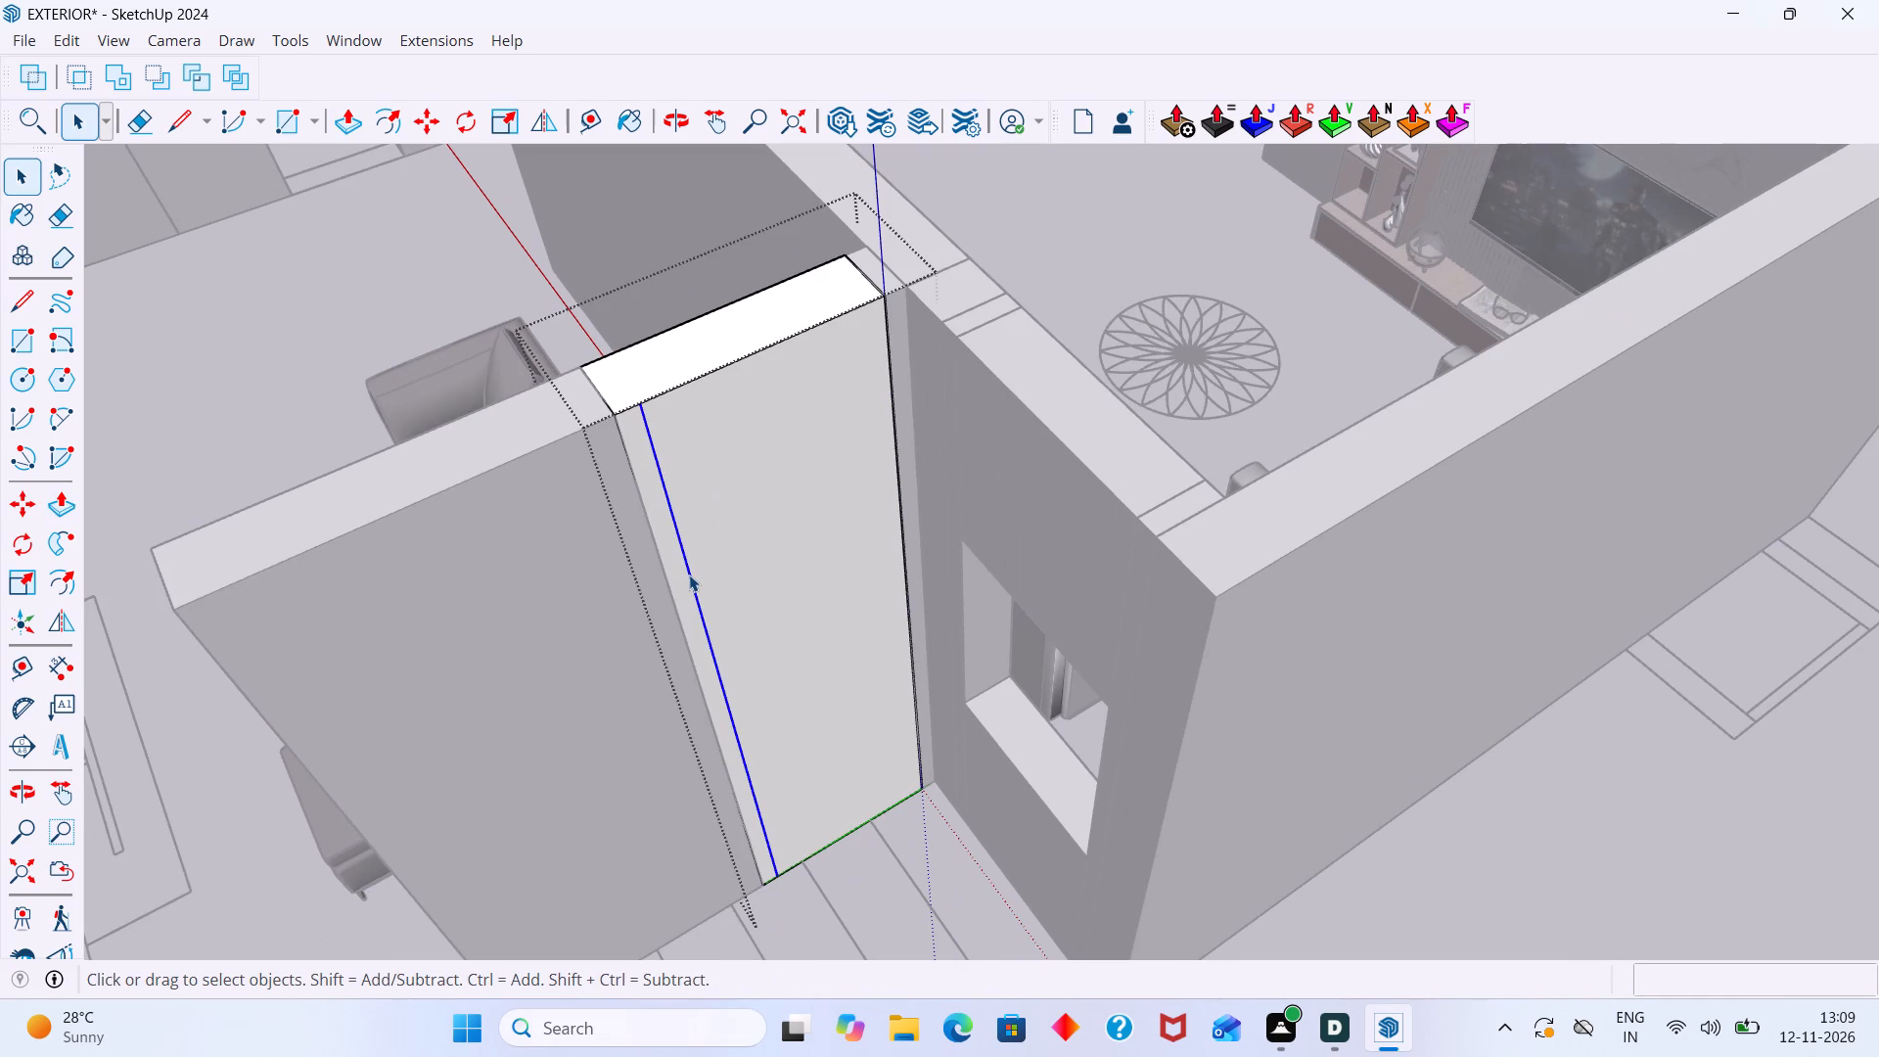
{"action": "key", "text": "Delete"}
Erase the leftover vertical edge on the wall section's interior face, then leave the group.
{"action": "scroll", "coordinate": [691, 576], "scroll_direction": "down", "scroll_amount": 5}
{"action": "middle_click_drag", "start_coordinate": [699, 577], "coordinate": [659, 459]}
{"action": "scroll", "coordinate": [735, 598], "scroll_direction": "up", "scroll_amount": 2}
{"action": "scroll", "coordinate": [735, 583], "scroll_direction": "down", "scroll_amount": 3}
{"action": "middle_click_drag", "start_coordinate": [738, 585], "coordinate": [1589, 685]}
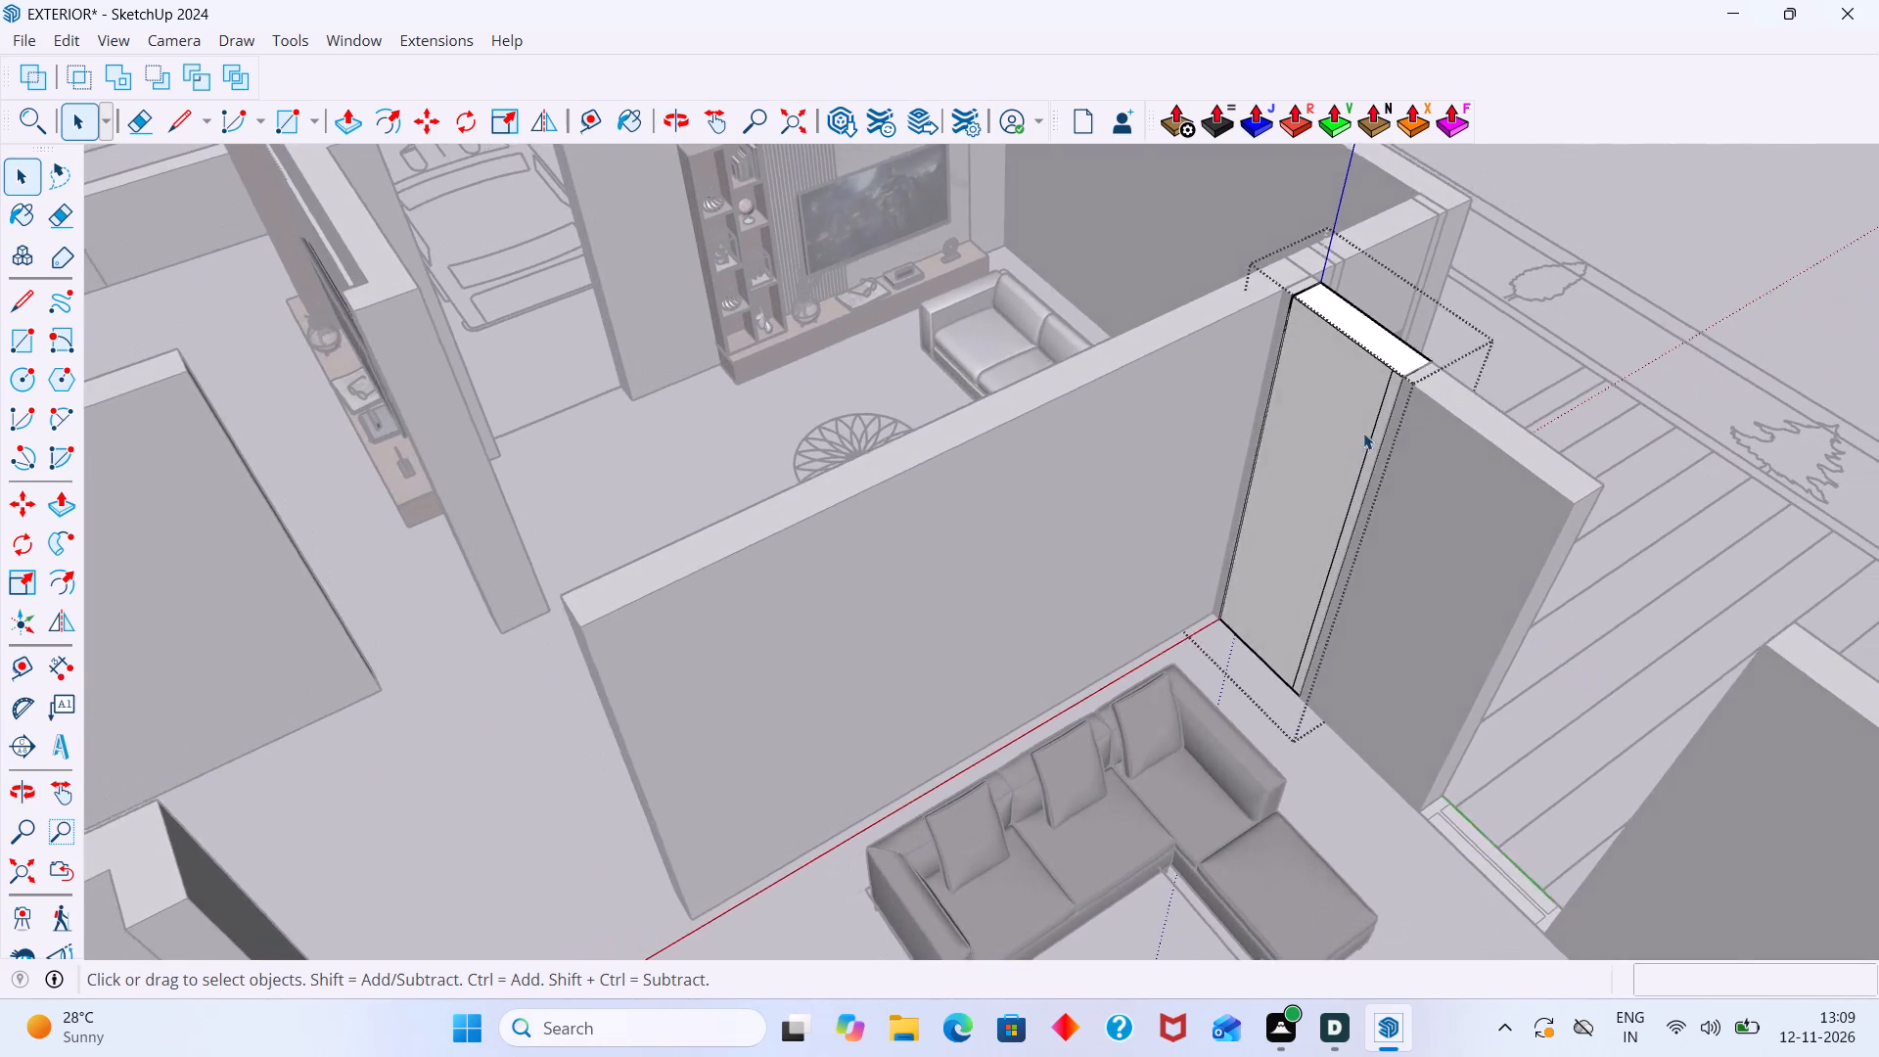
{"action": "scroll", "coordinate": [1363, 433], "scroll_direction": "up", "scroll_amount": 8}
{"action": "key", "text": "e"}
{"action": "scroll", "coordinate": [1309, 363], "scroll_direction": "up", "scroll_amount": 6}
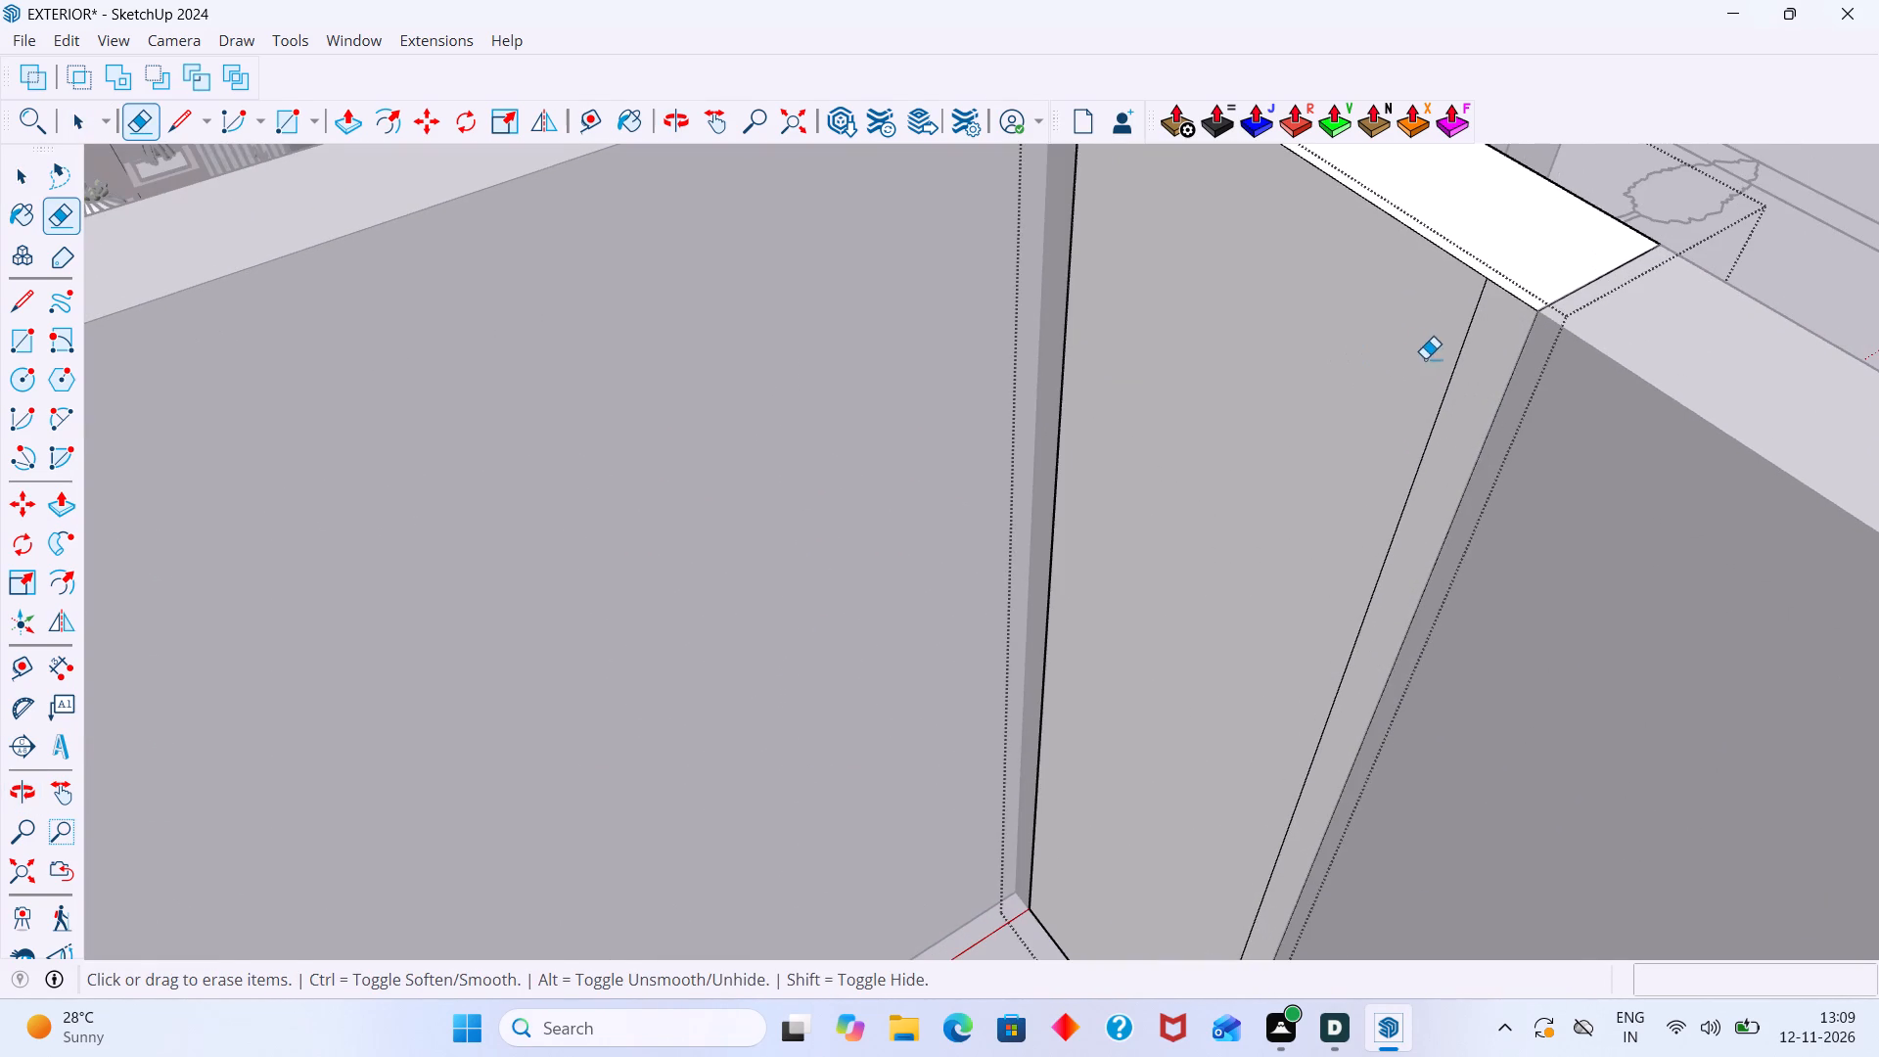
{"action": "left_click_drag", "start_coordinate": [1477, 364], "coordinate": [1459, 349]}
{"action": "scroll", "coordinate": [1452, 353], "scroll_direction": "down", "scroll_amount": 8}
{"action": "scroll", "coordinate": [1356, 347], "scroll_direction": "down", "scroll_amount": 5}
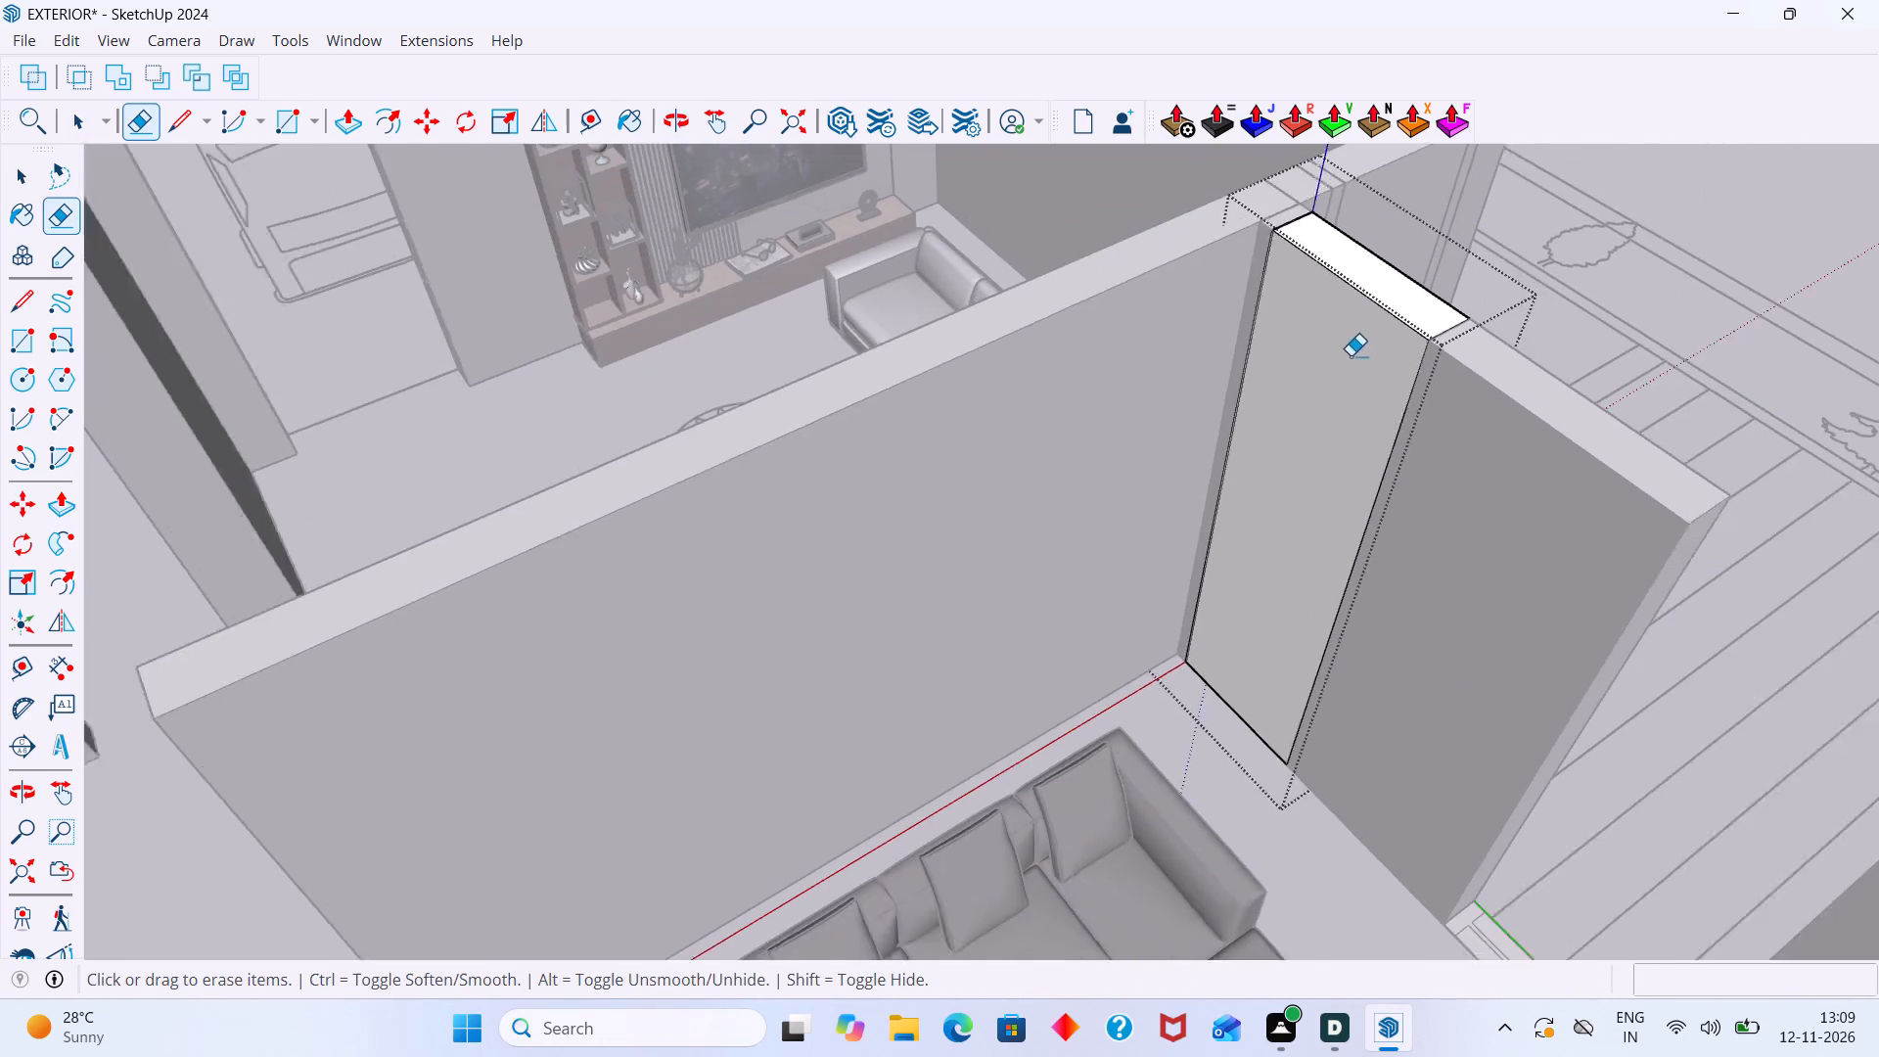
{"action": "middle_click_drag", "start_coordinate": [1351, 360], "coordinate": [489, 450]}
{"action": "key", "text": "space"}
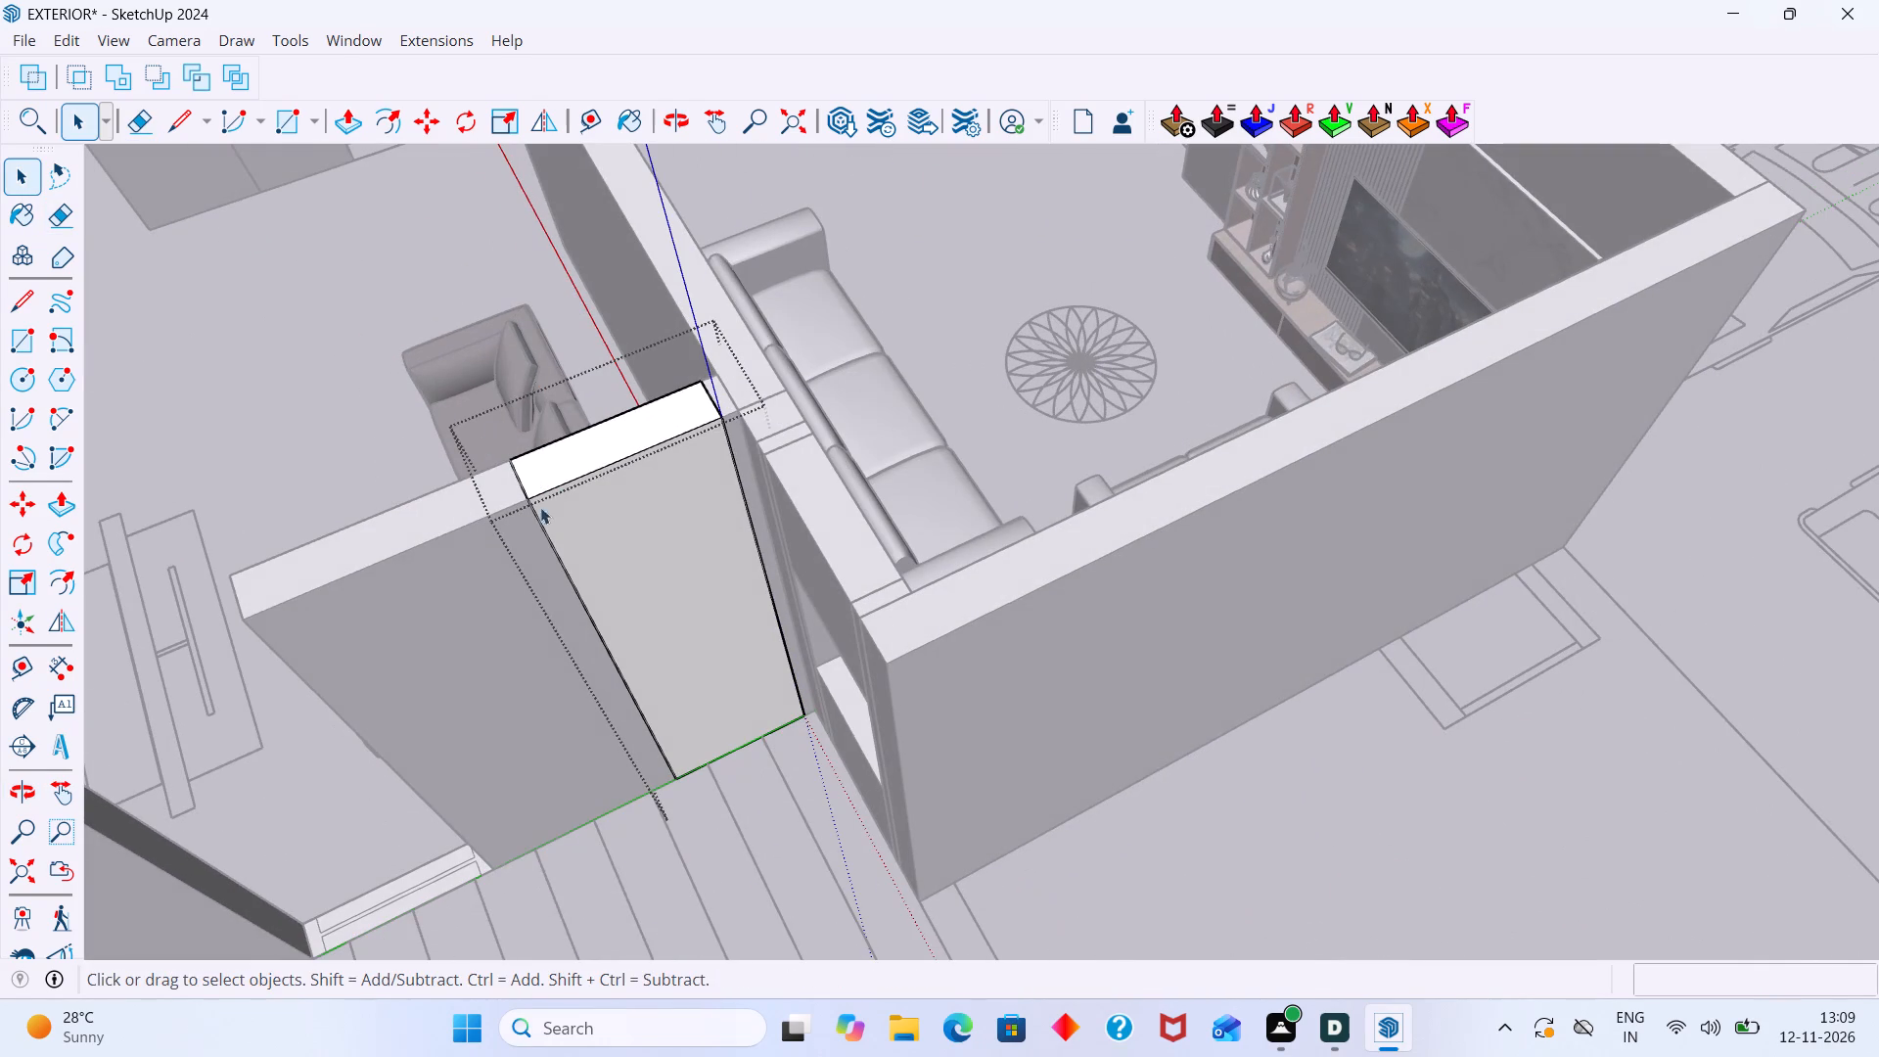
{"action": "left_click", "coordinate": [646, 885]}
Open the deck-side wall section's group and place a guide line 3' below the top edge of its outer face.
{"action": "scroll", "coordinate": [653, 859], "scroll_direction": "down", "scroll_amount": 3}
{"action": "middle_click_drag", "start_coordinate": [647, 857], "coordinate": [577, 706]}
{"action": "scroll", "coordinate": [680, 541], "scroll_direction": "up", "scroll_amount": 5}
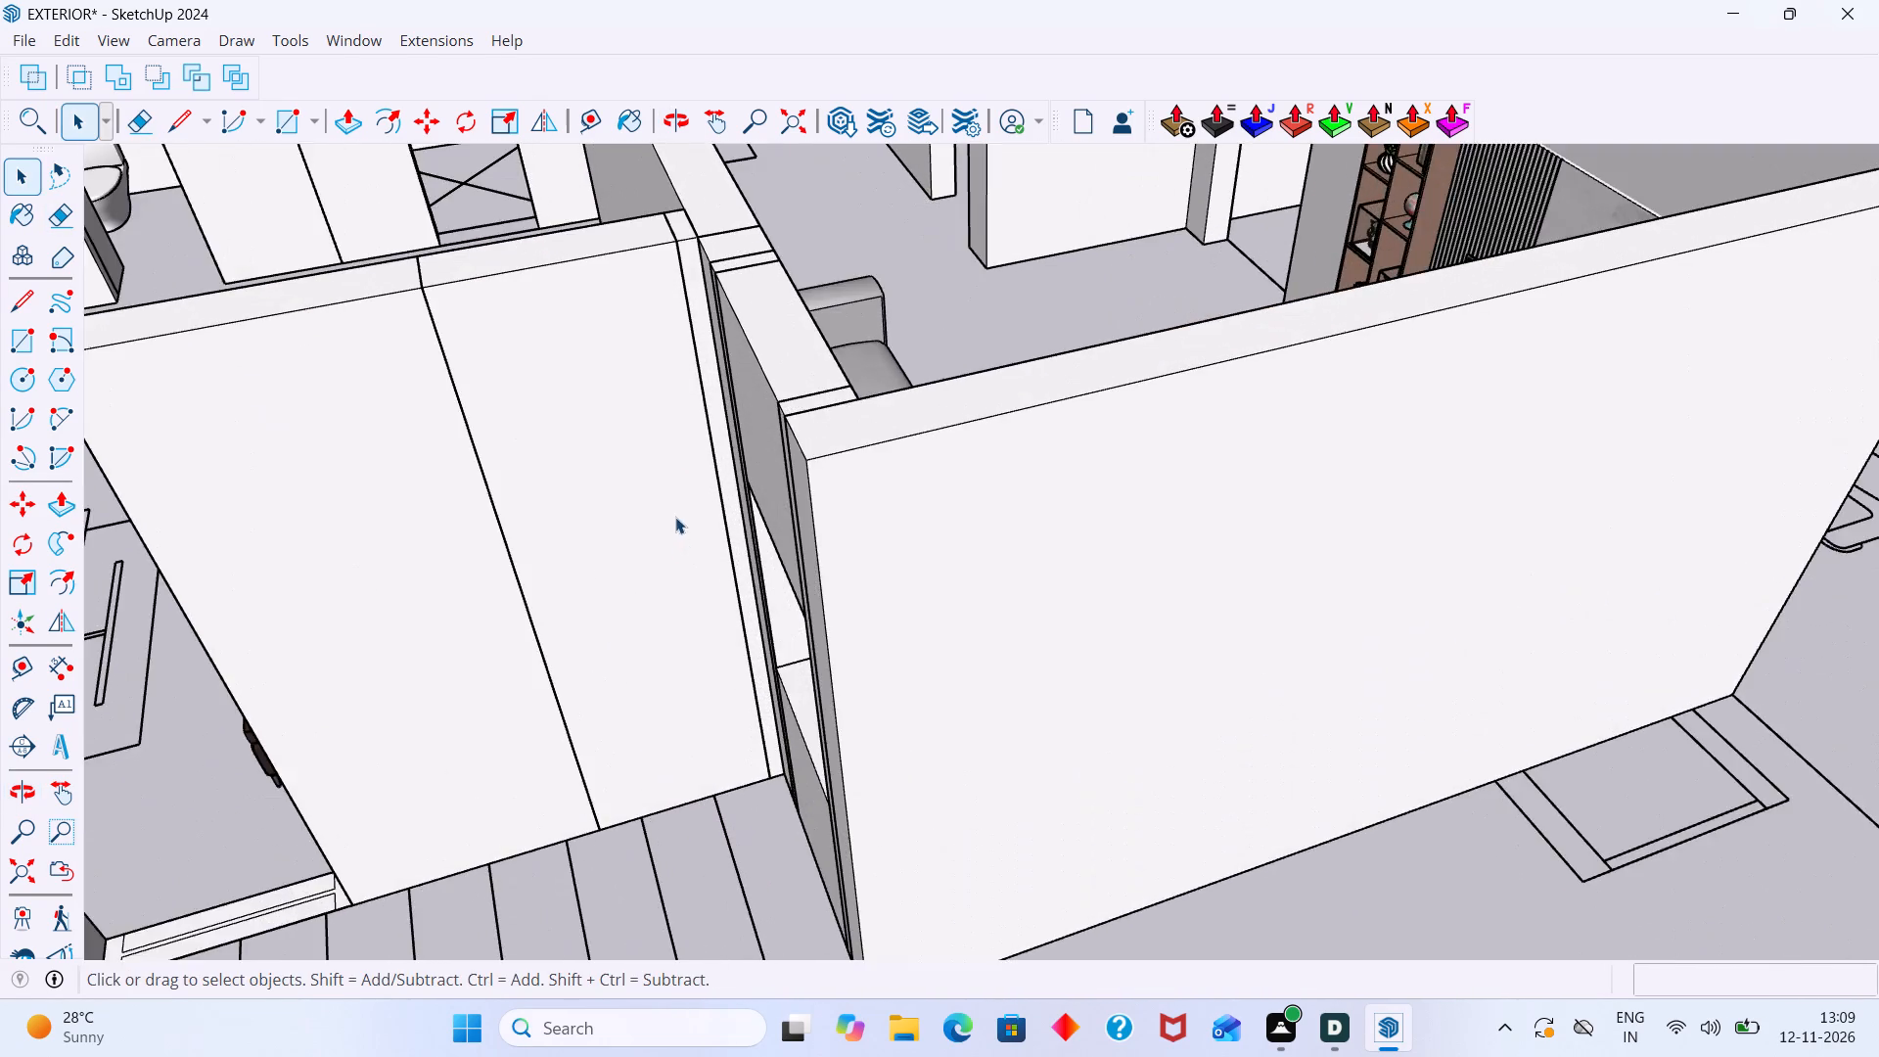
{"action": "scroll", "coordinate": [700, 398], "scroll_direction": "up", "scroll_amount": 10}
{"action": "scroll", "coordinate": [649, 377], "scroll_direction": "down", "scroll_amount": 13}
{"action": "left_click", "coordinate": [512, 478]}
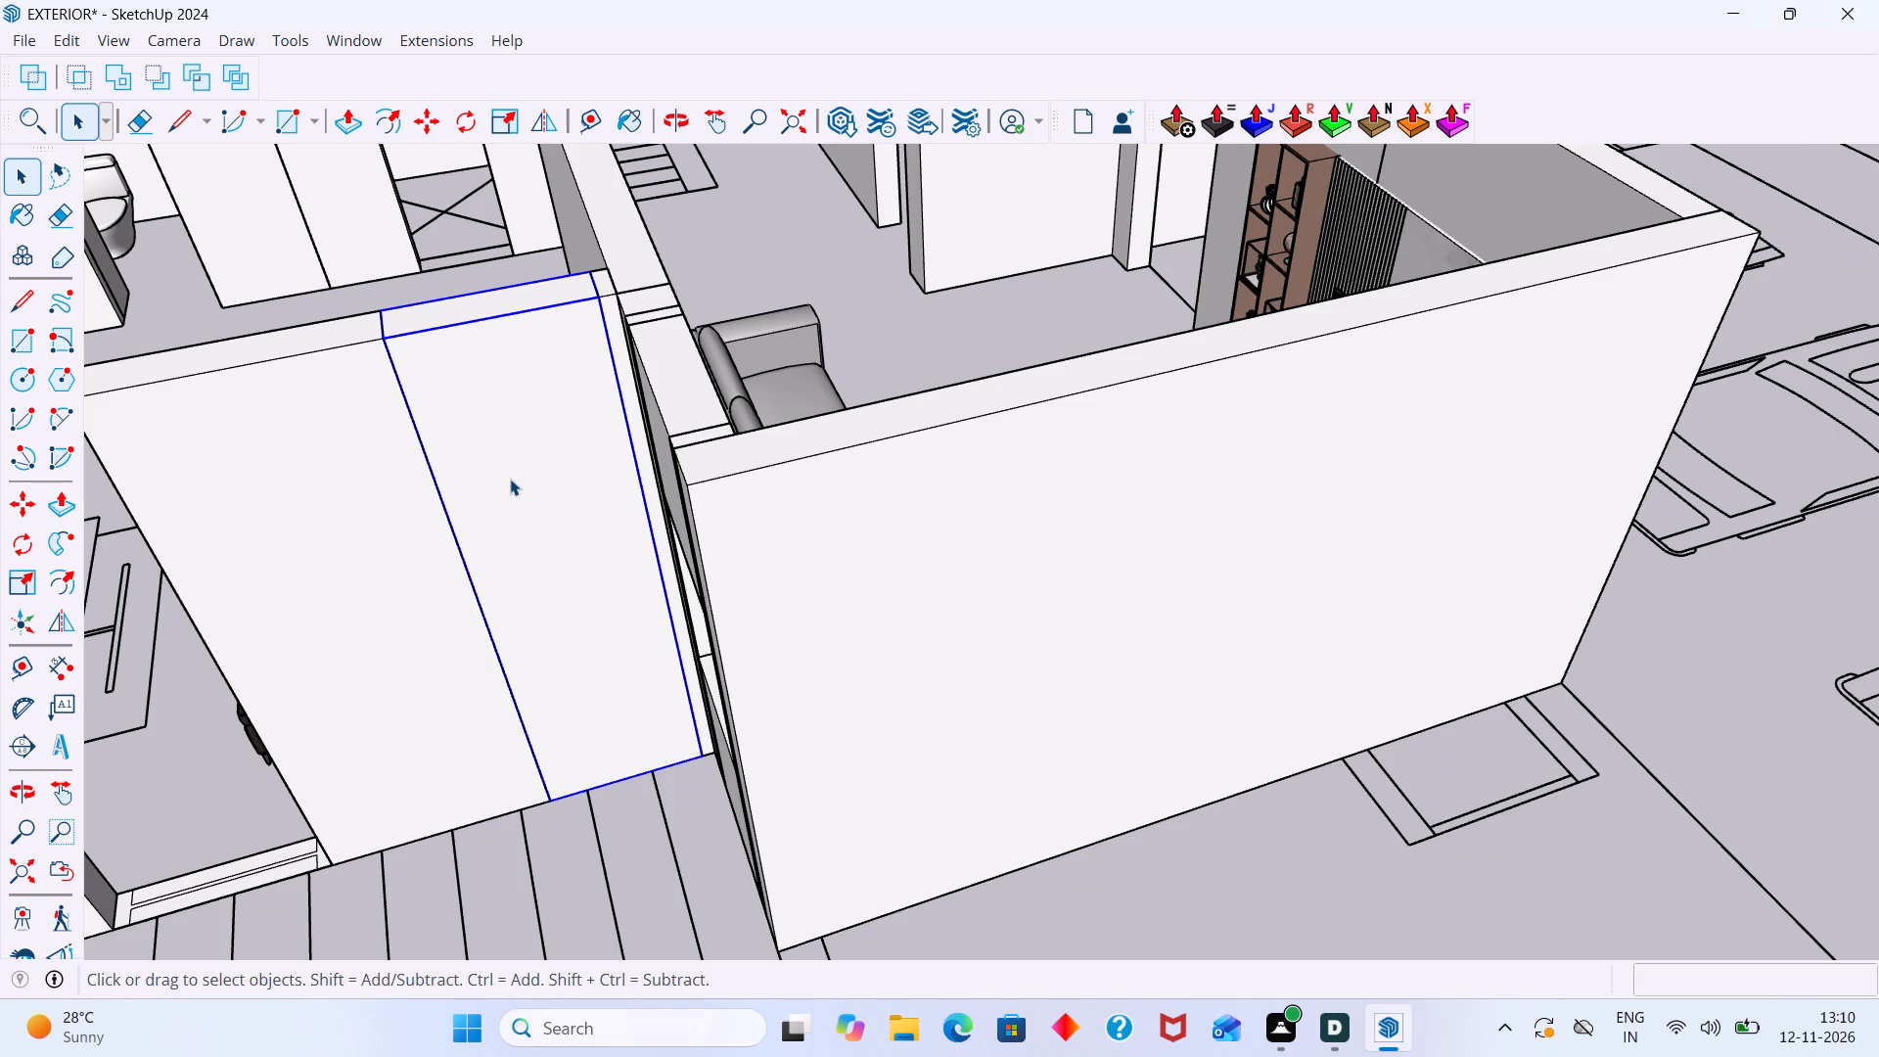
{"action": "key", "text": "t"}
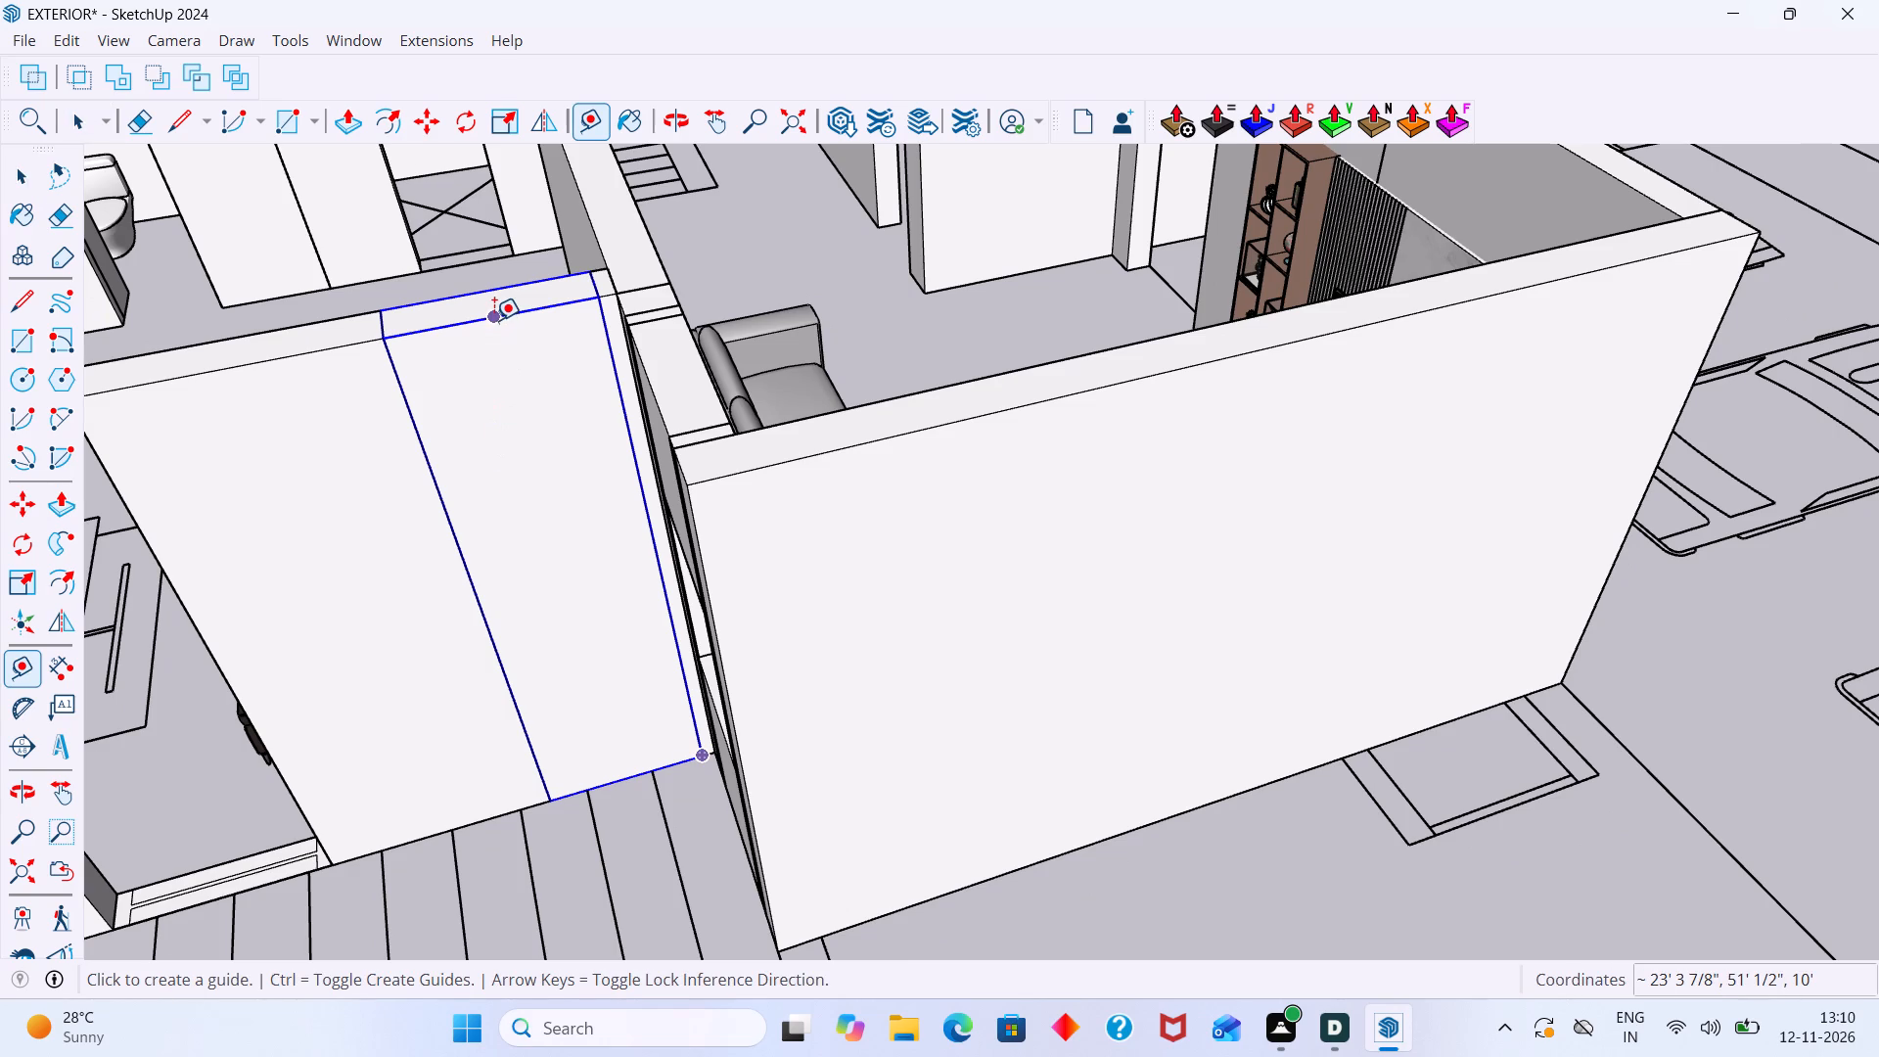
{"action": "key", "text": "space"}
{"action": "double_click", "coordinate": [493, 383]}
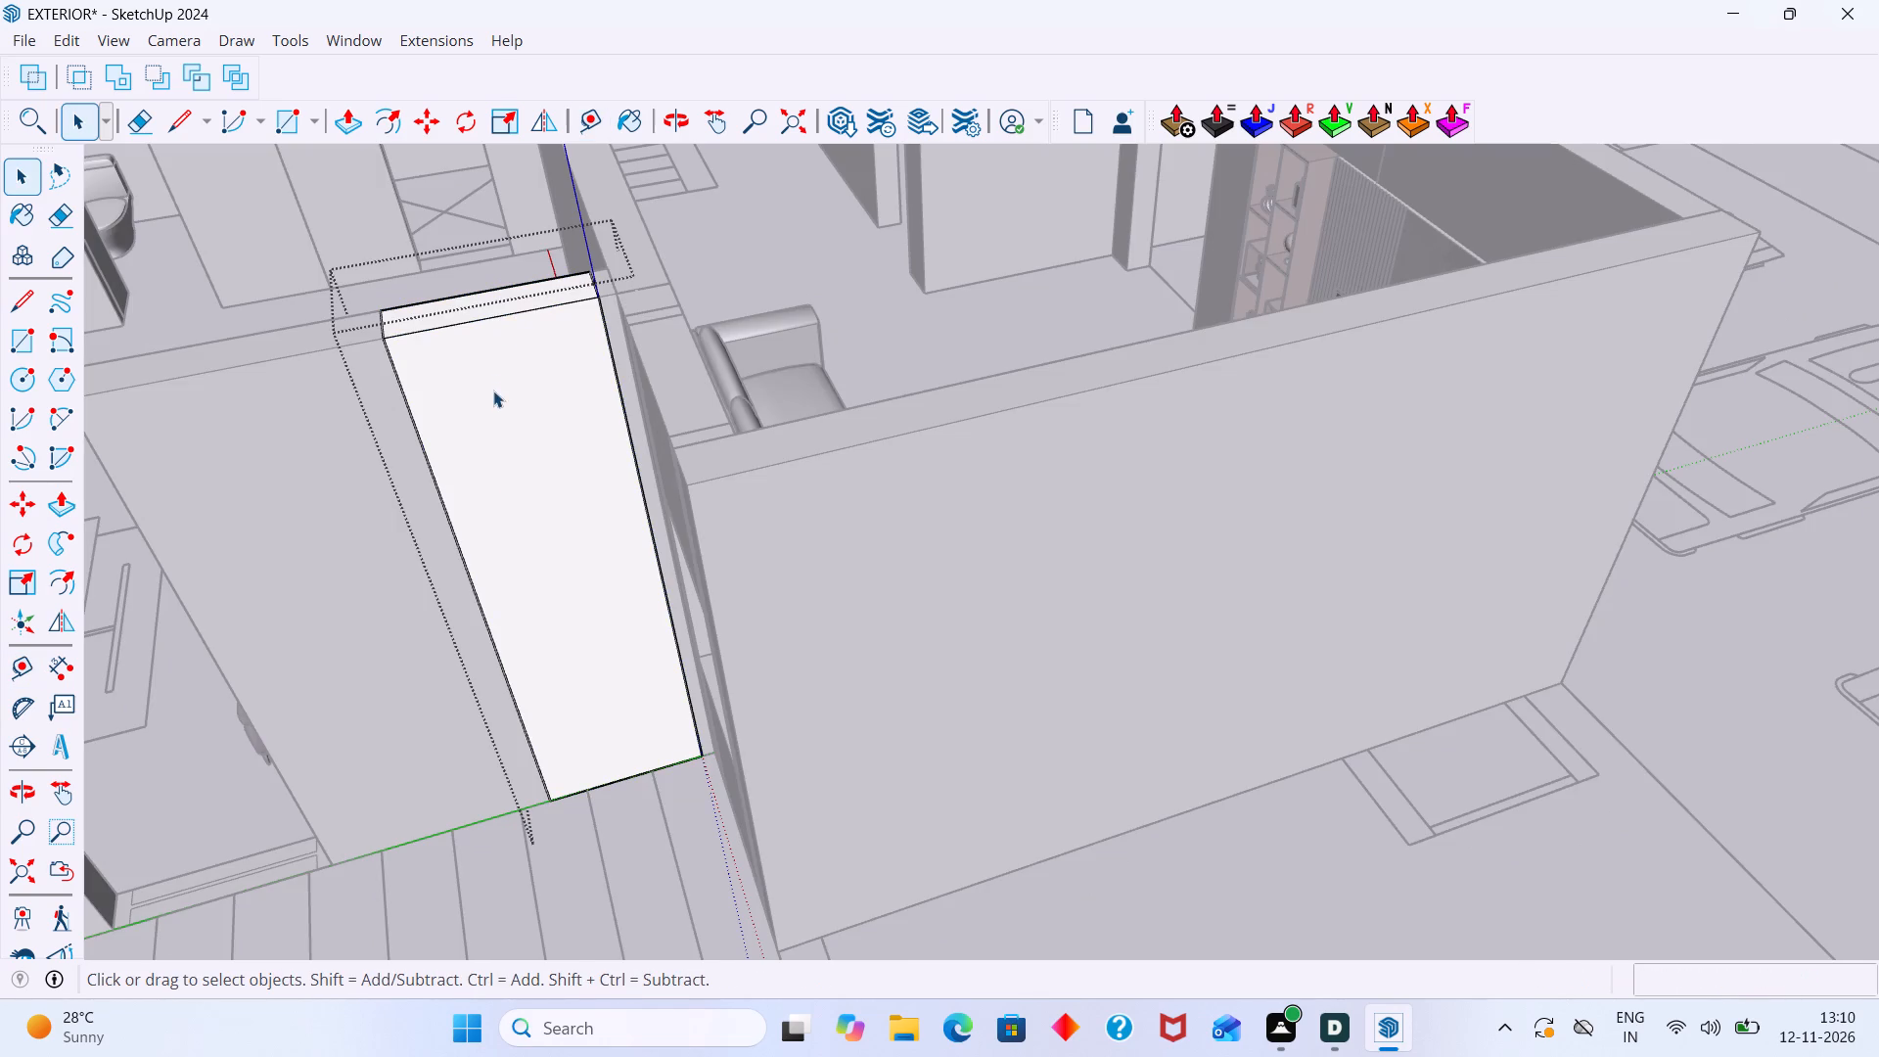
{"action": "left_click", "coordinate": [493, 403]}
{"action": "key", "text": "t"}
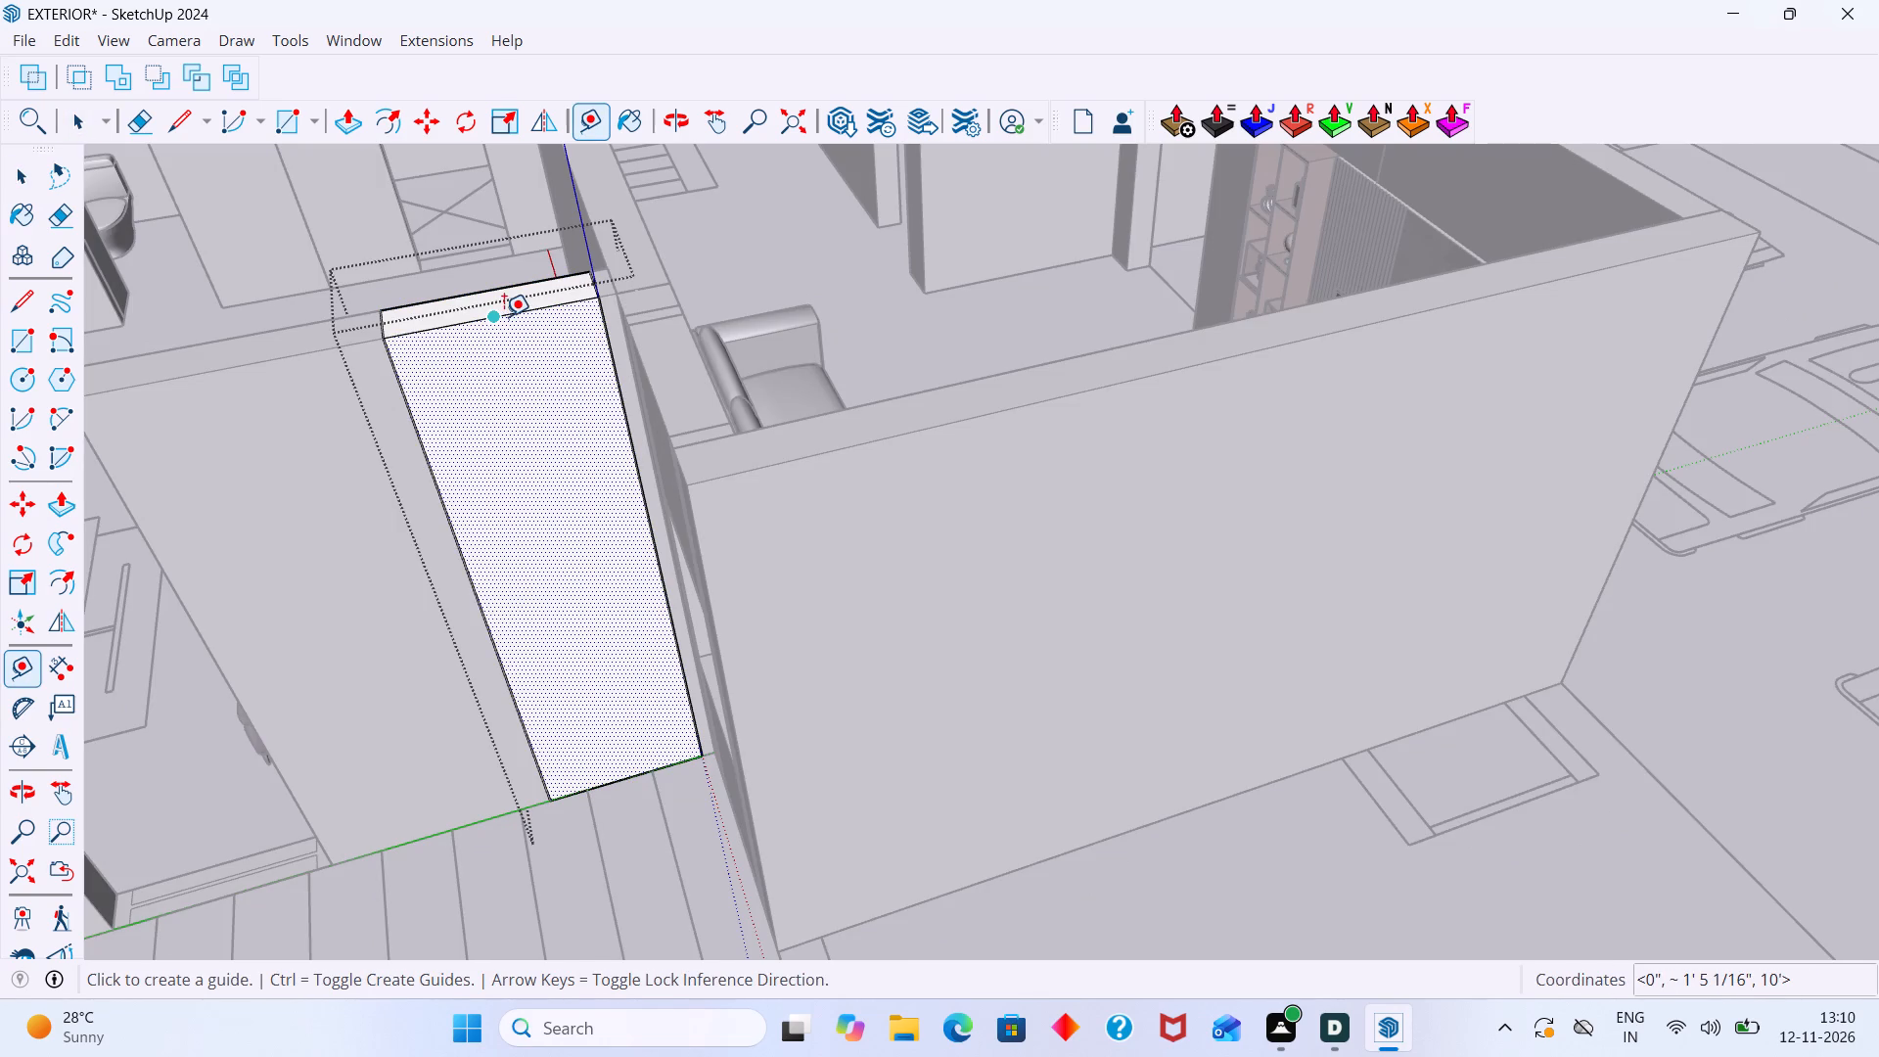
{"action": "left_click", "coordinate": [504, 316]}
{"action": "type", "text": "3'"}
{"action": "key", "text": "Return"}
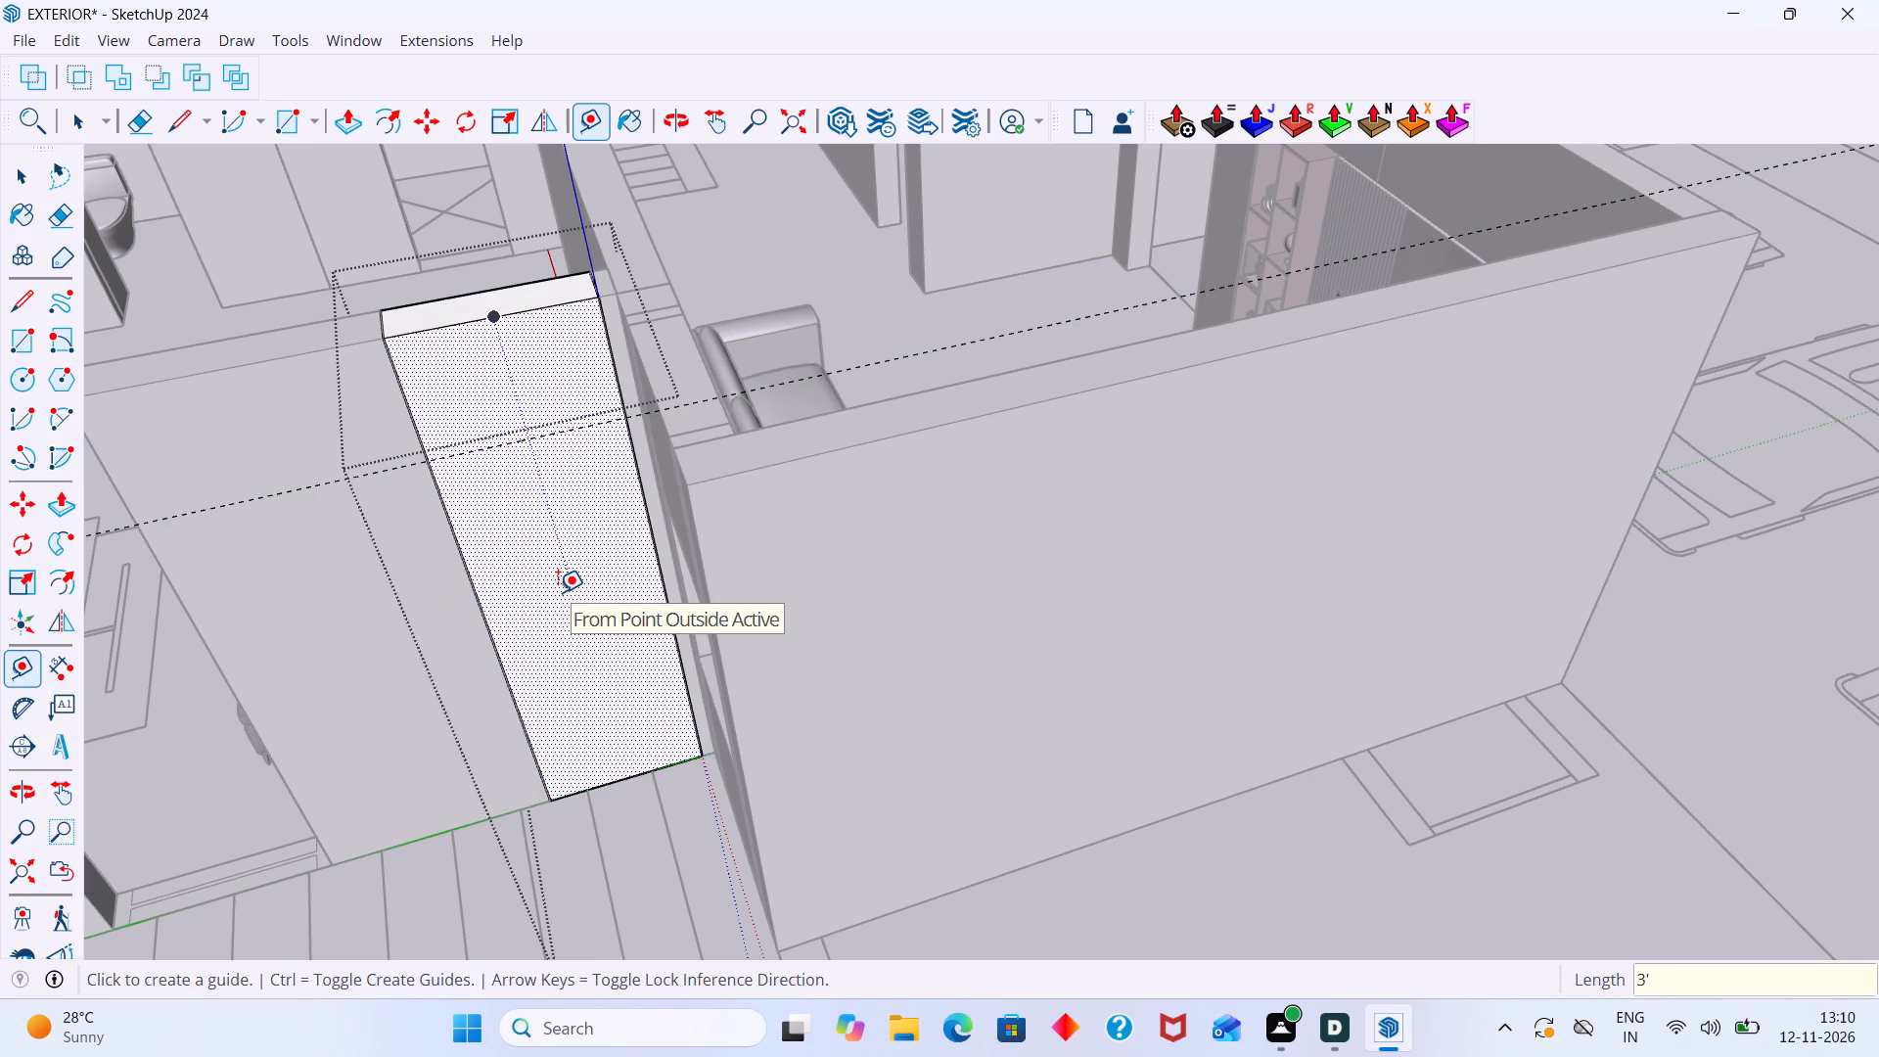
{"action": "key", "text": "Escape"}
Place a guide line 3.5' above the bottom edge of the same outer face, measured vertically.
{"action": "left_click", "coordinate": [629, 770]}
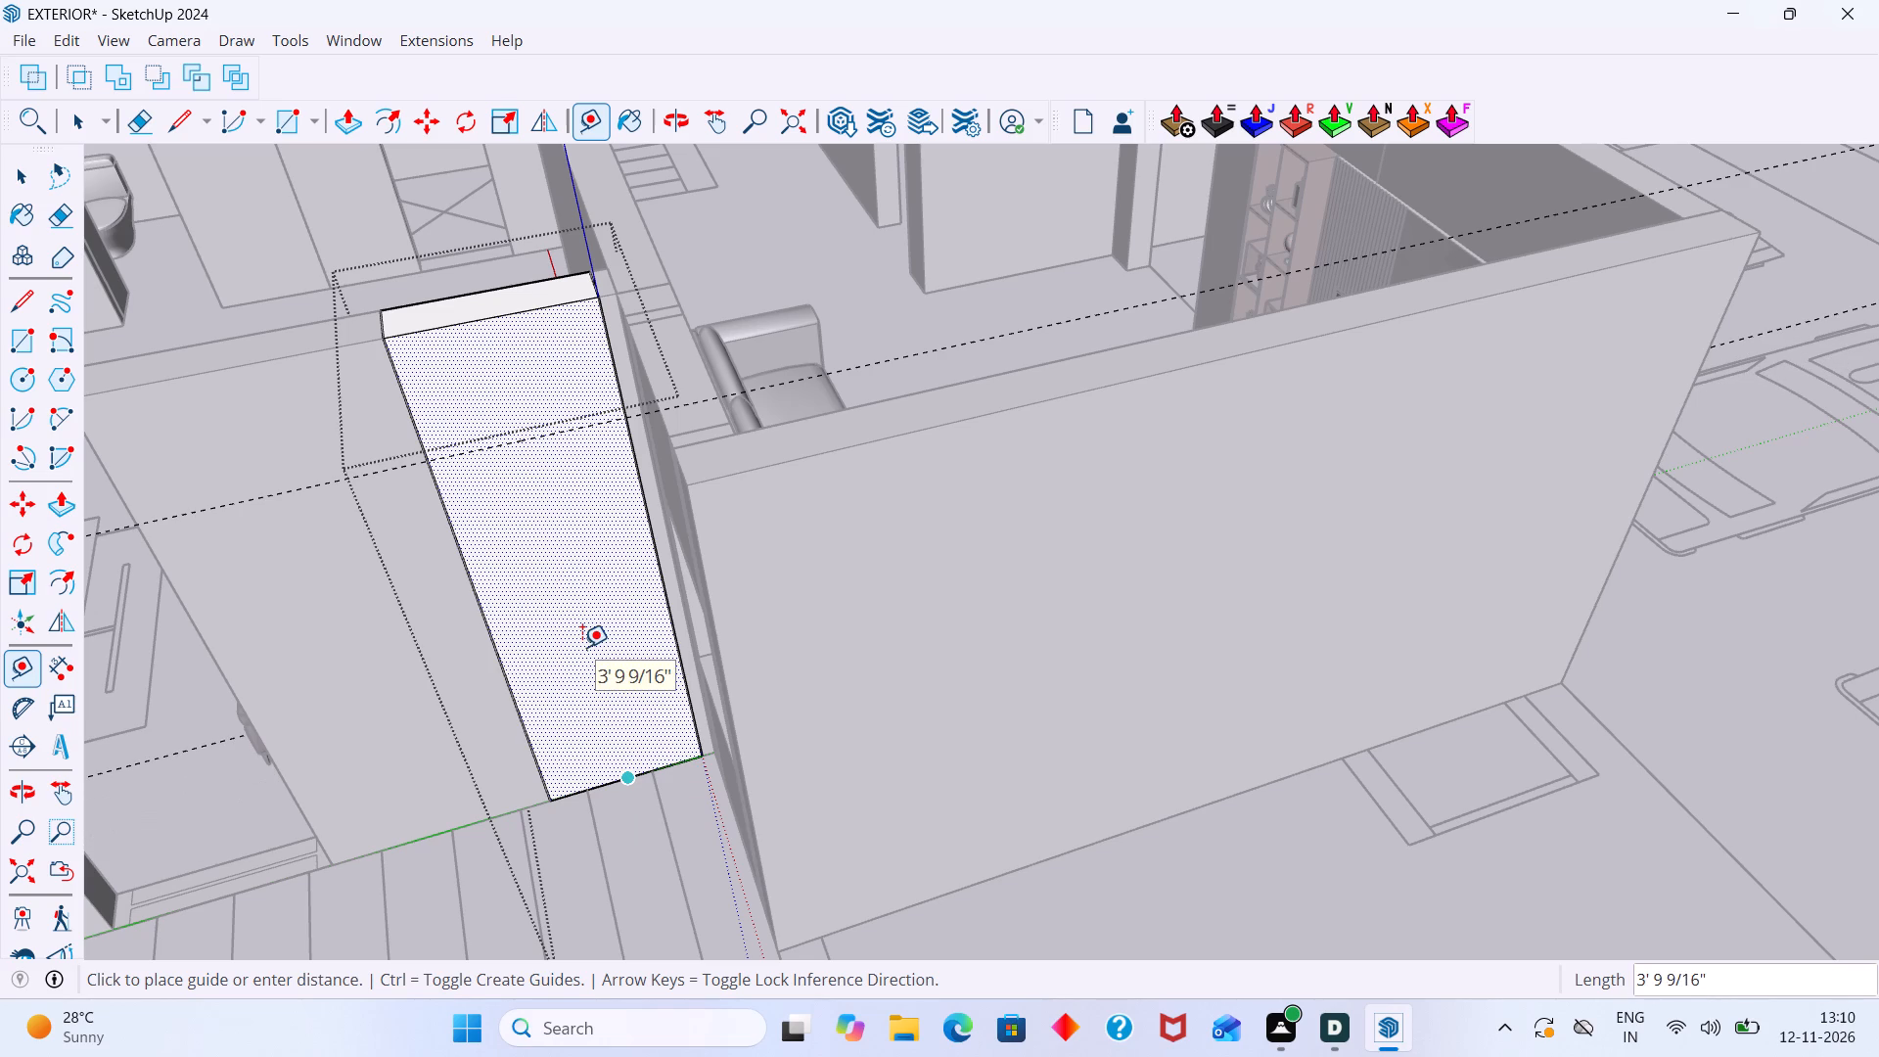
{"action": "key", "text": "Up"}
{"action": "type", "text": "3.5"}
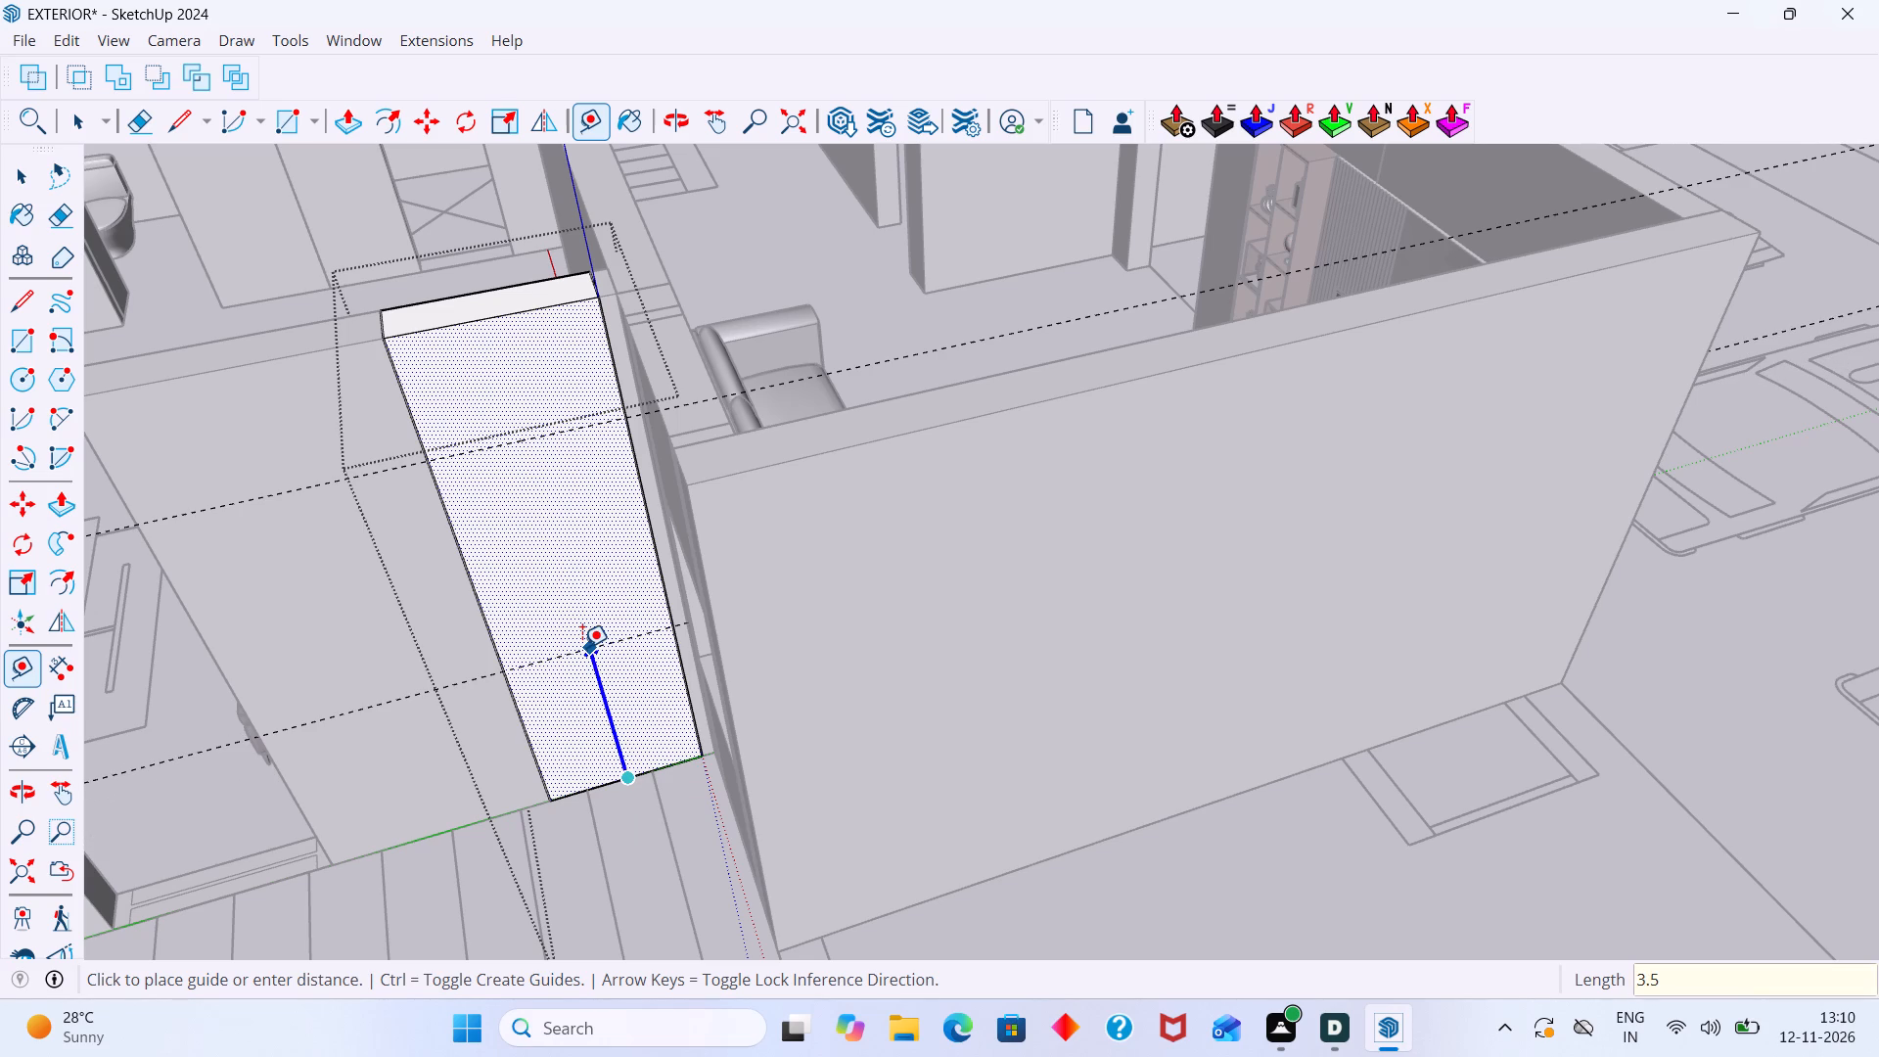
{"action": "key", "text": "apostrophe"}
{"action": "key", "text": "Return"}
{"action": "key", "text": "space"}
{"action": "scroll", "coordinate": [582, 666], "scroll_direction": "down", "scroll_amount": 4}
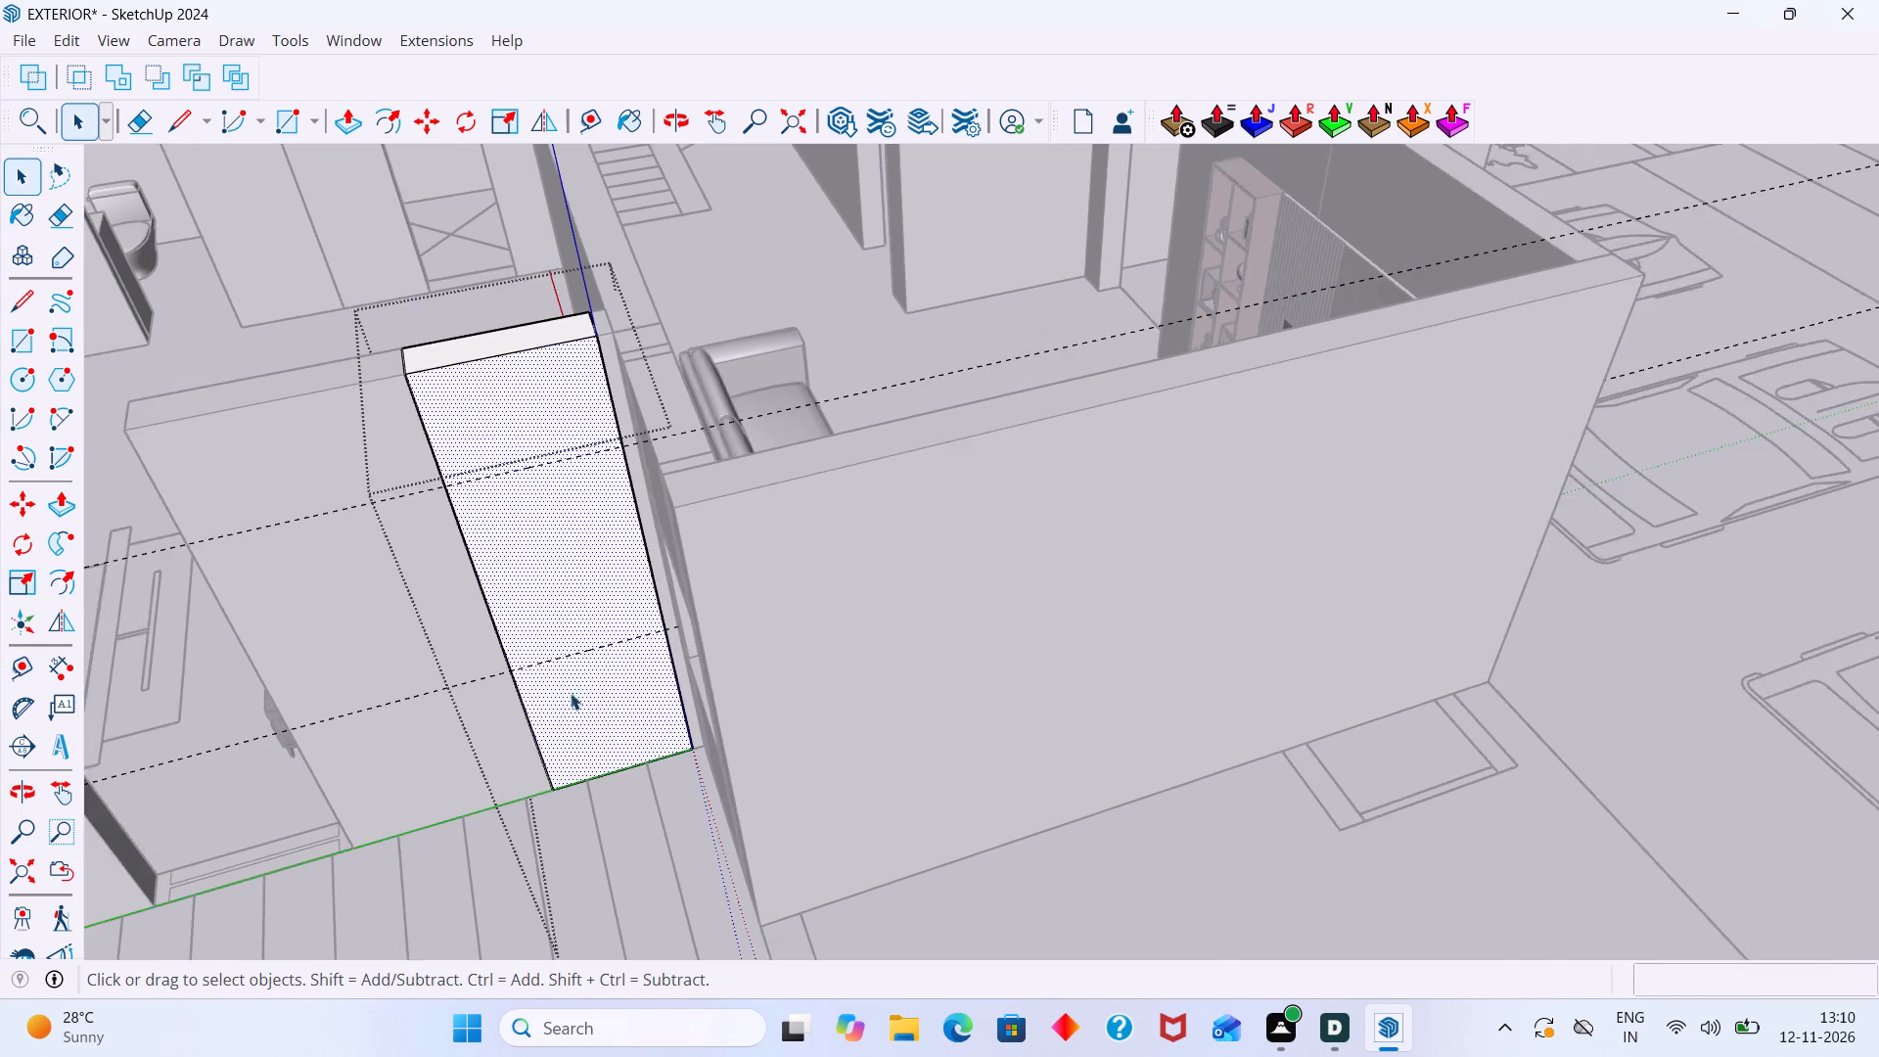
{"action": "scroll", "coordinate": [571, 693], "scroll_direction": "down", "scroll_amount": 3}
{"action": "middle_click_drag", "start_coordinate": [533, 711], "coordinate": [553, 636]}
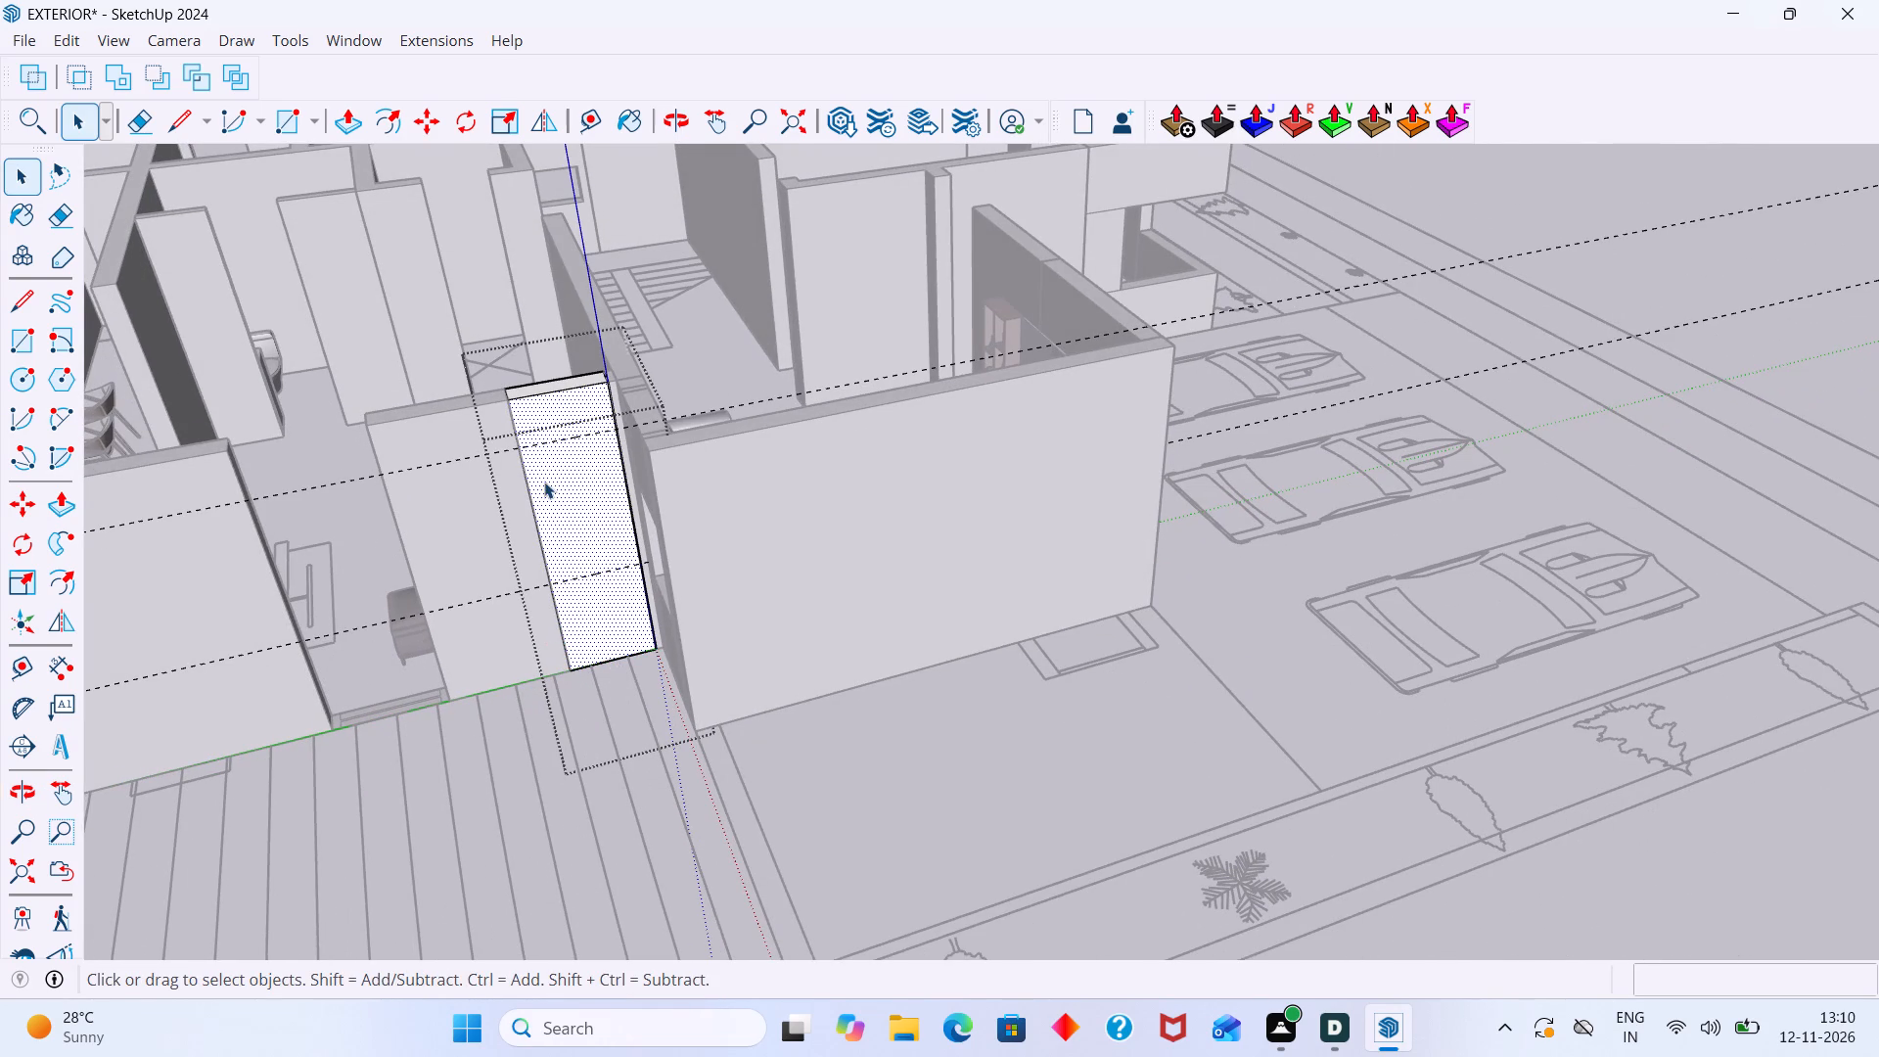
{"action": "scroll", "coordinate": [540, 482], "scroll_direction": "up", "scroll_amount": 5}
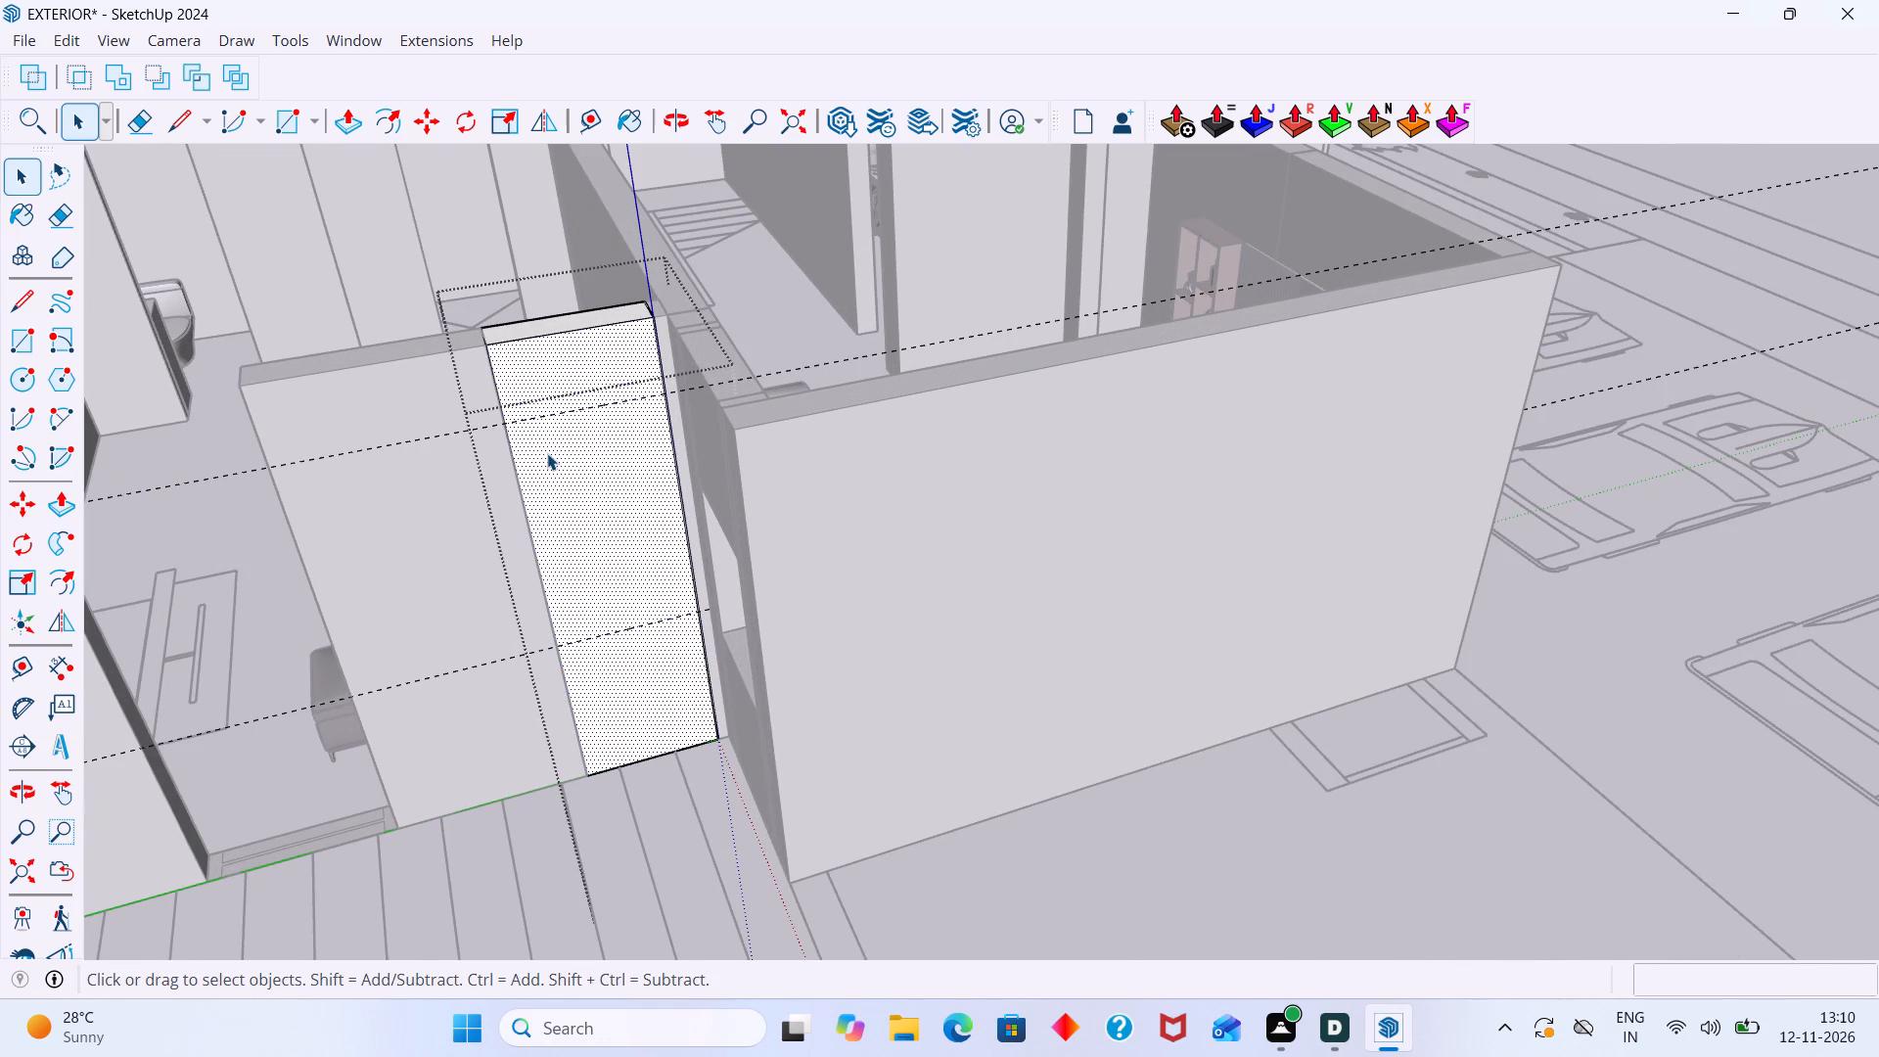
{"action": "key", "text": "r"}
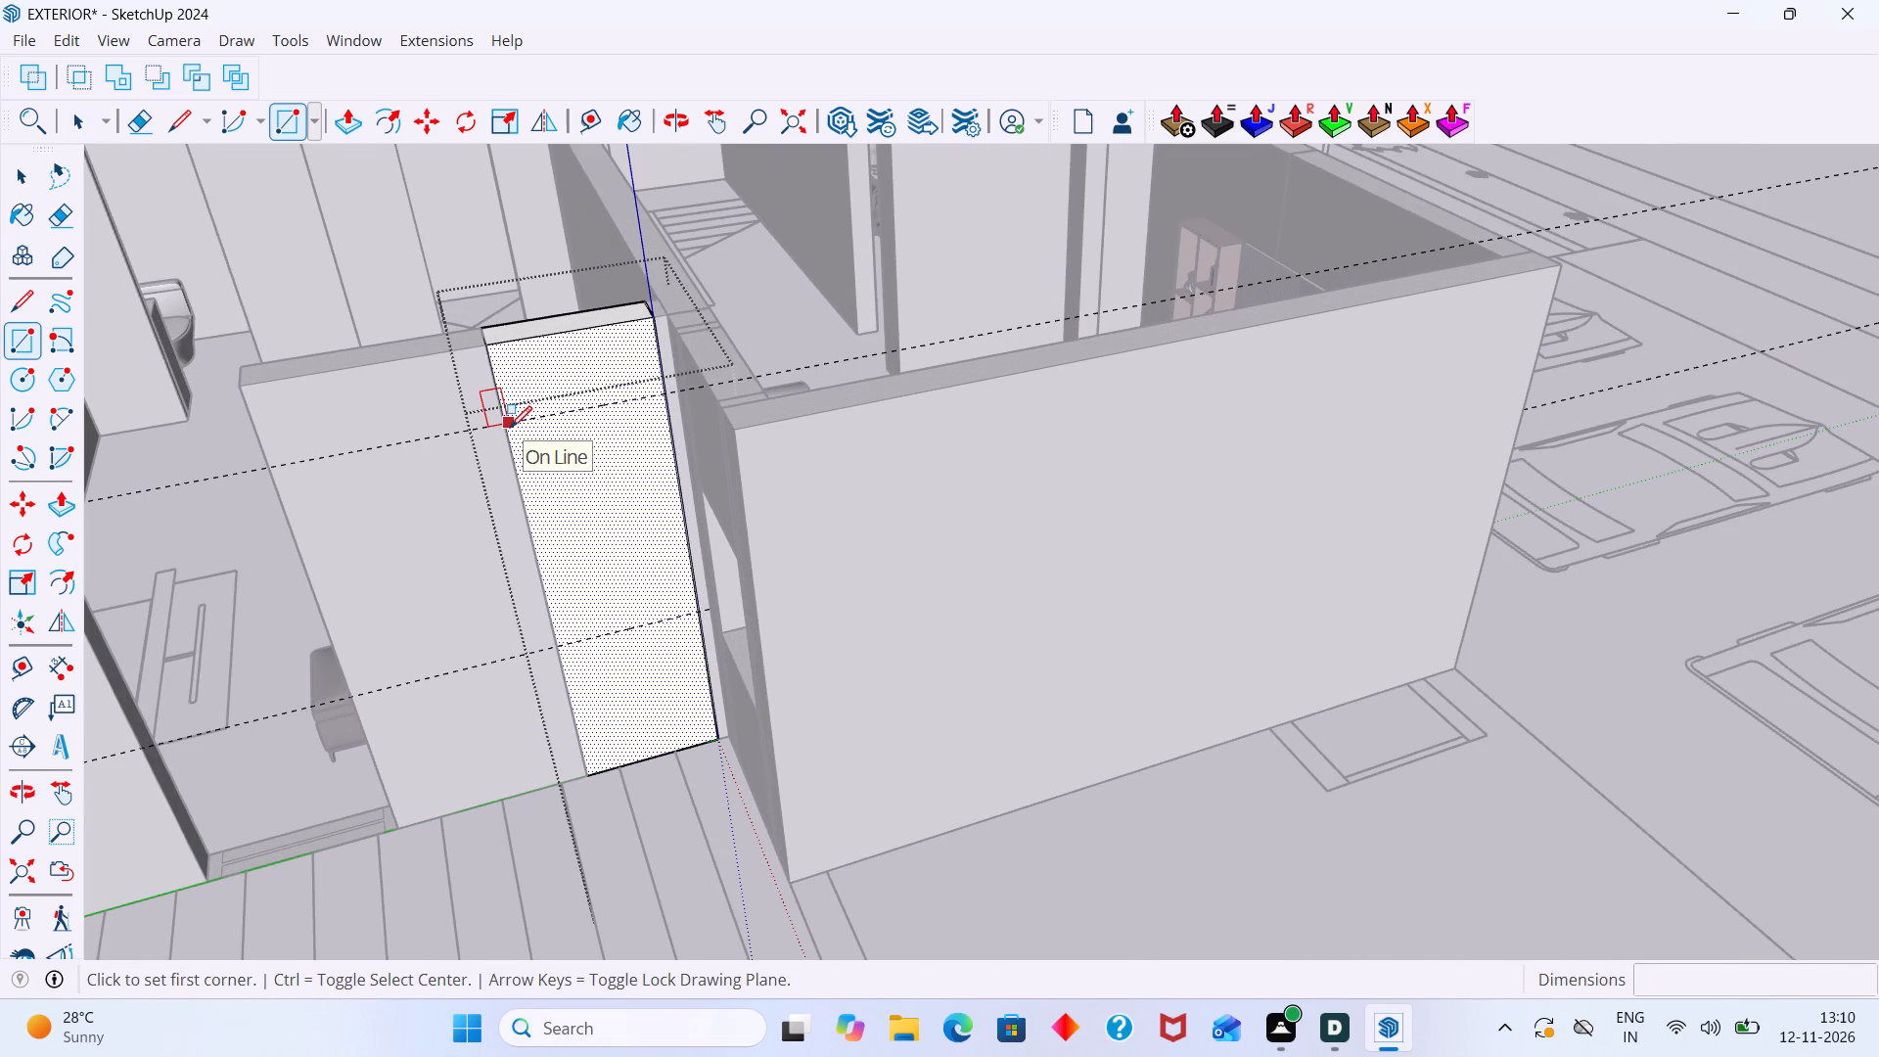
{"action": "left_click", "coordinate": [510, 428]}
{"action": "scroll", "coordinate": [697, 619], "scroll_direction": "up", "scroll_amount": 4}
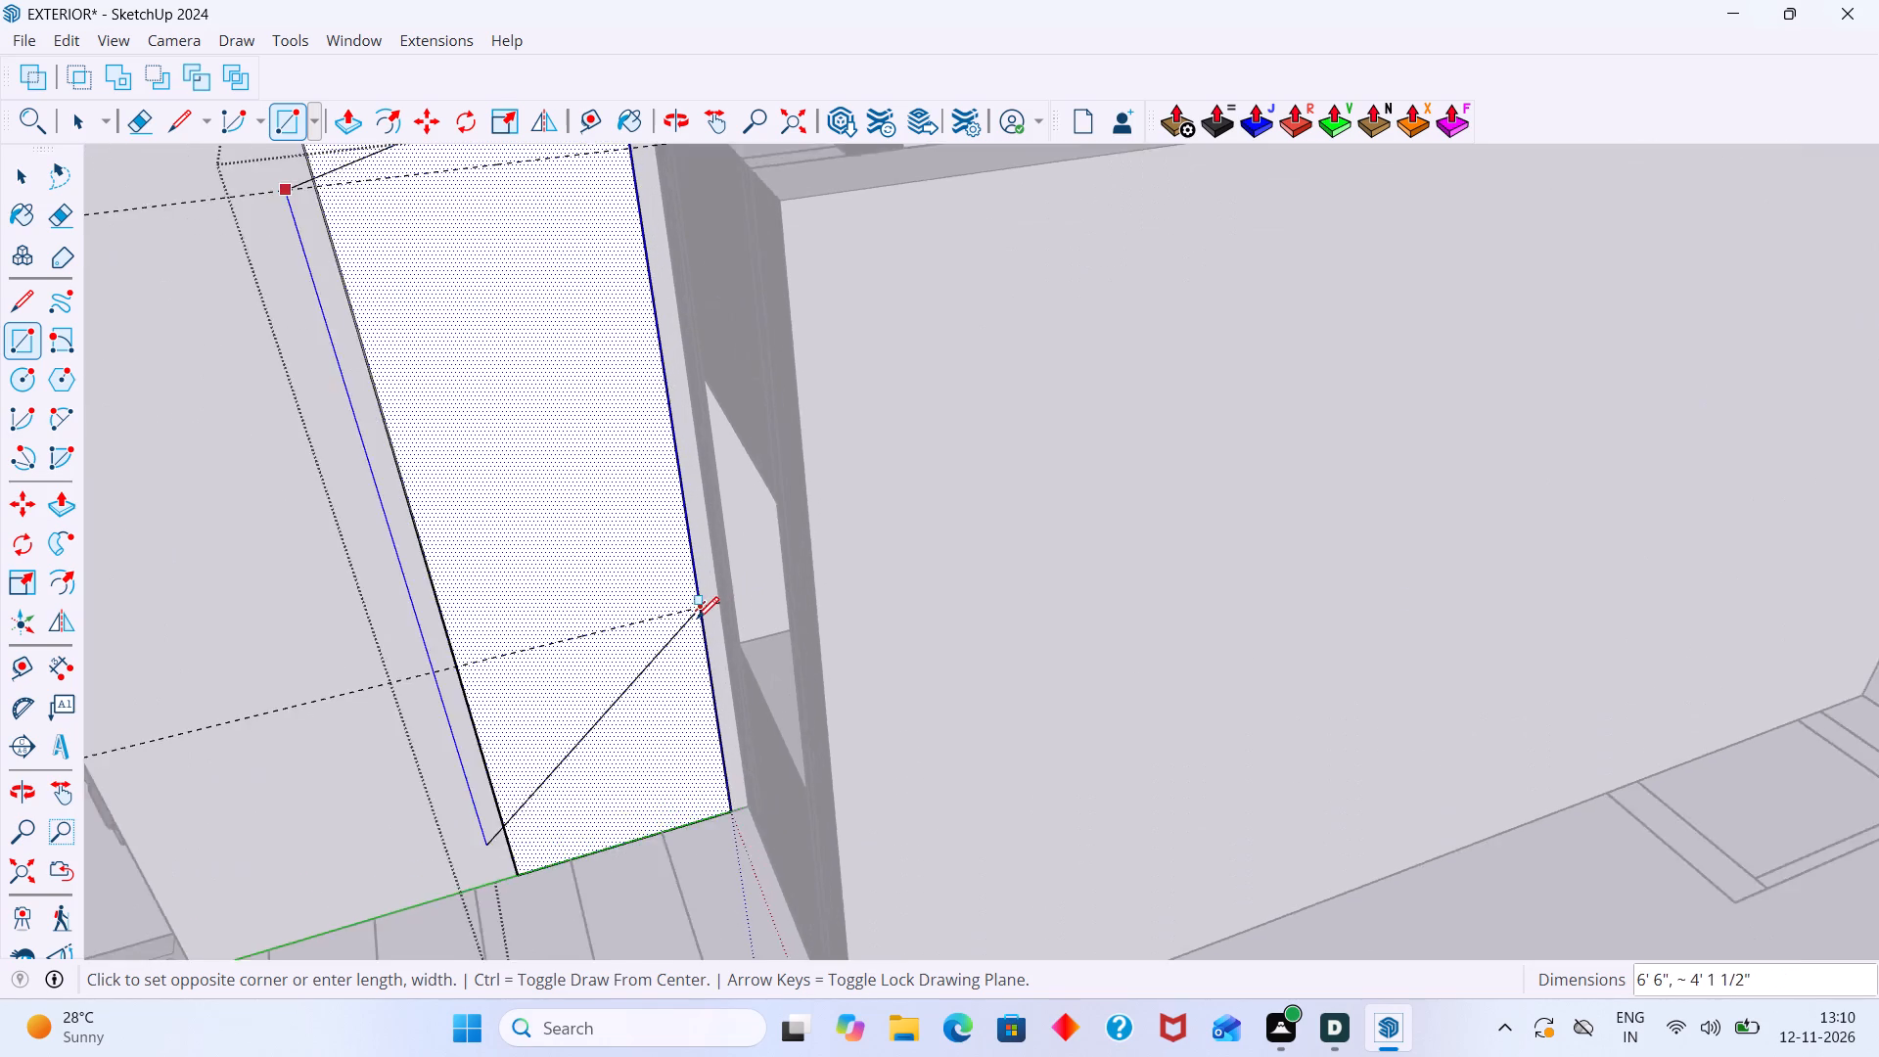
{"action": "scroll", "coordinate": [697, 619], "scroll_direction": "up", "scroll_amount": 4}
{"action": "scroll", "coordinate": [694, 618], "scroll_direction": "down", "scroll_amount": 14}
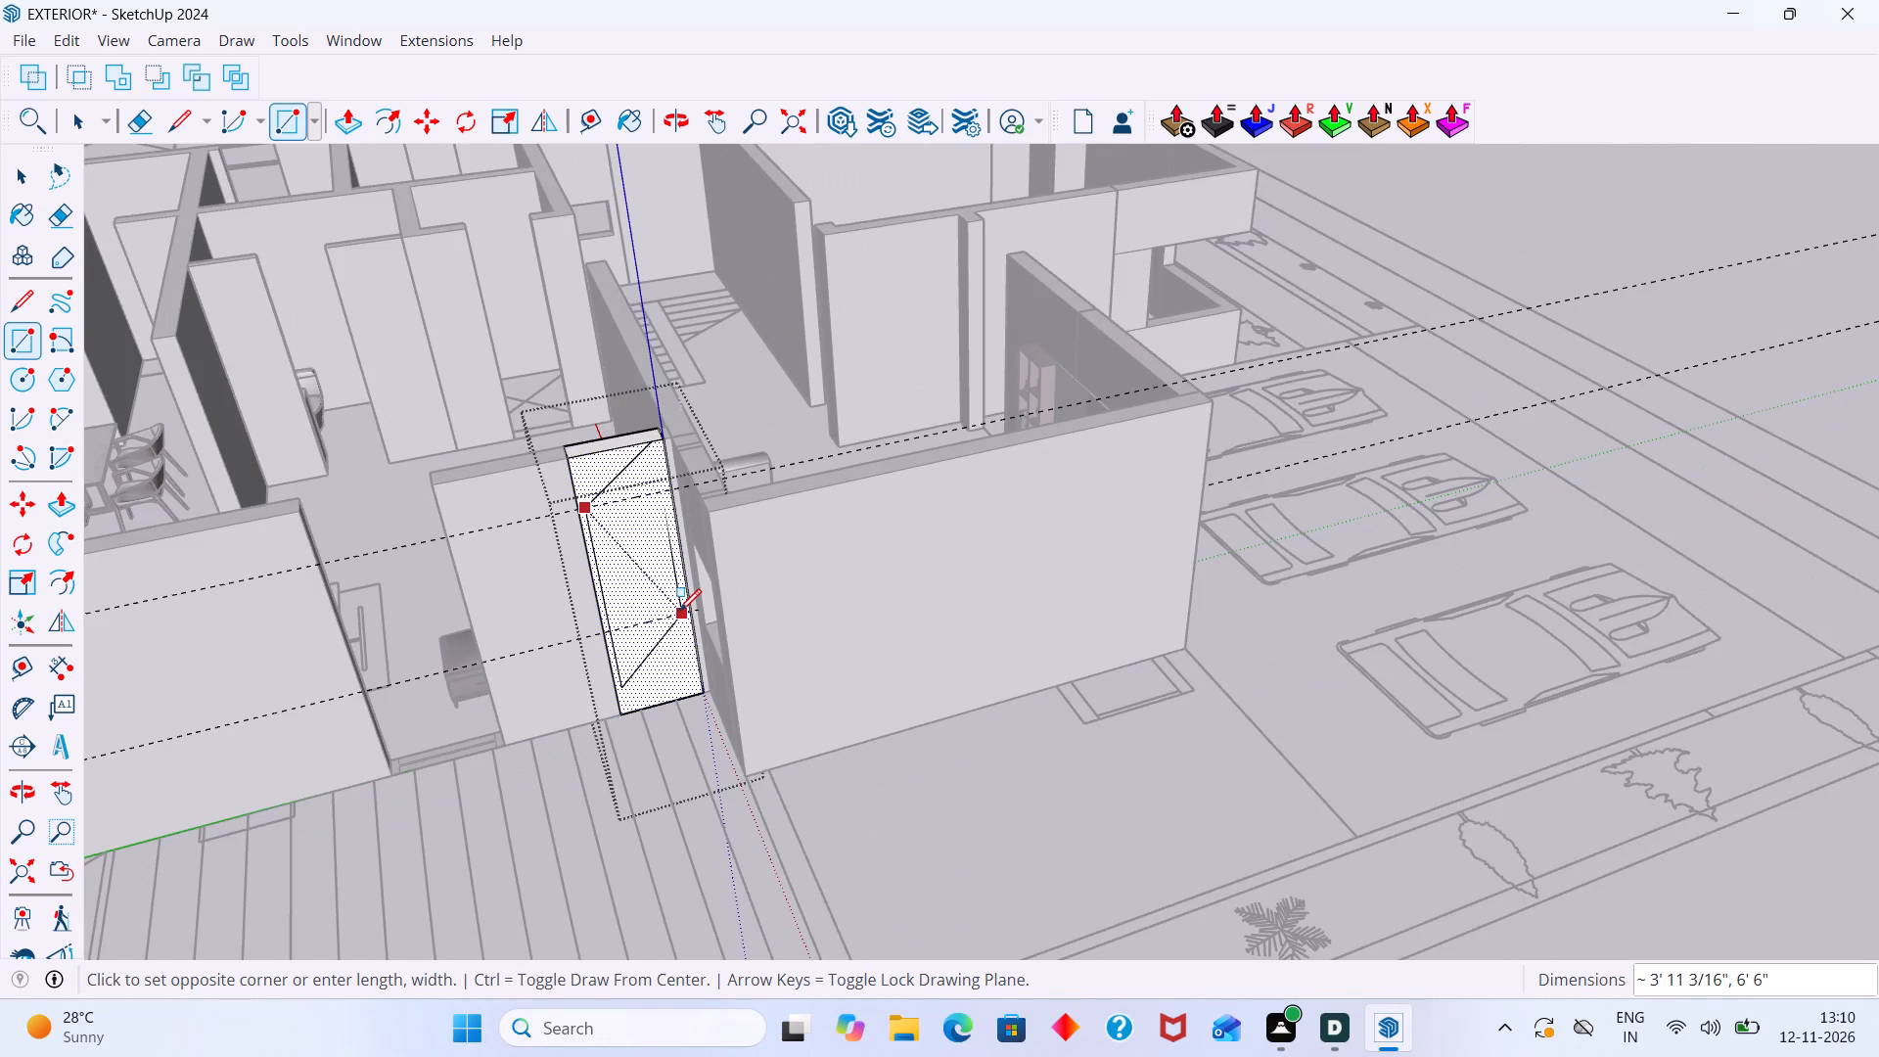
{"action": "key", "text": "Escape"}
Delete the upper guide line crossing the deck-side wall section.
{"action": "scroll", "coordinate": [678, 592], "scroll_direction": "down", "scroll_amount": 1}
{"action": "middle_click_drag", "start_coordinate": [678, 605], "coordinate": [759, 709]}
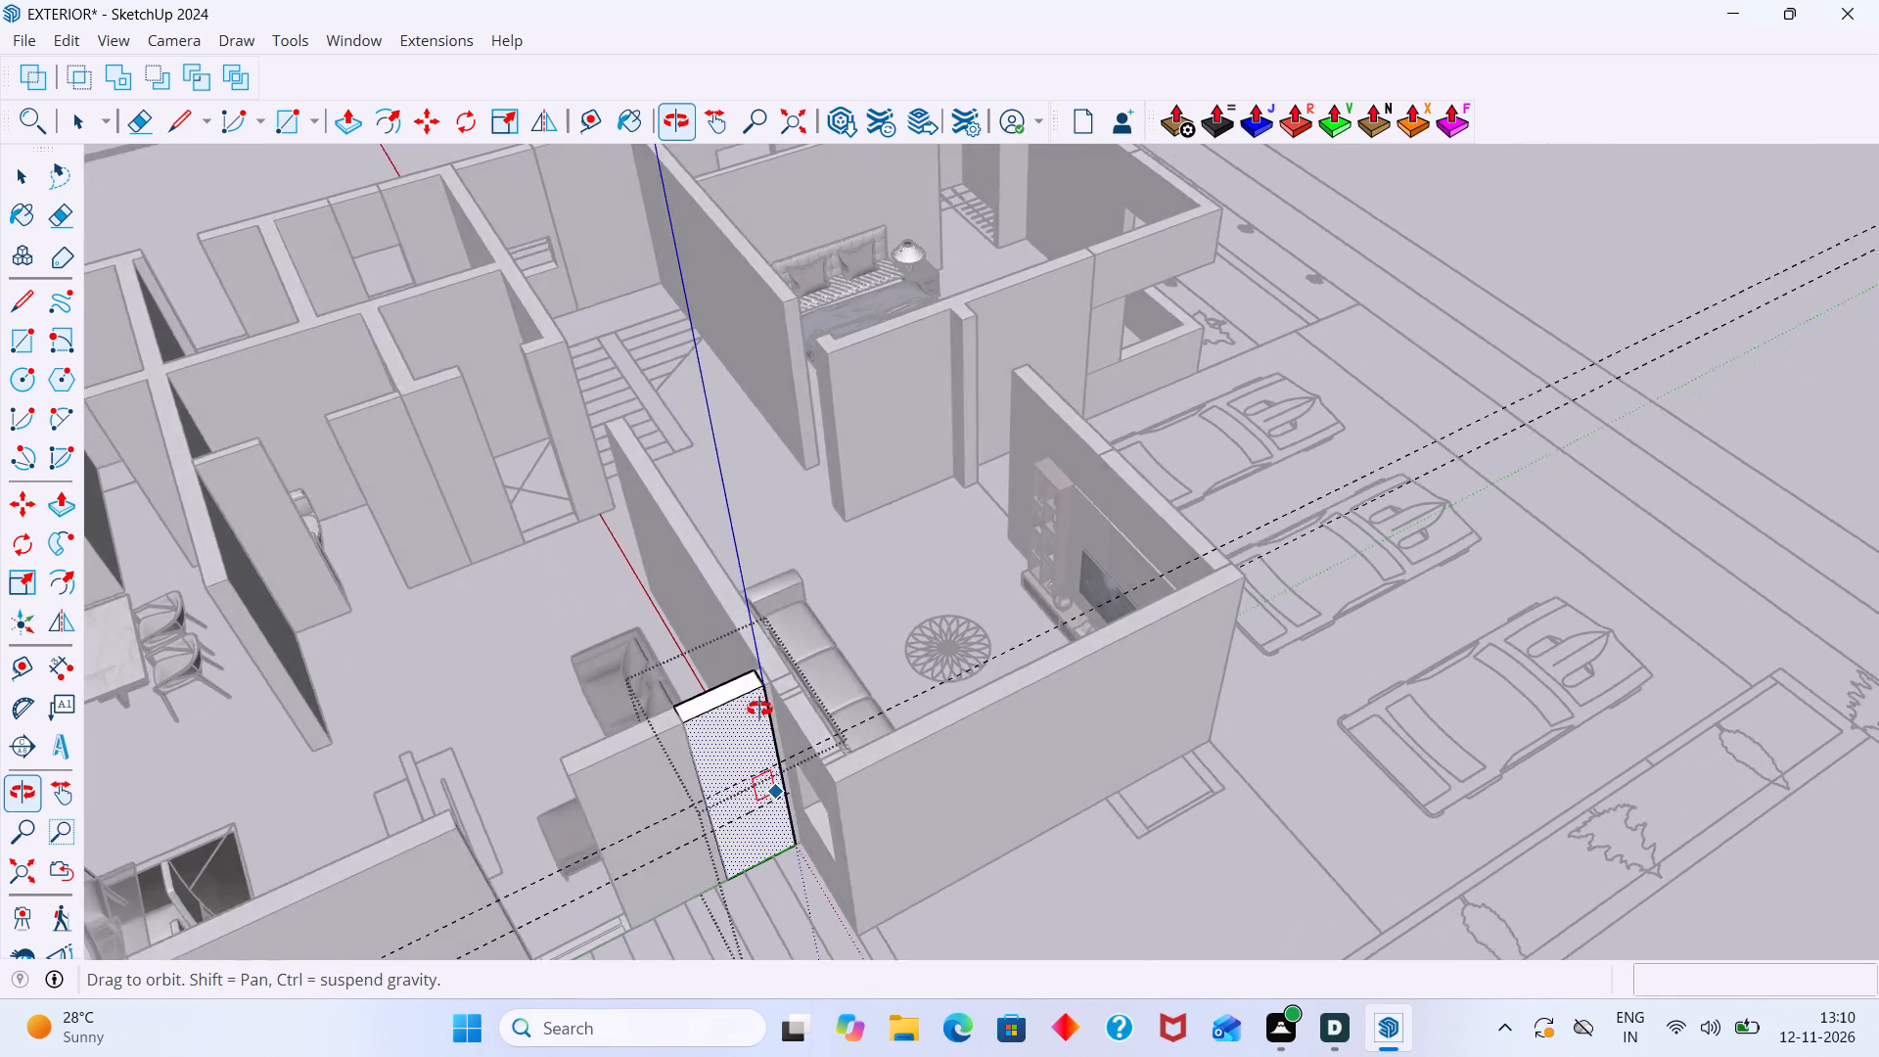
{"action": "middle_click_drag", "start_coordinate": [759, 709], "coordinate": [799, 673]}
{"action": "key", "text": "space"}
{"action": "left_click", "coordinate": [828, 695]}
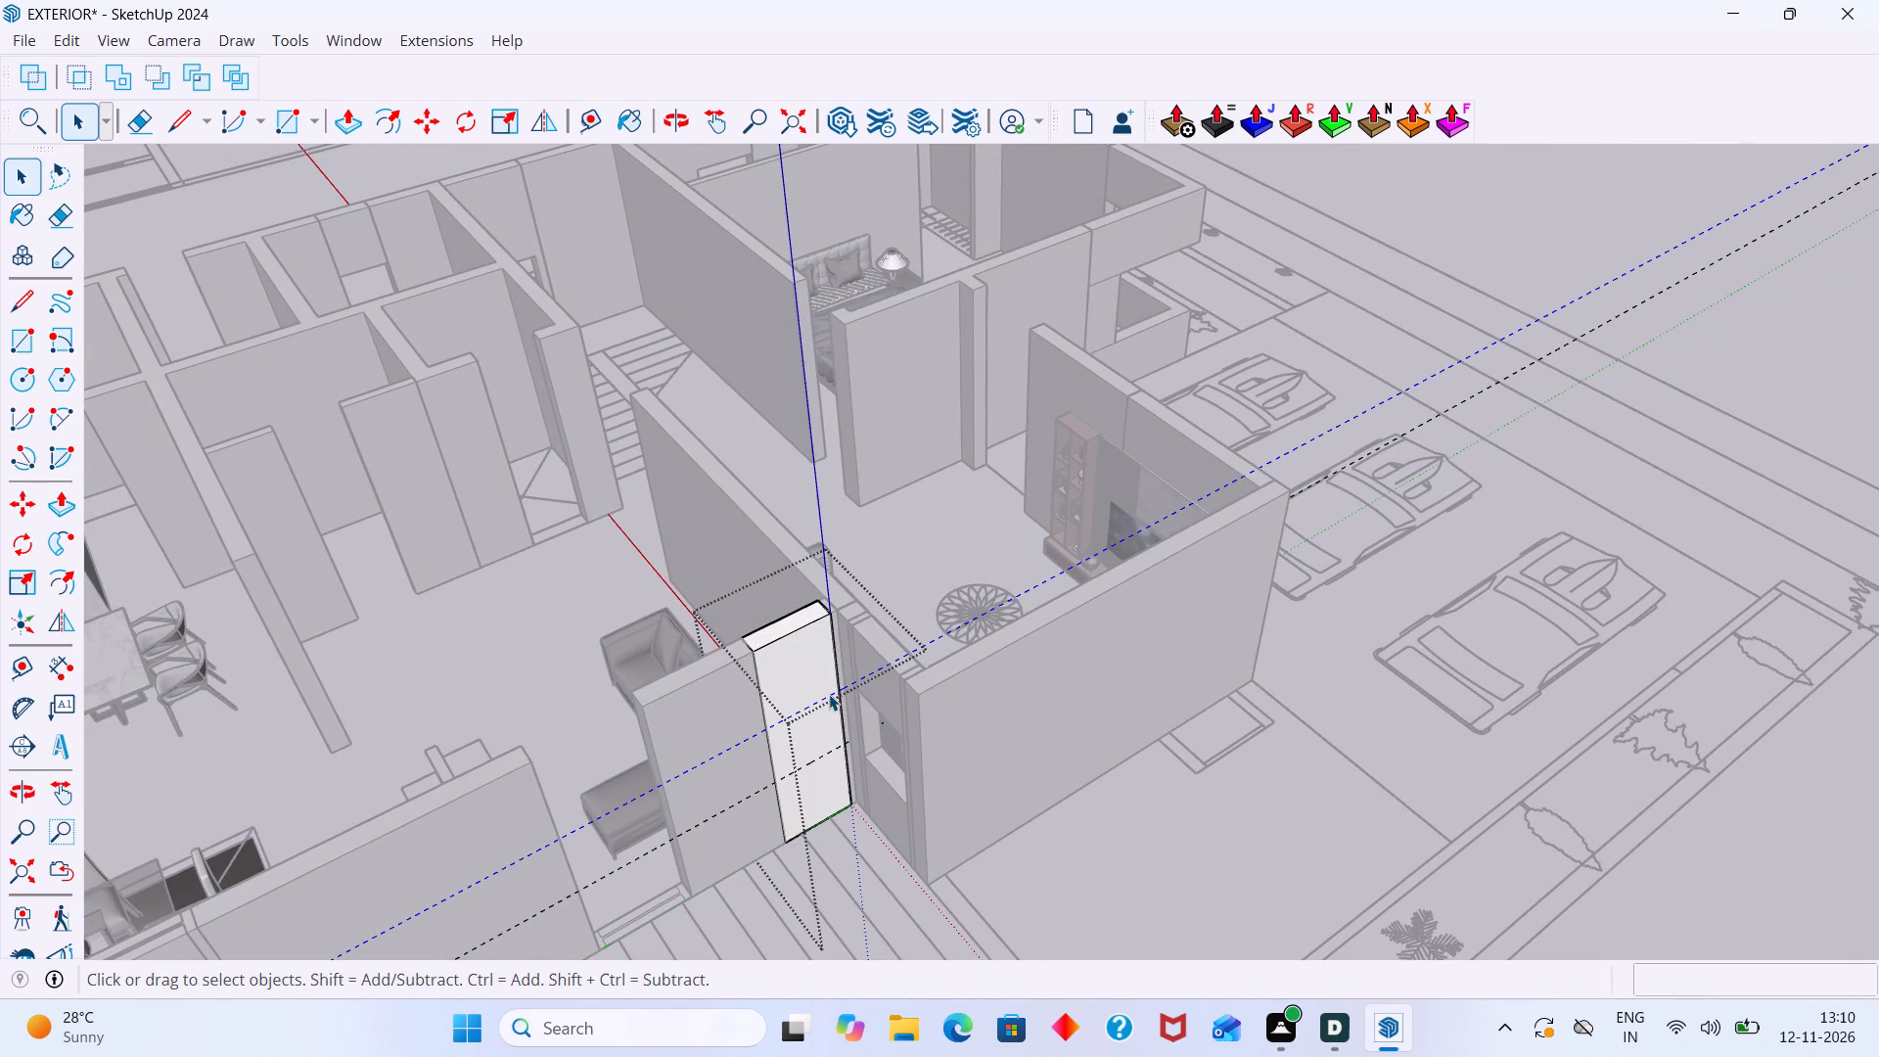
{"action": "key", "text": "Delete"}
Place a guide line 3' below the top edge of the wall section's outer face, measured vertically.
{"action": "middle_click_drag", "start_coordinate": [800, 702], "coordinate": [737, 636]}
{"action": "scroll", "coordinate": [723, 607], "scroll_direction": "up", "scroll_amount": 3}
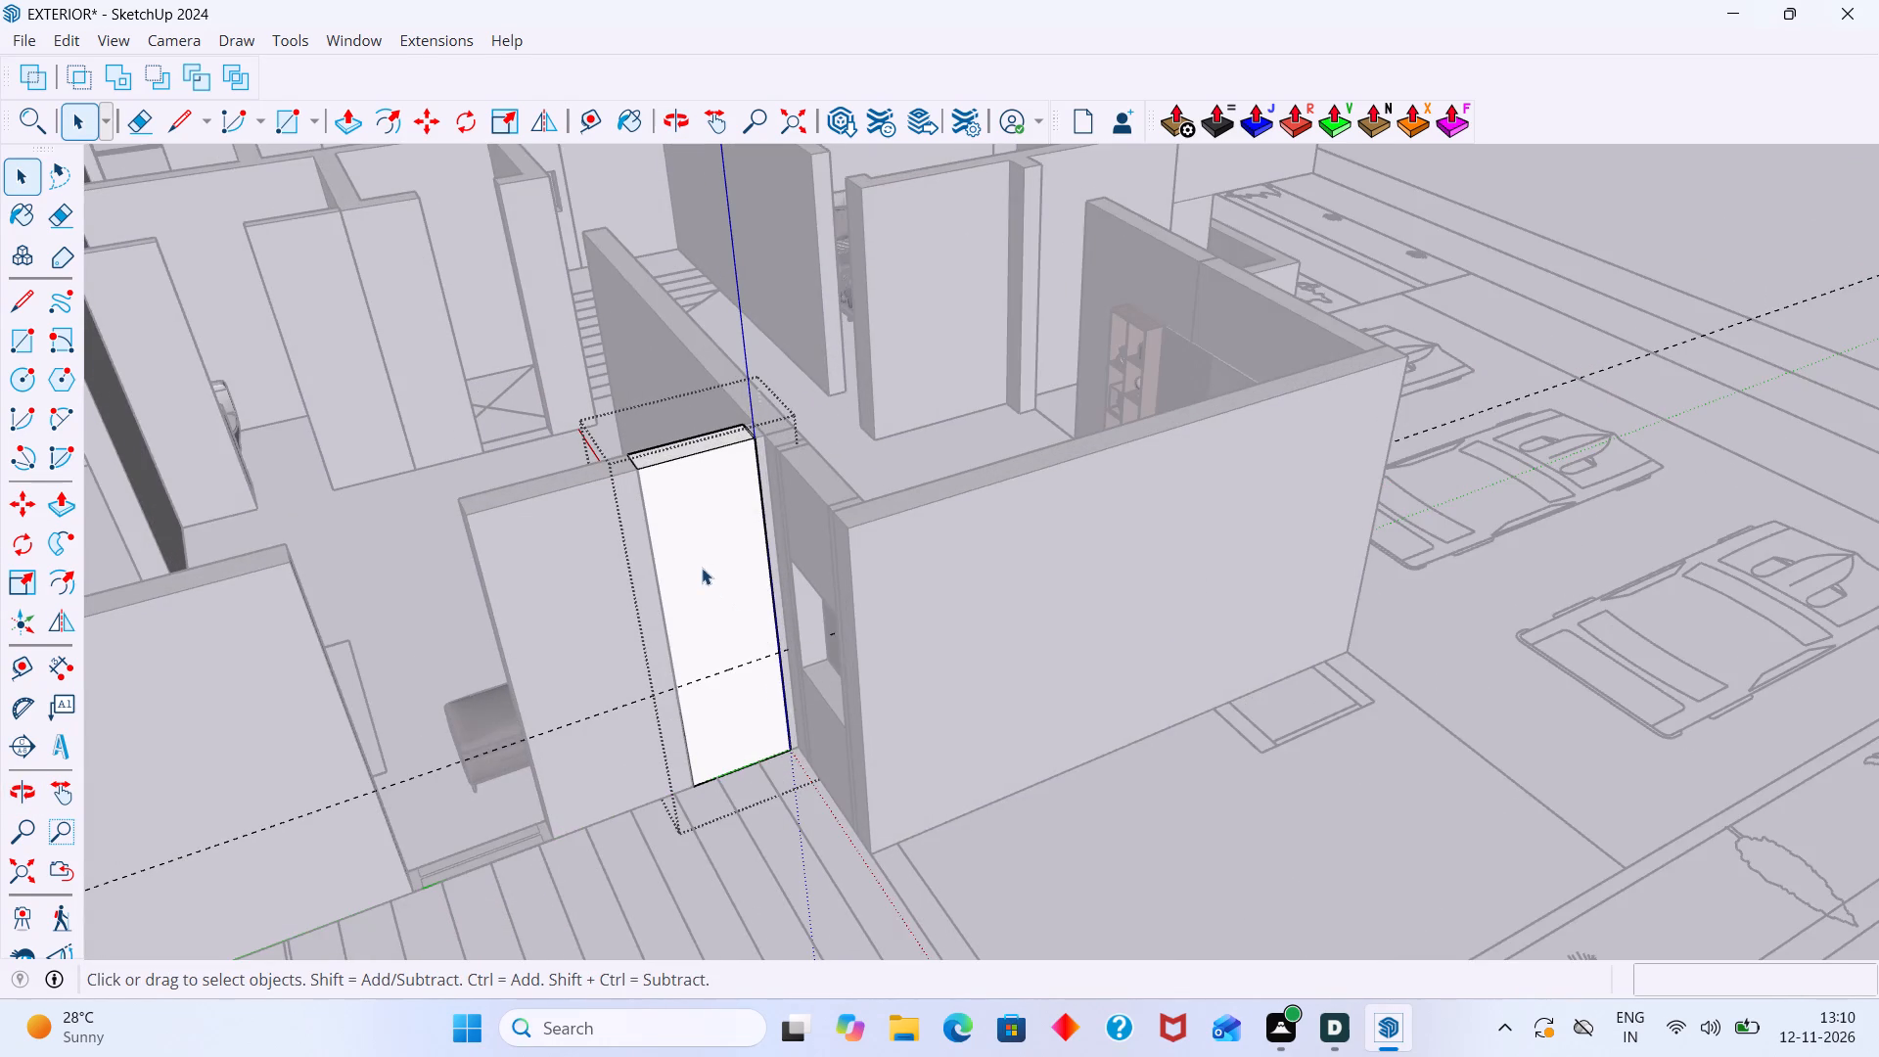
{"action": "left_click", "coordinate": [702, 559]}
{"action": "scroll", "coordinate": [702, 549], "scroll_direction": "up", "scroll_amount": 2}
{"action": "key", "text": "t"}
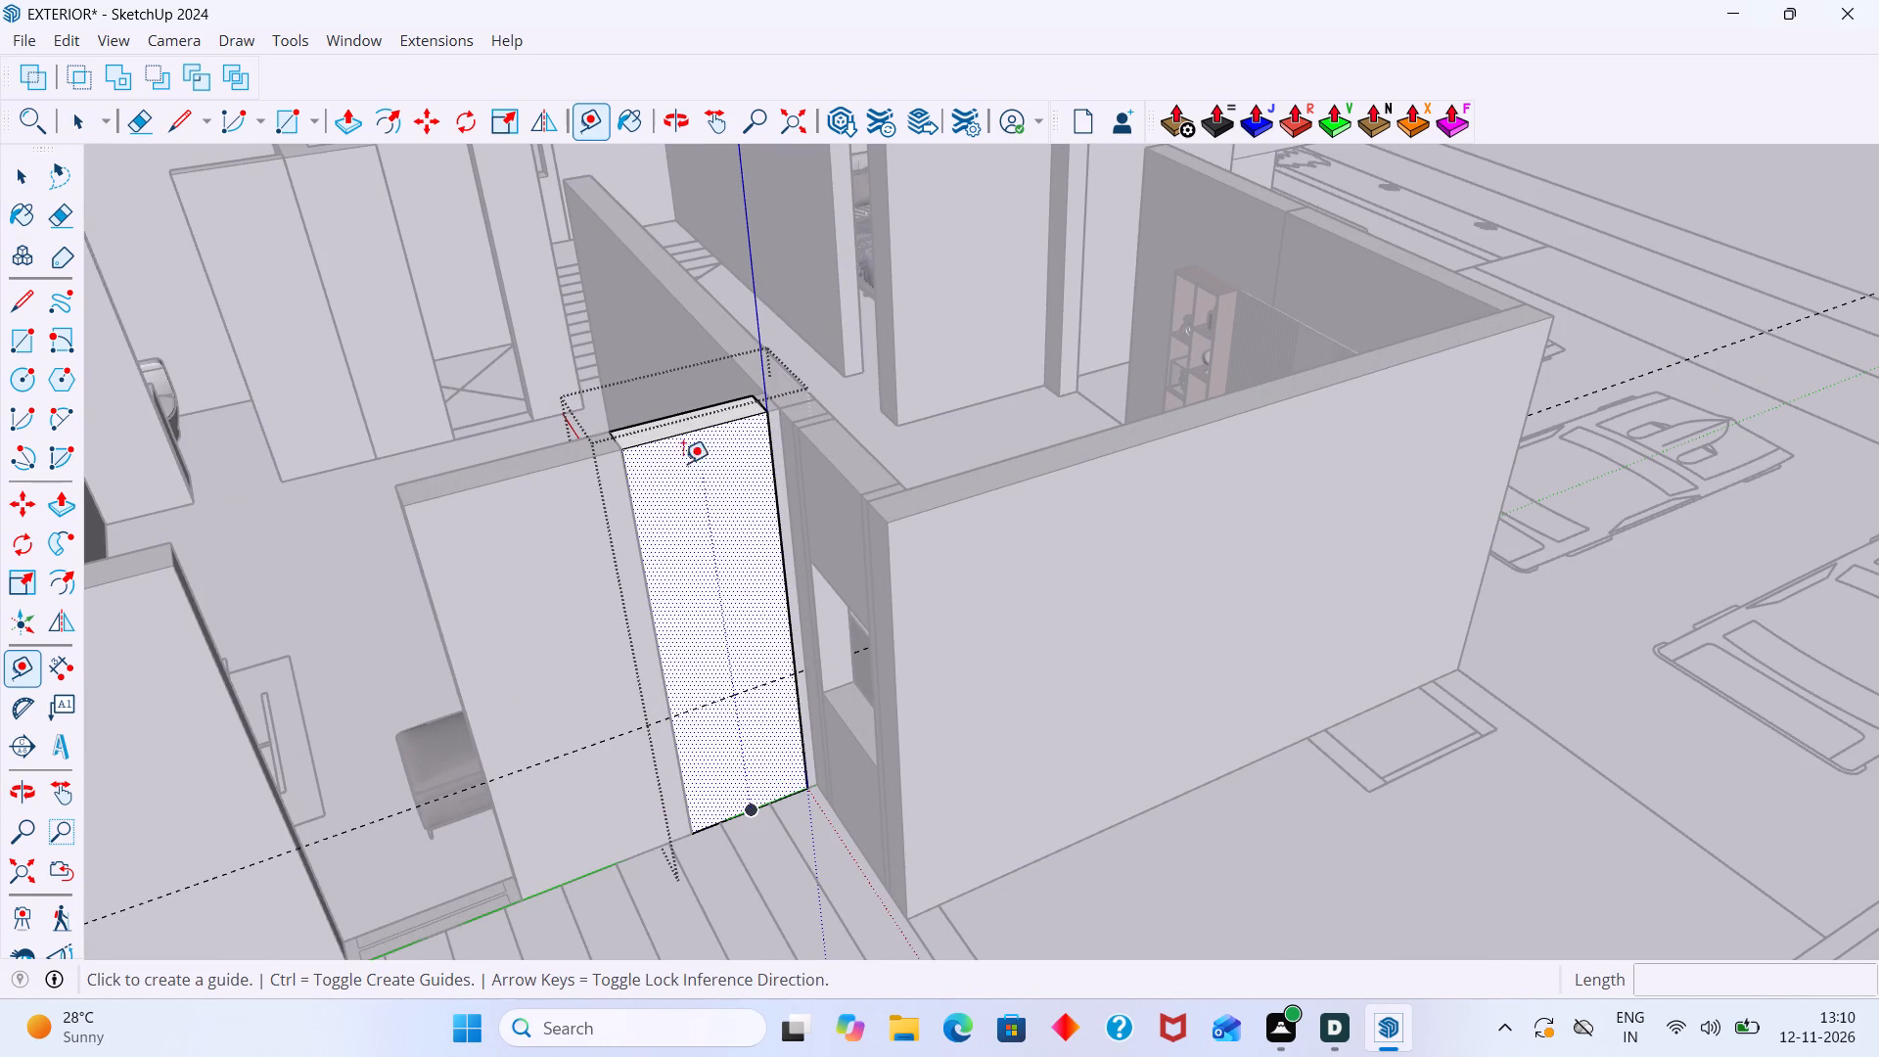
{"action": "left_click", "coordinate": [691, 434]}
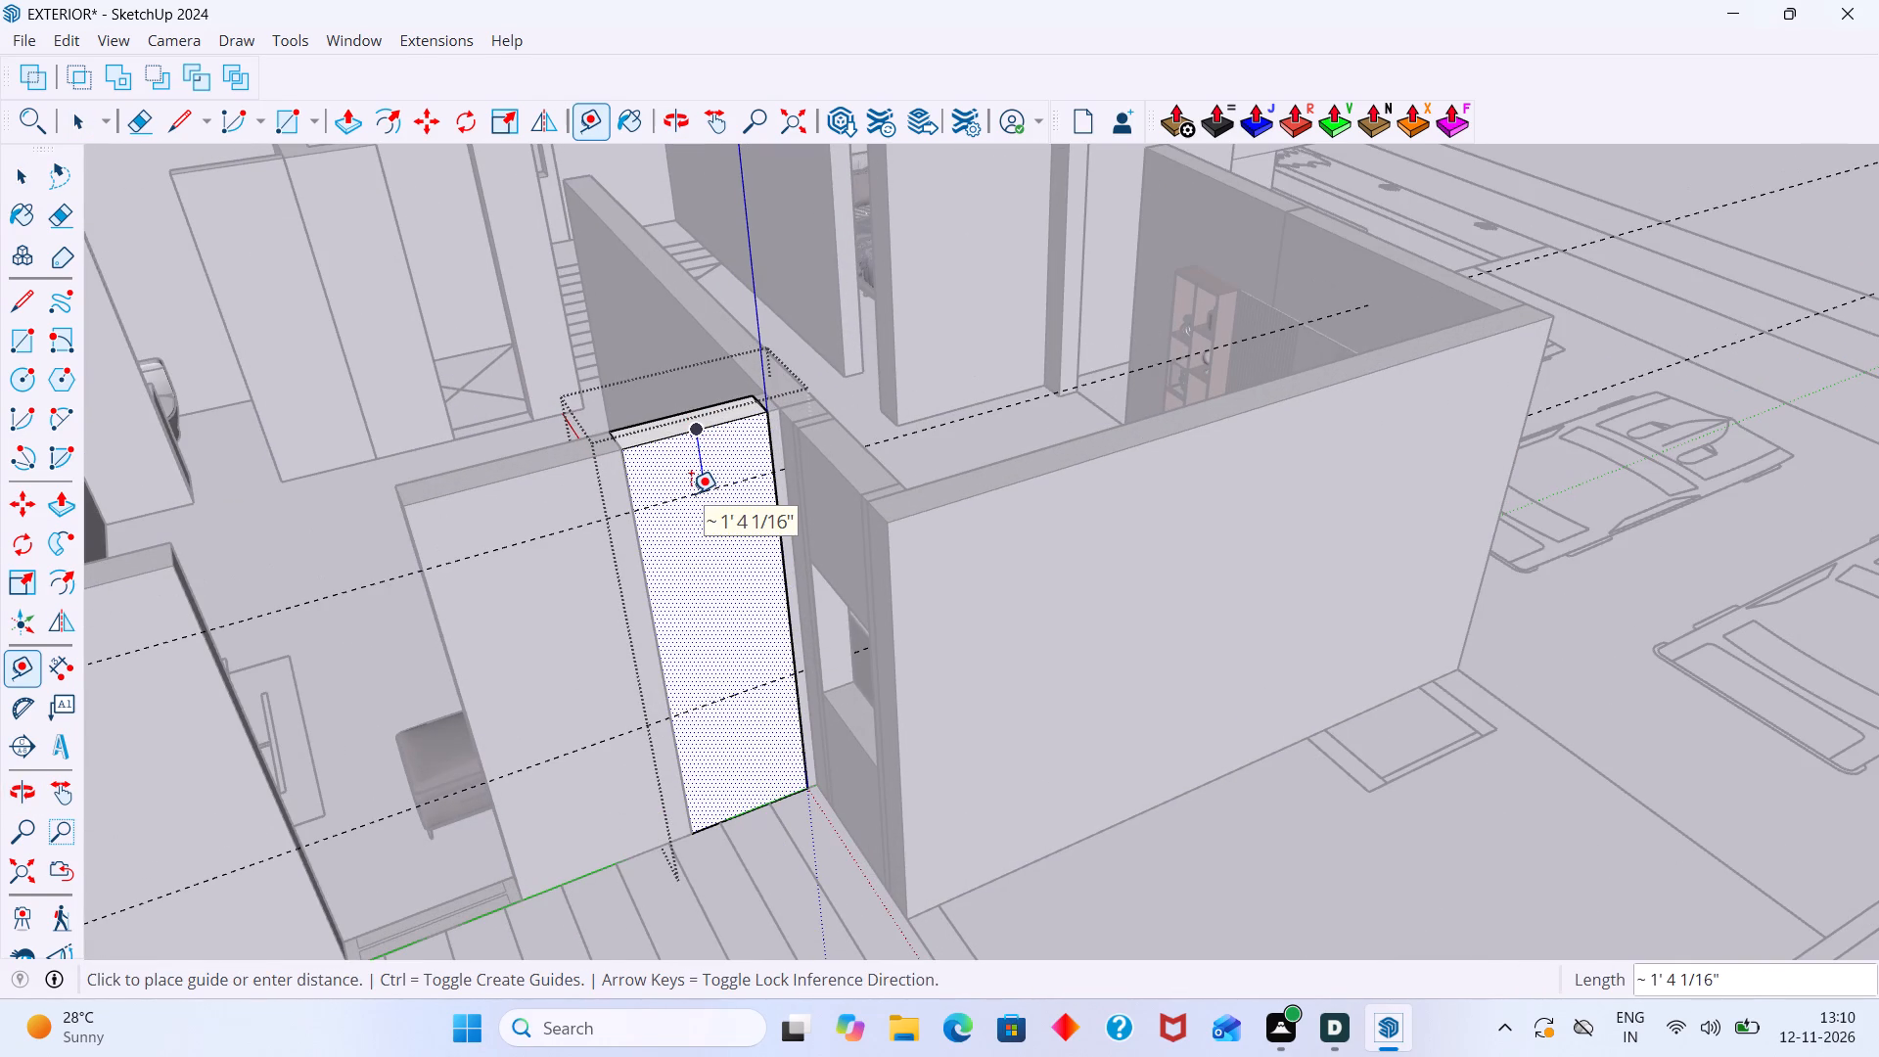
{"action": "key", "text": "Up"}
{"action": "type", "text": "3'"}
{"action": "key", "text": "Return"}
{"action": "key", "text": "space"}
Draw a rectangle about 3'6" by 2'10" between the two guides across the full width of the wall section's outer face.
{"action": "middle_click_drag", "start_coordinate": [678, 628], "coordinate": [621, 621]}
{"action": "key", "text": "r"}
{"action": "scroll", "coordinate": [651, 636], "scroll_direction": "up", "scroll_amount": 3}
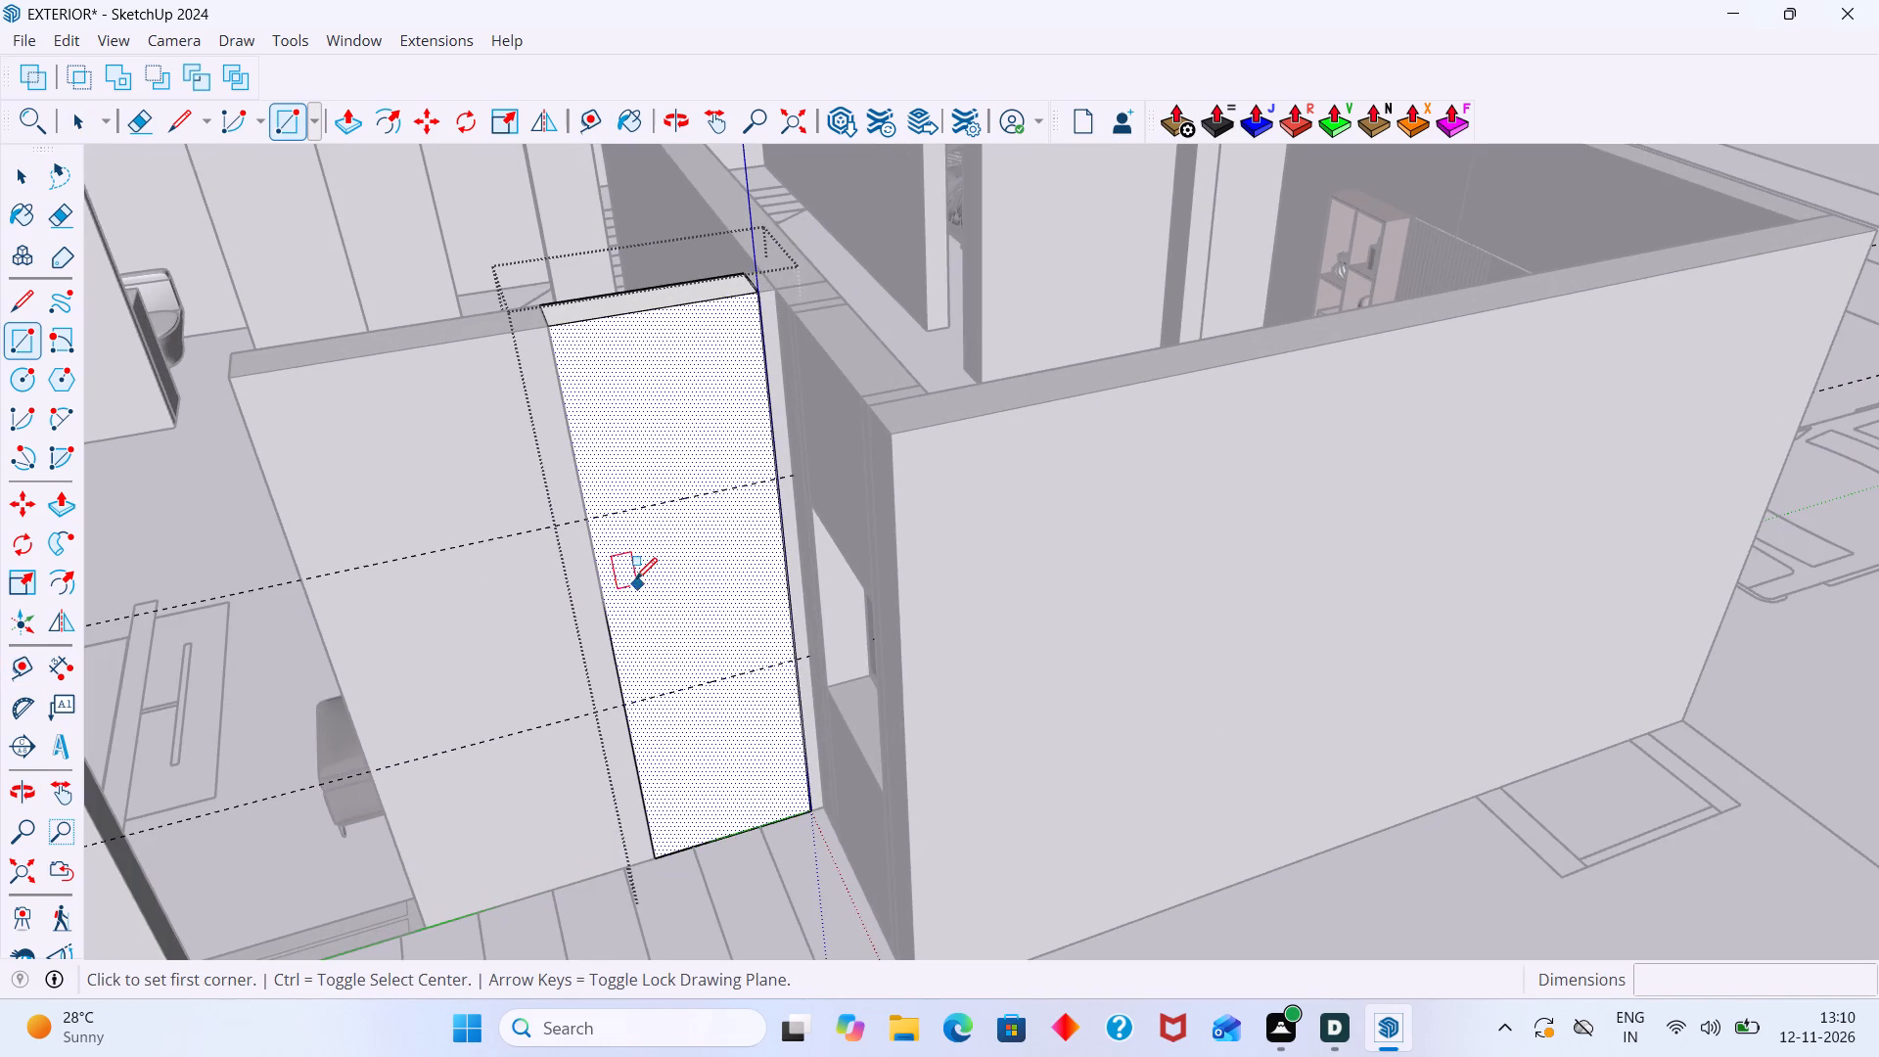
{"action": "scroll", "coordinate": [635, 569], "scroll_direction": "up", "scroll_amount": 4}
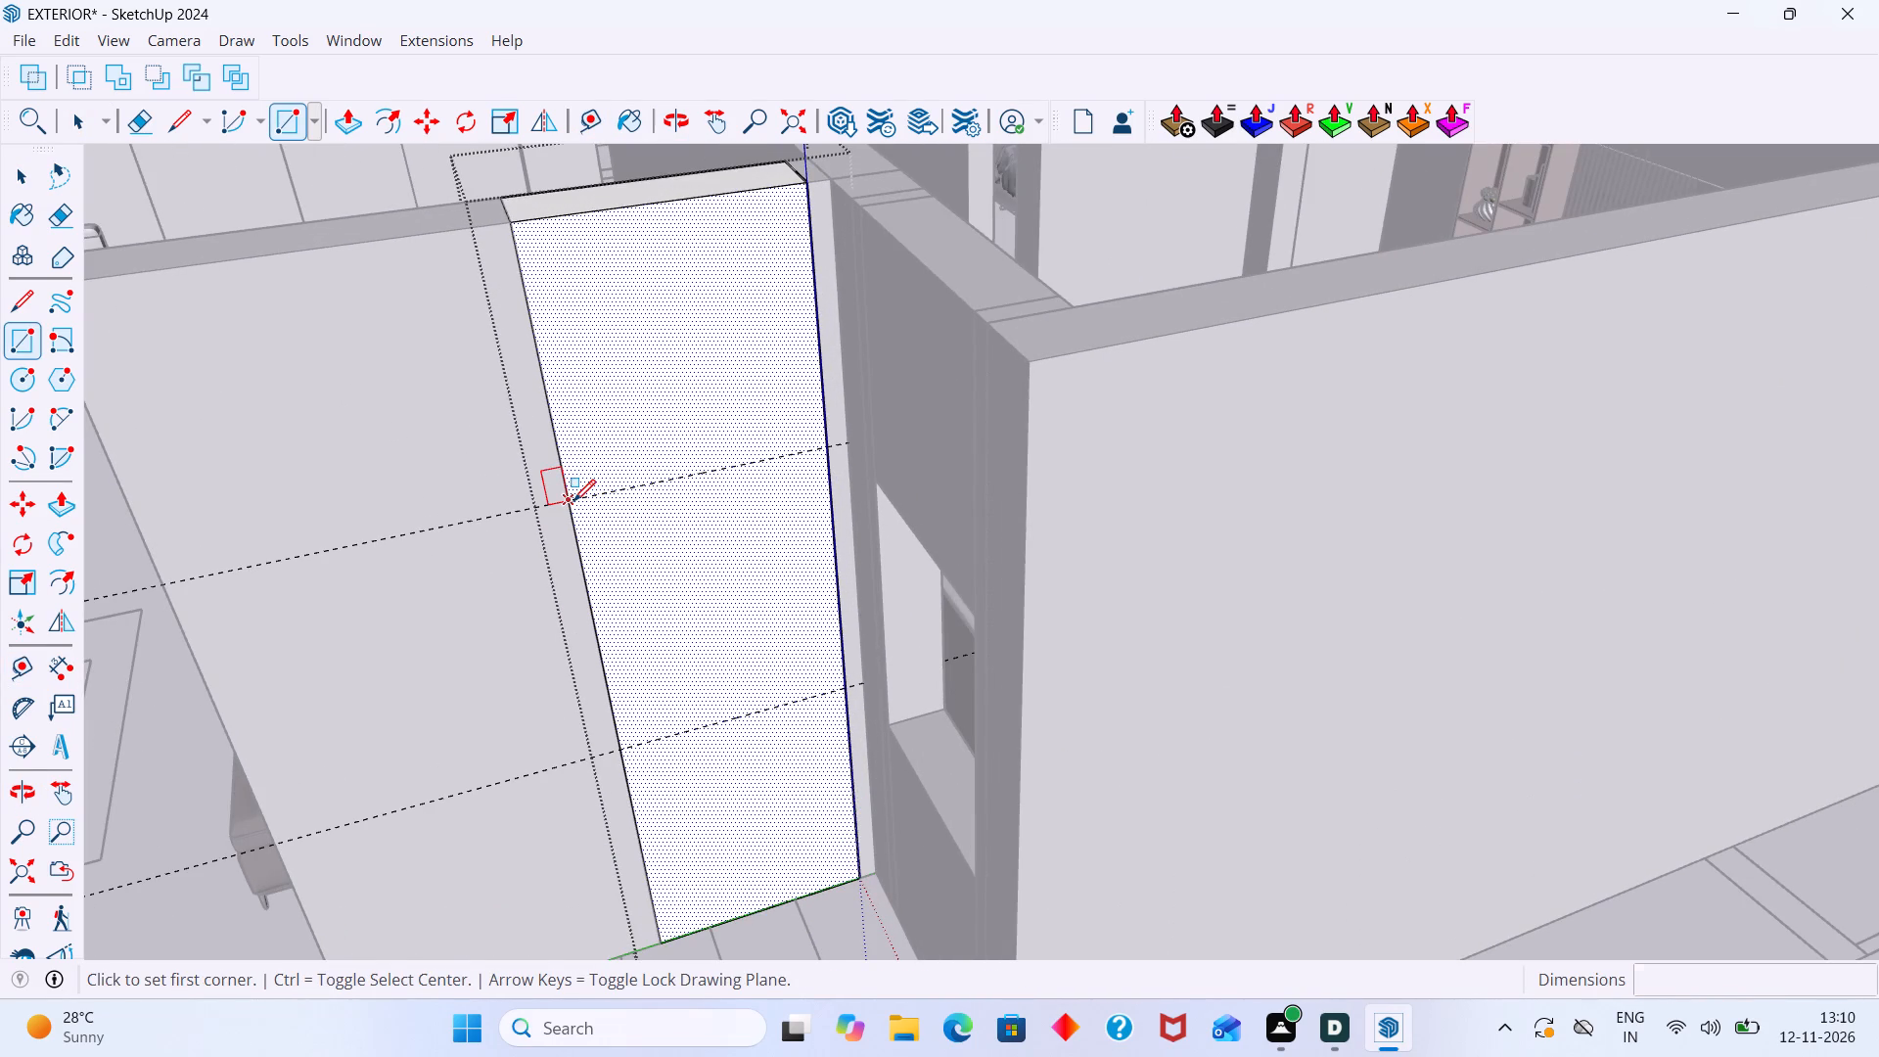
{"action": "left_click", "coordinate": [573, 501]}
{"action": "left_click", "coordinate": [847, 685]}
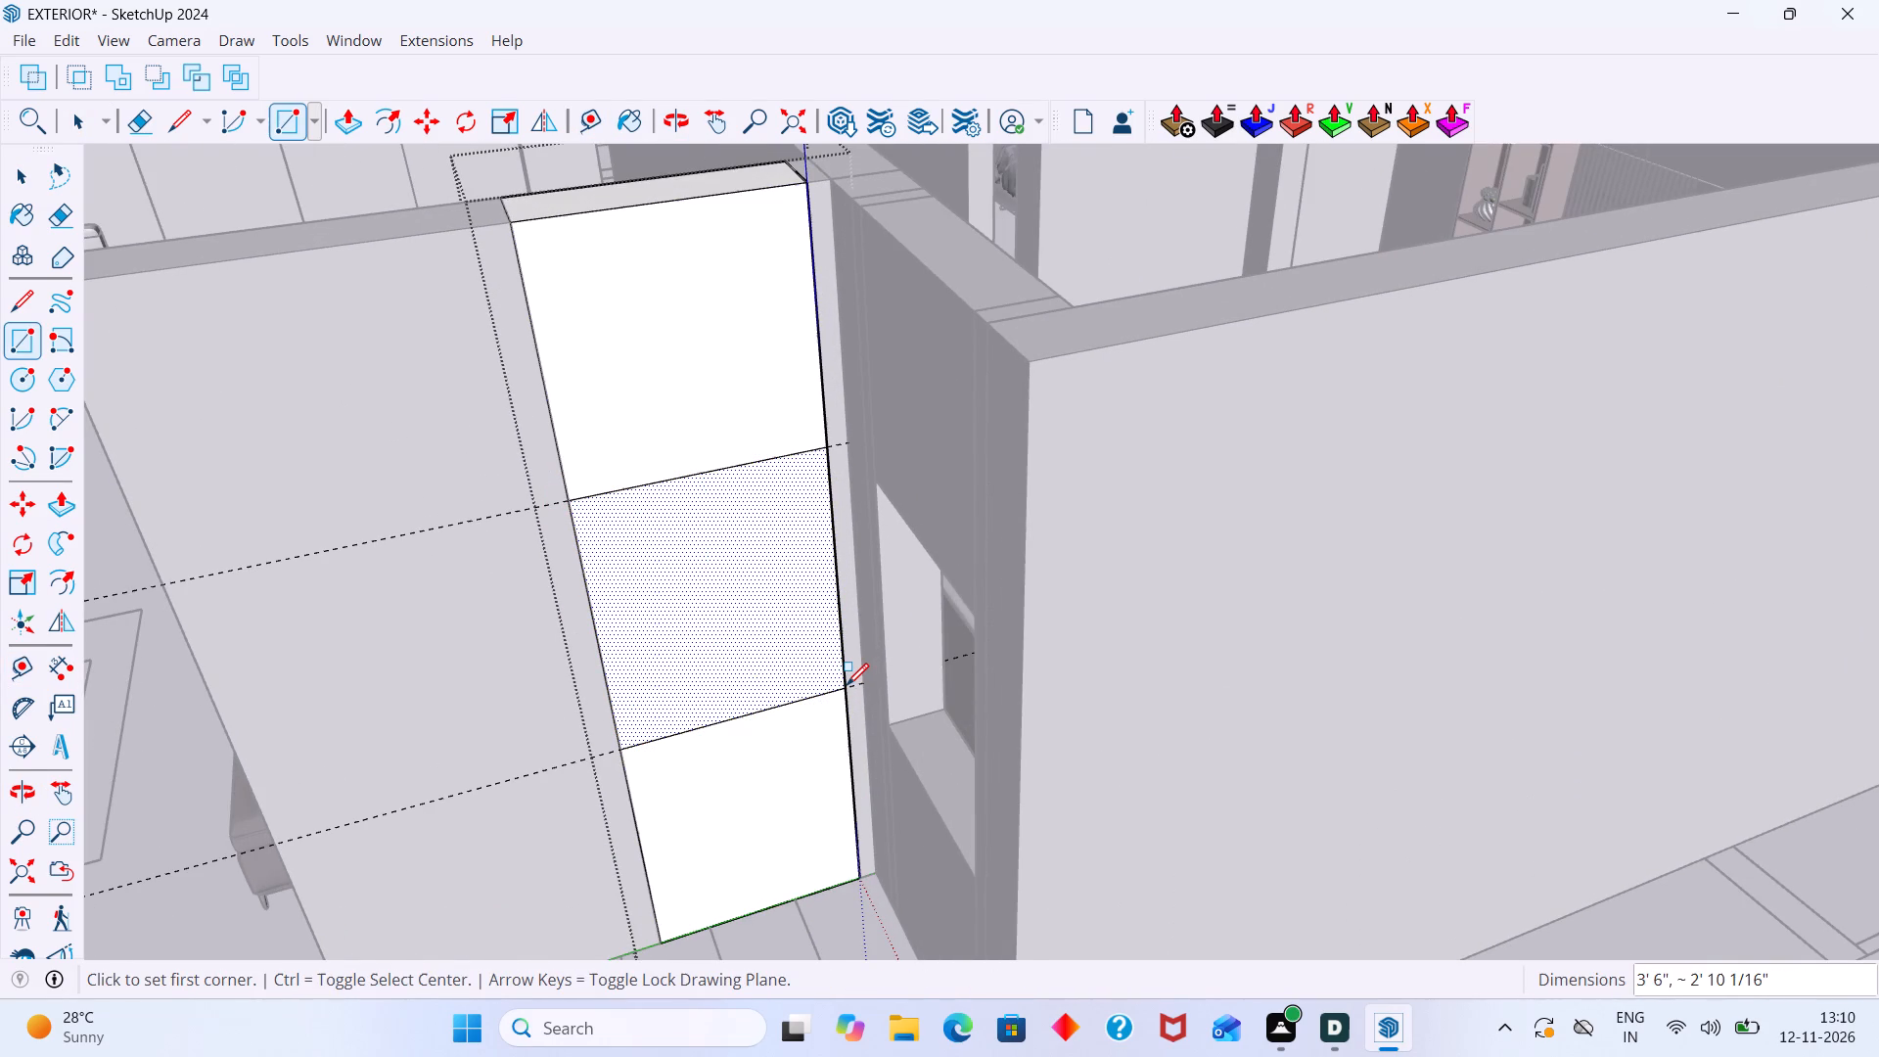
Push the window rectangle 9" through the wall section, delete the face left covering the opening, and leave the group.
{"action": "key", "text": "space"}
{"action": "left_click", "coordinate": [755, 643]}
{"action": "key", "text": "p"}
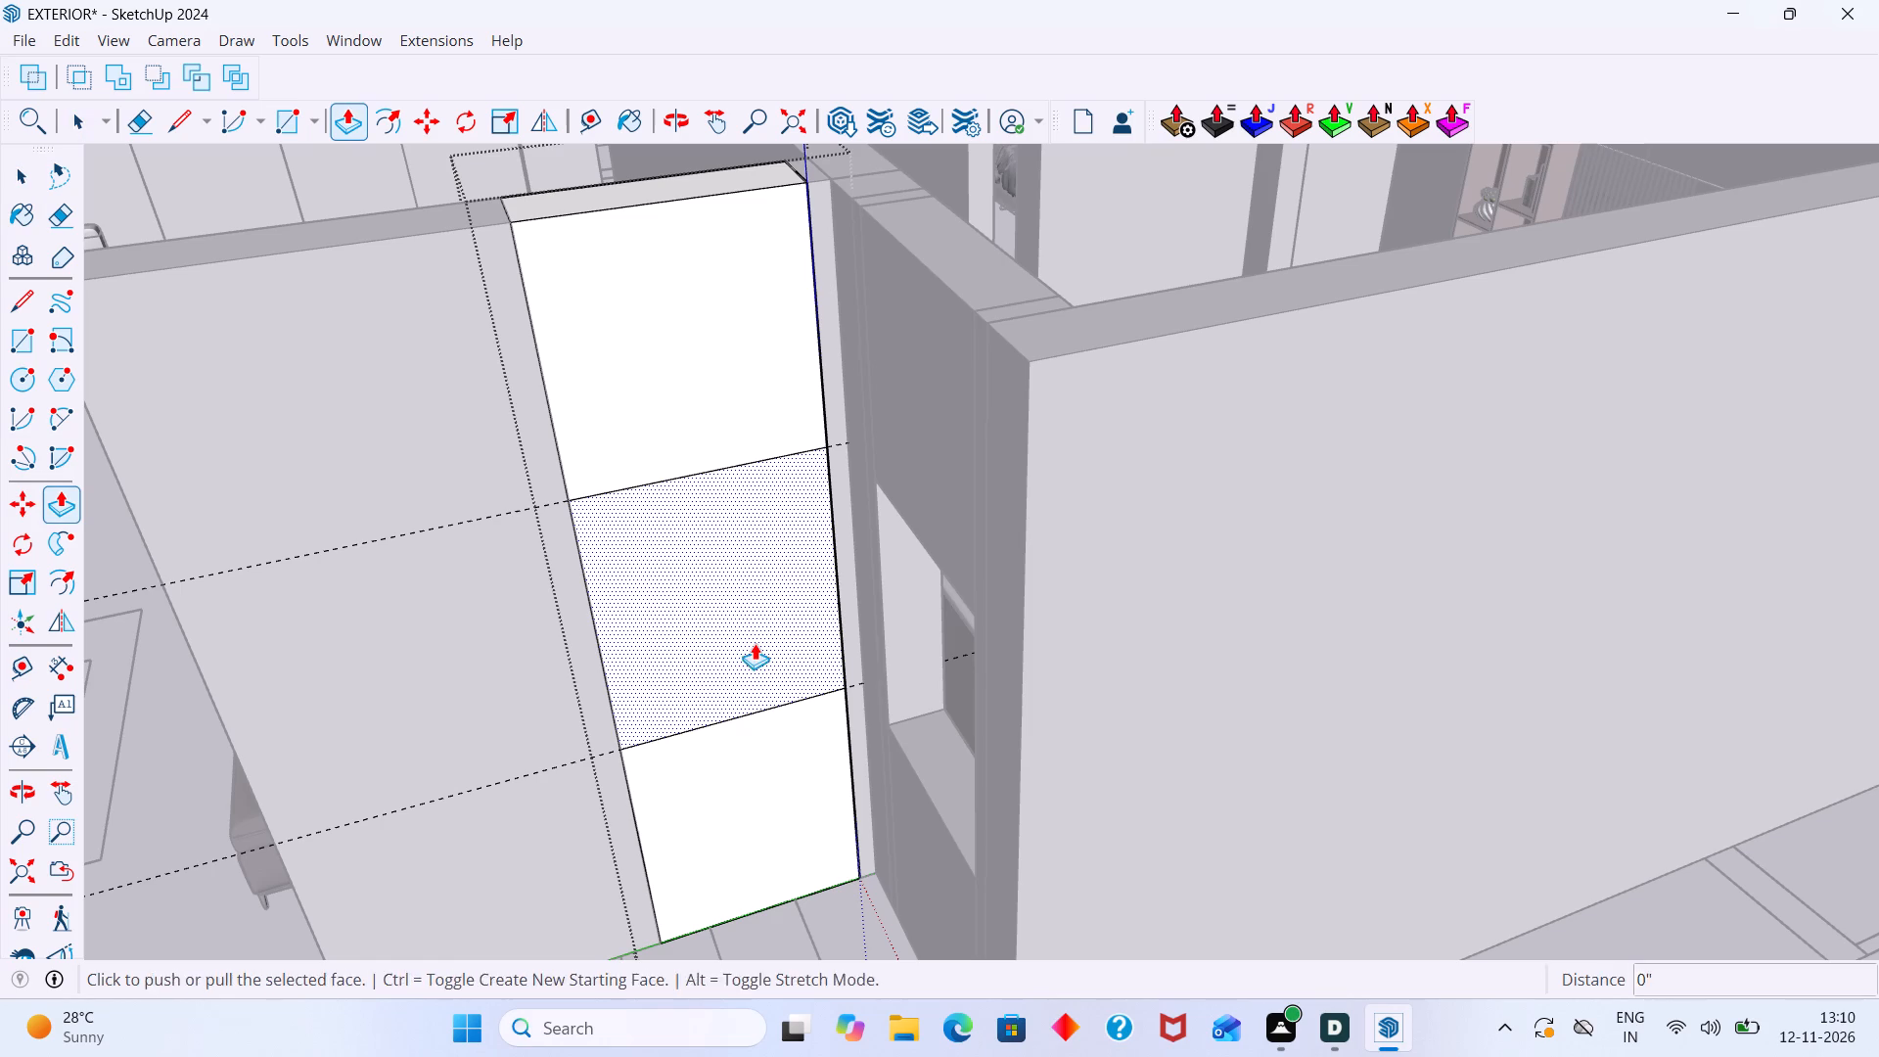
{"action": "left_click", "coordinate": [755, 643]}
{"action": "middle_click_drag", "start_coordinate": [733, 617], "coordinate": [730, 764]}
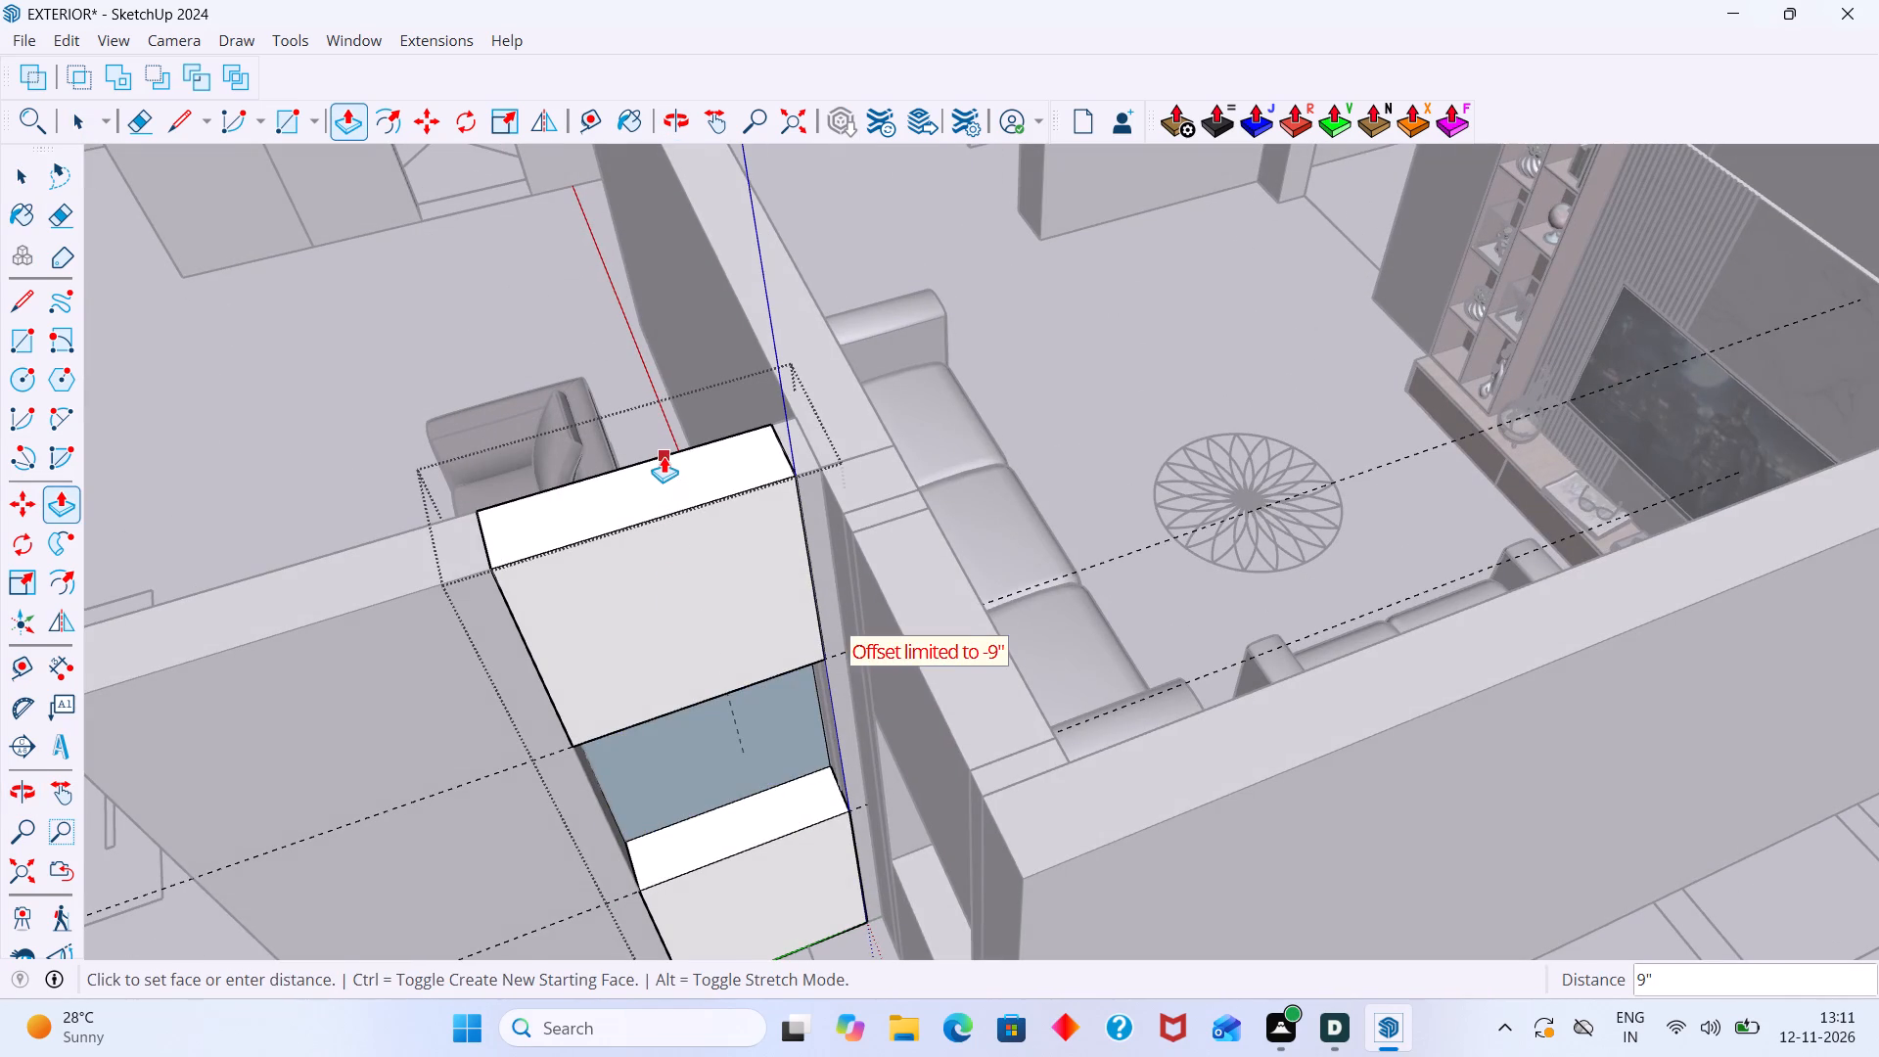
{"action": "left_click", "coordinate": [664, 456]}
{"action": "key", "text": "space"}
{"action": "left_click", "coordinate": [710, 770]}
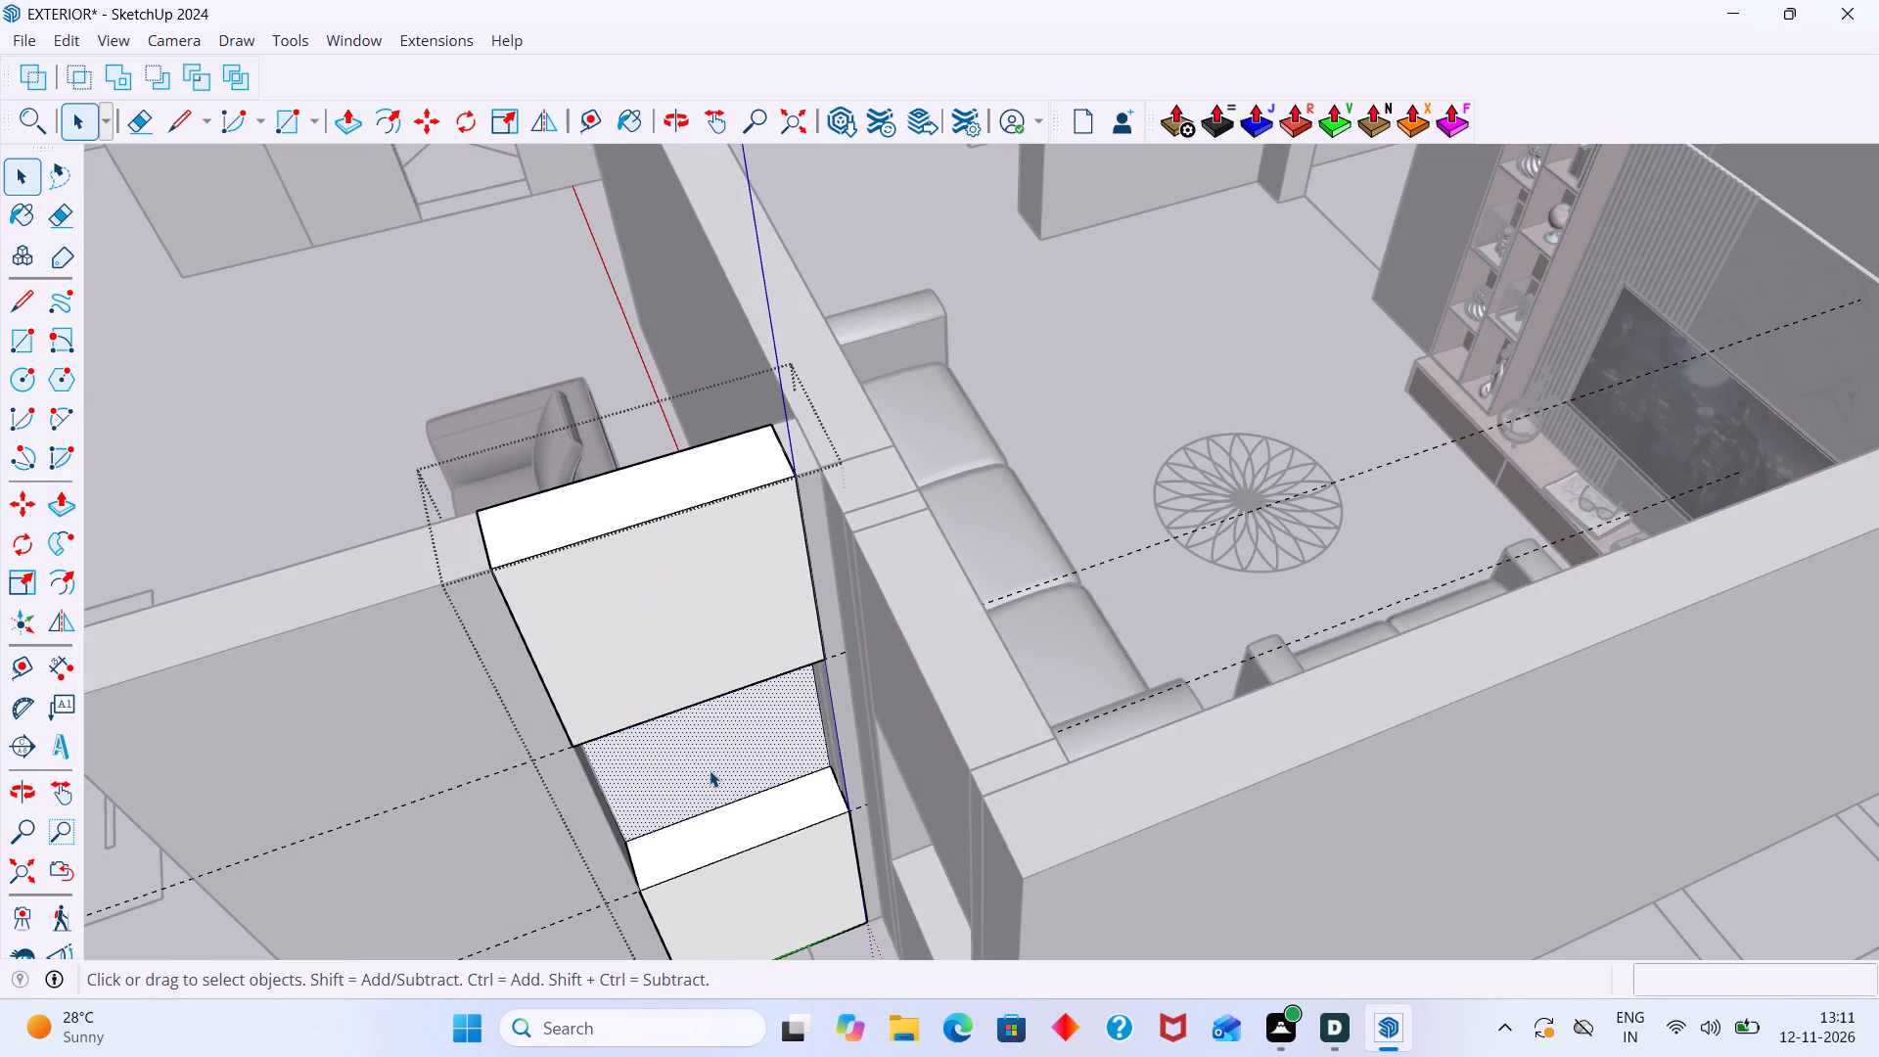
{"action": "key", "text": "Delete"}
{"action": "scroll", "coordinate": [710, 765], "scroll_direction": "down", "scroll_amount": 2}
{"action": "middle_click_drag", "start_coordinate": [704, 767], "coordinate": [905, 505]}
{"action": "scroll", "coordinate": [945, 497], "scroll_direction": "up", "scroll_amount": 11}
{"action": "left_click", "coordinate": [1006, 490]}
{"action": "scroll", "coordinate": [1005, 503], "scroll_direction": "down", "scroll_amount": 11}
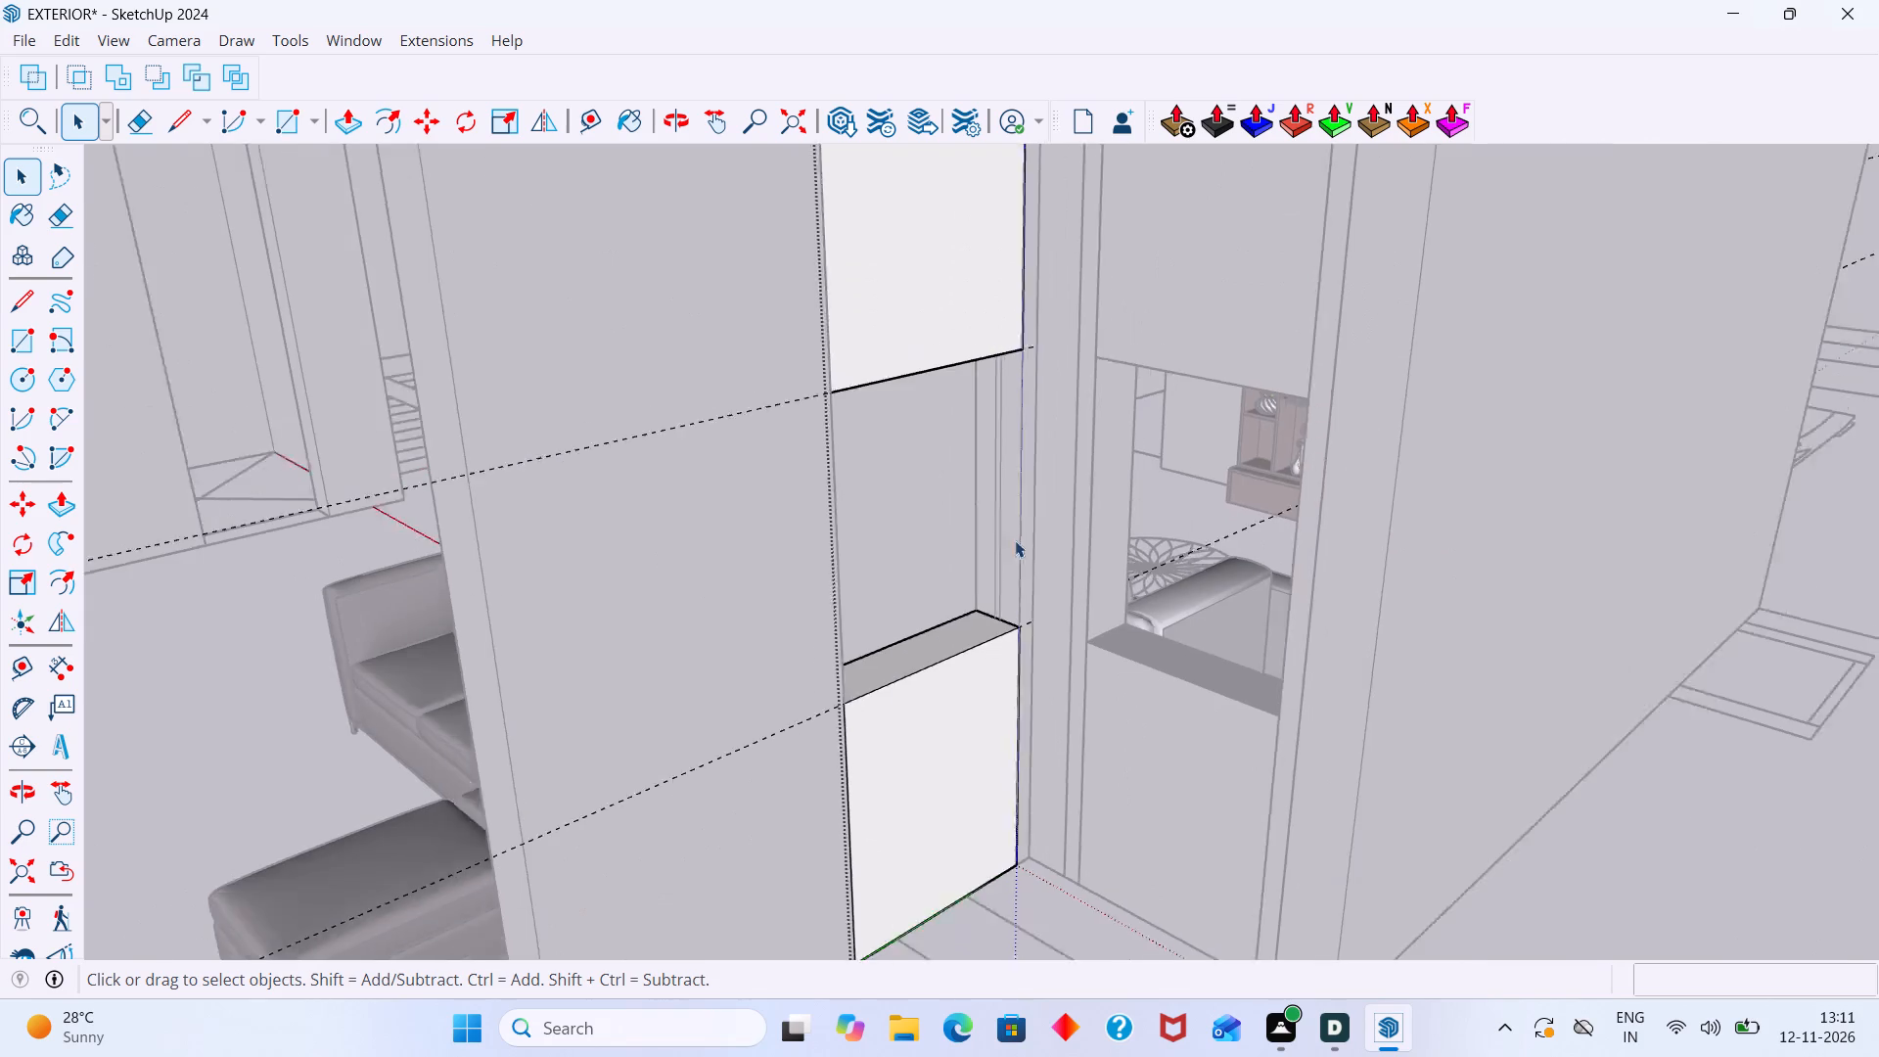
{"action": "scroll", "coordinate": [1015, 540], "scroll_direction": "down", "scroll_amount": 10}
{"action": "left_click", "coordinate": [1644, 361]}
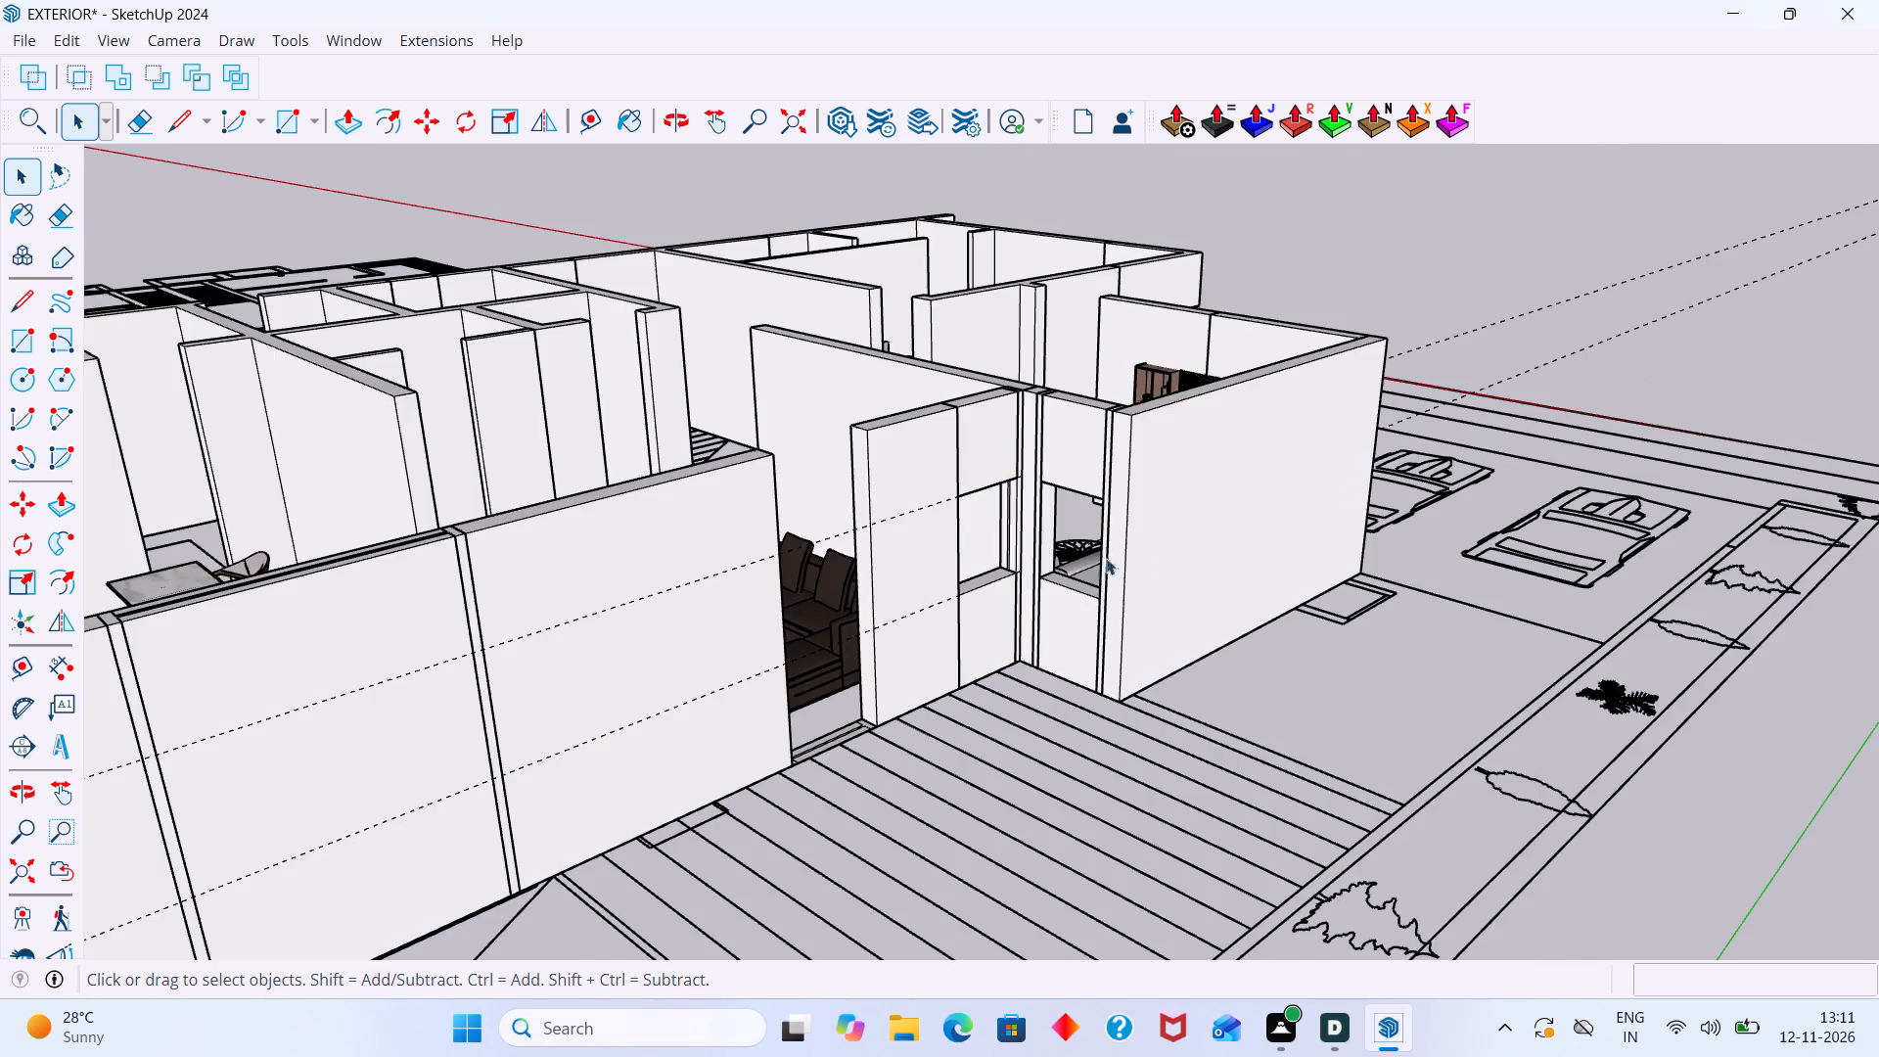
Erase the two stray vertical edges on the wall face at the side of the new window opening, inside its group.
{"action": "scroll", "coordinate": [1085, 556], "scroll_direction": "up", "scroll_amount": 16}
{"action": "scroll", "coordinate": [1008, 525], "scroll_direction": "down", "scroll_amount": 1}
{"action": "scroll", "coordinate": [1008, 525], "scroll_direction": "up", "scroll_amount": 4}
{"action": "left_click", "coordinate": [1008, 525]}
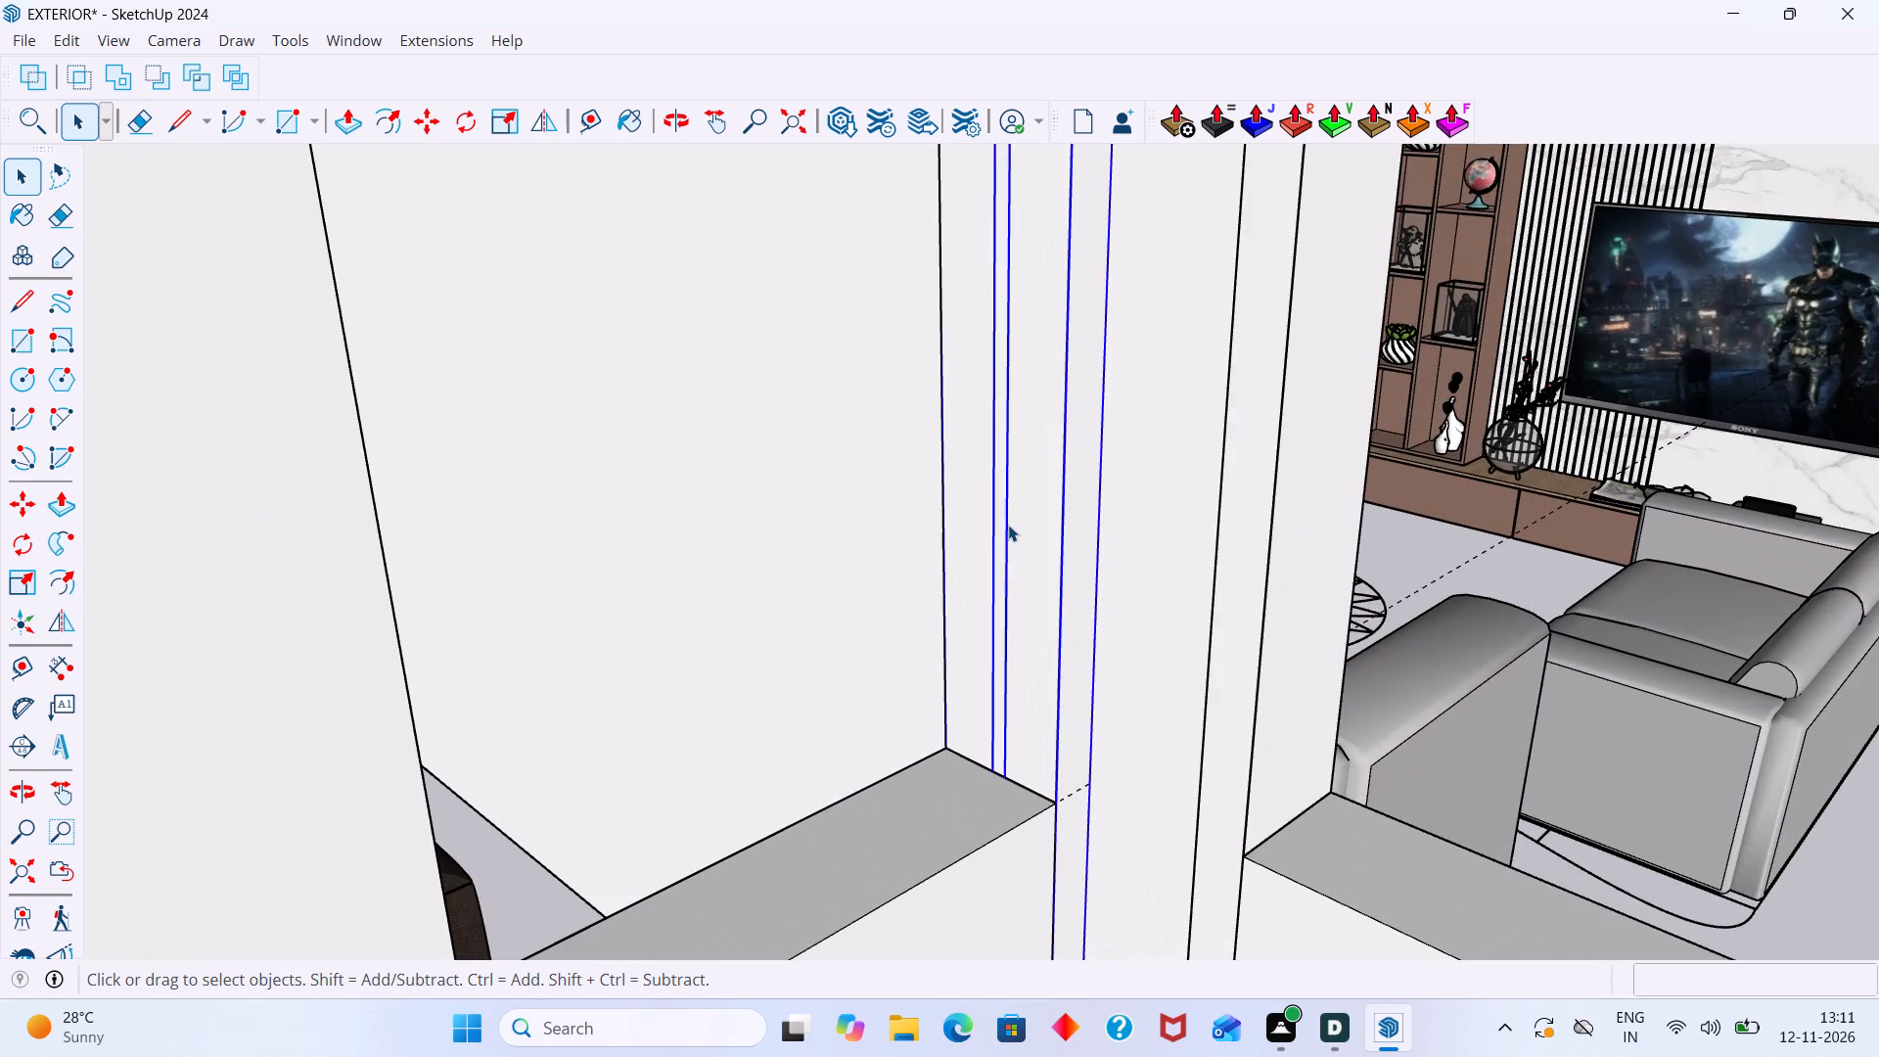
{"action": "scroll", "coordinate": [1008, 525], "scroll_direction": "up", "scroll_amount": 3}
{"action": "double_click", "coordinate": [1008, 525]}
{"action": "key", "text": "e"}
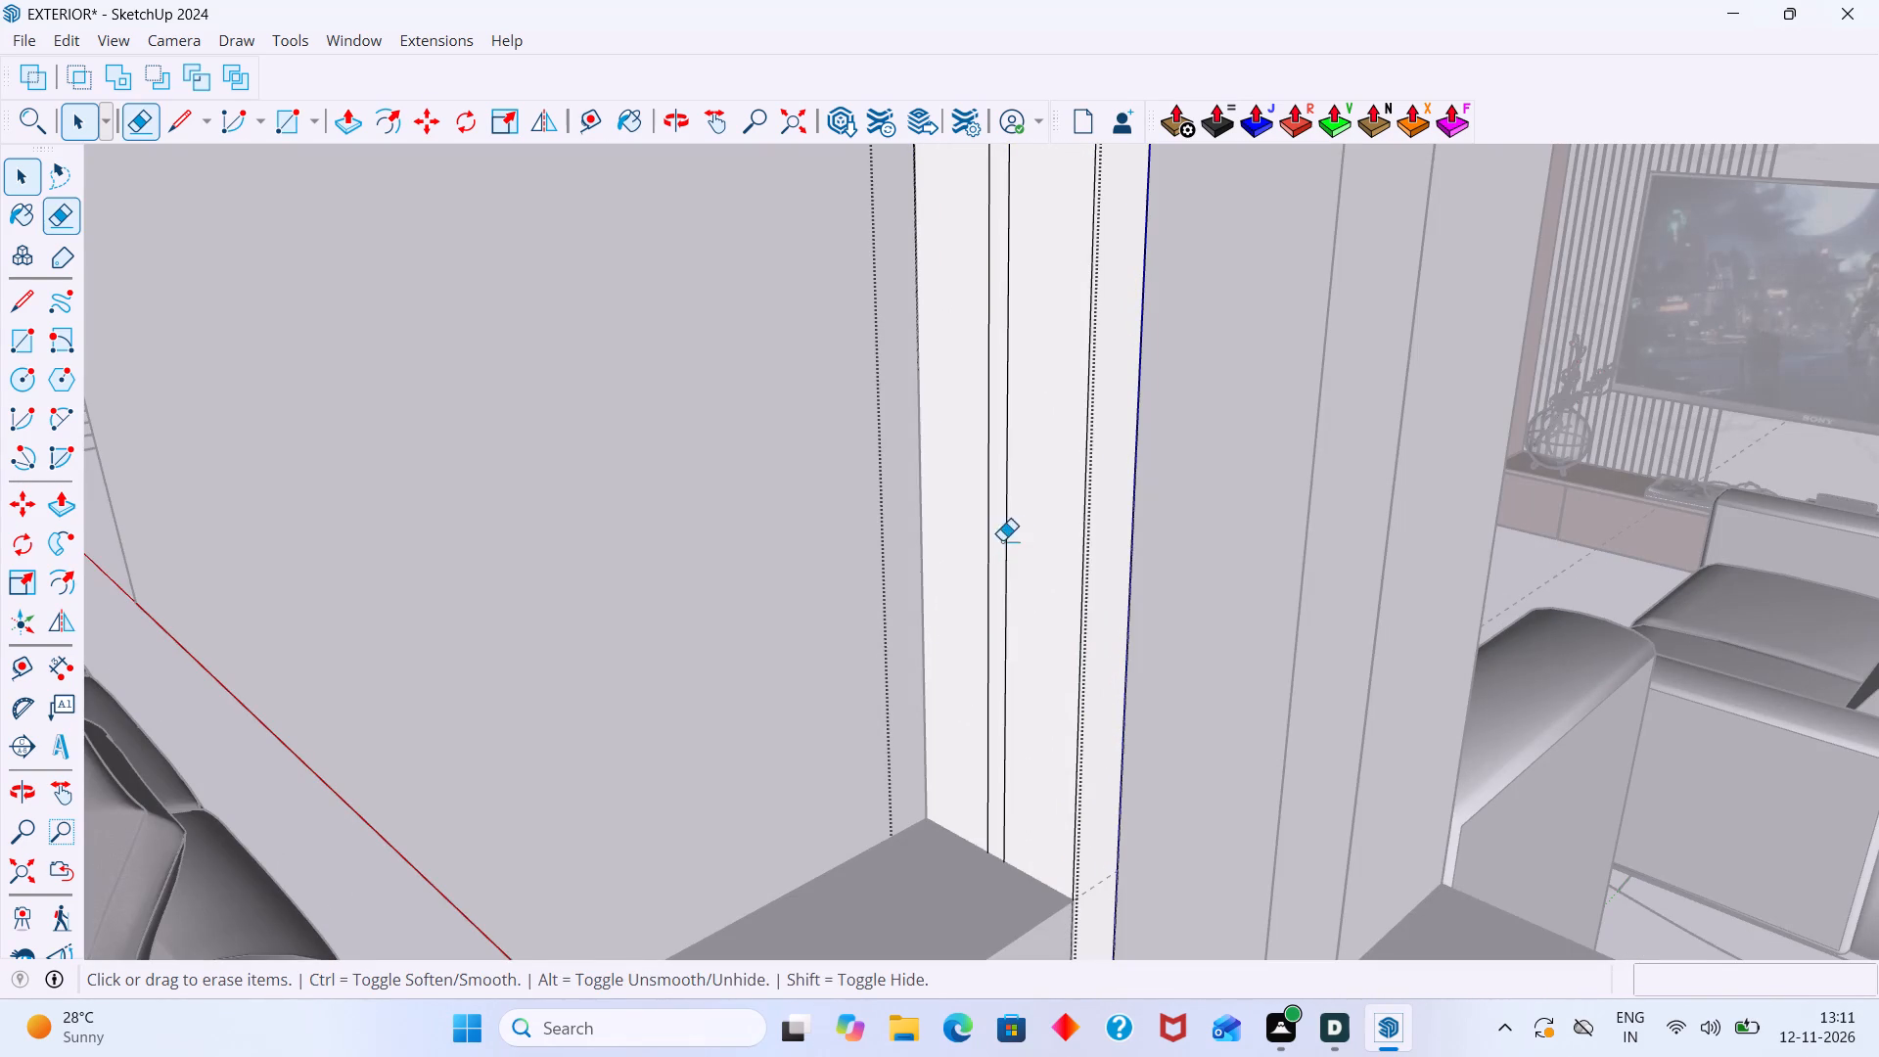
{"action": "left_click_drag", "start_coordinate": [1013, 542], "coordinate": [985, 518]}
{"action": "scroll", "coordinate": [985, 517], "scroll_direction": "down", "scroll_amount": 14}
{"action": "middle_click_drag", "start_coordinate": [1008, 558], "coordinate": [944, 554]}
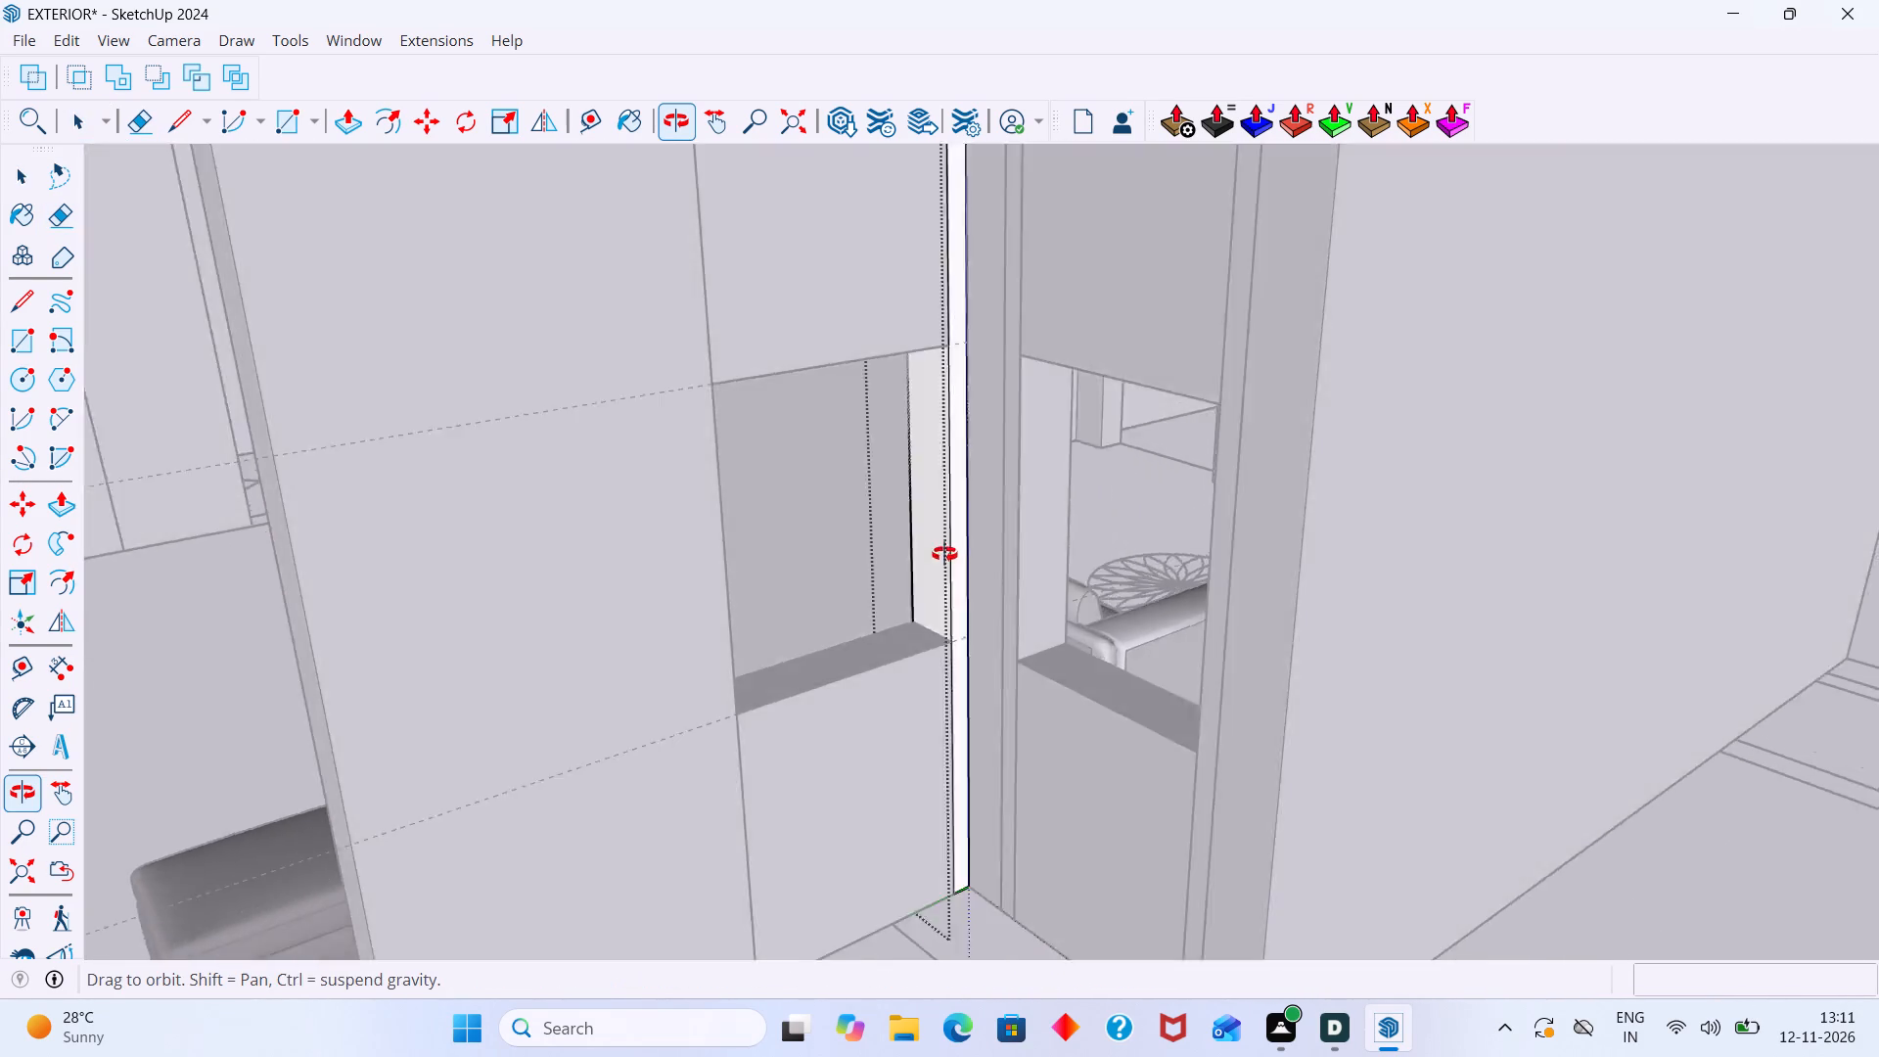
{"action": "middle_click_drag", "start_coordinate": [944, 554], "coordinate": [627, 564]}
{"action": "scroll", "coordinate": [481, 543], "scroll_direction": "up", "scroll_amount": 2}
{"action": "key", "text": "space"}
{"action": "scroll", "coordinate": [430, 667], "scroll_direction": "down", "scroll_amount": 13}
{"action": "left_click", "coordinate": [1399, 341]}
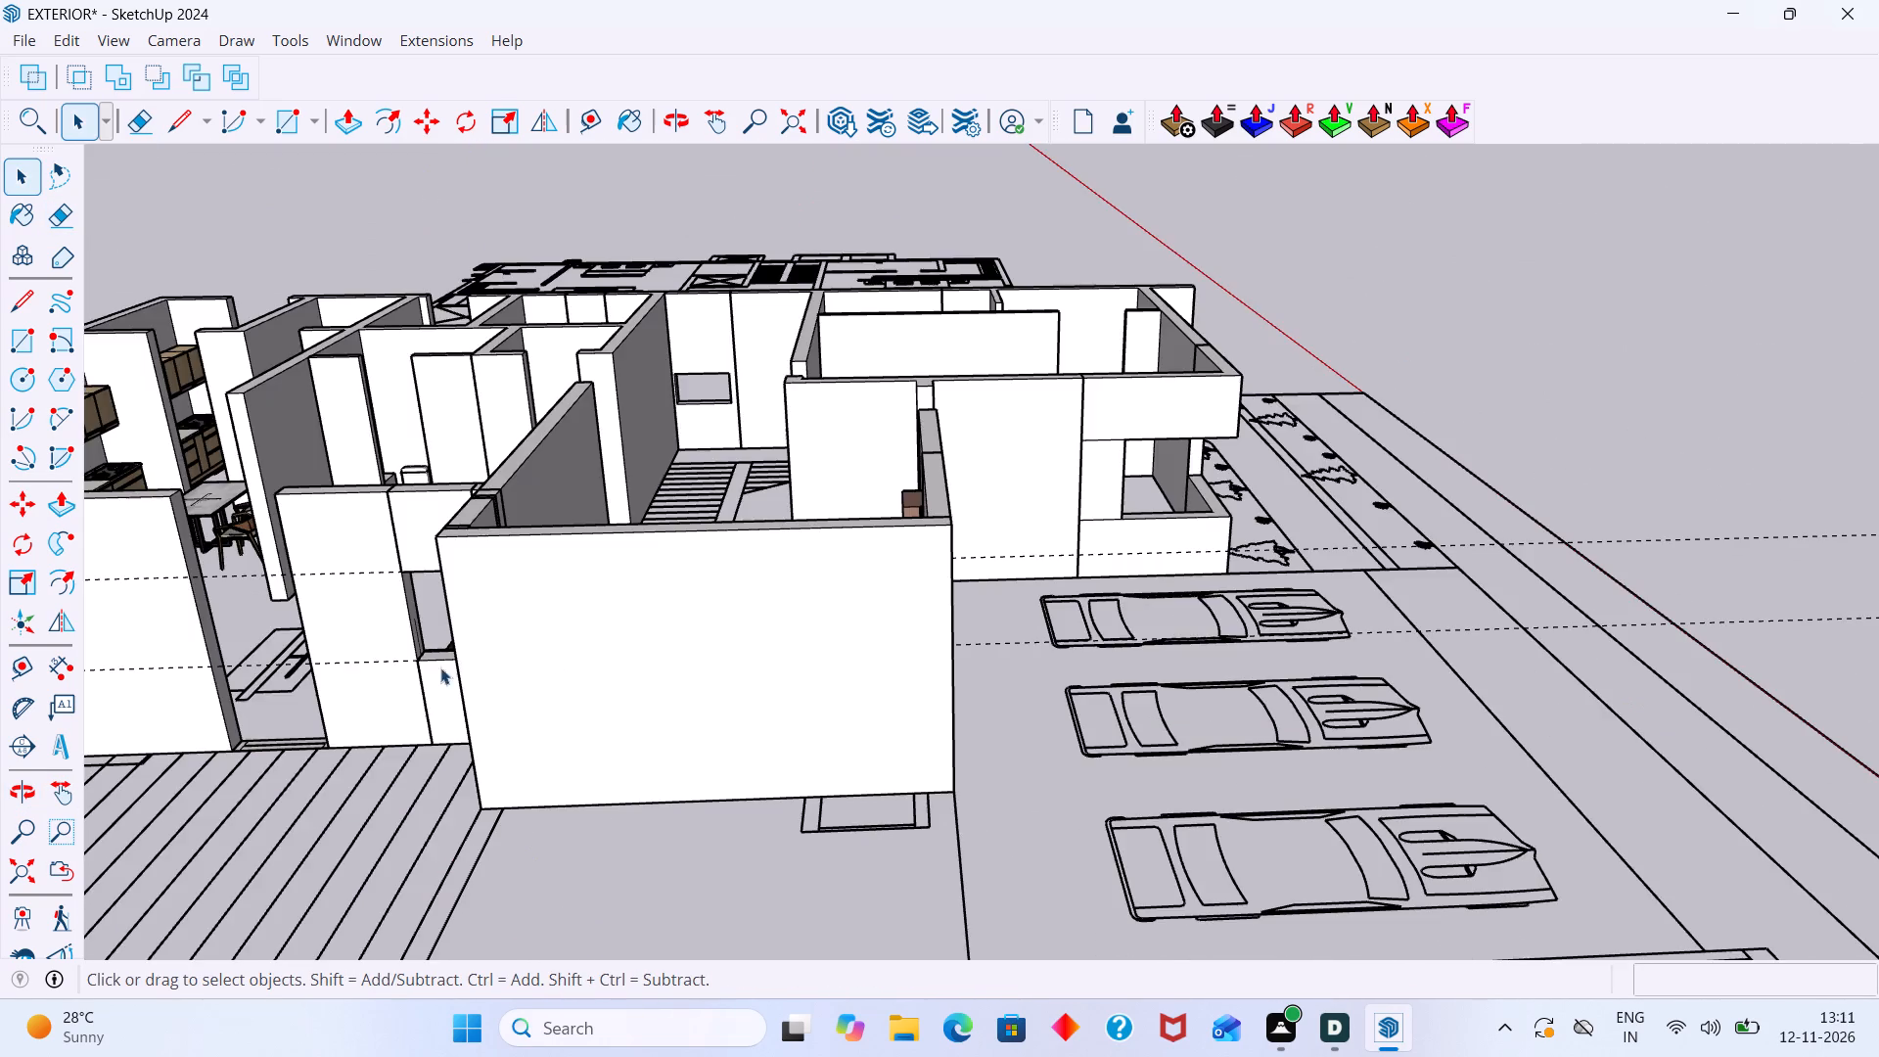
Delete the two long guide lines together with the window wall section's group that contains them.
{"action": "middle_click_drag", "start_coordinate": [382, 679], "coordinate": [472, 683]}
{"action": "scroll", "coordinate": [510, 660], "scroll_direction": "up", "scroll_amount": 6}
{"action": "middle_click_drag", "start_coordinate": [527, 658], "coordinate": [438, 638]}
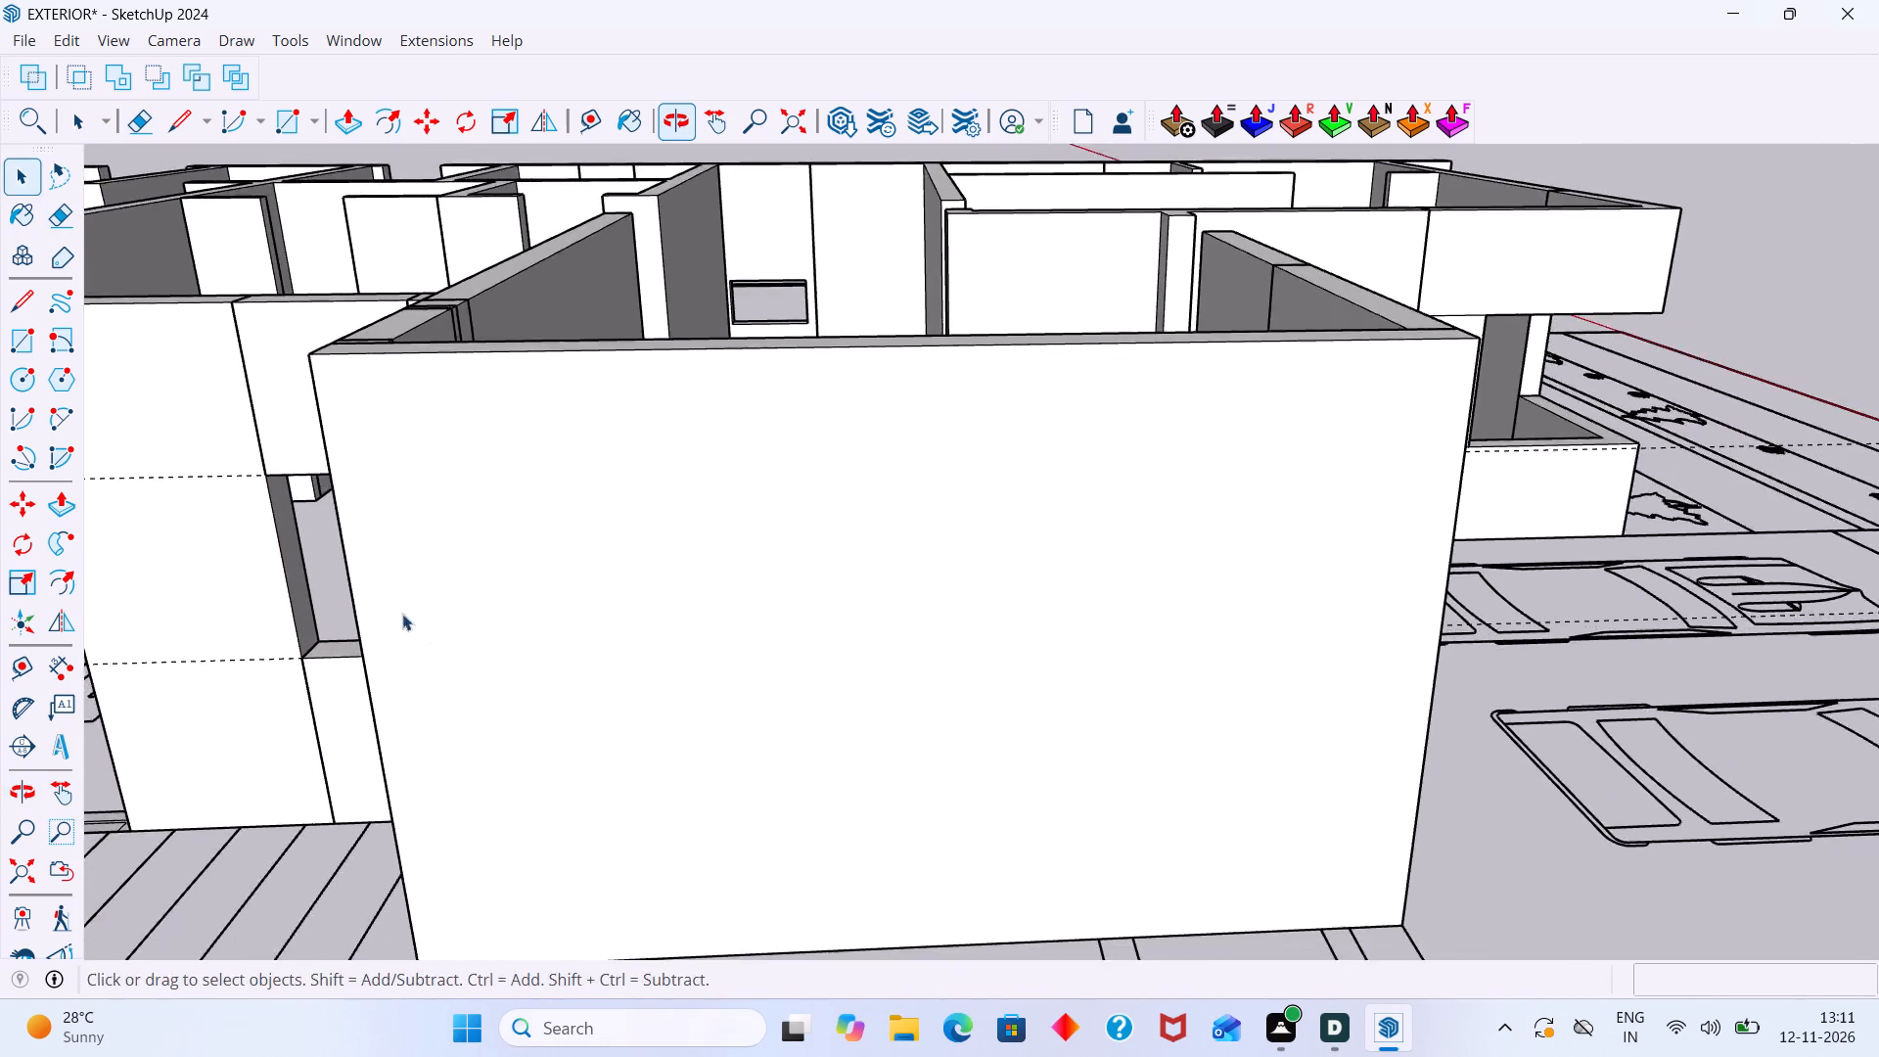
{"action": "scroll", "coordinate": [383, 600], "scroll_direction": "up", "scroll_amount": 2}
{"action": "middle_click_drag", "start_coordinate": [382, 590], "coordinate": [616, 457]}
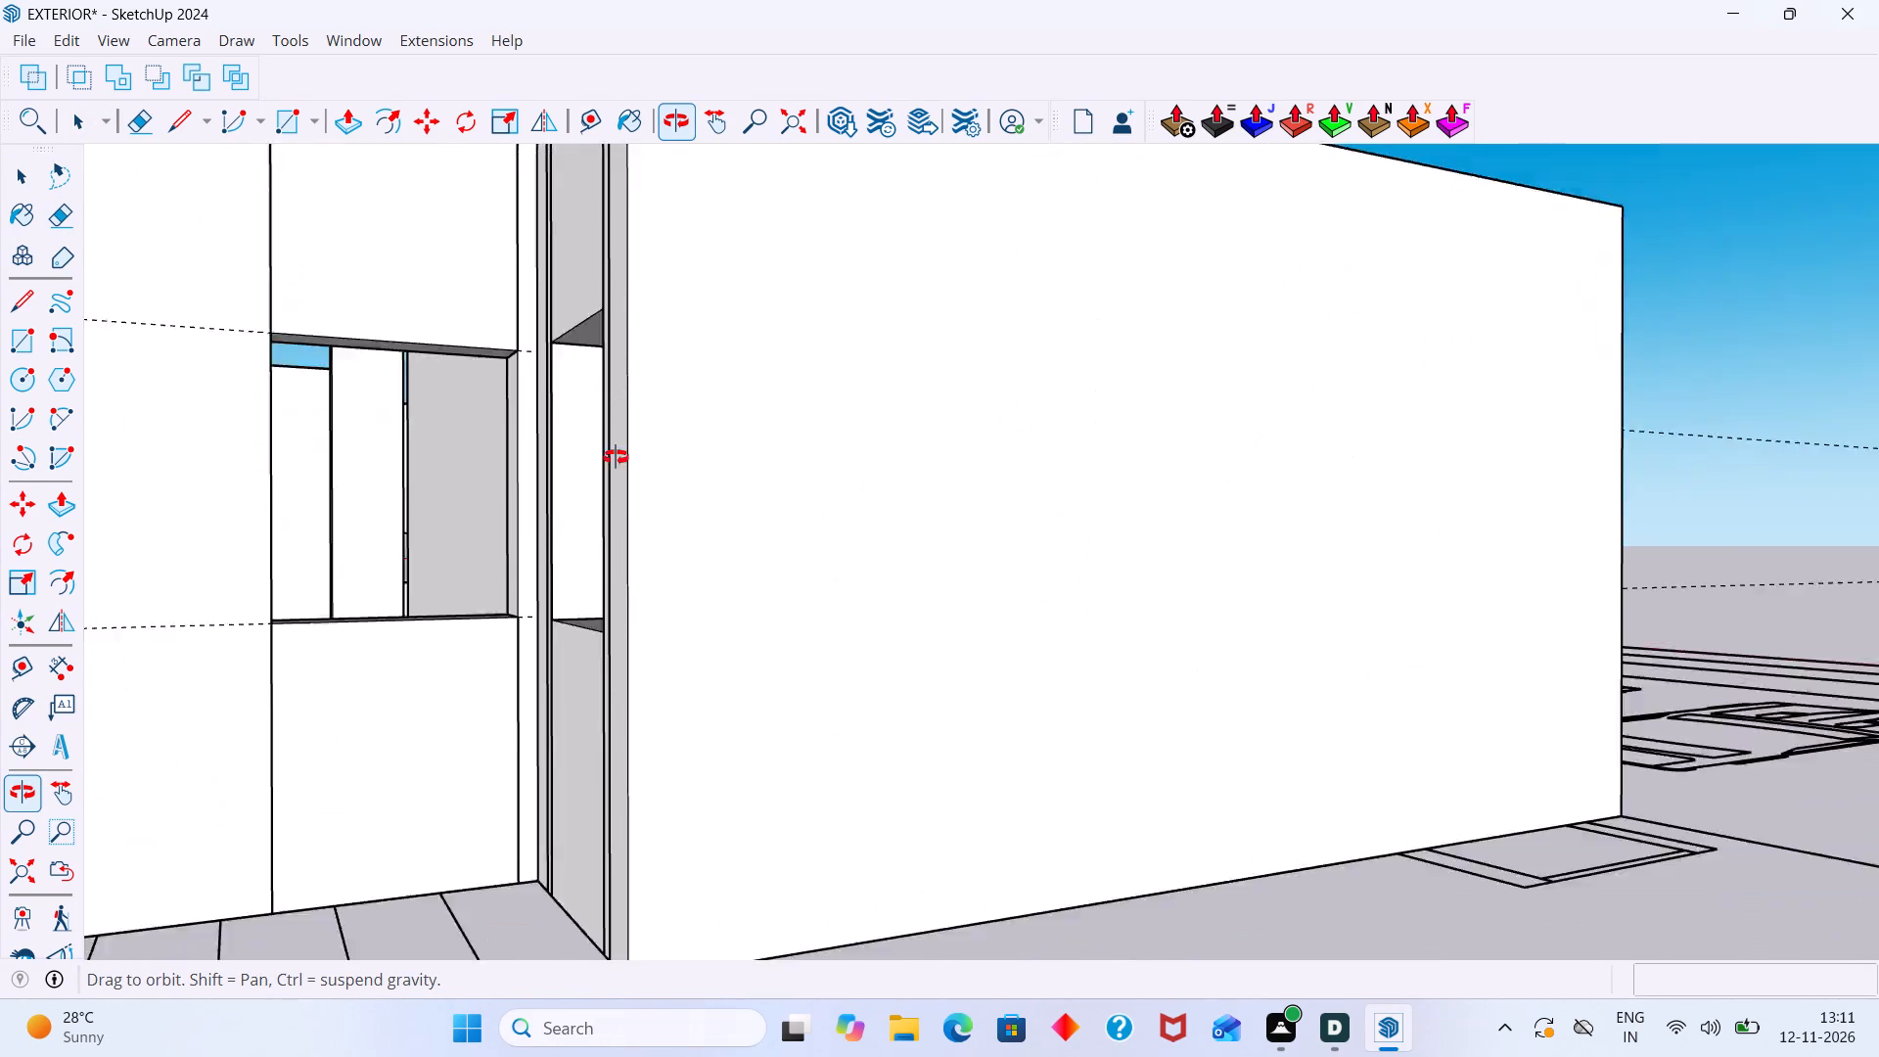
{"action": "middle_click_drag", "start_coordinate": [616, 457], "coordinate": [619, 645]}
{"action": "scroll", "coordinate": [596, 623], "scroll_direction": "down", "scroll_amount": 16}
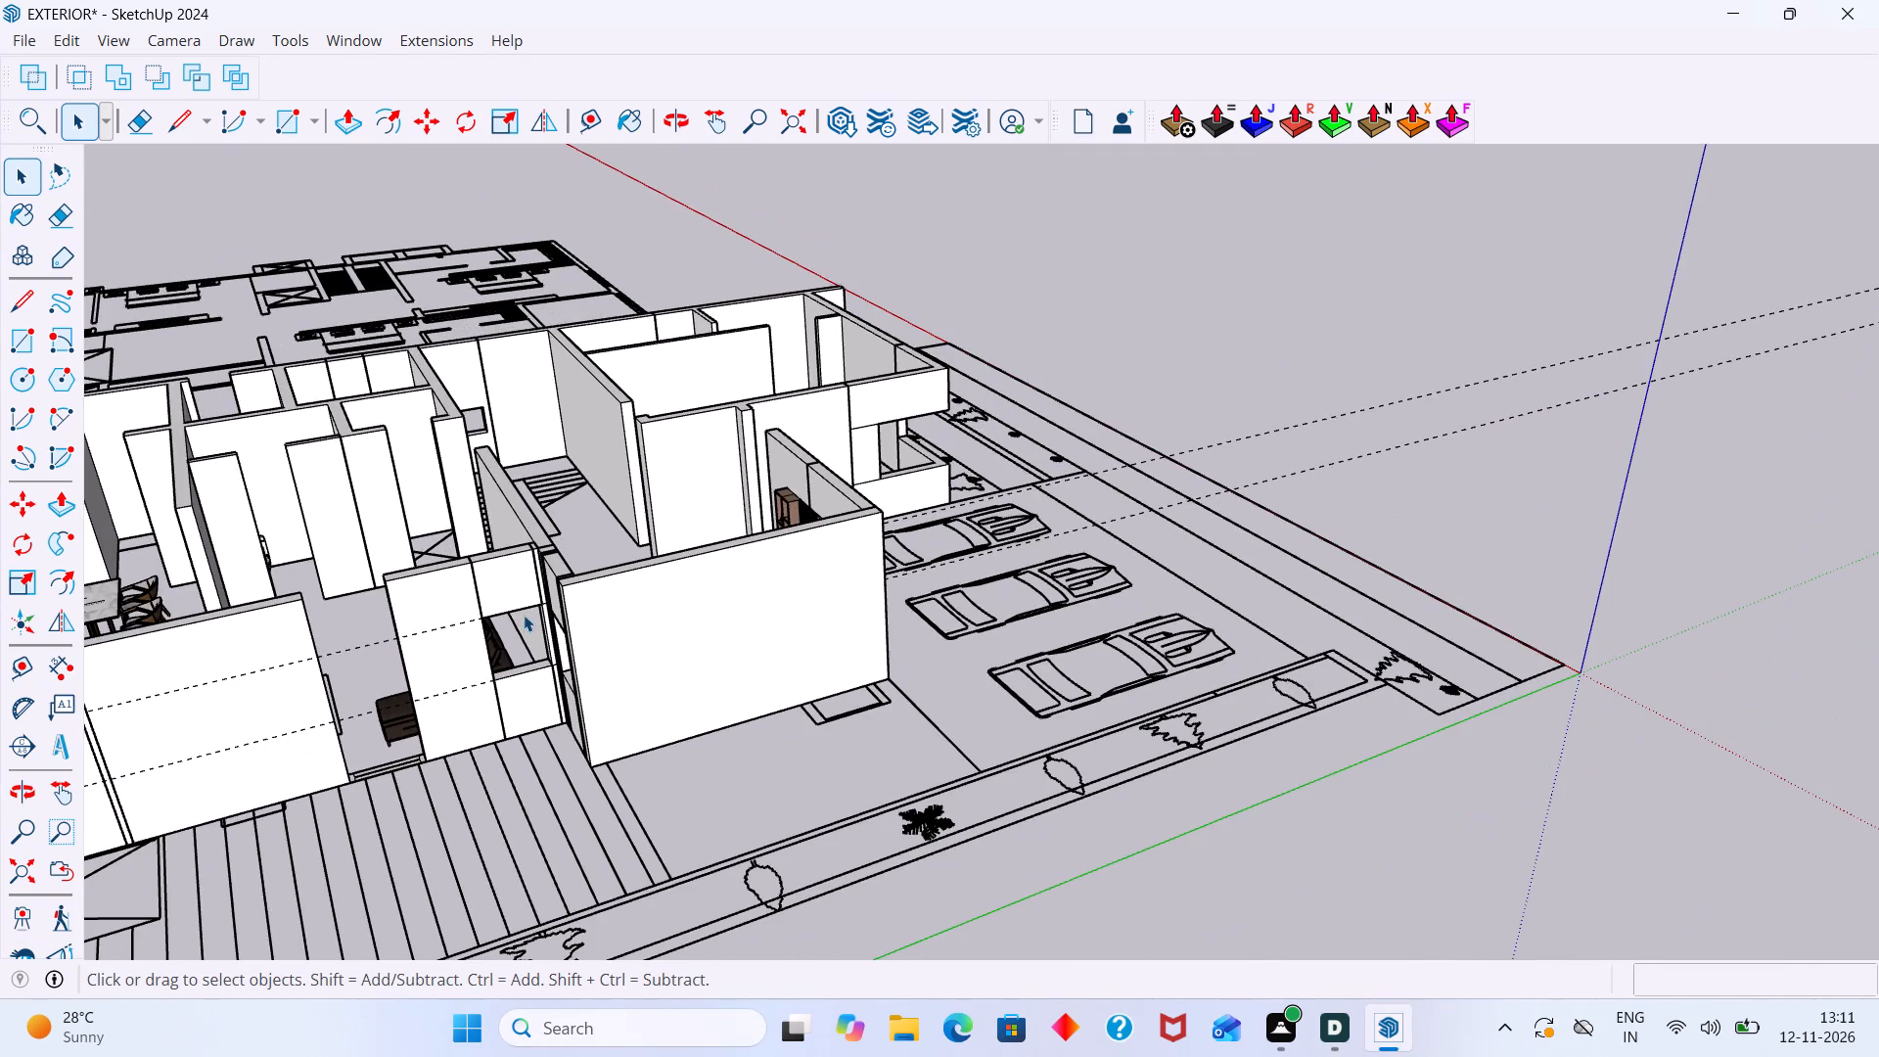
{"action": "middle_click_drag", "start_coordinate": [524, 615], "coordinate": [777, 605]}
{"action": "scroll", "coordinate": [771, 605], "scroll_direction": "down", "scroll_amount": 3}
{"action": "middle_click_drag", "start_coordinate": [776, 606], "coordinate": [744, 749]}
{"action": "scroll", "coordinate": [898, 666], "scroll_direction": "down", "scroll_amount": 3}
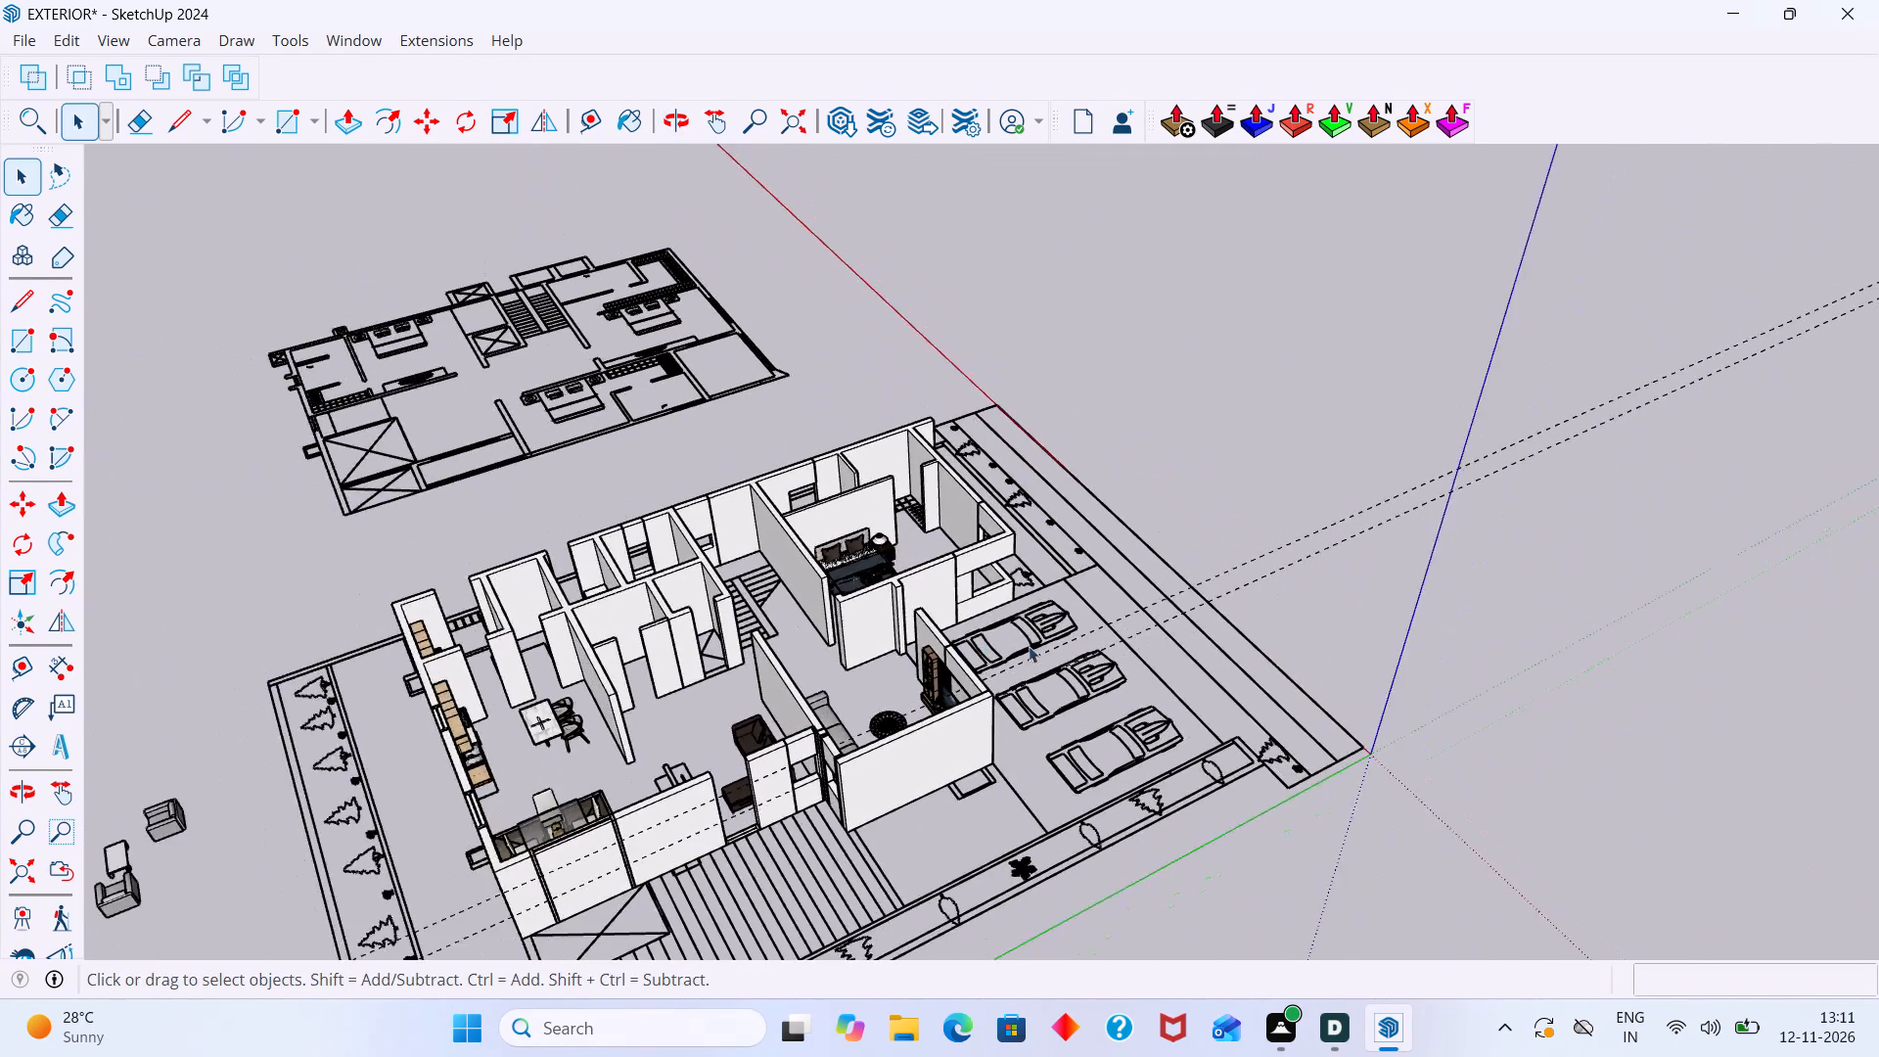
{"action": "middle_click_drag", "start_coordinate": [1004, 600], "coordinate": [970, 579]}
{"action": "scroll", "coordinate": [1501, 606], "scroll_direction": "up", "scroll_amount": 2}
{"action": "left_click_drag", "start_coordinate": [1537, 483], "coordinate": [1486, 395]}
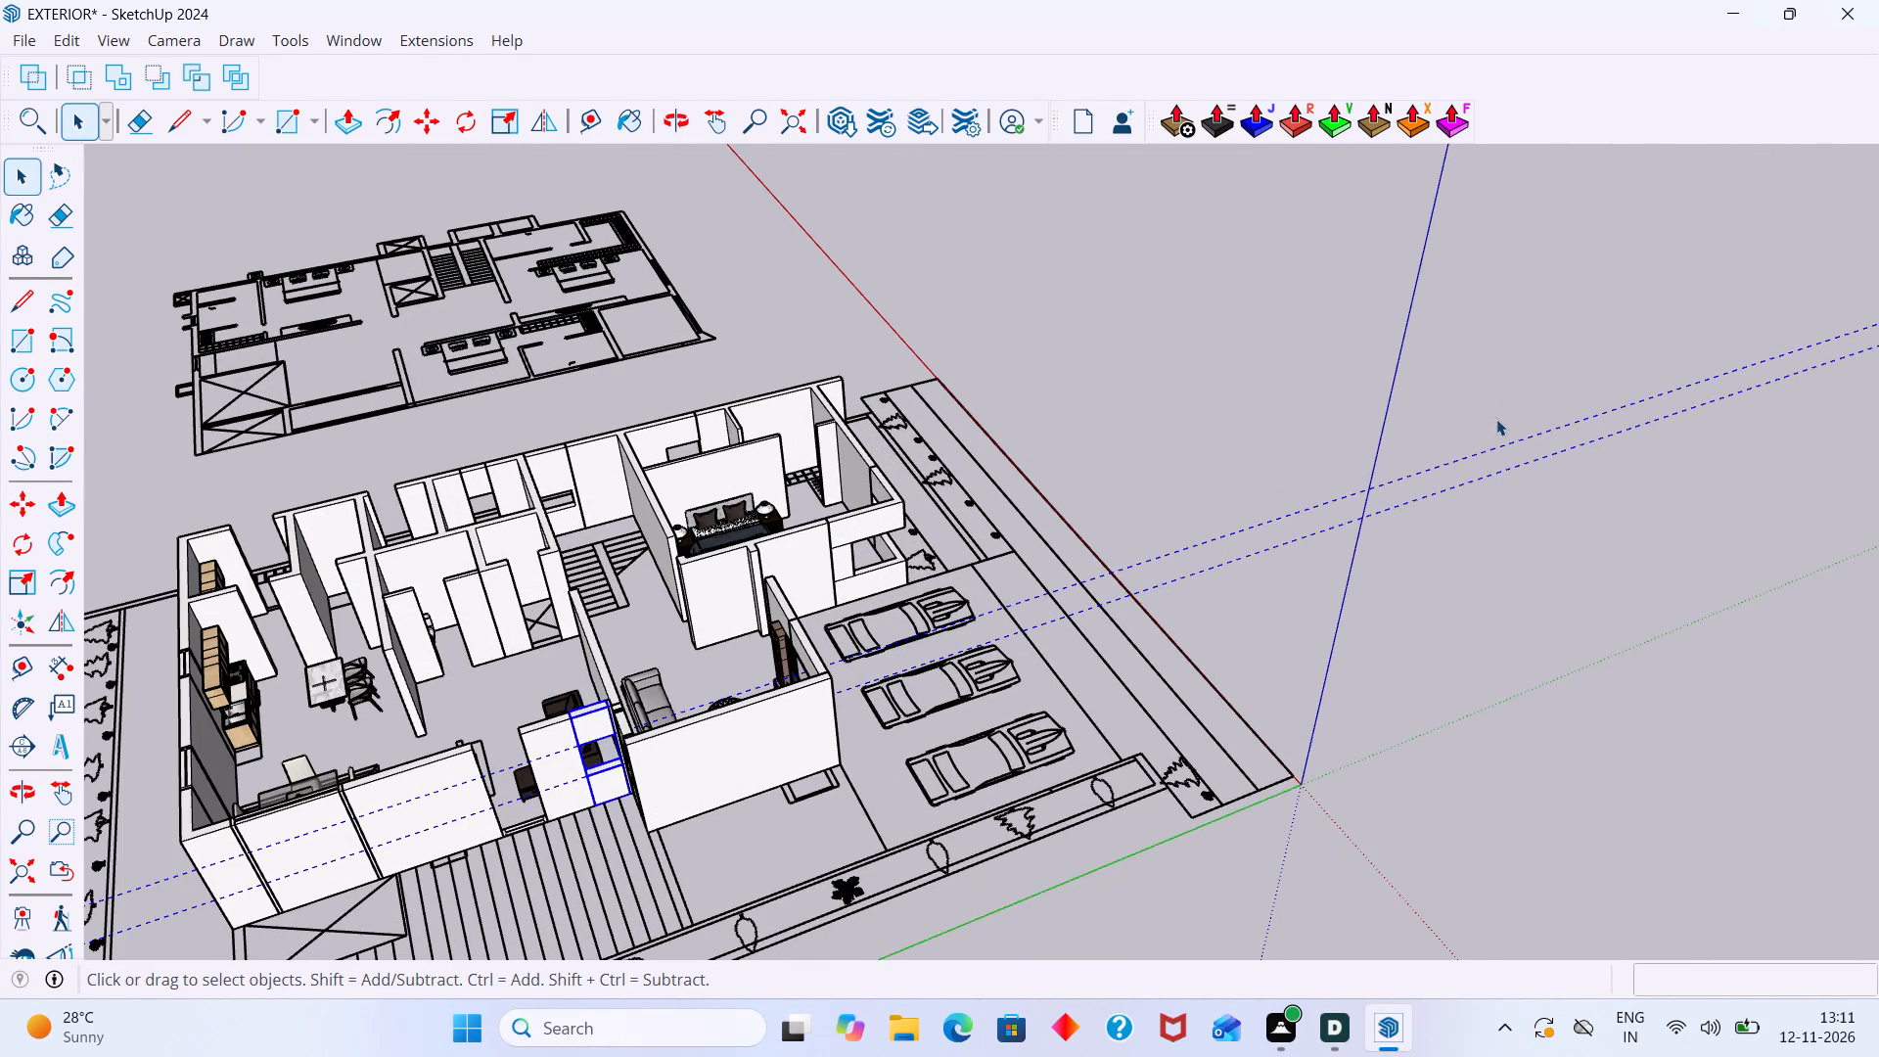
{"action": "key", "text": "Delete"}
Delete the two thin panel pieces set into the front wall beside the dining table.
{"action": "scroll", "coordinate": [1362, 483], "scroll_direction": "down", "scroll_amount": 5}
{"action": "middle_click_drag", "start_coordinate": [888, 637], "coordinate": [1164, 557], "text": "shift"}
{"action": "scroll", "coordinate": [1009, 626], "scroll_direction": "up", "scroll_amount": 7}
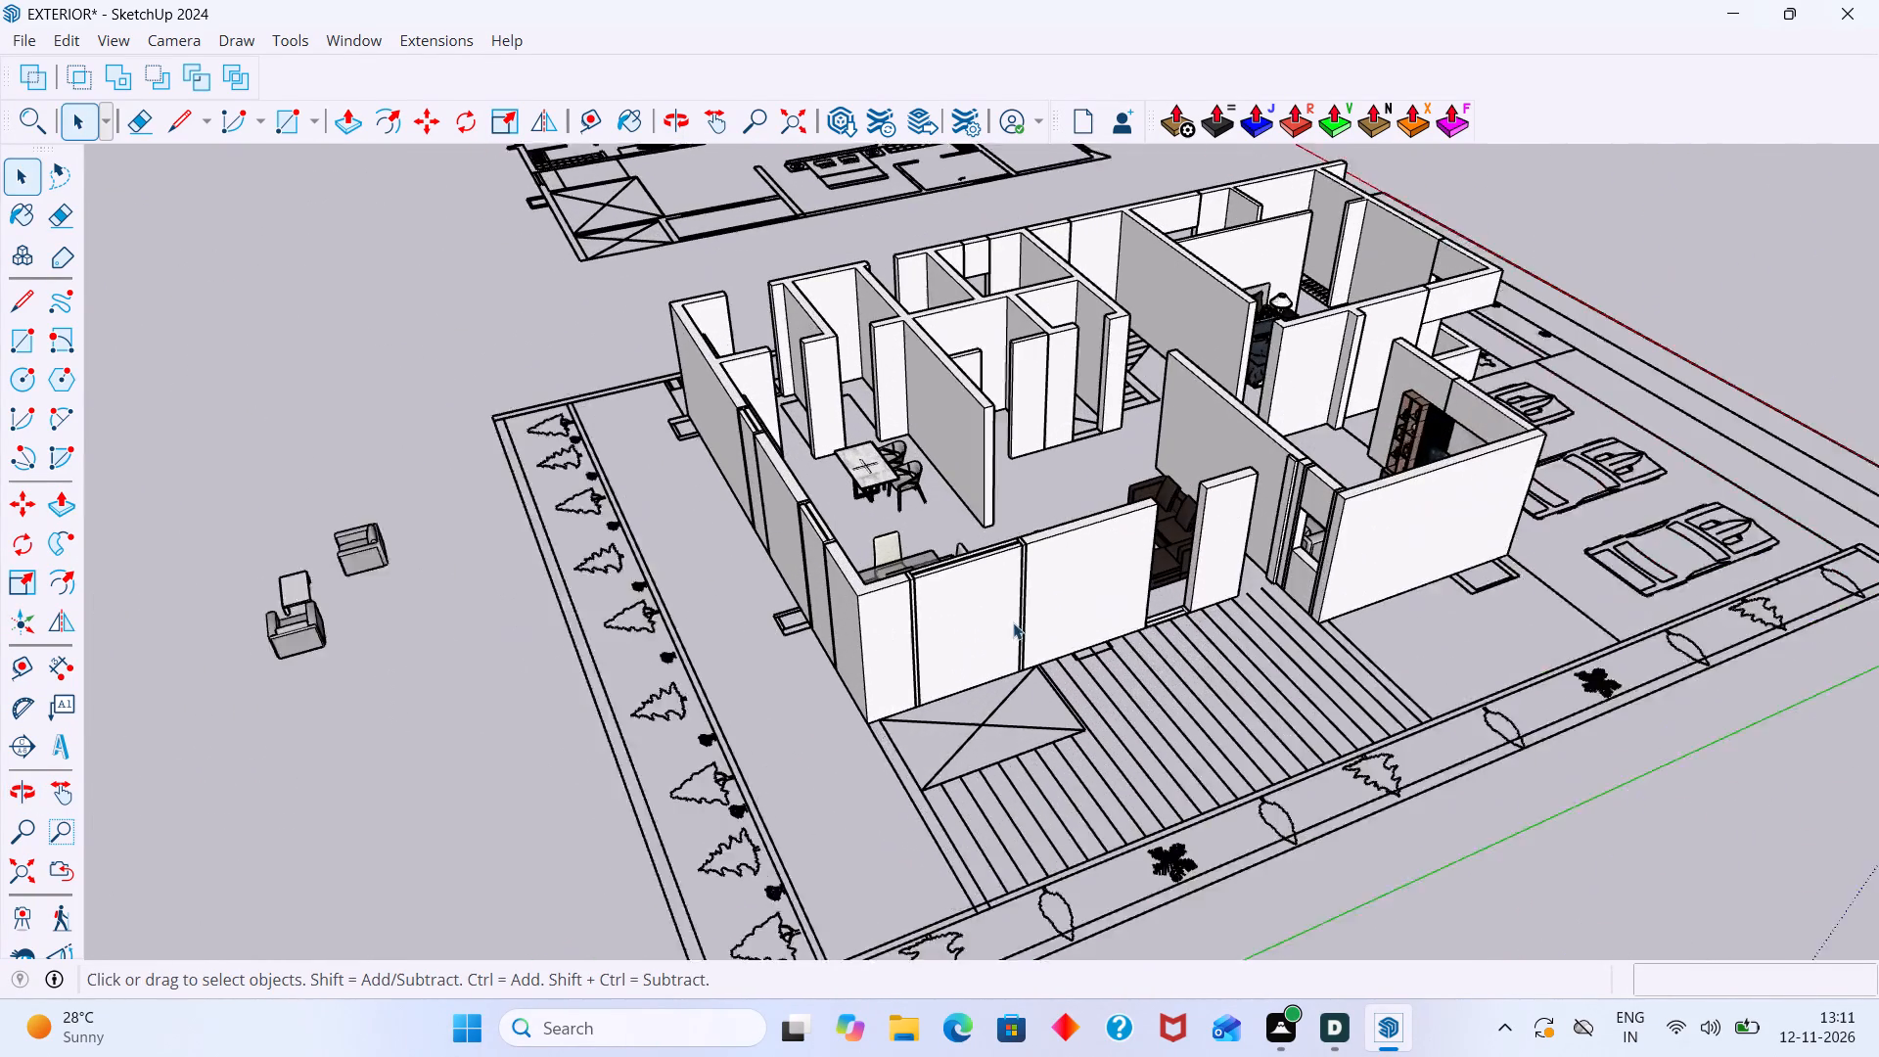
{"action": "scroll", "coordinate": [1013, 622], "scroll_direction": "up", "scroll_amount": 2}
{"action": "middle_click_drag", "start_coordinate": [995, 564], "coordinate": [975, 517]}
{"action": "scroll", "coordinate": [897, 548], "scroll_direction": "up", "scroll_amount": 11}
{"action": "middle_click_drag", "start_coordinate": [876, 504], "coordinate": [847, 603]}
{"action": "scroll", "coordinate": [847, 603], "scroll_direction": "up", "scroll_amount": 2}
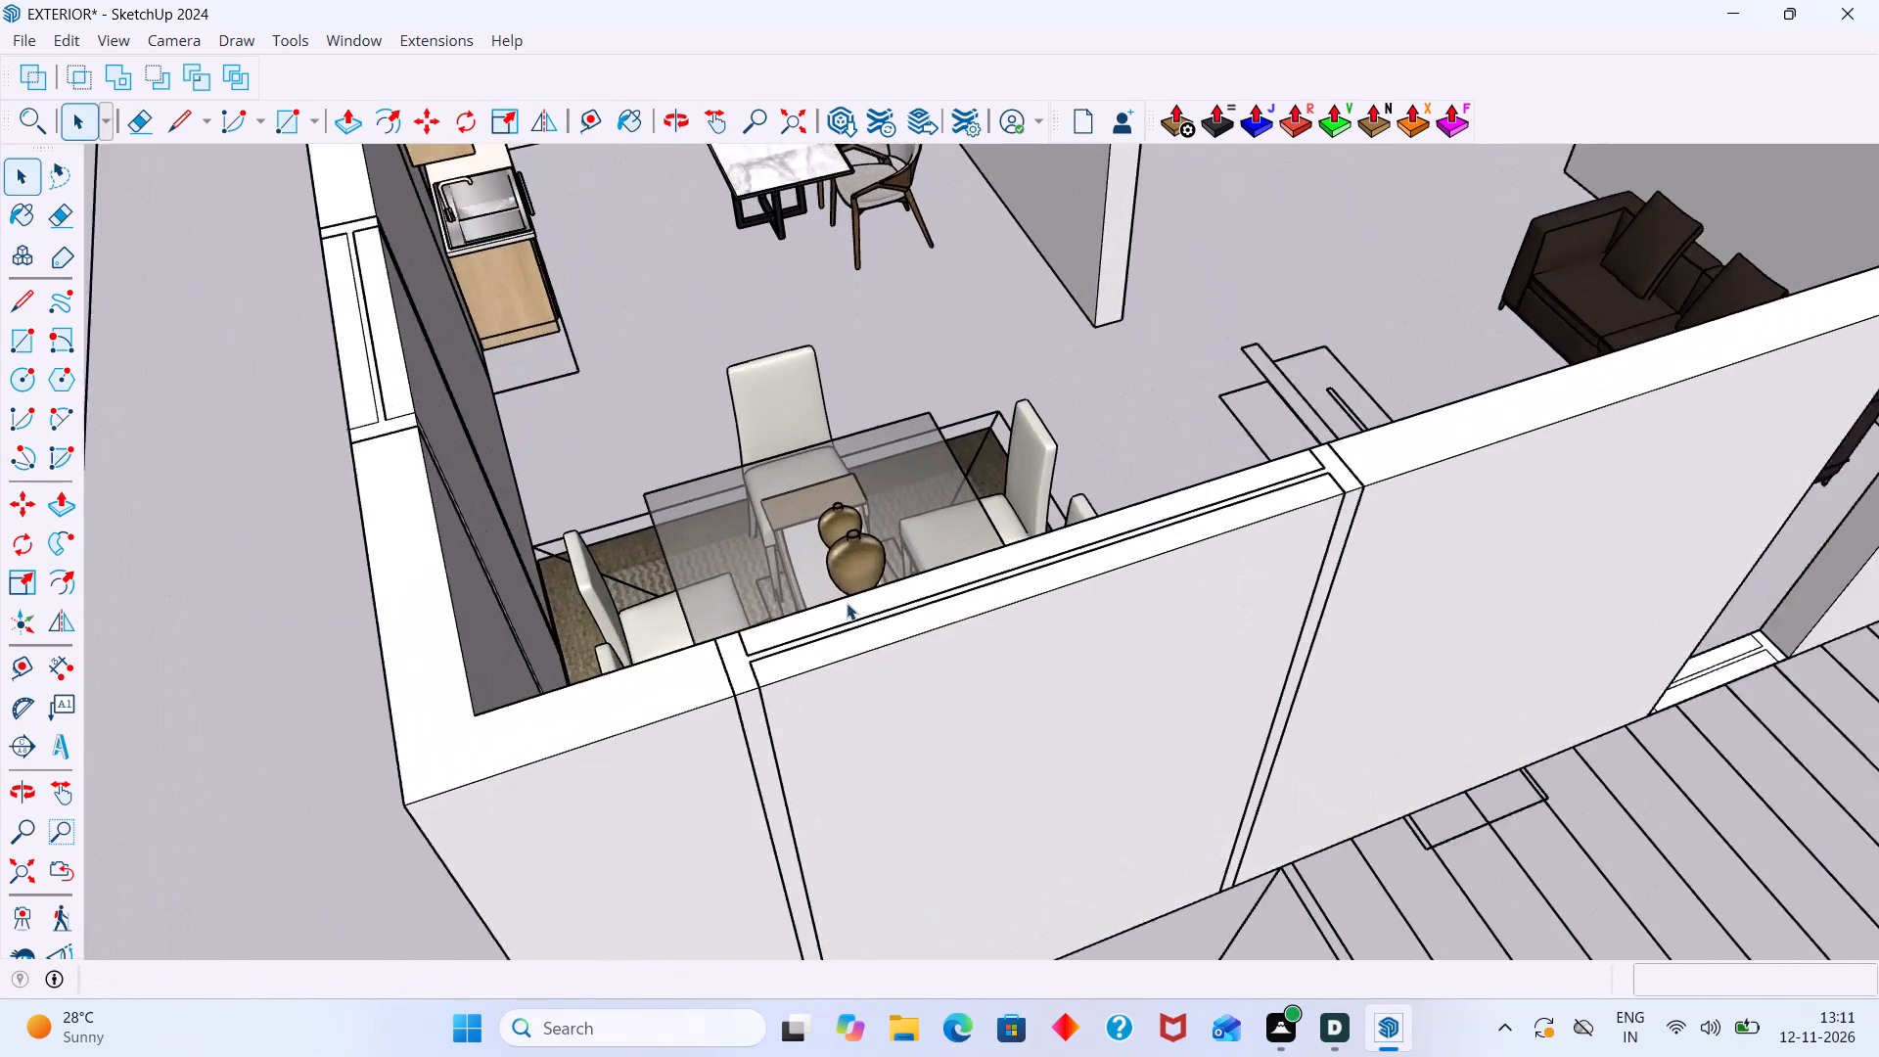
{"action": "scroll", "coordinate": [847, 603], "scroll_direction": "up", "scroll_amount": 4}
{"action": "left_click", "coordinate": [859, 640]}
{"action": "key", "text": "Delete"}
{"action": "scroll", "coordinate": [844, 634], "scroll_direction": "up", "scroll_amount": 3}
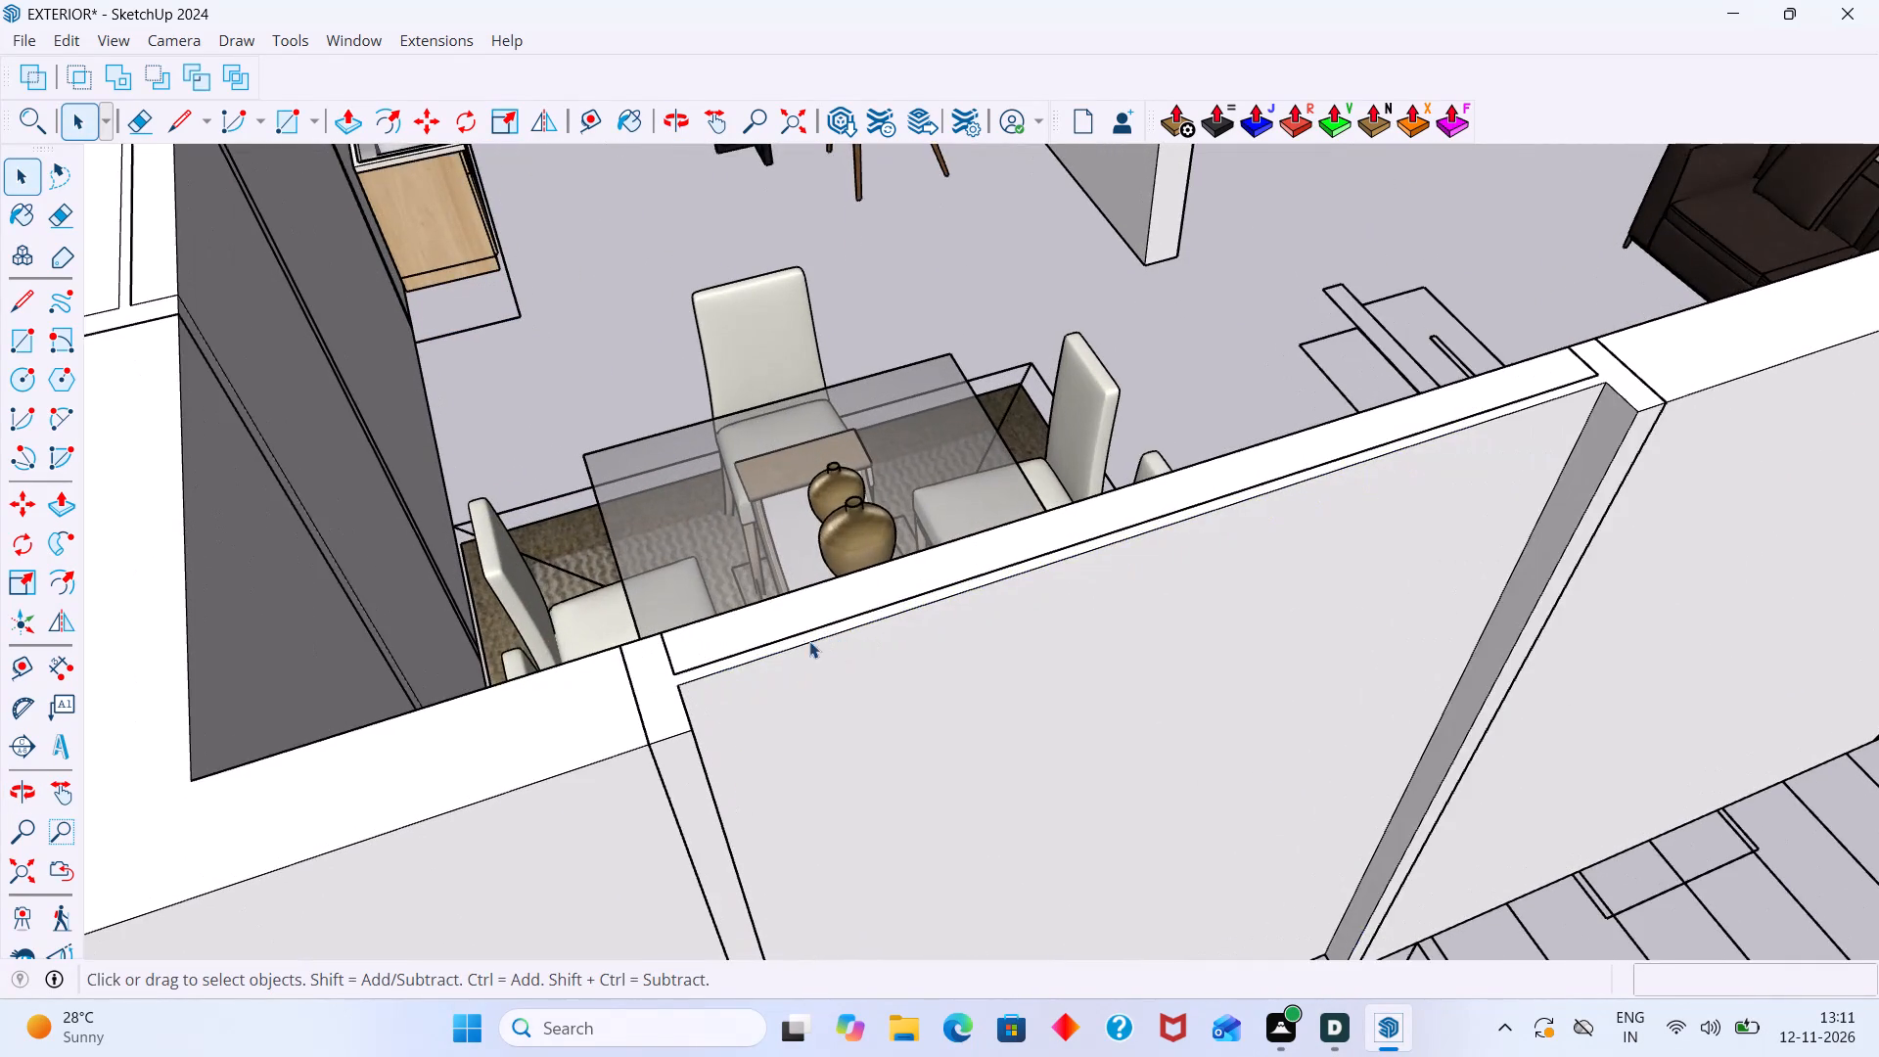
{"action": "scroll", "coordinate": [809, 641], "scroll_direction": "up", "scroll_amount": 2}
{"action": "left_click", "coordinate": [741, 626]}
{"action": "key", "text": "Delete"}
Open the front wall's group and push the thin outer leaf's inner face 1" to remove the leaf.
{"action": "middle_click_drag", "start_coordinate": [767, 709], "coordinate": [1272, 620]}
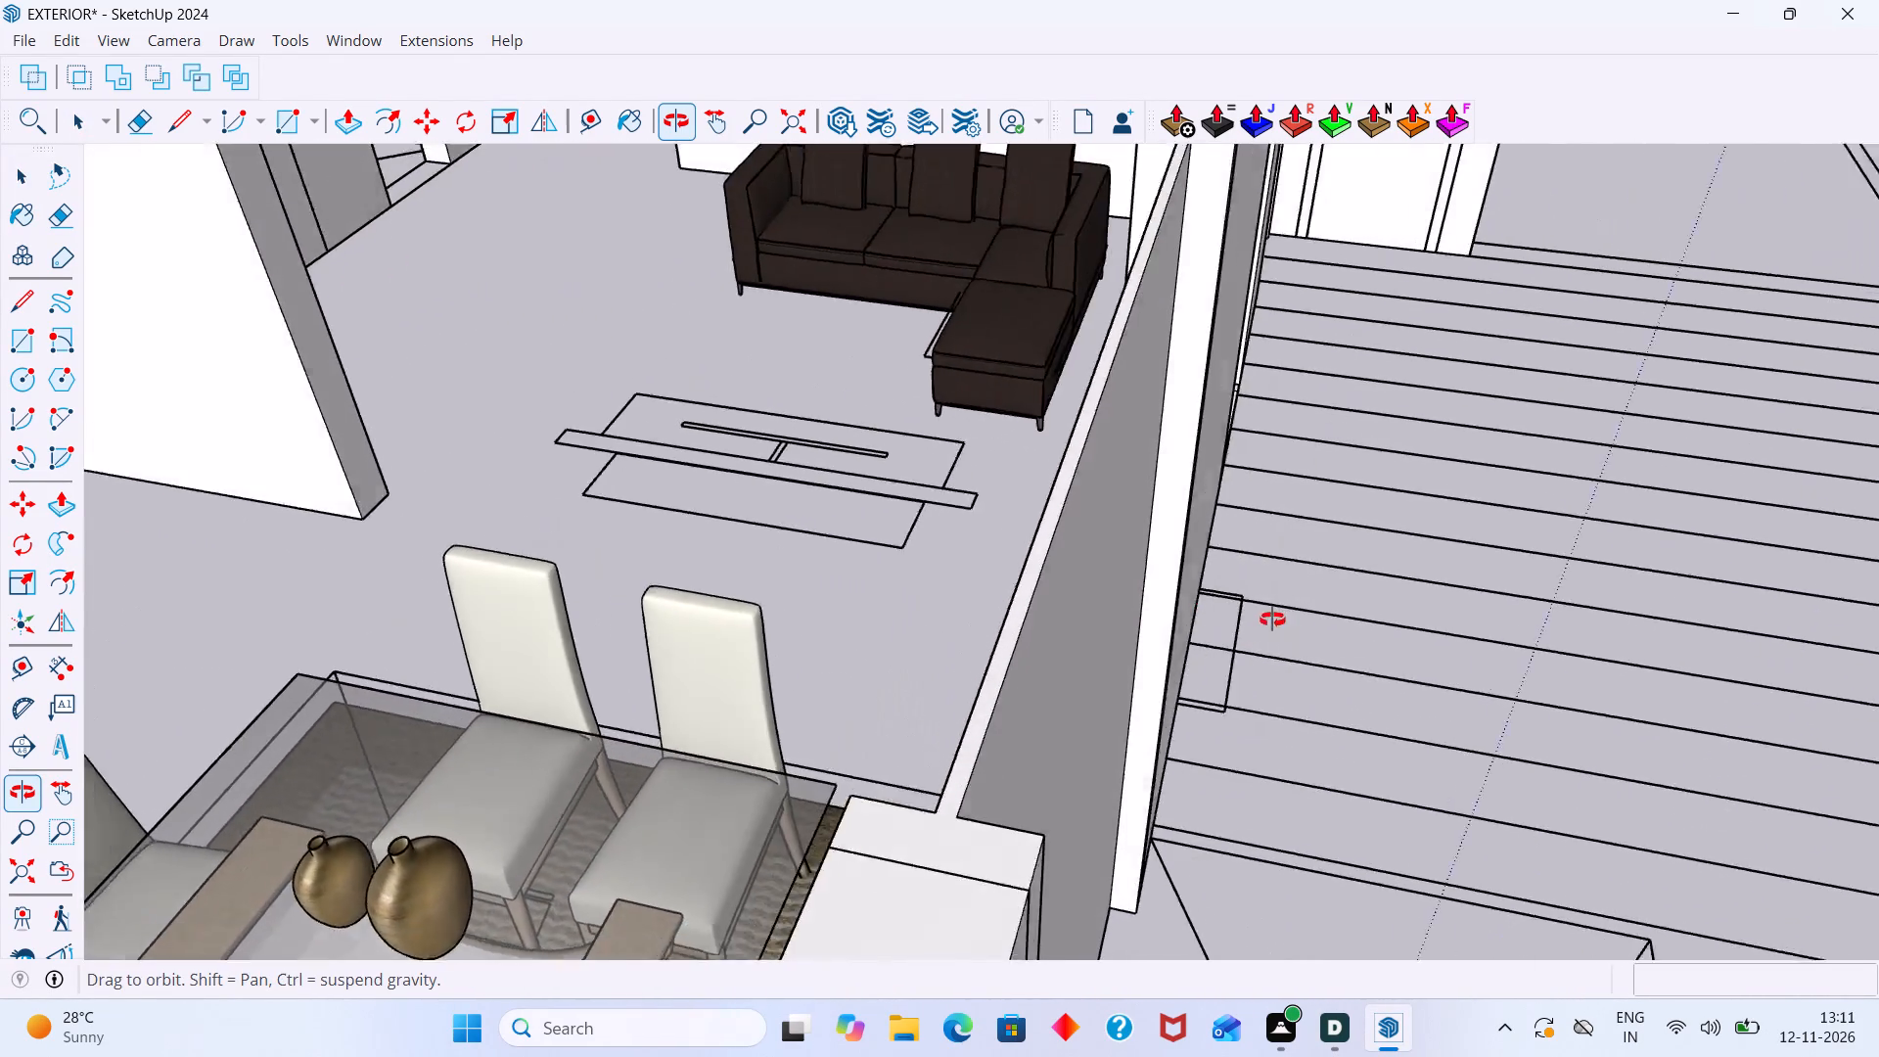
{"action": "middle_click_drag", "start_coordinate": [1272, 620], "coordinate": [1531, 547]}
{"action": "scroll", "coordinate": [1030, 655], "scroll_direction": "up", "scroll_amount": 7}
{"action": "double_click", "coordinate": [1077, 625]}
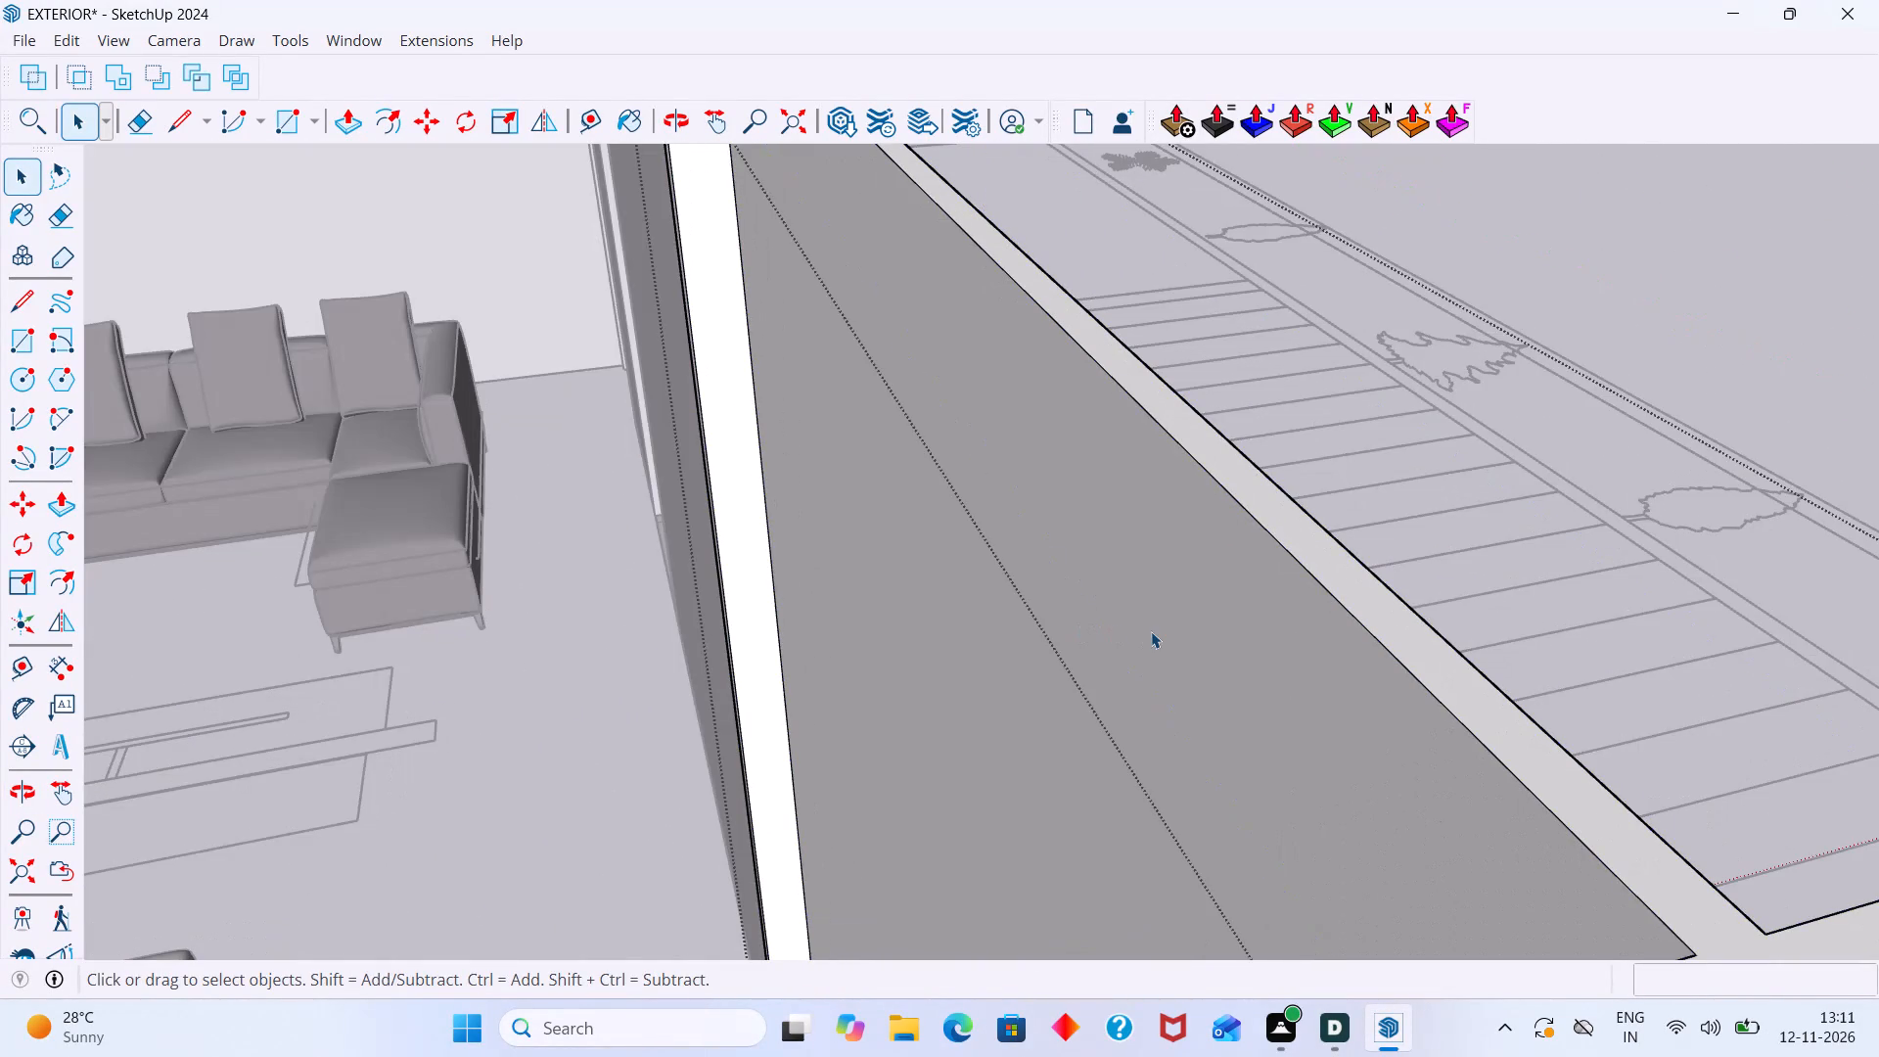
{"action": "left_click", "coordinate": [1152, 628]}
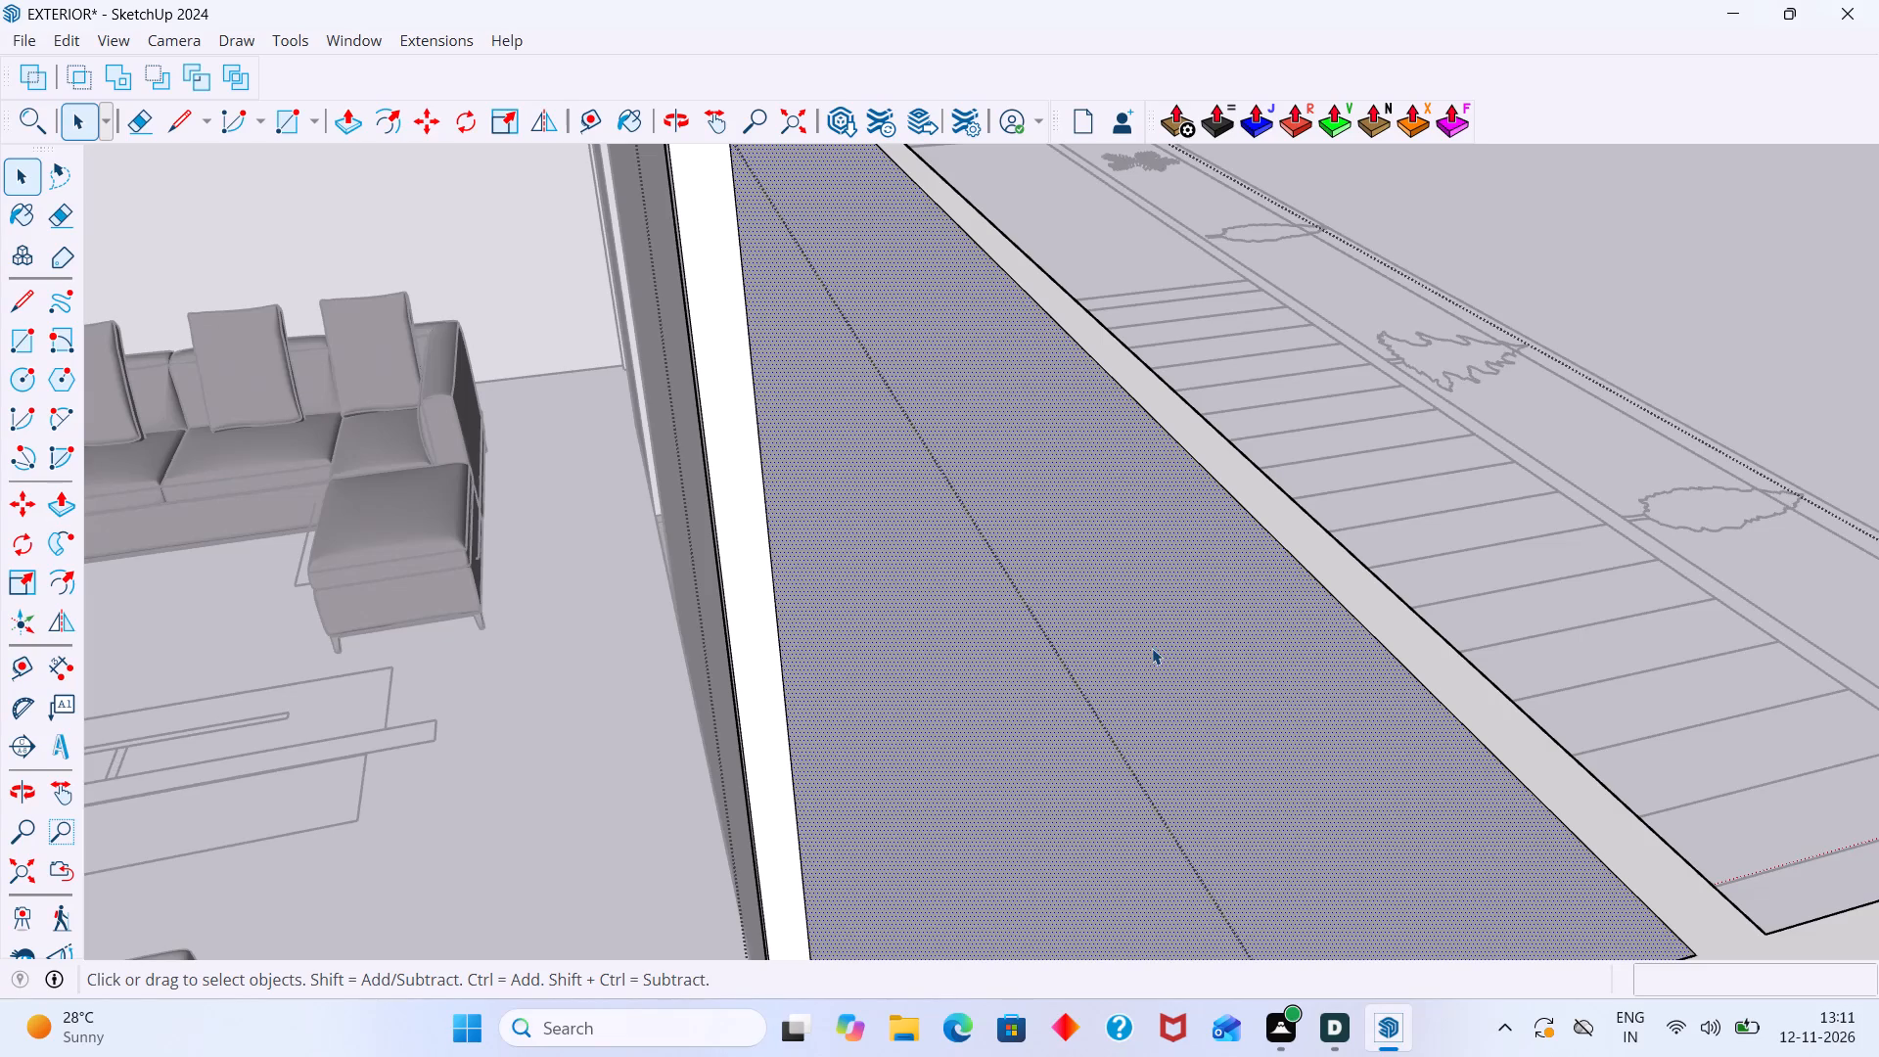
{"action": "key", "text": "p"}
{"action": "double_click", "coordinate": [1152, 648]}
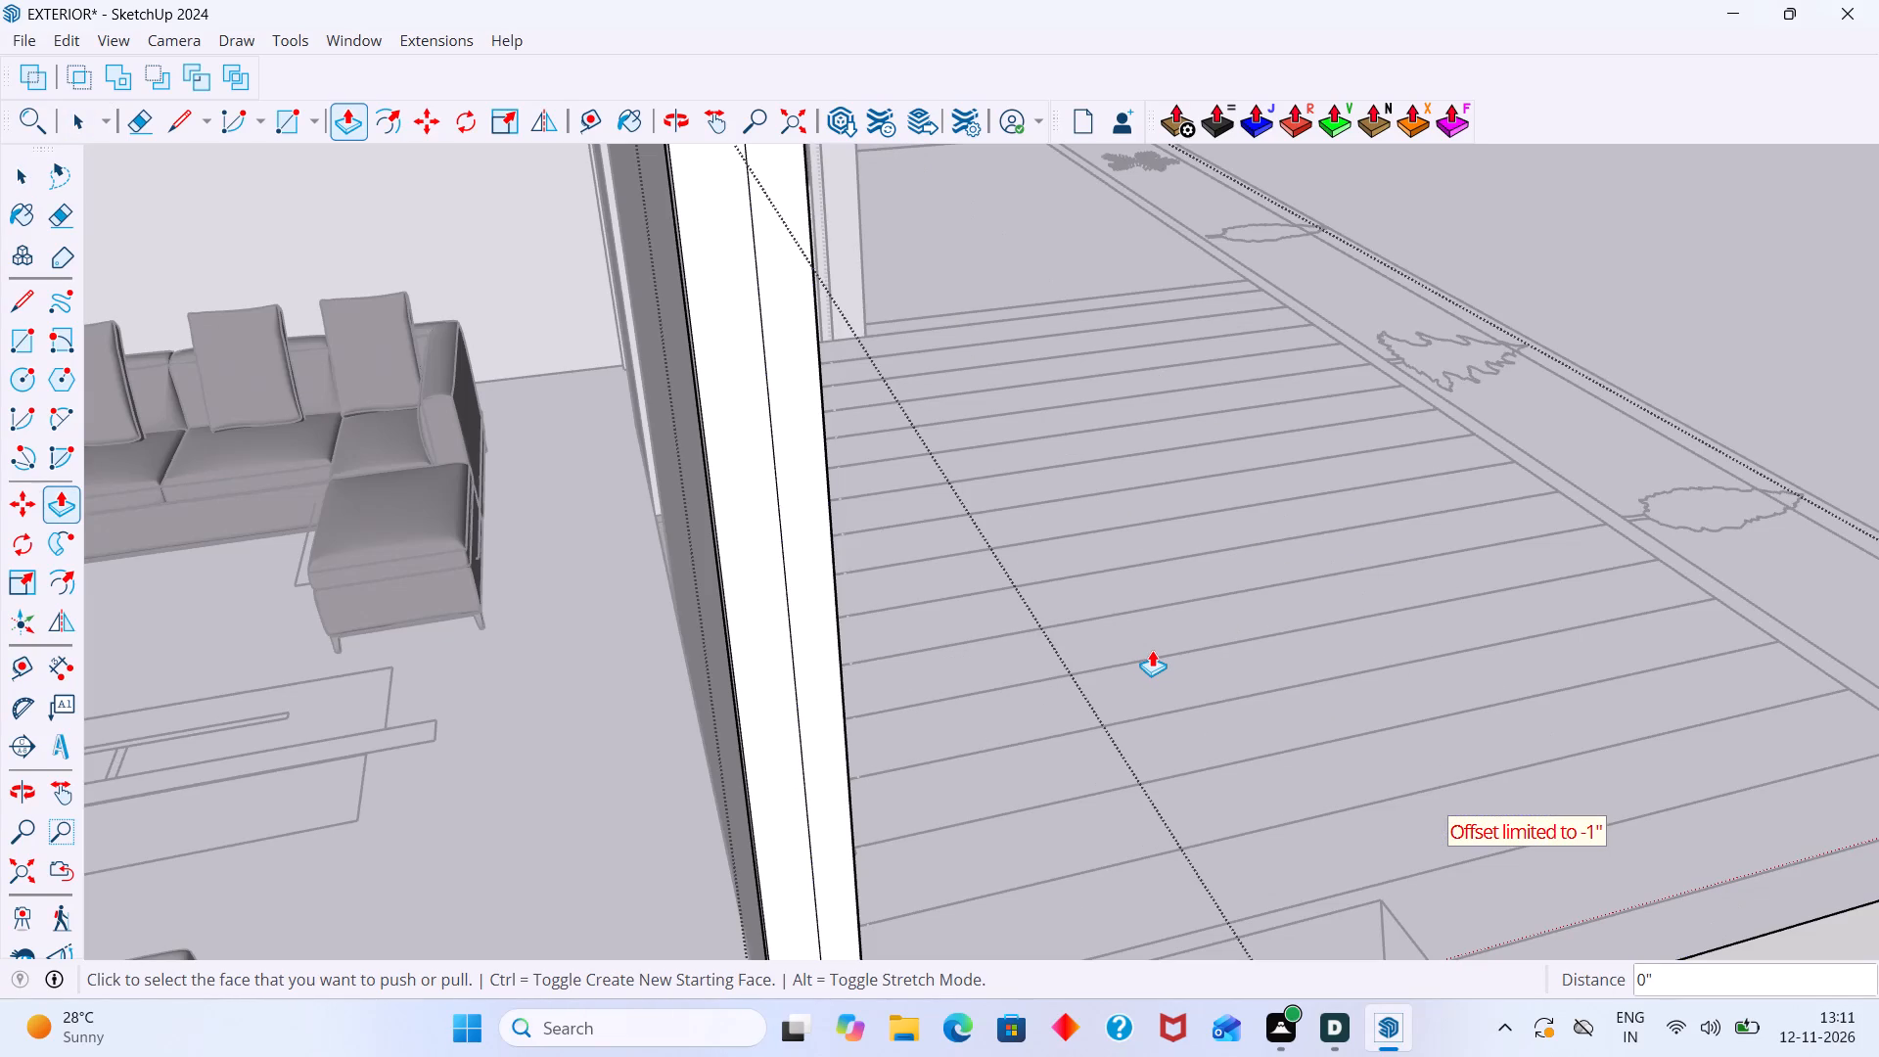
Undo the last push and pull the recessed inner face of the front wall section out 4" to fill the recess.
{"action": "key", "text": "ctrl+z"}
{"action": "left_click", "coordinate": [1171, 638]}
{"action": "scroll", "coordinate": [1042, 660], "scroll_direction": "down", "scroll_amount": 10}
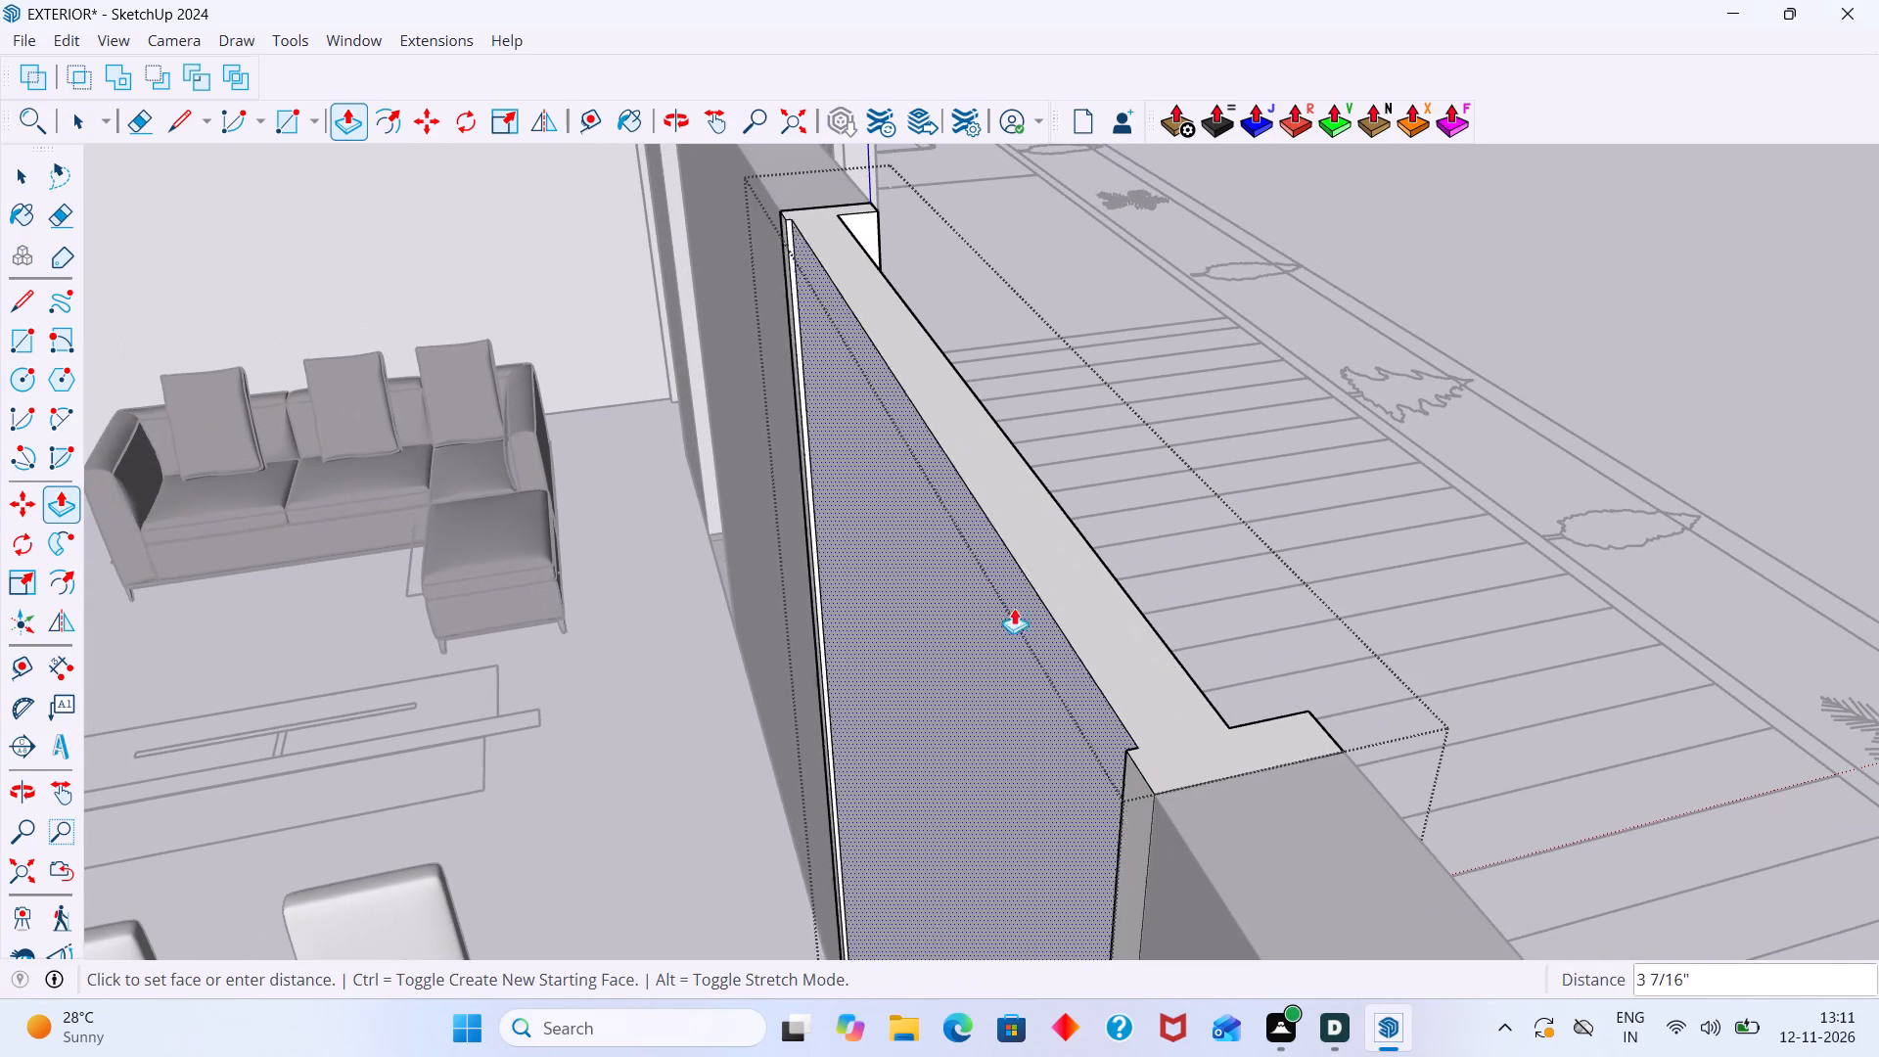
{"action": "left_click", "coordinate": [784, 215]}
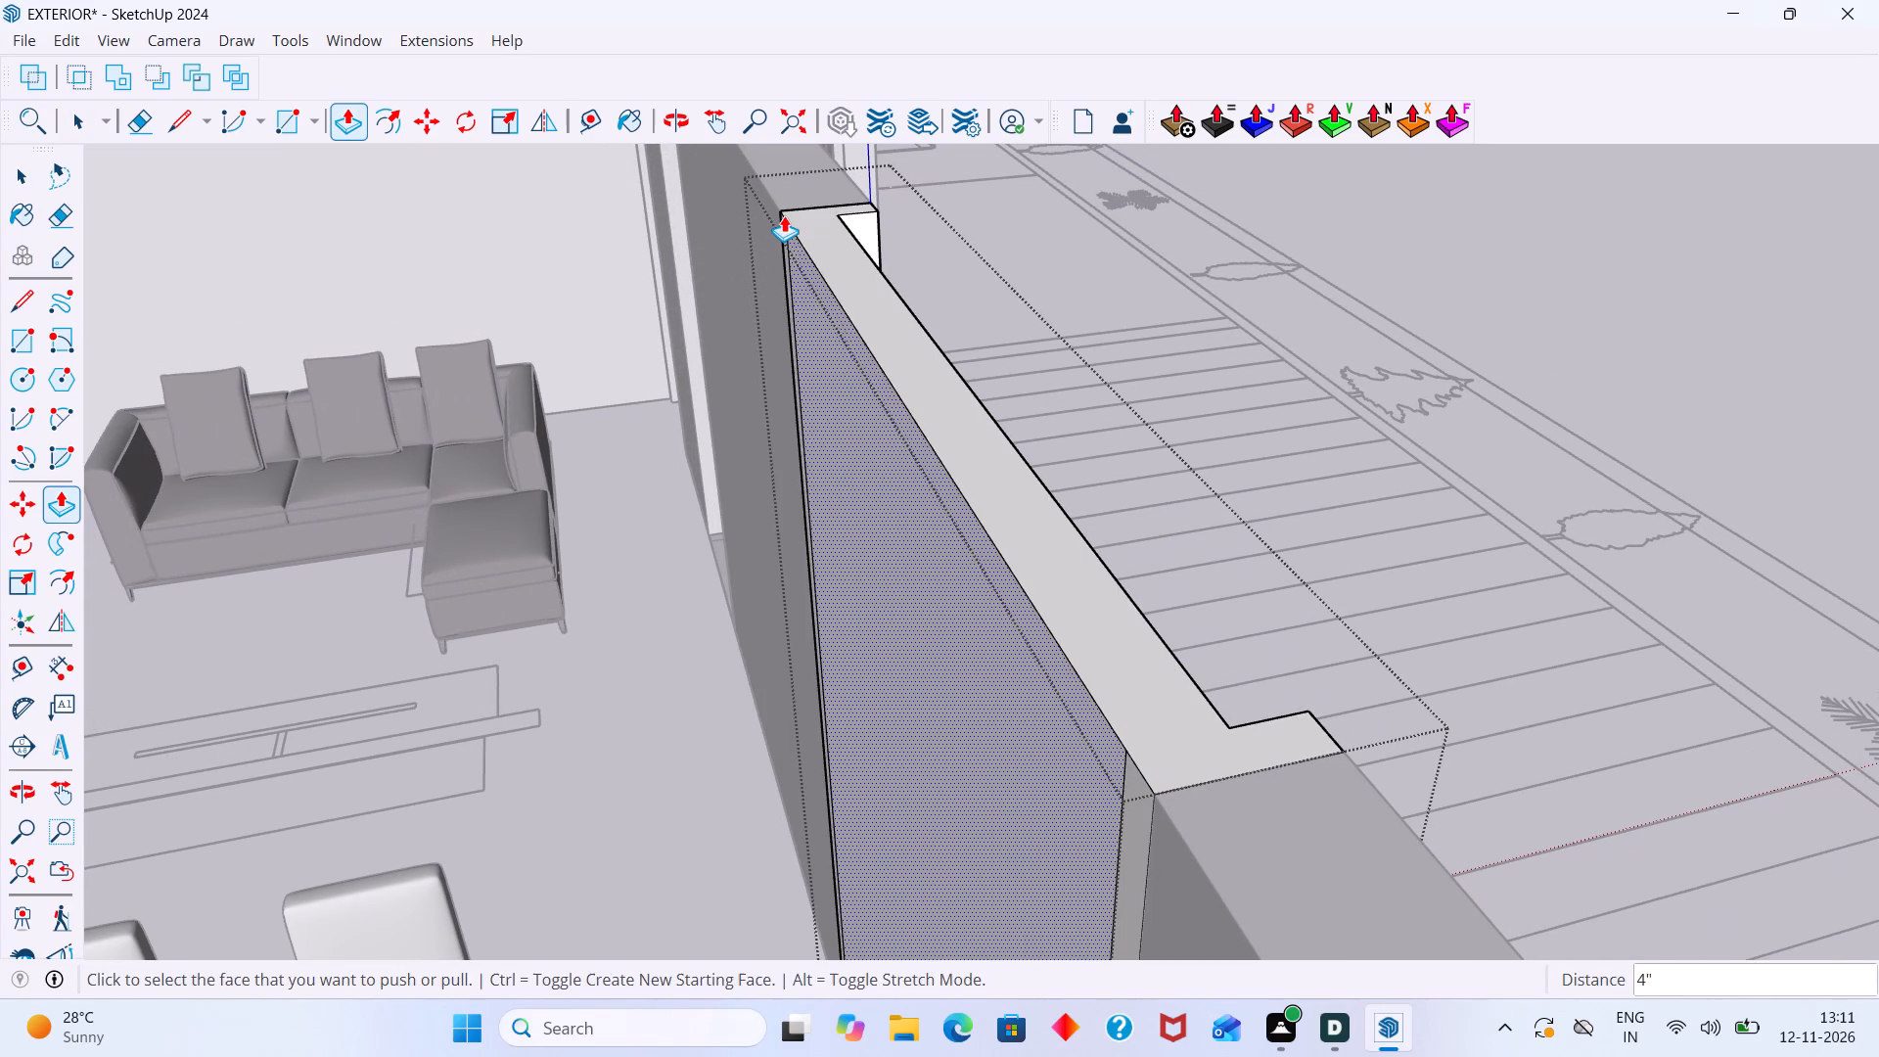
{"action": "key", "text": "space"}
Pull the recessed outer face of the same front wall section flush with the surrounding wall and close its group.
{"action": "scroll", "coordinate": [860, 307], "scroll_direction": "down", "scroll_amount": 6}
{"action": "middle_click_drag", "start_coordinate": [916, 389], "coordinate": [521, 372]}
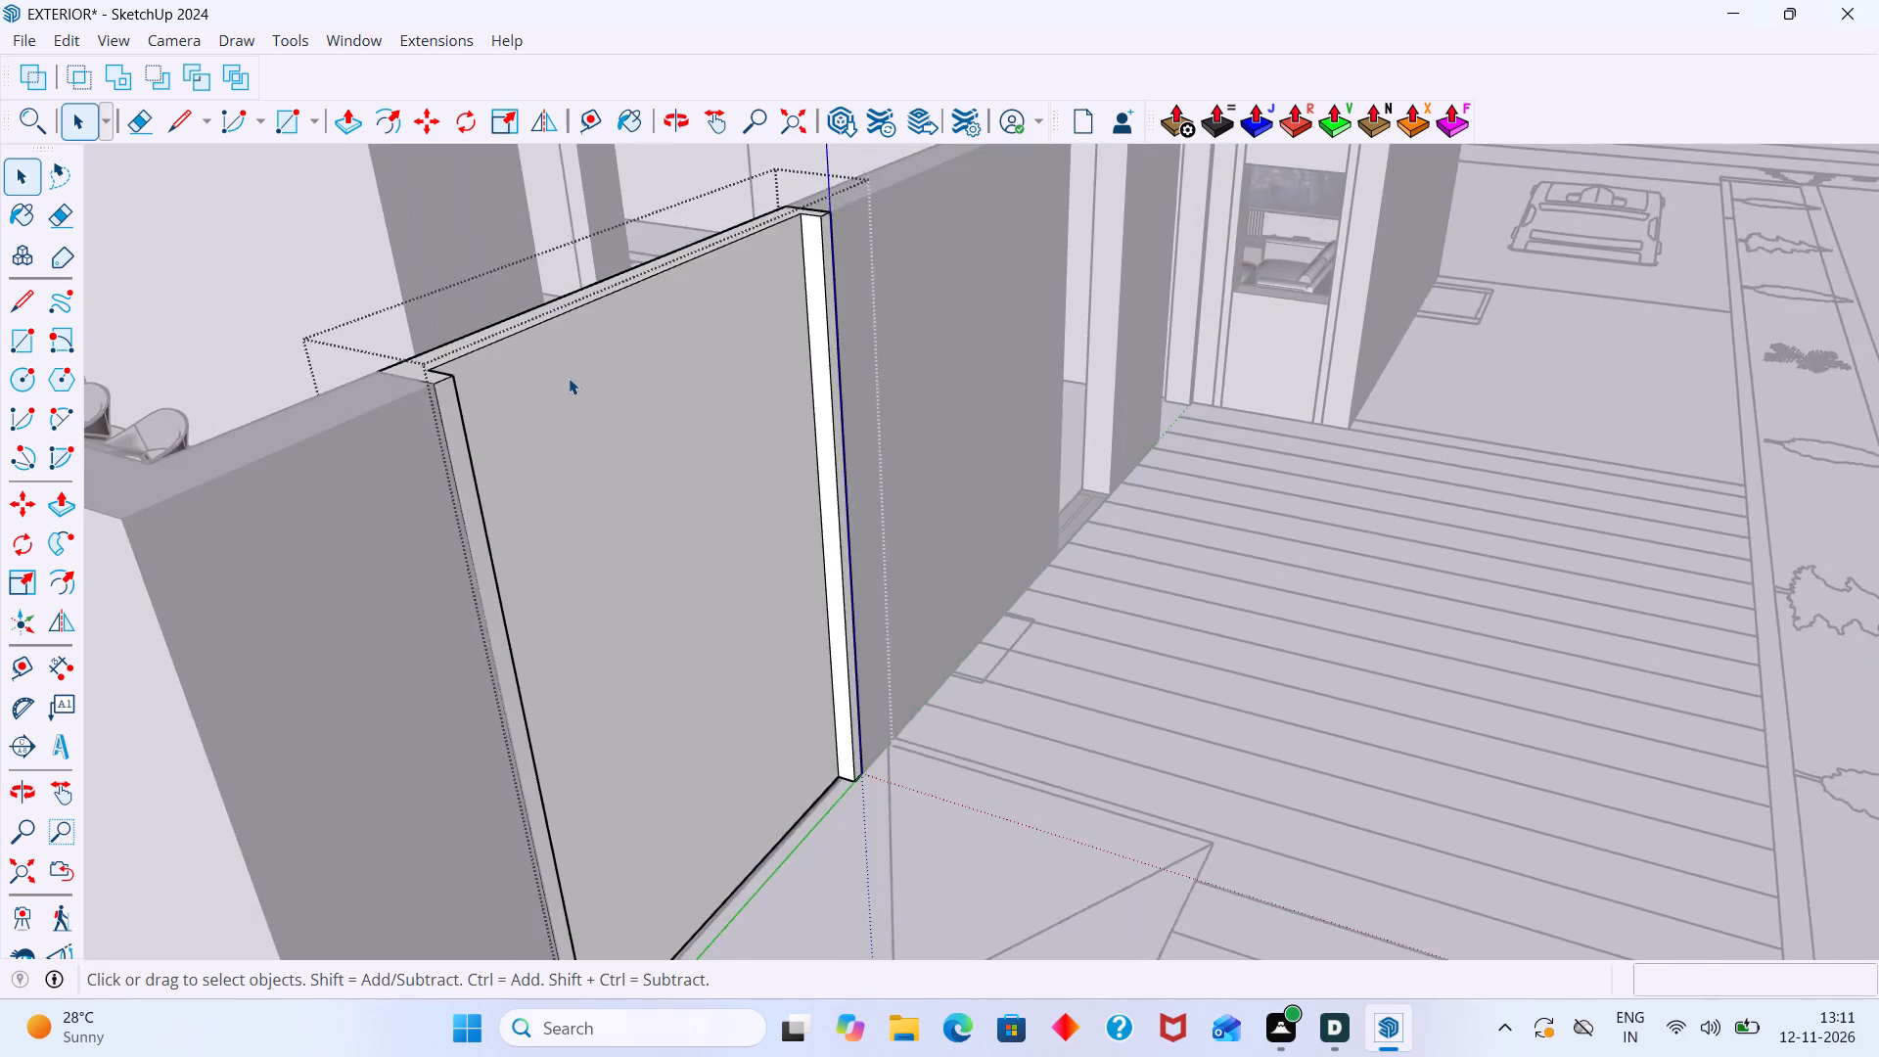
{"action": "scroll", "coordinate": [569, 378], "scroll_direction": "up", "scroll_amount": 3}
{"action": "left_click", "coordinate": [570, 381]}
{"action": "key", "text": "p"}
{"action": "left_click", "coordinate": [570, 381]}
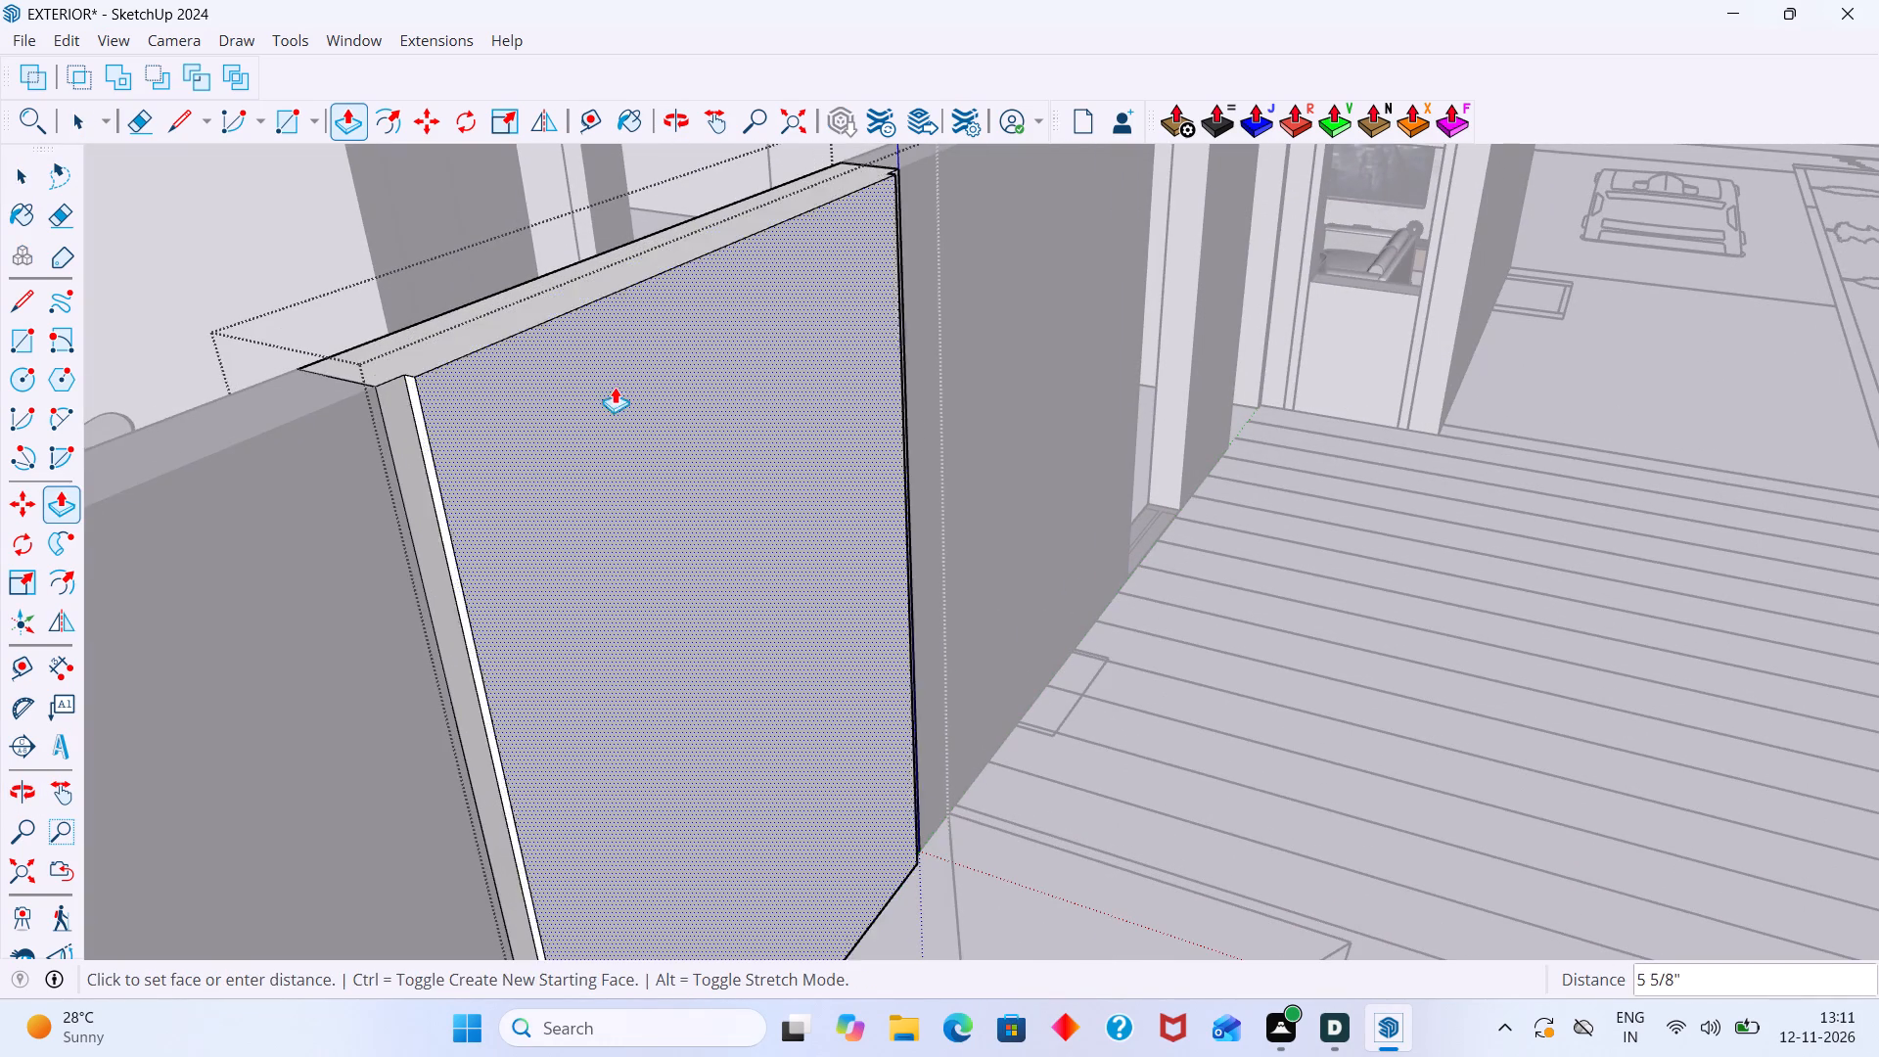
{"action": "left_click", "coordinate": [411, 384]}
{"action": "key", "text": "space"}
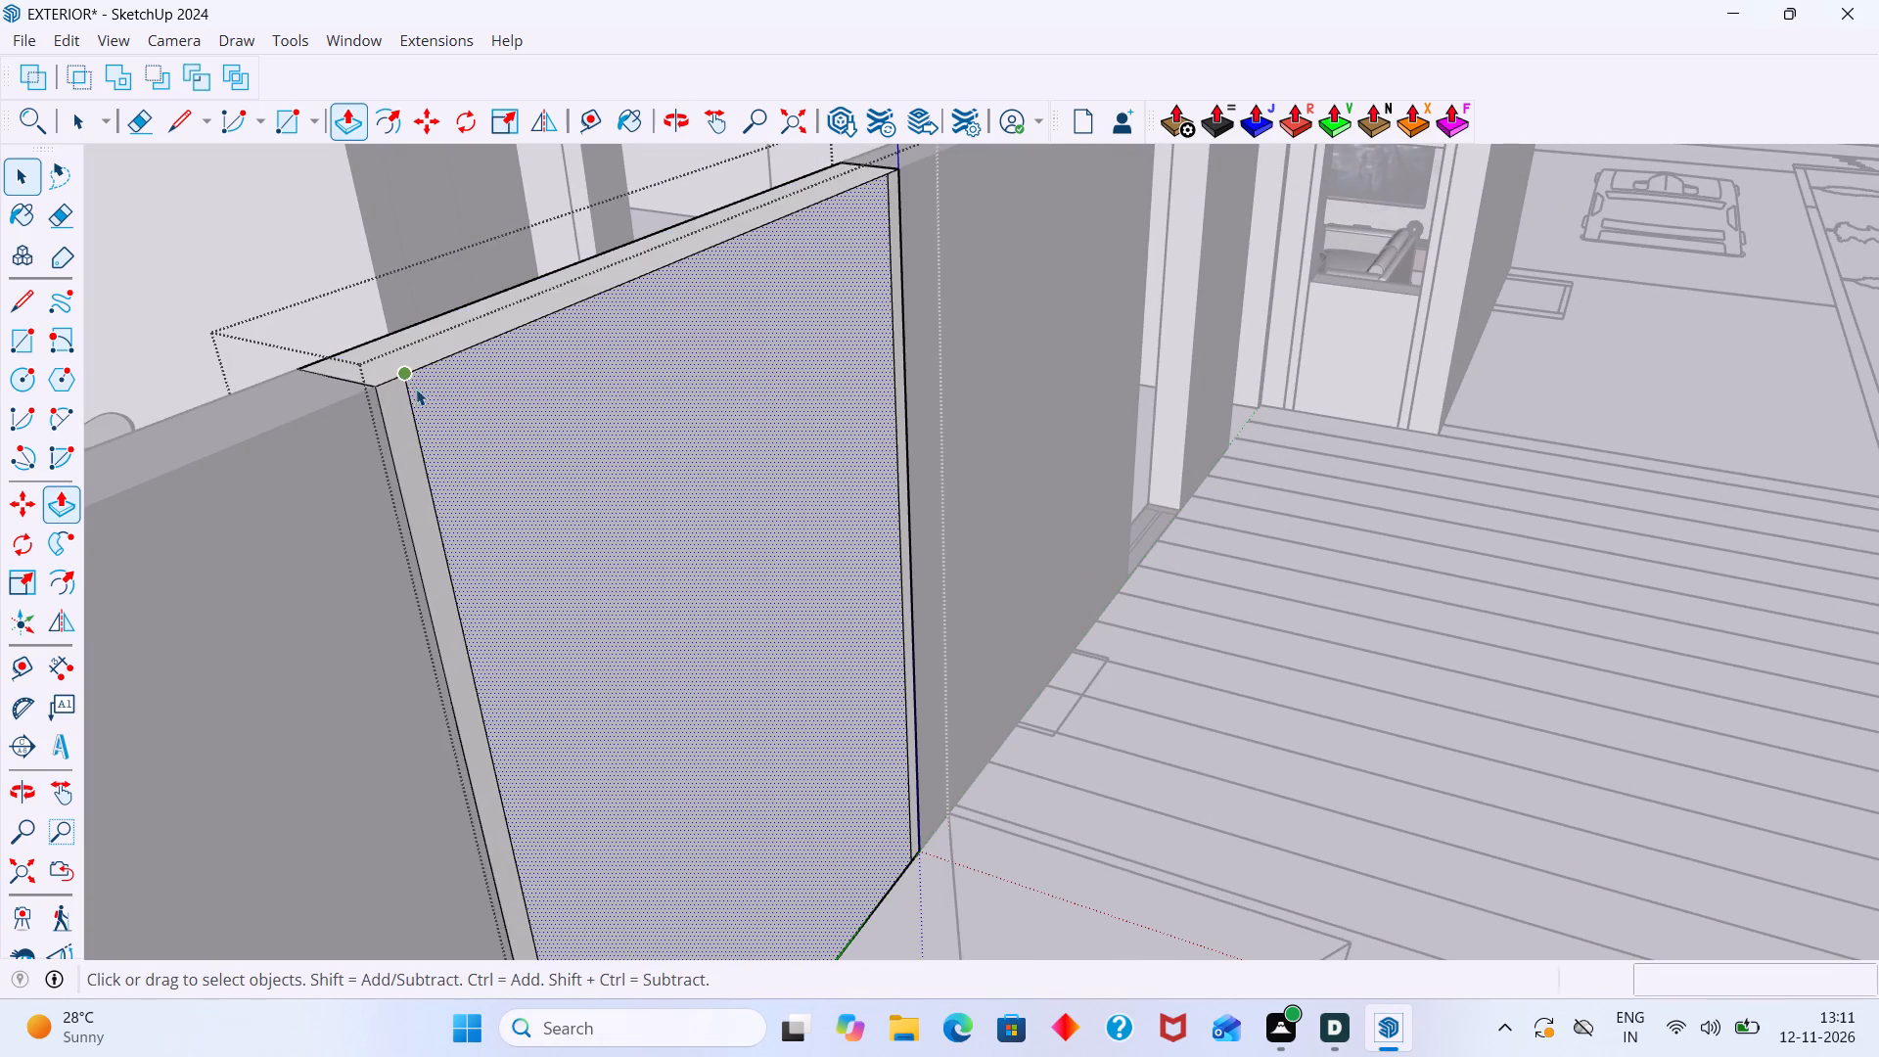
{"action": "scroll", "coordinate": [436, 407], "scroll_direction": "down", "scroll_amount": 18}
{"action": "left_click", "coordinate": [1255, 513]}
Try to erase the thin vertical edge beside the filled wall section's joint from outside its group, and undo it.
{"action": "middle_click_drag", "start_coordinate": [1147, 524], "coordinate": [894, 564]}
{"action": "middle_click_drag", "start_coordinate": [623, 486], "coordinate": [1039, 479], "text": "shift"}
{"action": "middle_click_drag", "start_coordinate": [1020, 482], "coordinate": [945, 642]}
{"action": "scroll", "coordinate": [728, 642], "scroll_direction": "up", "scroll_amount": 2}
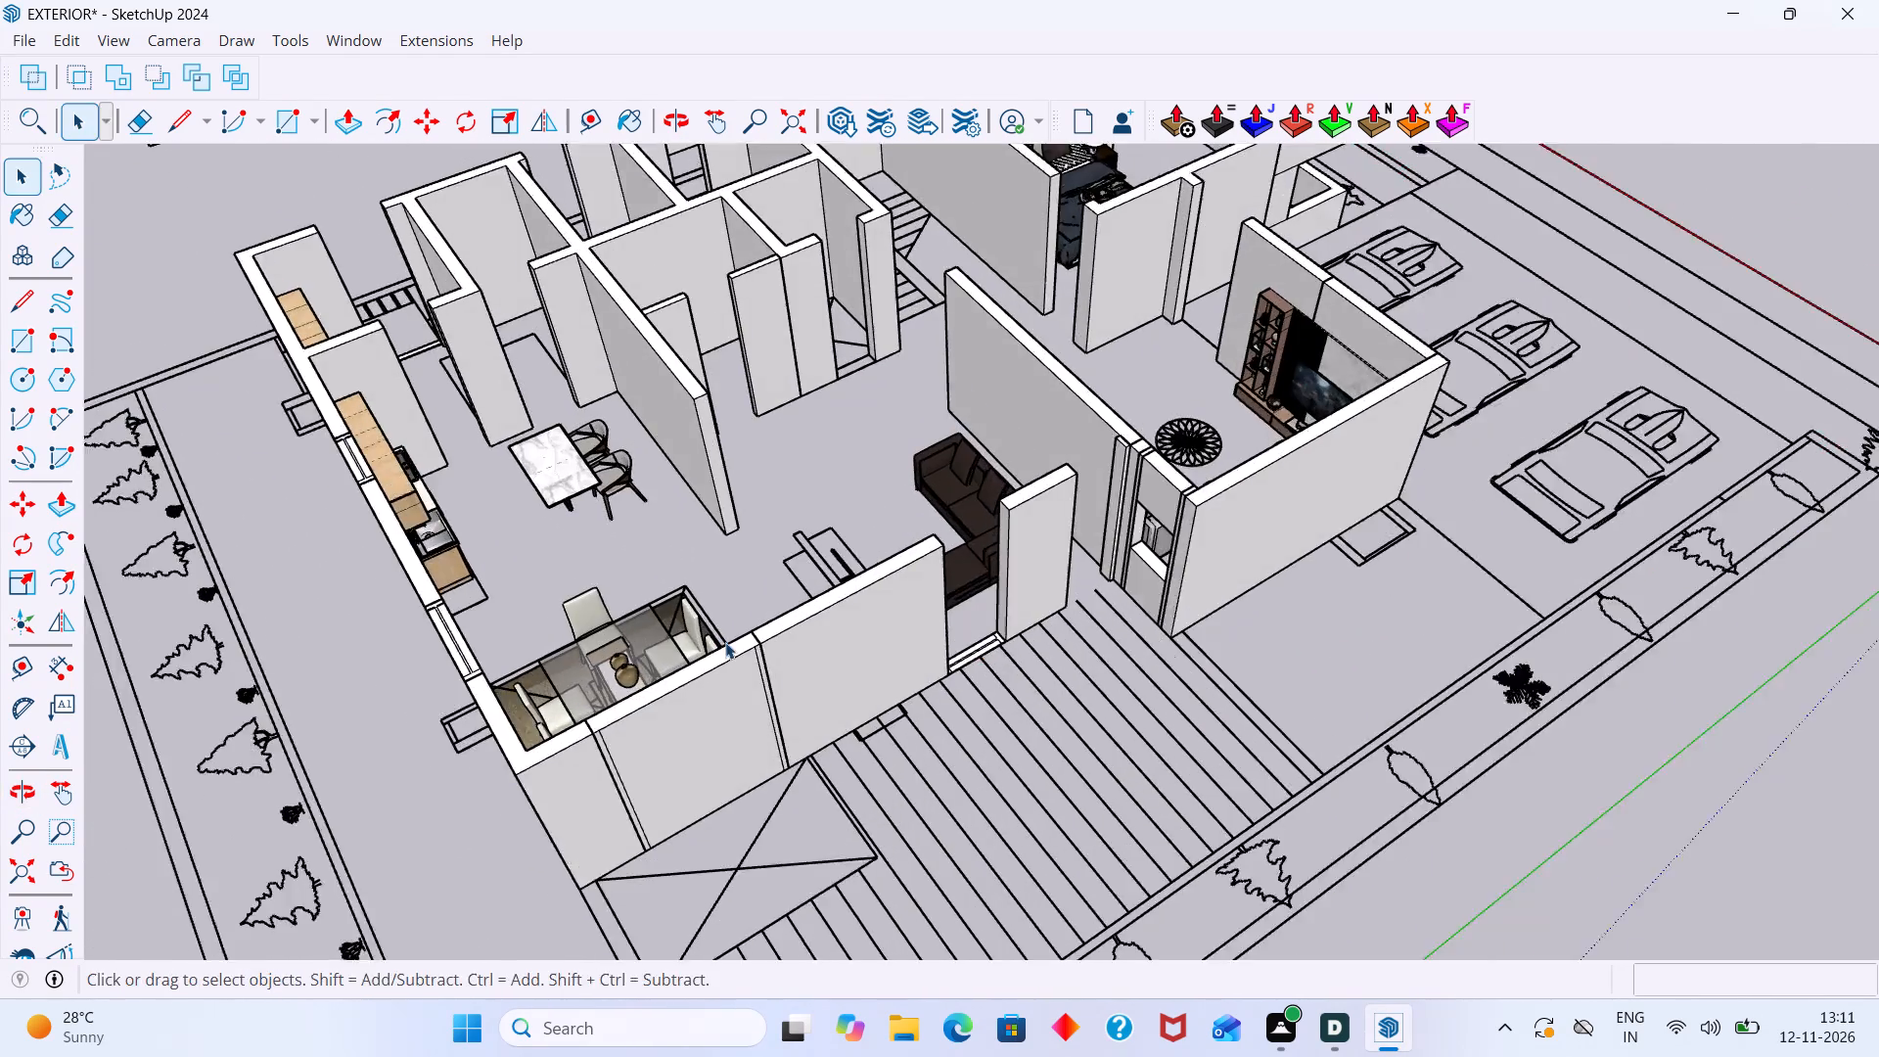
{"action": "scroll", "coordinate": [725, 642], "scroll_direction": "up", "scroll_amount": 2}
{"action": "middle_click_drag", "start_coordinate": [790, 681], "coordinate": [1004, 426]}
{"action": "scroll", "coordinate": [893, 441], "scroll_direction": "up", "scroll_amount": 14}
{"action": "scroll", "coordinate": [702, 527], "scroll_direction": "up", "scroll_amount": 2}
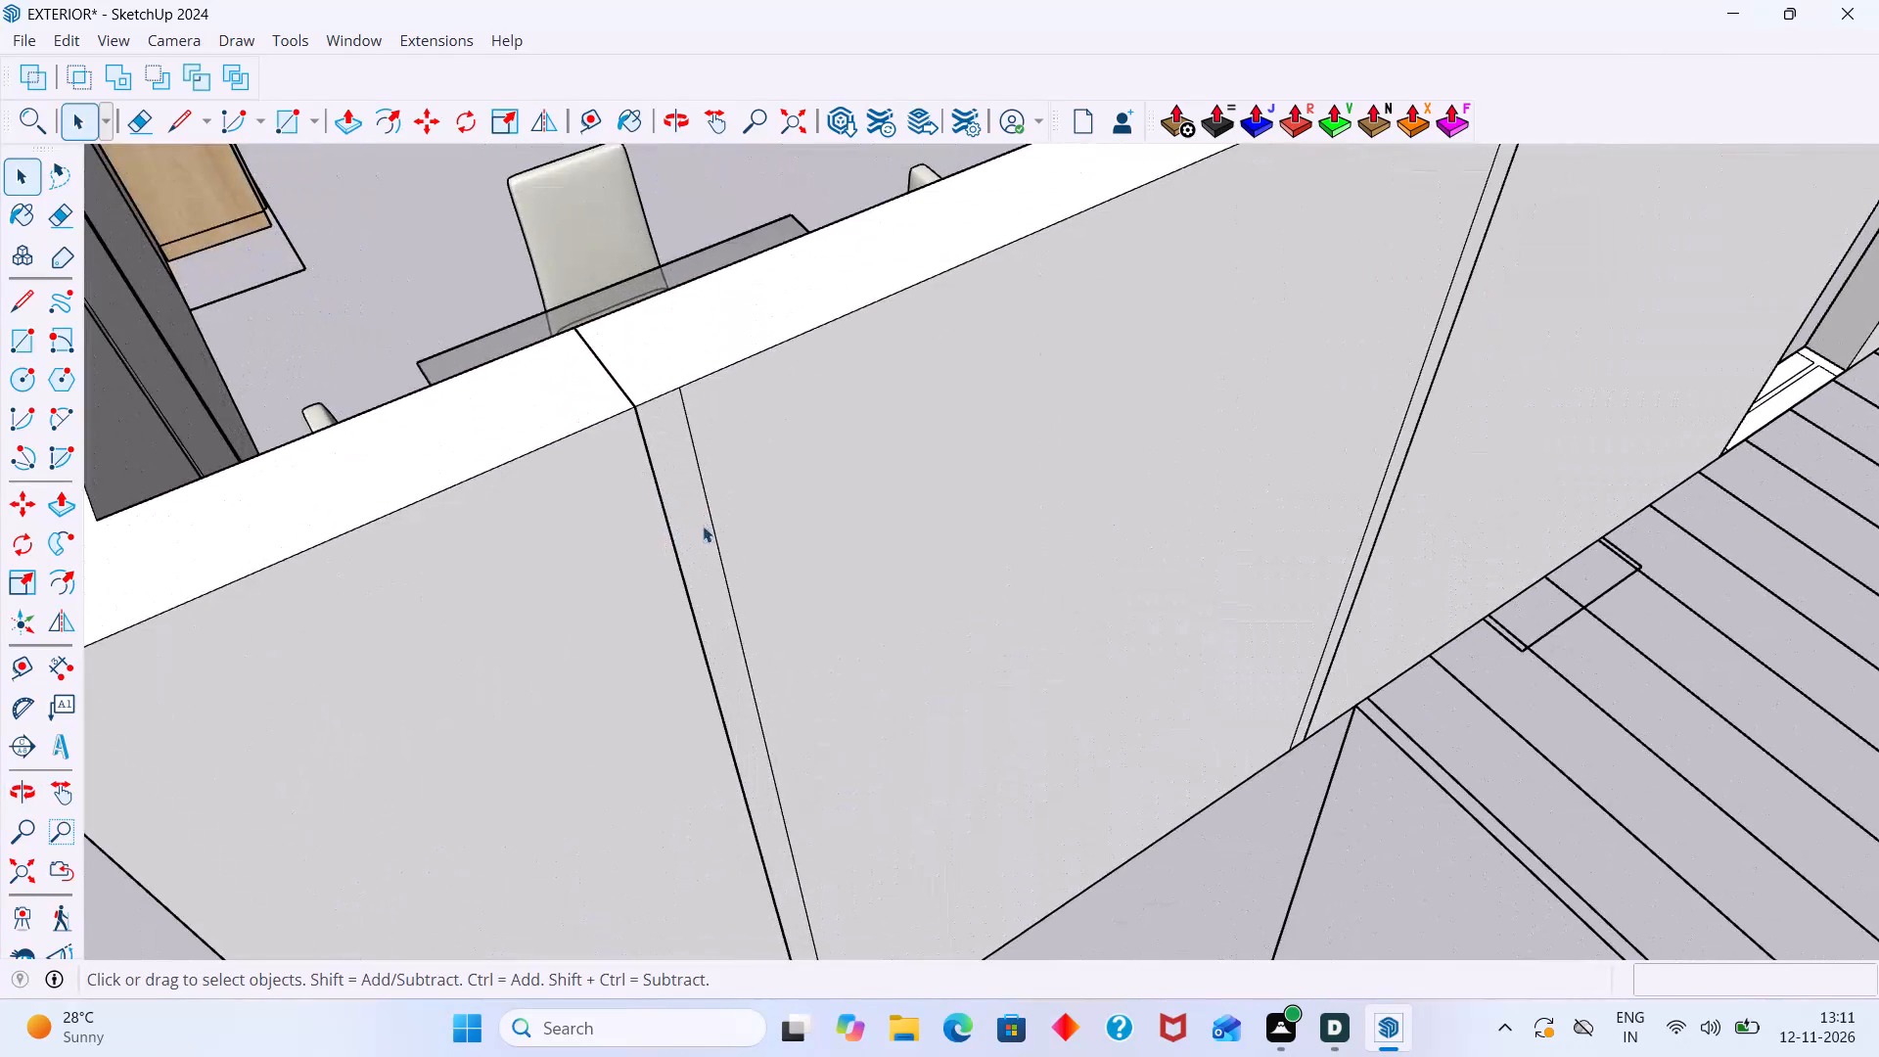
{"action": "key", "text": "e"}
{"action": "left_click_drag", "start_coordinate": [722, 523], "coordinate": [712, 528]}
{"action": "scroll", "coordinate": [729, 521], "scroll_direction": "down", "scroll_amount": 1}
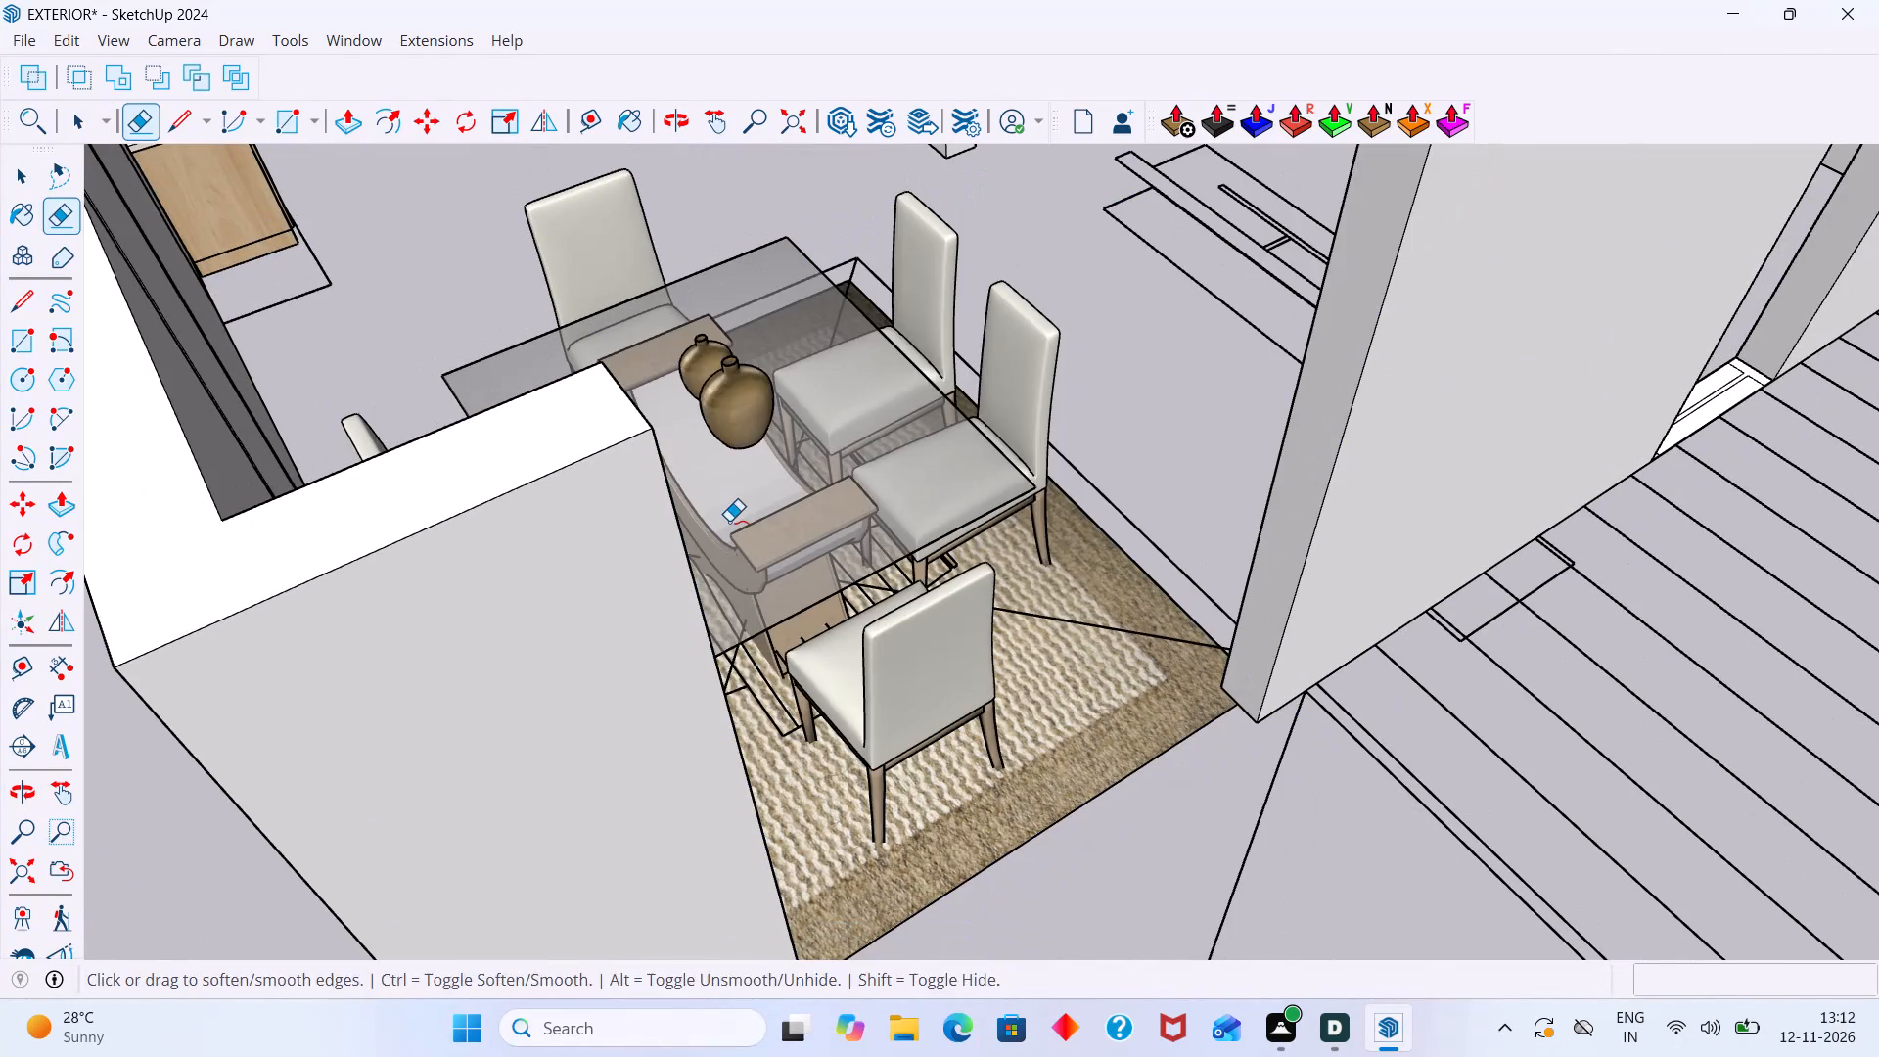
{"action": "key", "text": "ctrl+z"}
Open the filled wall section's group, erase the stray vertical edge near each end of its outer face, and close the group.
{"action": "key", "text": "space"}
{"action": "double_click", "coordinate": [716, 526]}
{"action": "left_click", "coordinate": [723, 528]}
{"action": "left_click", "coordinate": [719, 533]}
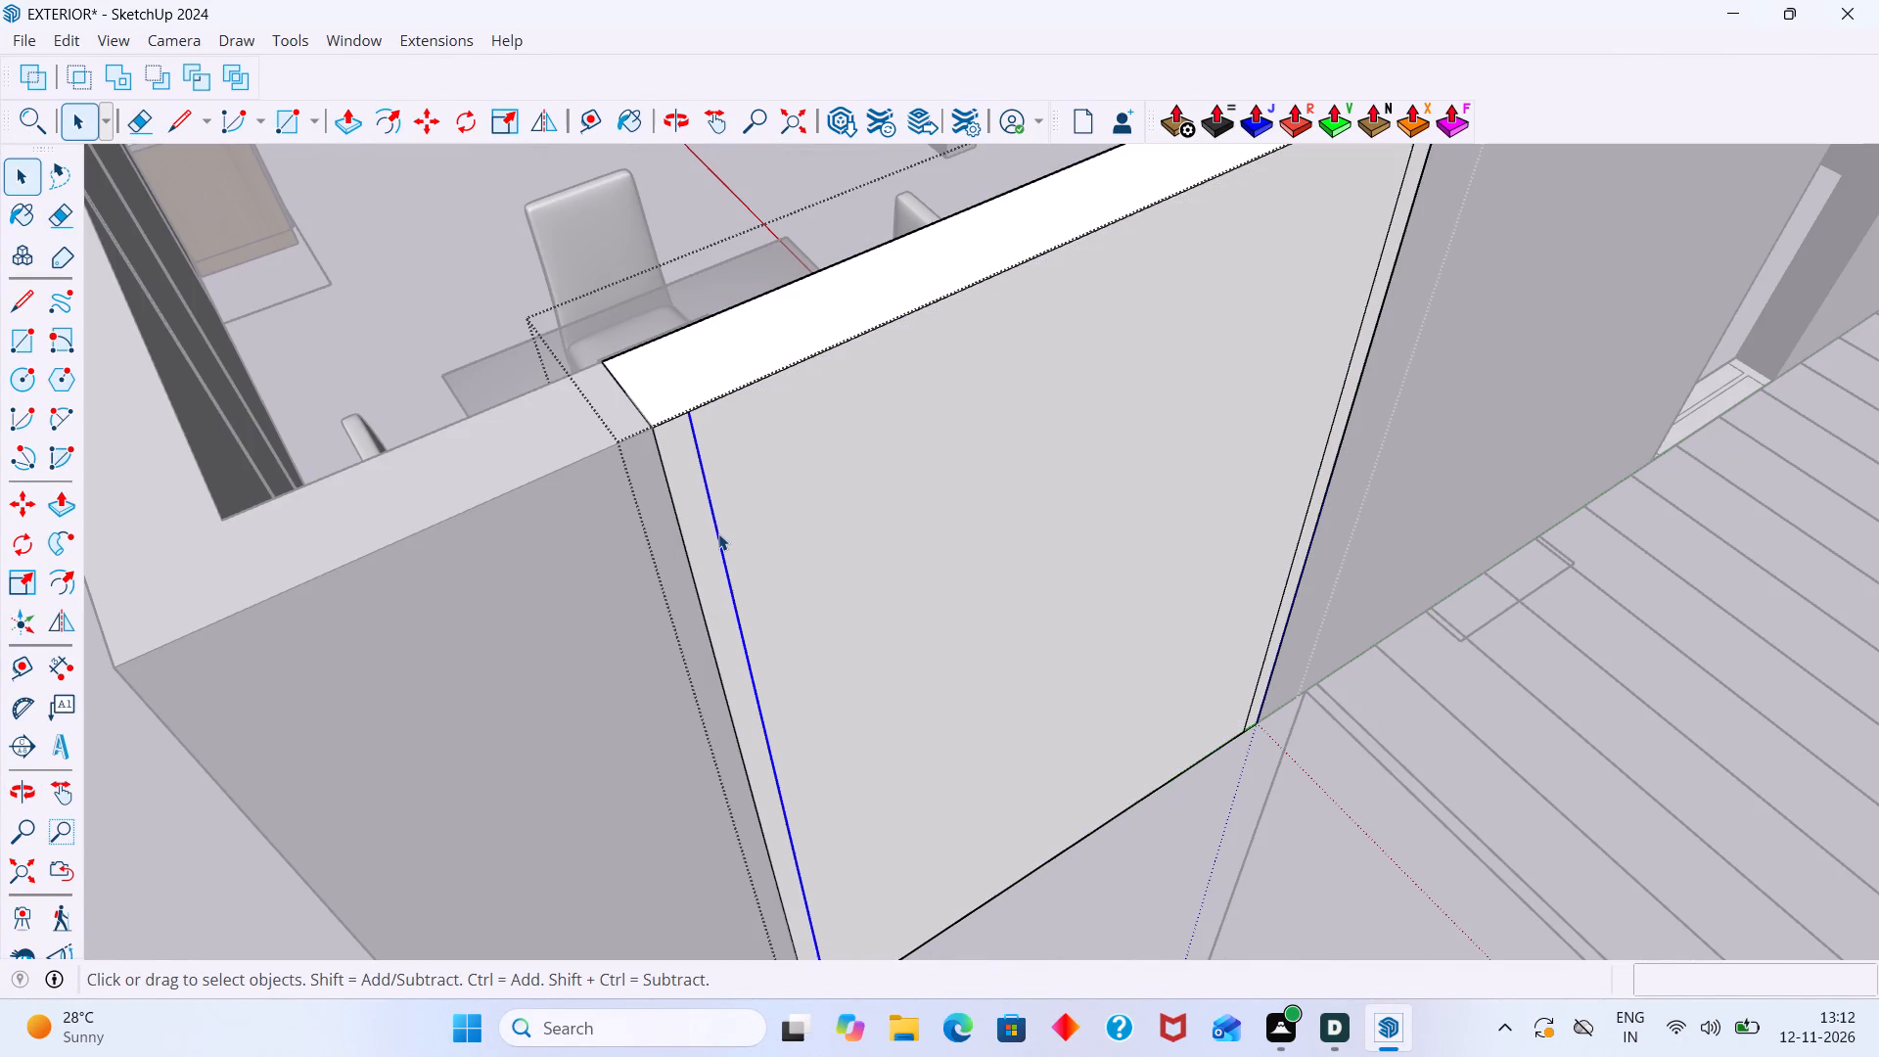
{"action": "key", "text": "e"}
{"action": "left_click_drag", "start_coordinate": [746, 526], "coordinate": [720, 556]}
{"action": "scroll", "coordinate": [1489, 337], "scroll_direction": "up", "scroll_amount": 2}
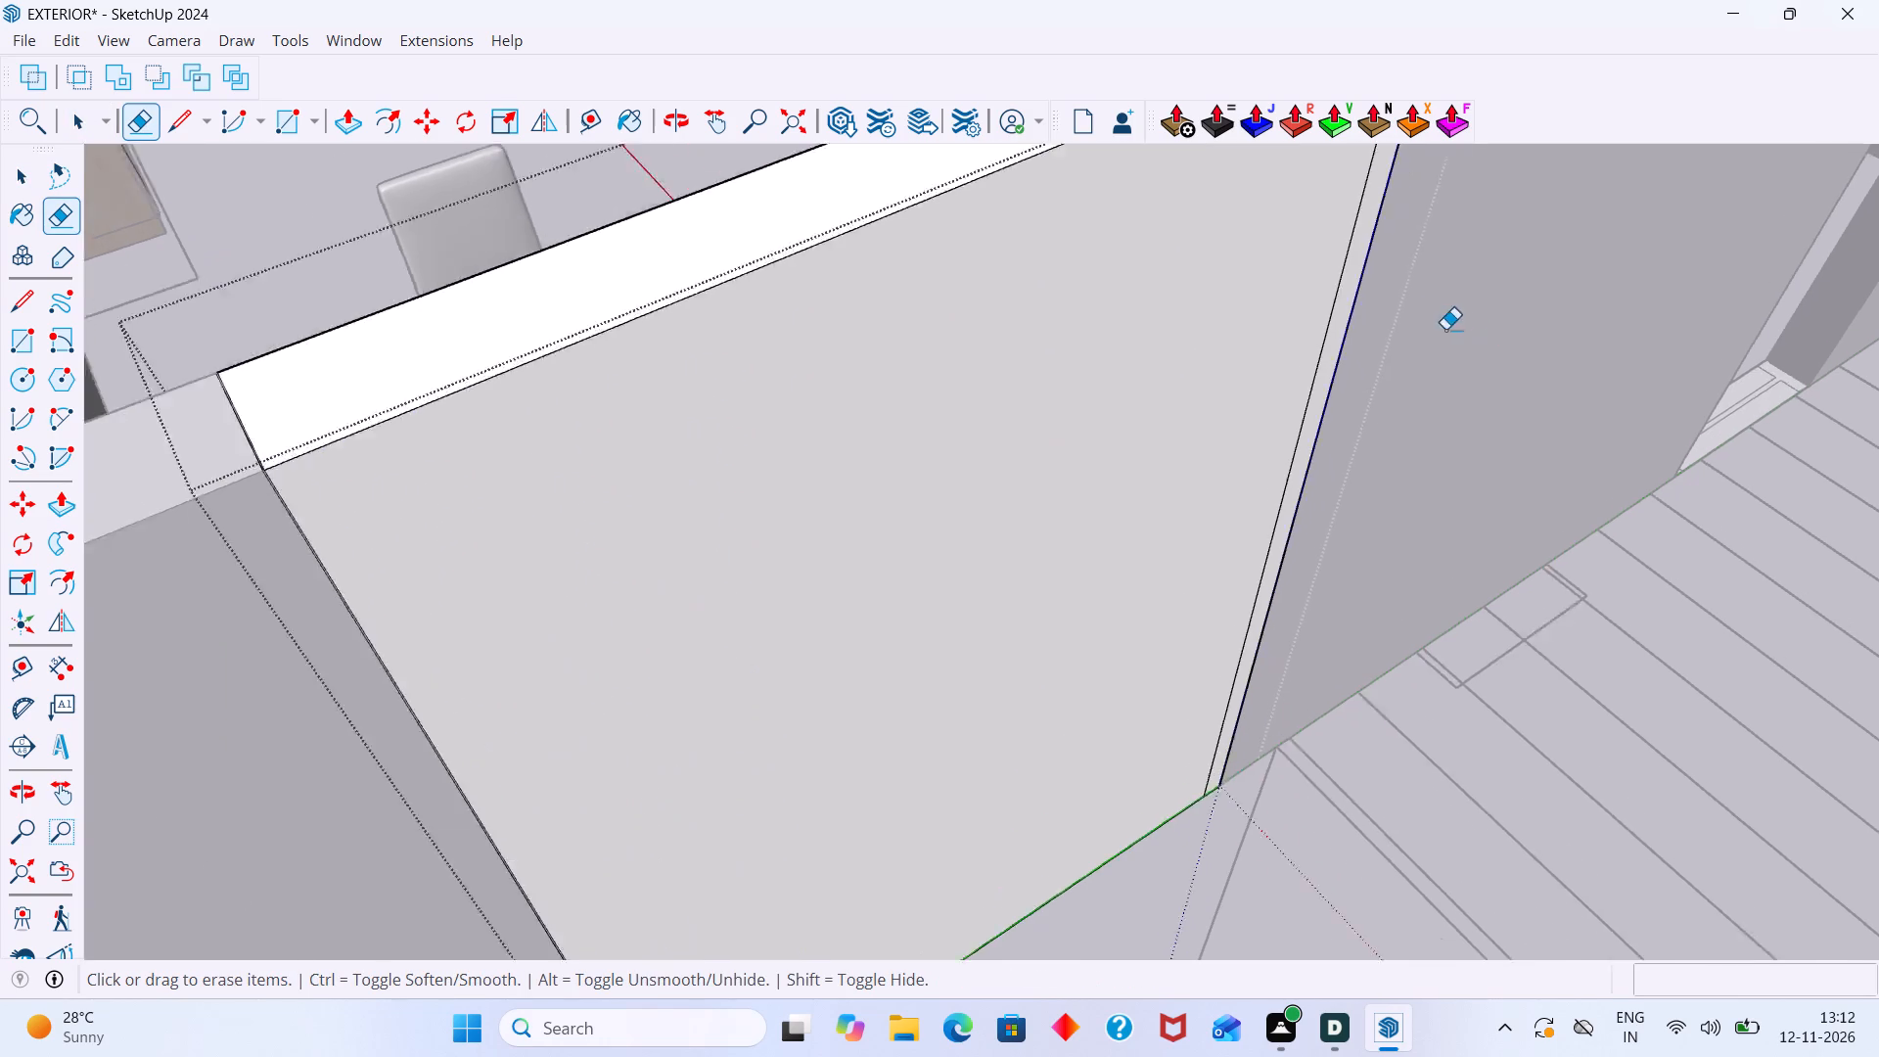
{"action": "scroll", "coordinate": [1445, 329], "scroll_direction": "up", "scroll_amount": 6}
{"action": "left_click", "coordinate": [1308, 342]}
{"action": "scroll", "coordinate": [1302, 346], "scroll_direction": "down", "scroll_amount": 14}
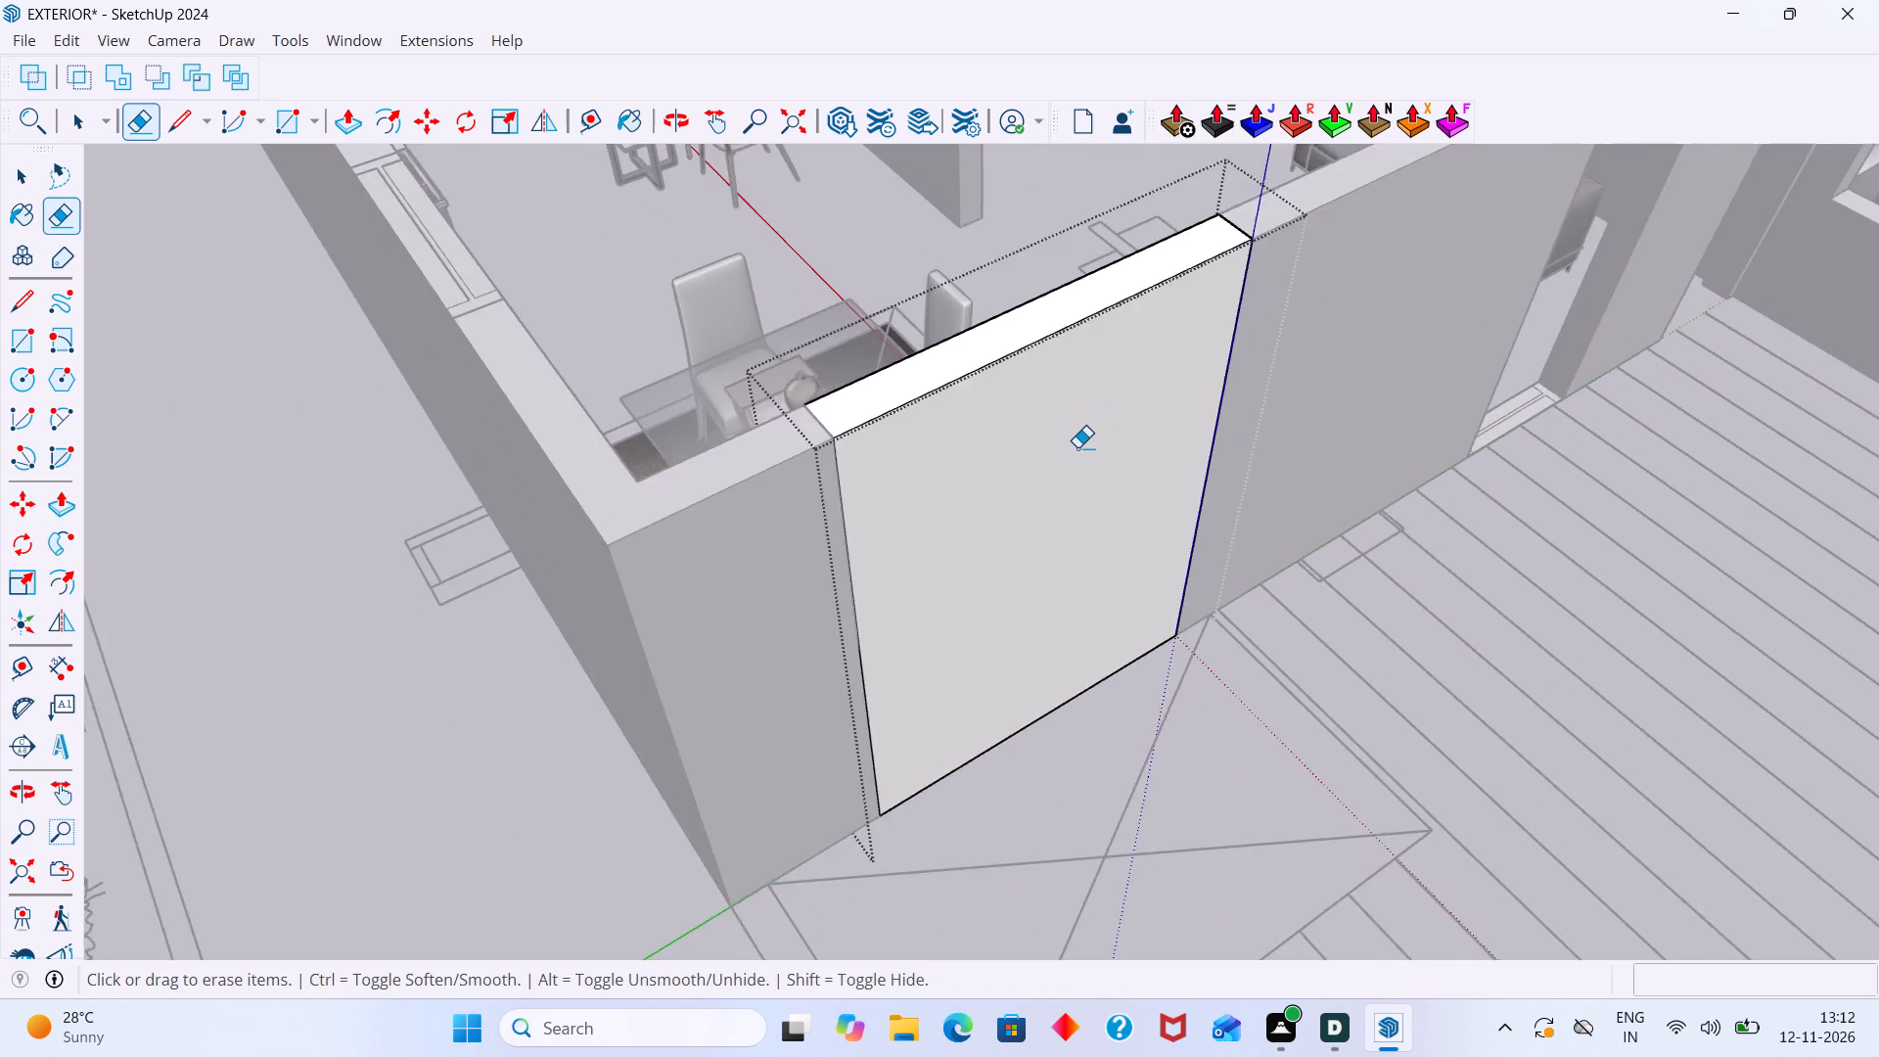
{"action": "scroll", "coordinate": [1077, 447], "scroll_direction": "down", "scroll_amount": 4}
{"action": "key", "text": "space"}
{"action": "left_click", "coordinate": [708, 773]}
Inside the wall section's group, place horizontal guides 3' below the top edge and 3.5' above the bottom edge of its outer face.
{"action": "scroll", "coordinate": [1000, 562], "scroll_direction": "up", "scroll_amount": 3}
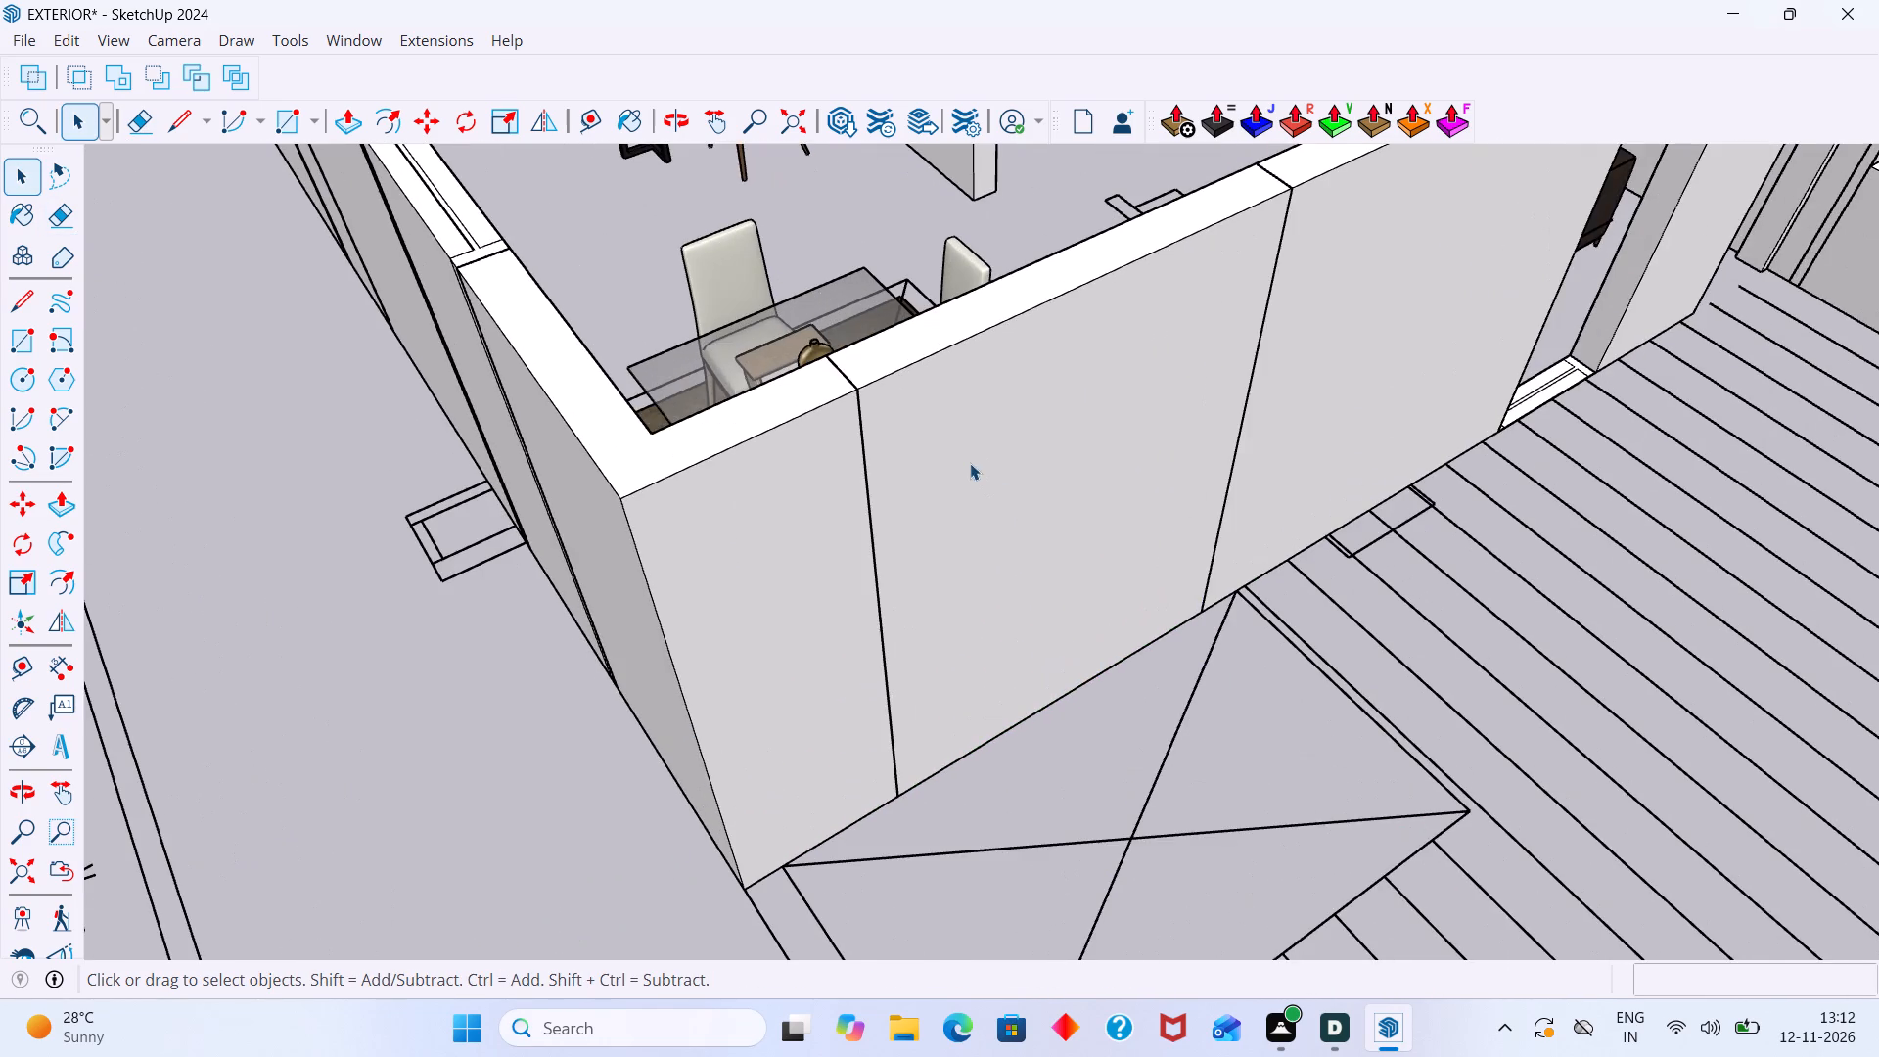
{"action": "left_click", "coordinate": [970, 462]}
{"action": "scroll", "coordinate": [970, 462], "scroll_direction": "up", "scroll_amount": 3}
{"action": "double_click", "coordinate": [970, 462]}
{"action": "left_click", "coordinate": [966, 503]}
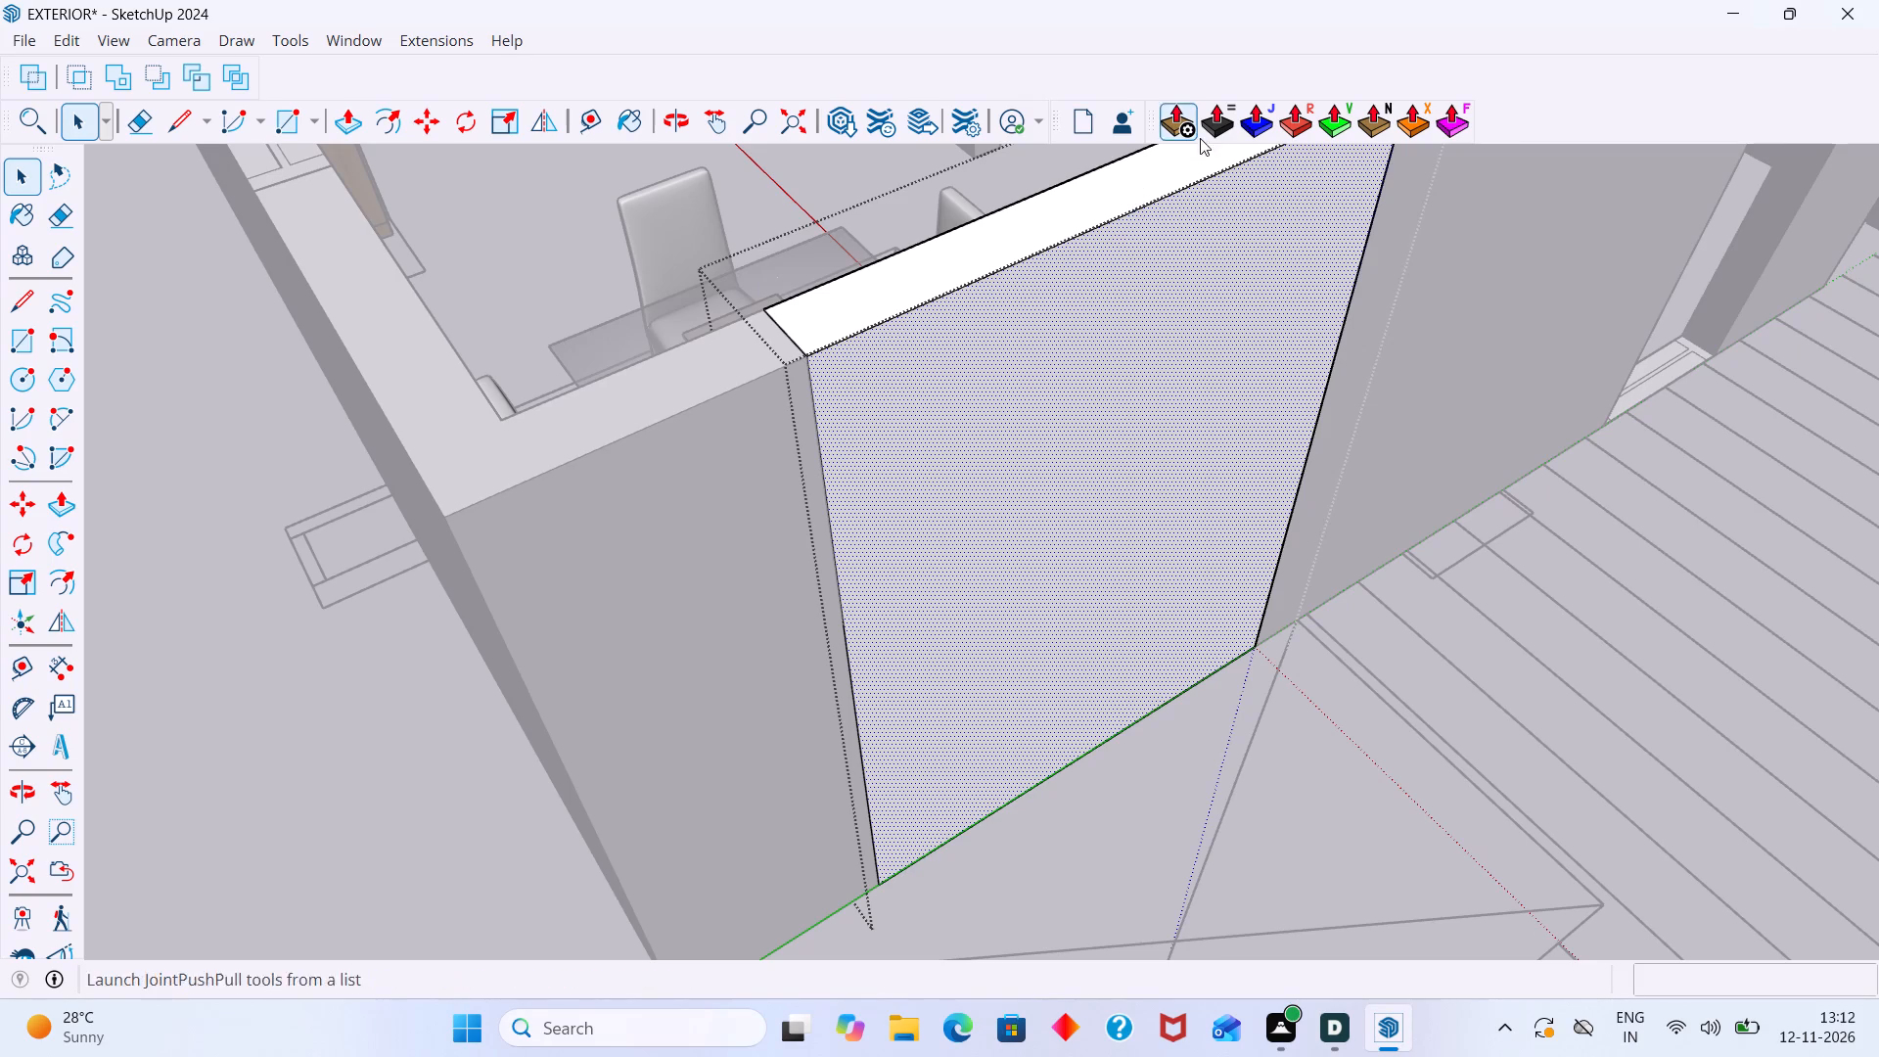
{"action": "key", "text": "t"}
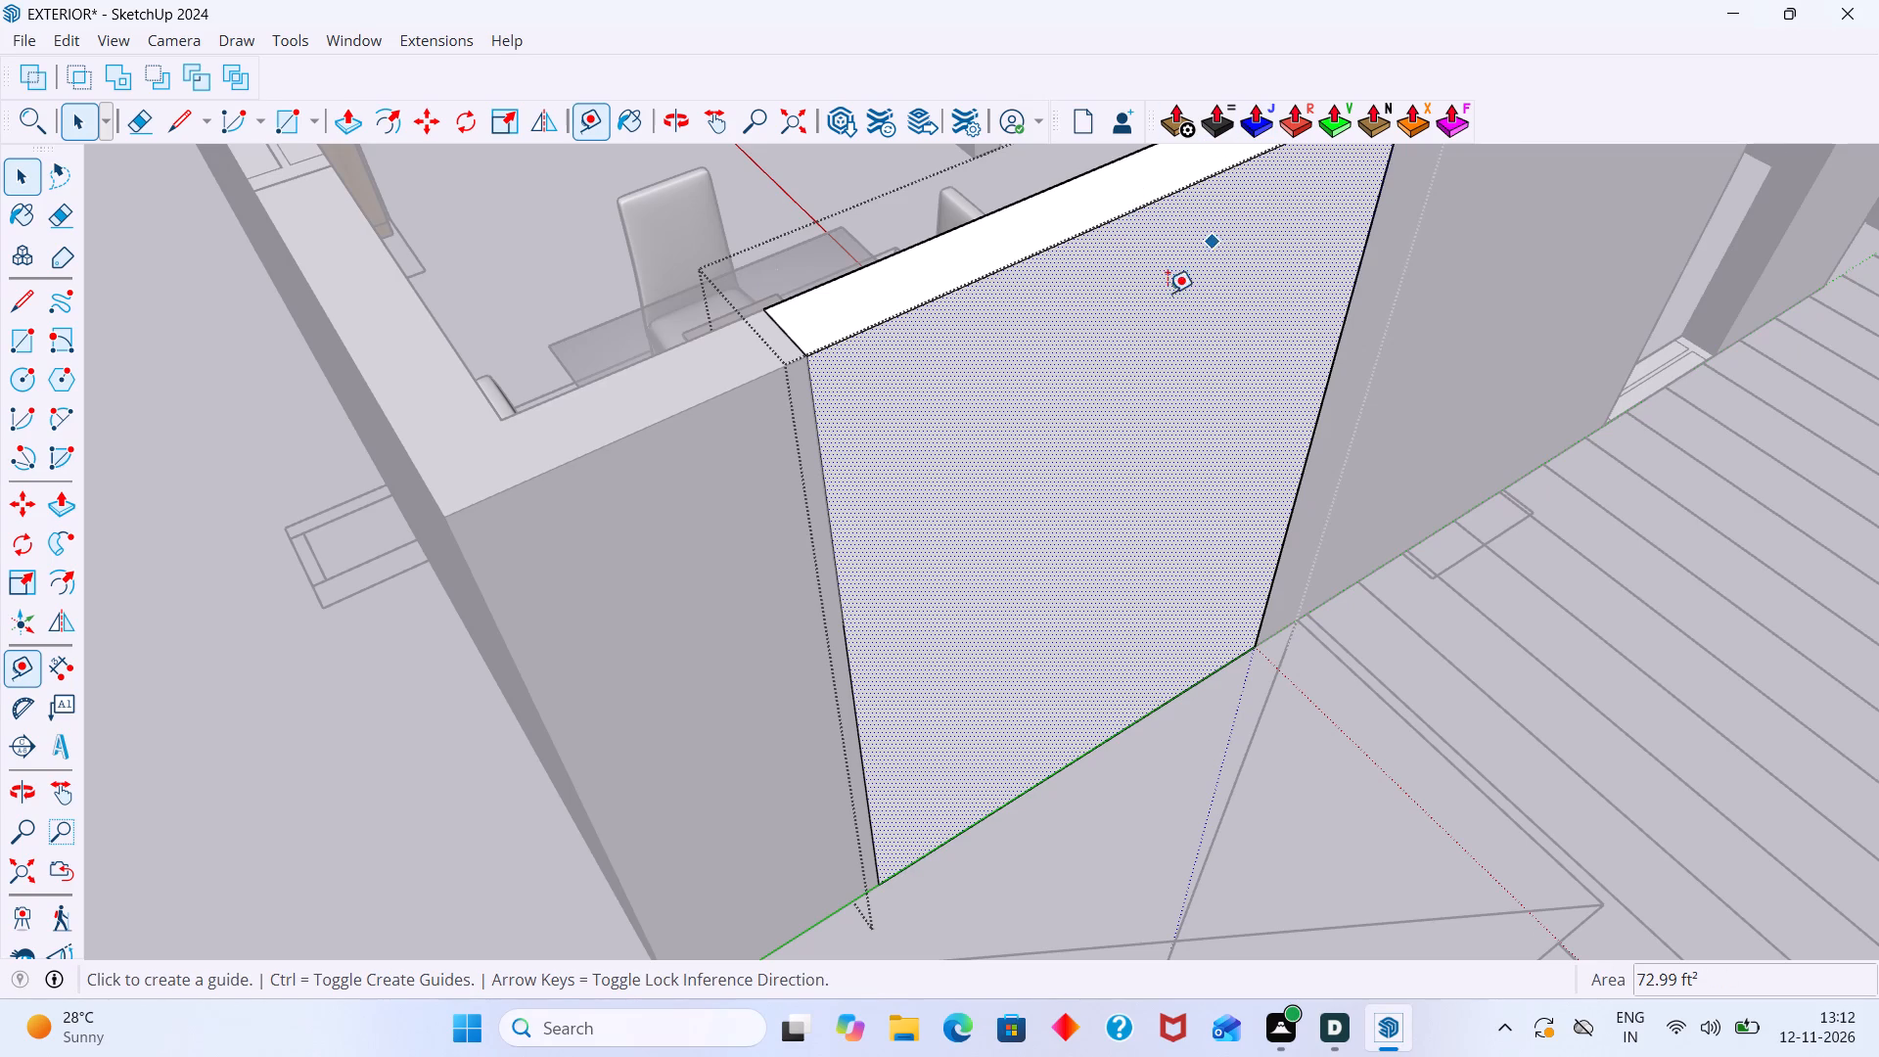
{"action": "left_click", "coordinate": [1032, 263]}
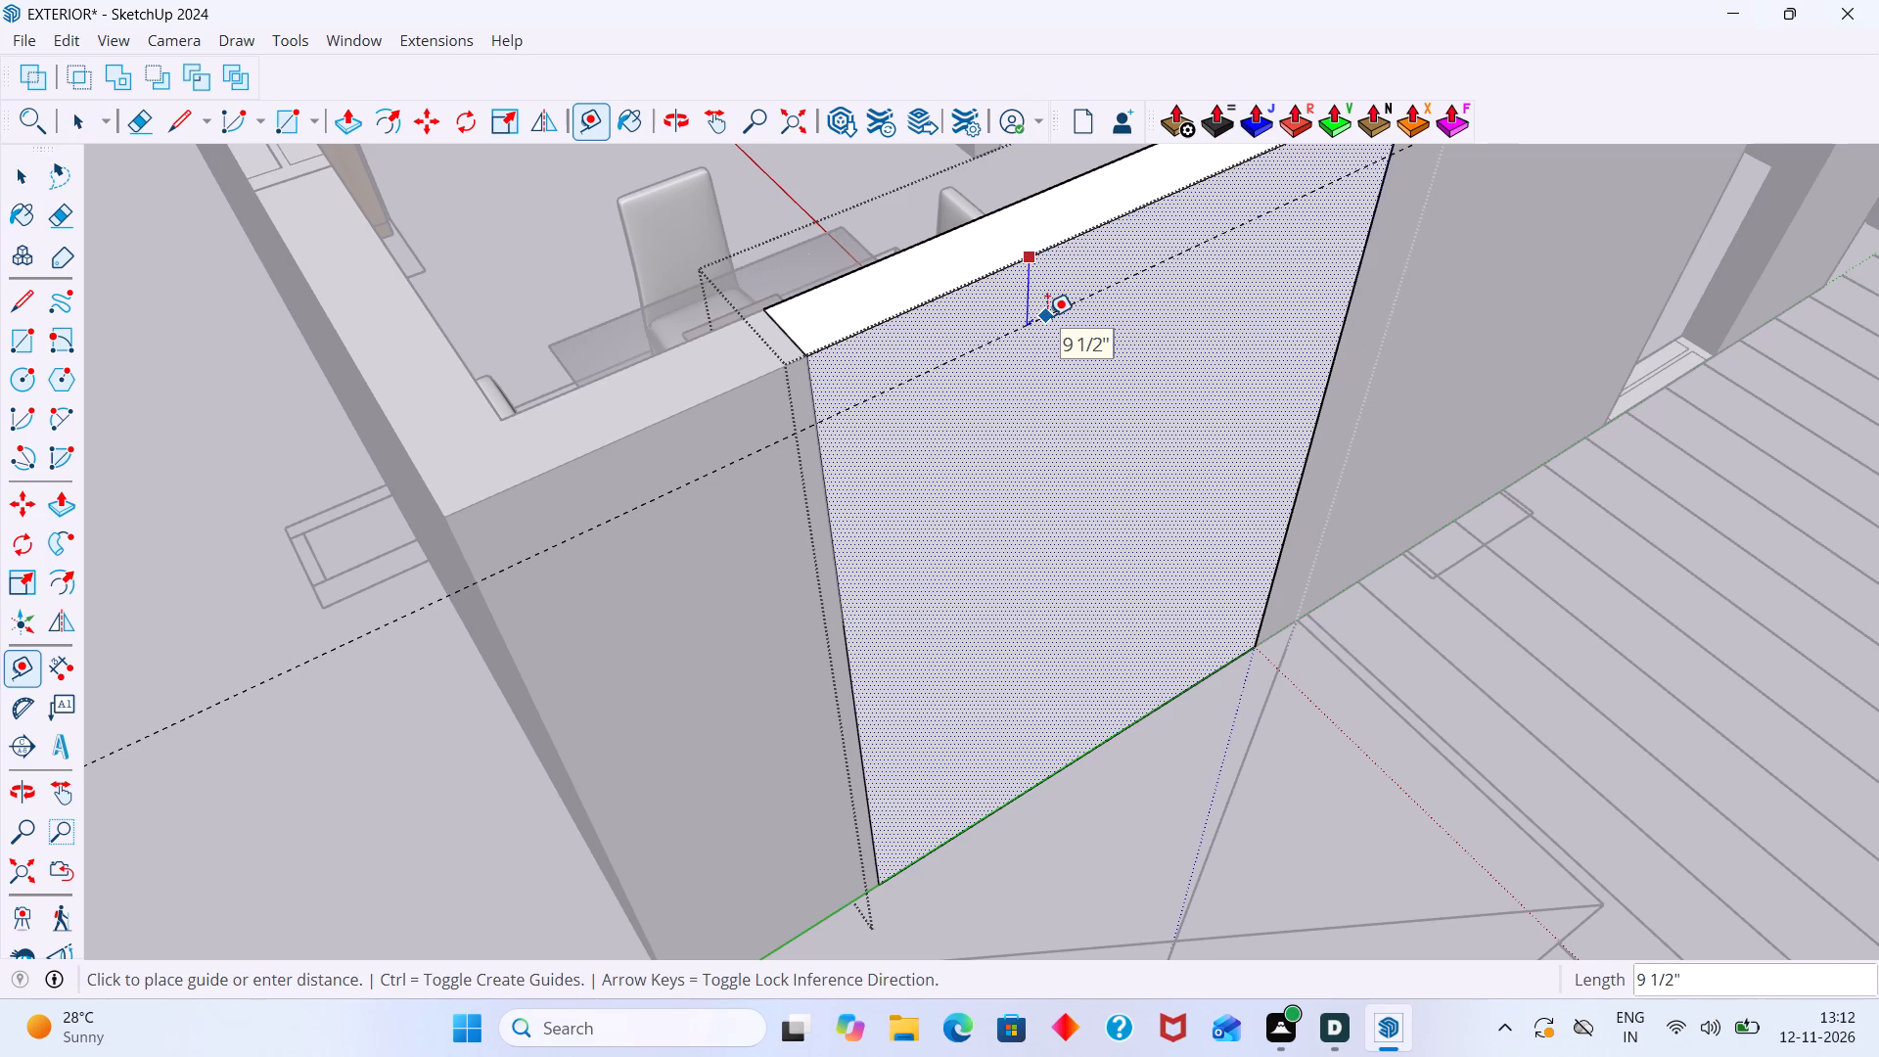
{"action": "type", "text": "3'"}
{"action": "key", "text": "Return"}
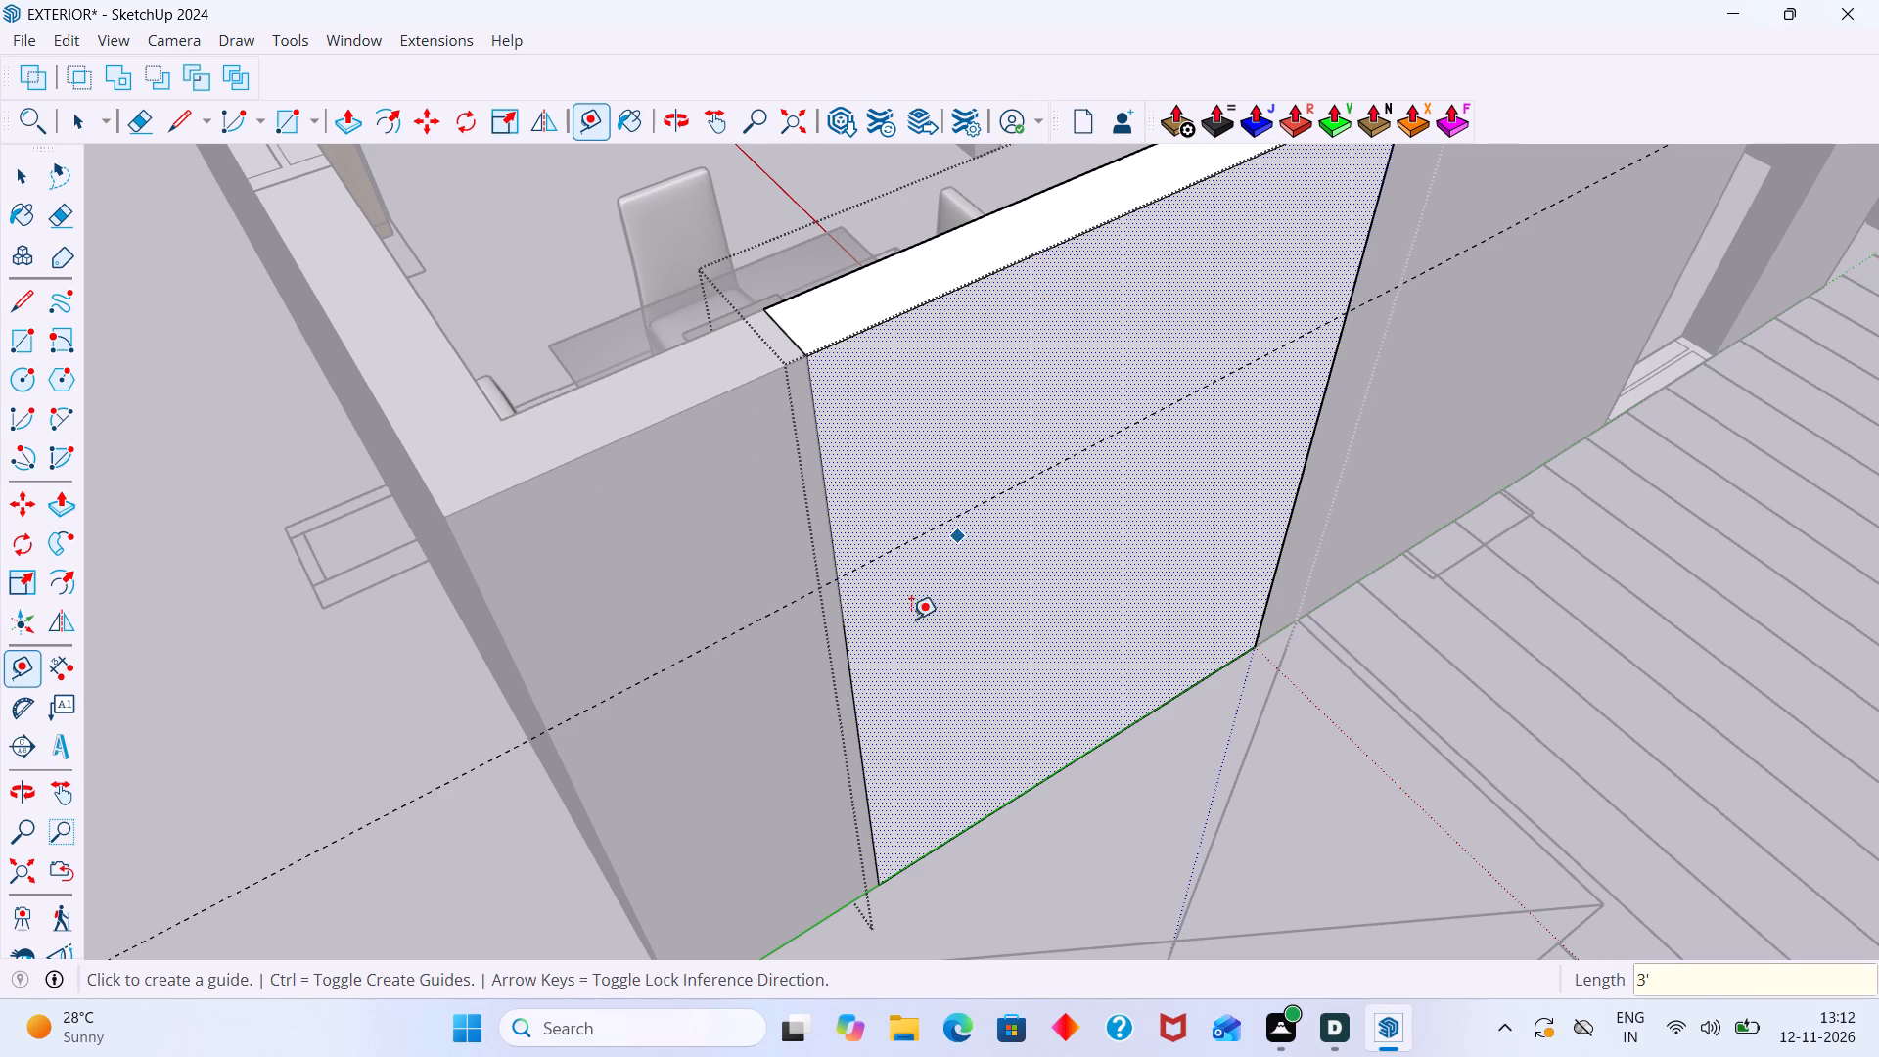
{"action": "left_click", "coordinate": [1041, 777]}
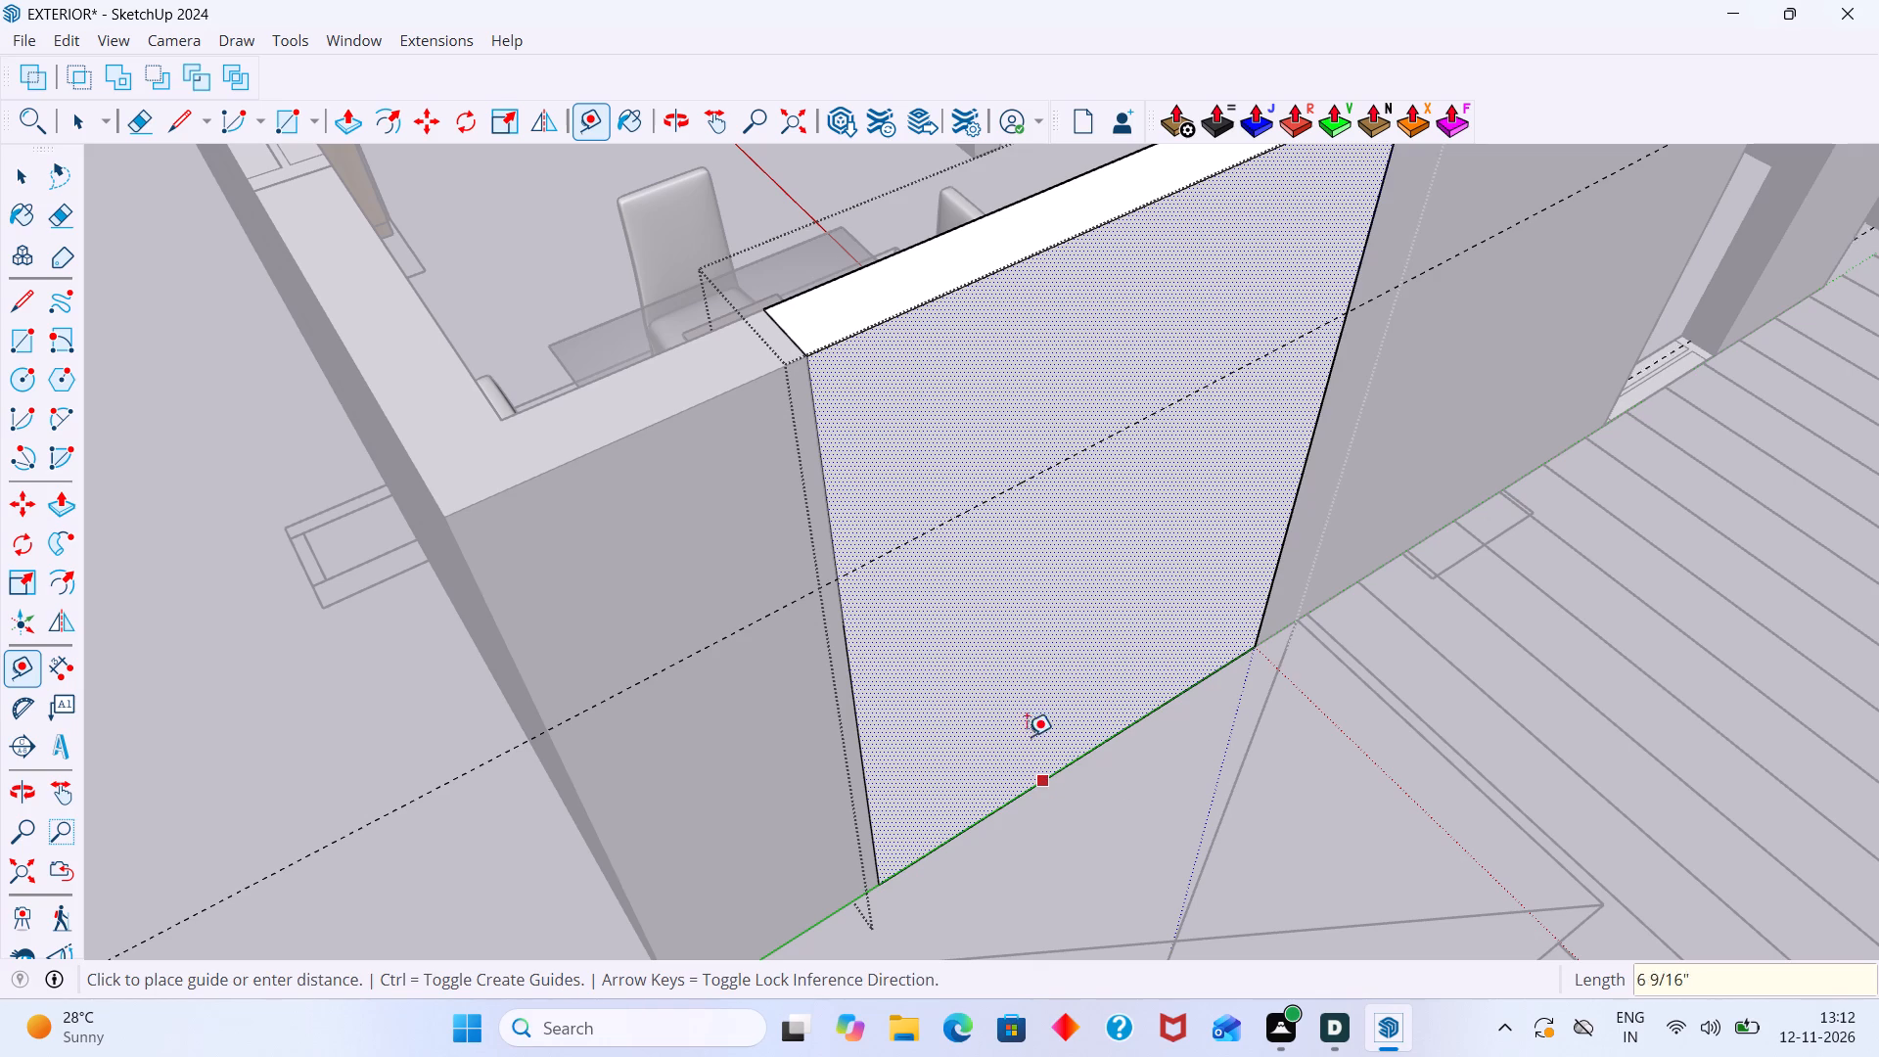
{"action": "type", "text": "3."}
{"action": "type", "text": "5'"}
{"action": "key", "text": "Return"}
{"action": "key", "text": "space"}
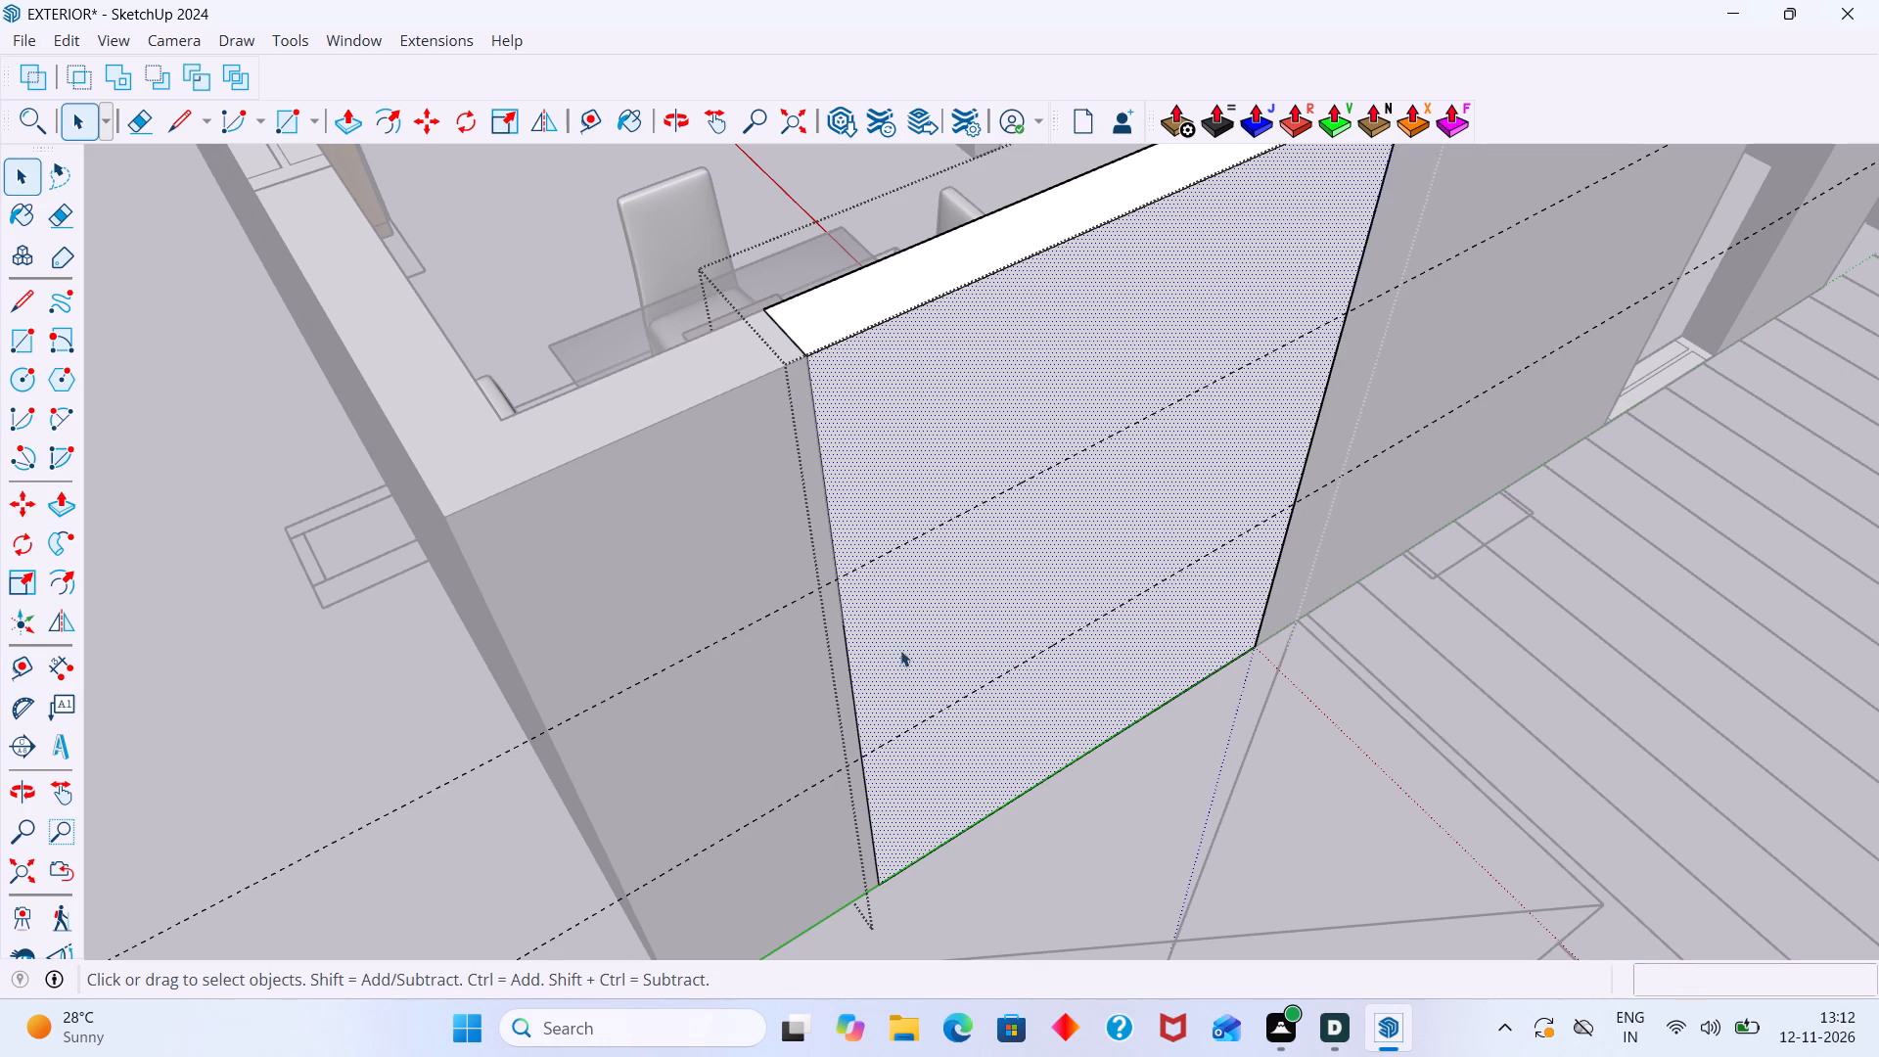
Display the 1001bit - tools set.
{"action": "scroll", "coordinate": [897, 622], "scroll_direction": "down", "scroll_amount": 2}
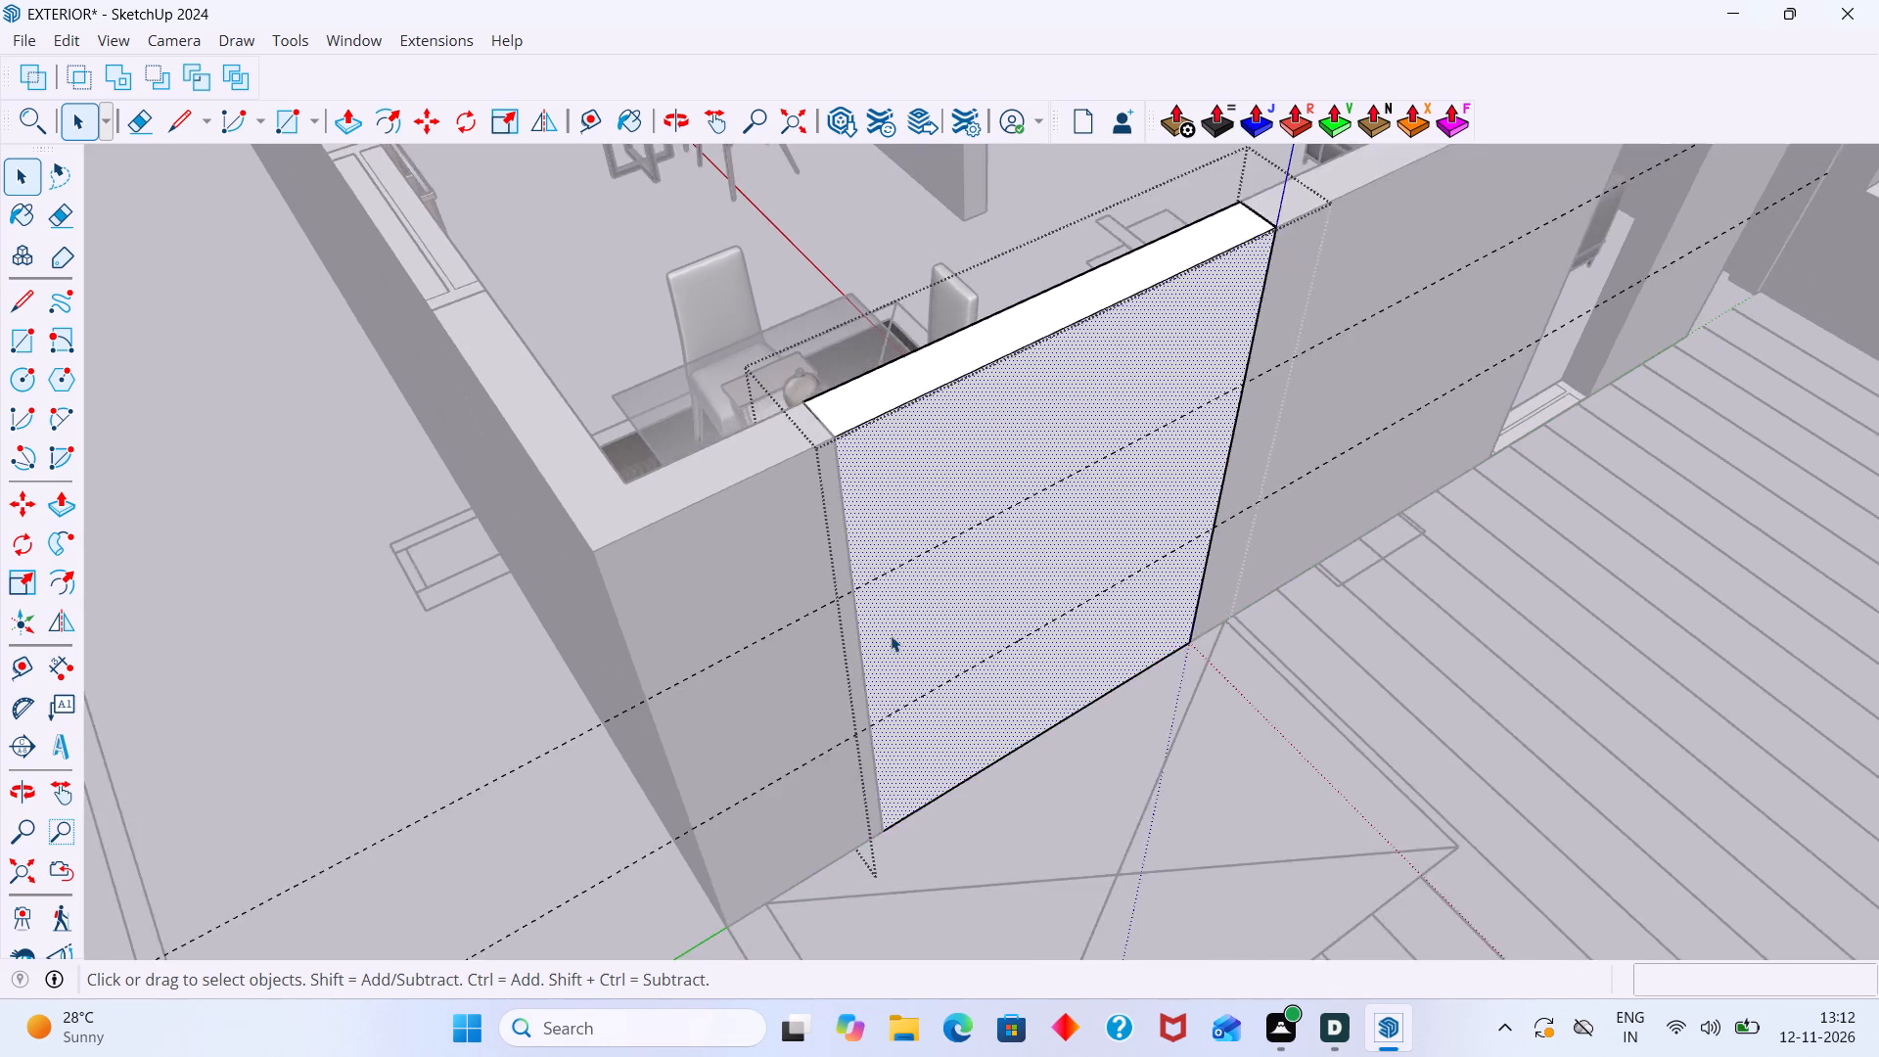
{"action": "scroll", "coordinate": [891, 635], "scroll_direction": "down", "scroll_amount": 2}
{"action": "middle_click_drag", "start_coordinate": [891, 635], "coordinate": [826, 538]}
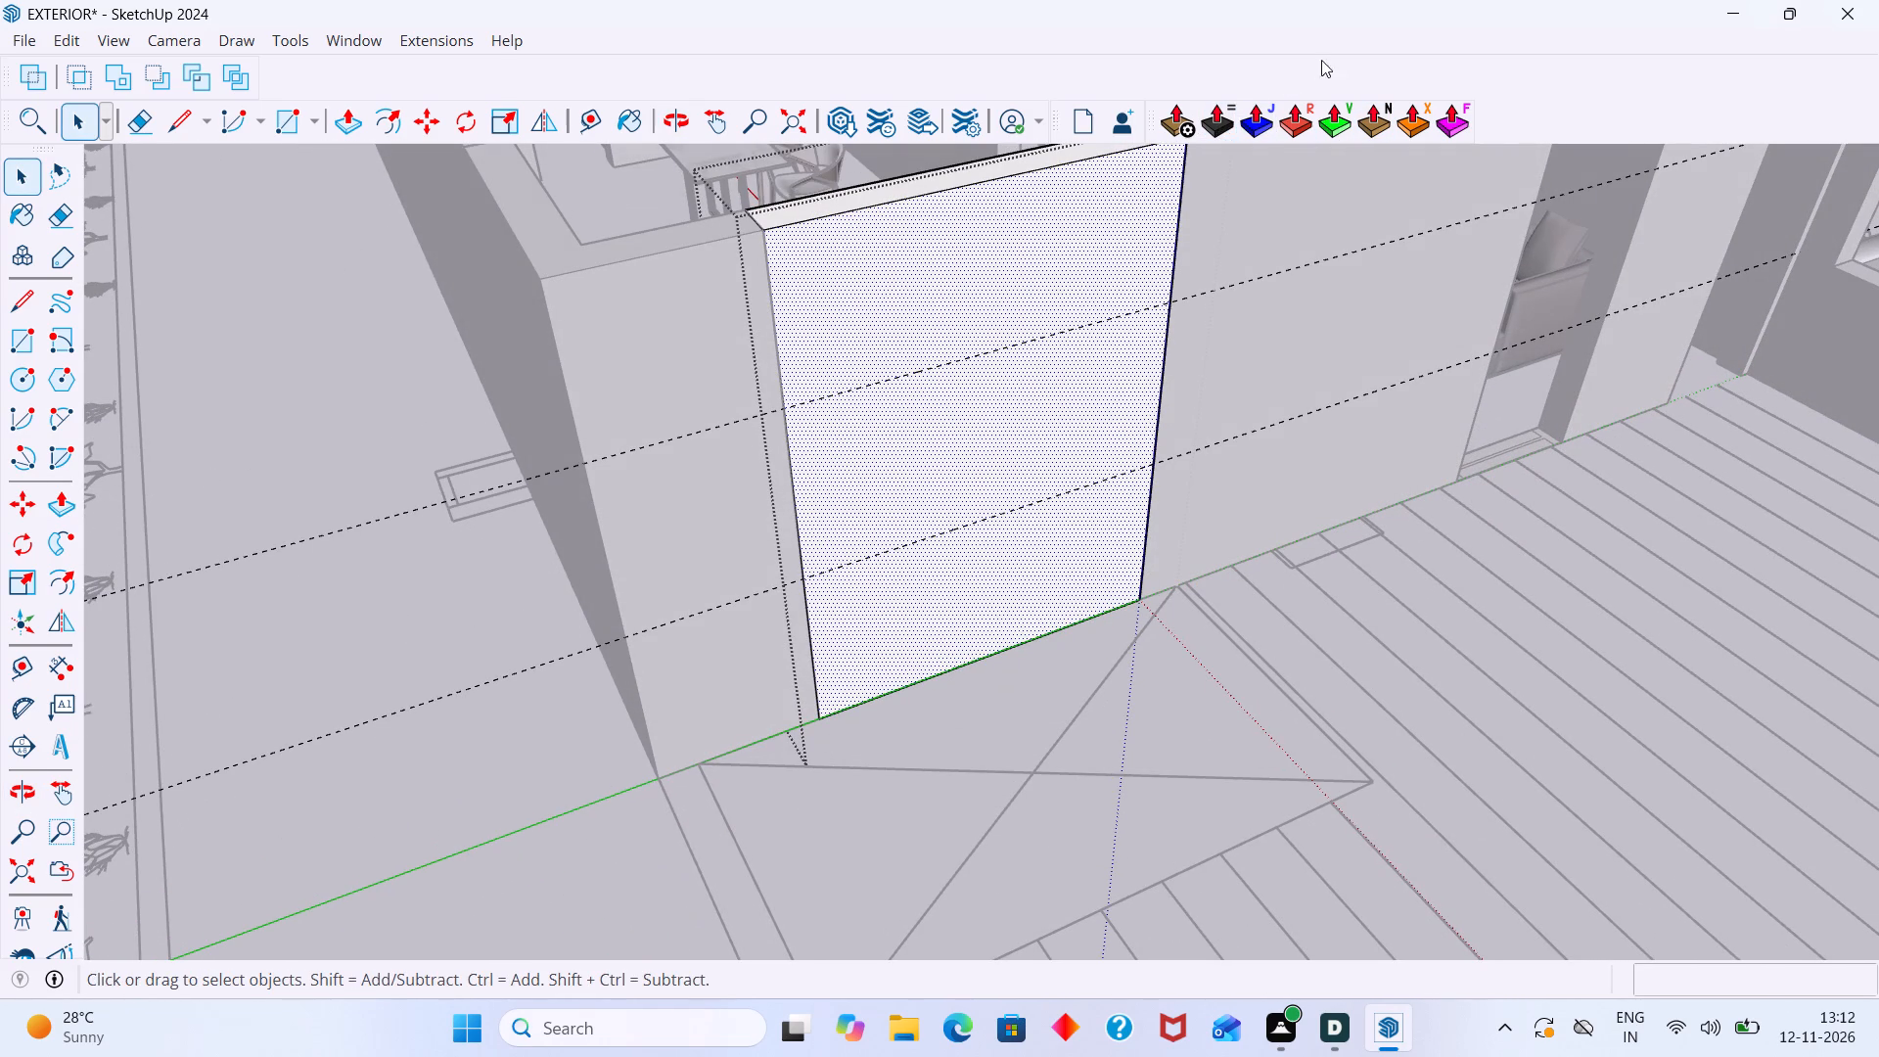
{"action": "right_click", "coordinate": [1385, 60]}
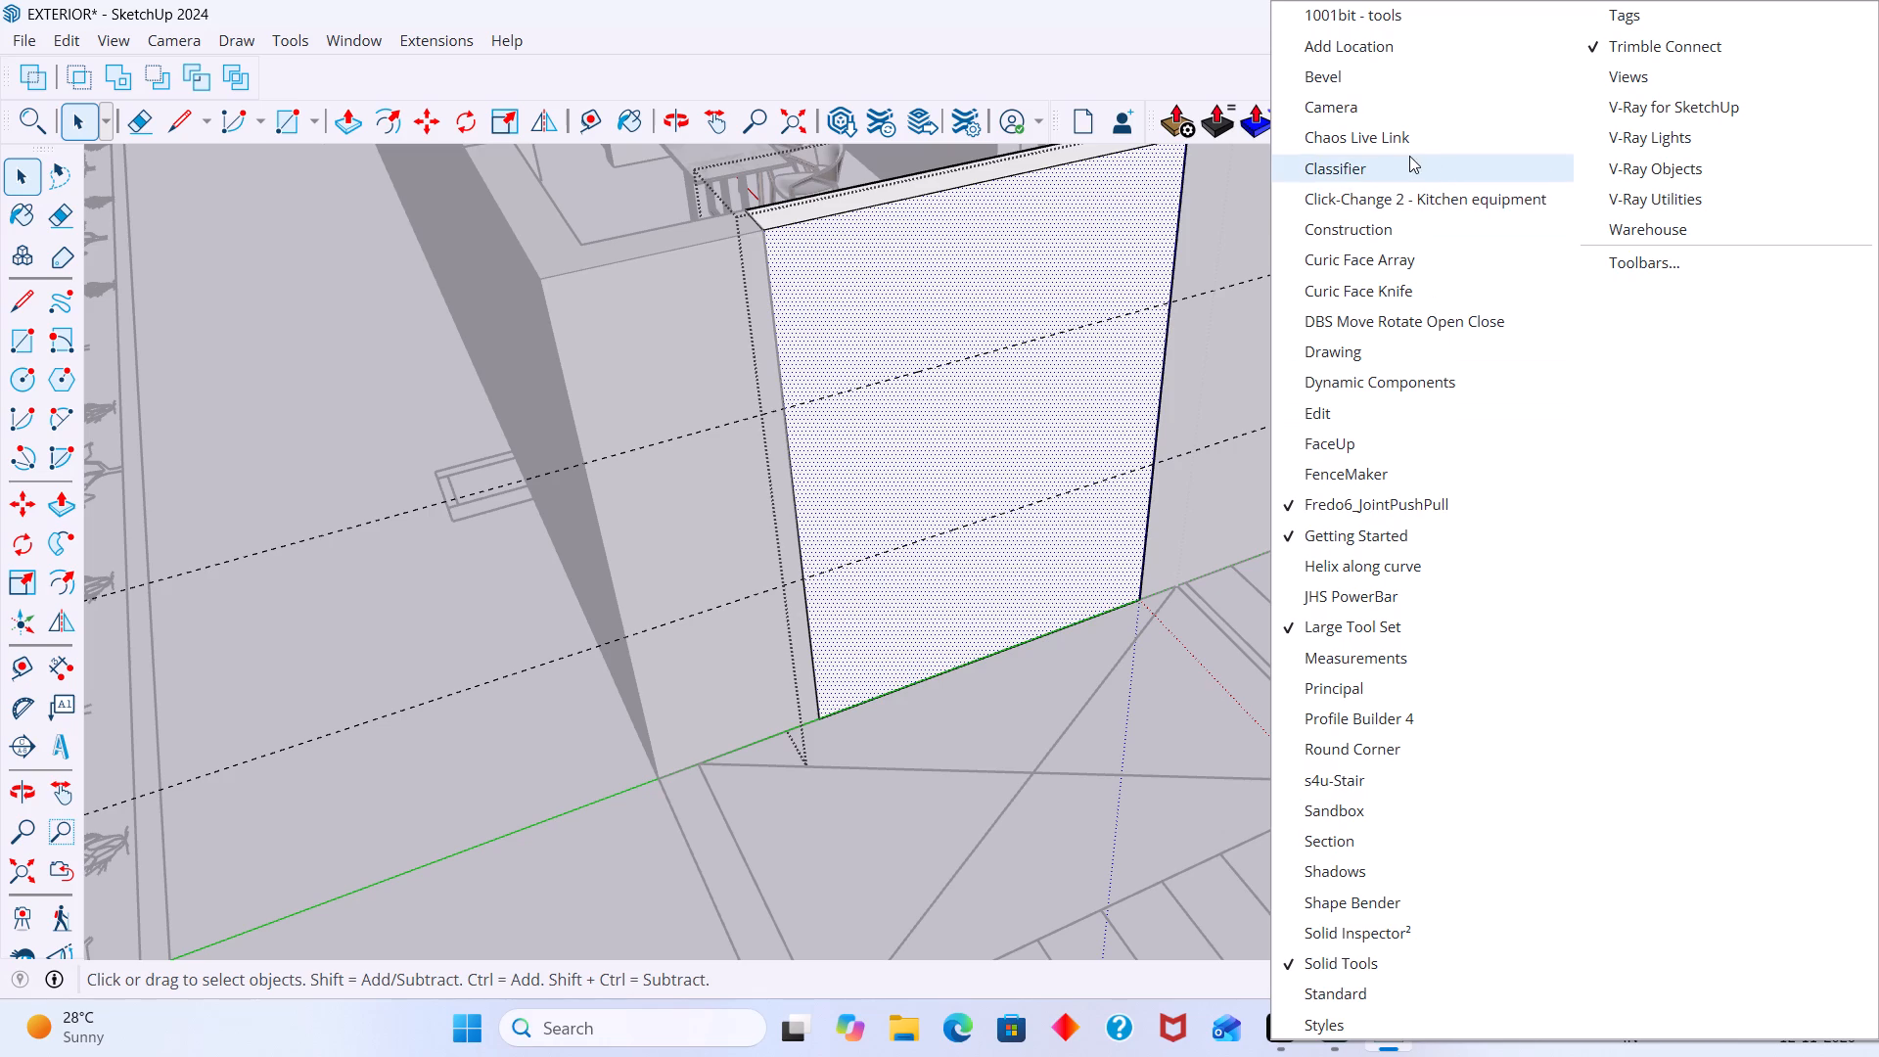
{"action": "left_click", "coordinate": [1370, 22]}
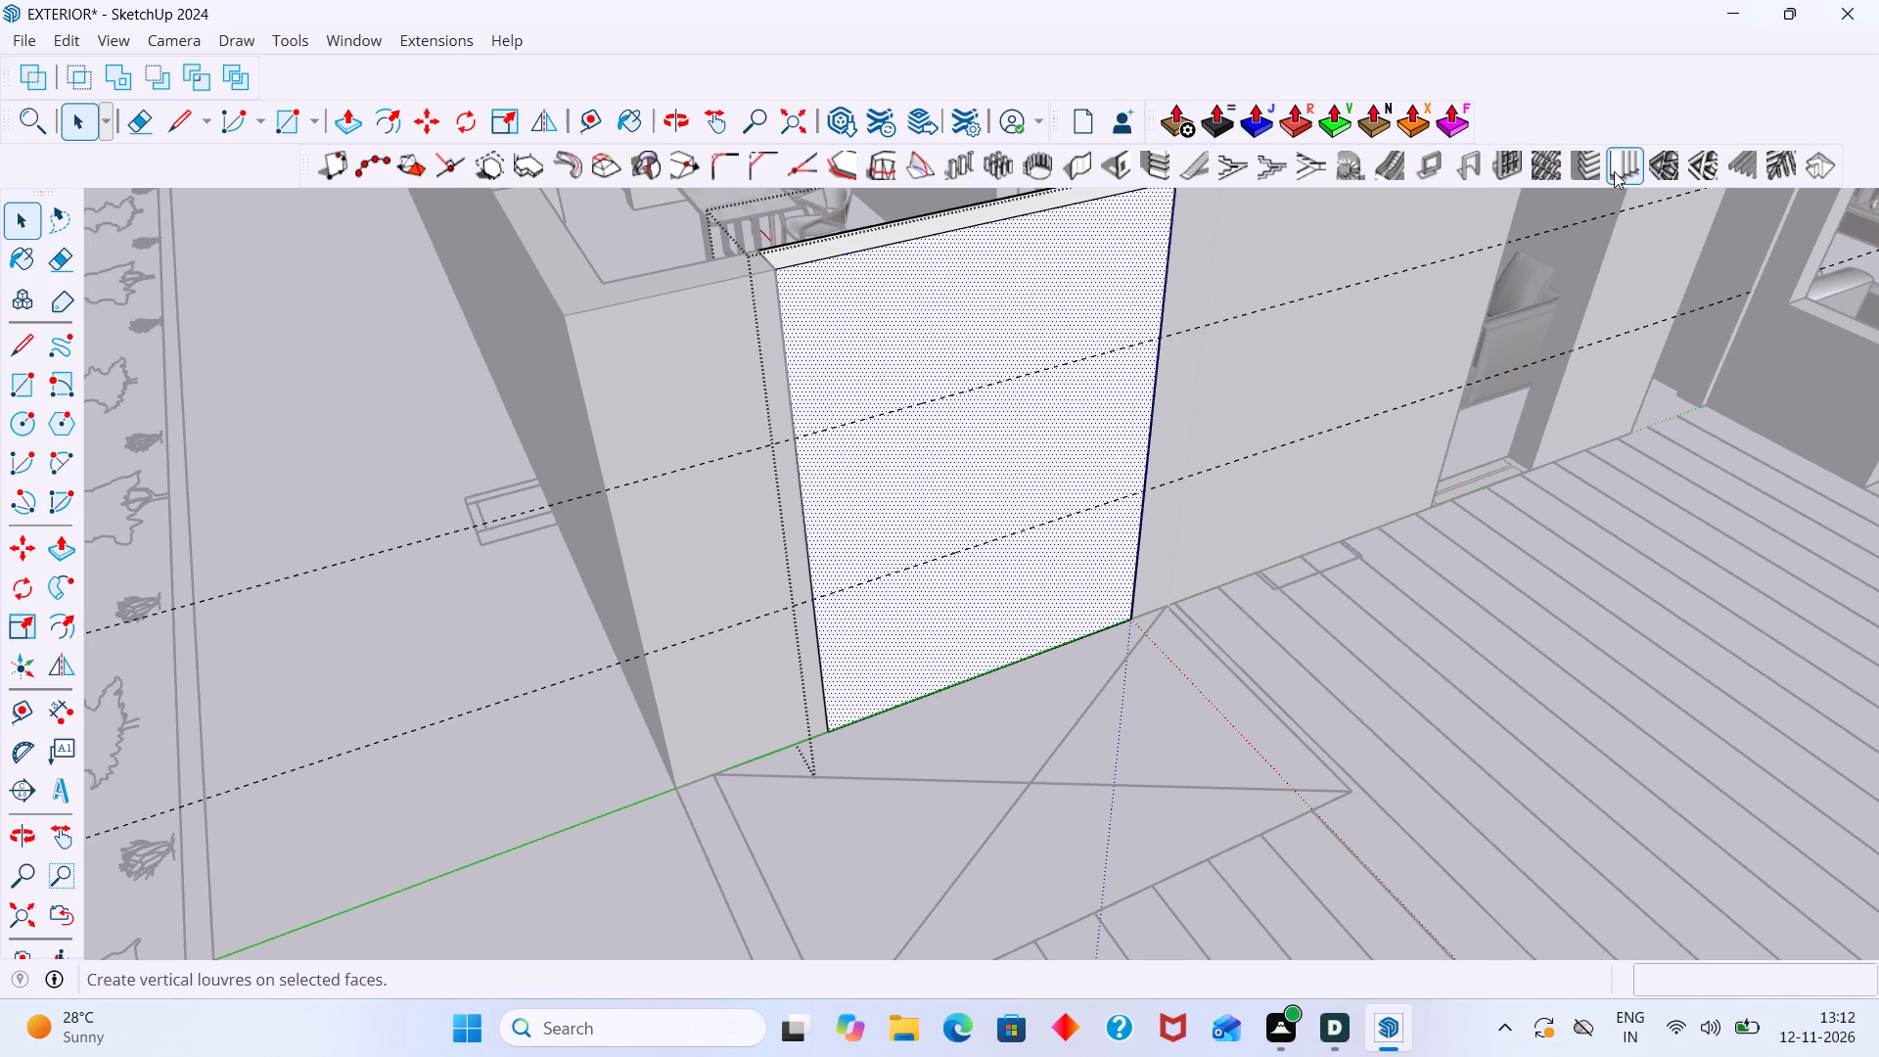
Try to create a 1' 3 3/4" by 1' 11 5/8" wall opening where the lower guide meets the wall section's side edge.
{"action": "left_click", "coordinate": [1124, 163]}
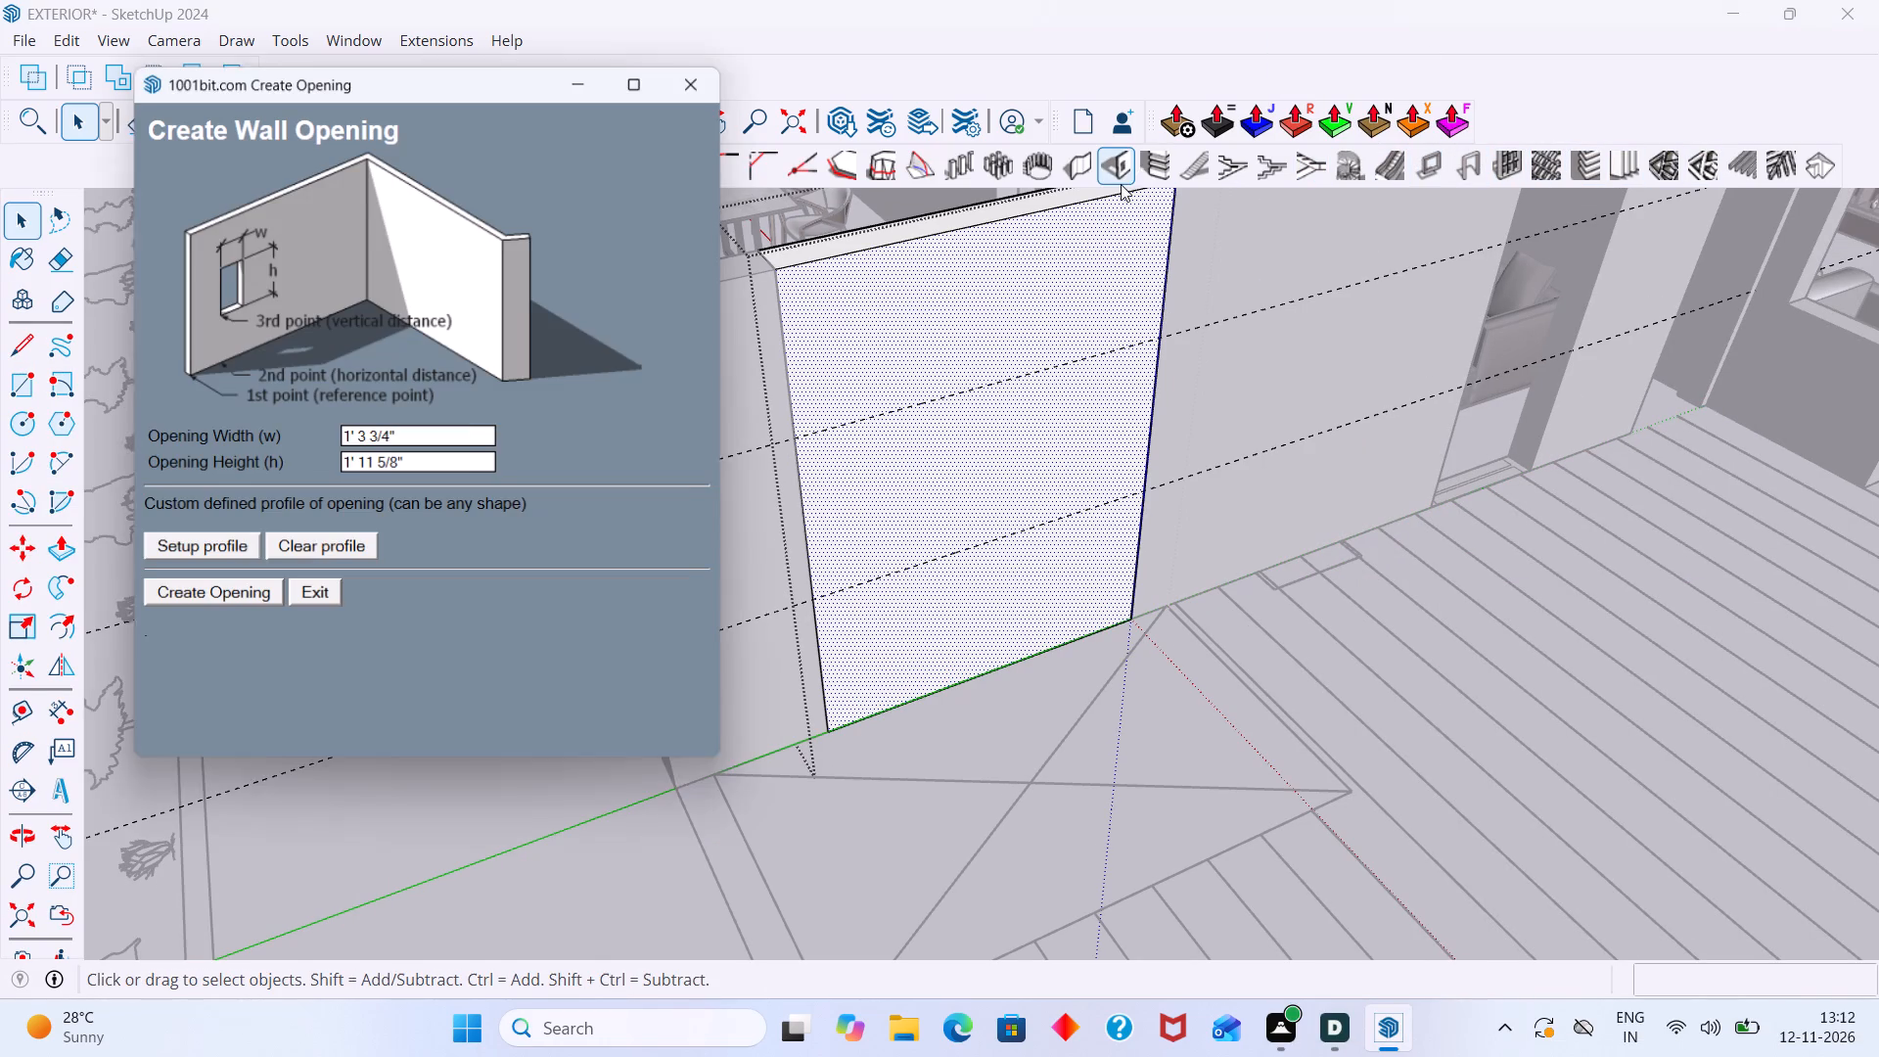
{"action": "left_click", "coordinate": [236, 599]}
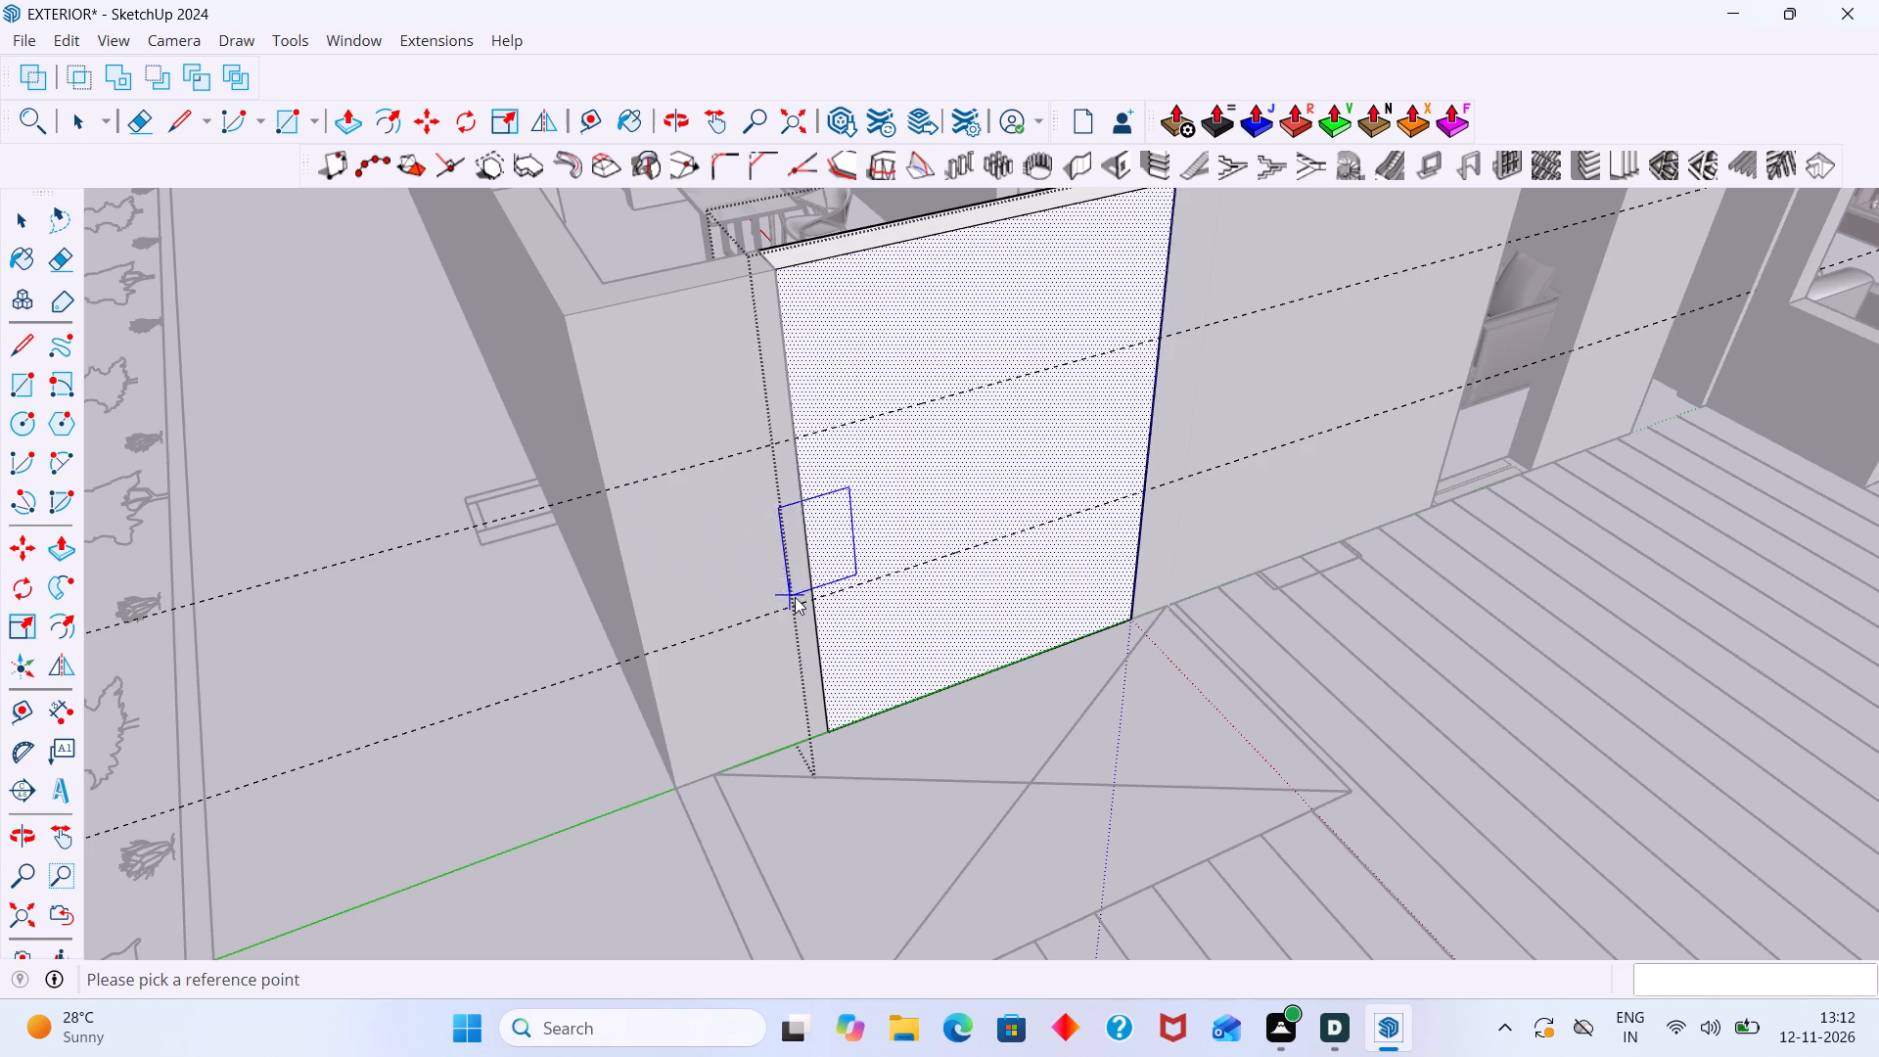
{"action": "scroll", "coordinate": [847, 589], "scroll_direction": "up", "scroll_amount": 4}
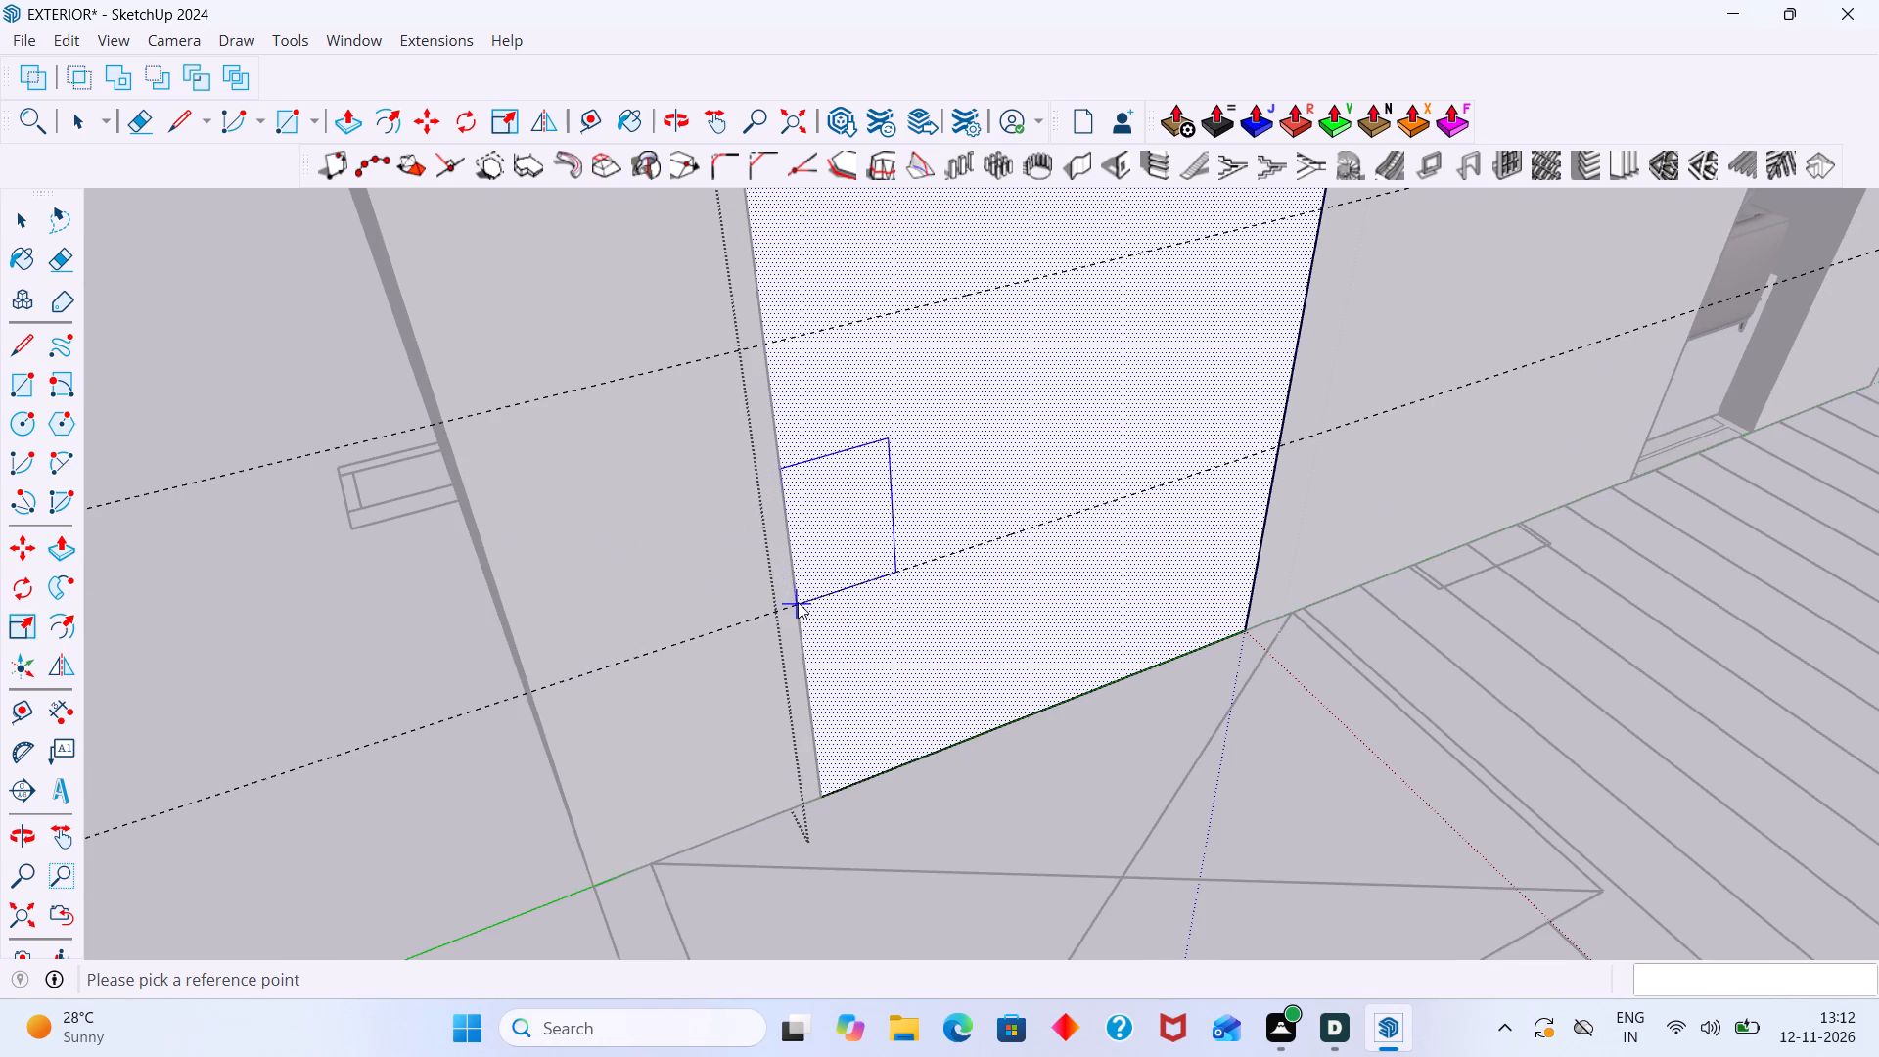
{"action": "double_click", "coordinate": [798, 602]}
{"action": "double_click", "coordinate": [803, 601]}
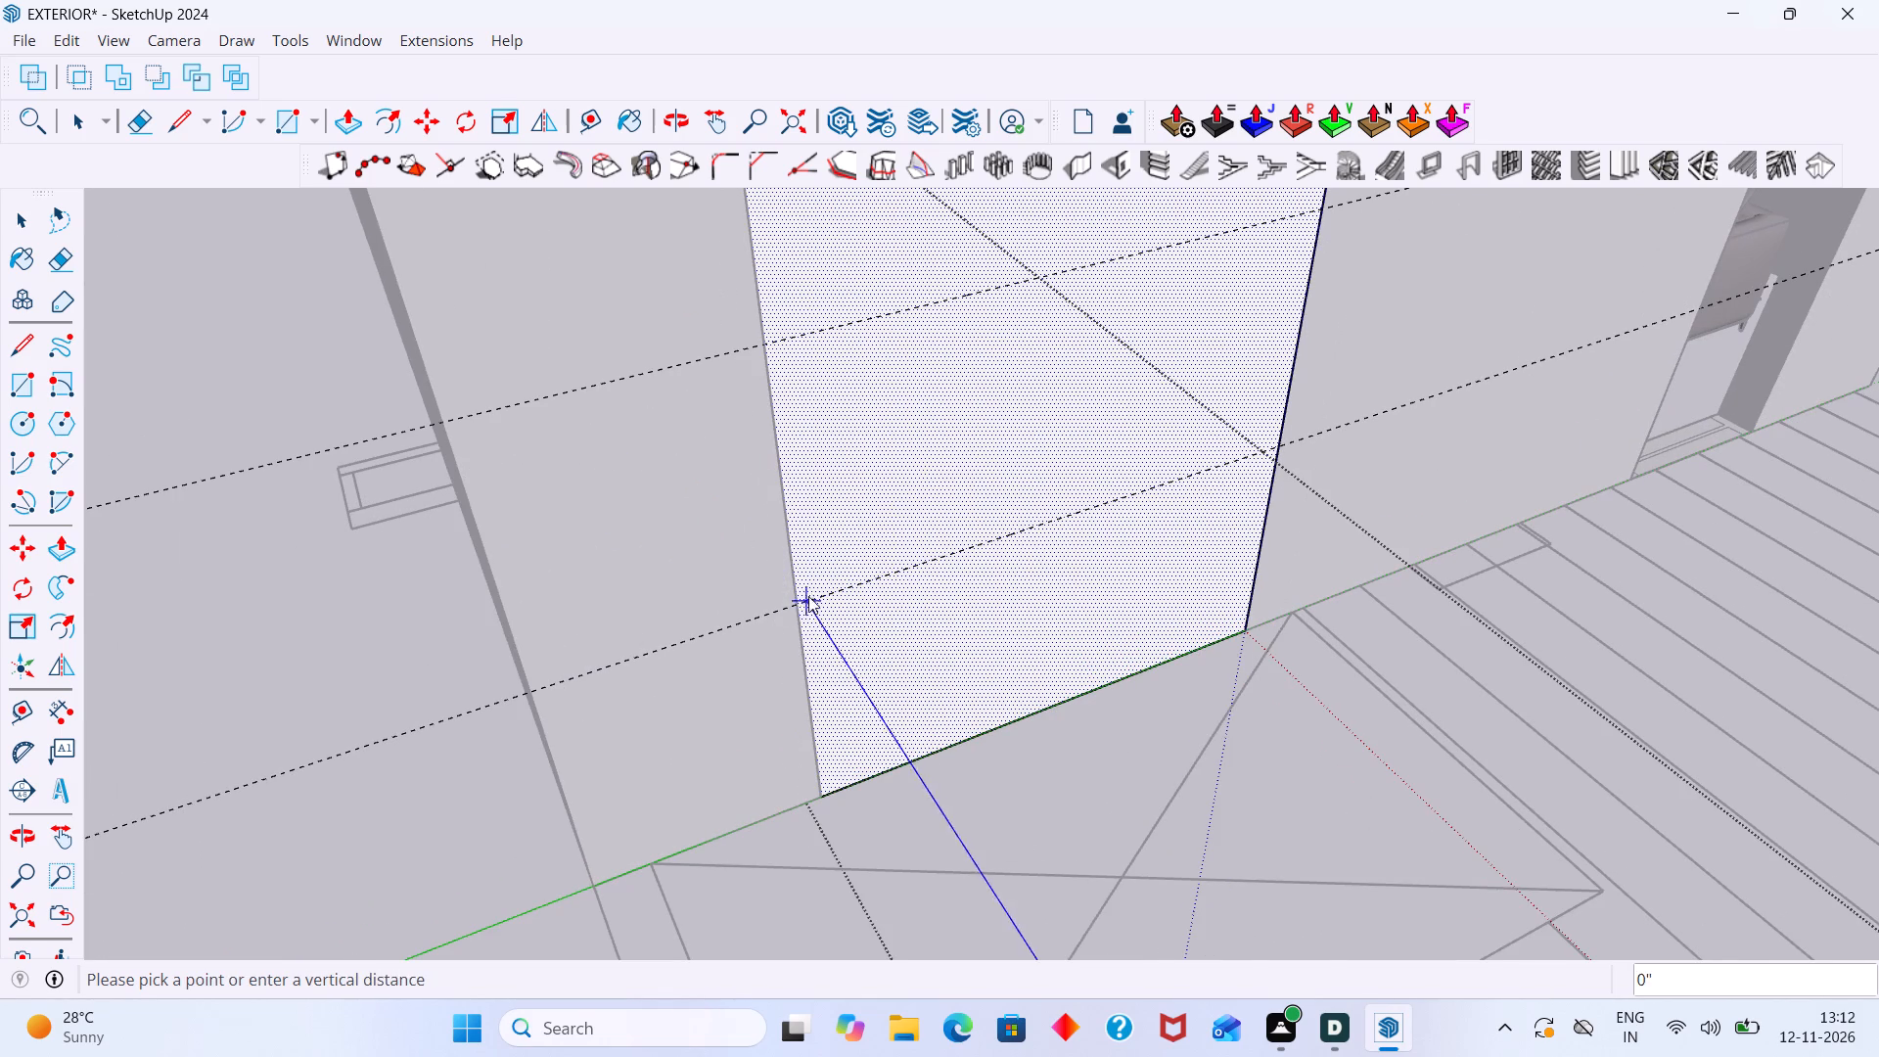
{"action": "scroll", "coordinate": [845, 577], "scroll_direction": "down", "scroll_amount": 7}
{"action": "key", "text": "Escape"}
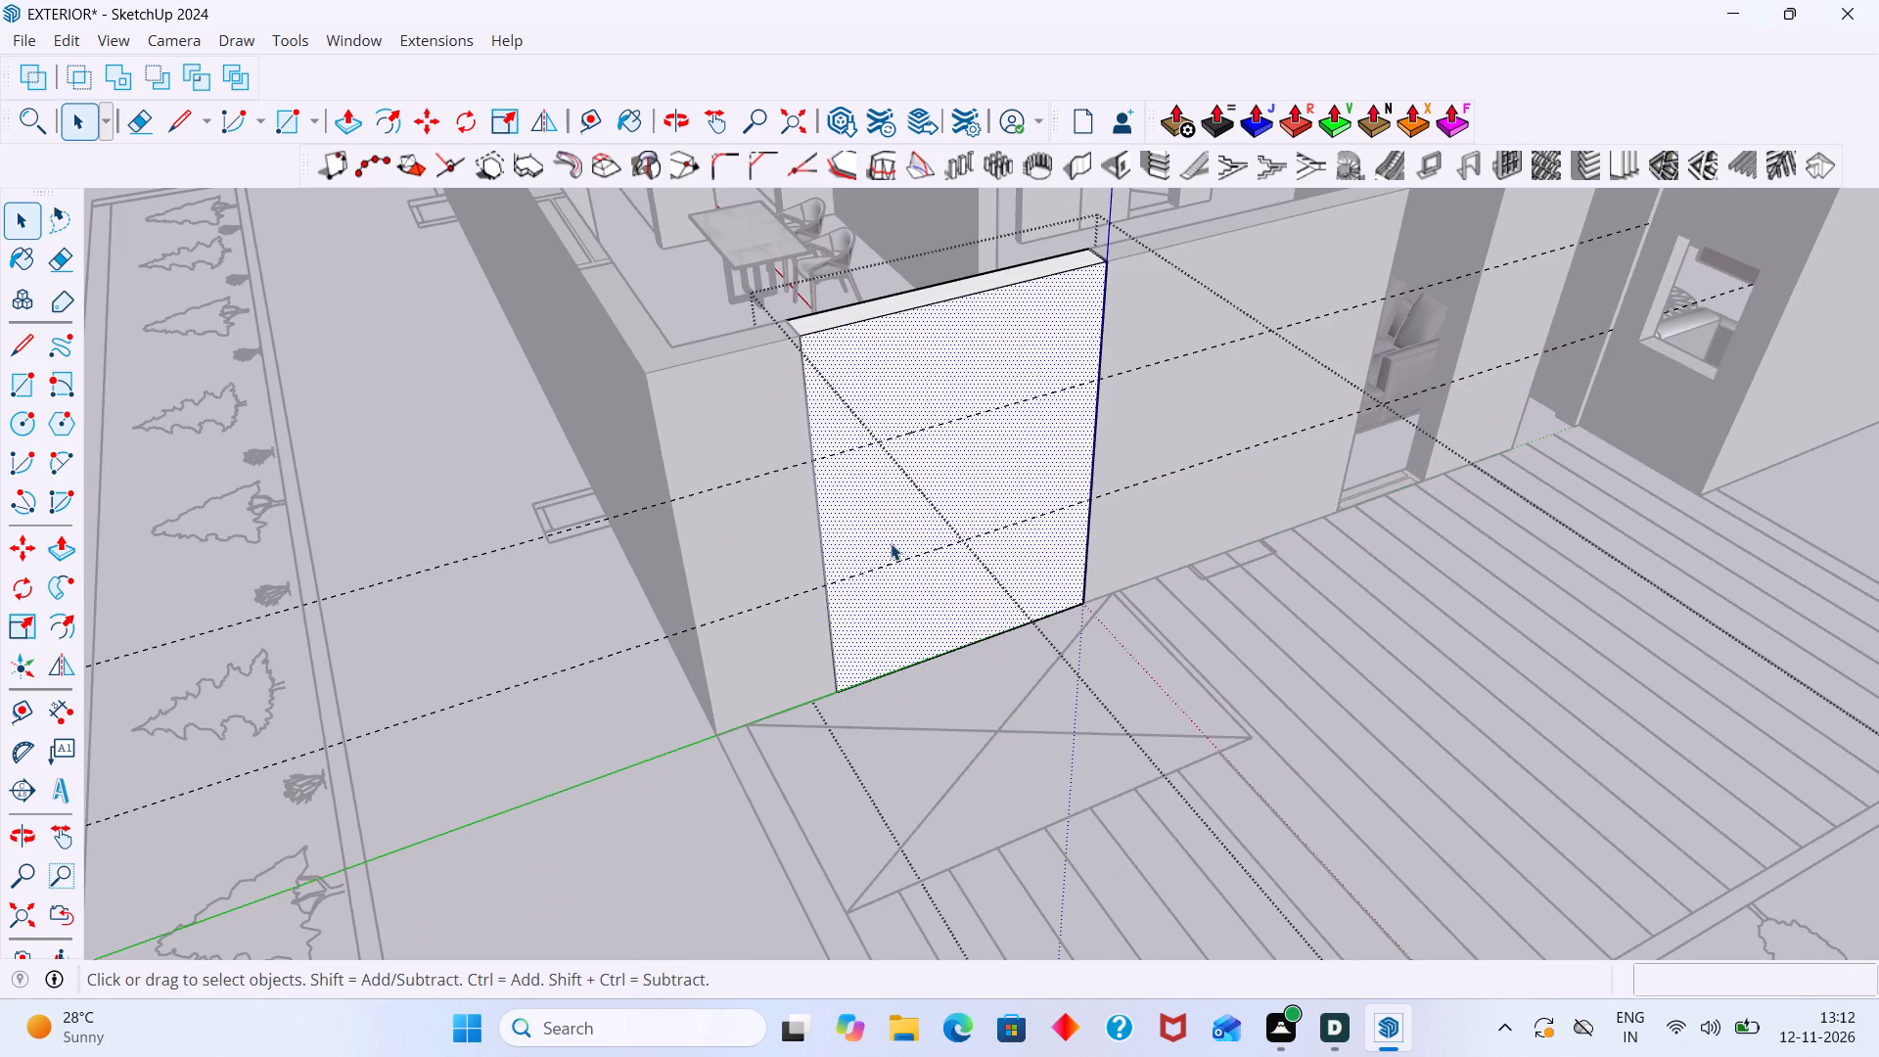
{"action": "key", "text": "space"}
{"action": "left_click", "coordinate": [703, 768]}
Reopen the wall section's group and draw a 3' 6" by about 7' 3 9/16" rectangle between the two guides, spanning its full width.
{"action": "scroll", "coordinate": [814, 652], "scroll_direction": "down", "scroll_amount": 3}
{"action": "scroll", "coordinate": [822, 531], "scroll_direction": "up", "scroll_amount": 6}
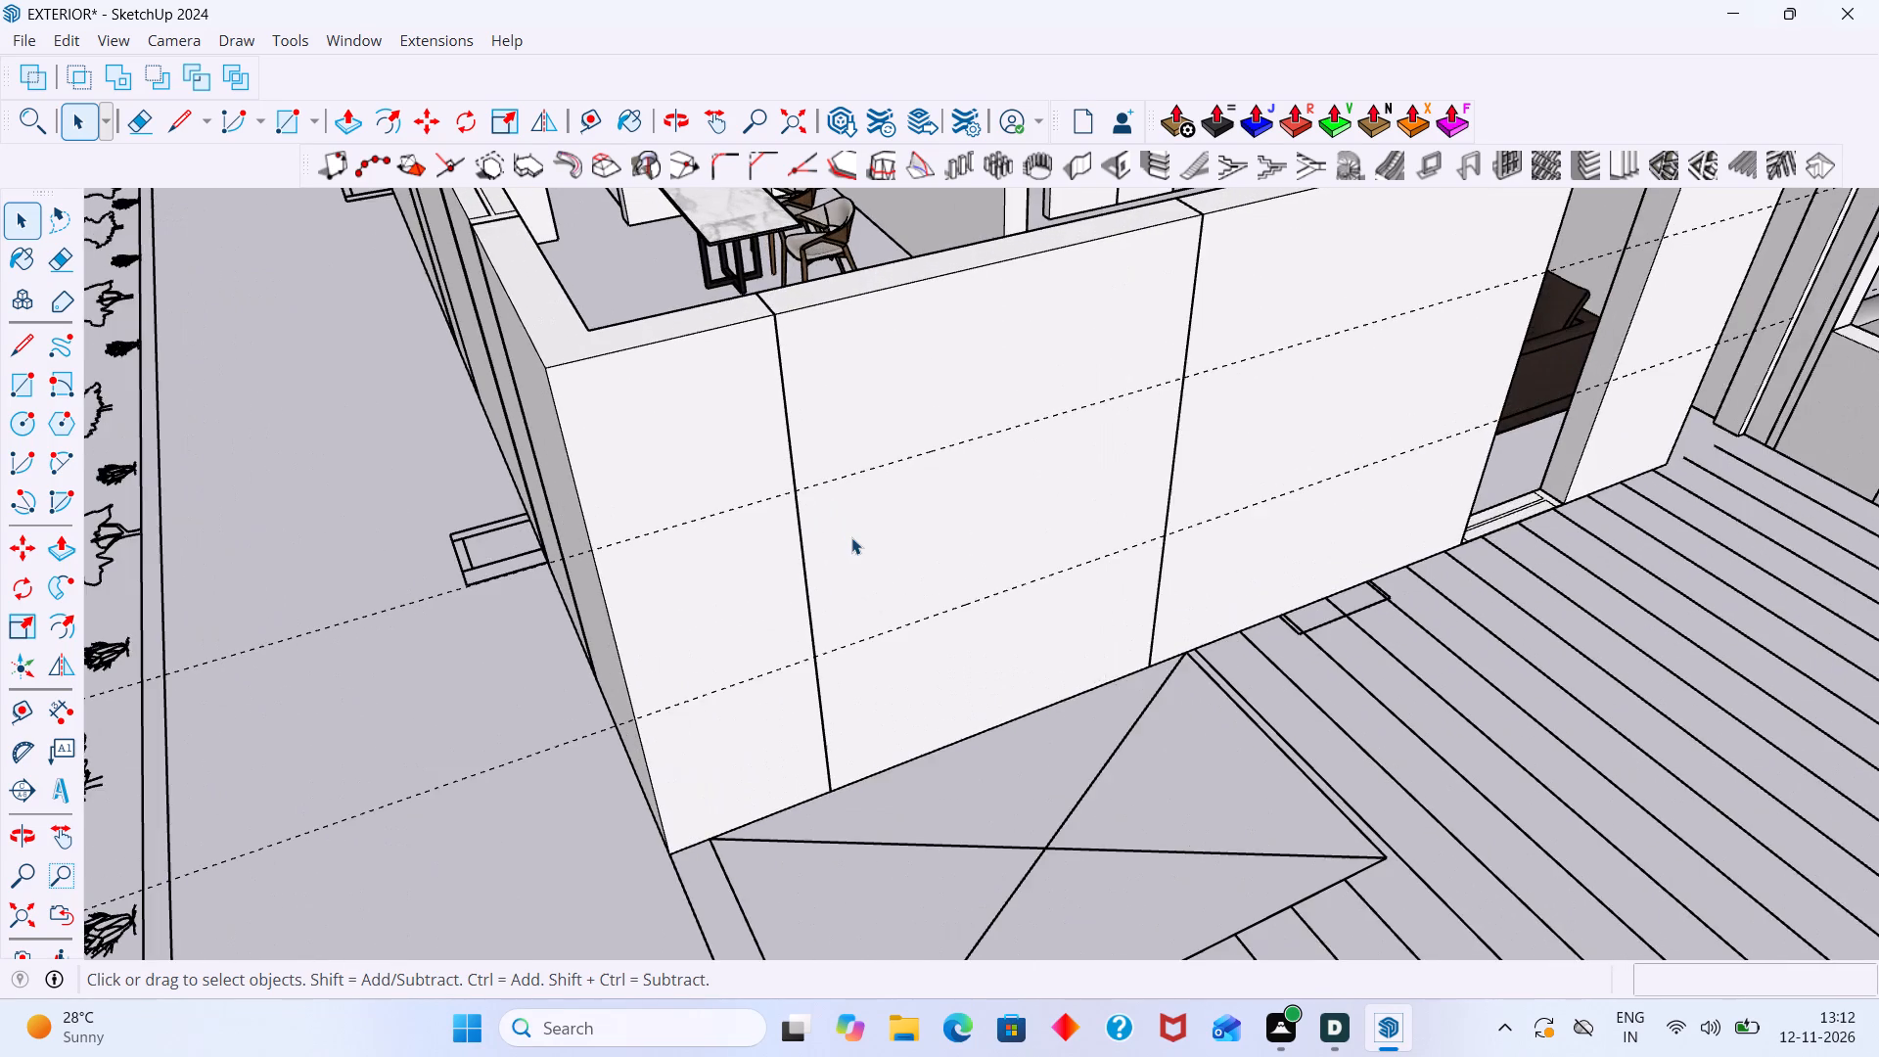
{"action": "left_click", "coordinate": [852, 537]}
{"action": "scroll", "coordinate": [852, 535], "scroll_direction": "up", "scroll_amount": 3}
{"action": "double_click", "coordinate": [852, 535]}
{"action": "left_click", "coordinate": [858, 568]}
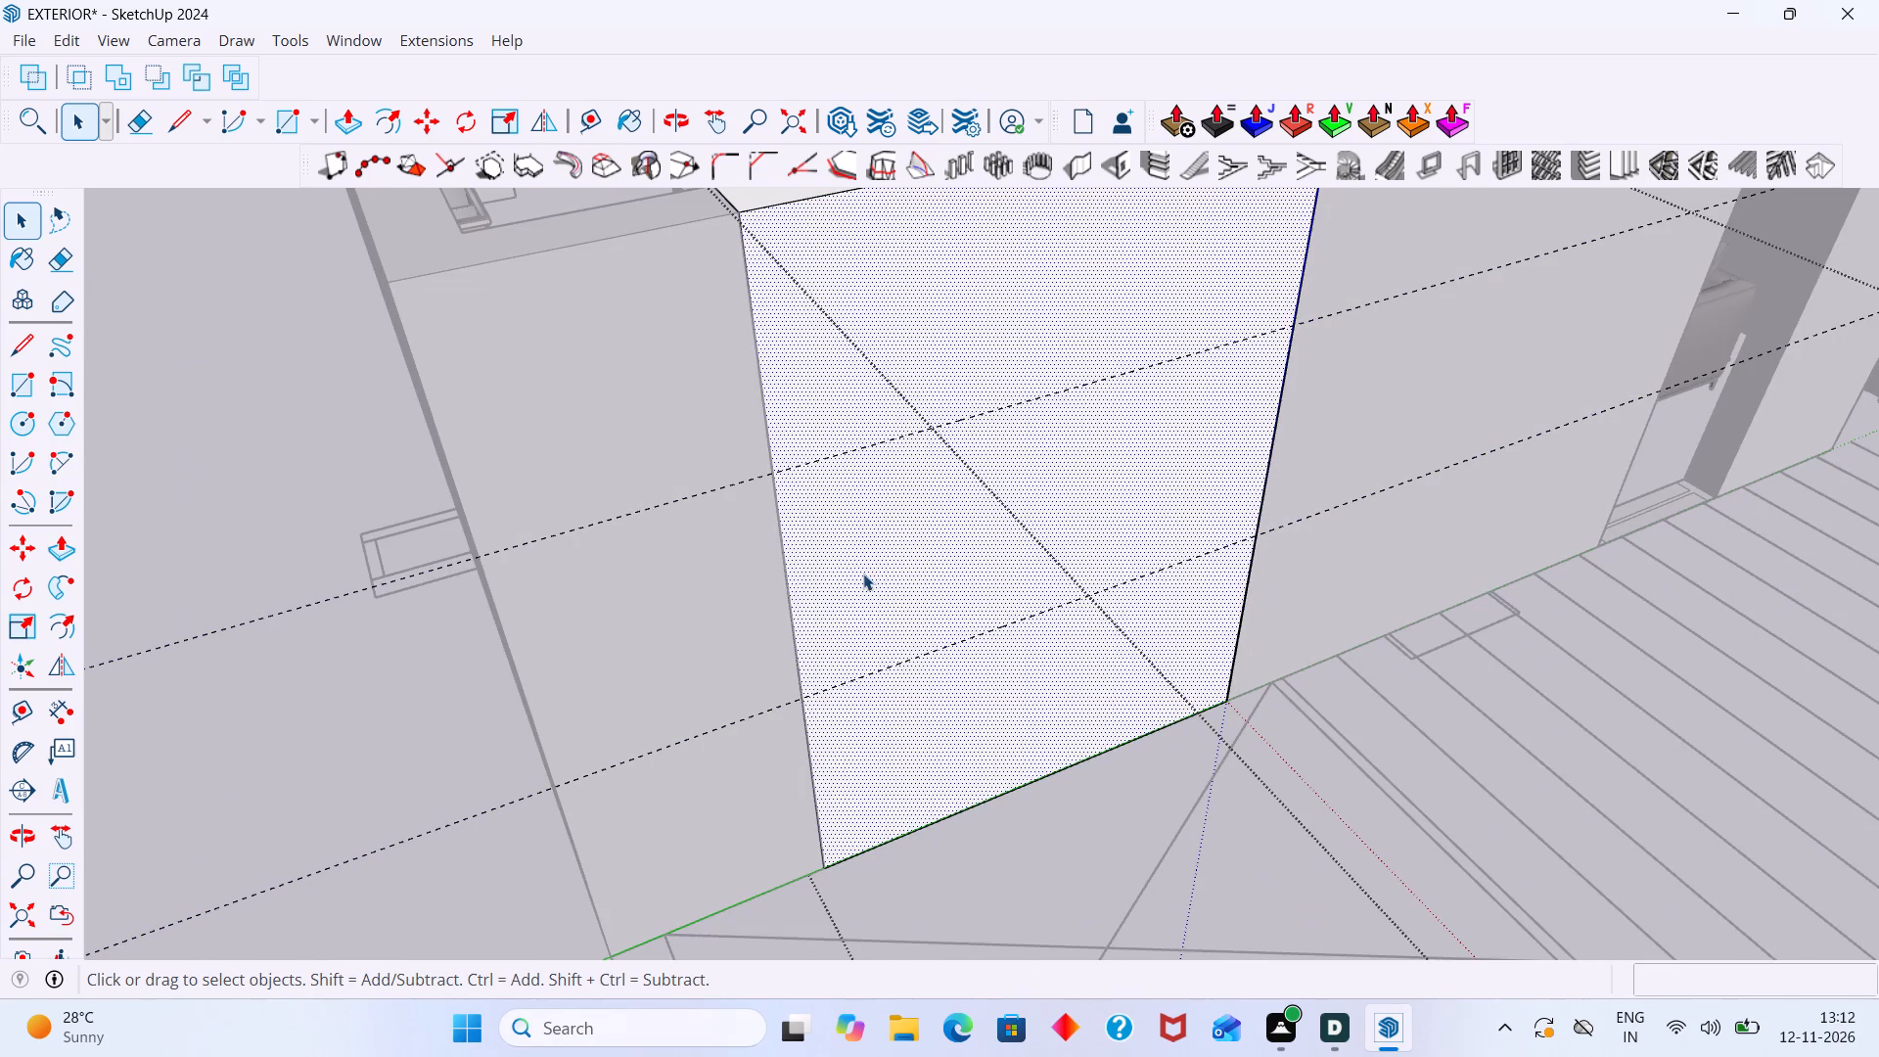
{"action": "key", "text": "r"}
{"action": "left_click", "coordinate": [776, 471]}
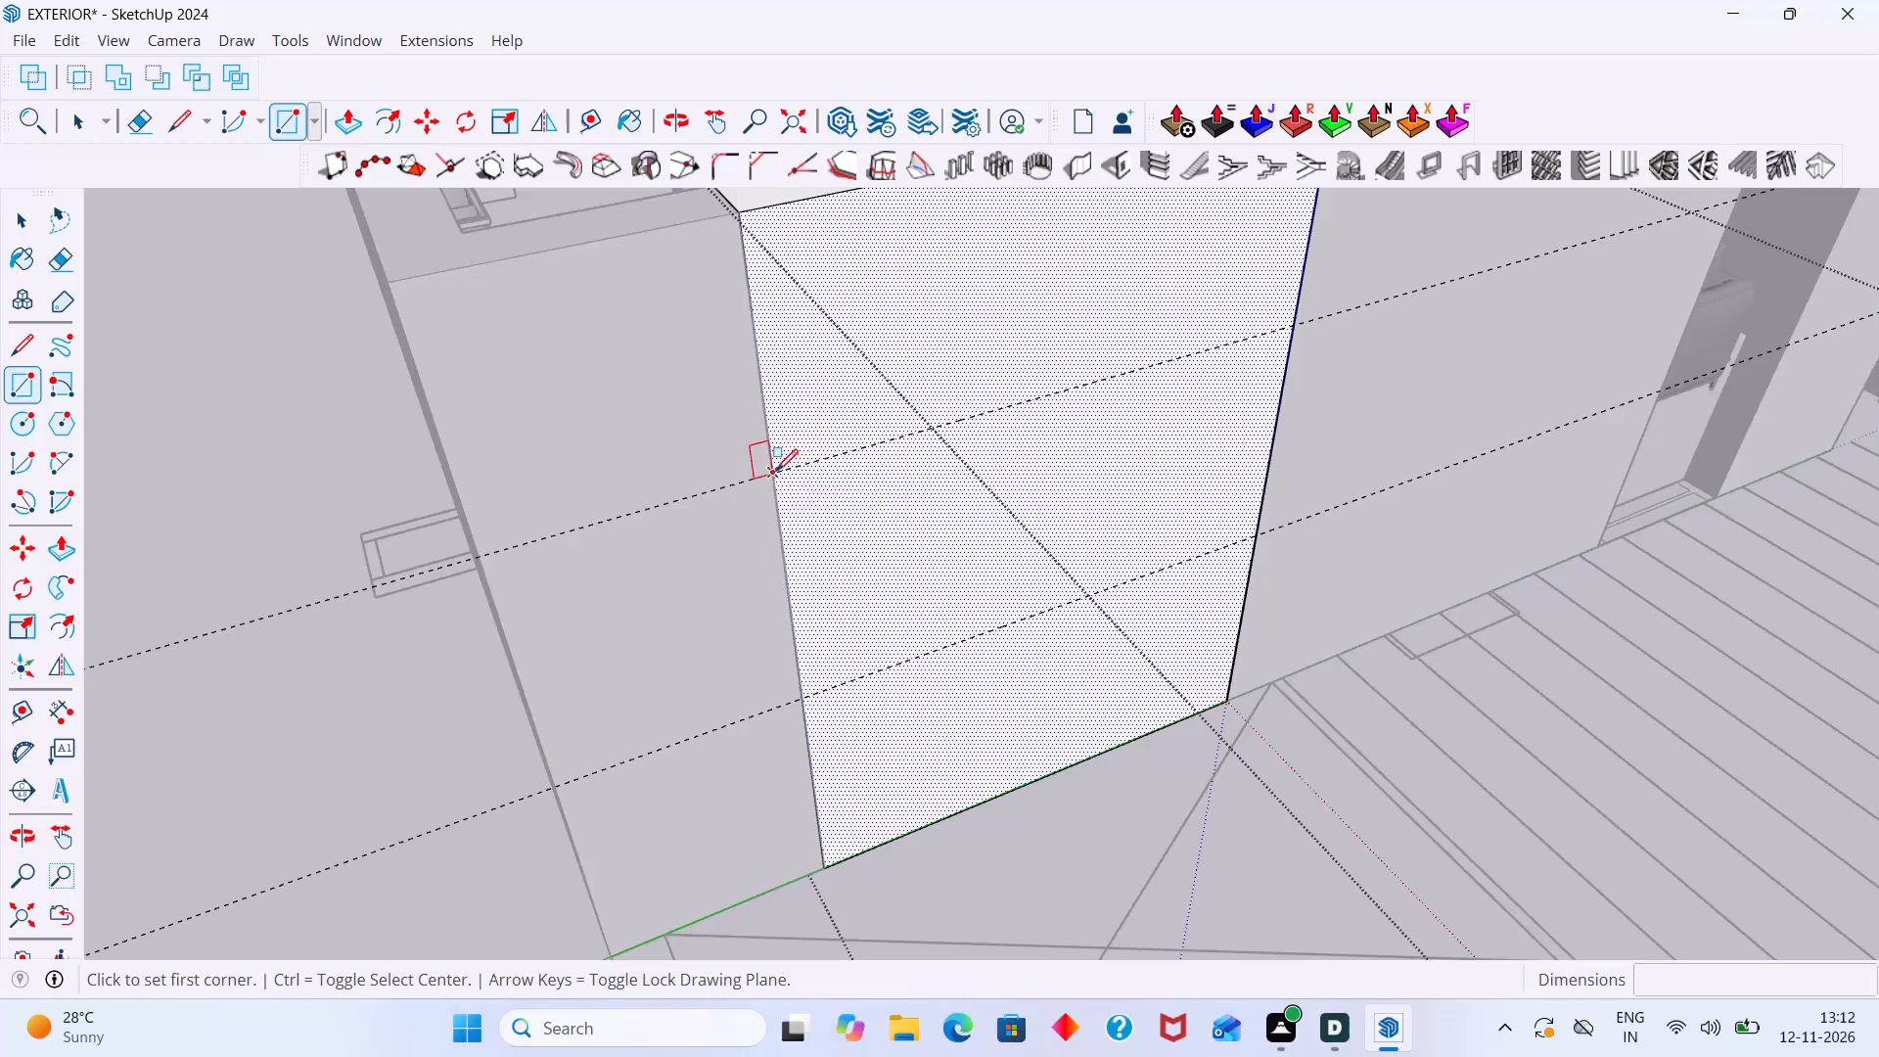
{"action": "left_click", "coordinate": [1254, 536]}
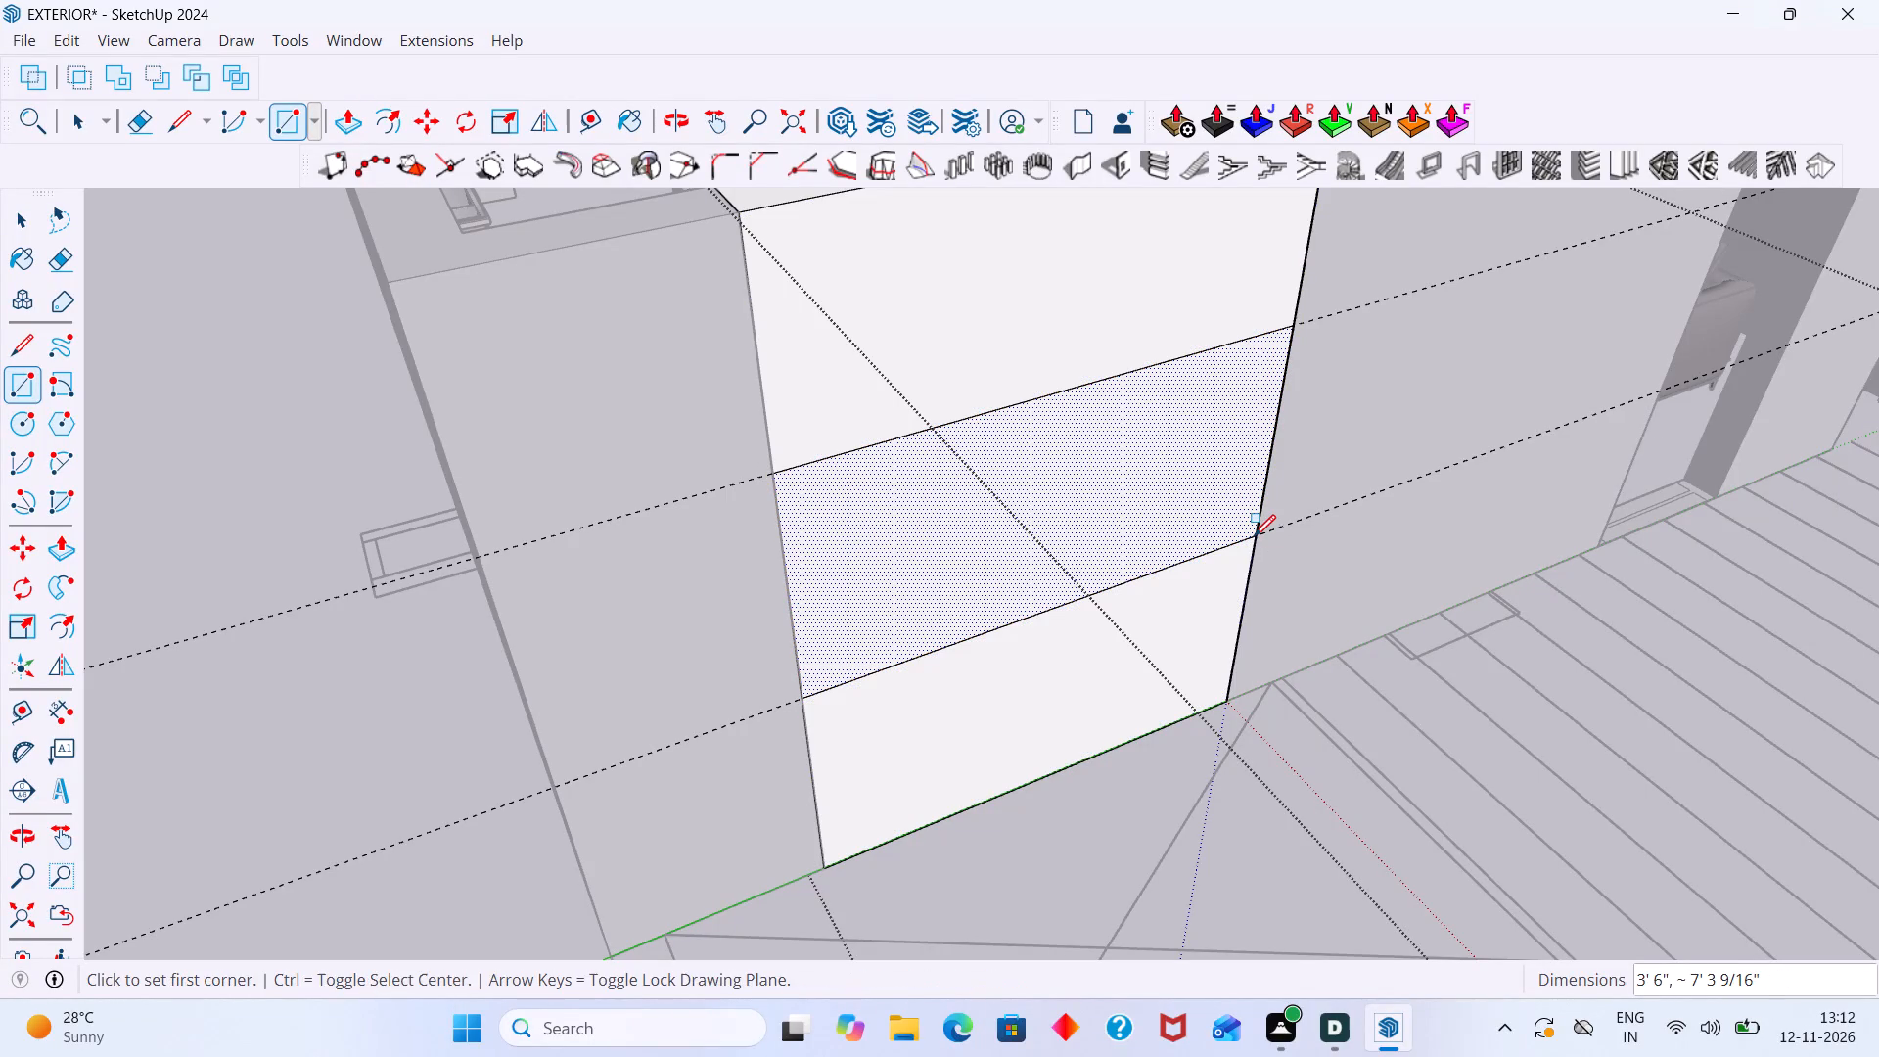
{"action": "key", "text": "space"}
Push the rectangle 9" into the wall and delete the remaining back face to open the window.
{"action": "key", "text": "p"}
{"action": "left_click", "coordinate": [1204, 522]}
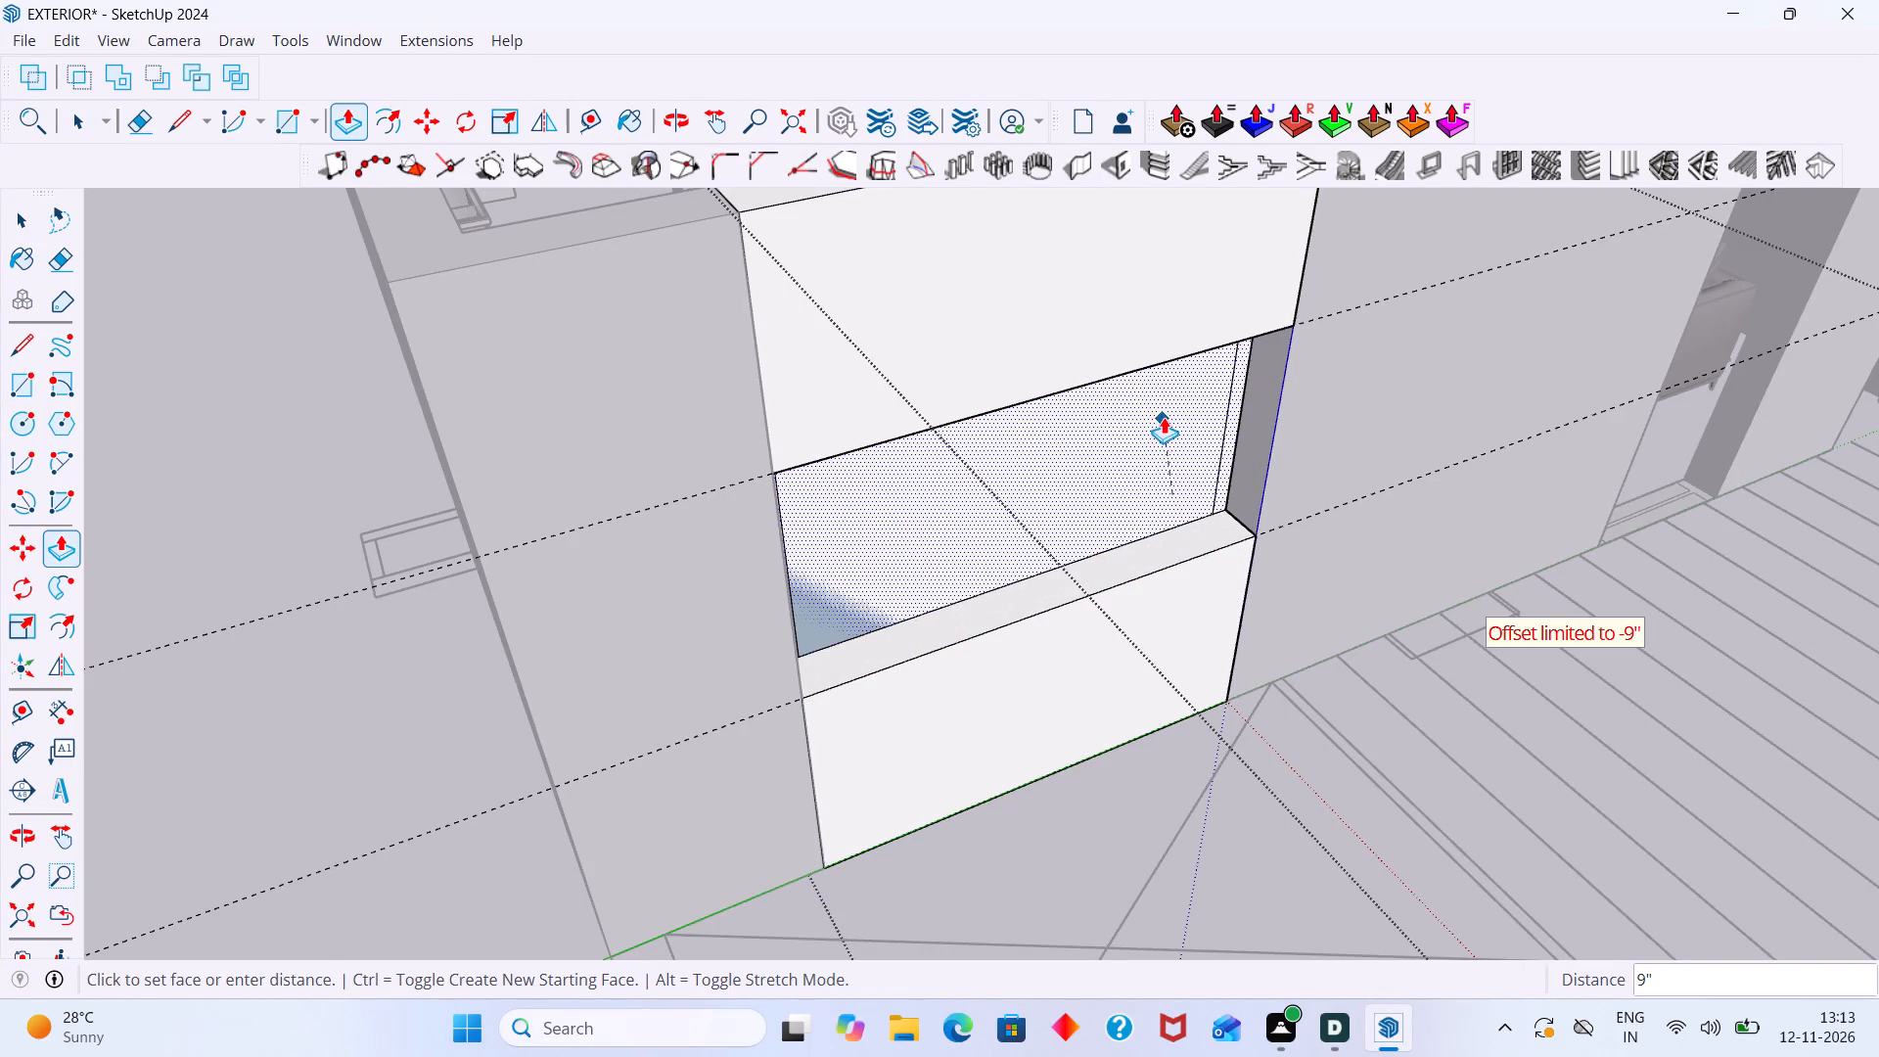
{"action": "middle_click_drag", "start_coordinate": [1157, 425], "coordinate": [1079, 651]}
{"action": "left_click", "coordinate": [1255, 584]}
{"action": "middle_click_drag", "start_coordinate": [1190, 652], "coordinate": [1185, 392]}
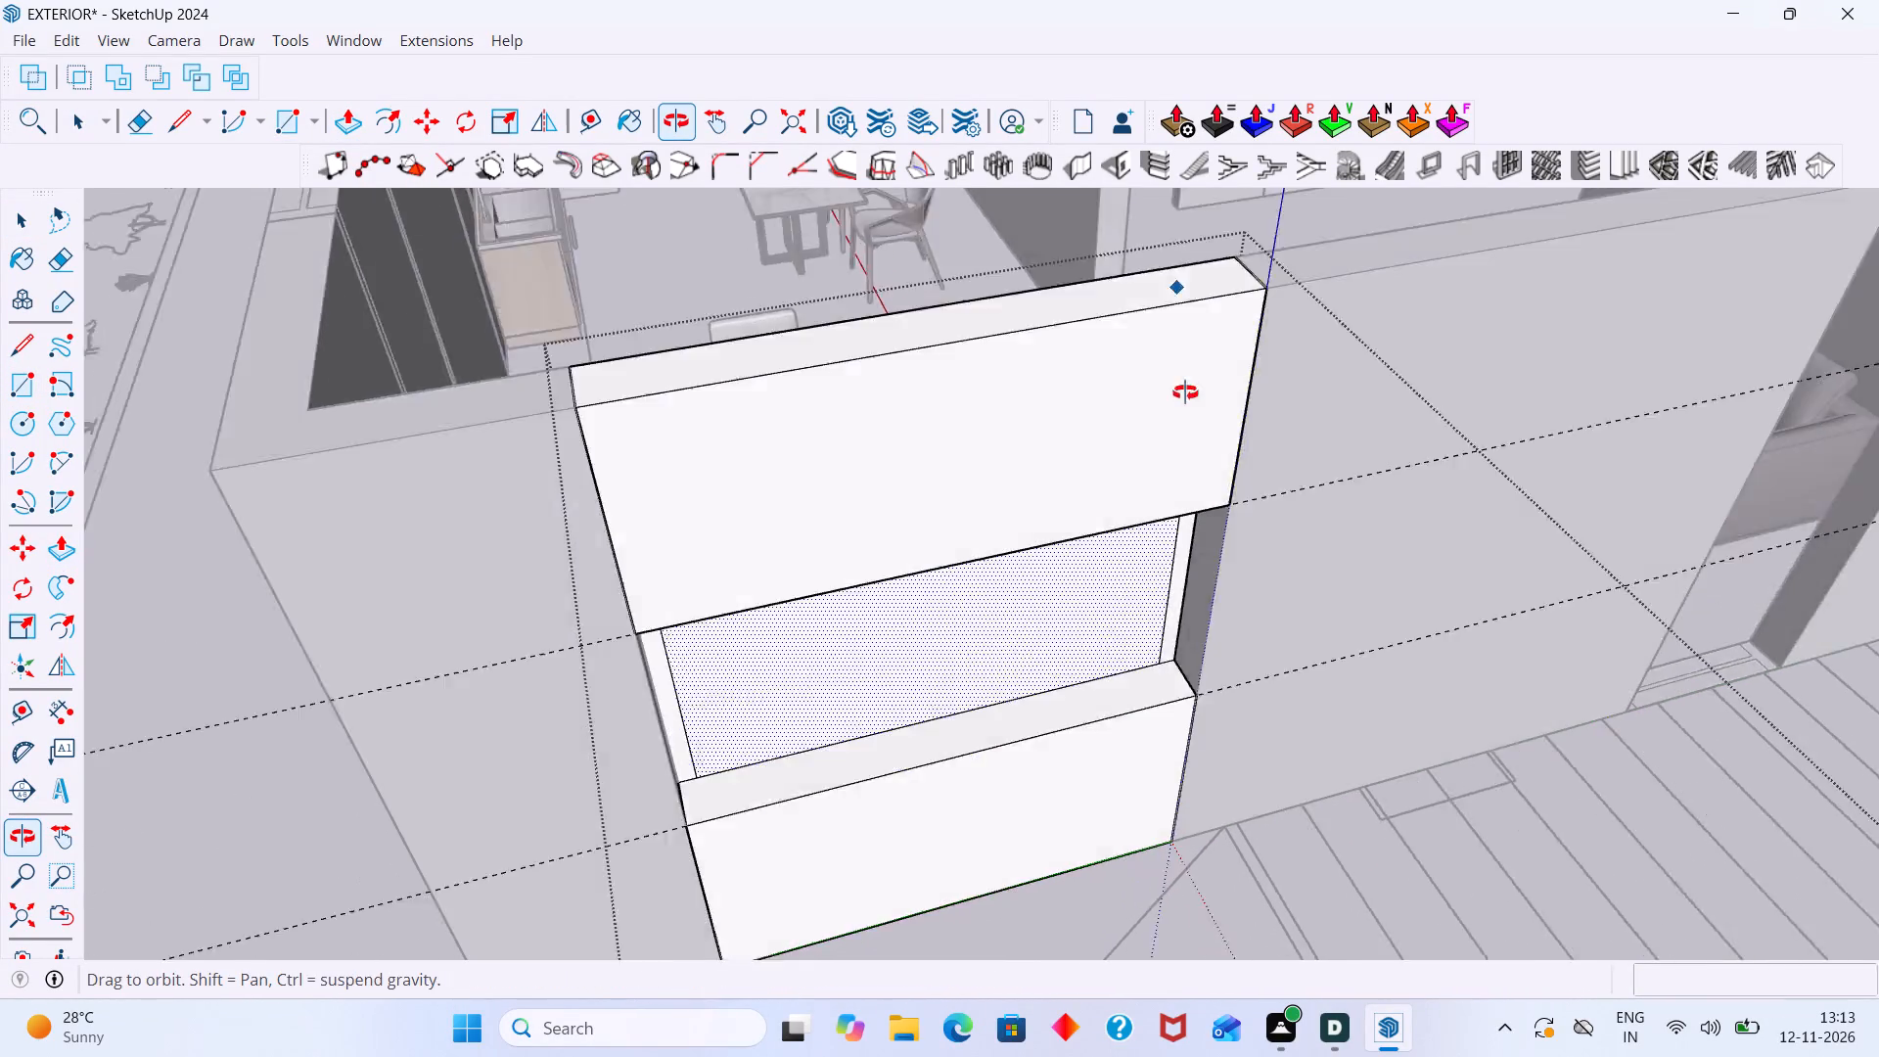
{"action": "middle_click_drag", "start_coordinate": [1185, 392], "coordinate": [1185, 364]}
{"action": "key", "text": "space"}
{"action": "left_click", "coordinate": [1047, 510]}
{"action": "key", "text": "Delete"}
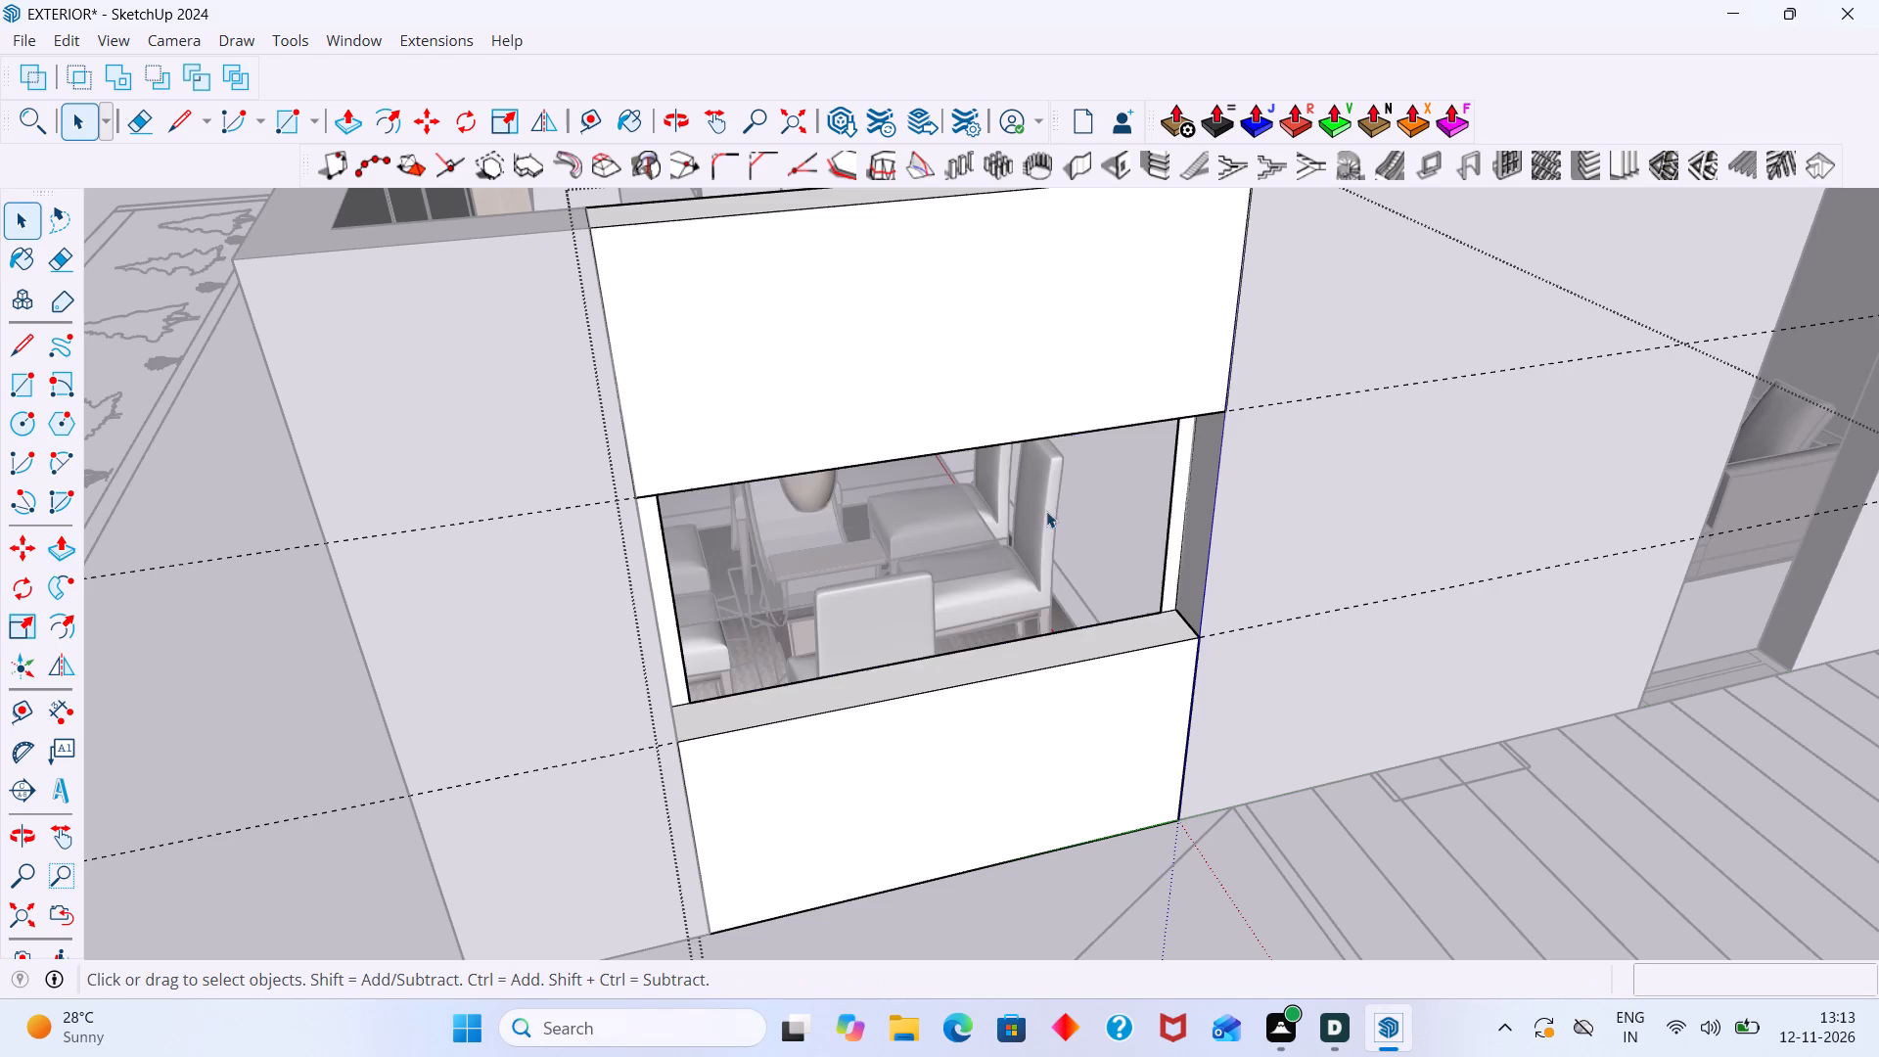
Delete the leftover narrow faces and edges at both sides of the new window opening and close the wall section's group.
{"action": "scroll", "coordinate": [1221, 523], "scroll_direction": "up", "scroll_amount": 6}
{"action": "left_click", "coordinate": [1162, 482]}
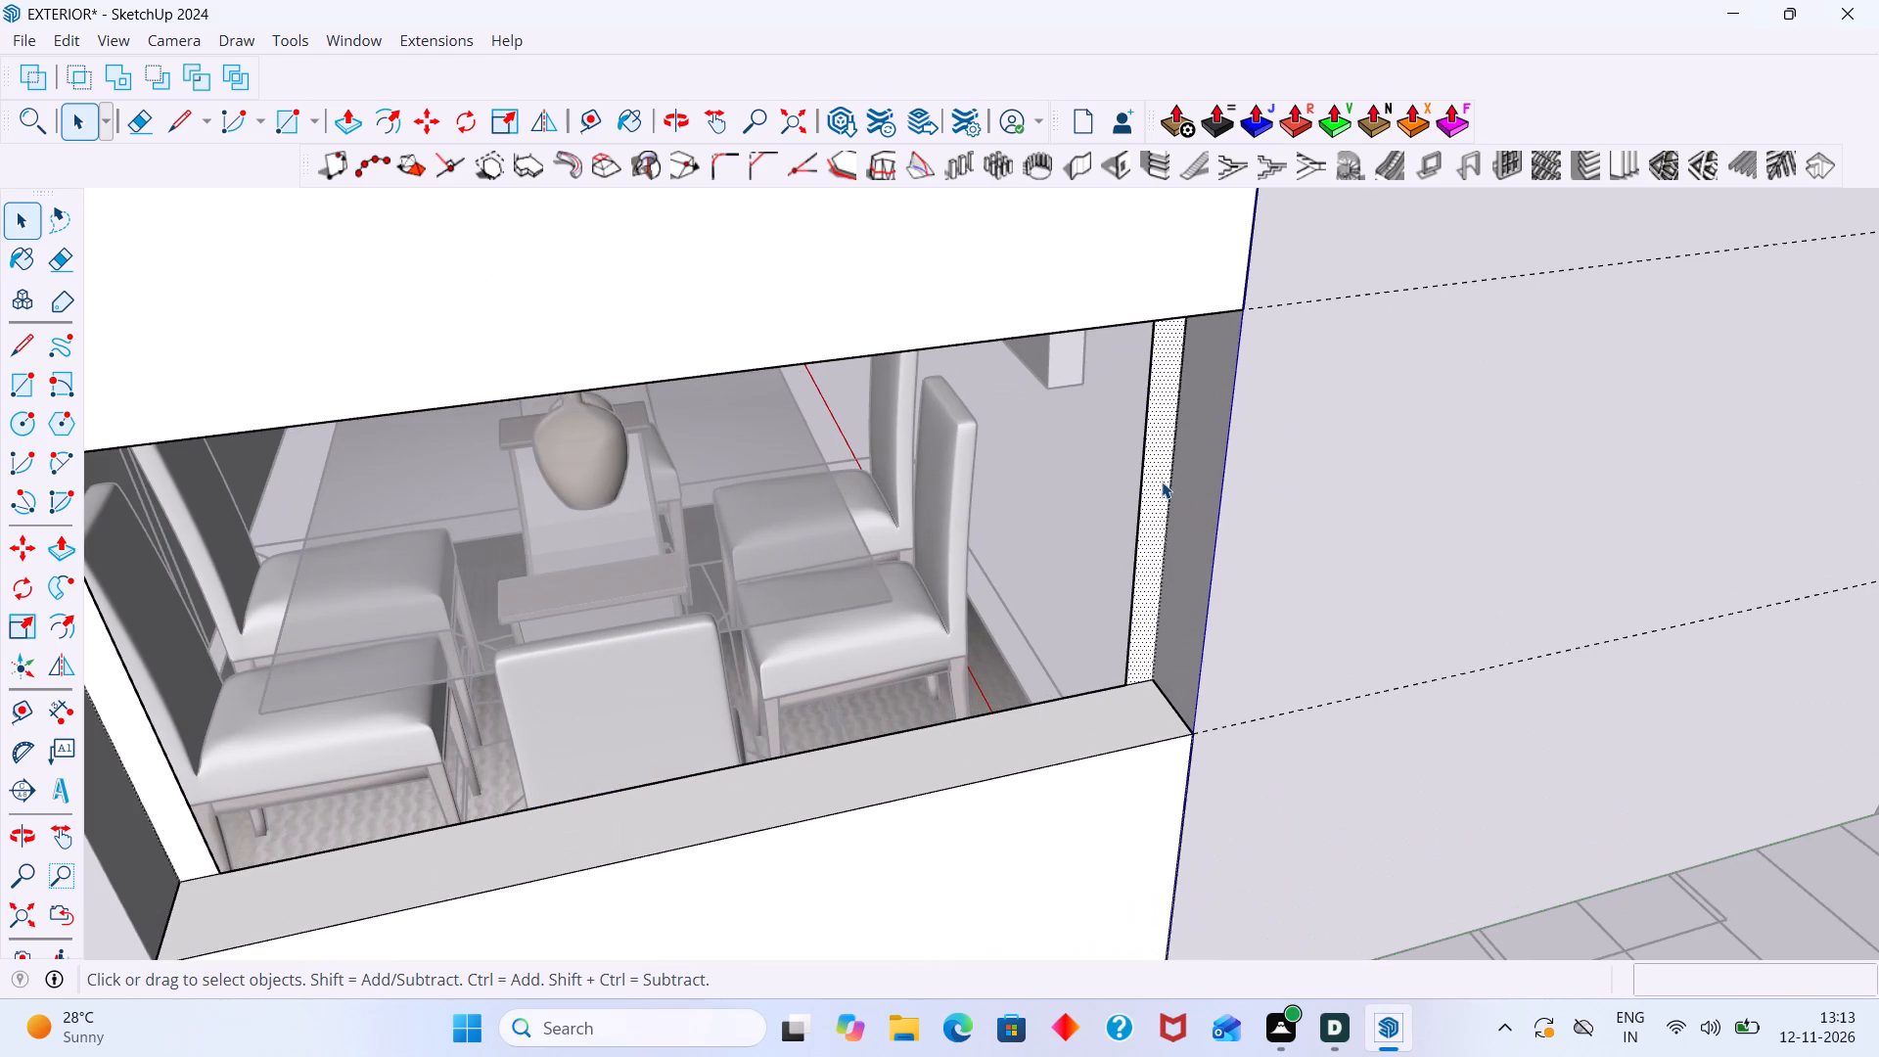
{"action": "key", "text": "Delete"}
{"action": "left_click", "coordinate": [1142, 486]}
{"action": "key", "text": "Delete"}
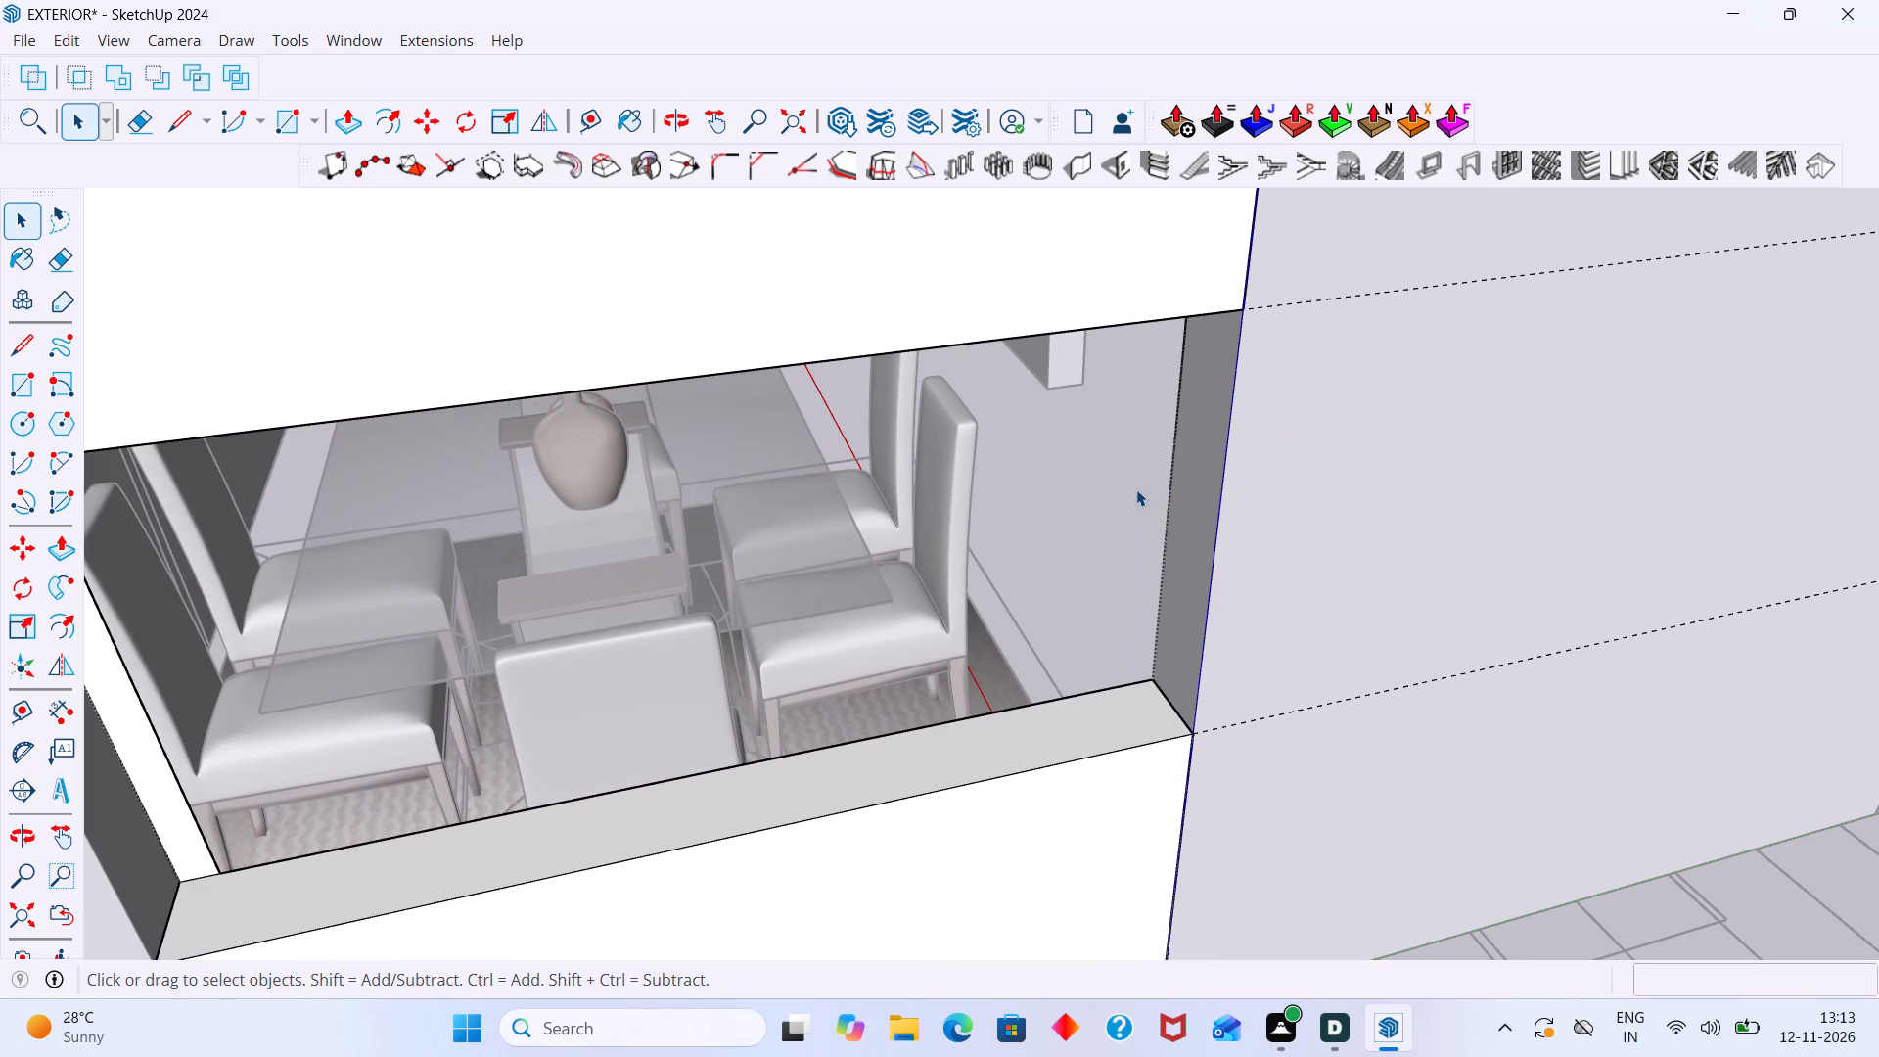
{"action": "left_click", "coordinate": [173, 813]}
{"action": "key", "text": "Delete"}
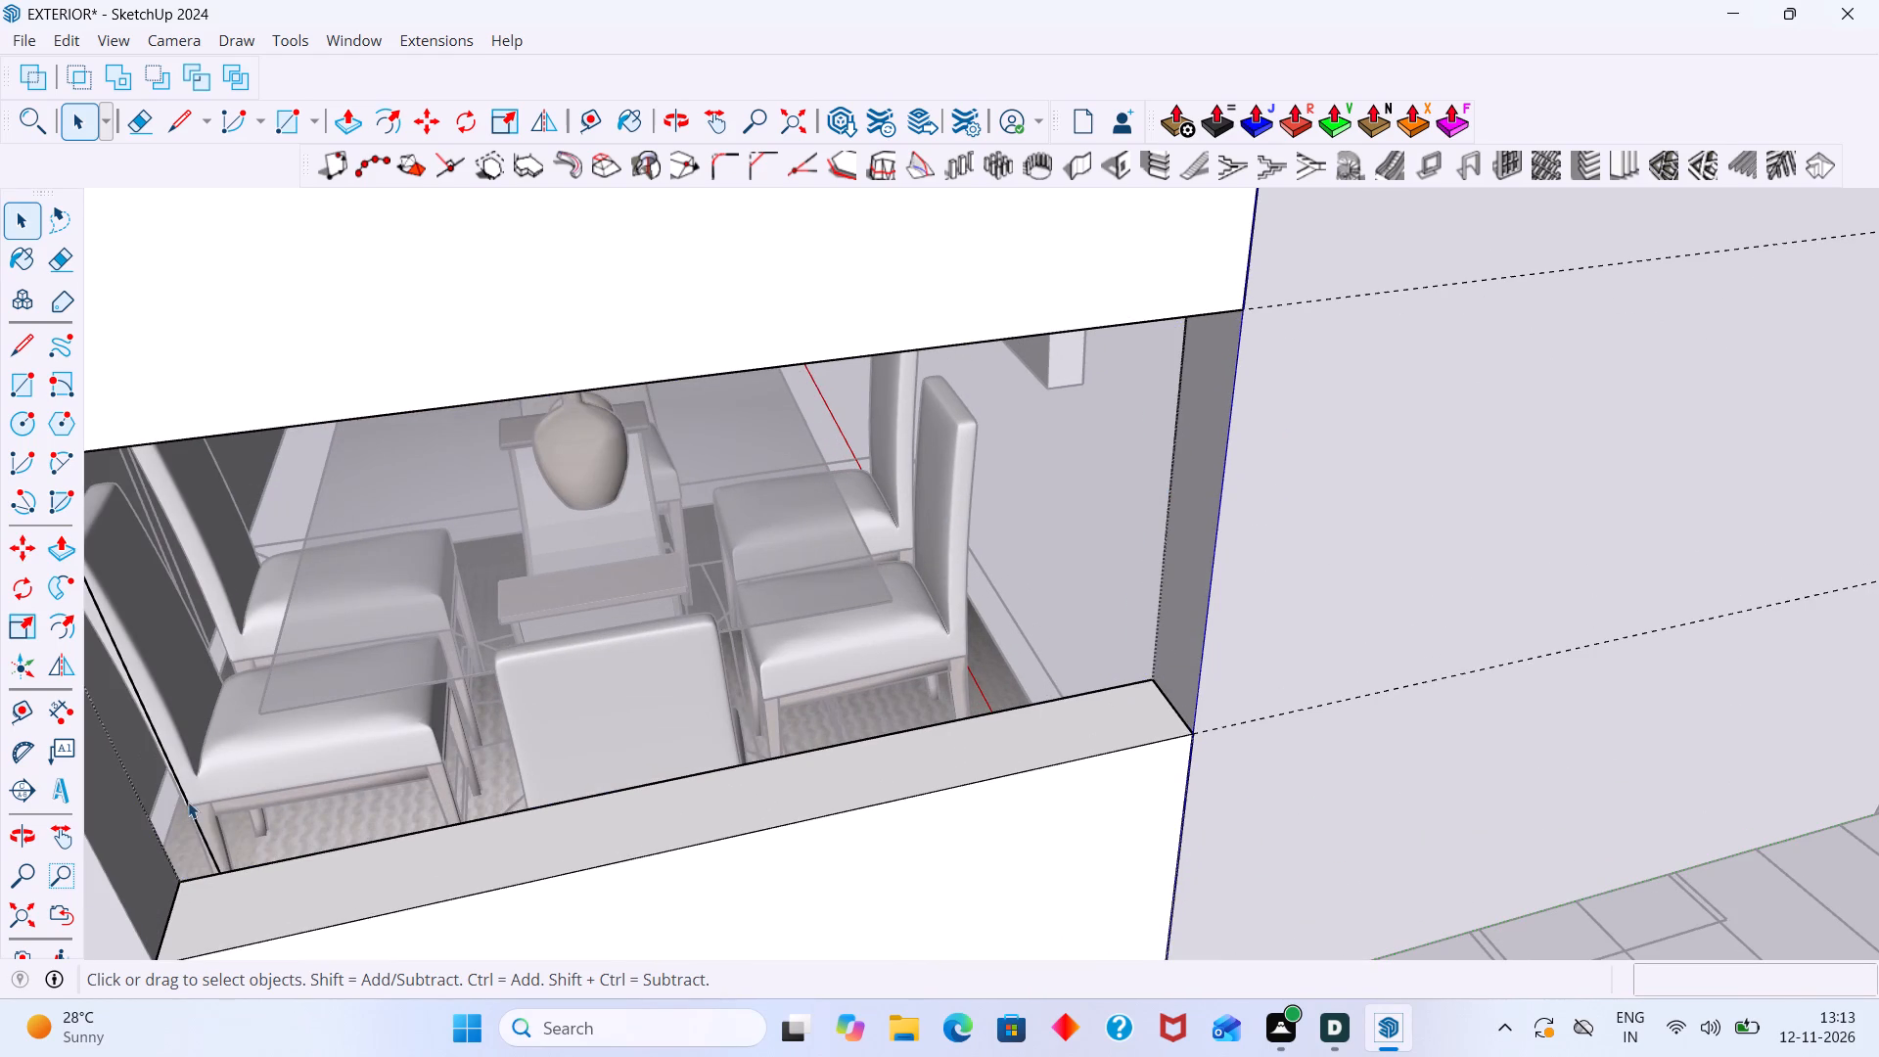
{"action": "left_click", "coordinate": [188, 802]}
{"action": "key", "text": "Delete"}
{"action": "scroll", "coordinate": [220, 783], "scroll_direction": "down", "scroll_amount": 12}
{"action": "middle_click_drag", "start_coordinate": [424, 693], "coordinate": [452, 529]}
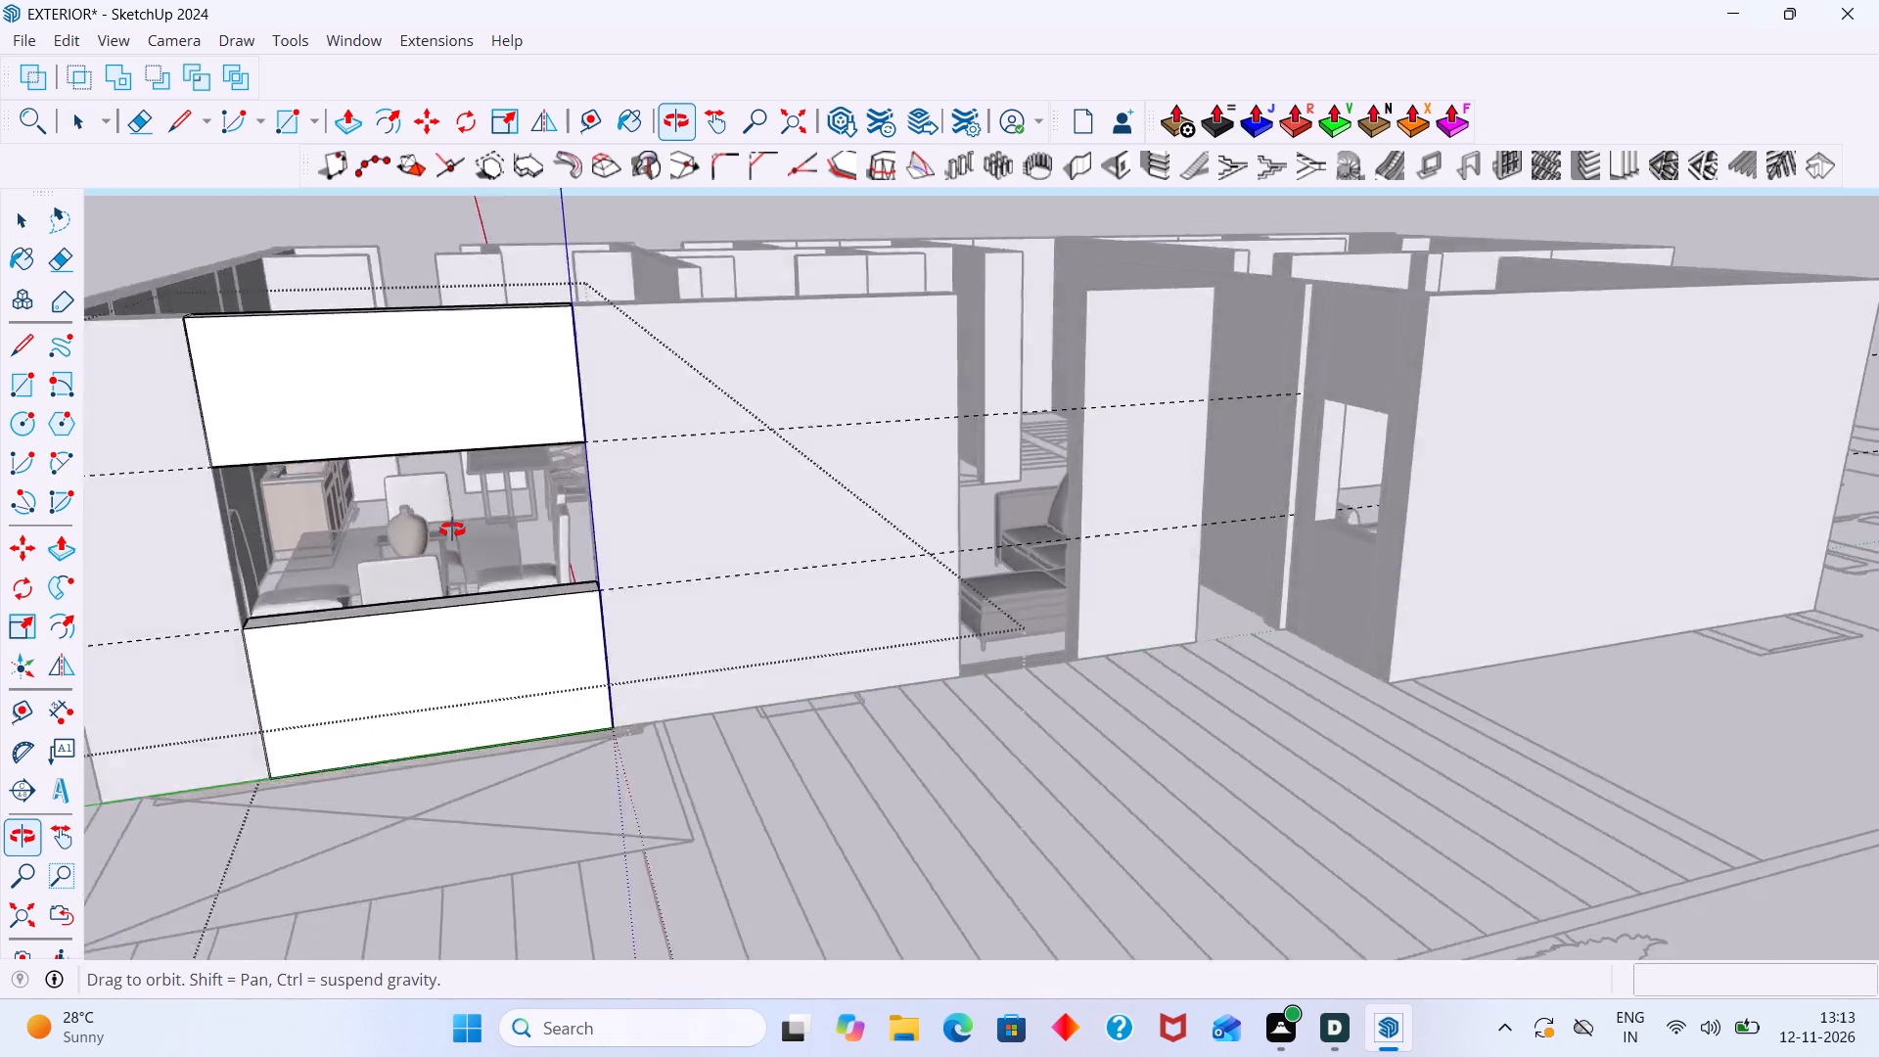
{"action": "middle_click_drag", "start_coordinate": [452, 529], "coordinate": [484, 420]}
{"action": "scroll", "coordinate": [484, 420], "scroll_direction": "down", "scroll_amount": 1}
{"action": "middle_click_drag", "start_coordinate": [508, 450], "coordinate": [443, 734], "text": "shift"}
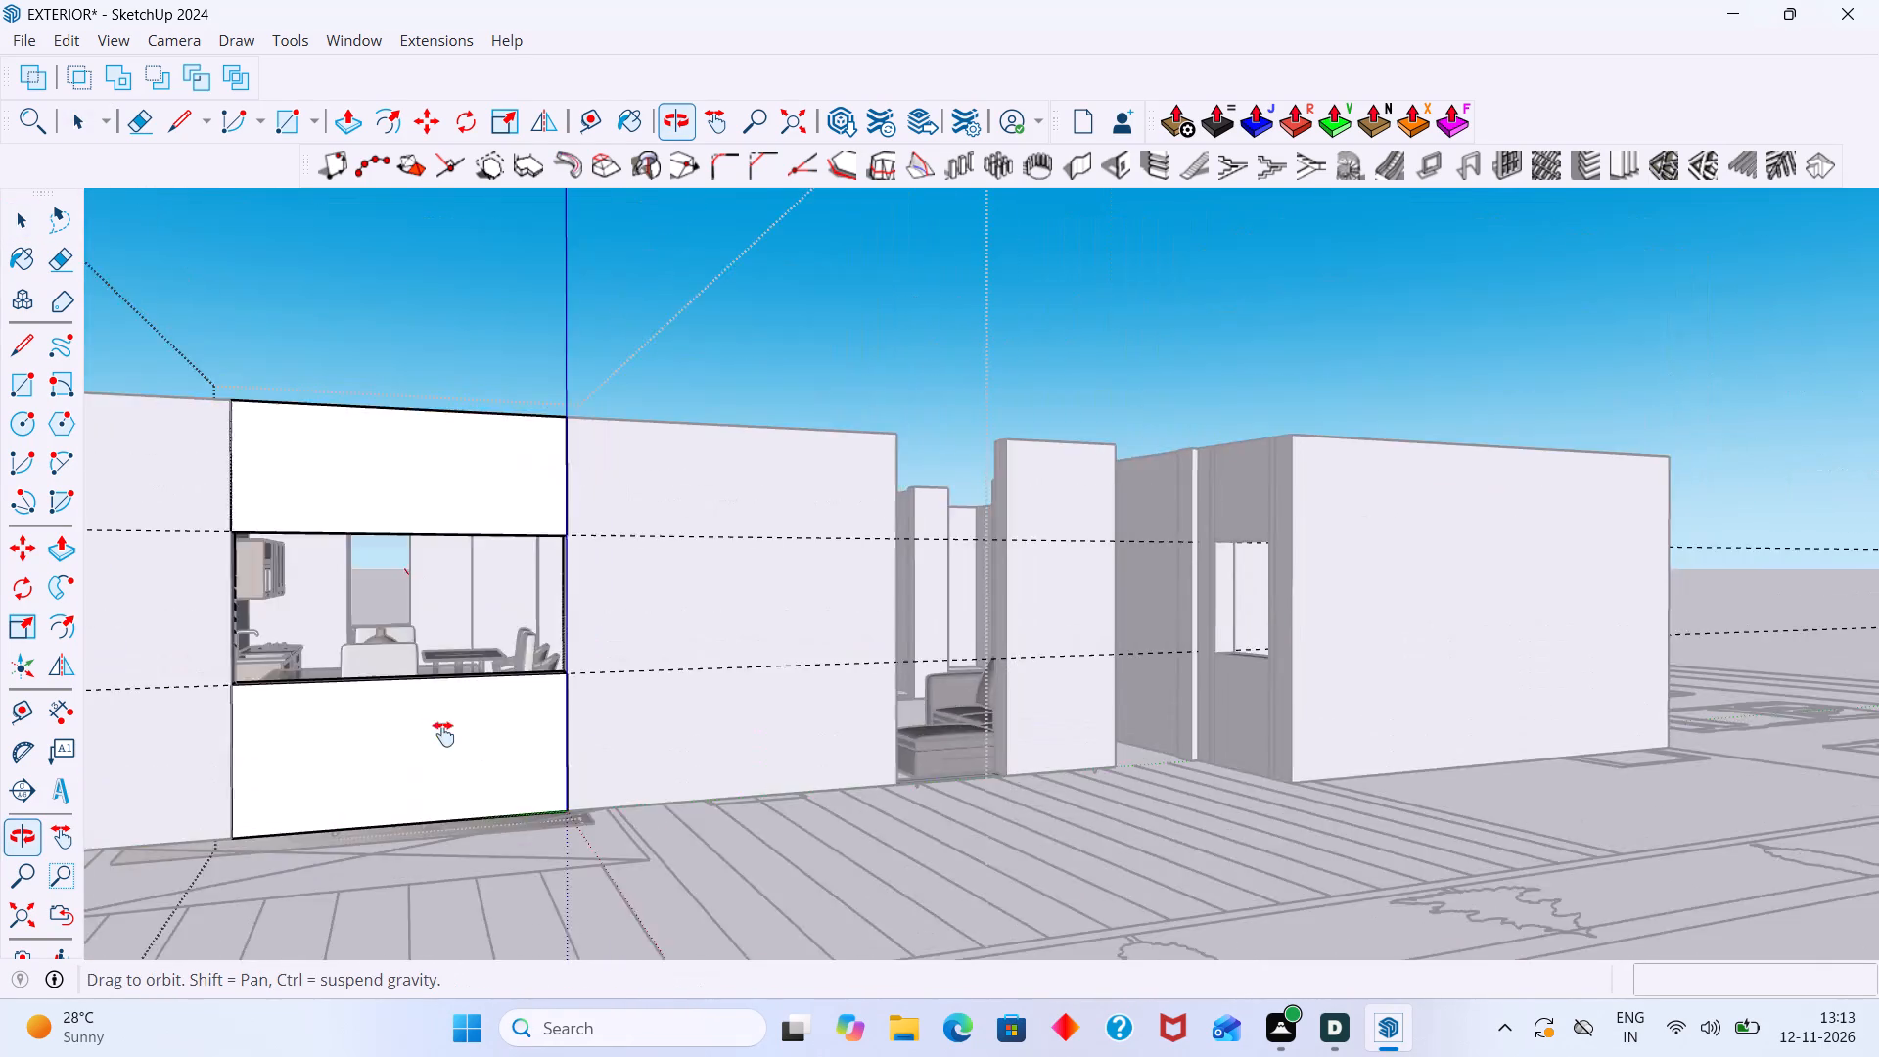
{"action": "middle_click_drag", "start_coordinate": [443, 734], "coordinate": [551, 702], "text": "shift"}
{"action": "scroll", "coordinate": [607, 652], "scroll_direction": "down", "scroll_amount": 6}
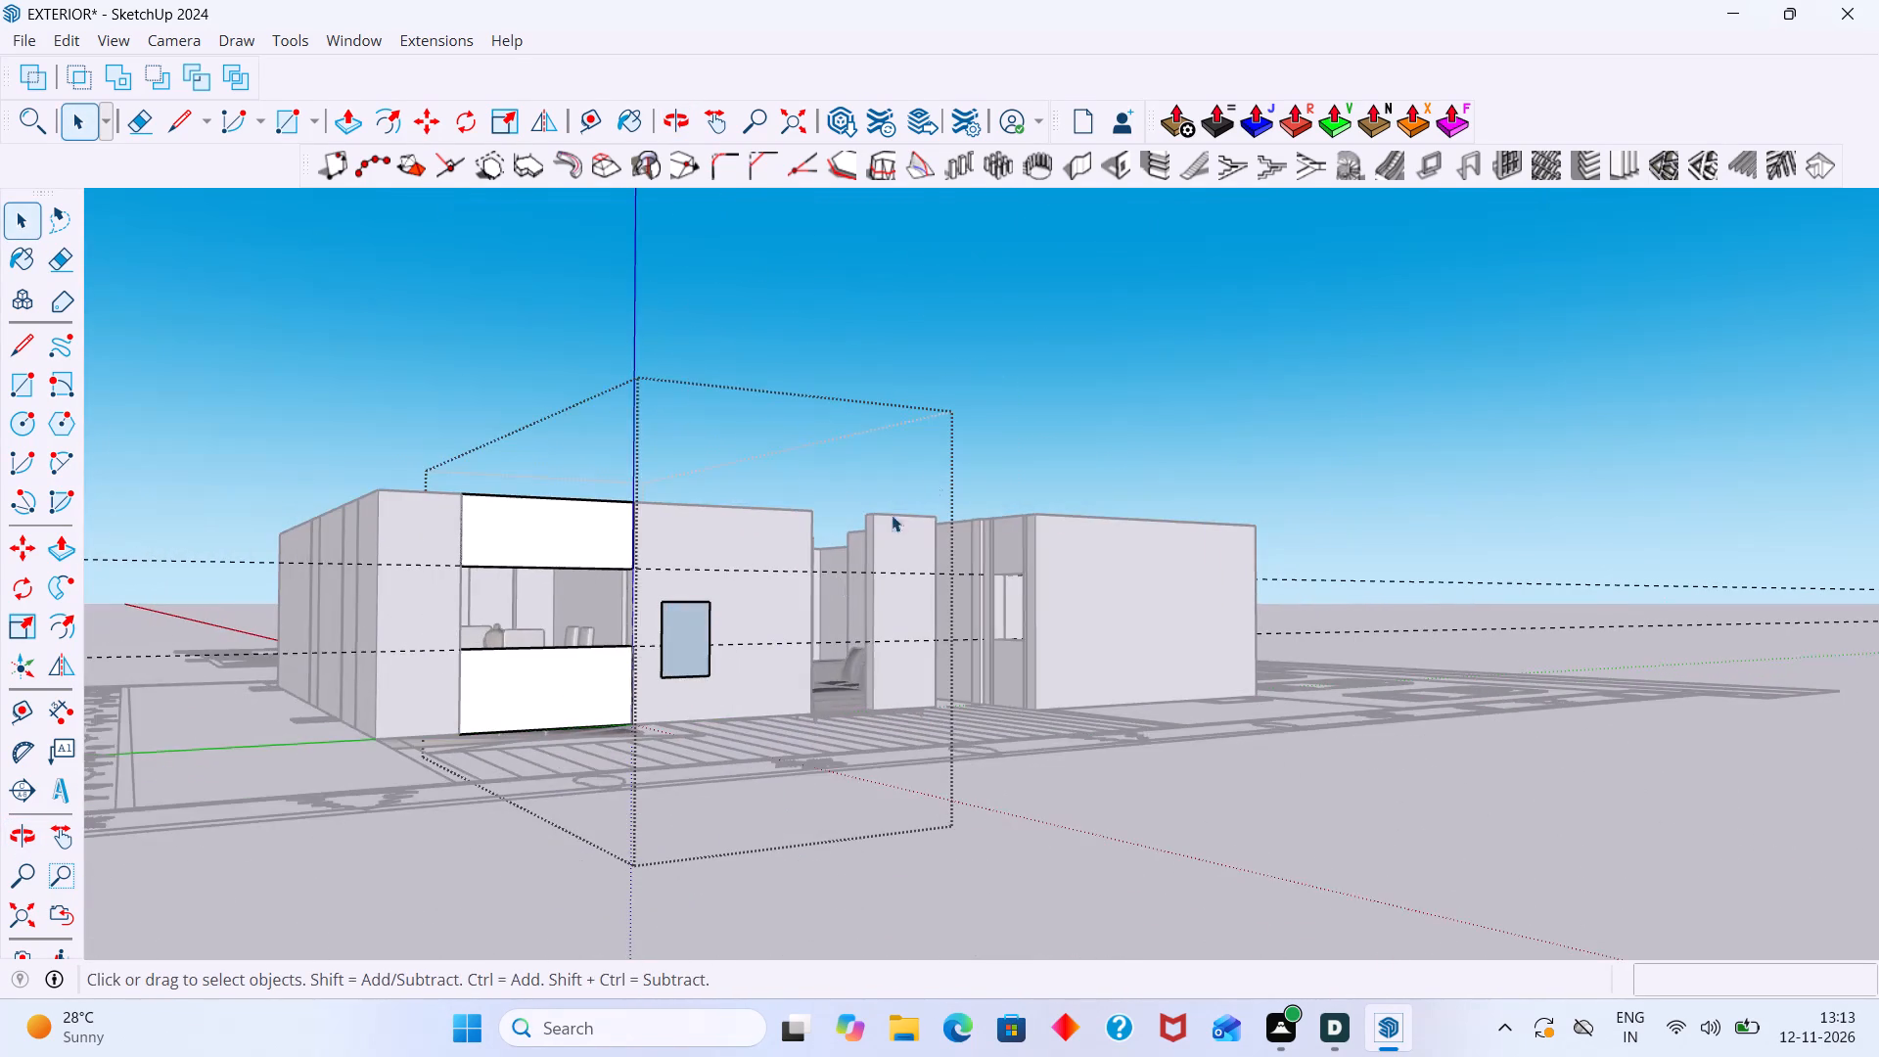
{"action": "left_click", "coordinate": [1138, 367]}
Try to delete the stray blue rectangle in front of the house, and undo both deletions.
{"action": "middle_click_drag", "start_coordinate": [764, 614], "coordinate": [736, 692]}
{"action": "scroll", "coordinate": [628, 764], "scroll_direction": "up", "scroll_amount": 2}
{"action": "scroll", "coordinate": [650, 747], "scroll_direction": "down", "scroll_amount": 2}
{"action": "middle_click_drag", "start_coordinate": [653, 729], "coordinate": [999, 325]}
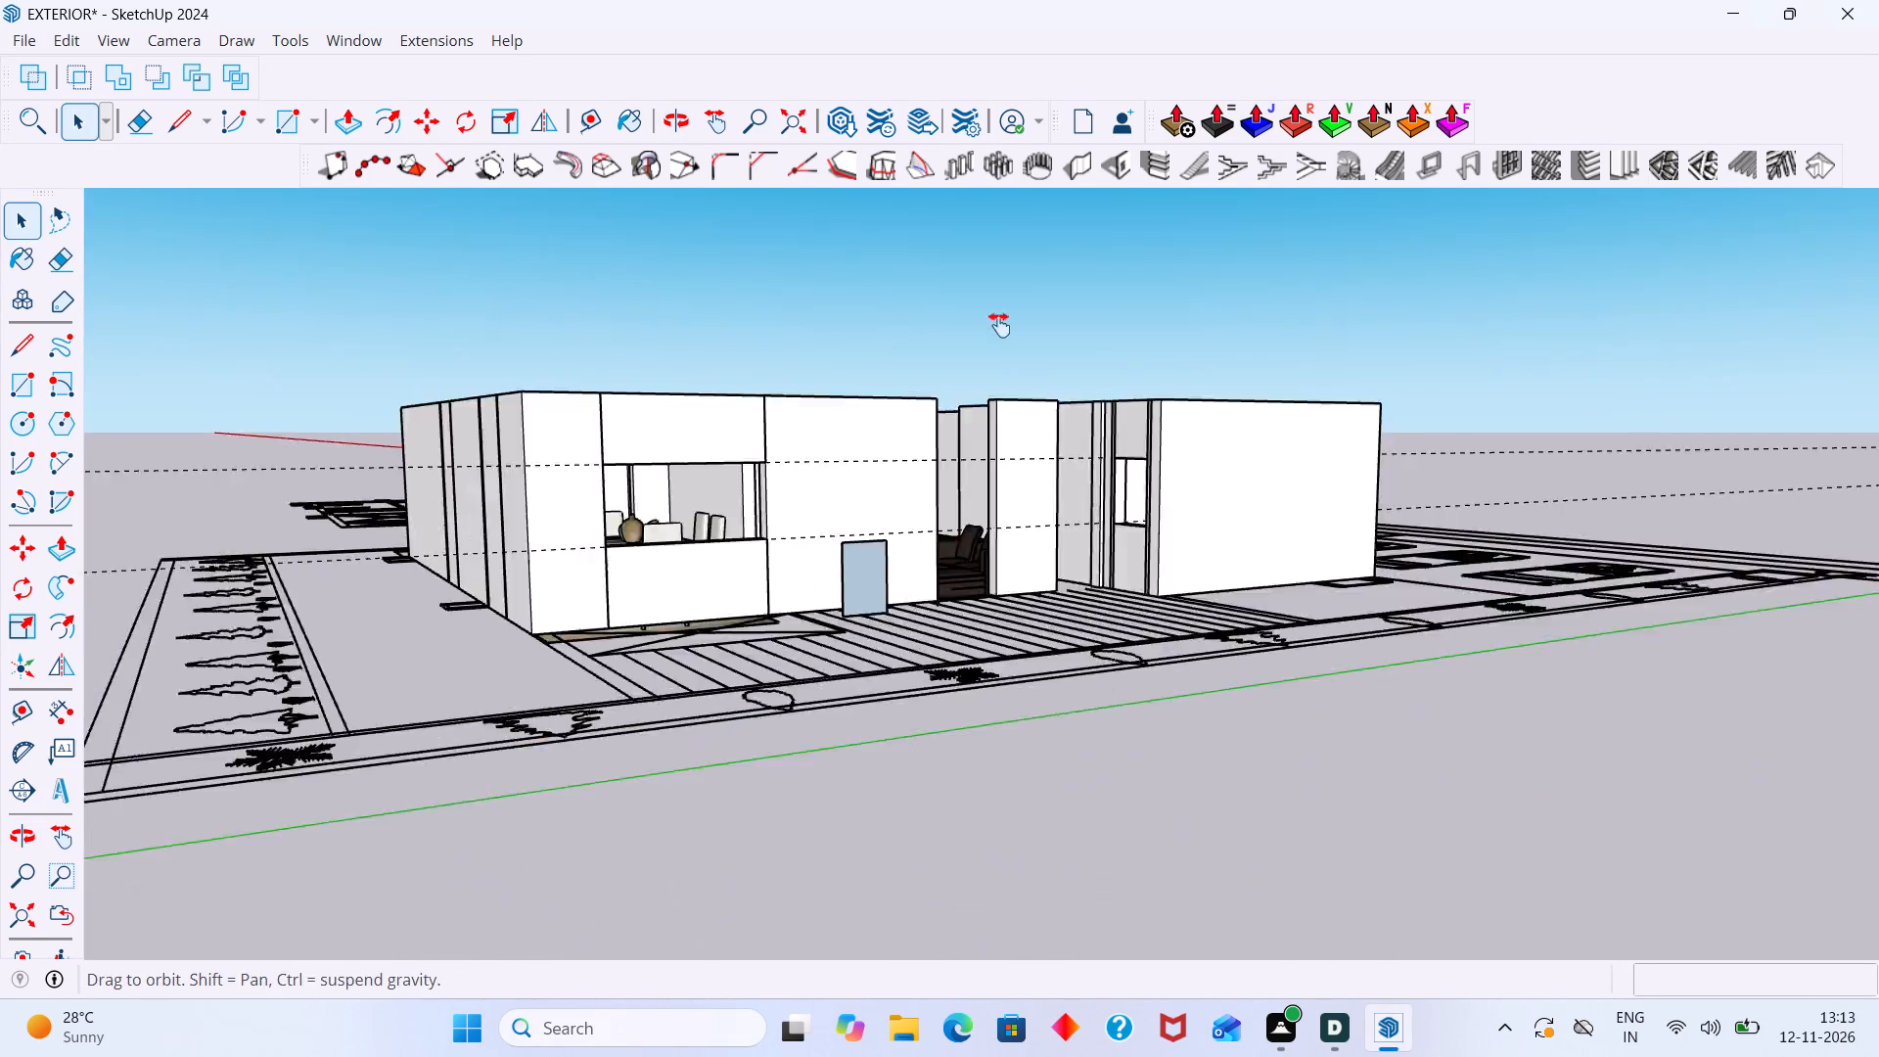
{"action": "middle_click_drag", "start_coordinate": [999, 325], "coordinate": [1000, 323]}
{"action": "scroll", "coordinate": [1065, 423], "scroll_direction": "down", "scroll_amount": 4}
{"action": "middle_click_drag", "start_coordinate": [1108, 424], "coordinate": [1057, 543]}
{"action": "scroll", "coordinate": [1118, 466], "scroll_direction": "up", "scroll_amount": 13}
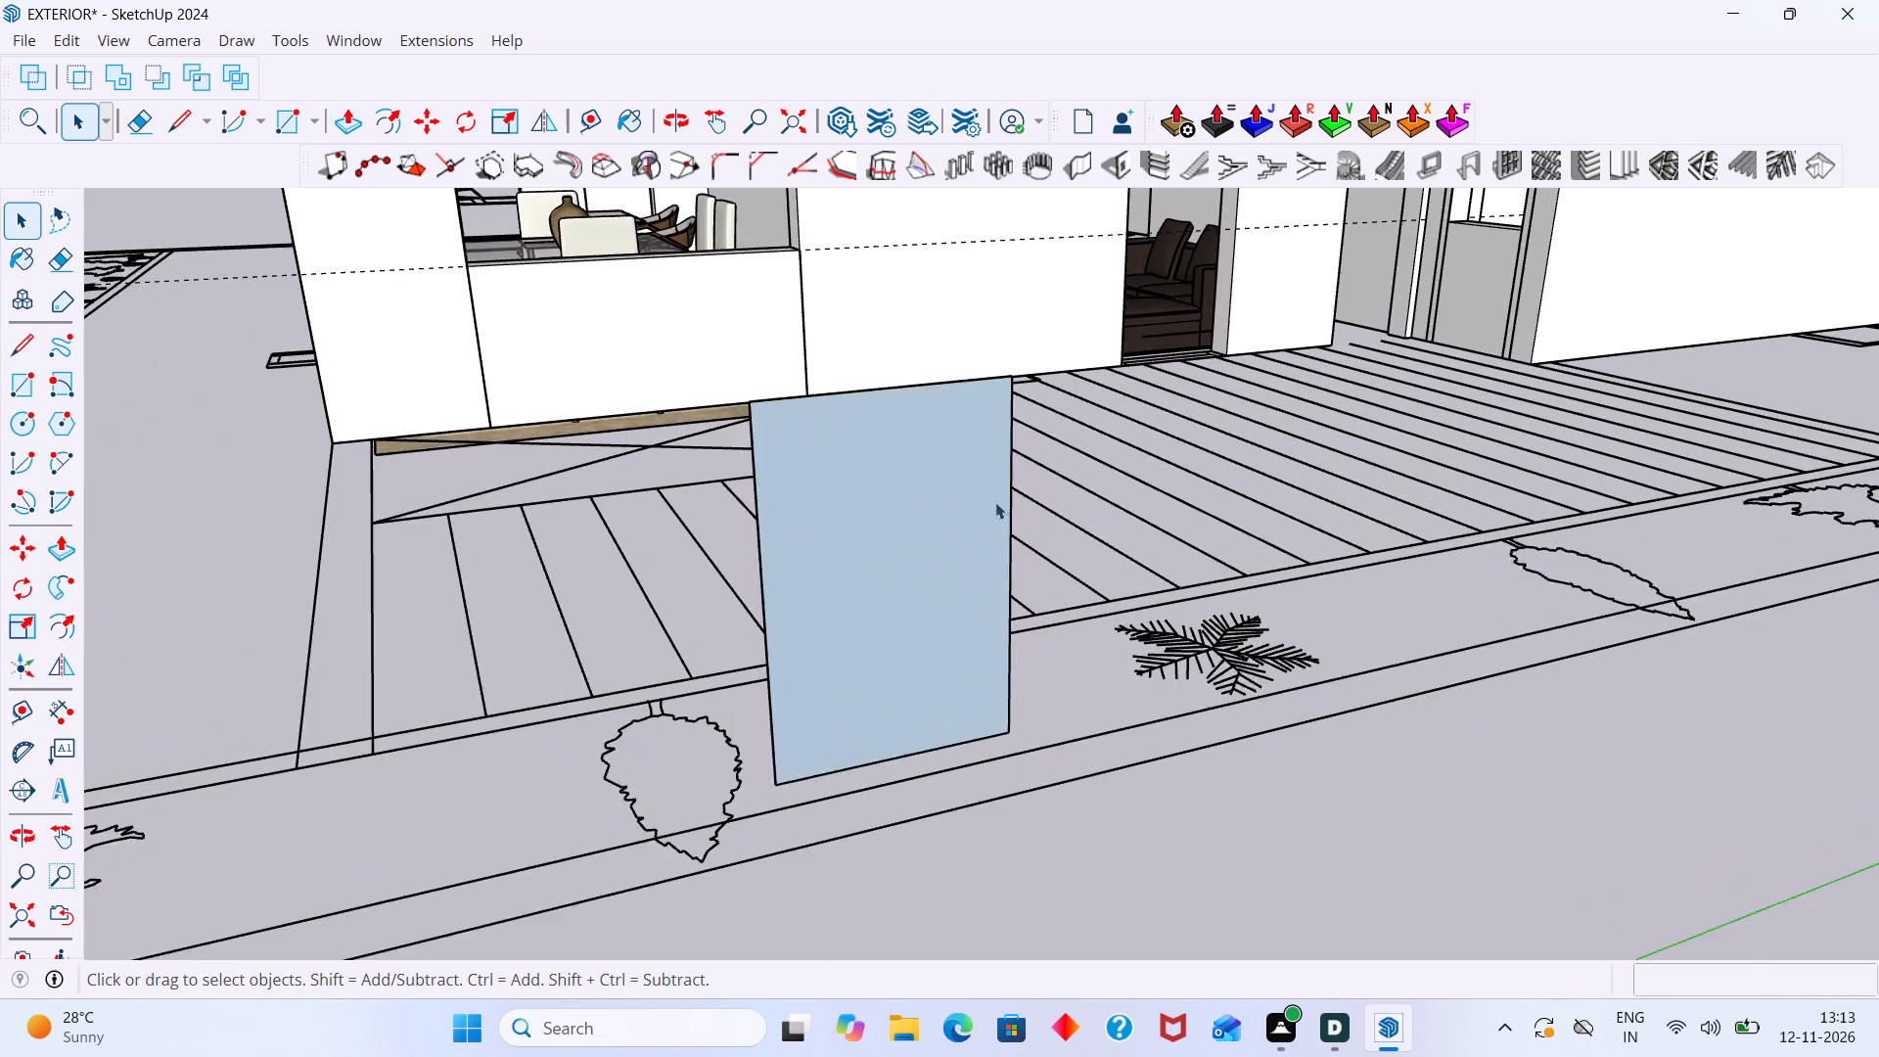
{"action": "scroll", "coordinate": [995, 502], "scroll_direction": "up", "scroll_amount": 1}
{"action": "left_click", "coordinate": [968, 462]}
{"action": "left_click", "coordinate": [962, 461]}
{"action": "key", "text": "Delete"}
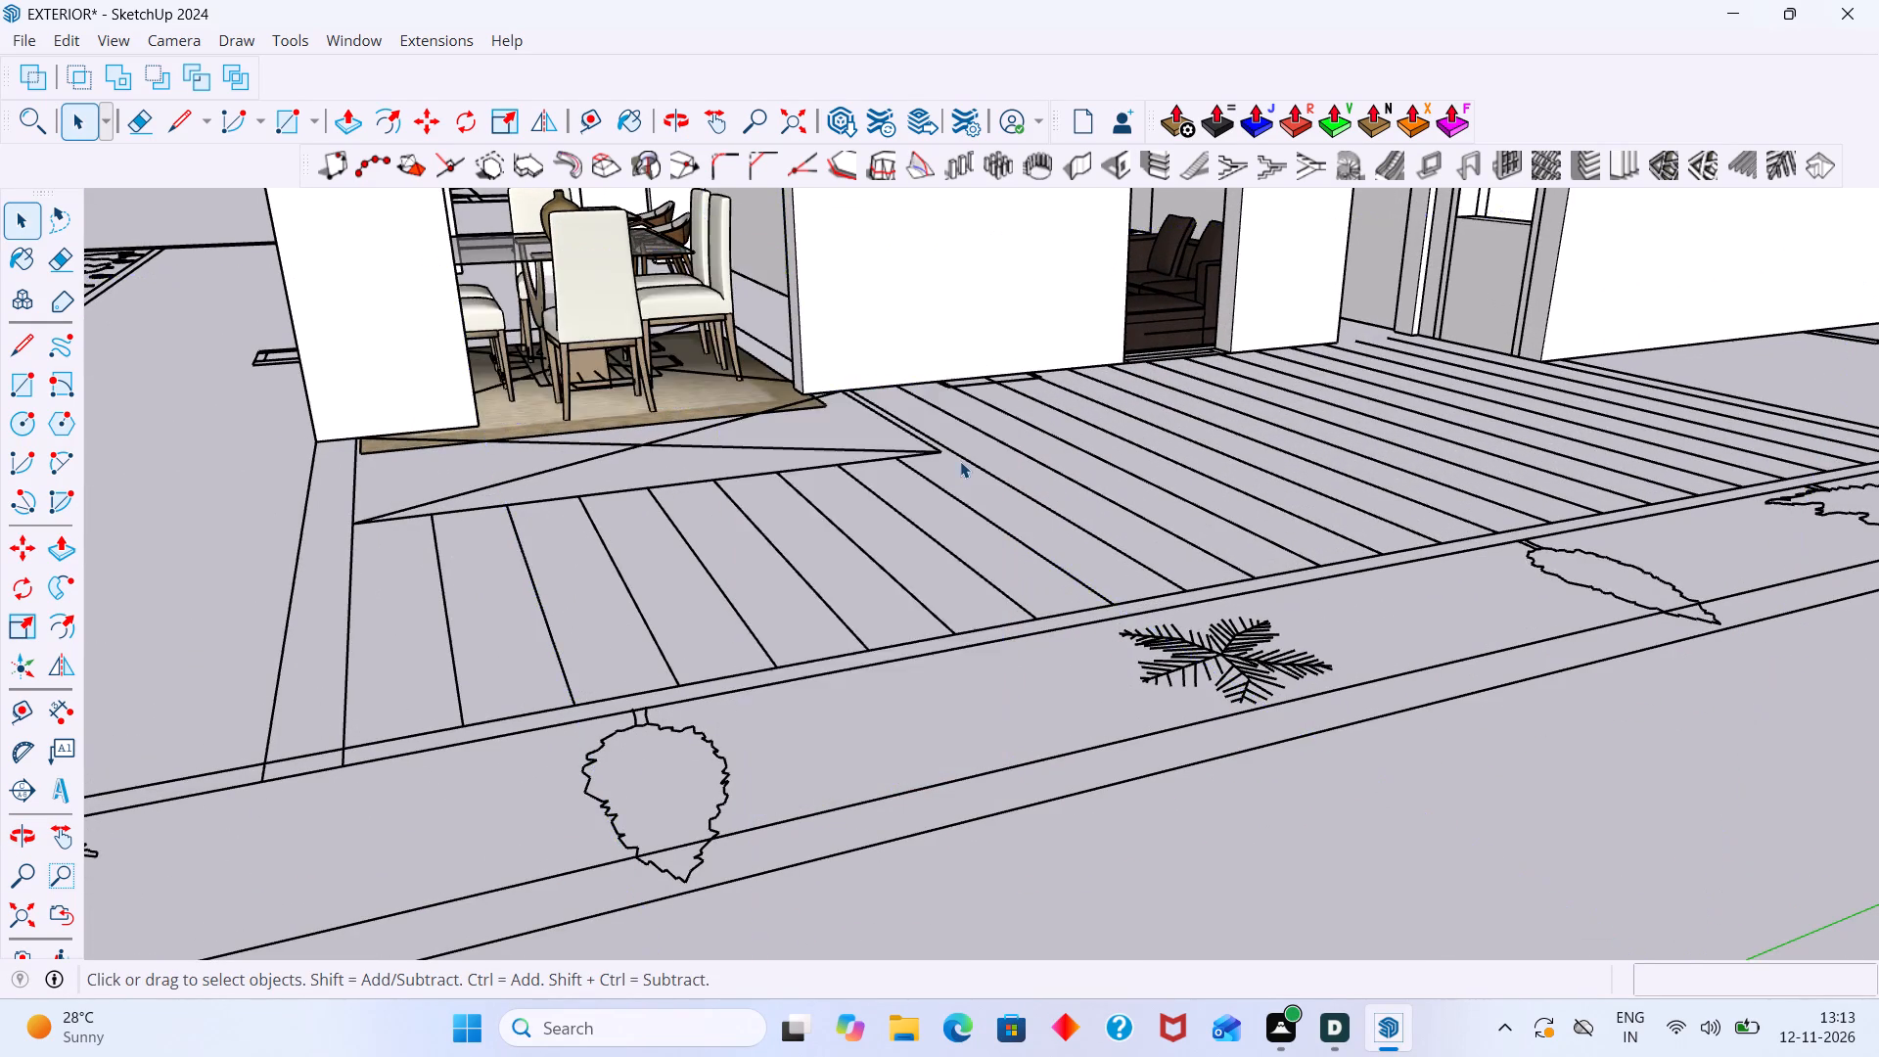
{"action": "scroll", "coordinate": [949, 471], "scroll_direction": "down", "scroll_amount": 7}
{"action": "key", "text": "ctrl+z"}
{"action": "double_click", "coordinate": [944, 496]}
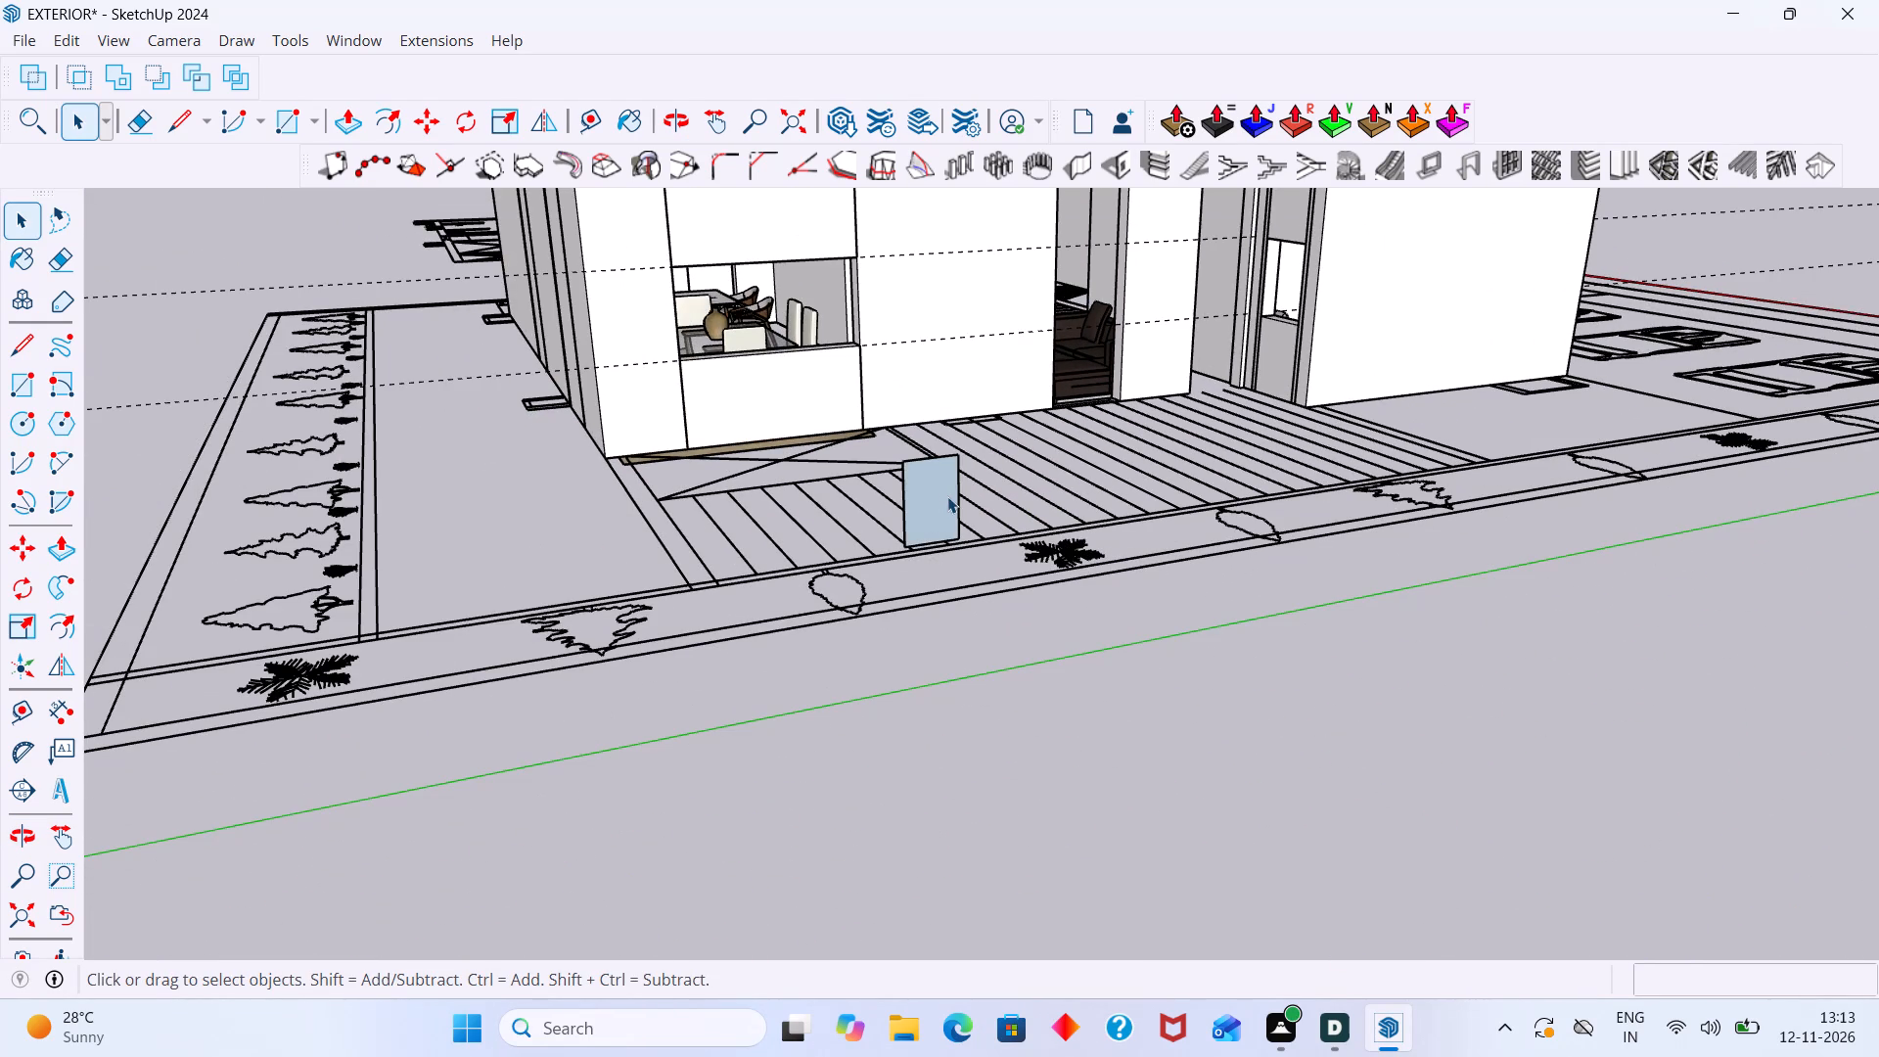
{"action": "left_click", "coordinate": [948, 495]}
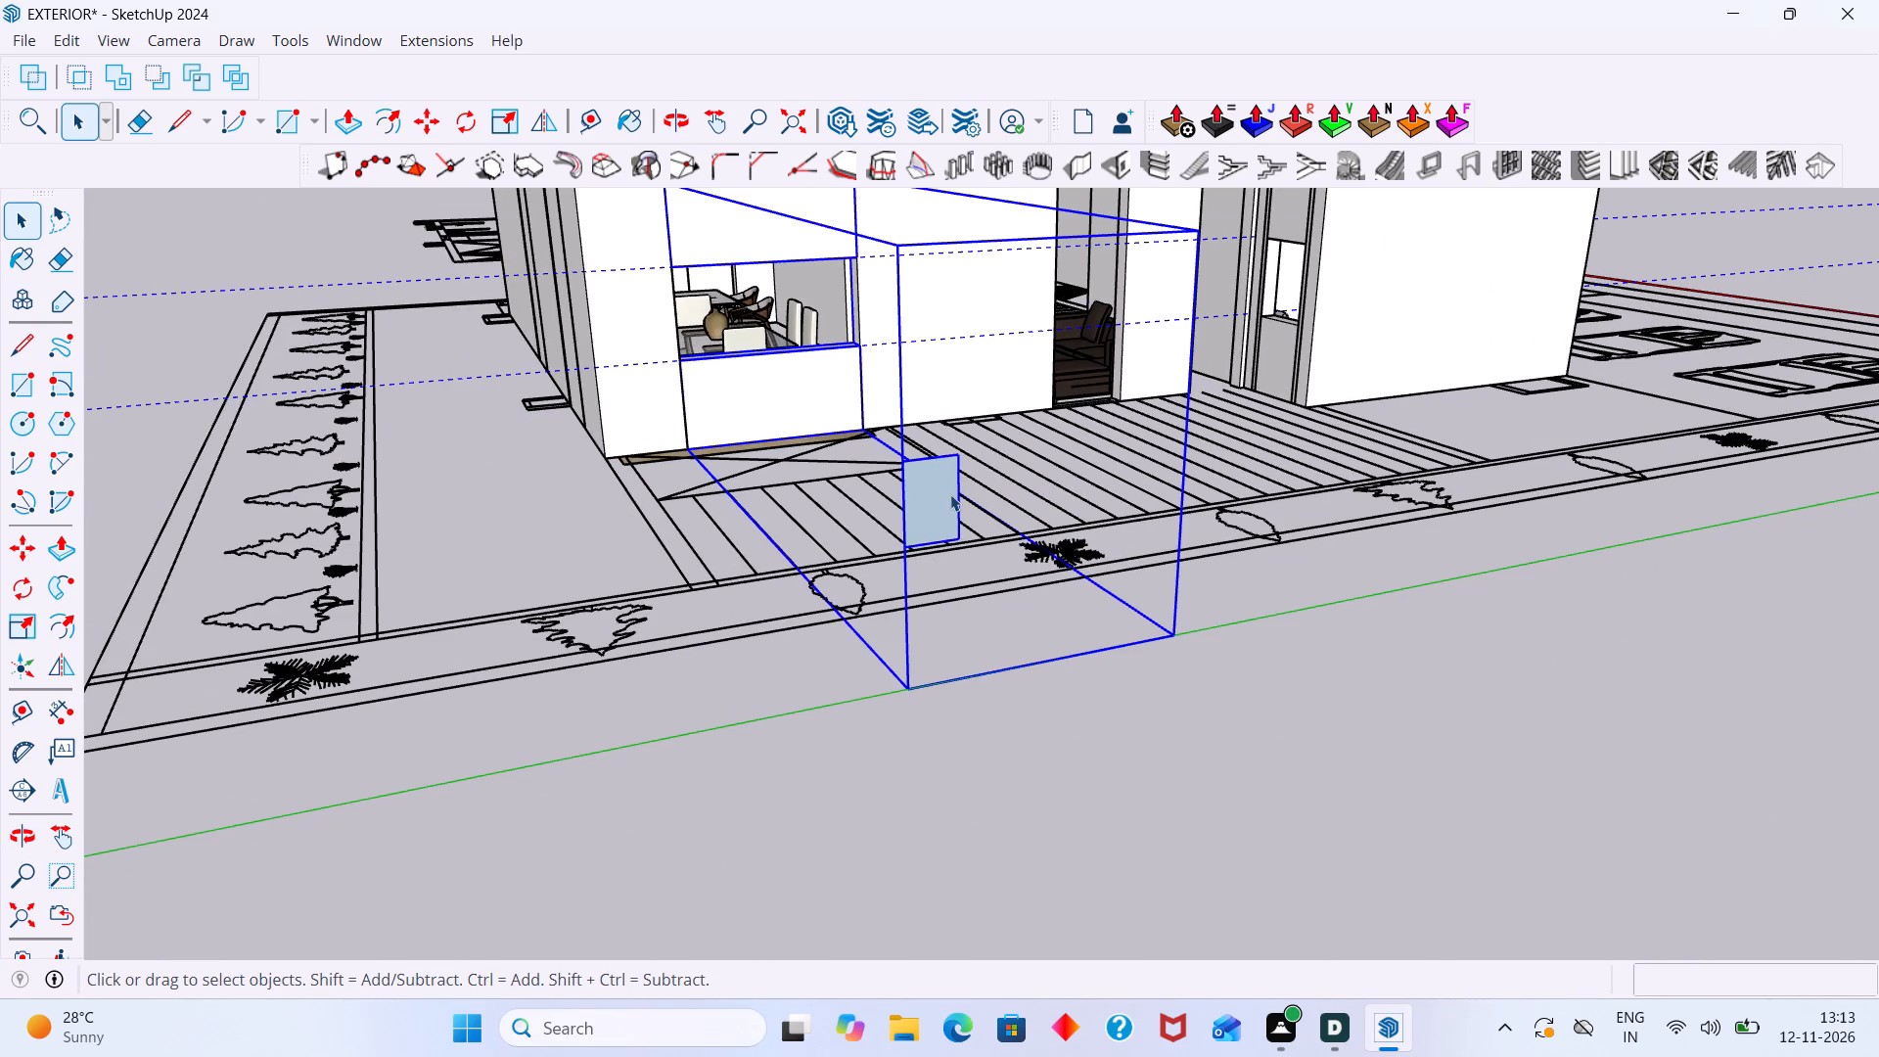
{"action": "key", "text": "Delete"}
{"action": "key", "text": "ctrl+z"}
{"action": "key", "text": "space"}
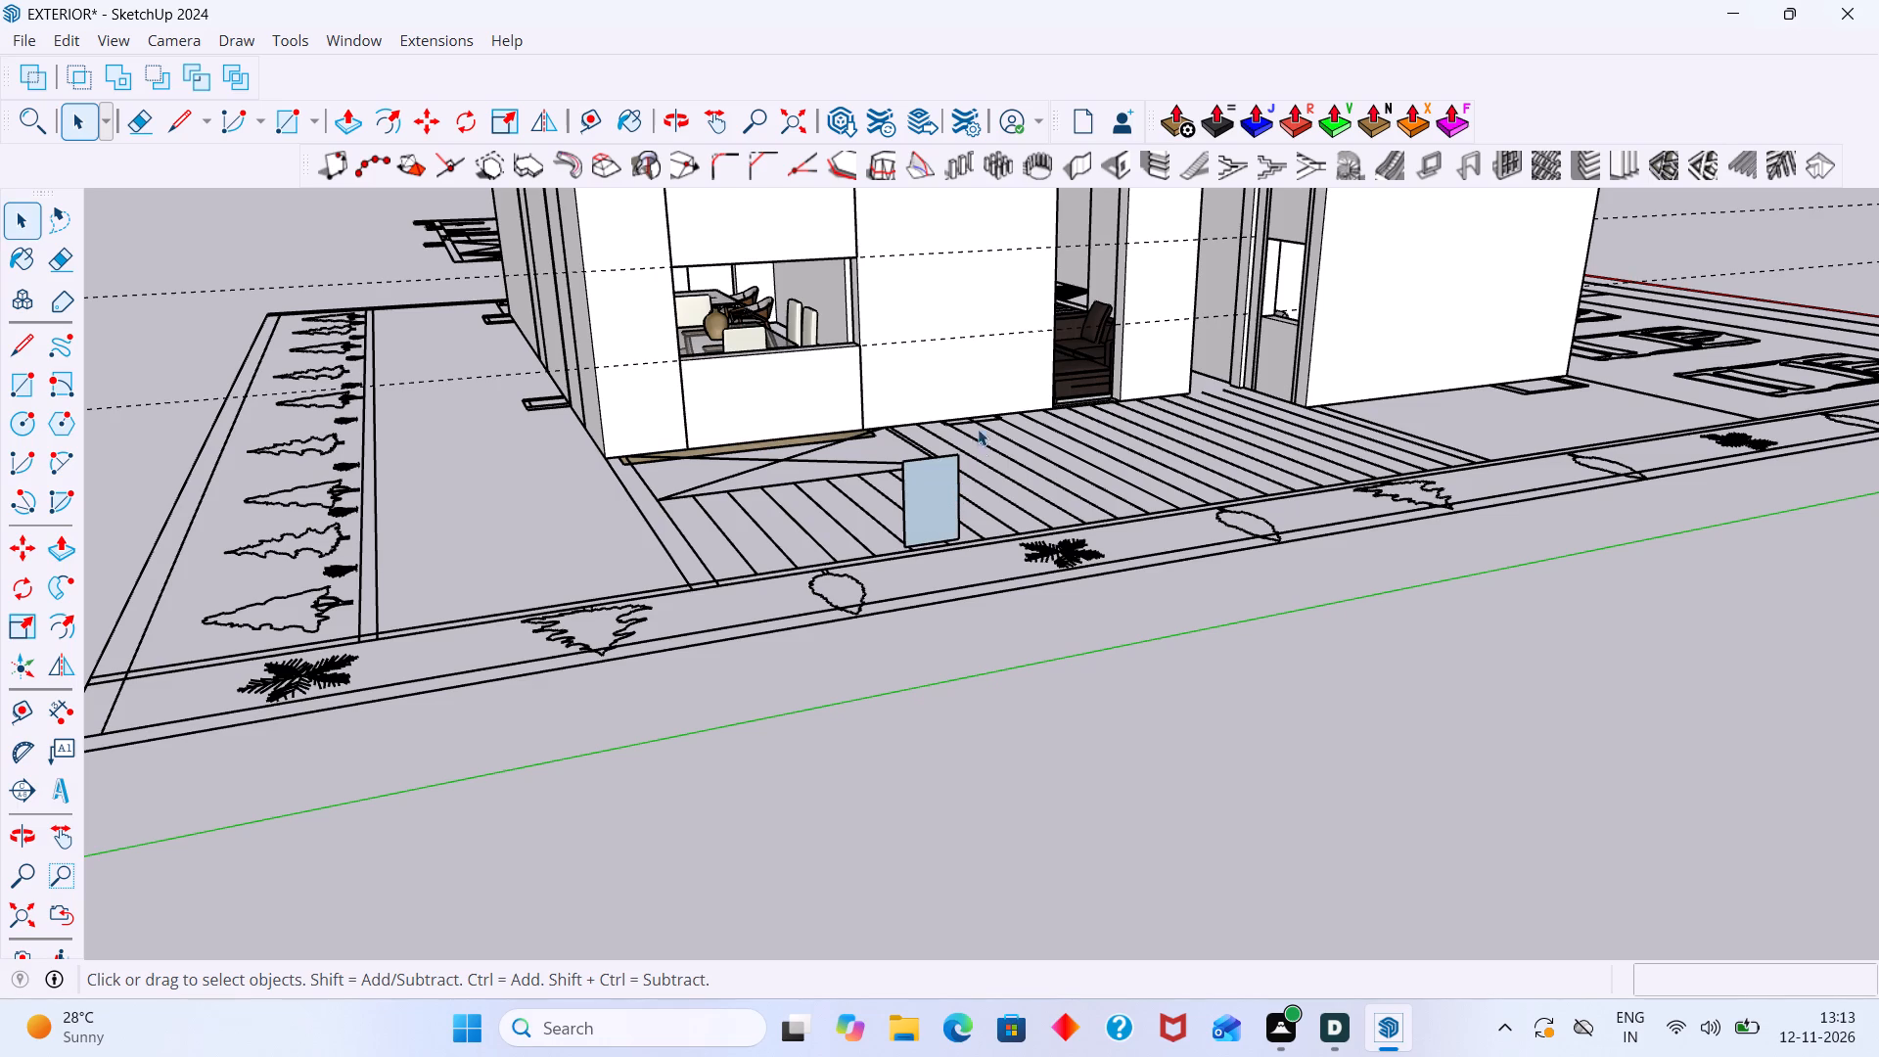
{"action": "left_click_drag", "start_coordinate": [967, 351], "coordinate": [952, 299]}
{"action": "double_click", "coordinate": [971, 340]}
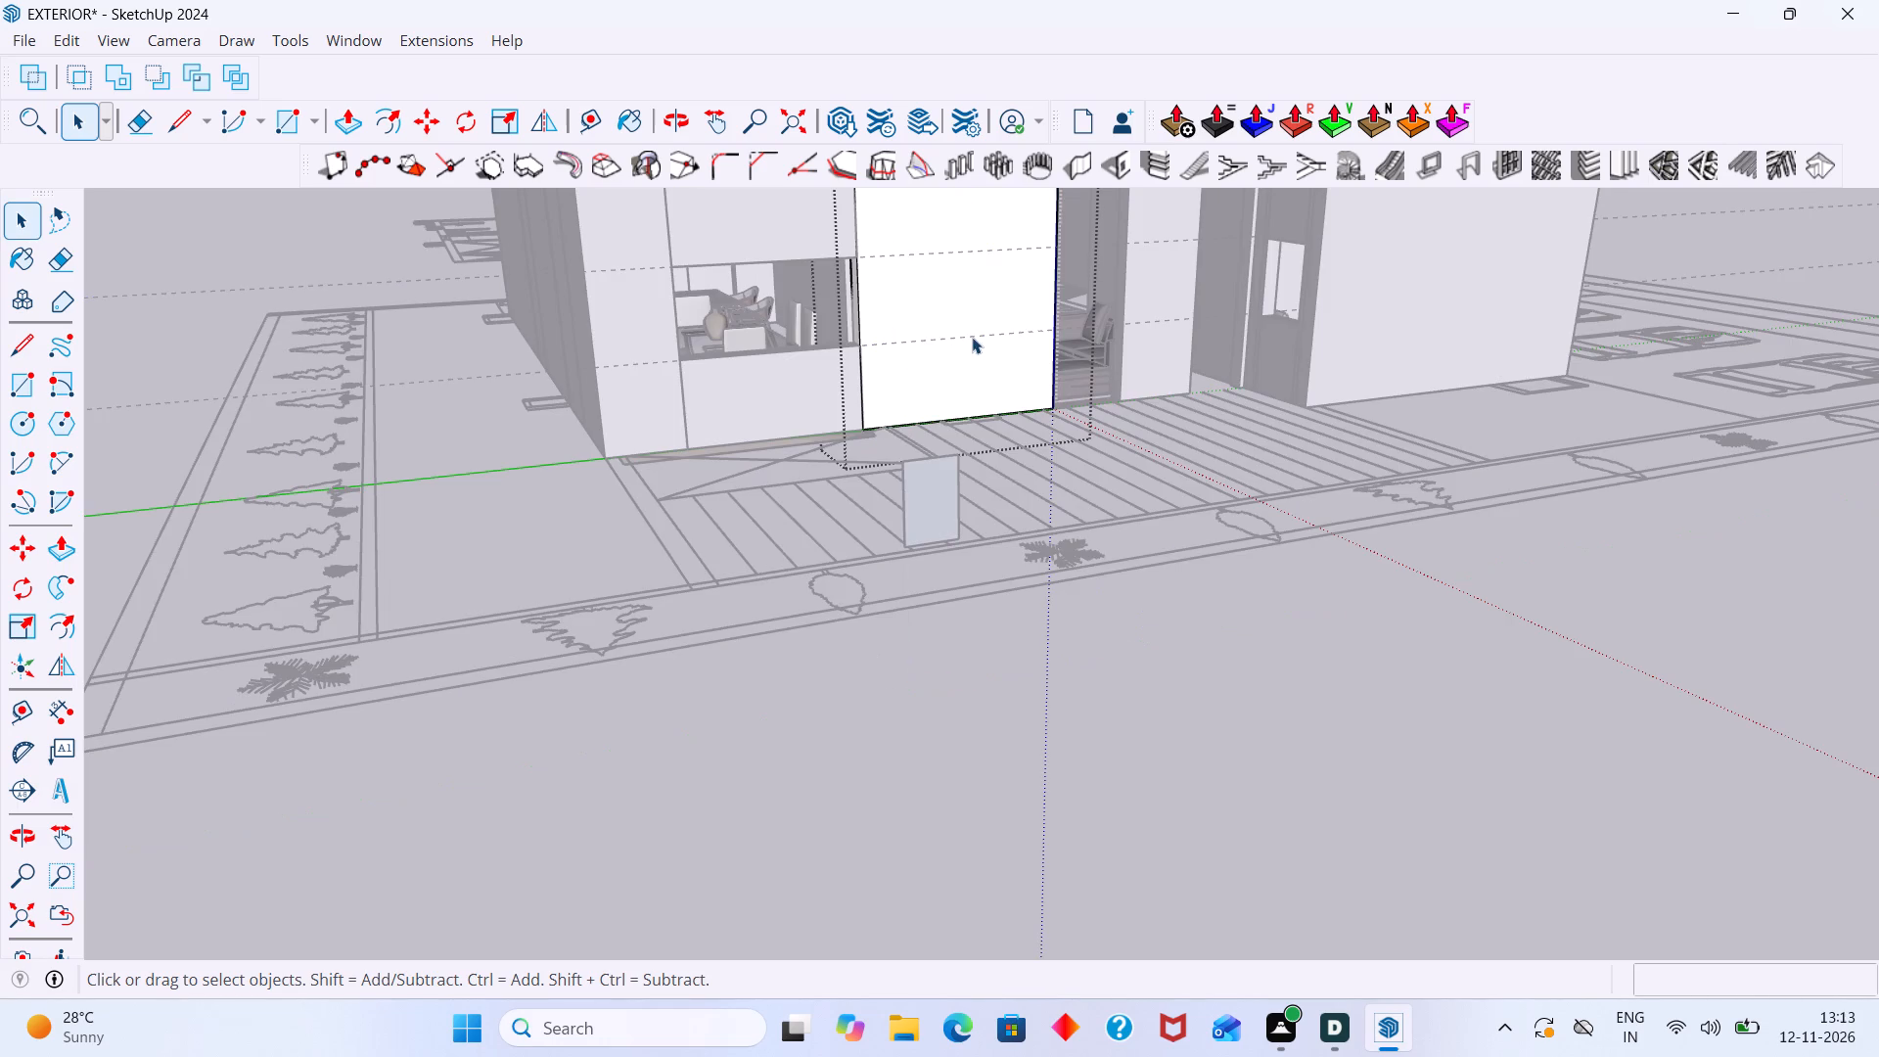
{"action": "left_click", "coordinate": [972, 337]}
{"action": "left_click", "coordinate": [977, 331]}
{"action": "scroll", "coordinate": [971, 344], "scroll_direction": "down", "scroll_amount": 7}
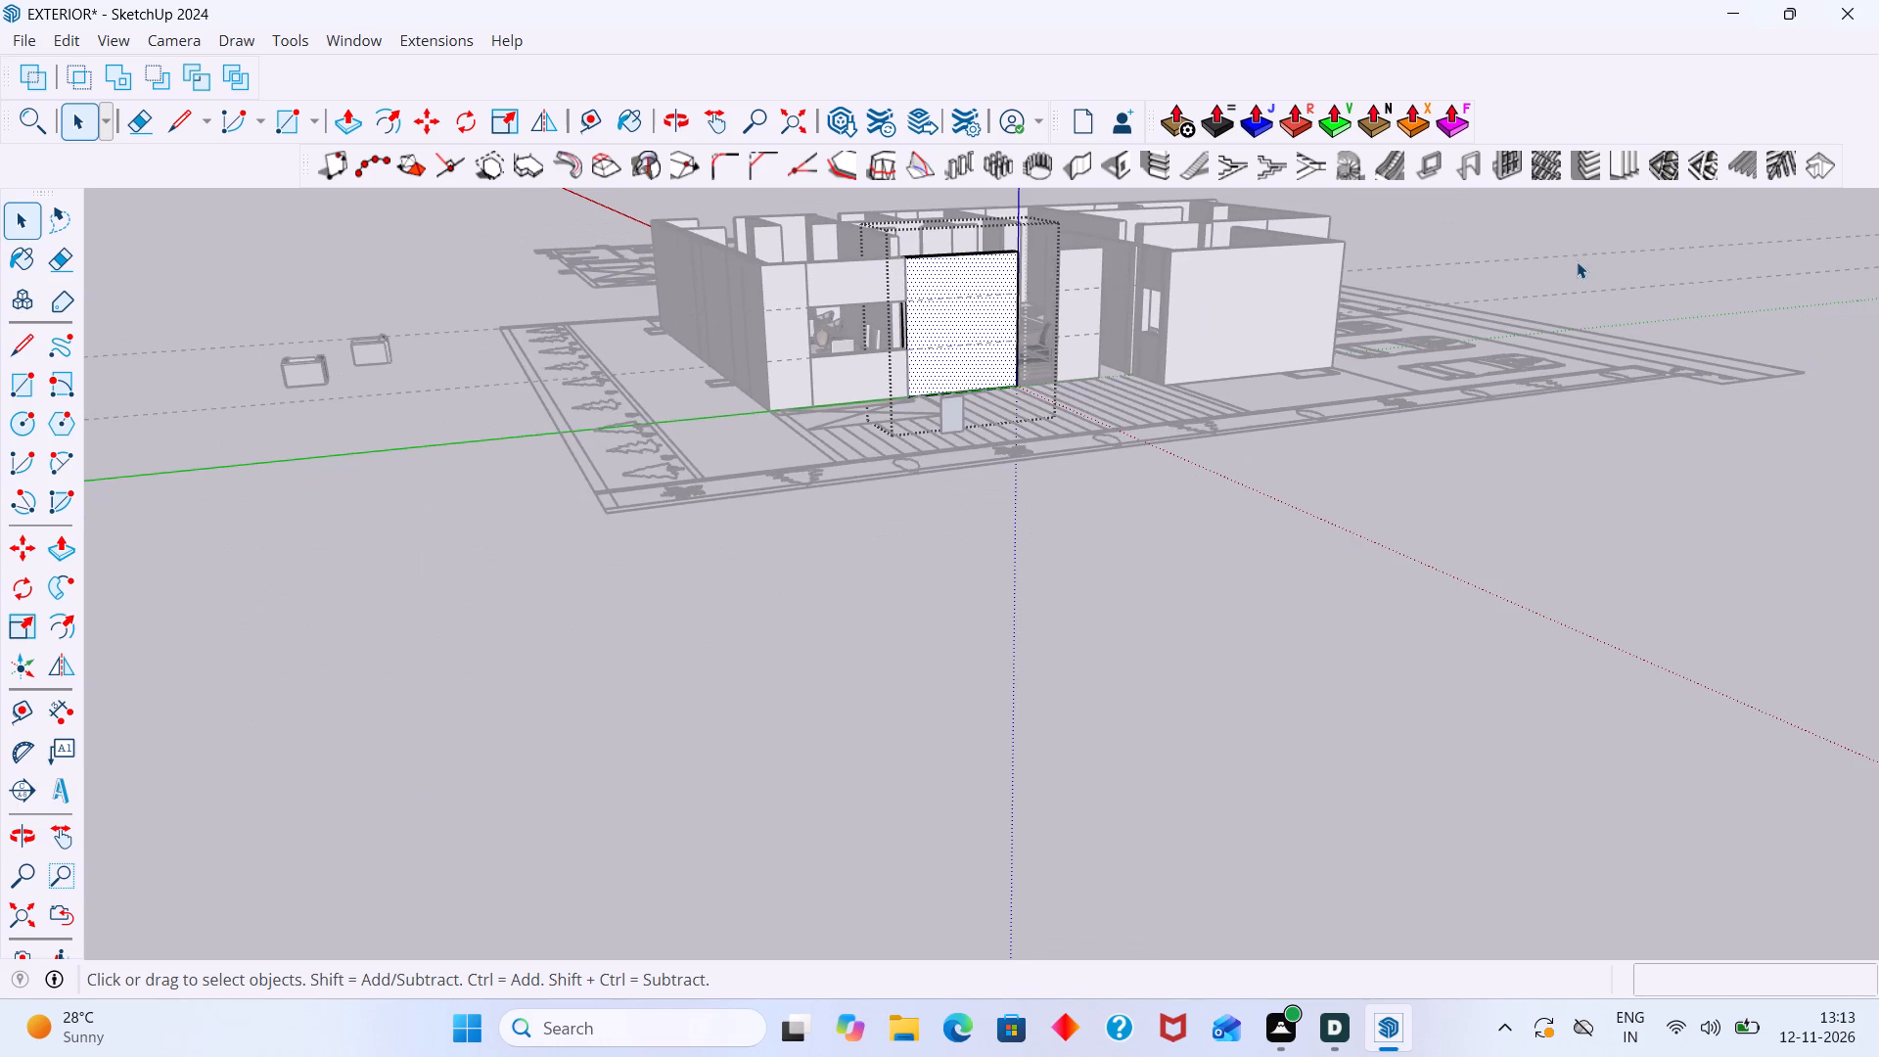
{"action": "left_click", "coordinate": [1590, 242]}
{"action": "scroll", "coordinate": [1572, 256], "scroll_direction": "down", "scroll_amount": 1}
Inside the windowed wall section's group, delete the stray blue rectangle's face and outline, and close the group.
{"action": "scroll", "coordinate": [1271, 433], "scroll_direction": "up", "scroll_amount": 5}
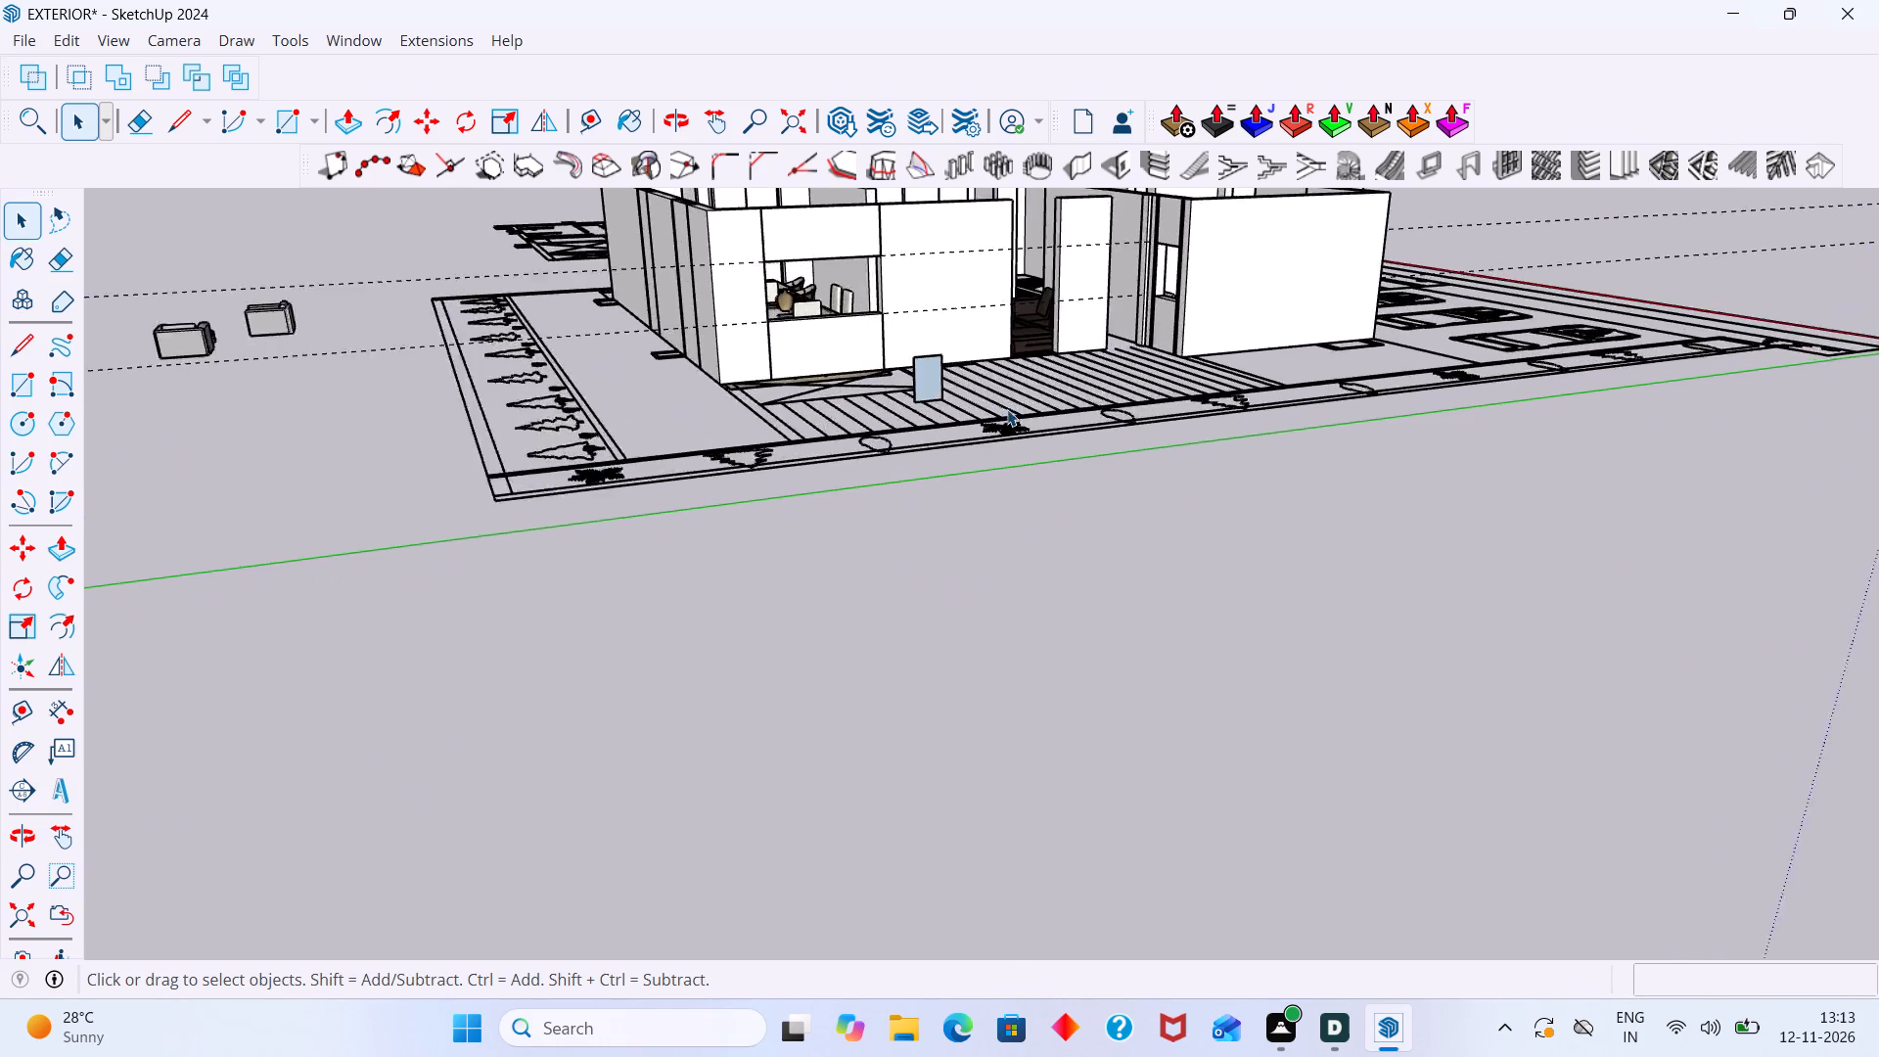
{"action": "scroll", "coordinate": [1007, 409], "scroll_direction": "up", "scroll_amount": 8}
{"action": "left_click", "coordinate": [870, 327]}
{"action": "double_click", "coordinate": [871, 324]}
{"action": "left_click", "coordinate": [881, 323]}
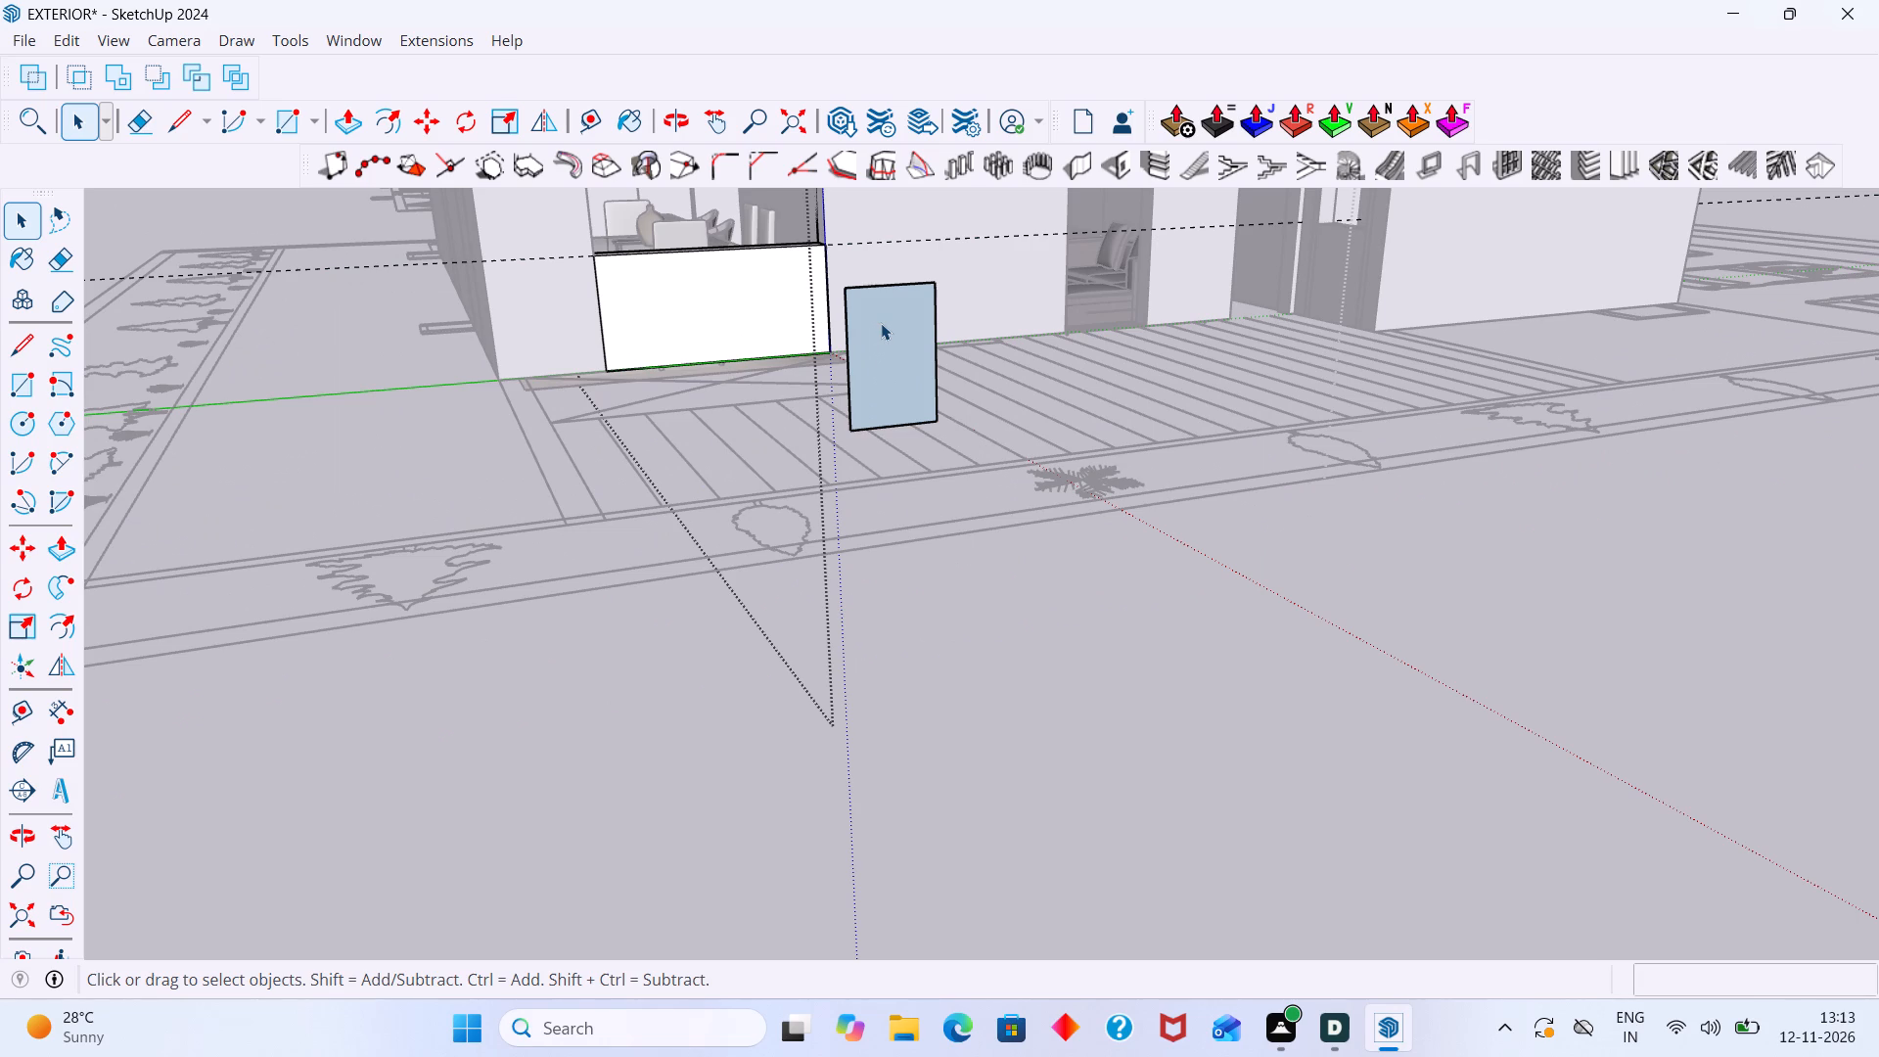
{"action": "key", "text": "Delete"}
{"action": "left_click", "coordinate": [913, 383]}
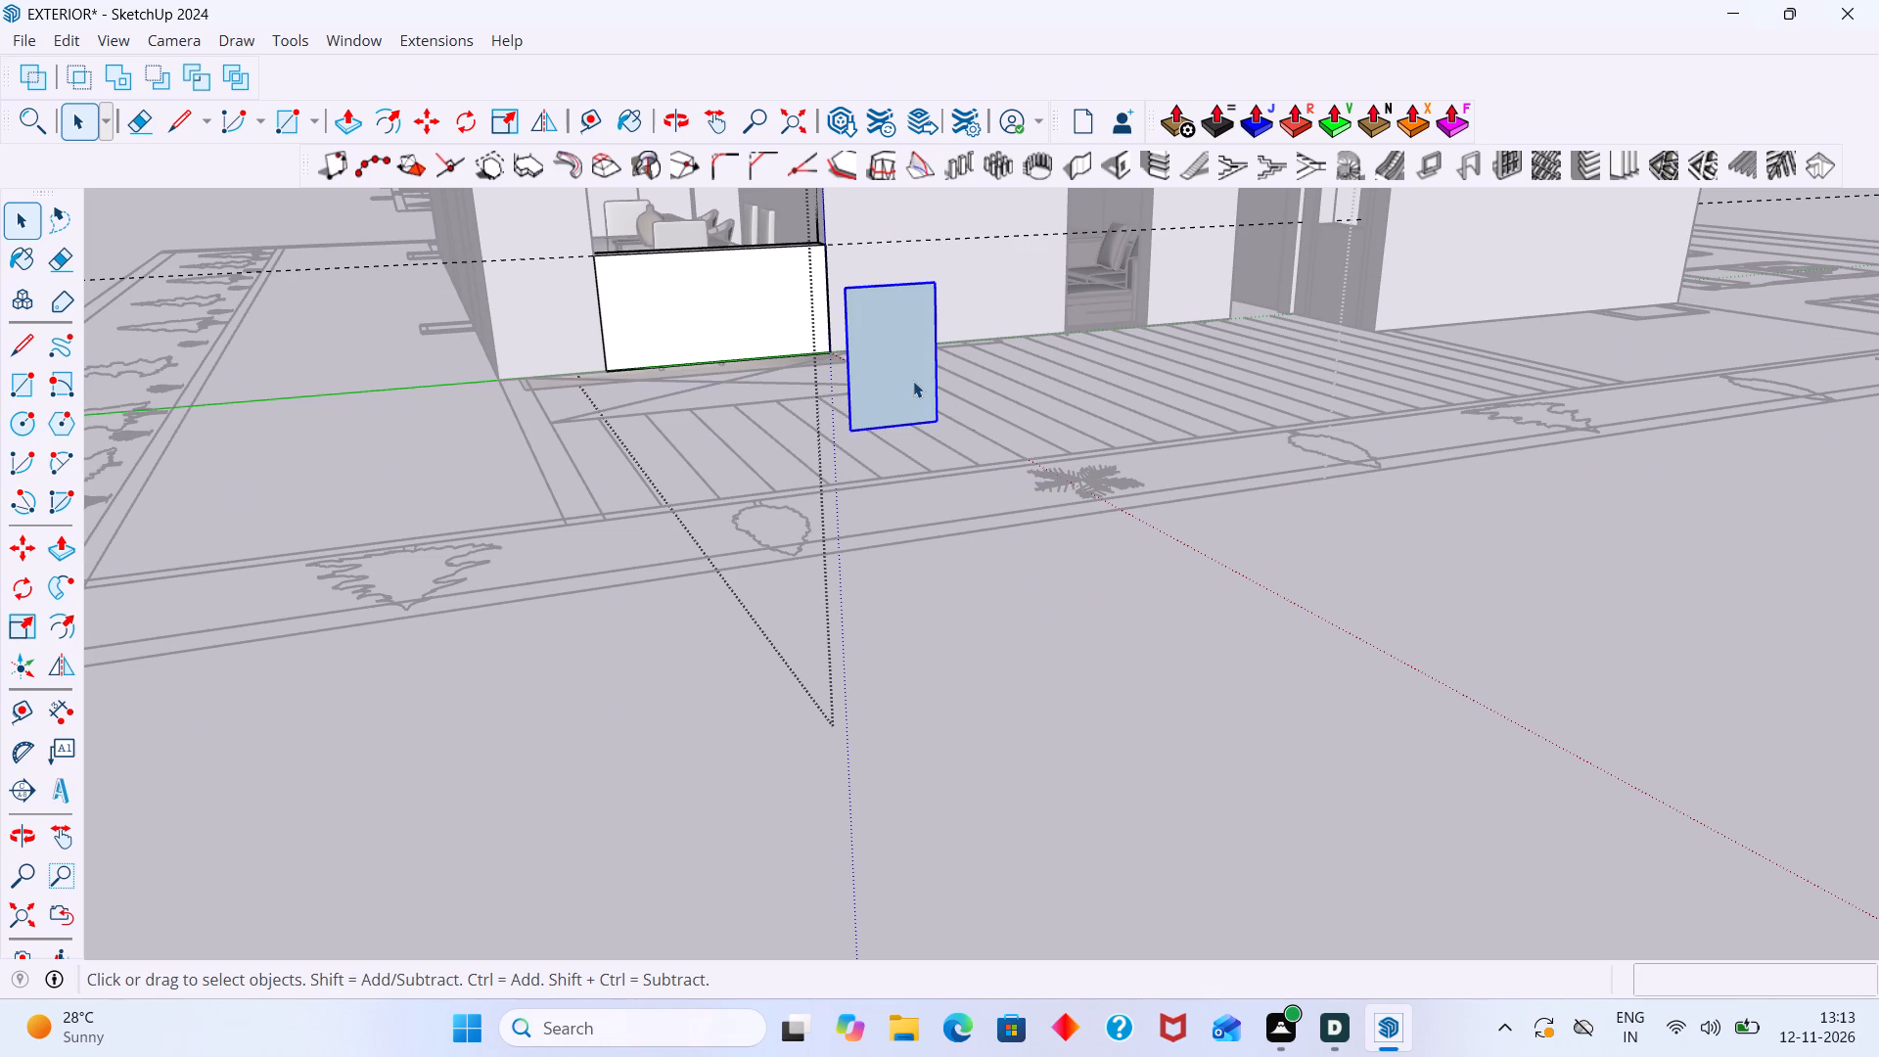
{"action": "key", "text": "Delete"}
{"action": "left_click", "coordinate": [1032, 668]}
{"action": "scroll", "coordinate": [1004, 611], "scroll_direction": "up", "scroll_amount": 1}
{"action": "scroll", "coordinate": [999, 631], "scroll_direction": "down", "scroll_amount": 9}
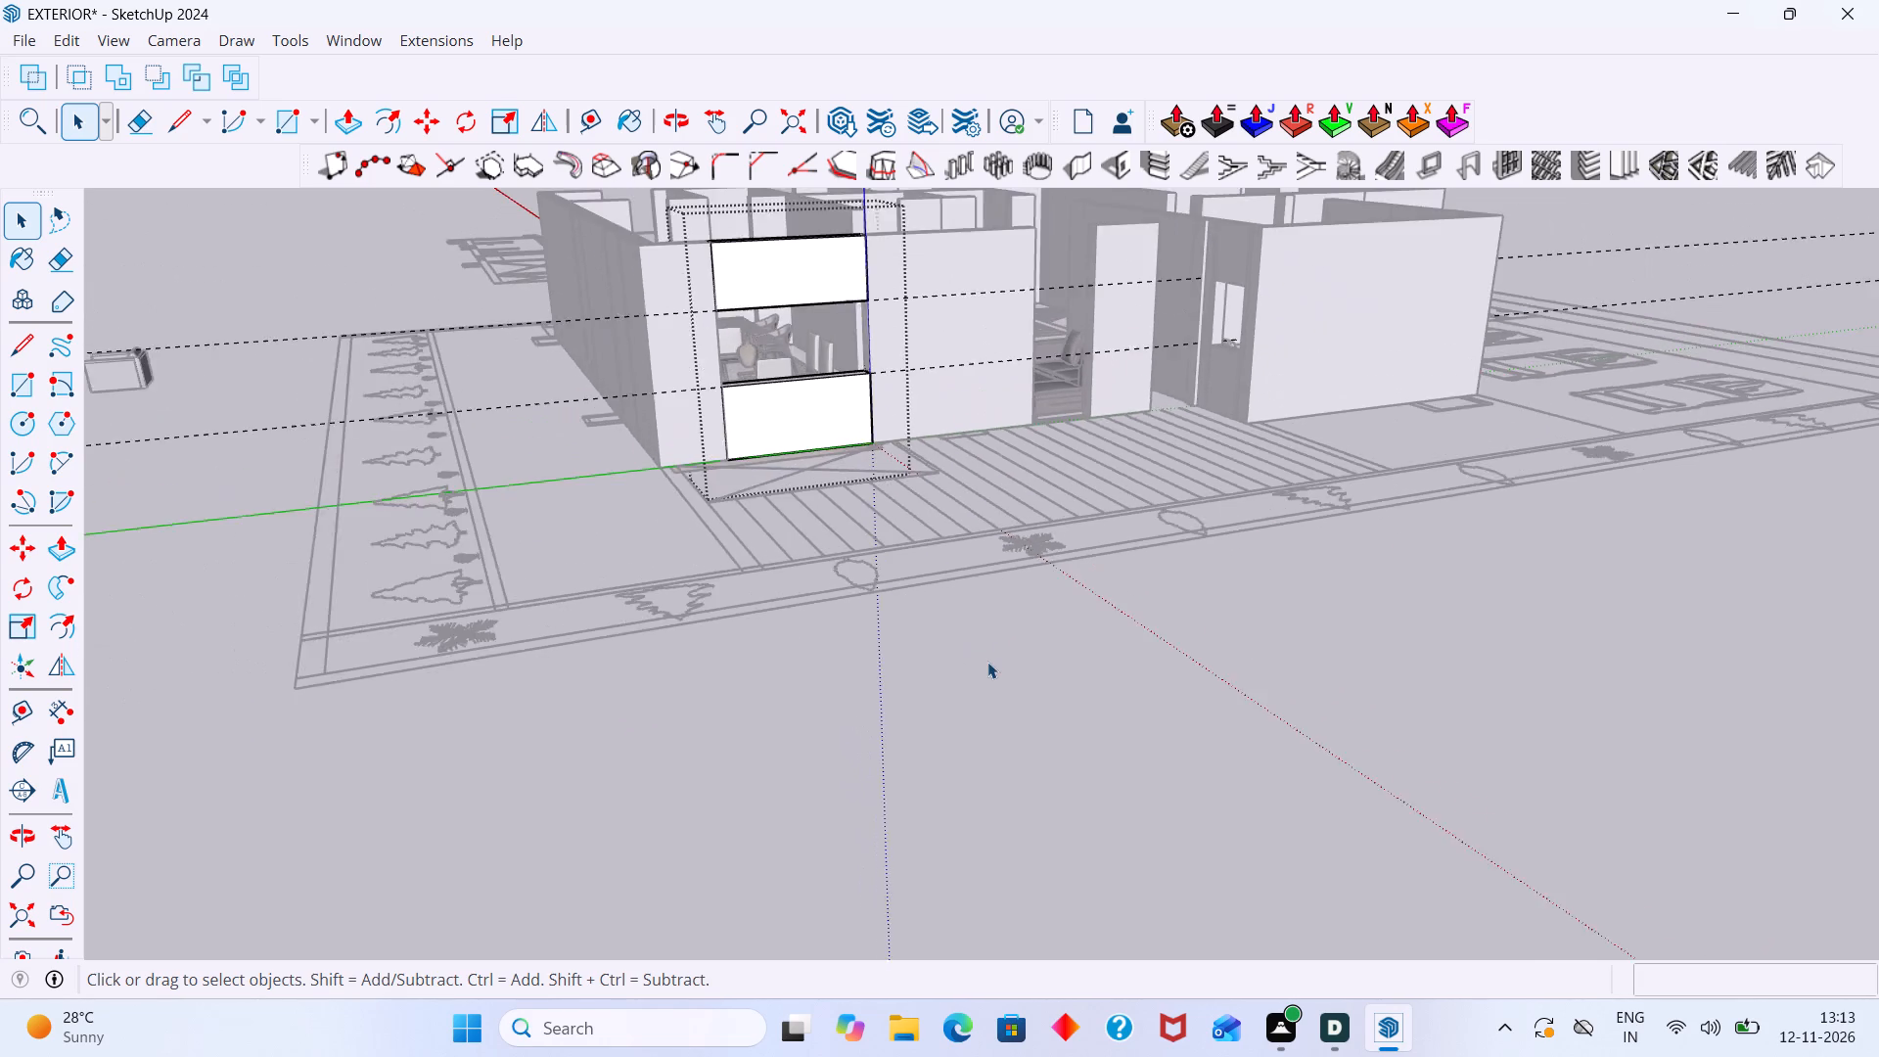
{"action": "scroll", "coordinate": [987, 662], "scroll_direction": "down", "scroll_amount": 7}
{"action": "left_click", "coordinate": [1647, 299]}
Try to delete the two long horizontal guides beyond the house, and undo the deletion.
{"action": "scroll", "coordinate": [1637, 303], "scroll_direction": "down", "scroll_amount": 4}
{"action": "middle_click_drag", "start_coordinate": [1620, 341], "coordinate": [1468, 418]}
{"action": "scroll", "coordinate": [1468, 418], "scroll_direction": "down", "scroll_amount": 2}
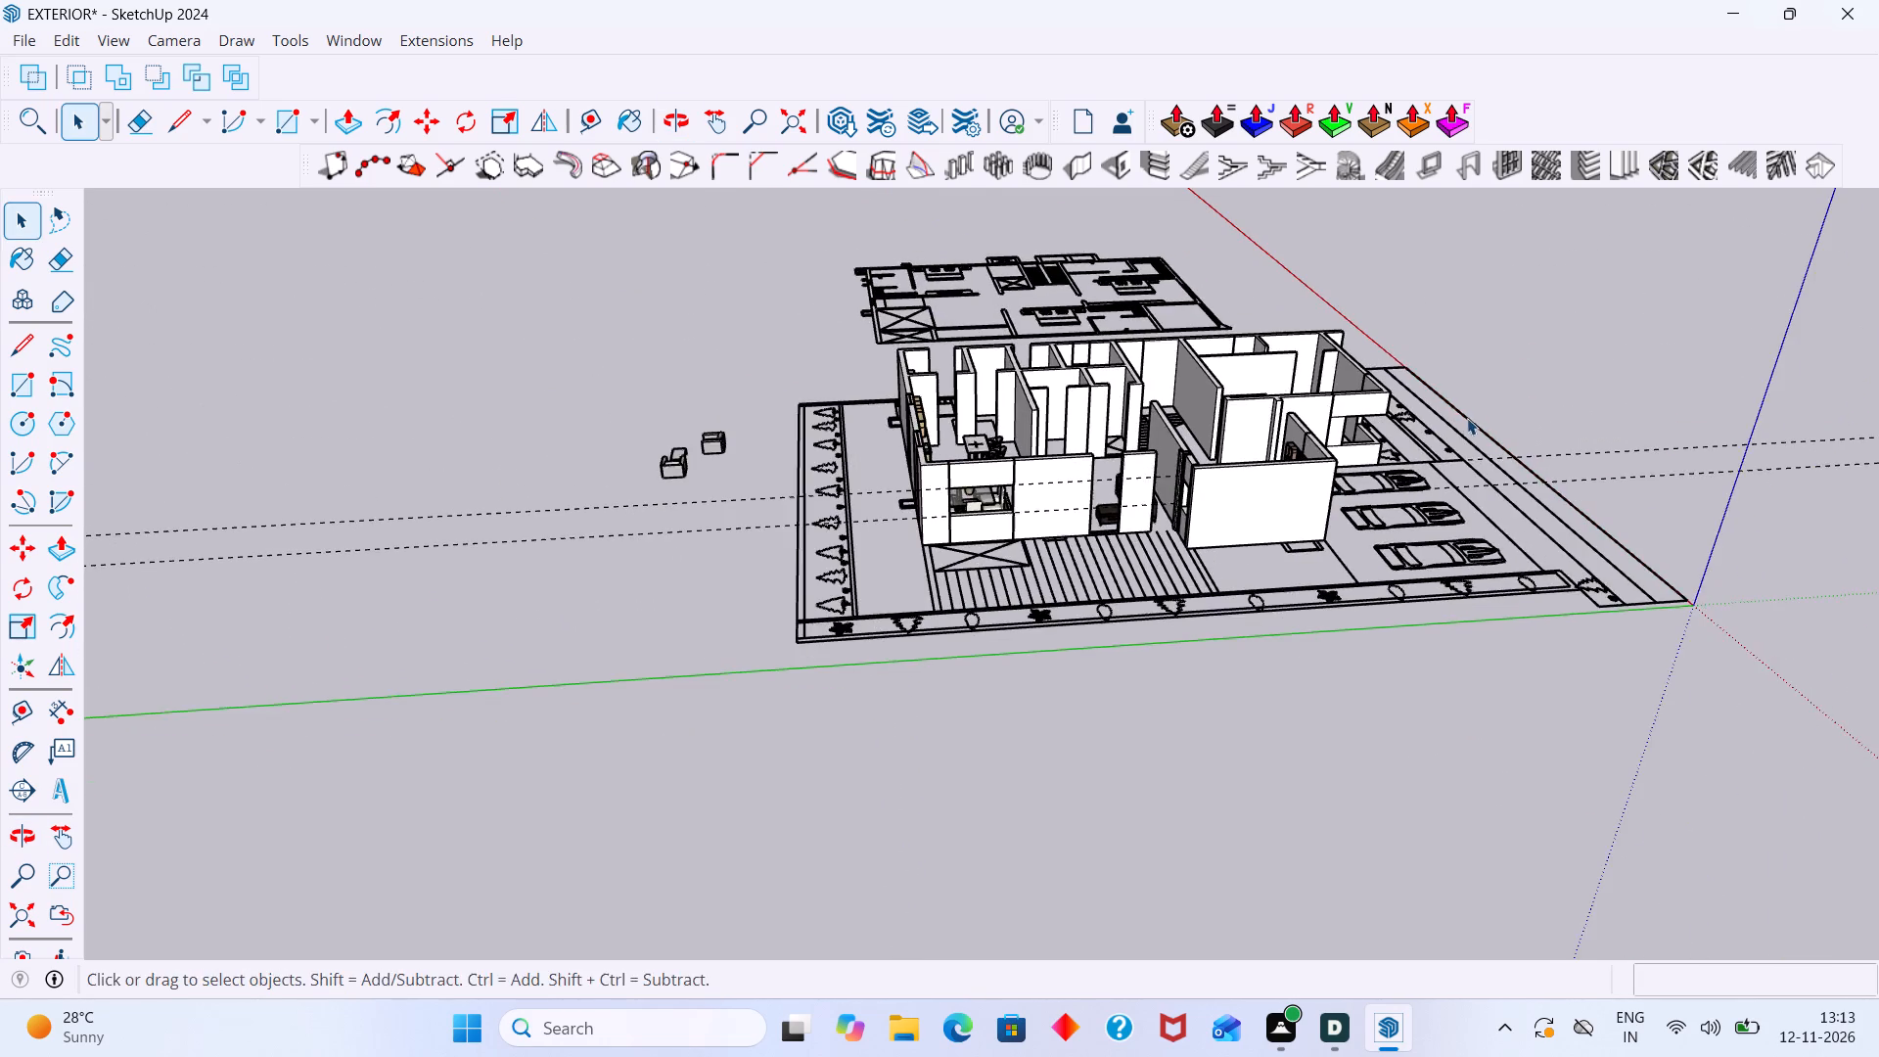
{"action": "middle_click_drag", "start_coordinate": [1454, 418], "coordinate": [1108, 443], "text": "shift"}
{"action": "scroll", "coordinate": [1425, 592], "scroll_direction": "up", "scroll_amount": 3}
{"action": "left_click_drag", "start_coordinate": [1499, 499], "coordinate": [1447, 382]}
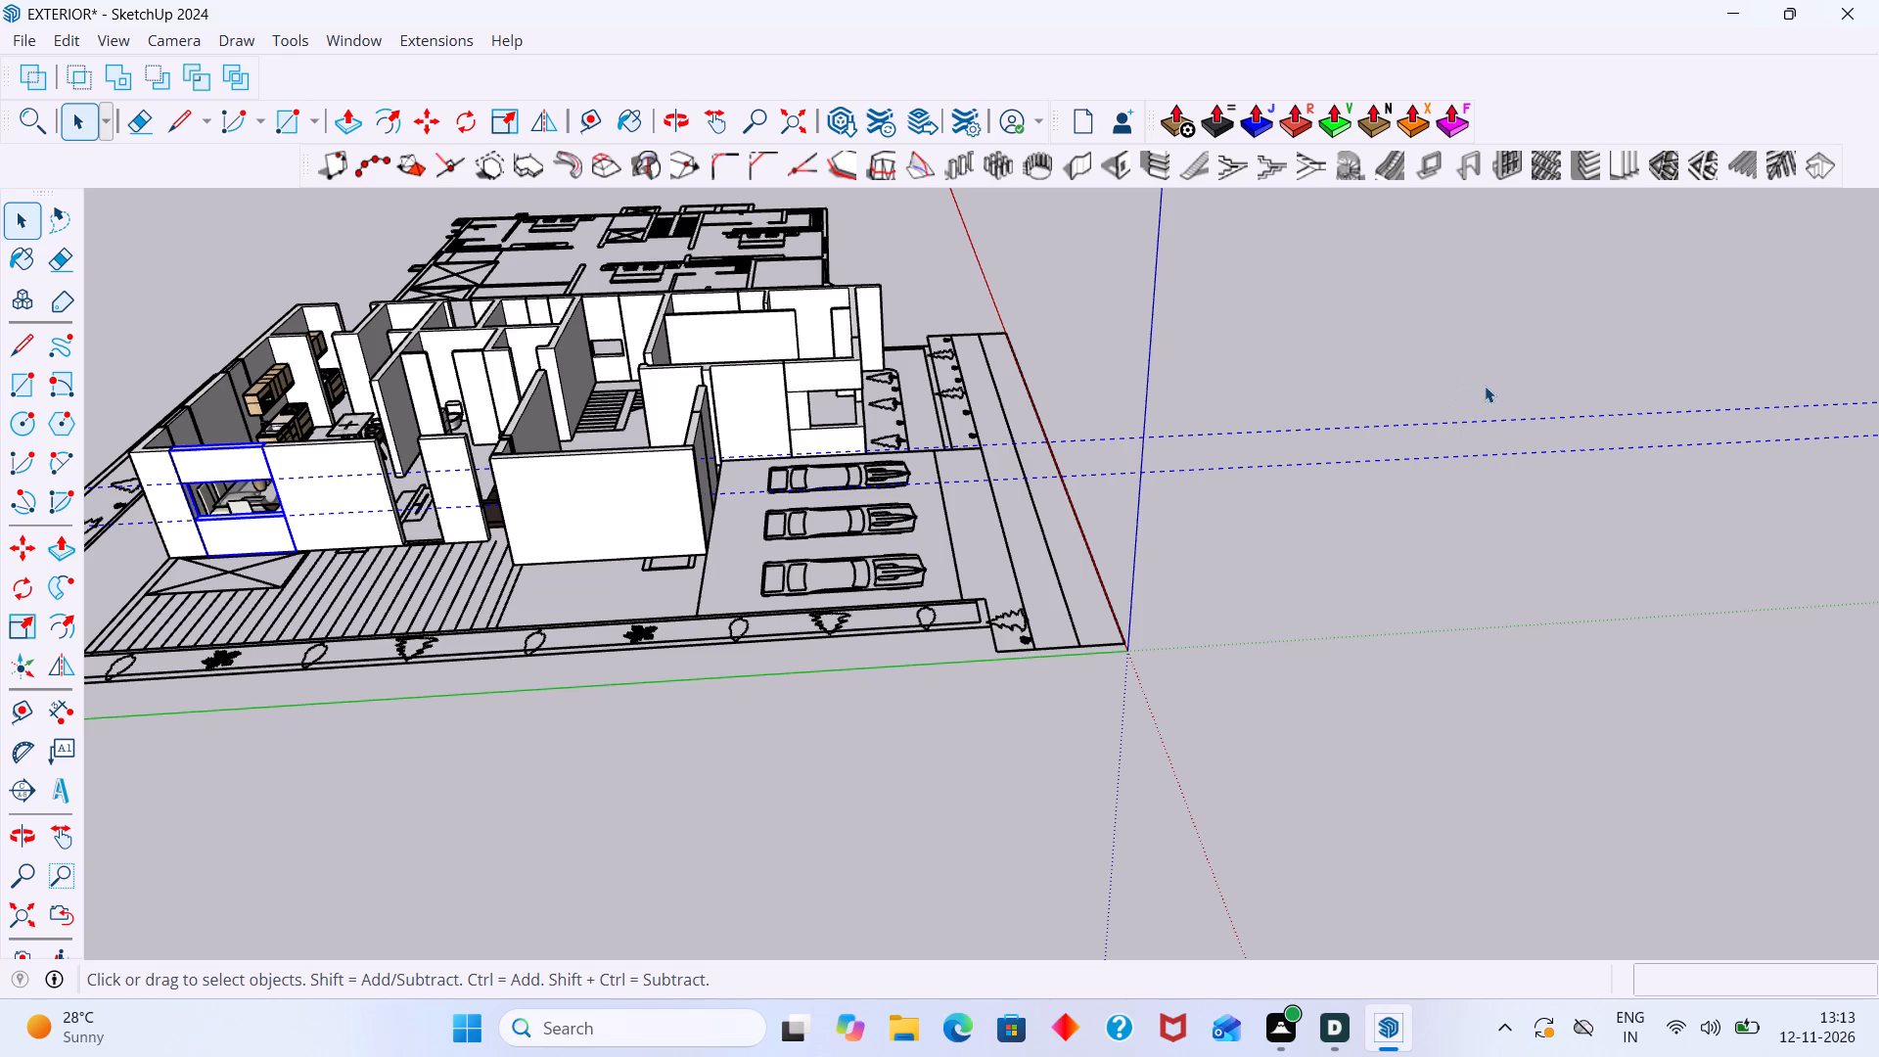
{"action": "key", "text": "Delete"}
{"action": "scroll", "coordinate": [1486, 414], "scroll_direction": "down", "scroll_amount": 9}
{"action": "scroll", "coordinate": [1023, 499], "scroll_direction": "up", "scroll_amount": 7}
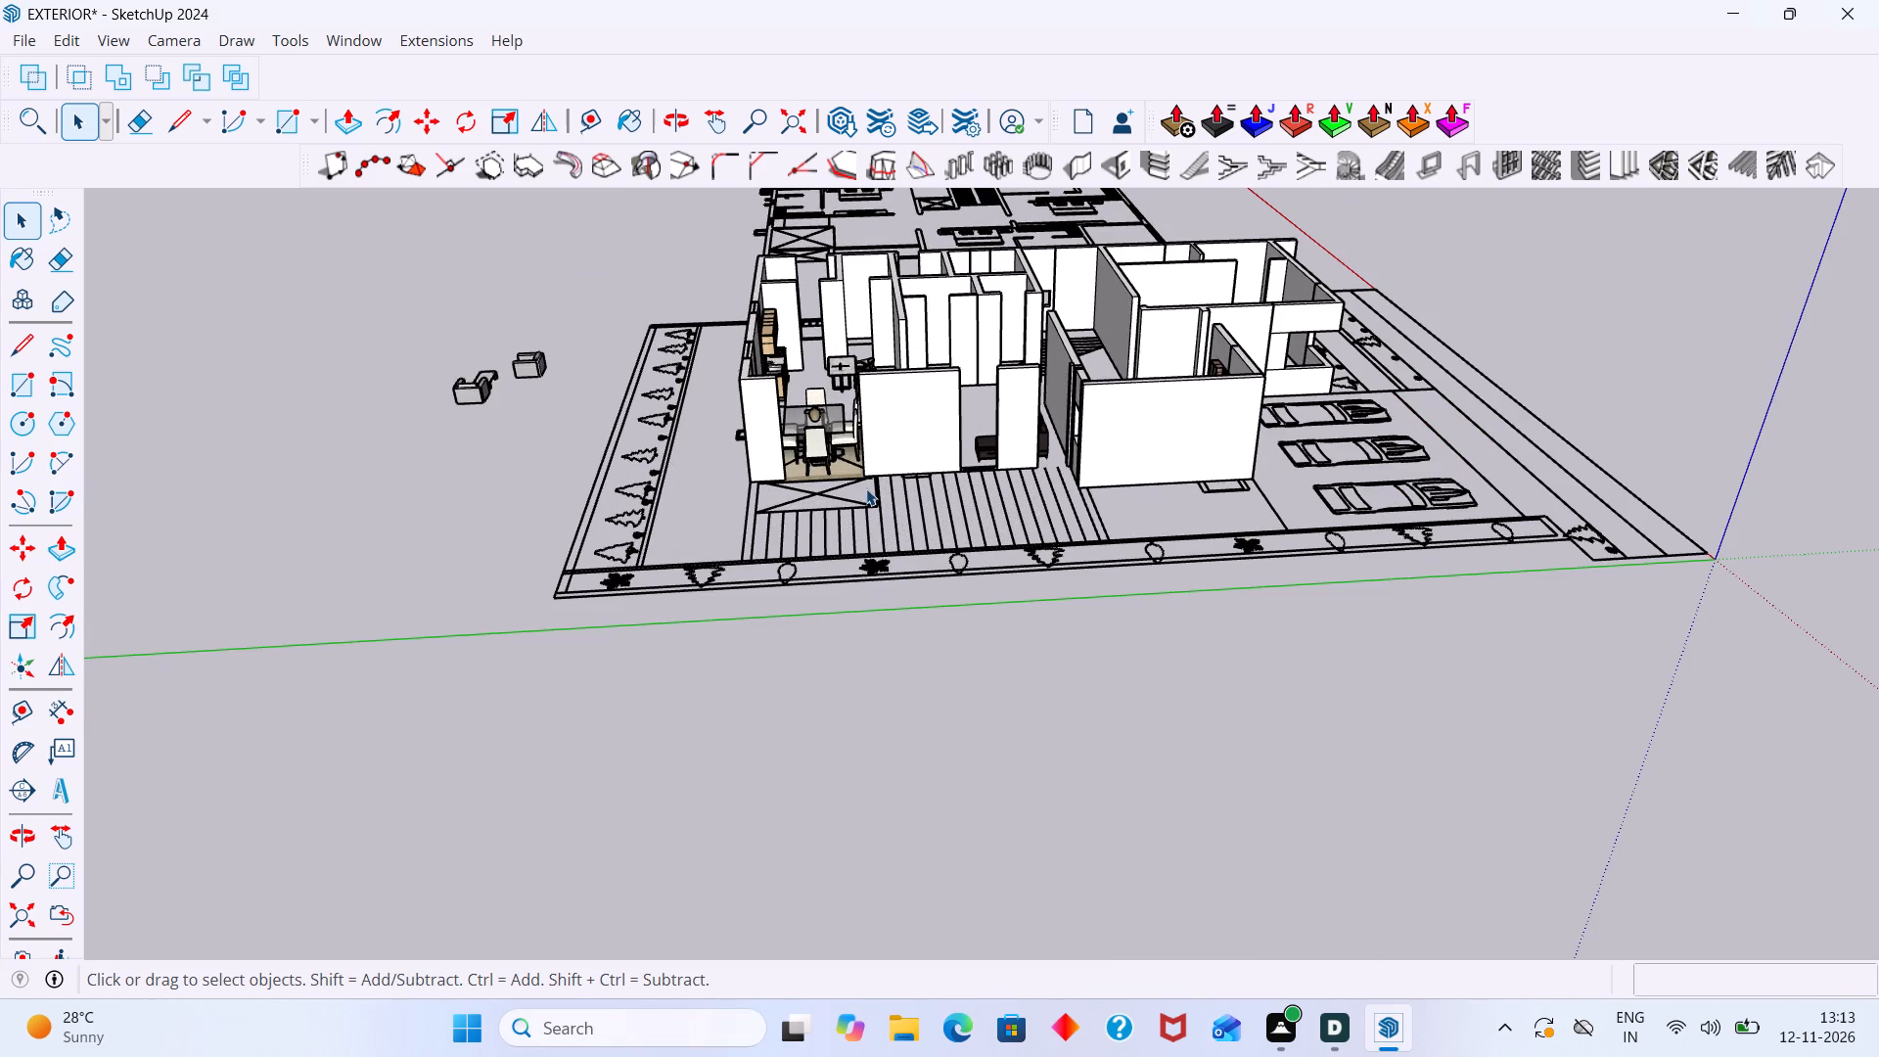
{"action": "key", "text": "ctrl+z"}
Inside the windowed wall section's group, delete the upper and lower horizontal guides, and close the group.
{"action": "scroll", "coordinate": [745, 443], "scroll_direction": "up", "scroll_amount": 6}
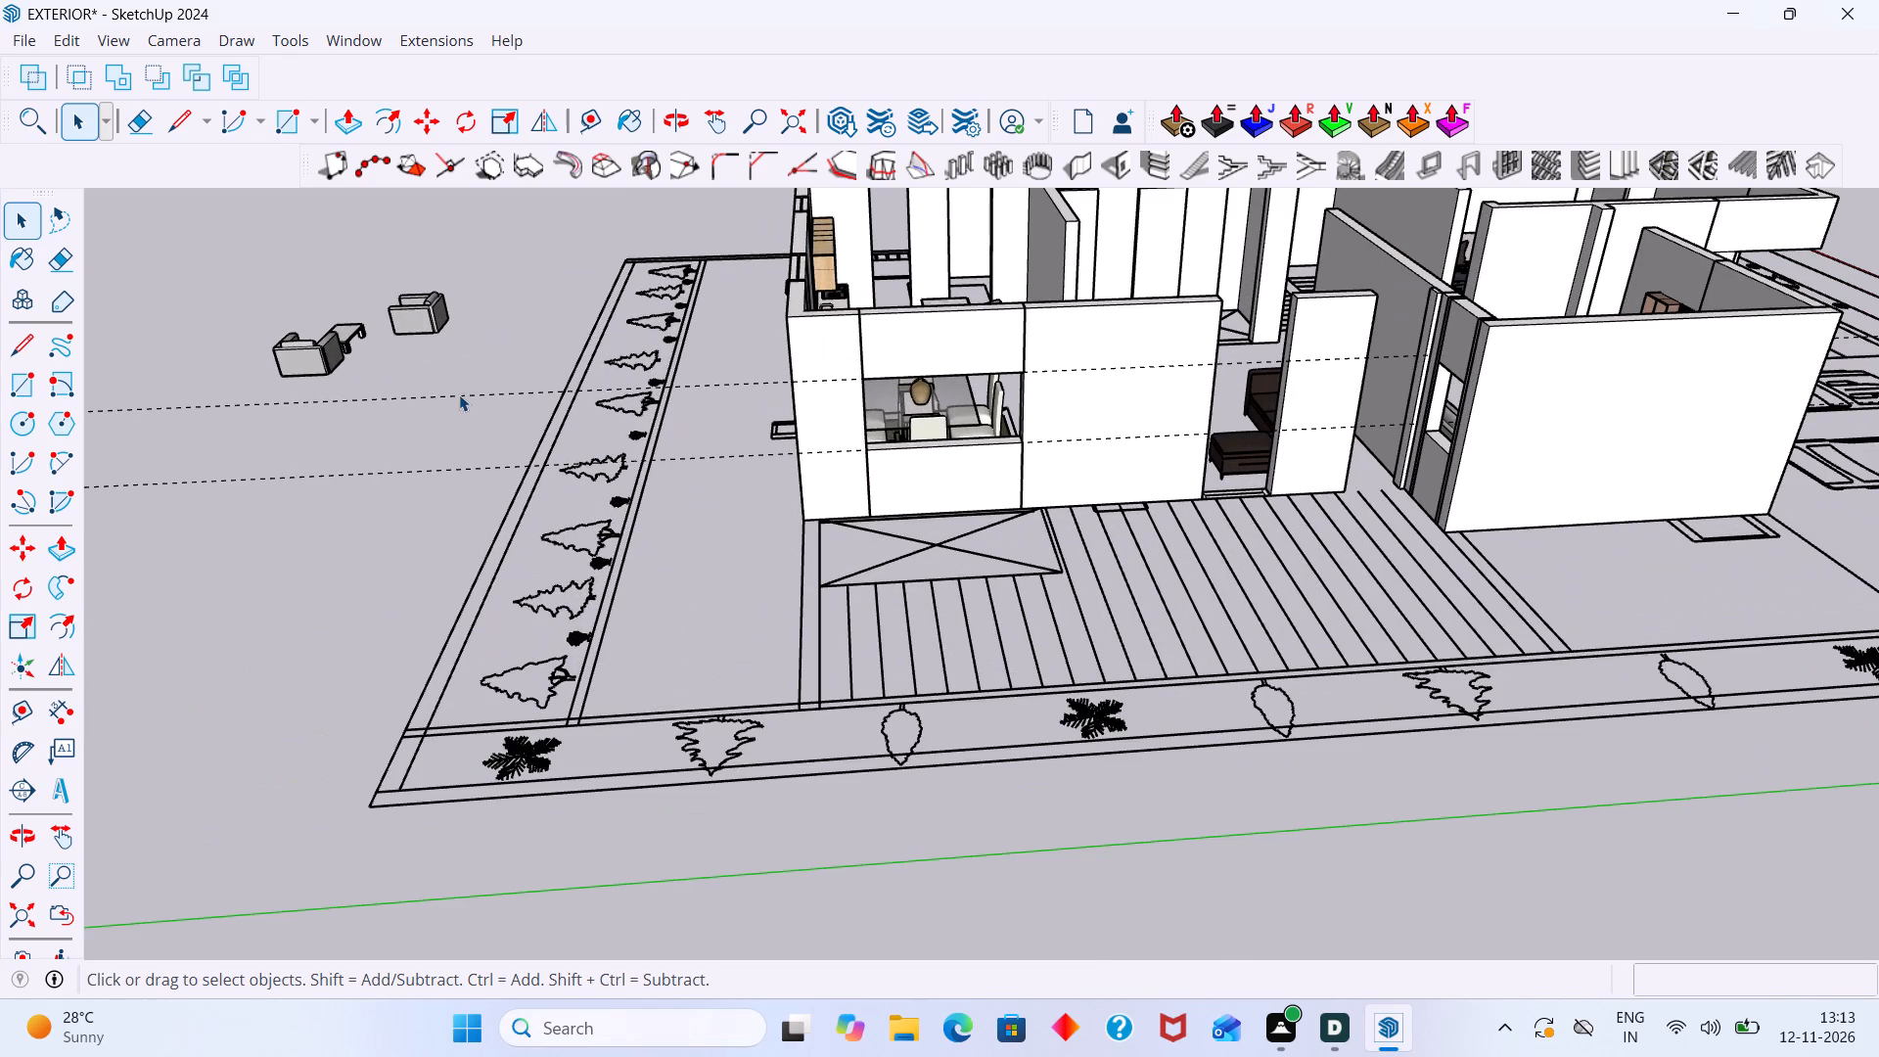
{"action": "left_click", "coordinate": [459, 391]}
{"action": "double_click", "coordinate": [460, 392]}
{"action": "scroll", "coordinate": [519, 390], "scroll_direction": "up", "scroll_amount": 3}
{"action": "double_click", "coordinate": [521, 392]}
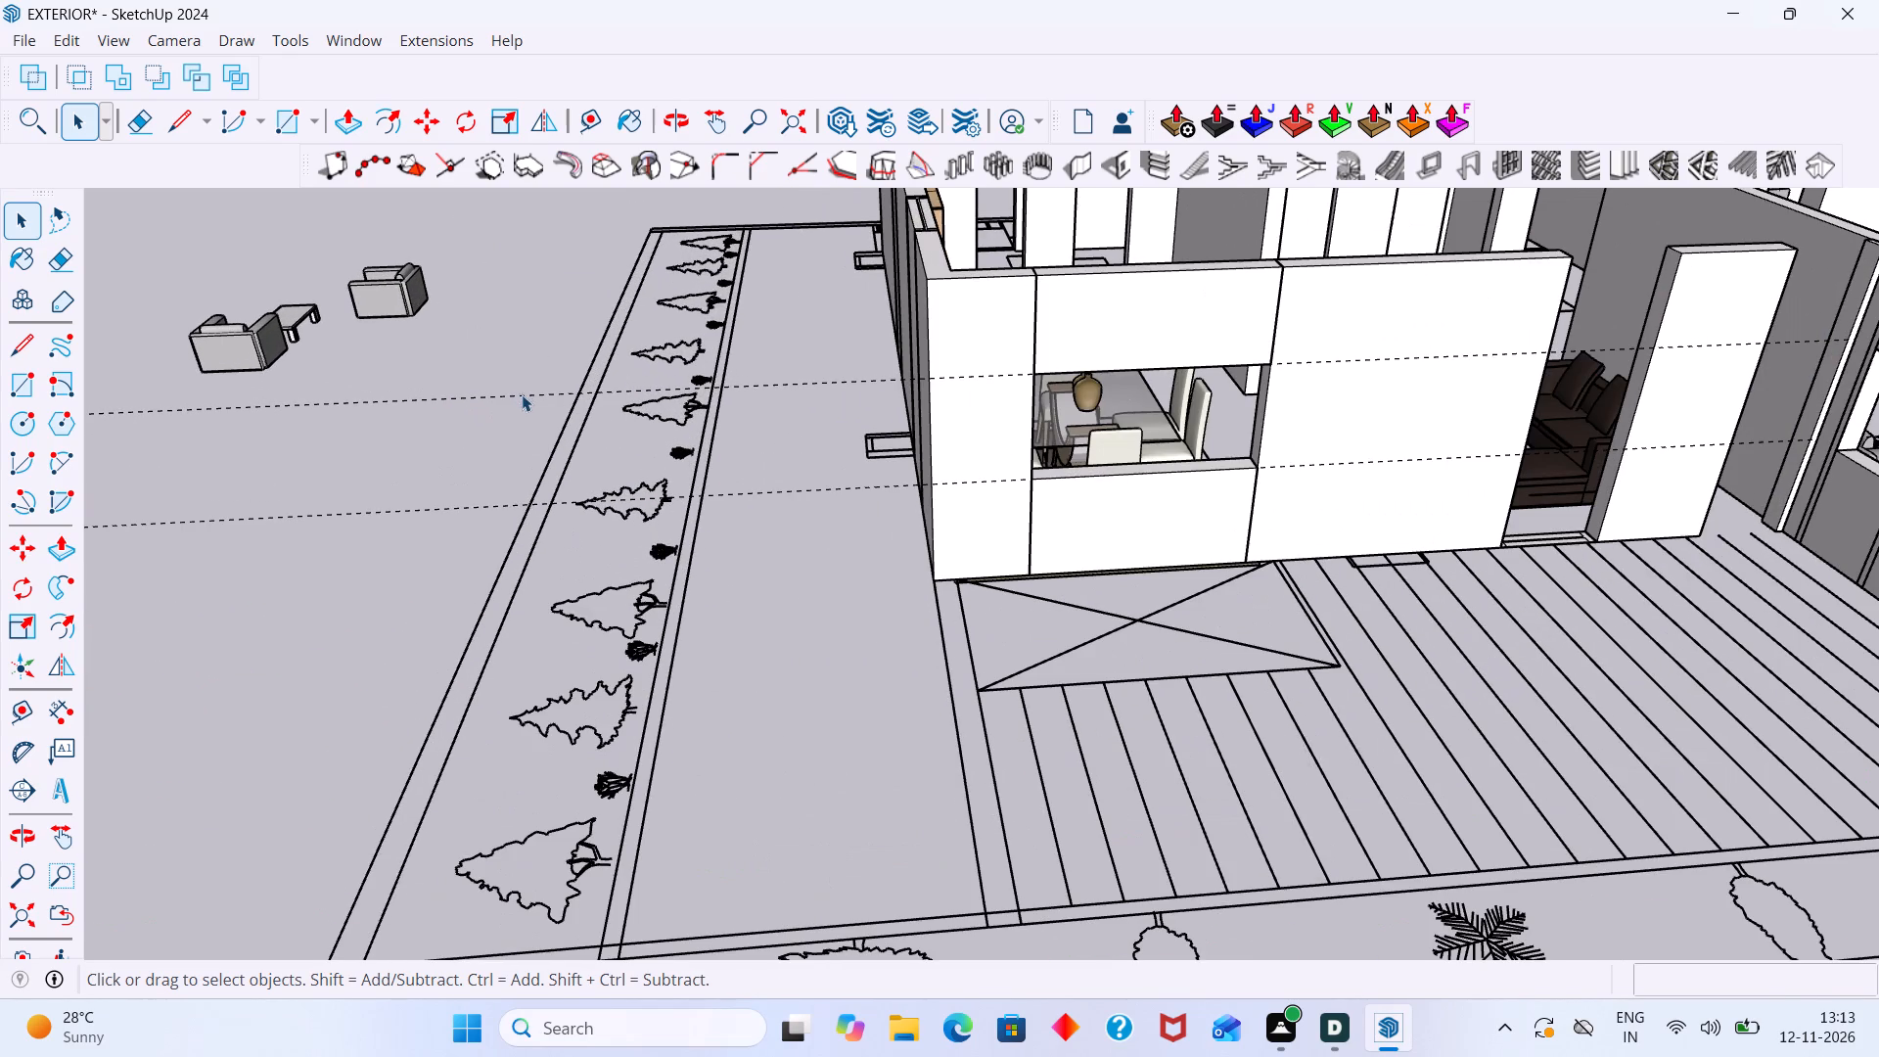
{"action": "left_click", "coordinate": [524, 399]}
{"action": "left_click", "coordinate": [526, 399]}
{"action": "left_click", "coordinate": [526, 396]}
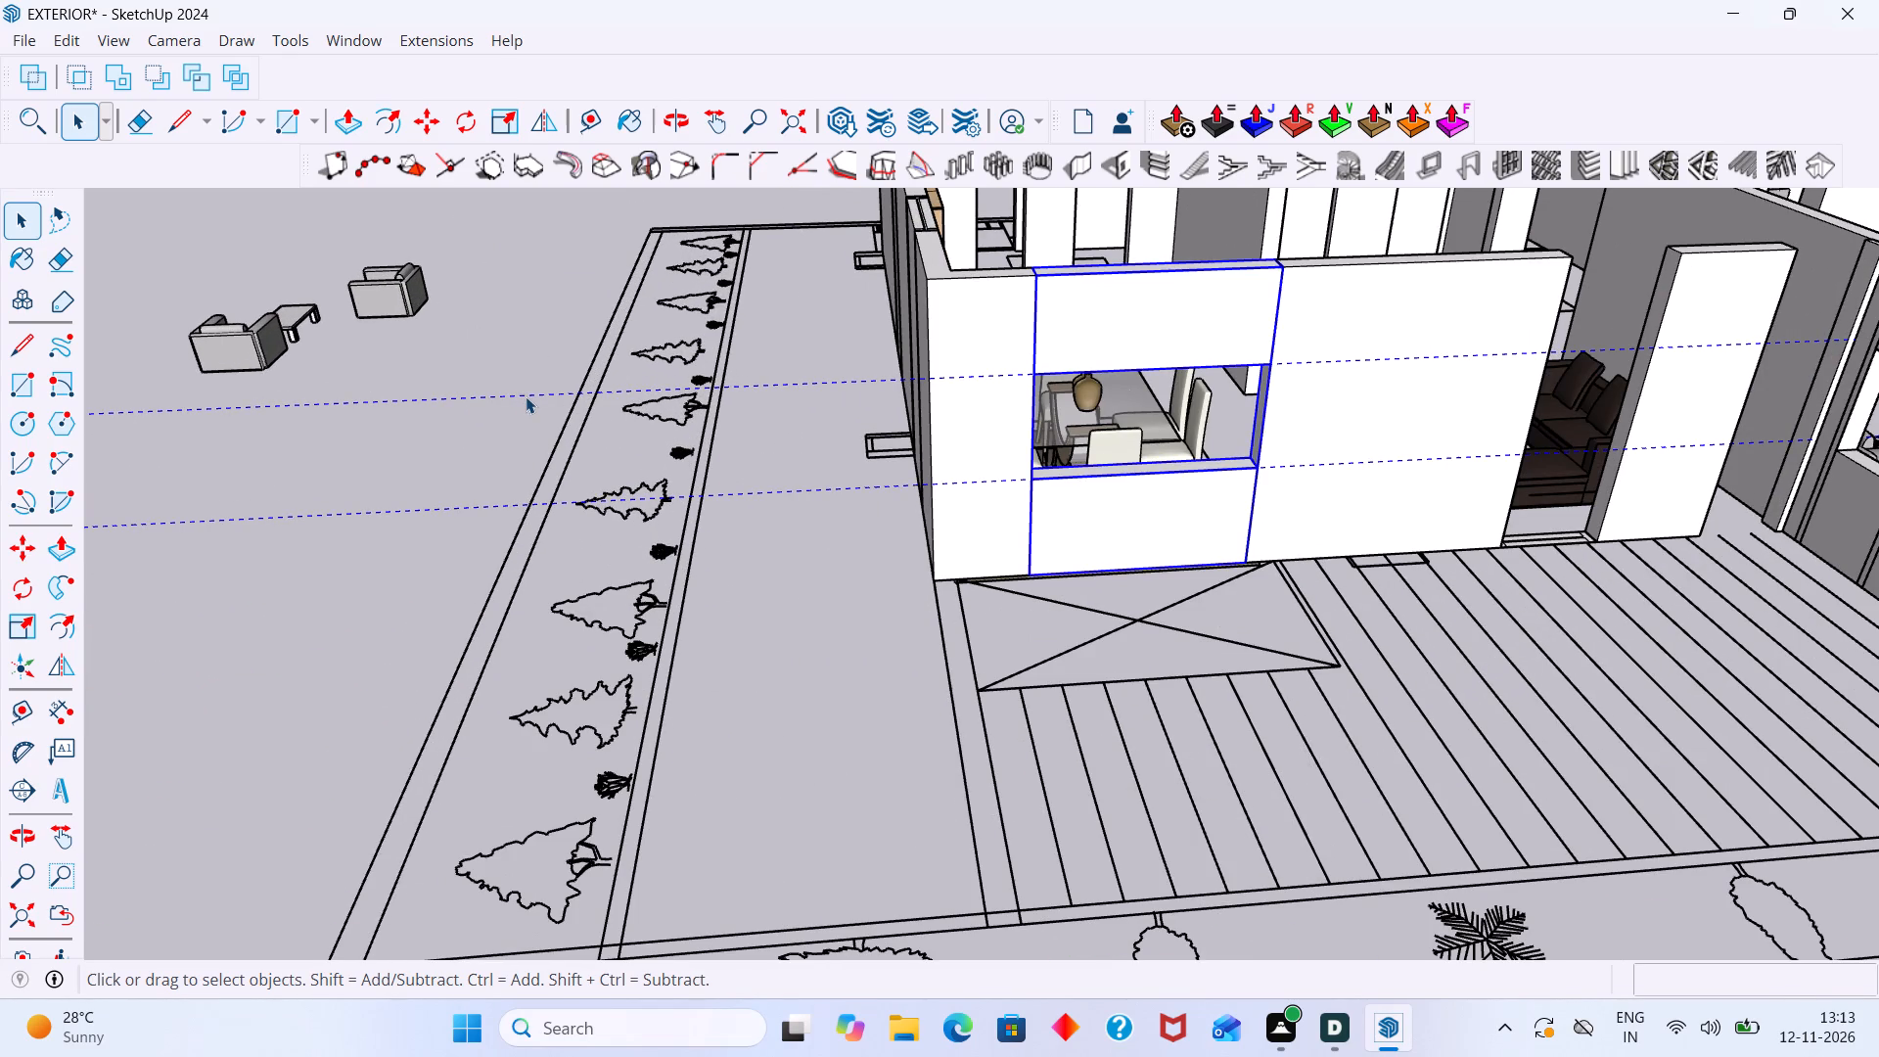
{"action": "double_click", "coordinate": [526, 395]}
{"action": "scroll", "coordinate": [526, 395], "scroll_direction": "up", "scroll_amount": 1}
{"action": "left_click", "coordinate": [526, 395]}
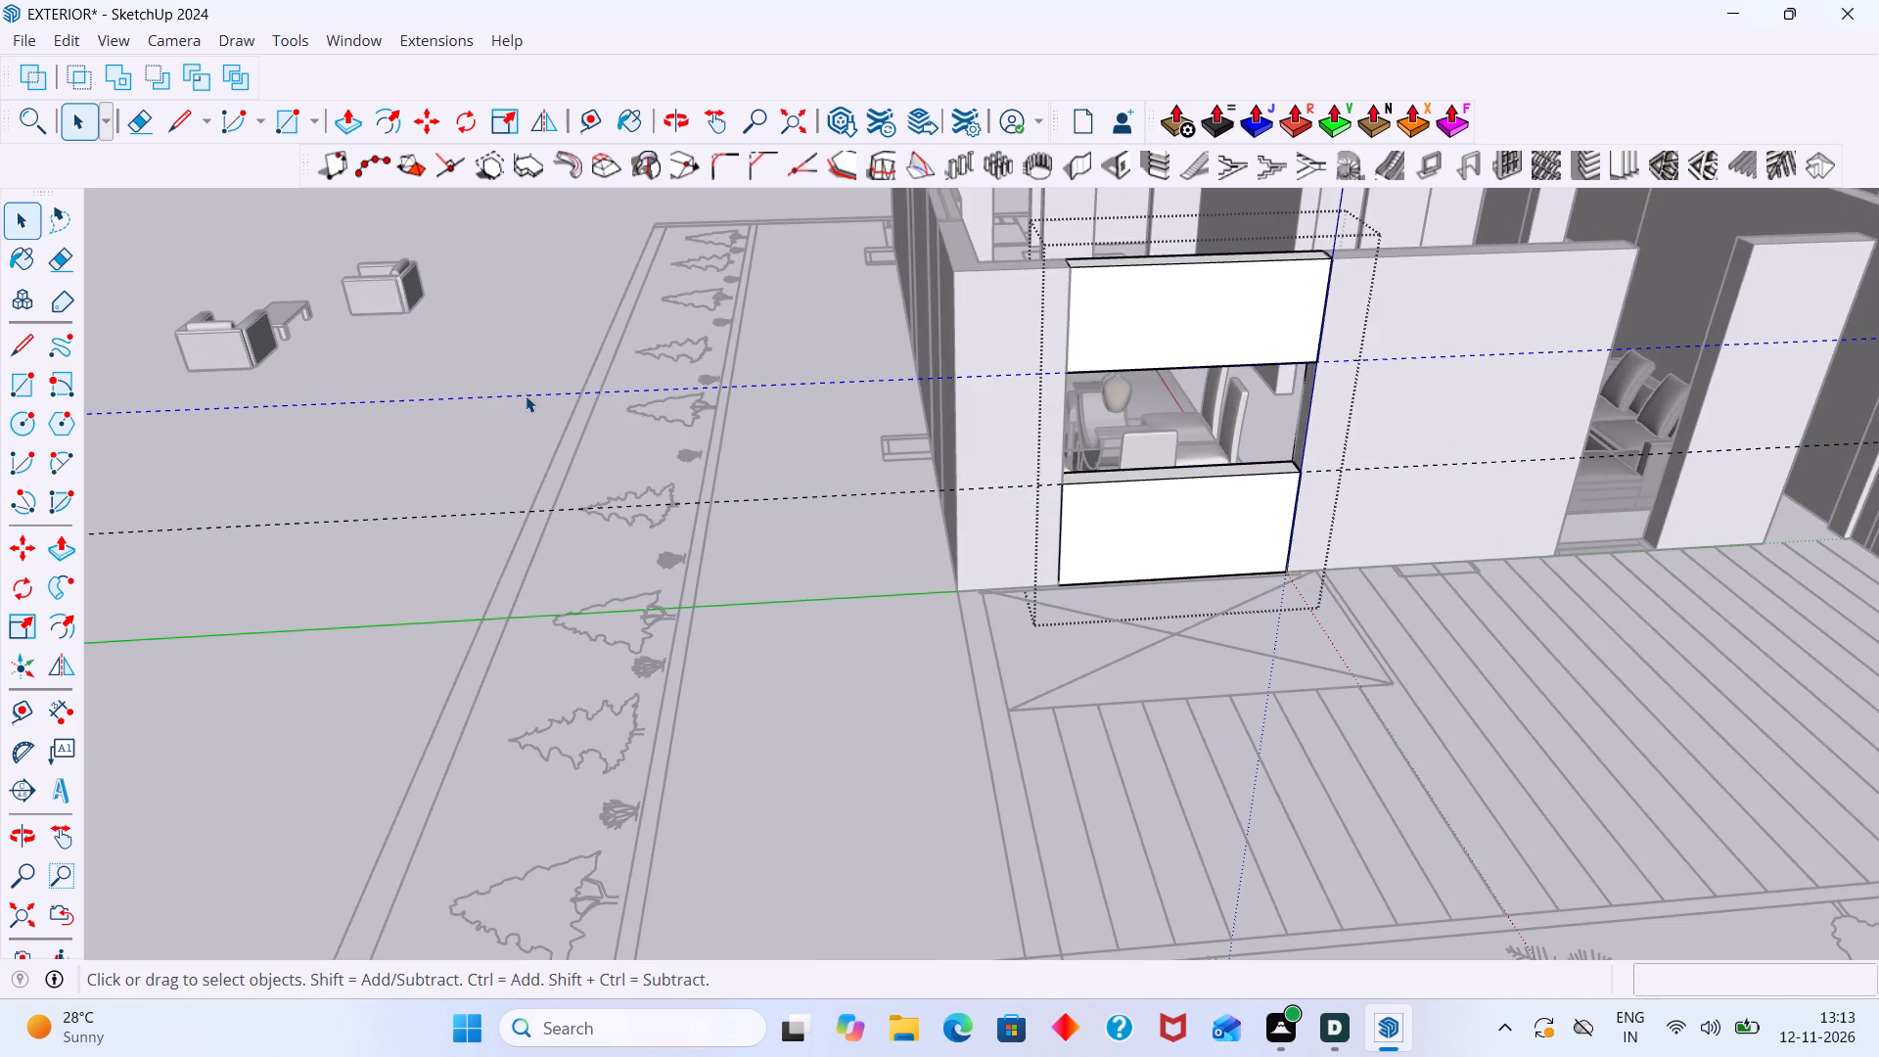
{"action": "key", "text": "Delete"}
{"action": "left_click", "coordinate": [491, 508]}
{"action": "left_click", "coordinate": [488, 513]}
{"action": "key", "text": "Delete"}
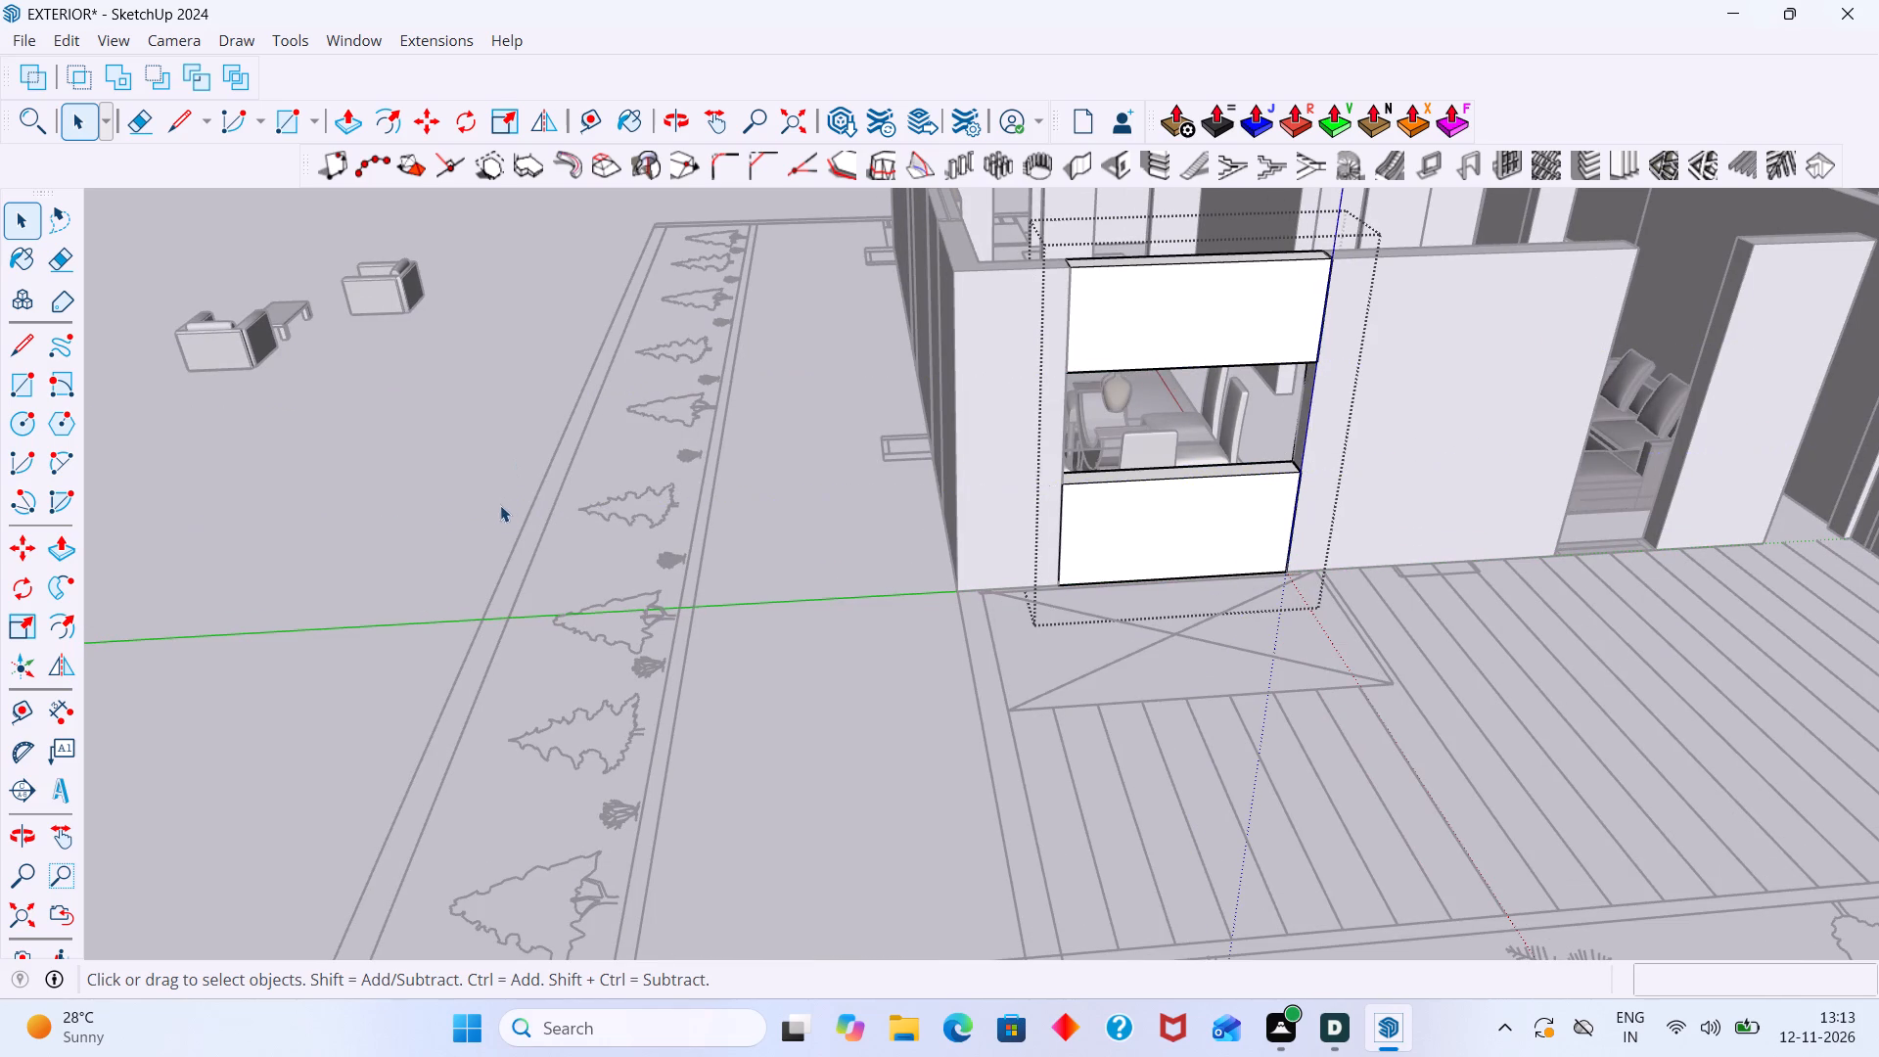
{"action": "scroll", "coordinate": [512, 492], "scroll_direction": "up", "scroll_amount": 1}
{"action": "scroll", "coordinate": [512, 492], "scroll_direction": "down", "scroll_amount": 9}
{"action": "left_click", "coordinate": [499, 471]}
{"action": "scroll", "coordinate": [499, 465], "scroll_direction": "down", "scroll_amount": 10}
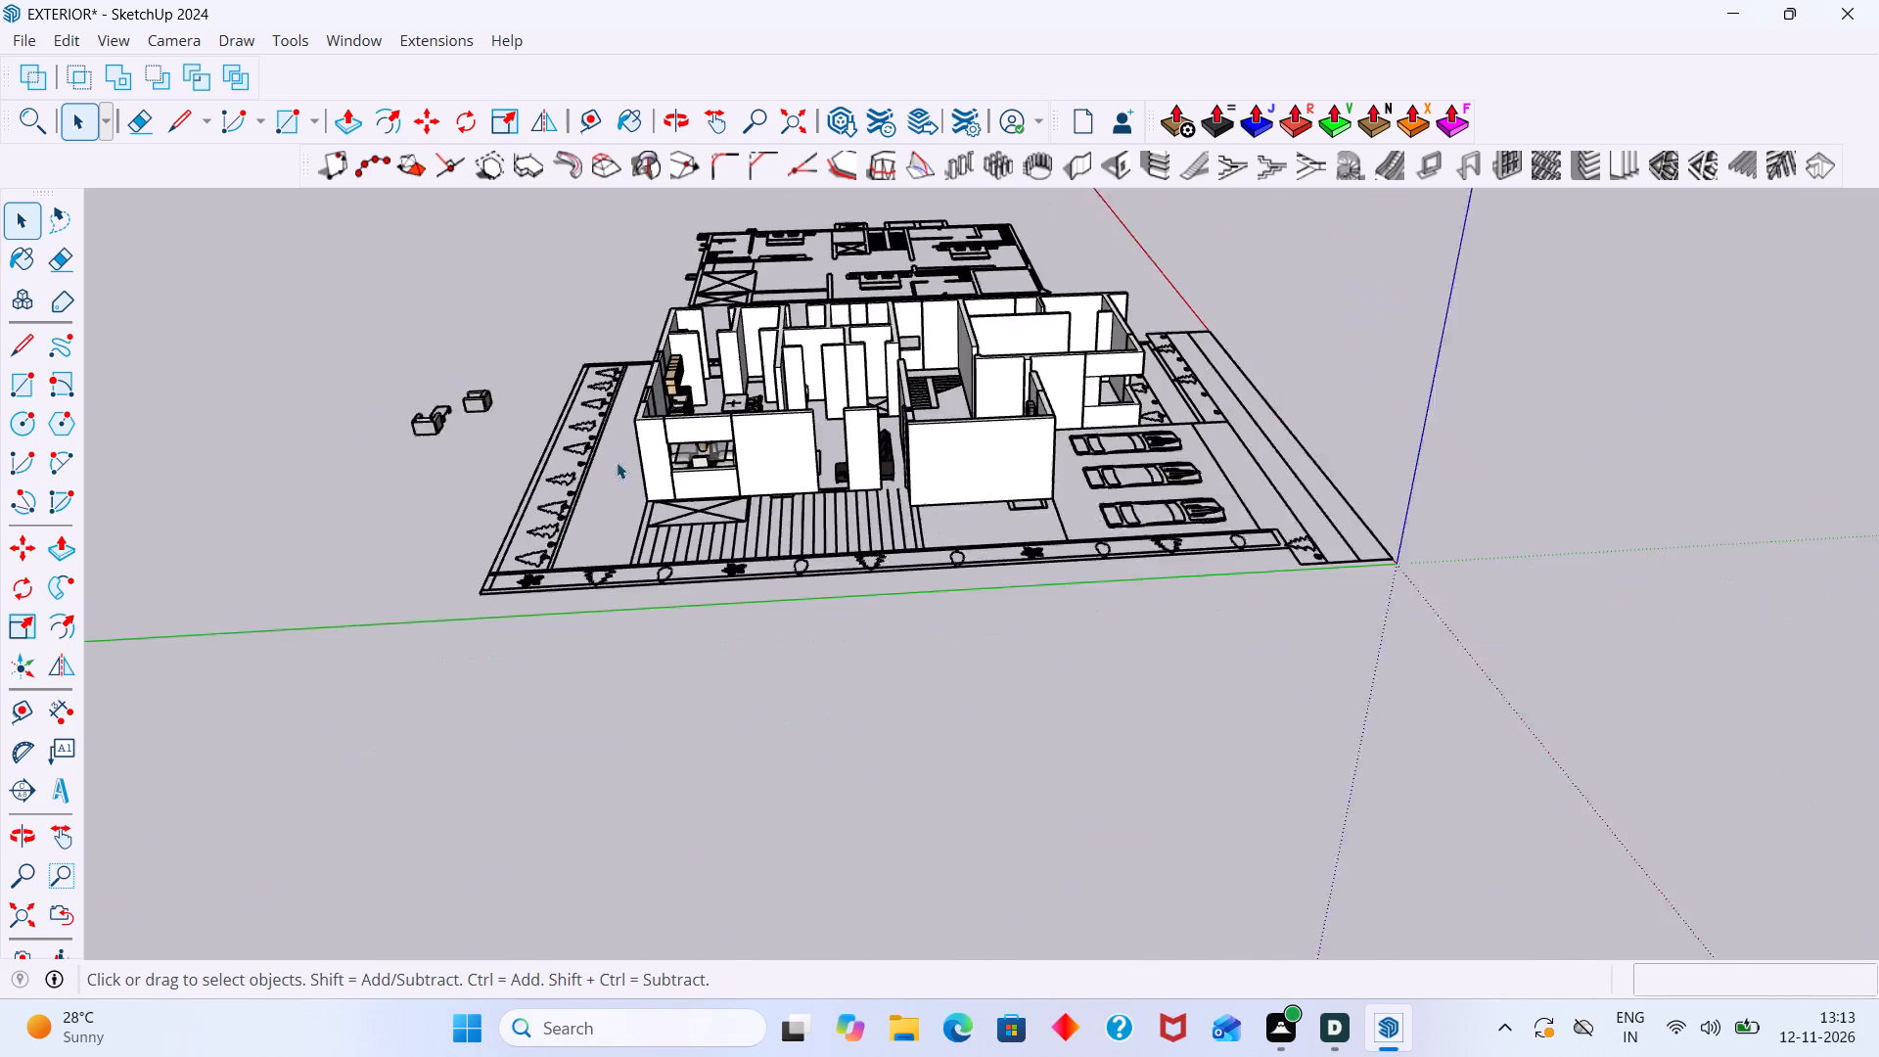
Delete the two thin leftover panels overlapping the filled side wall section beside the dining area.
{"action": "scroll", "coordinate": [617, 462], "scroll_direction": "down", "scroll_amount": 1}
{"action": "middle_click_drag", "start_coordinate": [731, 480], "coordinate": [1046, 555]}
{"action": "scroll", "coordinate": [959, 605], "scroll_direction": "up", "scroll_amount": 2}
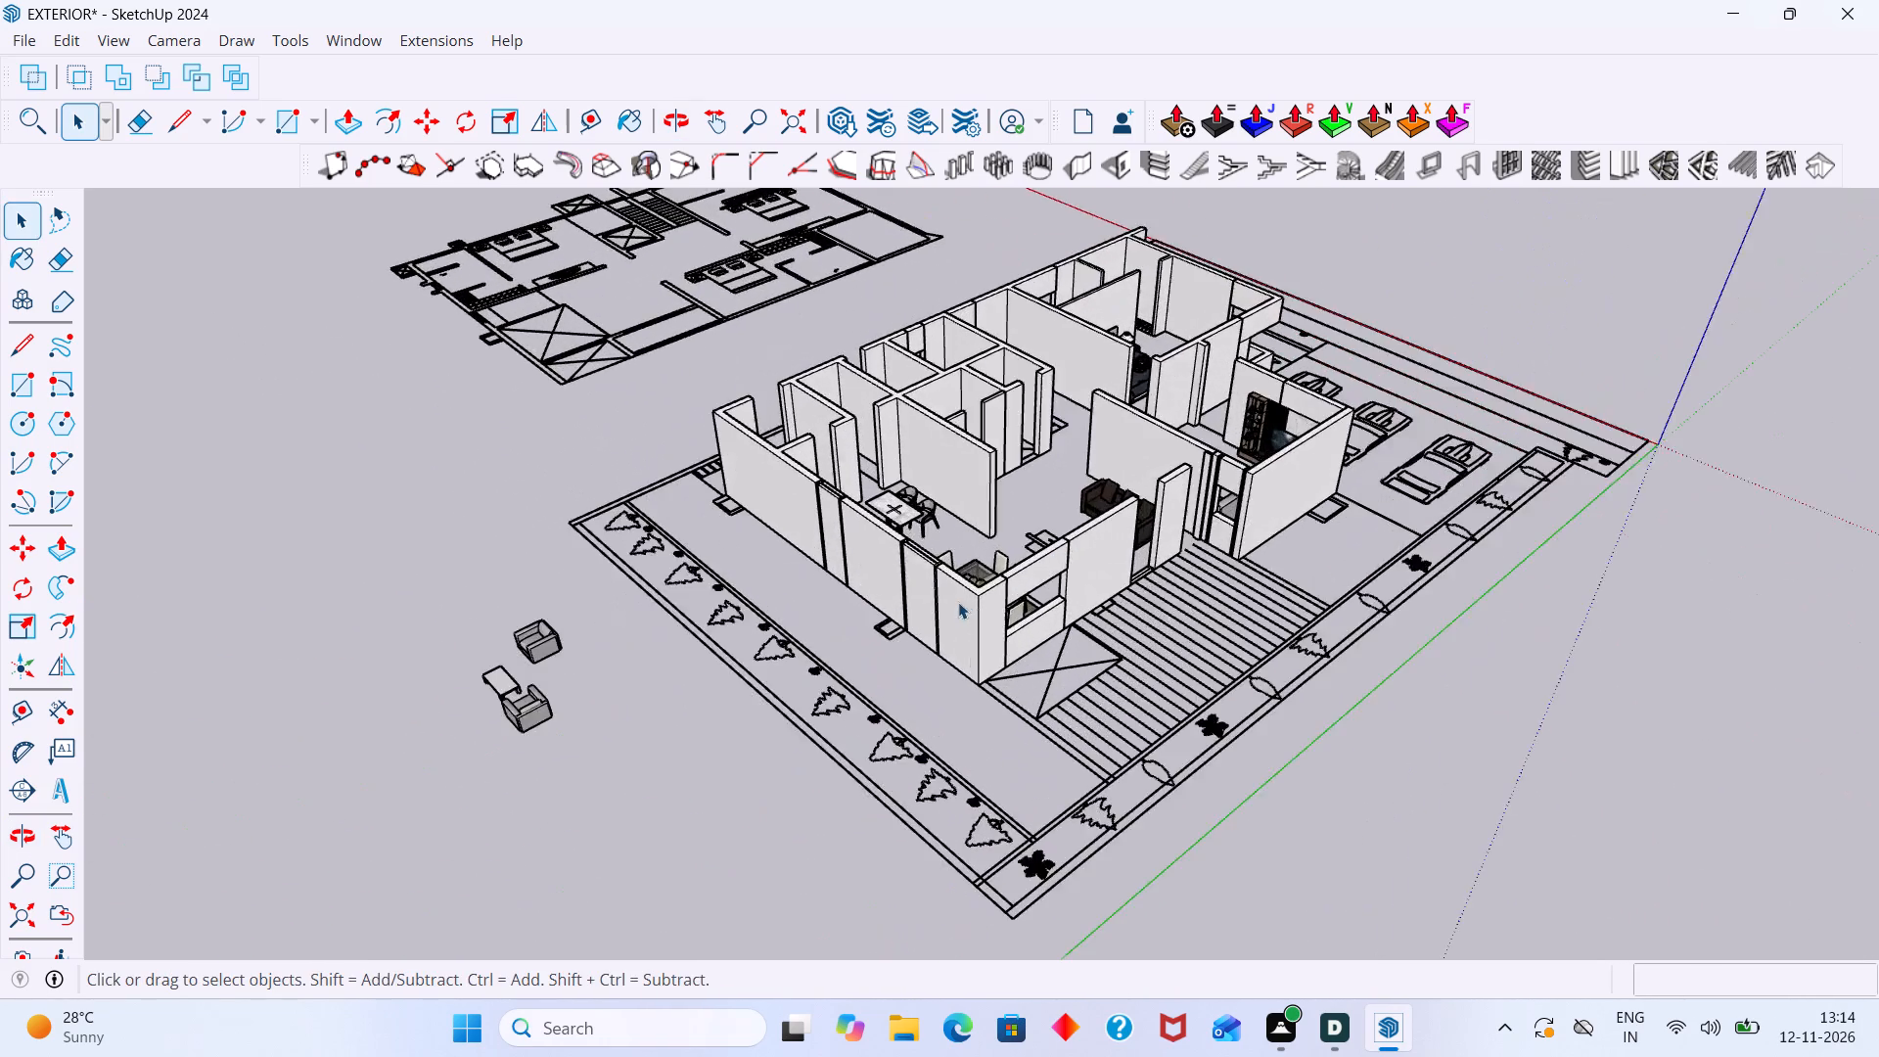
{"action": "scroll", "coordinate": [958, 602], "scroll_direction": "up", "scroll_amount": 11}
{"action": "middle_click_drag", "start_coordinate": [864, 579], "coordinate": [1144, 558]}
{"action": "middle_click_drag", "start_coordinate": [1172, 487], "coordinate": [1165, 557]}
{"action": "scroll", "coordinate": [1132, 578], "scroll_direction": "up", "scroll_amount": 12}
{"action": "left_click", "coordinate": [1107, 562]}
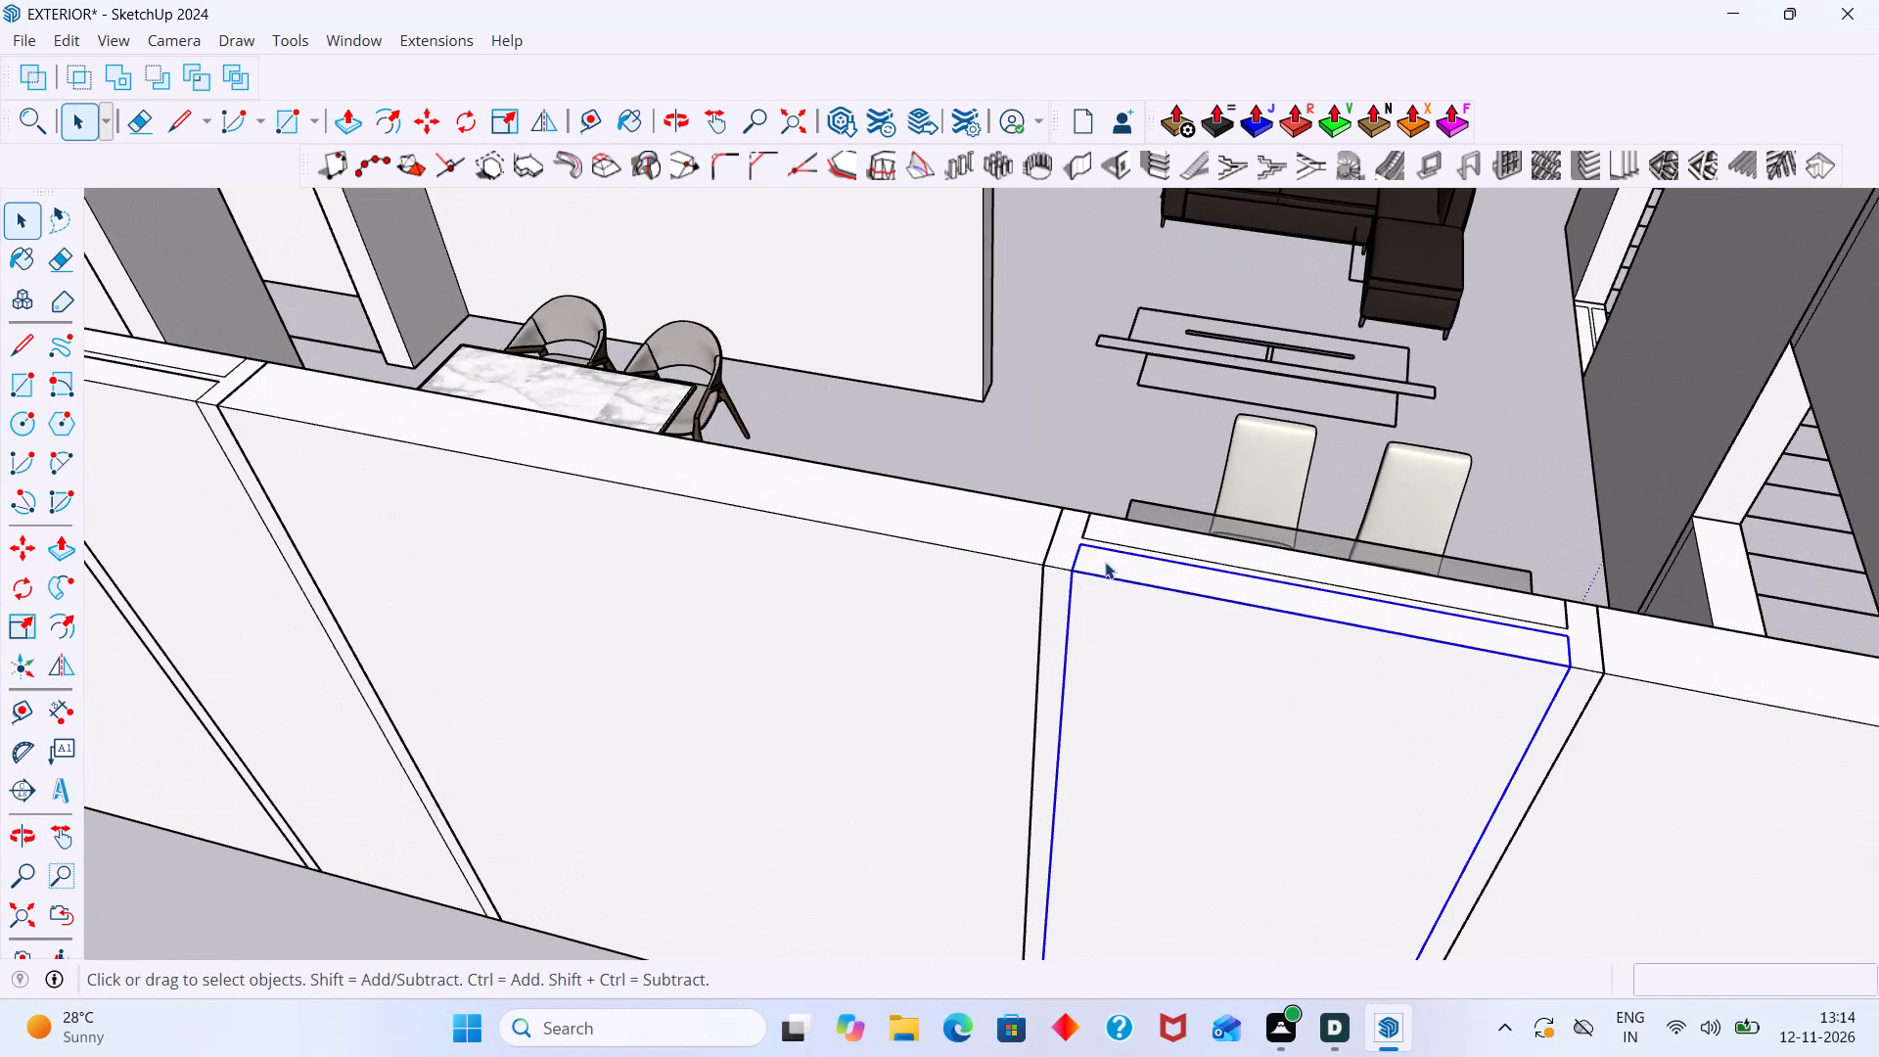
{"action": "key", "text": "Delete"}
{"action": "key", "text": "Delete"}
{"action": "scroll", "coordinate": [1121, 546], "scroll_direction": "up", "scroll_amount": 4}
{"action": "left_click", "coordinate": [1123, 525]}
{"action": "key", "text": "Delete"}
{"action": "scroll", "coordinate": [1116, 530], "scroll_direction": "down", "scroll_amount": 8}
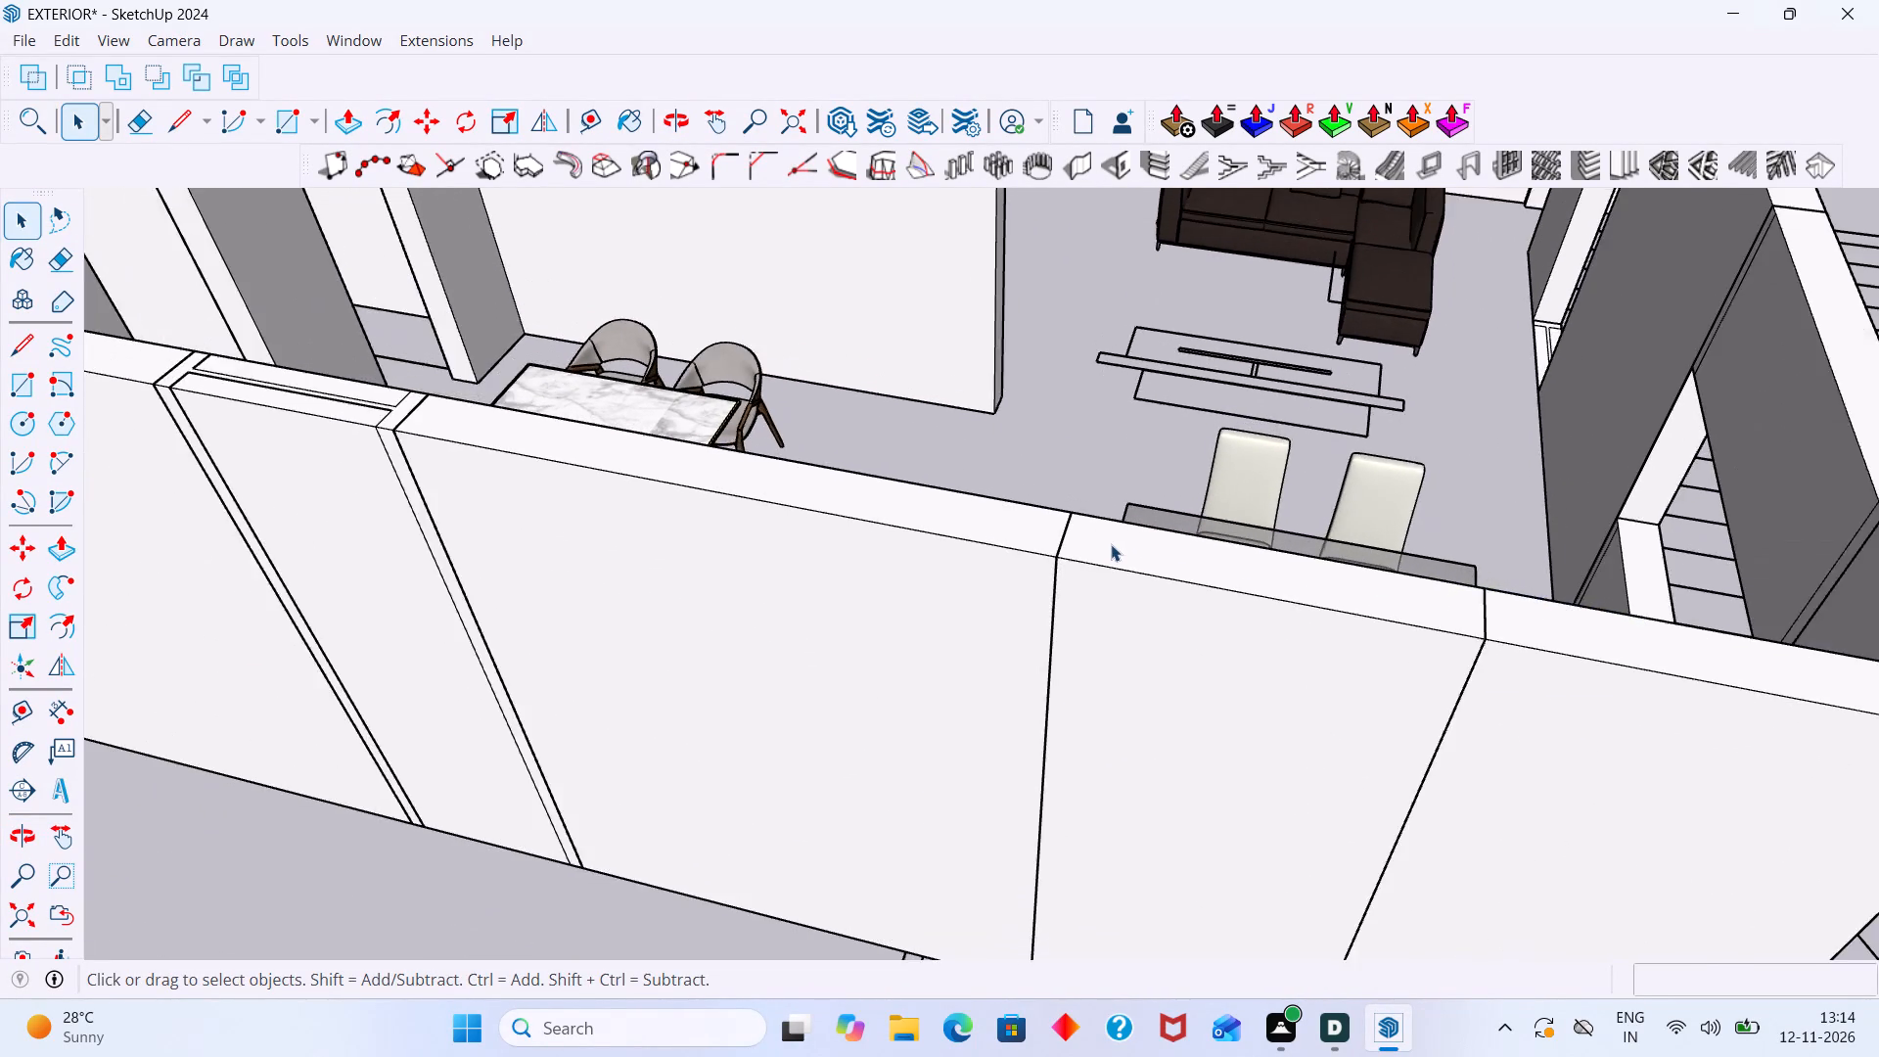
Inside the group of the filled wall section beside the dining set, place a horizontal guide 3' below the top edge.
{"action": "scroll", "coordinate": [1111, 544], "scroll_direction": "down", "scroll_amount": 6}
{"action": "middle_click_drag", "start_coordinate": [1263, 647], "coordinate": [1133, 885]}
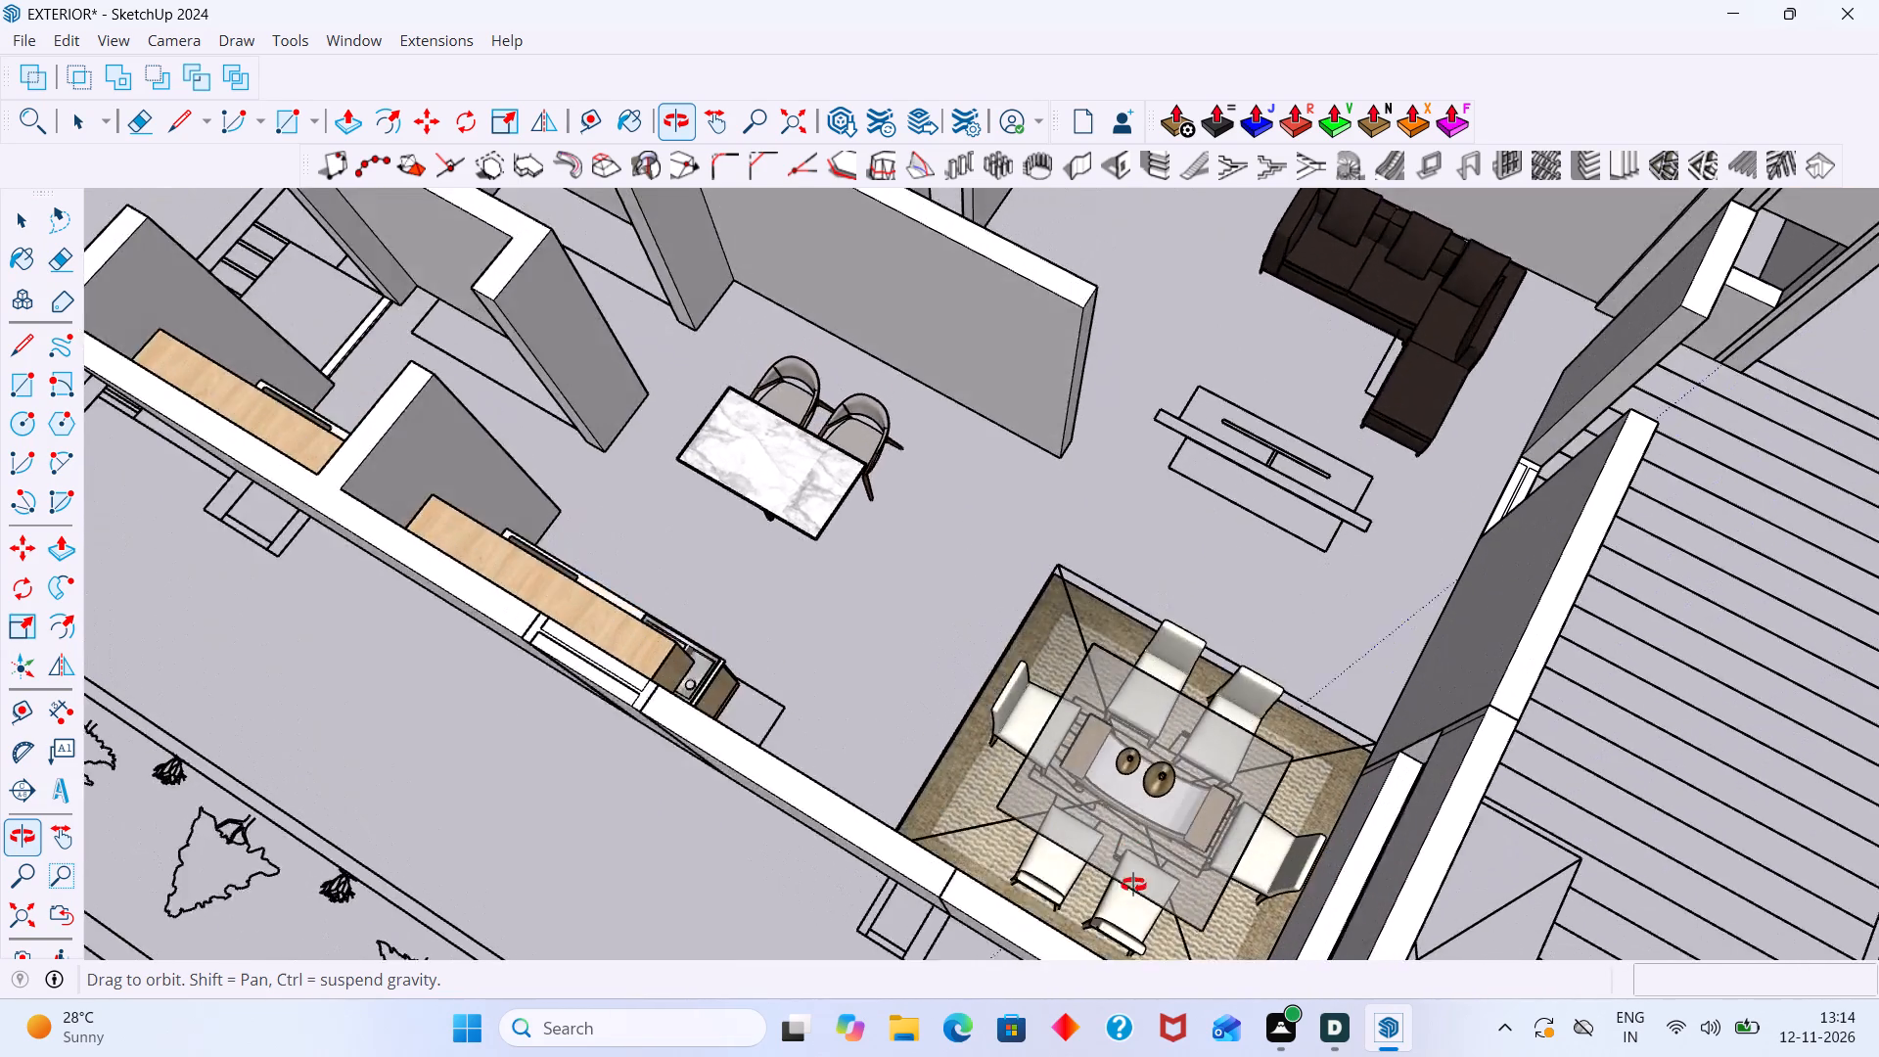
{"action": "middle_click_drag", "start_coordinate": [1133, 885], "coordinate": [1390, 507]}
{"action": "scroll", "coordinate": [1269, 438], "scroll_direction": "up", "scroll_amount": 4}
{"action": "left_click", "coordinate": [1262, 414]}
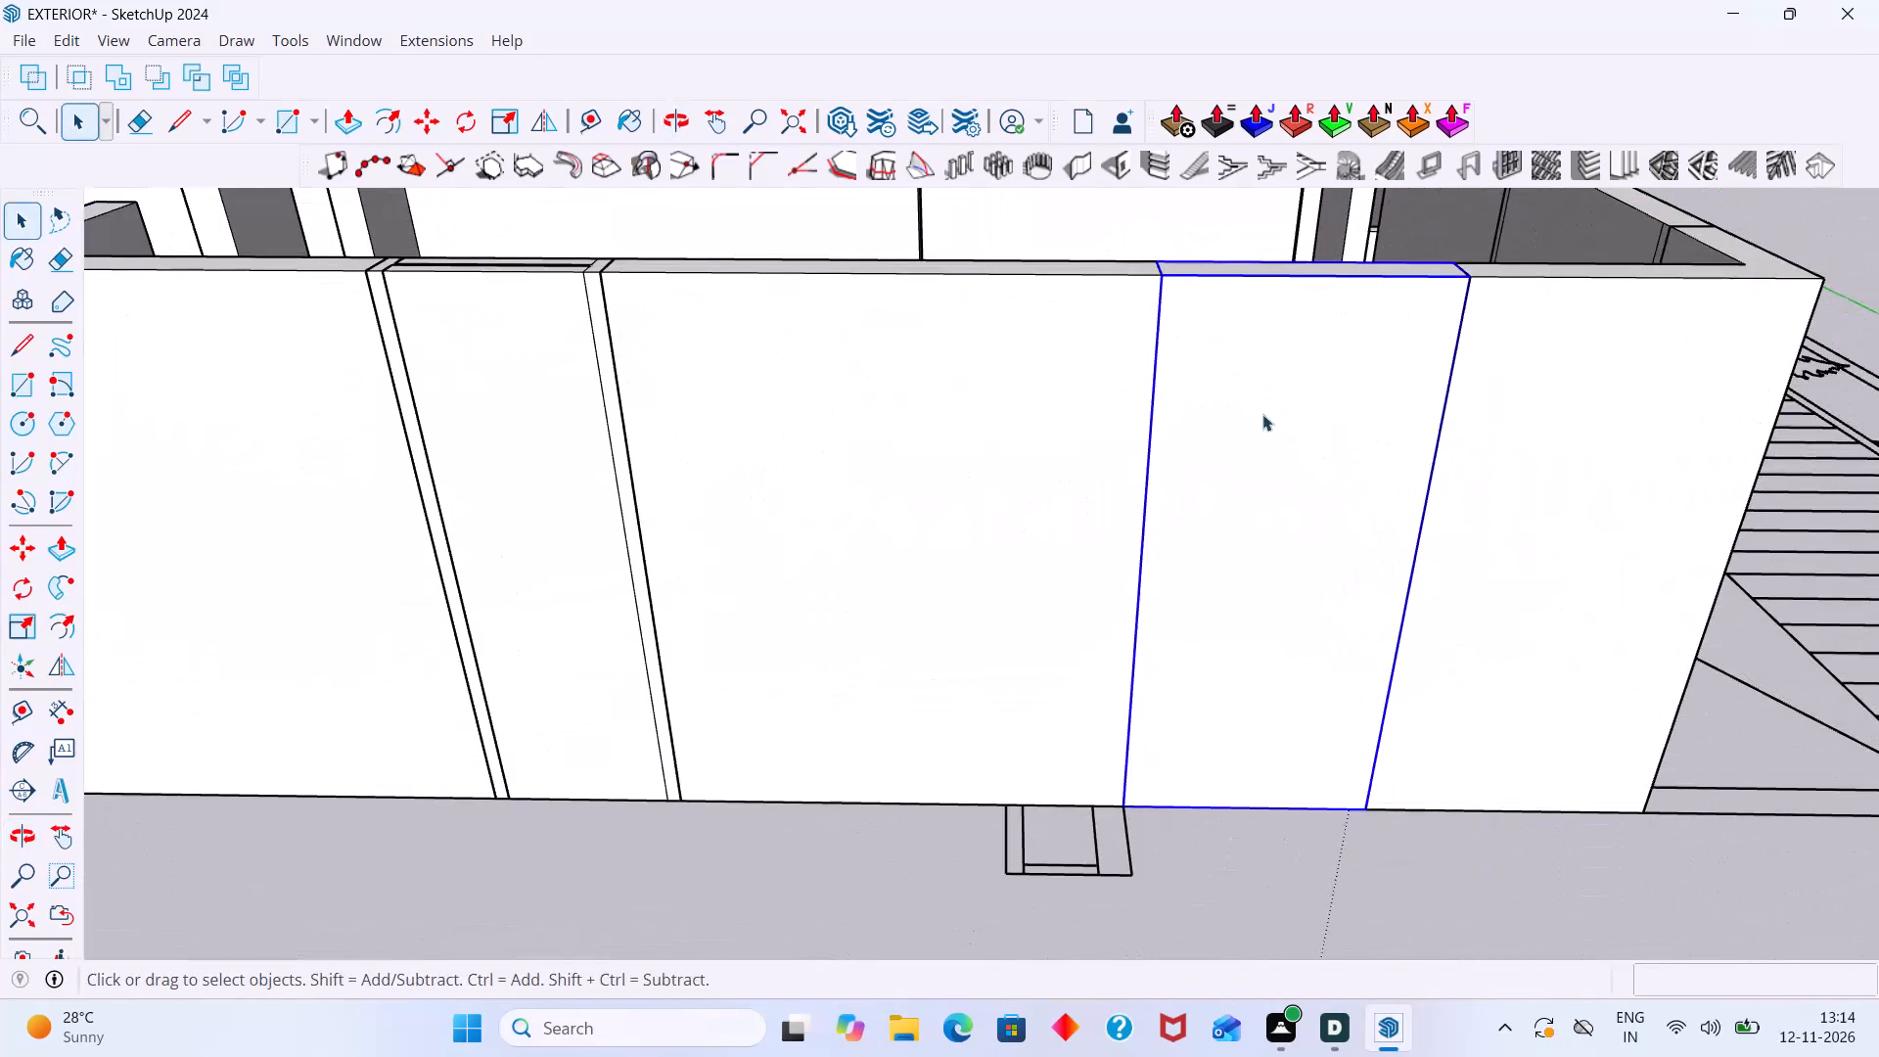
{"action": "key", "text": "t"}
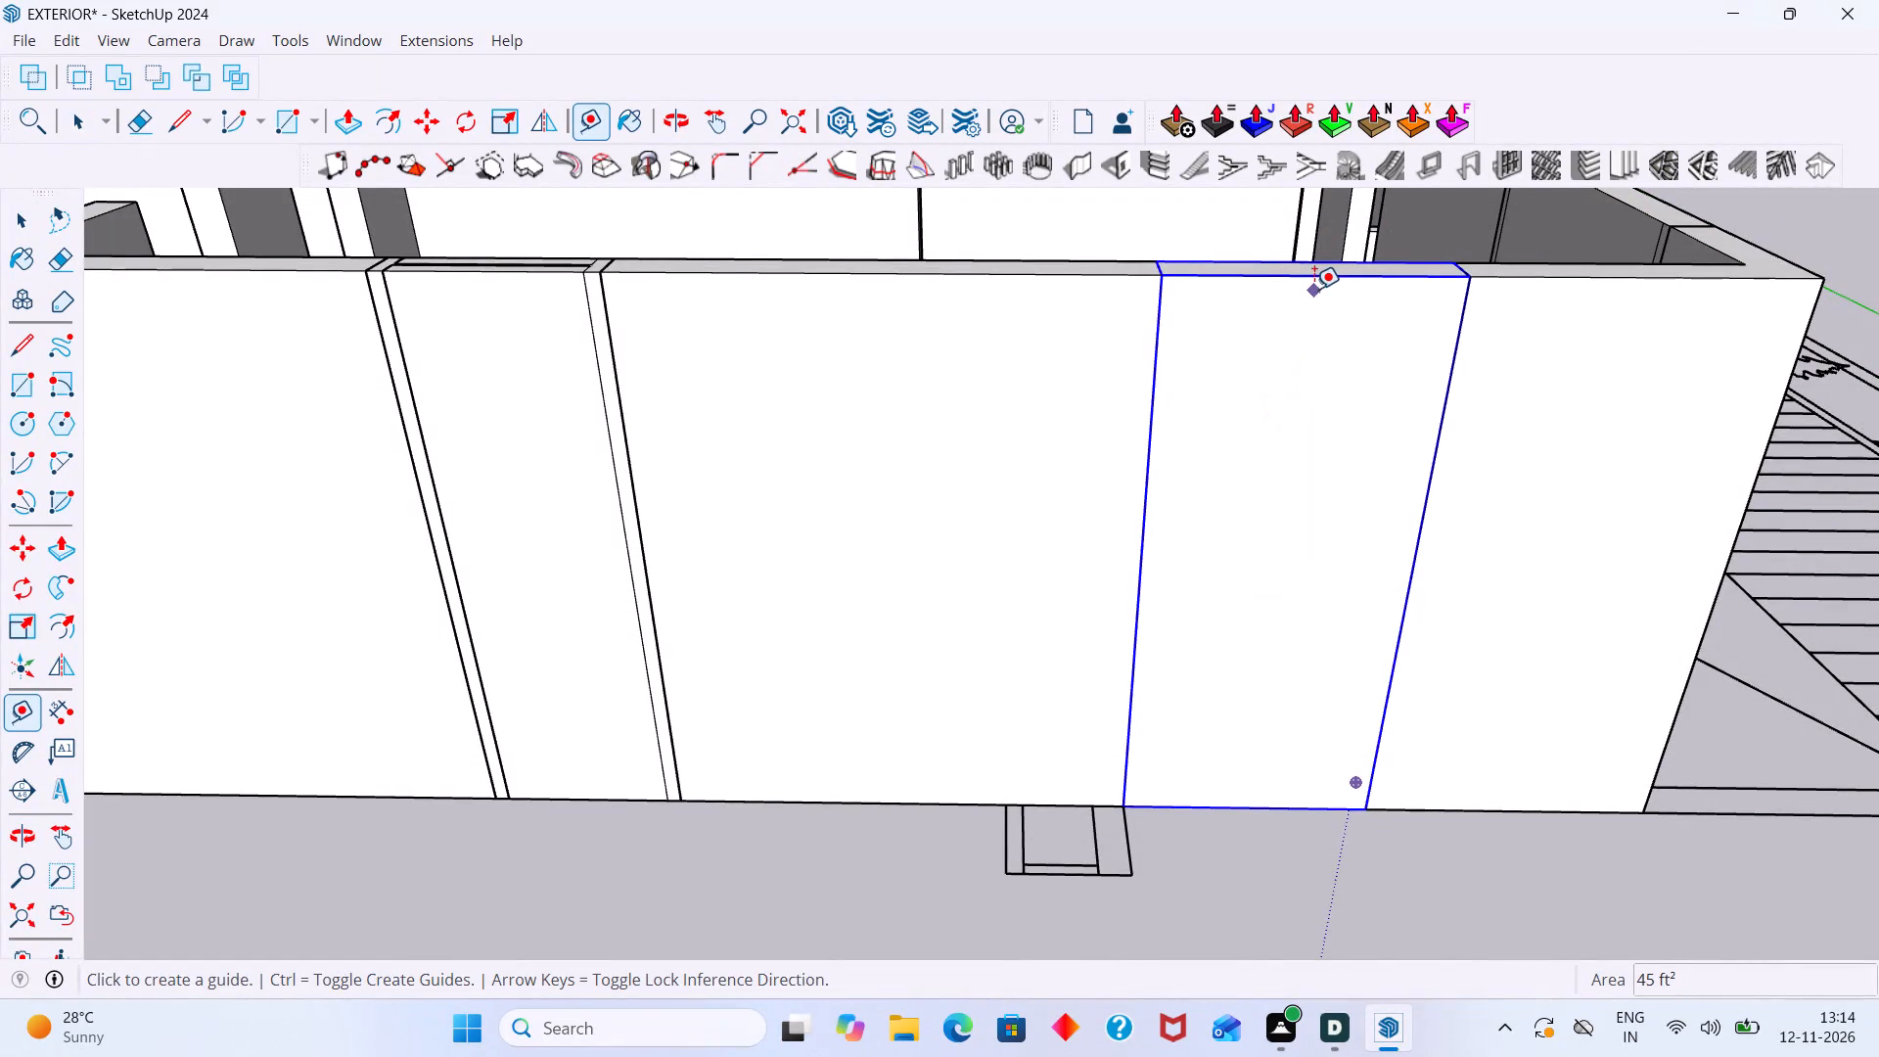
{"action": "key", "text": "space"}
{"action": "double_click", "coordinate": [1309, 294]}
{"action": "left_click", "coordinate": [1298, 358]}
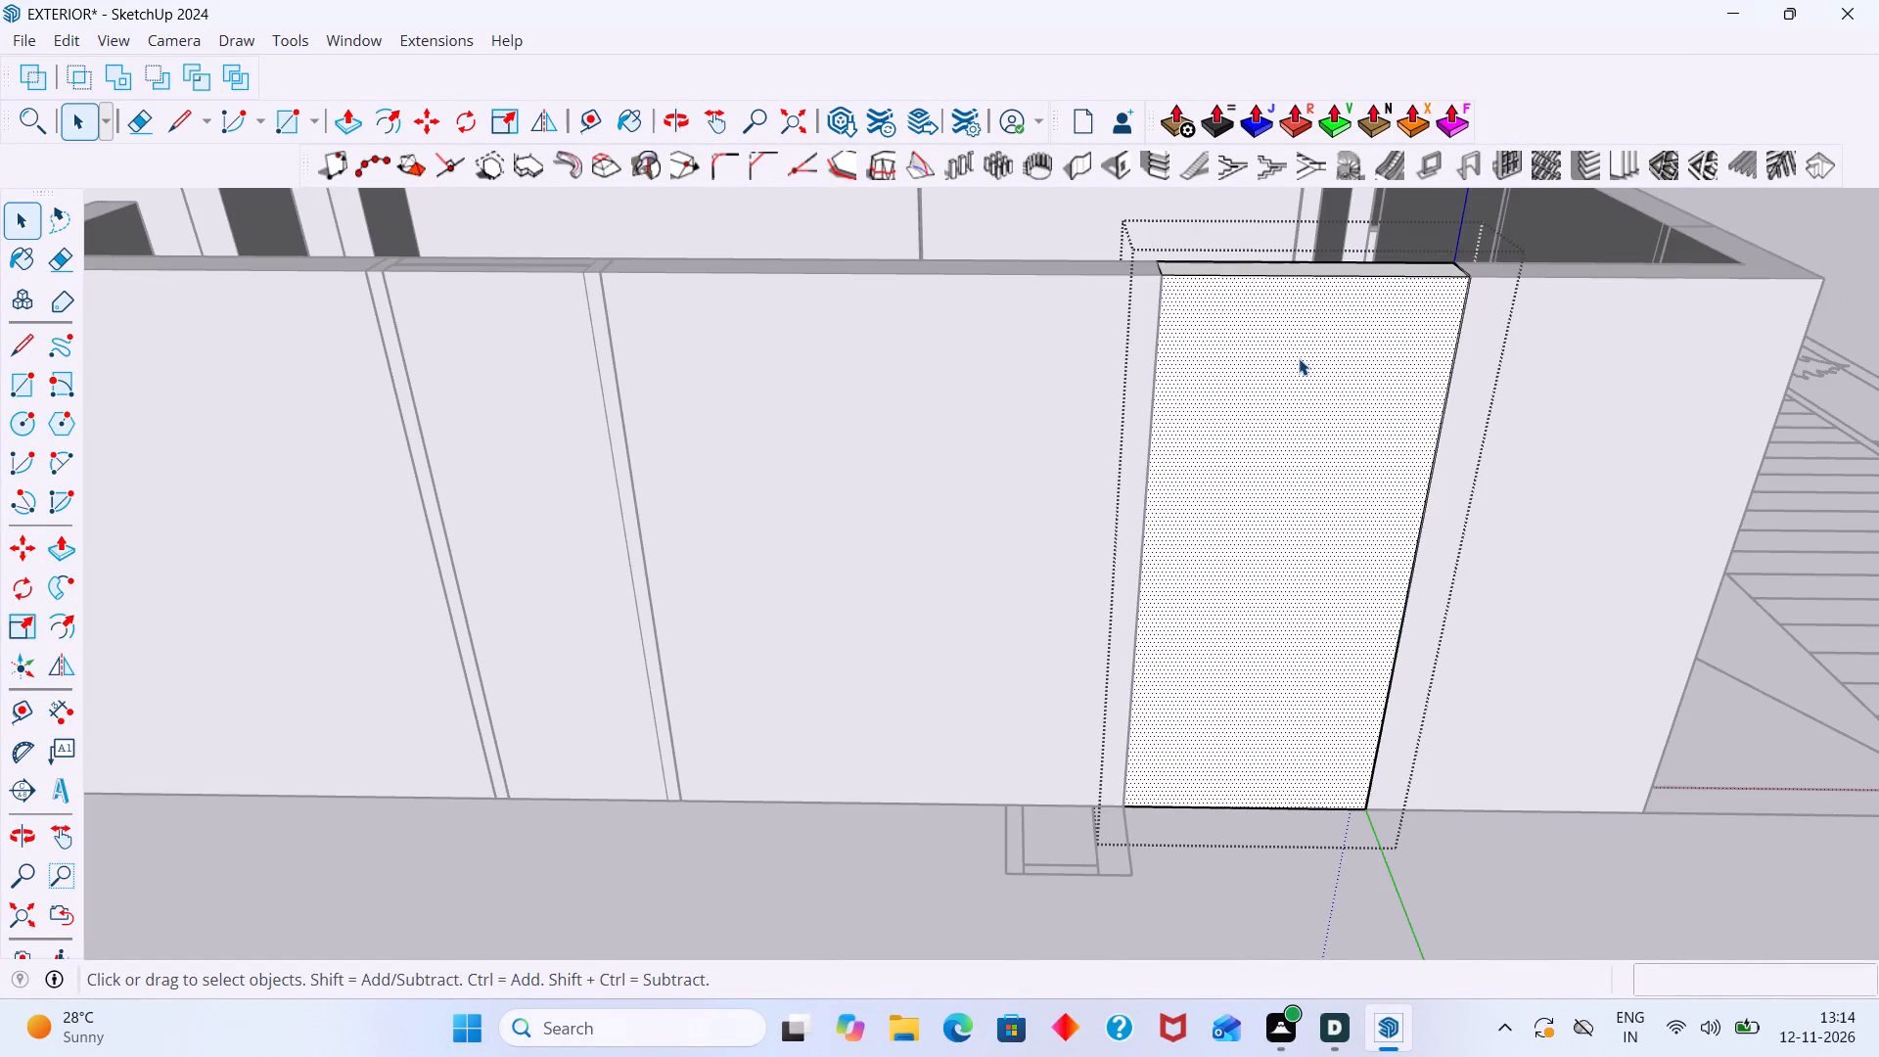
{"action": "key", "text": "t"}
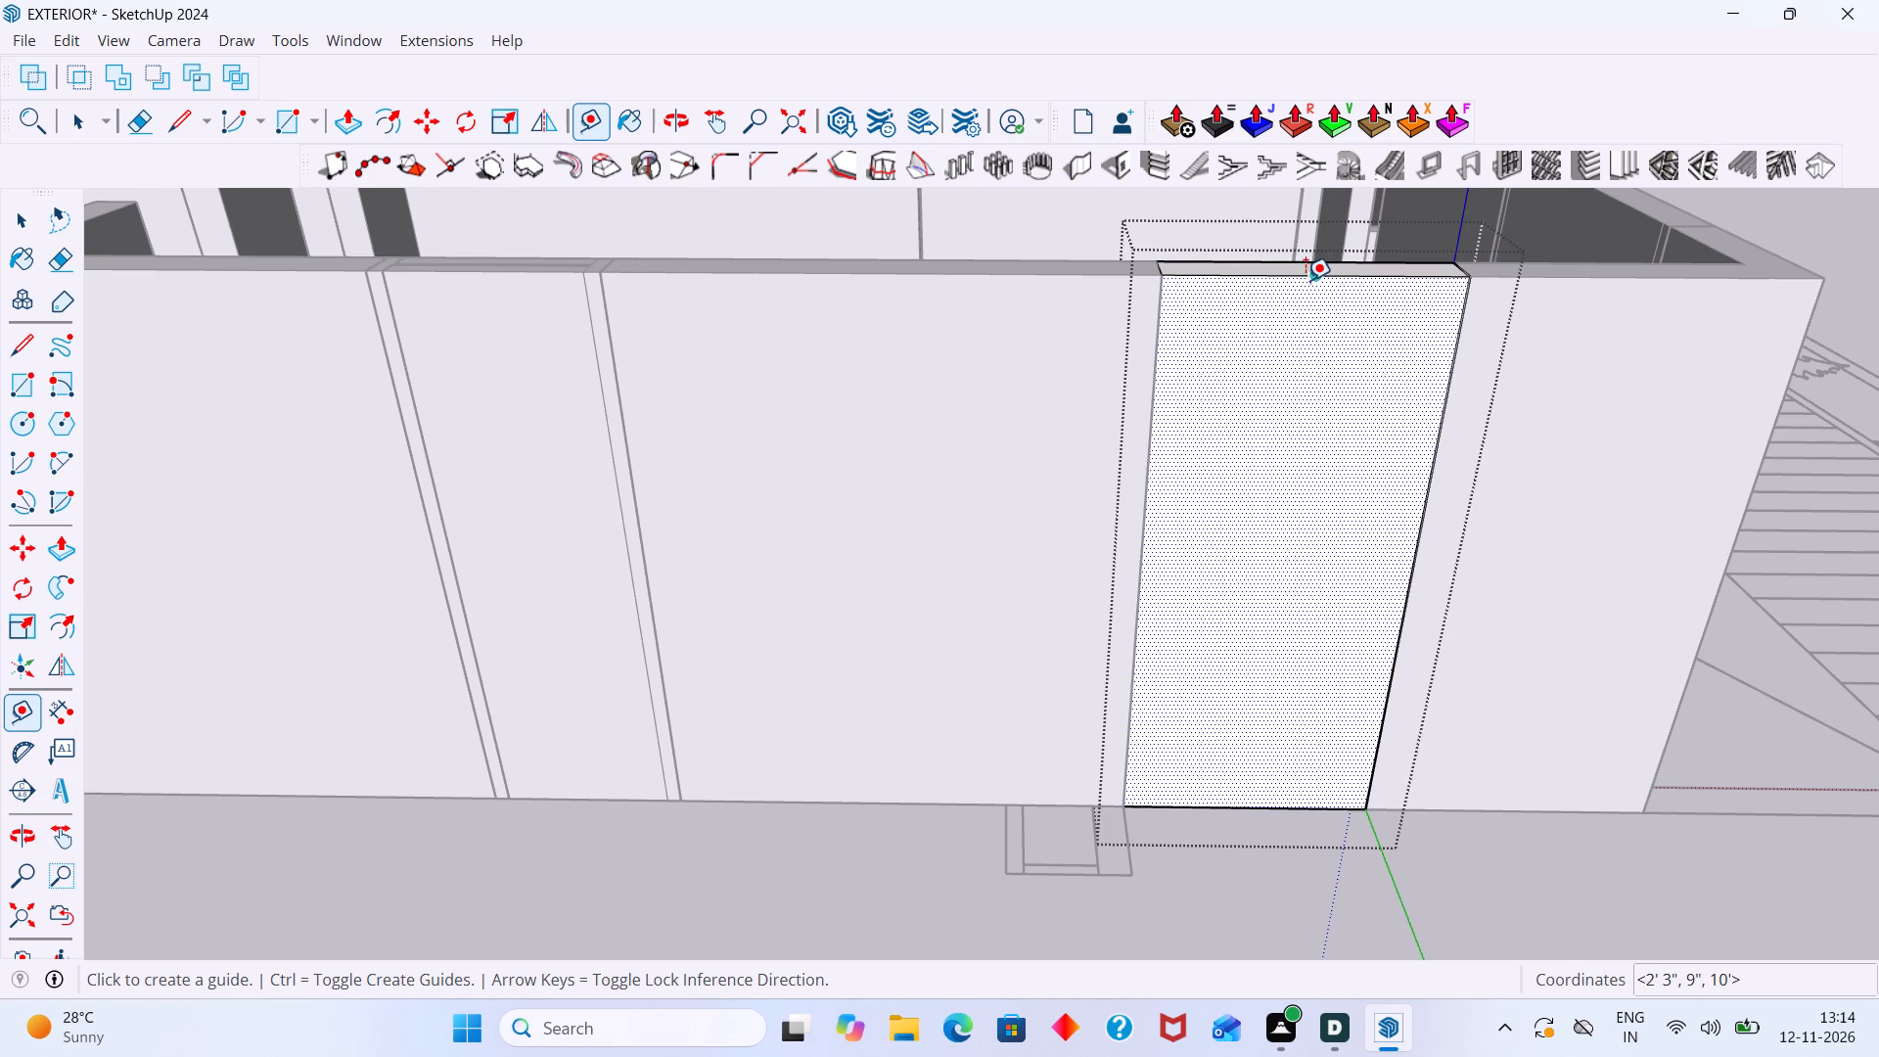
{"action": "left_click", "coordinate": [1311, 278]}
{"action": "type", "text": "3'"}
{"action": "key", "text": "Return"}
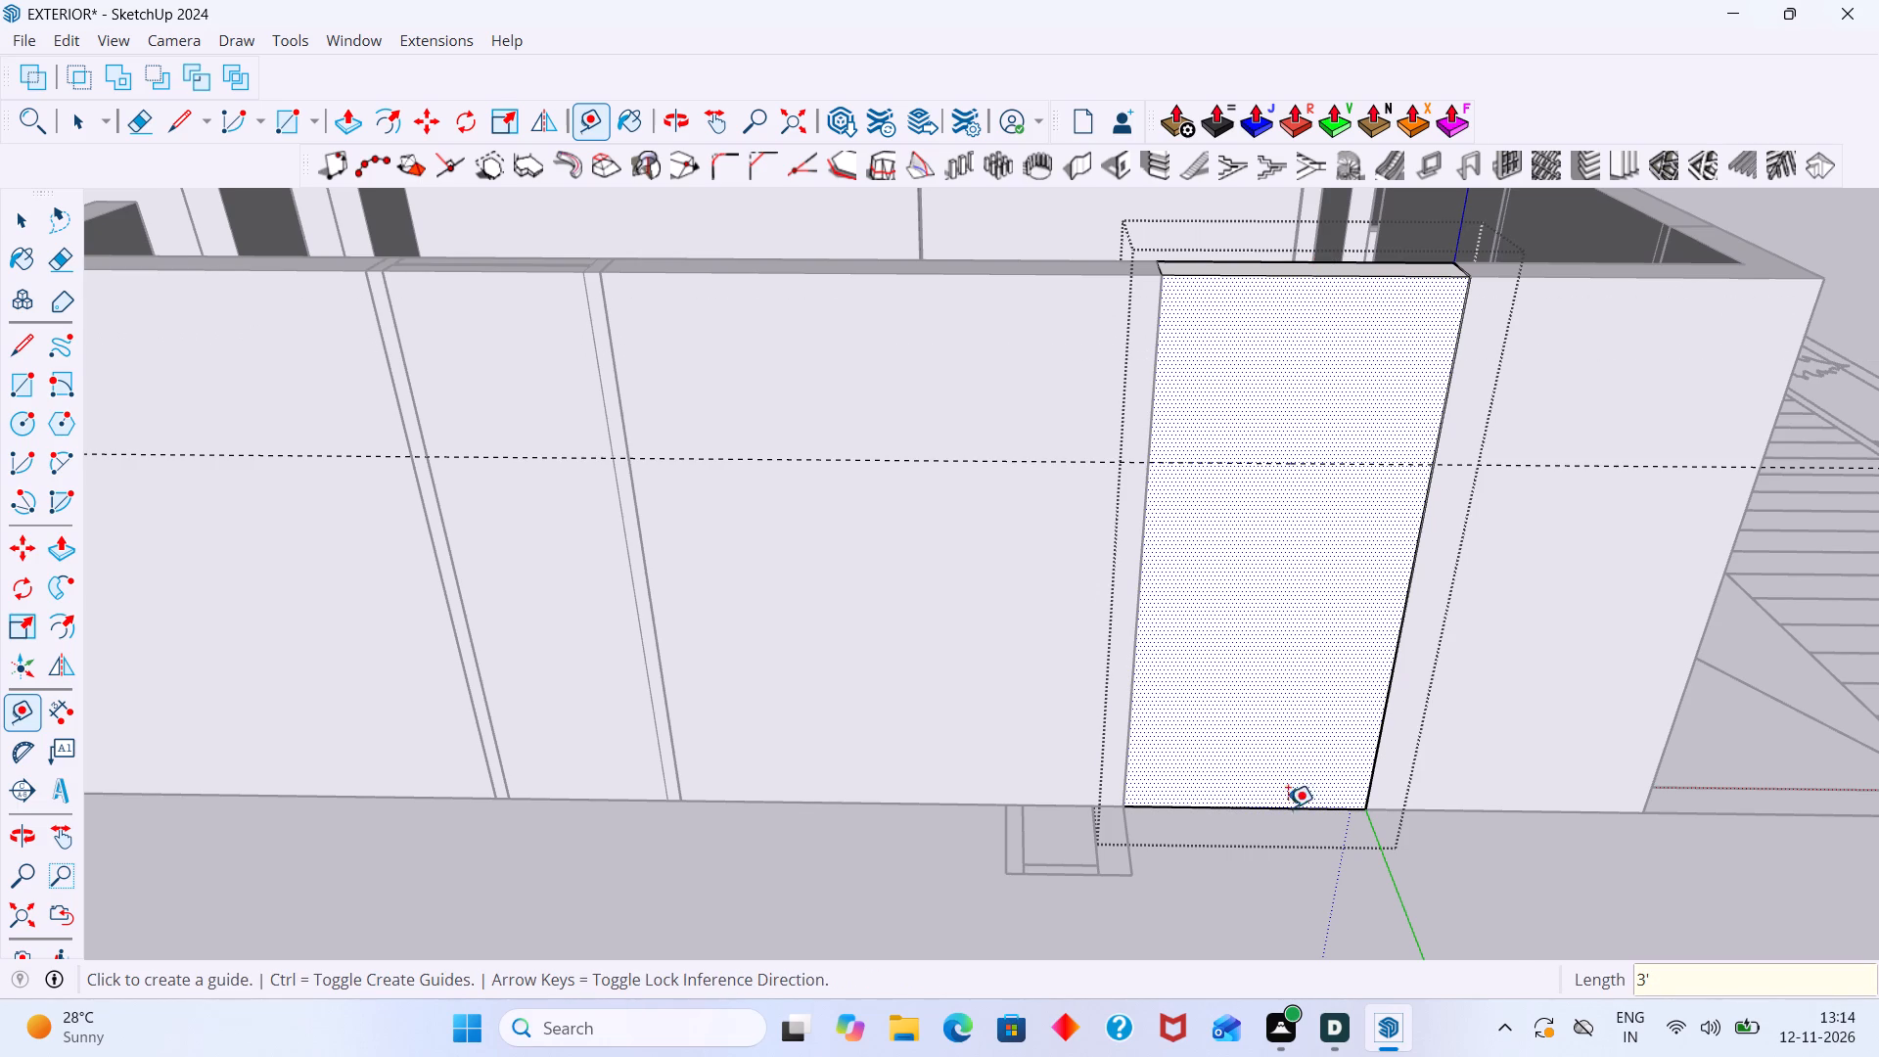
Place a second horizontal guide 3.5' above the wall section's bottom edge.
{"action": "left_click", "coordinate": [1259, 804]}
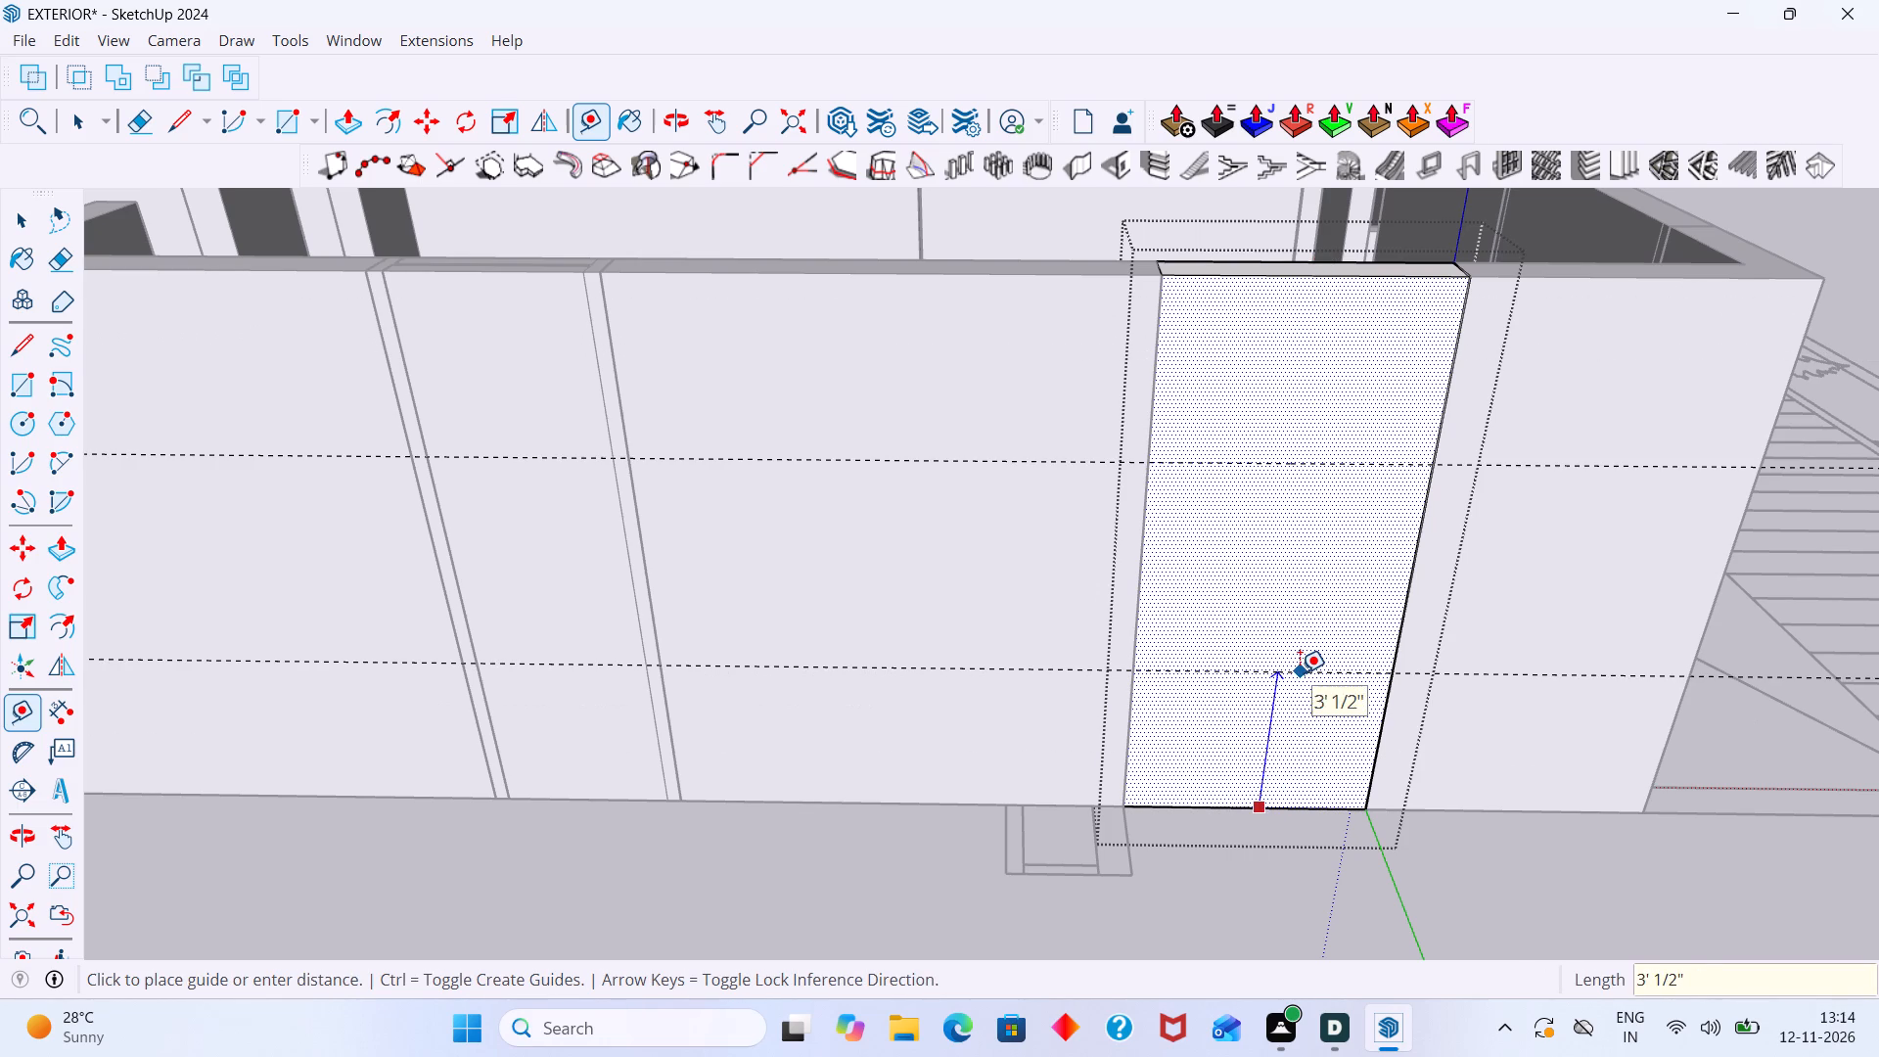
{"action": "key", "text": "3"}
{"action": "type", "text": ".5"}
{"action": "key", "text": "apostrophe"}
{"action": "key", "text": "Return"}
{"action": "key", "text": "space"}
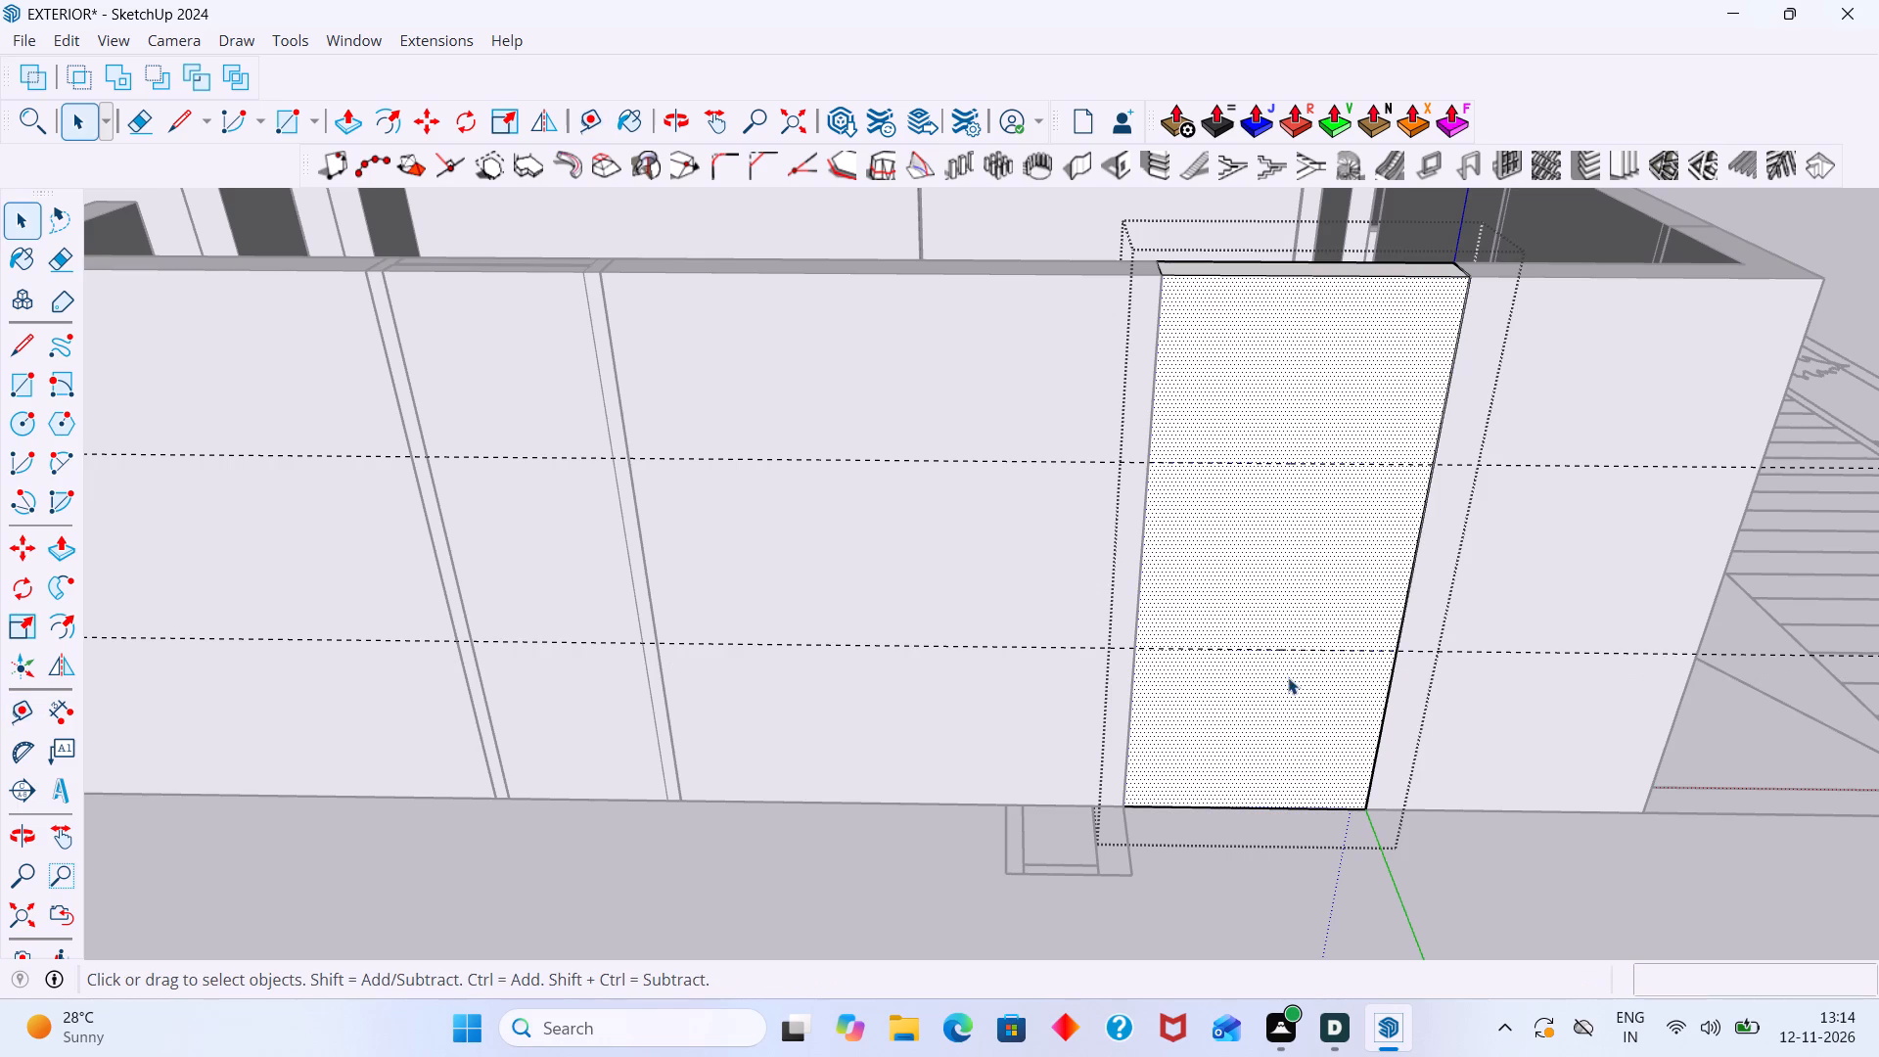
Draw a 3' 6" by 4' 6" window rectangle across the wall section between the two guides.
{"action": "key", "text": "r"}
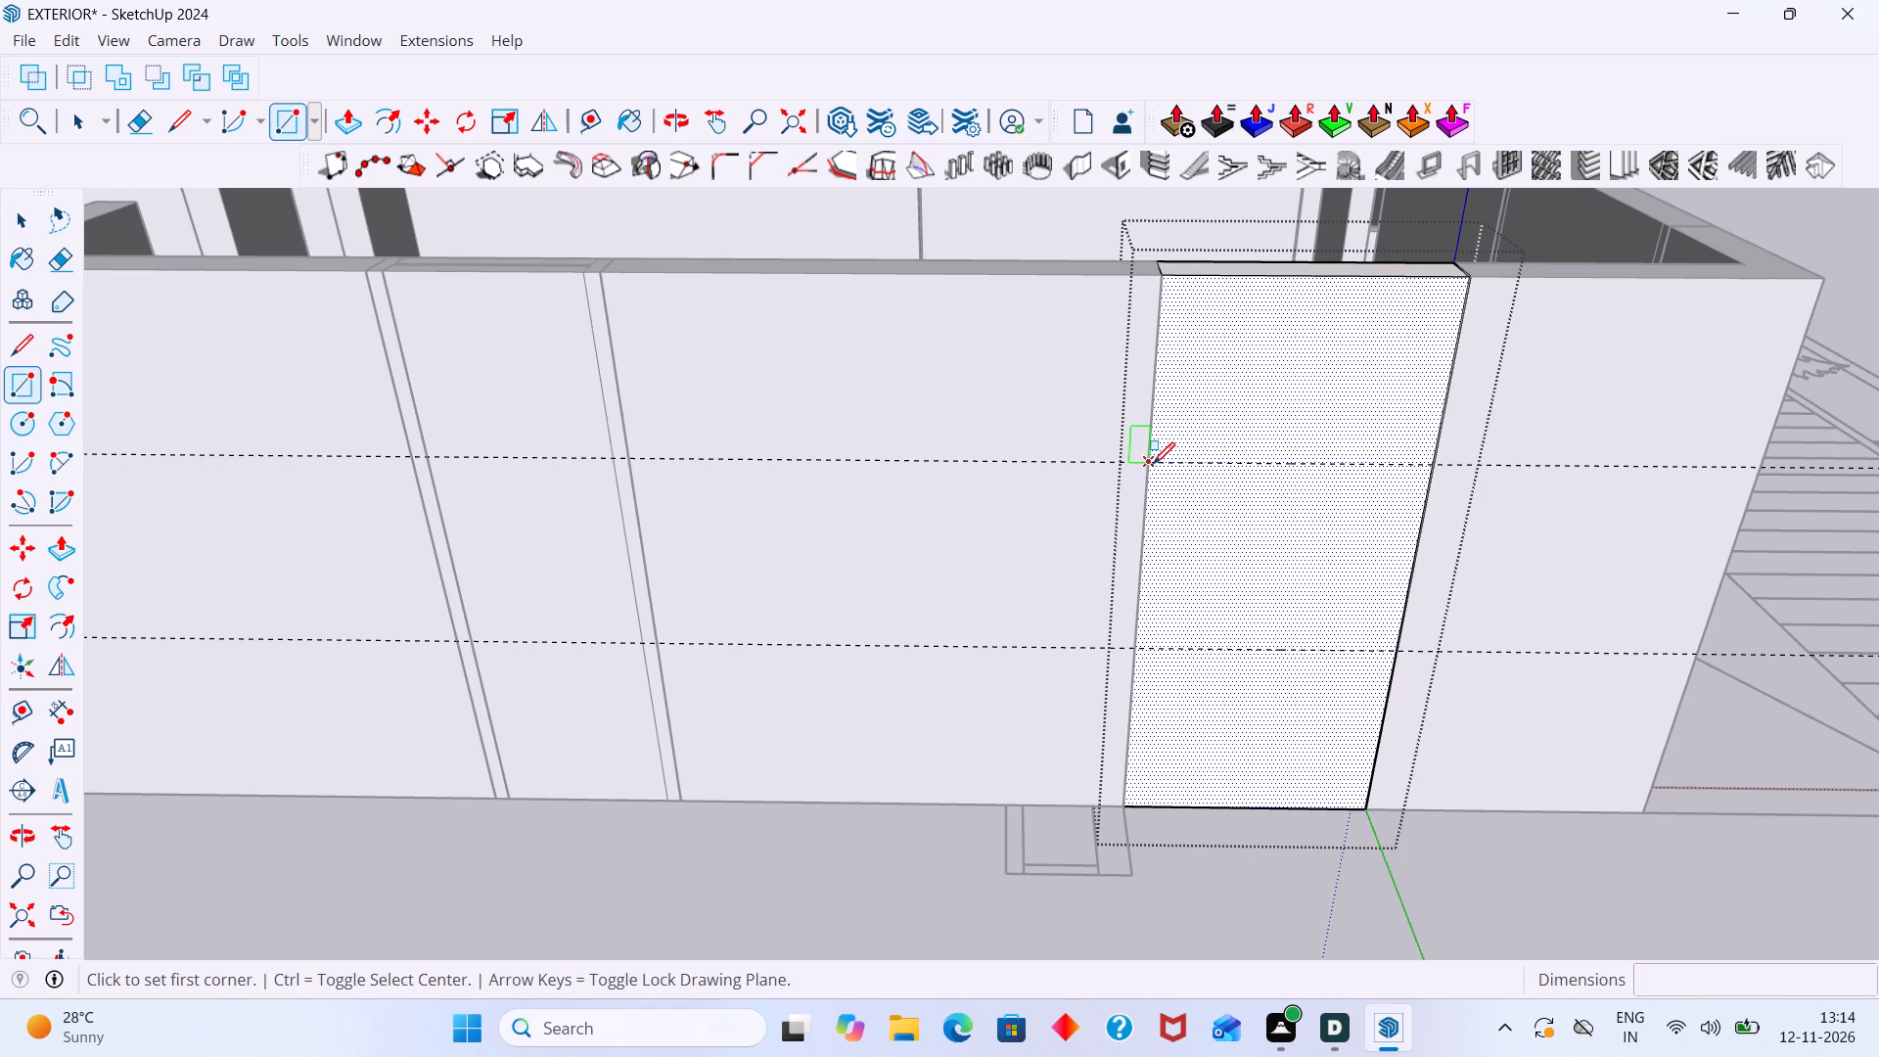
{"action": "left_click", "coordinate": [1153, 464]}
{"action": "left_click", "coordinate": [1398, 650]}
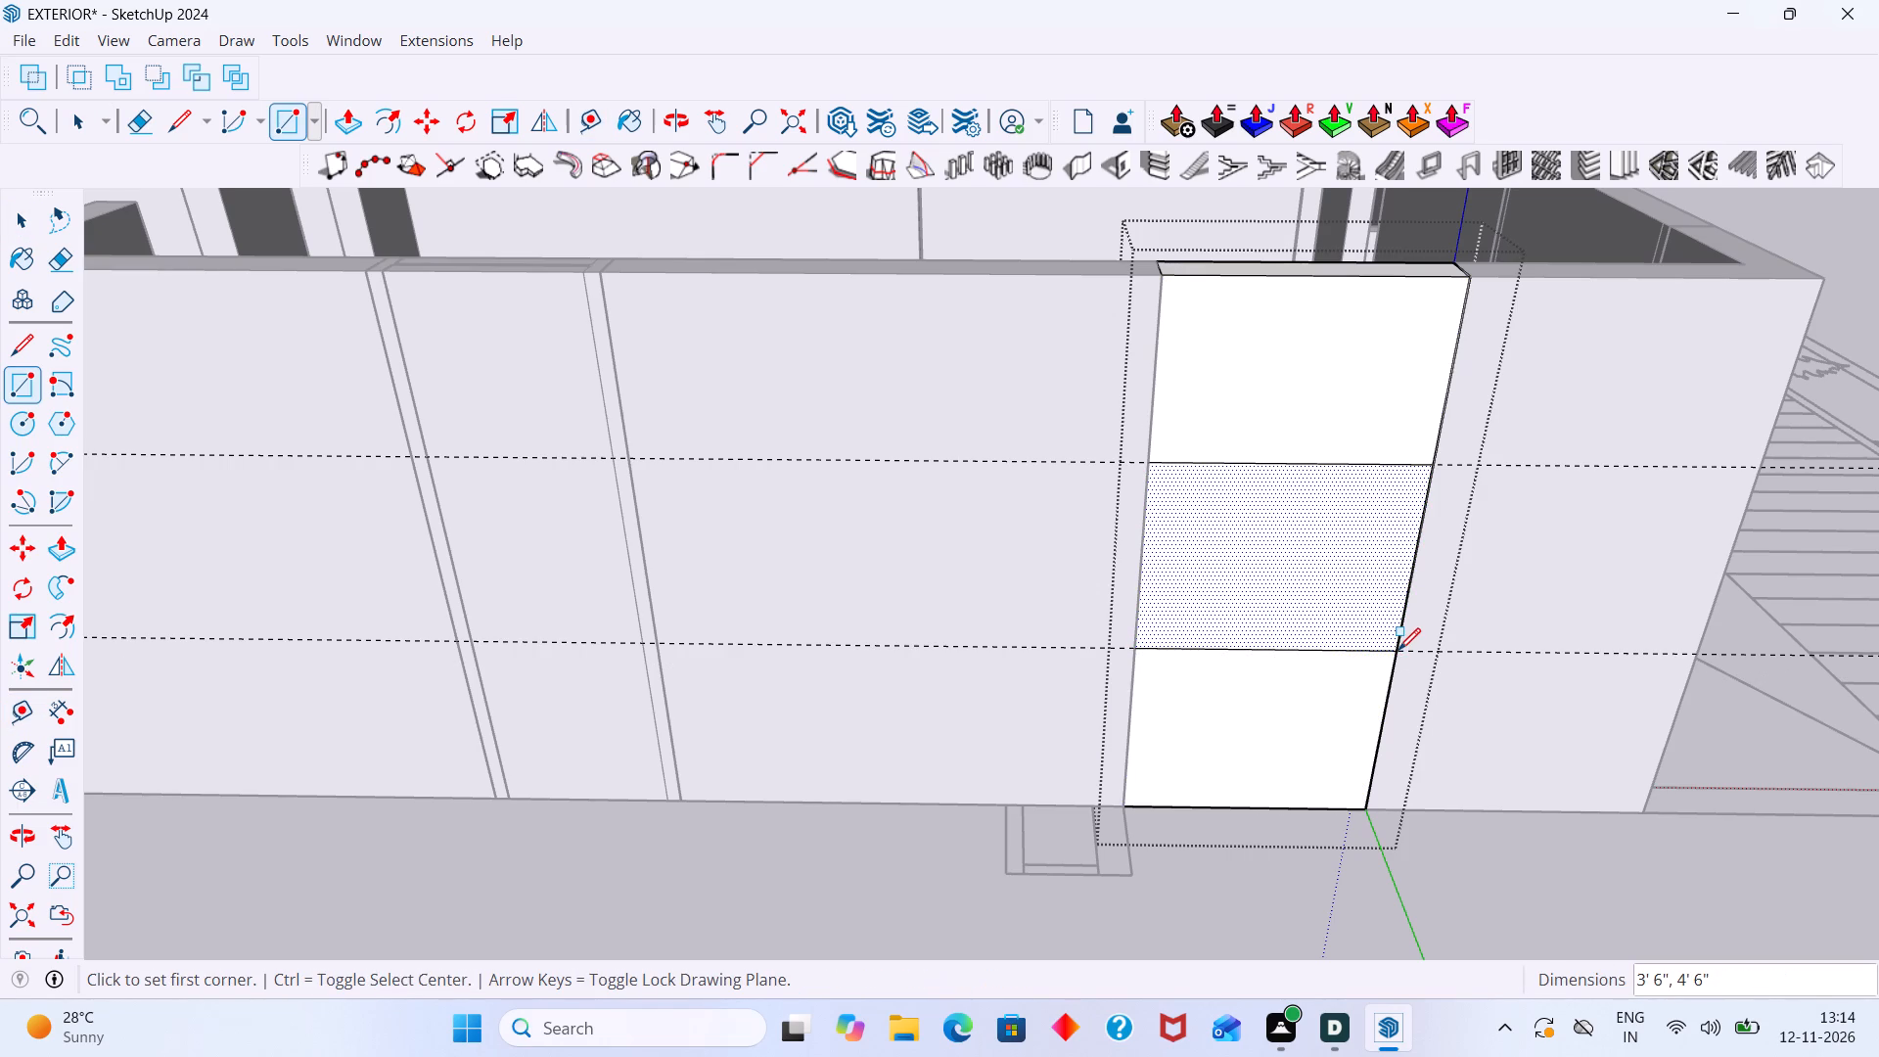
Push the window rectangle through the wall thickness, undo the extra push, delete the leftover face, and close the group.
{"action": "key", "text": "p"}
{"action": "double_click", "coordinate": [1363, 604]}
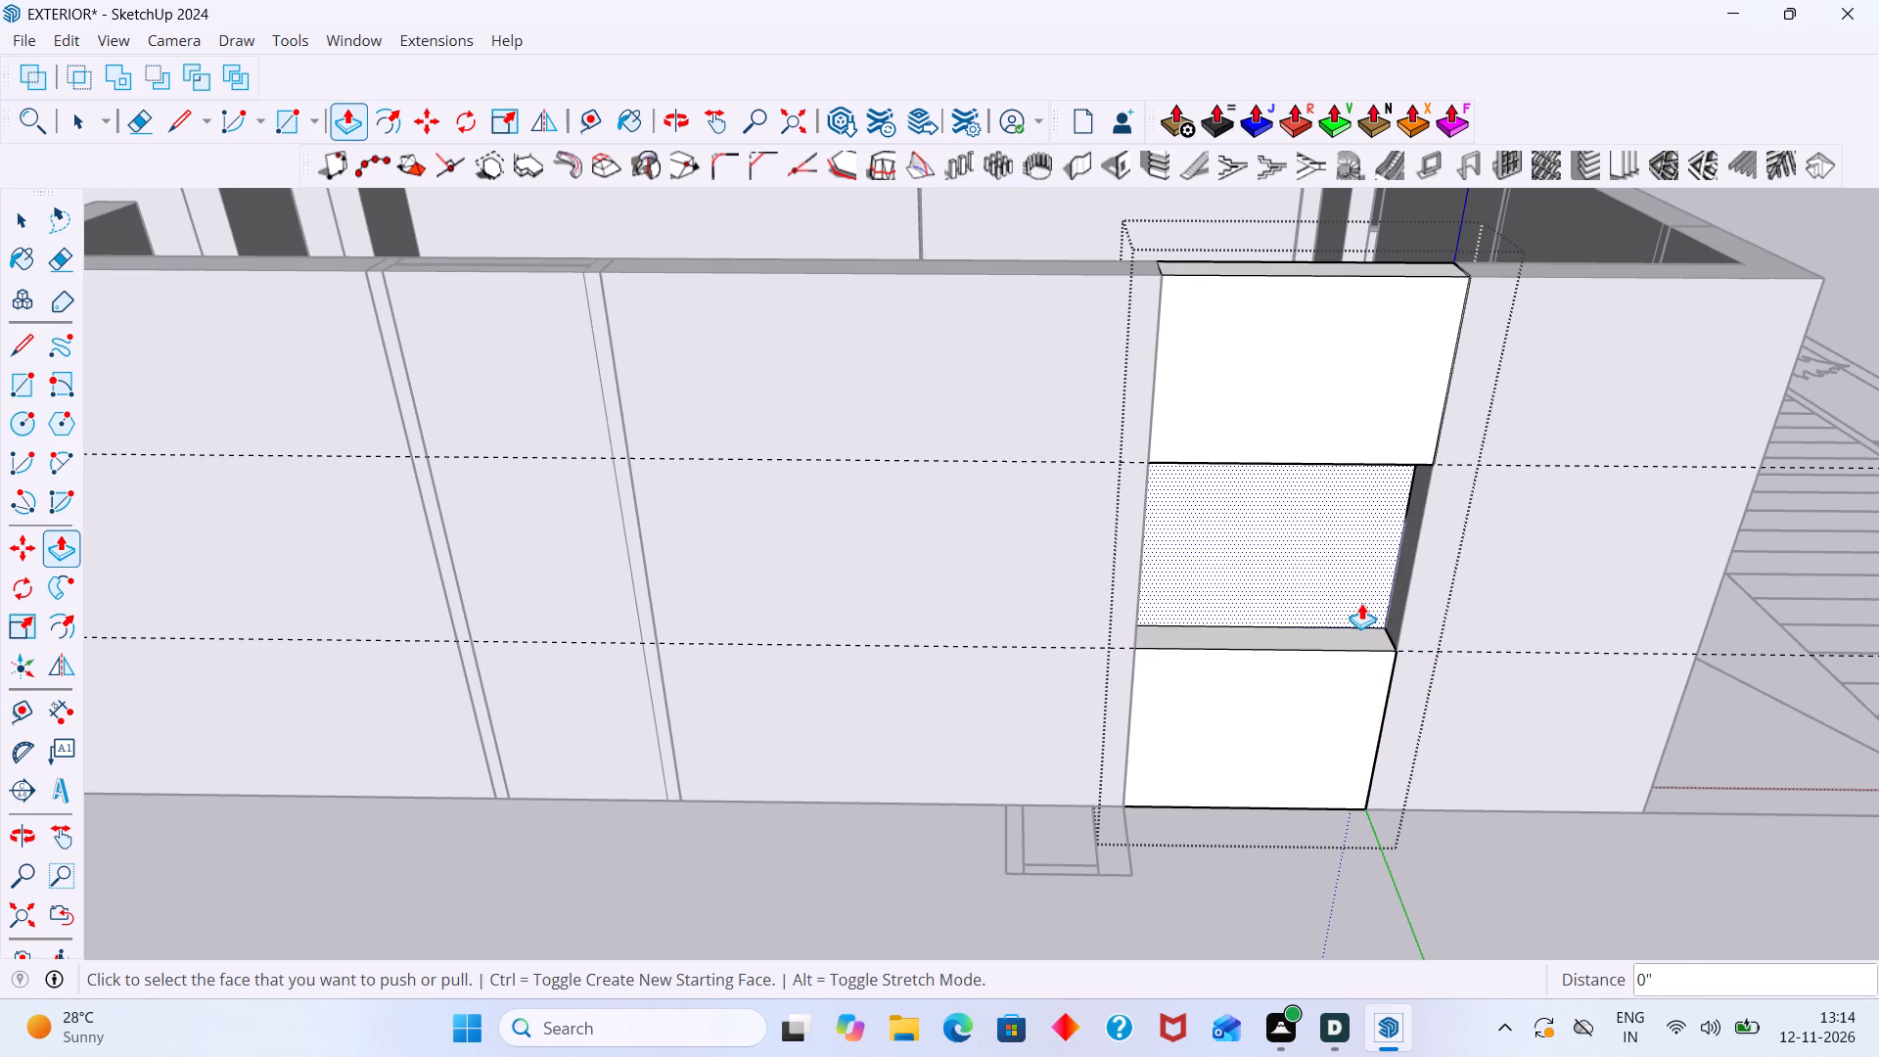
{"action": "double_click", "coordinate": [1362, 574]}
{"action": "middle_click_drag", "start_coordinate": [1369, 586], "coordinate": [1344, 766]}
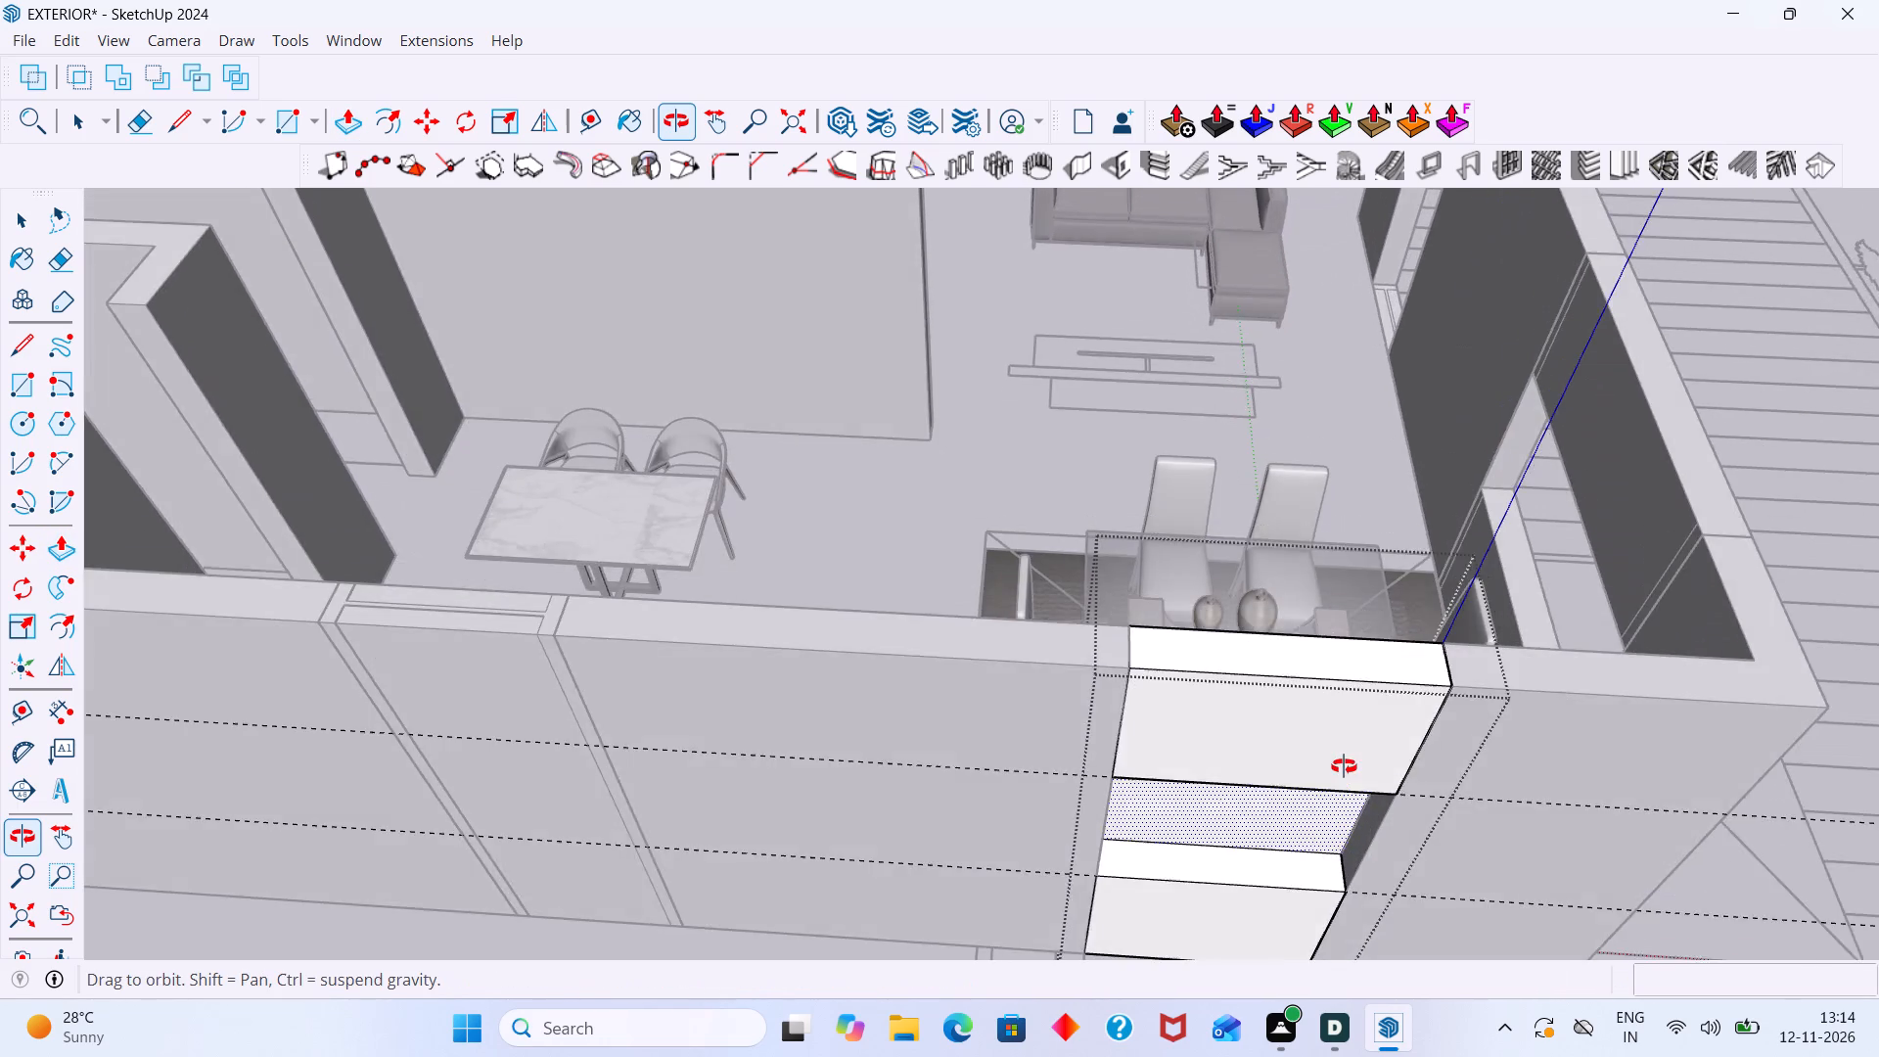
{"action": "middle_click_drag", "start_coordinate": [1344, 766], "coordinate": [1856, 848]}
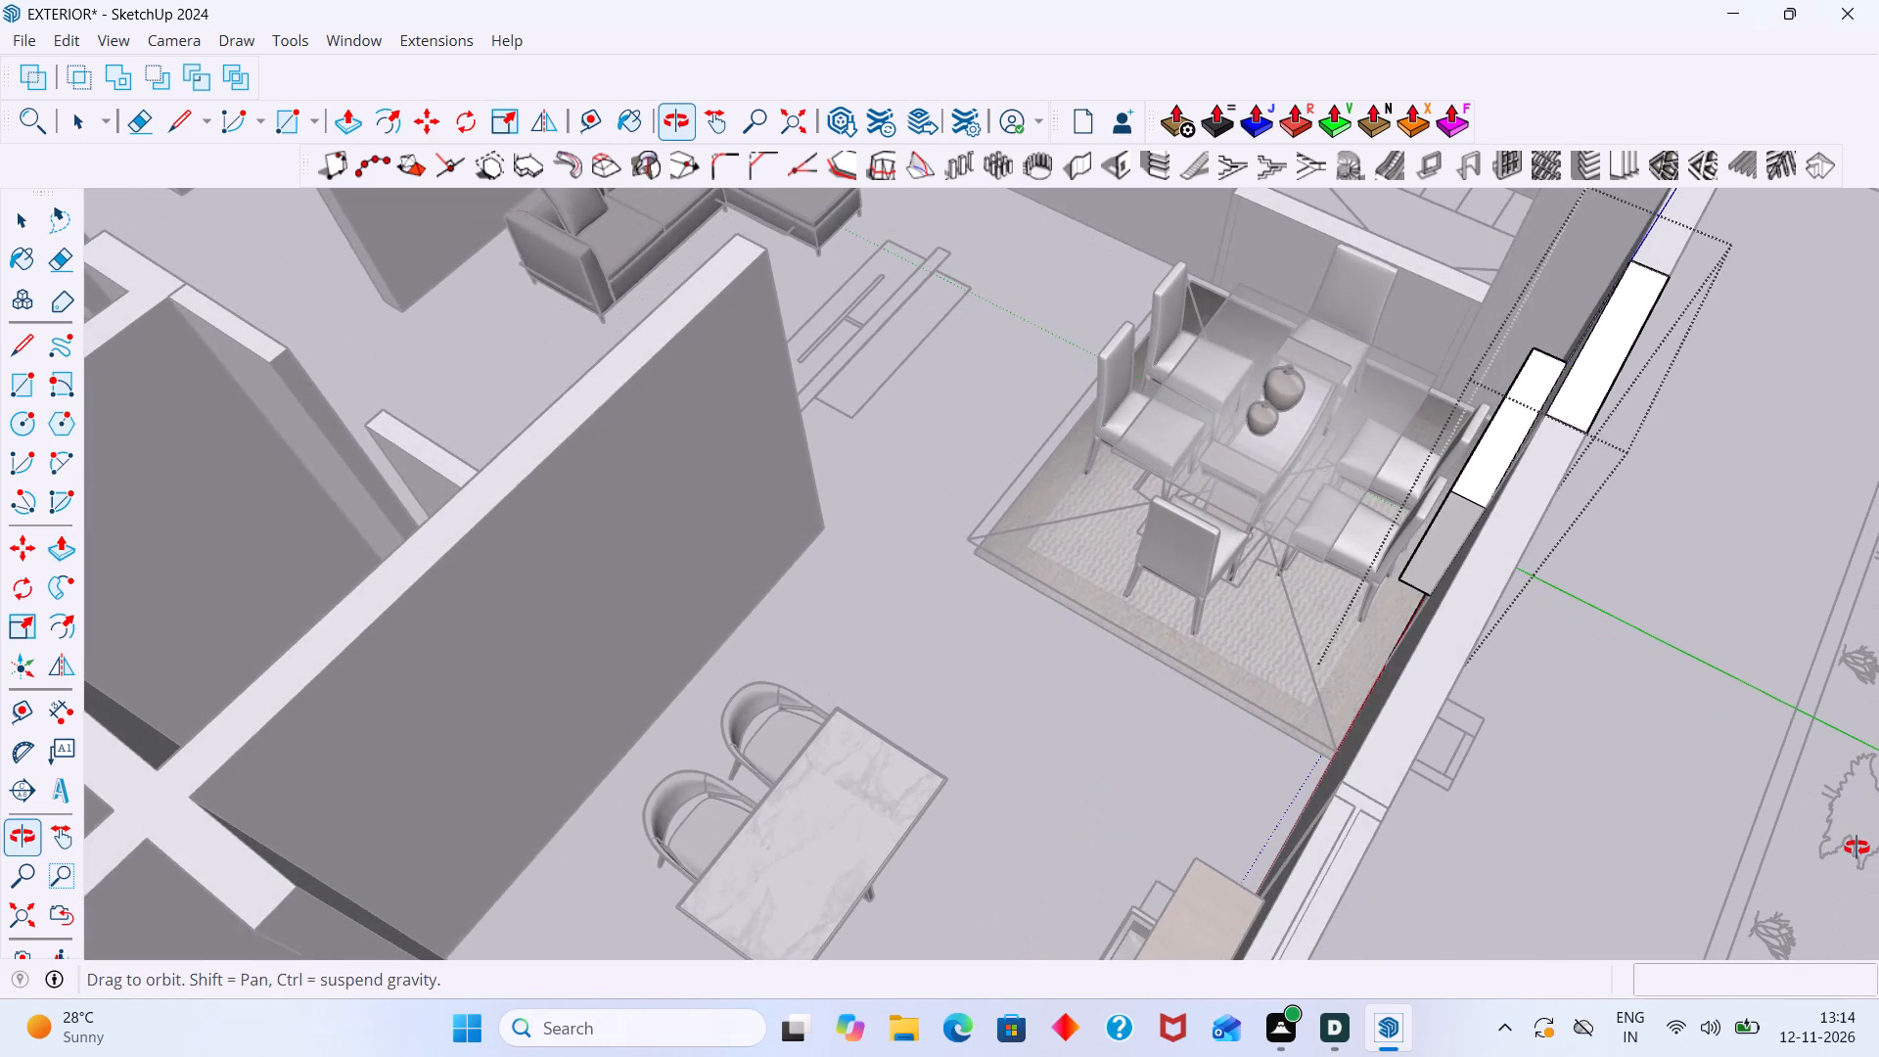
{"action": "middle_click_drag", "start_coordinate": [1856, 848], "coordinate": [1856, 849]}
{"action": "key", "text": "ctrl+z"}
{"action": "middle_click_drag", "start_coordinate": [1706, 740], "coordinate": [1382, 623]}
{"action": "scroll", "coordinate": [1417, 671], "scroll_direction": "up", "scroll_amount": 1}
{"action": "key", "text": "space"}
{"action": "left_click", "coordinate": [1397, 616]}
{"action": "key", "text": "Delete"}
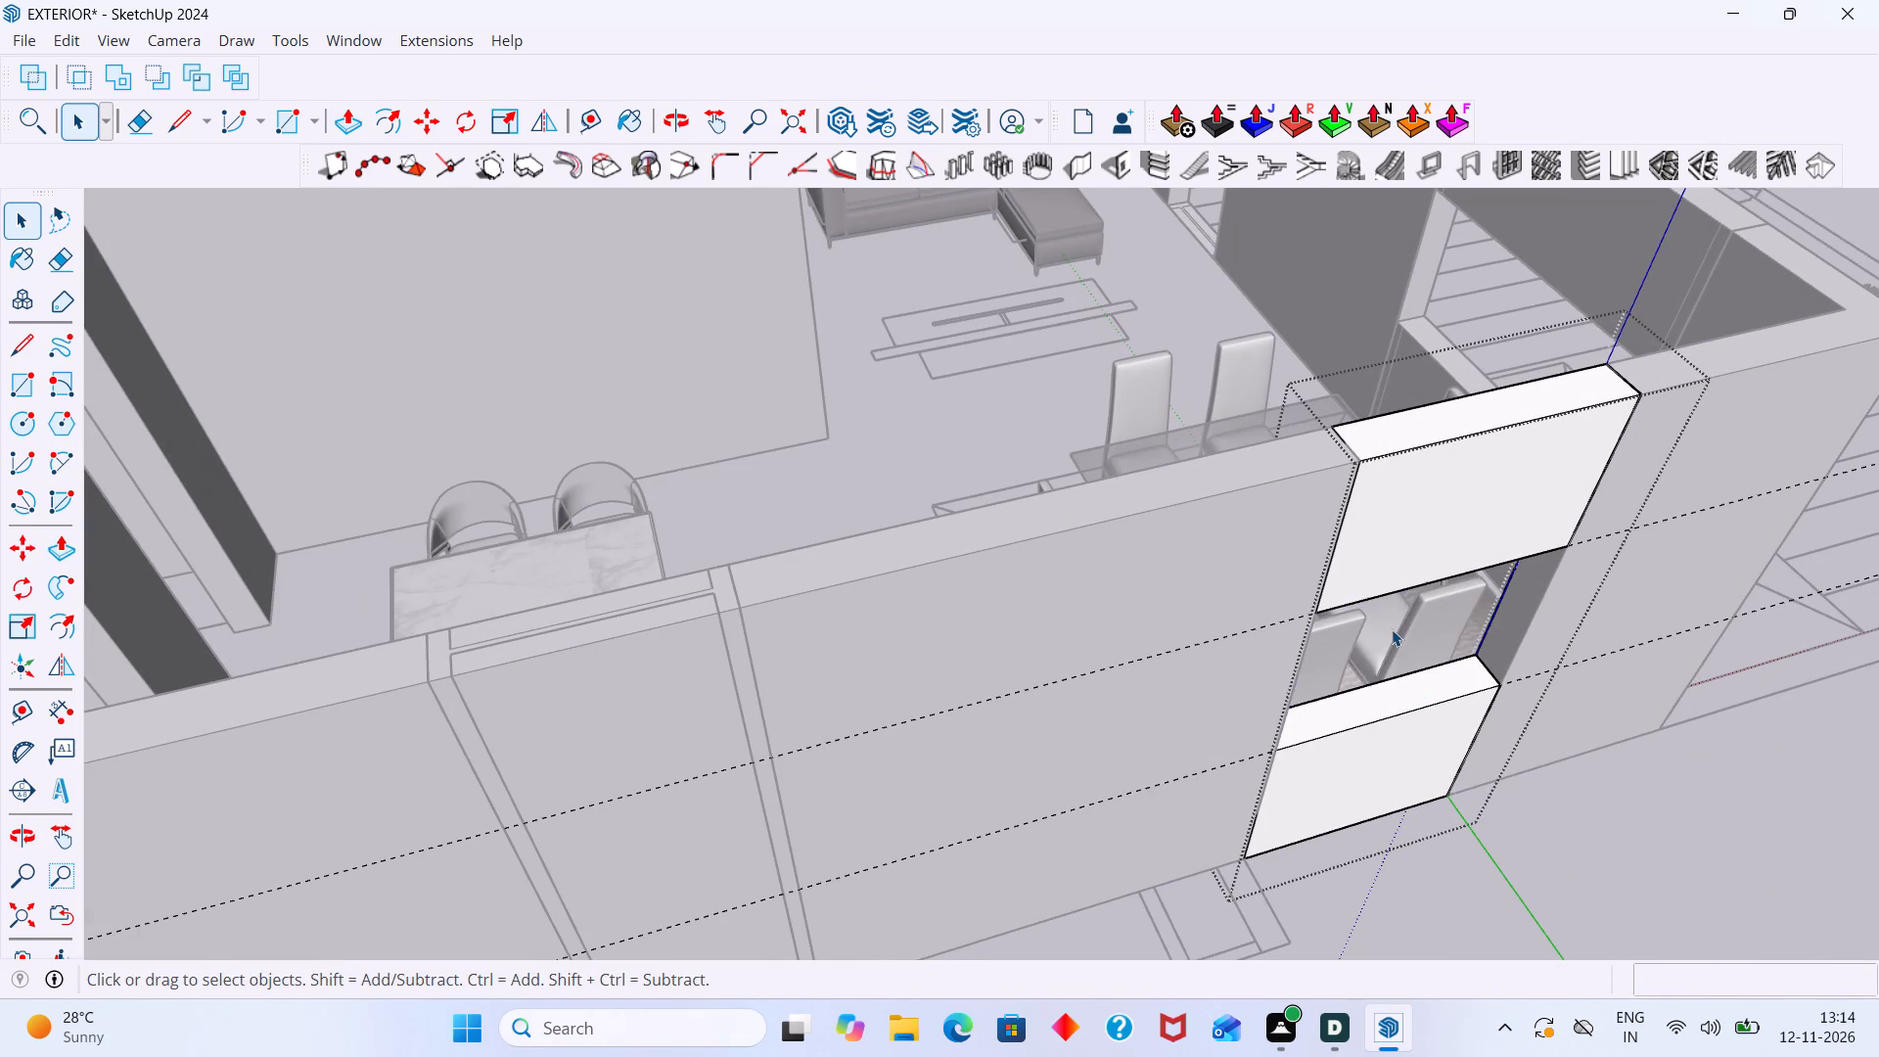
{"action": "scroll", "coordinate": [1388, 633], "scroll_direction": "down", "scroll_amount": 3}
{"action": "middle_click_drag", "start_coordinate": [1373, 654], "coordinate": [1359, 546]}
{"action": "scroll", "coordinate": [1457, 534], "scroll_direction": "up", "scroll_amount": 13}
{"action": "scroll", "coordinate": [1467, 463], "scroll_direction": "down", "scroll_amount": 4}
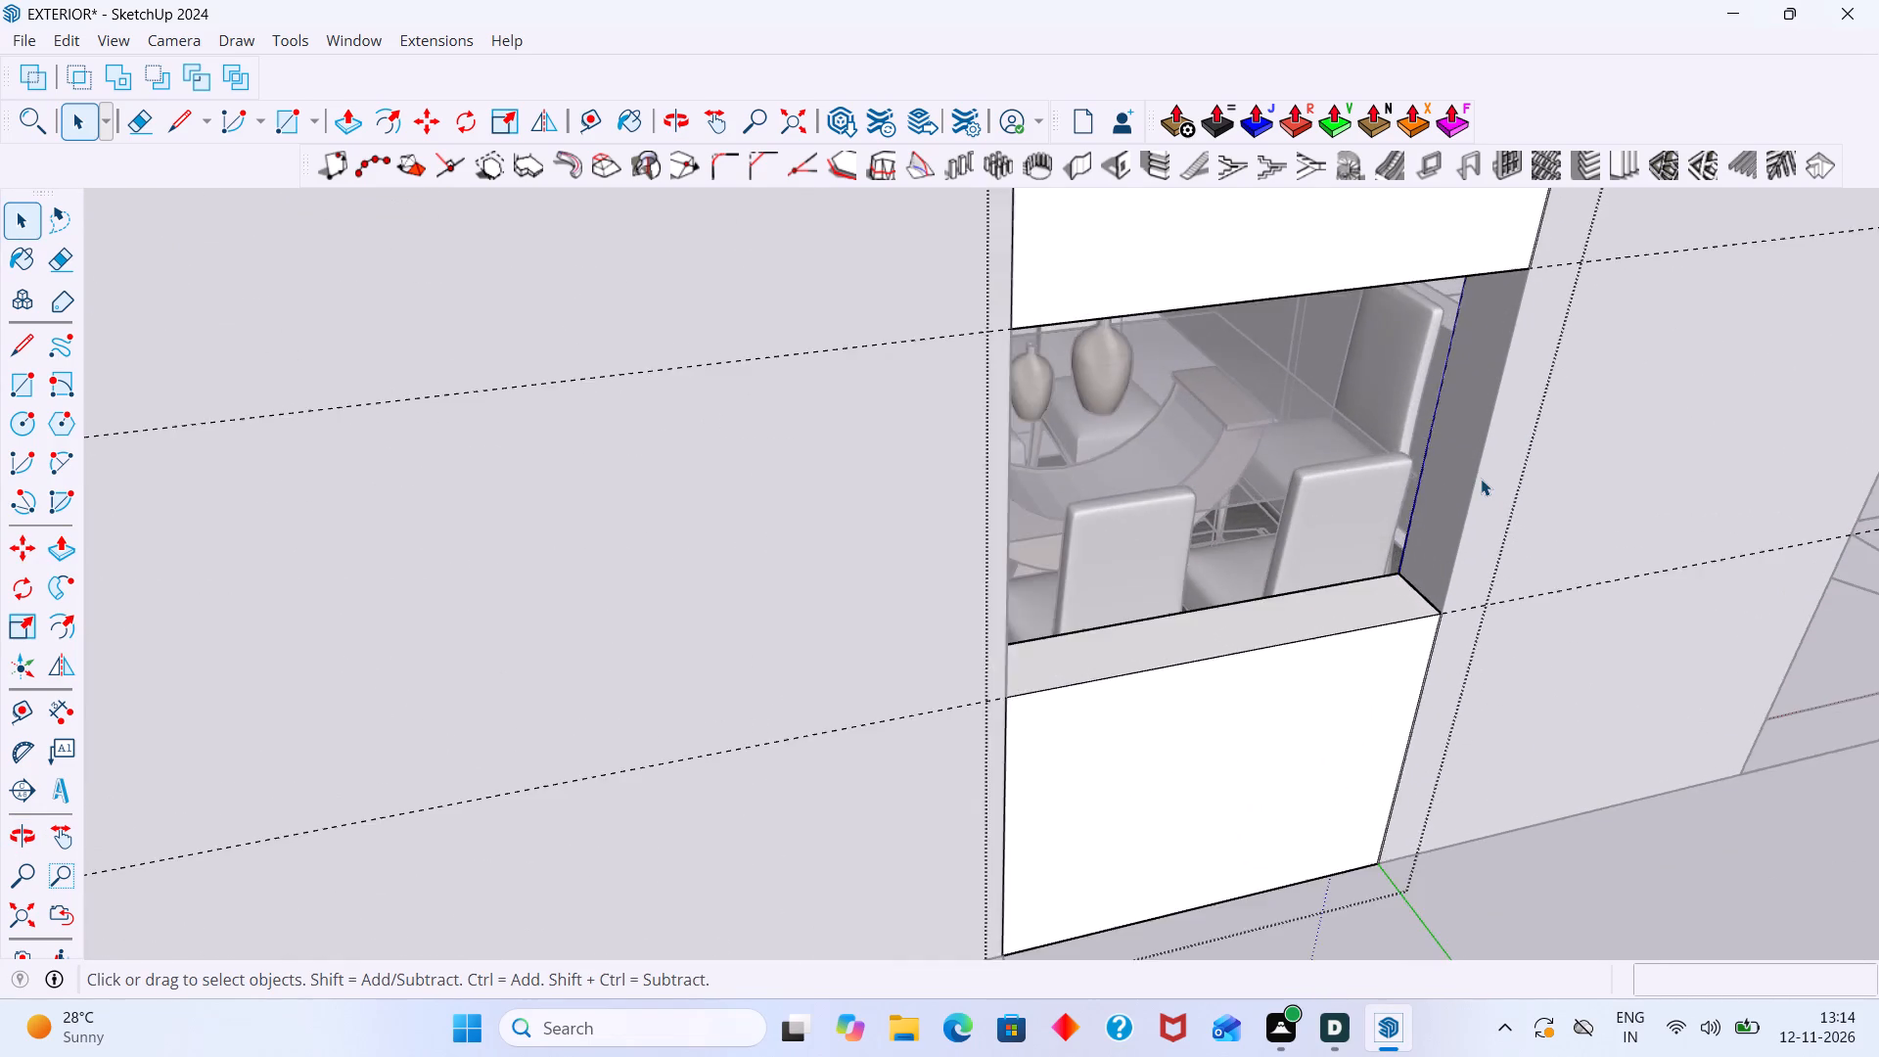
{"action": "scroll", "coordinate": [1481, 479], "scroll_direction": "down", "scroll_amount": 6}
{"action": "middle_click_drag", "start_coordinate": [1393, 504], "coordinate": [1030, 515]}
{"action": "scroll", "coordinate": [1041, 518], "scroll_direction": "up", "scroll_amount": 1}
{"action": "scroll", "coordinate": [1041, 518], "scroll_direction": "down", "scroll_amount": 10}
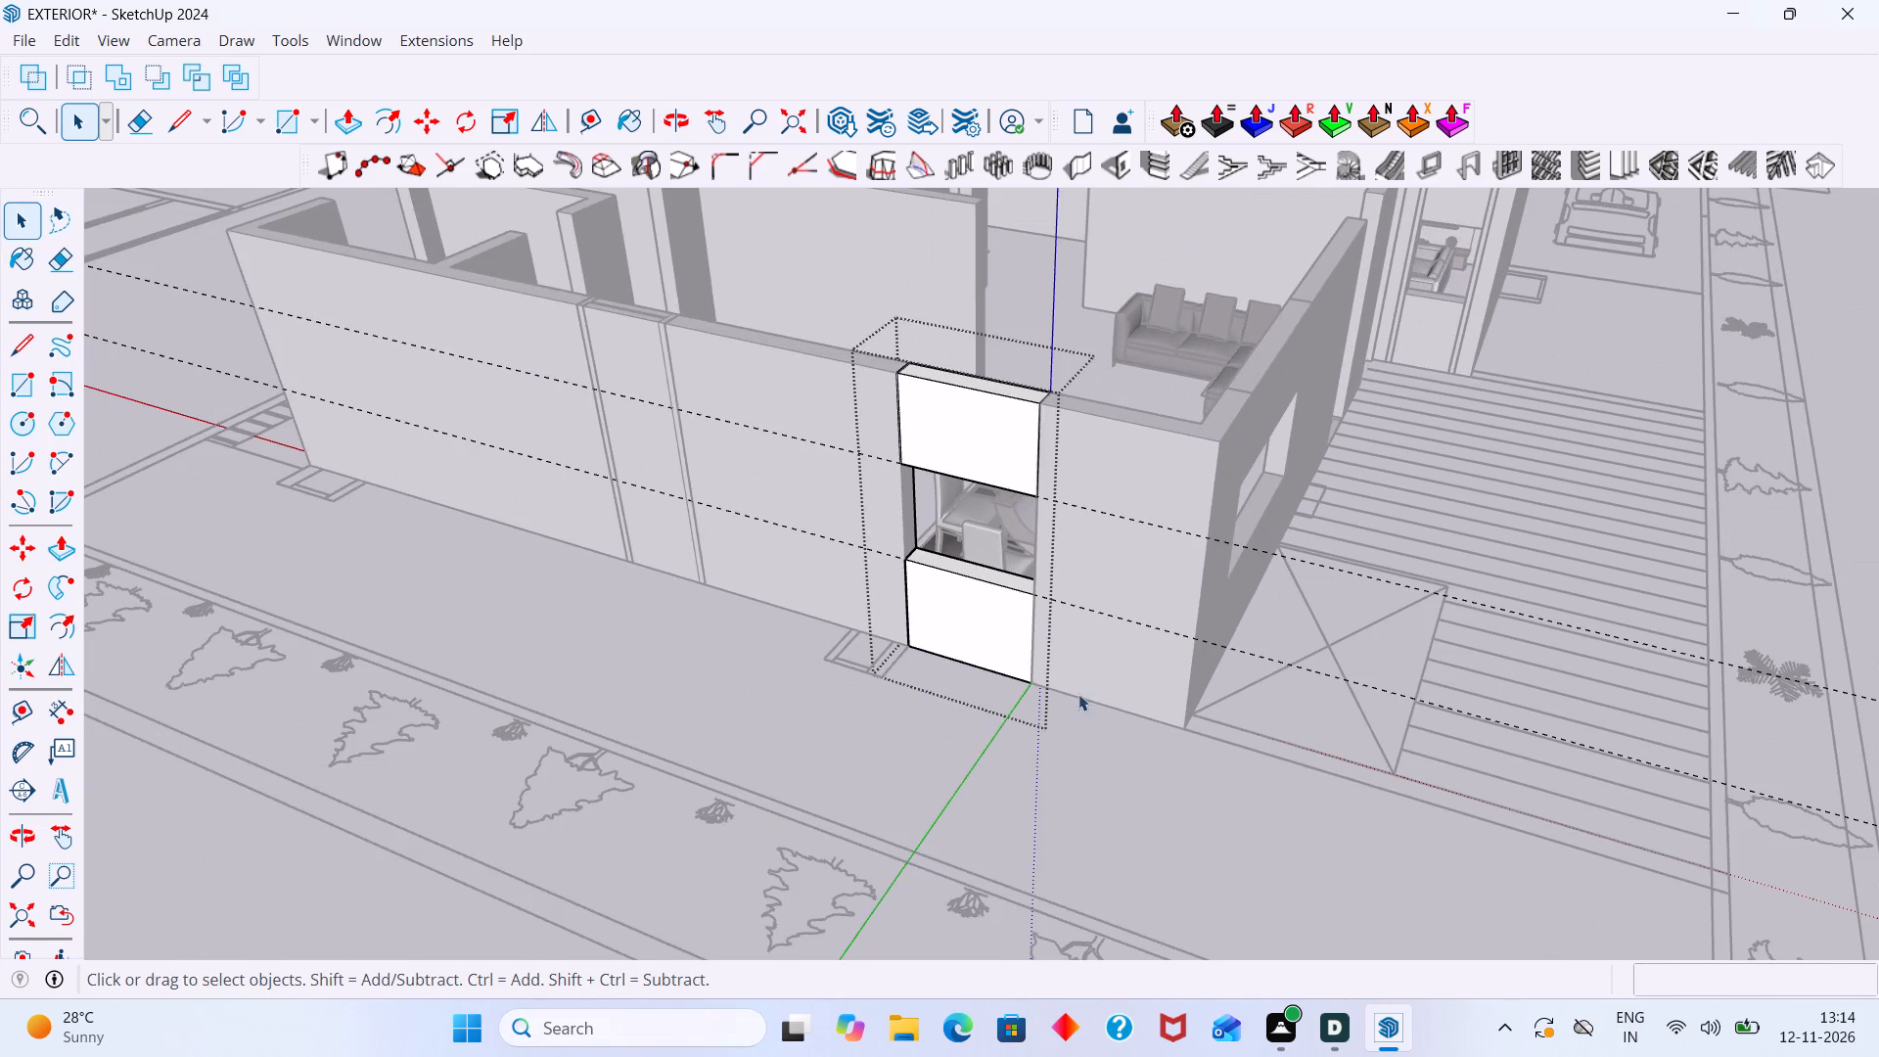
{"action": "left_click", "coordinate": [1091, 757]}
Delete the two thin leftover panels overlapping the narrow filled wall section beside the marble table.
{"action": "scroll", "coordinate": [1096, 739], "scroll_direction": "down", "scroll_amount": 4}
{"action": "middle_click_drag", "start_coordinate": [1111, 741], "coordinate": [1425, 726]}
{"action": "middle_click_drag", "start_coordinate": [1326, 621], "coordinate": [1314, 722]}
{"action": "scroll", "coordinate": [1253, 634], "scroll_direction": "up", "scroll_amount": 1}
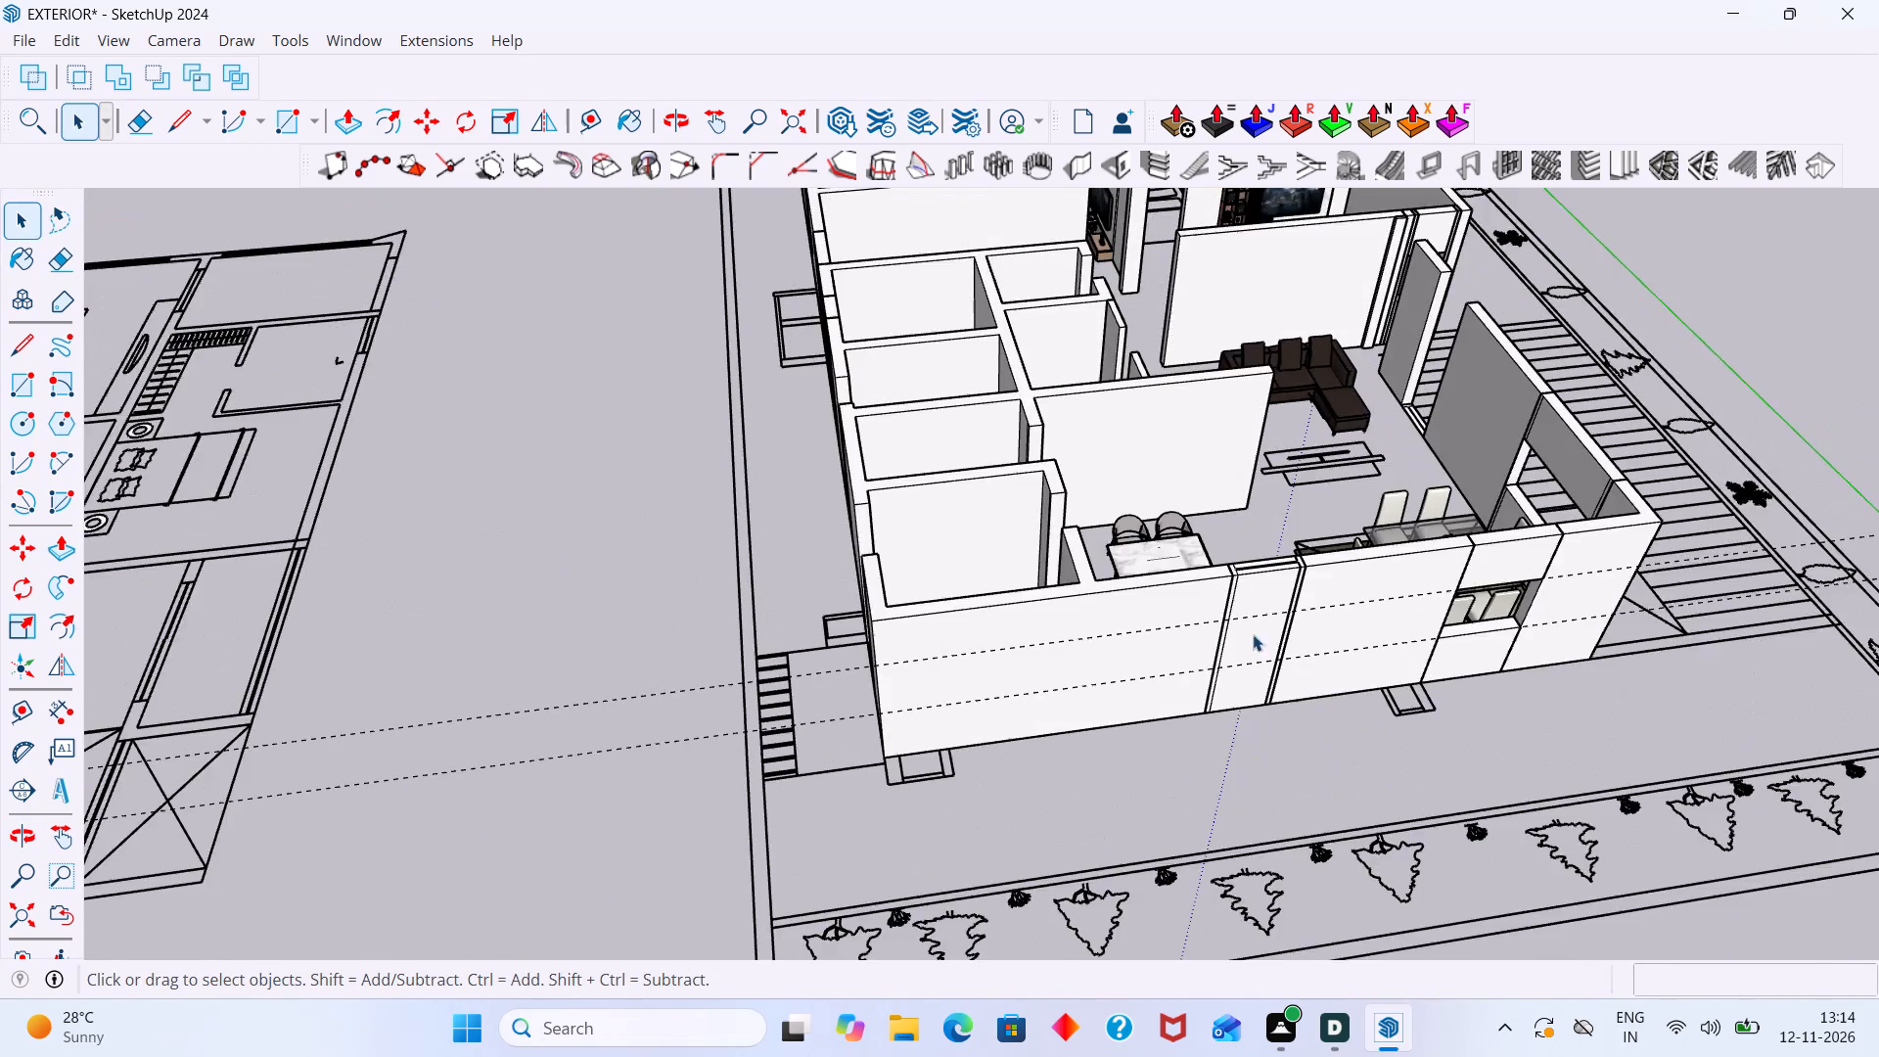
{"action": "scroll", "coordinate": [1253, 634], "scroll_direction": "up", "scroll_amount": 12}
{"action": "middle_click_drag", "start_coordinate": [1250, 522], "coordinate": [1235, 561]}
{"action": "scroll", "coordinate": [1235, 561], "scroll_direction": "up", "scroll_amount": 1}
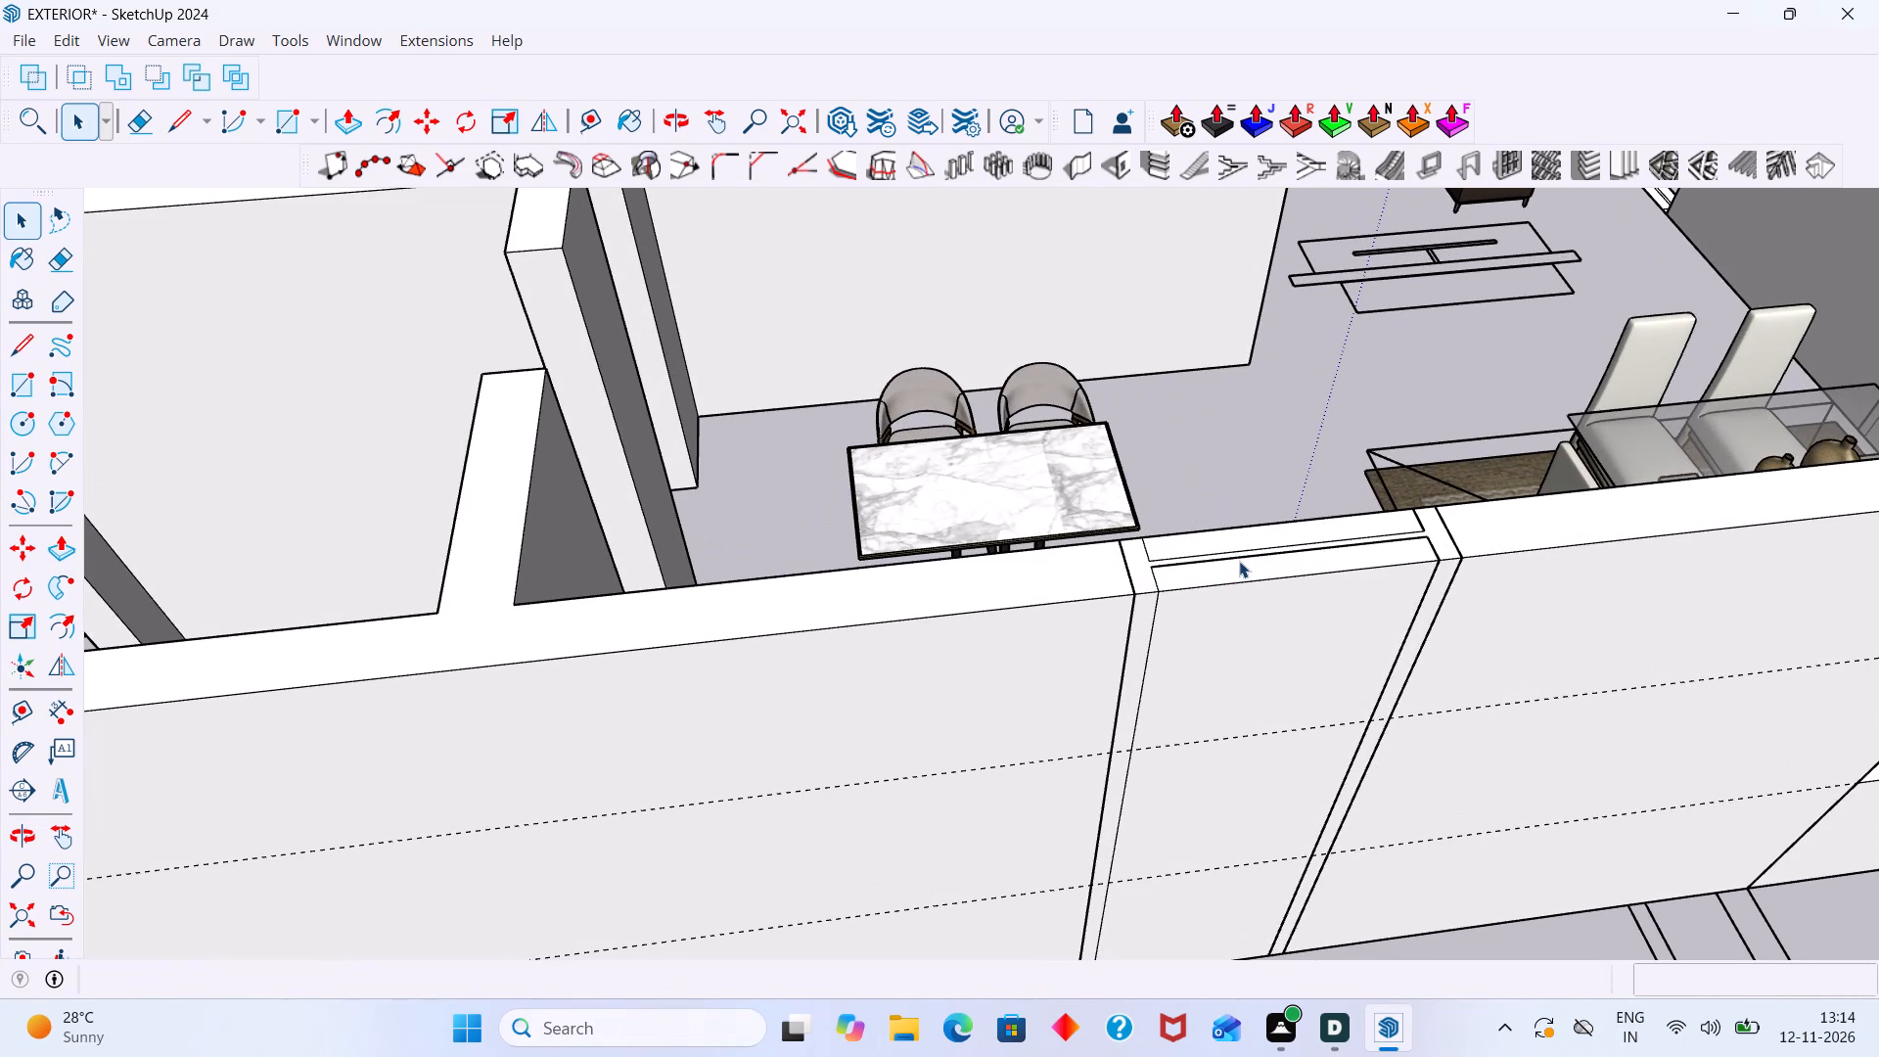
{"action": "scroll", "coordinate": [1235, 586], "scroll_direction": "up", "scroll_amount": 6}
{"action": "left_click", "coordinate": [1227, 583]}
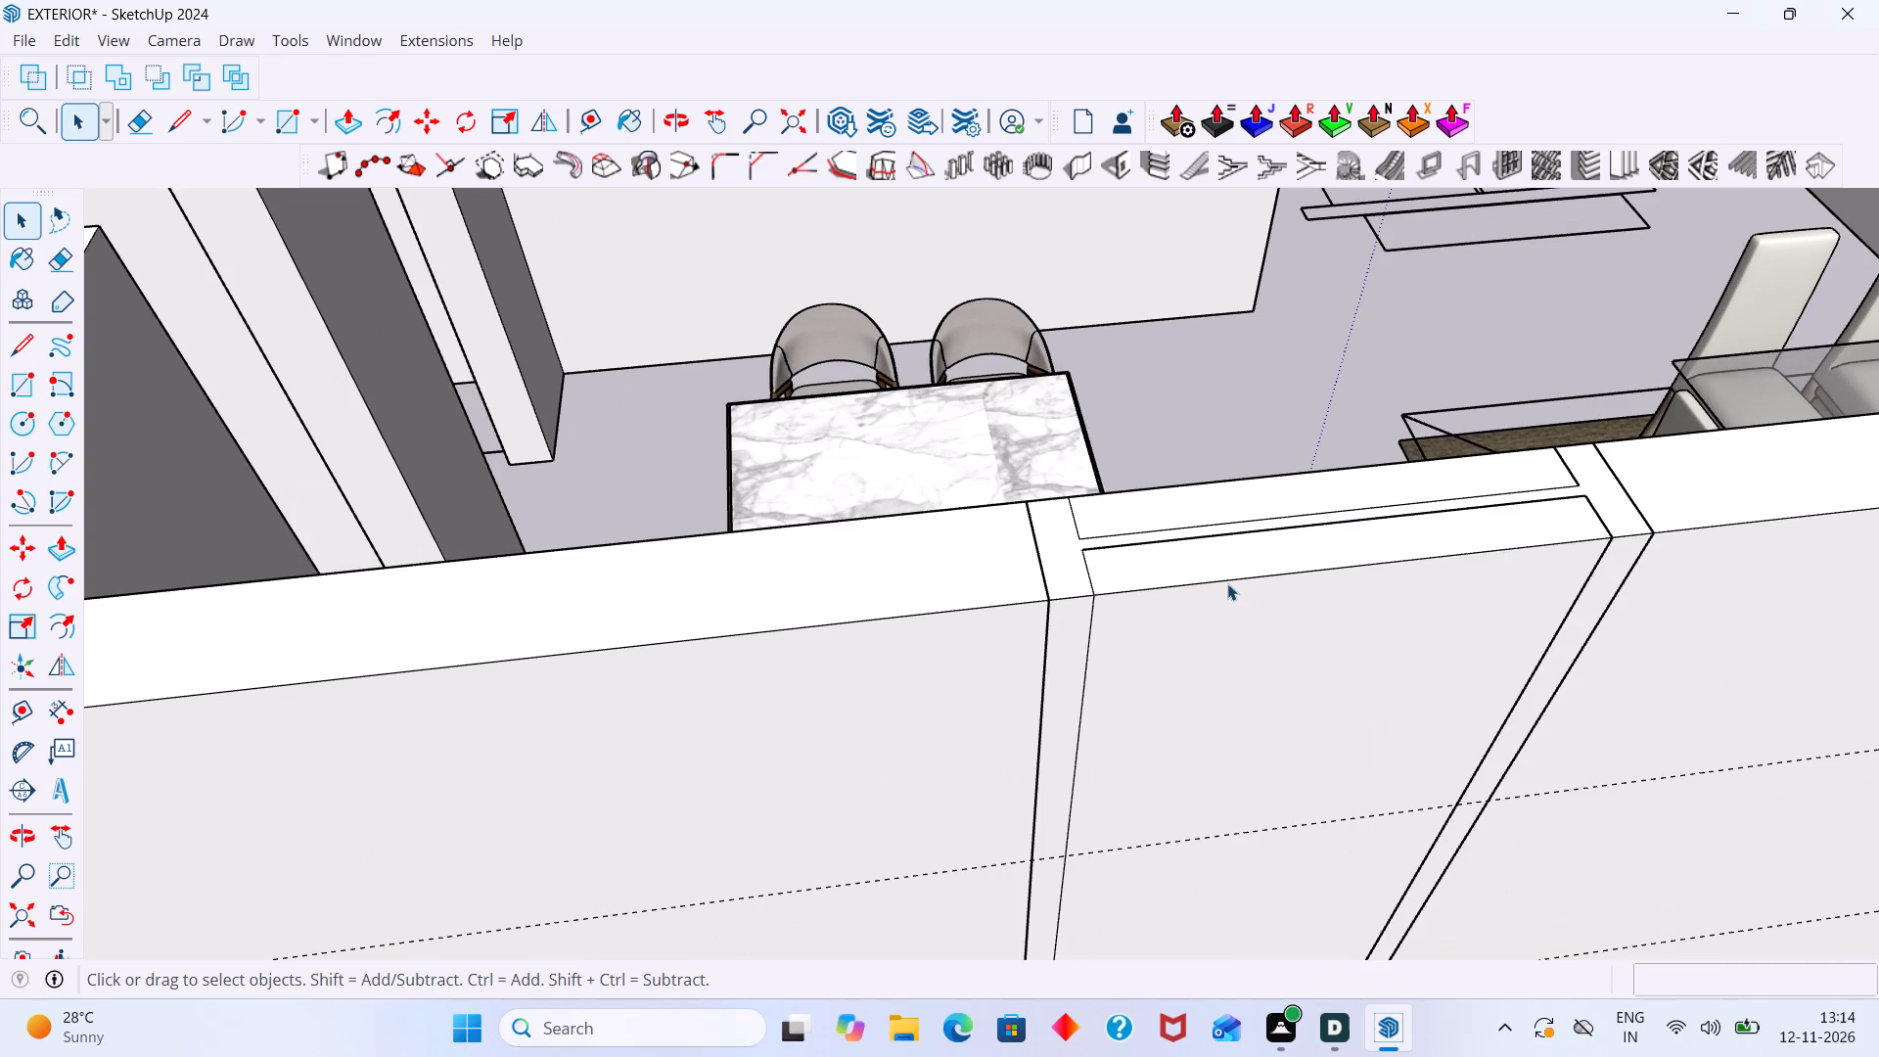
{"action": "key", "text": "Delete"}
{"action": "left_click", "coordinate": [1169, 514]}
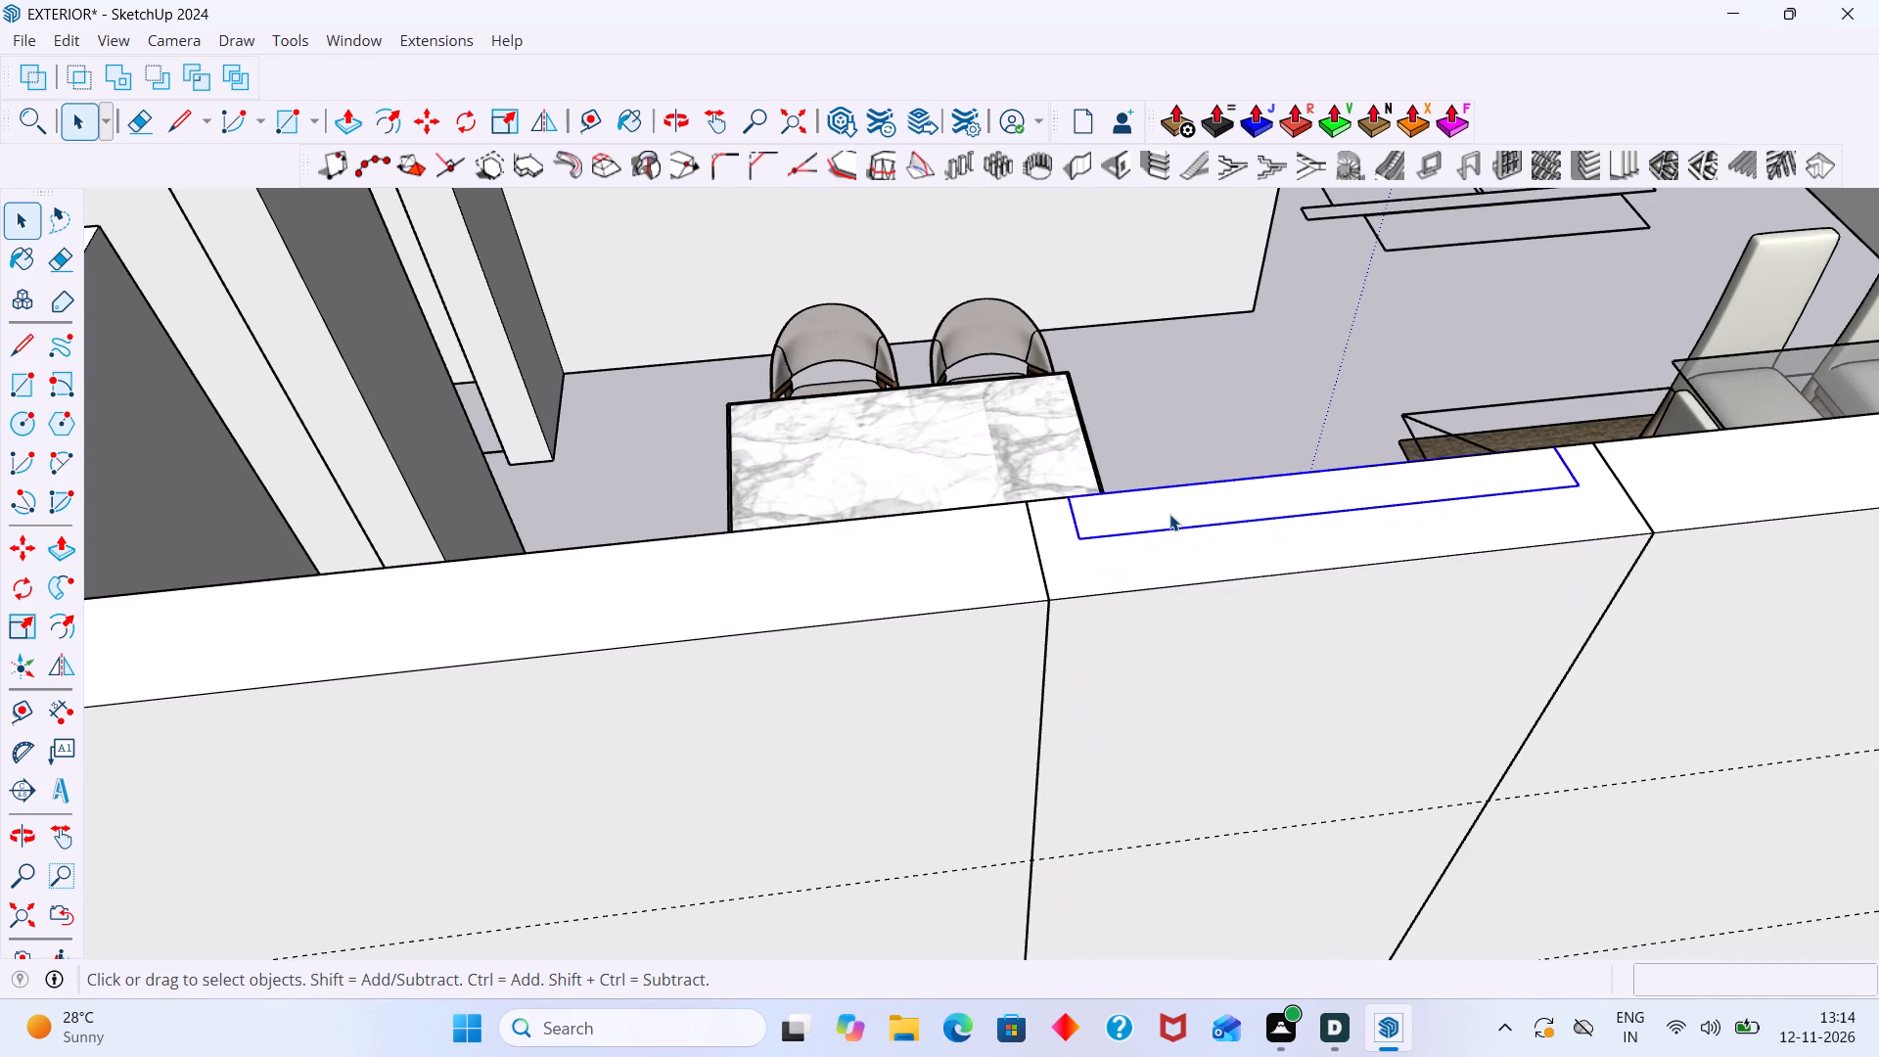
{"action": "left_click", "coordinate": [1159, 530]}
{"action": "key", "text": "Delete"}
Inside the narrow filled wall section's group, draw a window rectangle across its outer face between the two horizontal guides.
{"action": "scroll", "coordinate": [1159, 533], "scroll_direction": "down", "scroll_amount": 2}
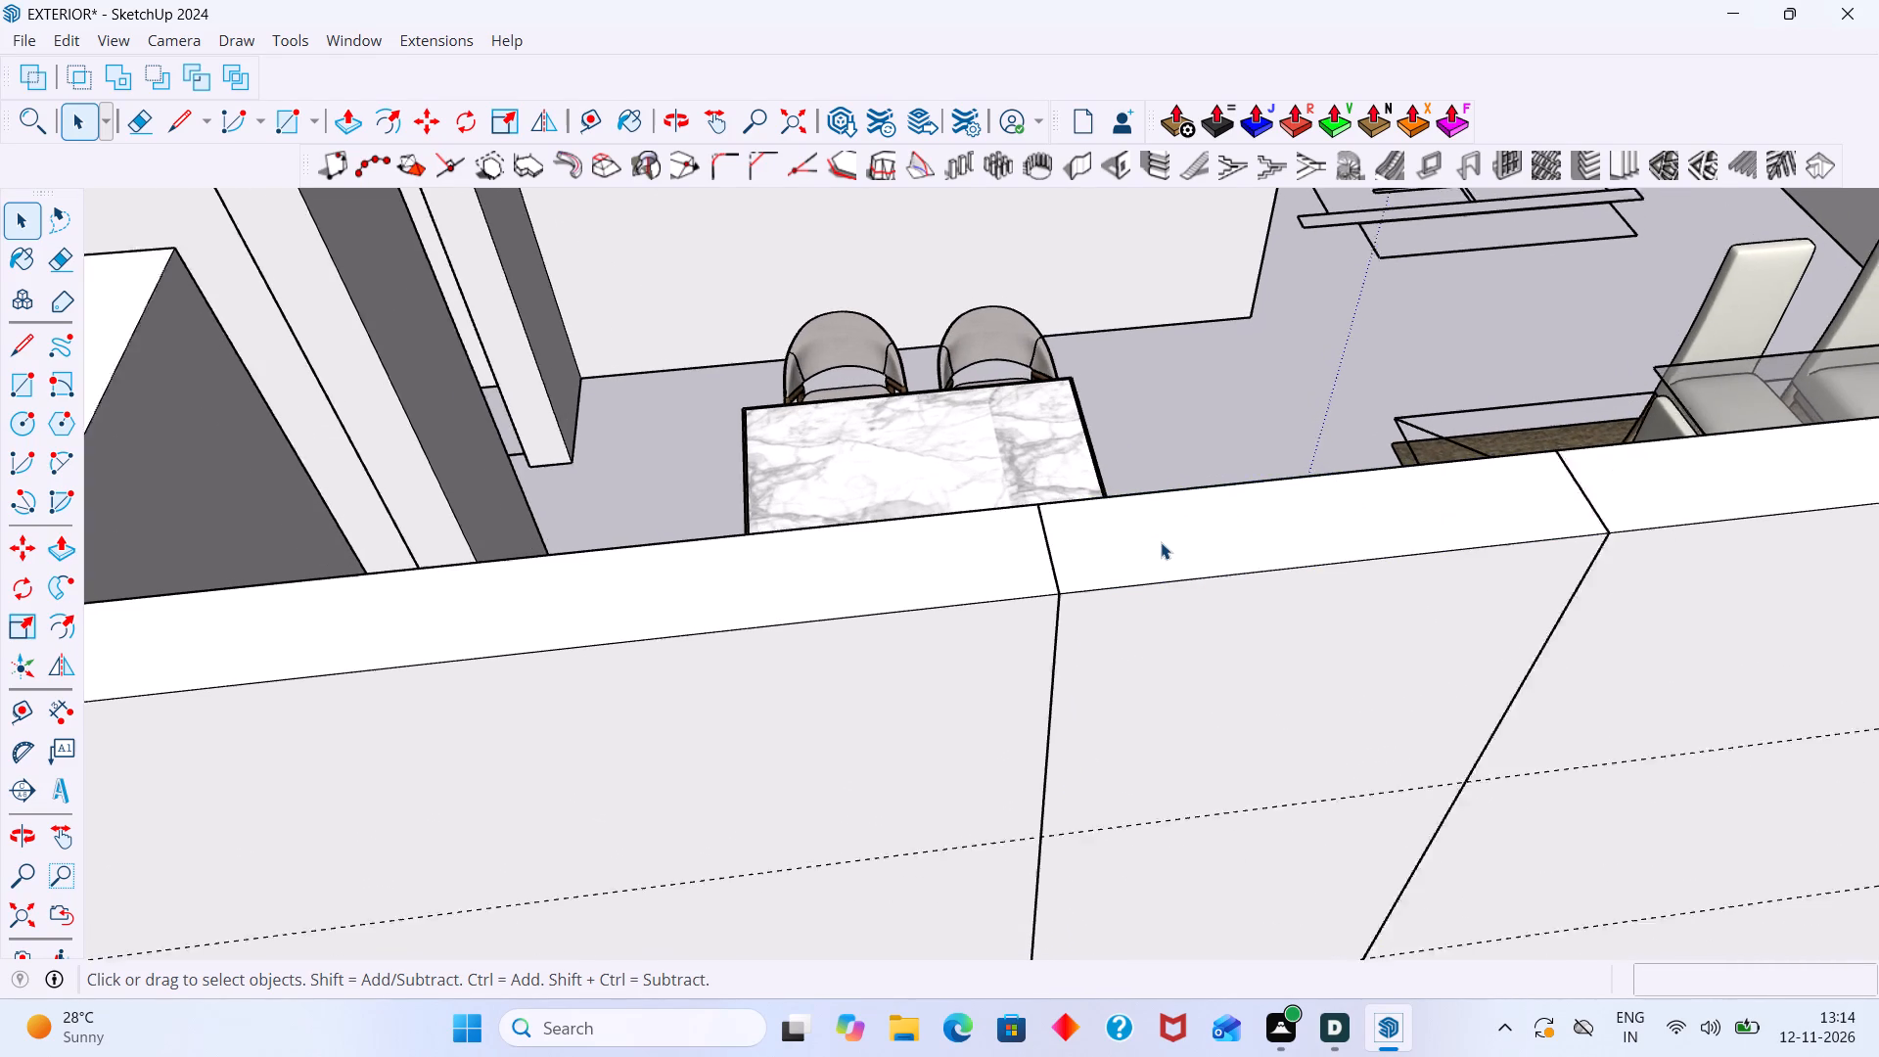
{"action": "scroll", "coordinate": [1161, 542], "scroll_direction": "down", "scroll_amount": 12}
{"action": "middle_click_drag", "start_coordinate": [1191, 660], "coordinate": [1169, 502]}
{"action": "scroll", "coordinate": [1164, 563], "scroll_direction": "up", "scroll_amount": 2}
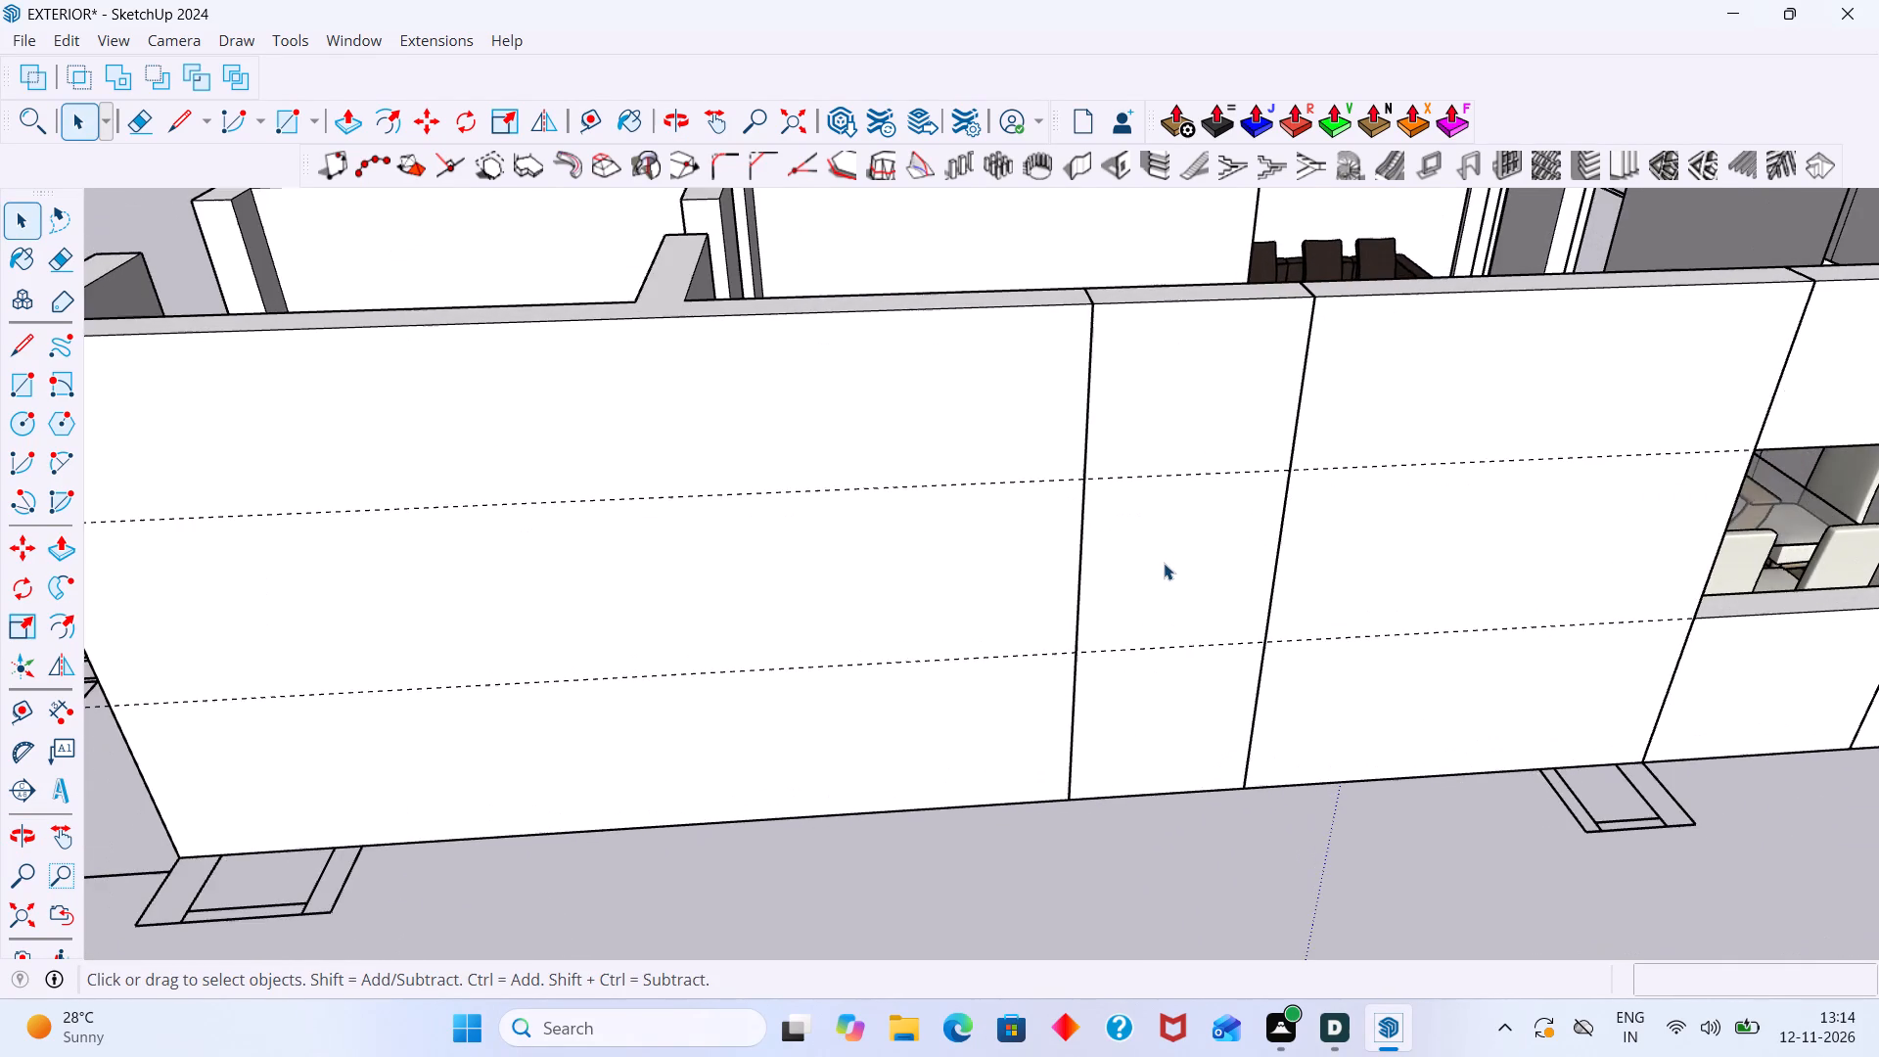
{"action": "scroll", "coordinate": [1164, 563], "scroll_direction": "up", "scroll_amount": 1}
{"action": "double_click", "coordinate": [1164, 560]}
{"action": "left_click", "coordinate": [1180, 588]}
{"action": "scroll", "coordinate": [1180, 588], "scroll_direction": "down", "scroll_amount": 7}
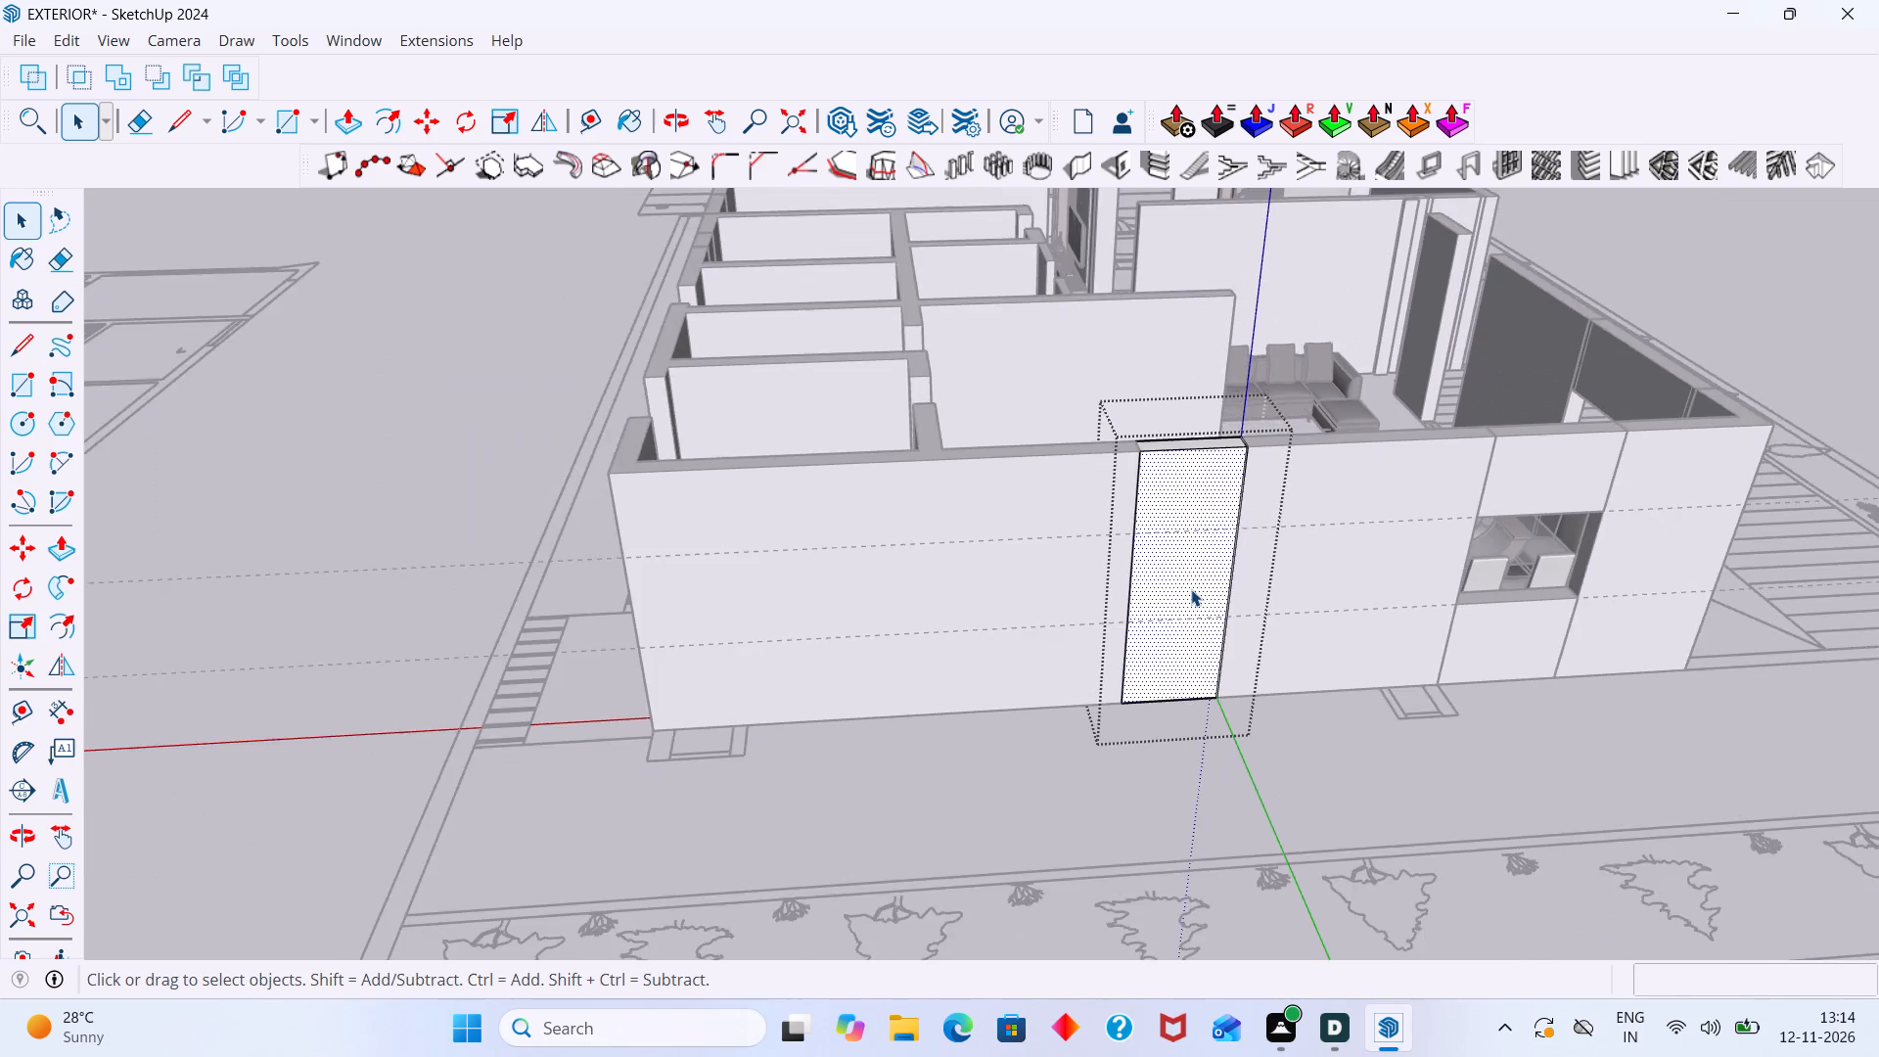
{"action": "scroll", "coordinate": [1191, 589], "scroll_direction": "up", "scroll_amount": 3}
{"action": "key", "text": "r"}
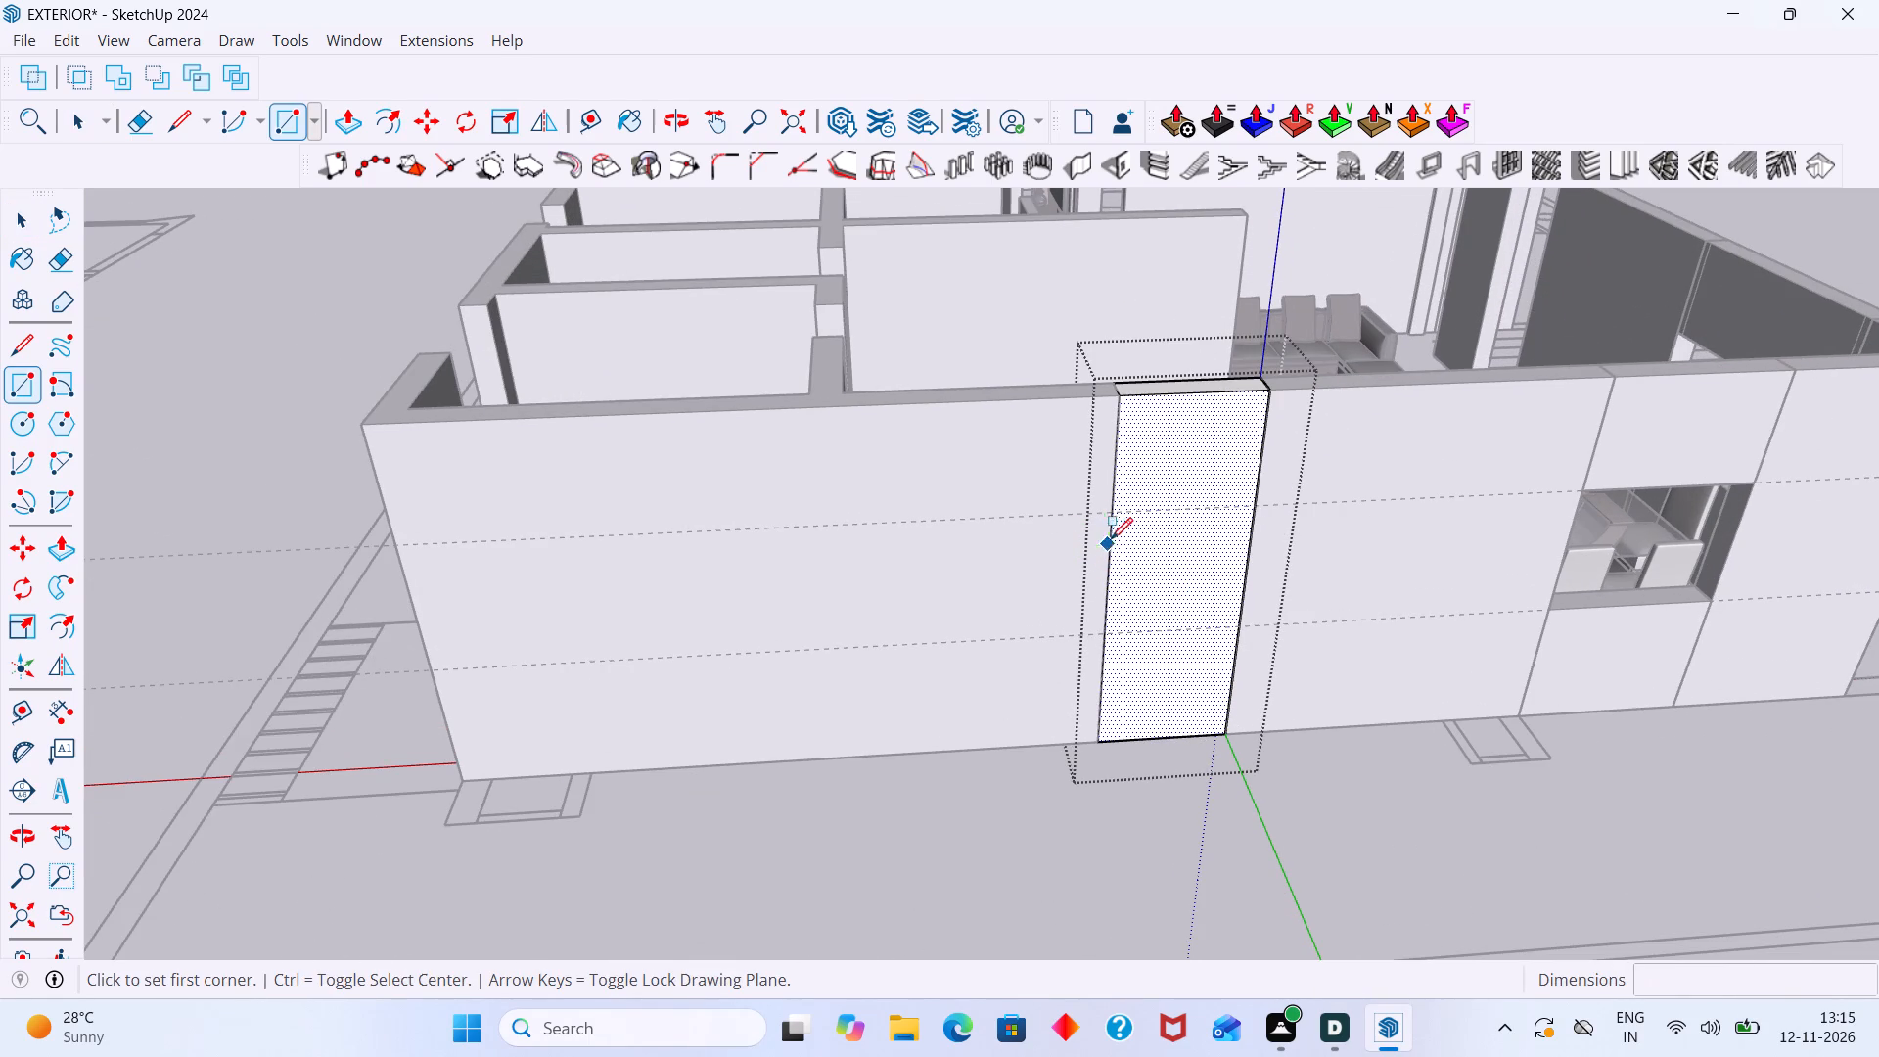
{"action": "left_click", "coordinate": [1114, 514]}
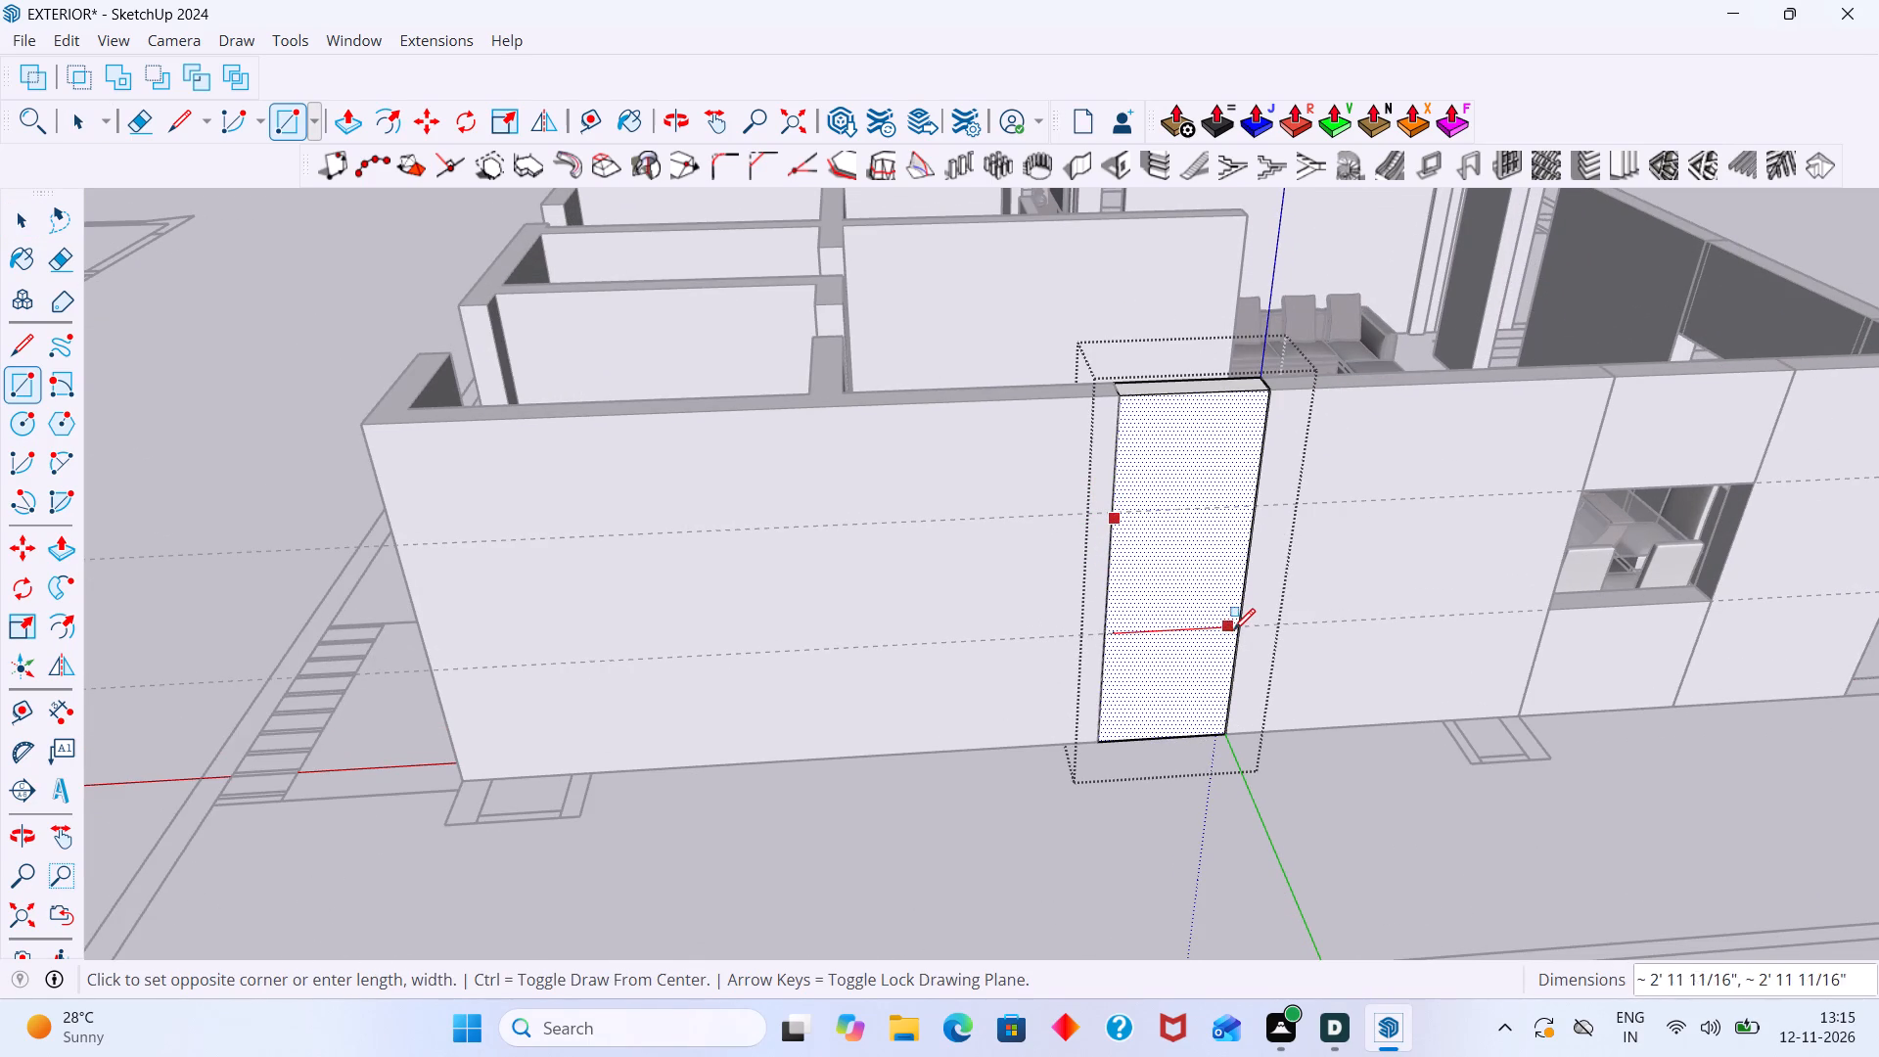
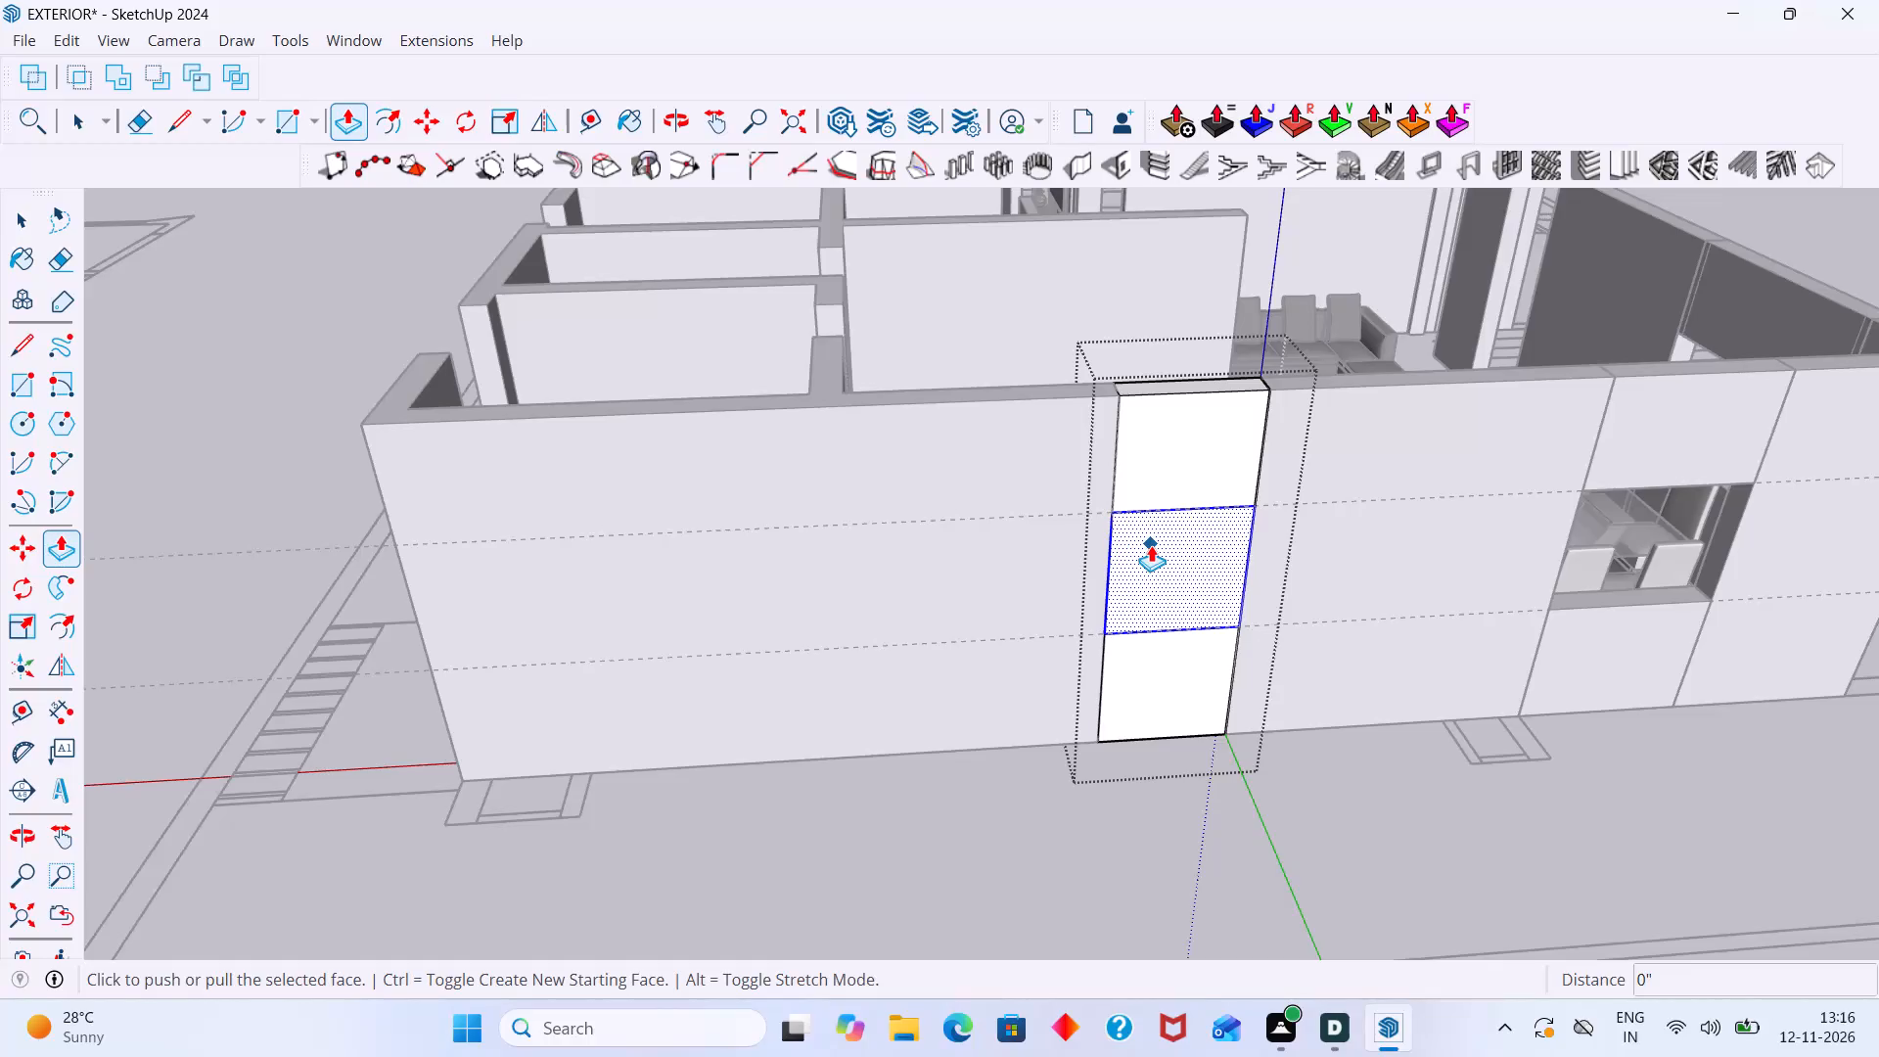
Push the window rectangle 9" through the narrow filled wall section, delete the leftover face, and close the group.
{"action": "key", "text": "space"}
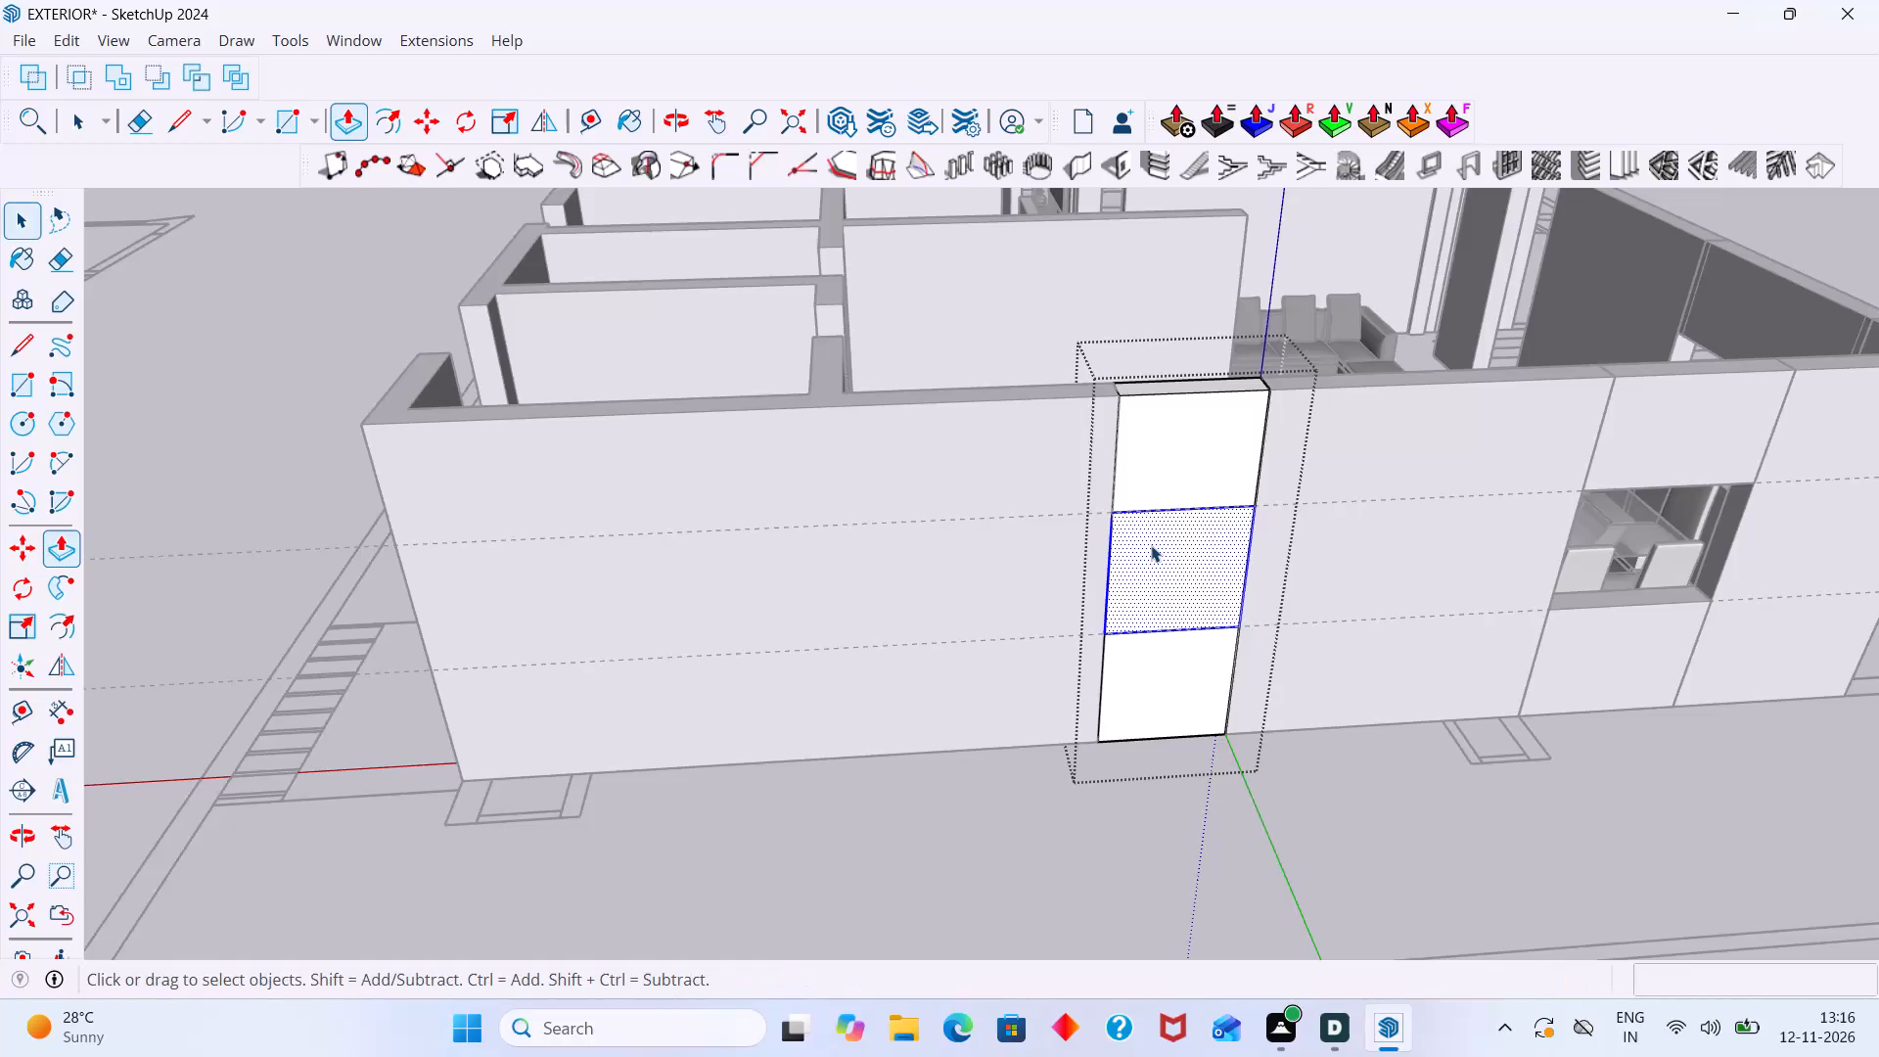
{"action": "key", "text": "p"}
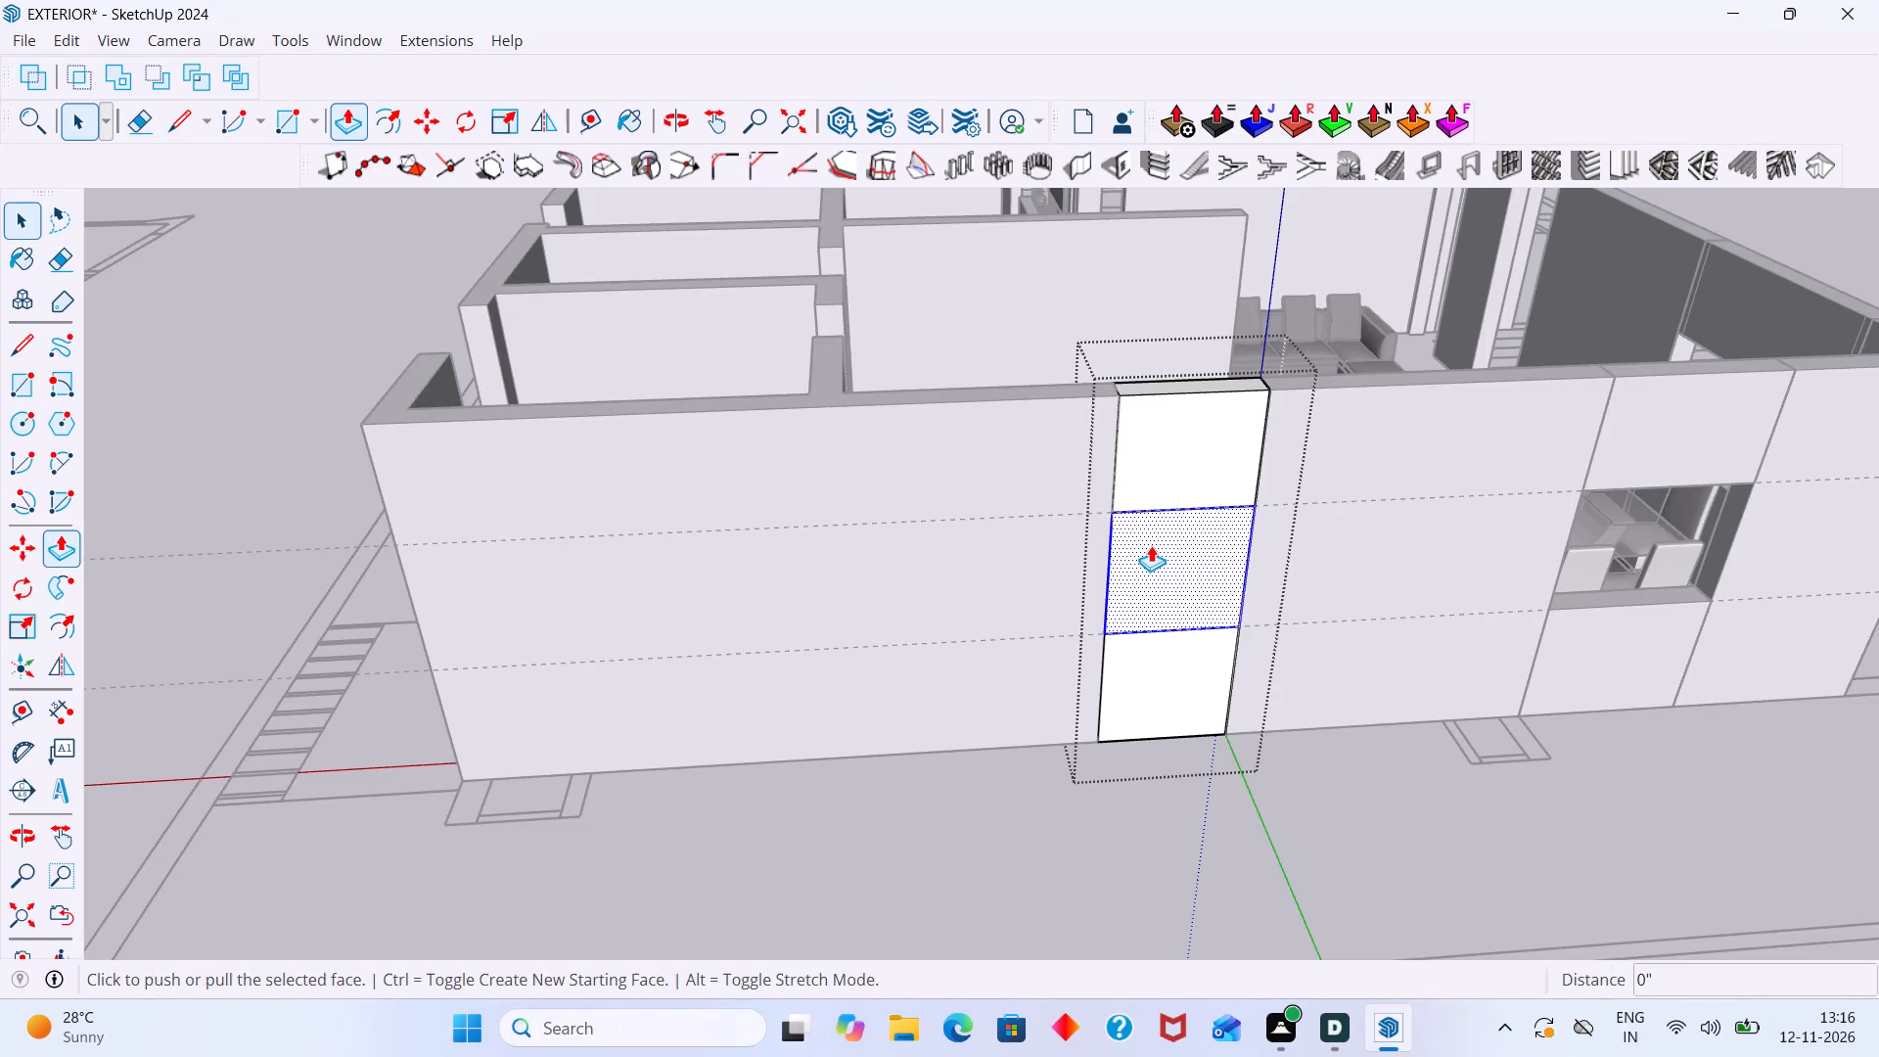
{"action": "middle_click_drag", "start_coordinate": [1148, 422], "coordinate": [1069, 598]}
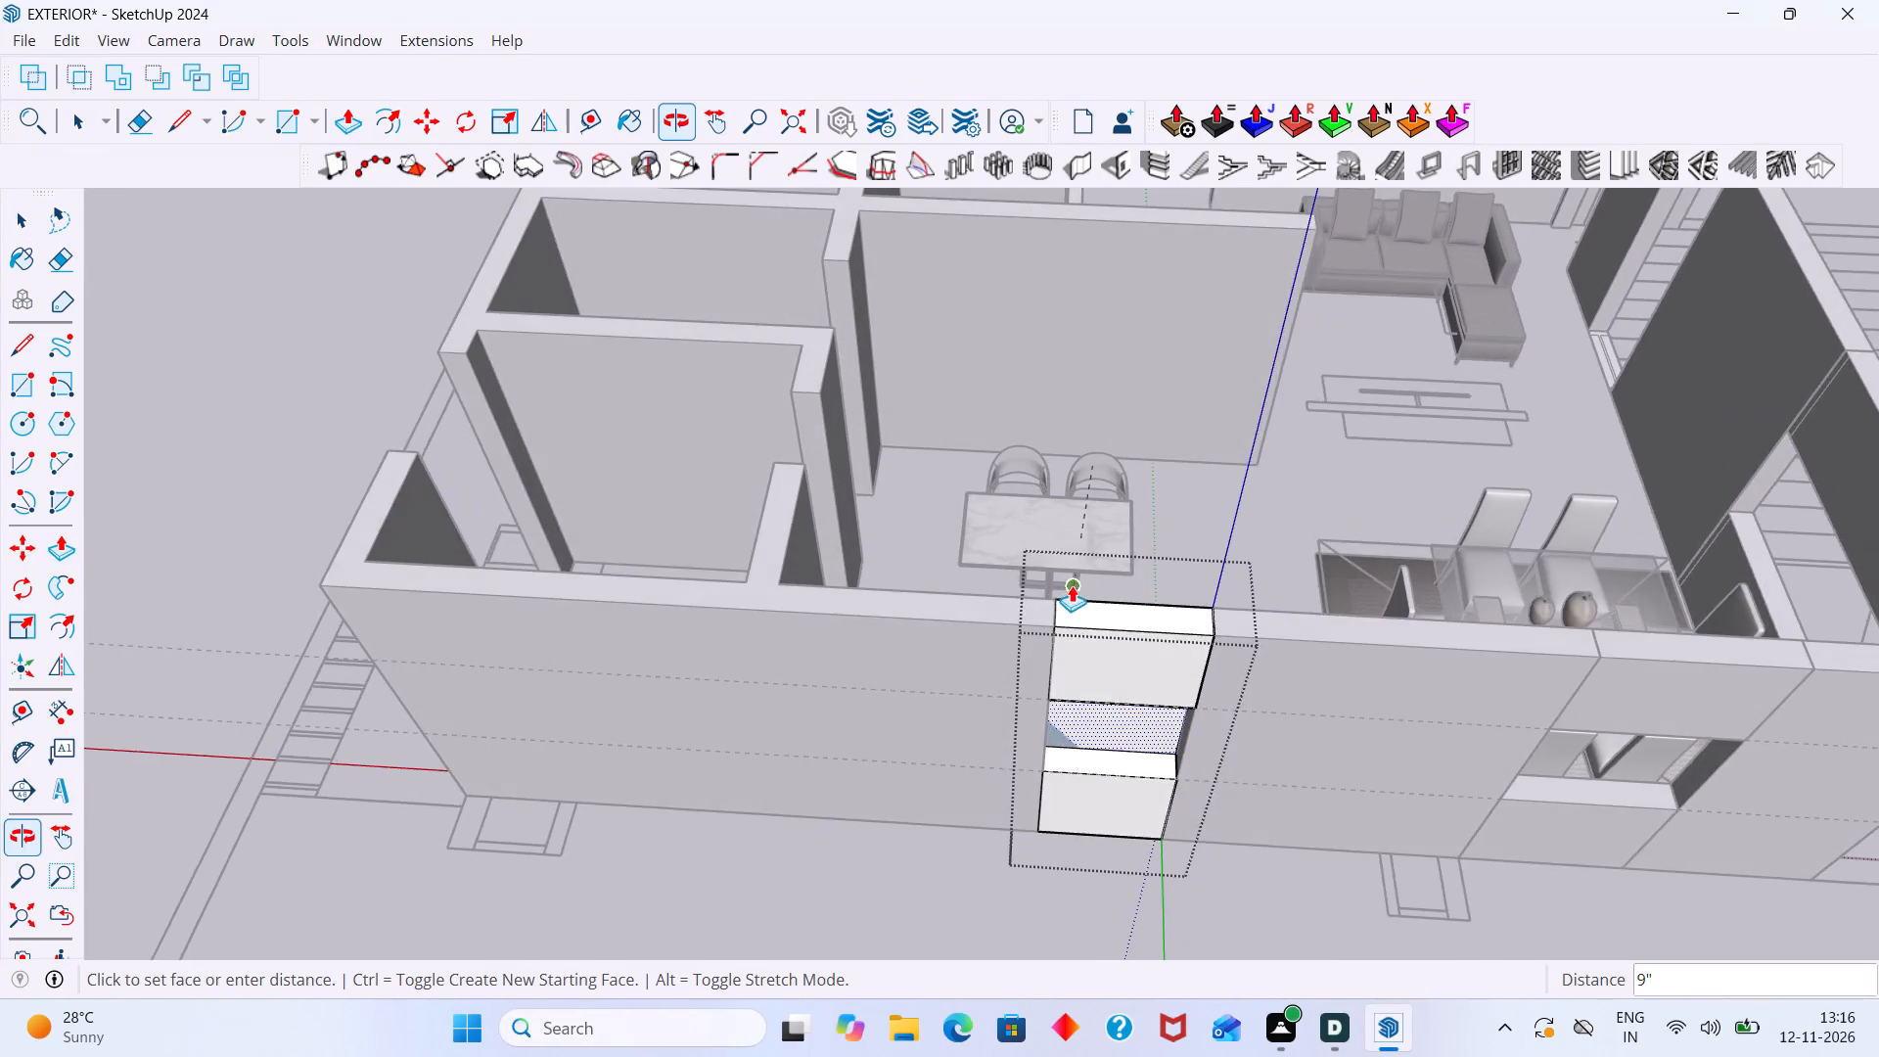
{"action": "scroll", "coordinate": [1074, 583], "scroll_direction": "up", "scroll_amount": 6}
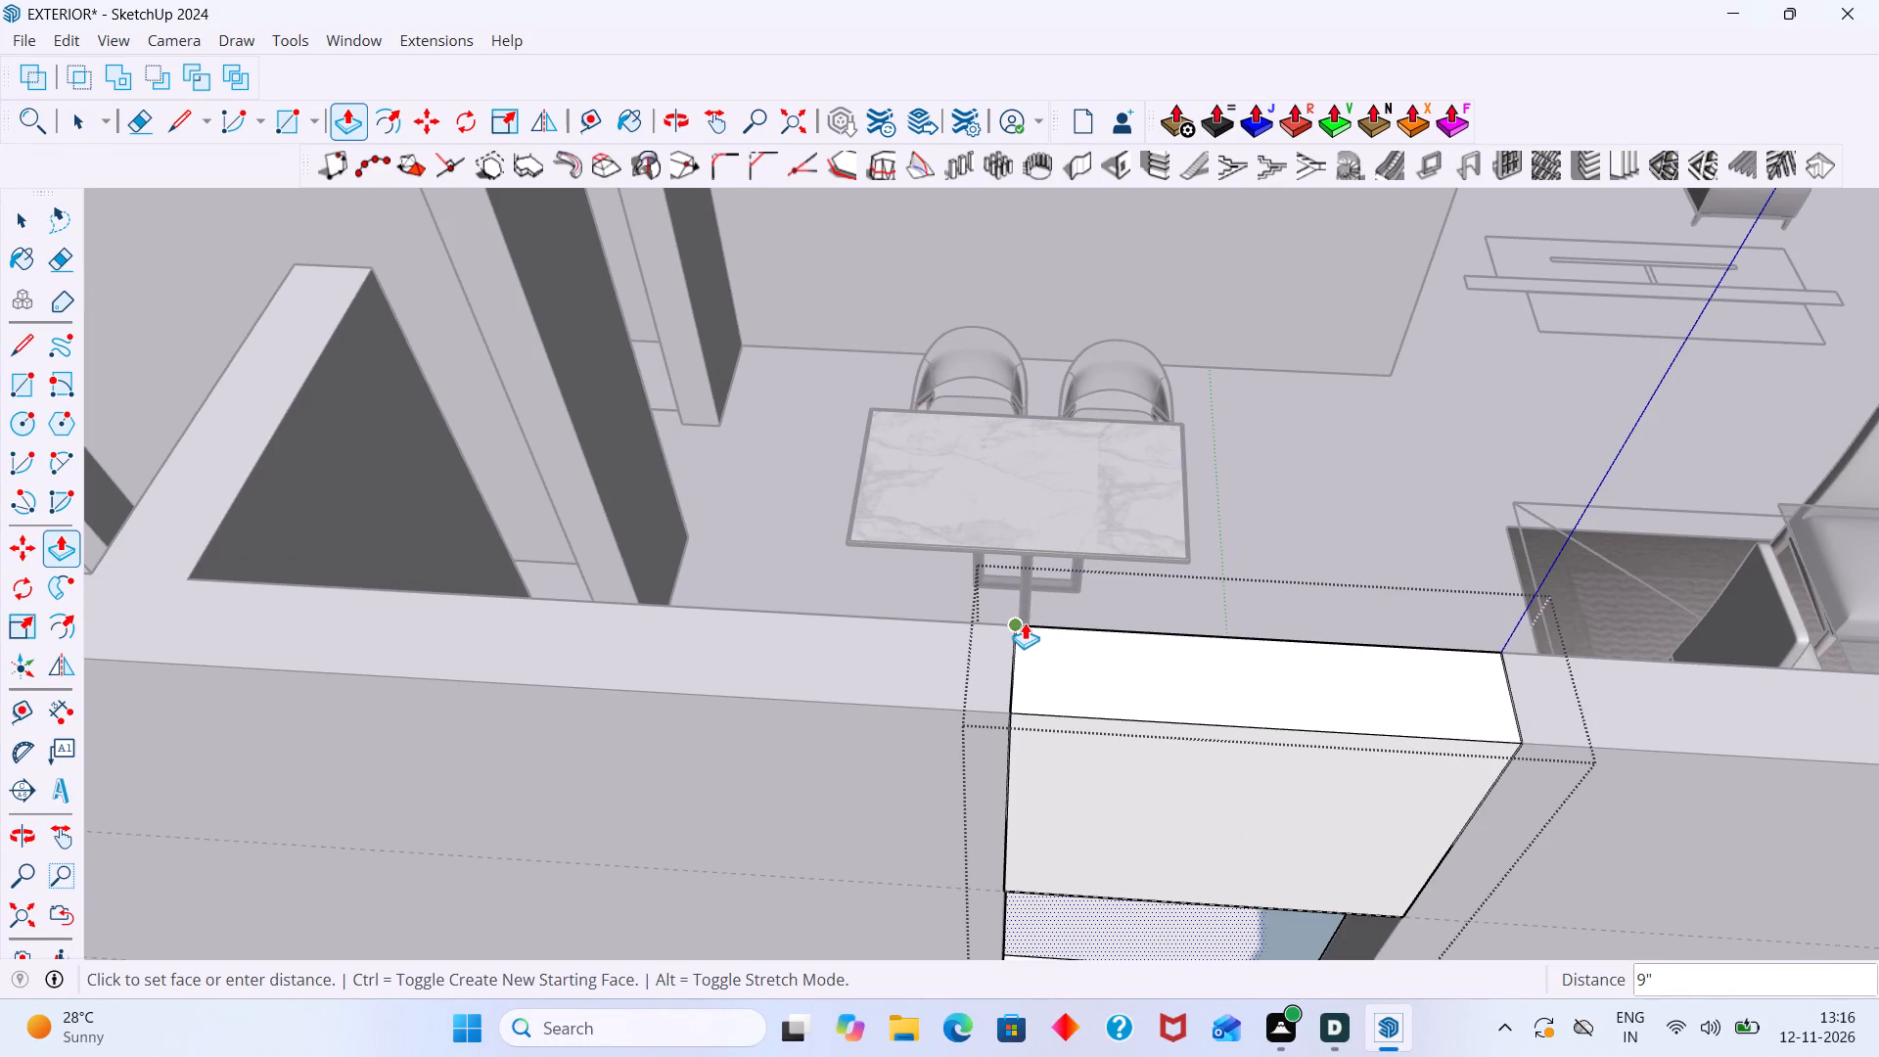
{"action": "left_click", "coordinate": [1026, 622]}
{"action": "key", "text": "space"}
{"action": "middle_click_drag", "start_coordinate": [1089, 817], "coordinate": [1200, 450]}
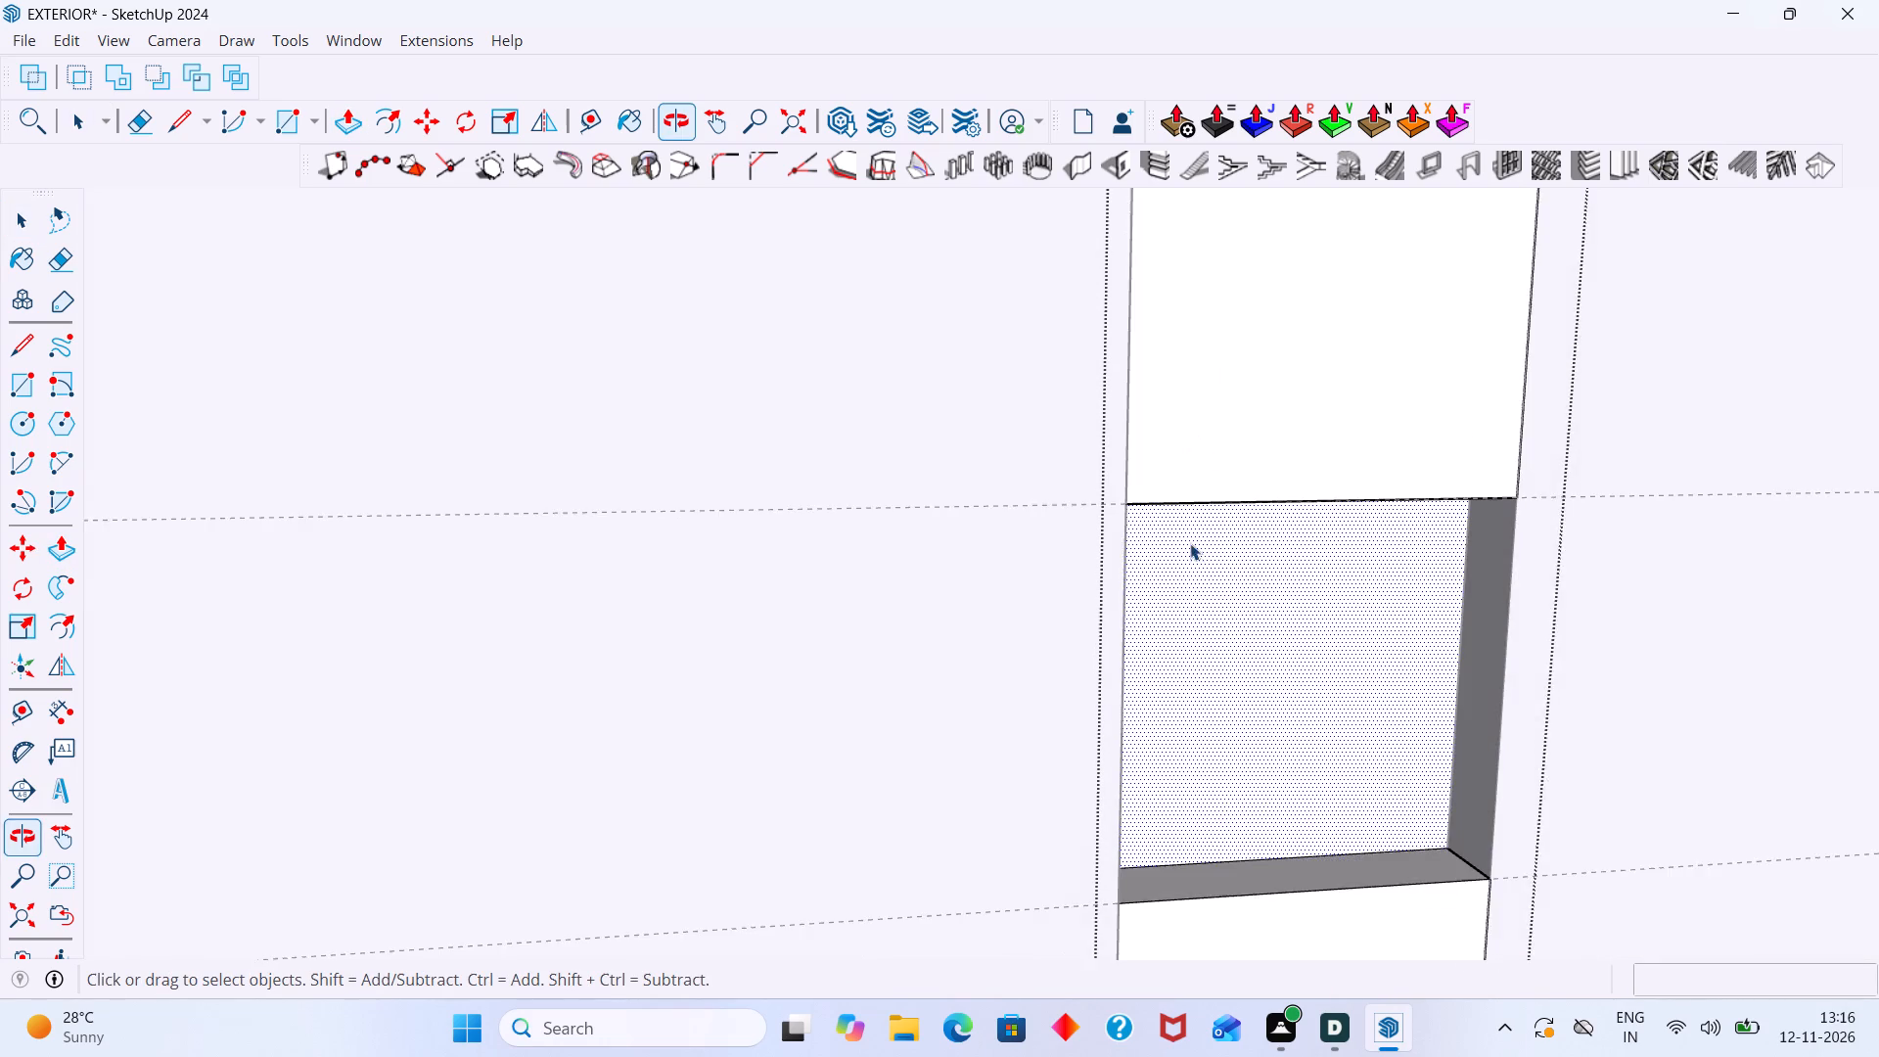
{"action": "scroll", "coordinate": [1239, 658], "scroll_direction": "up", "scroll_amount": 2}
{"action": "left_click", "coordinate": [1245, 659]}
{"action": "key", "text": "Delete"}
{"action": "scroll", "coordinate": [1242, 636], "scroll_direction": "down", "scroll_amount": 2}
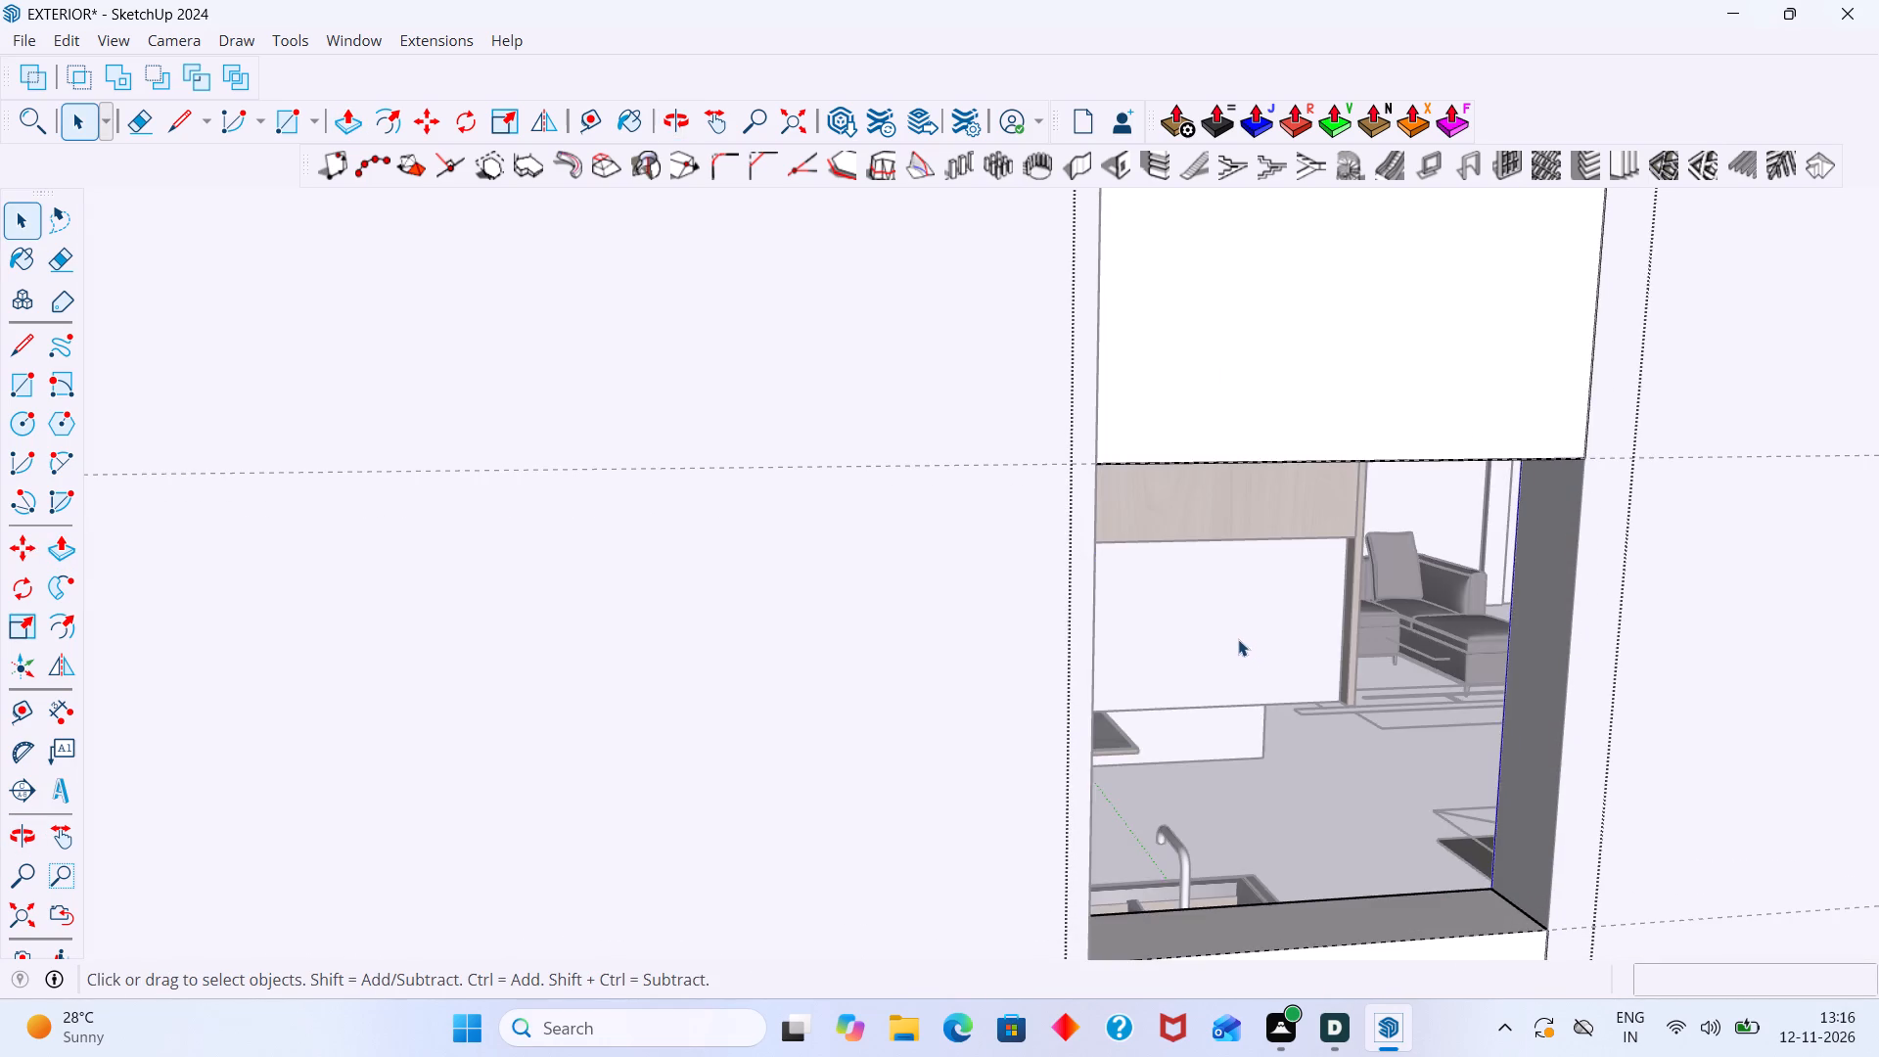
{"action": "scroll", "coordinate": [1238, 639], "scroll_direction": "down", "scroll_amount": 19}
{"action": "left_click", "coordinate": [1661, 350]}
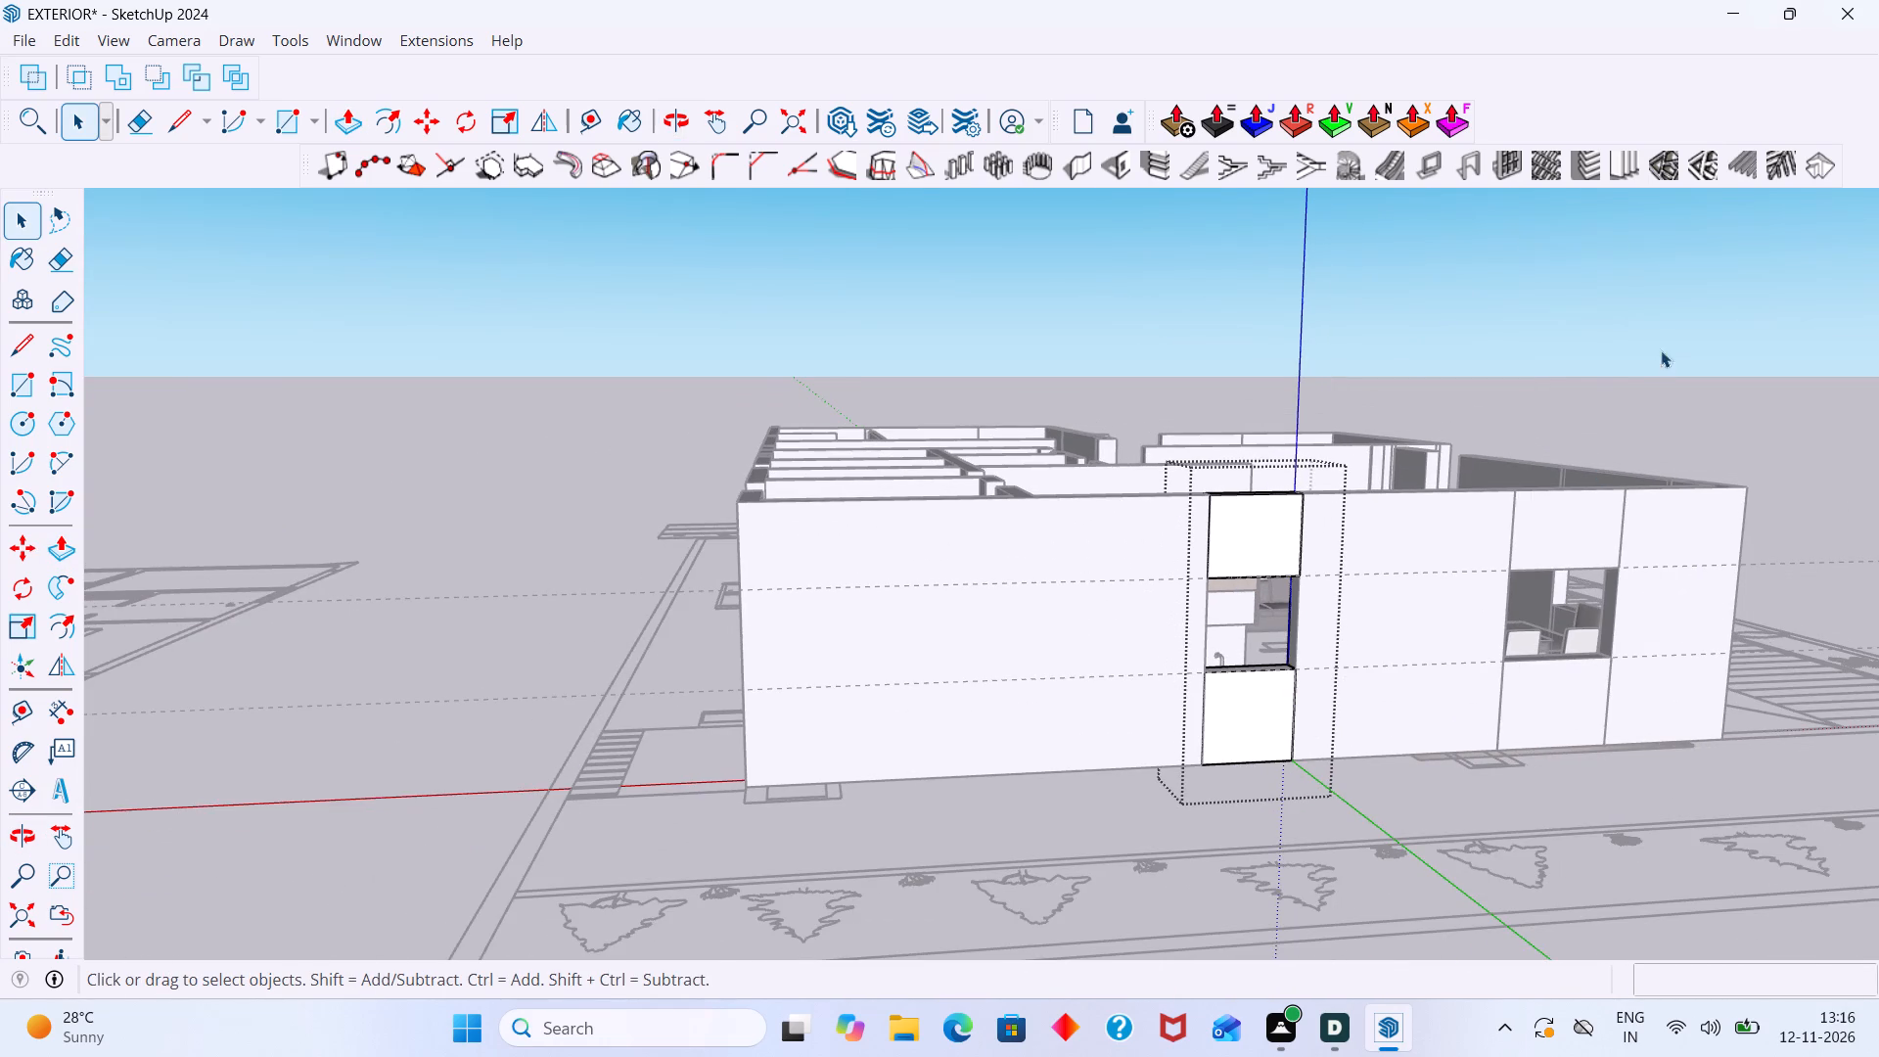
Delete the two horizontal guide lines running along the outer wall with the two window openings.
{"action": "middle_click_drag", "start_coordinate": [1464, 673], "coordinate": [1580, 688]}
{"action": "scroll", "coordinate": [1425, 625], "scroll_direction": "up", "scroll_amount": 5}
{"action": "middle_click_drag", "start_coordinate": [1444, 614], "coordinate": [1472, 496]}
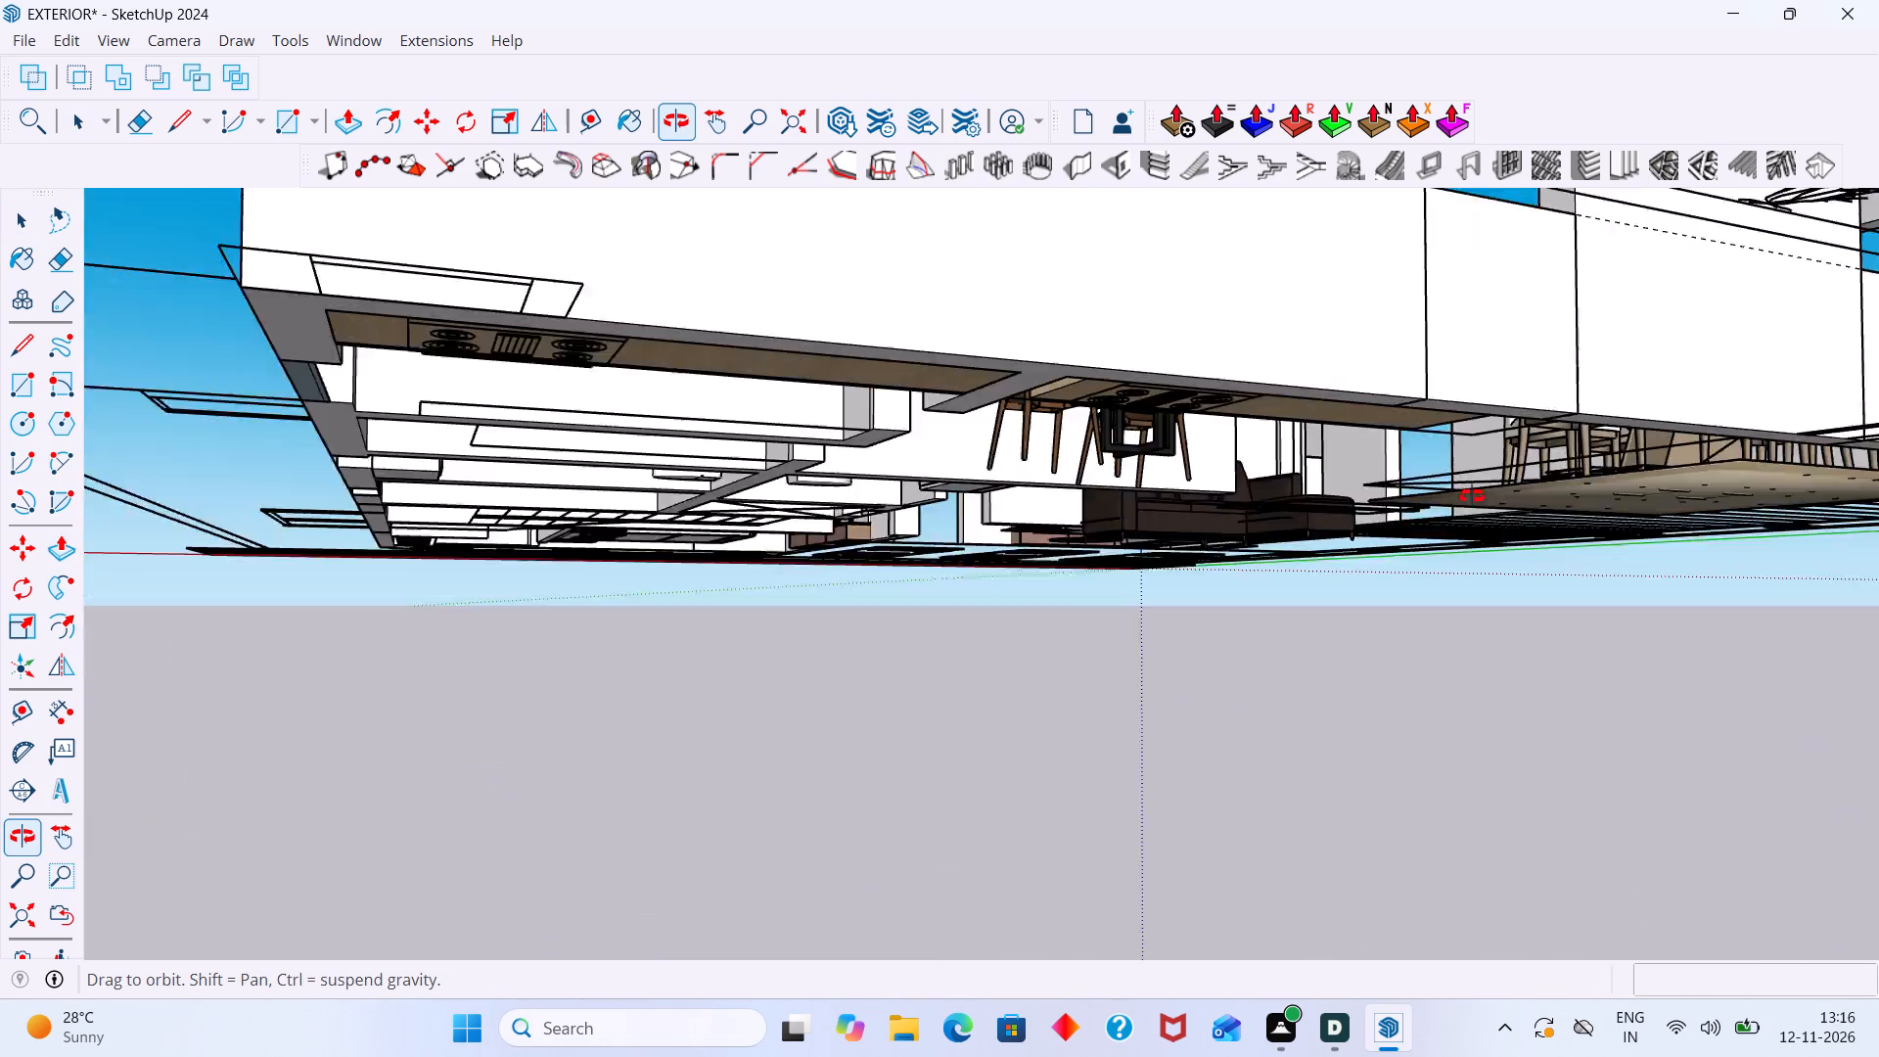
{"action": "middle_click_drag", "start_coordinate": [1472, 496], "coordinate": [1395, 586]}
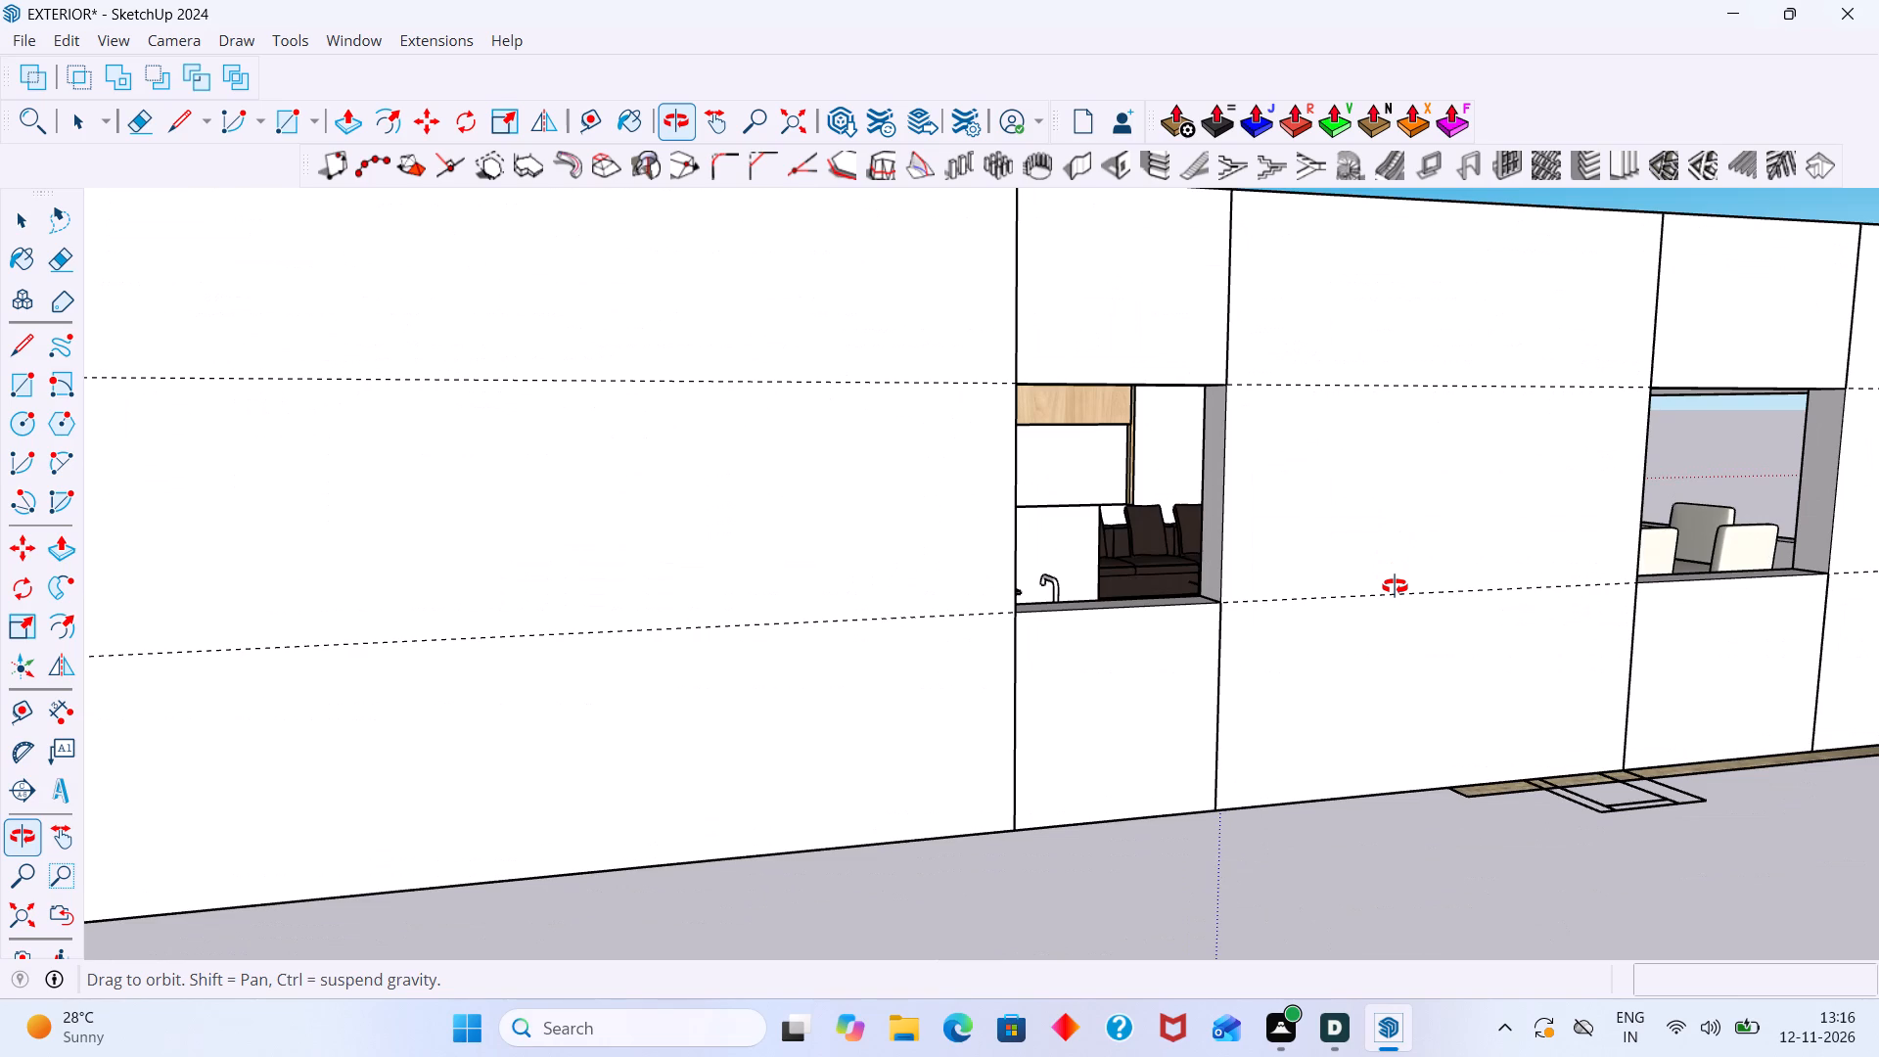
{"action": "middle_click_drag", "start_coordinate": [1395, 586], "coordinate": [1430, 620]}
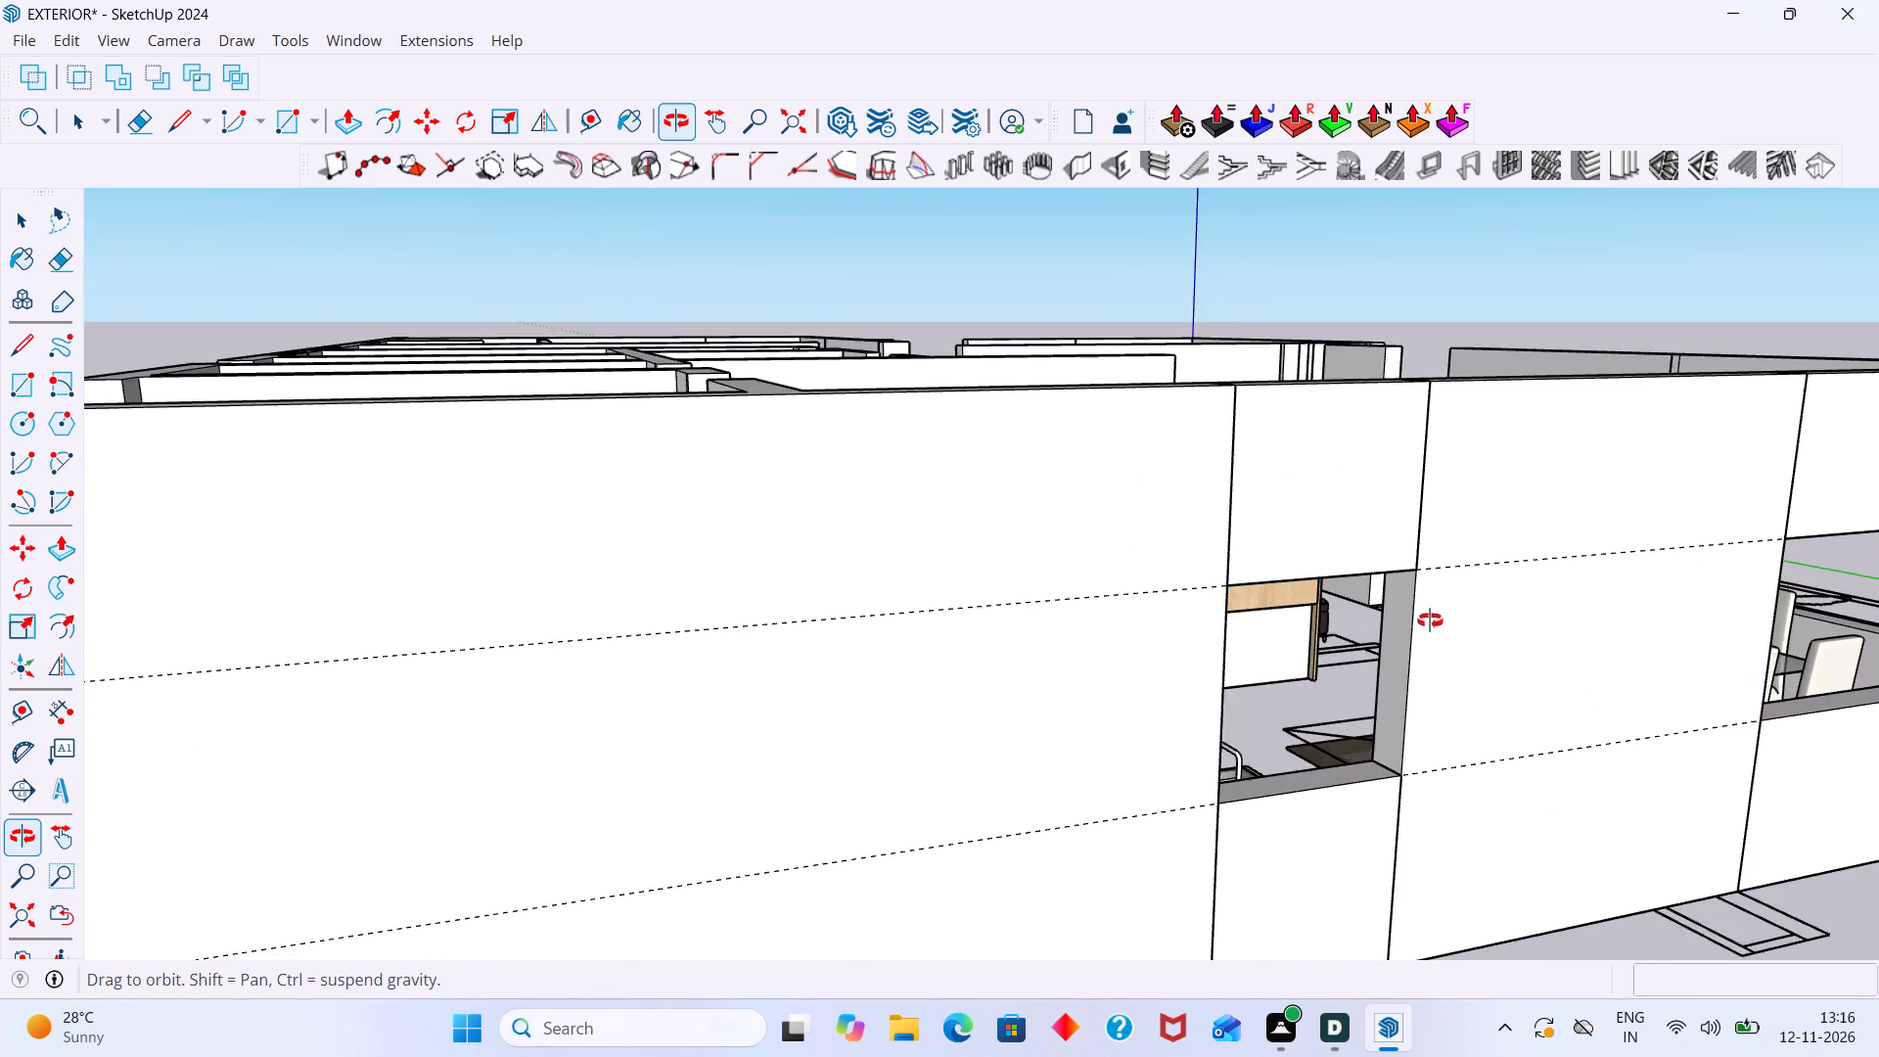
{"action": "middle_click_drag", "start_coordinate": [1430, 620], "coordinate": [1233, 608]}
{"action": "scroll", "coordinate": [1229, 583], "scroll_direction": "down", "scroll_amount": 5}
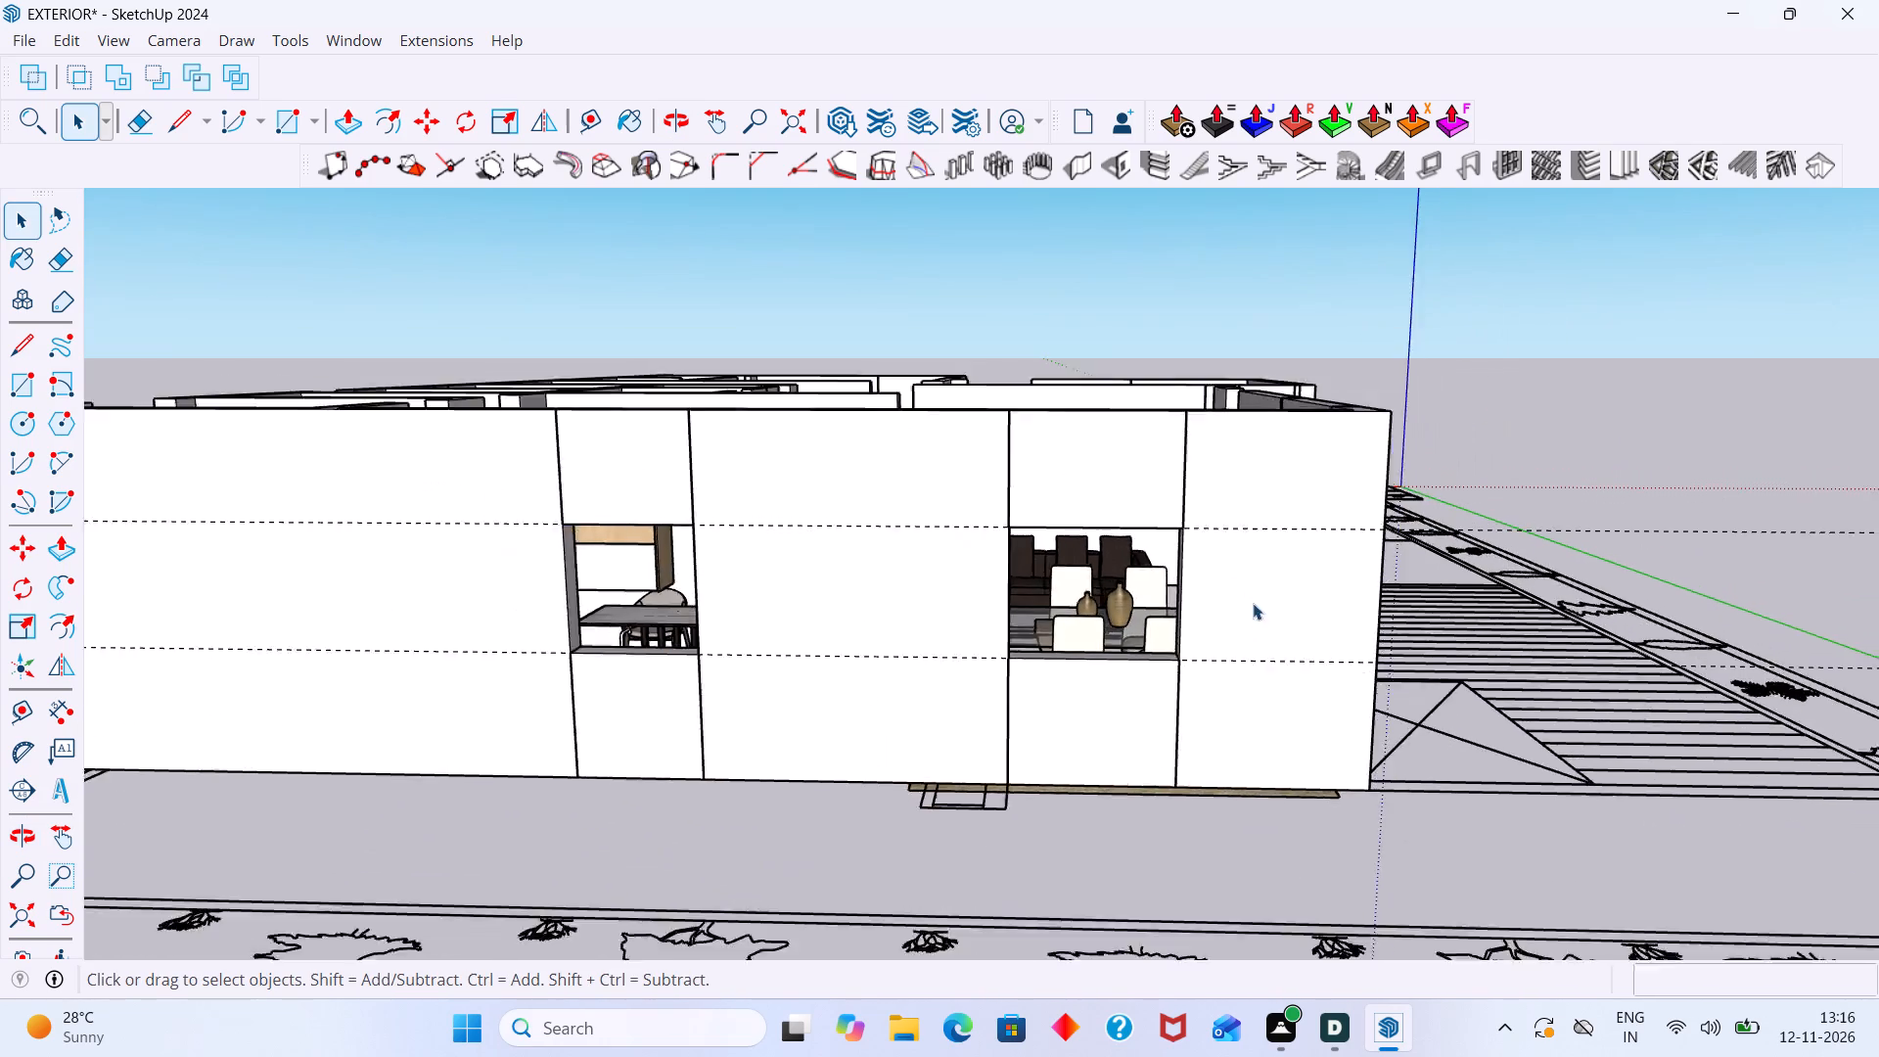
{"action": "scroll", "coordinate": [1253, 603], "scroll_direction": "down", "scroll_amount": 12}
{"action": "middle_click_drag", "start_coordinate": [1627, 574], "coordinate": [1624, 657]}
{"action": "scroll", "coordinate": [1628, 659], "scroll_direction": "up", "scroll_amount": 6}
{"action": "left_click_drag", "start_coordinate": [1693, 701], "coordinate": [1632, 537]}
{"action": "double_click", "coordinate": [1679, 641]}
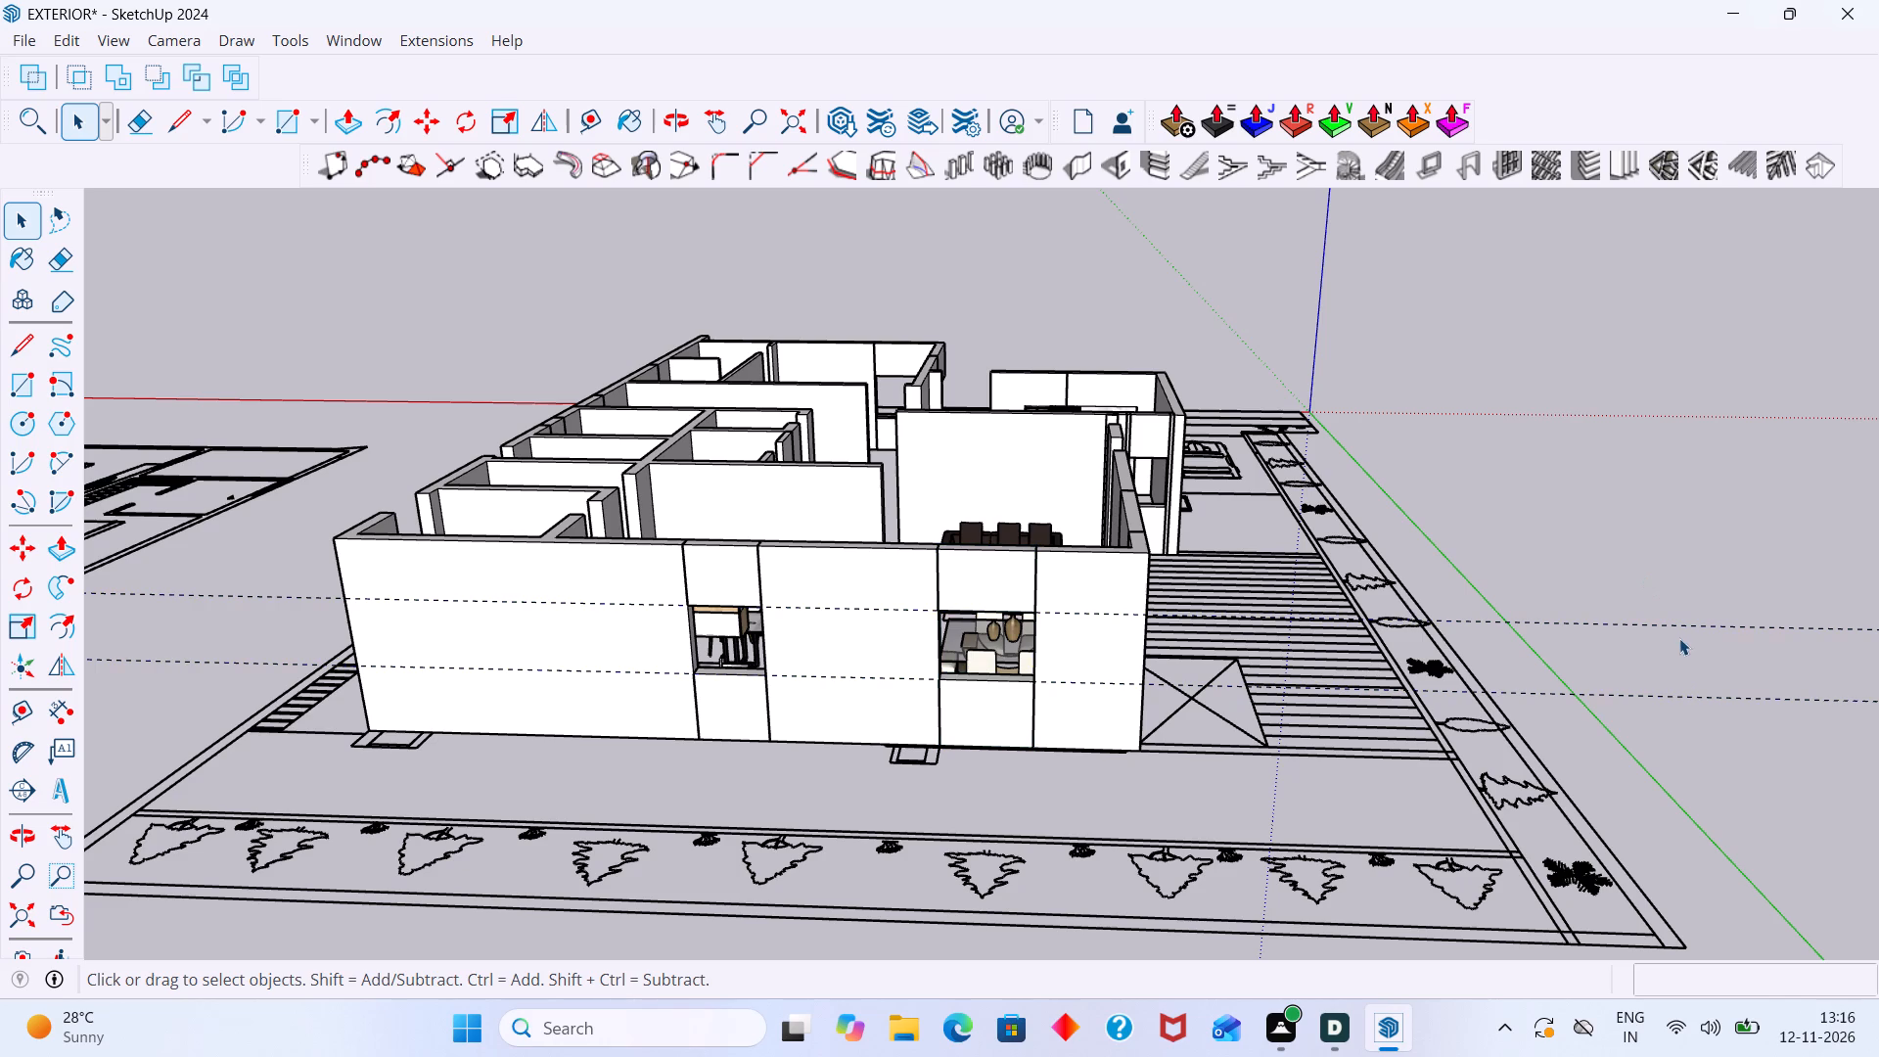
{"action": "left_click", "coordinate": [1670, 620]}
{"action": "left_click", "coordinate": [1670, 624]}
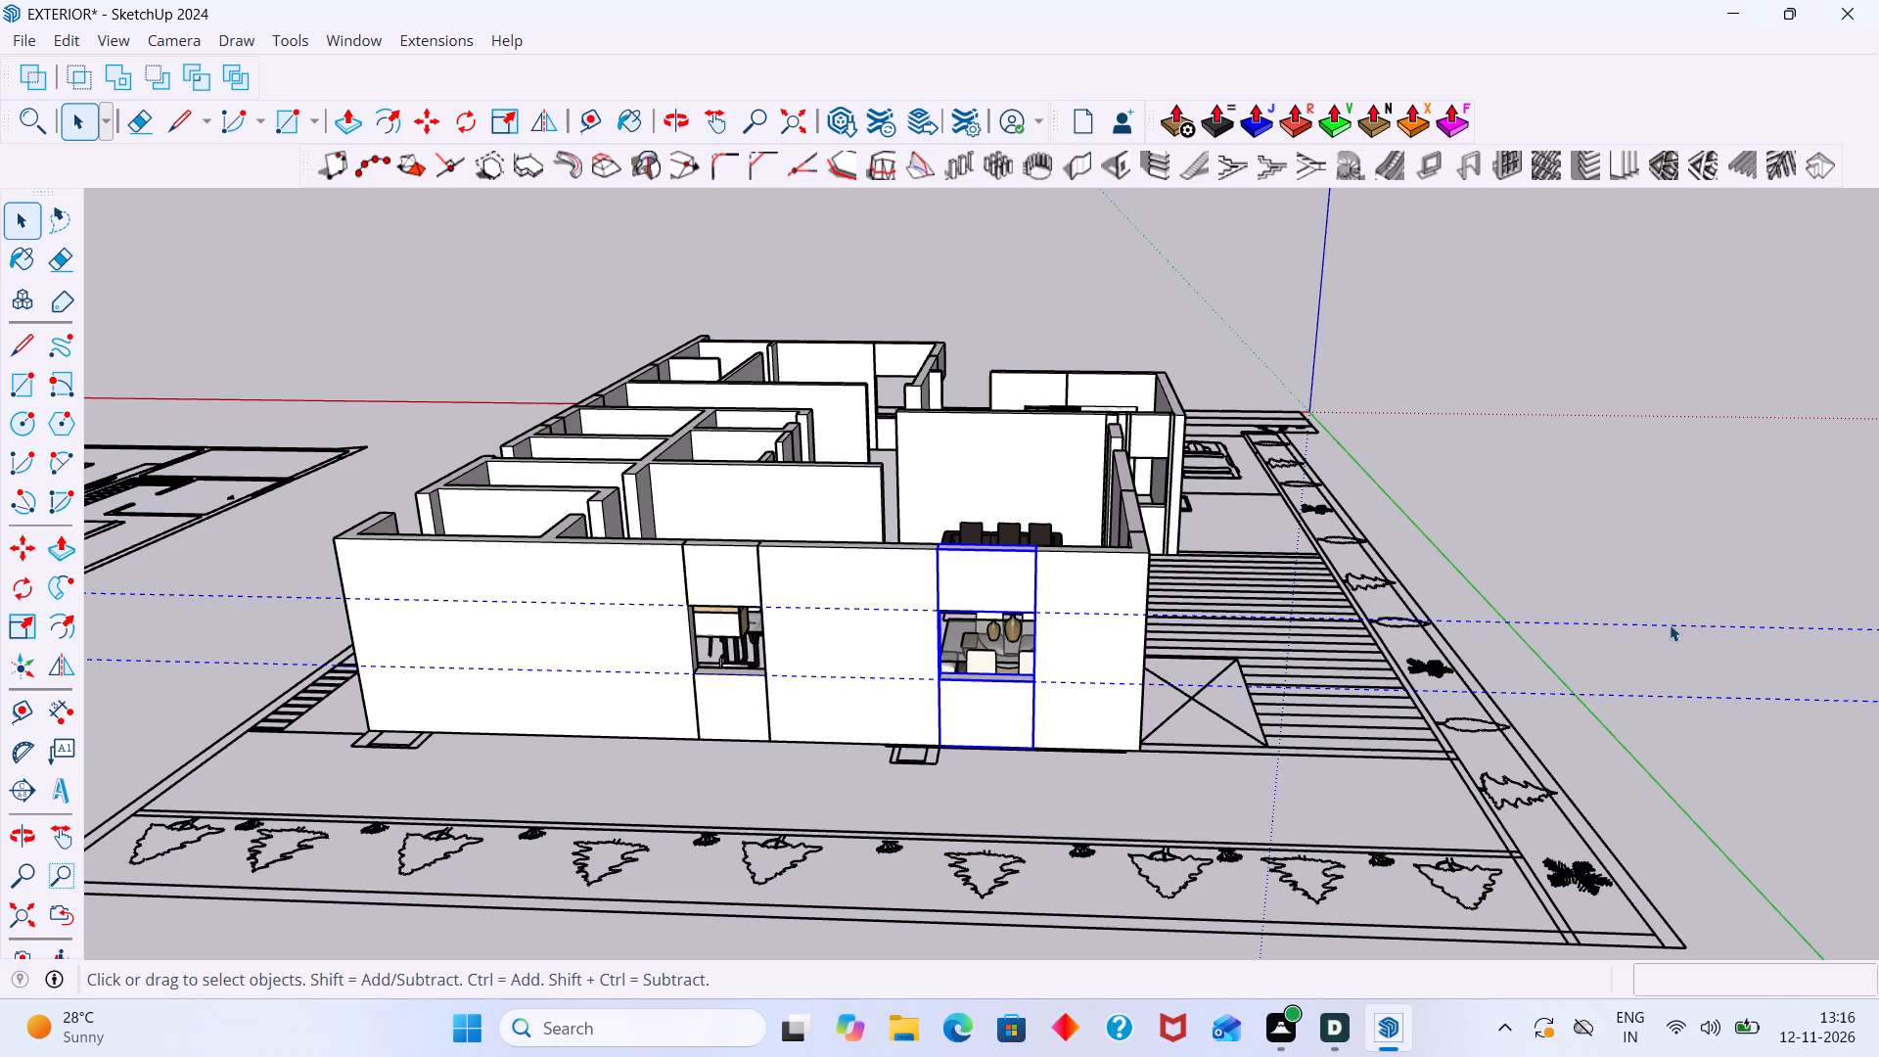
{"action": "left_click", "coordinate": [1670, 624]}
{"action": "left_click", "coordinate": [1670, 628]}
{"action": "double_click", "coordinate": [1668, 625]}
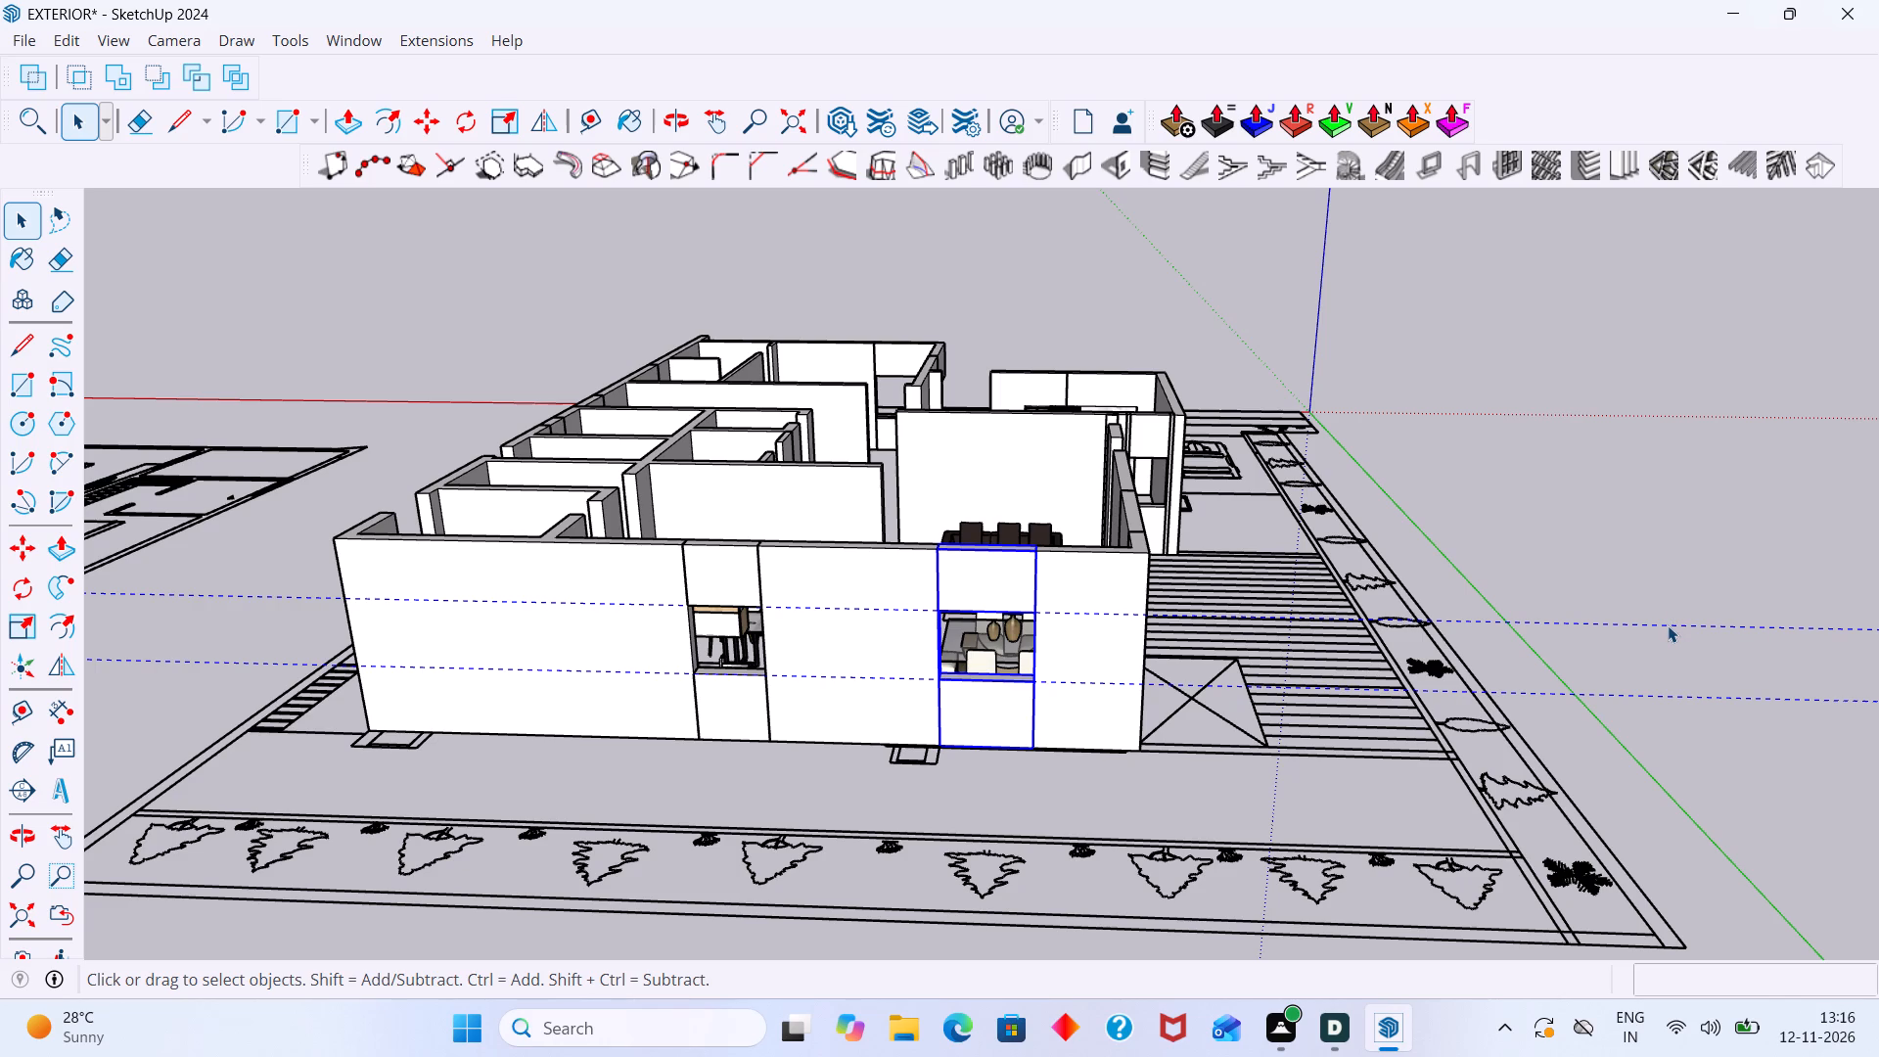
{"action": "scroll", "coordinate": [1668, 625], "scroll_direction": "up", "scroll_amount": 3}
{"action": "left_click", "coordinate": [1668, 625]}
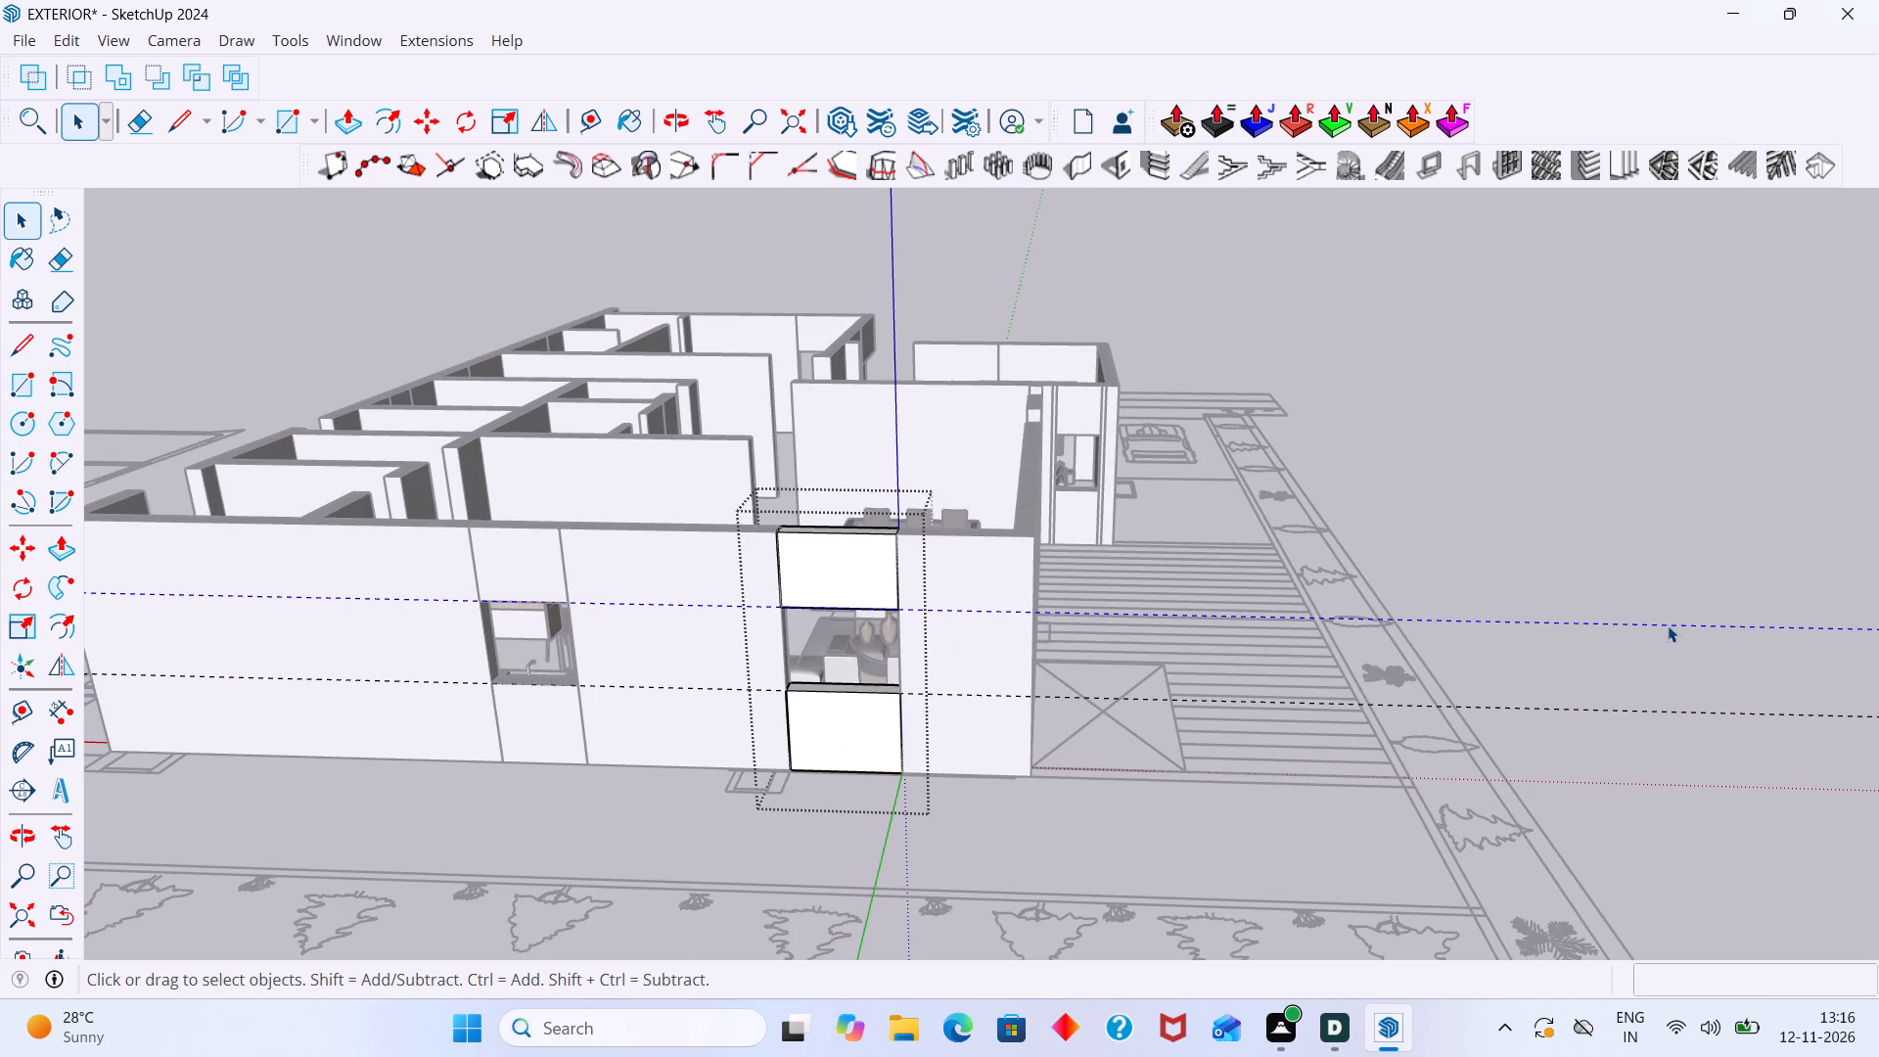
{"action": "key", "text": "Delete"}
{"action": "left_click_drag", "start_coordinate": [1687, 717], "coordinate": [1679, 692]}
{"action": "key", "text": "Delete"}
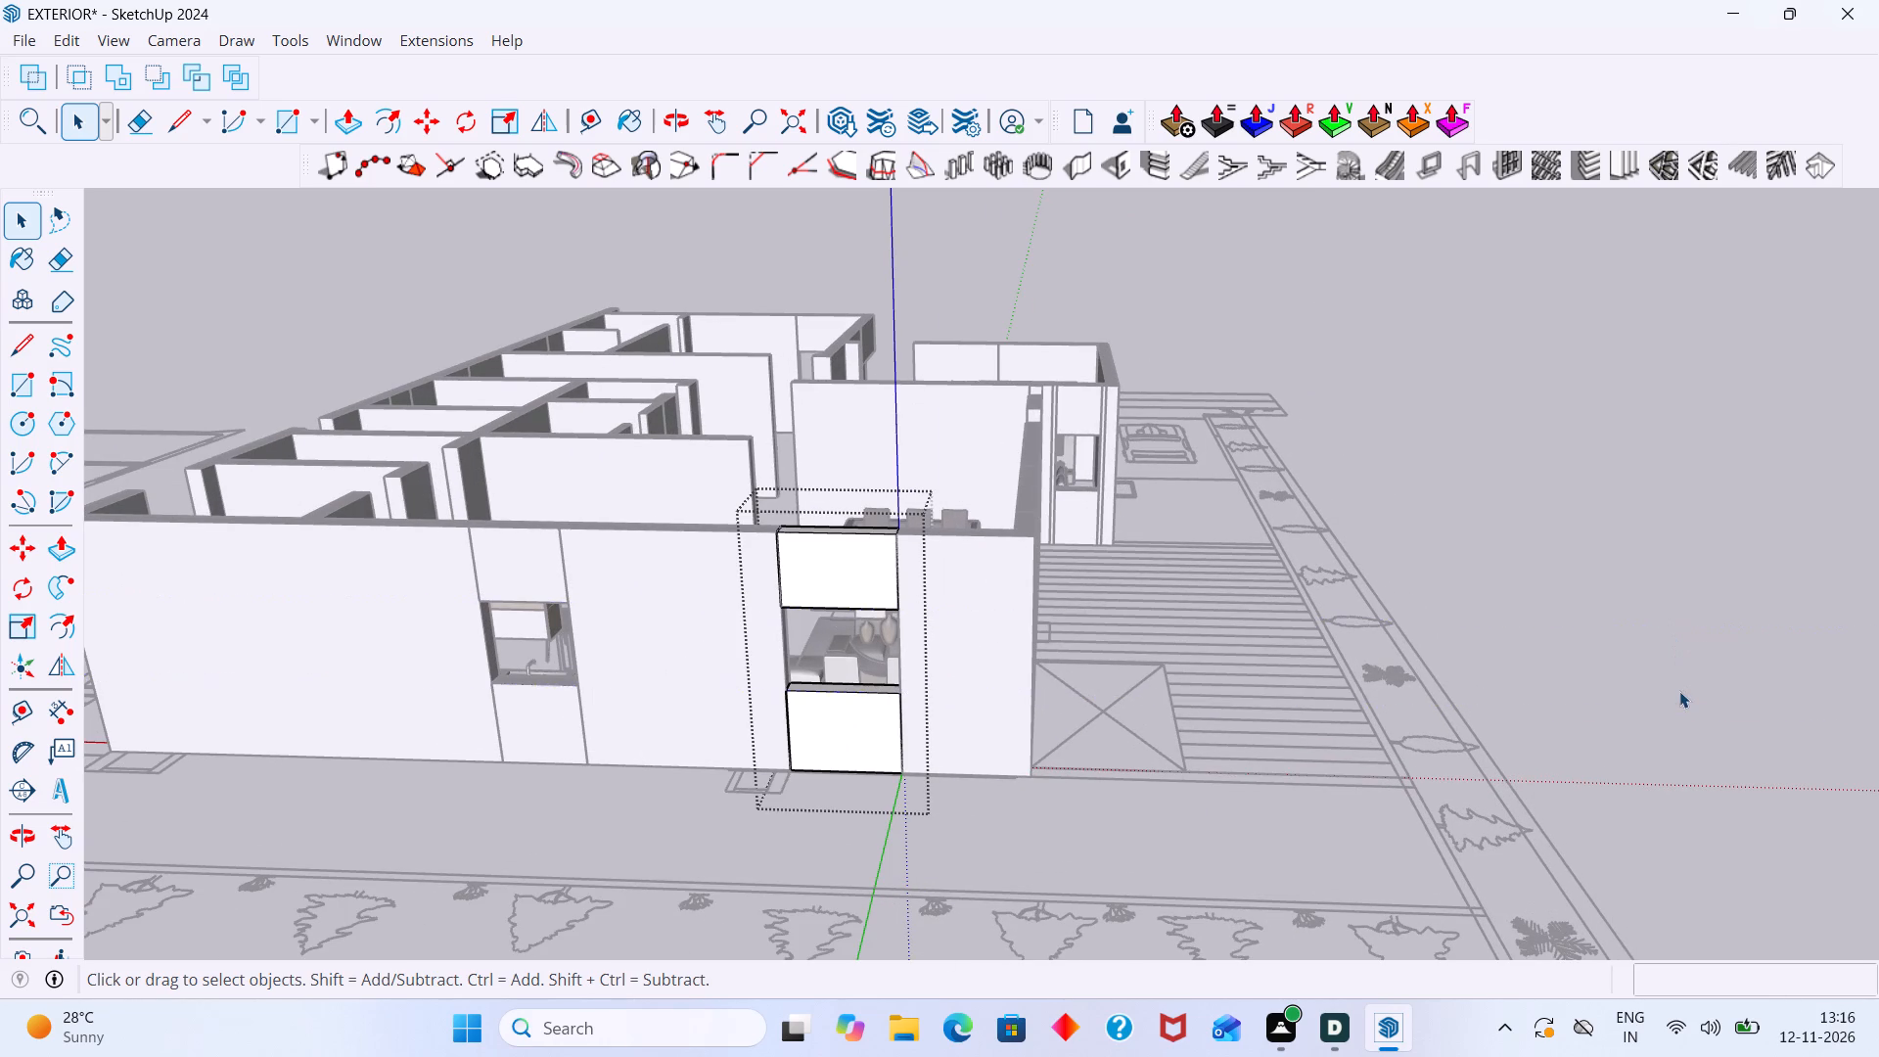
{"action": "scroll", "coordinate": [1658, 632], "scroll_direction": "down", "scroll_amount": 5}
{"action": "left_click", "coordinate": [1627, 604]}
Examine the ground floor walls and the two window openings from several angles.
{"action": "scroll", "coordinate": [1537, 608], "scroll_direction": "down", "scroll_amount": 4}
{"action": "middle_click_drag", "start_coordinate": [1464, 622], "coordinate": [1572, 571]}
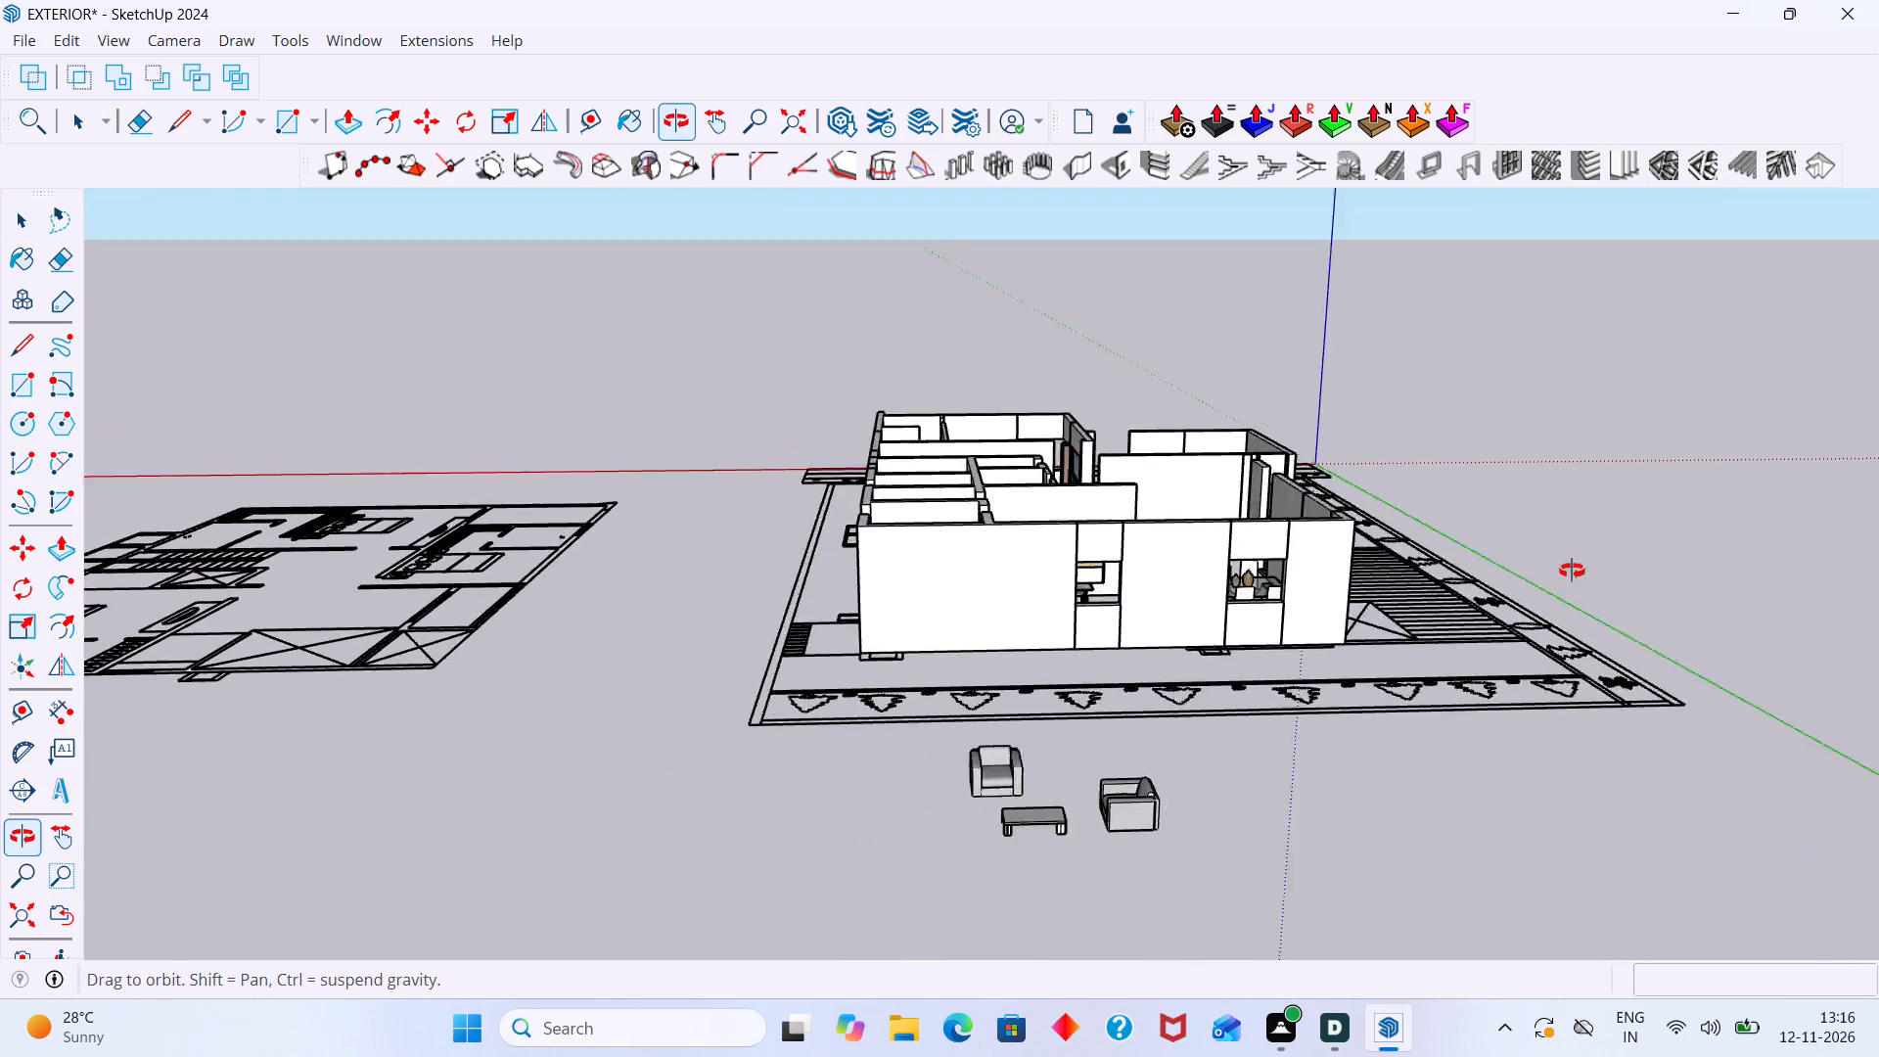
{"action": "middle_click_drag", "start_coordinate": [1572, 571], "coordinate": [1673, 549]}
{"action": "scroll", "coordinate": [1274, 528], "scroll_direction": "up", "scroll_amount": 3}
{"action": "middle_click_drag", "start_coordinate": [1161, 536], "coordinate": [1150, 702]}
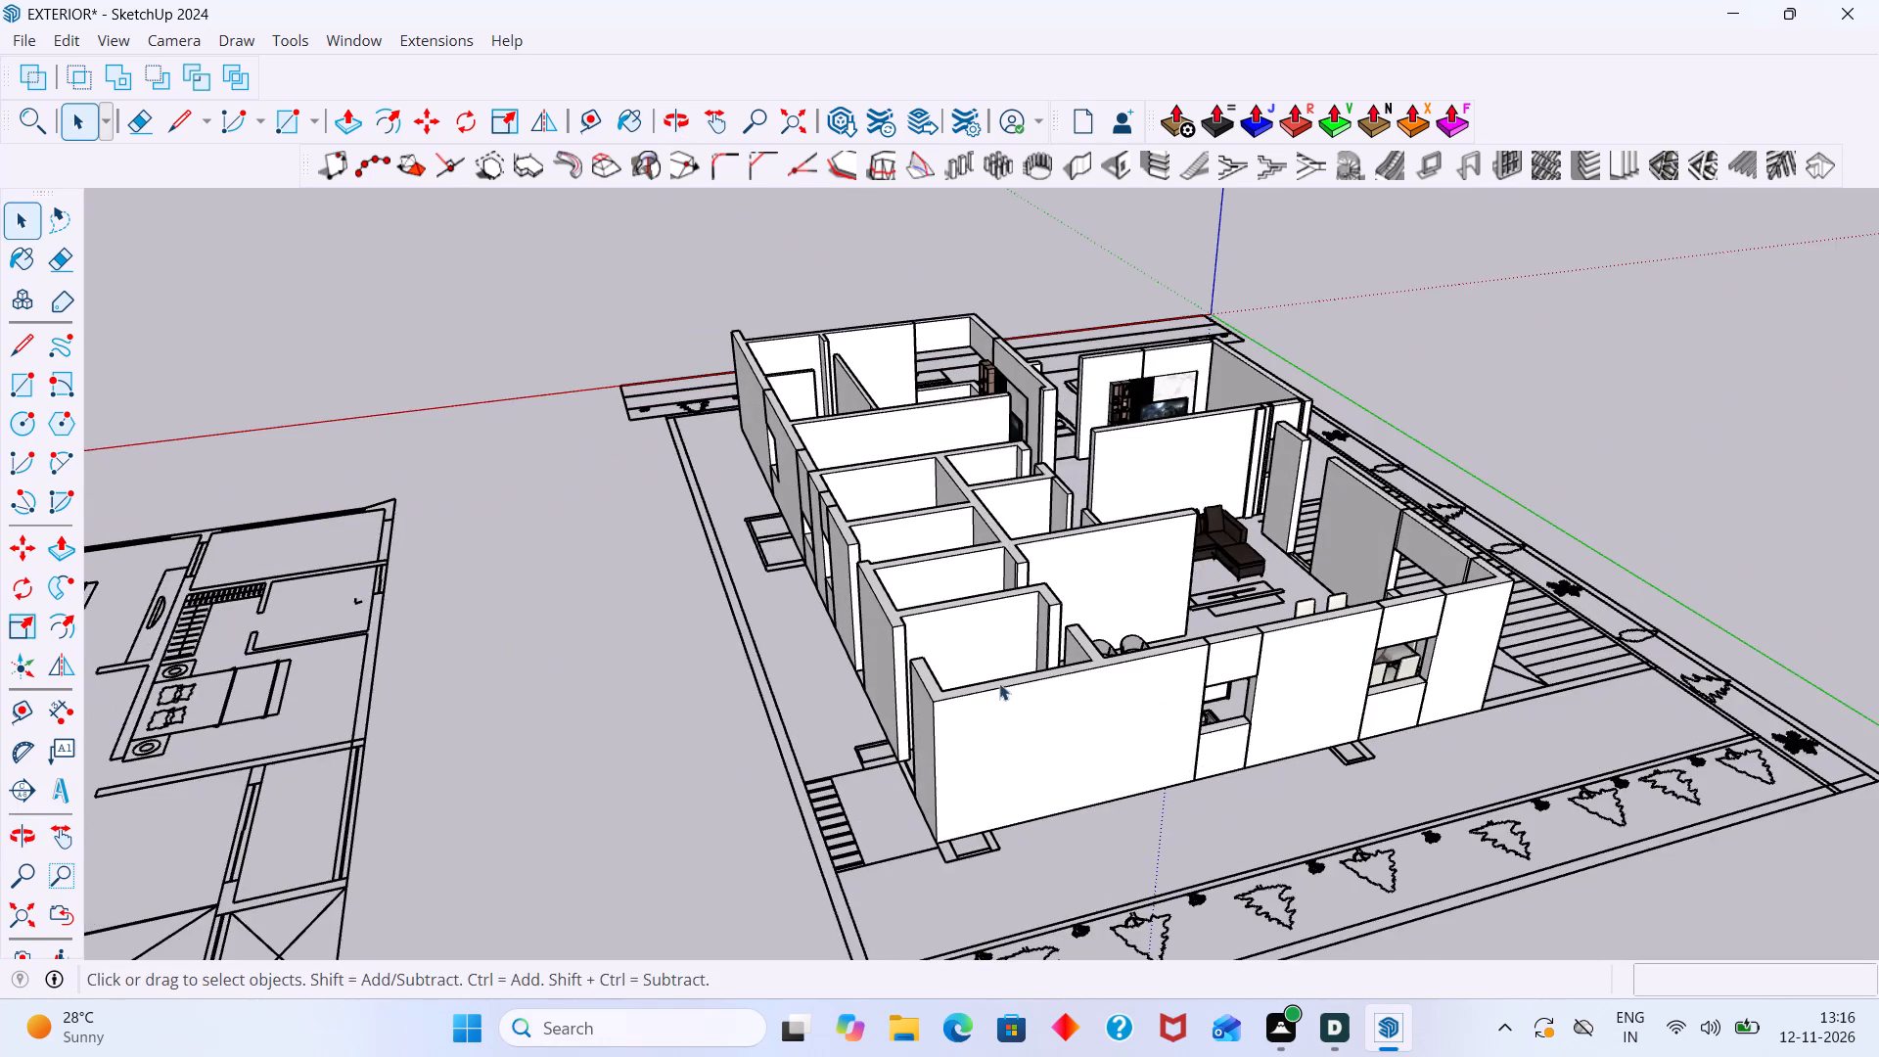
{"action": "middle_click_drag", "start_coordinate": [1001, 689], "coordinate": [1389, 842]}
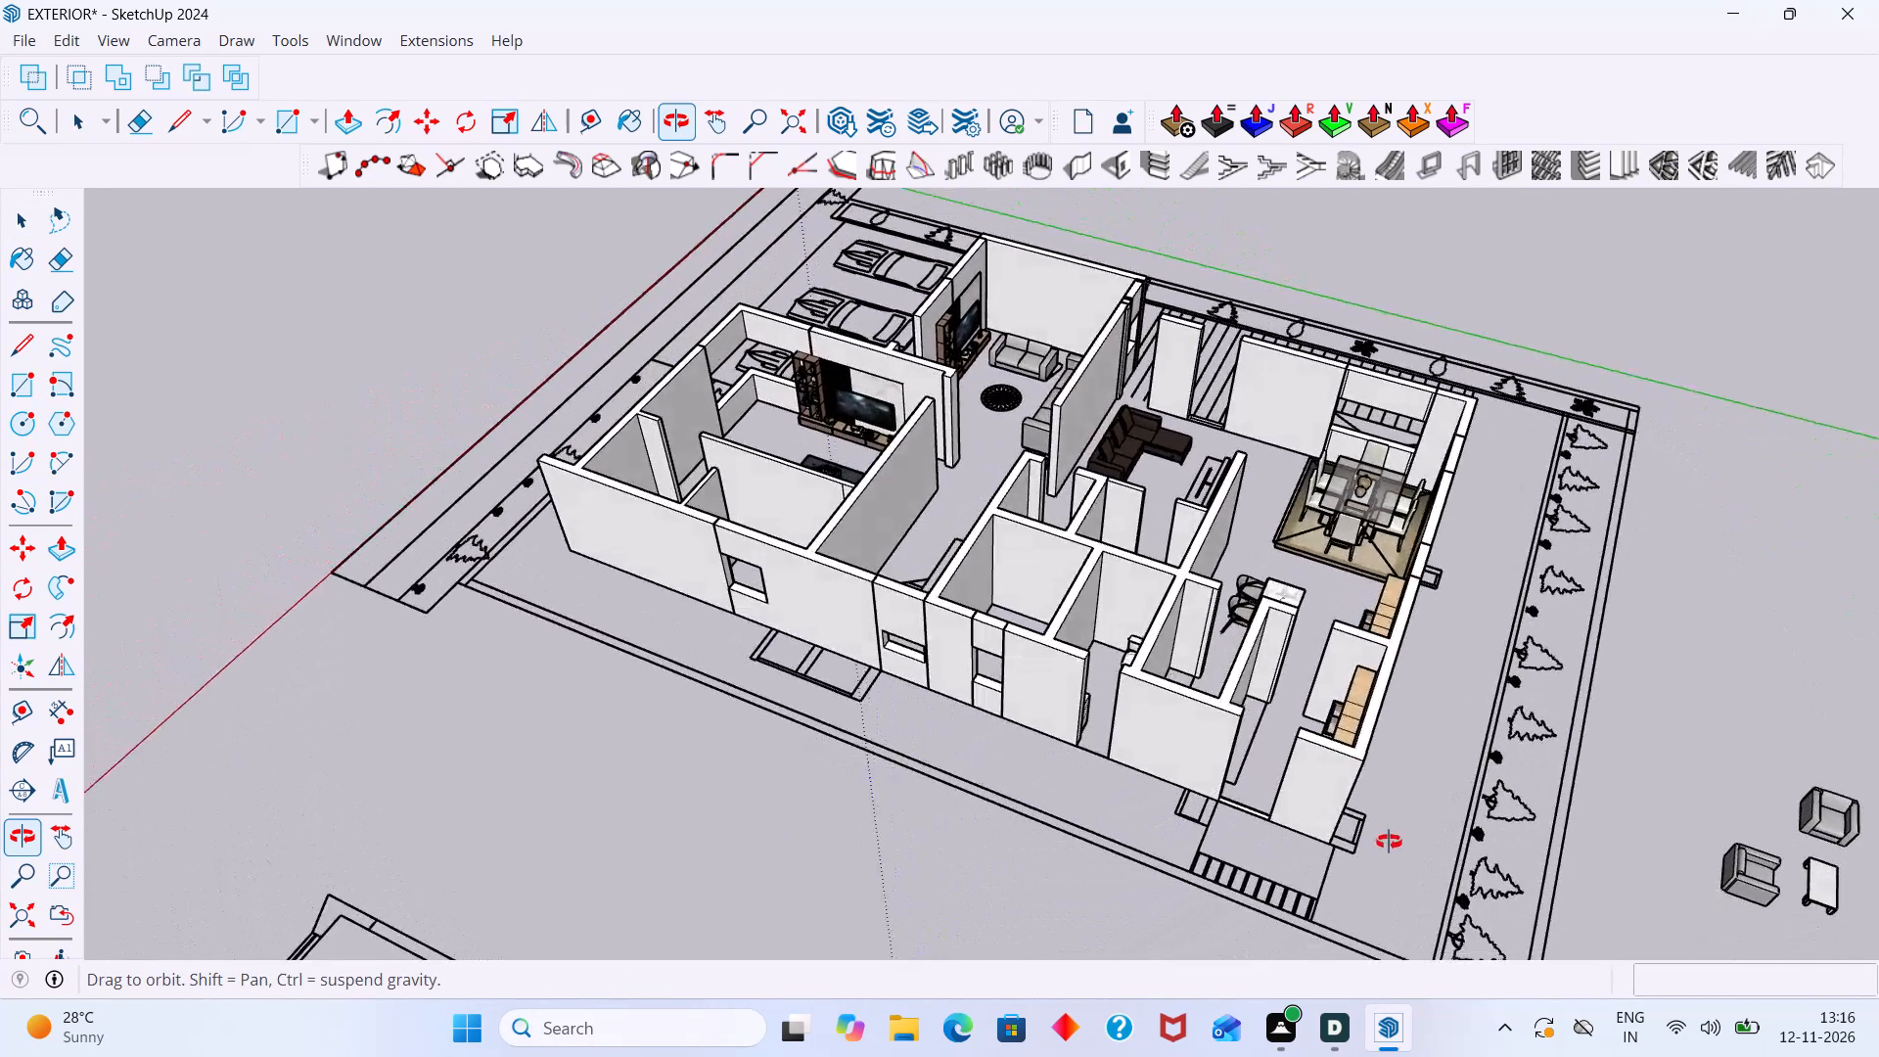
{"action": "middle_click_drag", "start_coordinate": [1389, 842], "coordinate": [783, 778]}
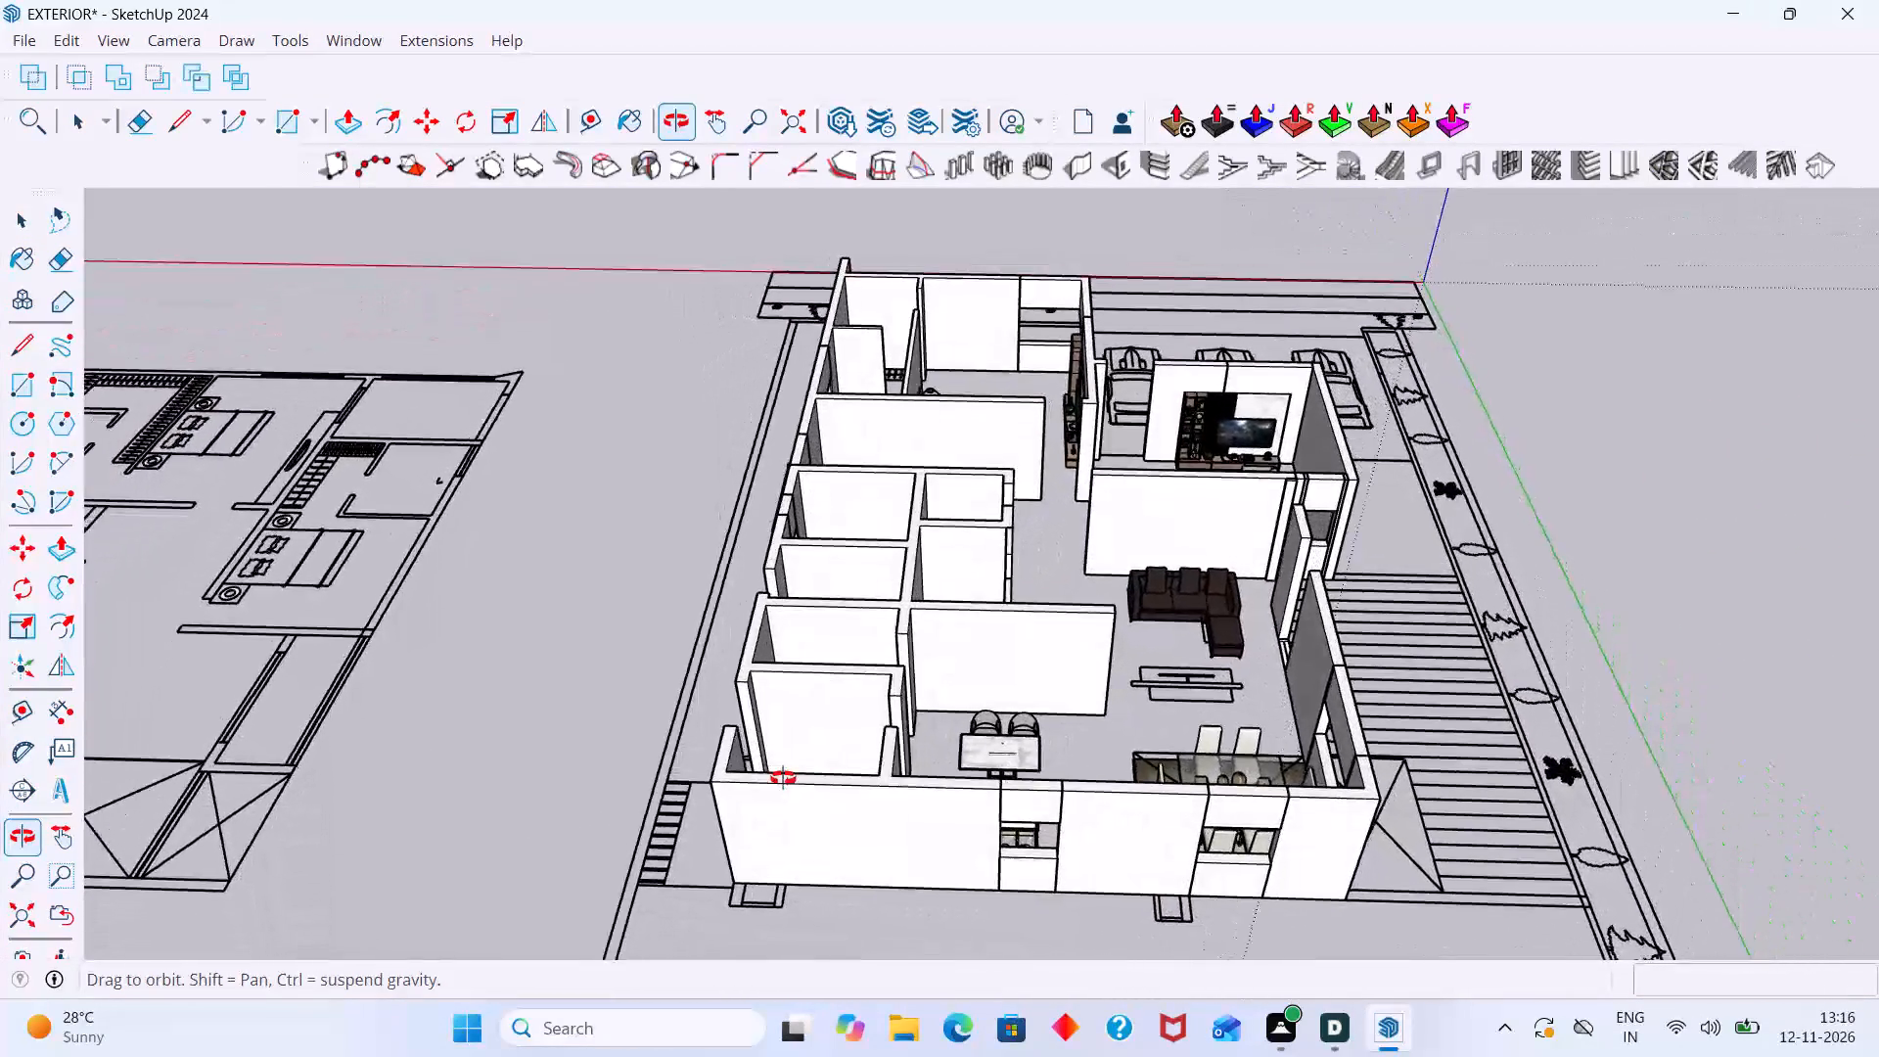
{"action": "middle_click_drag", "start_coordinate": [783, 778], "coordinate": [1204, 835]}
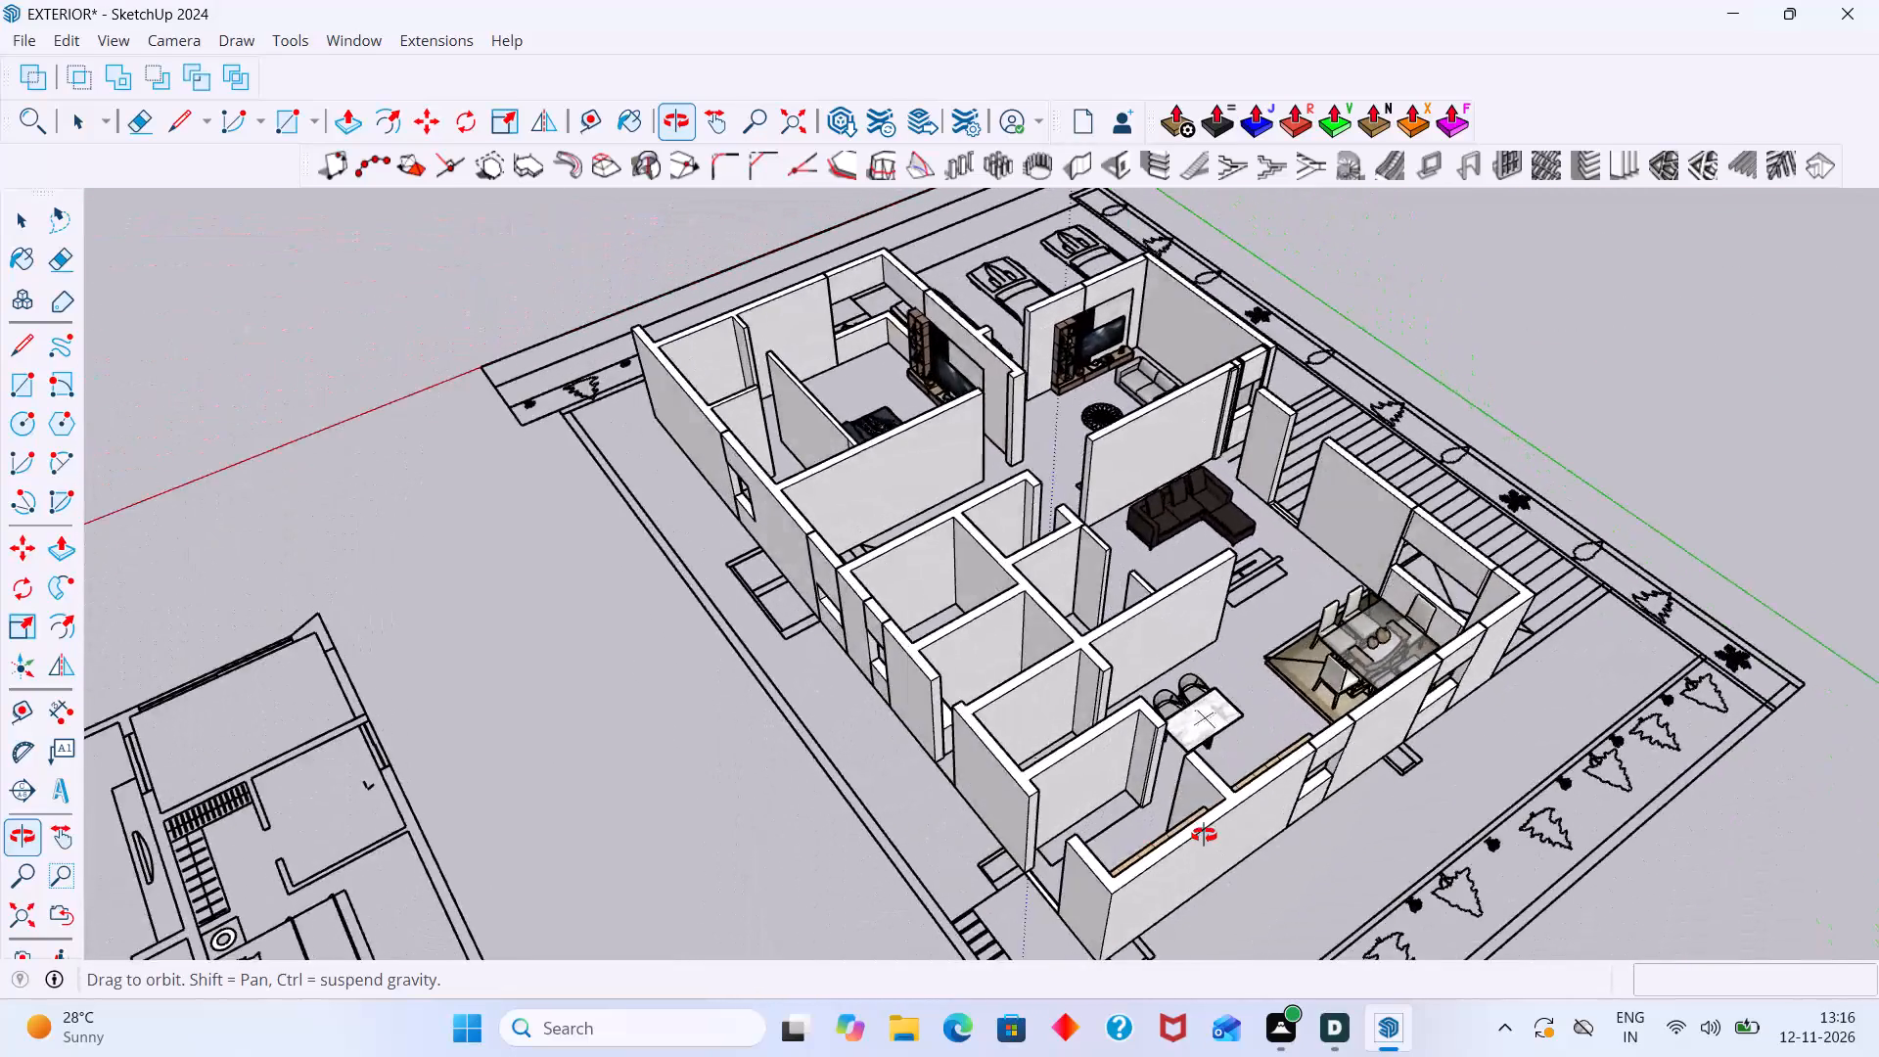
{"action": "middle_click_drag", "start_coordinate": [1204, 835], "coordinate": [900, 438]}
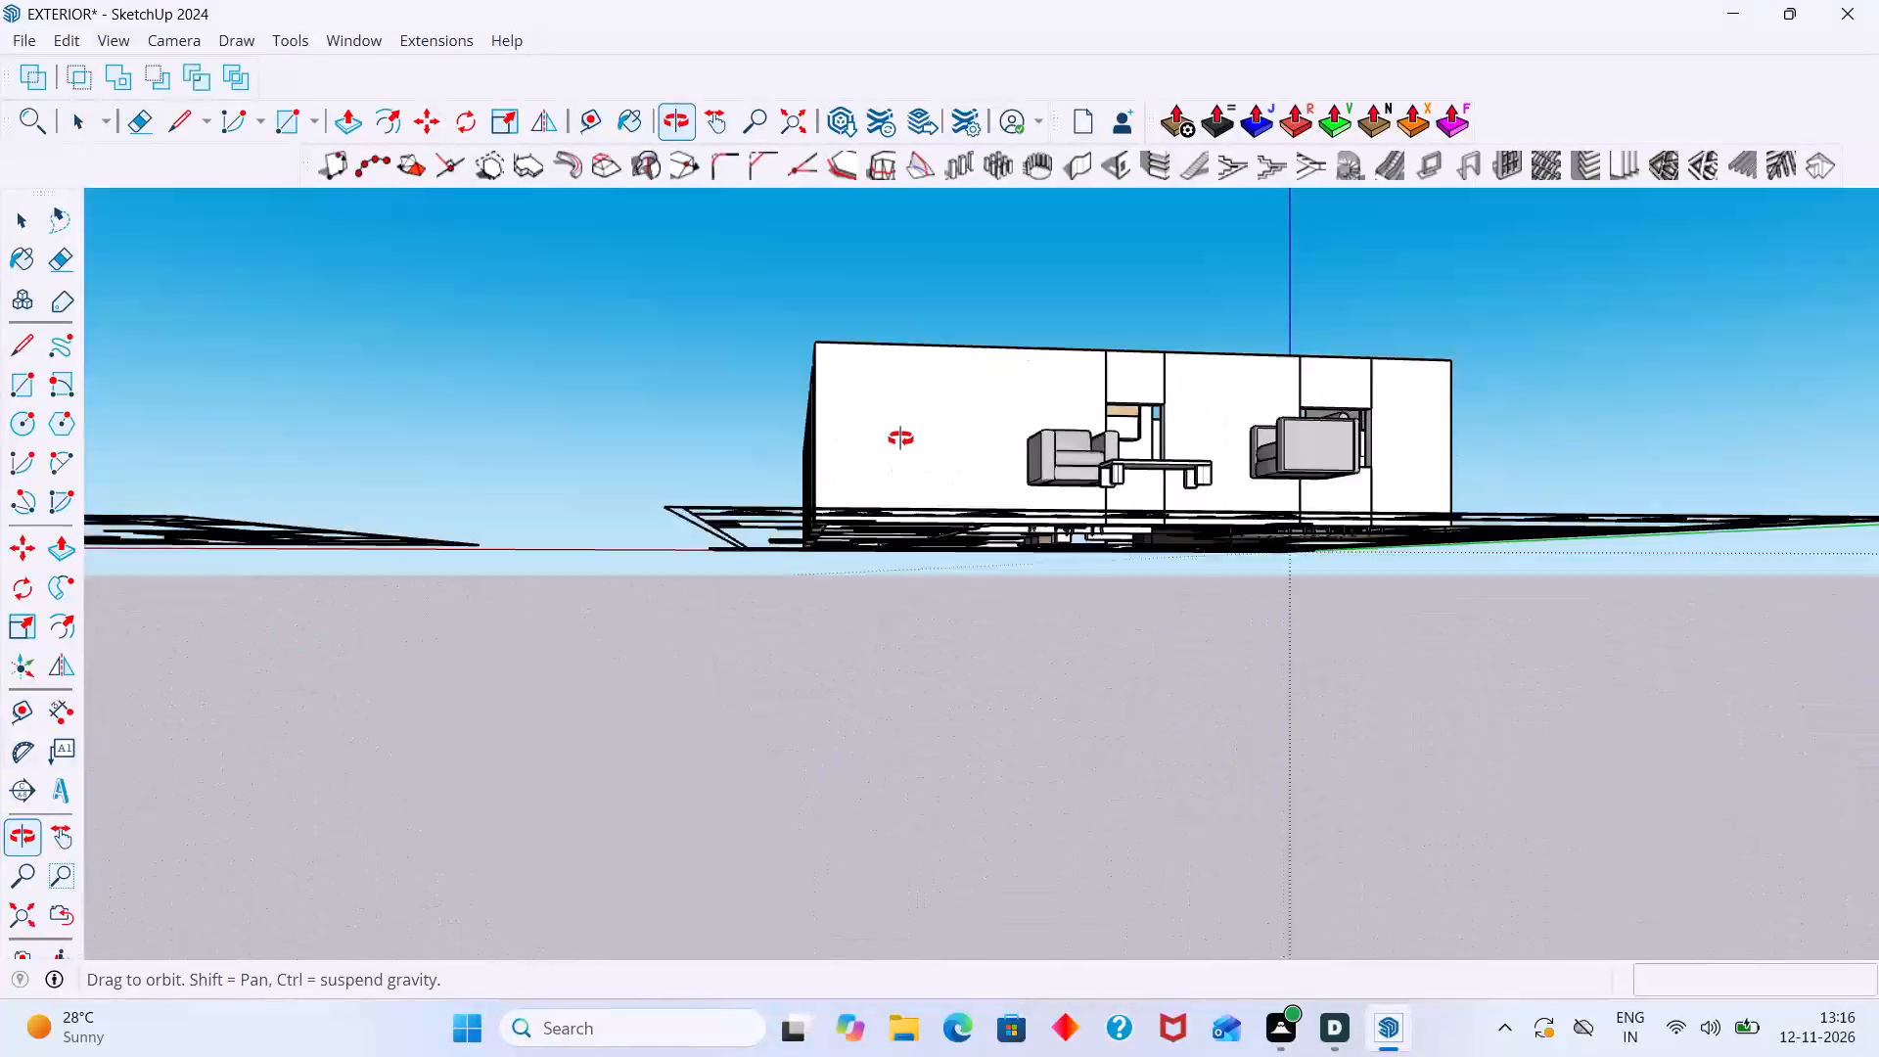
{"action": "middle_click_drag", "start_coordinate": [900, 438], "coordinate": [847, 533]}
{"action": "scroll", "coordinate": [919, 568], "scroll_direction": "up", "scroll_amount": 7}
{"action": "middle_click_drag", "start_coordinate": [1158, 479], "coordinate": [1023, 451]}
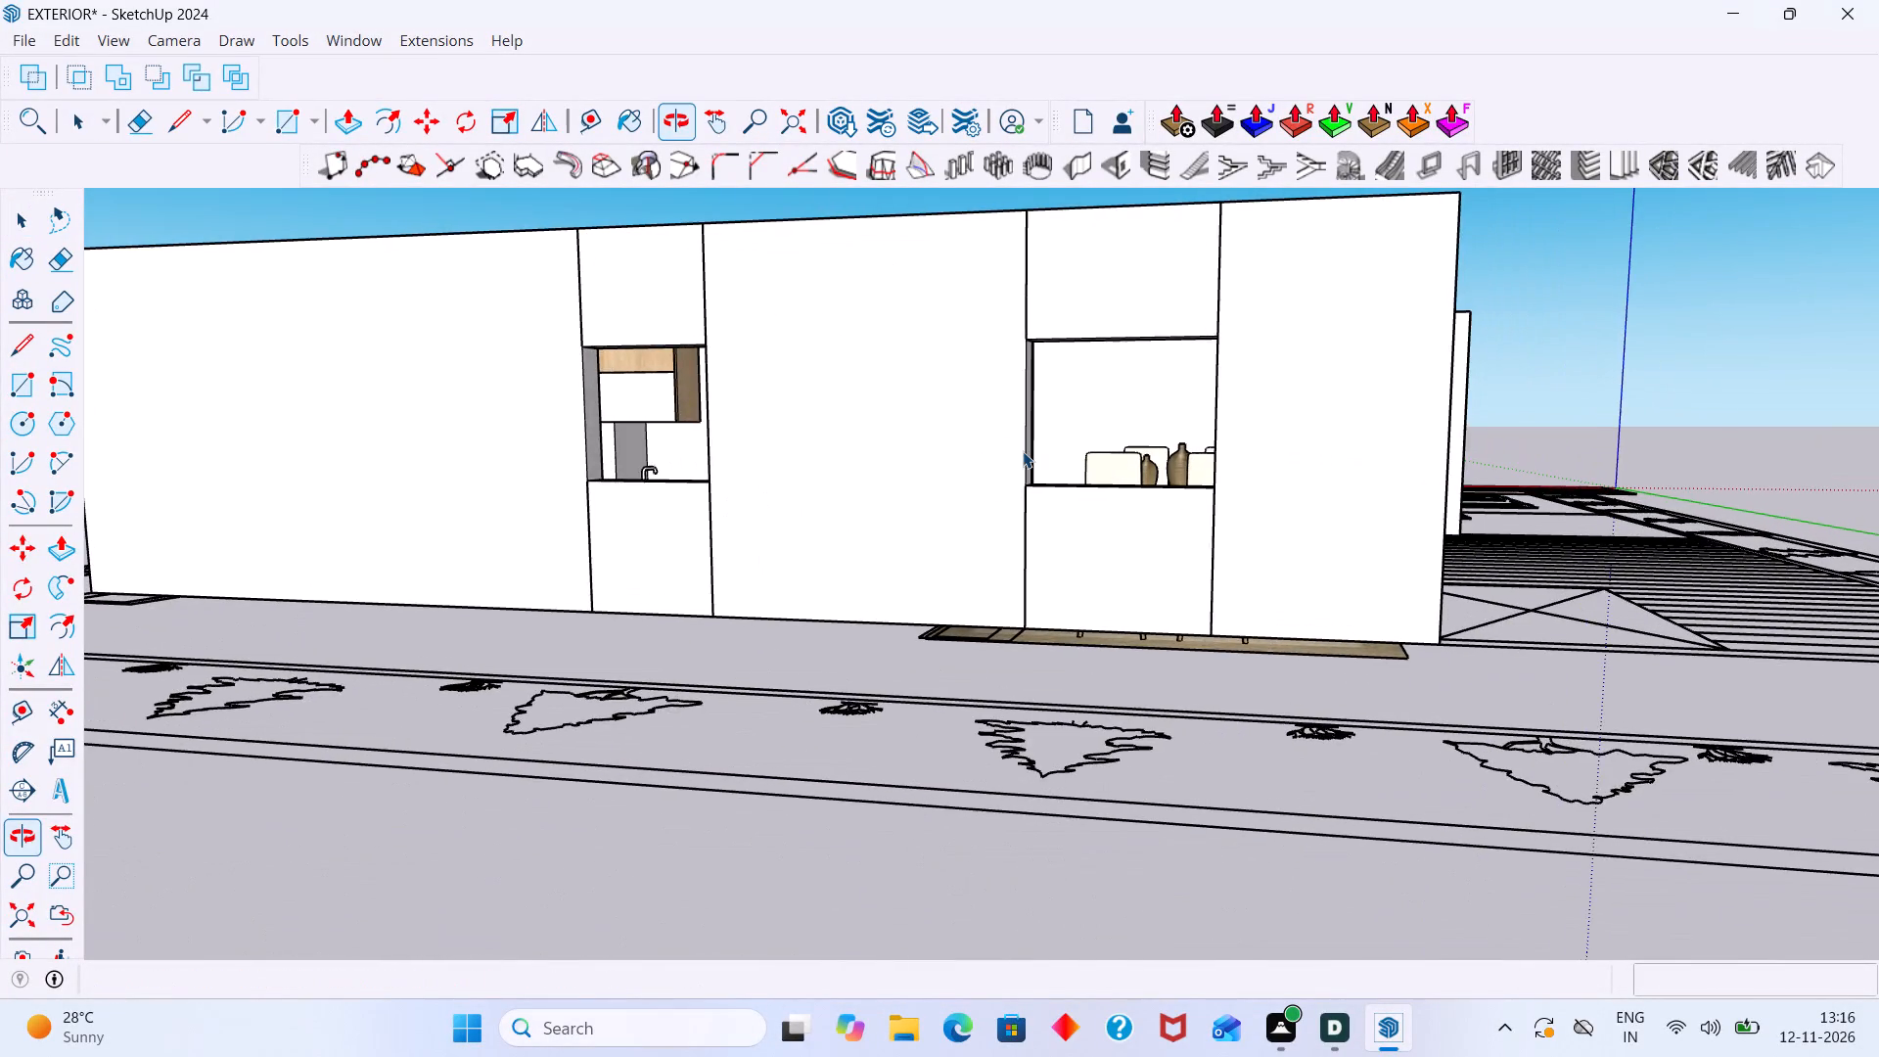
Draw a 3' 6" by 3' 6" rectangle across the narrow window opening, midway through the wall thickness.
{"action": "scroll", "coordinate": [1023, 451], "scroll_direction": "down", "scroll_amount": 2}
{"action": "middle_click_drag", "start_coordinate": [1031, 457], "coordinate": [1155, 607], "text": "shift"}
{"action": "scroll", "coordinate": [975, 538], "scroll_direction": "up", "scroll_amount": 2}
{"action": "middle_click_drag", "start_coordinate": [865, 505], "coordinate": [759, 411]}
{"action": "scroll", "coordinate": [620, 413], "scroll_direction": "up", "scroll_amount": 3}
{"action": "middle_click_drag", "start_coordinate": [646, 395], "coordinate": [650, 359]}
{"action": "scroll", "coordinate": [664, 354], "scroll_direction": "up", "scroll_amount": 7}
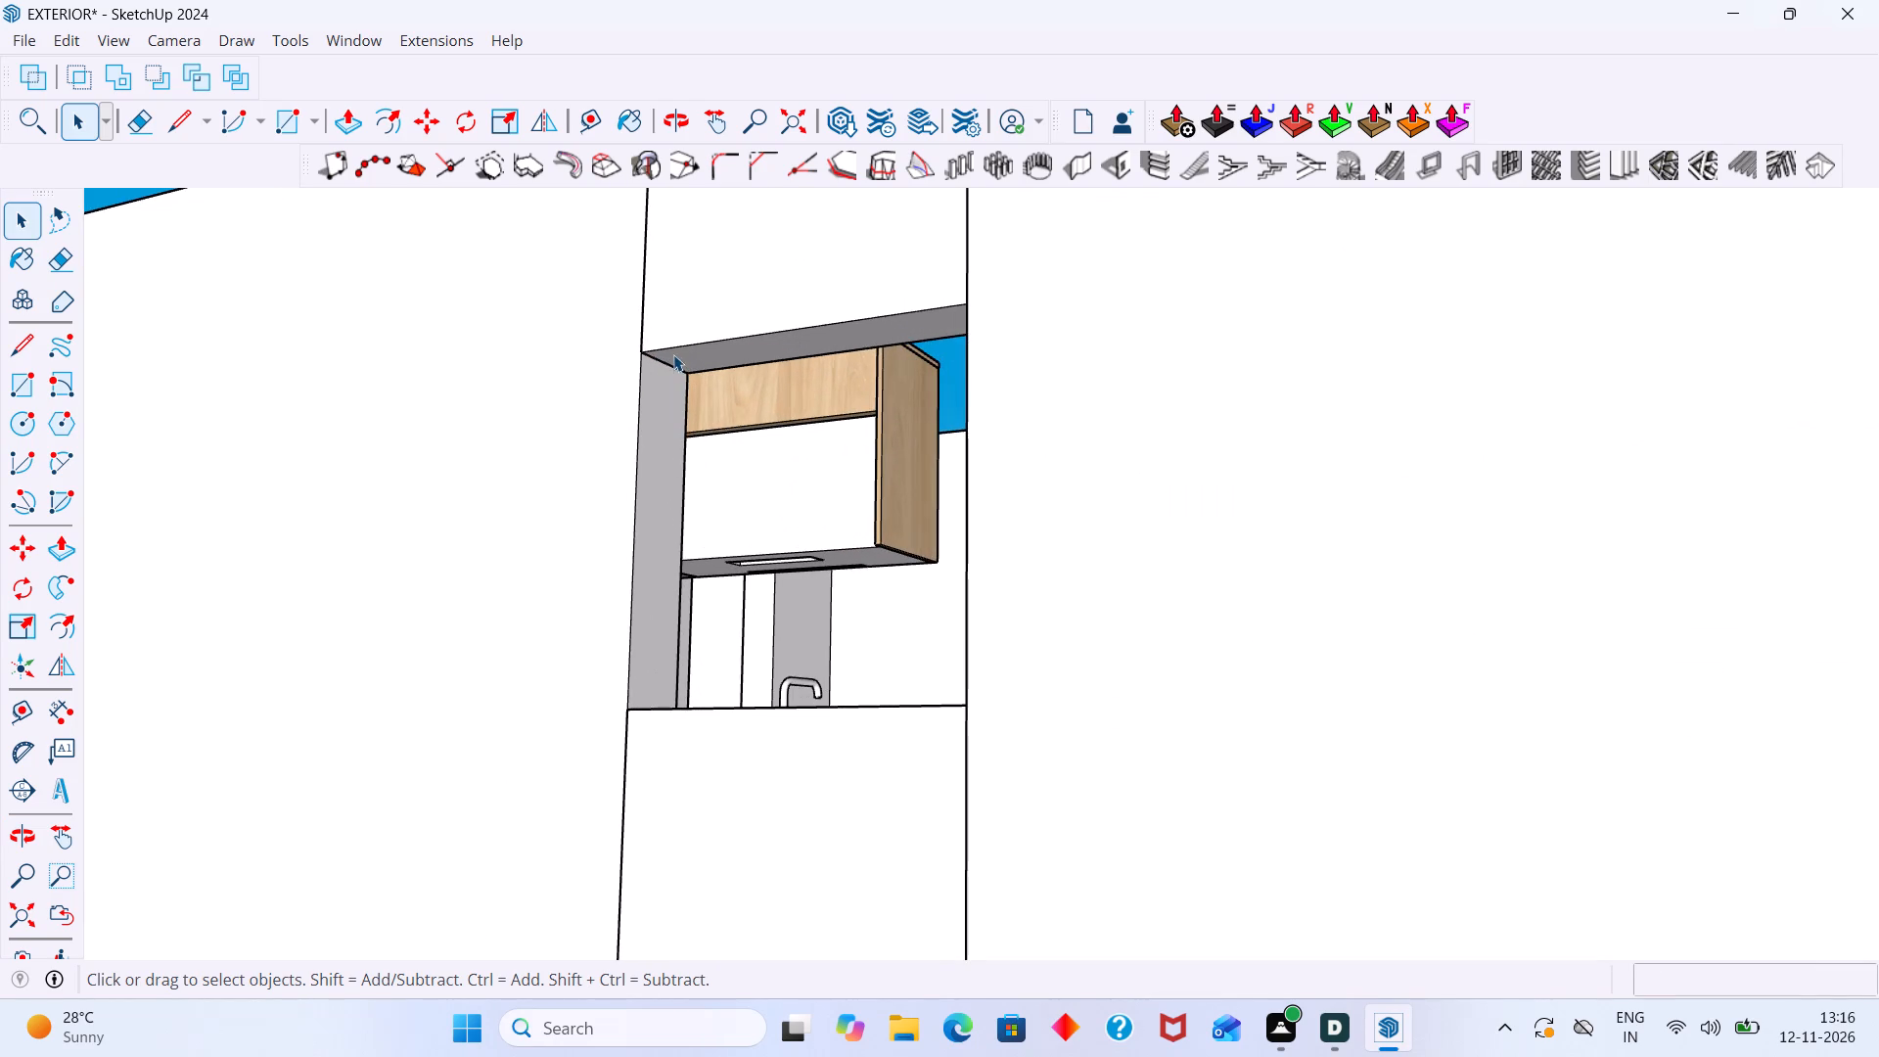
{"action": "key", "text": "r"}
{"action": "scroll", "coordinate": [669, 369], "scroll_direction": "up", "scroll_amount": 5}
{"action": "left_click", "coordinate": [662, 358]}
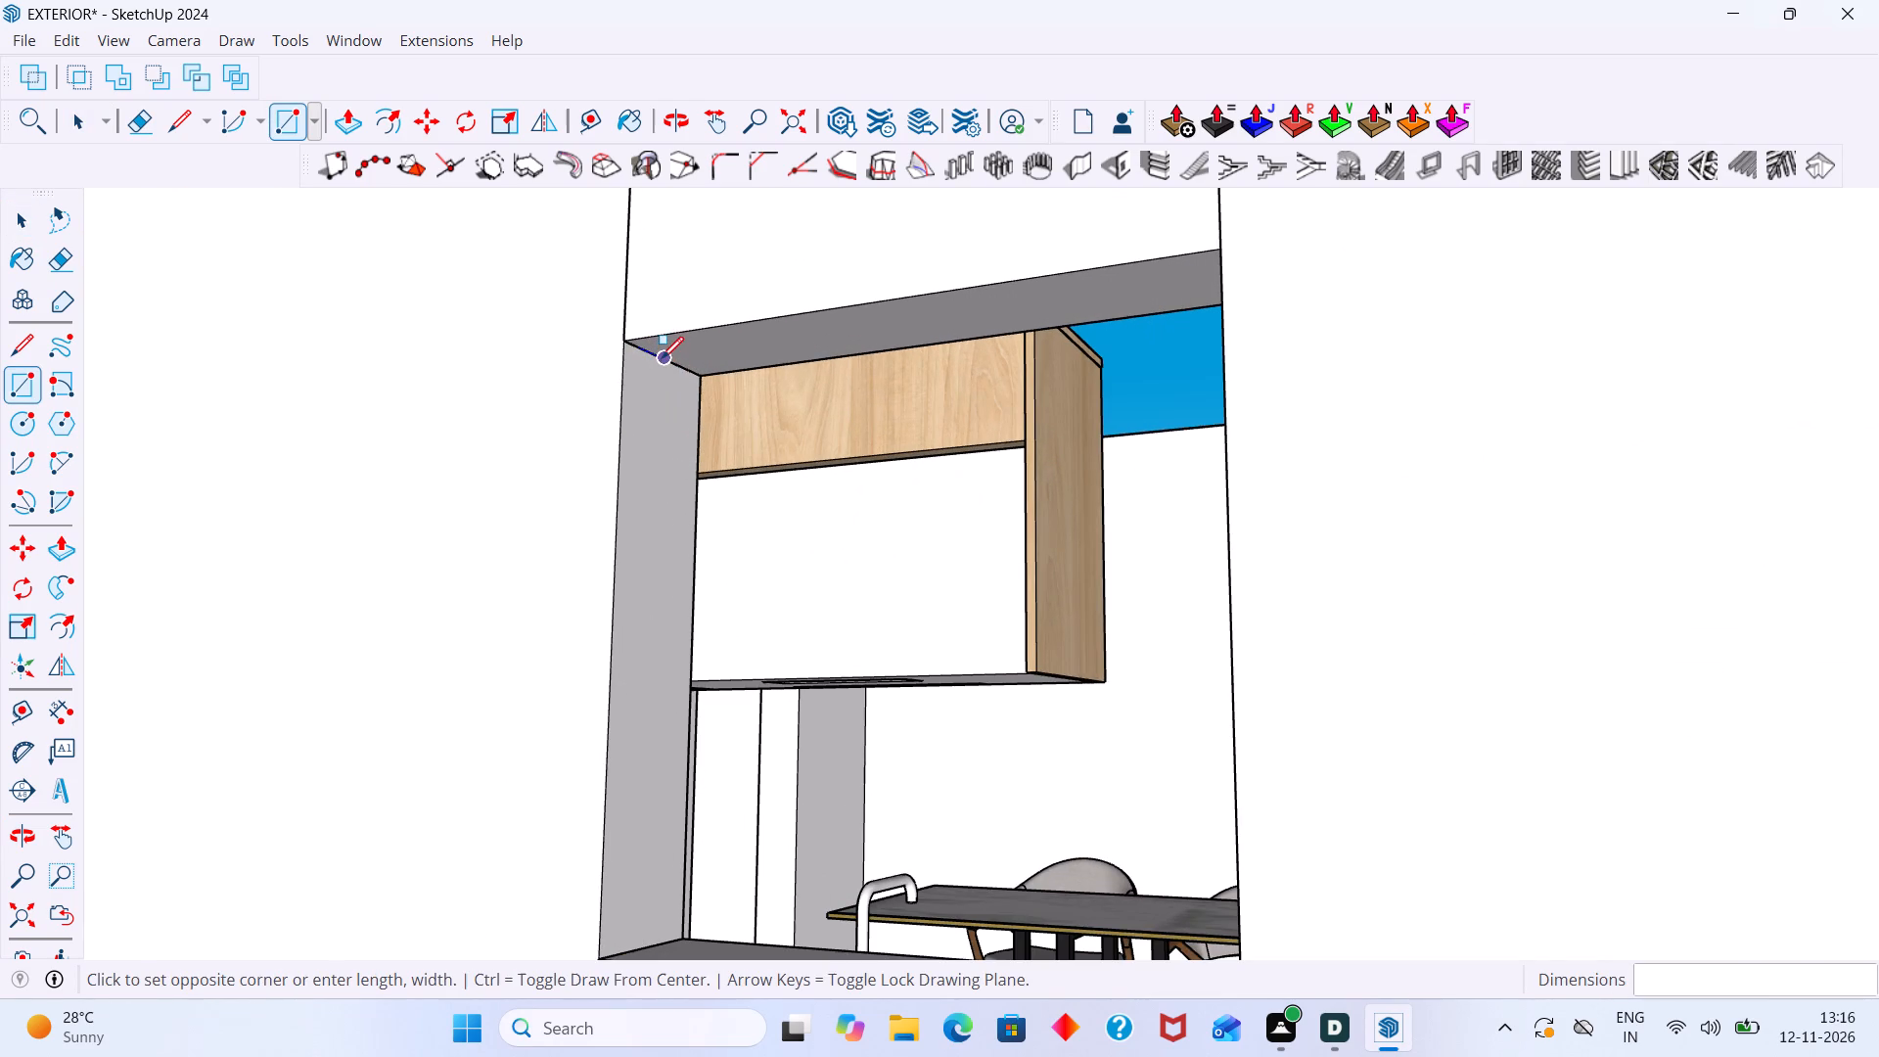
{"action": "scroll", "coordinate": [741, 574], "scroll_direction": "down", "scroll_amount": 9}
{"action": "middle_click_drag", "start_coordinate": [839, 679], "coordinate": [996, 794]}
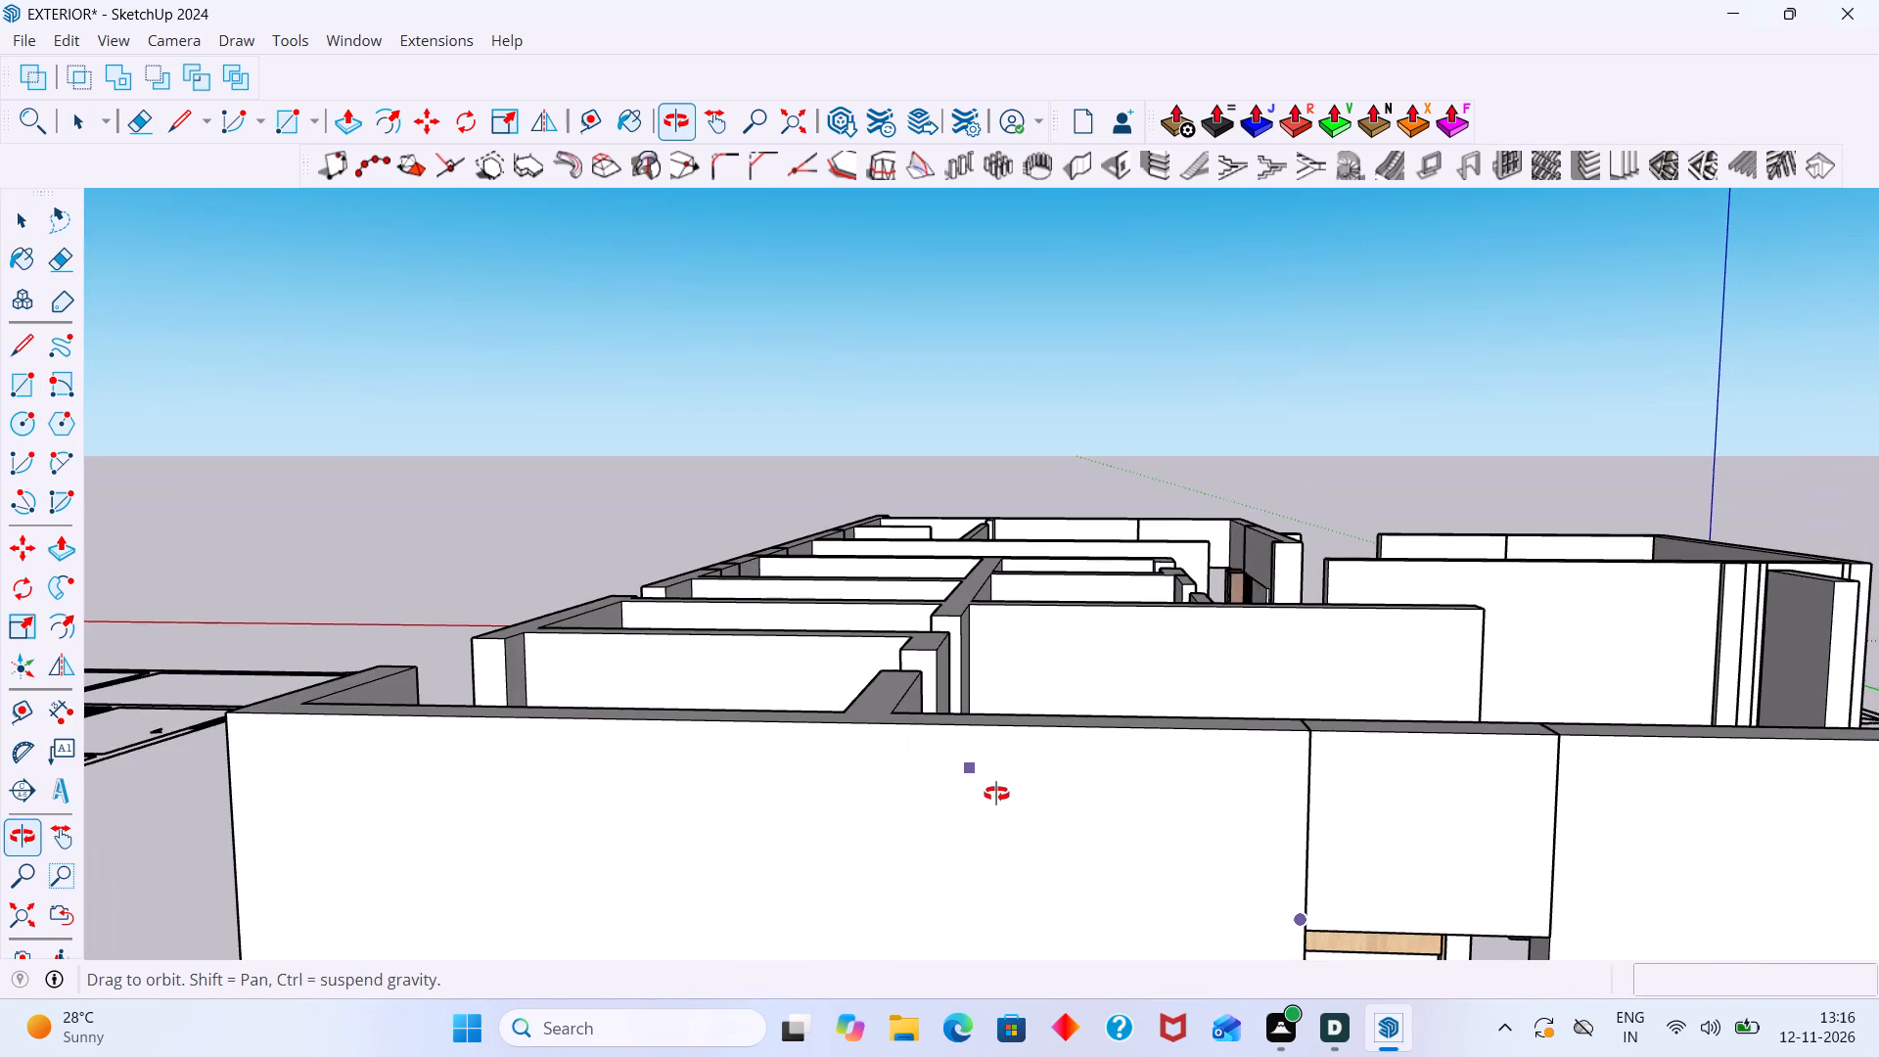
{"action": "middle_click_drag", "start_coordinate": [996, 794], "coordinate": [753, 133]}
{"action": "scroll", "coordinate": [1210, 396], "scroll_direction": "up", "scroll_amount": 3}
{"action": "scroll", "coordinate": [1304, 609], "scroll_direction": "up", "scroll_amount": 1}
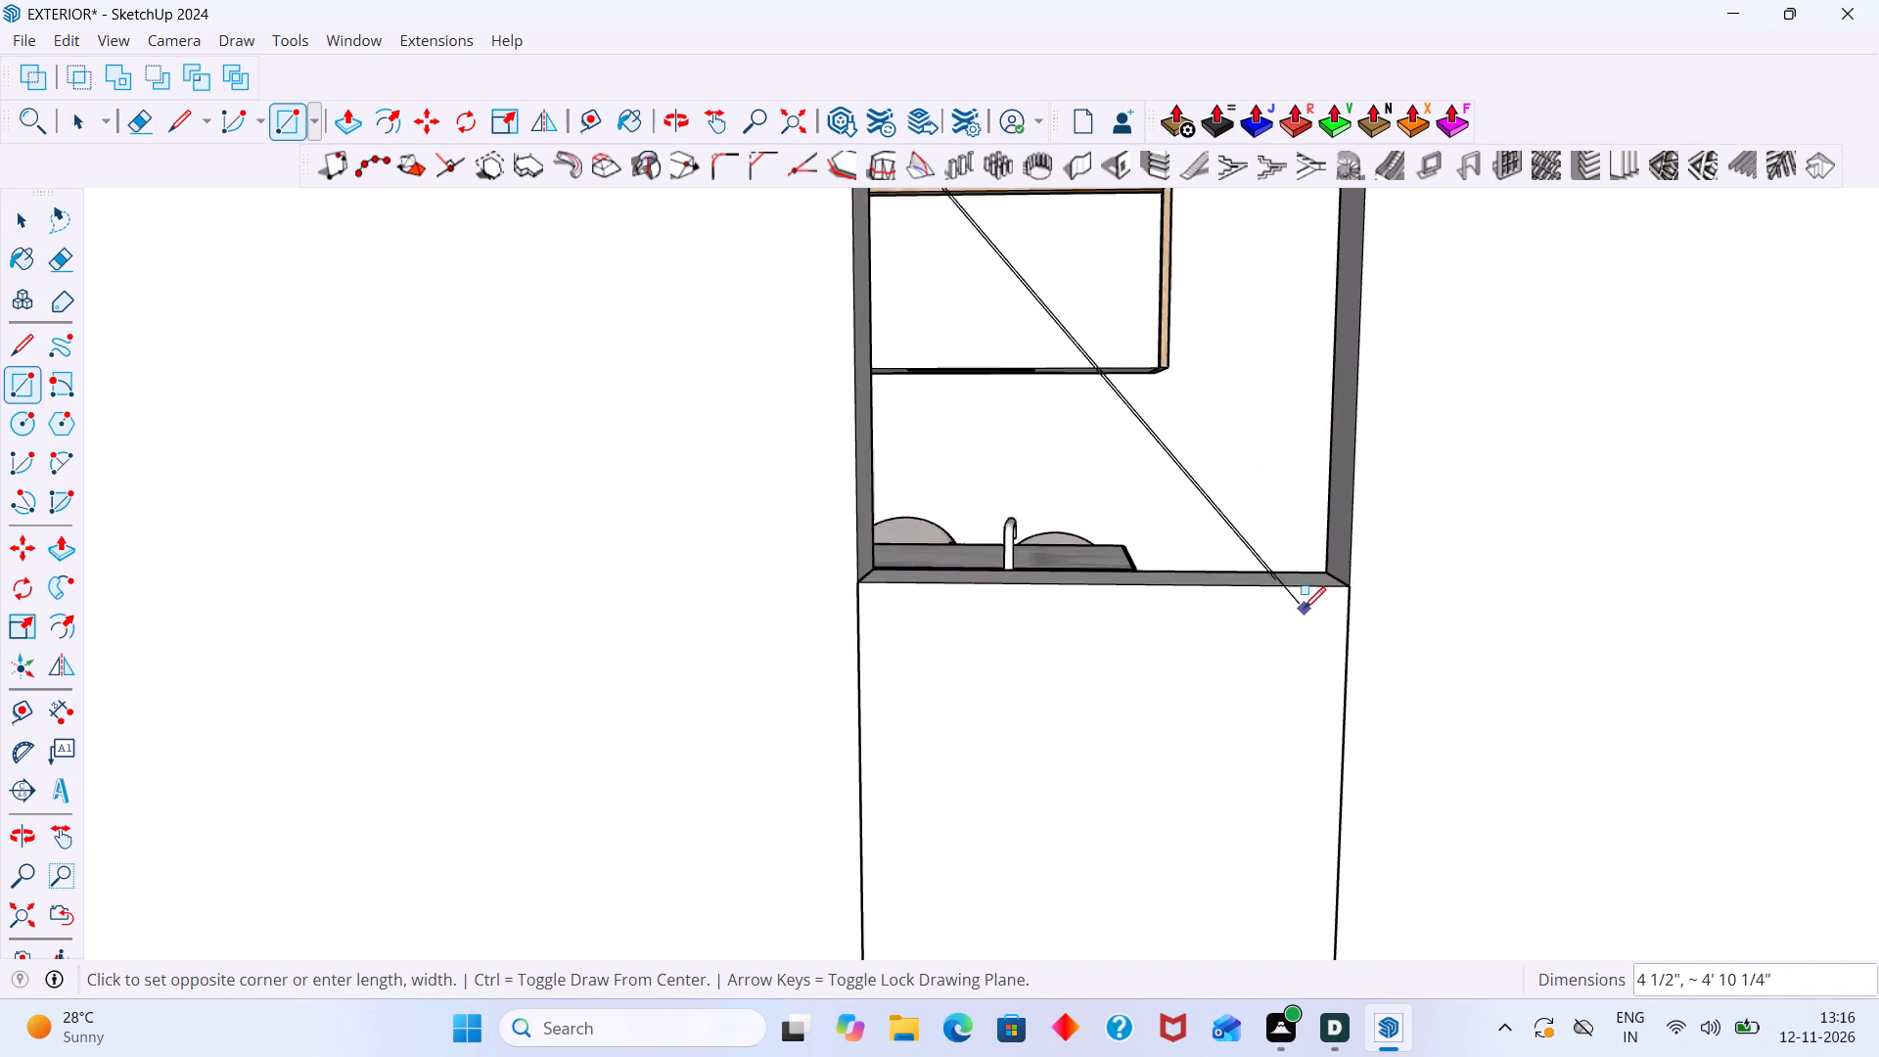
{"action": "scroll", "coordinate": [1304, 609], "scroll_direction": "up", "scroll_amount": 9}
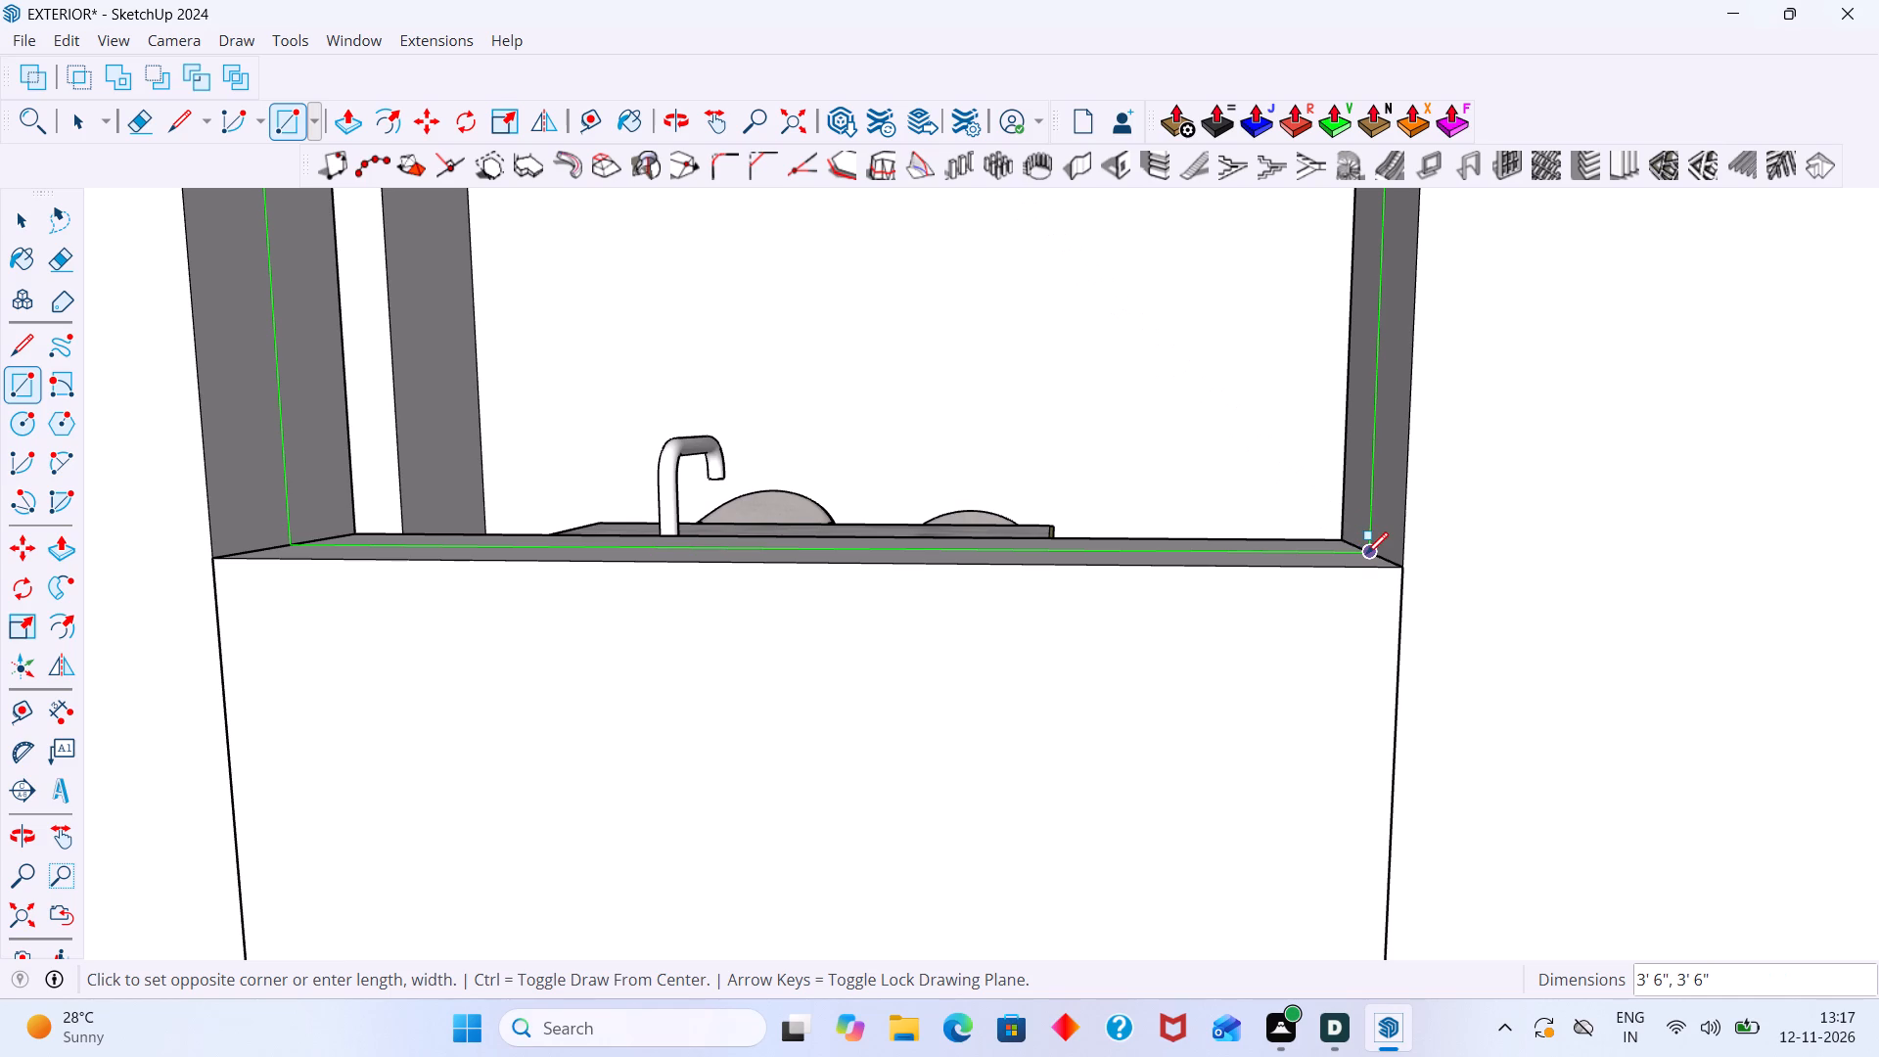
{"action": "left_click", "coordinate": [1366, 554]}
{"action": "key", "text": "space"}
Start a Panel Divider rectangular frame on the face in the narrow window opening, with 1 row and 2 columns.
{"action": "scroll", "coordinate": [1352, 552], "scroll_direction": "down", "scroll_amount": 11}
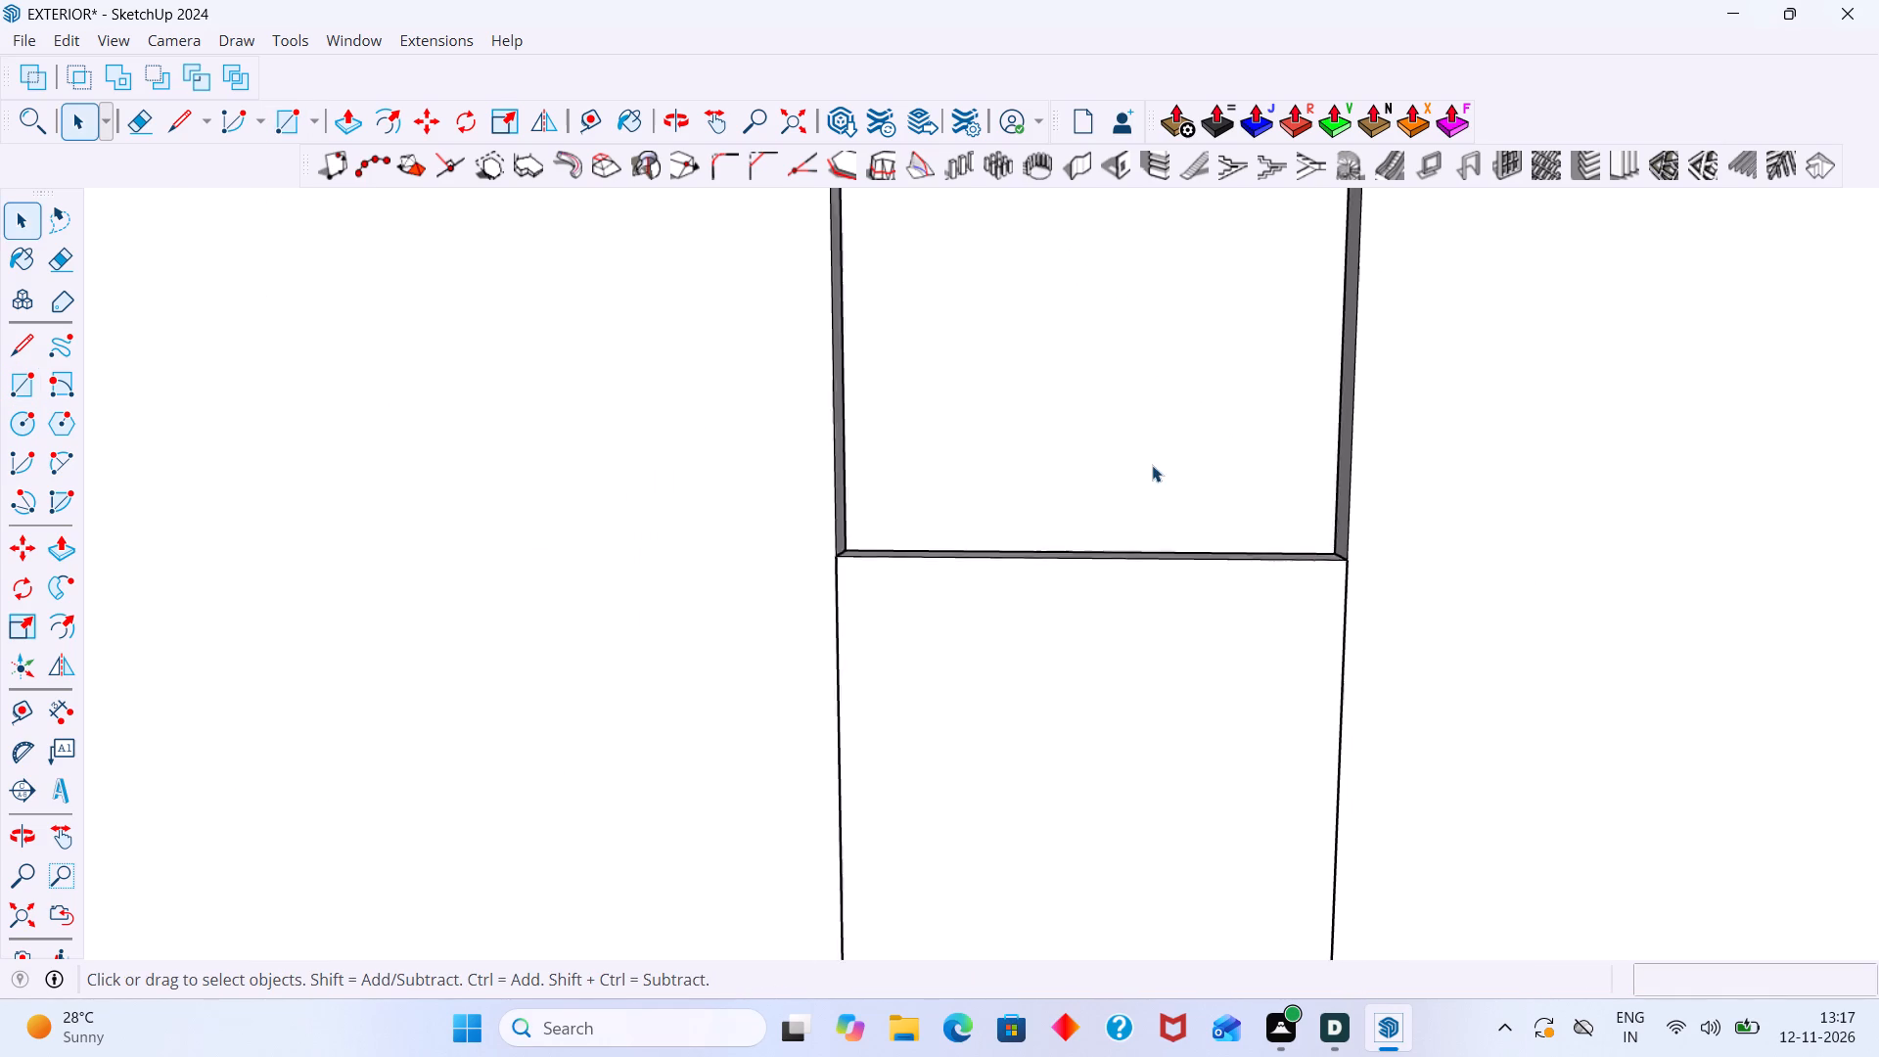
{"action": "scroll", "coordinate": [1152, 465], "scroll_direction": "down", "scroll_amount": 13}
{"action": "scroll", "coordinate": [1142, 436], "scroll_direction": "down", "scroll_amount": 12}
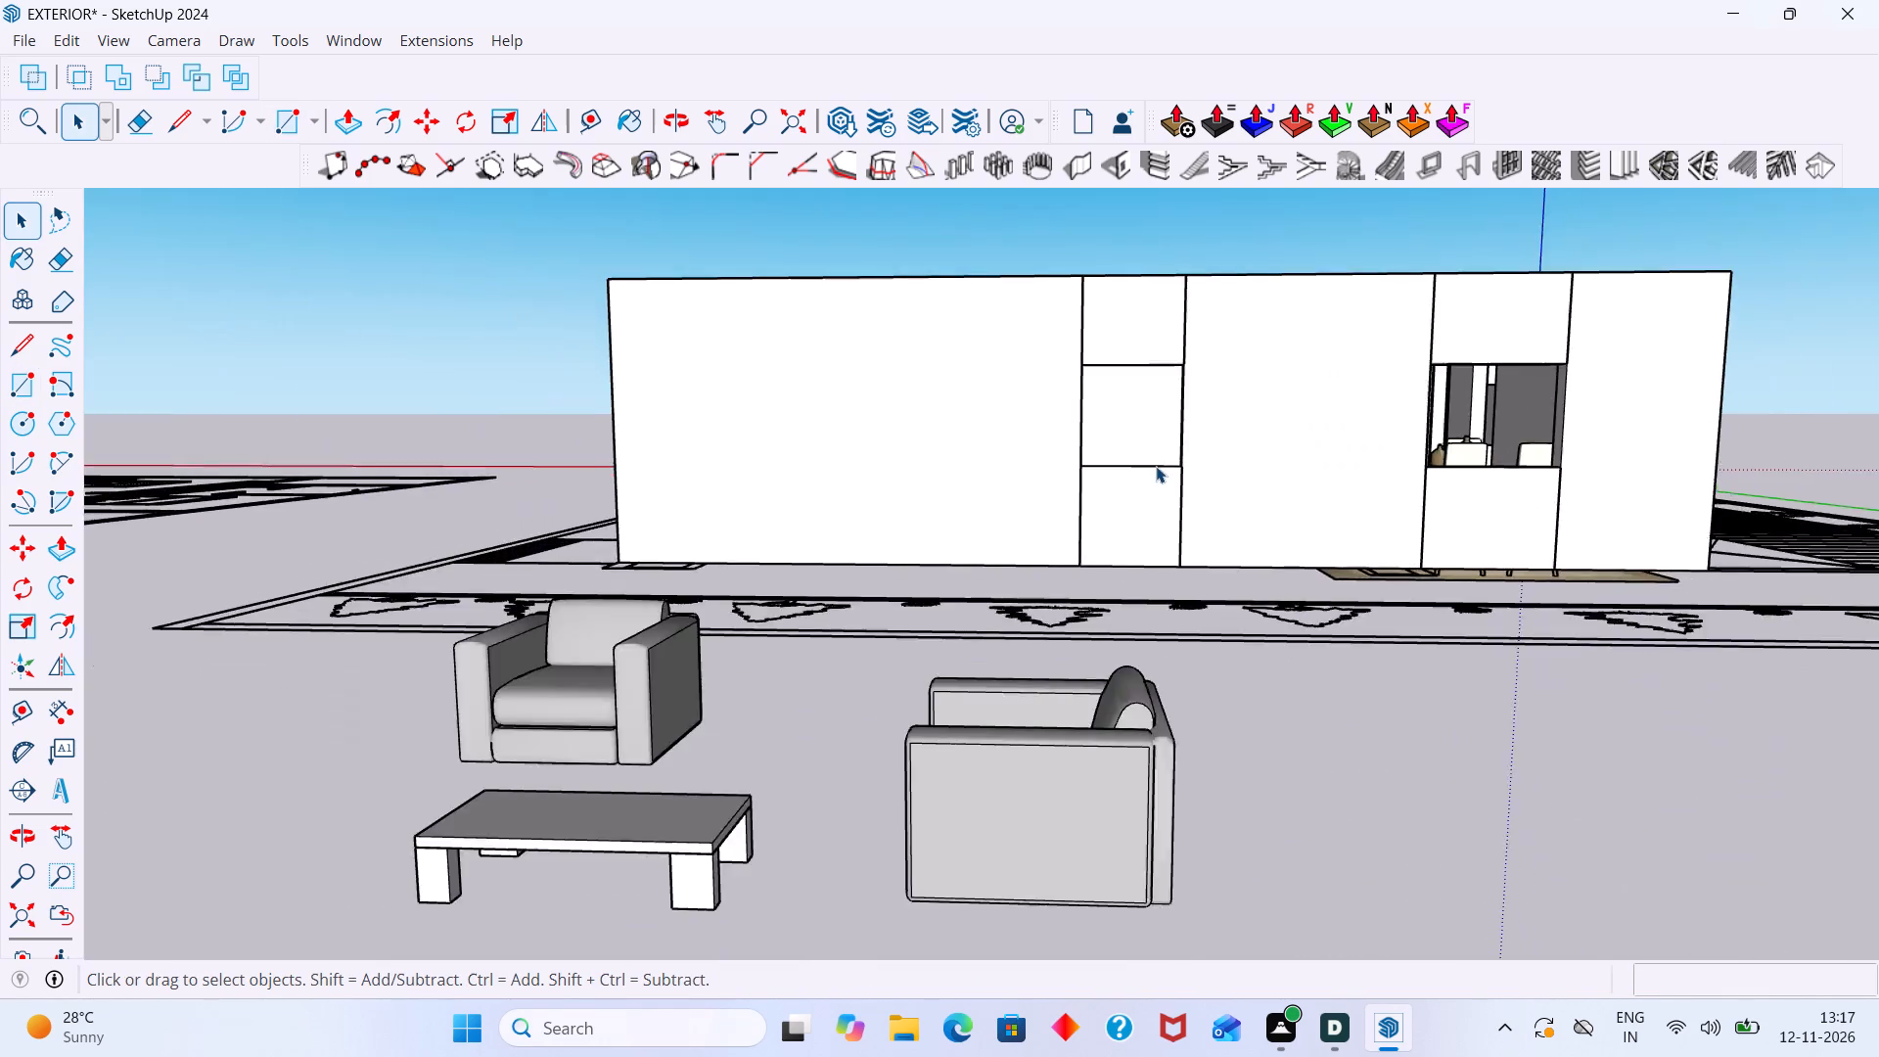
{"action": "middle_click_drag", "start_coordinate": [1156, 468], "coordinate": [1136, 534]}
{"action": "scroll", "coordinate": [1129, 509], "scroll_direction": "up", "scroll_amount": 4}
{"action": "left_click", "coordinate": [1111, 521]}
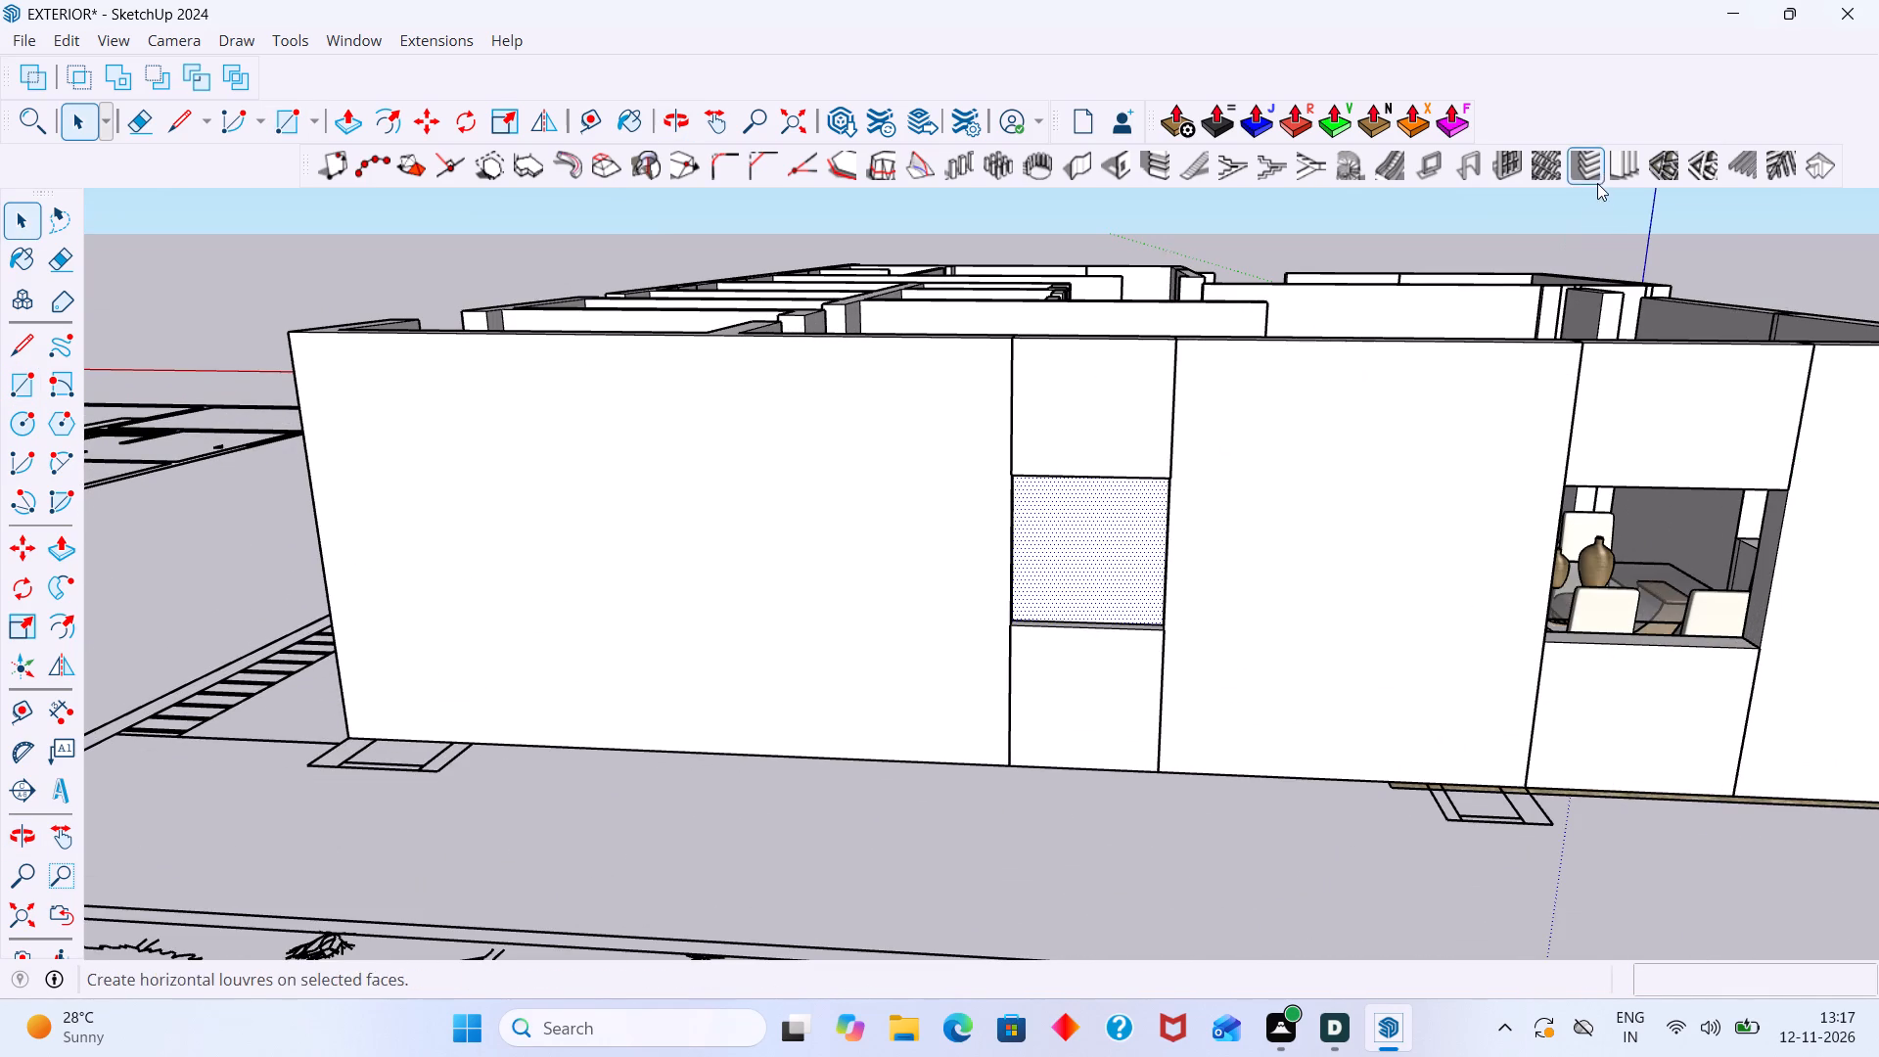
{"action": "left_click", "coordinate": [1503, 161]}
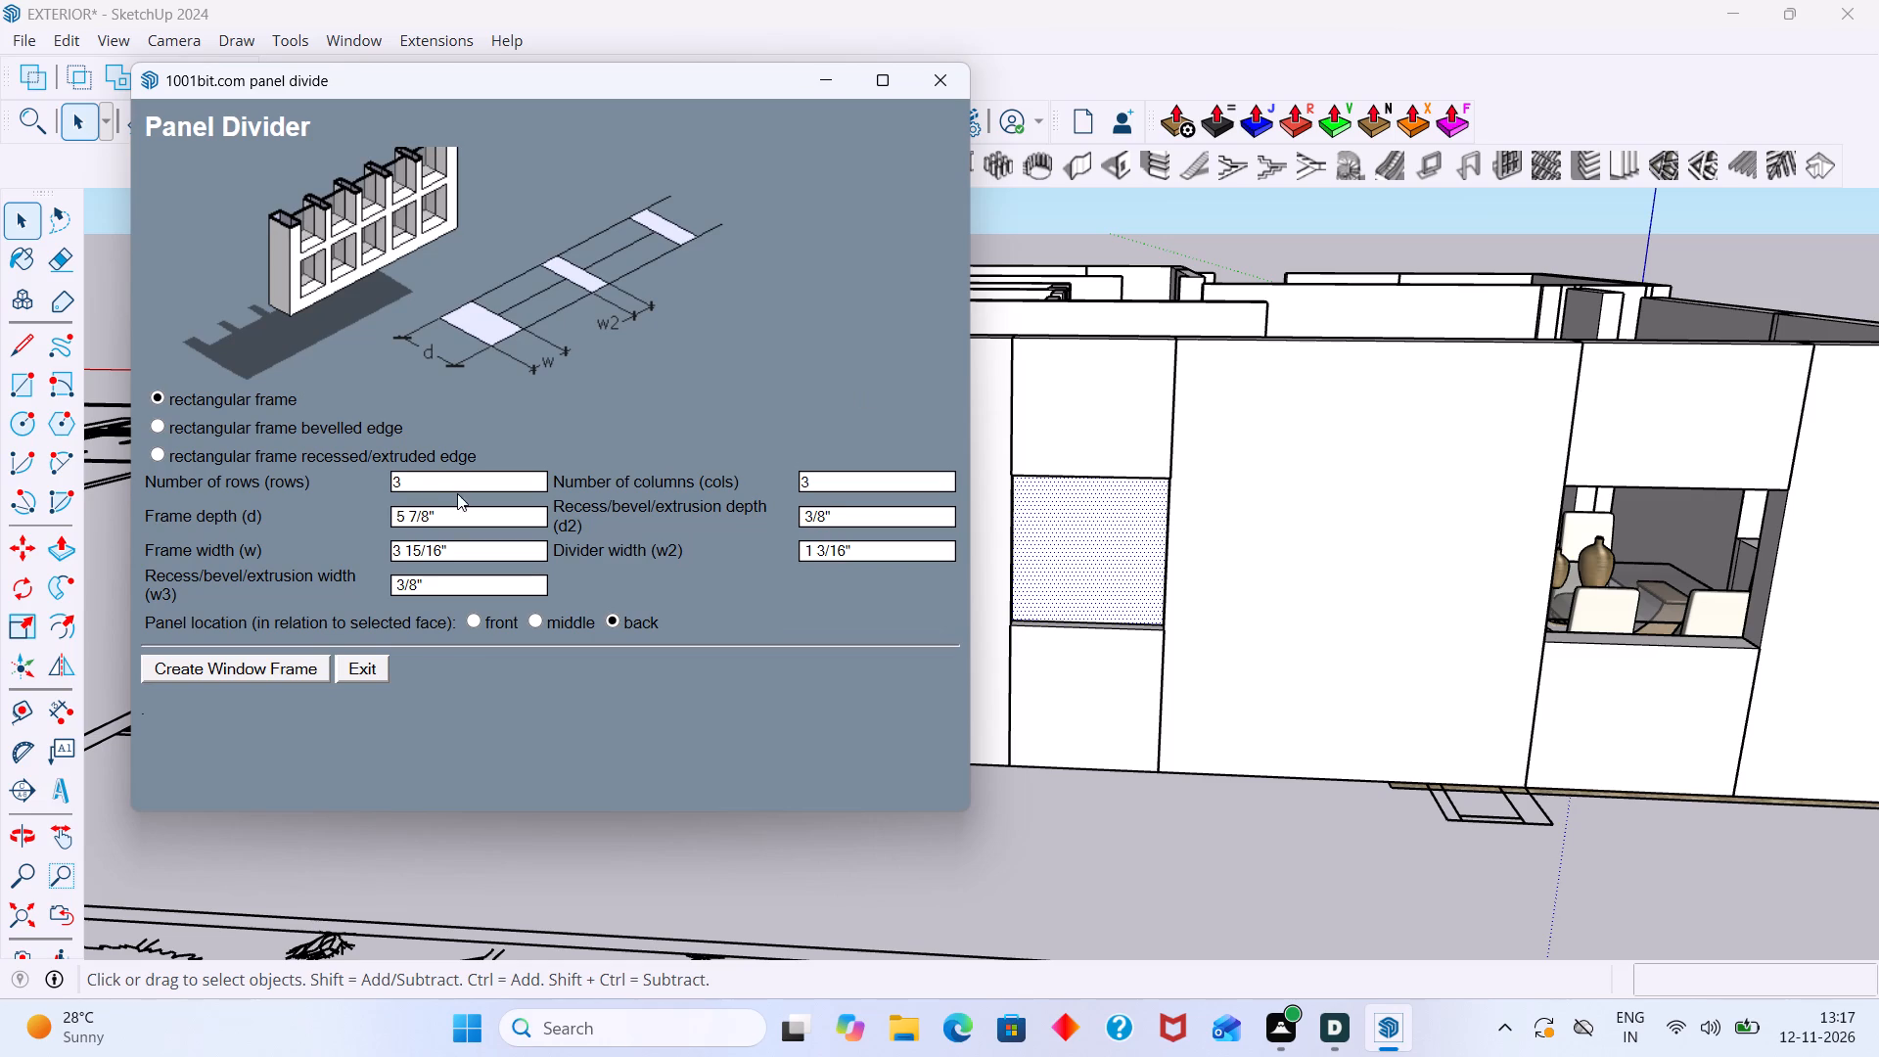
{"action": "left_click", "coordinate": [400, 484]}
{"action": "key", "text": "1"}
{"action": "left_click", "coordinate": [822, 475]}
{"action": "key", "text": "2"}
Set the frame depth to 5 and frame width to 2.5, with the panel located in the middle of the face.
{"action": "left_click", "coordinate": [435, 508]}
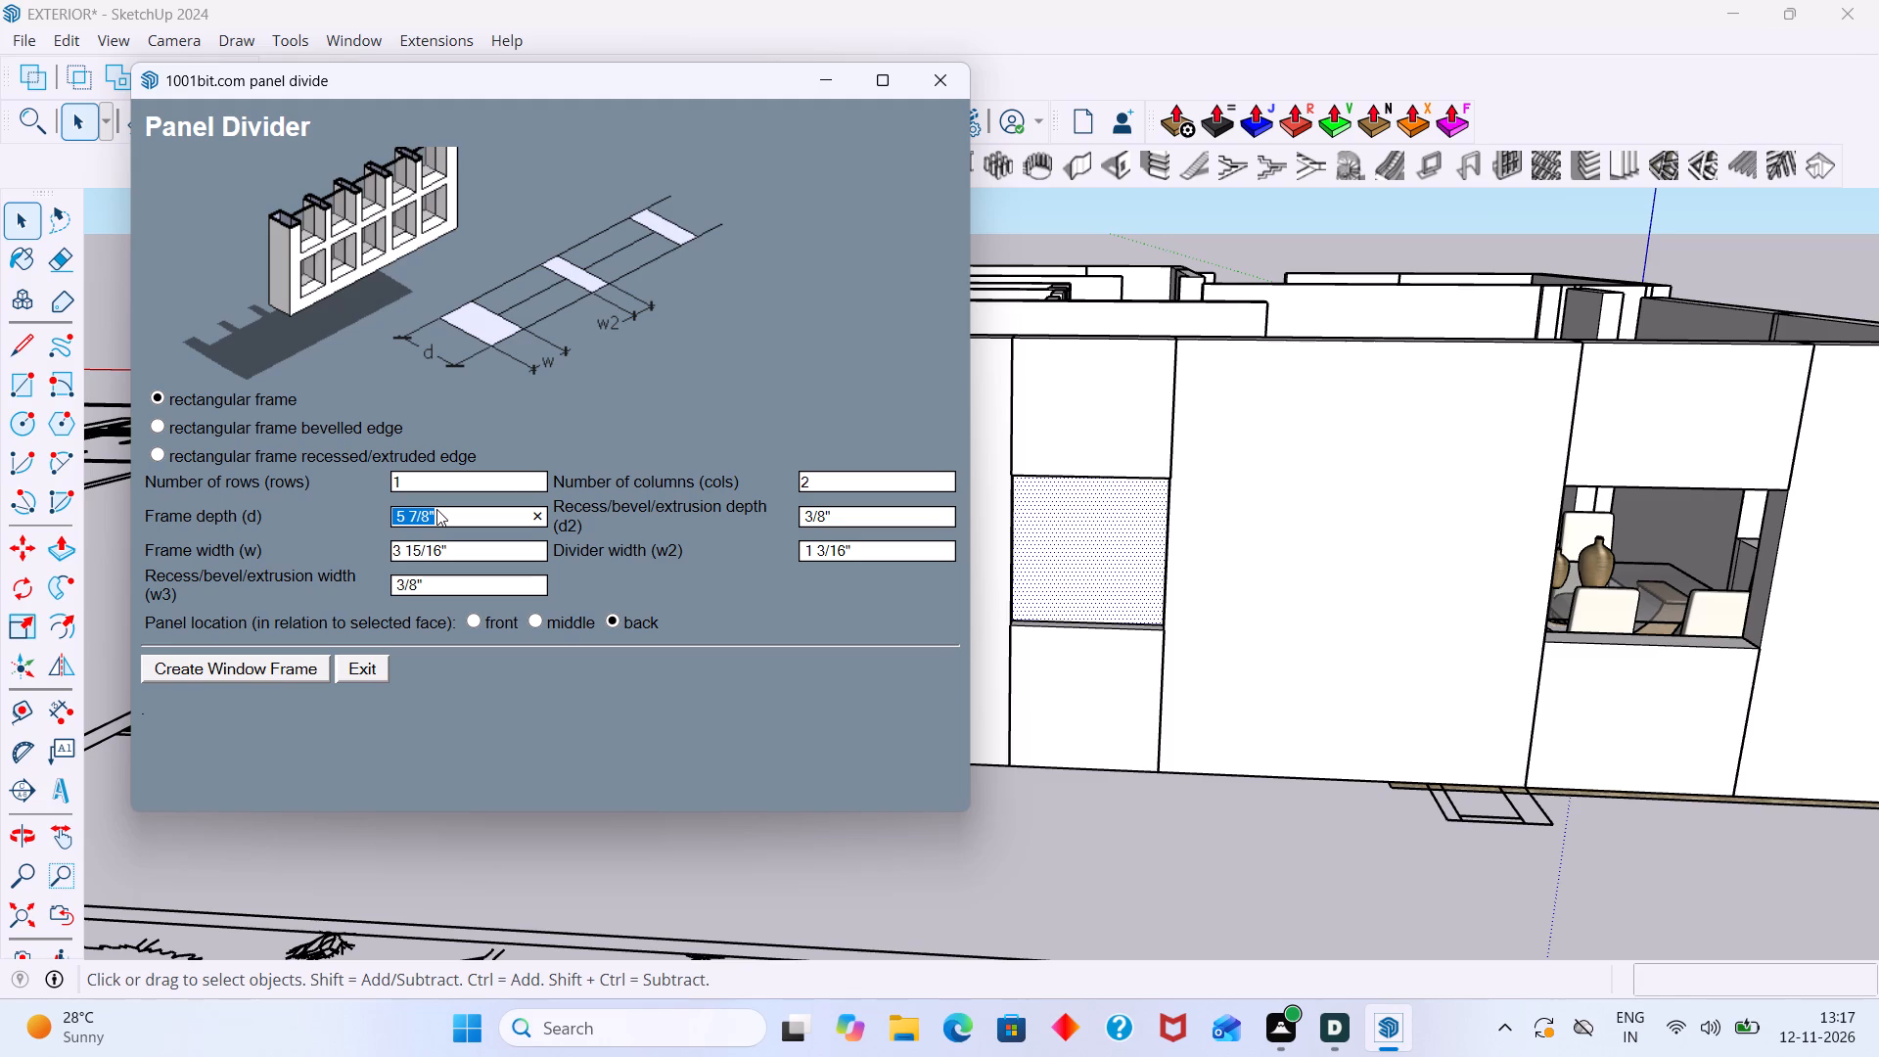
{"action": "key", "text": "5"}
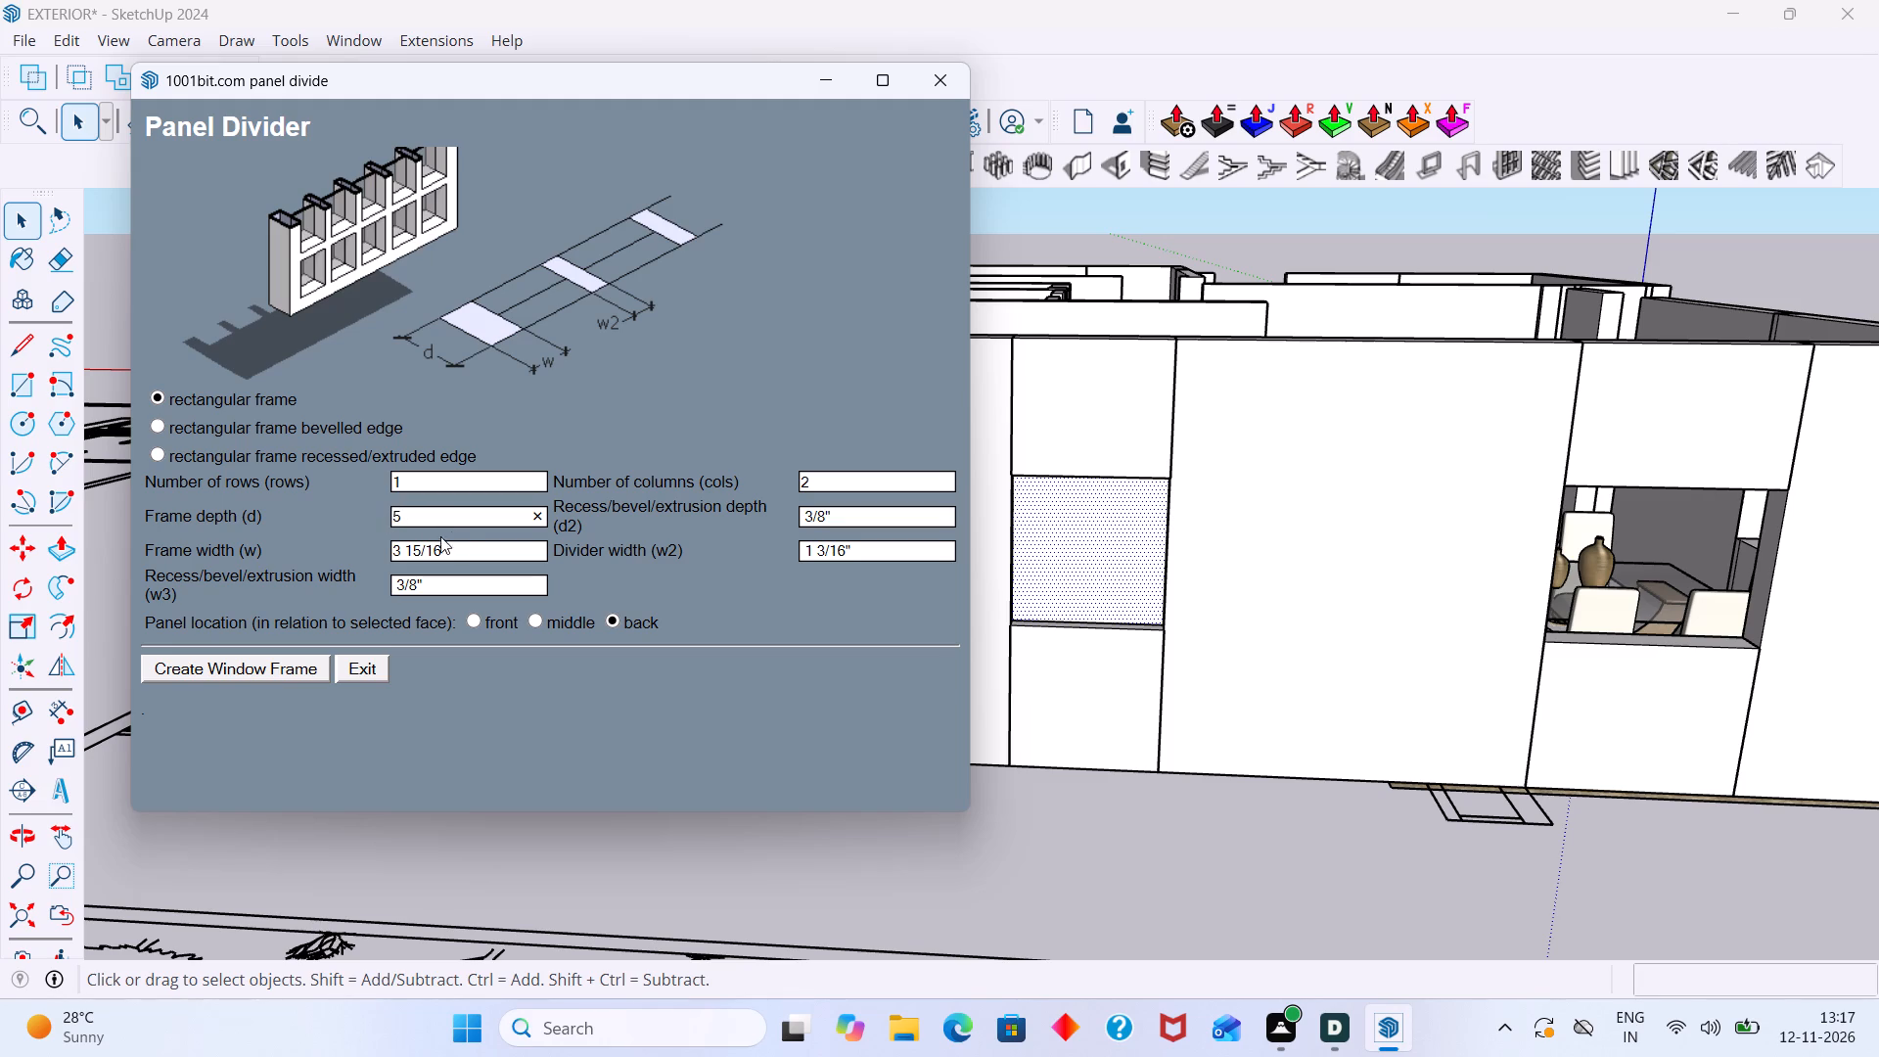
{"action": "left_click", "coordinate": [451, 541]}
{"action": "type", "text": "2.5"}
{"action": "left_click", "coordinate": [532, 624]}
Set the recess depth to 2.5, divider width to 2.5 and recess width to 1, and create the window frame.
{"action": "left_click", "coordinate": [830, 523]}
{"action": "key", "text": "5"}
{"action": "key", "text": "BackSpace"}
{"action": "type", "text": "2.5"}
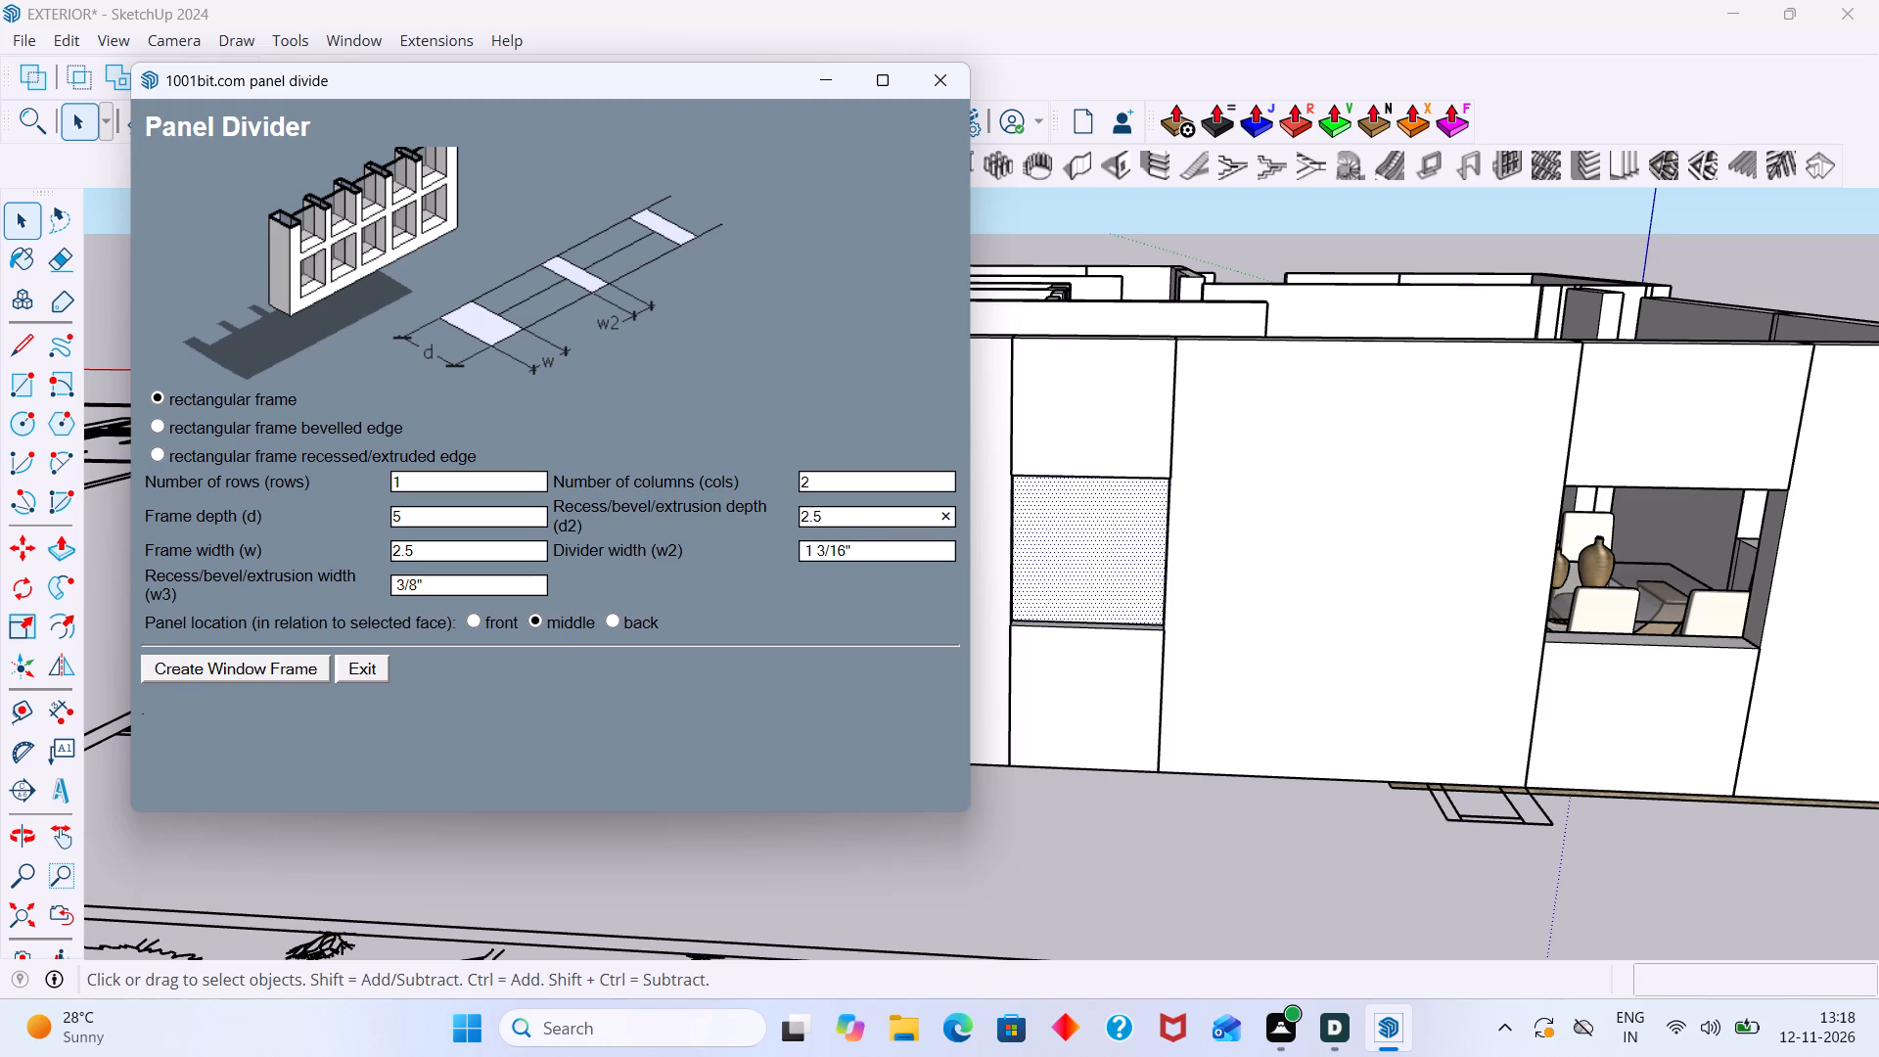
{"action": "left_click", "coordinate": [850, 554]}
{"action": "key", "text": "2"}
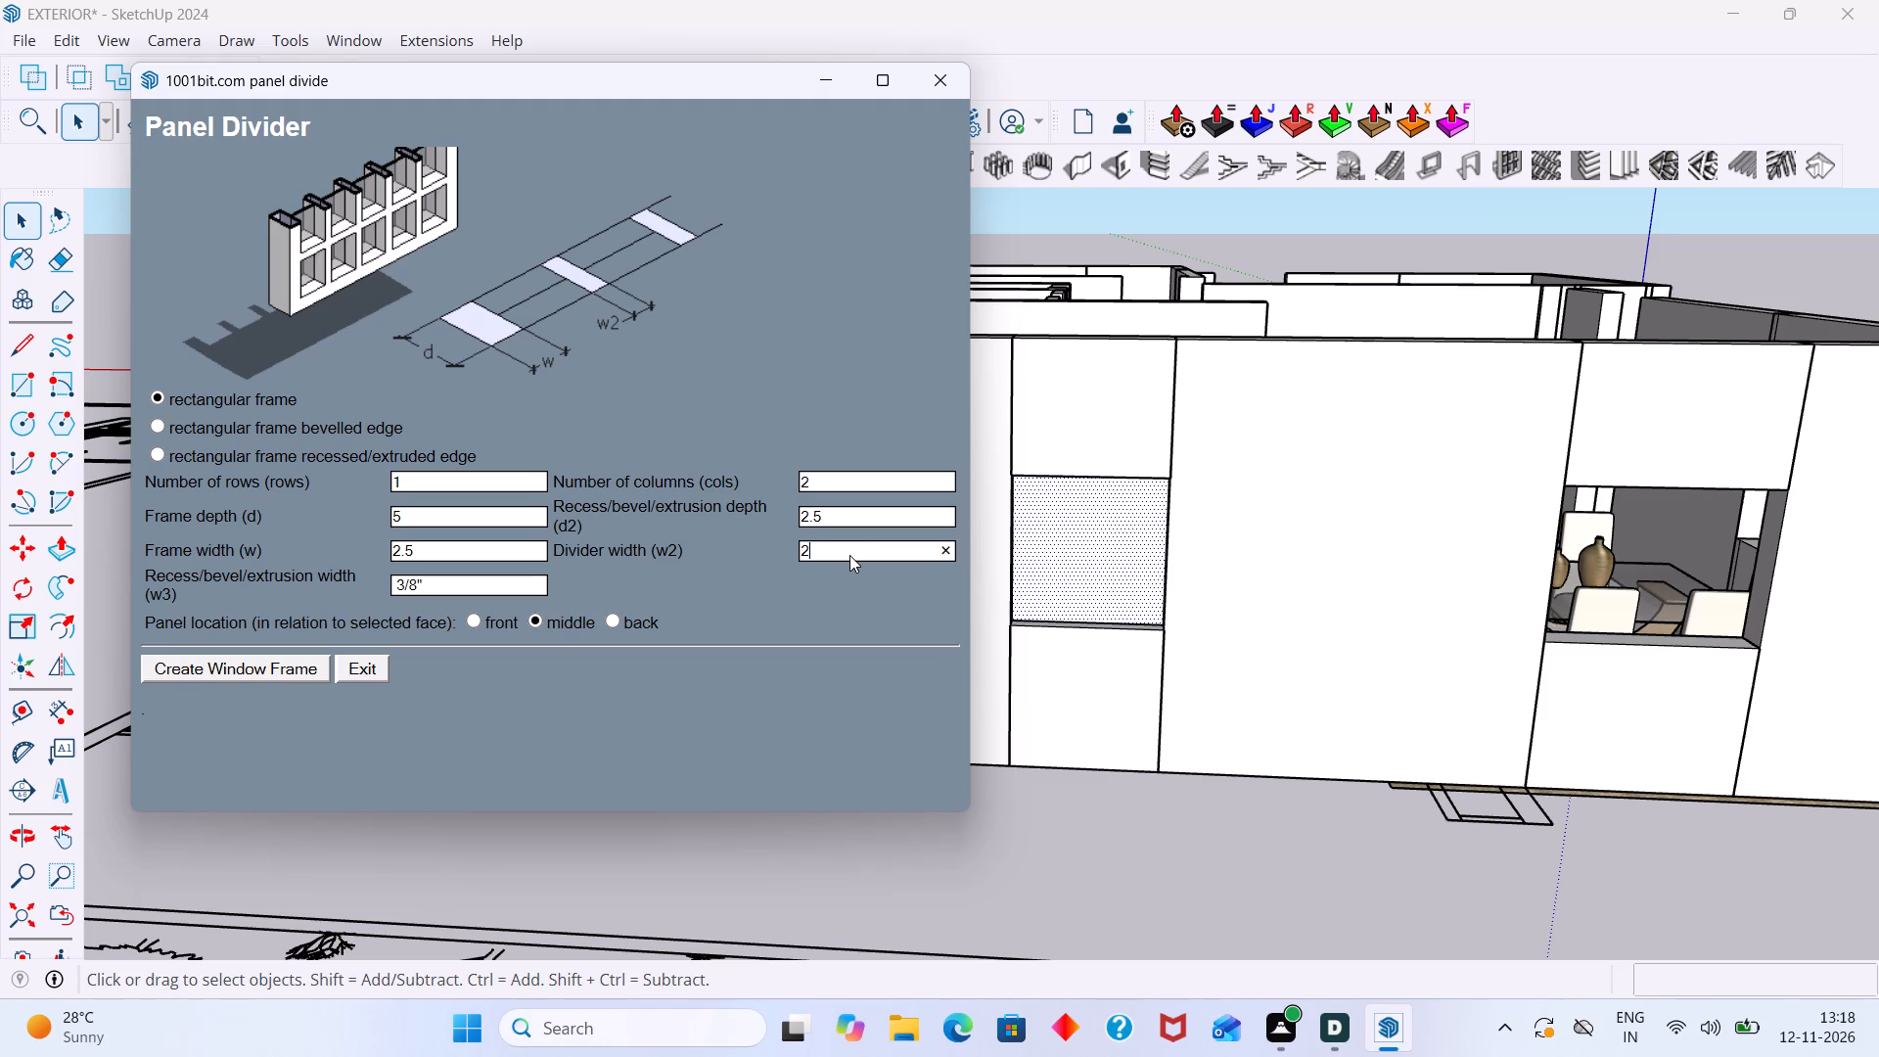
{"action": "key", "text": "period"}
{"action": "key", "text": "5"}
{"action": "left_click", "coordinate": [426, 587]}
{"action": "key", "text": "1"}
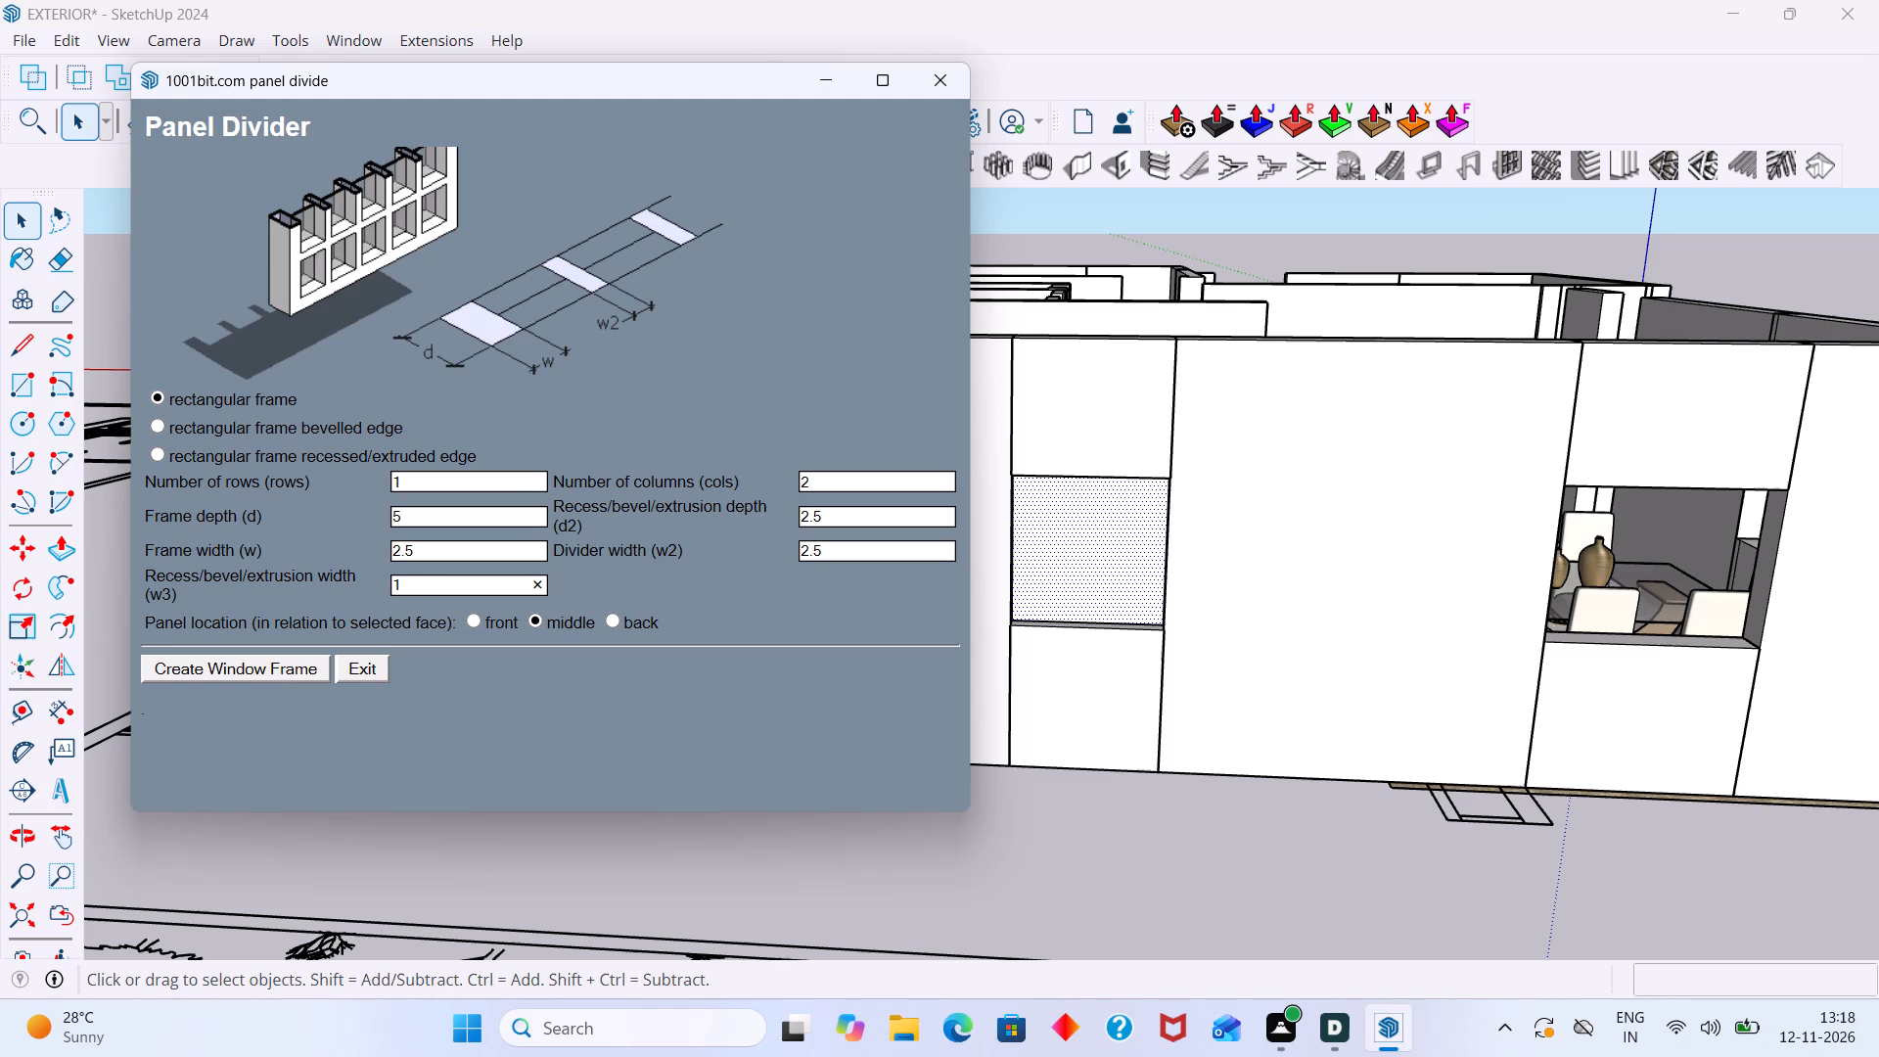
{"action": "left_click", "coordinate": [250, 668]}
Examine the new two-pane window frame and the outer wall from several angles.
{"action": "scroll", "coordinate": [1148, 552], "scroll_direction": "up", "scroll_amount": 9}
{"action": "scroll", "coordinate": [1119, 535], "scroll_direction": "down", "scroll_amount": 5}
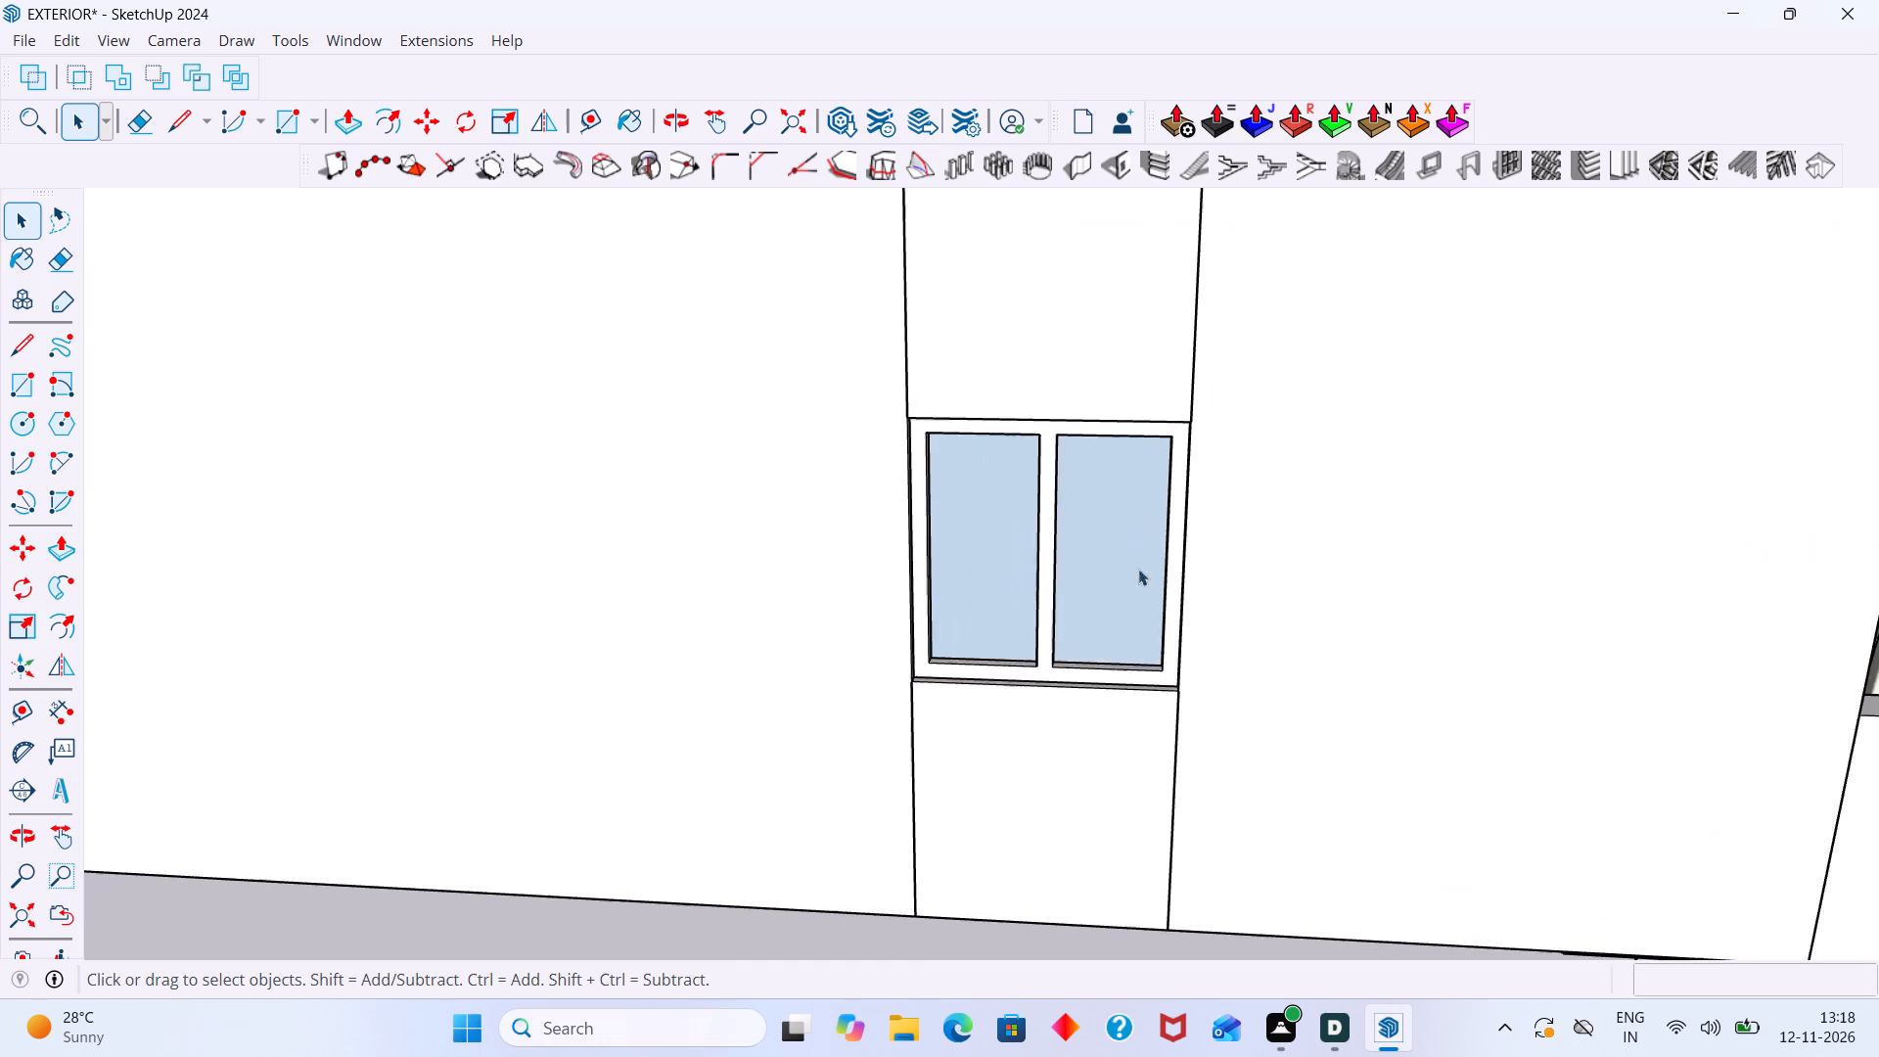
{"action": "middle_click_drag", "start_coordinate": [1158, 617], "coordinate": [1235, 588]}
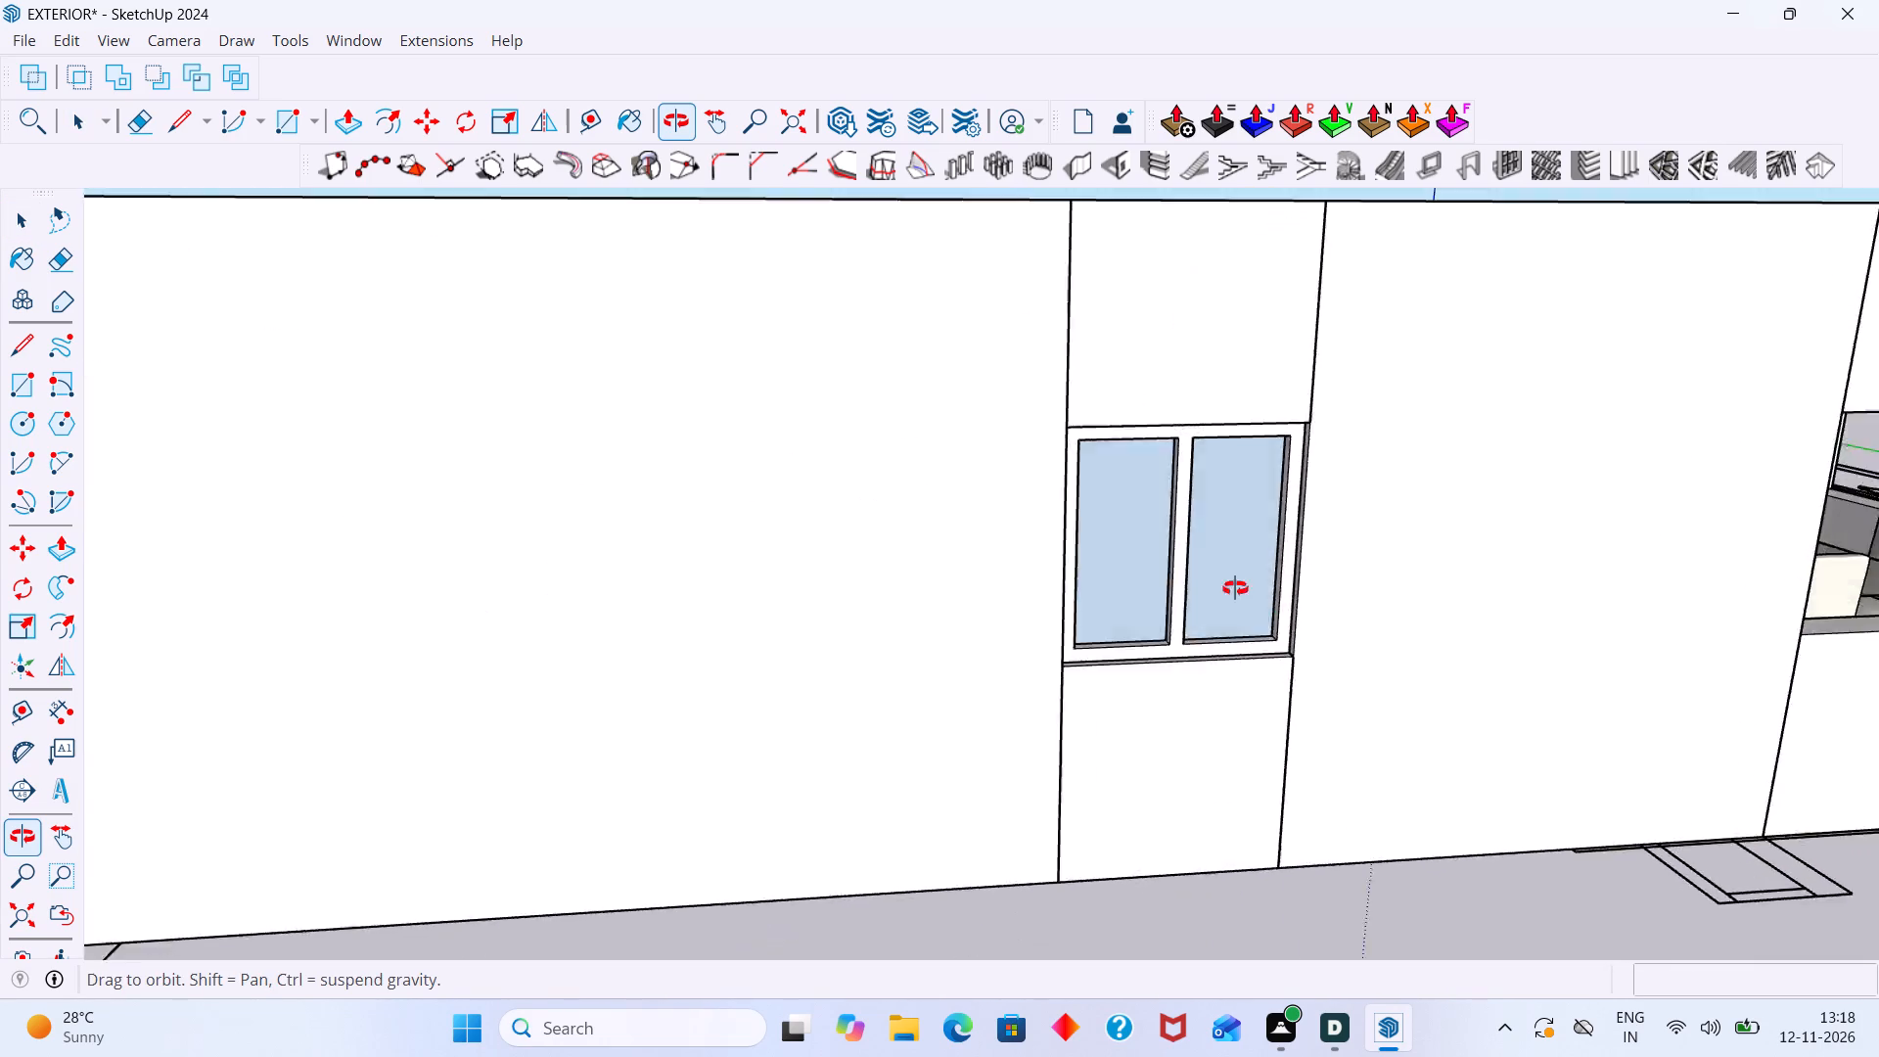
{"action": "middle_click_drag", "start_coordinate": [1235, 588], "coordinate": [1137, 545]}
{"action": "scroll", "coordinate": [1157, 551], "scroll_direction": "down", "scroll_amount": 13}
{"action": "key", "text": "space"}
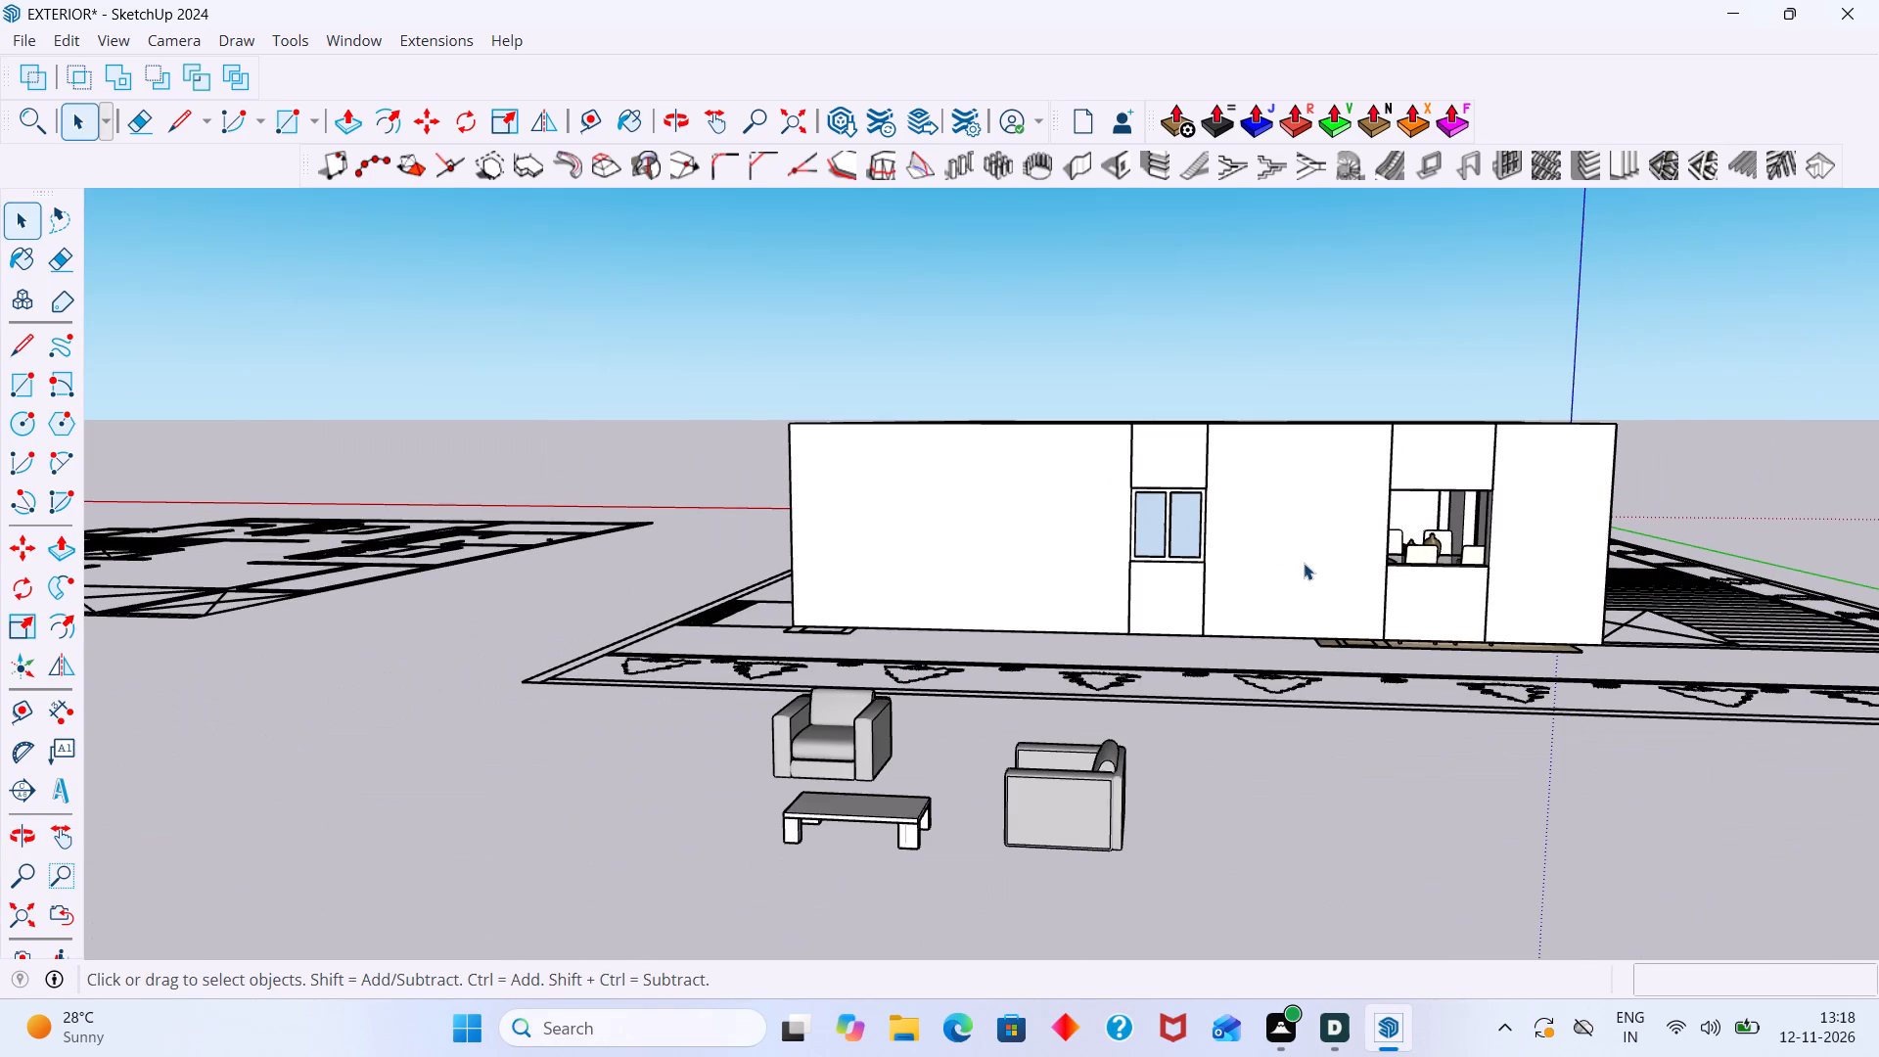
{"action": "scroll", "coordinate": [1298, 567], "scroll_direction": "down", "scroll_amount": 1}
{"action": "middle_click_drag", "start_coordinate": [1247, 570], "coordinate": [908, 575], "text": "shift"}
{"action": "middle_click_drag", "start_coordinate": [1033, 593], "coordinate": [1012, 691]}
{"action": "scroll", "coordinate": [1053, 659], "scroll_direction": "up", "scroll_amount": 1}
{"action": "middle_click_drag", "start_coordinate": [1050, 656], "coordinate": [1001, 532]}
{"action": "middle_click_drag", "start_coordinate": [1000, 584], "coordinate": [972, 512]}
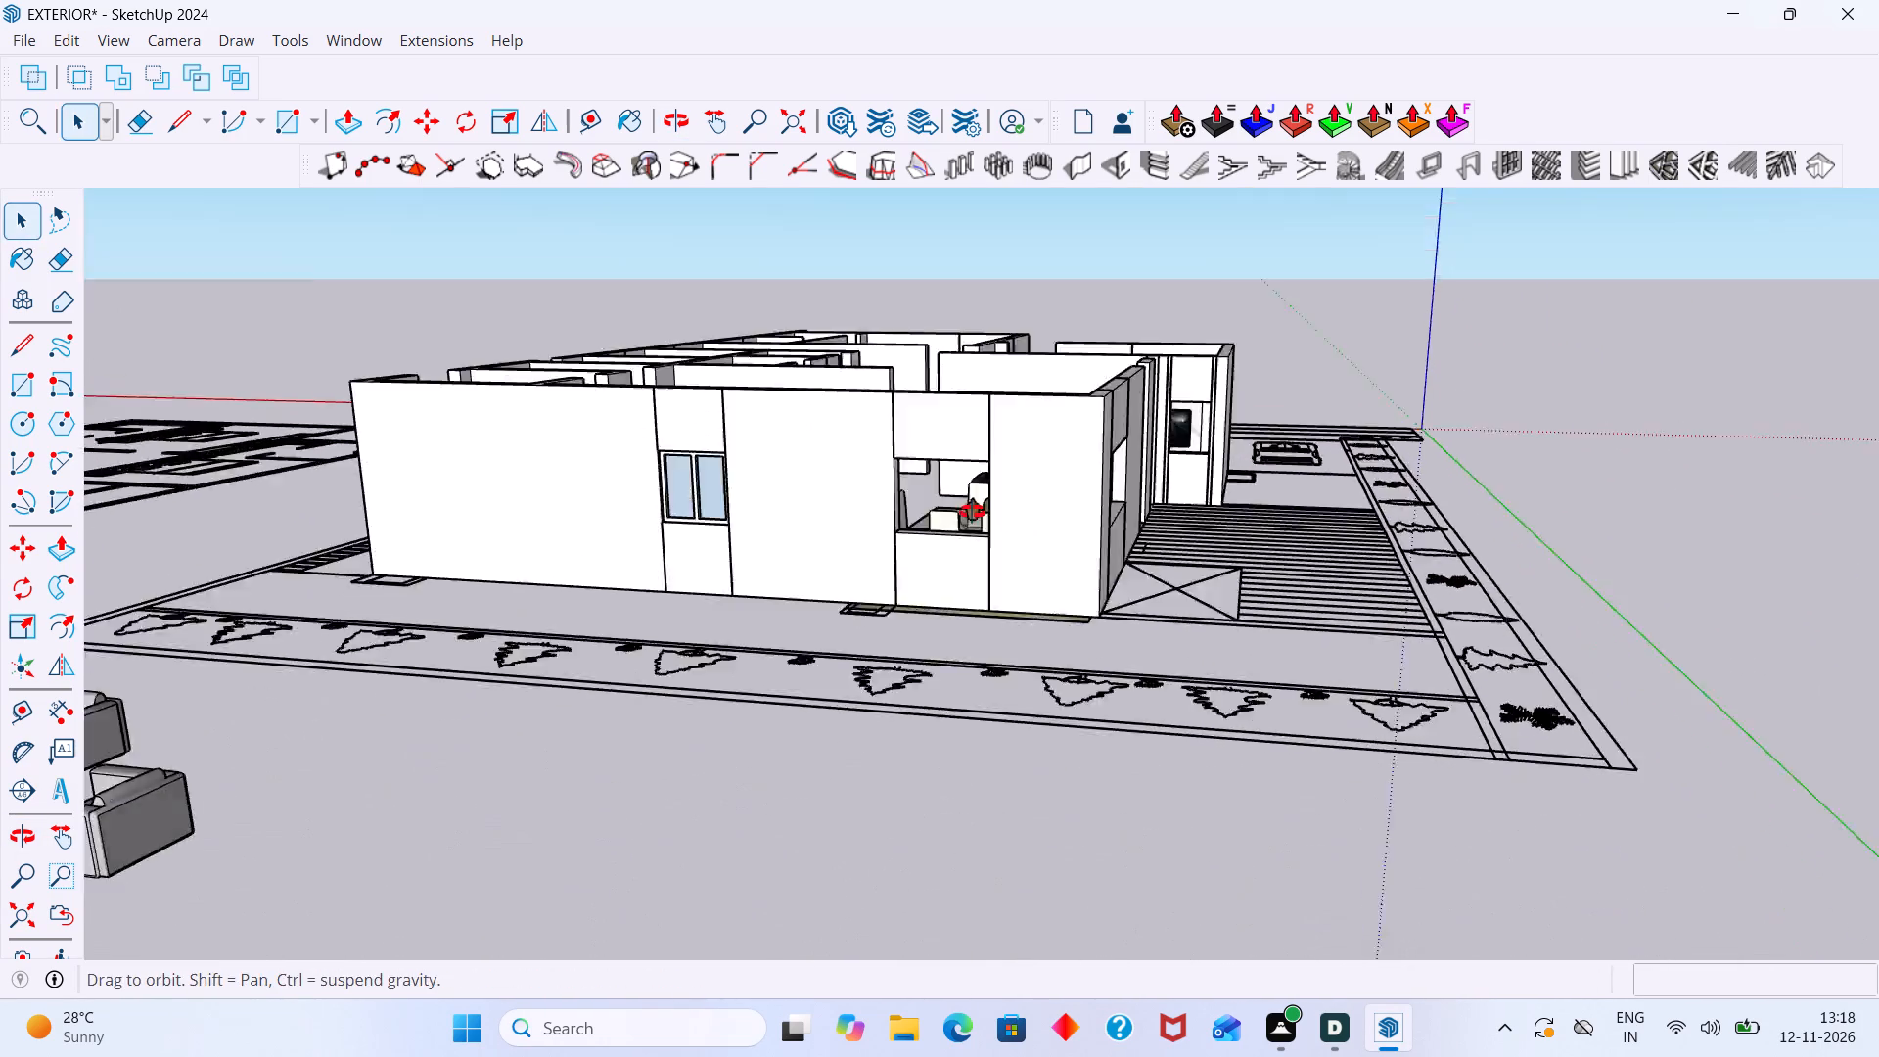
Draw a rectangle filling the other window opening in the same outer wall, midway through the wall thickness.
{"action": "middle_click_drag", "start_coordinate": [972, 512], "coordinate": [889, 464]}
{"action": "scroll", "coordinate": [733, 288], "scroll_direction": "up", "scroll_amount": 10}
{"action": "middle_click_drag", "start_coordinate": [729, 363], "coordinate": [717, 334]}
{"action": "middle_click_drag", "start_coordinate": [717, 331], "coordinate": [735, 396], "text": "shift"}
{"action": "key", "text": "r"}
{"action": "scroll", "coordinate": [690, 298], "scroll_direction": "up", "scroll_amount": 5}
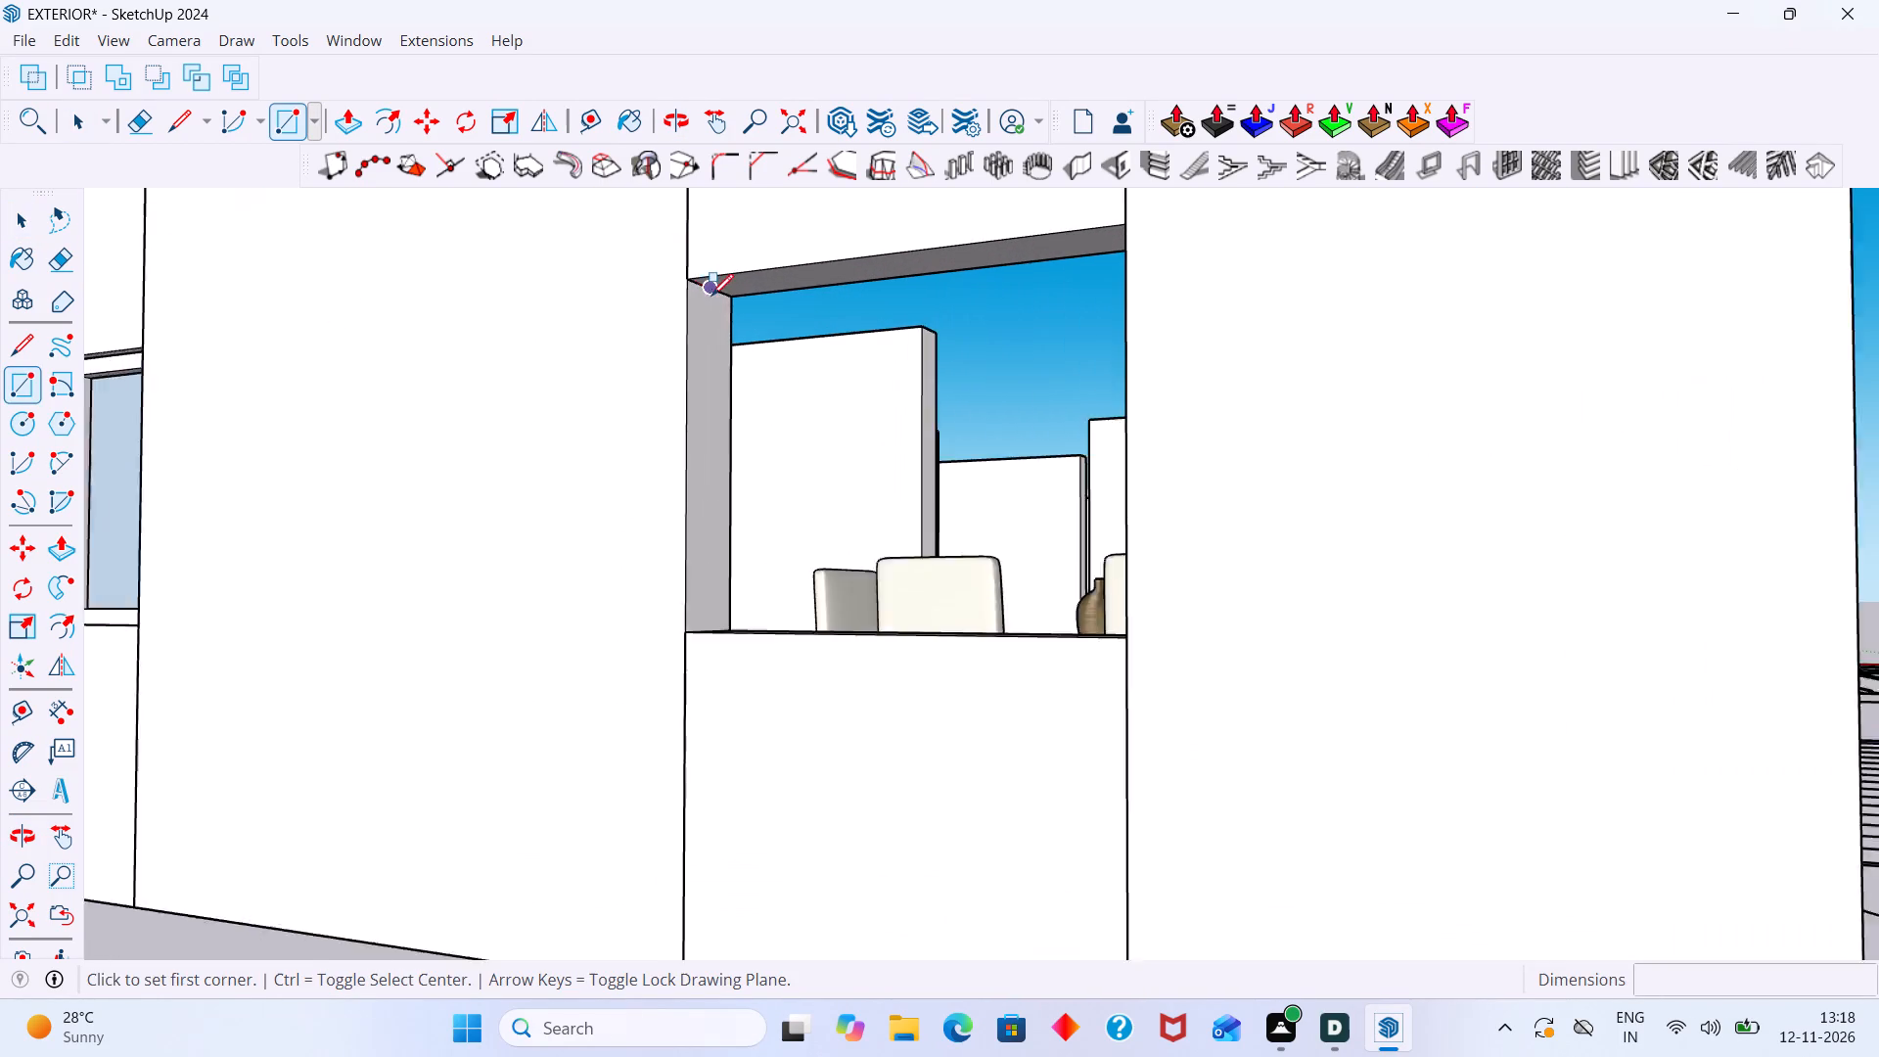
{"action": "scroll", "coordinate": [711, 296], "scroll_direction": "up", "scroll_amount": 5}
{"action": "left_click", "coordinate": [708, 288]}
{"action": "scroll", "coordinate": [751, 470], "scroll_direction": "down", "scroll_amount": 7}
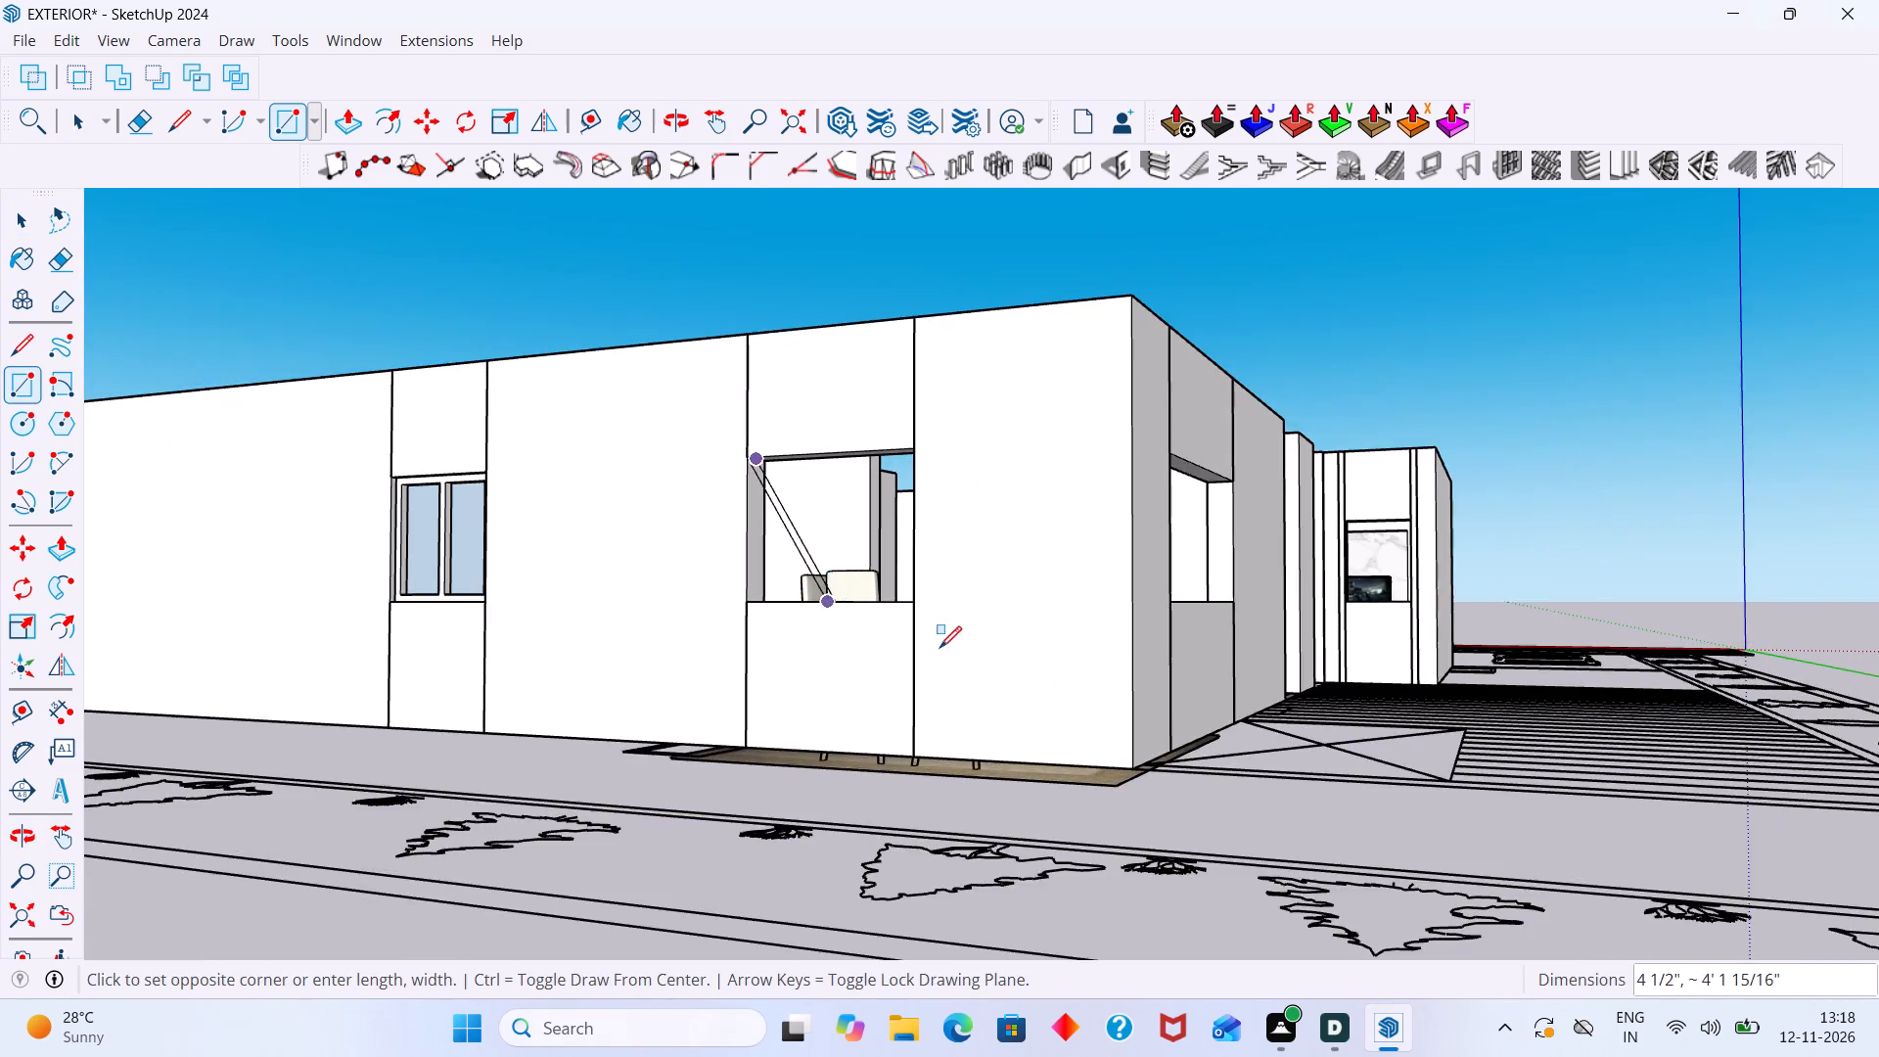
{"action": "middle_click_drag", "start_coordinate": [939, 647], "coordinate": [1185, 697]}
{"action": "scroll", "coordinate": [1176, 656], "scroll_direction": "up", "scroll_amount": 6}
{"action": "middle_click_drag", "start_coordinate": [1201, 675], "coordinate": [1200, 701]}
{"action": "scroll", "coordinate": [1208, 698], "scroll_direction": "up", "scroll_amount": 4}
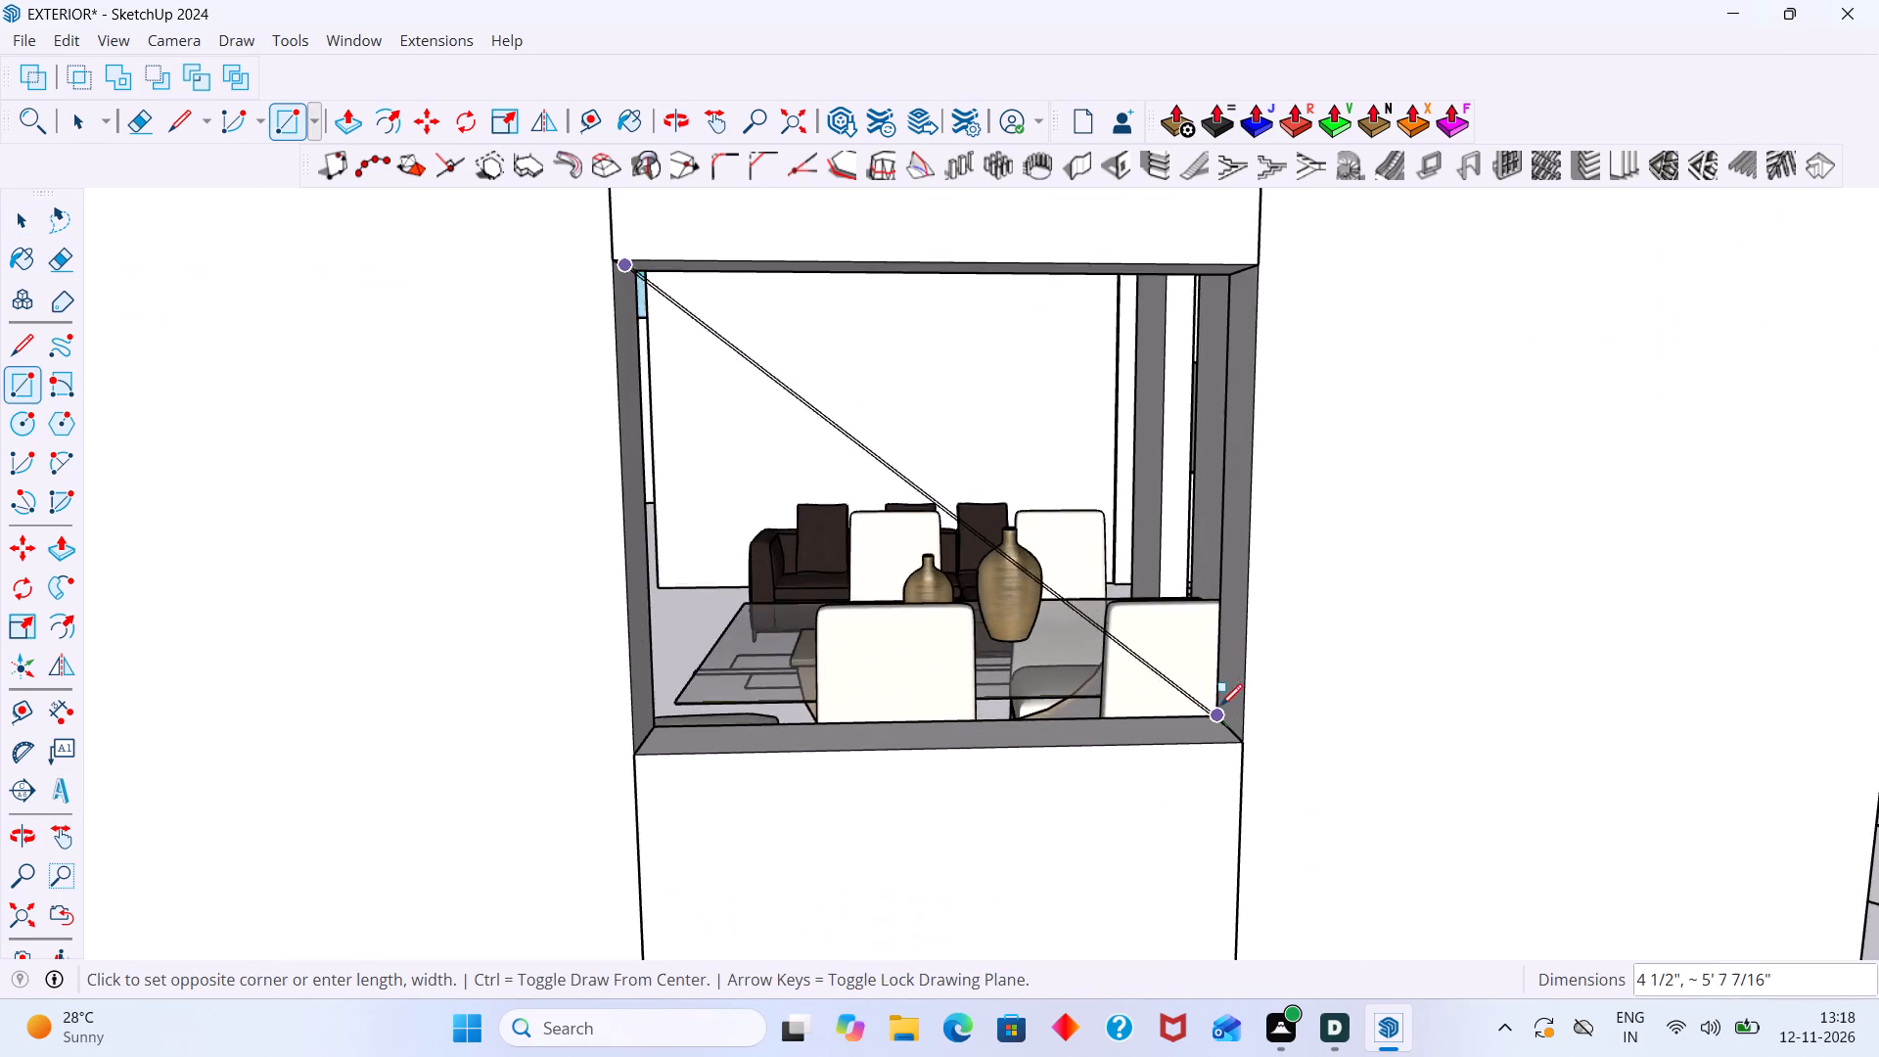
{"action": "scroll", "coordinate": [1220, 706], "scroll_direction": "up", "scroll_amount": 2}
{"action": "left_click", "coordinate": [1237, 731]}
{"action": "scroll", "coordinate": [1197, 710], "scroll_direction": "down", "scroll_amount": 7}
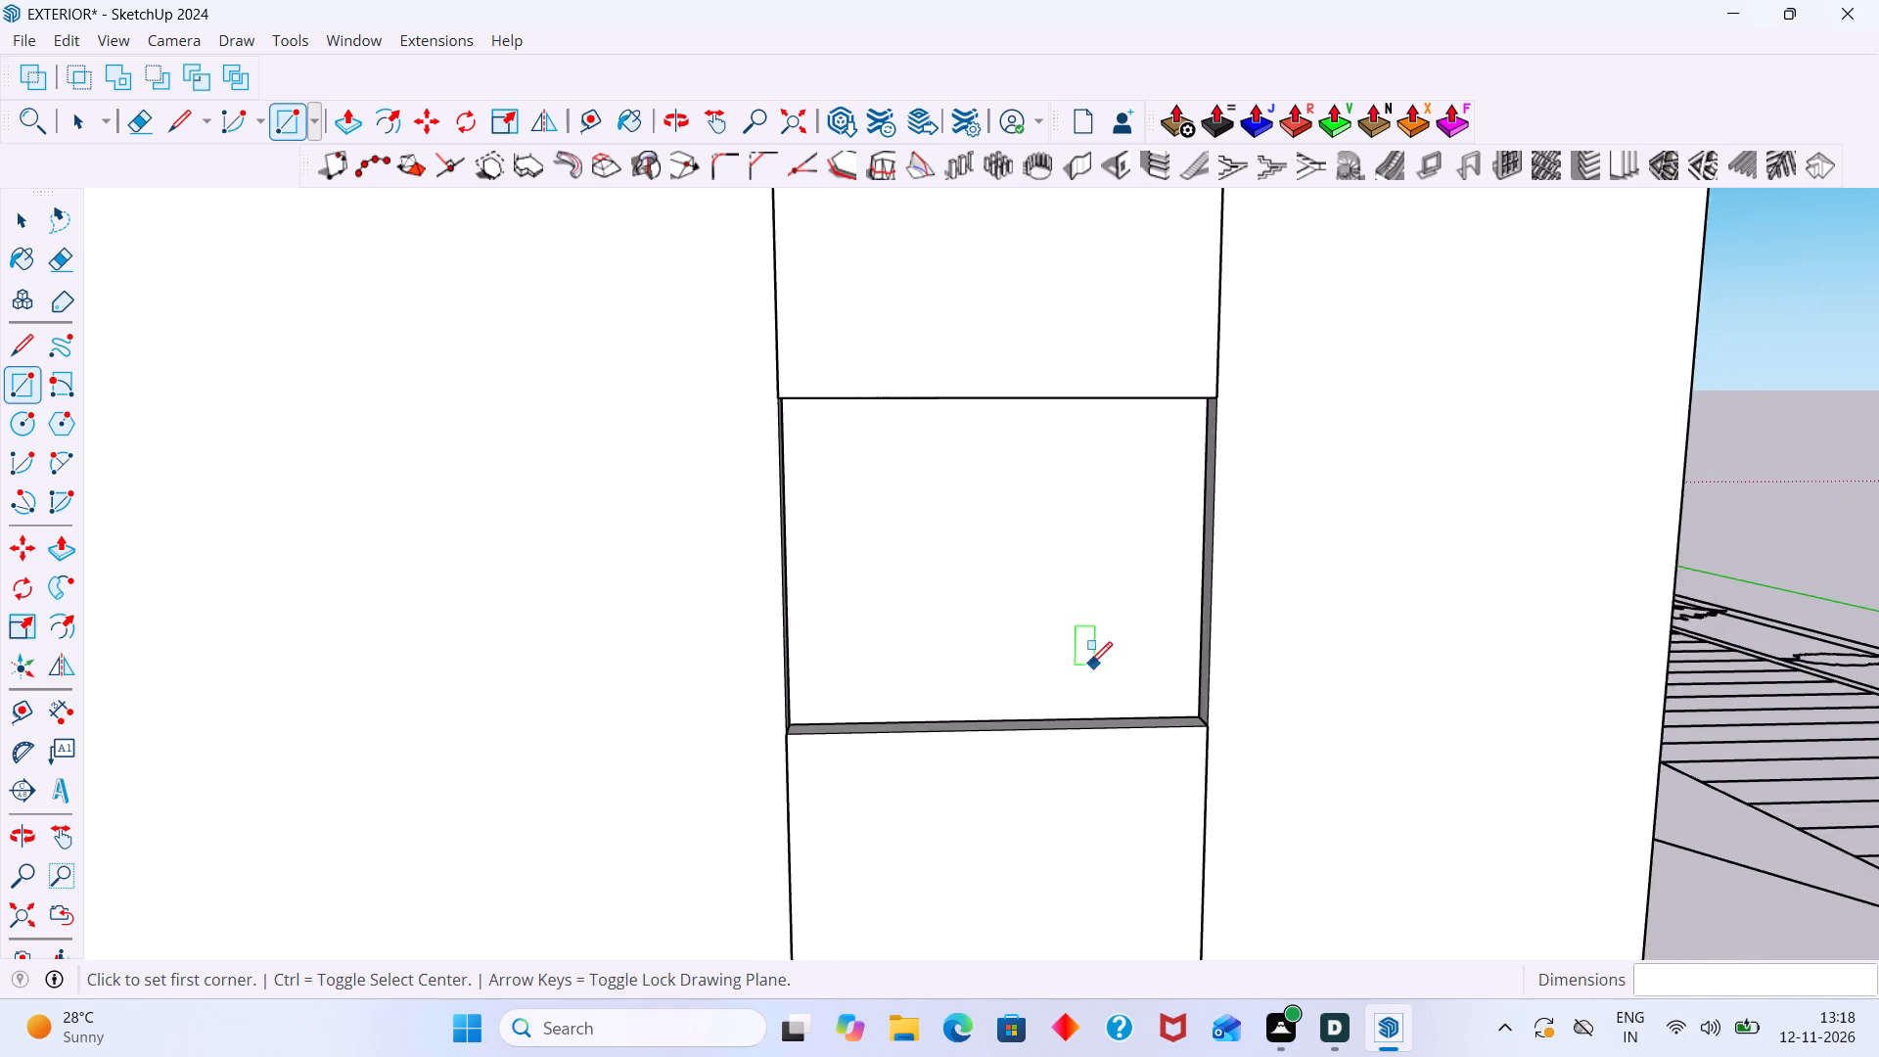
Draw a rectangle filling the wide dining-room window opening in the adjacent deck-side wall, midway through the wall thickness.
{"action": "scroll", "coordinate": [1090, 664], "scroll_direction": "down", "scroll_amount": 10}
{"action": "middle_click_drag", "start_coordinate": [1433, 563], "coordinate": [1043, 500]}
{"action": "middle_click_drag", "start_coordinate": [457, 439], "coordinate": [392, 512]}
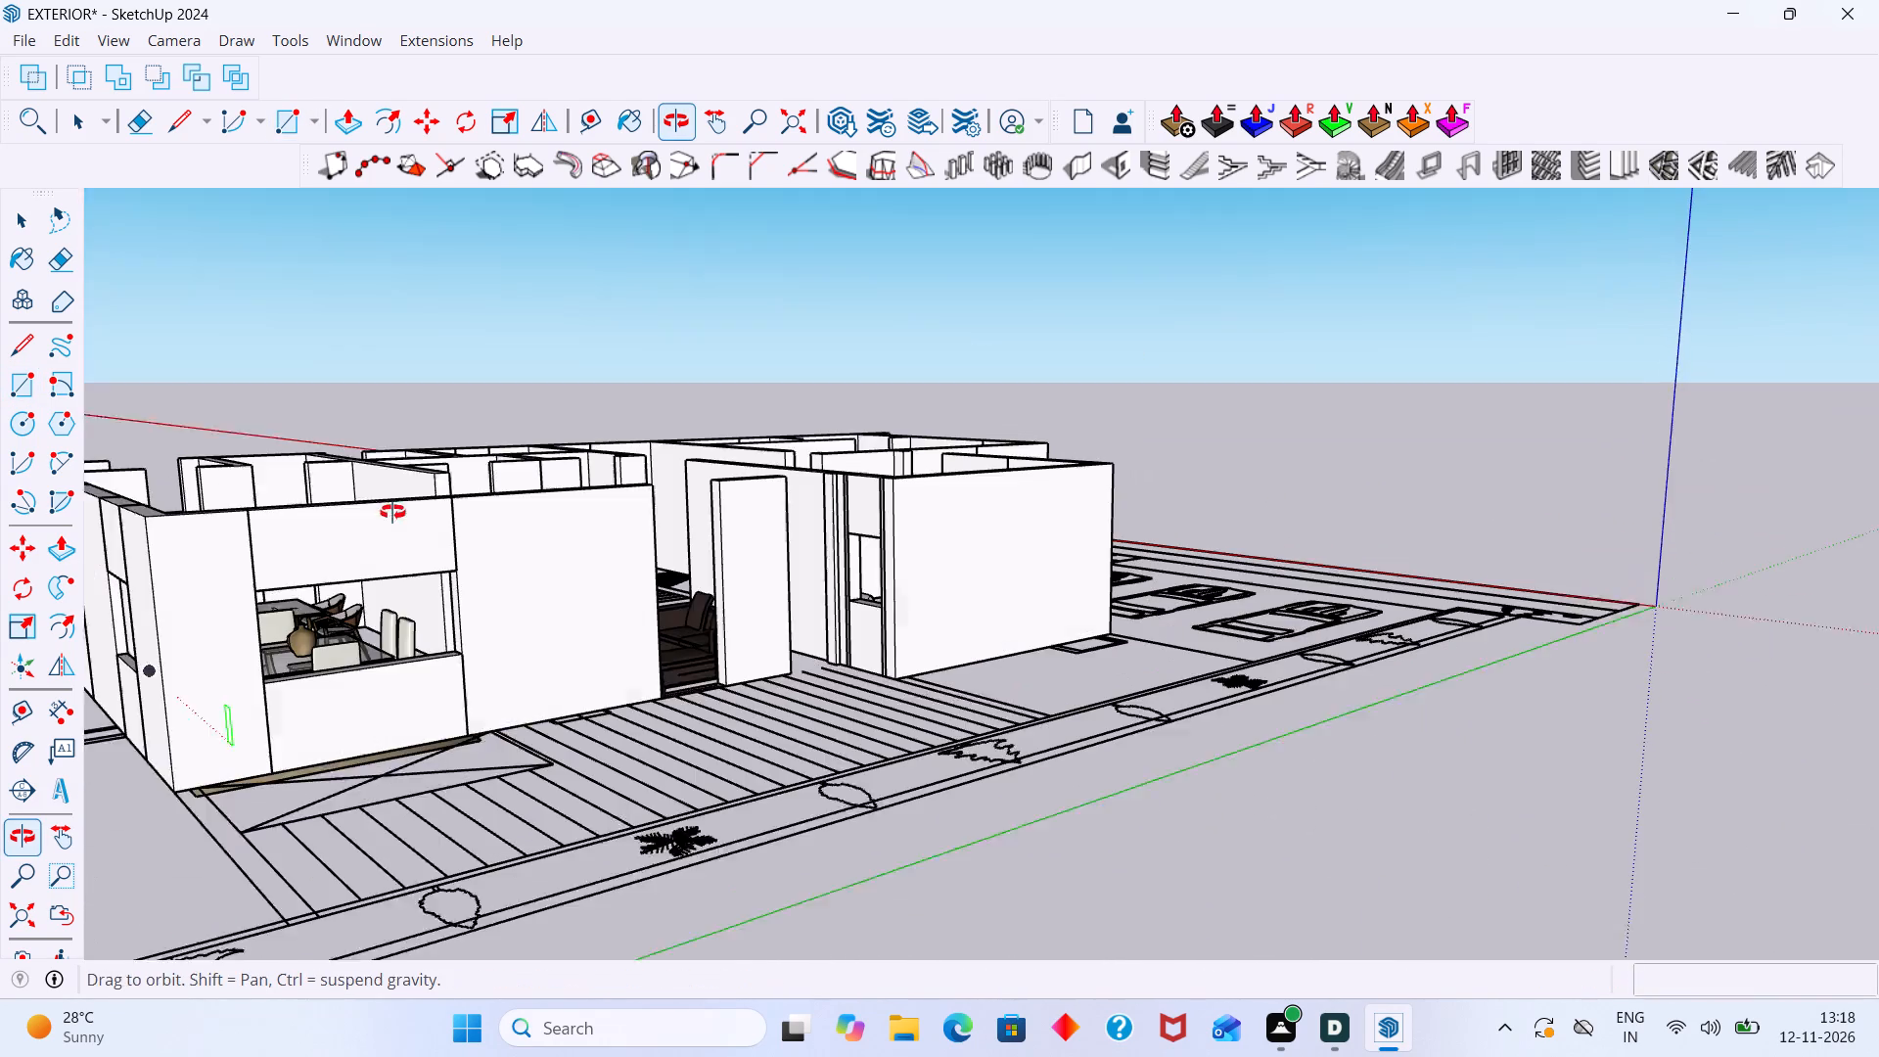
{"action": "middle_click_drag", "start_coordinate": [392, 512], "coordinate": [387, 514]}
{"action": "middle_click_drag", "start_coordinate": [481, 499], "coordinate": [939, 529], "text": "shift"}
{"action": "middle_click_drag", "start_coordinate": [934, 529], "coordinate": [769, 519]}
{"action": "middle_click_drag", "start_coordinate": [637, 635], "coordinate": [571, 537]}
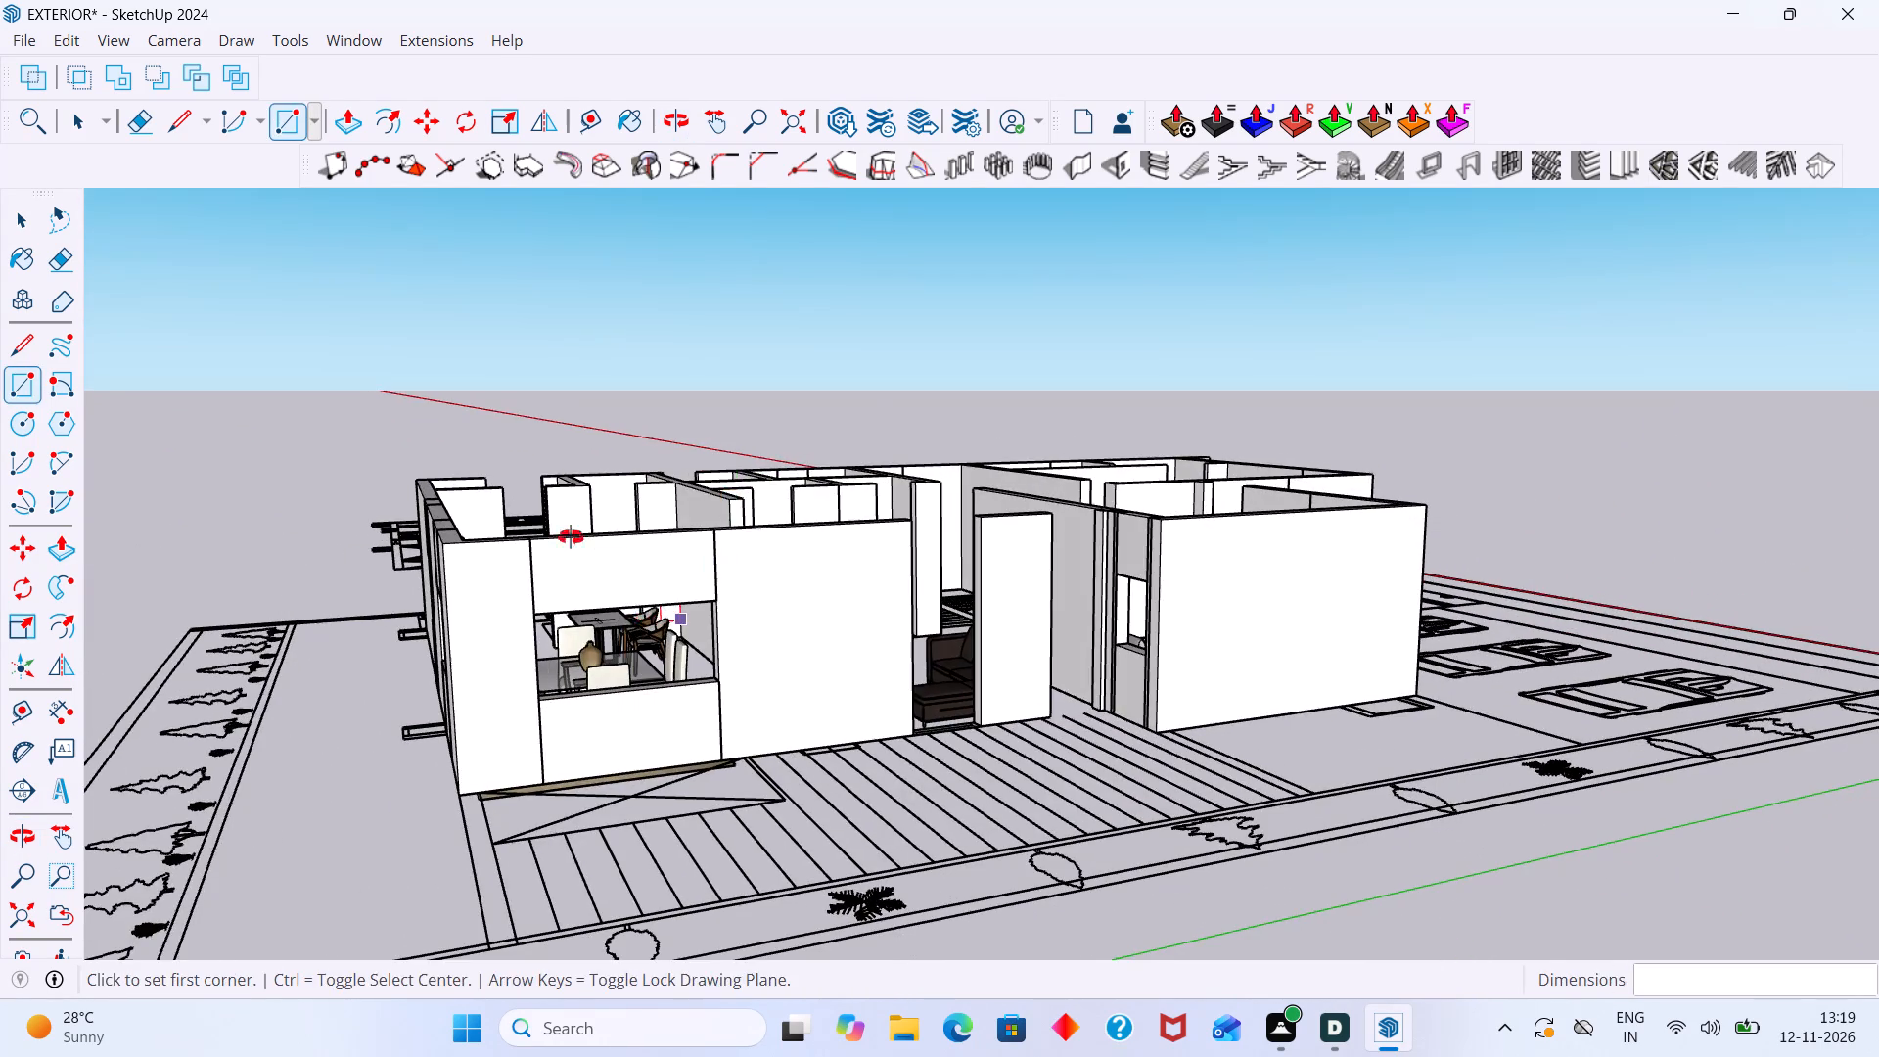
{"action": "middle_click_drag", "start_coordinate": [571, 537], "coordinate": [504, 557]}
{"action": "scroll", "coordinate": [362, 503], "scroll_direction": "up", "scroll_amount": 5}
{"action": "middle_click_drag", "start_coordinate": [357, 465], "coordinate": [700, 539]}
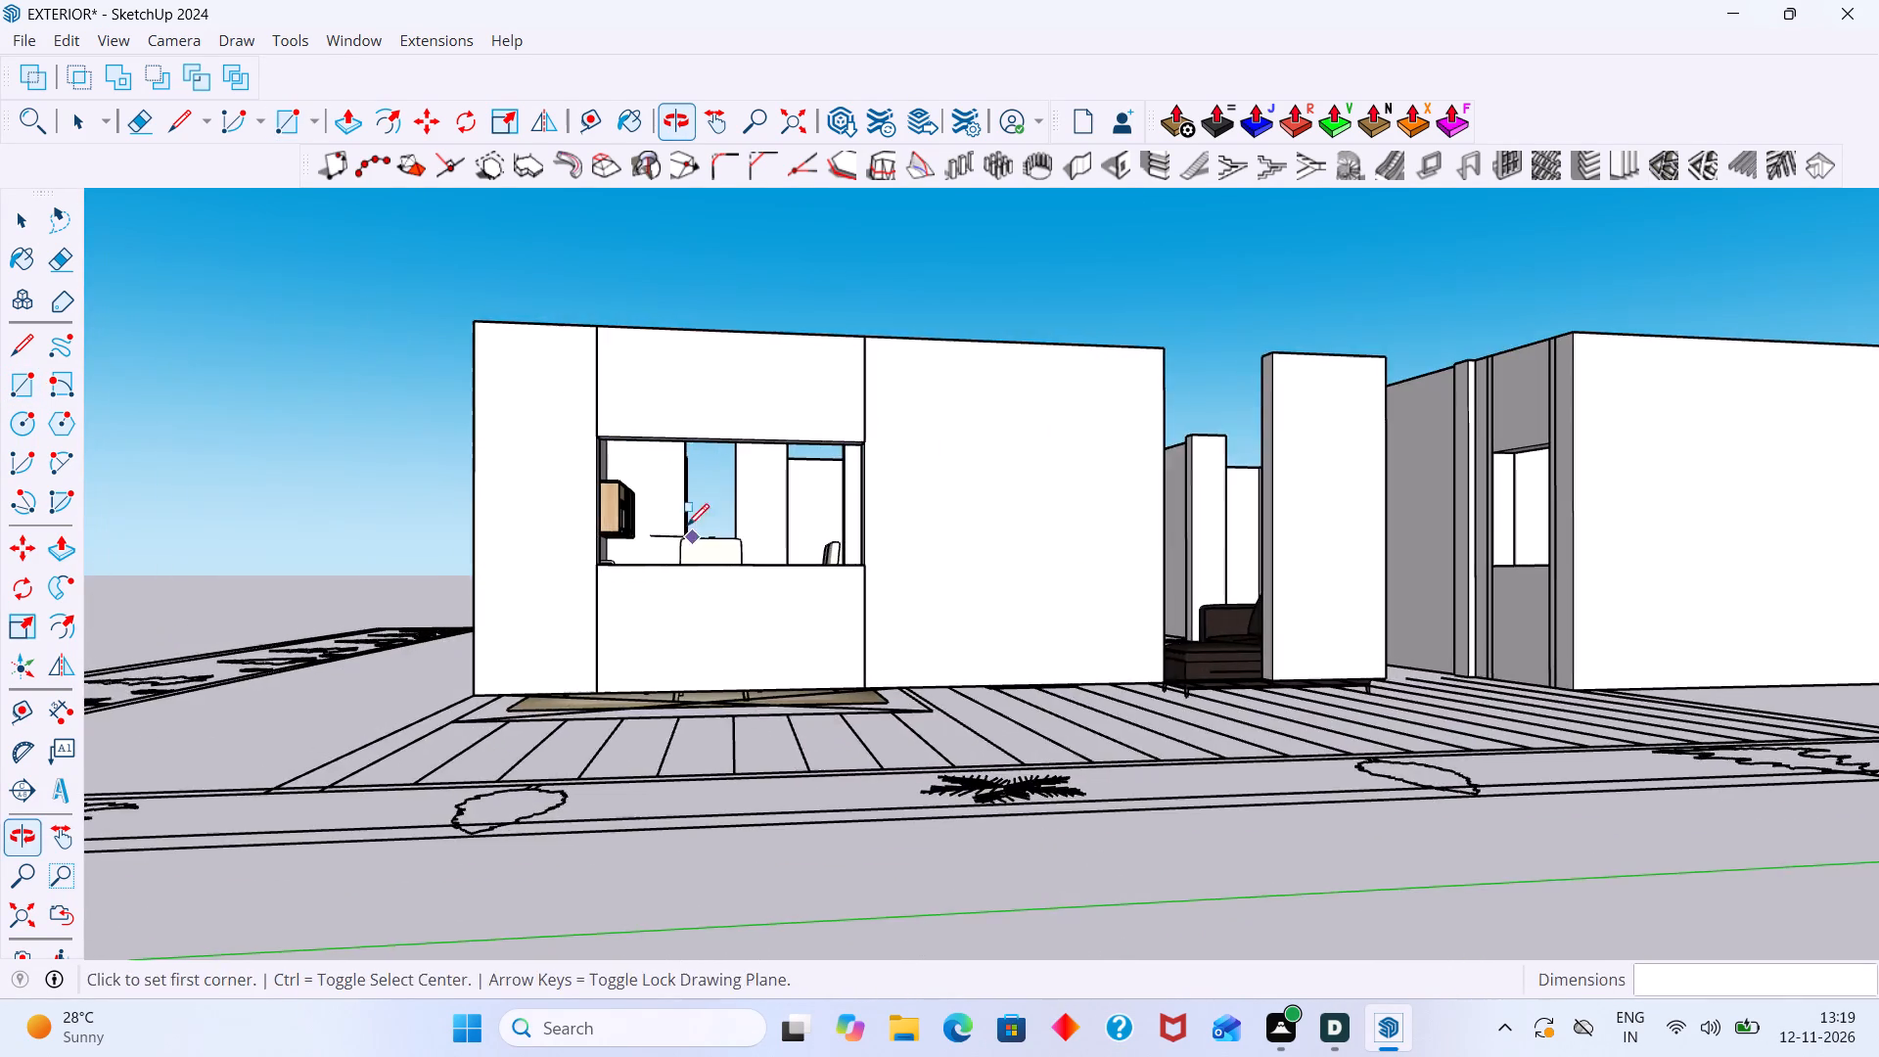
{"action": "middle_click_drag", "start_coordinate": [660, 489], "coordinate": [586, 455]}
{"action": "scroll", "coordinate": [401, 418], "scroll_direction": "up", "scroll_amount": 18}
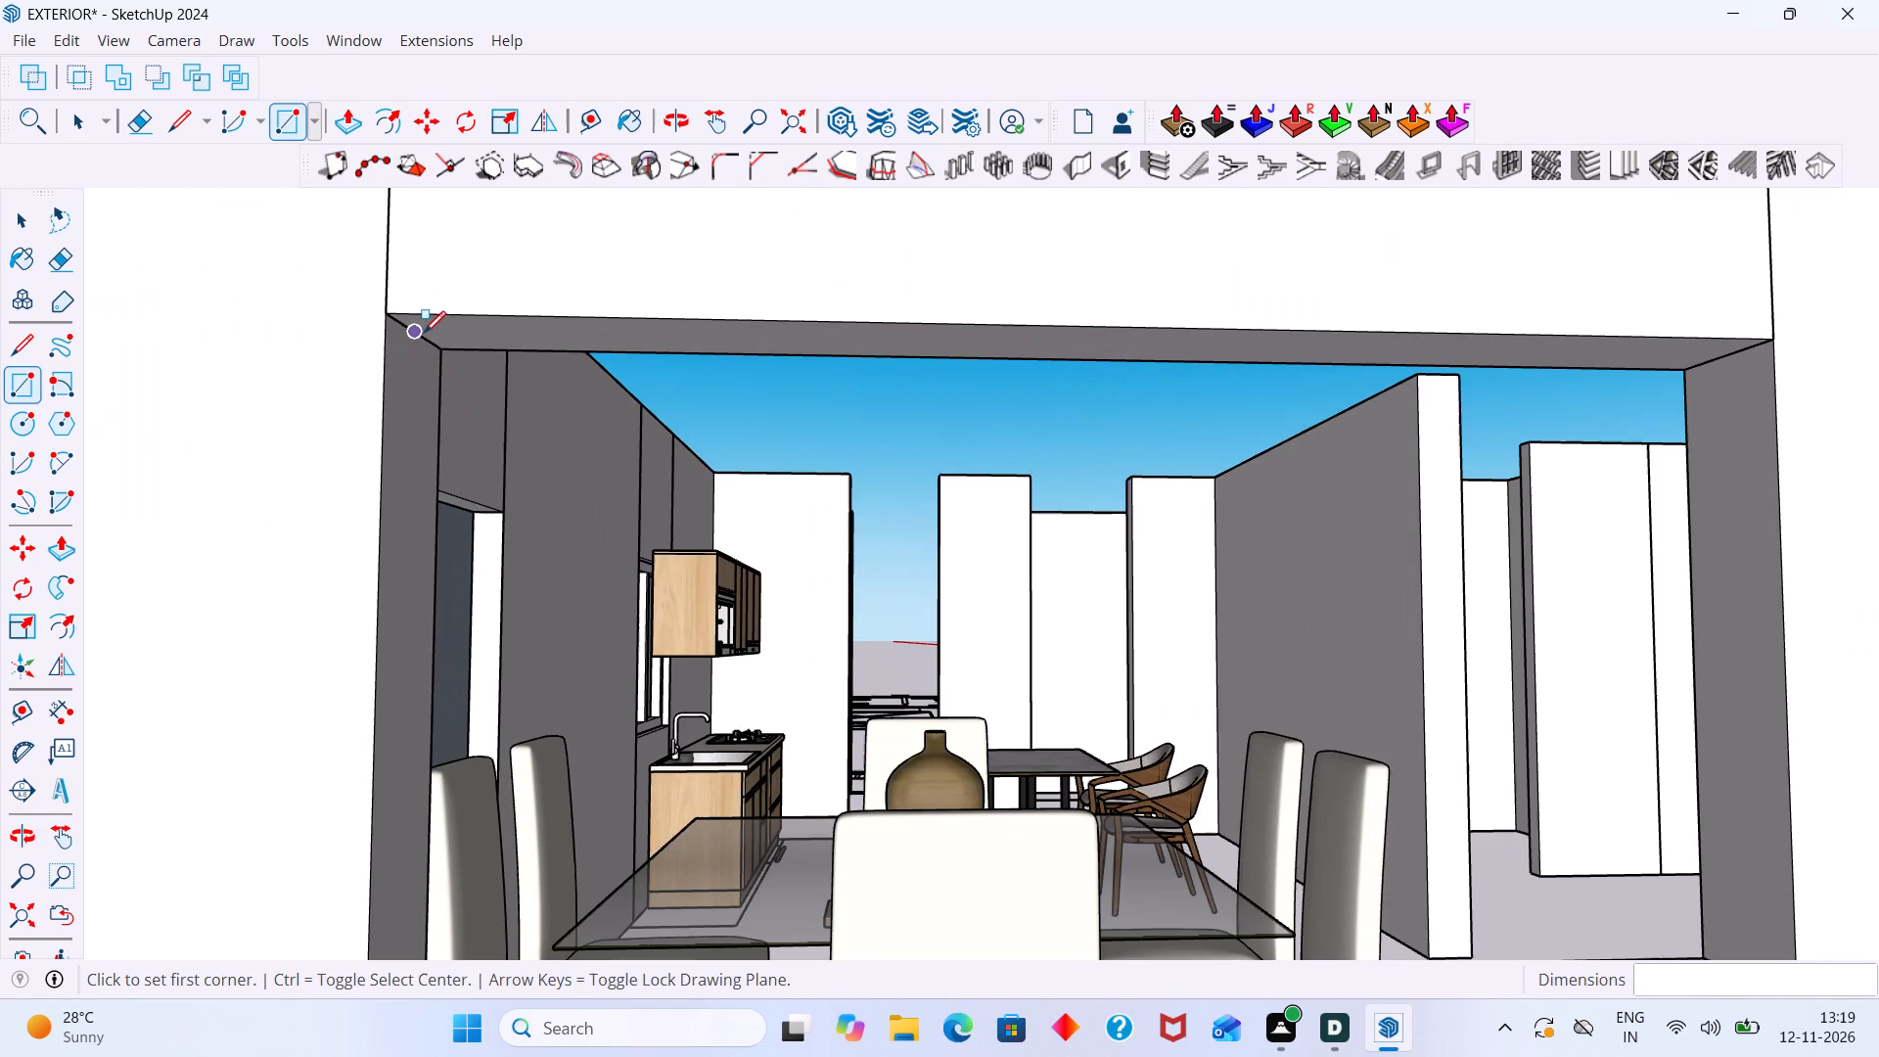
{"action": "left_click", "coordinate": [421, 332]}
{"action": "scroll", "coordinate": [438, 477], "scroll_direction": "down", "scroll_amount": 12}
{"action": "scroll", "coordinate": [793, 621], "scroll_direction": "up", "scroll_amount": 1}
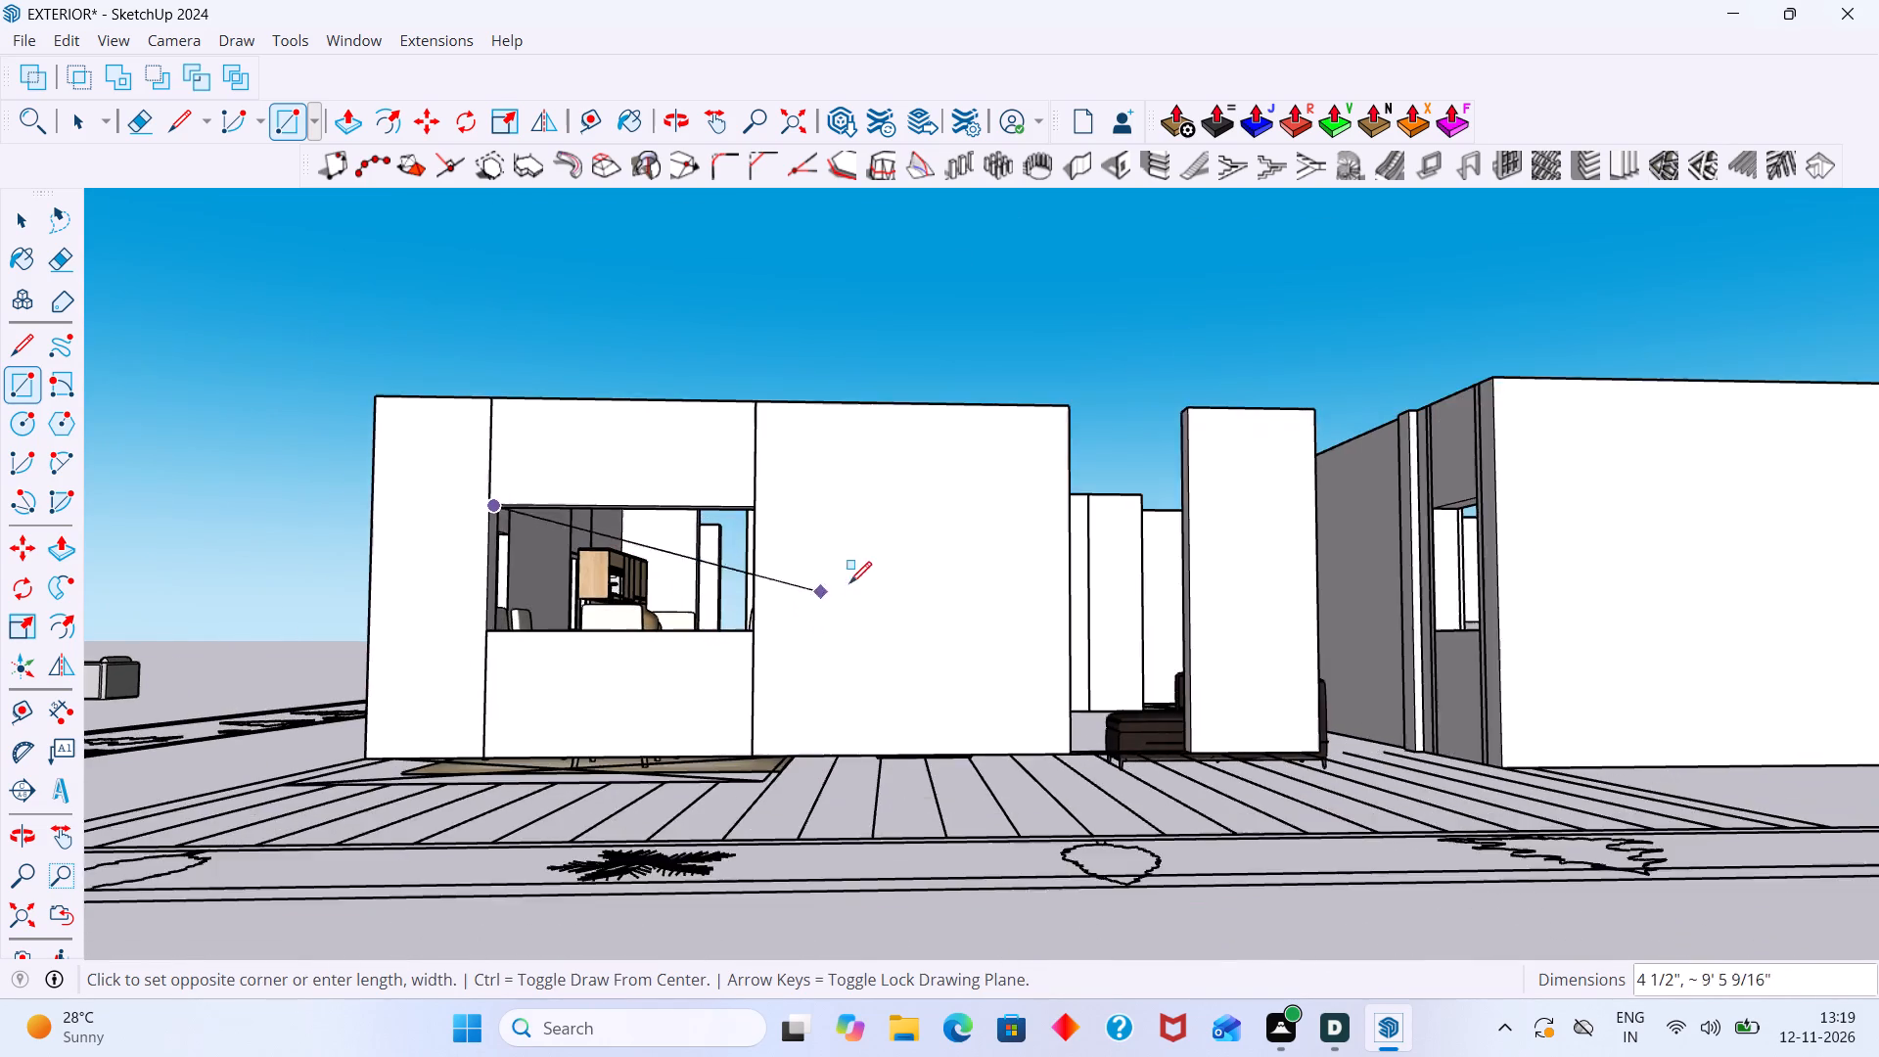
{"action": "middle_click_drag", "start_coordinate": [849, 583], "coordinate": [973, 715]}
{"action": "scroll", "coordinate": [821, 764], "scroll_direction": "up", "scroll_amount": 13}
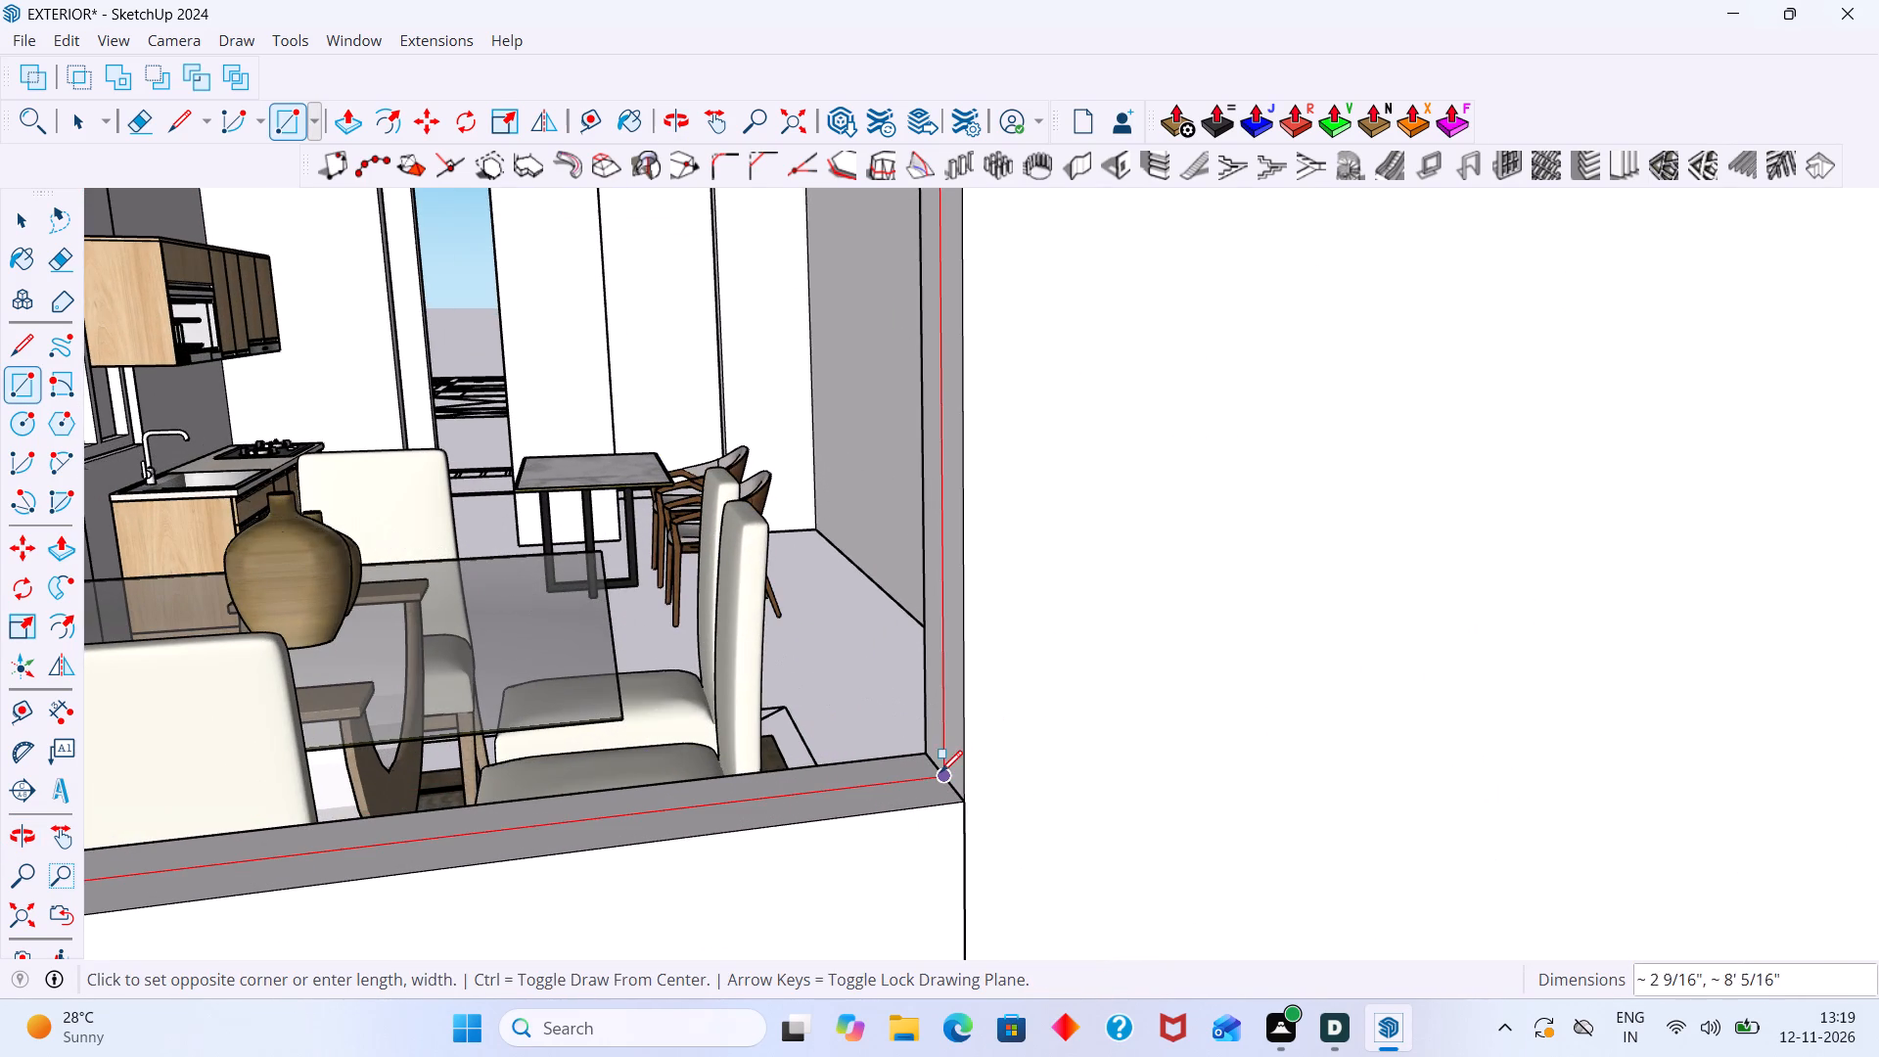
{"action": "left_click", "coordinate": [946, 775]}
{"action": "scroll", "coordinate": [939, 772], "scroll_direction": "down", "scroll_amount": 5}
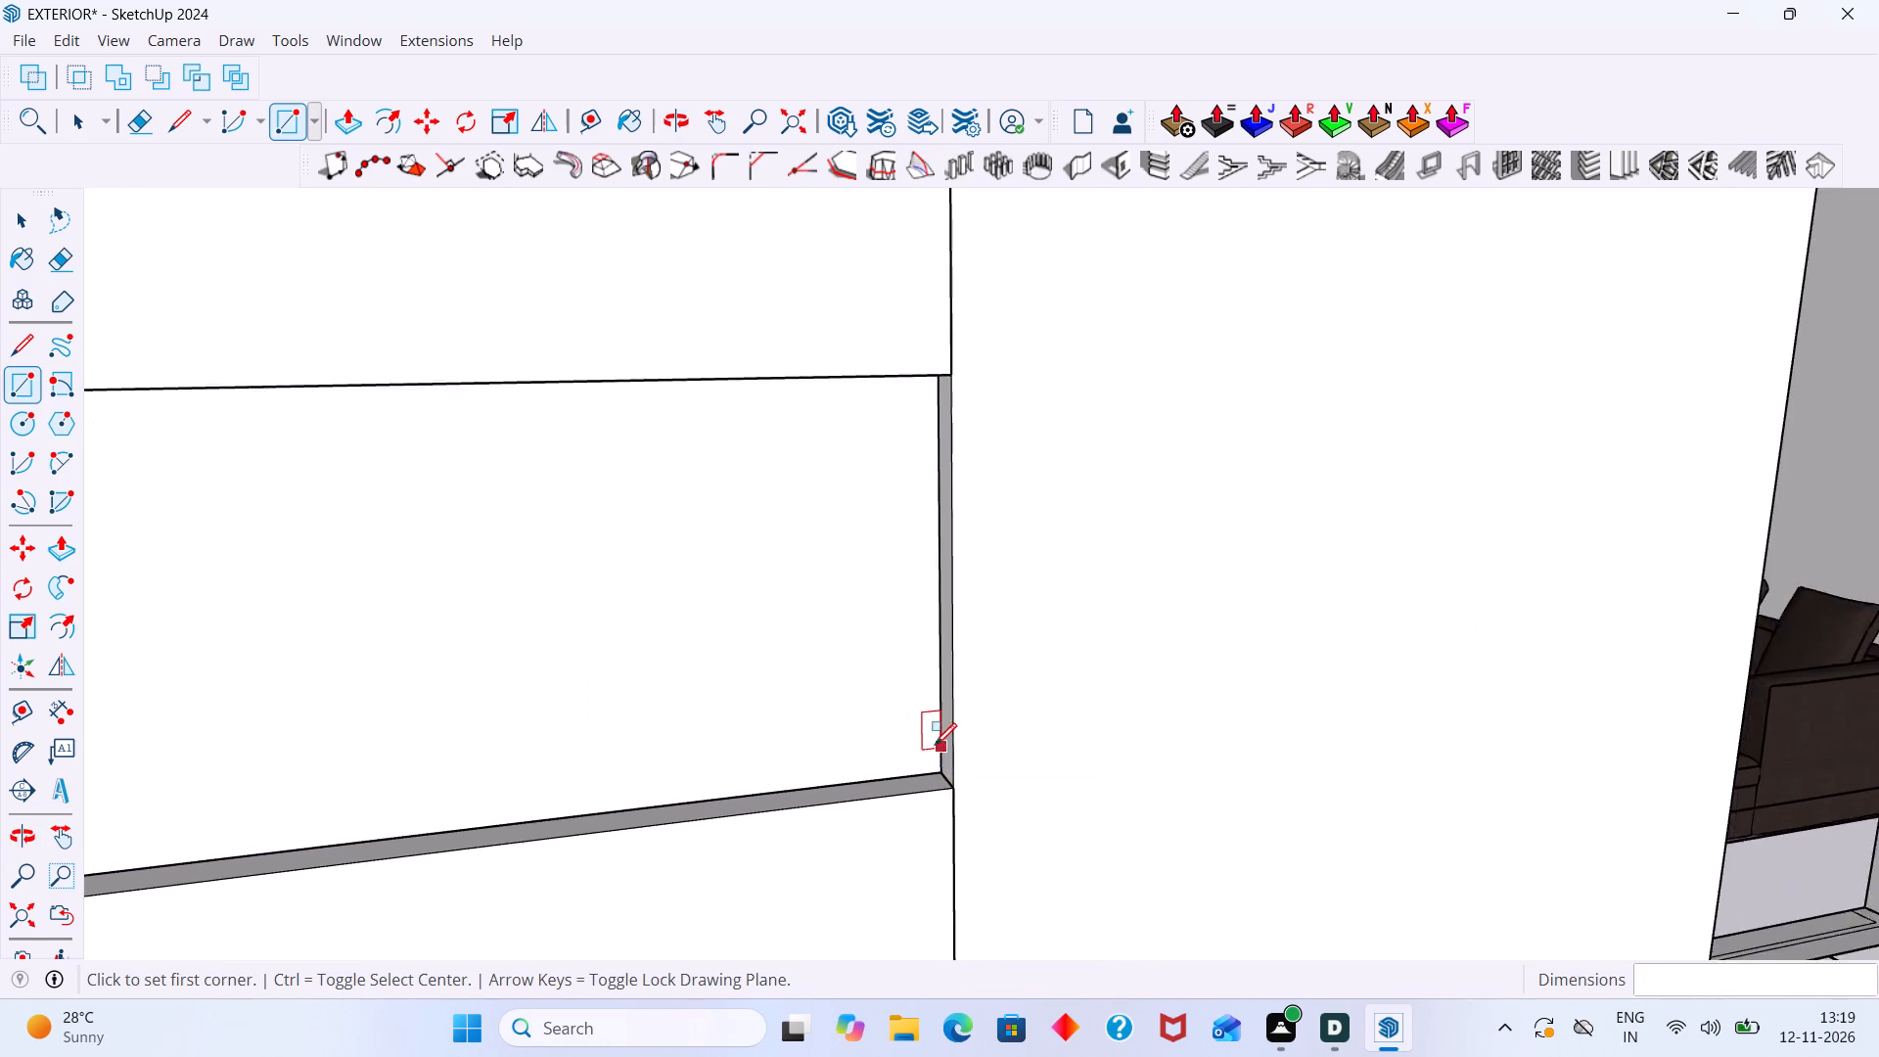
Draw a rectangle about 2' 8 3/8" by 3' 6 1/16" filling the narrow deck-side living-room window opening, midway through the wall thickness.
{"action": "scroll", "coordinate": [935, 745], "scroll_direction": "down", "scroll_amount": 17}
{"action": "middle_click_drag", "start_coordinate": [1306, 633], "coordinate": [1400, 691]}
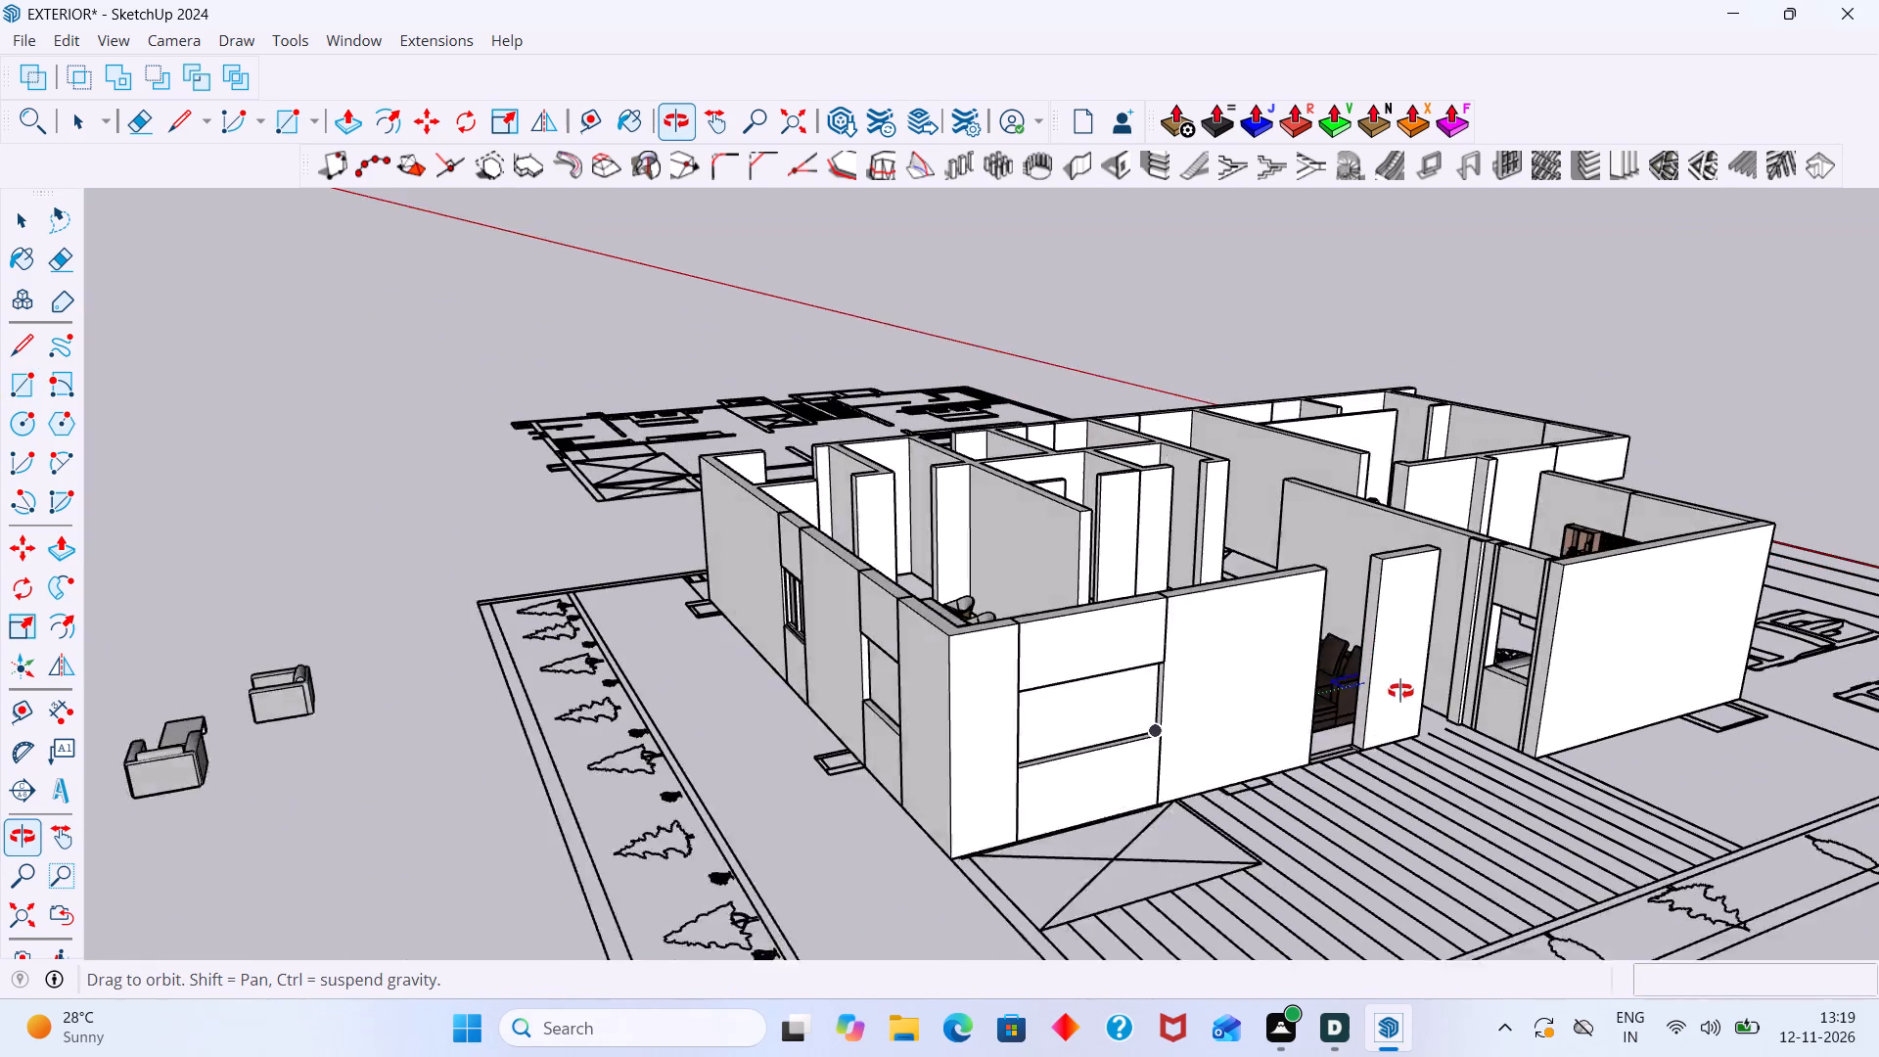
{"action": "middle_click_drag", "start_coordinate": [1400, 691], "coordinate": [1450, 716]}
{"action": "middle_click_drag", "start_coordinate": [1315, 691], "coordinate": [984, 648], "text": "shift"}
{"action": "middle_click_drag", "start_coordinate": [1091, 683], "coordinate": [1316, 682]}
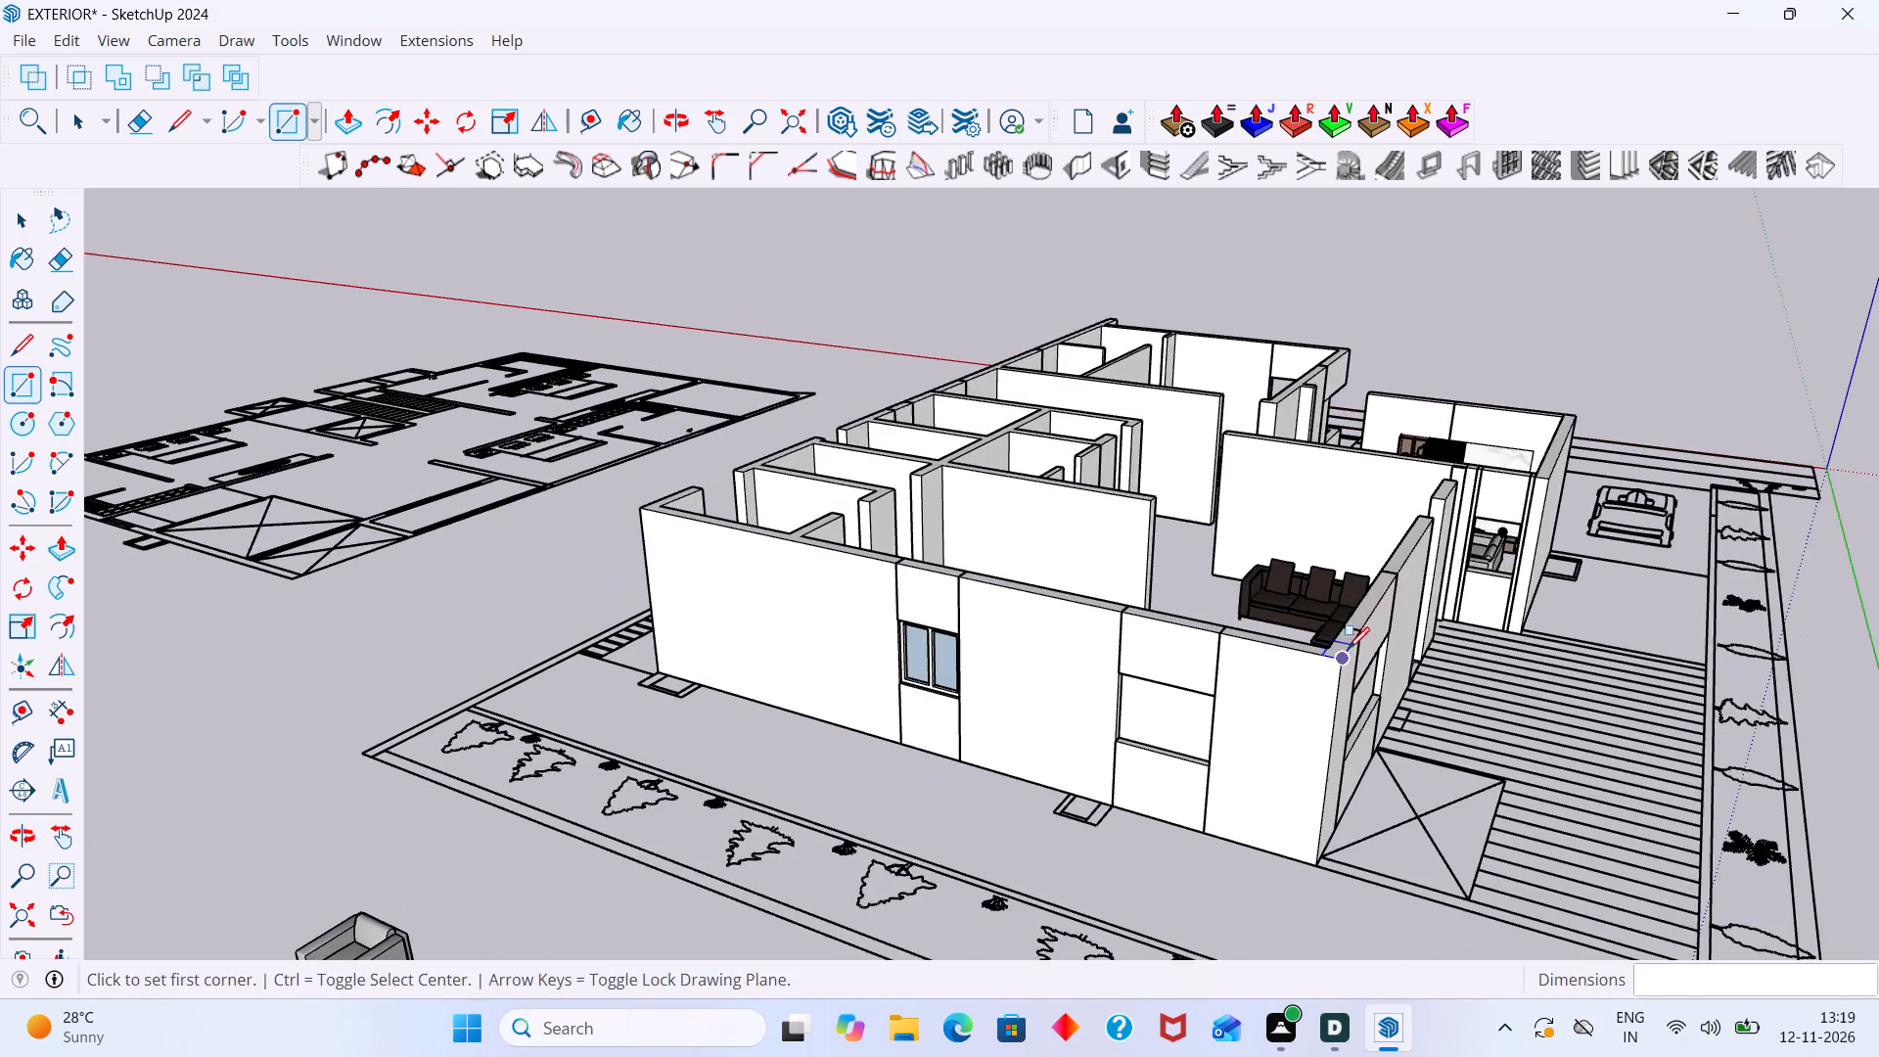
{"action": "middle_click_drag", "start_coordinate": [1349, 625], "coordinate": [761, 654], "text": "shift"}
{"action": "scroll", "coordinate": [1085, 572], "scroll_direction": "up", "scroll_amount": 9}
{"action": "middle_click_drag", "start_coordinate": [1063, 528], "coordinate": [1021, 443]}
{"action": "middle_click_drag", "start_coordinate": [1048, 459], "coordinate": [1091, 664], "text": "shift"}
{"action": "middle_click_drag", "start_coordinate": [1086, 642], "coordinate": [1076, 551]}
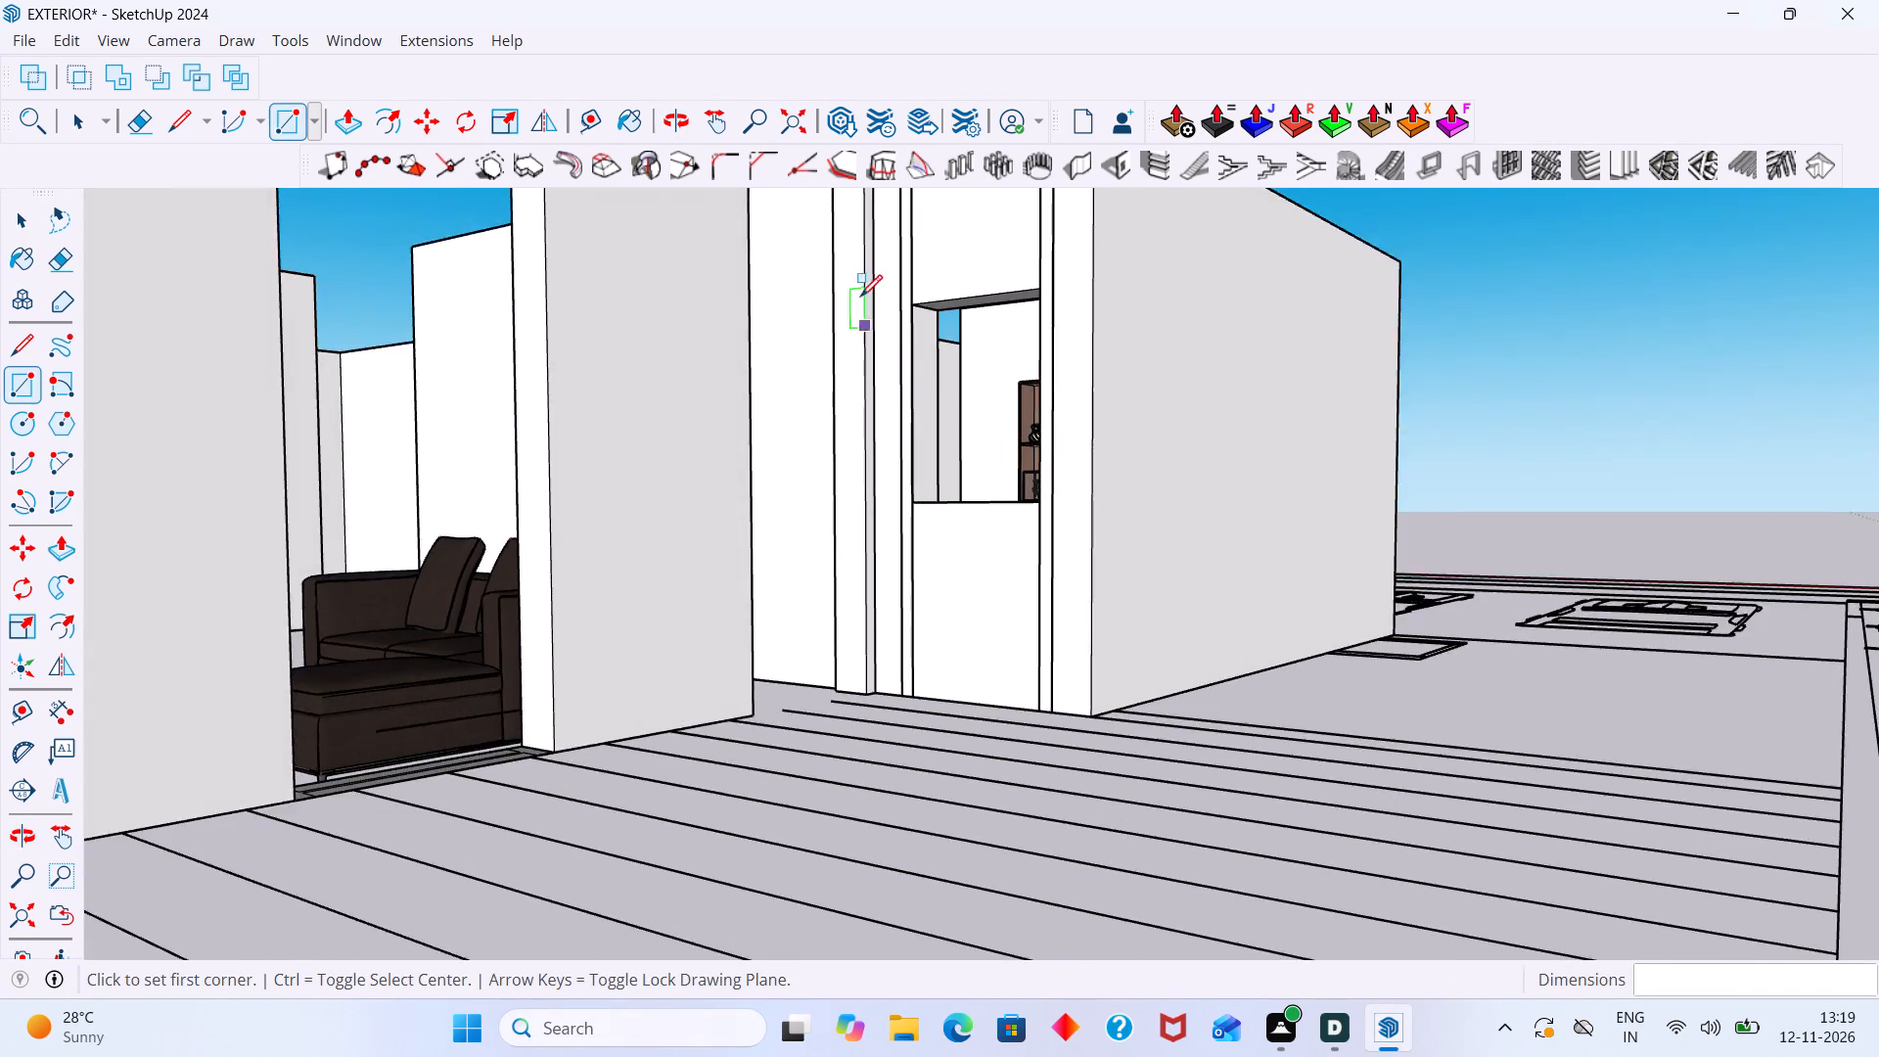
{"action": "scroll", "coordinate": [860, 297], "scroll_direction": "up", "scroll_amount": 11}
{"action": "left_click", "coordinate": [923, 310]}
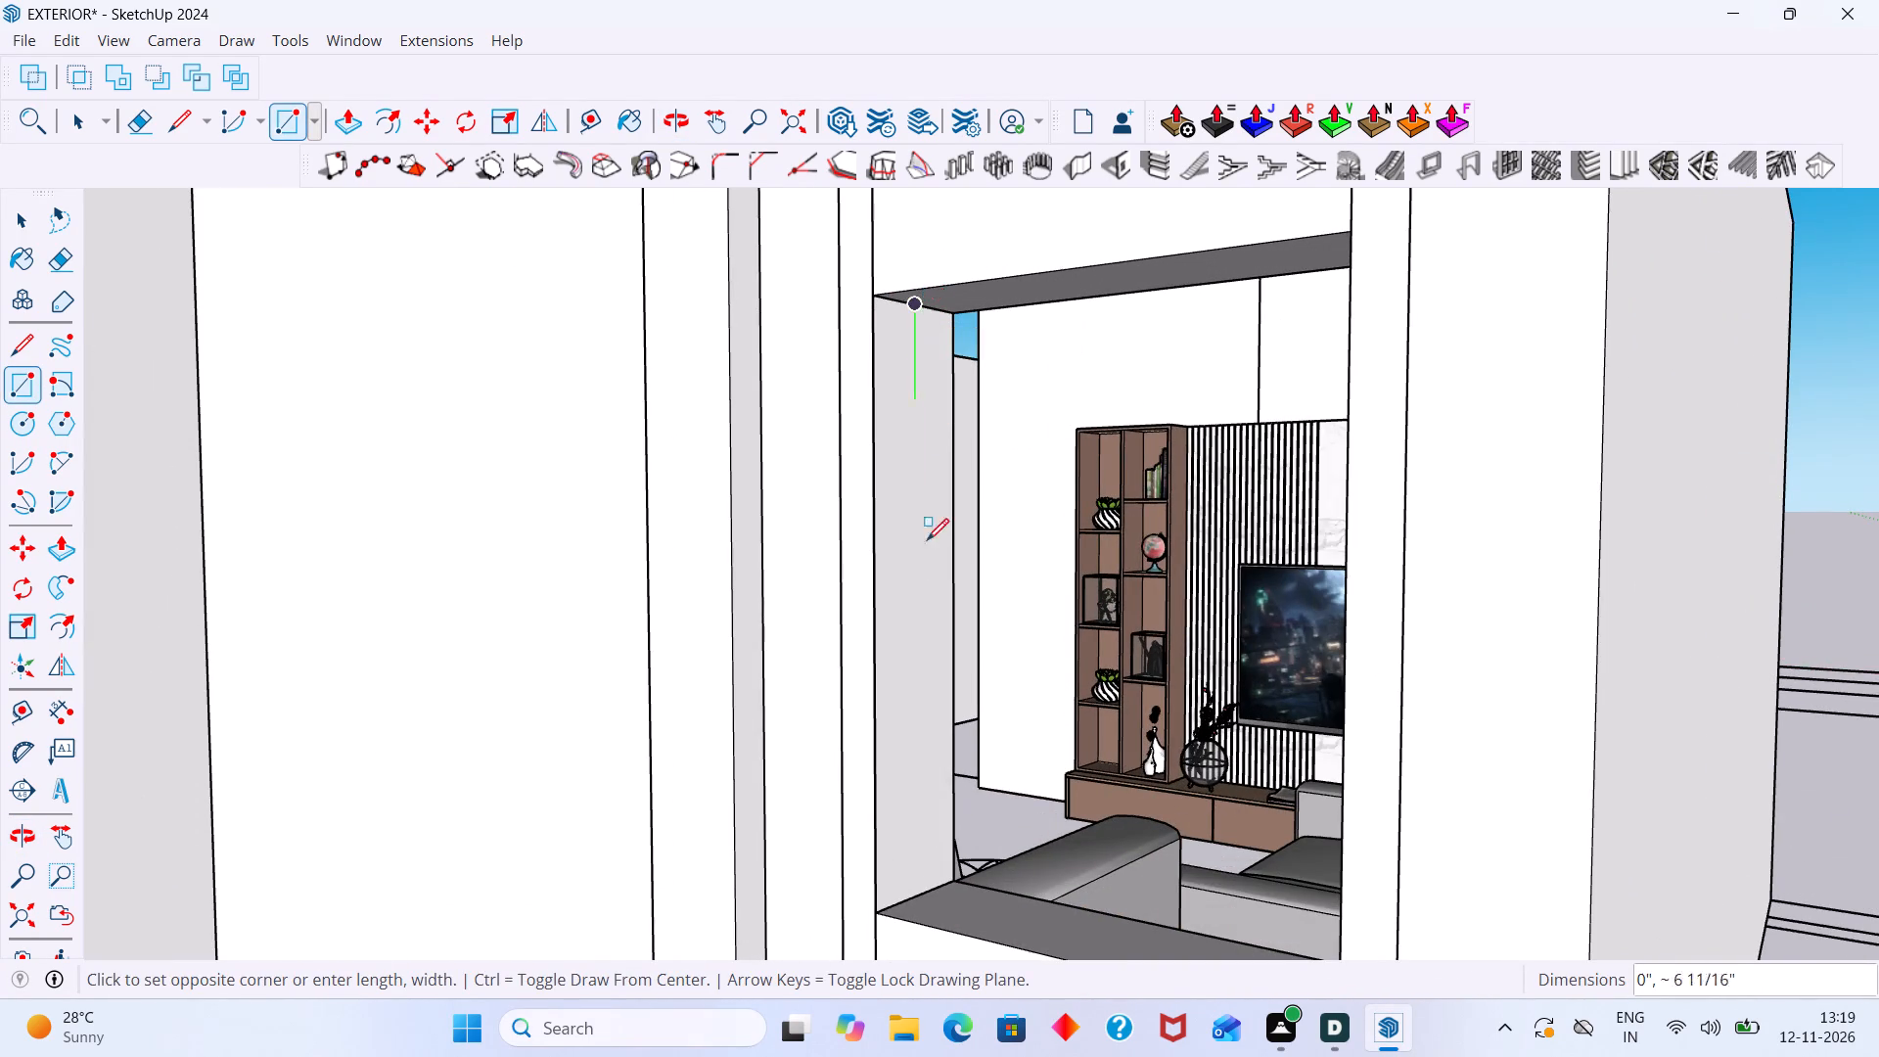
{"action": "scroll", "coordinate": [922, 586], "scroll_direction": "down", "scroll_amount": 7}
{"action": "middle_click_drag", "start_coordinate": [1070, 736], "coordinate": [1308, 822]}
{"action": "scroll", "coordinate": [1421, 797], "scroll_direction": "up", "scroll_amount": 11}
{"action": "left_click", "coordinate": [1432, 851]}
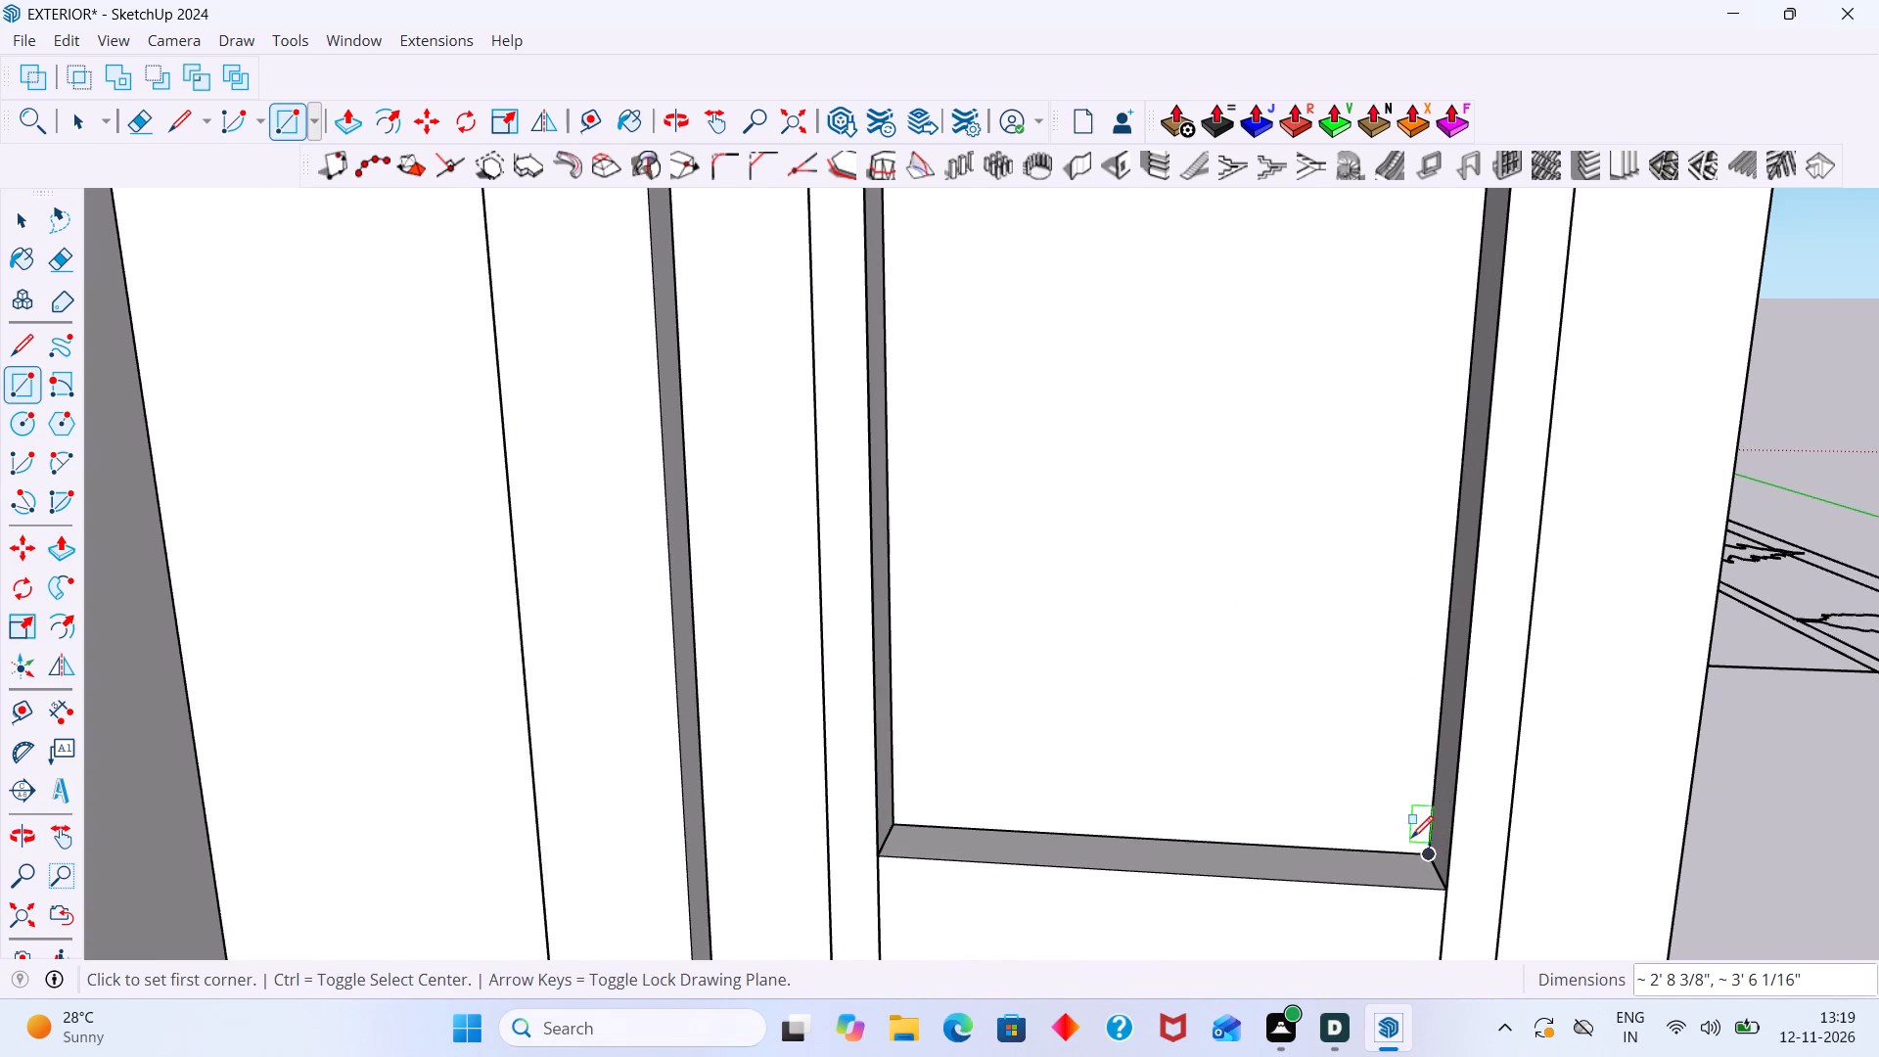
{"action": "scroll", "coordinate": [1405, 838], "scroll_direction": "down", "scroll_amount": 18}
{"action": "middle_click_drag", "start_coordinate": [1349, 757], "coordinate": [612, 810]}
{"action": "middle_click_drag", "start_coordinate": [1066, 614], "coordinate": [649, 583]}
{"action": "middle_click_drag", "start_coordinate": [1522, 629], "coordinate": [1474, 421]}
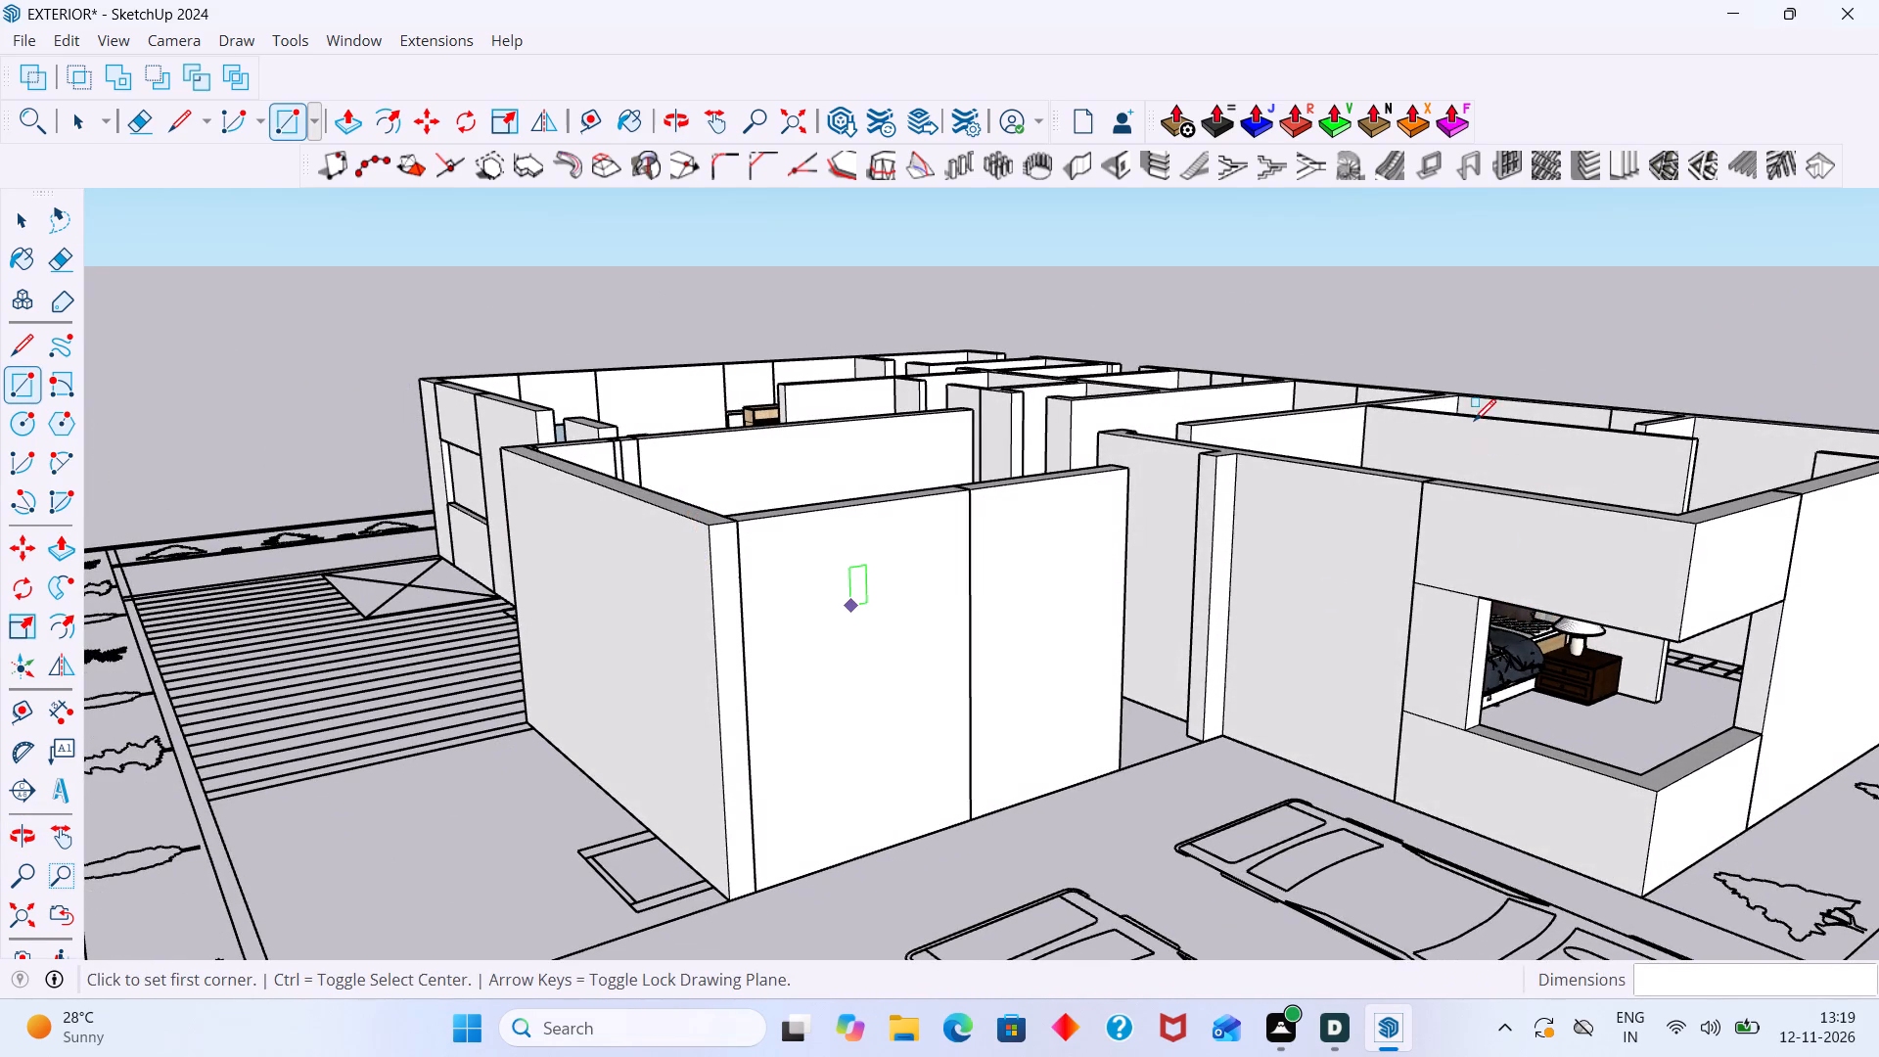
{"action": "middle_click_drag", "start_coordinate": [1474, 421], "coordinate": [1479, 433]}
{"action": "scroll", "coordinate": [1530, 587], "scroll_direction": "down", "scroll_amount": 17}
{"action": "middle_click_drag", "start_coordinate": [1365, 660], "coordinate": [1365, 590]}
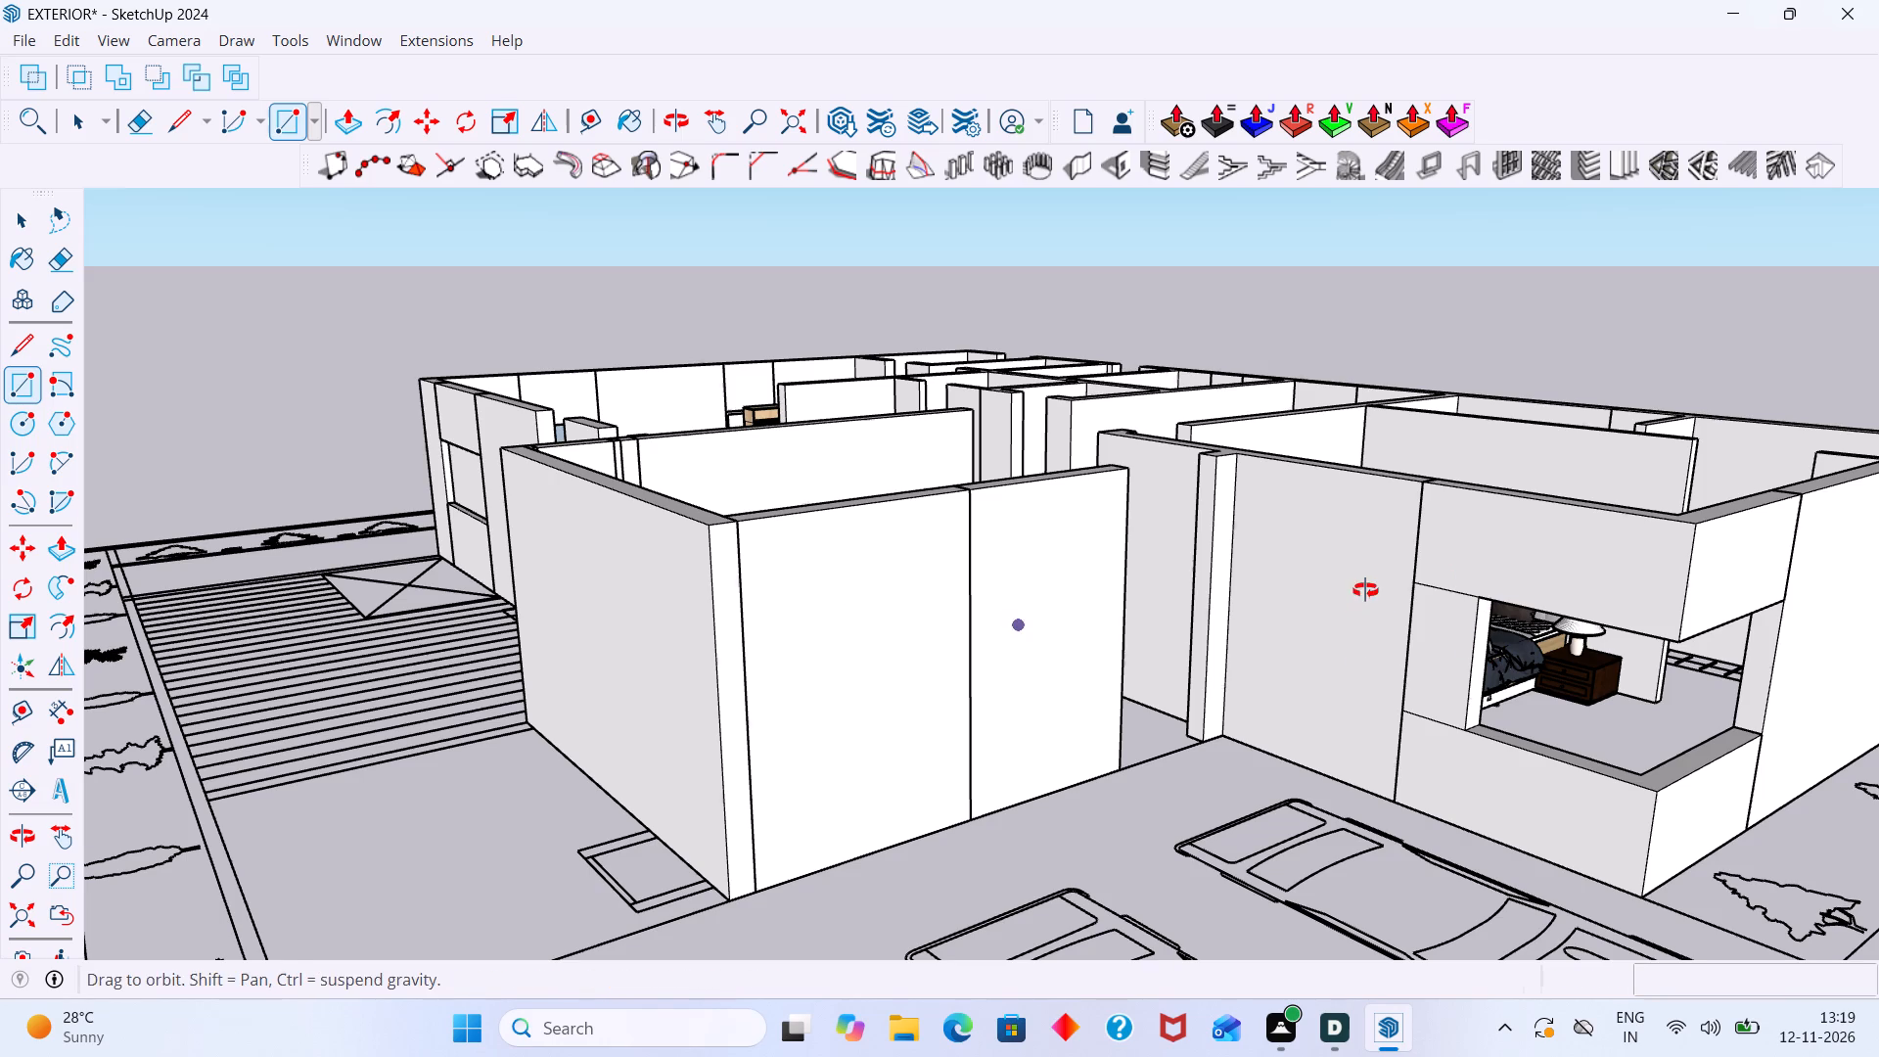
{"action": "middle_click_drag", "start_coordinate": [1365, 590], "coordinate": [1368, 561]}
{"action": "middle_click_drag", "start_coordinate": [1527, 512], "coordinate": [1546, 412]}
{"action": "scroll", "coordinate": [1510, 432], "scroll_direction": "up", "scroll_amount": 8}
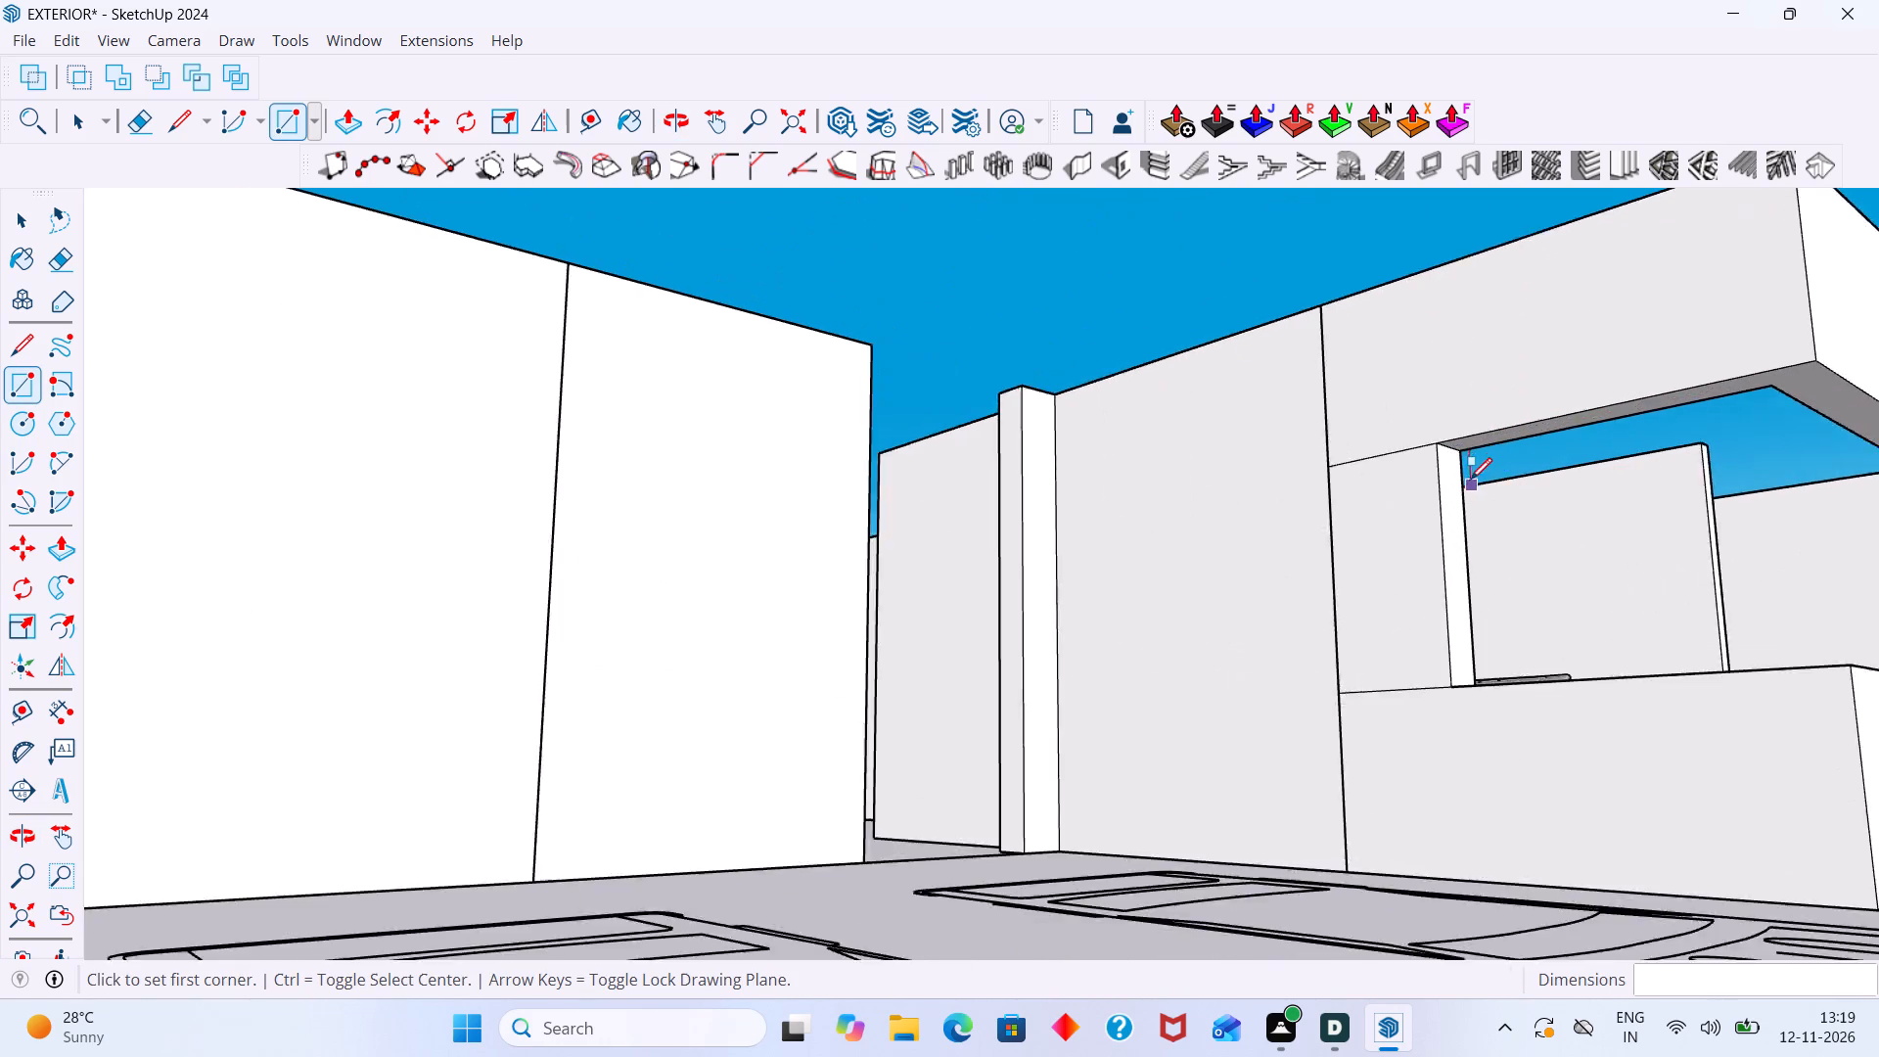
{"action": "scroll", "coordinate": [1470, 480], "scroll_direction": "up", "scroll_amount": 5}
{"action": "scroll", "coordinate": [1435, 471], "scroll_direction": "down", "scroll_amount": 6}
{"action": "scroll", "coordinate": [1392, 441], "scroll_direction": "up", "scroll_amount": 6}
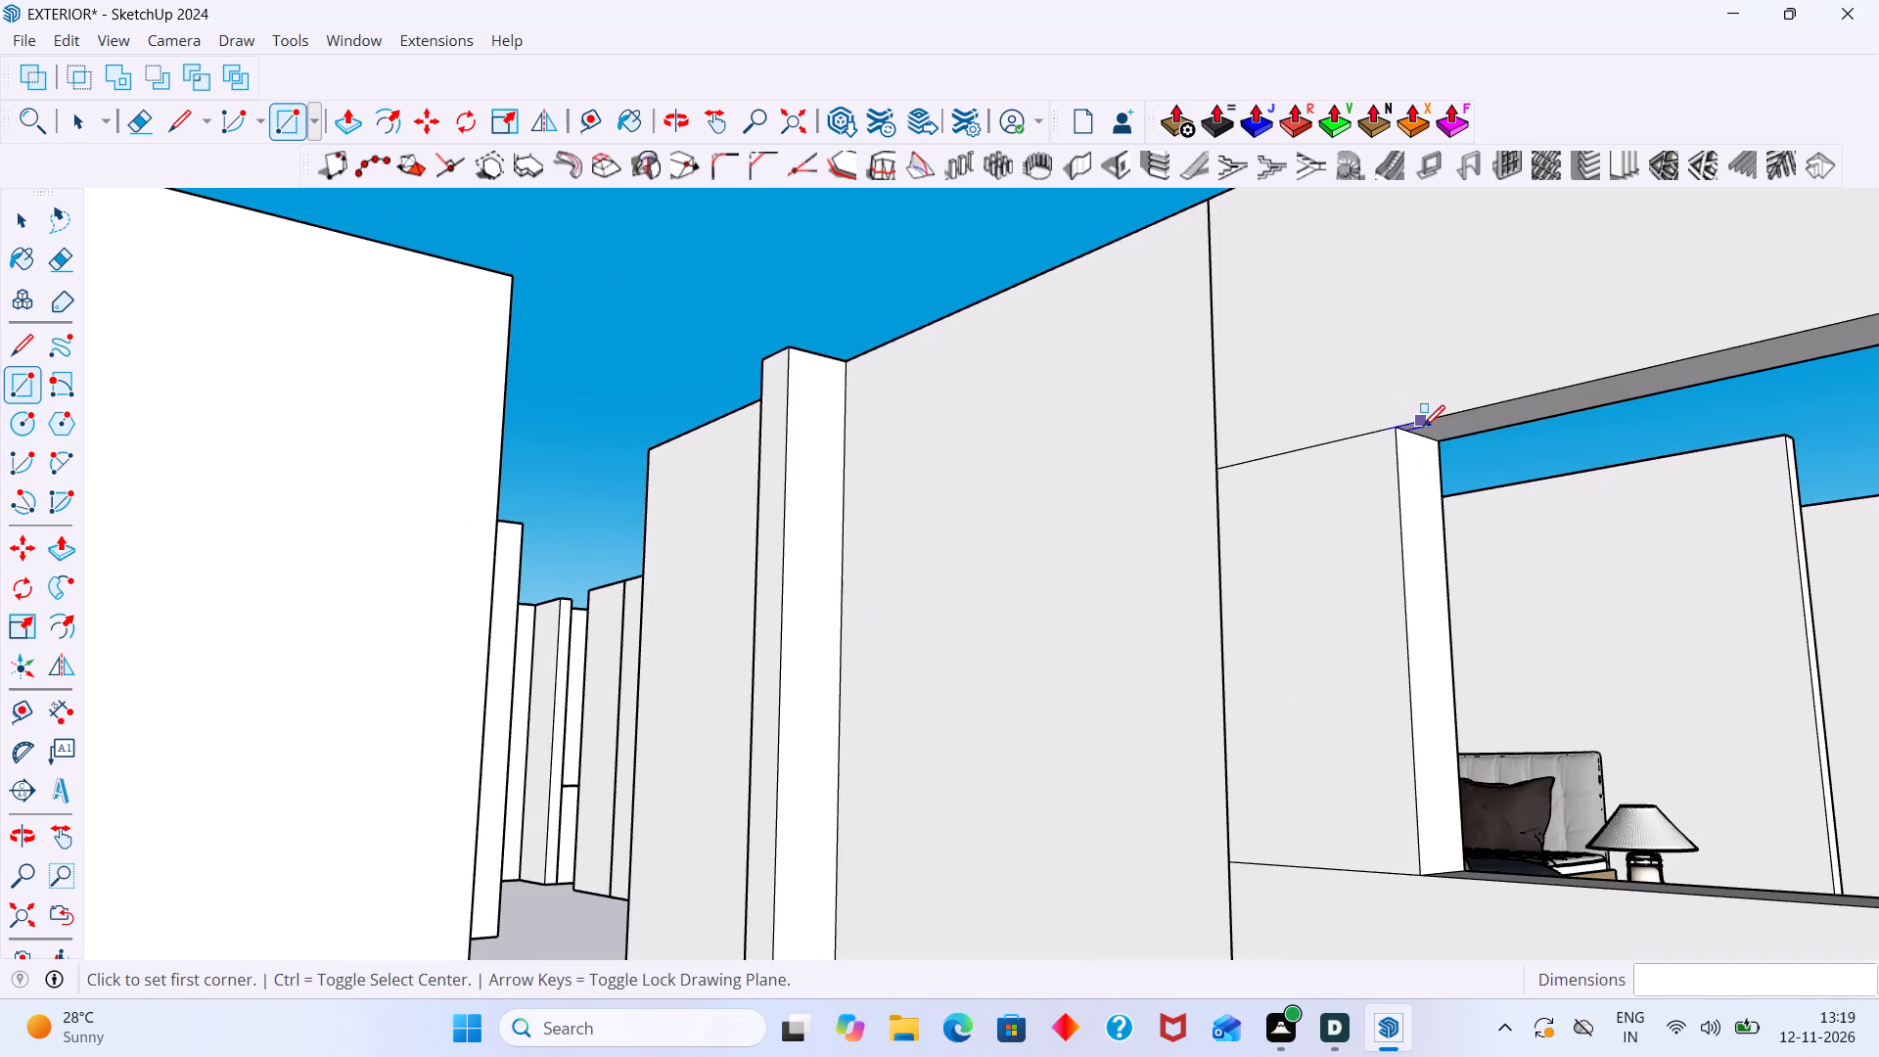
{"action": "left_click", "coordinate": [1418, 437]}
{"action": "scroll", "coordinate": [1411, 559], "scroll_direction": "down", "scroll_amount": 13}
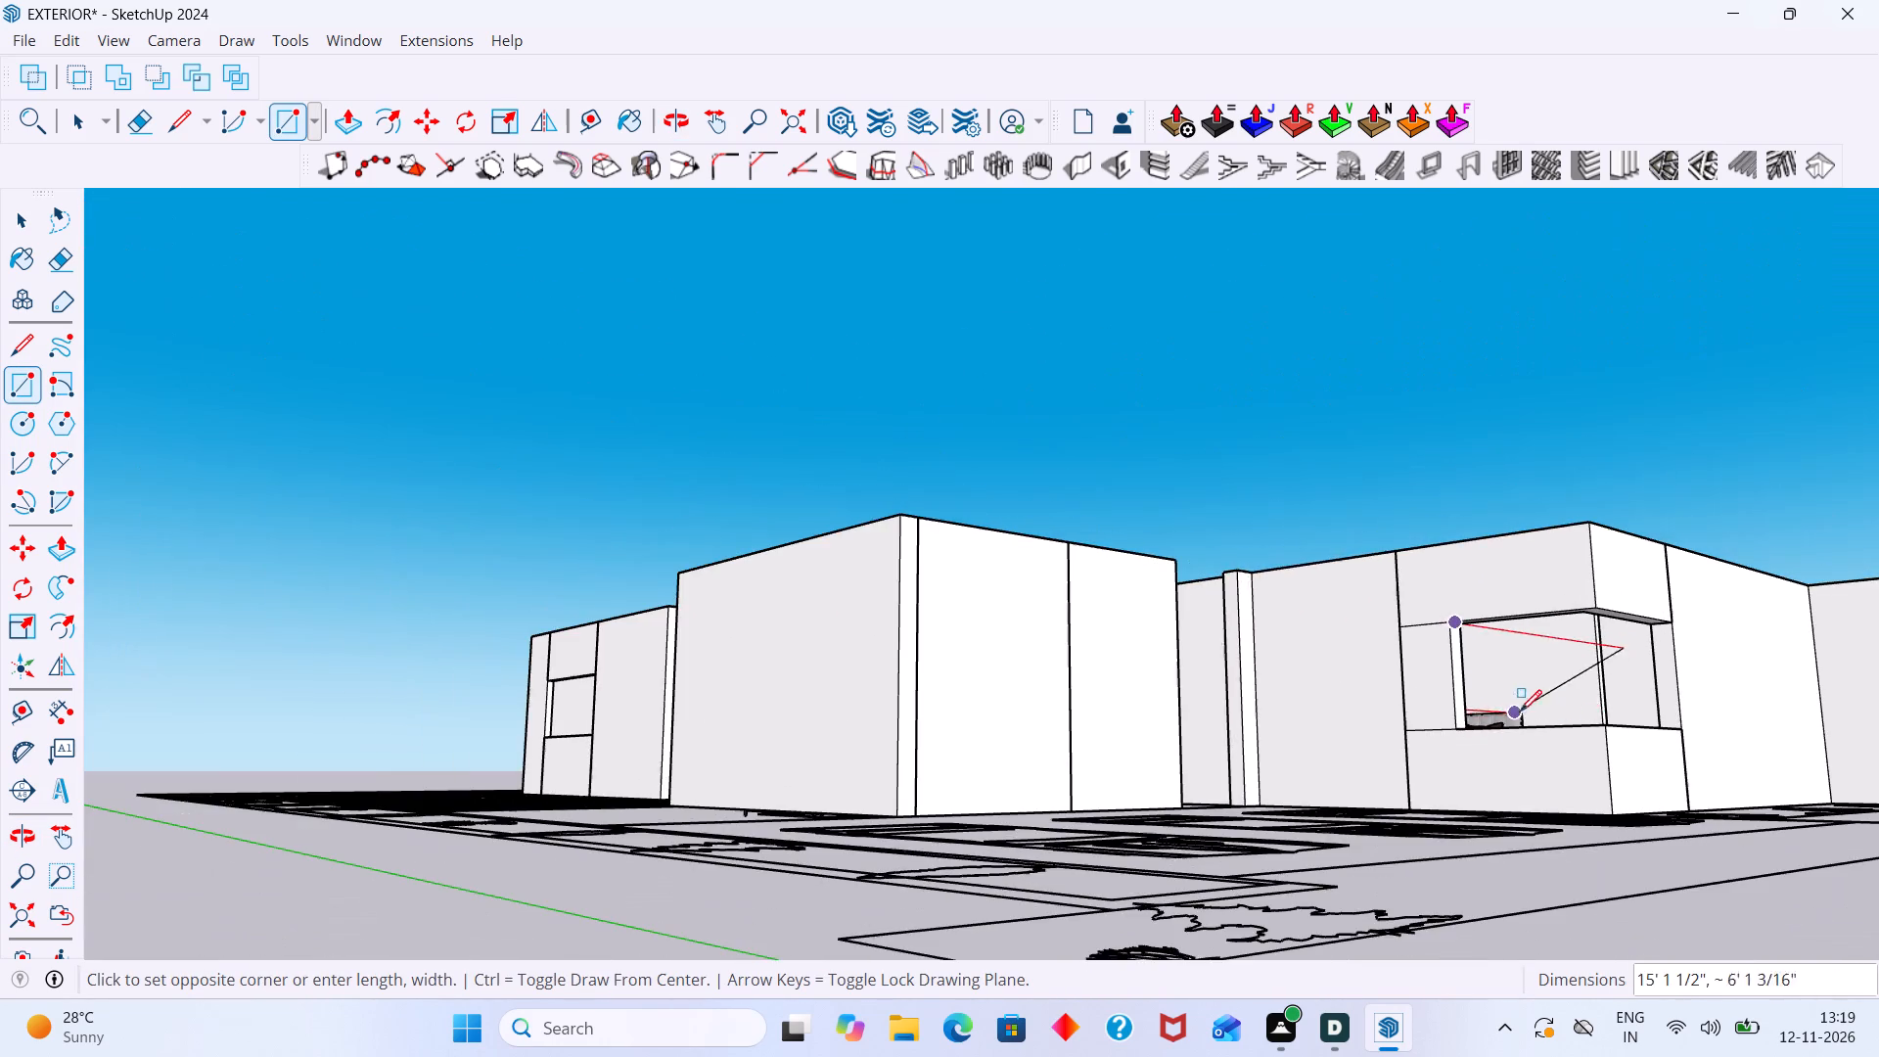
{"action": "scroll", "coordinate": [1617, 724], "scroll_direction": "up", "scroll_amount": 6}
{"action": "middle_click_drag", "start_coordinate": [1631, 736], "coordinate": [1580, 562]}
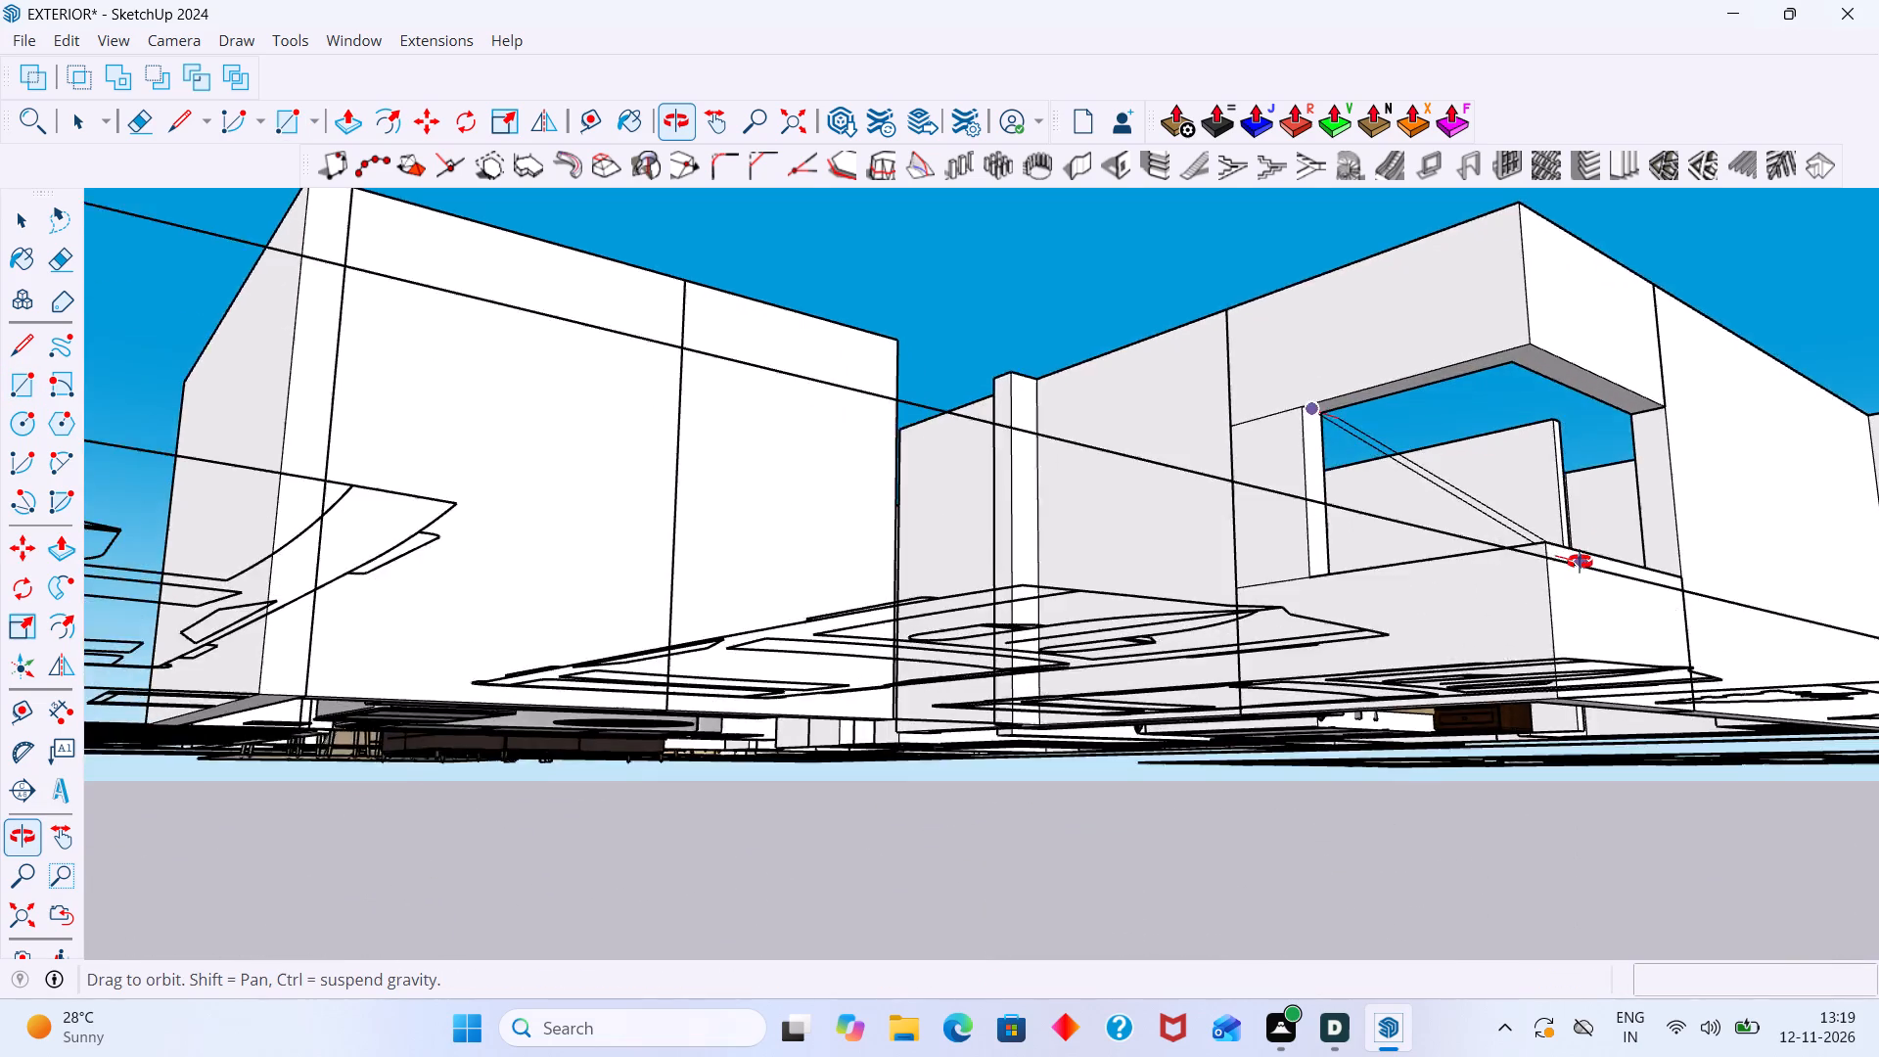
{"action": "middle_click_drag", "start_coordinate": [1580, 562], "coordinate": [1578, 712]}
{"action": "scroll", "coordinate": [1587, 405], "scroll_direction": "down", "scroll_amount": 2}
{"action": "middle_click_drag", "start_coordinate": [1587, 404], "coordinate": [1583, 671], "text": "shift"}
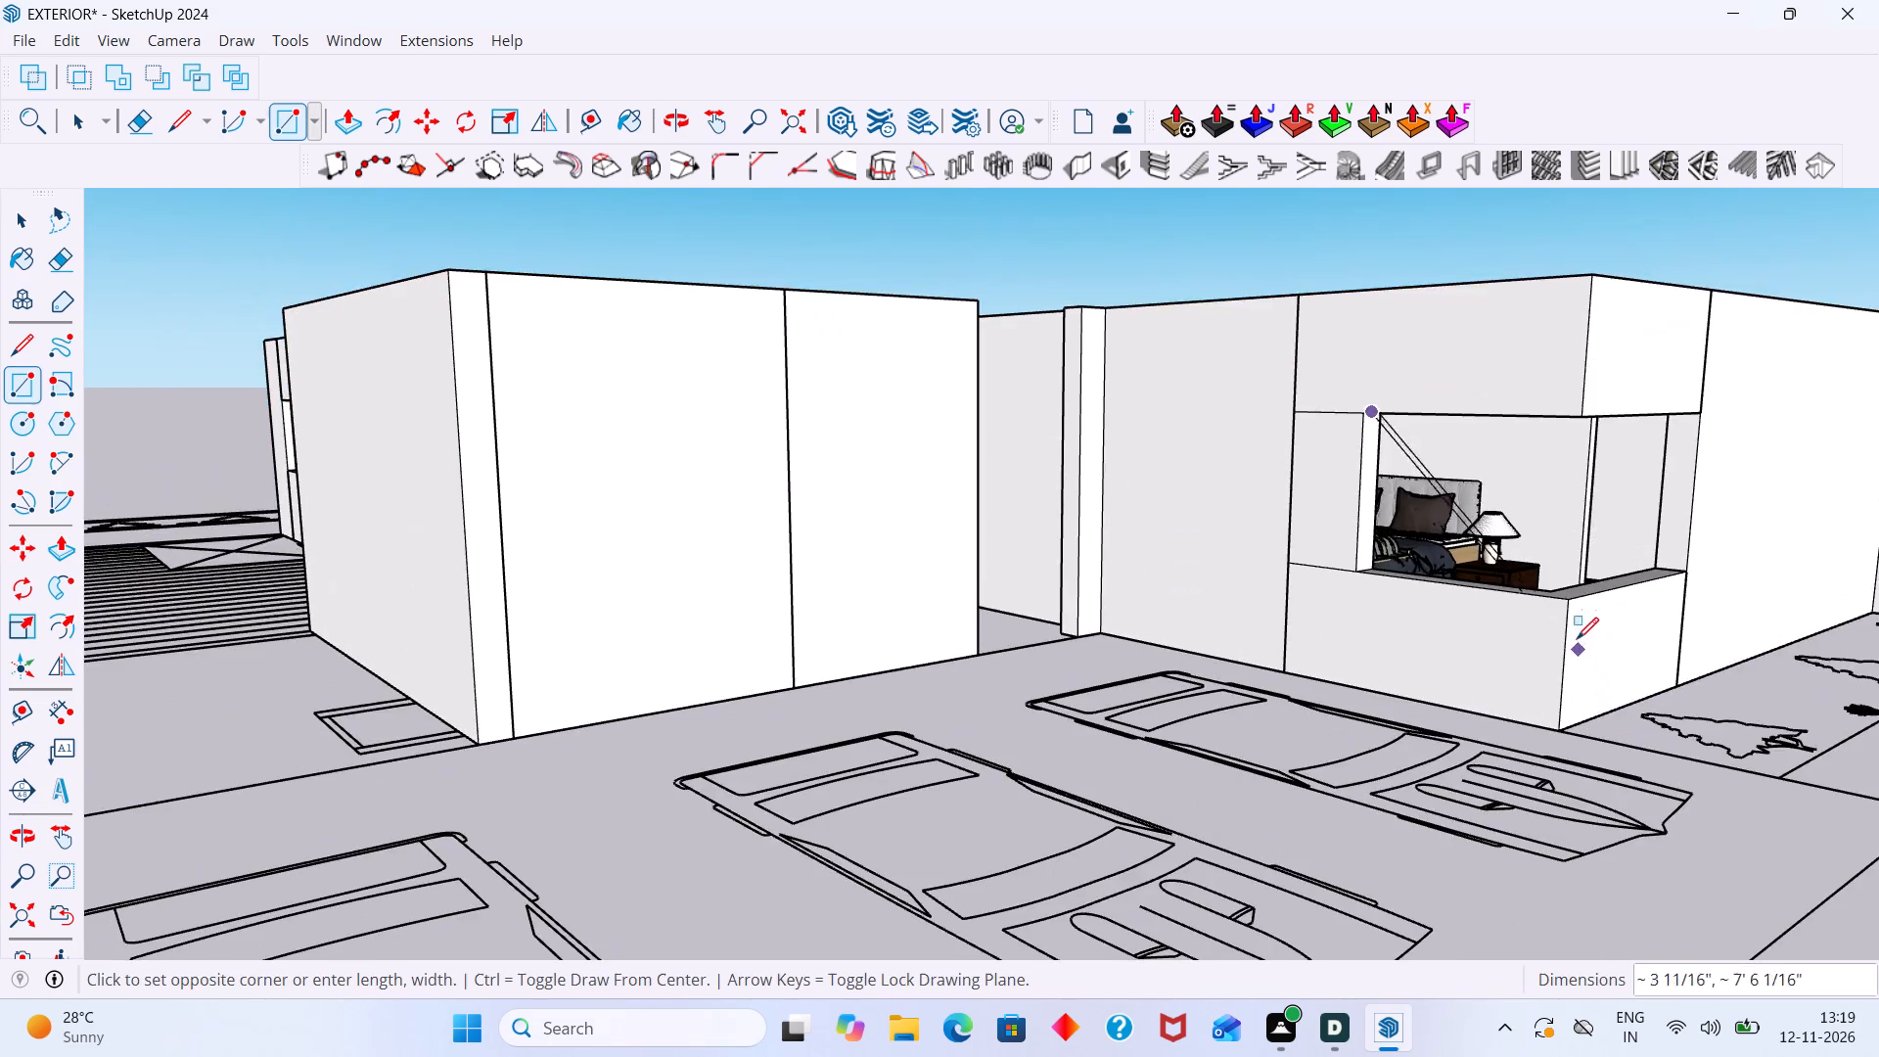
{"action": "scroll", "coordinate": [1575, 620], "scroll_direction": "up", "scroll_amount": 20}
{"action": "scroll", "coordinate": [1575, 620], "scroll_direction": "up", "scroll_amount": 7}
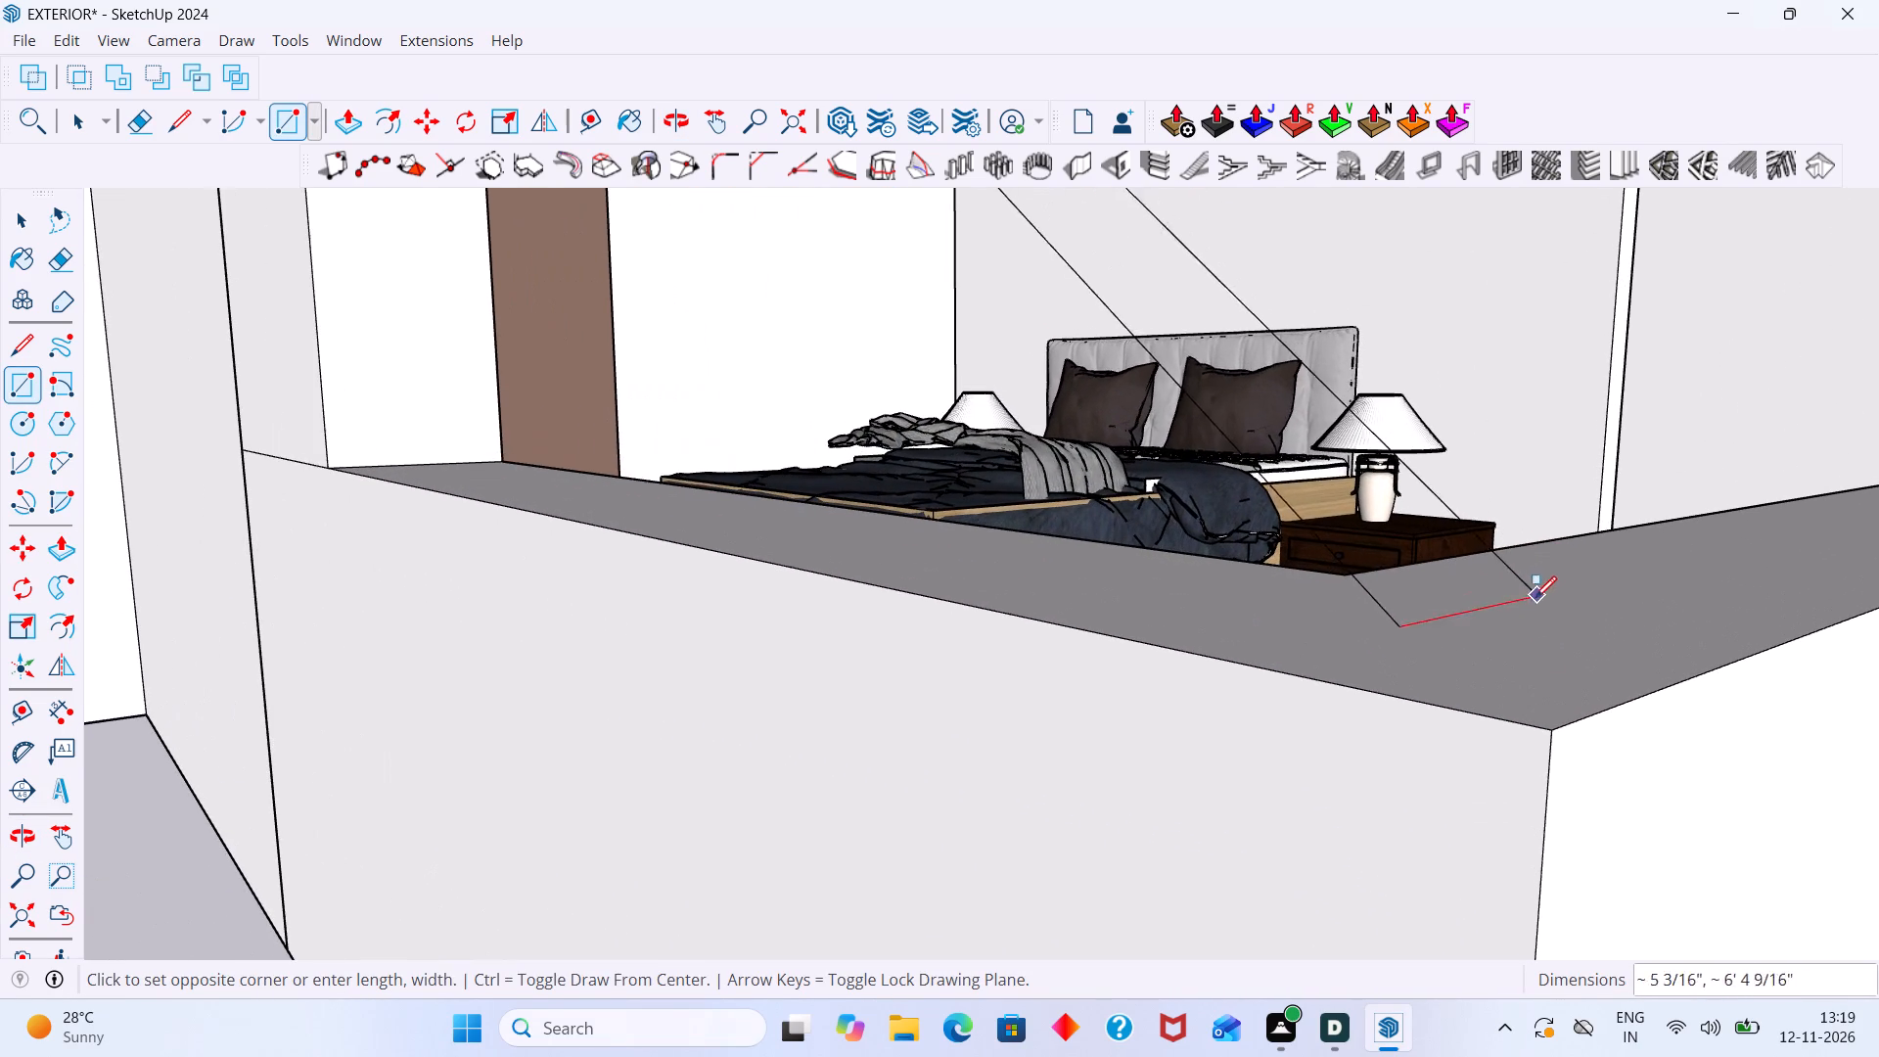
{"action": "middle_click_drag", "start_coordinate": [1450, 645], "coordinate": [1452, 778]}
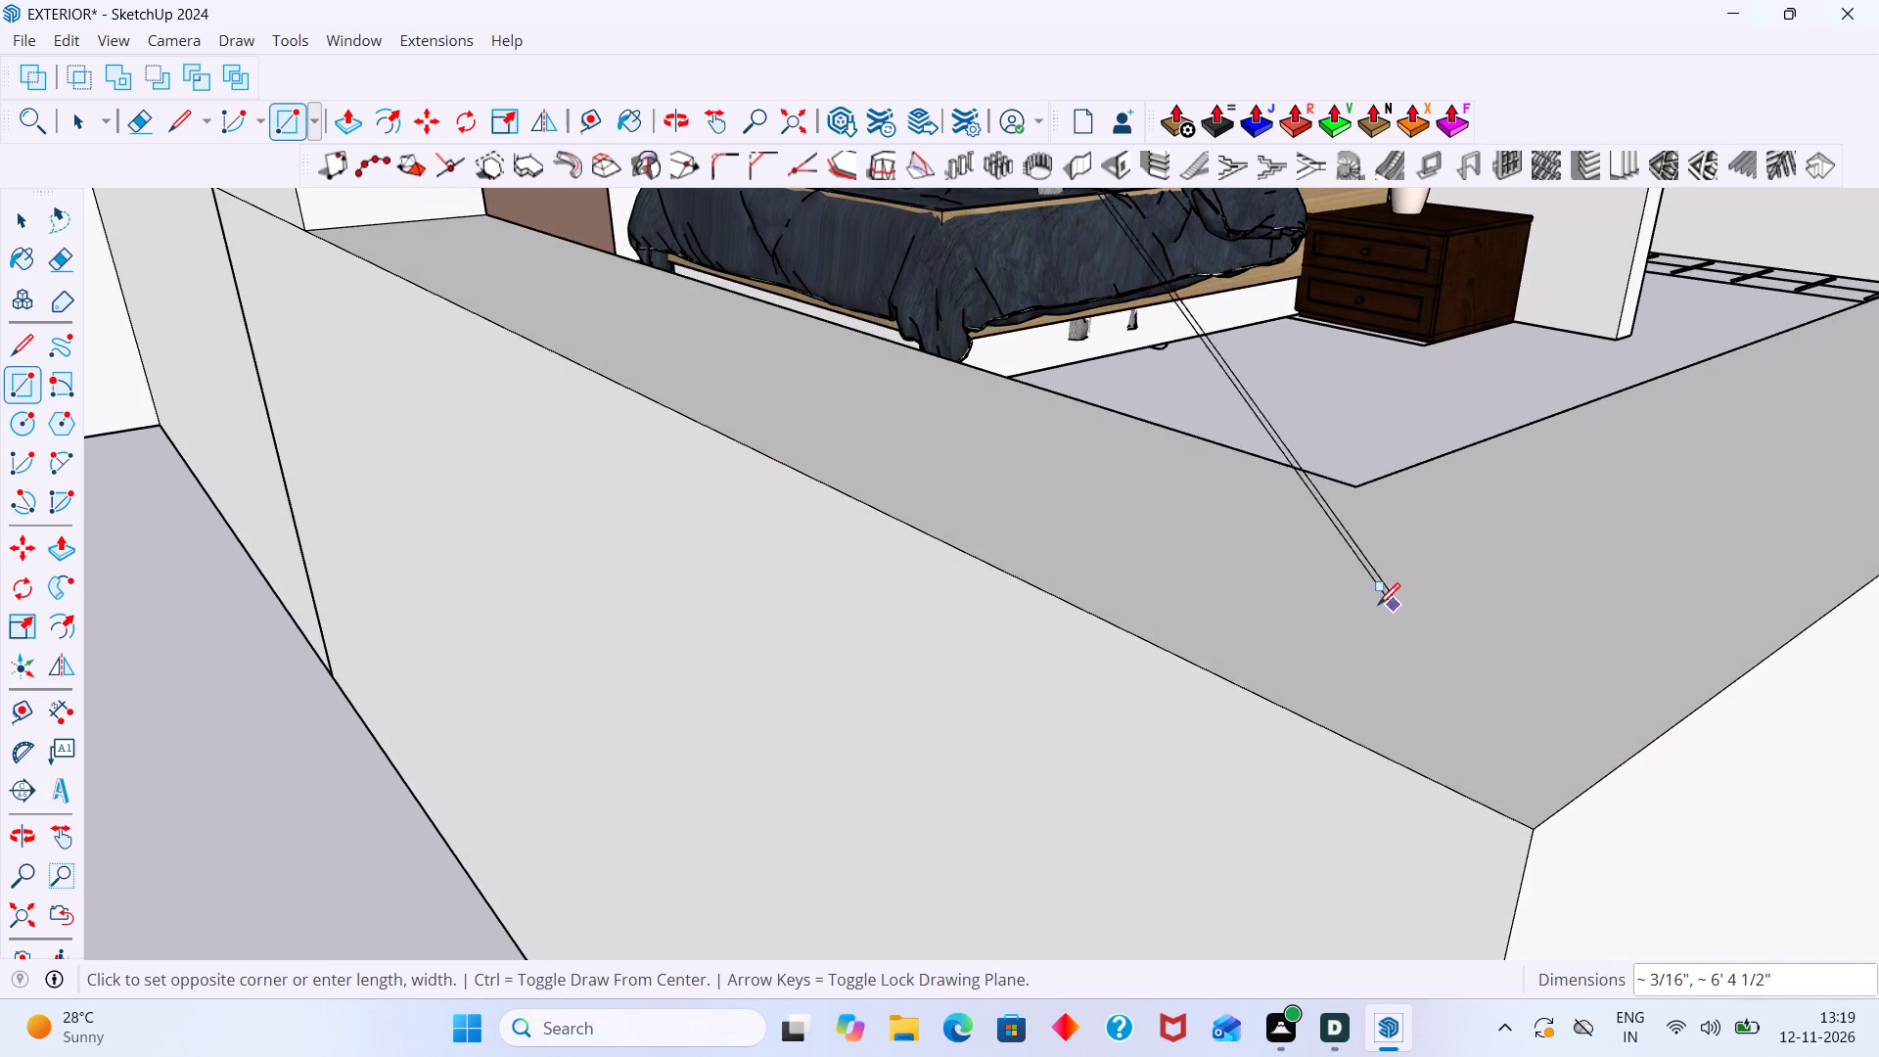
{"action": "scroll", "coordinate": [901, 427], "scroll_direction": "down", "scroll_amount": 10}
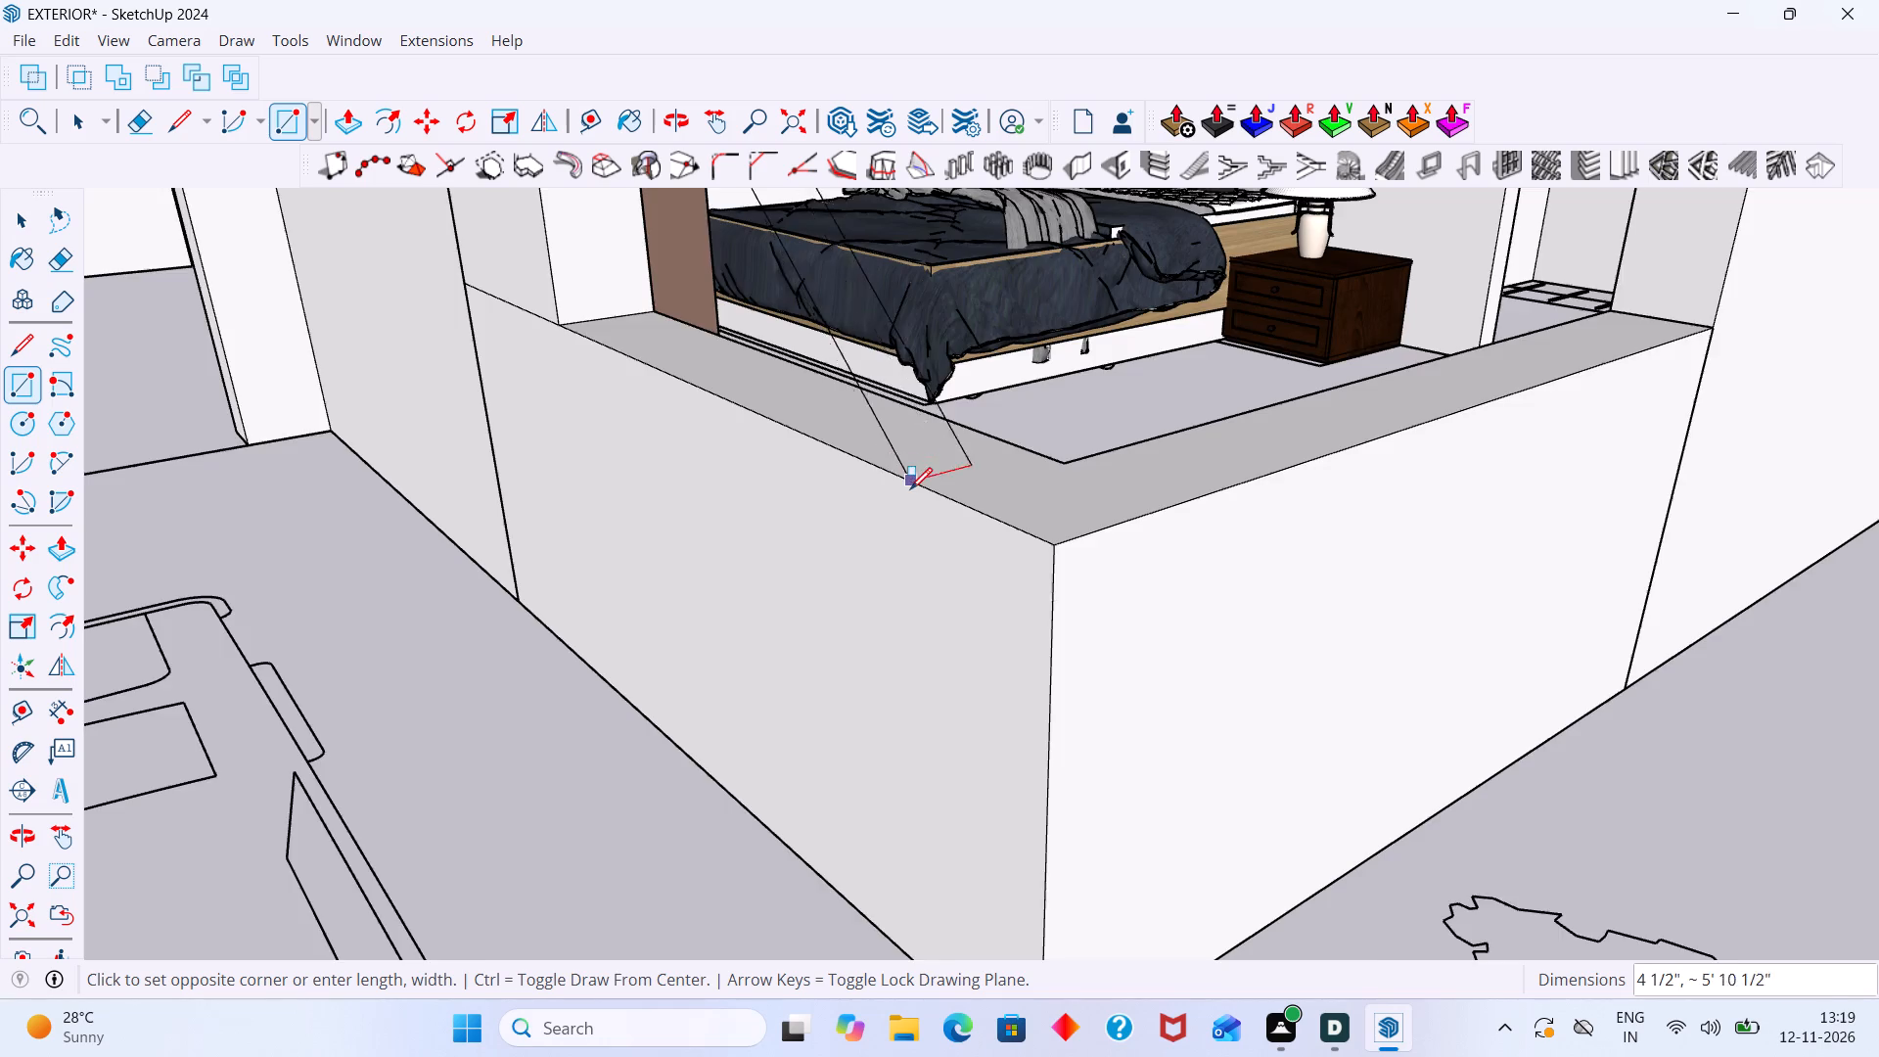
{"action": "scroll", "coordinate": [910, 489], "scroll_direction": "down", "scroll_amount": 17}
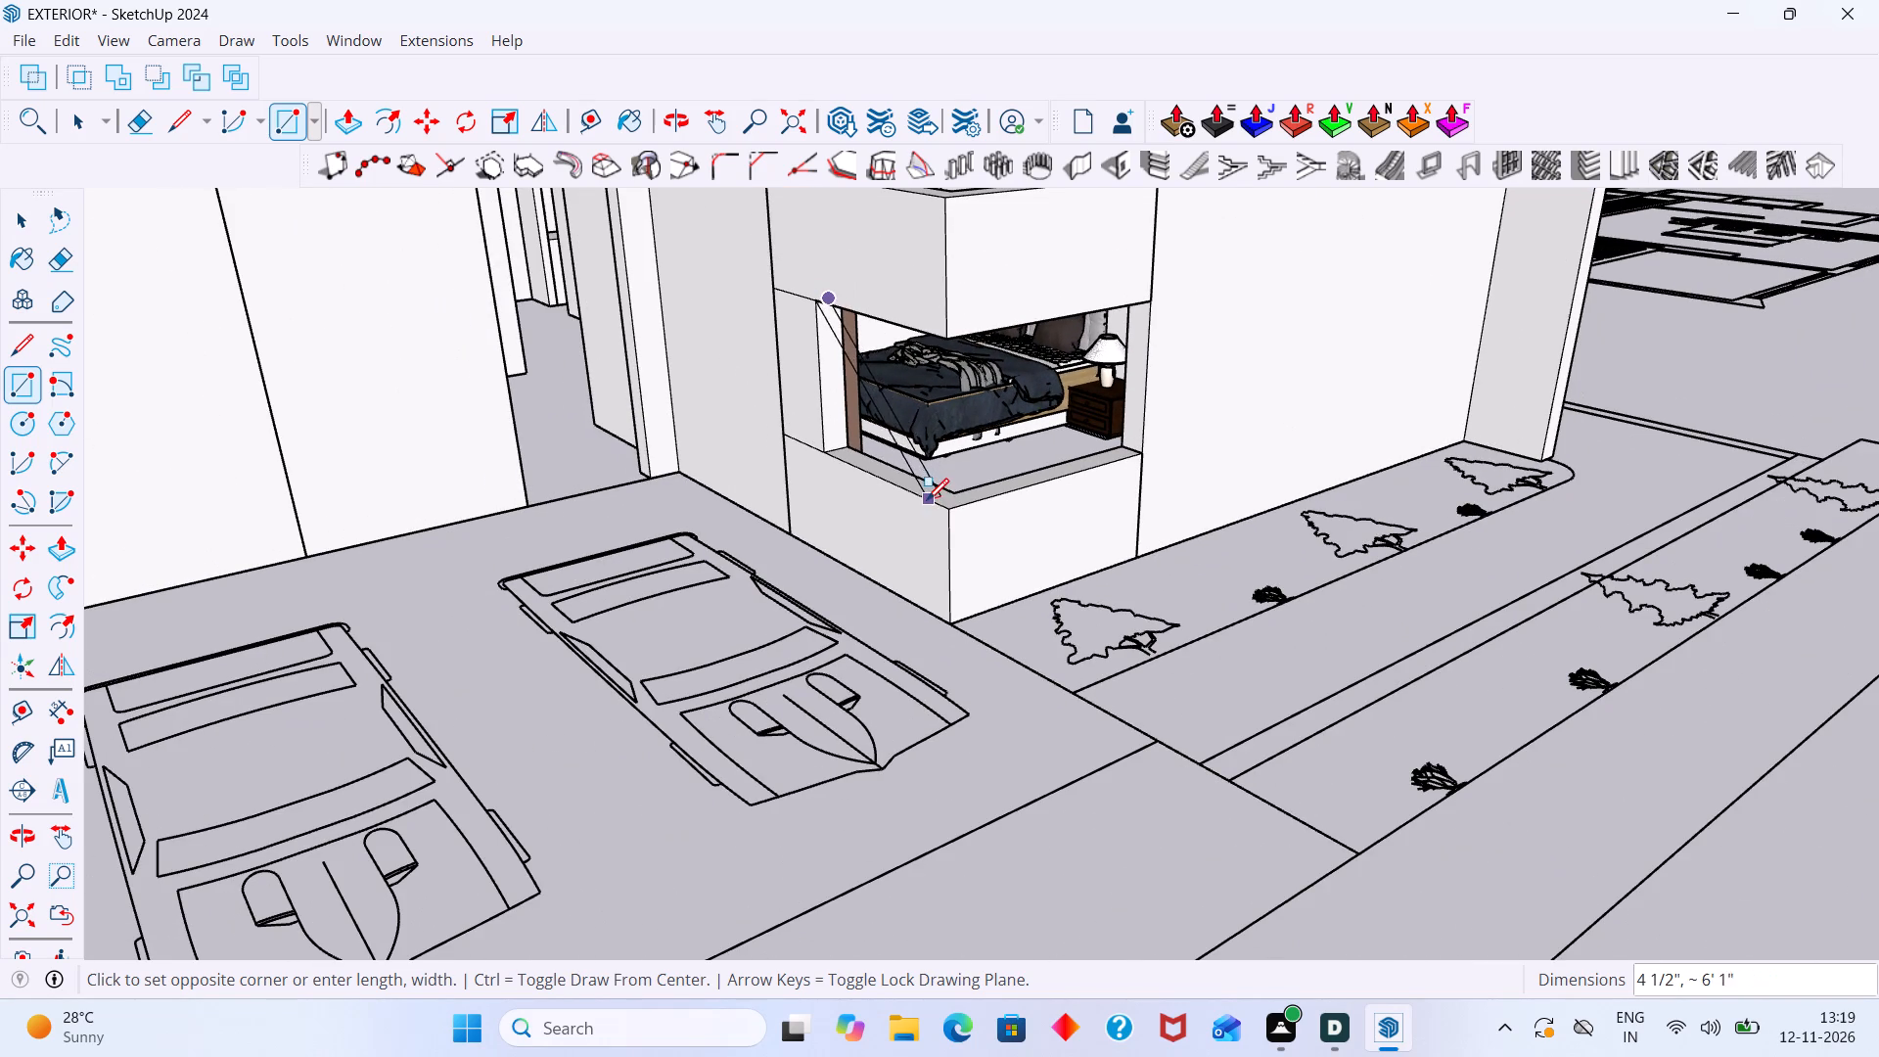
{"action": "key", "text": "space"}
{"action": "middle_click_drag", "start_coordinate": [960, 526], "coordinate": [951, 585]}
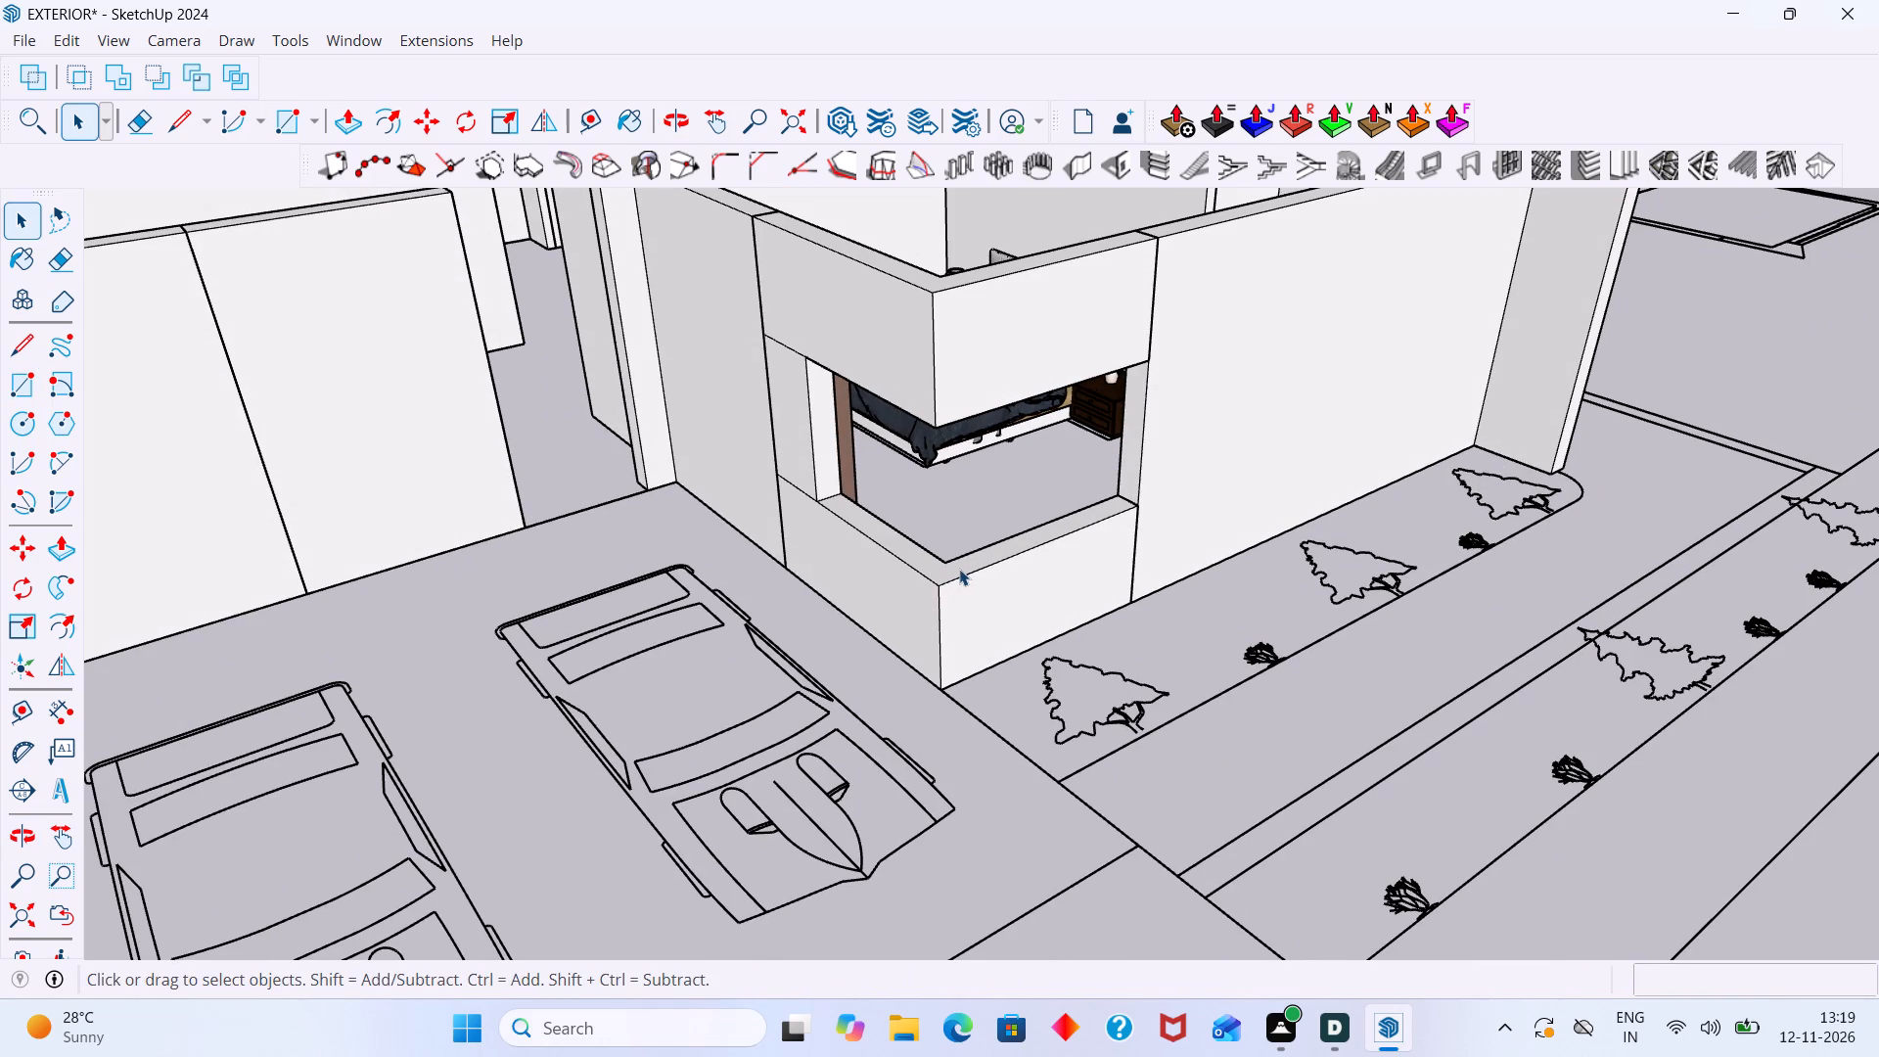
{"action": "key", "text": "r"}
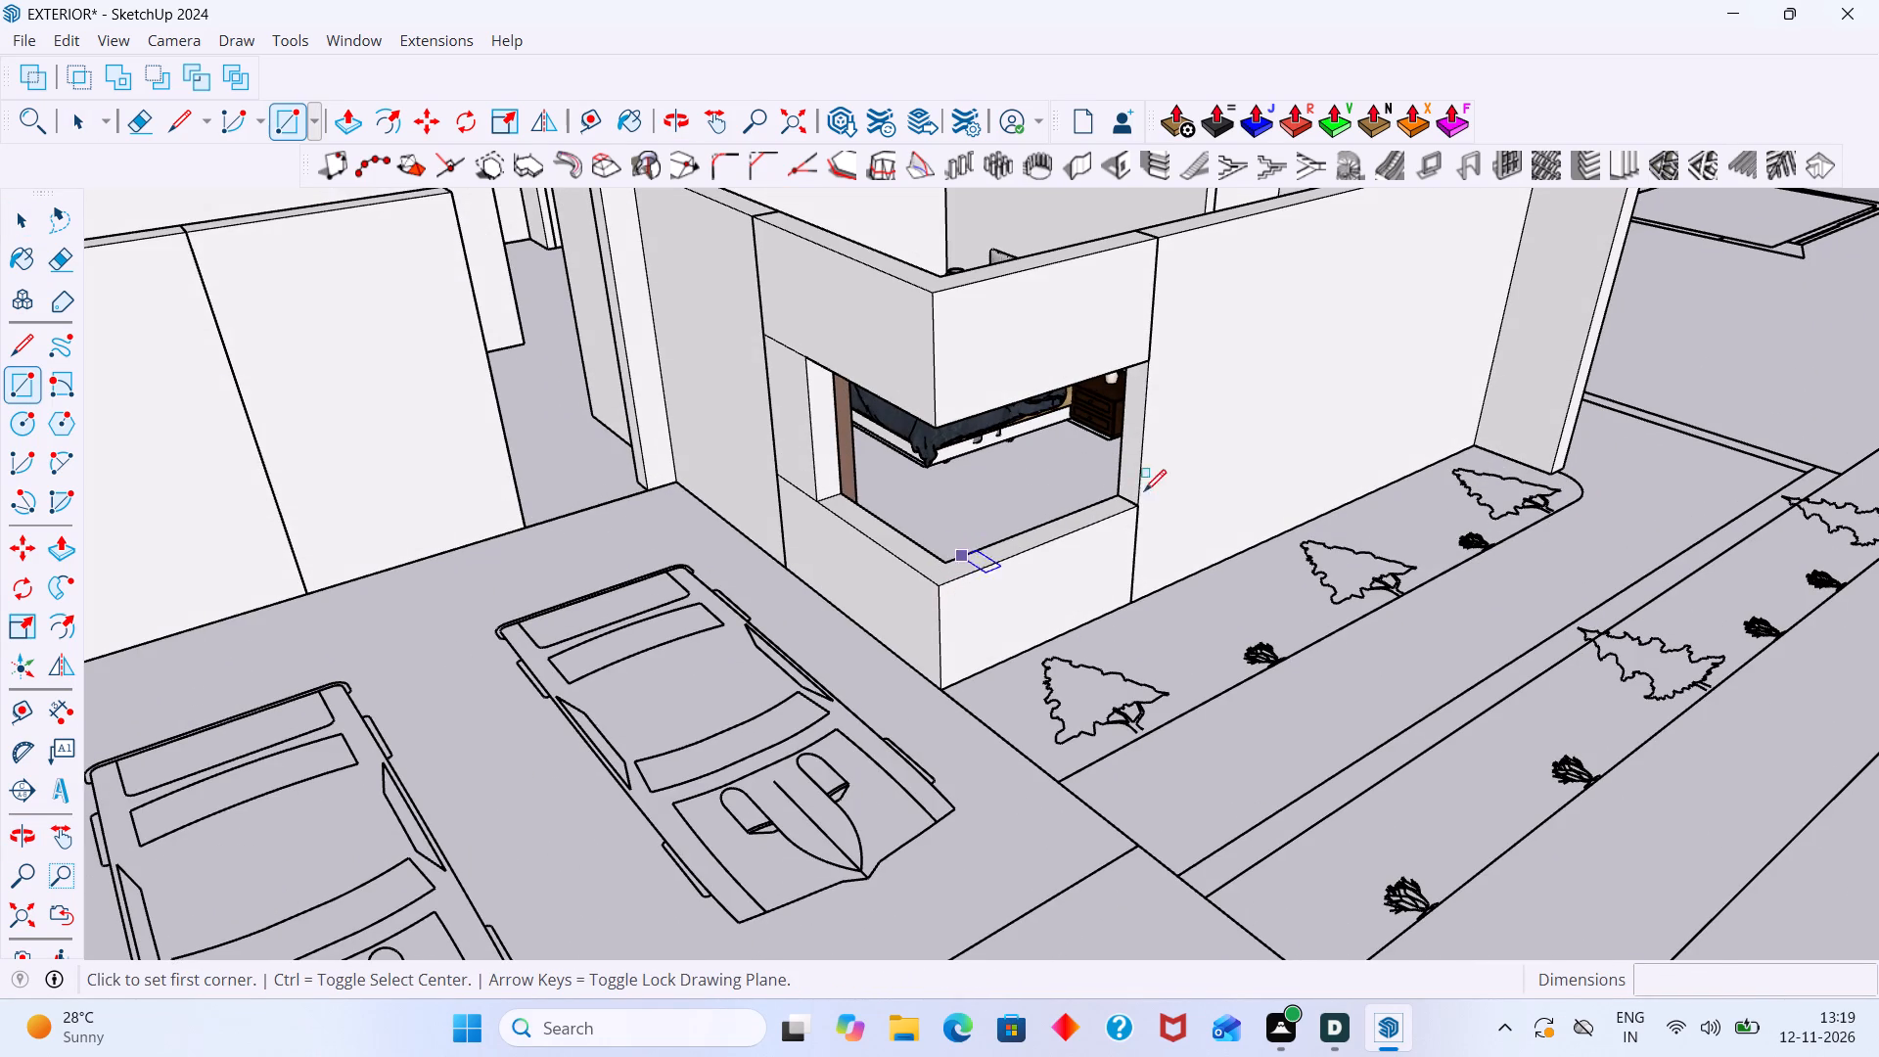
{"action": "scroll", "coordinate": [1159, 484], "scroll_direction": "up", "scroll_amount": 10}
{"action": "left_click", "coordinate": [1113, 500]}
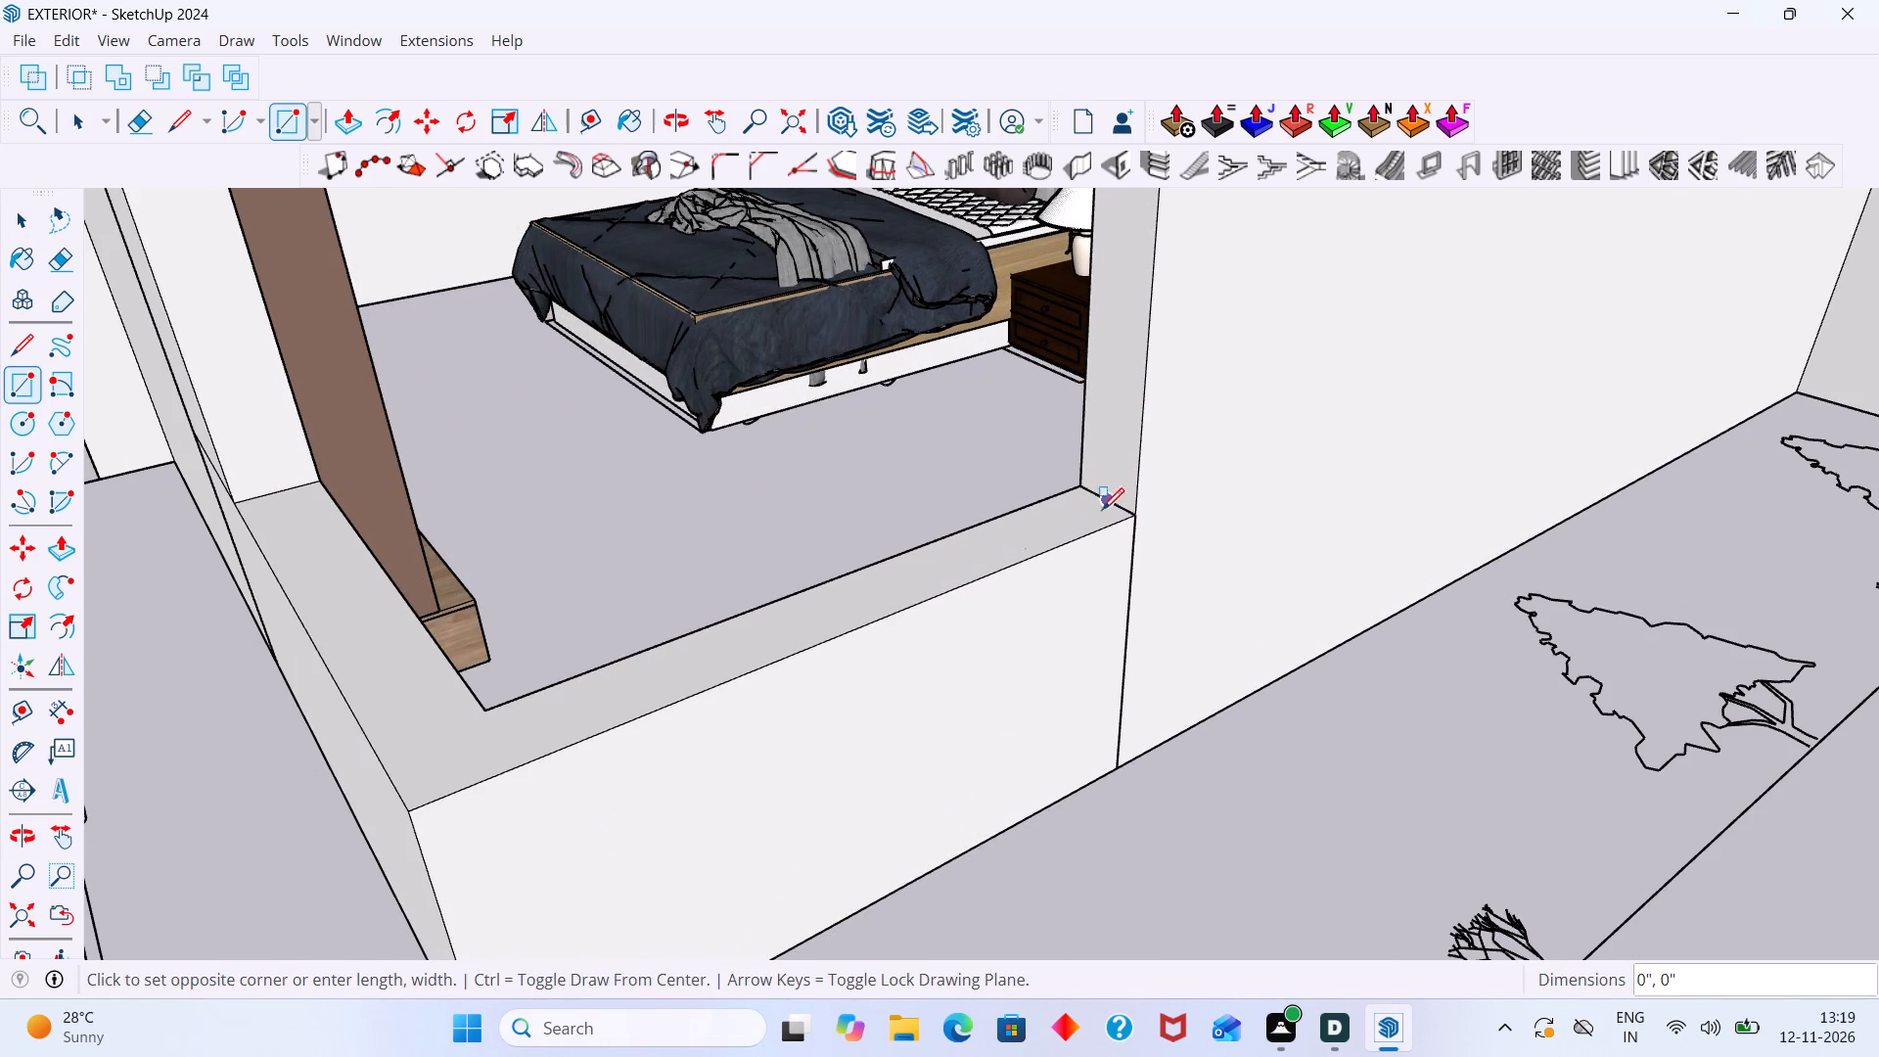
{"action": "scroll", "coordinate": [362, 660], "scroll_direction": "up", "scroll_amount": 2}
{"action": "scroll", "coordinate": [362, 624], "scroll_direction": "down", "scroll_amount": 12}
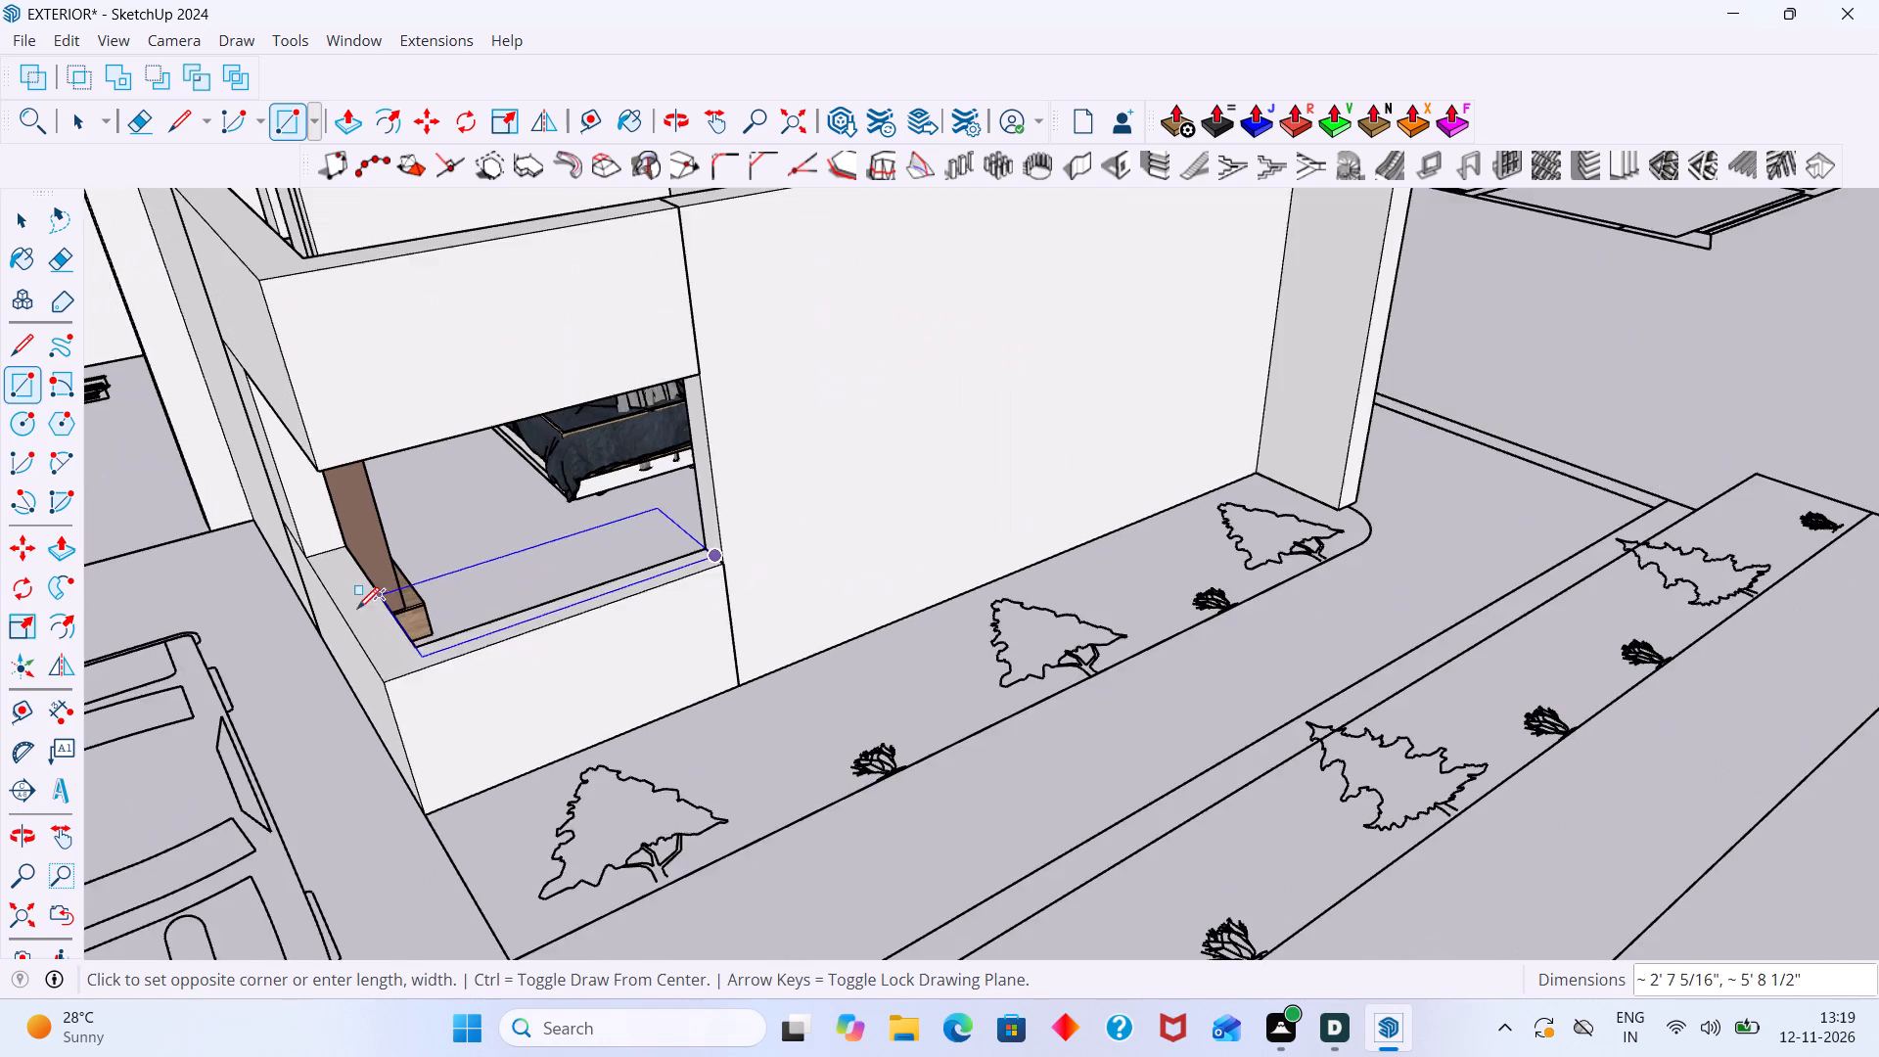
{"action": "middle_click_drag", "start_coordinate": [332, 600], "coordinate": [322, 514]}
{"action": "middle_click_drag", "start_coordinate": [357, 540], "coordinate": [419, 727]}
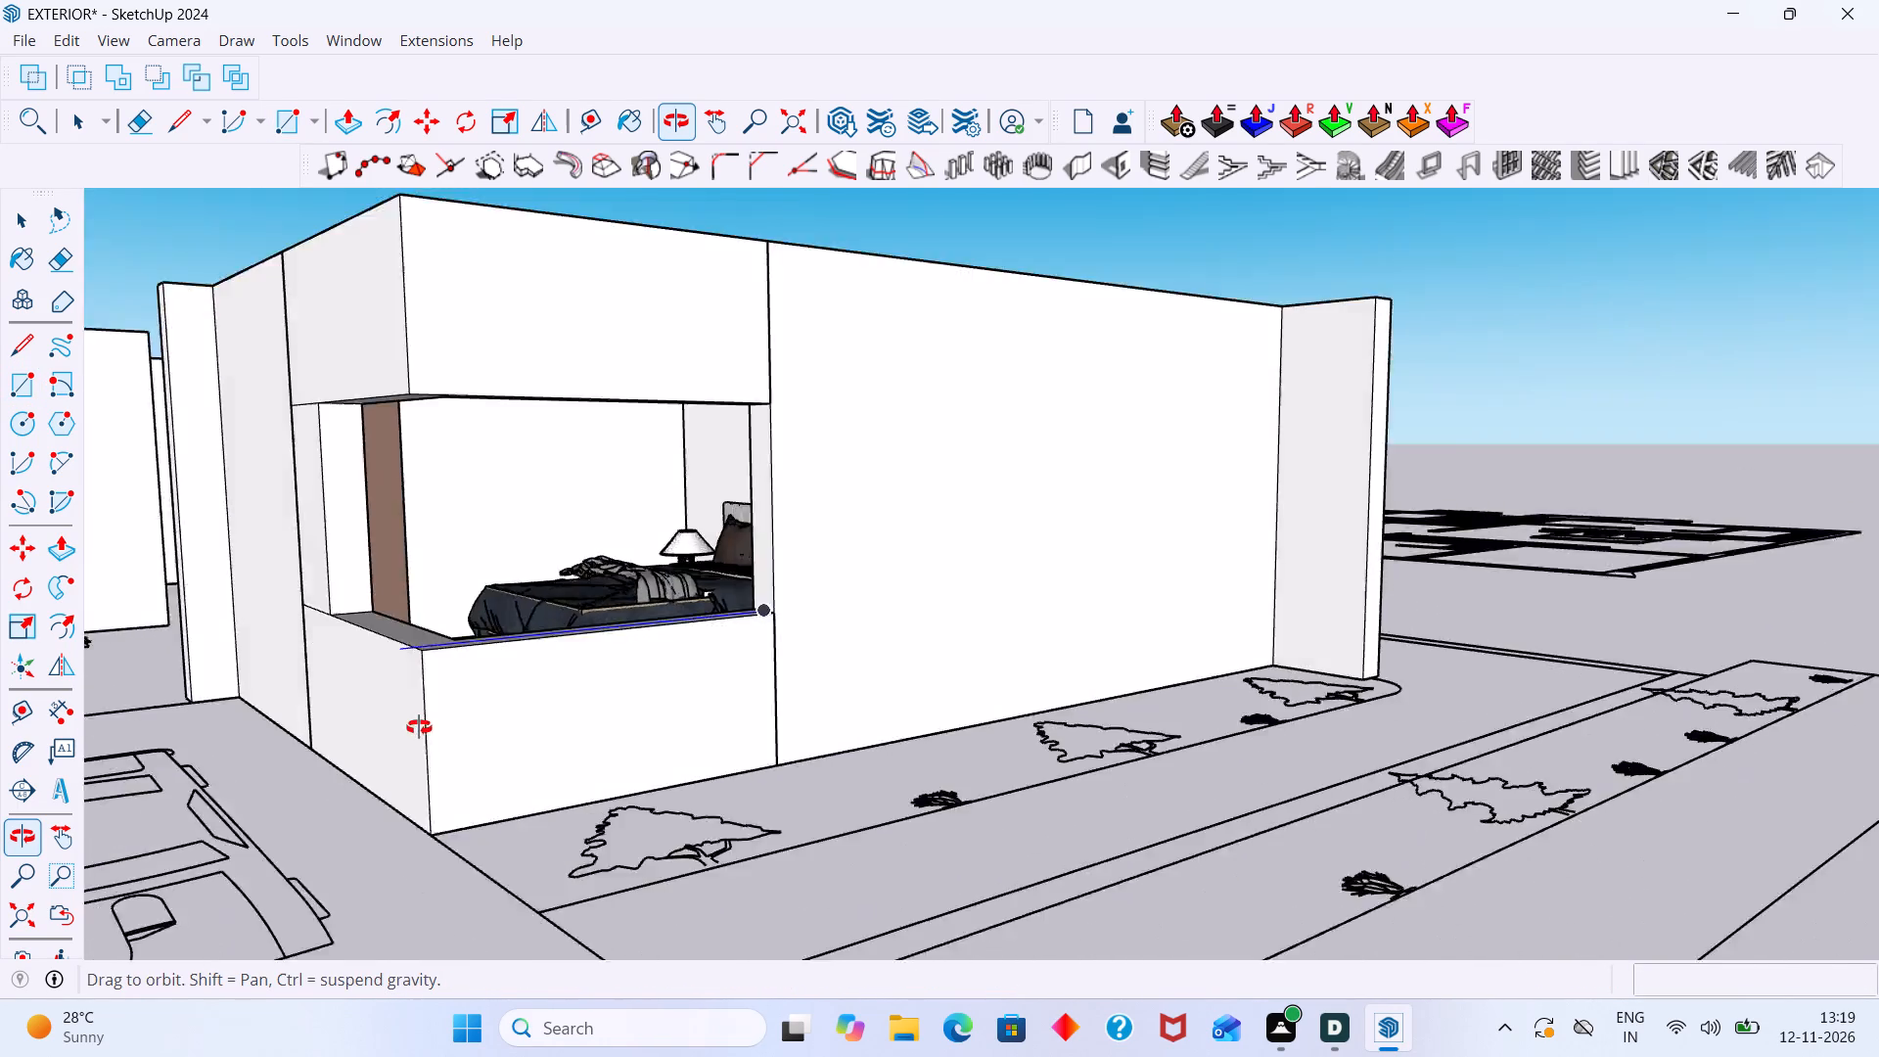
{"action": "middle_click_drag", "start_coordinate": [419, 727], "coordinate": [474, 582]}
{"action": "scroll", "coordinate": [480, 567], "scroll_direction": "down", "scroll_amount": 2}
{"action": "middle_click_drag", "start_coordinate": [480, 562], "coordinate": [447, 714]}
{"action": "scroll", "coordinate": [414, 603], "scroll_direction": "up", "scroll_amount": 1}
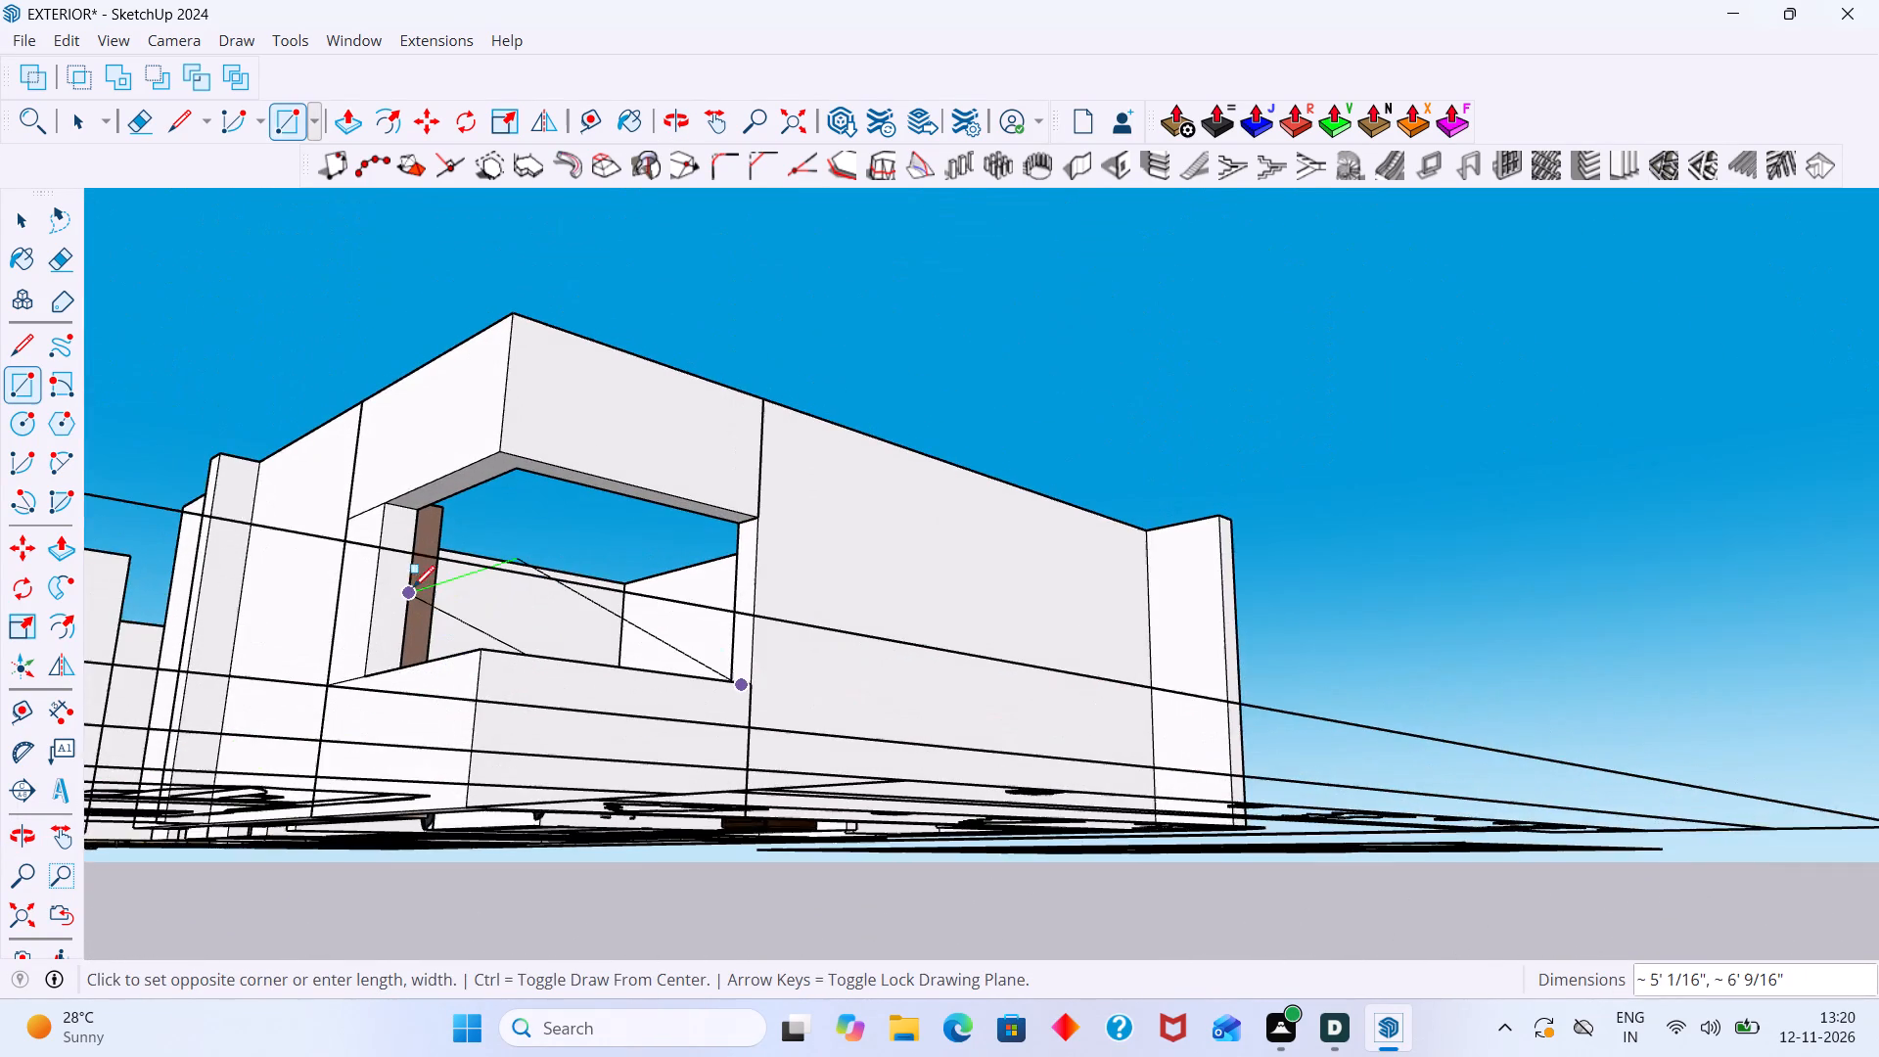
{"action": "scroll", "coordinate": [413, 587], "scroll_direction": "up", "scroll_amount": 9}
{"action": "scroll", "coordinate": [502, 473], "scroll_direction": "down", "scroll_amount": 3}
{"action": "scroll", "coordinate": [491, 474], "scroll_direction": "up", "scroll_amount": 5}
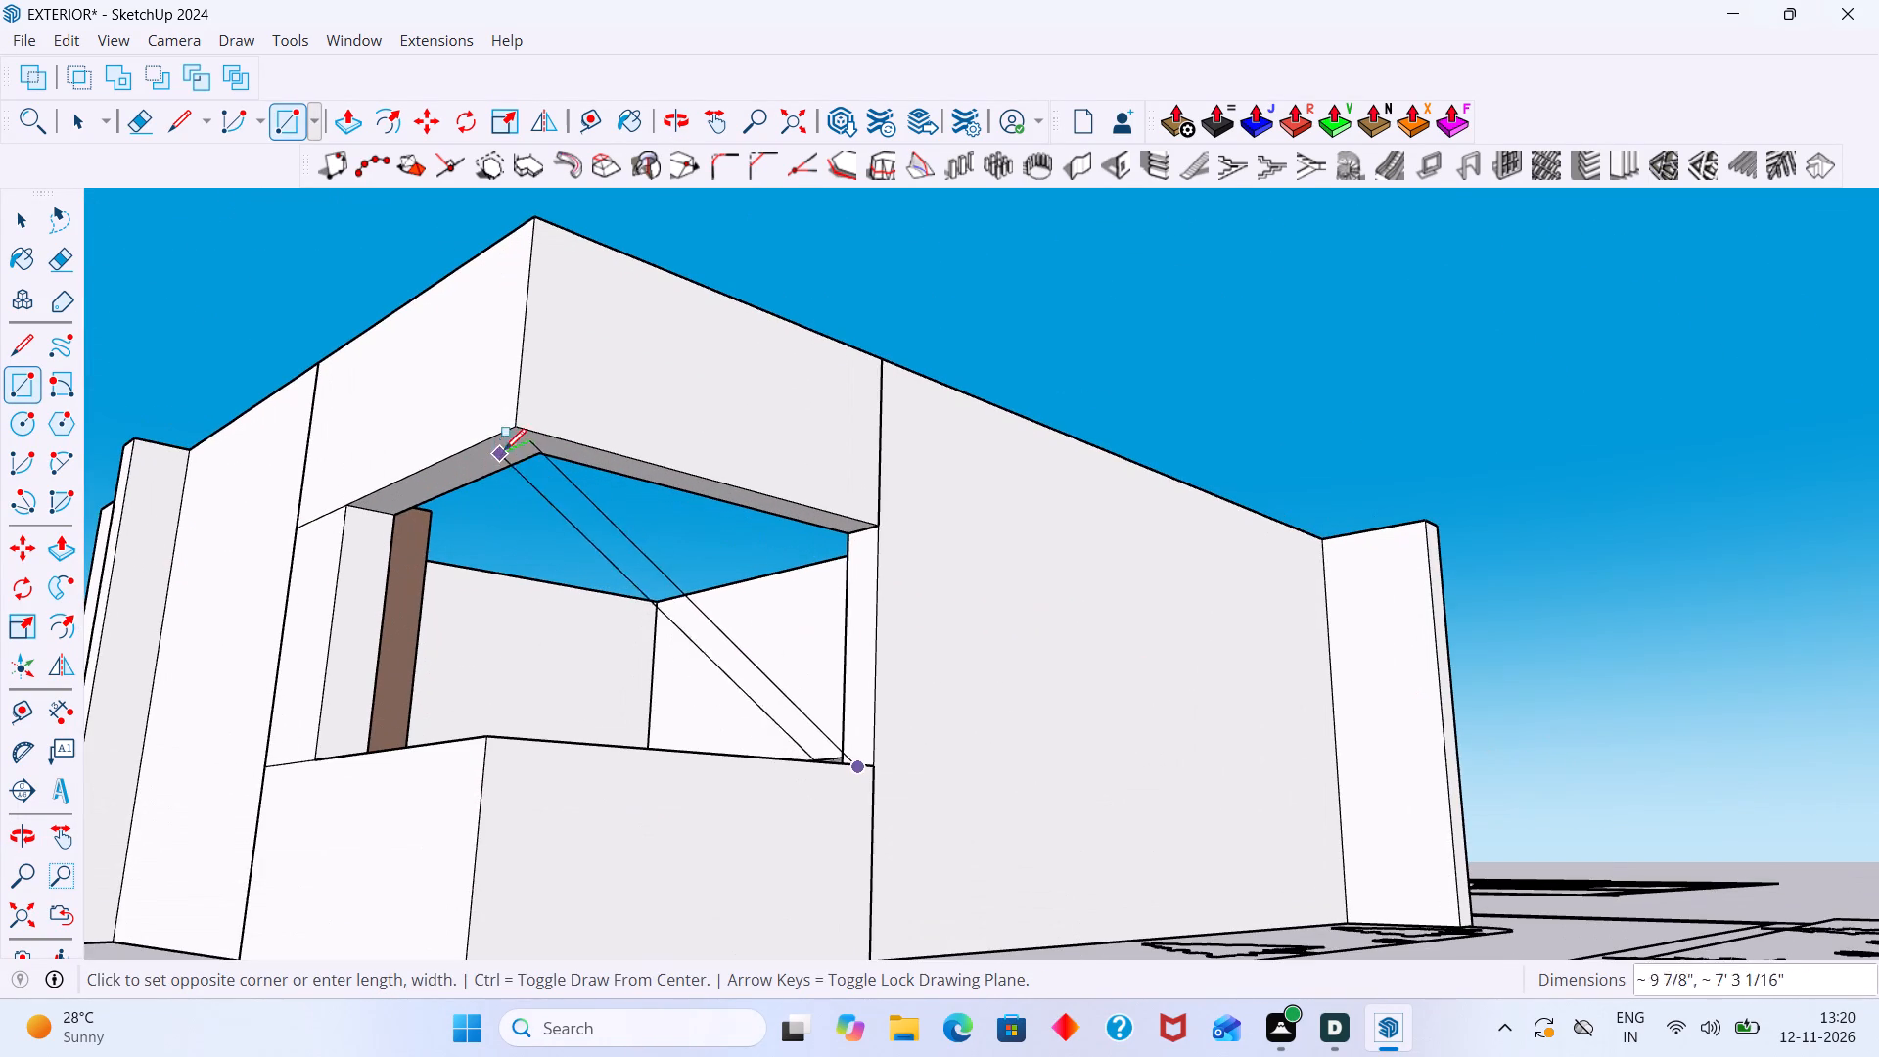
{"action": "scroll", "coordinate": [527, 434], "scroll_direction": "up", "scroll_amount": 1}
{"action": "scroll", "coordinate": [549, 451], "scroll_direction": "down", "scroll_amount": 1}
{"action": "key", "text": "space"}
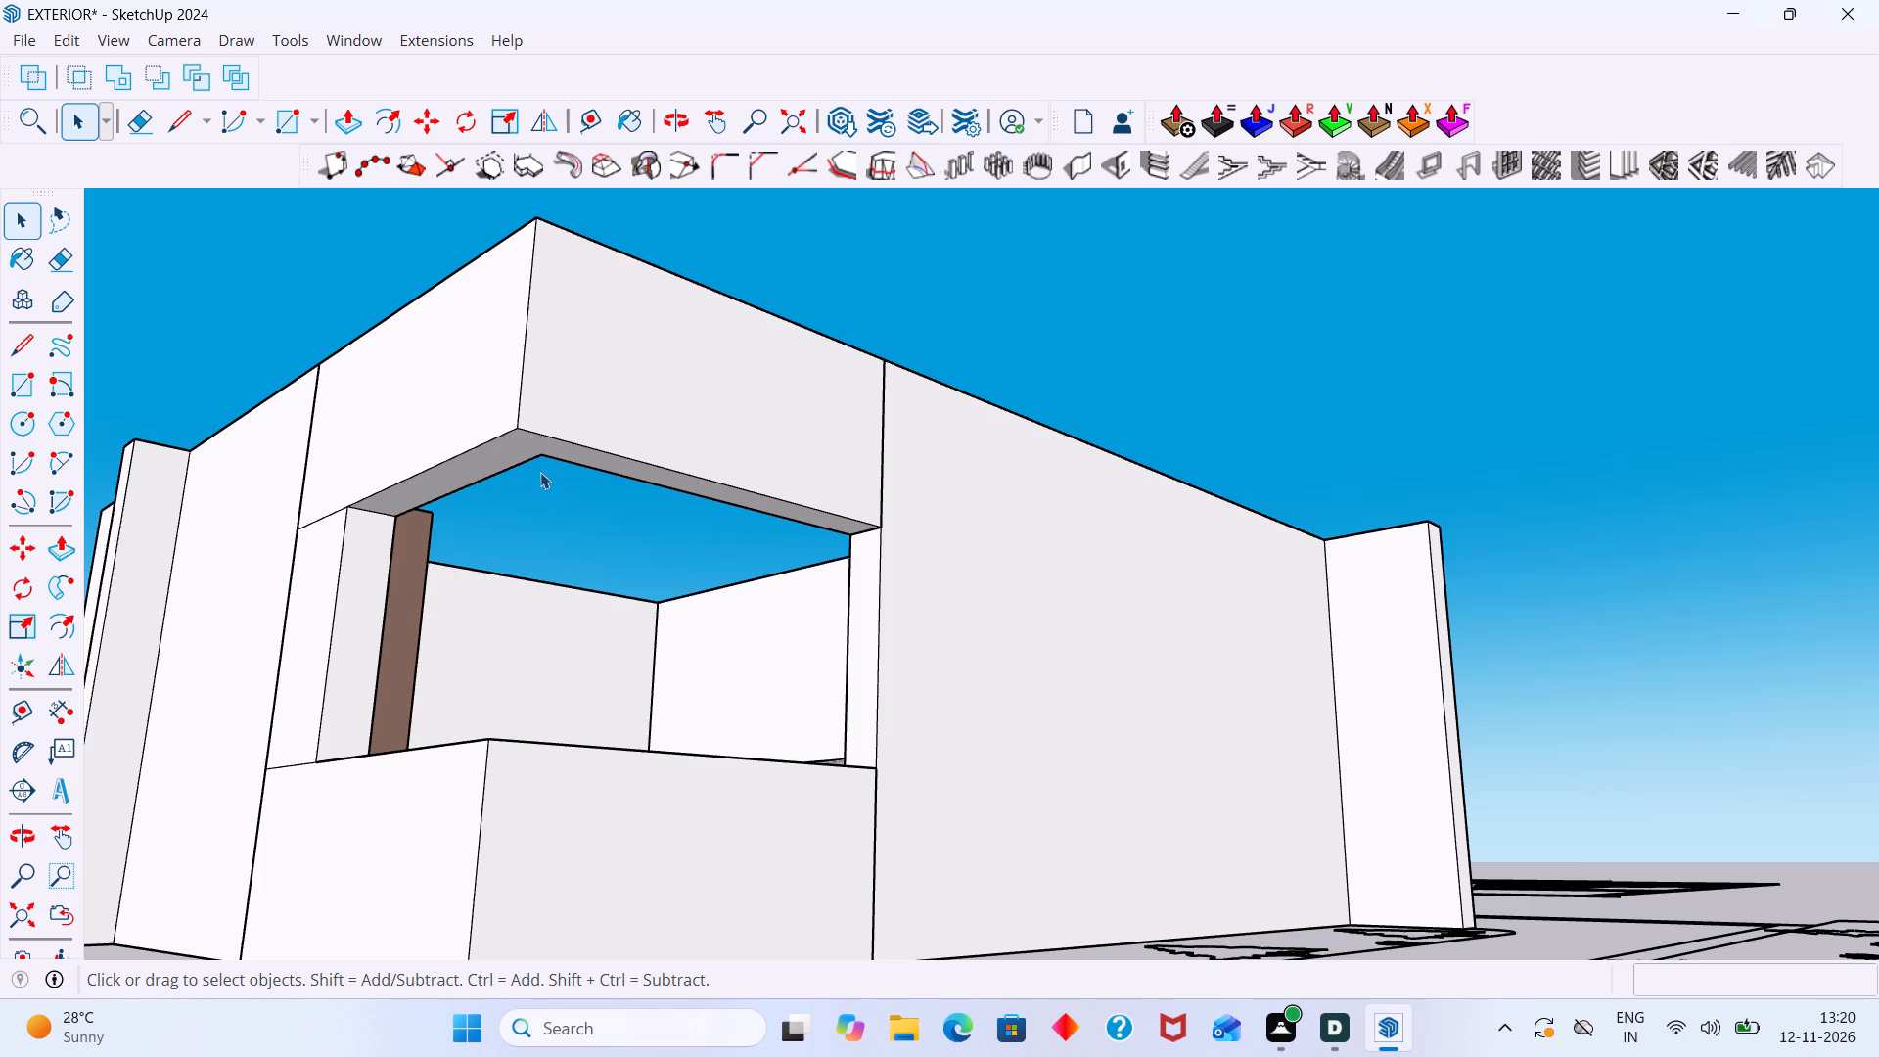
Draw a rectangle about 6' 5 1/2" by 4' over the bedroom corner window's garden-side opening, flush with the wall's outer face.
{"action": "key", "text": "r"}
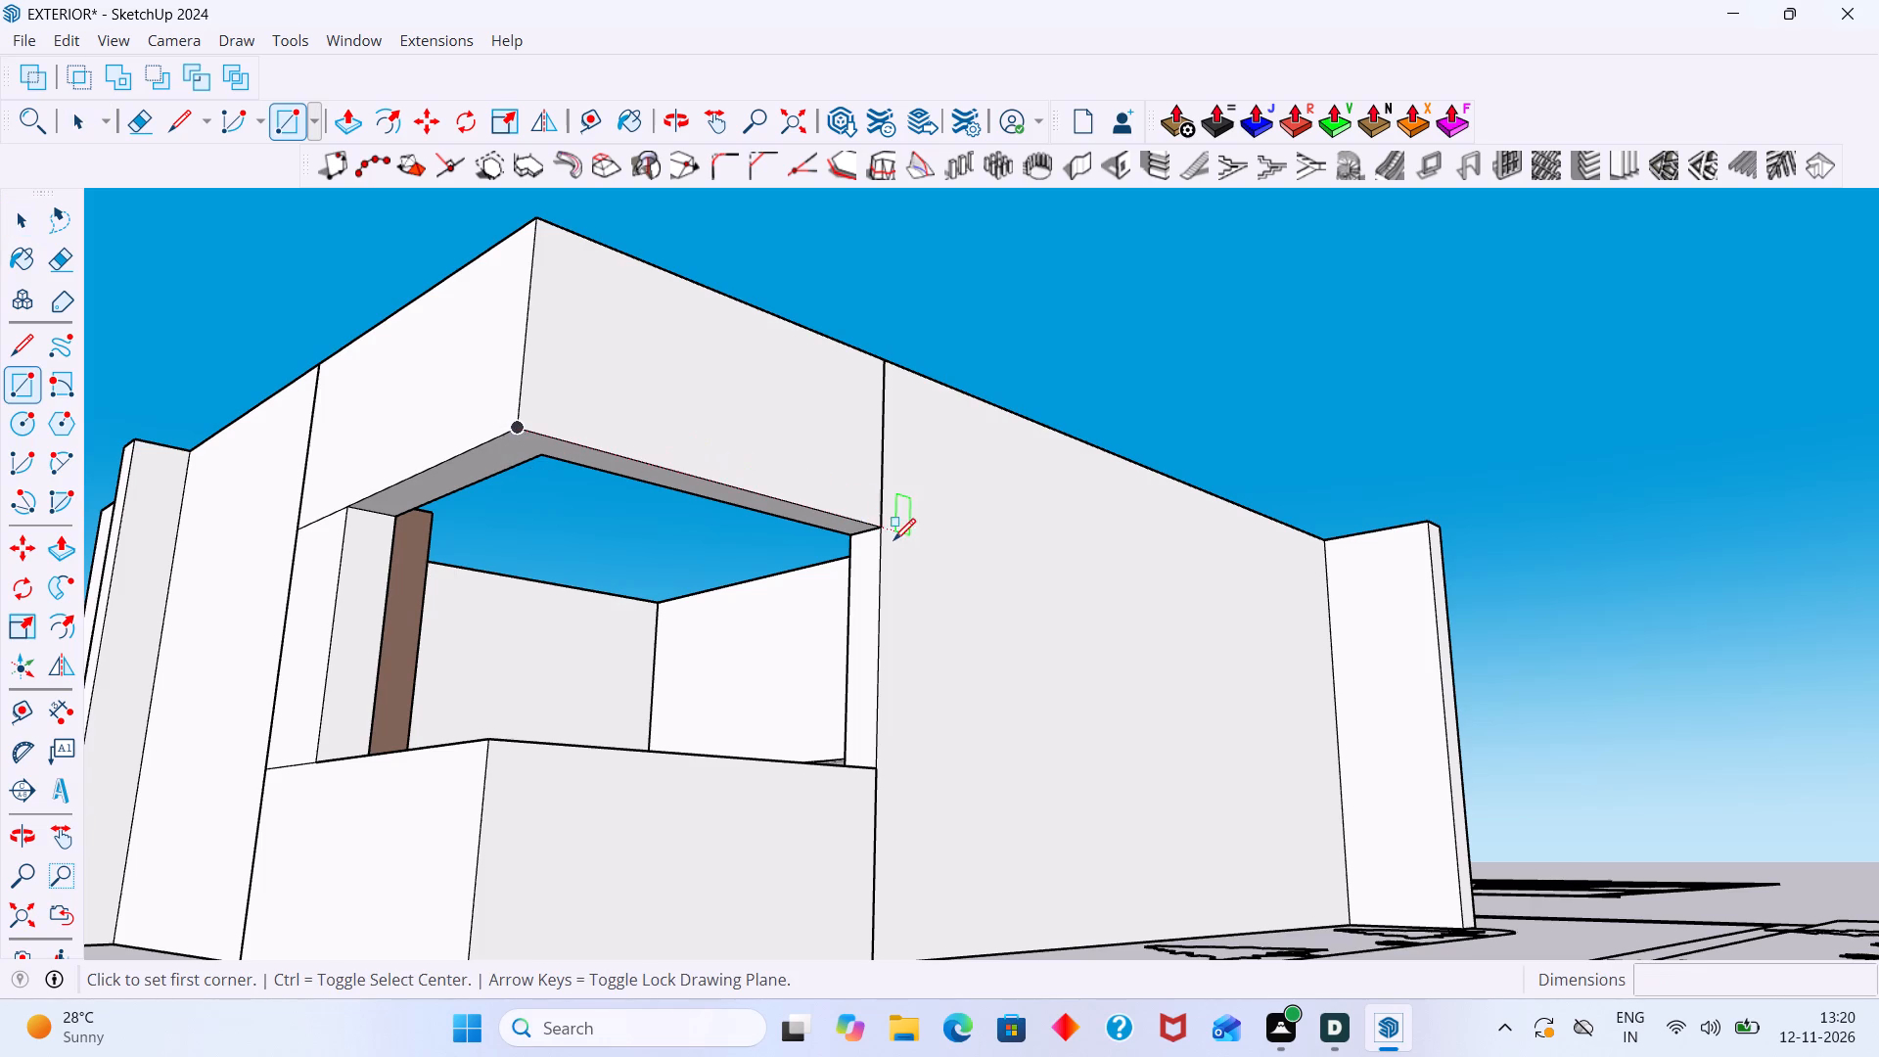
{"action": "left_click", "coordinate": [518, 428]}
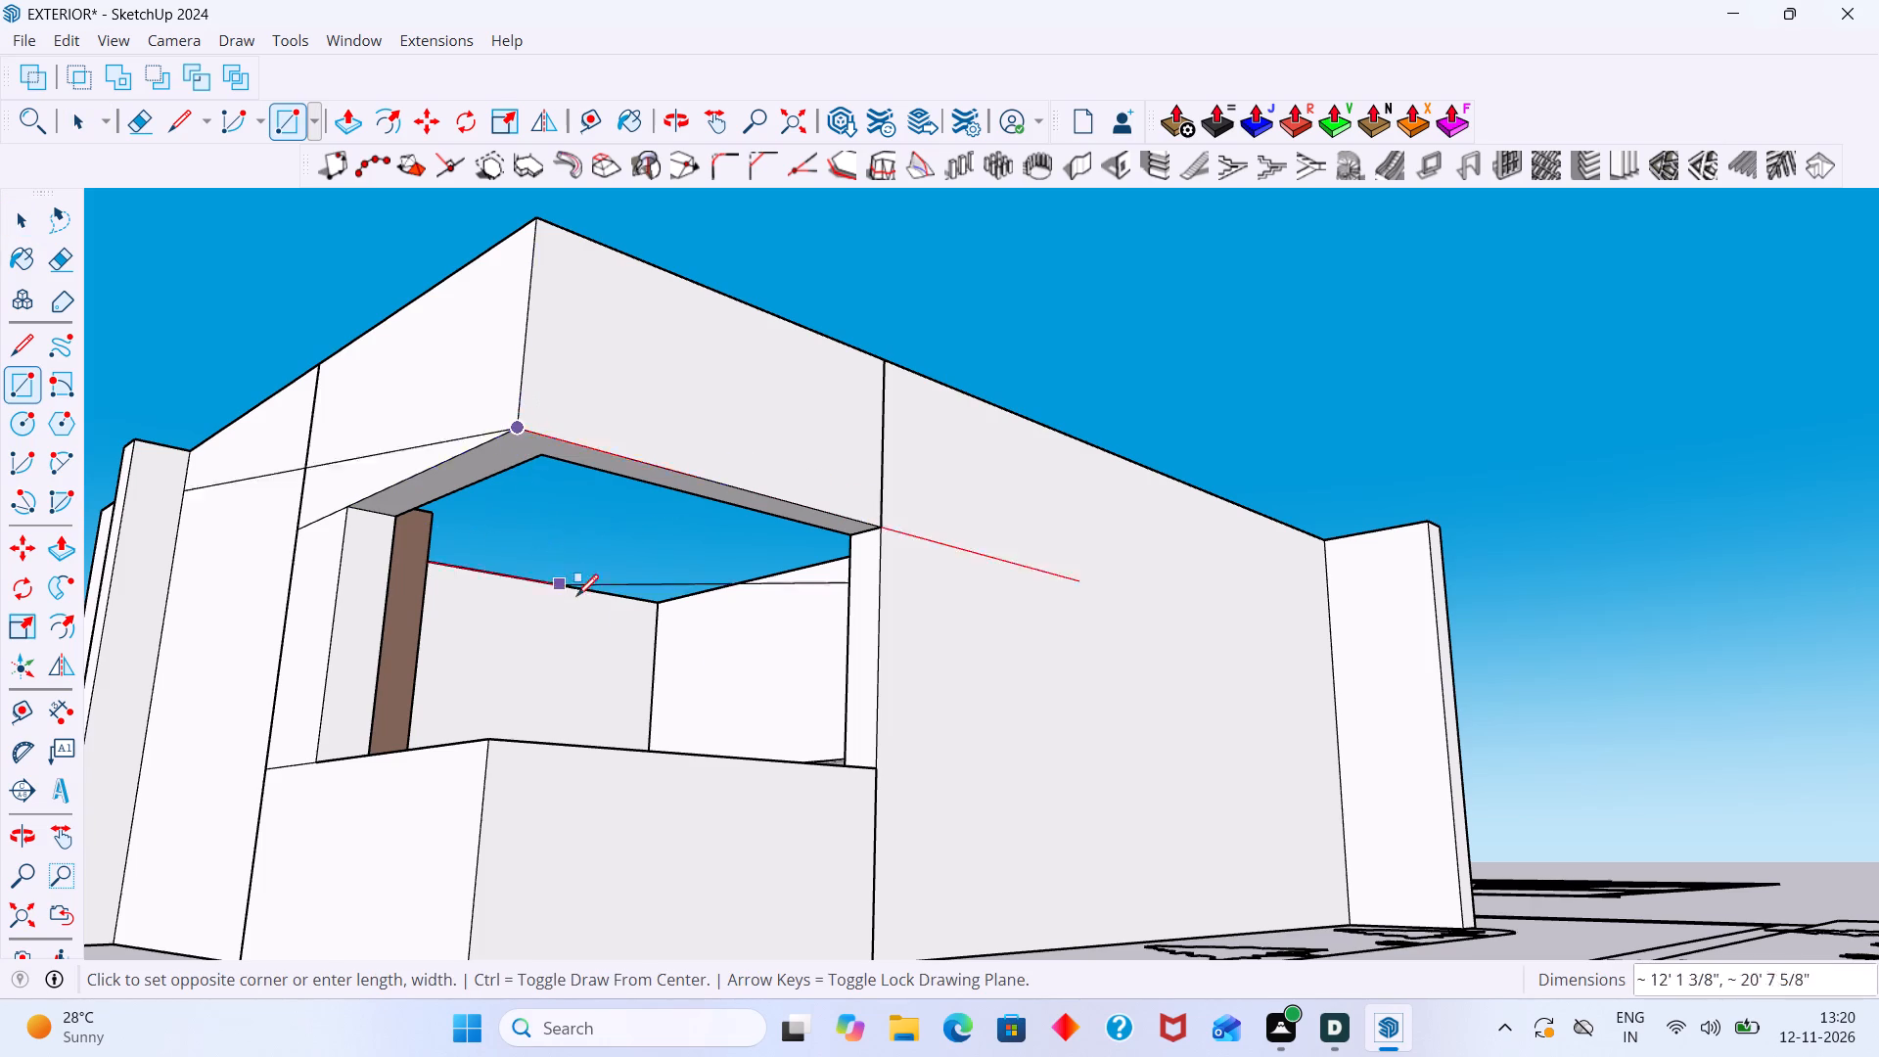
{"action": "left_click", "coordinate": [878, 769]}
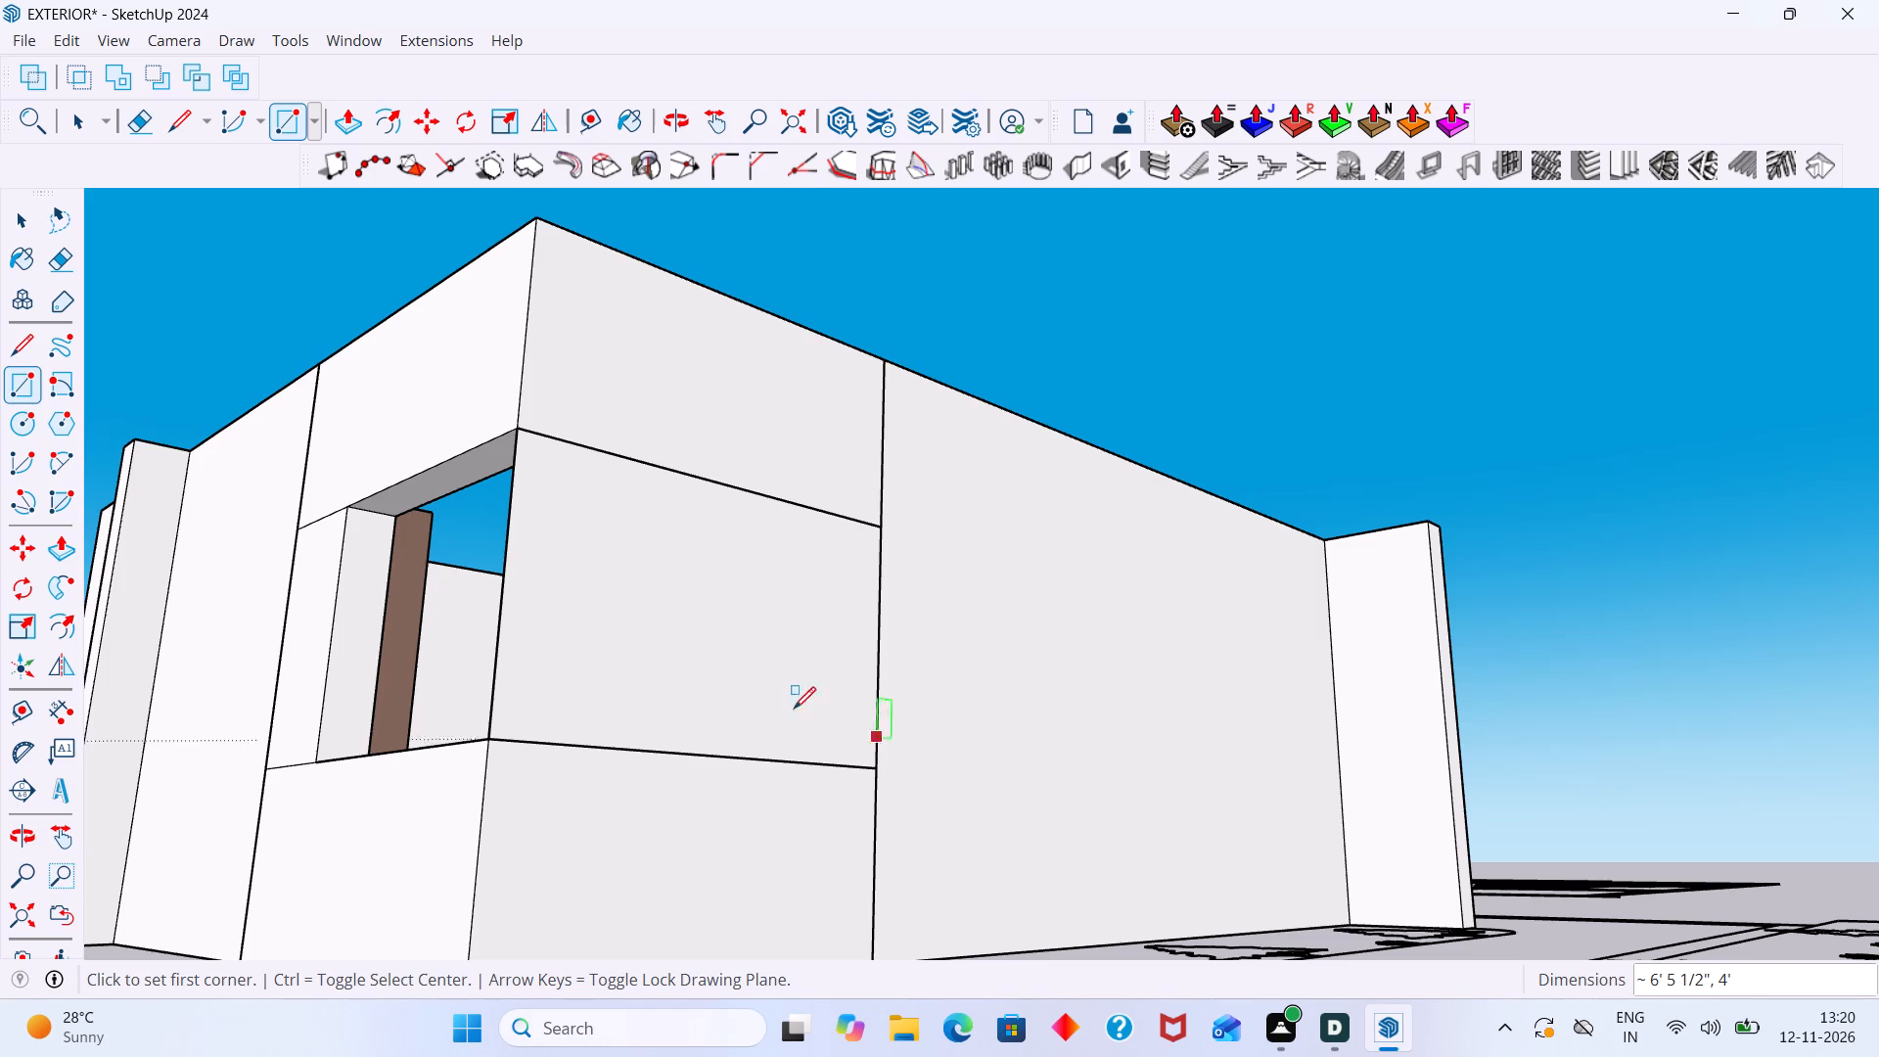
{"action": "left_click", "coordinate": [785, 705]}
{"action": "key", "text": "space"}
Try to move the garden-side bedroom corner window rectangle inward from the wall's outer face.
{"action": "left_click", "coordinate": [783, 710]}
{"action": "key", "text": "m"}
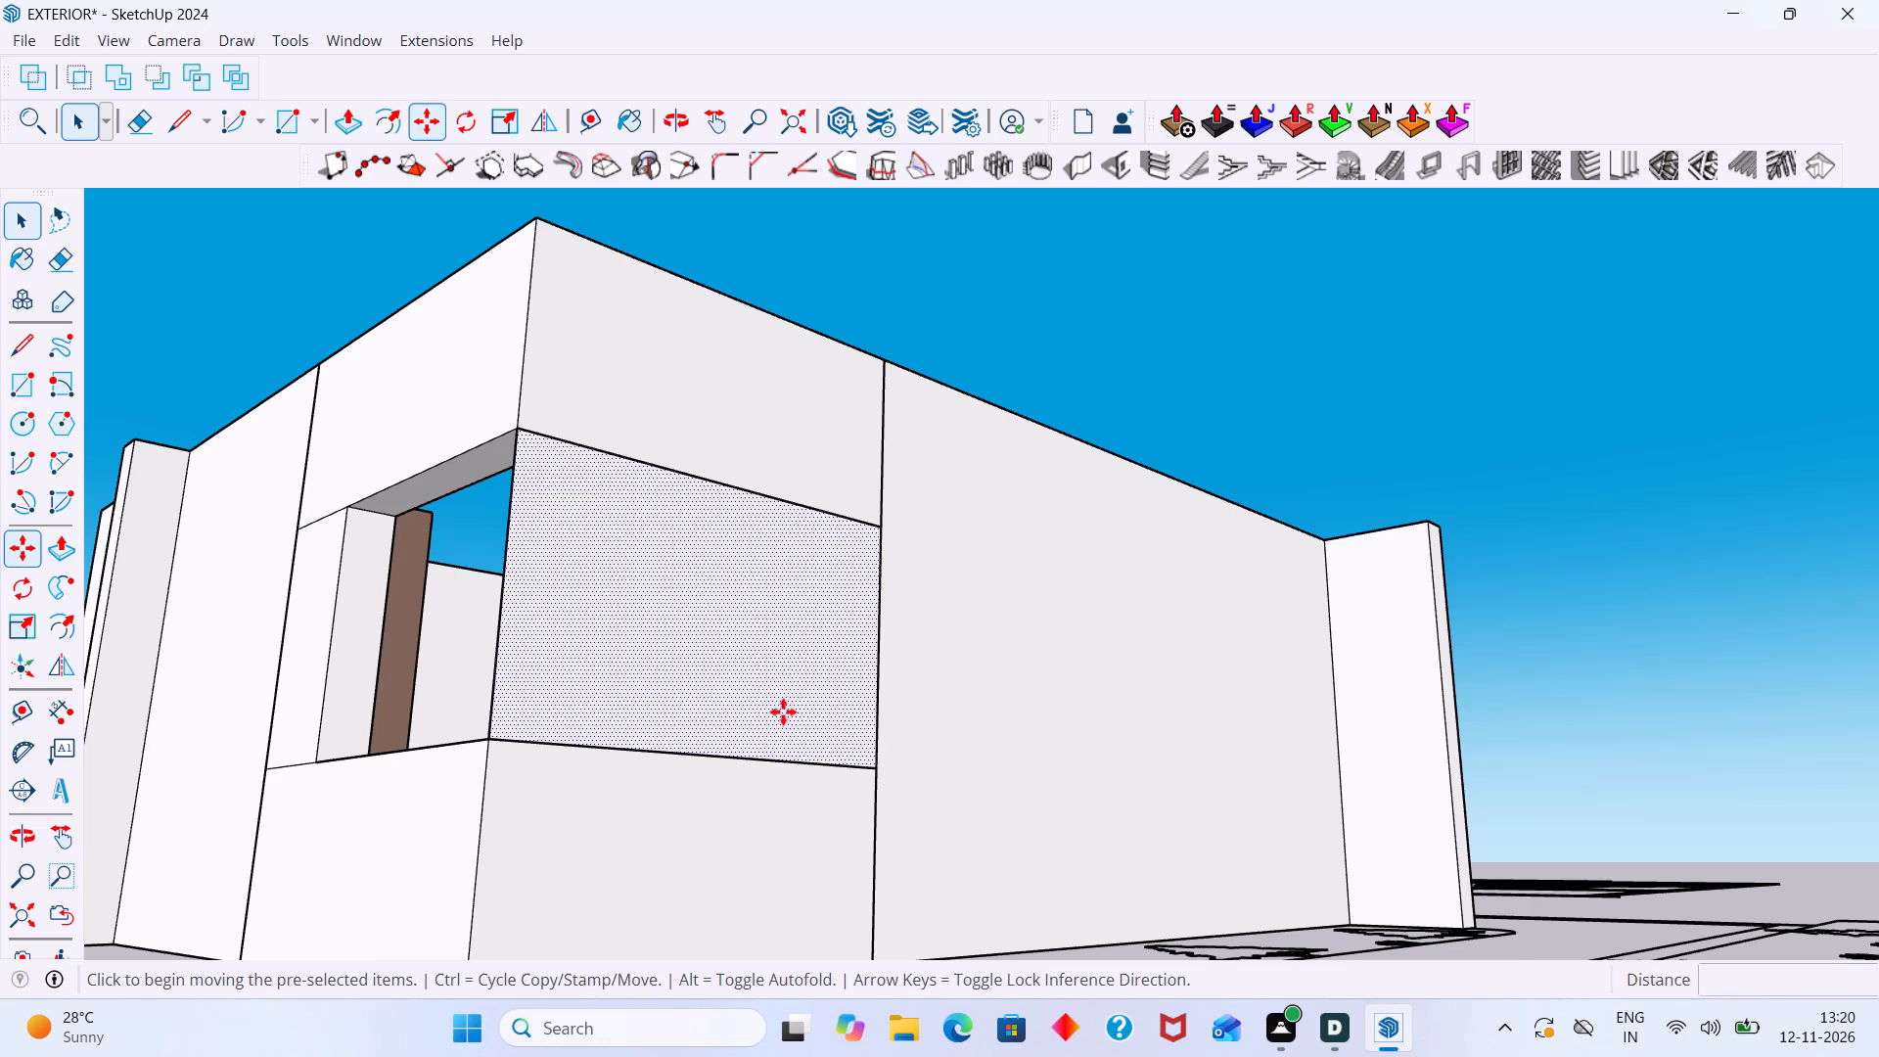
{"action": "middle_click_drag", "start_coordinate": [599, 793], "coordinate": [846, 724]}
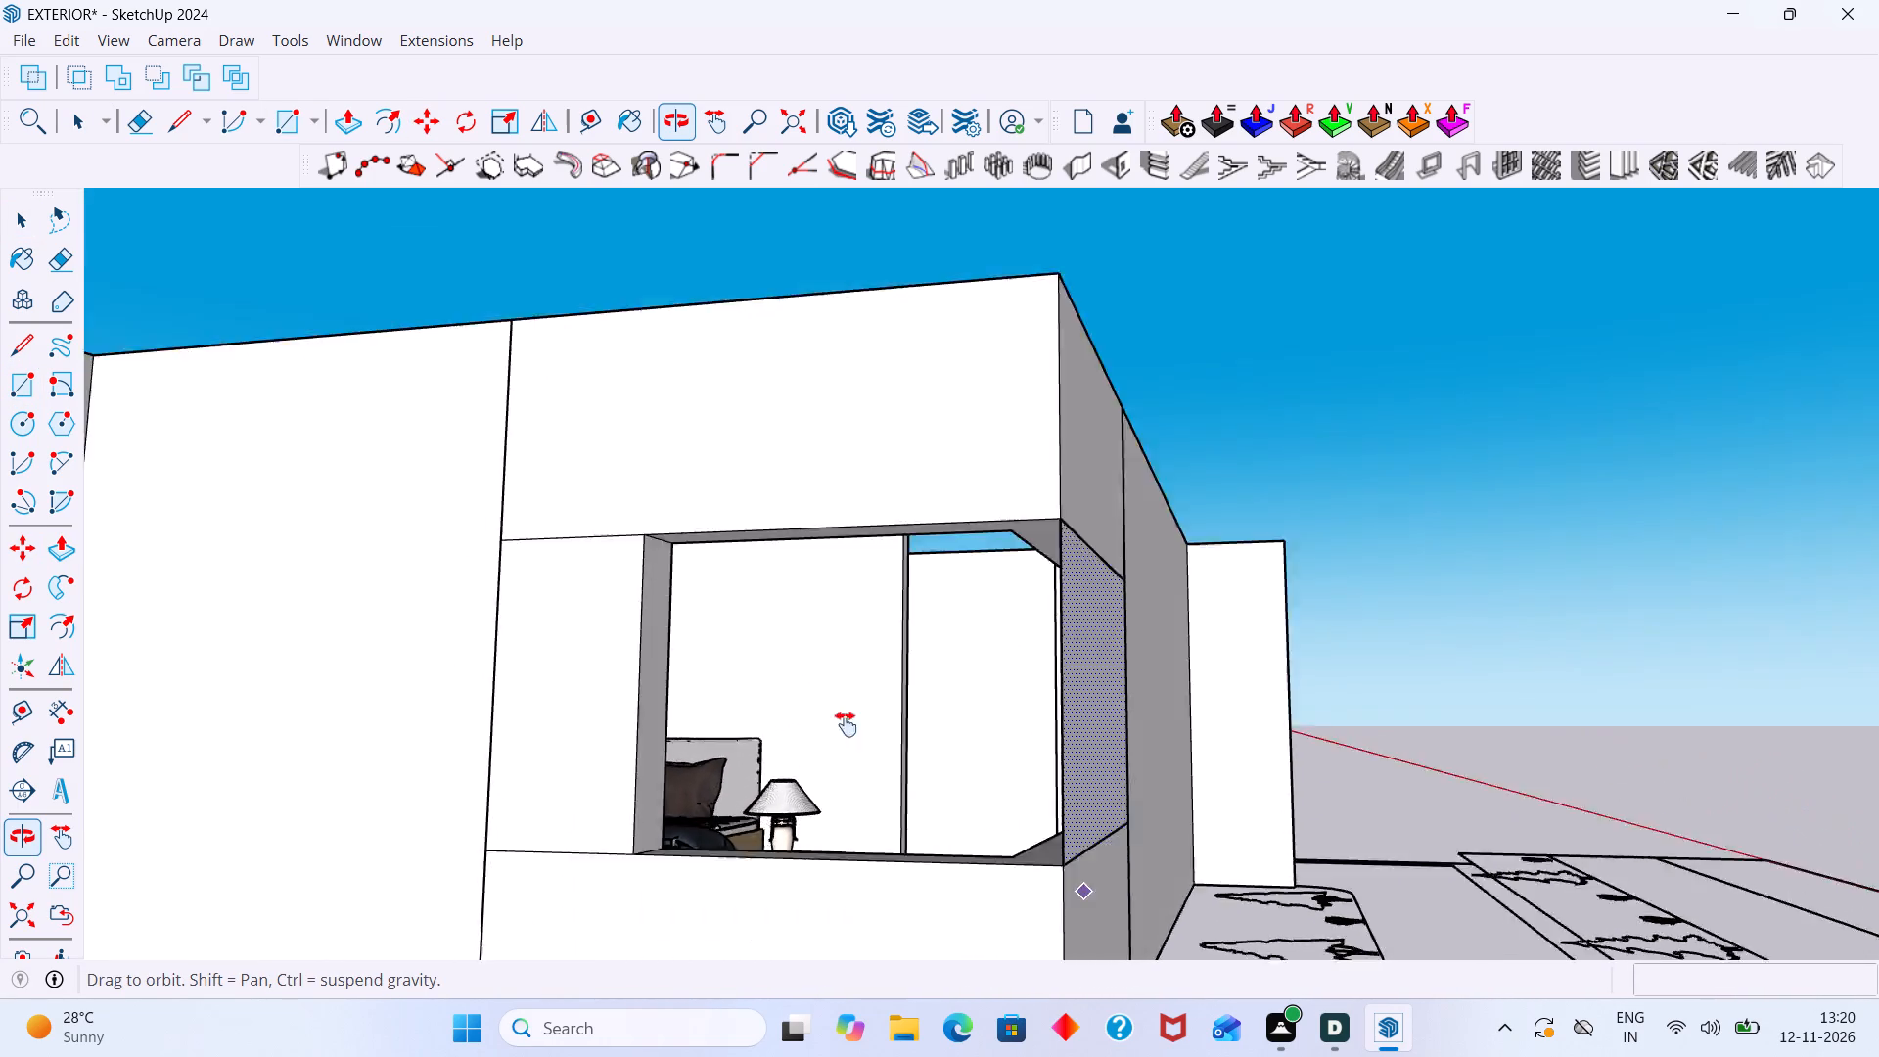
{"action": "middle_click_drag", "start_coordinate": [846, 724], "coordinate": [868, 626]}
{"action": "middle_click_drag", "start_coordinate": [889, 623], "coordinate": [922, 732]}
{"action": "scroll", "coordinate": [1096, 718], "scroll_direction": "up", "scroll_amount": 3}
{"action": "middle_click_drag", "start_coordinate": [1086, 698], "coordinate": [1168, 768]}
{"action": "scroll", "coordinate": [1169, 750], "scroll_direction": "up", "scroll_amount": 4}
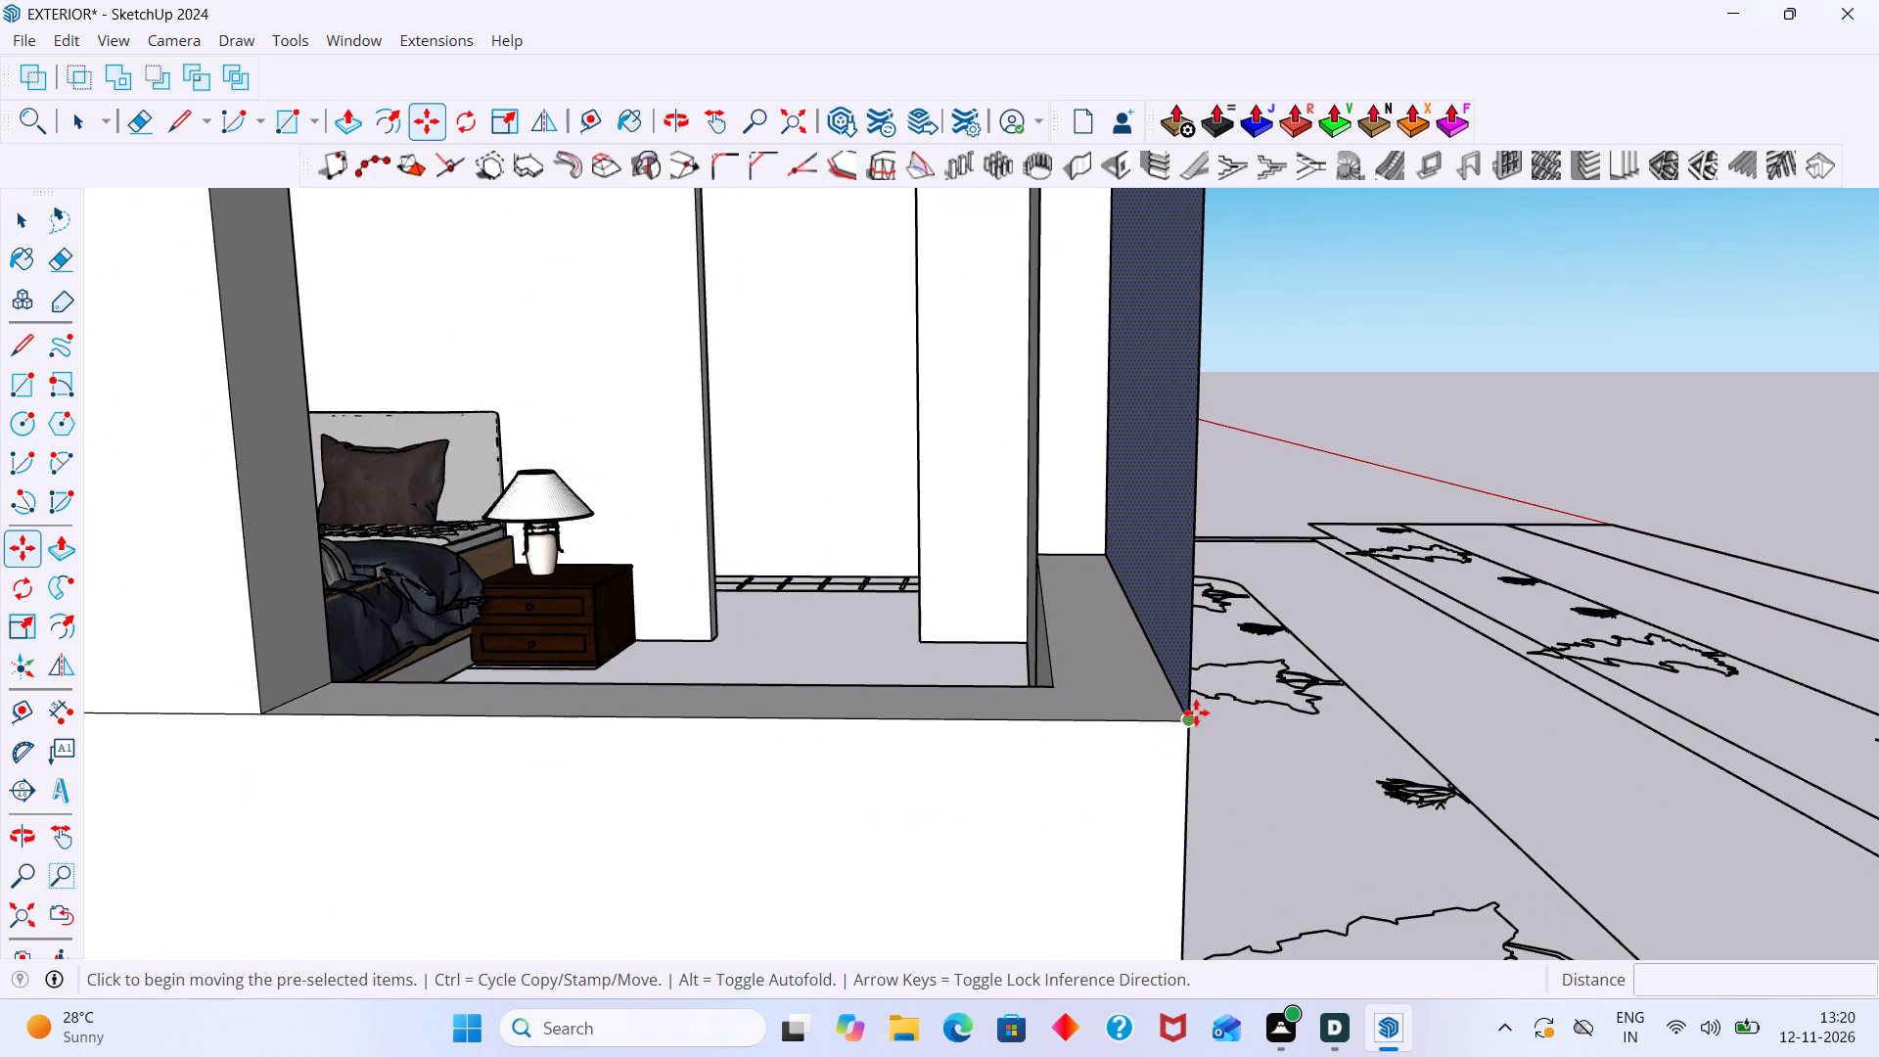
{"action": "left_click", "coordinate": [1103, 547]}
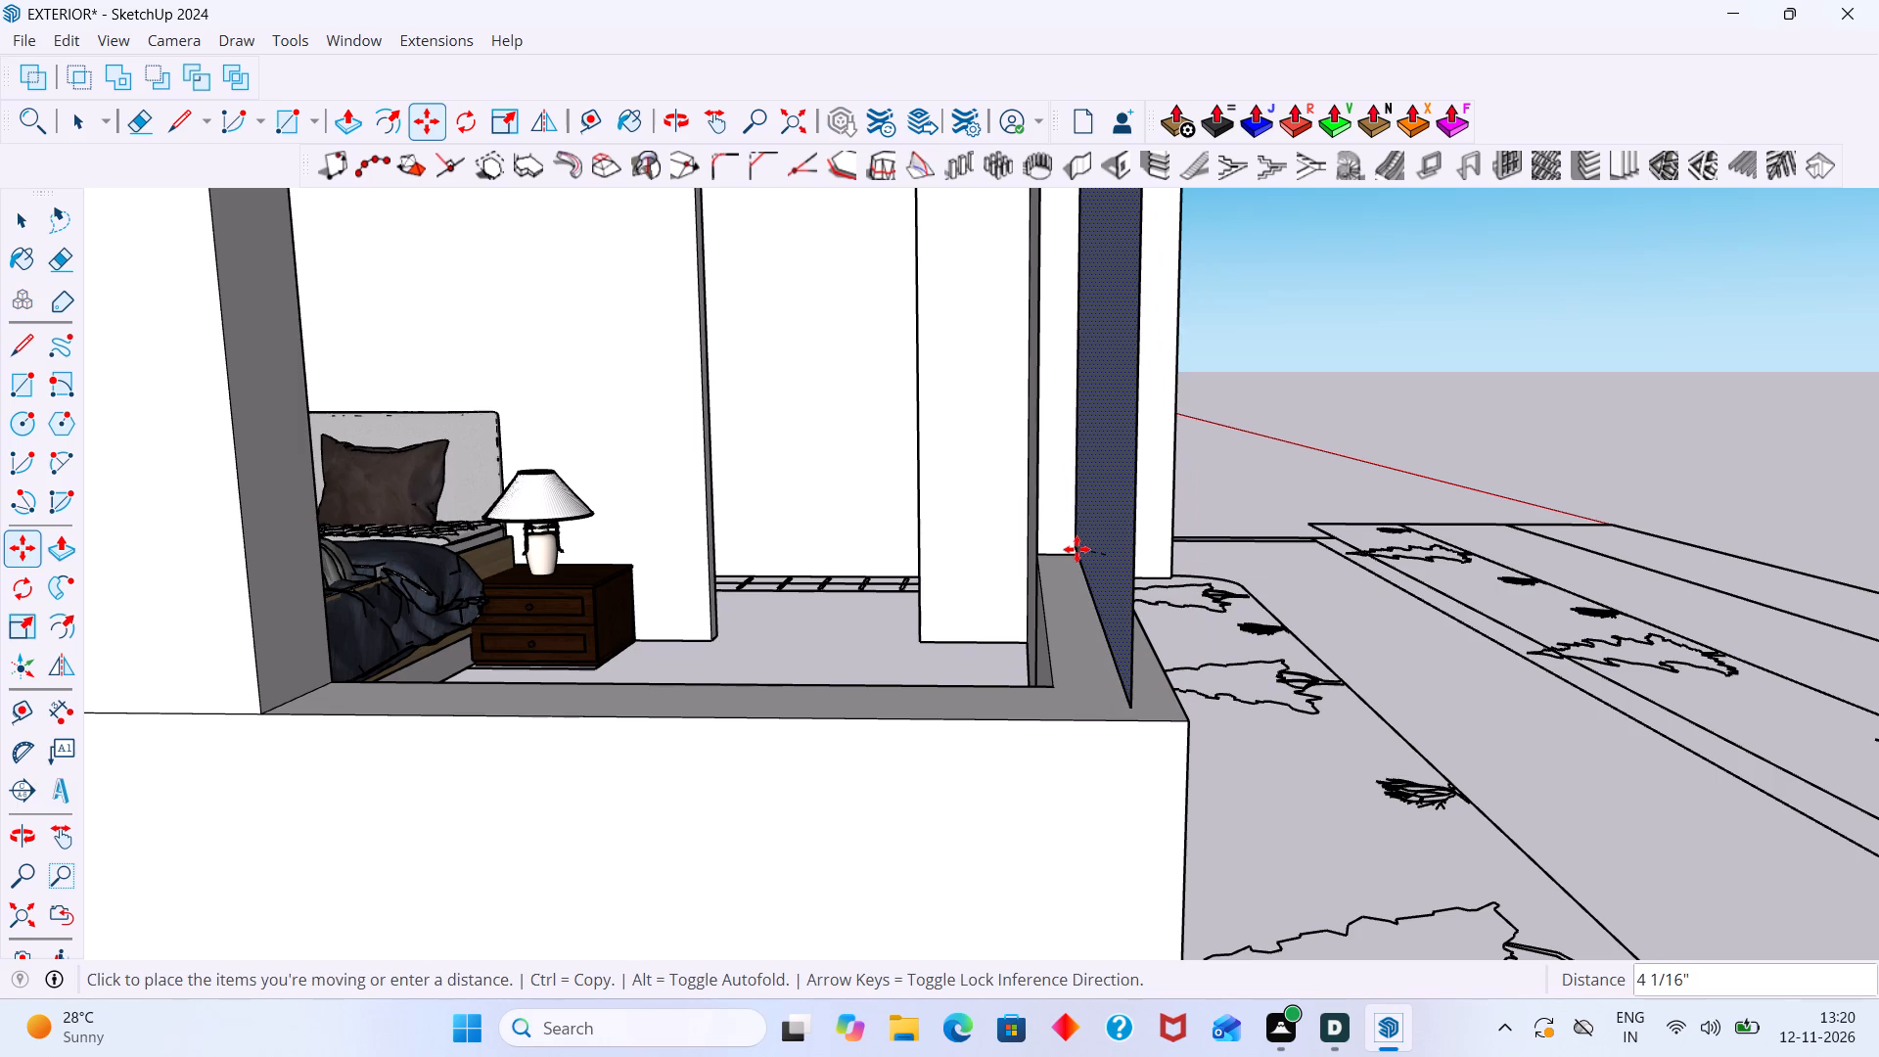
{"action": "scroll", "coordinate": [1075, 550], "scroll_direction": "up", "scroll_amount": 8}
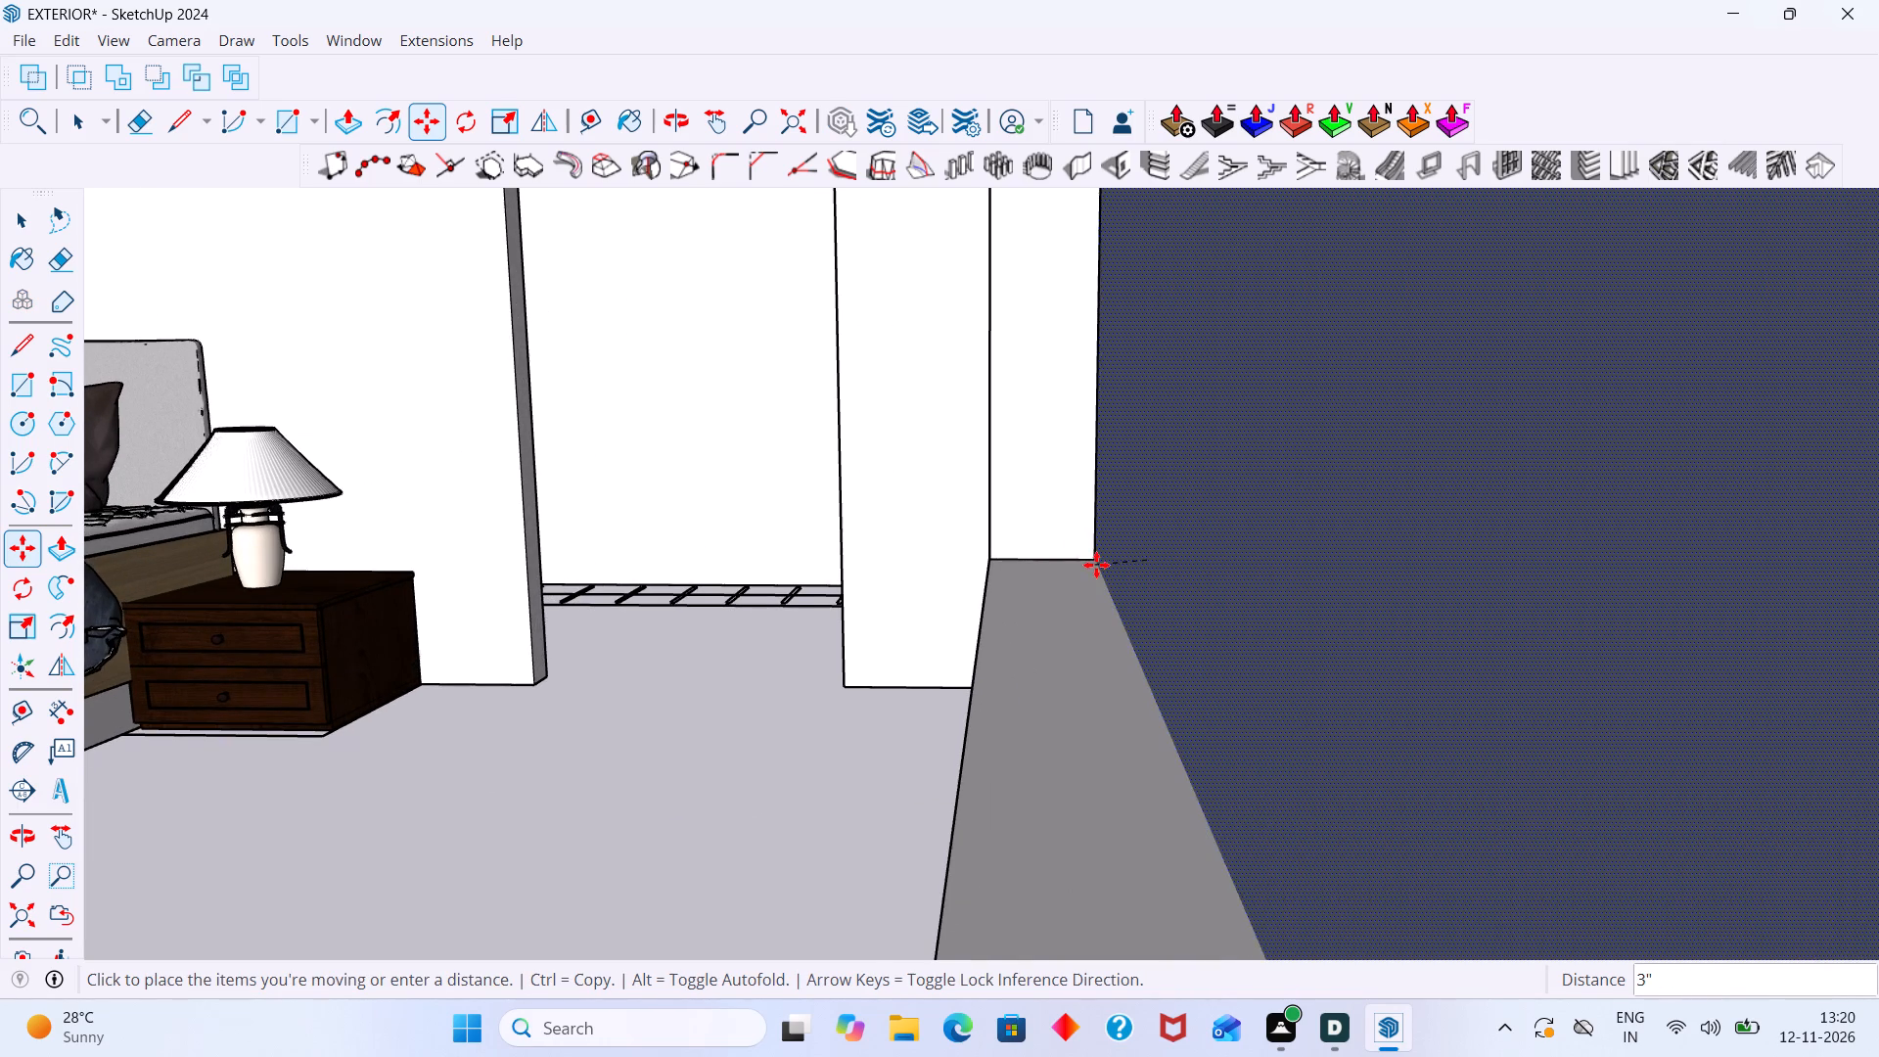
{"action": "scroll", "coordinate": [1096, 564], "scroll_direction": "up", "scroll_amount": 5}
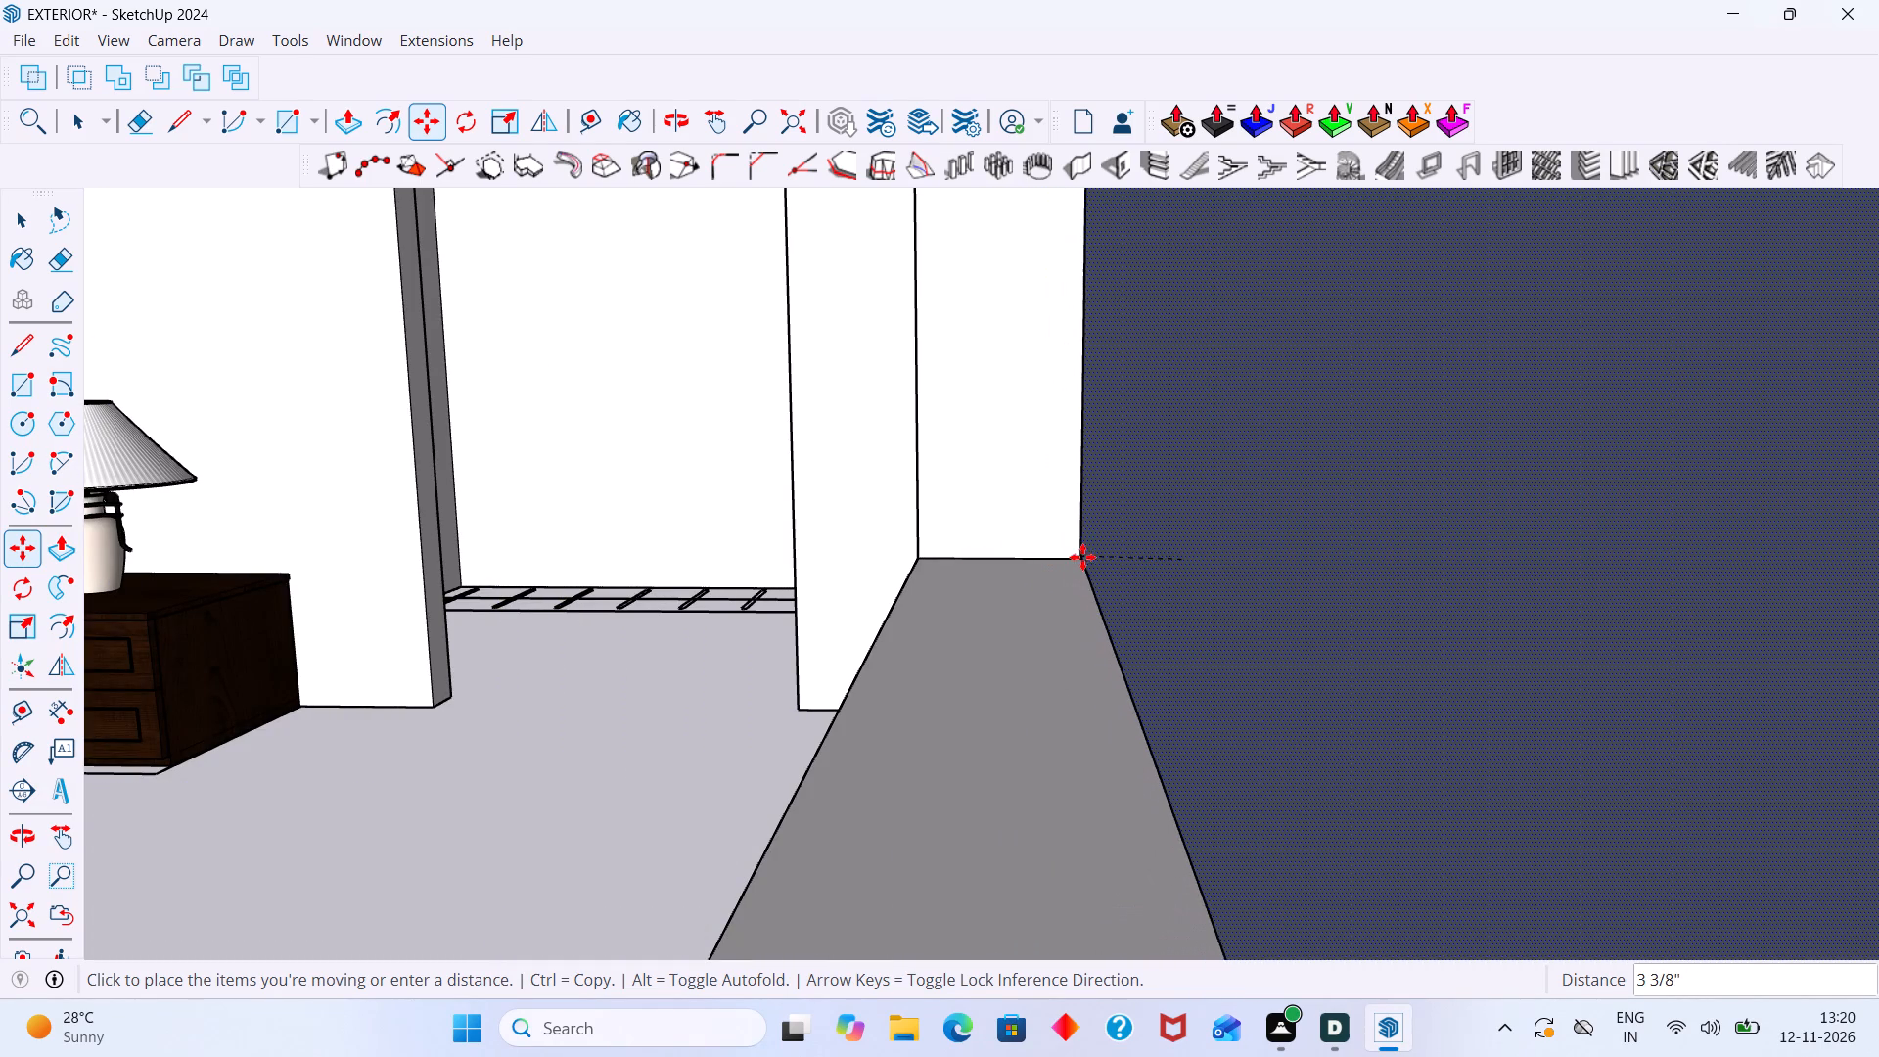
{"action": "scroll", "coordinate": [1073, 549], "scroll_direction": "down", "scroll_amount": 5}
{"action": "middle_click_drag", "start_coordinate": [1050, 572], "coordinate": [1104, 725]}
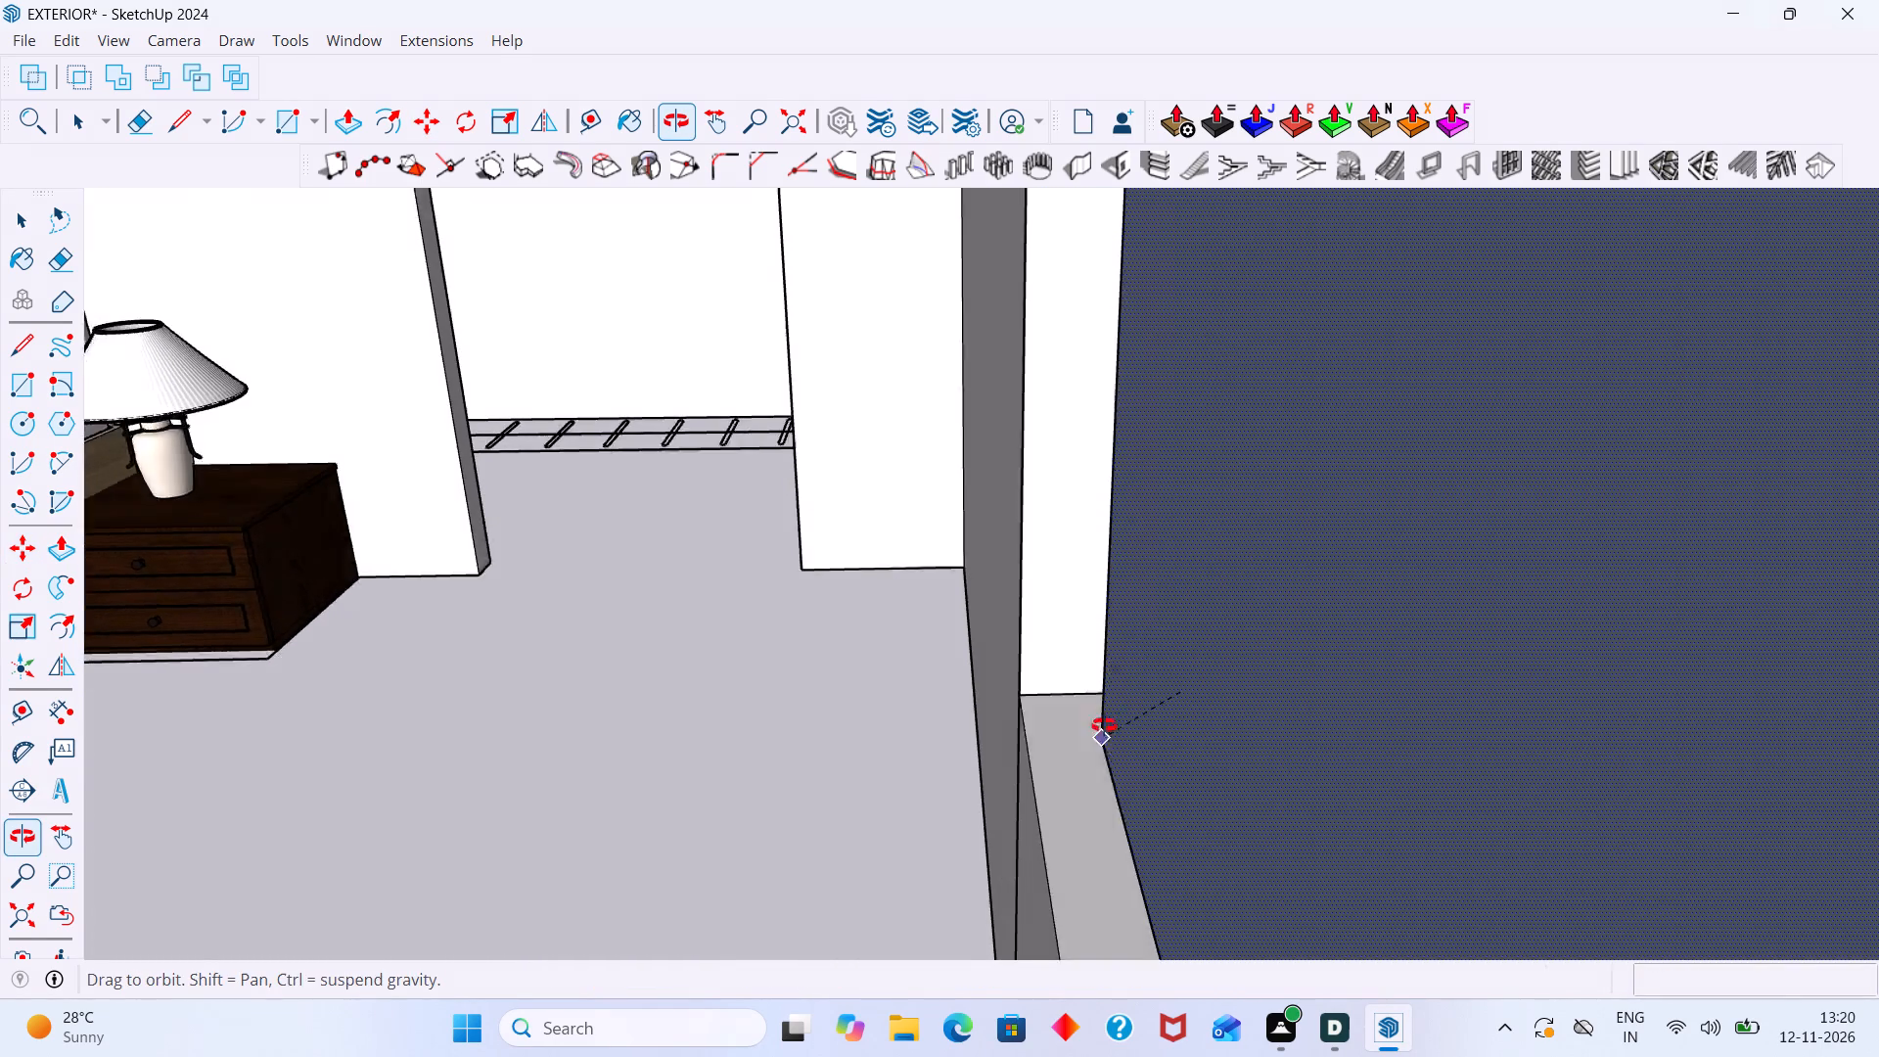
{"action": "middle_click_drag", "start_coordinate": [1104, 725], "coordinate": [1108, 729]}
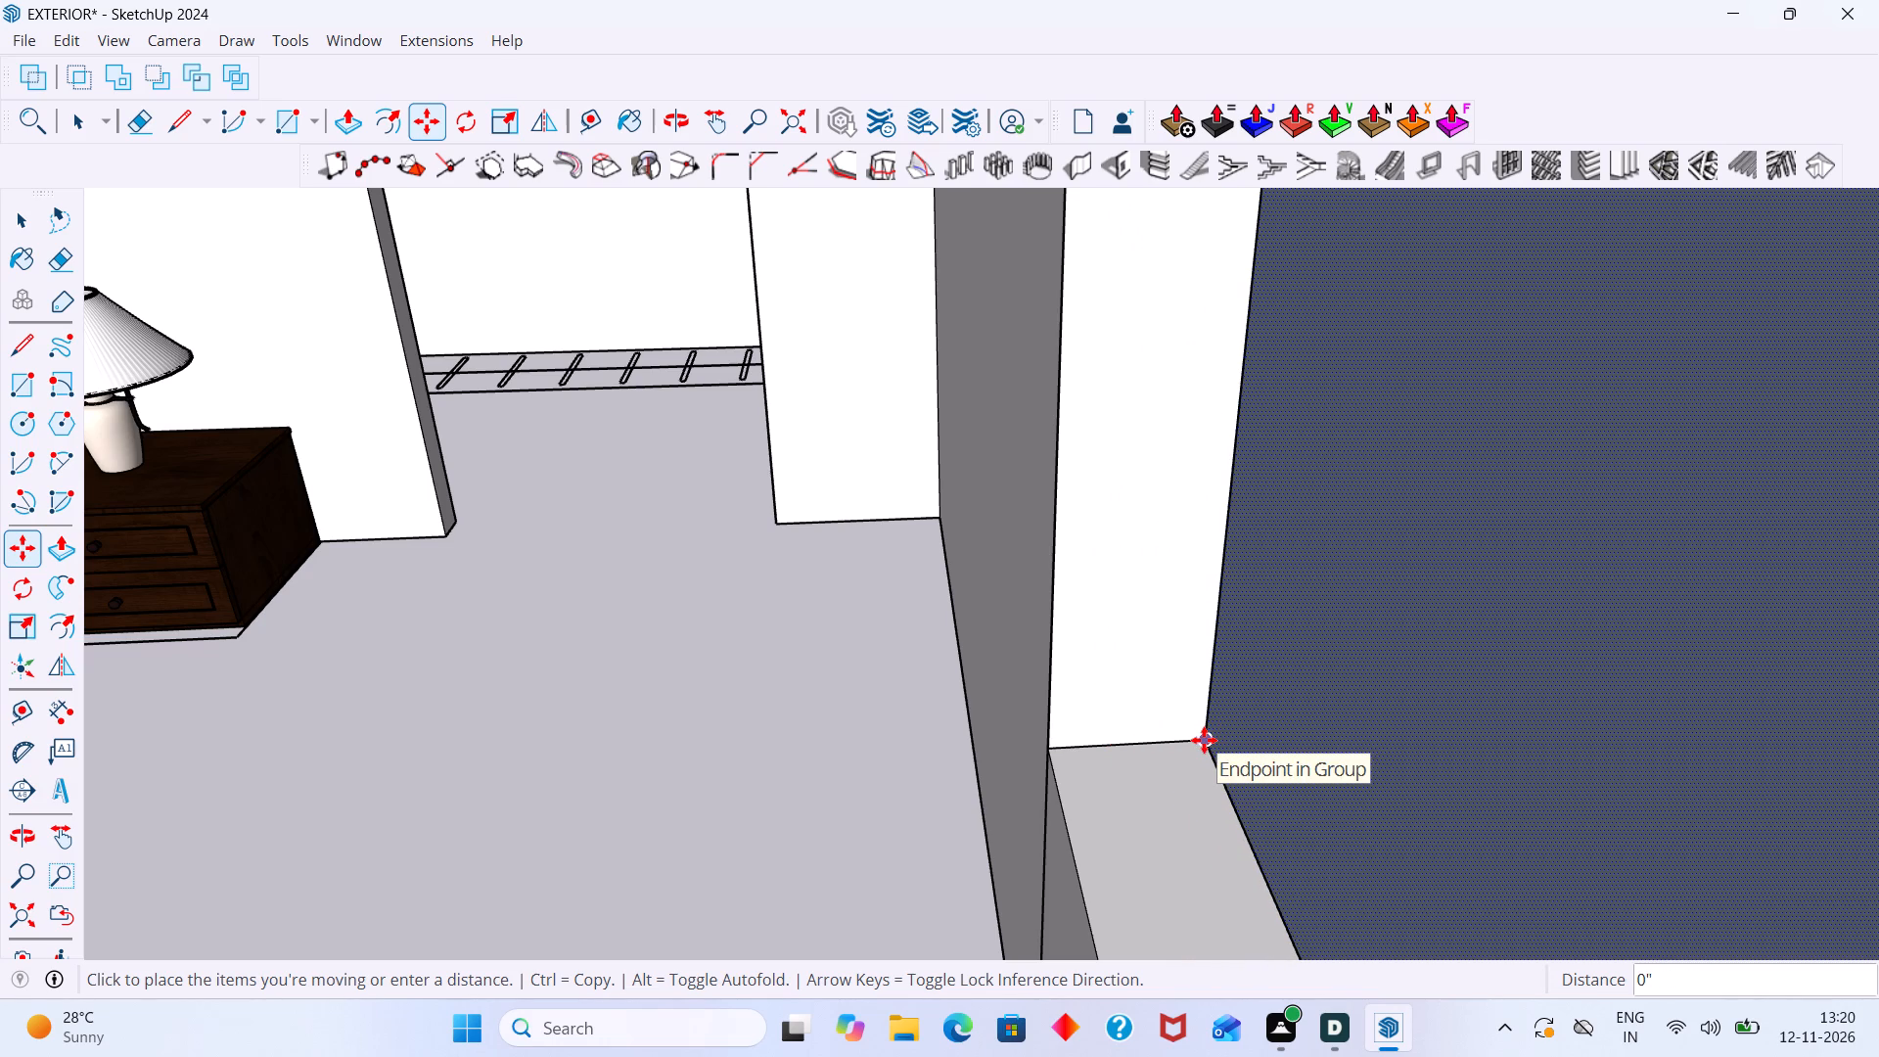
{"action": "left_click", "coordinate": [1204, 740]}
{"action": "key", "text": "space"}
Create a rectangular window frame with 1 row and 2 columns on the unframed side-wall window rectangle nearest the deck, panel in the middle.
{"action": "scroll", "coordinate": [1219, 720], "scroll_direction": "down", "scroll_amount": 10}
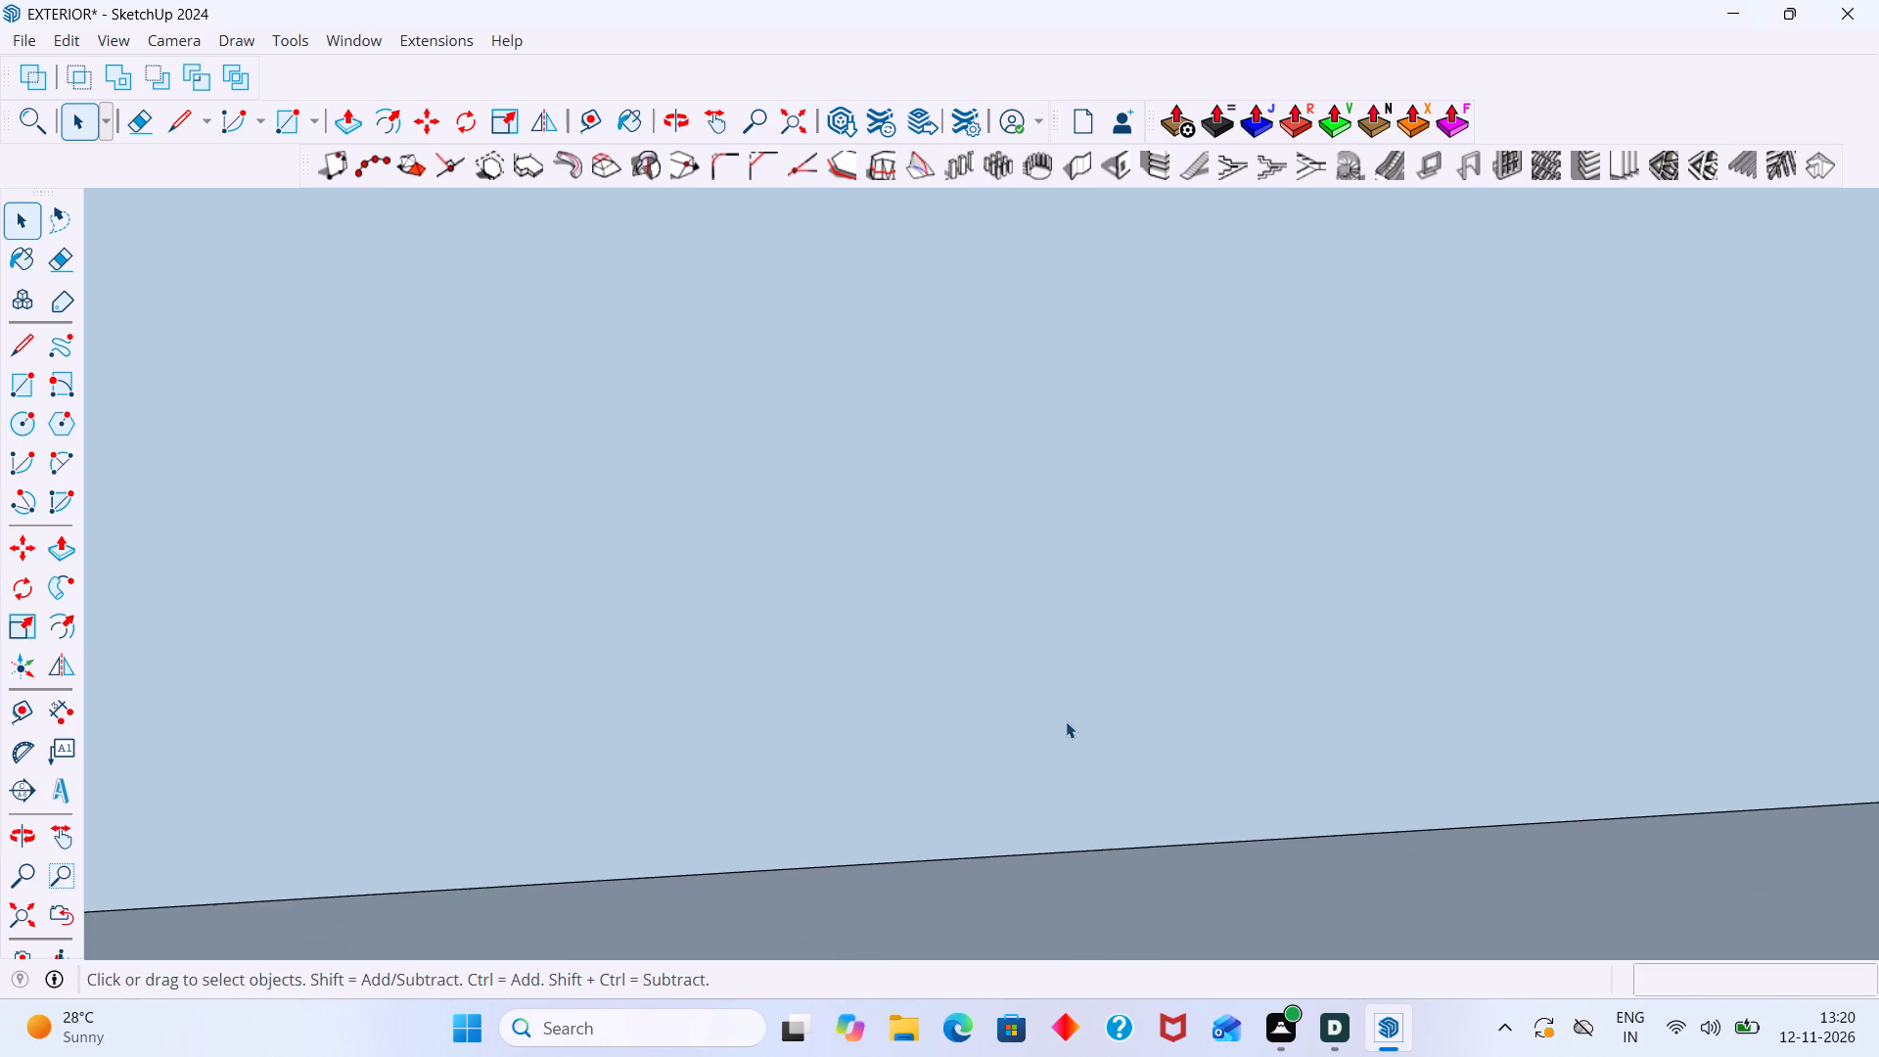
{"action": "left_click", "coordinate": [12, 906]}
{"action": "scroll", "coordinate": [116, 875], "scroll_direction": "down", "scroll_amount": 2}
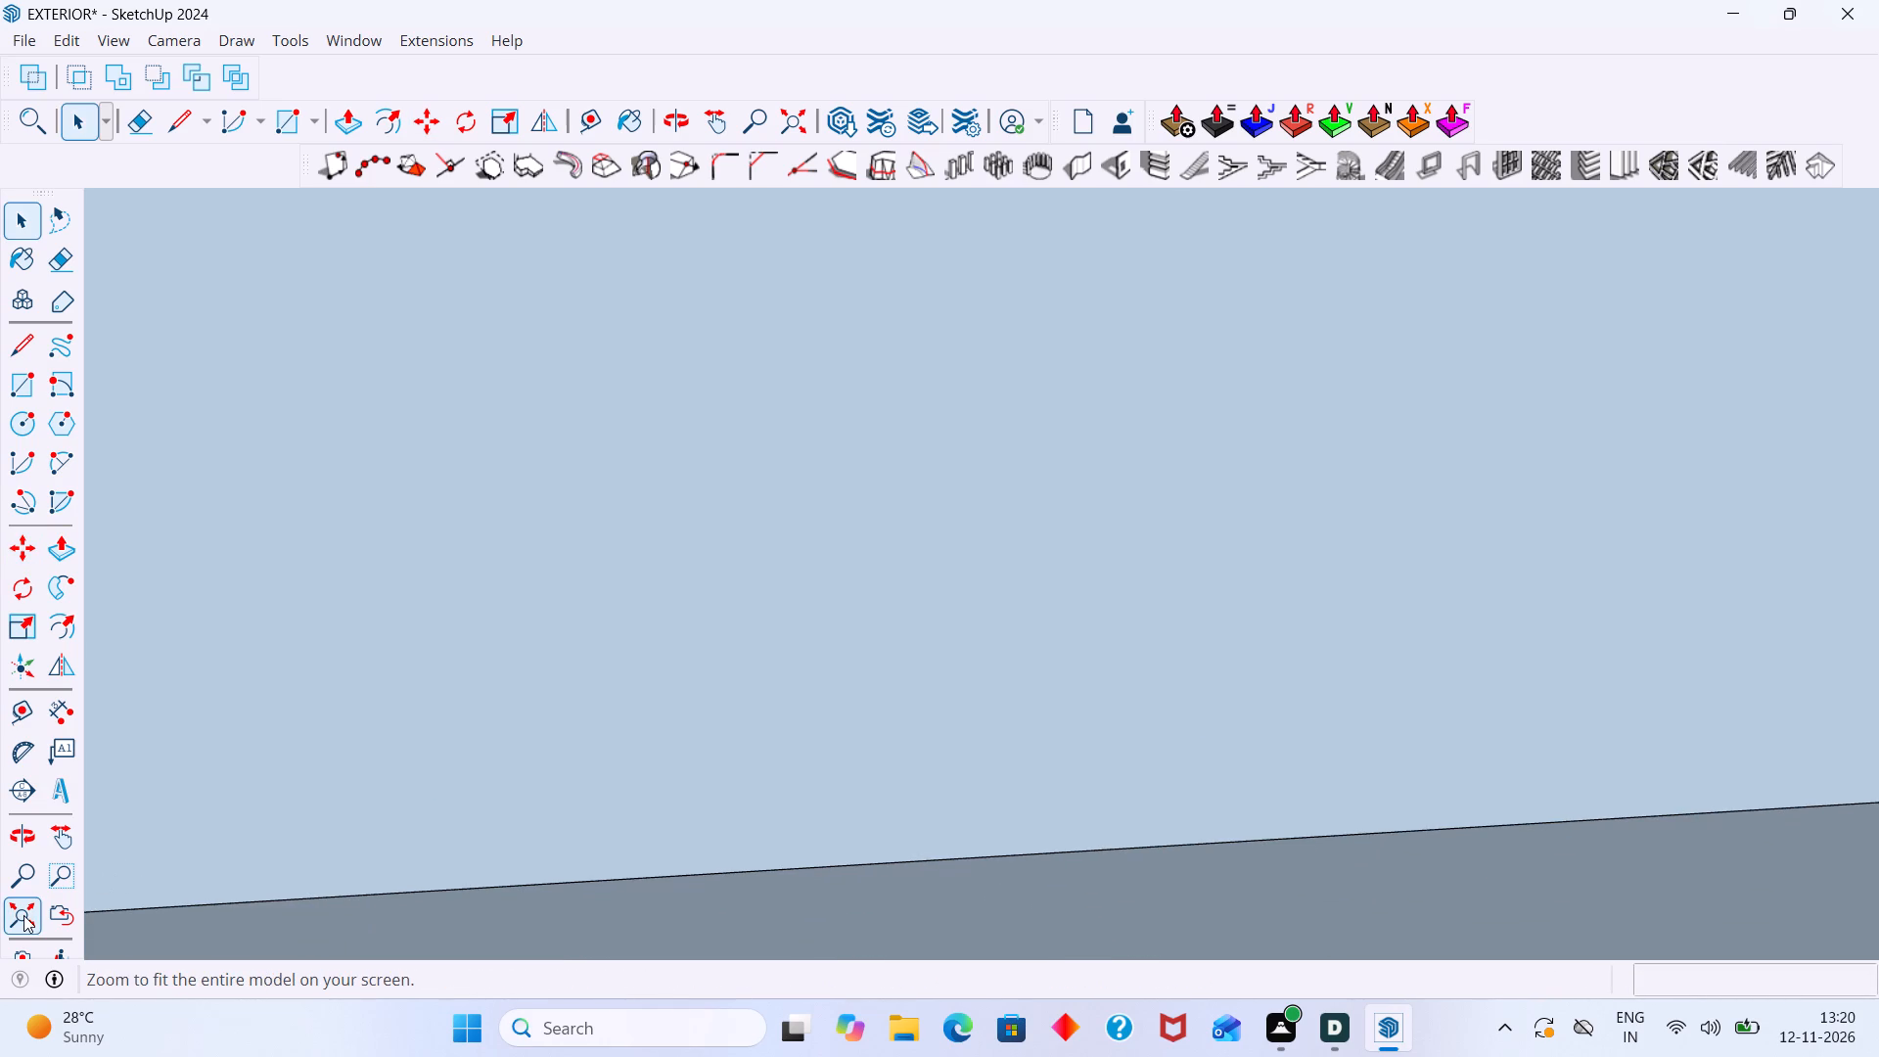
{"action": "scroll", "coordinate": [538, 692], "scroll_direction": "down", "scroll_amount": 5}
{"action": "middle_click_drag", "start_coordinate": [709, 633], "coordinate": [1105, 583]}
{"action": "scroll", "coordinate": [1101, 580], "scroll_direction": "up", "scroll_amount": 20}
{"action": "scroll", "coordinate": [1033, 577], "scroll_direction": "down", "scroll_amount": 2}
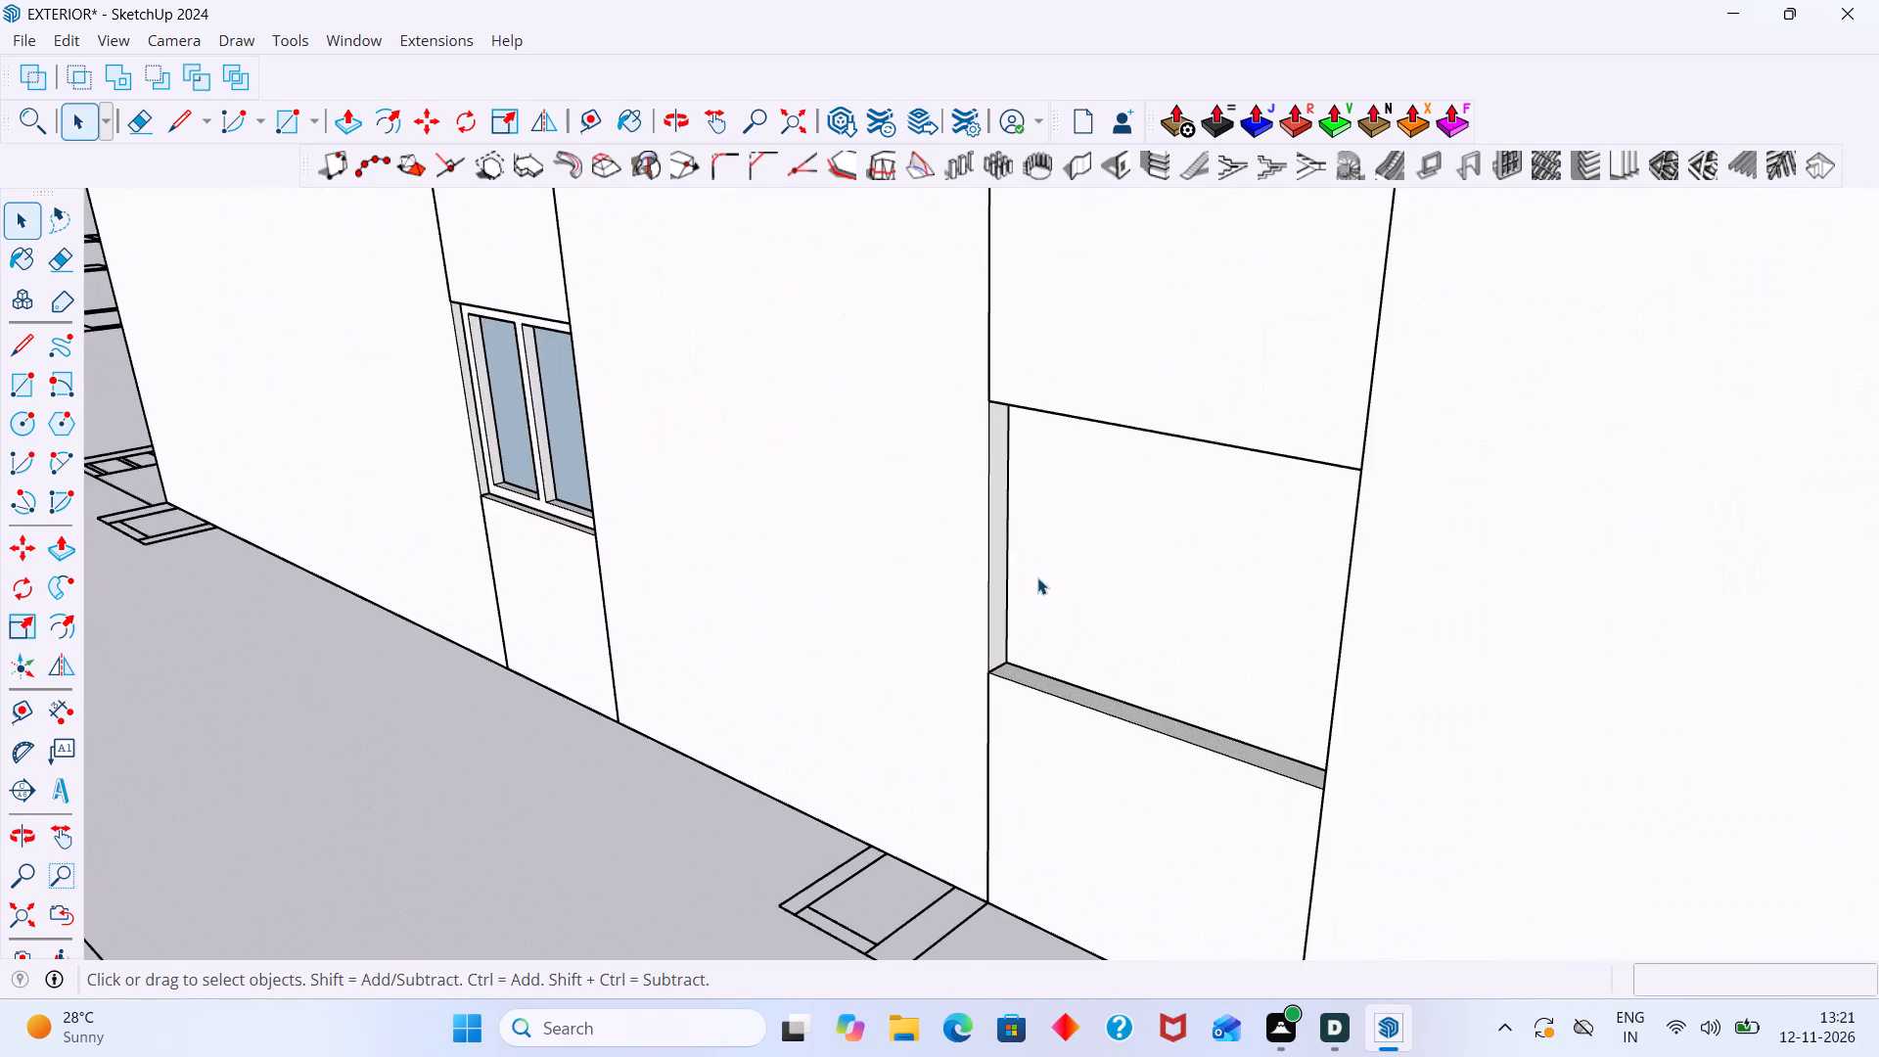
{"action": "scroll", "coordinate": [1037, 577], "scroll_direction": "down", "scroll_amount": 6}
{"action": "left_click", "coordinate": [1131, 589]}
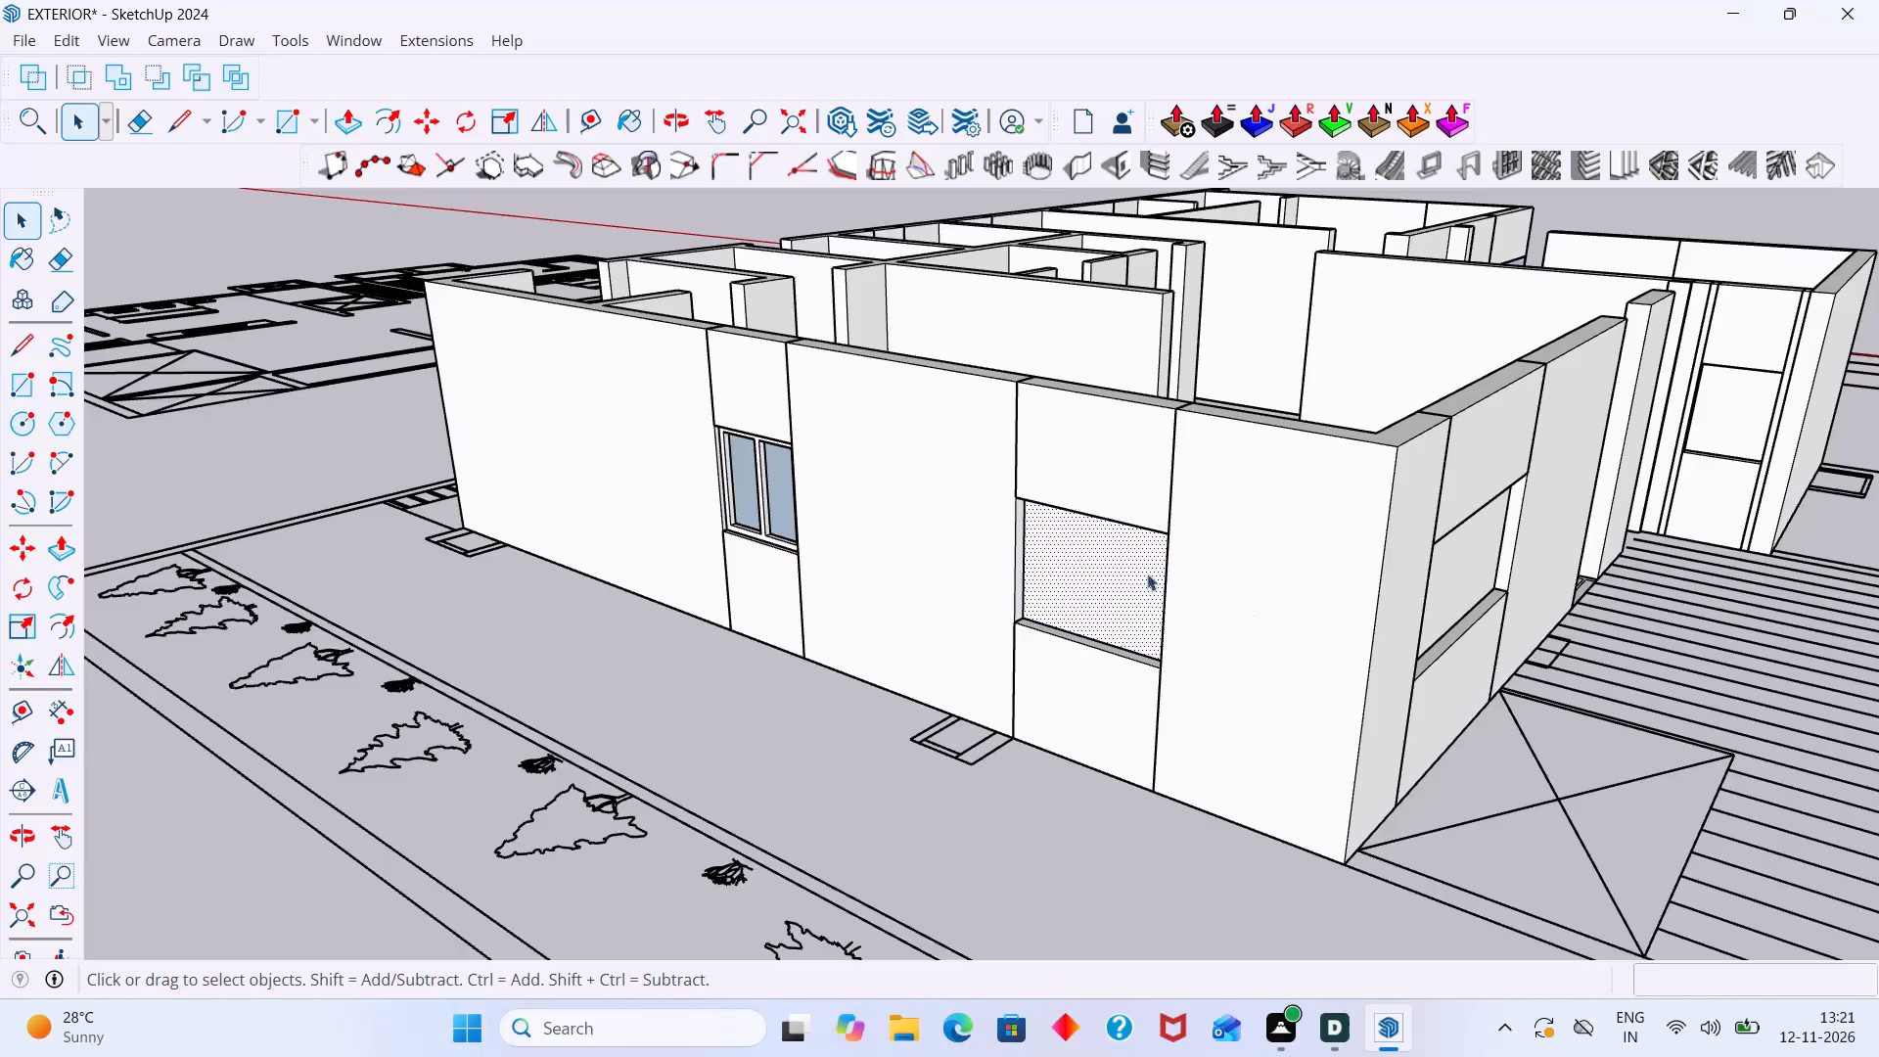
{"action": "left_click", "coordinate": [1496, 158]}
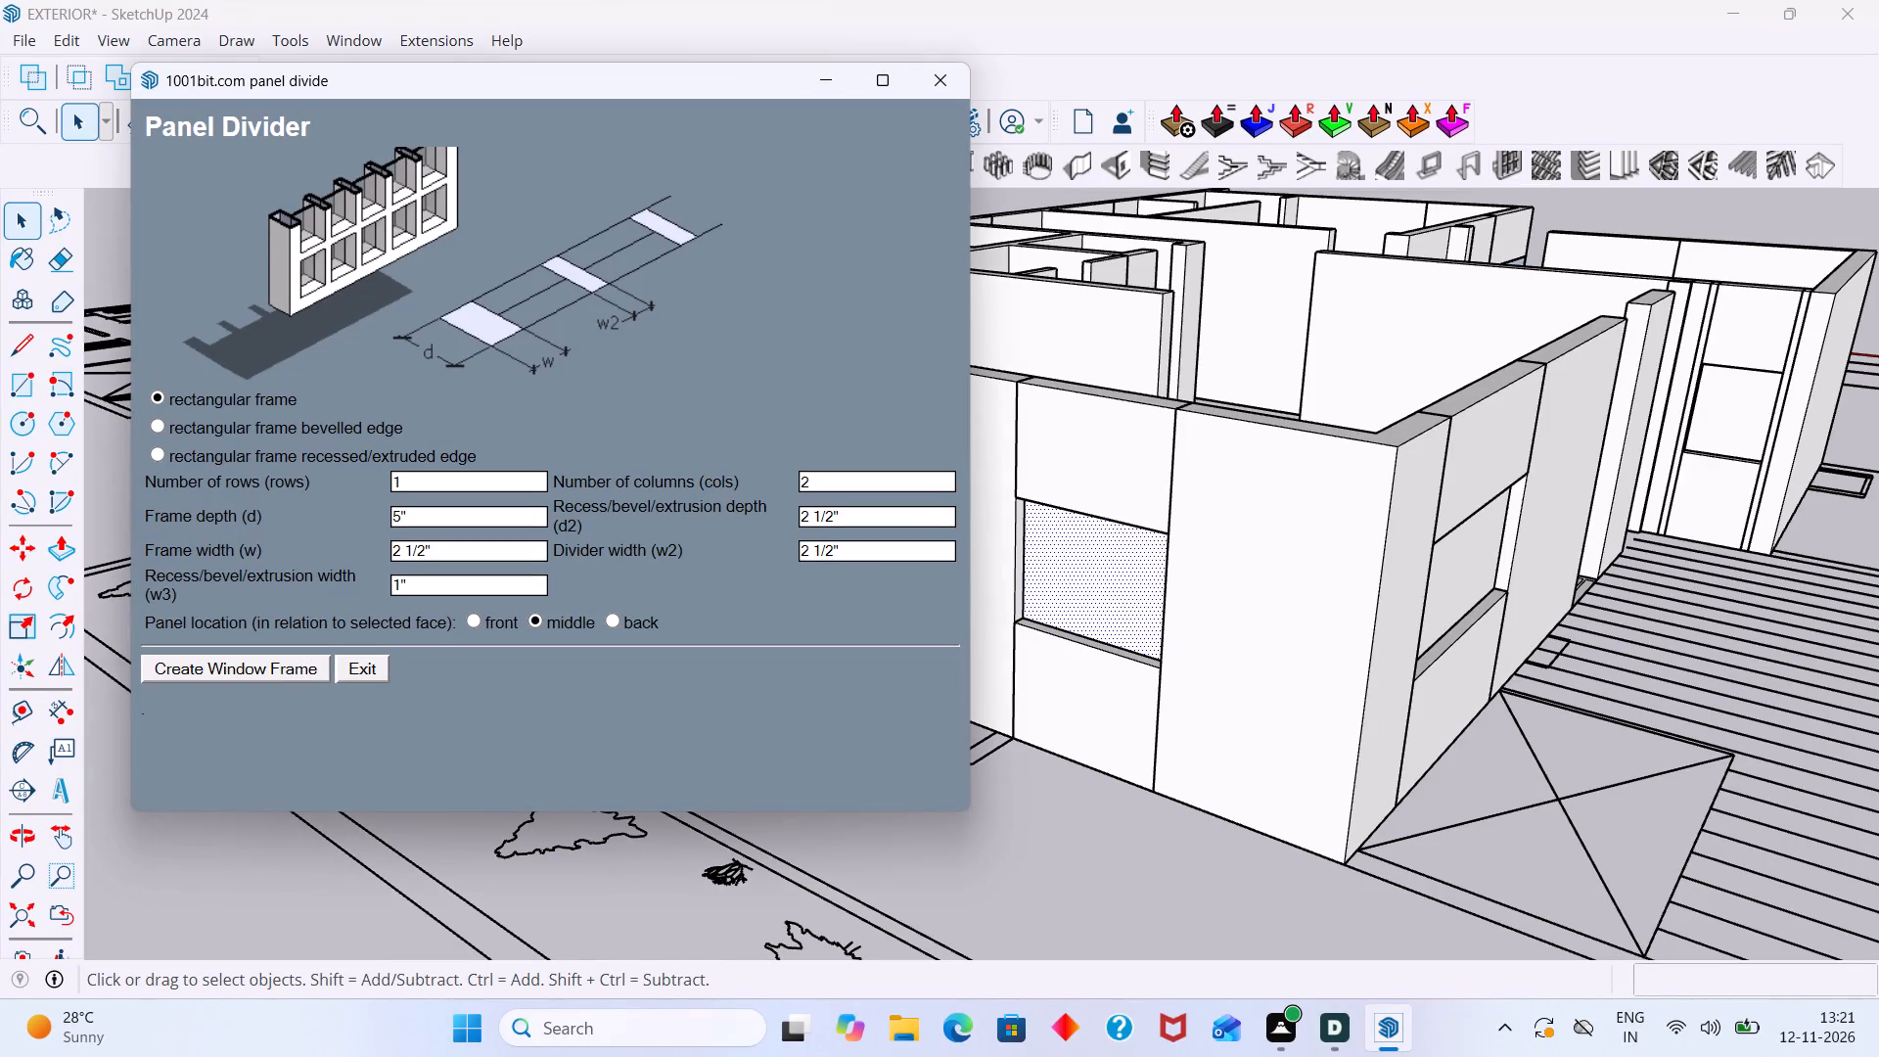
{"action": "left_click", "coordinate": [265, 673]}
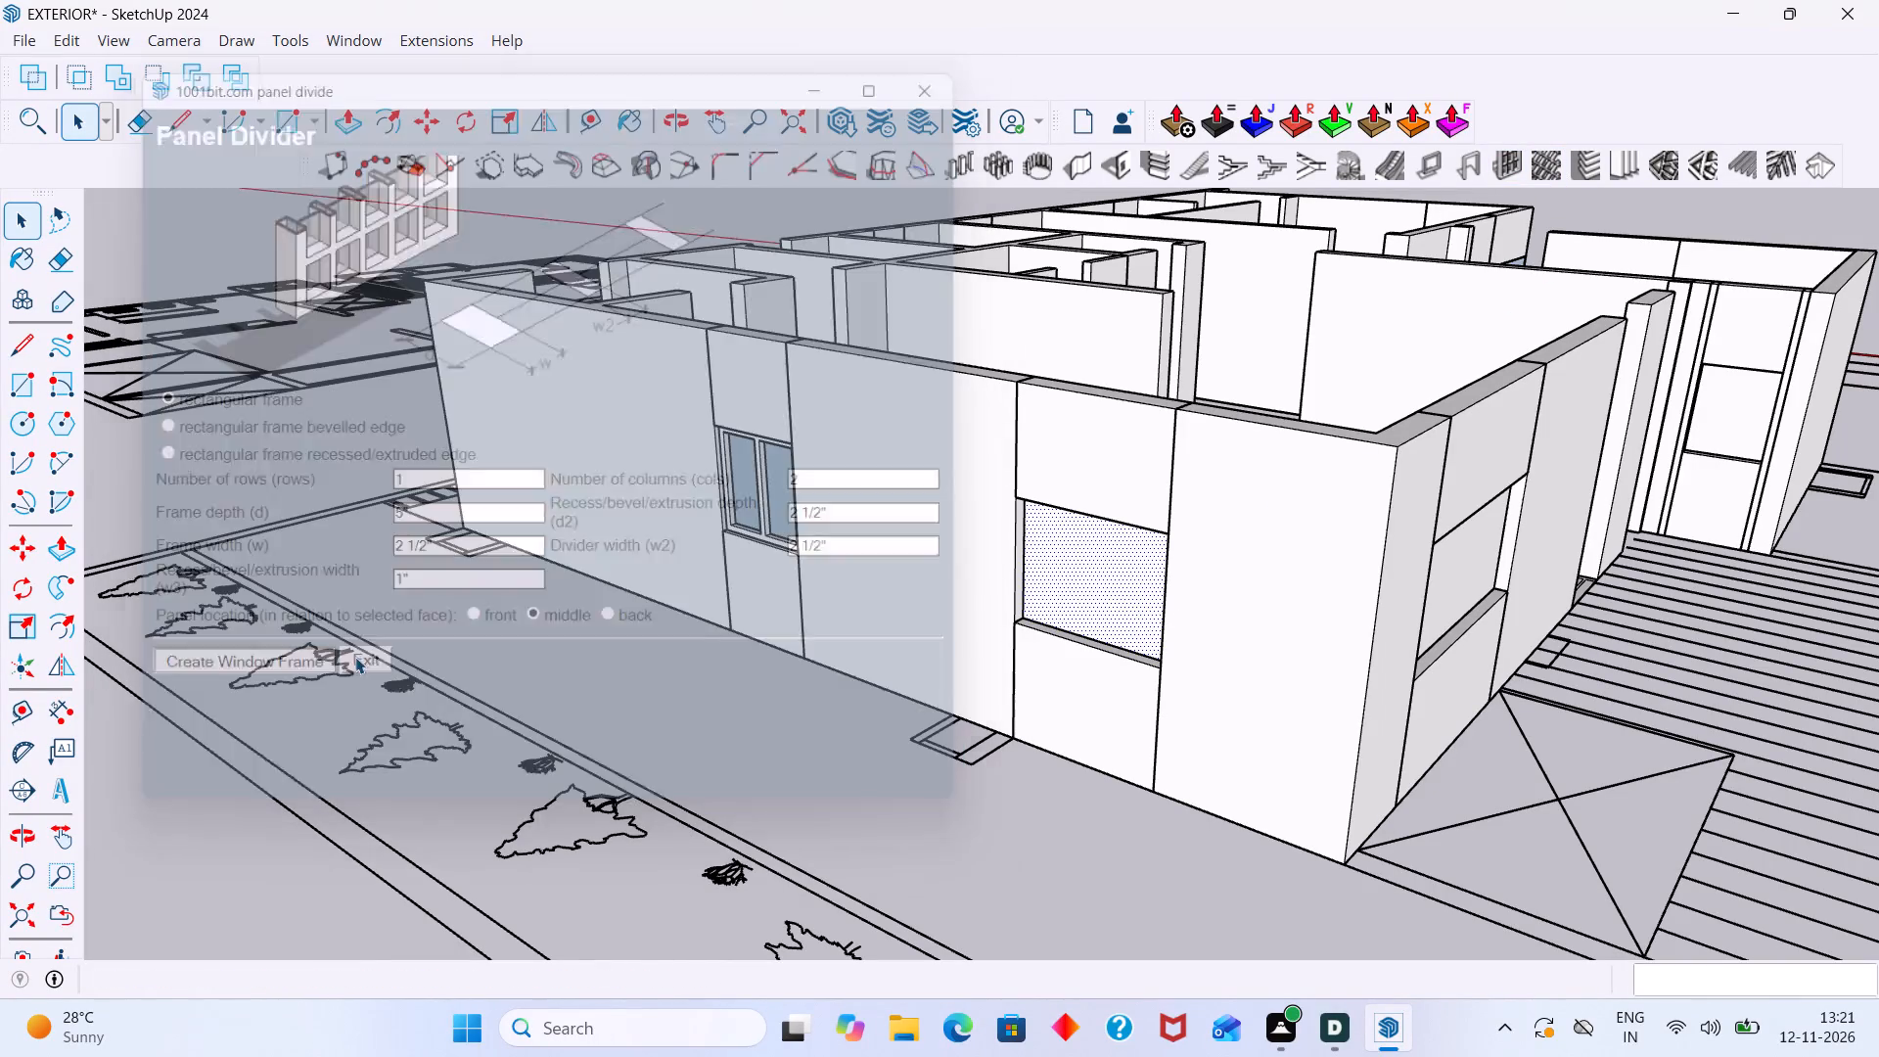
Create a rectangular Panel Divider frame with 1 row and 2 columns on the wide dining-room window rectangle, 5" deep and 2 1/2" wide.
{"action": "scroll", "coordinate": [978, 586], "scroll_direction": "down", "scroll_amount": 6}
{"action": "middle_click_drag", "start_coordinate": [1249, 602], "coordinate": [1077, 586]}
{"action": "scroll", "coordinate": [944, 569], "scroll_direction": "up", "scroll_amount": 6}
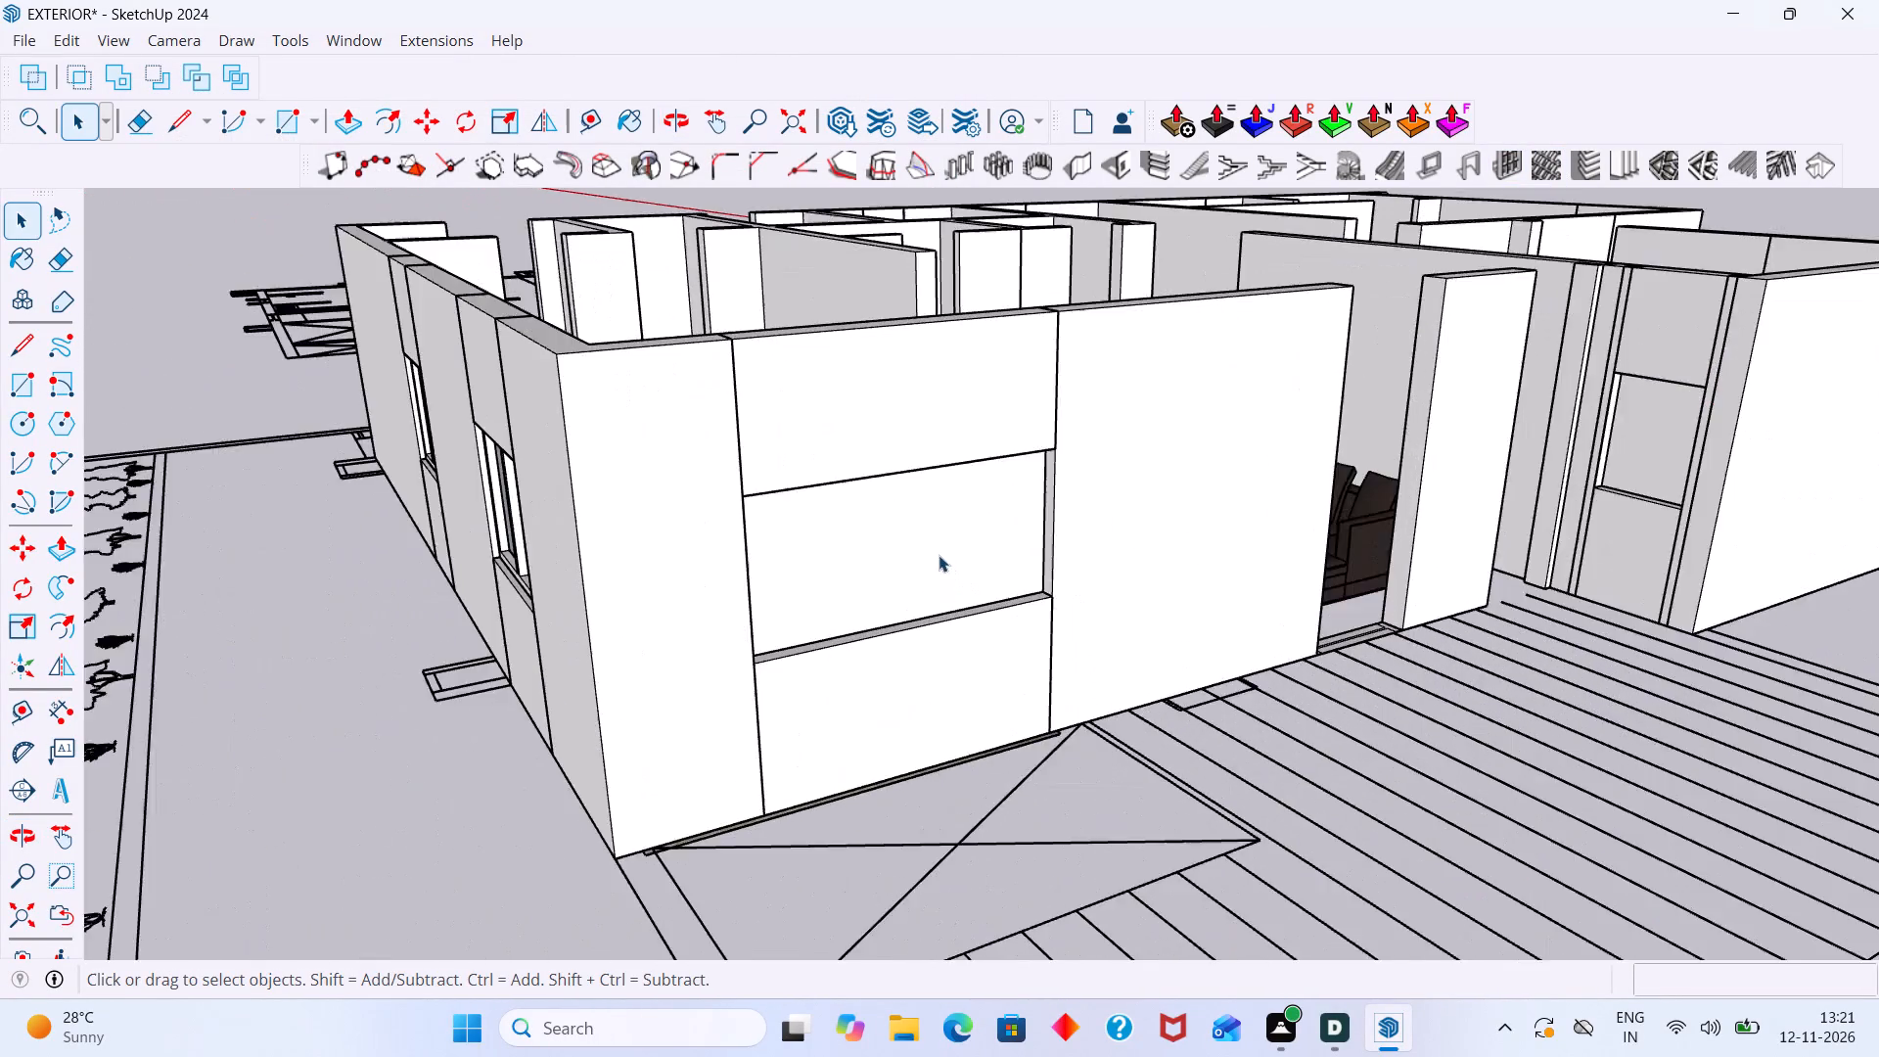
{"action": "scroll", "coordinate": [939, 555], "scroll_direction": "up", "scroll_amount": 6}
{"action": "scroll", "coordinate": [971, 561], "scroll_direction": "down", "scroll_amount": 11}
{"action": "middle_click_drag", "start_coordinate": [972, 624], "coordinate": [964, 672]}
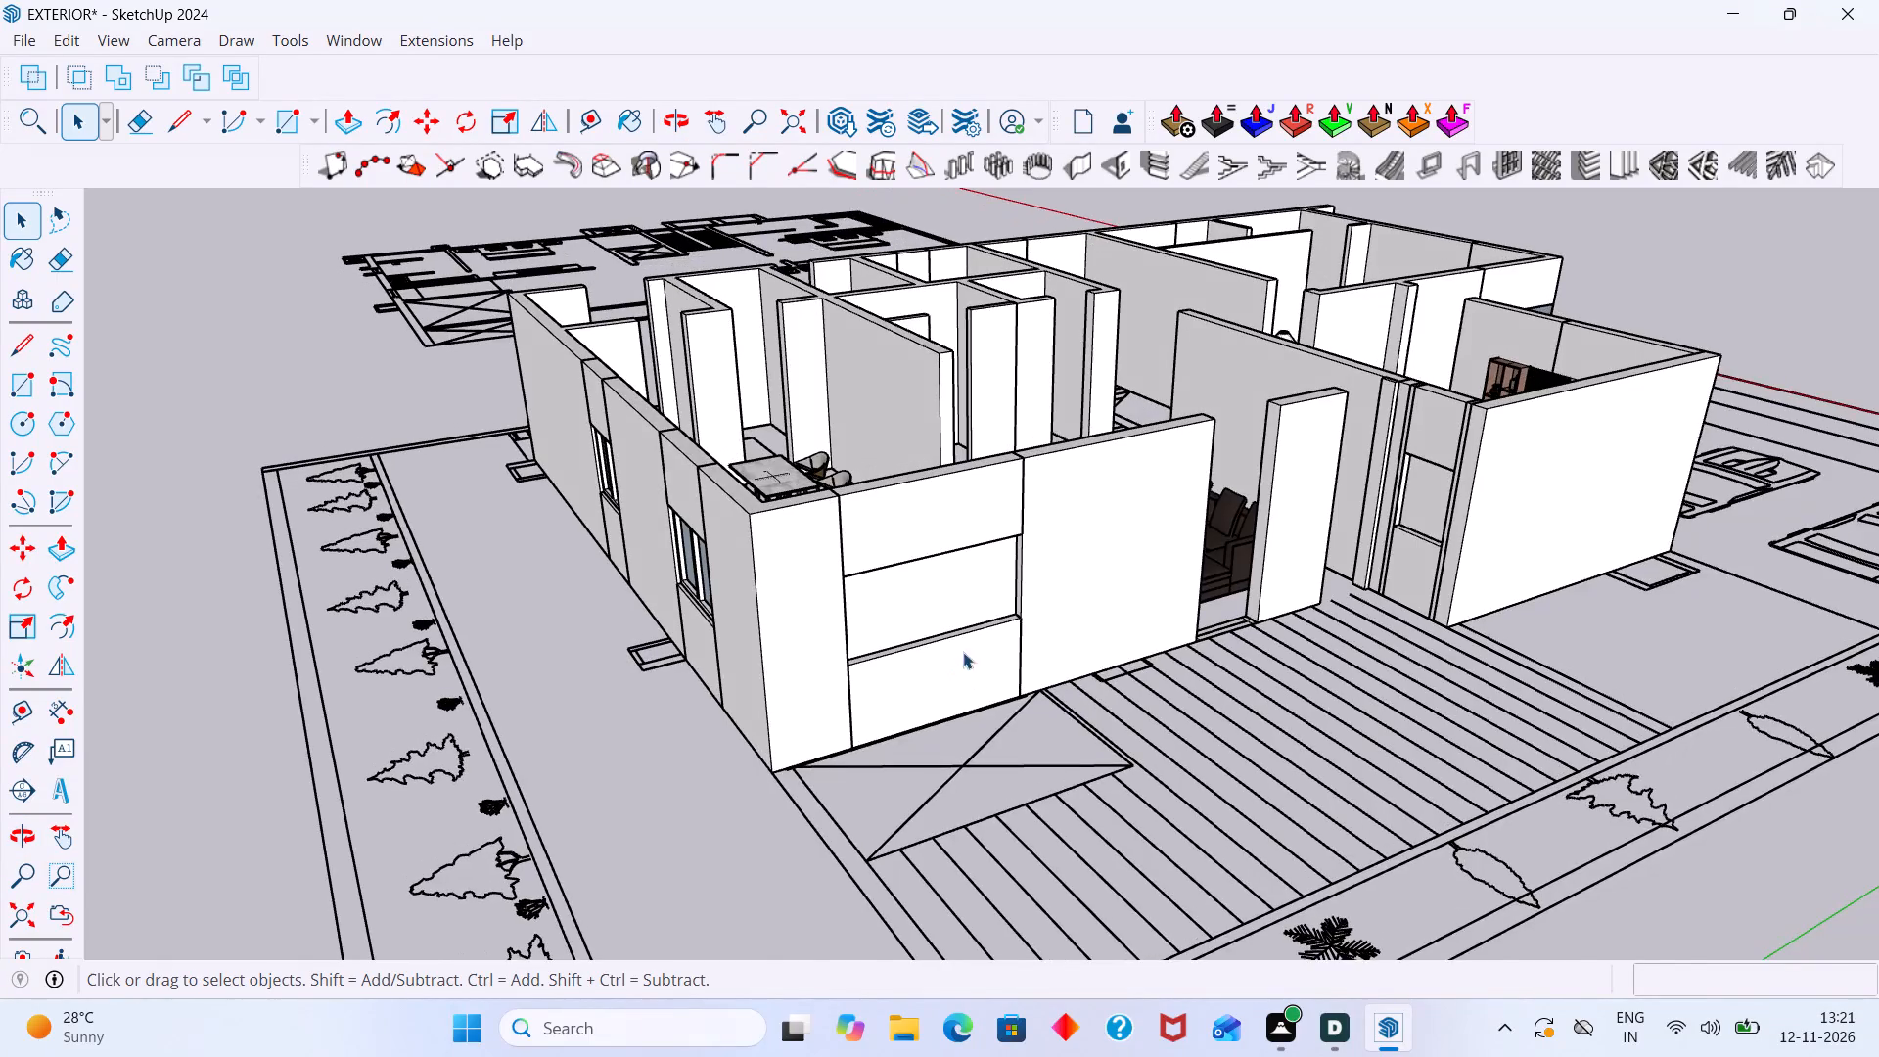
{"action": "scroll", "coordinate": [948, 601], "scroll_direction": "up", "scroll_amount": 3}
{"action": "left_click", "coordinate": [943, 583]}
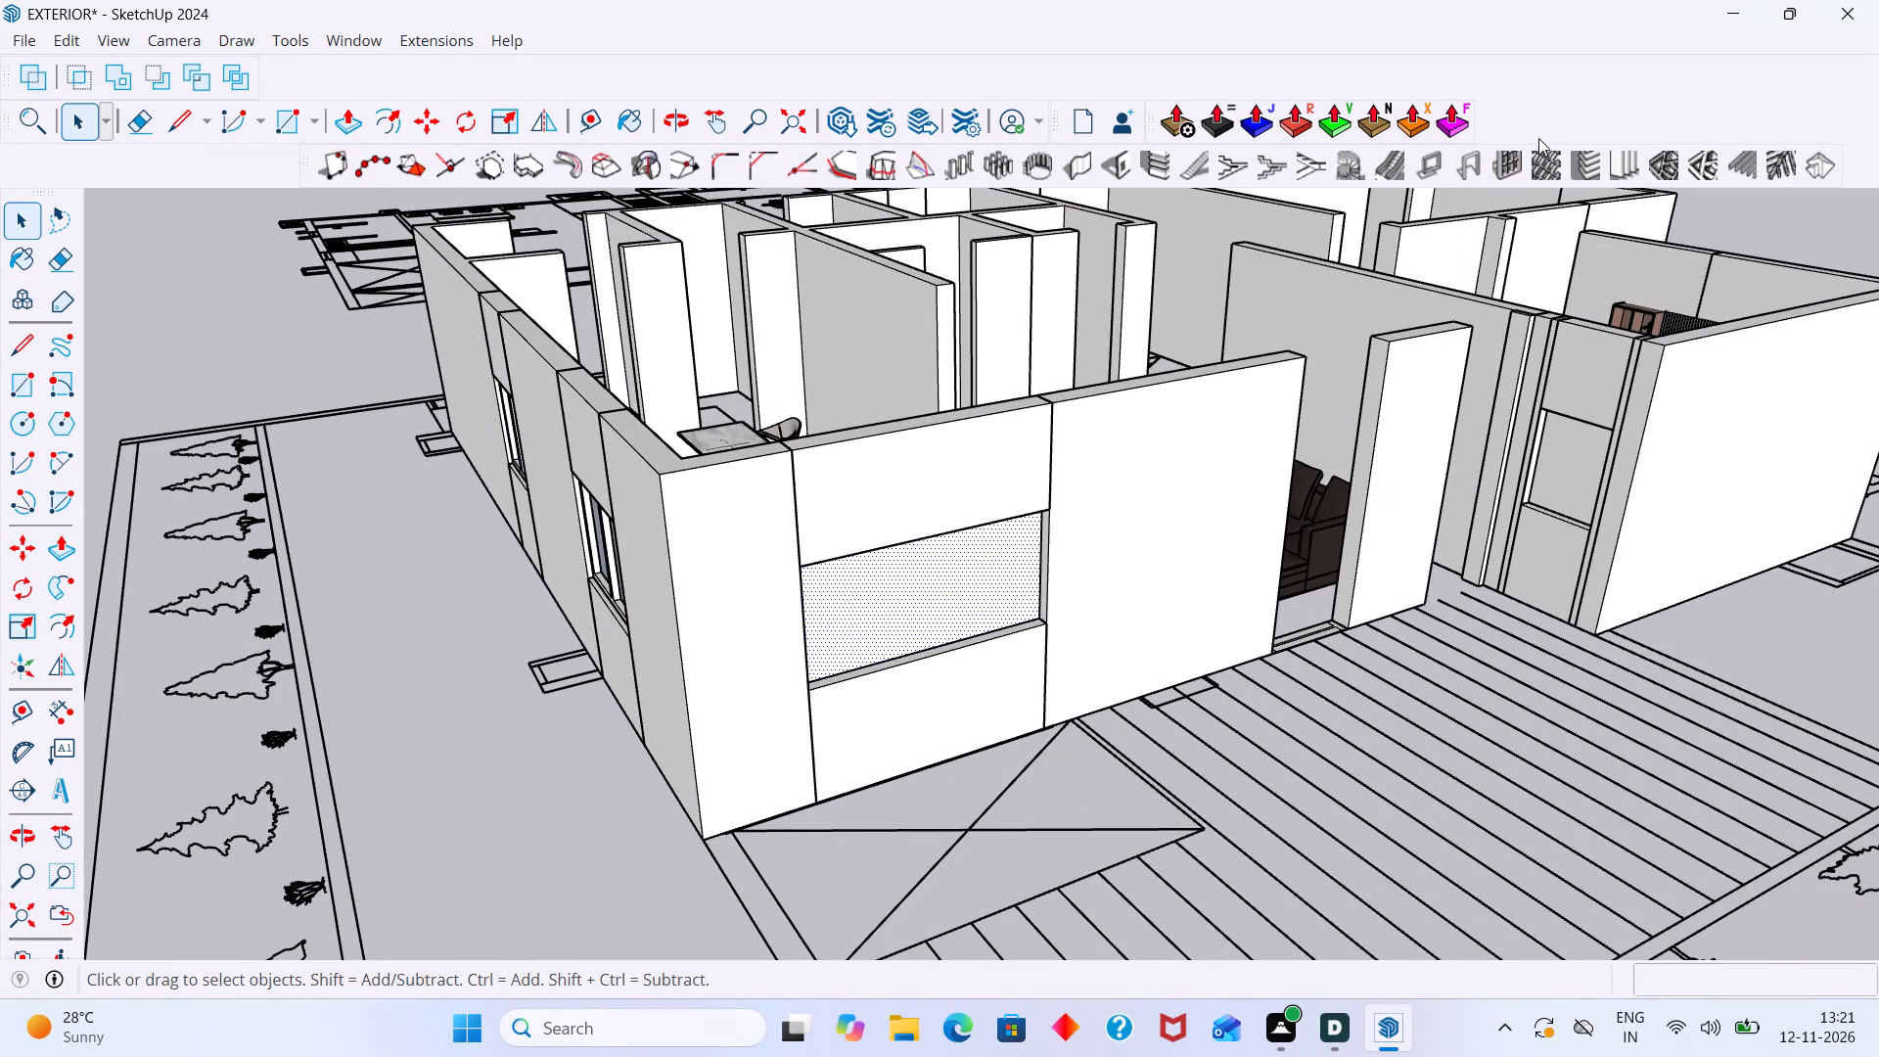
{"action": "left_click", "coordinate": [1520, 159]}
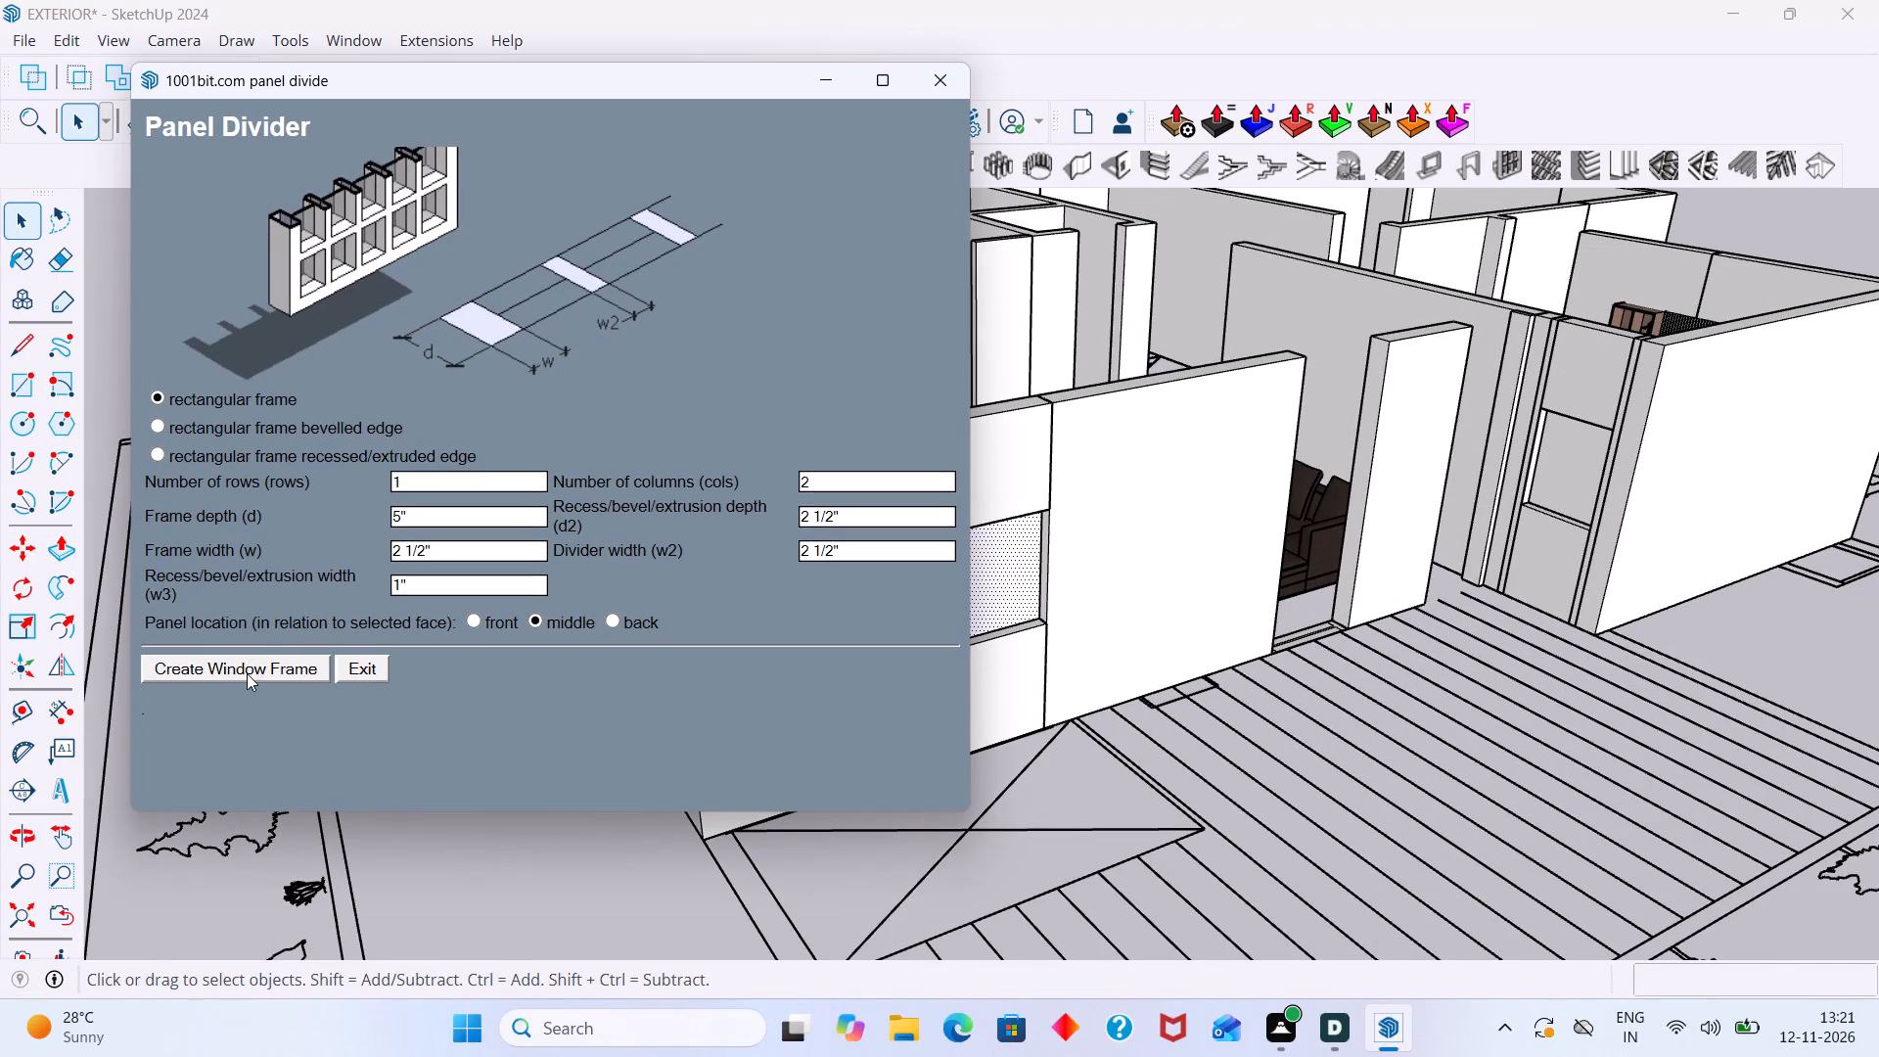
{"action": "left_click", "coordinate": [247, 673]}
Create the same 1-row, 2-column rectangular window frame on the narrow deck-side living-room window rectangle.
{"action": "middle_click_drag", "start_coordinate": [977, 579], "coordinate": [813, 542]}
{"action": "scroll", "coordinate": [980, 538], "scroll_direction": "down", "scroll_amount": 7}
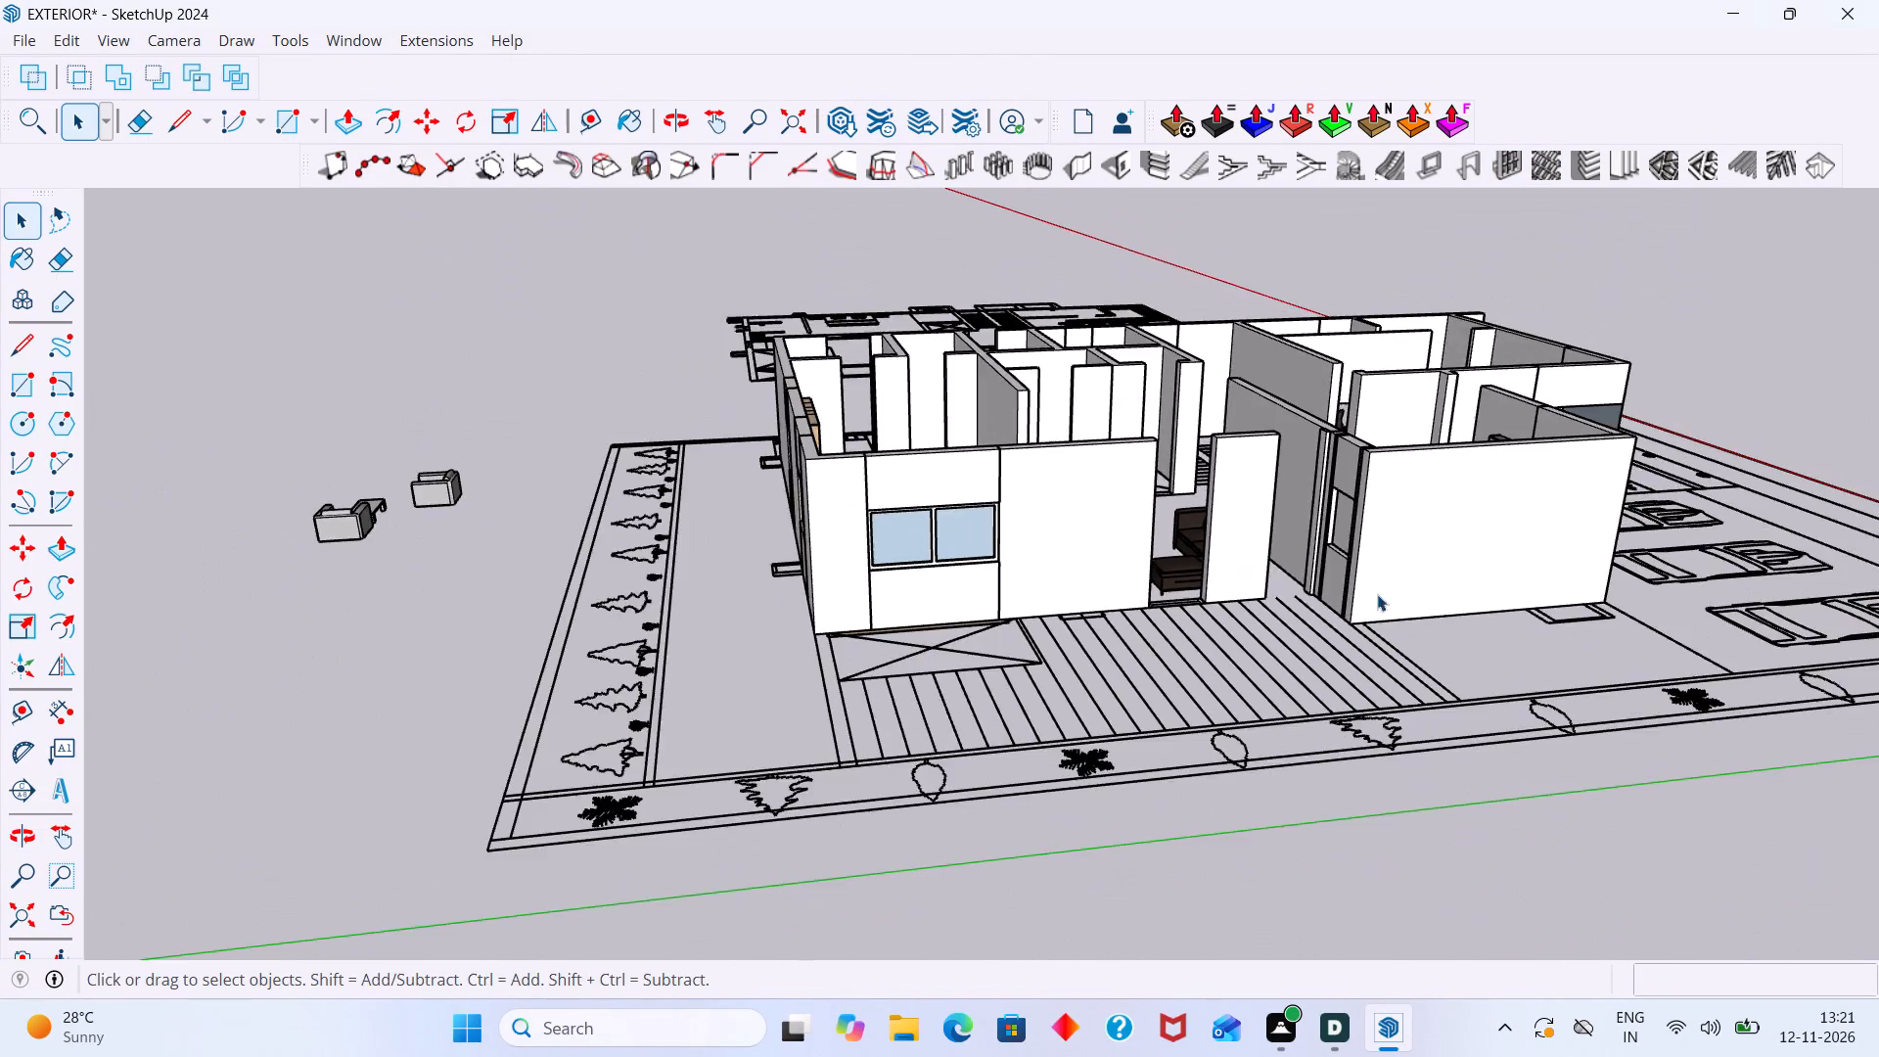
{"action": "middle_click_drag", "start_coordinate": [1383, 594], "coordinate": [1560, 594]}
{"action": "scroll", "coordinate": [1532, 510], "scroll_direction": "up", "scroll_amount": 14}
{"action": "left_click", "coordinate": [1381, 453]}
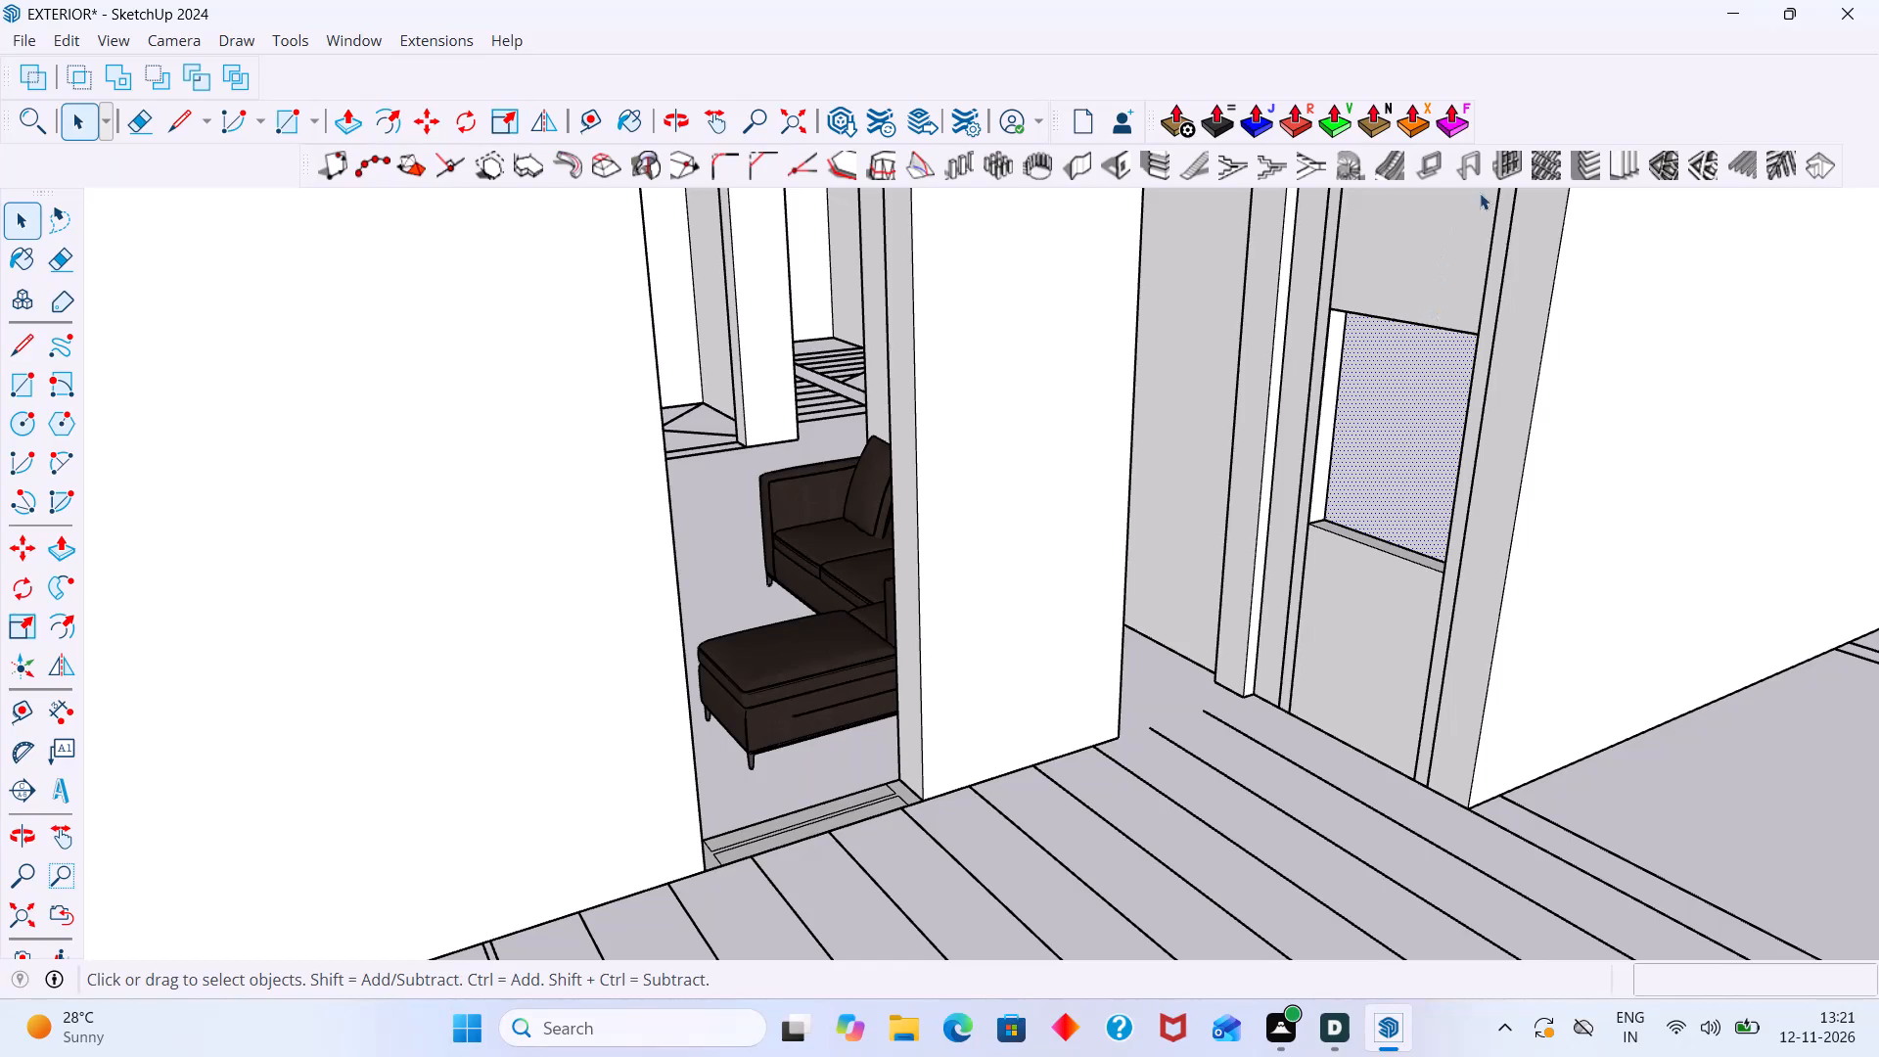
{"action": "left_click", "coordinate": [1519, 172]}
{"action": "left_click", "coordinate": [249, 675]}
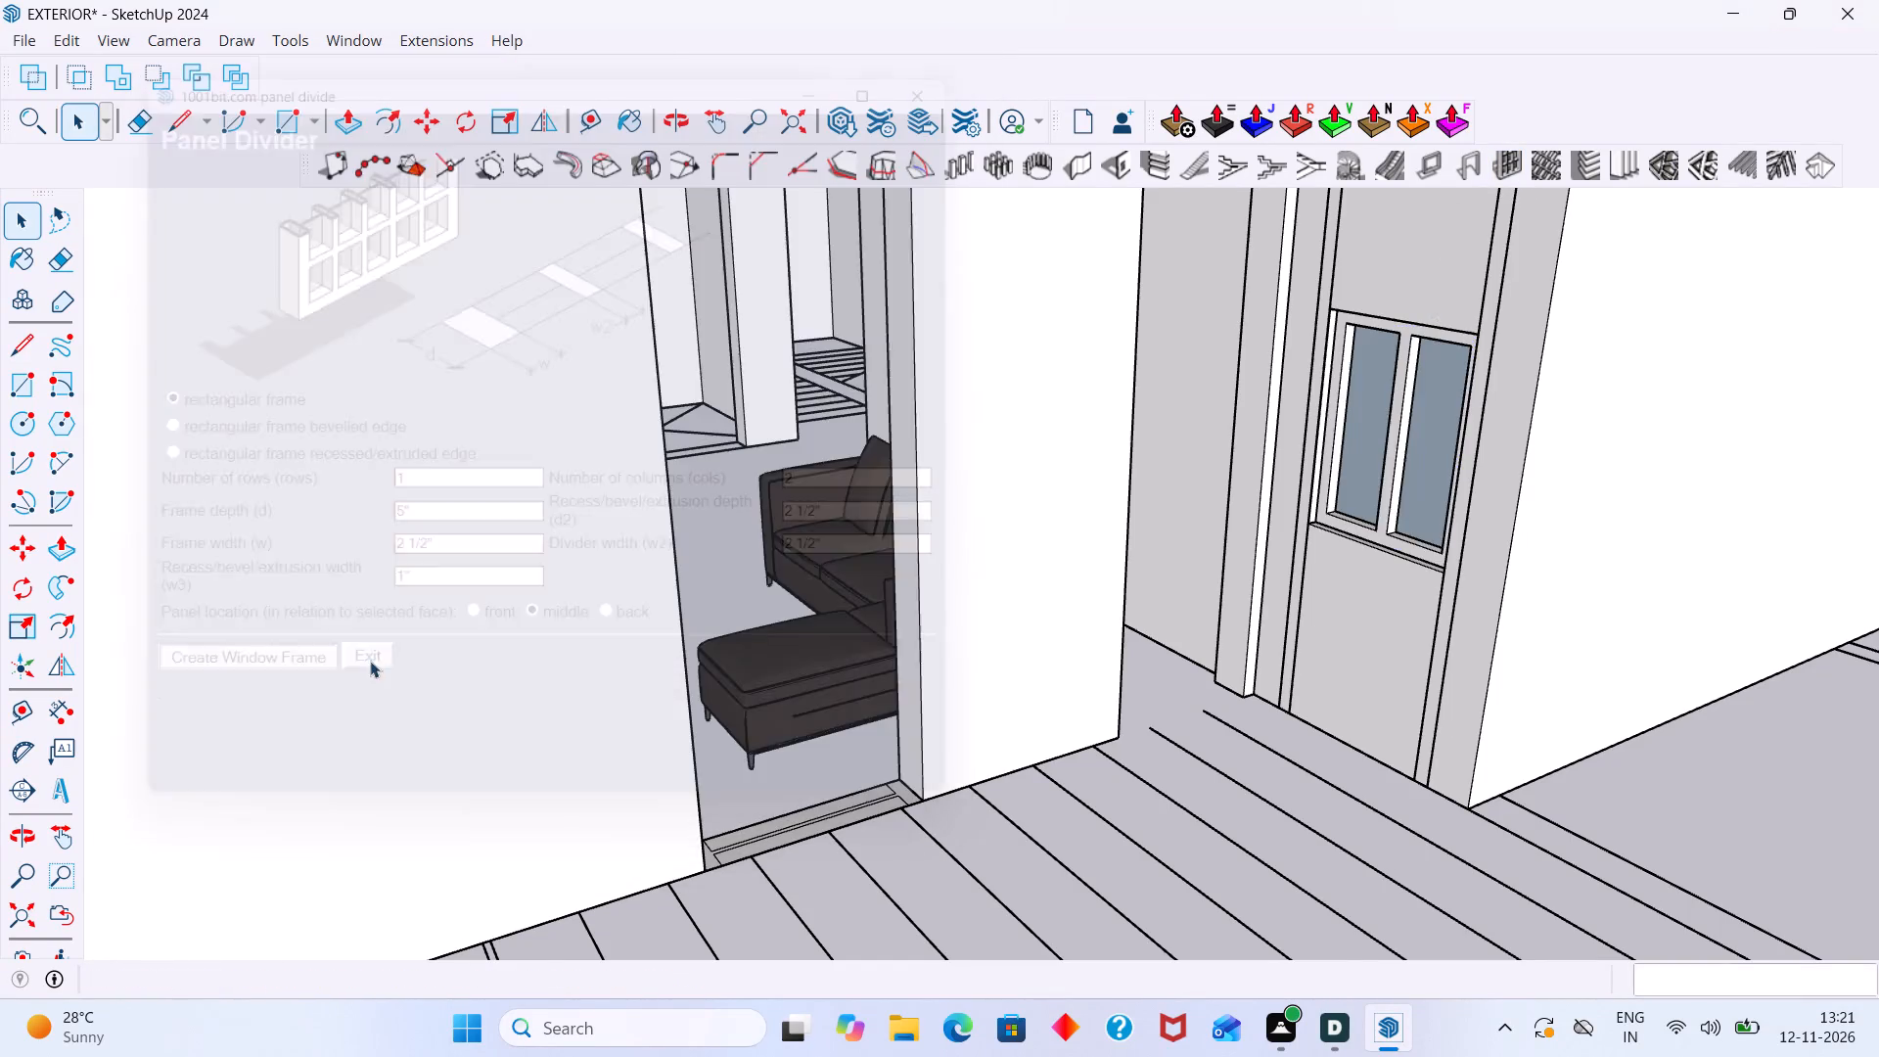
Create a 1-row, 2-column rectangular window frame, 5" deep and 2 1/2" wide, on the bedroom corner window's garden-side rectangle.
{"action": "scroll", "coordinate": [731, 596], "scroll_direction": "down", "scroll_amount": 11}
{"action": "middle_click_drag", "start_coordinate": [1425, 572], "coordinate": [693, 601]}
{"action": "scroll", "coordinate": [782, 452], "scroll_direction": "up", "scroll_amount": 12}
{"action": "middle_click_drag", "start_coordinate": [763, 480], "coordinate": [1027, 416]}
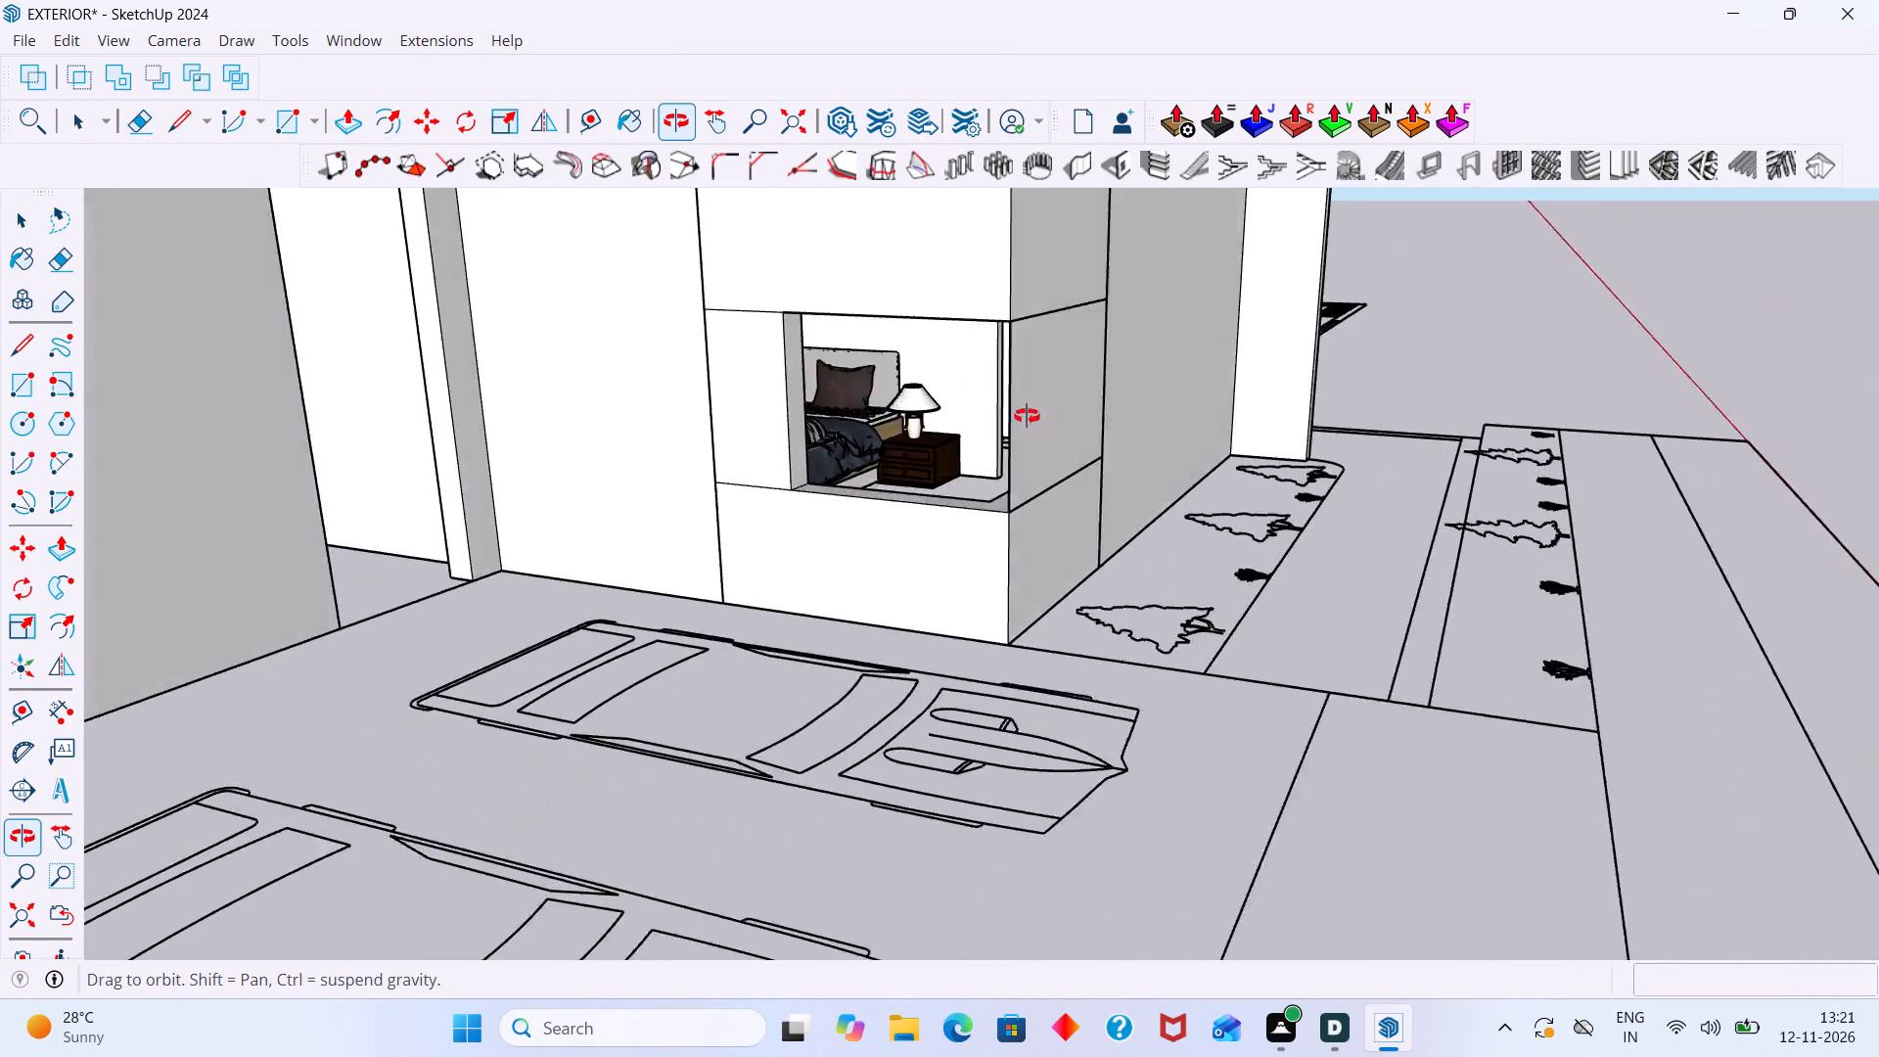
{"action": "middle_click_drag", "start_coordinate": [1027, 416], "coordinate": [1095, 398]}
{"action": "middle_click_drag", "start_coordinate": [1095, 398], "coordinate": [1021, 567], "text": "shift"}
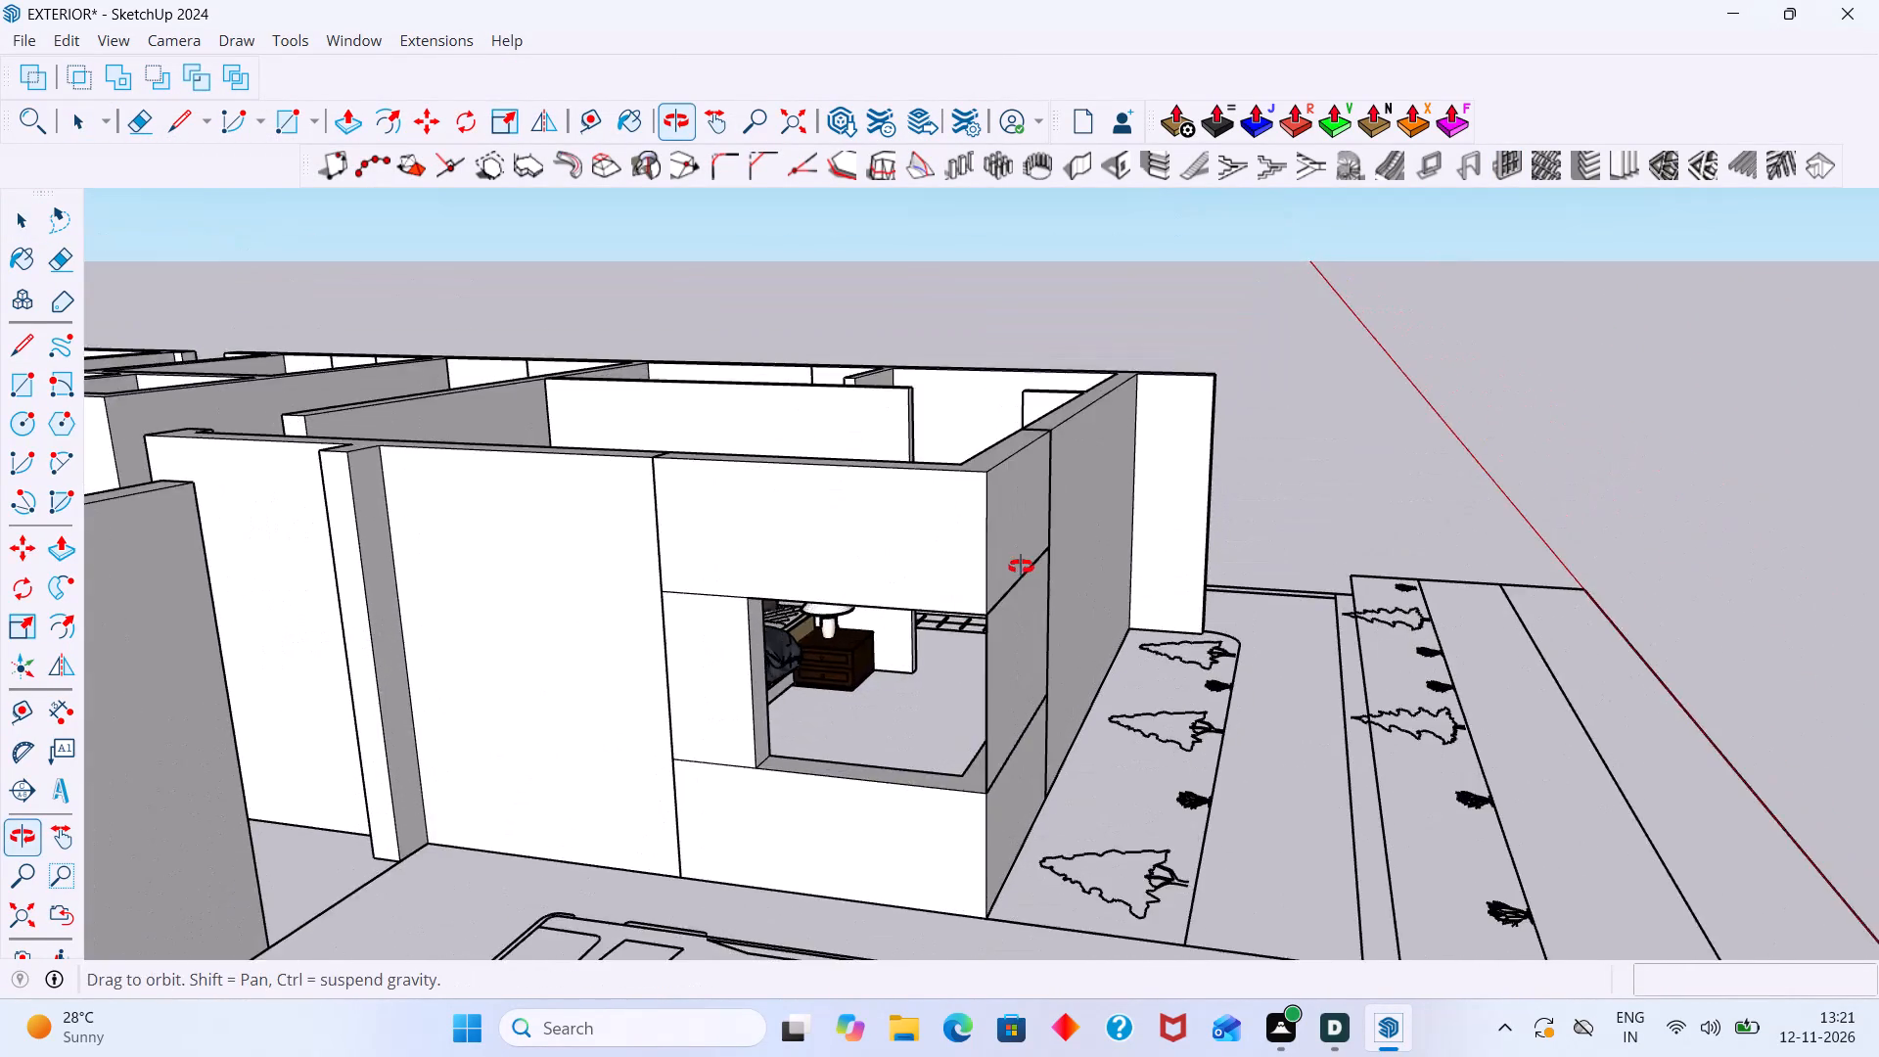
{"action": "middle_click_drag", "start_coordinate": [1021, 567], "coordinate": [998, 512], "text": "shift"}
{"action": "scroll", "coordinate": [972, 521], "scroll_direction": "up", "scroll_amount": 6}
{"action": "left_click", "coordinate": [946, 523]}
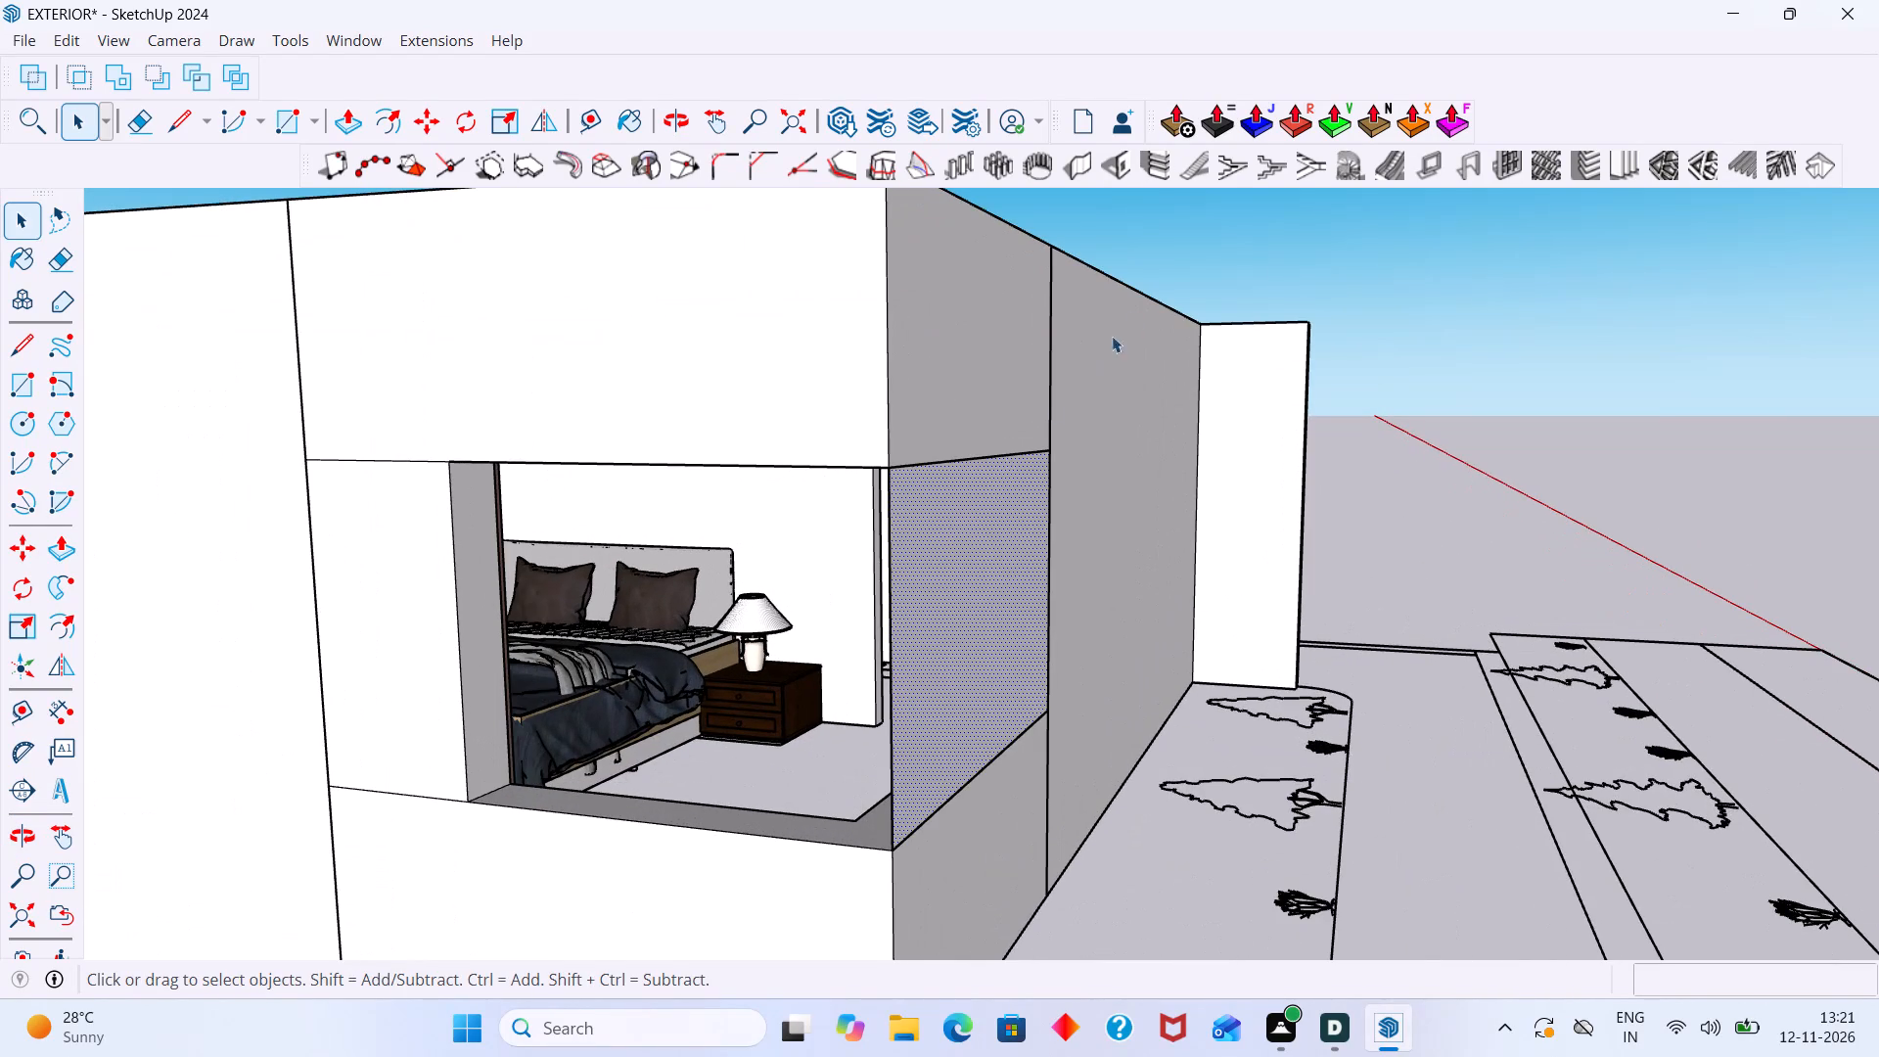
{"action": "left_click", "coordinate": [1512, 157]}
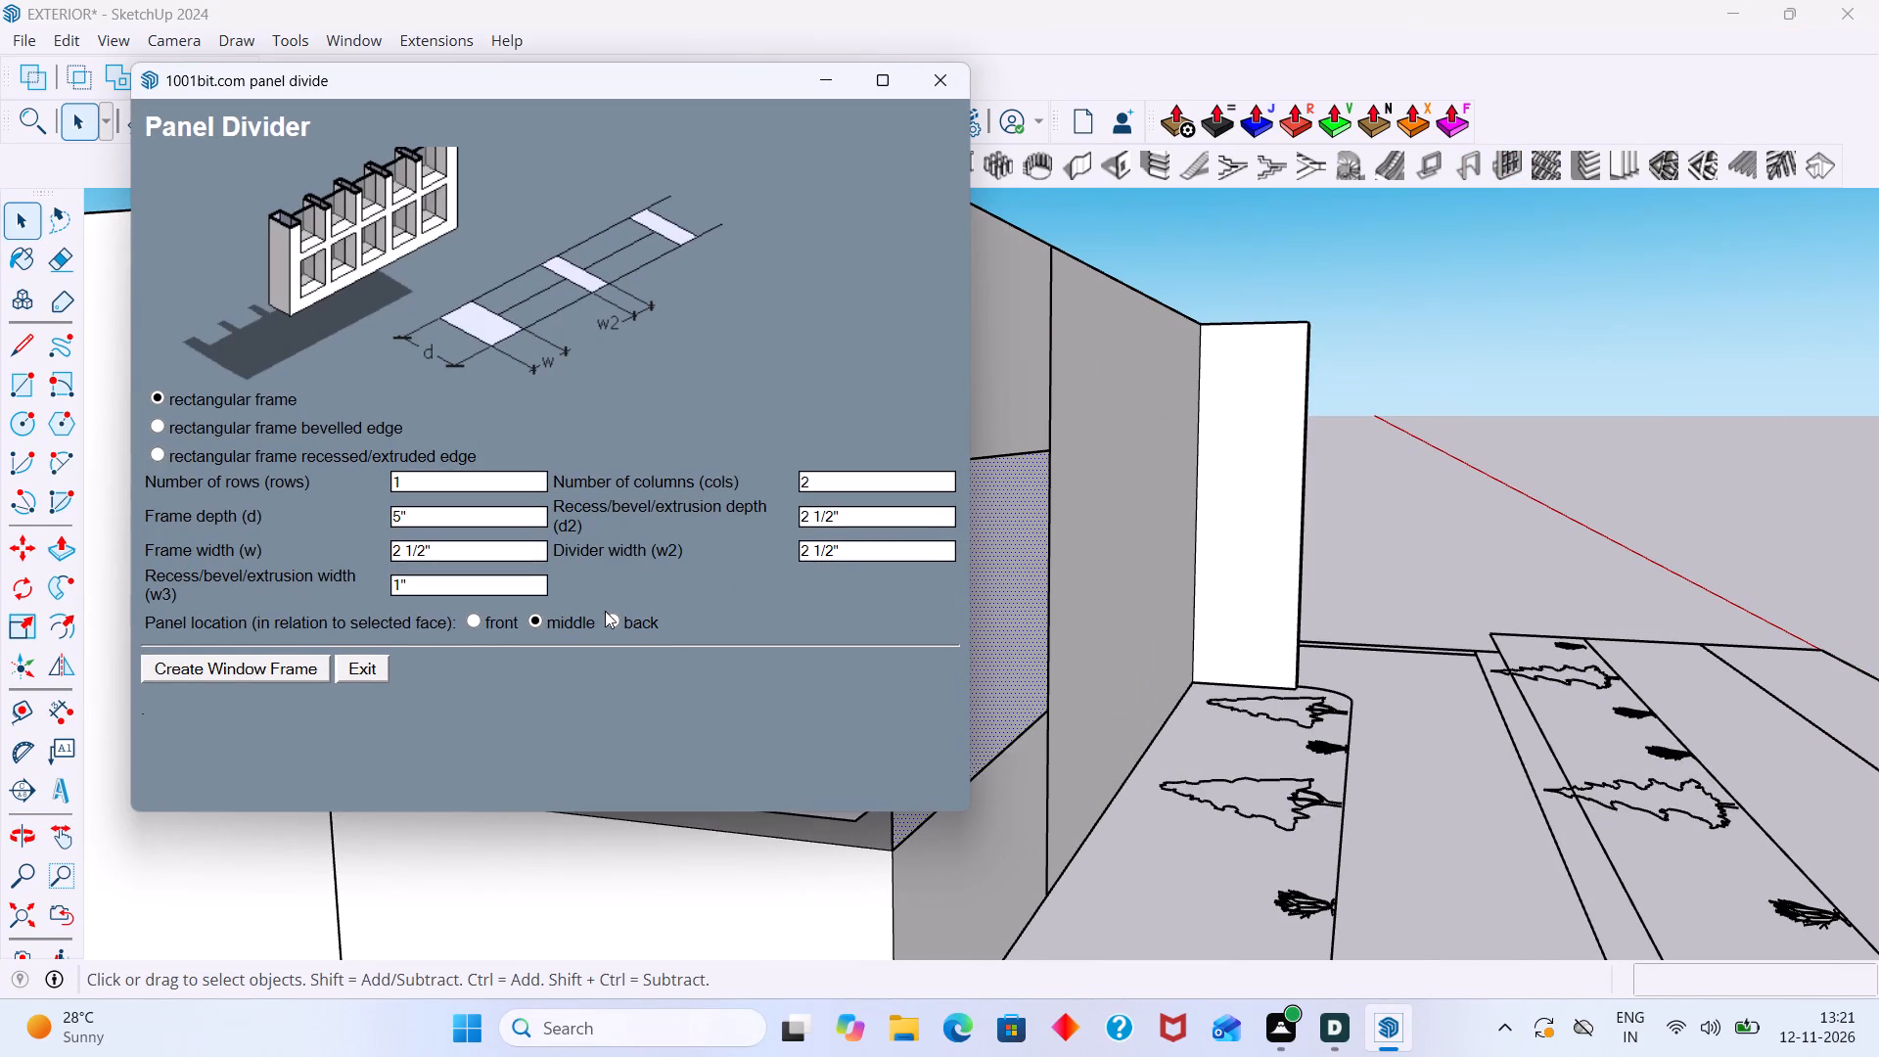
{"action": "left_click", "coordinate": [263, 666]}
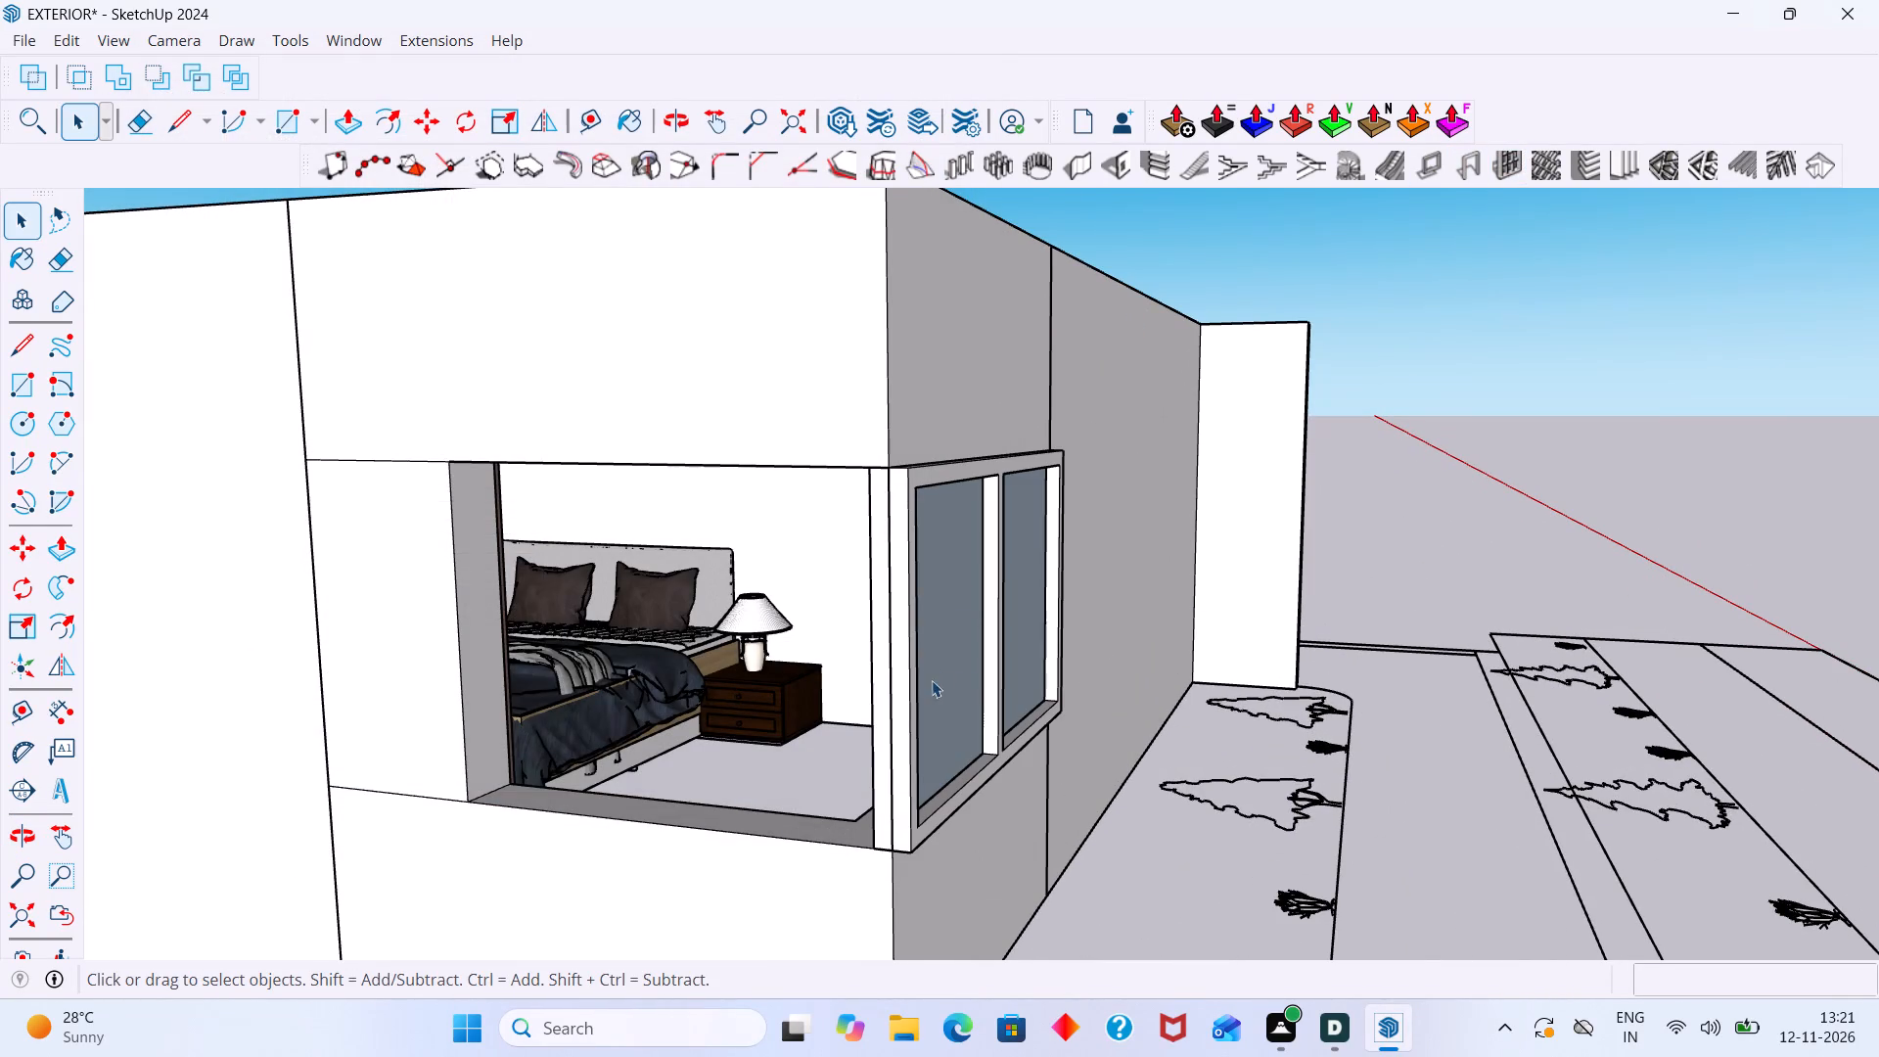
Move the bedroom corner window's garden-side frame about 6 1/2" inward, aligning its inner edge with the wall's inner face.
{"action": "middle_click_drag", "start_coordinate": [932, 680], "coordinate": [1124, 676]}
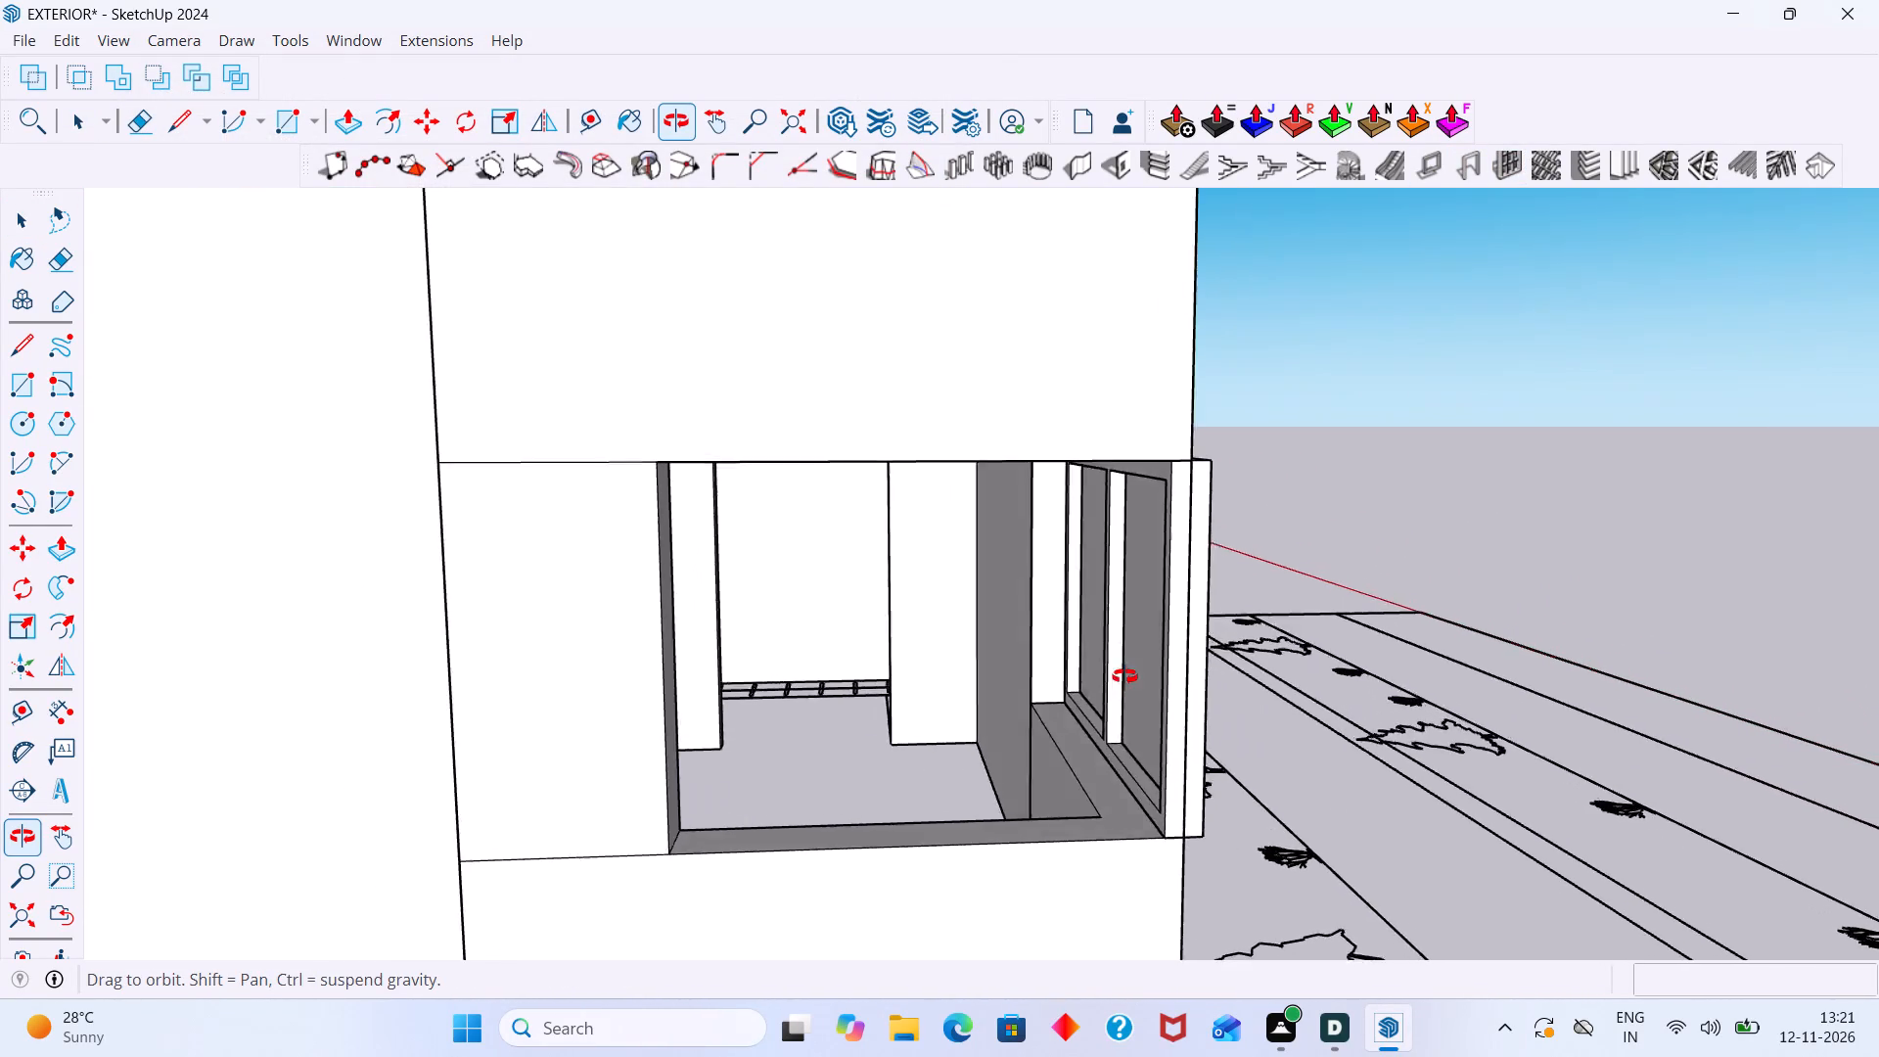
{"action": "middle_click_drag", "start_coordinate": [1124, 676], "coordinate": [859, 771]}
{"action": "scroll", "coordinate": [804, 676], "scroll_direction": "up", "scroll_amount": 8}
{"action": "scroll", "coordinate": [792, 597], "scroll_direction": "down", "scroll_amount": 9}
{"action": "middle_click_drag", "start_coordinate": [832, 848], "coordinate": [1004, 760]}
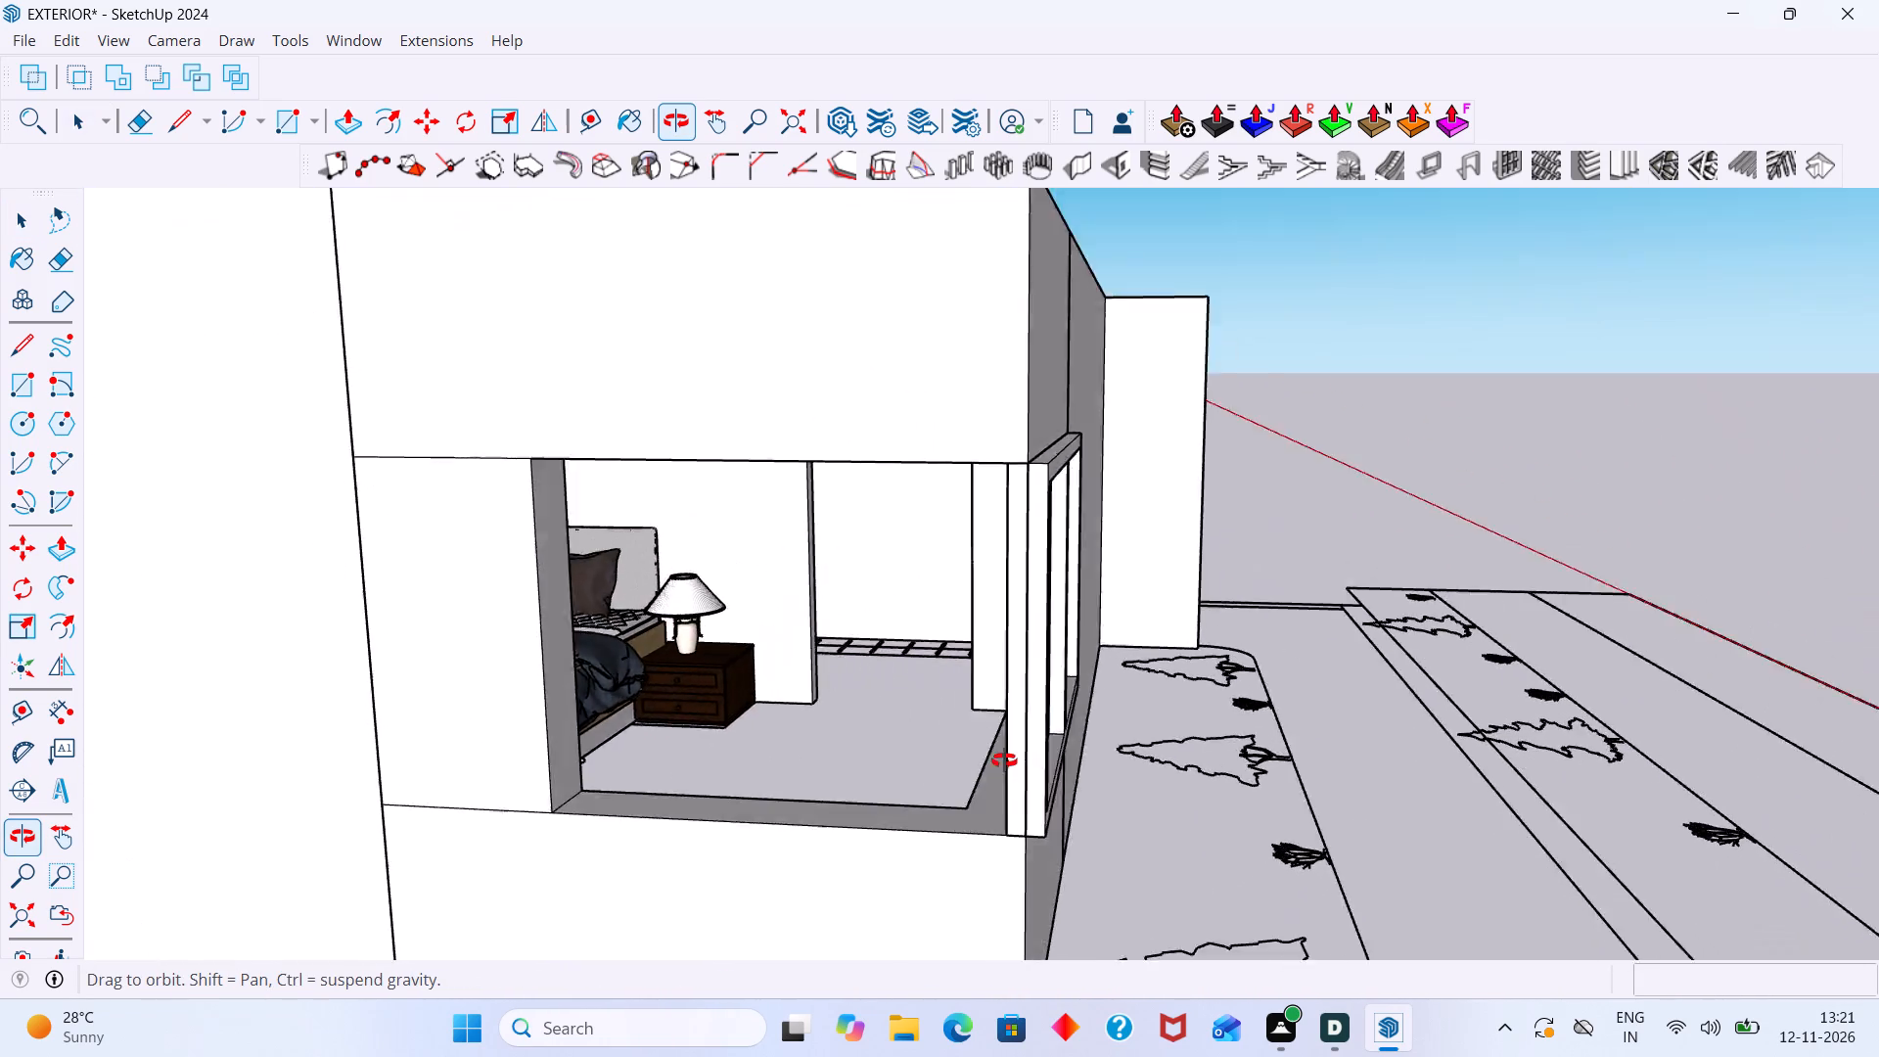
{"action": "middle_click_drag", "start_coordinate": [1004, 760], "coordinate": [1083, 755]}
{"action": "scroll", "coordinate": [1172, 803], "scroll_direction": "up", "scroll_amount": 5}
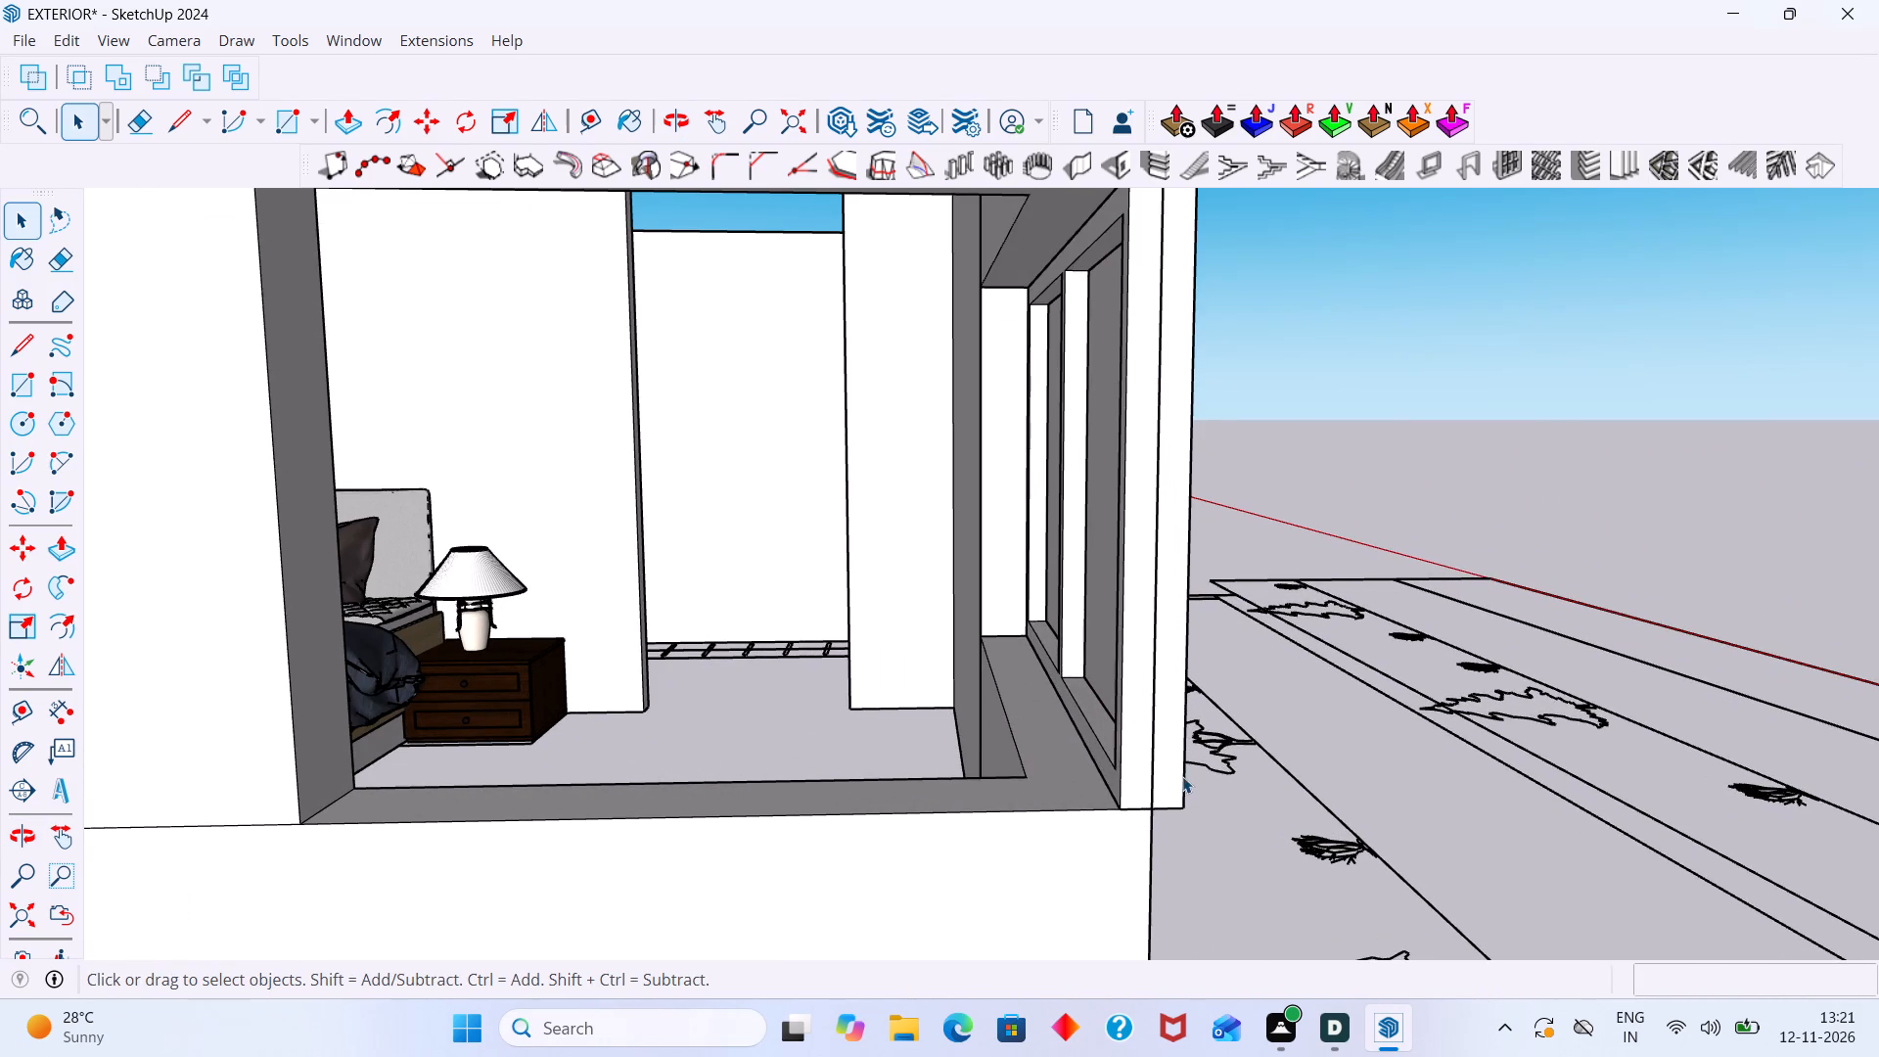
{"action": "left_click", "coordinate": [1182, 776]}
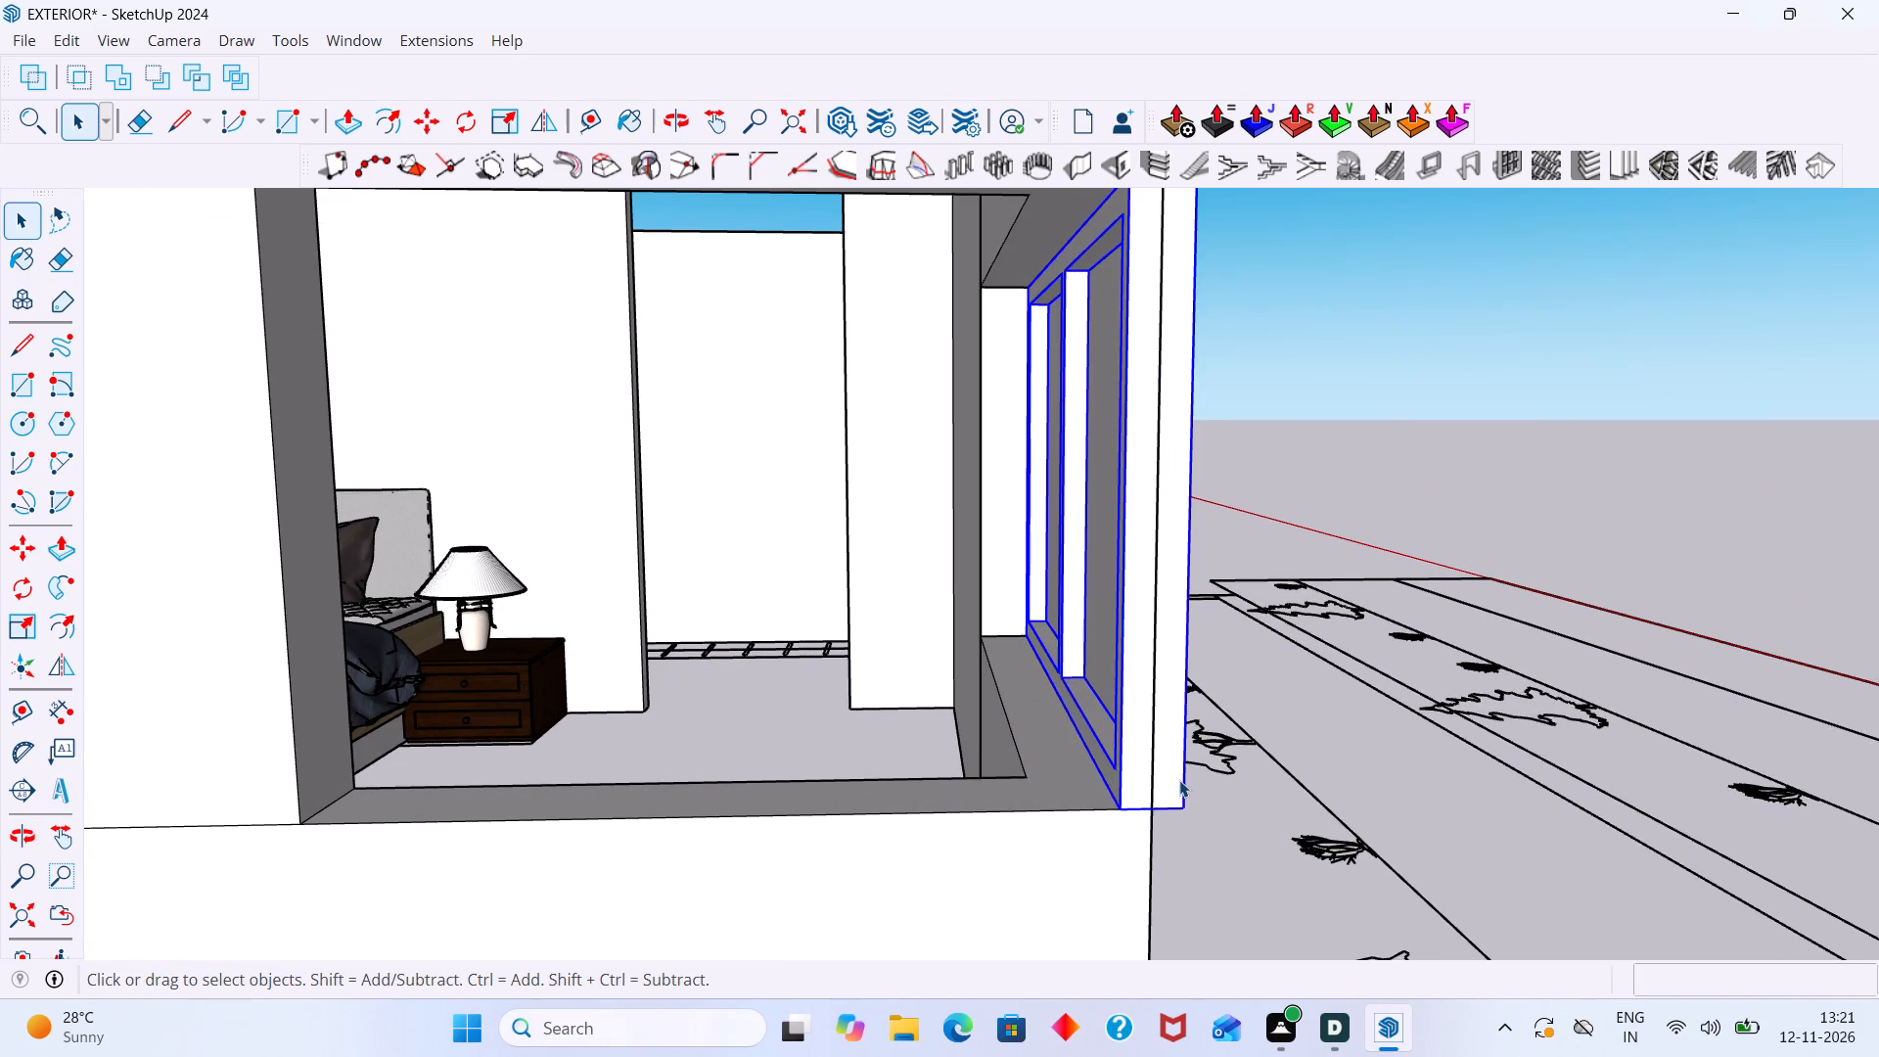
{"action": "key", "text": "m"}
{"action": "middle_click_drag", "start_coordinate": [1020, 676], "coordinate": [1047, 714]}
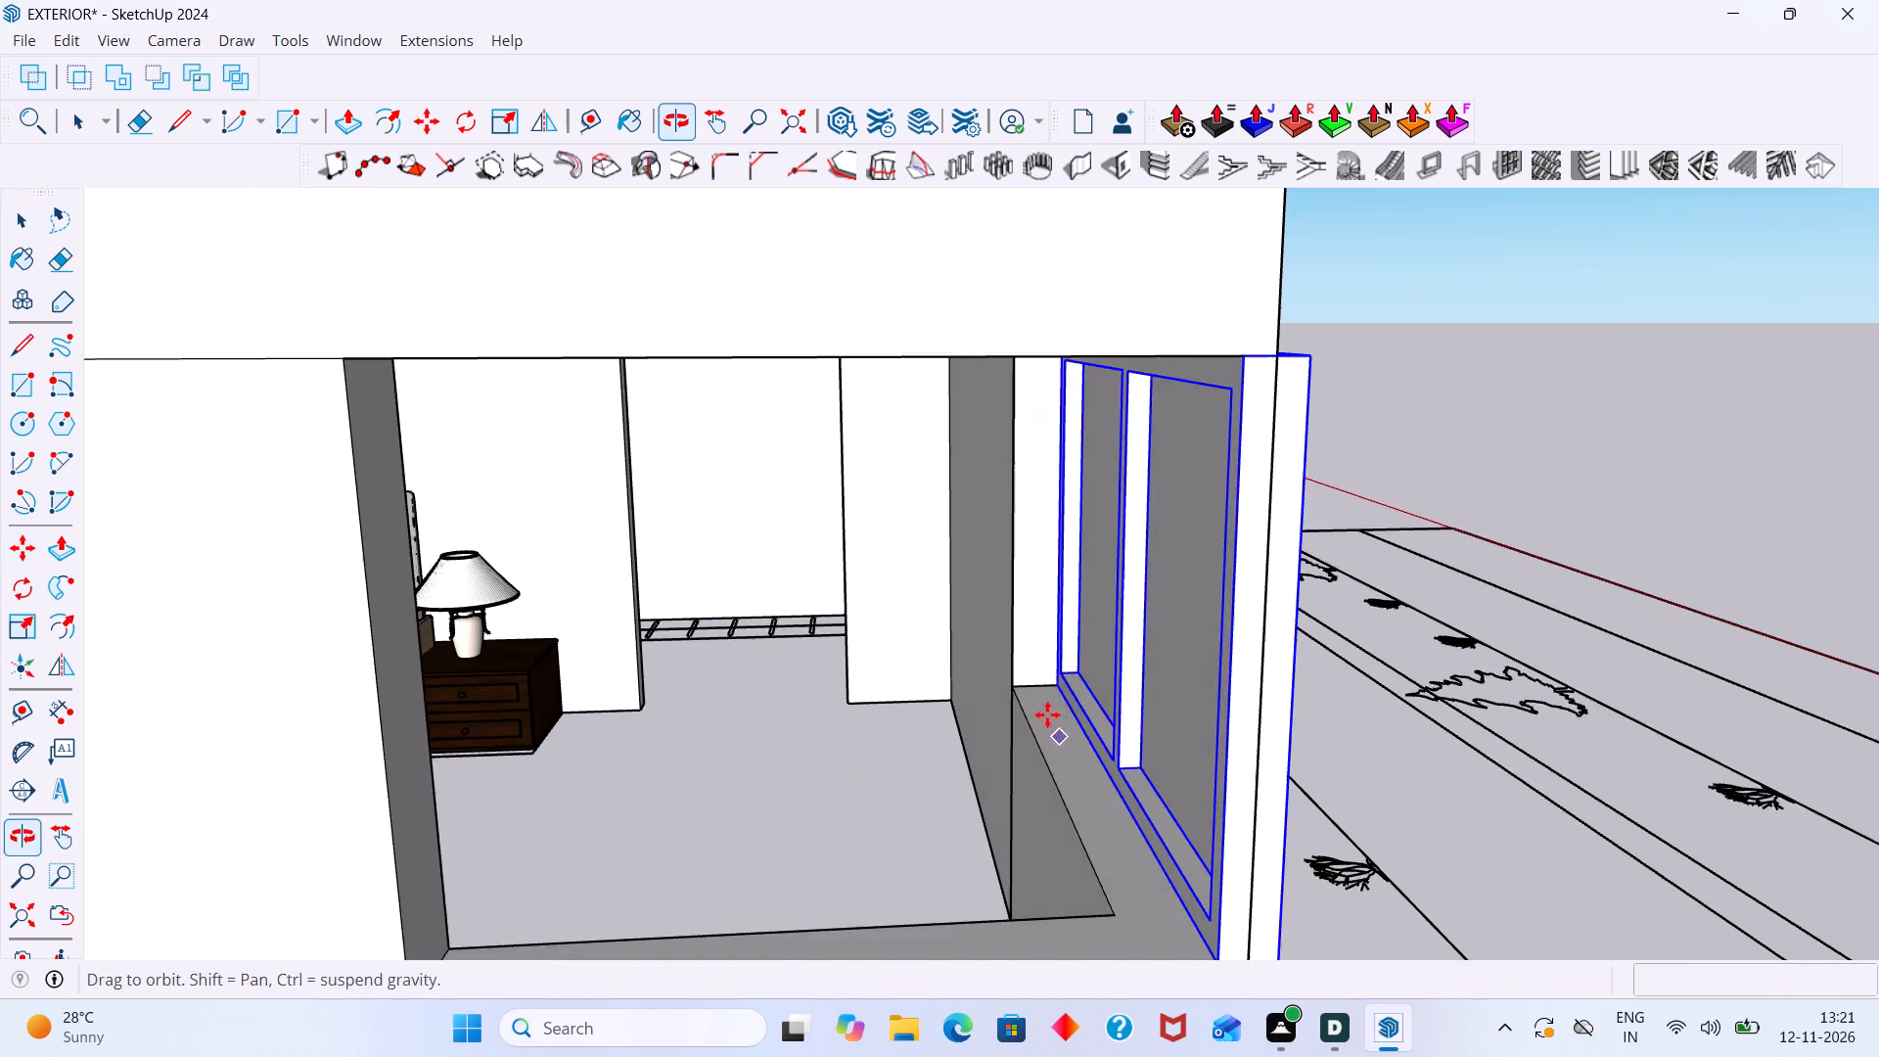
{"action": "middle_click_drag", "start_coordinate": [1047, 714], "coordinate": [1044, 714]}
{"action": "scroll", "coordinate": [1057, 702], "scroll_direction": "up", "scroll_amount": 6}
{"action": "left_click", "coordinate": [1053, 671]}
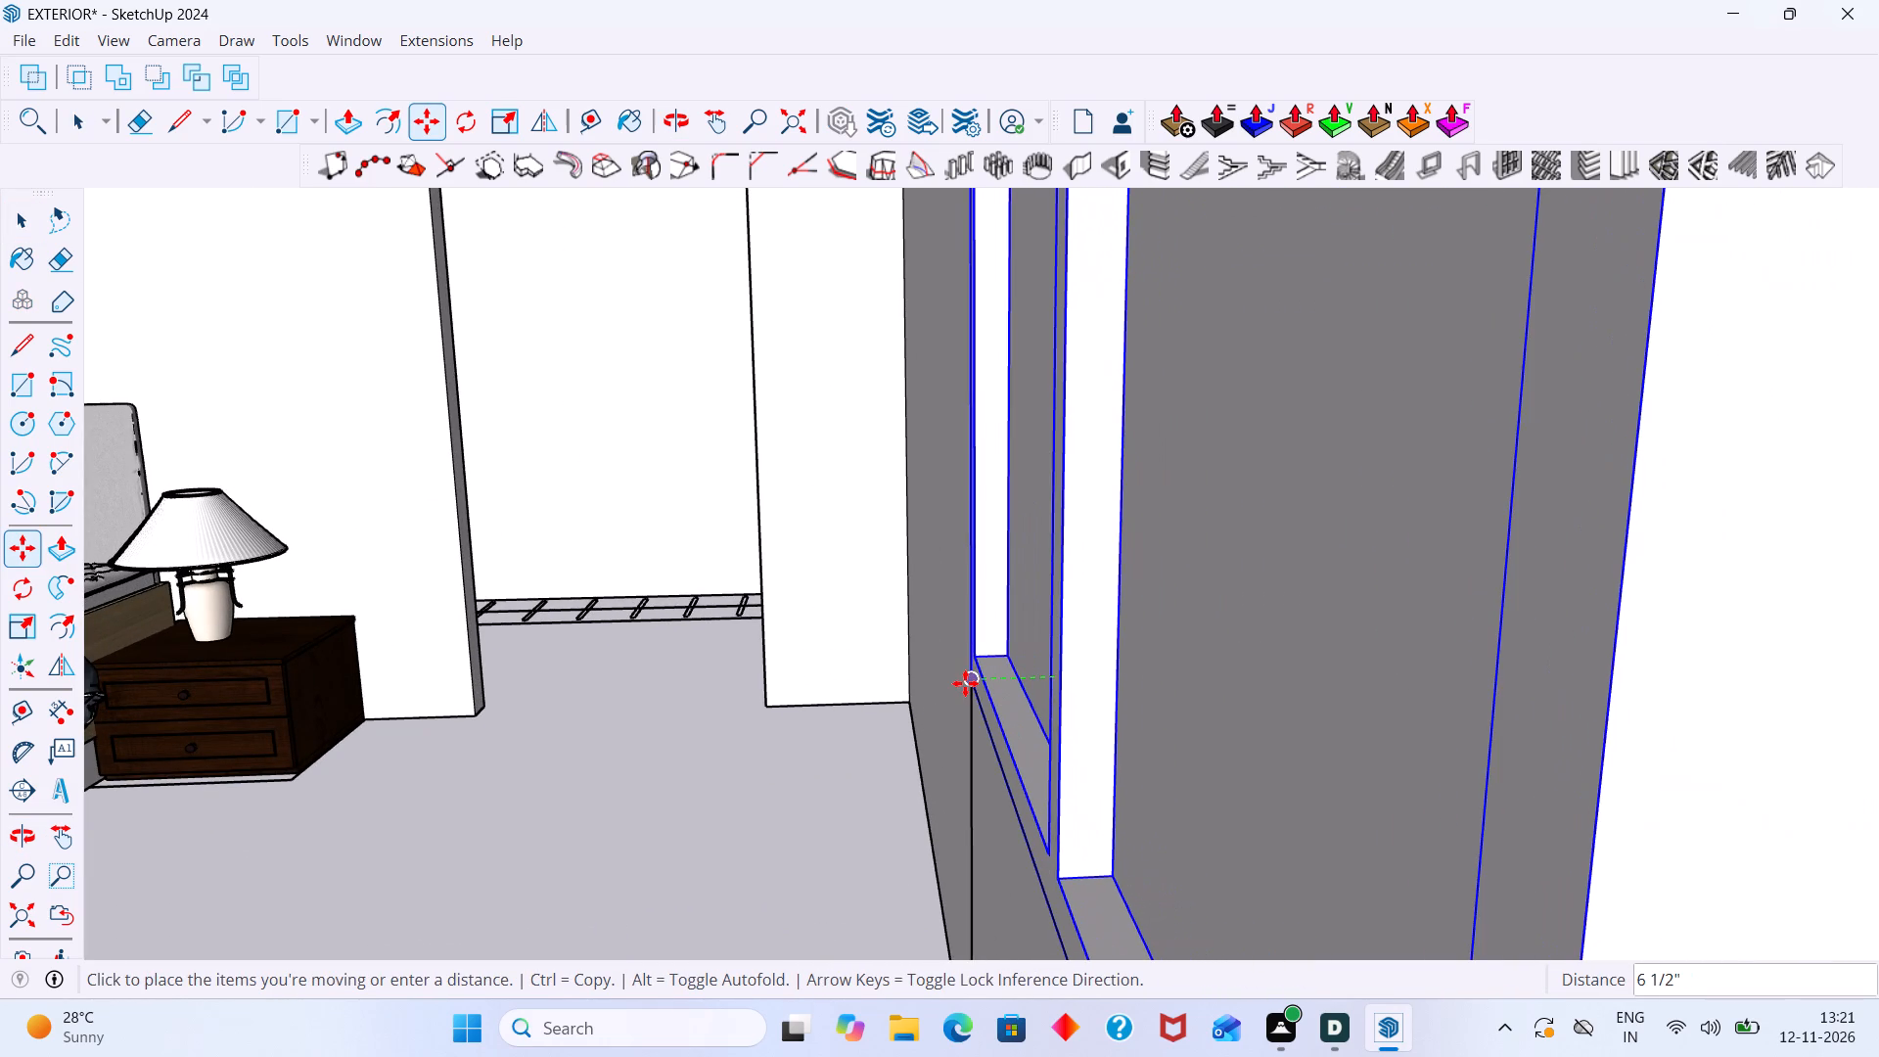
{"action": "left_click", "coordinate": [965, 683]}
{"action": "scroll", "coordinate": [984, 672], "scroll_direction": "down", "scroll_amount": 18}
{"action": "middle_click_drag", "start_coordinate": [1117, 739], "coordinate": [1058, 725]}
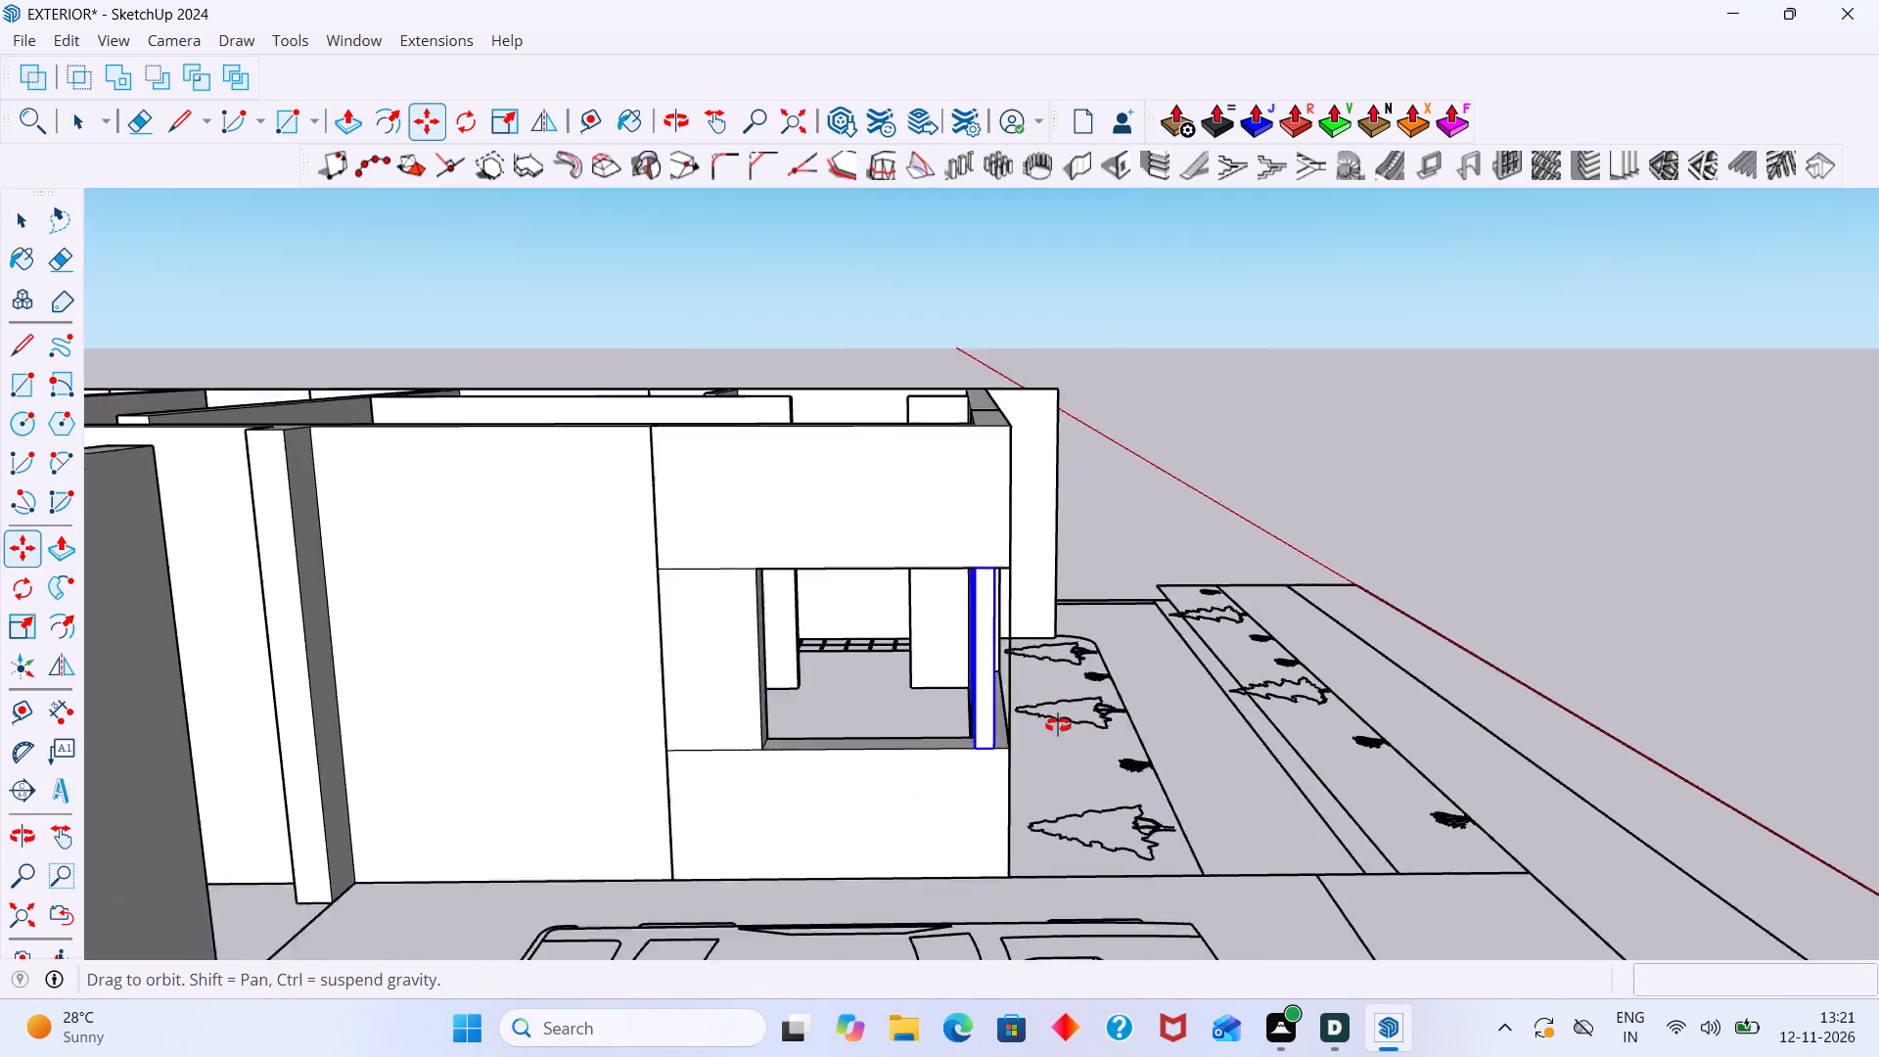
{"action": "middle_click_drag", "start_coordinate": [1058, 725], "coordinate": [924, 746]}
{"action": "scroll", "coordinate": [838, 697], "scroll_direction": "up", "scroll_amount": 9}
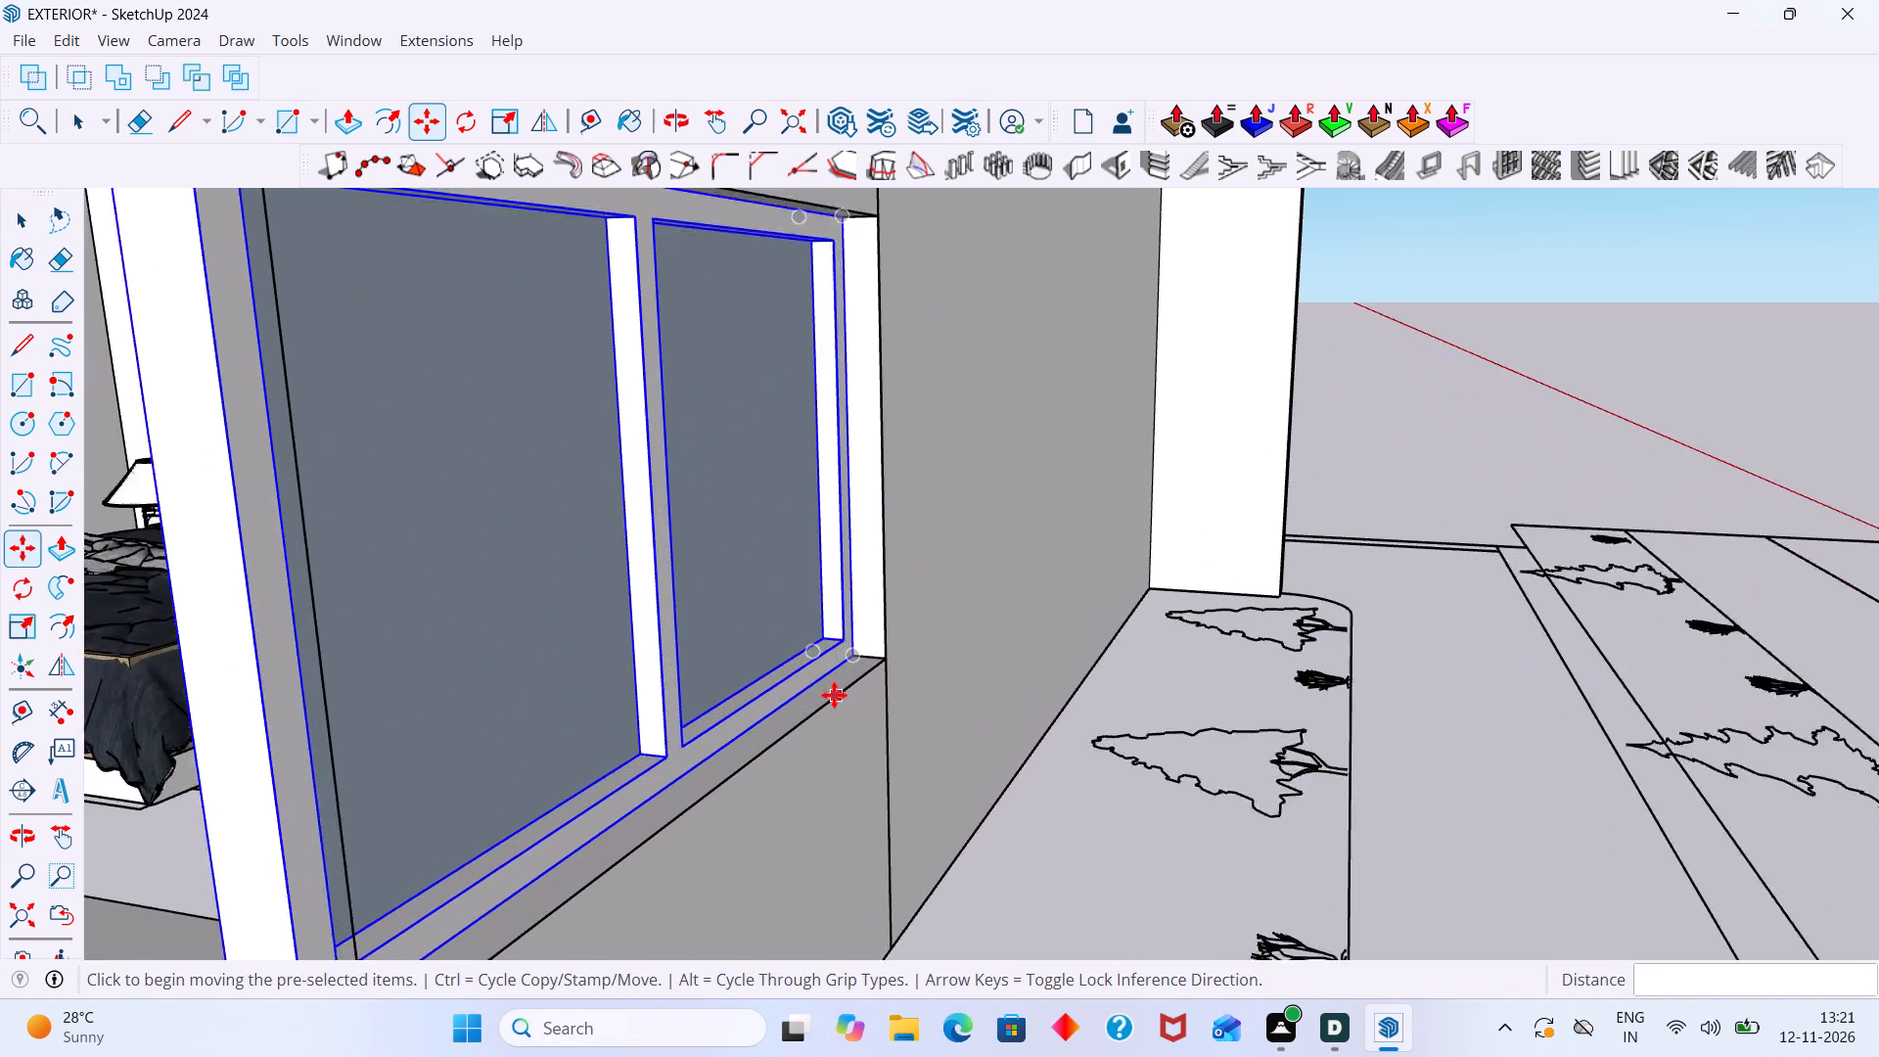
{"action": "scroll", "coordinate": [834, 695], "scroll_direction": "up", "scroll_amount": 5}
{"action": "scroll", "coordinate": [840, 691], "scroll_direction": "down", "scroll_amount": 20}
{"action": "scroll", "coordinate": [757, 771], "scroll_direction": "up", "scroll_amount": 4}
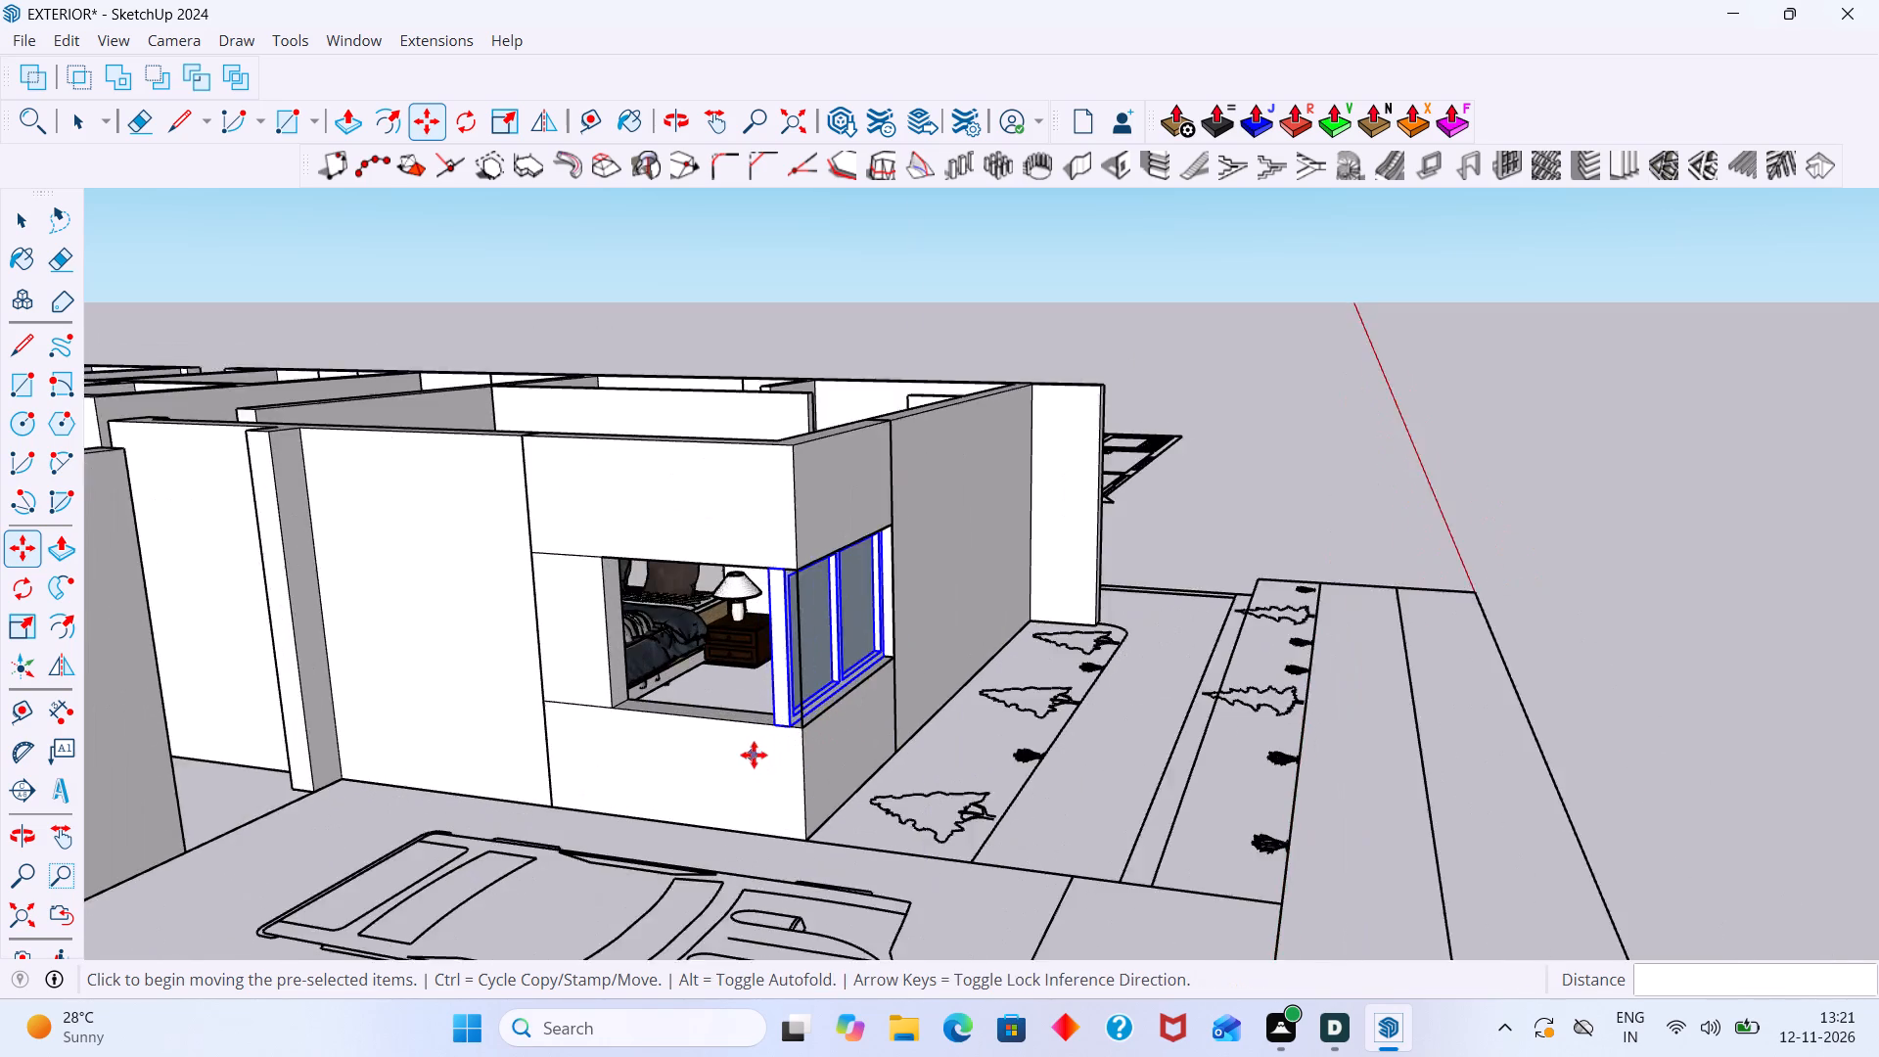
Delete the two-column window frame from the garden-side opening of the bedroom corner window.
{"action": "scroll", "coordinate": [754, 755], "scroll_direction": "up", "scroll_amount": 14}
{"action": "middle_click_drag", "start_coordinate": [889, 695], "coordinate": [914, 735]}
{"action": "scroll", "coordinate": [914, 735], "scroll_direction": "up", "scroll_amount": 1}
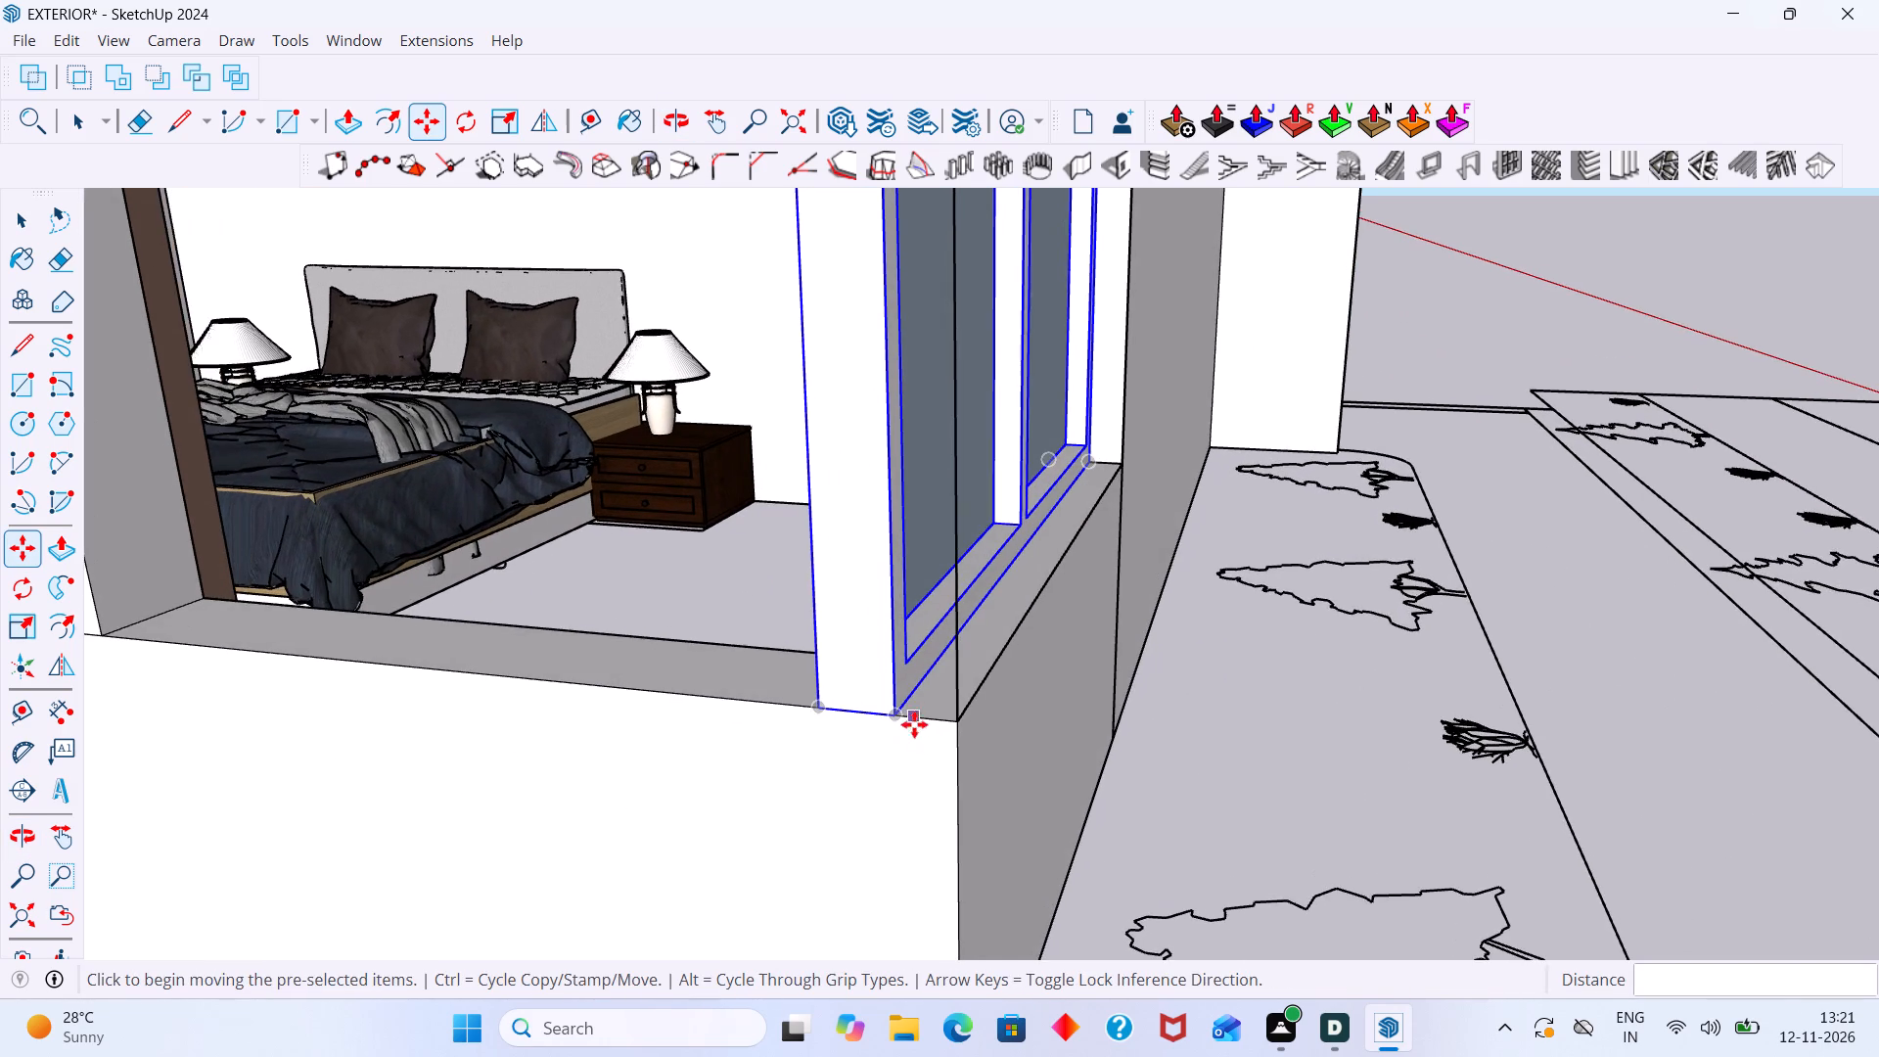
{"action": "scroll", "coordinate": [926, 705], "scroll_direction": "down", "scroll_amount": 3}
{"action": "key", "text": "Delete"}
{"action": "scroll", "coordinate": [917, 659], "scroll_direction": "down", "scroll_amount": 3}
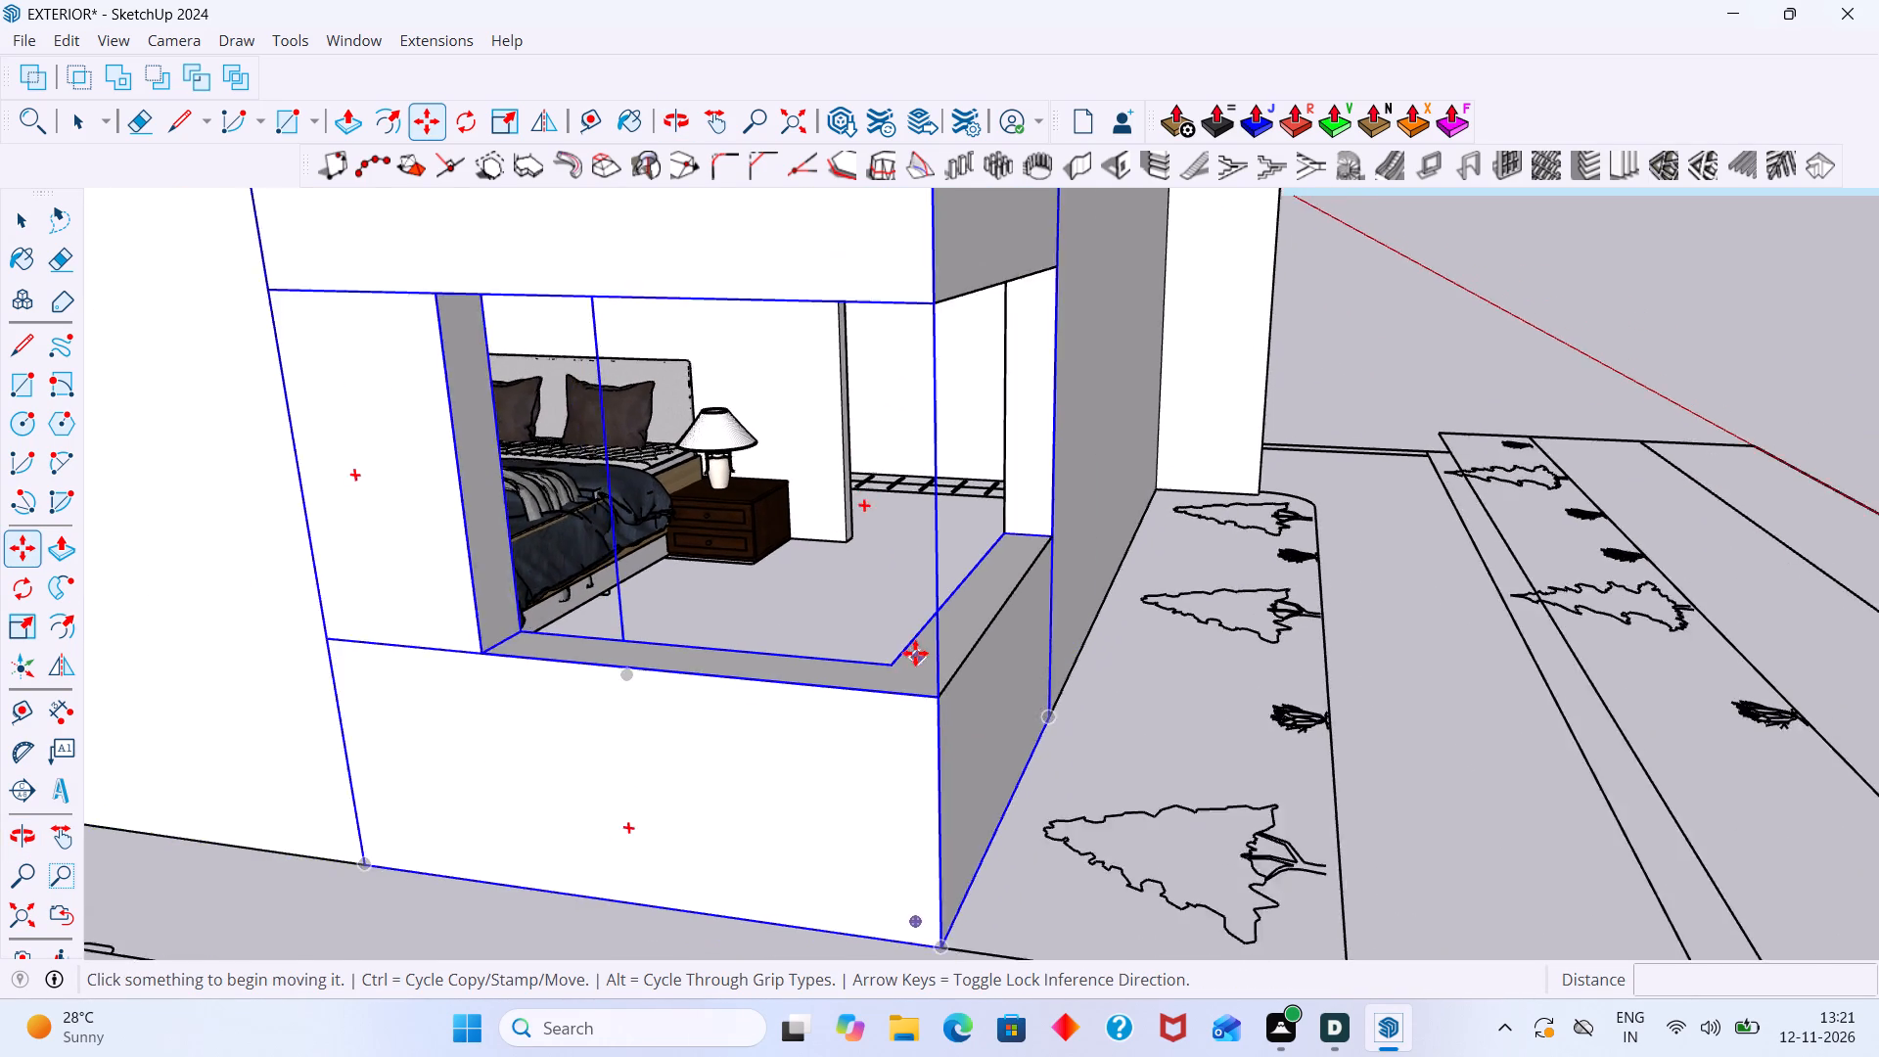
{"action": "scroll", "coordinate": [915, 653], "scroll_direction": "down", "scroll_amount": 5}
{"action": "key", "text": "space"}
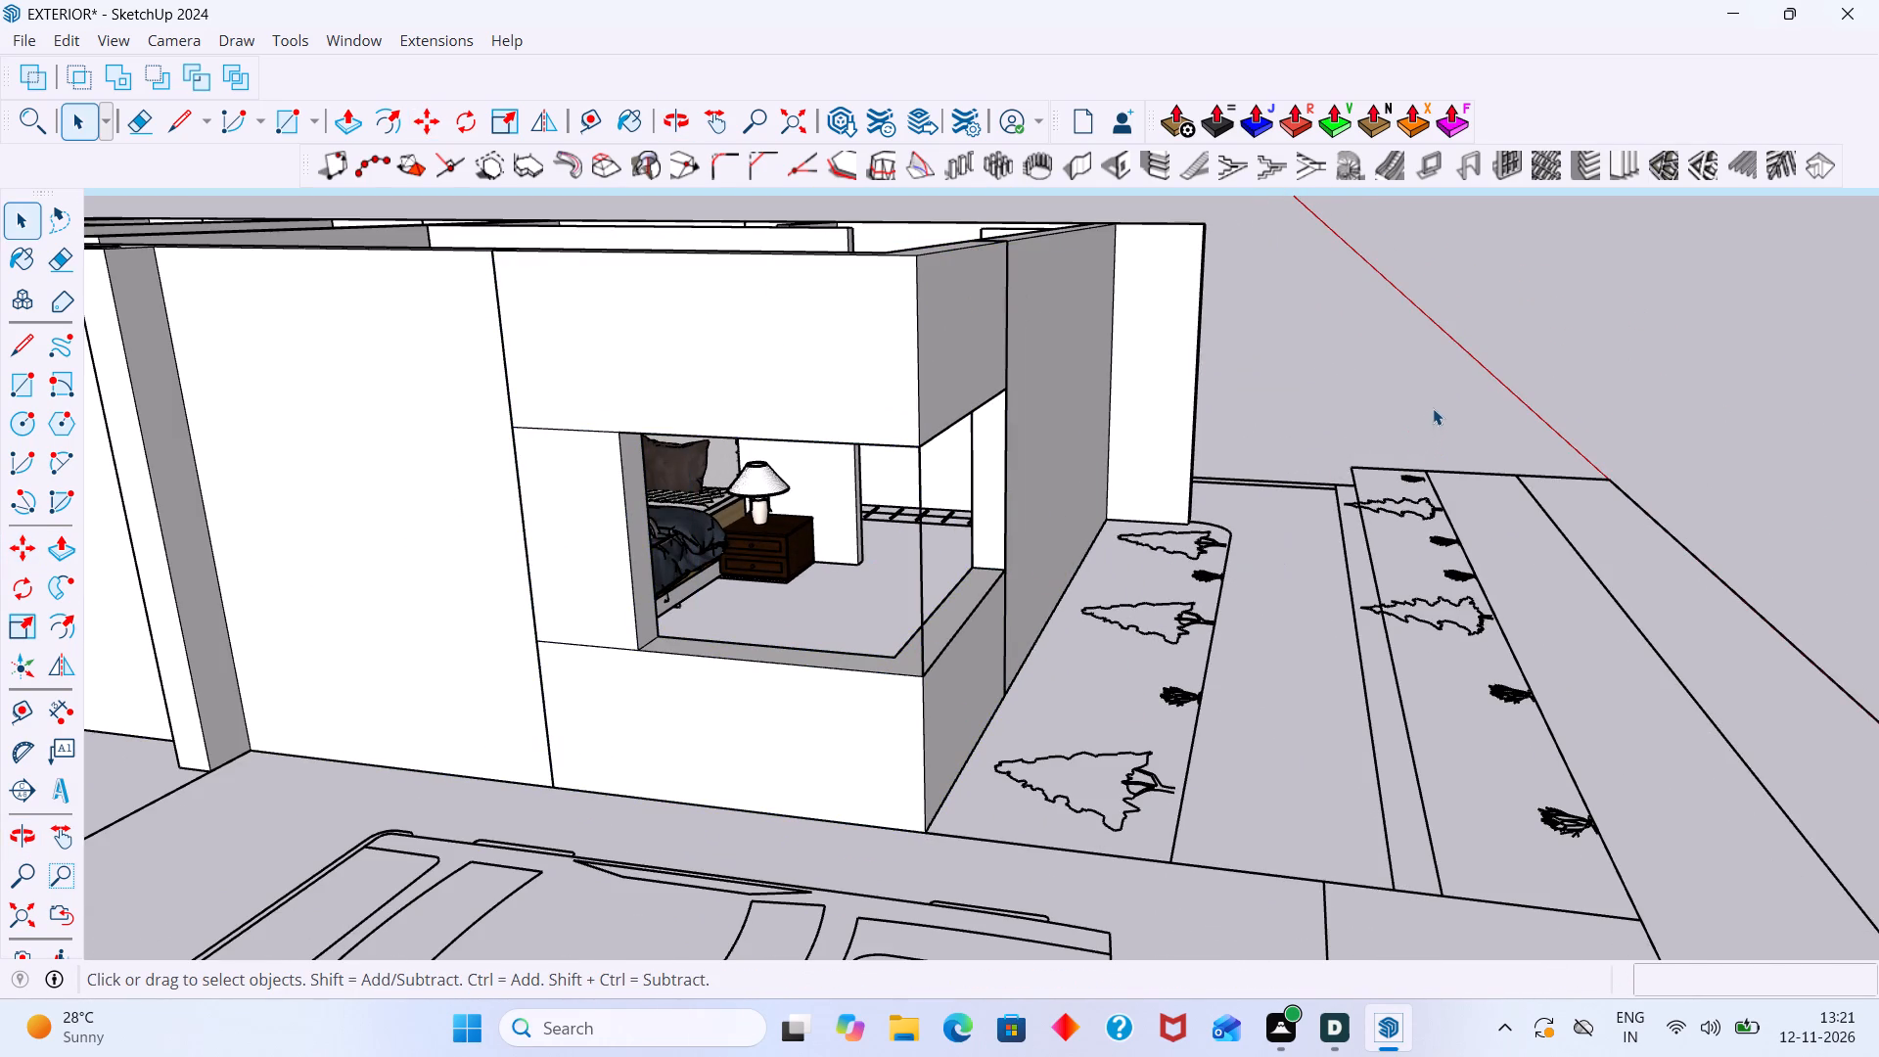
Delete the leftover vertical edge at the outer corner of the bedroom corner window opening.
{"action": "left_click", "coordinate": [1431, 409]}
{"action": "middle_click_drag", "start_coordinate": [998, 589], "coordinate": [873, 613]}
{"action": "scroll", "coordinate": [866, 607], "scroll_direction": "down", "scroll_amount": 3}
{"action": "middle_click_drag", "start_coordinate": [864, 605], "coordinate": [1264, 487], "text": "shift"}
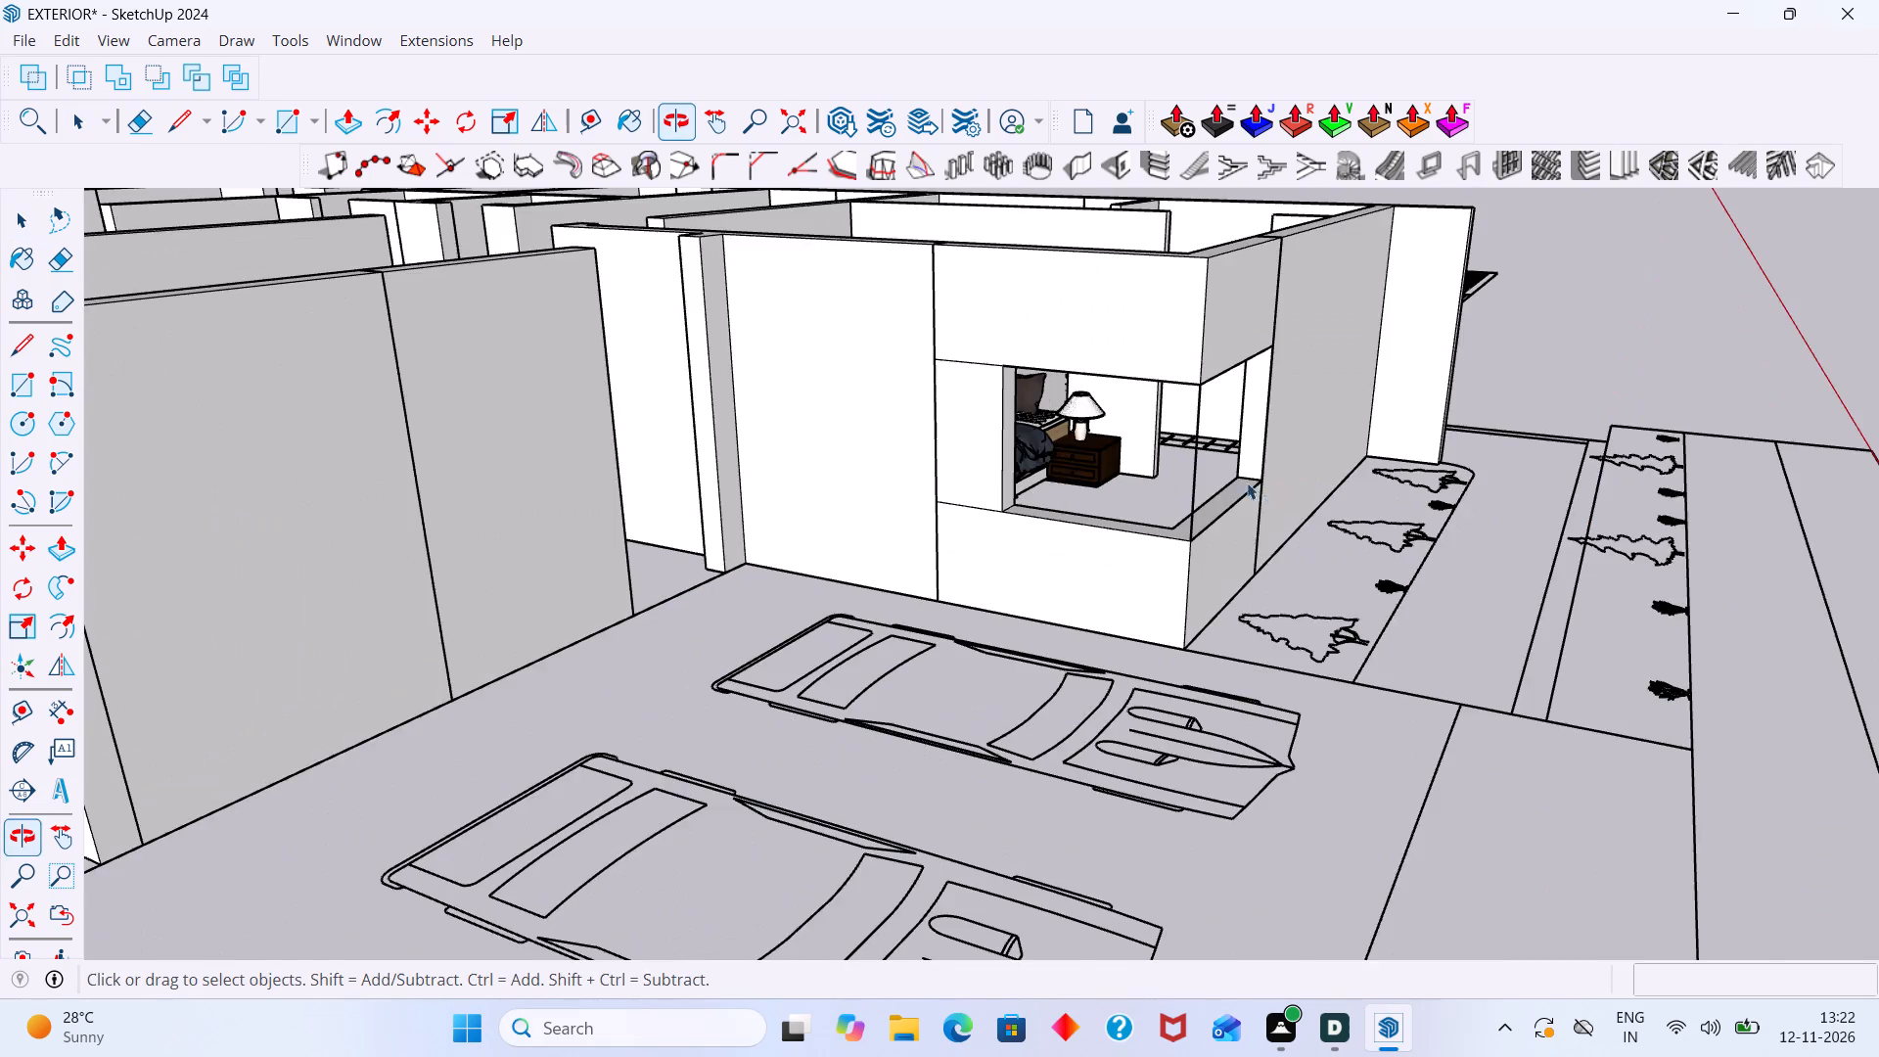
{"action": "scroll", "coordinate": [1223, 476], "scroll_direction": "up", "scroll_amount": 3}
{"action": "left_click", "coordinate": [1177, 449]}
{"action": "key", "text": "Delete"}
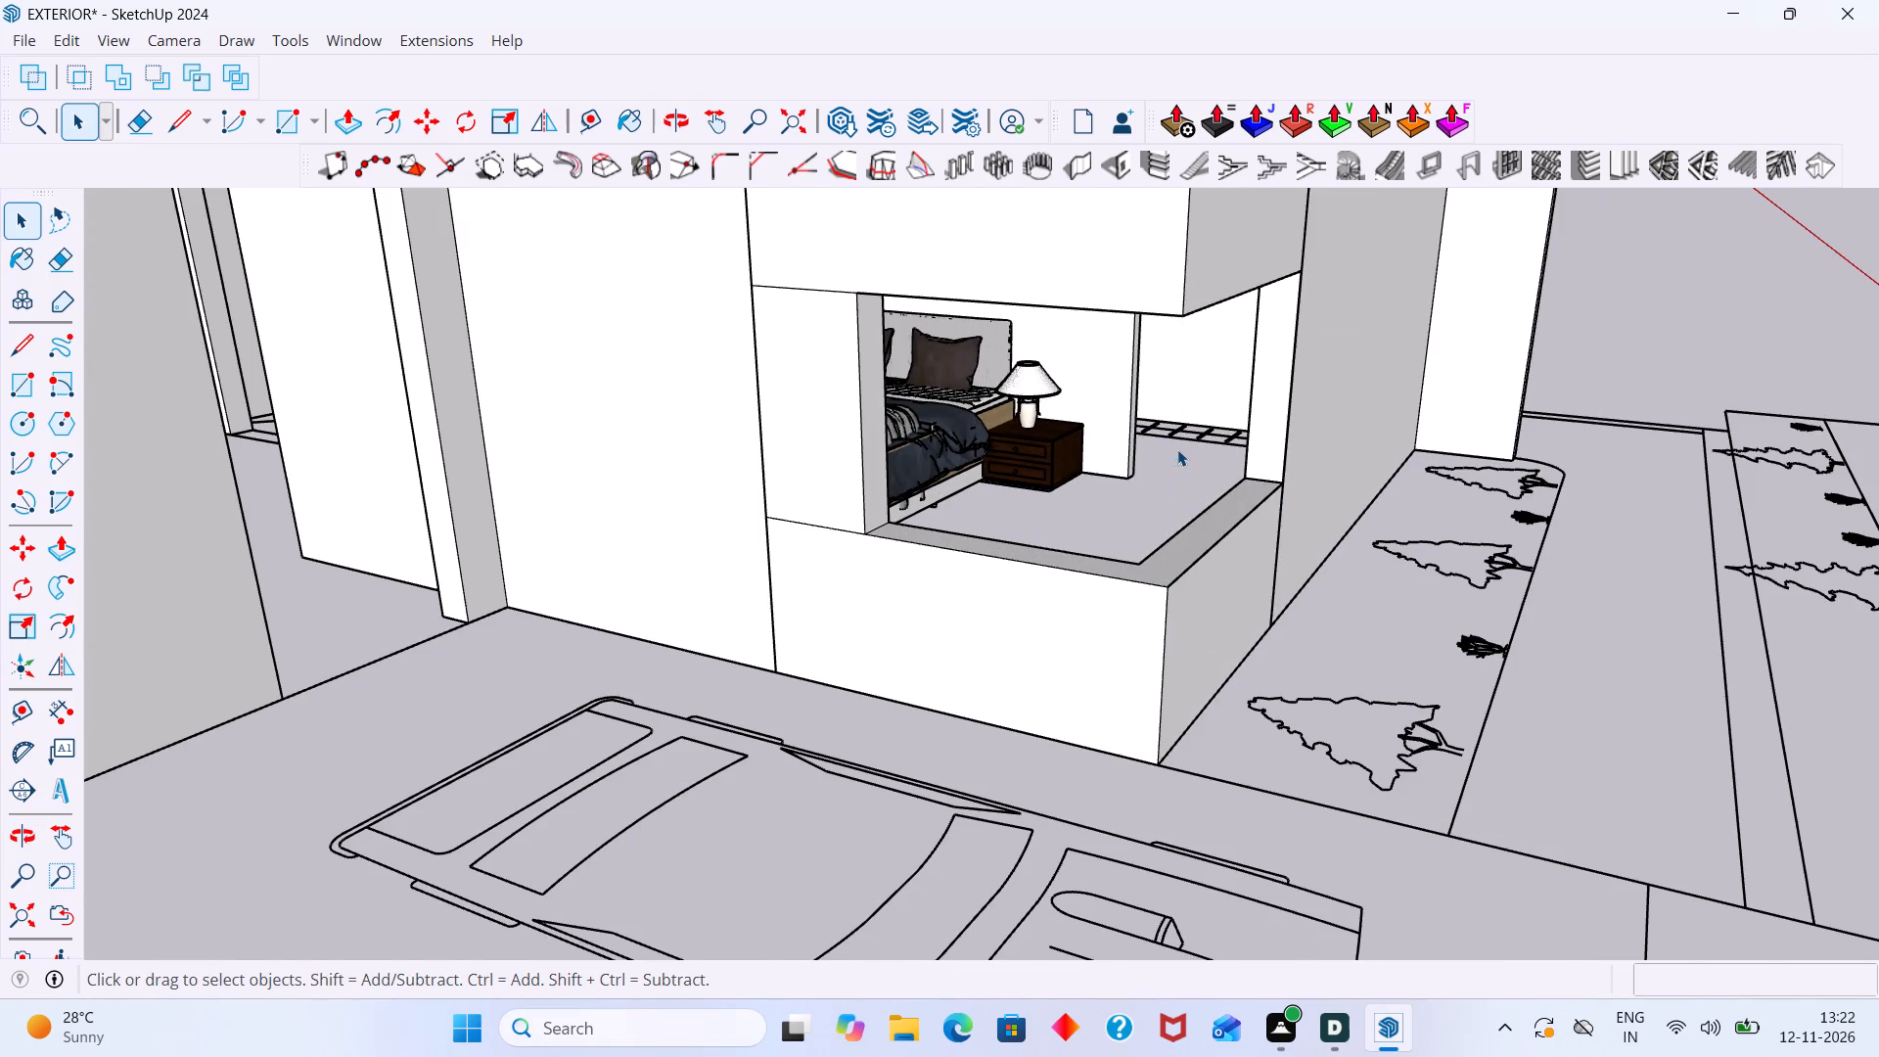
Draw a 9" line across the corner window's sill, from its inner corner to the garden-side outer edge.
{"action": "scroll", "coordinate": [1177, 449], "scroll_direction": "down", "scroll_amount": 4}
{"action": "middle_click_drag", "start_coordinate": [1187, 443], "coordinate": [1177, 423]}
{"action": "middle_click_drag", "start_coordinate": [1182, 467], "coordinate": [1131, 633]}
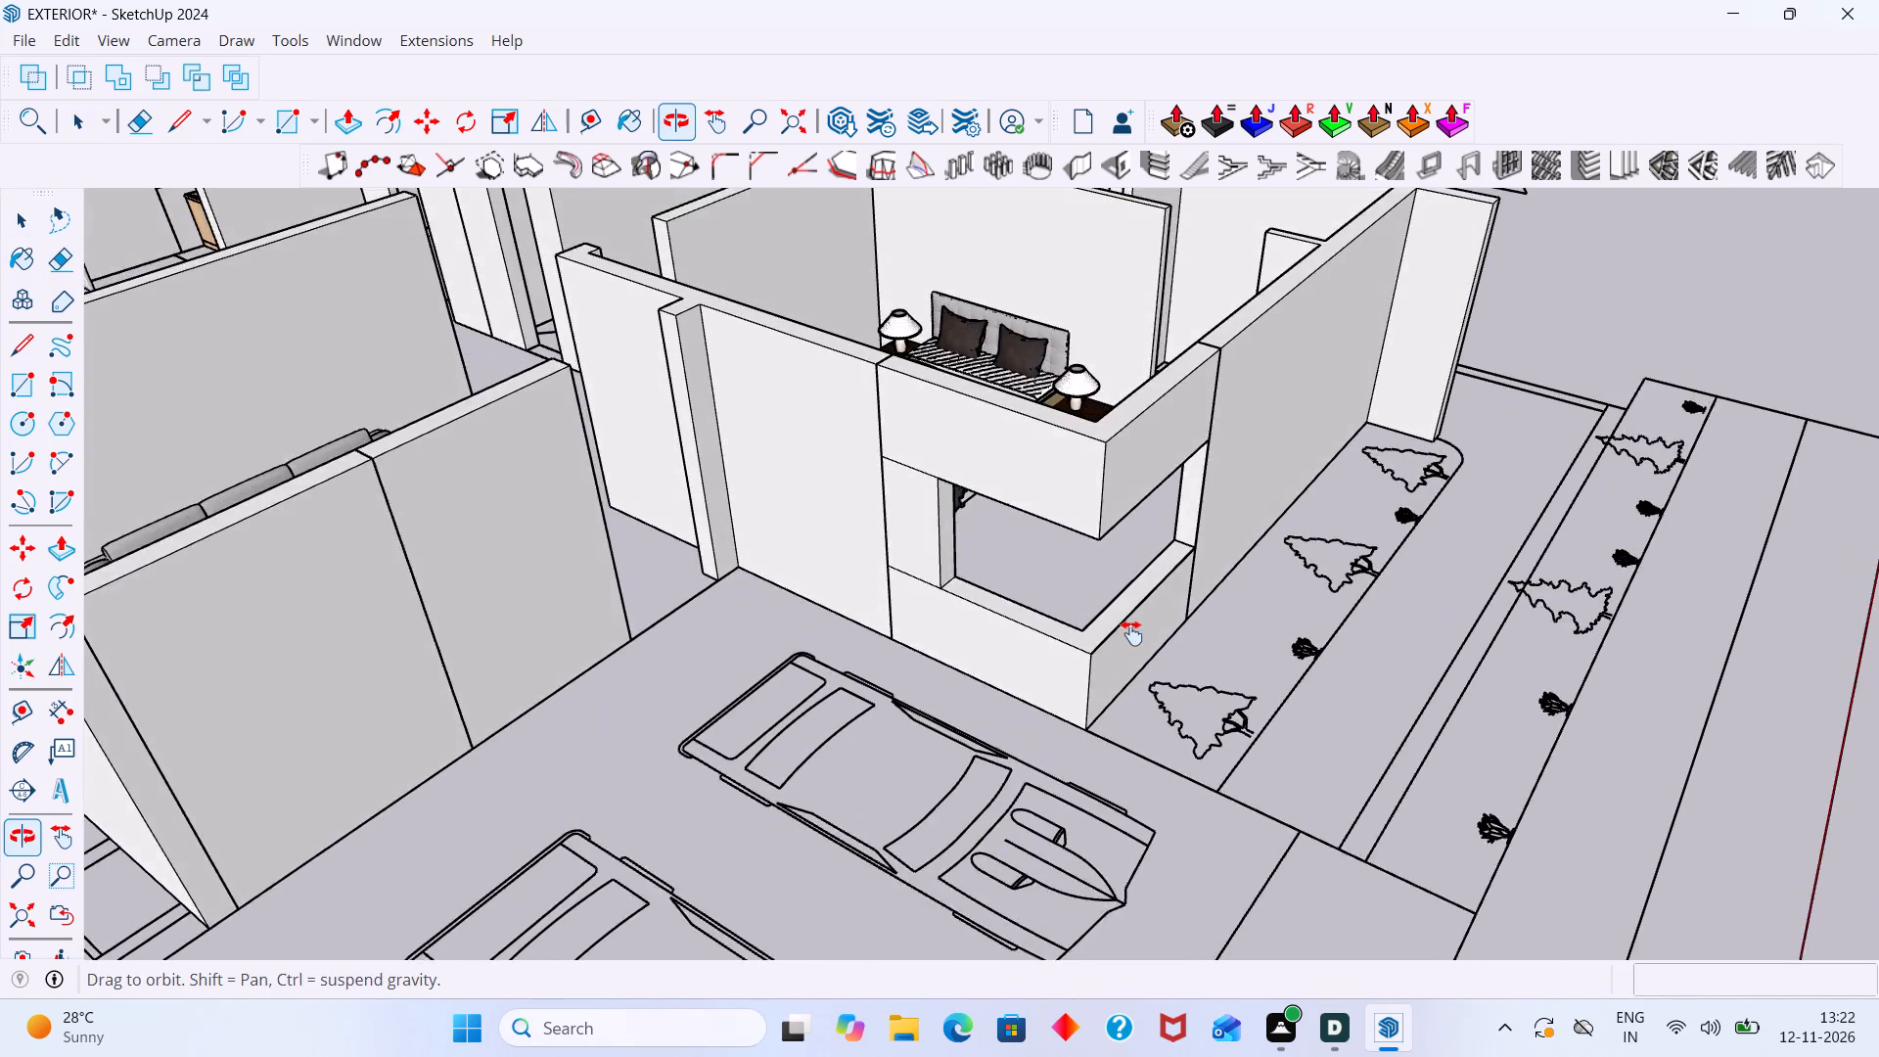
{"action": "middle_click_drag", "start_coordinate": [1131, 633], "coordinate": [1138, 686]}
{"action": "middle_click_drag", "start_coordinate": [1175, 633], "coordinate": [1181, 567]}
{"action": "scroll", "coordinate": [1191, 556], "scroll_direction": "up", "scroll_amount": 8}
{"action": "scroll", "coordinate": [1191, 555], "scroll_direction": "down", "scroll_amount": 3}
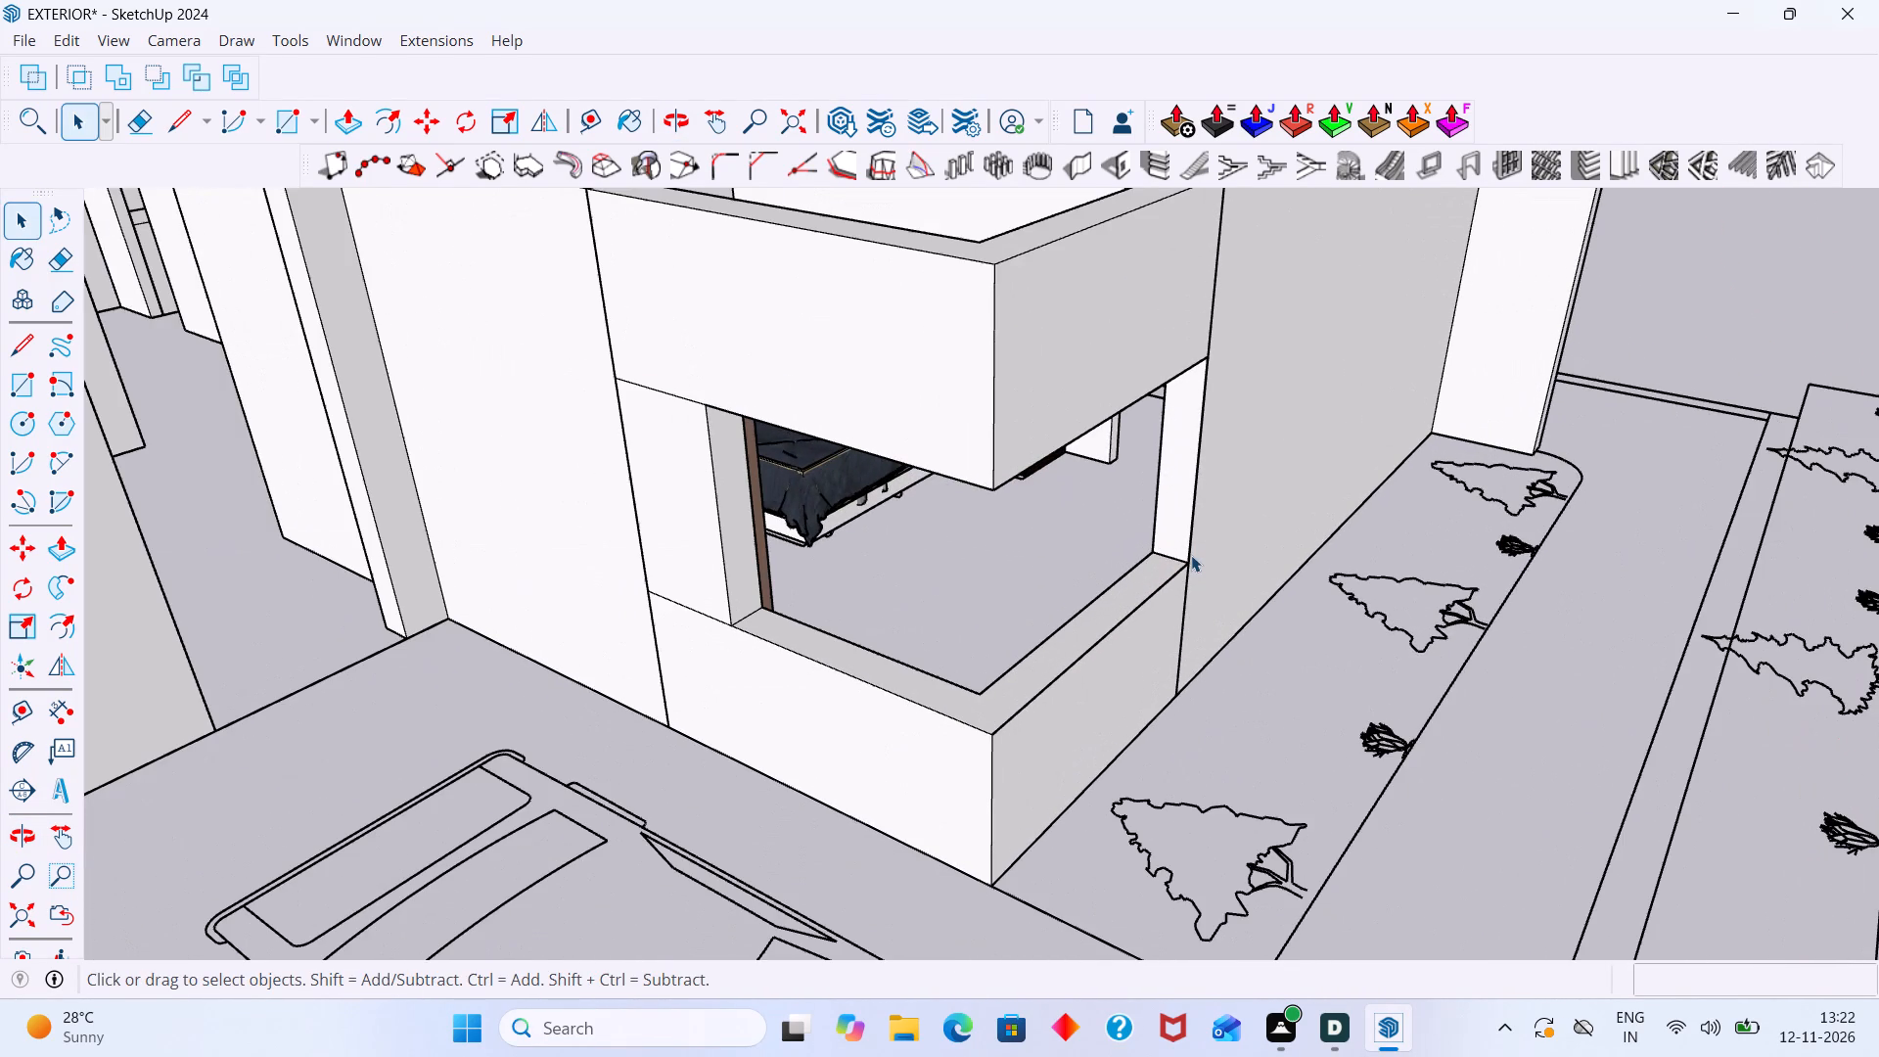
{"action": "middle_click_drag", "start_coordinate": [1026, 622], "coordinate": [1001, 632]}
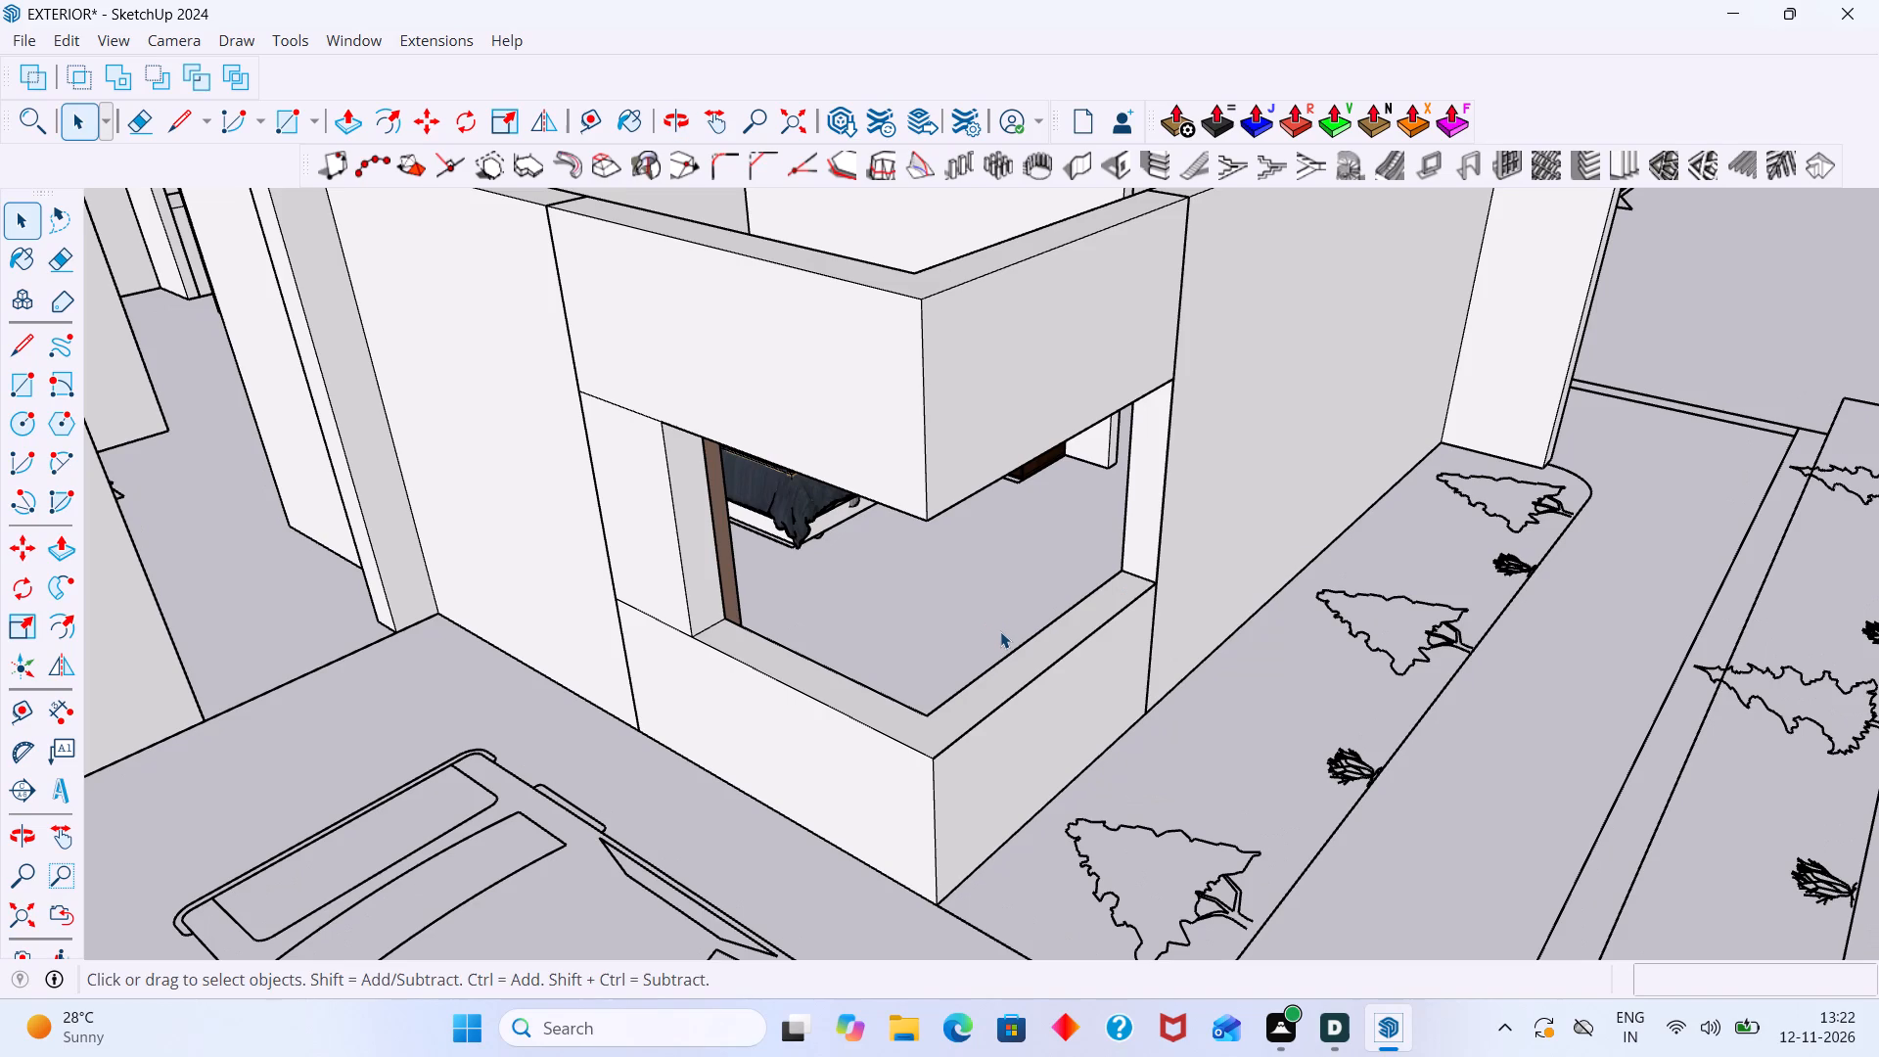
{"action": "key", "text": "r"}
{"action": "scroll", "coordinate": [710, 621], "scroll_direction": "up", "scroll_amount": 1}
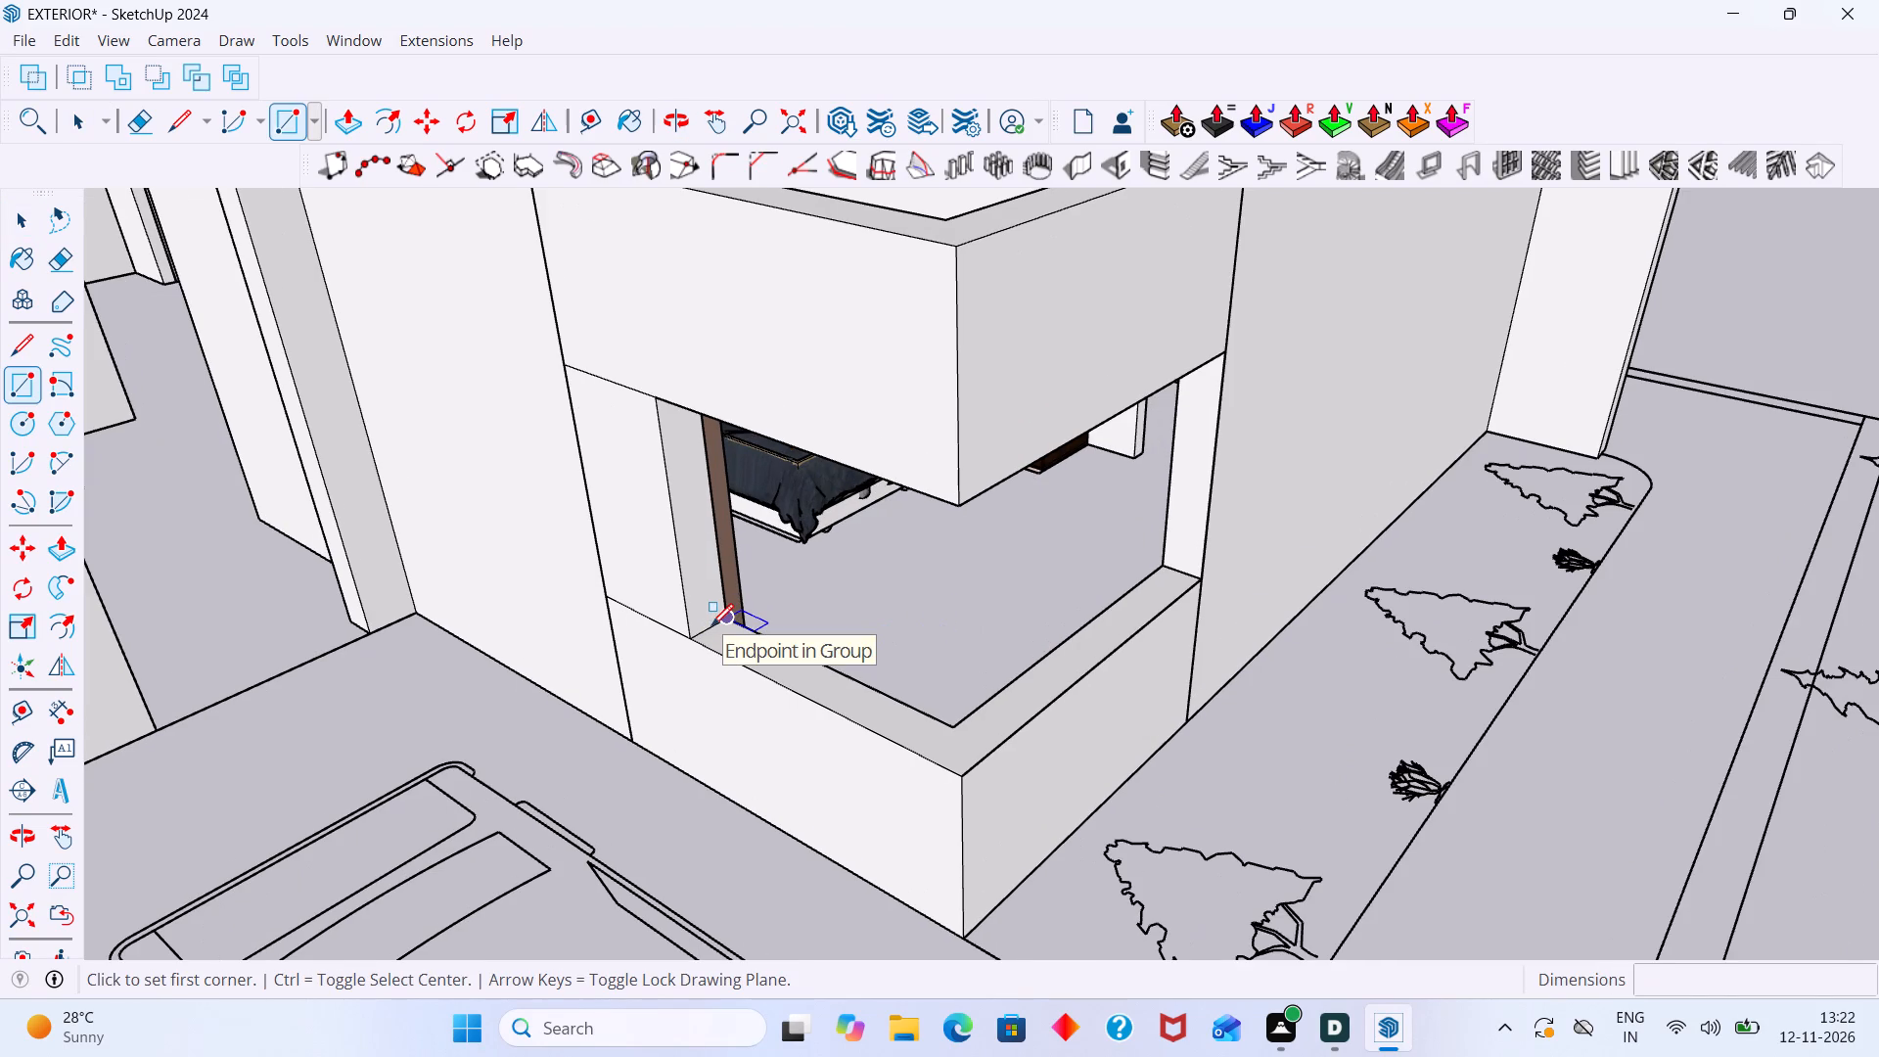
{"action": "middle_click_drag", "start_coordinate": [731, 599], "coordinate": [764, 583]}
{"action": "scroll", "coordinate": [1013, 691], "scroll_direction": "up", "scroll_amount": 3}
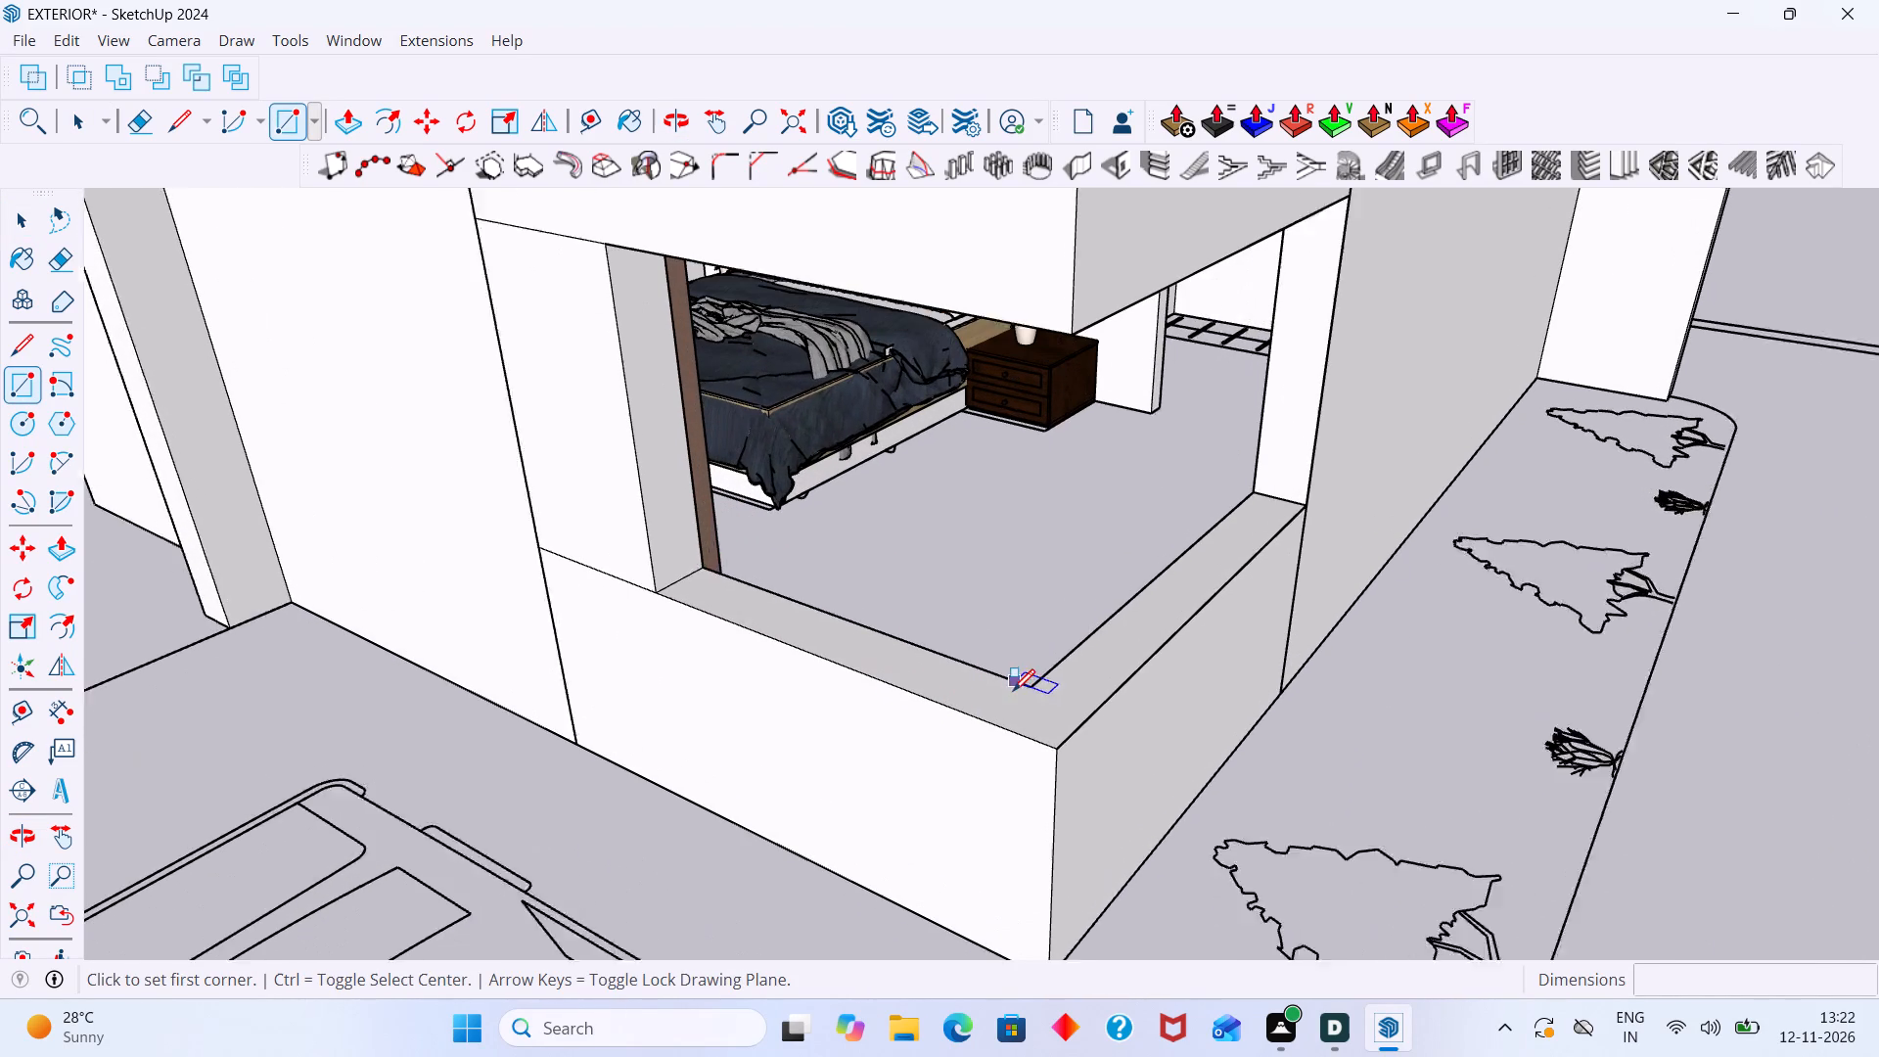
{"action": "scroll", "coordinate": [1013, 691], "scroll_direction": "up", "scroll_amount": 1}
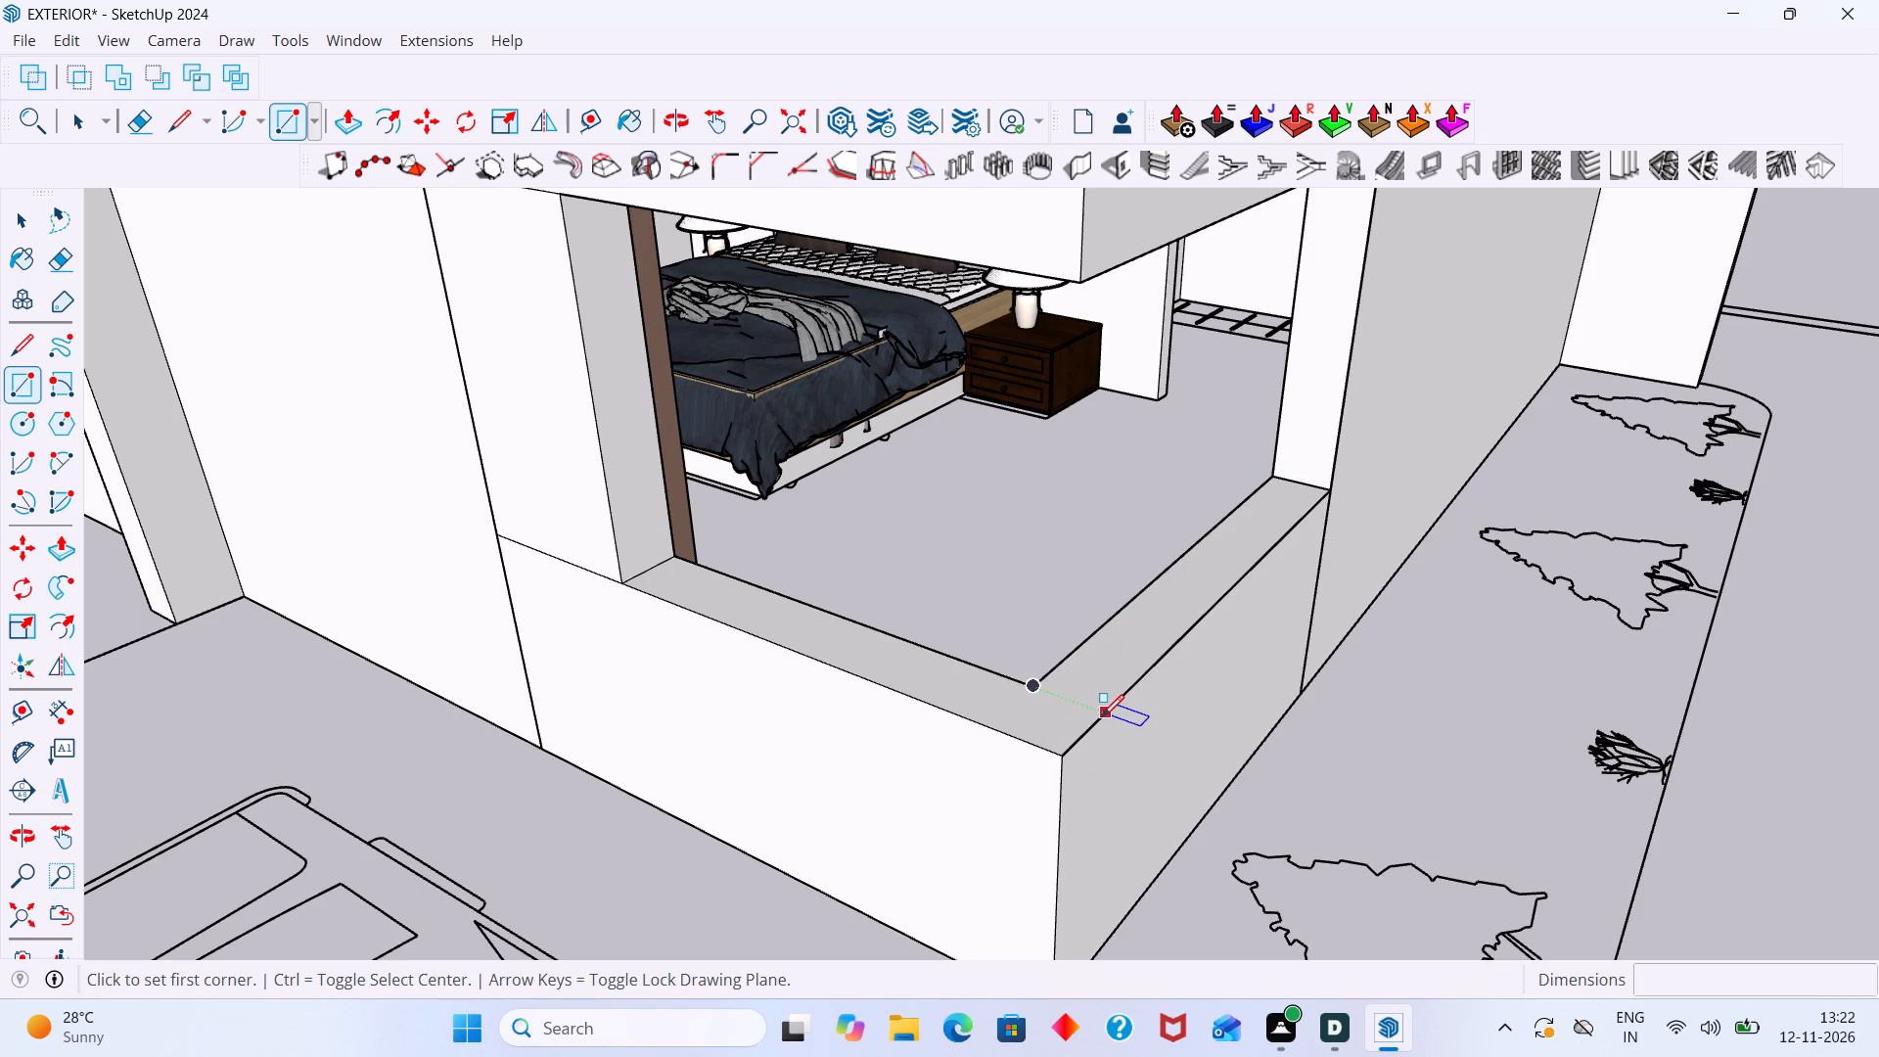
{"action": "key", "text": "l"}
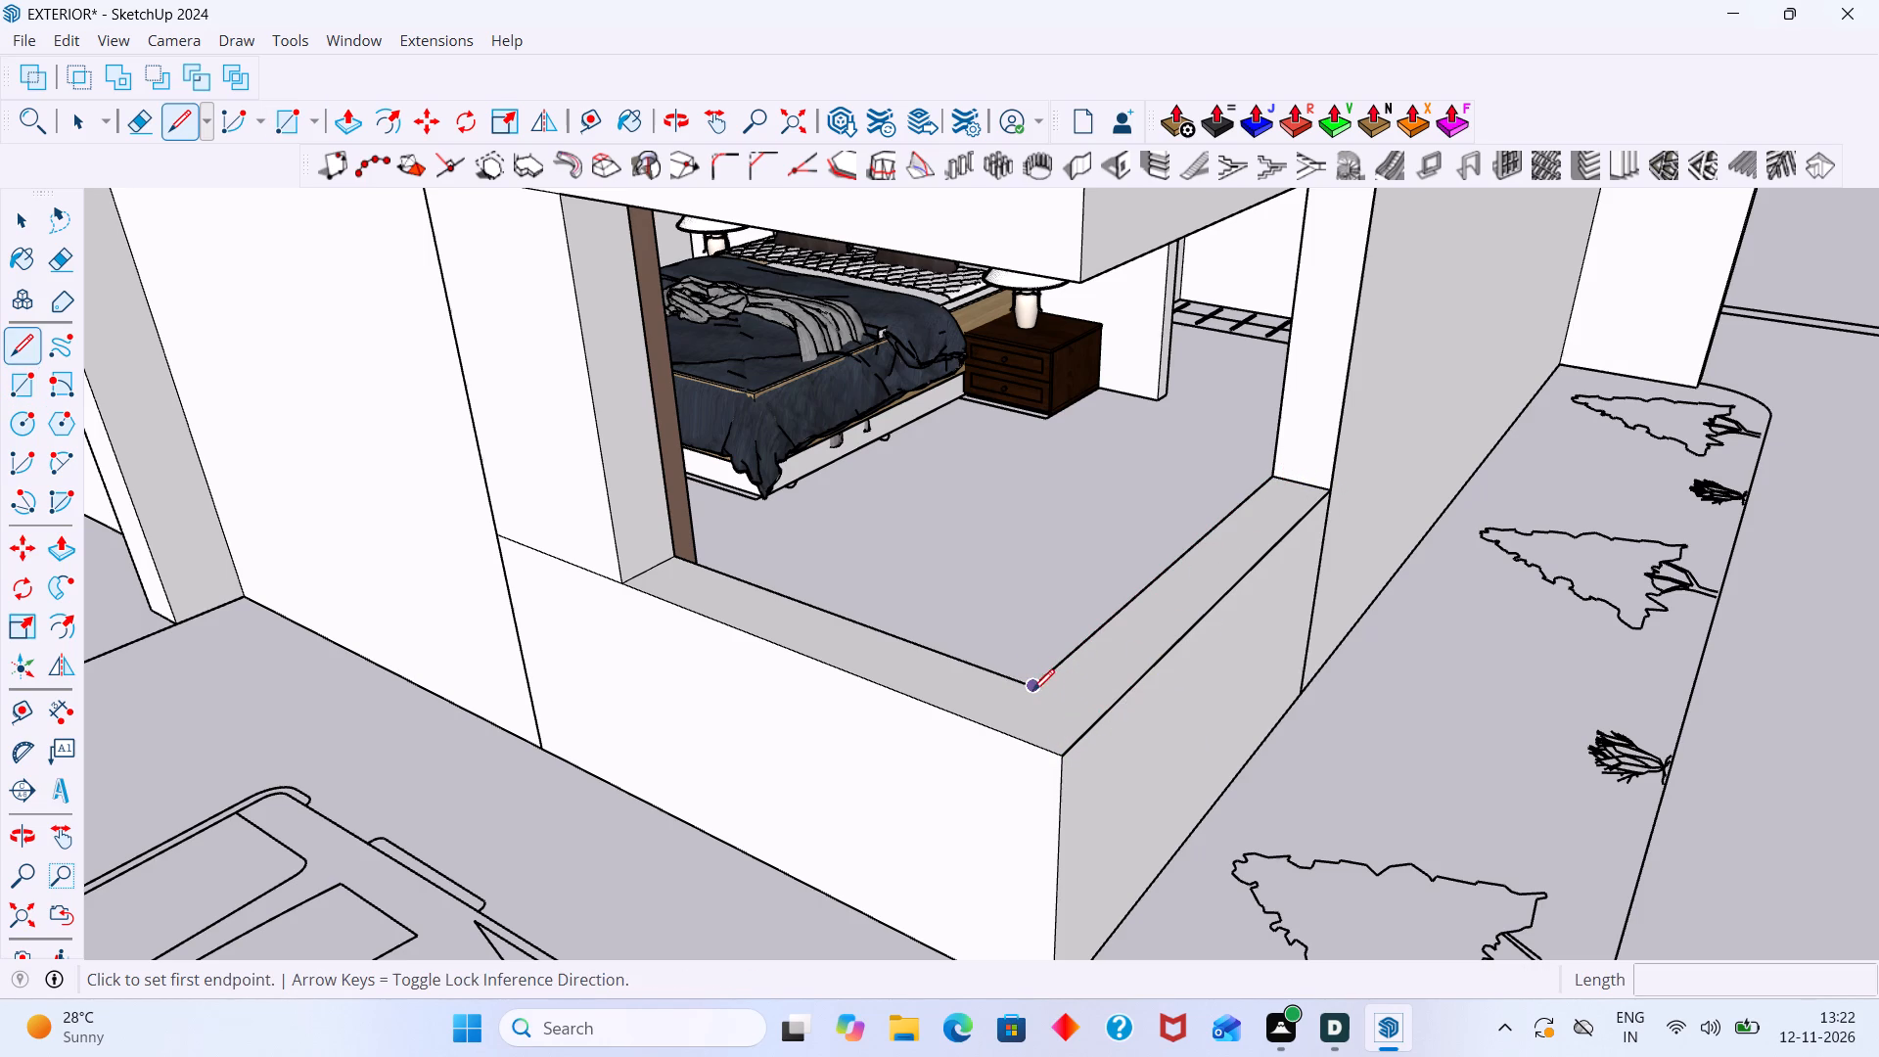
{"action": "left_click", "coordinate": [1036, 691]}
{"action": "left_click", "coordinate": [1110, 713]}
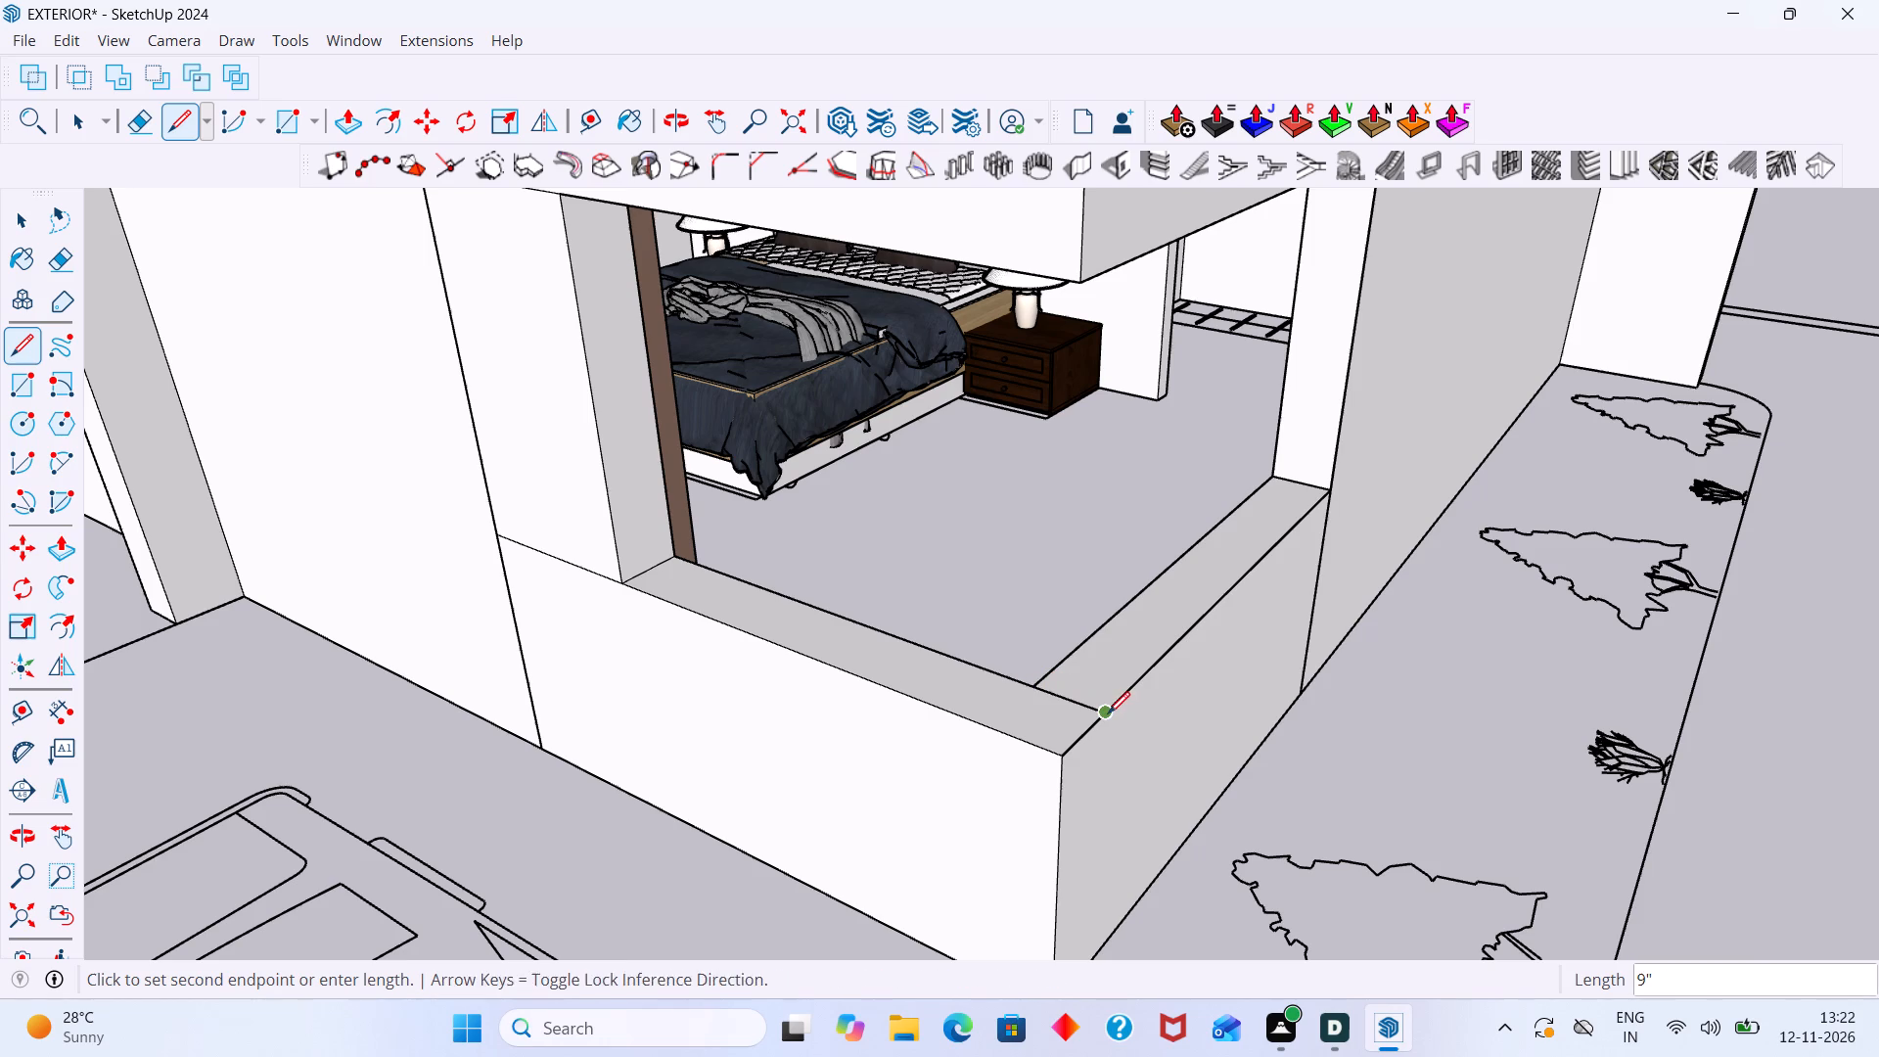
{"action": "key", "text": "space"}
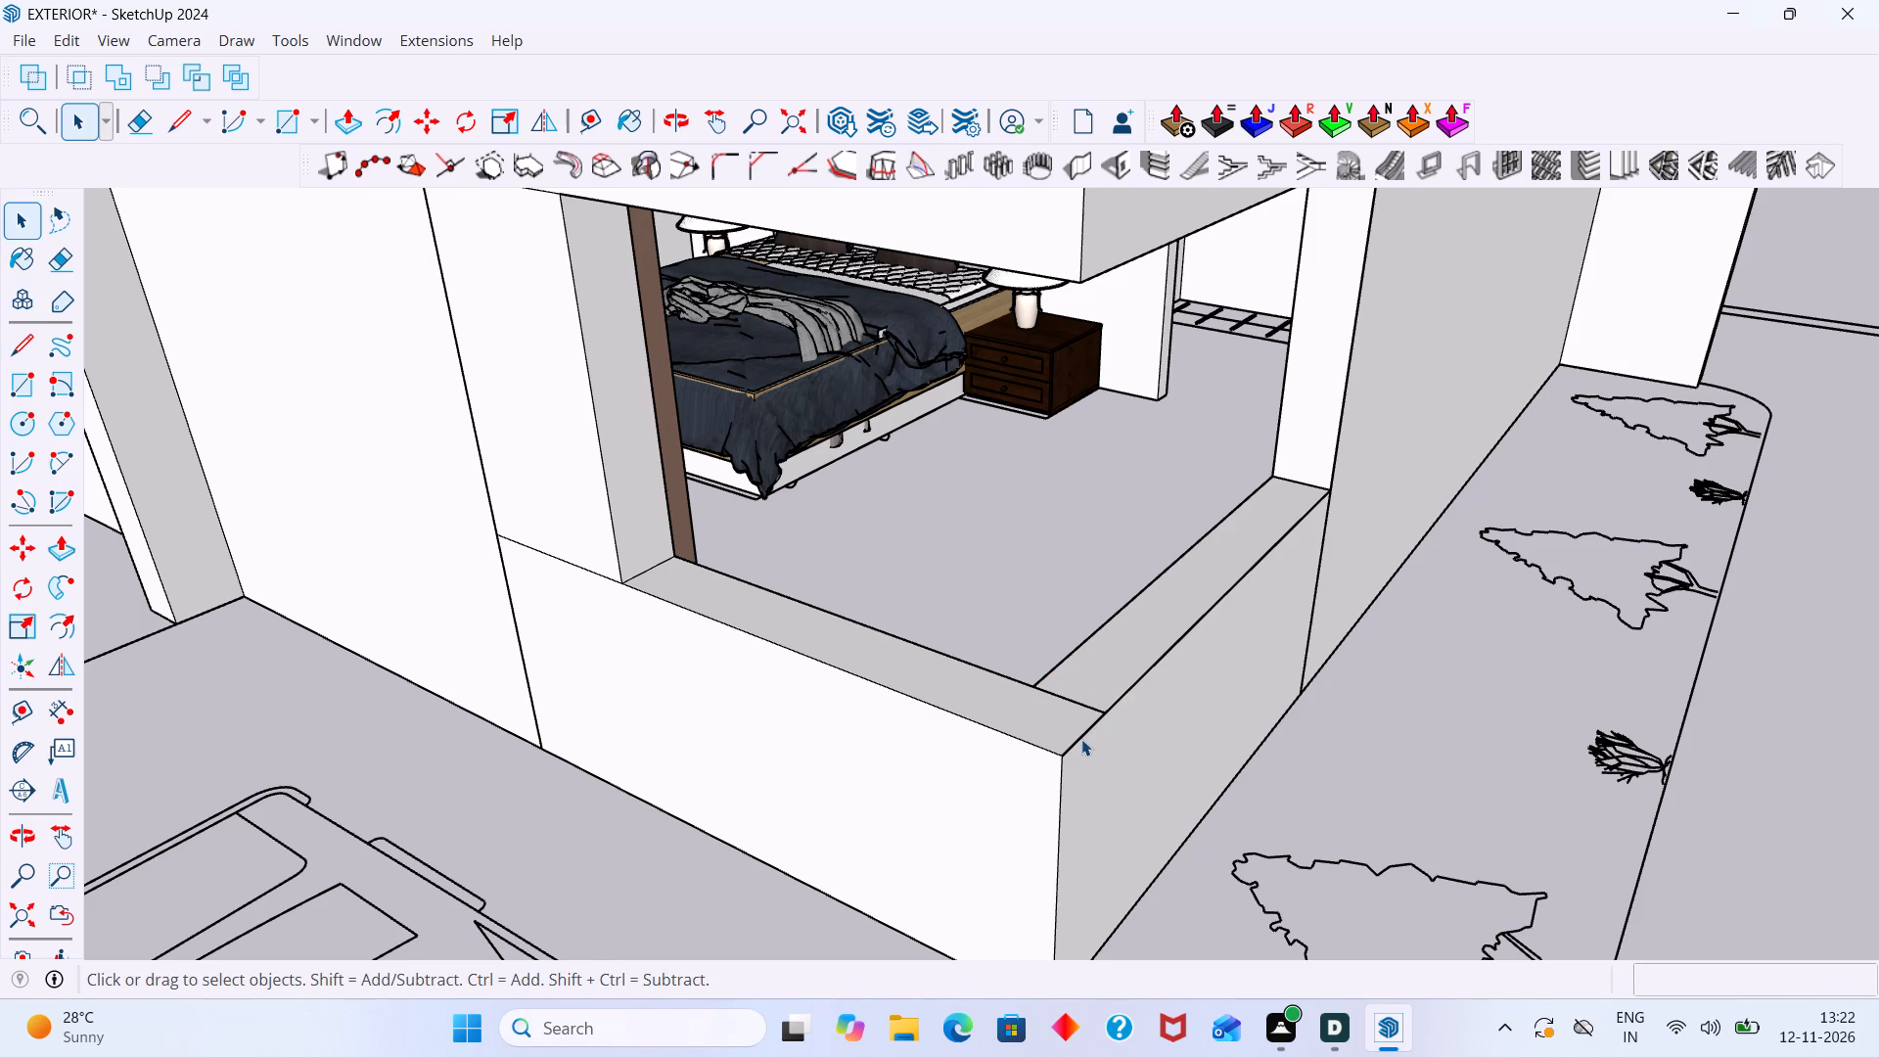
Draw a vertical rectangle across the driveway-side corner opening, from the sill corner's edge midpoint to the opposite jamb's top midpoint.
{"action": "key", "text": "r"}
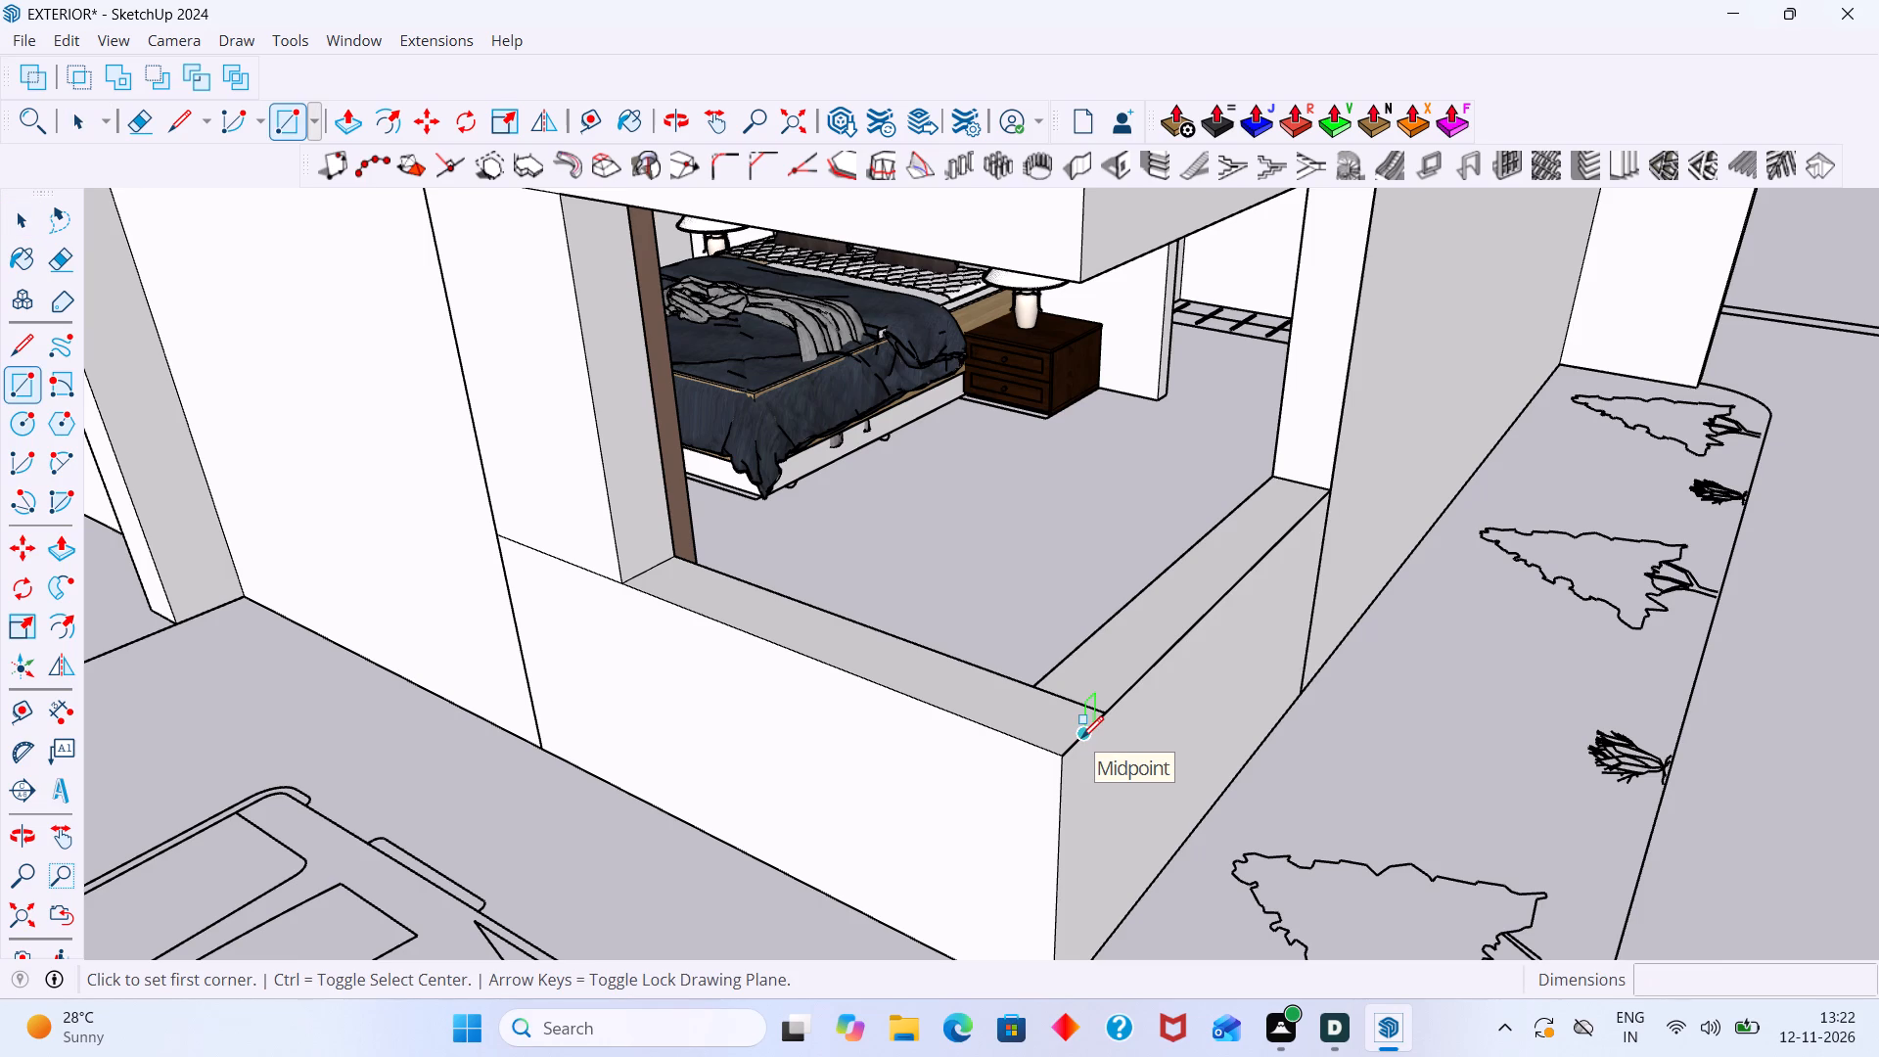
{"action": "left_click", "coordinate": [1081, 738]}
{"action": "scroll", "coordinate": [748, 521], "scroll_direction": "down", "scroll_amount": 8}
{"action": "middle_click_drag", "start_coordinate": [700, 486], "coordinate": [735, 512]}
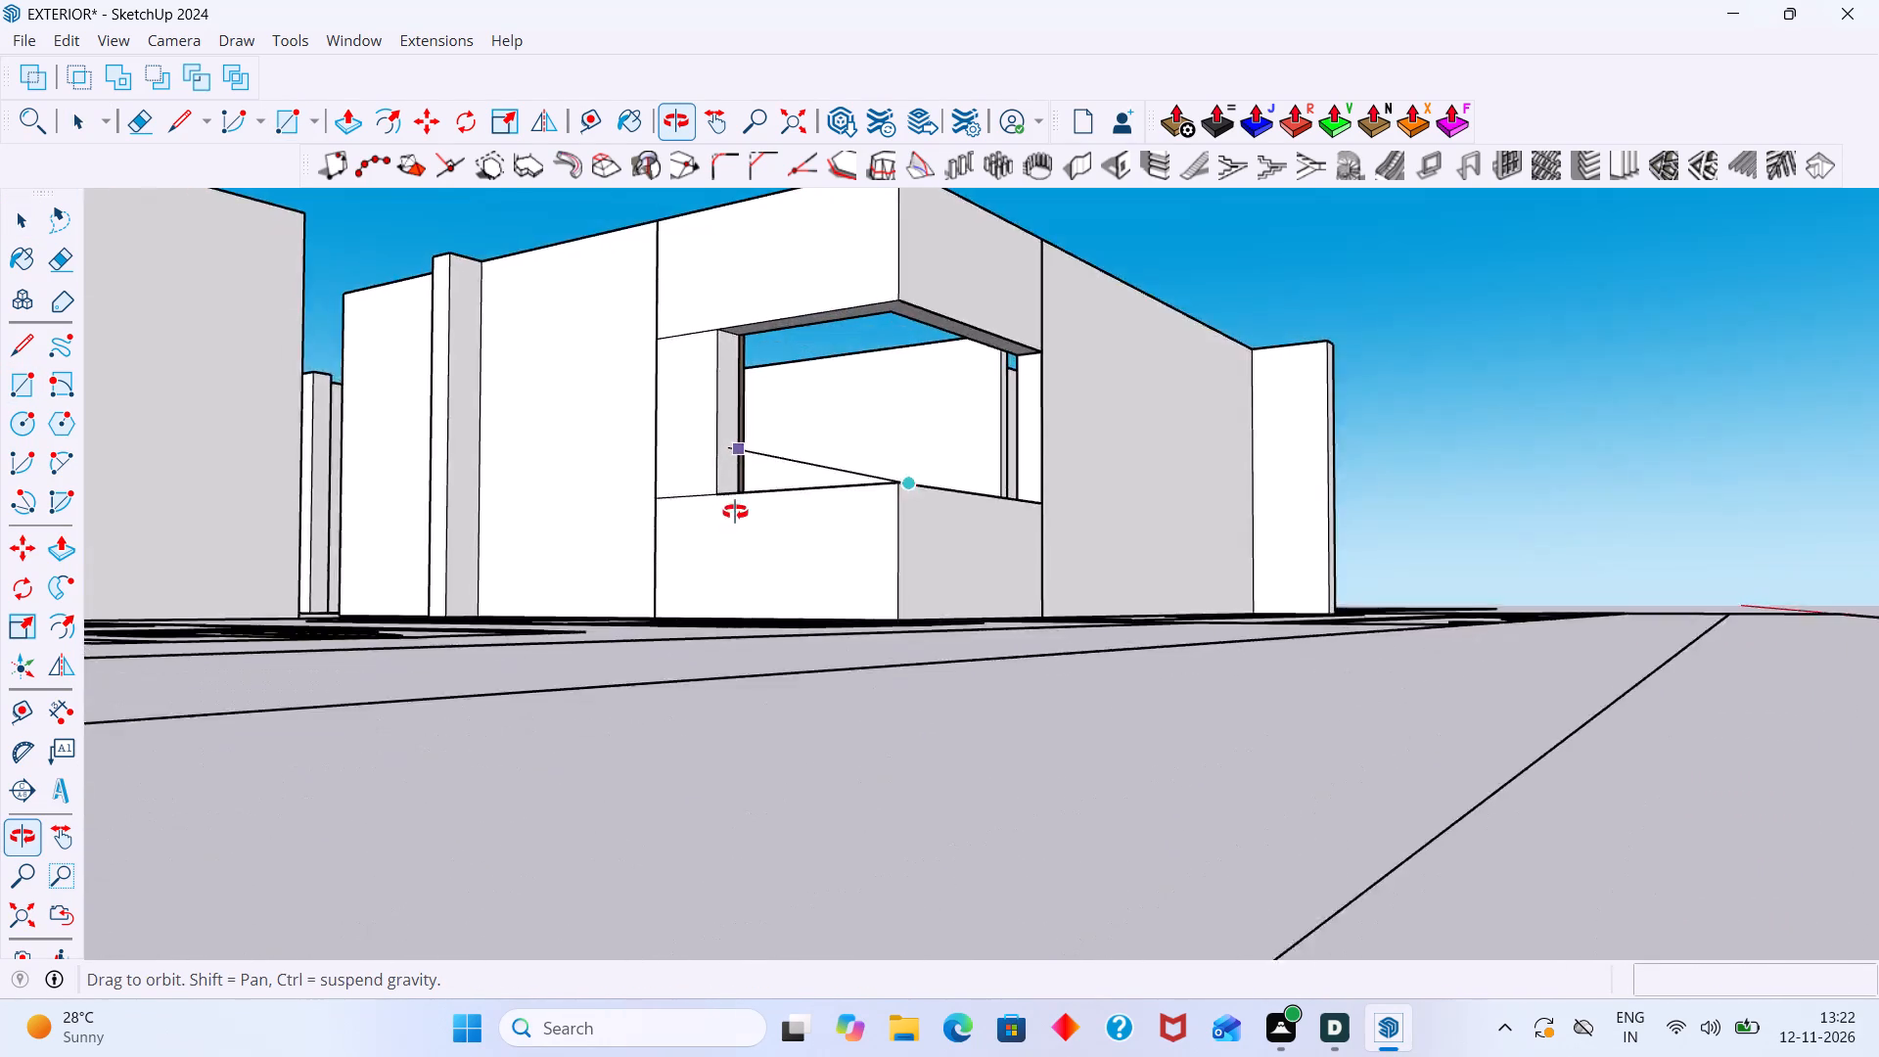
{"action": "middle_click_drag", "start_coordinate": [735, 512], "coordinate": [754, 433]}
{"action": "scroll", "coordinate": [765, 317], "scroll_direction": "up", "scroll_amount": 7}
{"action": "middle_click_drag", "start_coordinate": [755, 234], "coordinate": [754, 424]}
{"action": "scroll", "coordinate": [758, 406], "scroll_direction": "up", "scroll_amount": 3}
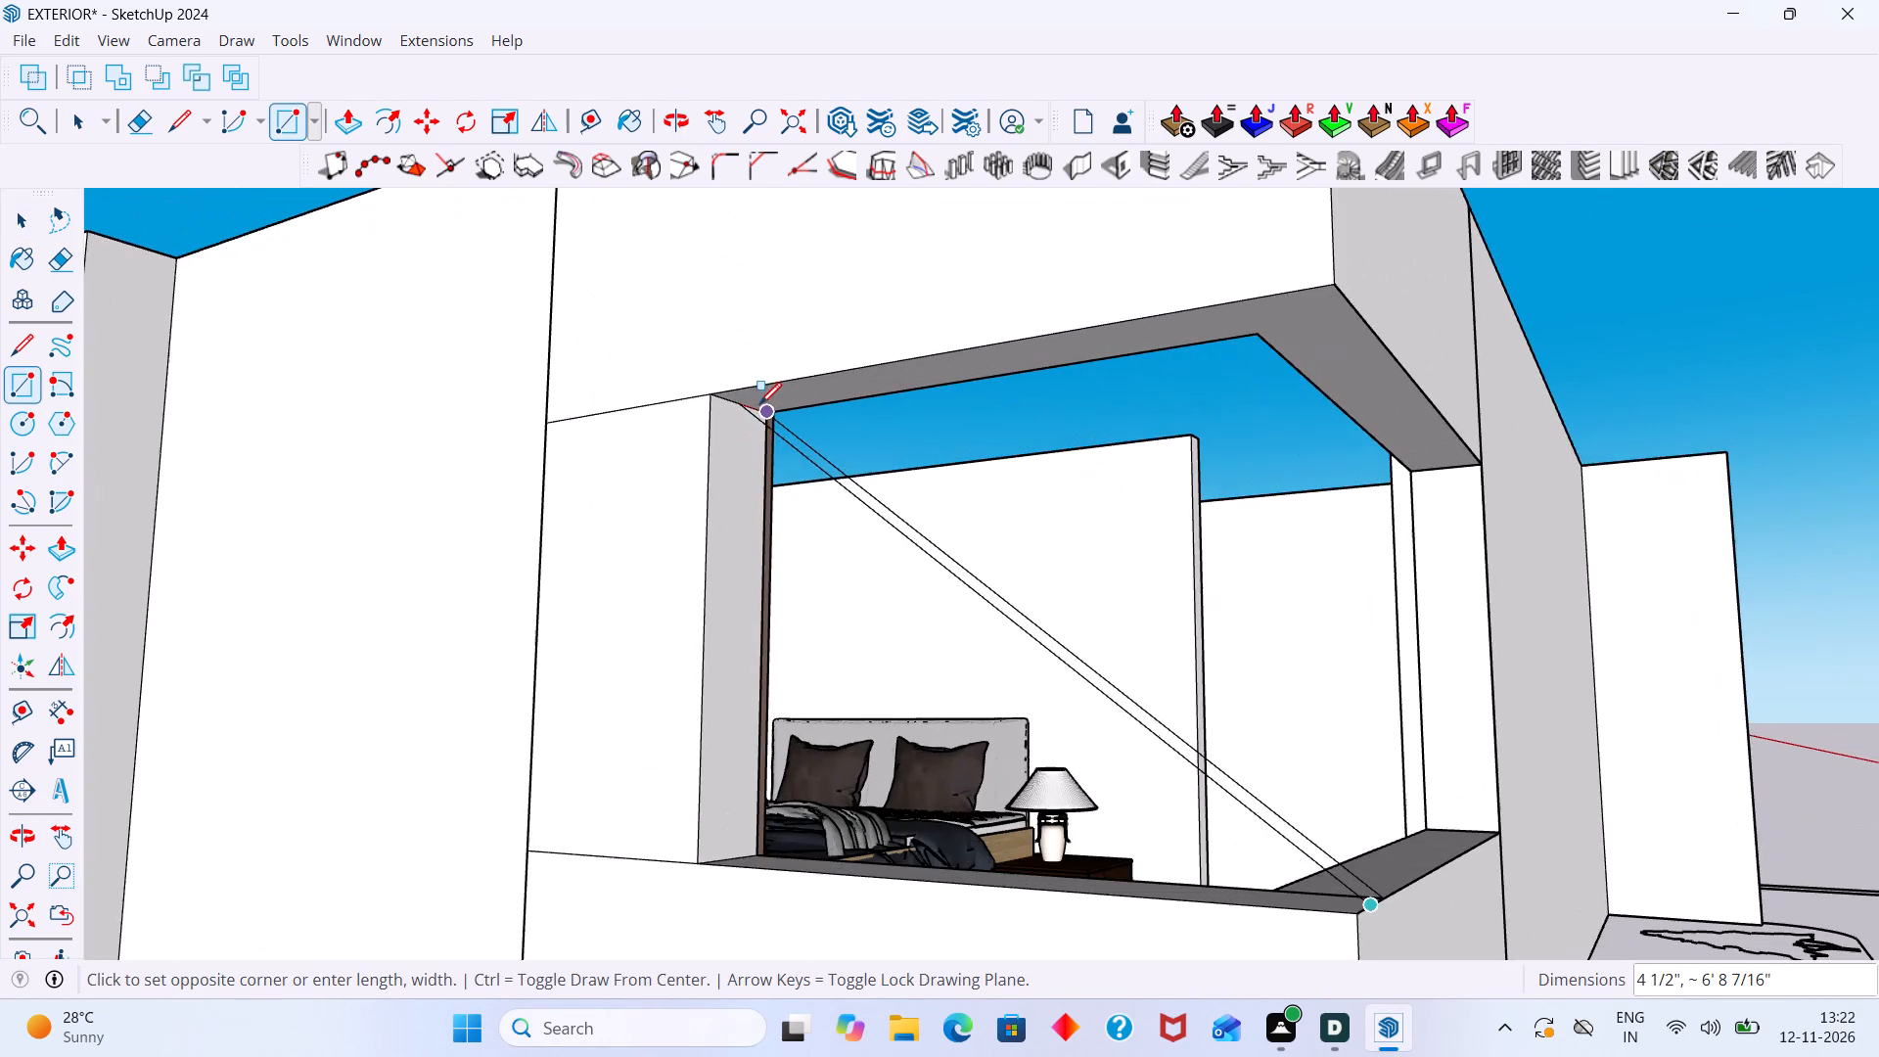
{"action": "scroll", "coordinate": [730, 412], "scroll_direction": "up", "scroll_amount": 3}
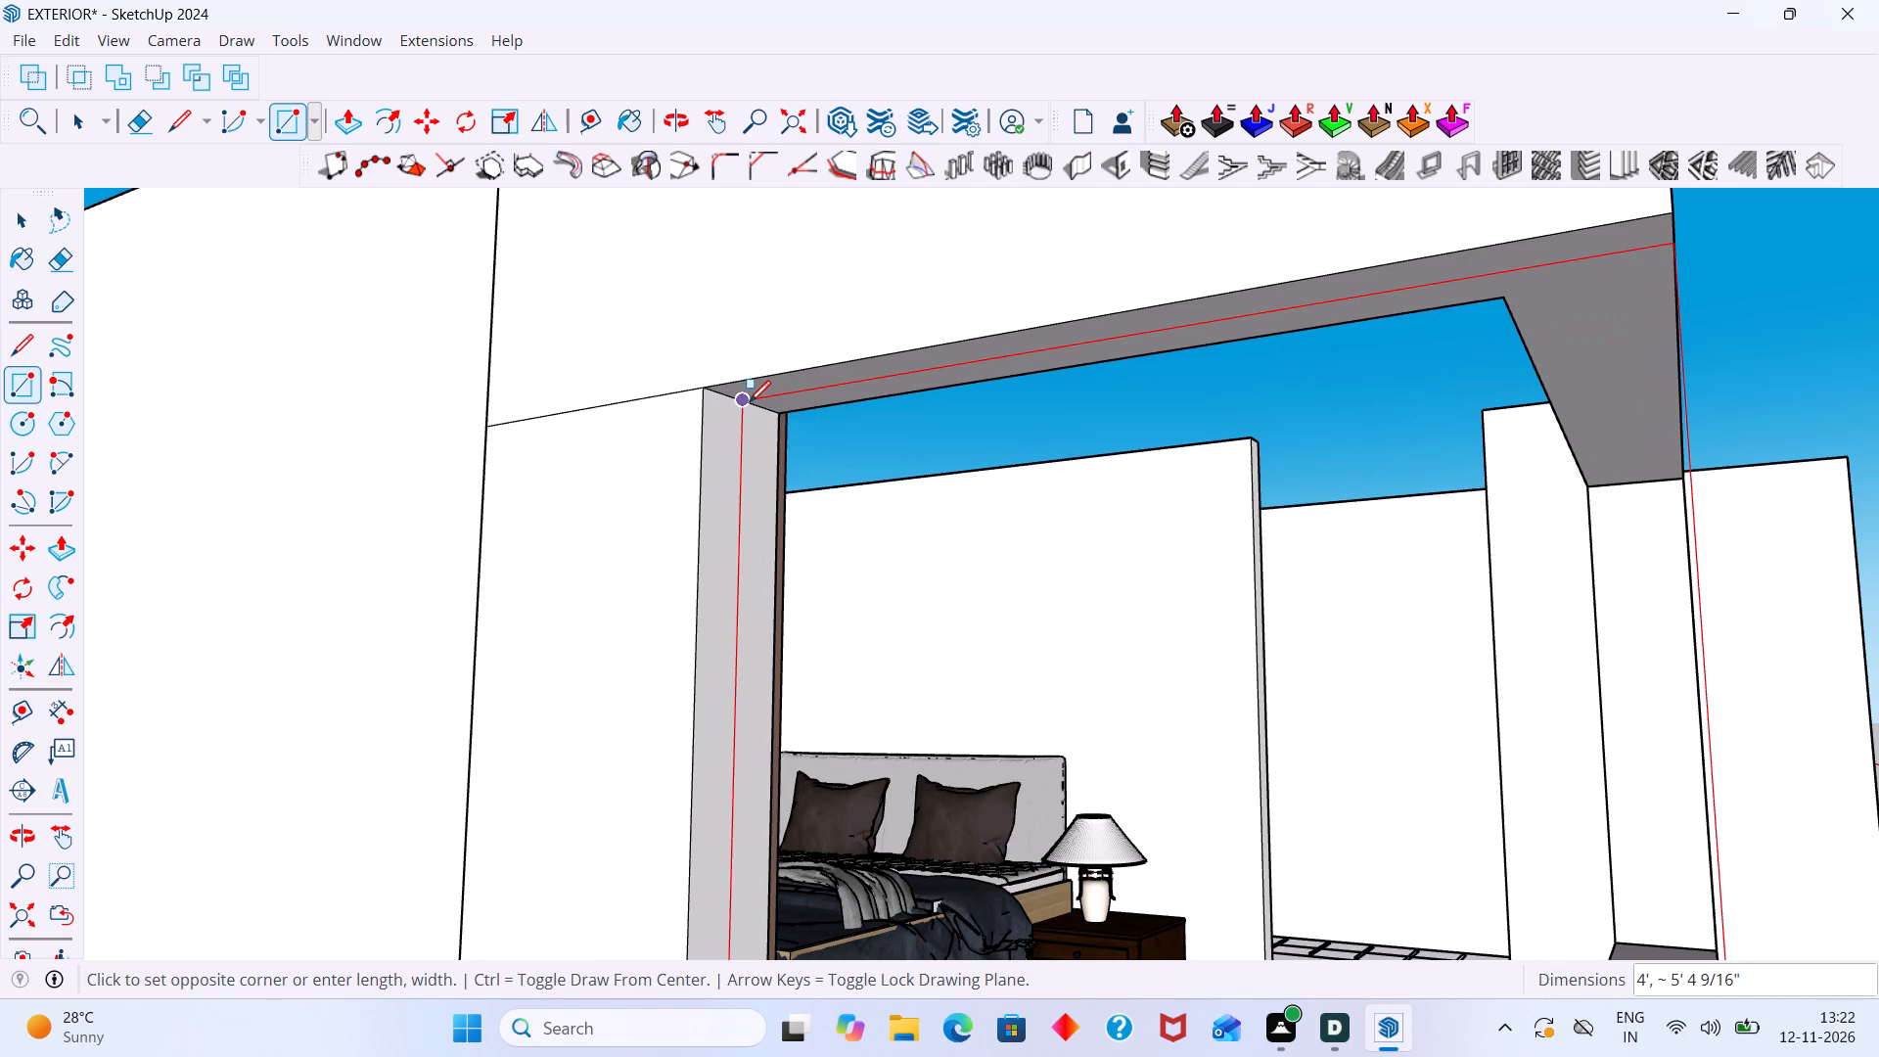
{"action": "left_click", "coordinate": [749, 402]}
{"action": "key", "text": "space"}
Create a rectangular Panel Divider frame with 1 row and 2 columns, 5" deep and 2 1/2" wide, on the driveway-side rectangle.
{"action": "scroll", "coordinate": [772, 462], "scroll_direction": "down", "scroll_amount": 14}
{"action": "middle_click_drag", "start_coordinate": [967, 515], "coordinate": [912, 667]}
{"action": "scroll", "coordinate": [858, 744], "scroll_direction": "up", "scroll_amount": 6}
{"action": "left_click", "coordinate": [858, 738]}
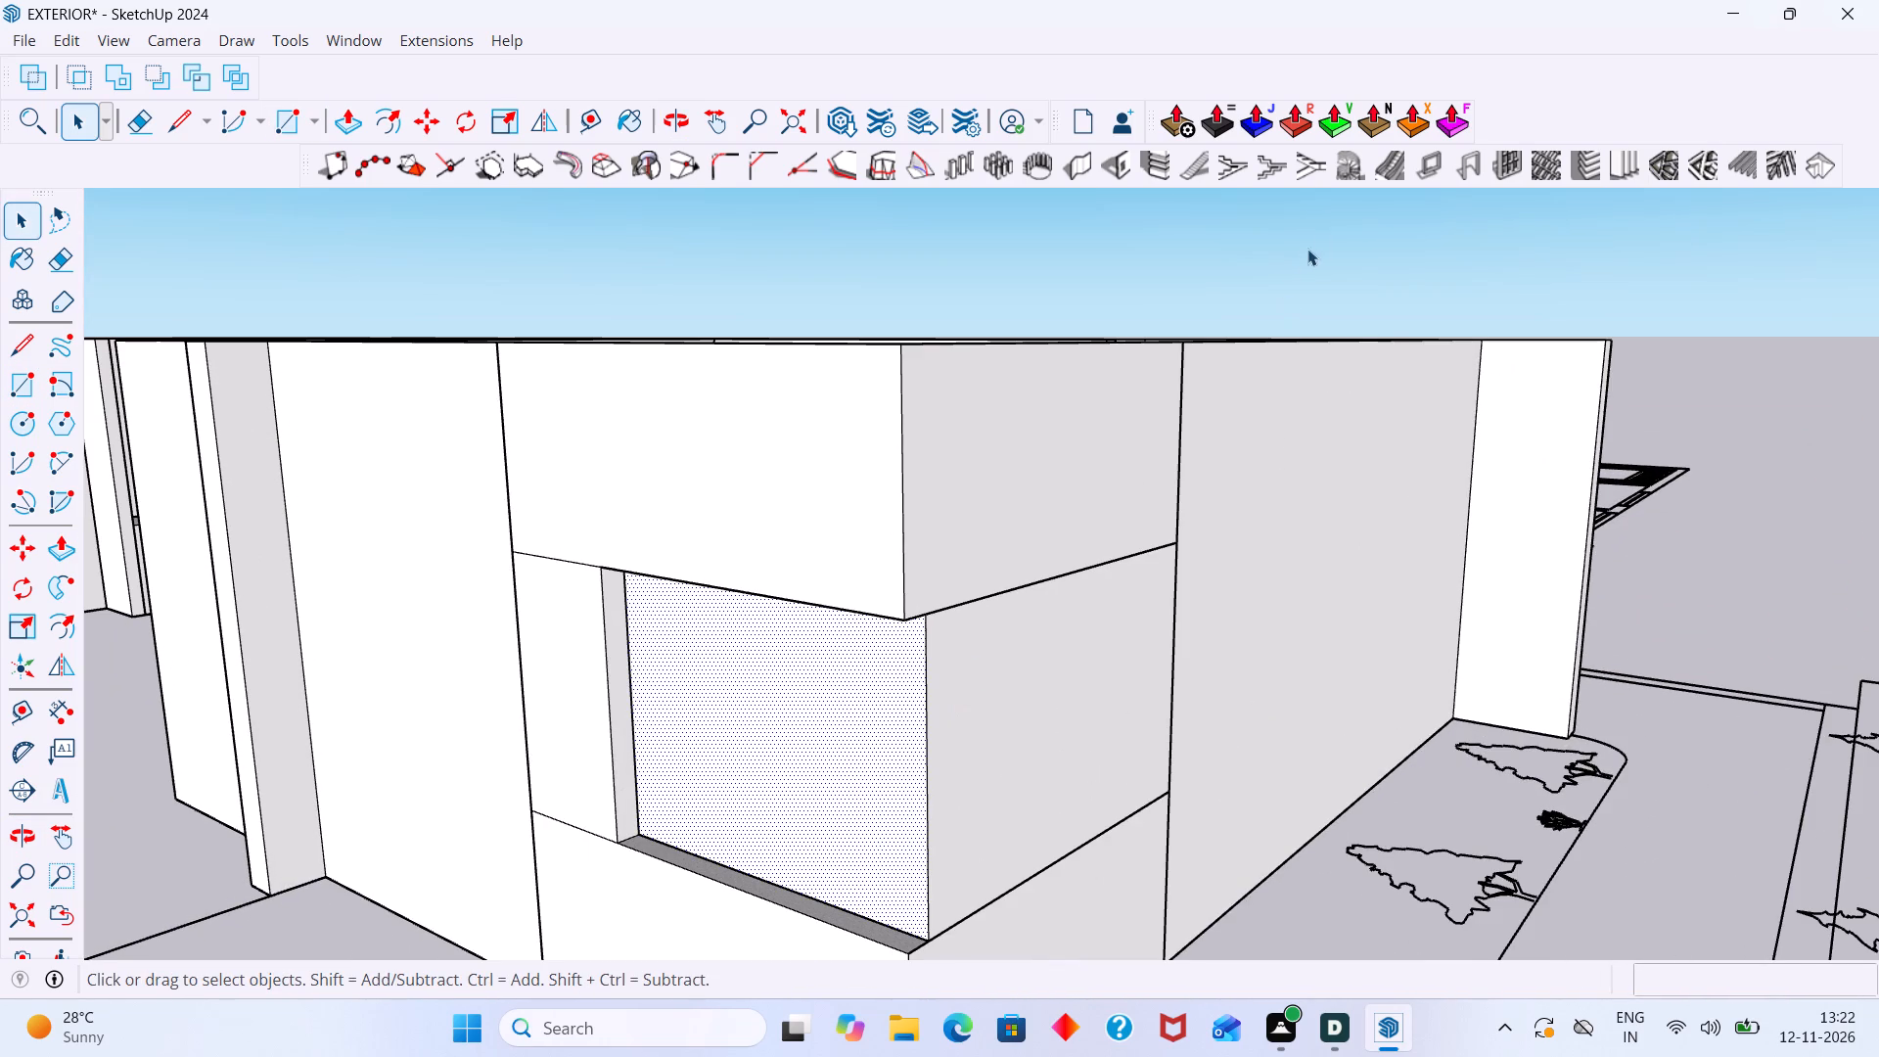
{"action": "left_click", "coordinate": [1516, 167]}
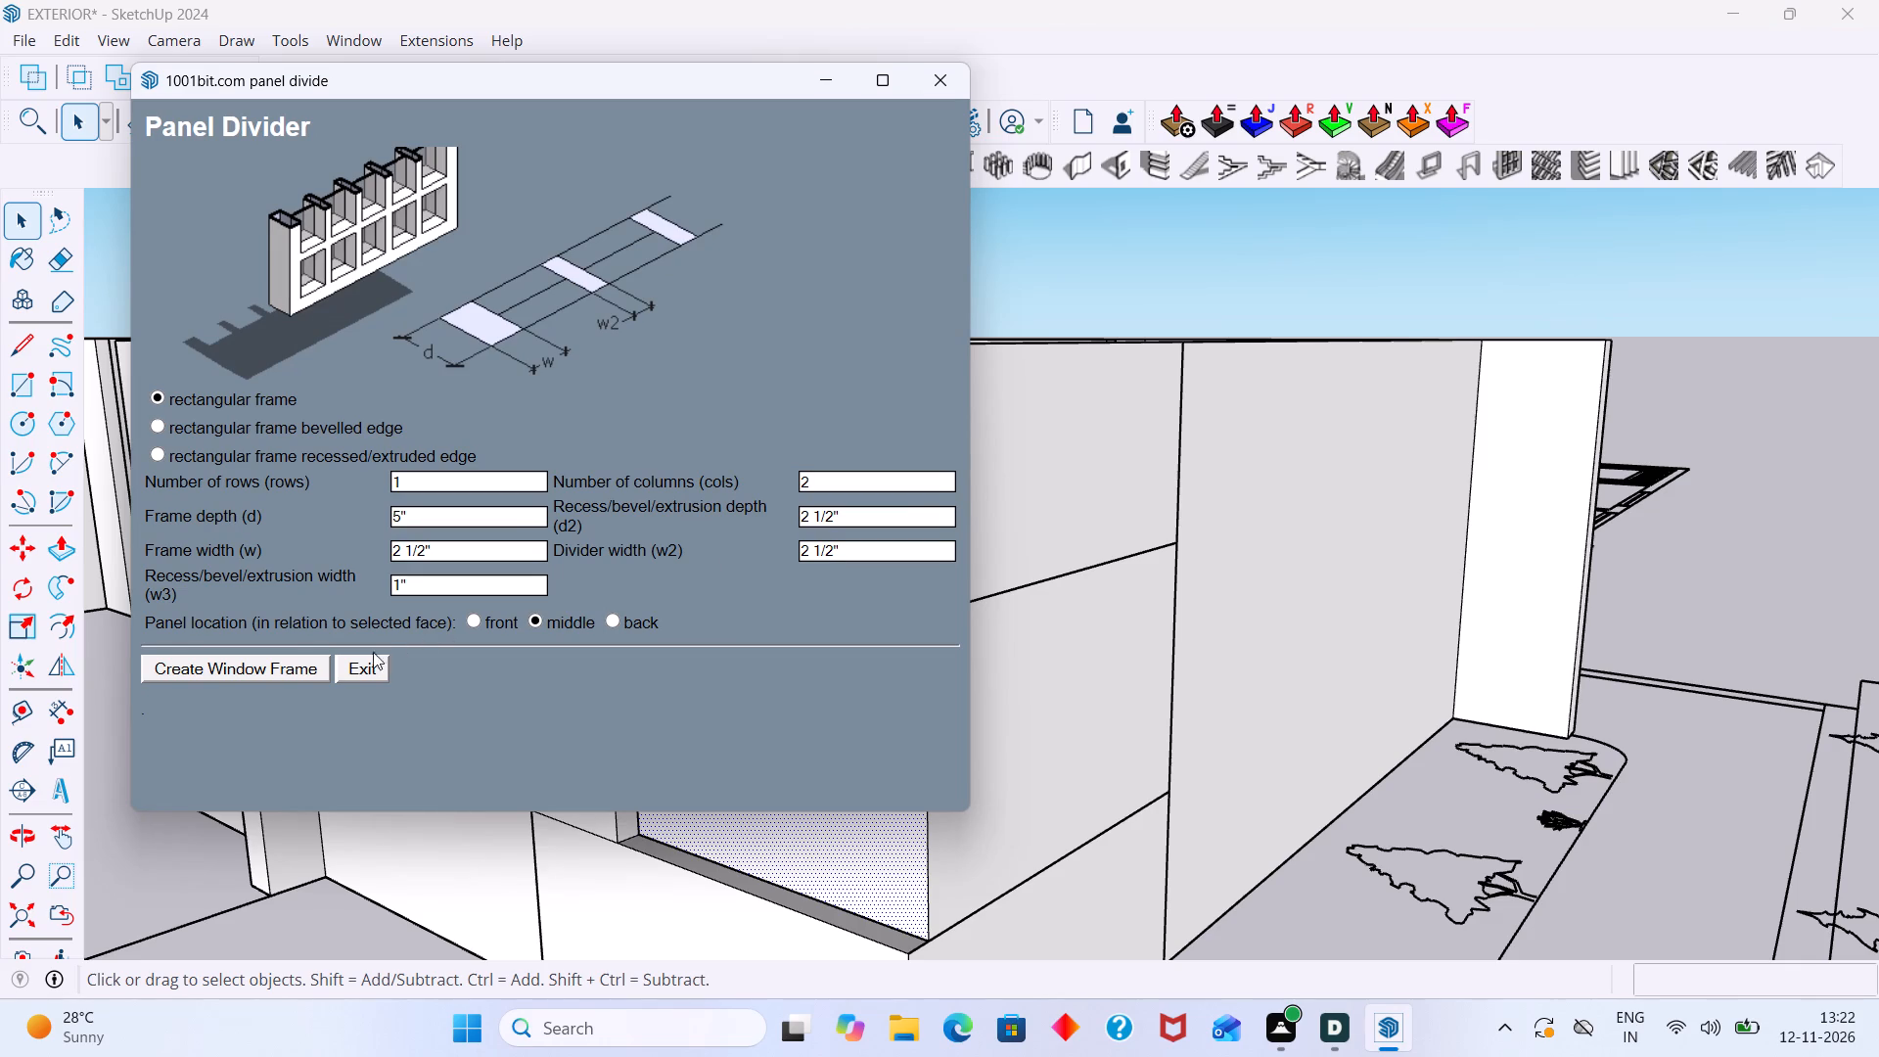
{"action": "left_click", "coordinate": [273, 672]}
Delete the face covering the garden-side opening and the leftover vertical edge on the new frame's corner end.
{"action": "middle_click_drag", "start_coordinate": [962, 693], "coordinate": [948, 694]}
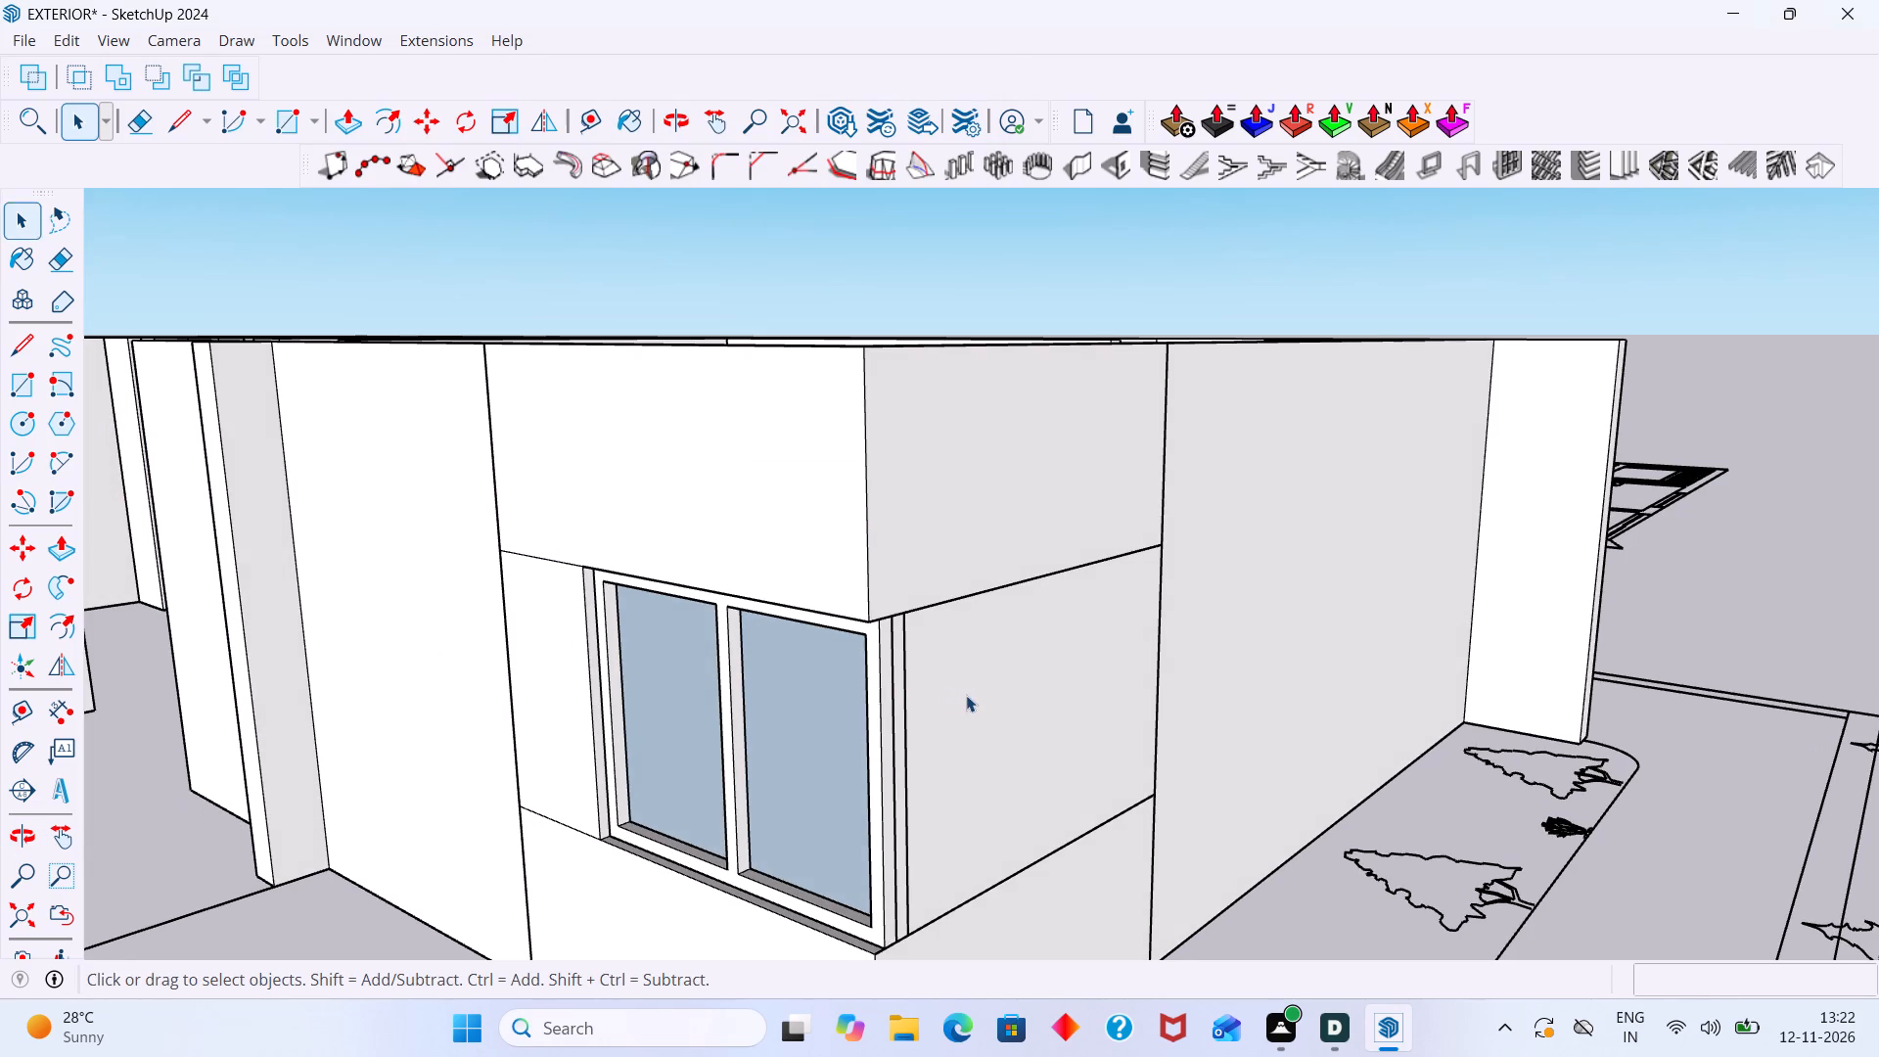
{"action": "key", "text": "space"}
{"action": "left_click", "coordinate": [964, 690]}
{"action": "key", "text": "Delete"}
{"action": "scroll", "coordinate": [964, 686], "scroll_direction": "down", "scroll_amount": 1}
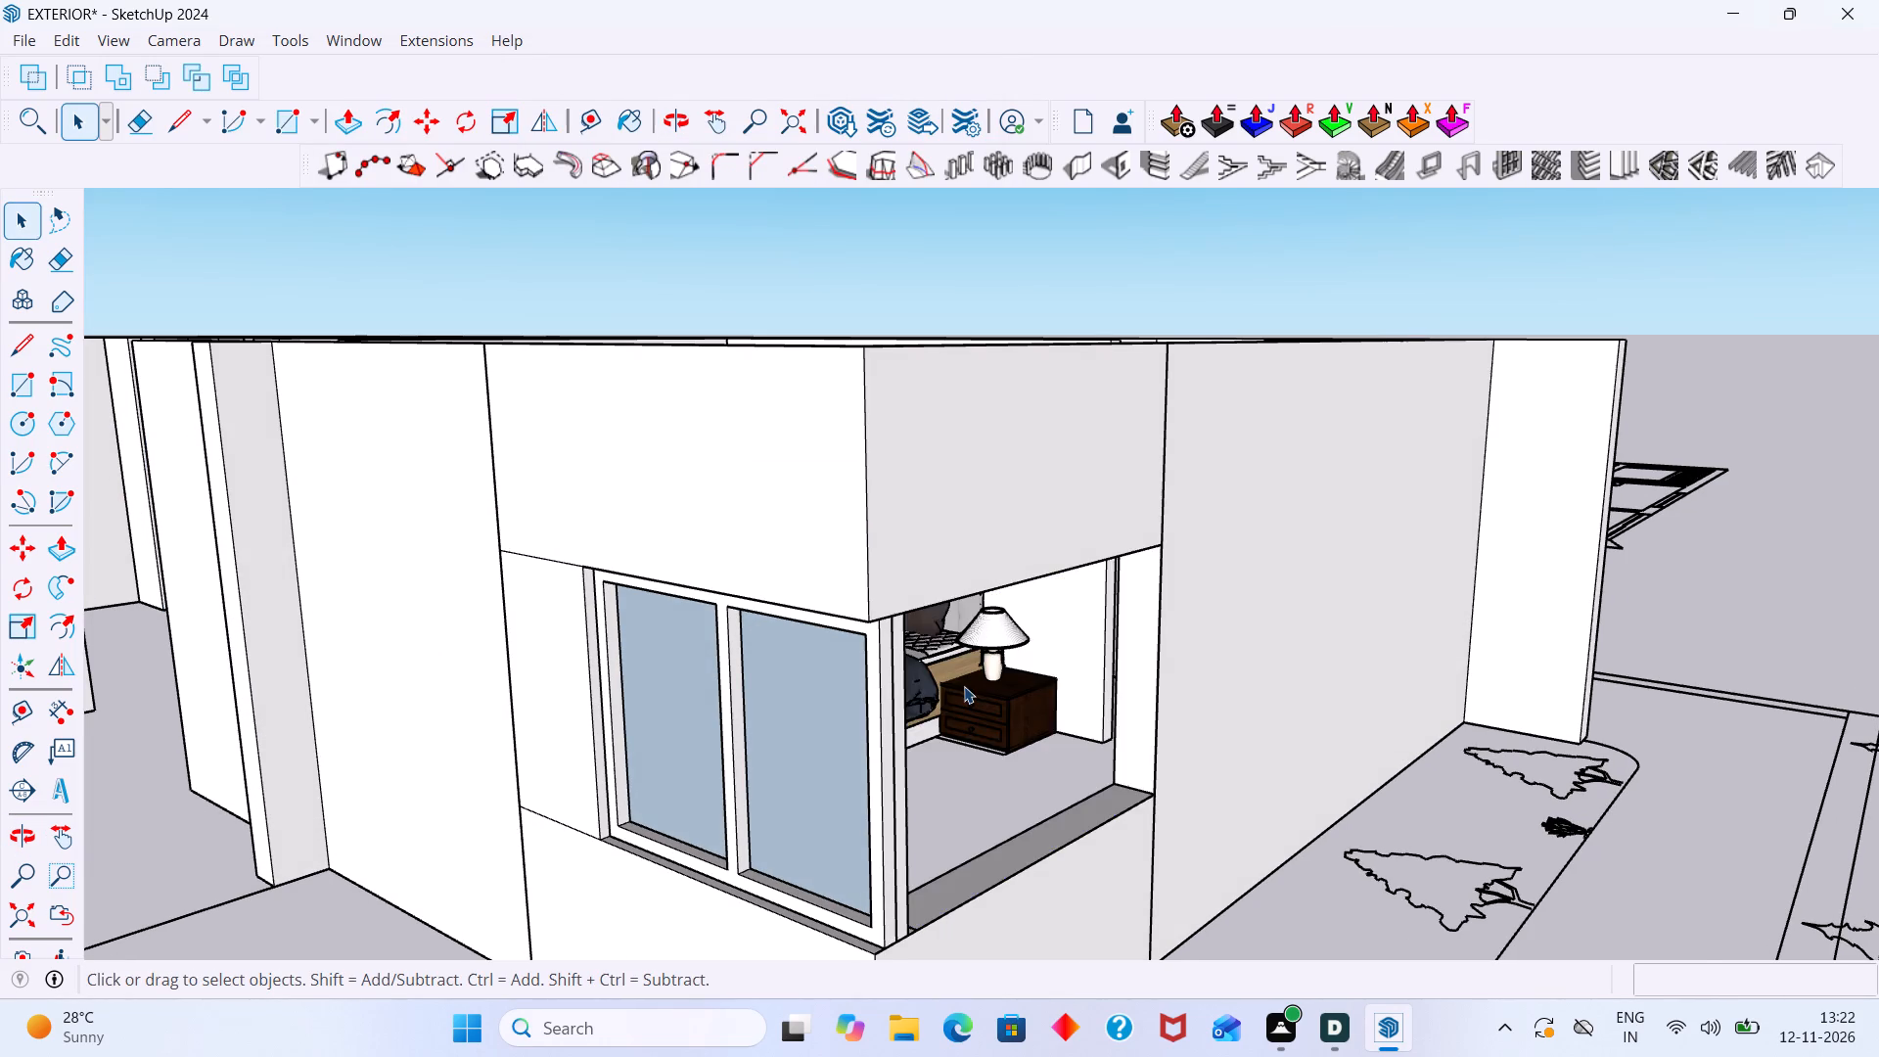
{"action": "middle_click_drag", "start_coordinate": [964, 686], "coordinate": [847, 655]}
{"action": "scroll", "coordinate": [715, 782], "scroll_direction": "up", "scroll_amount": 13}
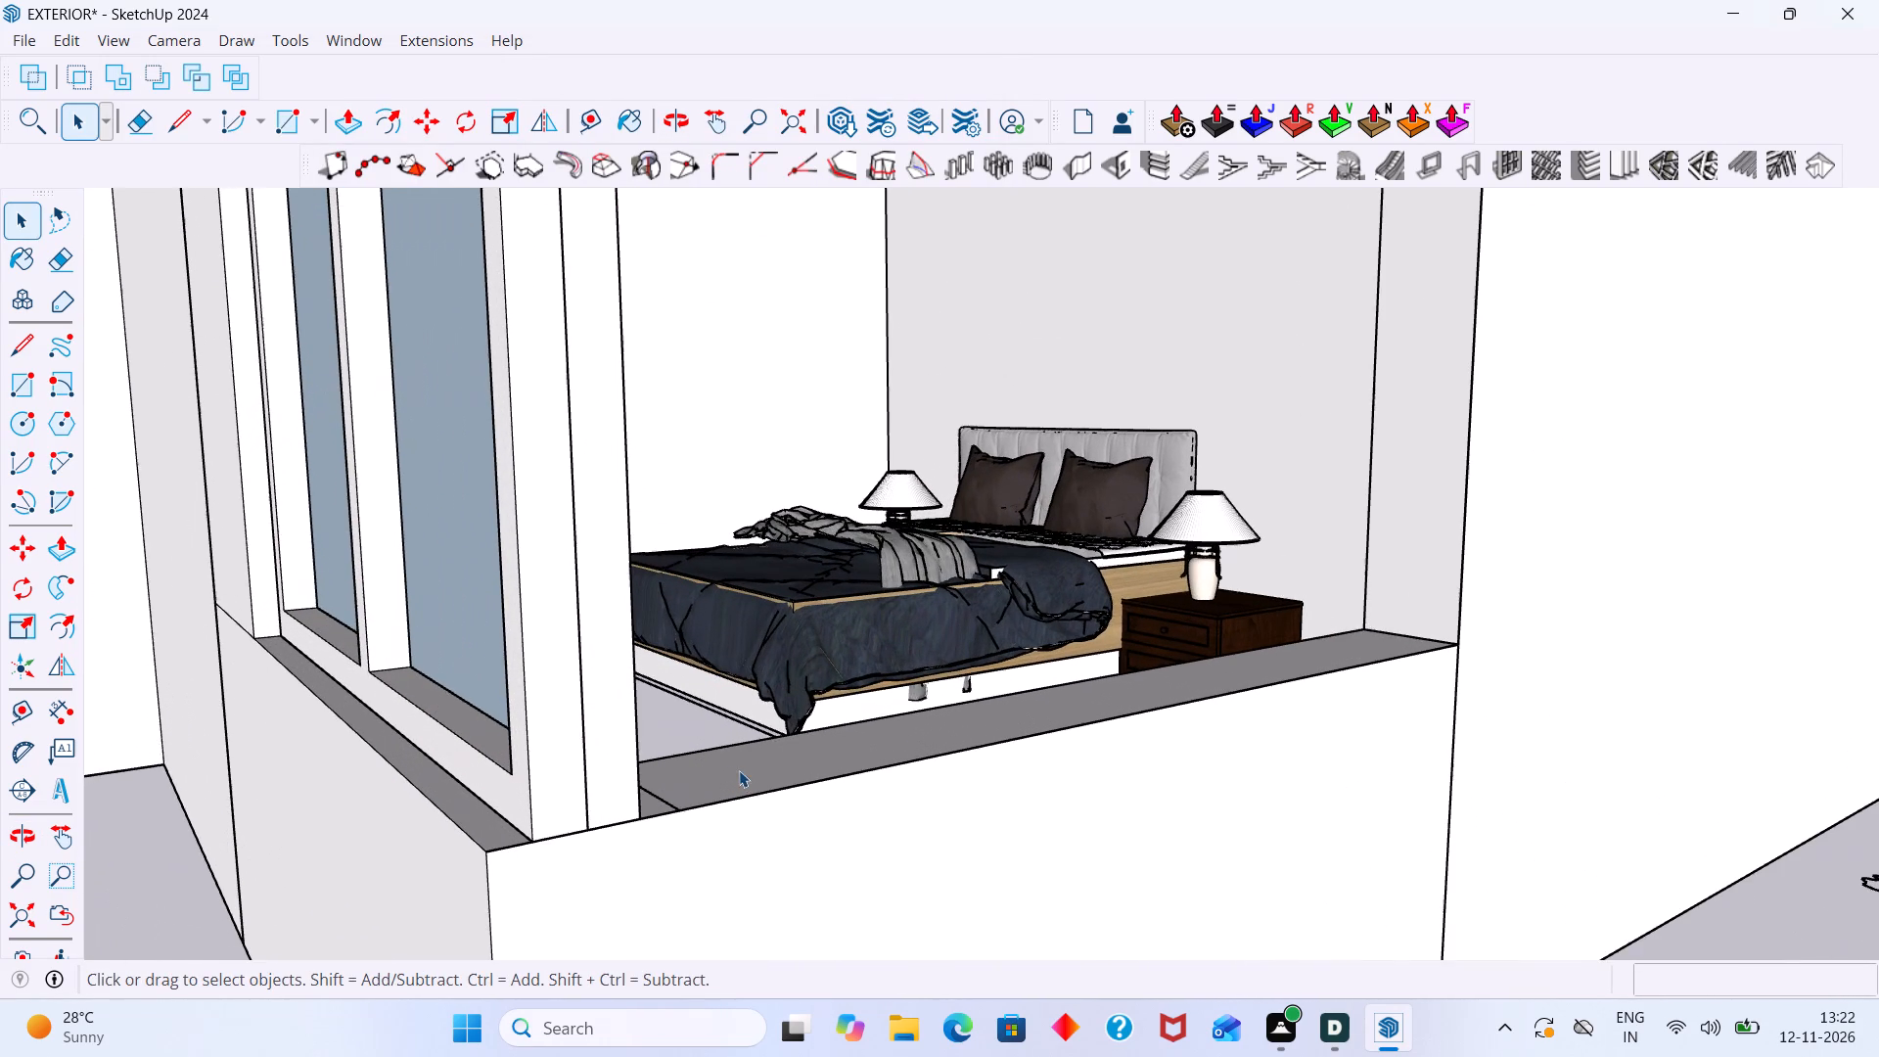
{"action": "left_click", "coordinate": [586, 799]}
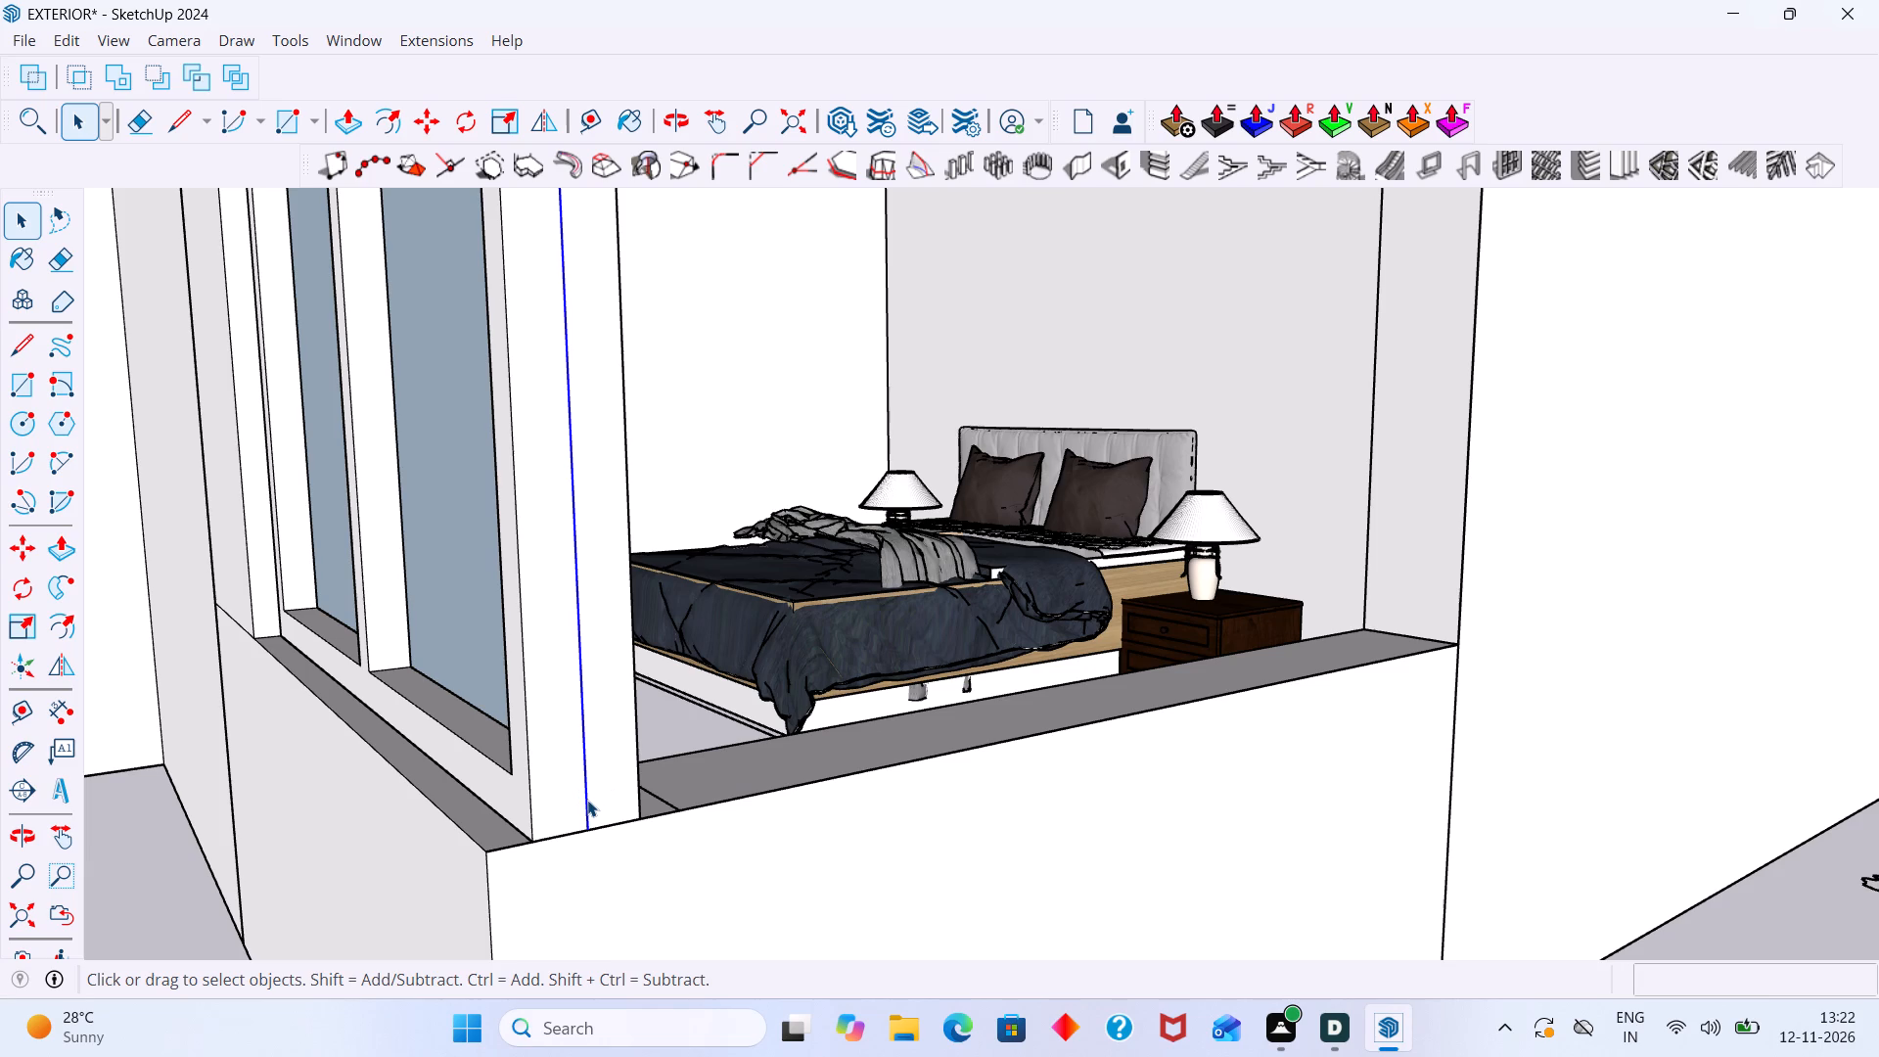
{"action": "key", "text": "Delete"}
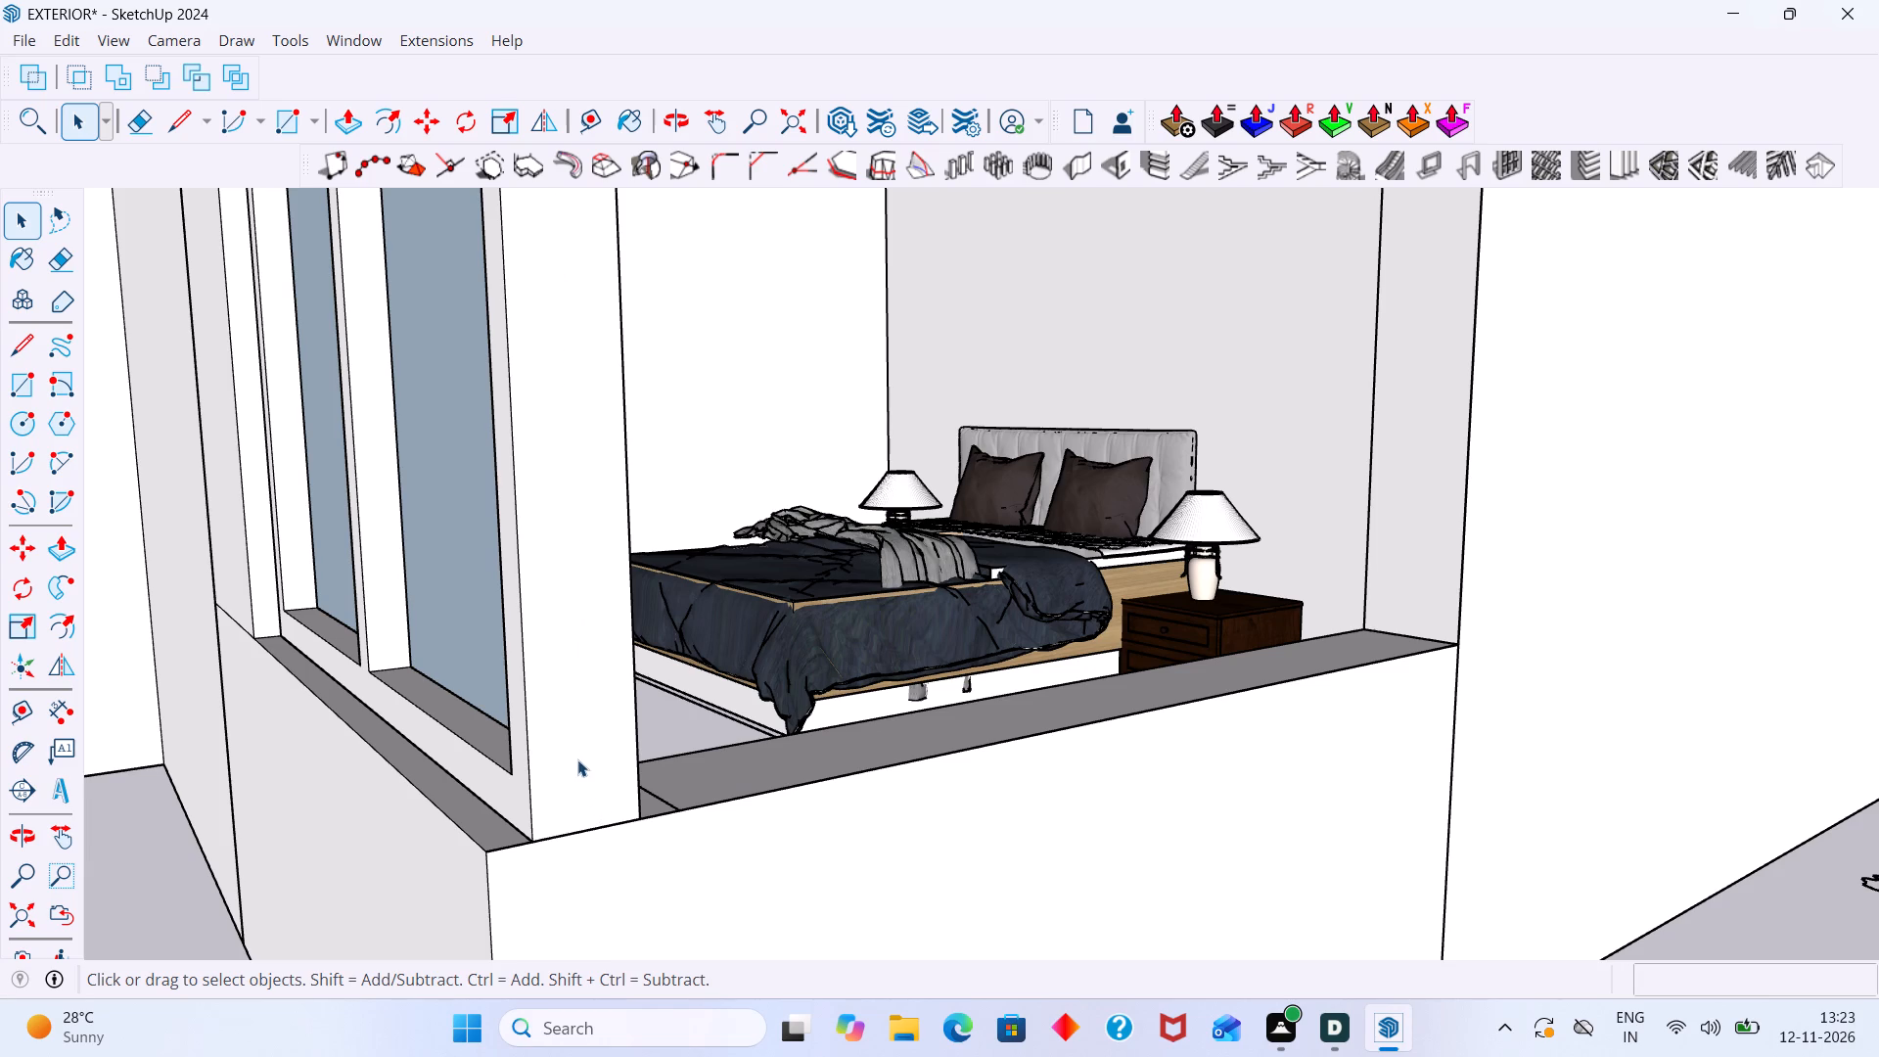
Examine from several angles how the driveway-side frame meets the sill and wall at the bedroom corner.
{"action": "scroll", "coordinate": [572, 759], "scroll_direction": "down", "scroll_amount": 12}
{"action": "middle_click_drag", "start_coordinate": [565, 706], "coordinate": [356, 750]}
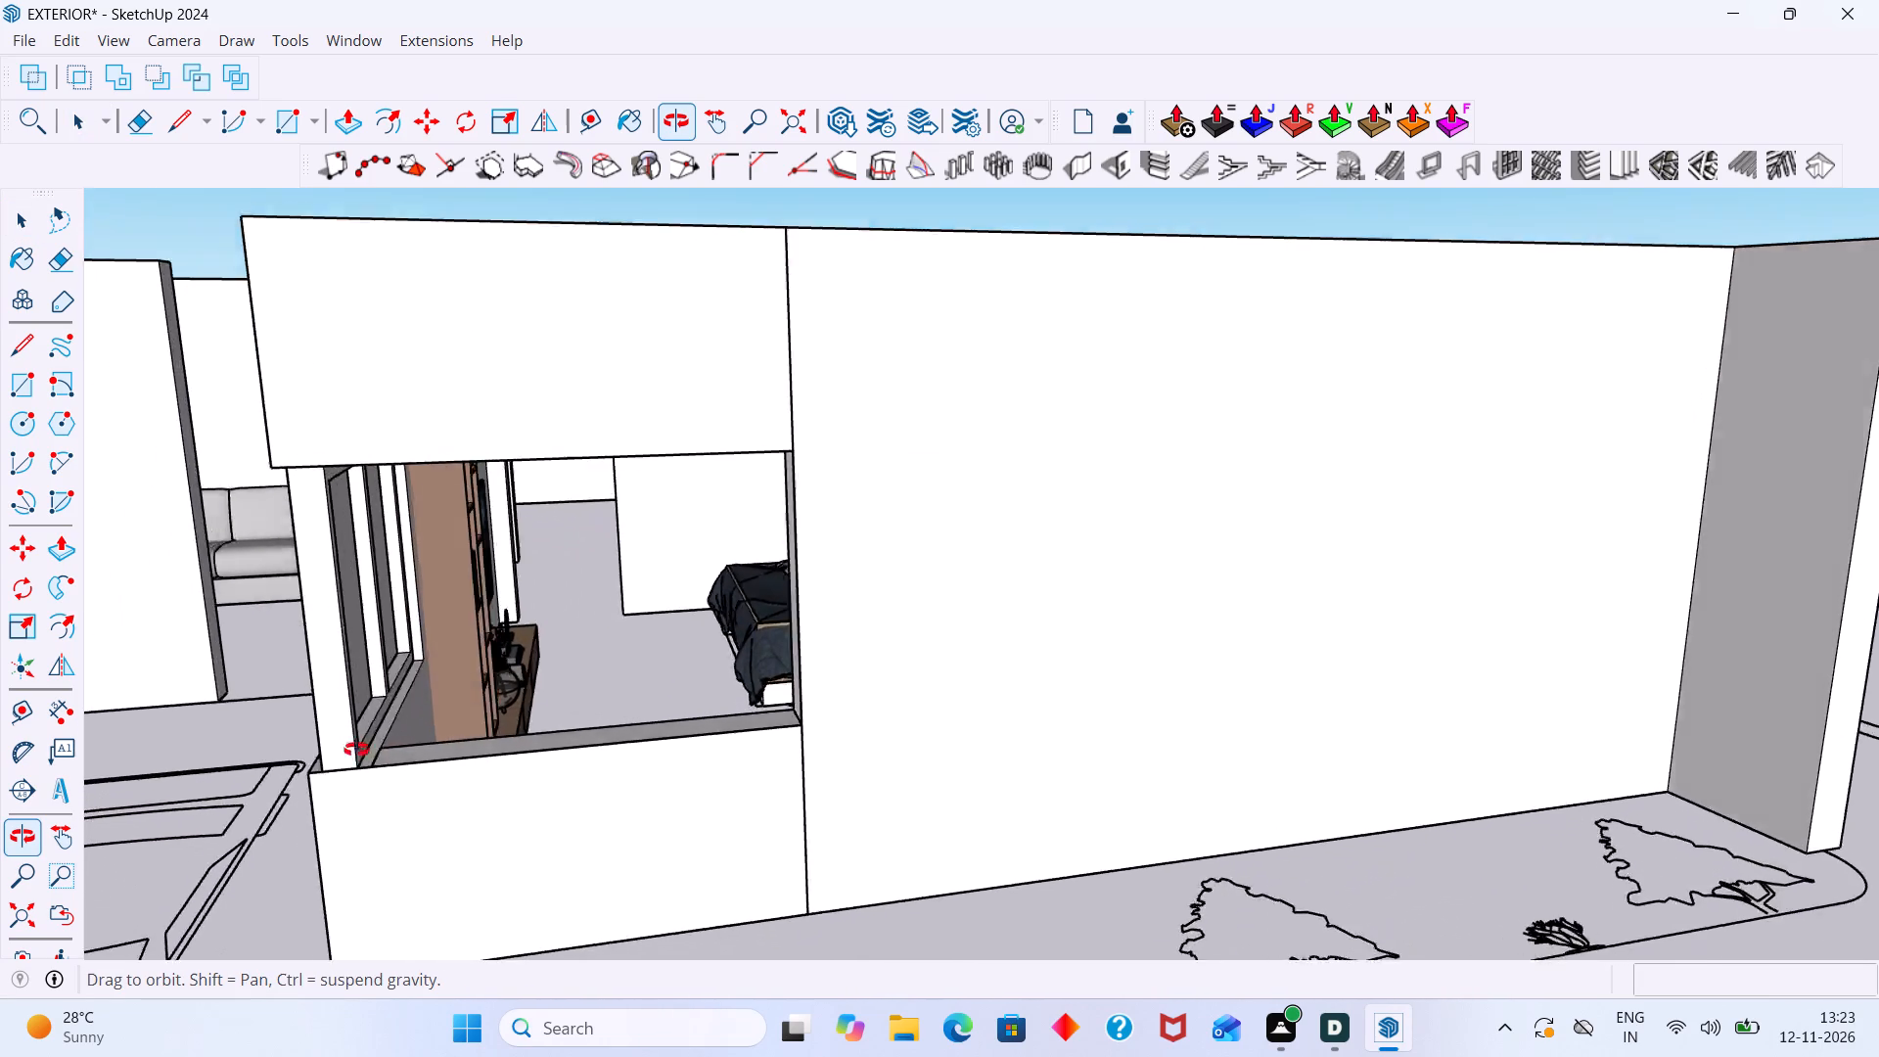
{"action": "middle_click_drag", "start_coordinate": [356, 750], "coordinate": [325, 750]}
{"action": "scroll", "coordinate": [355, 718], "scroll_direction": "up", "scroll_amount": 18}
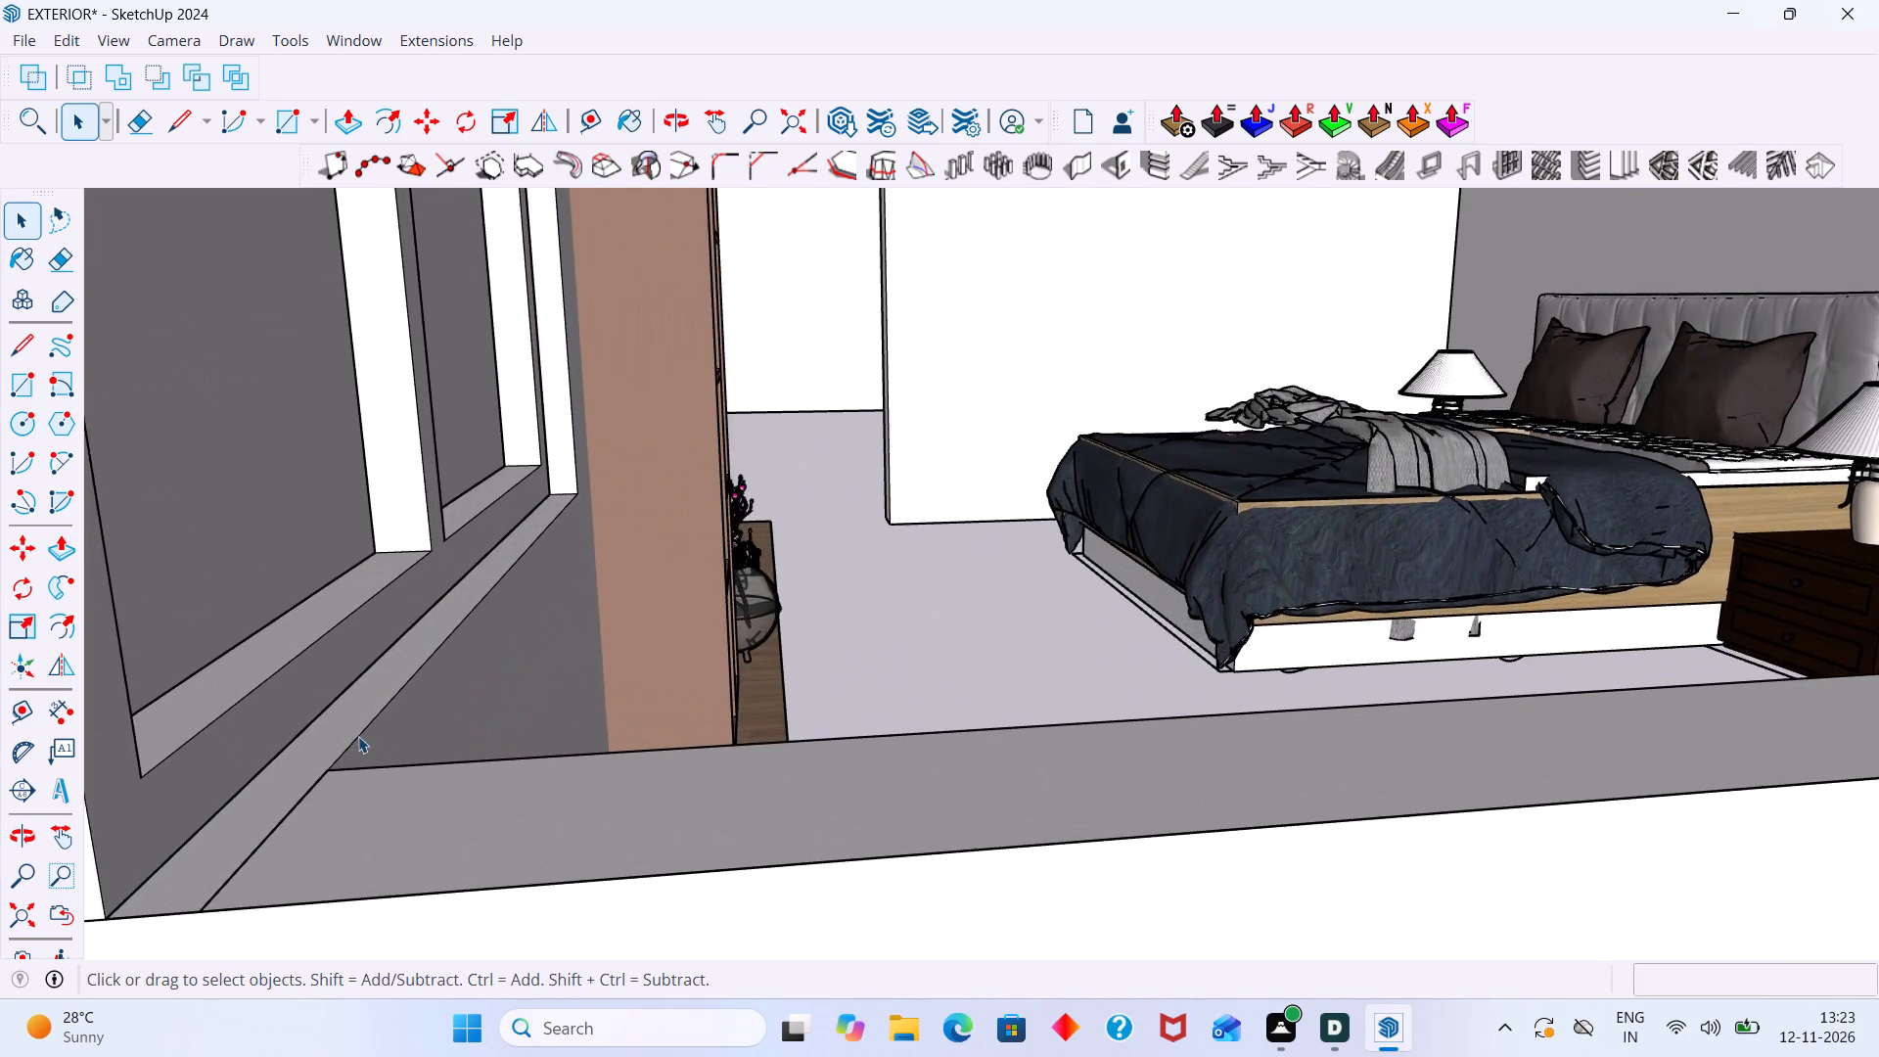
{"action": "middle_click_drag", "start_coordinate": [361, 741], "coordinate": [422, 744]}
{"action": "scroll", "coordinate": [406, 733], "scroll_direction": "down", "scroll_amount": 17}
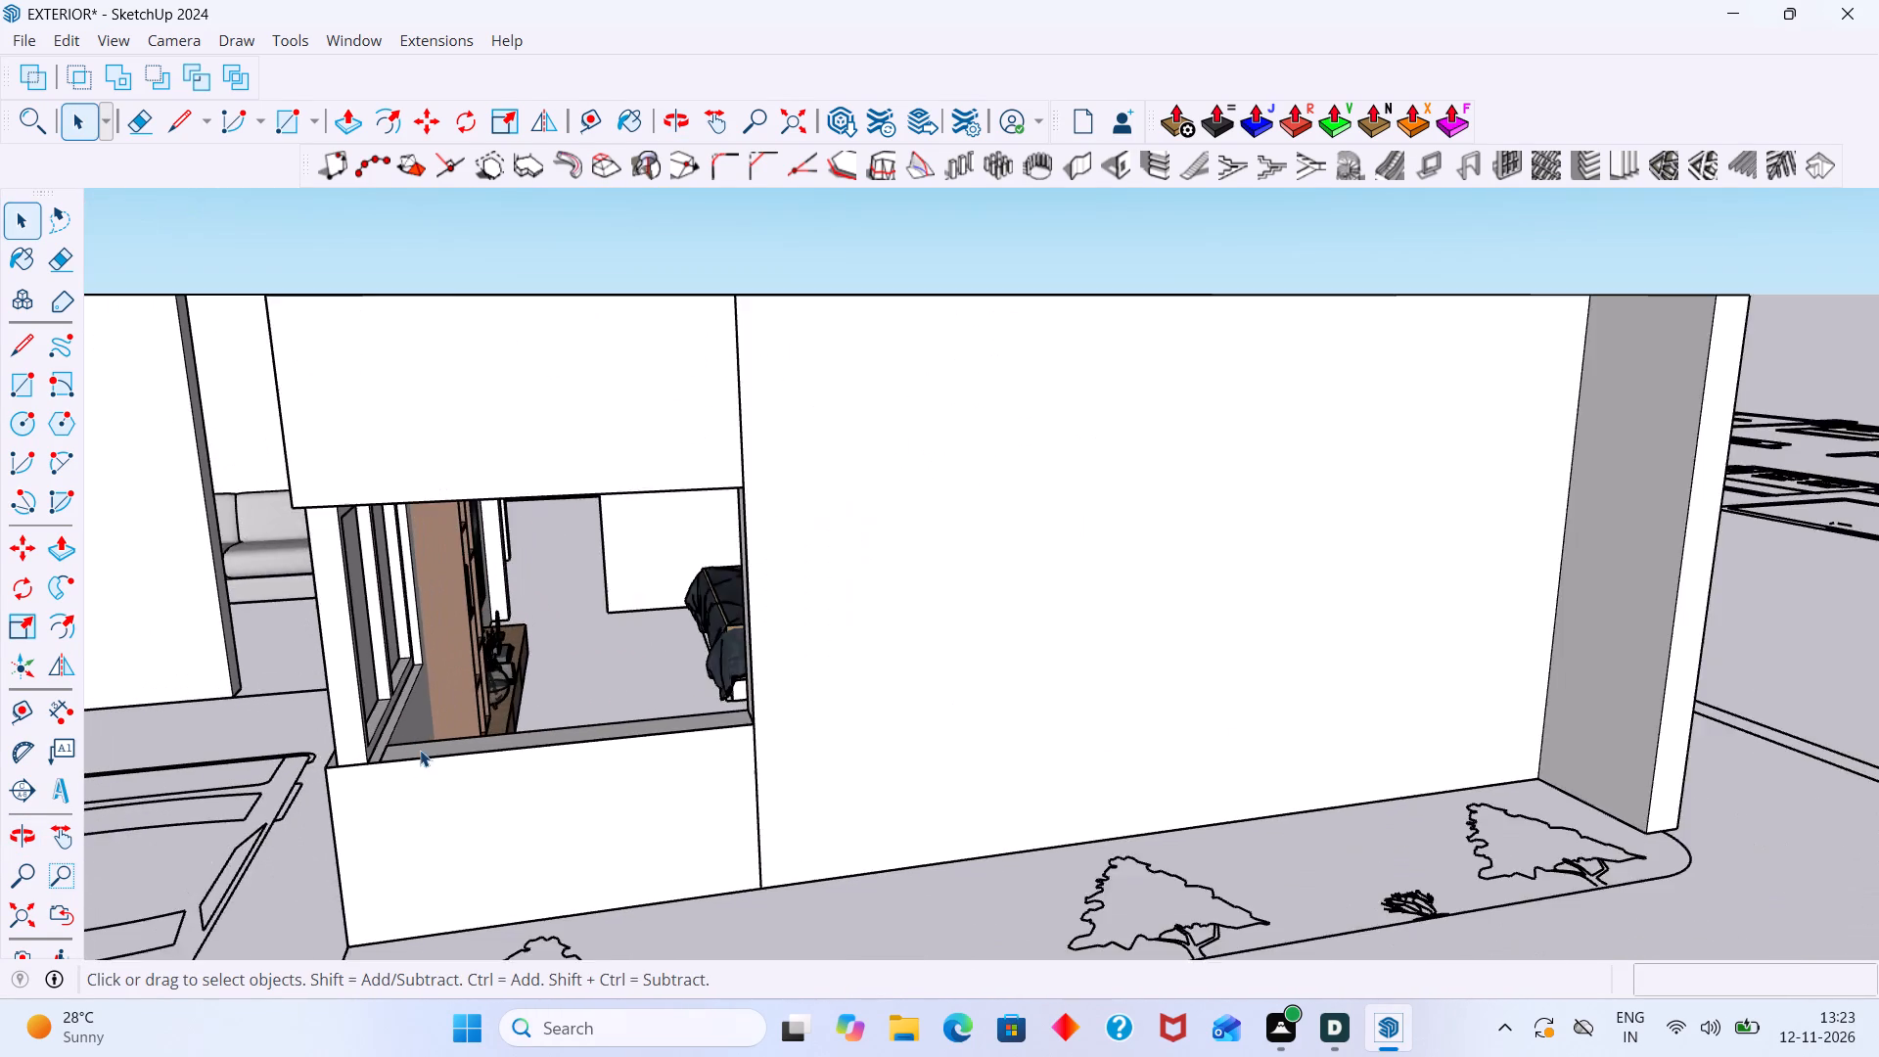
{"action": "scroll", "coordinate": [420, 750], "scroll_direction": "down", "scroll_amount": 4}
{"action": "middle_click_drag", "start_coordinate": [430, 763], "coordinate": [434, 807]}
{"action": "scroll", "coordinate": [413, 805], "scroll_direction": "up", "scroll_amount": 7}
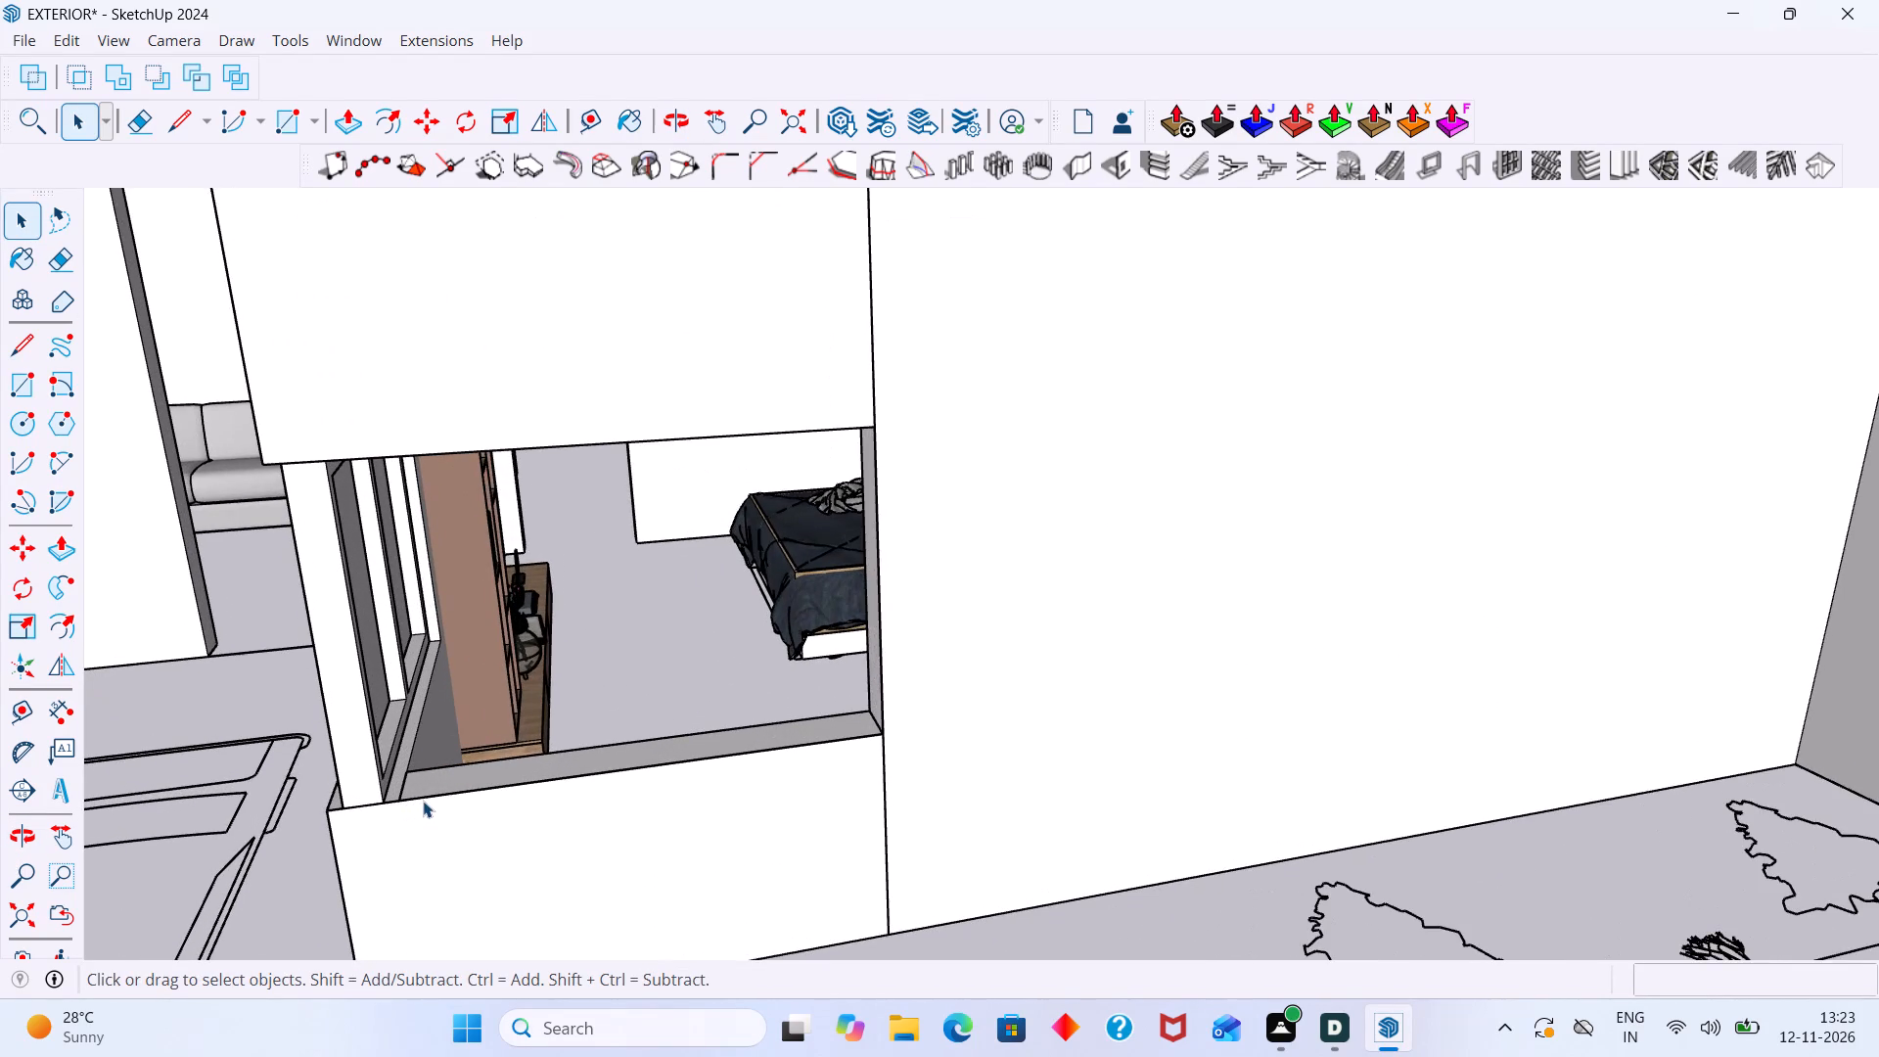
{"action": "scroll", "coordinate": [426, 793], "scroll_direction": "up", "scroll_amount": 1}
{"action": "scroll", "coordinate": [332, 796], "scroll_direction": "up", "scroll_amount": 4}
{"action": "scroll", "coordinate": [351, 791], "scroll_direction": "down", "scroll_amount": 3}
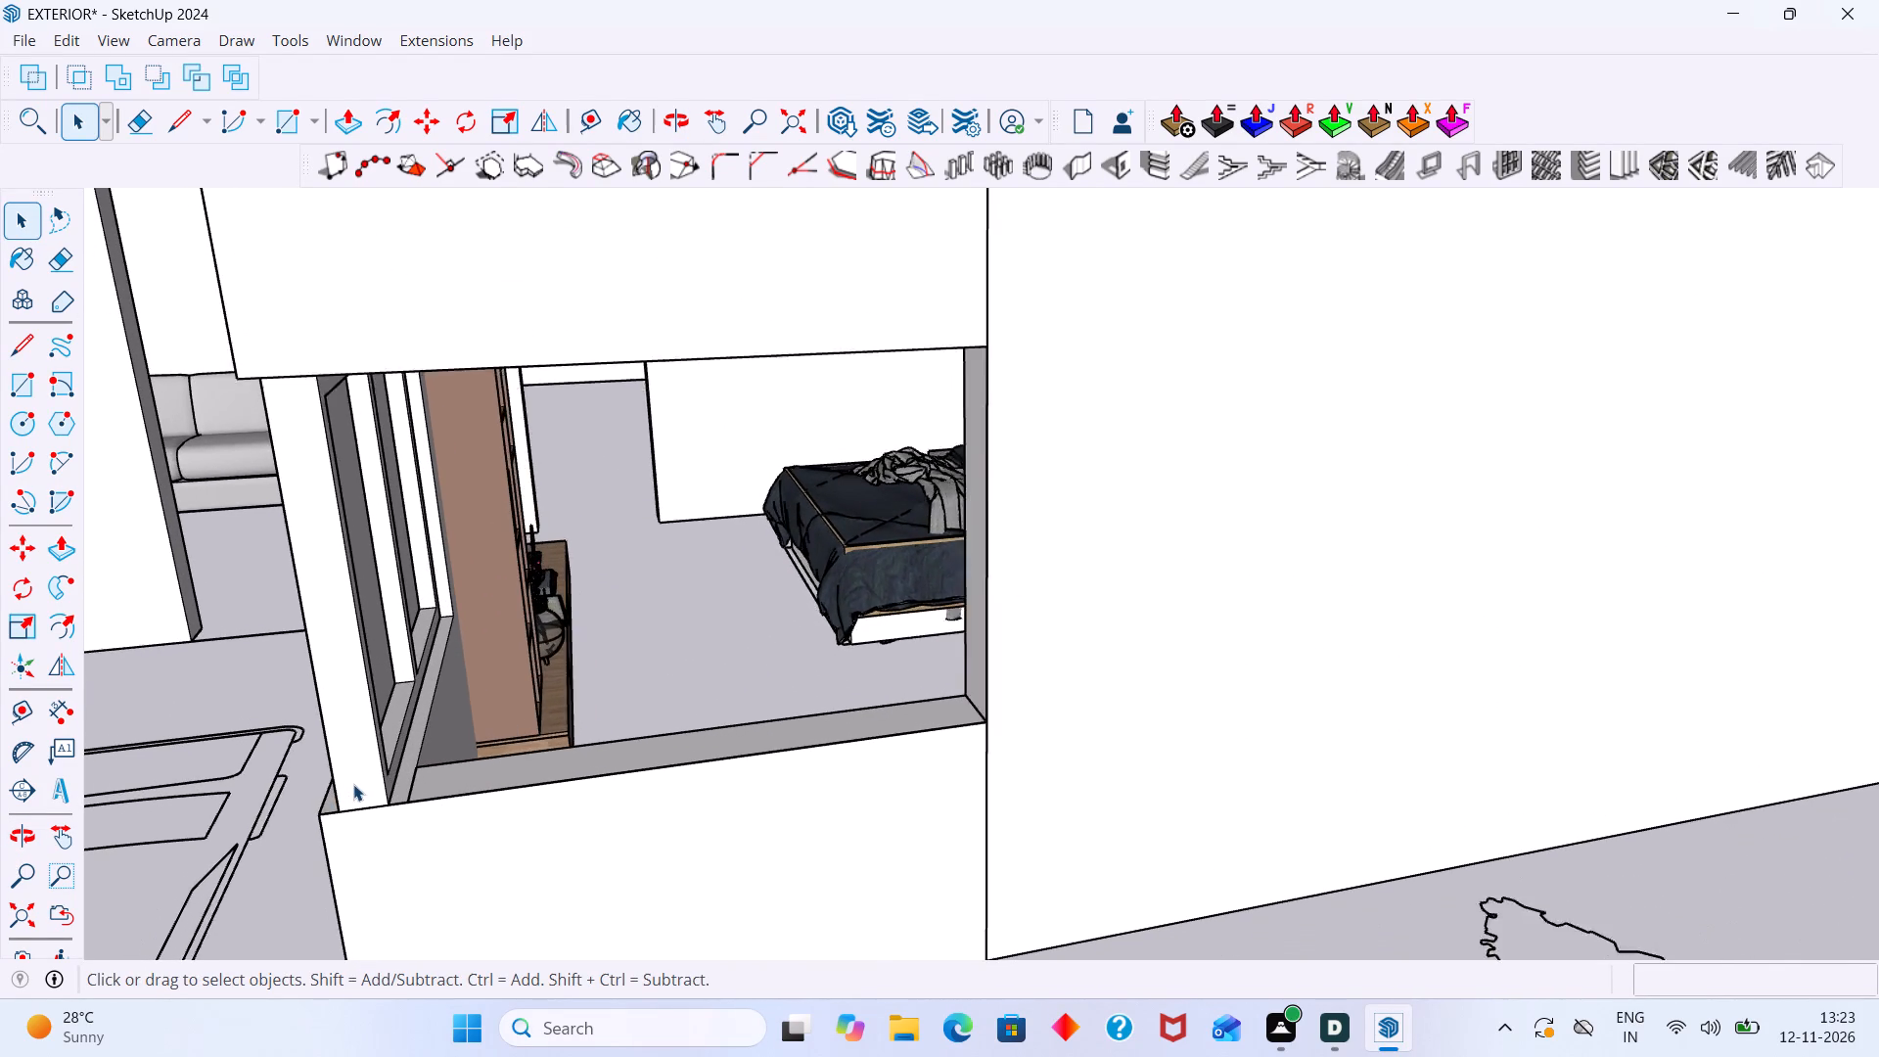
{"action": "scroll", "coordinate": [353, 784], "scroll_direction": "down", "scroll_amount": 2}
{"action": "middle_click_drag", "start_coordinate": [363, 785], "coordinate": [669, 716]}
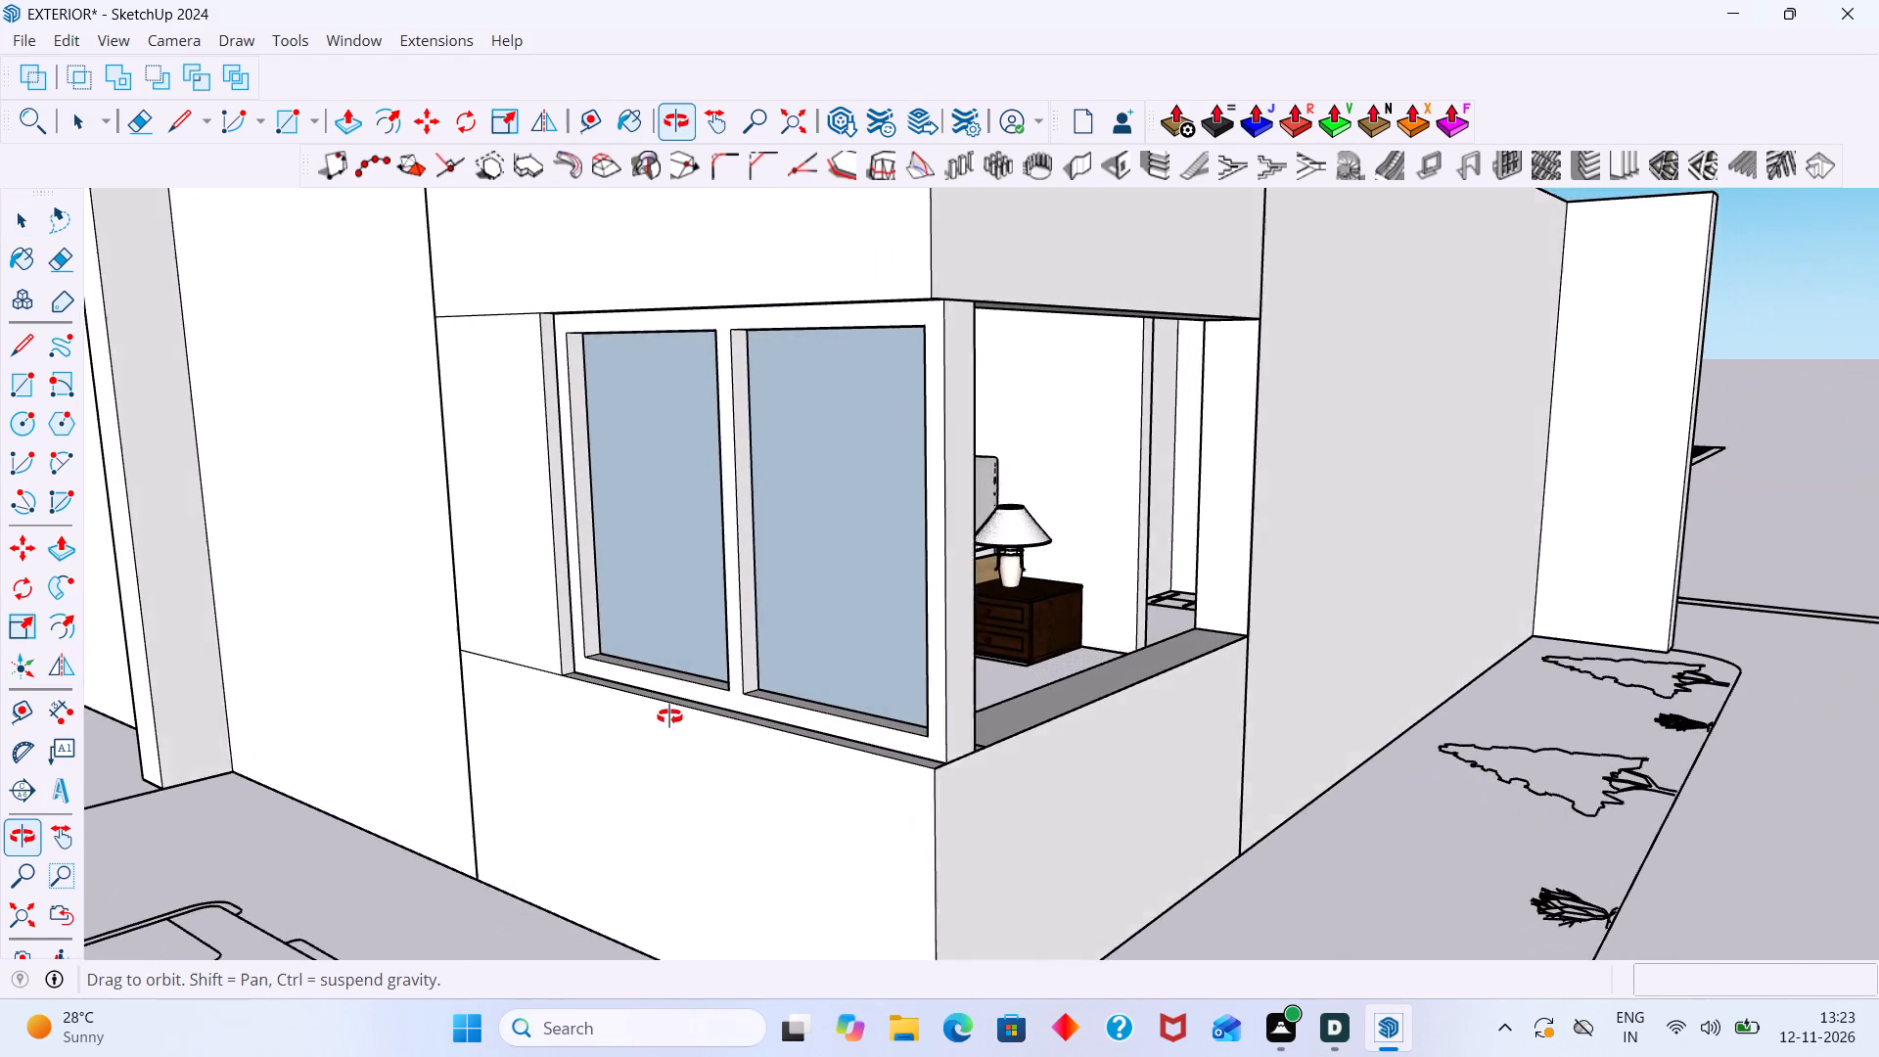
{"action": "middle_click_drag", "start_coordinate": [669, 716], "coordinate": [702, 710]}
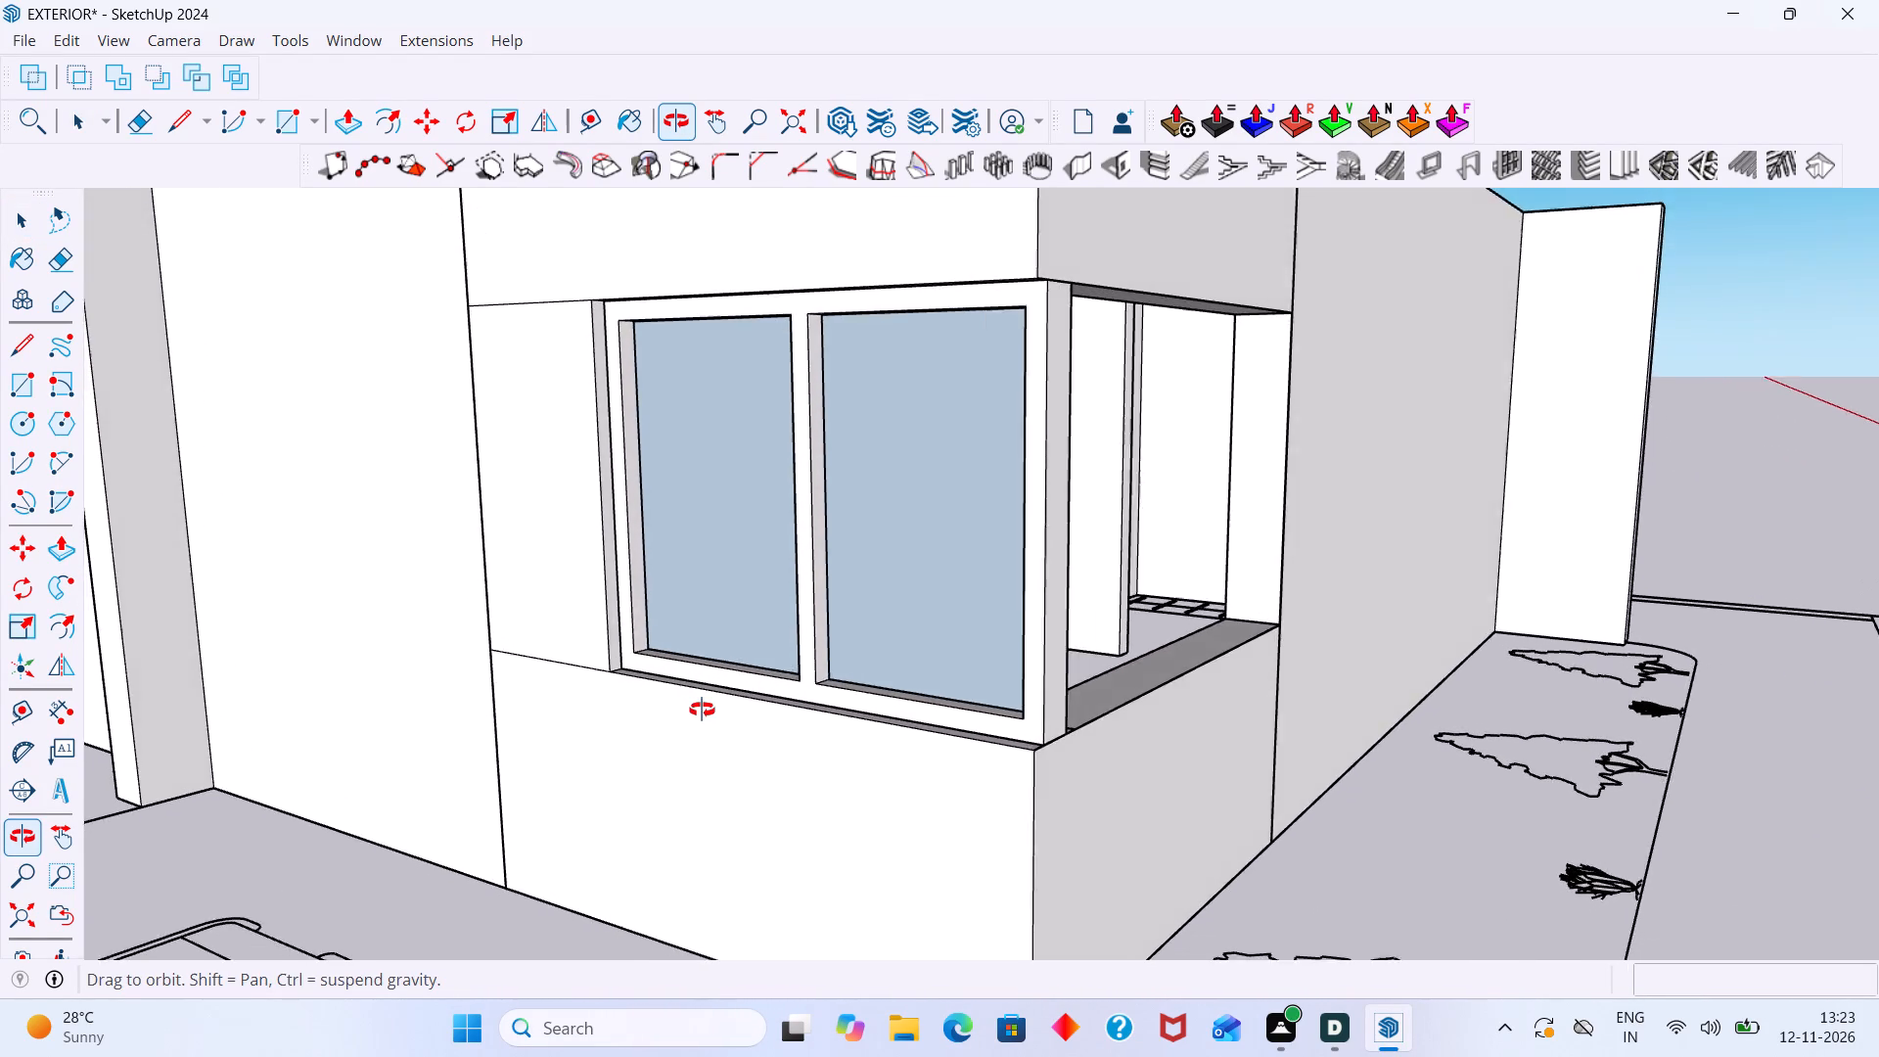
{"action": "middle_click_drag", "start_coordinate": [702, 710], "coordinate": [663, 712]}
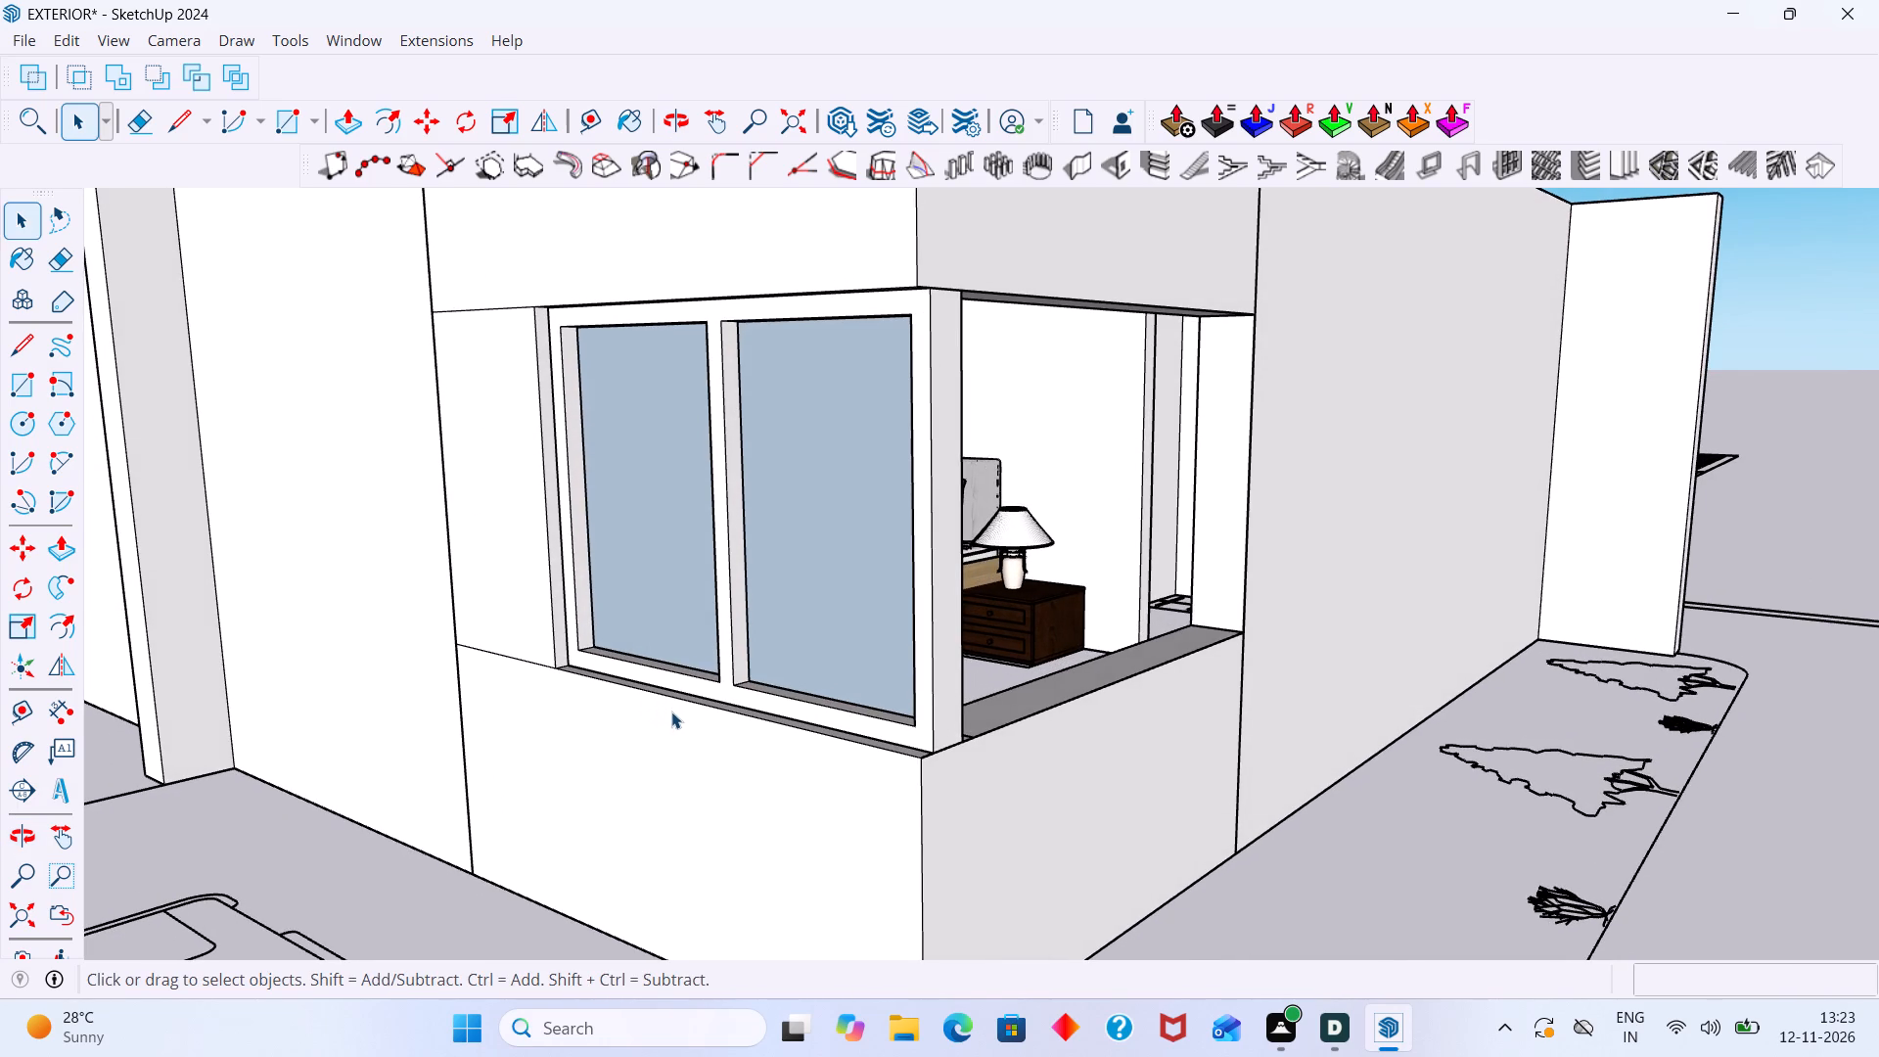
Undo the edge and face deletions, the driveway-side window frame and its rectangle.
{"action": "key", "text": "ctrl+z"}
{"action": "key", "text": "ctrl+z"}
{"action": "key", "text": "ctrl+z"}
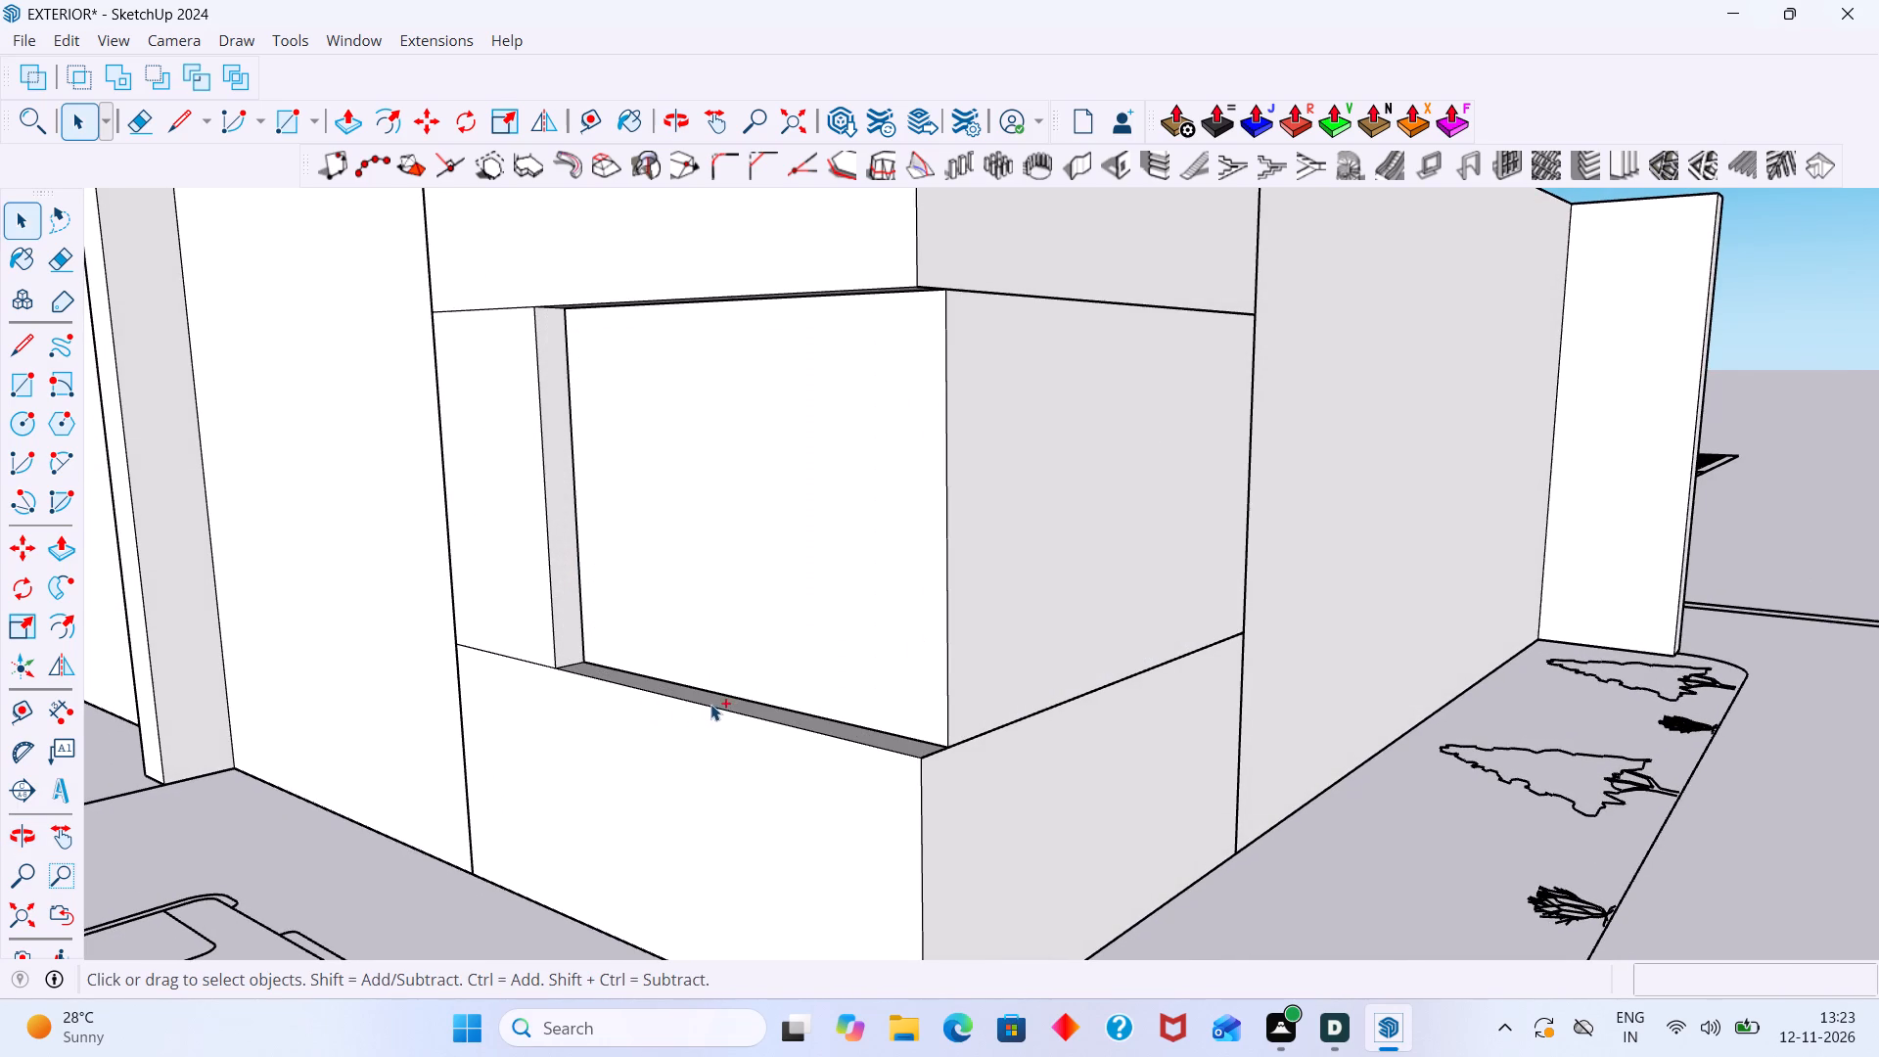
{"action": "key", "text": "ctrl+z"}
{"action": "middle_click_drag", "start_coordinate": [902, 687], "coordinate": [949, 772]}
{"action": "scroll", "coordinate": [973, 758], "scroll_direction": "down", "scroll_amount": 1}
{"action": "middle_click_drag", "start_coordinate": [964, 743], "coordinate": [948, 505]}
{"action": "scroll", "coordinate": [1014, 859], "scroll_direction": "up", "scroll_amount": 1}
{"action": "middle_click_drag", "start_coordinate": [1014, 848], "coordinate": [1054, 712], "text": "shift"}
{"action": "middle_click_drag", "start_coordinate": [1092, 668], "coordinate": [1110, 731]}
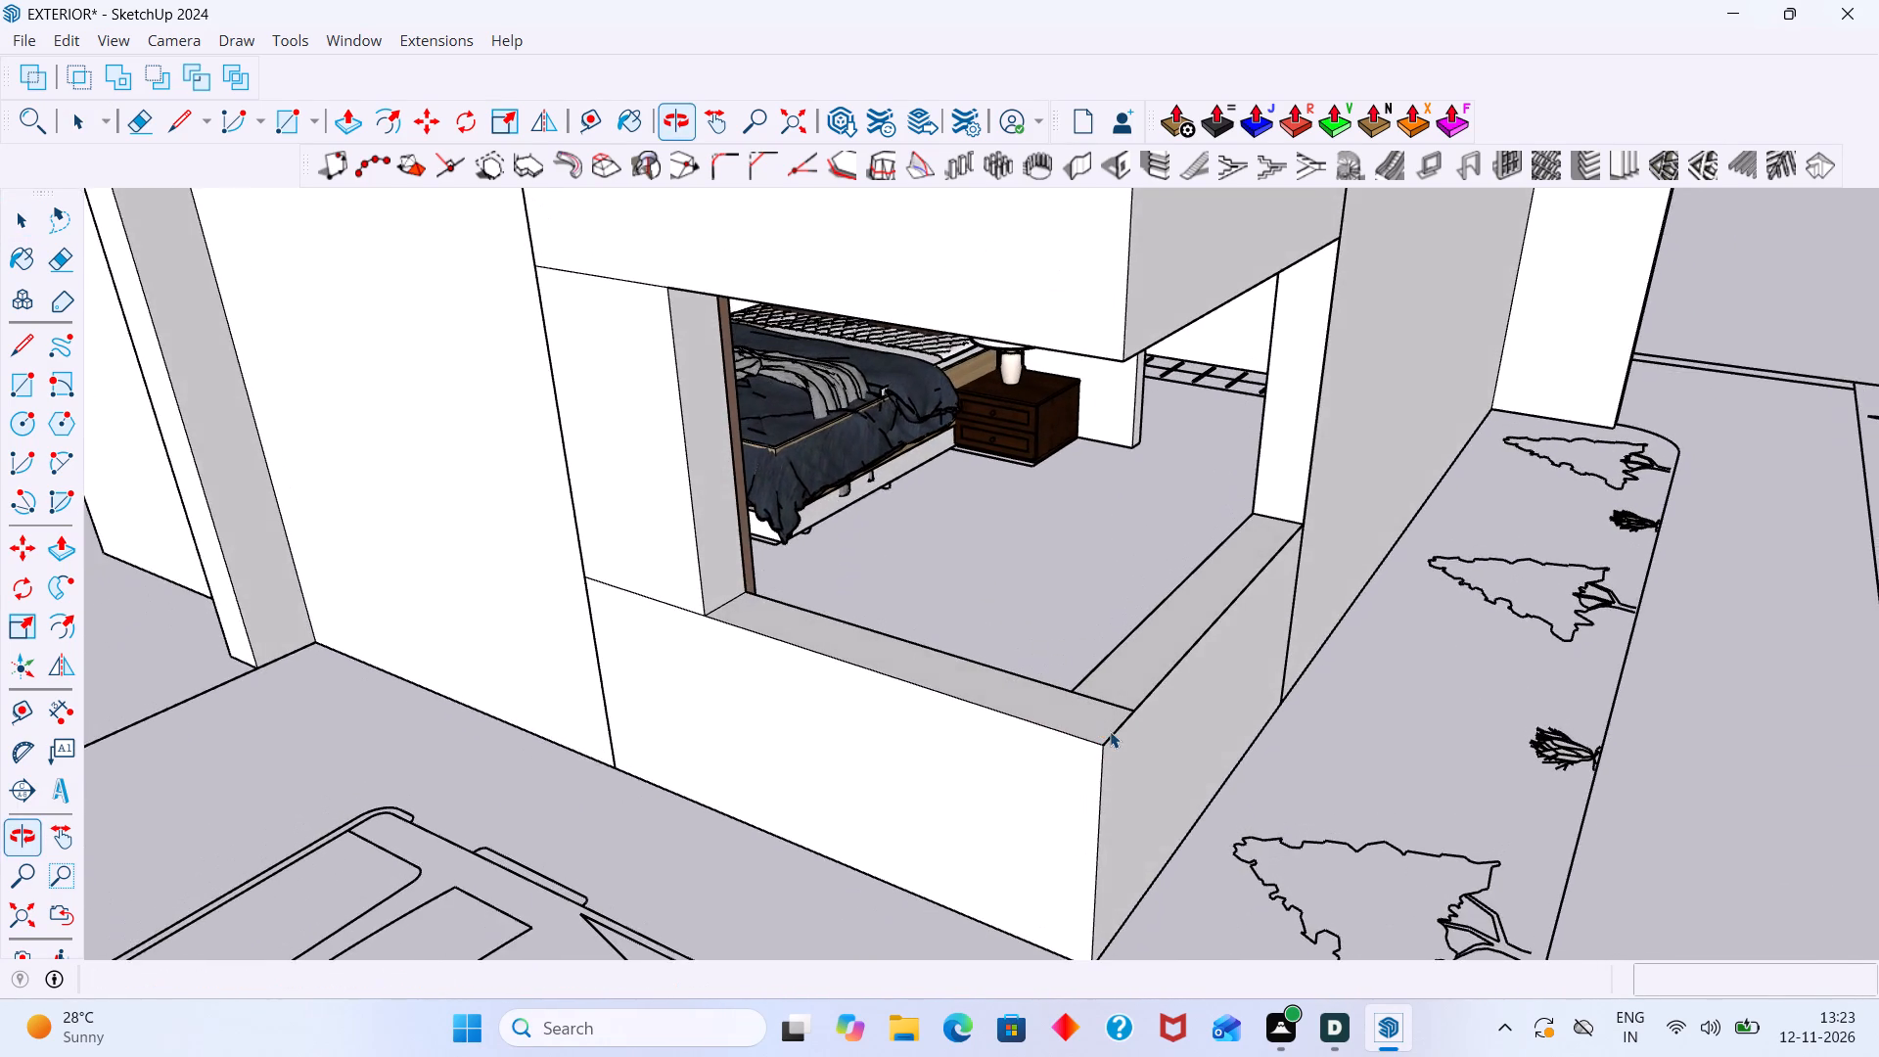
Delete the leftover edge crossing the sill's top face at the bedroom corner.
{"action": "scroll", "coordinate": [1110, 732], "scroll_direction": "up", "scroll_amount": 8}
{"action": "left_click", "coordinate": [1122, 678]}
{"action": "triple_click", "coordinate": [1124, 690]}
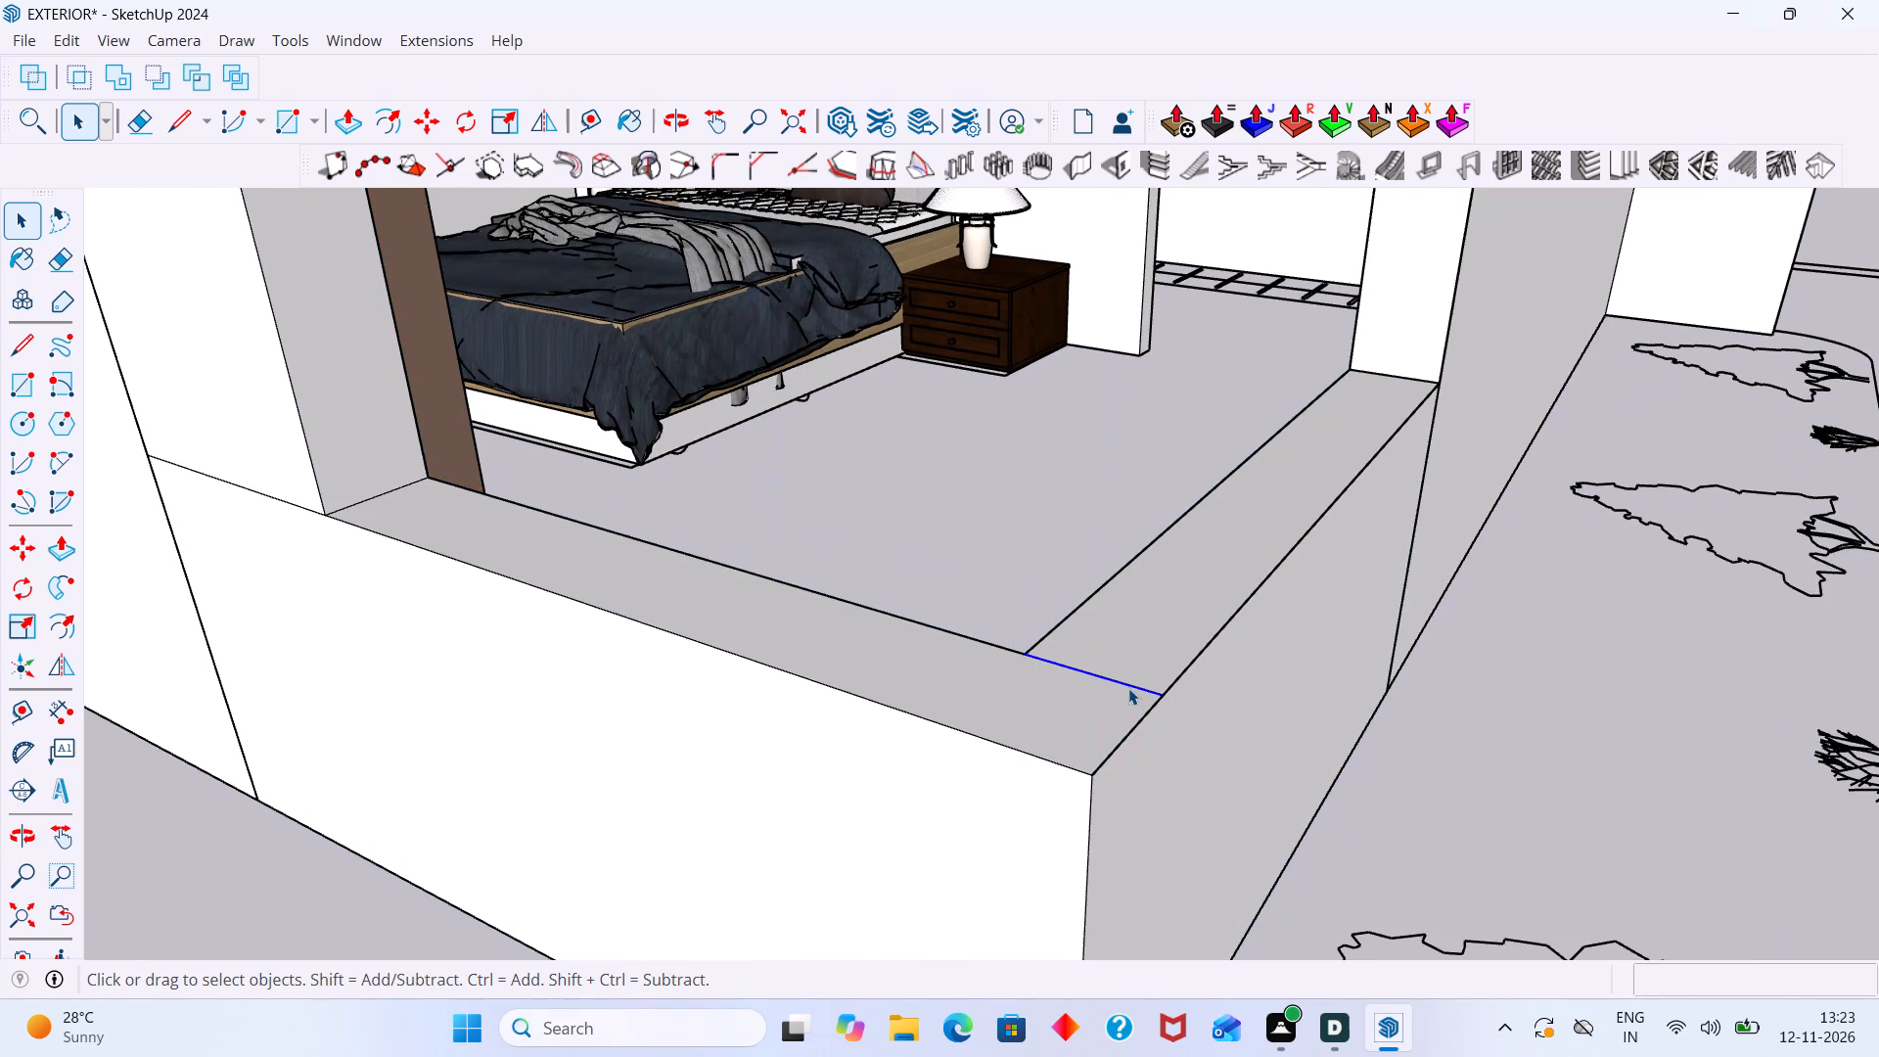
{"action": "key", "text": "Delete"}
Draw centre lines along the garden-side and driveway-side sills from their jamb midpoints, meeting near the bedroom corner.
{"action": "scroll", "coordinate": [1123, 688], "scroll_direction": "down", "scroll_amount": 5}
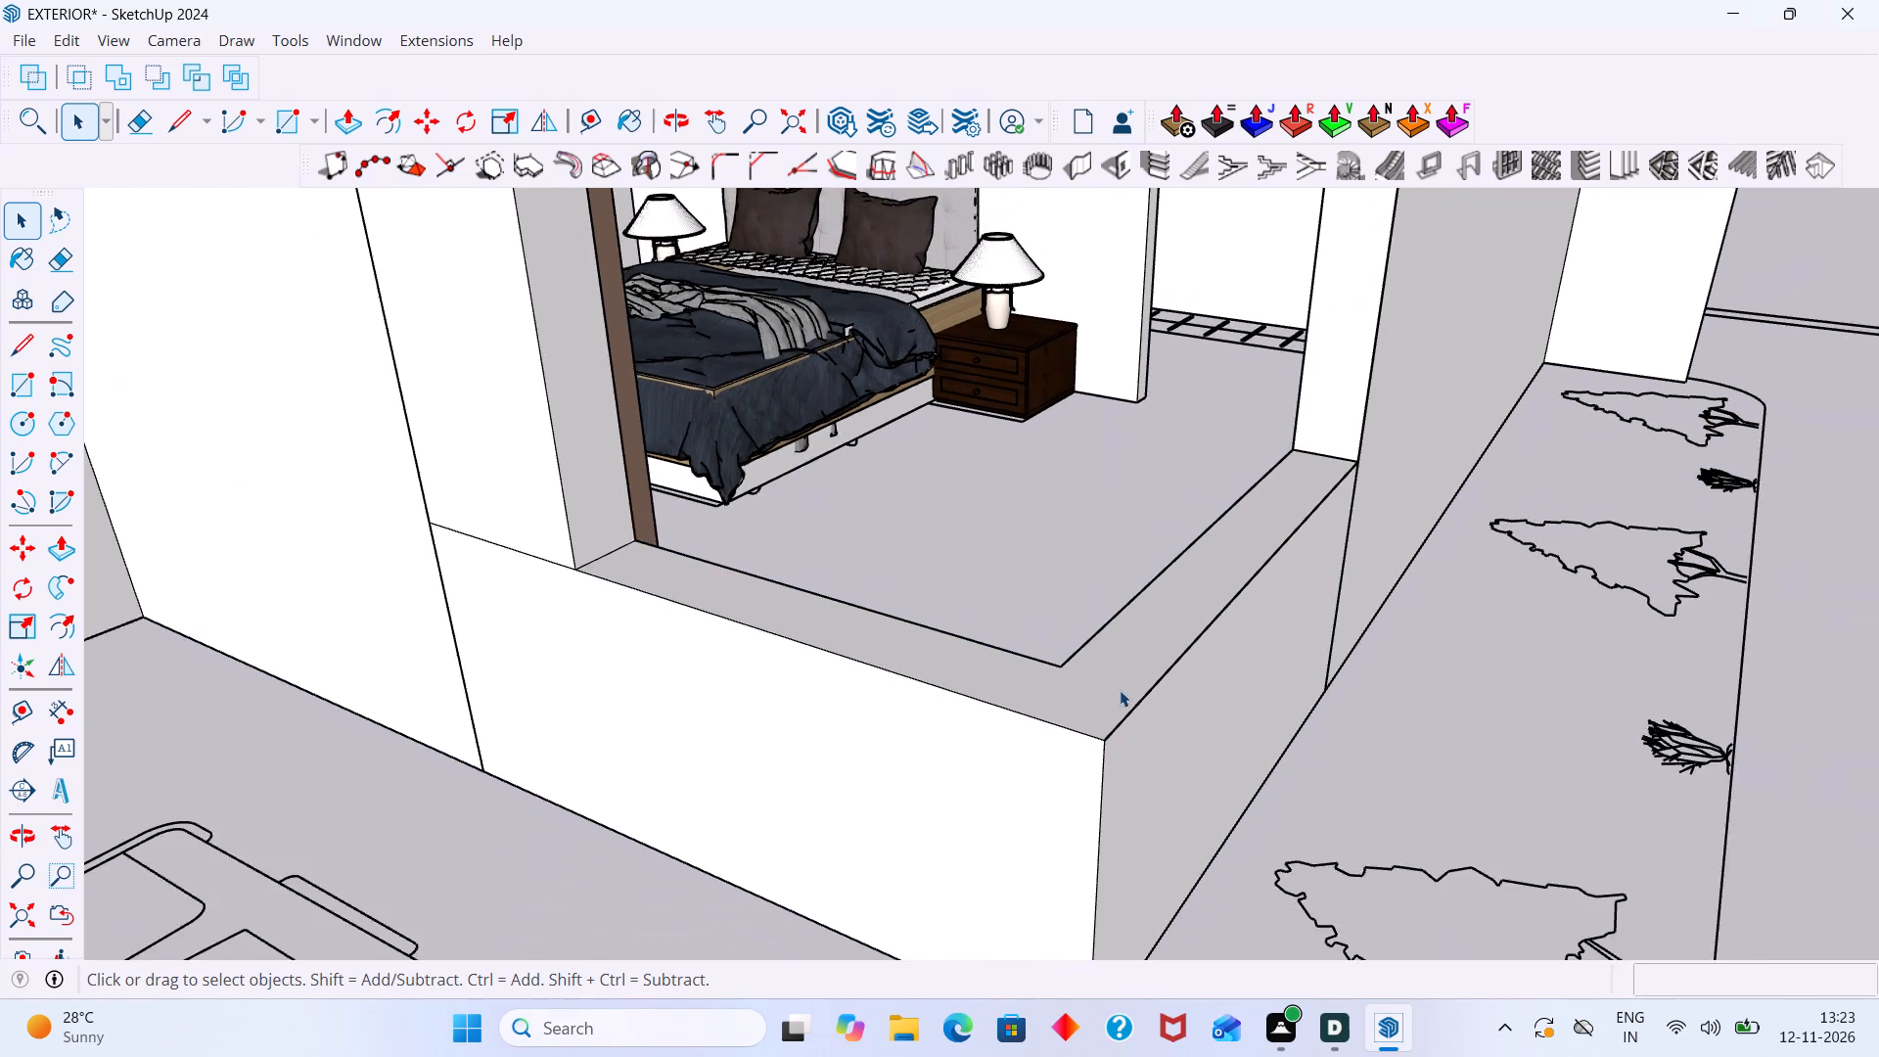
{"action": "scroll", "coordinate": [1120, 690], "scroll_direction": "down", "scroll_amount": 2}
{"action": "middle_click", "coordinate": [1109, 694]}
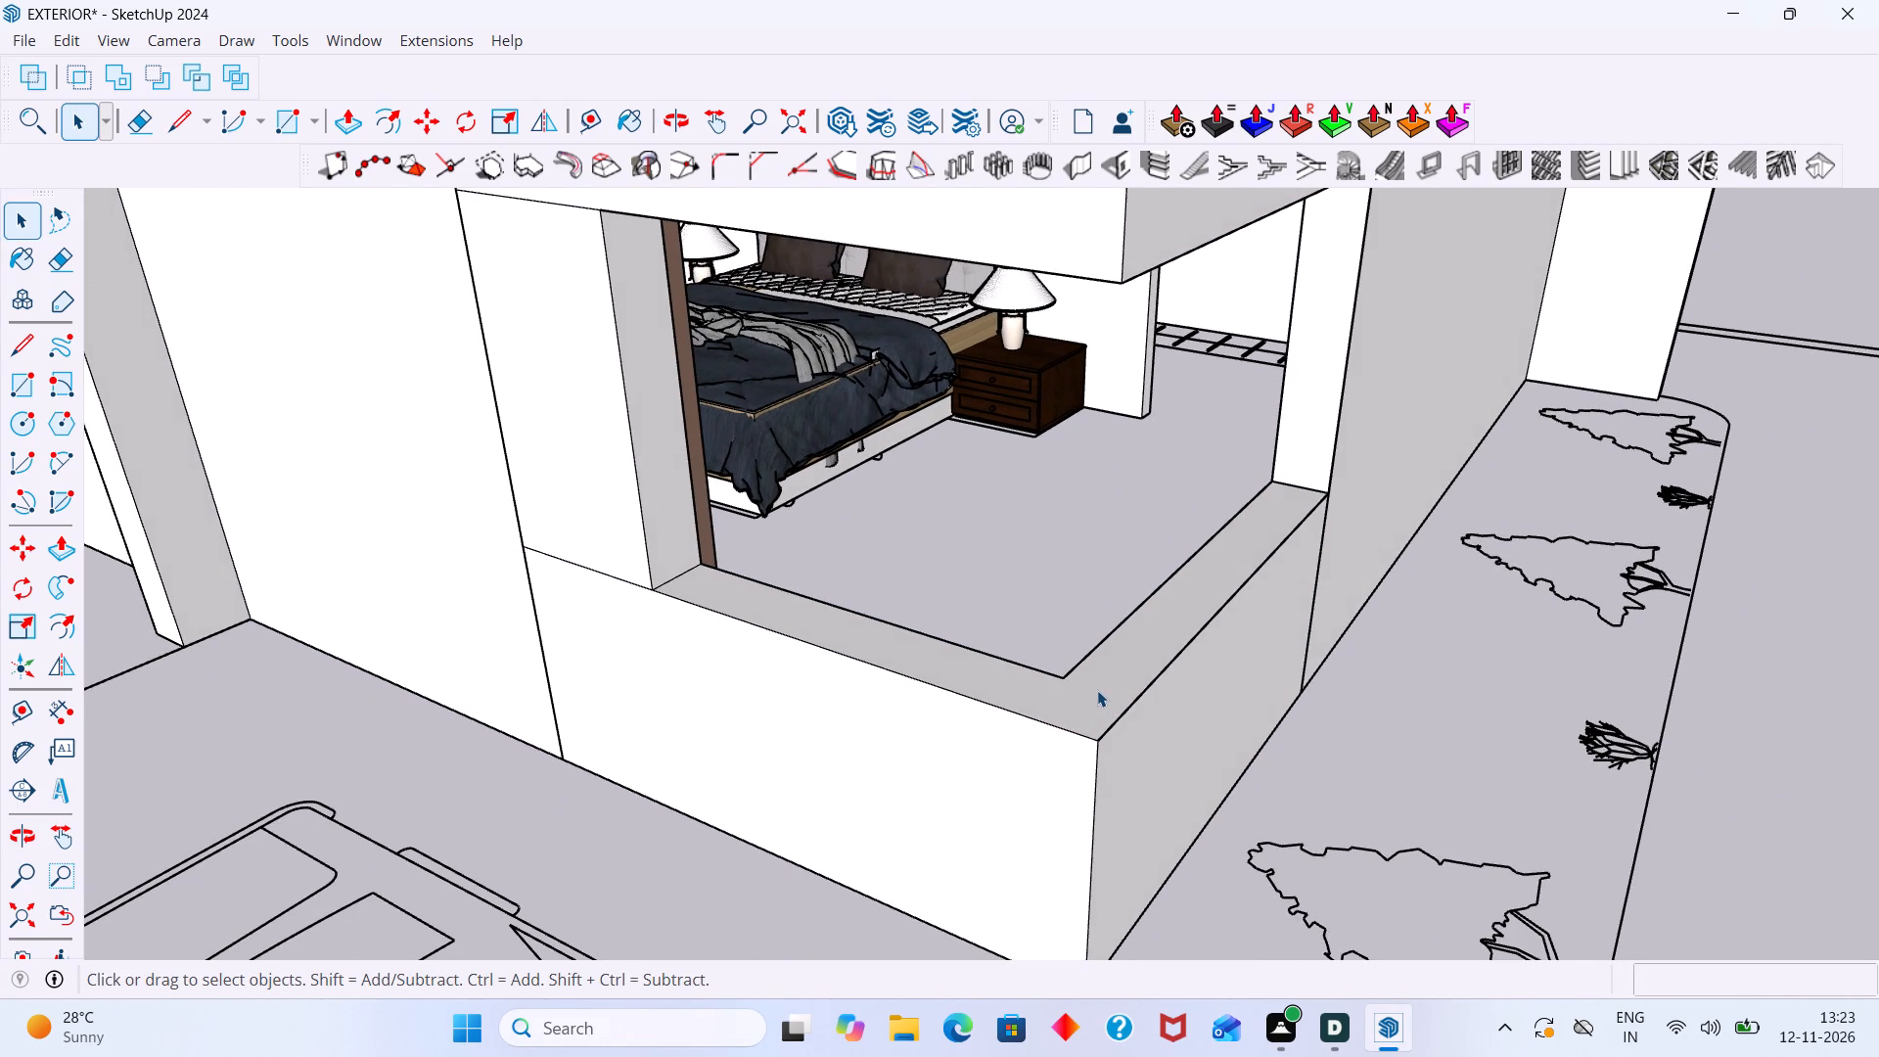
{"action": "key", "text": "l"}
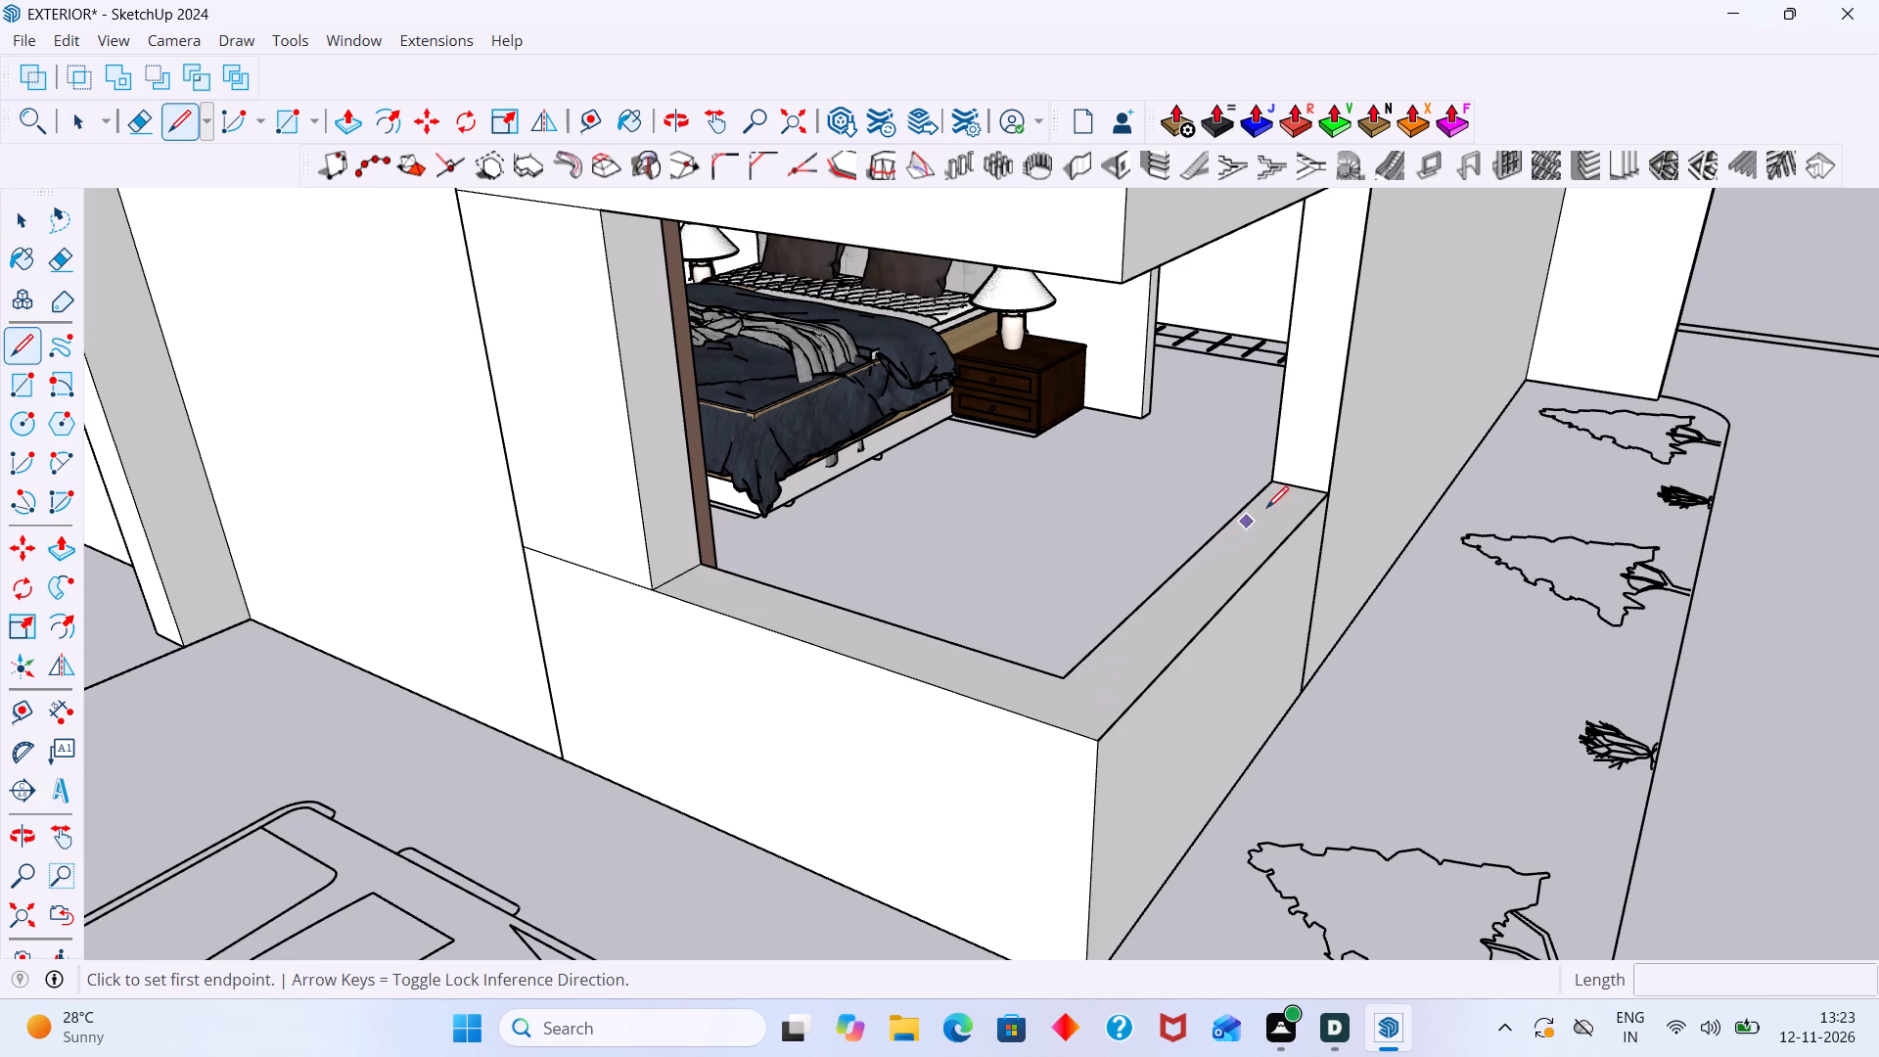
{"action": "left_click", "coordinate": [1298, 484]}
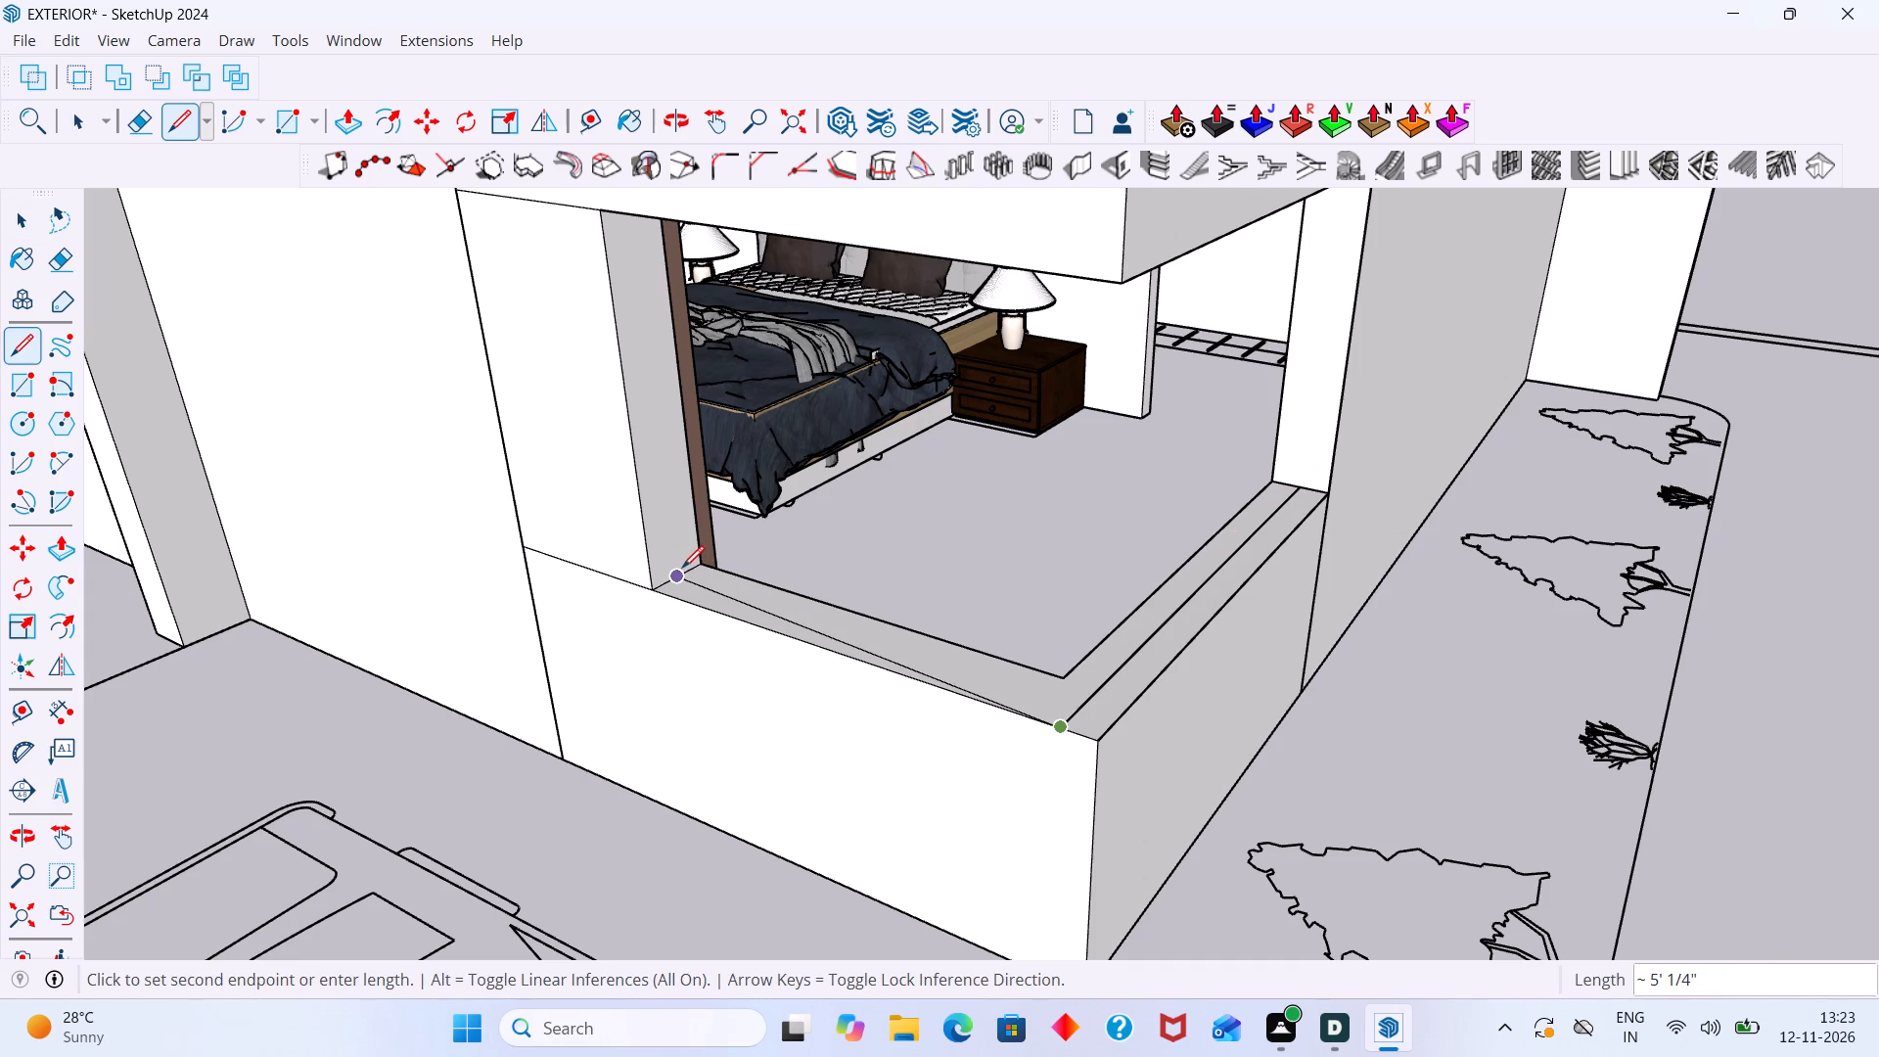
{"action": "key", "text": "Escape"}
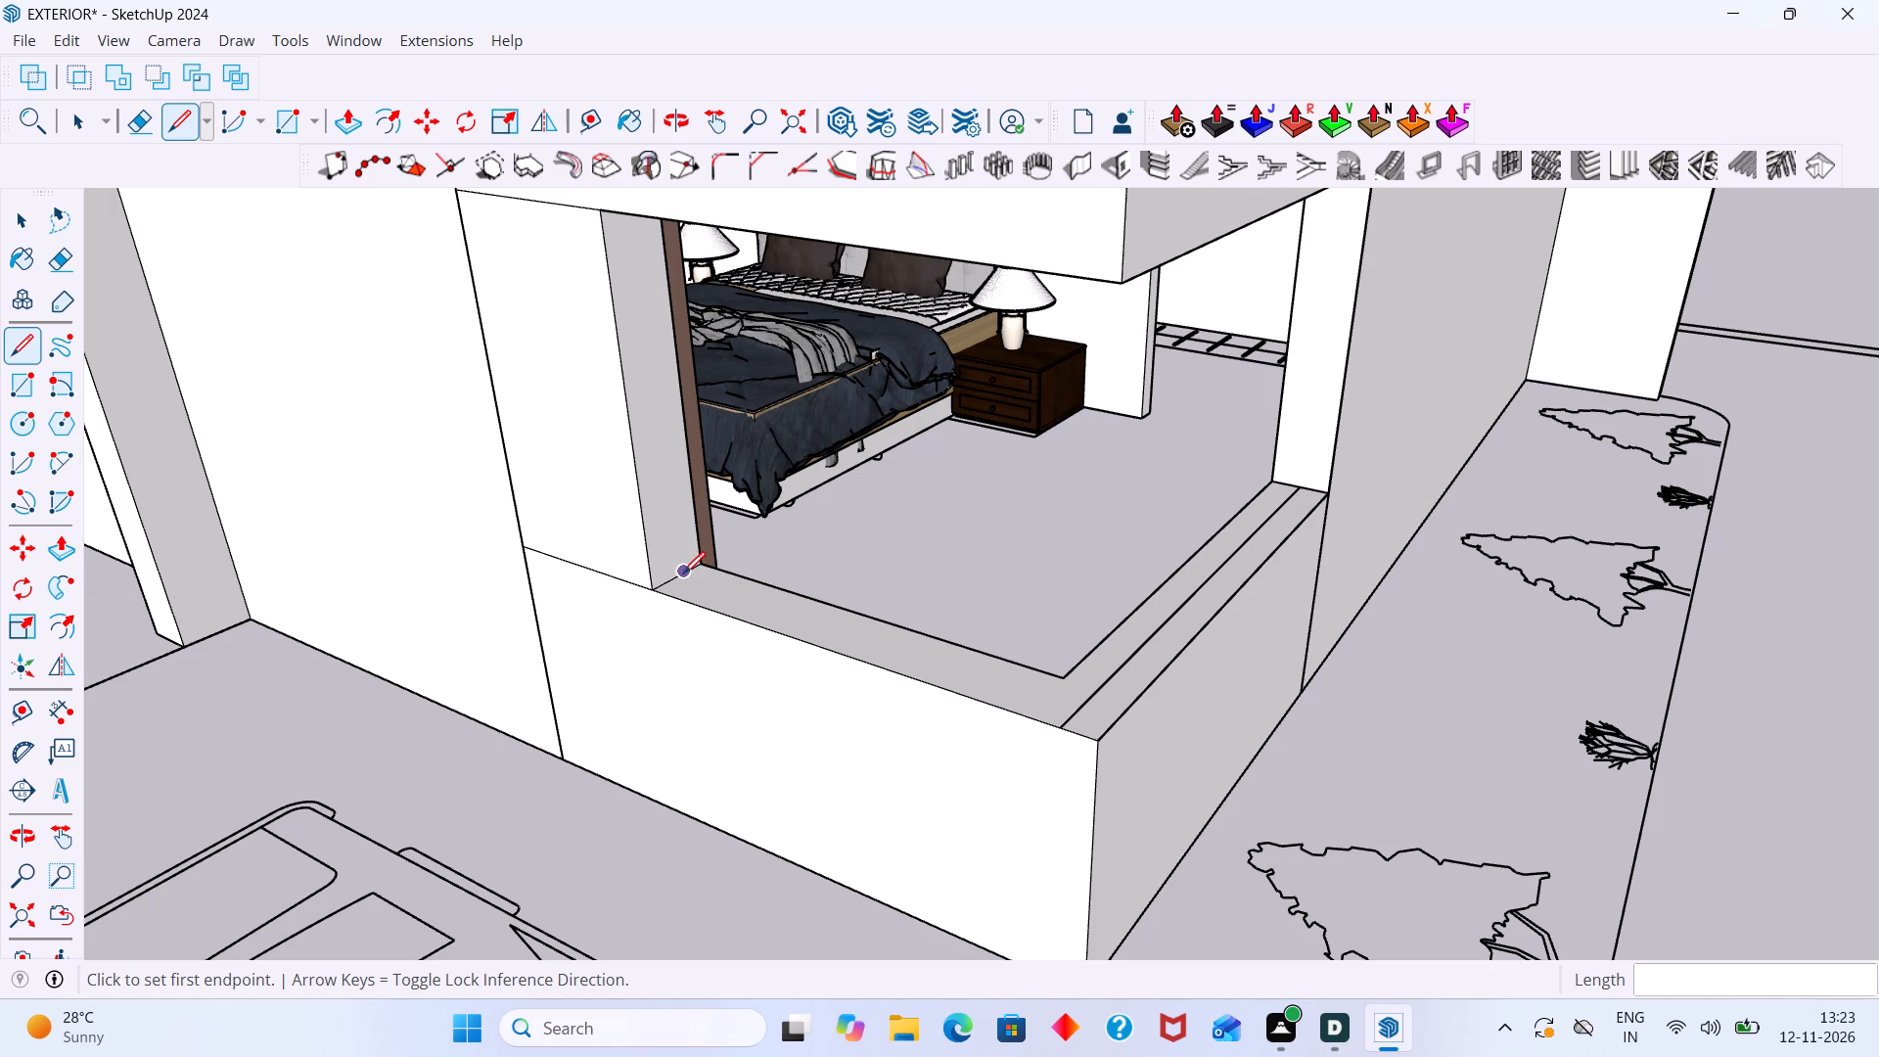
{"action": "scroll", "coordinate": [685, 575], "scroll_direction": "up", "scroll_amount": 3}
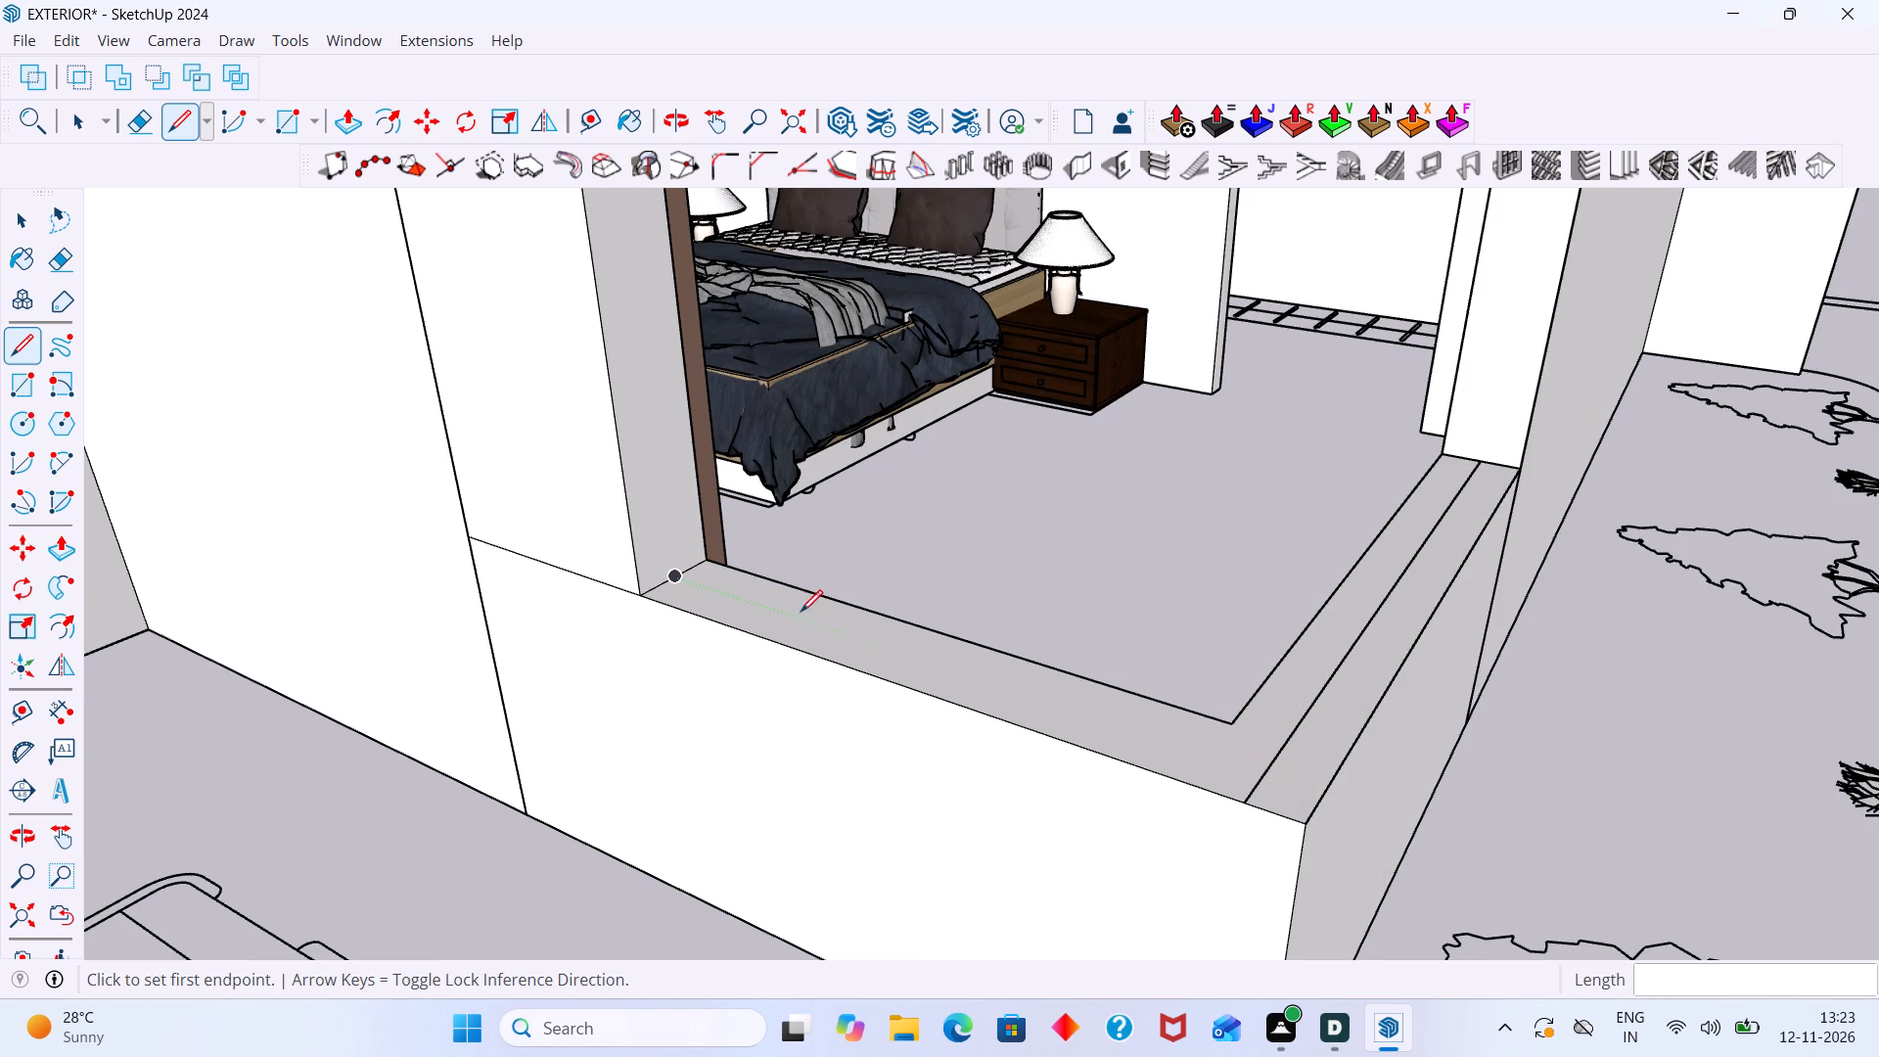
{"action": "left_click", "coordinate": [681, 573]}
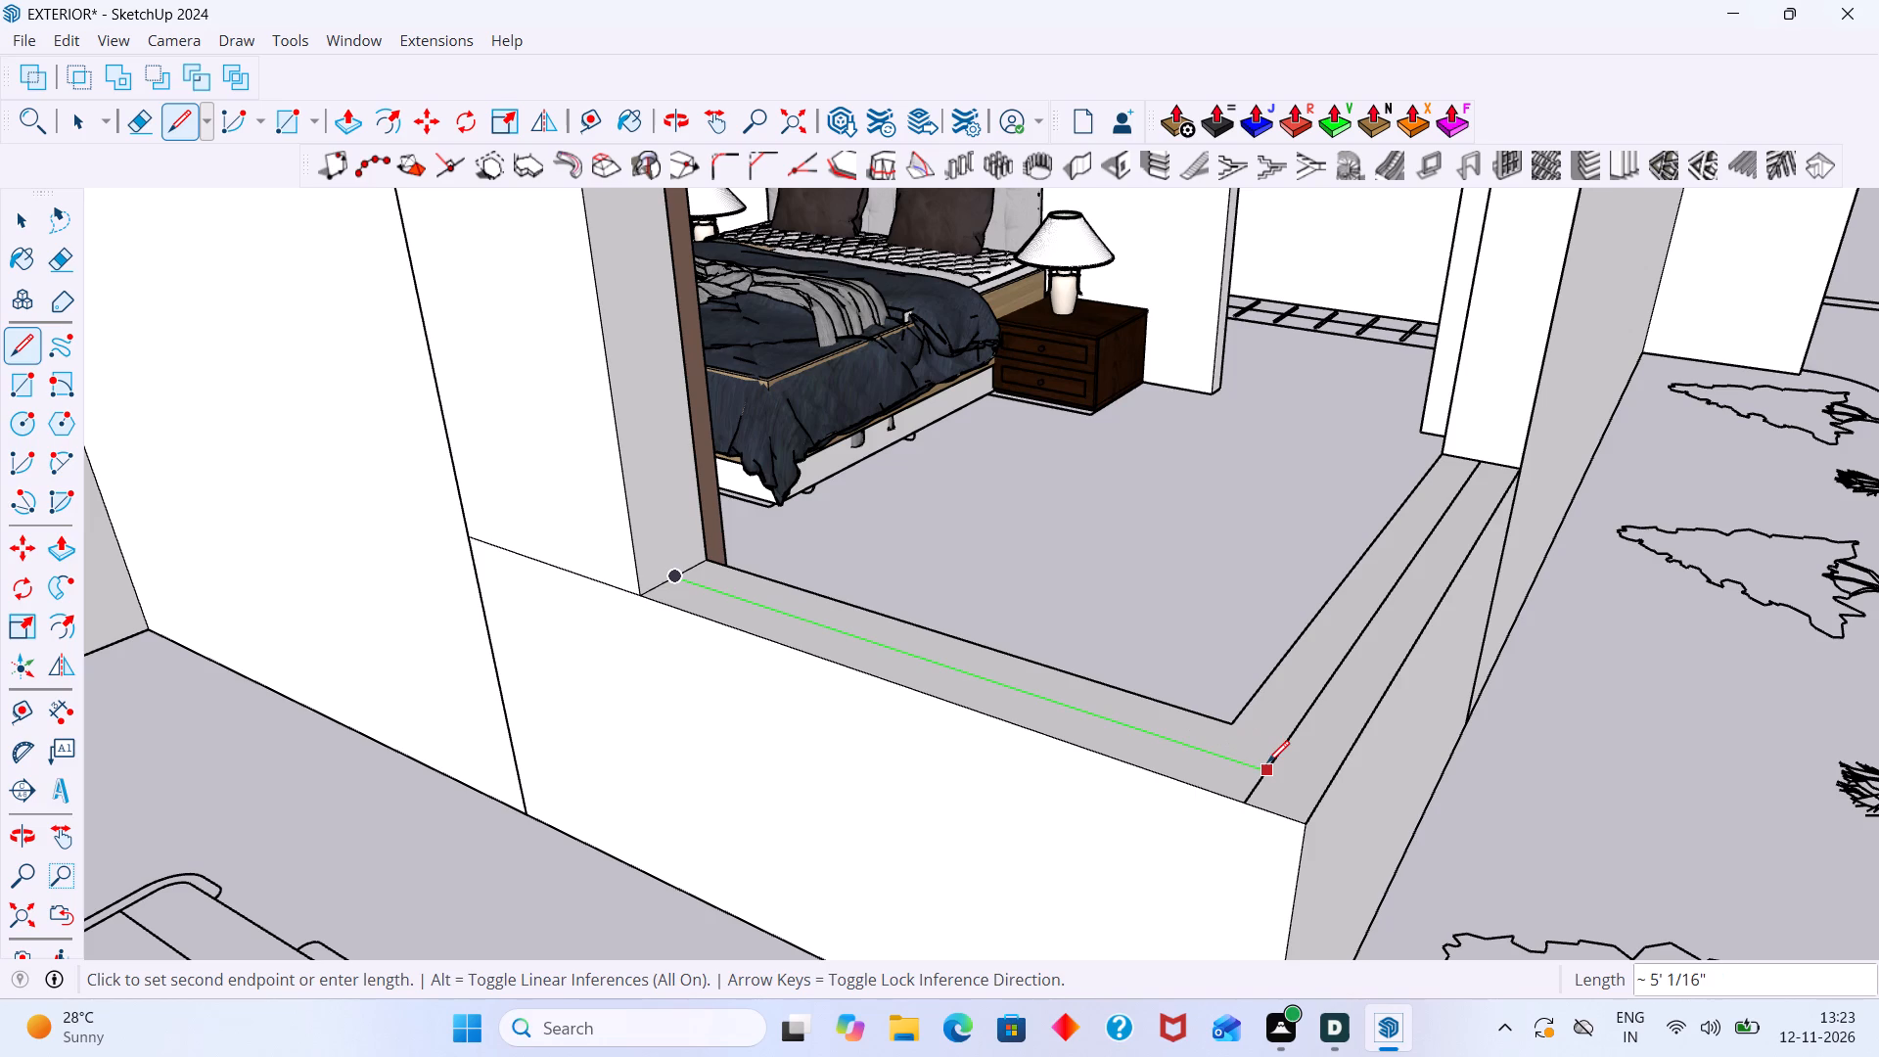
{"action": "left_click", "coordinate": [1267, 762]}
{"action": "key", "text": "space"}
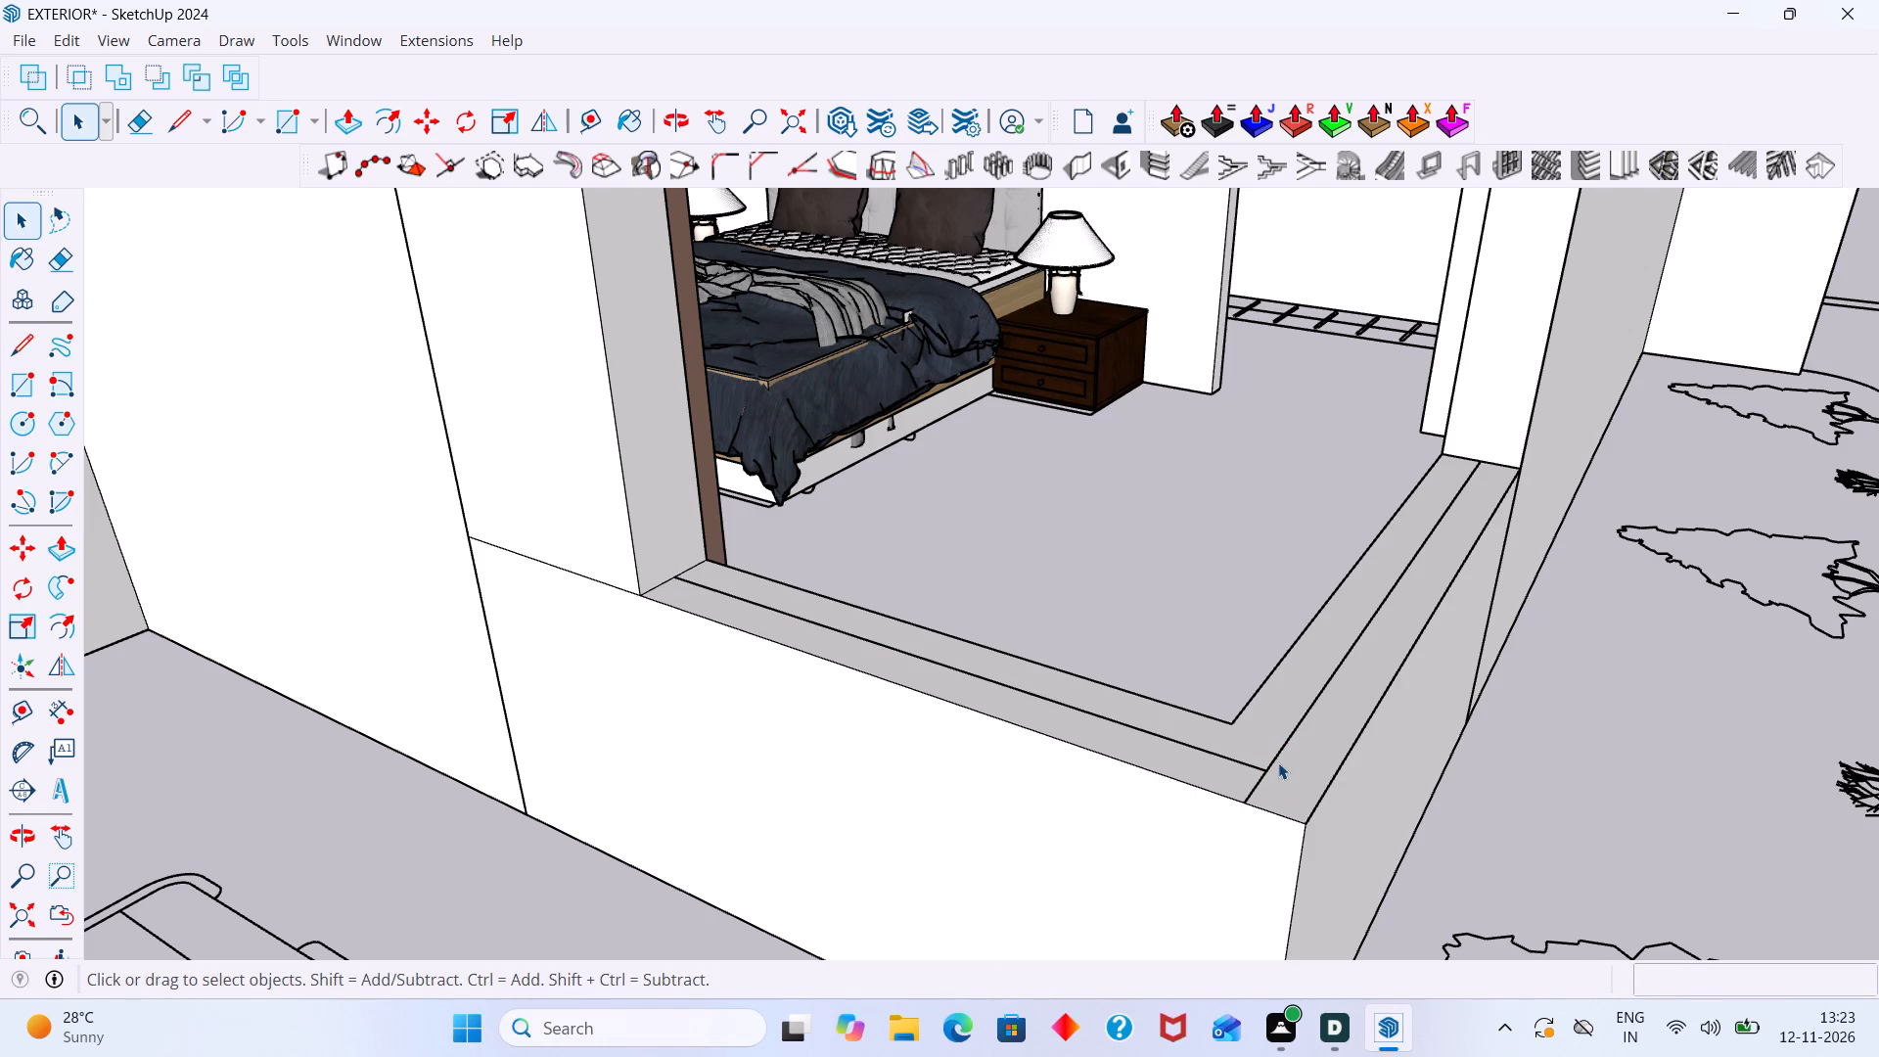
Erase the short stub of the garden-side centre line that runs past the corner intersection.
{"action": "key", "text": "e"}
{"action": "left_click_drag", "start_coordinate": [1272, 738], "coordinate": [1286, 755]}
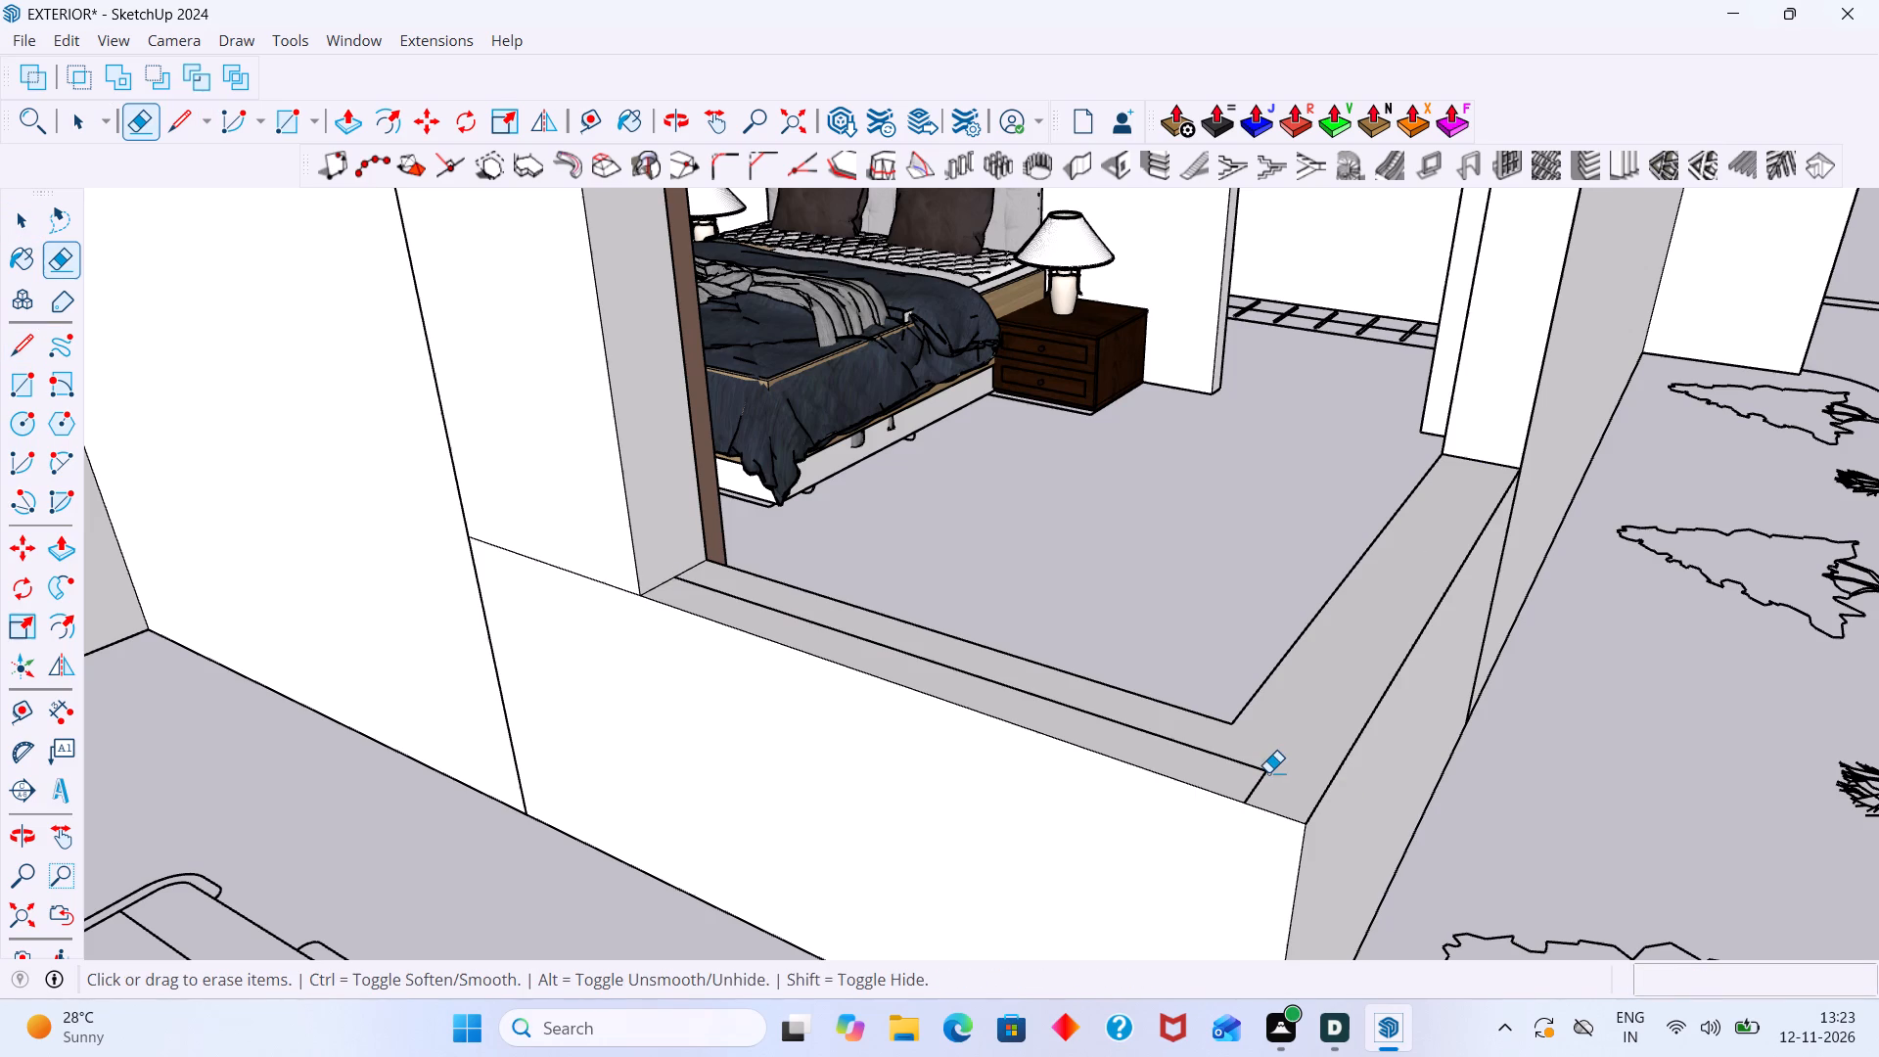
{"action": "key", "text": "ctrl+z"}
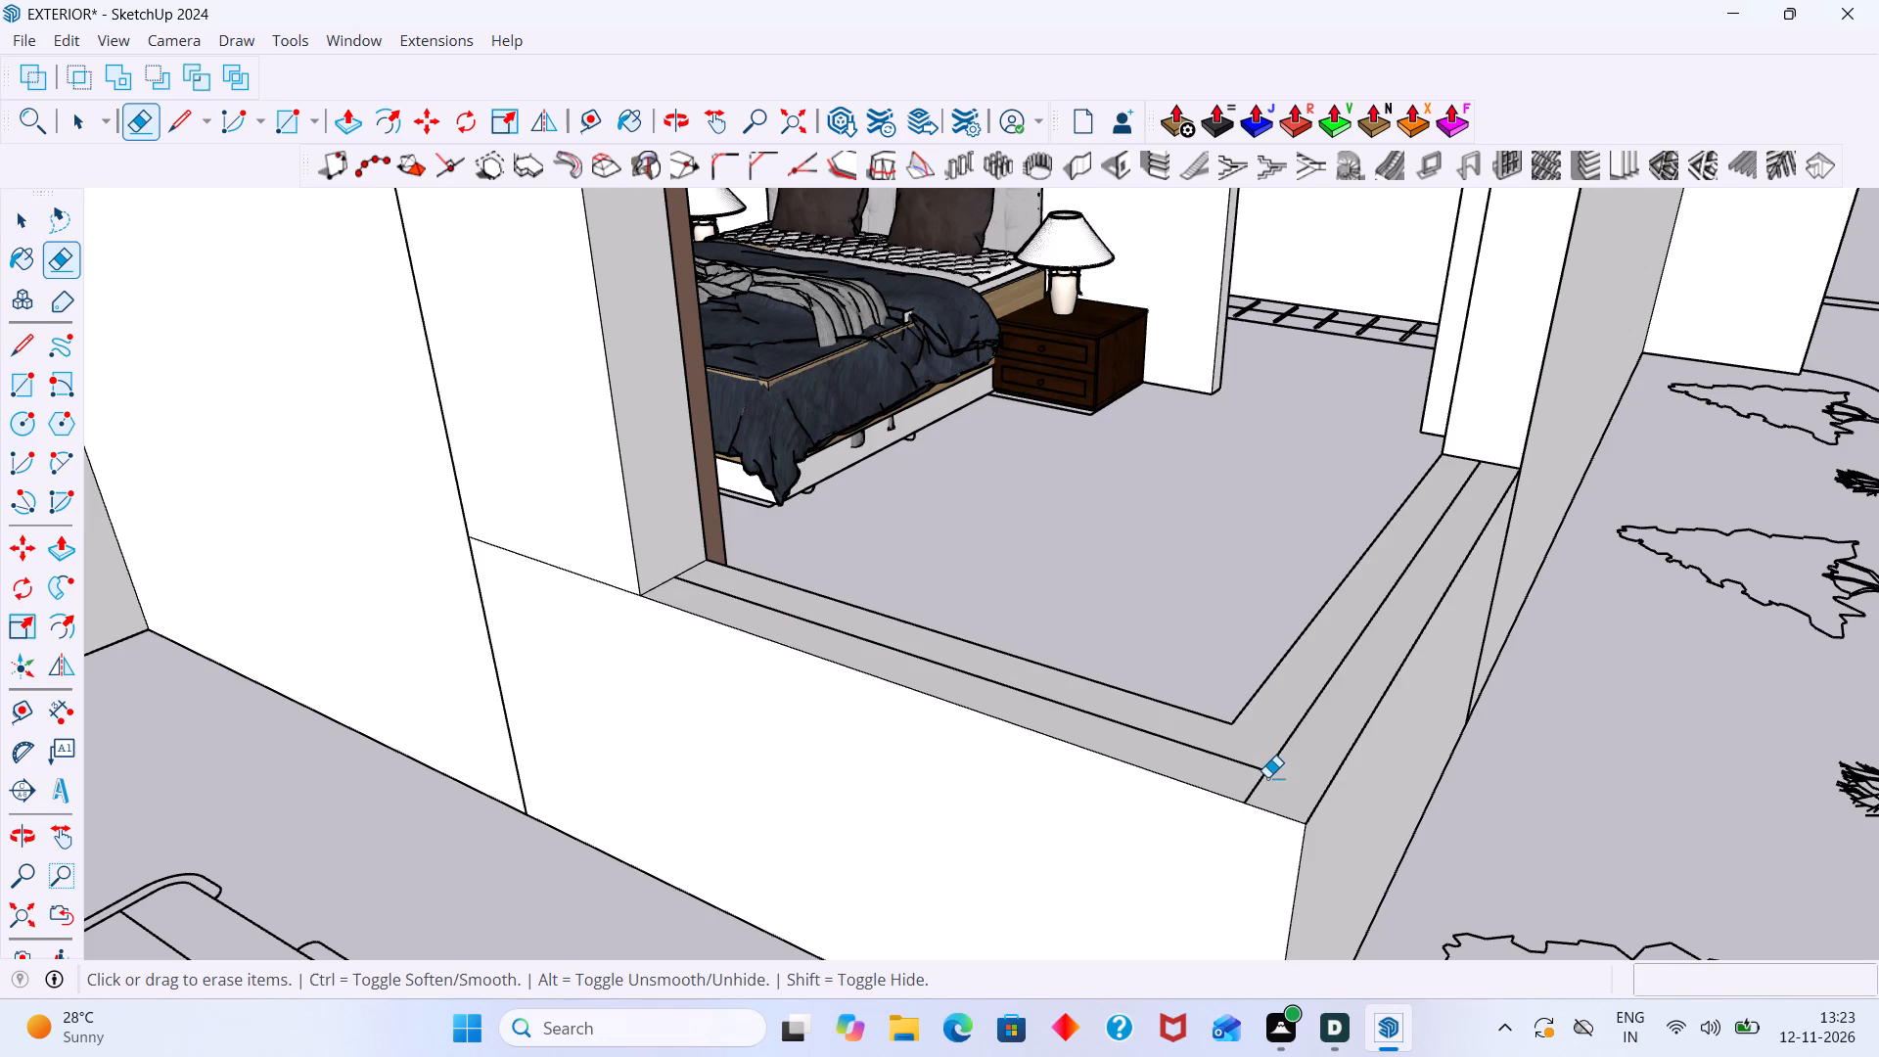
{"action": "scroll", "coordinate": [1258, 786], "scroll_direction": "up", "scroll_amount": 5}
{"action": "left_click", "coordinate": [1258, 786]}
Draw an upright rectangle, 4' by about 5' 1/16", from the centre-line corner to the top midpoint of the driveway-side jamb.
{"action": "scroll", "coordinate": [1259, 786], "scroll_direction": "down", "scroll_amount": 12}
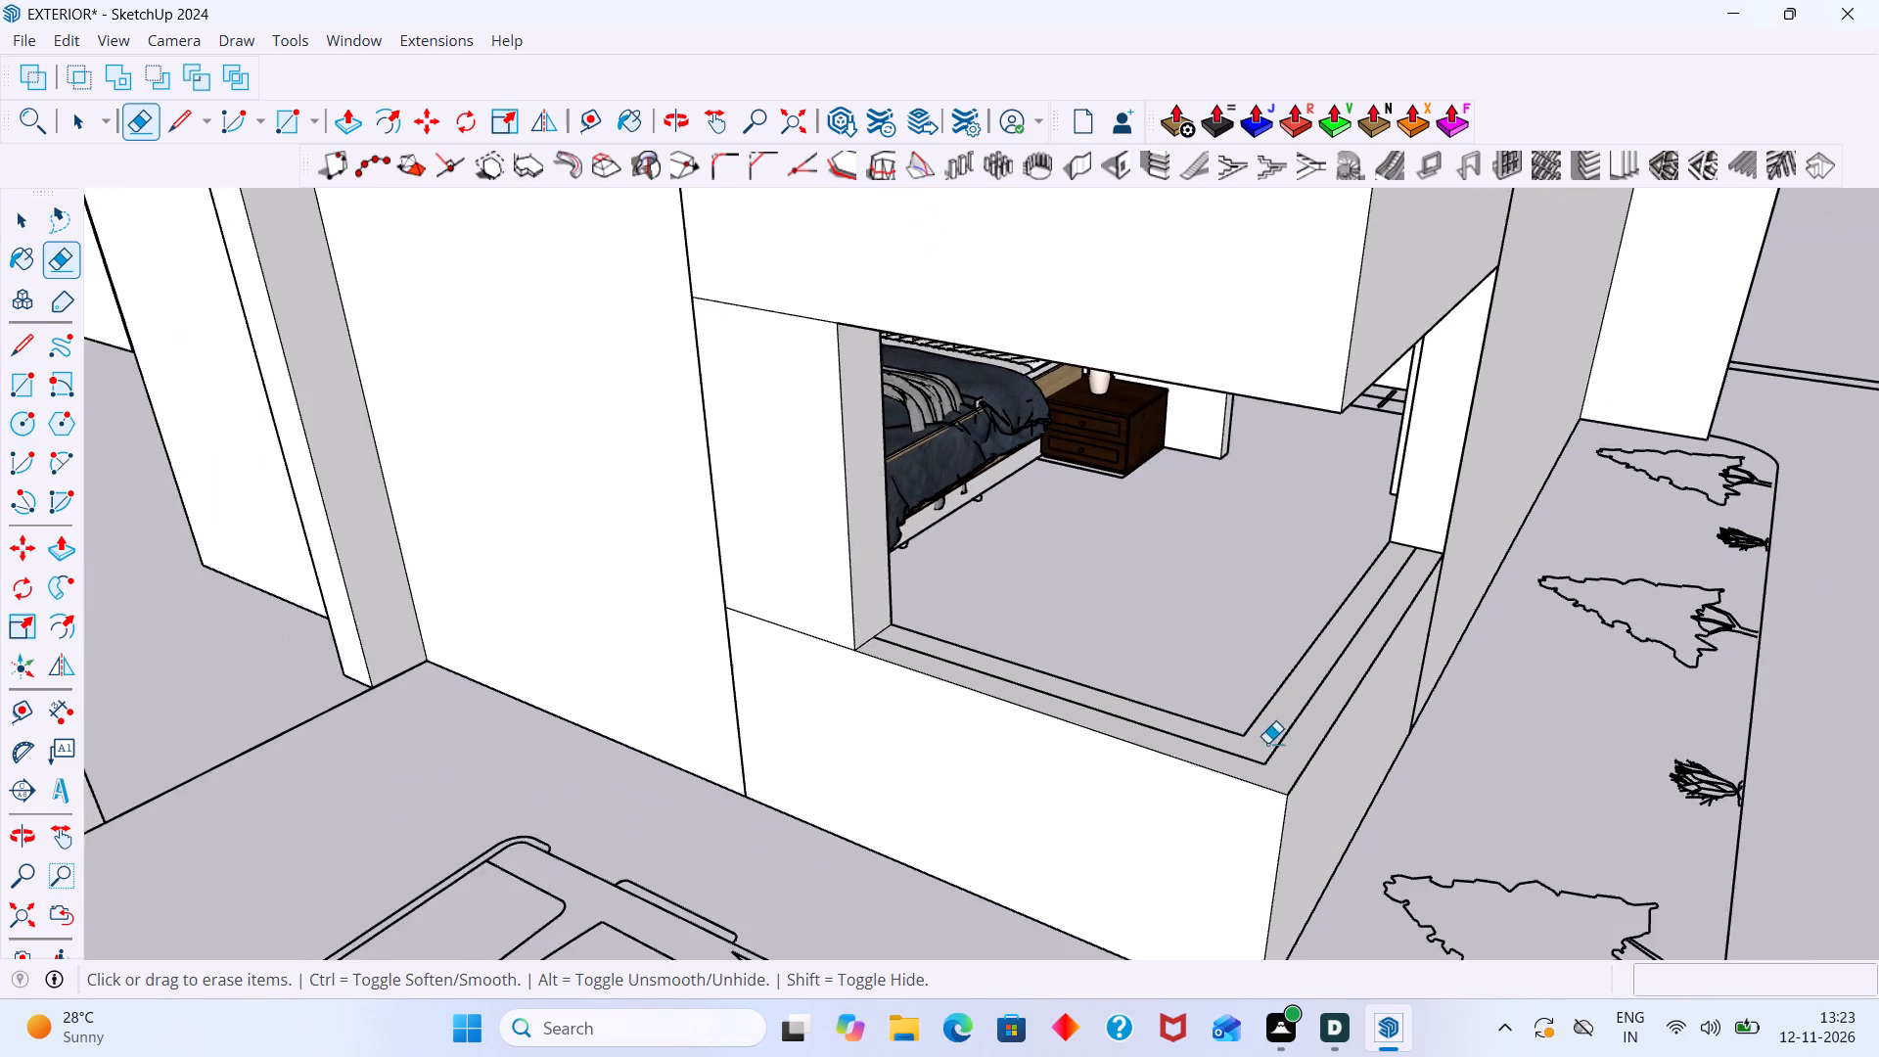
{"action": "middle_click_drag", "start_coordinate": [1404, 638], "coordinate": [1382, 650]}
{"action": "key", "text": "space"}
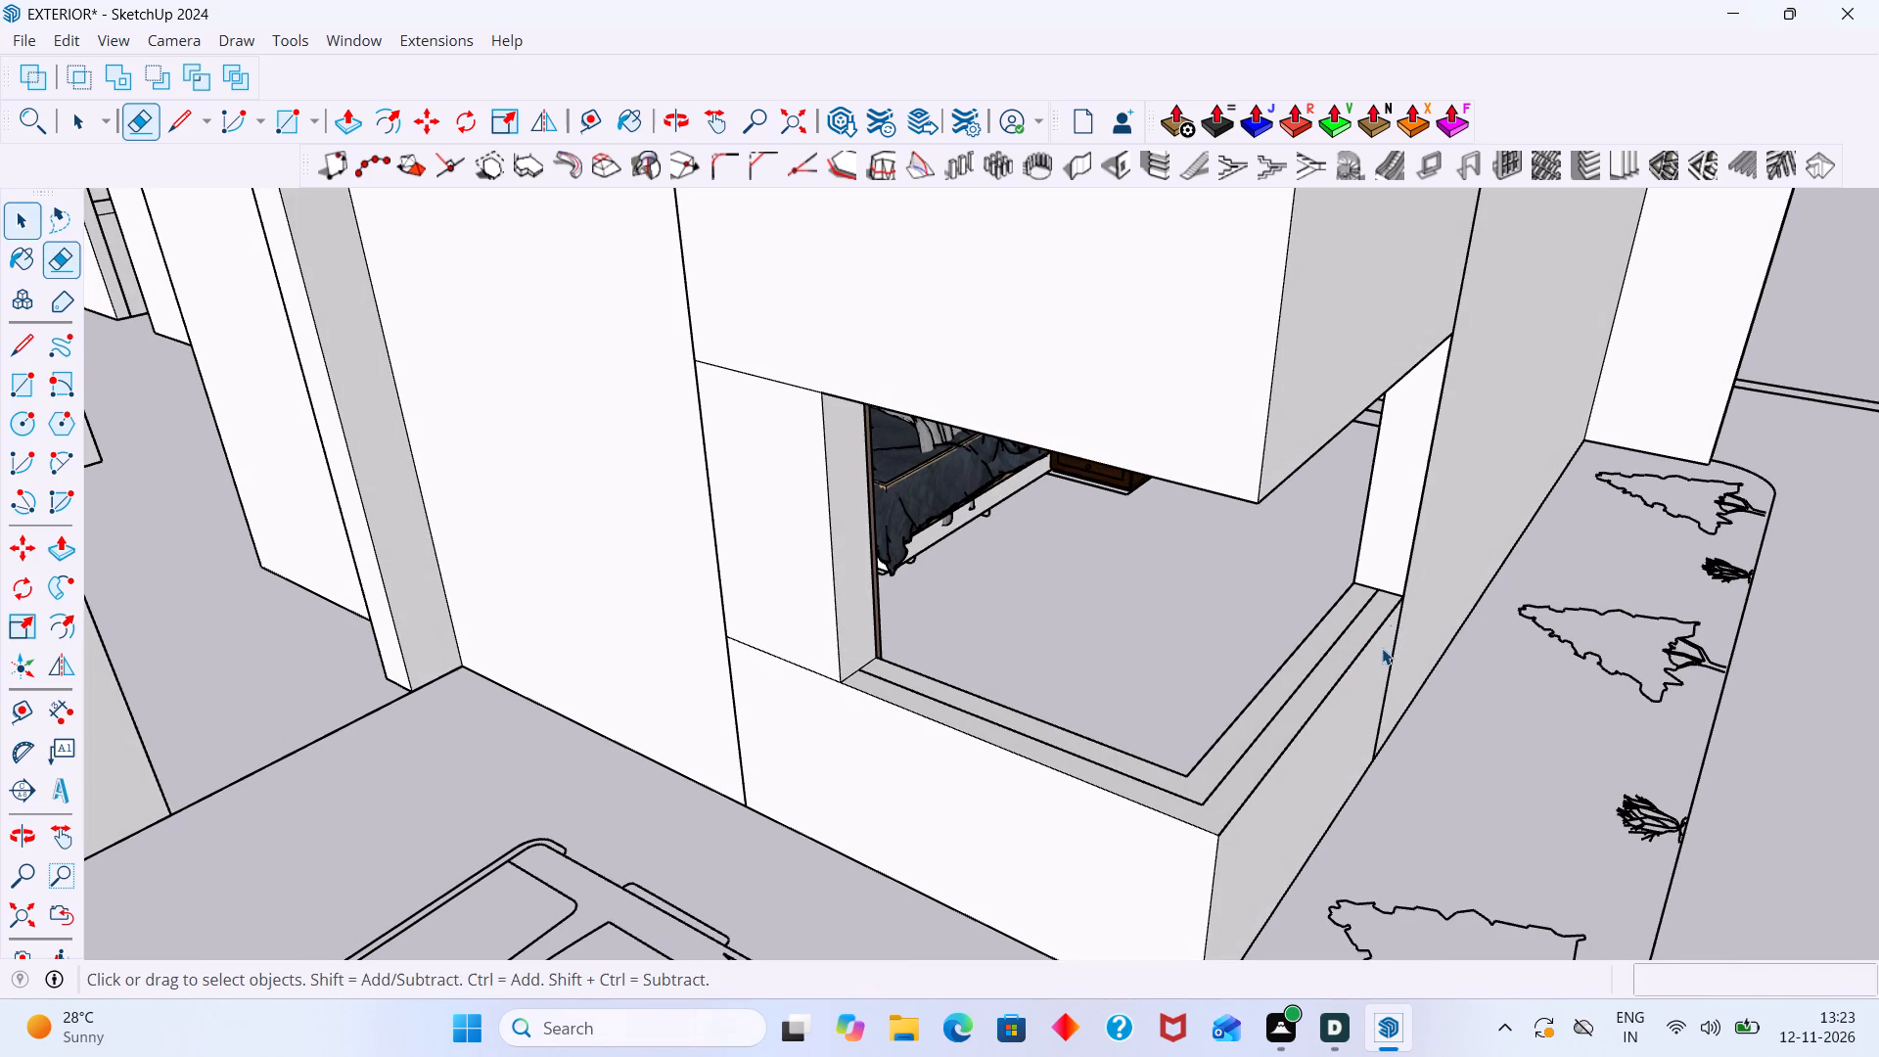
{"action": "middle_click_drag", "start_coordinate": [1238, 790], "coordinate": [1247, 746]}
{"action": "key", "text": "r"}
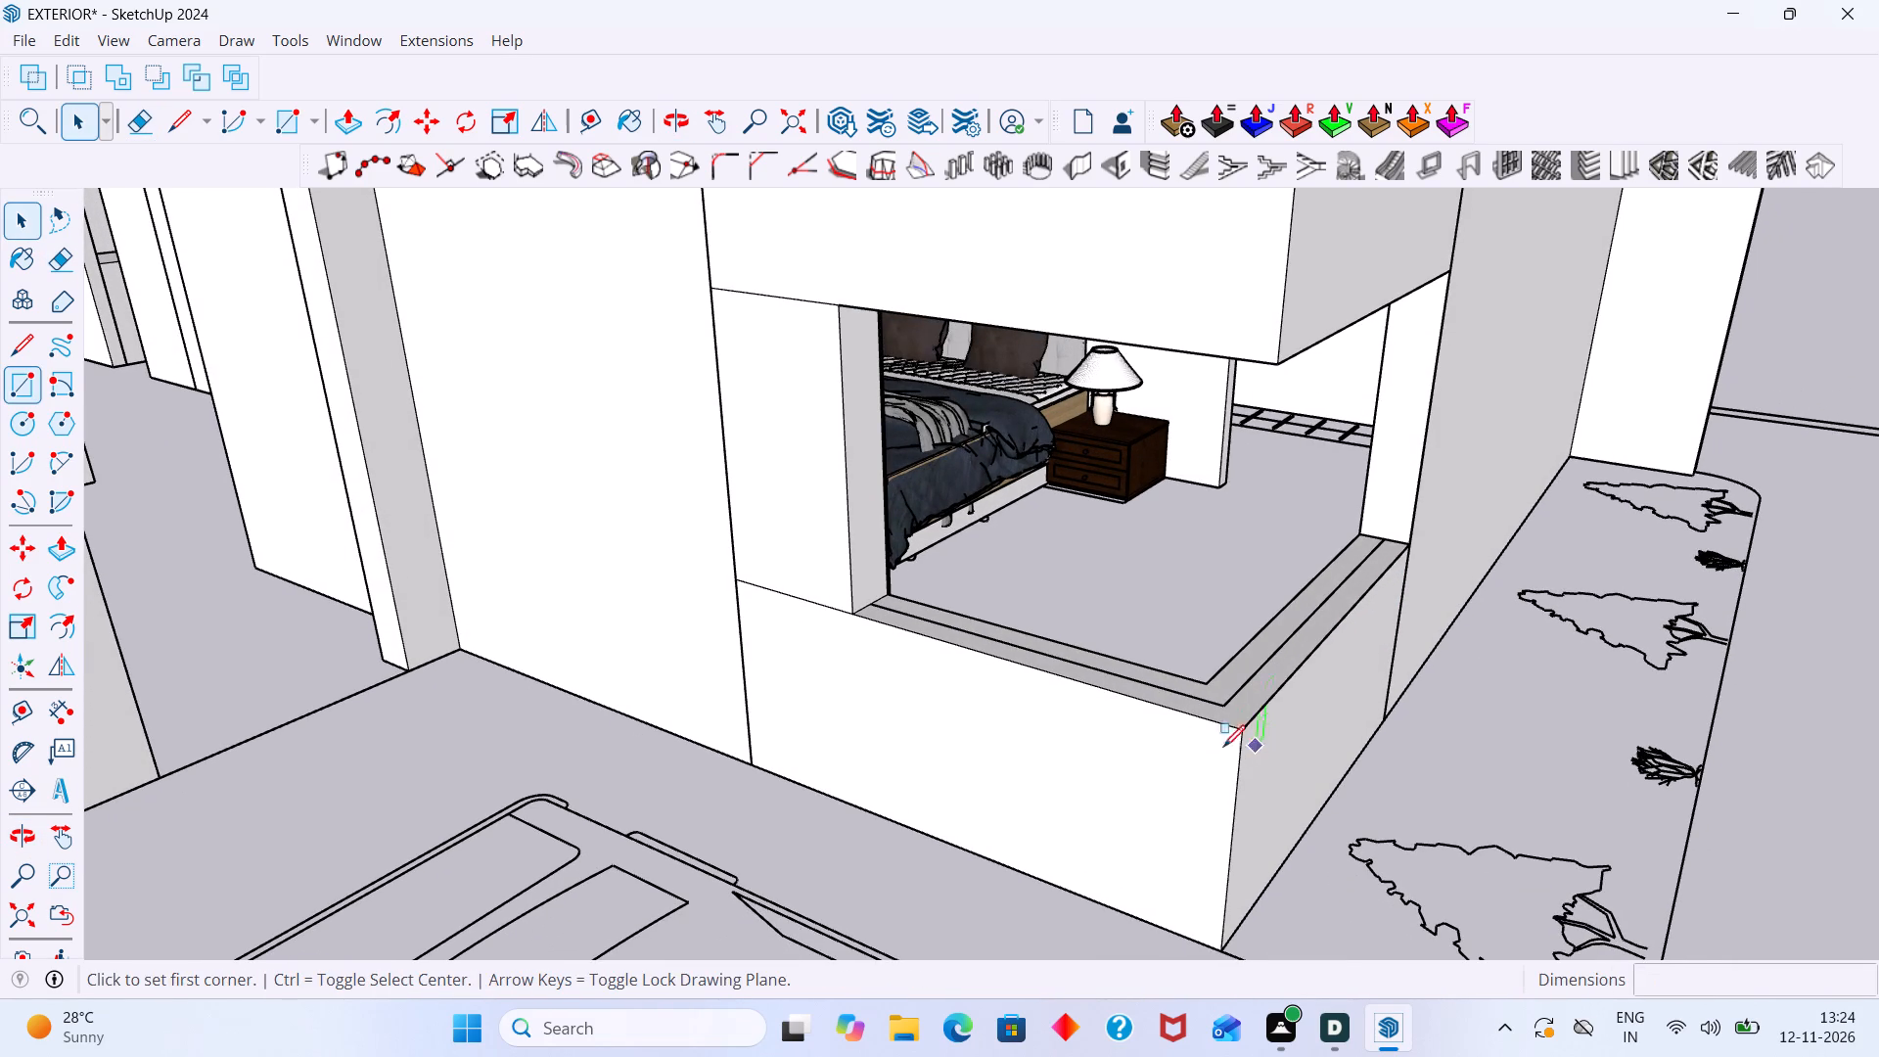
{"action": "scroll", "coordinate": [1156, 715], "scroll_direction": "up", "scroll_amount": 8}
{"action": "left_click", "coordinate": [1278, 693]}
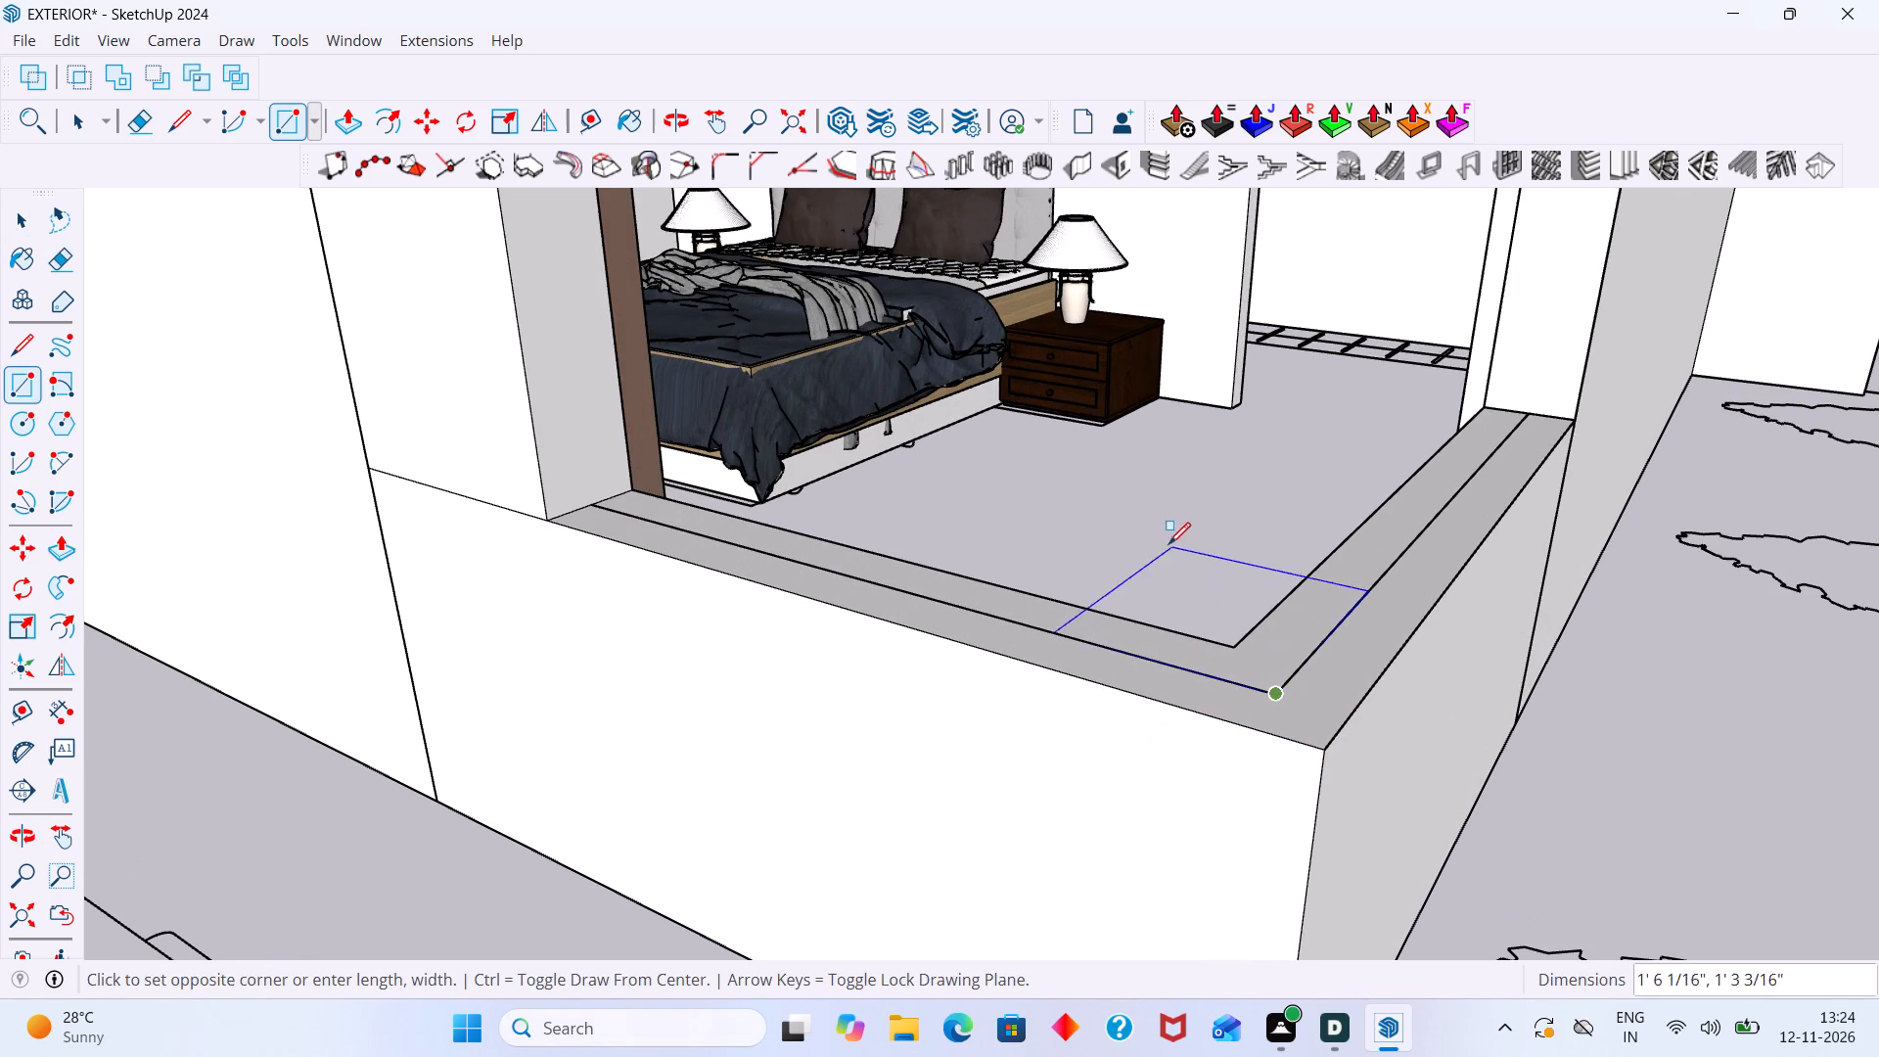
{"action": "scroll", "coordinate": [1167, 542], "scroll_direction": "down", "scroll_amount": 13}
{"action": "middle_click_drag", "start_coordinate": [1019, 456], "coordinate": [975, 325]}
{"action": "middle_click_drag", "start_coordinate": [977, 346], "coordinate": [1035, 810], "text": "shift"}
{"action": "scroll", "coordinate": [985, 566], "scroll_direction": "up", "scroll_amount": 10}
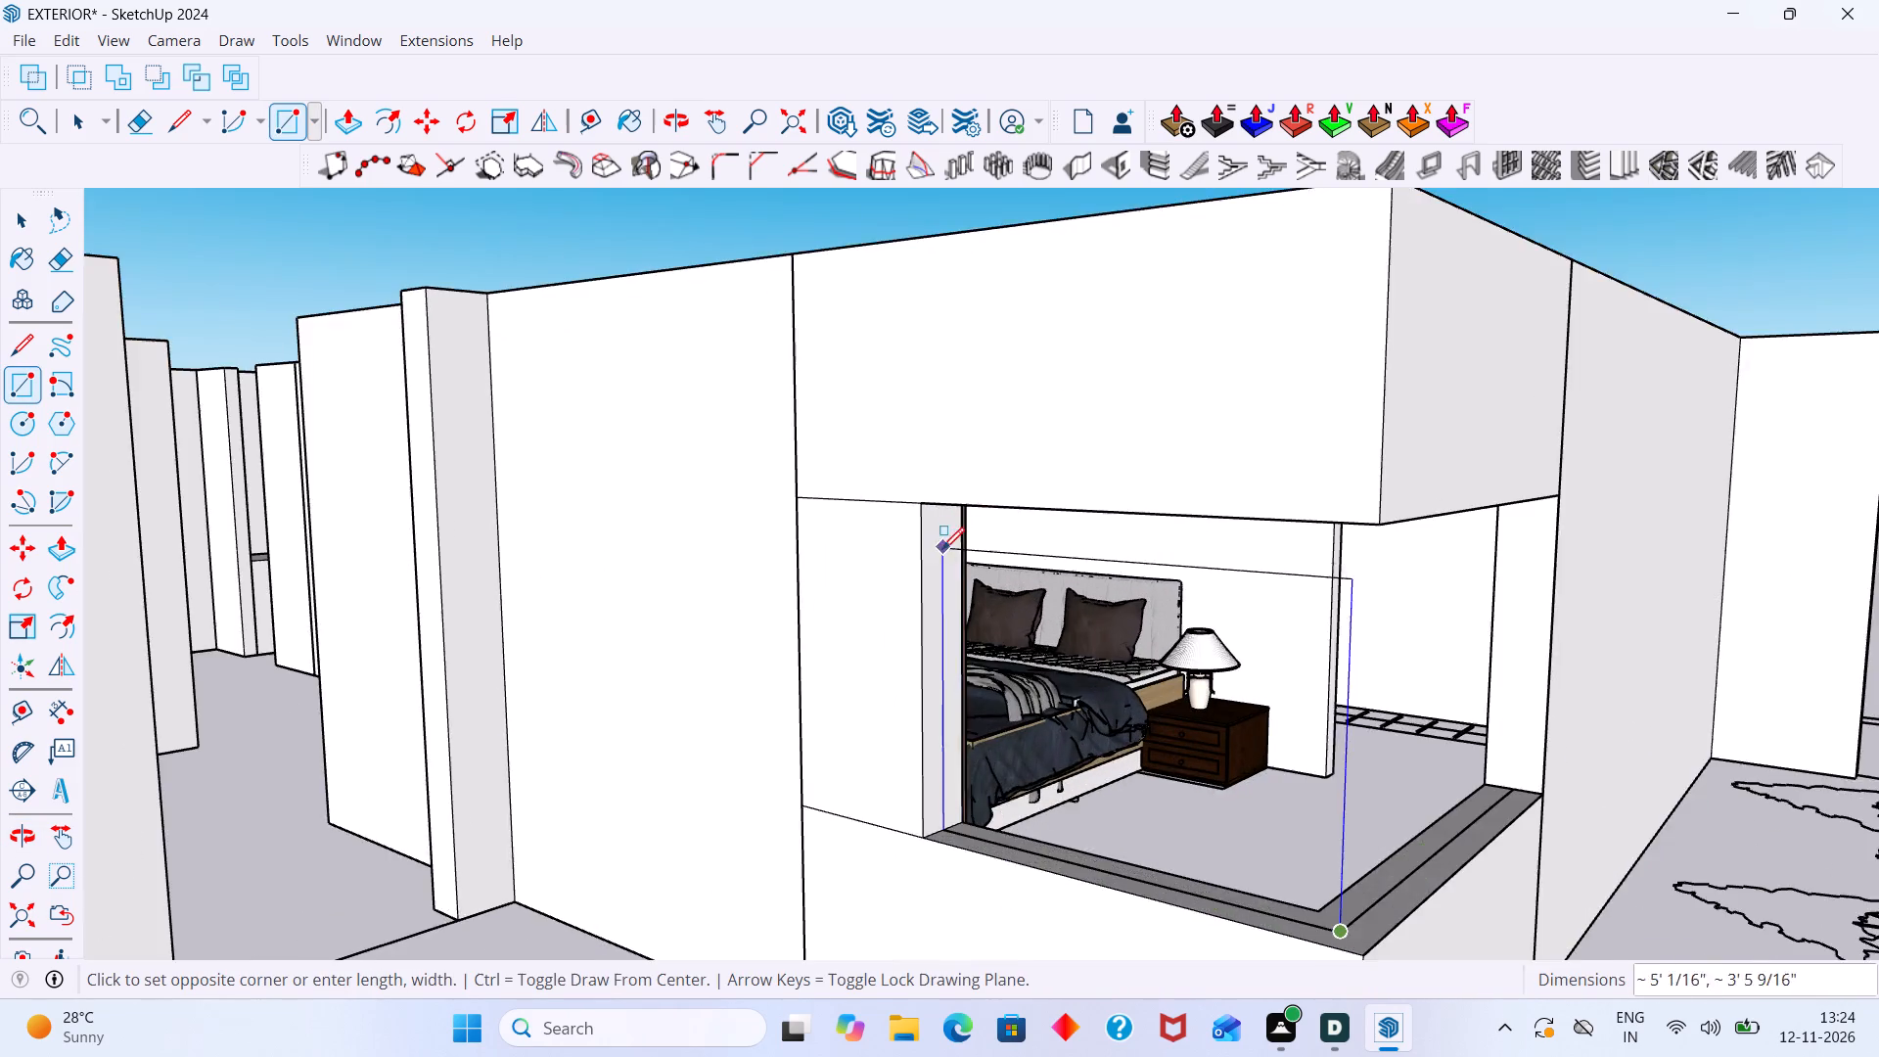
{"action": "middle_click_drag", "start_coordinate": [938, 549], "coordinate": [920, 471]}
{"action": "scroll", "coordinate": [921, 420], "scroll_direction": "up", "scroll_amount": 4}
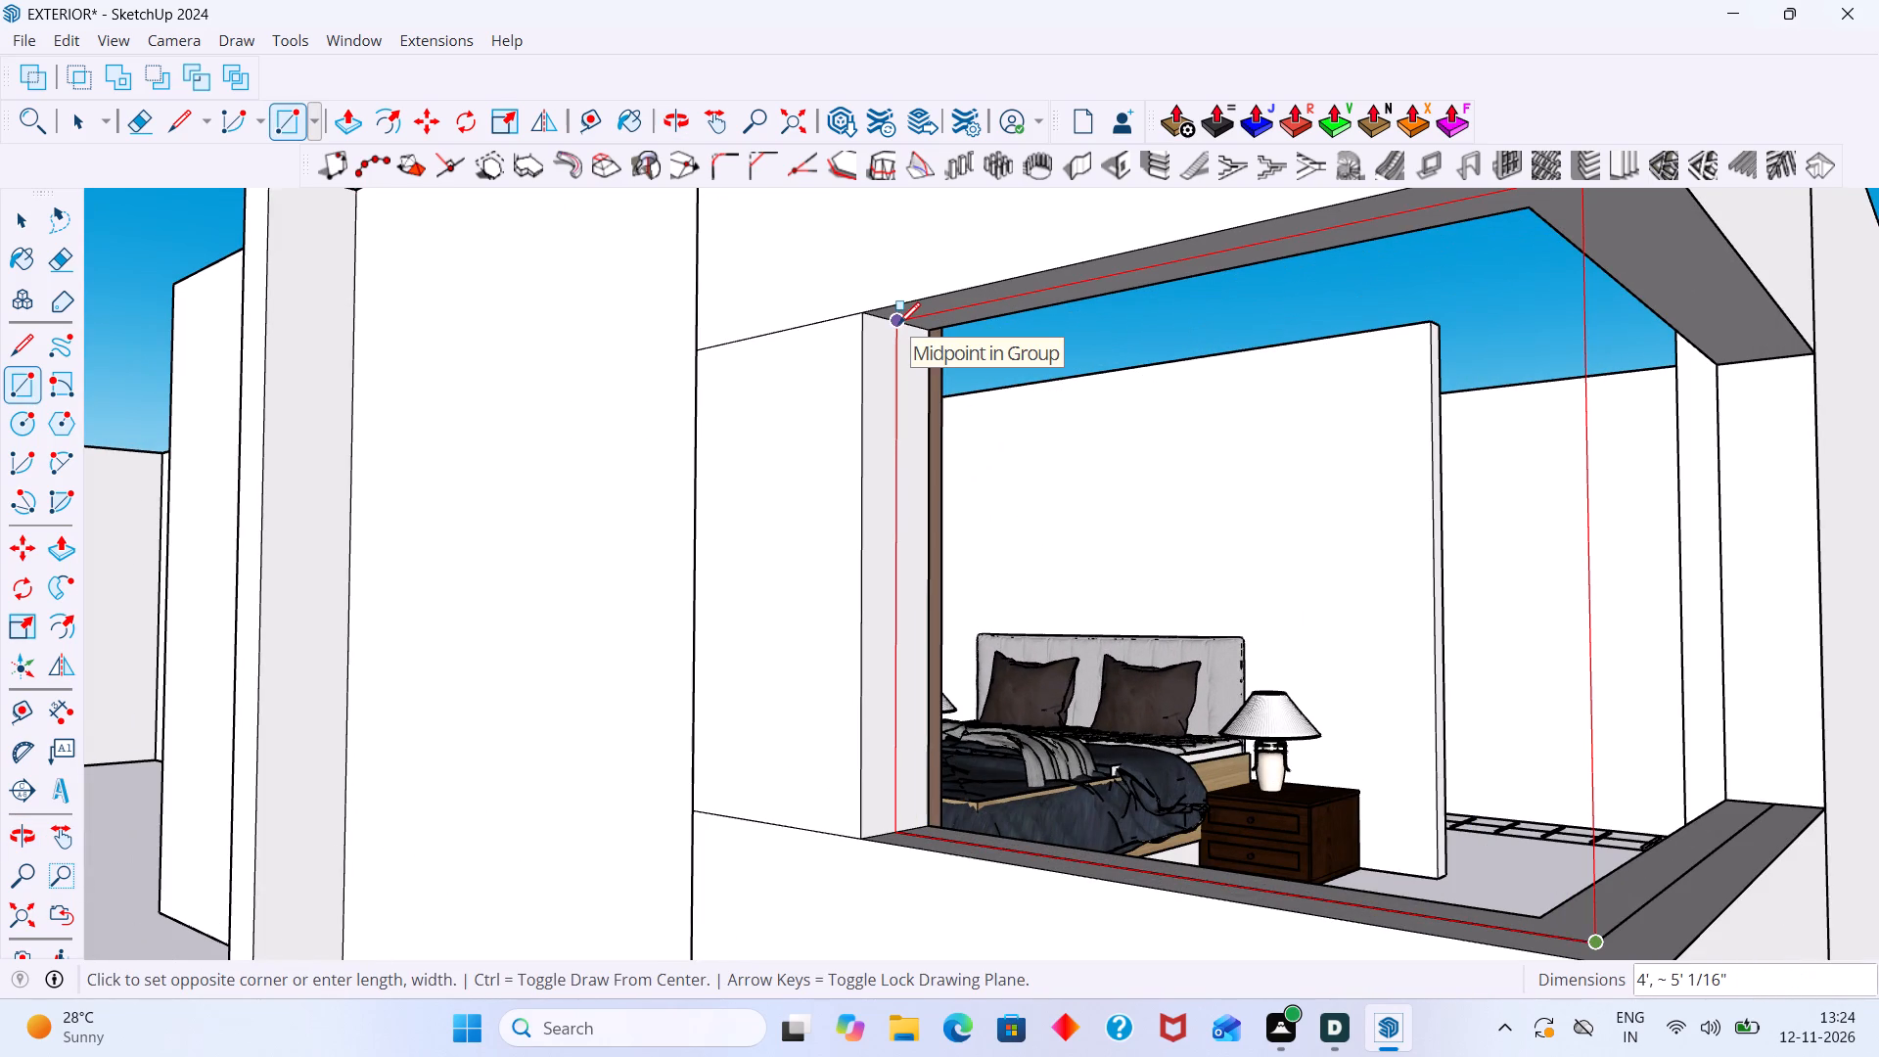
{"action": "left_click", "coordinate": [898, 324]}
Create a rectangular Panel Divider frame with 1 row and 2 columns, 5" deep and 2 1/2" wide, on the driveway-side rectangle.
{"action": "key", "text": "space"}
{"action": "left_click", "coordinate": [1013, 400]}
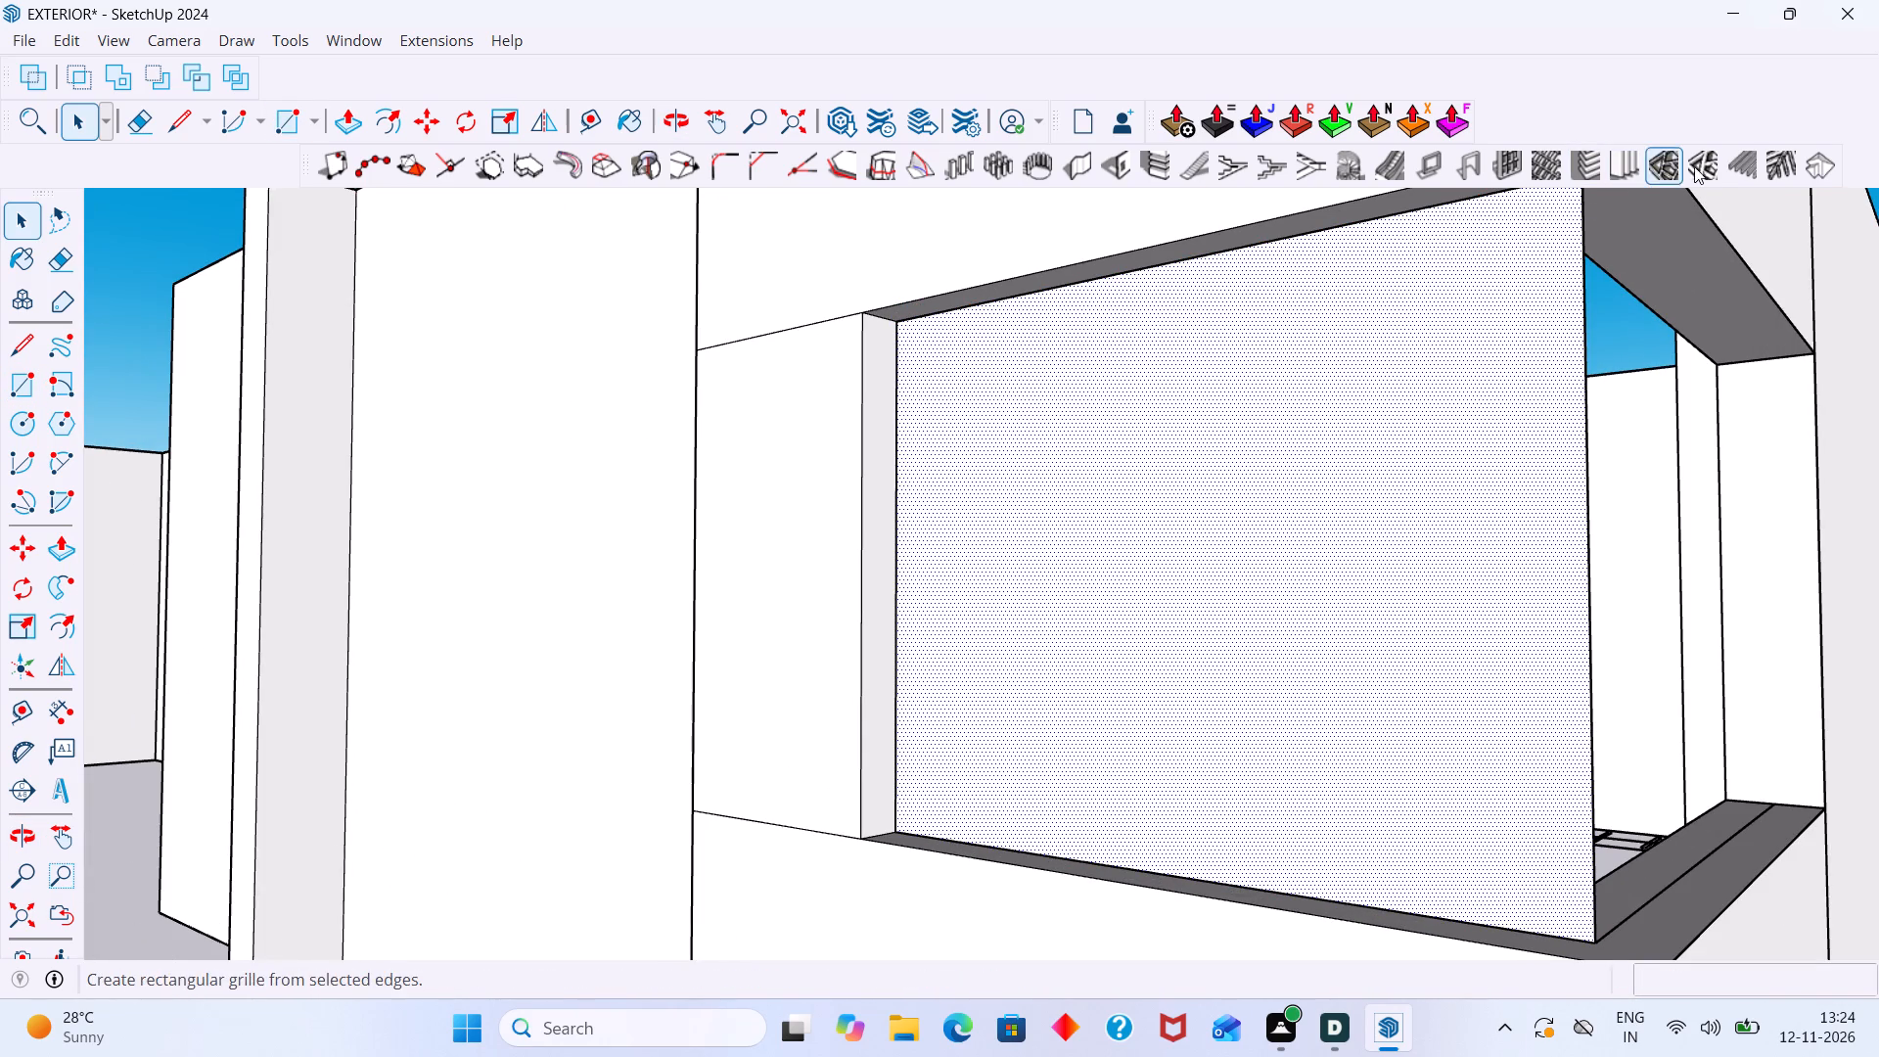
{"action": "left_click", "coordinate": [1520, 168]}
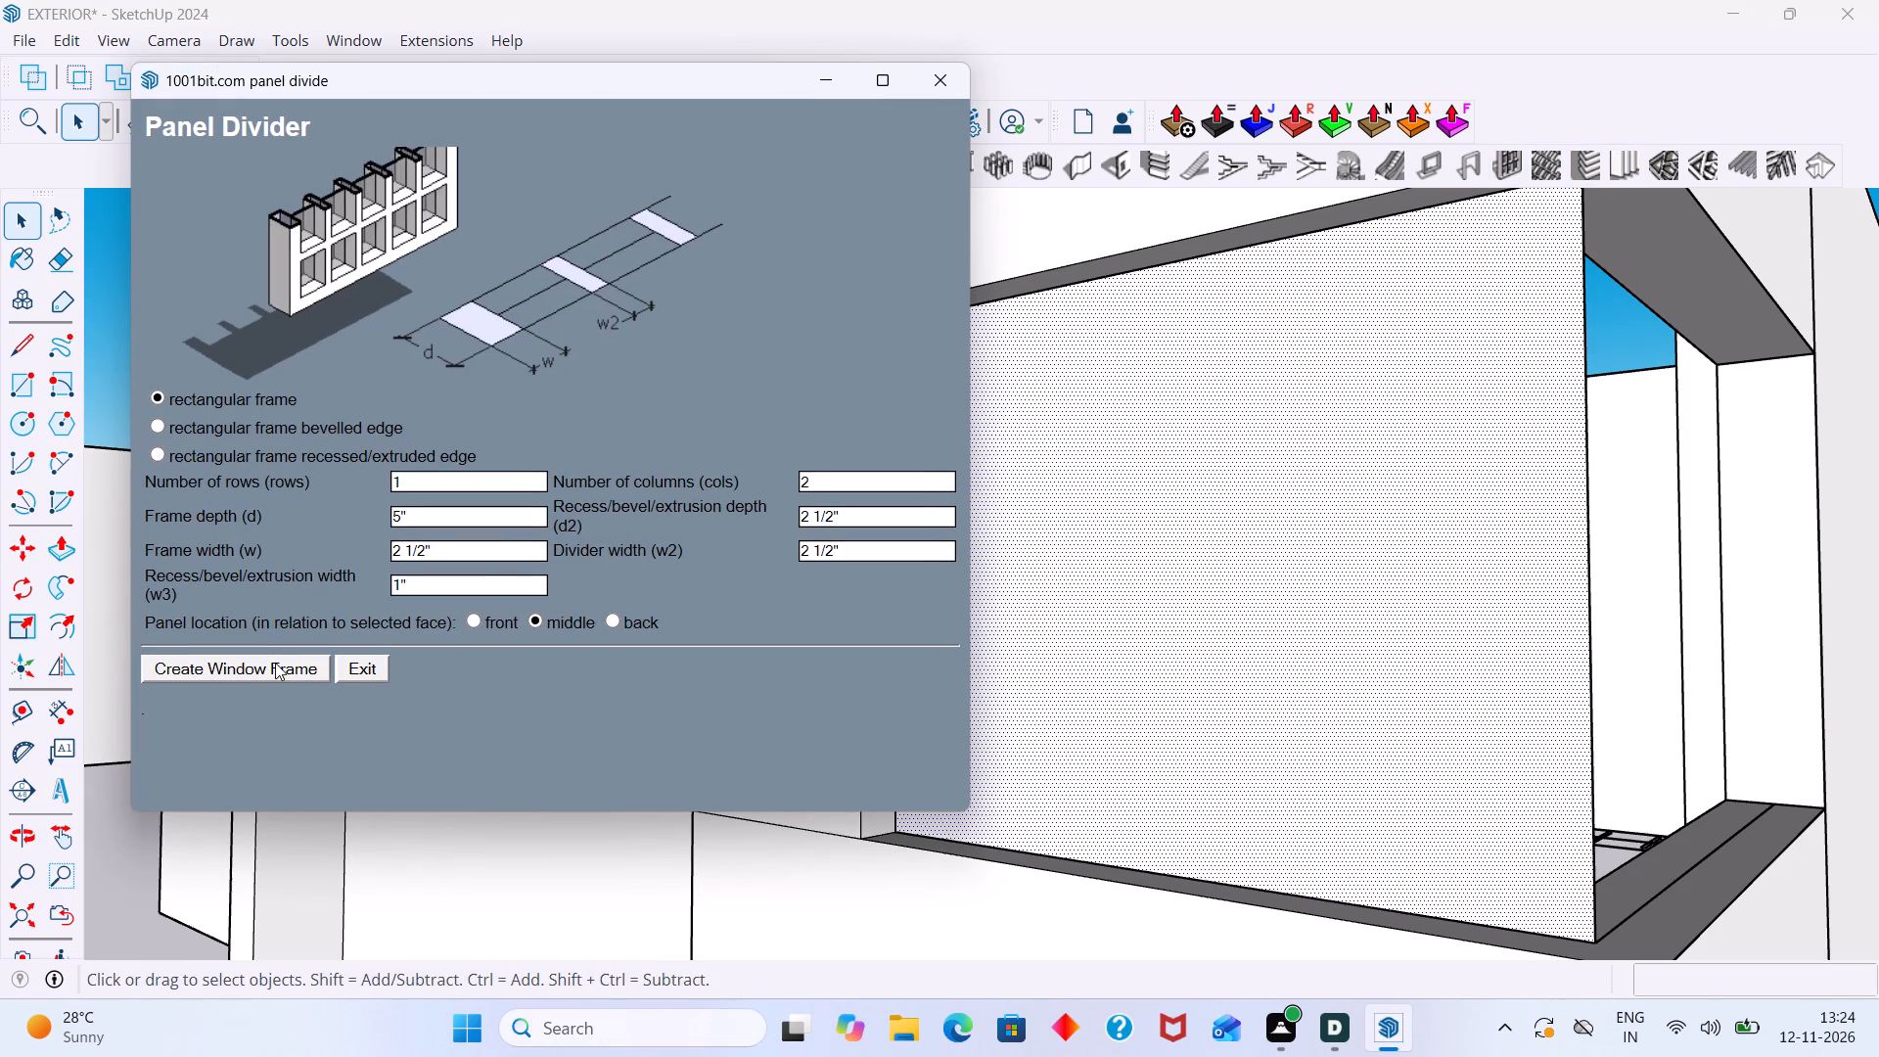
{"action": "left_click", "coordinate": [305, 664]}
Draw an upright rectangle, about 6' 1" by 4', from the centre-line corner to the top midpoint of the garden-side jamb.
{"action": "scroll", "coordinate": [909, 544], "scroll_direction": "down", "scroll_amount": 2}
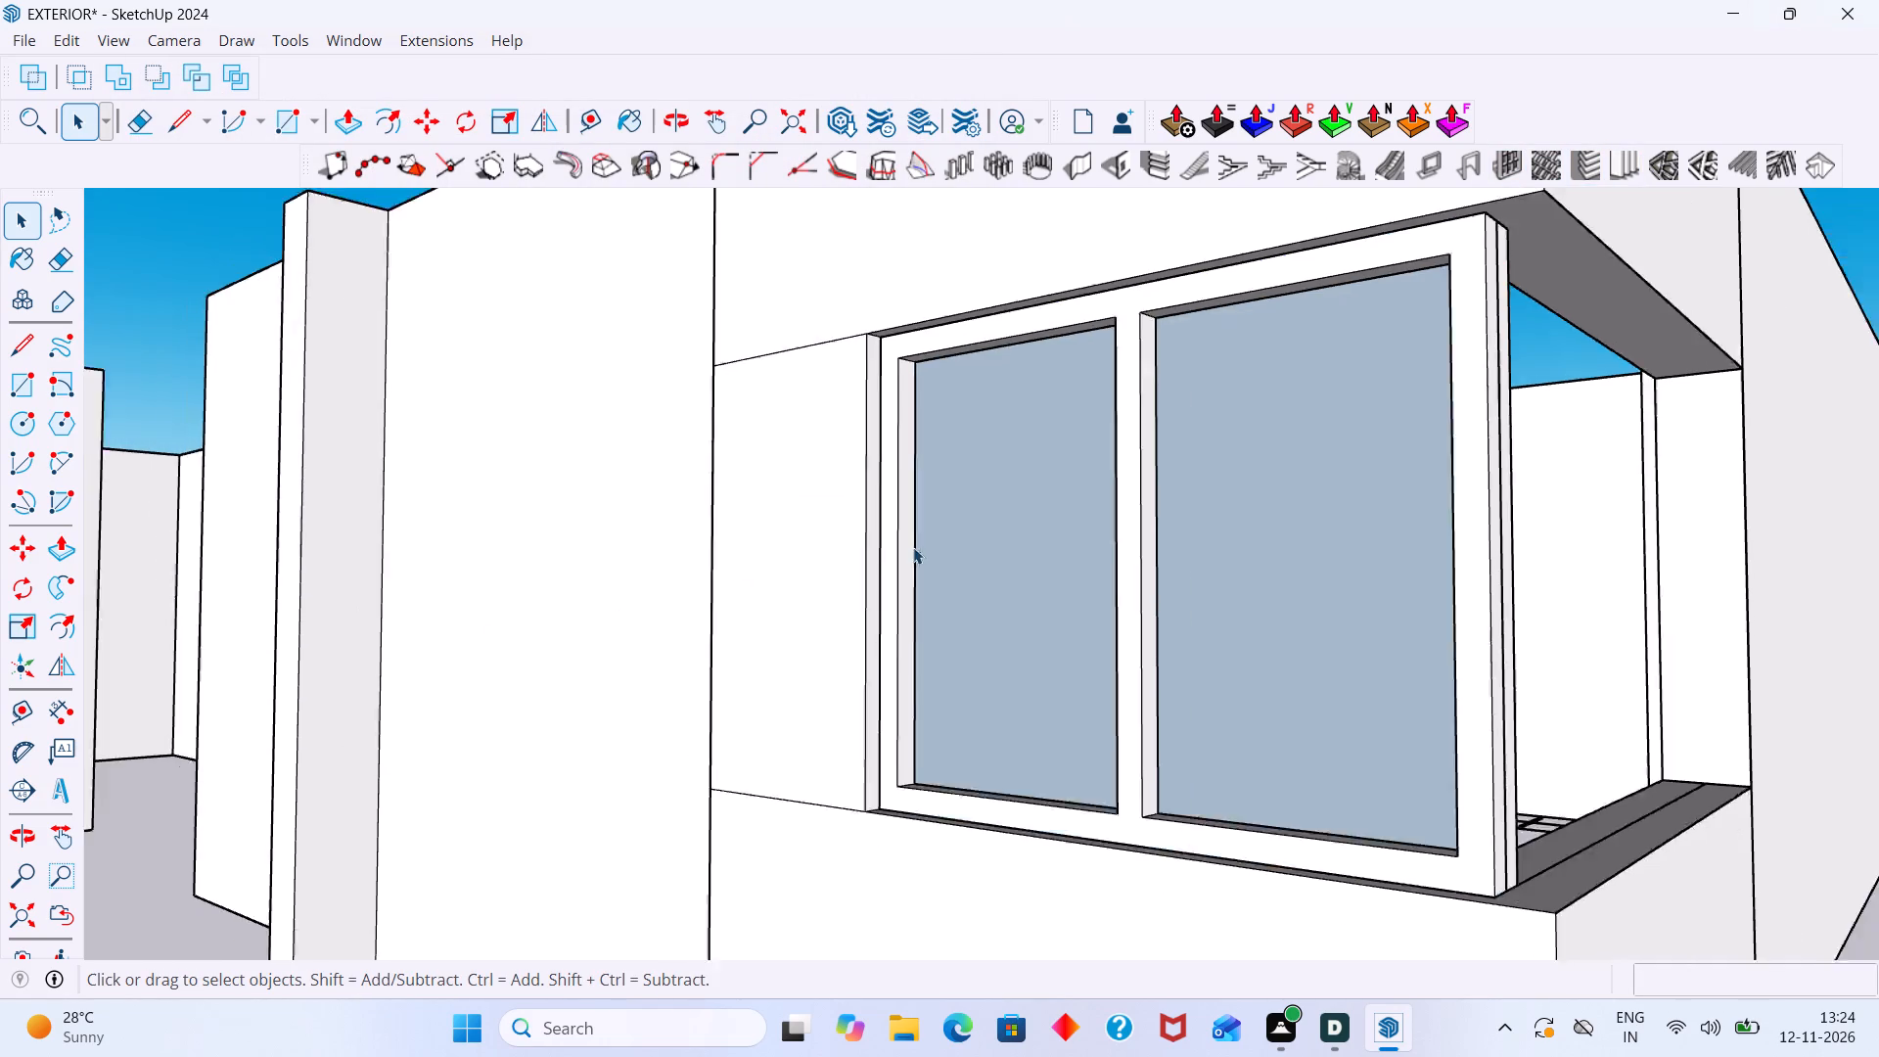
{"action": "scroll", "coordinate": [913, 547], "scroll_direction": "down", "scroll_amount": 9}
{"action": "middle_click_drag", "start_coordinate": [1143, 668], "coordinate": [968, 748]}
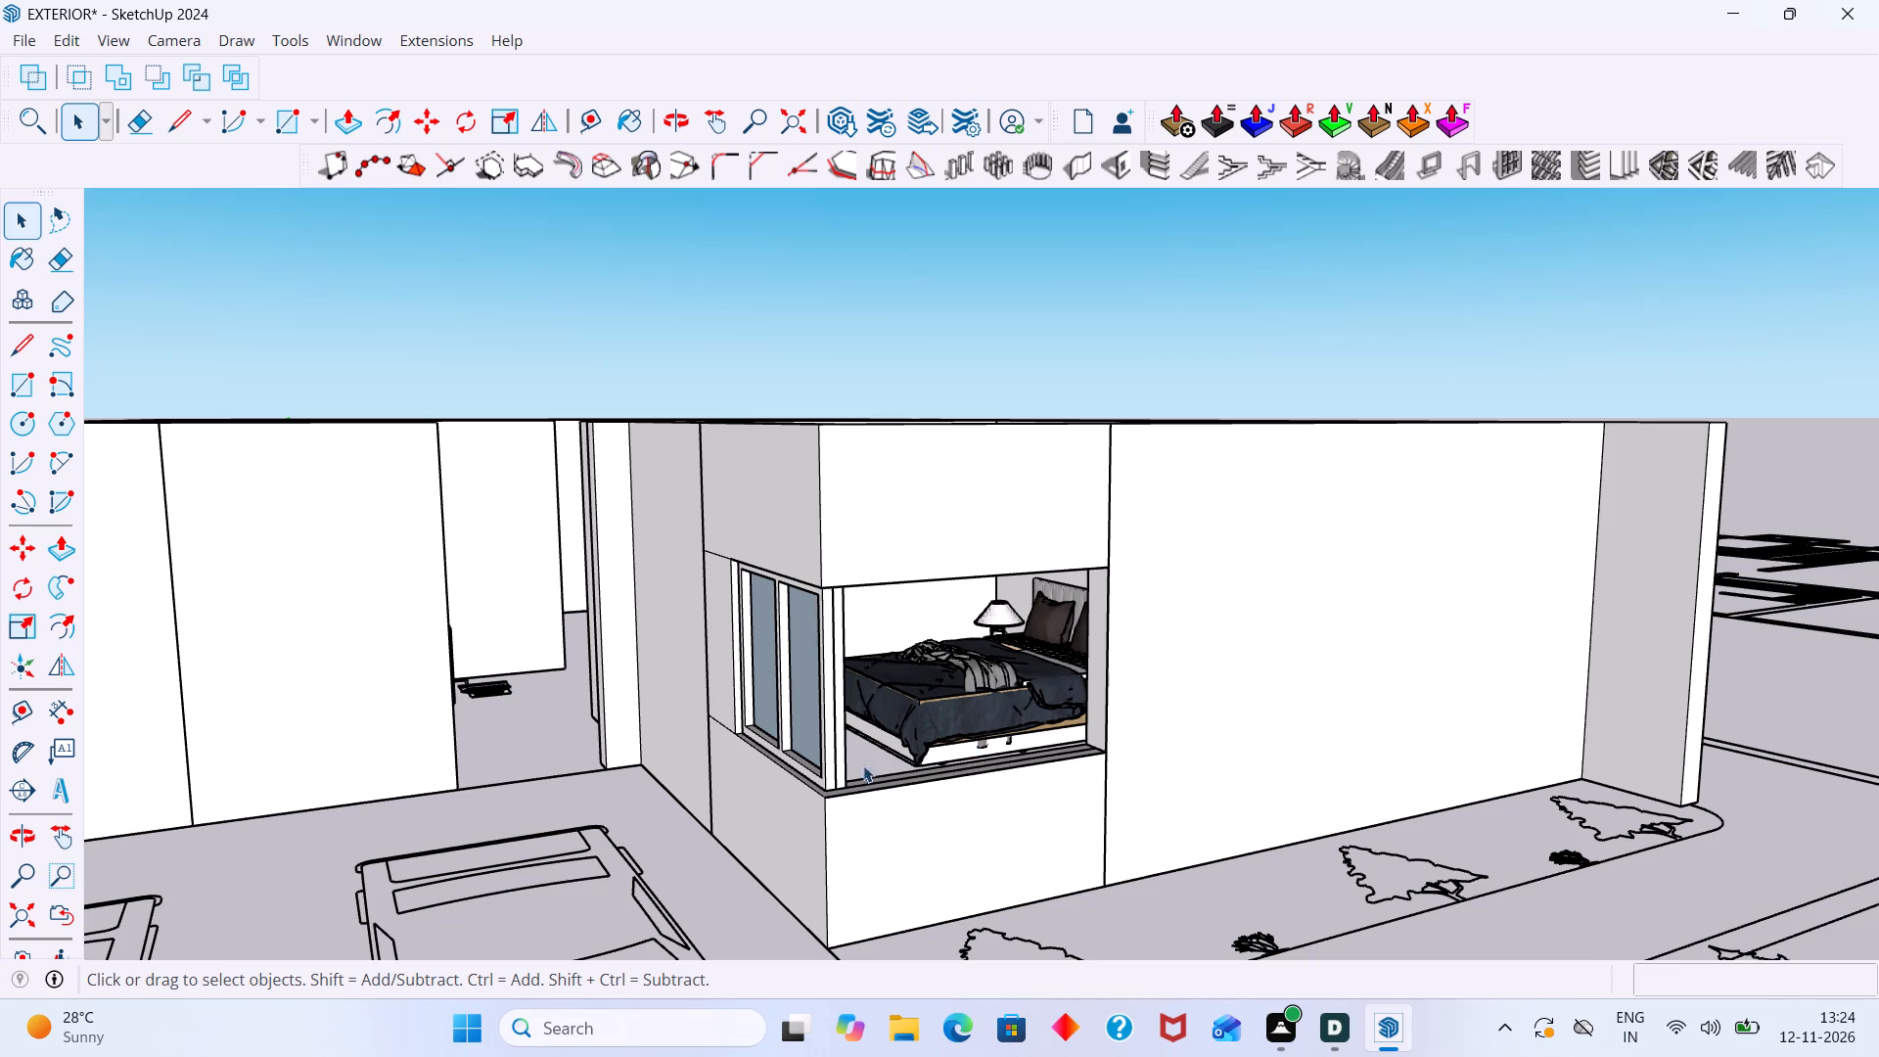
{"action": "scroll", "coordinate": [845, 777], "scroll_direction": "up", "scroll_amount": 2}
{"action": "key", "text": "r"}
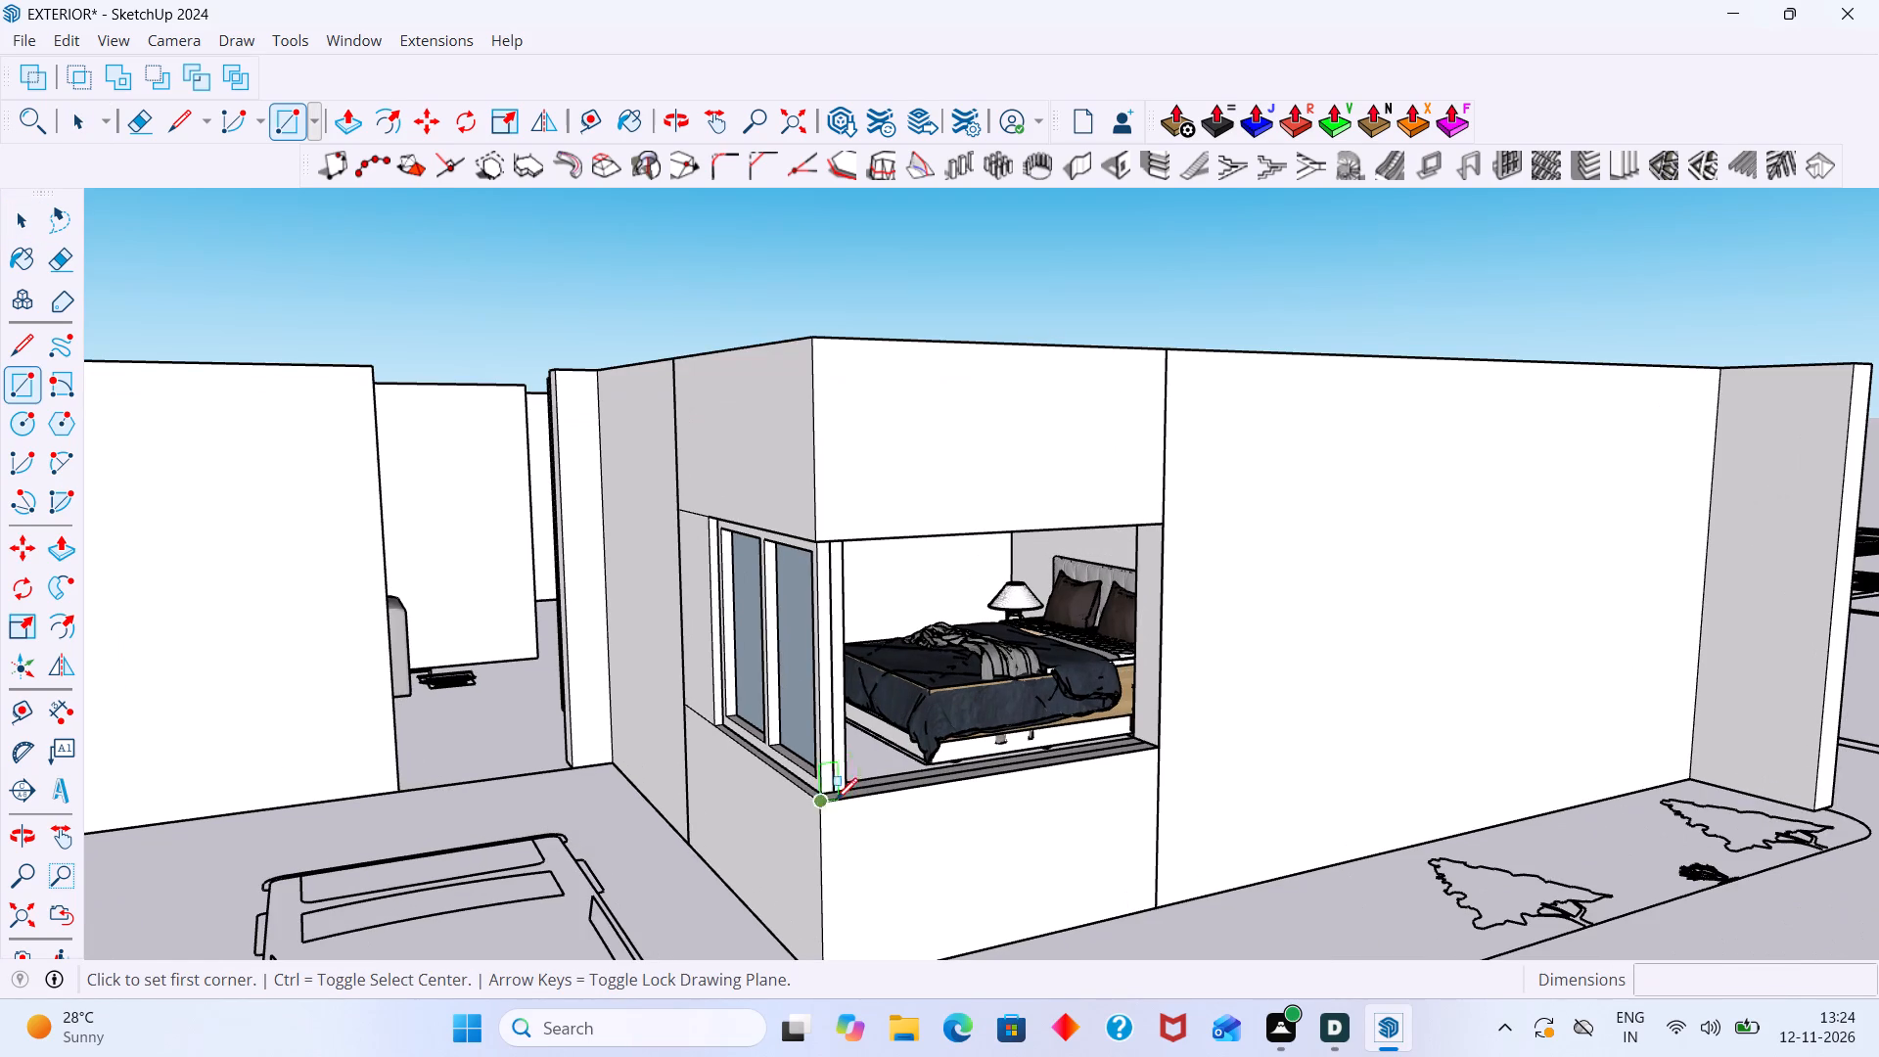
{"action": "scroll", "coordinate": [837, 802], "scroll_direction": "up", "scroll_amount": 5}
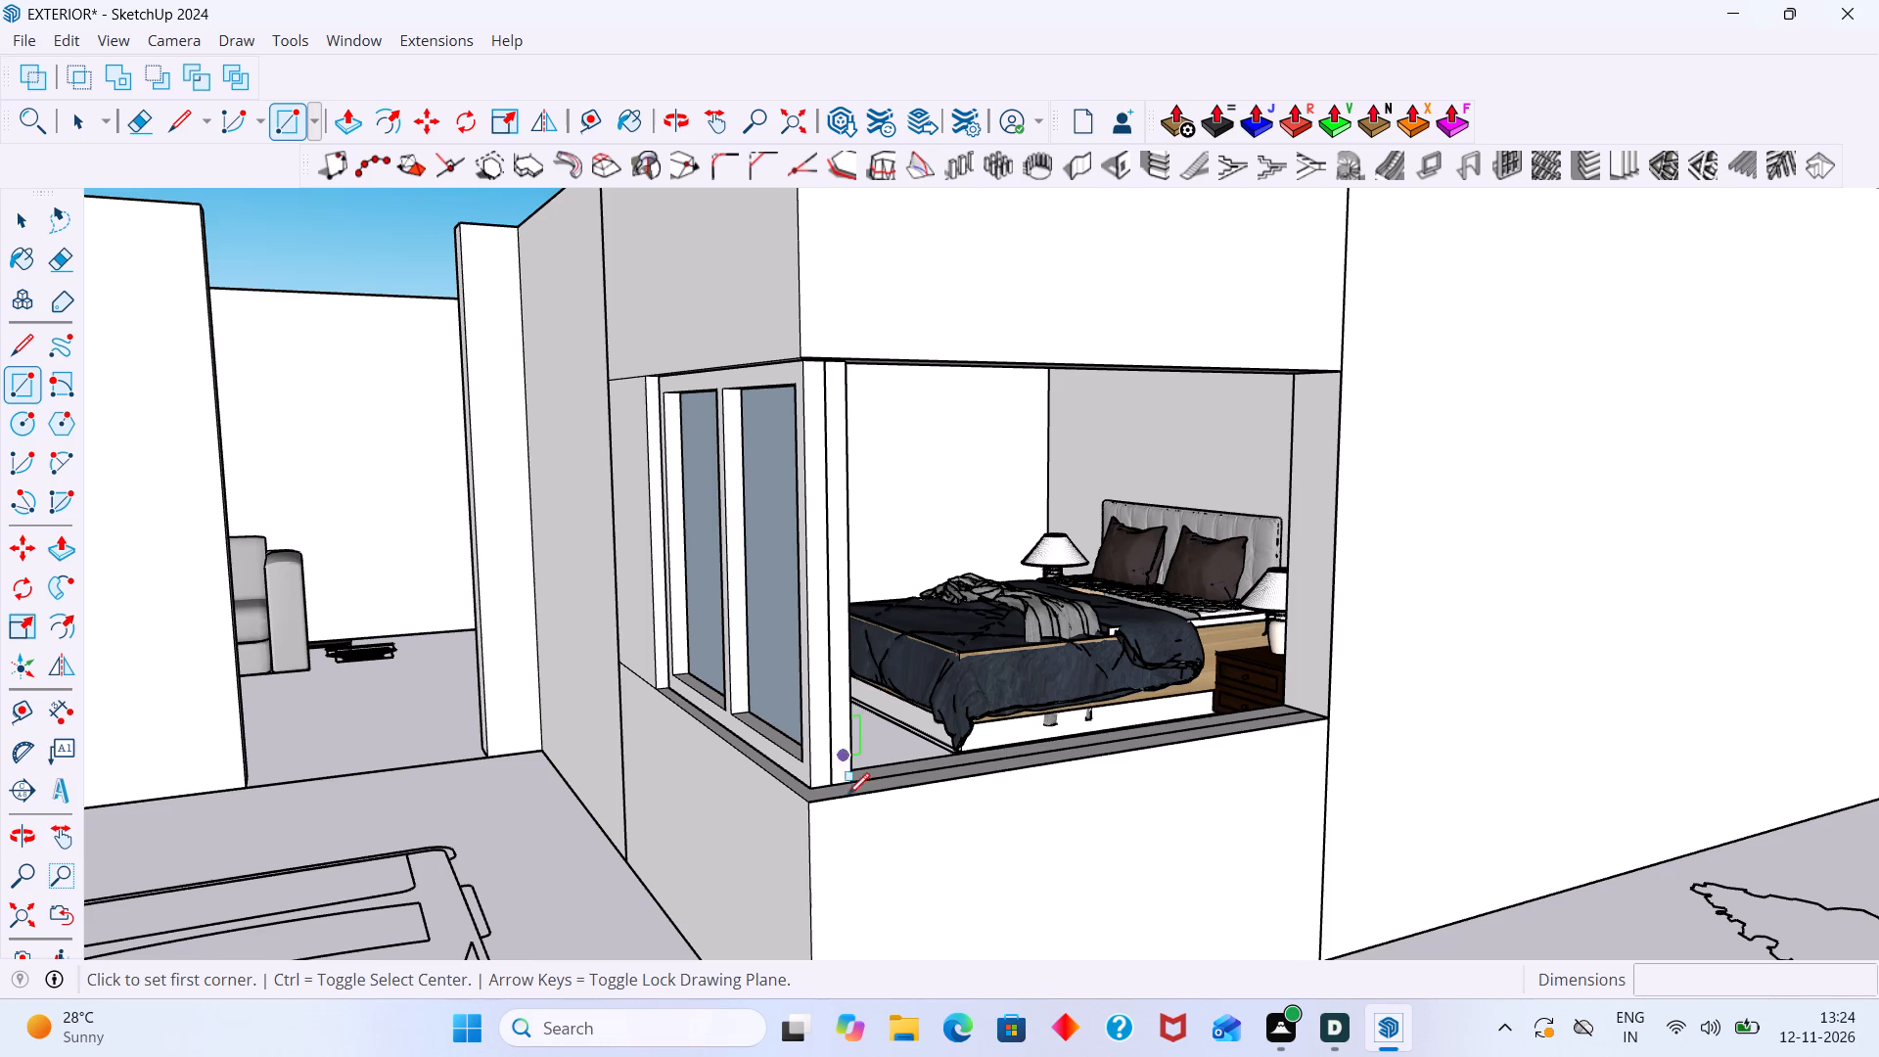
{"action": "left_click", "coordinate": [833, 787]}
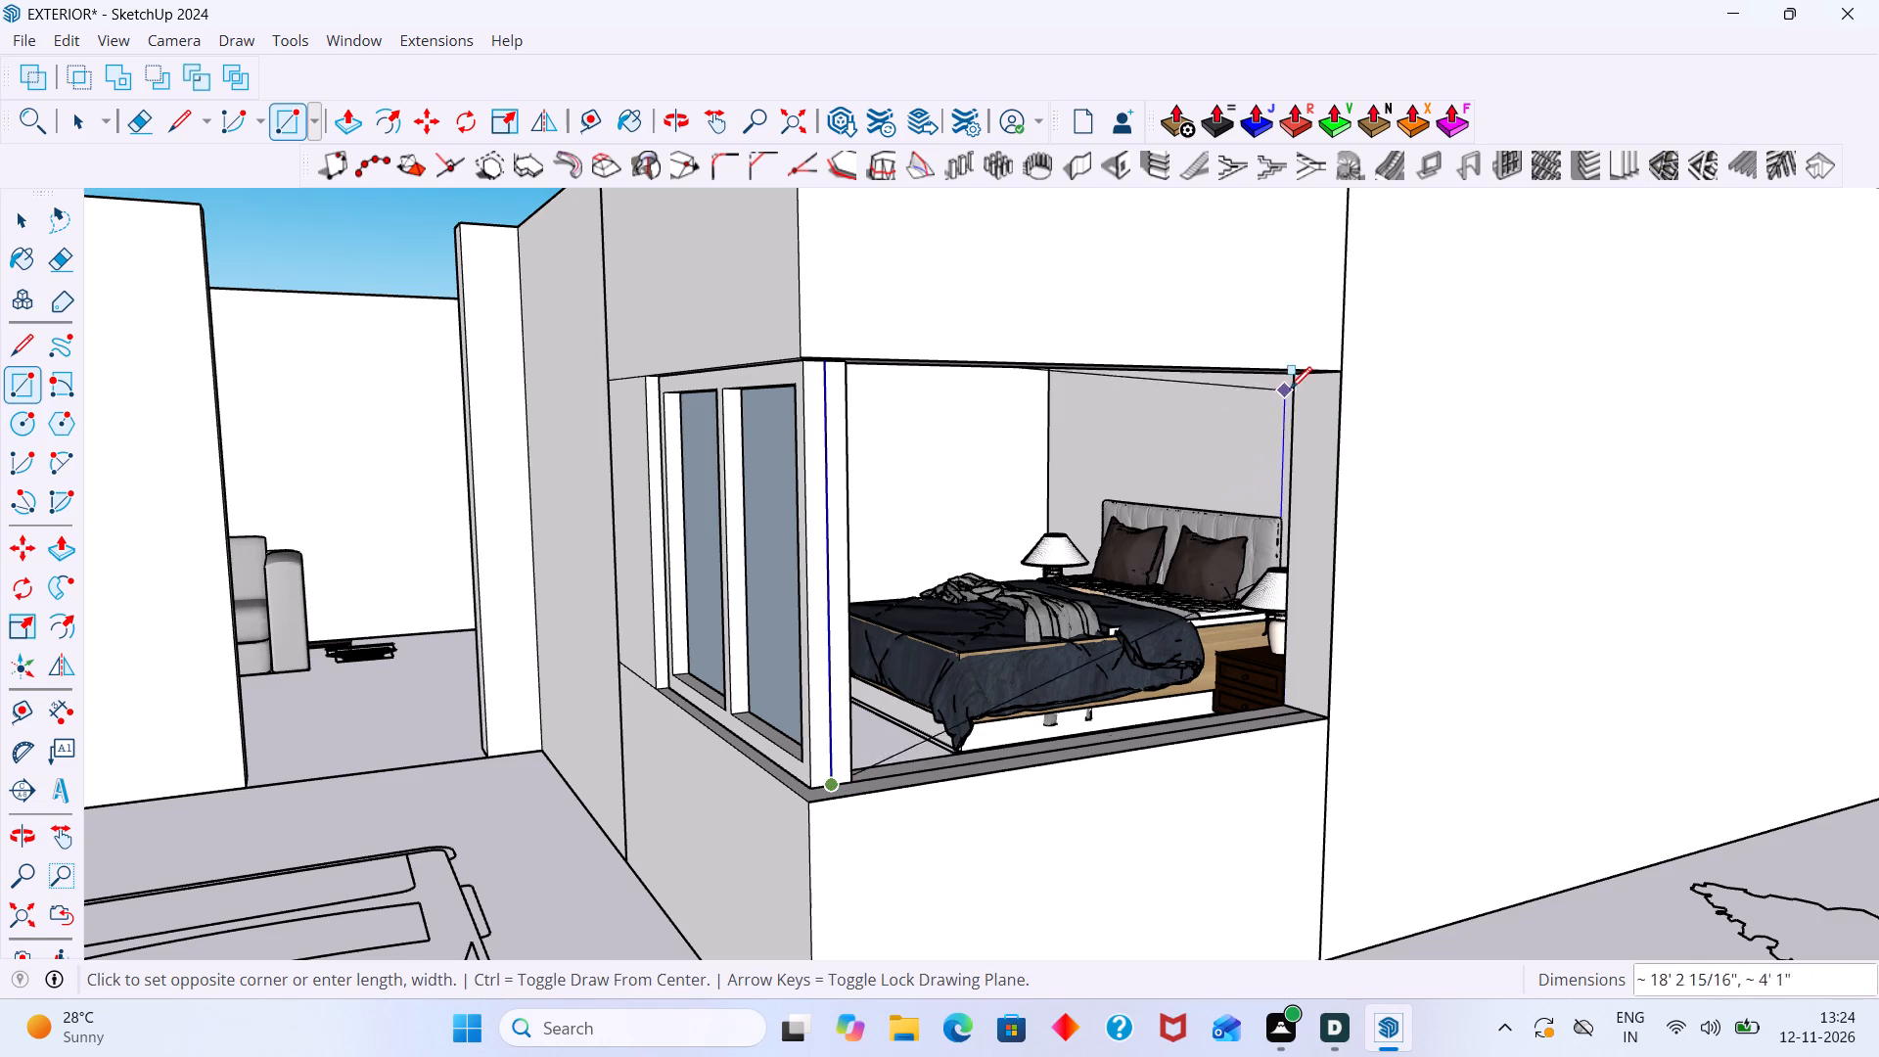
{"action": "scroll", "coordinate": [1300, 386], "scroll_direction": "up", "scroll_amount": 7}
{"action": "middle_click_drag", "start_coordinate": [1296, 408], "coordinate": [1333, 369]}
{"action": "scroll", "coordinate": [1336, 364], "scroll_direction": "up", "scroll_amount": 3}
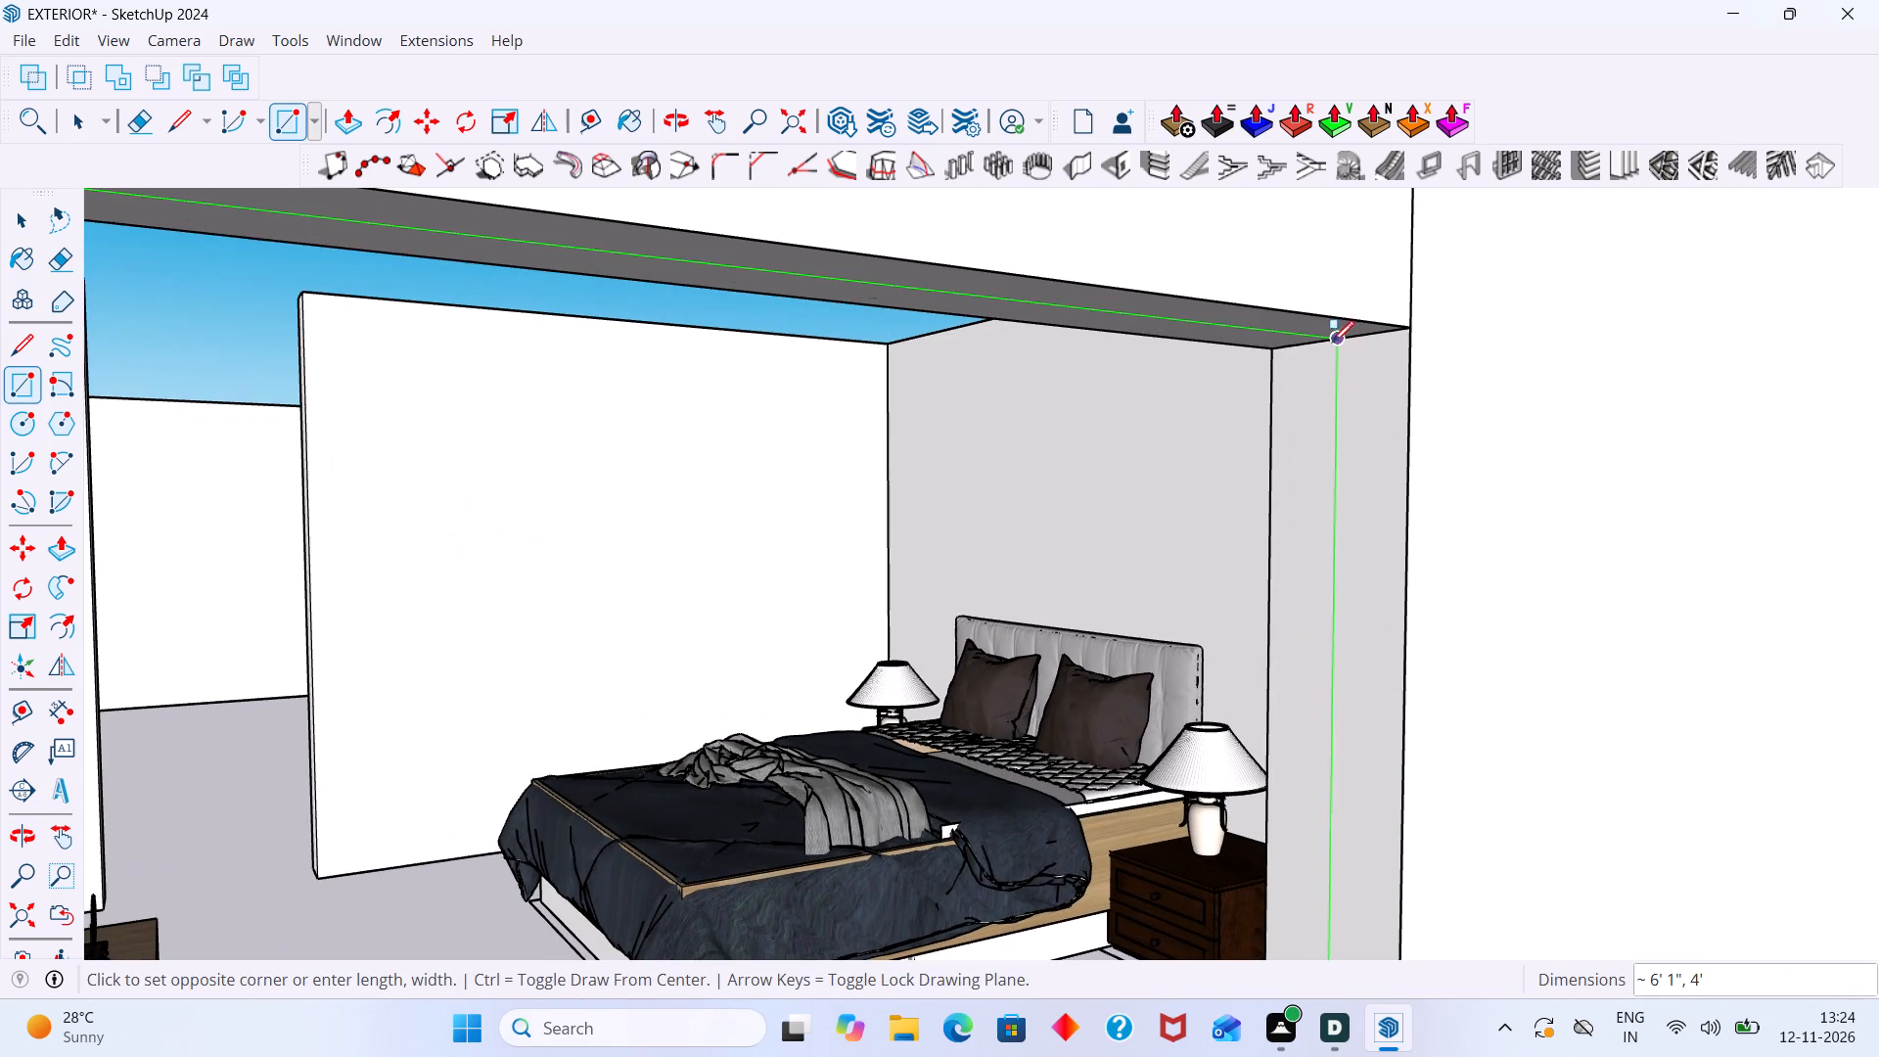
{"action": "left_click", "coordinate": [1332, 339]}
{"action": "scroll", "coordinate": [1318, 356], "scroll_direction": "down", "scroll_amount": 19}
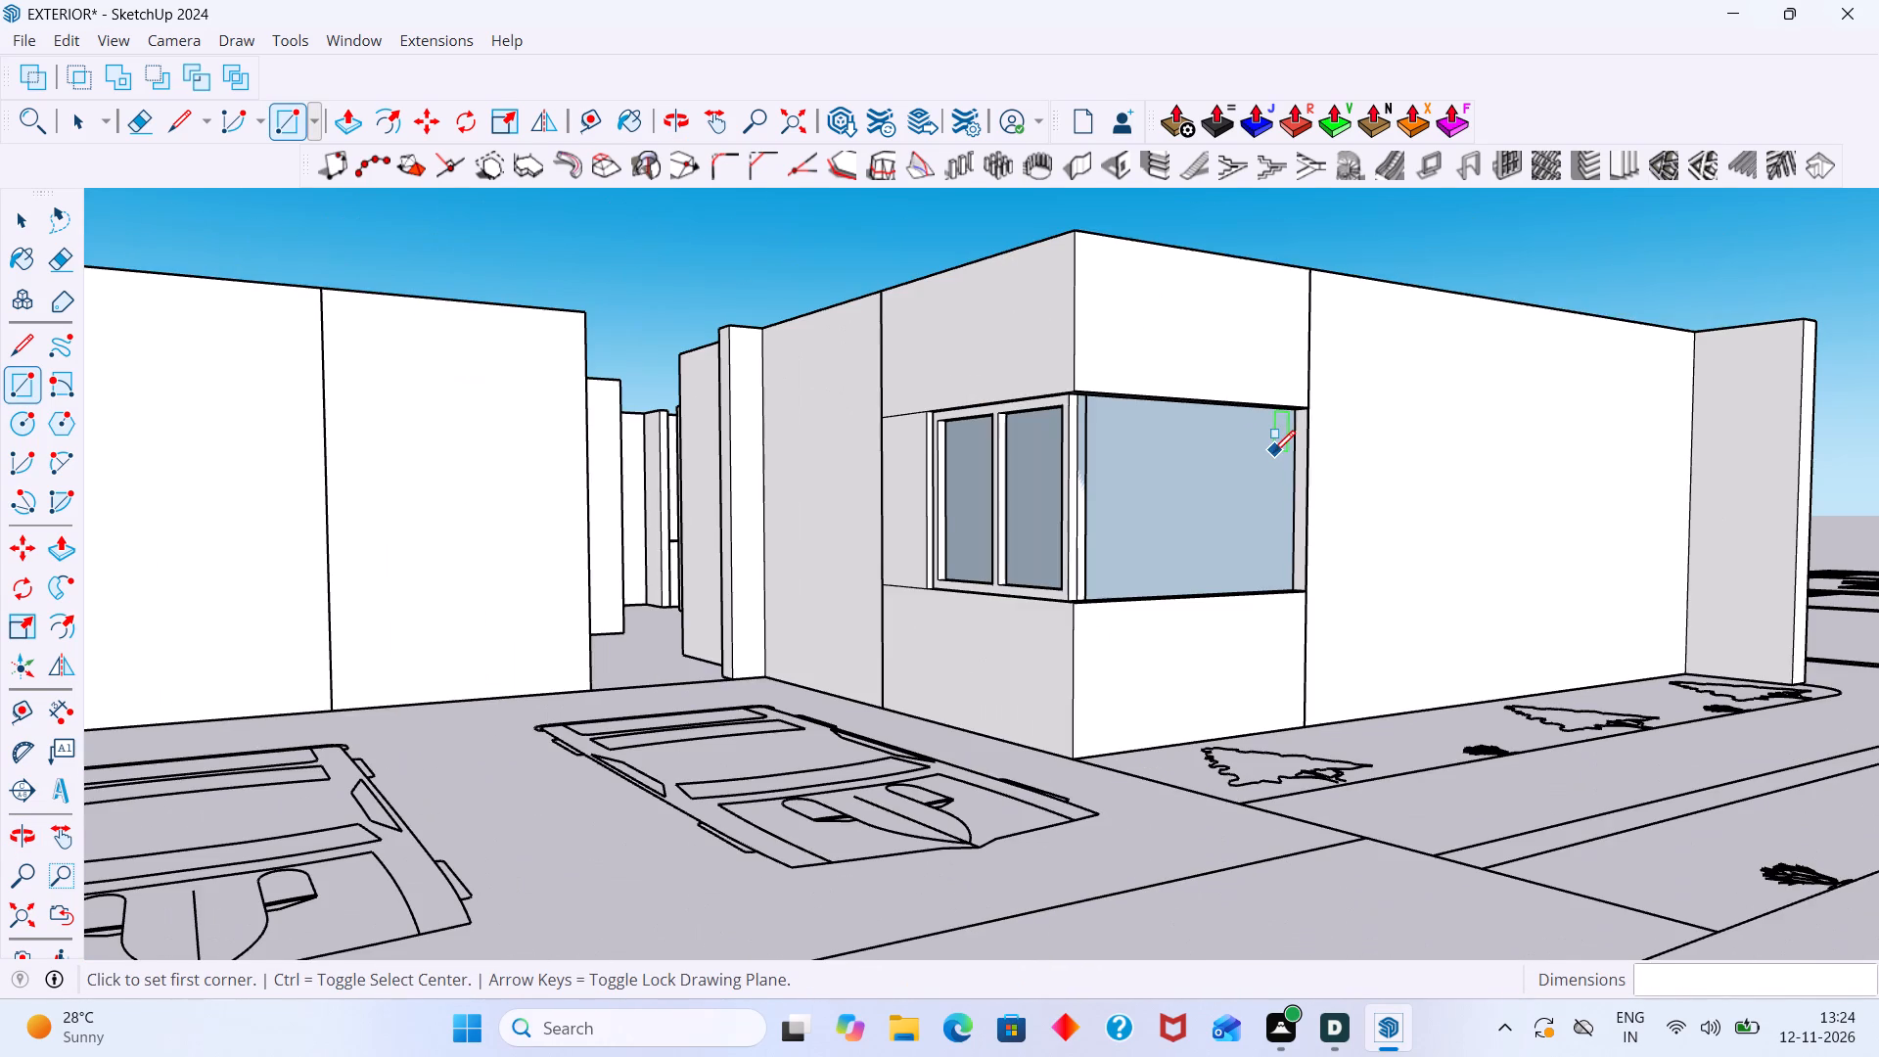
Create a rectangular Panel Divider frame with 1 row and 2 columns, 5" deep and 2 1/2" wide, on the garden-side rectangle.
{"action": "key", "text": "space"}
{"action": "left_click", "coordinate": [1210, 495]}
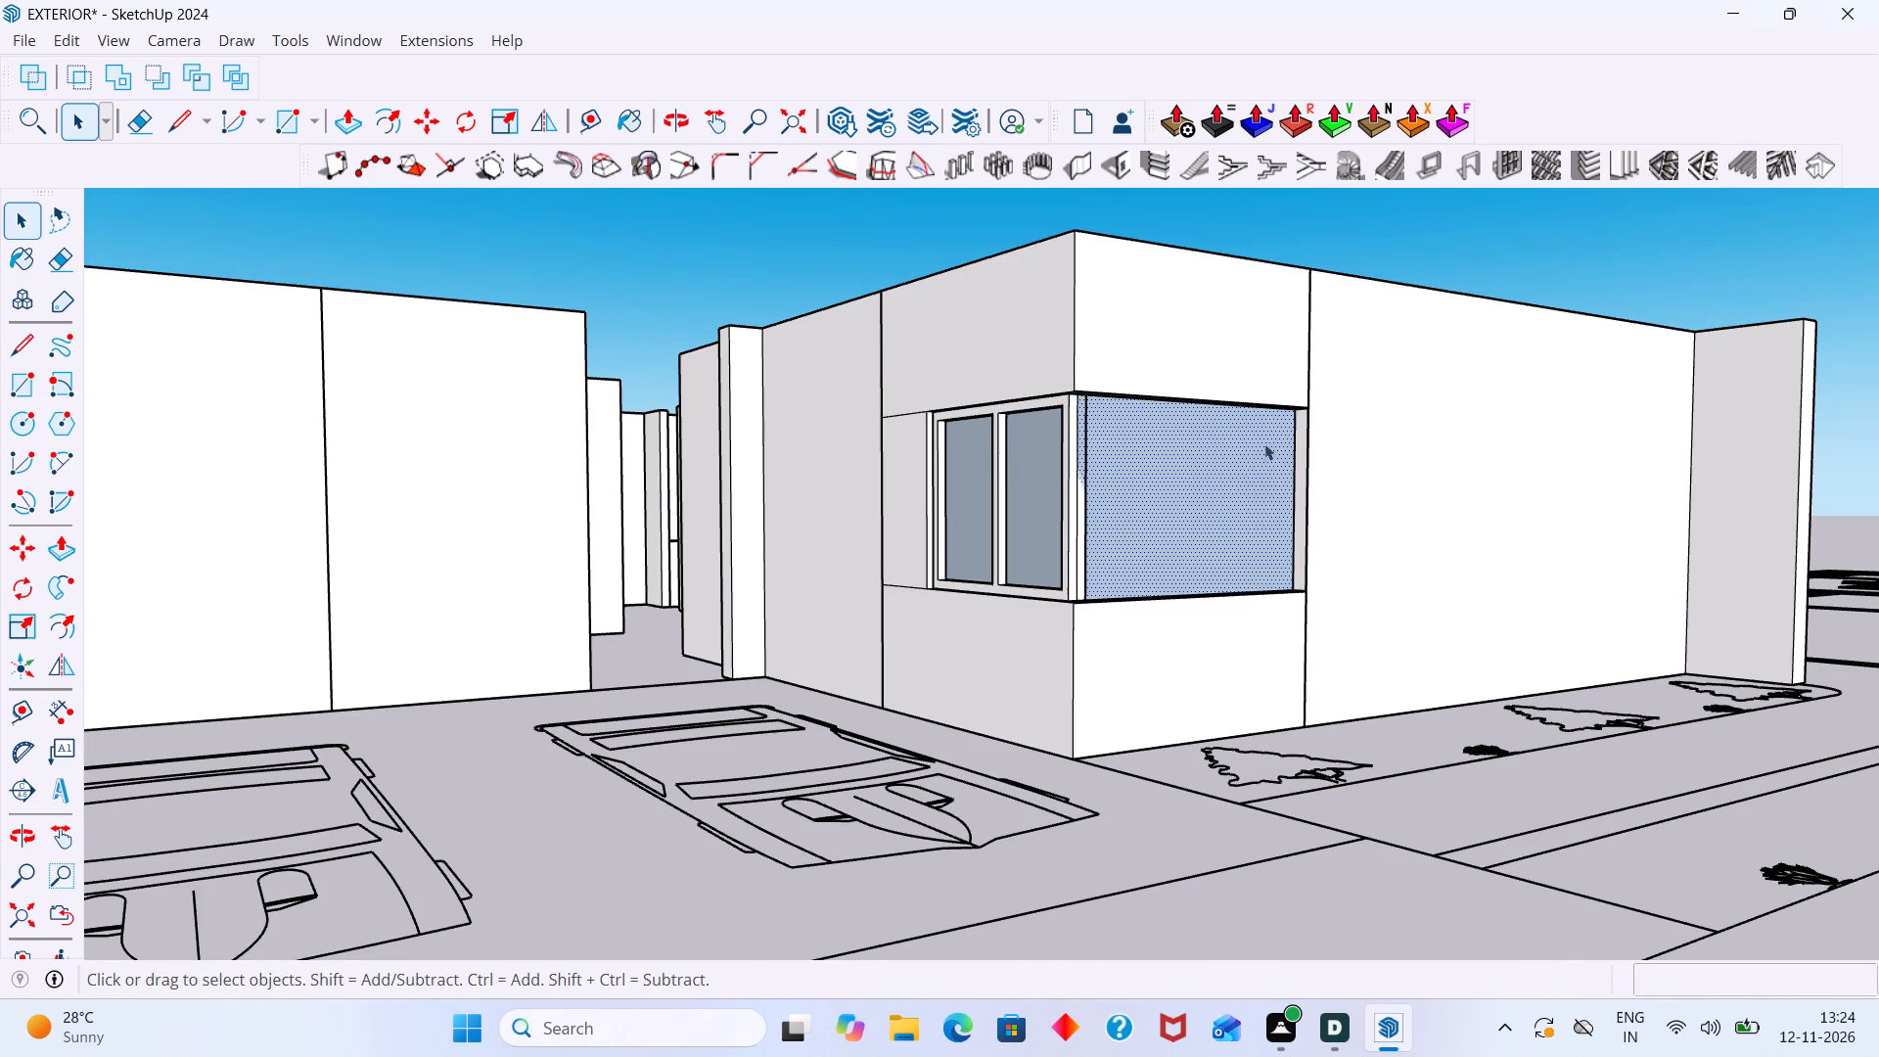
{"action": "left_click", "coordinate": [1502, 166]}
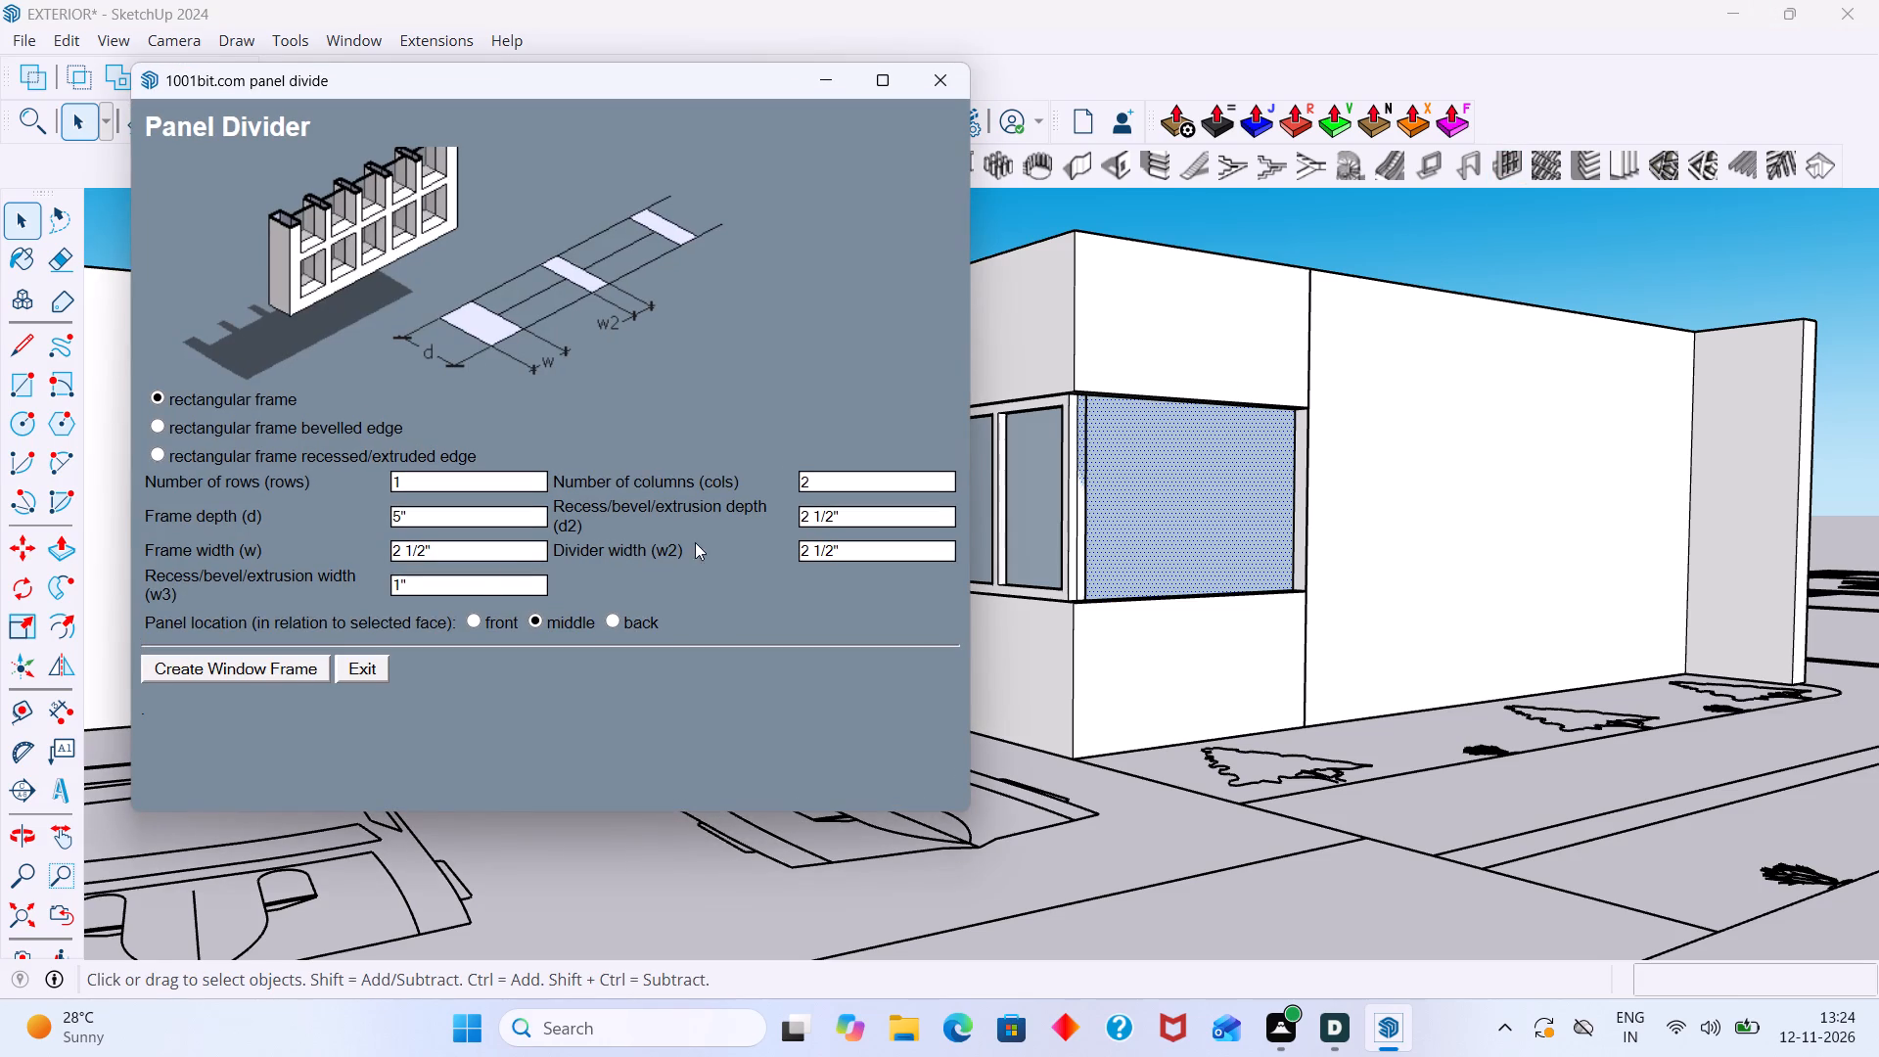
{"action": "left_click", "coordinate": [283, 670]}
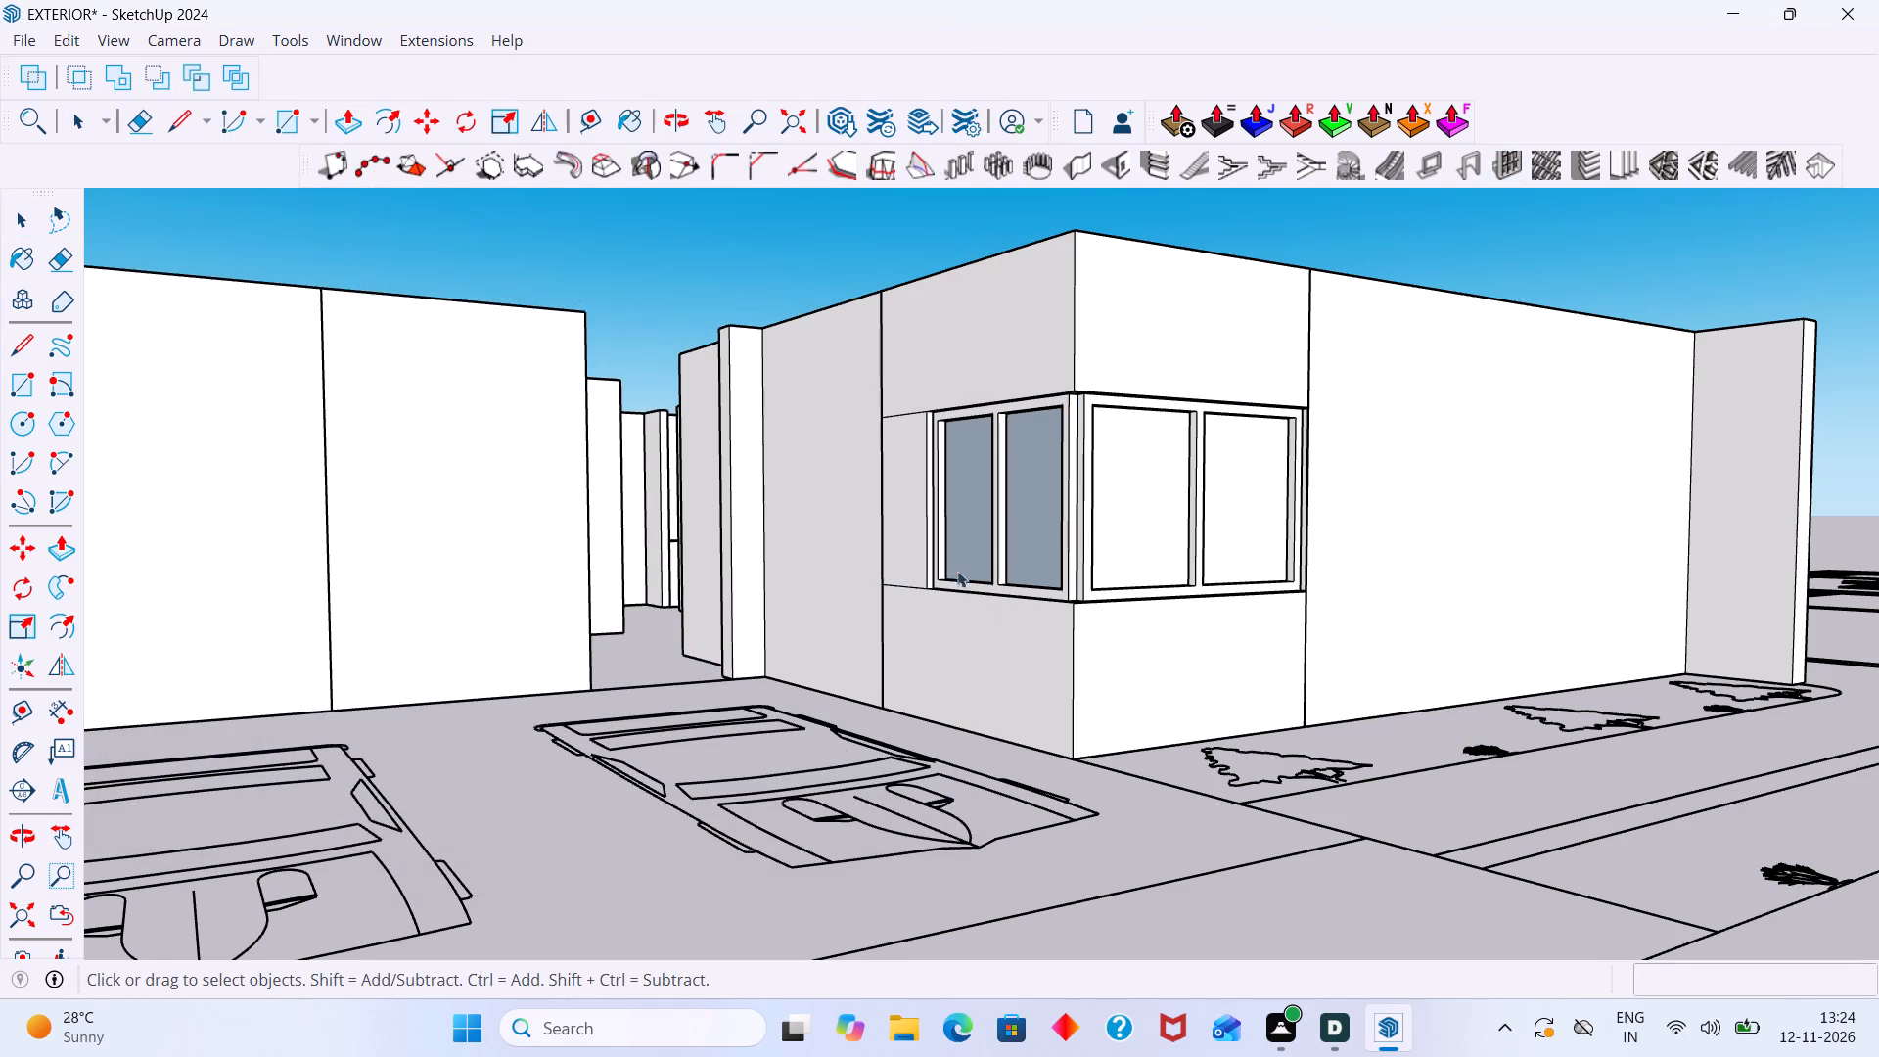
Examine from several angles how the two window frames meet at the bedroom corner beneath the lintel.
{"action": "middle_click_drag", "start_coordinate": [1151, 536], "coordinate": [1123, 616]}
{"action": "scroll", "coordinate": [1056, 532], "scroll_direction": "up", "scroll_amount": 10}
{"action": "middle_click_drag", "start_coordinate": [1035, 505], "coordinate": [1097, 510]}
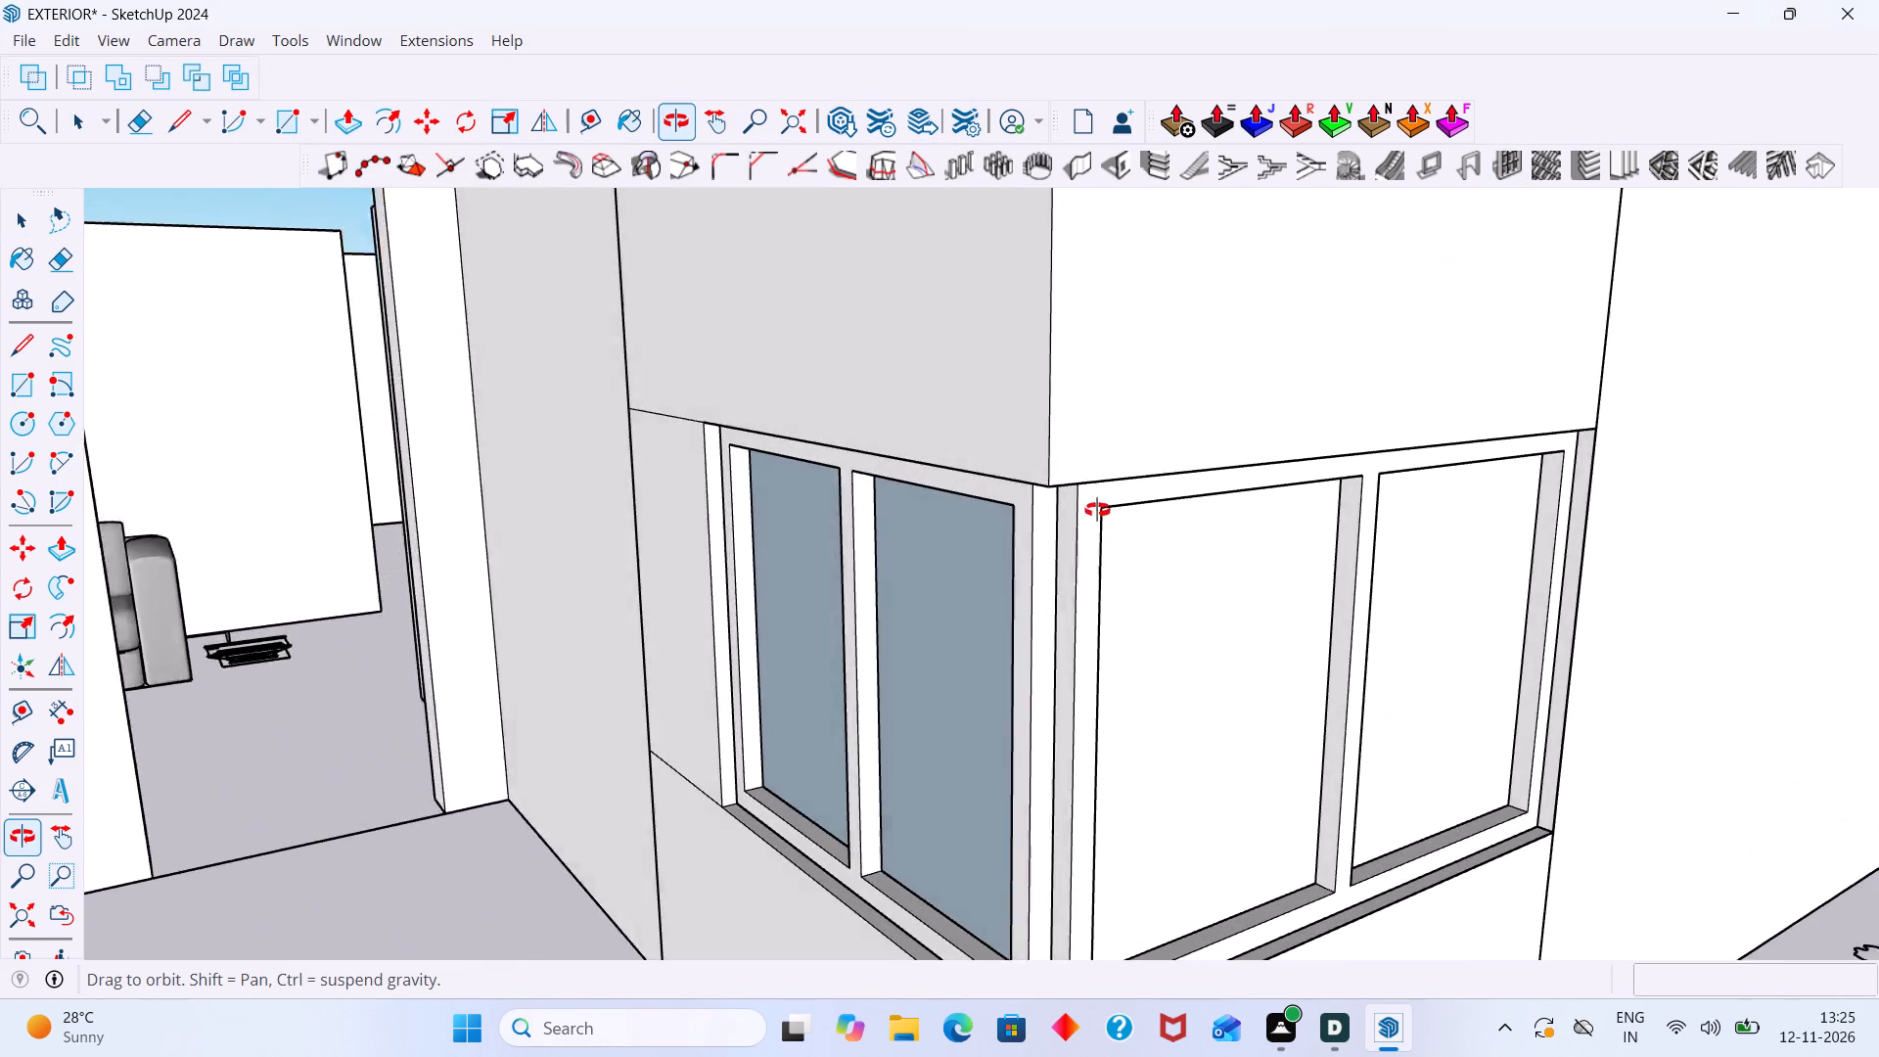
{"action": "middle_click_drag", "start_coordinate": [1097, 510], "coordinate": [1094, 419]}
{"action": "scroll", "coordinate": [1169, 467], "scroll_direction": "up", "scroll_amount": 1}
{"action": "scroll", "coordinate": [1087, 413], "scroll_direction": "up", "scroll_amount": 3}
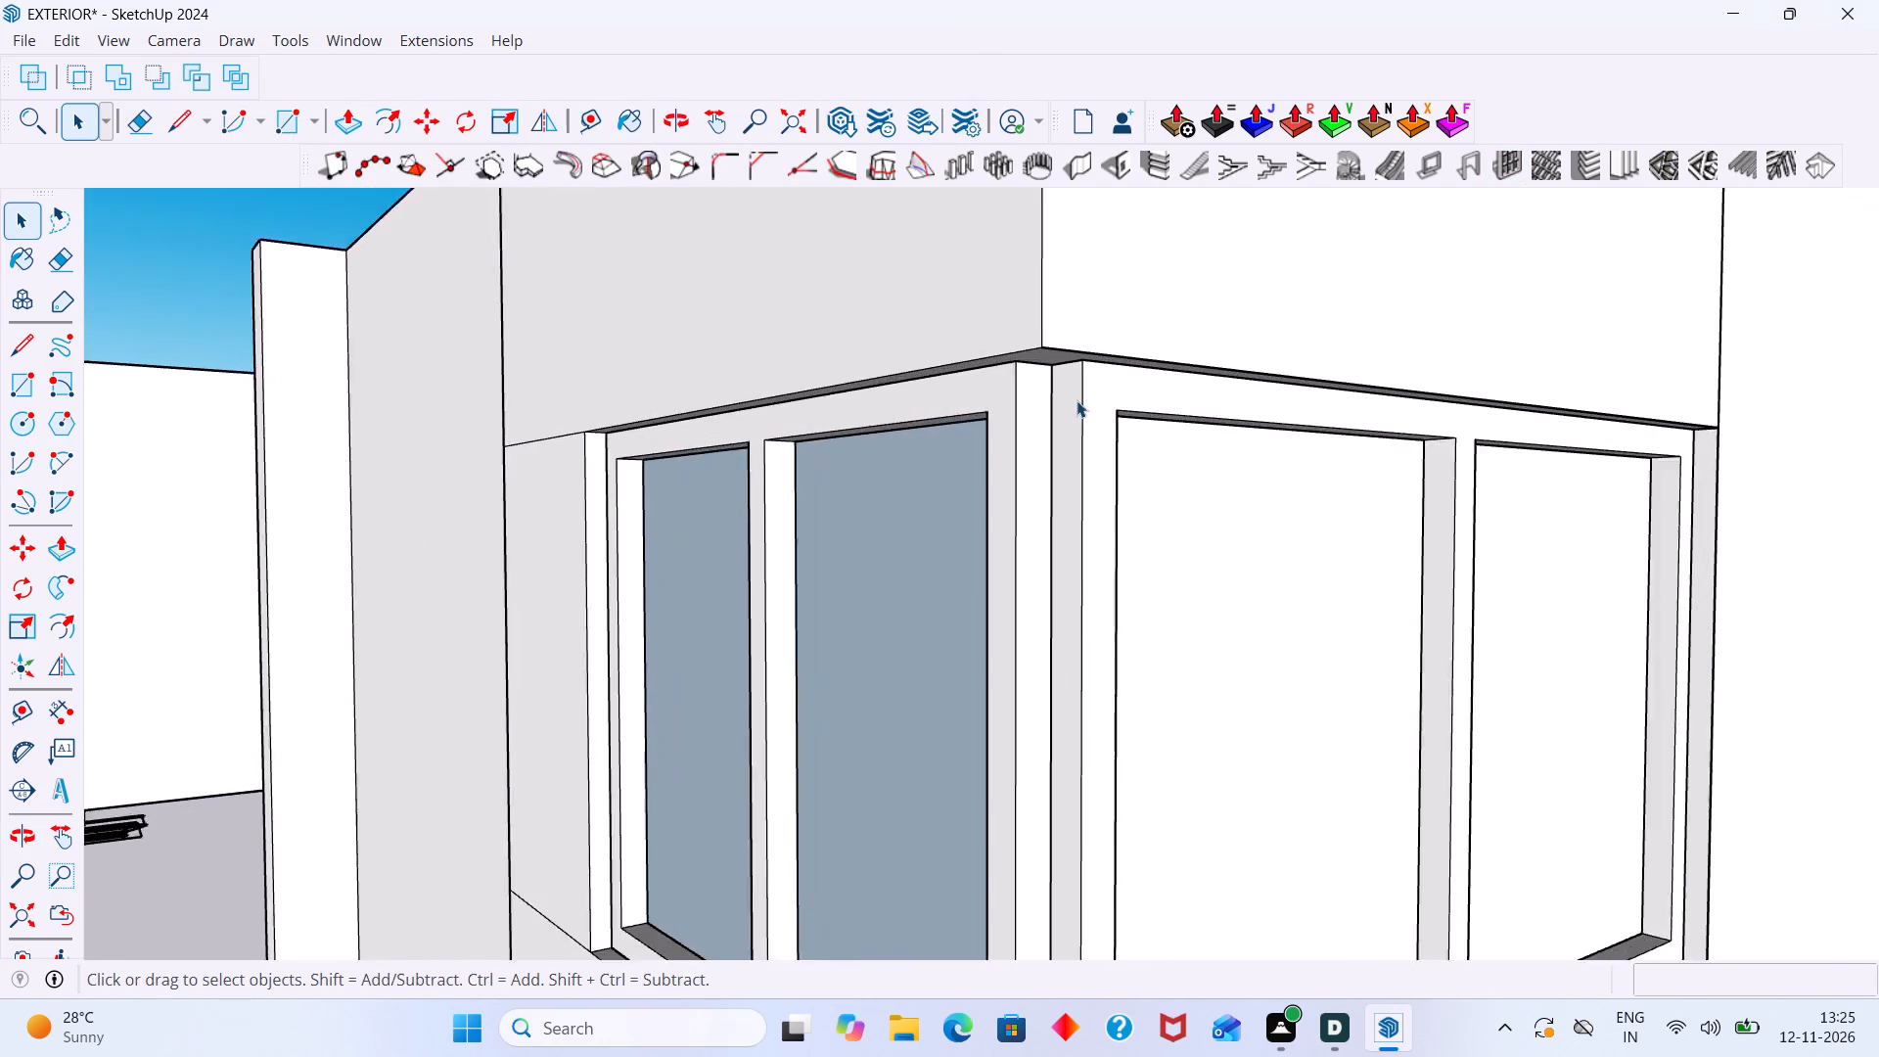
{"action": "scroll", "coordinate": [1077, 400], "scroll_direction": "up", "scroll_amount": 3}
{"action": "scroll", "coordinate": [1072, 395], "scroll_direction": "down", "scroll_amount": 5}
{"action": "middle_click_drag", "start_coordinate": [1052, 414], "coordinate": [1052, 429]}
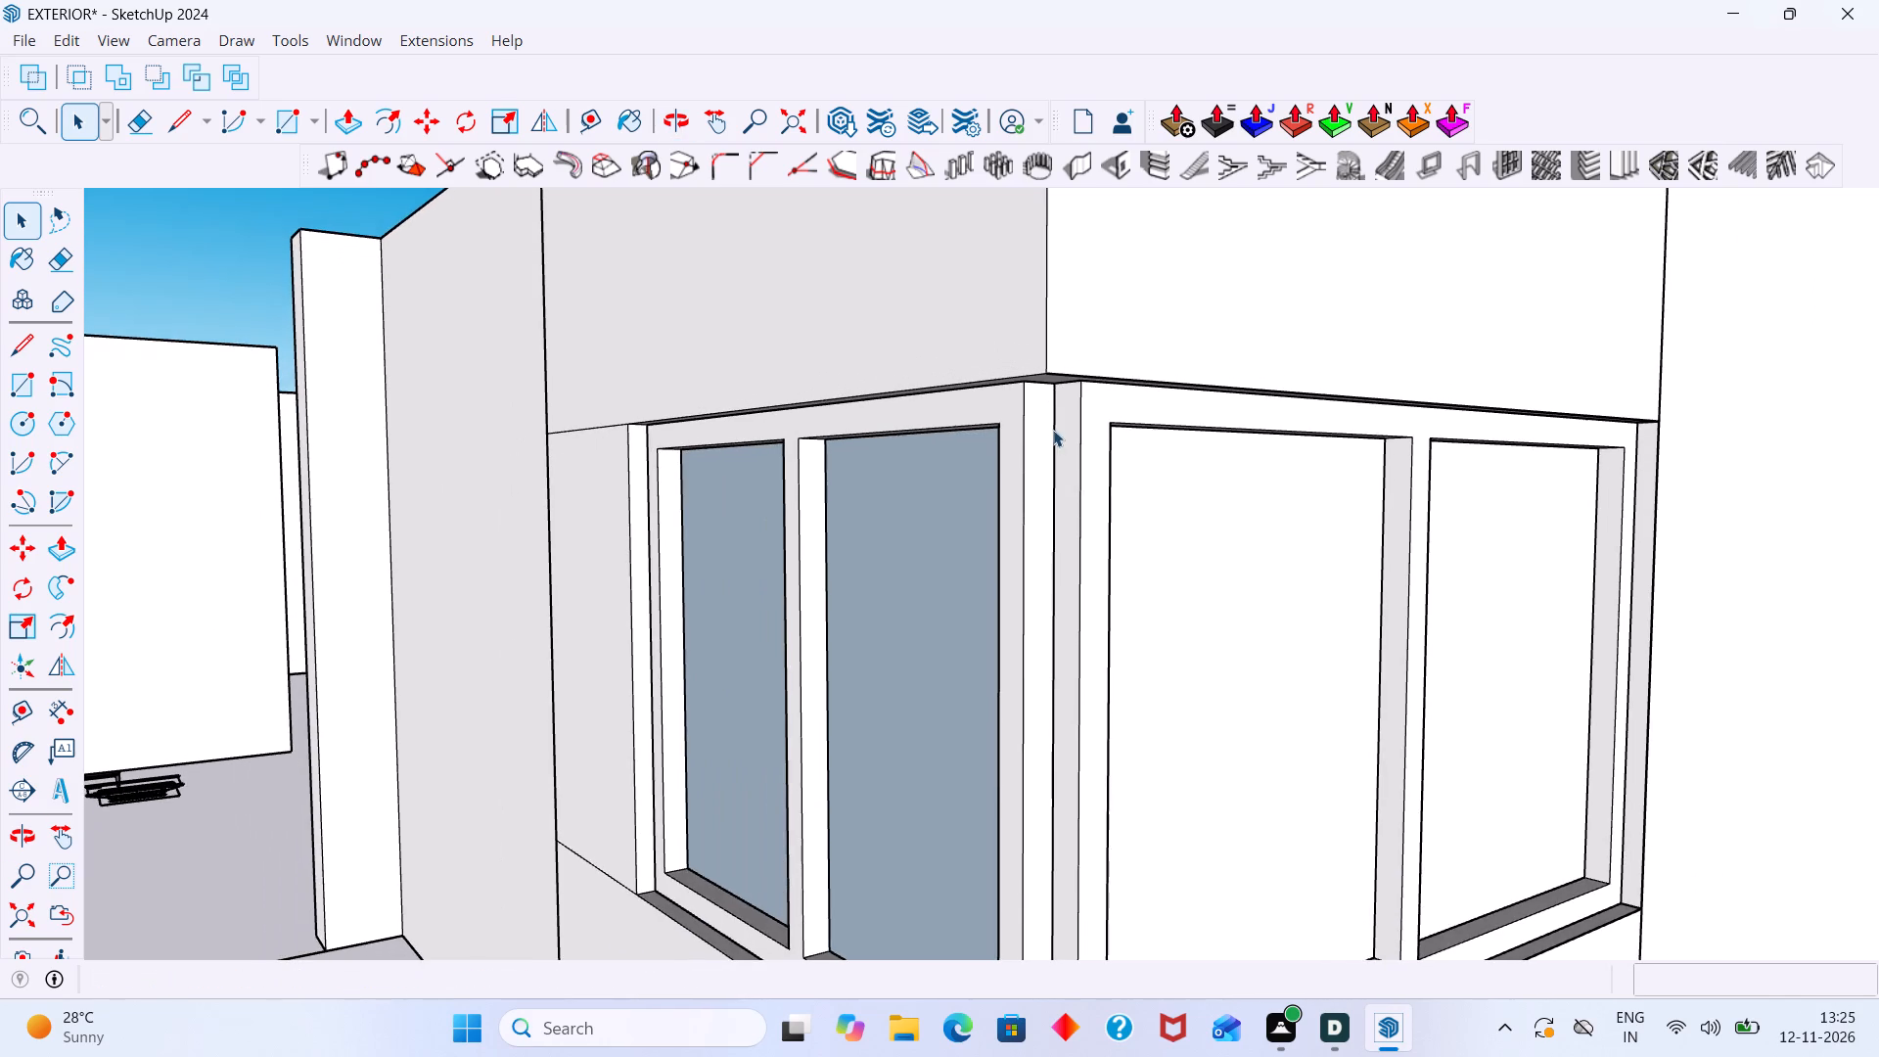
{"action": "scroll", "coordinate": [1056, 429], "scroll_direction": "up", "scroll_amount": 4}
{"action": "middle_click_drag", "start_coordinate": [1077, 426], "coordinate": [1095, 456]}
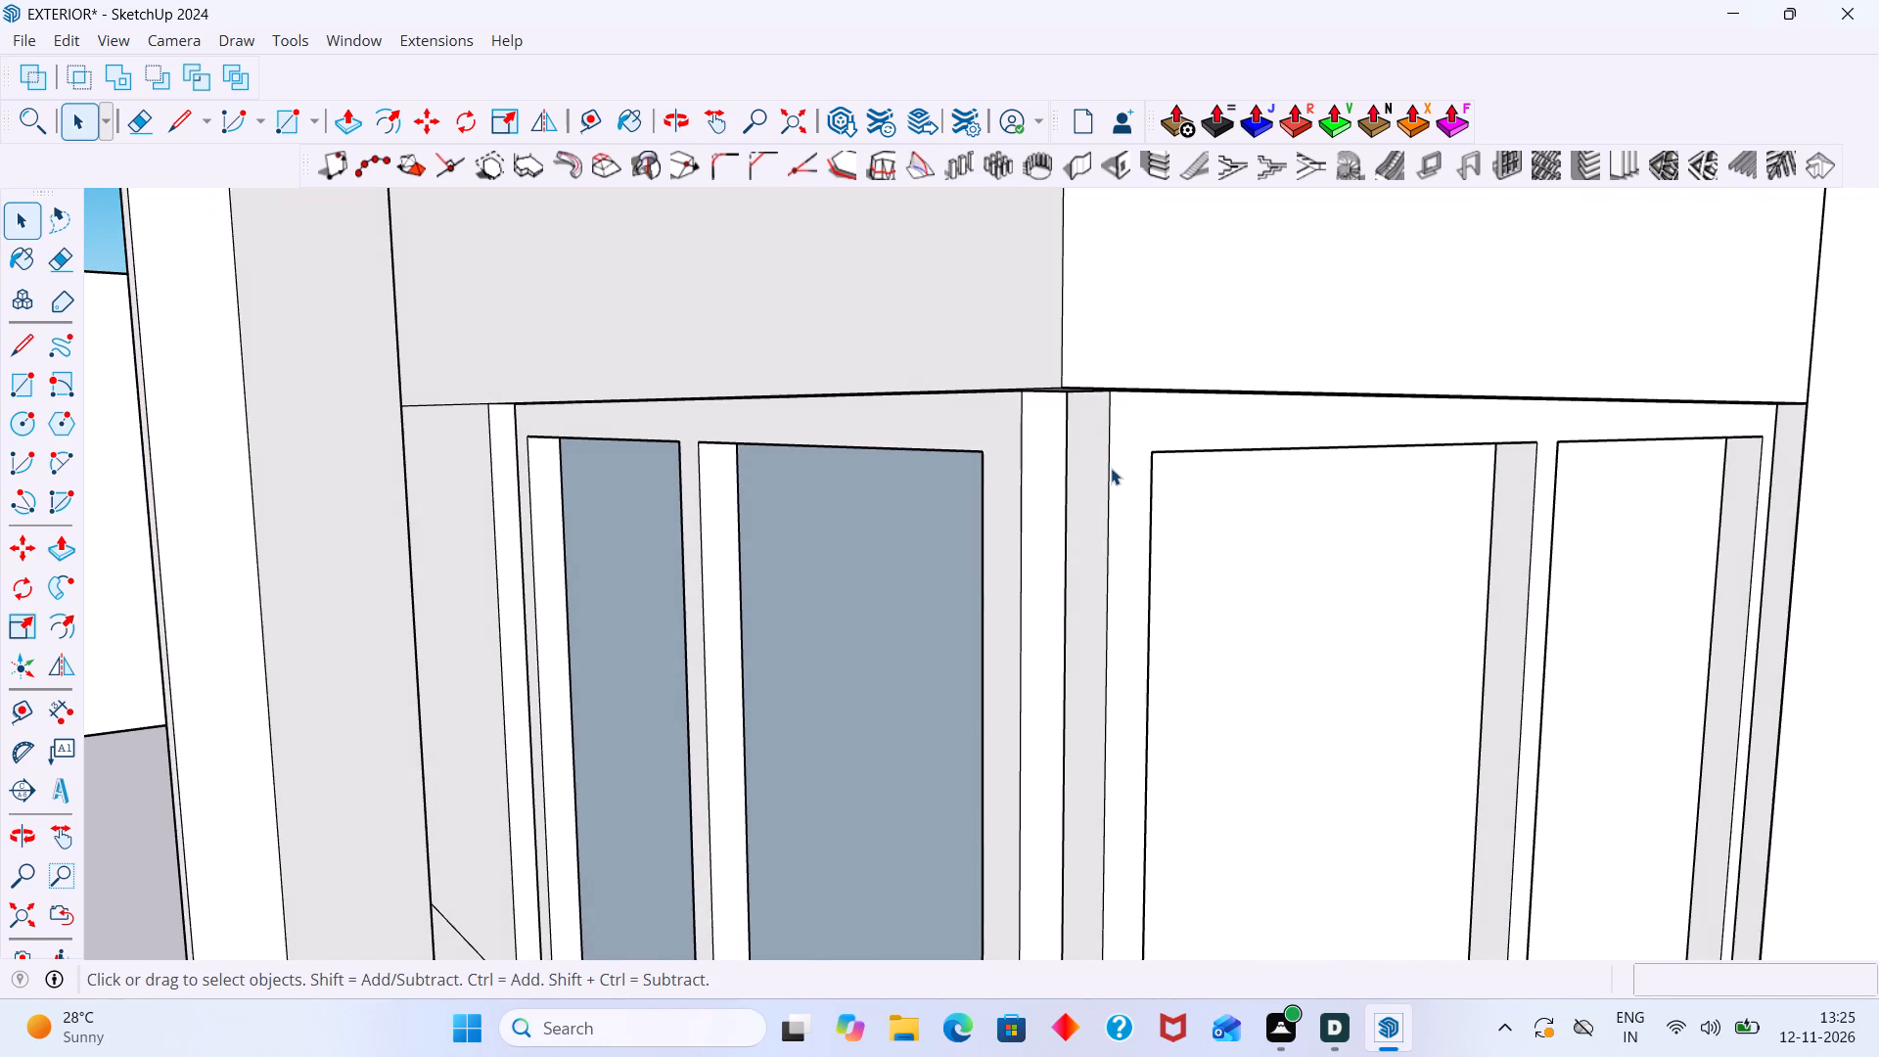
{"action": "scroll", "coordinate": [1114, 468], "scroll_direction": "up", "scroll_amount": 1}
{"action": "scroll", "coordinate": [1114, 468], "scroll_direction": "down", "scroll_amount": 7}
{"action": "scroll", "coordinate": [1090, 478], "scroll_direction": "up", "scroll_amount": 5}
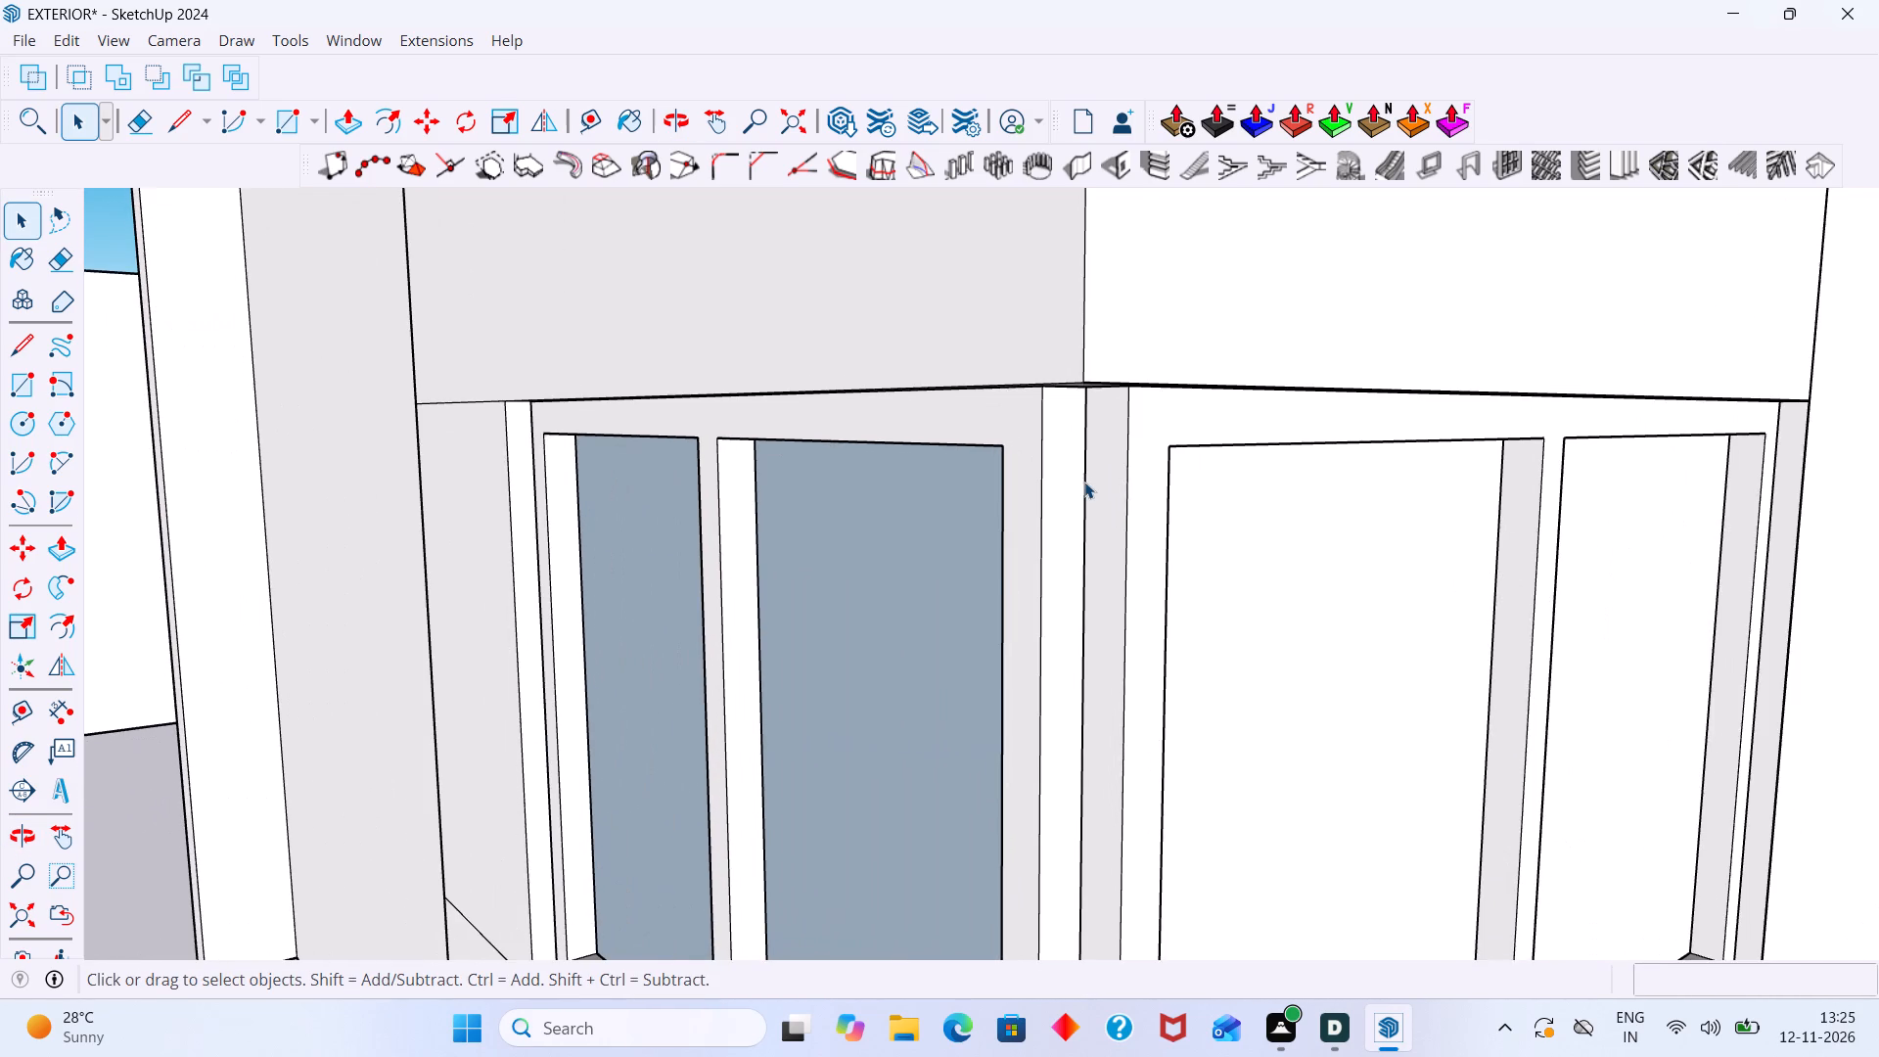
Scale the driveway-side window frame along the red axis until its corner end is flush with the garden-side frame's outer face.
{"action": "scroll", "coordinate": [1084, 482], "scroll_direction": "up", "scroll_amount": 3}
{"action": "scroll", "coordinate": [1065, 480], "scroll_direction": "down", "scroll_amount": 8}
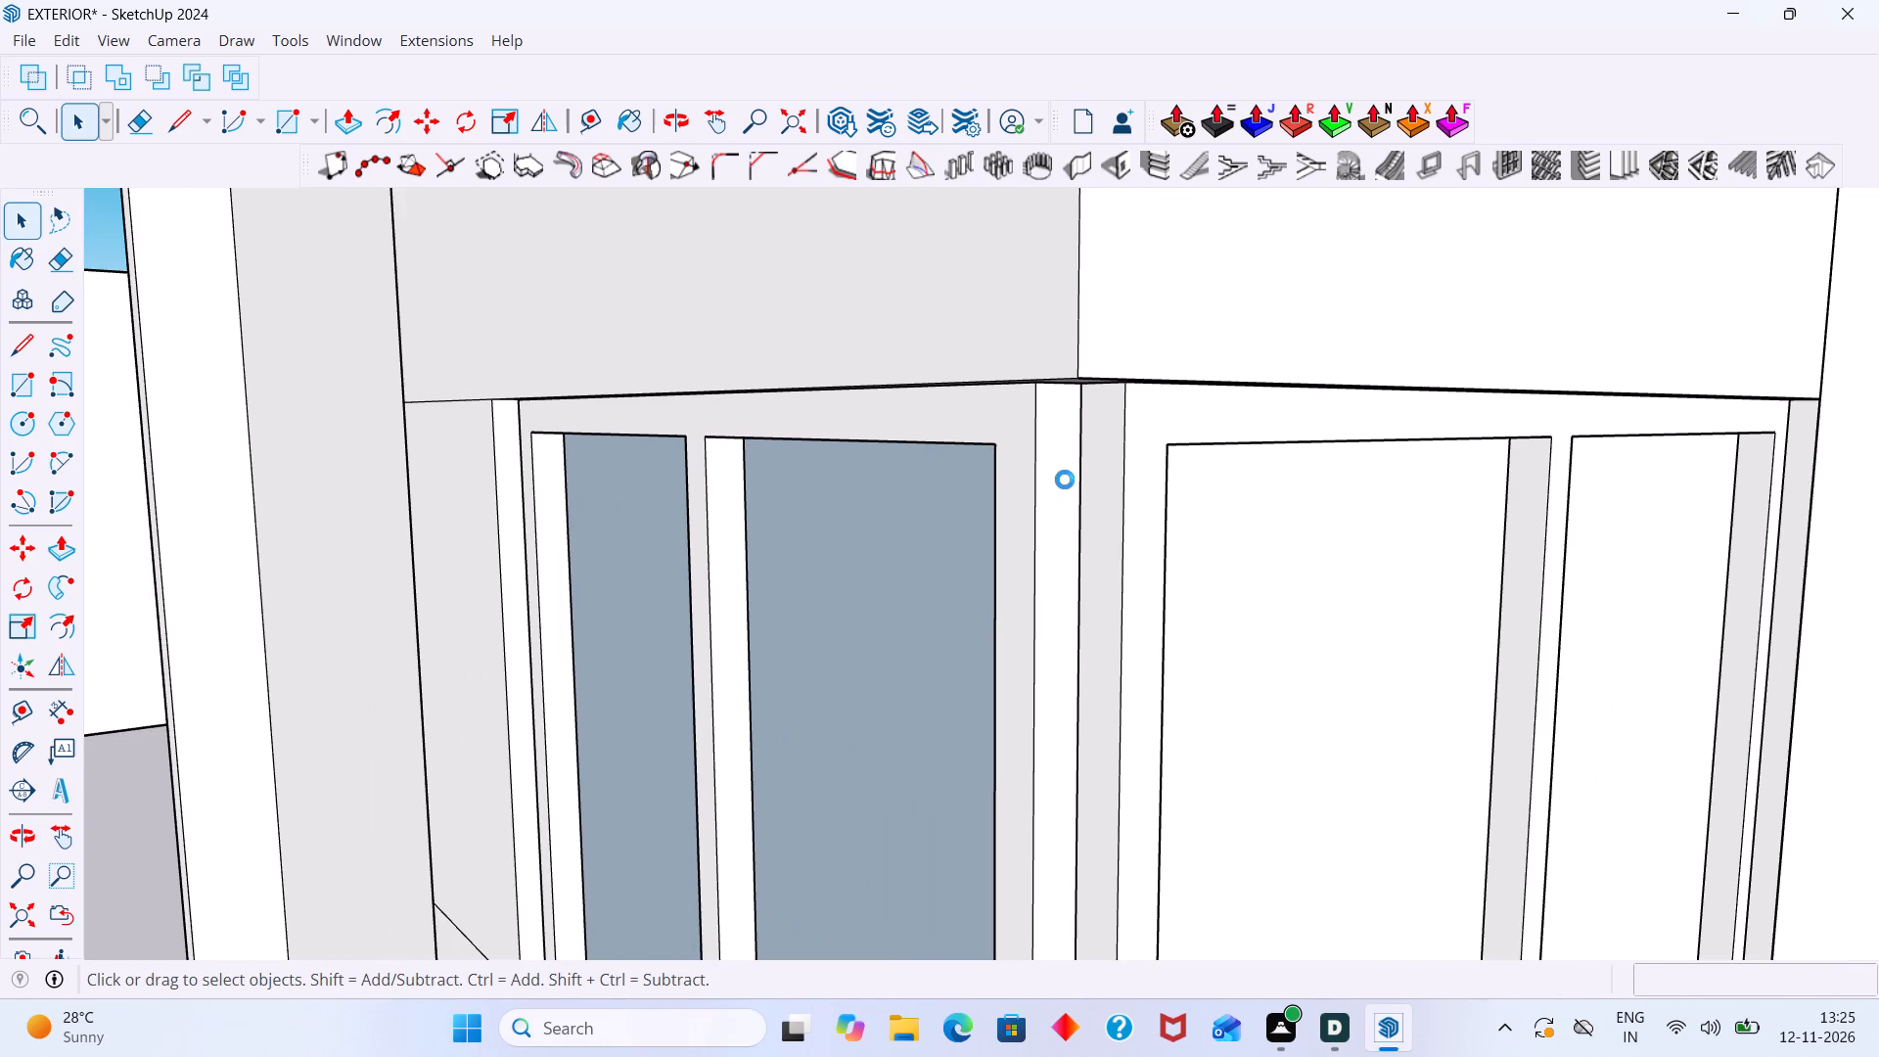
{"action": "scroll", "coordinate": [1065, 480], "scroll_direction": "down", "scroll_amount": 10}
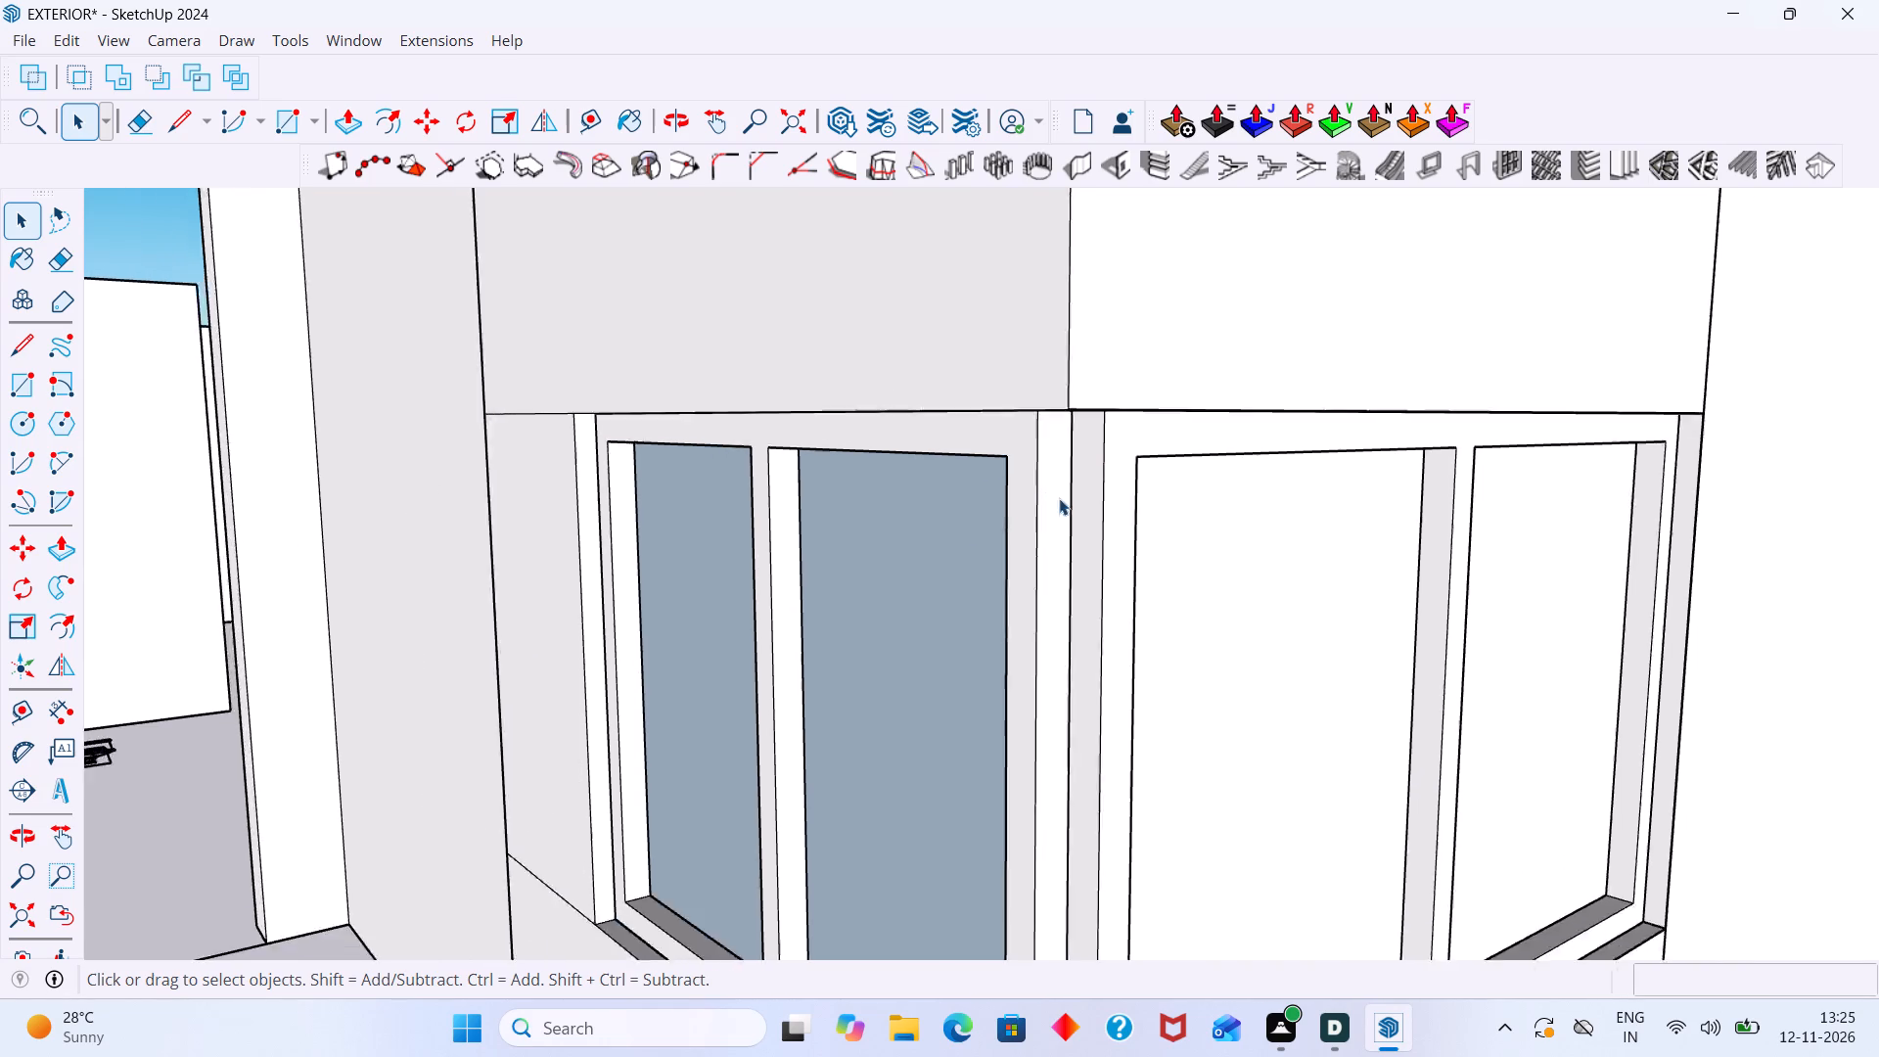
{"action": "scroll", "coordinate": [1059, 498], "scroll_direction": "down", "scroll_amount": 8}
{"action": "scroll", "coordinate": [1081, 822], "scroll_direction": "up", "scroll_amount": 7}
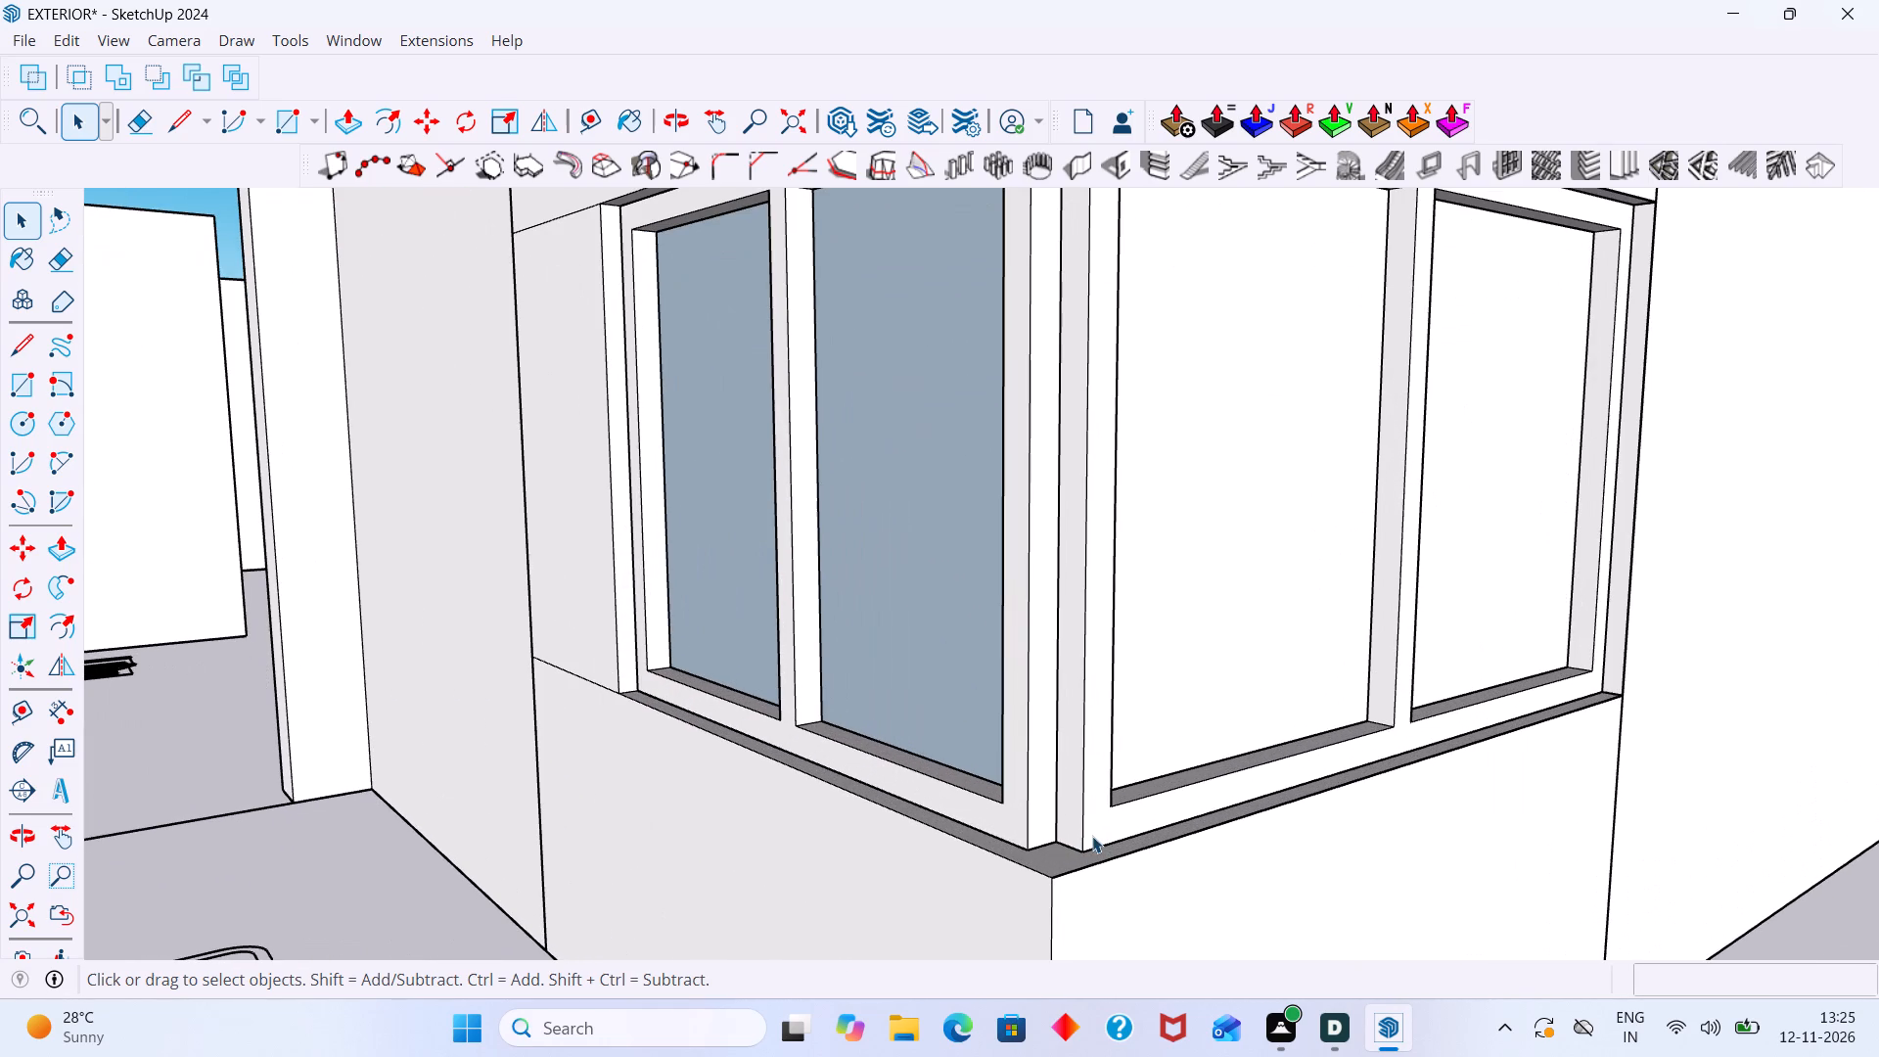
{"action": "scroll", "coordinate": [1064, 843], "scroll_direction": "up", "scroll_amount": 3}
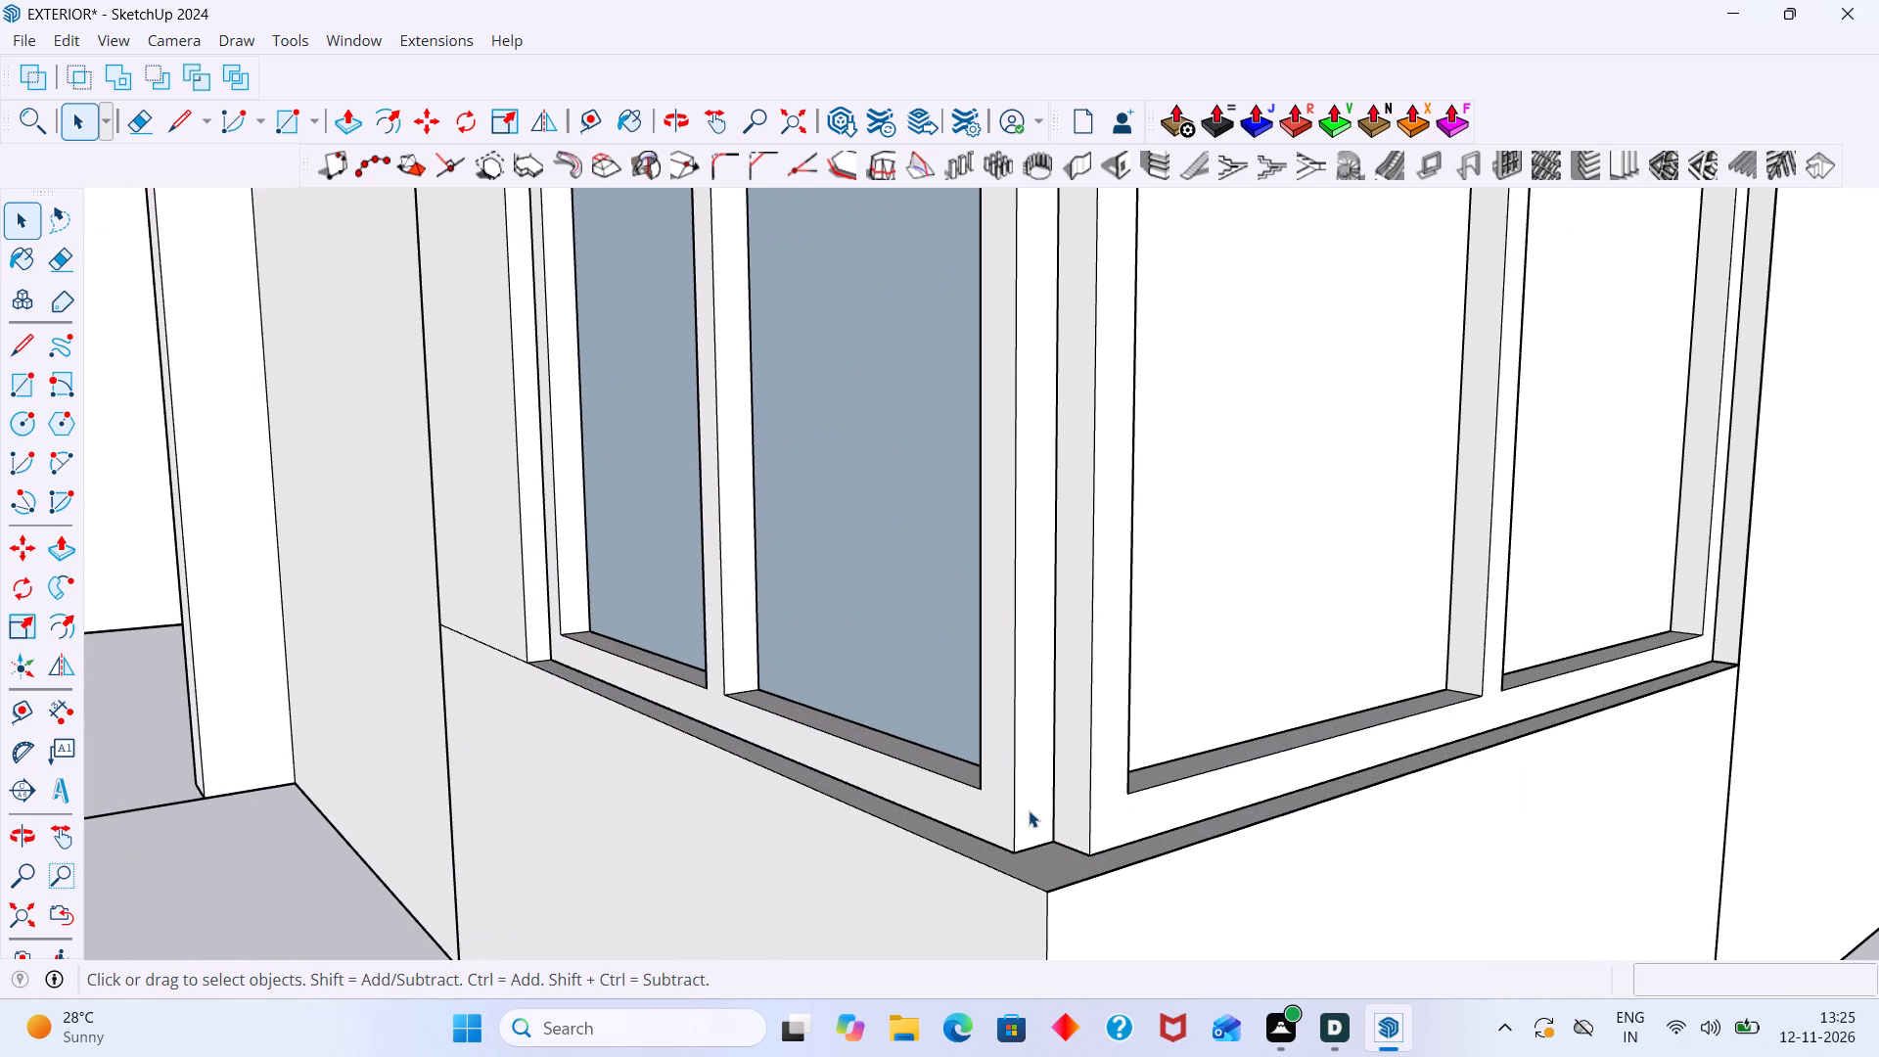
{"action": "left_click", "coordinate": [1030, 809]}
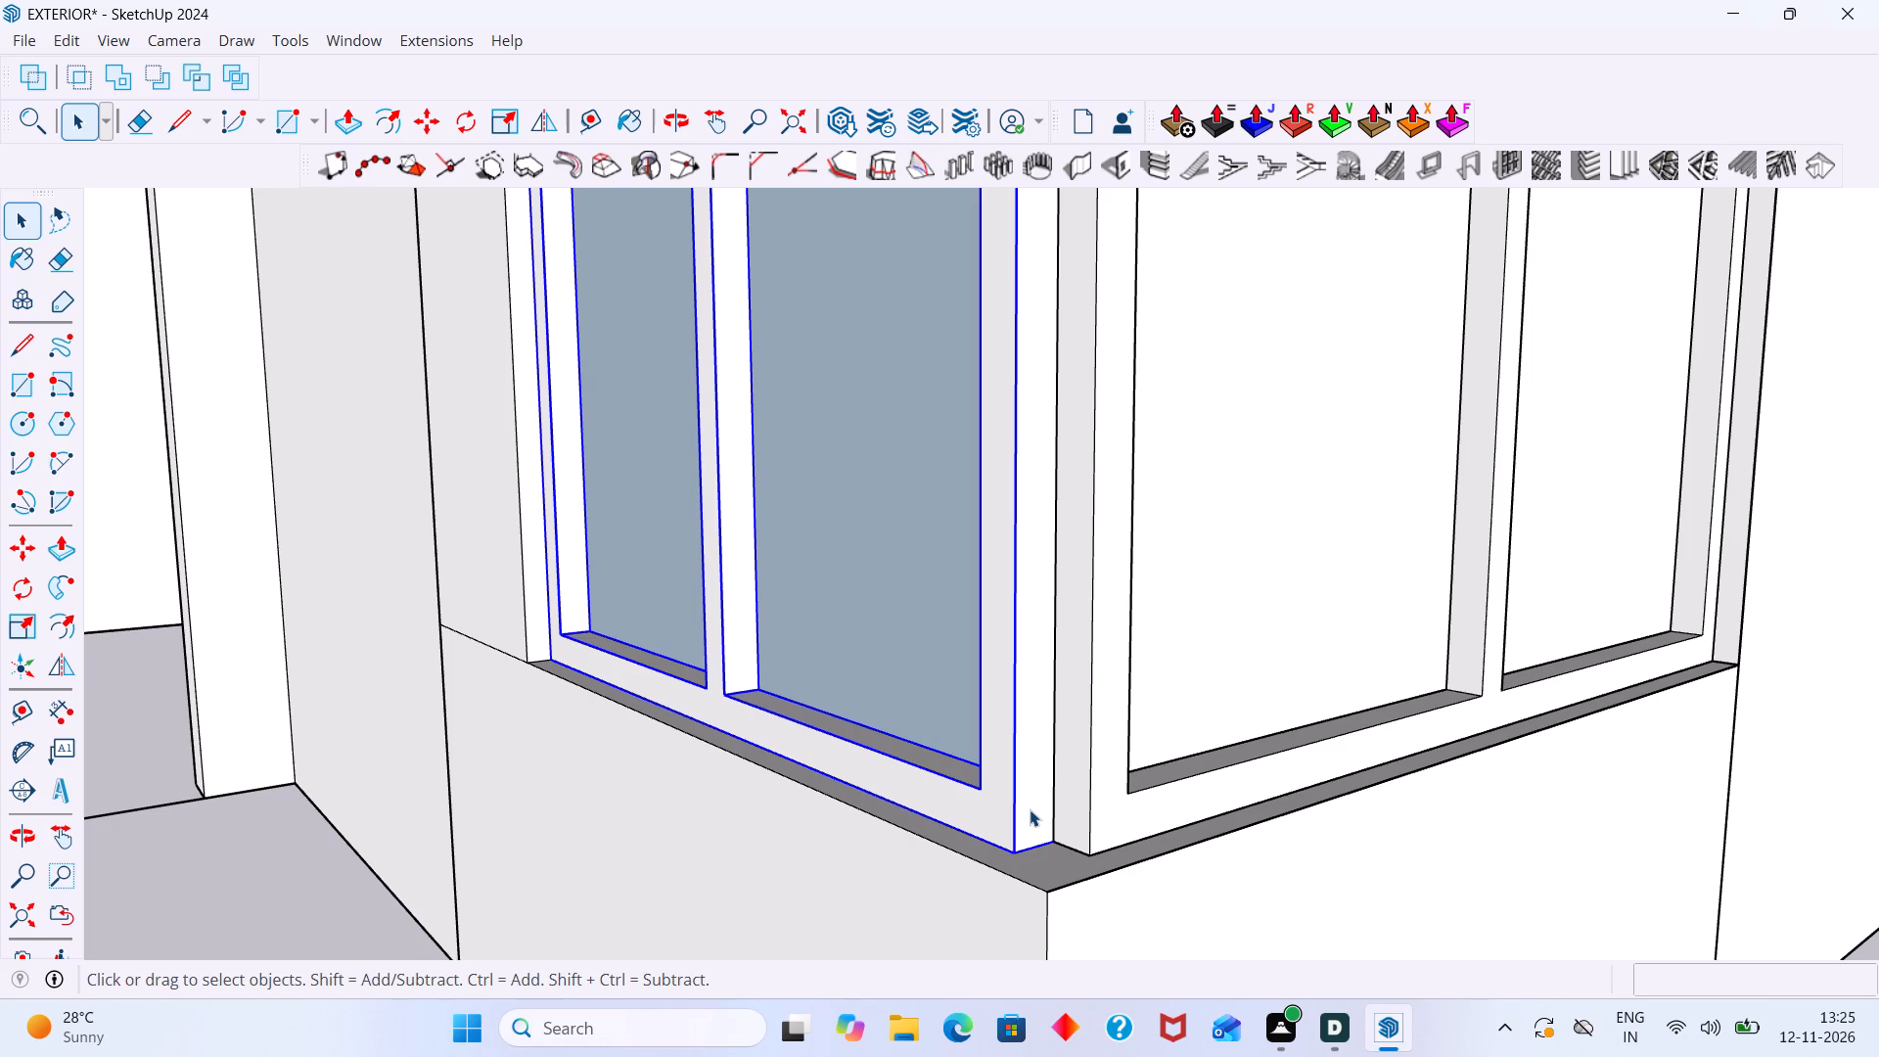
{"action": "key", "text": "s"}
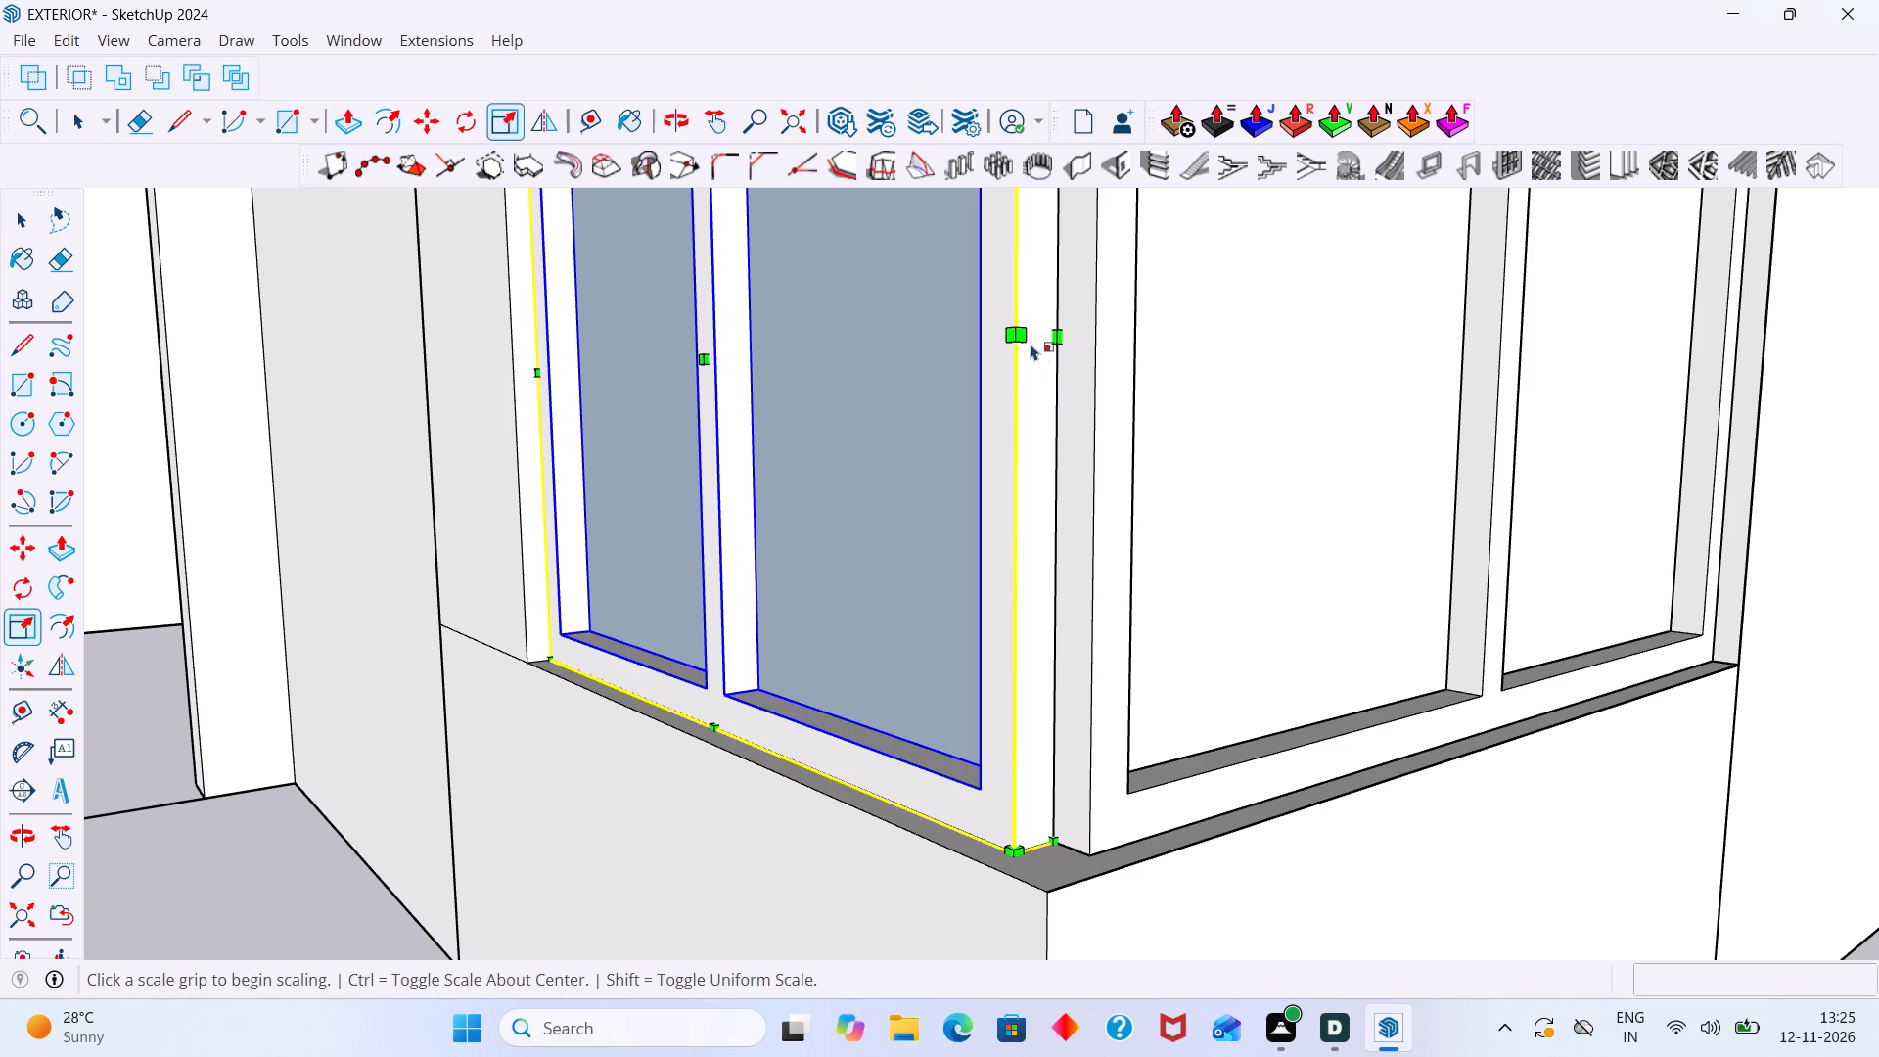
{"action": "left_click", "coordinate": [1058, 338]}
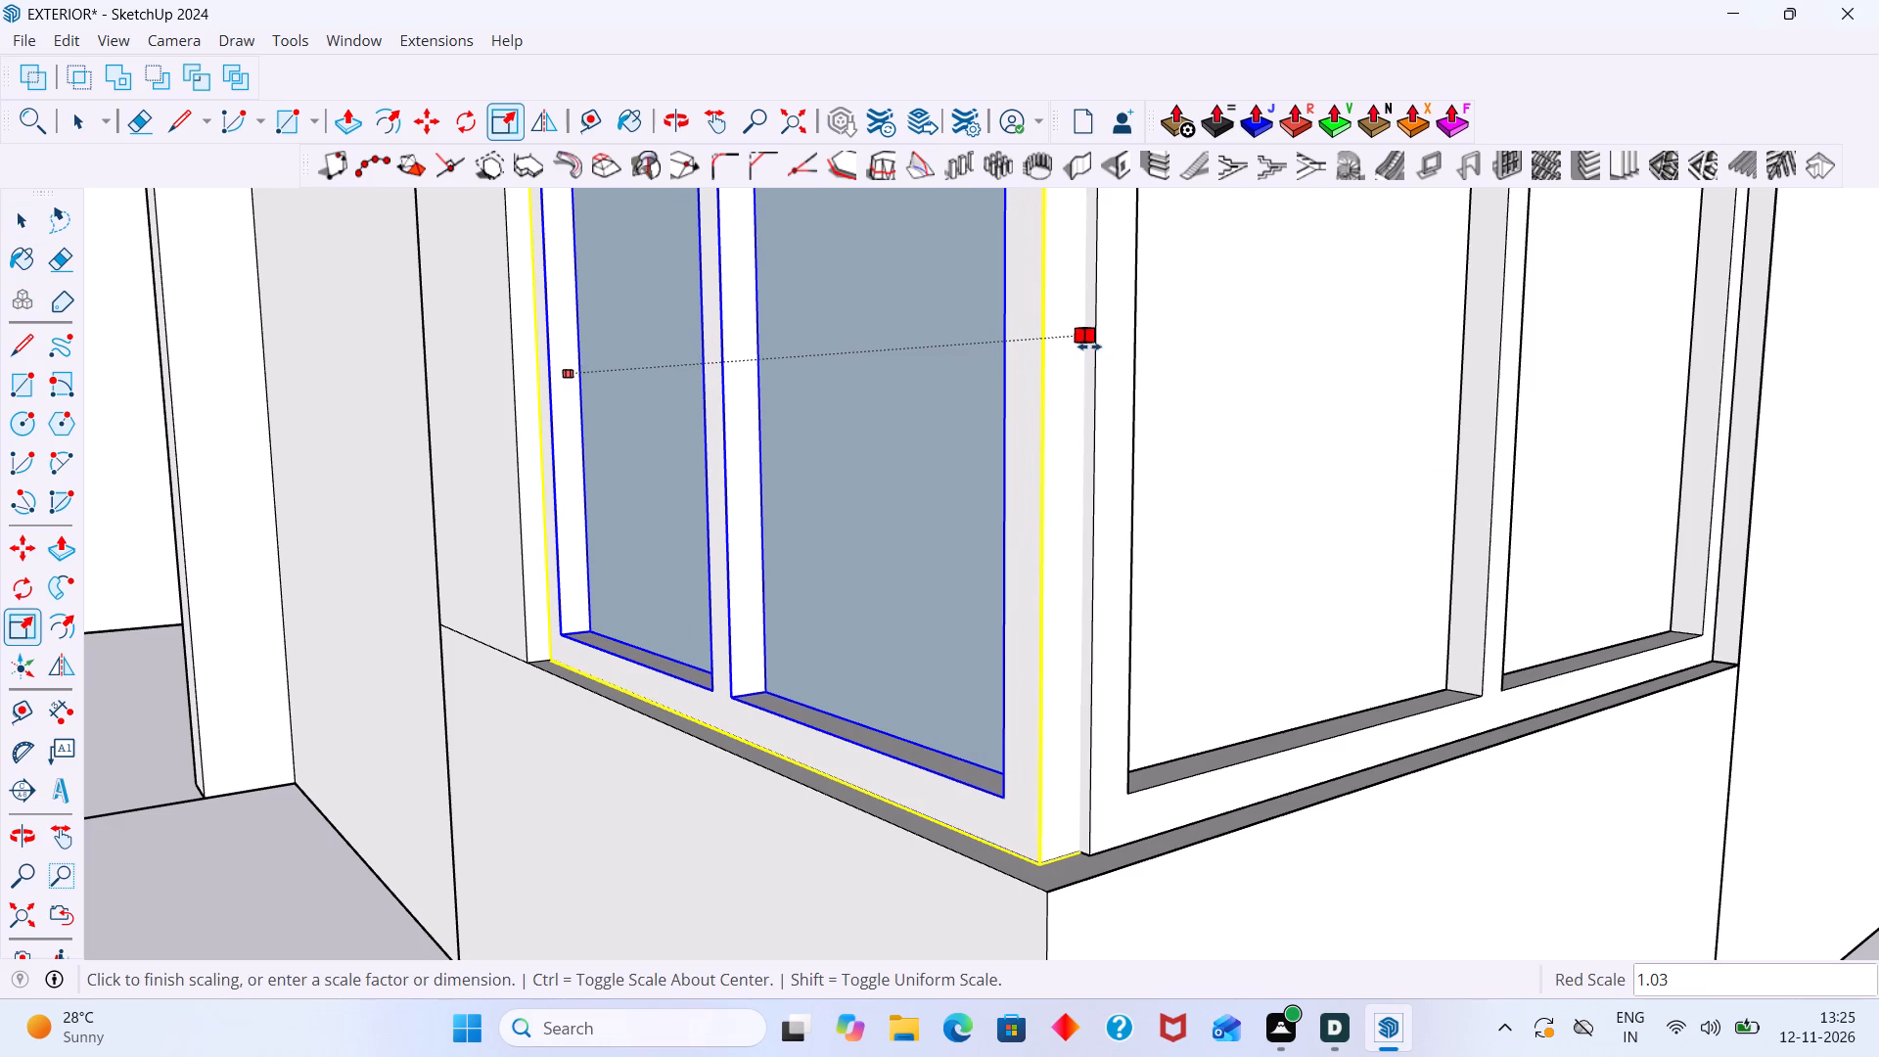
{"action": "left_click", "coordinate": [1093, 347]}
{"action": "key", "text": "space"}
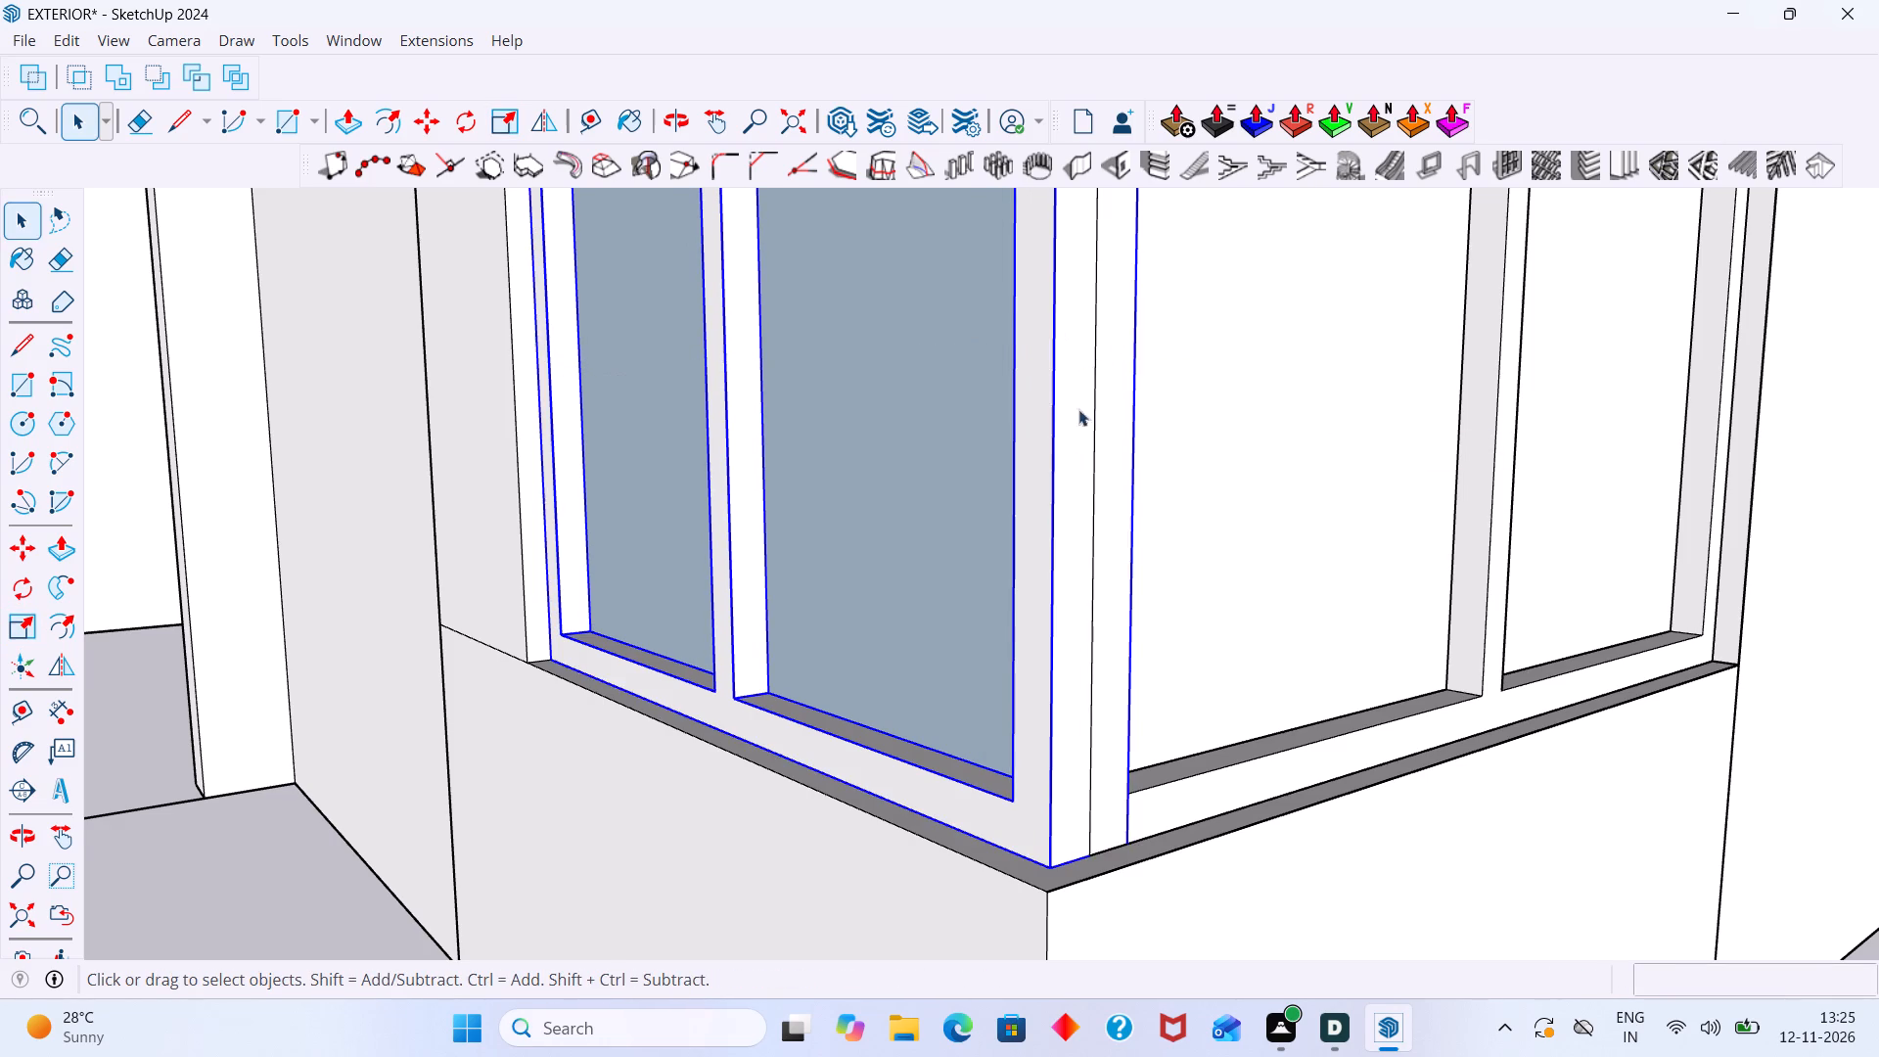
Examine the overlap of the two frames at the bedroom corner, opening the driveway-side frame group to check its end face.
{"action": "scroll", "coordinate": [991, 612], "scroll_direction": "down", "scroll_amount": 5}
{"action": "middle_click_drag", "start_coordinate": [1088, 644], "coordinate": [1028, 661]}
{"action": "scroll", "coordinate": [972, 685], "scroll_direction": "up", "scroll_amount": 5}
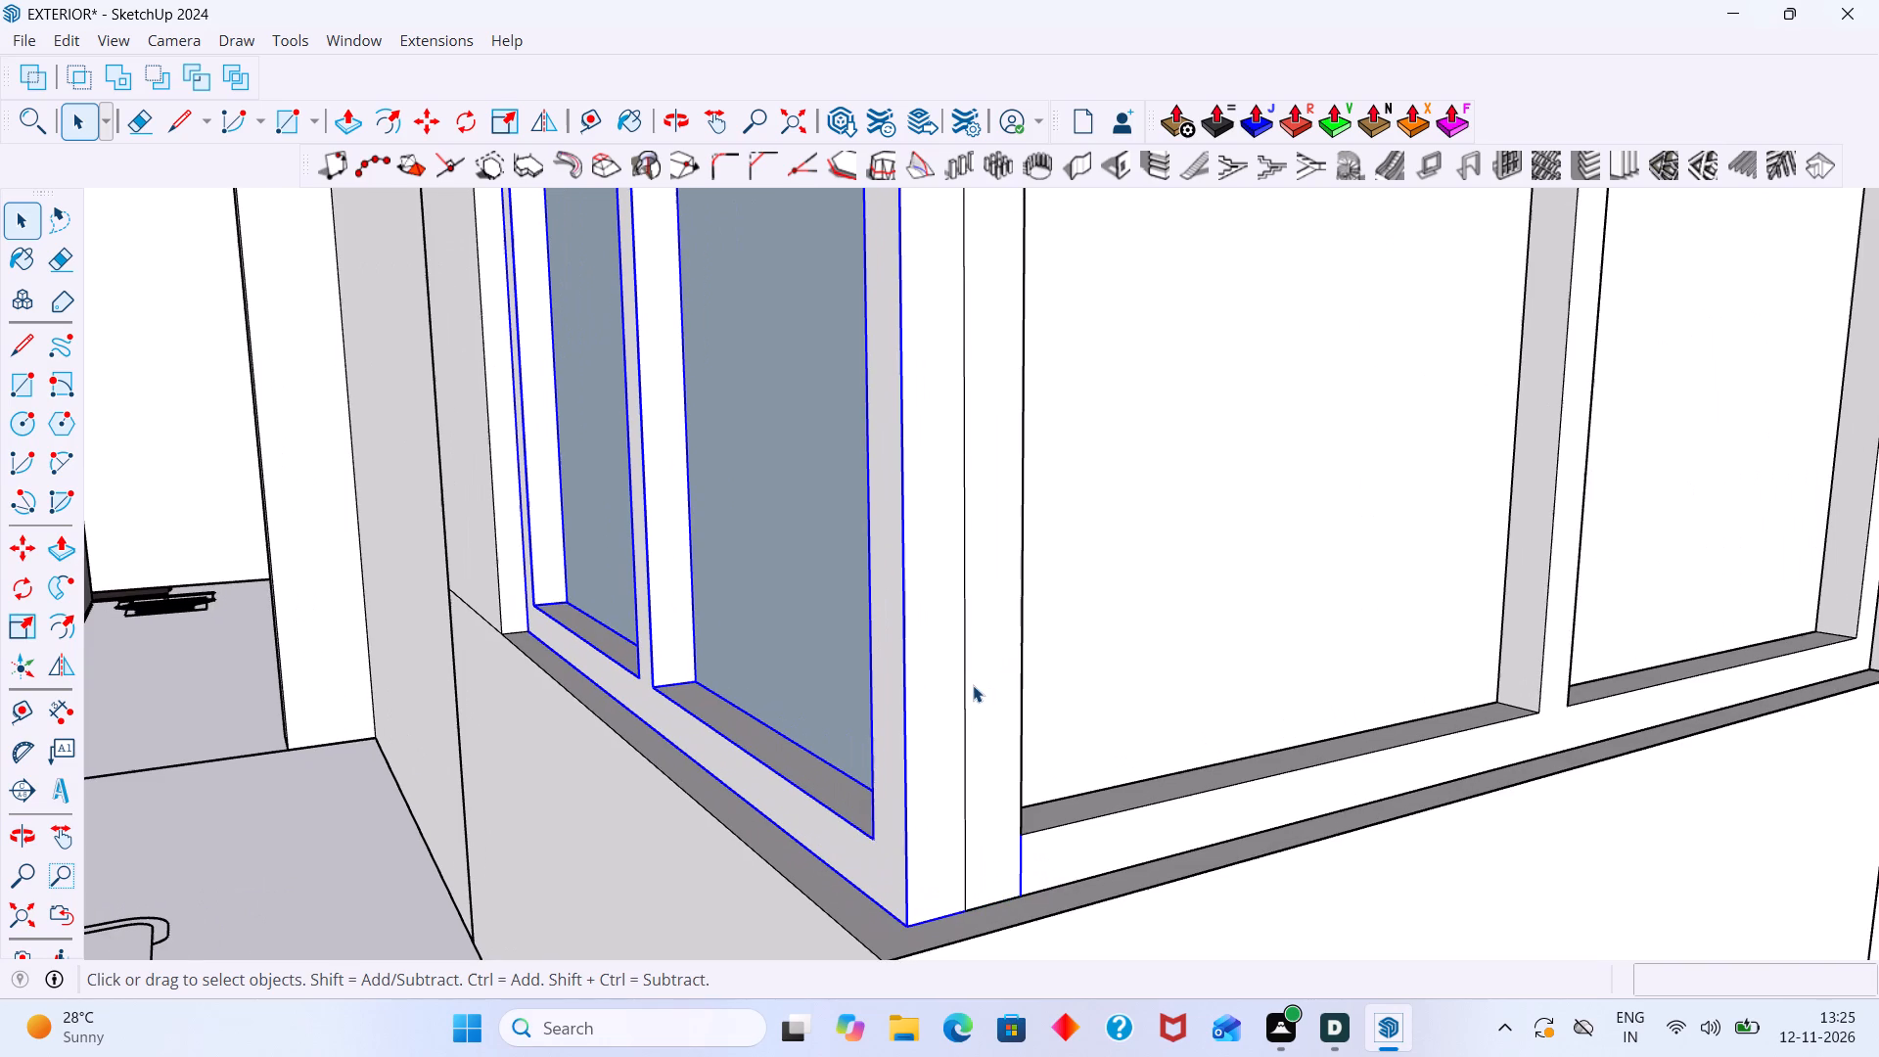
{"action": "left_click", "coordinate": [964, 688]}
{"action": "double_click", "coordinate": [967, 690]}
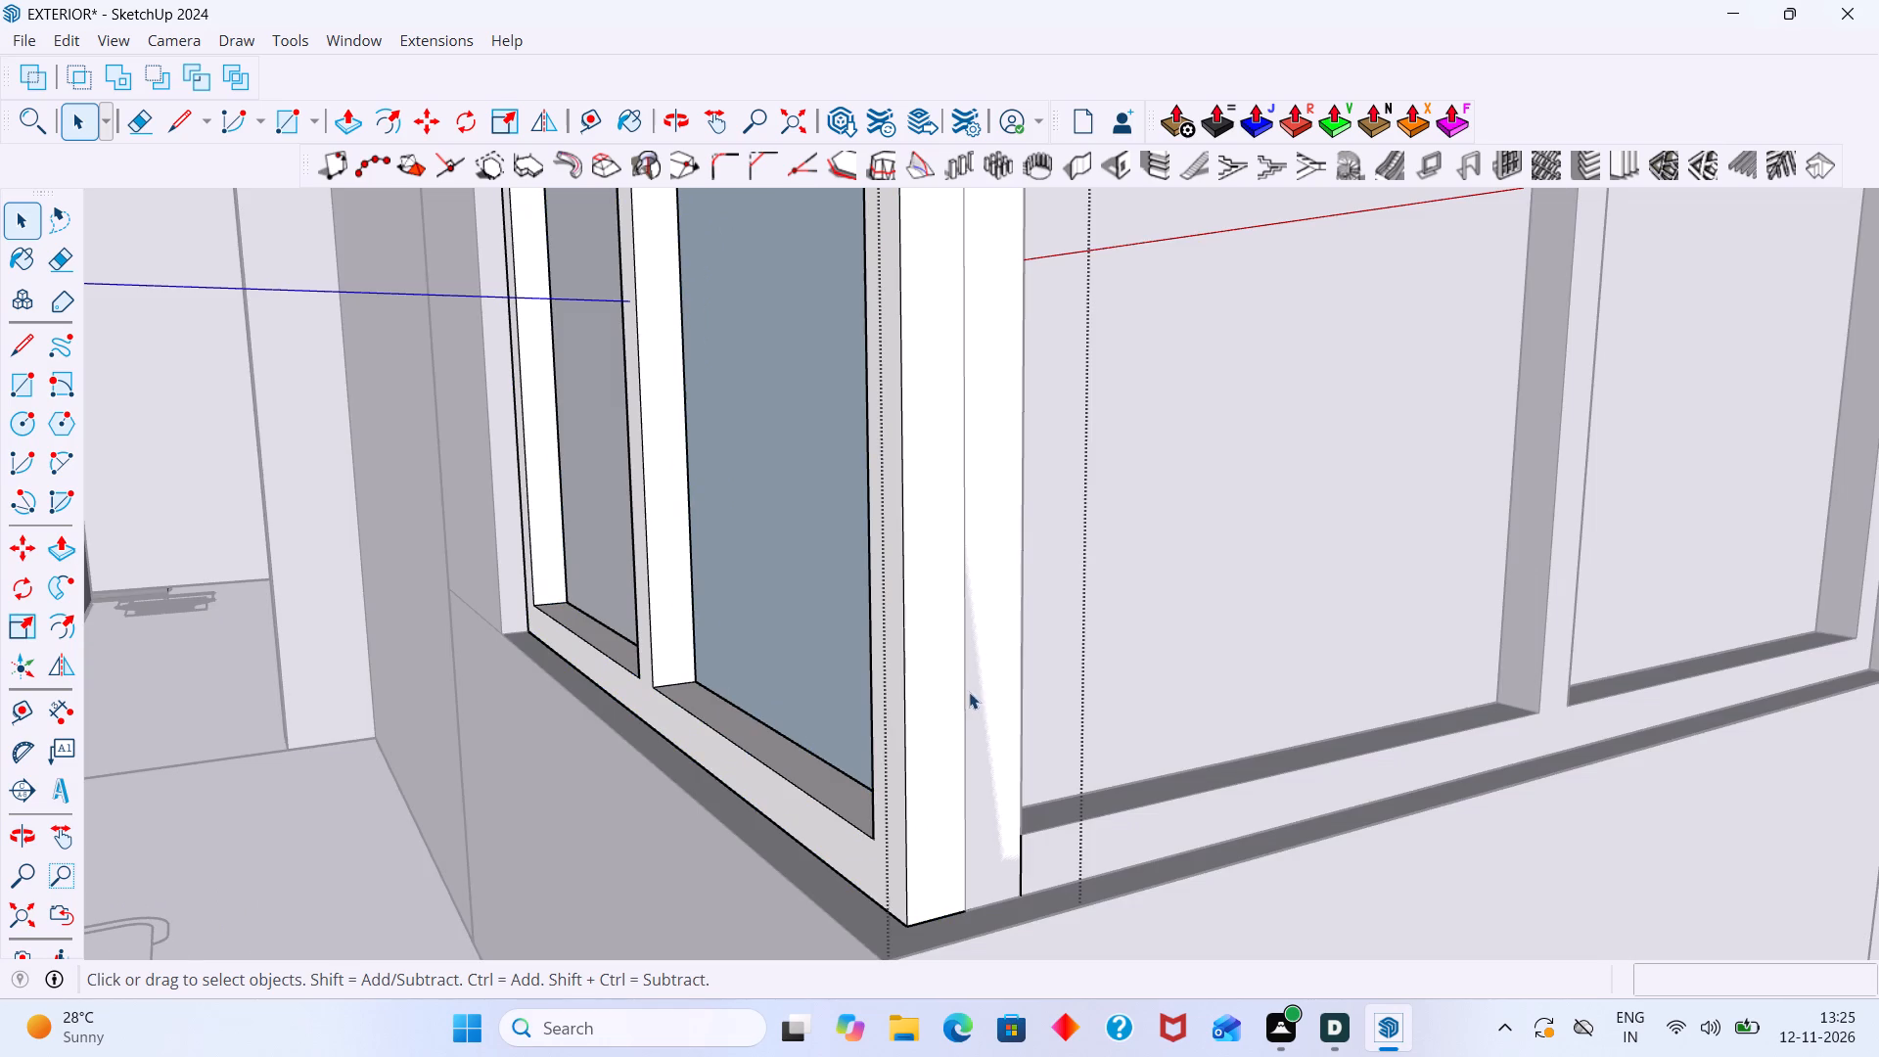
{"action": "left_click", "coordinate": [961, 701]}
{"action": "scroll", "coordinate": [970, 700], "scroll_direction": "down", "scroll_amount": 20}
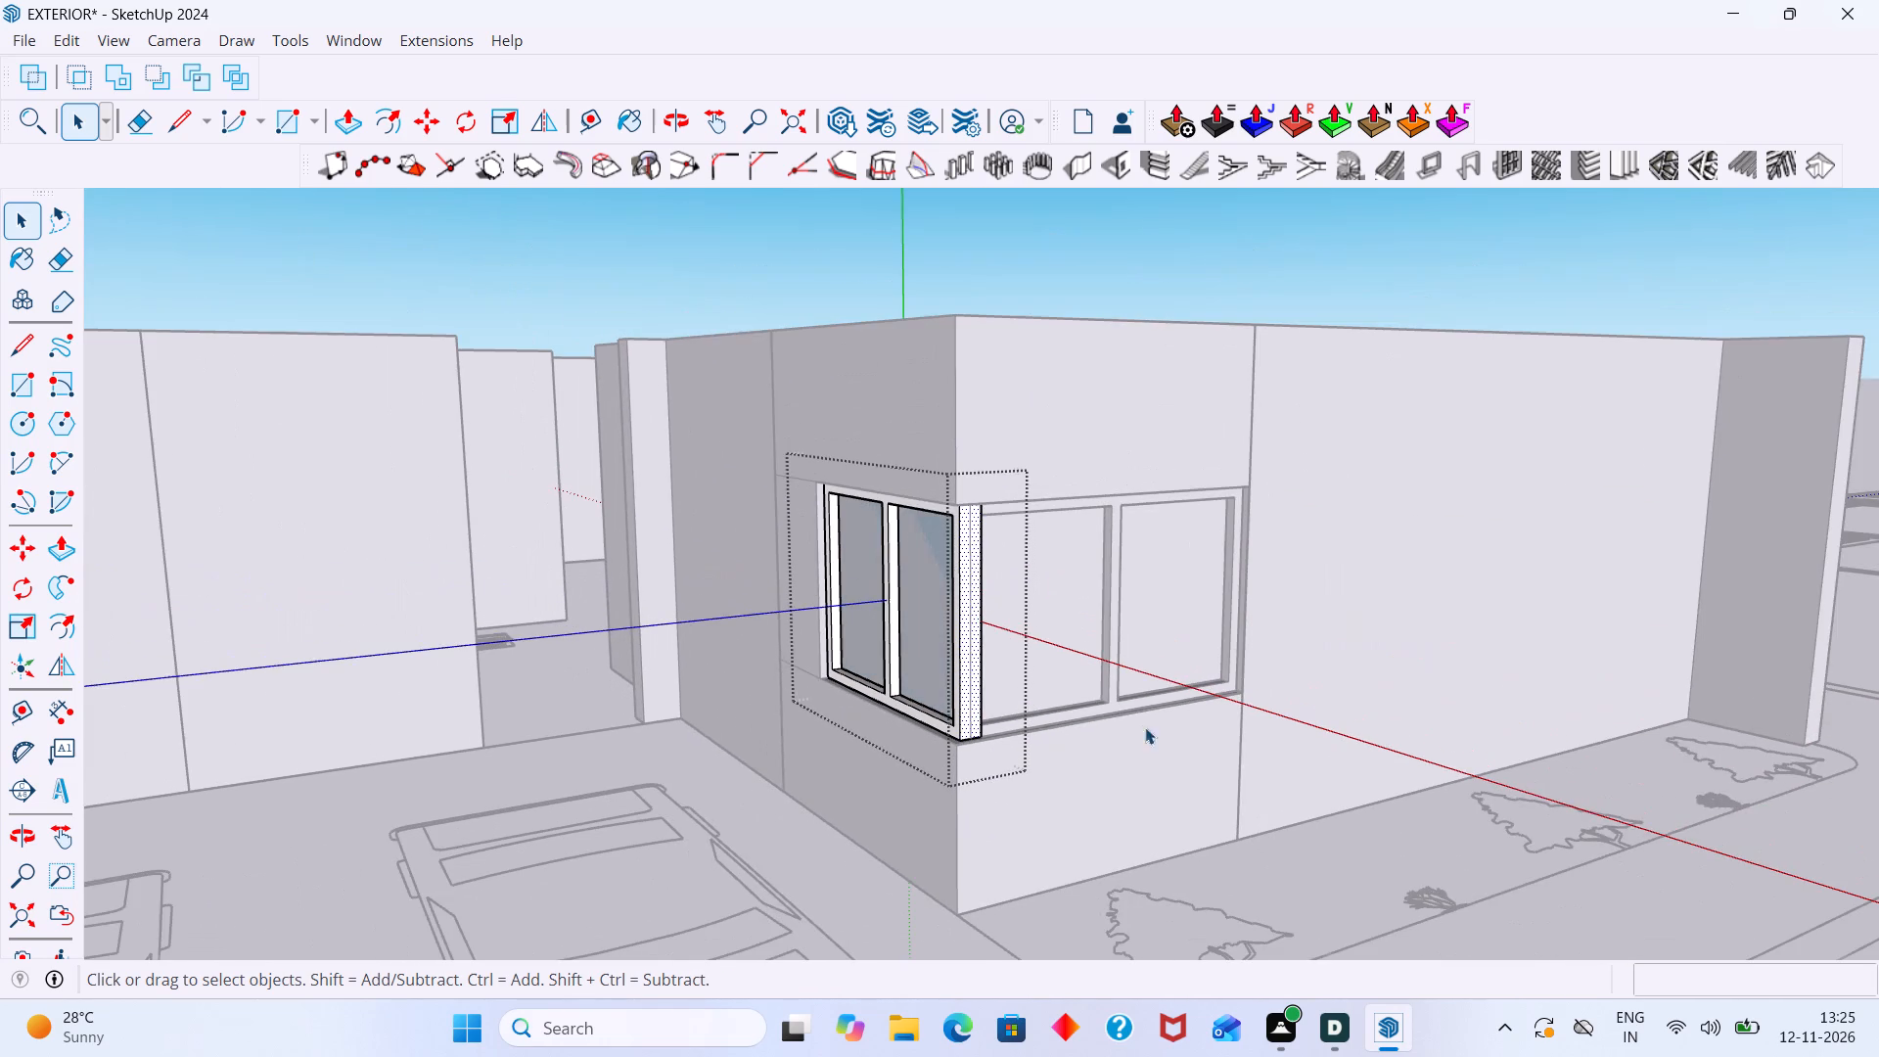
{"action": "left_click", "coordinate": [1499, 273]}
{"action": "scroll", "coordinate": [1021, 548], "scroll_direction": "up", "scroll_amount": 8}
{"action": "middle_click_drag", "start_coordinate": [928, 604], "coordinate": [922, 606]}
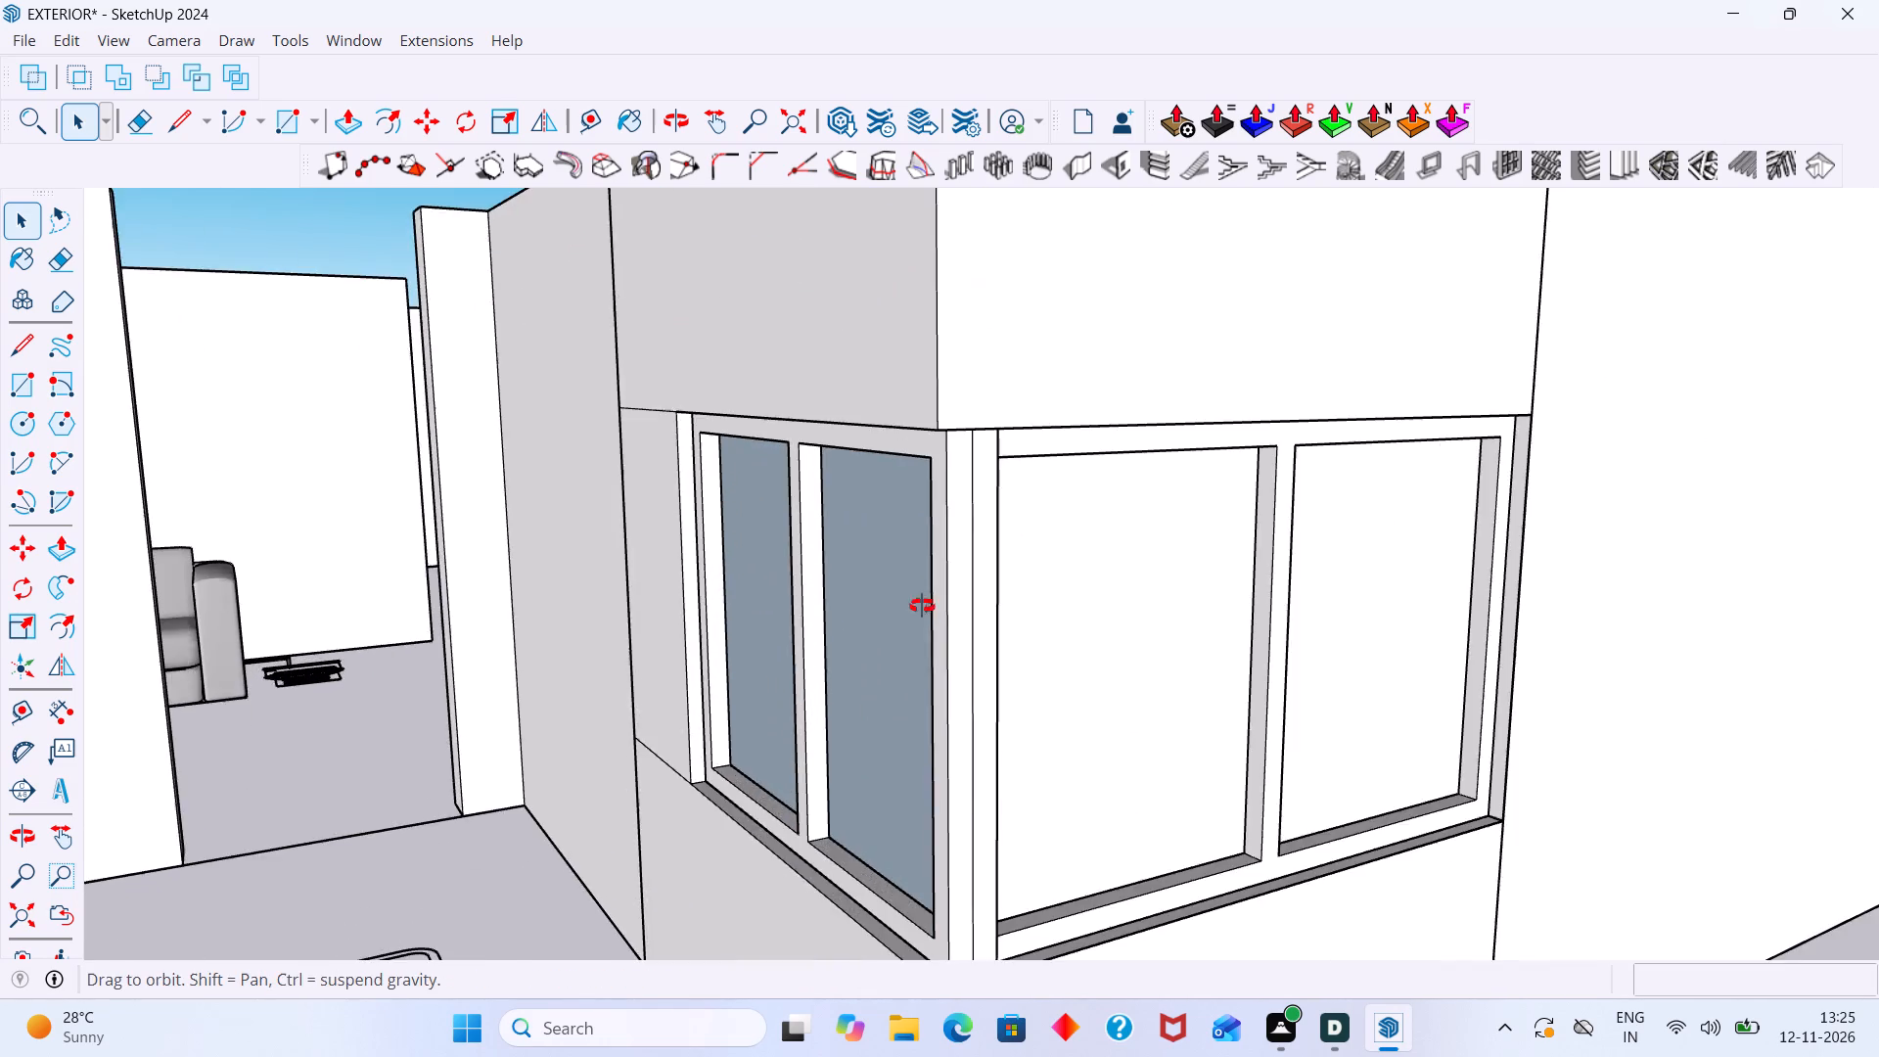
{"action": "middle_click_drag", "start_coordinate": [922, 606], "coordinate": [738, 620]}
{"action": "scroll", "coordinate": [583, 637], "scroll_direction": "up", "scroll_amount": 3}
{"action": "scroll", "coordinate": [635, 867], "scroll_direction": "down", "scroll_amount": 8}
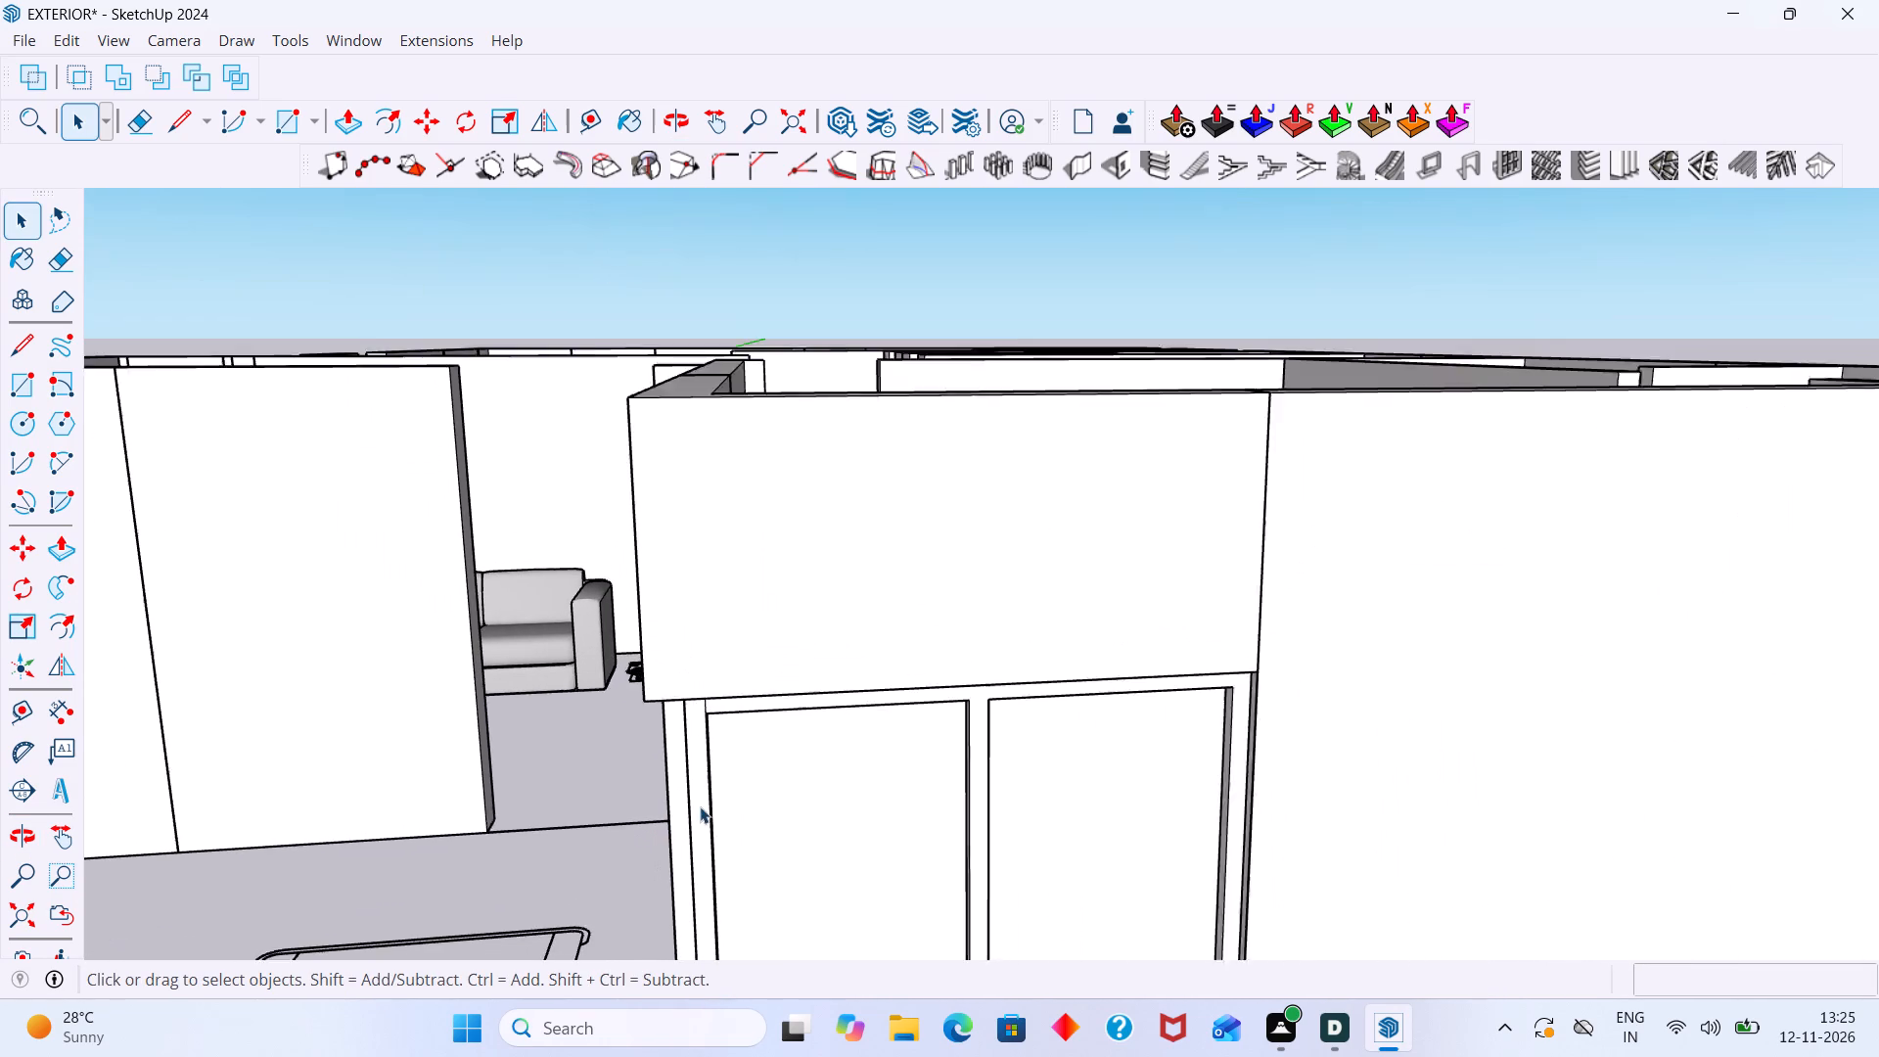
{"action": "scroll", "coordinate": [700, 806], "scroll_direction": "down", "scroll_amount": 2}
{"action": "middle_click_drag", "start_coordinate": [707, 807], "coordinate": [743, 613]}
{"action": "scroll", "coordinate": [753, 826], "scroll_direction": "up", "scroll_amount": 8}
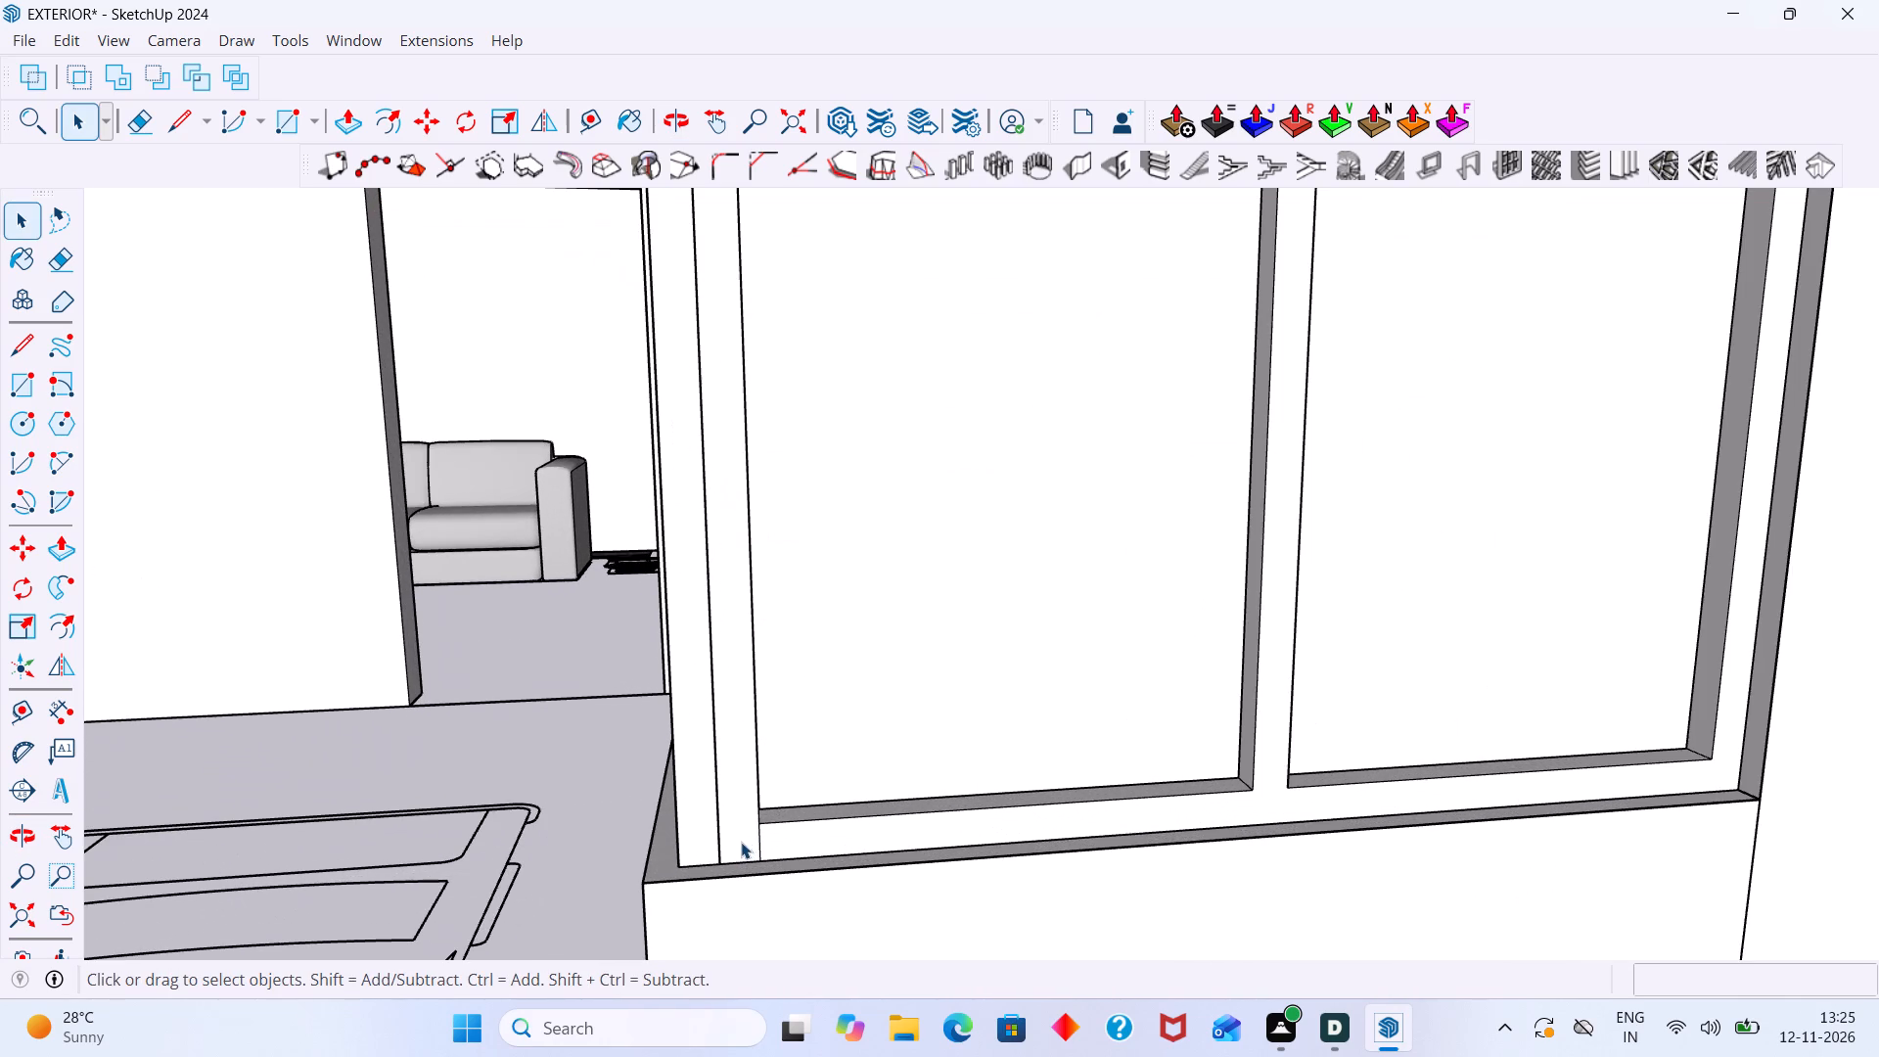
{"action": "left_click", "coordinate": [741, 842]}
{"action": "double_click", "coordinate": [740, 842]}
{"action": "left_click", "coordinate": [780, 839]}
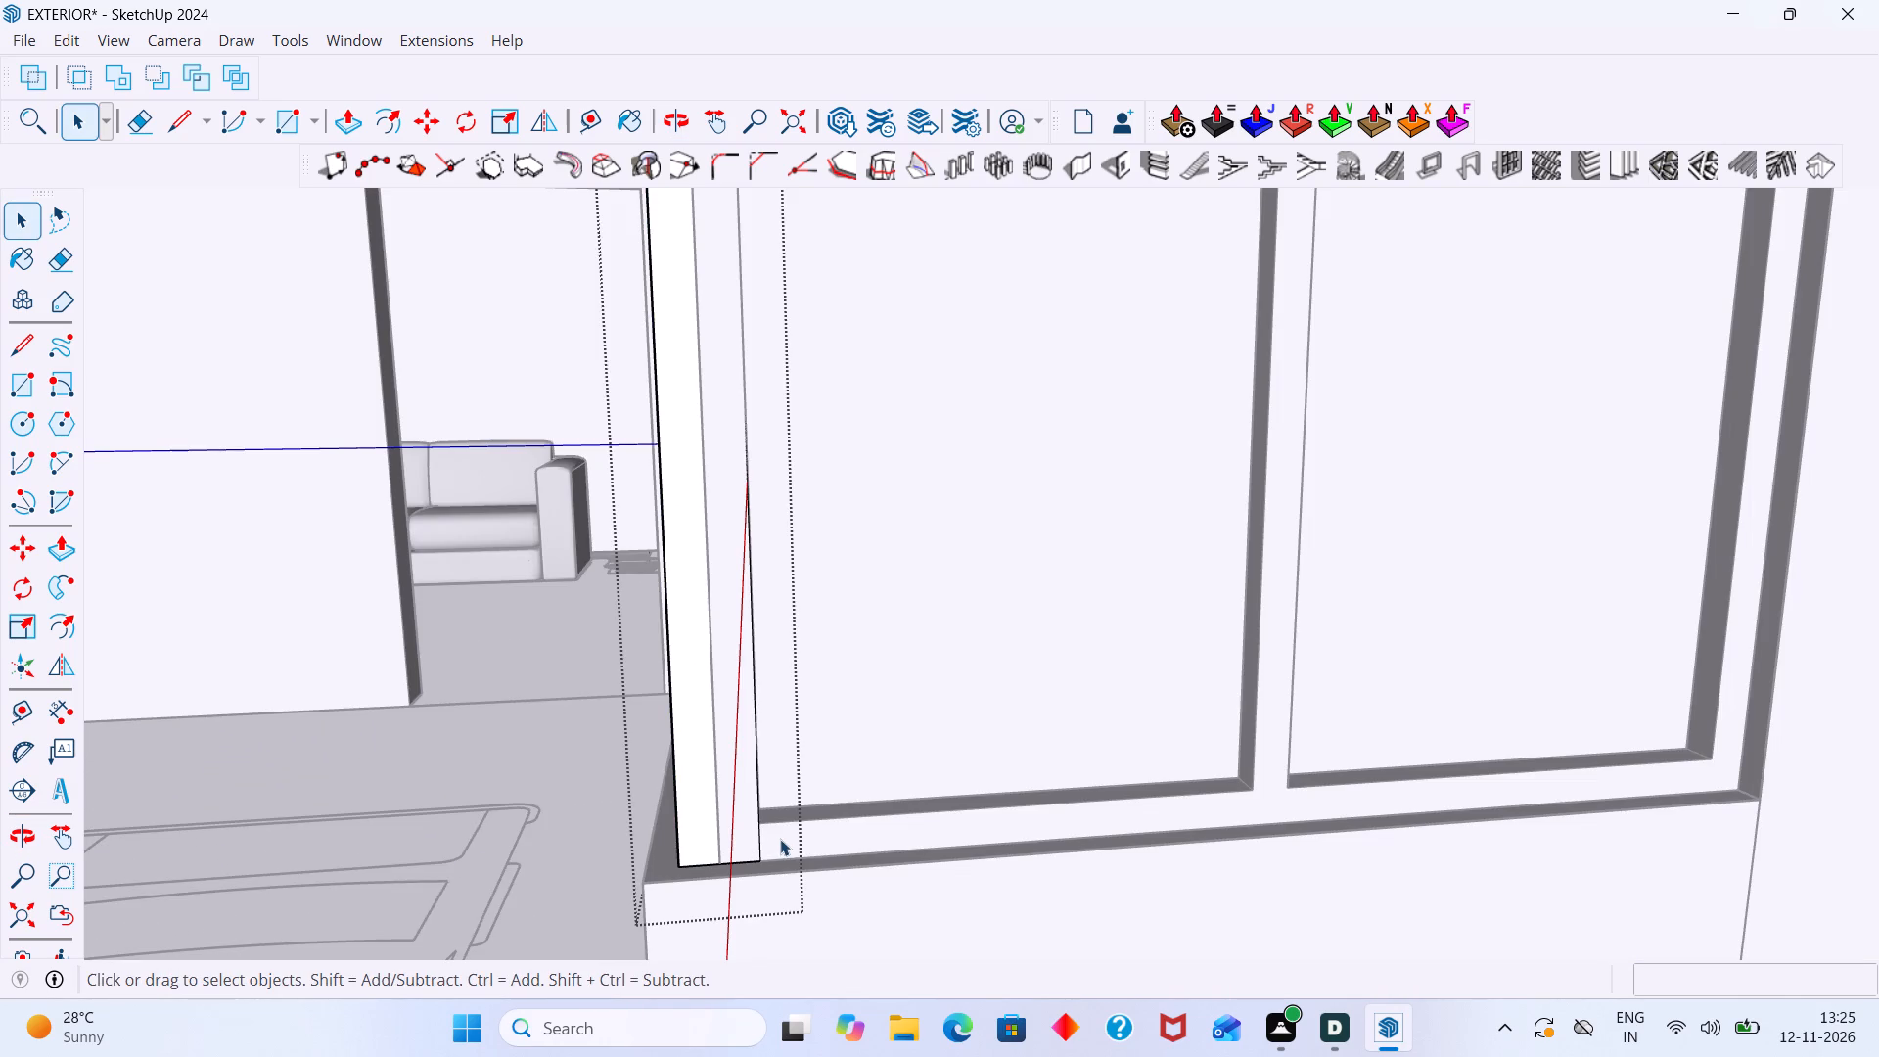
{"action": "scroll", "coordinate": [778, 845], "scroll_direction": "down", "scroll_amount": 5}
{"action": "left_click", "coordinate": [589, 850]}
{"action": "scroll", "coordinate": [670, 841], "scroll_direction": "down", "scroll_amount": 6}
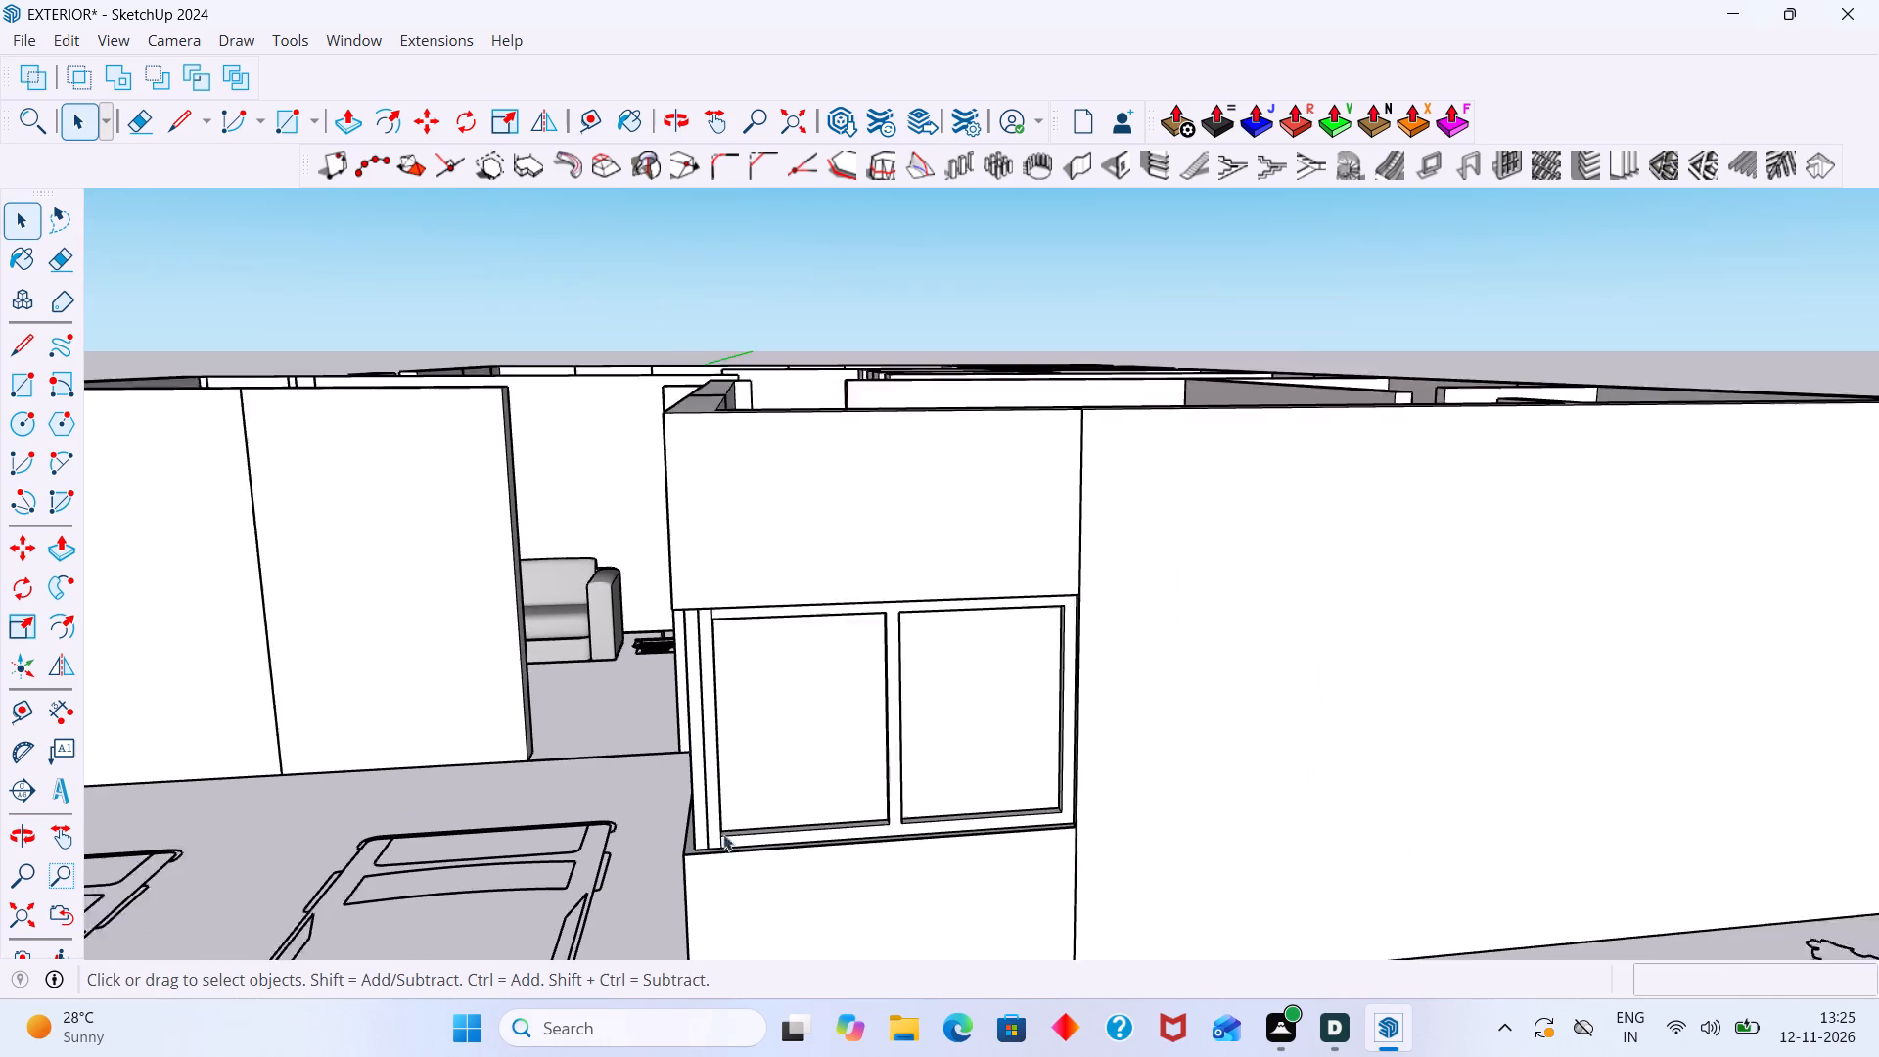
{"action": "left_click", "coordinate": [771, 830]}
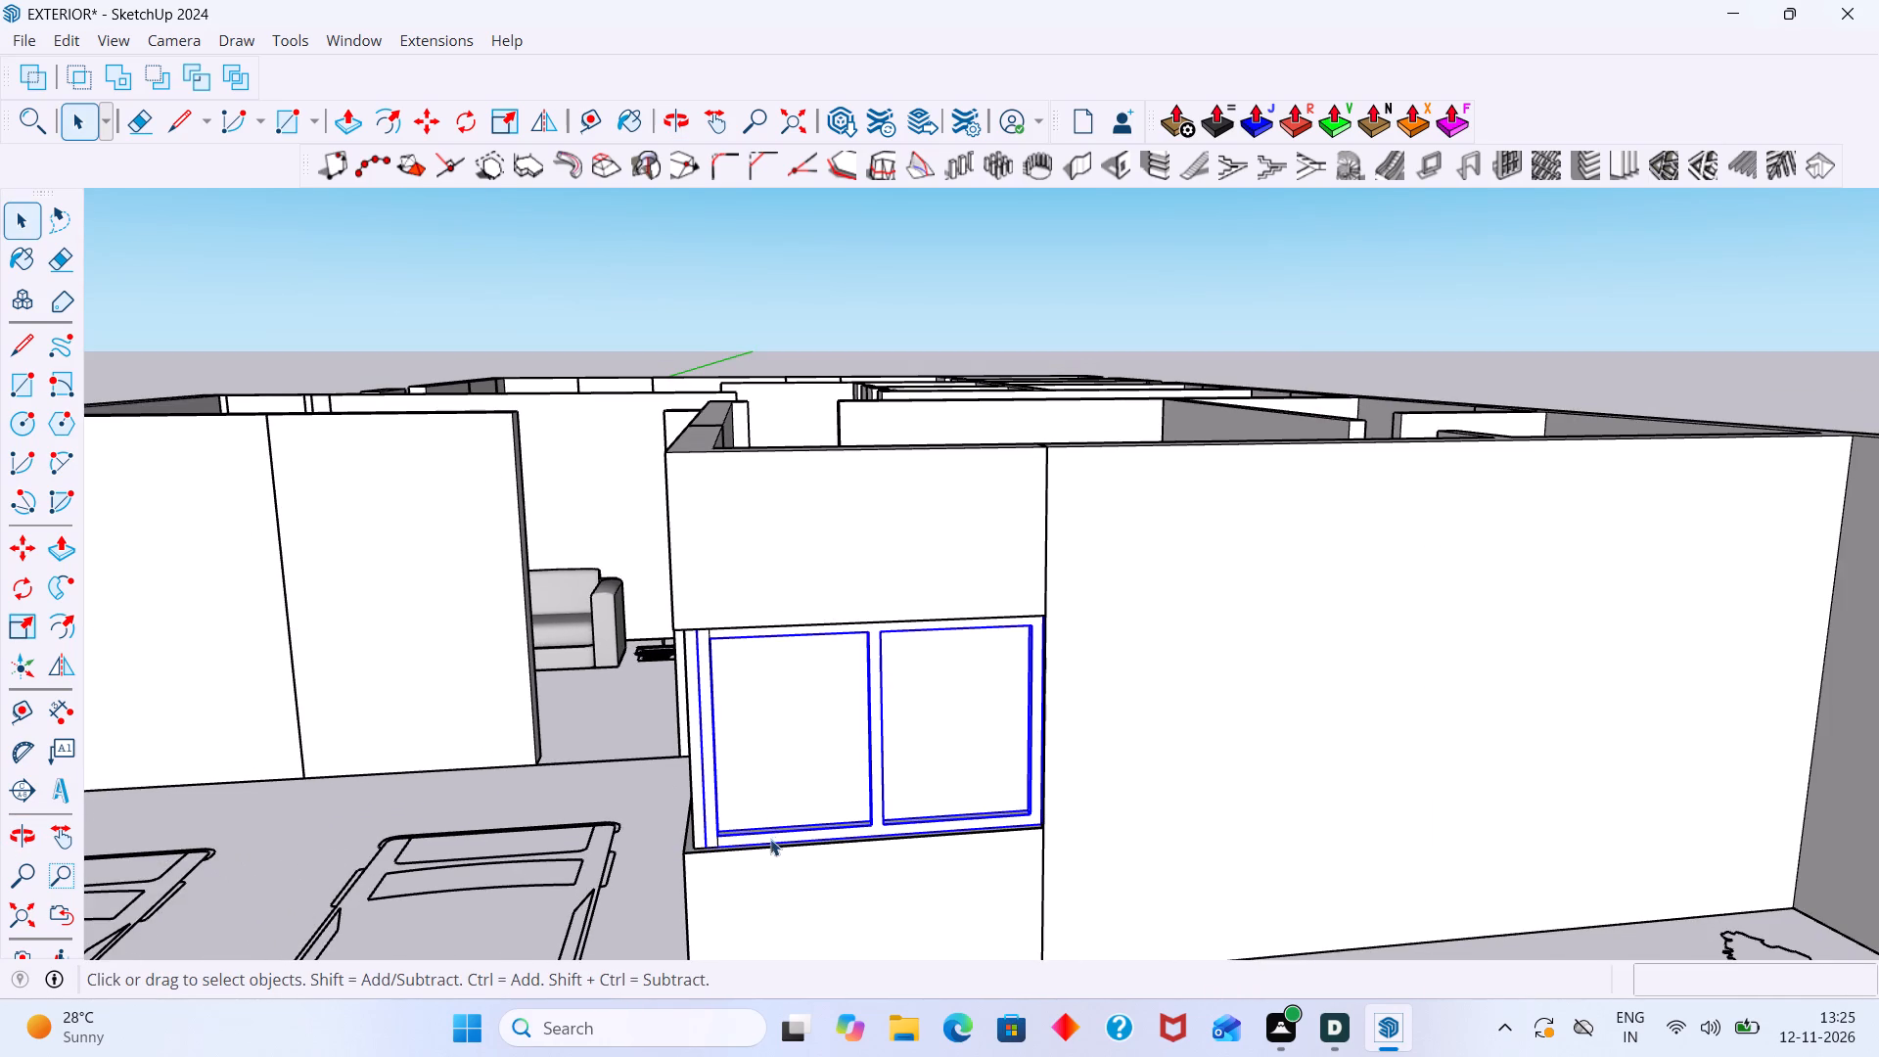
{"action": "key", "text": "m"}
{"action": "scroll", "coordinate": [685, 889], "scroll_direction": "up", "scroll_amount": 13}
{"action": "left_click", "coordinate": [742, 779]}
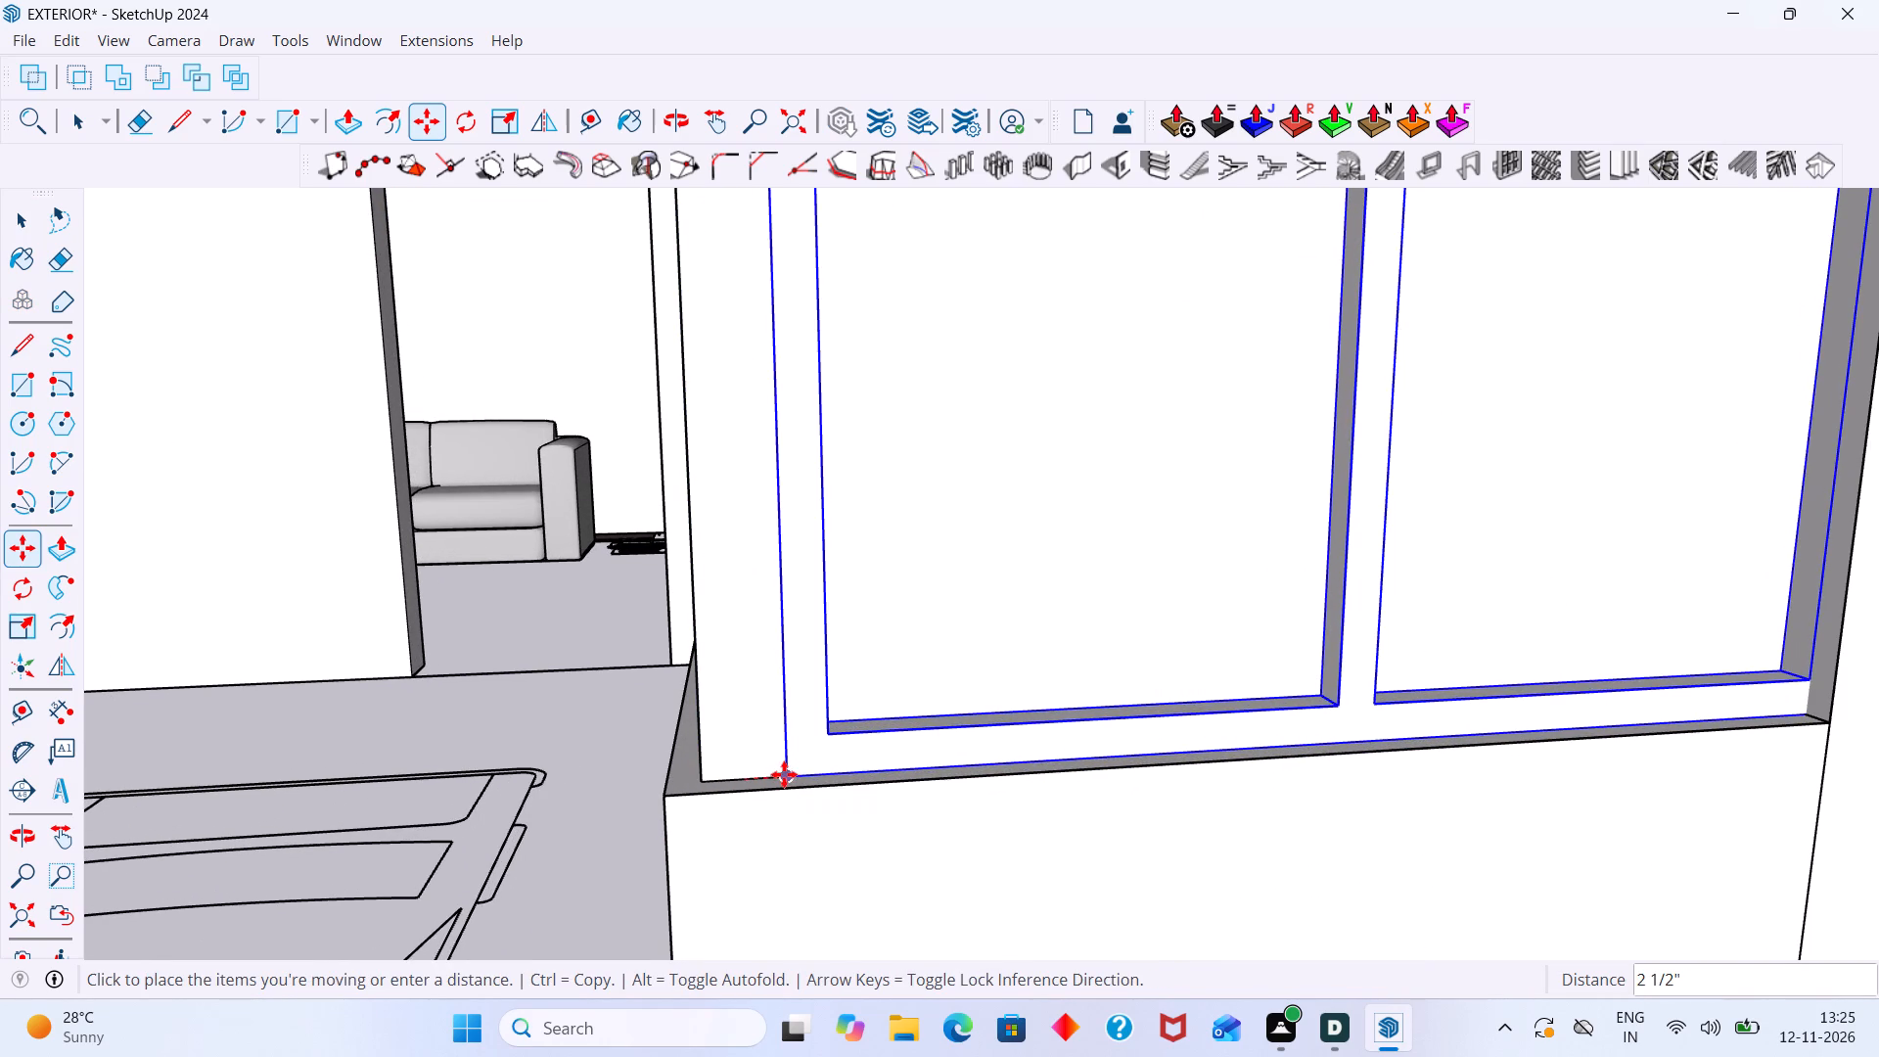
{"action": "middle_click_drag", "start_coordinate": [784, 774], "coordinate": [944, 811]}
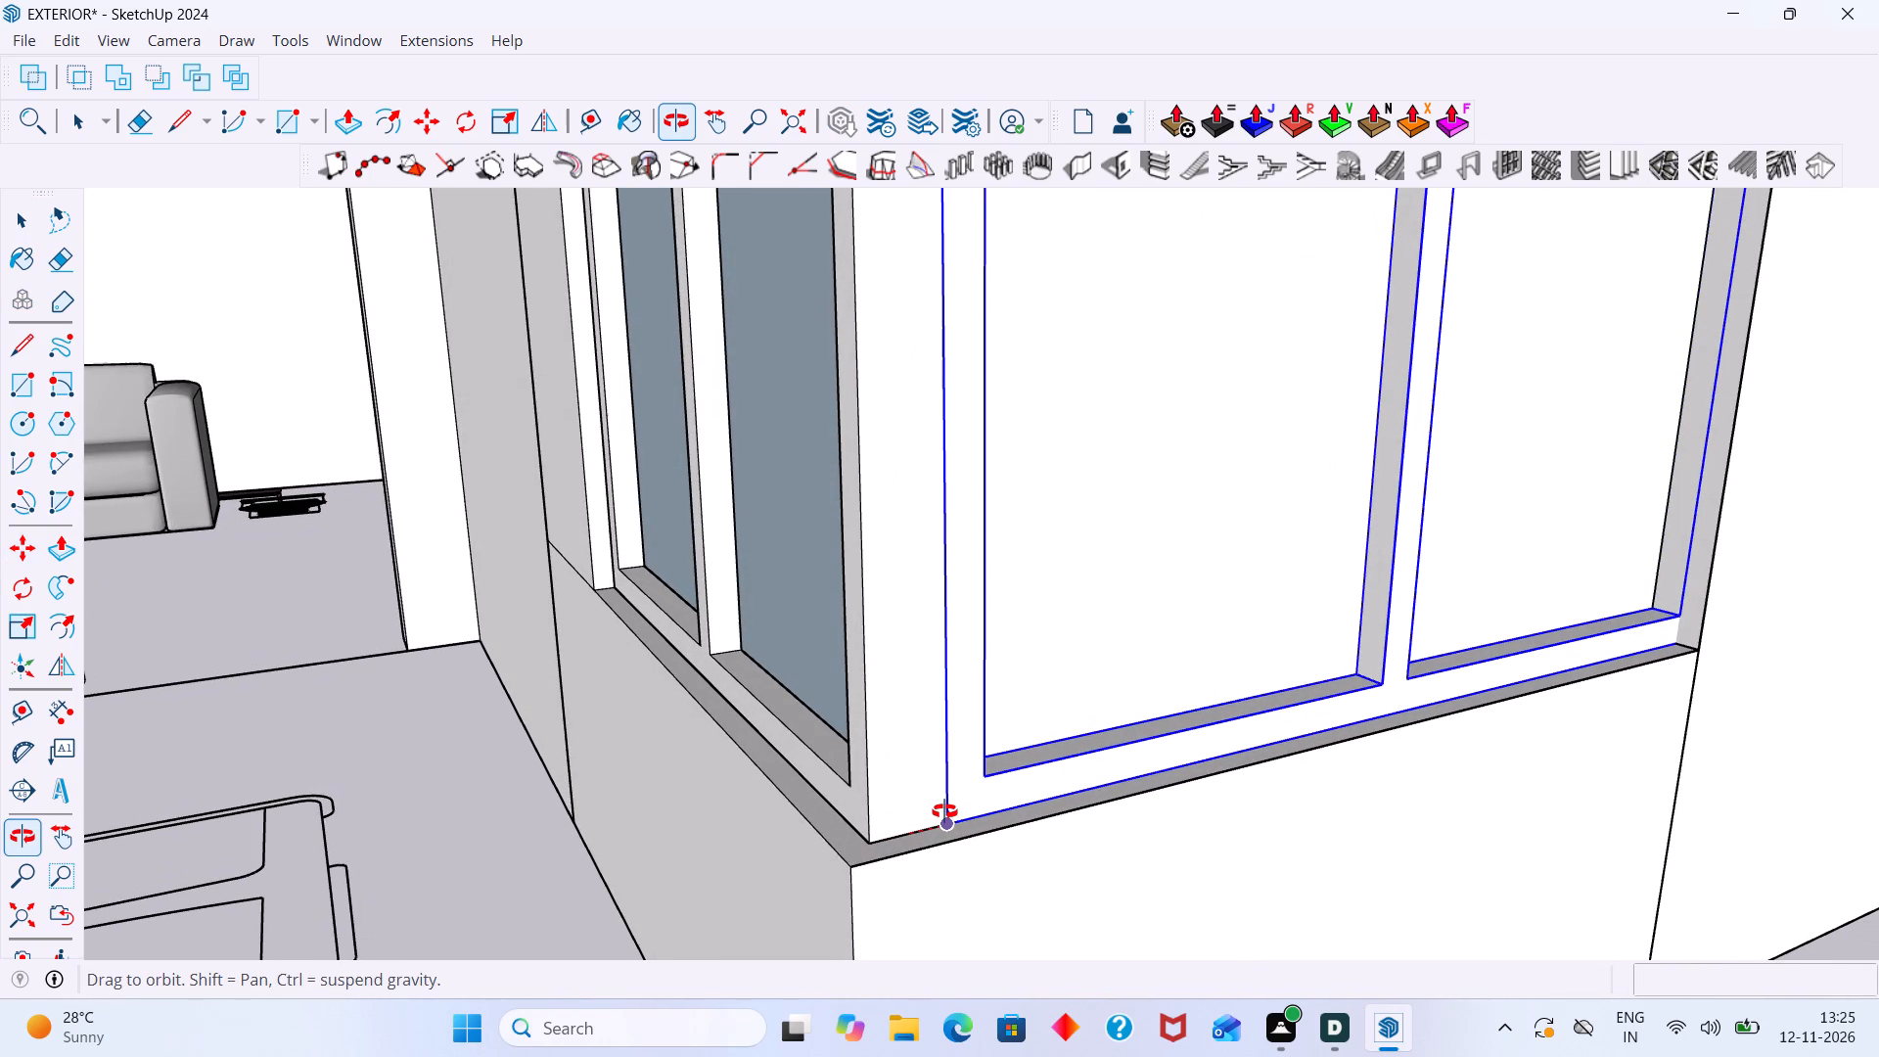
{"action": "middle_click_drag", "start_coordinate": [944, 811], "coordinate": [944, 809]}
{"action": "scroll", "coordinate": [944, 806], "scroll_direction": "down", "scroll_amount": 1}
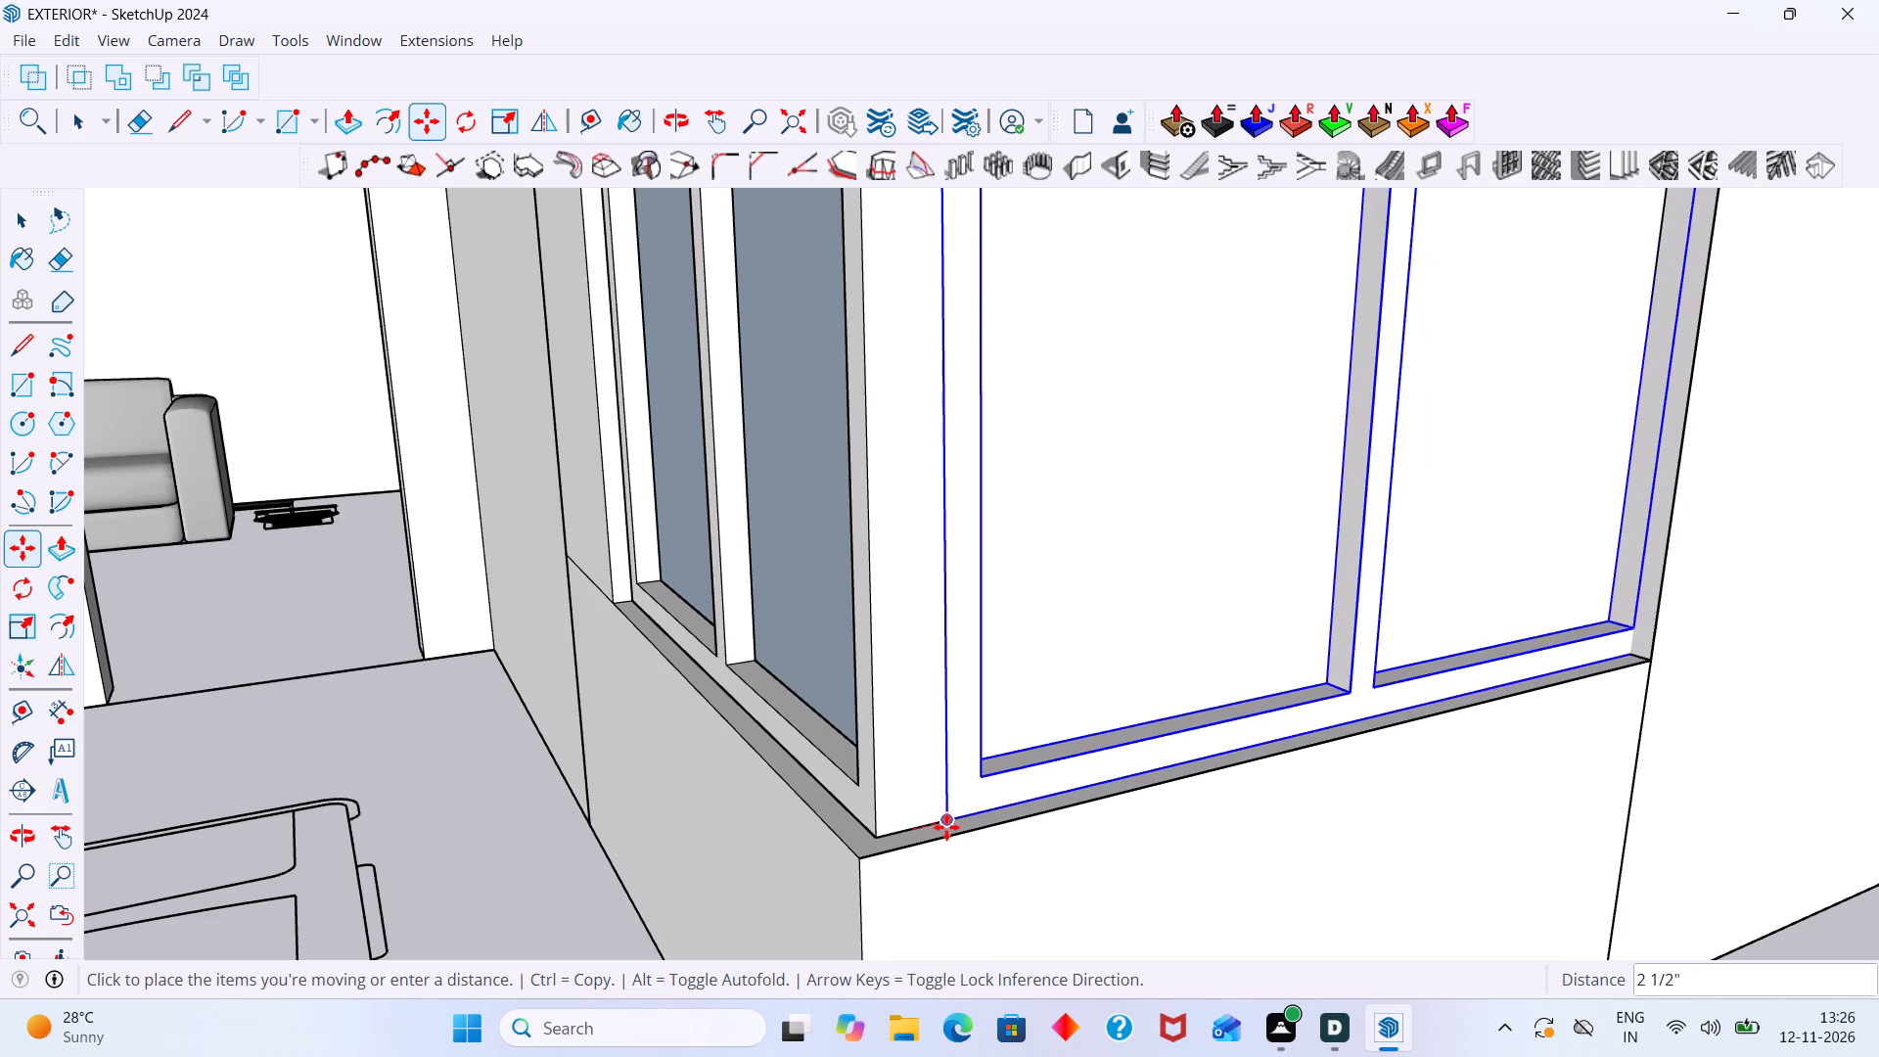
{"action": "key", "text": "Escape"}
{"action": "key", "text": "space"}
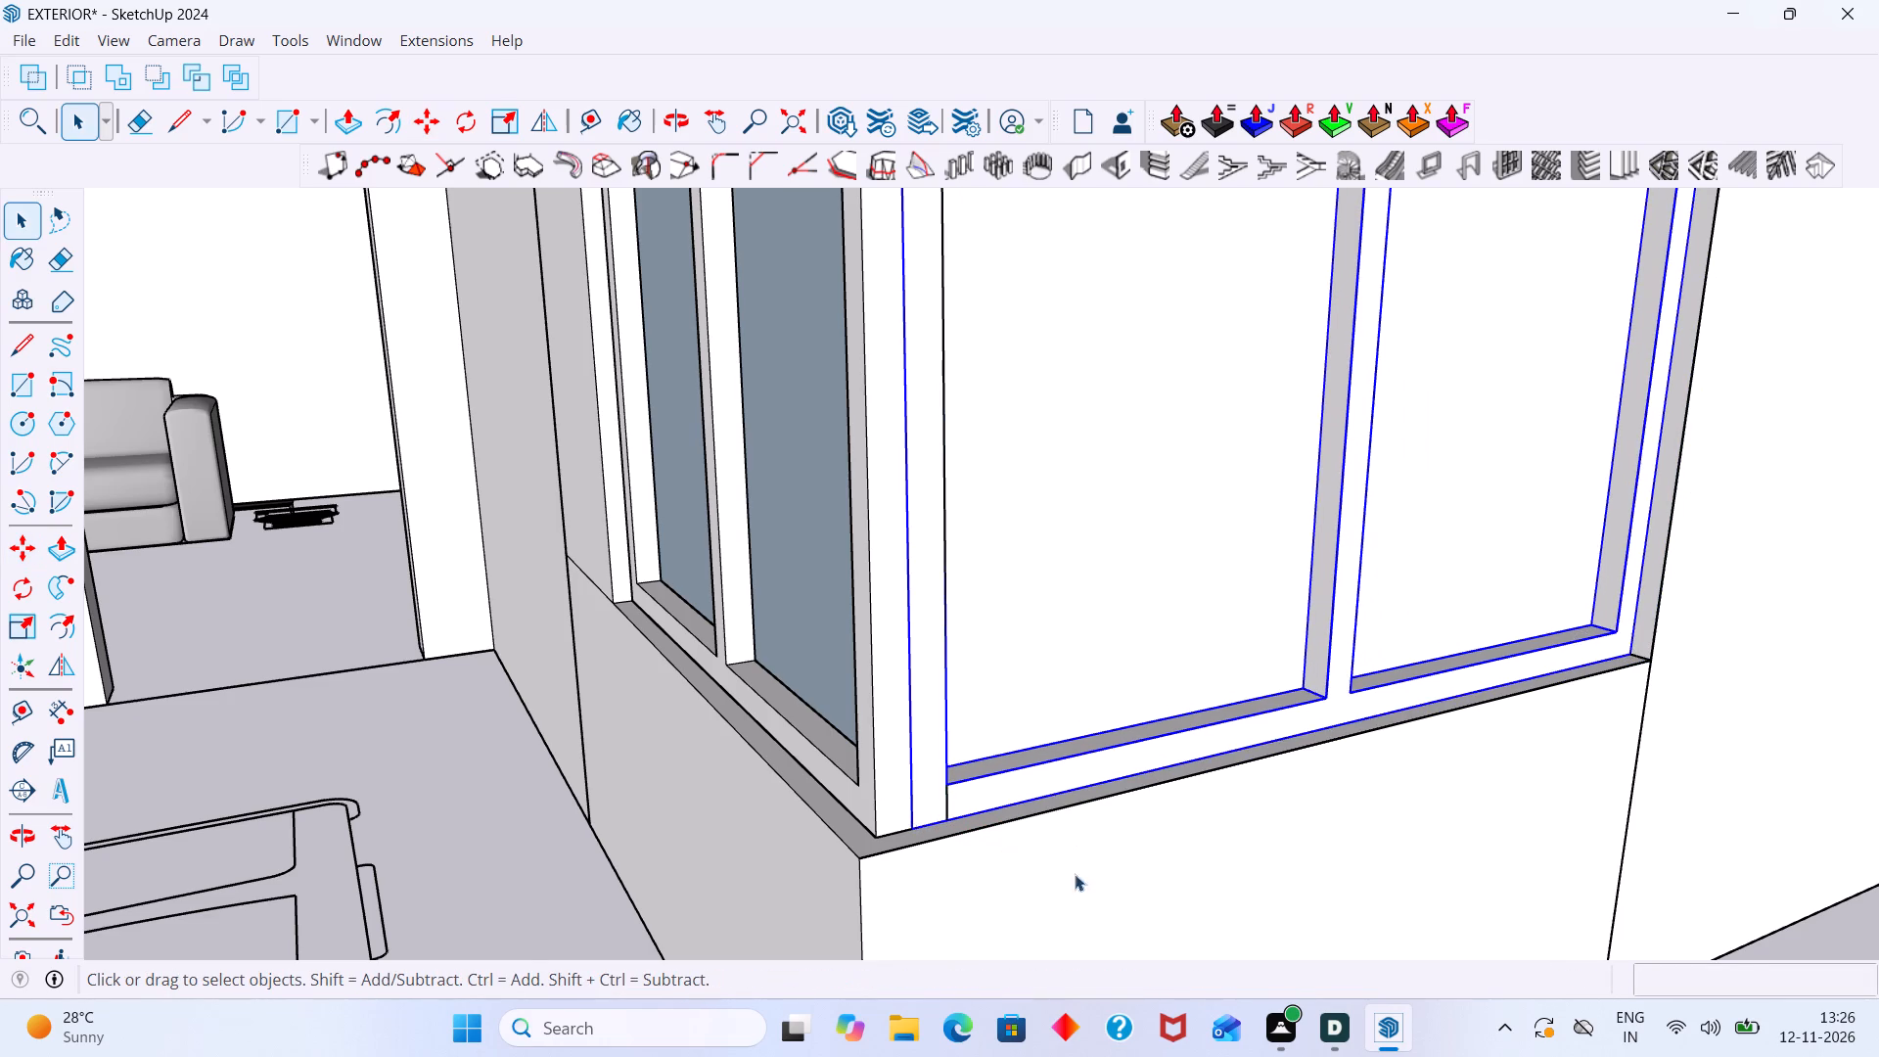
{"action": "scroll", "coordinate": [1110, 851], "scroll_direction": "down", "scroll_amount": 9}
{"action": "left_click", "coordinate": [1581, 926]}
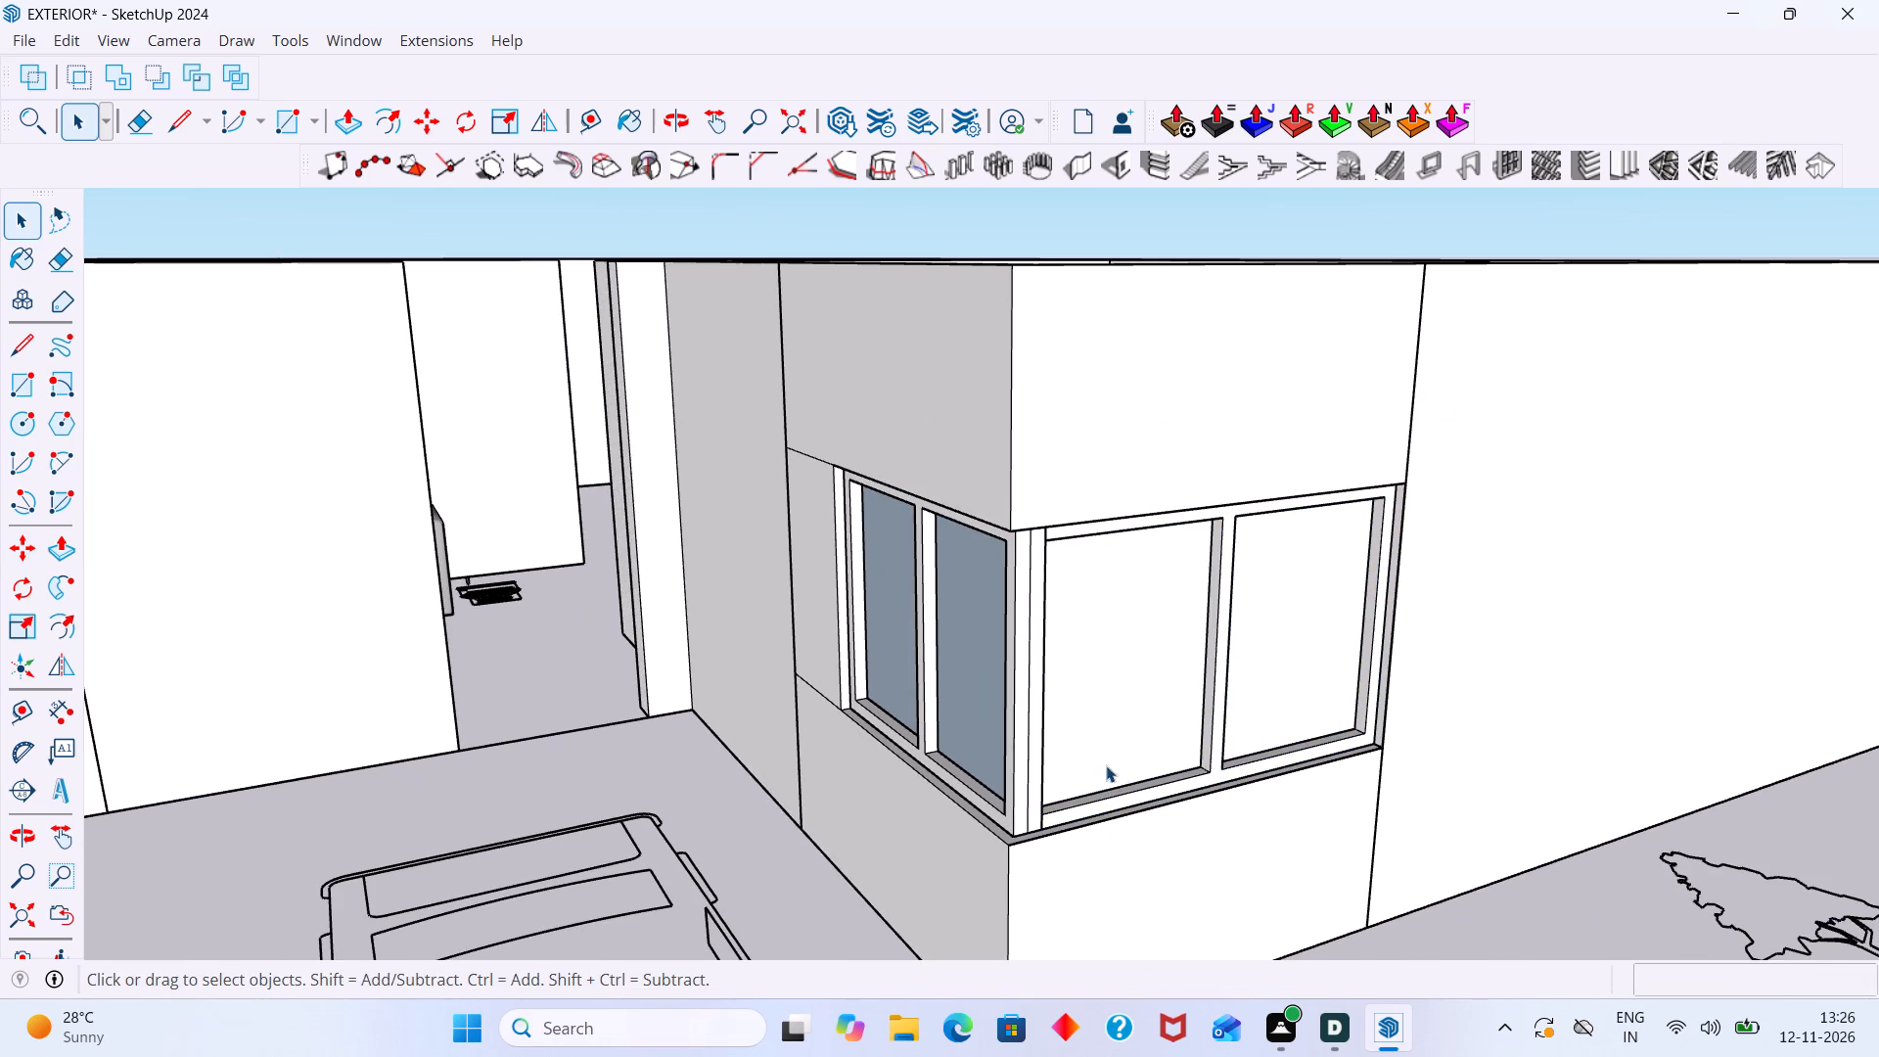
Examine the joint between the two window frames at the bedroom corner from several angles.
{"action": "middle_click_drag", "start_coordinate": [1091, 764], "coordinate": [1047, 776]}
{"action": "scroll", "coordinate": [954, 614], "scroll_direction": "up", "scroll_amount": 11}
{"action": "middle_click_drag", "start_coordinate": [928, 579], "coordinate": [902, 518]}
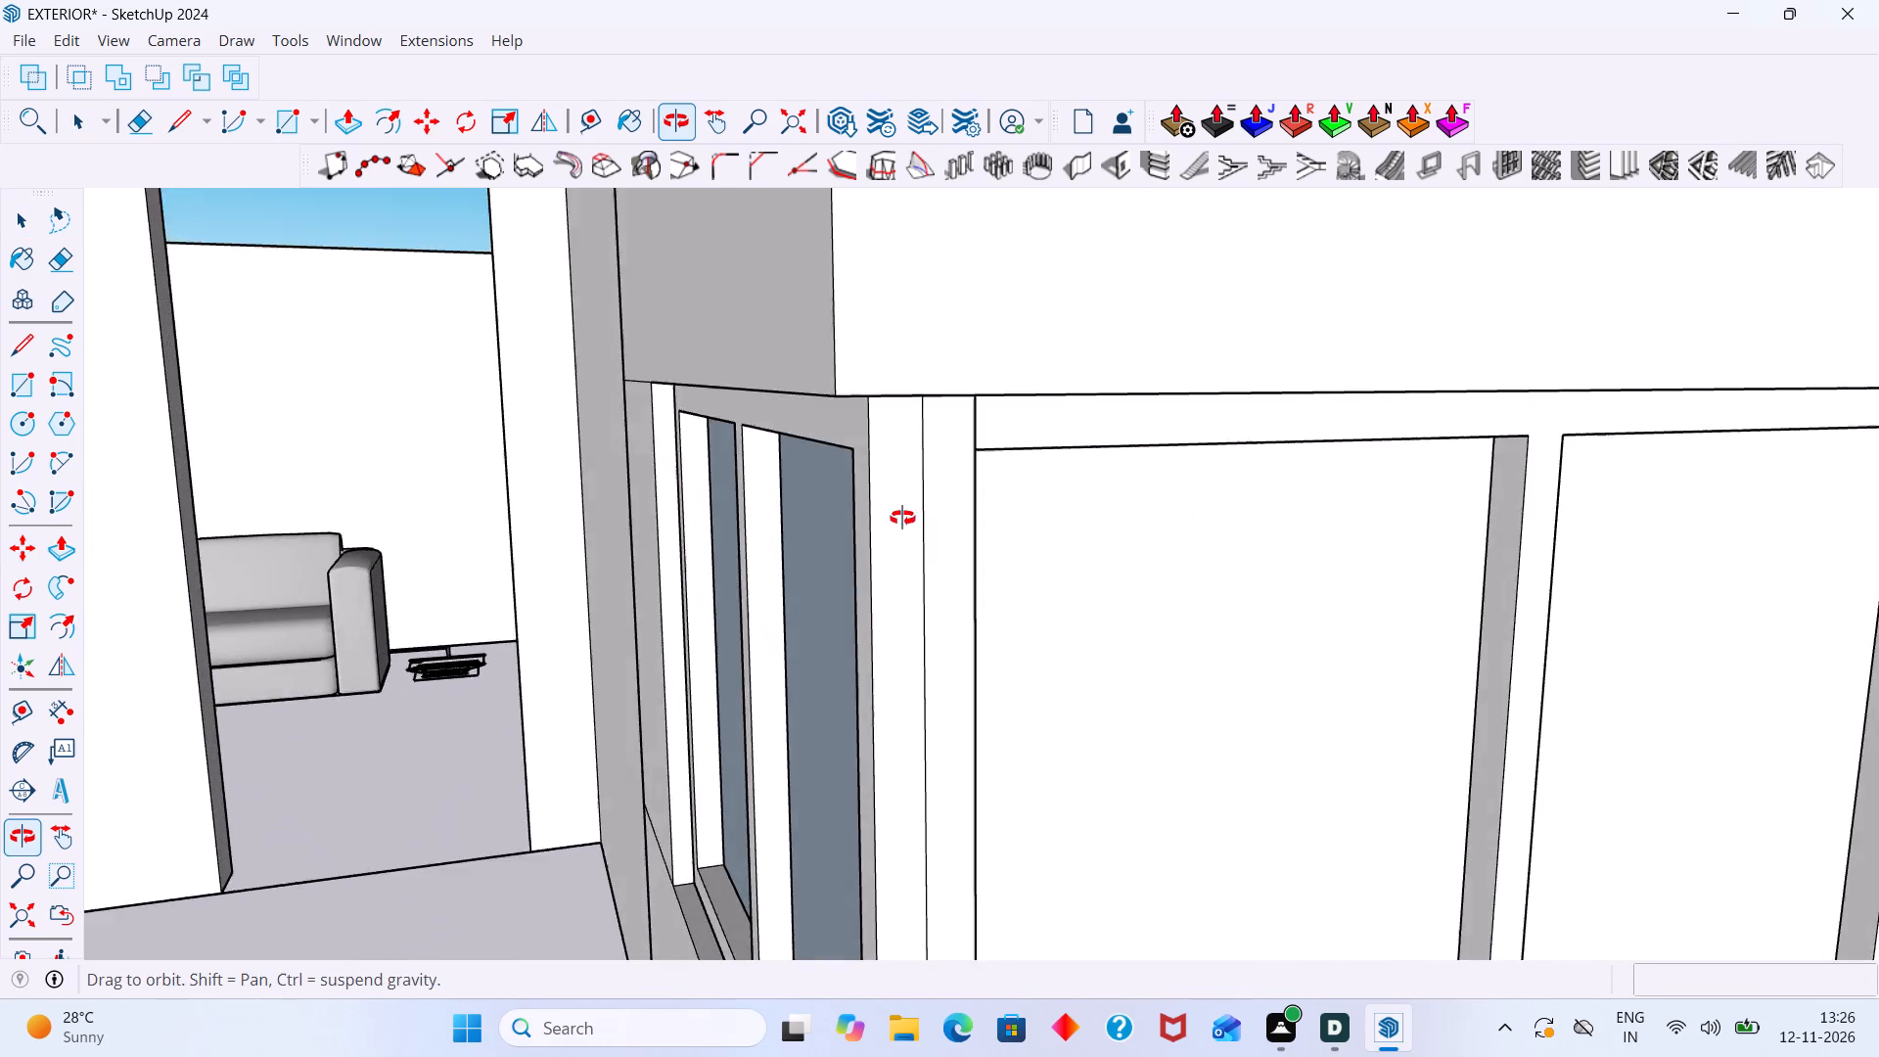
{"action": "middle_click_drag", "start_coordinate": [902, 518], "coordinate": [895, 560]}
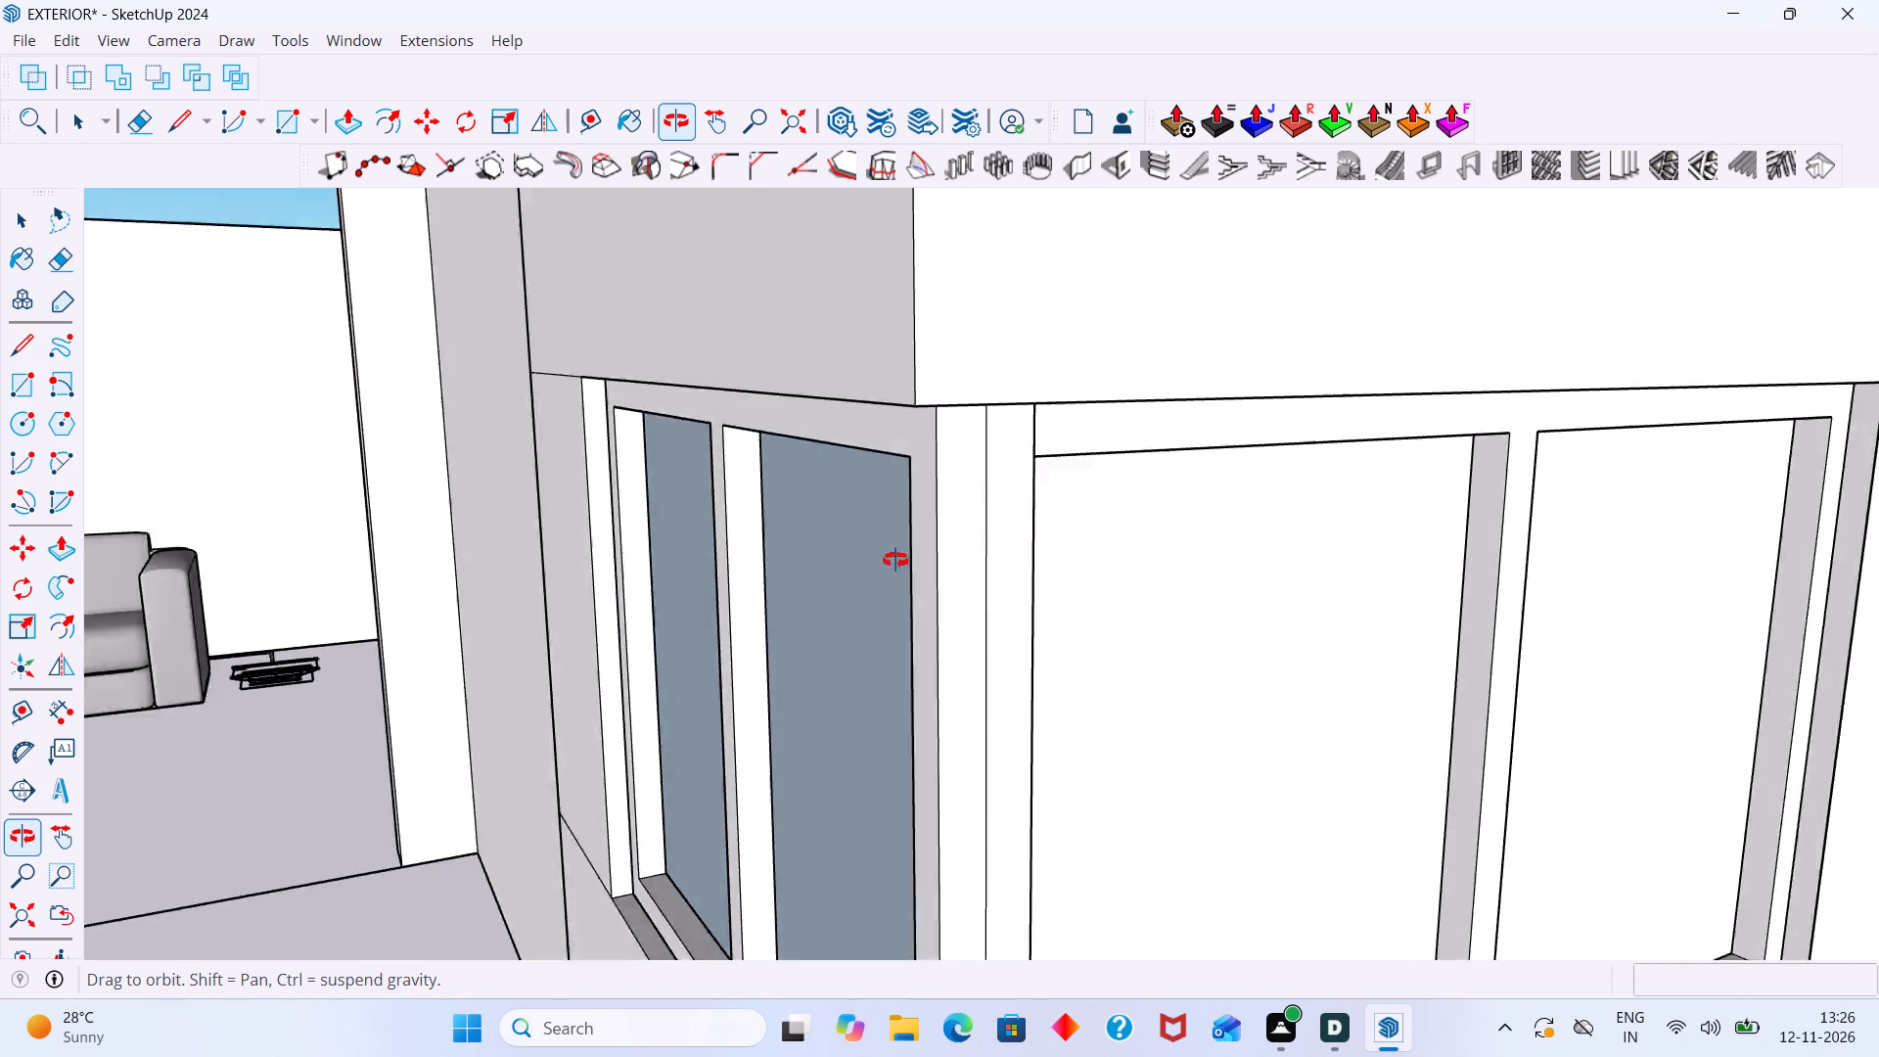
{"action": "middle_click_drag", "start_coordinate": [895, 560], "coordinate": [844, 585]}
{"action": "scroll", "coordinate": [855, 593], "scroll_direction": "down", "scroll_amount": 18}
{"action": "middle_click_drag", "start_coordinate": [991, 691], "coordinate": [1166, 753]}
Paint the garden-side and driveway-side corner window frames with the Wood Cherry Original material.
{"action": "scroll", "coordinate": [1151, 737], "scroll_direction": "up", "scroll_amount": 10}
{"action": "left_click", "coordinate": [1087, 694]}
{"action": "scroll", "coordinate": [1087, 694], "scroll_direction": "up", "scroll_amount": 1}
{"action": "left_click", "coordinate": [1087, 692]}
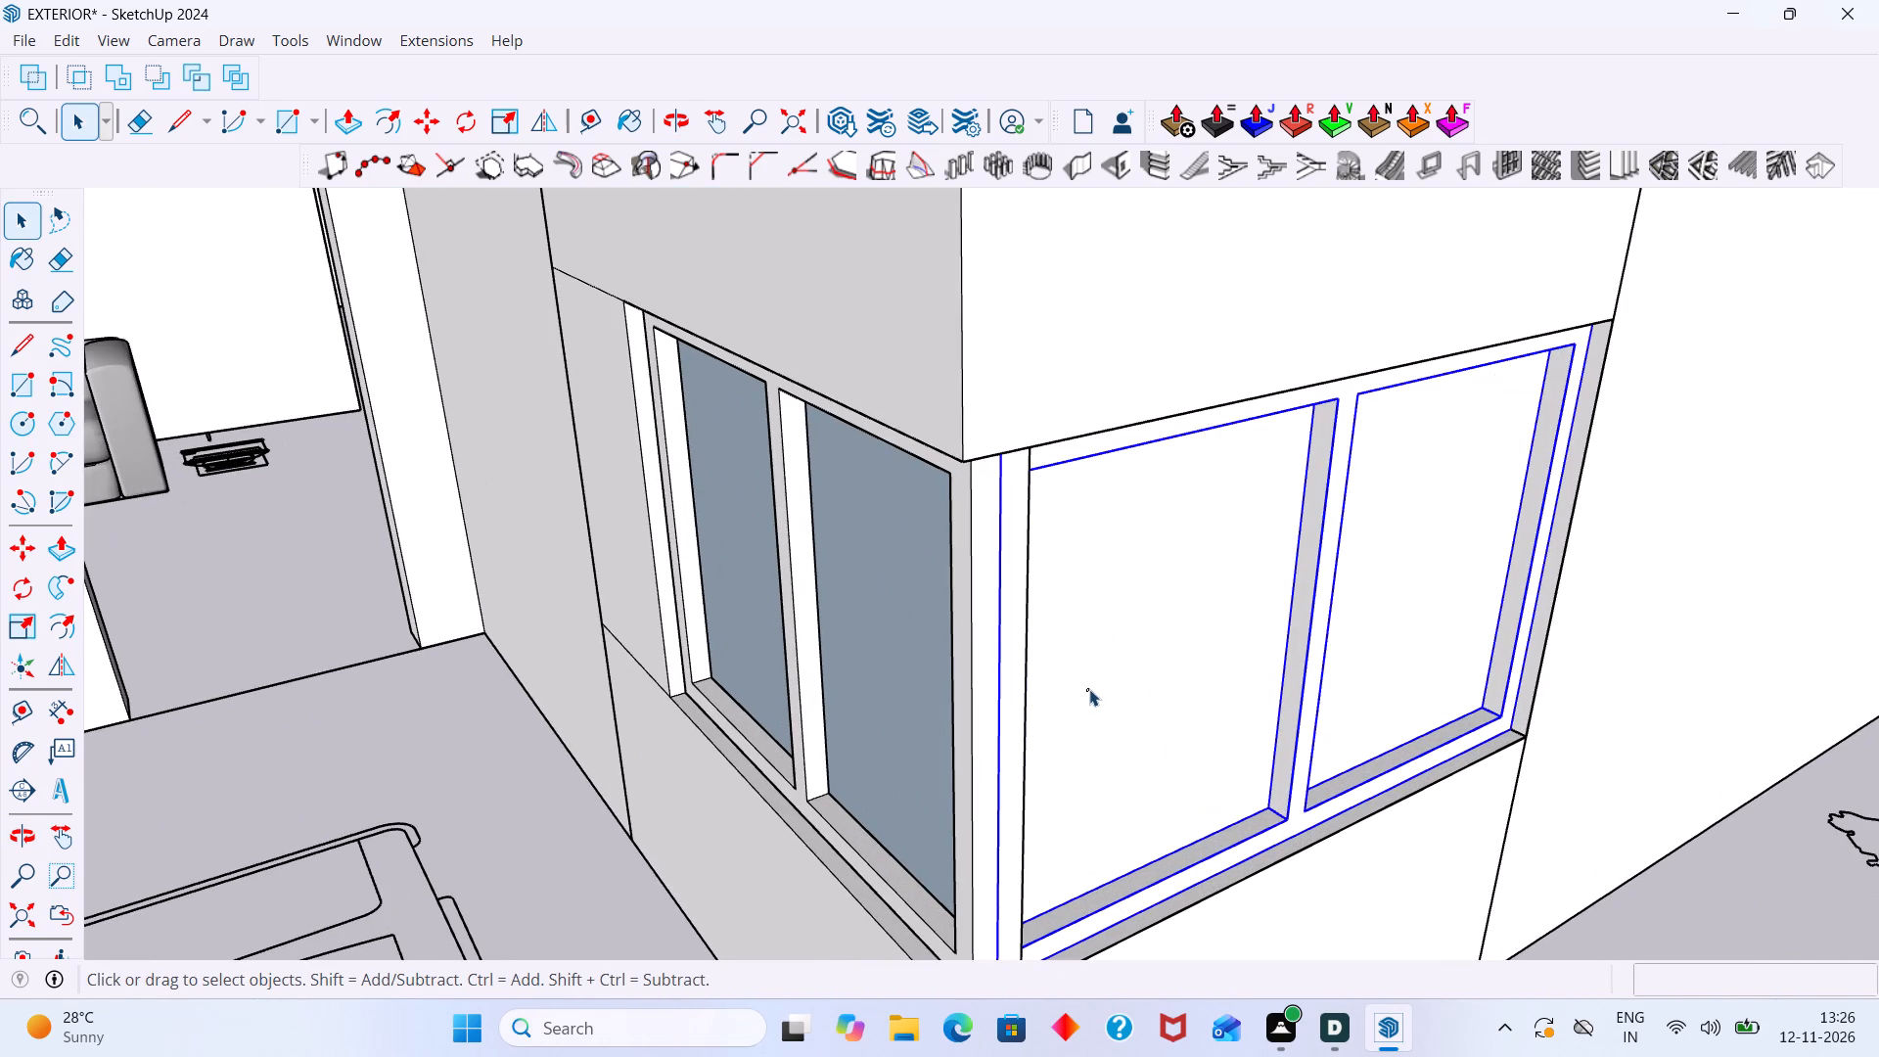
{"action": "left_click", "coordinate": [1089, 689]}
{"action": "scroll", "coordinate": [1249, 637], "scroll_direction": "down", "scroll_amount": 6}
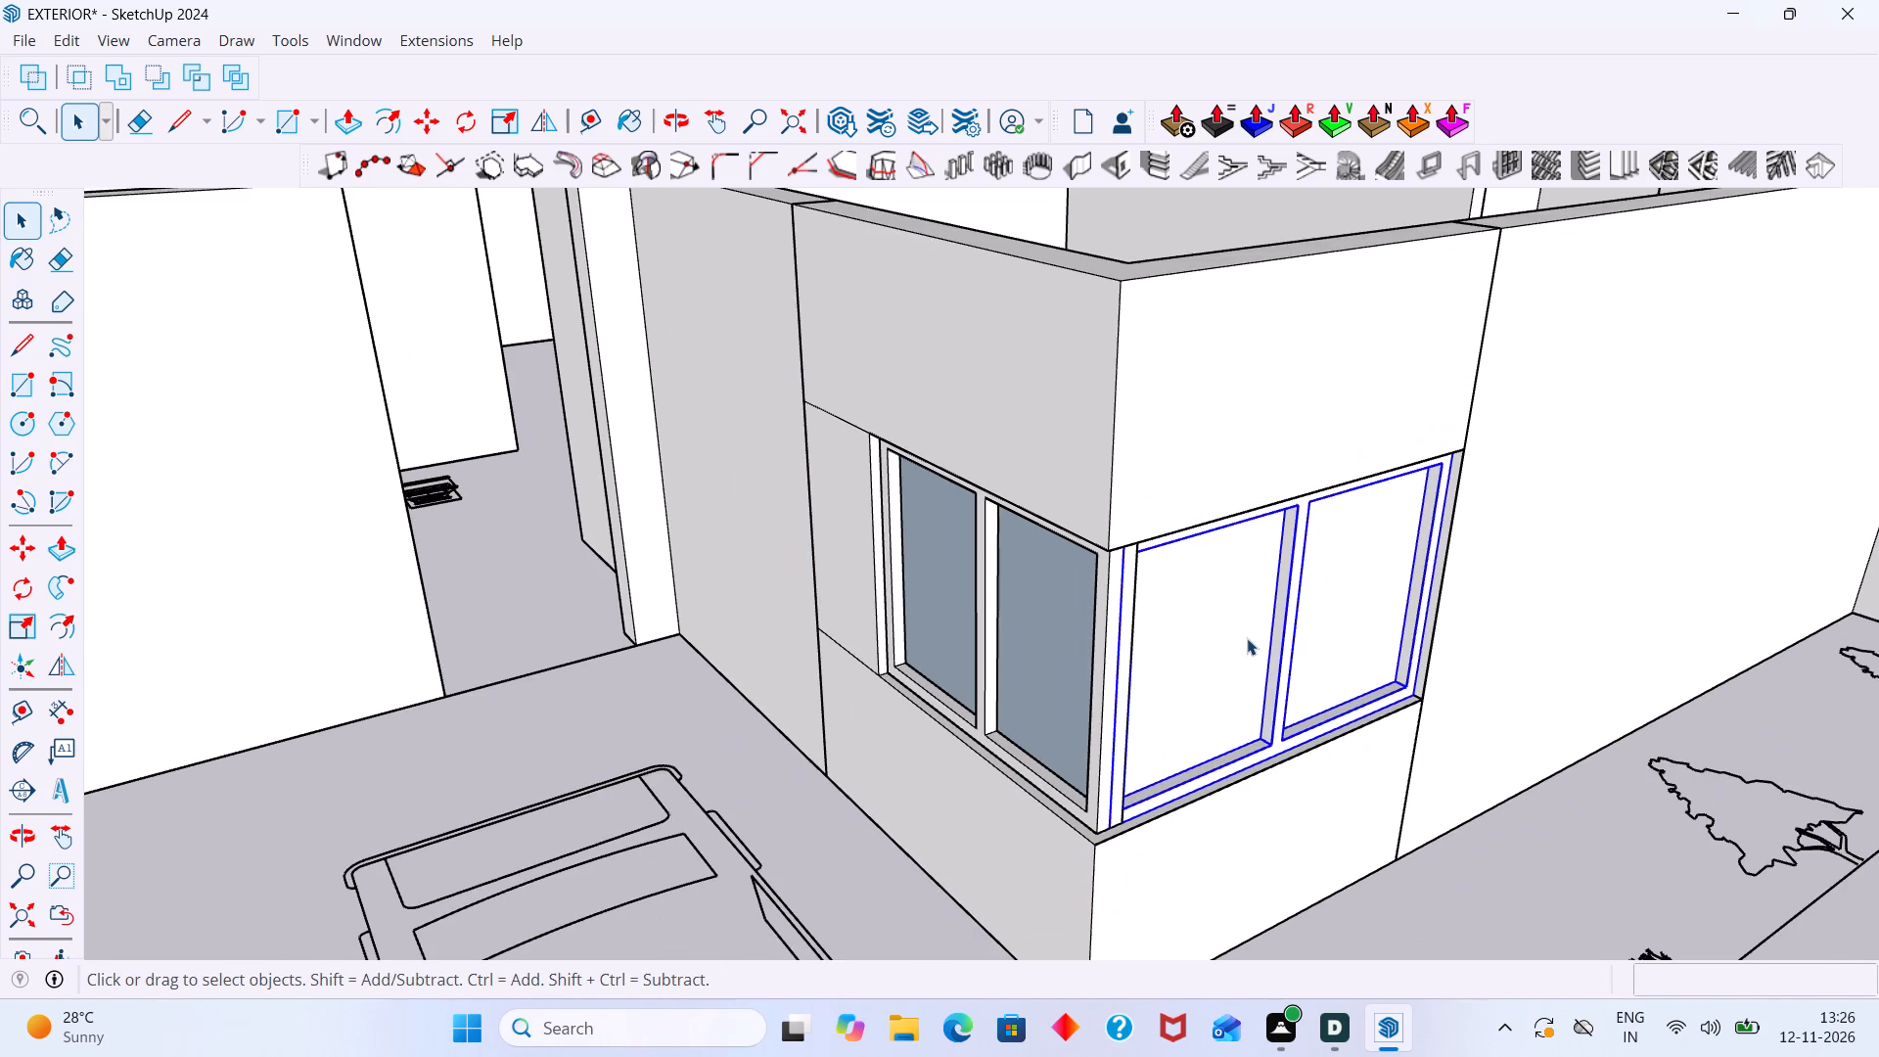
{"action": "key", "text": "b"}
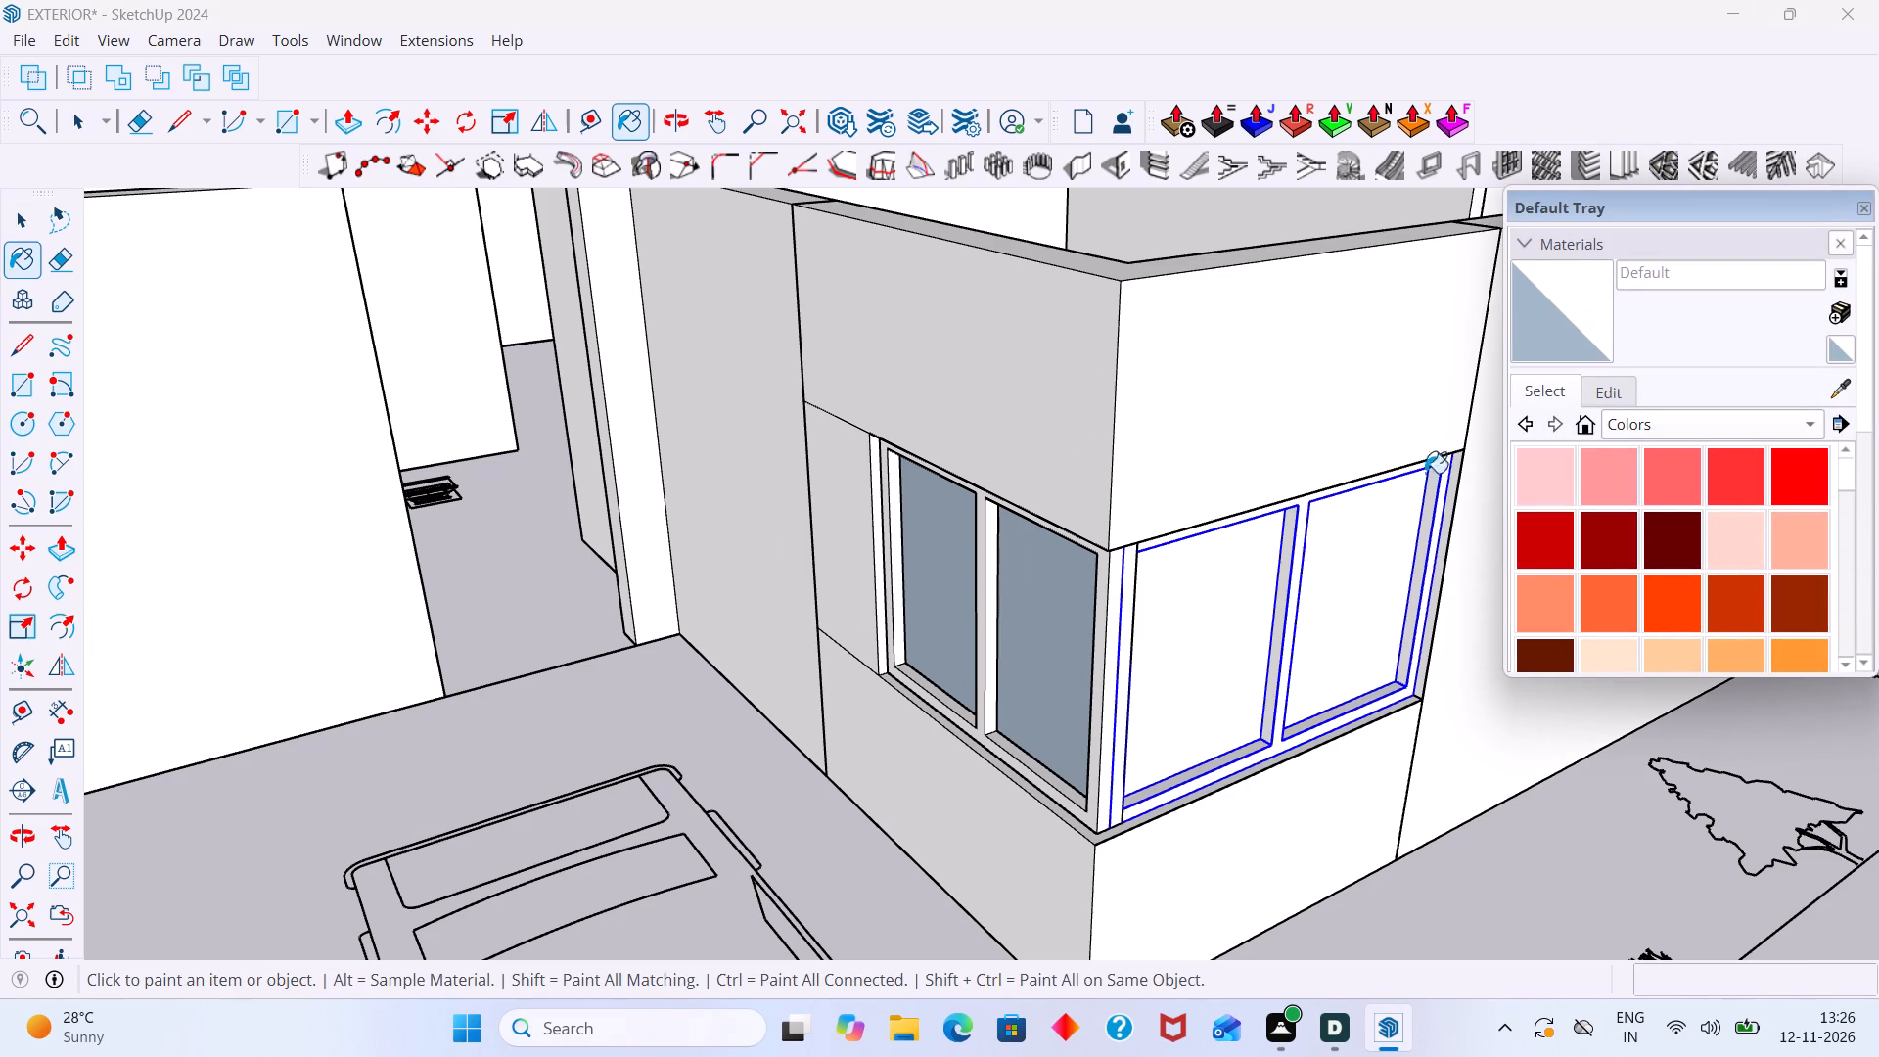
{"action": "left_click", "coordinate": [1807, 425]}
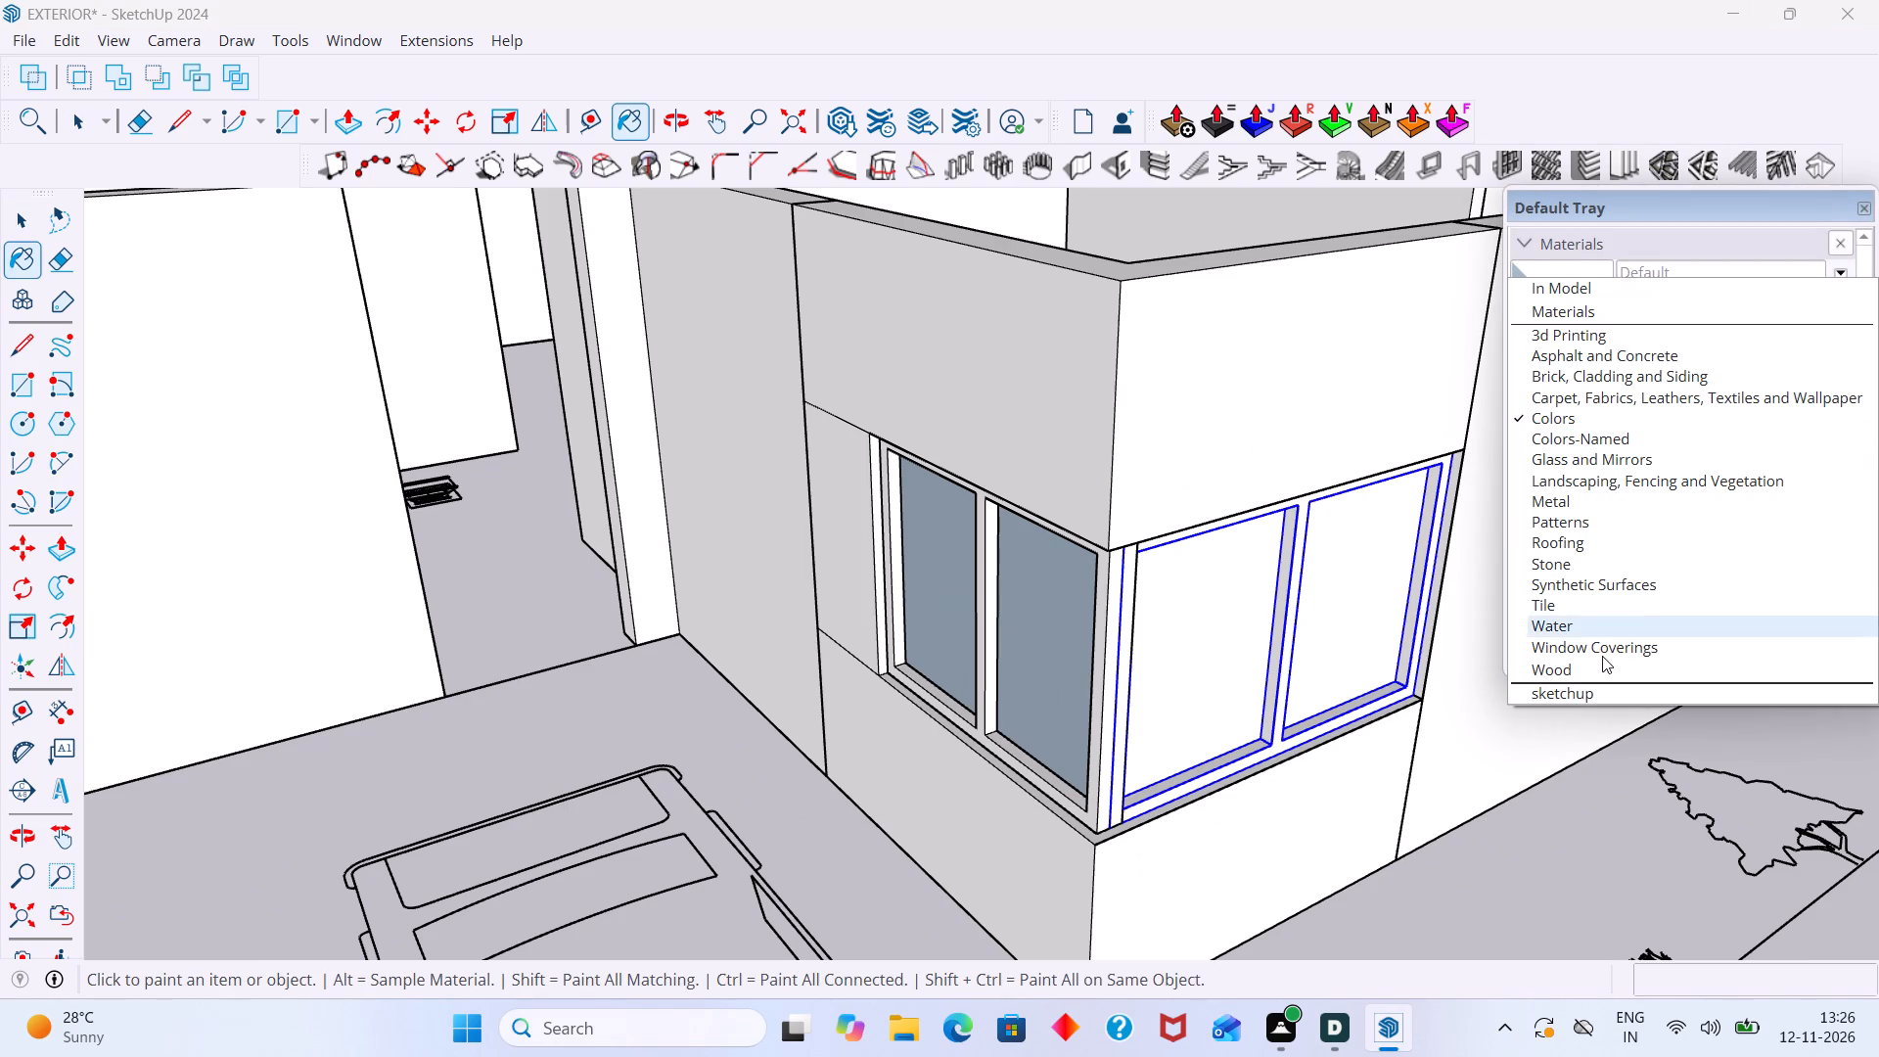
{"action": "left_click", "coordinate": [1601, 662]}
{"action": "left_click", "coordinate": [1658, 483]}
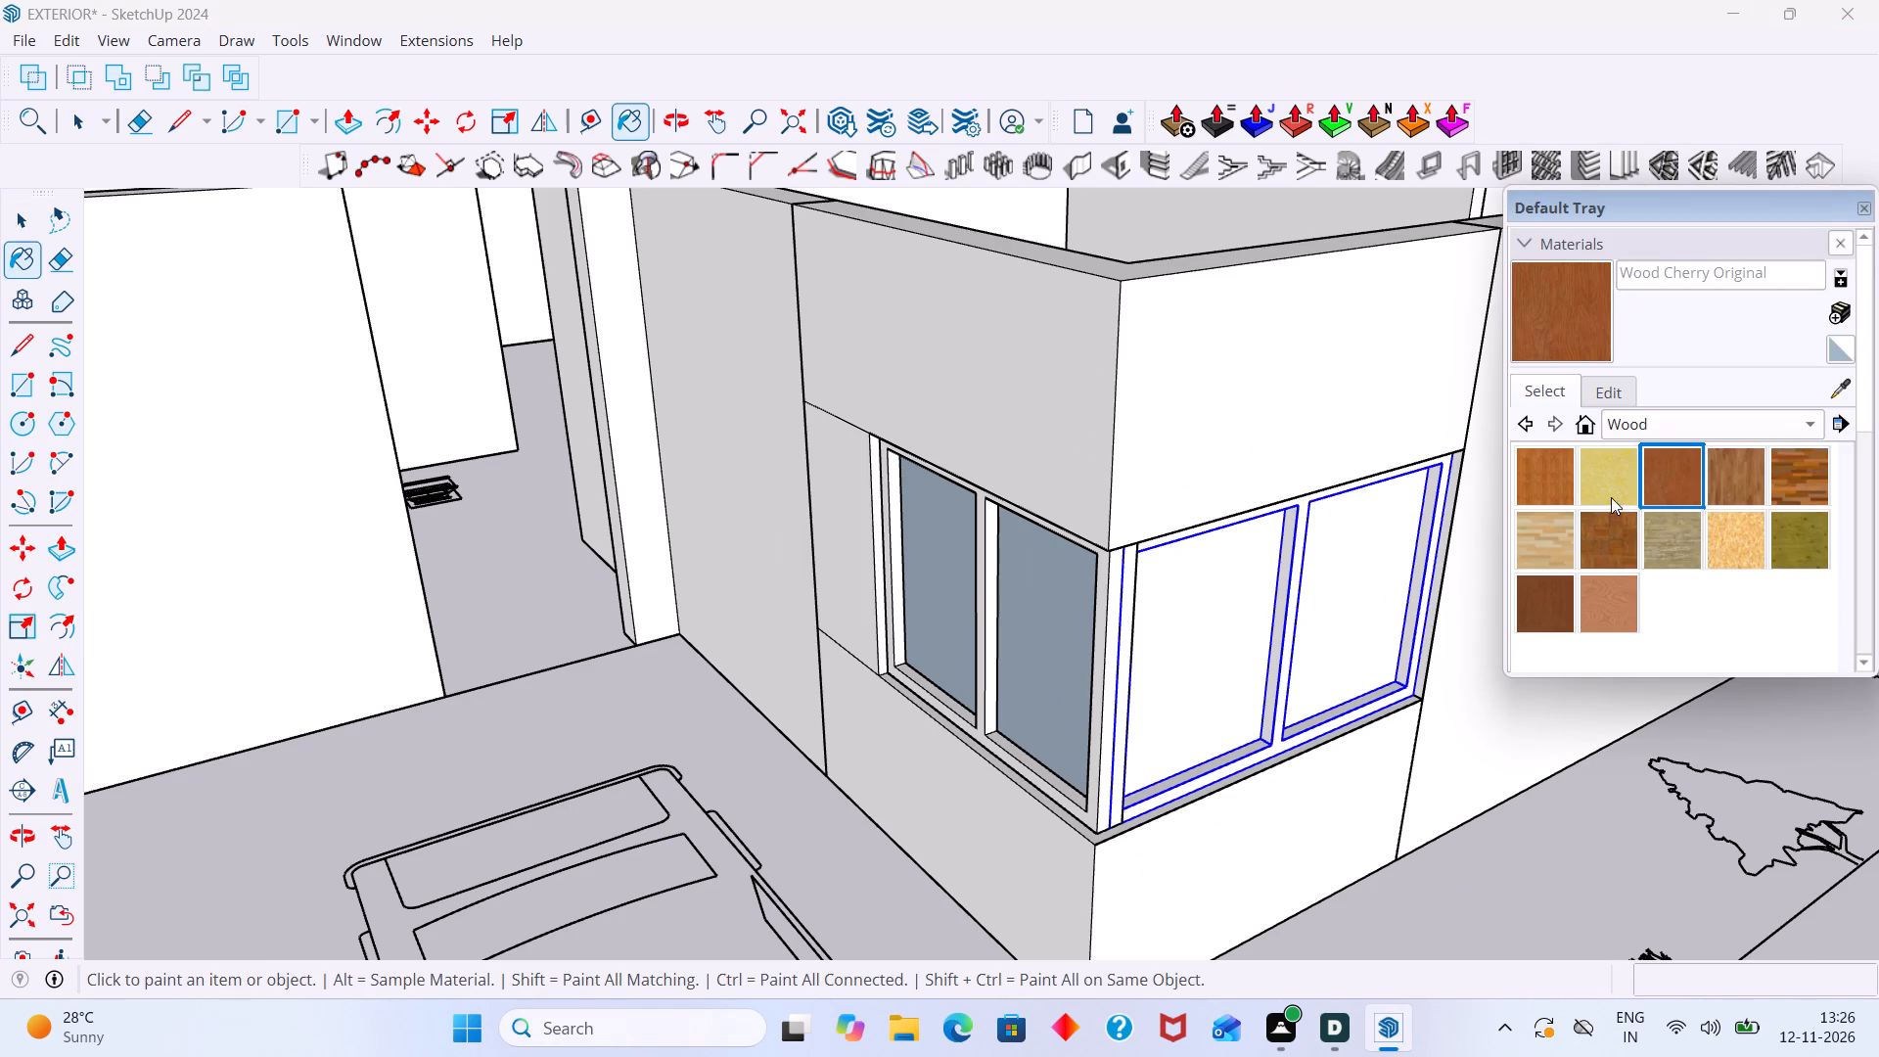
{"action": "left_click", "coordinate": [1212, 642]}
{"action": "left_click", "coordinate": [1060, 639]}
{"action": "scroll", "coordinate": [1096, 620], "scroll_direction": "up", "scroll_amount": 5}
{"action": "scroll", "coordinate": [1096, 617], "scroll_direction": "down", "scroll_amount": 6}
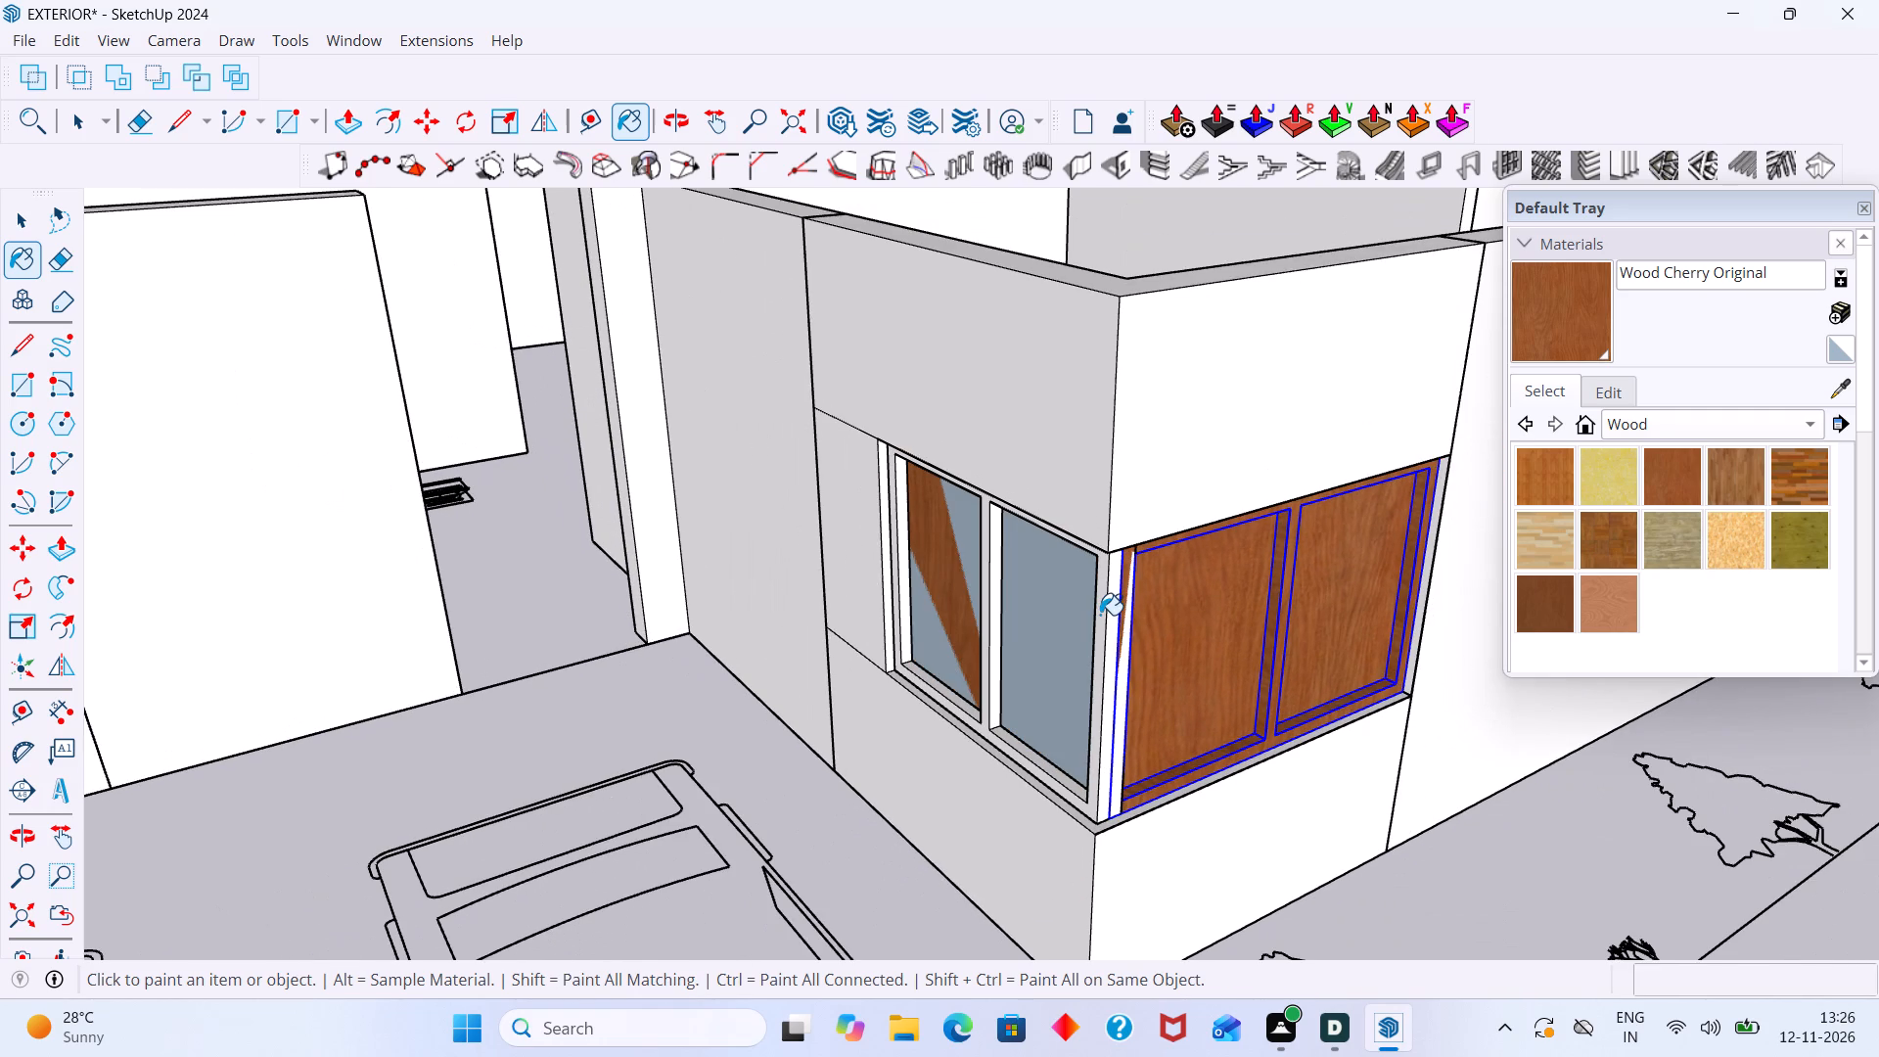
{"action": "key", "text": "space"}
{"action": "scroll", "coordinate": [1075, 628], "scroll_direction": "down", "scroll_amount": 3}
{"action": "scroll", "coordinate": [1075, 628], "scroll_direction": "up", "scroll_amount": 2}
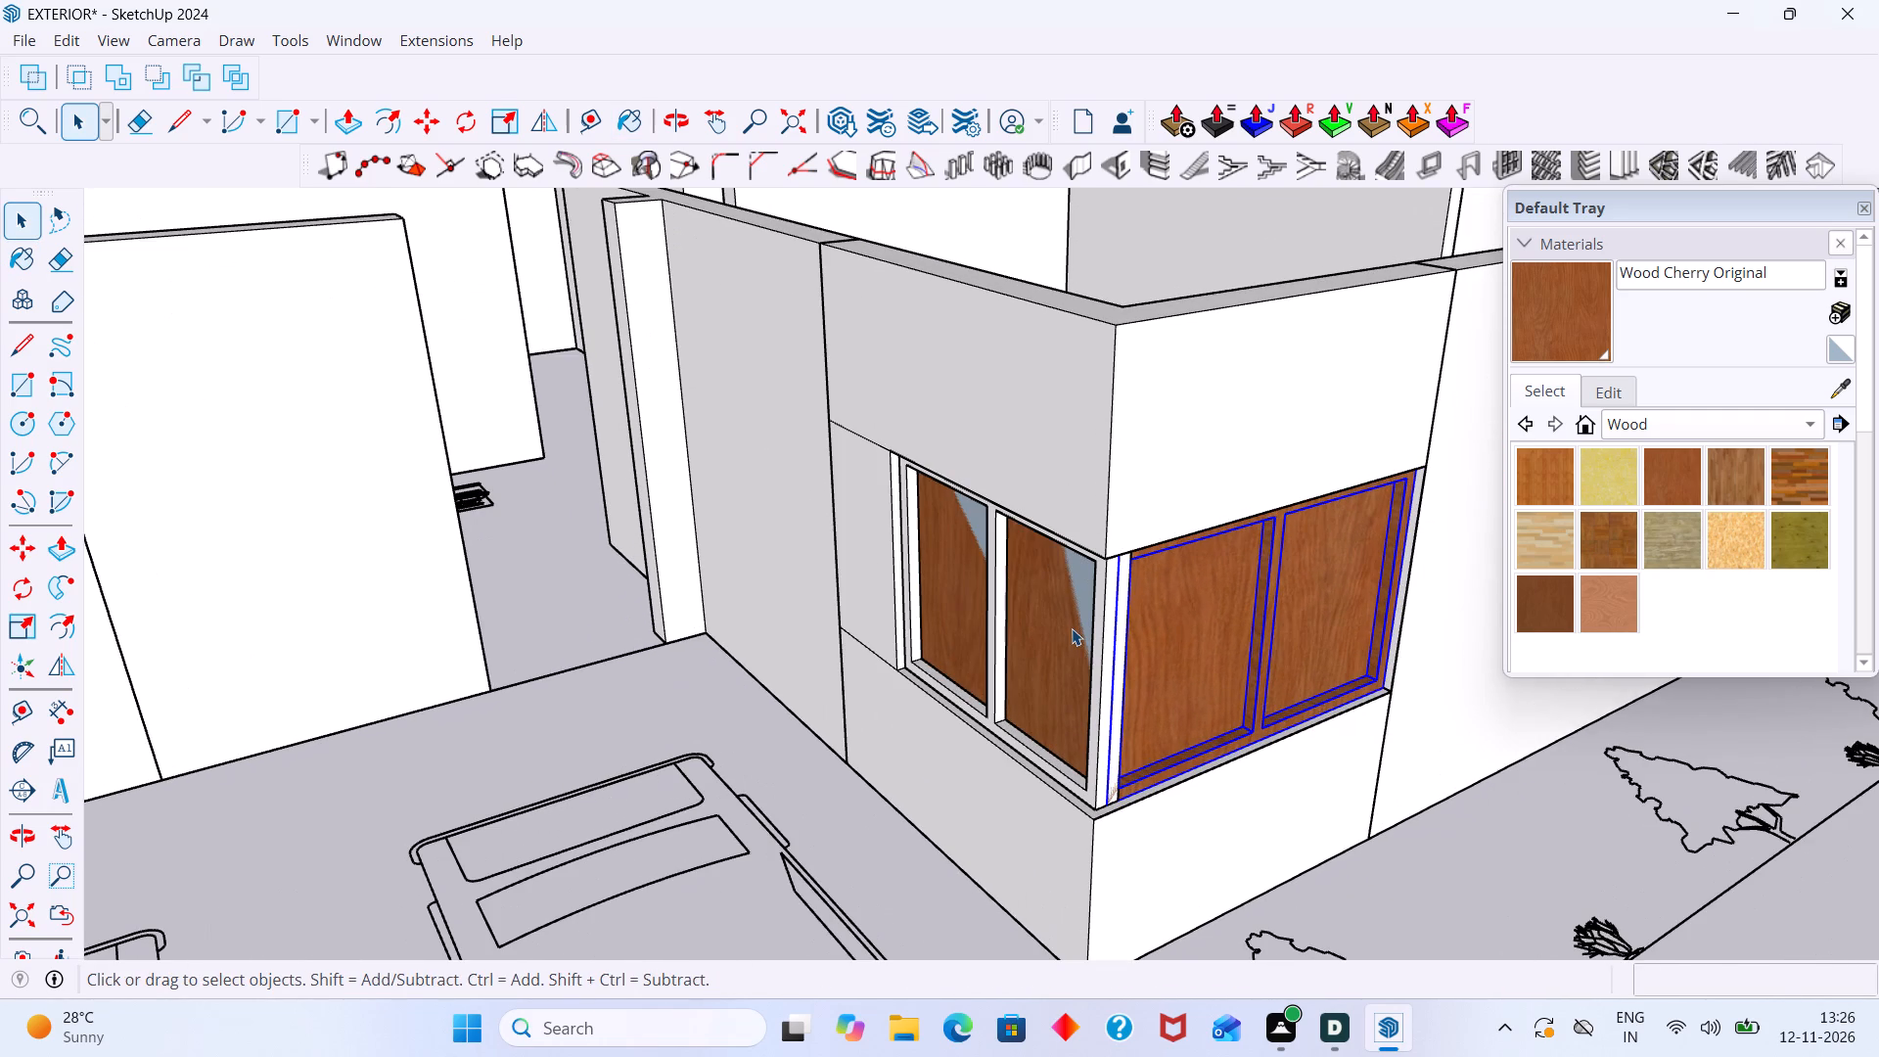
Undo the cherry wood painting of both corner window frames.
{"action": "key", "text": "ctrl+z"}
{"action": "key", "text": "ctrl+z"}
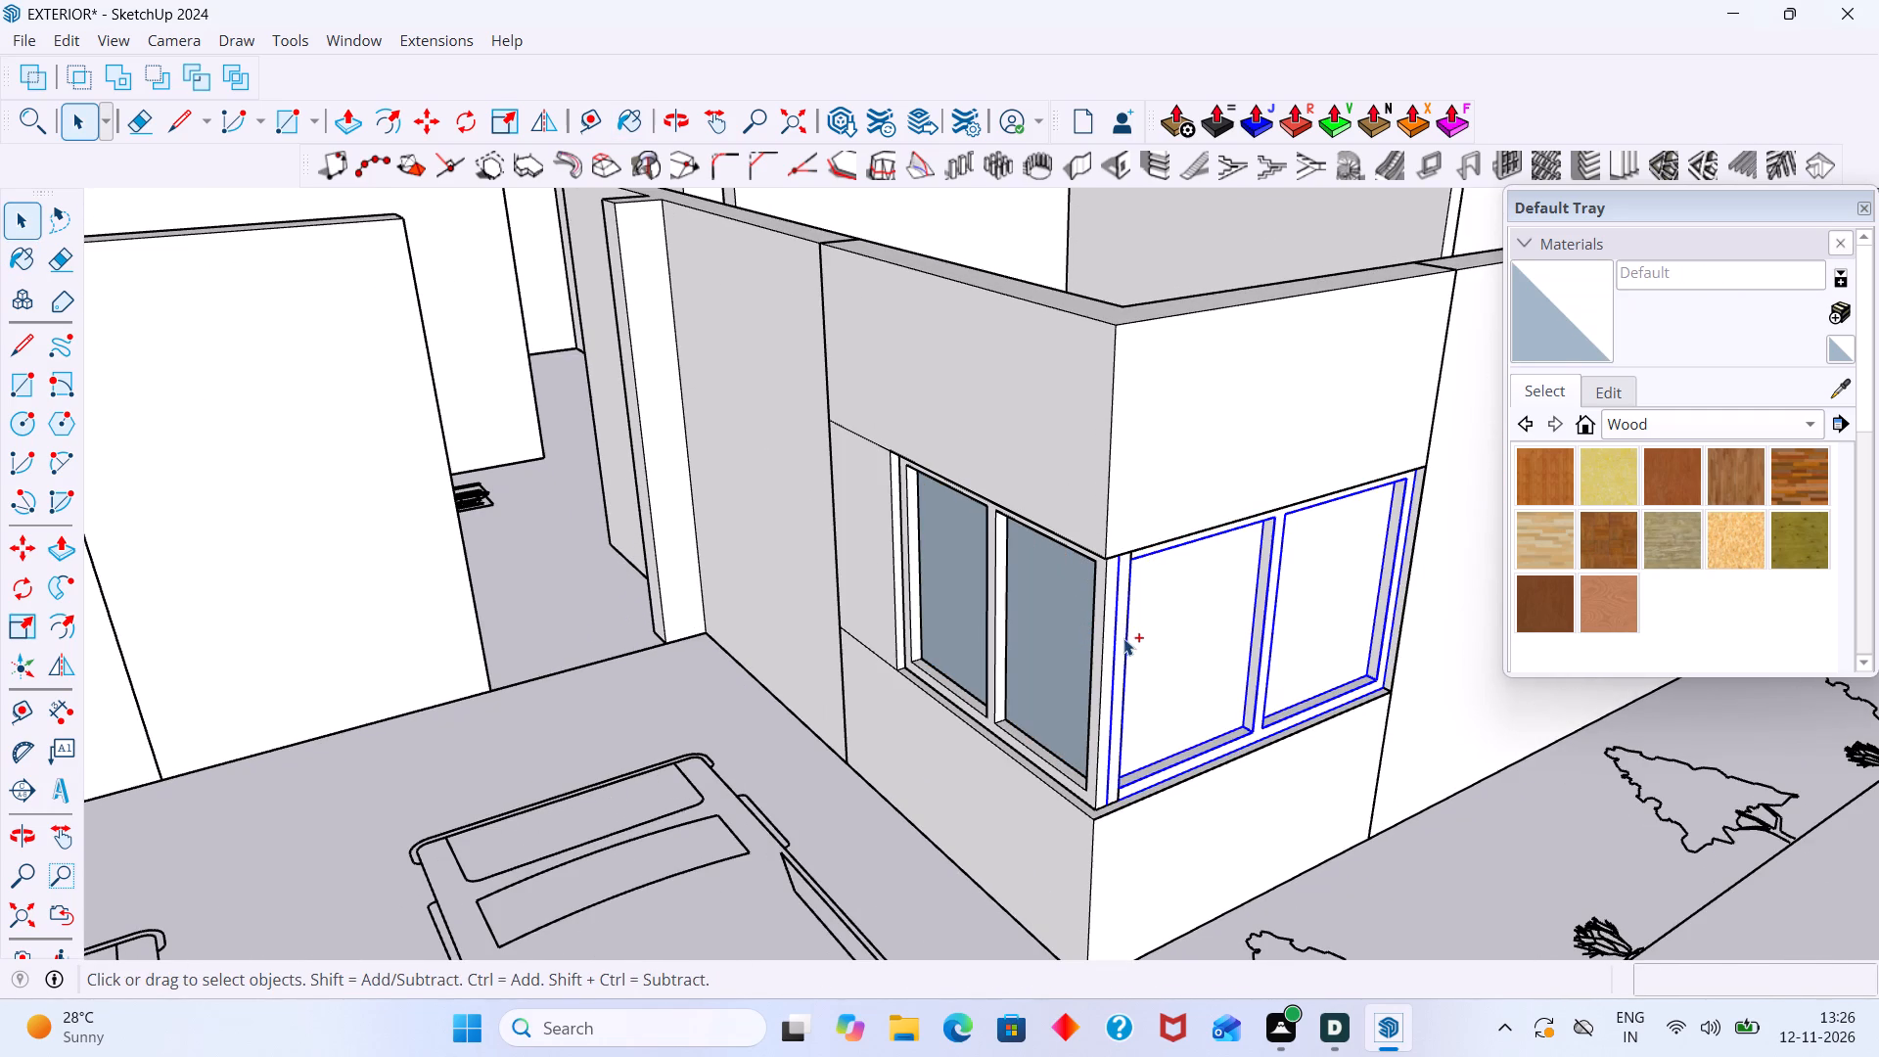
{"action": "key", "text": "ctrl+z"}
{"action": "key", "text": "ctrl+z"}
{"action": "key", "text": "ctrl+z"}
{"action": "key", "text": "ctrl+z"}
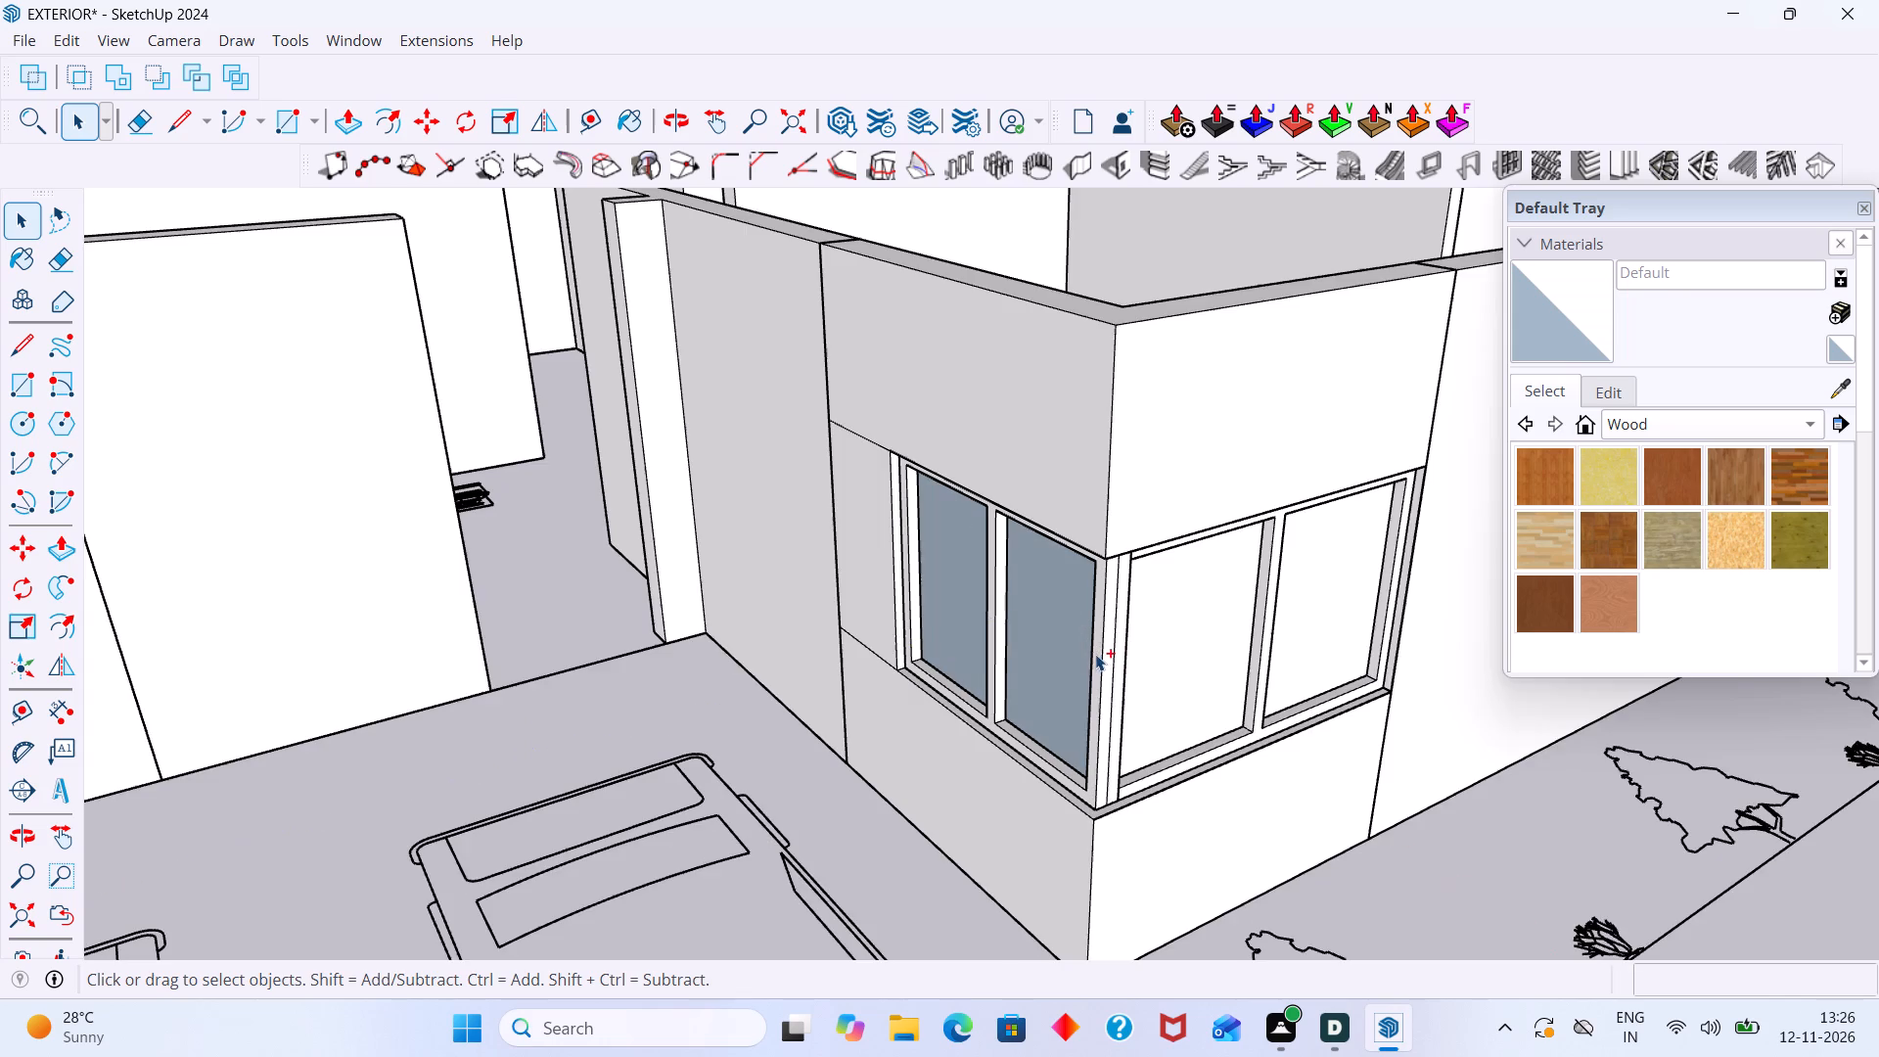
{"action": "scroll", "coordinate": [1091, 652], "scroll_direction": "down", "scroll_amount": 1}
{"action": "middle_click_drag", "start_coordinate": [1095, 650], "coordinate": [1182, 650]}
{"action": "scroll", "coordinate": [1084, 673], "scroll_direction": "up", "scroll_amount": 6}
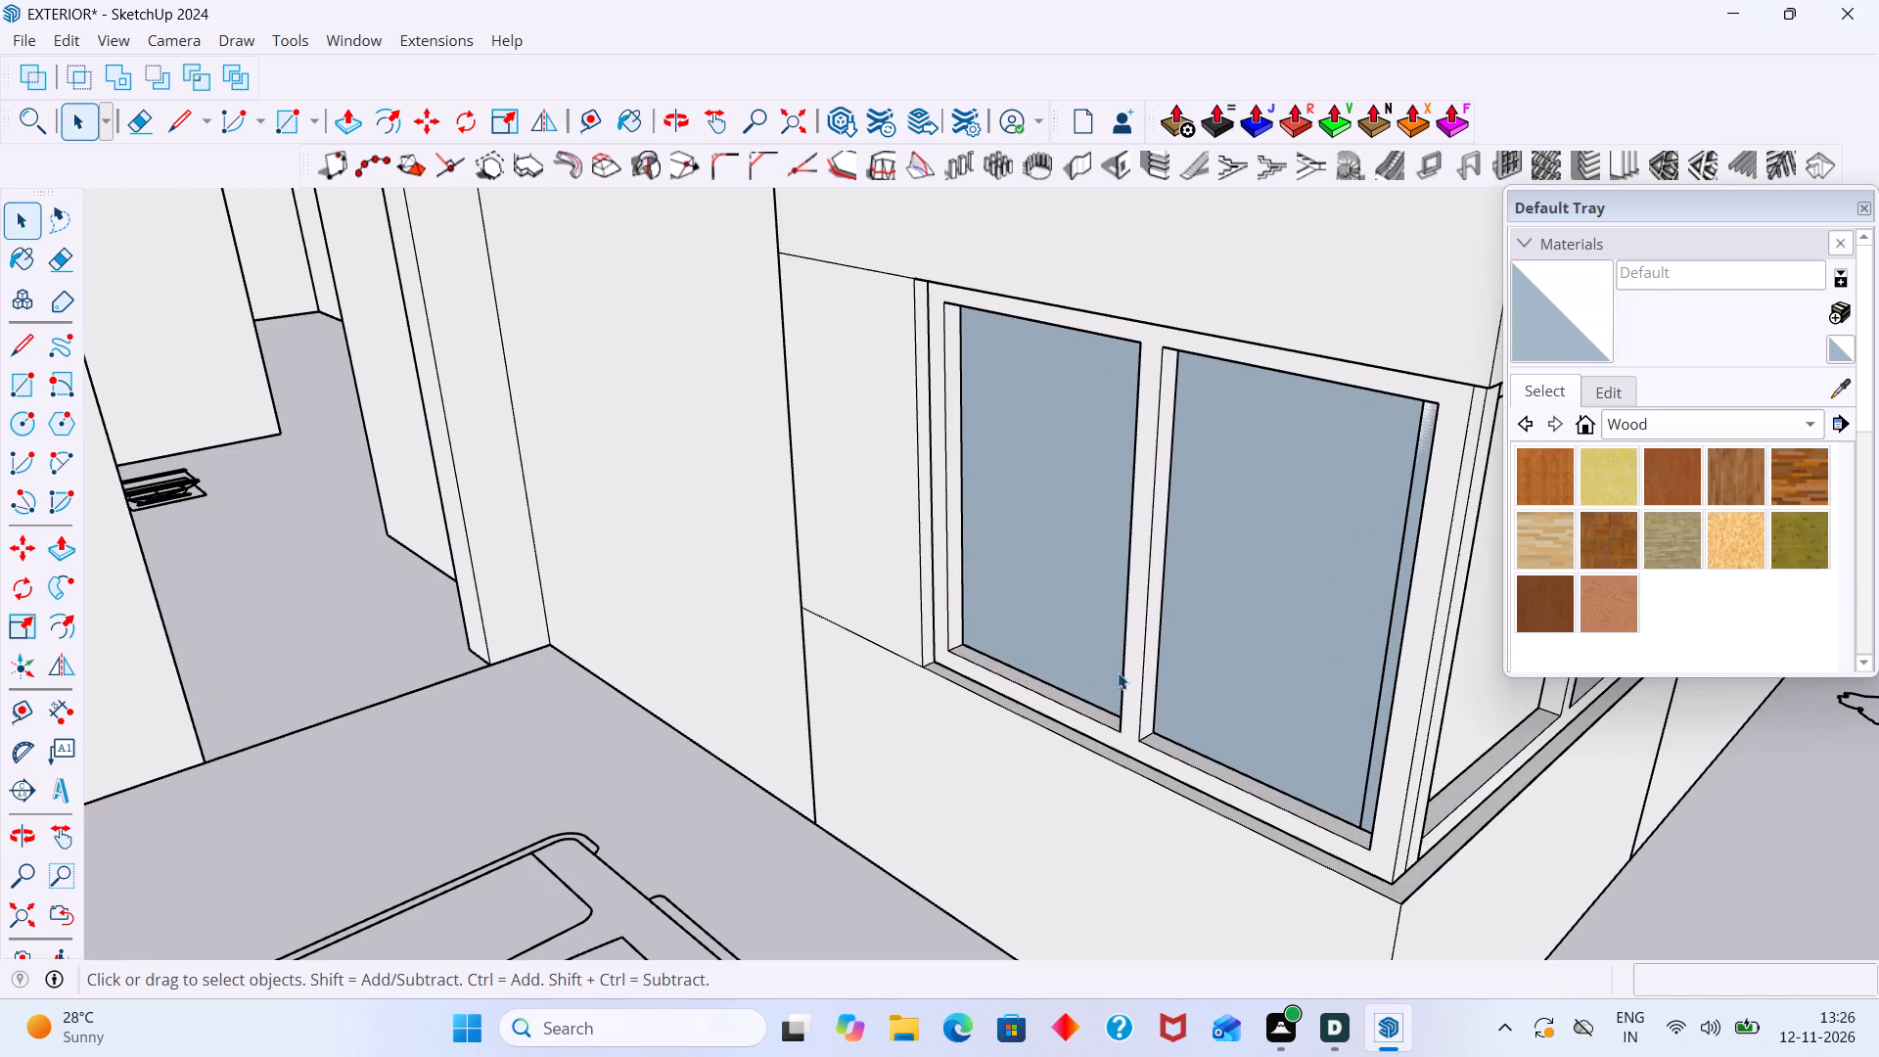
Delete the driveway-side window frame at the bedroom corner and the face filling the opening behind it.
{"action": "left_click", "coordinate": [1135, 671]}
{"action": "key", "text": "Delete"}
{"action": "scroll", "coordinate": [1123, 671], "scroll_direction": "up", "scroll_amount": 1}
{"action": "scroll", "coordinate": [1123, 671], "scroll_direction": "down", "scroll_amount": 7}
{"action": "left_click", "coordinate": [1125, 648]}
{"action": "key", "text": "Delete"}
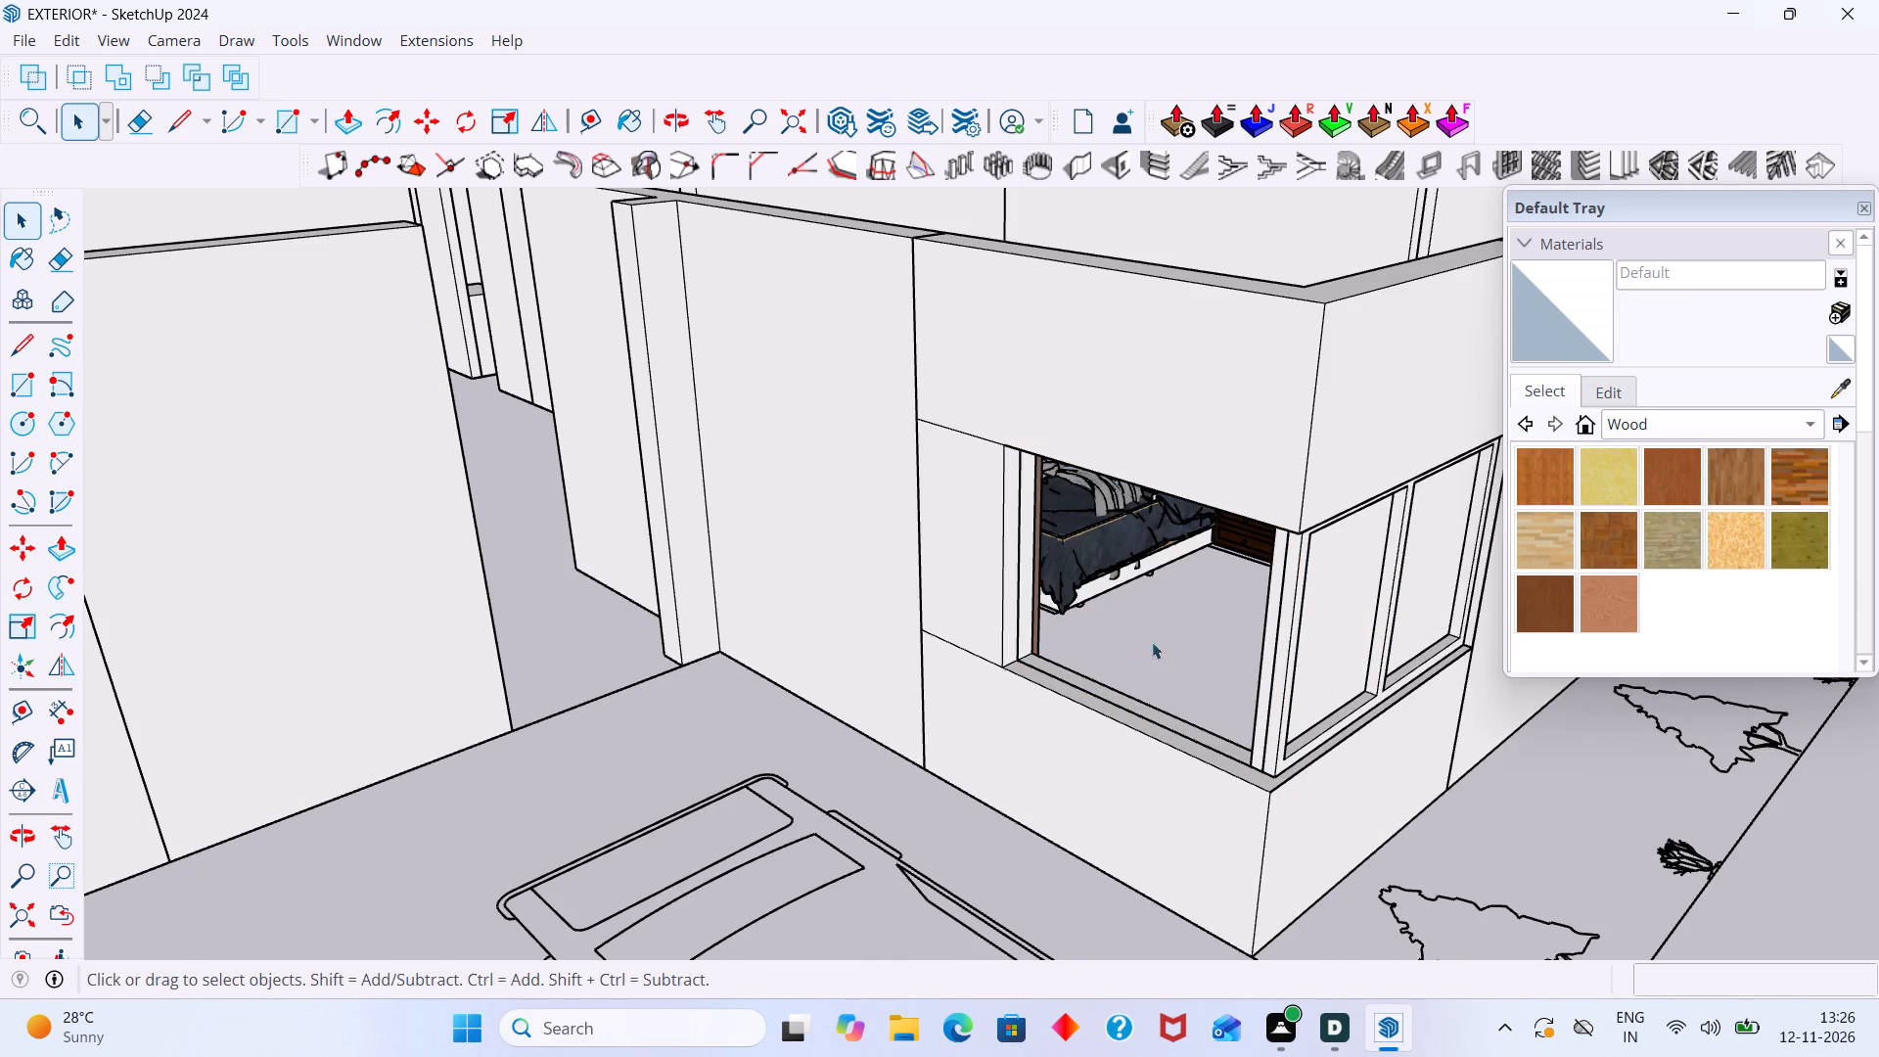
Delete the leftover frame lines along the sill and the far side jamb of the driveway-side corner opening.
{"action": "scroll", "coordinate": [1250, 673], "scroll_direction": "up", "scroll_amount": 5}
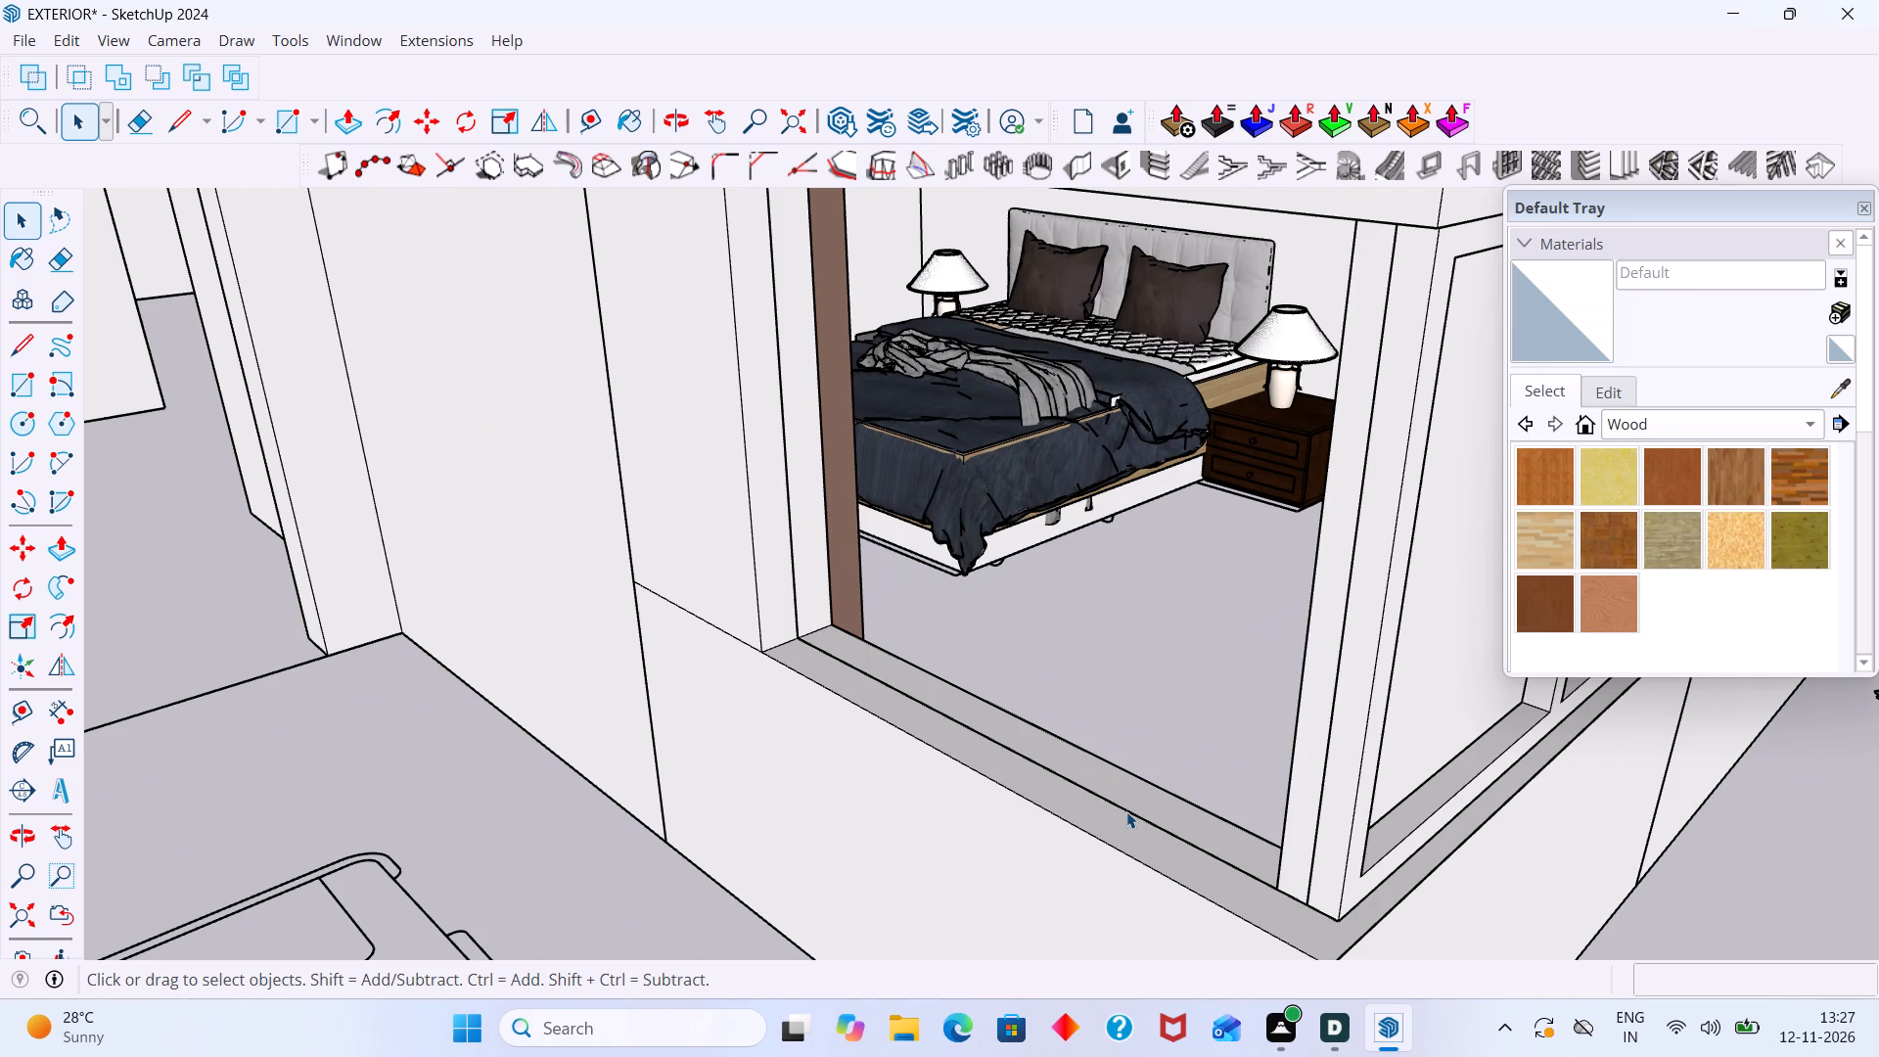
{"action": "left_click", "coordinate": [1126, 806]}
{"action": "key", "text": "Delete"}
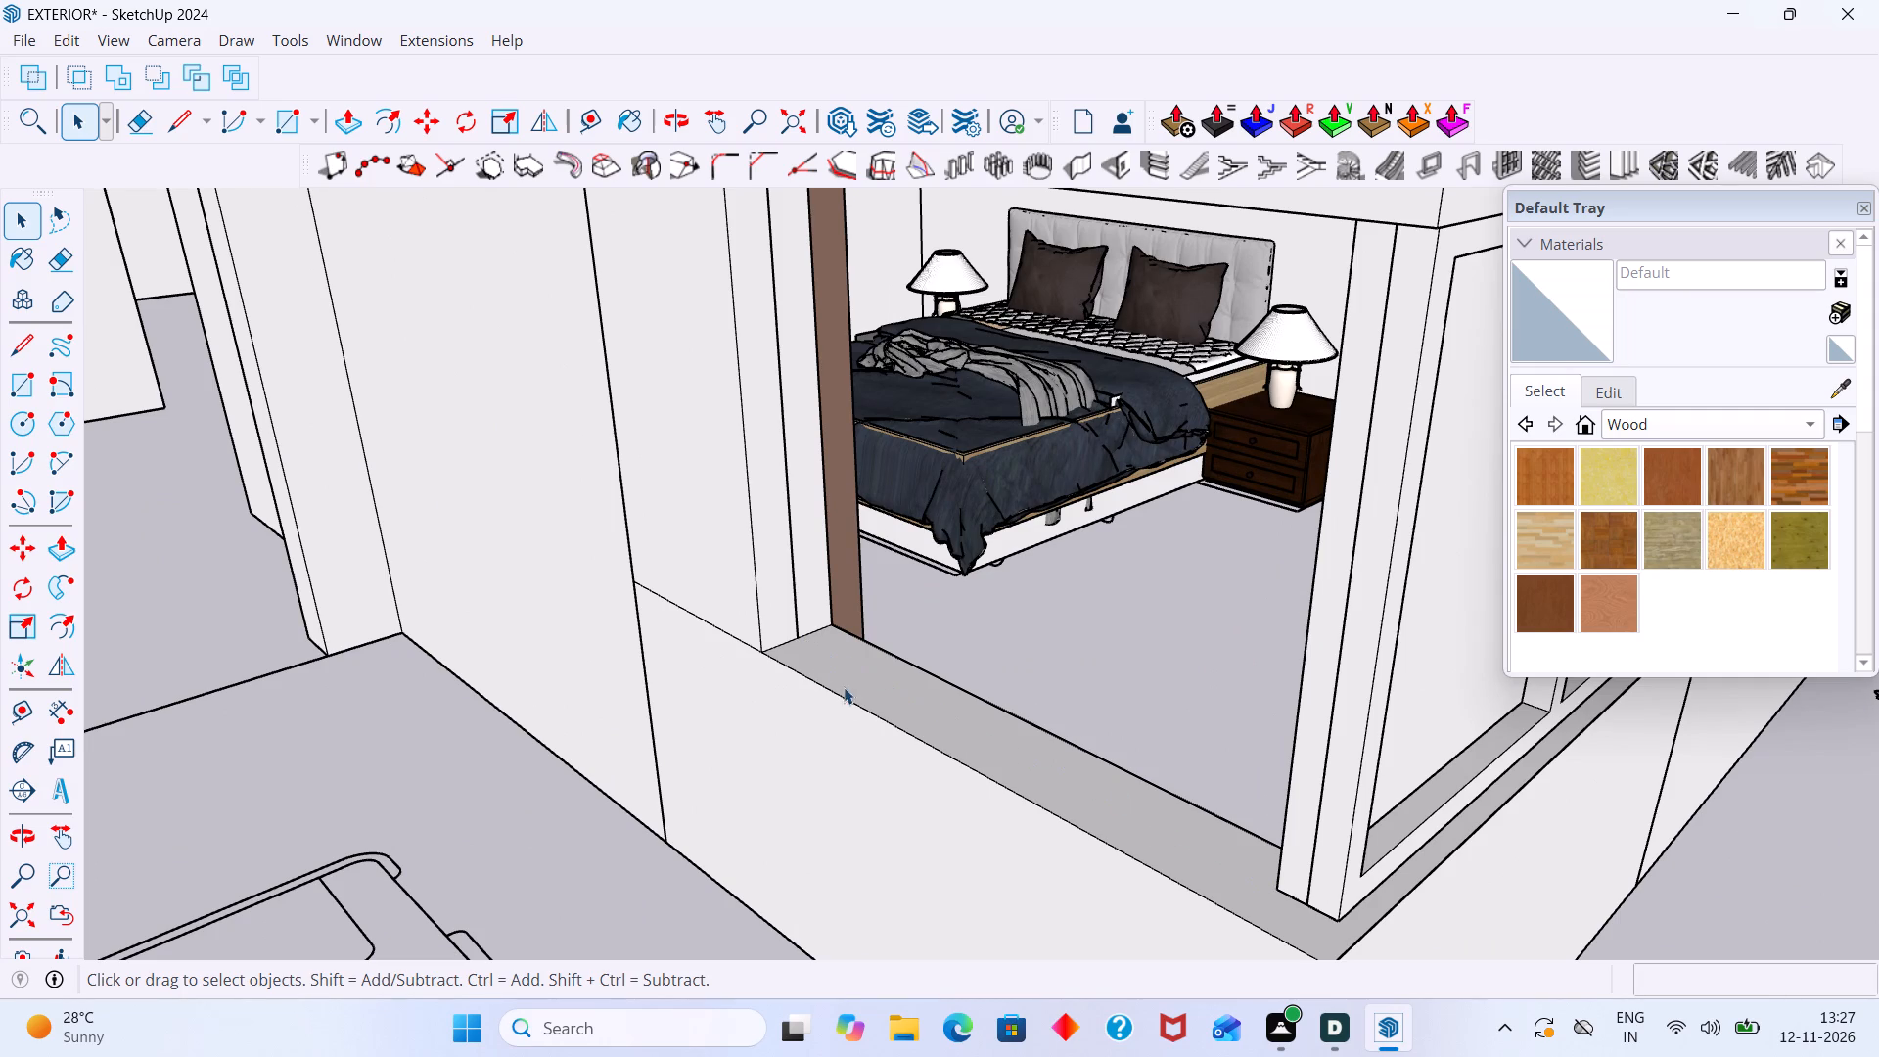
{"action": "scroll", "coordinate": [825, 603], "scroll_direction": "down", "scroll_amount": 6}
{"action": "left_click", "coordinate": [802, 521]}
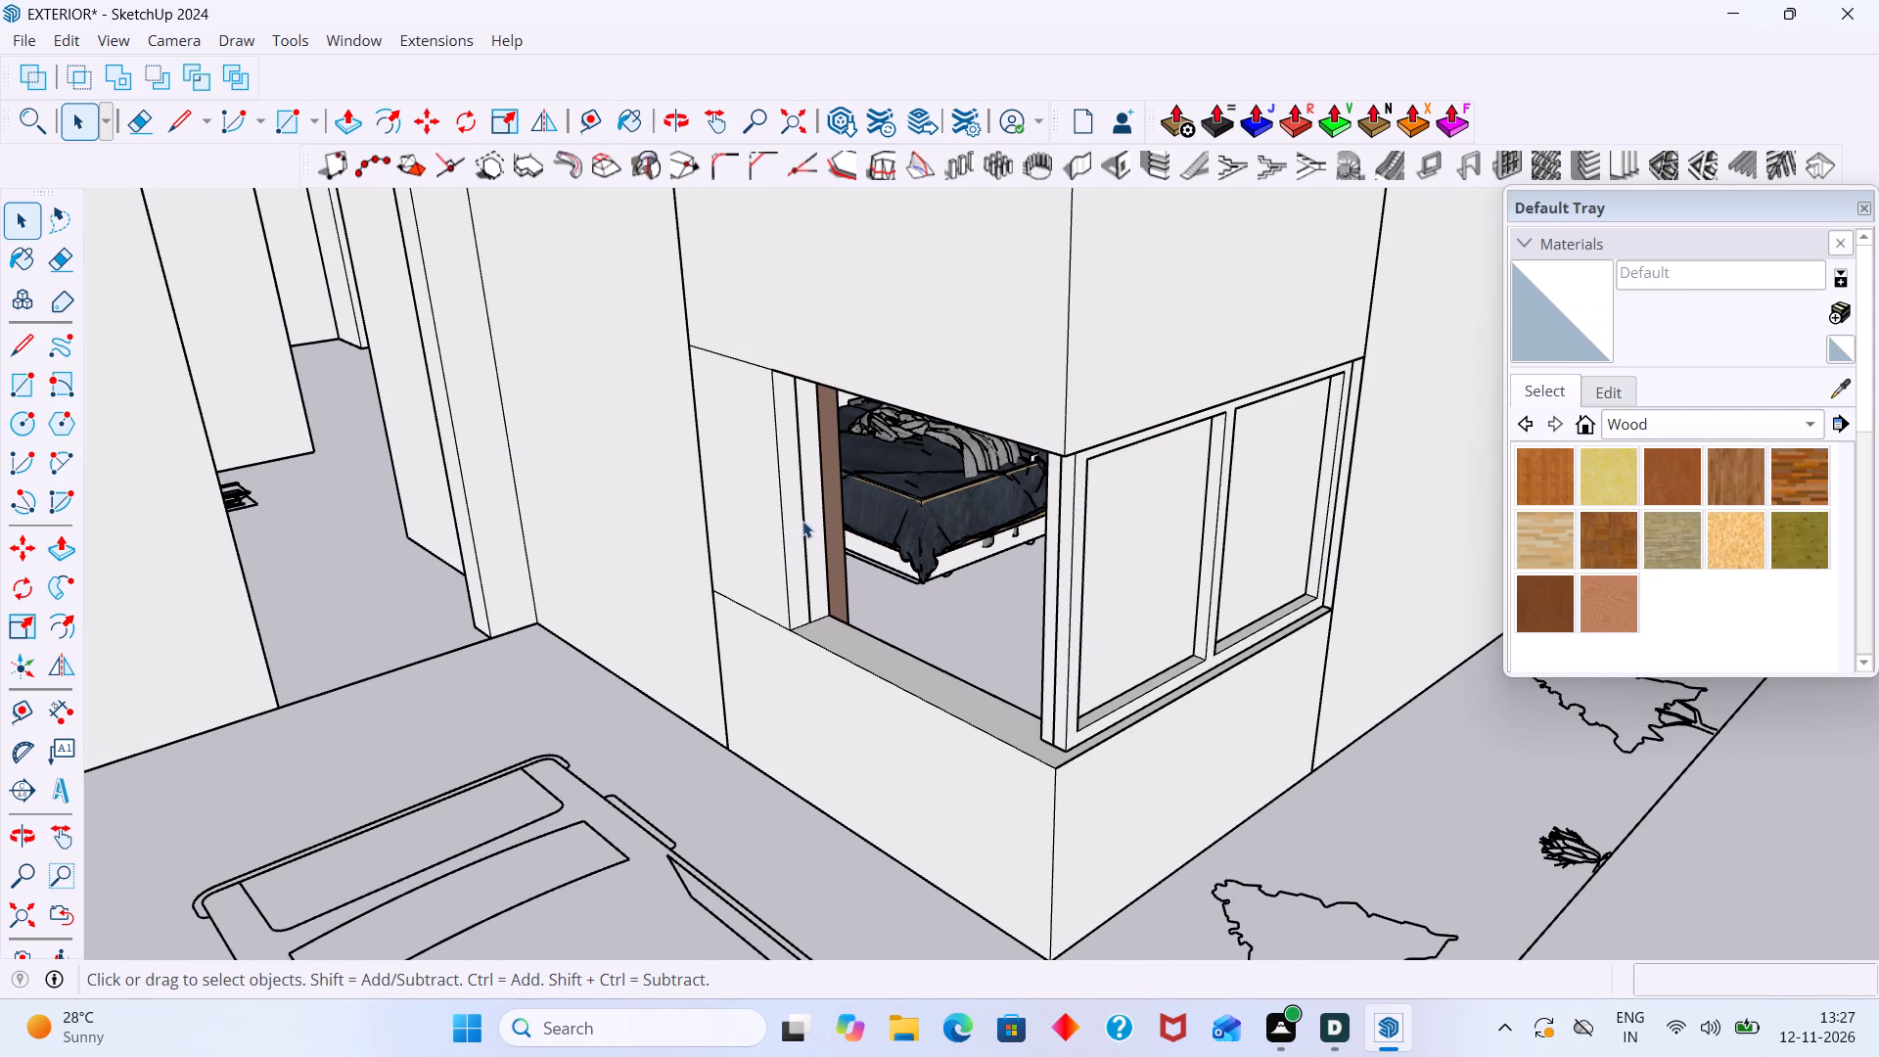
{"action": "key", "text": "Delete"}
Delete the vertical line dividing the corner end face of the remaining garden-side window frame.
{"action": "scroll", "coordinate": [802, 521], "scroll_direction": "down", "scroll_amount": 6}
{"action": "middle_click_drag", "start_coordinate": [904, 581], "coordinate": [995, 560]}
{"action": "scroll", "coordinate": [1029, 547], "scroll_direction": "up", "scroll_amount": 7}
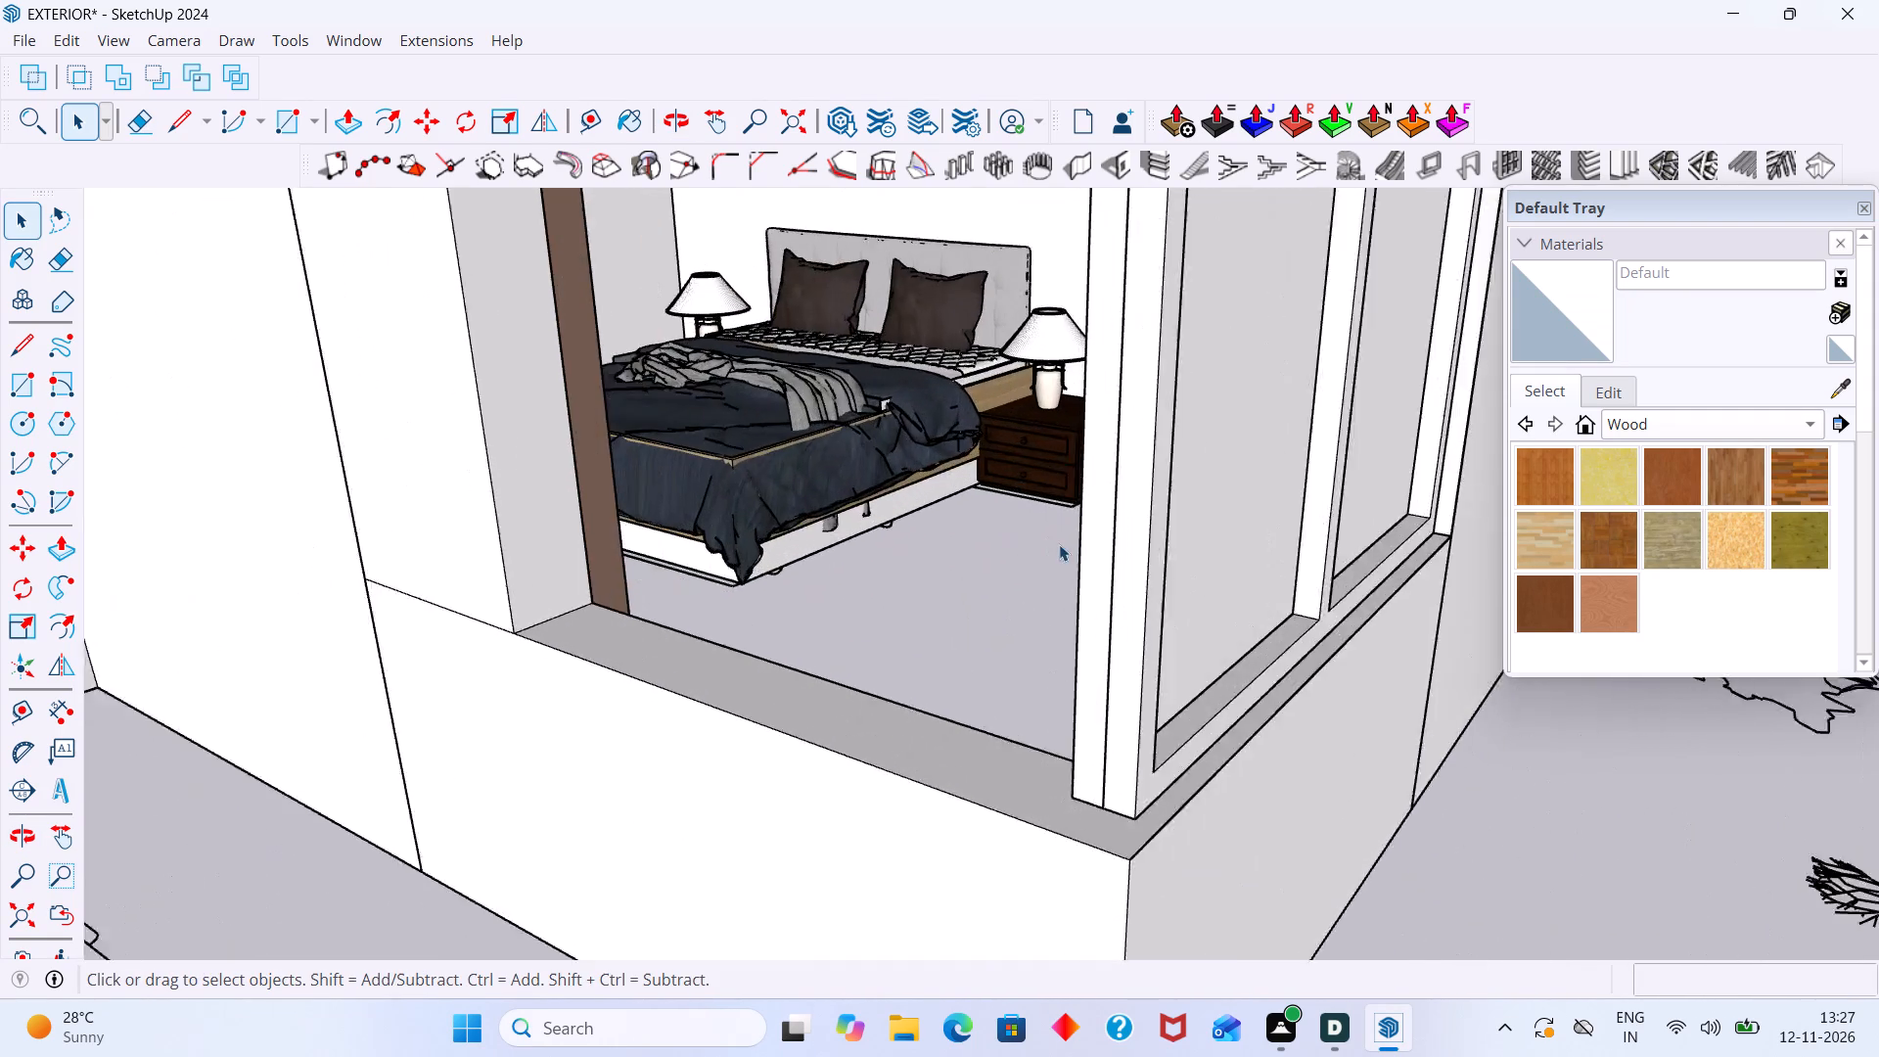
{"action": "scroll", "coordinate": [1059, 544], "scroll_direction": "up", "scroll_amount": 2}
{"action": "scroll", "coordinate": [1116, 546], "scroll_direction": "down", "scroll_amount": 8}
{"action": "middle_click_drag", "start_coordinate": [1168, 578], "coordinate": [976, 548]}
{"action": "scroll", "coordinate": [974, 548], "scroll_direction": "down", "scroll_amount": 6}
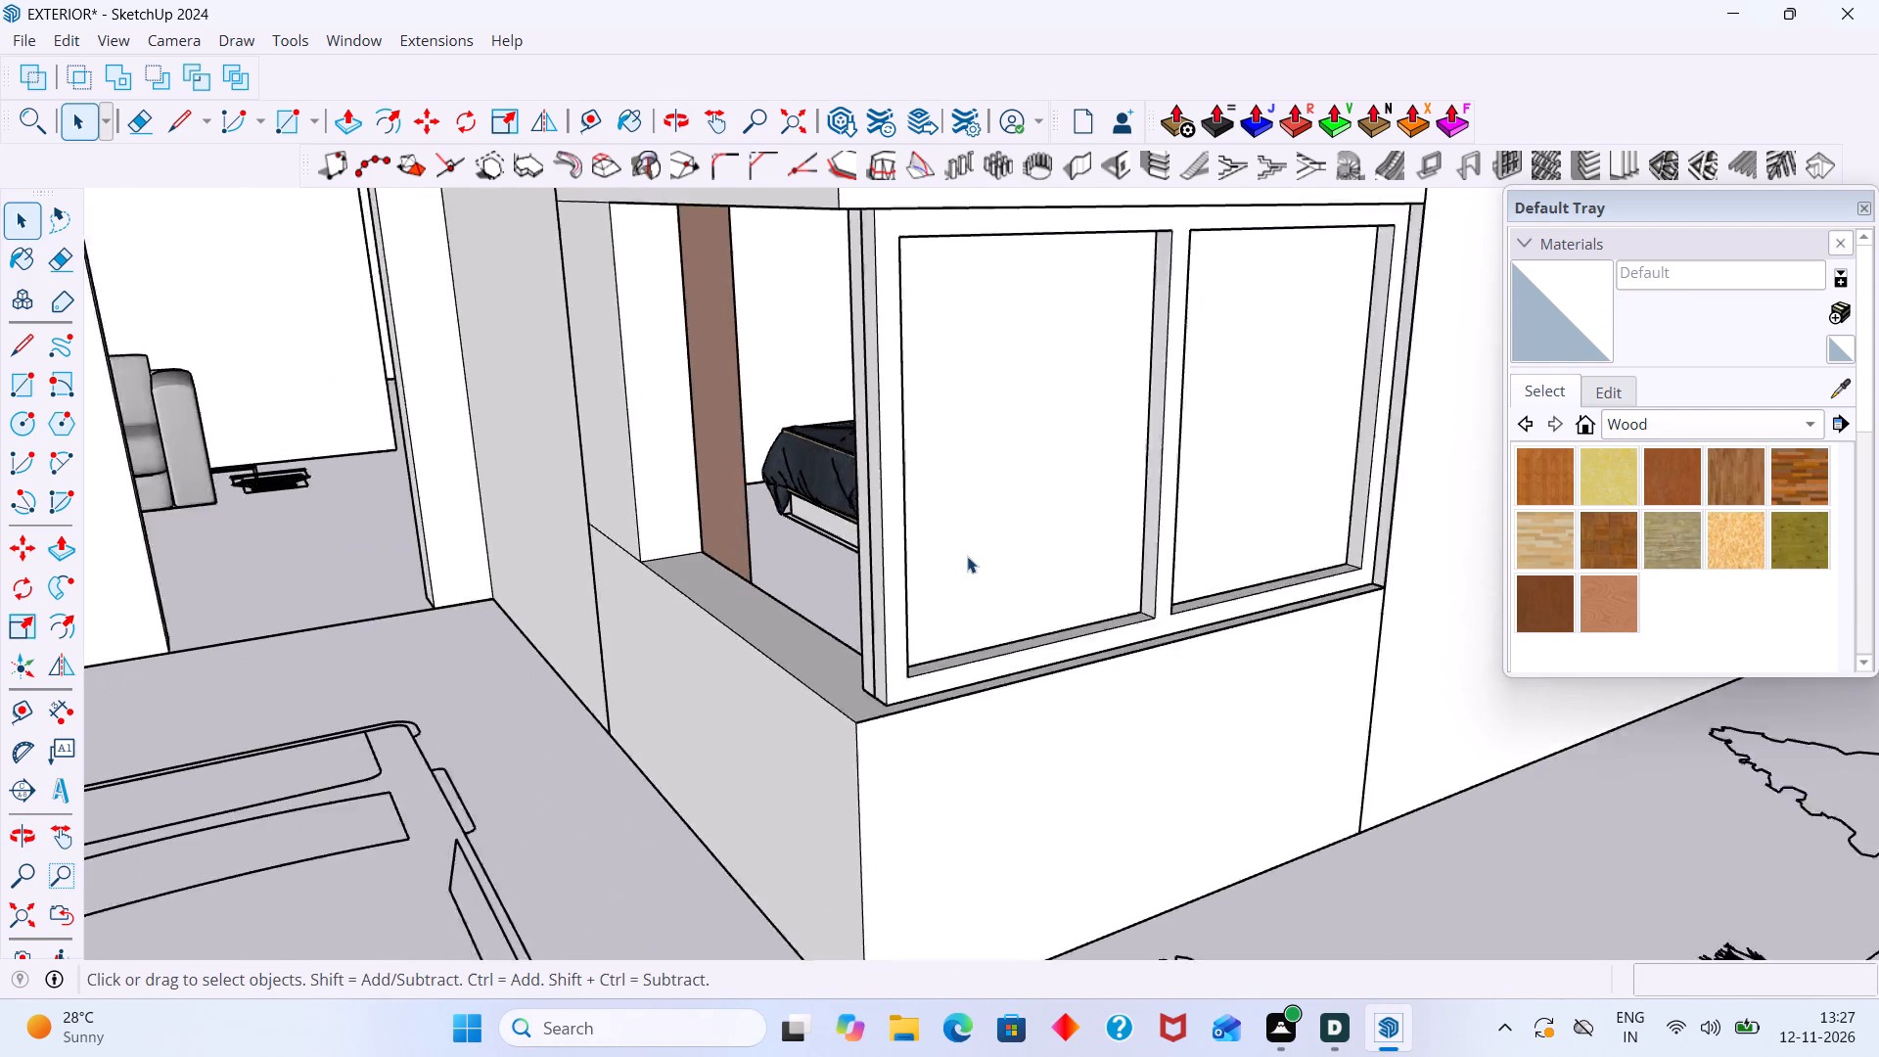
{"action": "scroll", "coordinate": [967, 556], "scroll_direction": "down", "scroll_amount": 7}
{"action": "scroll", "coordinate": [929, 523], "scroll_direction": "up", "scroll_amount": 6}
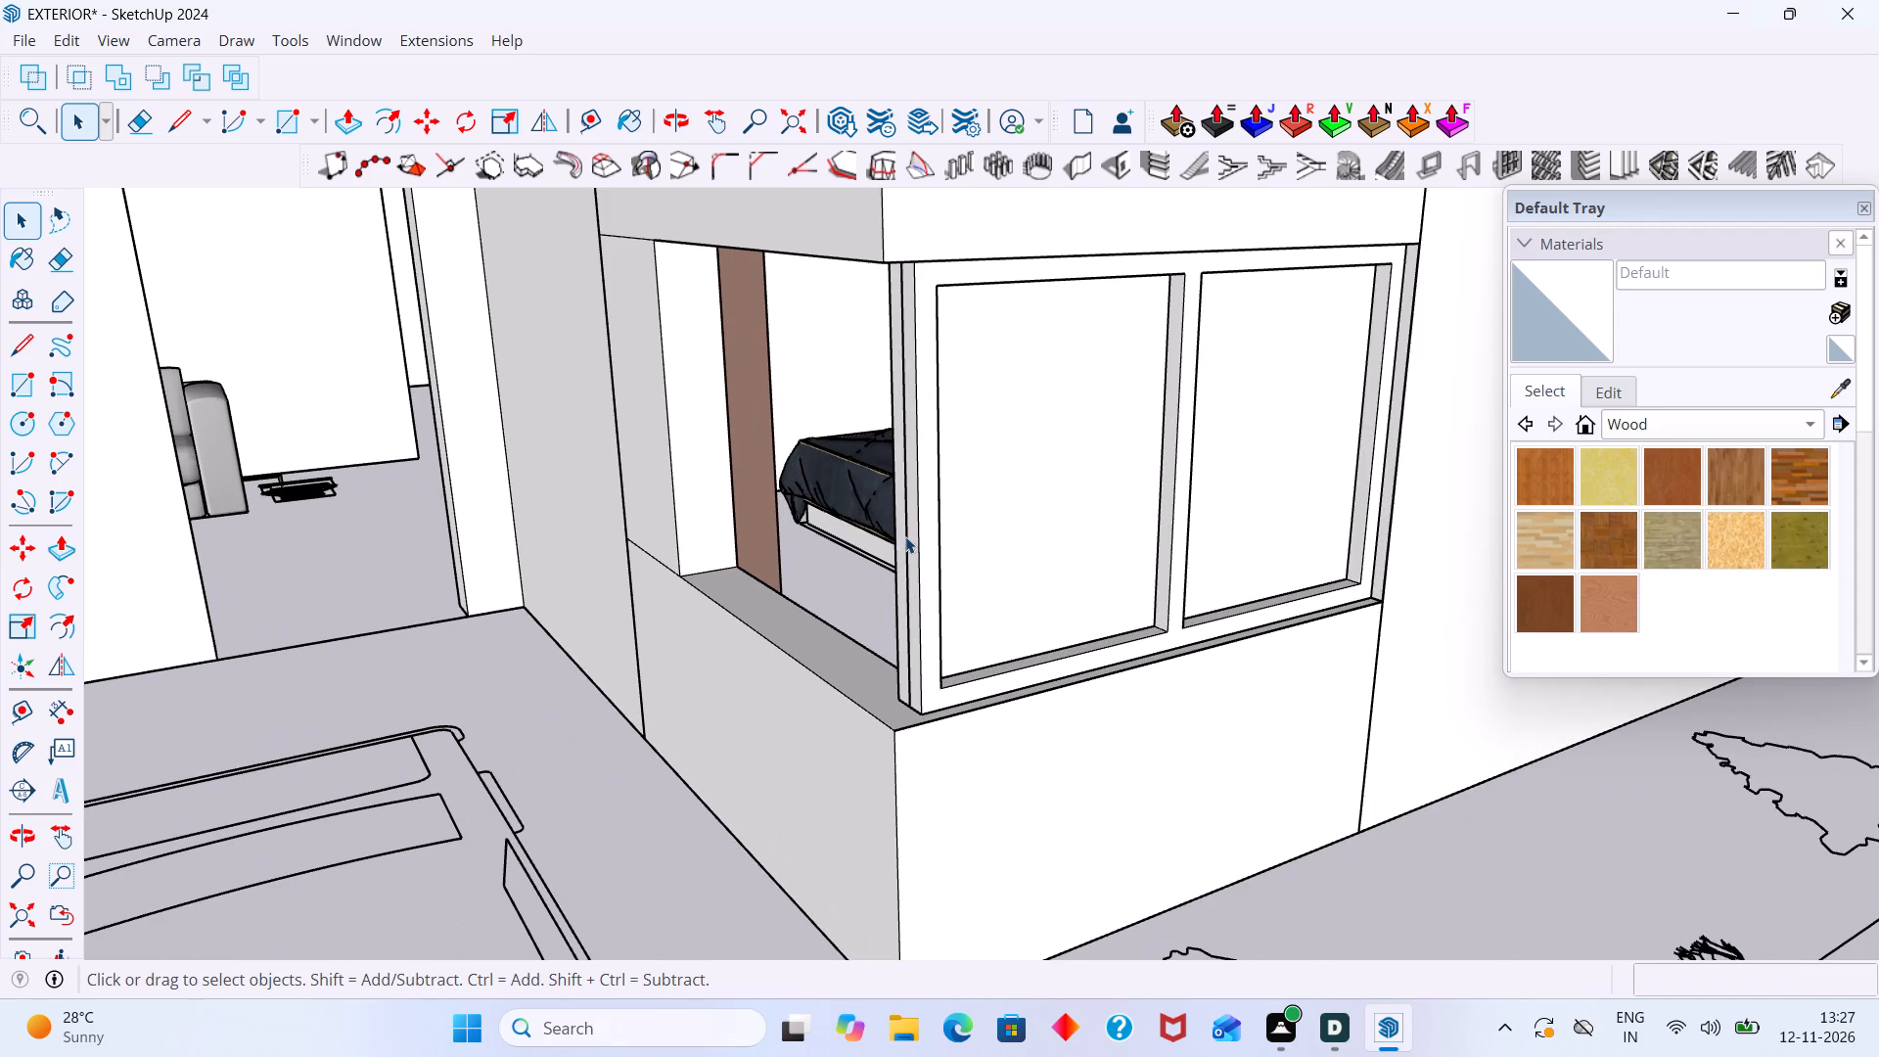
{"action": "left_click", "coordinate": [905, 537]}
{"action": "key", "text": "Delete"}
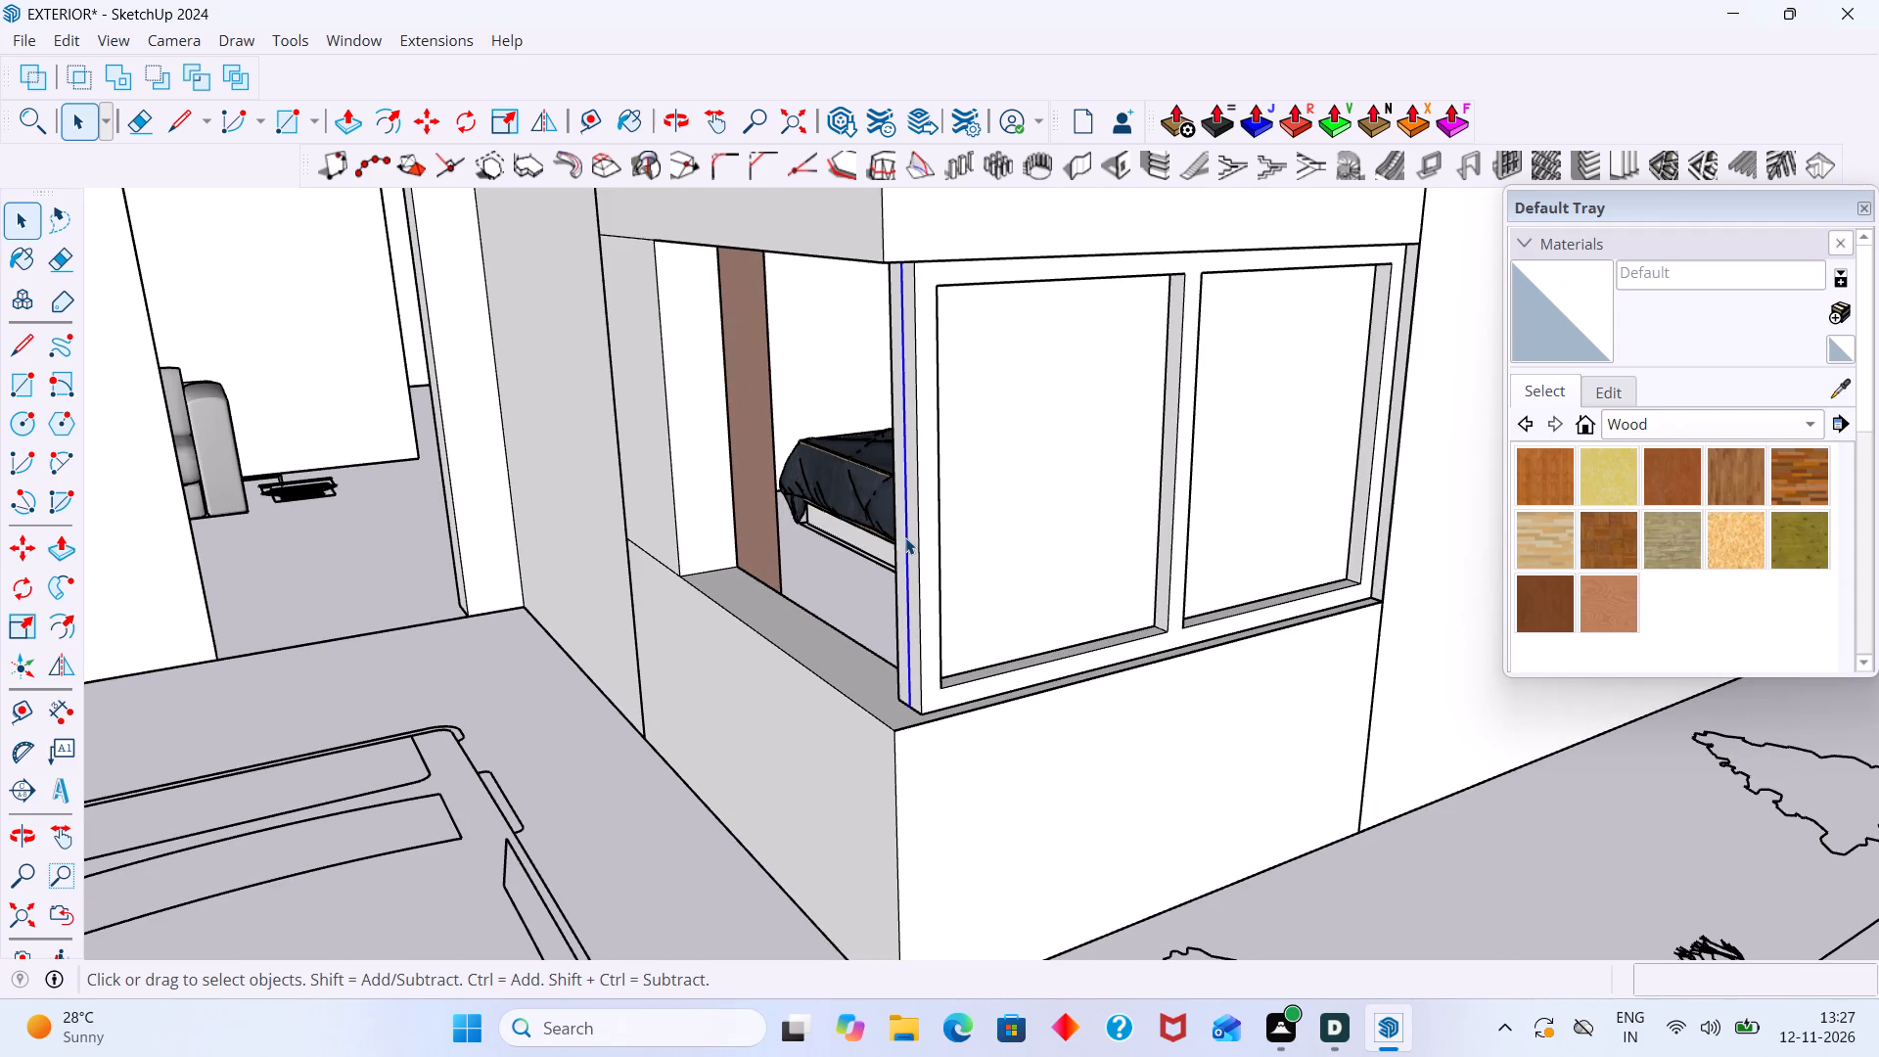
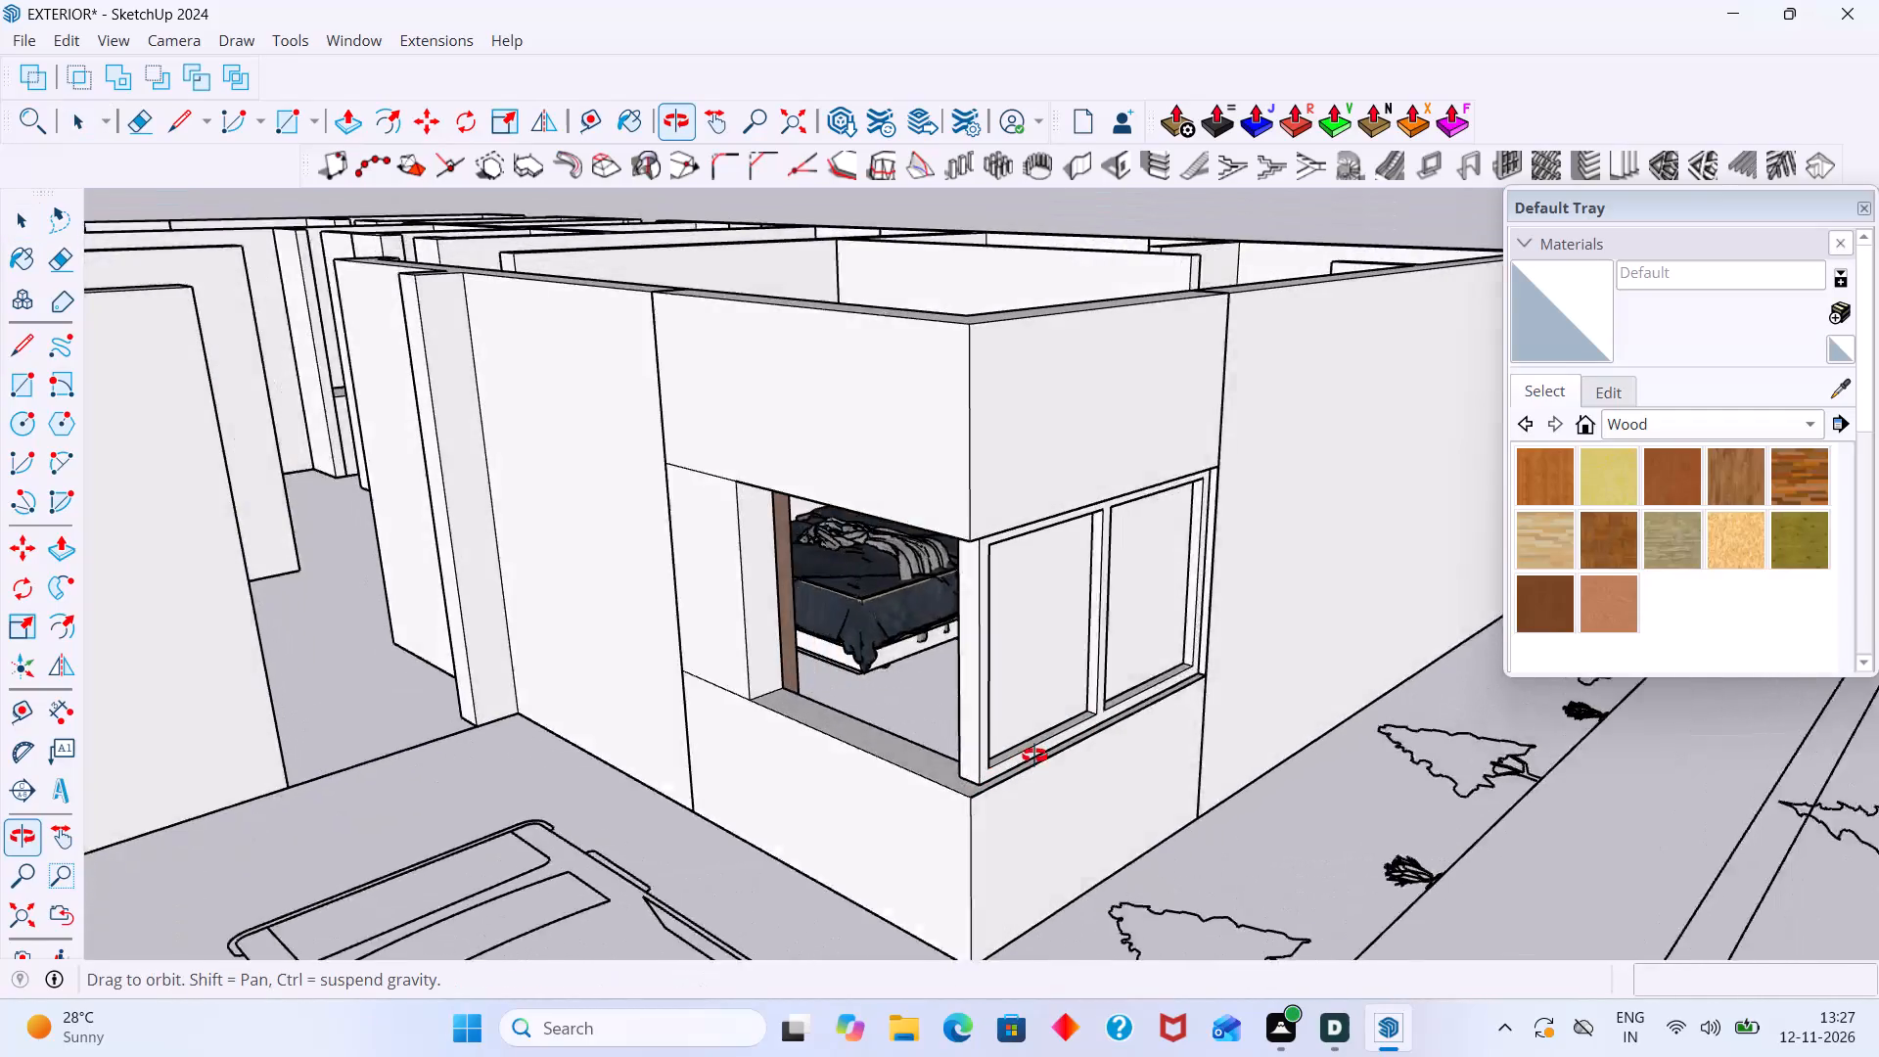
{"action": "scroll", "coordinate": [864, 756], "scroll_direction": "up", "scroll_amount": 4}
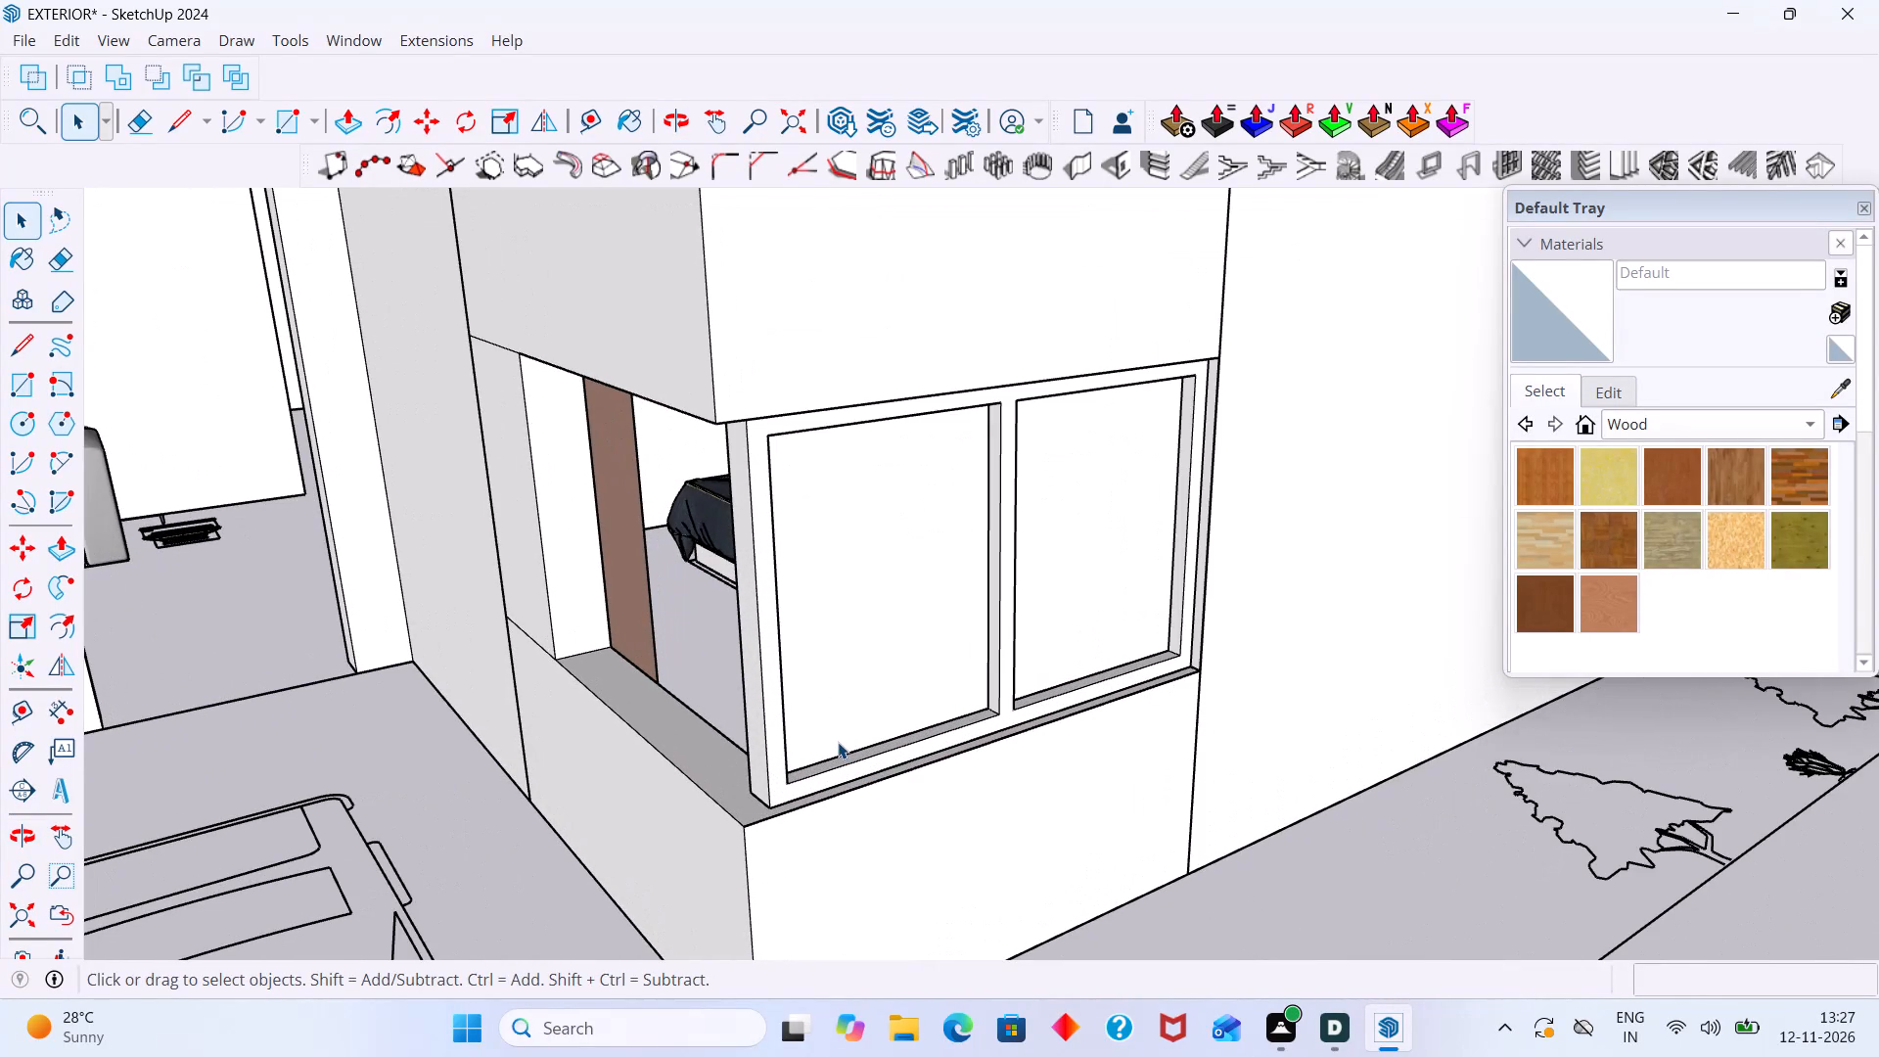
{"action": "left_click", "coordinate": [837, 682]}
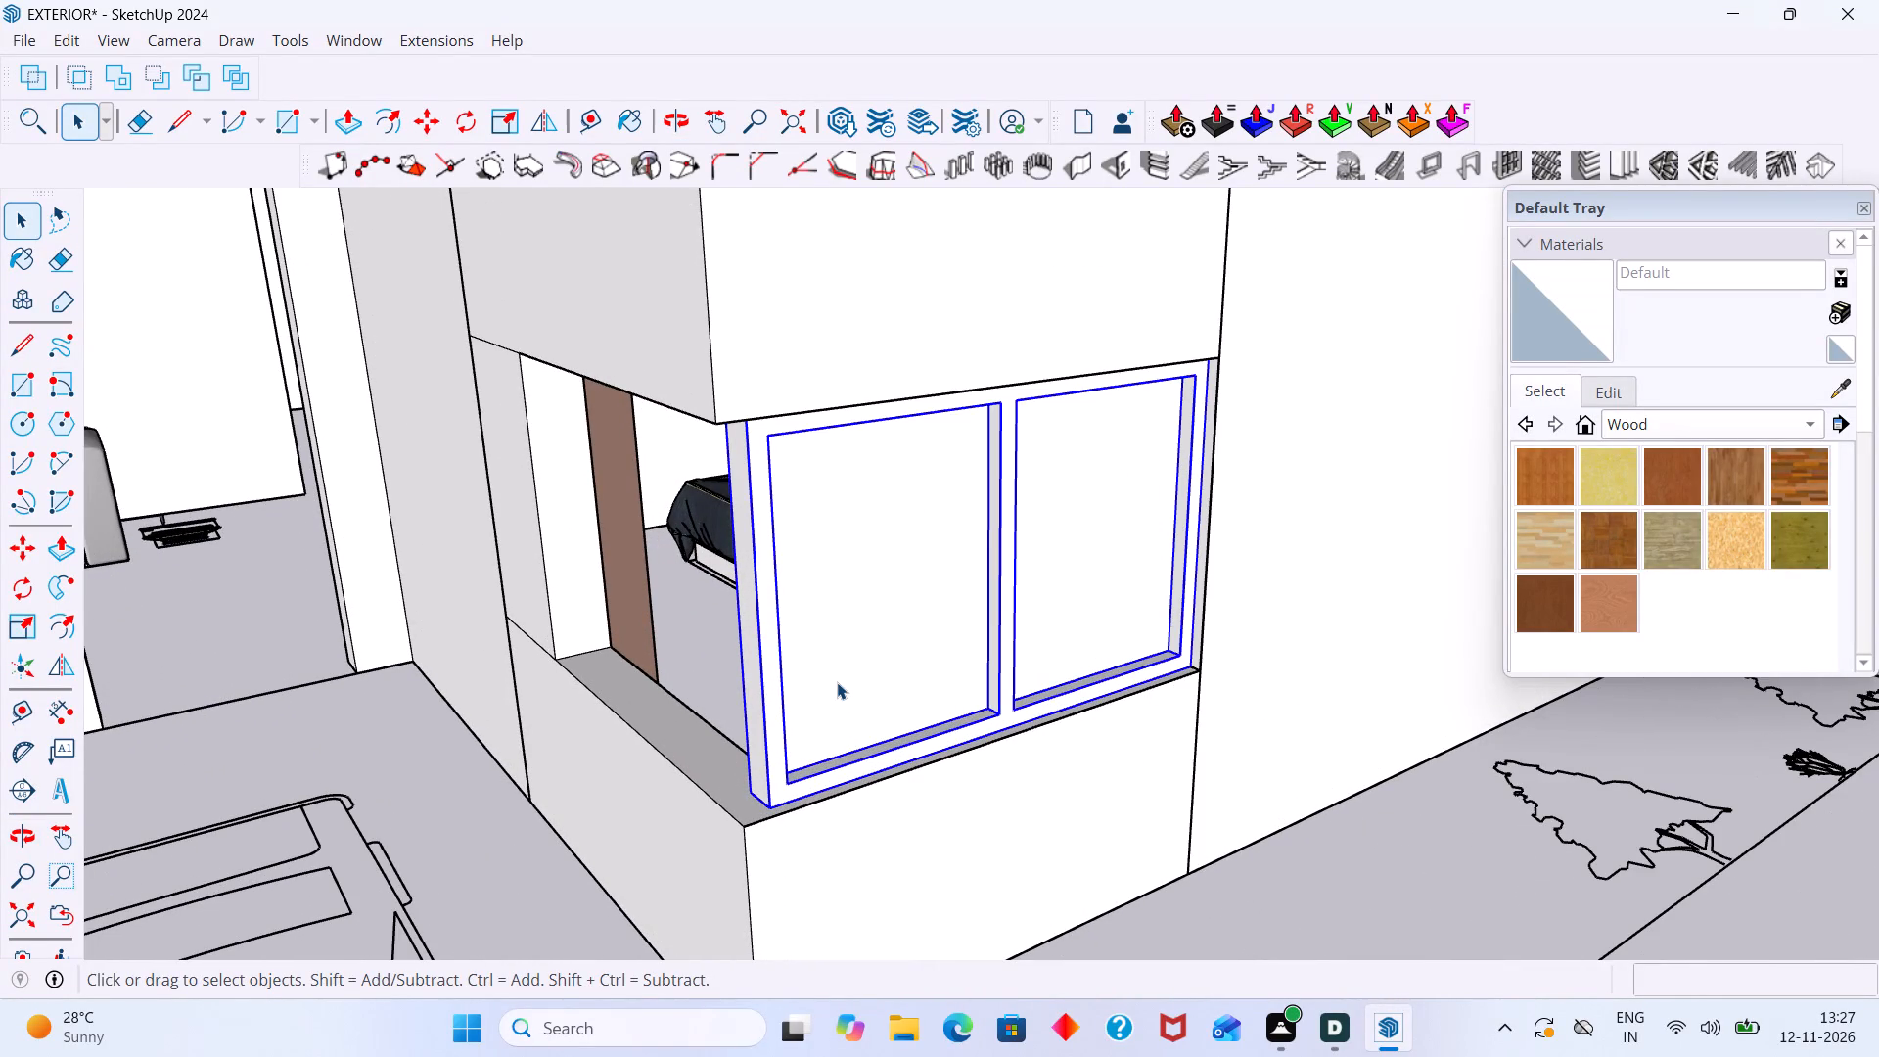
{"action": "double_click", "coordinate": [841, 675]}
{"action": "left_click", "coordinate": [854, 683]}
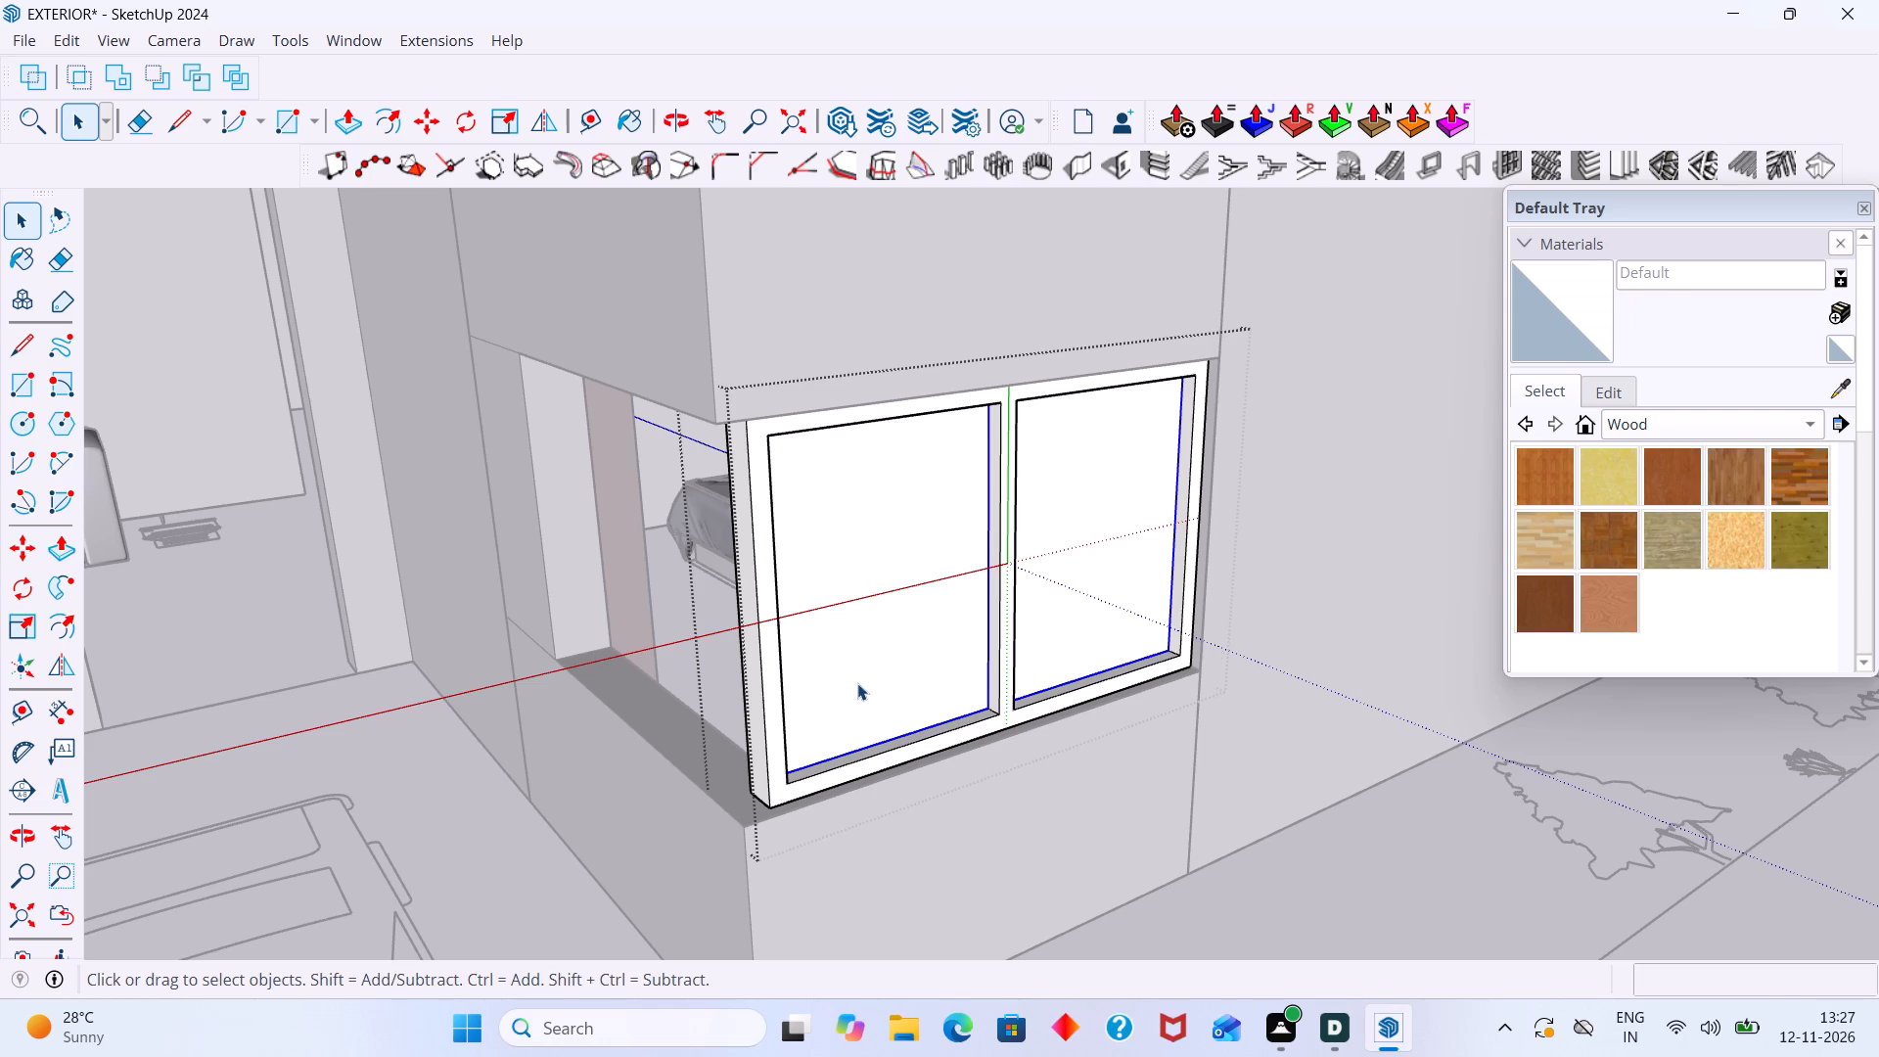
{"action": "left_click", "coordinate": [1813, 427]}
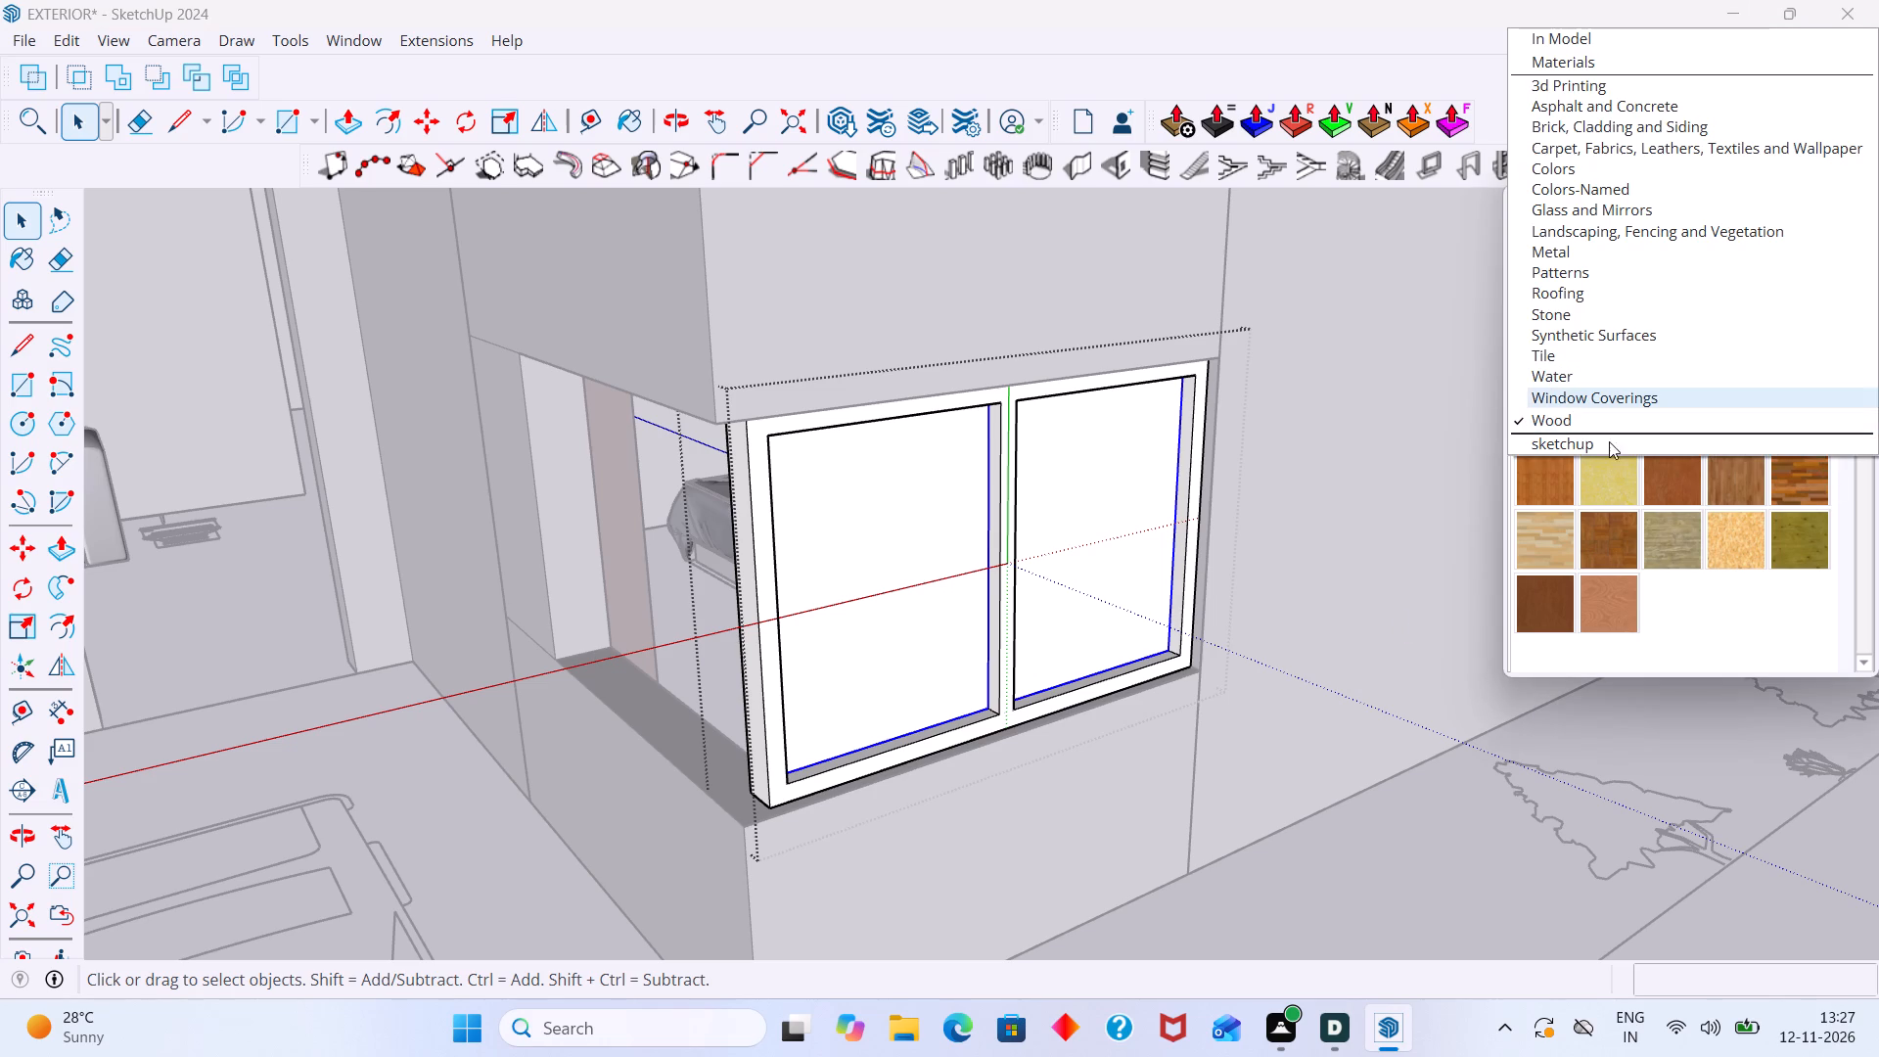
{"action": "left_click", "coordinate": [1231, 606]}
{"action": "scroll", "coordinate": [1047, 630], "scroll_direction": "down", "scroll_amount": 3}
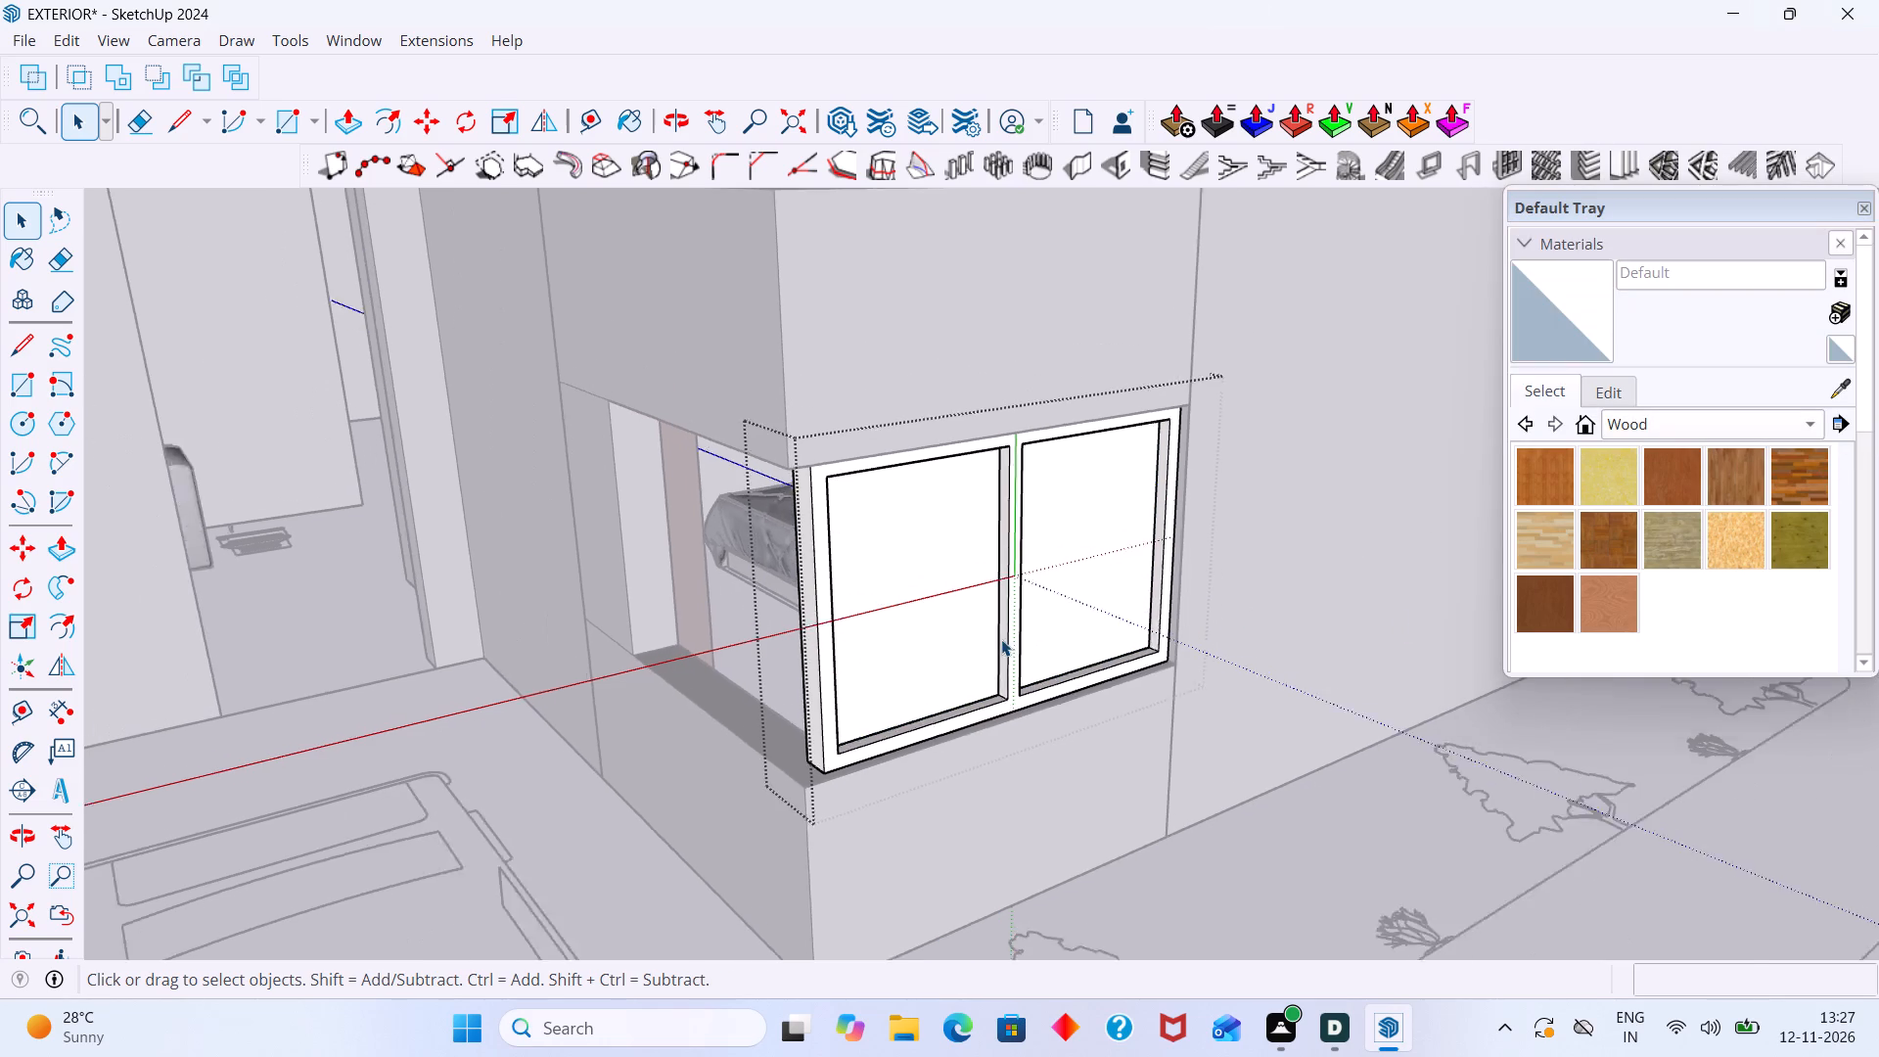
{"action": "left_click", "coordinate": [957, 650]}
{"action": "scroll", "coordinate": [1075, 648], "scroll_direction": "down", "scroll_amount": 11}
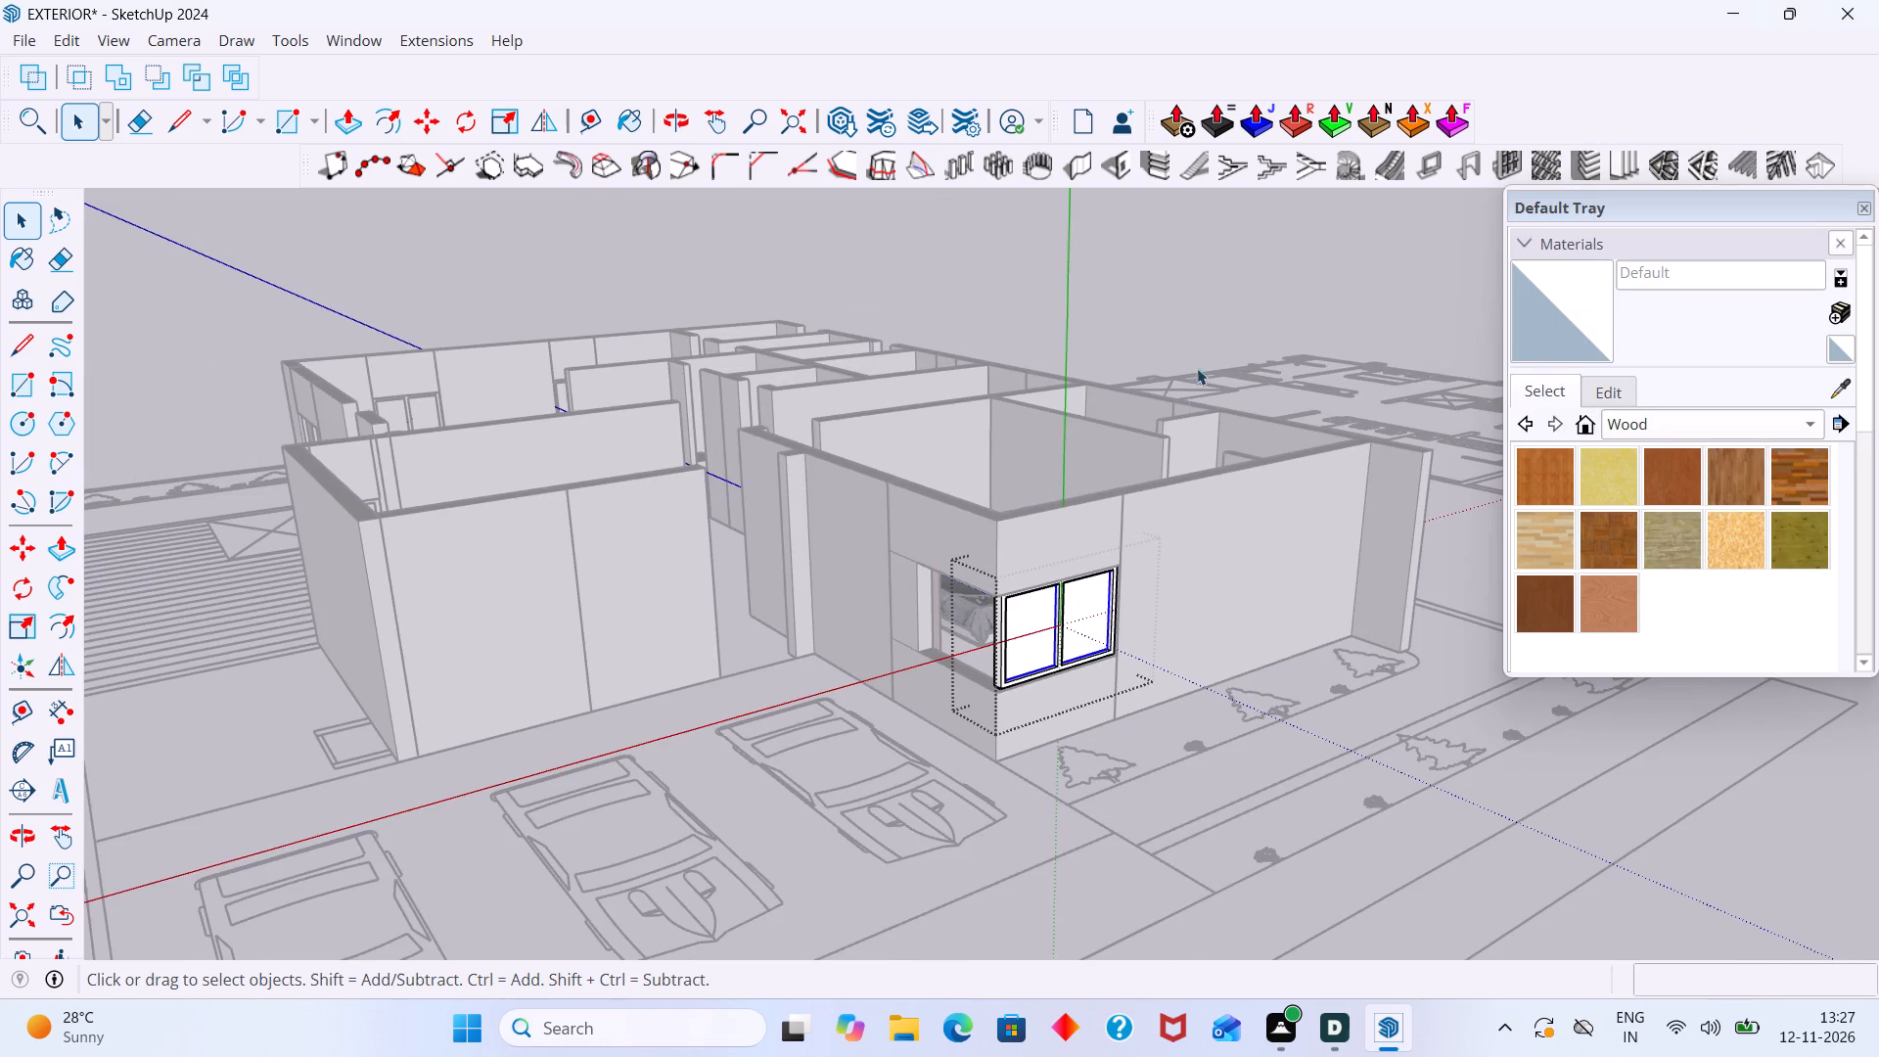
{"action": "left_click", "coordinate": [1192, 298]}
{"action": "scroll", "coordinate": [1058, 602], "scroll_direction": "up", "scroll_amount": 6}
Paint the whole garden-side corner window with the Wood Cherry Original material.
{"action": "left_click", "coordinate": [1046, 613]}
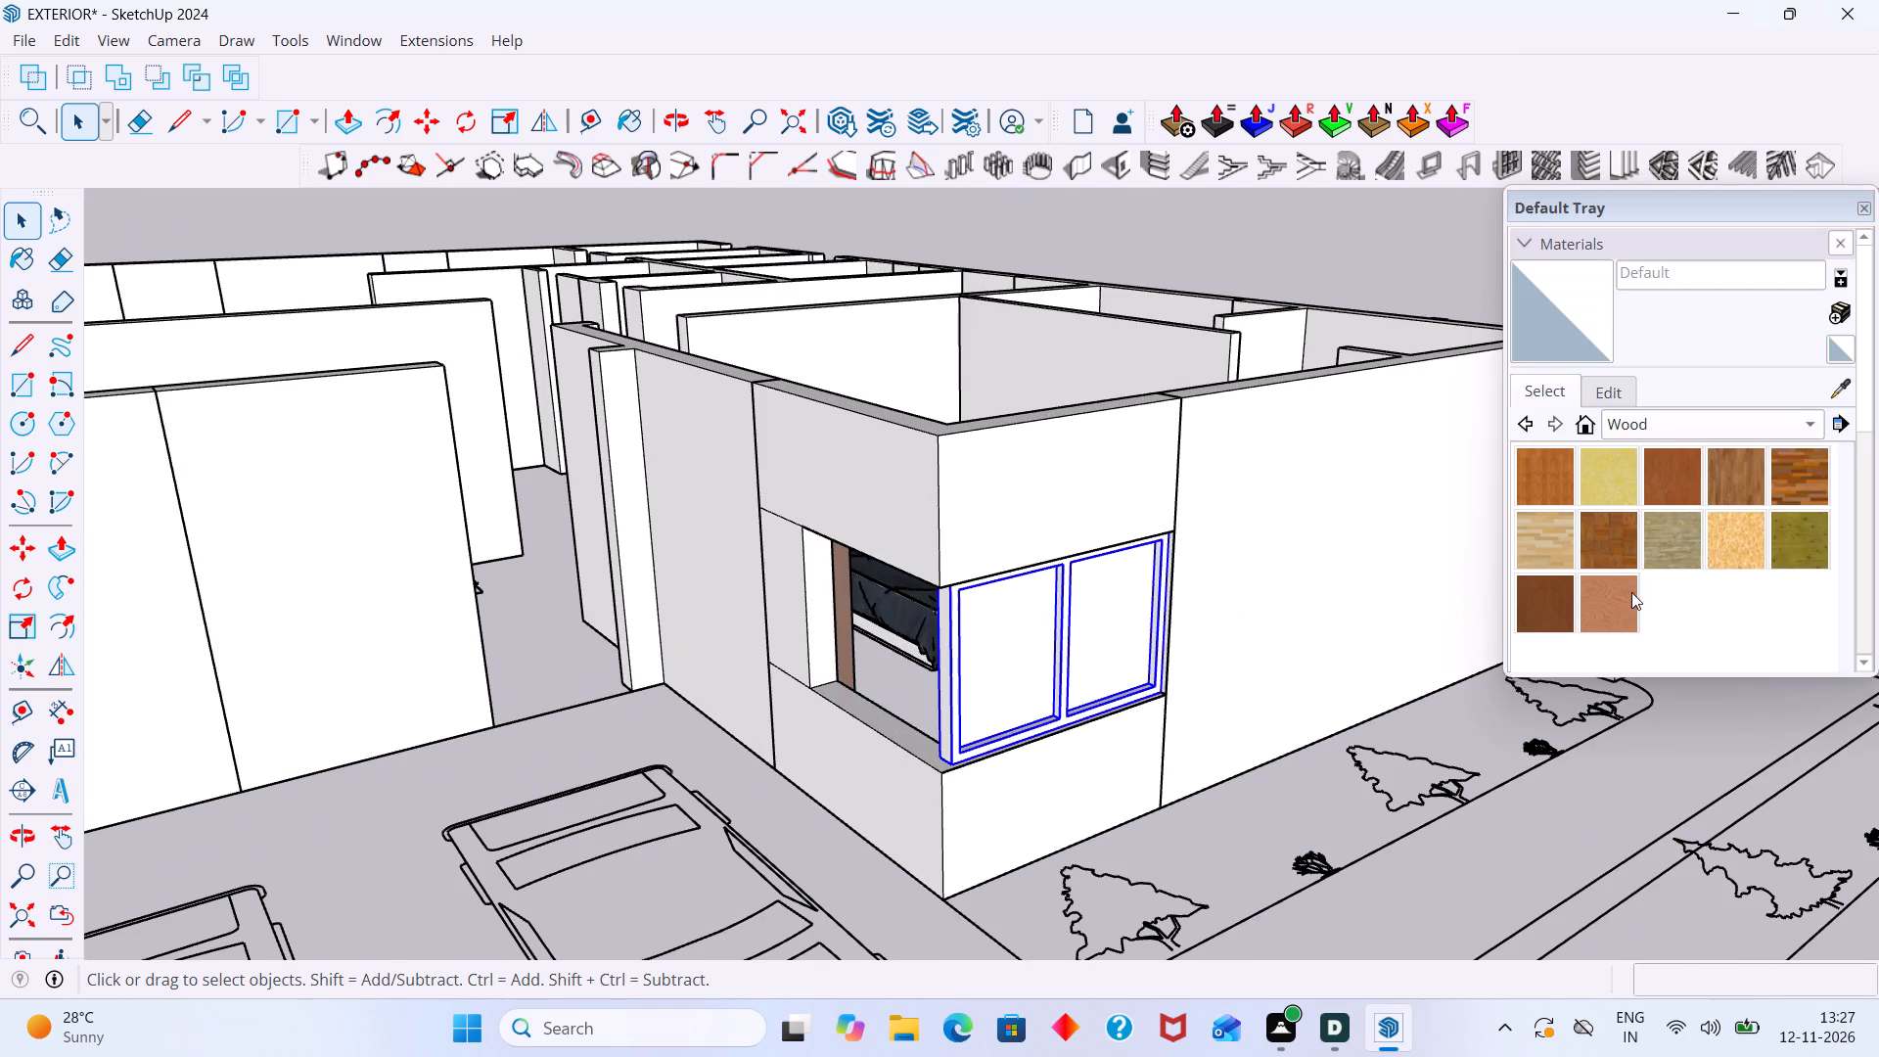
{"action": "left_click", "coordinate": [1673, 483]}
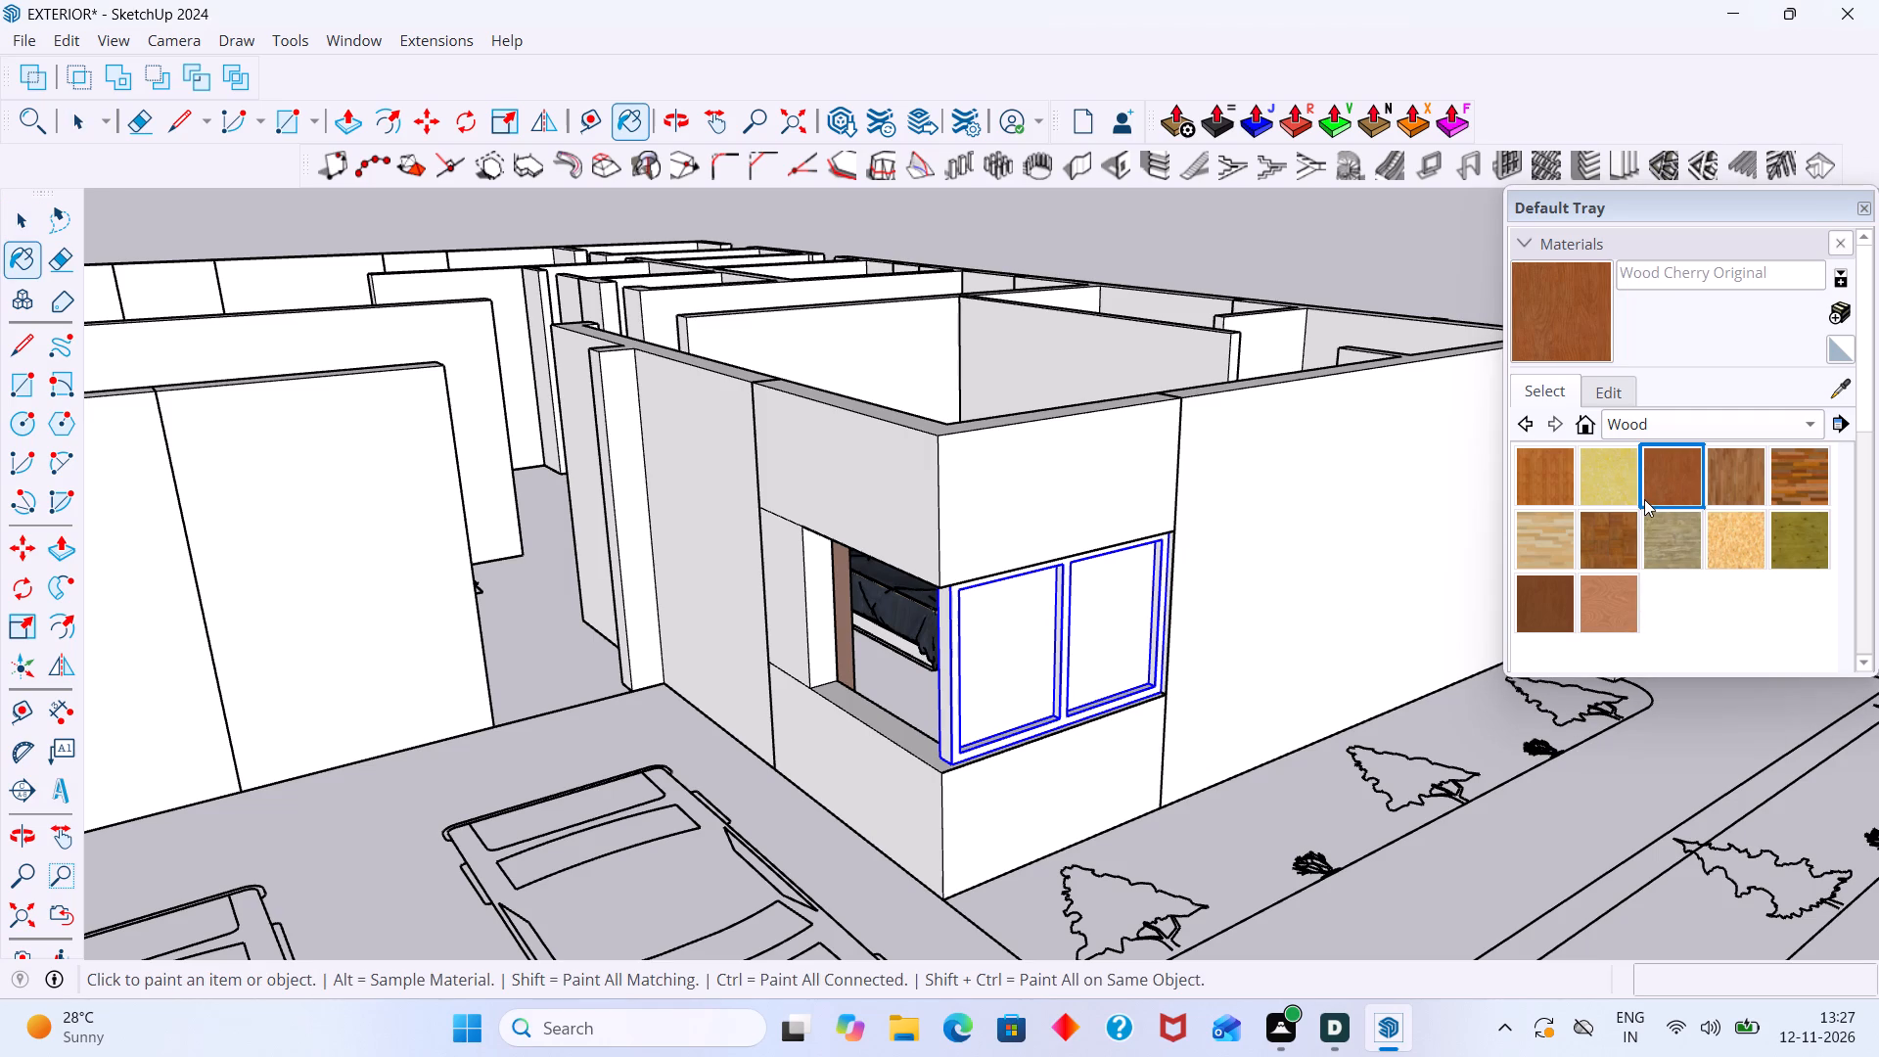
{"action": "scroll", "coordinate": [1365, 593], "scroll_direction": "up", "scroll_amount": 4}
{"action": "left_click", "coordinate": [987, 666]}
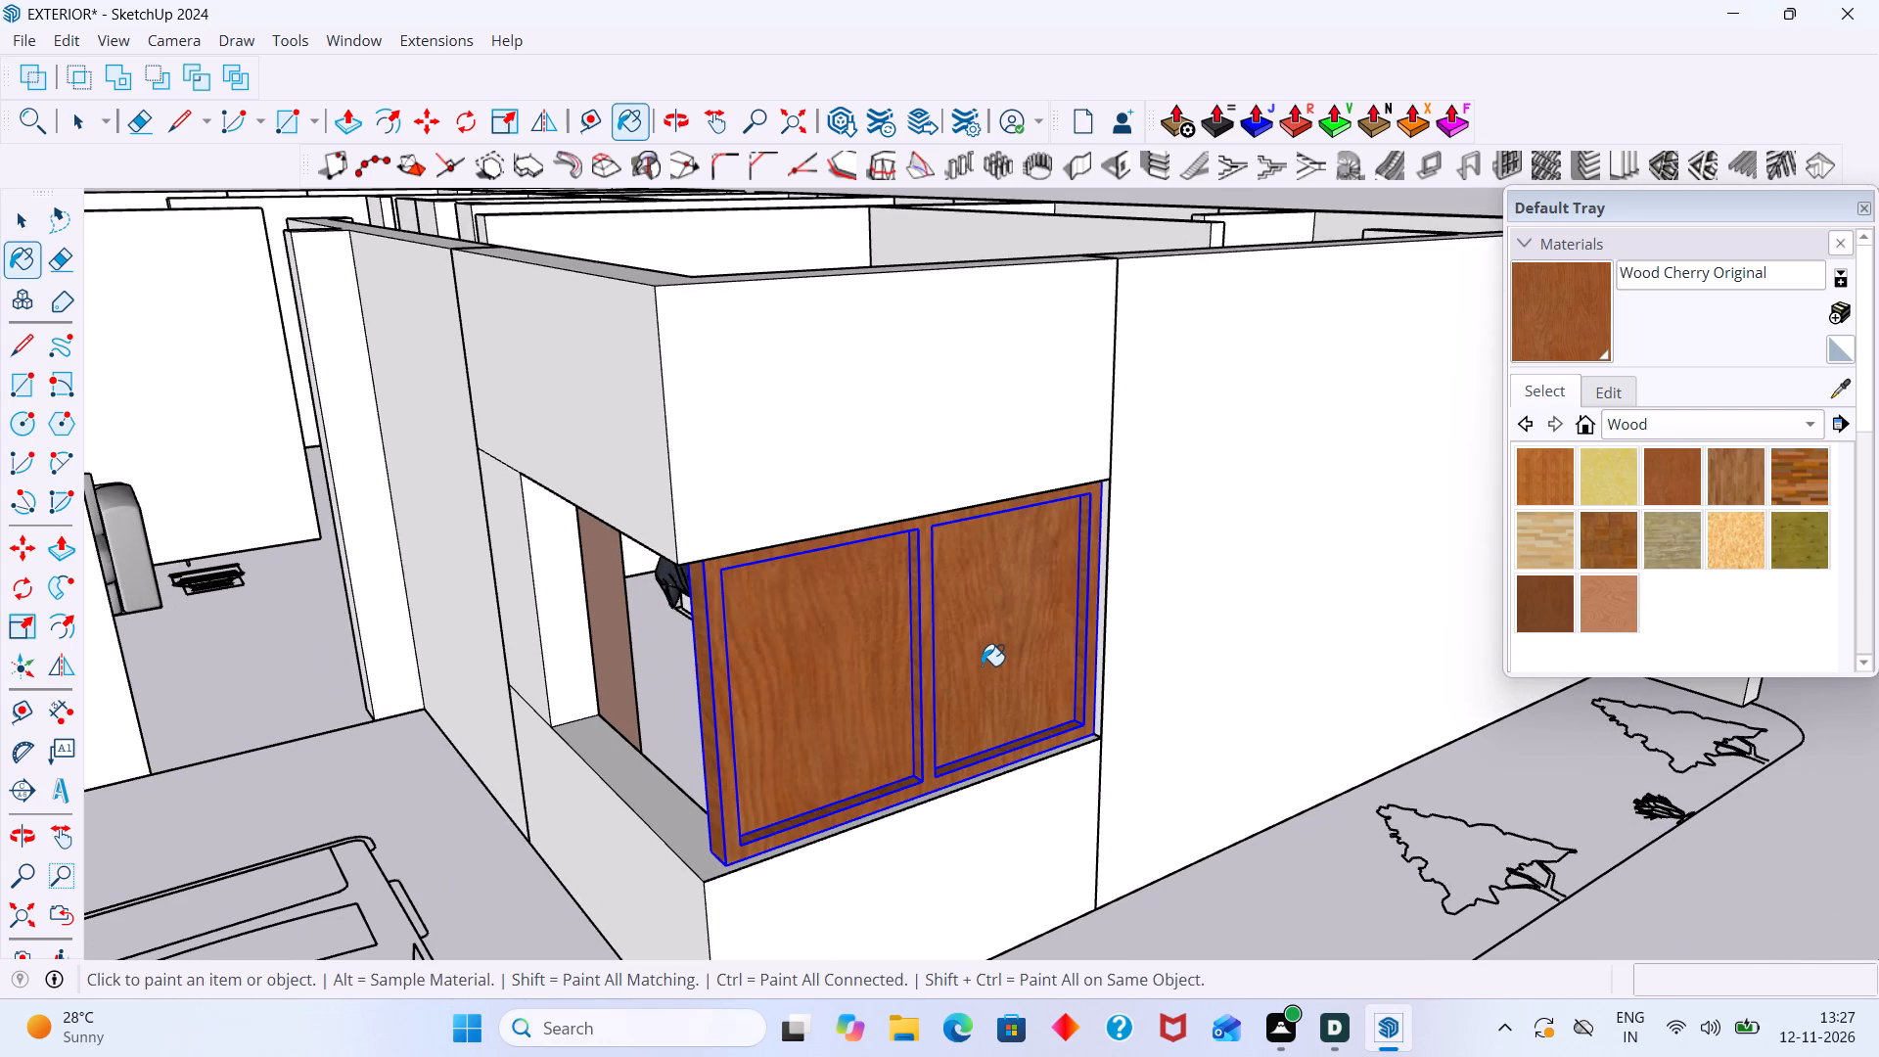
{"action": "key", "text": "space"}
Inside the garden-side window group, paint the panes with Translucent Glass Blue from the Glass and Mirrors collection.
{"action": "double_click", "coordinate": [817, 671]}
{"action": "left_click", "coordinate": [815, 676]}
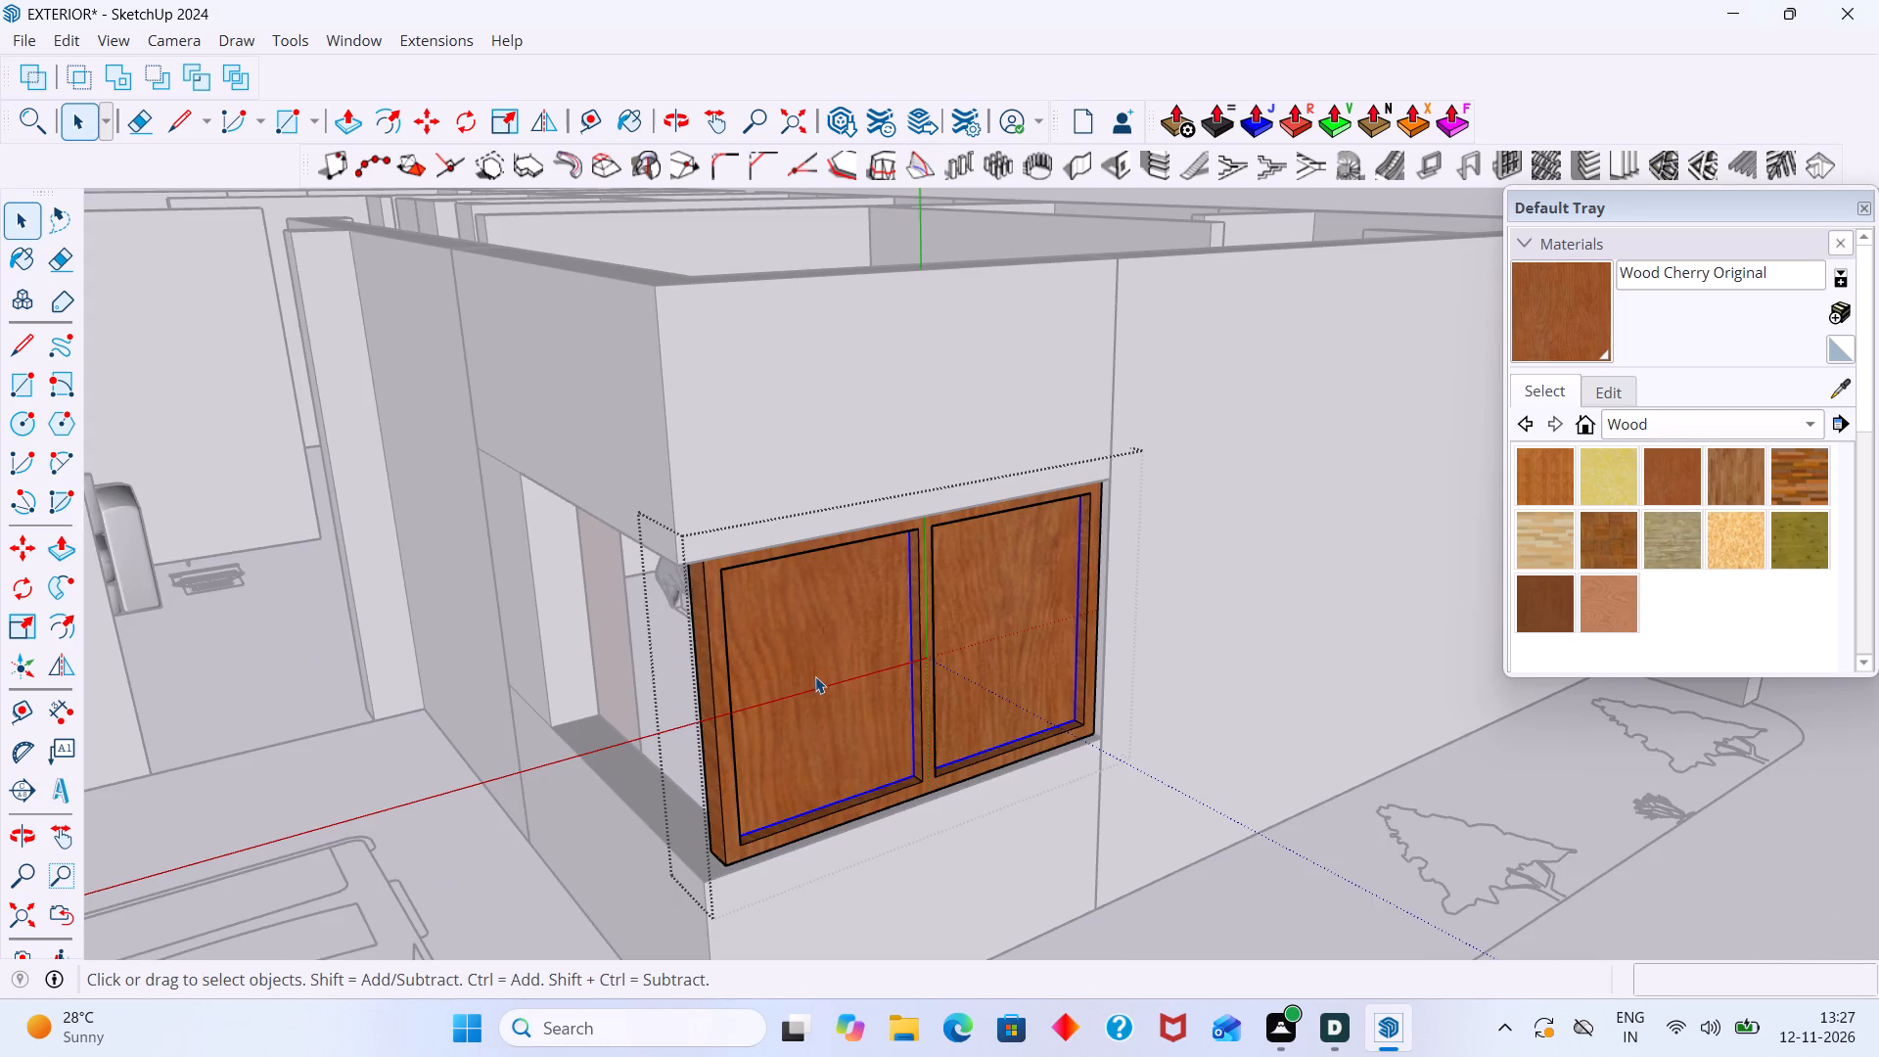
{"action": "left_click", "coordinate": [1810, 422]}
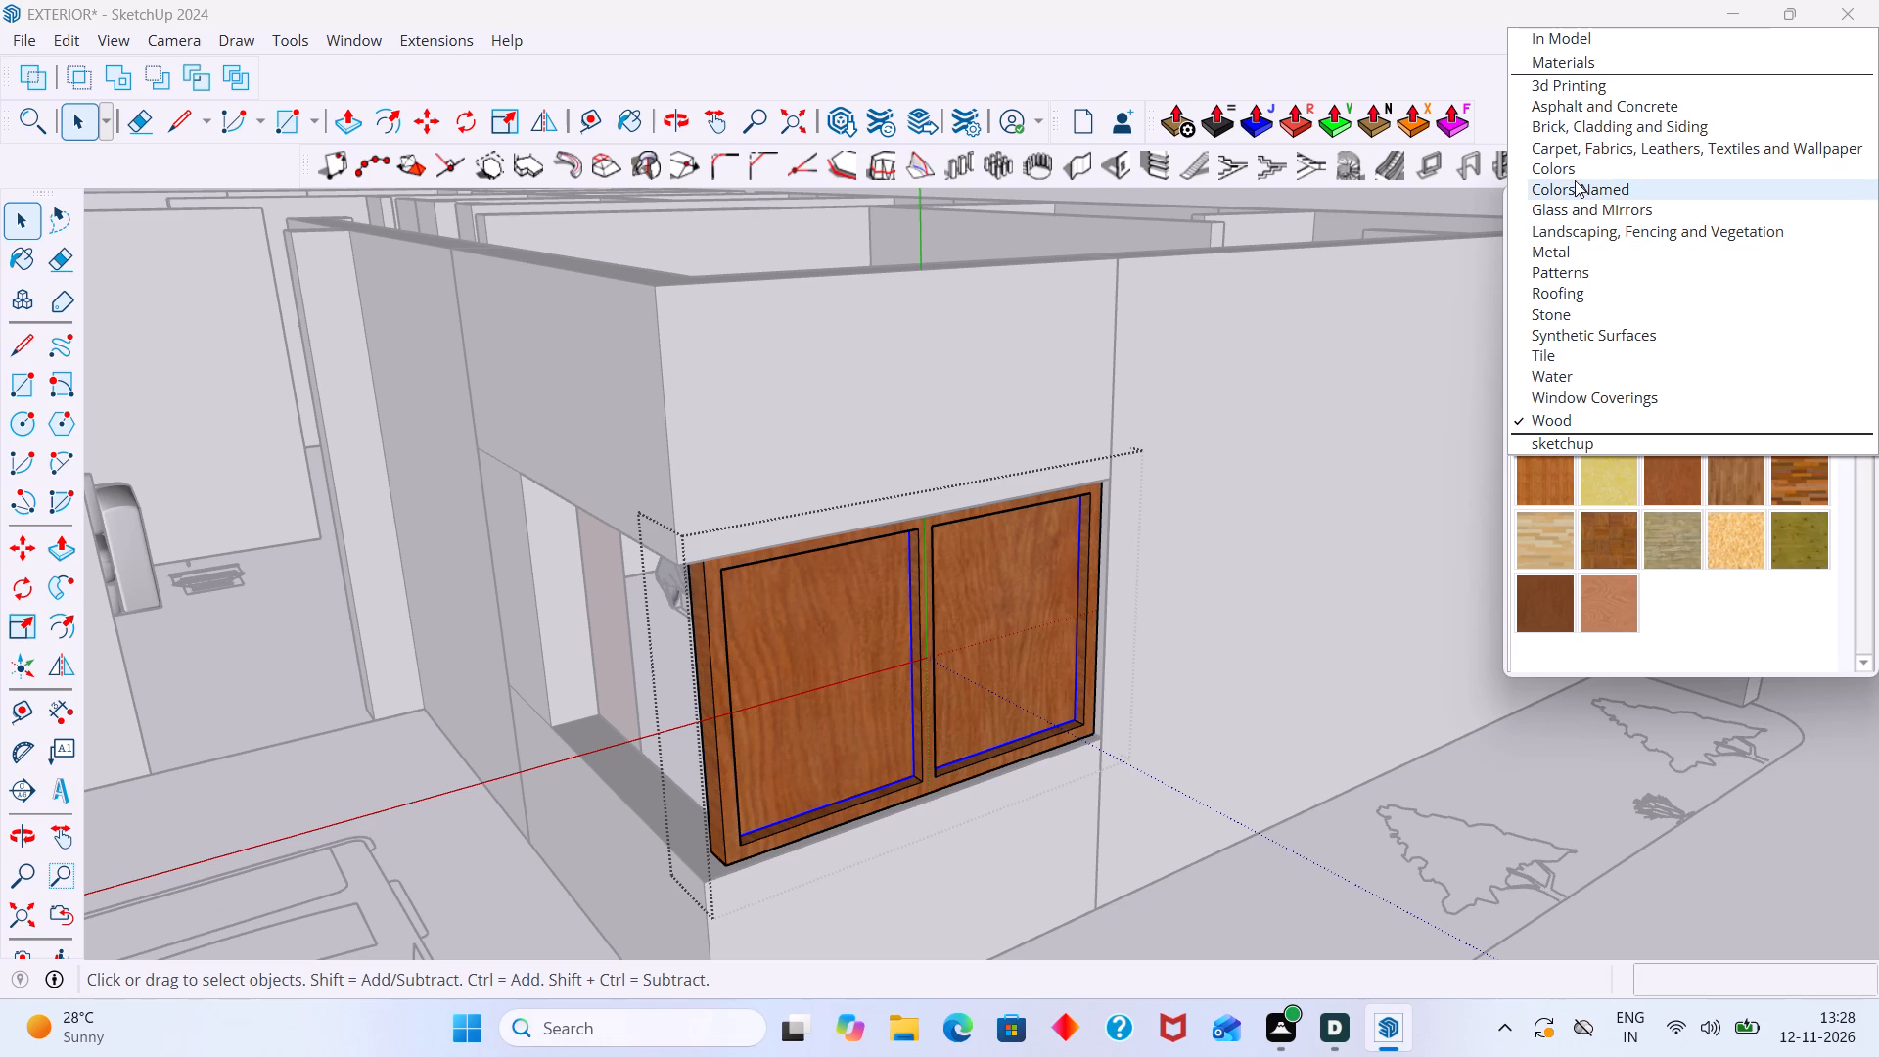
{"action": "left_click", "coordinate": [1579, 212]}
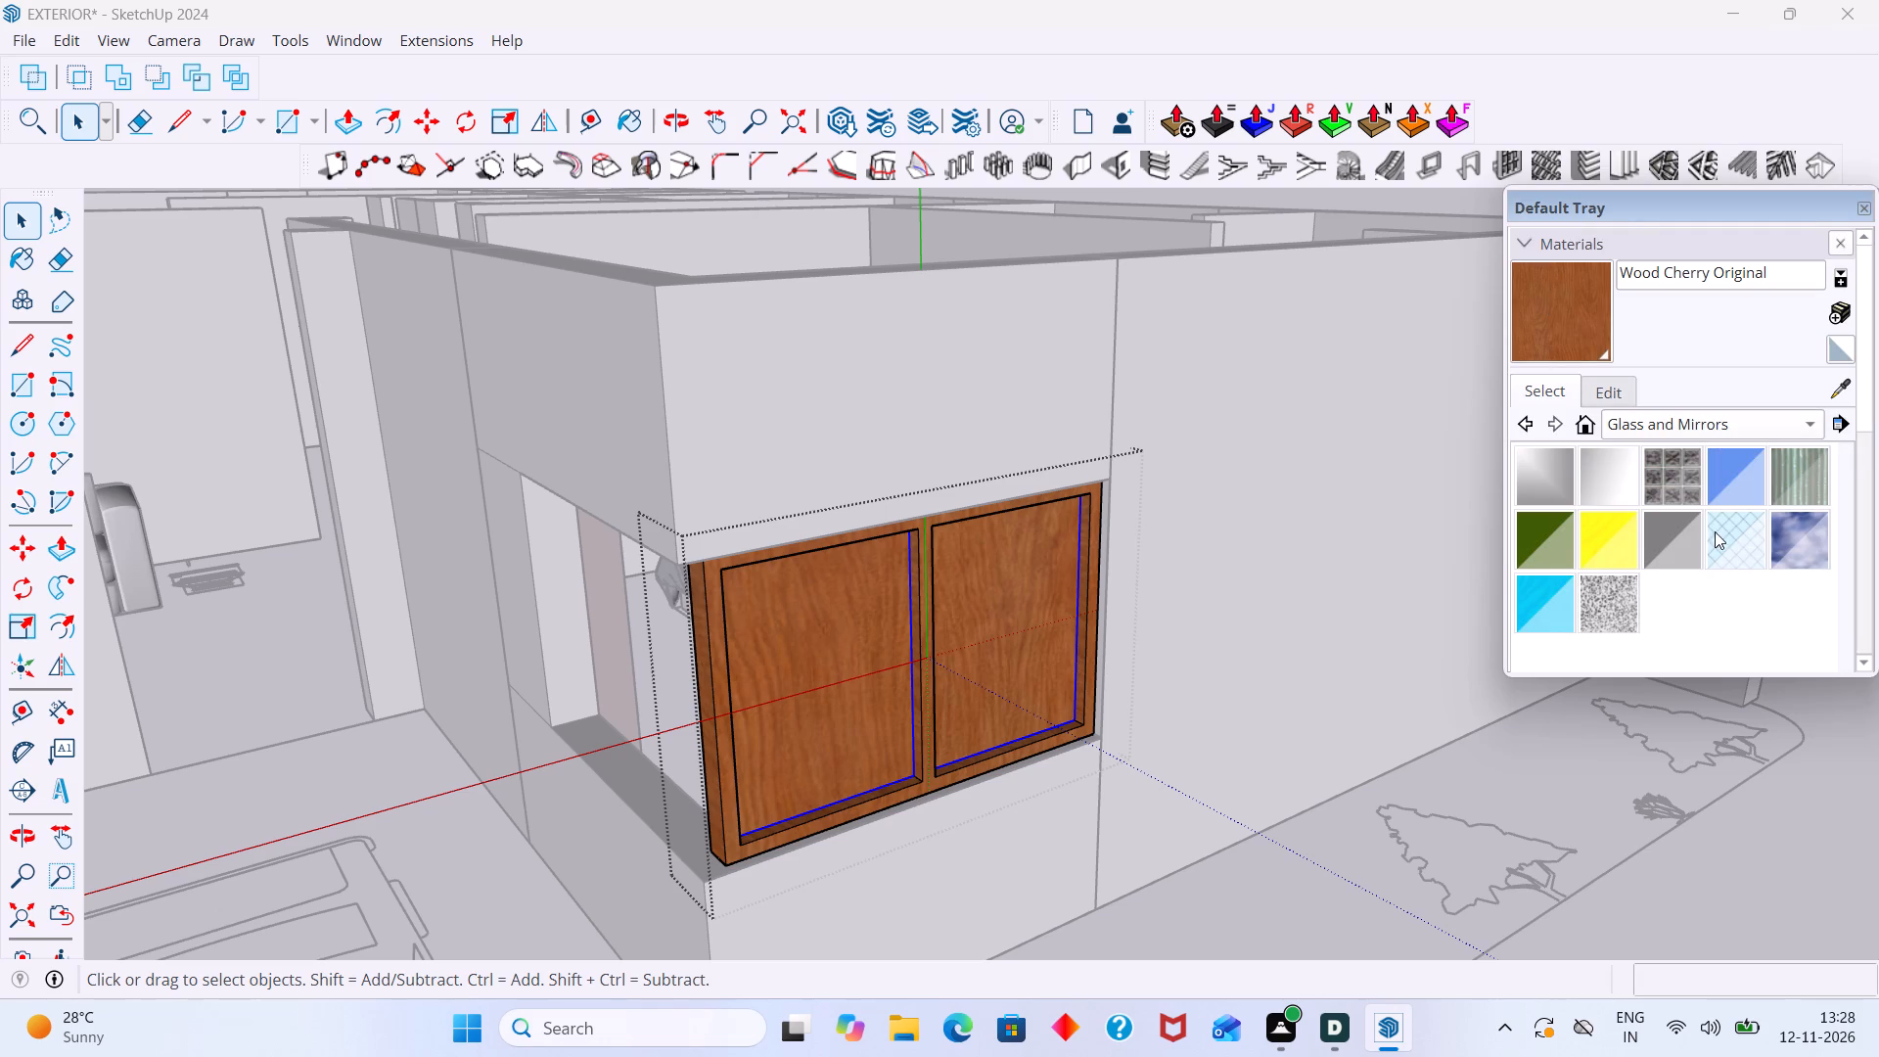
{"action": "left_click", "coordinate": [1714, 479]}
{"action": "left_click", "coordinate": [807, 656]}
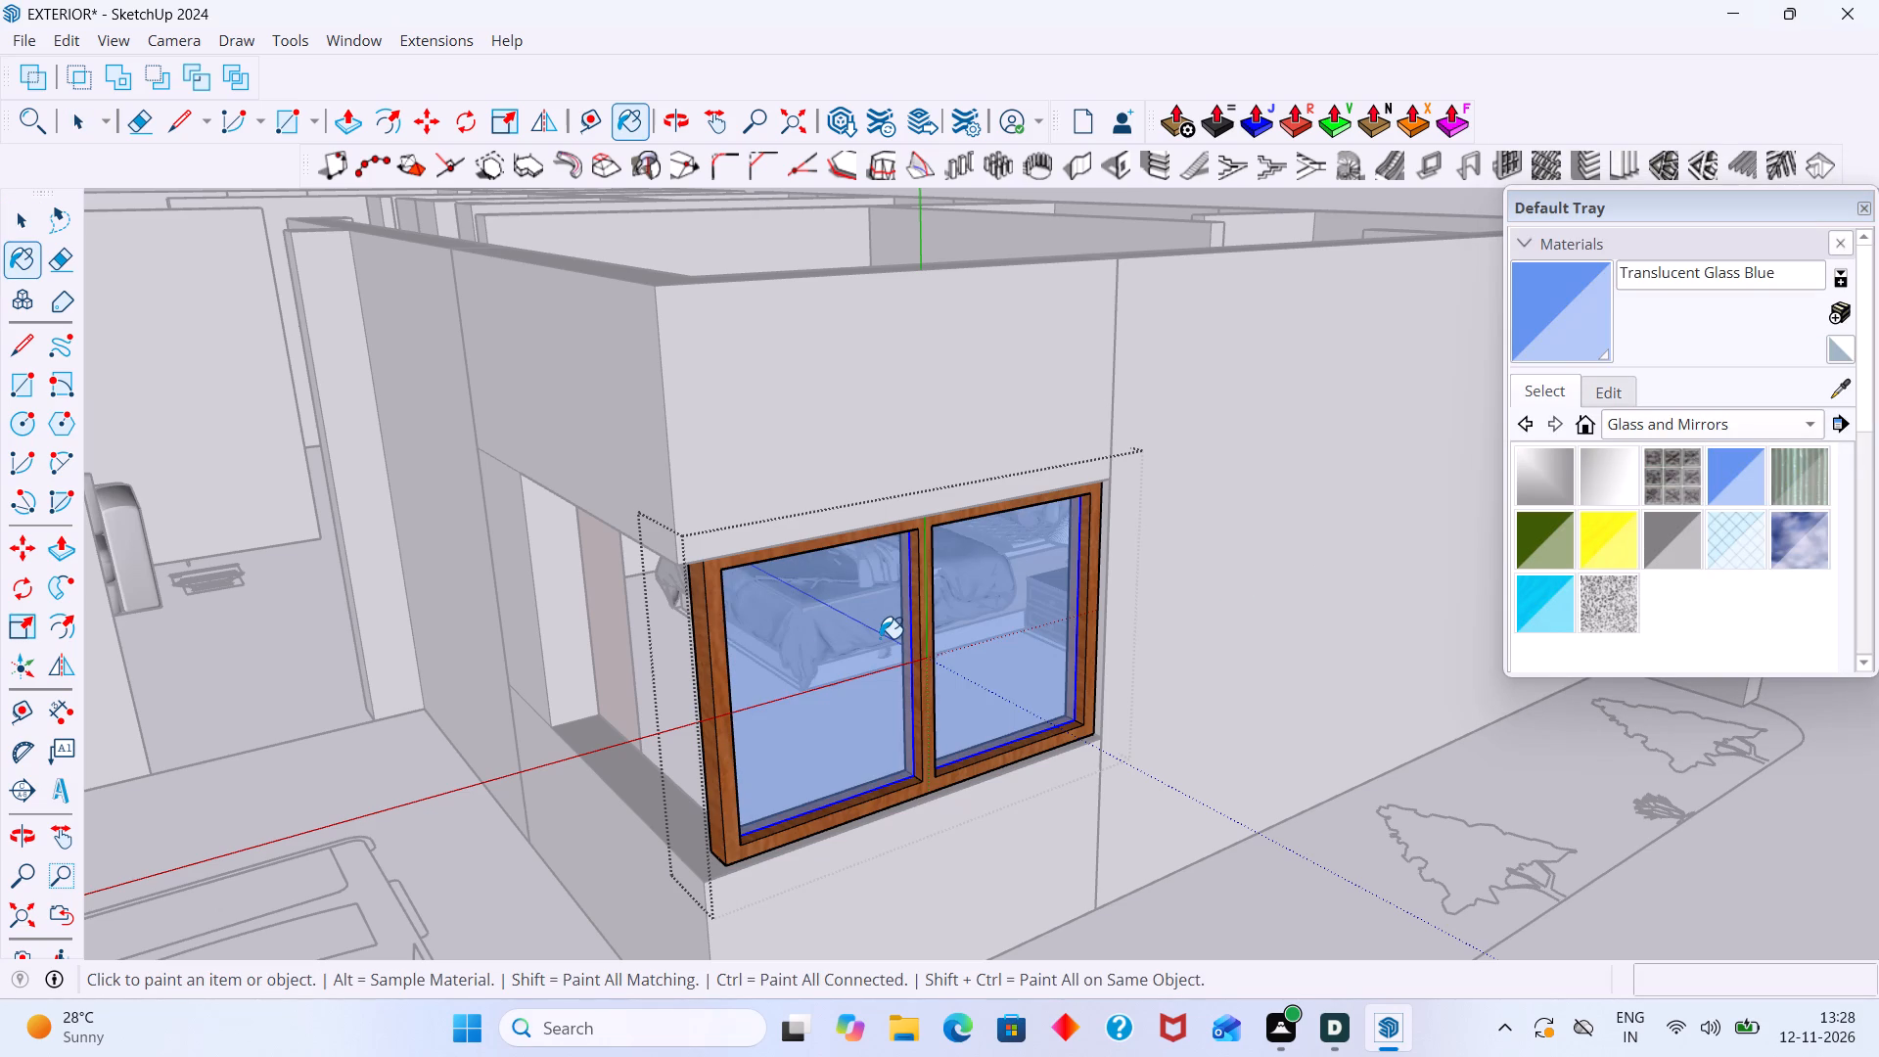
{"action": "key", "text": "space"}
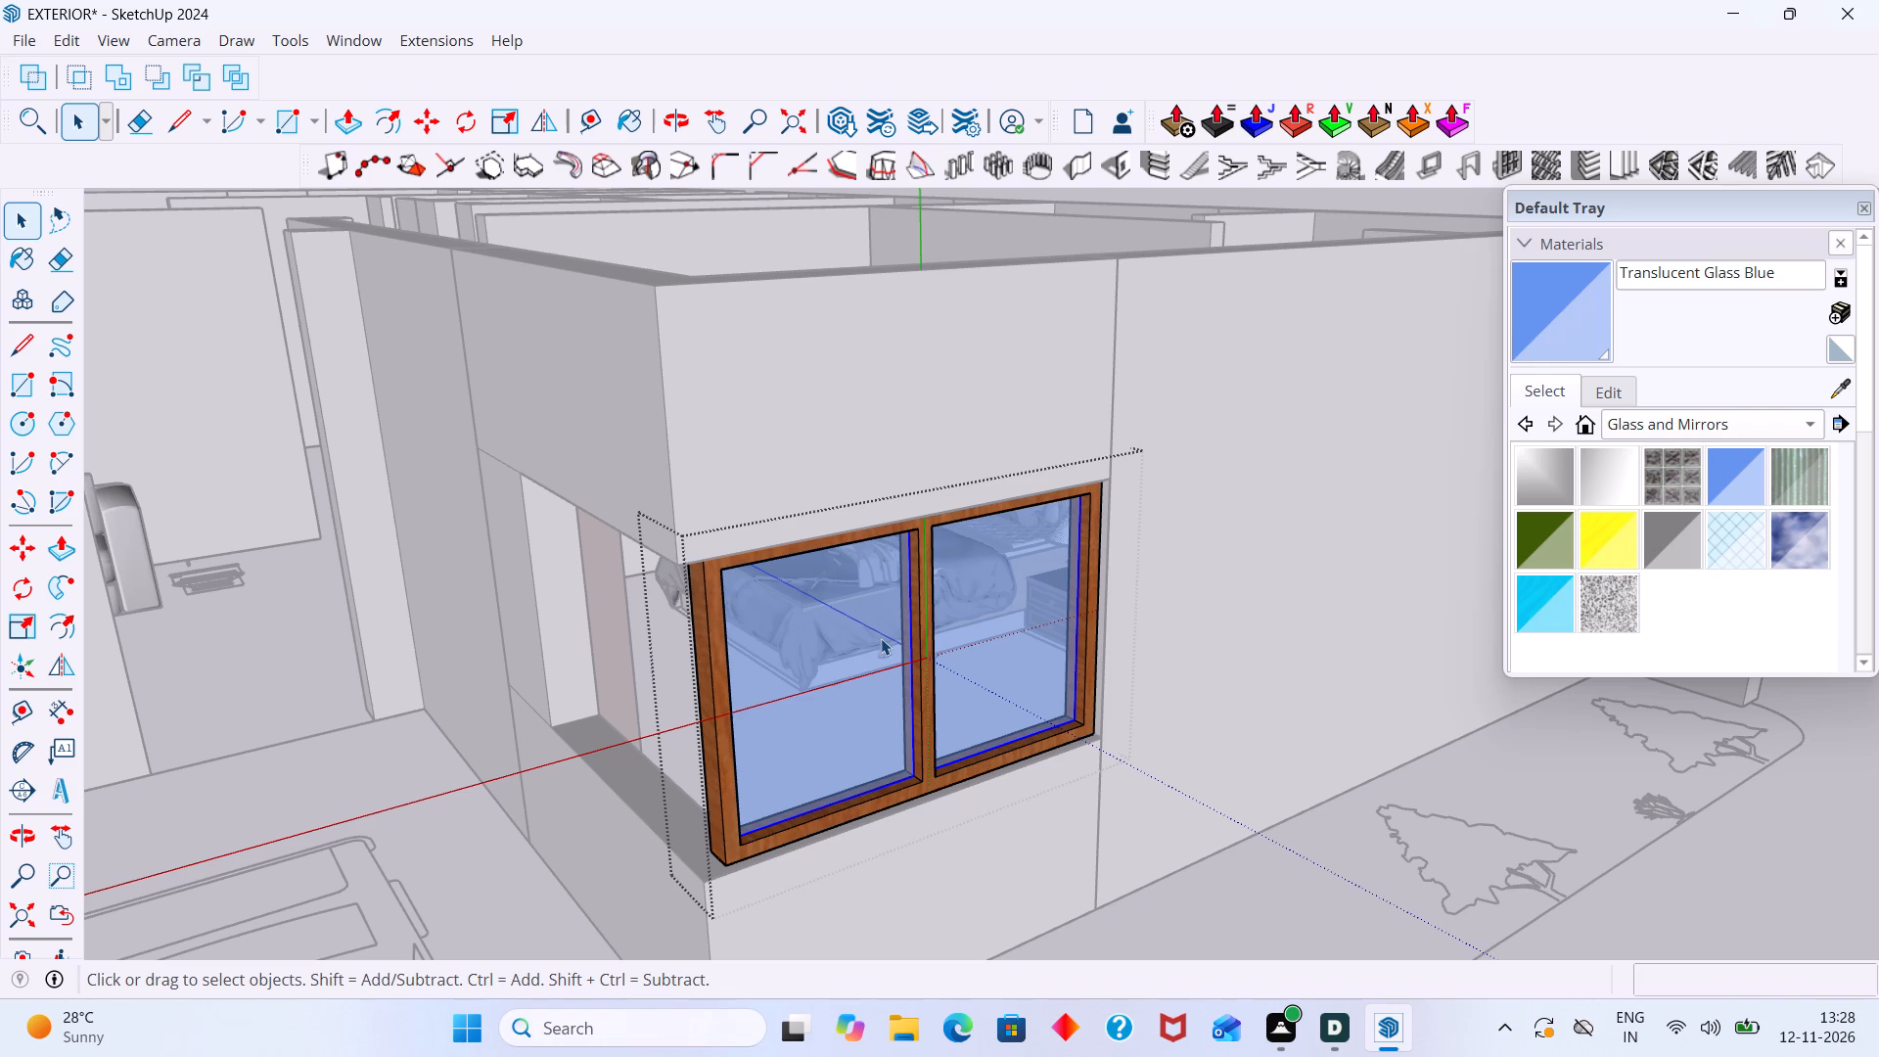
{"action": "scroll", "coordinate": [884, 640], "scroll_direction": "down", "scroll_amount": 14}
{"action": "left_click", "coordinate": [1135, 294]}
Rotate a copy of the garden-side window 90 degrees about the vertical axis at its bottom outer corner, into the driveway-side opening.
{"action": "scroll", "coordinate": [787, 777], "scroll_direction": "up", "scroll_amount": 3}
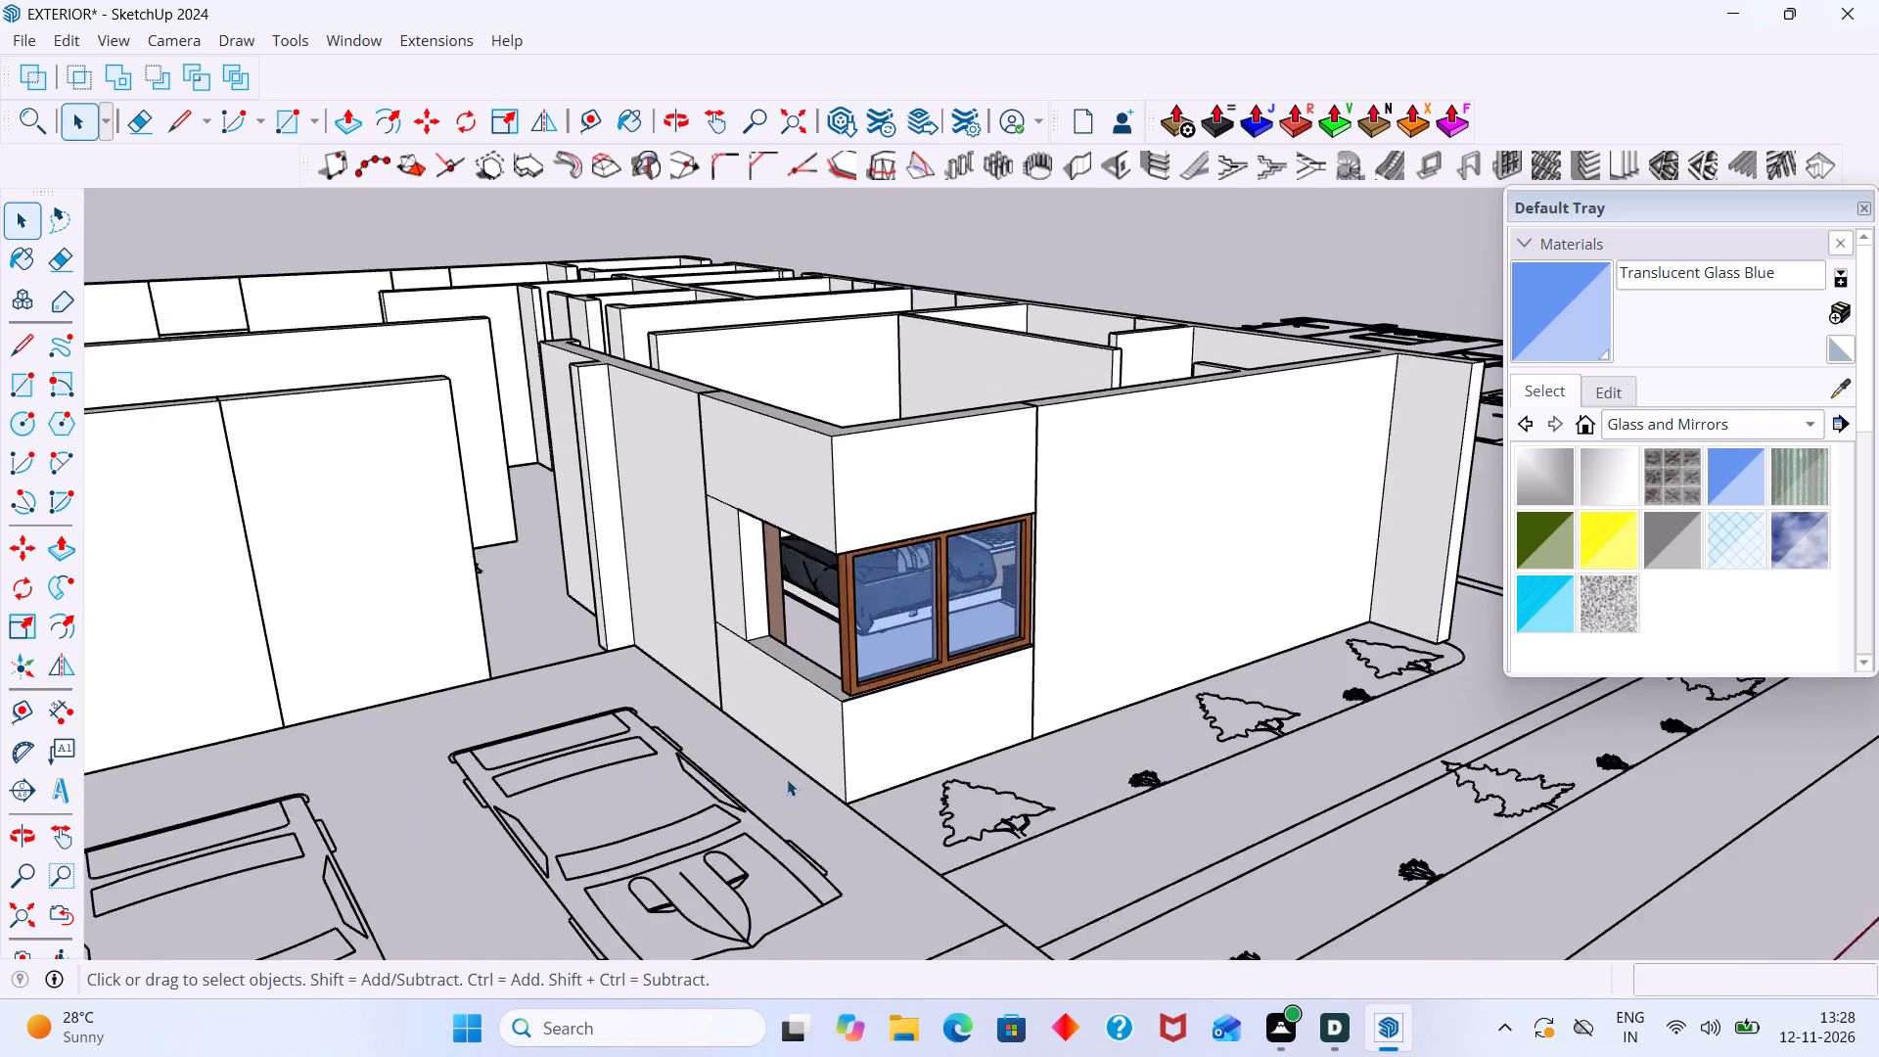
{"action": "scroll", "coordinate": [787, 779], "scroll_direction": "up", "scroll_amount": 11}
{"action": "left_click", "coordinate": [882, 603]}
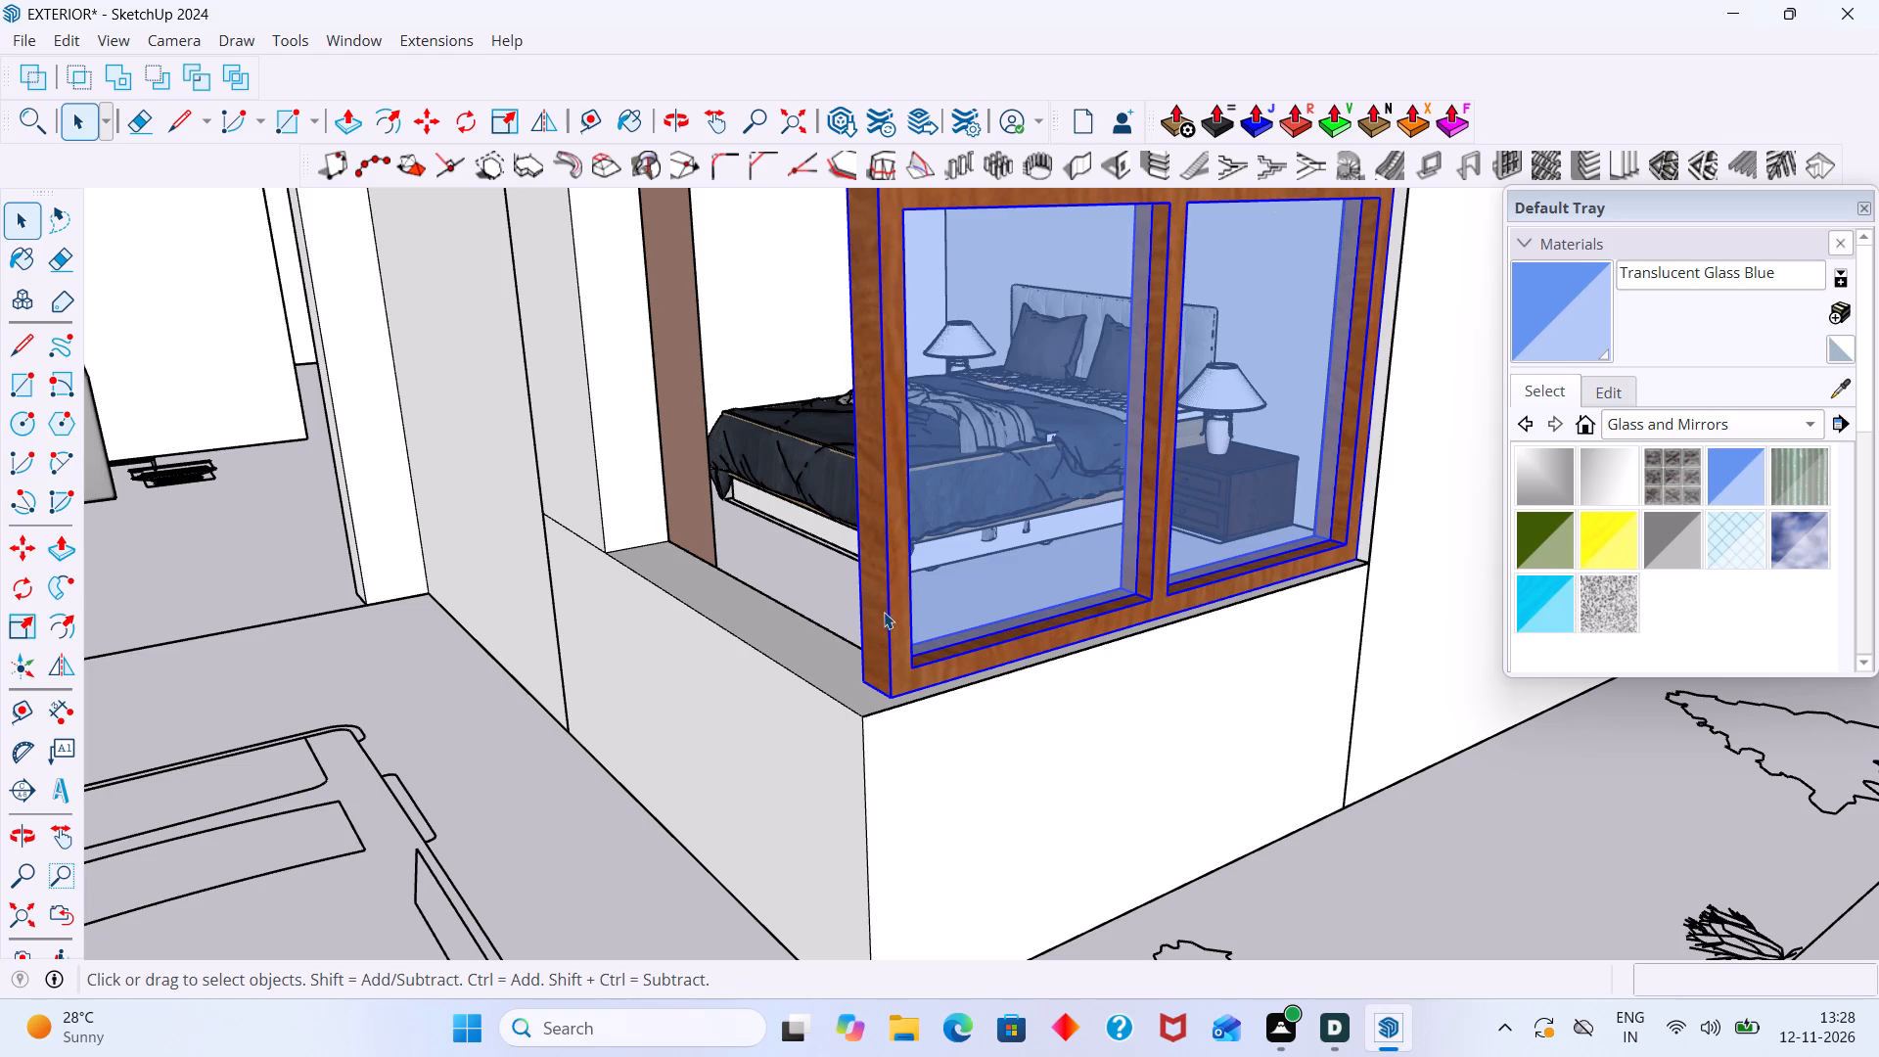
{"action": "key", "text": "q"}
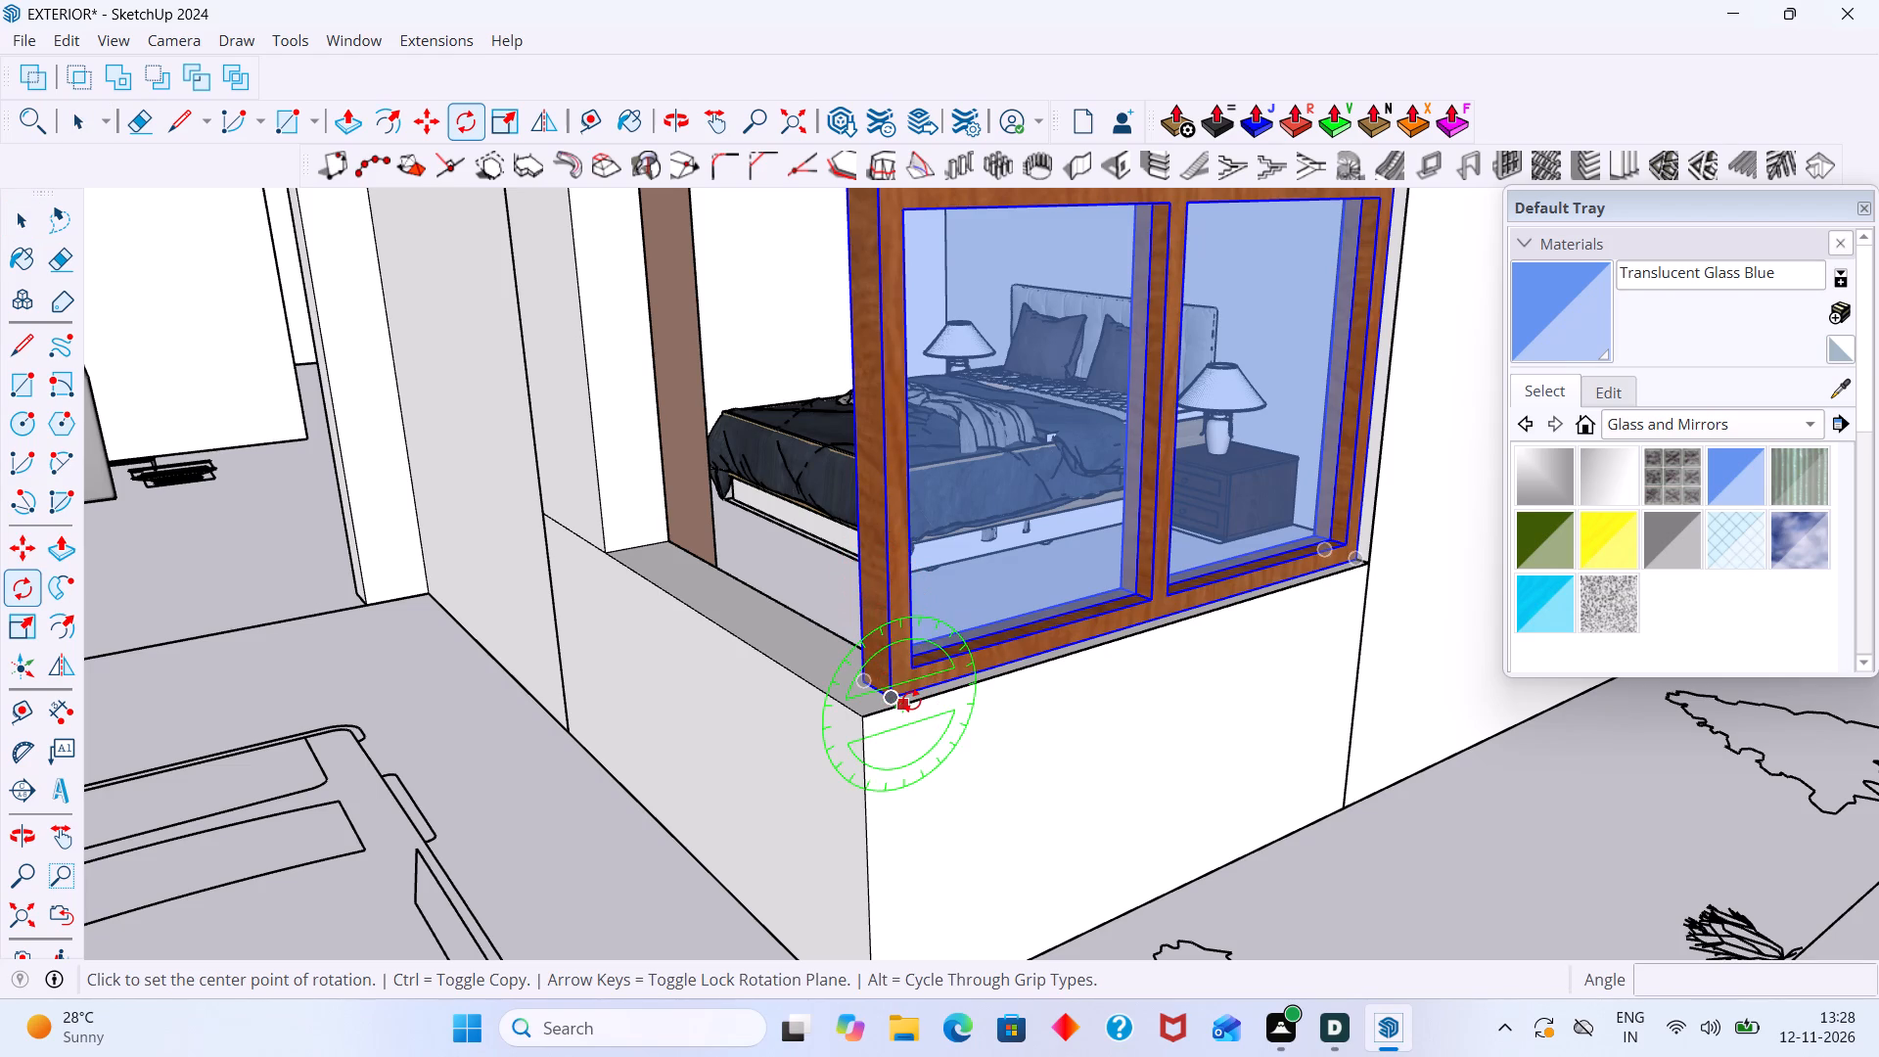
{"action": "key", "text": "Up"}
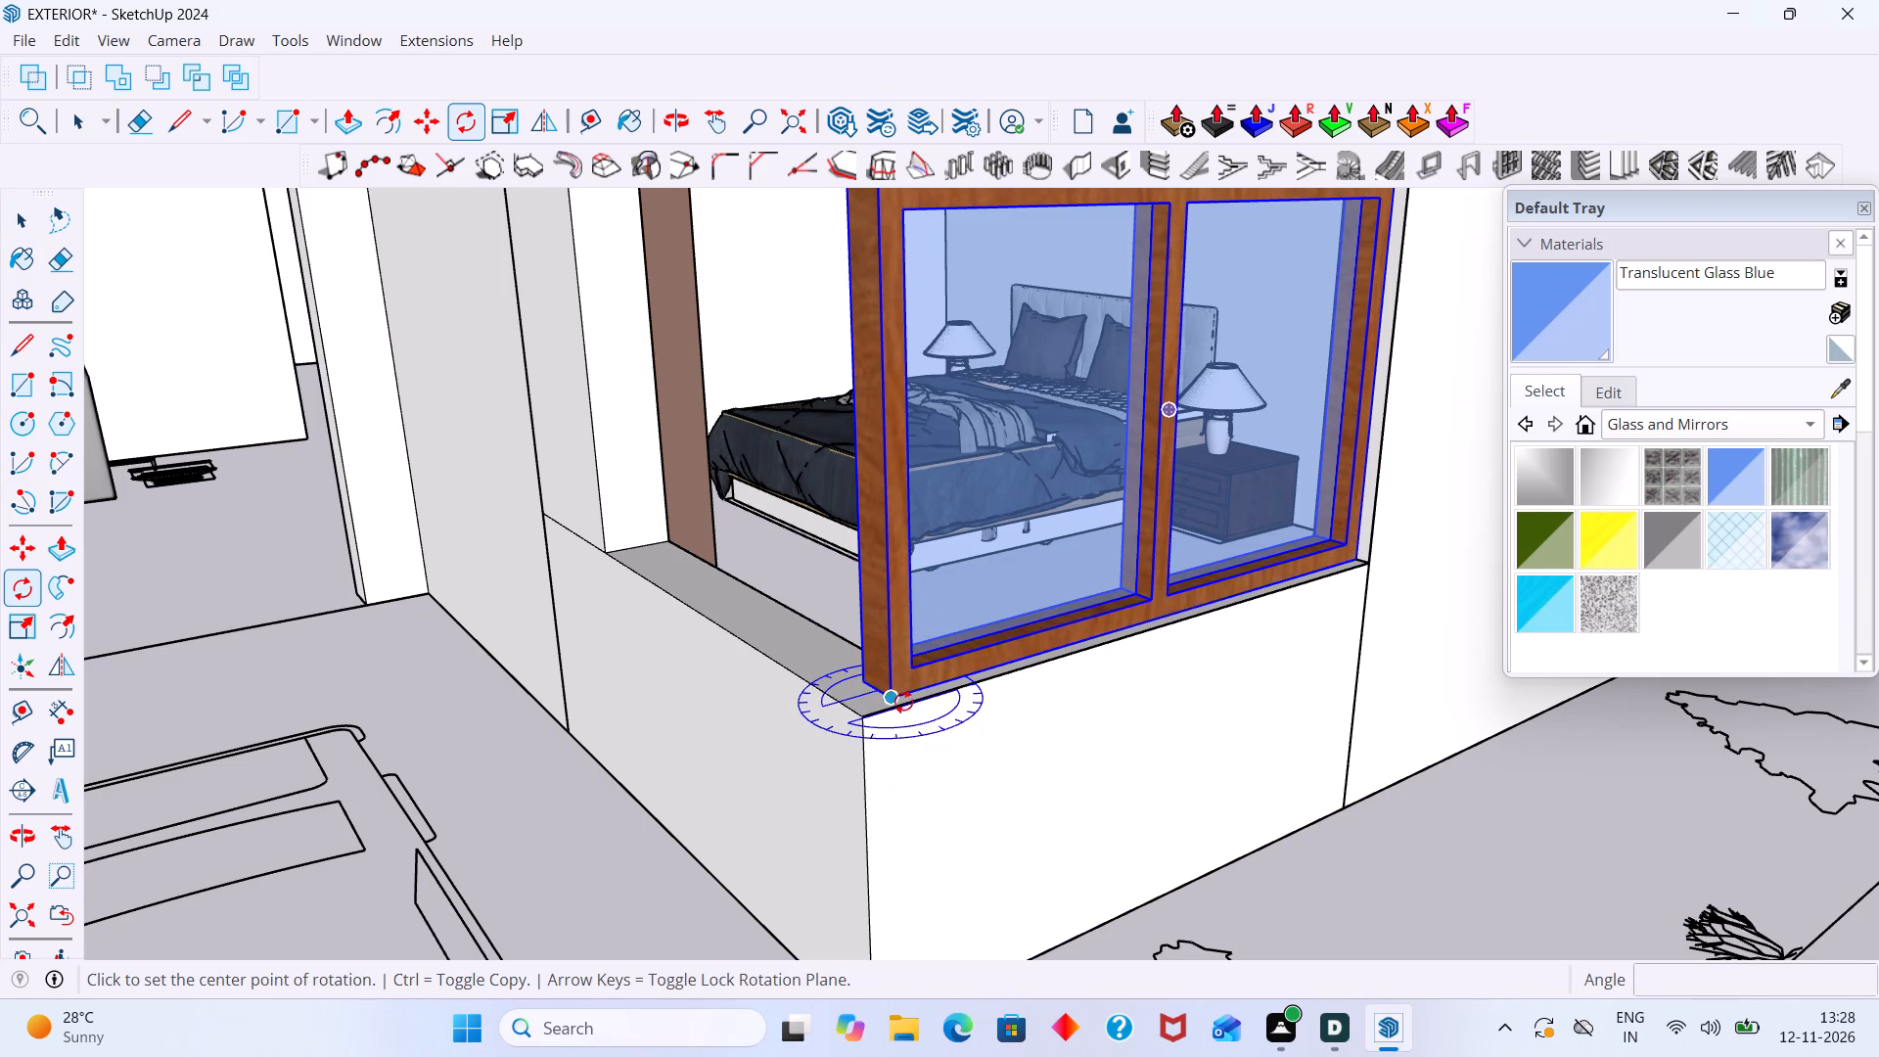
{"action": "left_click", "coordinate": [897, 701]}
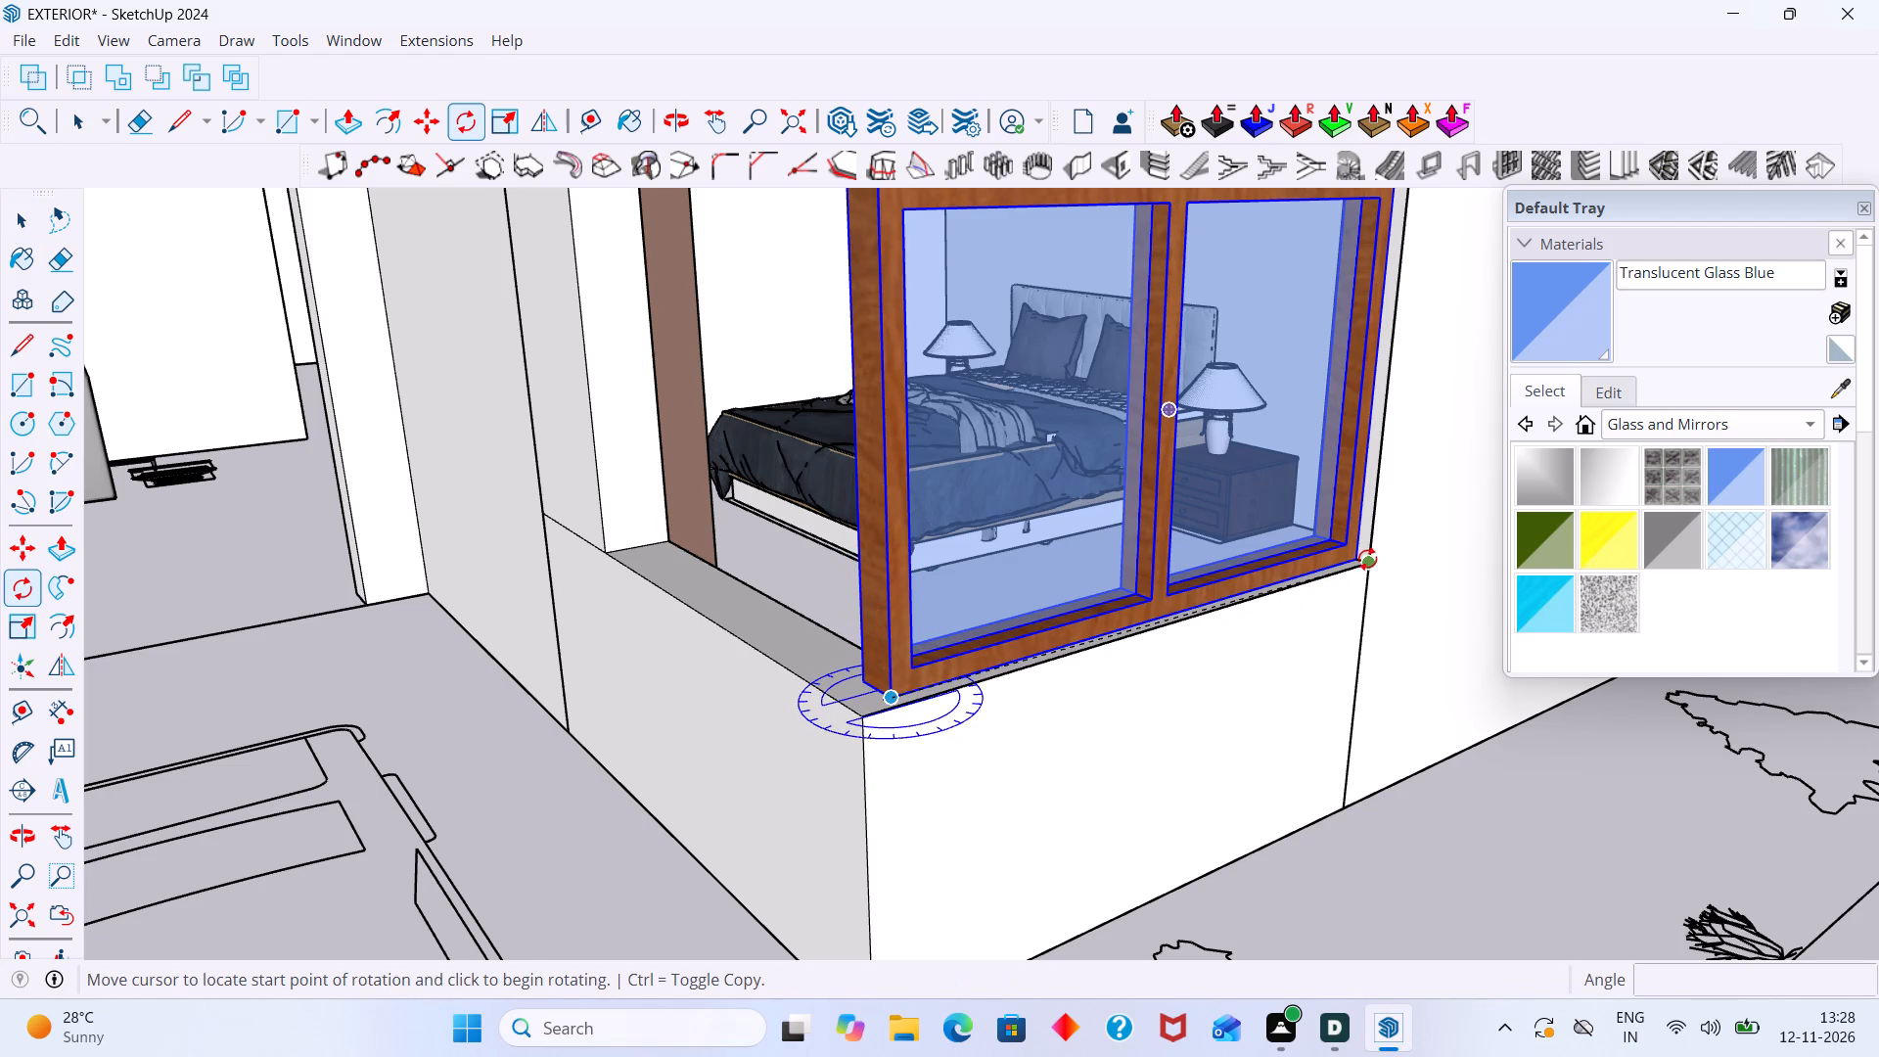
{"action": "scroll", "coordinate": [1352, 559], "scroll_direction": "up", "scroll_amount": 6}
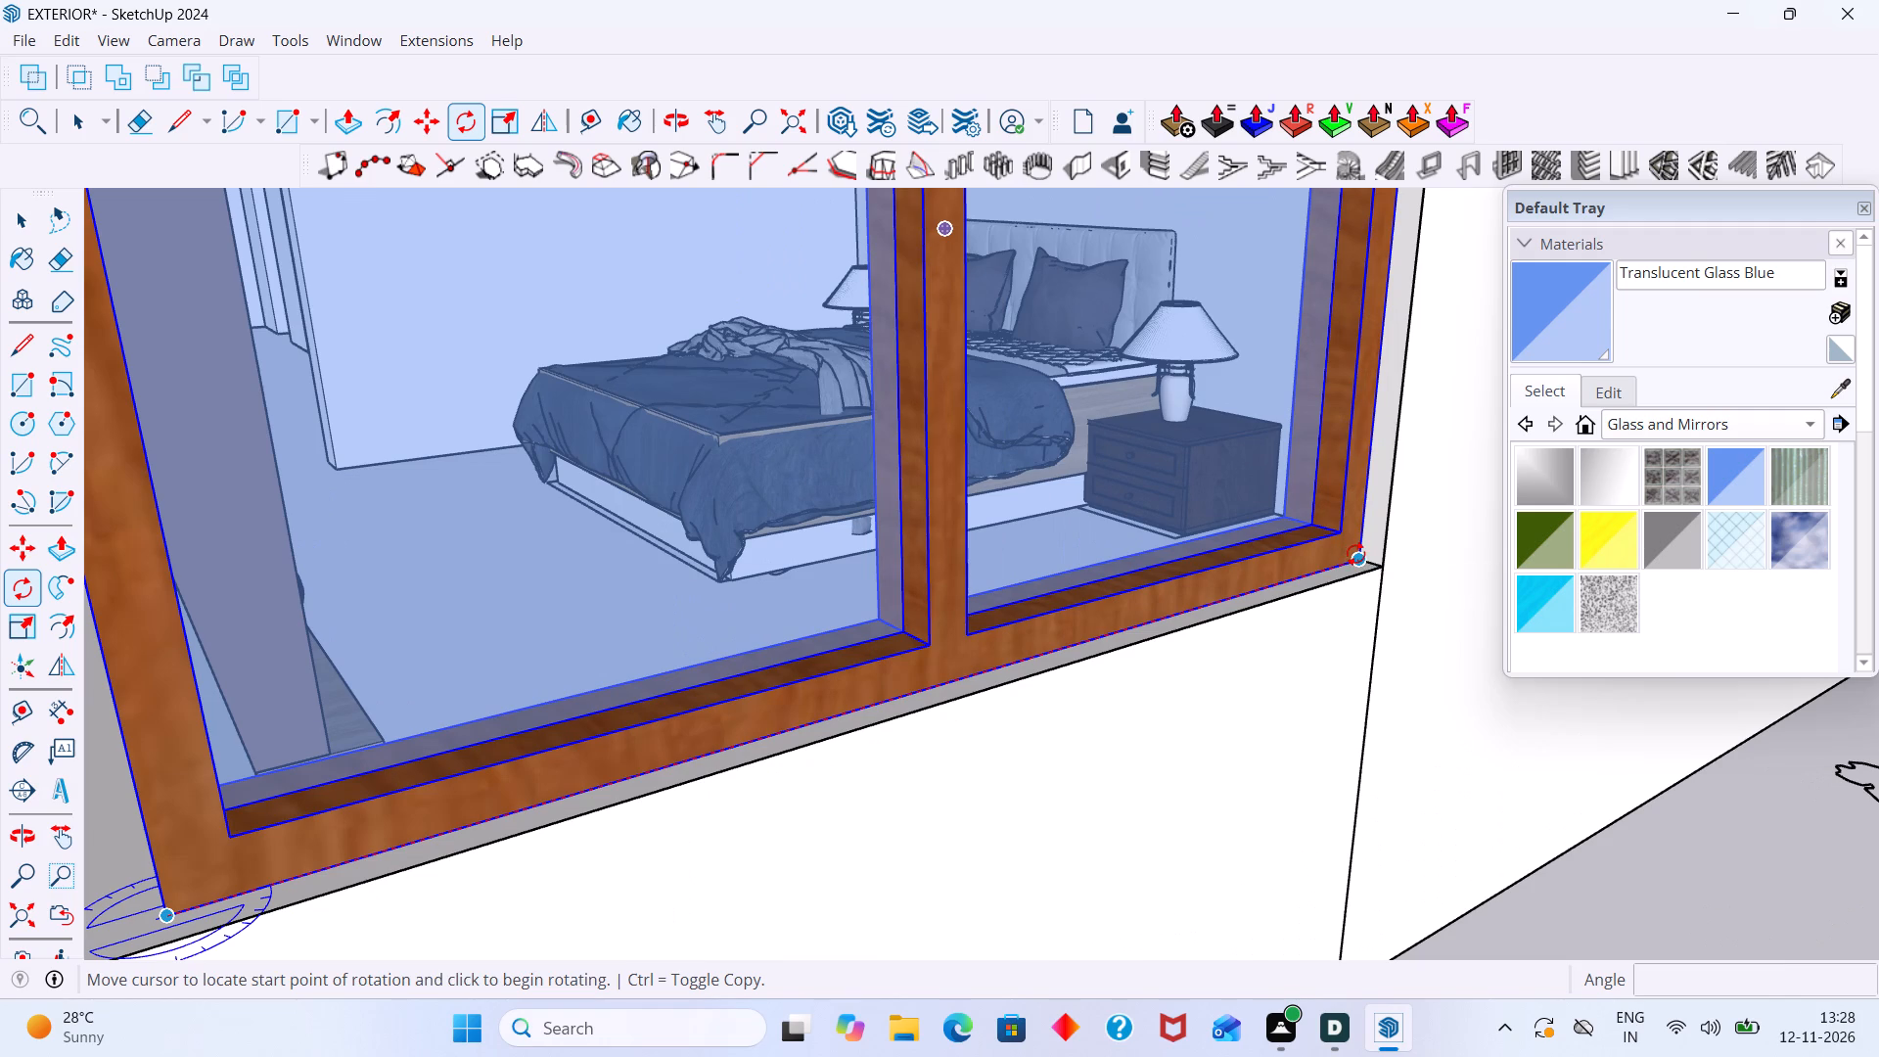
{"action": "left_click", "coordinate": [1355, 554]}
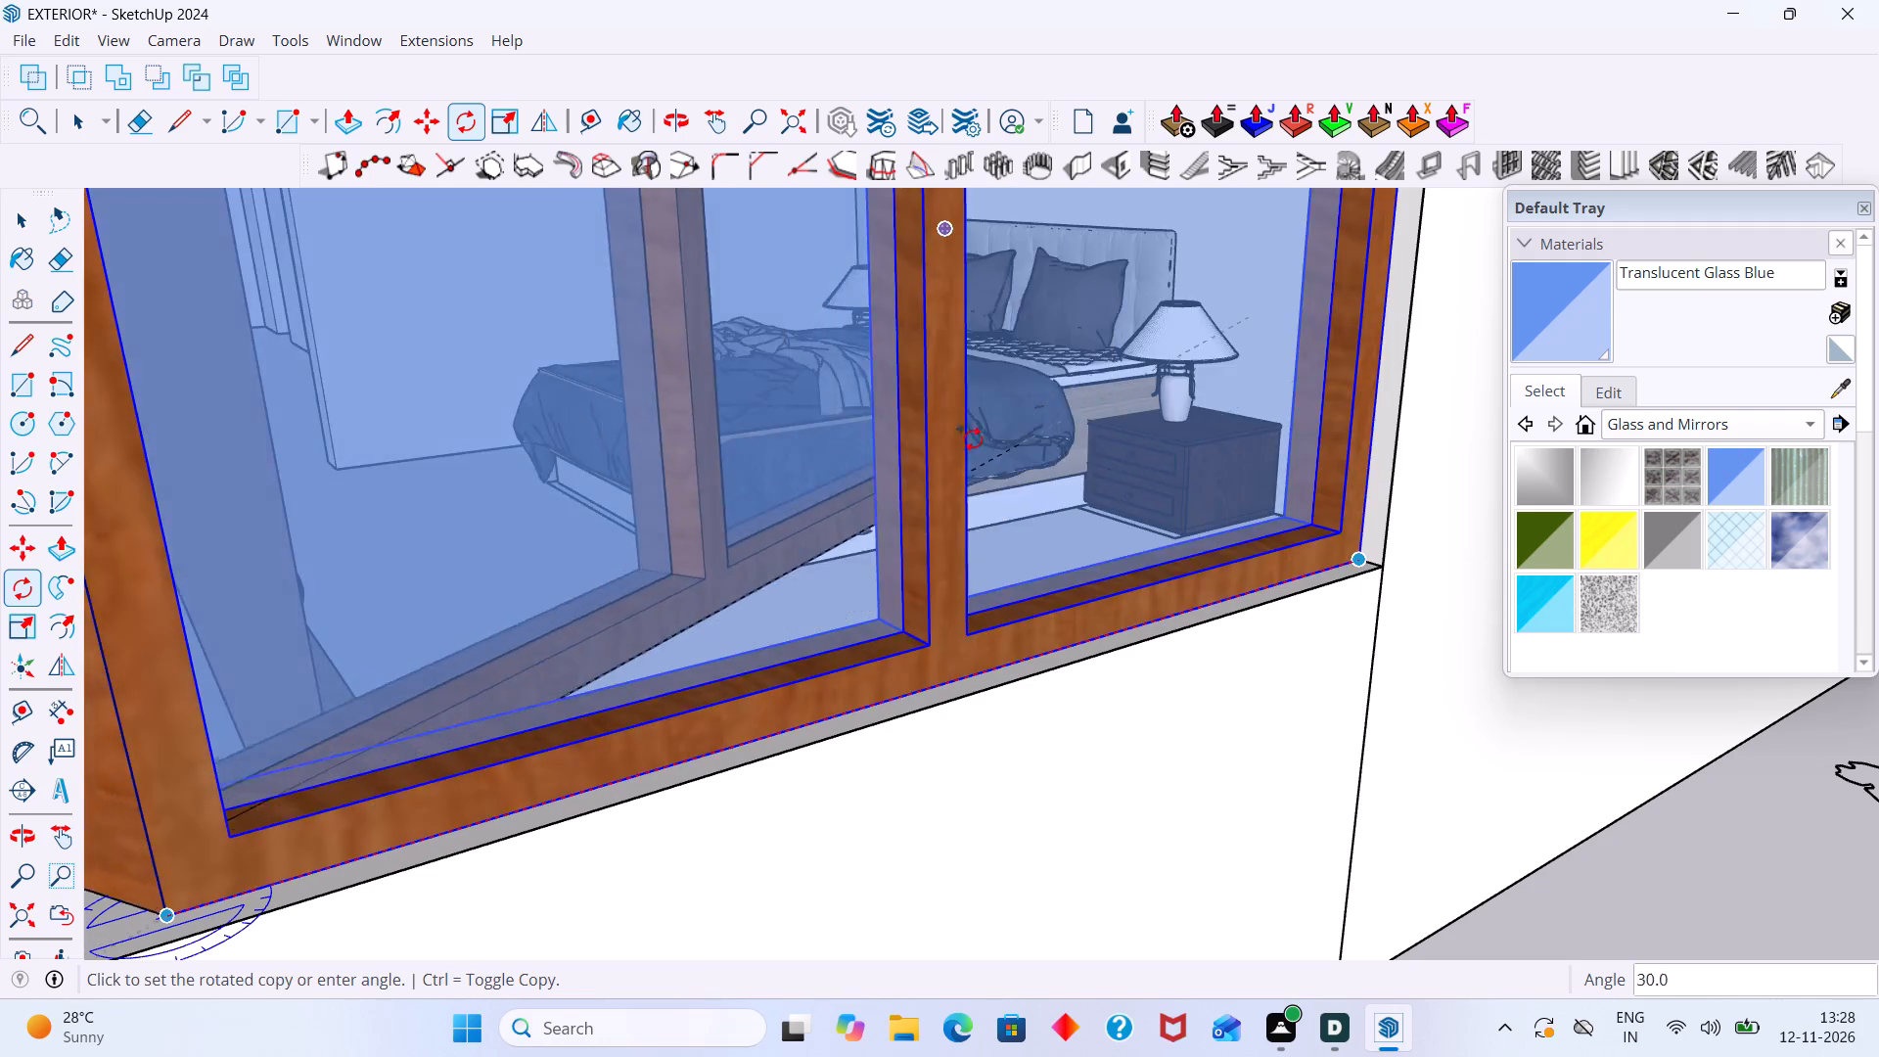
{"action": "scroll", "coordinate": [896, 441], "scroll_direction": "down", "scroll_amount": 8}
{"action": "middle_click_drag", "start_coordinate": [371, 508], "coordinate": [725, 529]}
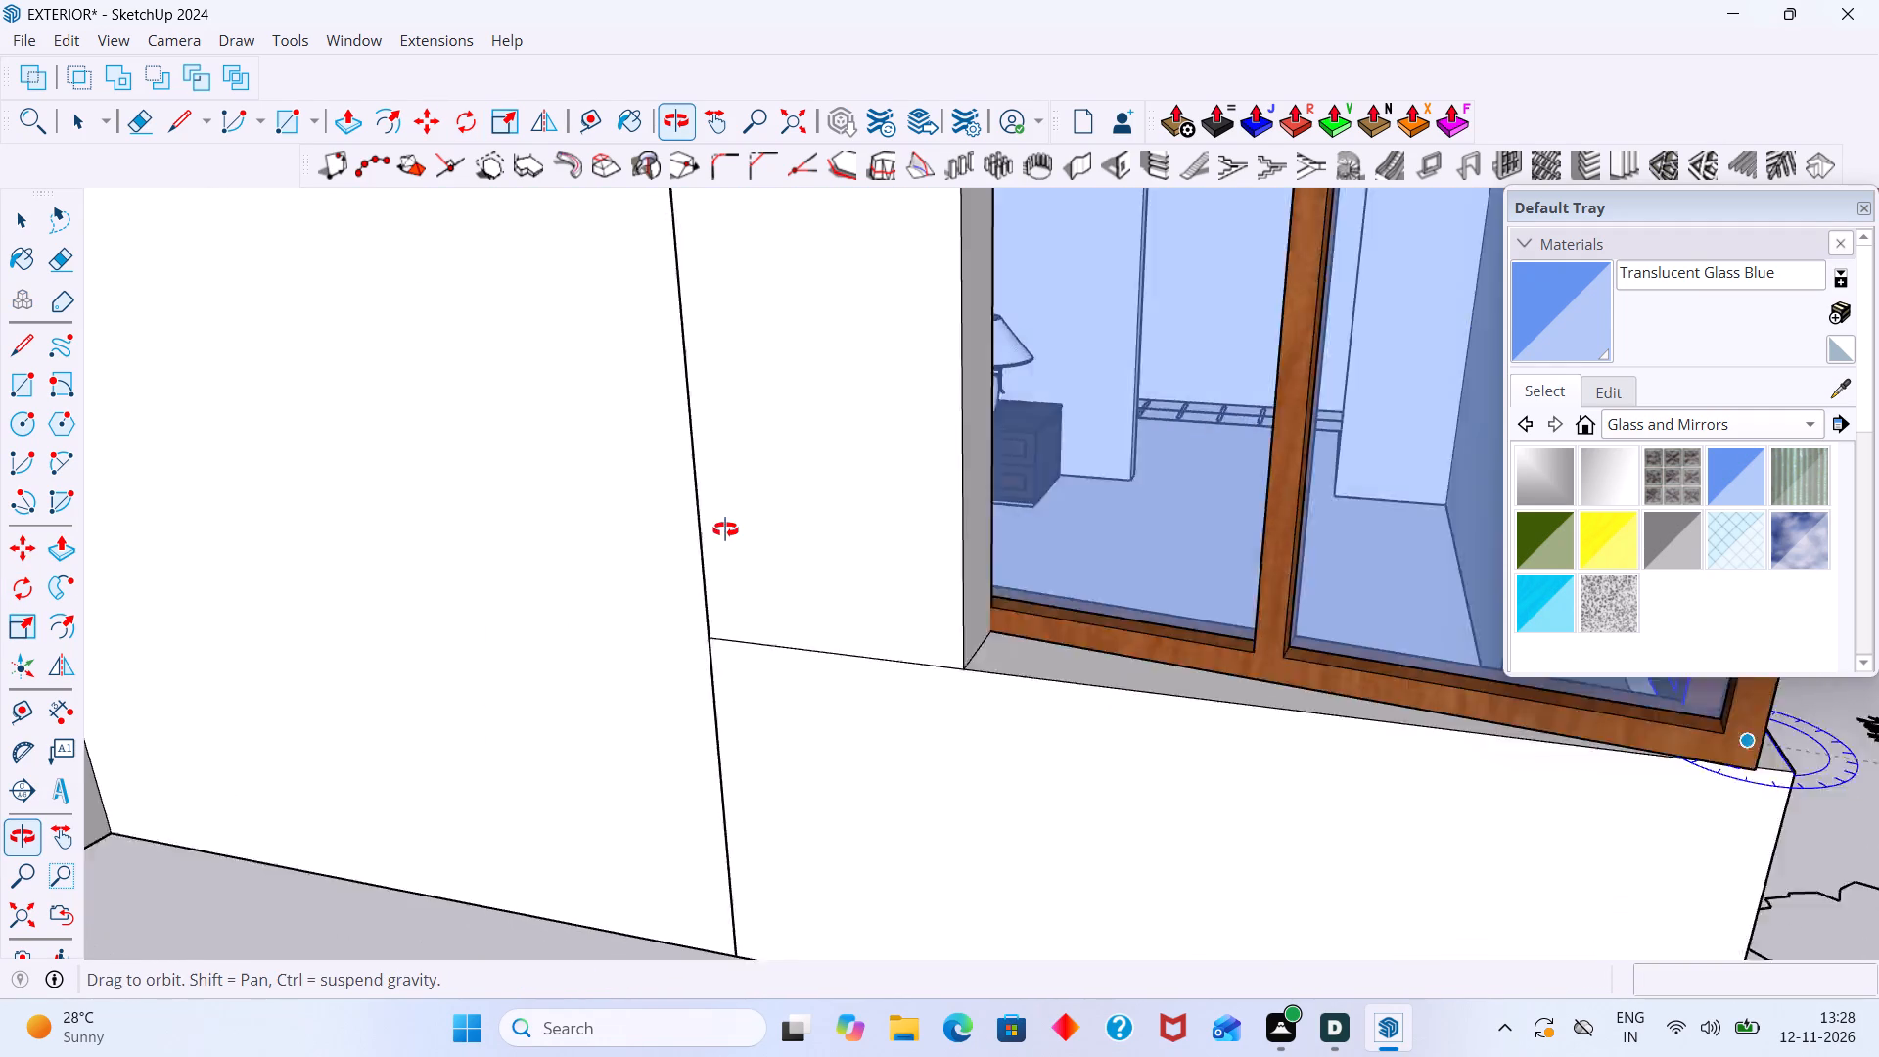
{"action": "middle_click_drag", "start_coordinate": [725, 529], "coordinate": [742, 529]}
{"action": "scroll", "coordinate": [1164, 646], "scroll_direction": "up", "scroll_amount": 5}
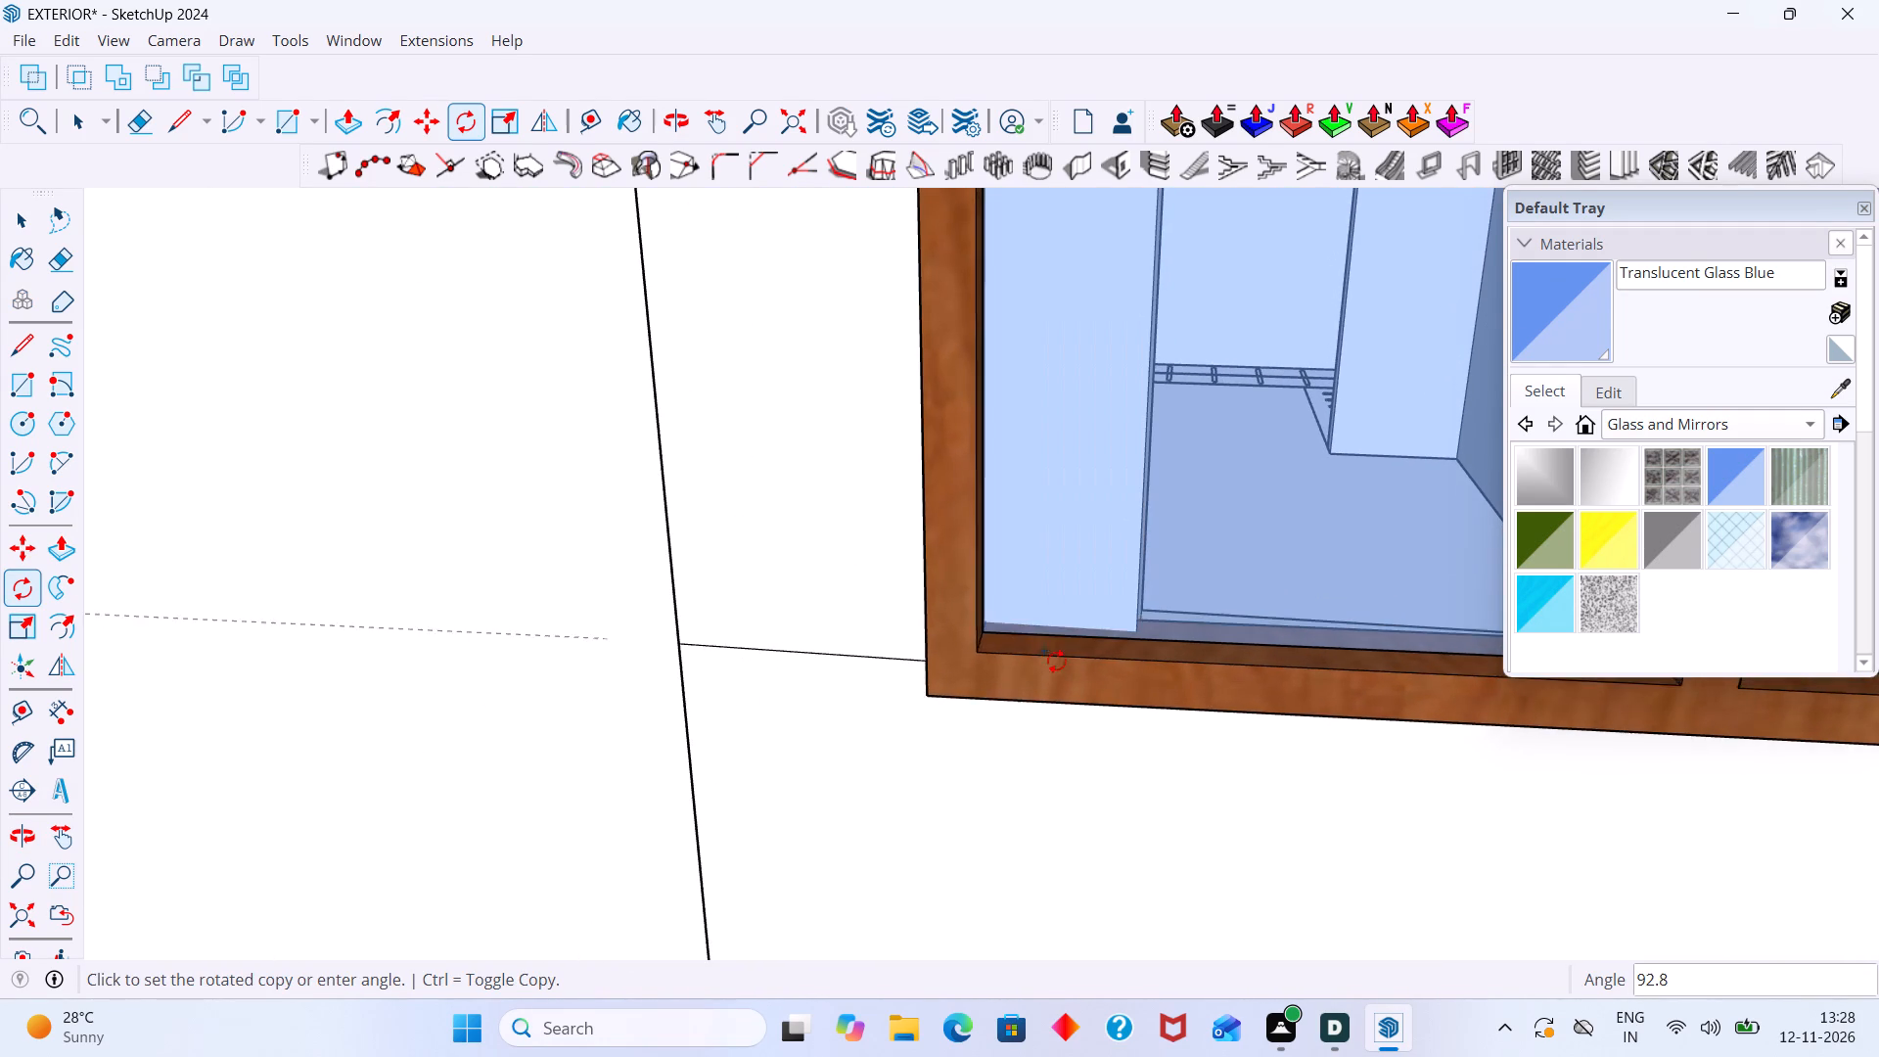
{"action": "scroll", "coordinate": [959, 635], "scroll_direction": "down", "scroll_amount": 2}
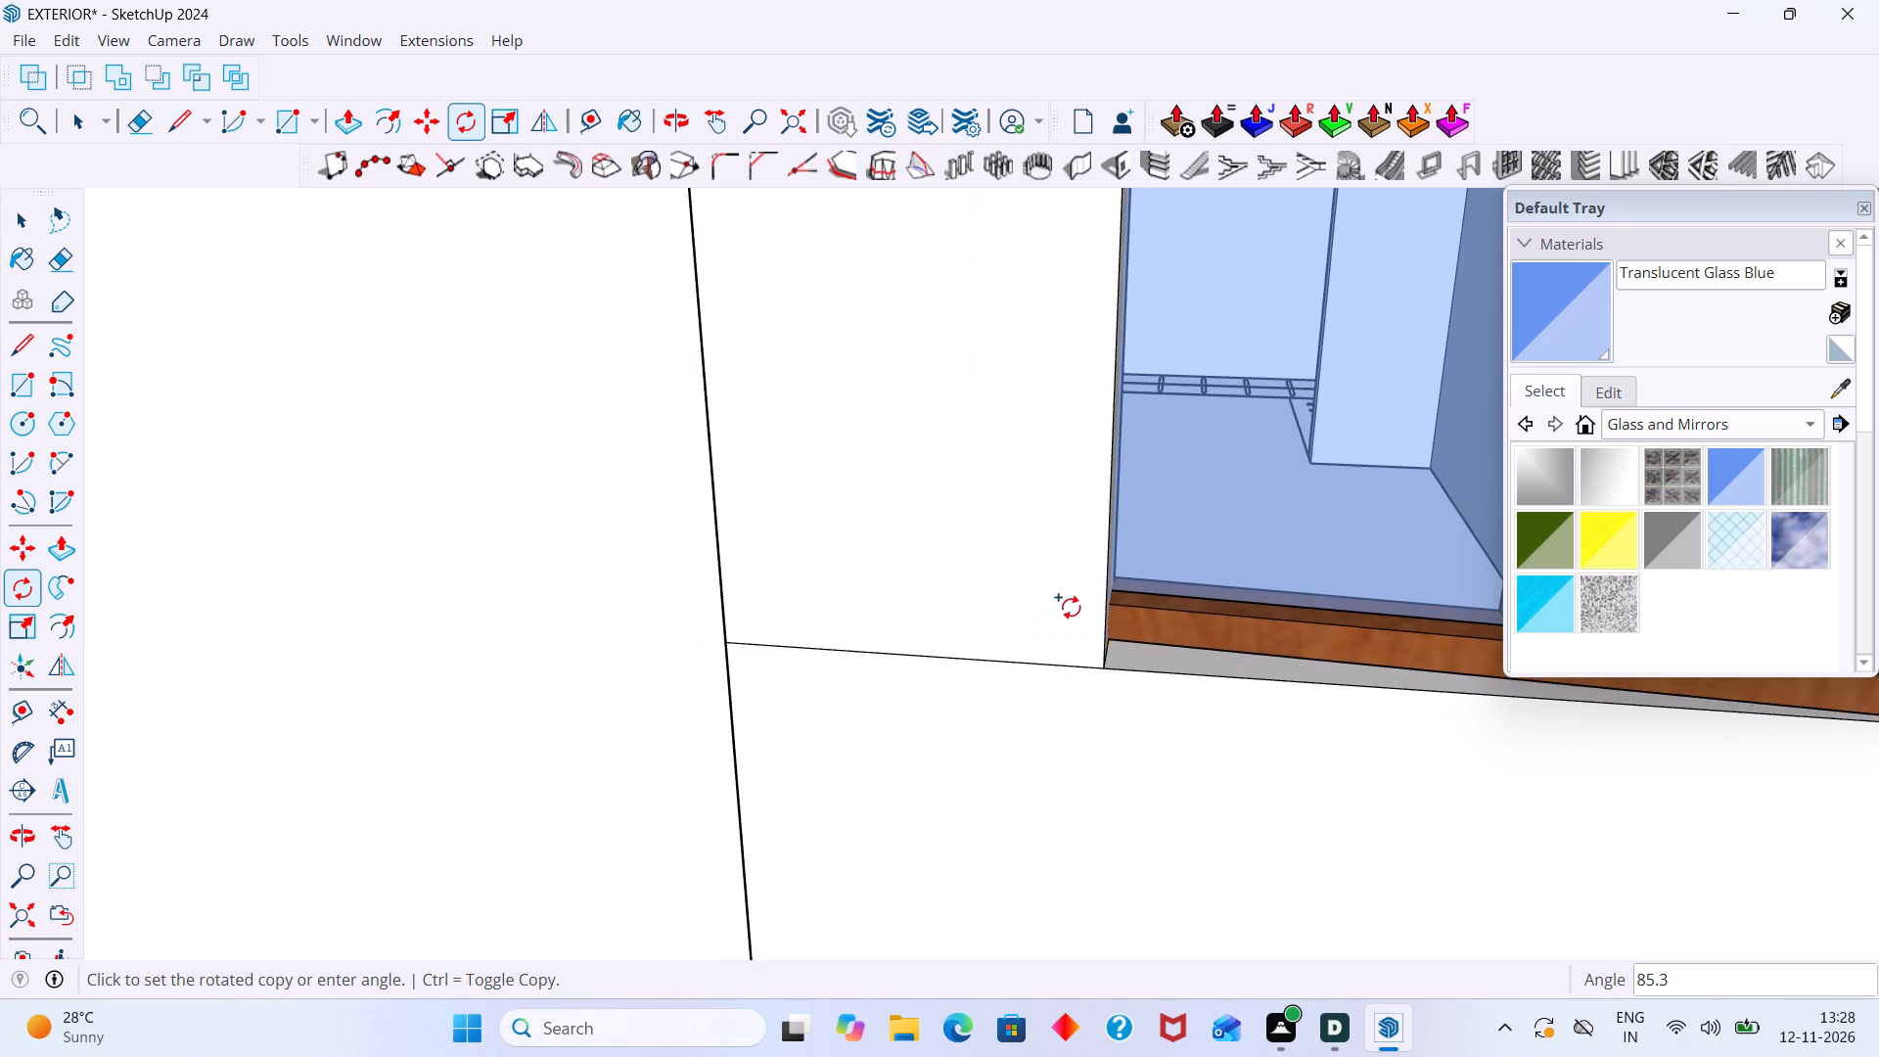
{"action": "scroll", "coordinate": [1071, 608], "scroll_direction": "down", "scroll_amount": 11}
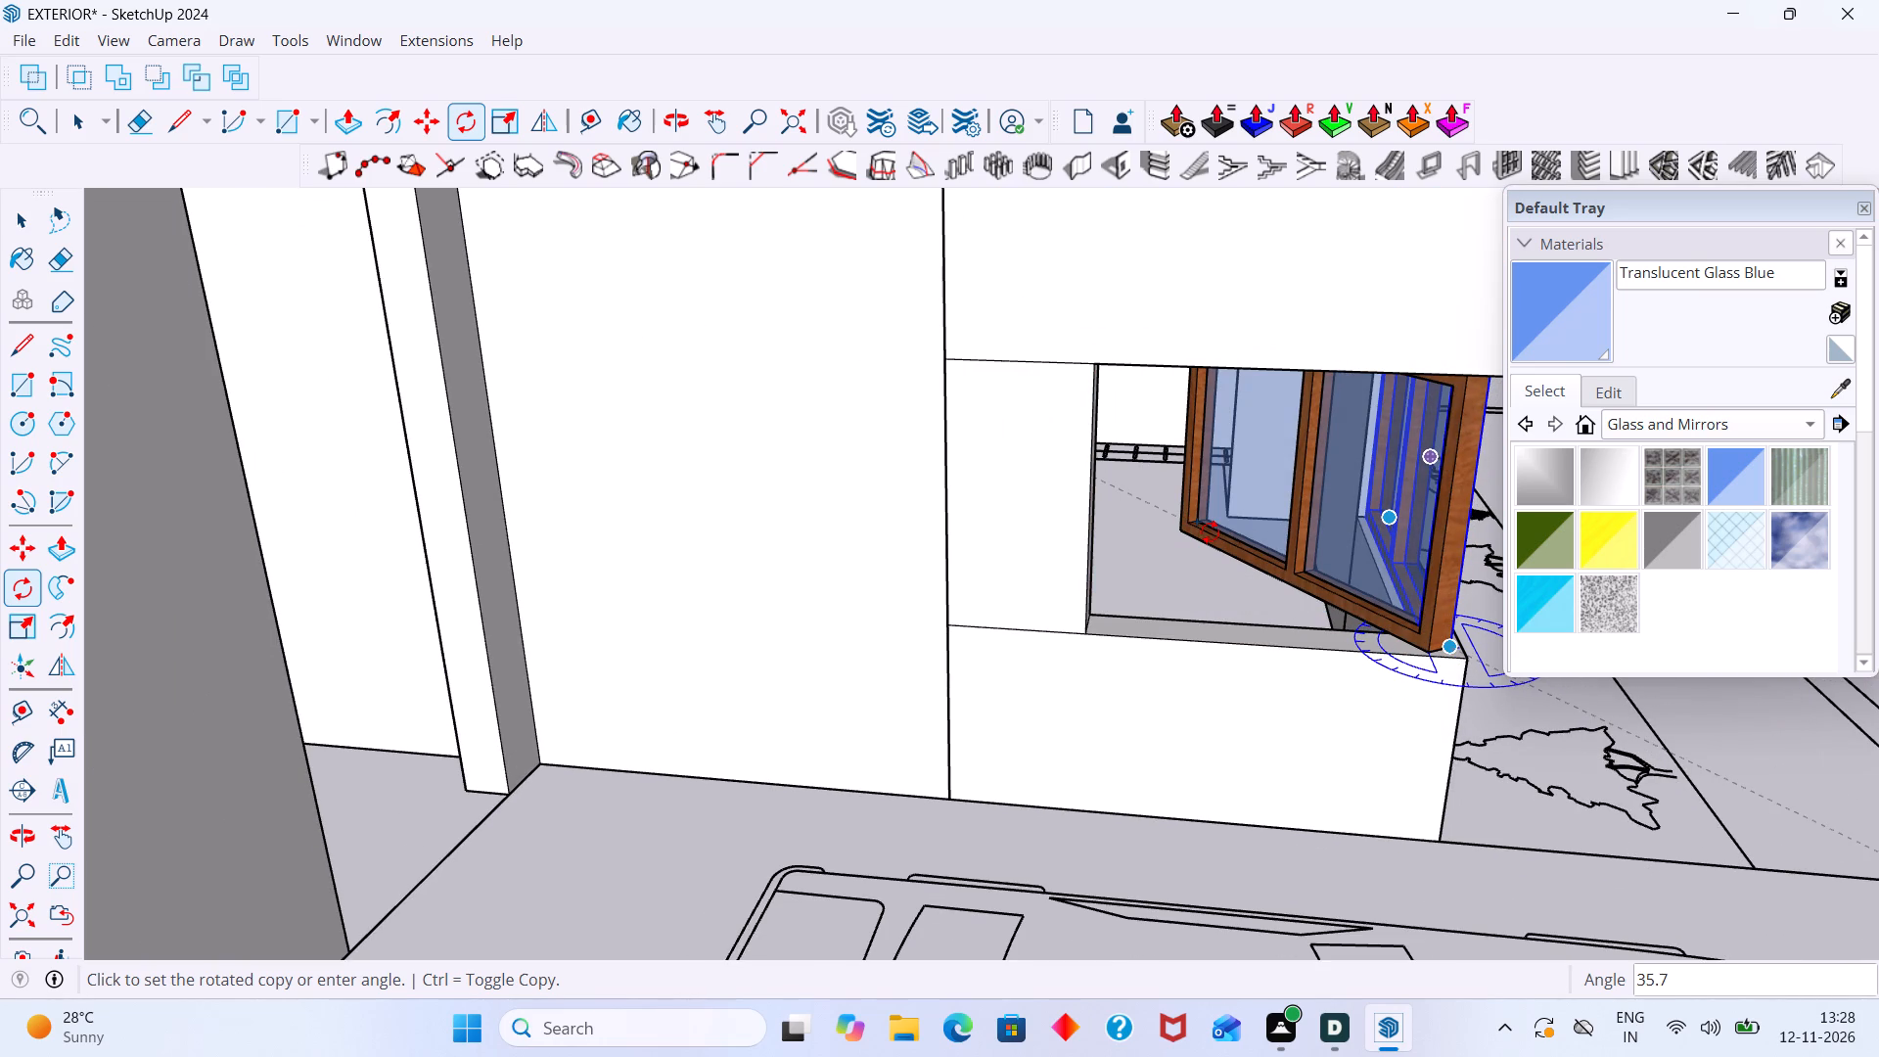
{"action": "type", "text": "90"}
{"action": "key", "text": "Return"}
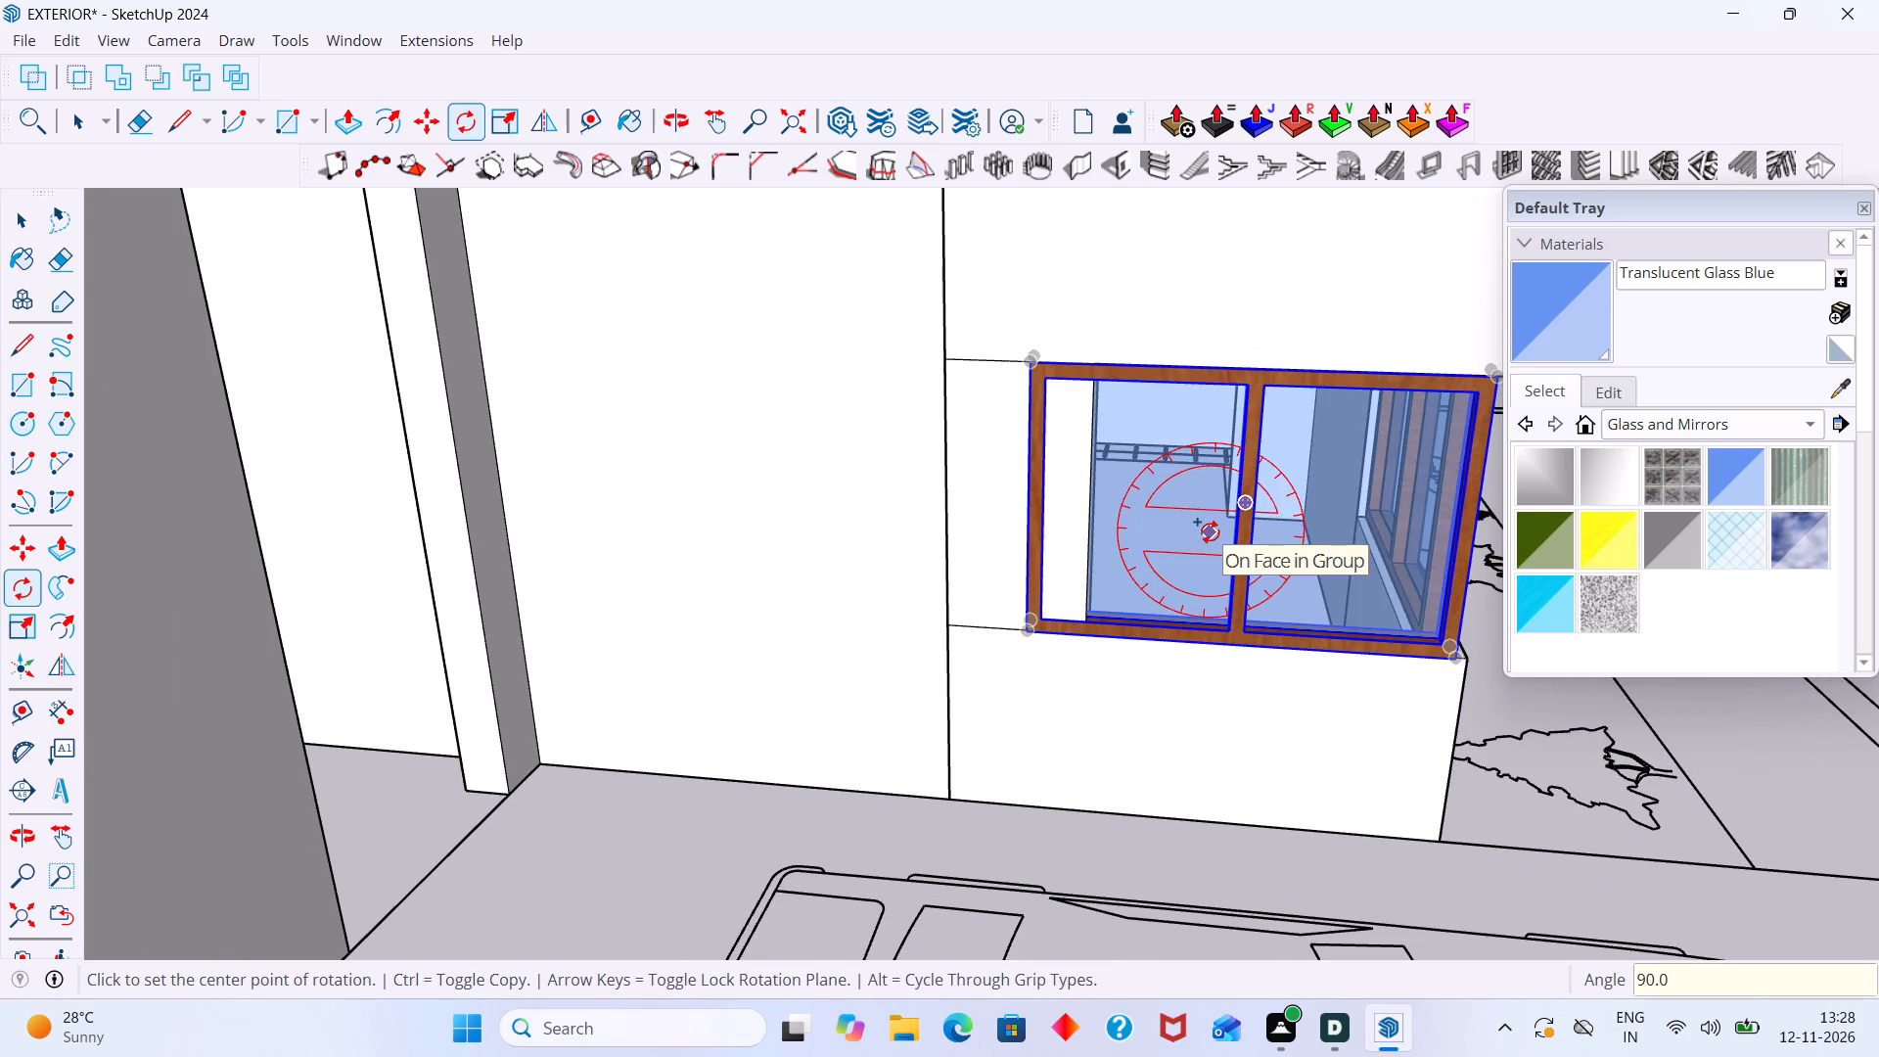
{"action": "key", "text": "space"}
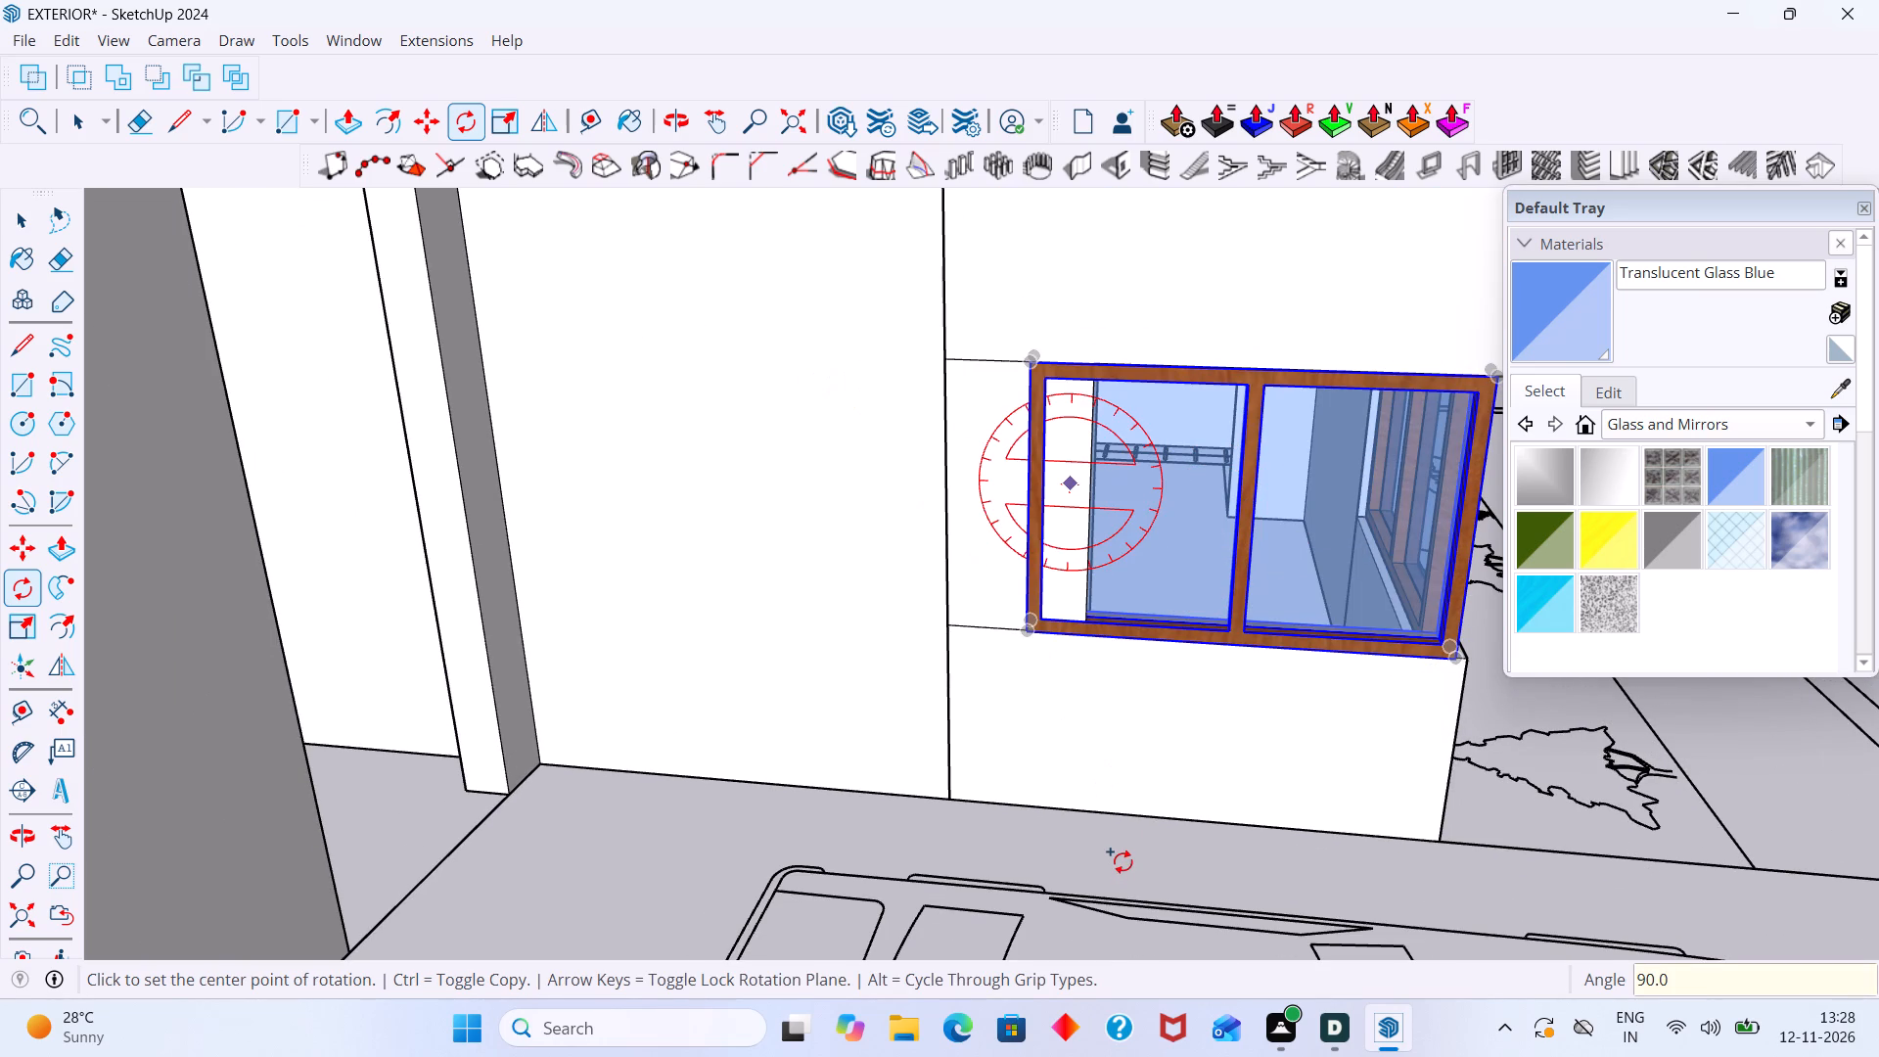
{"action": "key", "text": "space"}
{"action": "left_click", "coordinate": [1121, 855]}
Move the driveway-side window copy 5" by its bottom corner onto the garden-side window's adjacent bottom endpoint, setting it back from the wall face.
{"action": "scroll", "coordinate": [1243, 728], "scroll_direction": "down", "scroll_amount": 3}
{"action": "middle_click_drag", "start_coordinate": [1264, 668], "coordinate": [1188, 592]}
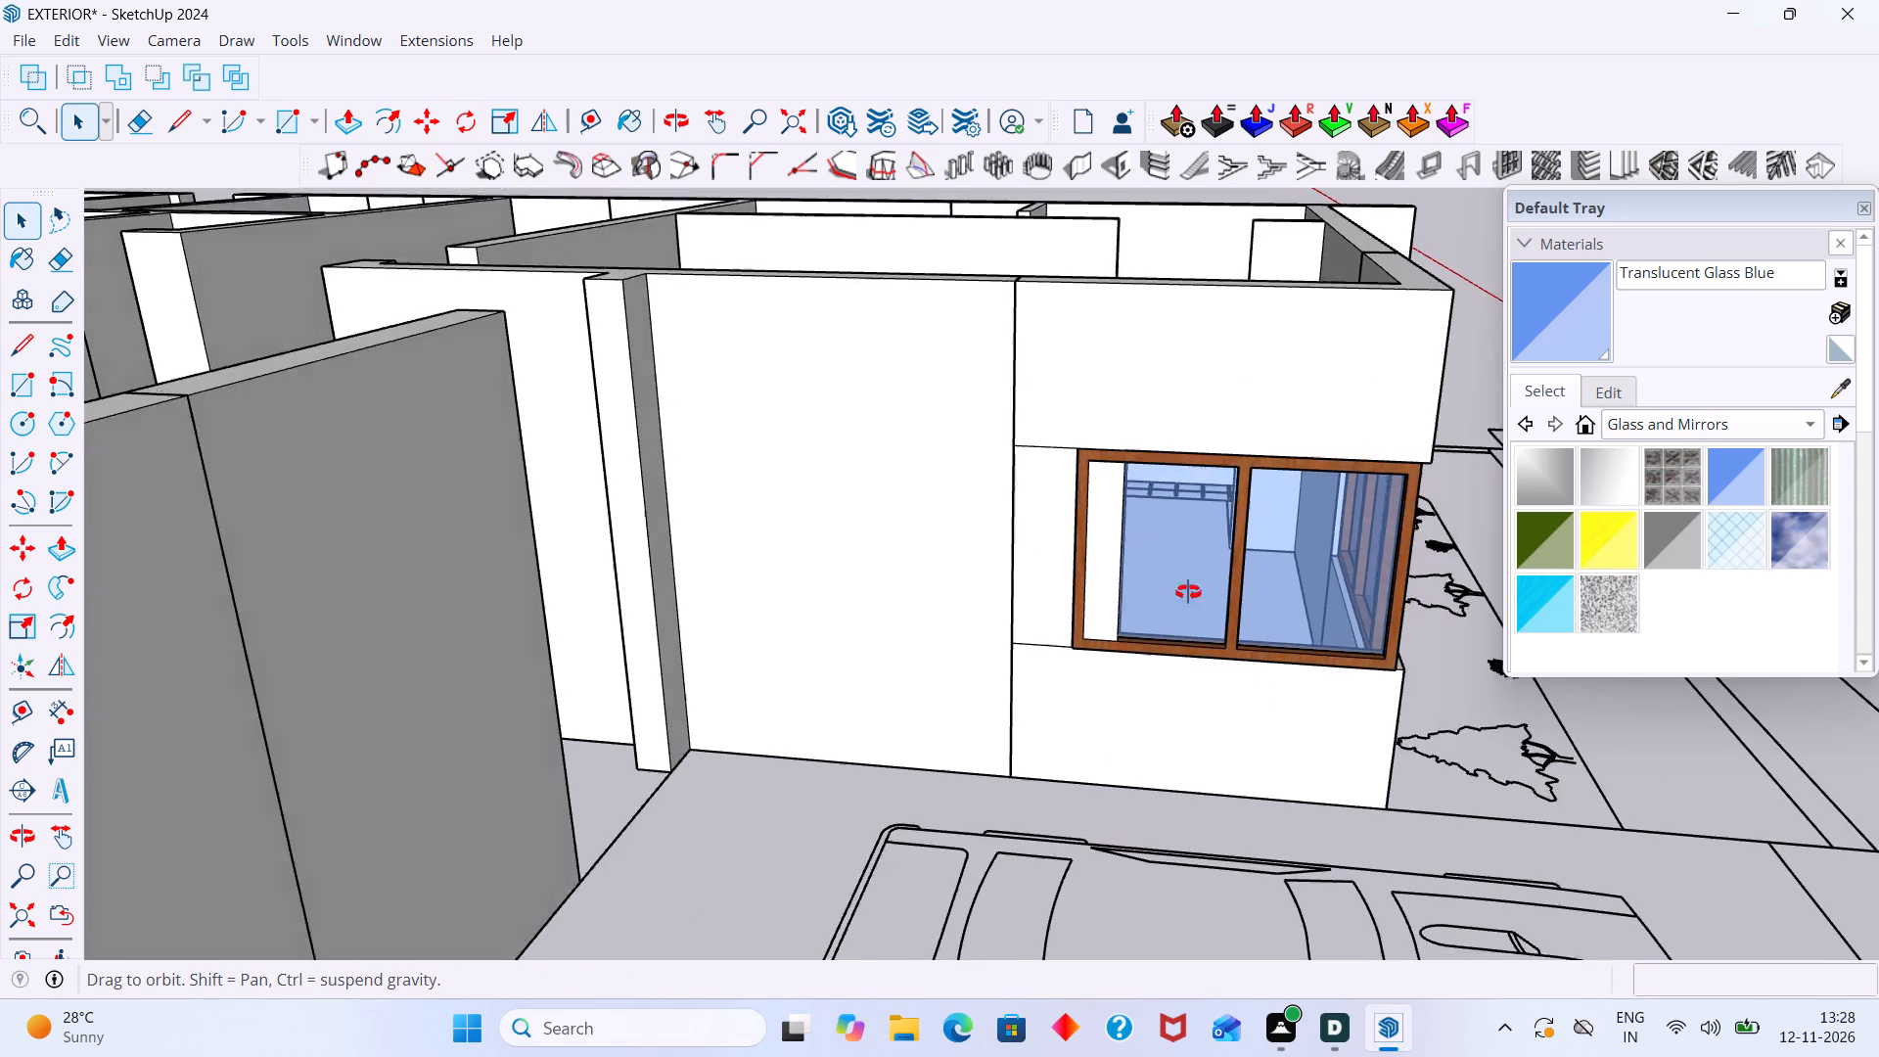
{"action": "middle_click_drag", "start_coordinate": [1188, 592], "coordinate": [1134, 569]}
{"action": "scroll", "coordinate": [1128, 458], "scroll_direction": "up", "scroll_amount": 9}
{"action": "middle_click_drag", "start_coordinate": [1128, 476], "coordinate": [973, 489]}
{"action": "scroll", "coordinate": [968, 494], "scroll_direction": "up", "scroll_amount": 6}
{"action": "middle_click_drag", "start_coordinate": [971, 496], "coordinate": [957, 545]}
{"action": "scroll", "coordinate": [957, 545], "scroll_direction": "up", "scroll_amount": 2}
{"action": "left_click", "coordinate": [957, 545]}
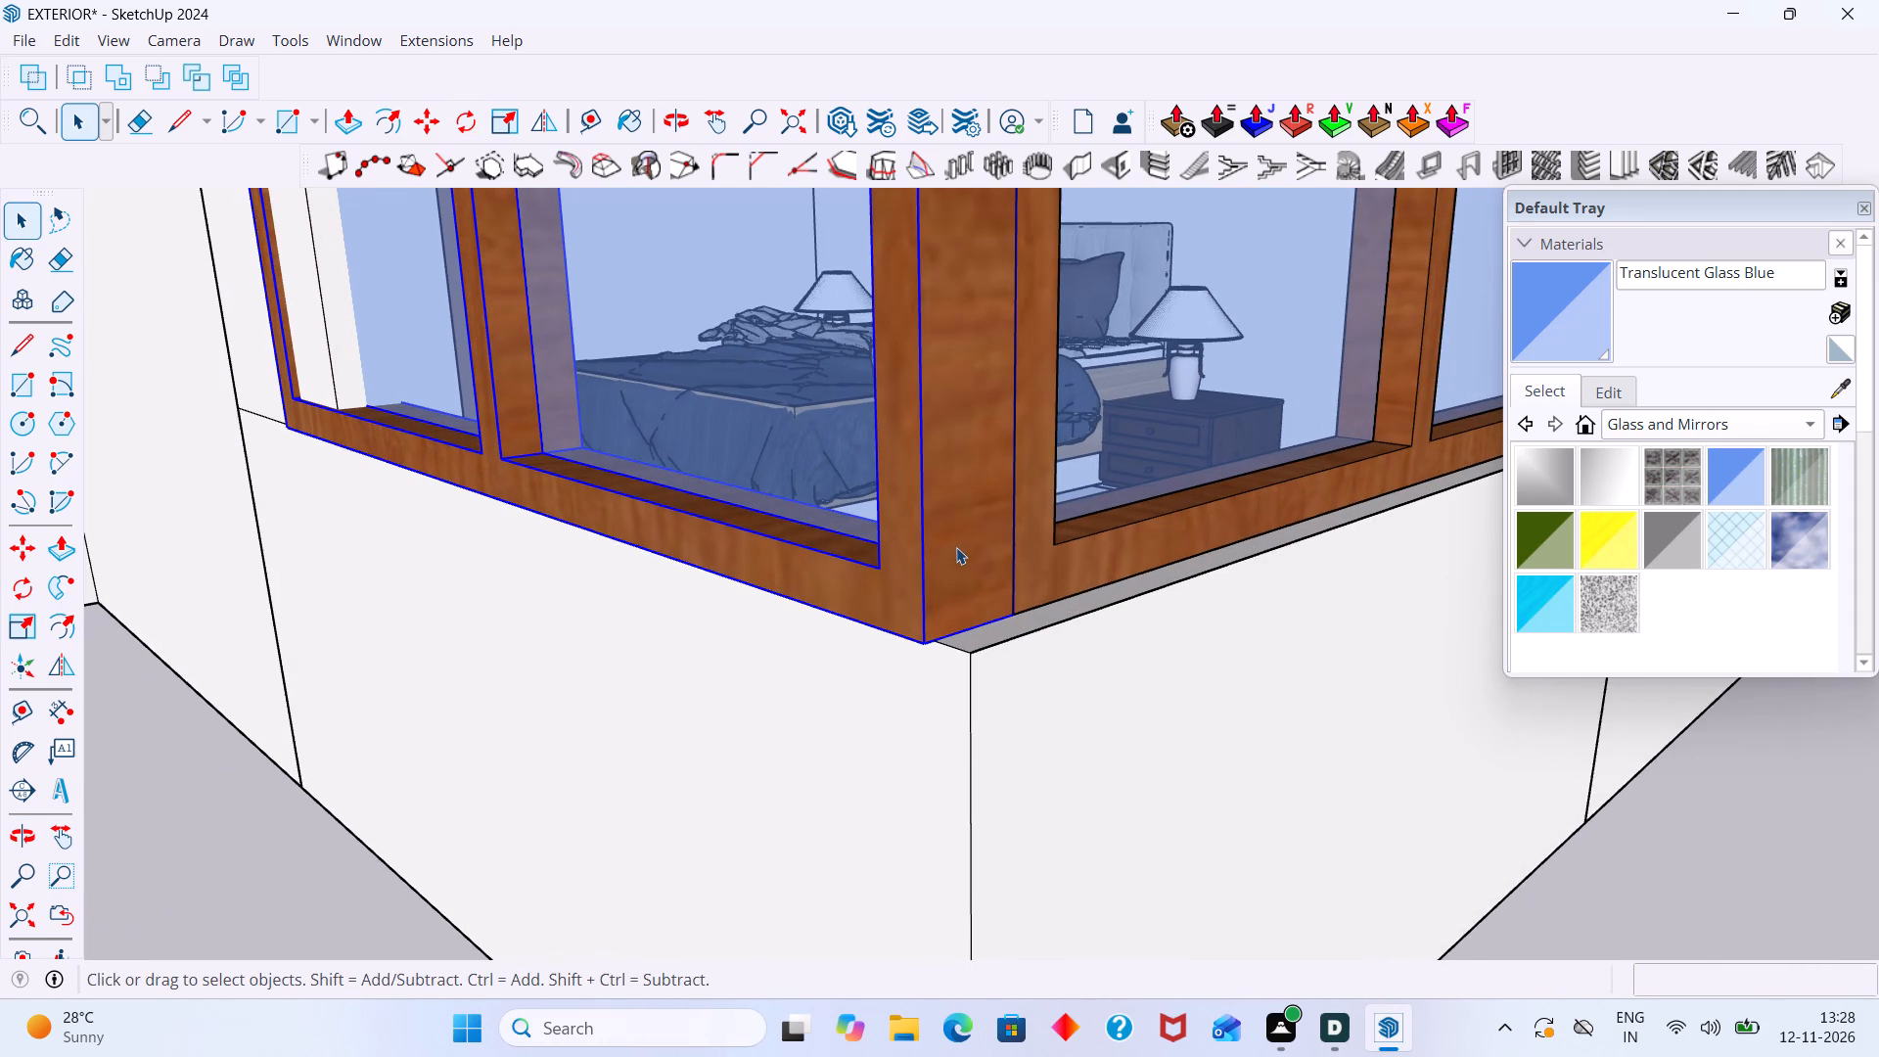
{"action": "key", "text": "m"}
{"action": "left_click", "coordinate": [931, 641]}
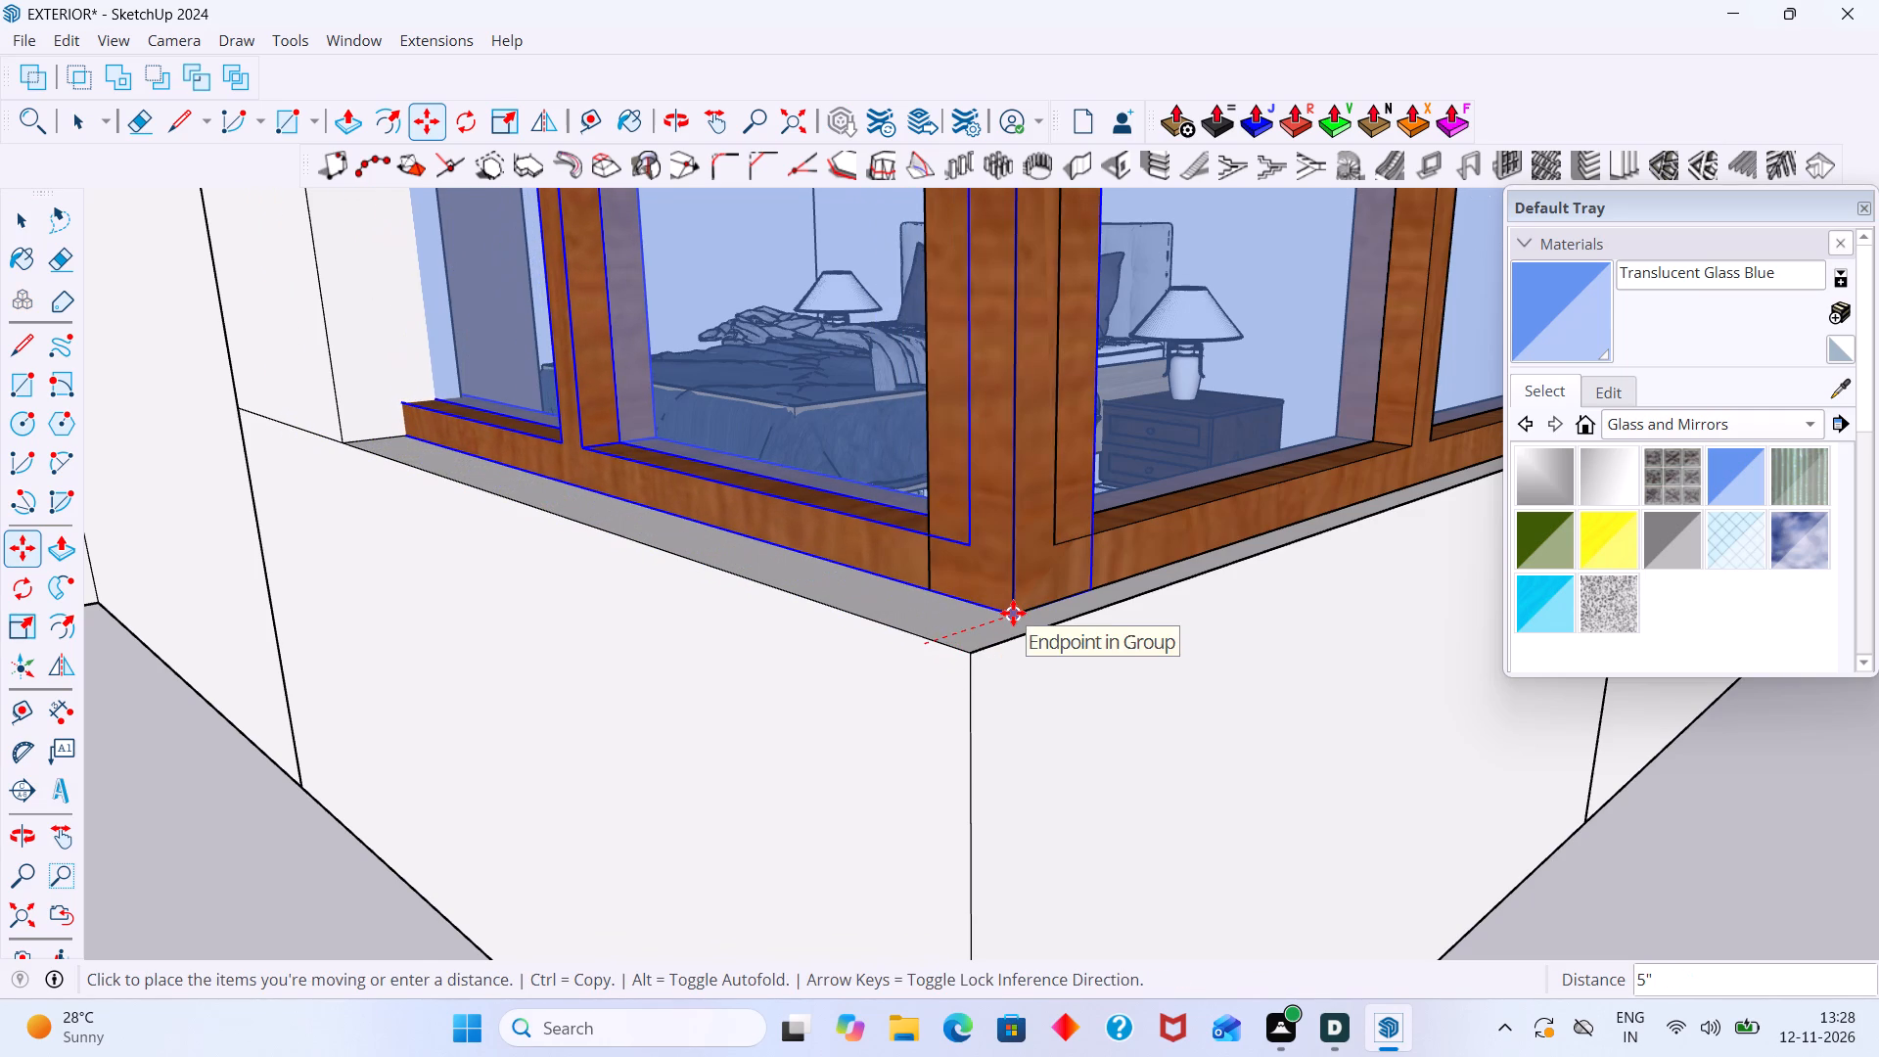
{"action": "left_click", "coordinate": [1013, 613]}
{"action": "key", "text": "space"}
{"action": "scroll", "coordinate": [1205, 735], "scroll_direction": "down", "scroll_amount": 2}
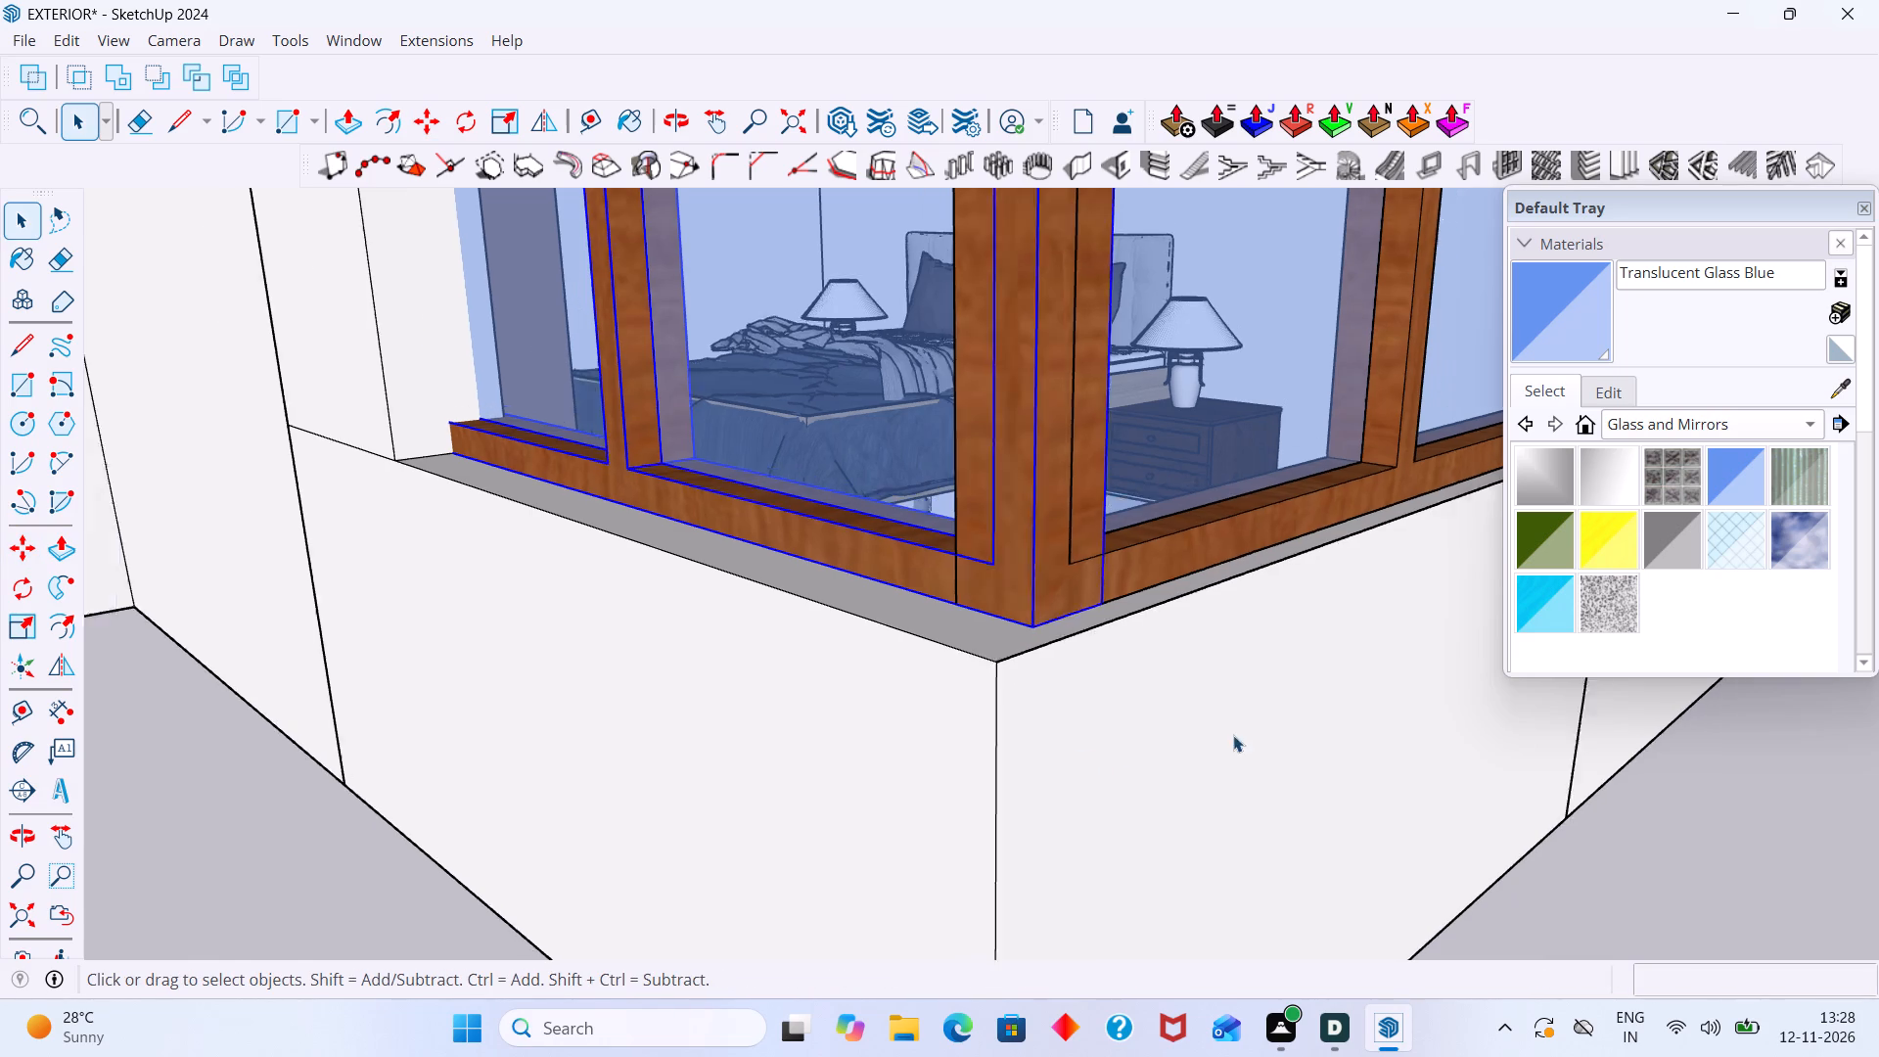
{"action": "scroll", "coordinate": [1233, 735], "scroll_direction": "down", "scroll_amount": 4}
{"action": "left_click", "coordinate": [1644, 864]}
Scale the driveway-side window's width to about 0.86 from its far side so its frame fits the edge of the wall opening.
{"action": "middle_click_drag", "start_coordinate": [816, 573], "coordinate": [1031, 648]}
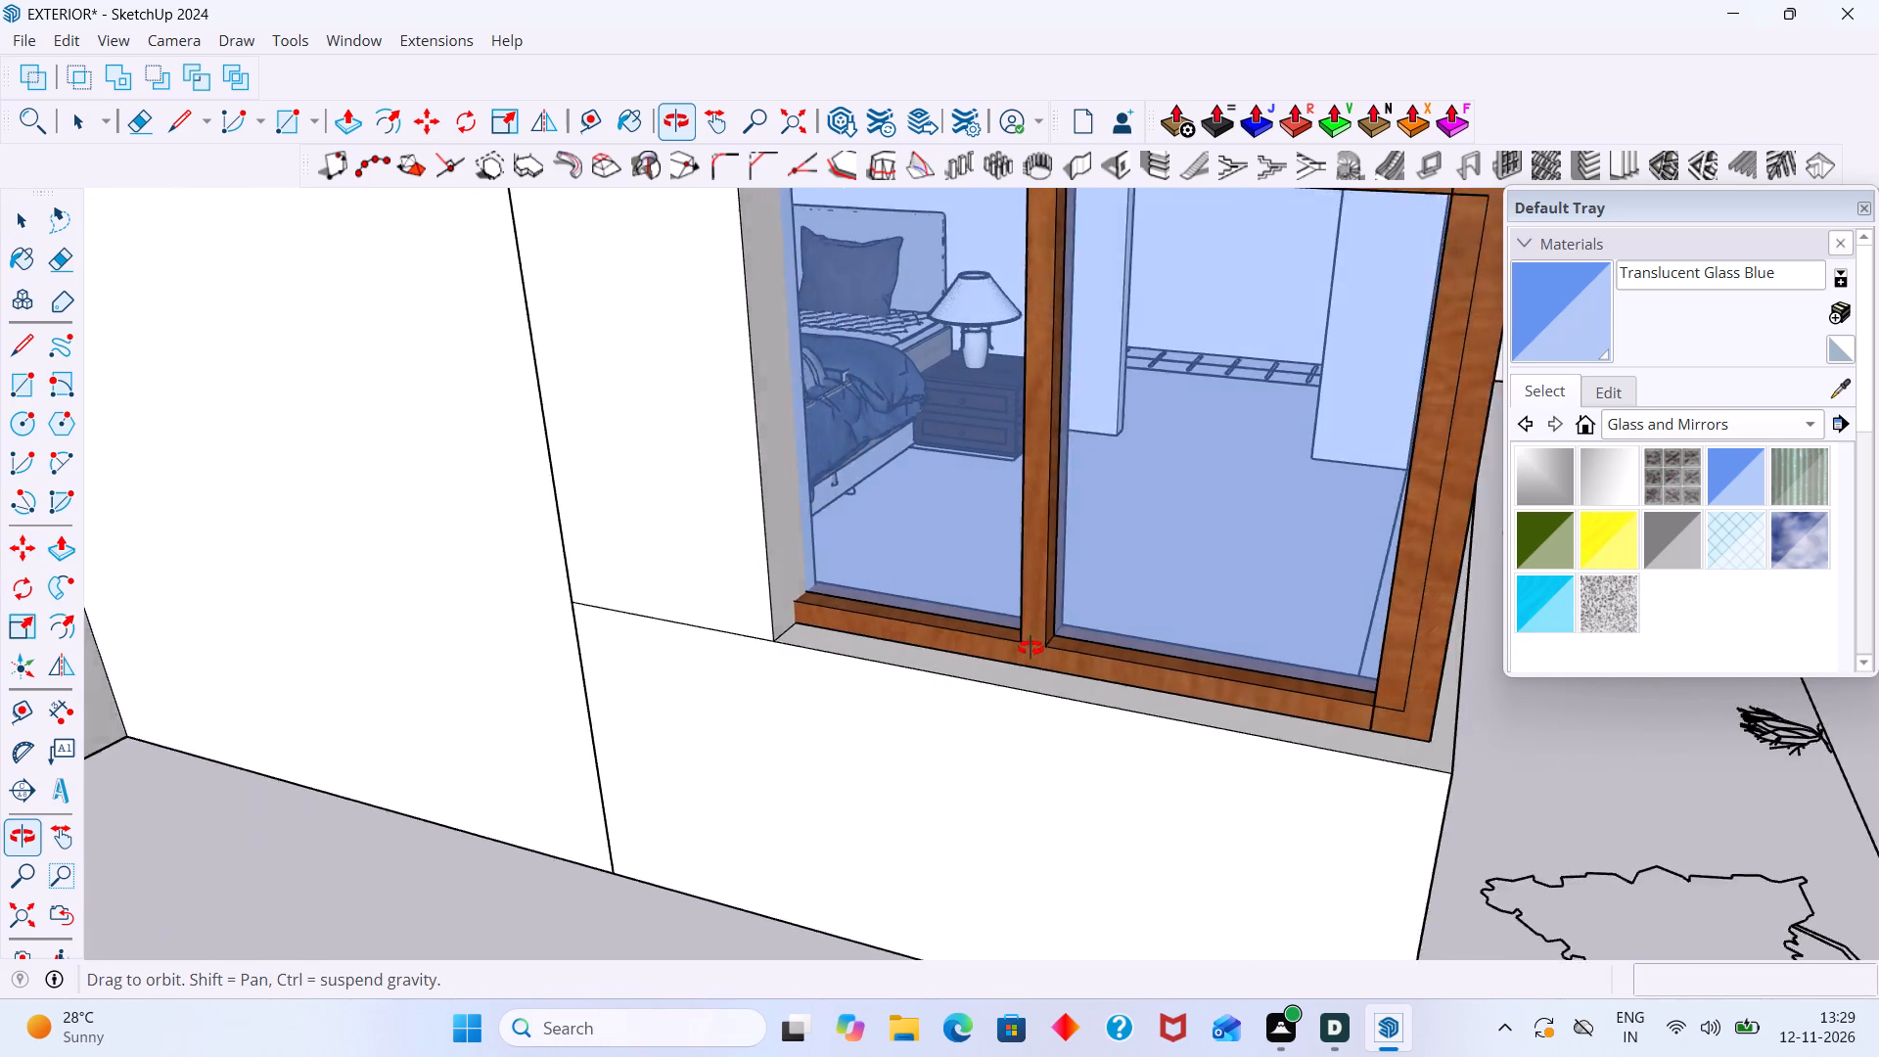
{"action": "middle_click_drag", "start_coordinate": [1031, 648], "coordinate": [1040, 648]}
{"action": "scroll", "coordinate": [967, 647], "scroll_direction": "up", "scroll_amount": 1}
{"action": "left_click", "coordinate": [940, 627]}
{"action": "key", "text": "s"}
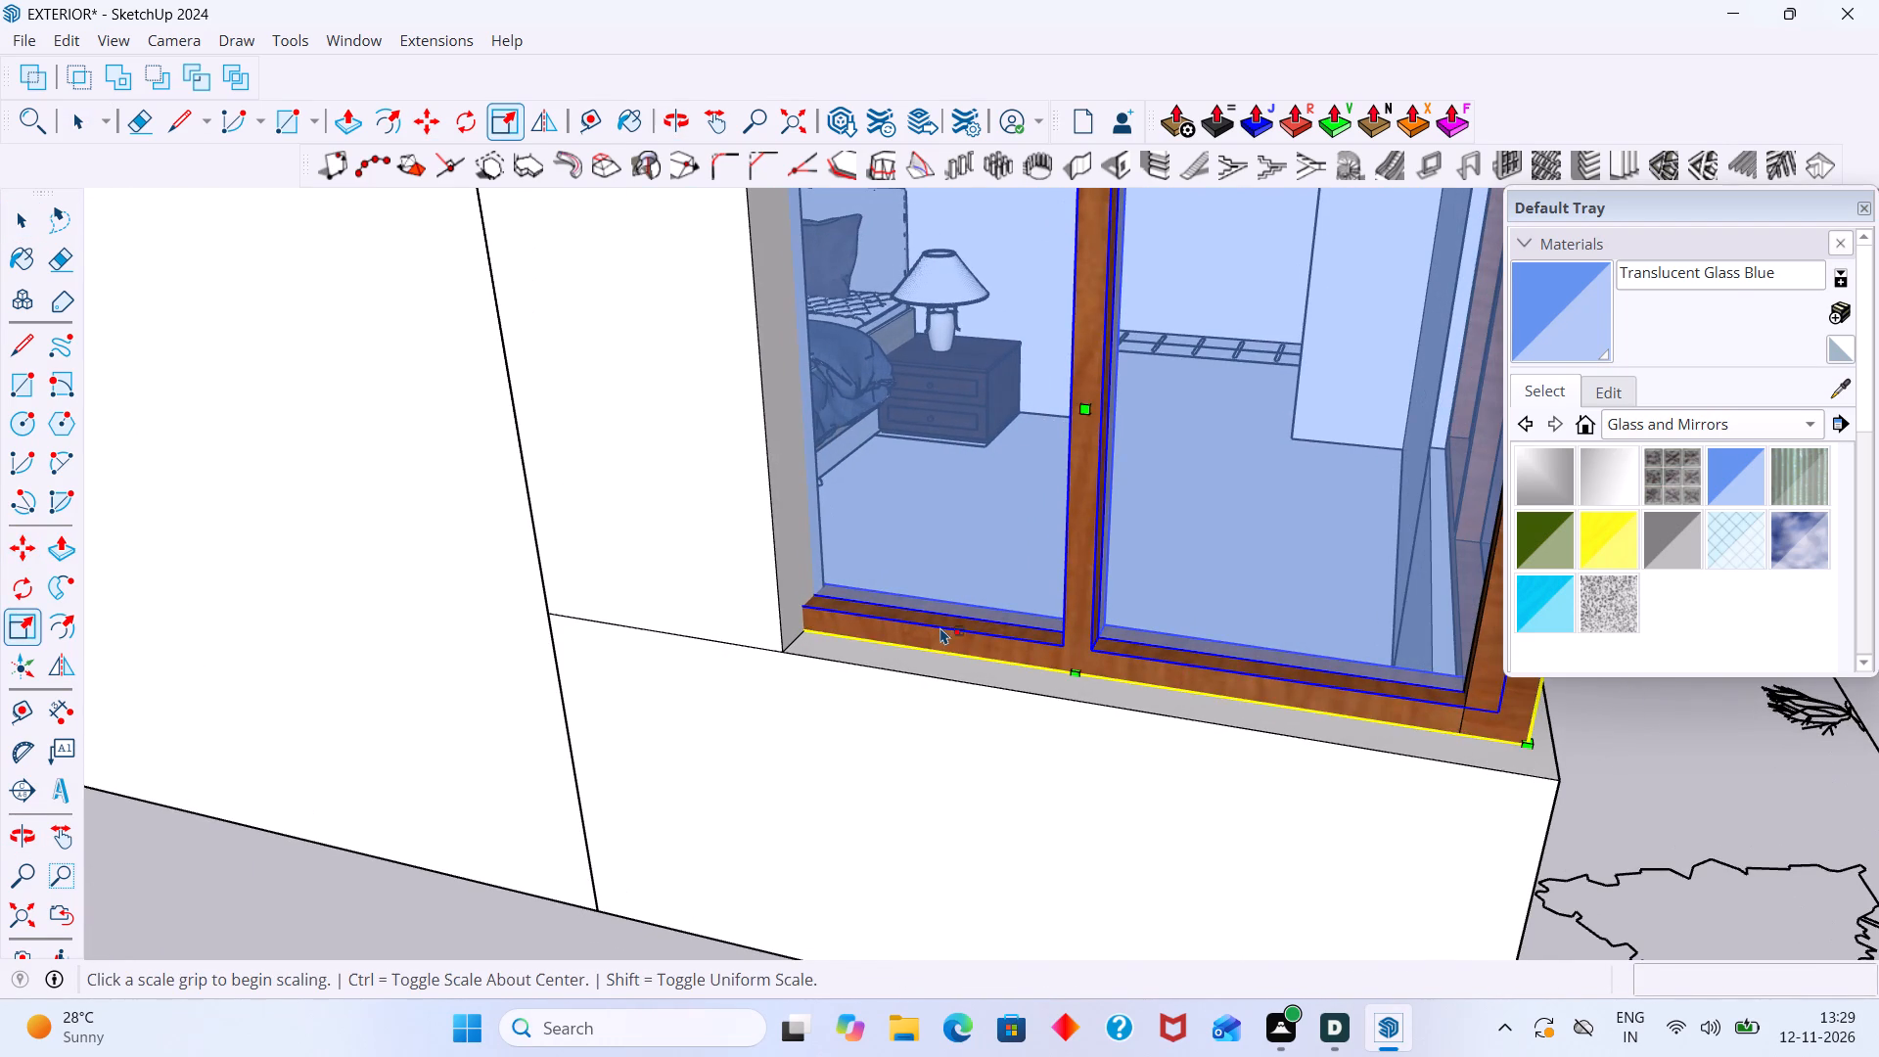
{"action": "scroll", "coordinate": [789, 627], "scroll_direction": "down", "scroll_amount": 12}
{"action": "middle_click_drag", "start_coordinate": [764, 505], "coordinate": [814, 427]}
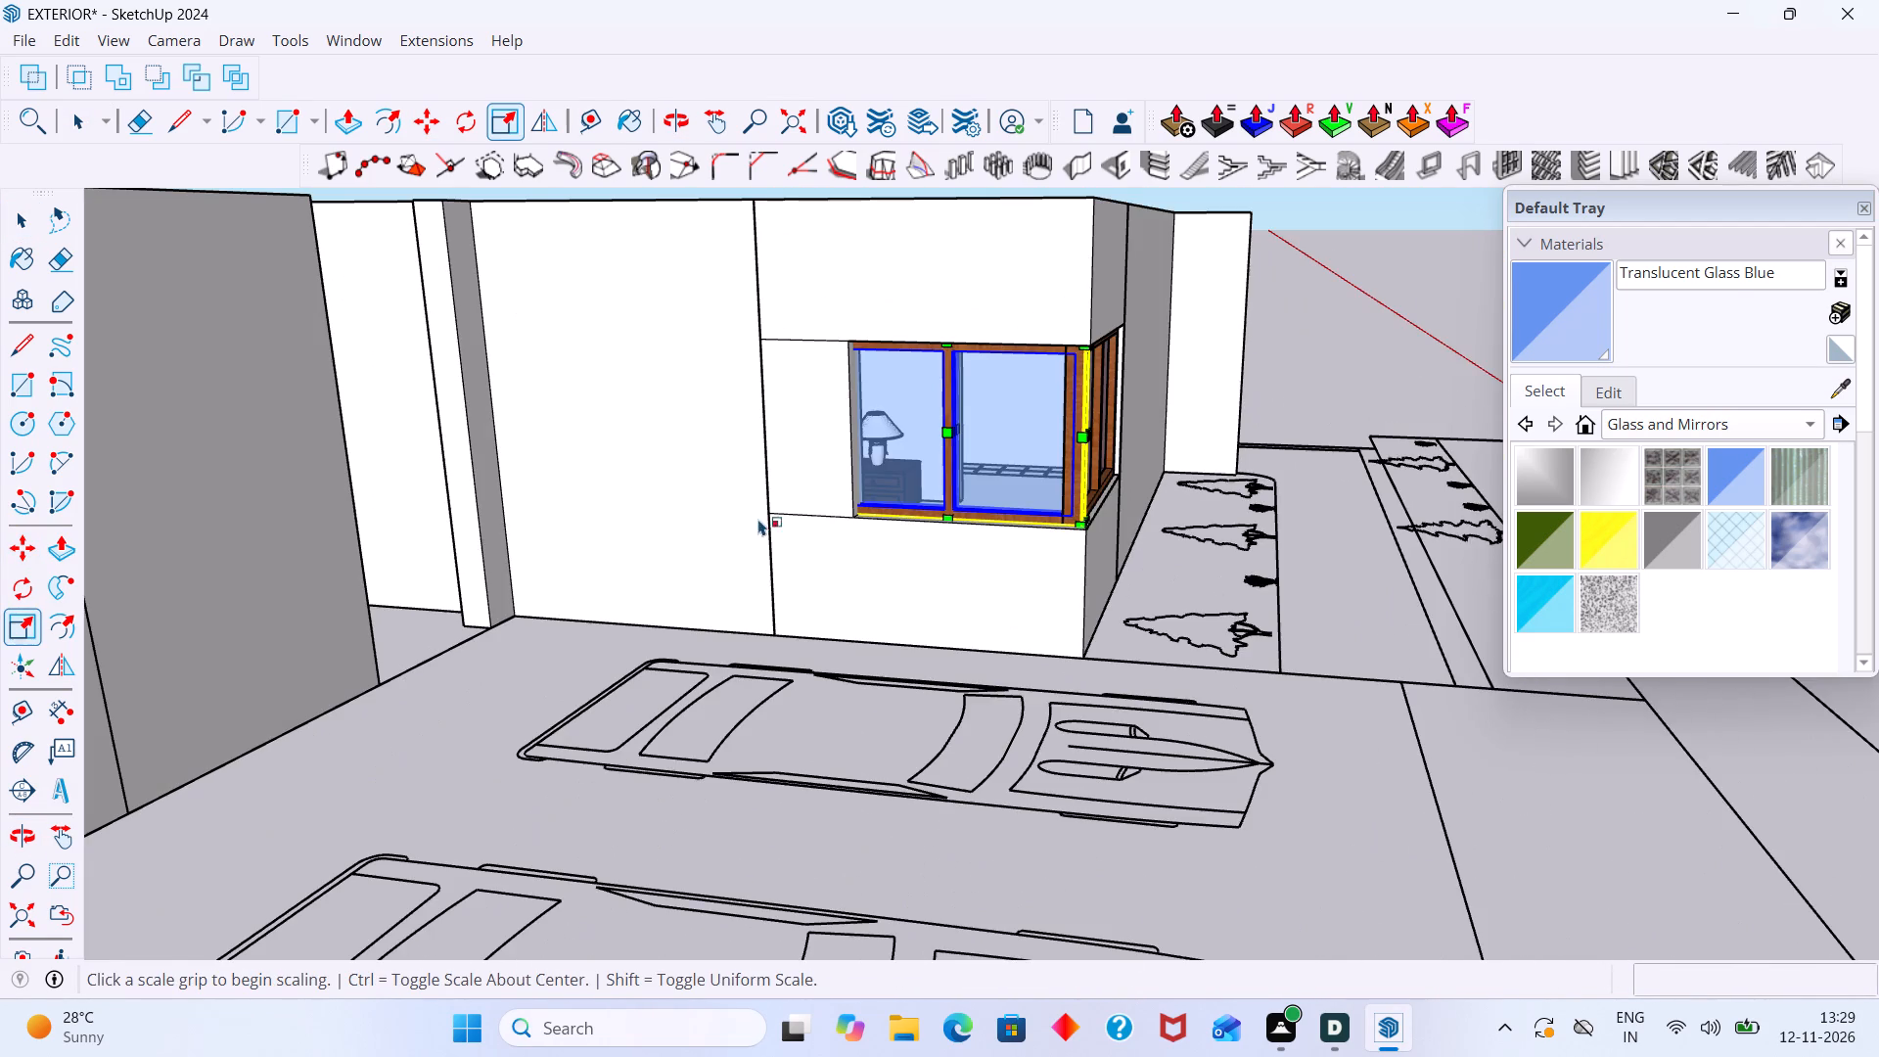
{"action": "scroll", "coordinate": [833, 440], "scroll_direction": "up", "scroll_amount": 7}
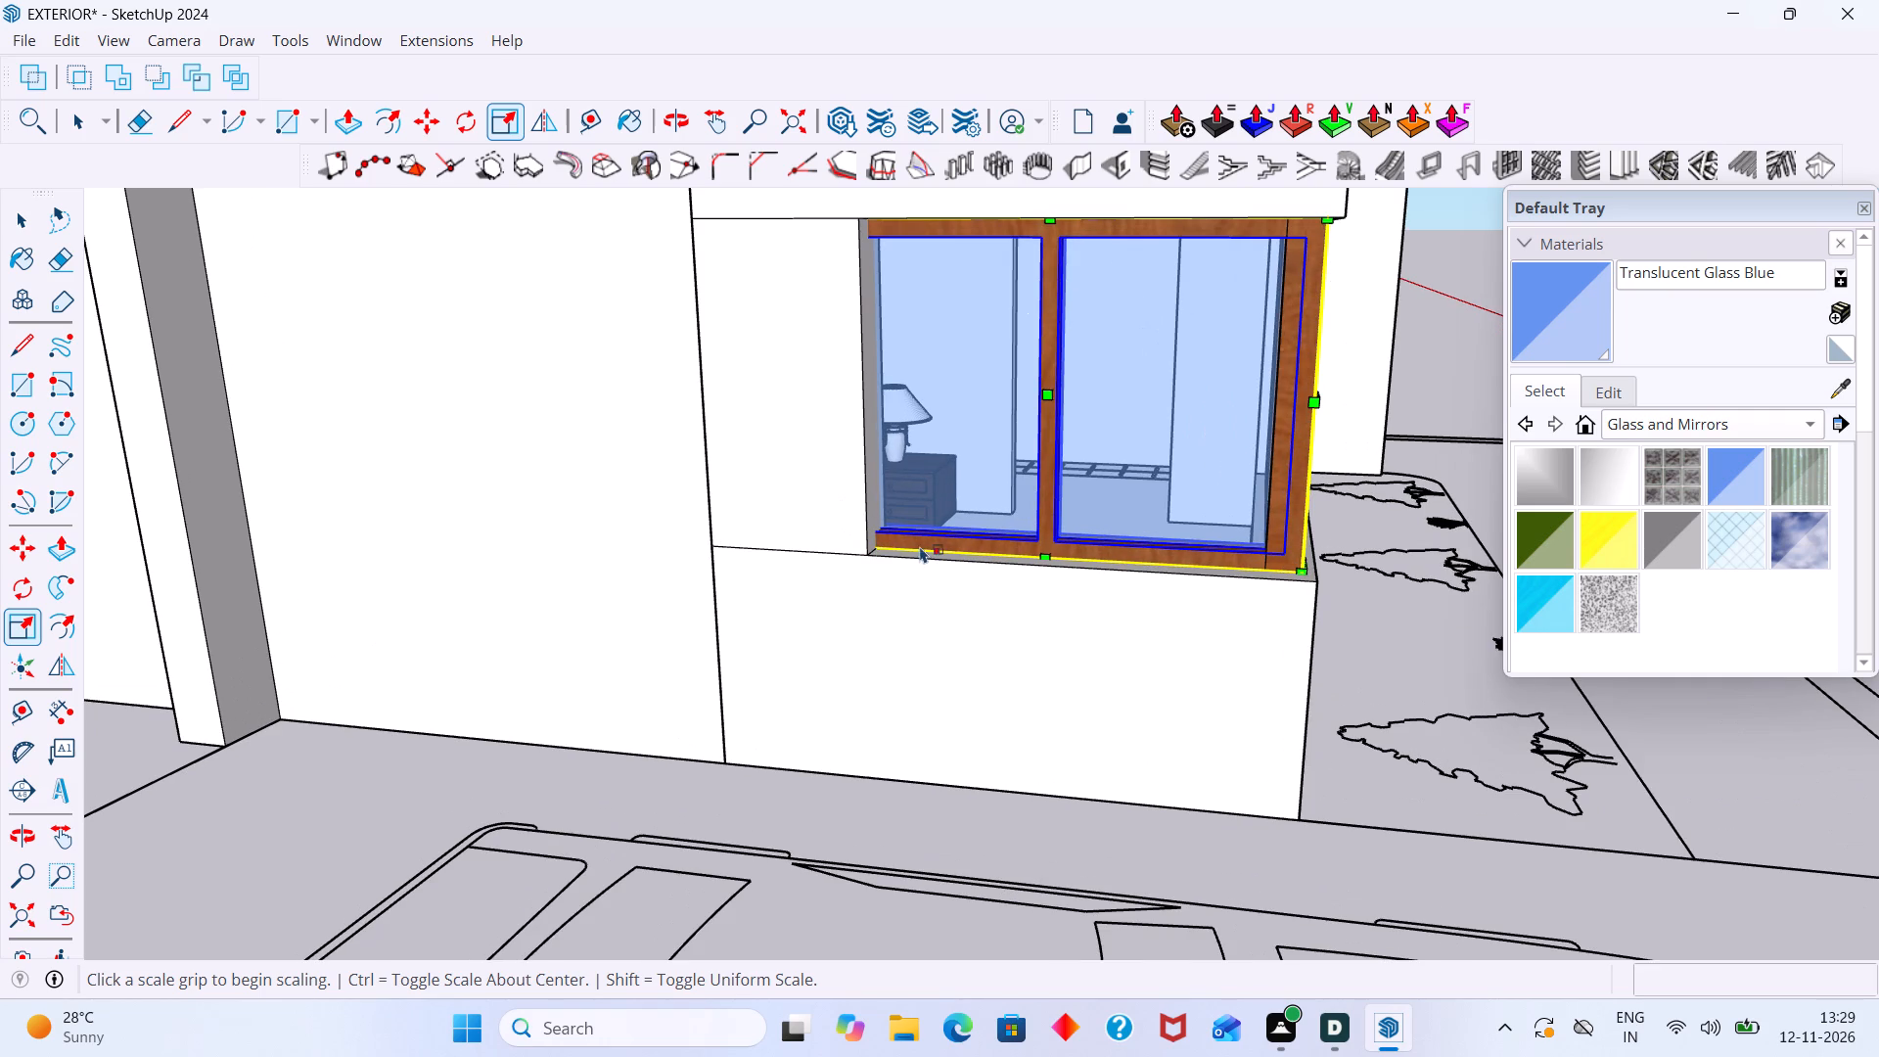
{"action": "middle_click_drag", "start_coordinate": [943, 545], "coordinate": [916, 586]}
{"action": "scroll", "coordinate": [866, 582], "scroll_direction": "up", "scroll_amount": 5}
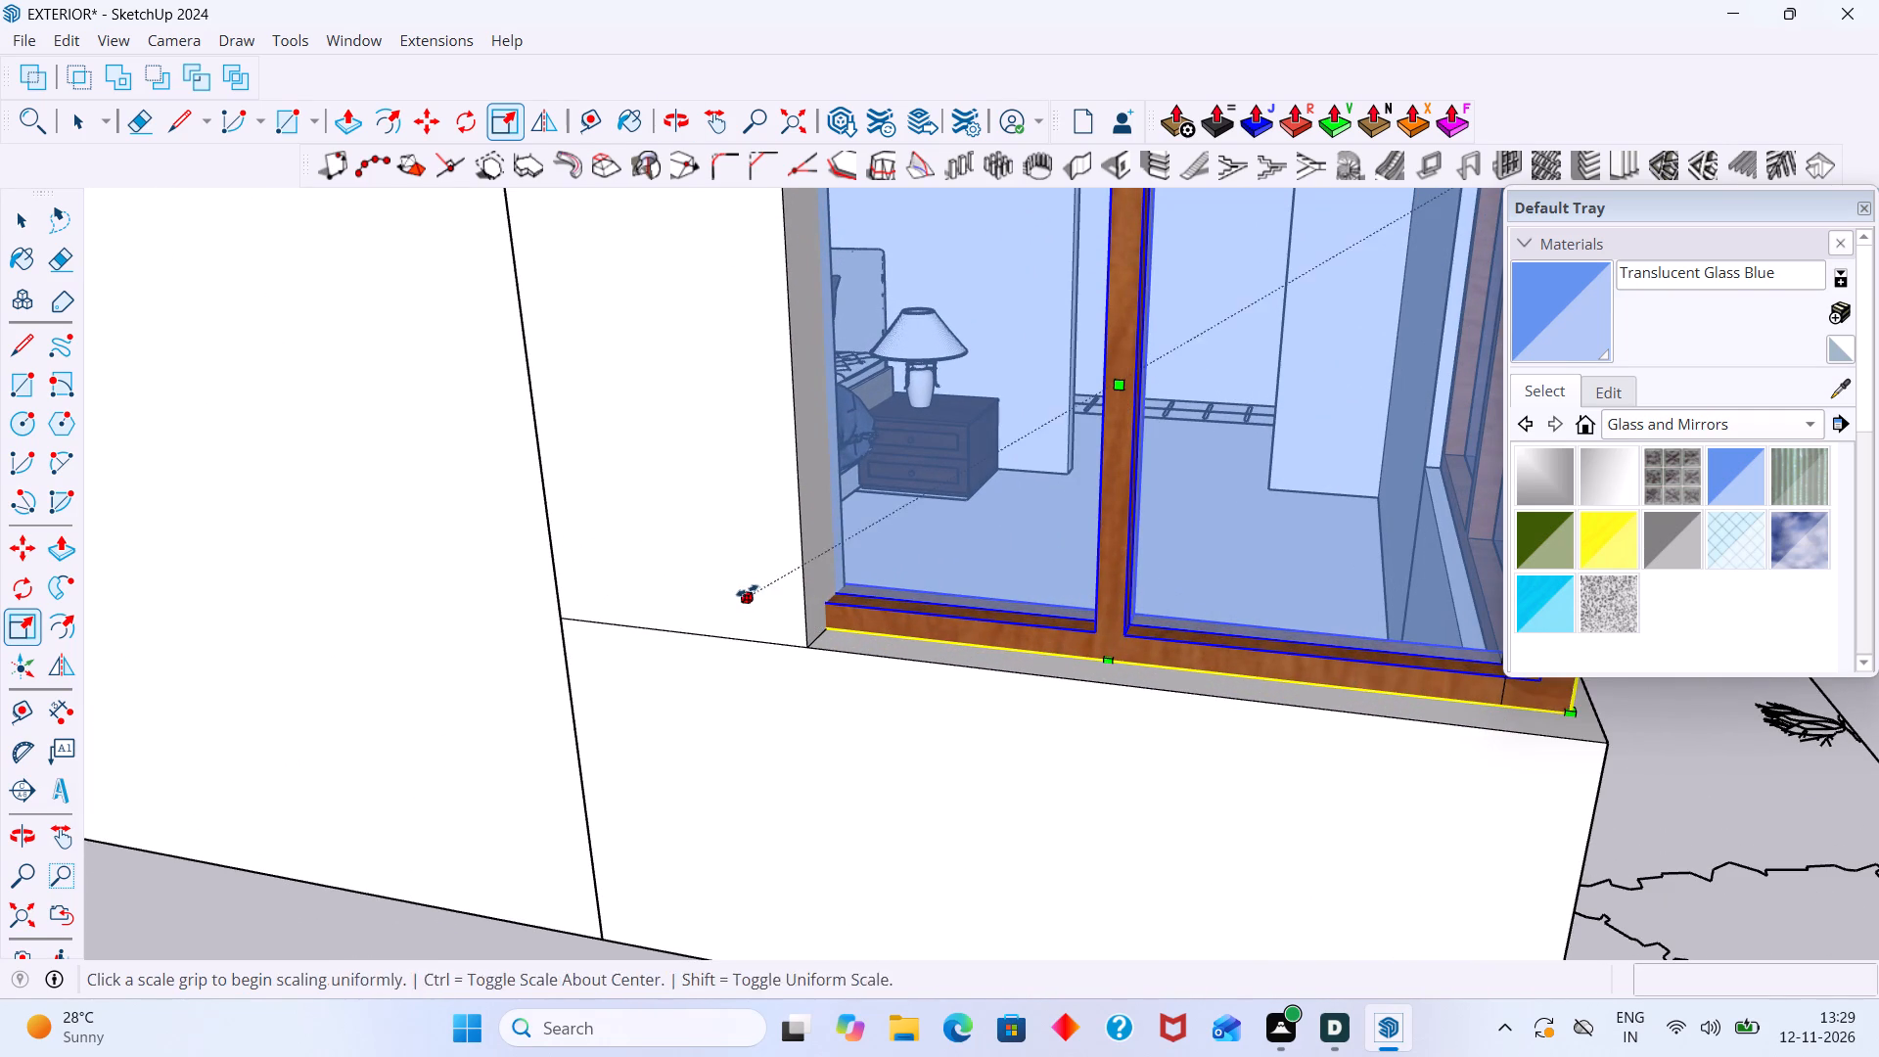
{"action": "left_click", "coordinate": [747, 595]}
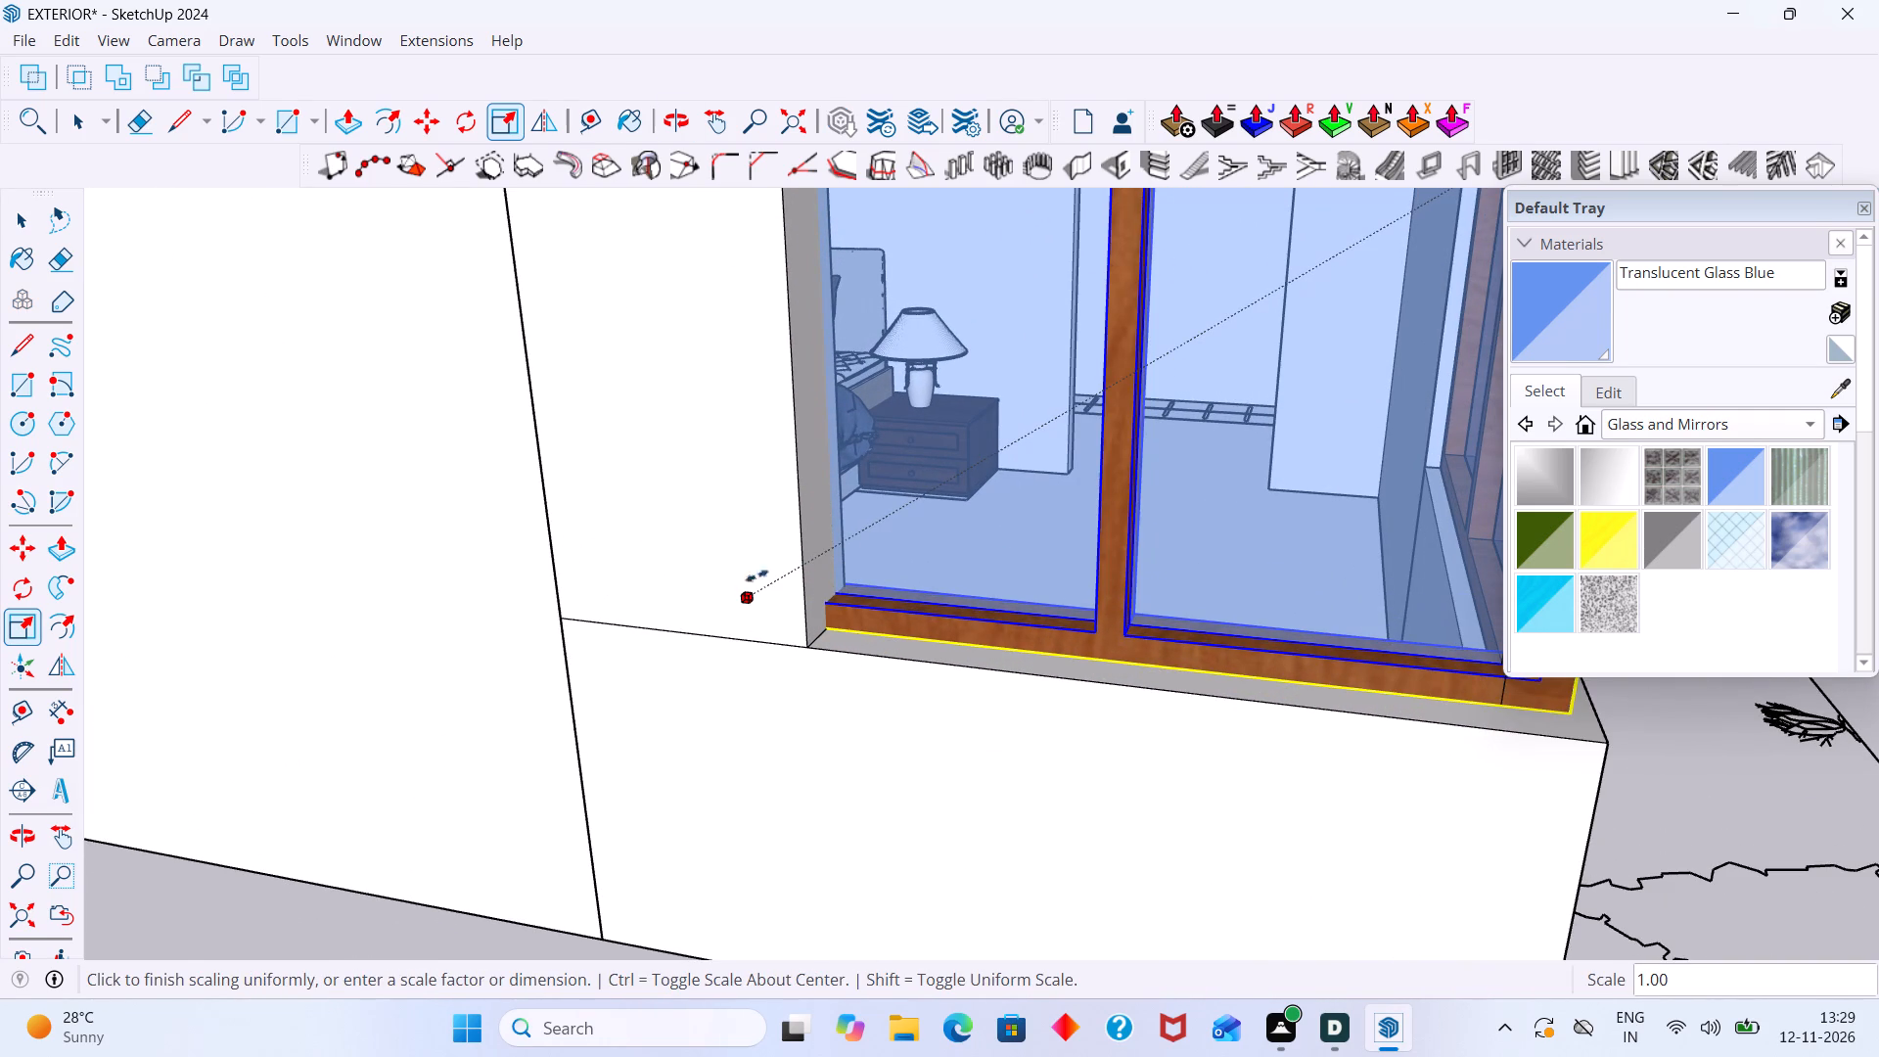
{"action": "key", "text": "Escape"}
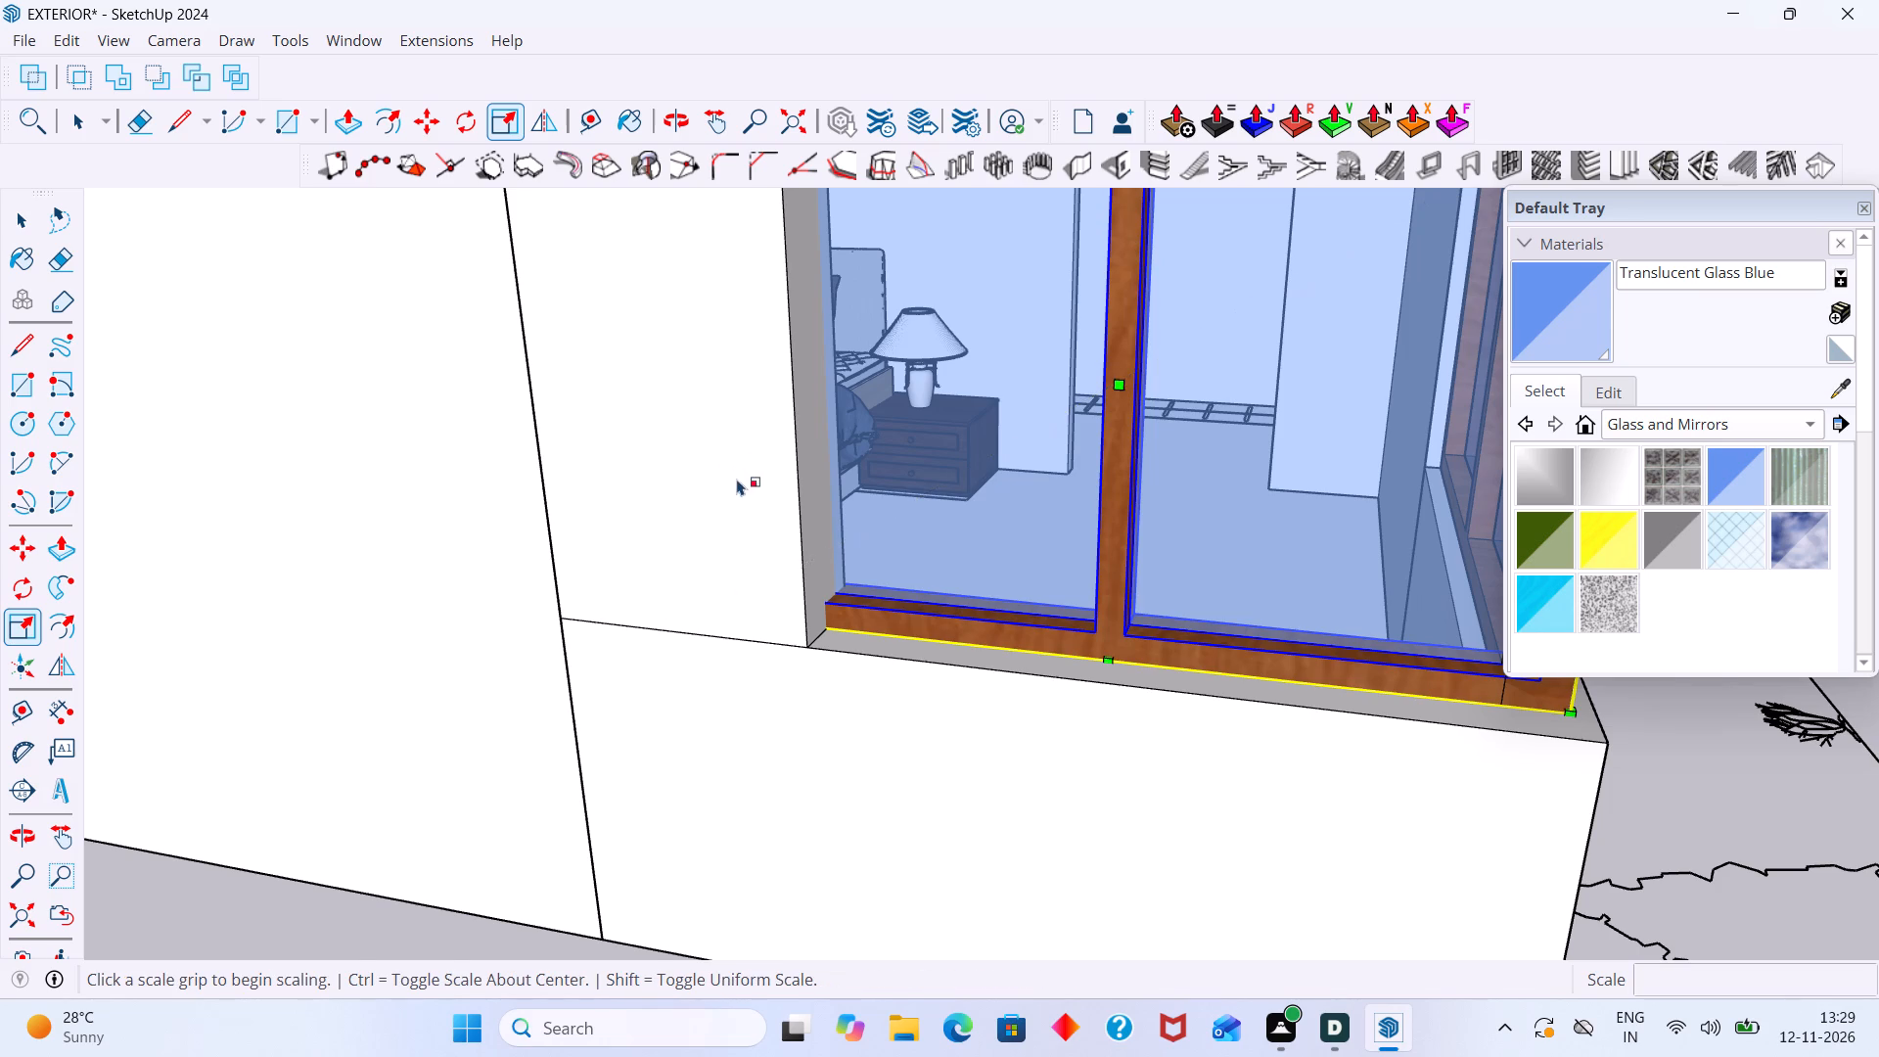
{"action": "scroll", "coordinate": [790, 537], "scroll_direction": "down", "scroll_amount": 2}
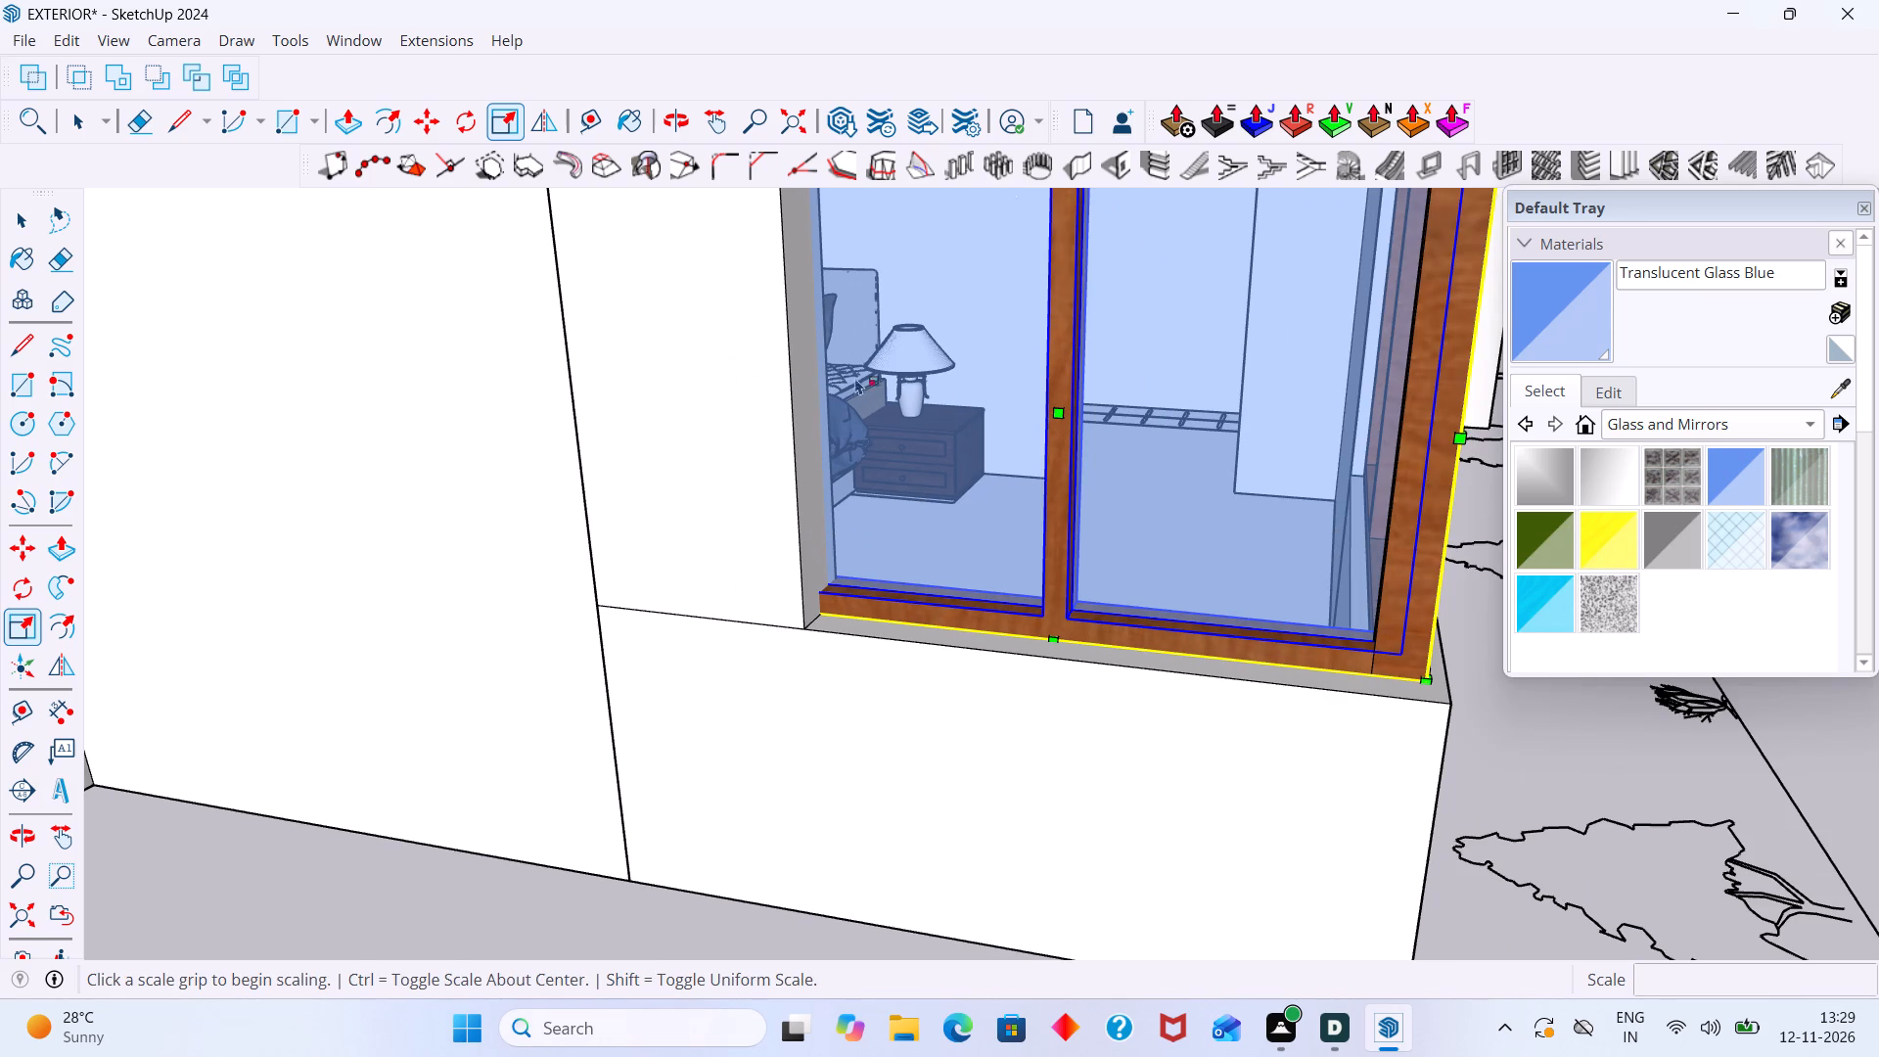
{"action": "left_click", "coordinate": [736, 382]}
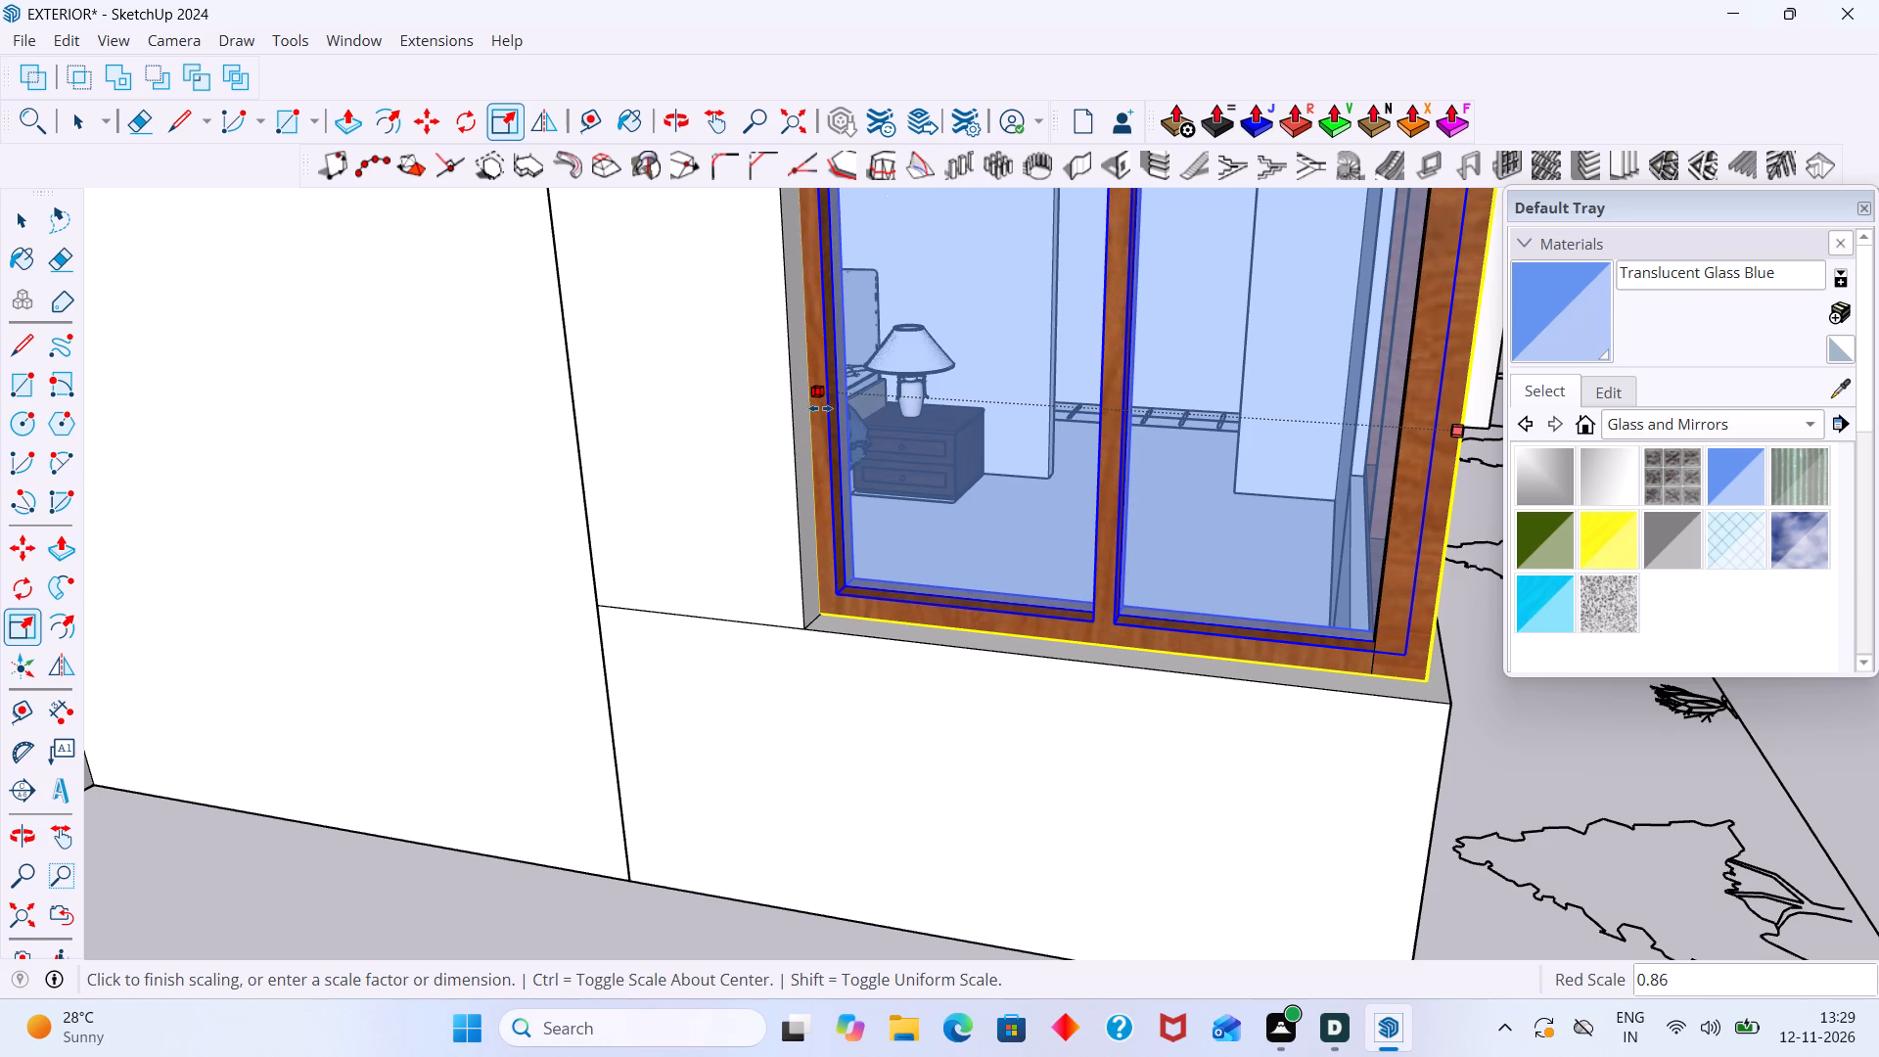
{"action": "left_click", "coordinate": [820, 408]}
{"action": "key", "text": "space"}
{"action": "scroll", "coordinate": [979, 551], "scroll_direction": "down", "scroll_amount": 8}
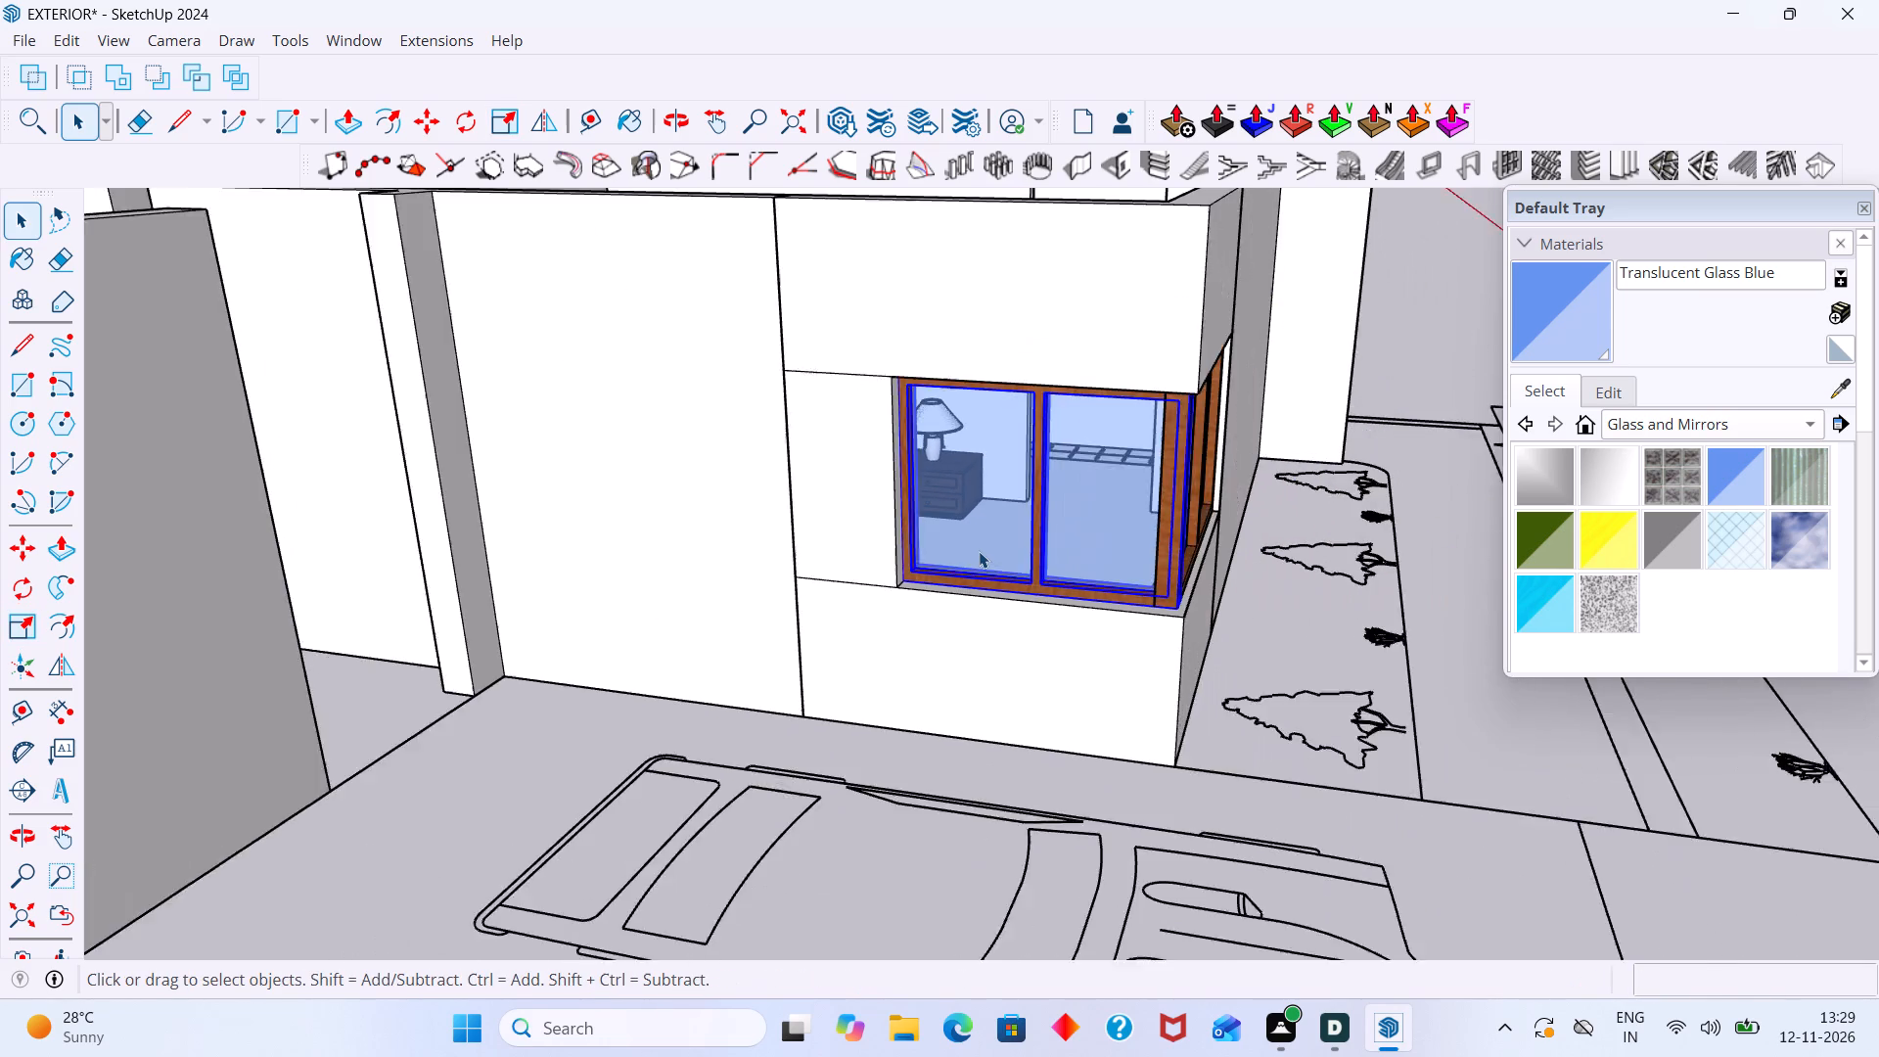
{"action": "scroll", "coordinate": [979, 551], "scroll_direction": "down", "scroll_amount": 2}
{"action": "left_click", "coordinate": [872, 704]}
Scale the garden-side window along red and blue from its inner vertical edge at the corner, making the frame thinner.
{"action": "middle_click_drag", "start_coordinate": [944, 505], "coordinate": [917, 444]}
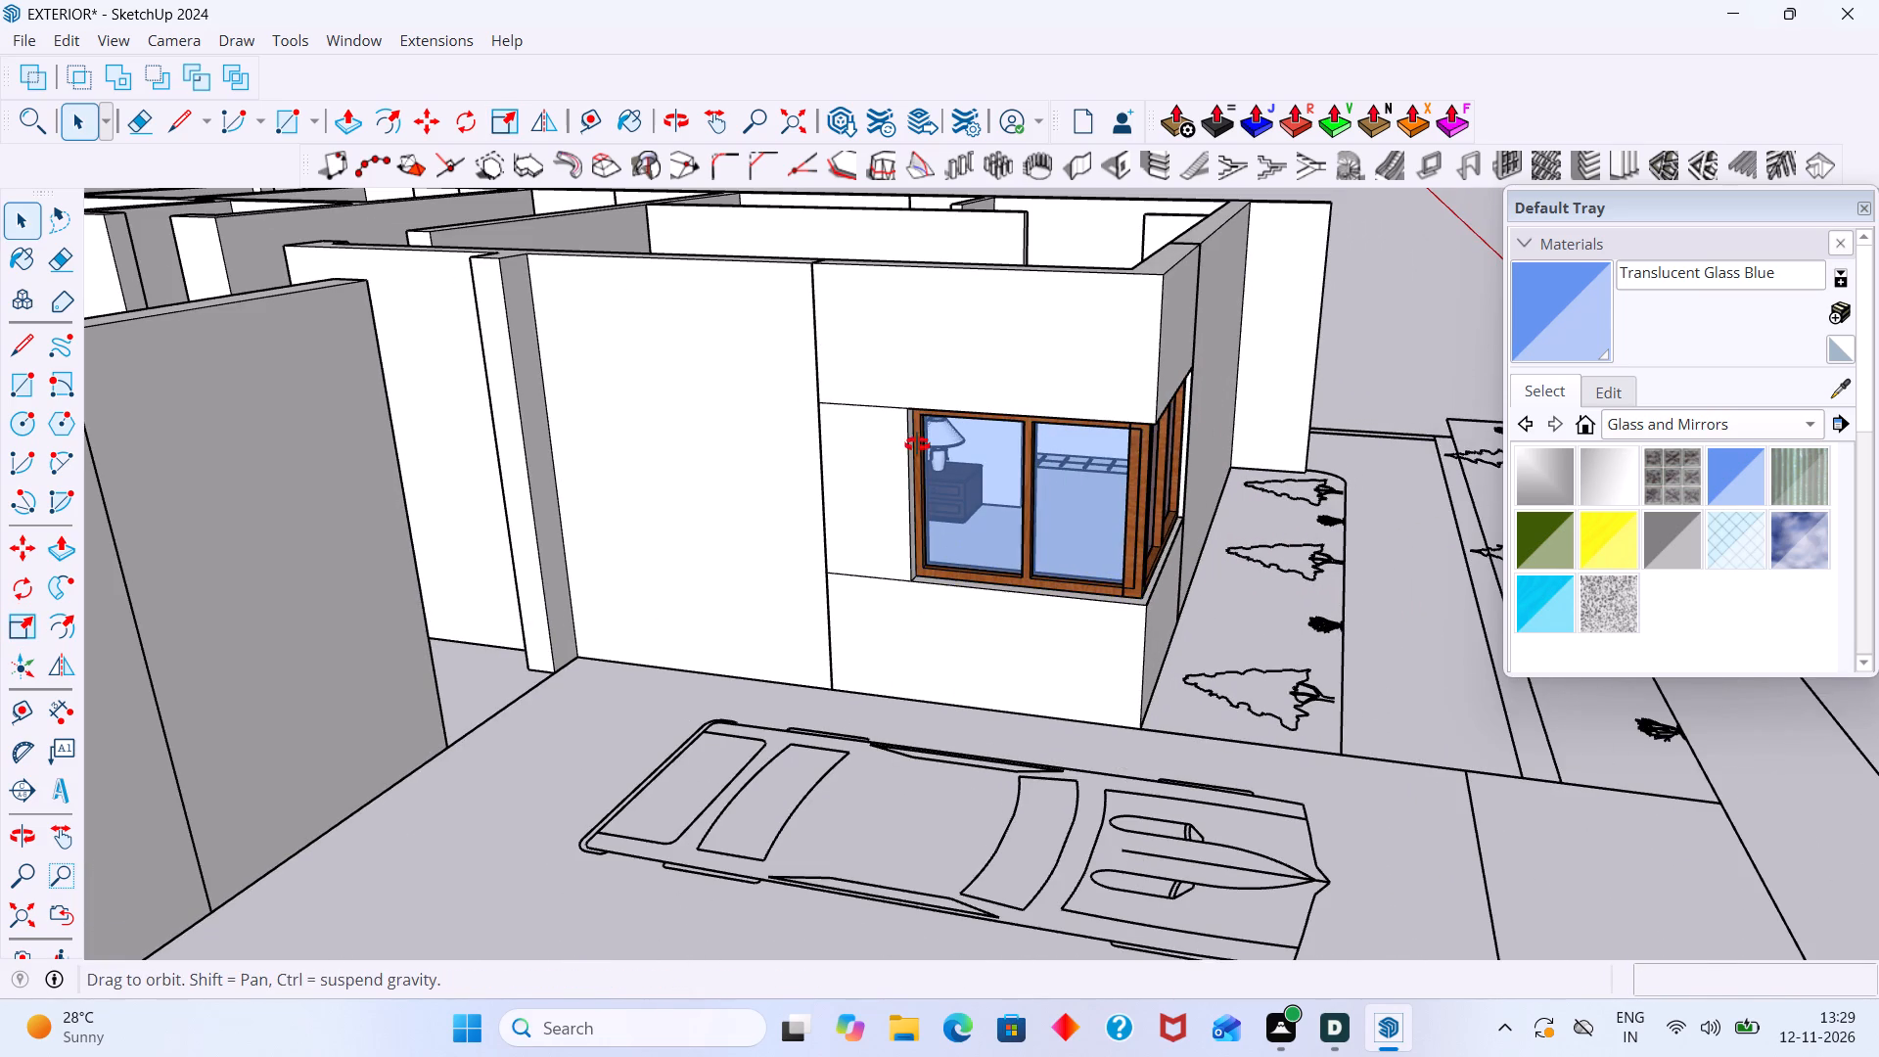
{"action": "middle_click_drag", "start_coordinate": [917, 444], "coordinate": [894, 339]}
{"action": "middle_click_drag", "start_coordinate": [1020, 256], "coordinate": [807, 415]}
{"action": "scroll", "coordinate": [679, 493], "scroll_direction": "up", "scroll_amount": 6}
{"action": "middle_click_drag", "start_coordinate": [682, 490], "coordinate": [814, 552]}
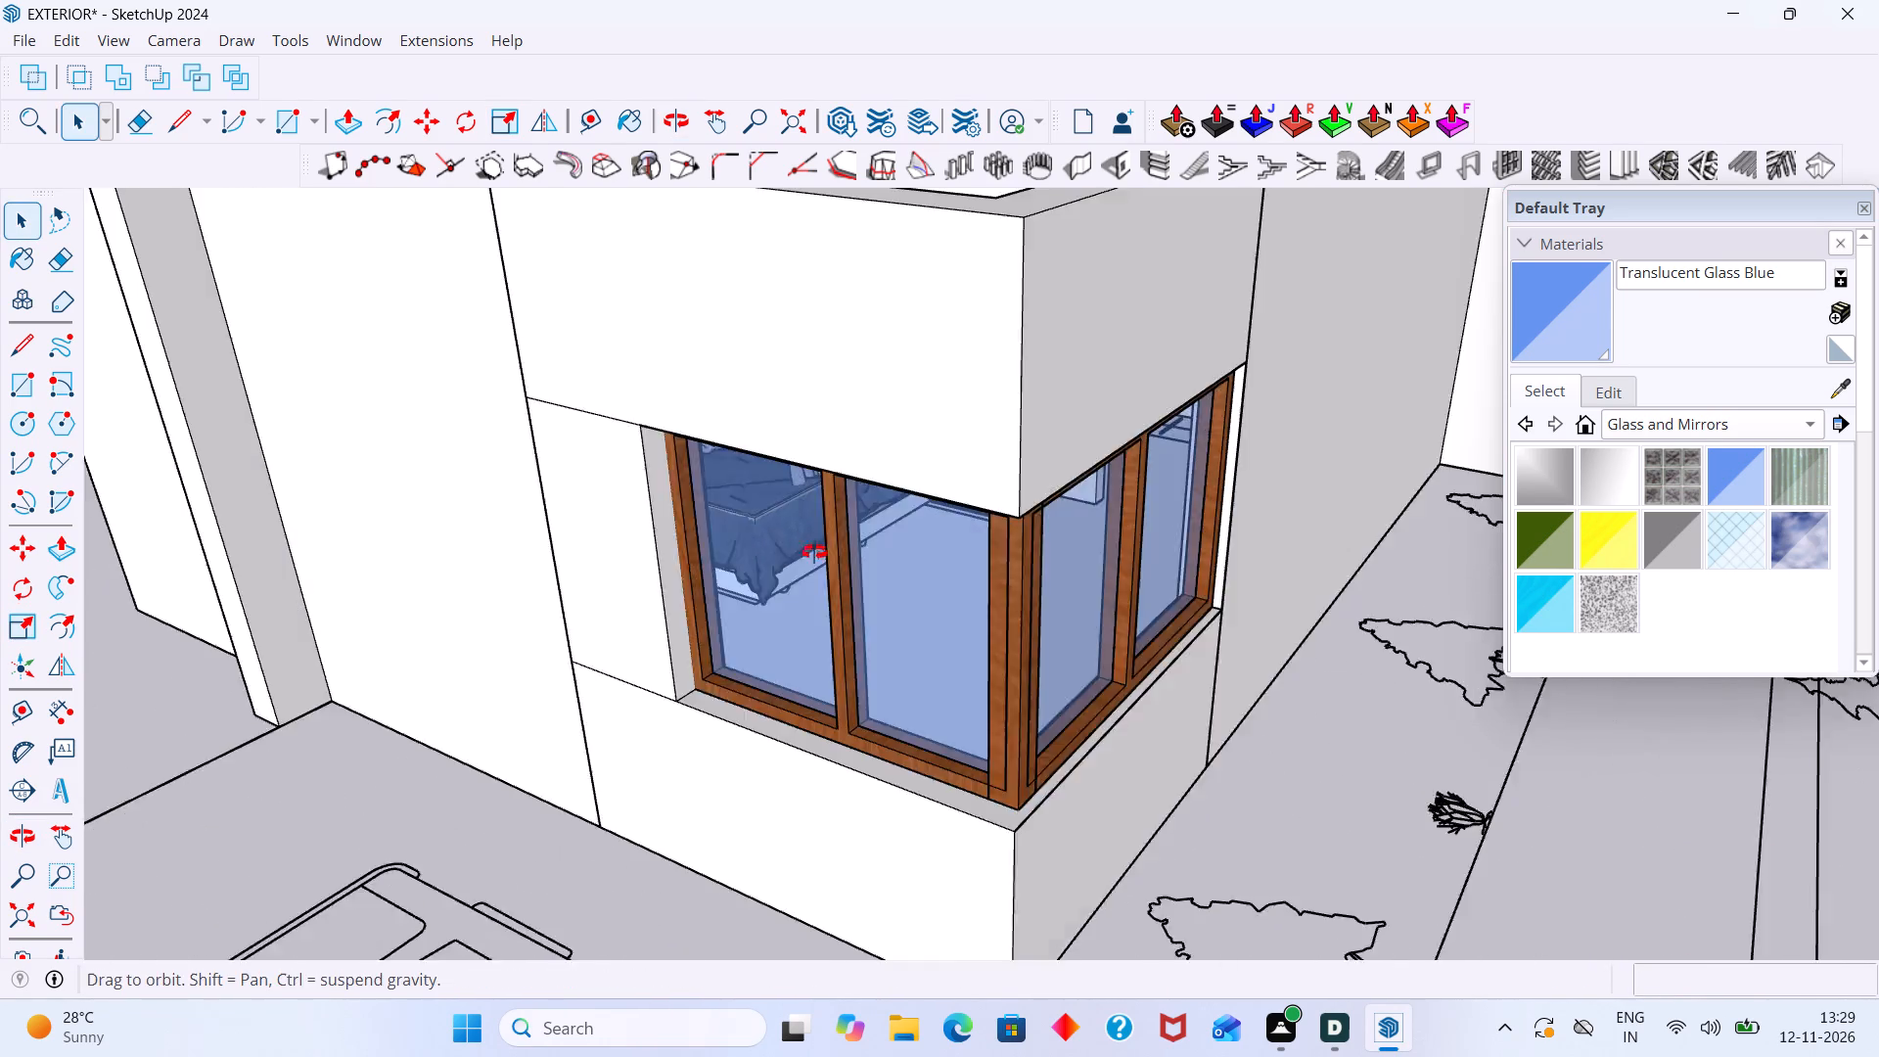
{"action": "middle_click_drag", "start_coordinate": [814, 552], "coordinate": [900, 561]}
{"action": "scroll", "coordinate": [1061, 573], "scroll_direction": "up", "scroll_amount": 2}
{"action": "middle_click_drag", "start_coordinate": [1149, 641], "coordinate": [1201, 644]}
{"action": "middle_click_drag", "start_coordinate": [1200, 638], "coordinate": [1017, 484]}
{"action": "middle_click_drag", "start_coordinate": [1053, 498], "coordinate": [1328, 524]}
{"action": "scroll", "coordinate": [1329, 524], "scroll_direction": "up", "scroll_amount": 2}
{"action": "middle_click_drag", "start_coordinate": [1321, 532], "coordinate": [1361, 582]}
{"action": "scroll", "coordinate": [1326, 585], "scroll_direction": "up", "scroll_amount": 6}
{"action": "middle_click_drag", "start_coordinate": [1288, 574], "coordinate": [1391, 548]}
{"action": "scroll", "coordinate": [1381, 545], "scroll_direction": "up", "scroll_amount": 5}
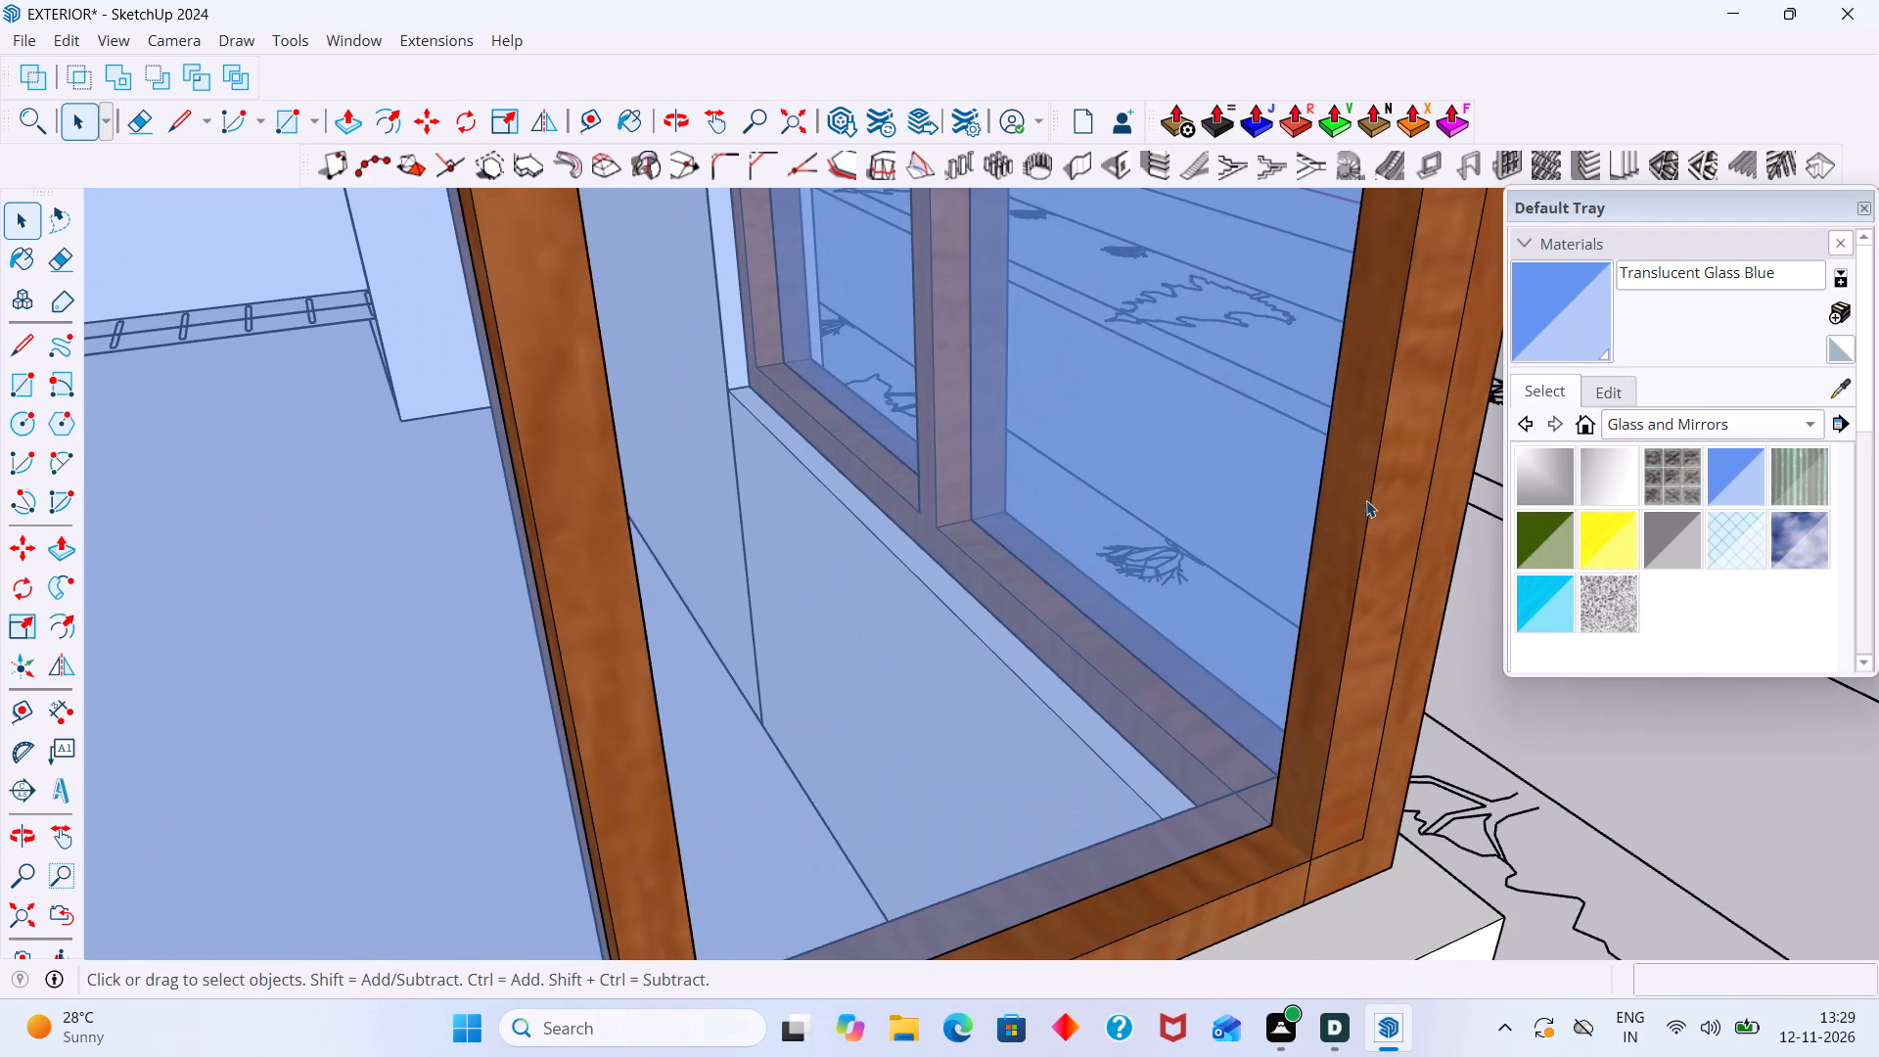
{"action": "left_click", "coordinate": [1360, 491]}
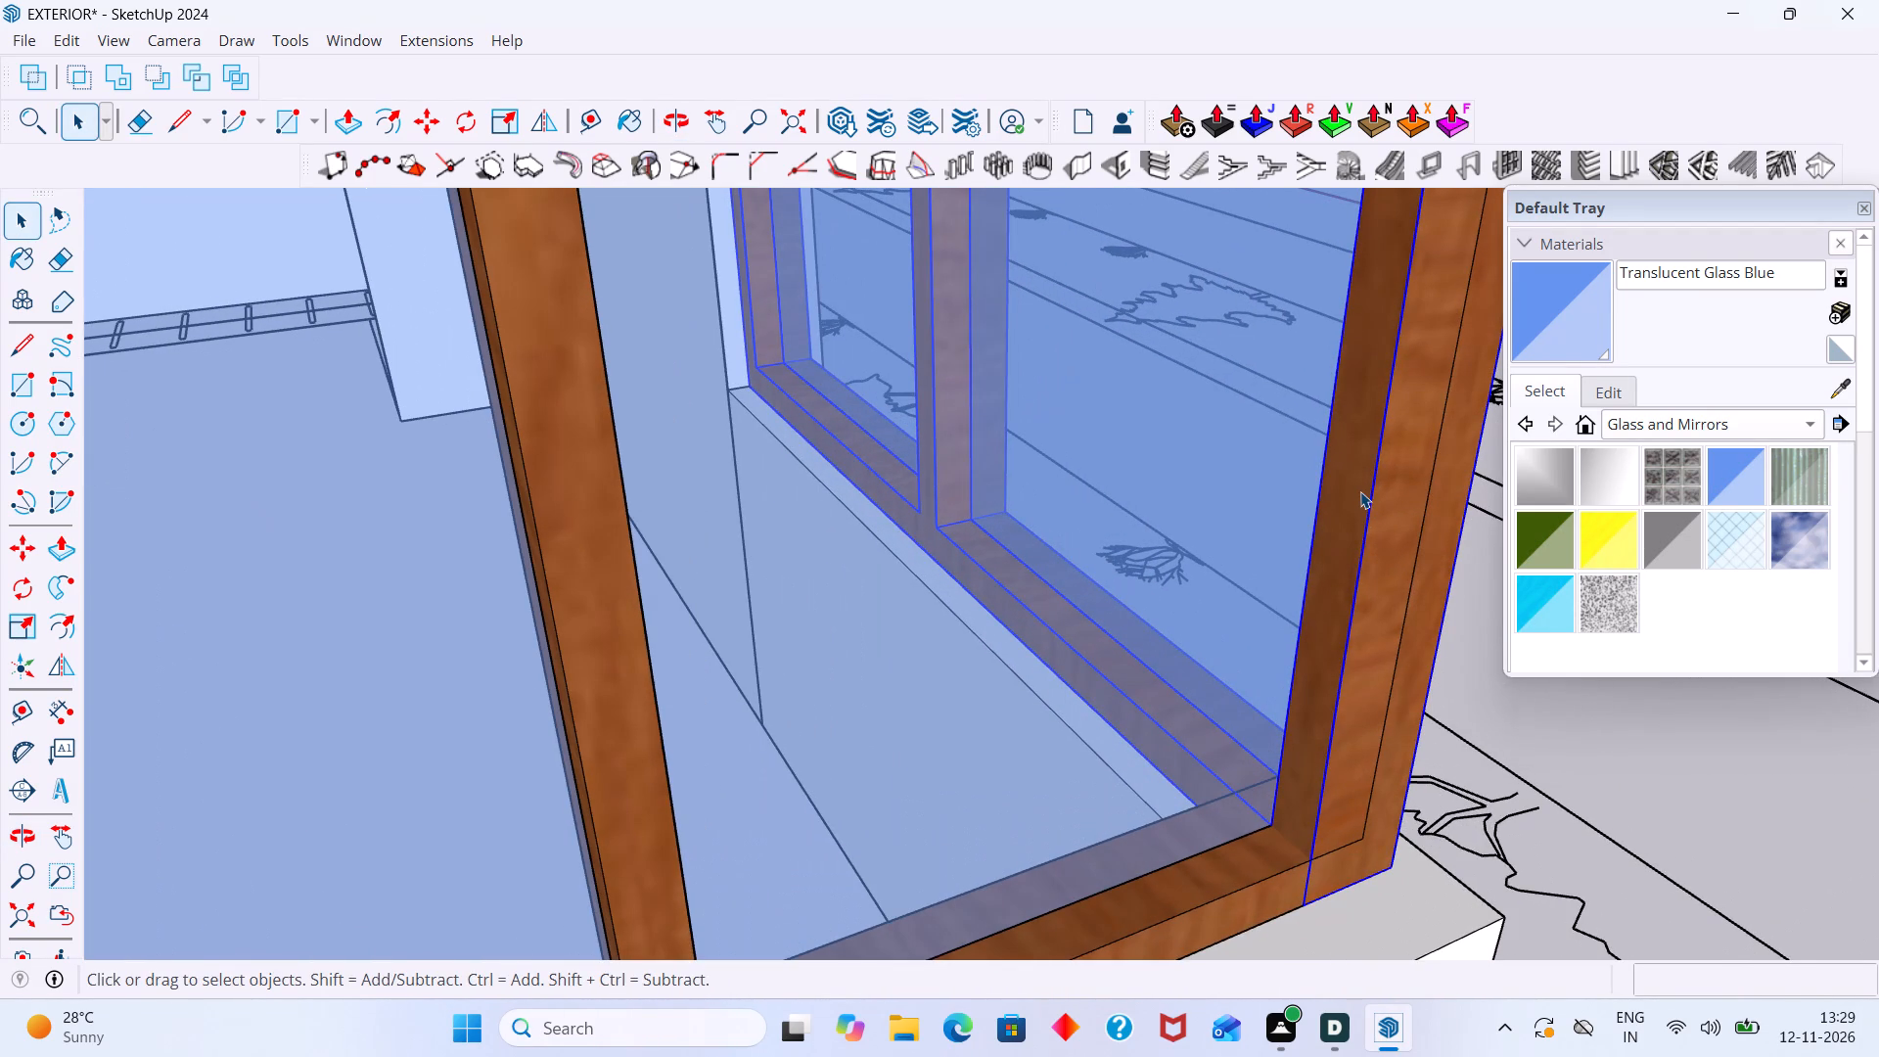
{"action": "key", "text": "s"}
{"action": "scroll", "coordinate": [1358, 487], "scroll_direction": "down", "scroll_amount": 2}
{"action": "left_click", "coordinate": [1392, 380]}
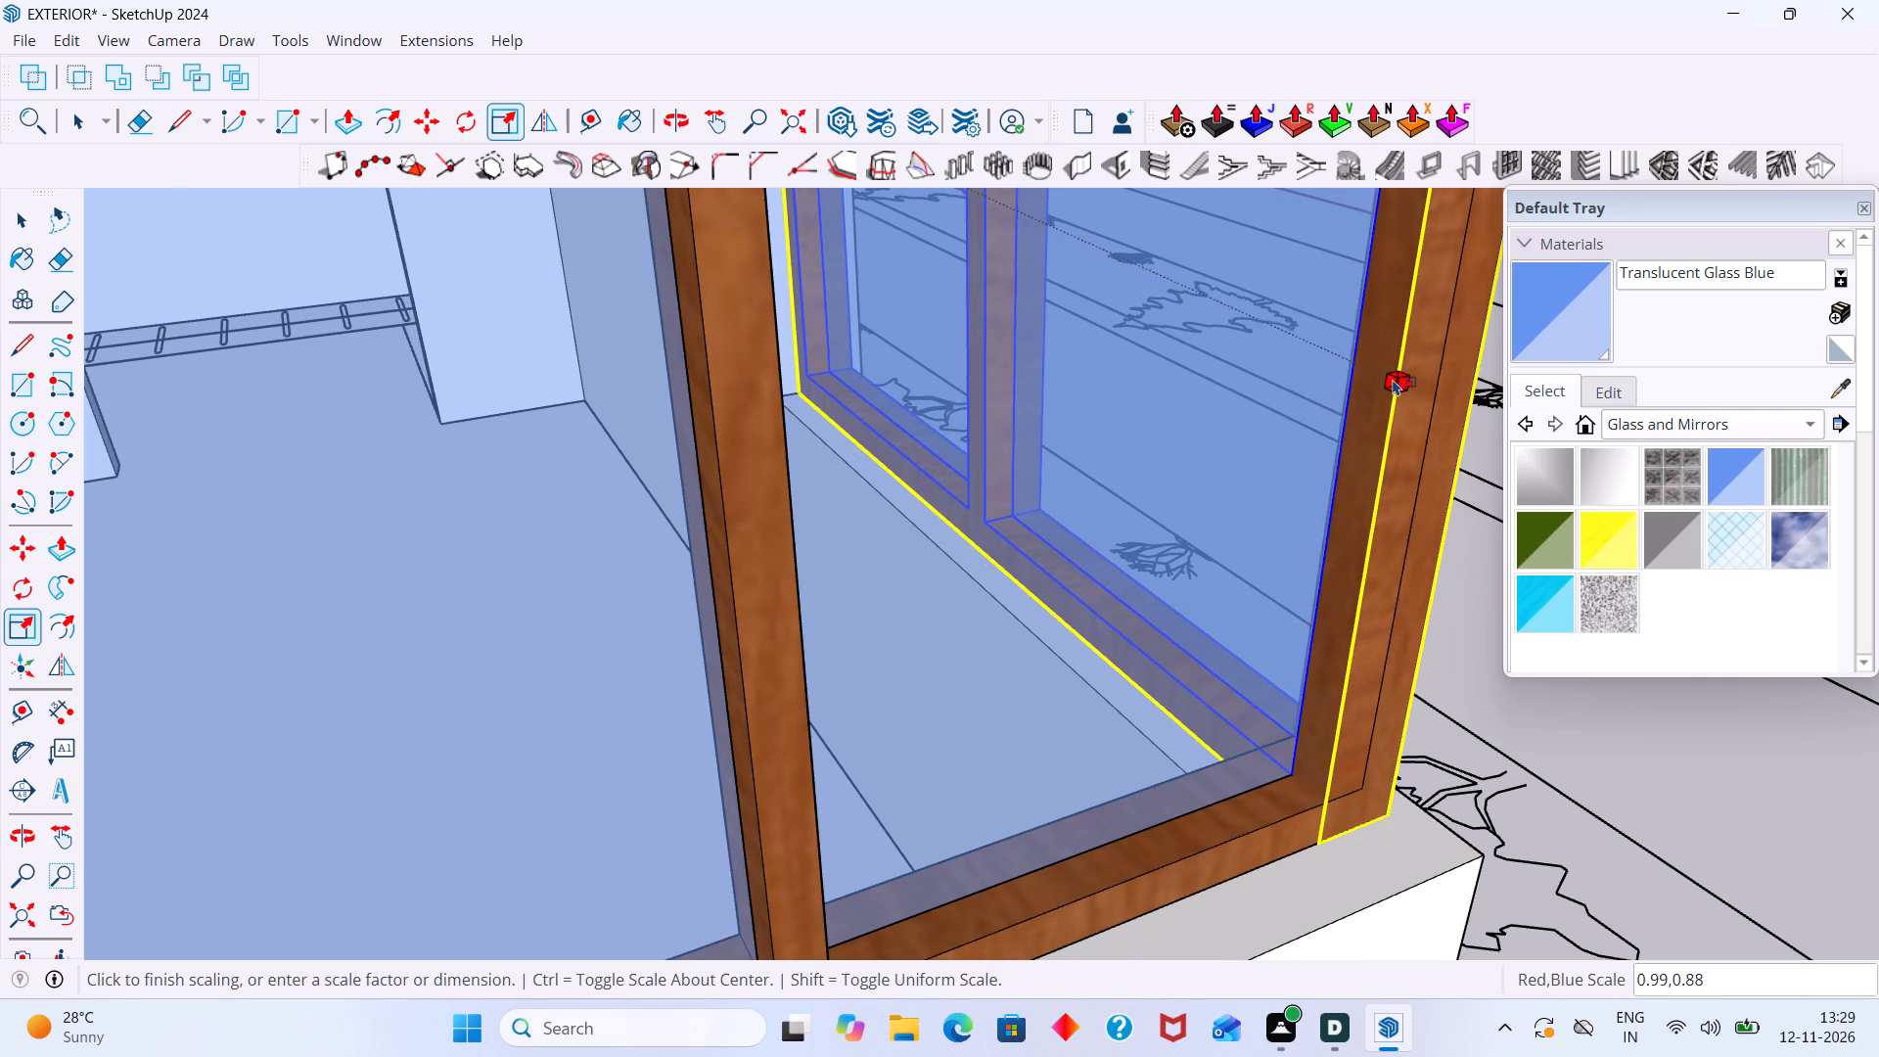
{"action": "left_click", "coordinate": [1438, 388]}
{"action": "scroll", "coordinate": [1394, 446], "scroll_direction": "down", "scroll_amount": 2}
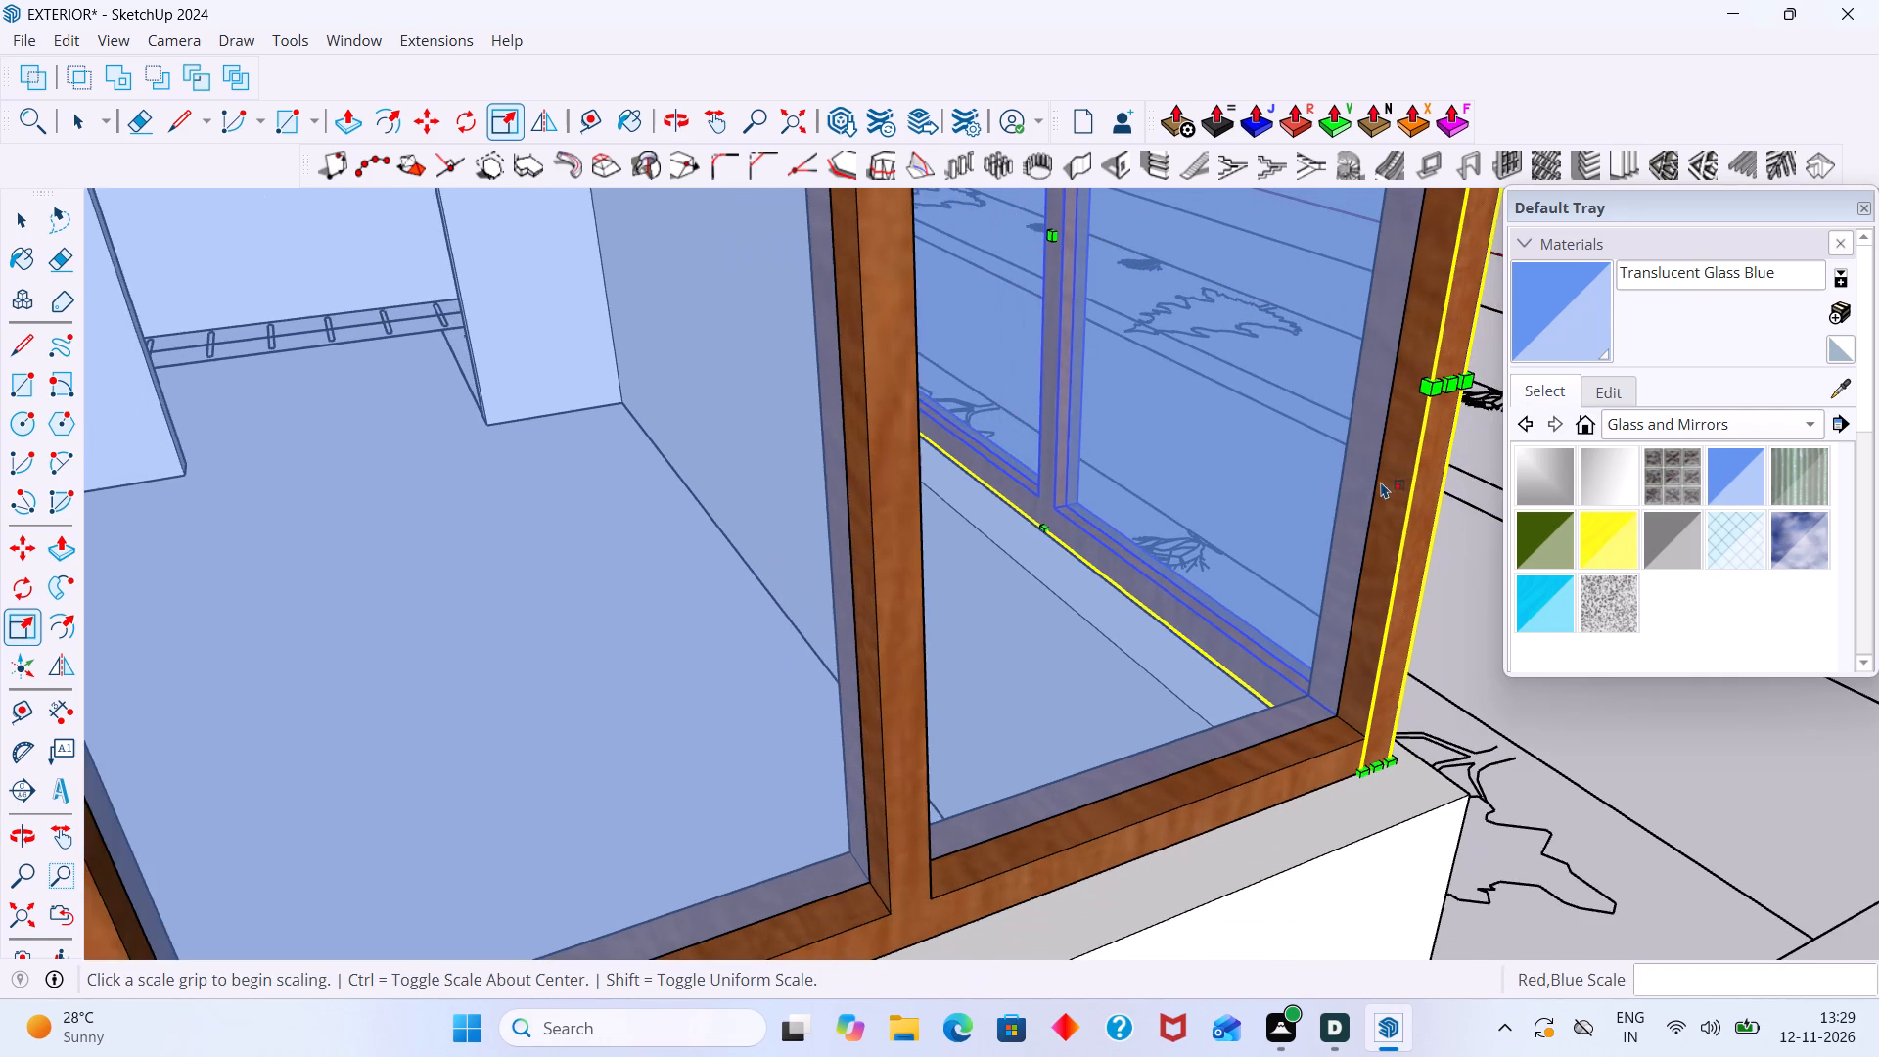
{"action": "middle_click_drag", "start_coordinate": [1363, 579], "coordinate": [836, 553]}
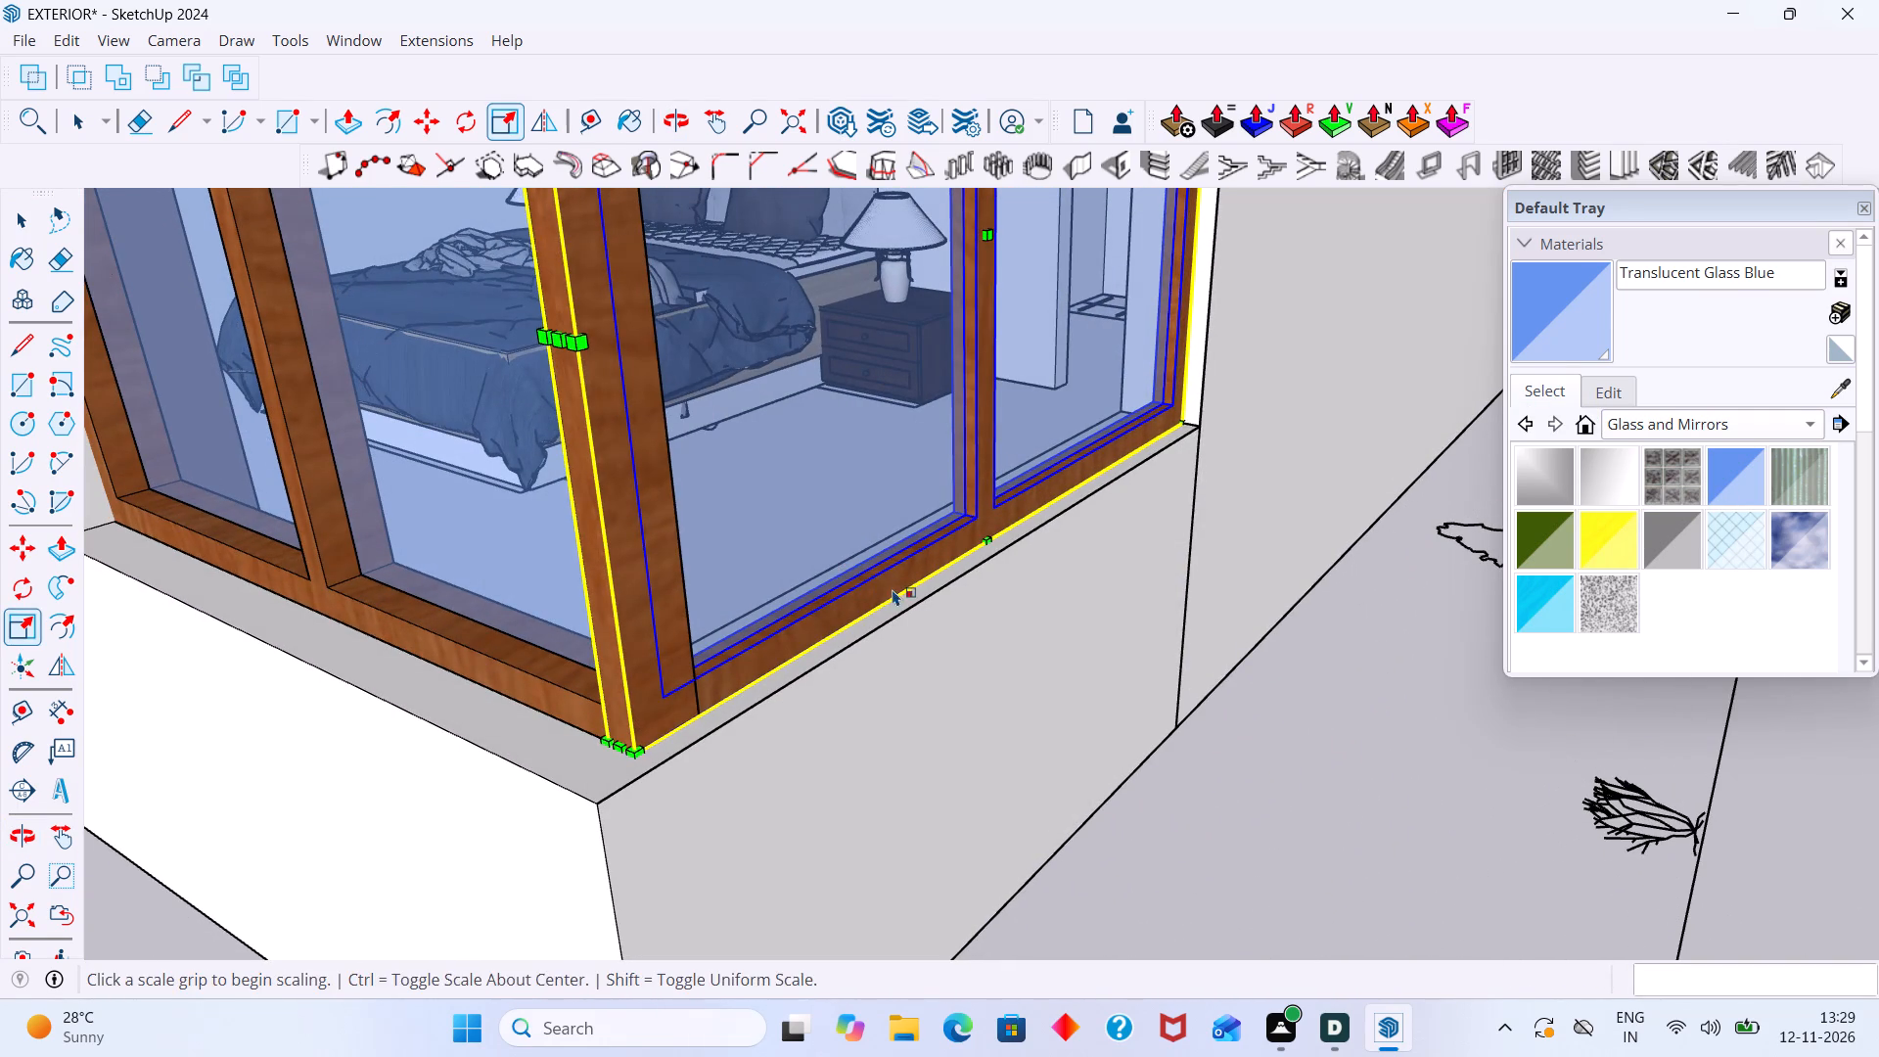
{"action": "key", "text": "space"}
{"action": "left_click", "coordinate": [1327, 830]}
Scale the garden-side window to about 1.00, 0.82 in red and blue from its outer corner edge, behind the driveway-side corner post.
{"action": "scroll", "coordinate": [1179, 706], "scroll_direction": "down", "scroll_amount": 6}
{"action": "scroll", "coordinate": [914, 618], "scroll_direction": "up", "scroll_amount": 4}
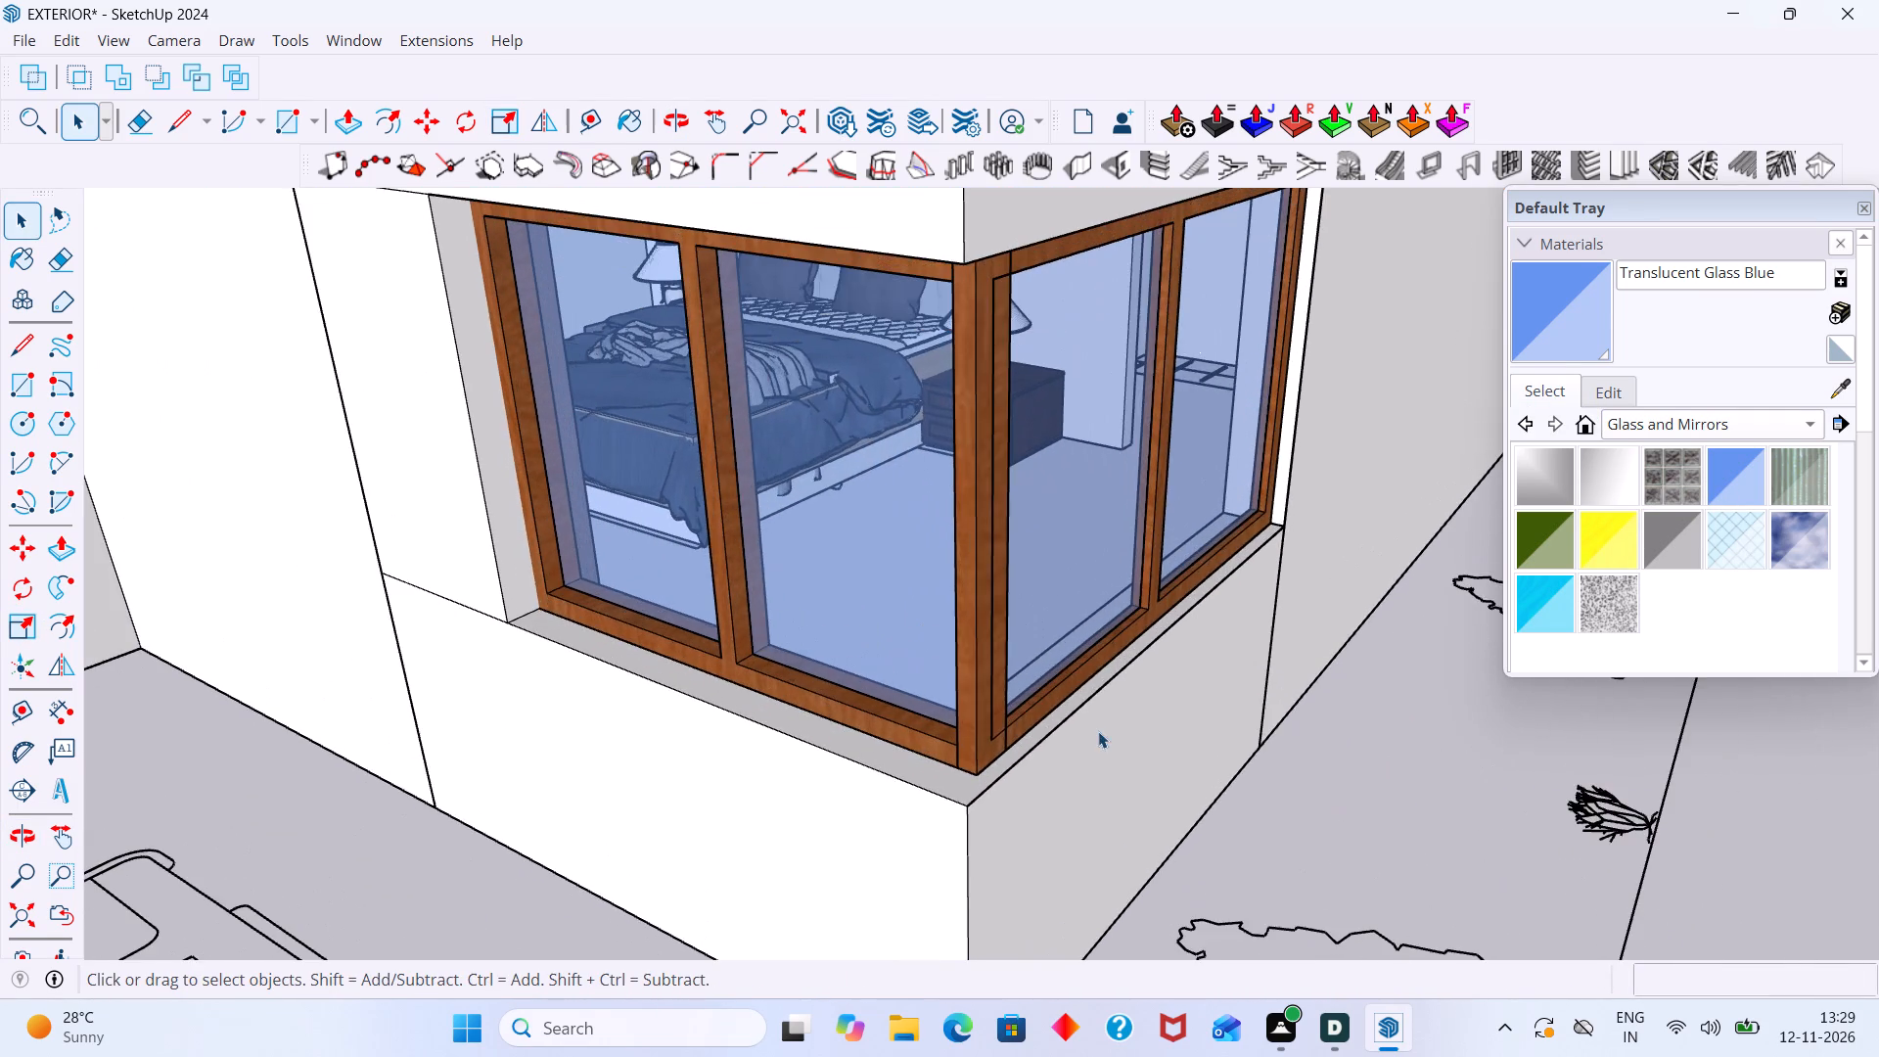
{"action": "middle_click_drag", "start_coordinate": [1097, 731], "coordinate": [845, 687]}
{"action": "scroll", "coordinate": [804, 656], "scroll_direction": "up", "scroll_amount": 1}
{"action": "middle_click_drag", "start_coordinate": [718, 622], "coordinate": [488, 633]}
{"action": "scroll", "coordinate": [322, 546], "scroll_direction": "up", "scroll_amount": 2}
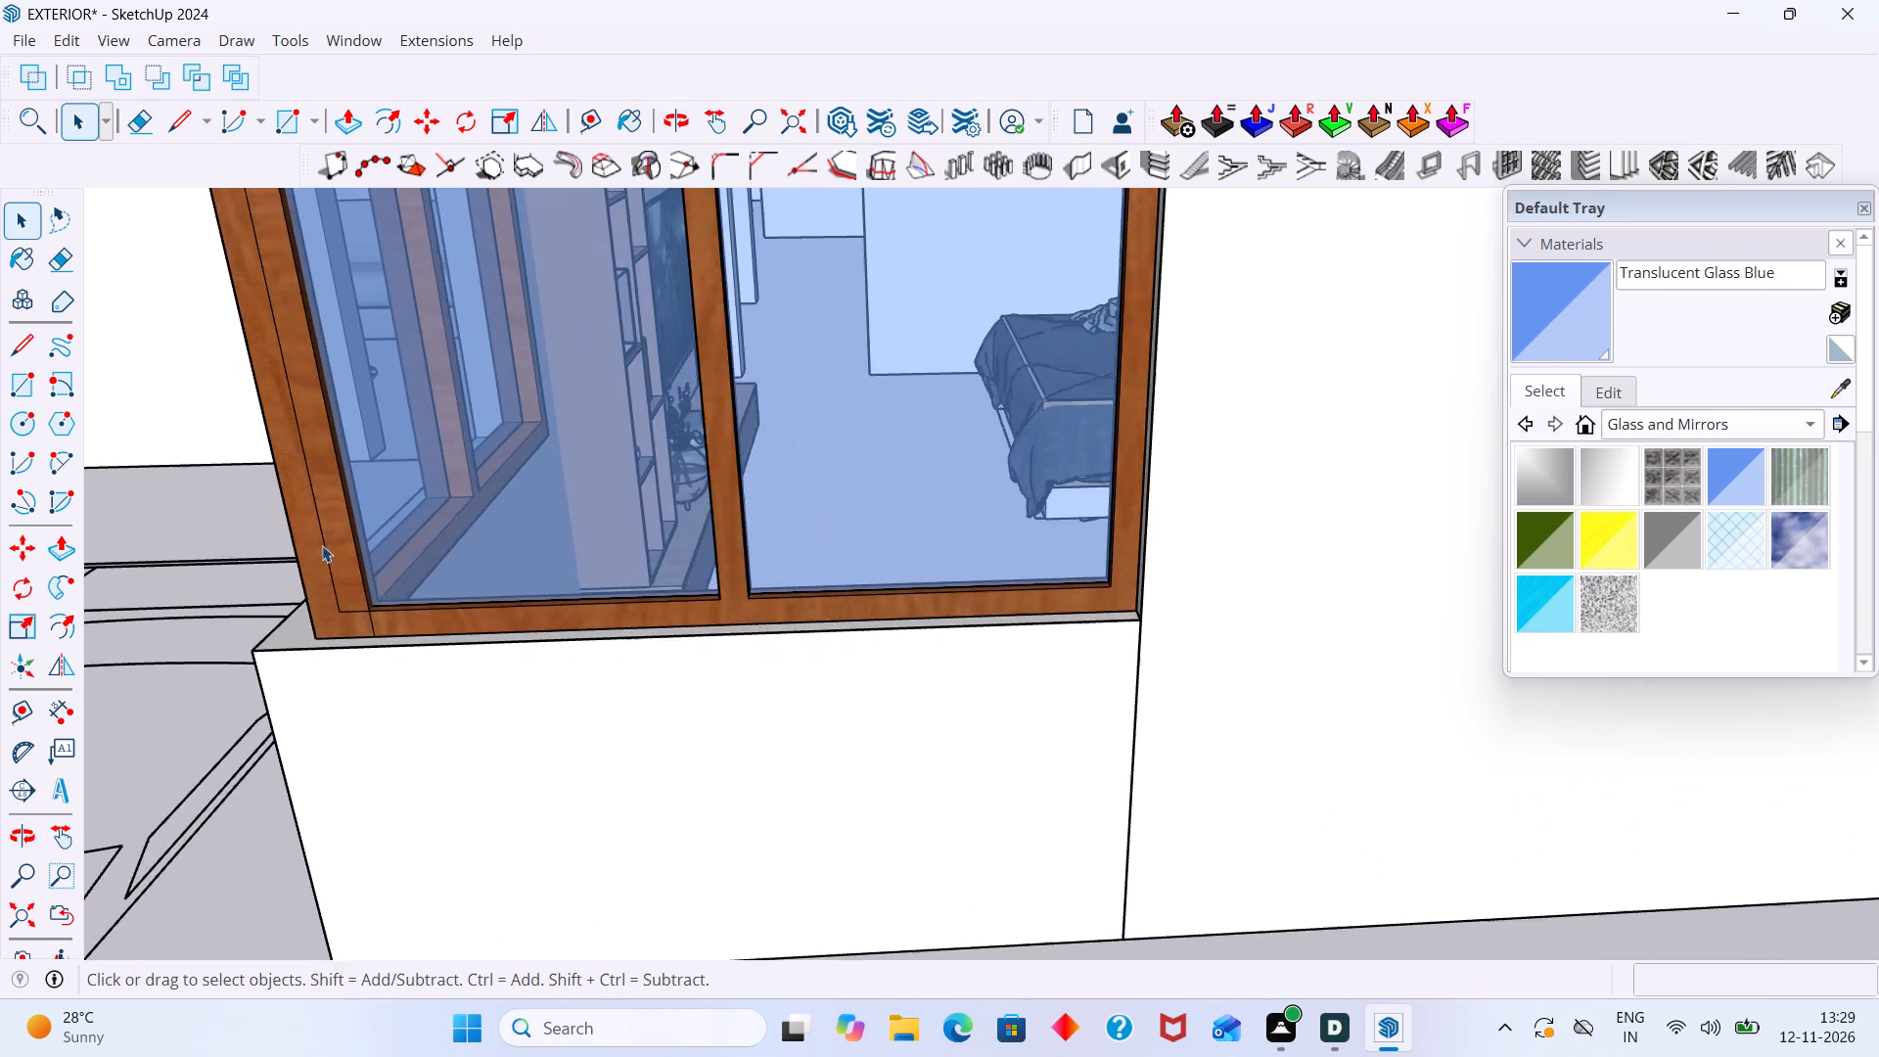
{"action": "scroll", "coordinate": [322, 545], "scroll_direction": "up", "scroll_amount": 5}
{"action": "middle_click_drag", "start_coordinate": [351, 549], "coordinate": [295, 567]}
{"action": "scroll", "coordinate": [322, 570], "scroll_direction": "up", "scroll_amount": 6}
{"action": "left_click", "coordinate": [390, 553]}
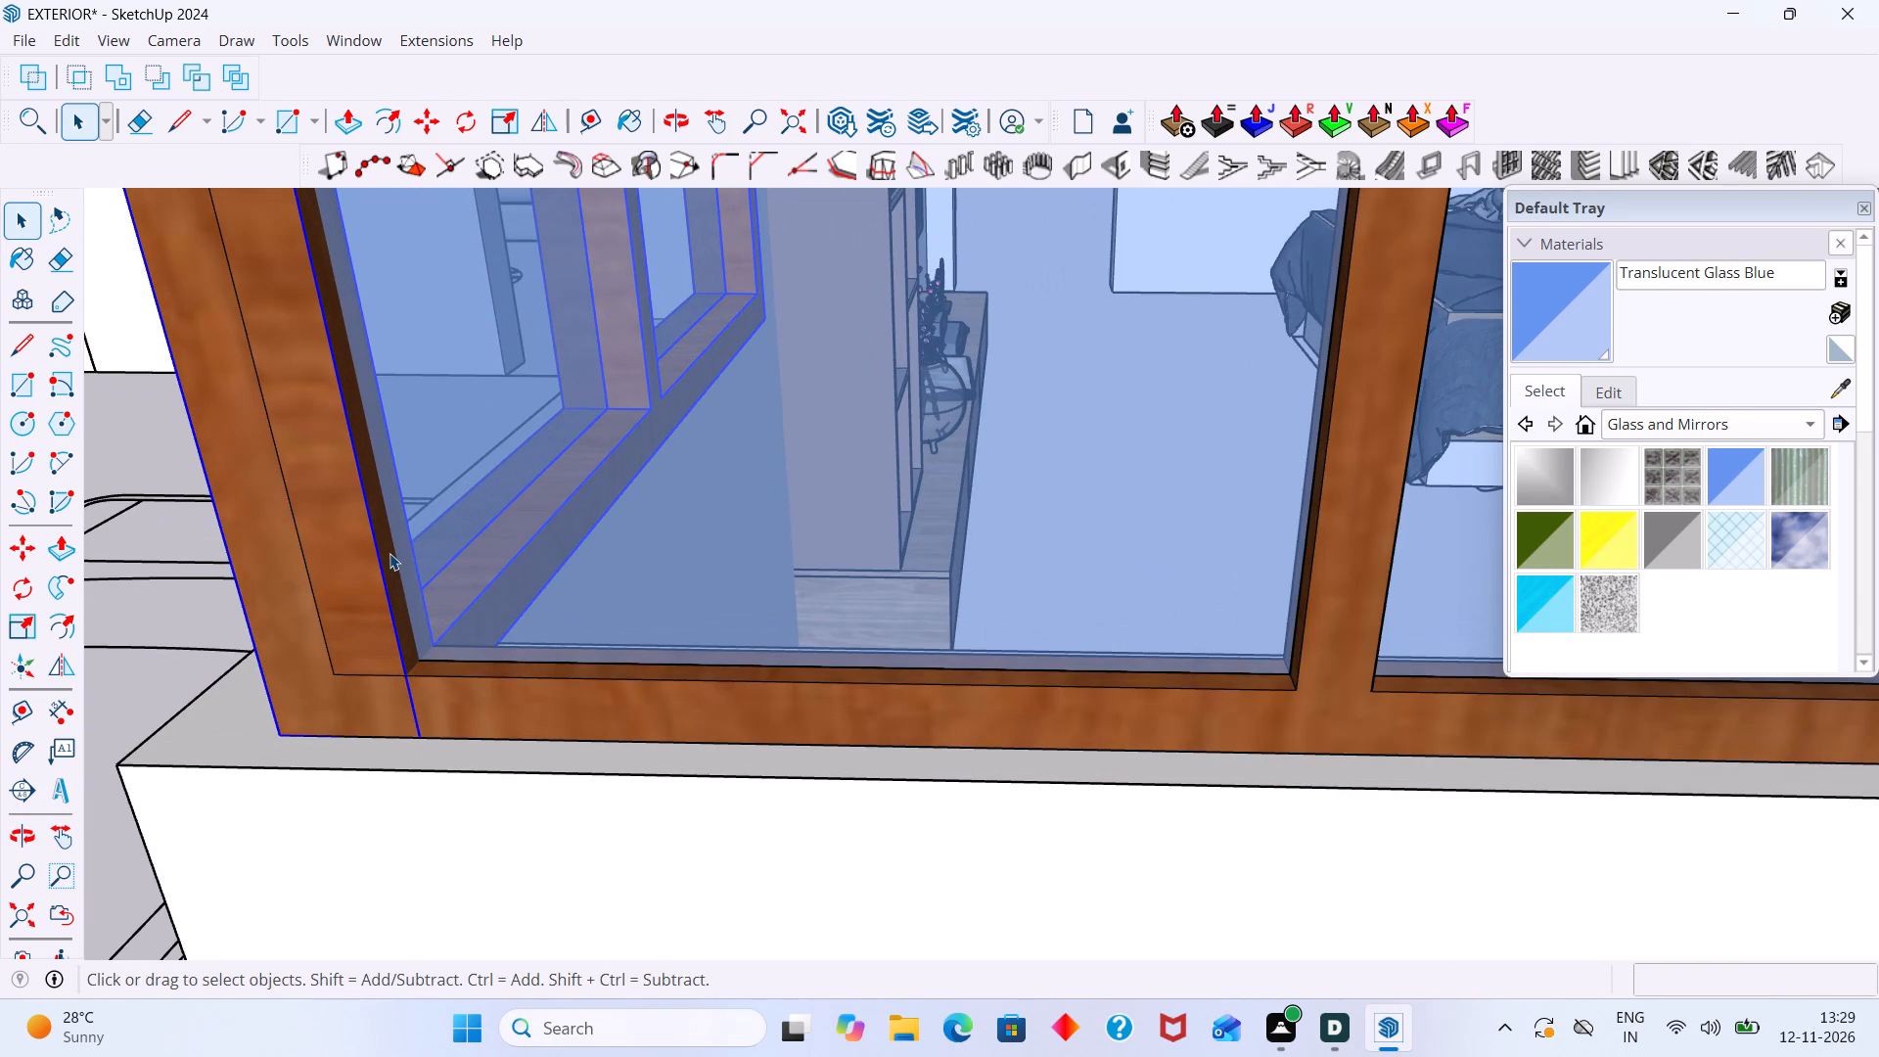
{"action": "left_click", "coordinate": [379, 580]}
{"action": "left_click", "coordinate": [489, 692]}
{"action": "scroll", "coordinate": [489, 684], "scroll_direction": "down", "scroll_amount": 3}
{"action": "key", "text": "s"}
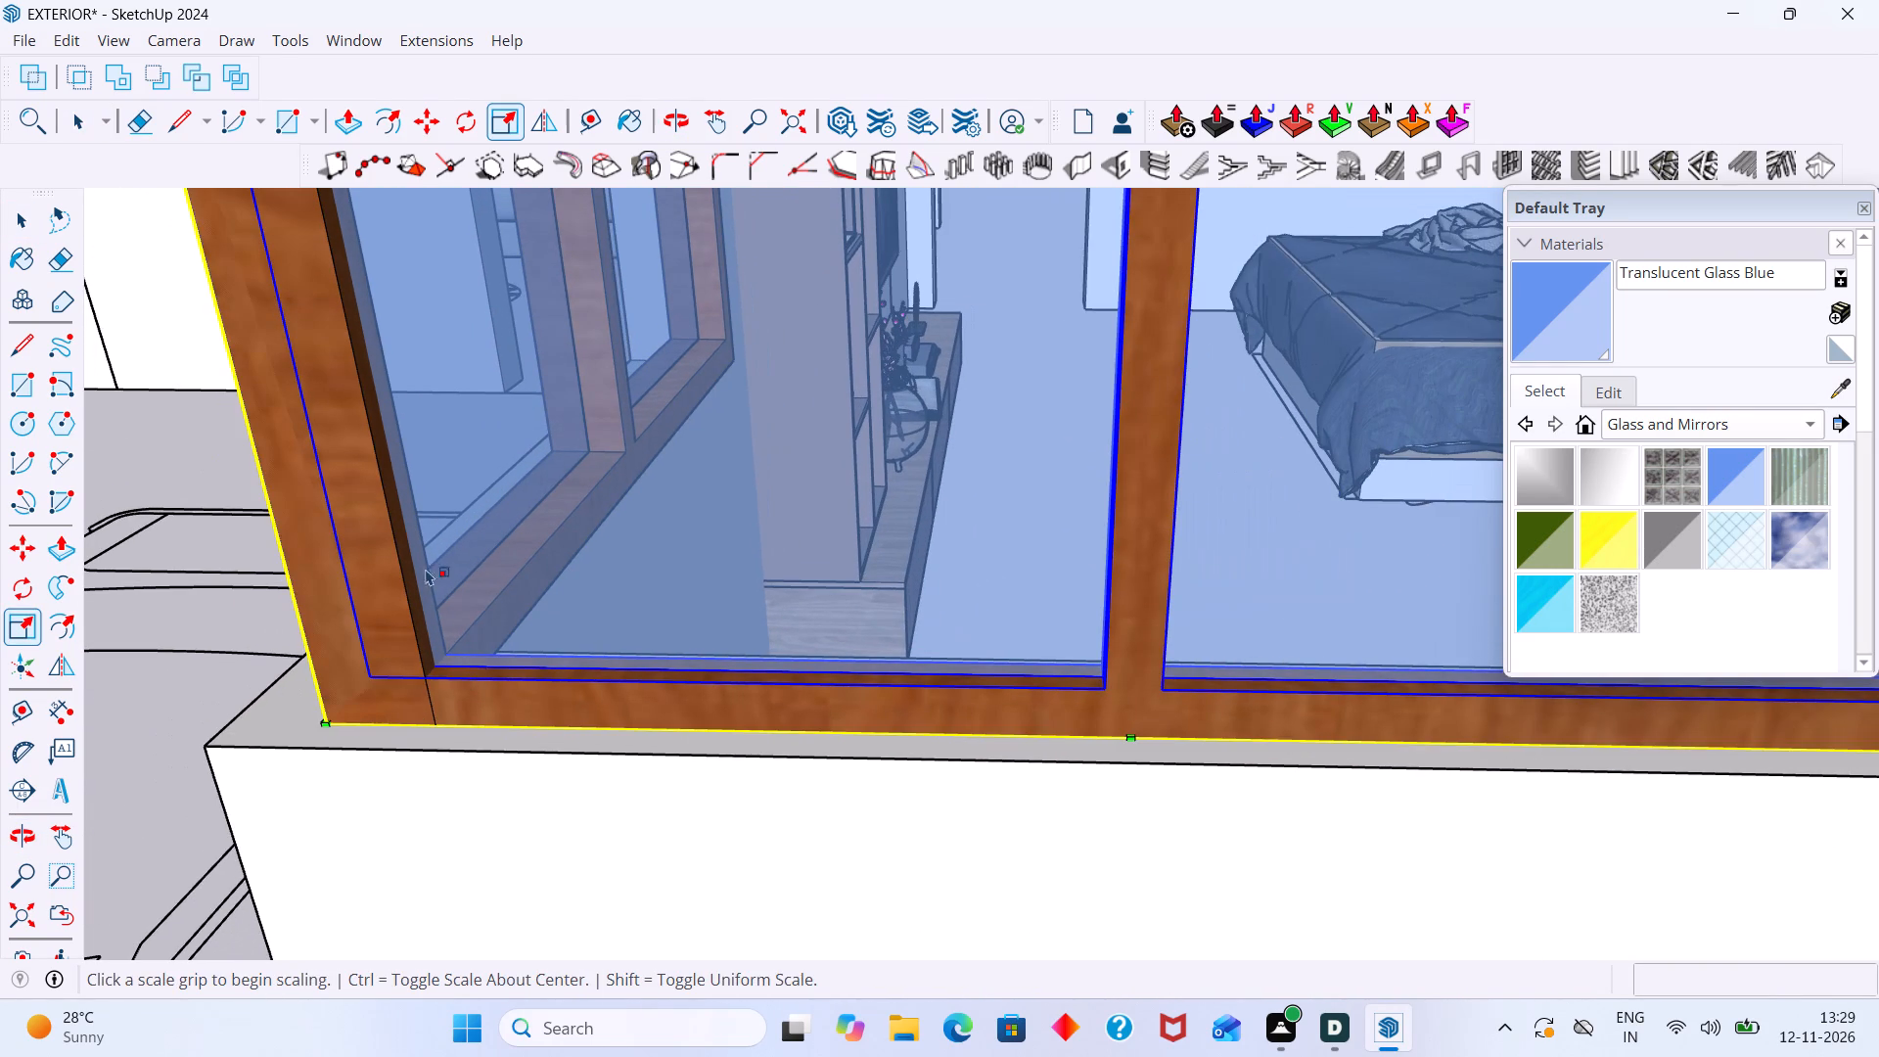
{"action": "scroll", "coordinate": [399, 537], "scroll_direction": "down", "scroll_amount": 8}
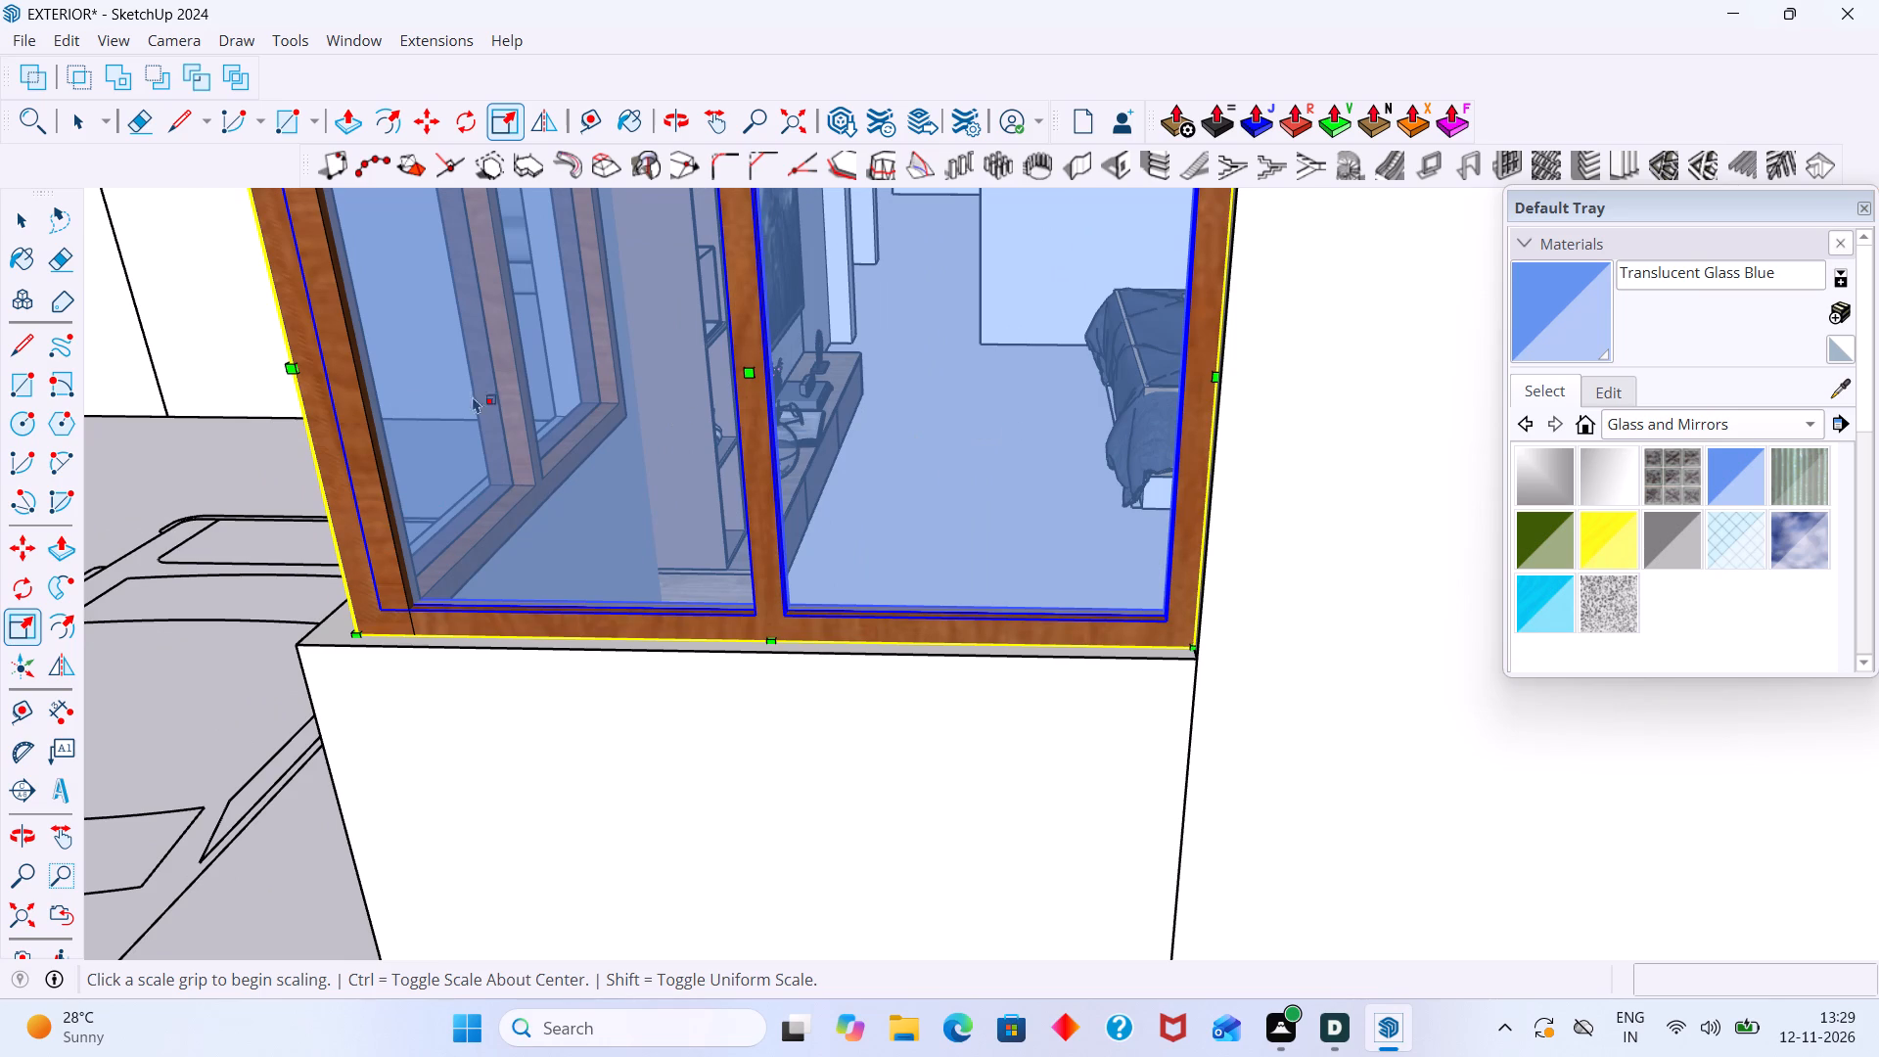
{"action": "left_click", "coordinate": [294, 372]}
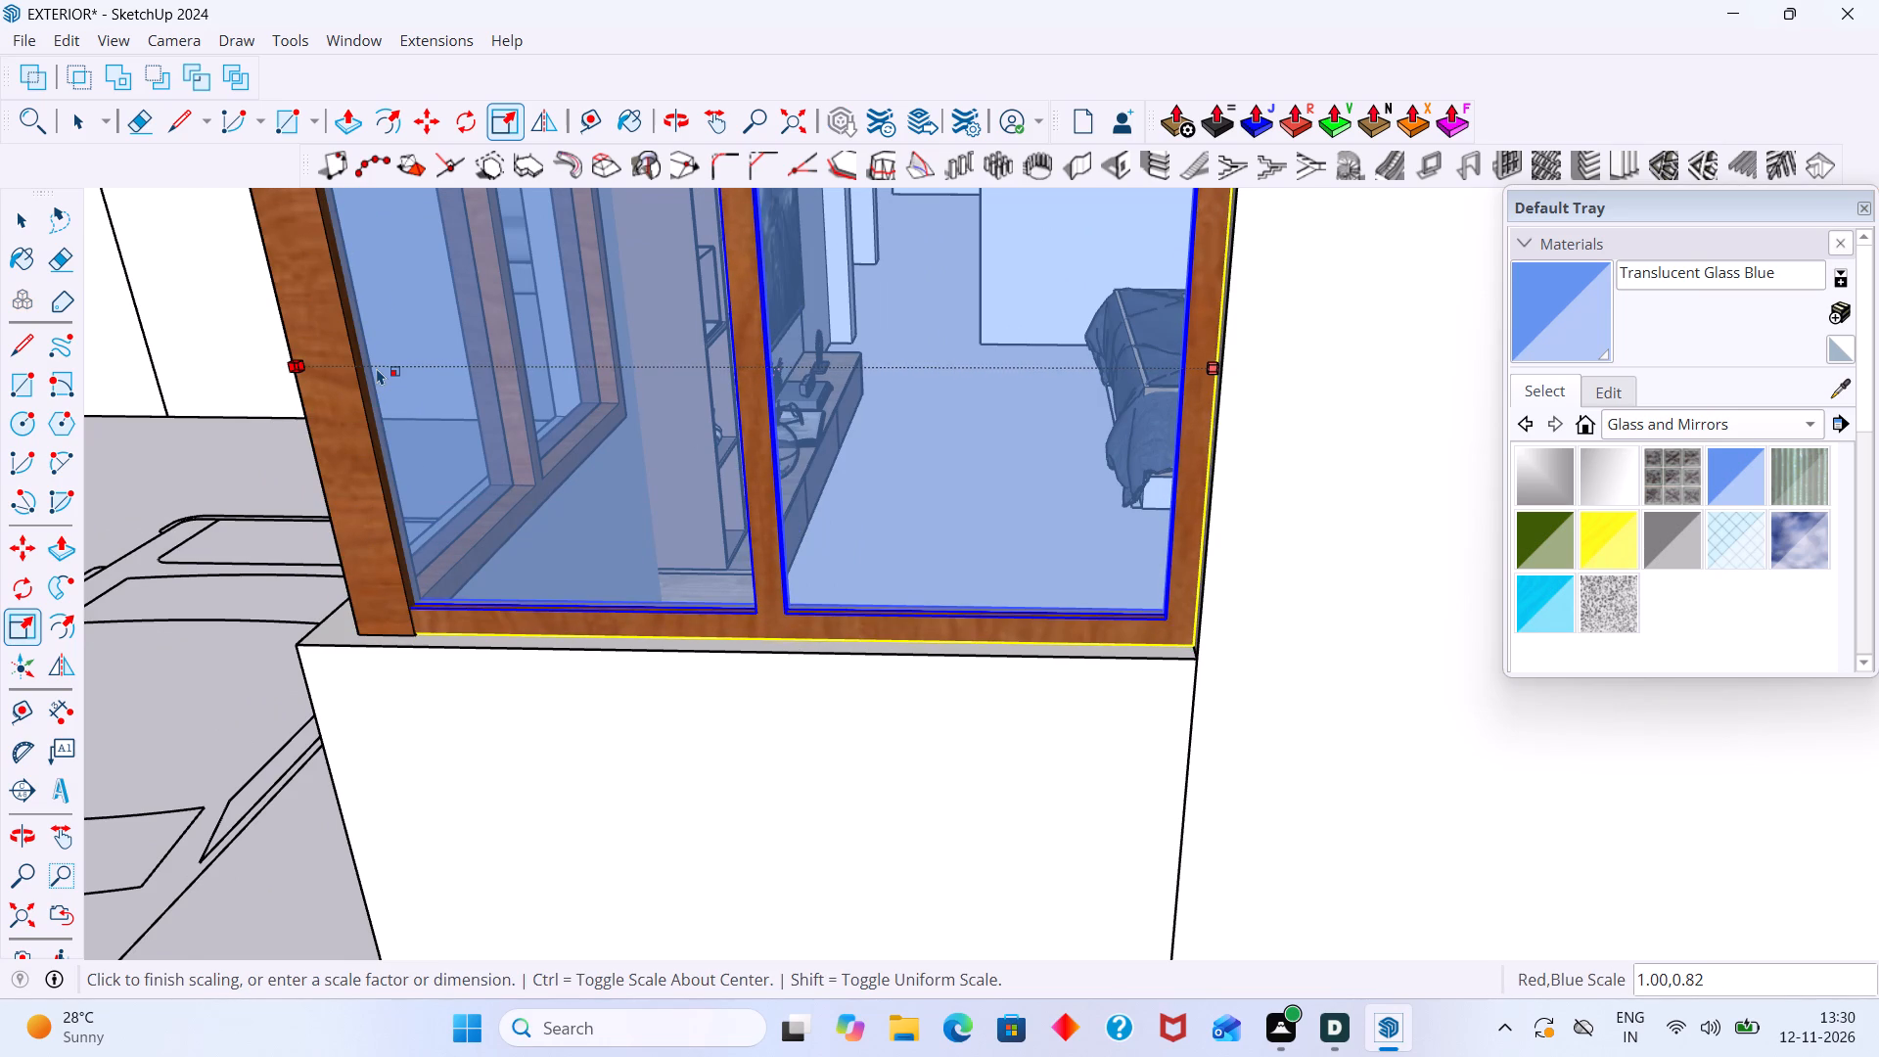
{"action": "left_click", "coordinate": [377, 368]}
{"action": "right_click", "coordinate": [377, 368]}
{"action": "scroll", "coordinate": [377, 368], "scroll_direction": "left", "scroll_amount": 3}
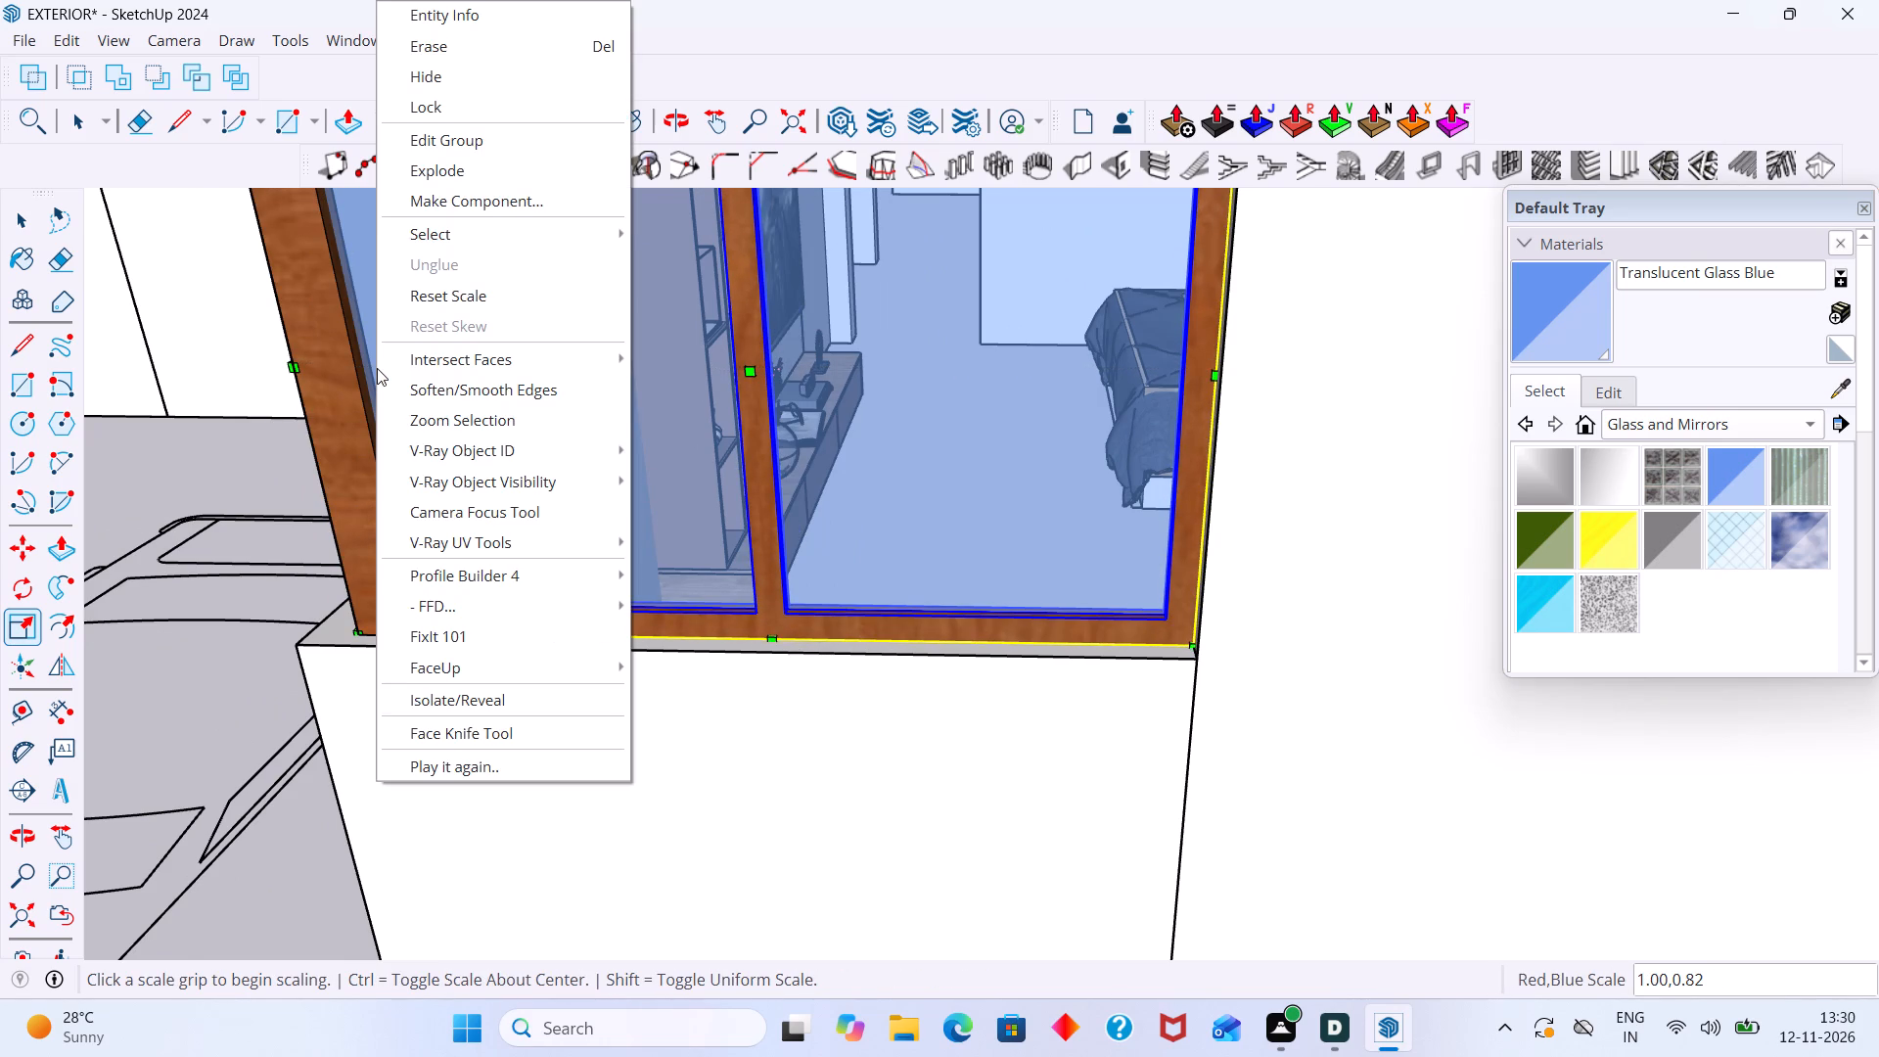
{"action": "scroll", "coordinate": [377, 368], "scroll_direction": "left", "scroll_amount": 2}
{"action": "left_click", "coordinate": [371, 374]}
{"action": "key", "text": "space"}
{"action": "scroll", "coordinate": [286, 503], "scroll_direction": "down", "scroll_amount": 7}
{"action": "left_click", "coordinate": [249, 447]}
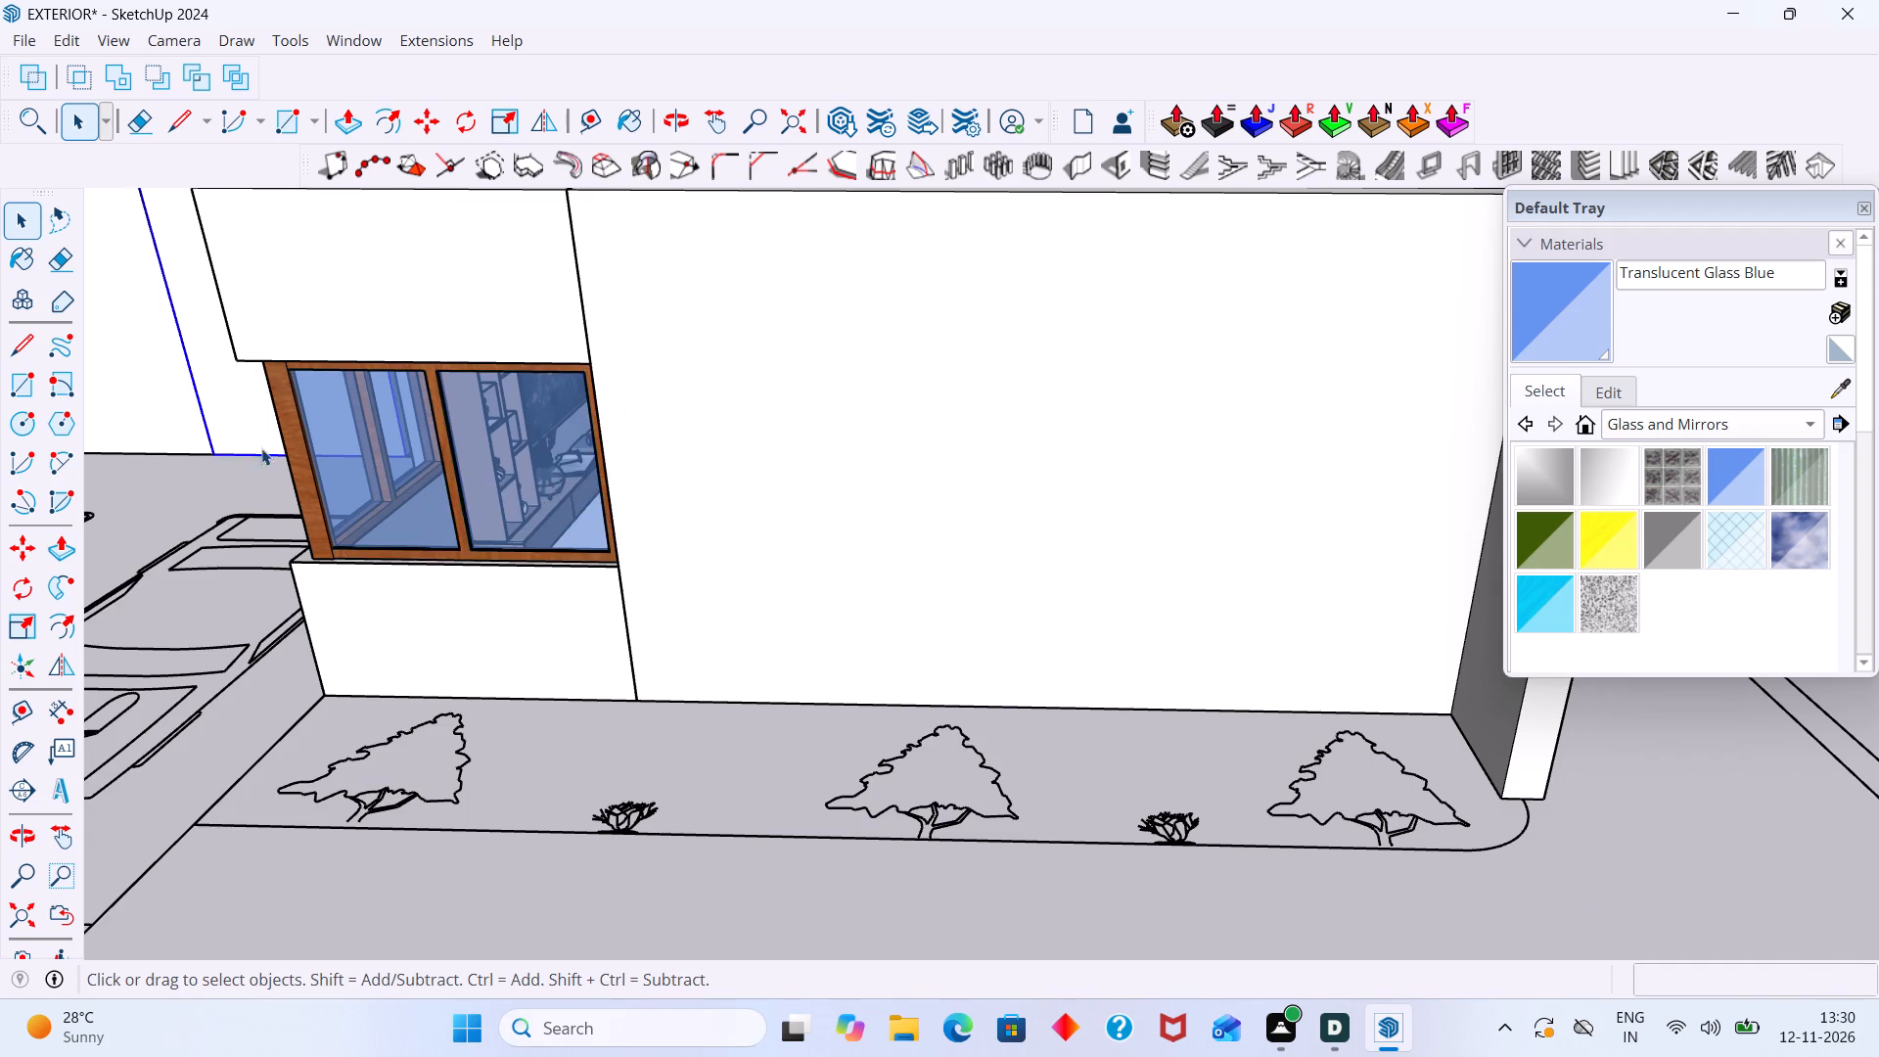
Inspect the finished corner window from the driveway and the ground floor layout from above.
{"action": "scroll", "coordinate": [270, 451], "scroll_direction": "down", "scroll_amount": 4}
{"action": "middle_click_drag", "start_coordinate": [361, 491], "coordinate": [1068, 437]}
{"action": "scroll", "coordinate": [1069, 437], "scroll_direction": "down", "scroll_amount": 7}
{"action": "scroll", "coordinate": [1082, 451], "scroll_direction": "up", "scroll_amount": 1}
{"action": "scroll", "coordinate": [1082, 451], "scroll_direction": "down", "scroll_amount": 1}
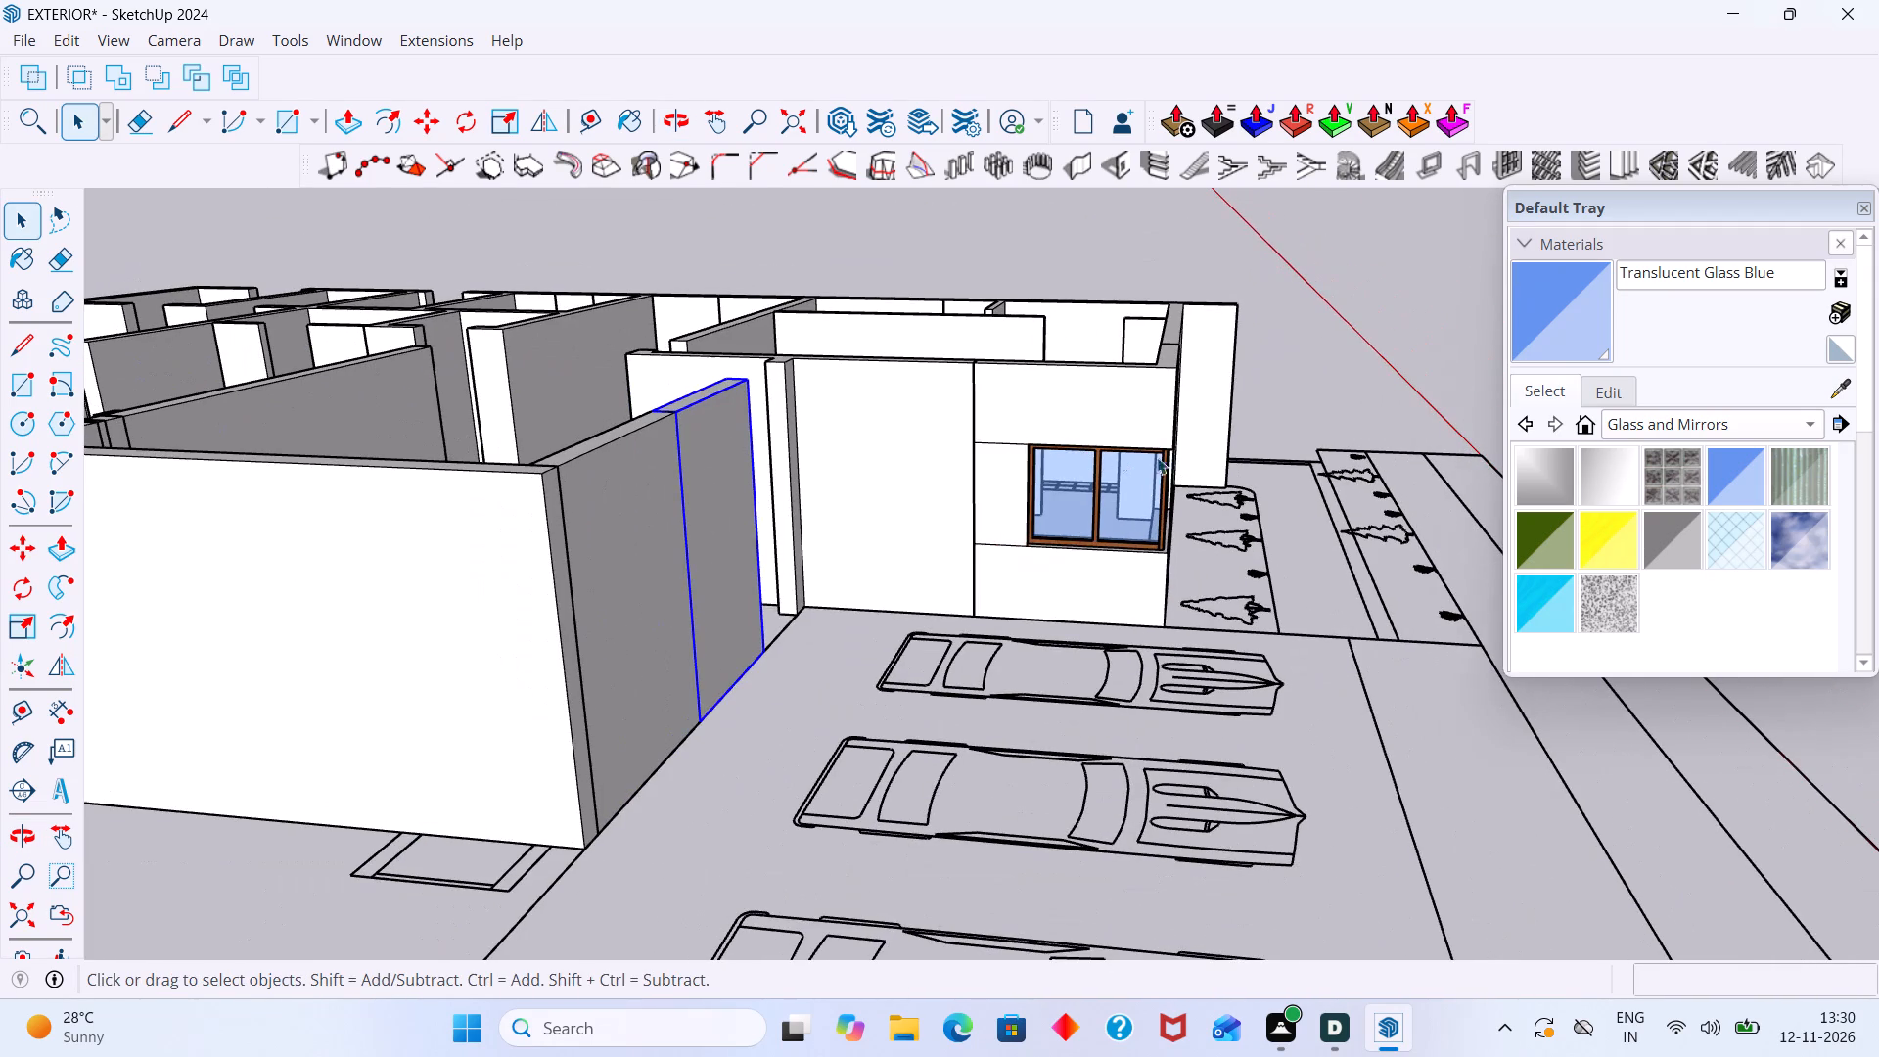
{"action": "left_click", "coordinate": [1372, 270]}
{"action": "scroll", "coordinate": [1153, 352], "scroll_direction": "down", "scroll_amount": 3}
{"action": "middle_click_drag", "start_coordinate": [1077, 403], "coordinate": [870, 426]}
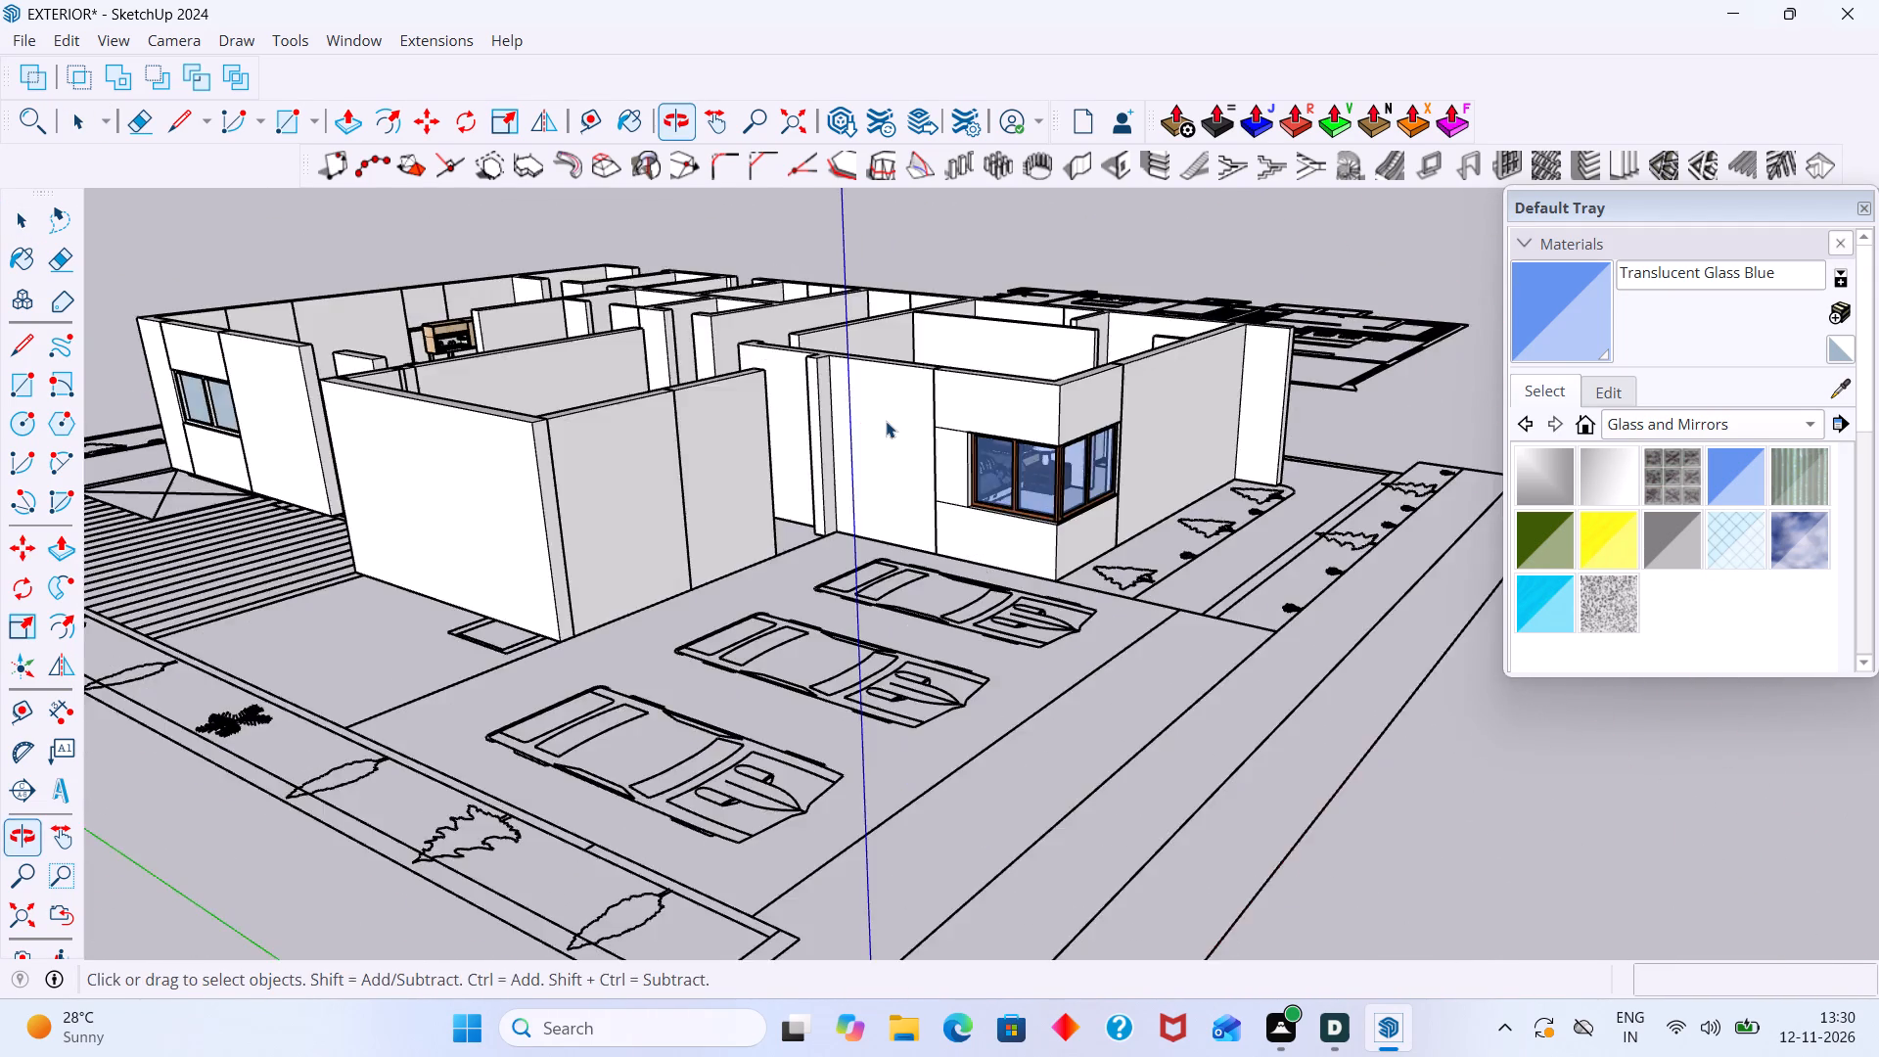
{"action": "scroll", "coordinate": [886, 421], "scroll_direction": "down", "scroll_amount": 8}
{"action": "middle_click_drag", "start_coordinate": [890, 421], "coordinate": [860, 677]}
{"action": "scroll", "coordinate": [897, 669], "scroll_direction": "up", "scroll_amount": 14}
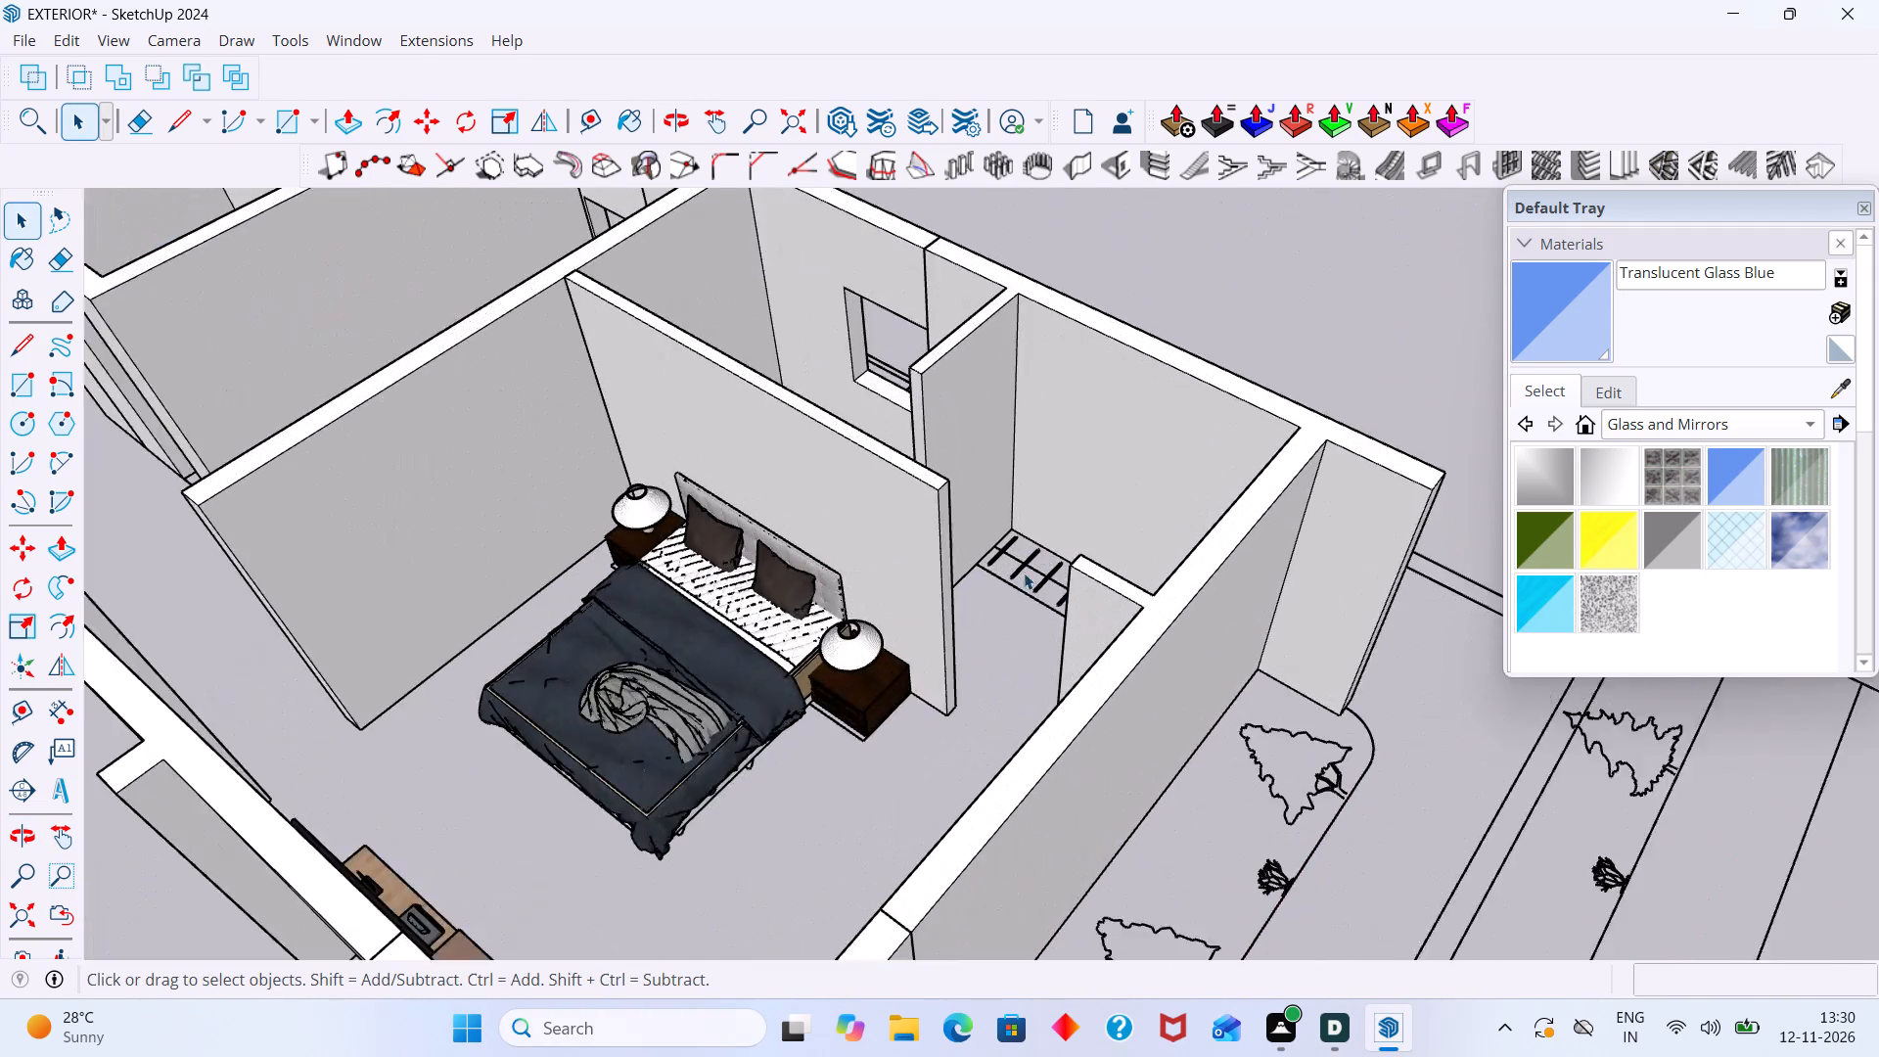
{"action": "scroll", "coordinate": [981, 632], "scroll_direction": "down", "scroll_amount": 10}
{"action": "middle_click_drag", "start_coordinate": [951, 686], "coordinate": [932, 666]}
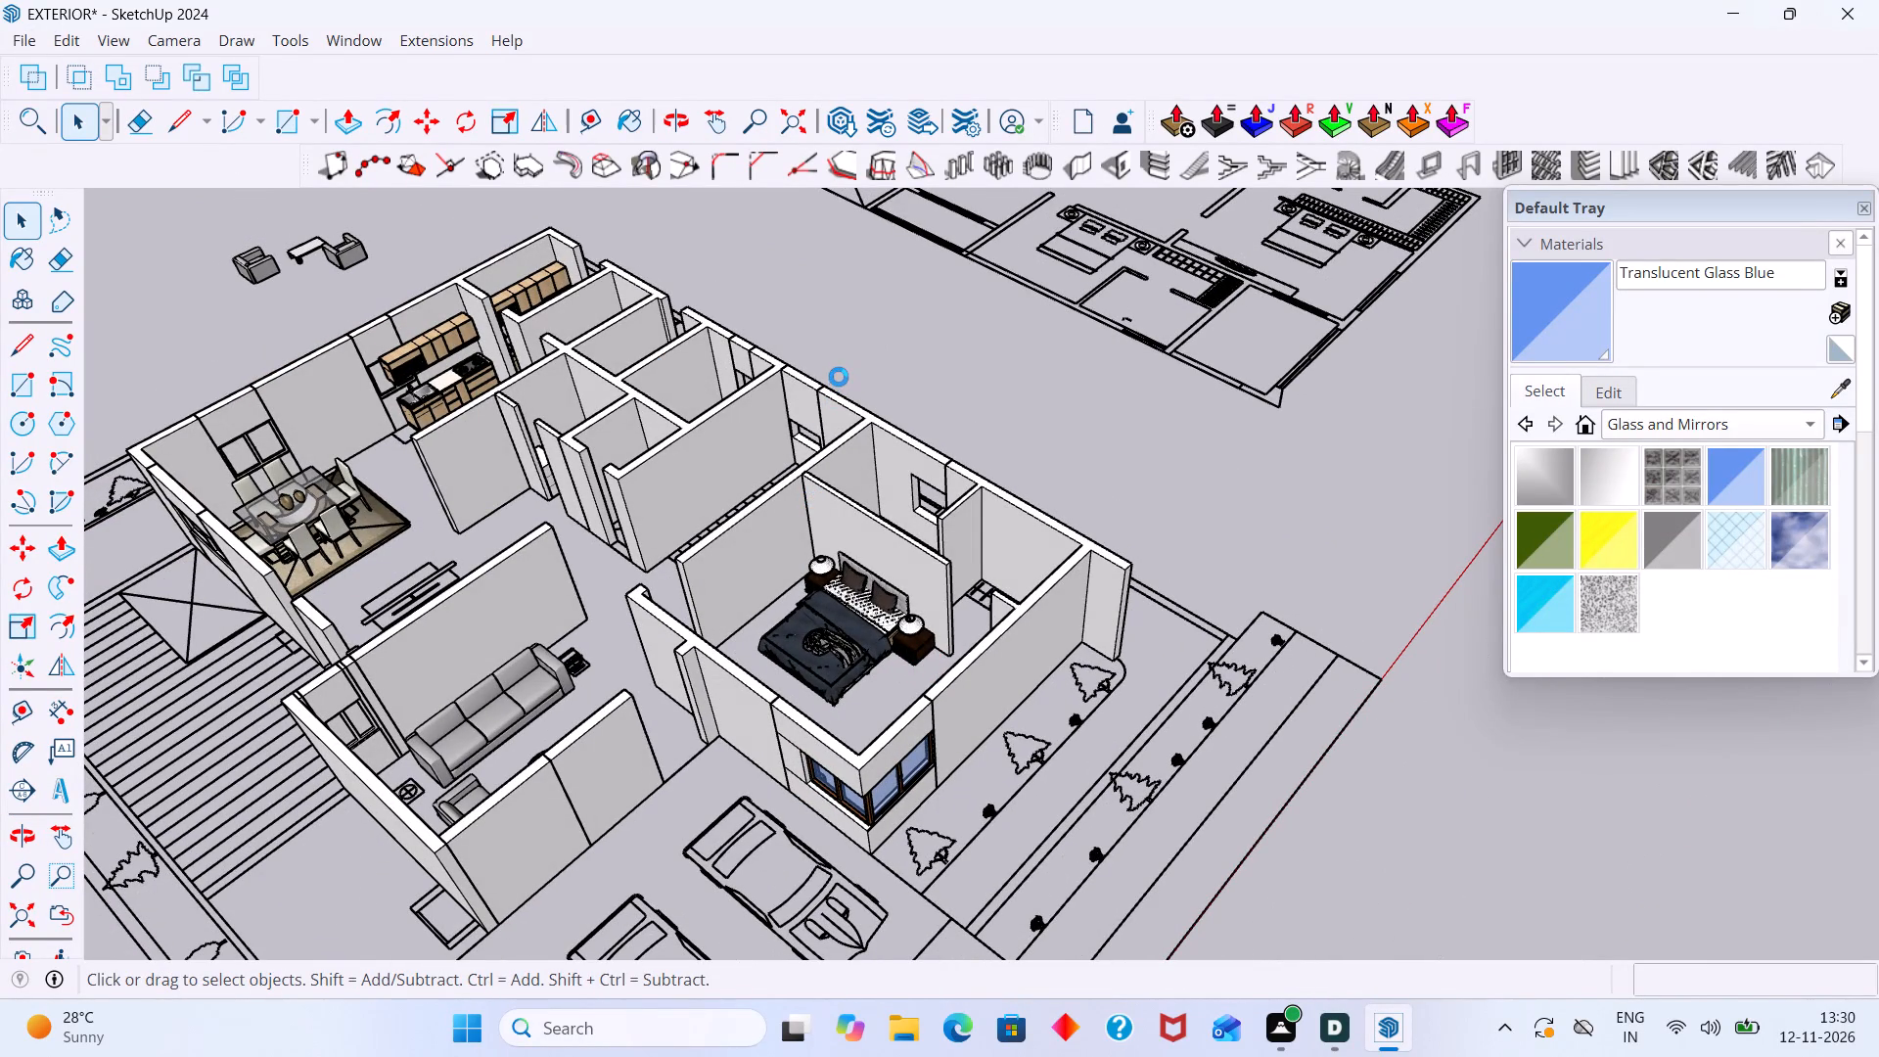
Save the EXTERIOR model.
{"action": "left_click", "coordinate": [29, 43]}
{"action": "left_click", "coordinate": [93, 166]}
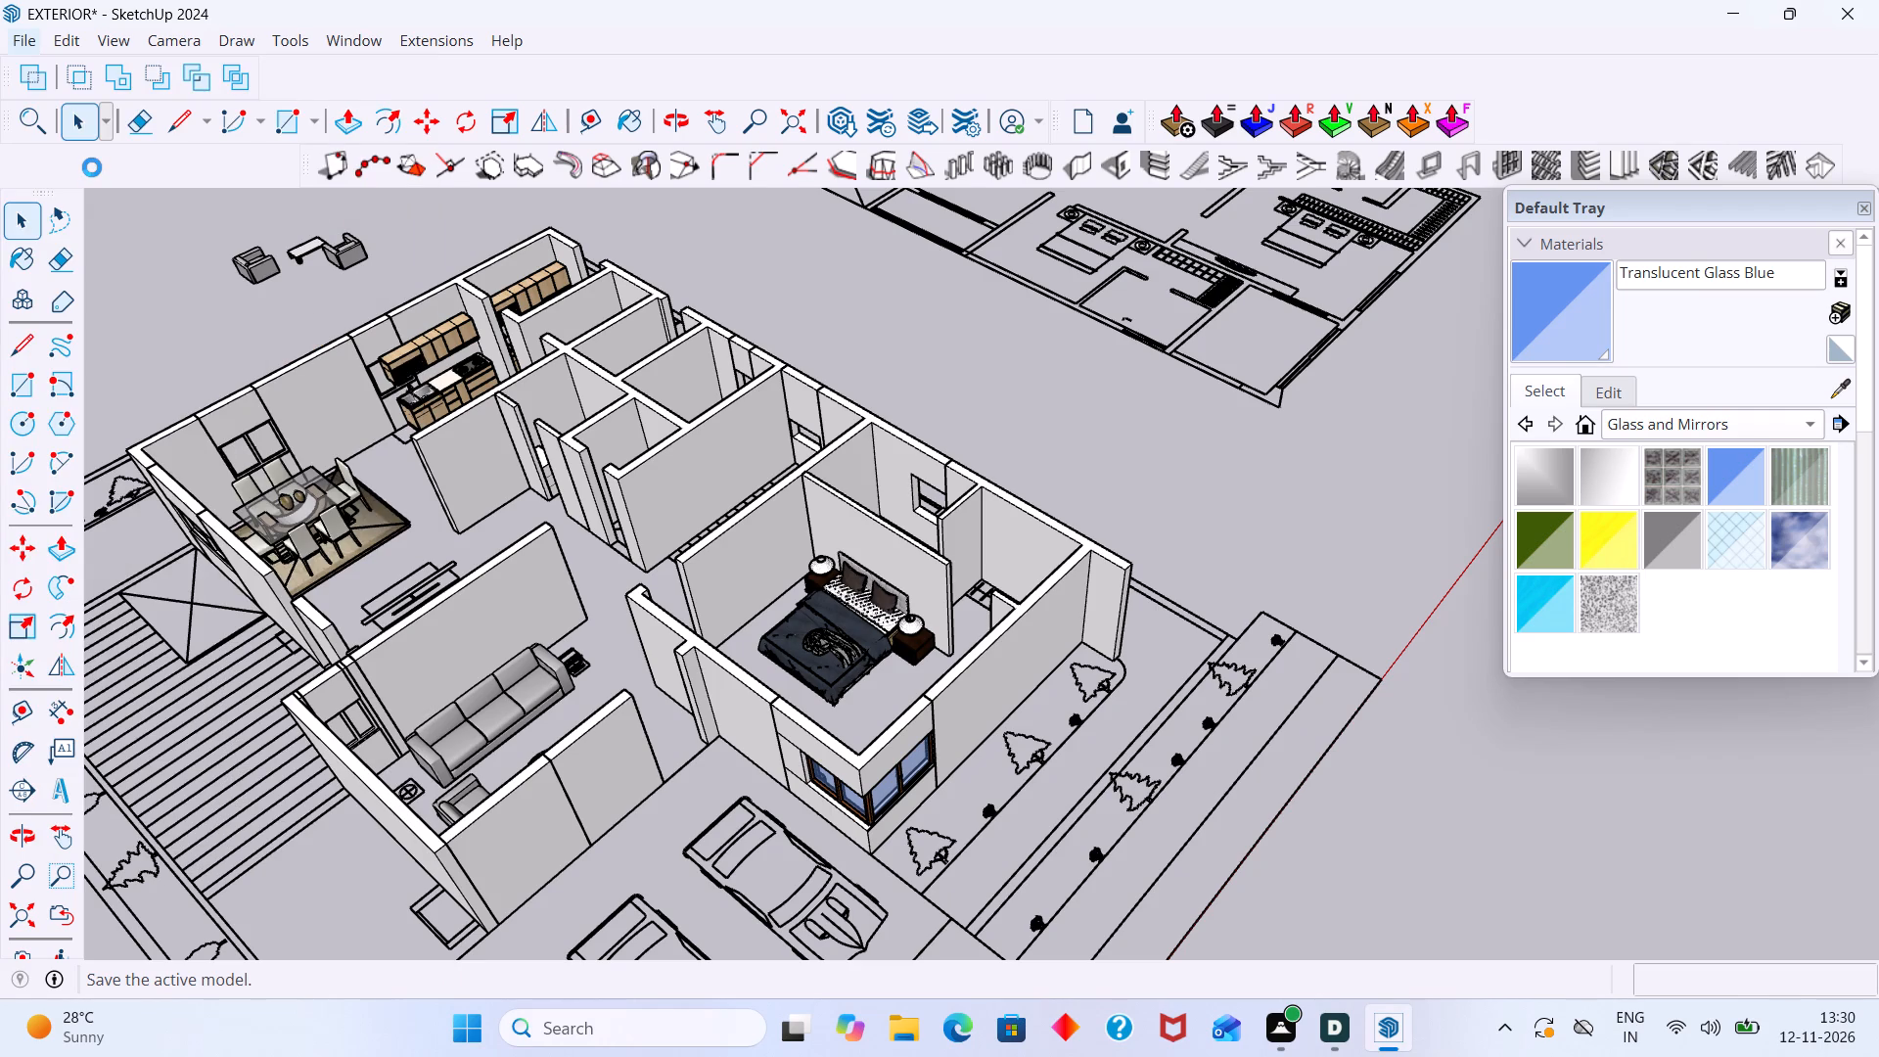
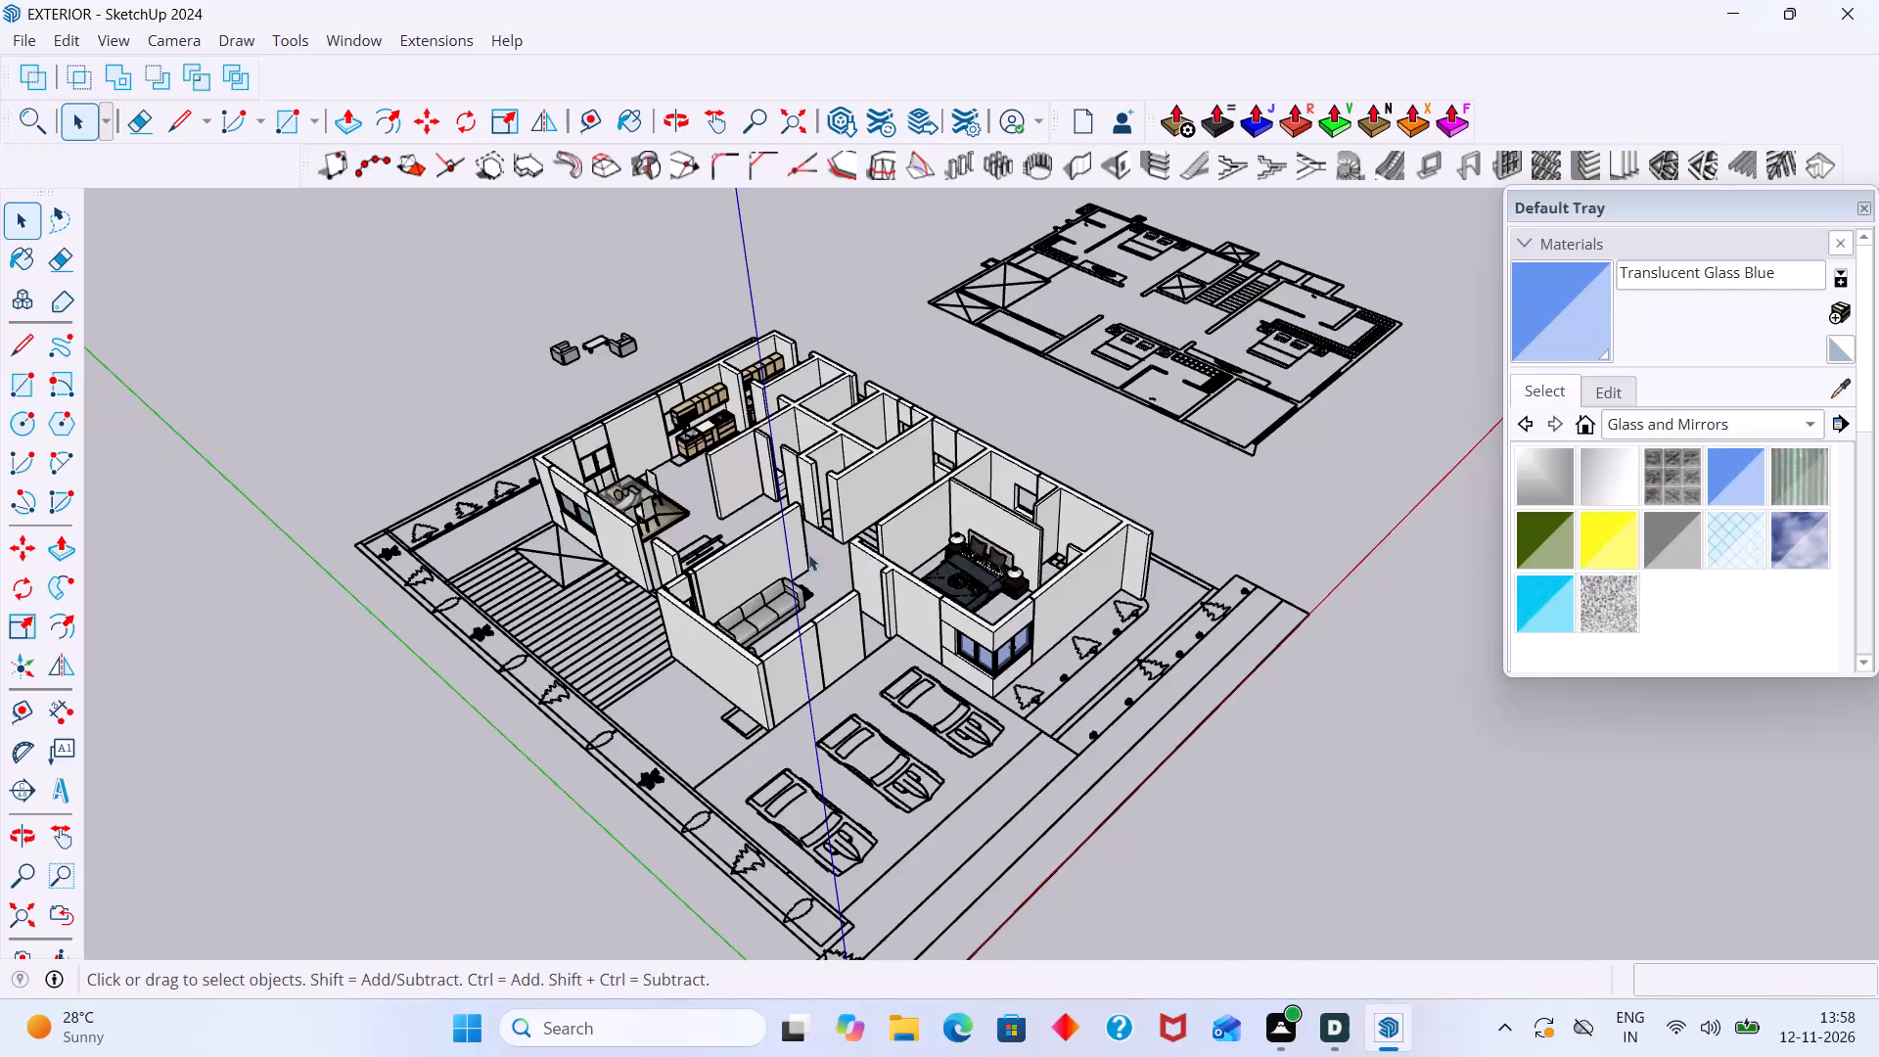
Examine the ground floor from above and along the front, checking the rooms, wall openings and fitted windows.
{"action": "scroll", "coordinate": [756, 544], "scroll_direction": "up", "scroll_amount": 6}
{"action": "middle_click_drag", "start_coordinate": [659, 431], "coordinate": [1102, 497]}
{"action": "scroll", "coordinate": [793, 591], "scroll_direction": "up", "scroll_amount": 3}
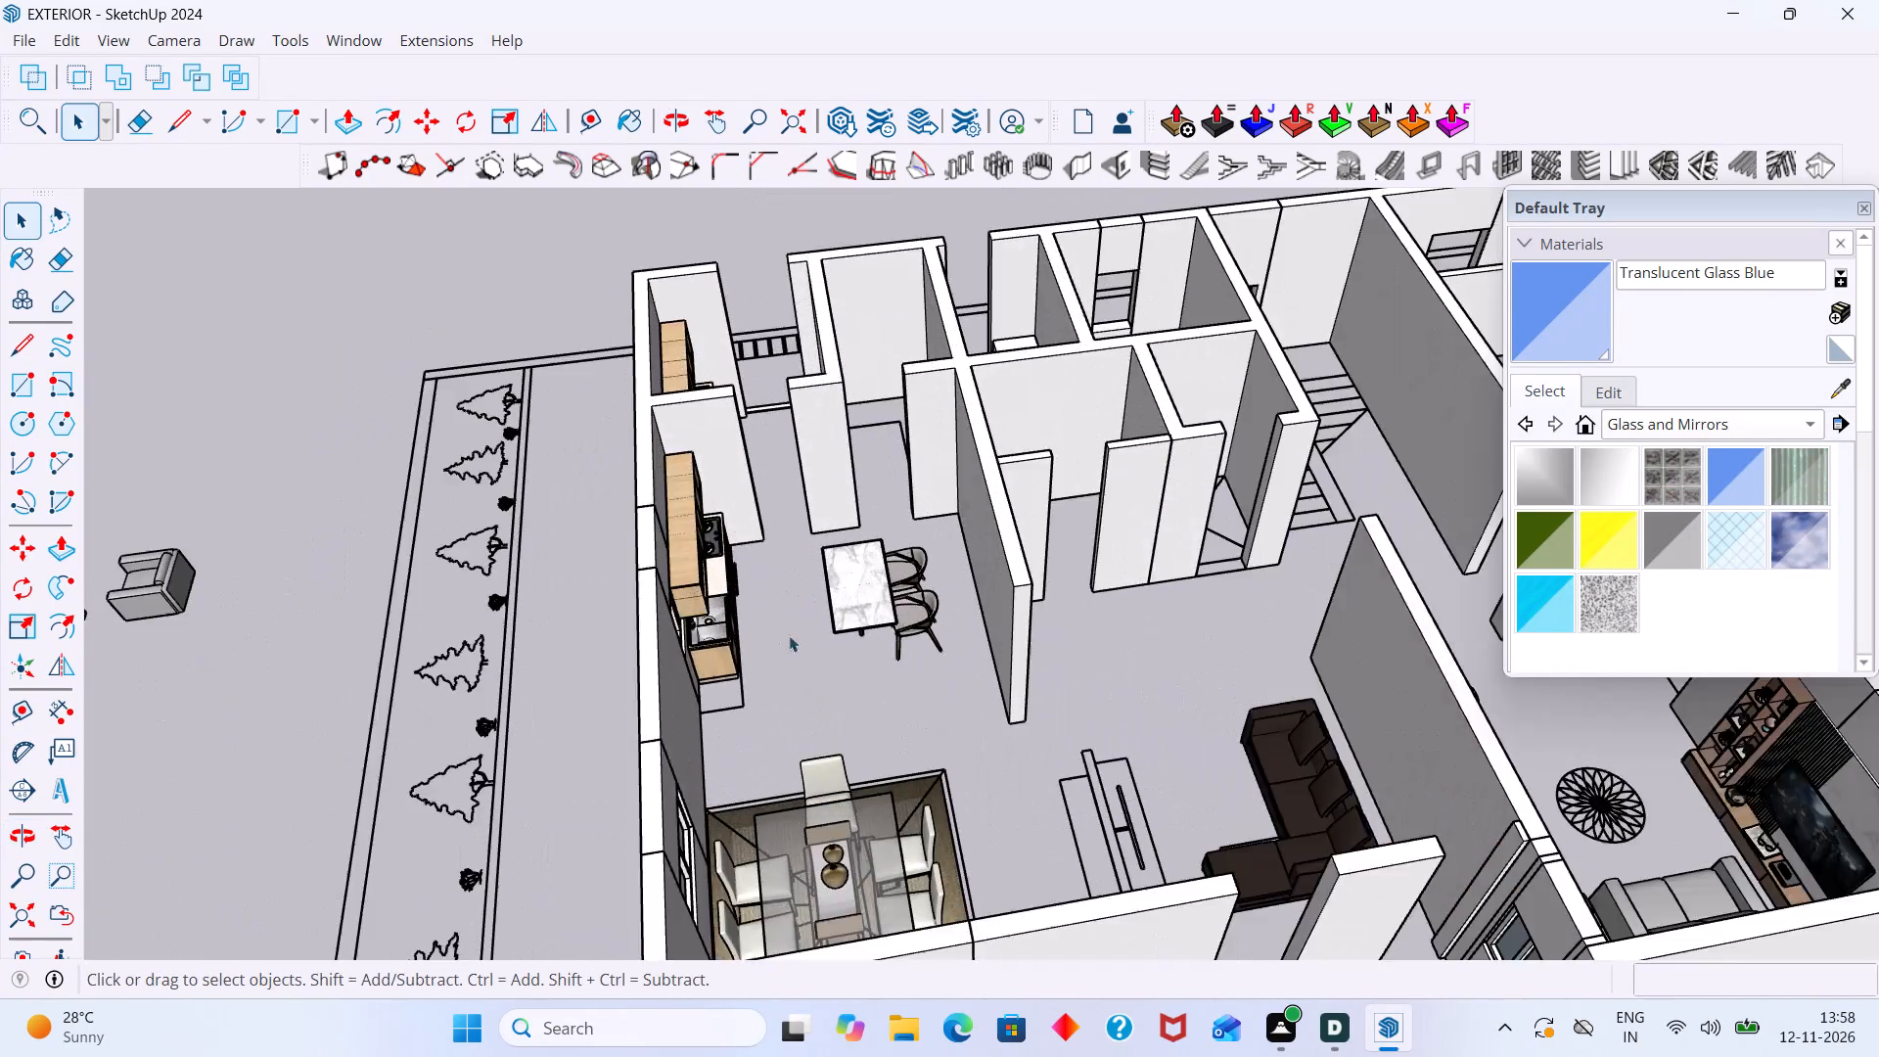
{"action": "scroll", "coordinate": [789, 635], "scroll_direction": "up", "scroll_amount": 2}
{"action": "scroll", "coordinate": [818, 668], "scroll_direction": "down", "scroll_amount": 7}
{"action": "scroll", "coordinate": [1027, 801], "scroll_direction": "down", "scroll_amount": 3}
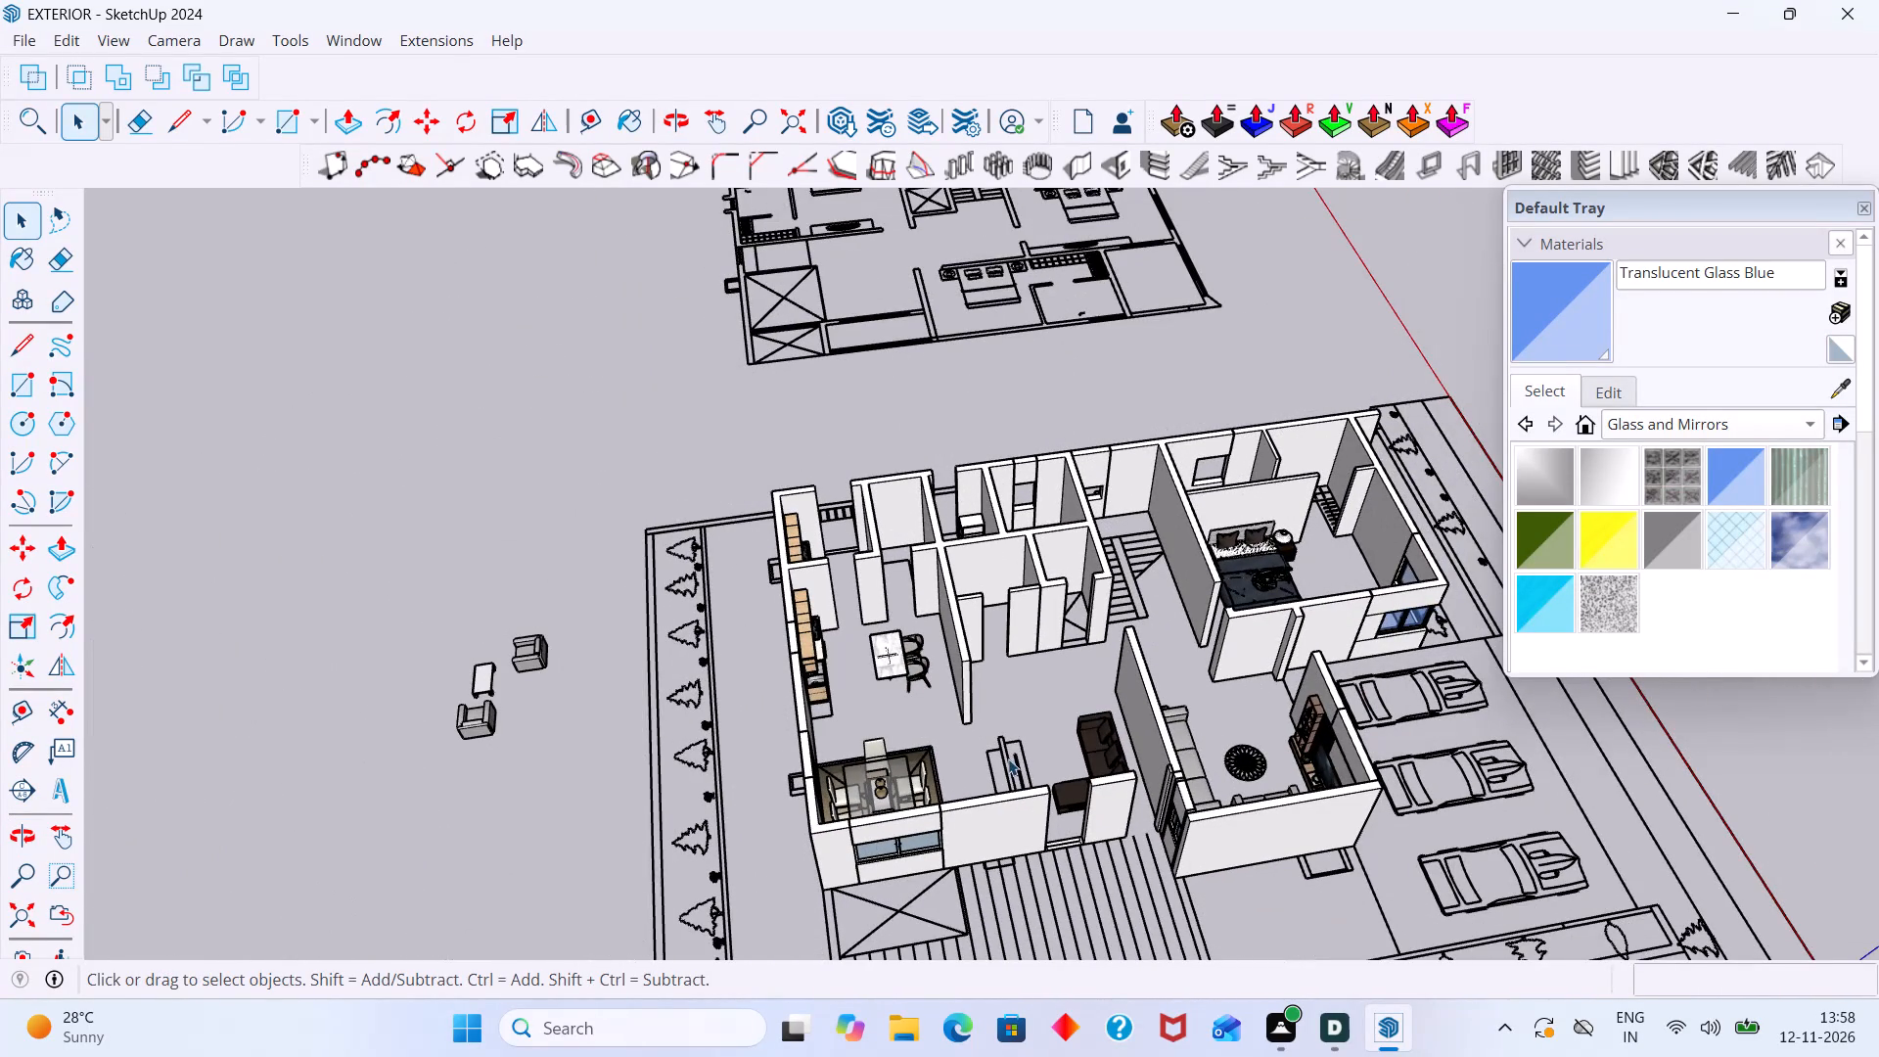
{"action": "middle_click_drag", "start_coordinate": [1032, 732], "coordinate": [965, 572]}
{"action": "scroll", "coordinate": [1148, 678], "scroll_direction": "down", "scroll_amount": 3, "text": "shift"}
{"action": "middle_click_drag", "start_coordinate": [1241, 686], "coordinate": [1171, 599]}
{"action": "scroll", "coordinate": [1171, 599], "scroll_direction": "up", "scroll_amount": 11}
{"action": "middle_click_drag", "start_coordinate": [1159, 661], "coordinate": [1165, 719]}
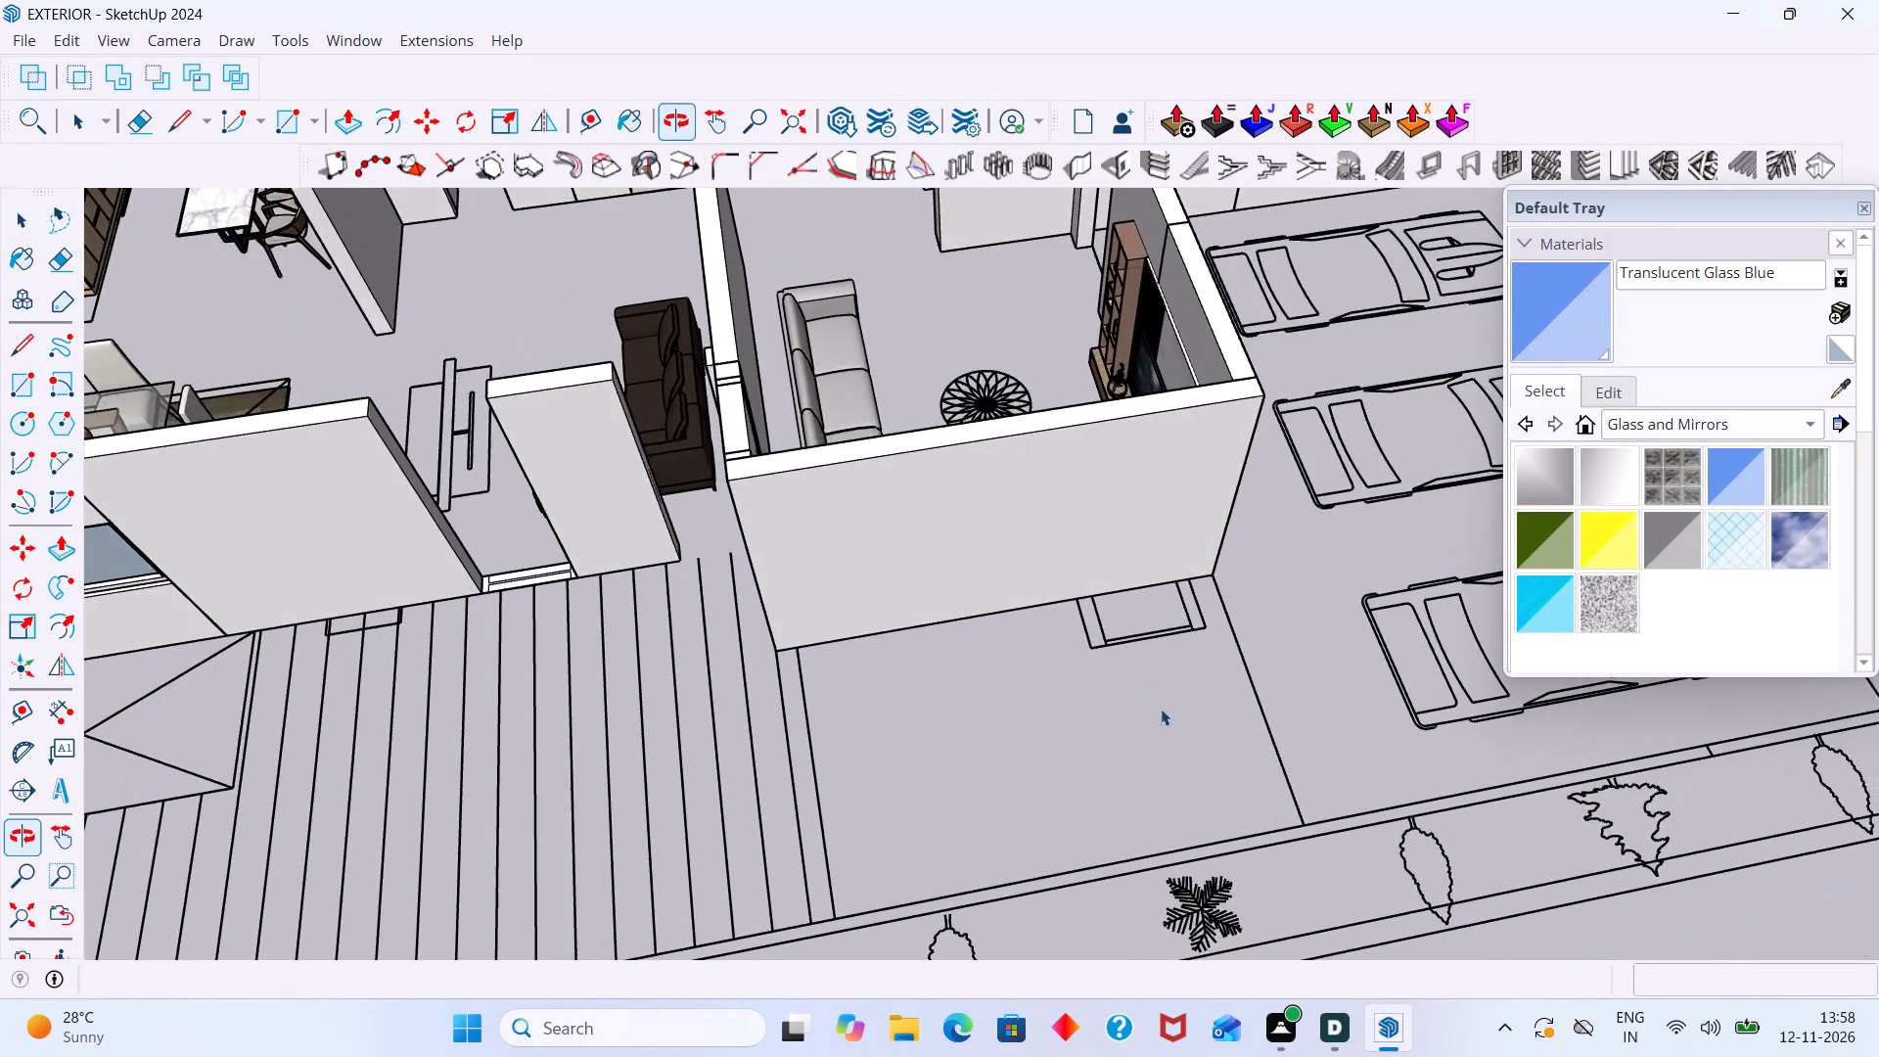
{"action": "scroll", "coordinate": [1161, 709], "scroll_direction": "down", "scroll_amount": 15}
{"action": "scroll", "coordinate": [1145, 701], "scroll_direction": "up", "scroll_amount": 6}
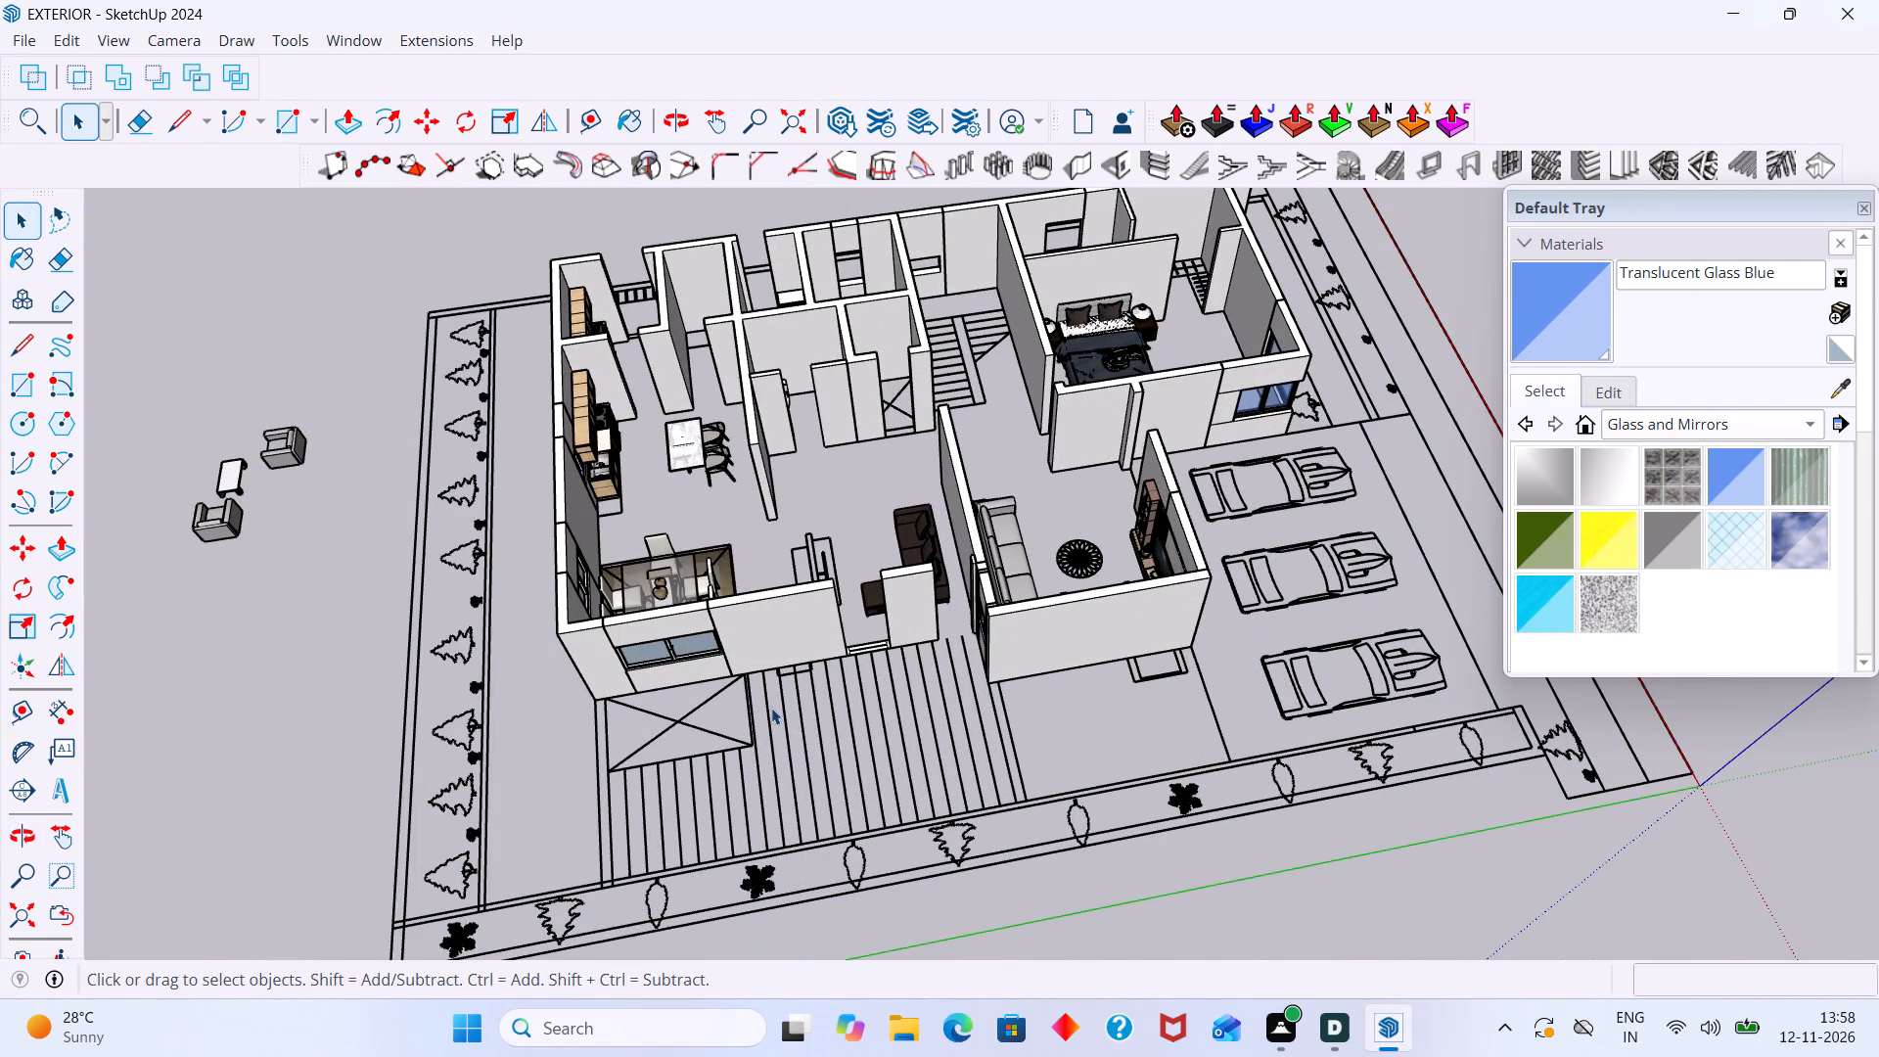
{"action": "middle_click_drag", "start_coordinate": [771, 708], "coordinate": [906, 719]}
{"action": "middle_click_drag", "start_coordinate": [919, 723], "coordinate": [972, 661]}
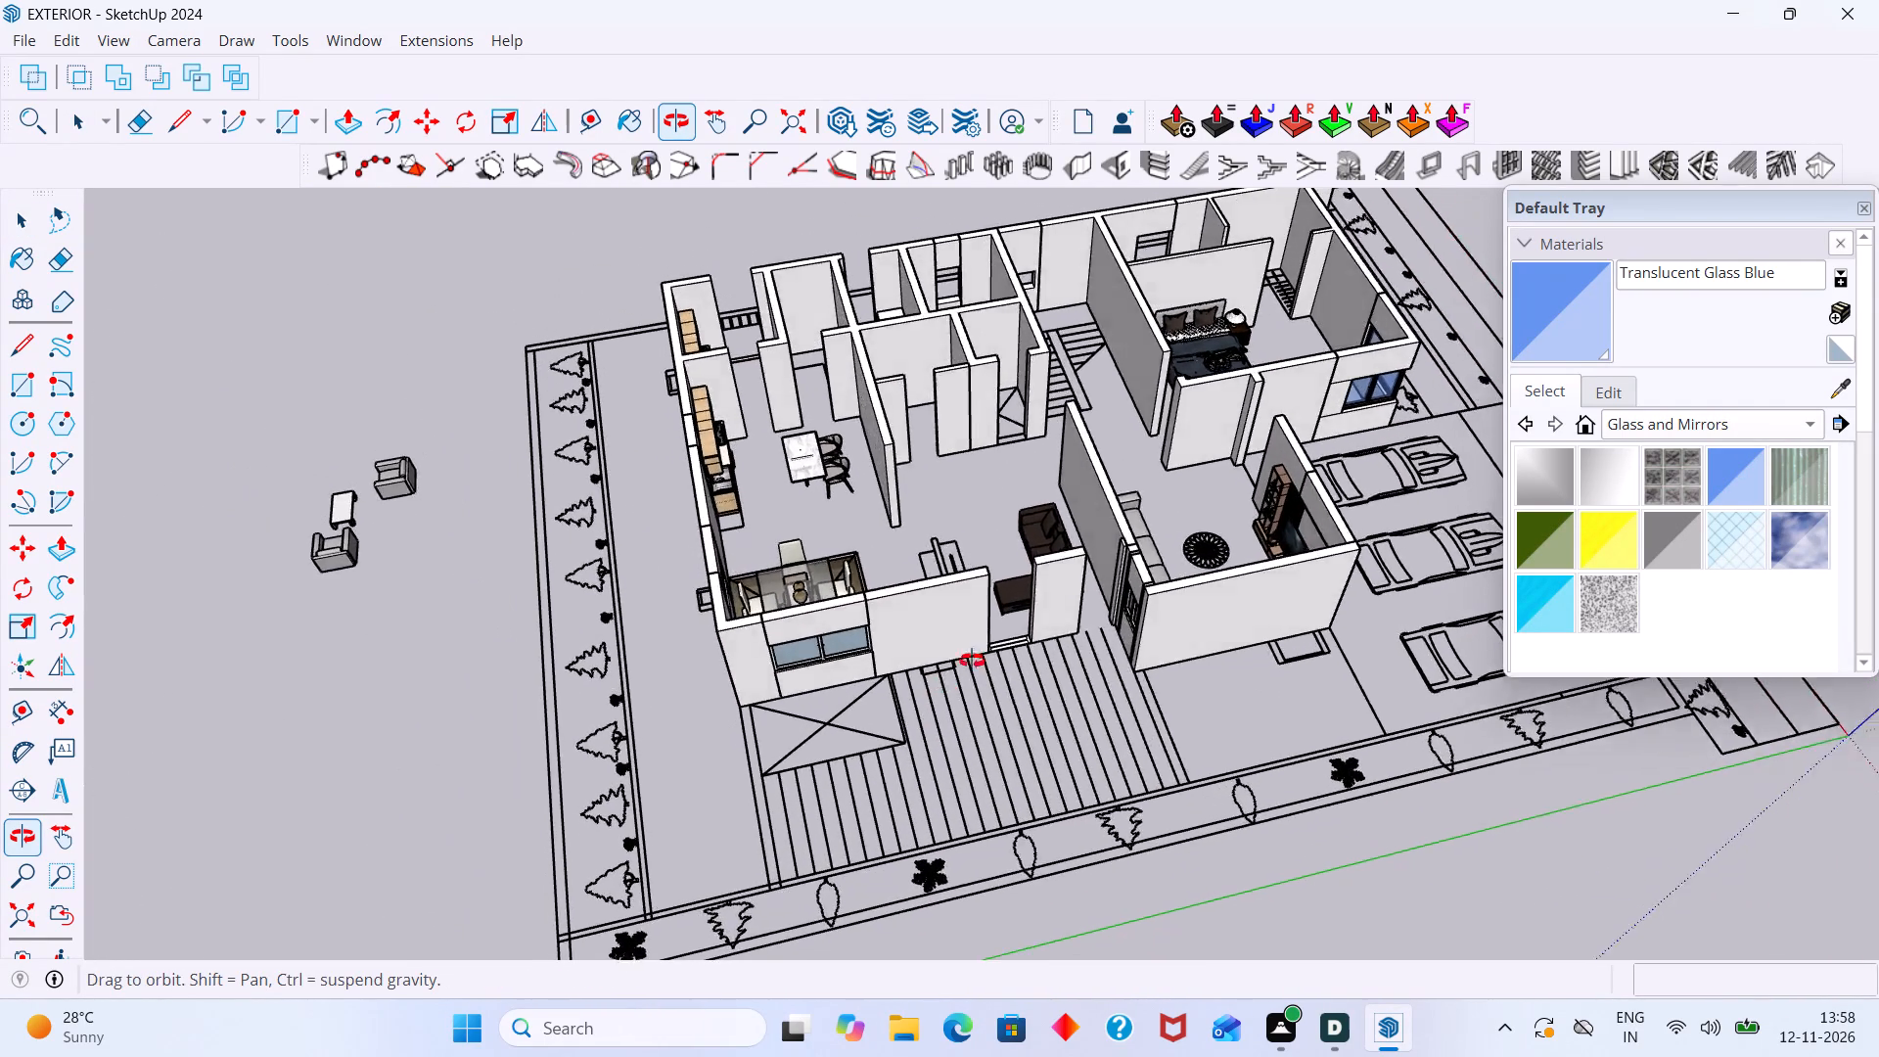
{"action": "middle_click_drag", "start_coordinate": [972, 661], "coordinate": [585, 647]}
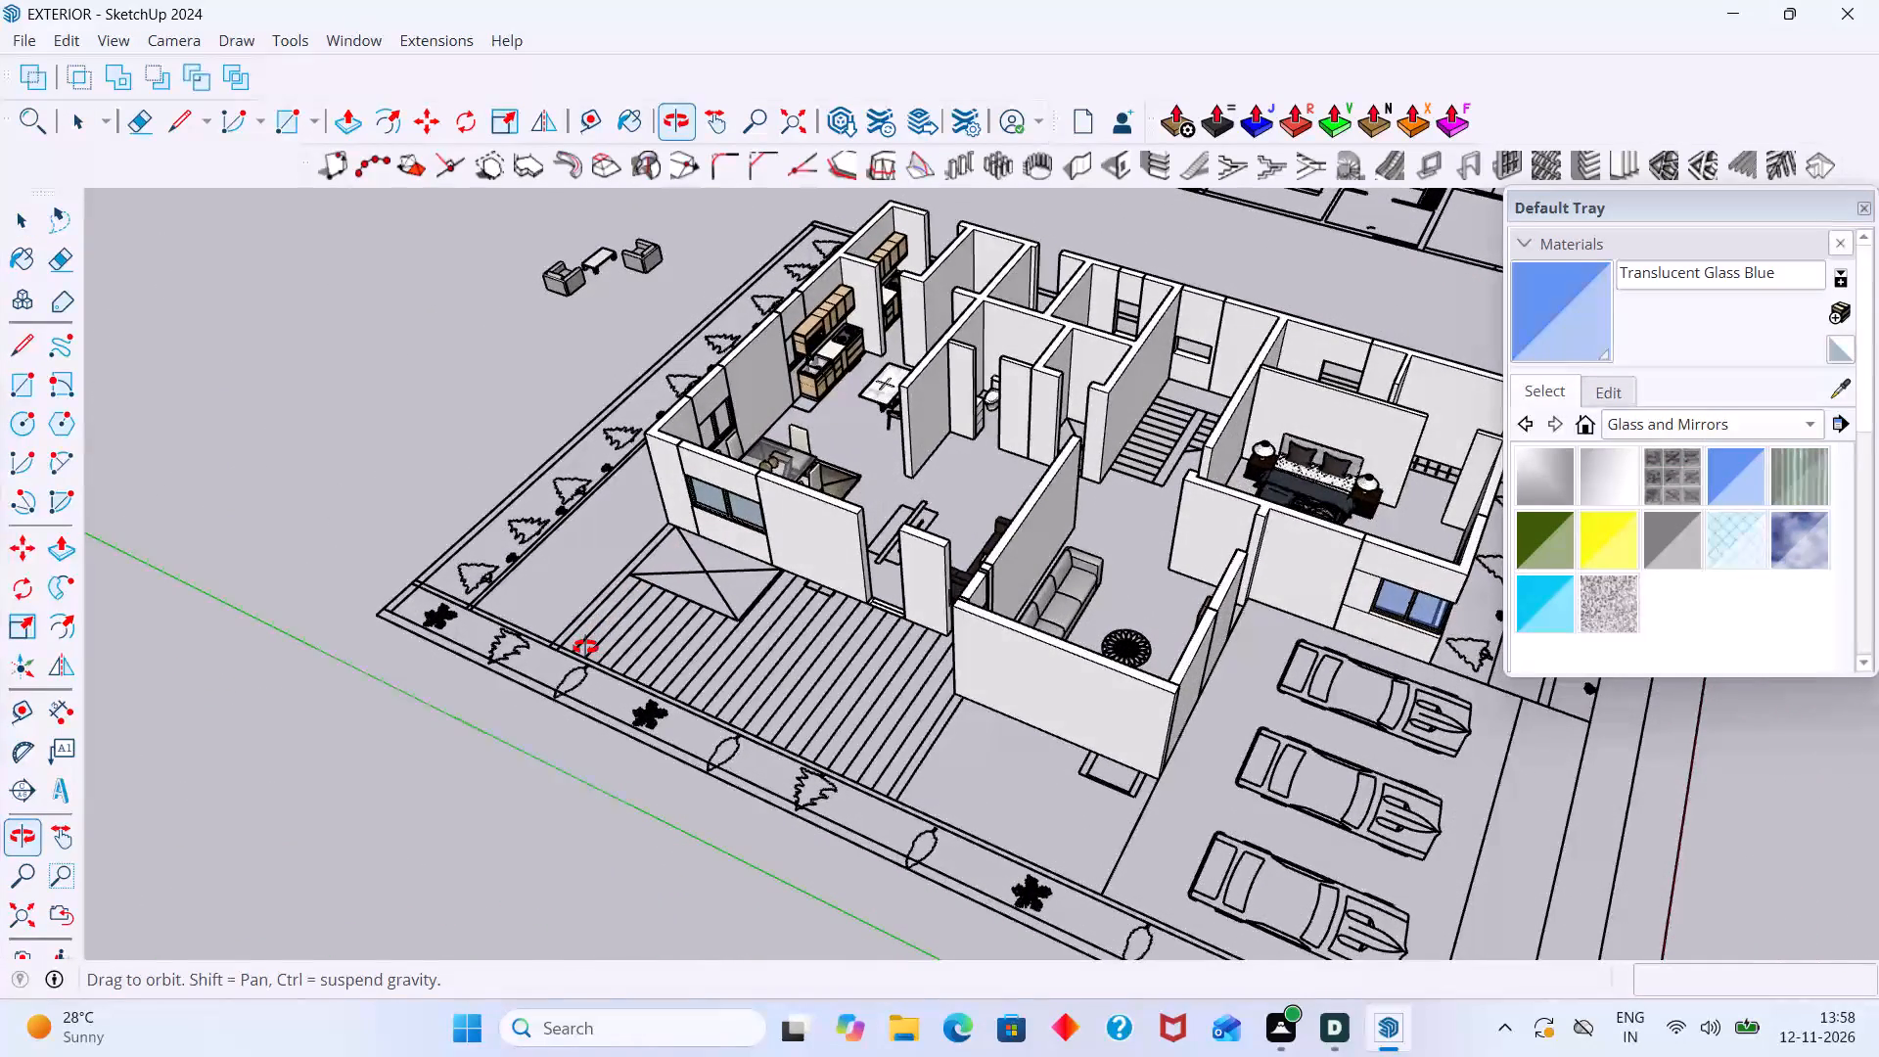
{"action": "middle_click_drag", "start_coordinate": [585, 647], "coordinate": [589, 671]}
{"action": "scroll", "coordinate": [713, 637], "scroll_direction": "up", "scroll_amount": 6}
{"action": "middle_click_drag", "start_coordinate": [747, 611], "coordinate": [838, 611]}
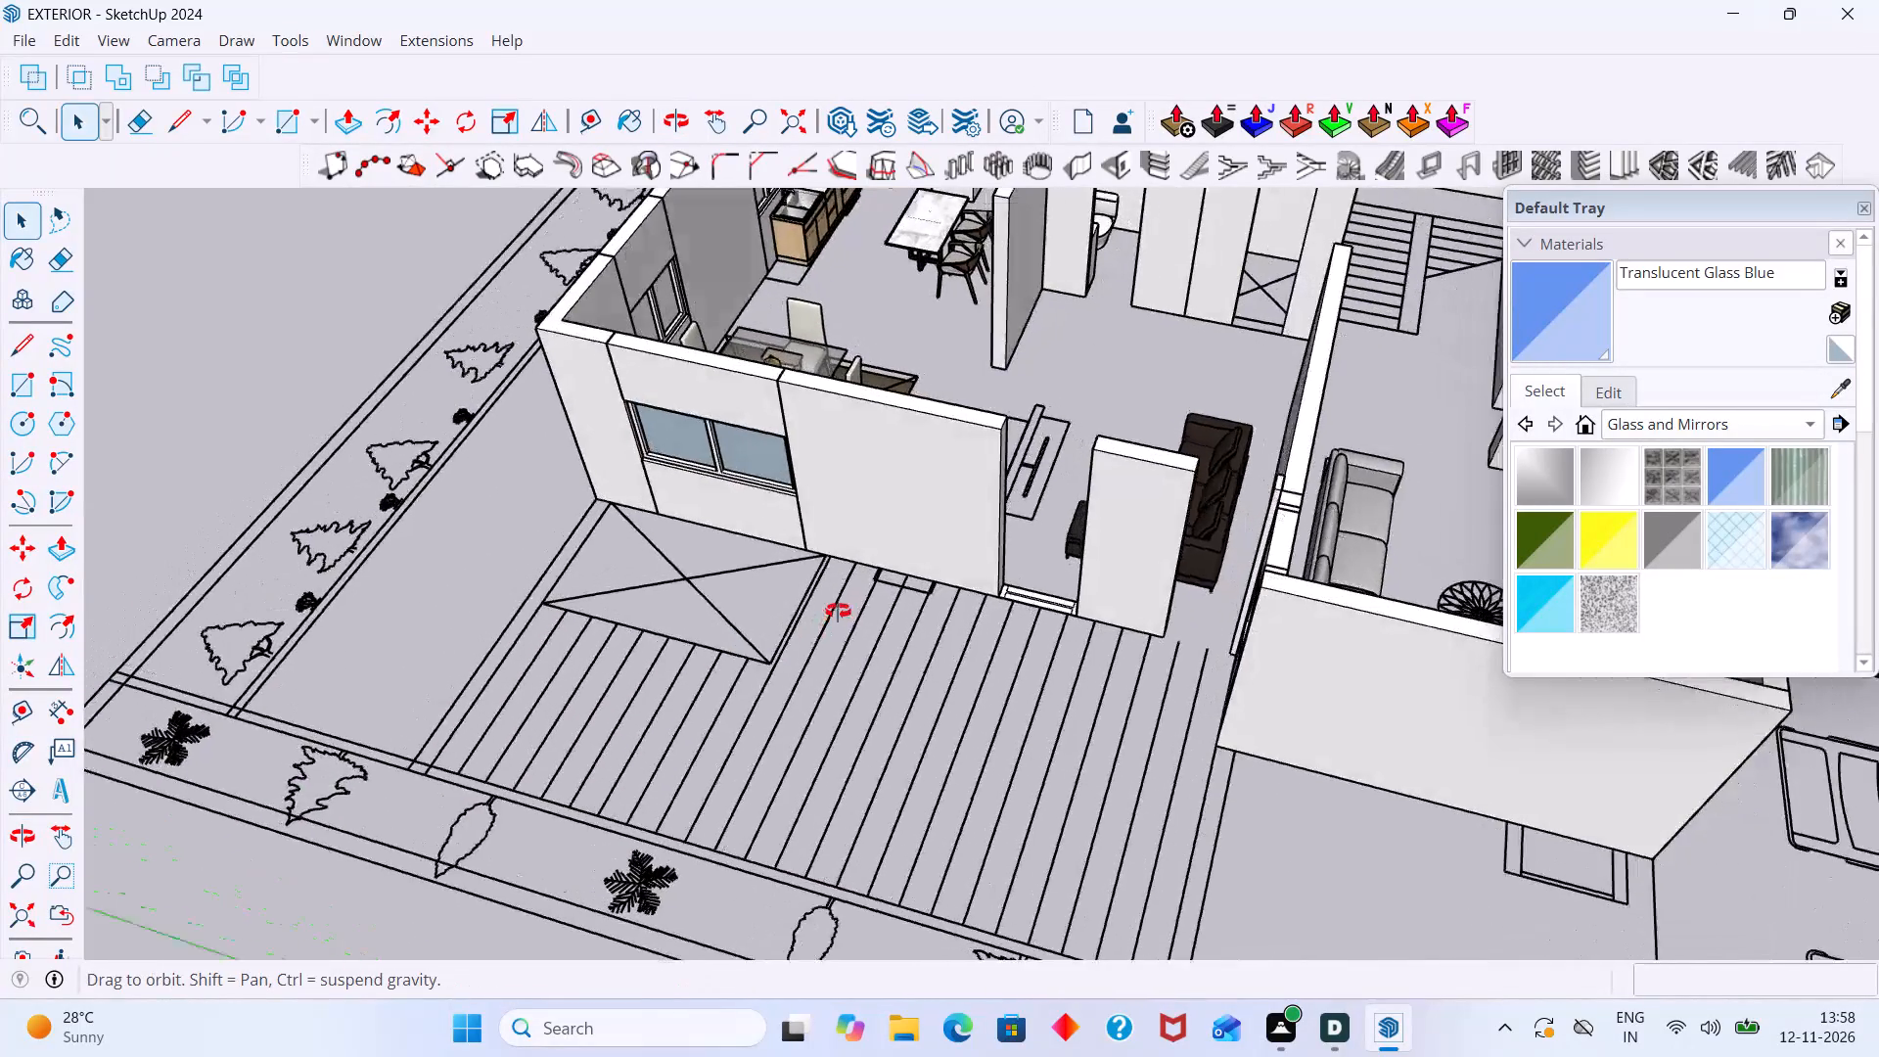
{"action": "middle_click_drag", "start_coordinate": [838, 611], "coordinate": [839, 611]}
{"action": "scroll", "coordinate": [743, 642], "scroll_direction": "up", "scroll_amount": 2}
{"action": "scroll", "coordinate": [743, 642], "scroll_direction": "down", "scroll_amount": 9}
{"action": "scroll", "coordinate": [947, 755], "scroll_direction": "up", "scroll_amount": 3}
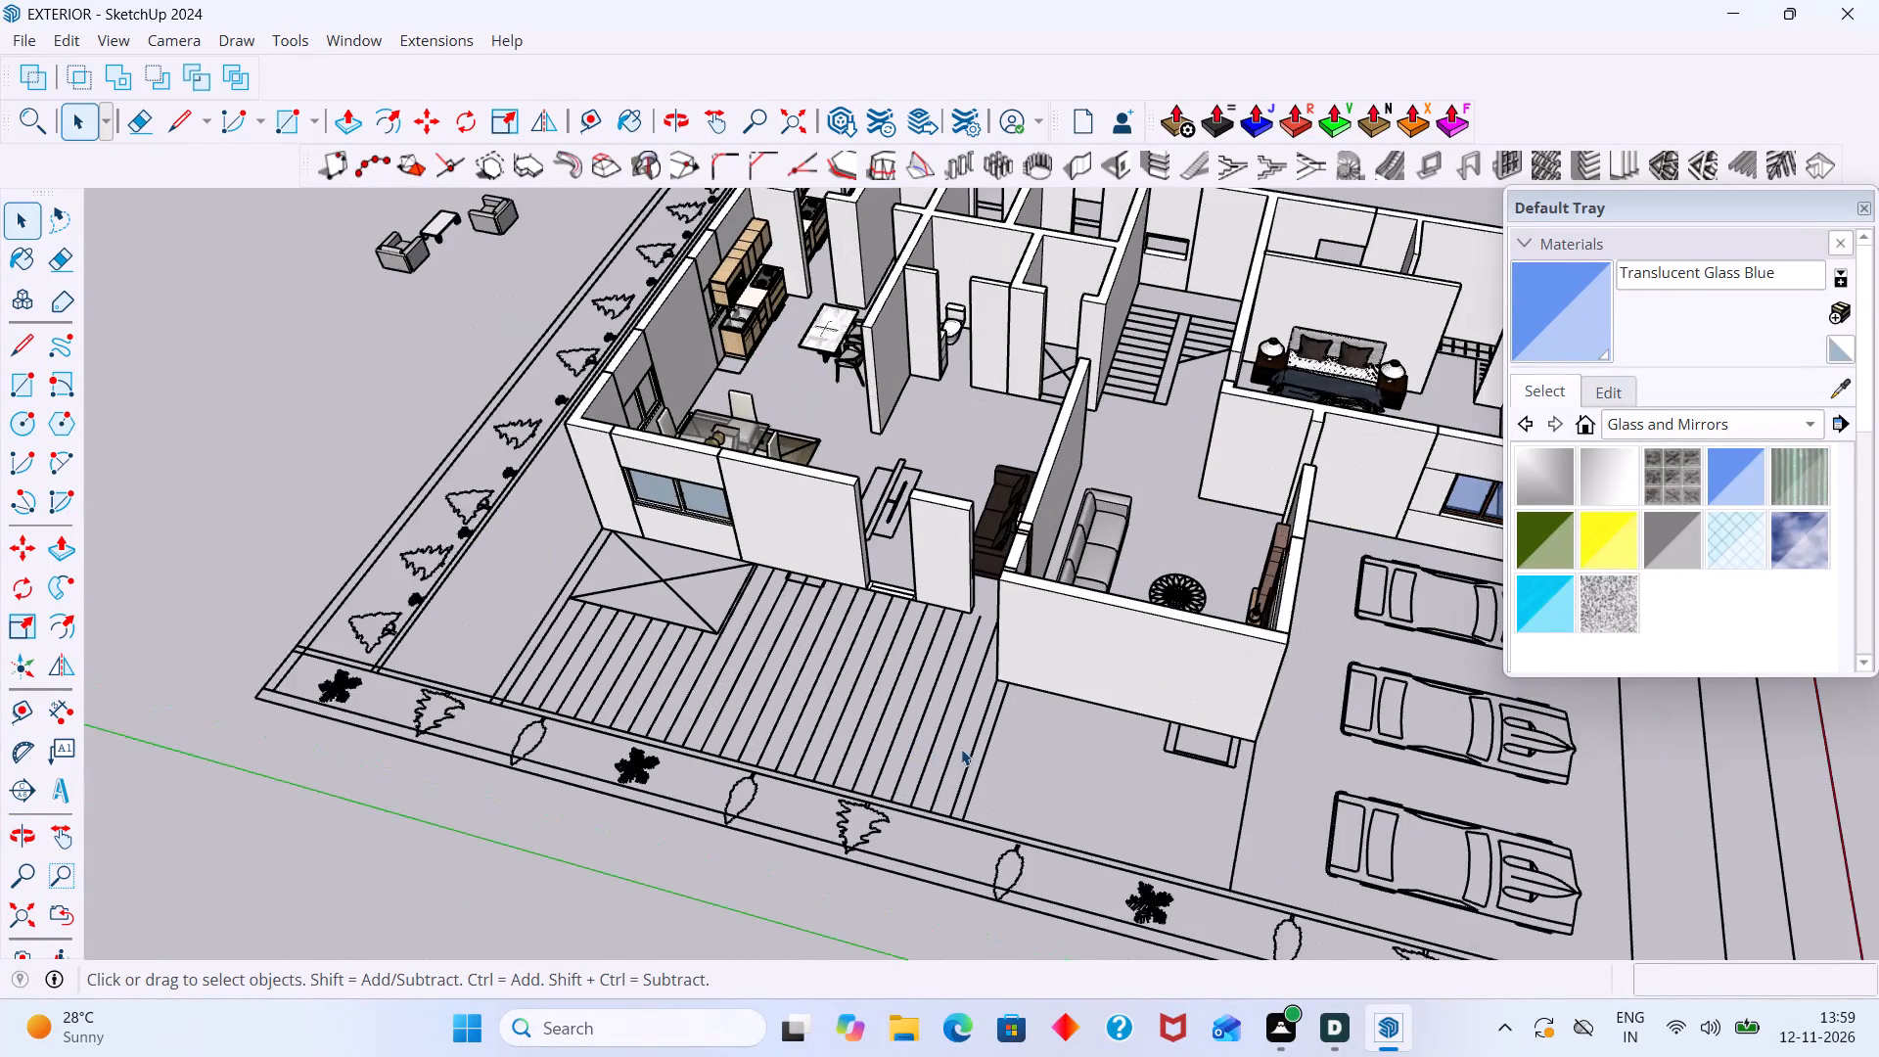
{"action": "middle_click_drag", "start_coordinate": [959, 602], "coordinate": [1206, 592]}
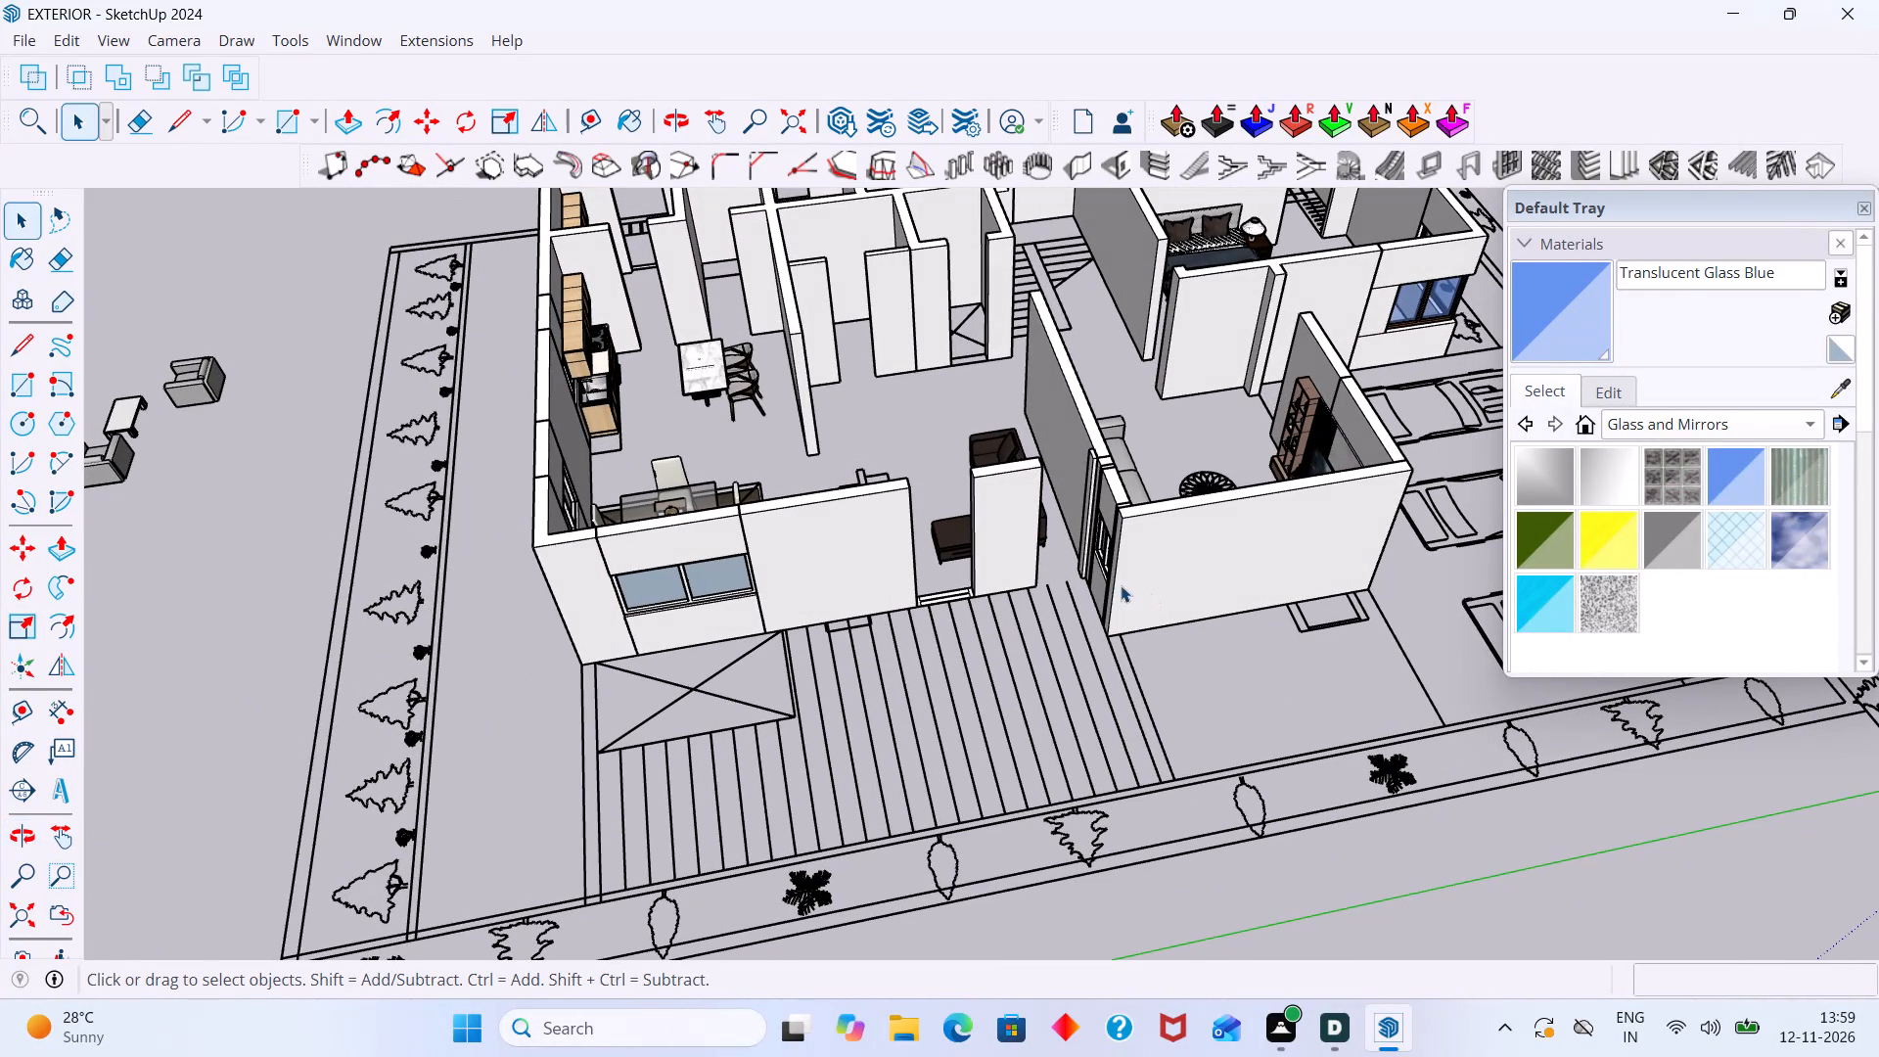
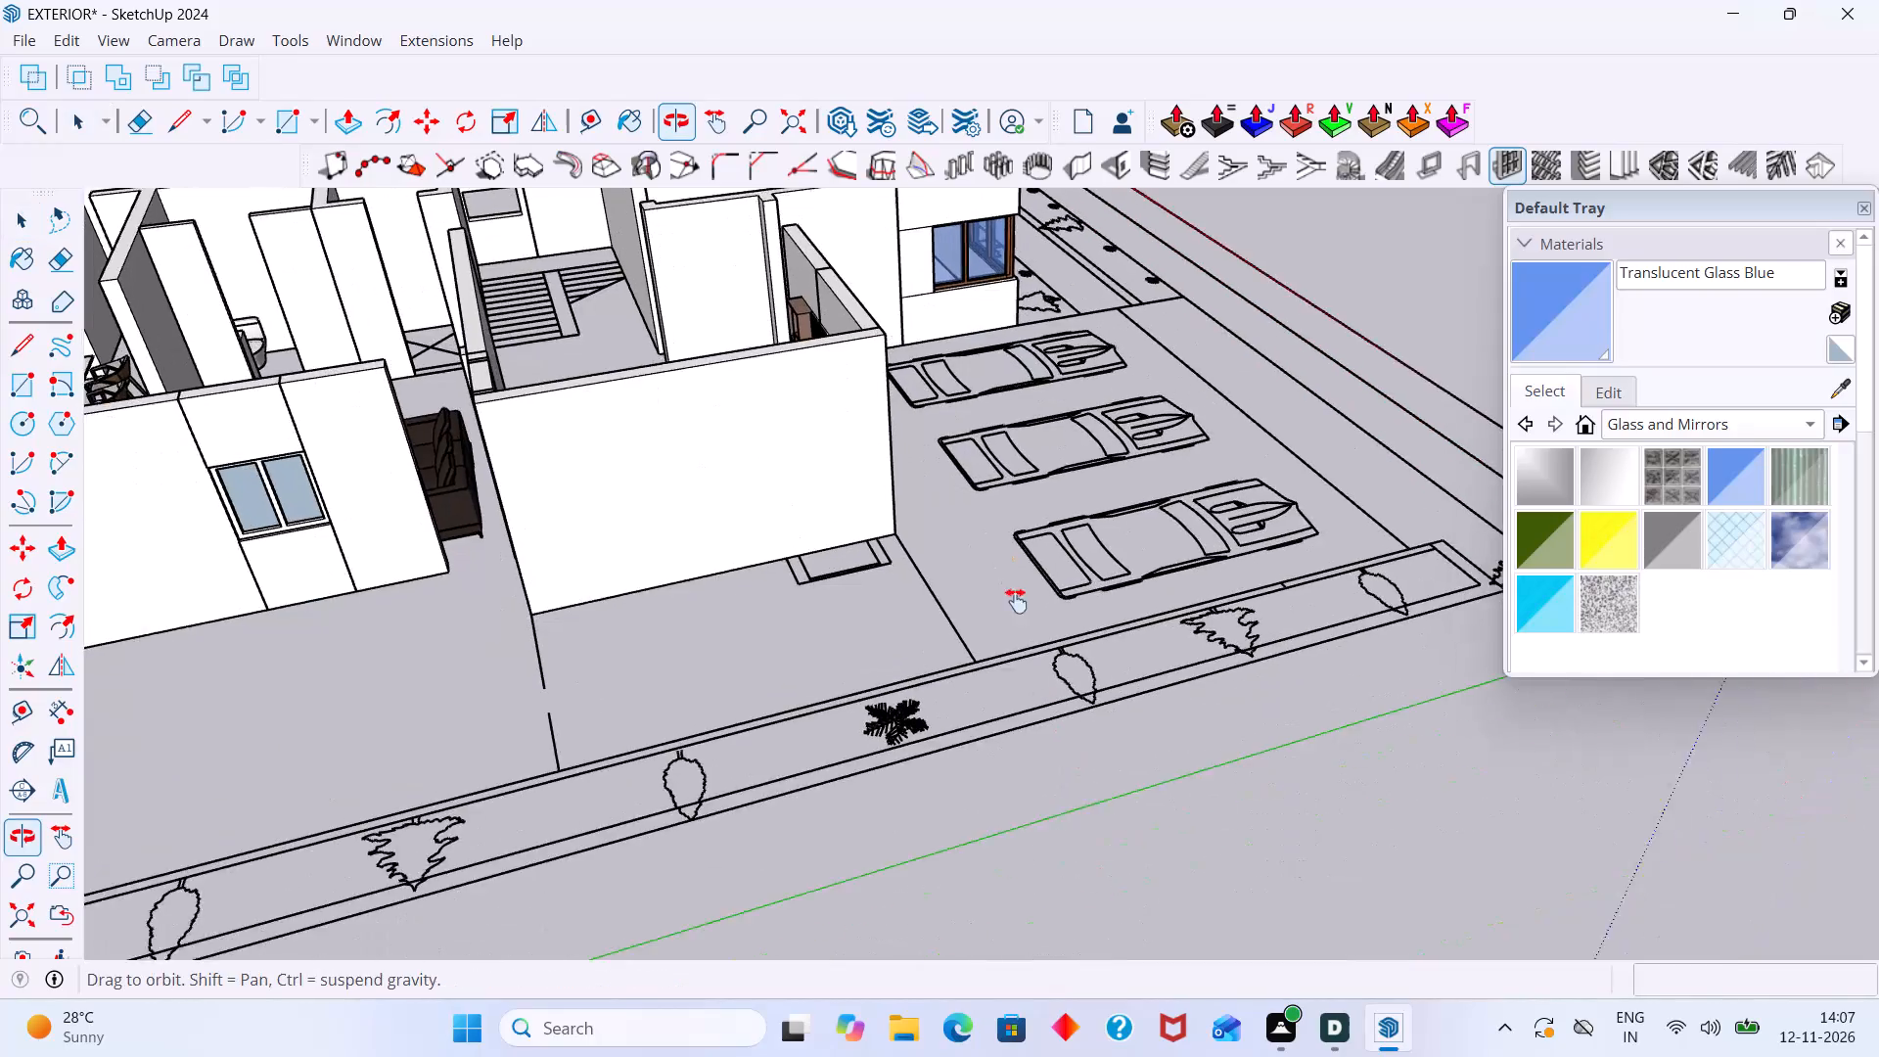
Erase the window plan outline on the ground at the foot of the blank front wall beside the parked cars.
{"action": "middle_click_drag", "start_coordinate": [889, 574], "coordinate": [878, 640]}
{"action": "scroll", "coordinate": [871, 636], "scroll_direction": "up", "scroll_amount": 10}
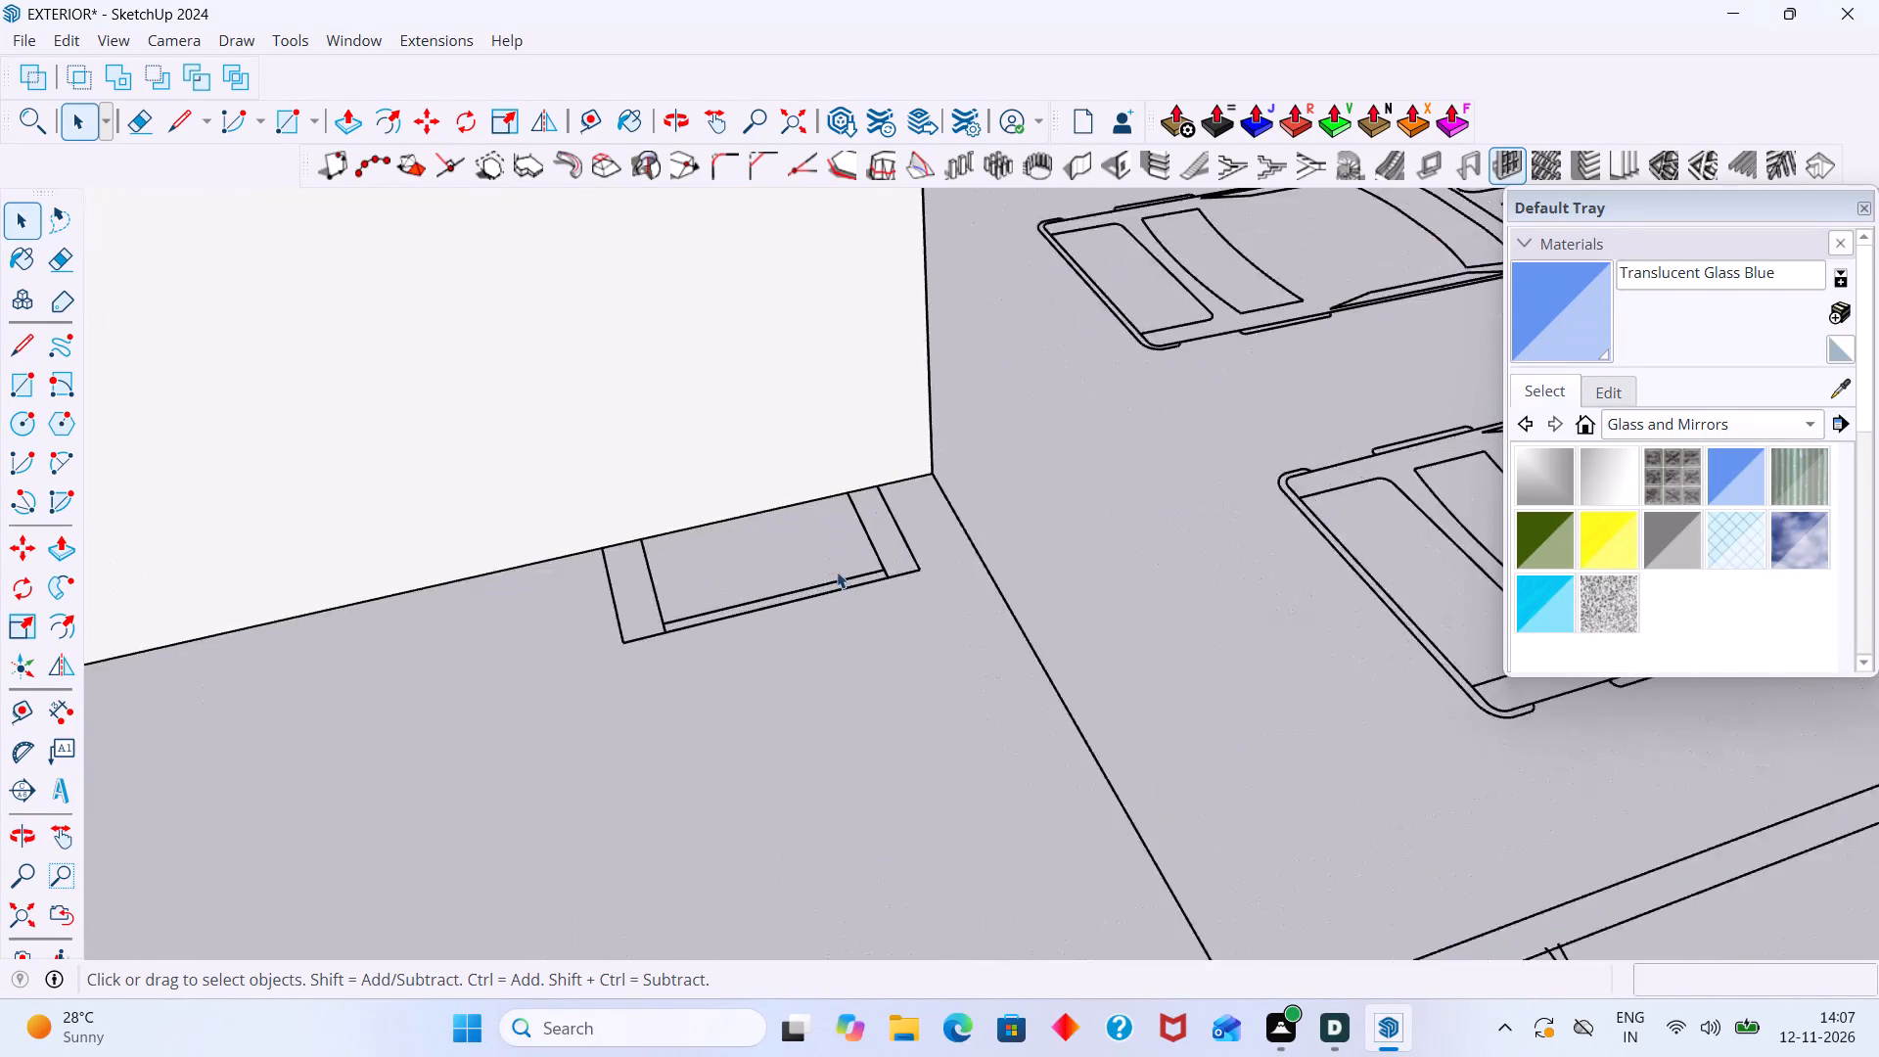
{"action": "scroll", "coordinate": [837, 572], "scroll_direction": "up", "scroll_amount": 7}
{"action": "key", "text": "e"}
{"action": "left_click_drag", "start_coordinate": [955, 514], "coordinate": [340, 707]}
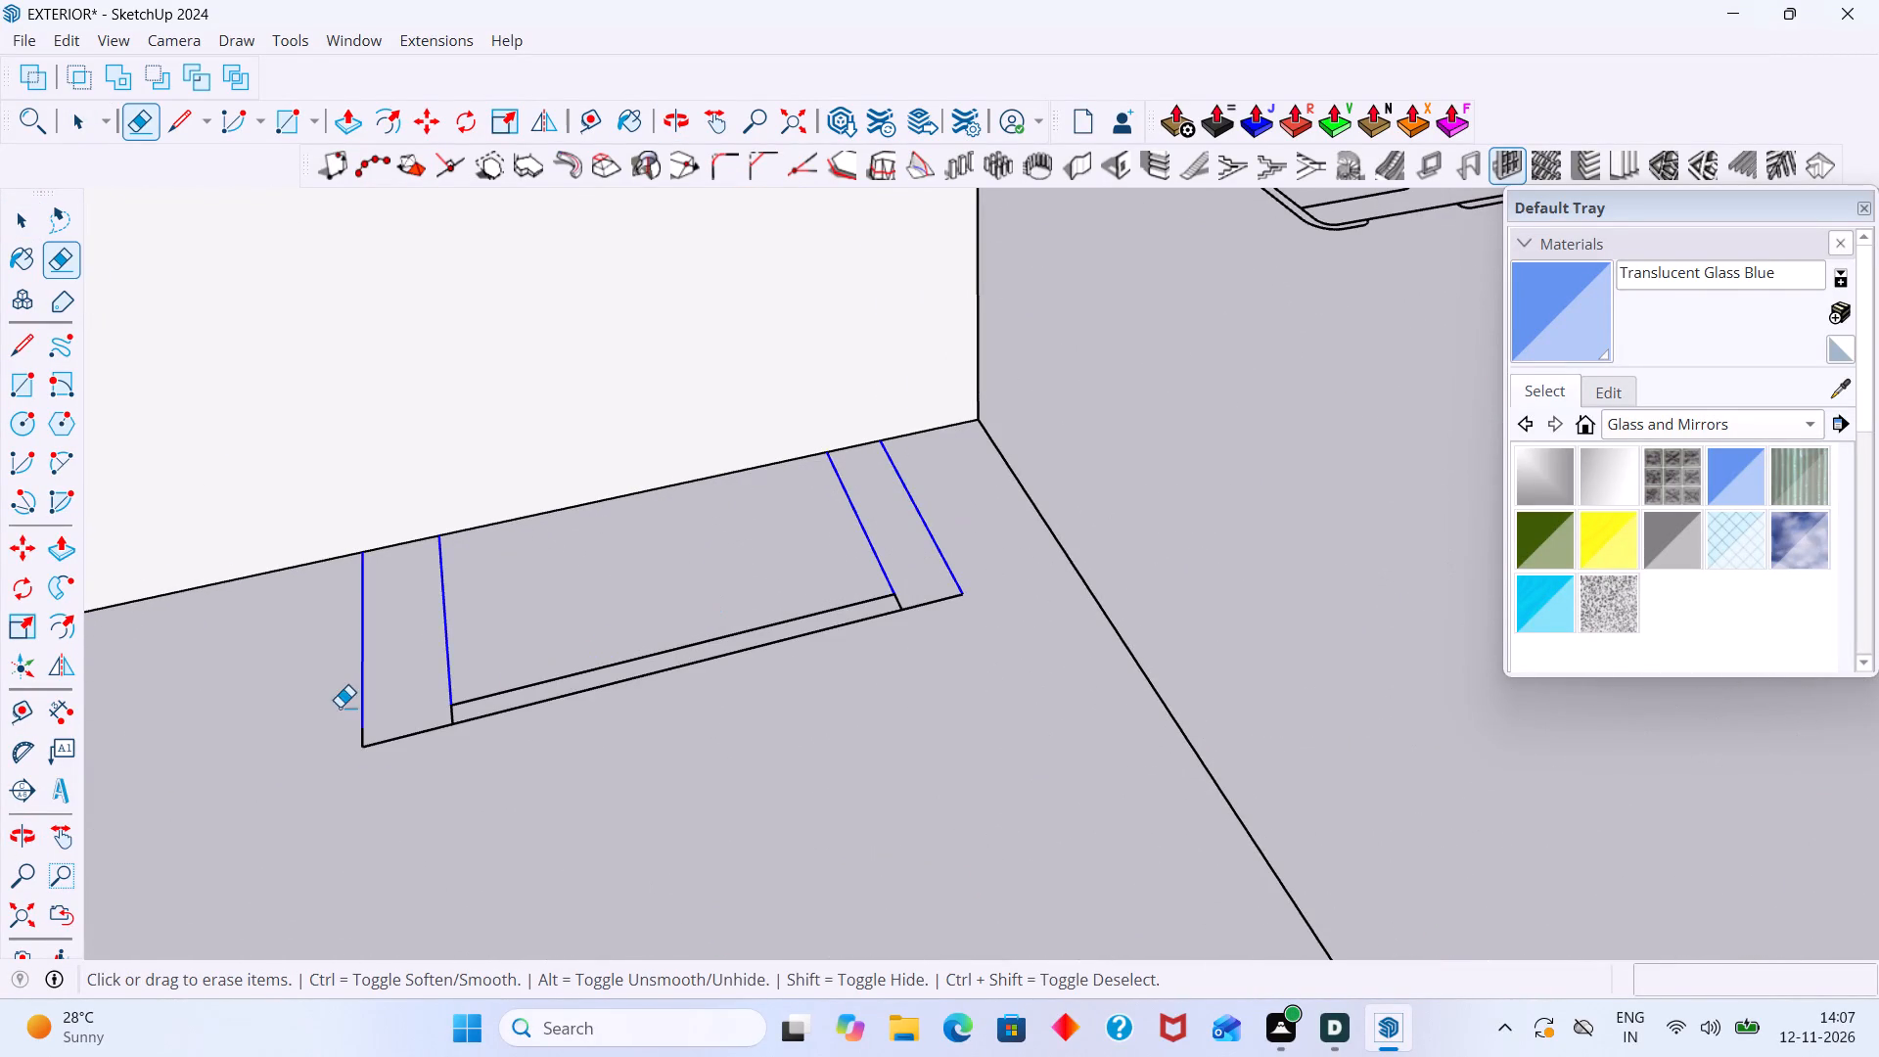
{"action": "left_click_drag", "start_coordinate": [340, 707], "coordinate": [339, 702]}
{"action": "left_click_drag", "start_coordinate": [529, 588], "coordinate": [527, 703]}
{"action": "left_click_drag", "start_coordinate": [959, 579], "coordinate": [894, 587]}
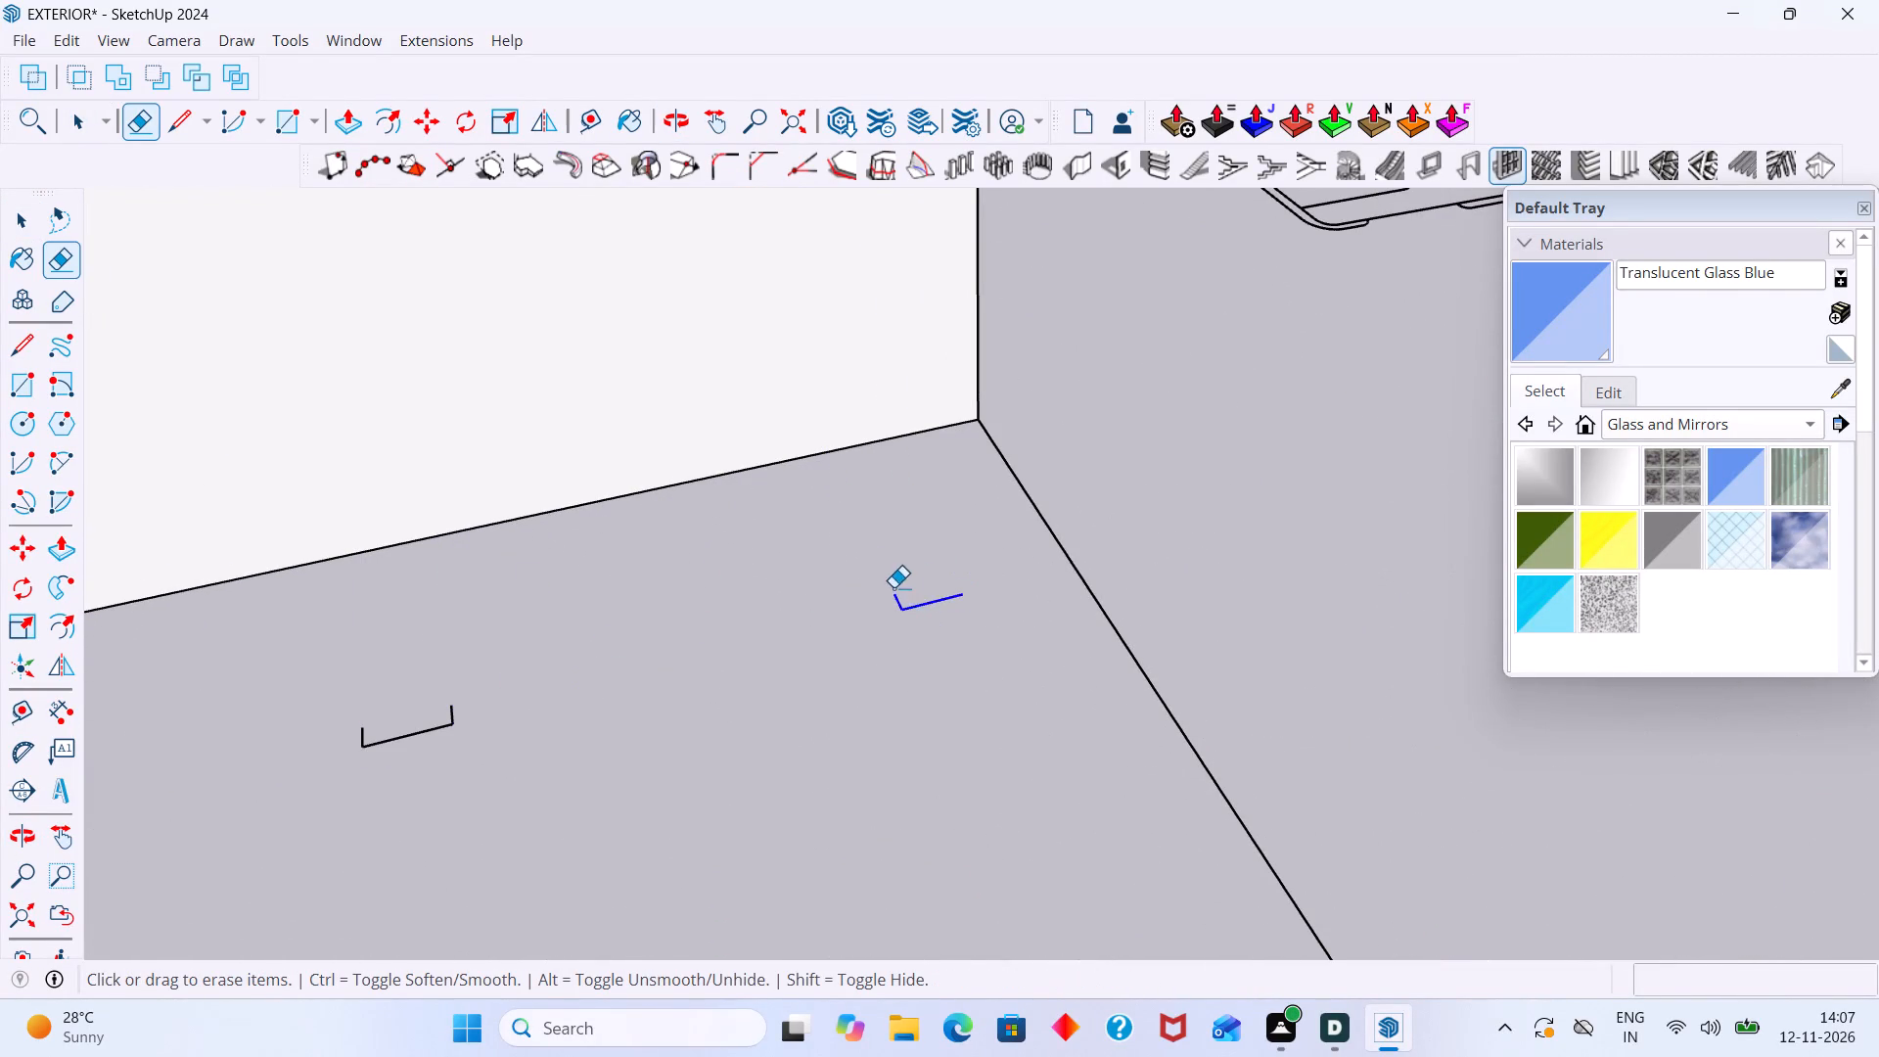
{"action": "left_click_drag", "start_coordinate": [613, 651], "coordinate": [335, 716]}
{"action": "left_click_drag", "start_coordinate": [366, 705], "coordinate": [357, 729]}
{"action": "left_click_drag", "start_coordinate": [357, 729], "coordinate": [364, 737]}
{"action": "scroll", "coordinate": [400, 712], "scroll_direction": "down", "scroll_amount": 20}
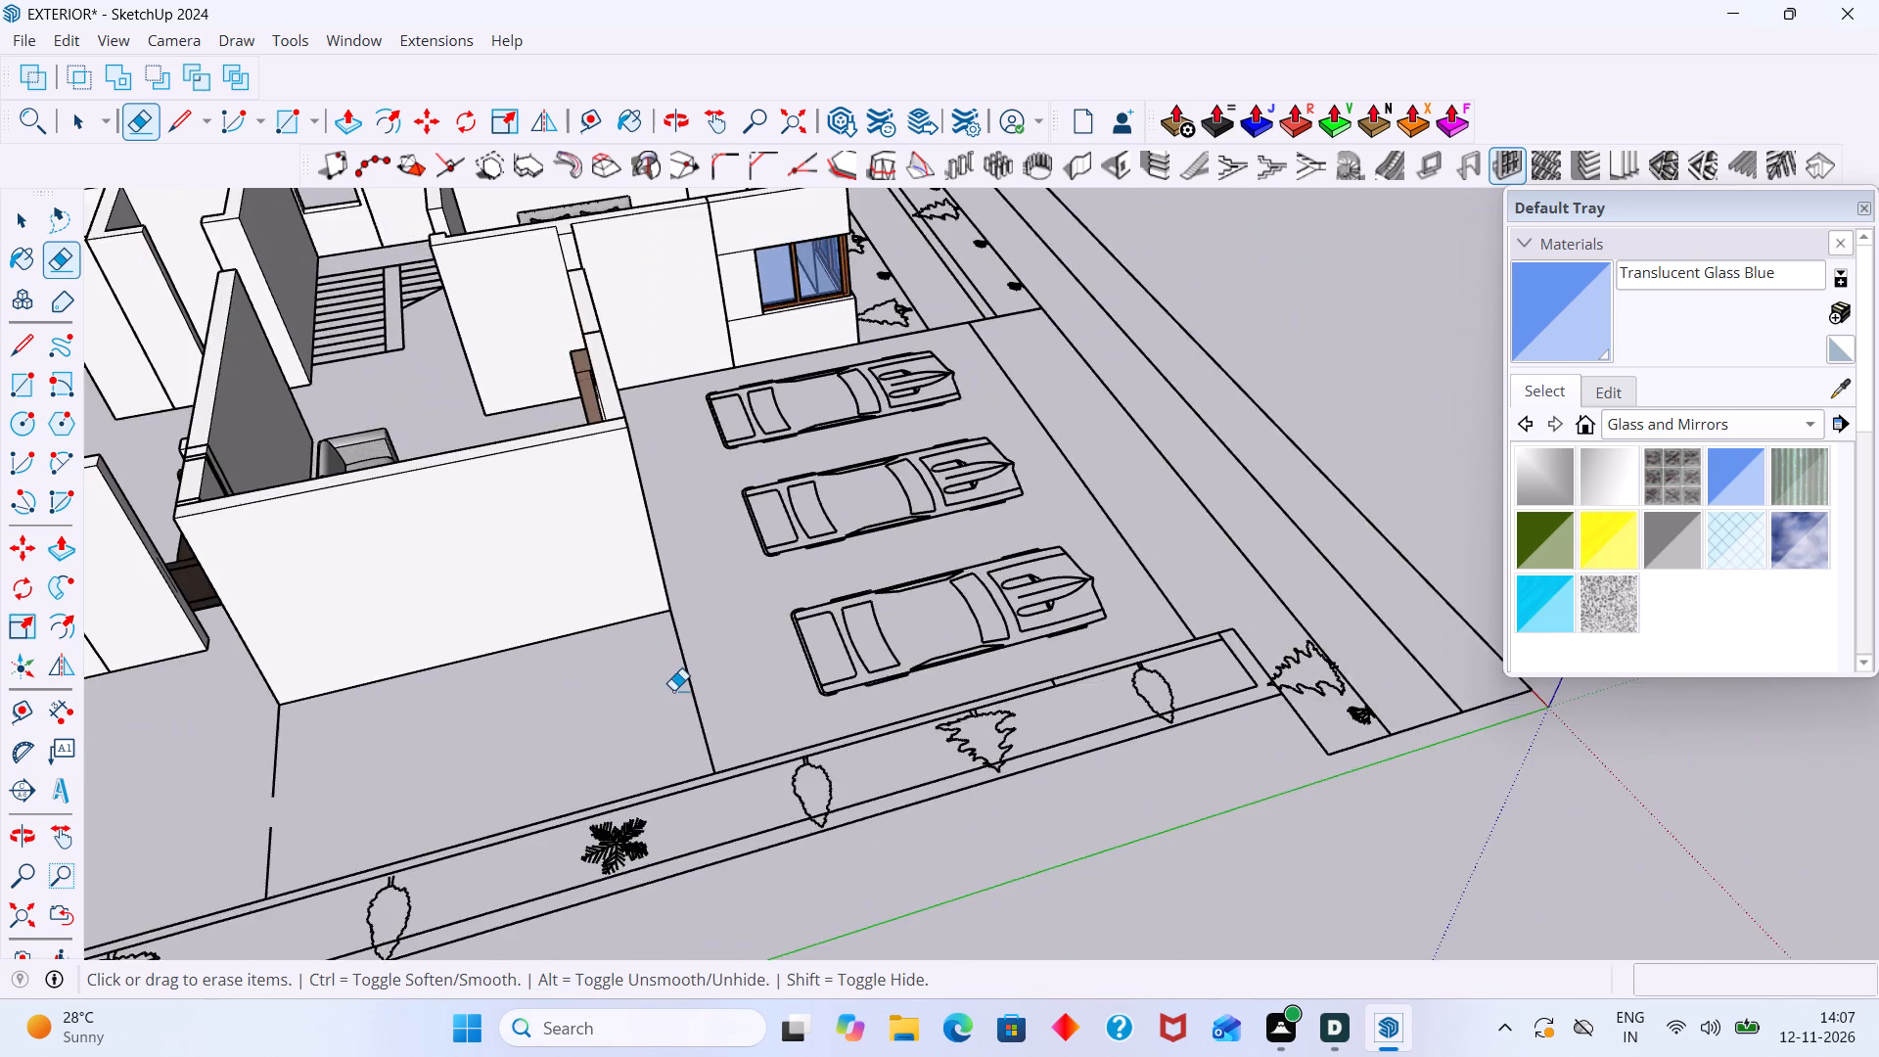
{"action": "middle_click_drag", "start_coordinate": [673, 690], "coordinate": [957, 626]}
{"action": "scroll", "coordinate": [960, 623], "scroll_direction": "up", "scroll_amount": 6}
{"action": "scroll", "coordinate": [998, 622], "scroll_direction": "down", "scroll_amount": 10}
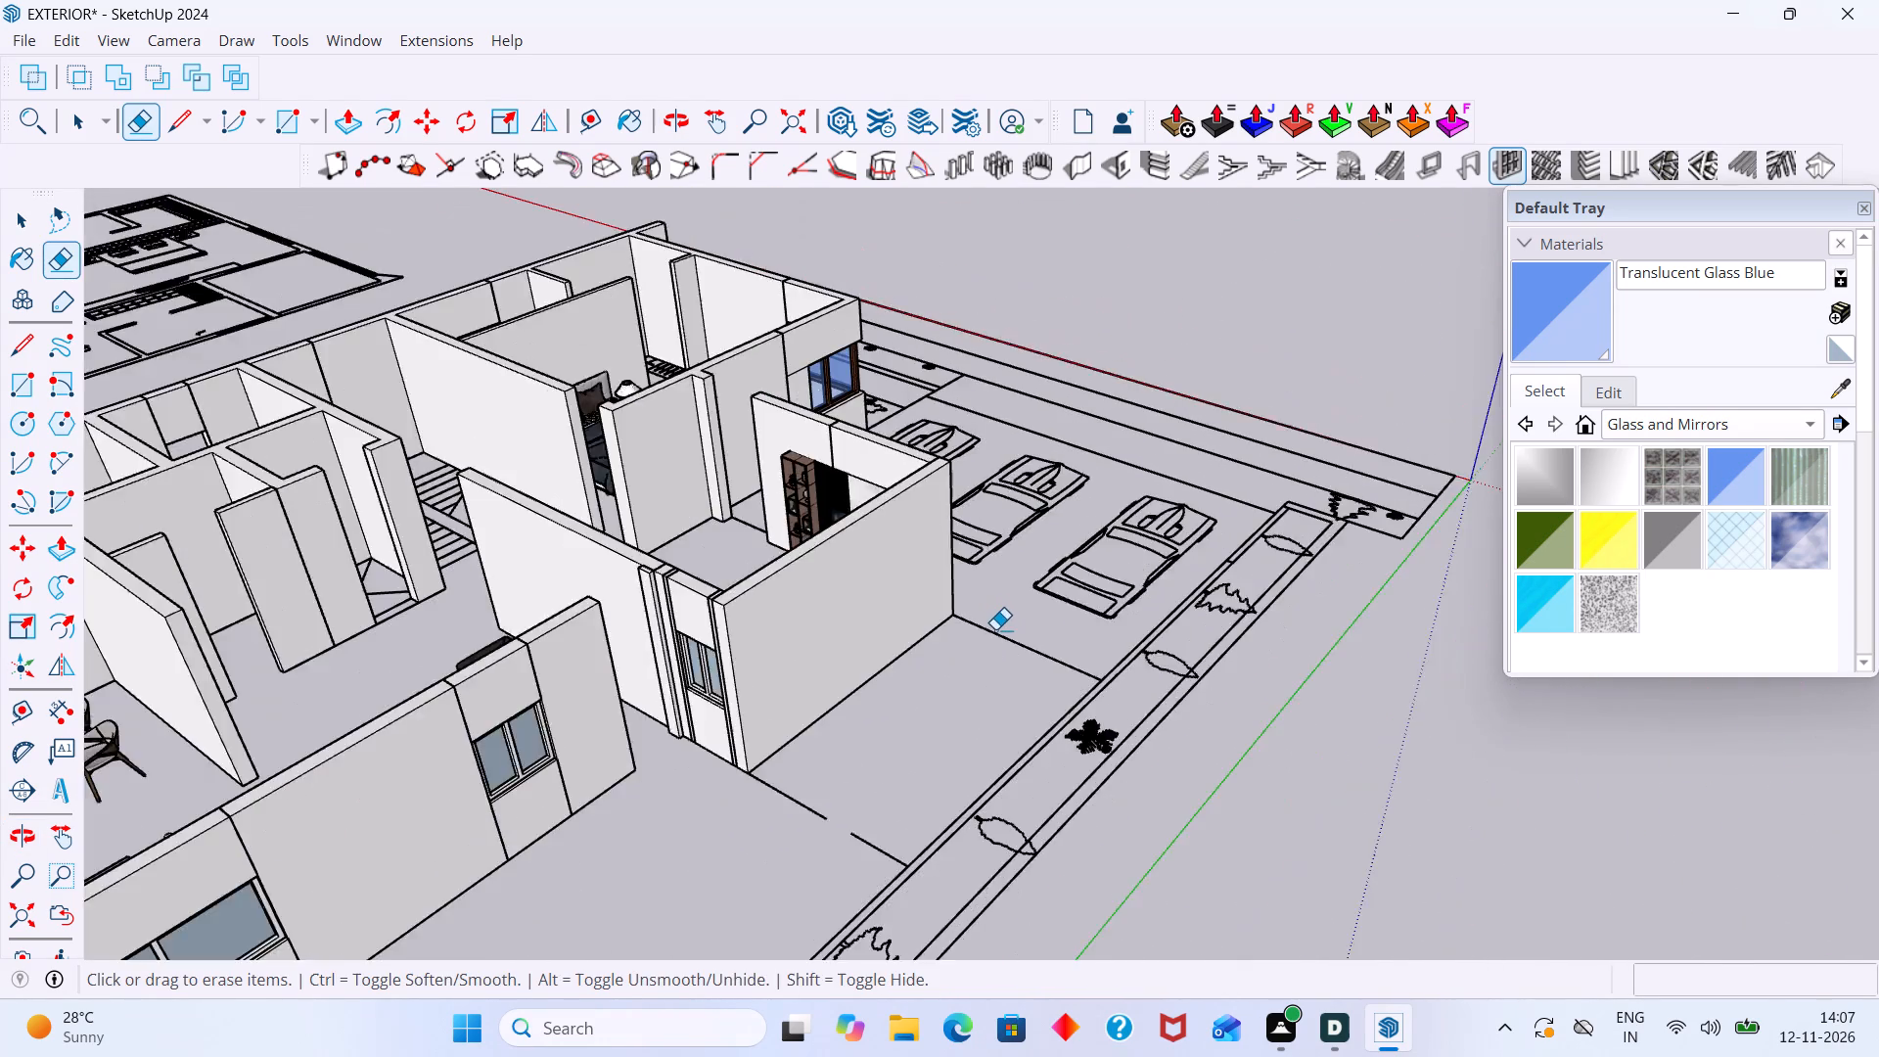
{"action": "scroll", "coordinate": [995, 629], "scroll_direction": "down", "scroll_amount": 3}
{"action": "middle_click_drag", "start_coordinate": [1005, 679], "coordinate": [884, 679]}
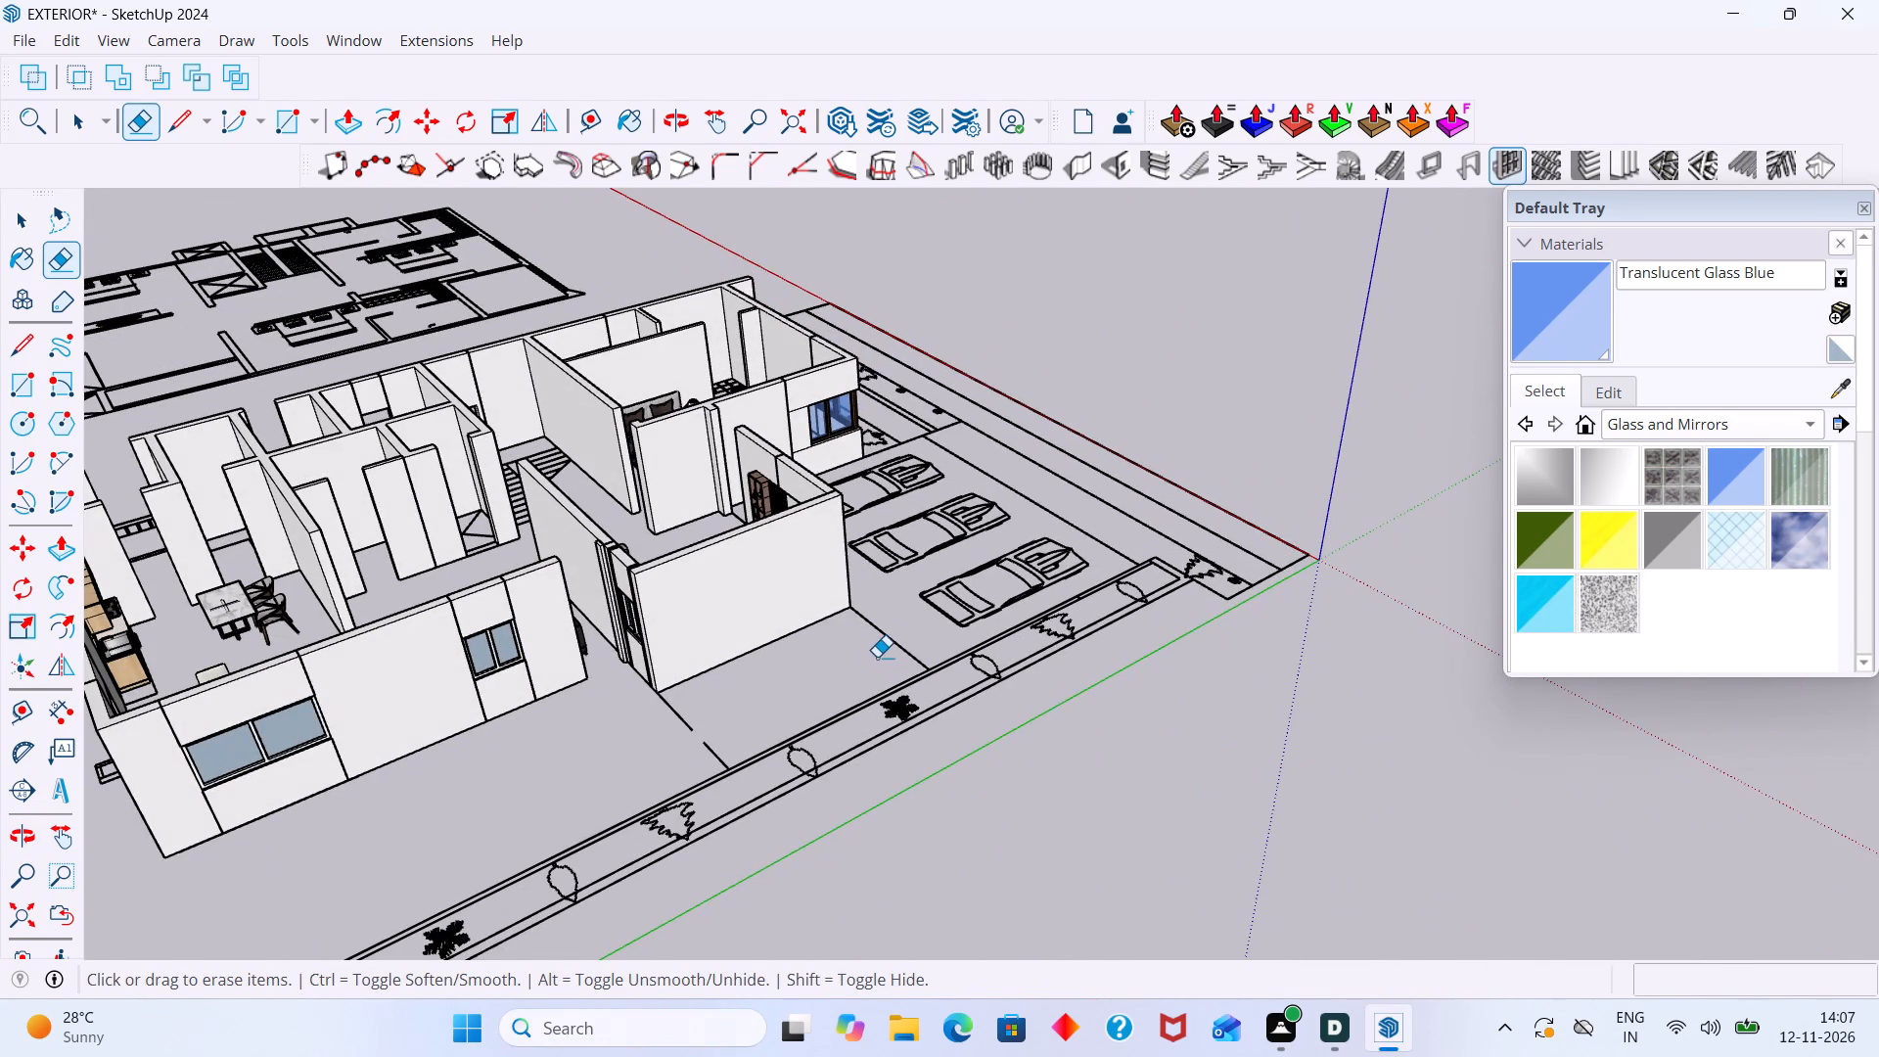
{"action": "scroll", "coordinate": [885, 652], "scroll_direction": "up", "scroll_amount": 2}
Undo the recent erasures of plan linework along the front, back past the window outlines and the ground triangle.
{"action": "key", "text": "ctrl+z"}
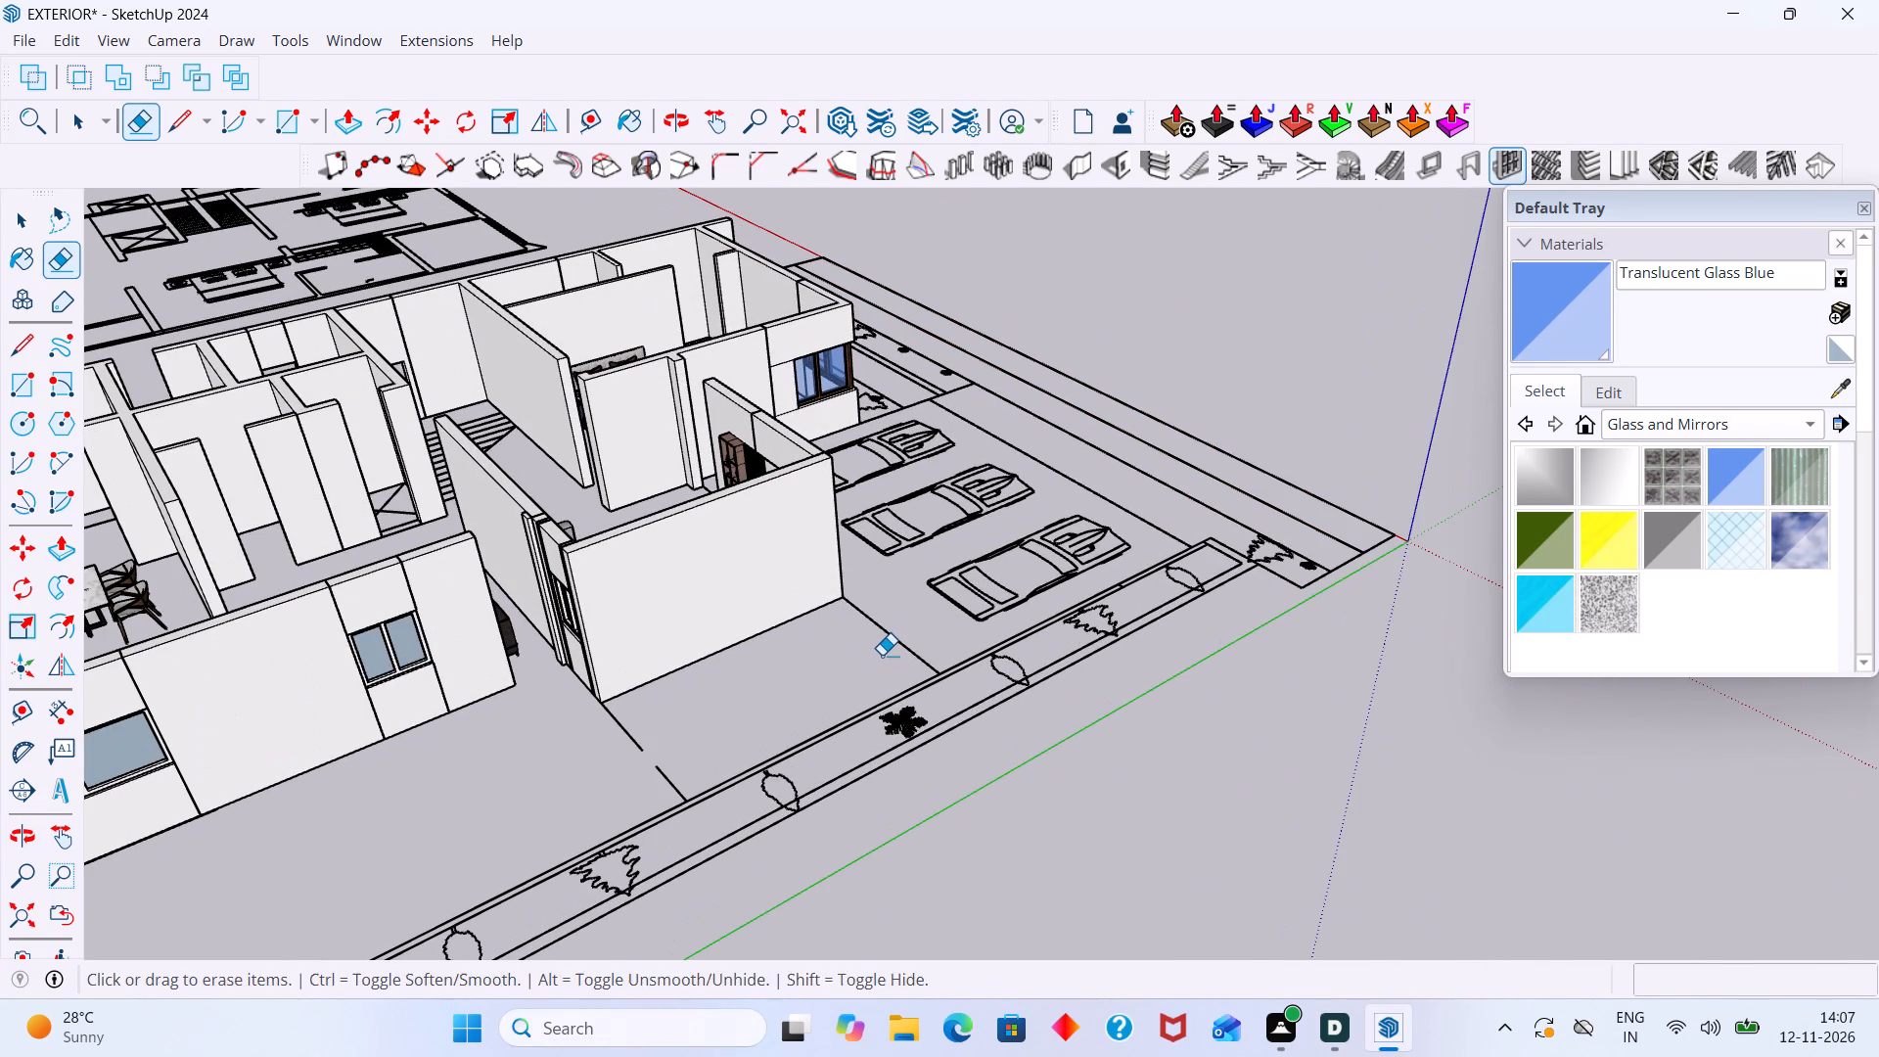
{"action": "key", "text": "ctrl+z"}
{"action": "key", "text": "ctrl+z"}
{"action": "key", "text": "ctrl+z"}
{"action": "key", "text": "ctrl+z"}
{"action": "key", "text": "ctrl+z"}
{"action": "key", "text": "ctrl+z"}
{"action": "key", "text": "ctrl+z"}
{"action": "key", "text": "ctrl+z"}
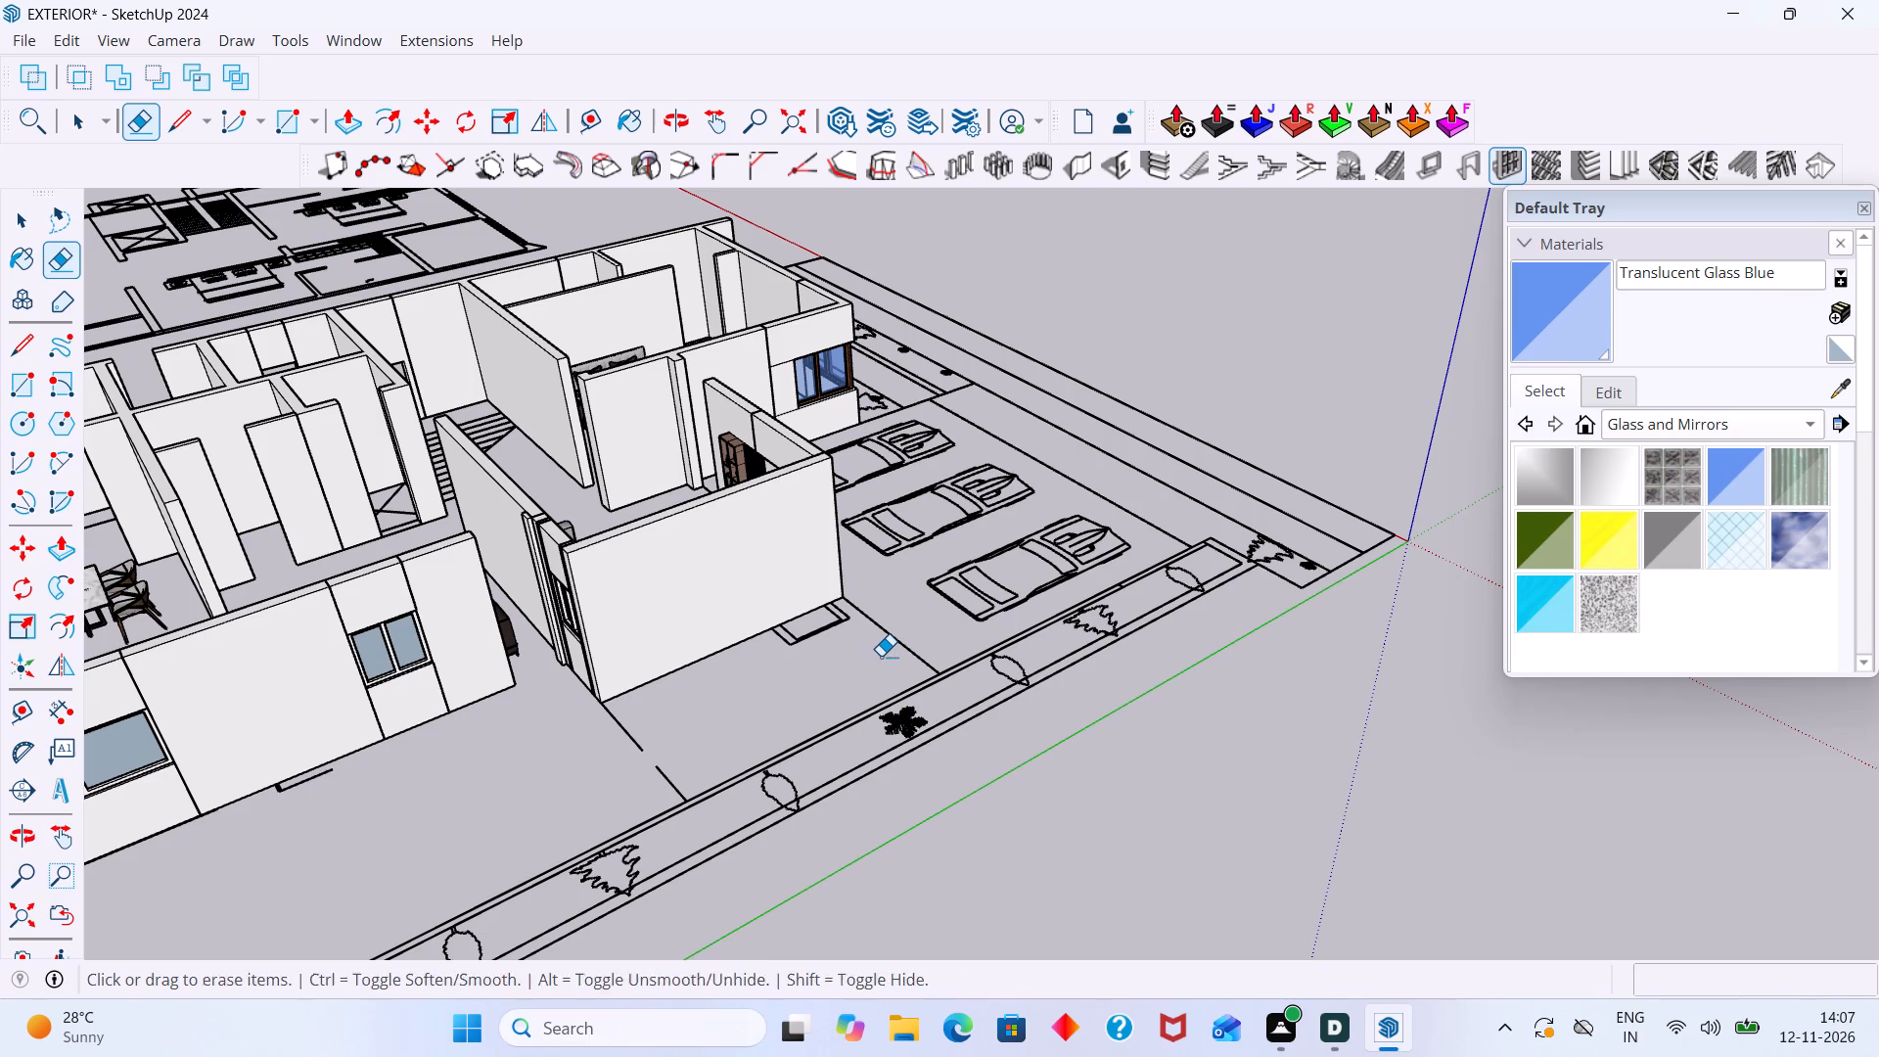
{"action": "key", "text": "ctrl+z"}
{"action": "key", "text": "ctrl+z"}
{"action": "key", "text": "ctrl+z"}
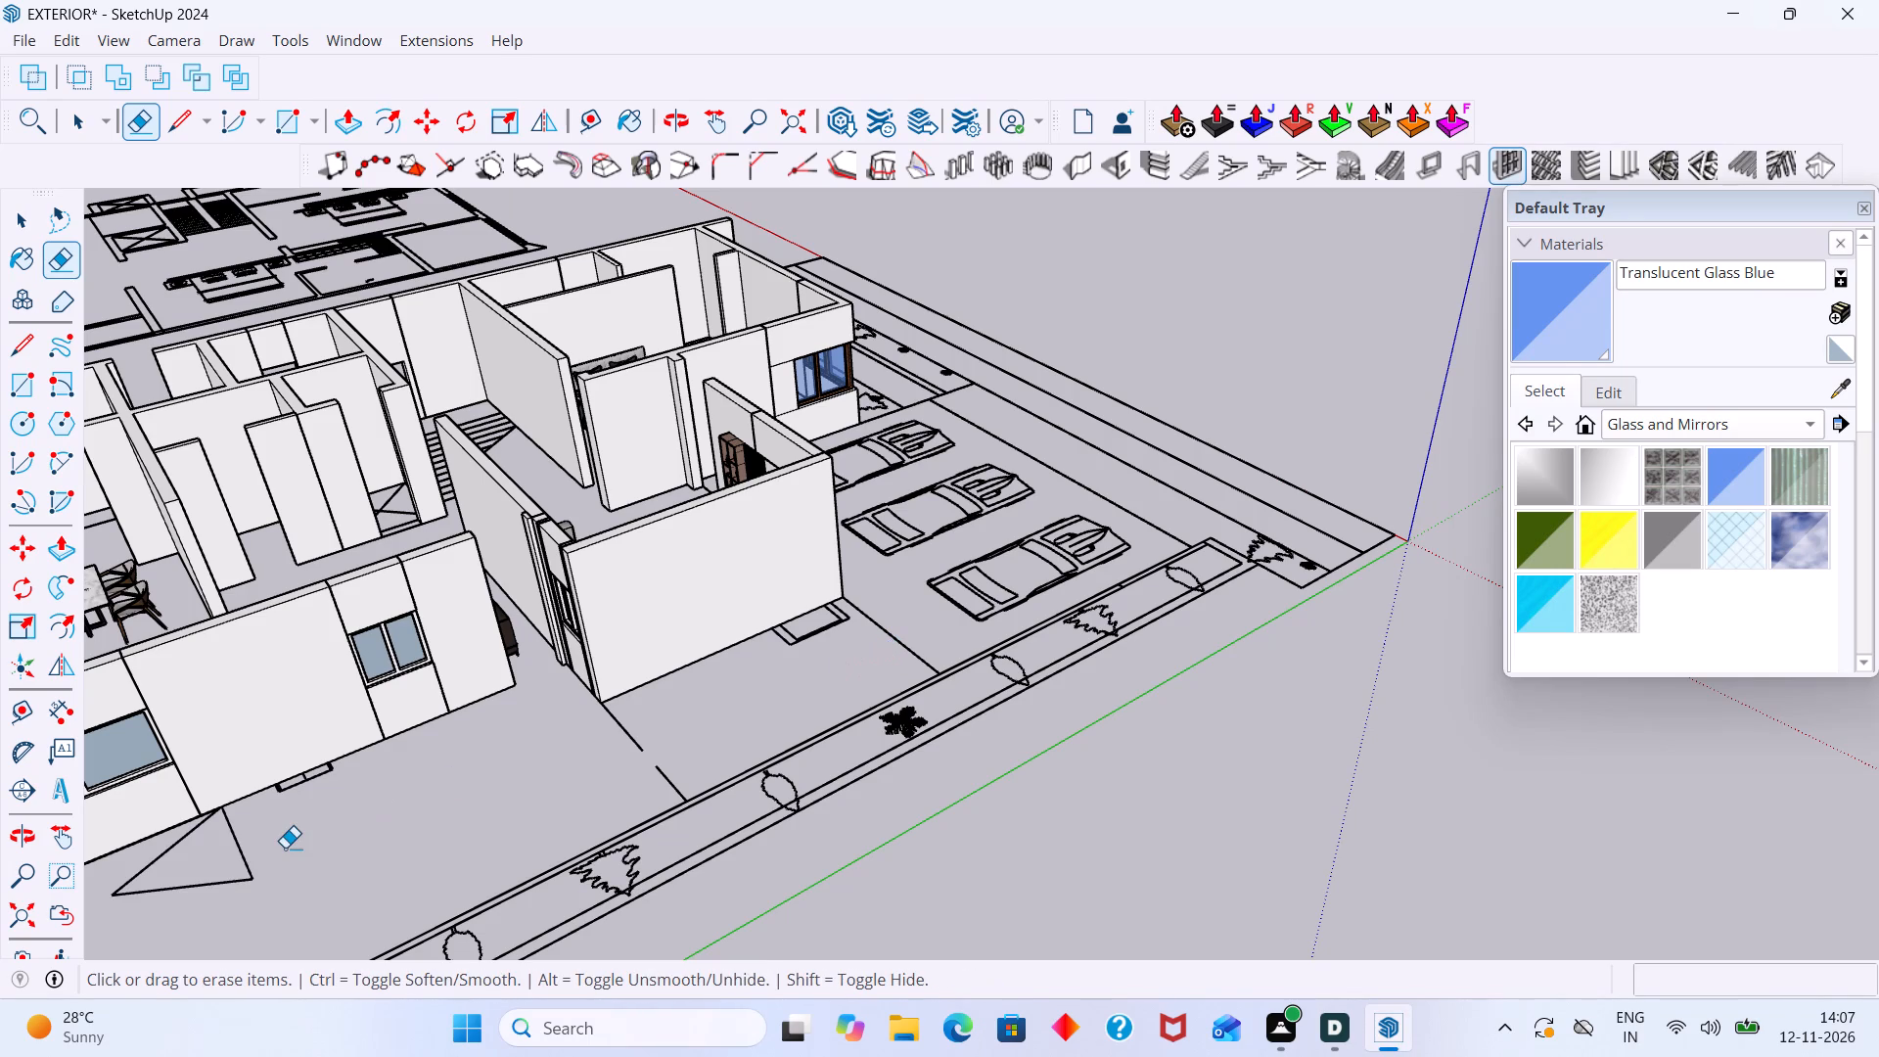
Erase the stray line at the house's front corner and the triangle on the ground in front of the wide window.
{"action": "middle_click_drag", "start_coordinate": [279, 850], "coordinate": [585, 751], "text": "shift"}
{"action": "scroll", "coordinate": [452, 815], "scroll_direction": "up", "scroll_amount": 6}
{"action": "middle_click_drag", "start_coordinate": [454, 812], "coordinate": [764, 715], "text": "shift"}
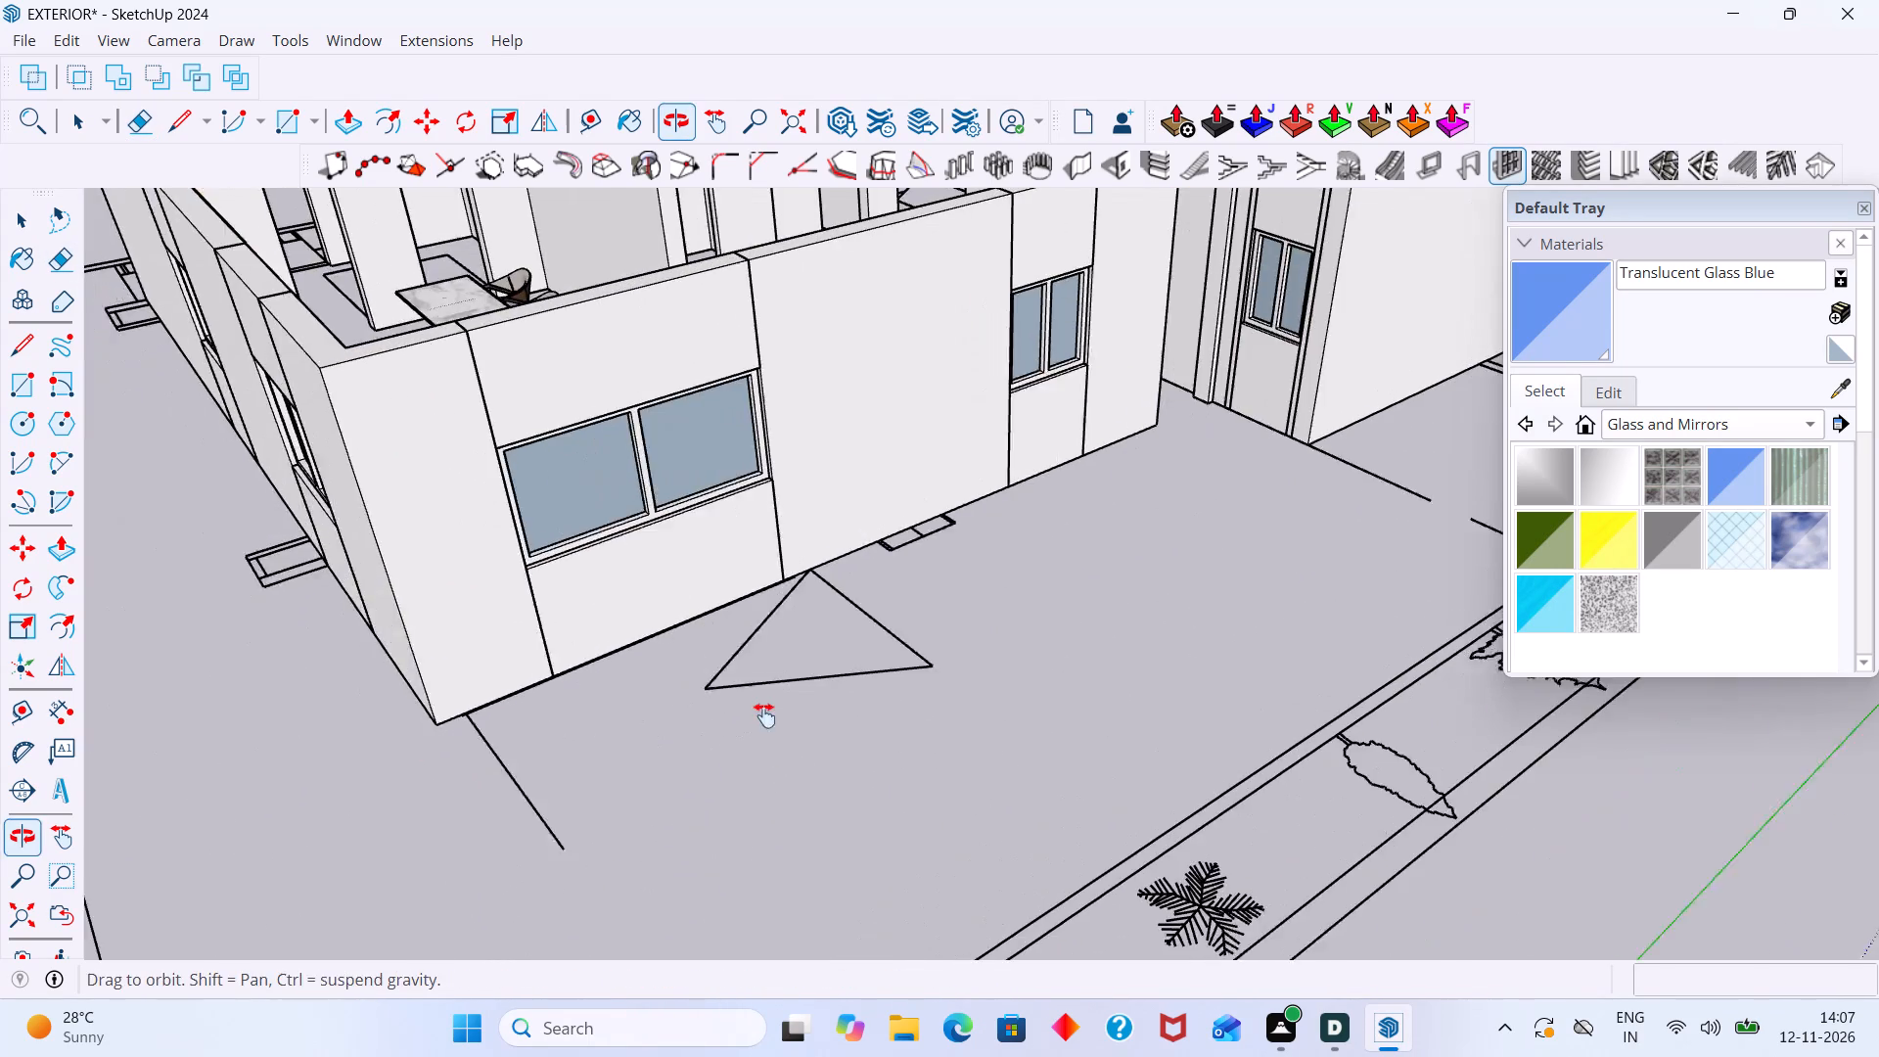
{"action": "middle_click_drag", "start_coordinate": [764, 715], "coordinate": [765, 715], "text": "shift"}
{"action": "scroll", "coordinate": [752, 717], "scroll_direction": "up", "scroll_amount": 1}
{"action": "scroll", "coordinate": [751, 717], "scroll_direction": "down", "scroll_amount": 14}
{"action": "scroll", "coordinate": [719, 726], "scroll_direction": "up", "scroll_amount": 7}
{"action": "left_click", "coordinate": [675, 723]}
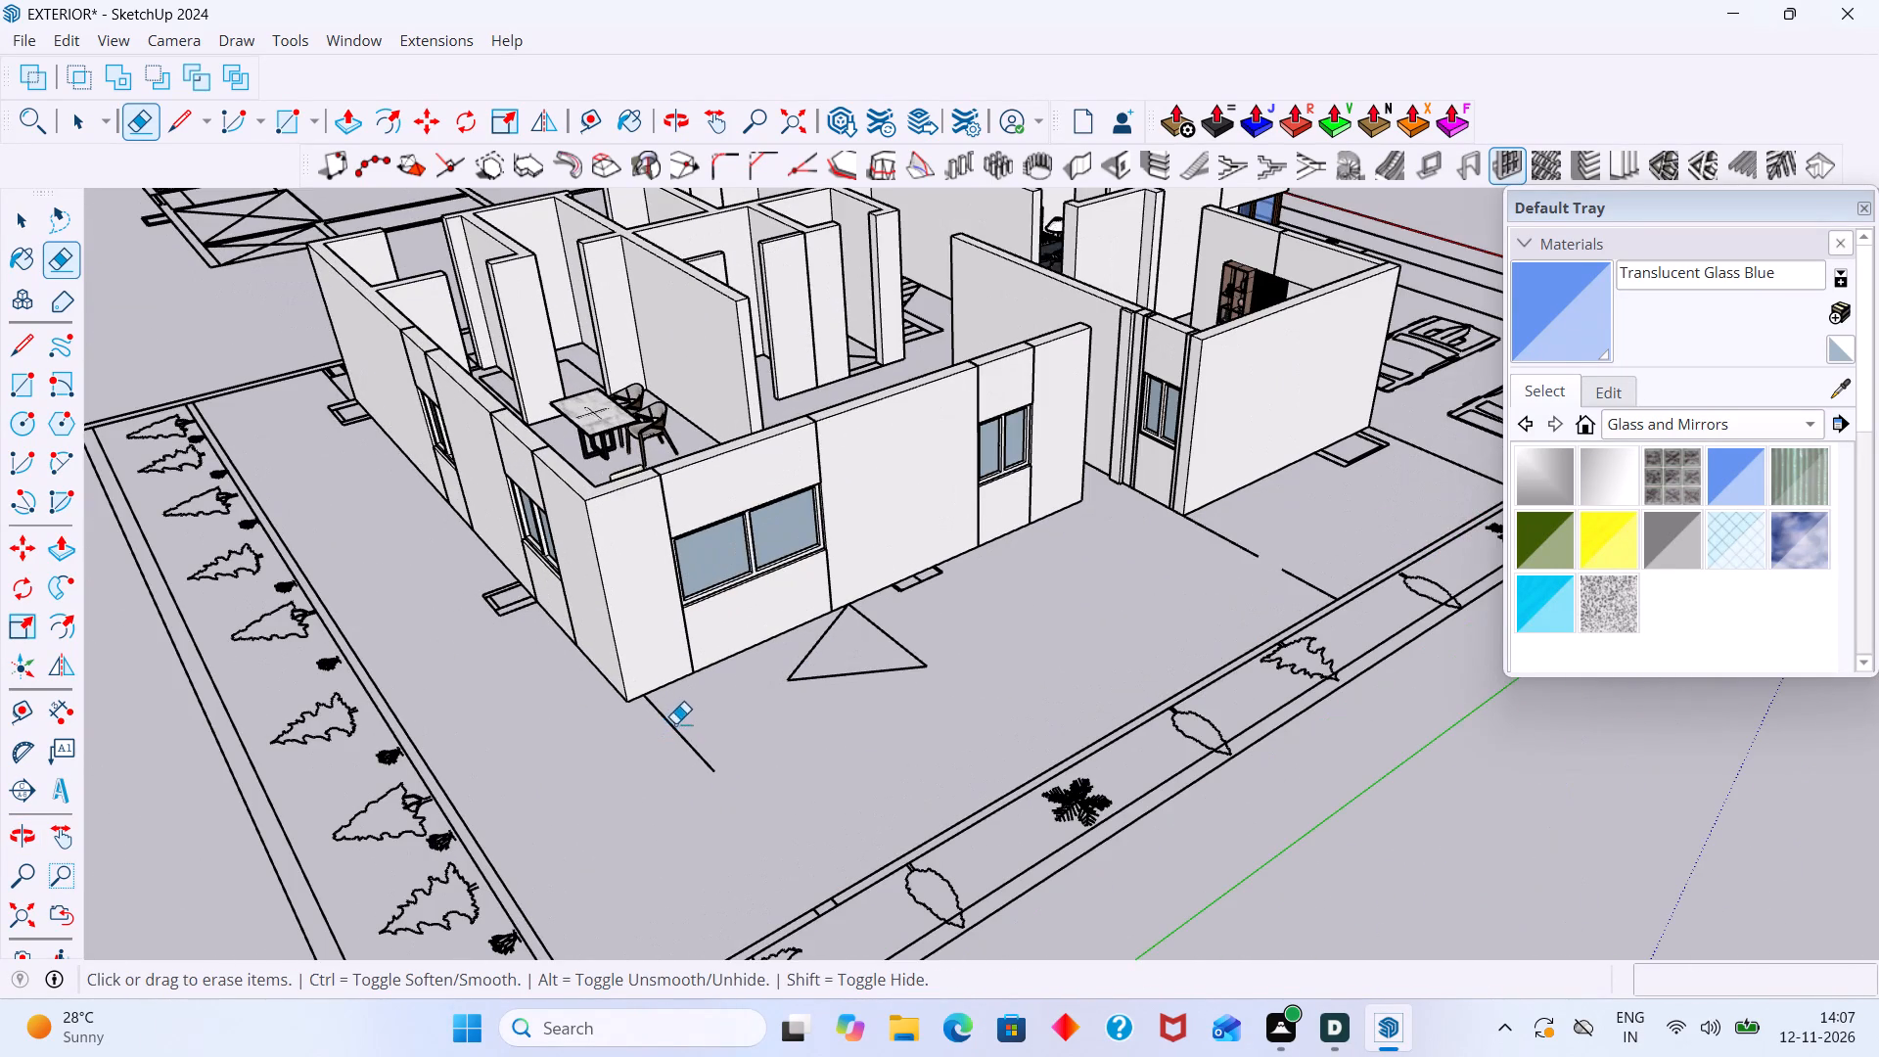
{"action": "left_click_drag", "start_coordinate": [940, 597], "coordinate": [787, 693]}
{"action": "left_click_drag", "start_coordinate": [979, 576], "coordinate": [824, 630]}
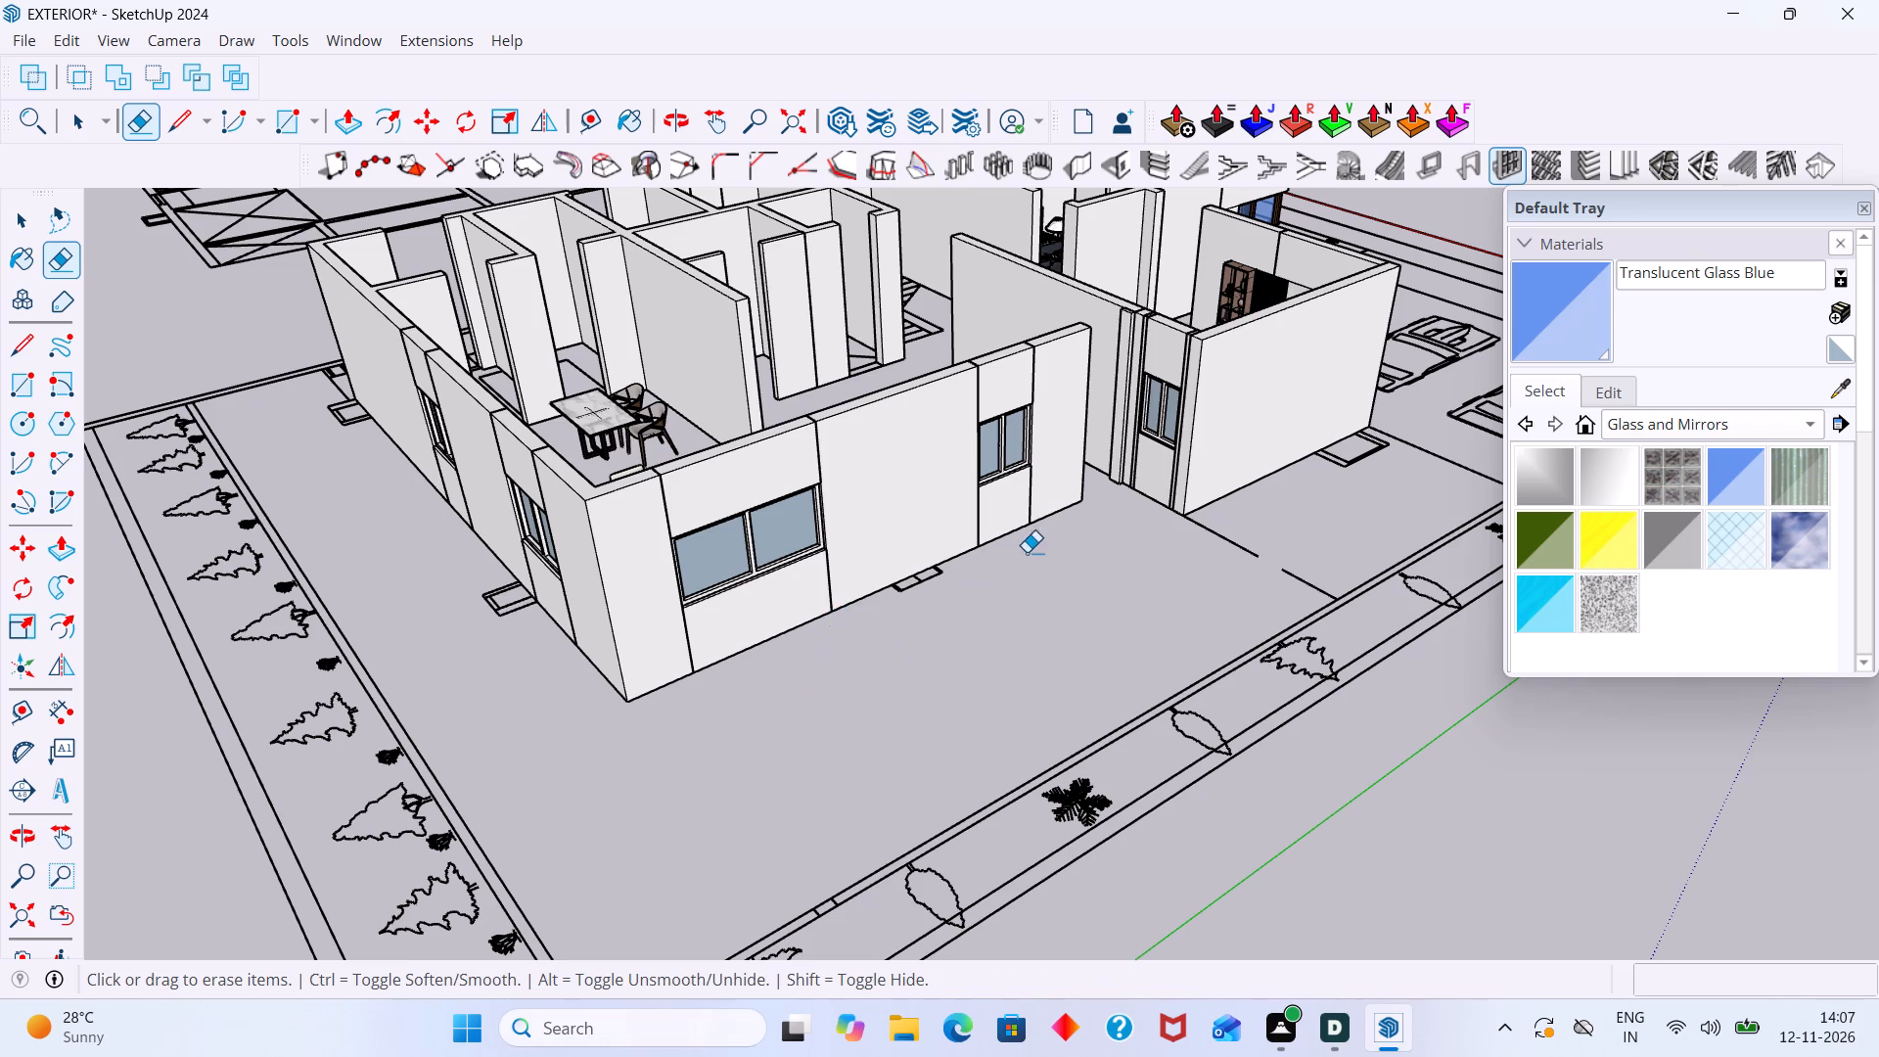
Erase the small window plan outline at the foot of the front wall between the two fitted windows.
{"action": "left_click_drag", "start_coordinate": [994, 544], "coordinate": [942, 570]}
{"action": "key", "text": "ctrl+z"}
{"action": "scroll", "coordinate": [930, 576], "scroll_direction": "up", "scroll_amount": 7}
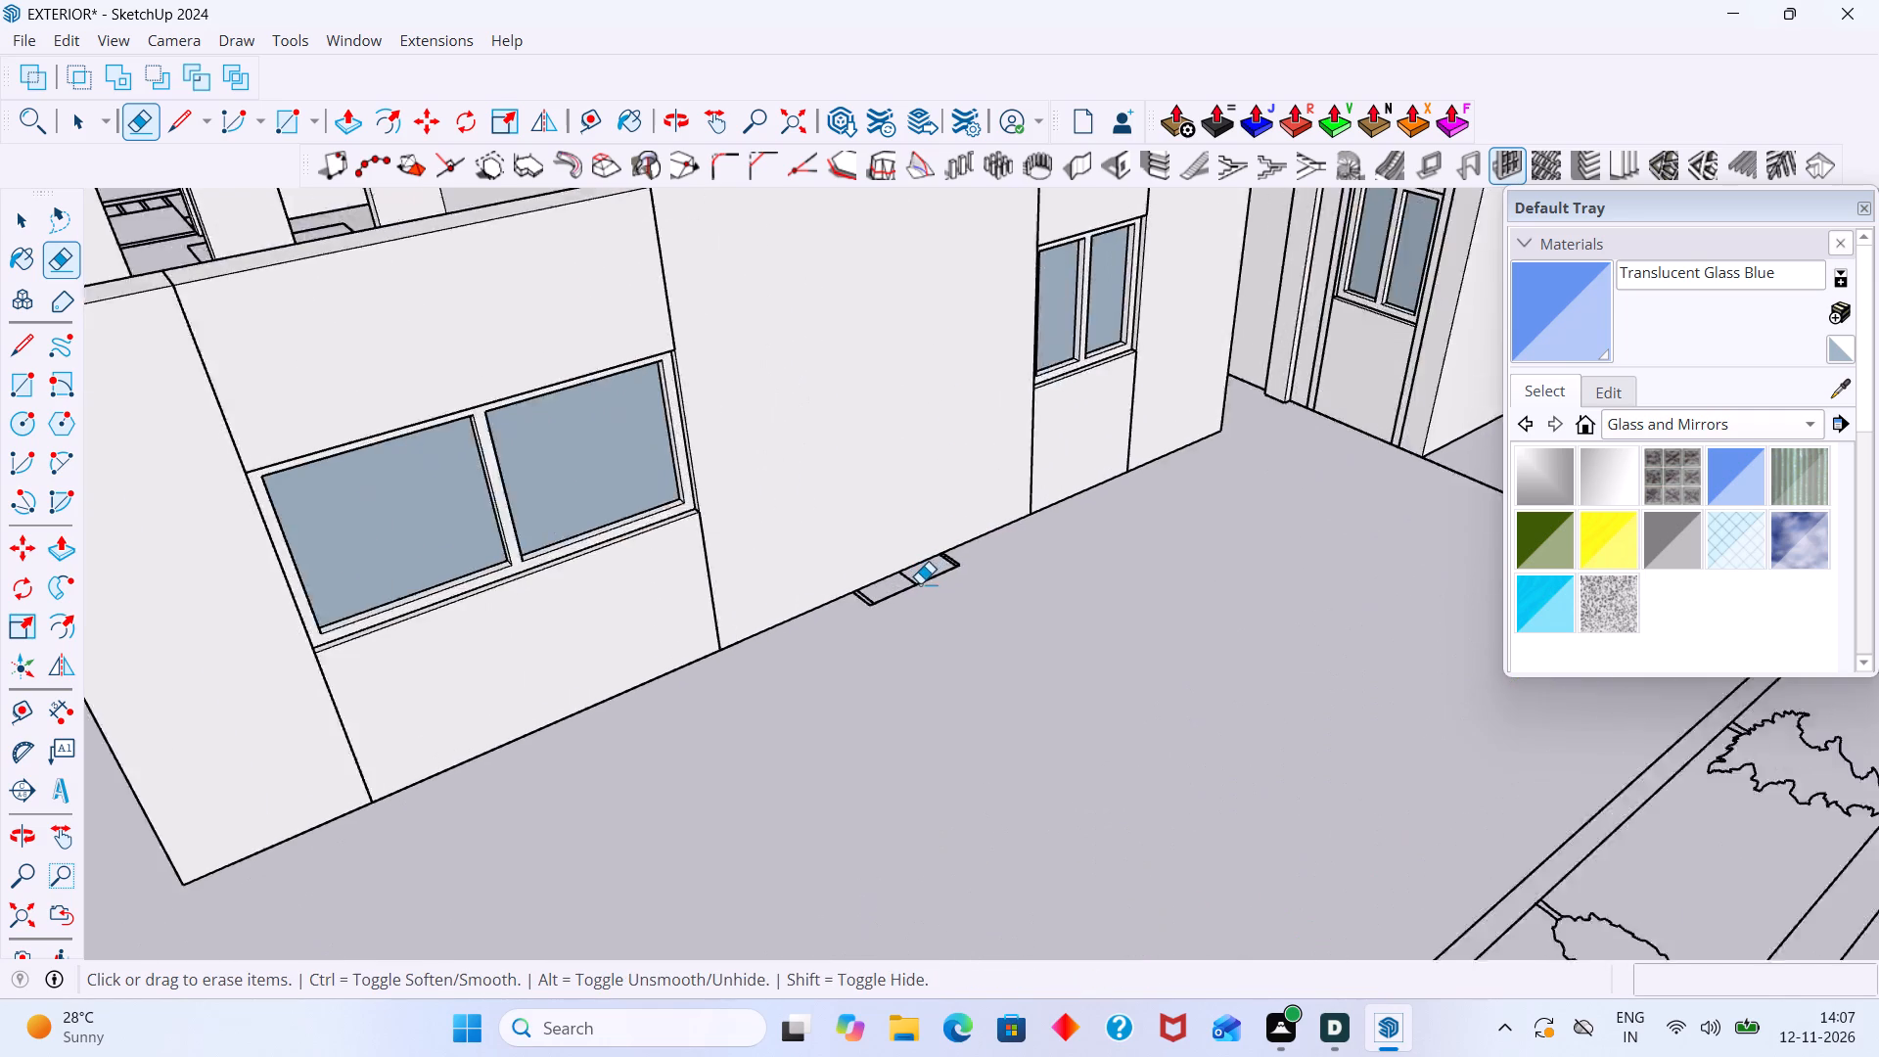
{"action": "scroll", "coordinate": [920, 583], "scroll_direction": "up", "scroll_amount": 3}
{"action": "left_click_drag", "start_coordinate": [985, 546], "coordinate": [846, 619]}
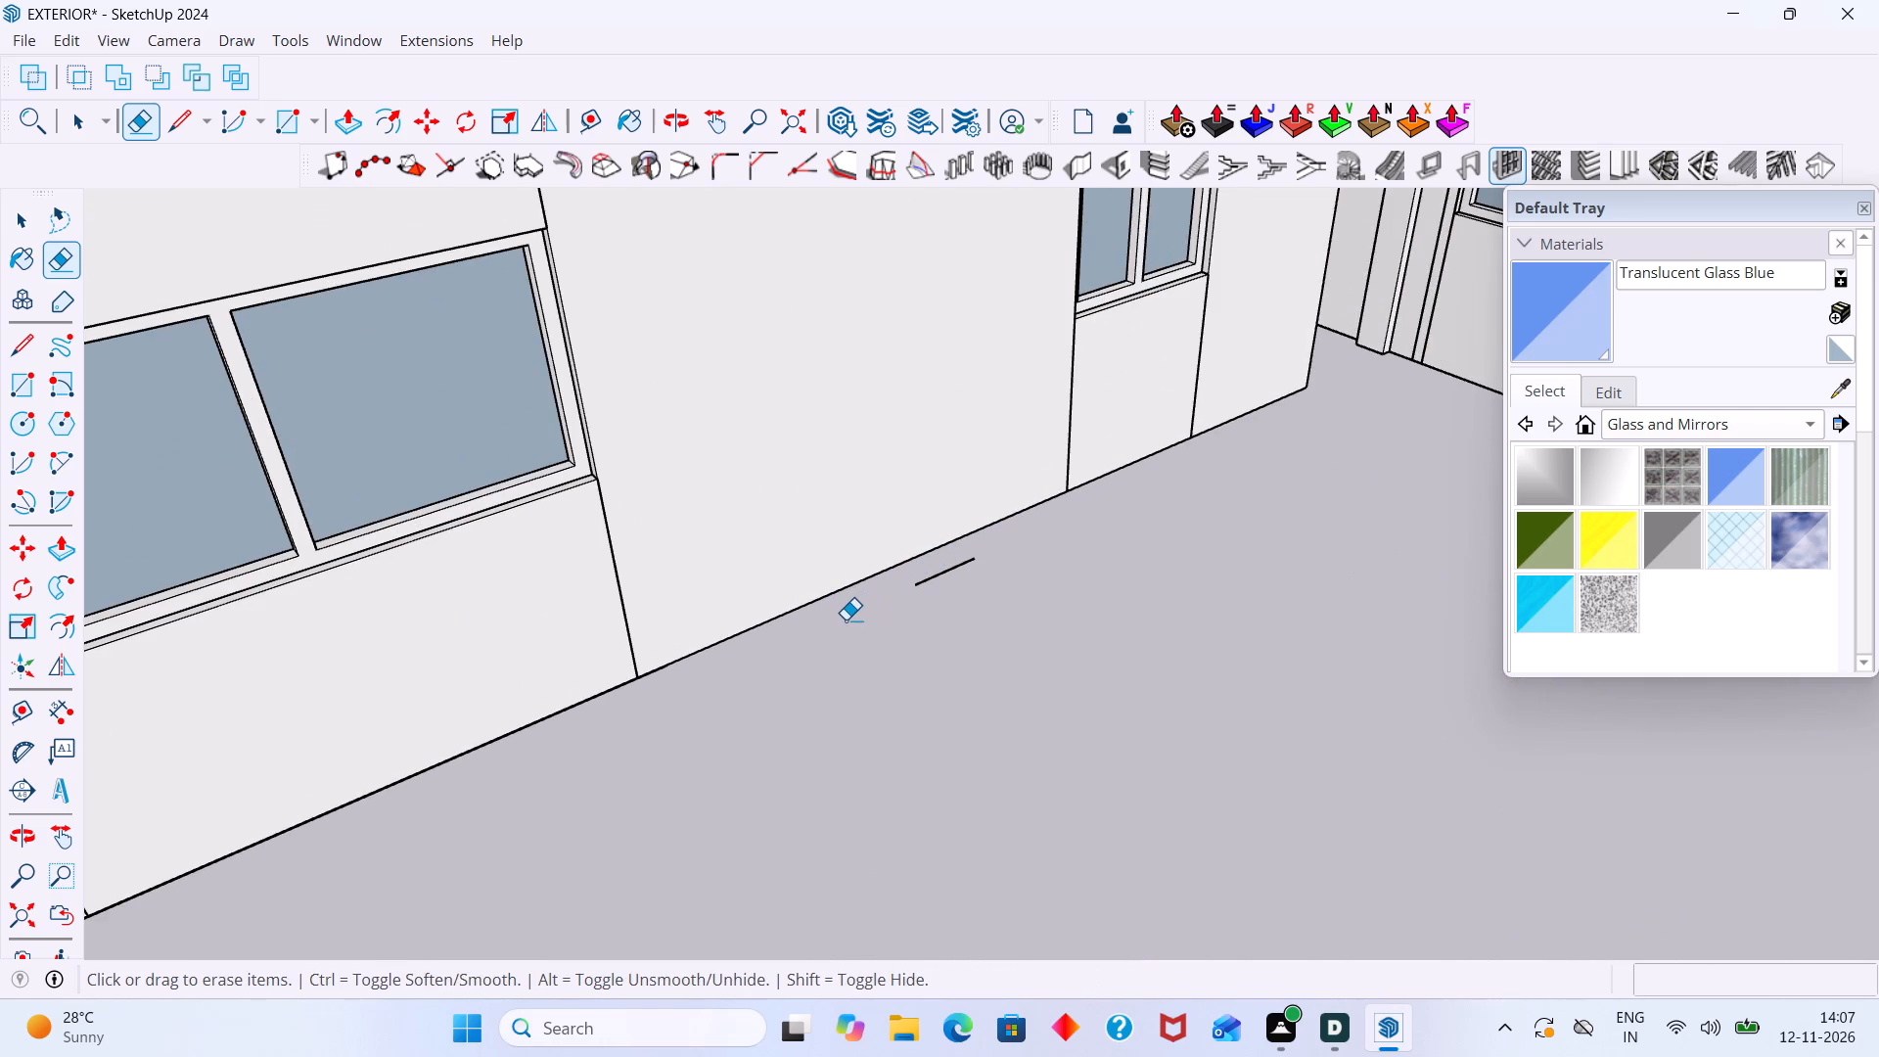
{"action": "scroll", "coordinate": [919, 623], "scroll_direction": "up", "scroll_amount": 3}
{"action": "left_click_drag", "start_coordinate": [947, 571], "coordinate": [944, 548]}
{"action": "scroll", "coordinate": [944, 548], "scroll_direction": "down", "scroll_amount": 5}
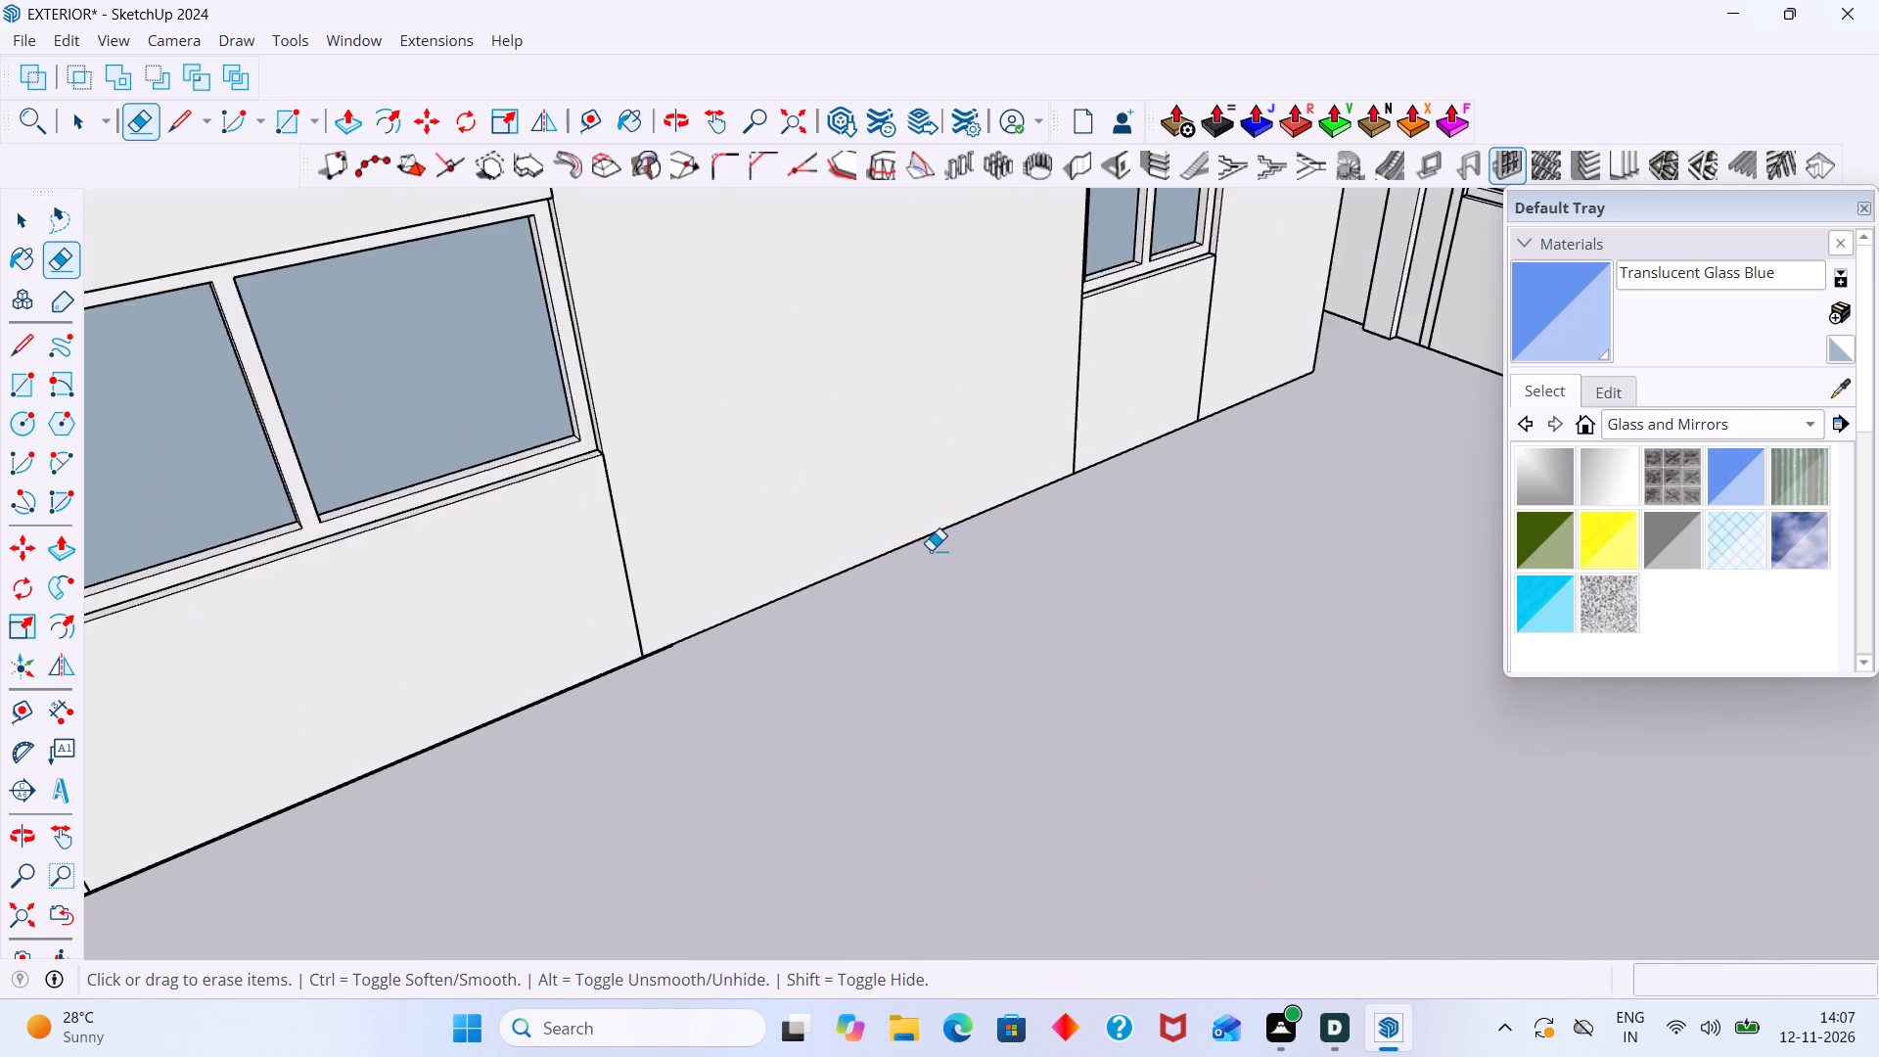
Erase all lines of the window plan outline at the foot of the blank front wall near the parked cars.
{"action": "scroll", "coordinate": [931, 550], "scroll_direction": "down", "scroll_amount": 5}
{"action": "middle_click_drag", "start_coordinate": [842, 612], "coordinate": [488, 650], "text": "shift"}
{"action": "scroll", "coordinate": [510, 638], "scroll_direction": "down", "scroll_amount": 3}
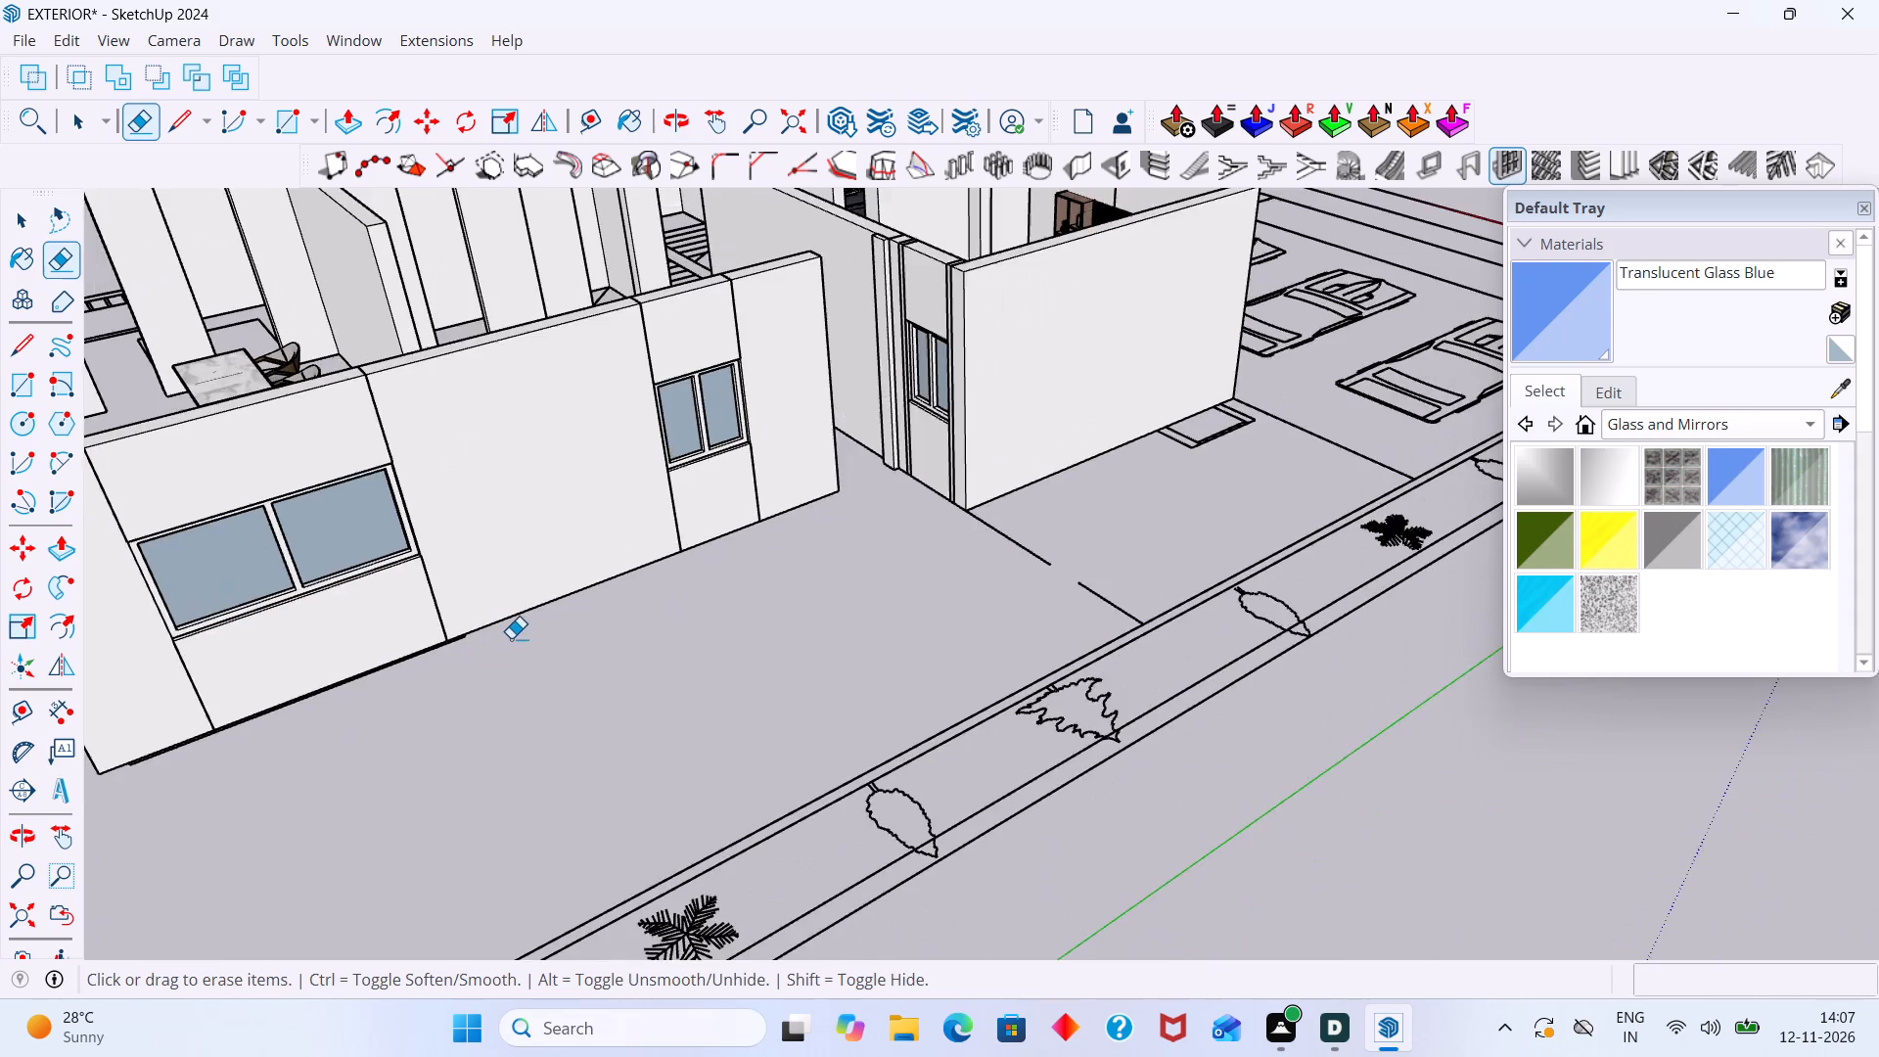
{"action": "scroll", "coordinate": [511, 638], "scroll_direction": "down", "scroll_amount": 5}
{"action": "middle_click_drag", "start_coordinate": [550, 644], "coordinate": [321, 637]}
{"action": "scroll", "coordinate": [622, 589], "scroll_direction": "up", "scroll_amount": 10}
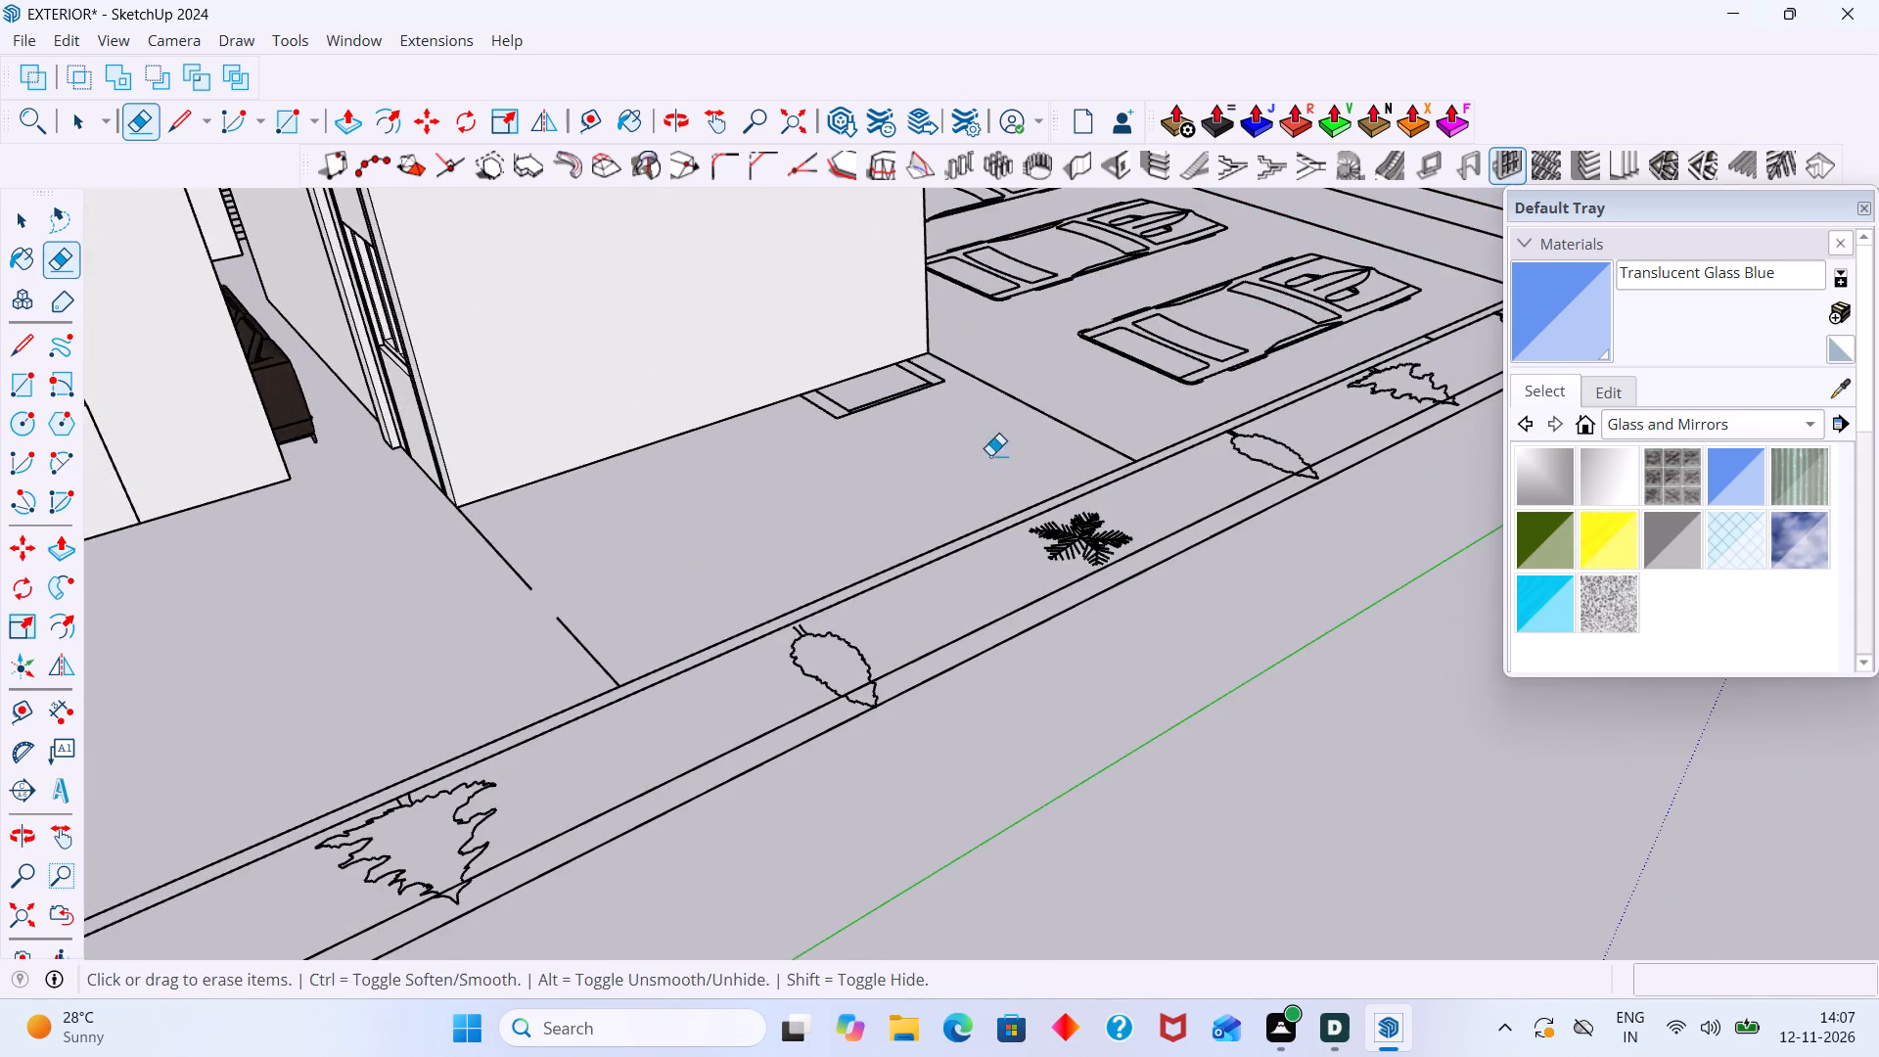
{"action": "scroll", "coordinate": [1026, 405], "scroll_direction": "up", "scroll_amount": 6}
{"action": "scroll", "coordinate": [1024, 404], "scroll_direction": "down", "scroll_amount": 5}
{"action": "scroll", "coordinate": [901, 423], "scroll_direction": "up", "scroll_amount": 4}
{"action": "middle_click_drag", "start_coordinate": [934, 443], "coordinate": [931, 475]}
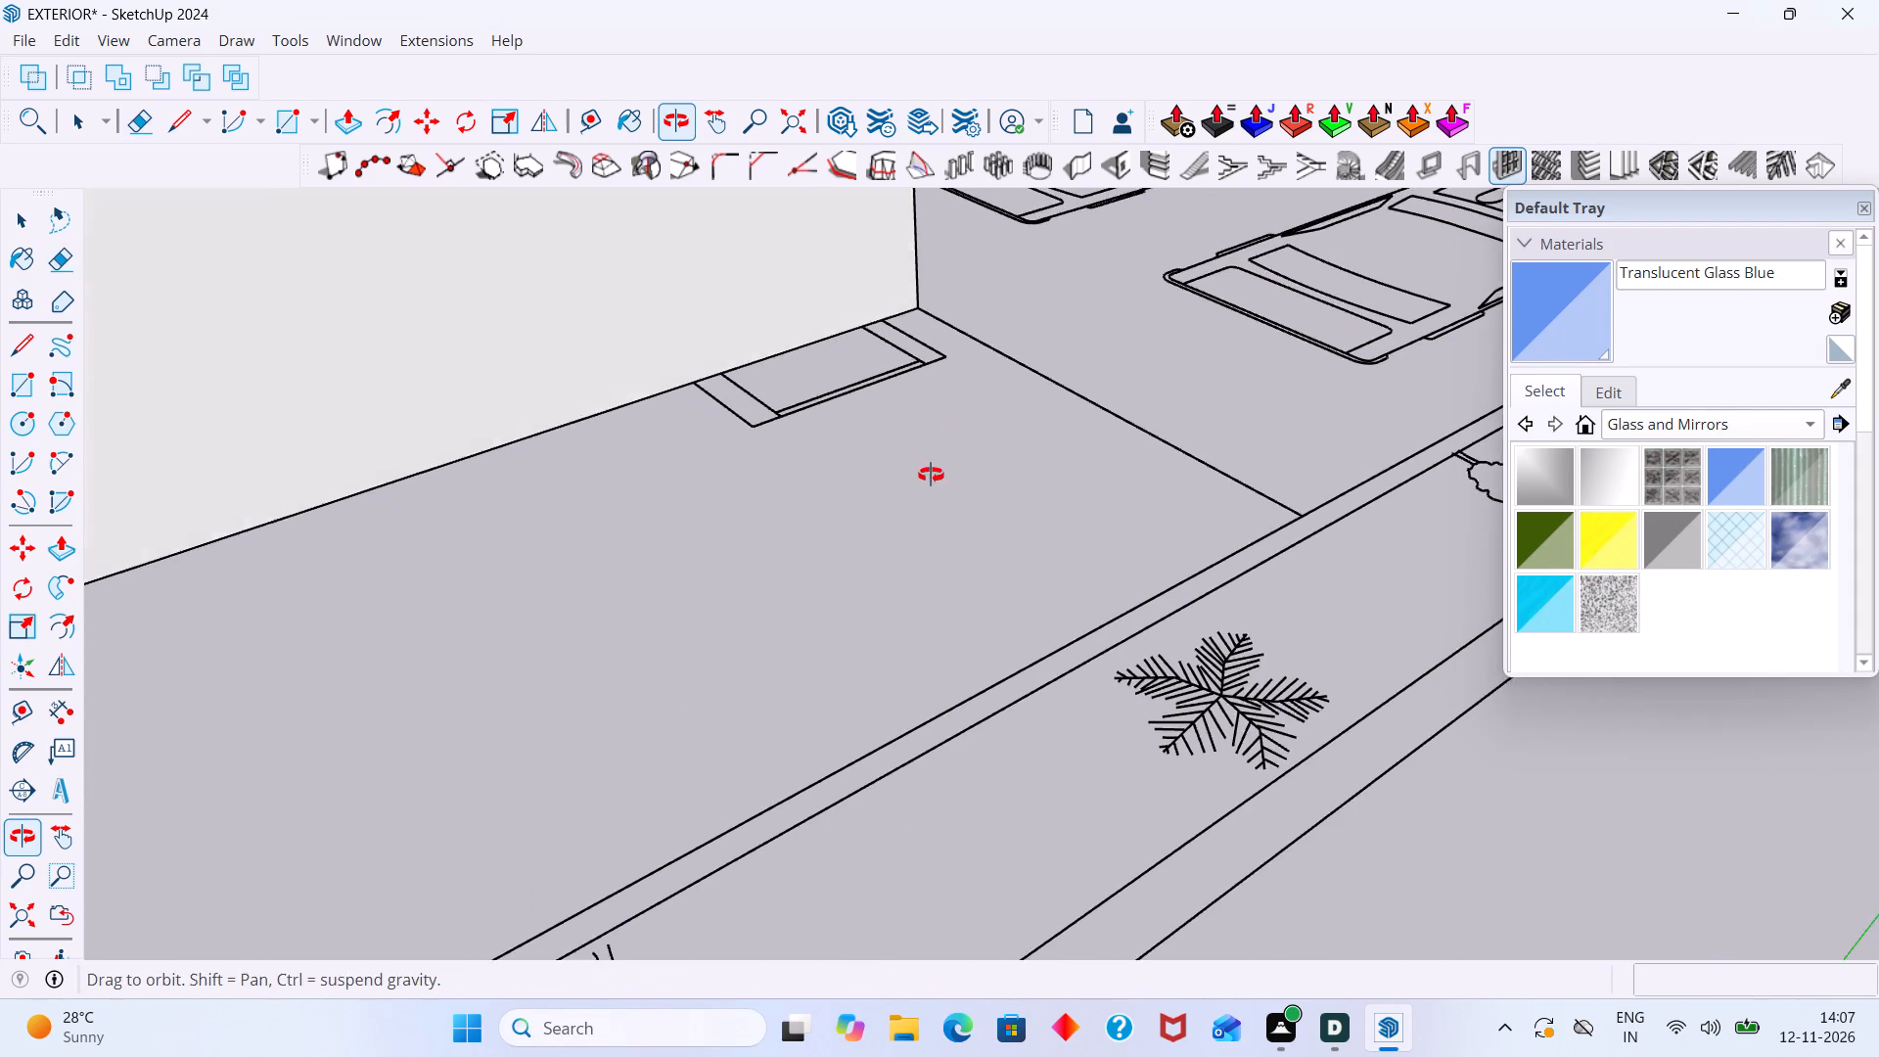
{"action": "middle_click_drag", "start_coordinate": [931, 475], "coordinate": [930, 476]}
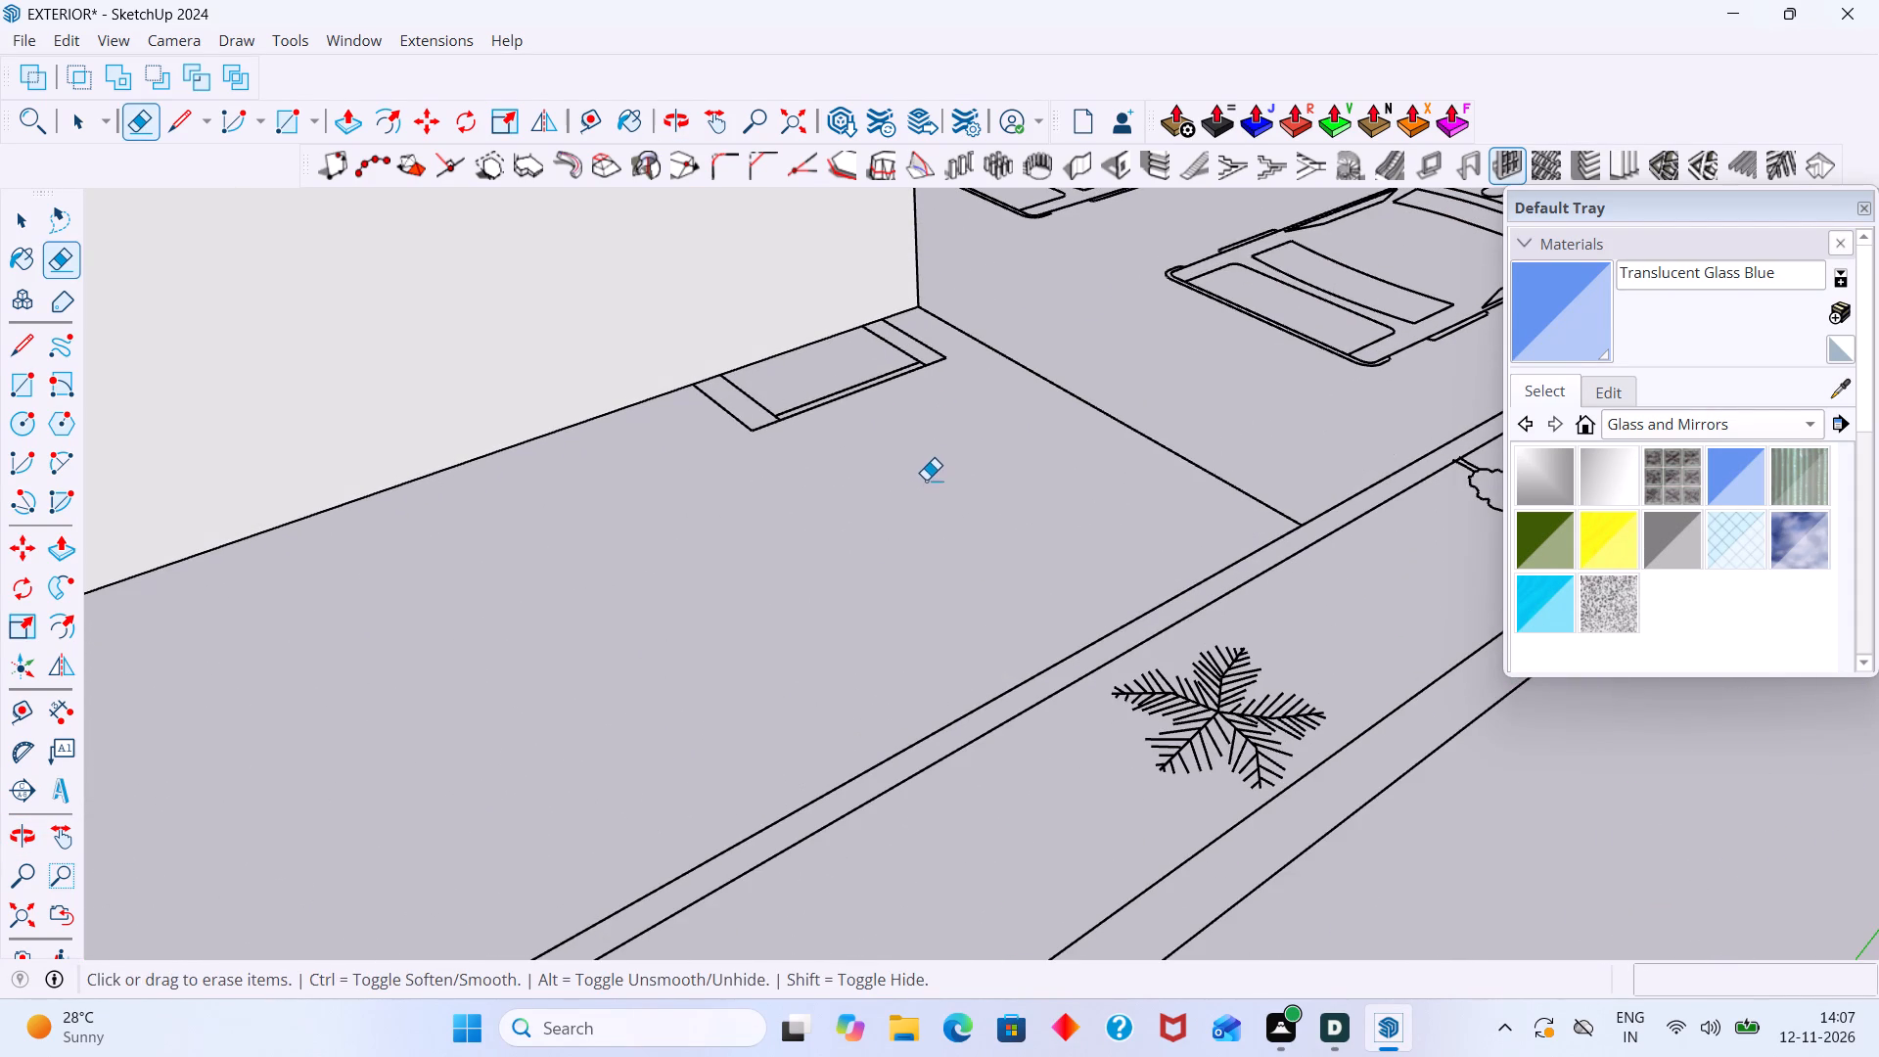
{"action": "scroll", "coordinate": [753, 498], "scroll_direction": "up", "scroll_amount": 5}
{"action": "middle_click_drag", "start_coordinate": [875, 337], "coordinate": [859, 480], "text": "shift"}
{"action": "scroll", "coordinate": [899, 351], "scroll_direction": "up", "scroll_amount": 1}
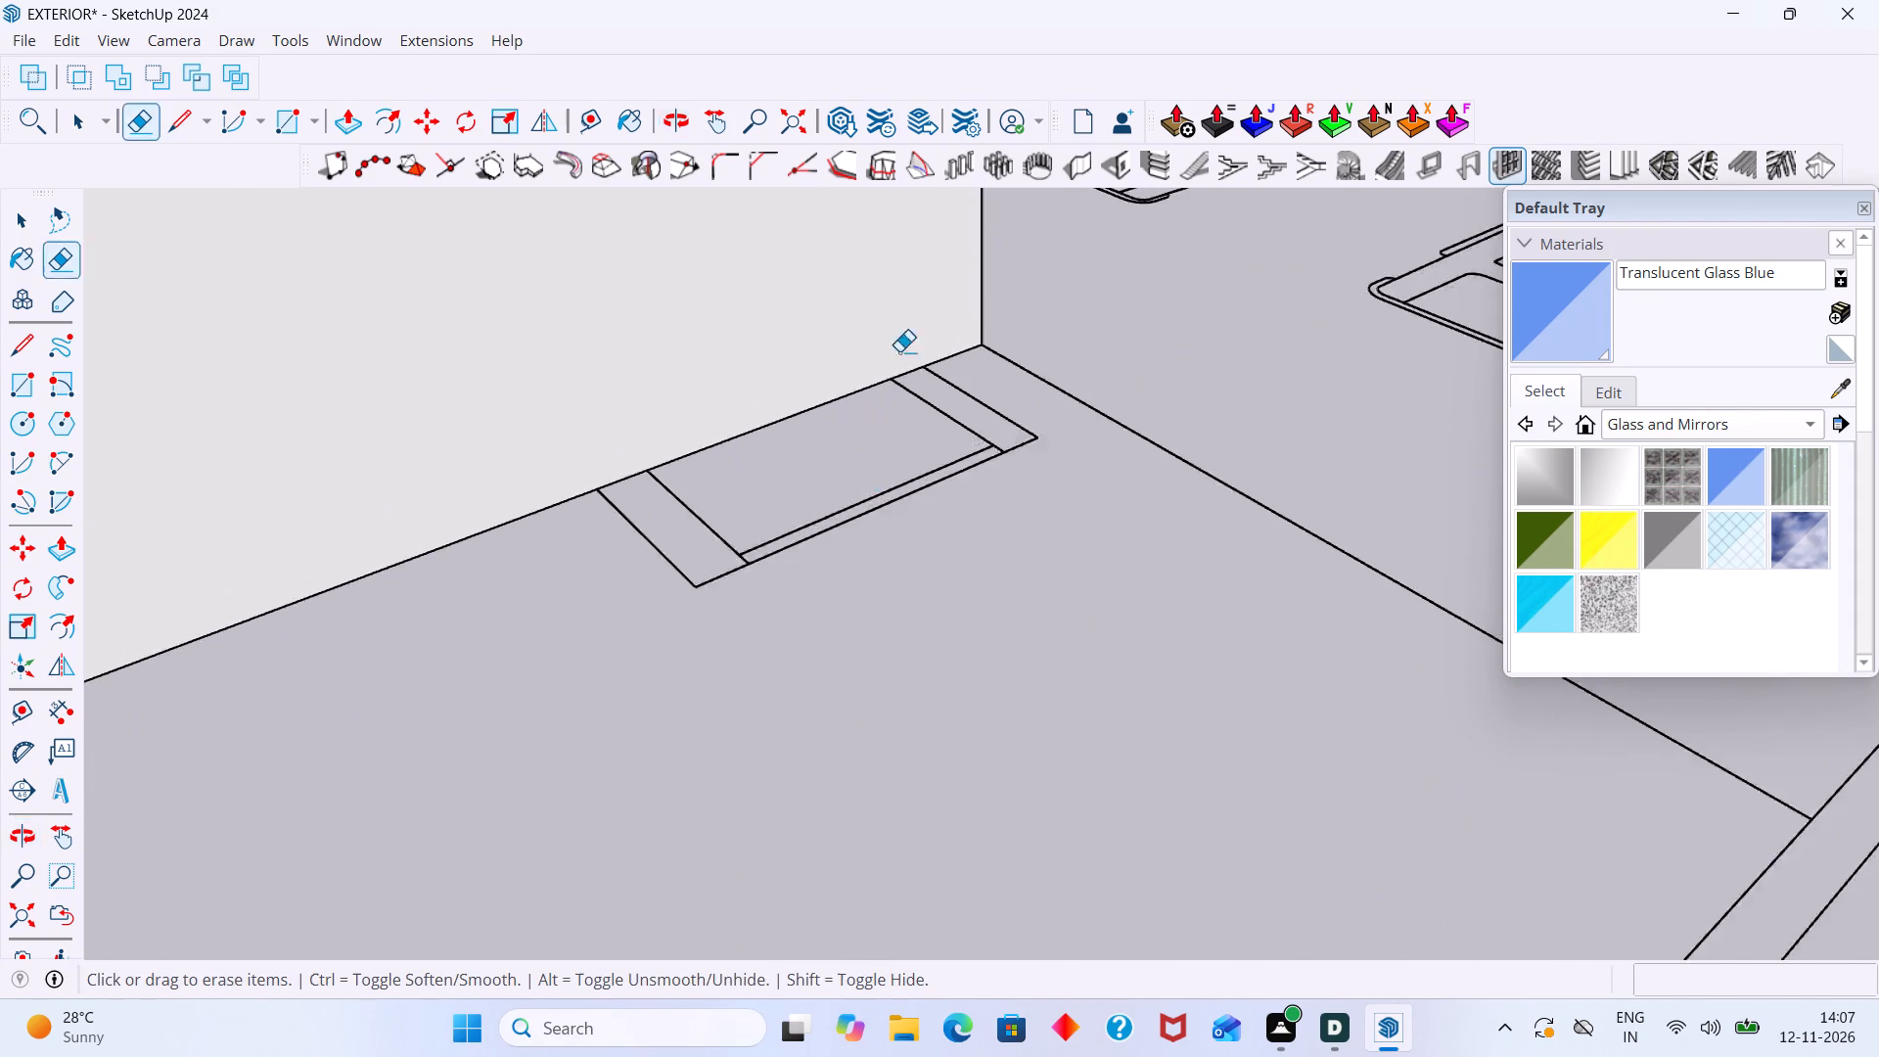
{"action": "scroll", "coordinate": [899, 351], "scroll_direction": "up", "scroll_amount": 2}
{"action": "left_click_drag", "start_coordinate": [985, 381], "coordinate": [908, 466]}
{"action": "left_click_drag", "start_coordinate": [1029, 383], "coordinate": [945, 558]}
{"action": "left_click_drag", "start_coordinate": [1040, 447], "coordinate": [1040, 471]}
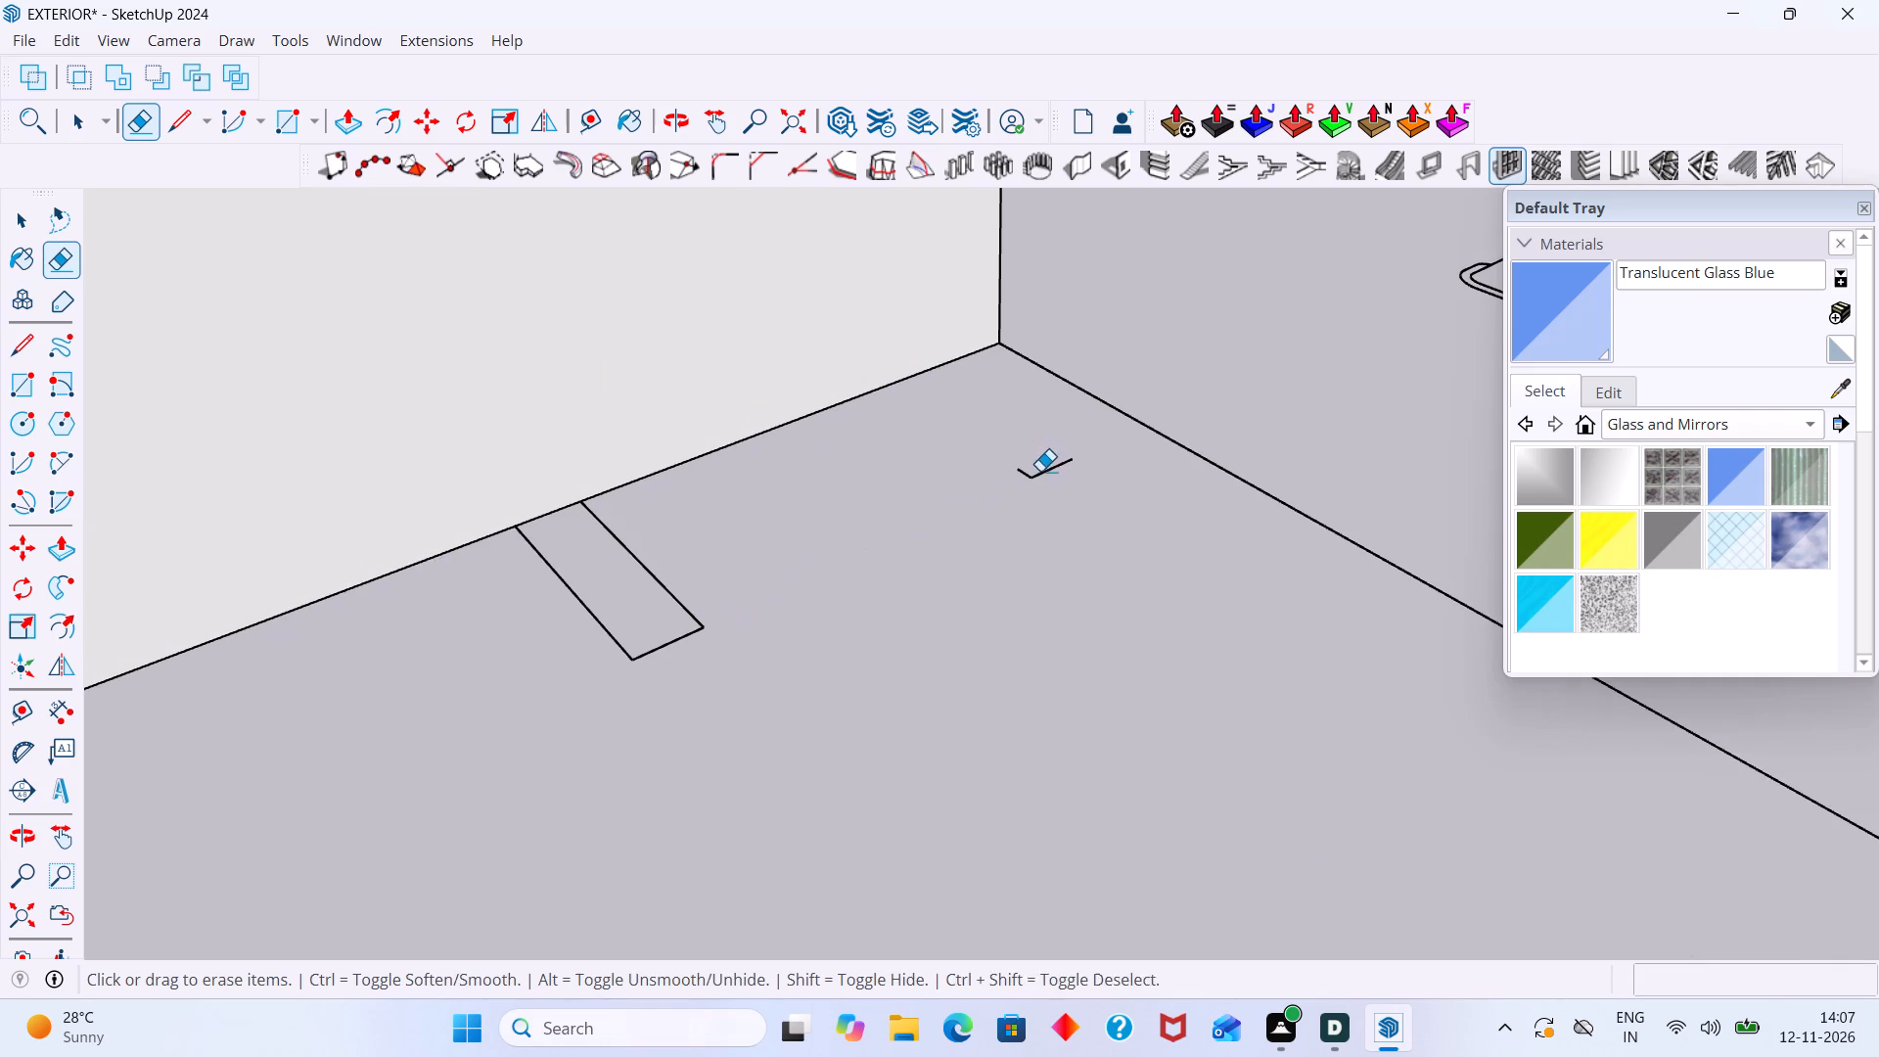
{"action": "left_click_drag", "start_coordinate": [1040, 471], "coordinate": [1040, 496]}
{"action": "left_click_drag", "start_coordinate": [1034, 461], "coordinate": [1007, 491]}
{"action": "left_click_drag", "start_coordinate": [484, 621], "coordinate": [486, 640]}
{"action": "left_click_drag", "start_coordinate": [810, 491], "coordinate": [762, 526]}
{"action": "left_click_drag", "start_coordinate": [773, 515], "coordinate": [579, 655]}
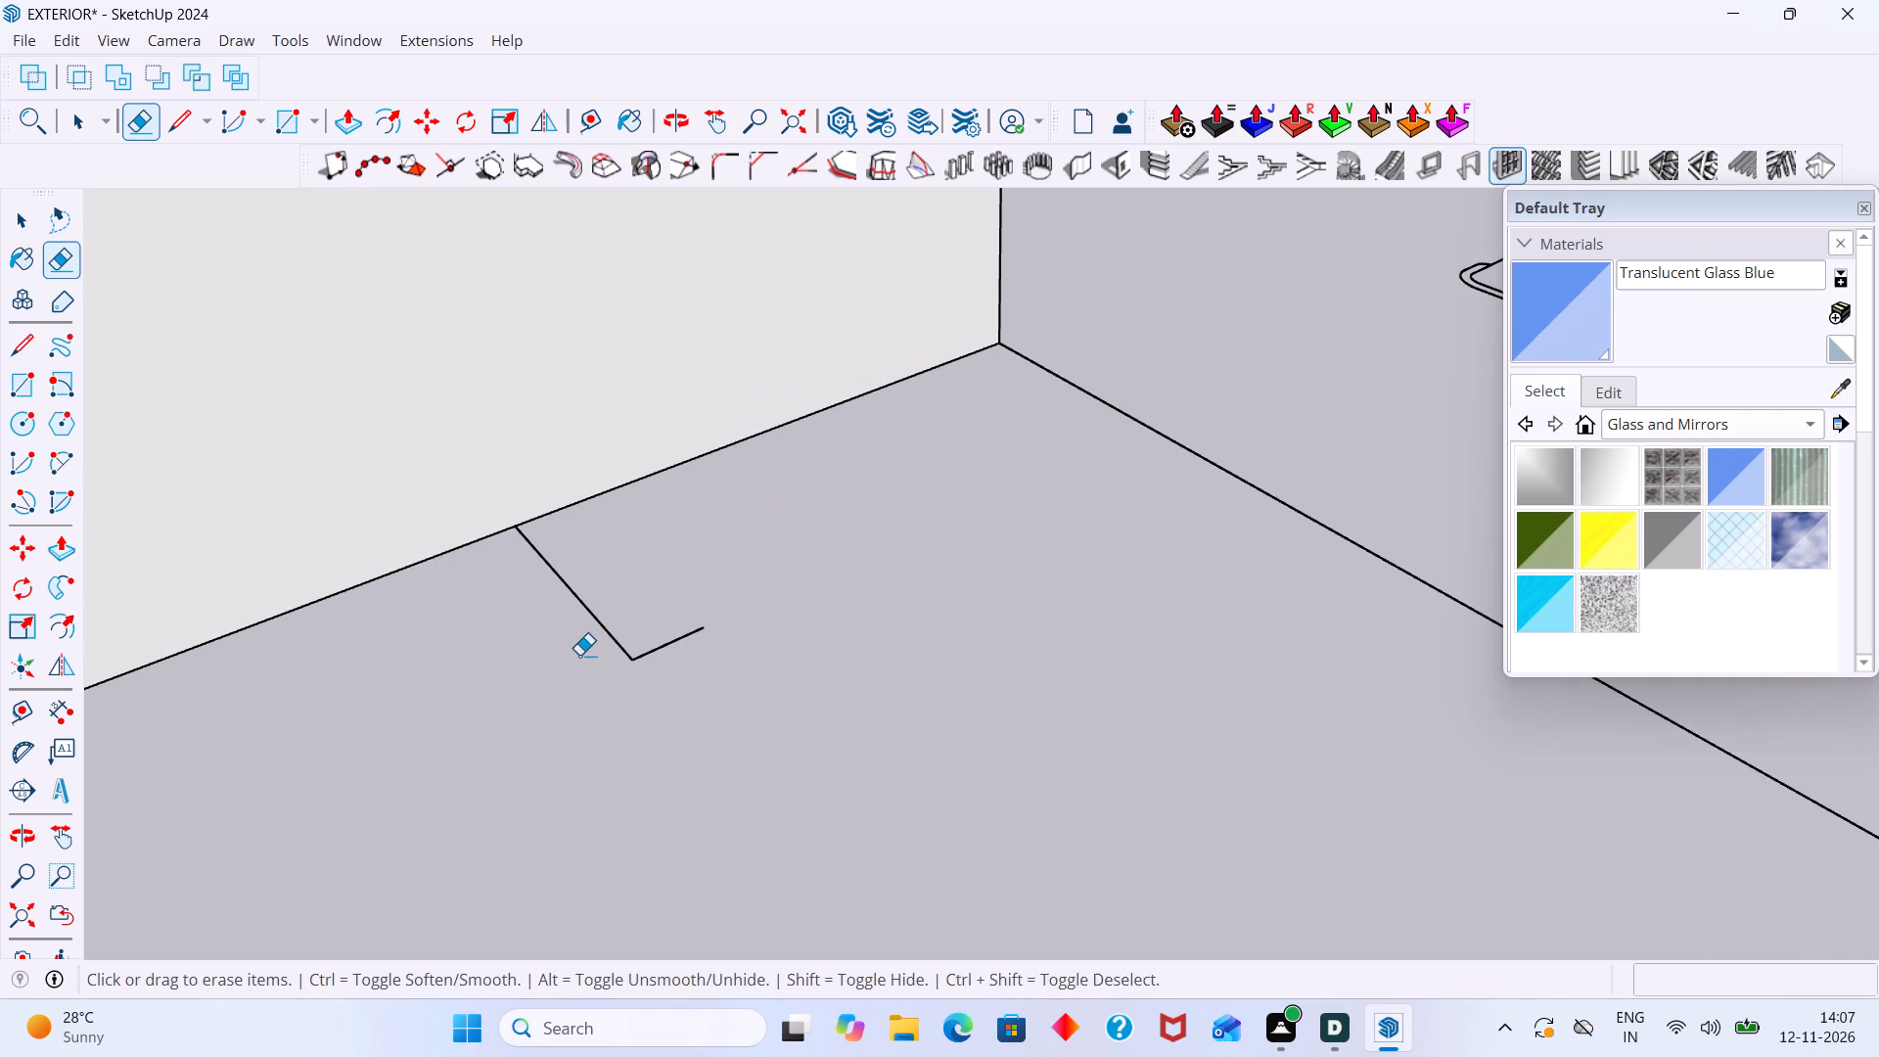
{"action": "left_click_drag", "start_coordinate": [579, 655], "coordinate": [716, 624]}
{"action": "left_click_drag", "start_coordinate": [710, 599], "coordinate": [633, 636]}
{"action": "scroll", "coordinate": [686, 607], "scroll_direction": "down", "scroll_amount": 4}
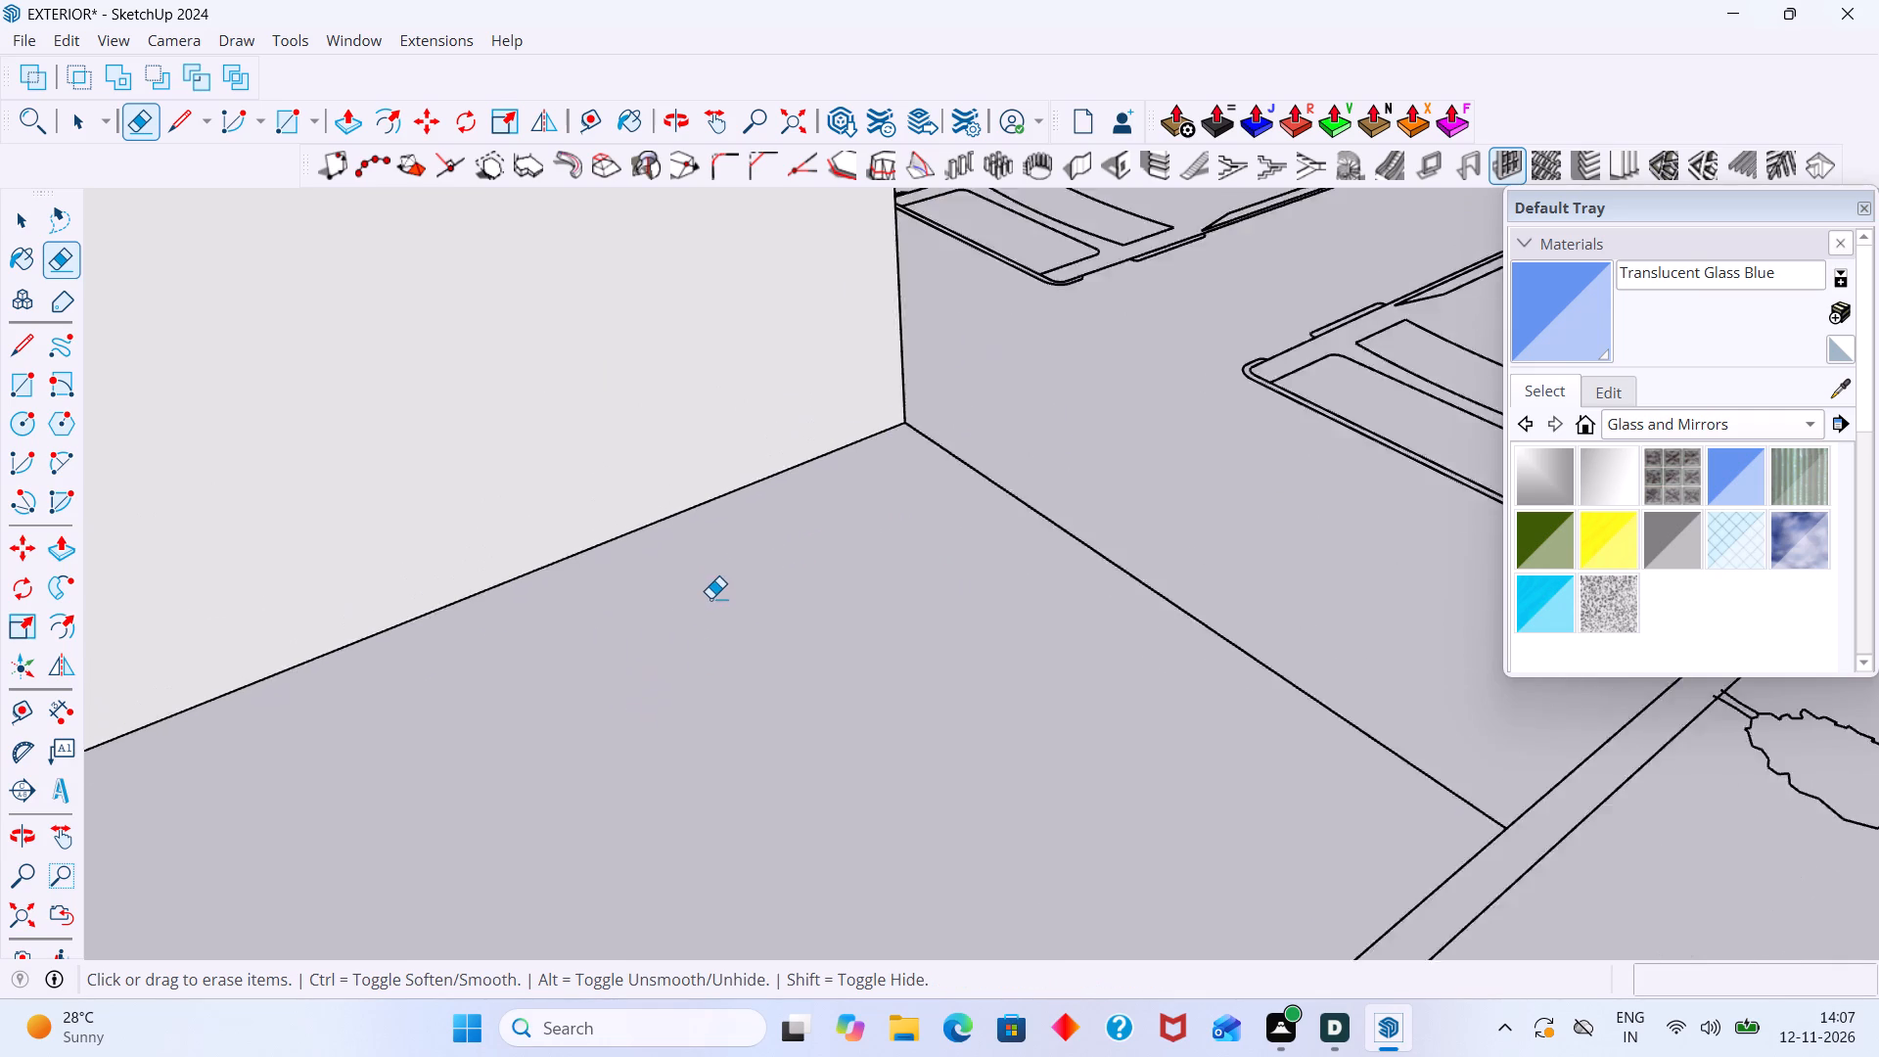
Examine the cleaned front walls, parking area and whole ground floor for leftover plan linework.
{"action": "scroll", "coordinate": [710, 598], "scroll_direction": "down", "scroll_amount": 11}
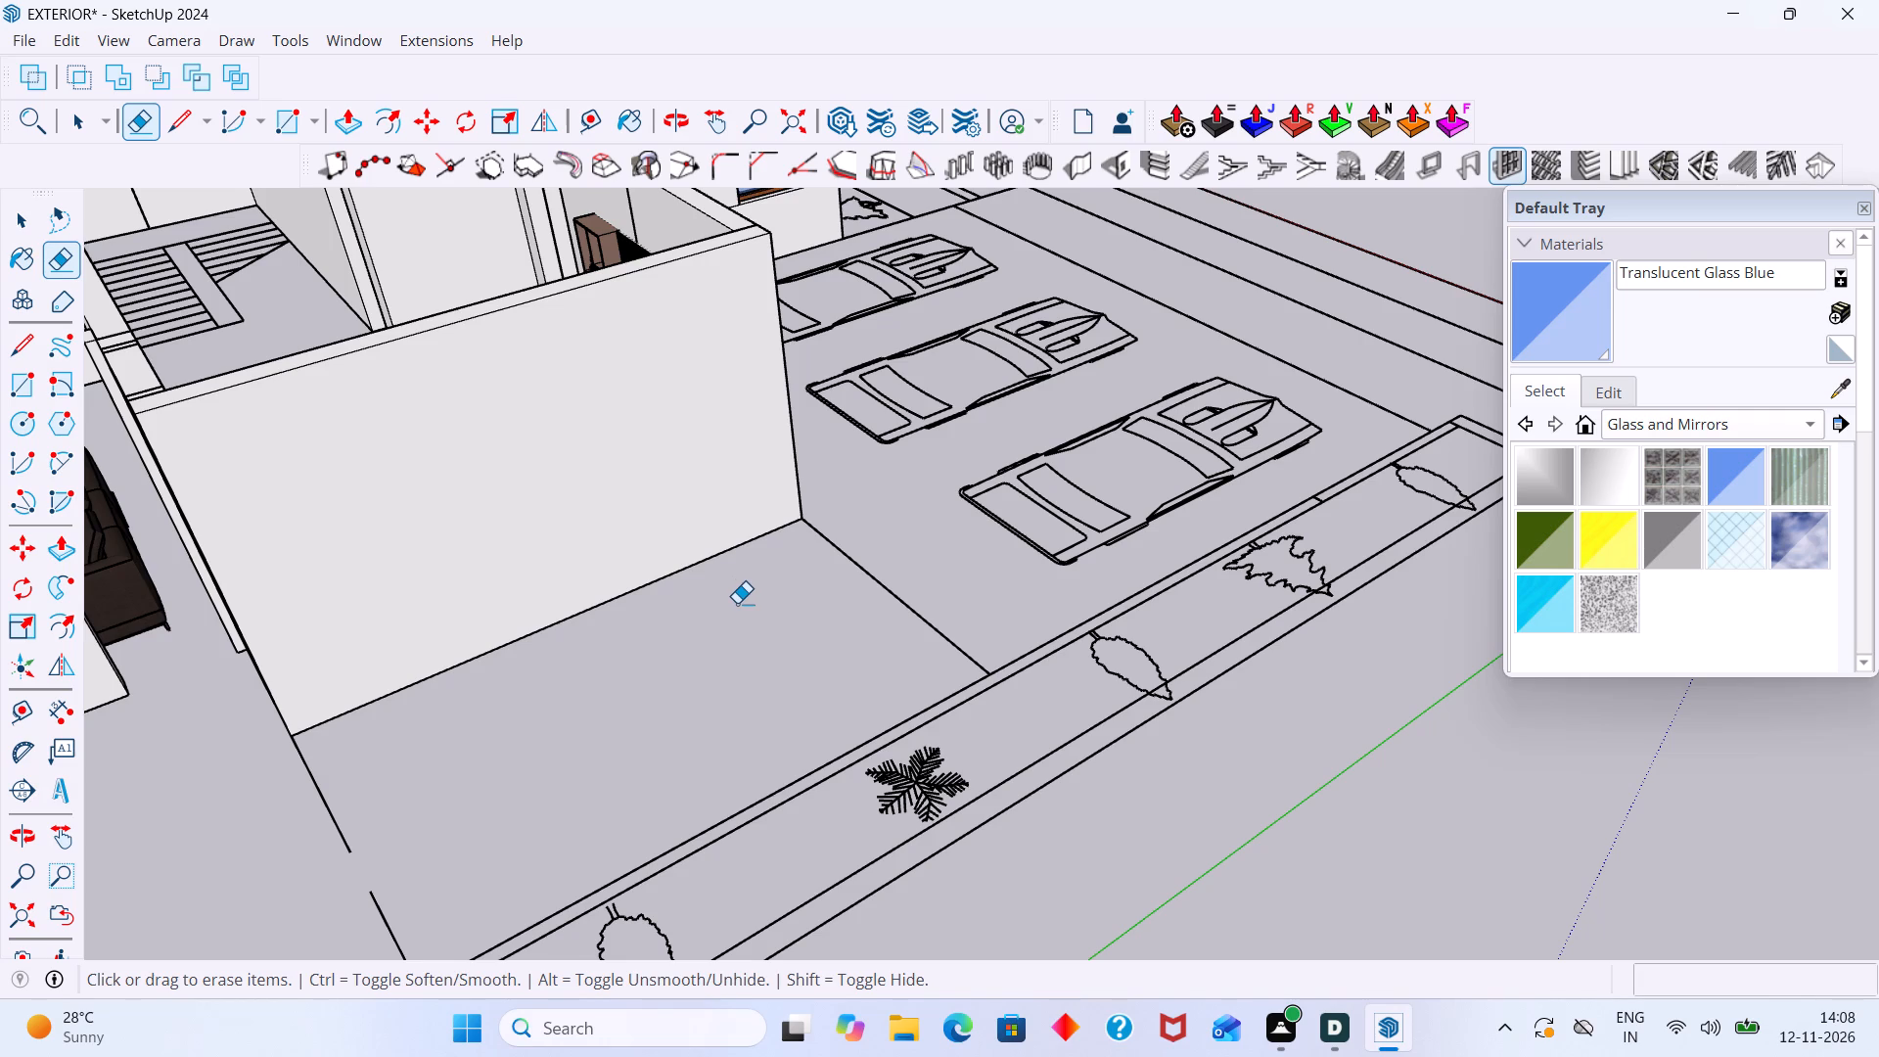
{"action": "scroll", "coordinate": [738, 606], "scroll_direction": "down", "scroll_amount": 5}
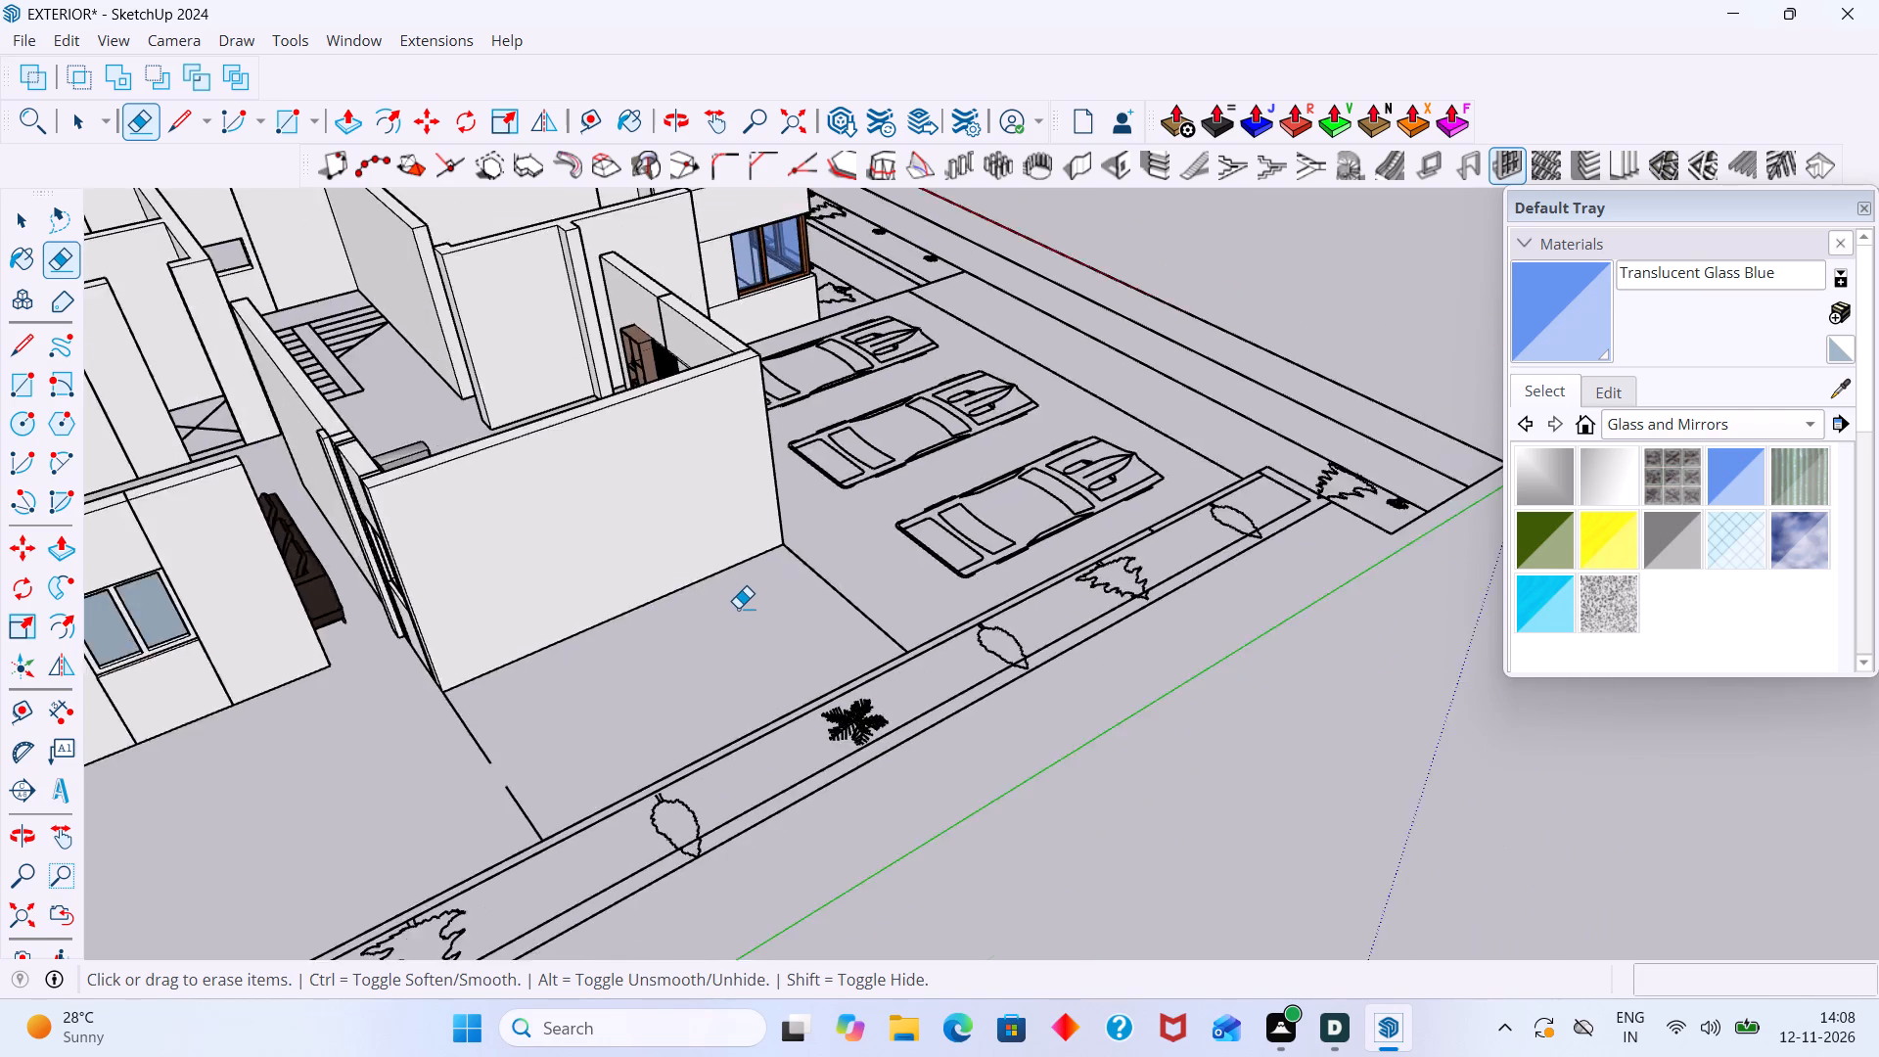
{"action": "scroll", "coordinate": [738, 608], "scroll_direction": "down", "scroll_amount": 9}
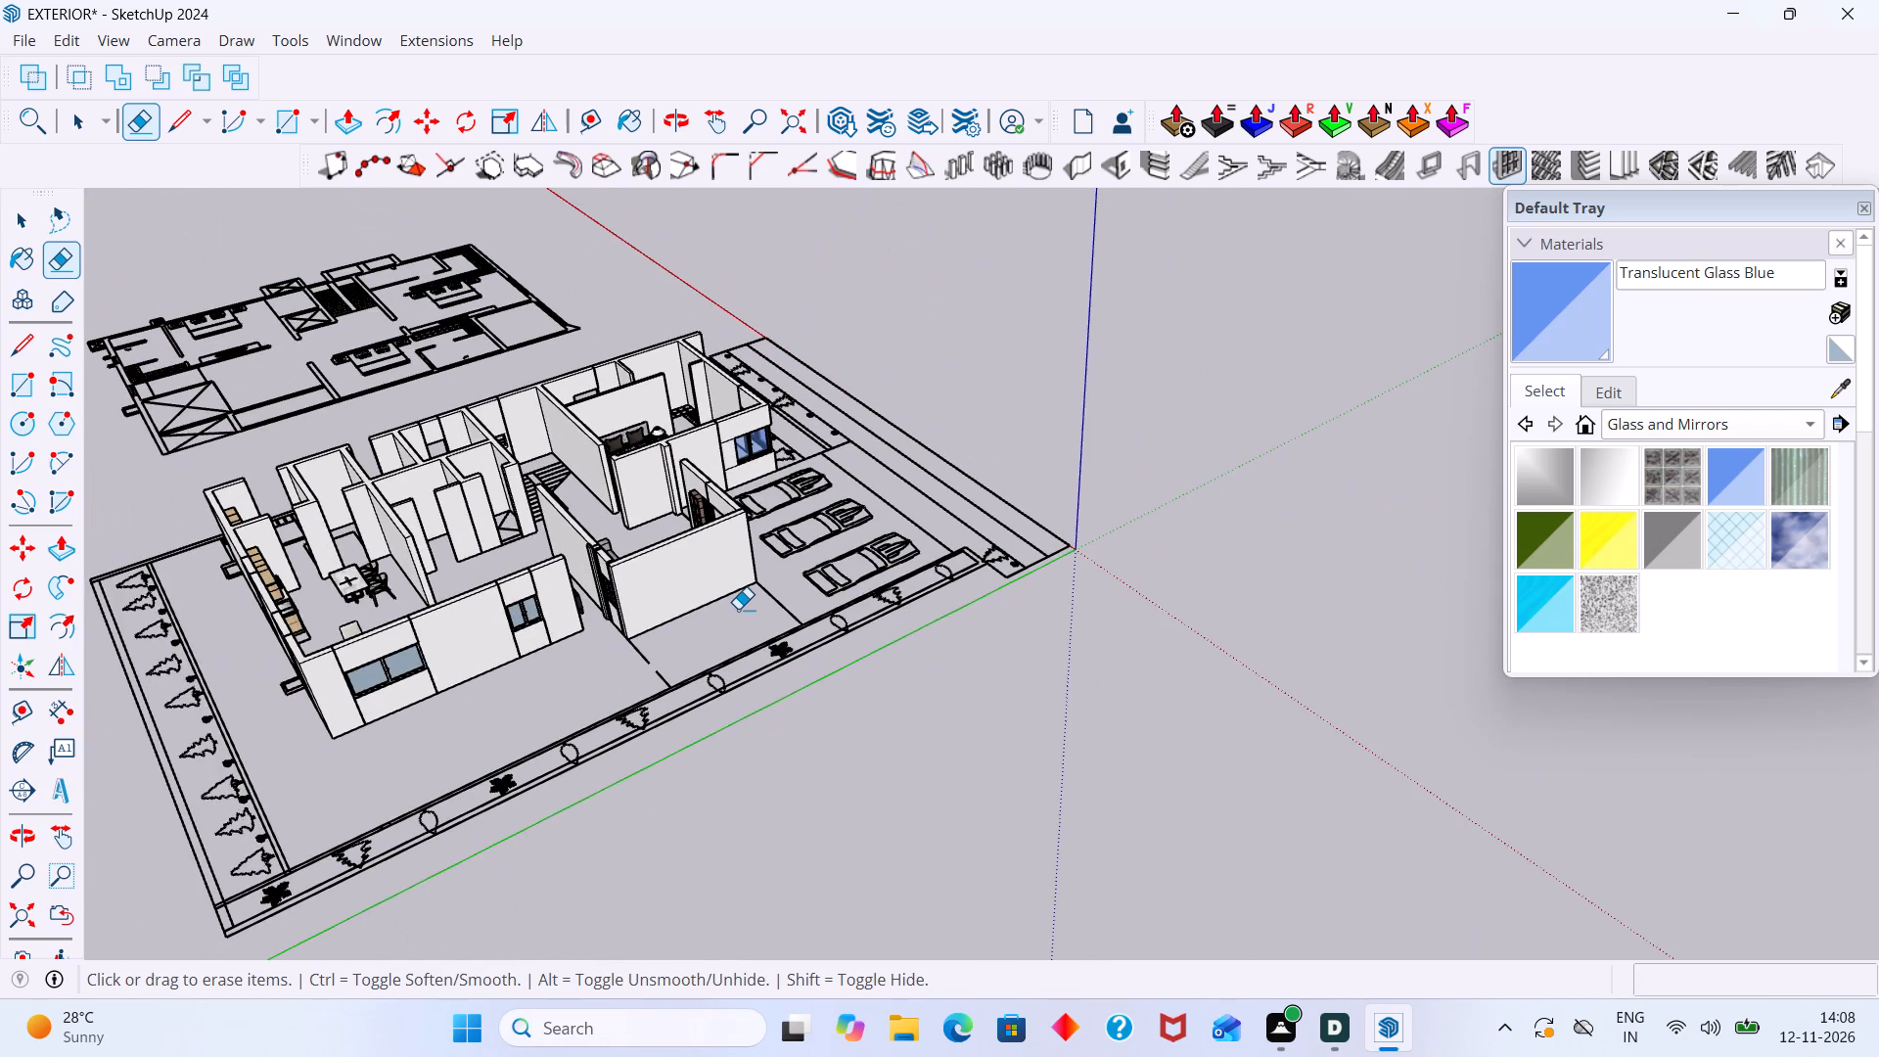
{"action": "scroll", "coordinate": [748, 592], "scroll_direction": "down", "scroll_amount": 3}
{"action": "scroll", "coordinate": [792, 543], "scroll_direction": "up", "scroll_amount": 17}
{"action": "scroll", "coordinate": [822, 492], "scroll_direction": "down", "scroll_amount": 6}
{"action": "scroll", "coordinate": [822, 492], "scroll_direction": "up", "scroll_amount": 1}
{"action": "scroll", "coordinate": [822, 492], "scroll_direction": "down", "scroll_amount": 3}
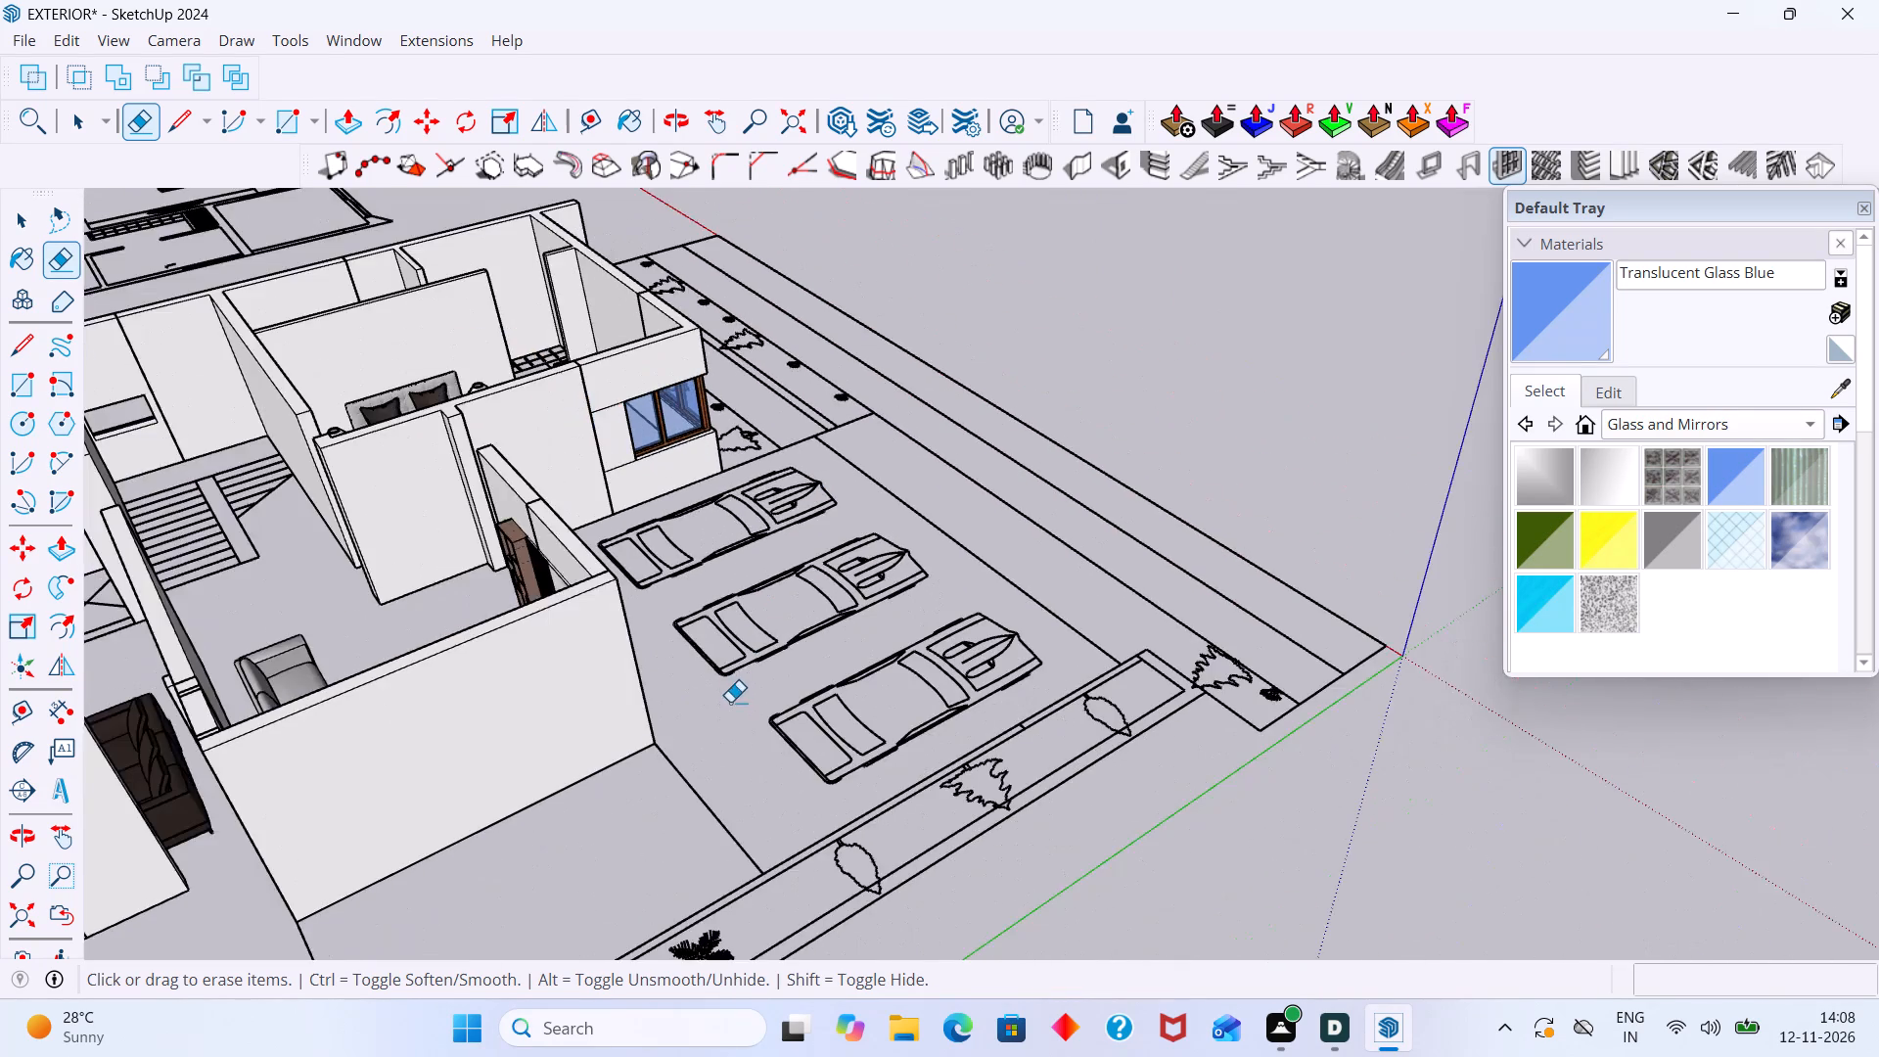
{"action": "middle_click_drag", "start_coordinate": [729, 702], "coordinate": [711, 608]}
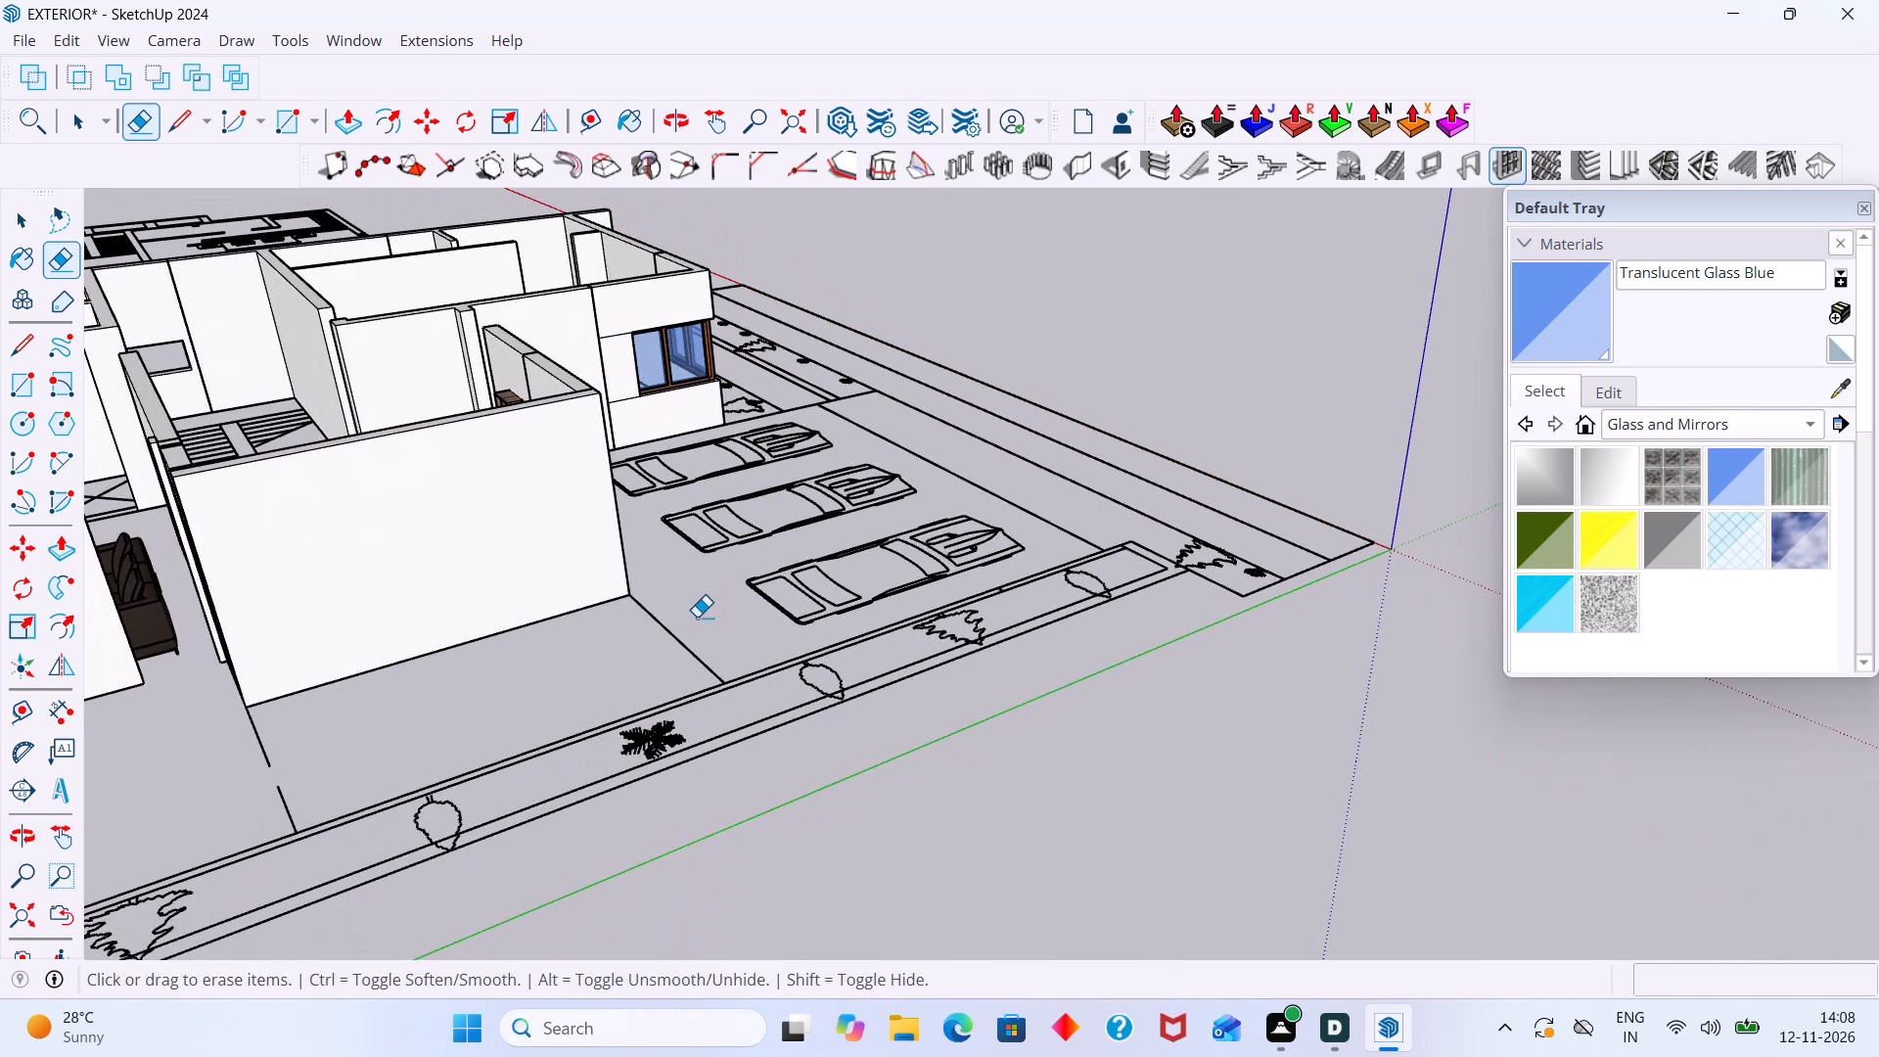
{"action": "scroll", "coordinate": [693, 617], "scroll_direction": "up", "scroll_amount": 2}
{"action": "scroll", "coordinate": [693, 617], "scroll_direction": "down", "scroll_amount": 4}
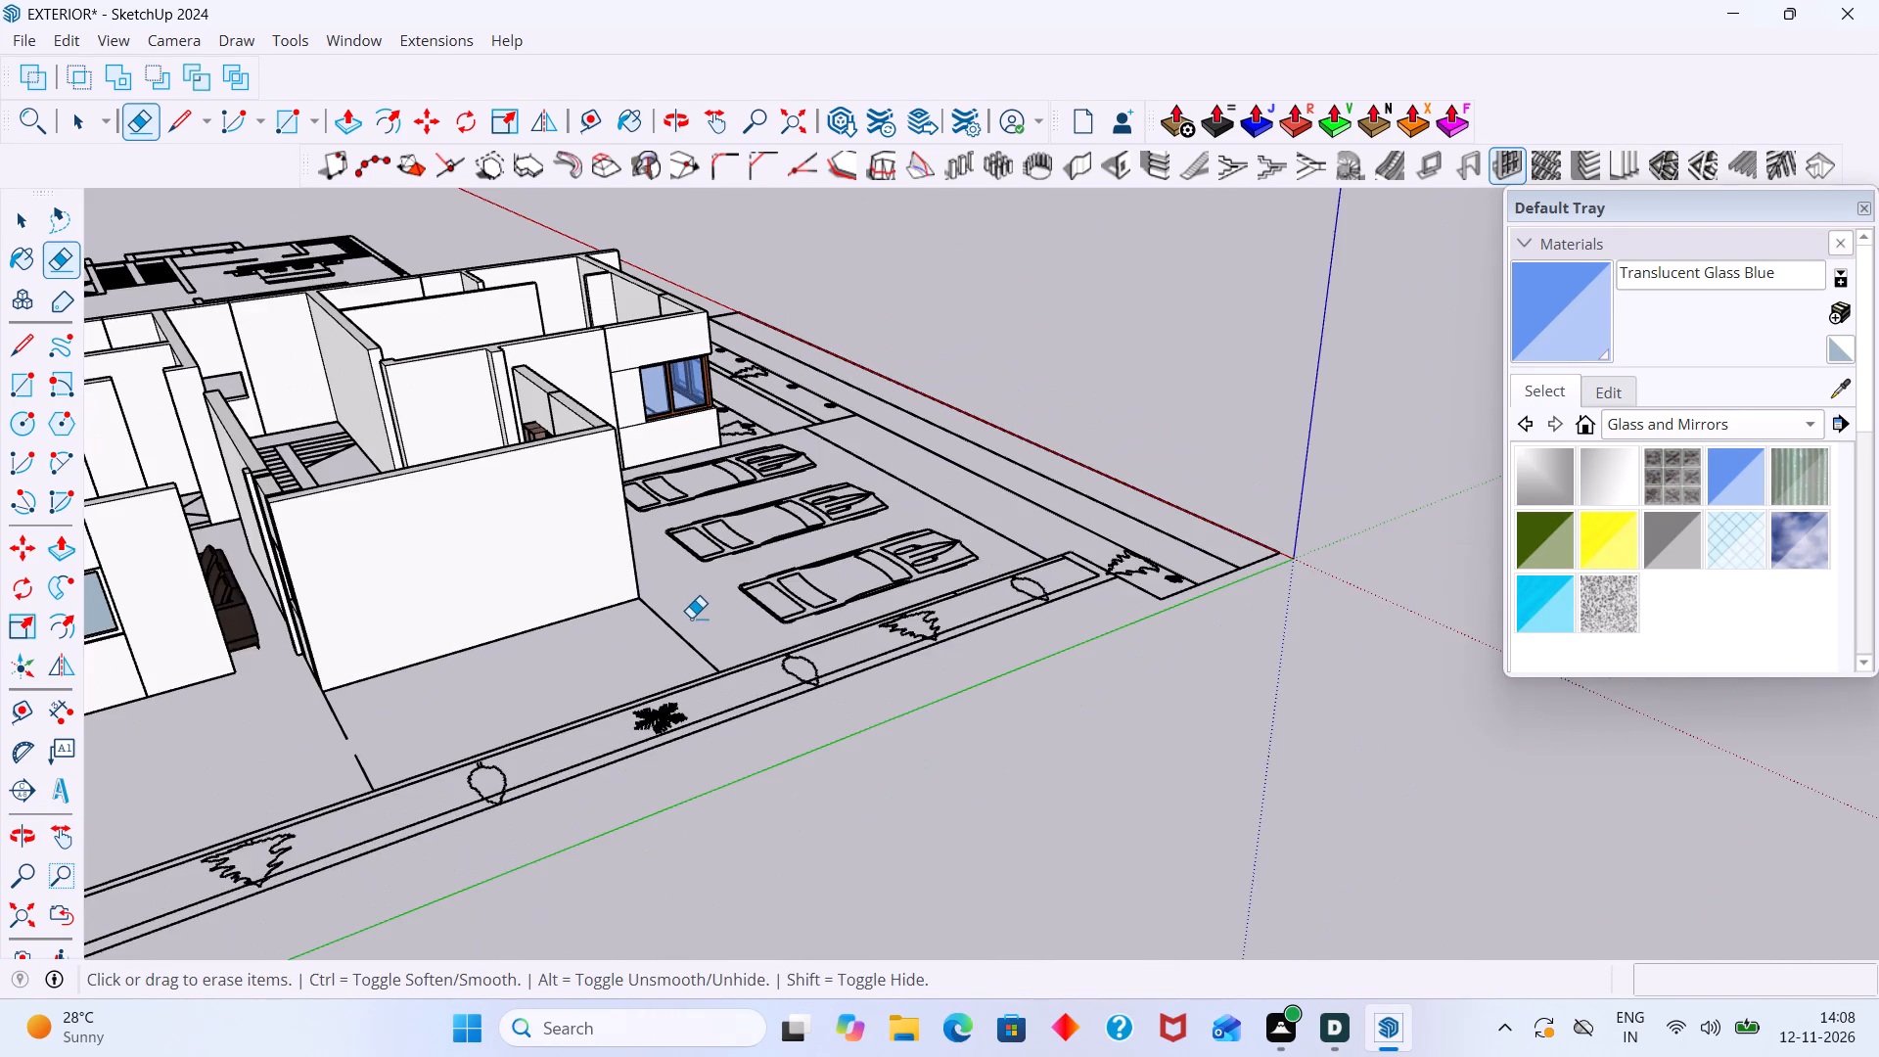
{"action": "scroll", "coordinate": [534, 678], "scroll_direction": "down", "scroll_amount": 5}
{"action": "middle_click_drag", "start_coordinate": [534, 681], "coordinate": [709, 622]}
{"action": "middle_click_drag", "start_coordinate": [593, 659], "coordinate": [624, 702]}
{"action": "scroll", "coordinate": [544, 663], "scroll_direction": "up", "scroll_amount": 1}
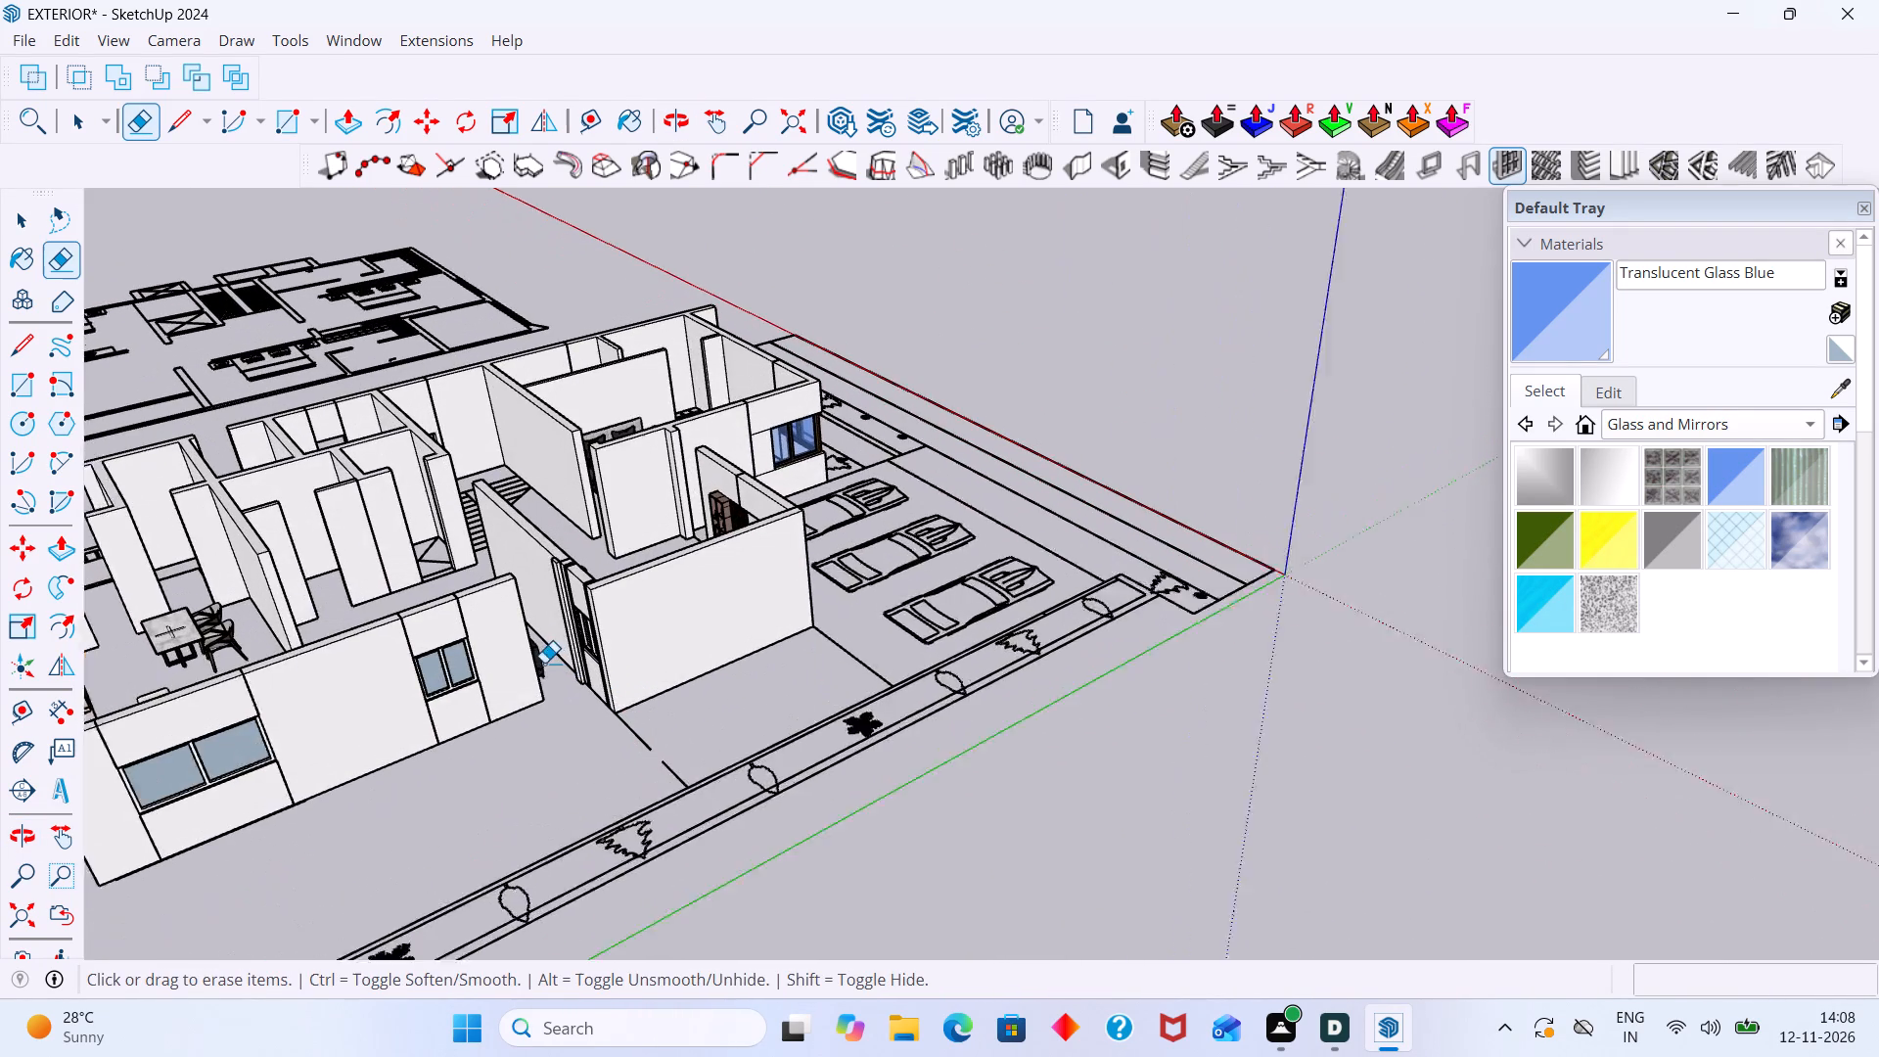
{"action": "scroll", "coordinate": [544, 663], "scroll_direction": "up", "scroll_amount": 1}
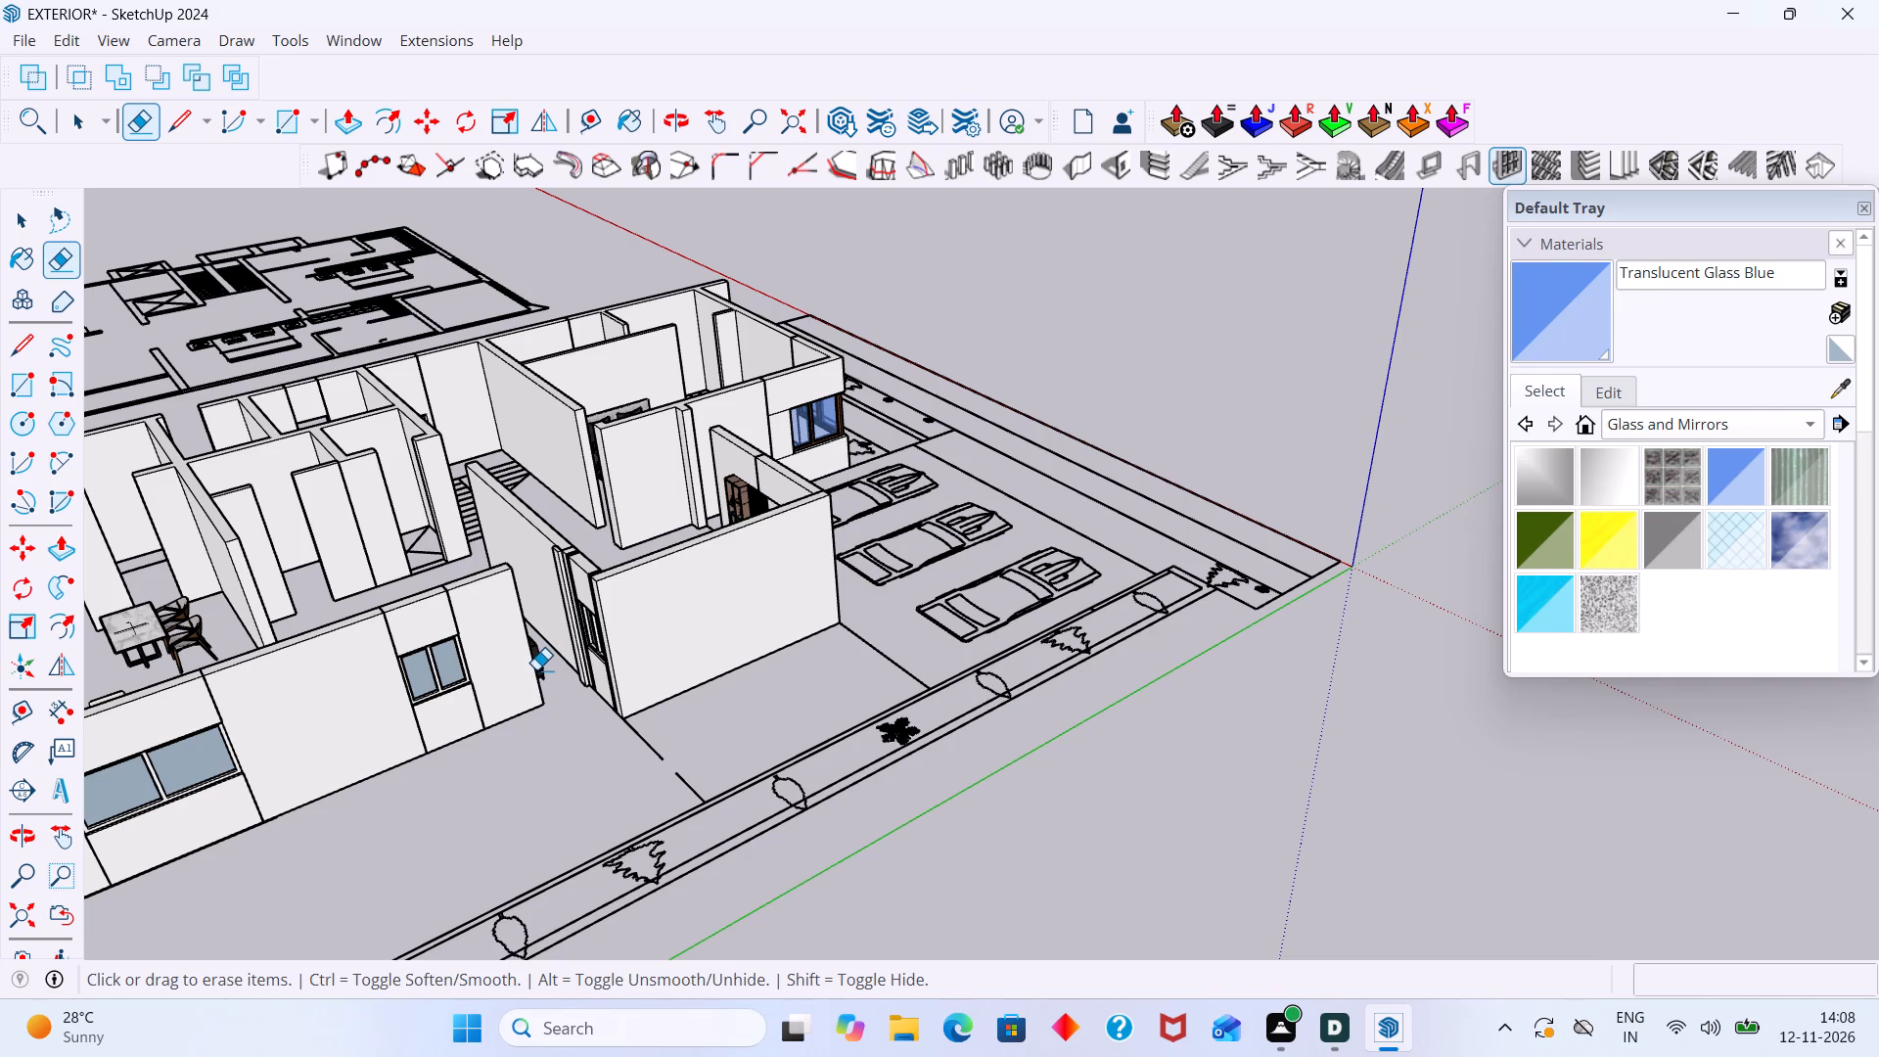
{"action": "key", "text": "space"}
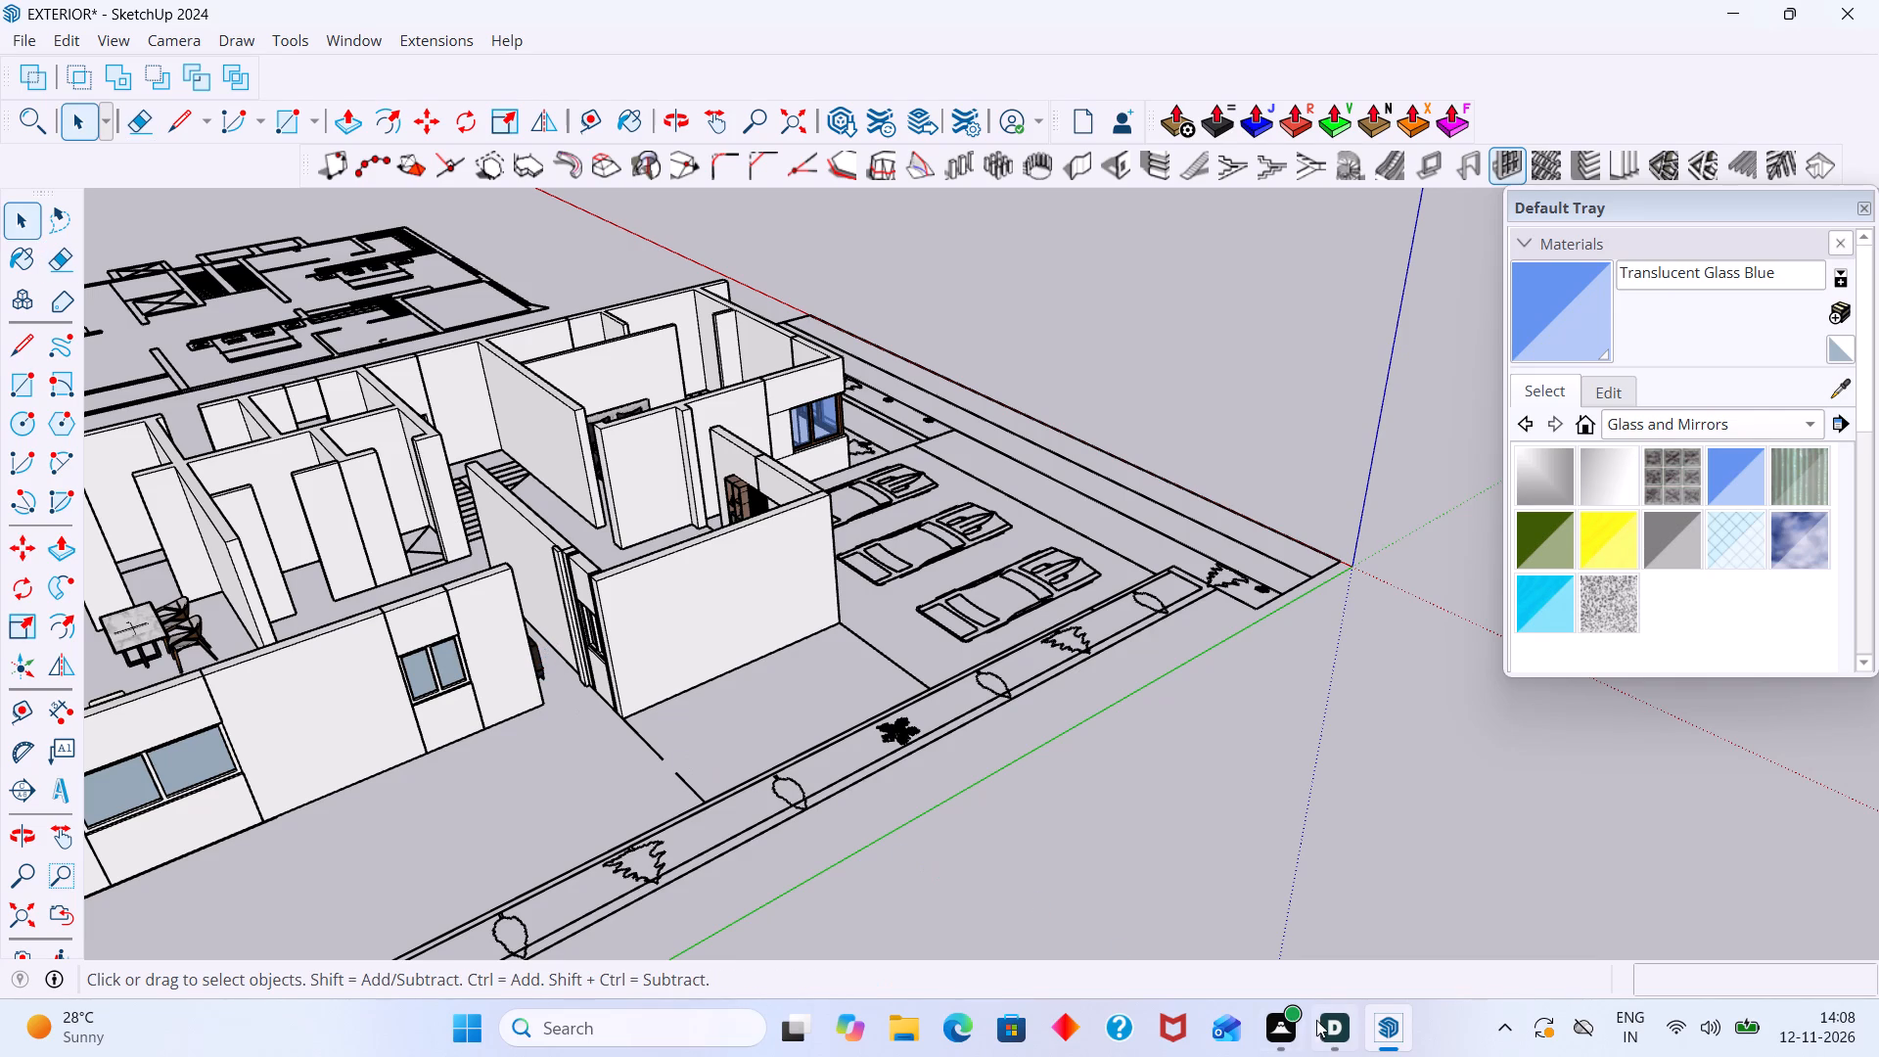
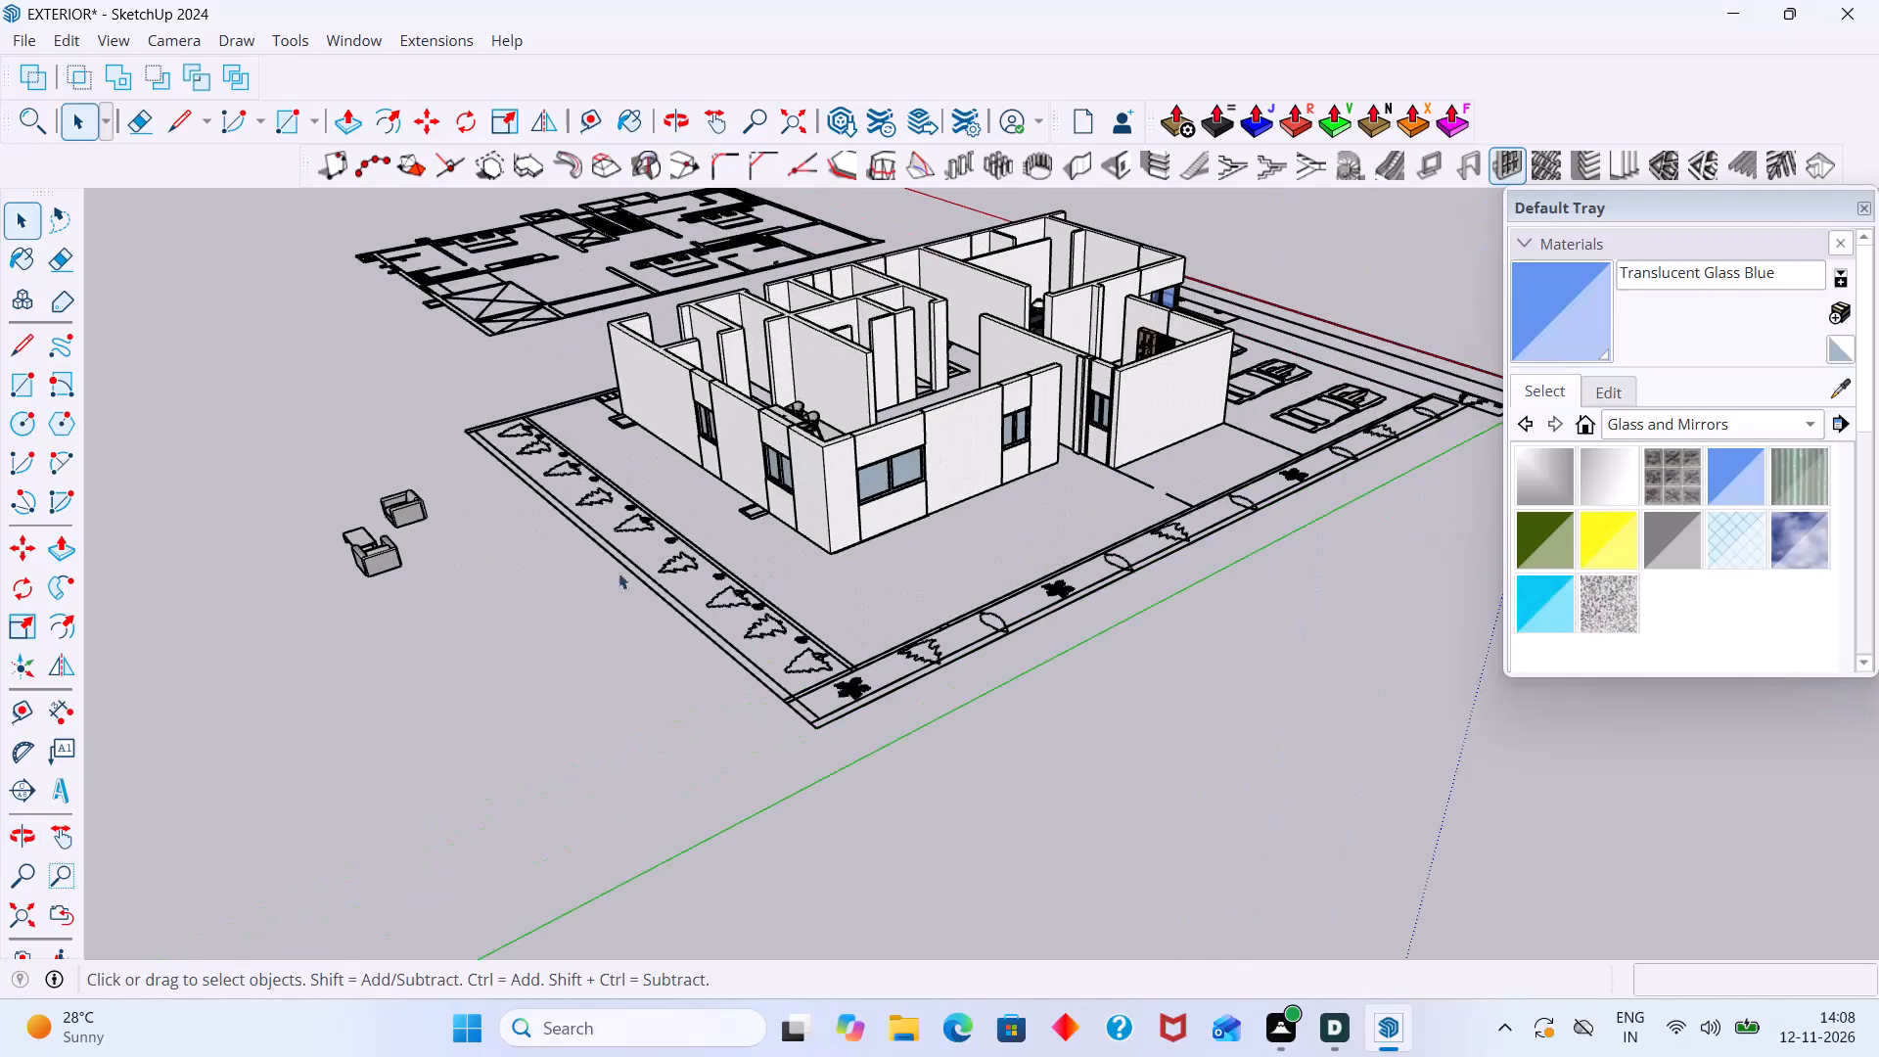
Examine the ground floor rooms, kitchen, dining area and front walls from above and from the front.
{"action": "middle_click_drag", "start_coordinate": [604, 571], "coordinate": [606, 647]}
{"action": "scroll", "coordinate": [614, 613], "scroll_direction": "down", "scroll_amount": 5}
{"action": "middle_click_drag", "start_coordinate": [763, 469], "coordinate": [780, 575]}
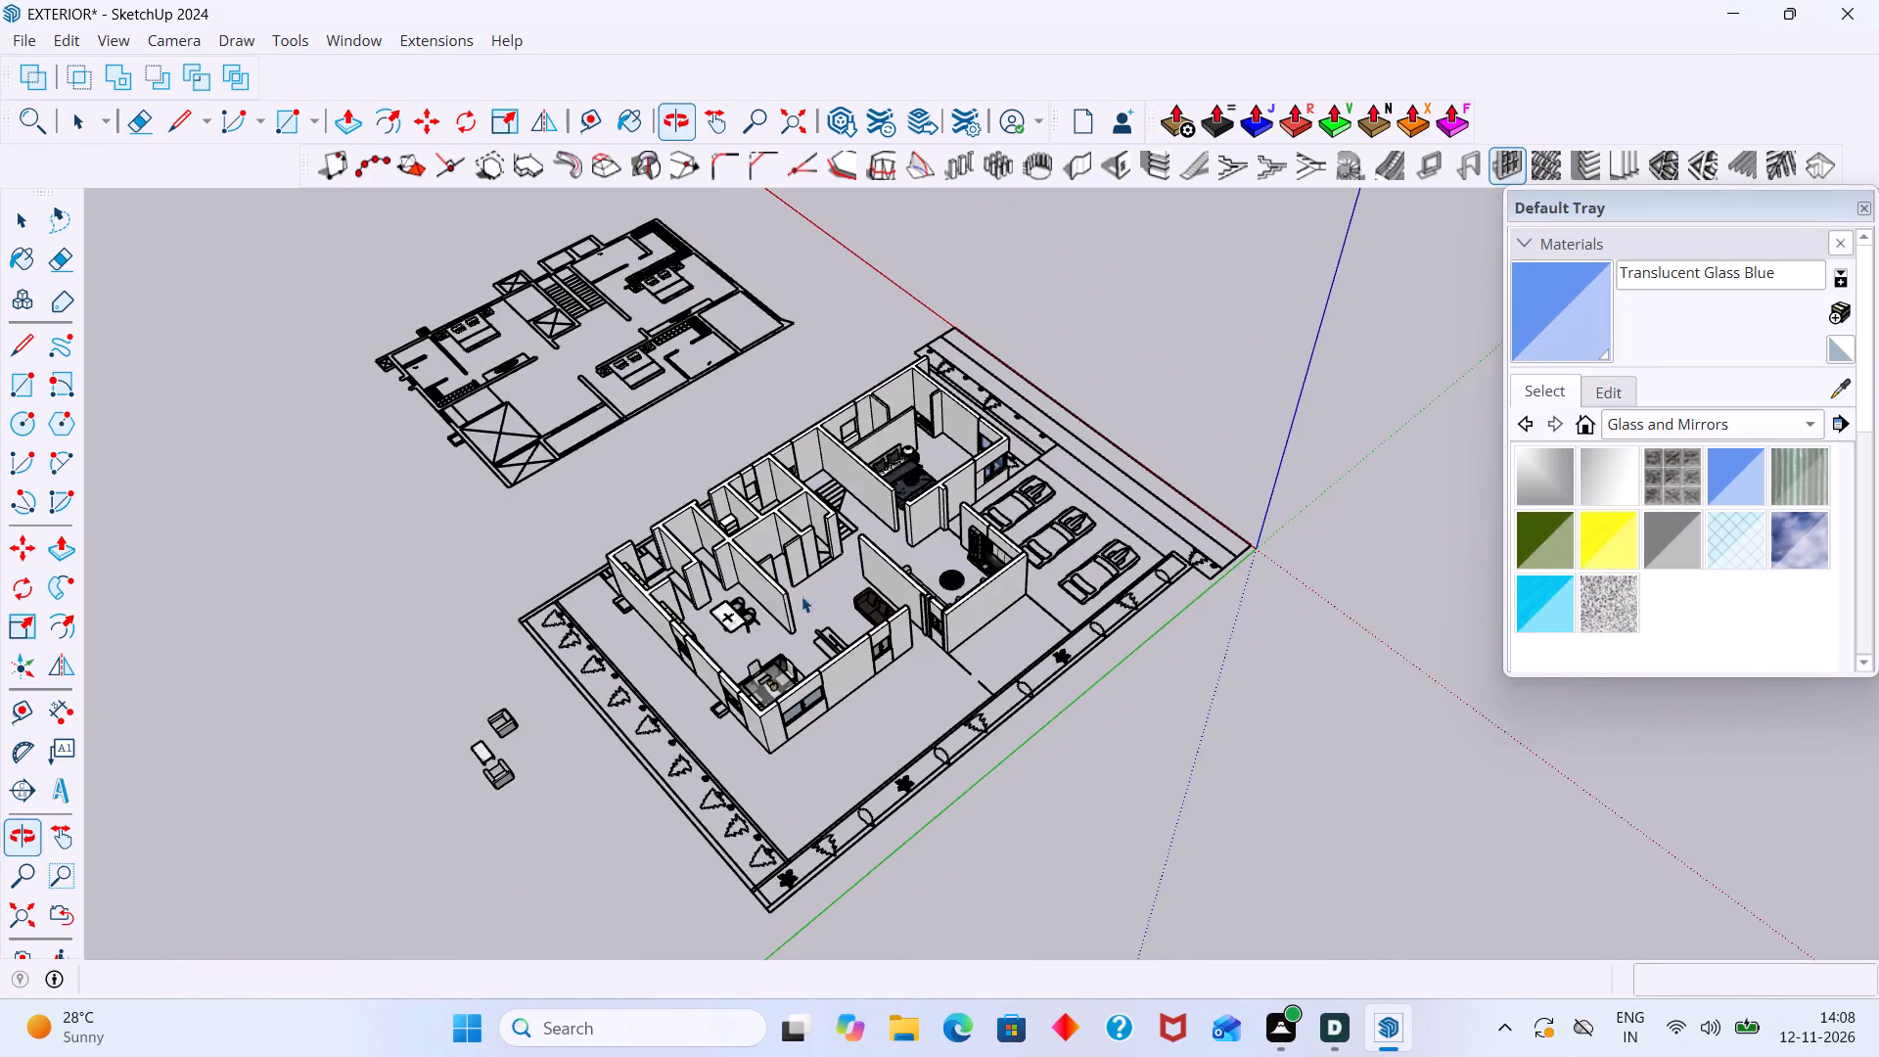
{"action": "scroll", "coordinate": [841, 572], "scroll_direction": "up", "scroll_amount": 9}
{"action": "middle_click_drag", "start_coordinate": [823, 521], "coordinate": [615, 521]}
{"action": "scroll", "coordinate": [700, 453], "scroll_direction": "up", "scroll_amount": 2}
{"action": "middle_click_drag", "start_coordinate": [723, 442], "coordinate": [745, 569]}
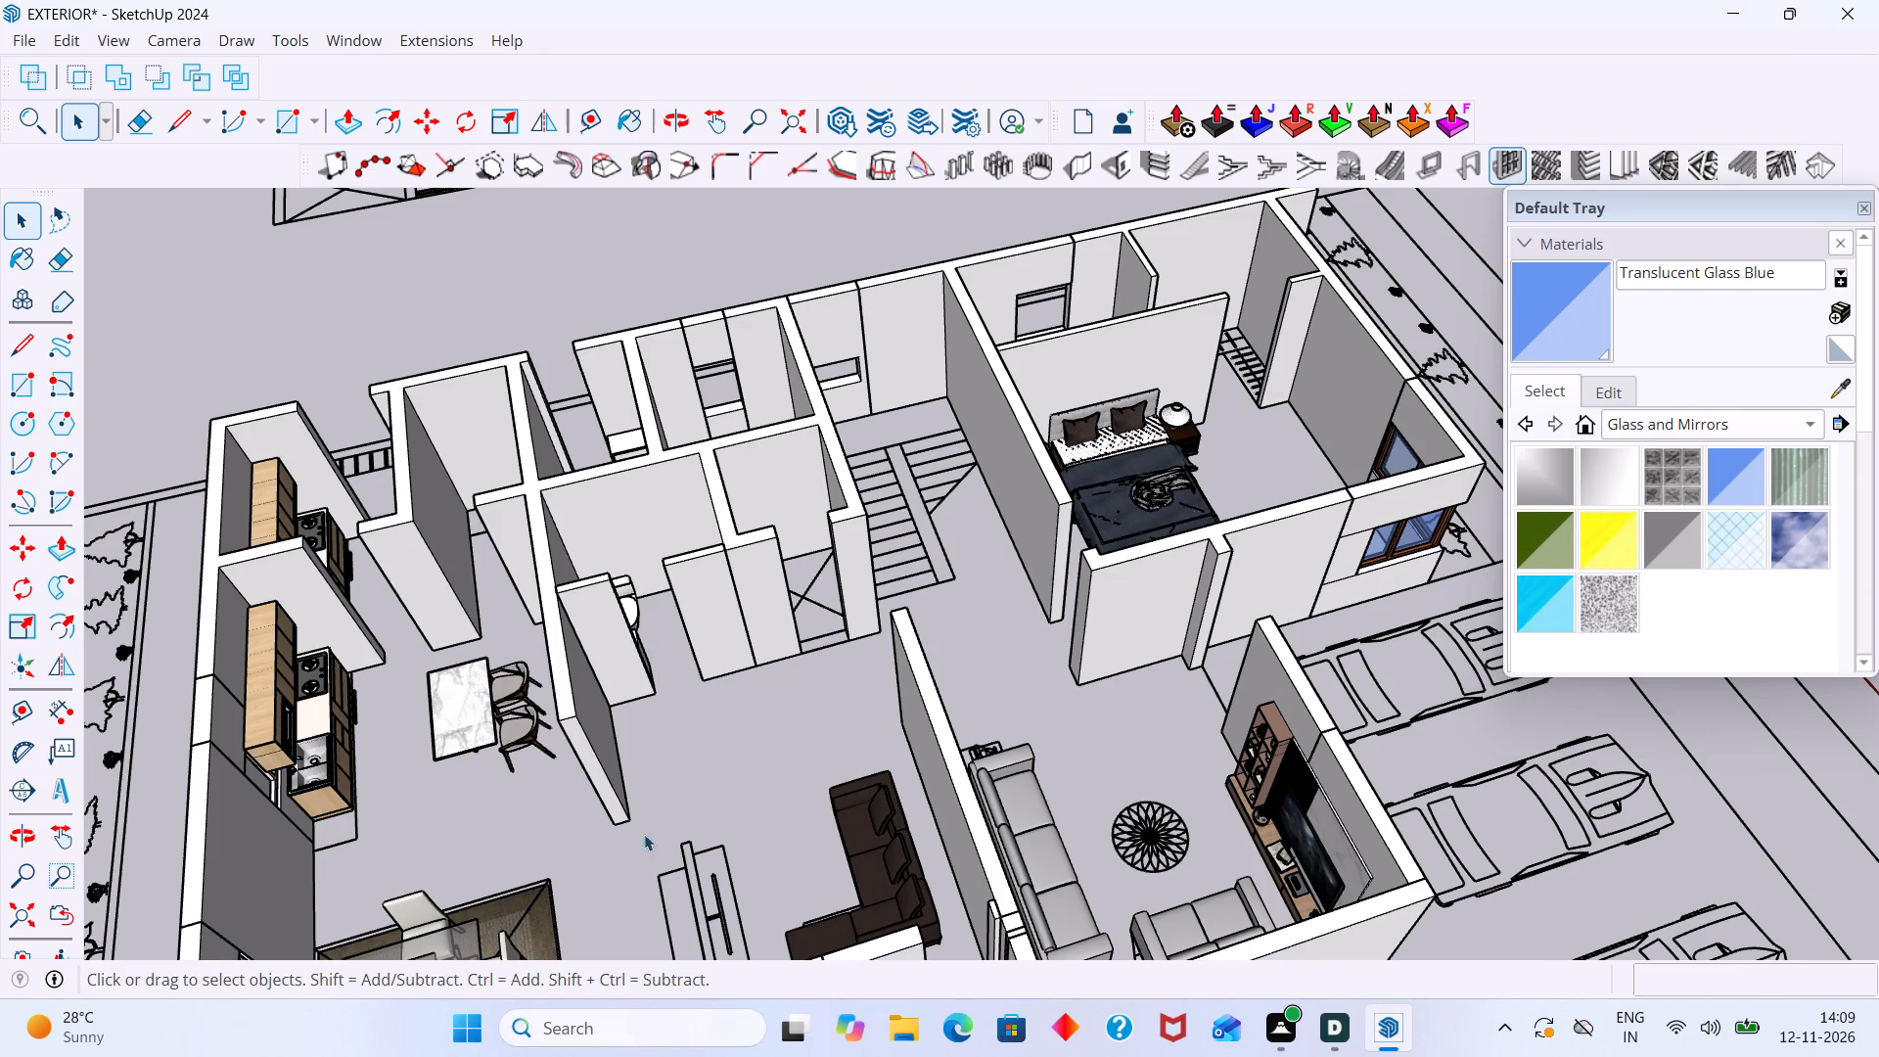
{"action": "scroll", "coordinate": [377, 524], "scroll_direction": "down", "scroll_amount": 5}
{"action": "middle_click_drag", "start_coordinate": [465, 687], "coordinate": [475, 532]}
{"action": "scroll", "coordinate": [624, 520], "scroll_direction": "up", "scroll_amount": 3}
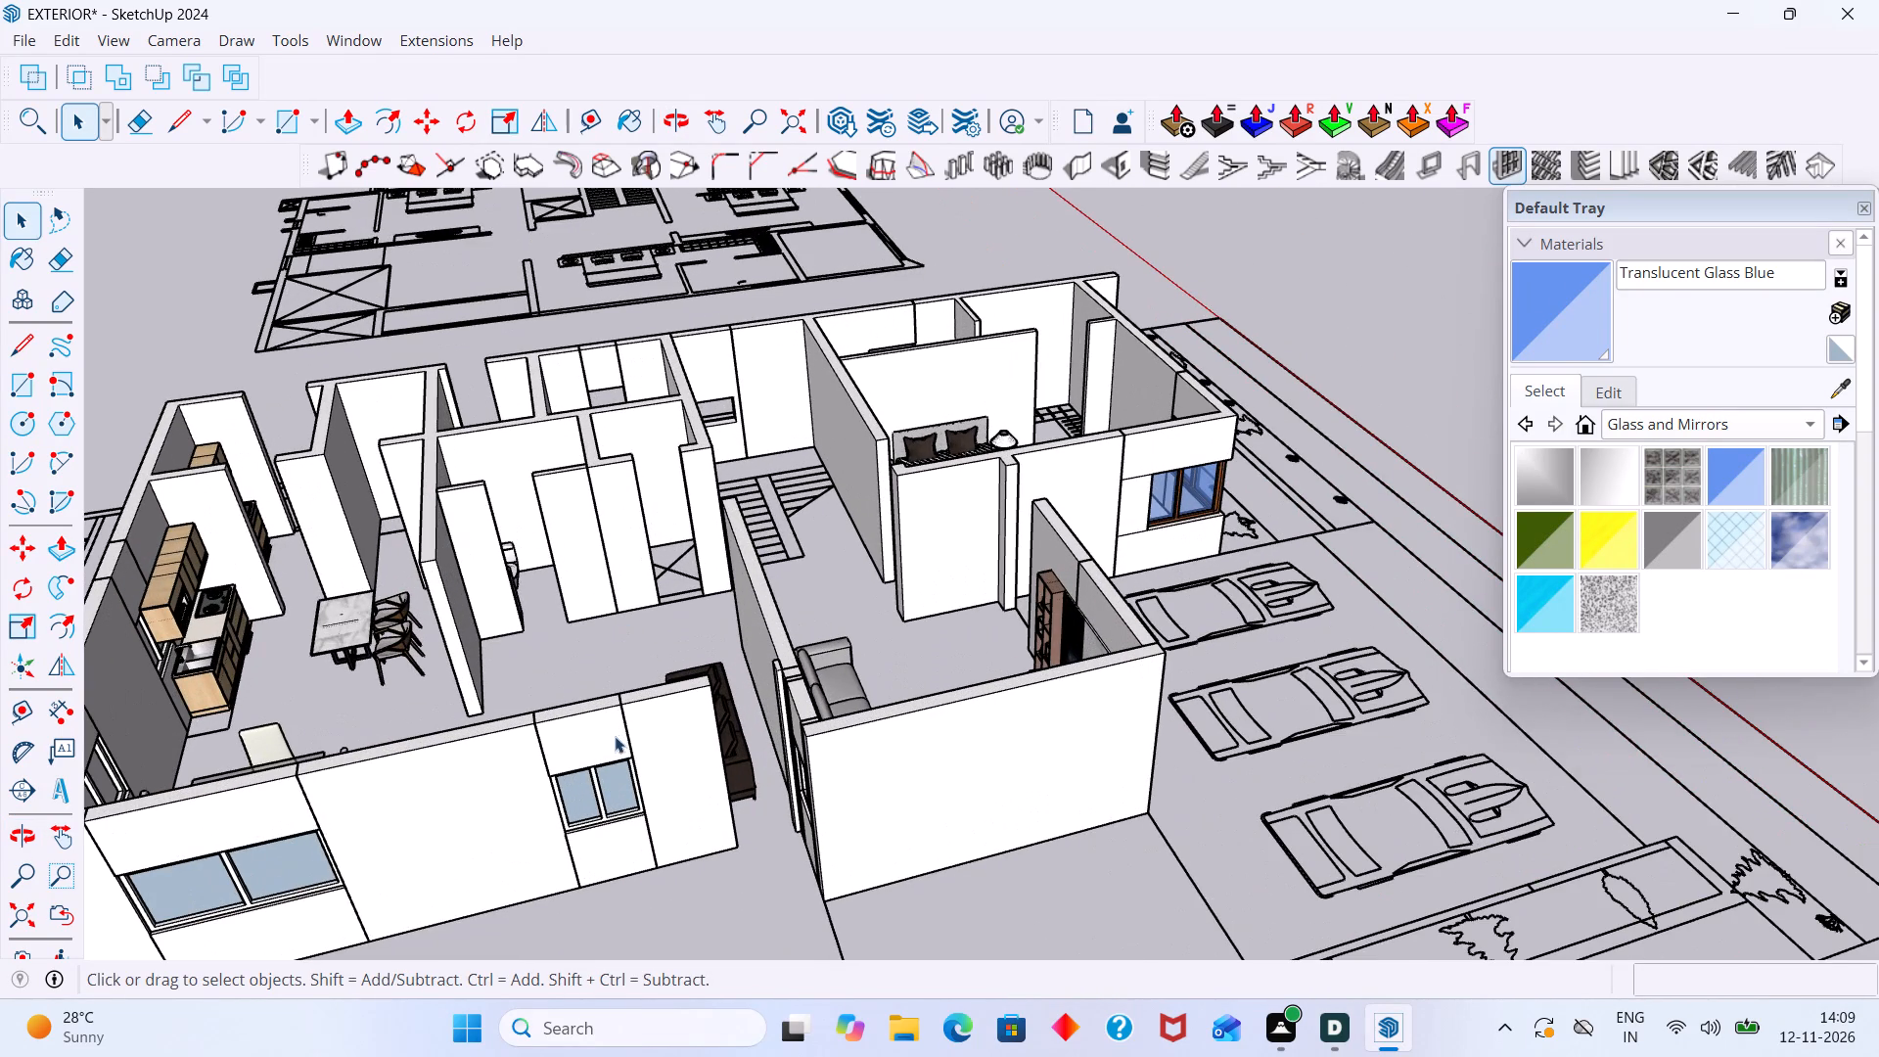
{"action": "scroll", "coordinate": [703, 714], "scroll_direction": "down", "scroll_amount": 1}
{"action": "middle_click_drag", "start_coordinate": [705, 709], "coordinate": [705, 668]}
{"action": "scroll", "coordinate": [1117, 447], "scroll_direction": "down", "scroll_amount": 4}
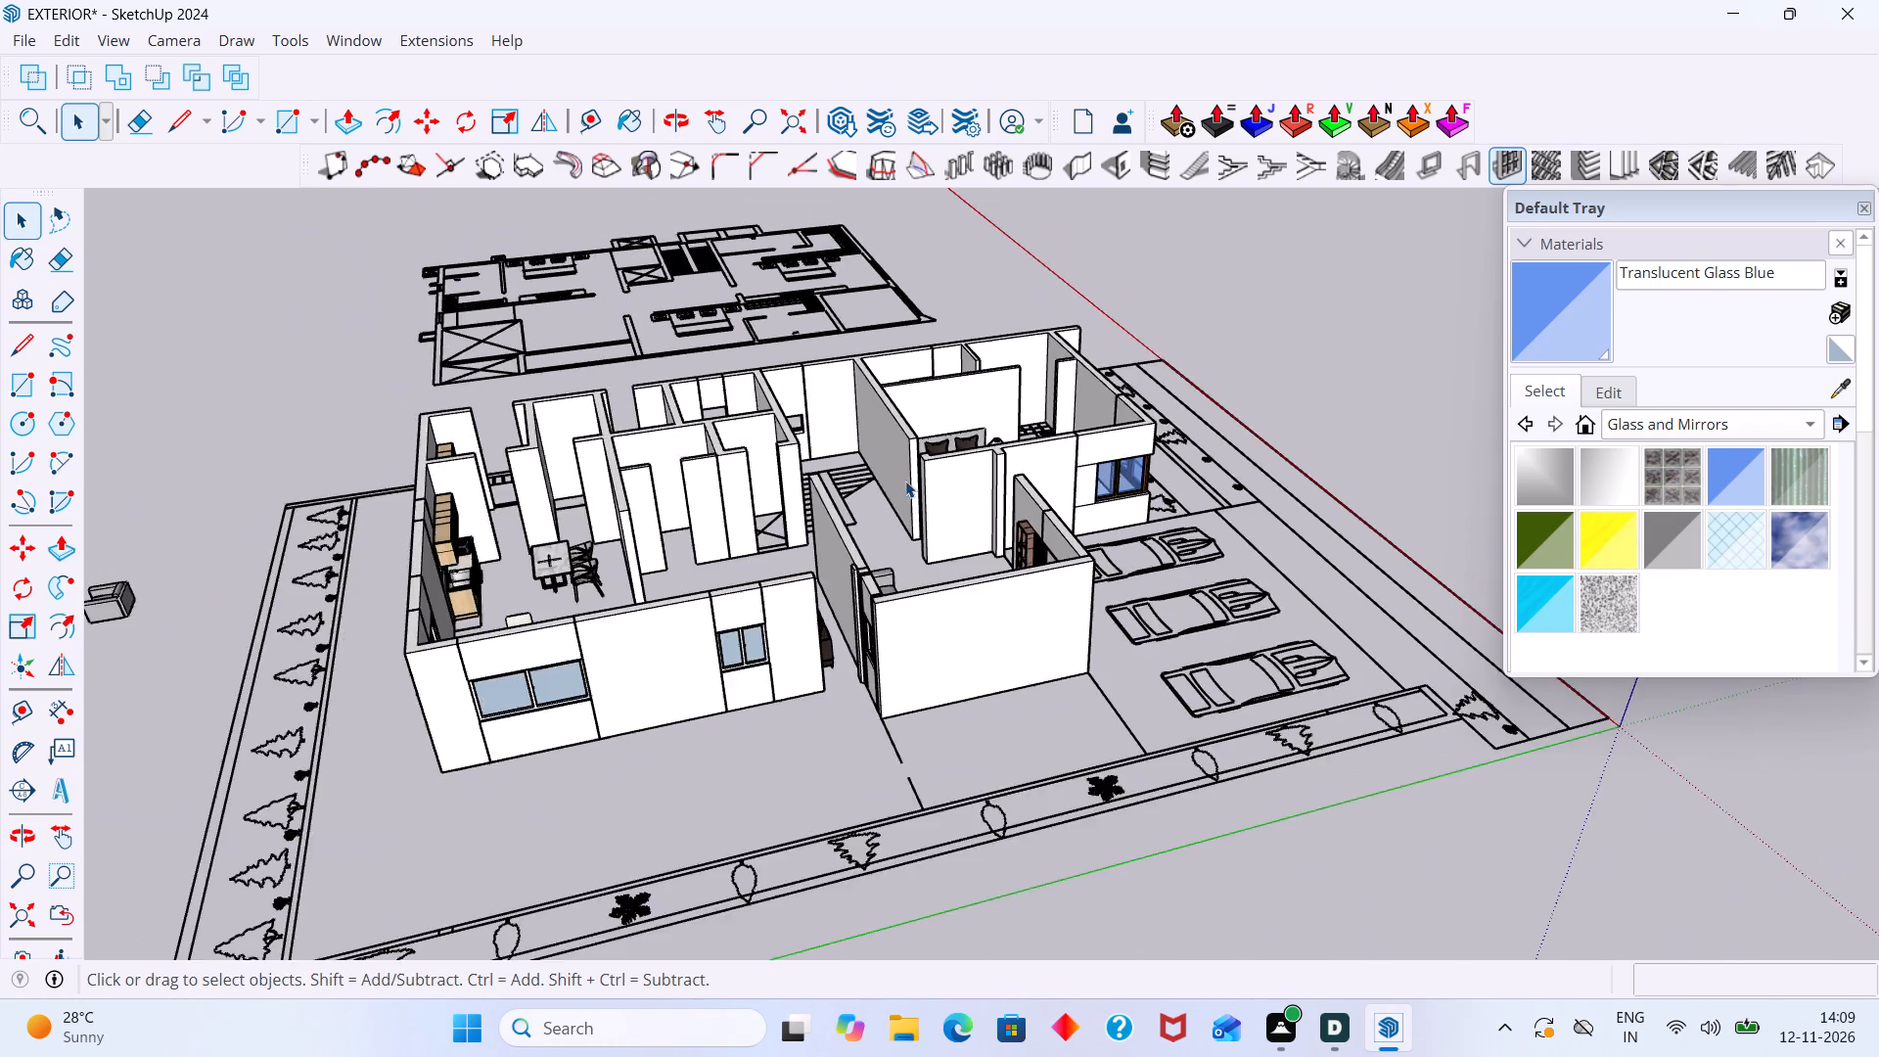
Examine the bedroom and the small room behind its headboard wall at the house's rear corner.
{"action": "middle_click_drag", "start_coordinate": [895, 494], "coordinate": [862, 612]}
{"action": "scroll", "coordinate": [915, 573], "scroll_direction": "up", "scroll_amount": 9}
{"action": "middle_click_drag", "start_coordinate": [1061, 497], "coordinate": [945, 637]}
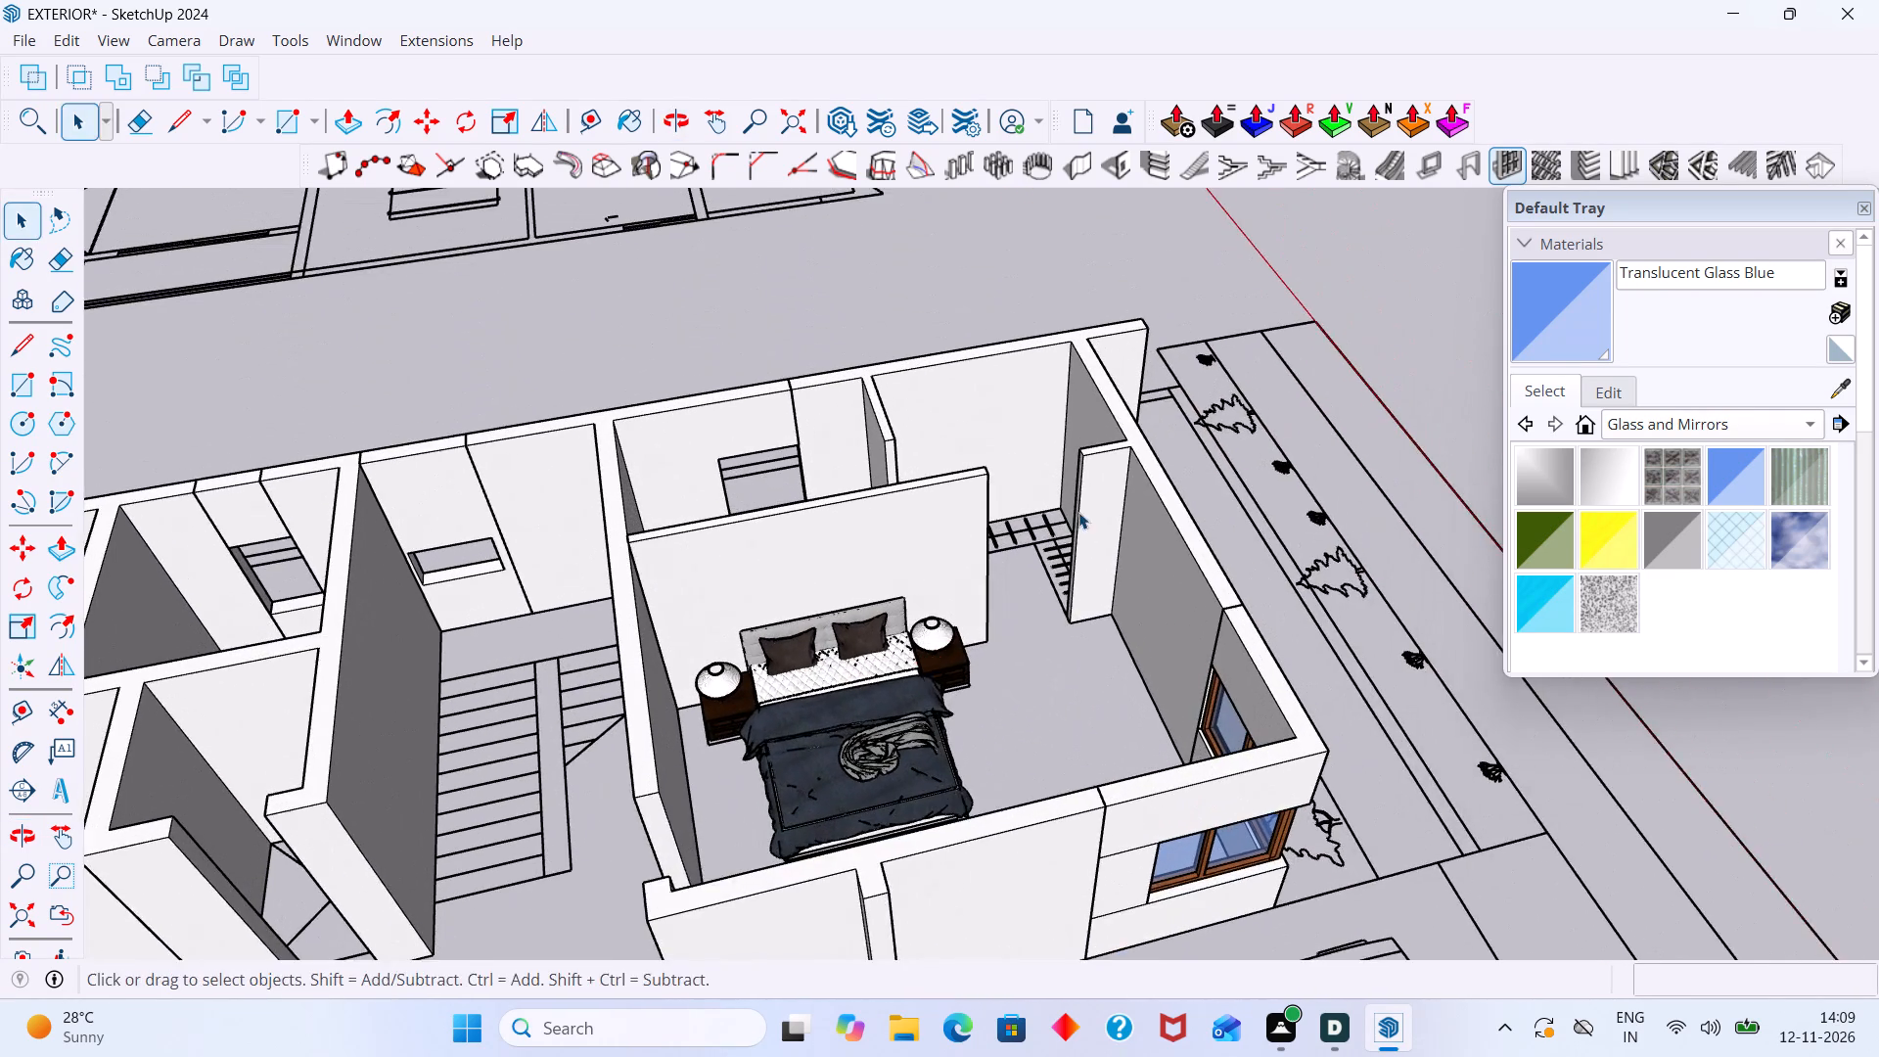
{"action": "scroll", "coordinate": [1079, 510], "scroll_direction": "up", "scroll_amount": 1}
{"action": "middle_click_drag", "start_coordinate": [1079, 510], "coordinate": [1059, 604]}
{"action": "scroll", "coordinate": [1040, 605], "scroll_direction": "up", "scroll_amount": 5}
{"action": "middle_click_drag", "start_coordinate": [1012, 594], "coordinate": [964, 751], "text": "shift"}
{"action": "middle_click_drag", "start_coordinate": [882, 824], "coordinate": [874, 938]}
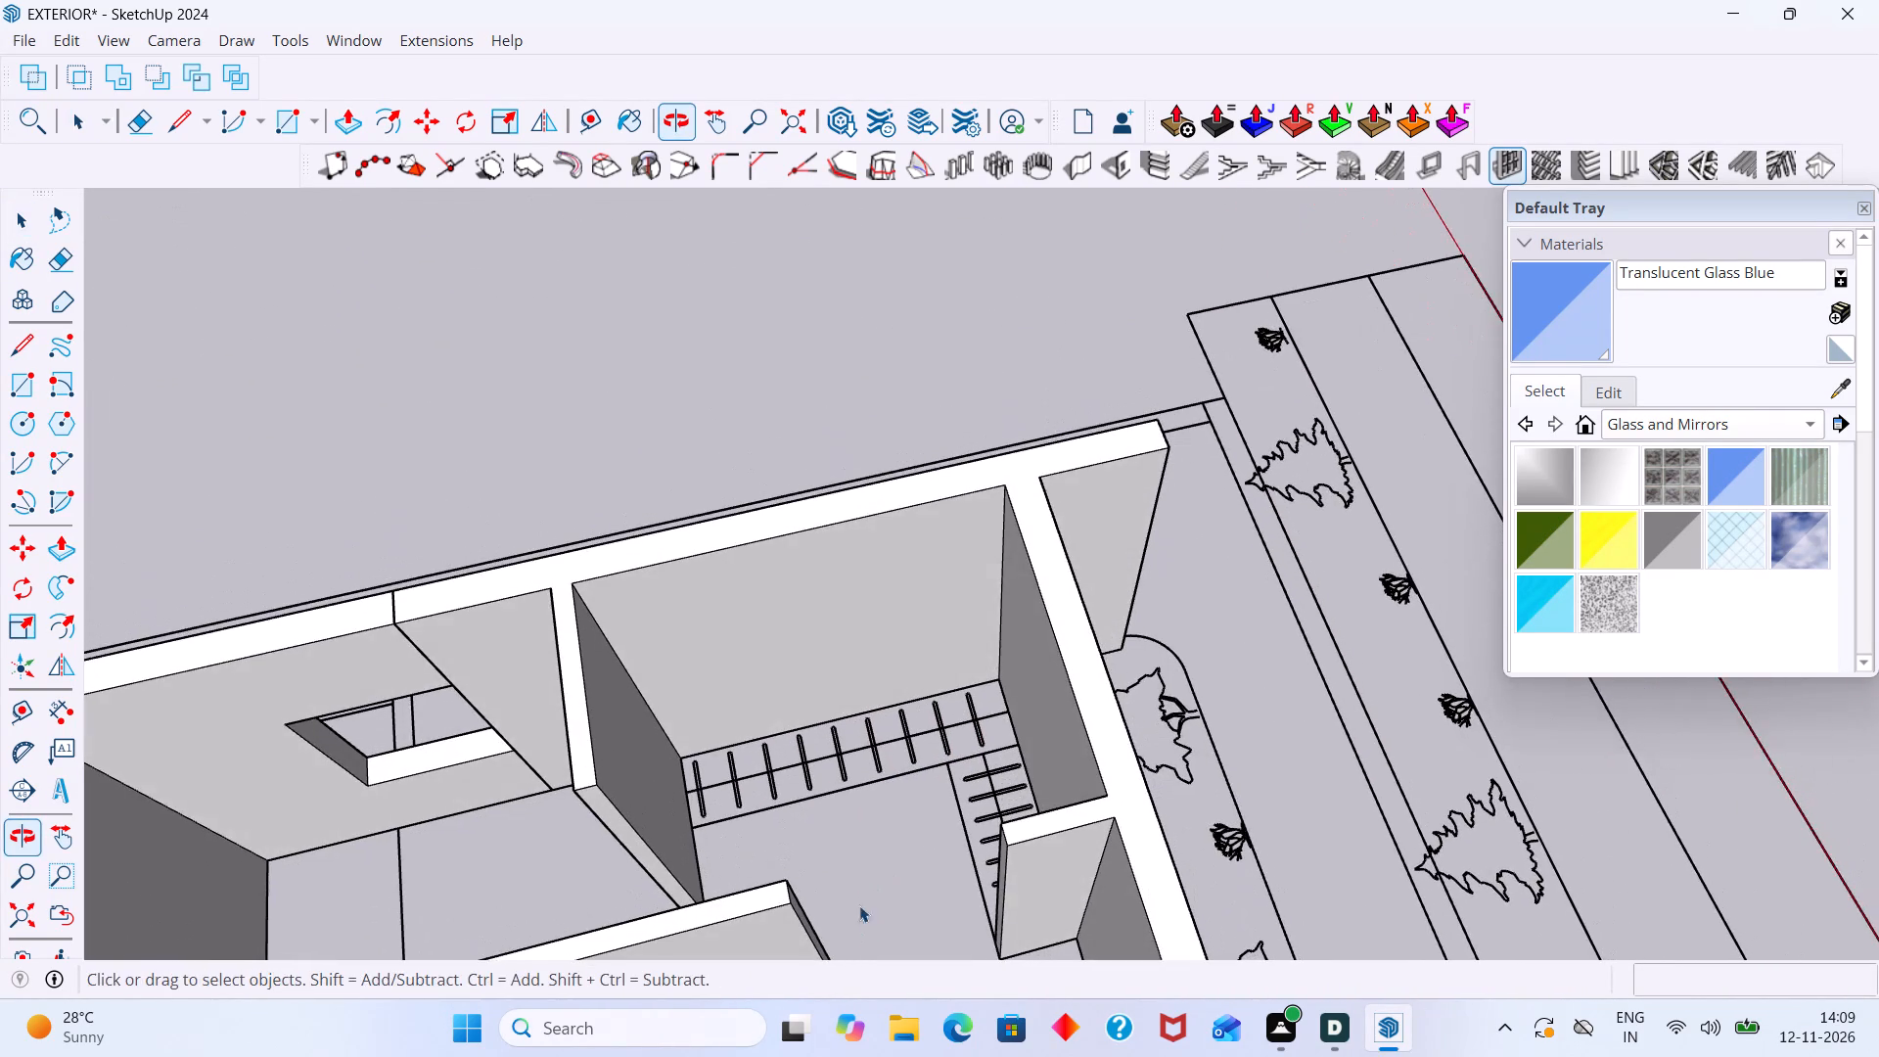
{"action": "scroll", "coordinate": [848, 813], "scroll_direction": "up", "scroll_amount": 1}
{"action": "scroll", "coordinate": [850, 808], "scroll_direction": "down", "scroll_amount": 12}
{"action": "middle_click_drag", "start_coordinate": [962, 715], "coordinate": [990, 559]}
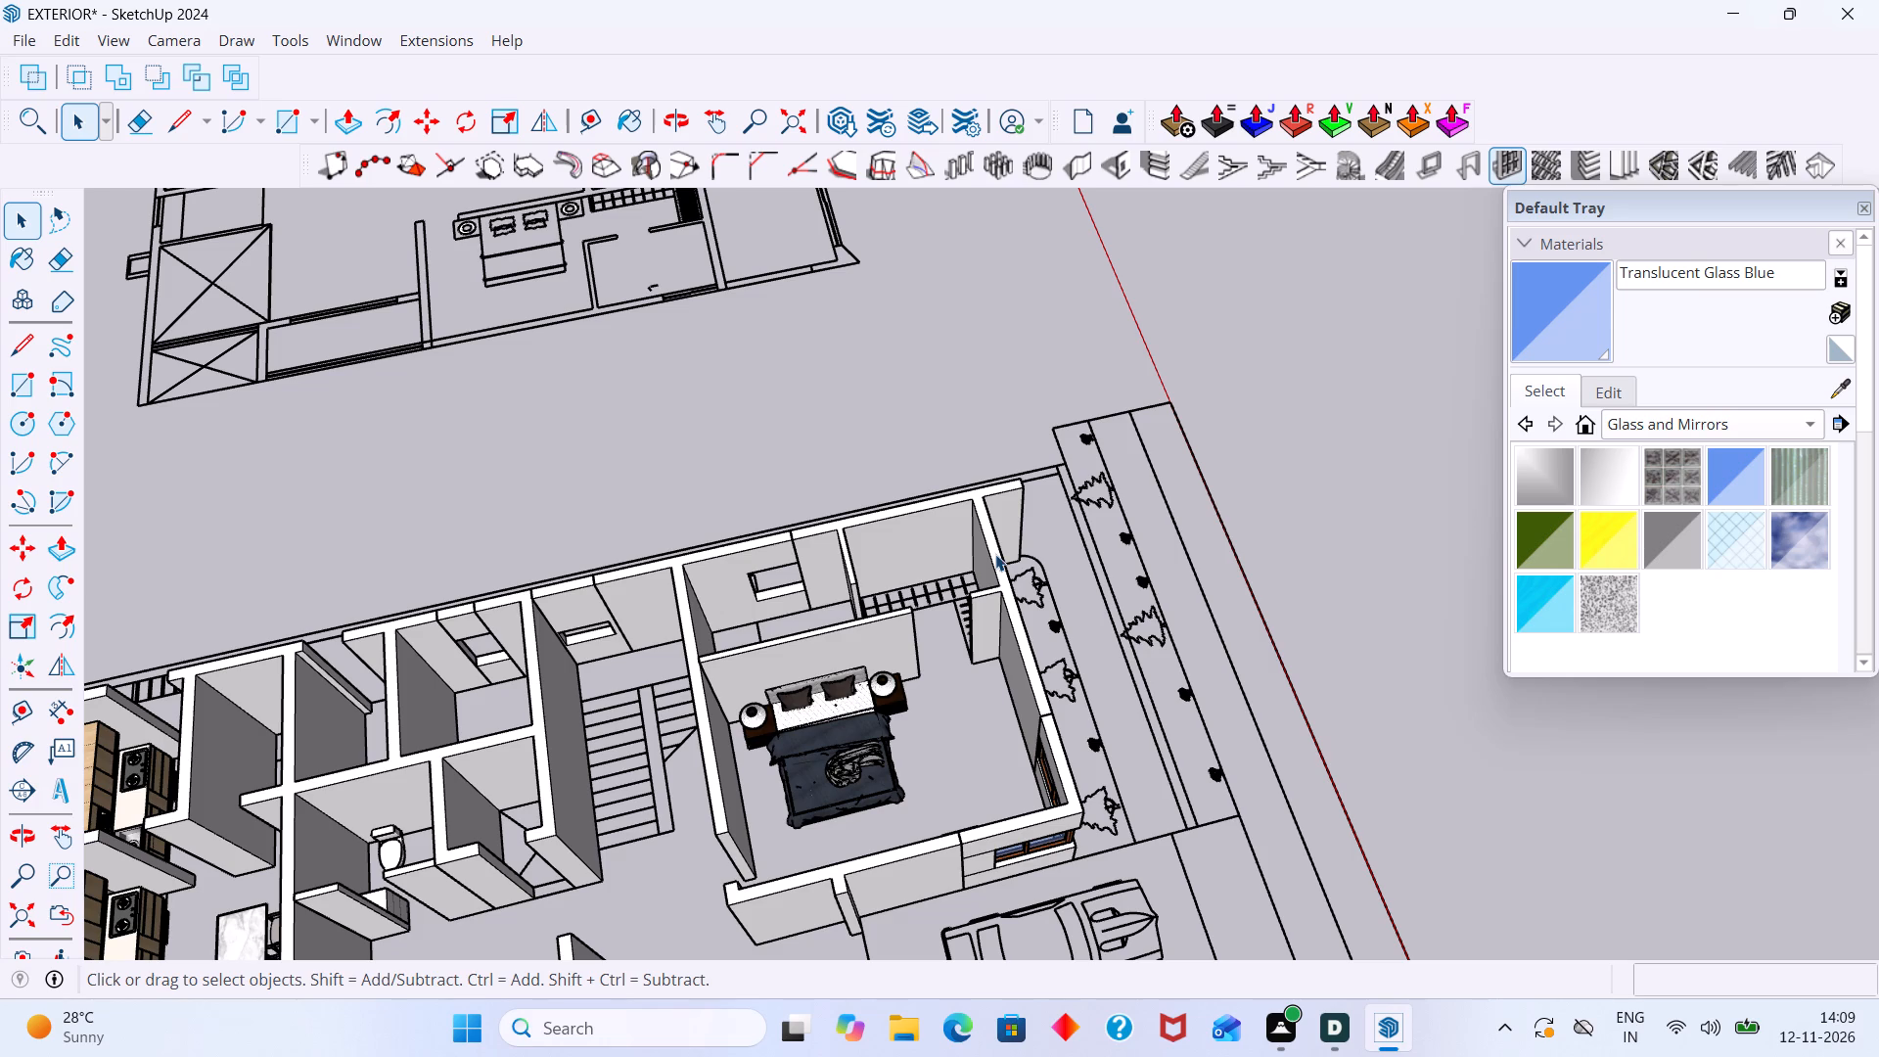
Examine the whole ground floor layout, from the planted boundary strips and parking to the room interiors.
{"action": "scroll", "coordinate": [995, 545], "scroll_direction": "down", "scroll_amount": 6}
{"action": "middle_click_drag", "start_coordinate": [966, 533], "coordinate": [1180, 422], "text": "shift"}
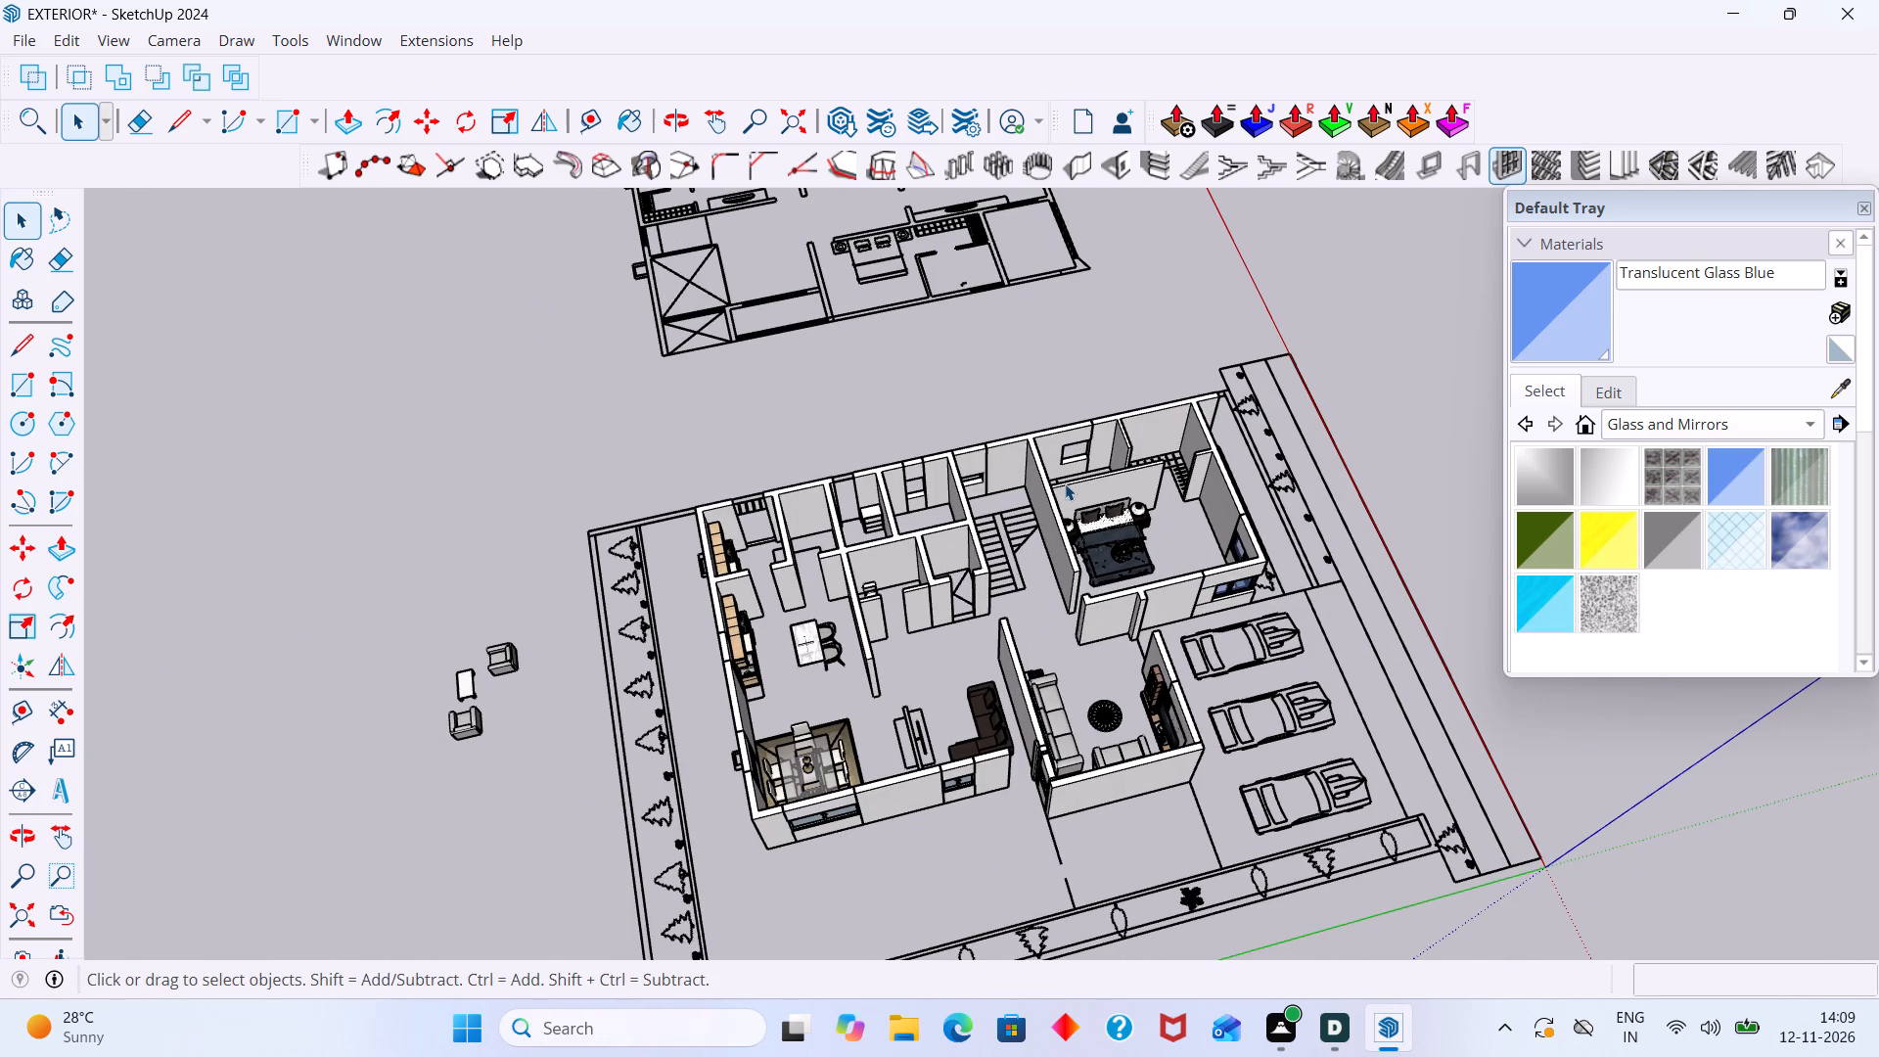
{"action": "scroll", "coordinate": [791, 543], "scroll_direction": "down", "scroll_amount": 3}
{"action": "middle_click_drag", "start_coordinate": [786, 544], "coordinate": [864, 429], "text": "shift"}
{"action": "scroll", "coordinate": [802, 680], "scroll_direction": "up", "scroll_amount": 6}
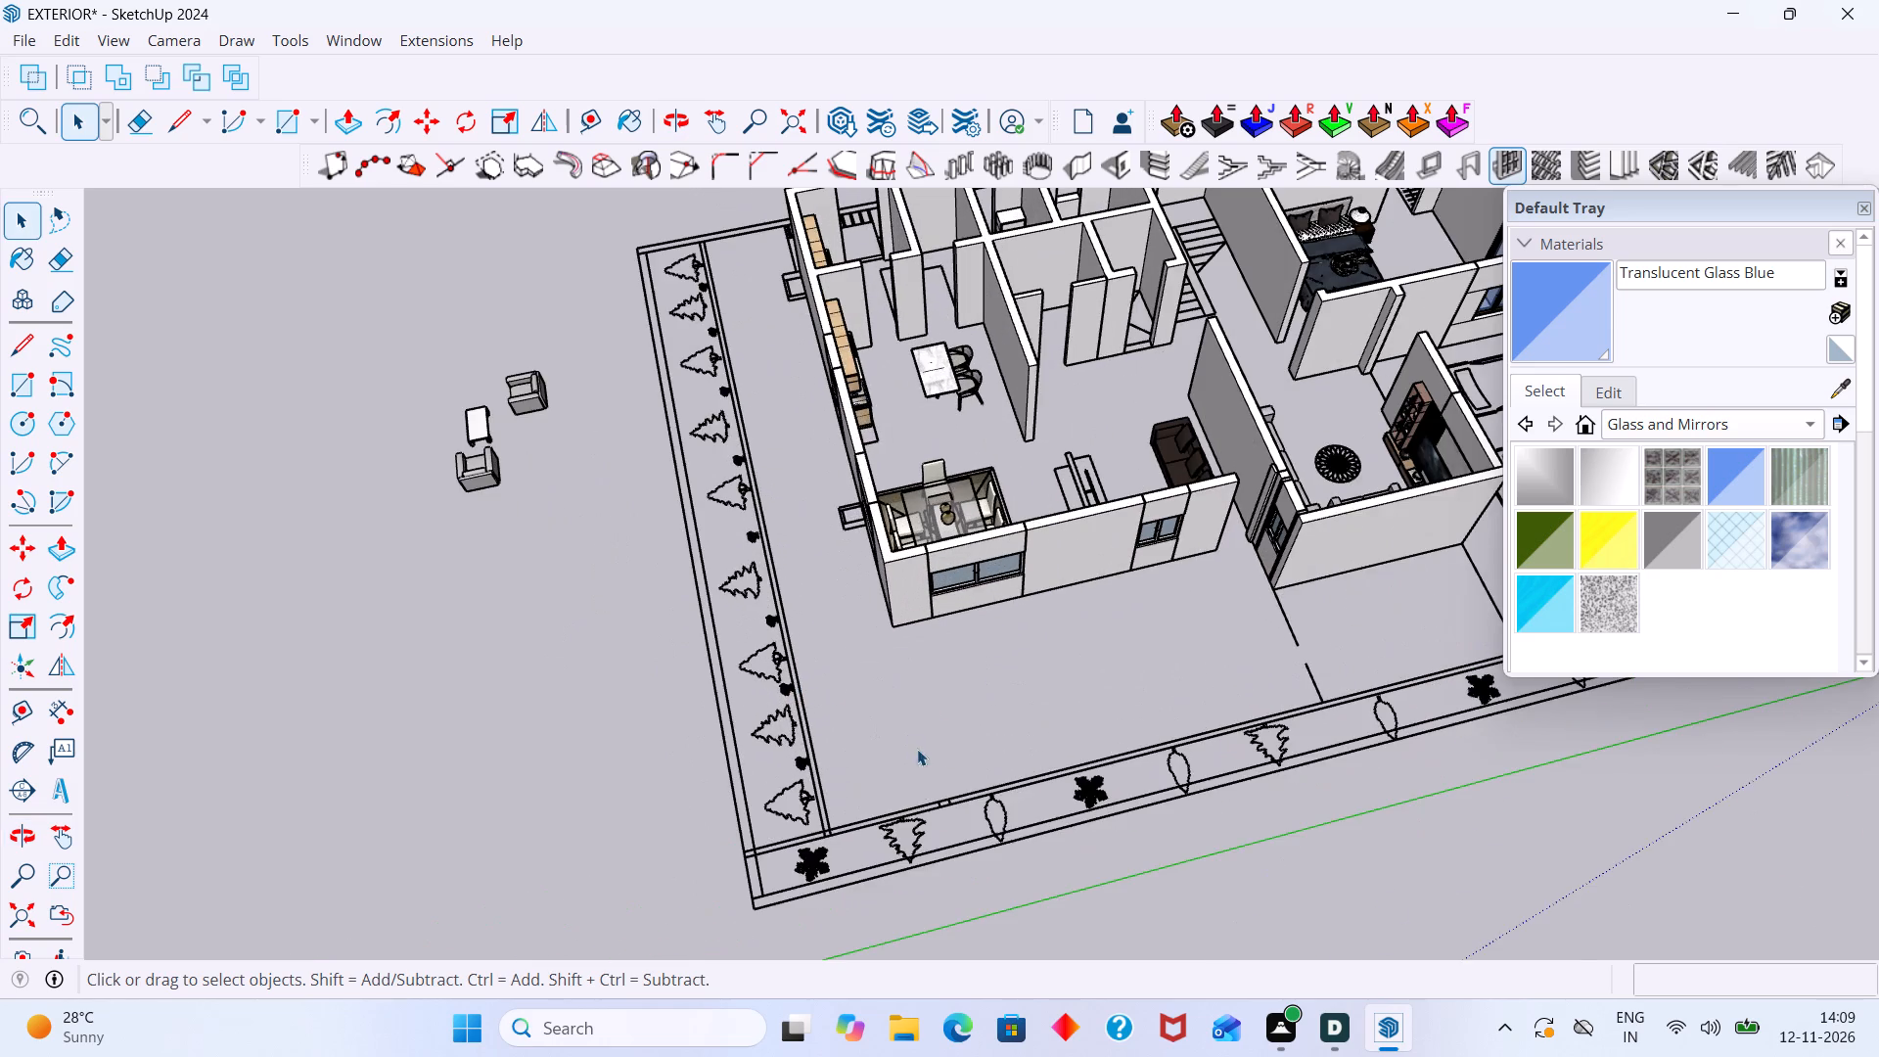
{"action": "middle_click_drag", "start_coordinate": [948, 637], "coordinate": [924, 687], "text": "shift"}
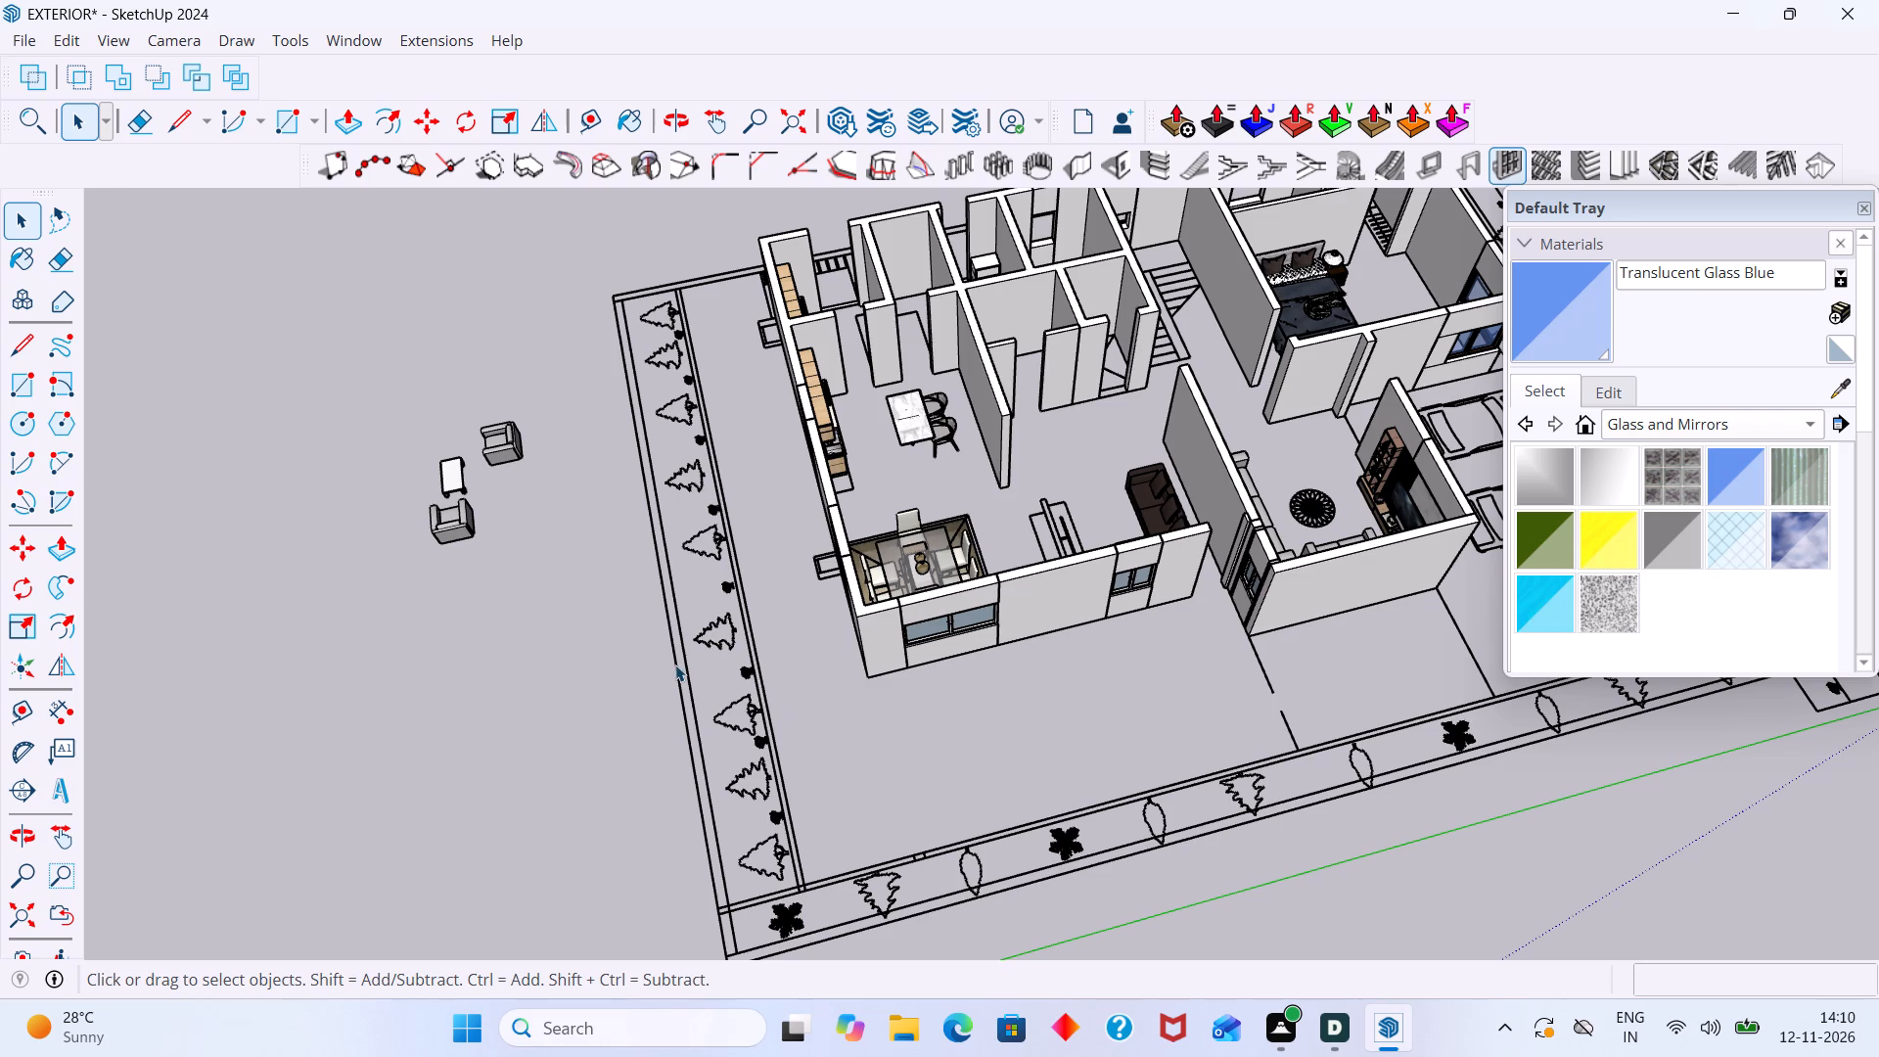
{"action": "scroll", "coordinate": [745, 639], "scroll_direction": "down", "scroll_amount": 6}
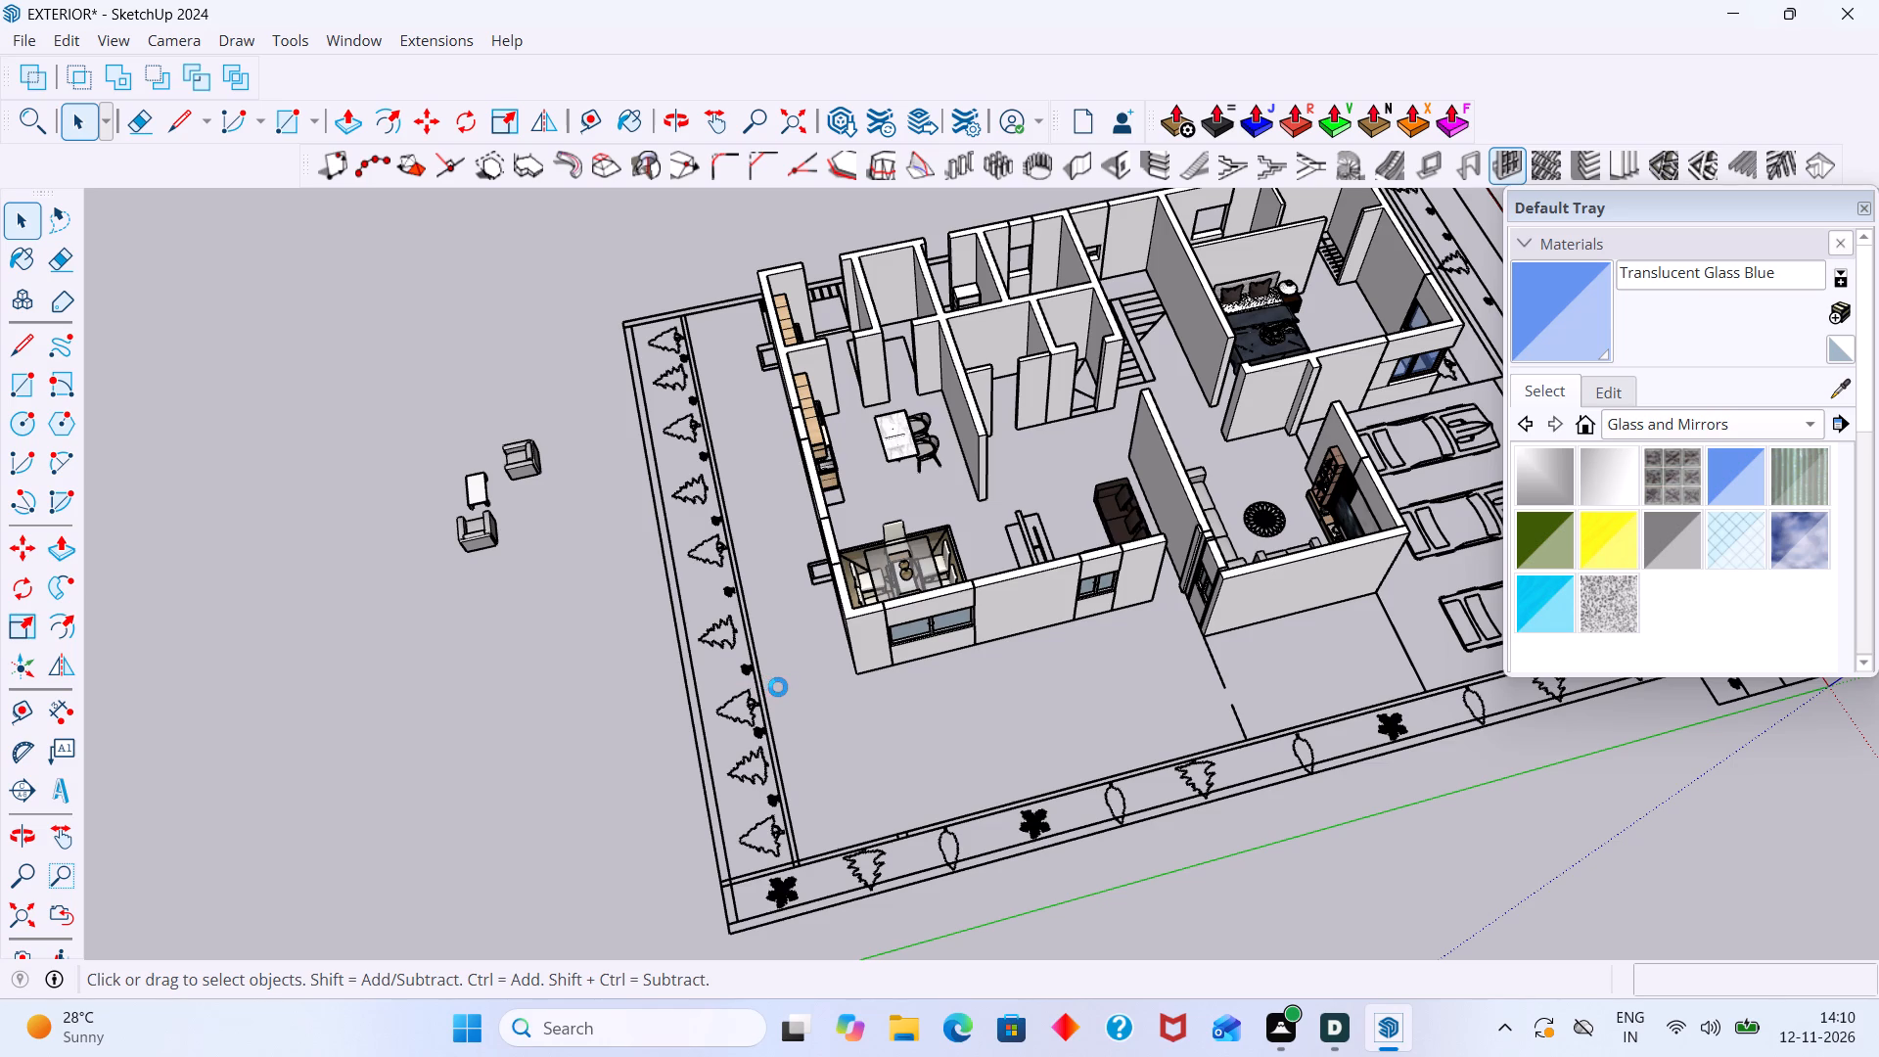
{"action": "scroll", "coordinate": [819, 667], "scroll_direction": "down", "scroll_amount": 1}
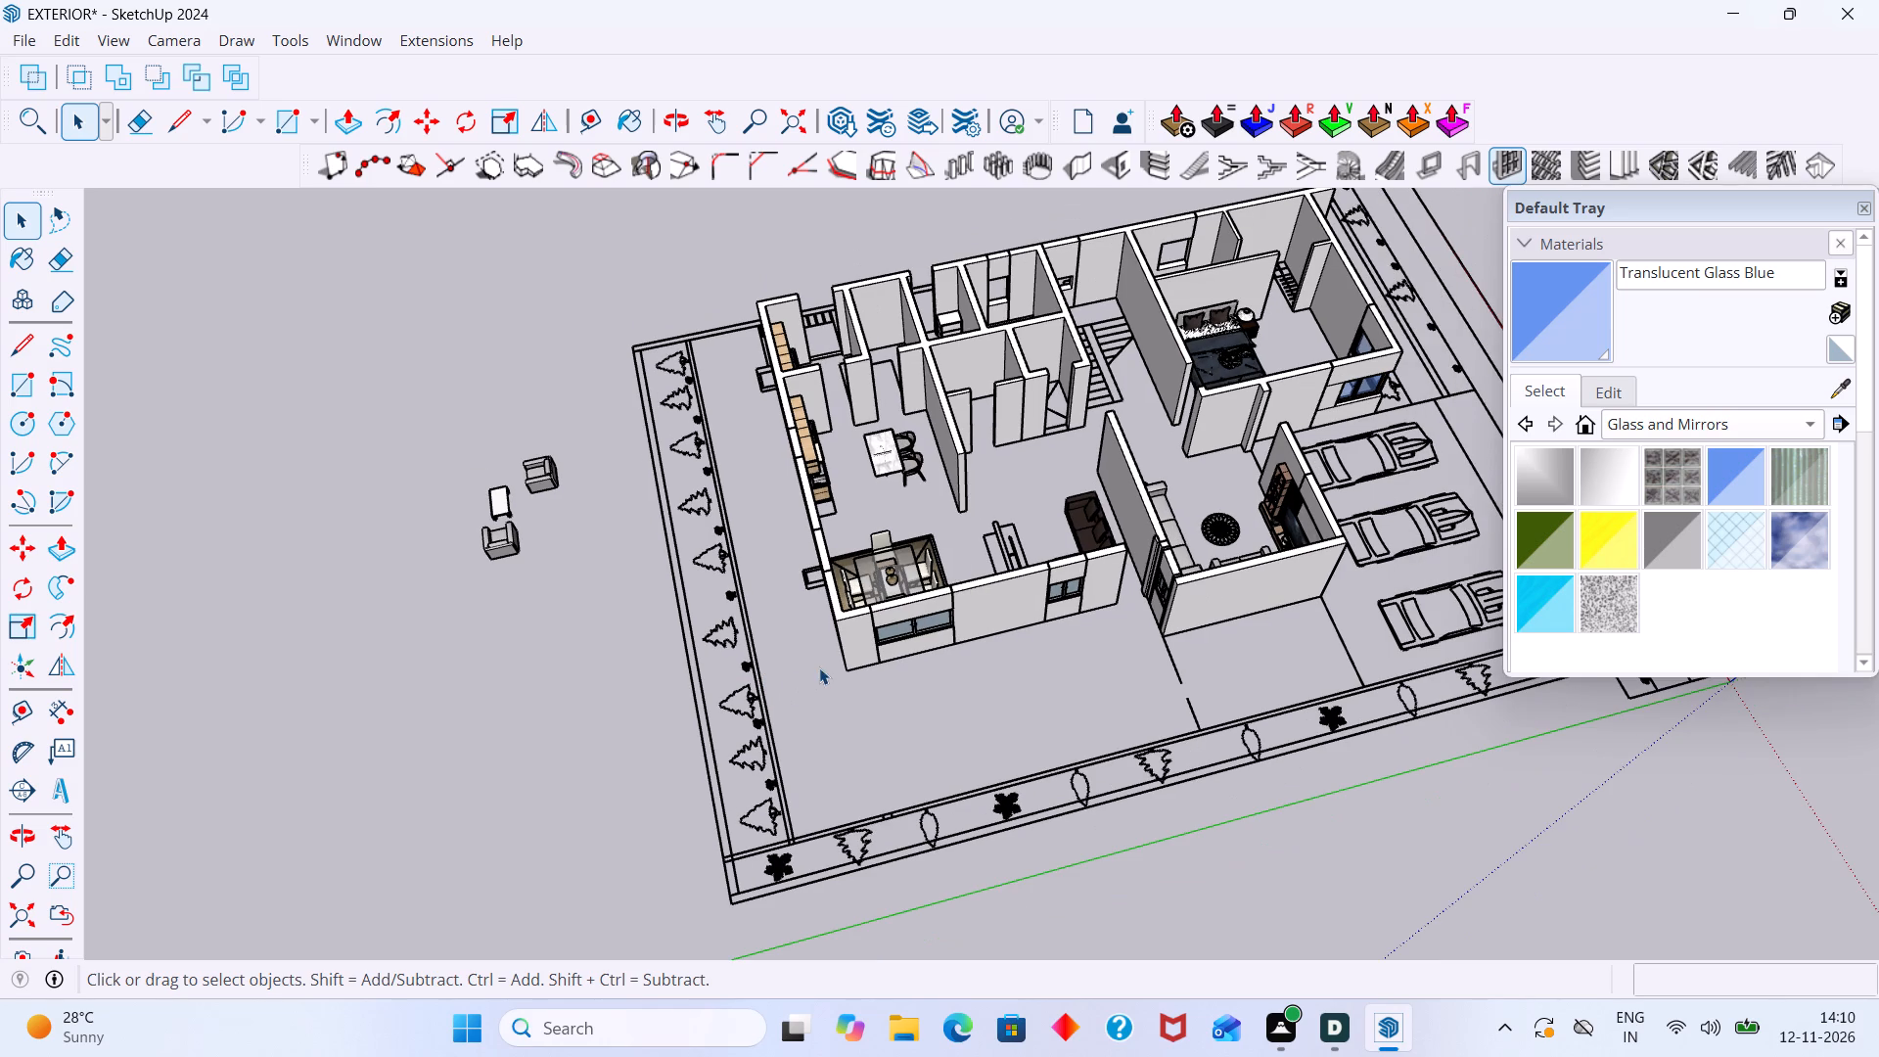
{"action": "middle_click_drag", "start_coordinate": [825, 663], "coordinate": [562, 612], "text": "shift"}
{"action": "scroll", "coordinate": [720, 584], "scroll_direction": "down", "scroll_amount": 4}
{"action": "middle_click_drag", "start_coordinate": [708, 576], "coordinate": [662, 690]}
{"action": "scroll", "coordinate": [625, 624], "scroll_direction": "up", "scroll_amount": 6}
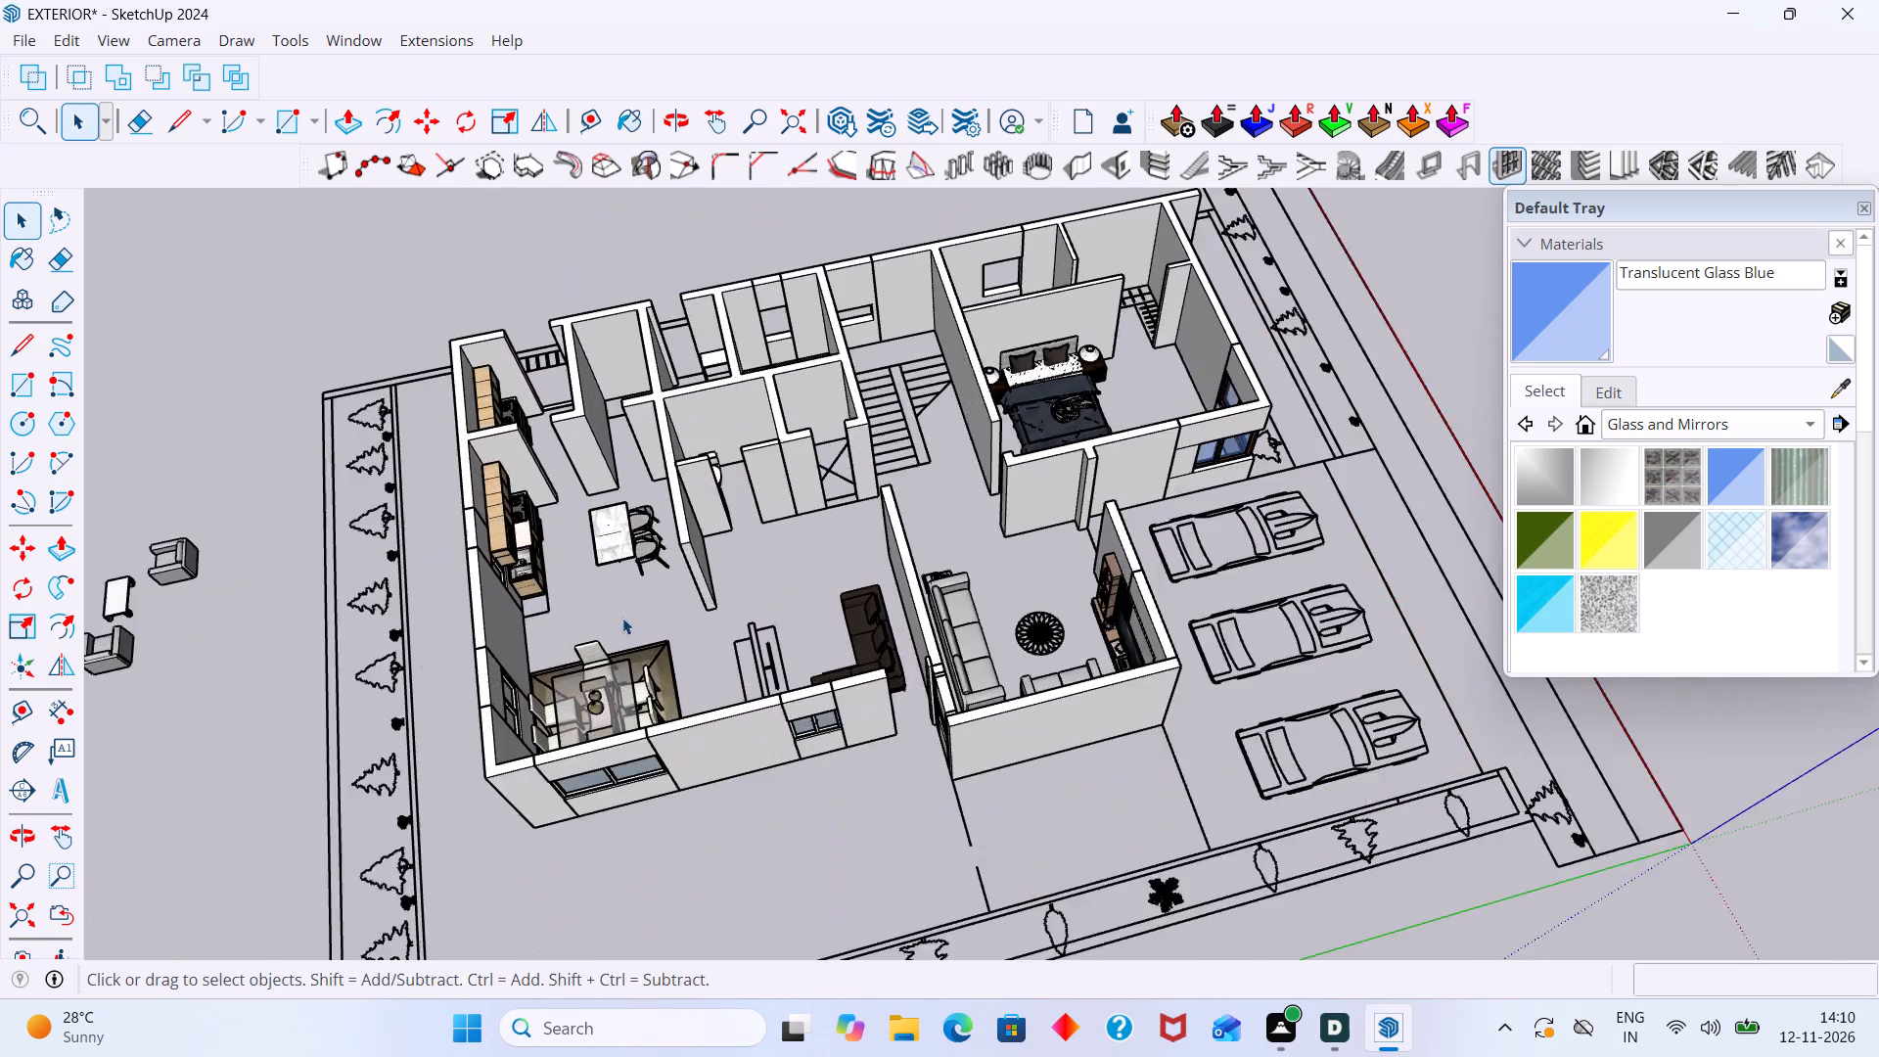
{"action": "scroll", "coordinate": [622, 618], "scroll_direction": "up", "scroll_amount": 3}
{"action": "middle_click_drag", "start_coordinate": [632, 590], "coordinate": [628, 794]}
{"action": "middle_click_drag", "start_coordinate": [954, 519], "coordinate": [806, 524], "text": "shift"}
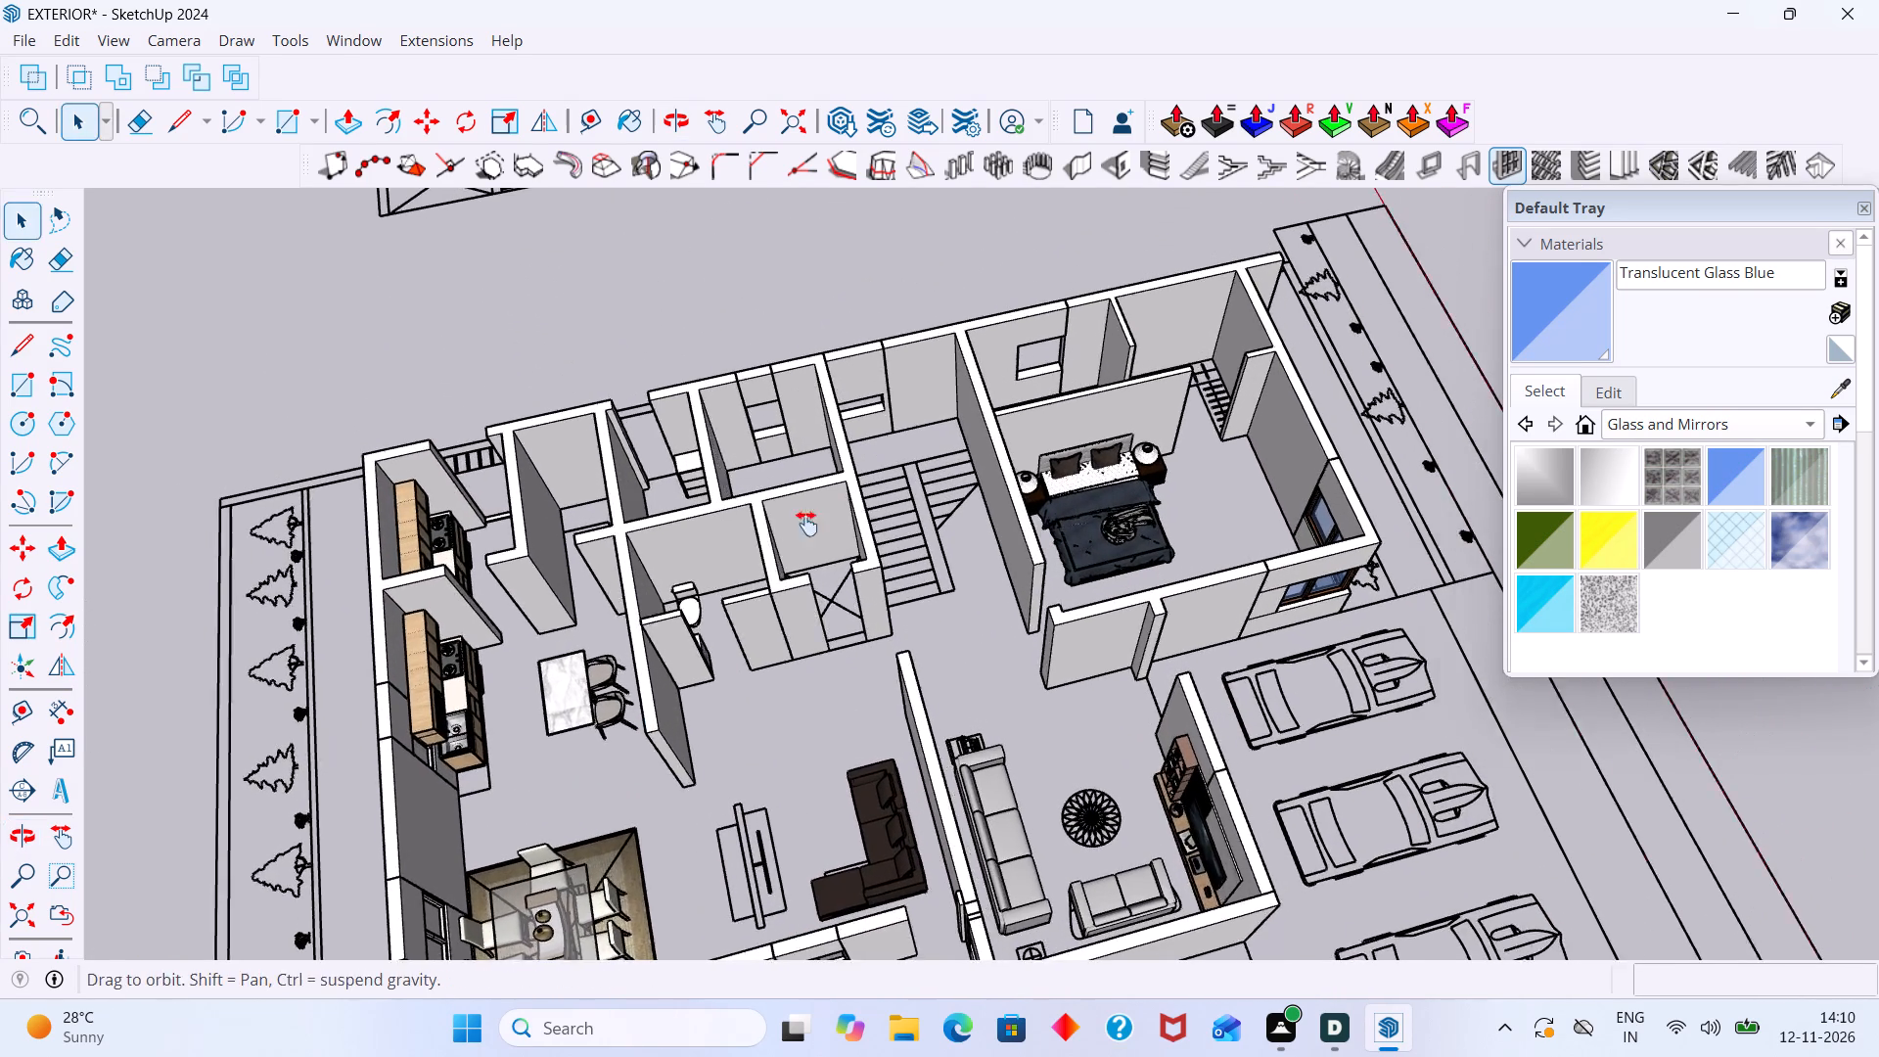
{"action": "middle_click_drag", "start_coordinate": [806, 524], "coordinate": [740, 542], "text": "shift"}
{"action": "scroll", "coordinate": [1011, 577], "scroll_direction": "down", "scroll_amount": 2}
{"action": "middle_click_drag", "start_coordinate": [1046, 629], "coordinate": [917, 508], "text": "shift"}
{"action": "middle_click_drag", "start_coordinate": [865, 496], "coordinate": [847, 669]}
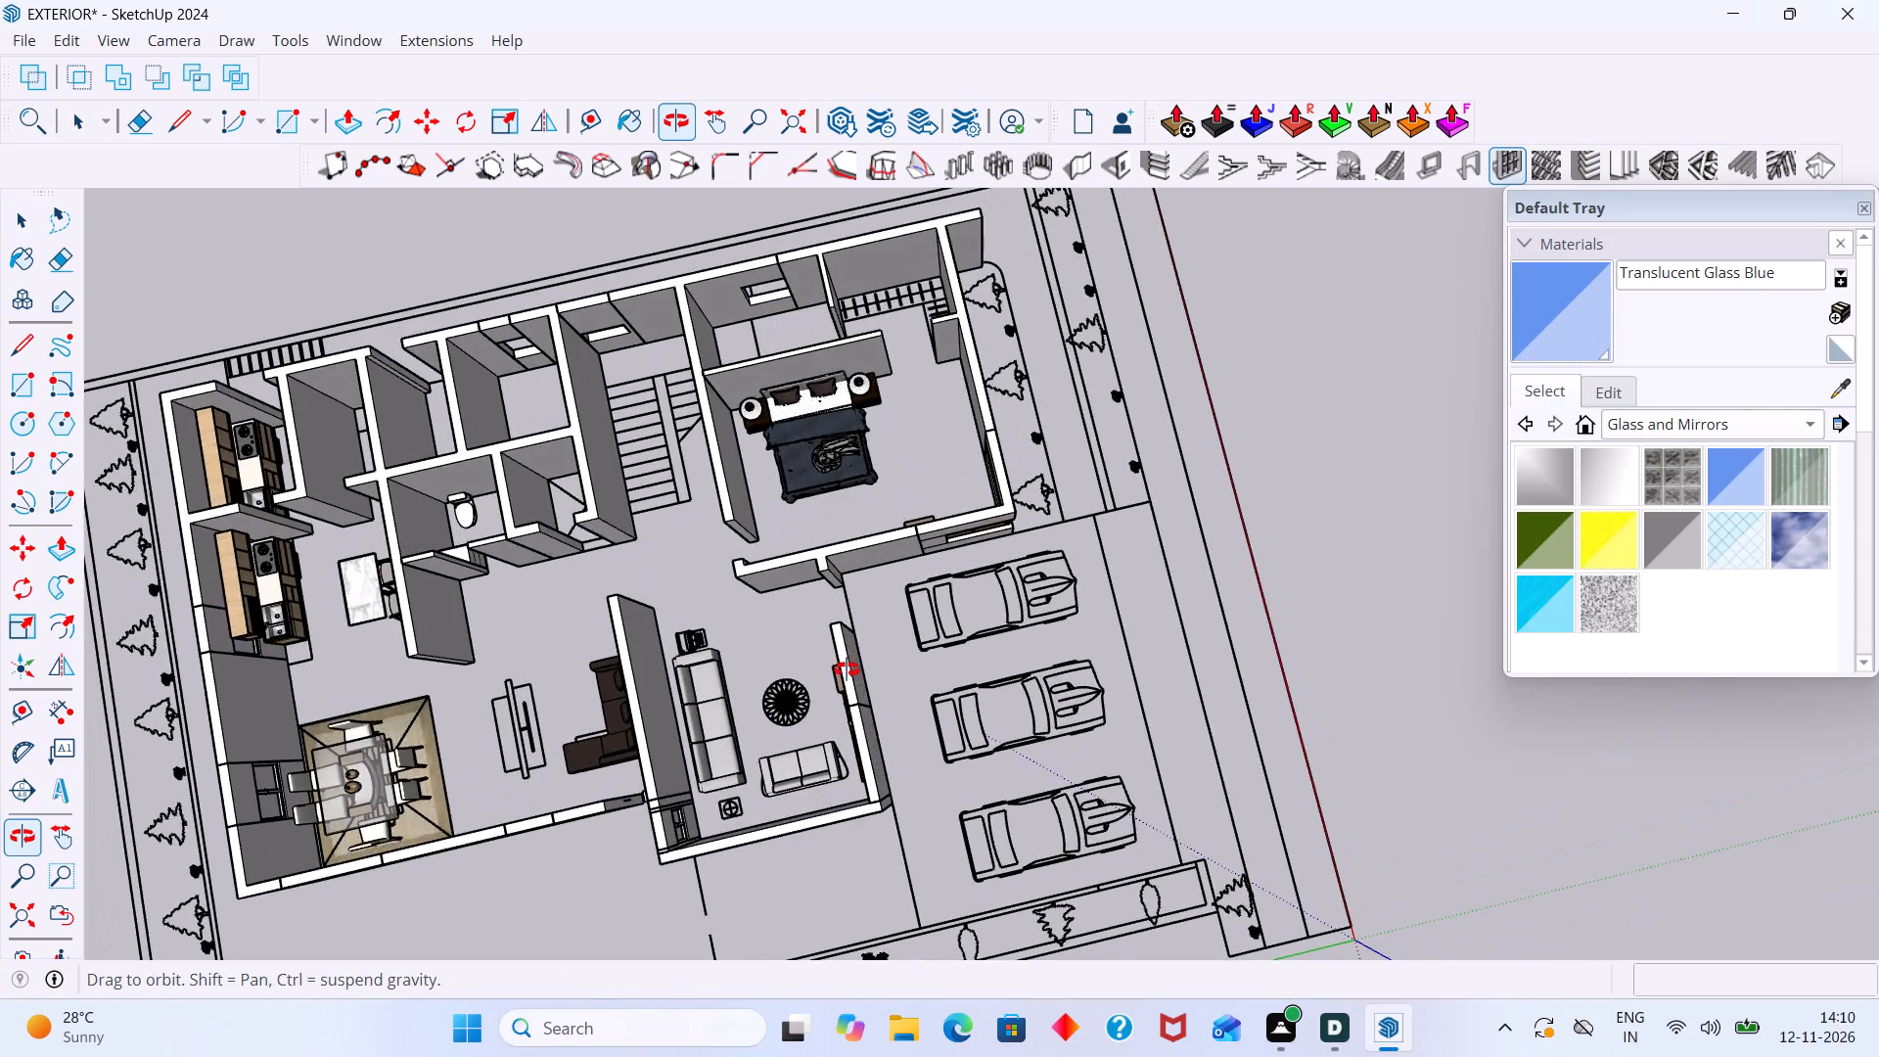
{"action": "middle_click_drag", "start_coordinate": [847, 669], "coordinate": [917, 547]}
{"action": "scroll", "coordinate": [1099, 579], "scroll_direction": "down", "scroll_amount": 3}
{"action": "middle_click_drag", "start_coordinate": [1075, 589], "coordinate": [1094, 384]}
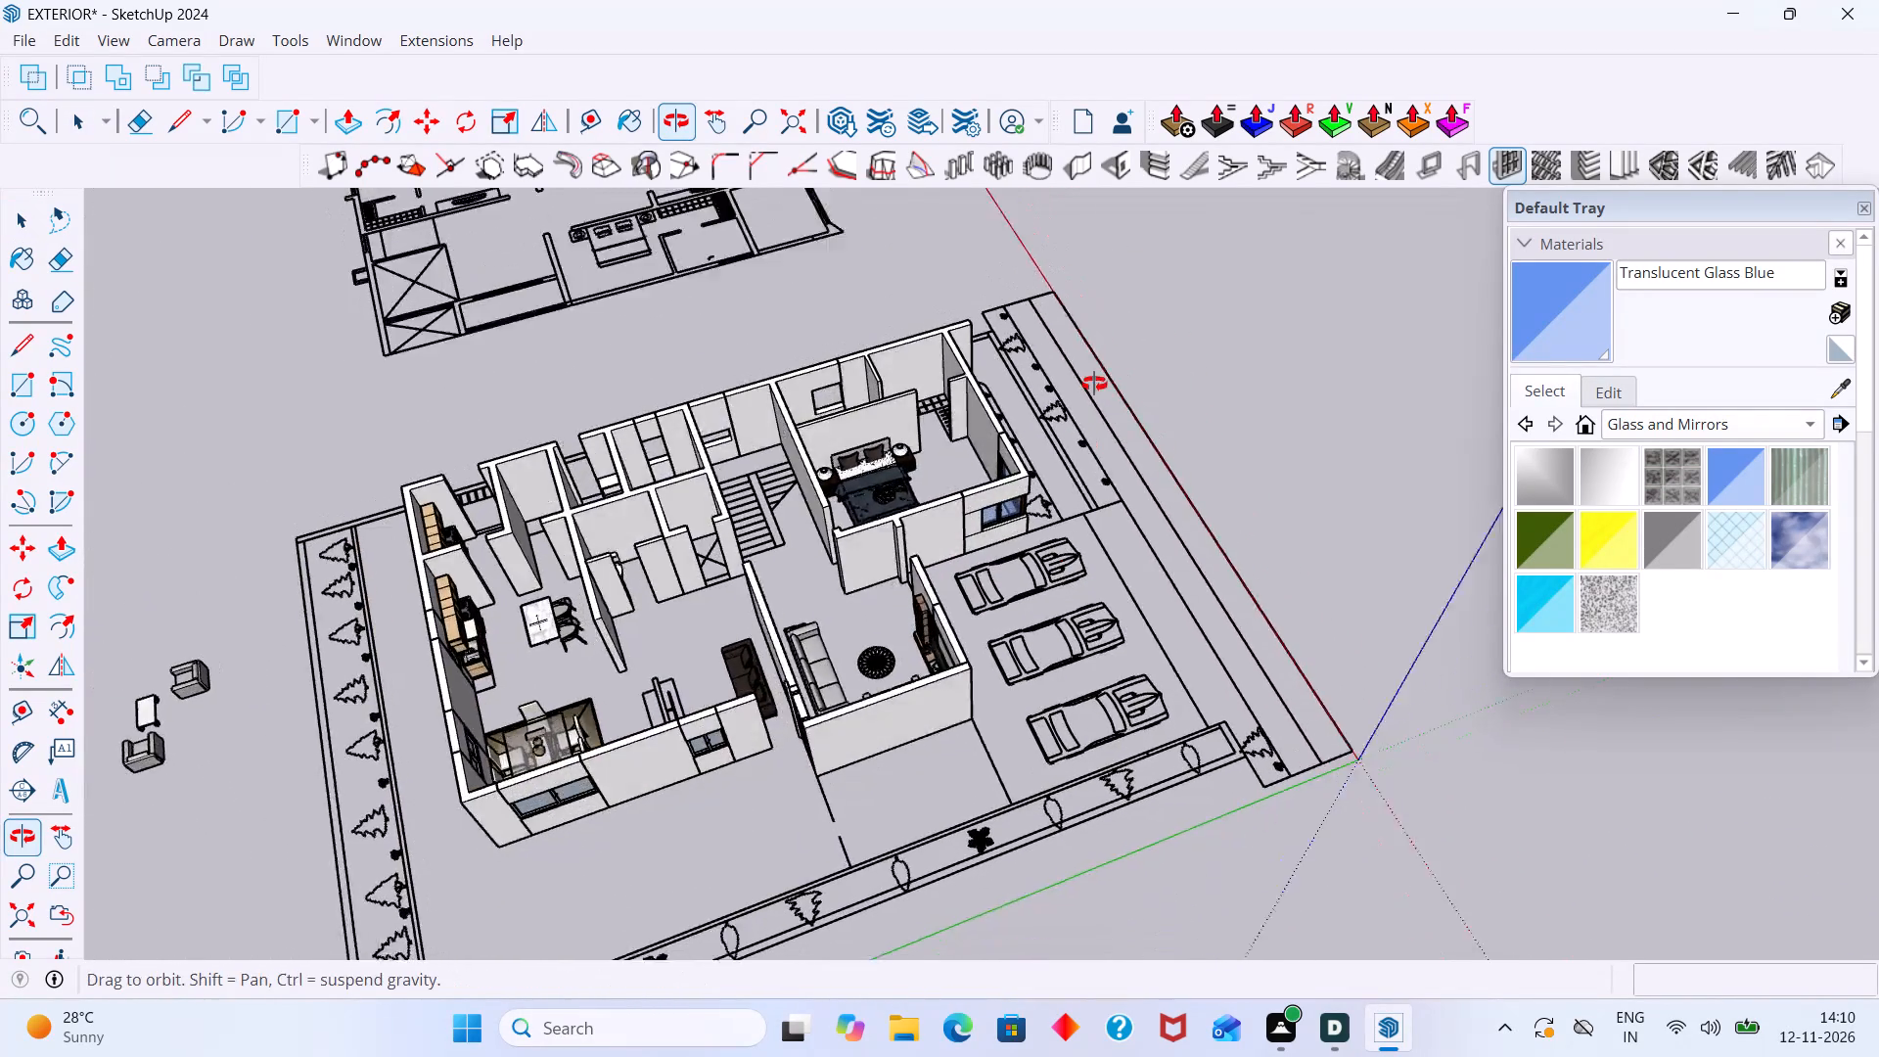
{"action": "middle_click_drag", "start_coordinate": [1094, 384], "coordinate": [1094, 375]}
{"action": "middle_click_drag", "start_coordinate": [893, 630], "coordinate": [1048, 584]}
Examine the front entrance gap between the two front wall blocks.
{"action": "scroll", "coordinate": [922, 684], "scroll_direction": "up", "scroll_amount": 11}
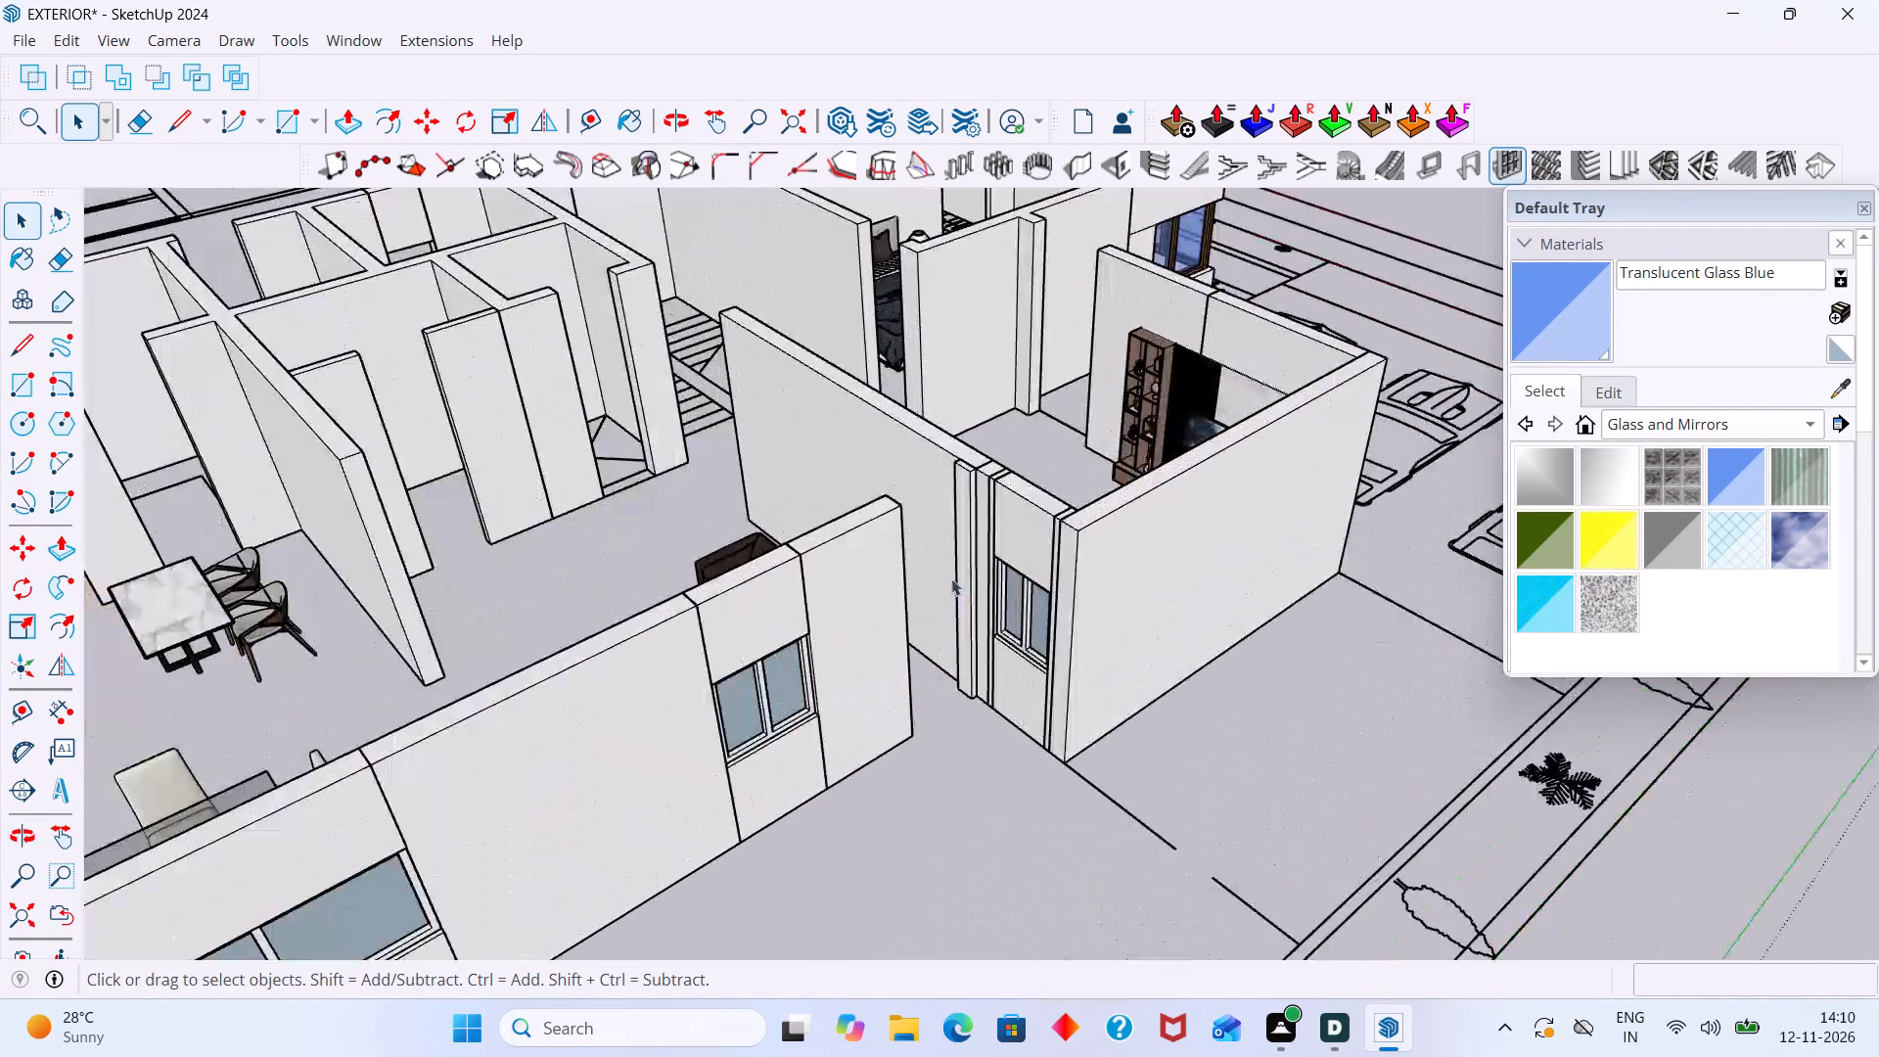
{"action": "scroll", "coordinate": [951, 578], "scroll_direction": "up", "scroll_amount": 4}
{"action": "middle_click_drag", "start_coordinate": [984, 481], "coordinate": [758, 477]}
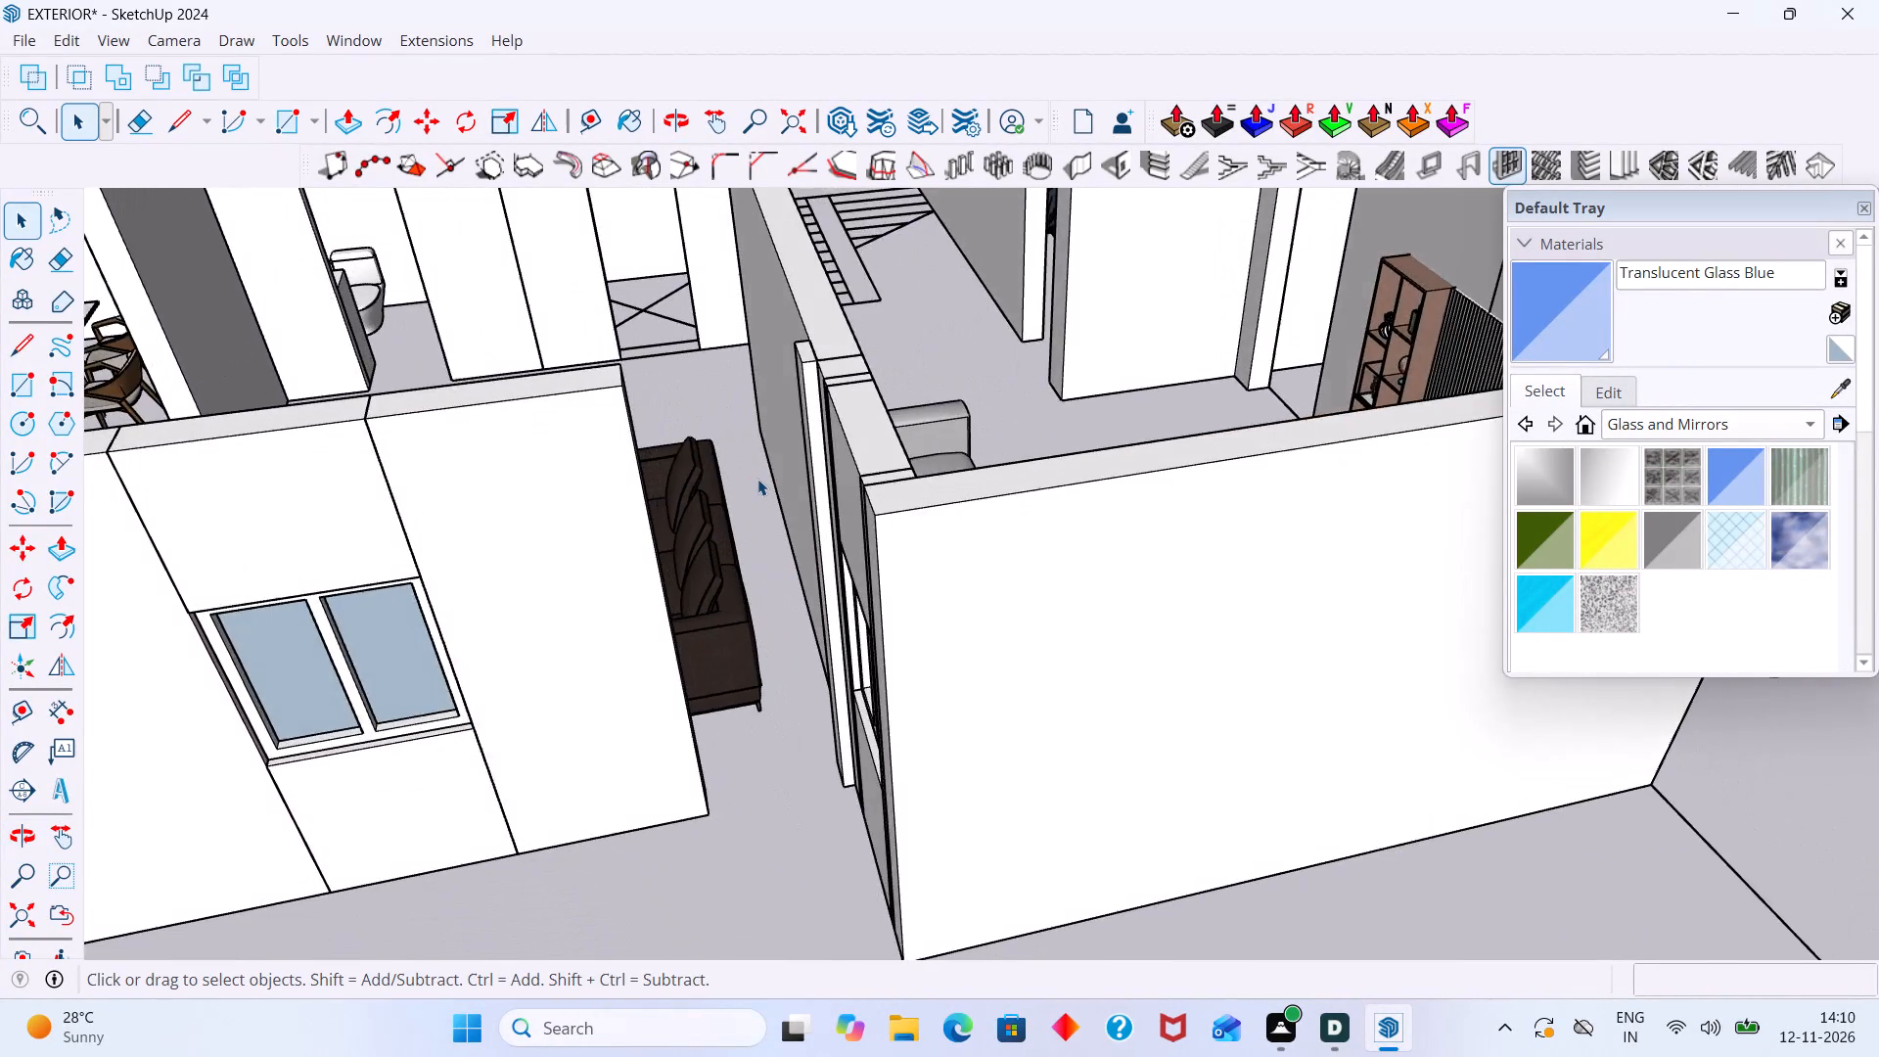
{"action": "scroll", "coordinate": [757, 480], "scroll_direction": "down", "scroll_amount": 9}
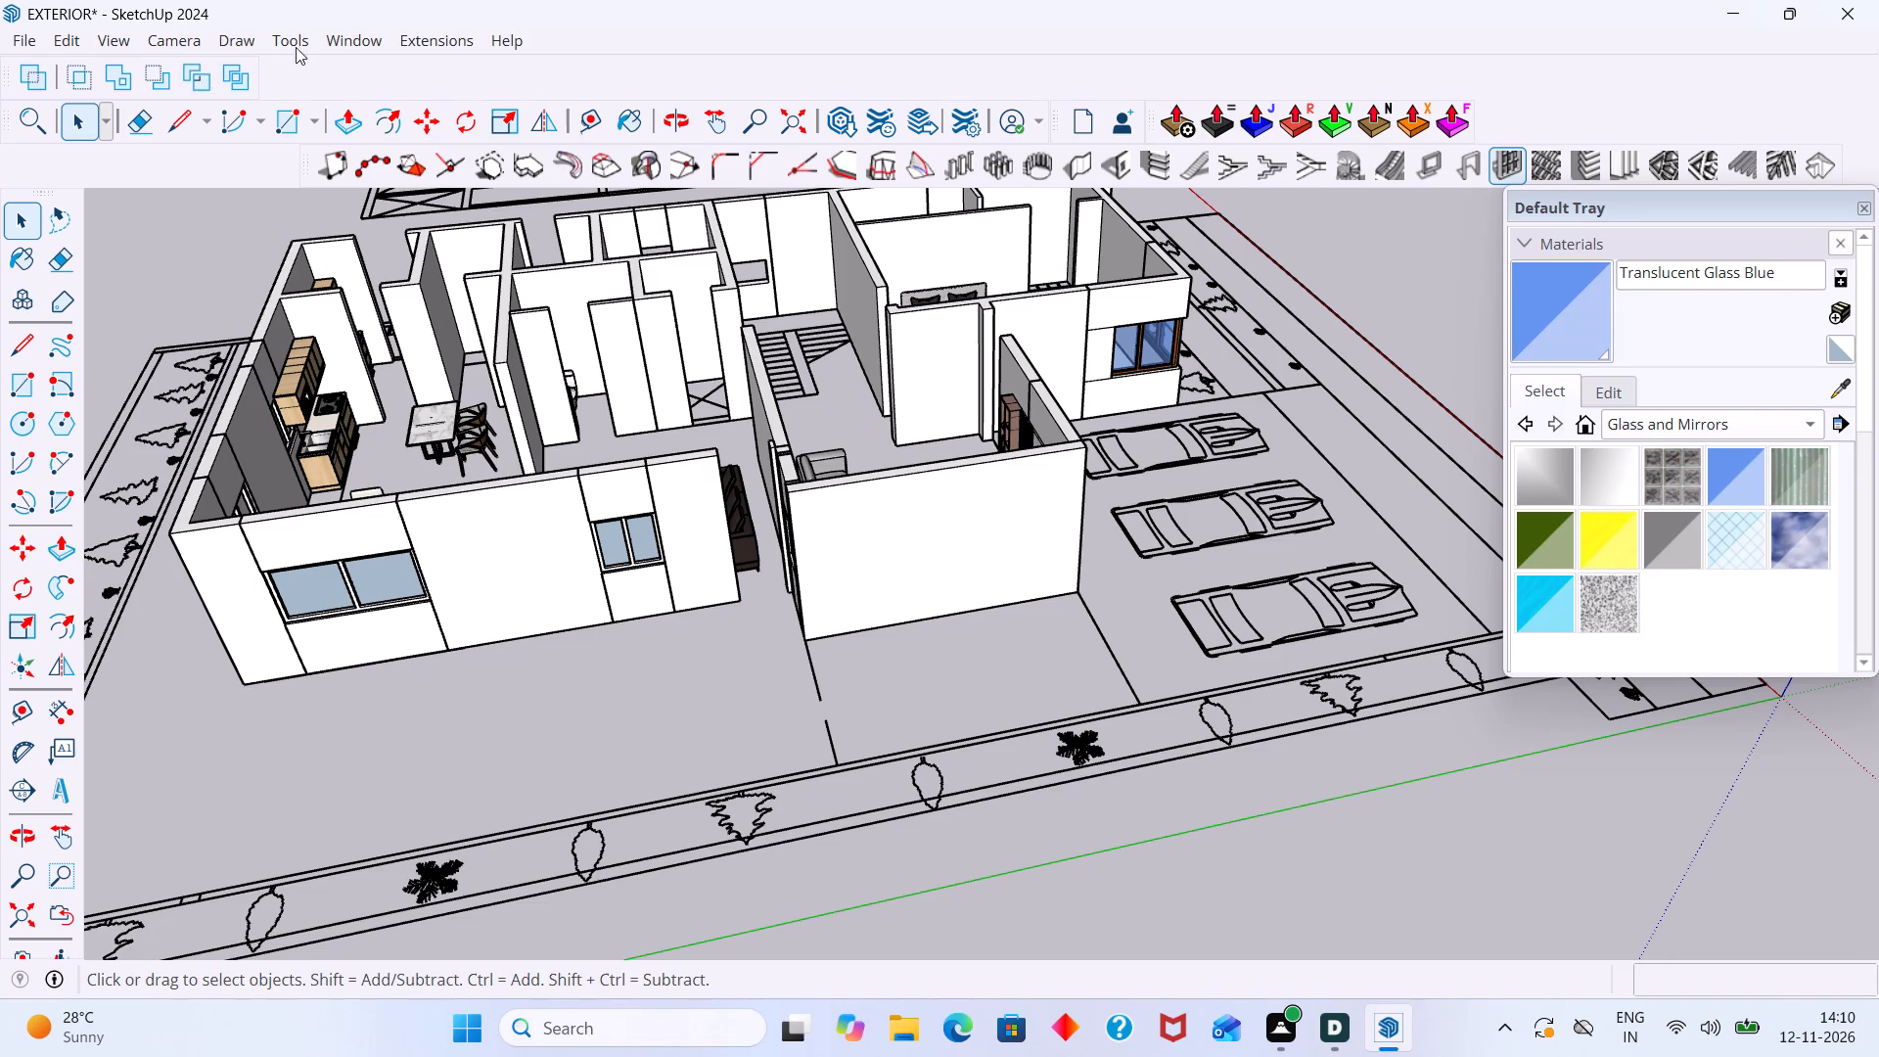
Search 3D Warehouse for "door" models.
{"action": "left_click", "coordinate": [339, 36]}
{"action": "left_click", "coordinate": [386, 234]}
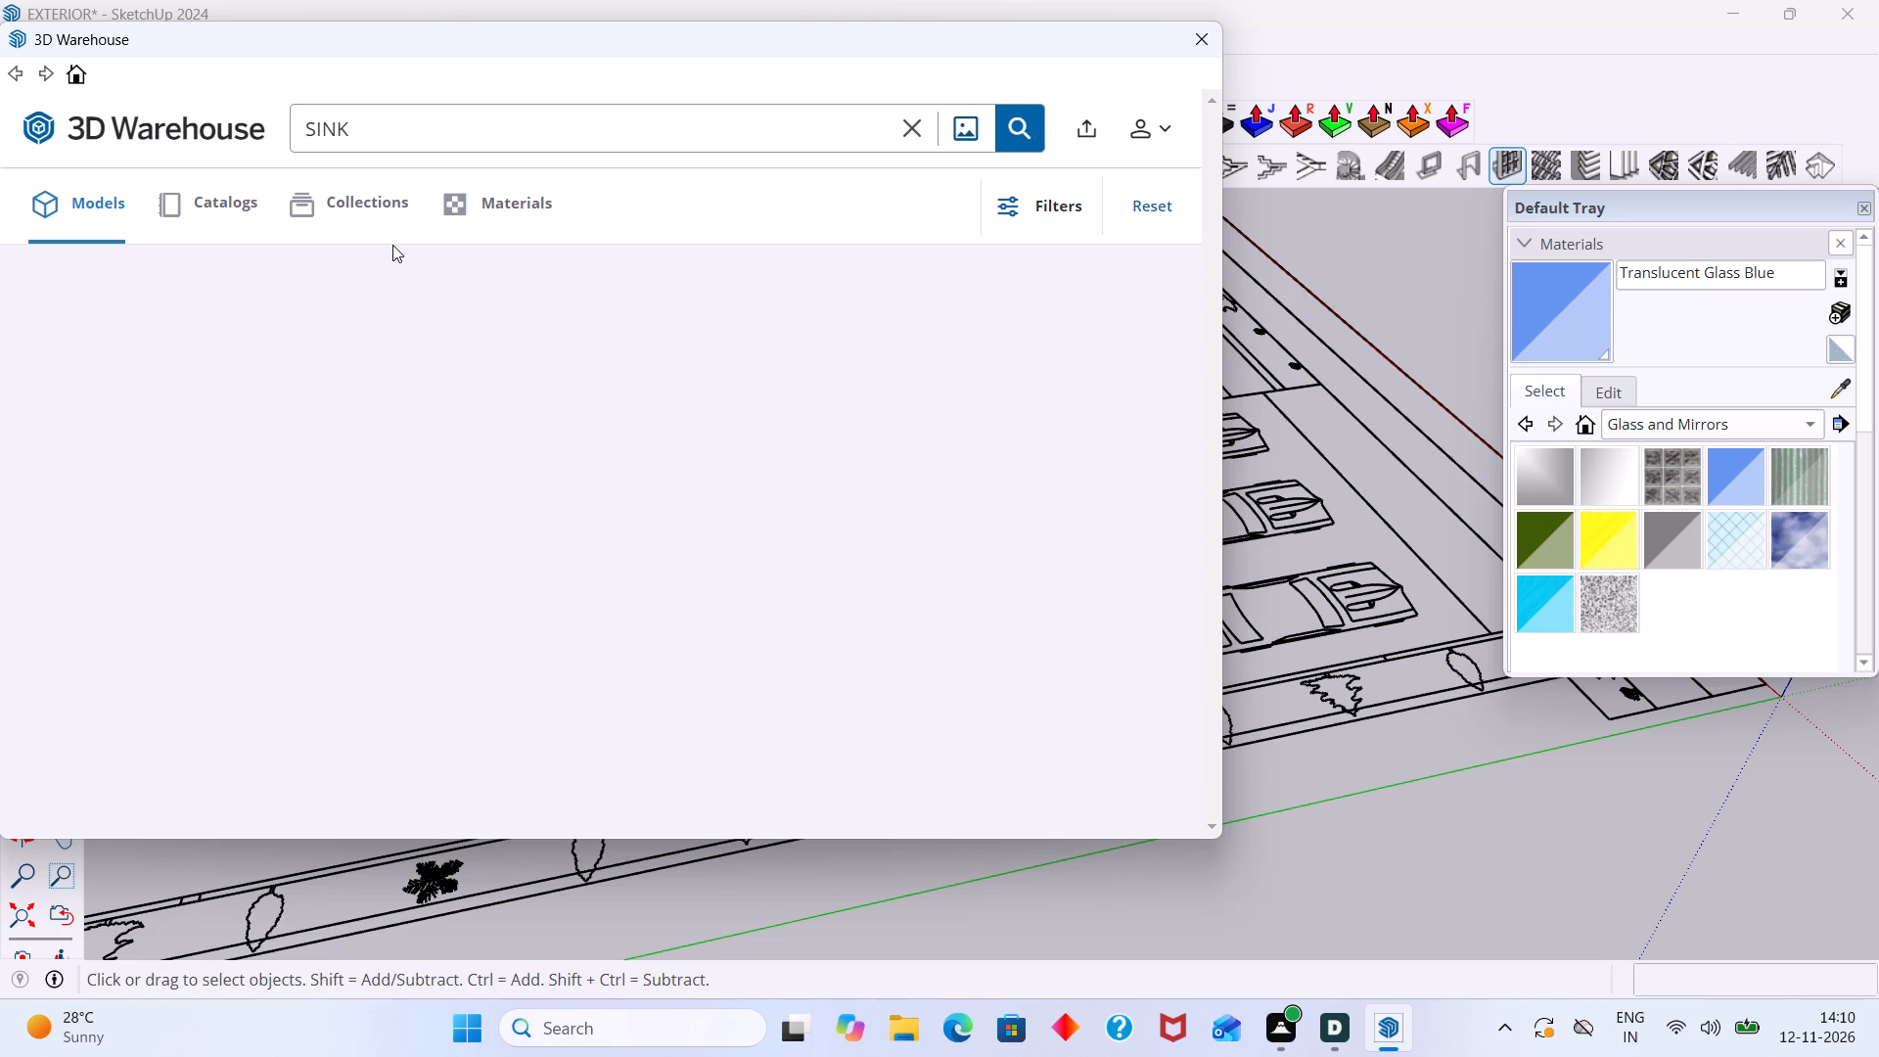
{"action": "left_click", "coordinate": [382, 117]}
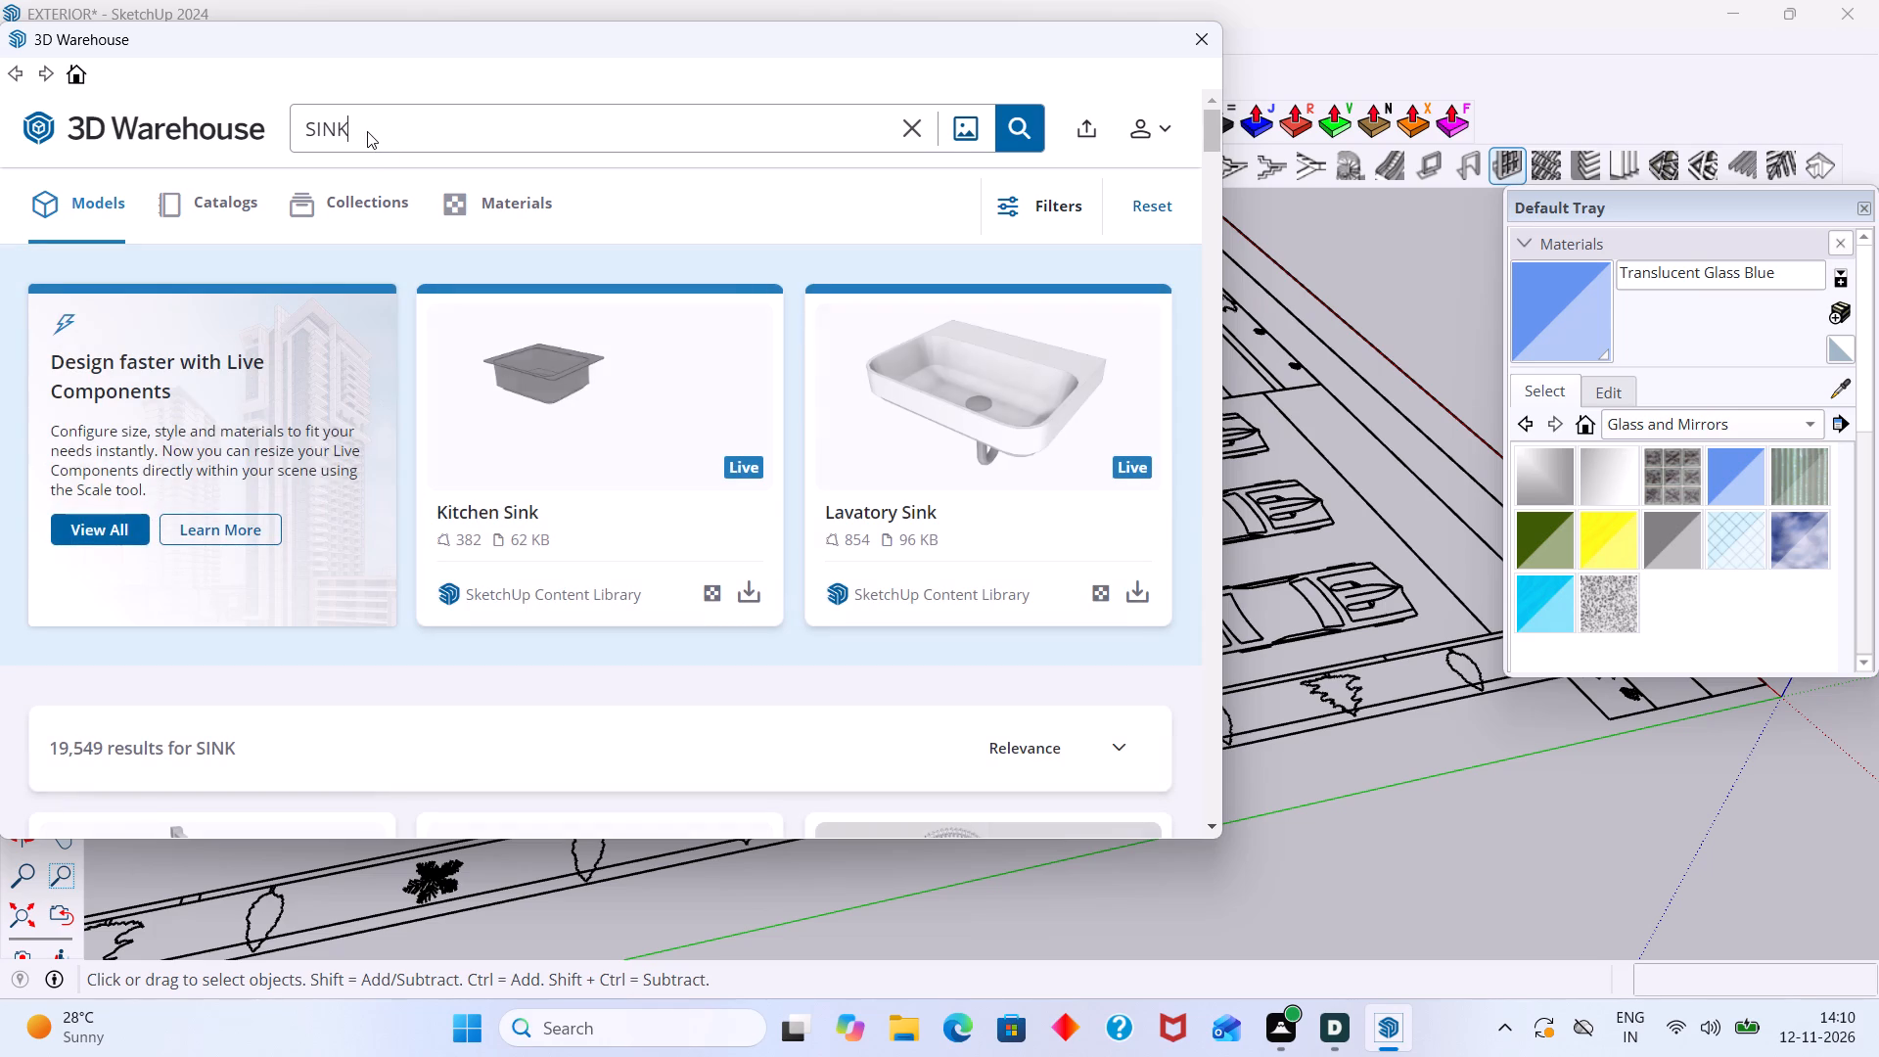
{"action": "key", "text": "BackSpace"}
{"action": "key", "text": "BackSpace"}
{"action": "key", "text": "BackSpace"}
{"action": "key", "text": "BackSpace"}
{"action": "key", "text": "BackSpace"}
{"action": "key", "text": "BackSpace"}
{"action": "key", "text": "BackSpace"}
{"action": "key", "text": "BackSpace"}
{"action": "key", "text": "BackSpace"}
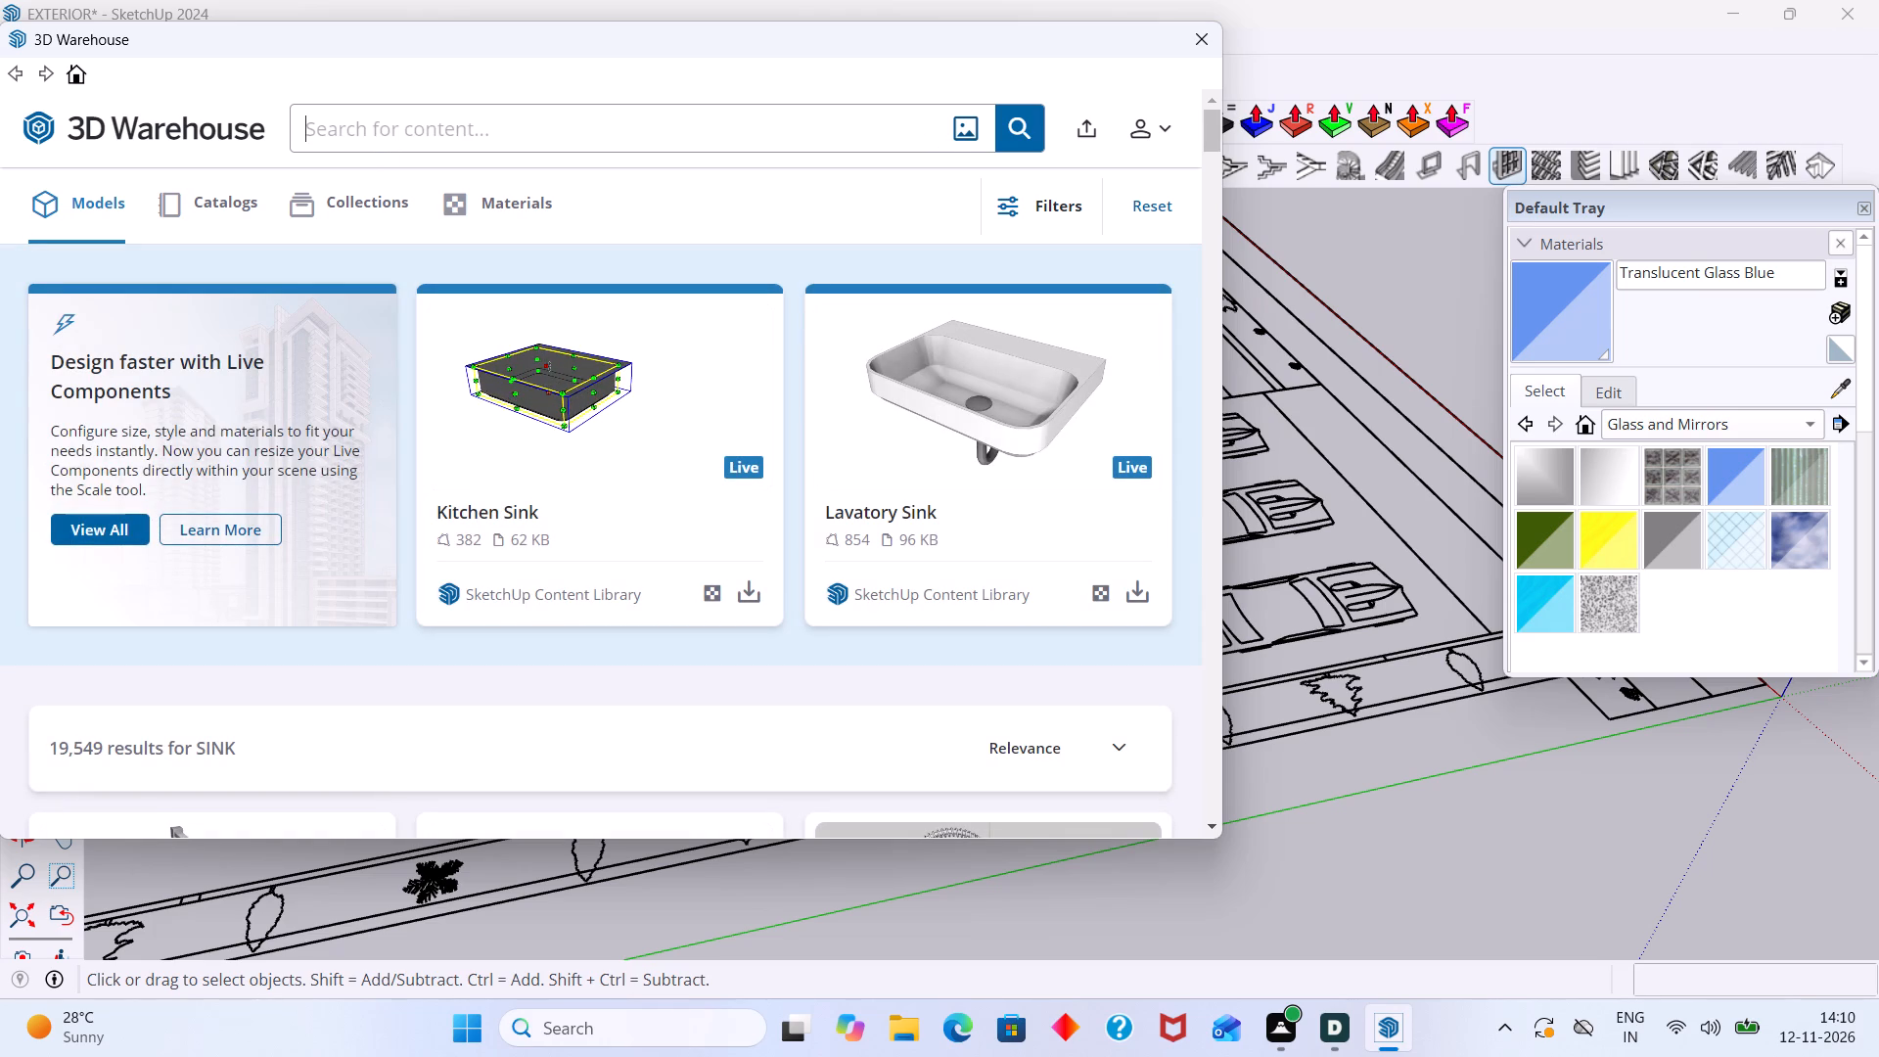
{"action": "type", "text": "doo"}
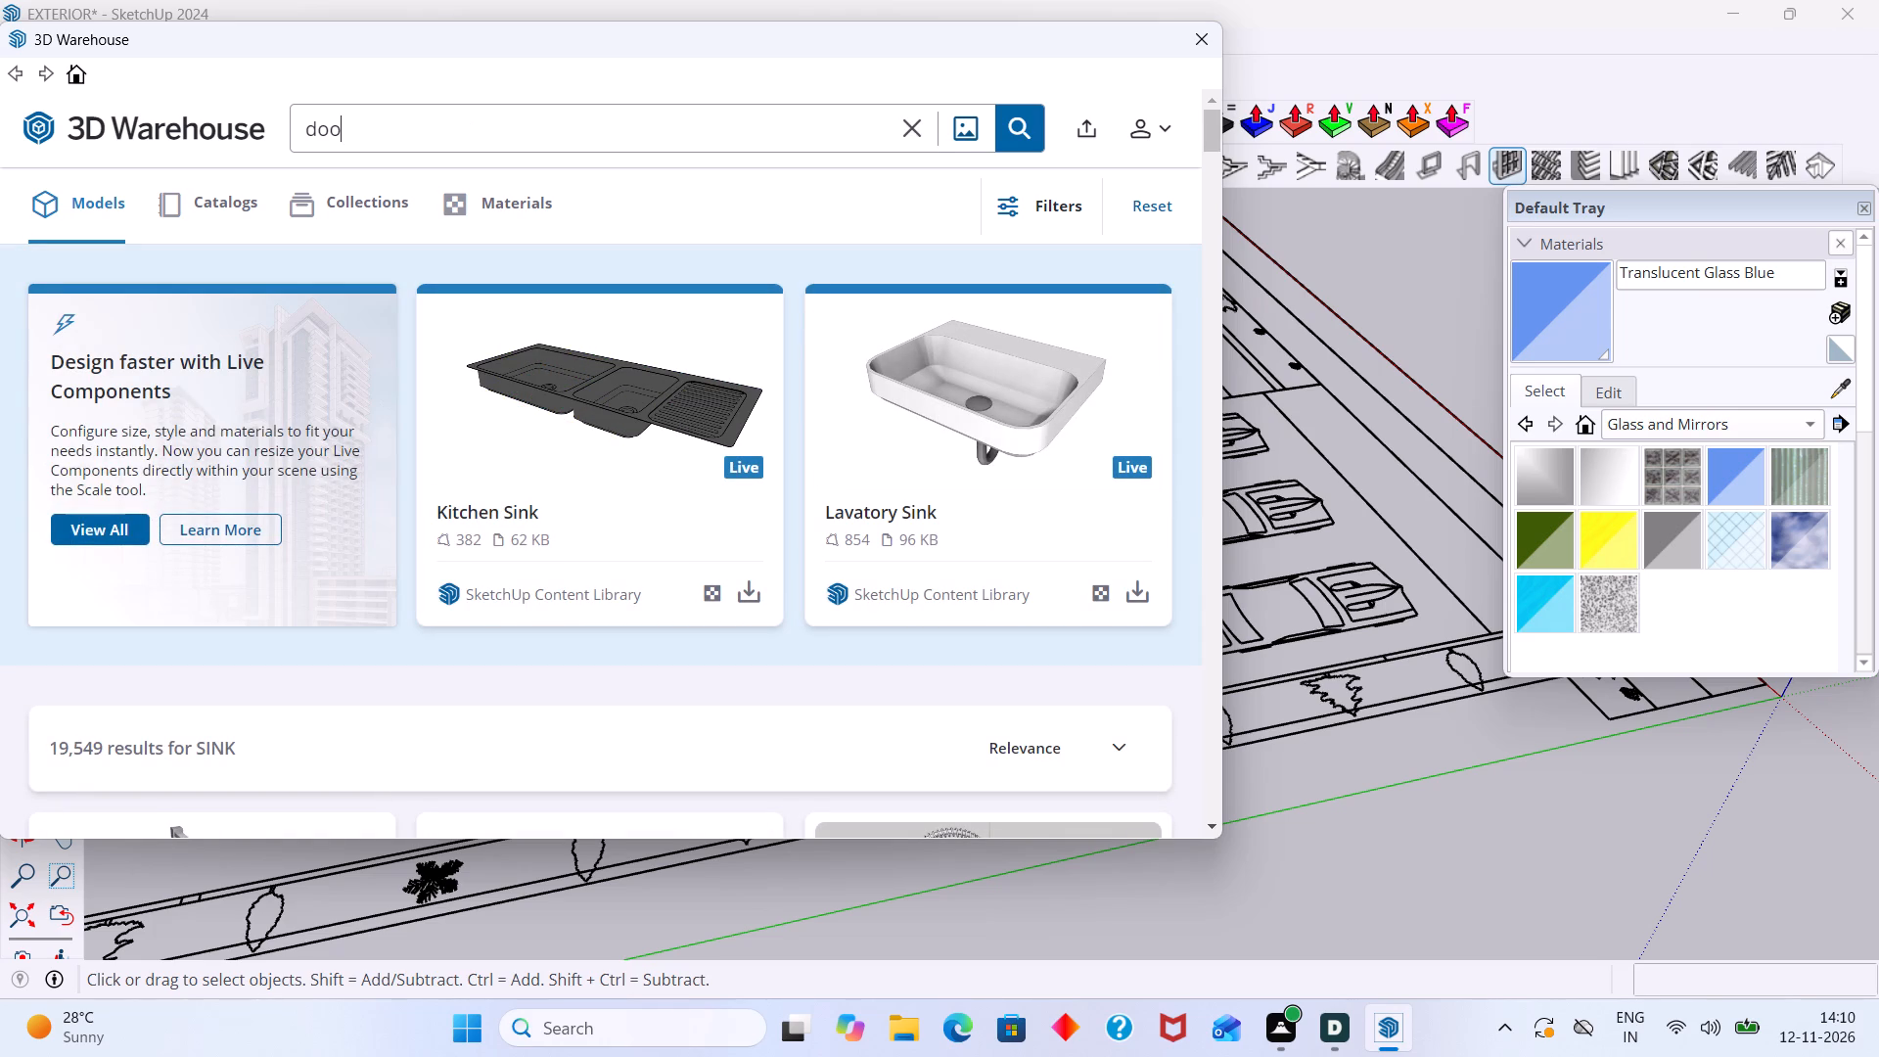
{"action": "key", "text": "r"}
{"action": "left_click", "coordinate": [1016, 141]}
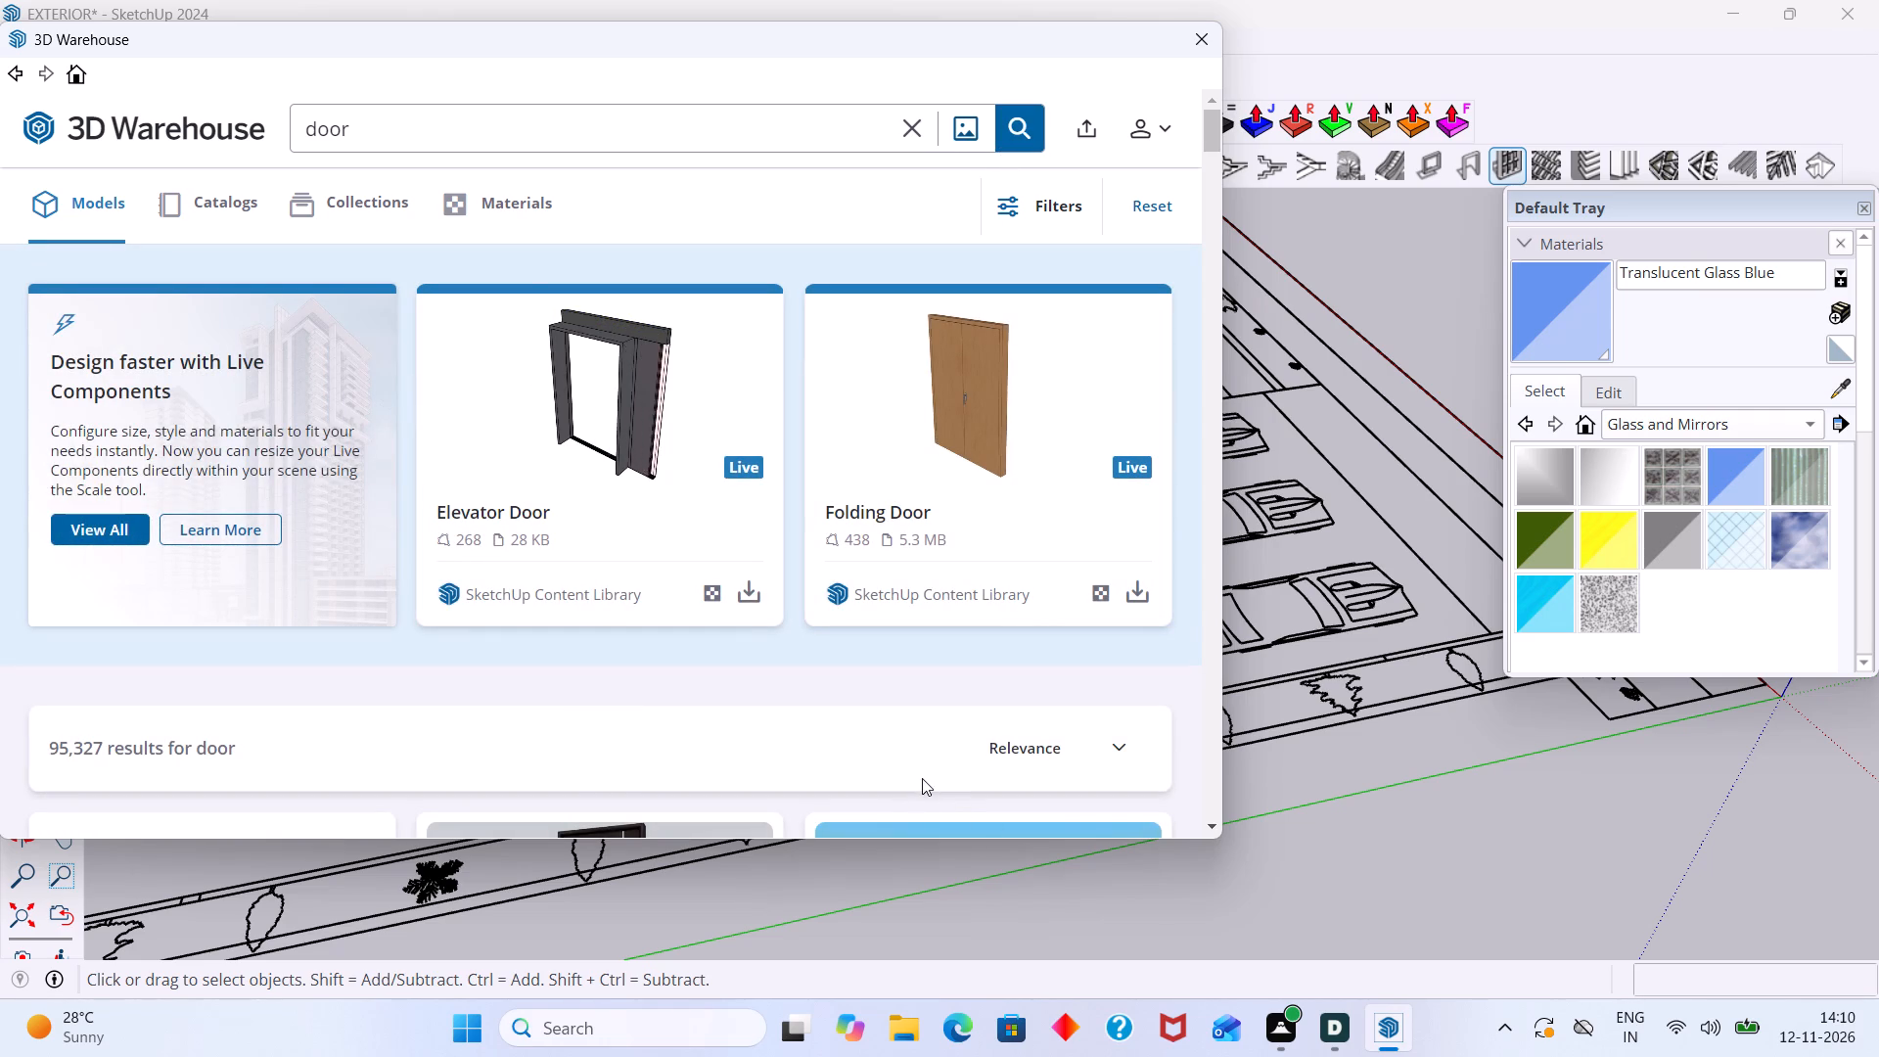
Load the wooden model named DOOR (1.2 MB) directly into the model and place it on the ground before the small front window.
{"action": "scroll", "coordinate": [823, 753], "scroll_direction": "down", "scroll_amount": 4}
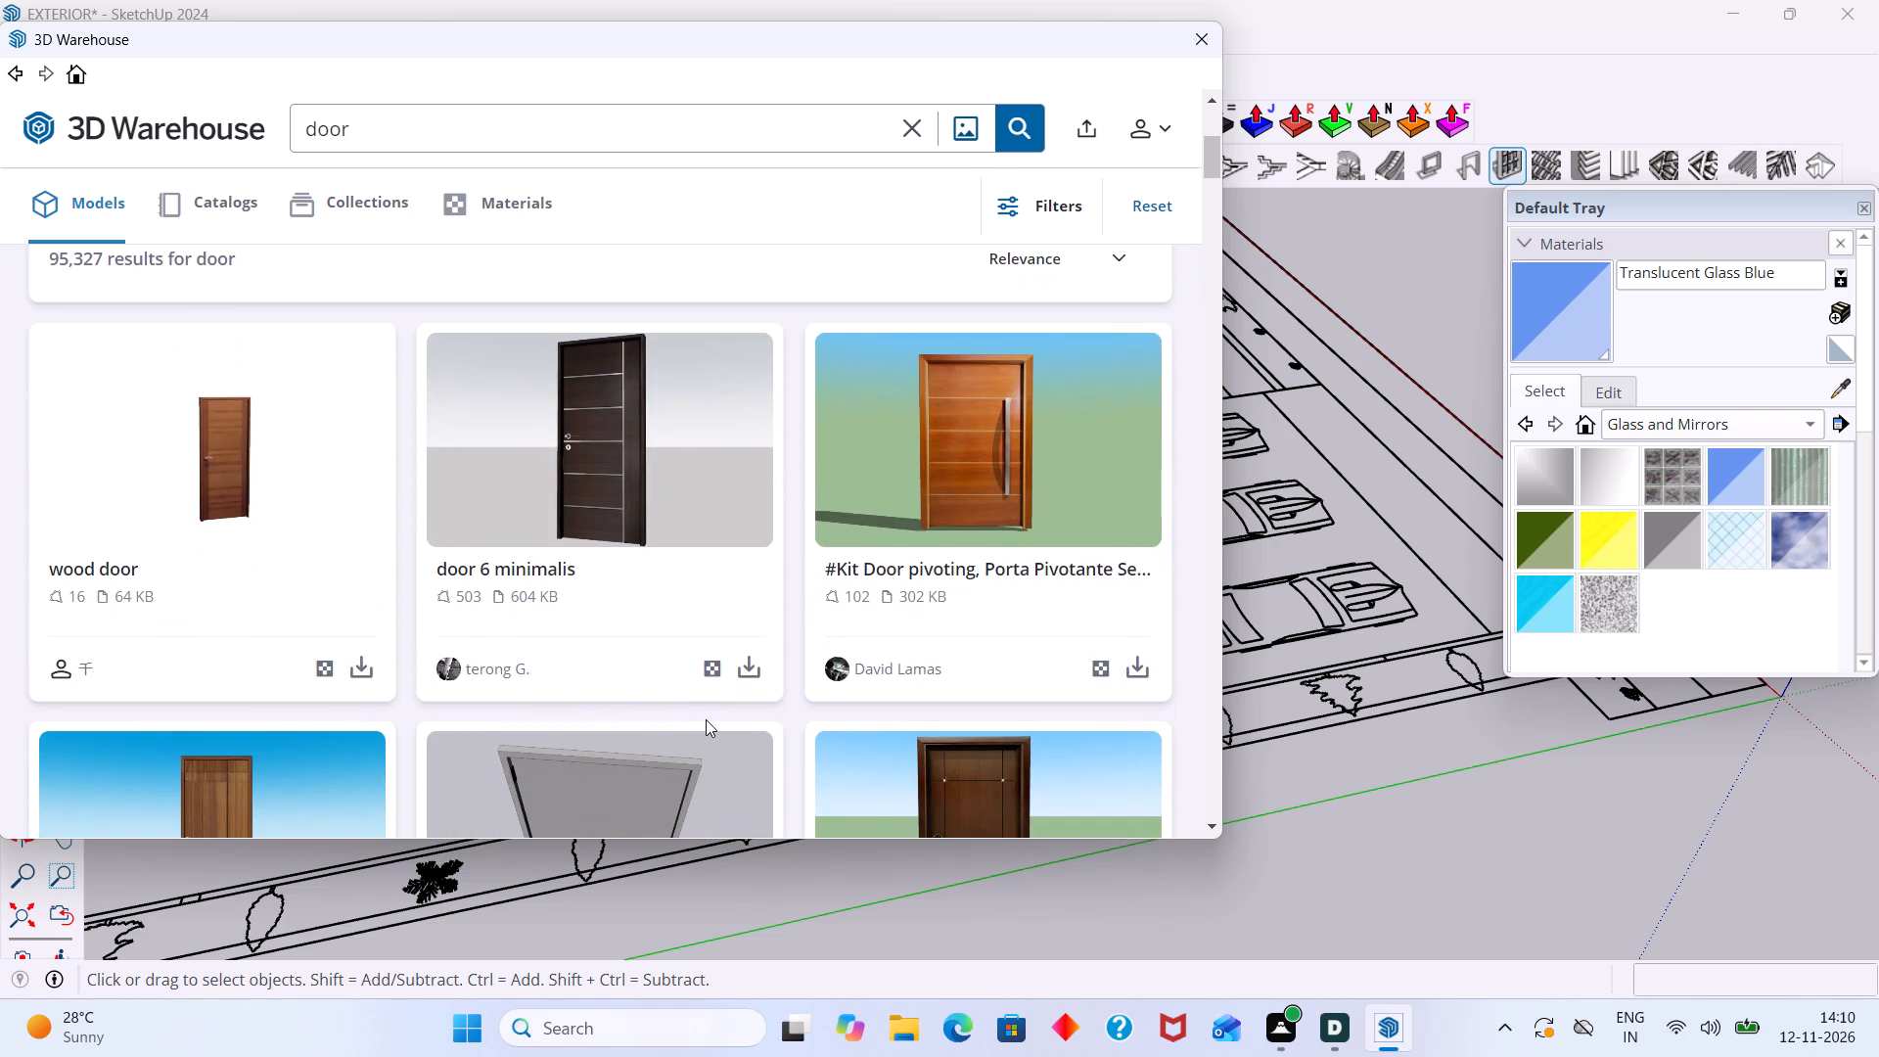
{"action": "scroll", "coordinate": [702, 712], "scroll_direction": "down", "scroll_amount": 3}
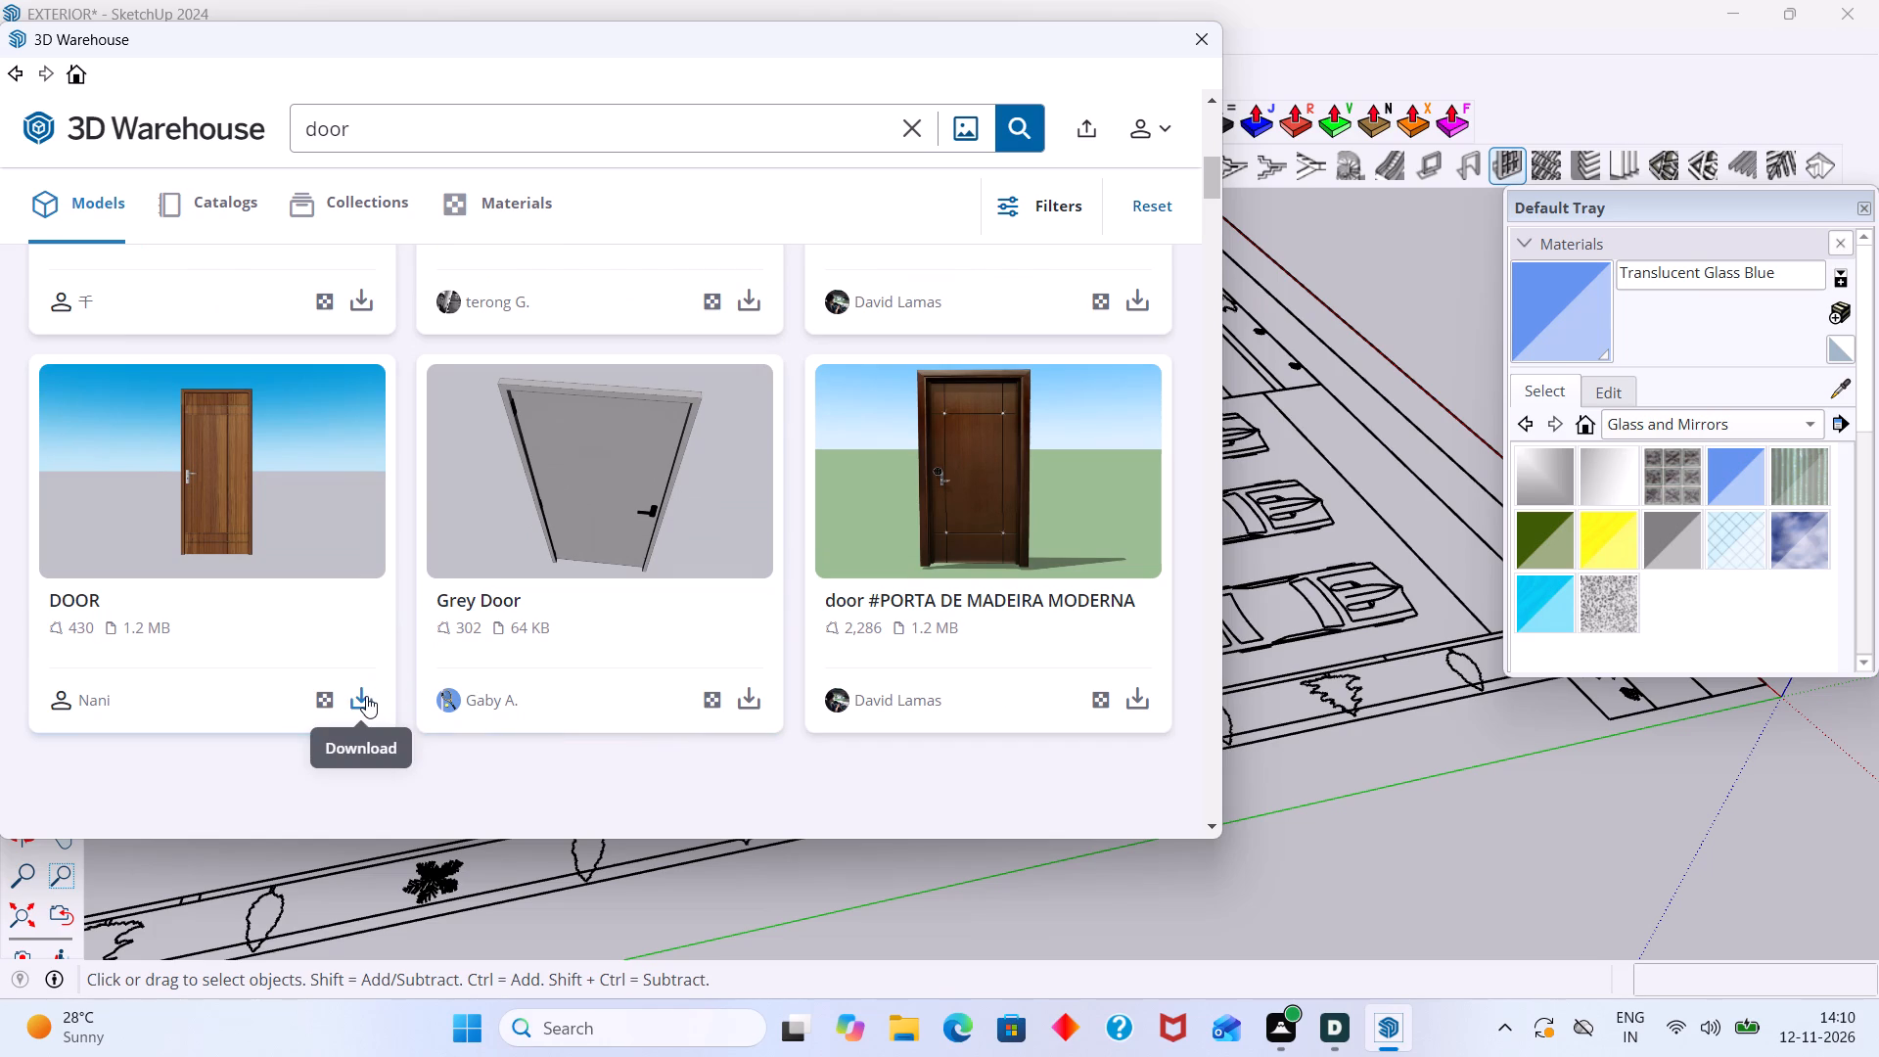
{"action": "left_click", "coordinate": [365, 697]}
{"action": "left_click", "coordinate": [506, 472]}
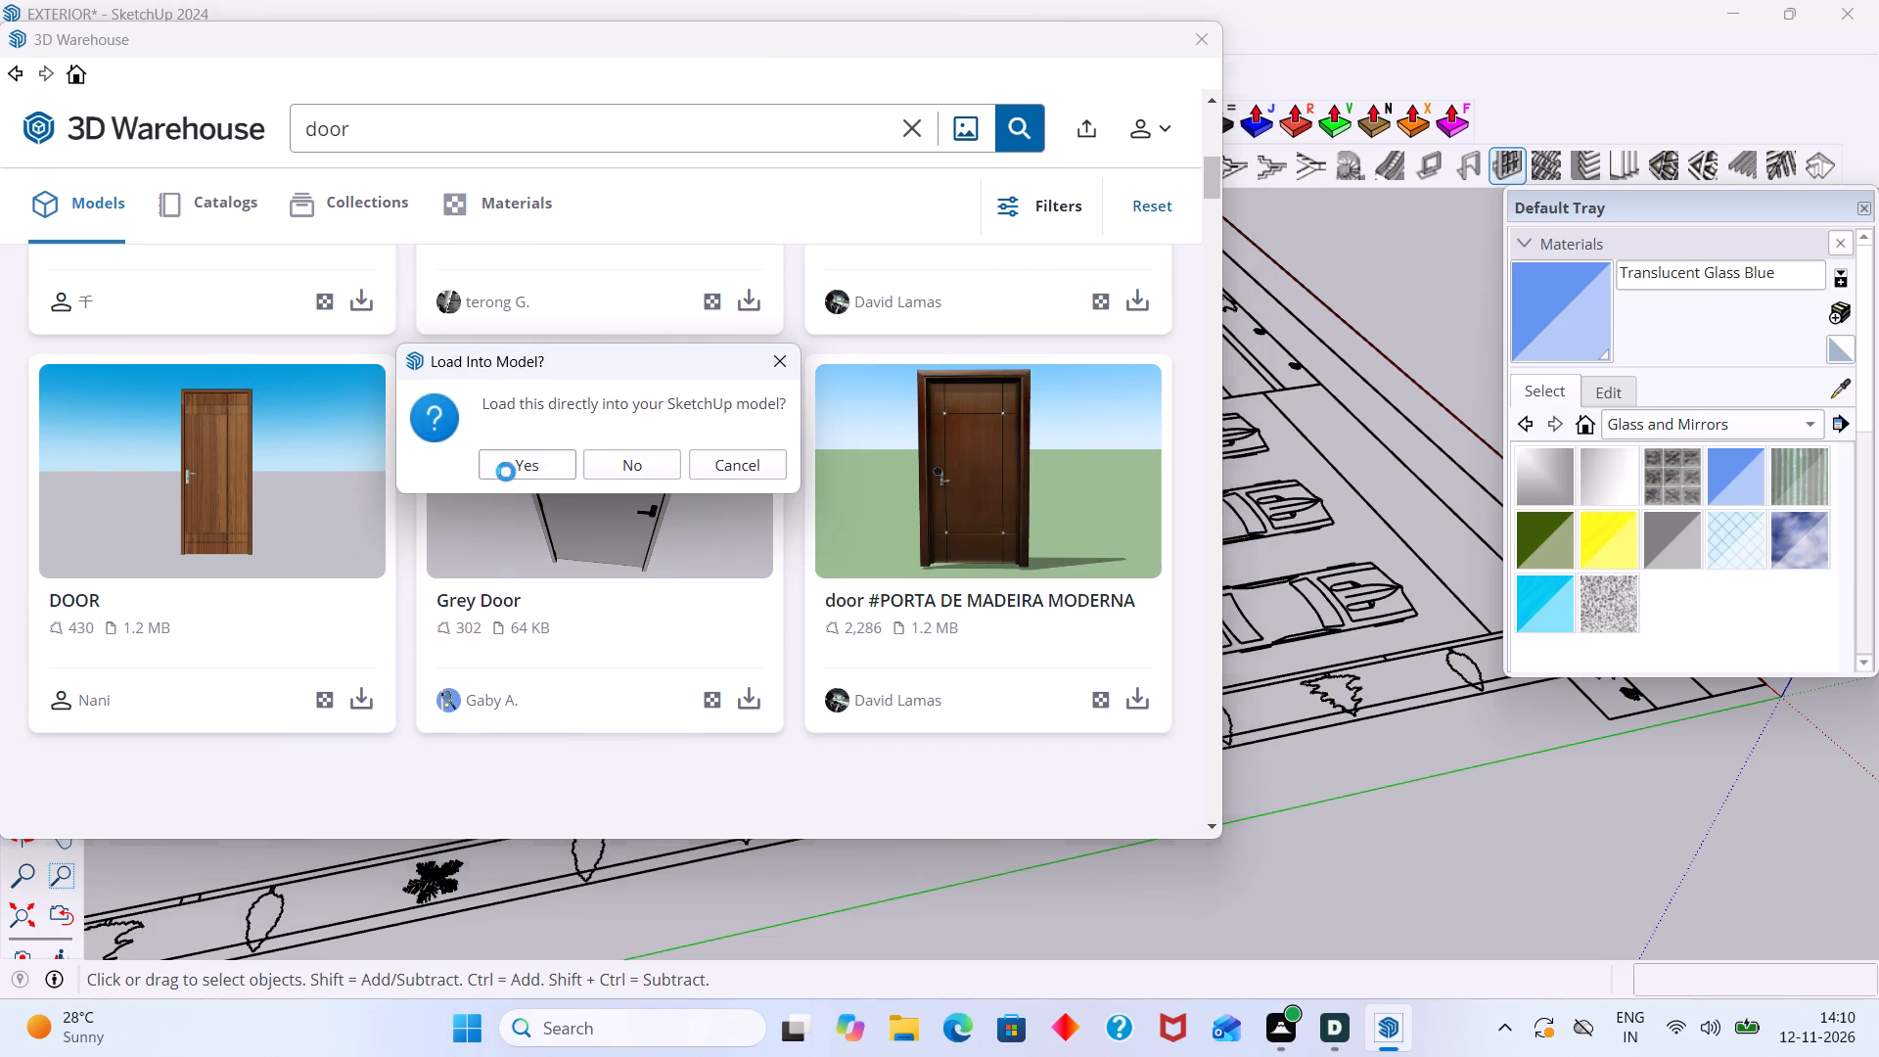
{"action": "scroll", "coordinate": [626, 561], "scroll_direction": "down", "scroll_amount": 6}
{"action": "scroll", "coordinate": [619, 646], "scroll_direction": "up", "scroll_amount": 3}
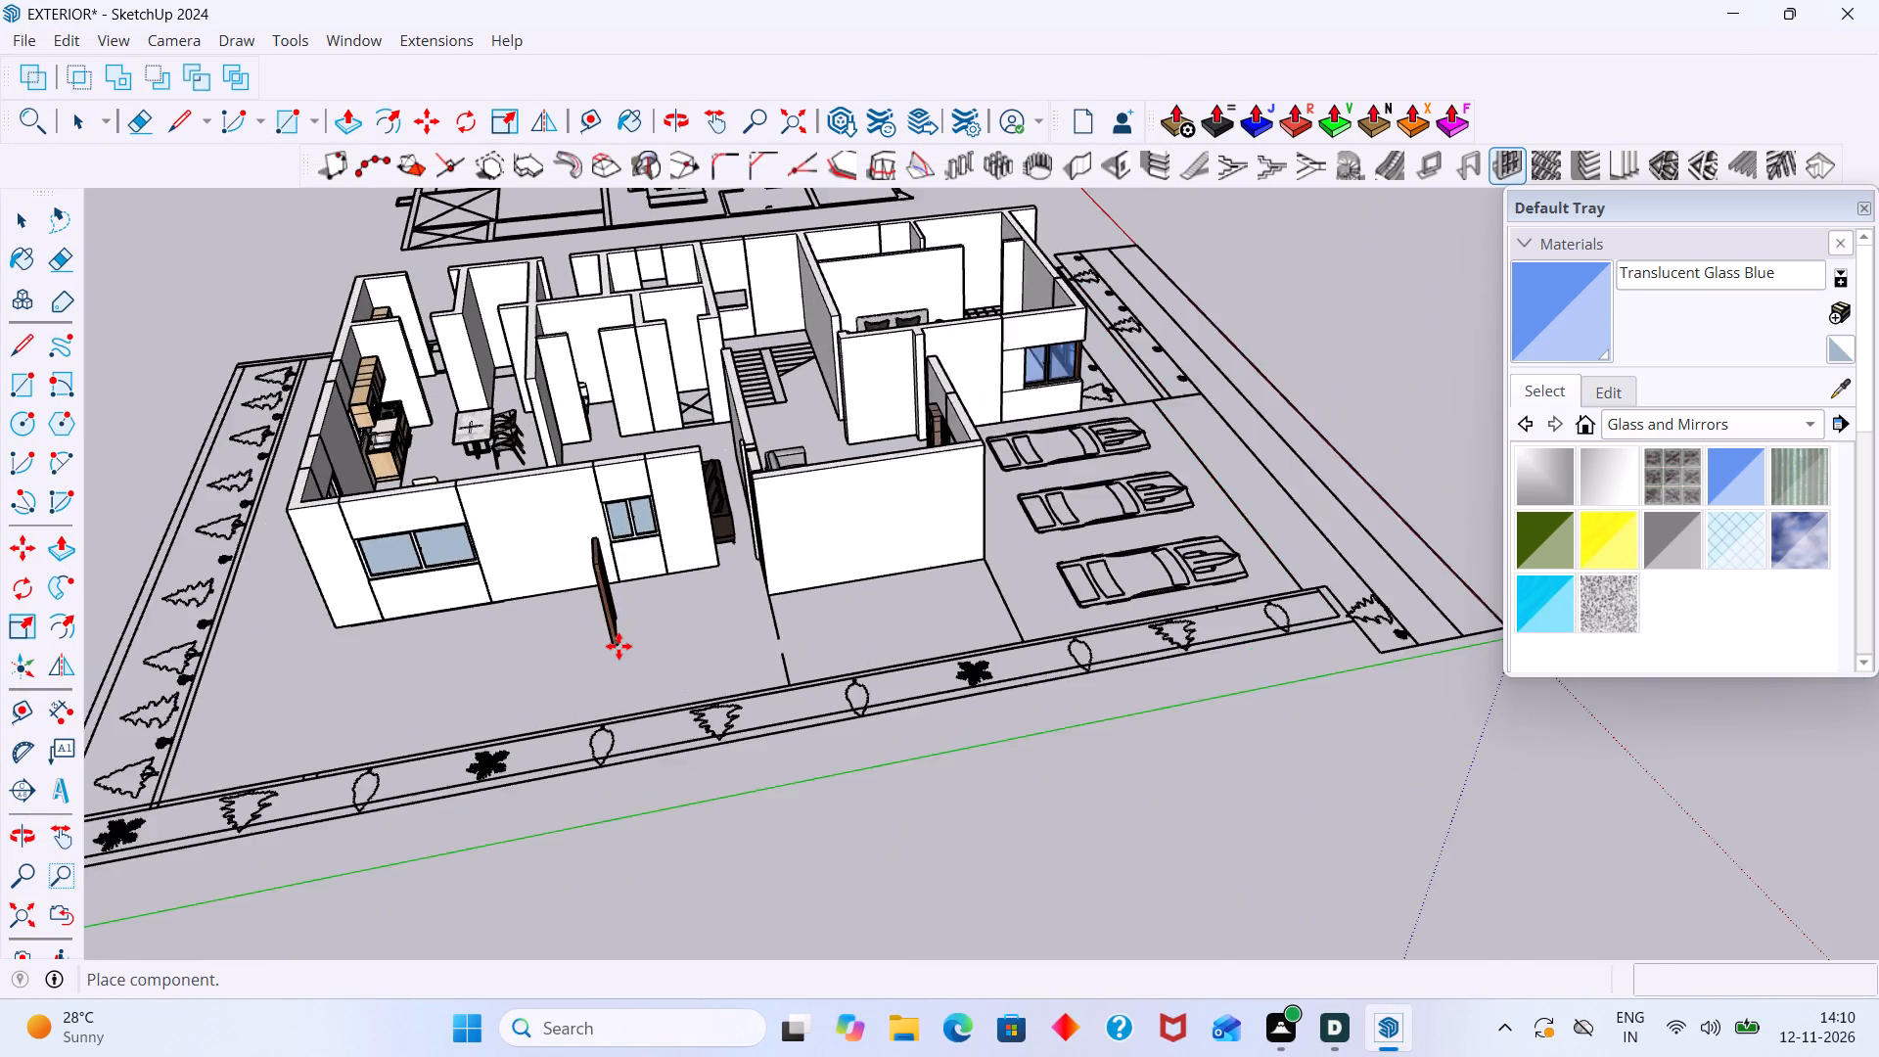
{"action": "scroll", "coordinate": [619, 646], "scroll_direction": "up", "scroll_amount": 6}
{"action": "left_click", "coordinate": [592, 662]}
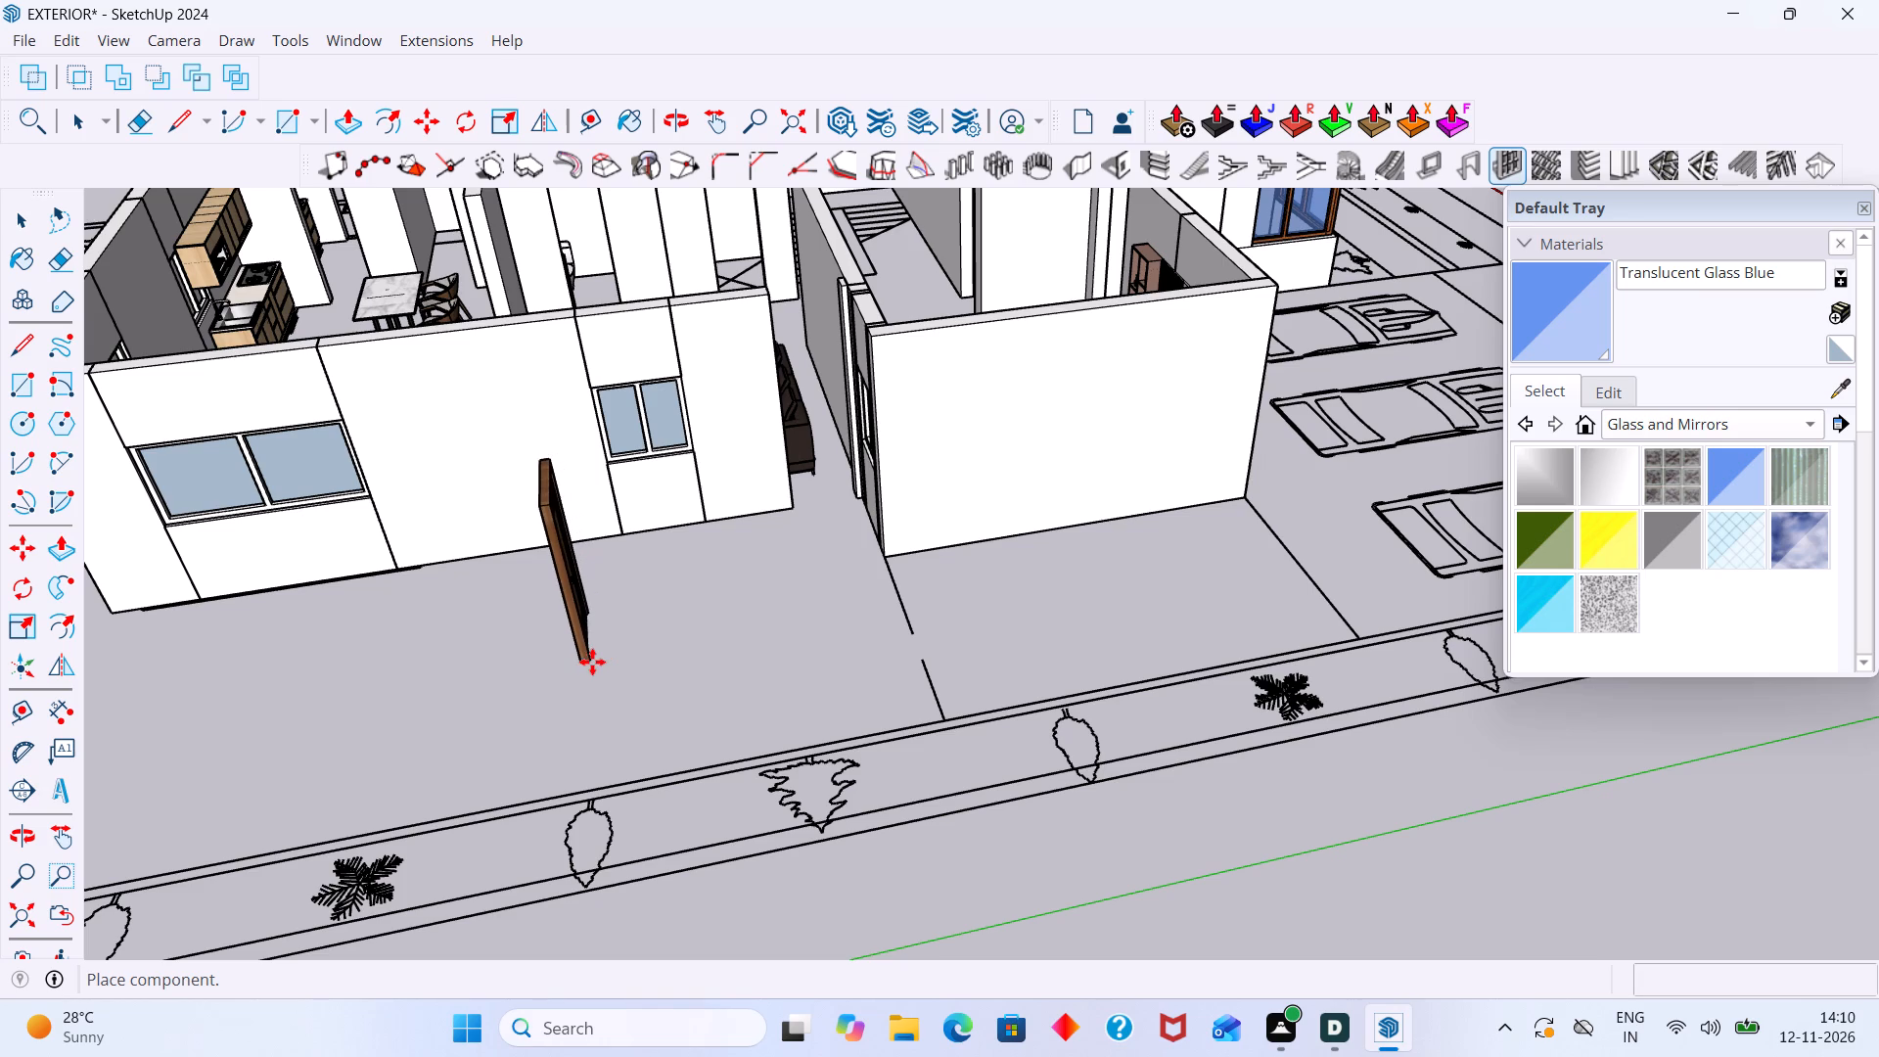
{"action": "key", "text": "space"}
{"action": "left_click", "coordinate": [750, 652]}
Rotate the wooden door 90 degrees about the vertical axis at its bottom corner.
{"action": "scroll", "coordinate": [614, 647], "scroll_direction": "up", "scroll_amount": 6}
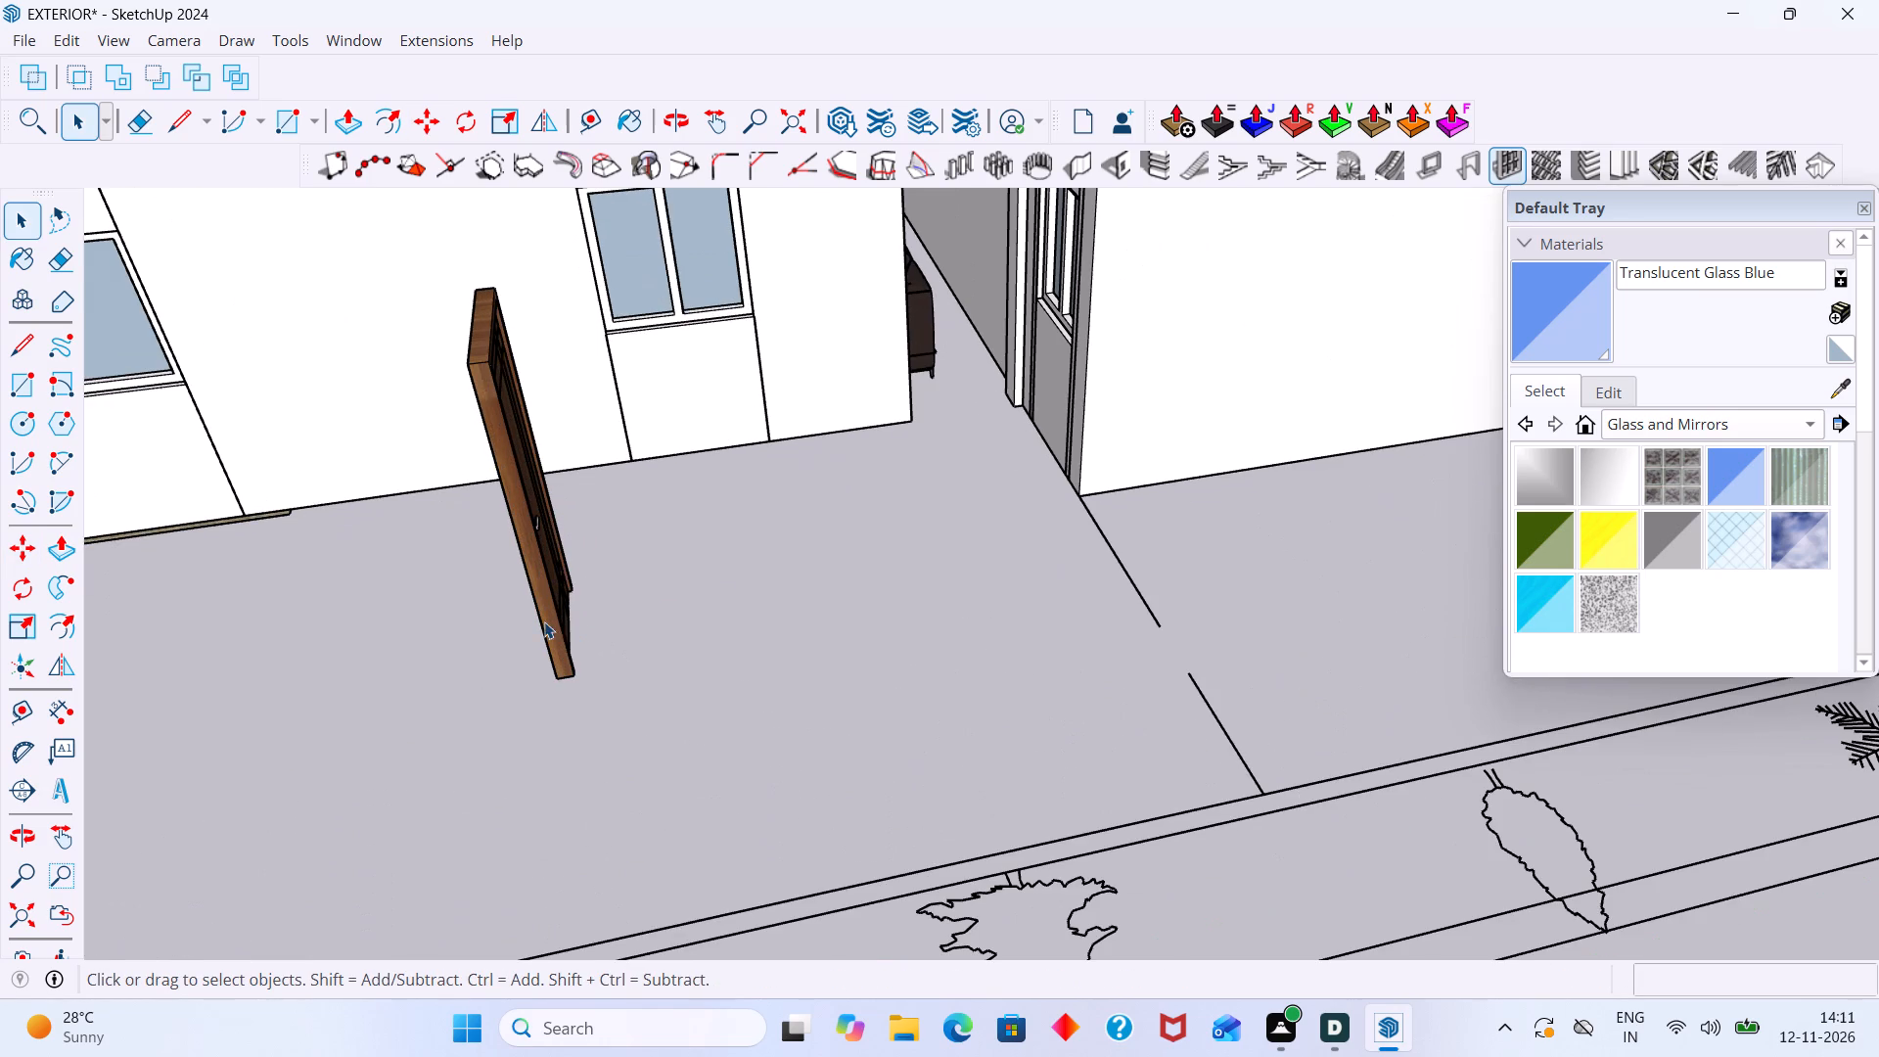
{"action": "left_click", "coordinate": [539, 612]}
{"action": "key", "text": "q"}
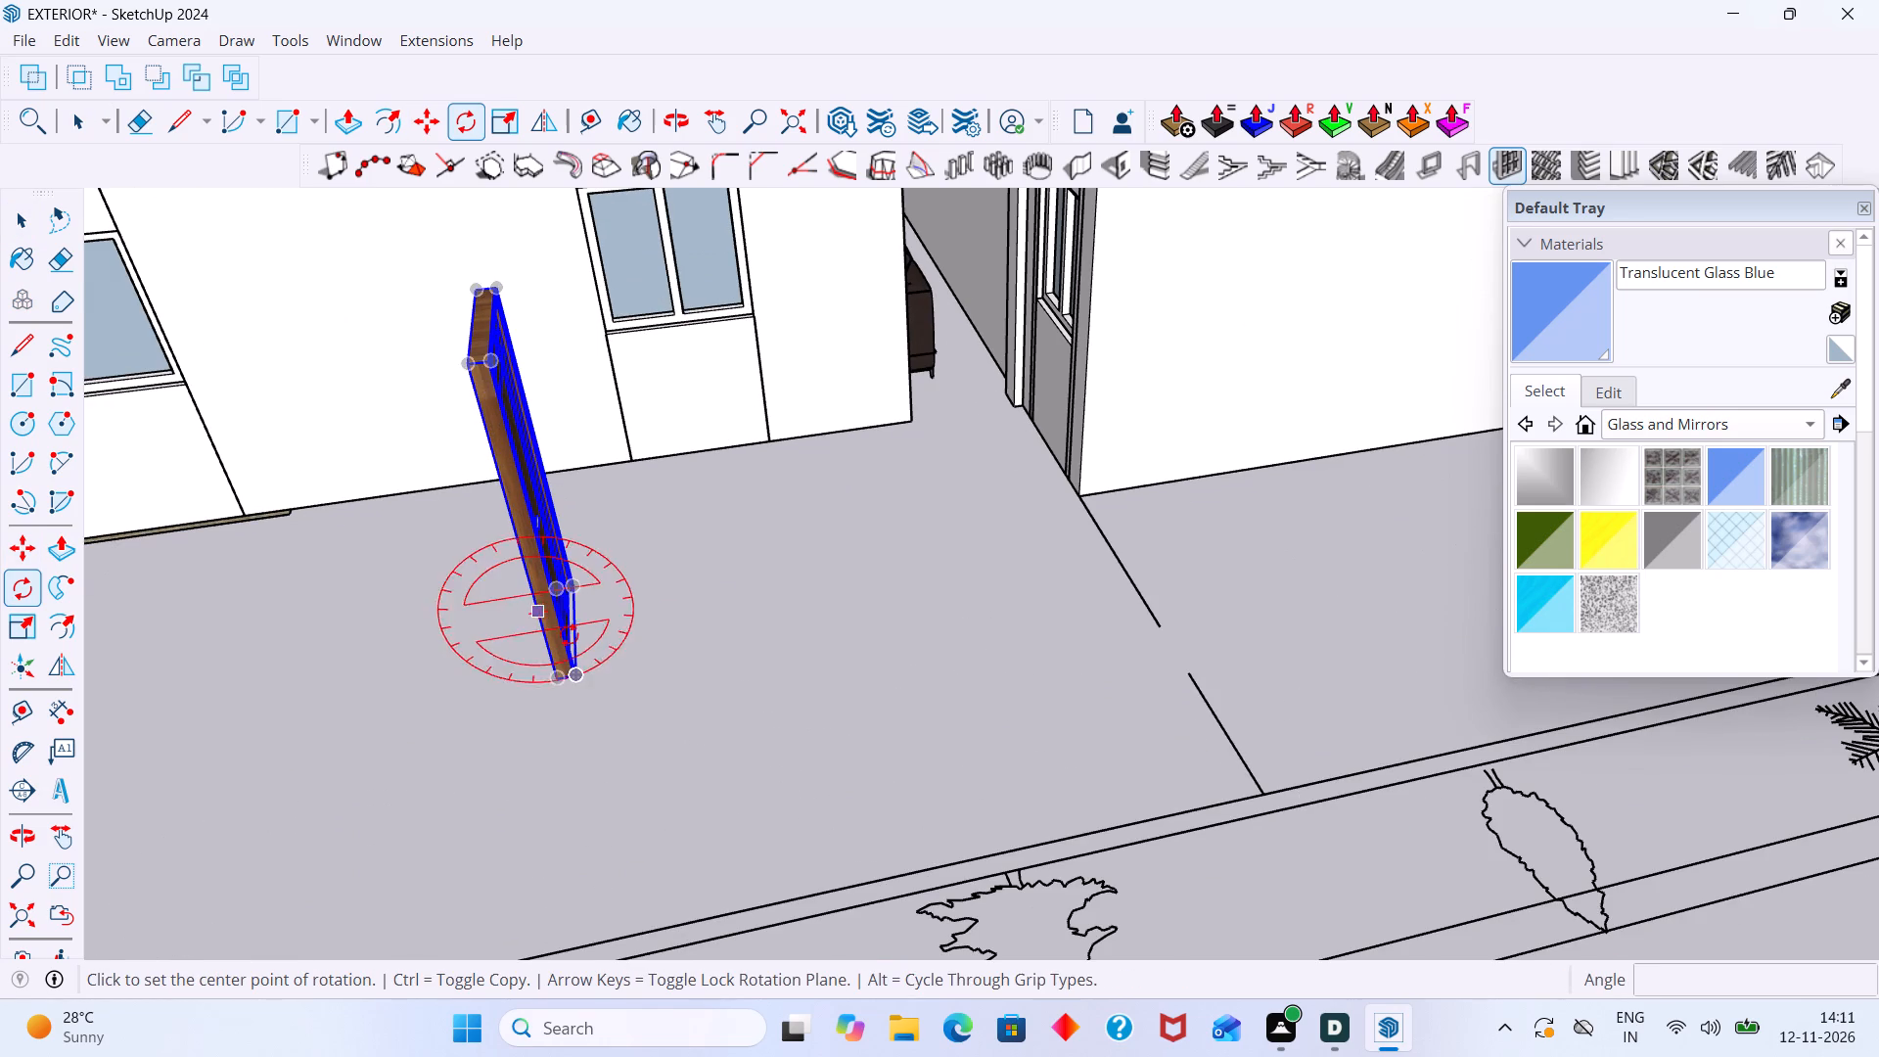
{"action": "scroll", "coordinate": [603, 679], "scroll_direction": "up", "scroll_amount": 9}
{"action": "left_click", "coordinate": [563, 674]}
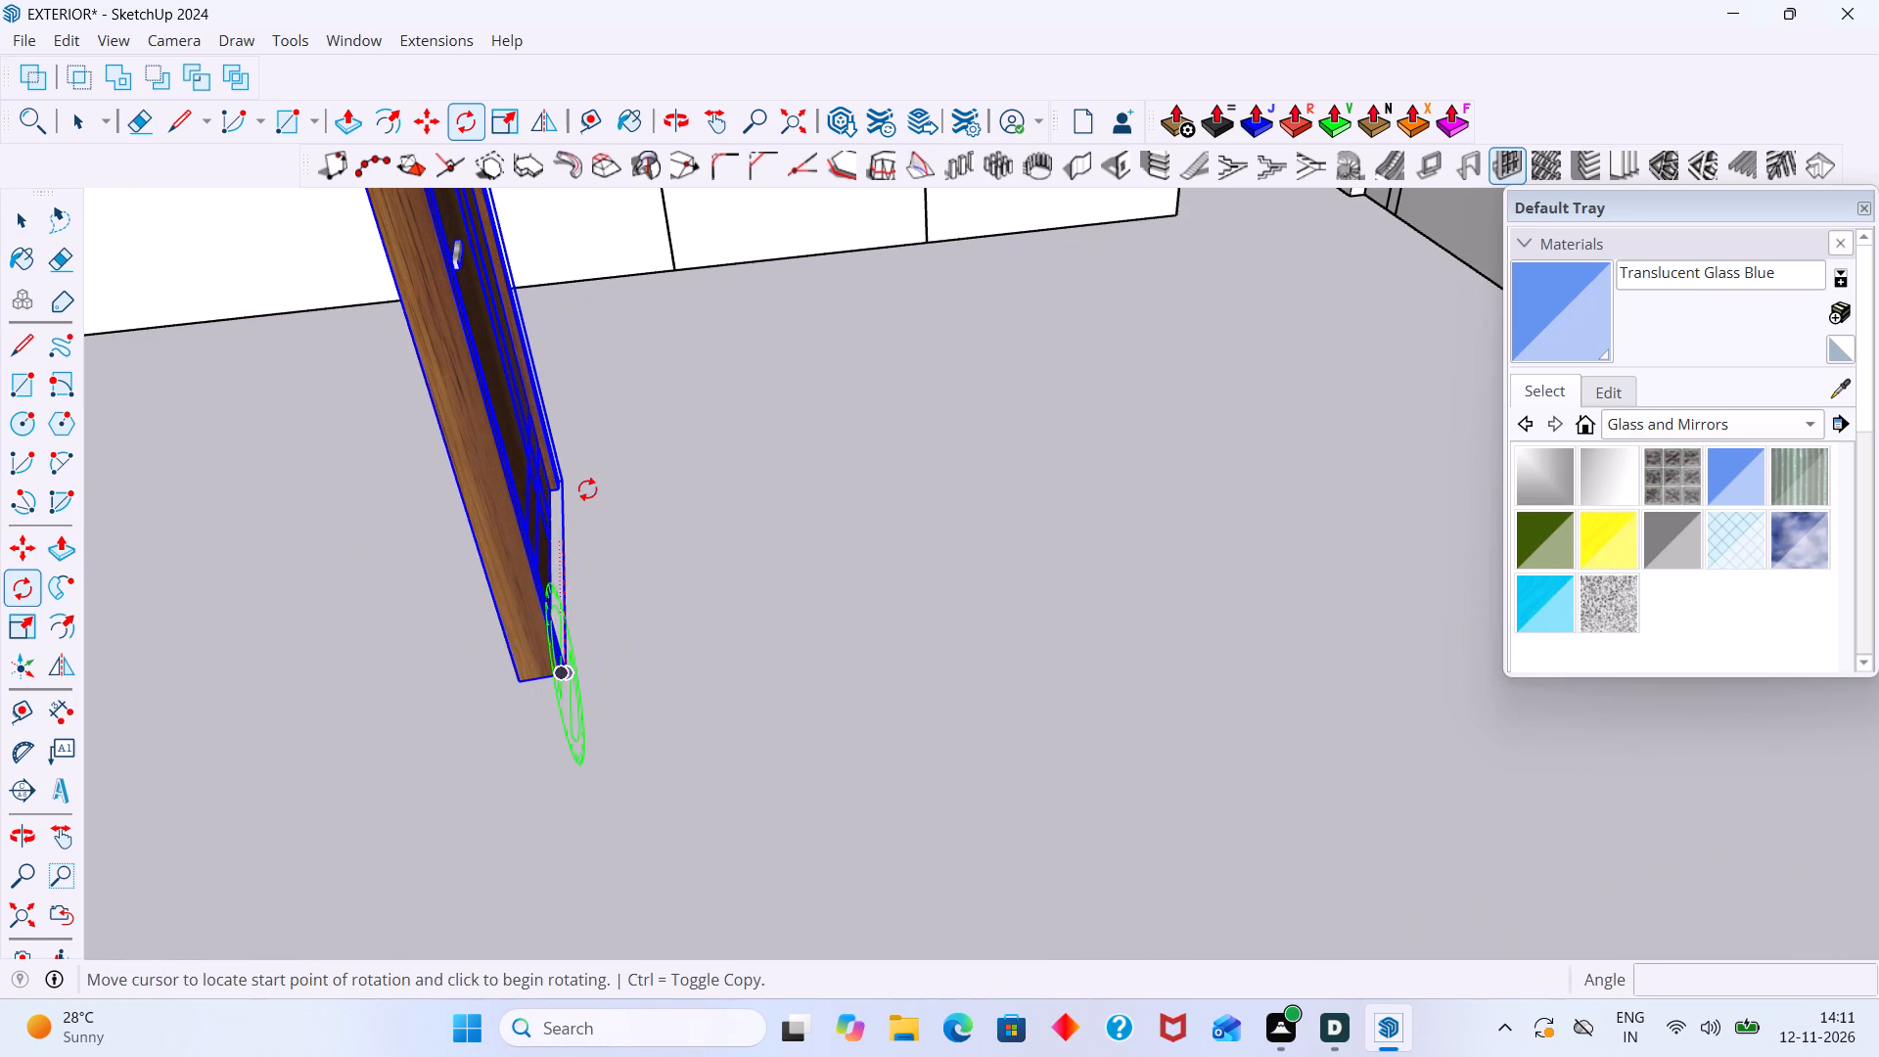
{"action": "key", "text": "Escape"}
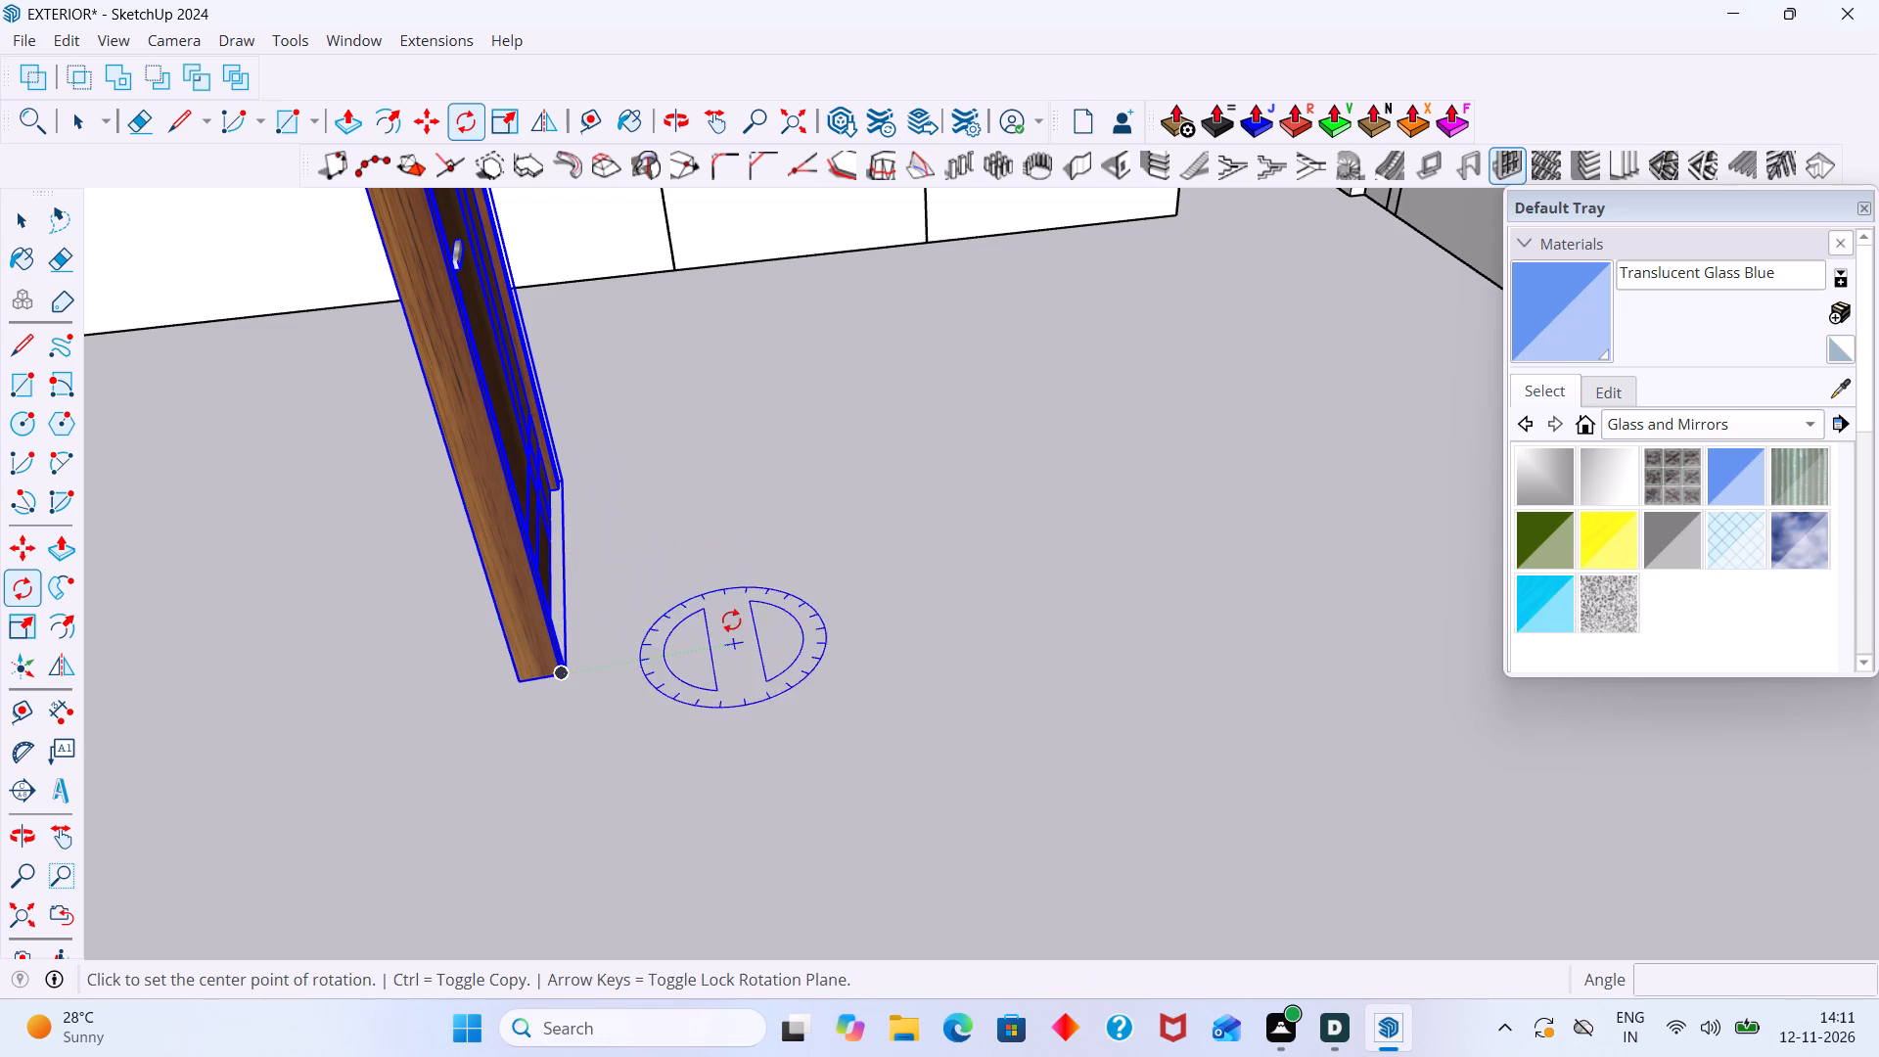
{"action": "key", "text": "Up"}
{"action": "left_click", "coordinate": [571, 672]}
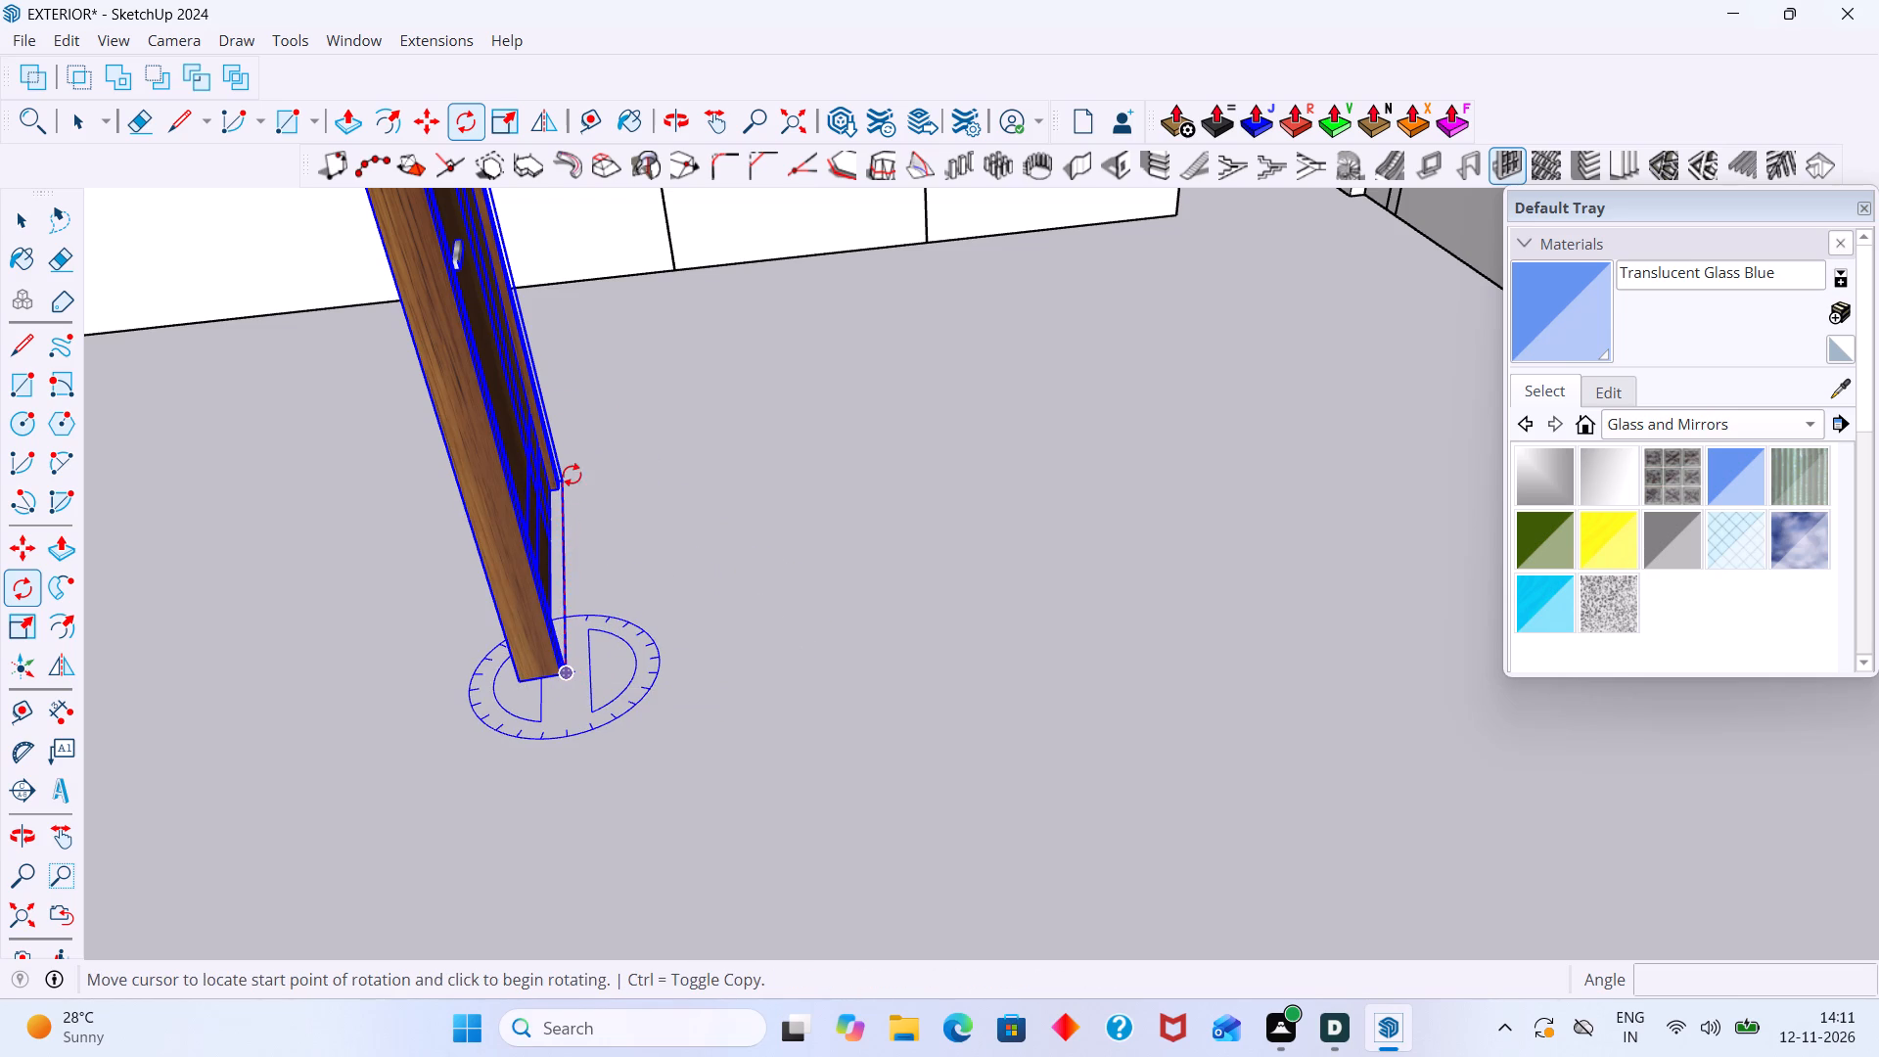
{"action": "left_click", "coordinate": [557, 478]}
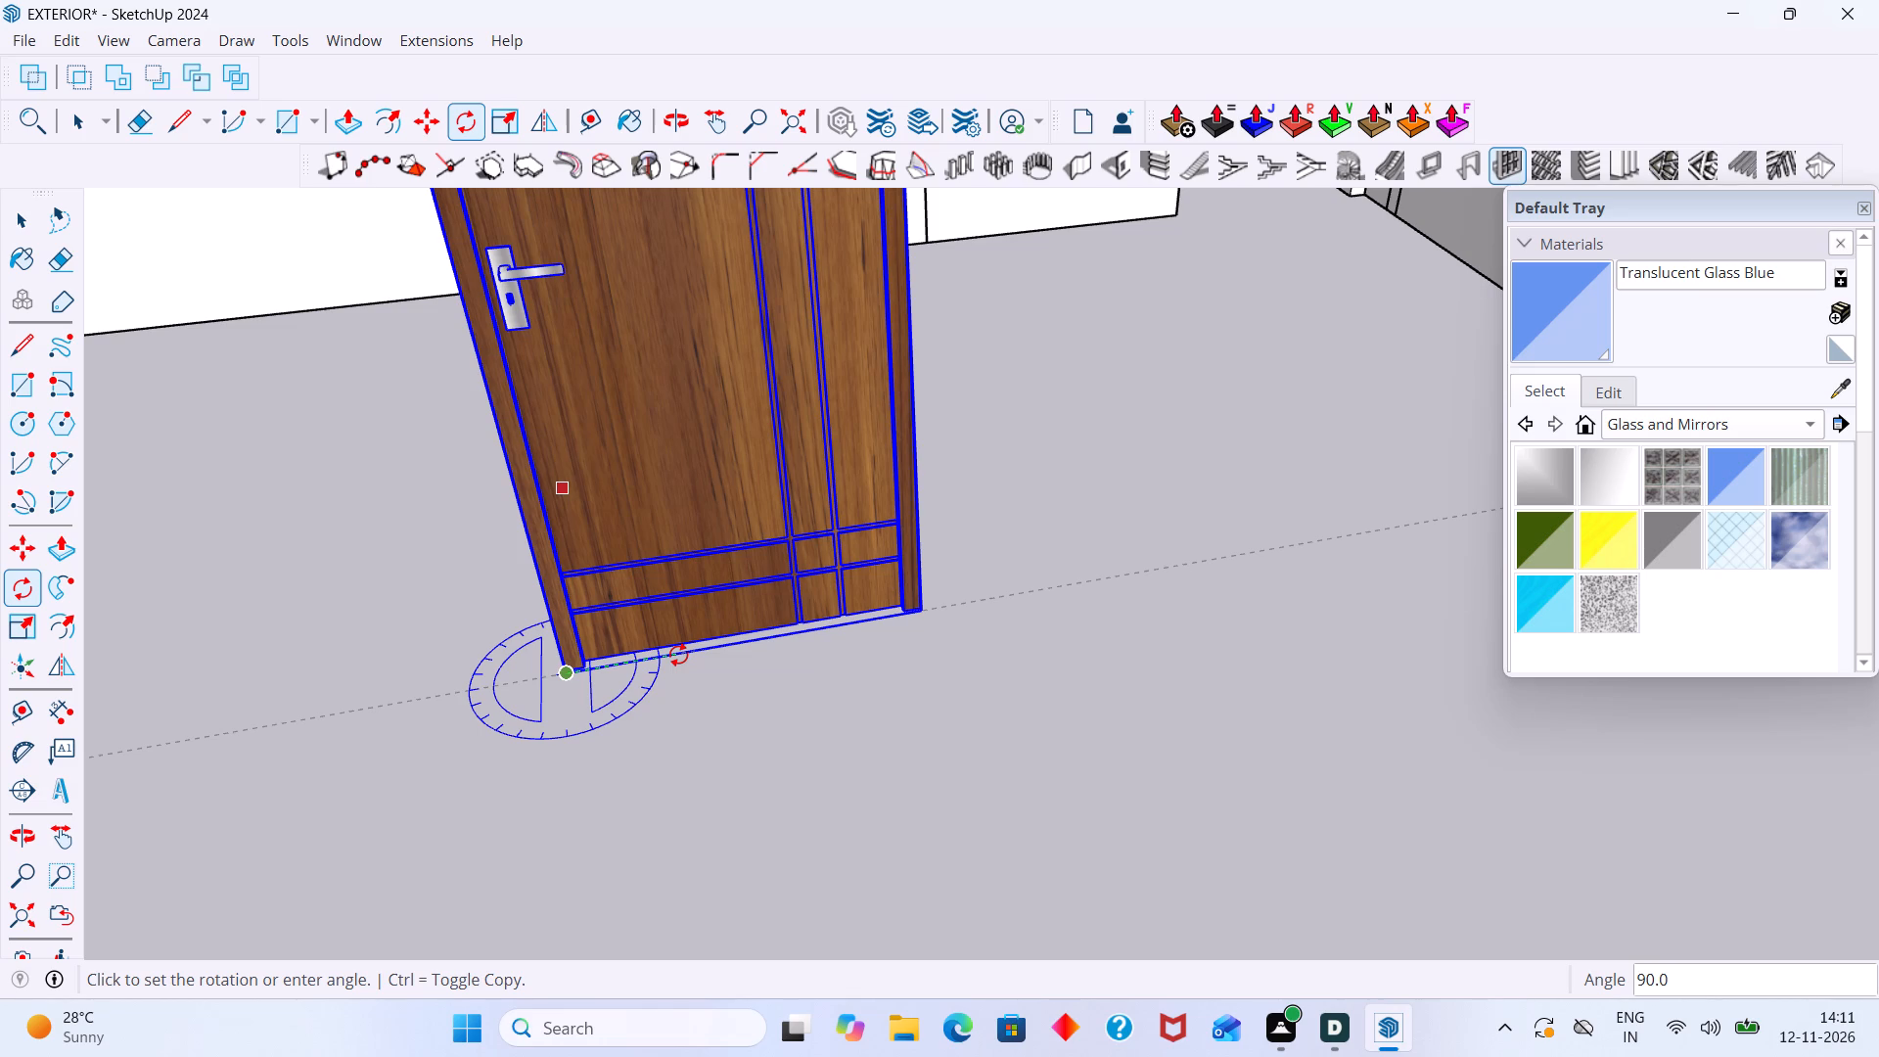
{"action": "type", "text": "90"}
{"action": "key", "text": "Return"}
{"action": "key", "text": "space"}
{"action": "left_click", "coordinate": [919, 707]}
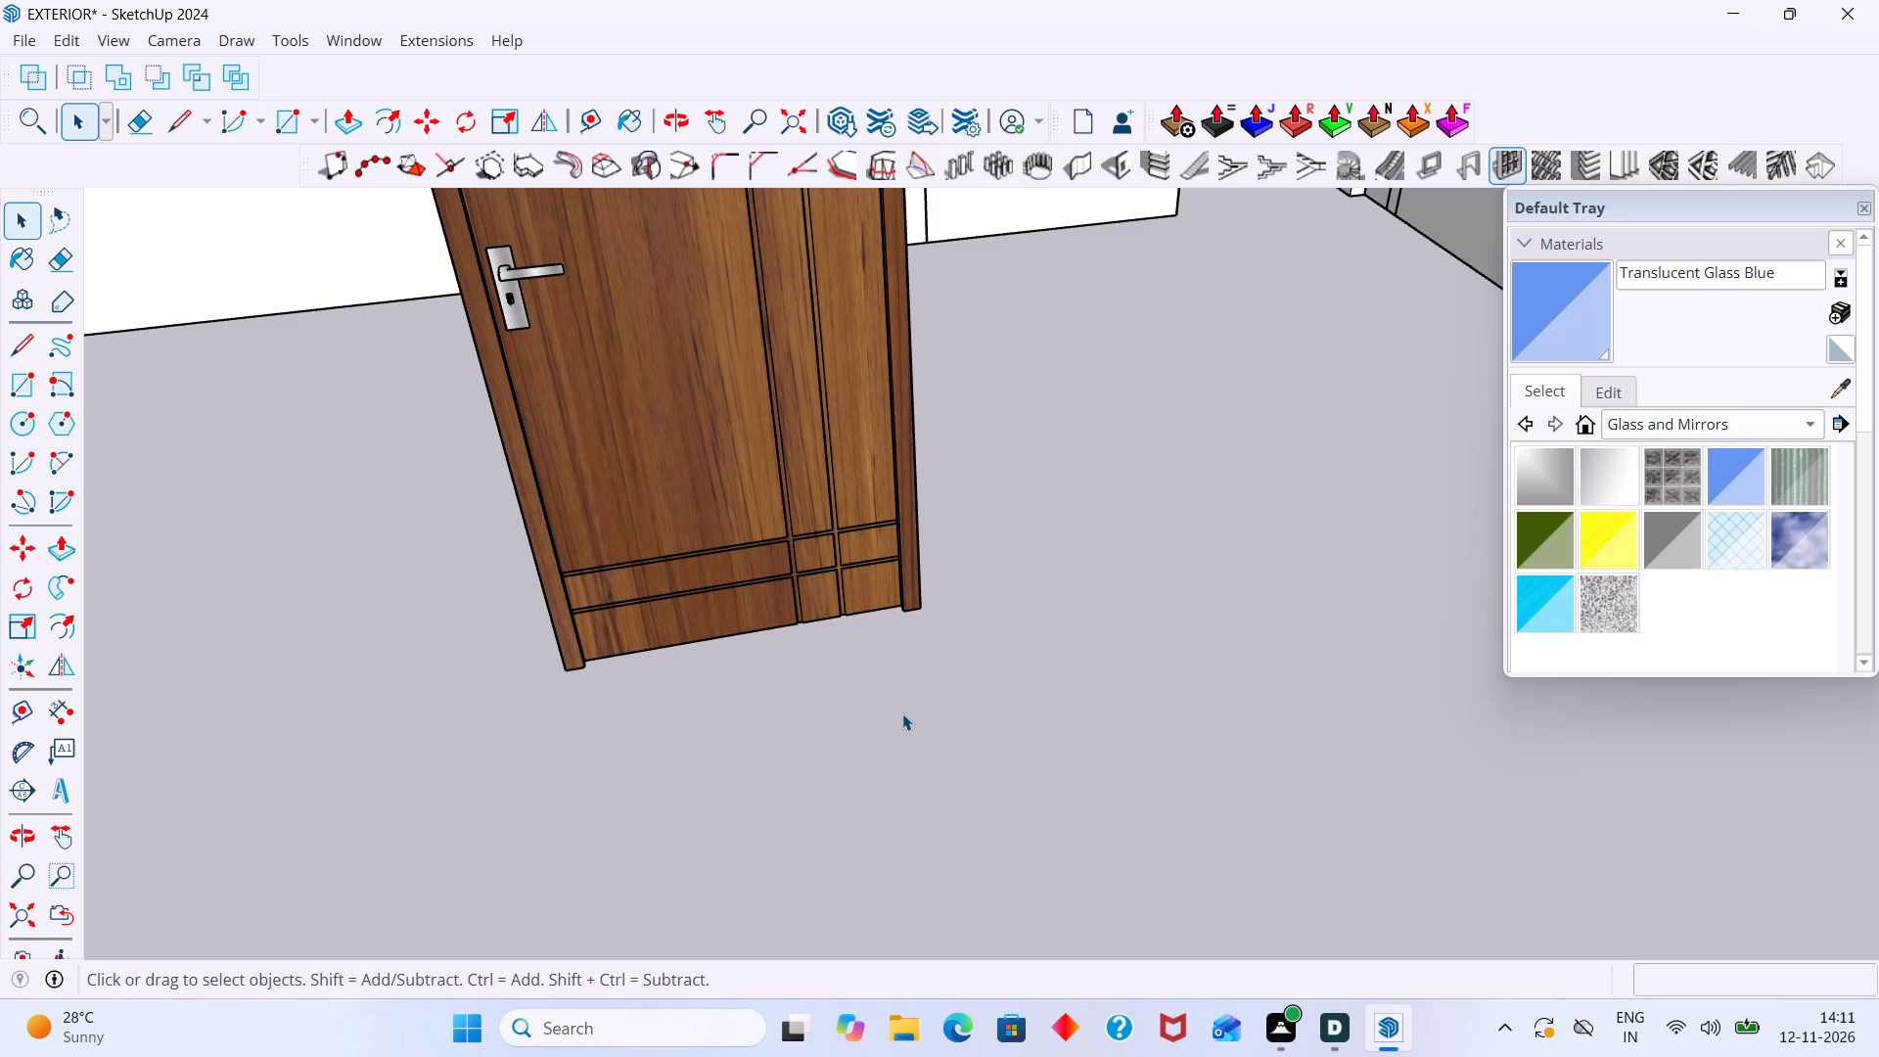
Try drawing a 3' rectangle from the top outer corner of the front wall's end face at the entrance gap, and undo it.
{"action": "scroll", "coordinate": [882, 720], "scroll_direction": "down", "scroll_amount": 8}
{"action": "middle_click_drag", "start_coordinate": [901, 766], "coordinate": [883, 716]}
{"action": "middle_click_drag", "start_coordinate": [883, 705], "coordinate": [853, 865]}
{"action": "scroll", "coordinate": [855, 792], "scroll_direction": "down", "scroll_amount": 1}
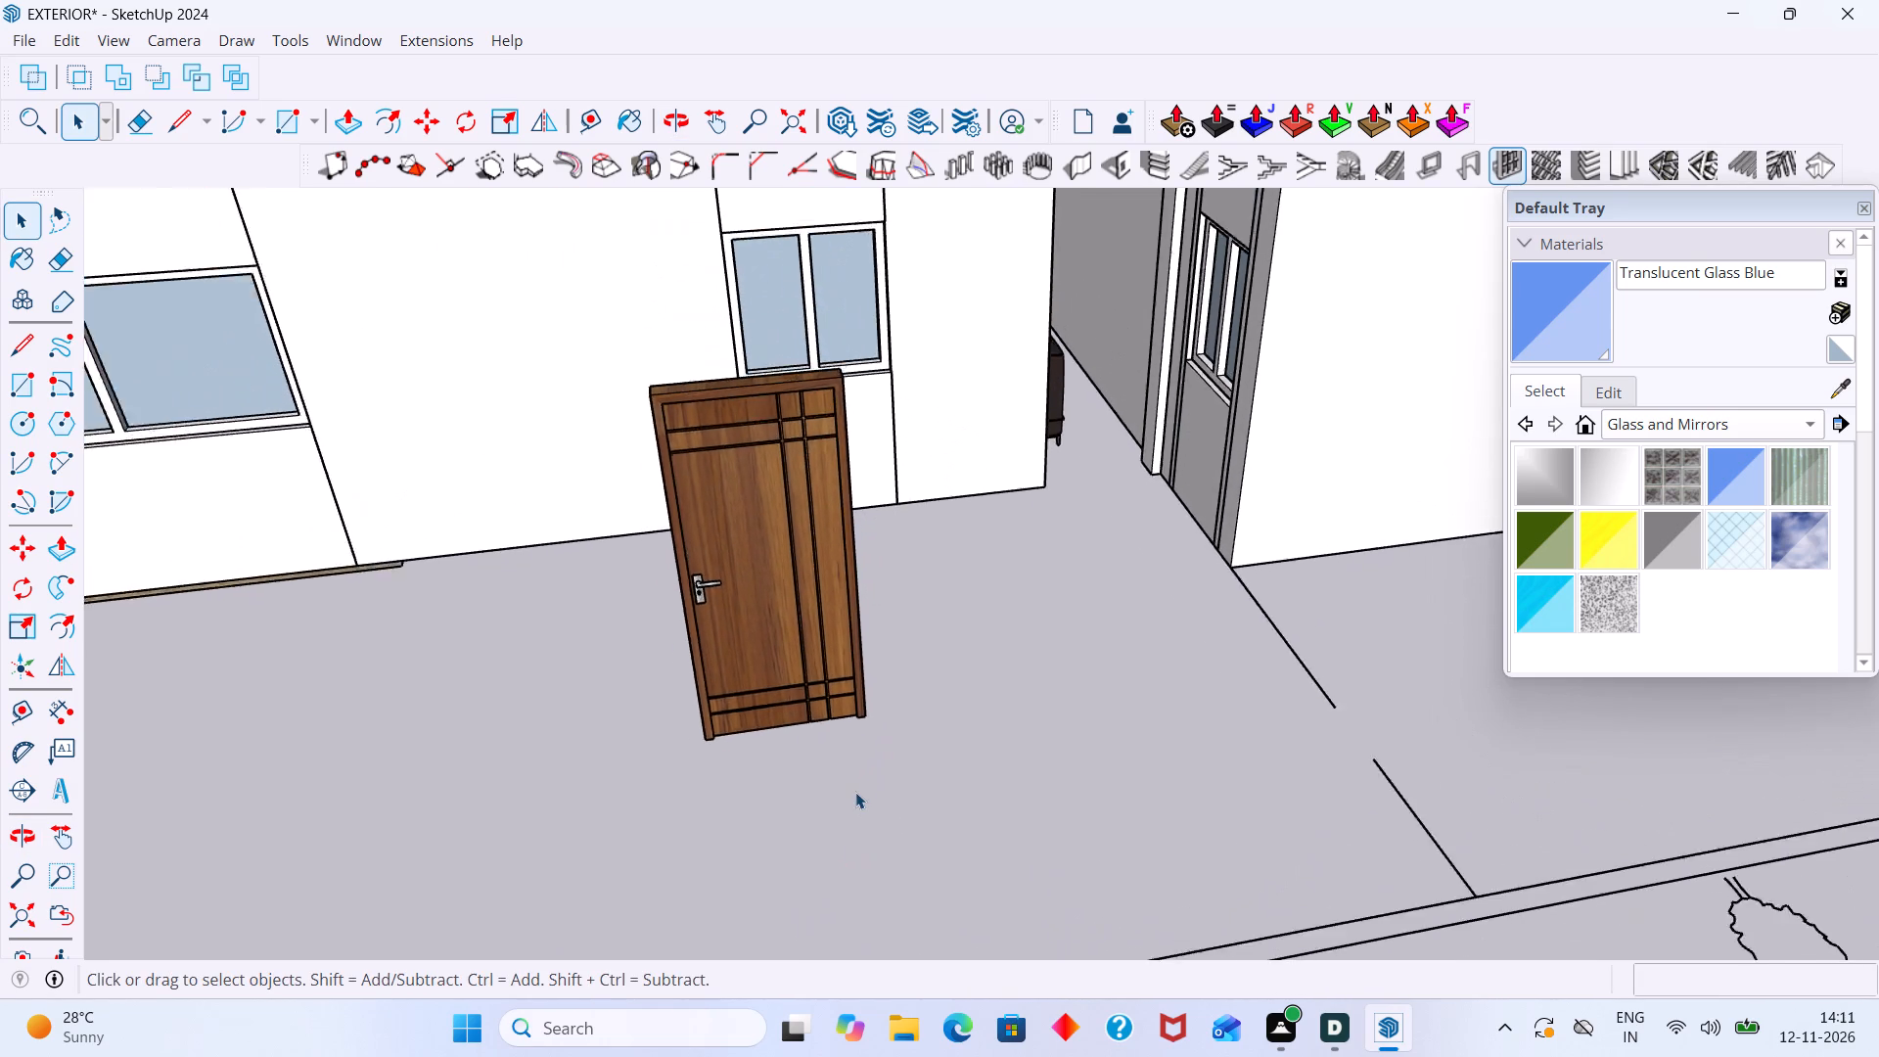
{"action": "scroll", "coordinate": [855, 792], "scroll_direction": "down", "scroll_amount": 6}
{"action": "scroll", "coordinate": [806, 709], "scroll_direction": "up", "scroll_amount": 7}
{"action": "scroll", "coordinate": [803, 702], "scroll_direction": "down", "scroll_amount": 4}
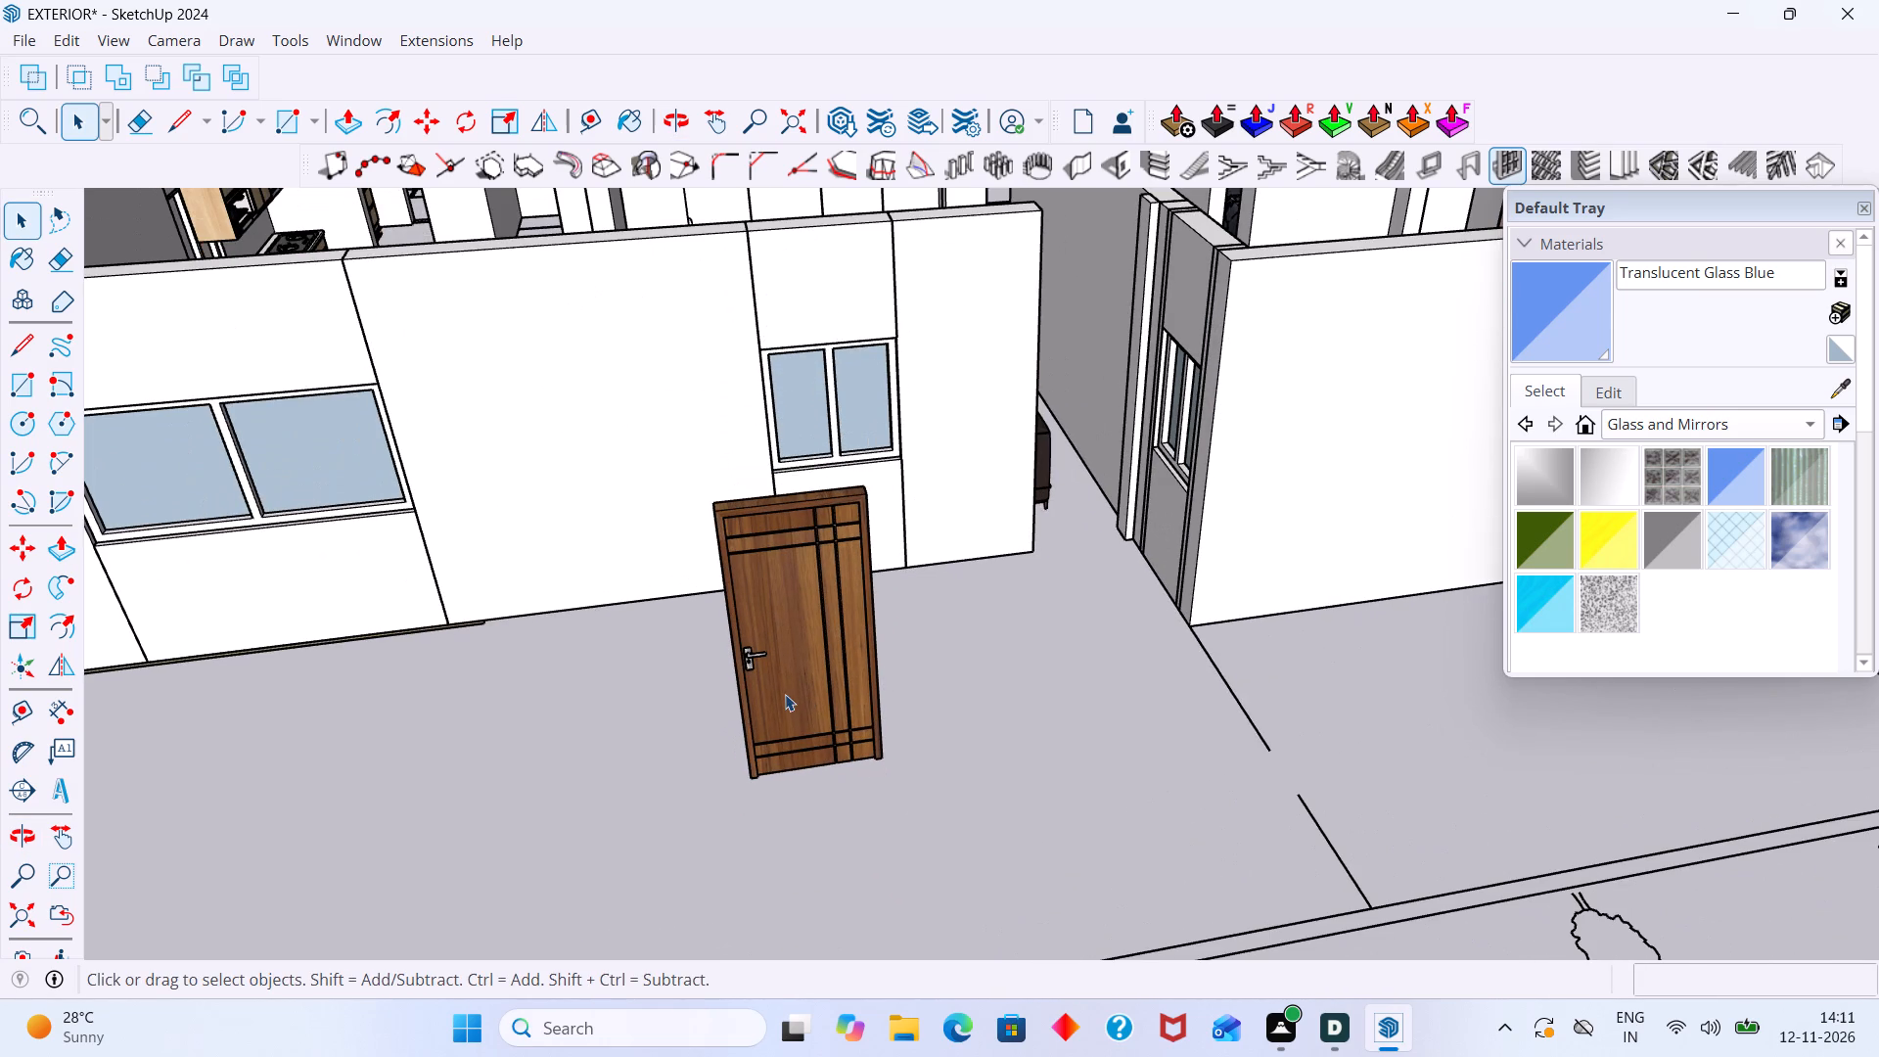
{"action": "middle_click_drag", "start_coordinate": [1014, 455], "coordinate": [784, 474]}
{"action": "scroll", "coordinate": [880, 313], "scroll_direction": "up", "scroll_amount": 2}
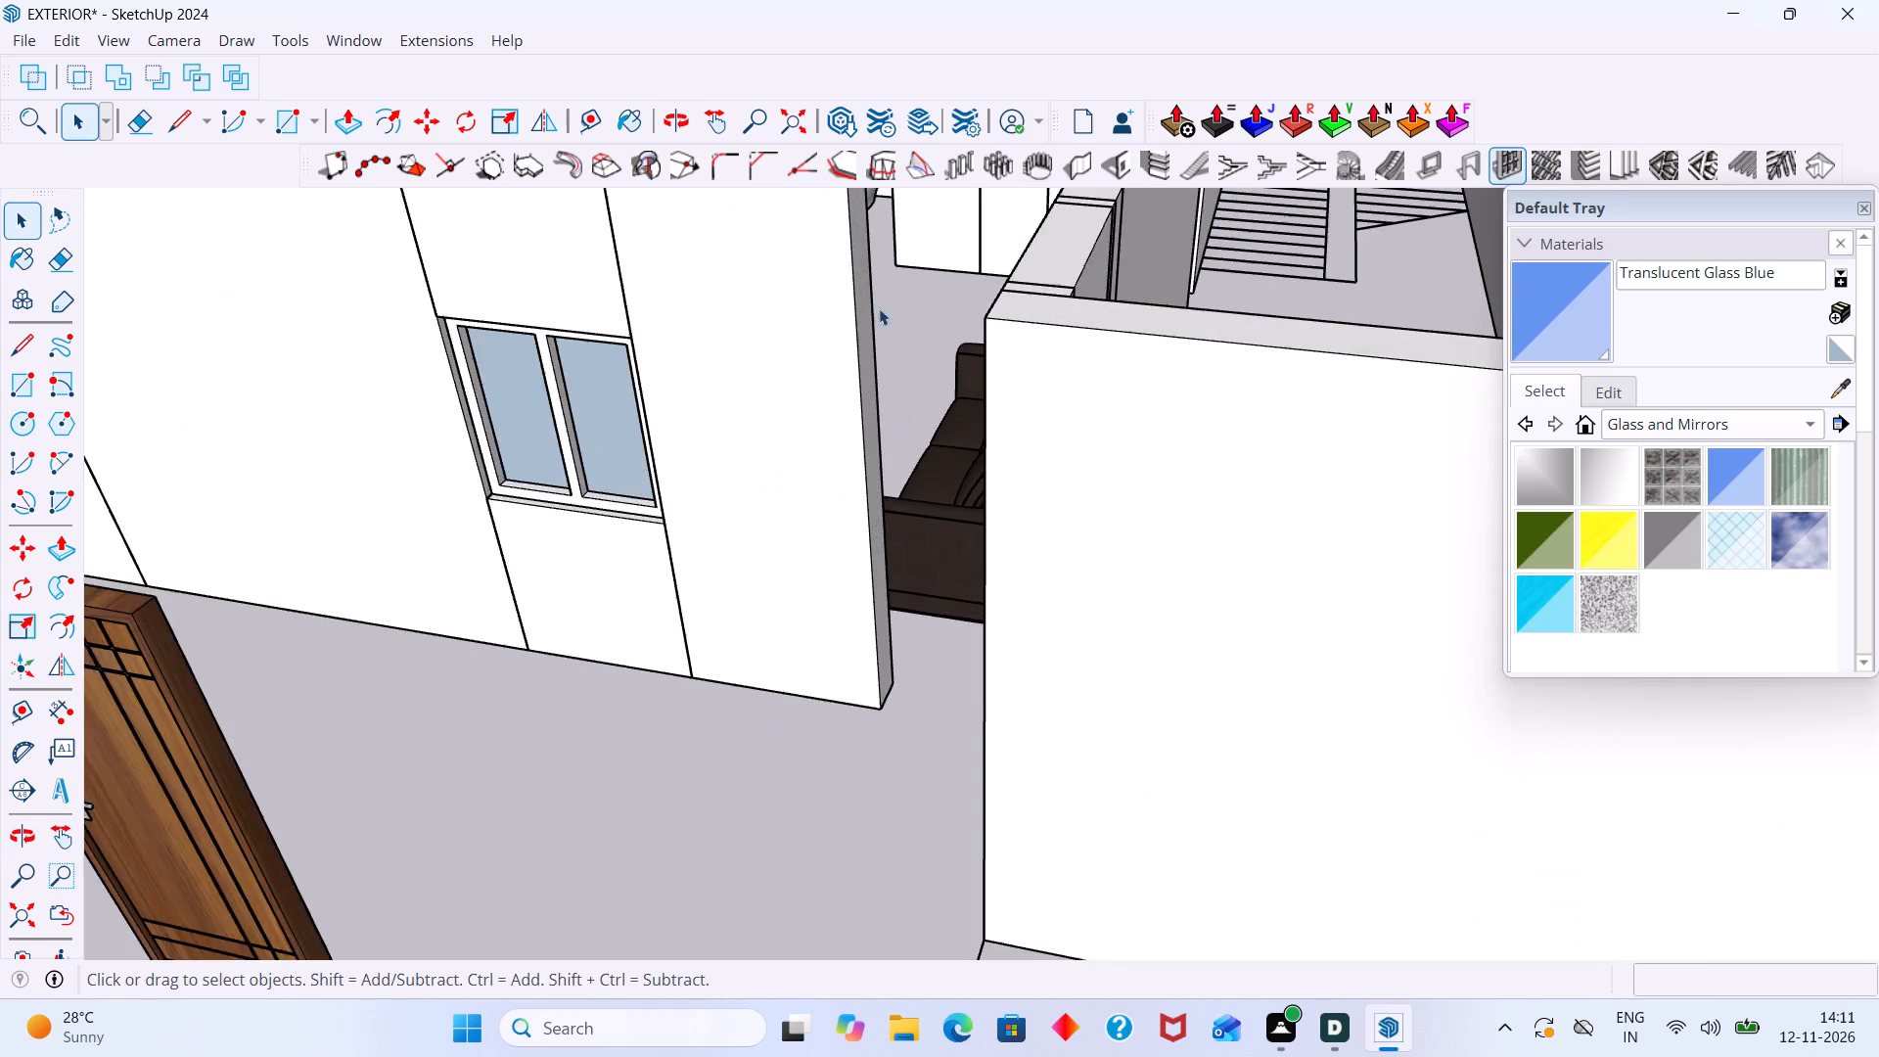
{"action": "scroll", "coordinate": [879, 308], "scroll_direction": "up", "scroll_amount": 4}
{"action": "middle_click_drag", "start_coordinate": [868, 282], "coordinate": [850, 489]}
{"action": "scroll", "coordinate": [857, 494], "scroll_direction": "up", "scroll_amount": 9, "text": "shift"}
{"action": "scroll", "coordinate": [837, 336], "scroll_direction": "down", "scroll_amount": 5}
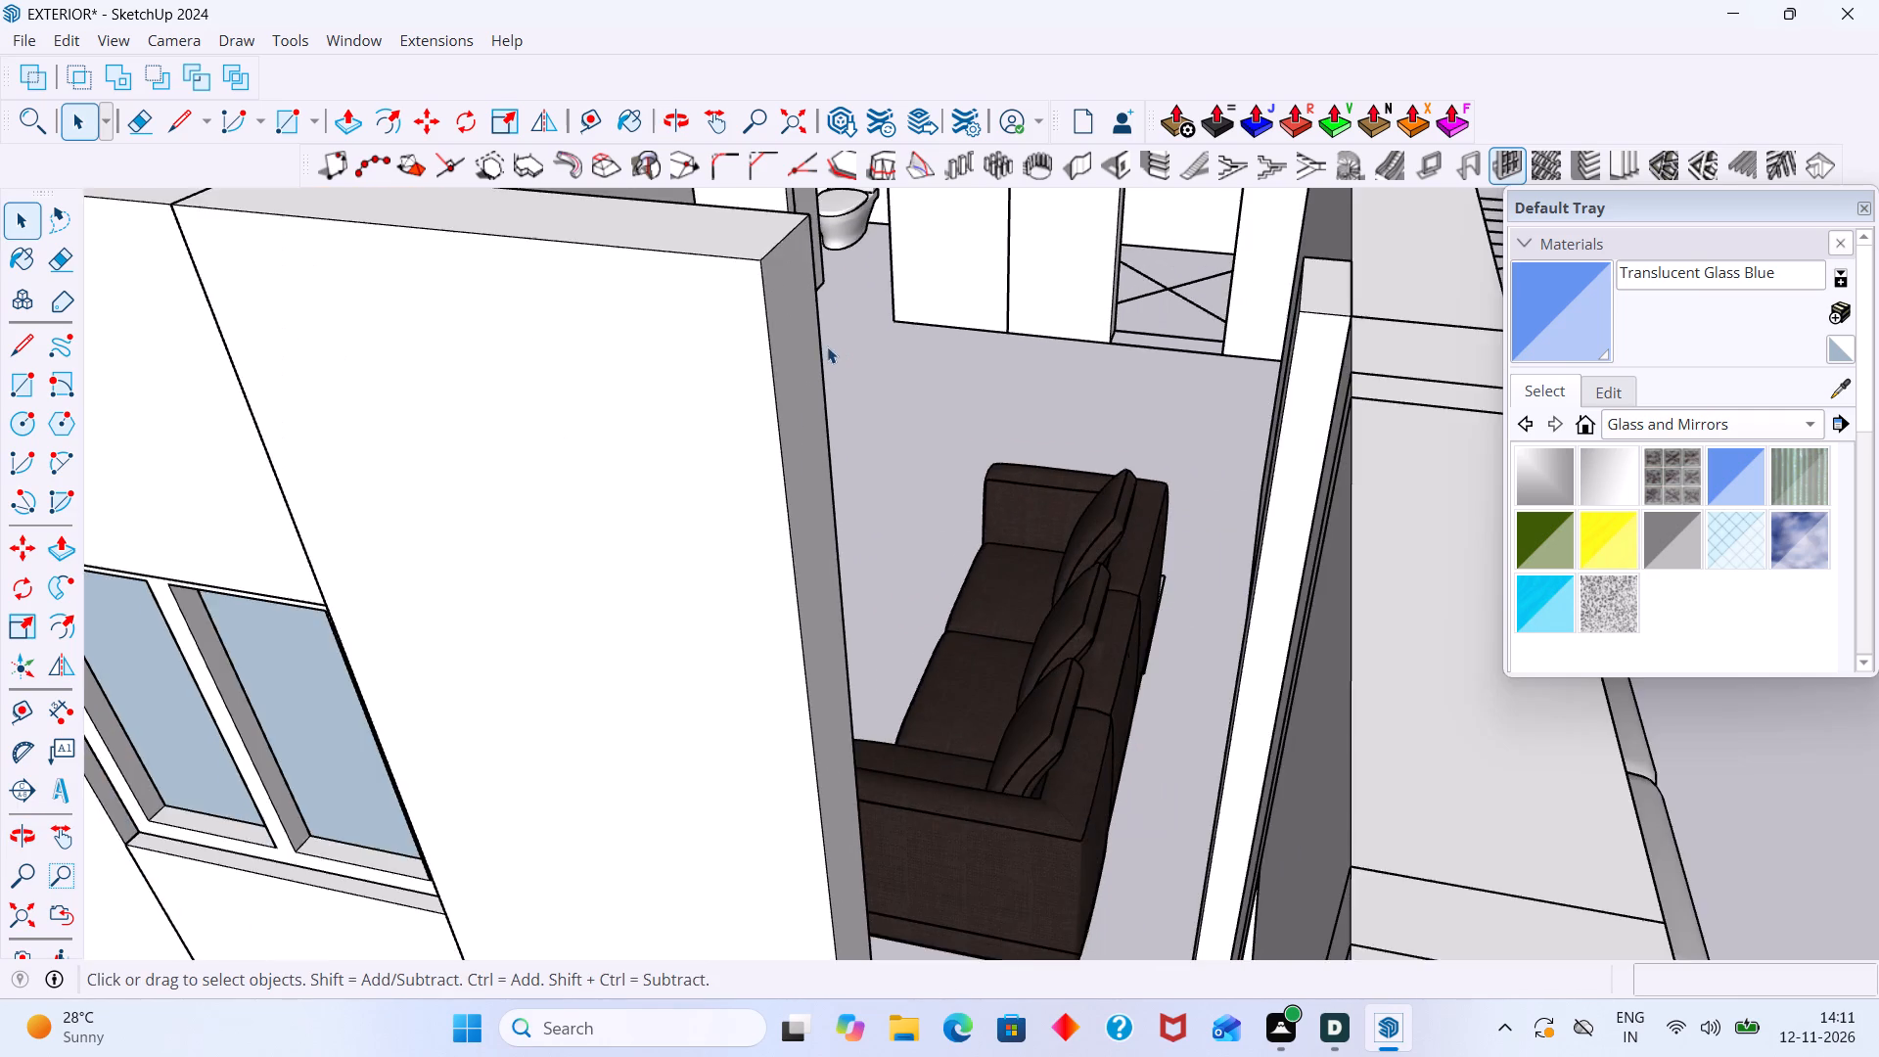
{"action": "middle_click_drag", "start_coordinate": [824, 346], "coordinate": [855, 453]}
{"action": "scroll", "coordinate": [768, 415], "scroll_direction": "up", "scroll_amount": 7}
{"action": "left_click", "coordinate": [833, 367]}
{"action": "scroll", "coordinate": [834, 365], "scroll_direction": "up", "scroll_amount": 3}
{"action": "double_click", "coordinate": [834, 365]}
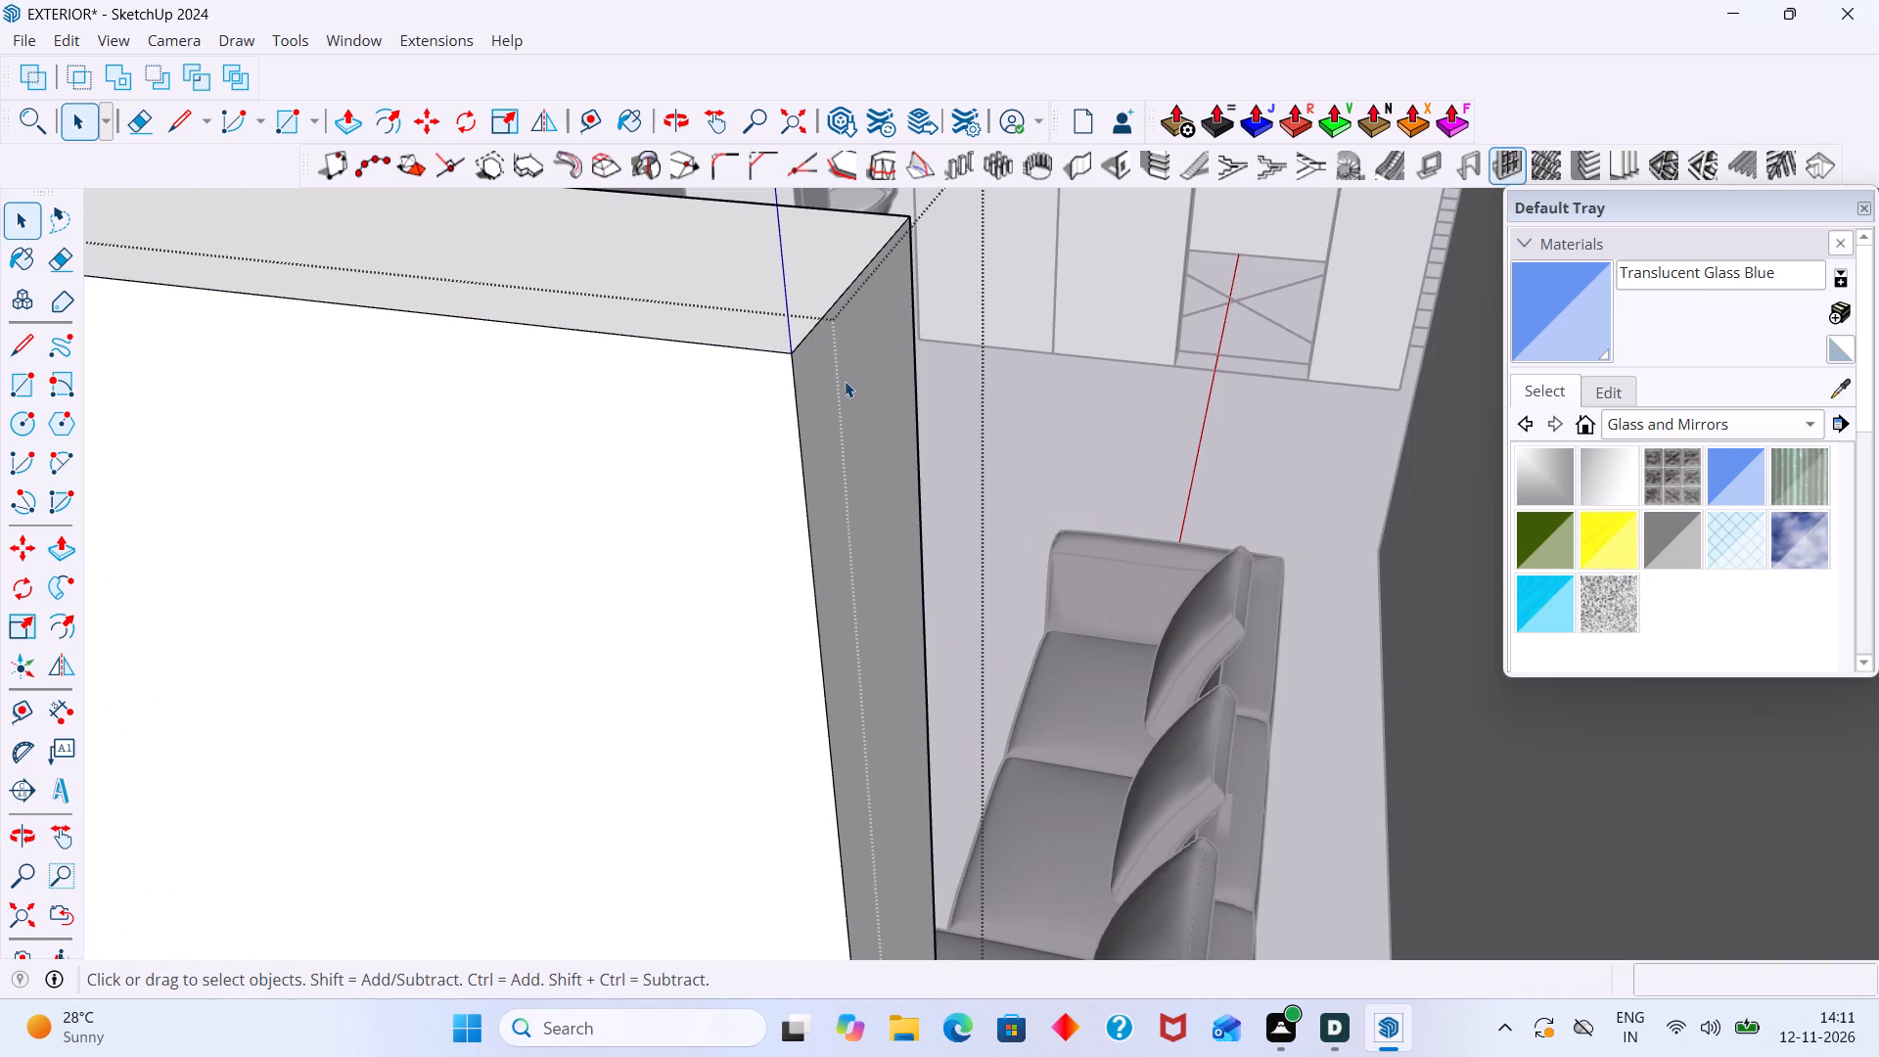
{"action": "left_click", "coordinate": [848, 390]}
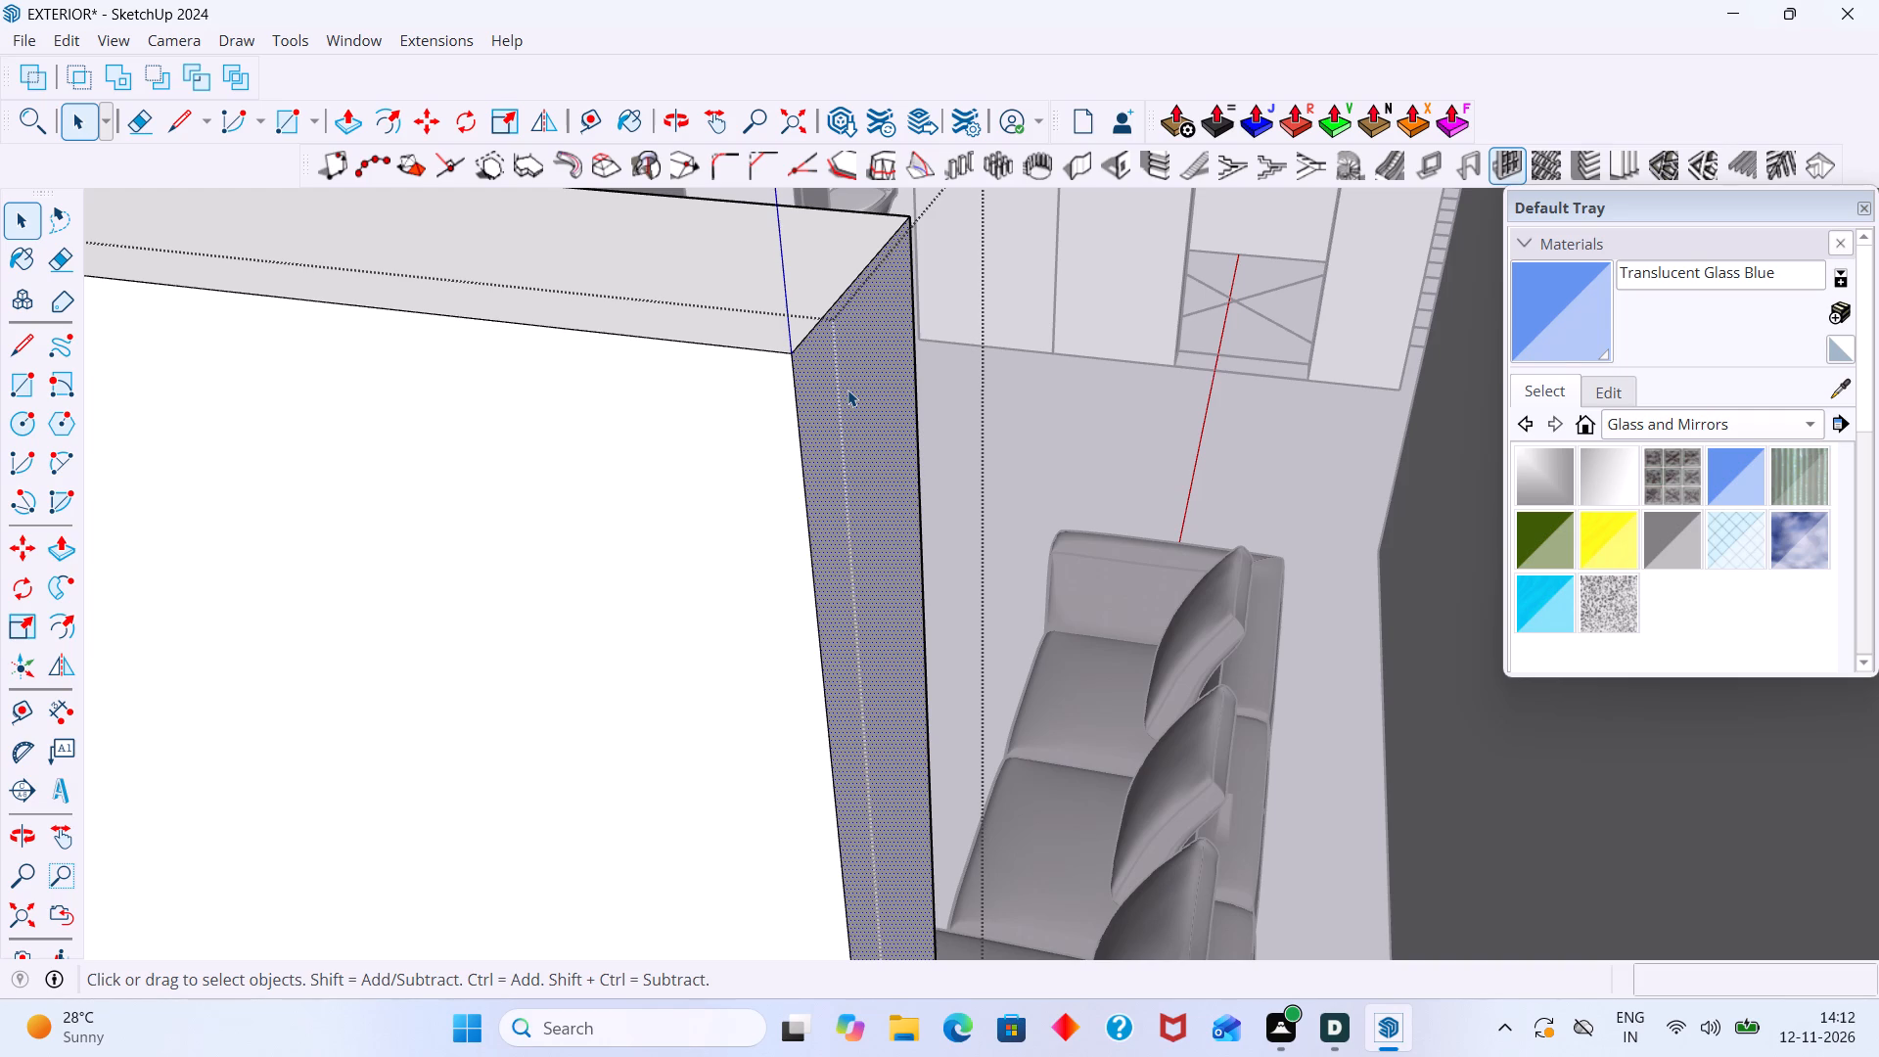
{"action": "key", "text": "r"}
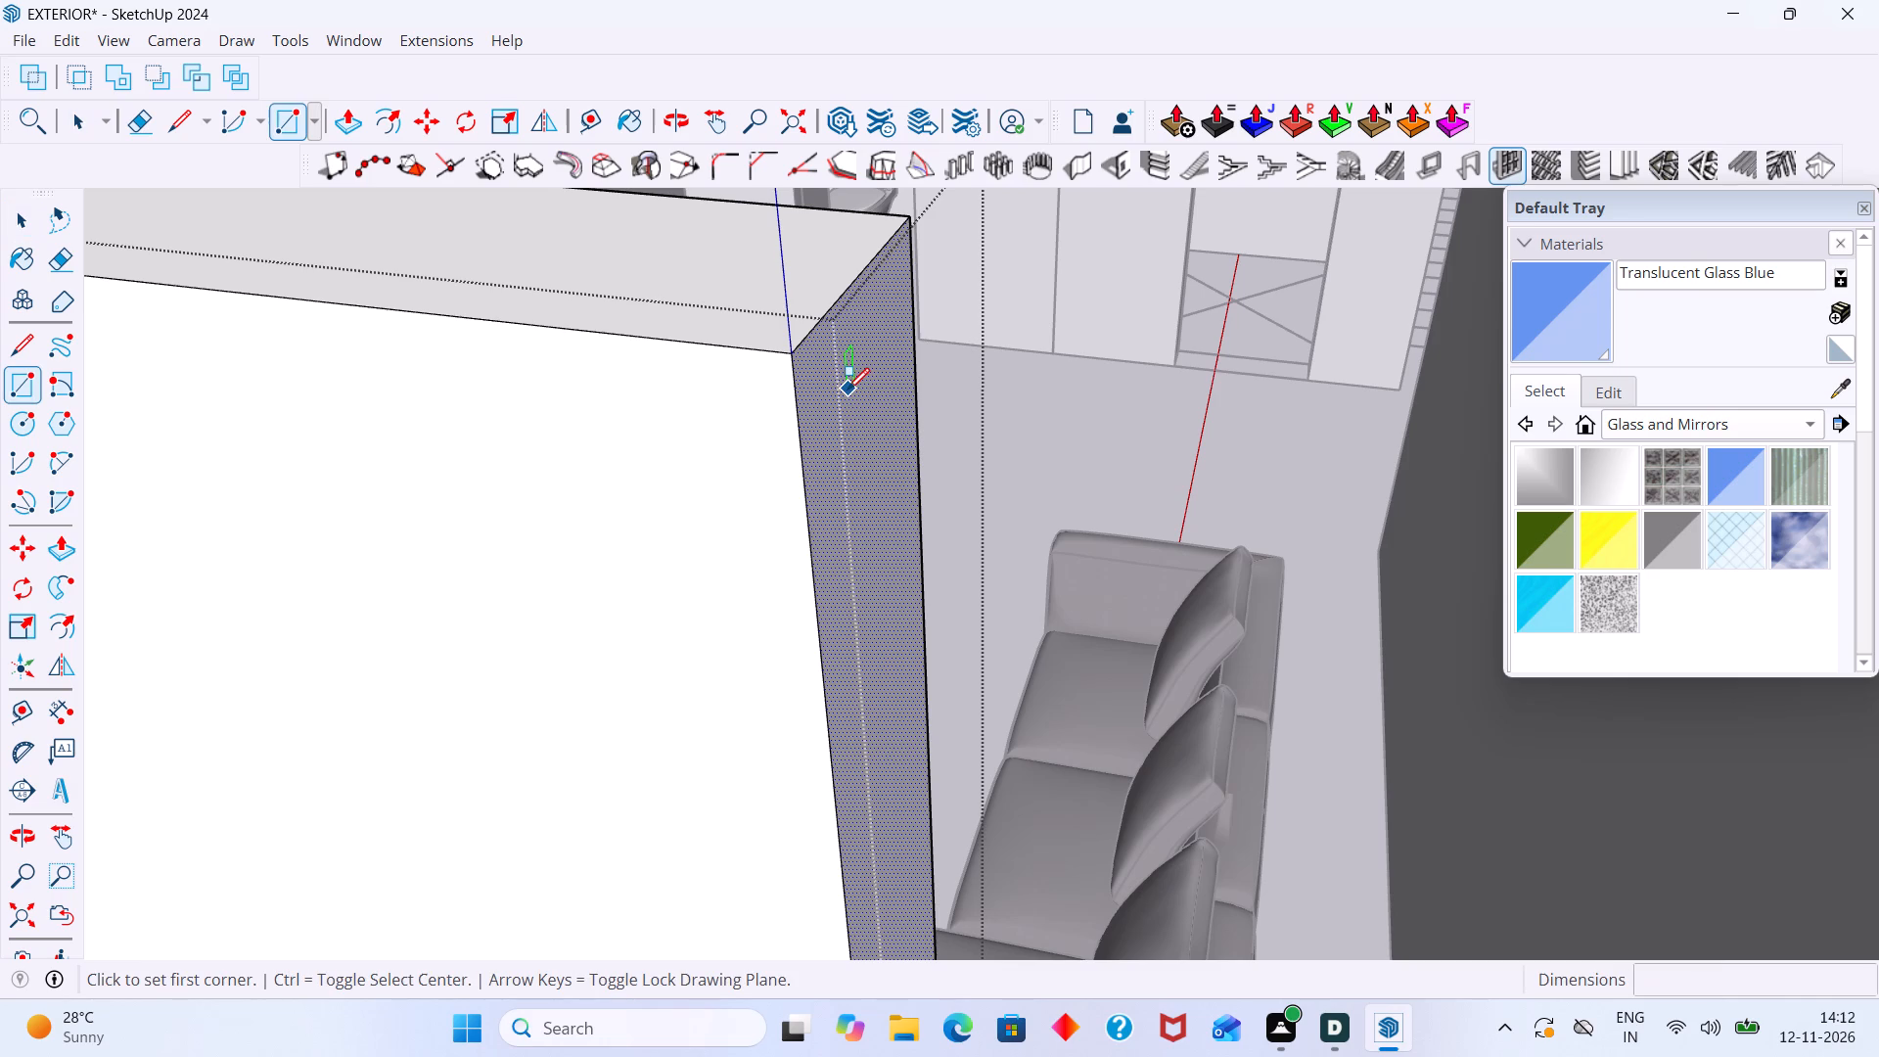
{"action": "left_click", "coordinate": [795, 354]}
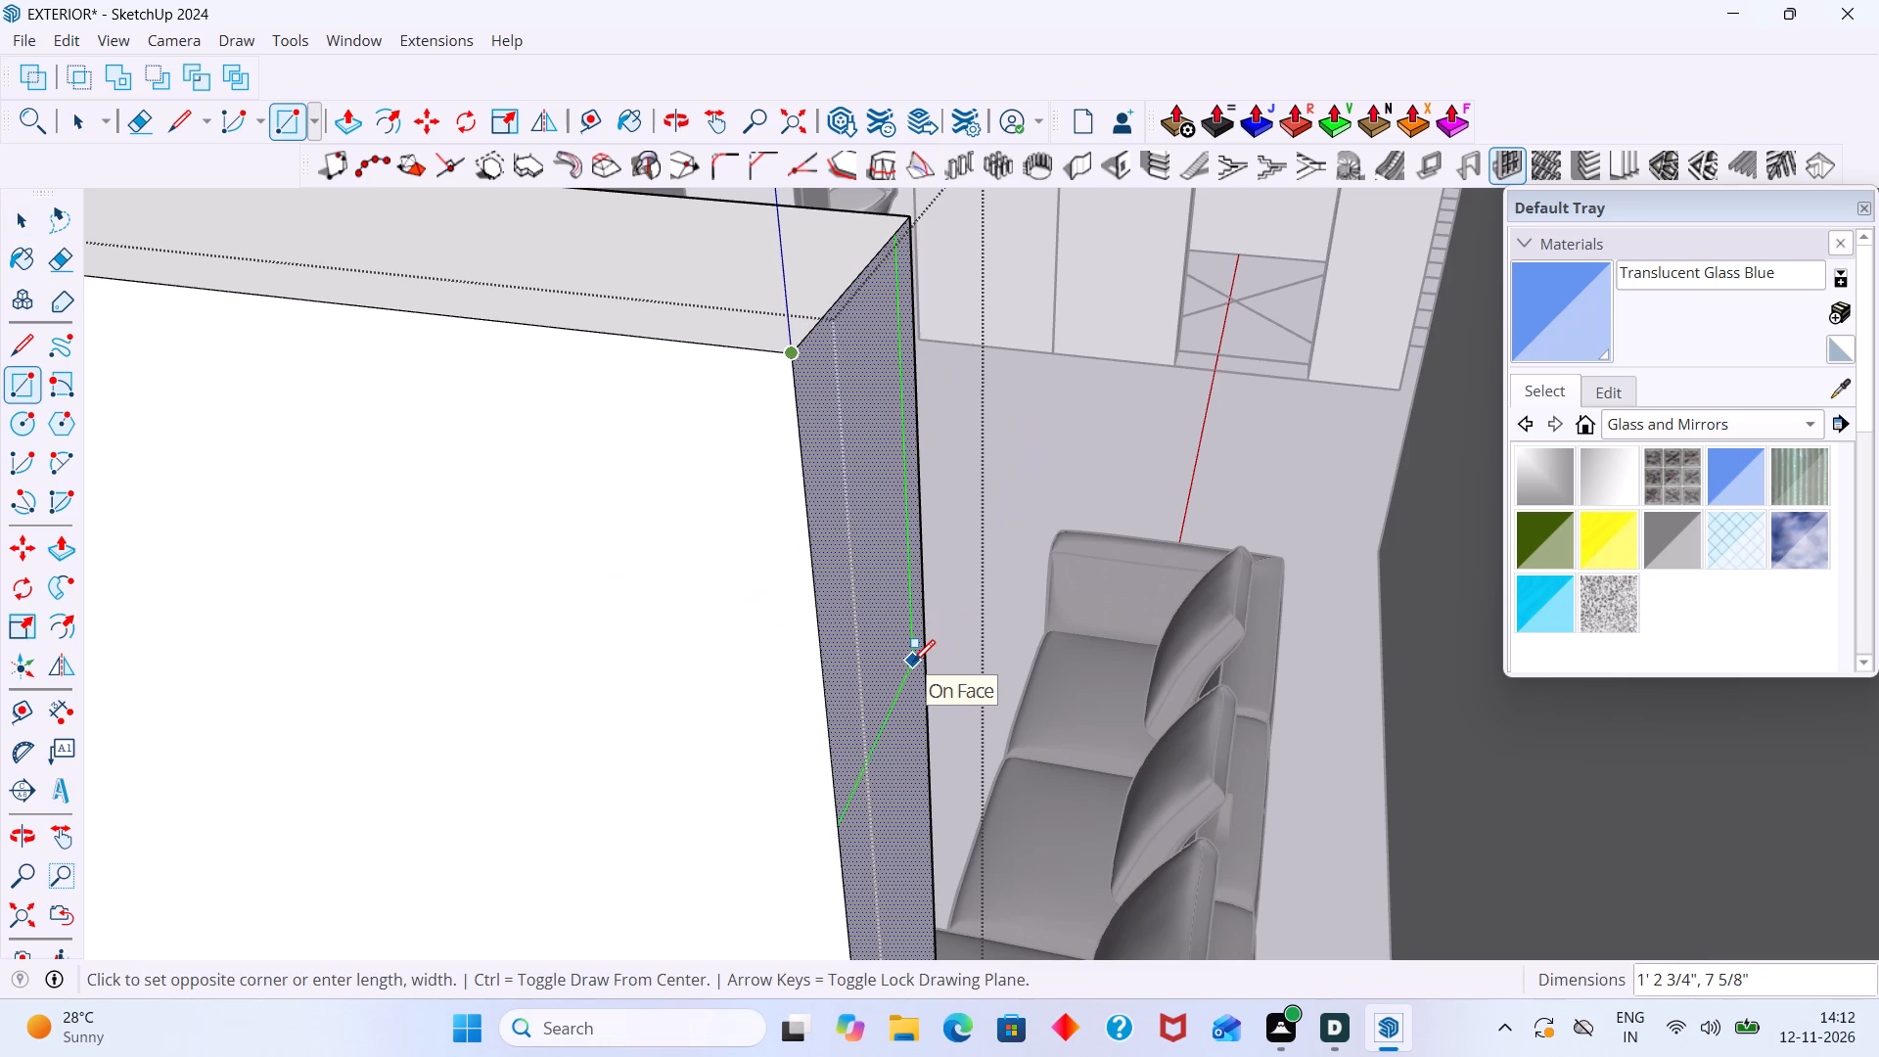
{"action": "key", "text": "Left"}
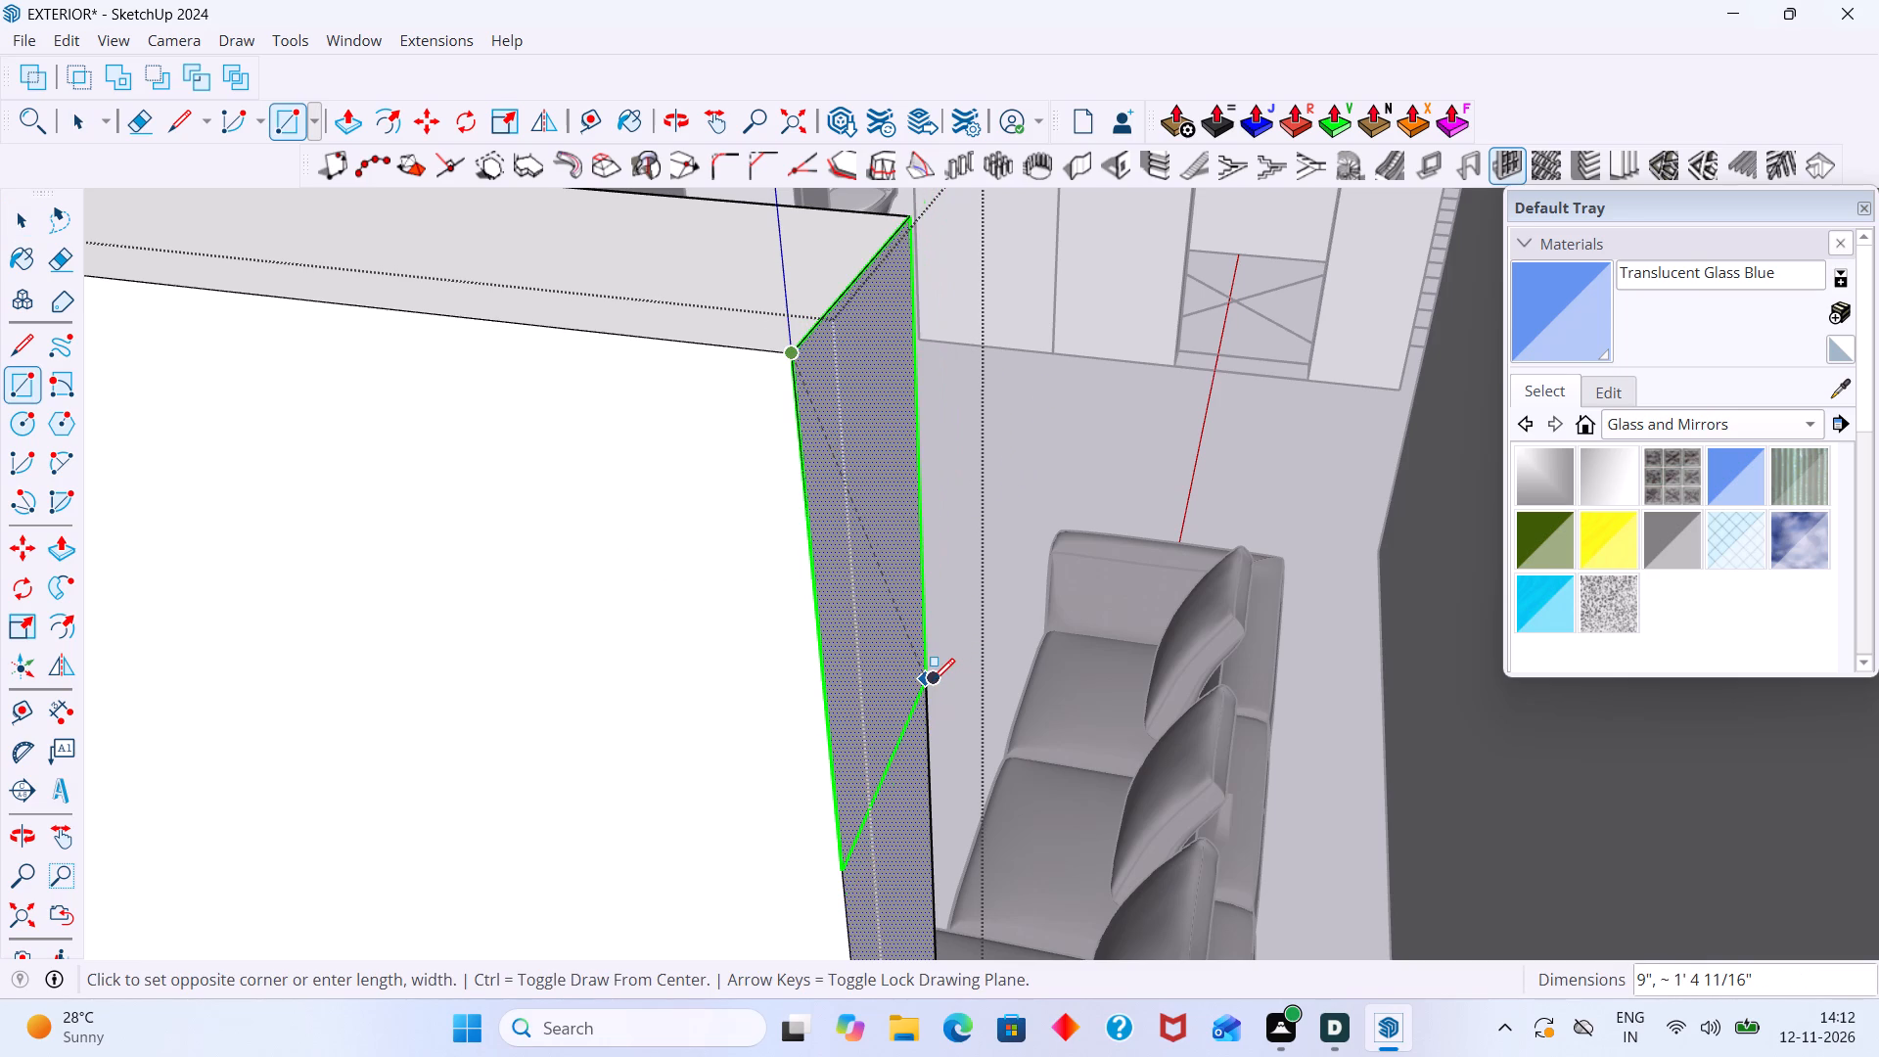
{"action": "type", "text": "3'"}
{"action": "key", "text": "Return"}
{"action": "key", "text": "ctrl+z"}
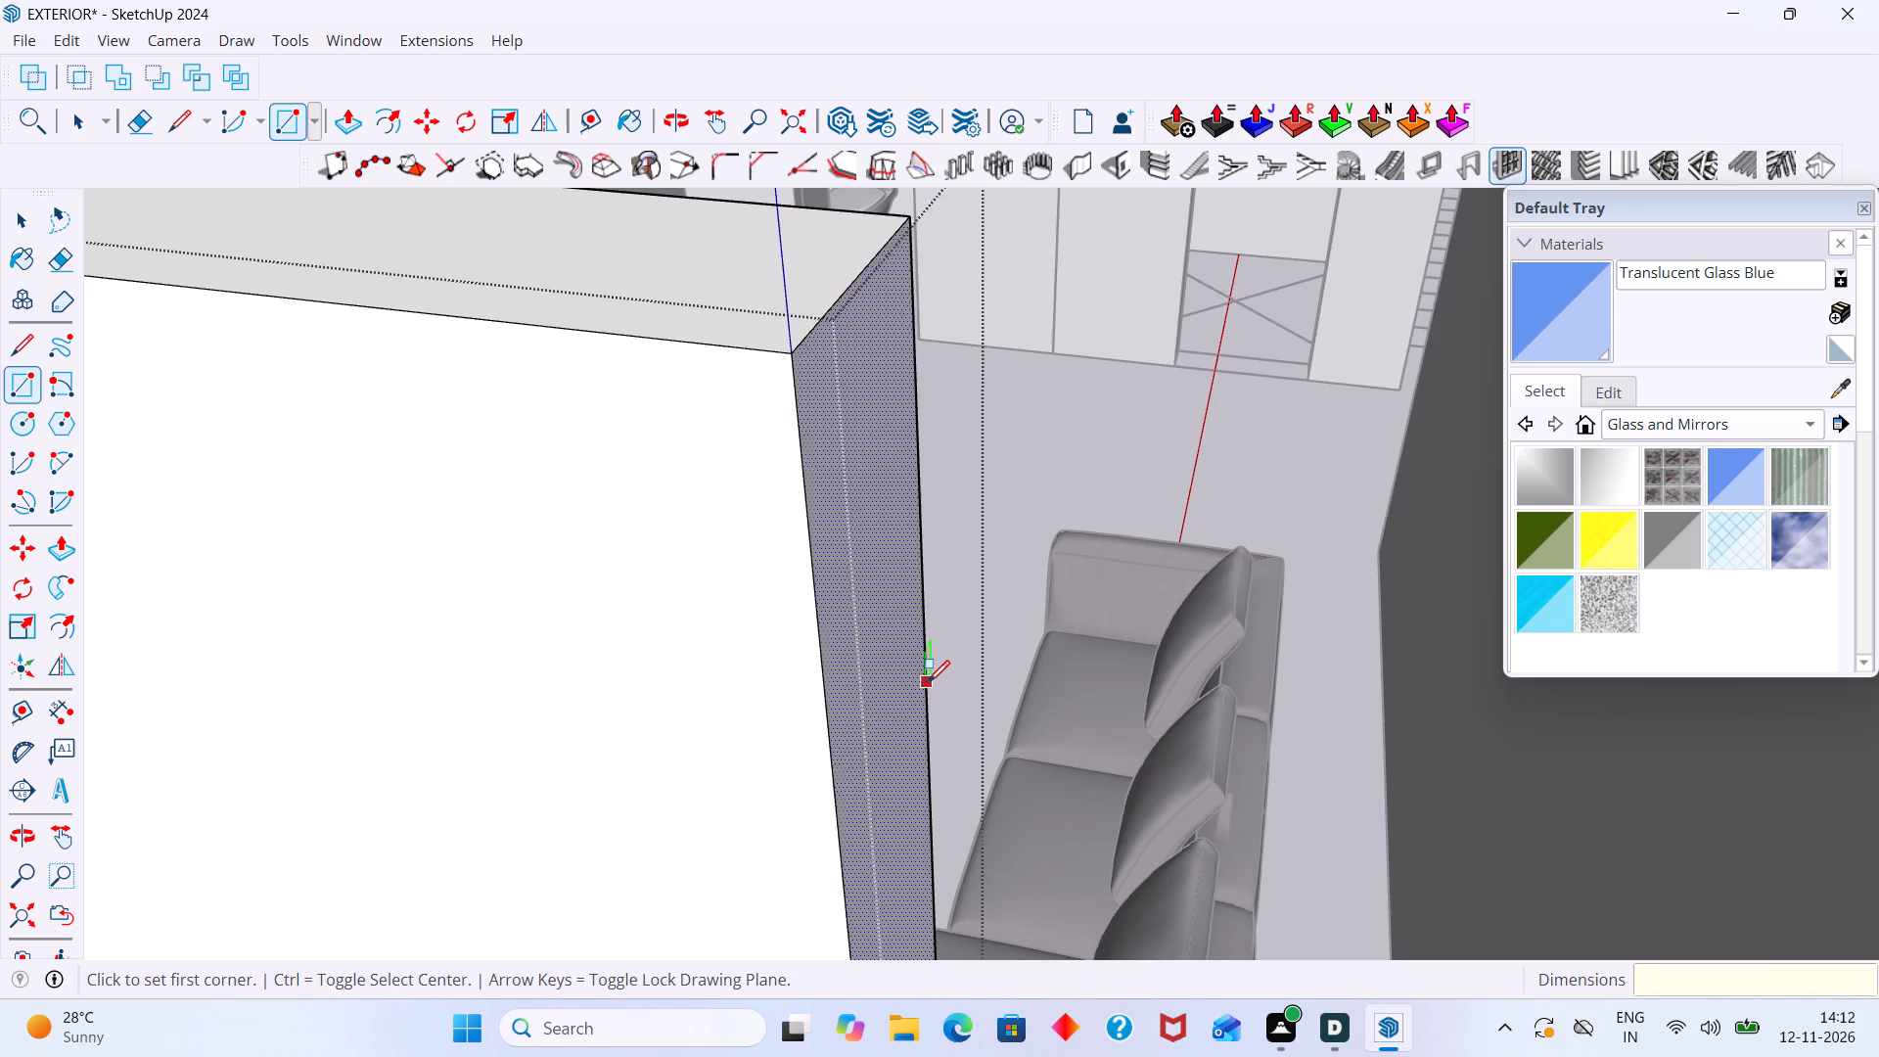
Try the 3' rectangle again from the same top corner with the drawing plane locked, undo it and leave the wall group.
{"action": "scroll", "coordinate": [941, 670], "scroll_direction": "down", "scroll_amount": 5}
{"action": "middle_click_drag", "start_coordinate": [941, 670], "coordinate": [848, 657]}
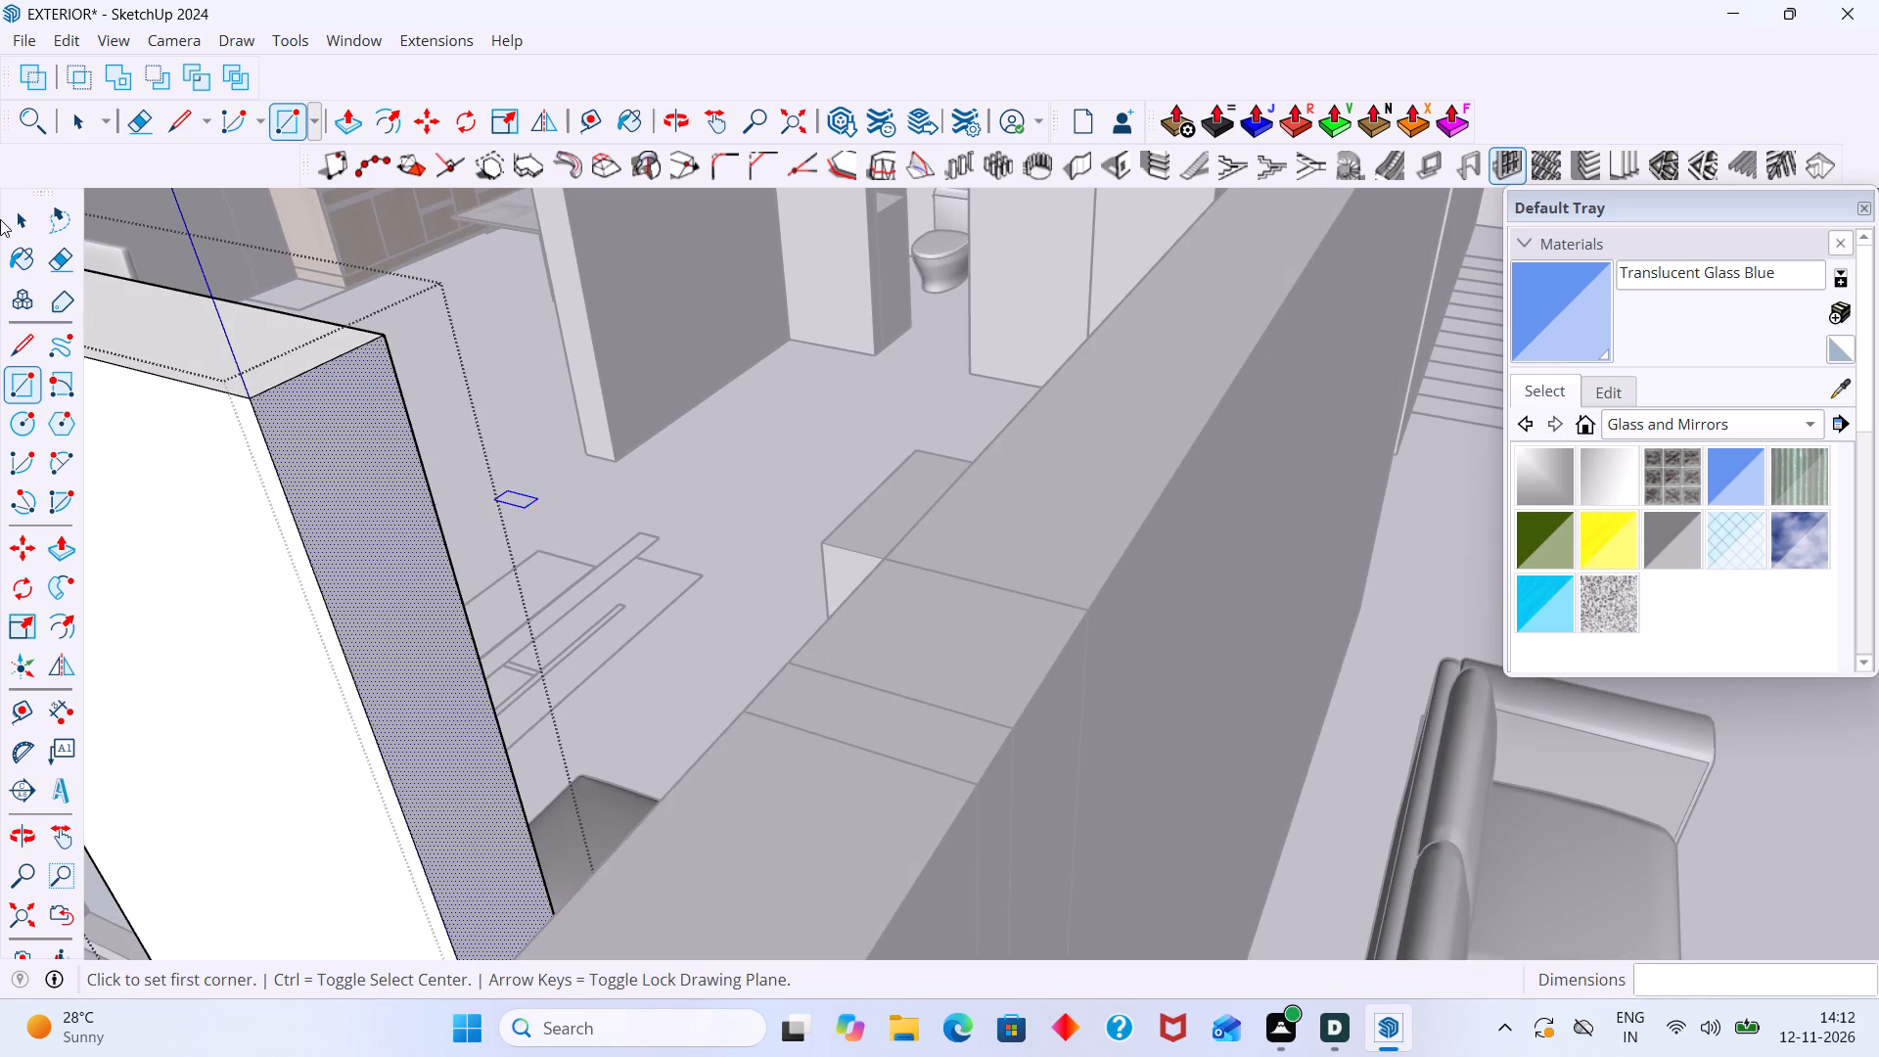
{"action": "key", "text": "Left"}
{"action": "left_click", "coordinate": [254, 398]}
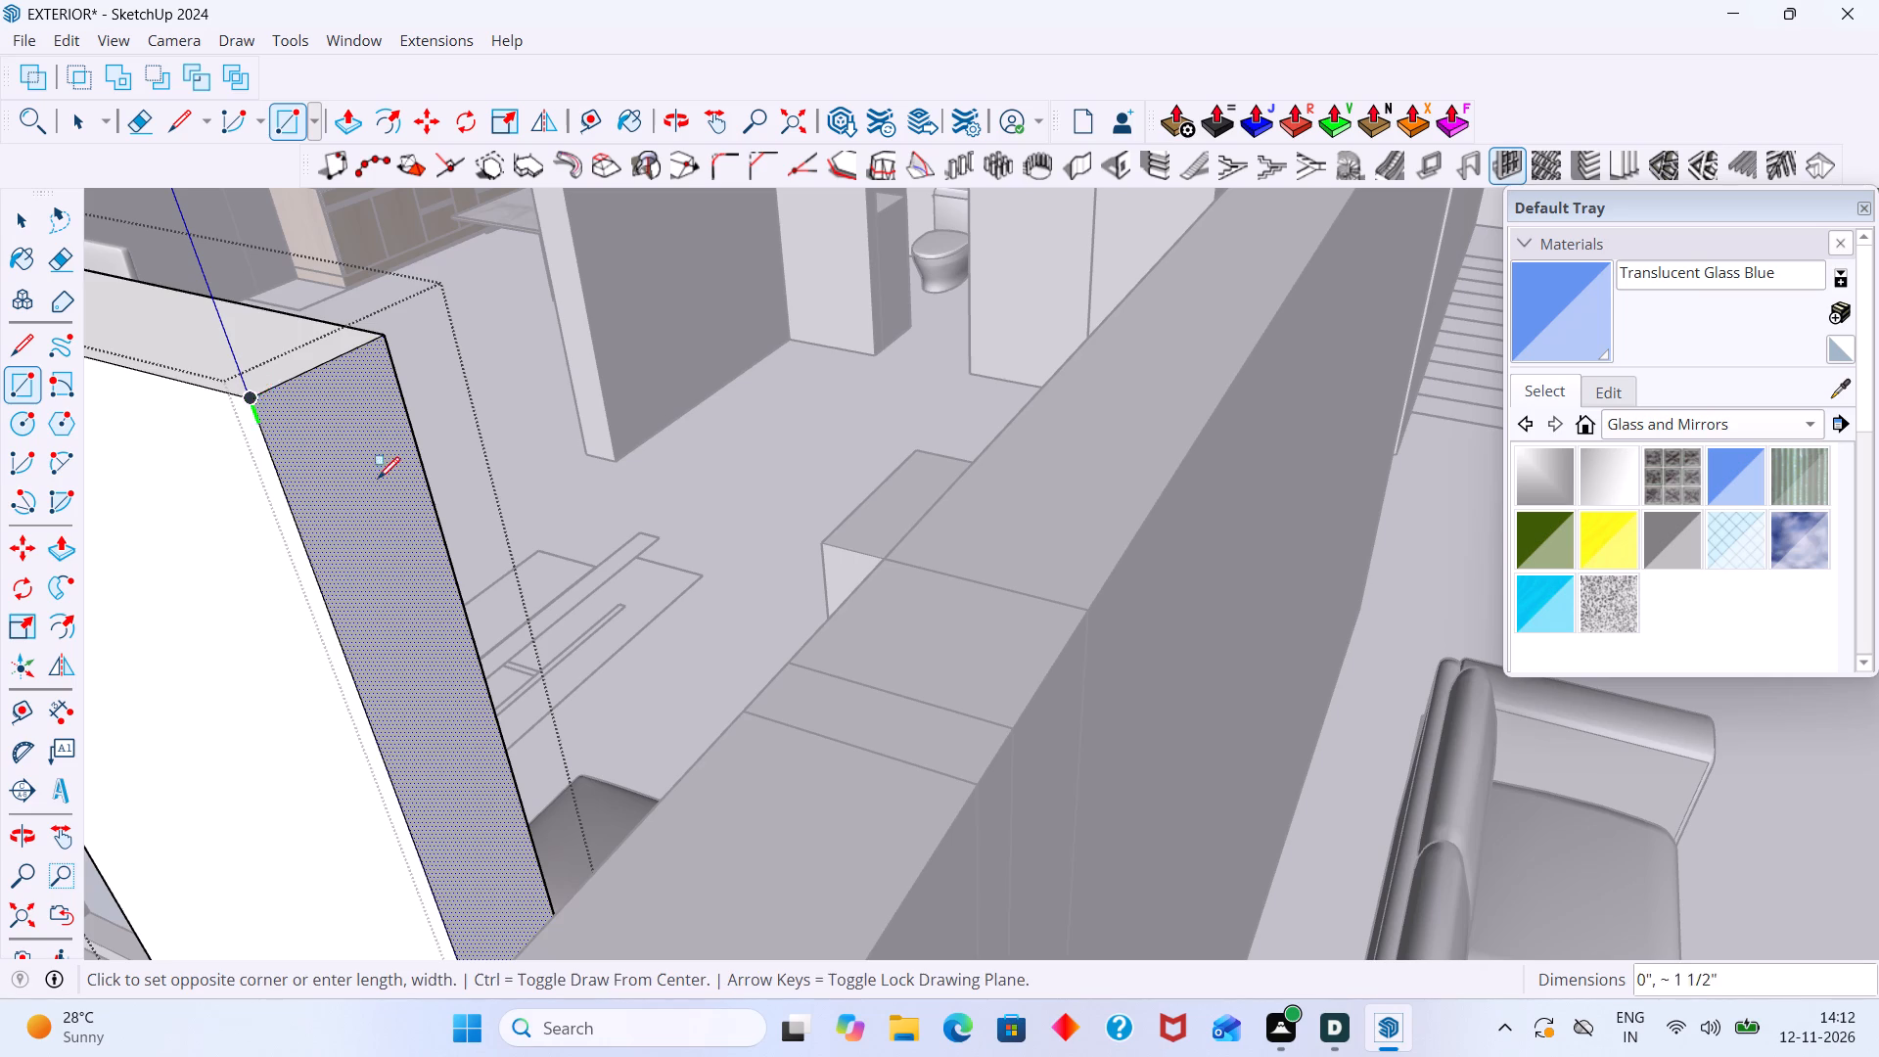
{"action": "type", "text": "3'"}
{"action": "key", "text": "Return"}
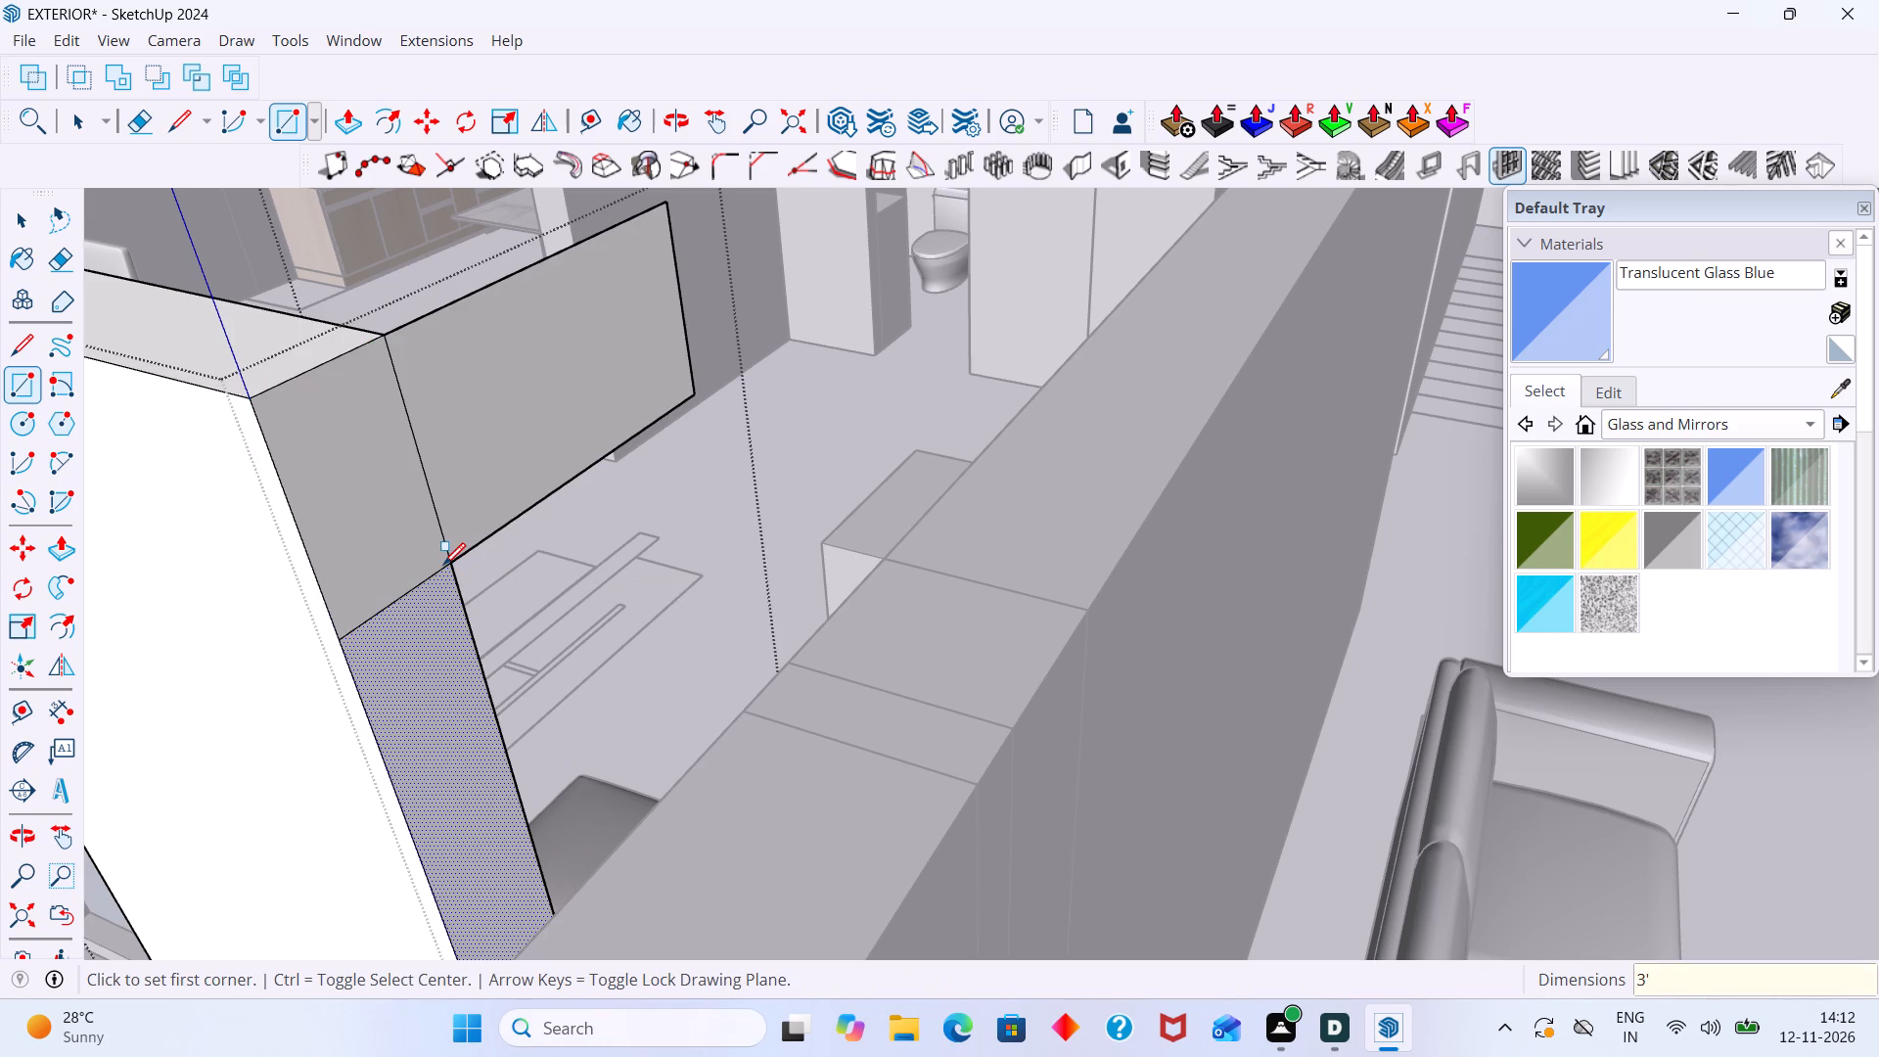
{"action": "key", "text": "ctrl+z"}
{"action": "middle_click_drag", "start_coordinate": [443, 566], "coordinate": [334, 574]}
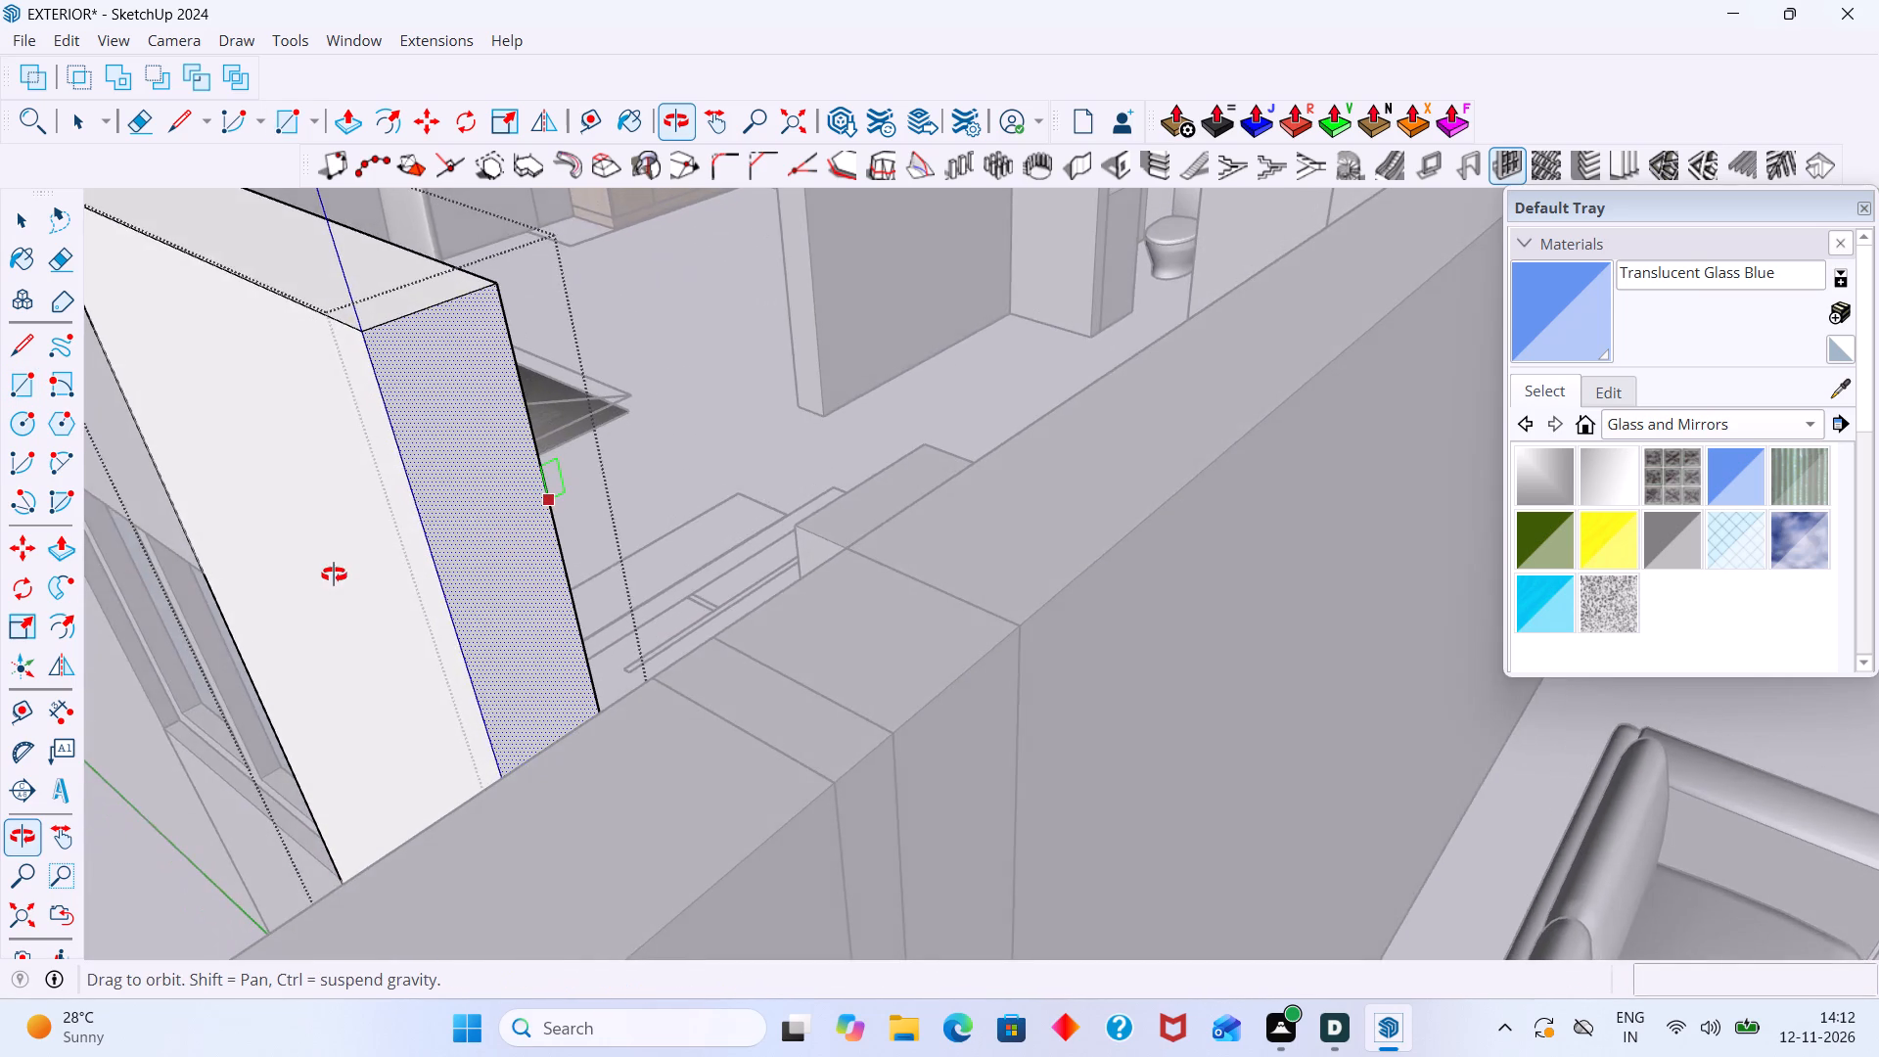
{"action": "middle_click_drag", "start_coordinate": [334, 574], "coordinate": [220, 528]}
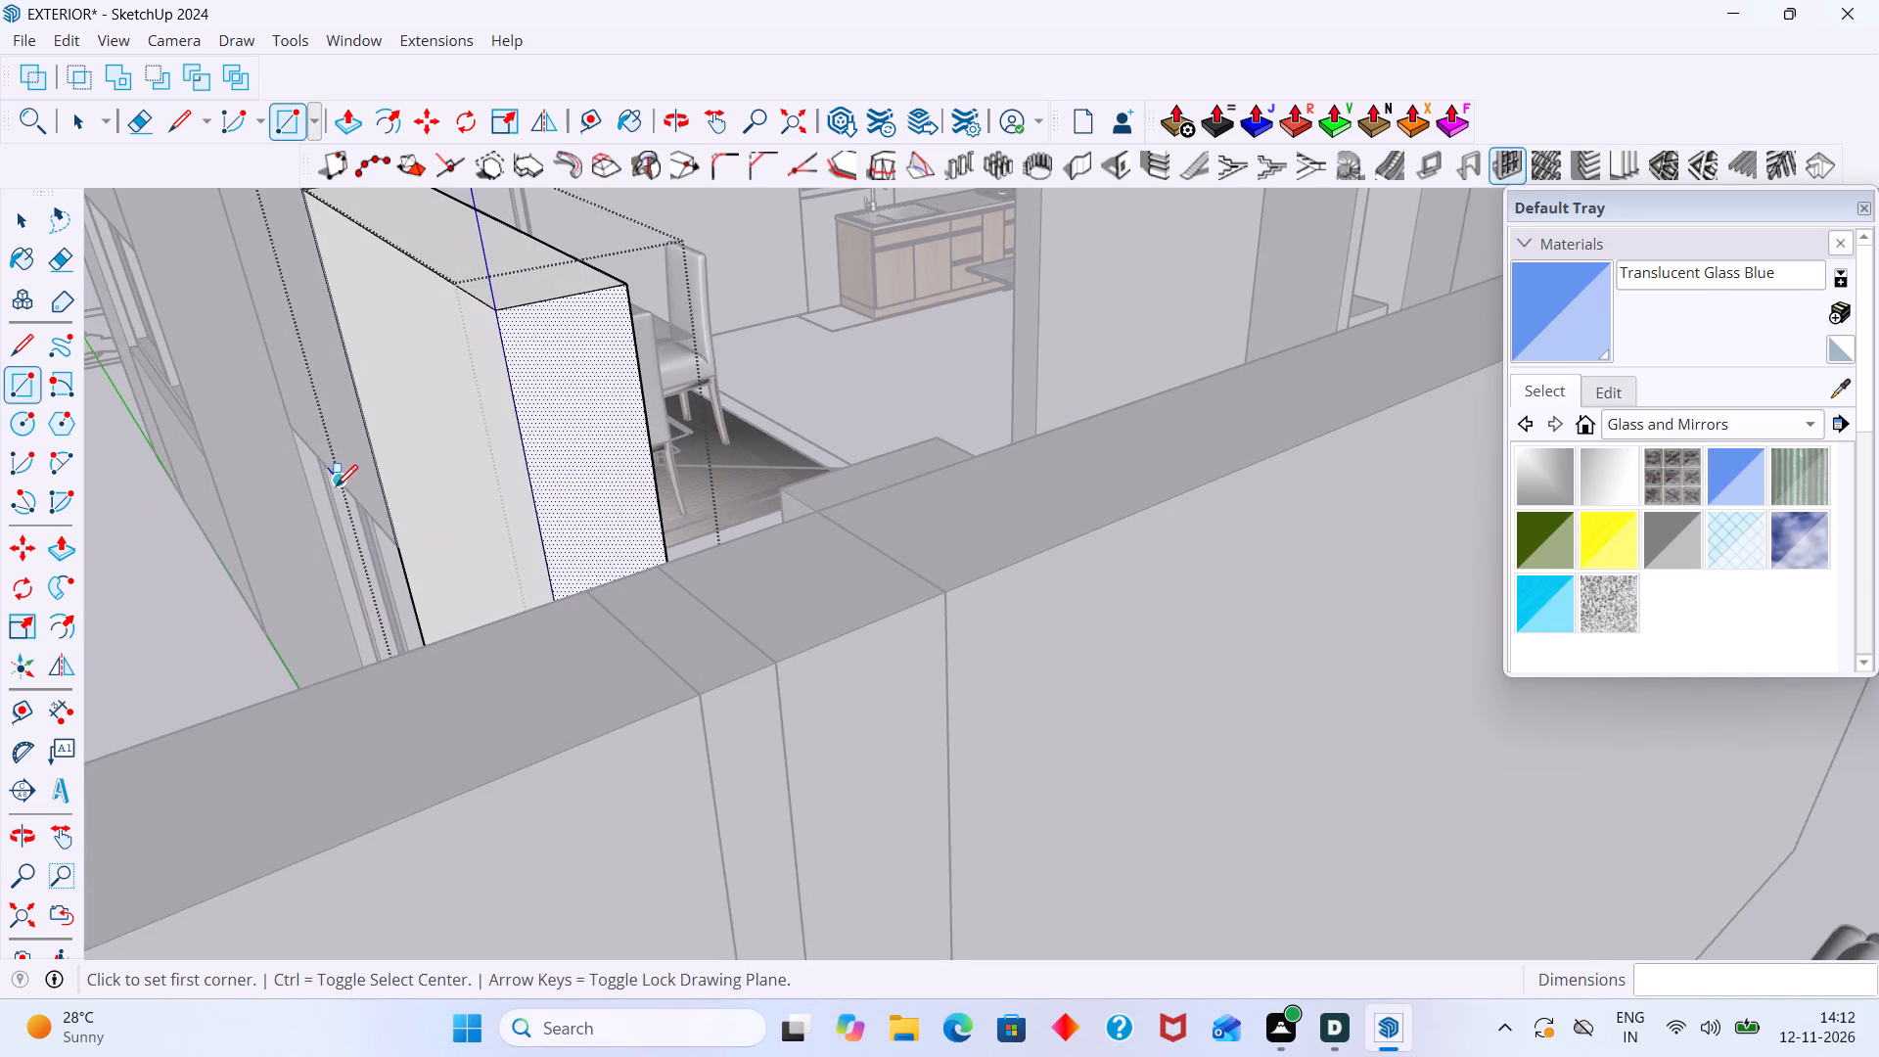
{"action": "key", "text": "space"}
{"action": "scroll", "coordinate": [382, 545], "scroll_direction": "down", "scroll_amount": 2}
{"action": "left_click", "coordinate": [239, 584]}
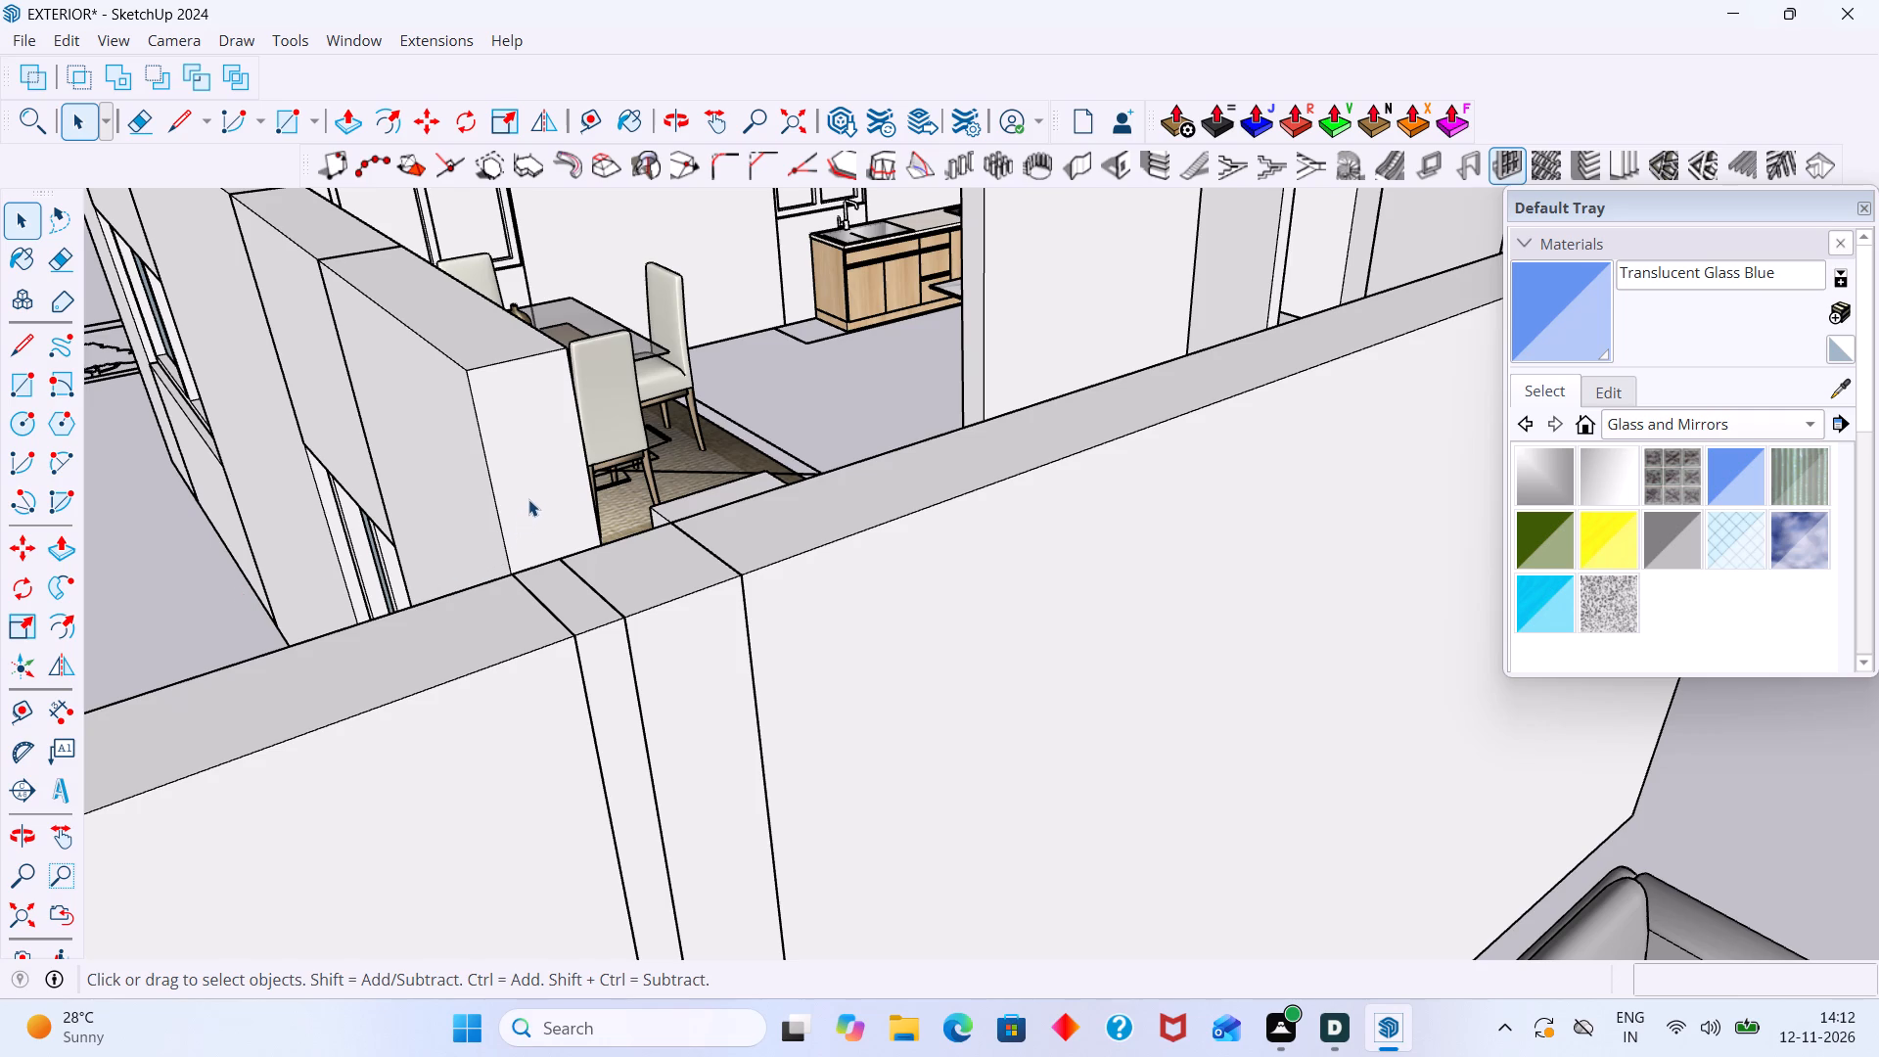
Reopen the front wall group and draw a rectangle 3' high across the full wall thickness at the top of its entrance end face.
{"action": "left_click", "coordinate": [550, 448]}
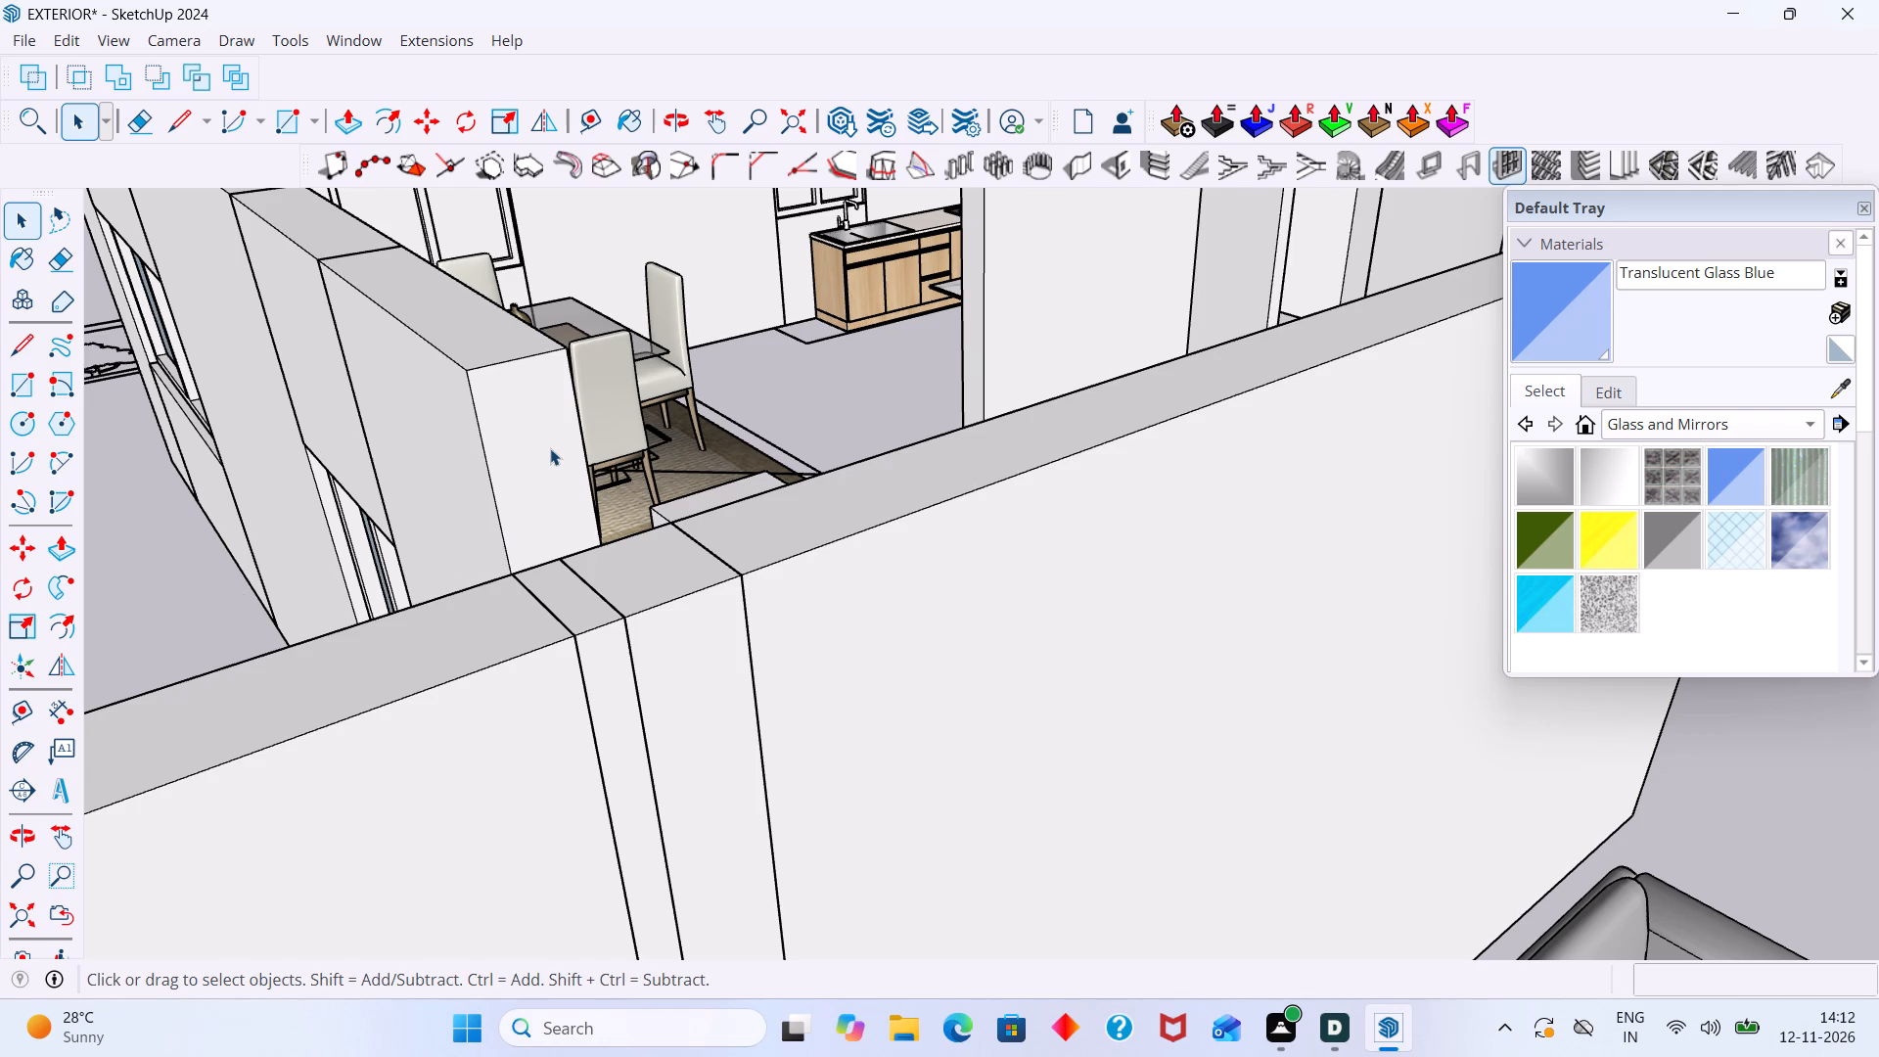
{"action": "double_click", "coordinate": [549, 449]}
{"action": "scroll", "coordinate": [535, 470], "scroll_direction": "up", "scroll_amount": 2}
{"action": "left_click", "coordinate": [535, 470]}
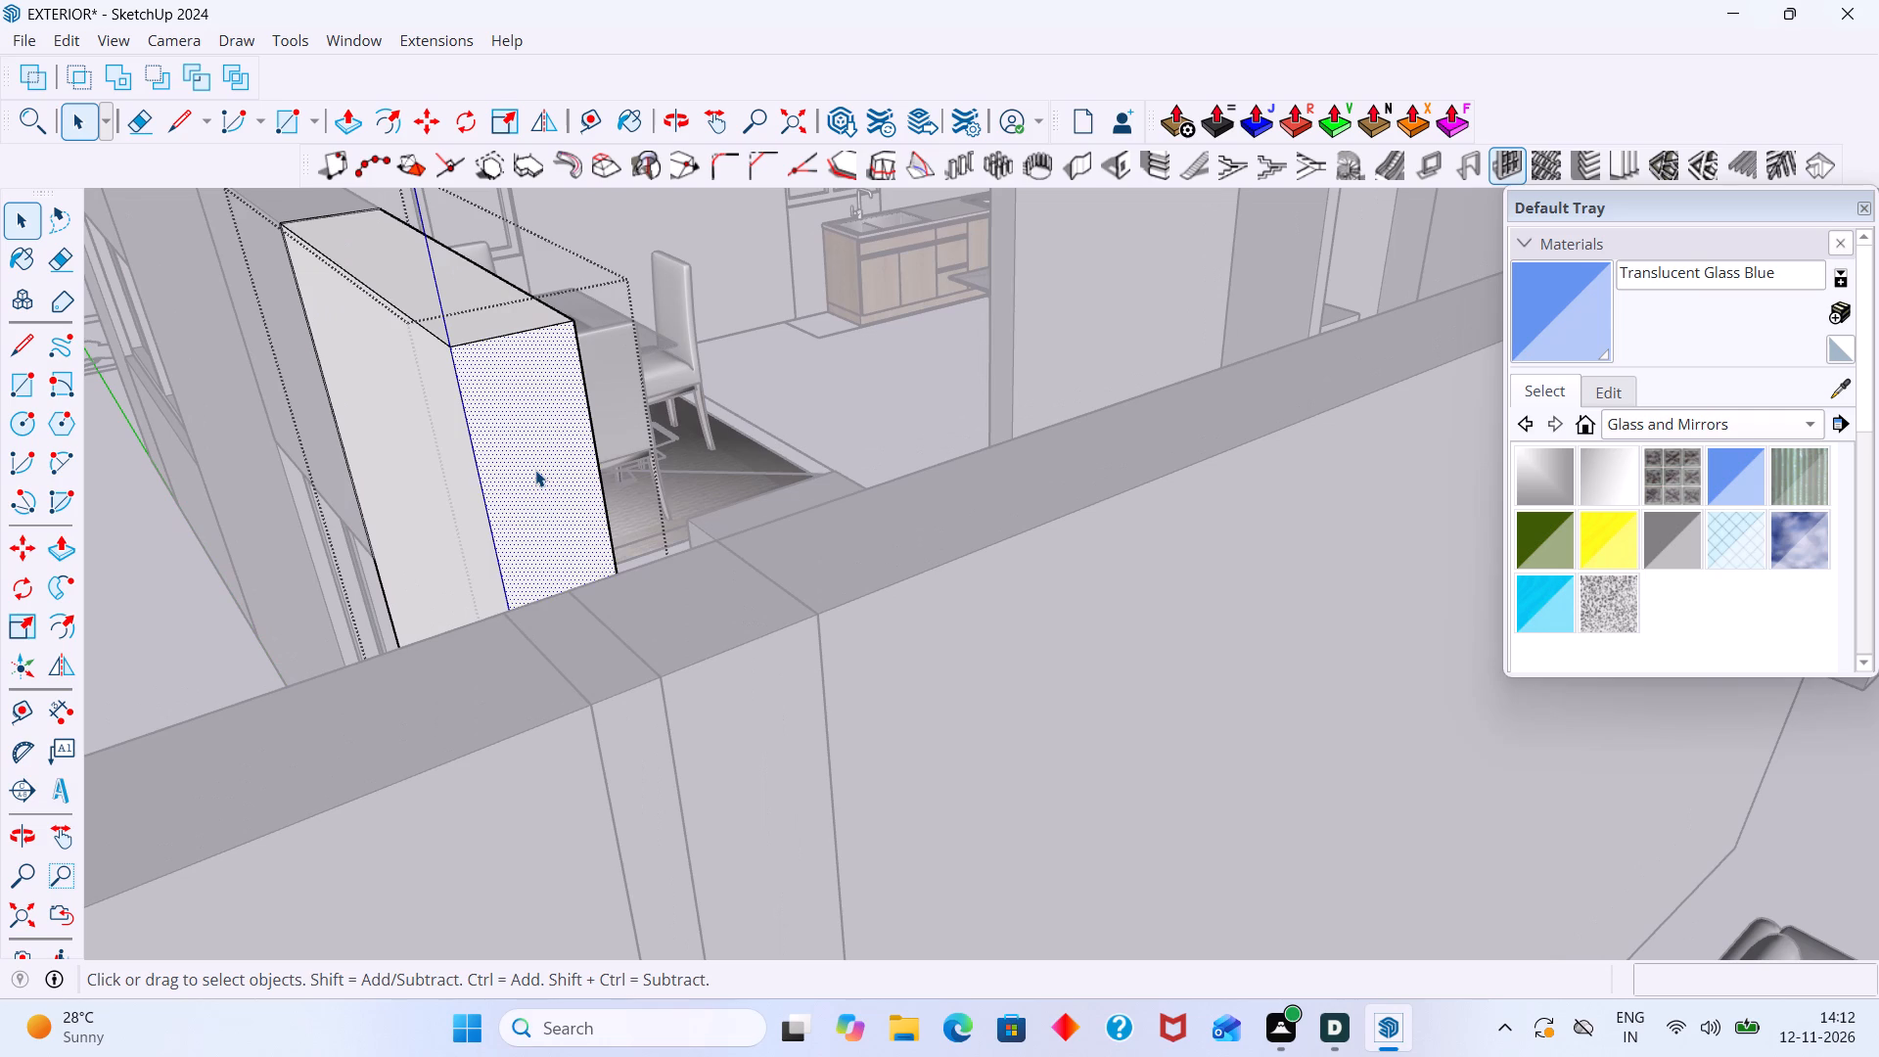
{"action": "key", "text": "r"}
{"action": "left_click", "coordinate": [448, 351]}
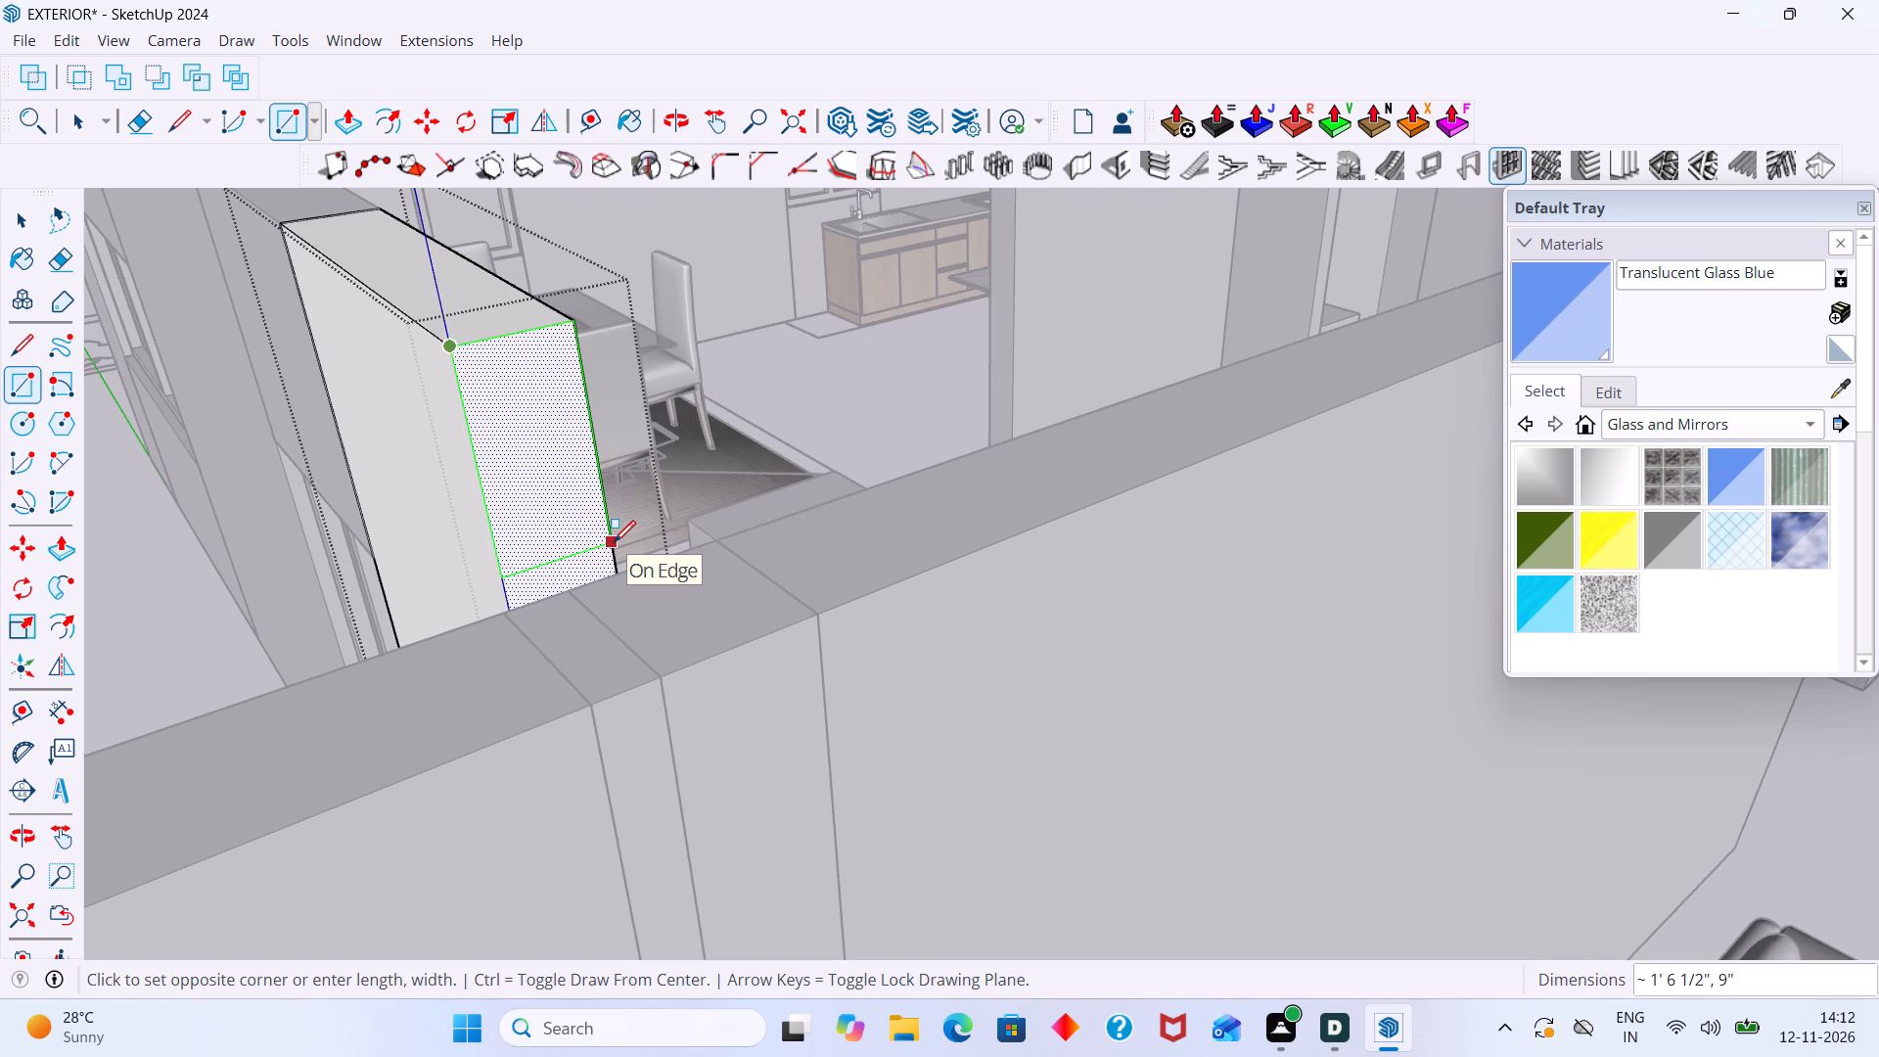
{"action": "type", "text": "3'"}
{"action": "key", "text": "Return"}
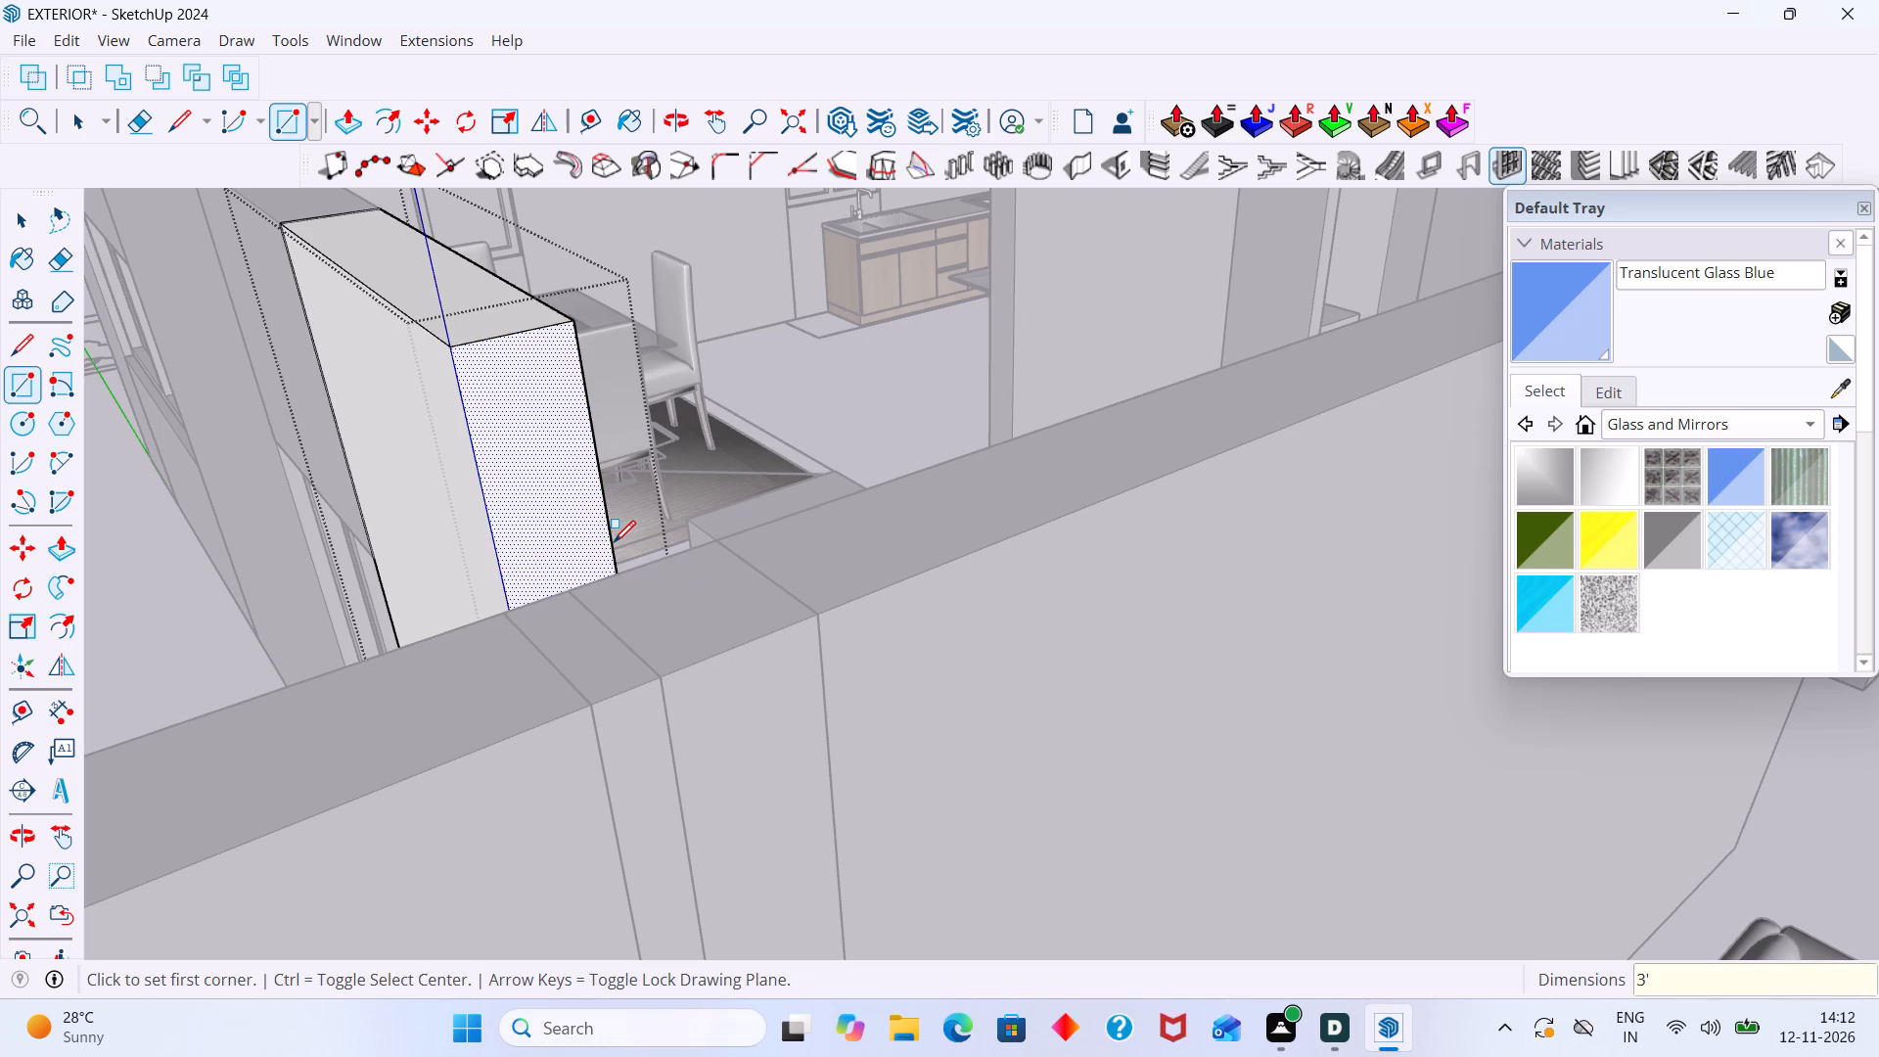
{"action": "key", "text": "space"}
Push/Pull the 3' face at the top of the entrance end face about 2' 10" across the gap to the opposite wall as a lintel, and leave the group.
{"action": "scroll", "coordinate": [616, 540], "scroll_direction": "down", "scroll_amount": 5}
{"action": "middle_click_drag", "start_coordinate": [623, 550], "coordinate": [817, 678]}
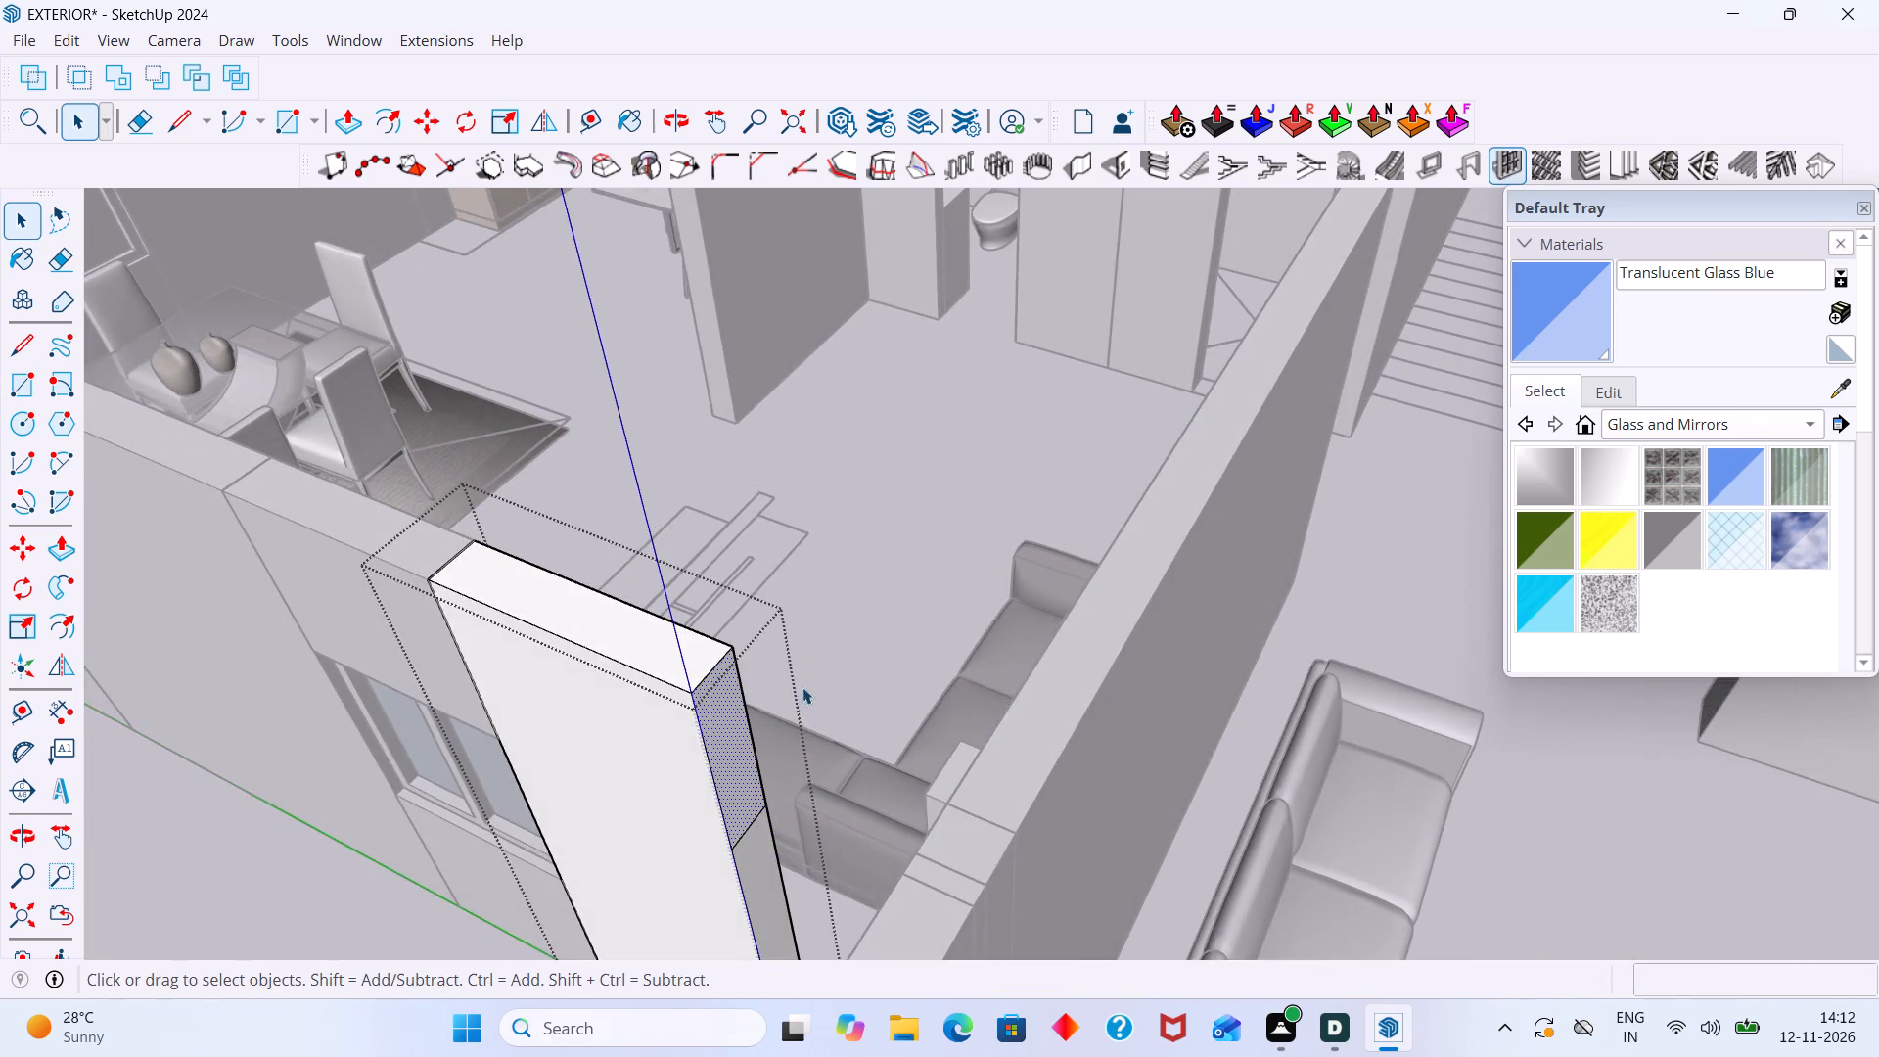
{"action": "scroll", "coordinate": [765, 699], "scroll_direction": "up", "scroll_amount": 5}
{"action": "key", "text": "p"}
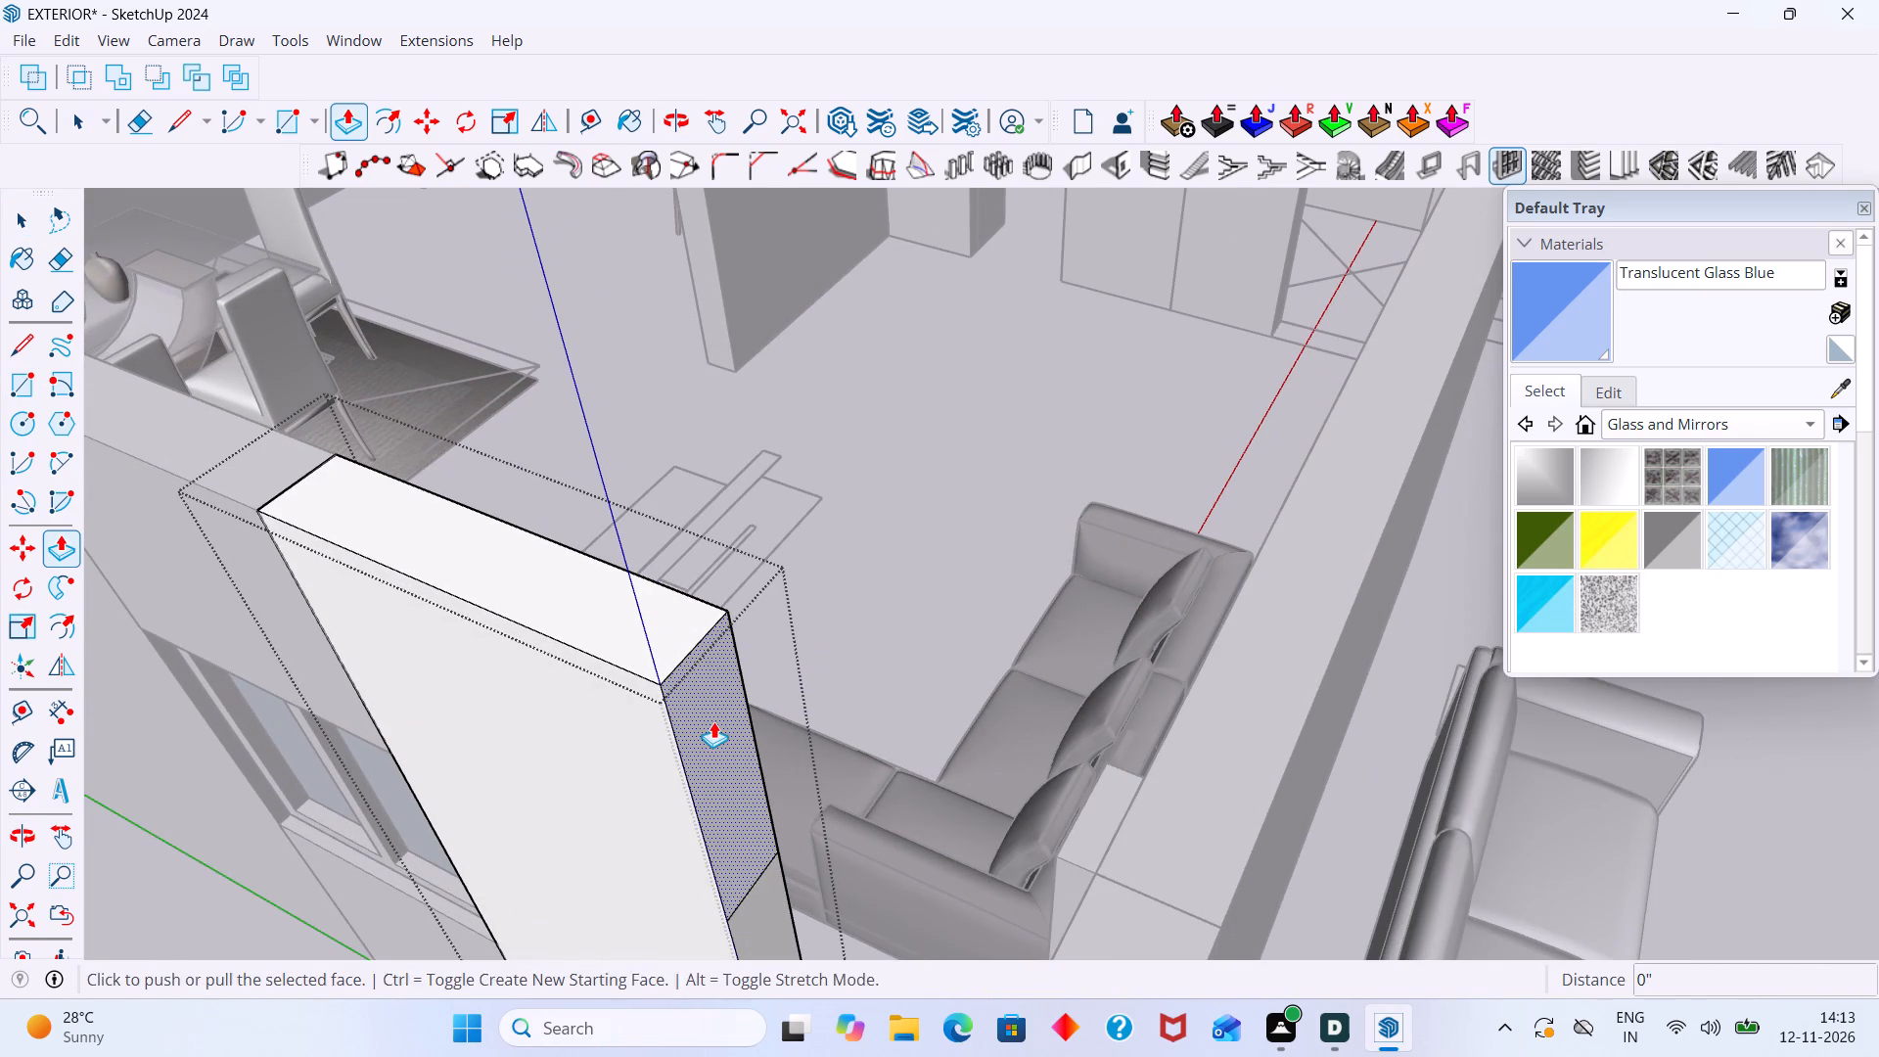
{"action": "left_click", "coordinate": [713, 721]}
{"action": "scroll", "coordinate": [803, 754], "scroll_direction": "down", "scroll_amount": 5}
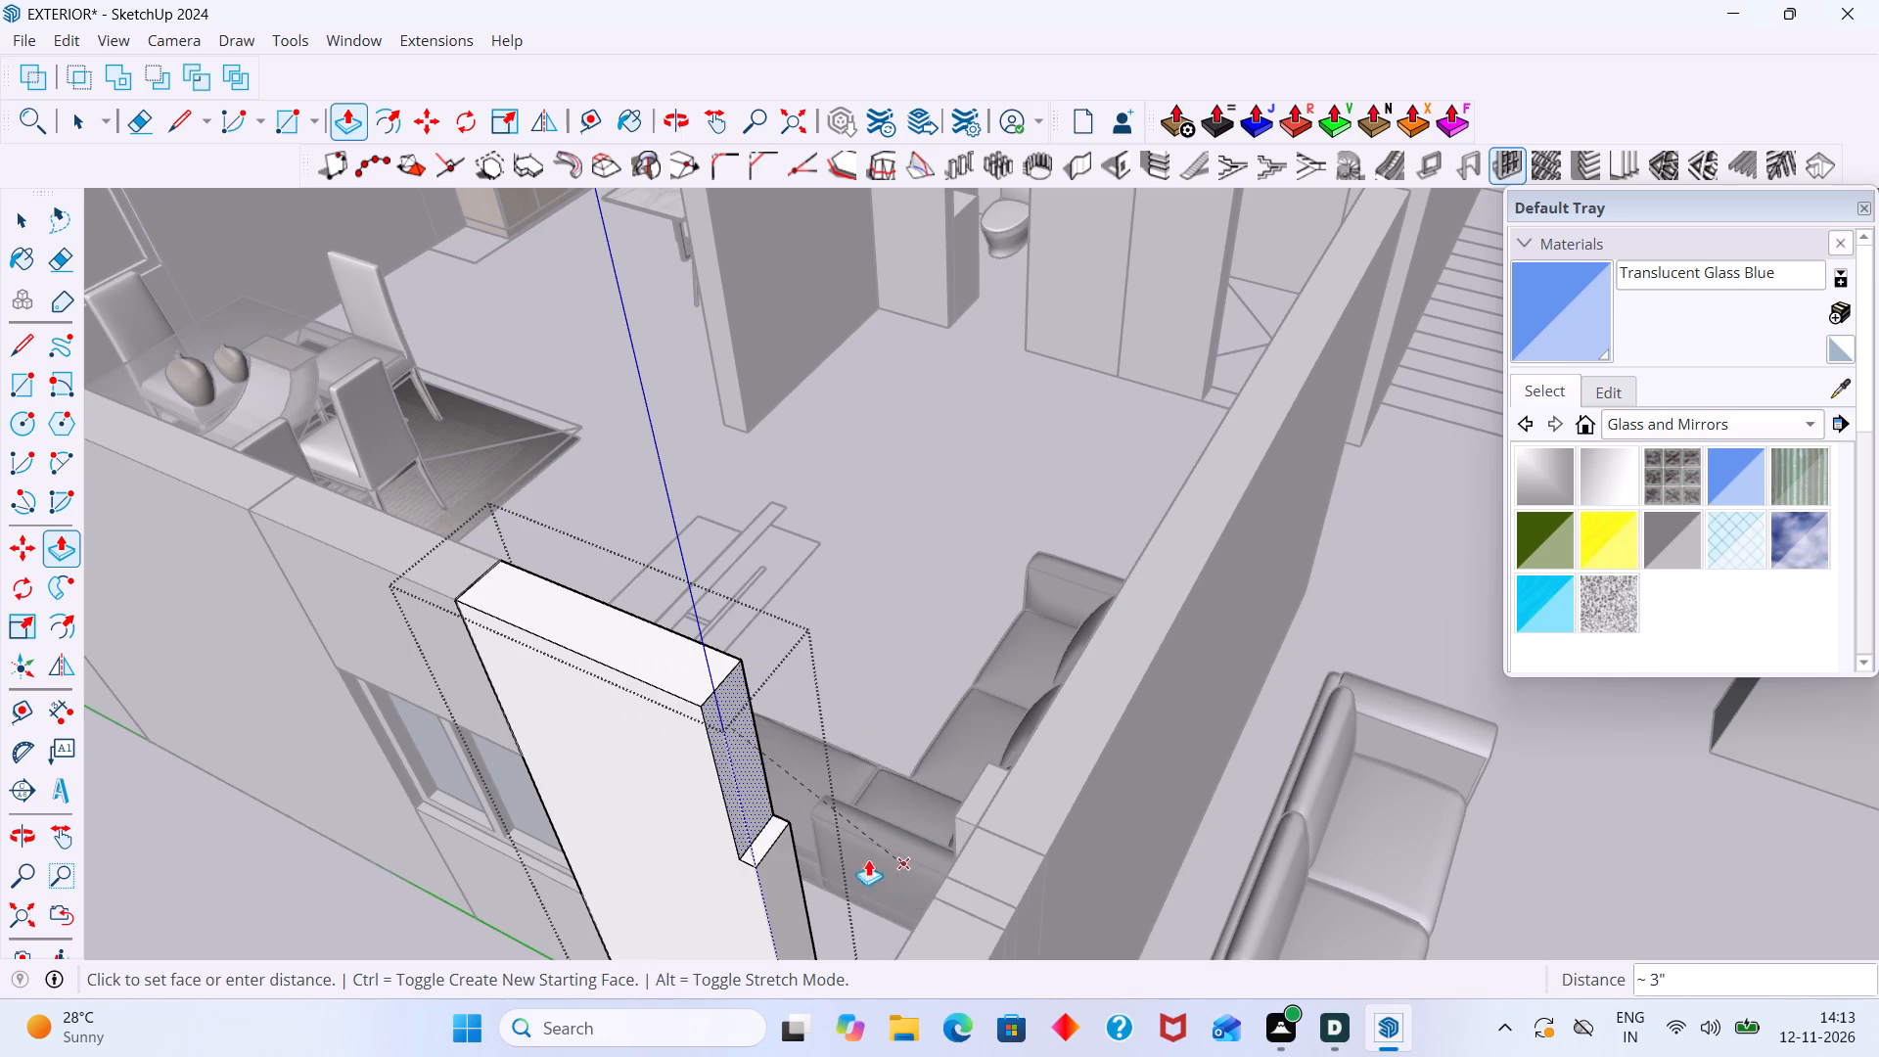
{"action": "scroll", "coordinate": [906, 826], "scroll_direction": "down", "scroll_amount": 3}
{"action": "middle_click_drag", "start_coordinate": [914, 825], "coordinate": [1360, 673]}
{"action": "scroll", "coordinate": [1377, 632], "scroll_direction": "down", "scroll_amount": 1}
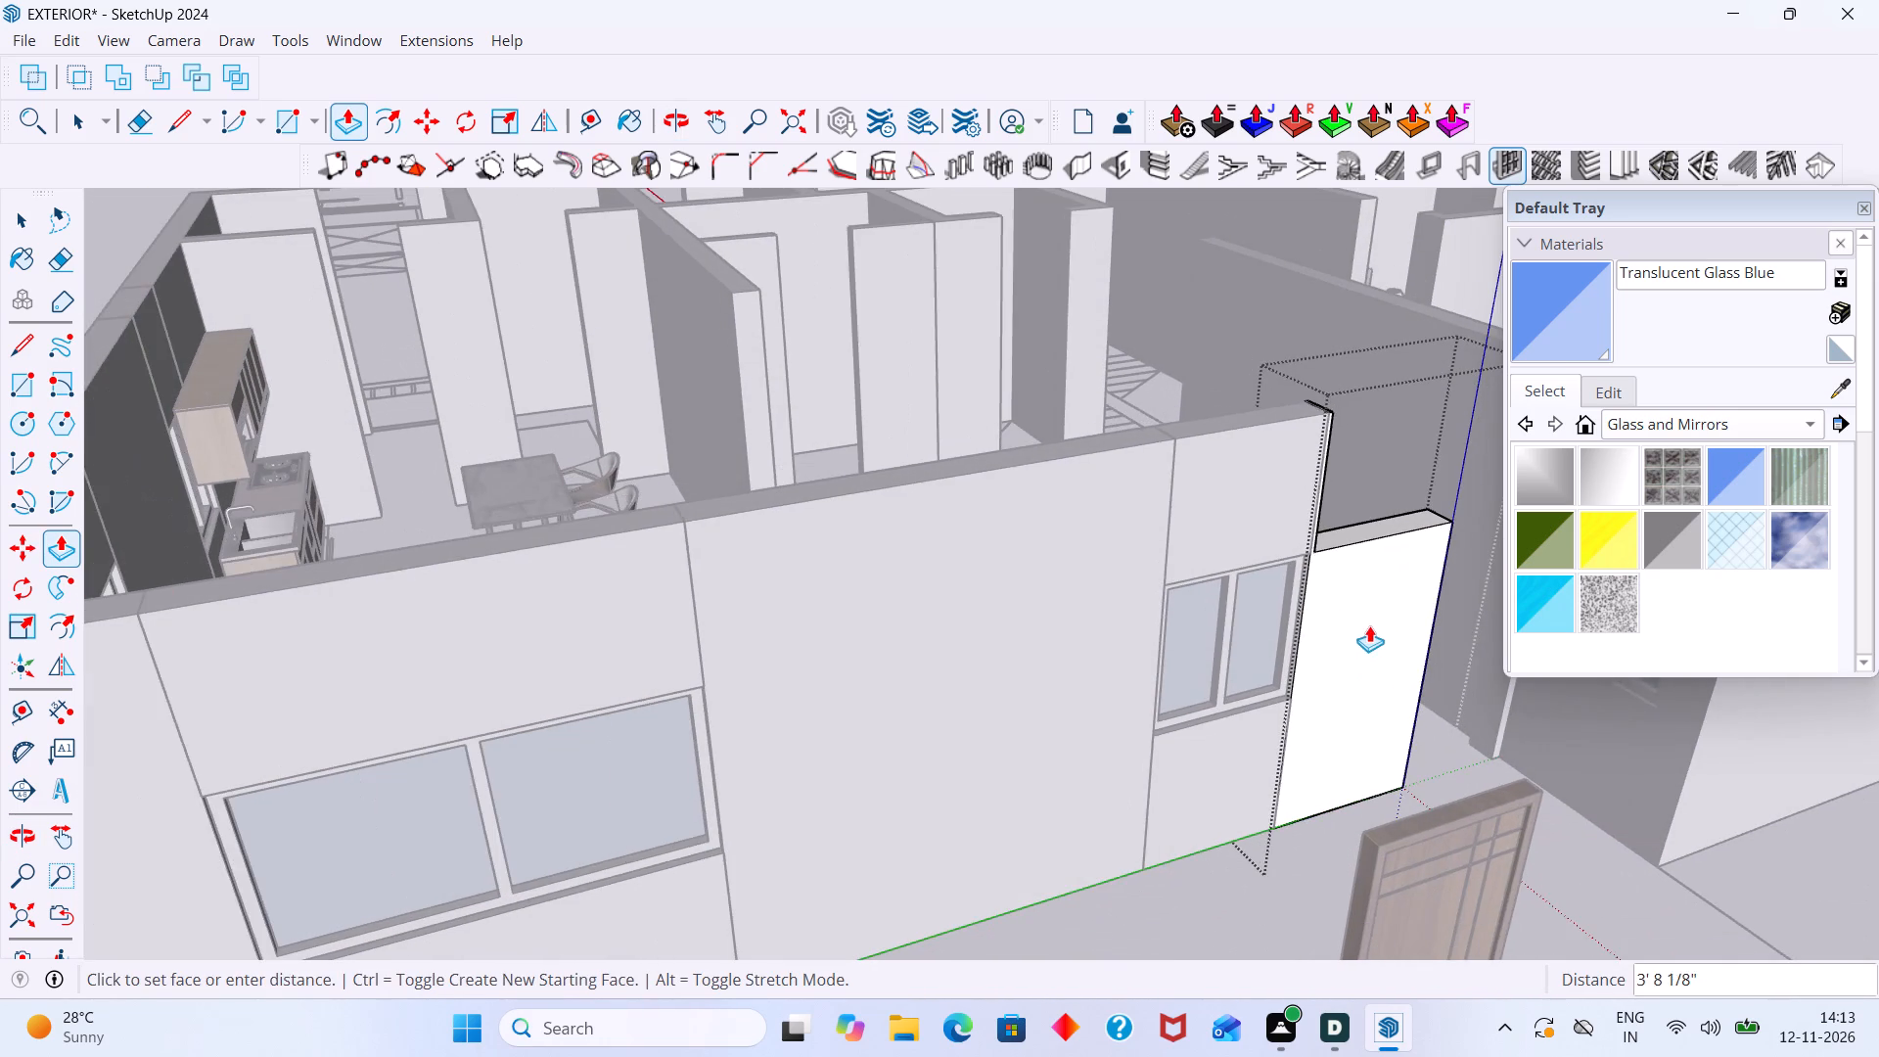
{"action": "middle_click_drag", "start_coordinate": [1361, 625], "coordinate": [1019, 681], "text": "shift"}
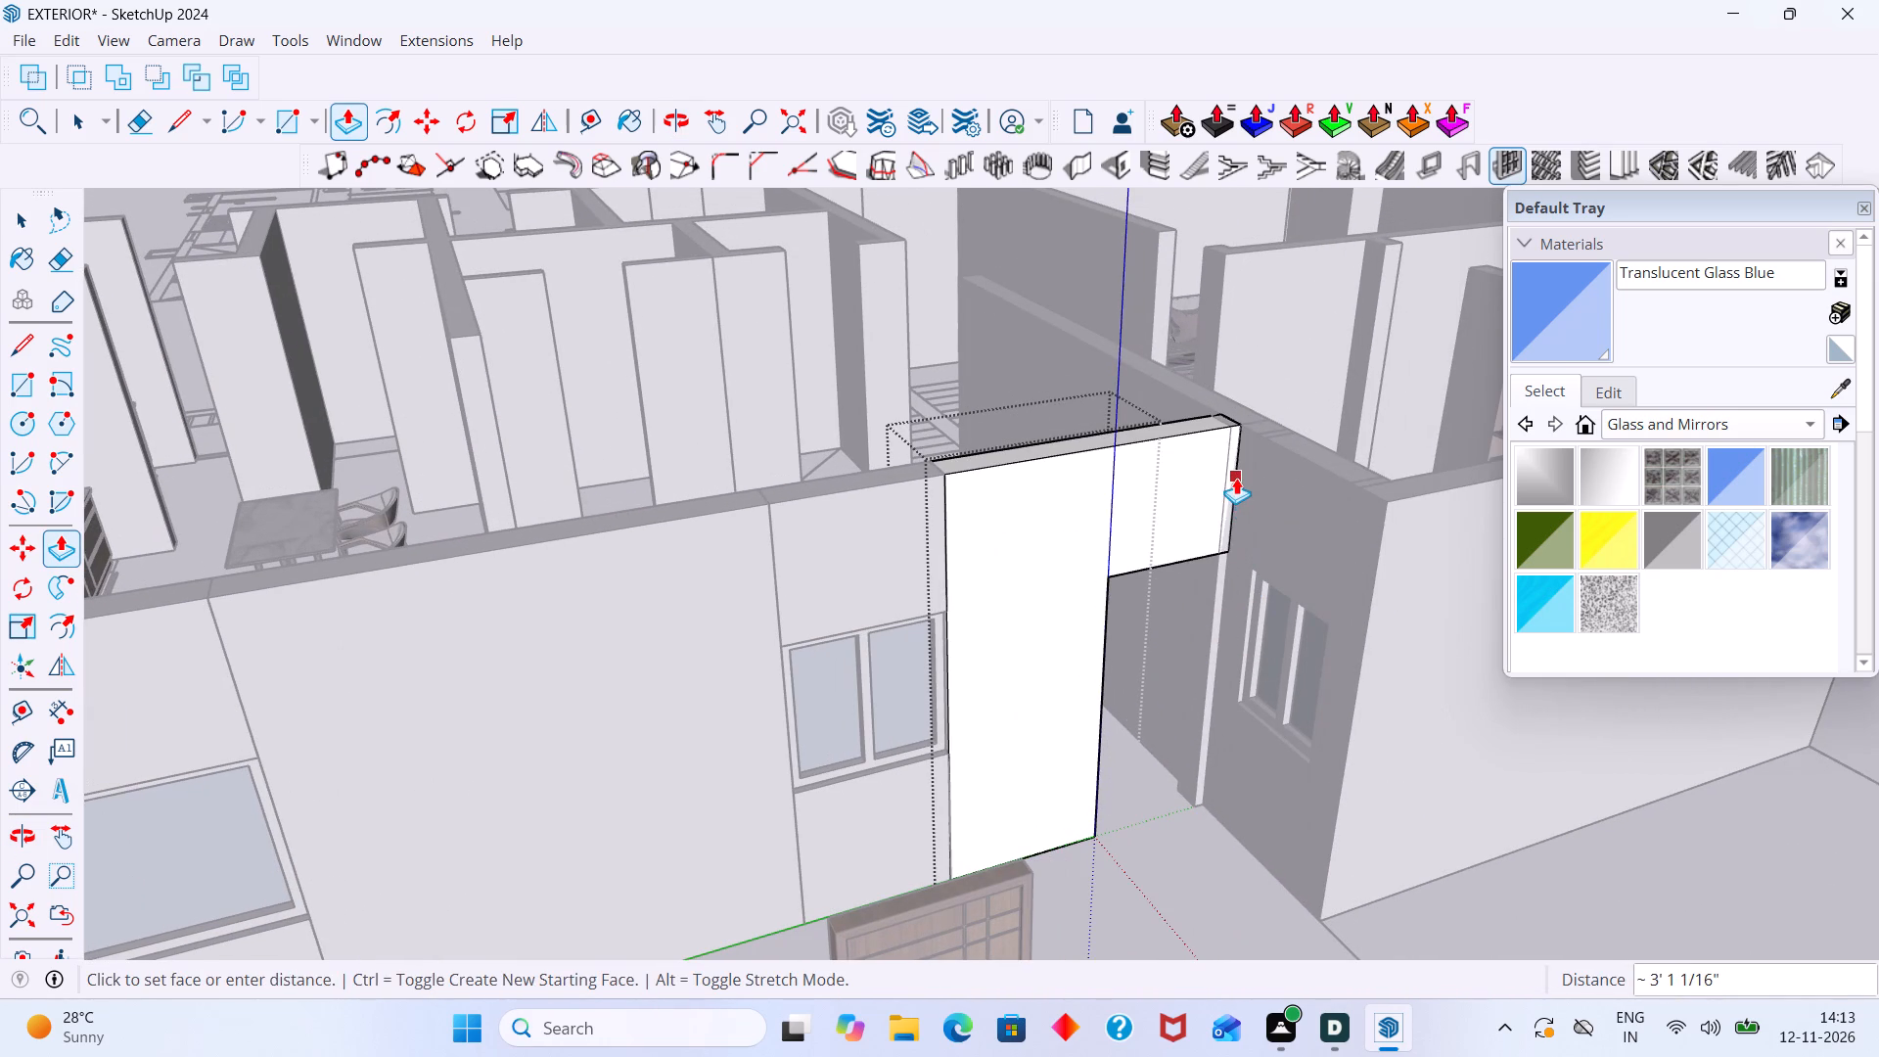
{"action": "scroll", "coordinate": [1228, 459], "scroll_direction": "up", "scroll_amount": 11}
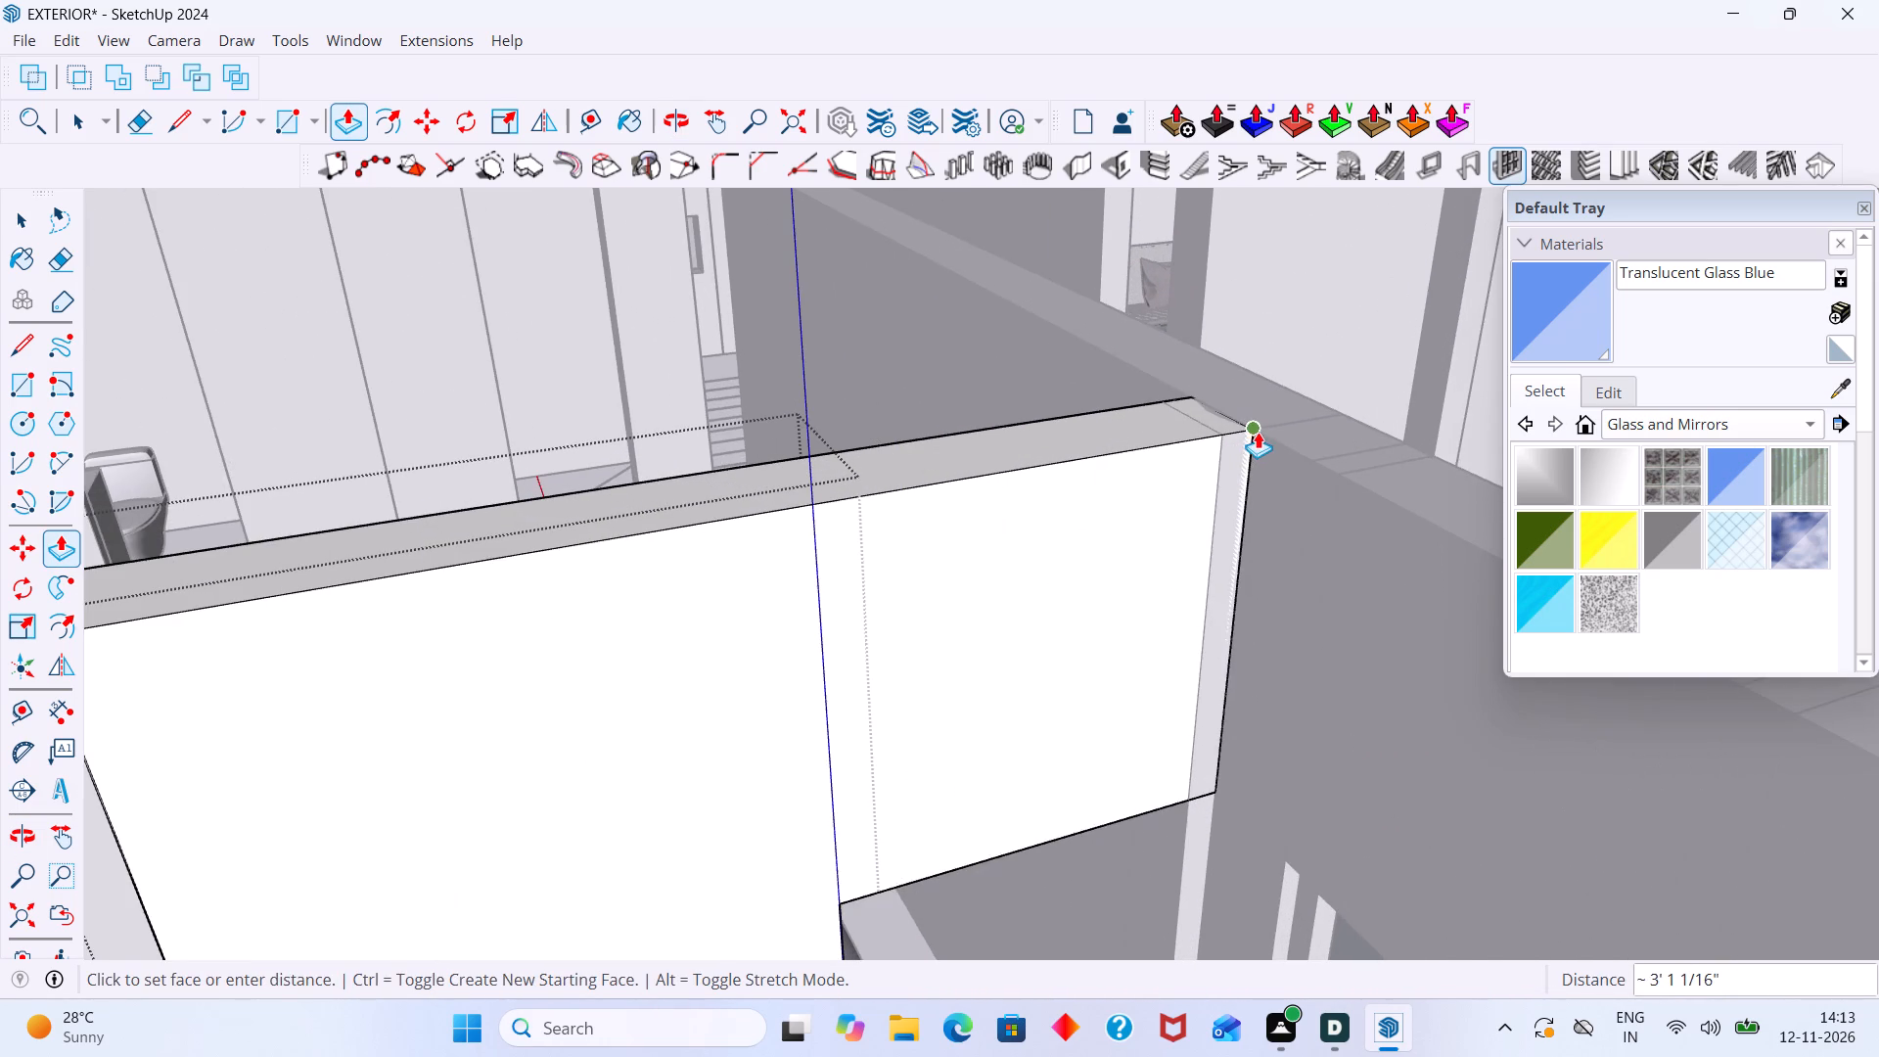
{"action": "scroll", "coordinate": [1258, 432], "scroll_direction": "up", "scroll_amount": 3}
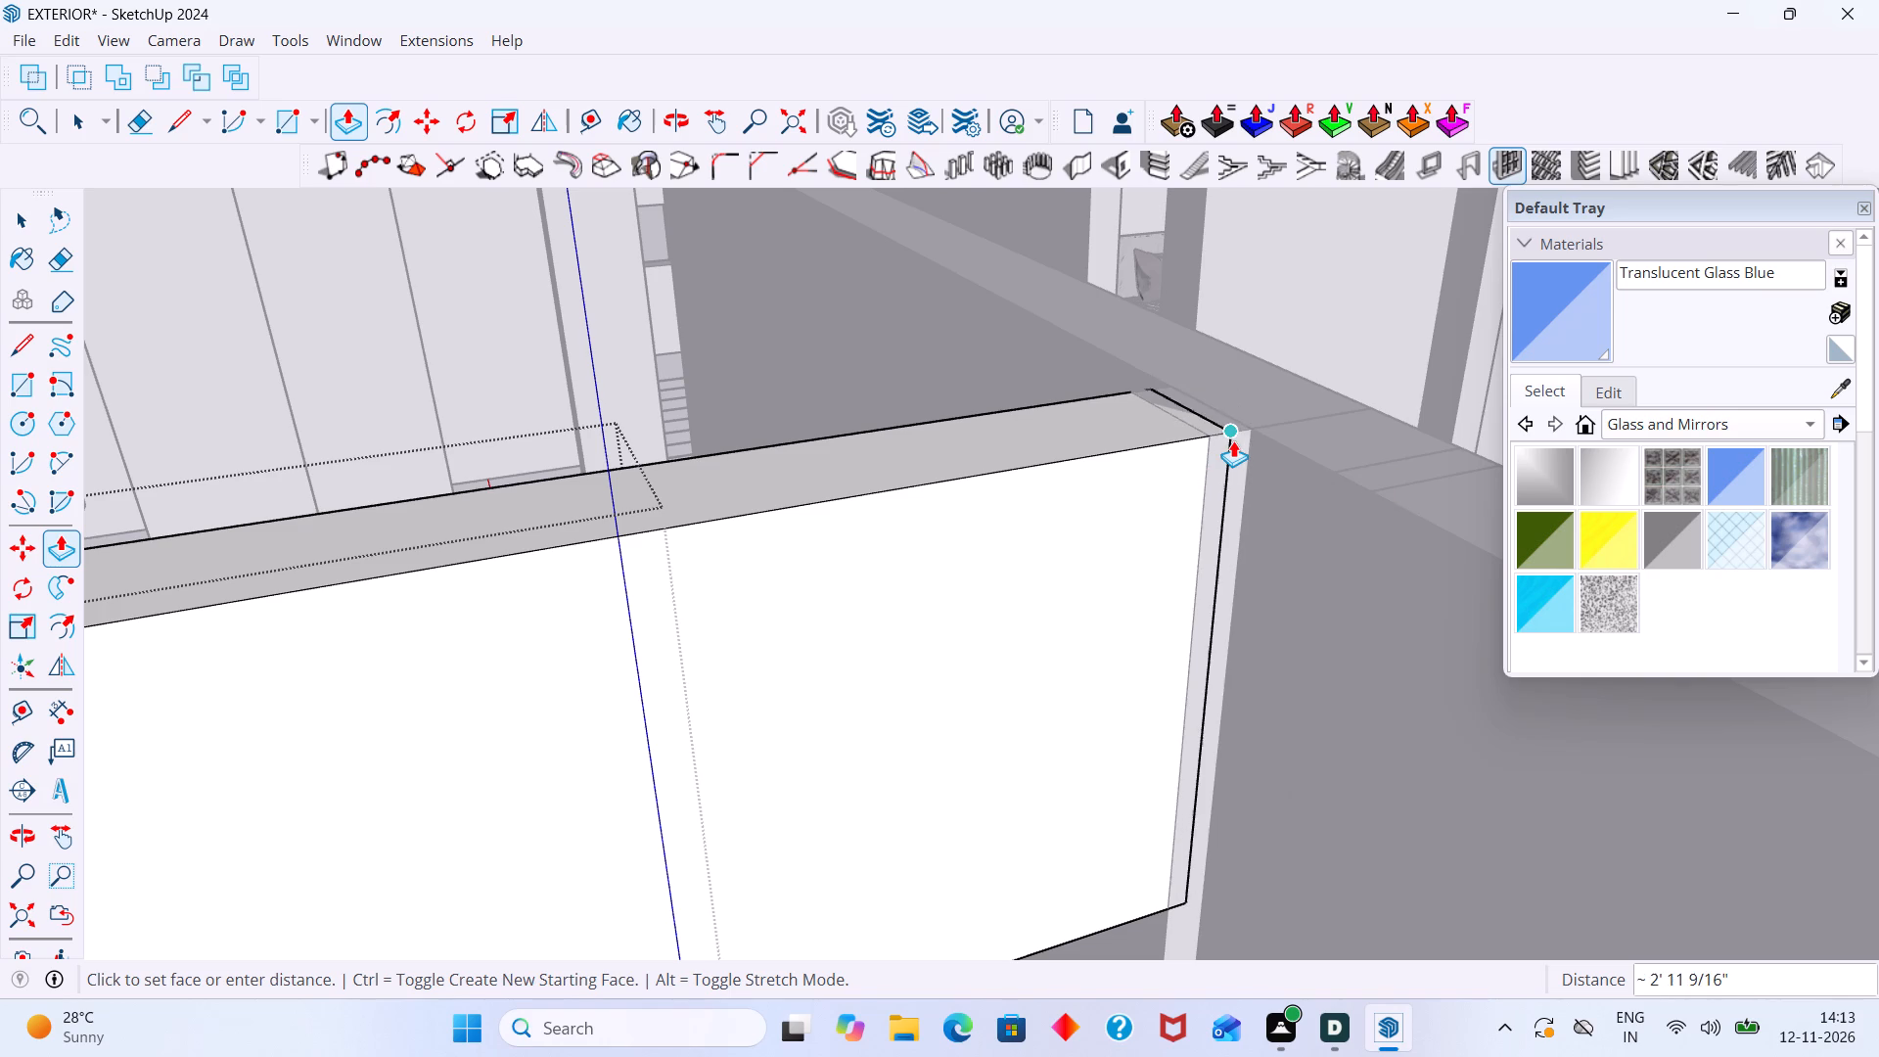
{"action": "left_click", "coordinate": [1190, 505]}
{"action": "key", "text": "space"}
{"action": "scroll", "coordinate": [1144, 711], "scroll_direction": "down", "scroll_amount": 2}
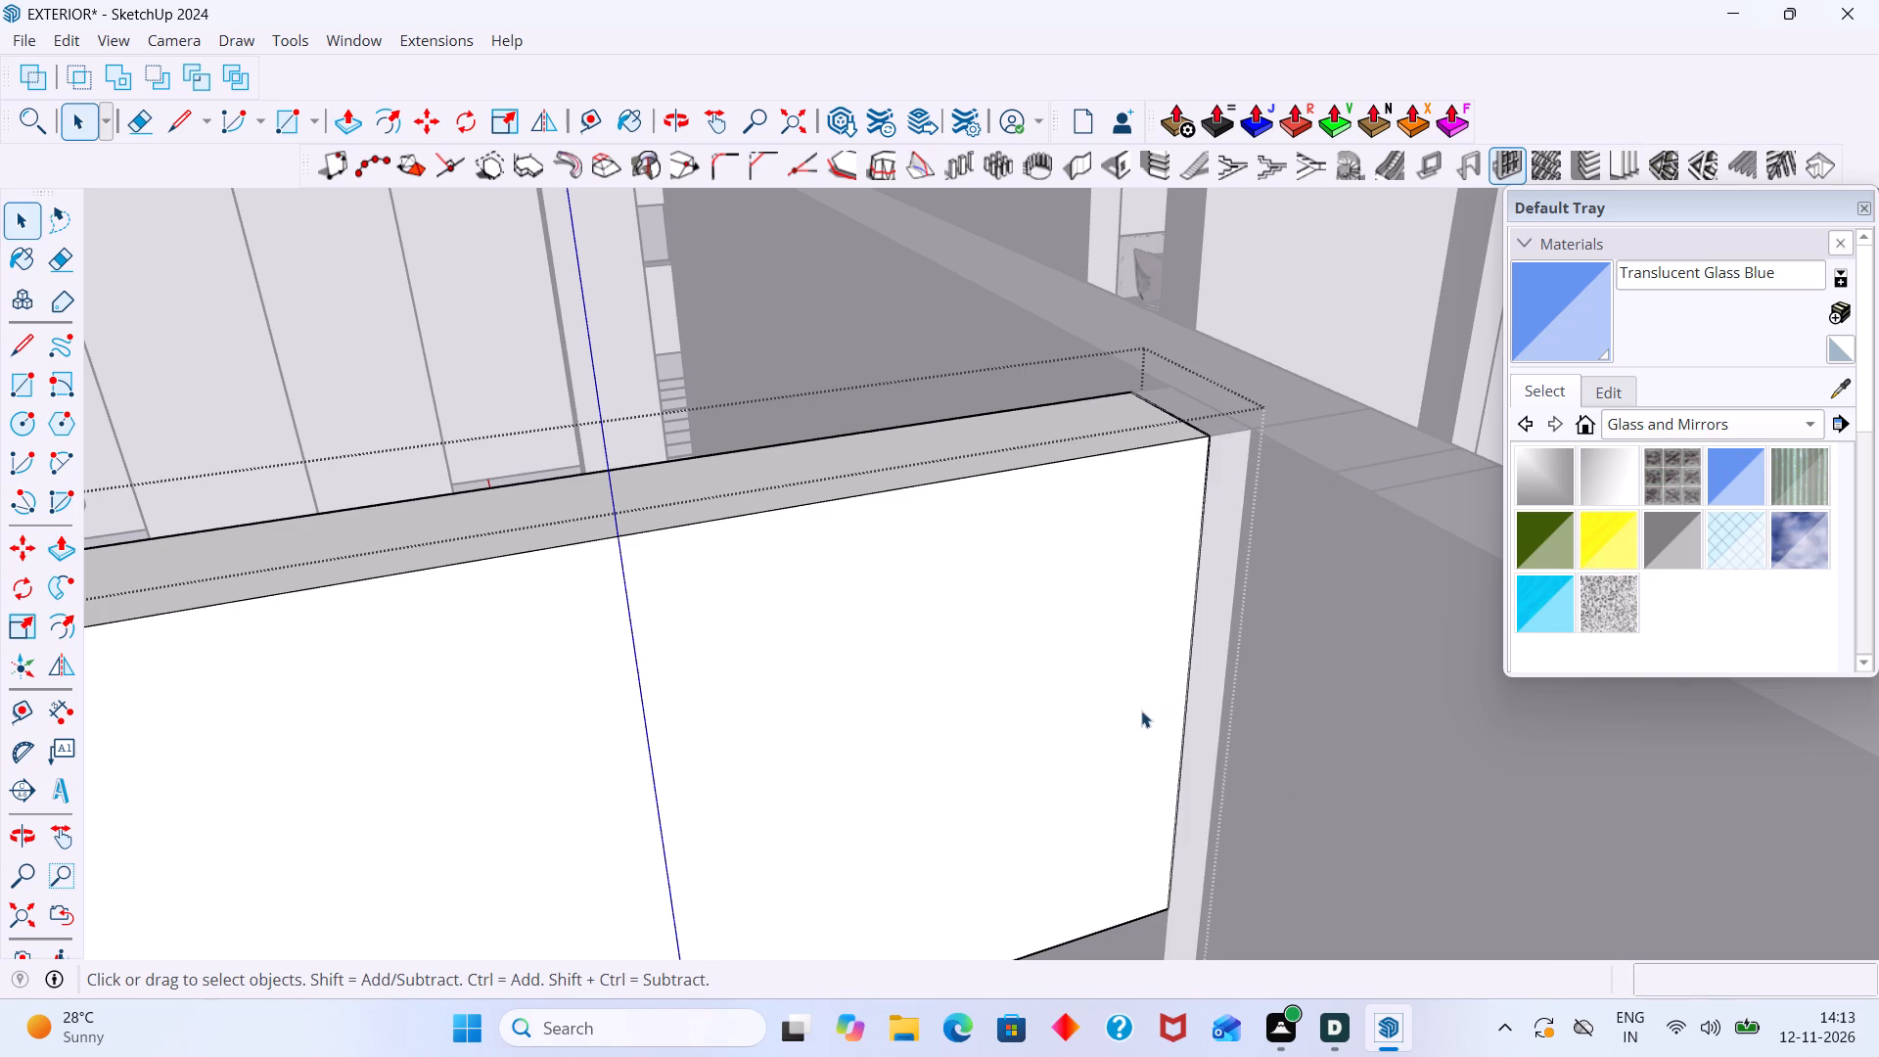
{"action": "scroll", "coordinate": [1141, 711], "scroll_direction": "down", "scroll_amount": 11}
{"action": "left_click", "coordinate": [1116, 840]}
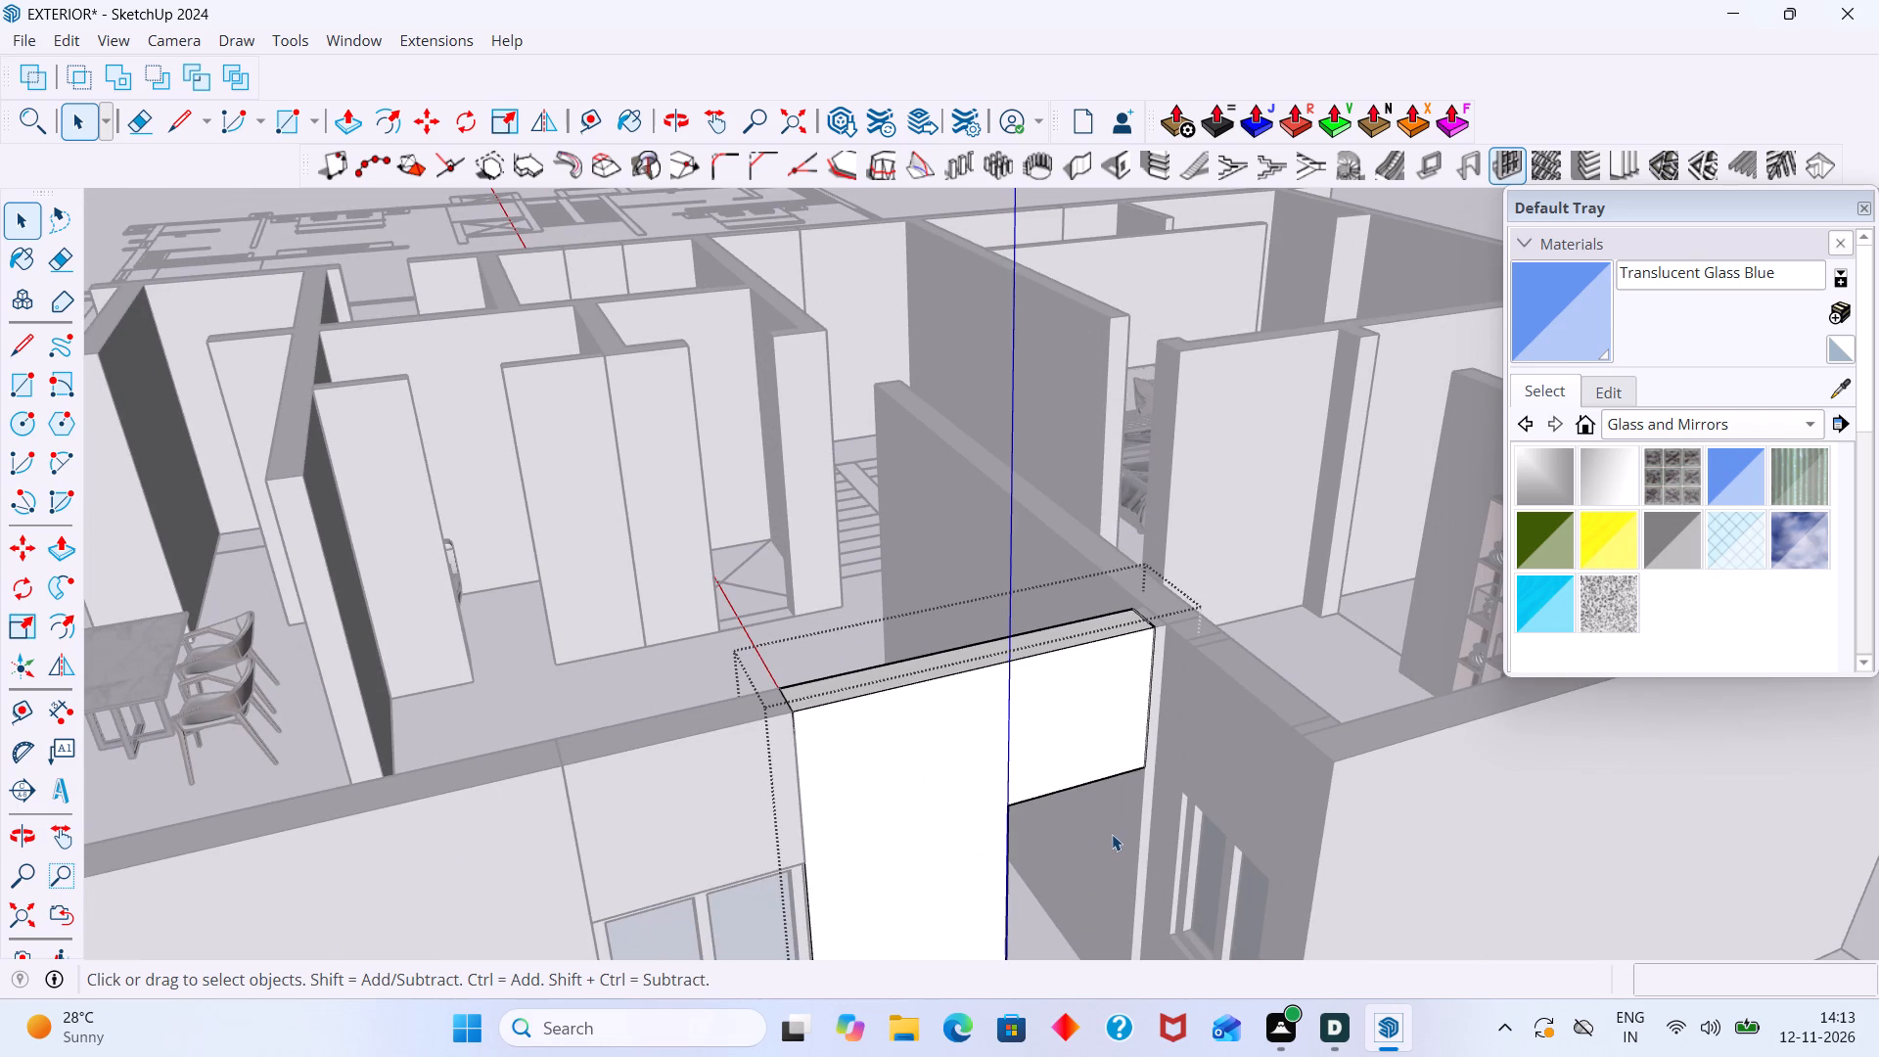
{"action": "middle_click_drag", "start_coordinate": [1110, 832], "coordinate": [1078, 627], "text": "shift"}
{"action": "scroll", "coordinate": [1078, 627], "scroll_direction": "down", "scroll_amount": 9}
{"action": "left_click", "coordinate": [1110, 826]}
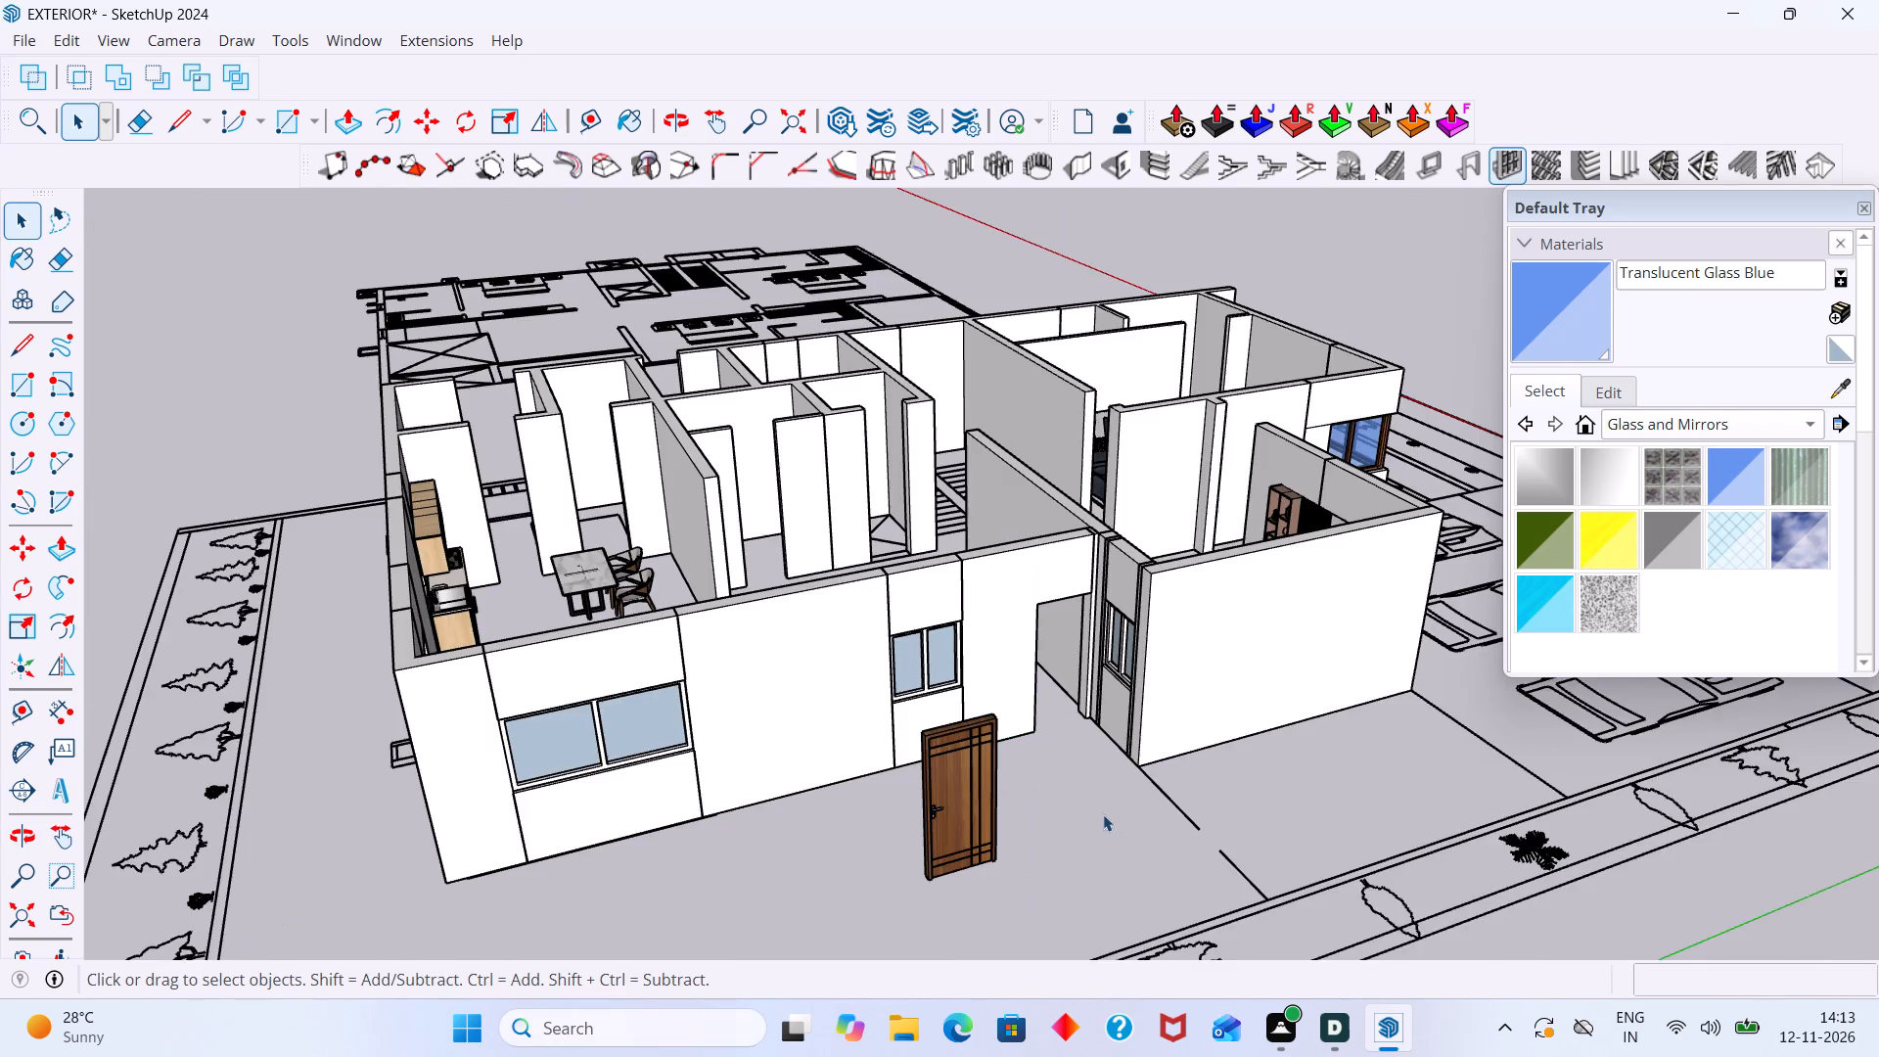
Move the wooden door by its bottom corner to the base of the front wall's end face, fitting it in the entrance opening below the lintel.
{"action": "scroll", "coordinate": [991, 758], "scroll_direction": "up", "scroll_amount": 11}
{"action": "left_click", "coordinate": [918, 773]}
{"action": "middle_click_drag", "start_coordinate": [914, 772], "coordinate": [975, 629], "text": "shift"}
{"action": "middle_click_drag", "start_coordinate": [931, 923], "coordinate": [1008, 678]}
{"action": "key", "text": "m"}
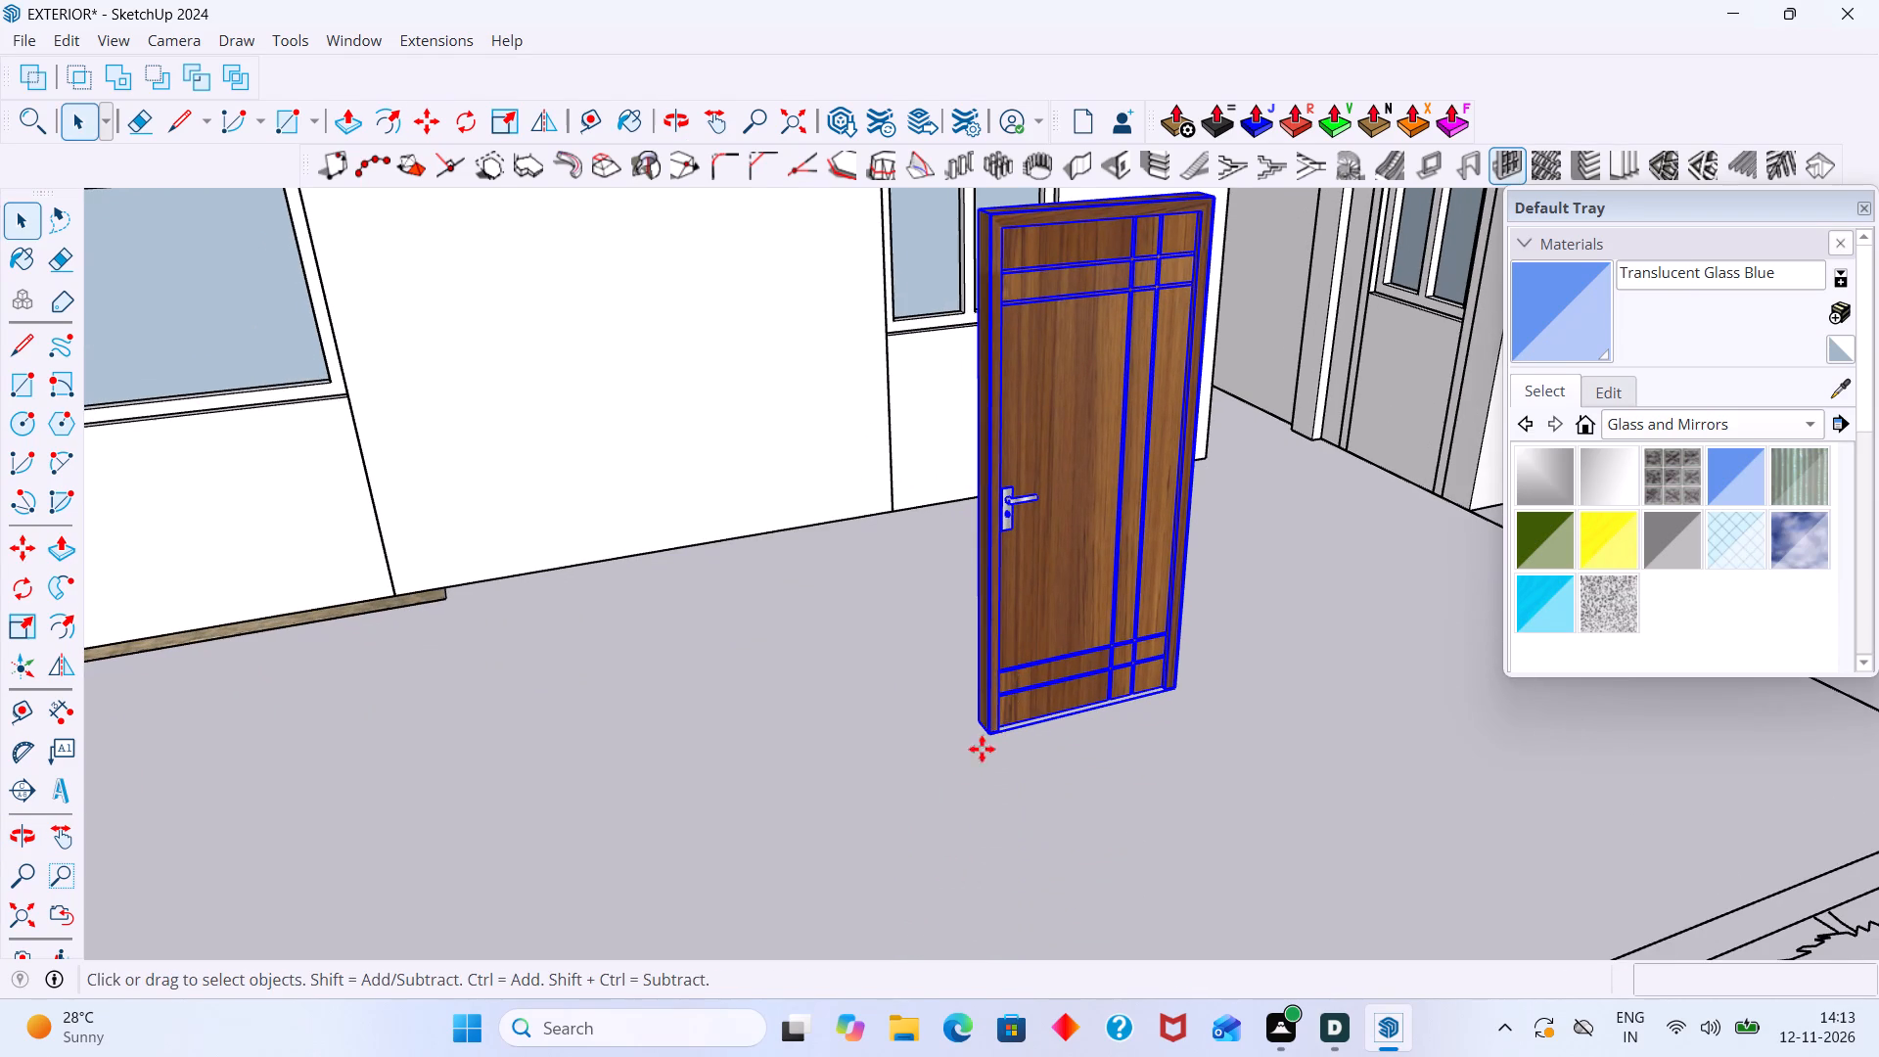
{"action": "scroll", "coordinate": [970, 758], "scroll_direction": "up", "scroll_amount": 14}
{"action": "left_click", "coordinate": [1003, 714]}
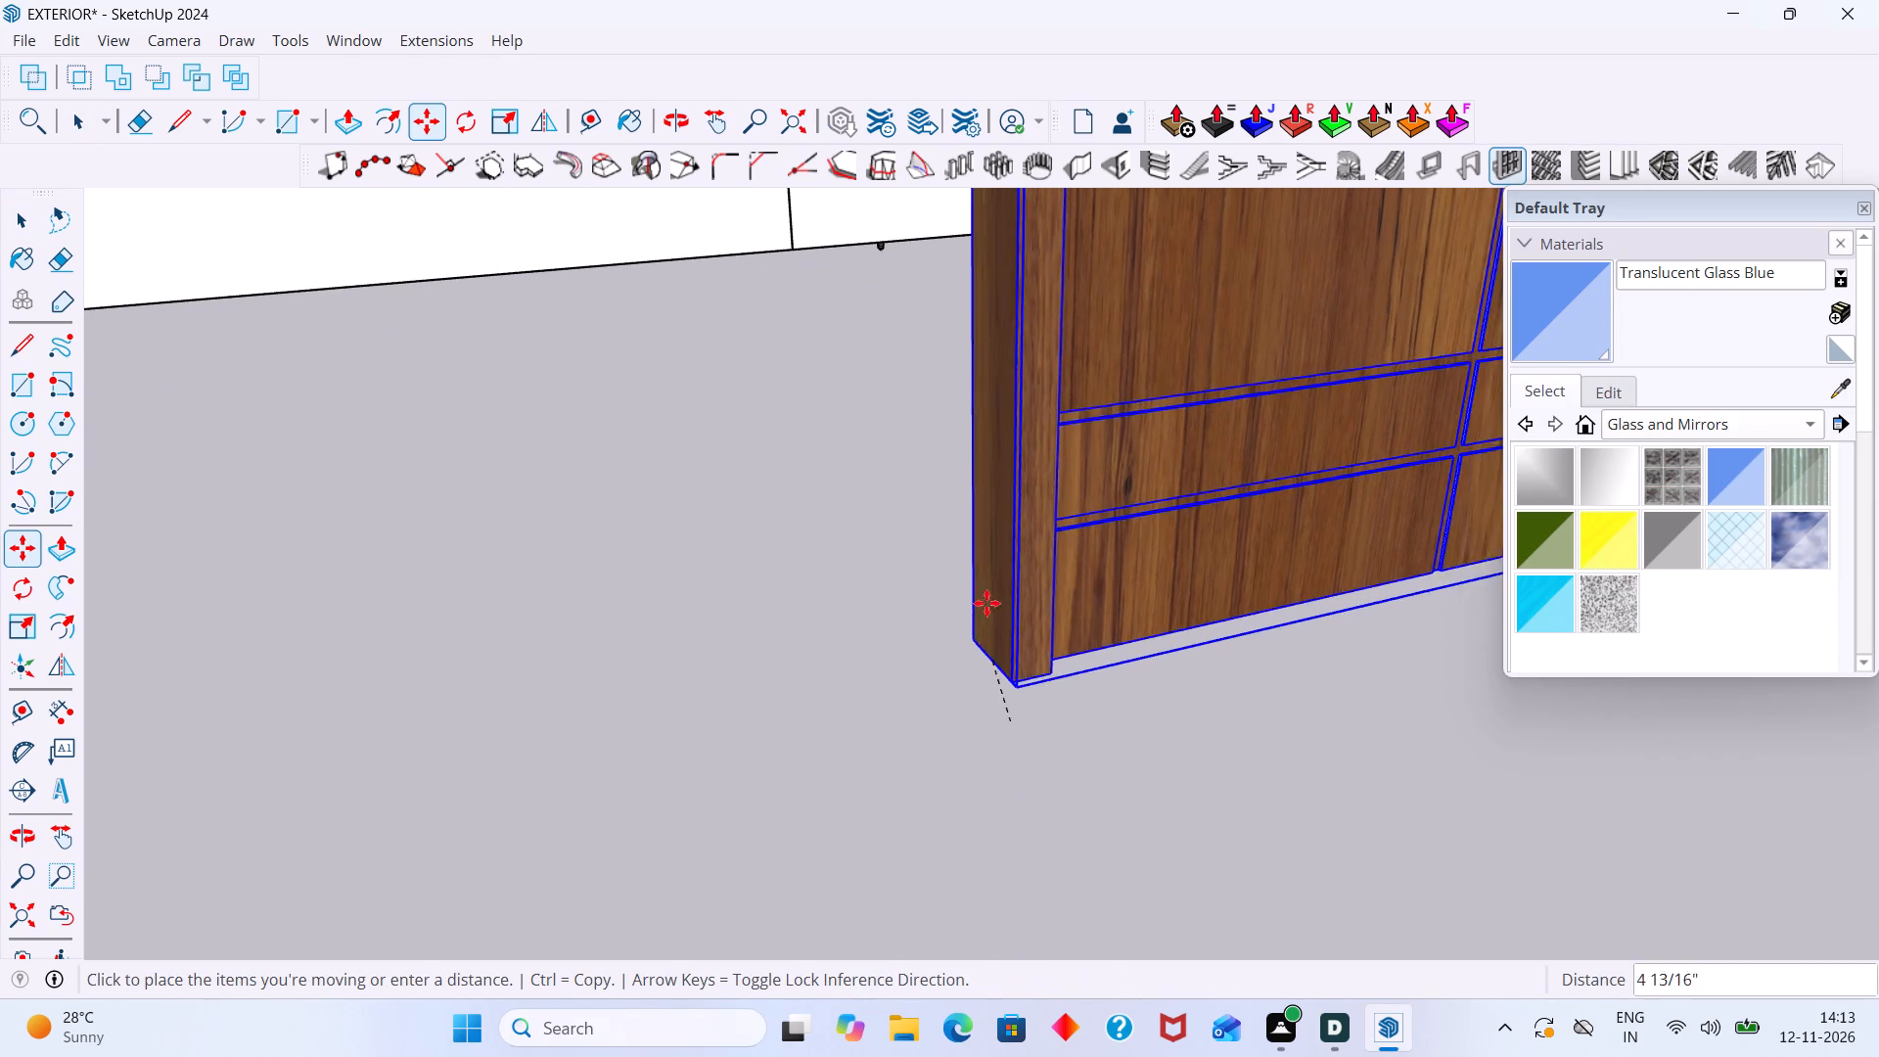
{"action": "scroll", "coordinate": [983, 564], "scroll_direction": "down", "scroll_amount": 14}
{"action": "middle_click_drag", "start_coordinate": [1034, 534], "coordinate": [874, 959], "text": "shift"}
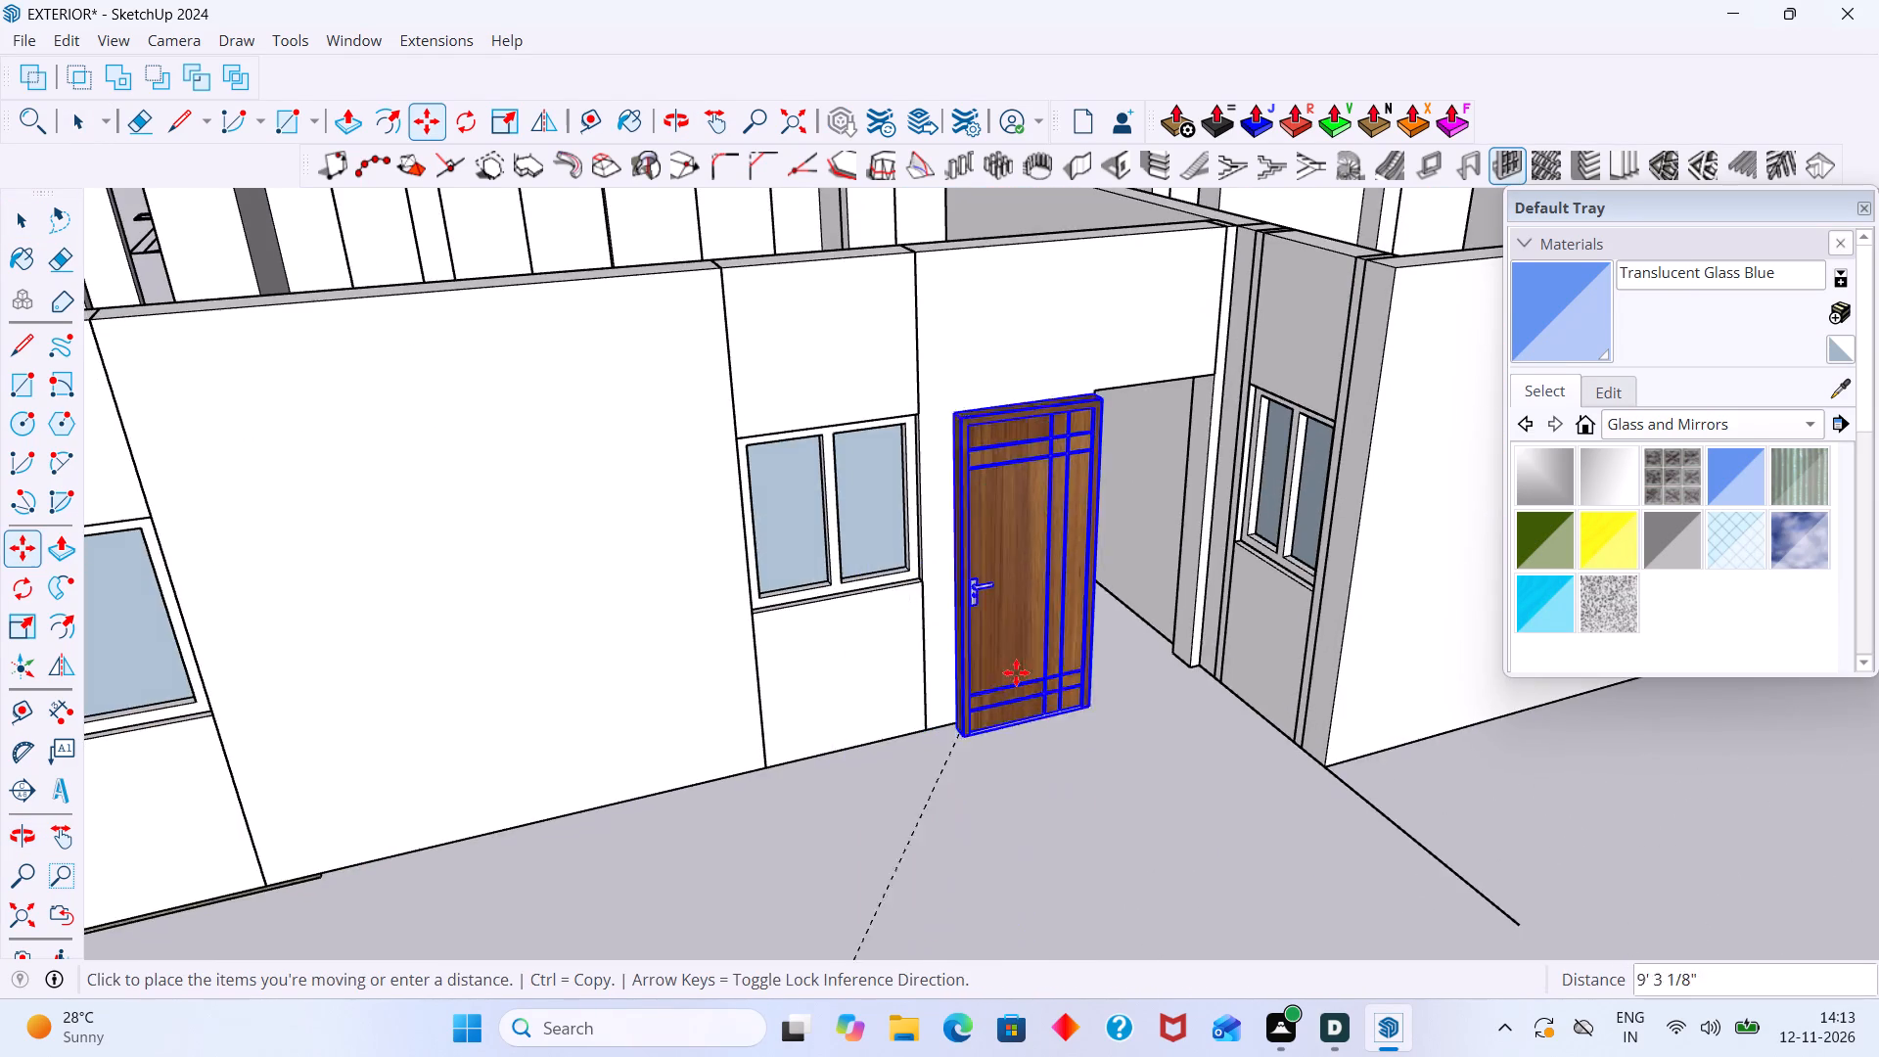
{"action": "scroll", "coordinate": [1041, 648], "scroll_direction": "up", "scroll_amount": 5}
{"action": "middle_click_drag", "start_coordinate": [1095, 683], "coordinate": [994, 694]}
{"action": "scroll", "coordinate": [986, 683], "scroll_direction": "up", "scroll_amount": 5}
{"action": "middle_click_drag", "start_coordinate": [1025, 735], "coordinate": [850, 731]}
{"action": "scroll", "coordinate": [849, 723], "scroll_direction": "up", "scroll_amount": 6}
{"action": "left_click", "coordinate": [856, 705]}
{"action": "key", "text": "space"}
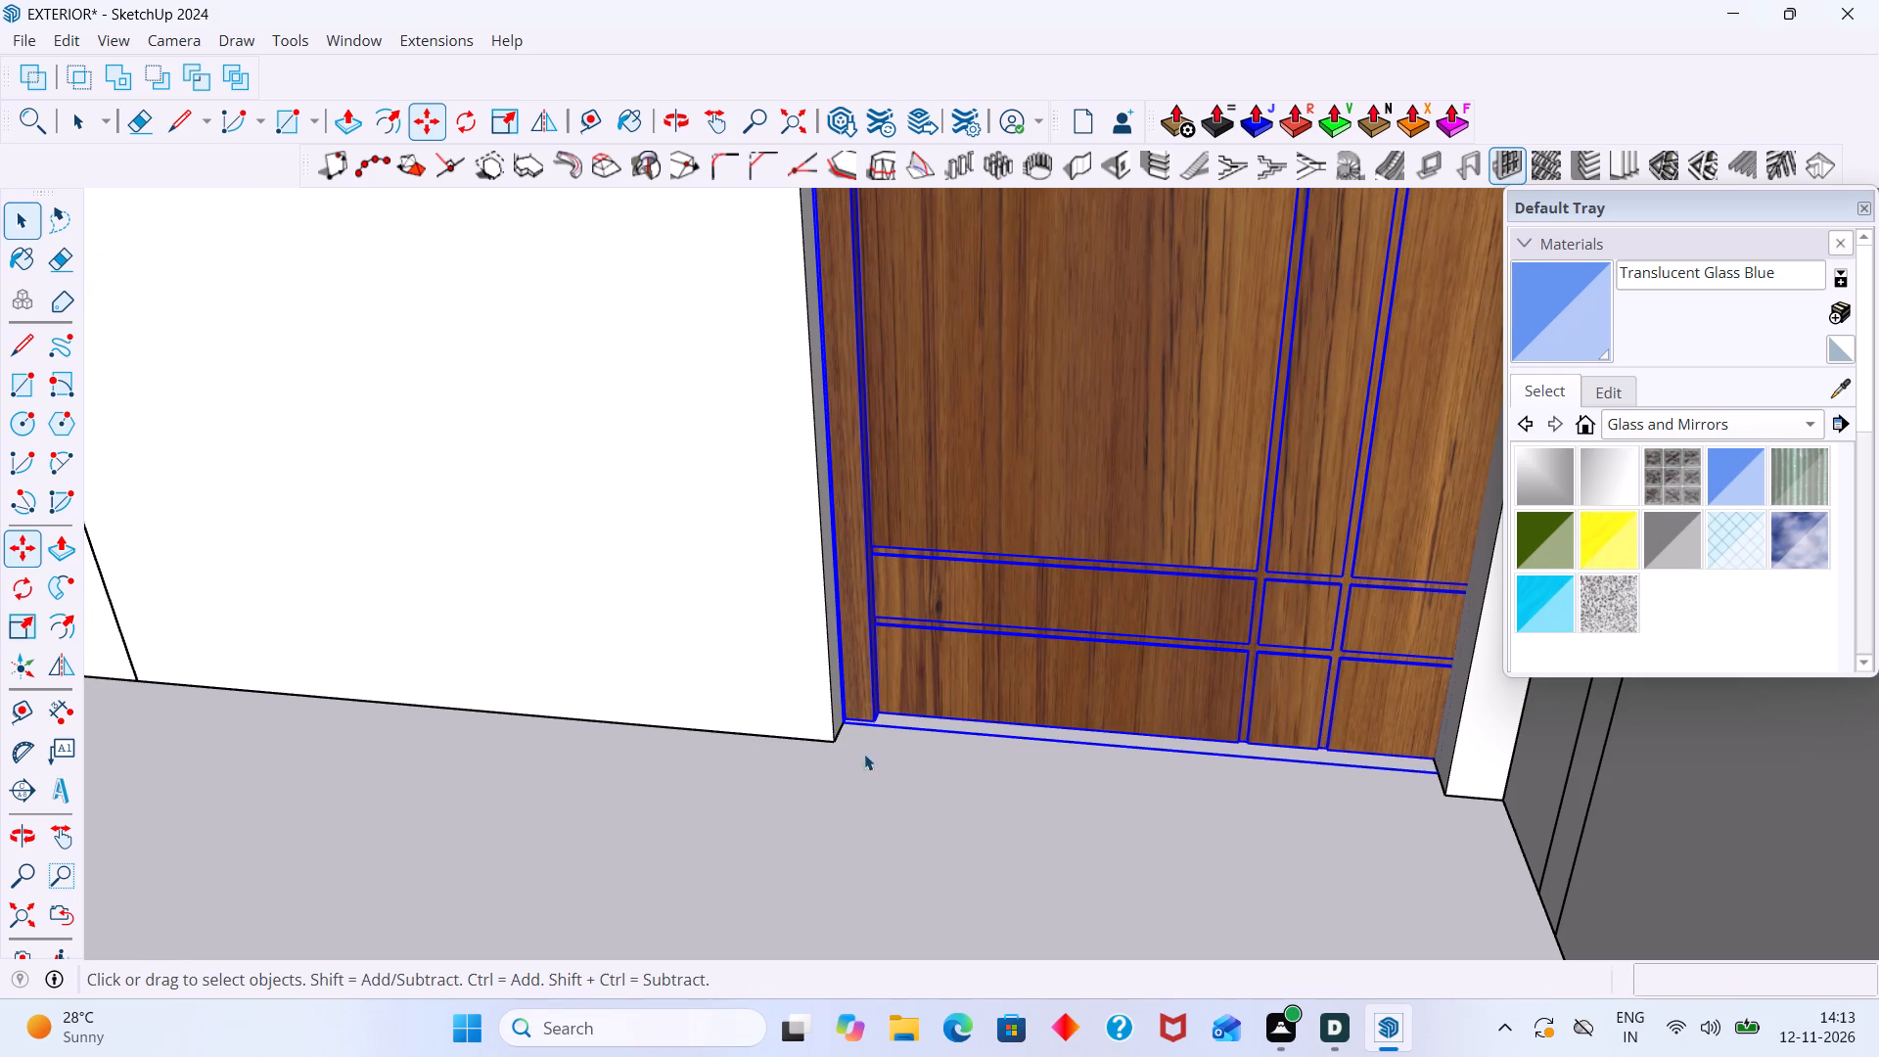
{"action": "left_click", "coordinate": [848, 851]}
Examine the placed entrance door, the front facade and the interior layout.
{"action": "scroll", "coordinate": [842, 821], "scroll_direction": "up", "scroll_amount": 1}
{"action": "scroll", "coordinate": [842, 821], "scroll_direction": "down", "scroll_amount": 13}
{"action": "middle_click_drag", "start_coordinate": [866, 800], "coordinate": [1002, 810]}
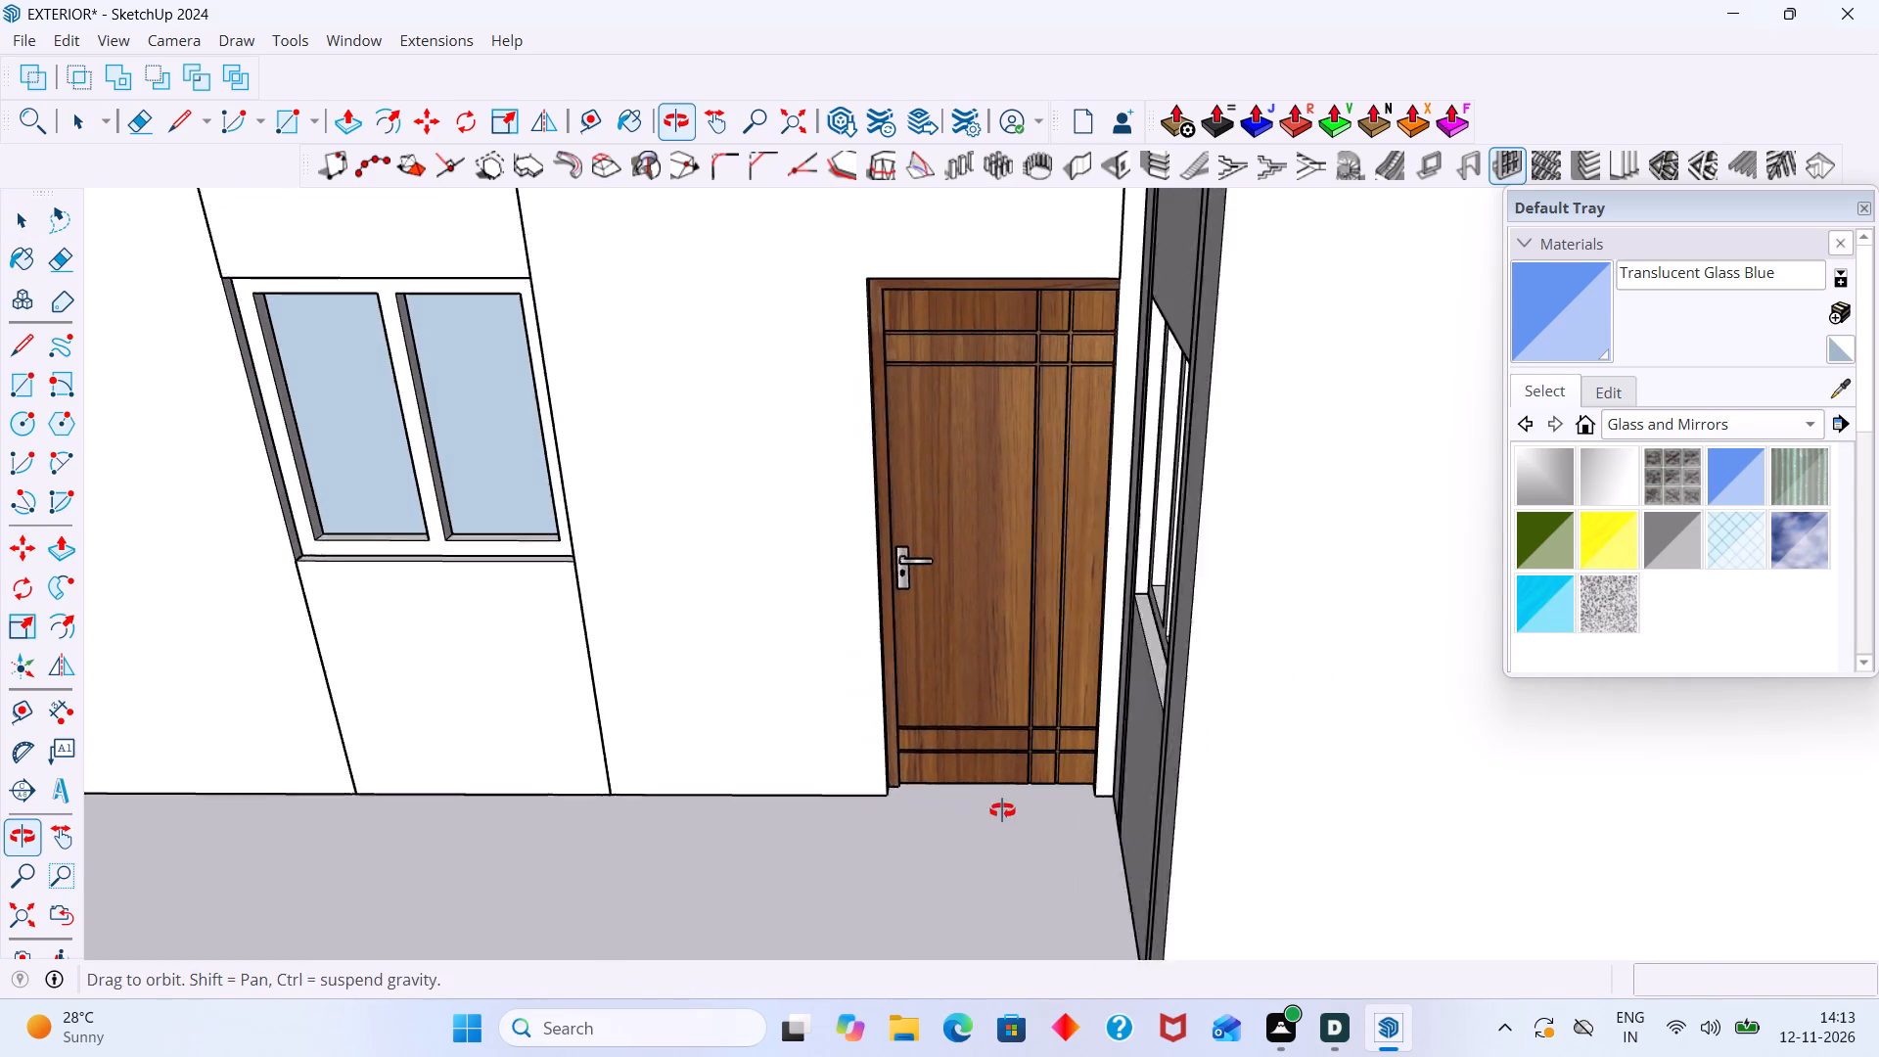
{"action": "middle_click_drag", "start_coordinate": [1002, 810], "coordinate": [1006, 811]}
{"action": "scroll", "coordinate": [1007, 810], "scroll_direction": "down", "scroll_amount": 10}
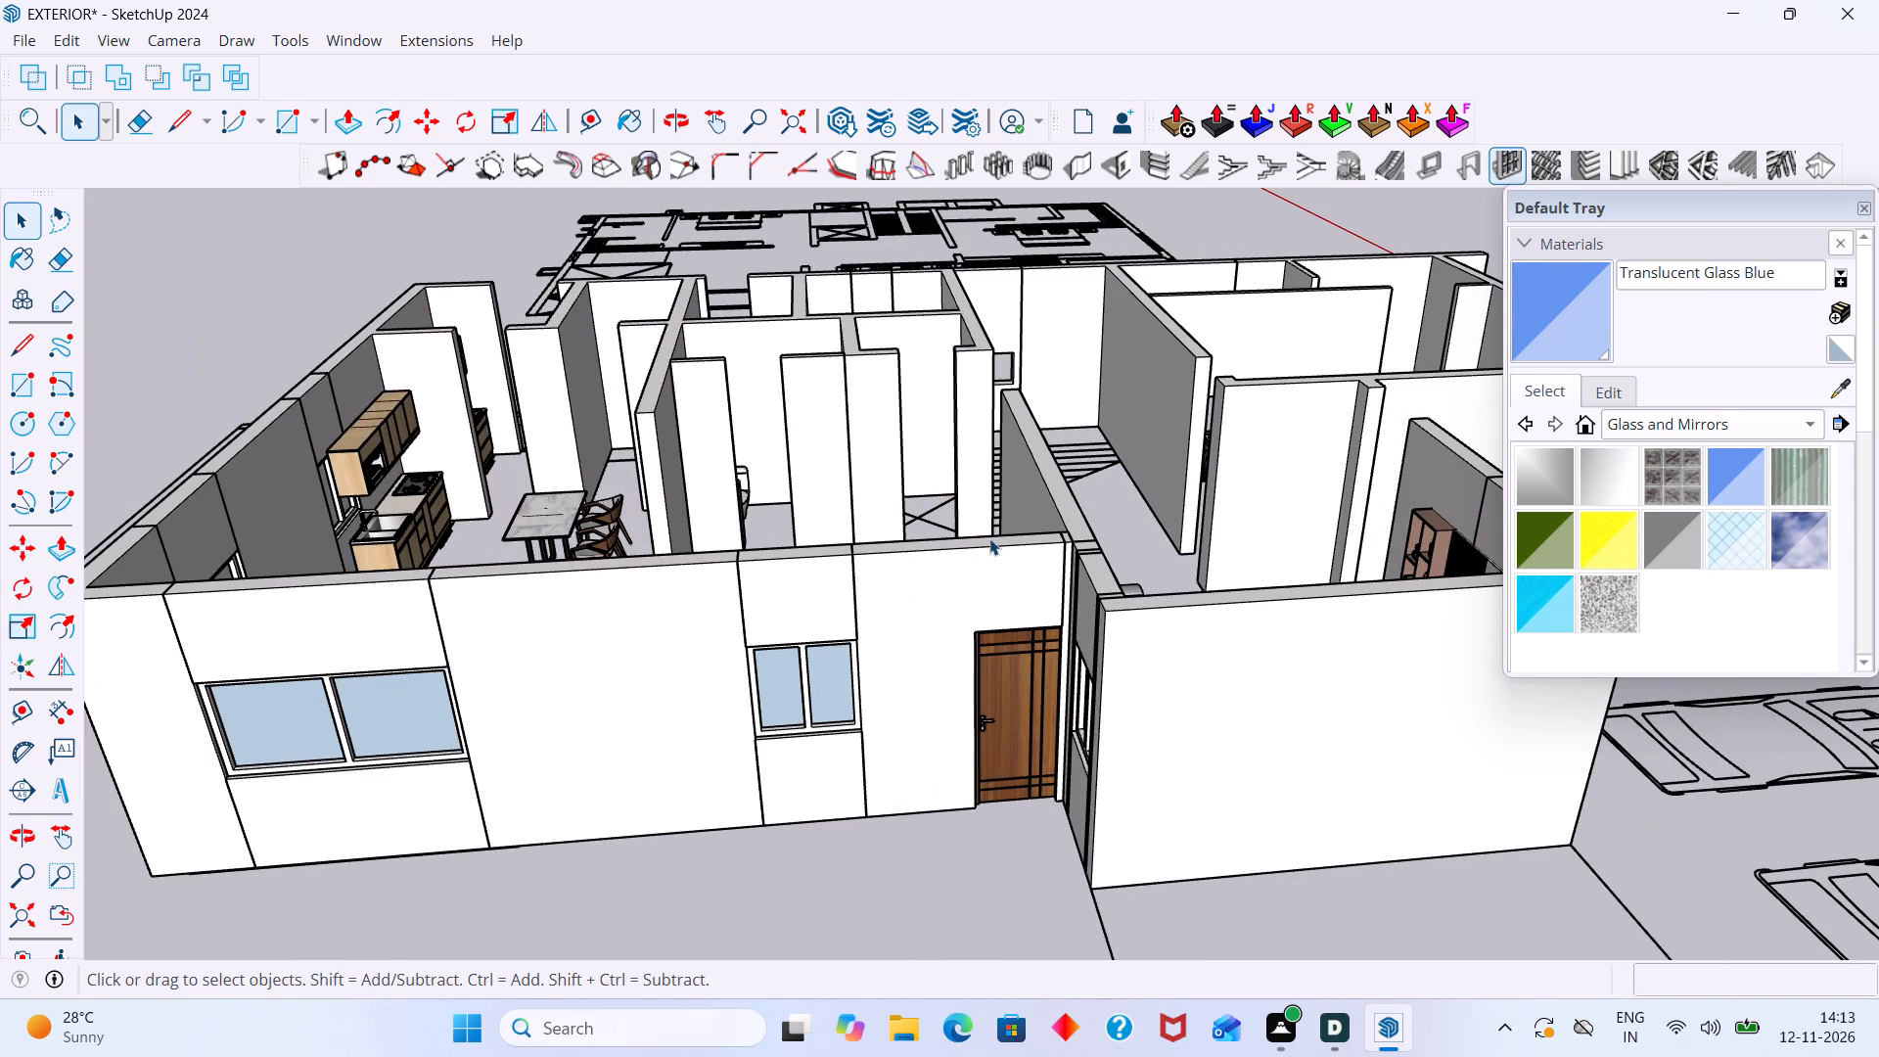
{"action": "middle_click_drag", "start_coordinate": [955, 502], "coordinate": [1015, 600], "text": "shift"}
{"action": "middle_click_drag", "start_coordinate": [994, 528], "coordinate": [996, 603]}
{"action": "scroll", "coordinate": [985, 635], "scroll_direction": "up", "scroll_amount": 3}
{"action": "scroll", "coordinate": [981, 624], "scroll_direction": "down", "scroll_amount": 5}
Open the short interior partition wall beside the dining area and draw a 3' high rectangle across the full thickness of its doorway end face, from the top corner.
{"action": "middle_click_drag", "start_coordinate": [891, 666], "coordinate": [953, 643], "text": "shift"}
{"action": "scroll", "coordinate": [950, 643], "scroll_direction": "up", "scroll_amount": 3}
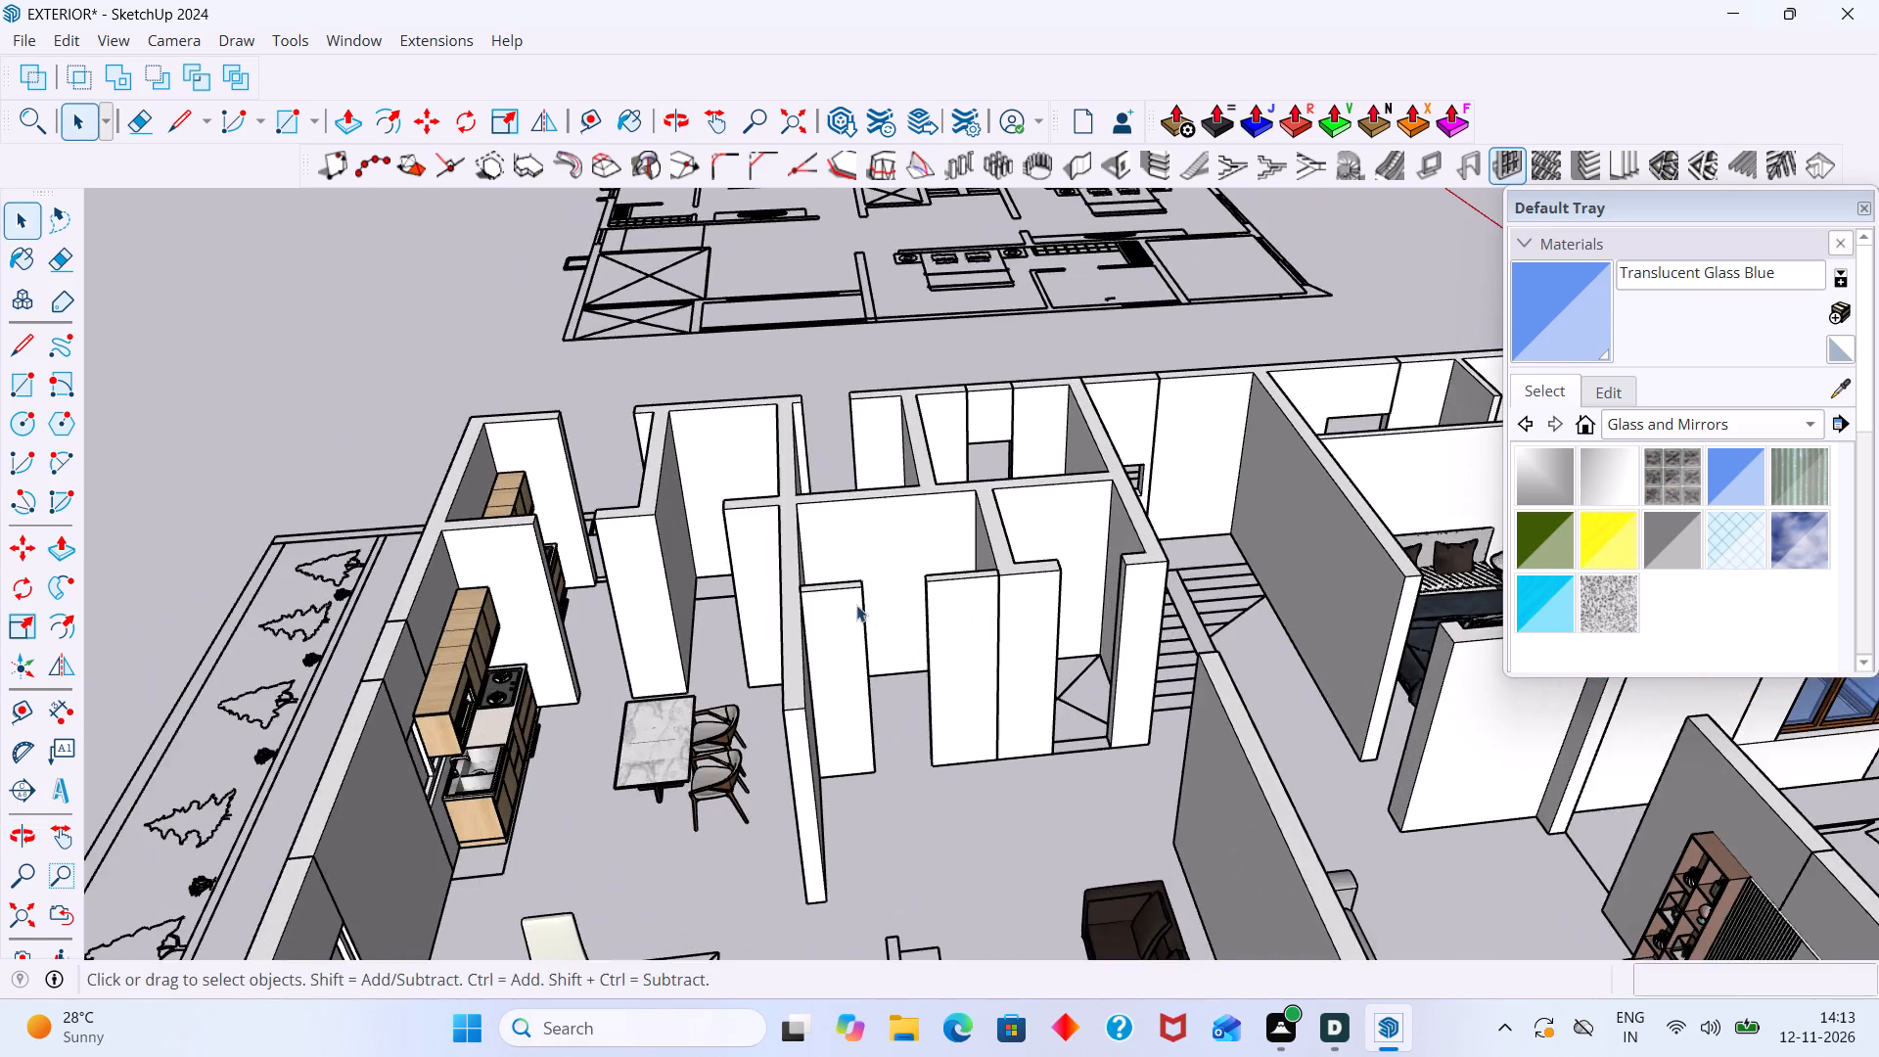
{"action": "middle_click_drag", "start_coordinate": [854, 616], "coordinate": [900, 779]}
{"action": "scroll", "coordinate": [905, 762], "scroll_direction": "up", "scroll_amount": 5}
{"action": "middle_click_drag", "start_coordinate": [909, 758], "coordinate": [965, 627]}
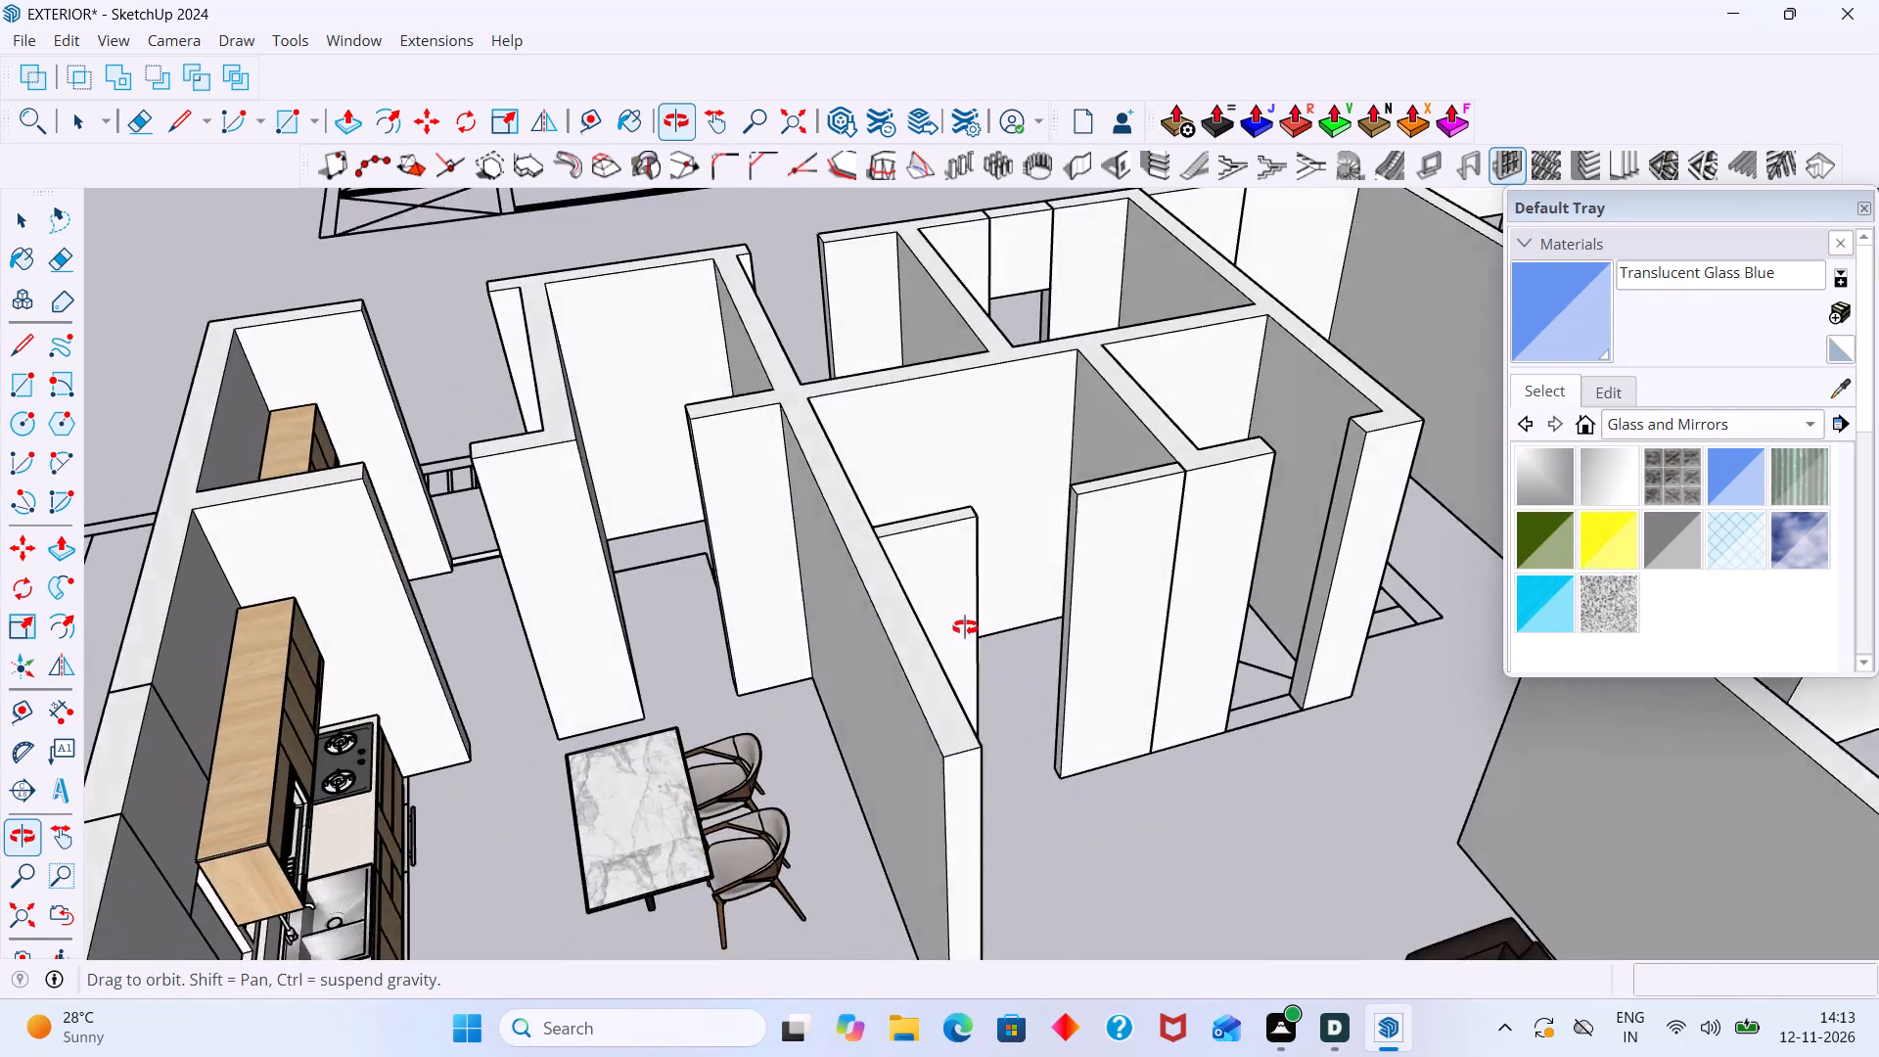
{"action": "middle_click_drag", "start_coordinate": [965, 627], "coordinate": [964, 590]}
{"action": "middle_click_drag", "start_coordinate": [1068, 466], "coordinate": [639, 496]}
{"action": "scroll", "coordinate": [537, 444], "scroll_direction": "up", "scroll_amount": 10}
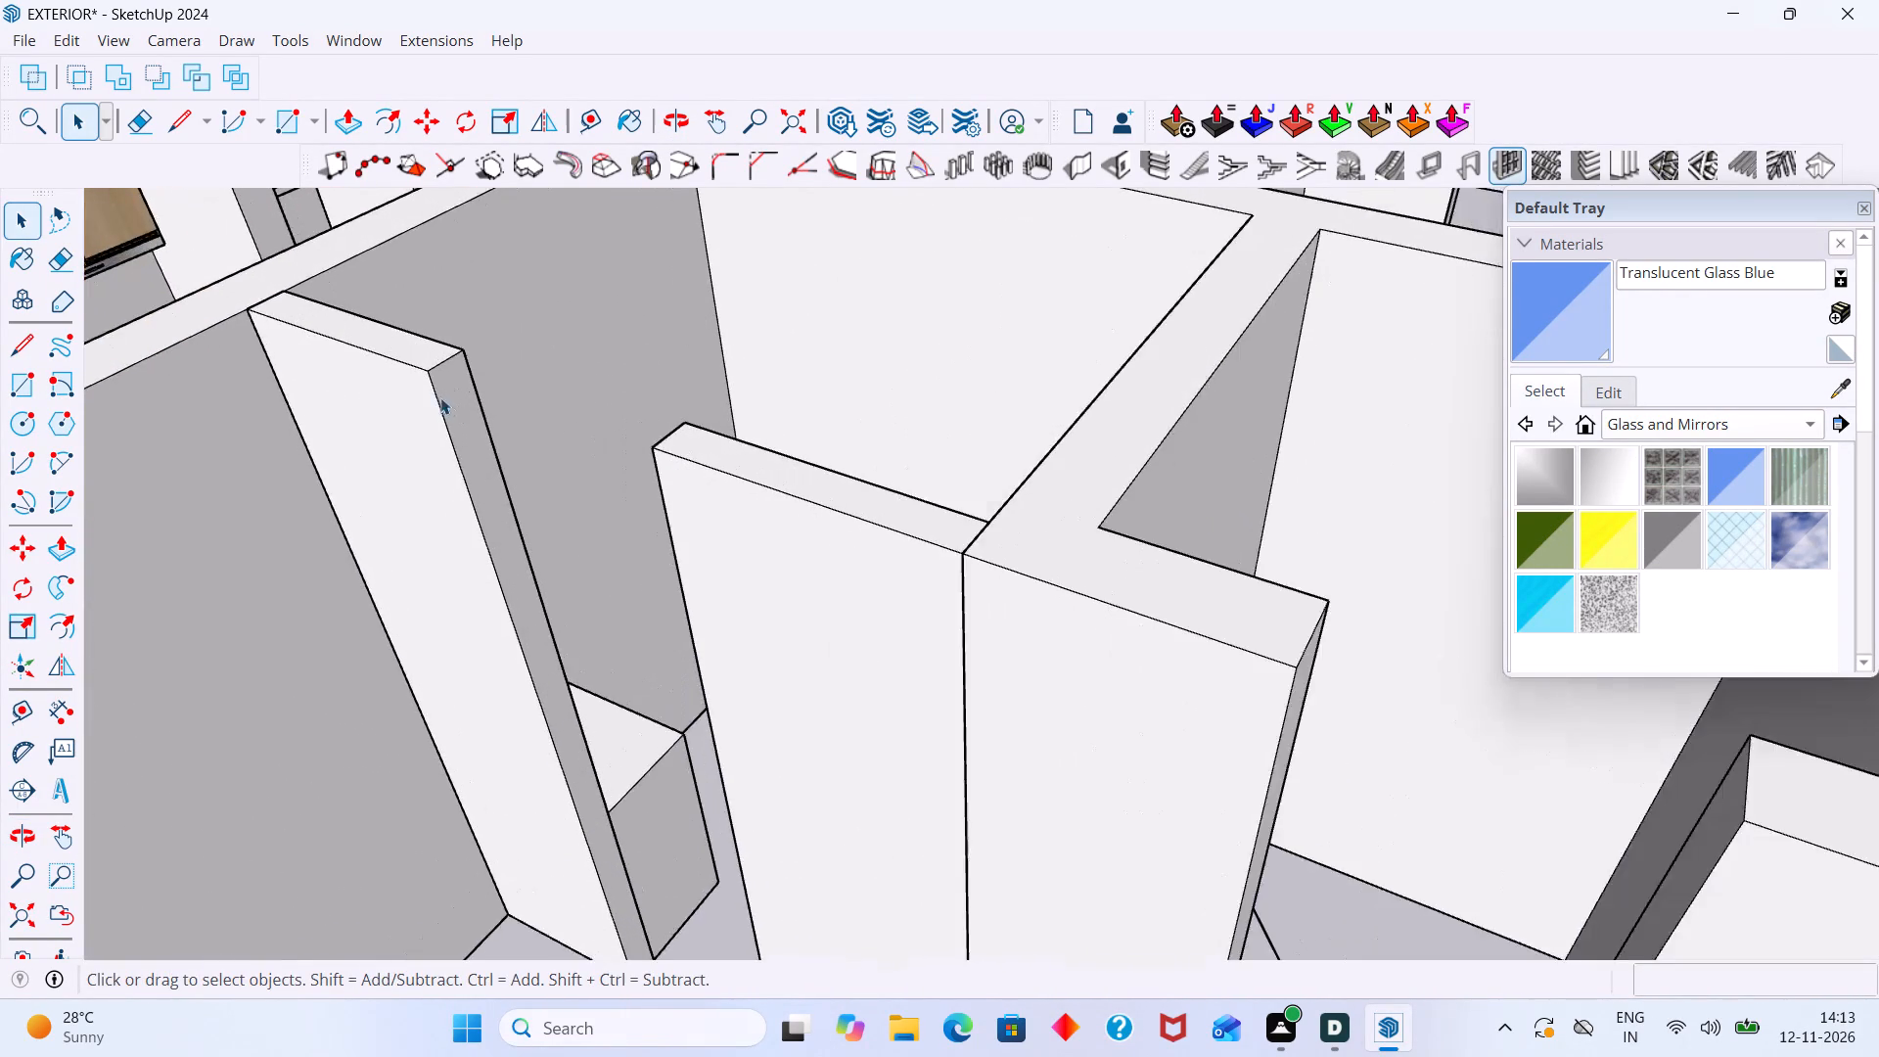
{"action": "scroll", "coordinate": [440, 397], "scroll_direction": "up", "scroll_amount": 1}
{"action": "left_click", "coordinate": [460, 383]}
{"action": "scroll", "coordinate": [460, 383], "scroll_direction": "up", "scroll_amount": 3}
{"action": "double_click", "coordinate": [455, 385]}
{"action": "left_click", "coordinate": [455, 414]}
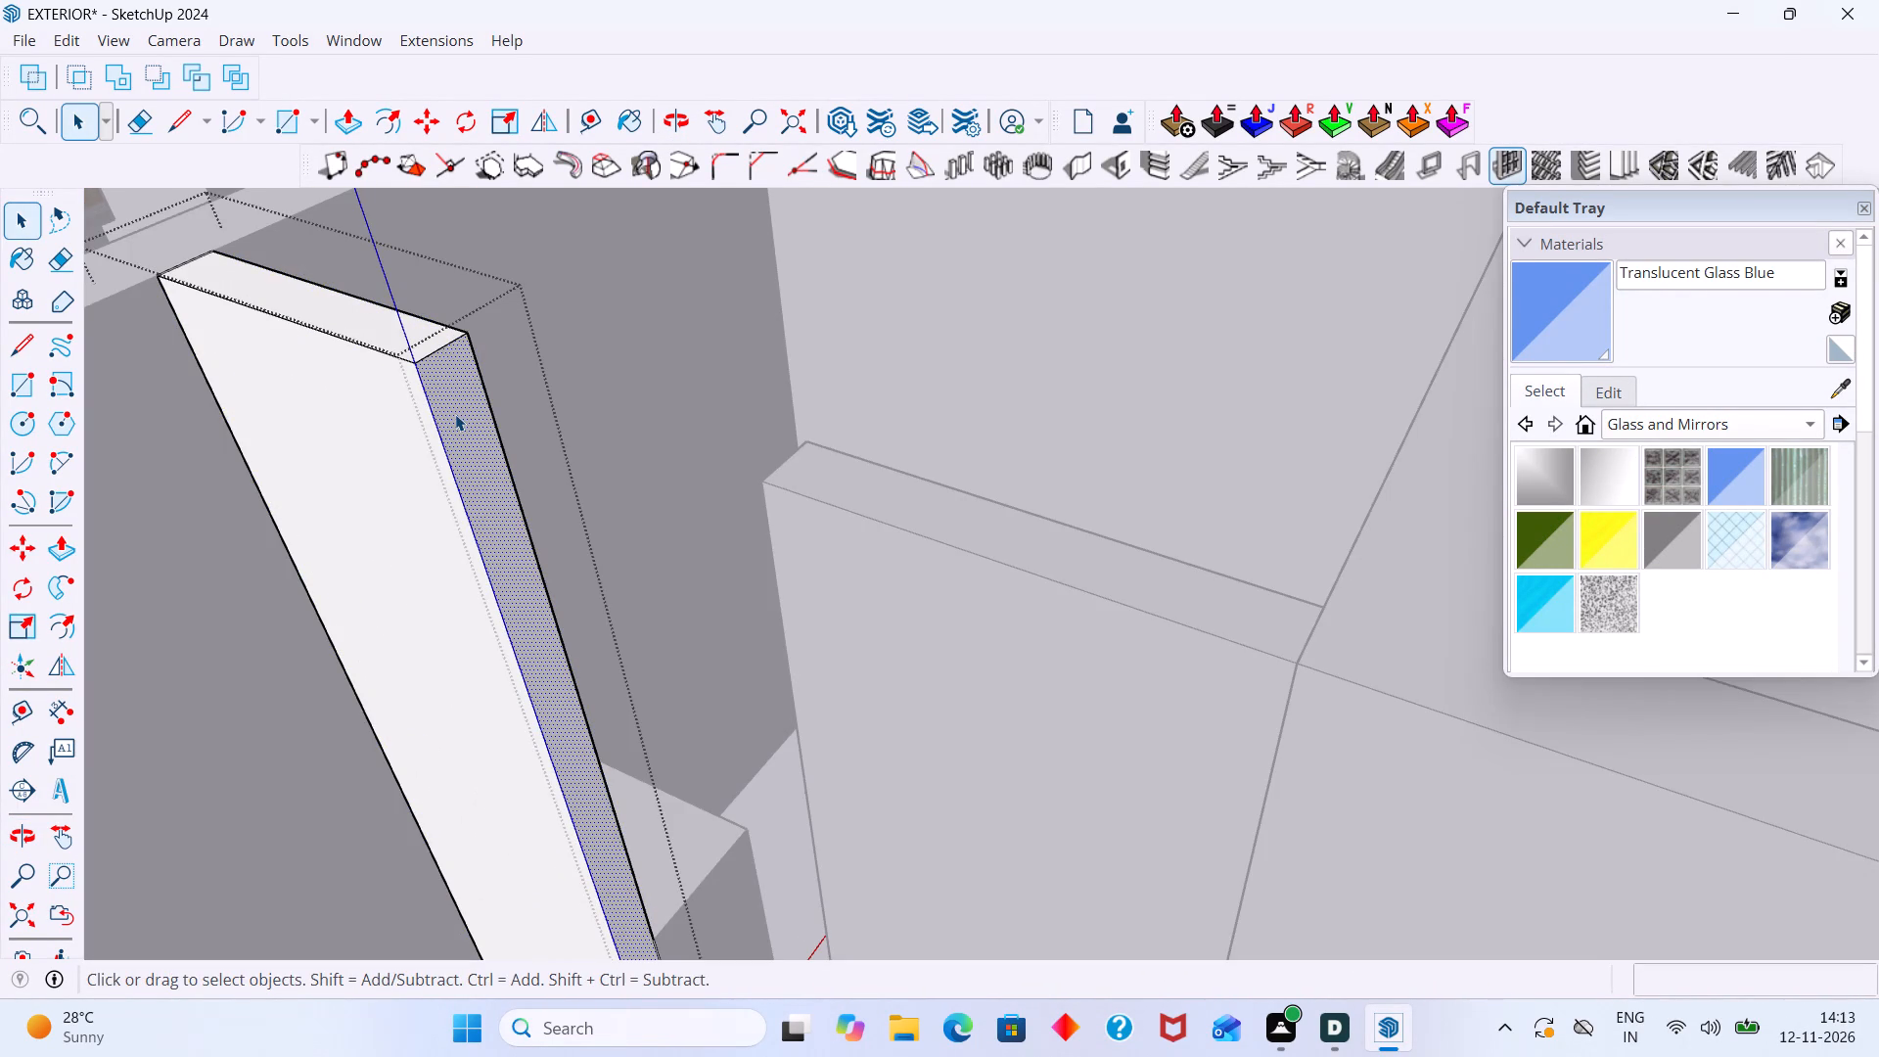
{"action": "key", "text": "r"}
{"action": "left_click", "coordinate": [424, 366]}
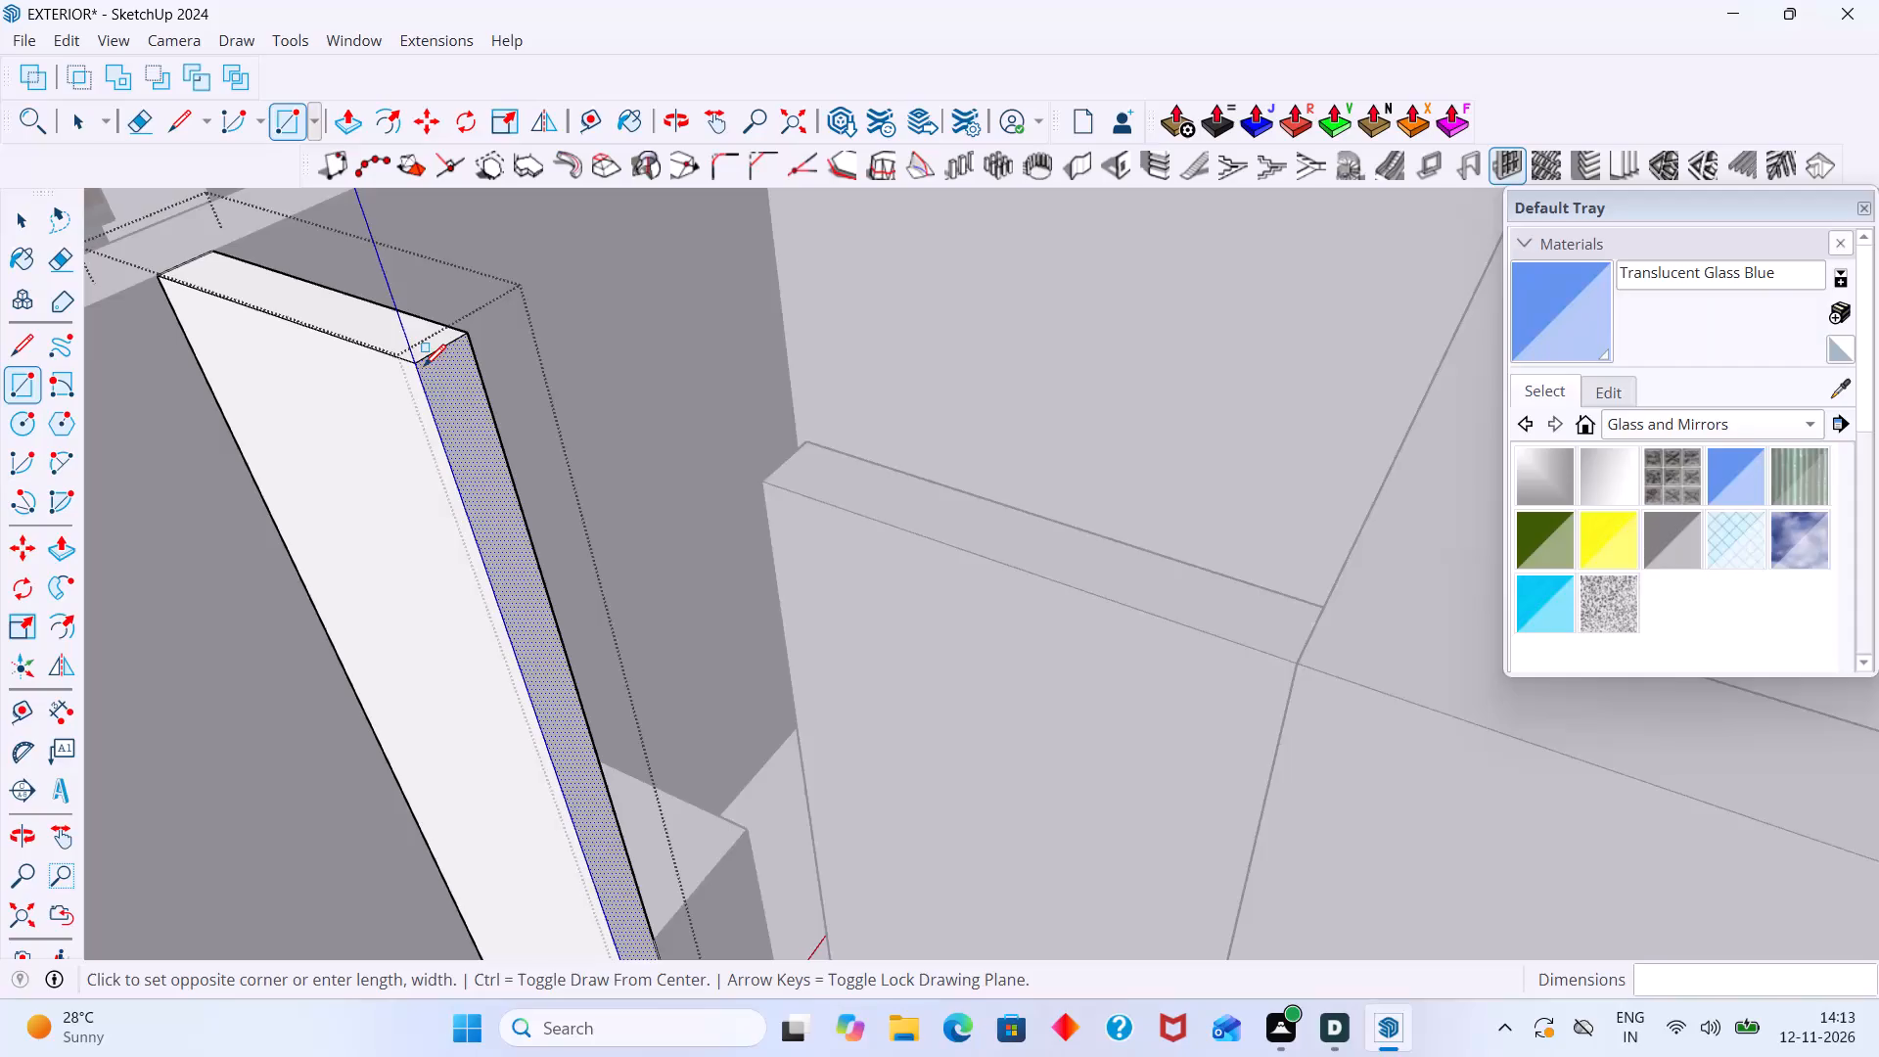
{"action": "key", "text": "Escape"}
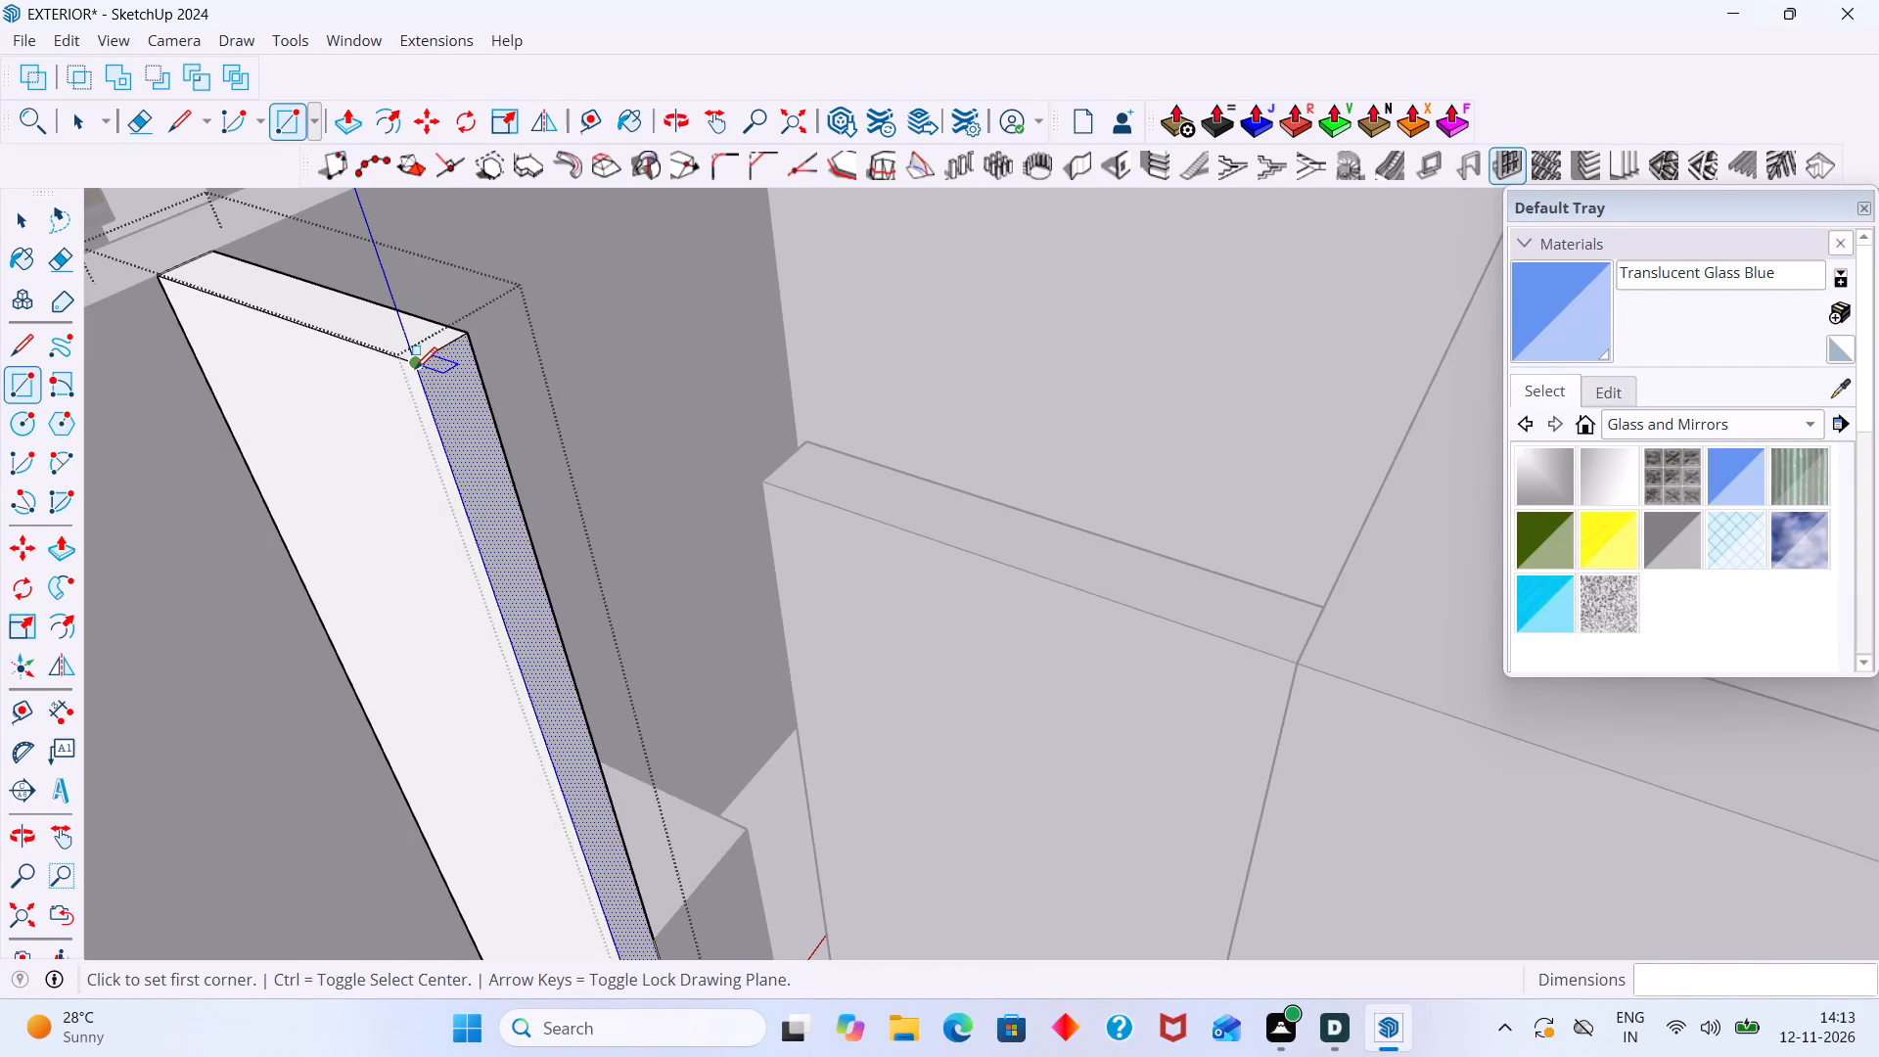
{"action": "left_click", "coordinate": [415, 369]}
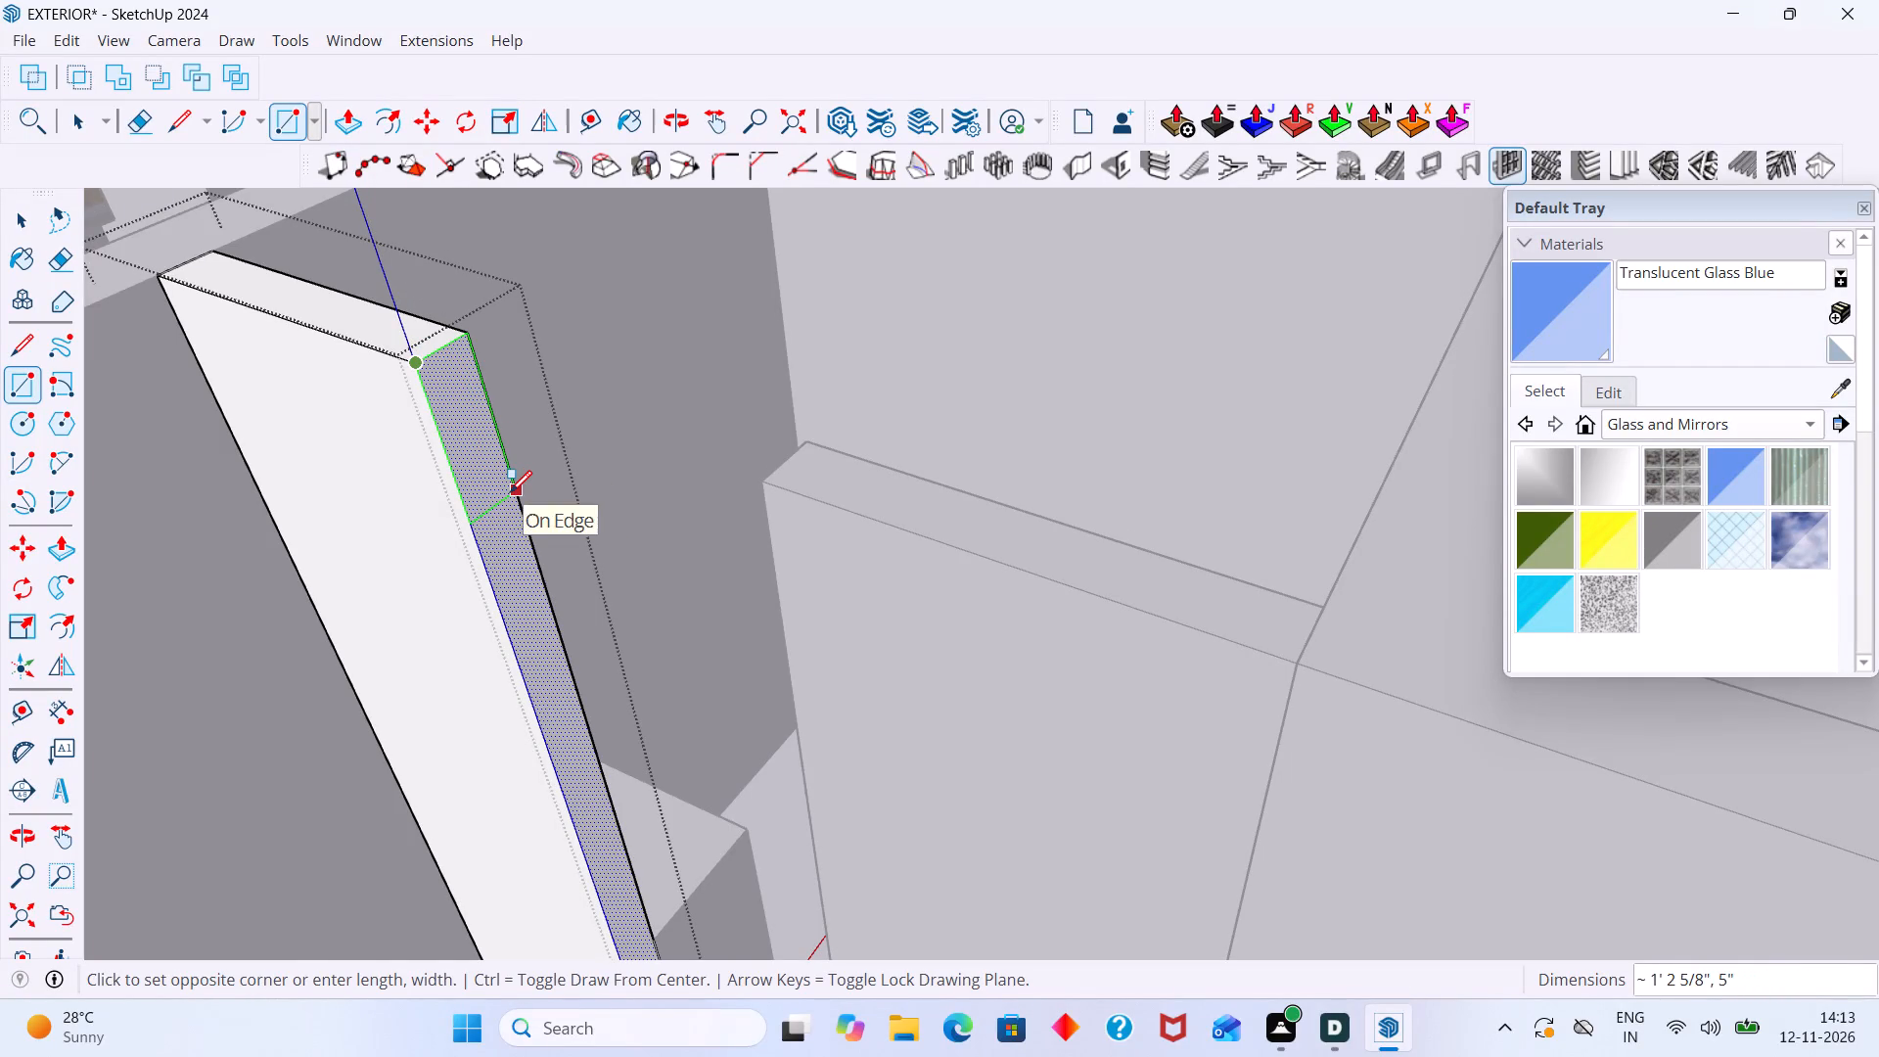
{"action": "type", "text": "3'"}
{"action": "key", "text": "Return"}
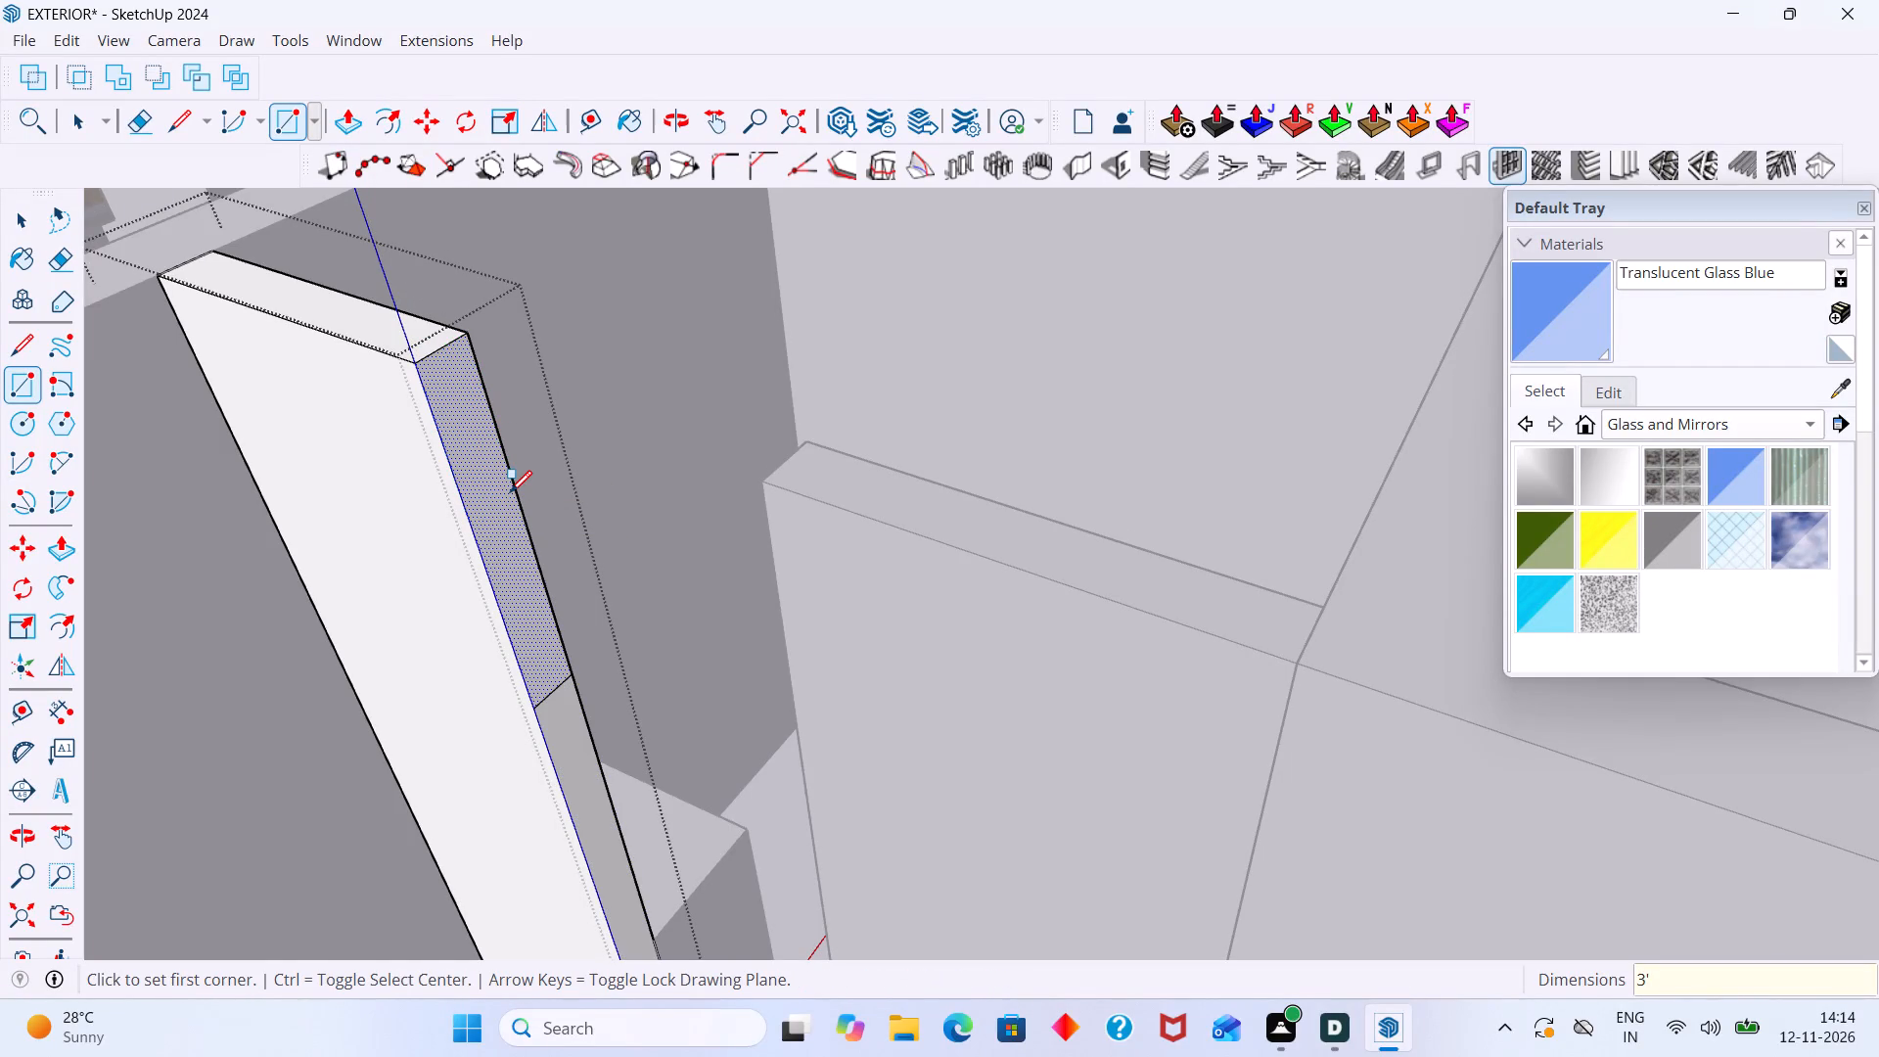
{"action": "key", "text": "space"}
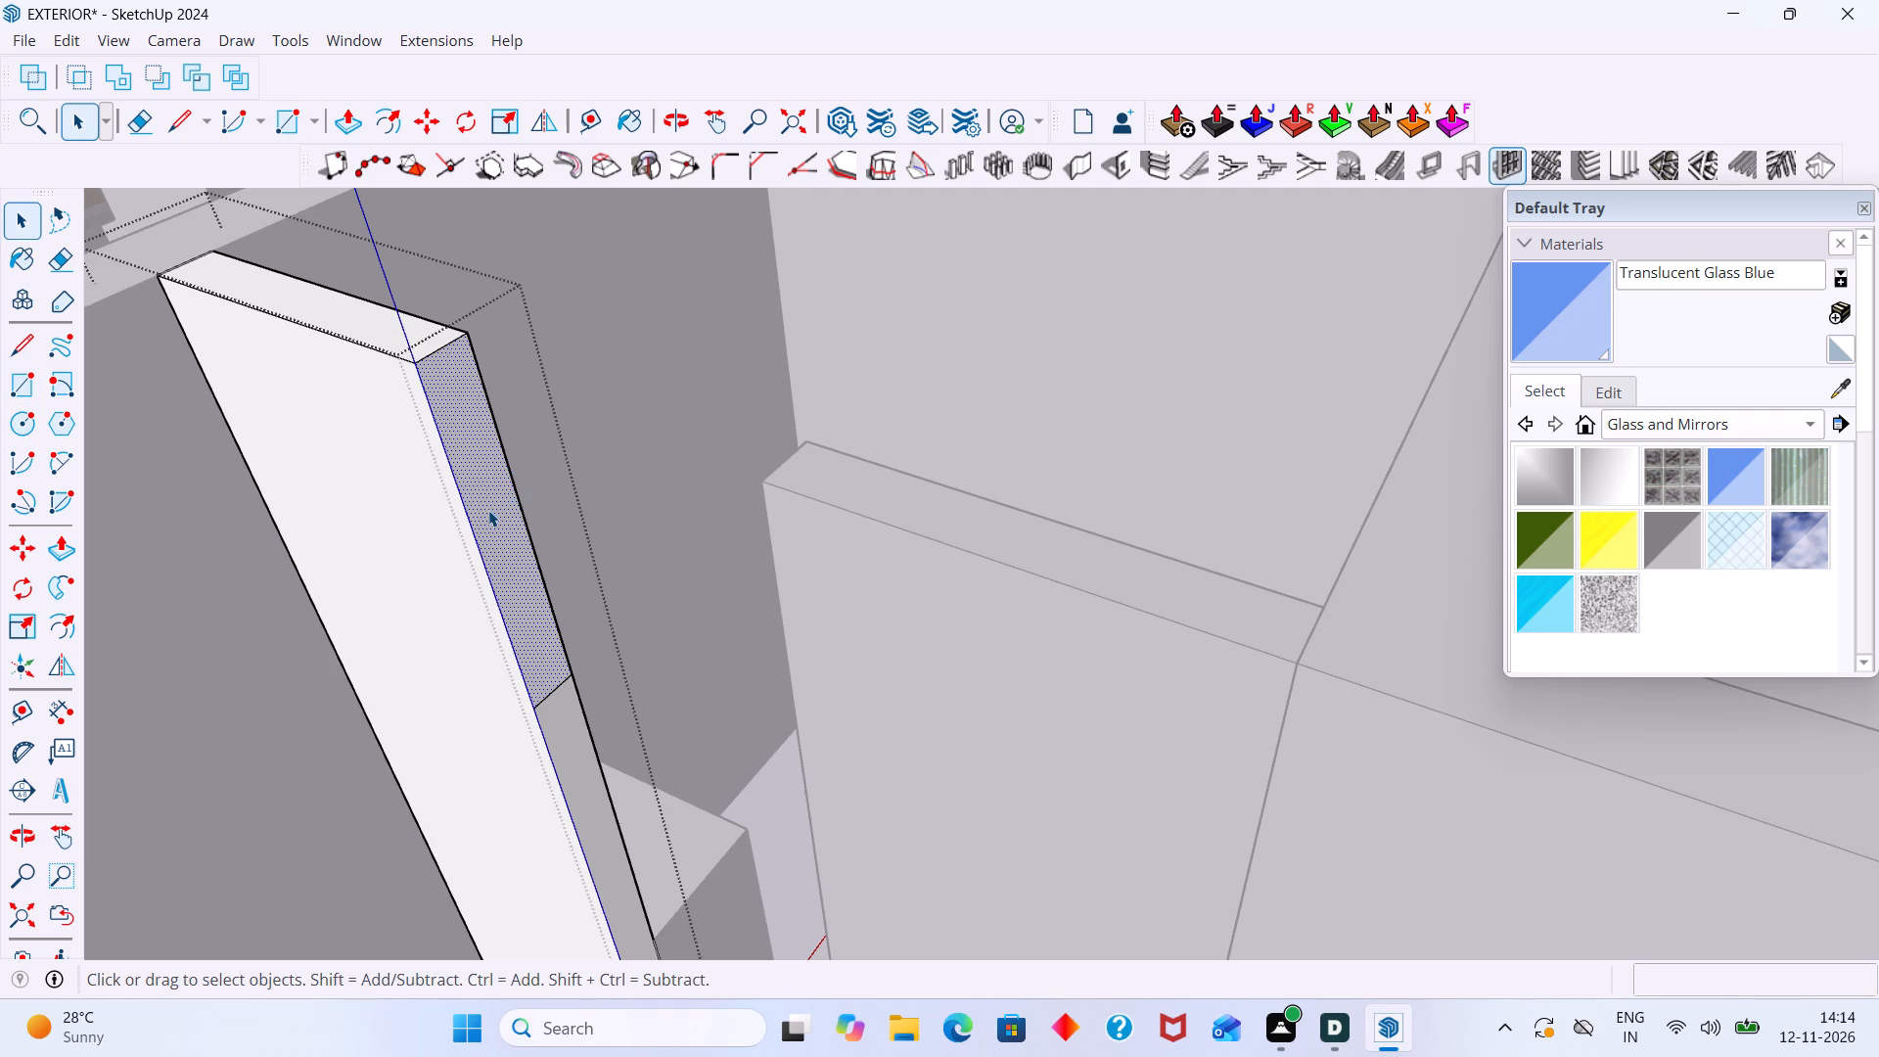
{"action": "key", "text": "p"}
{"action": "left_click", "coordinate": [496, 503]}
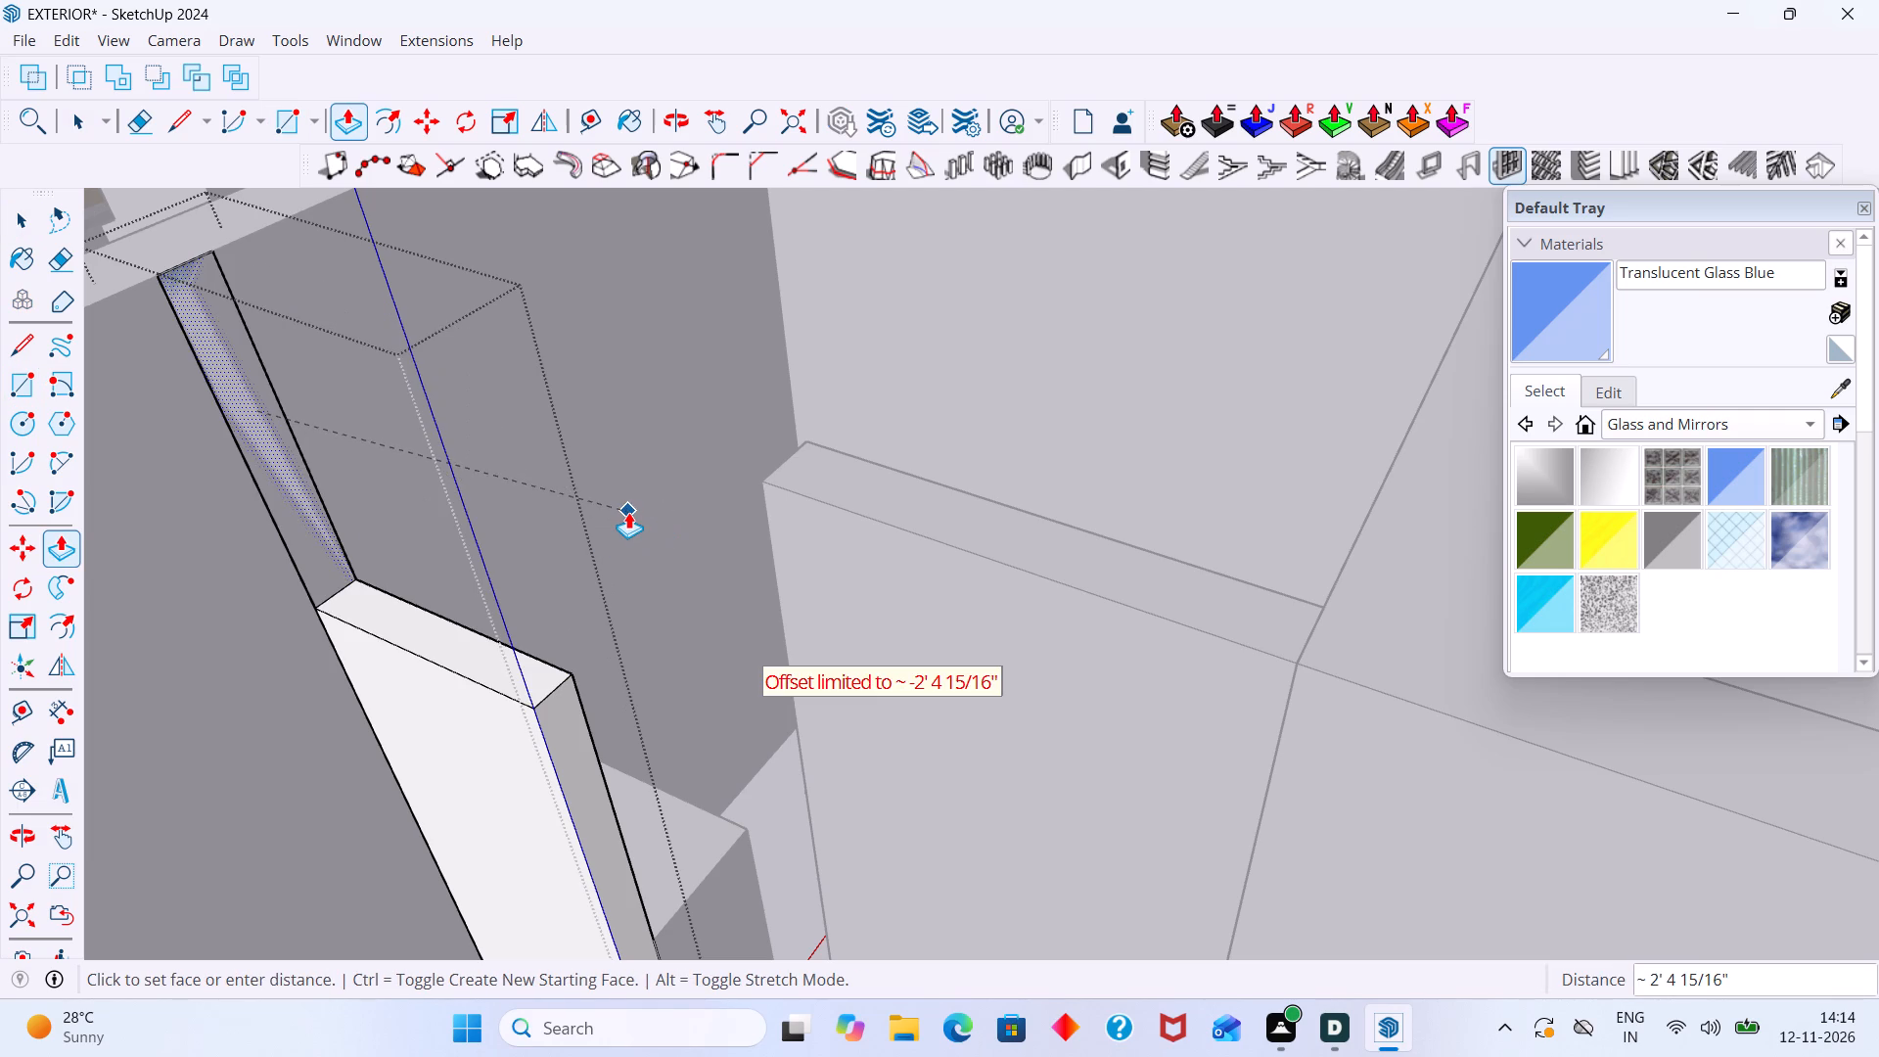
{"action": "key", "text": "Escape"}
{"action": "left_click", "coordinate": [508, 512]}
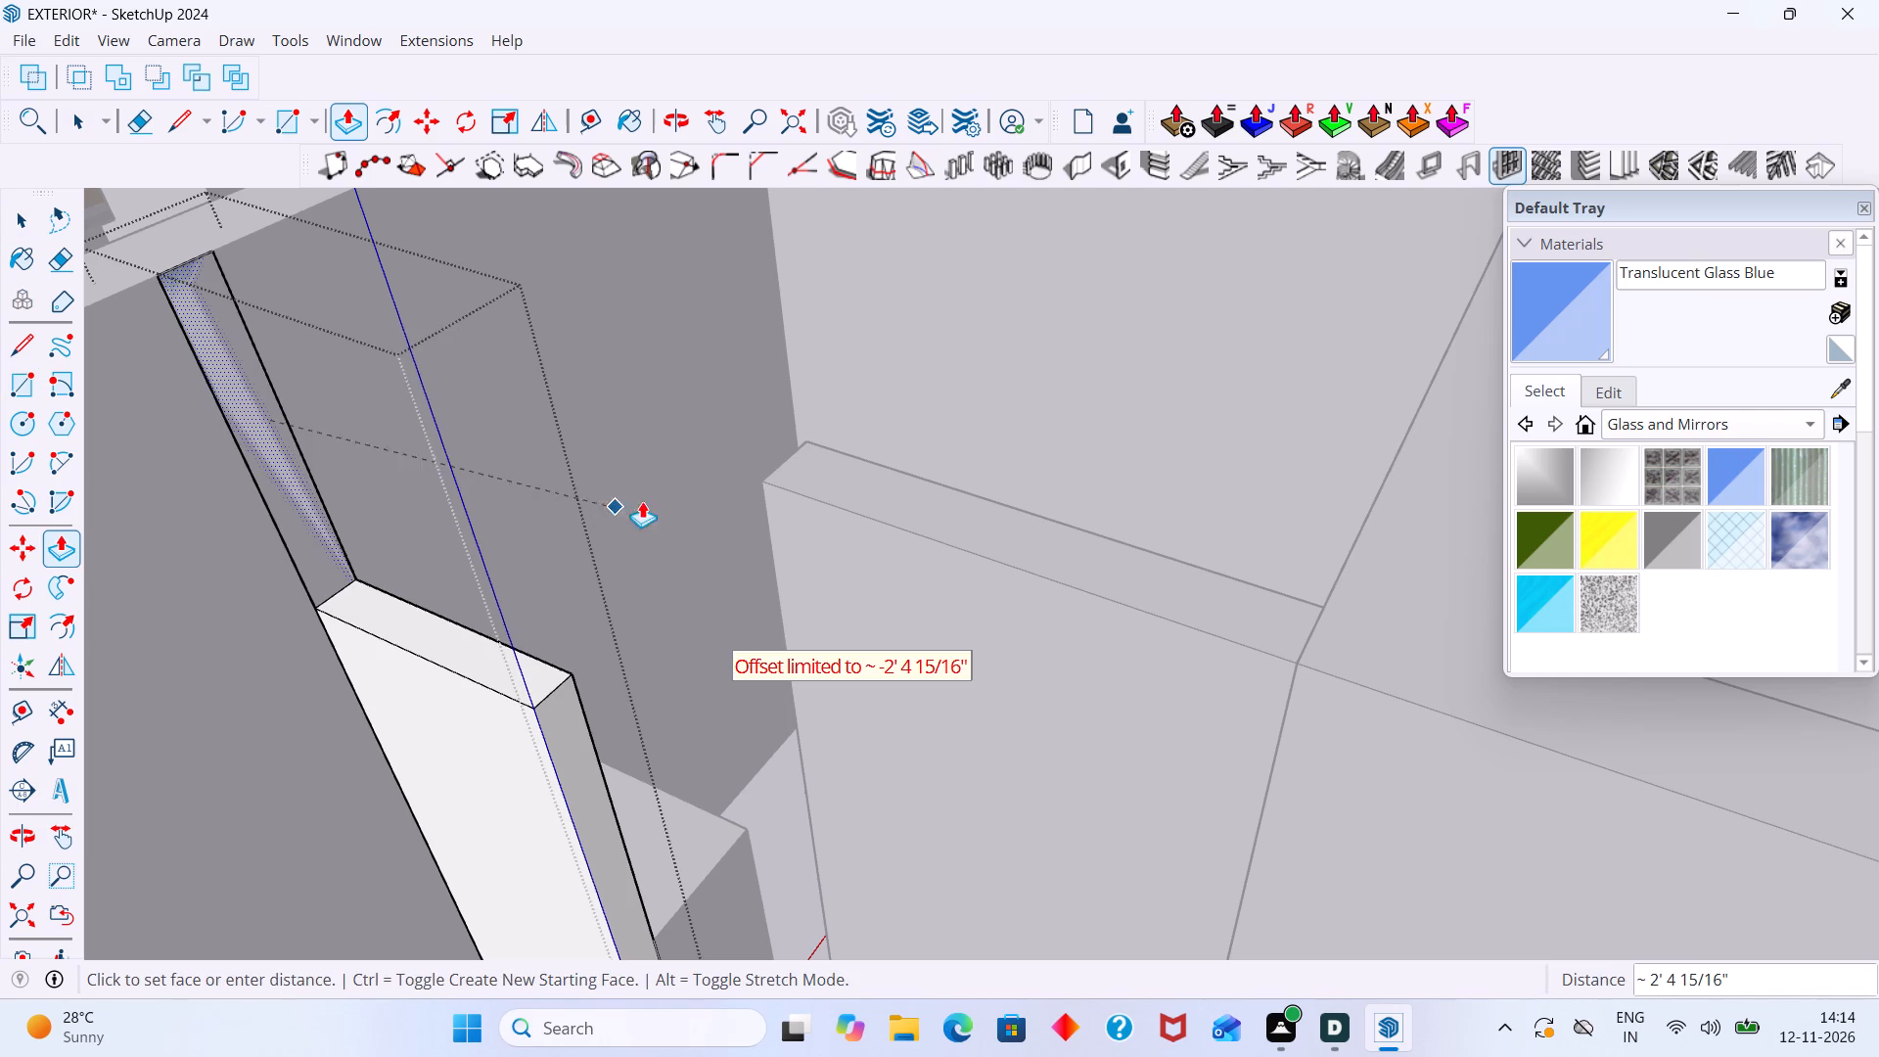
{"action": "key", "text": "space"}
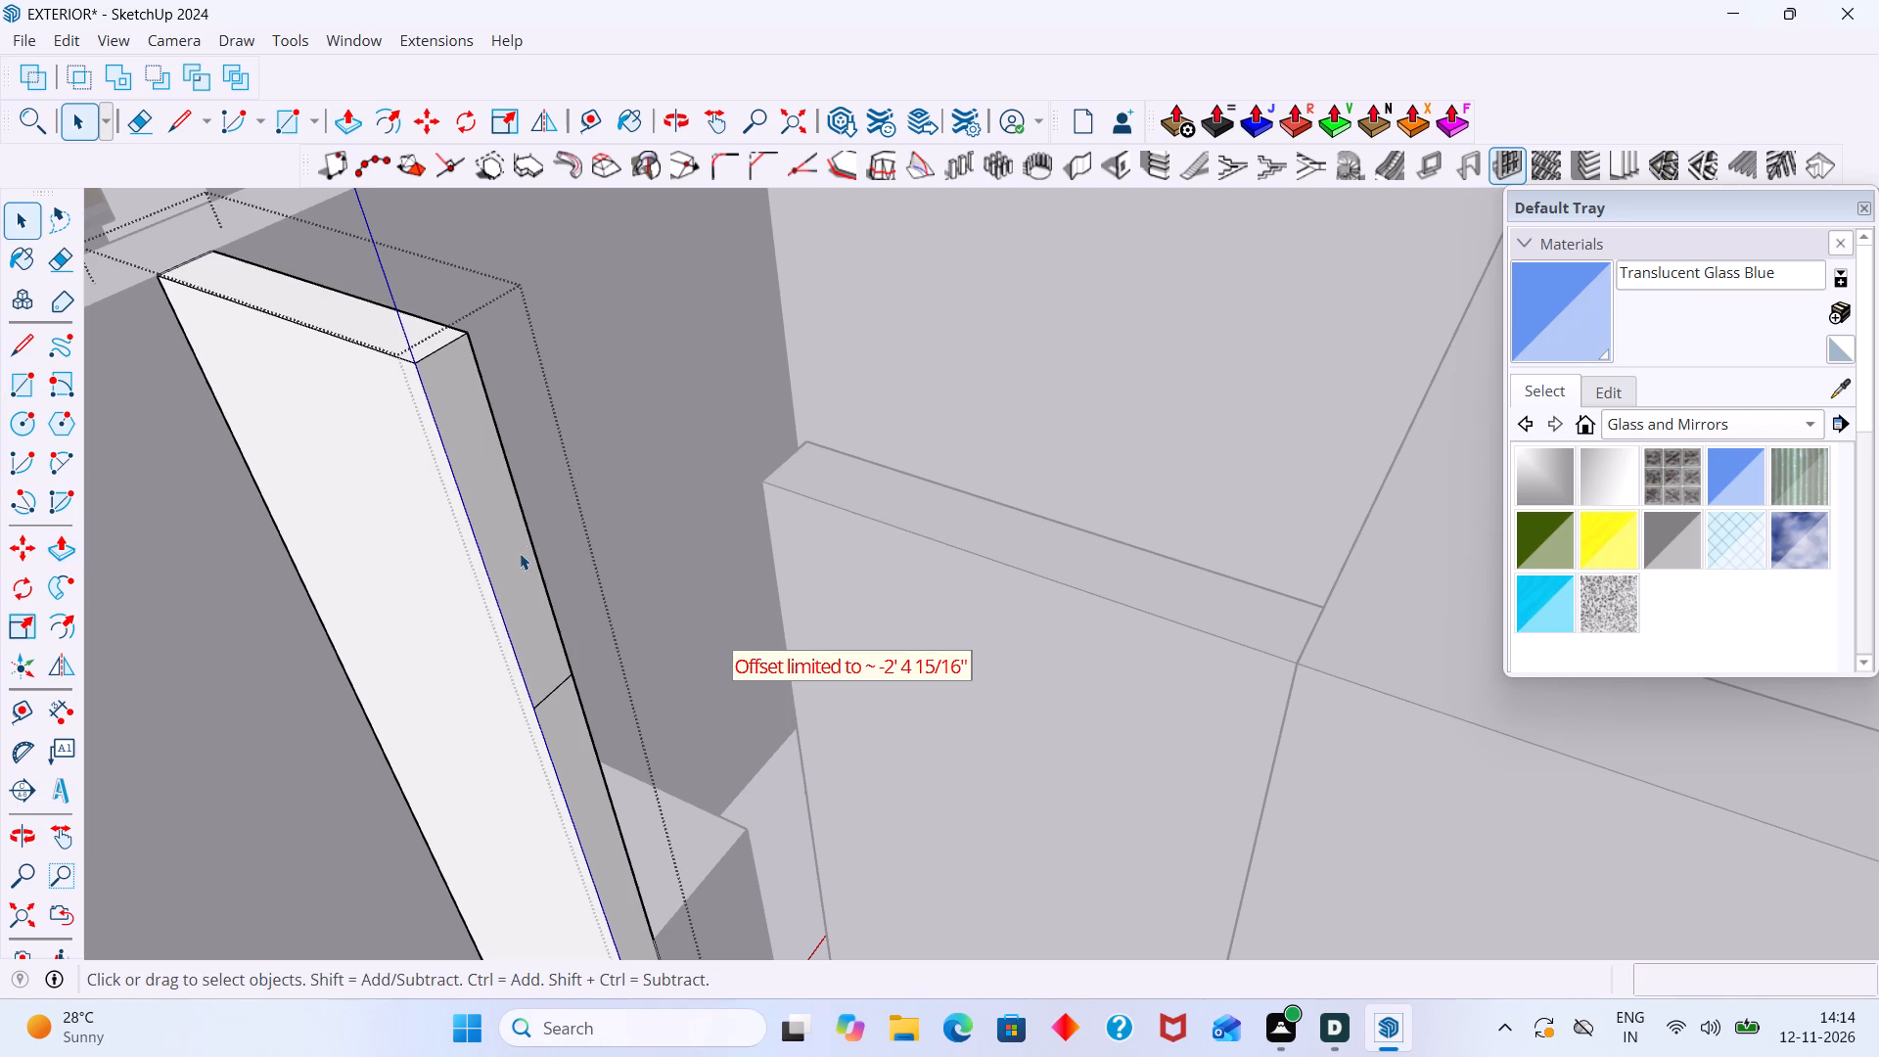
Push/Pull the 3' face on the partition's end across the interior doorway to the neighbouring wall as a lintel, and leave the group.
{"action": "scroll", "coordinate": [597, 556], "scroll_direction": "down", "scroll_amount": 4}
{"action": "middle_click_drag", "start_coordinate": [586, 555], "coordinate": [467, 525]}
{"action": "scroll", "coordinate": [442, 495], "scroll_direction": "up", "scroll_amount": 8}
{"action": "left_click", "coordinate": [414, 467]}
{"action": "scroll", "coordinate": [414, 467], "scroll_direction": "up", "scroll_amount": 2}
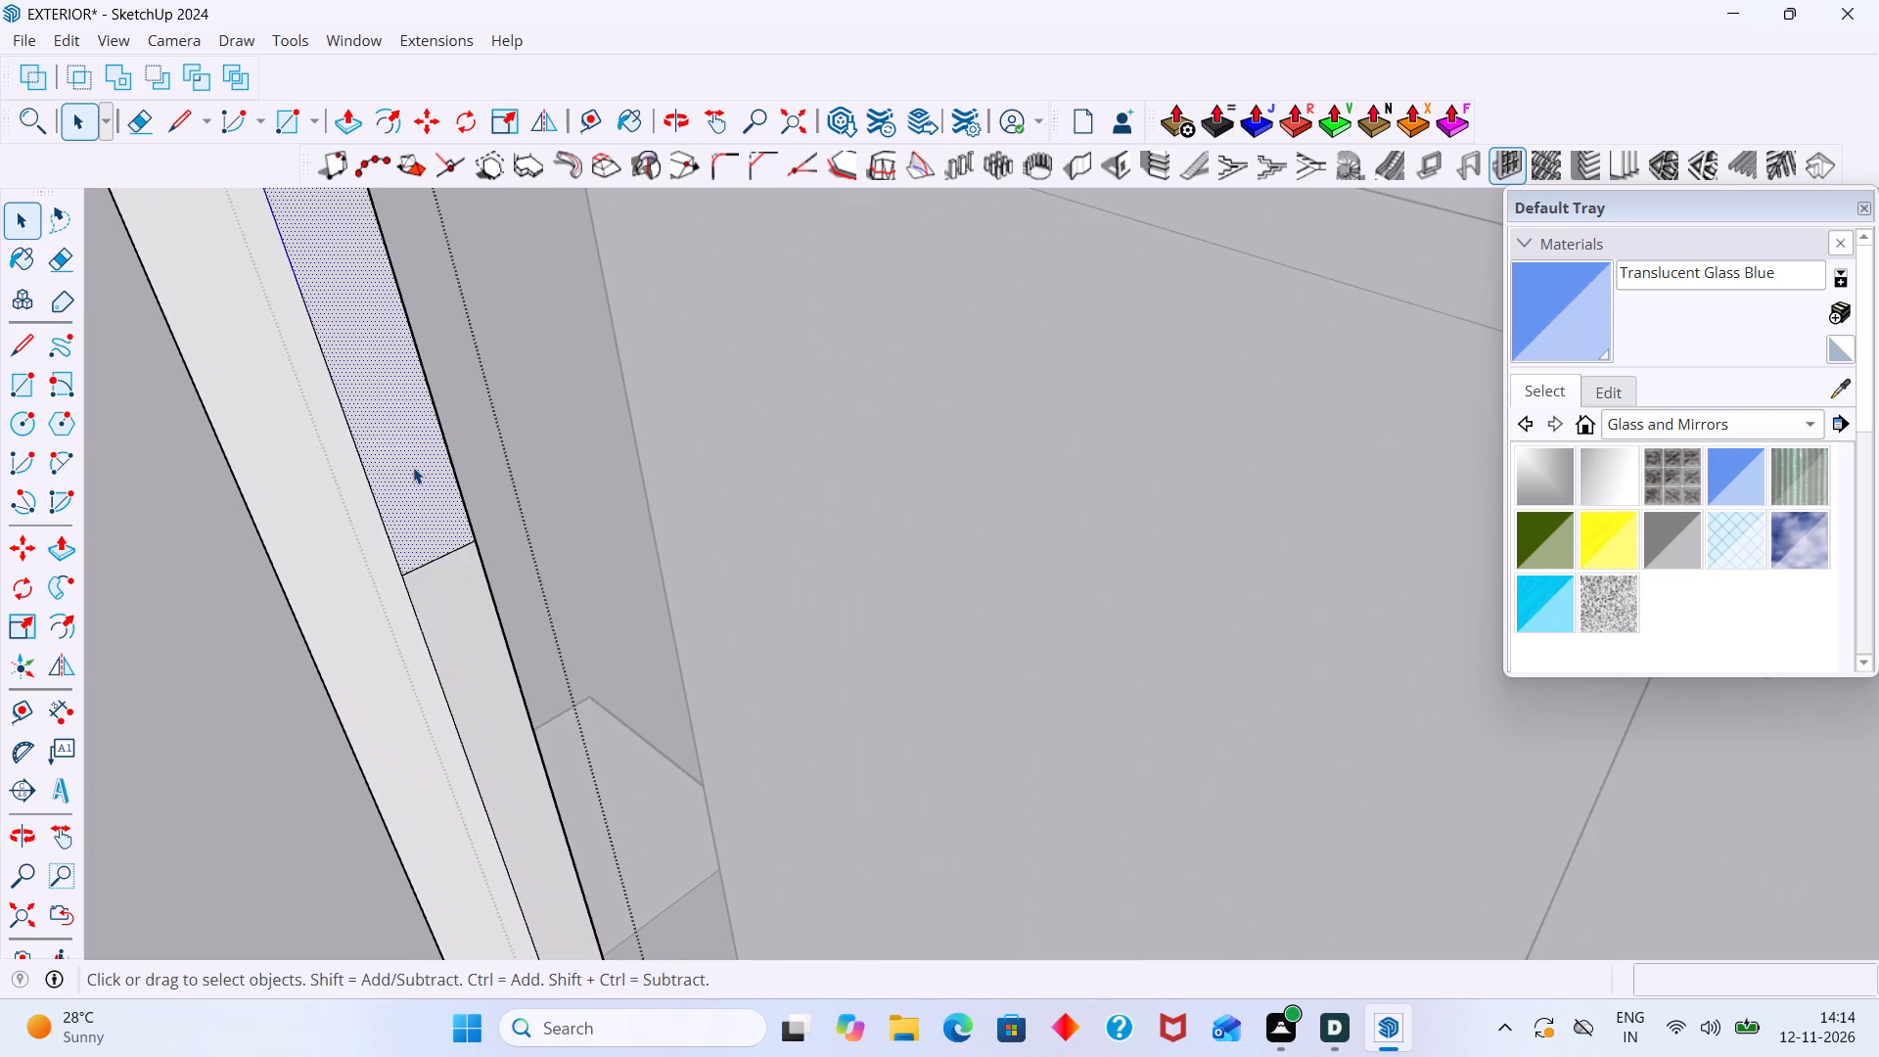
{"action": "key", "text": "p"}
{"action": "left_click", "coordinate": [413, 467]}
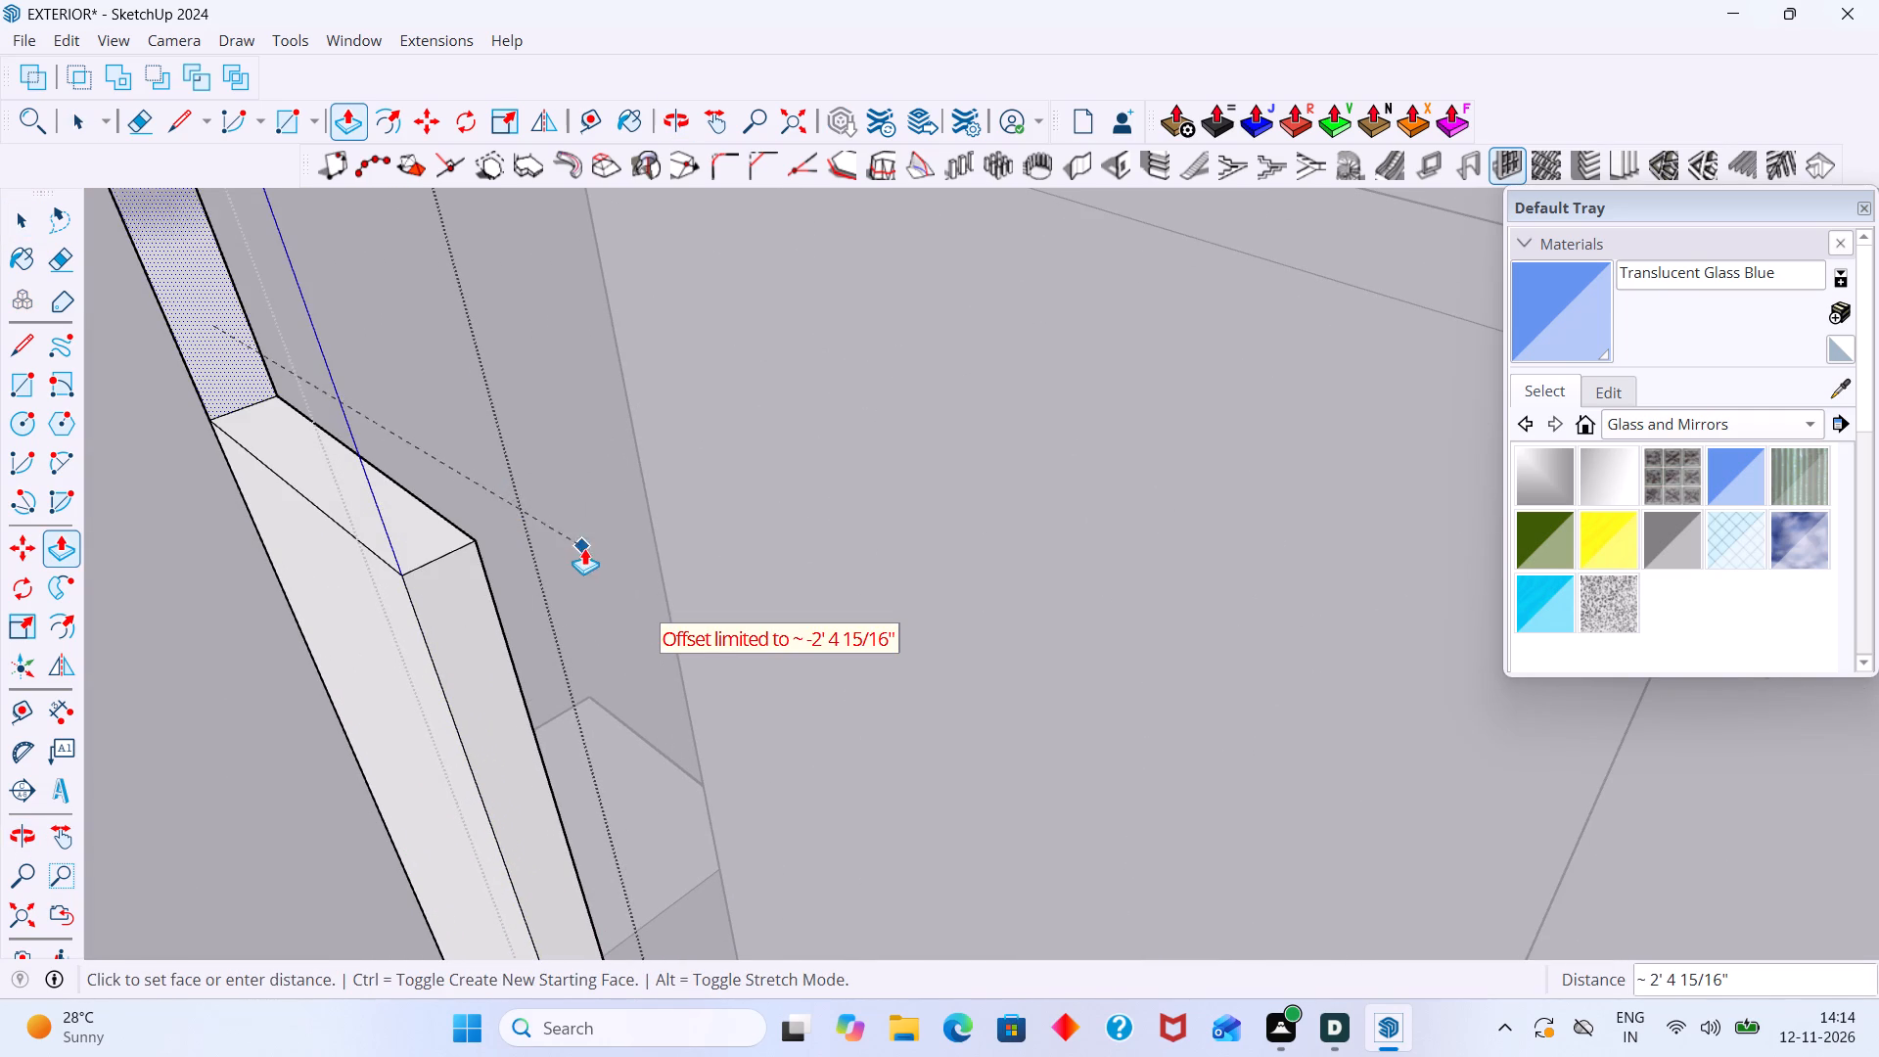
{"action": "left_click", "coordinate": [662, 569]}
{"action": "key", "text": "space"}
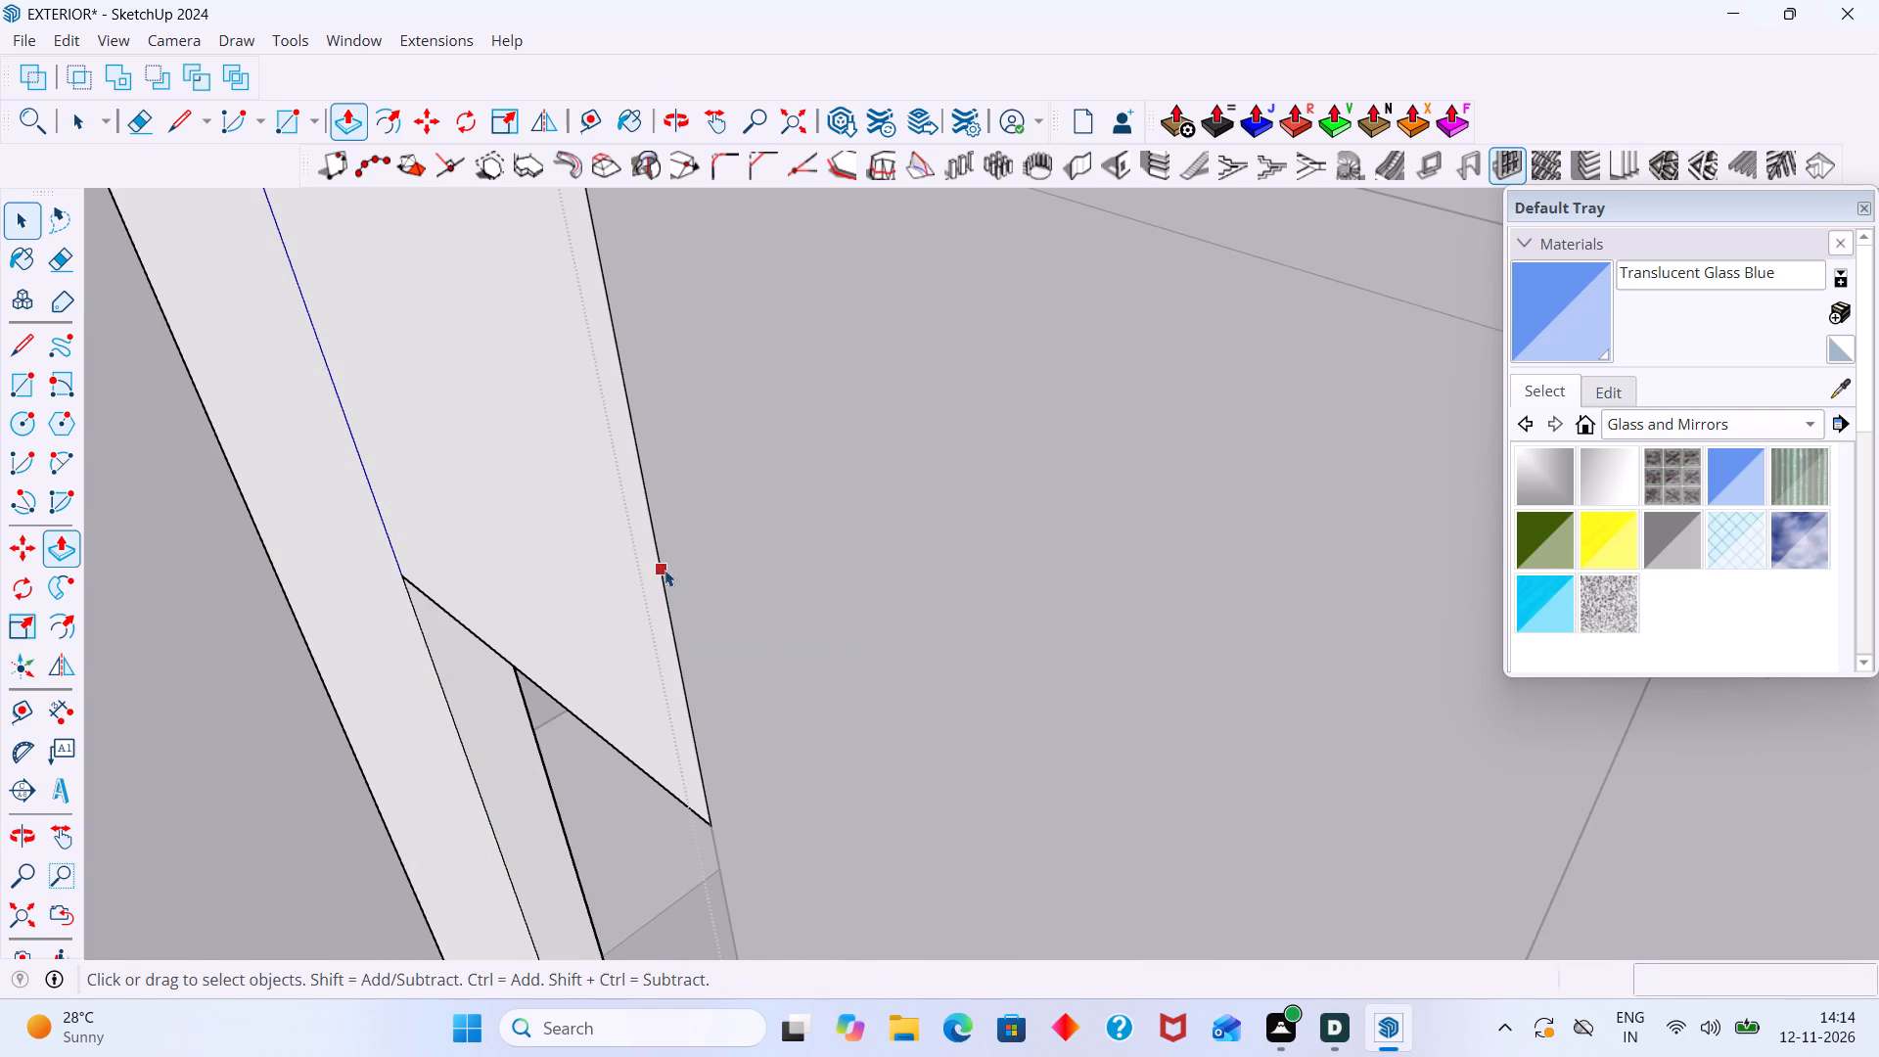
{"action": "scroll", "coordinate": [732, 569], "scroll_direction": "down", "scroll_amount": 16}
{"action": "left_click", "coordinate": [696, 858]}
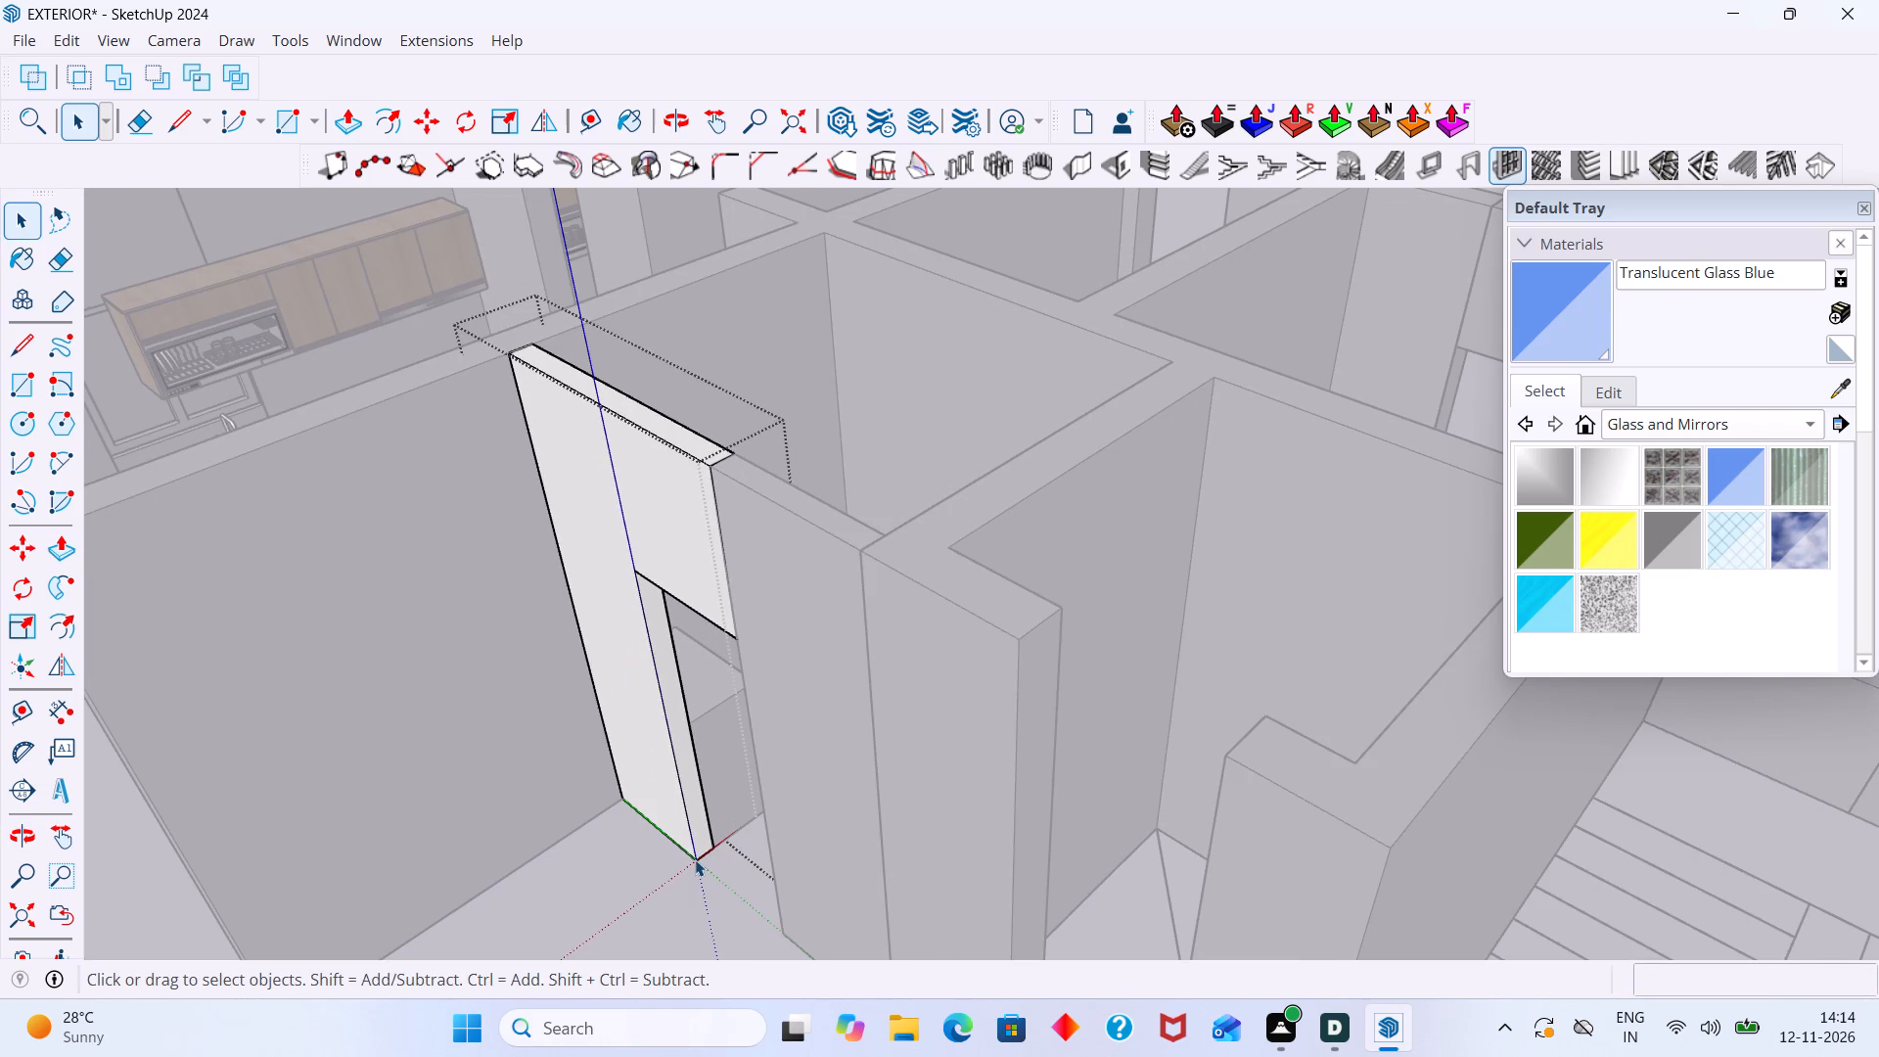
{"action": "scroll", "coordinate": [697, 859], "scroll_direction": "down", "scroll_amount": 3}
{"action": "left_click", "coordinate": [702, 877]}
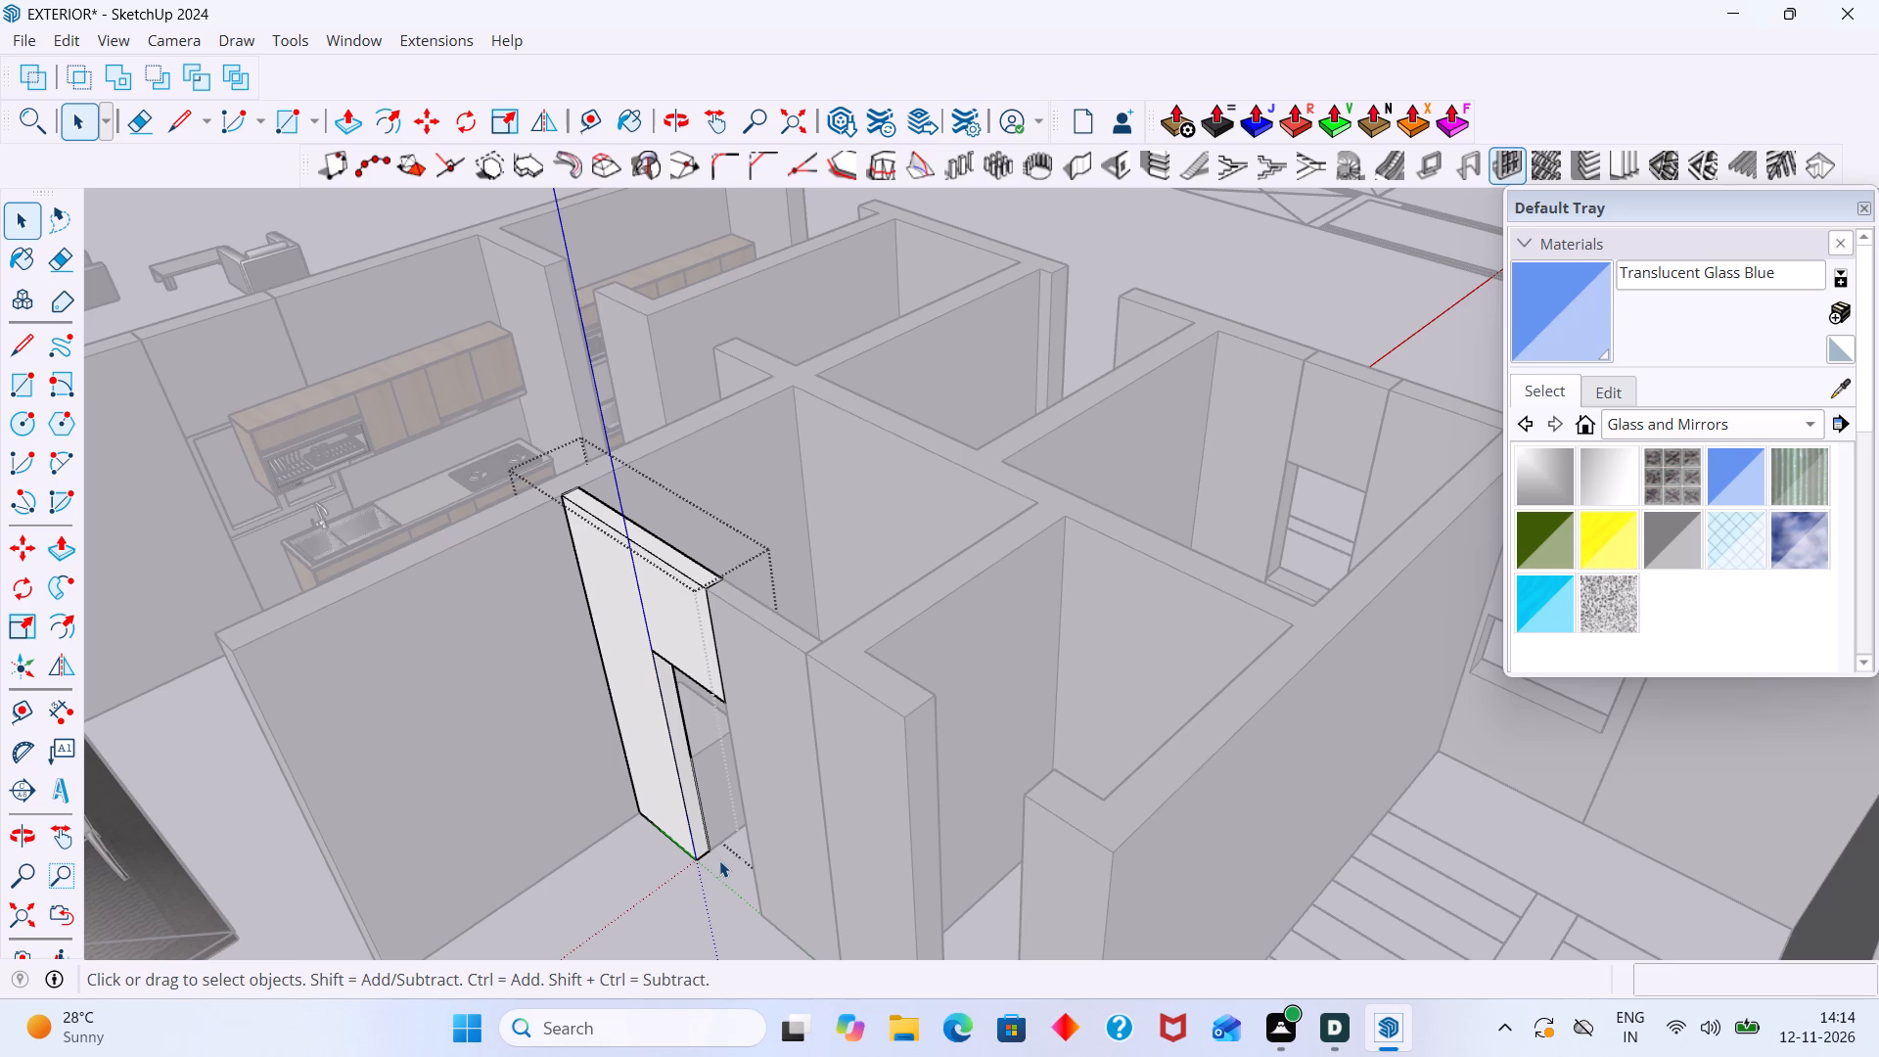
{"action": "scroll", "coordinate": [719, 860], "scroll_direction": "down", "scroll_amount": 8}
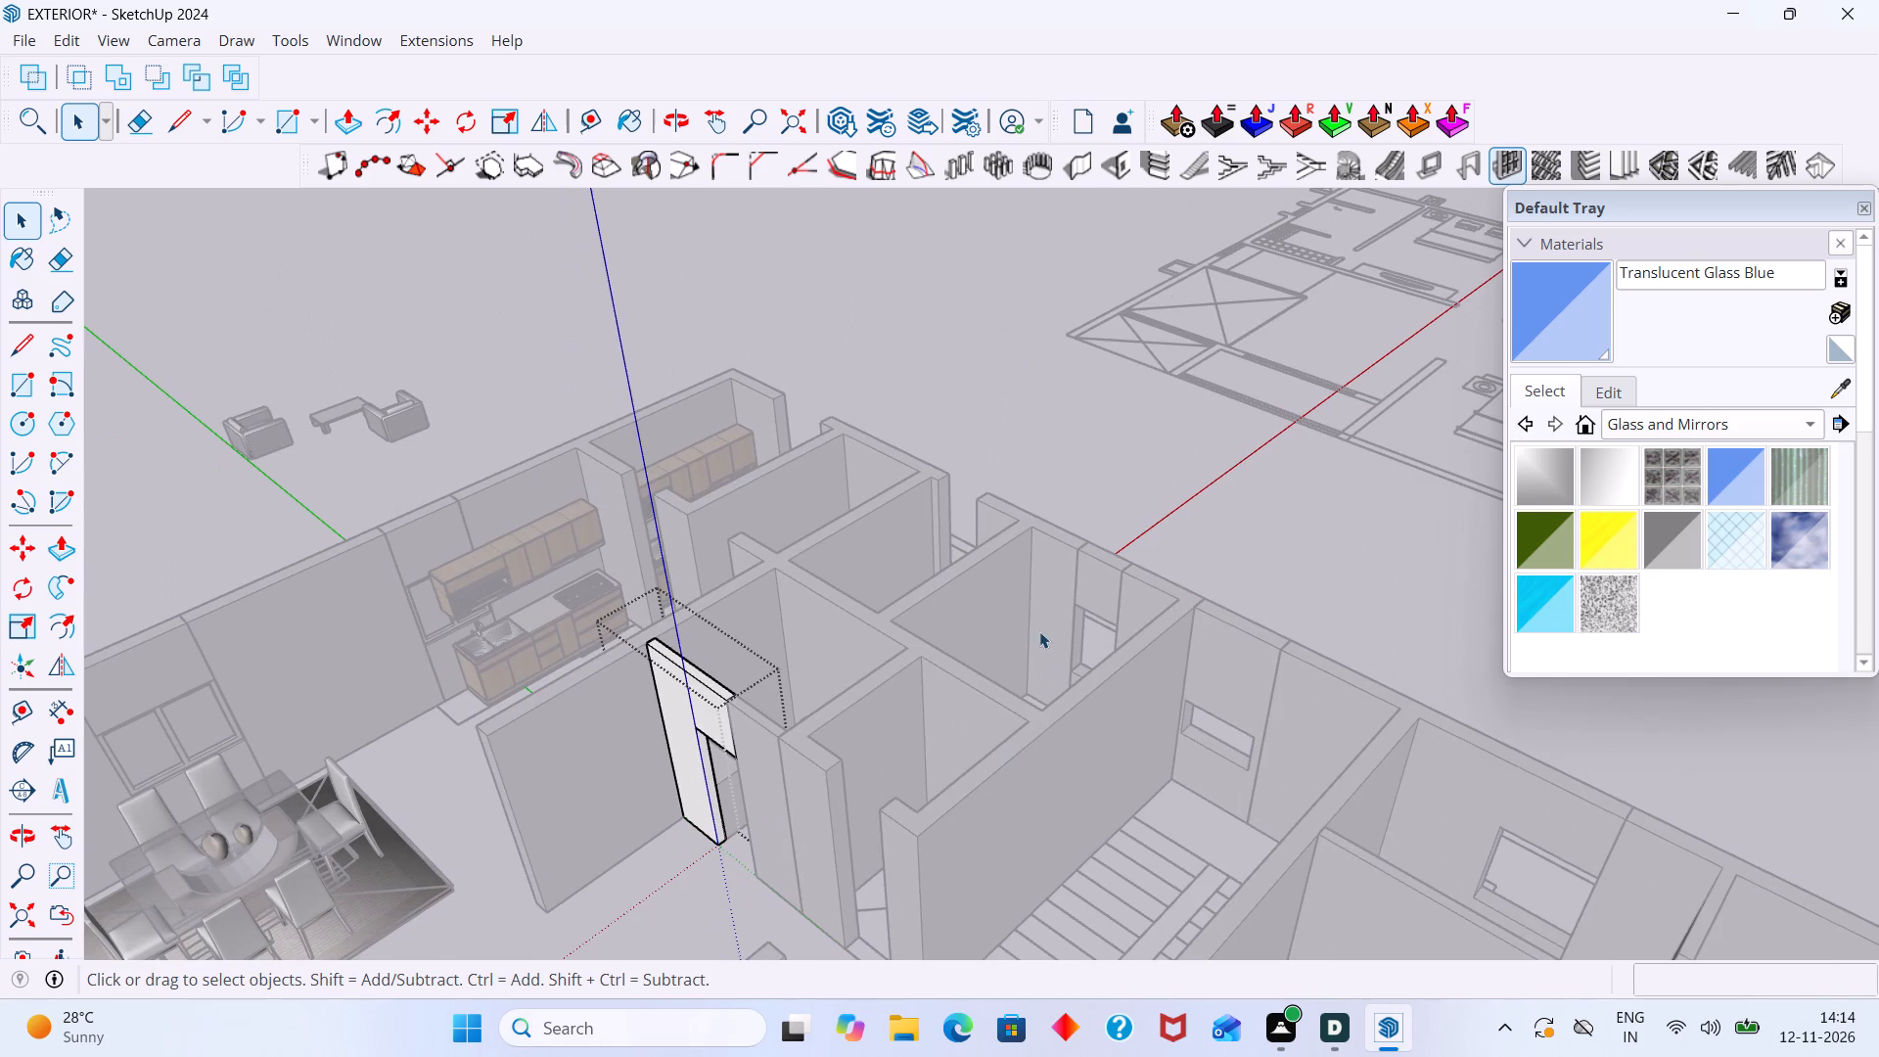
{"action": "left_click", "coordinate": [1028, 466]}
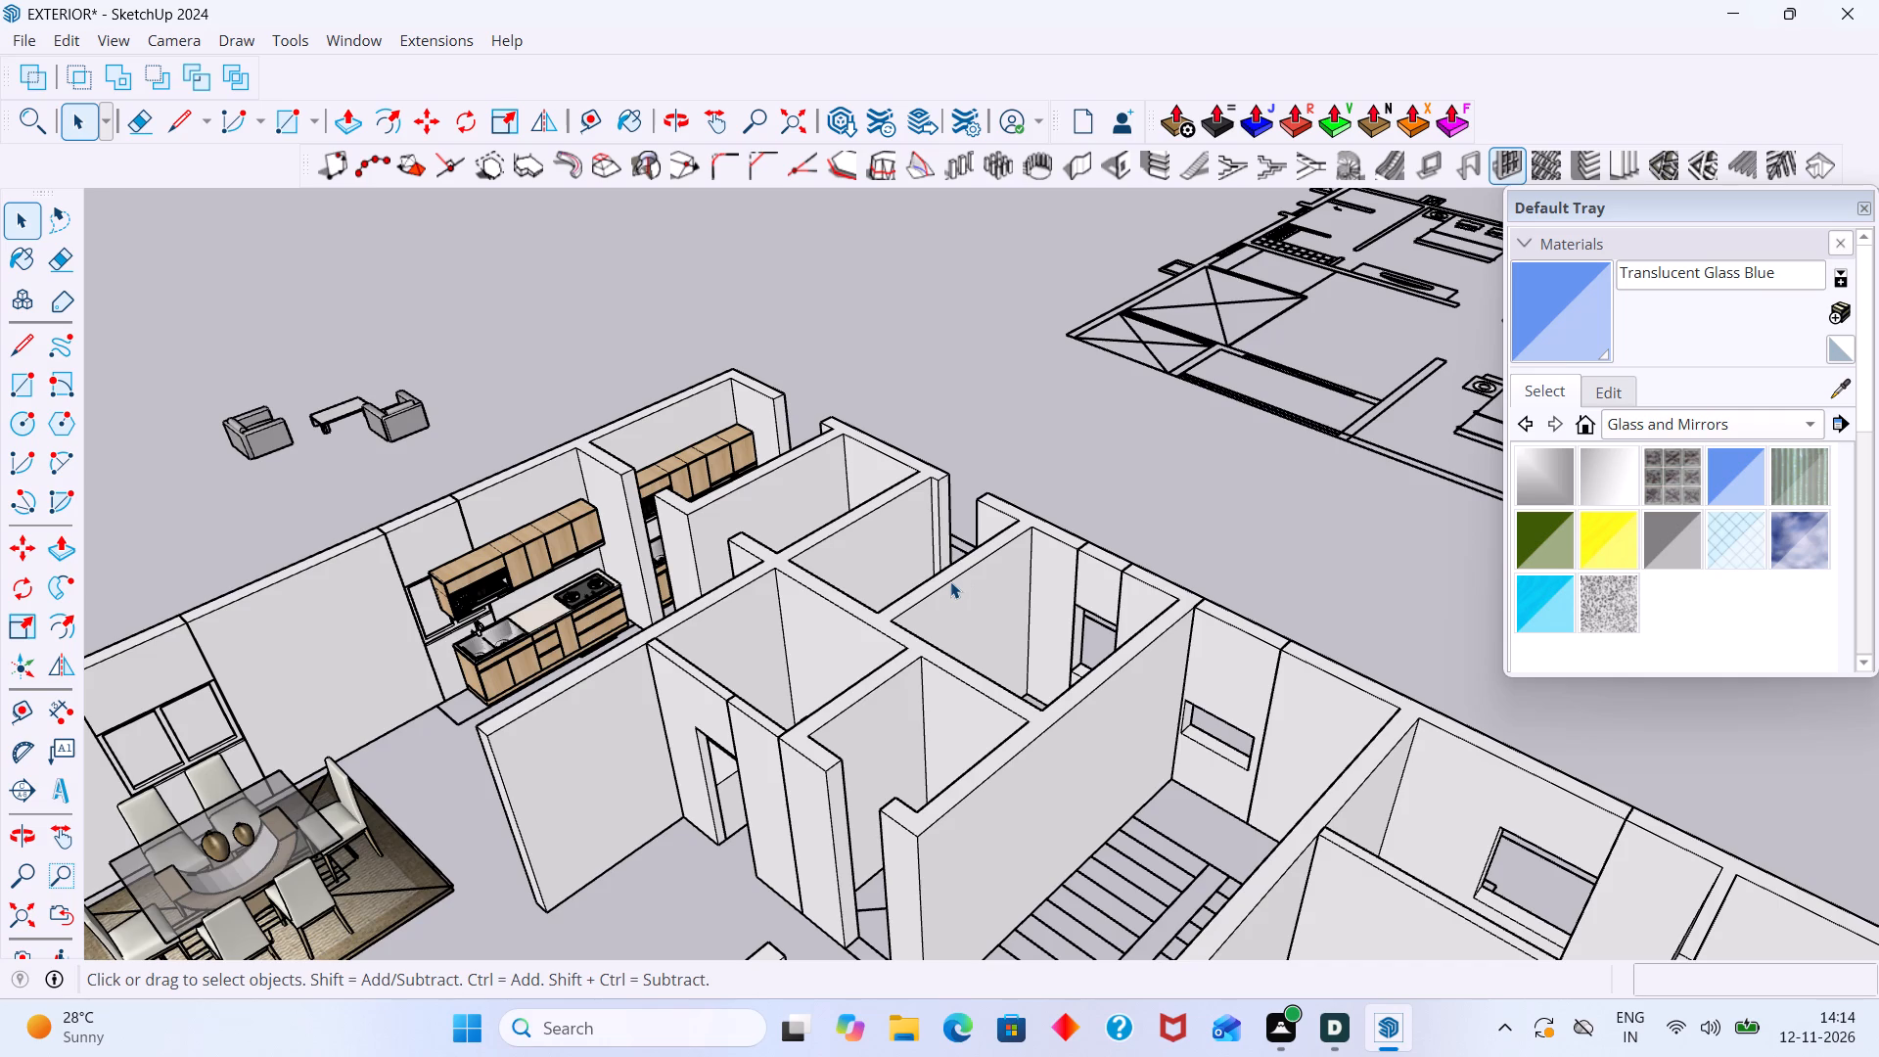
Examine the walls, doorways and openings of the bathrooms, kitchen, staircase and living area from several sides and from above.
{"action": "scroll", "coordinate": [949, 582], "scroll_direction": "down", "scroll_amount": 8}
{"action": "middle_click_drag", "start_coordinate": [928, 696], "coordinate": [1049, 647]}
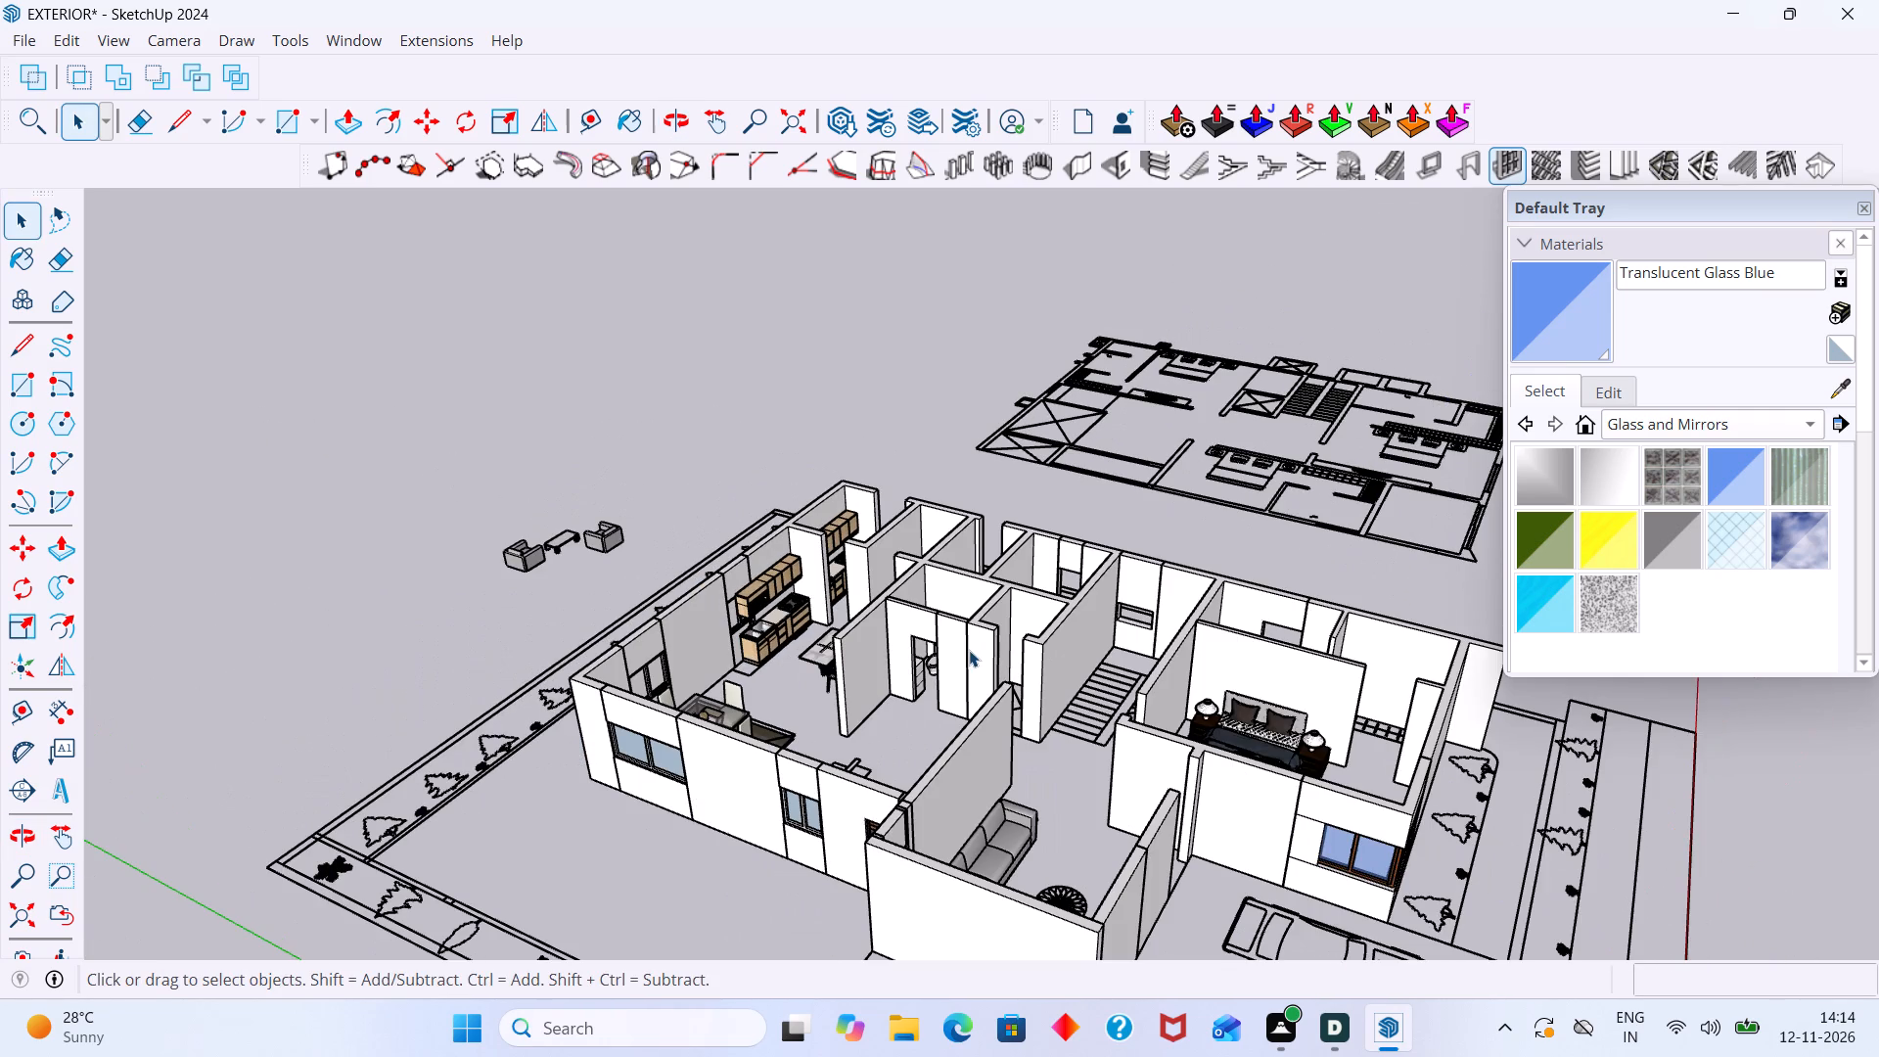
{"action": "scroll", "coordinate": [969, 650], "scroll_direction": "down", "scroll_amount": 1}
{"action": "middle_click_drag", "start_coordinate": [901, 637], "coordinate": [855, 541], "text": "shift"}
{"action": "scroll", "coordinate": [859, 537], "scroll_direction": "up", "scroll_amount": 9}
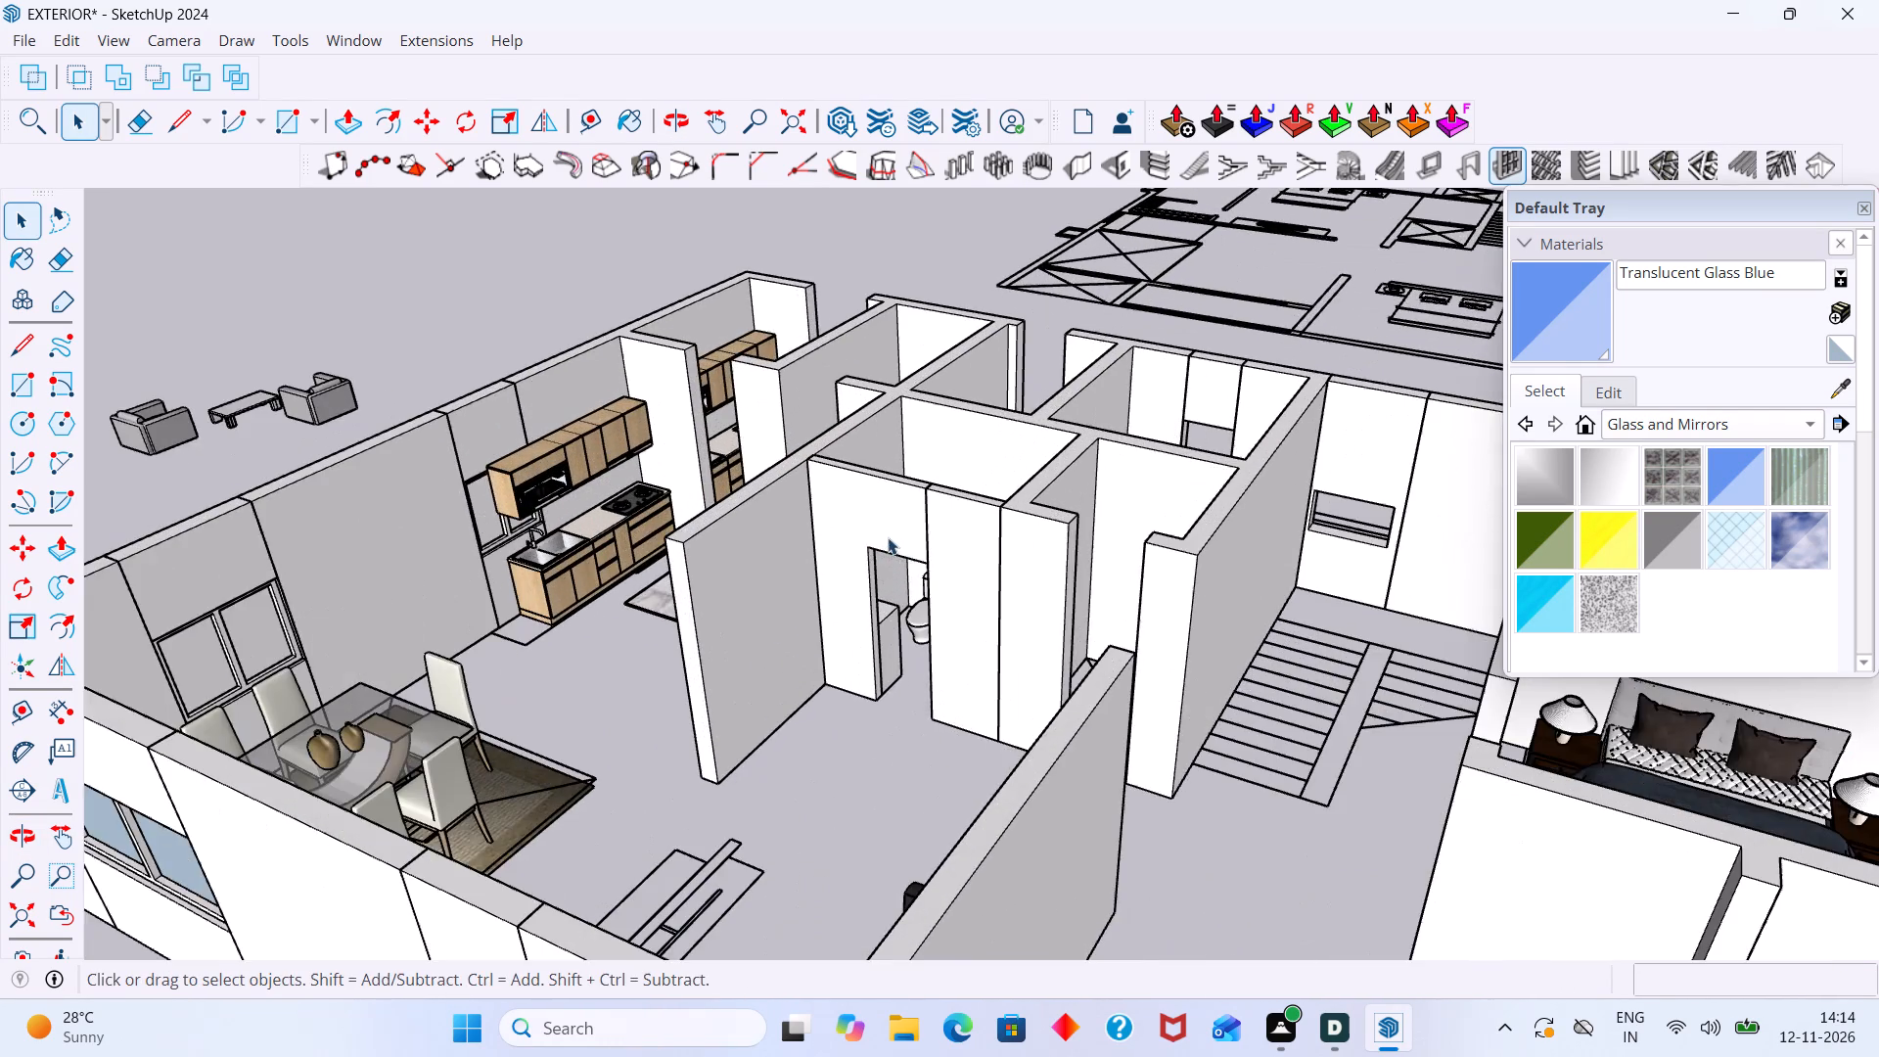
{"action": "middle_click_drag", "start_coordinate": [917, 546], "coordinate": [819, 529]}
{"action": "scroll", "coordinate": [859, 528], "scroll_direction": "down", "scroll_amount": 4}
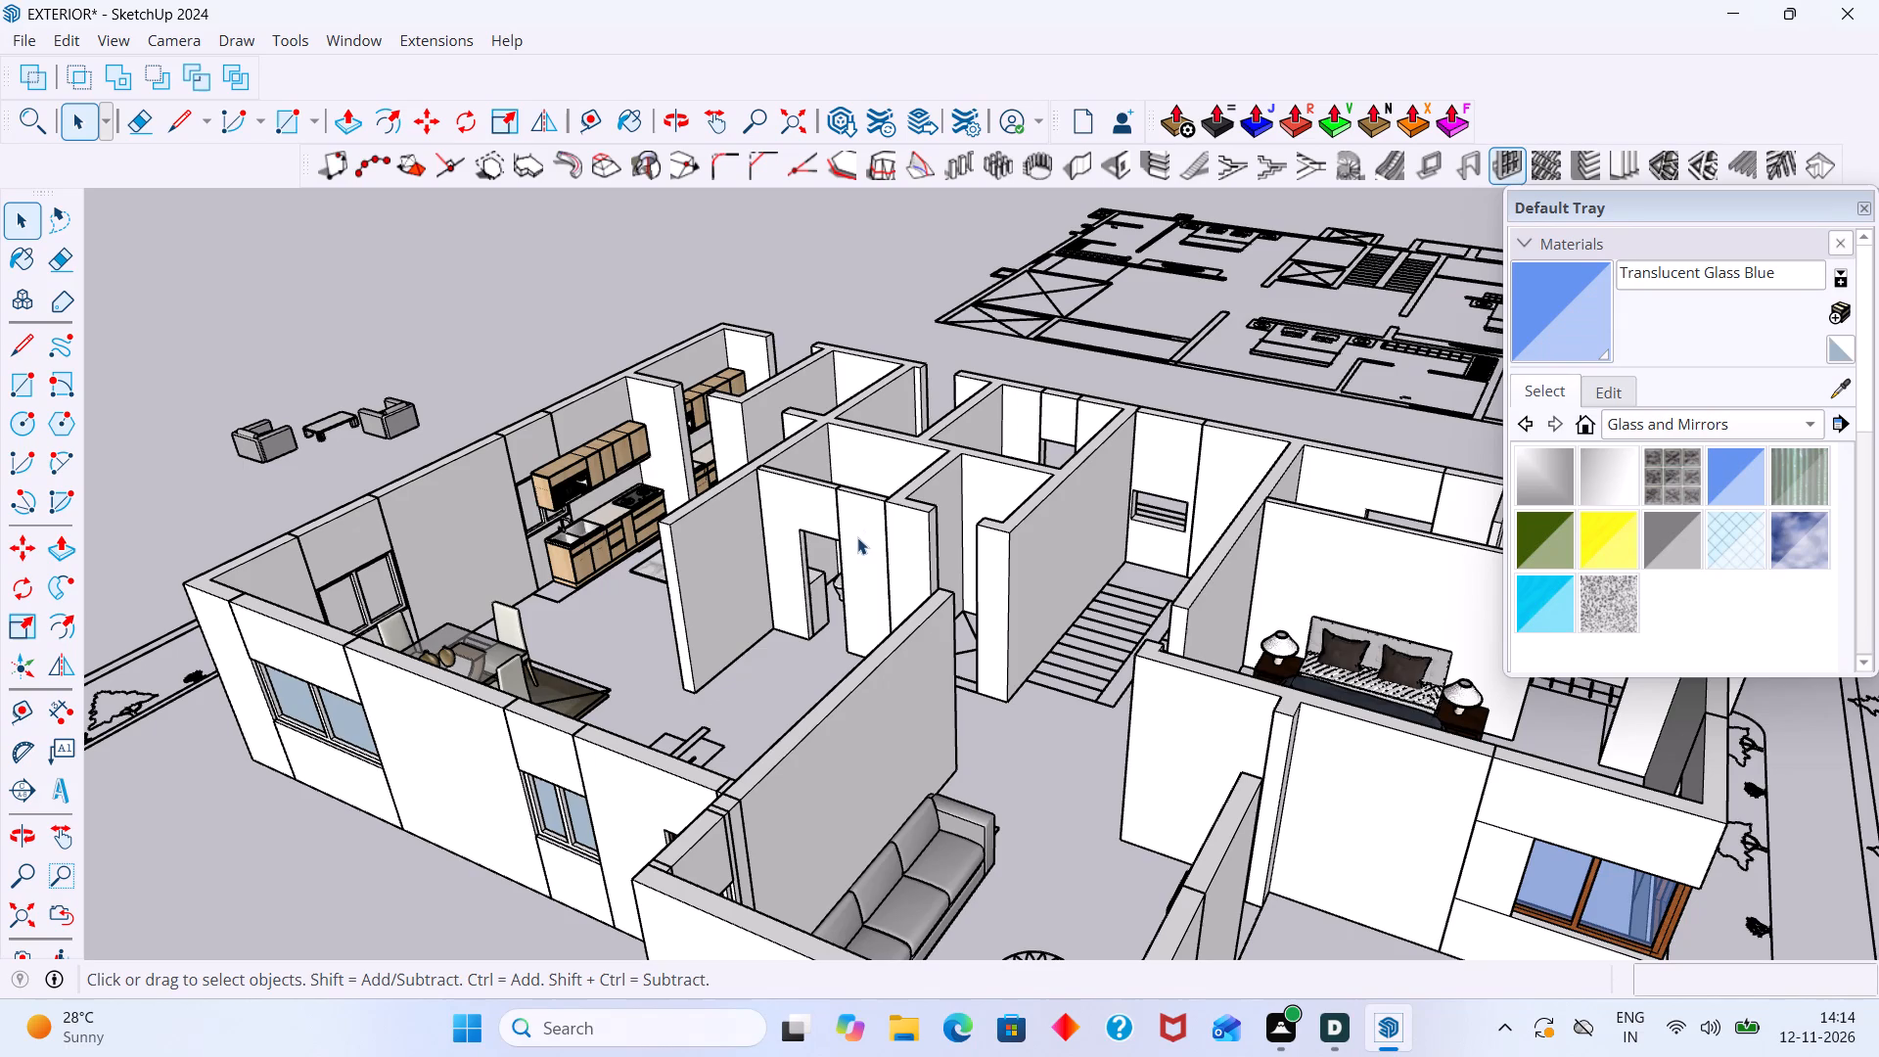
{"action": "scroll", "coordinate": [906, 397], "scroll_direction": "up", "scroll_amount": 8}
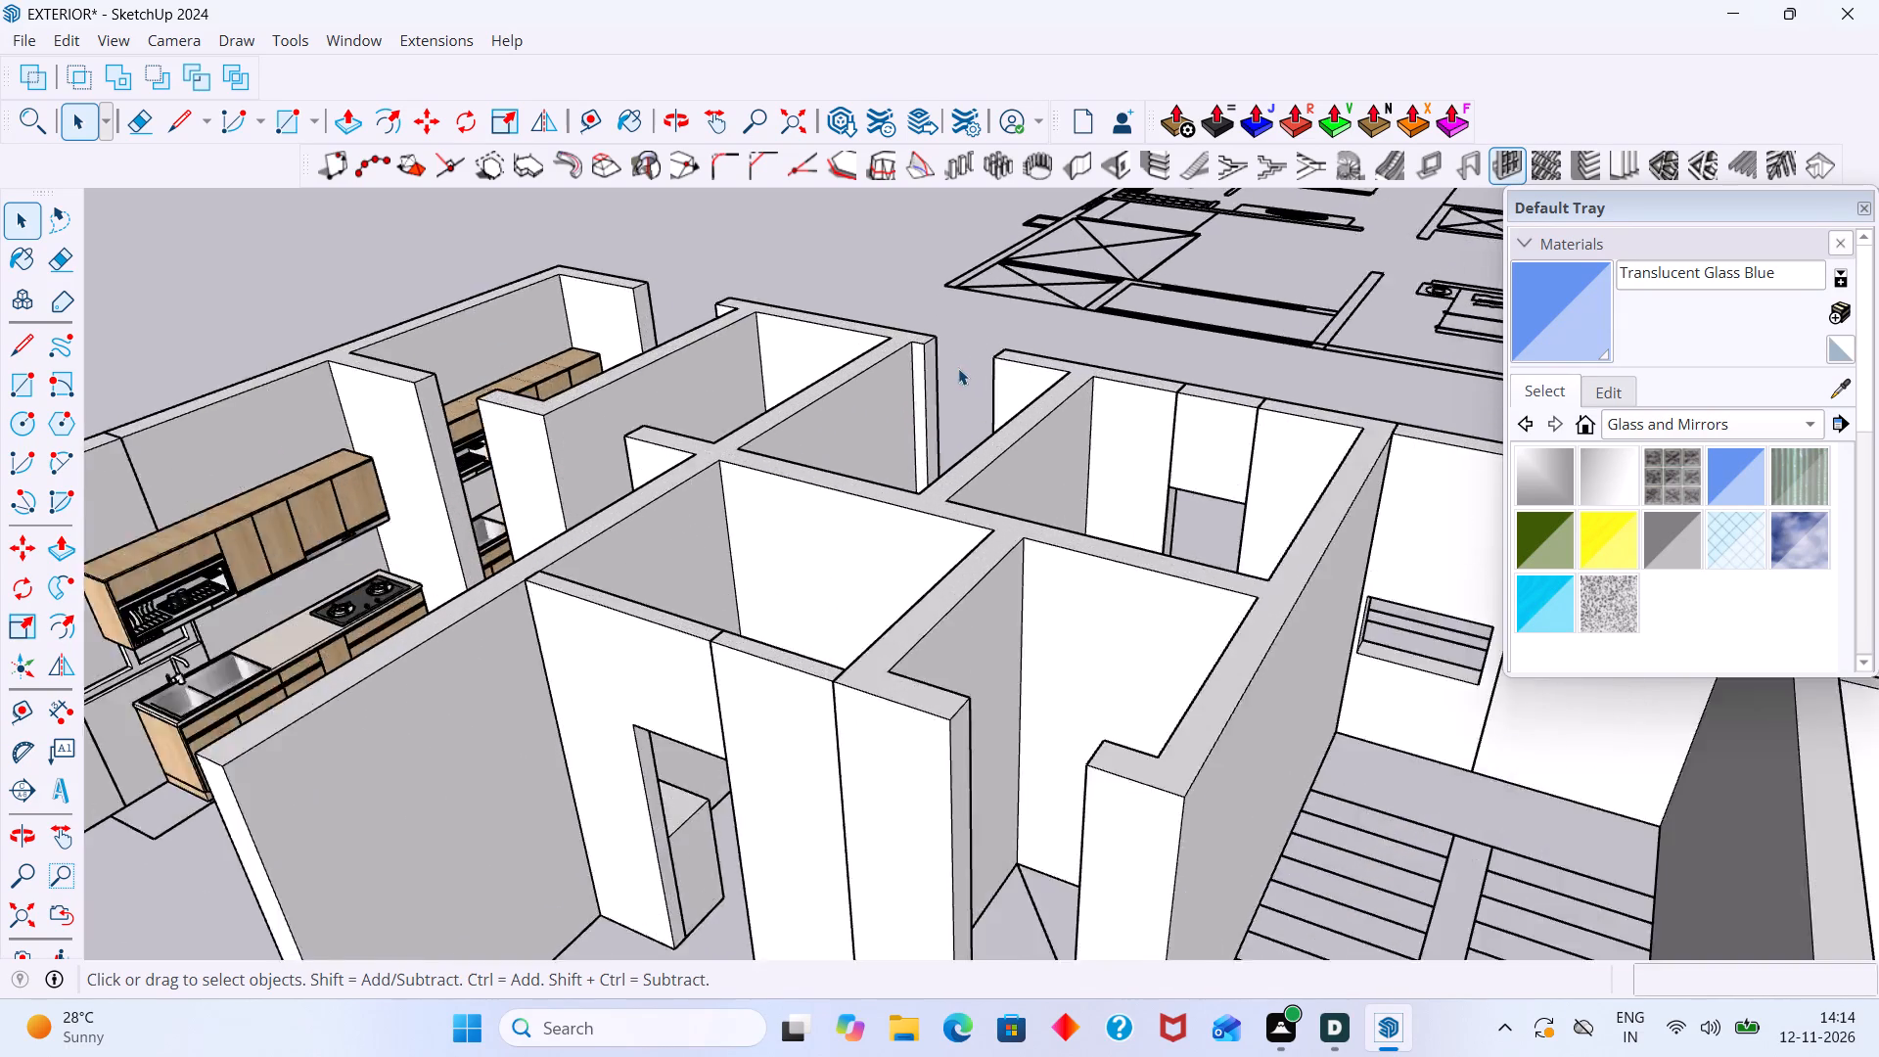
{"action": "scroll", "coordinate": [958, 368], "scroll_direction": "up", "scroll_amount": 6}
{"action": "scroll", "coordinate": [940, 366], "scroll_direction": "down", "scroll_amount": 10}
{"action": "middle_click_drag", "start_coordinate": [909, 411], "coordinate": [958, 662]}
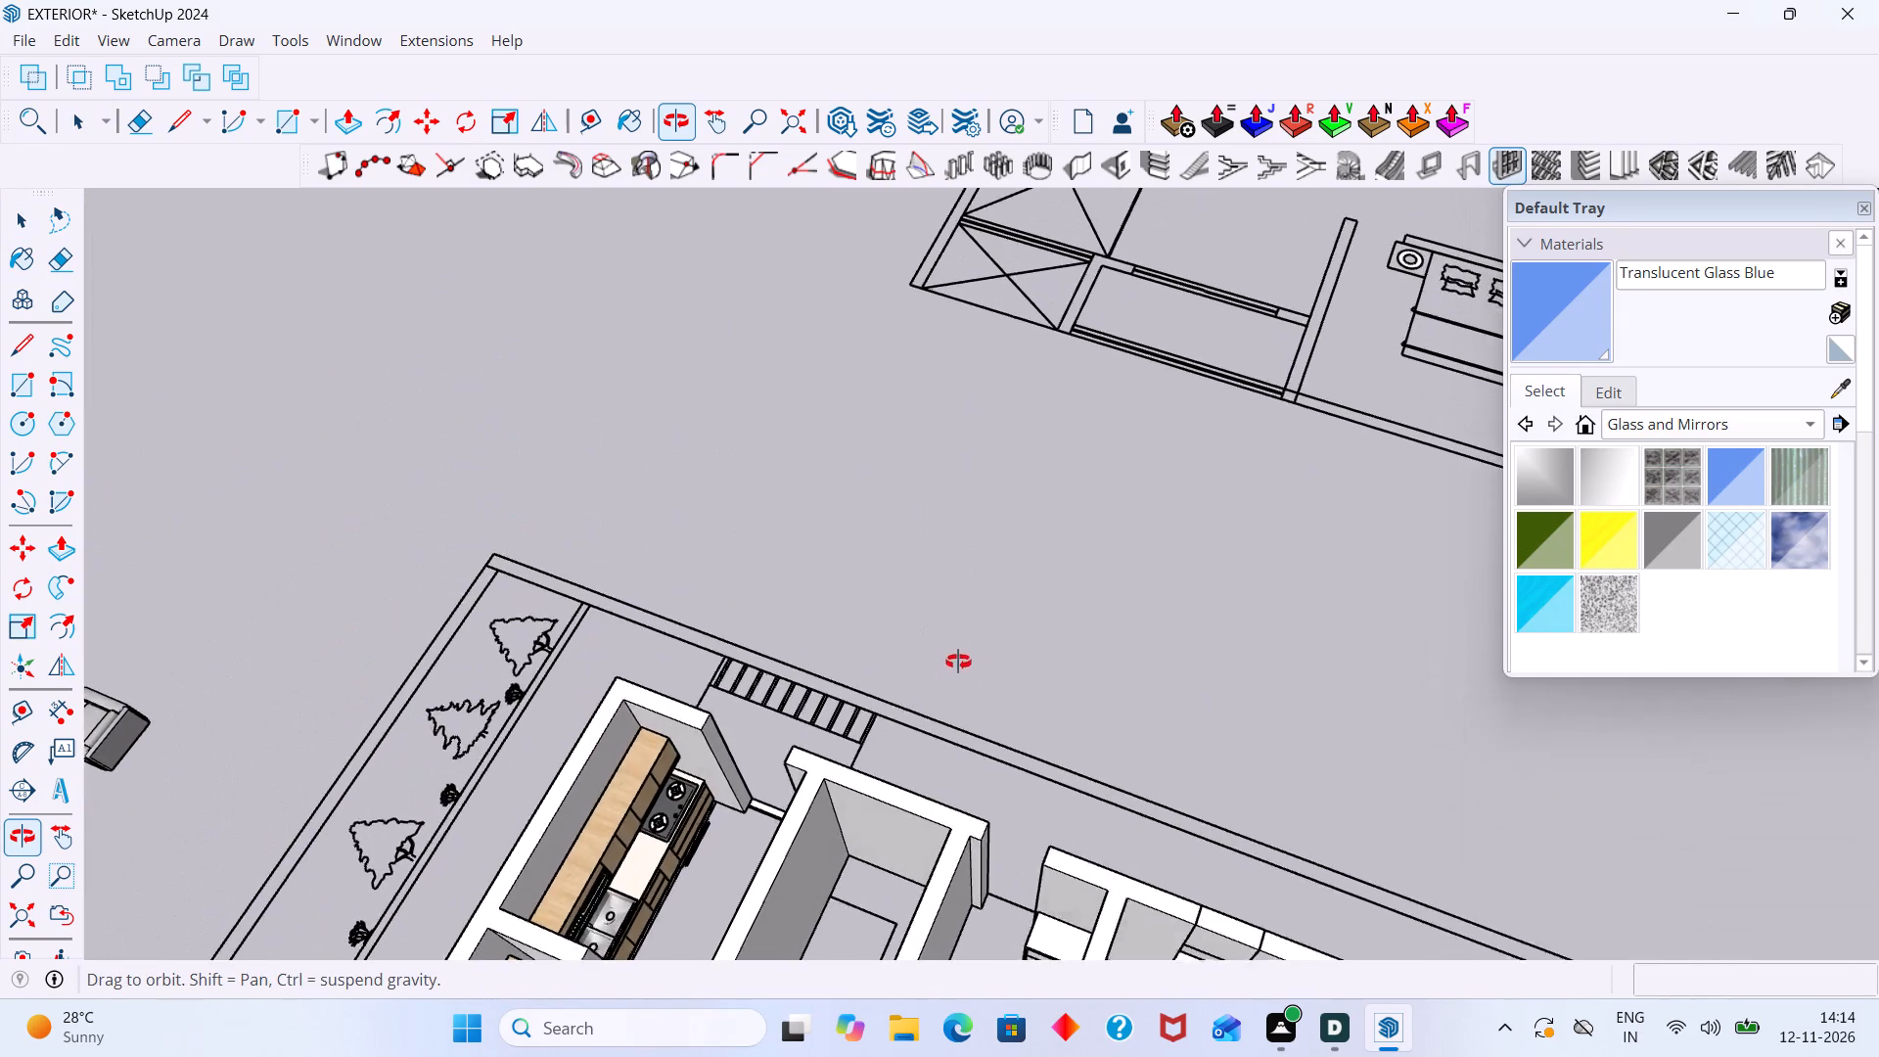
{"action": "middle_click_drag", "start_coordinate": [958, 662], "coordinate": [1003, 615]}
{"action": "scroll", "coordinate": [1104, 727], "scroll_direction": "up", "scroll_amount": 4}
{"action": "middle_click_drag", "start_coordinate": [1084, 796], "coordinate": [1146, 533], "text": "shift"}
{"action": "scroll", "coordinate": [1142, 569], "scroll_direction": "down", "scroll_amount": 4}
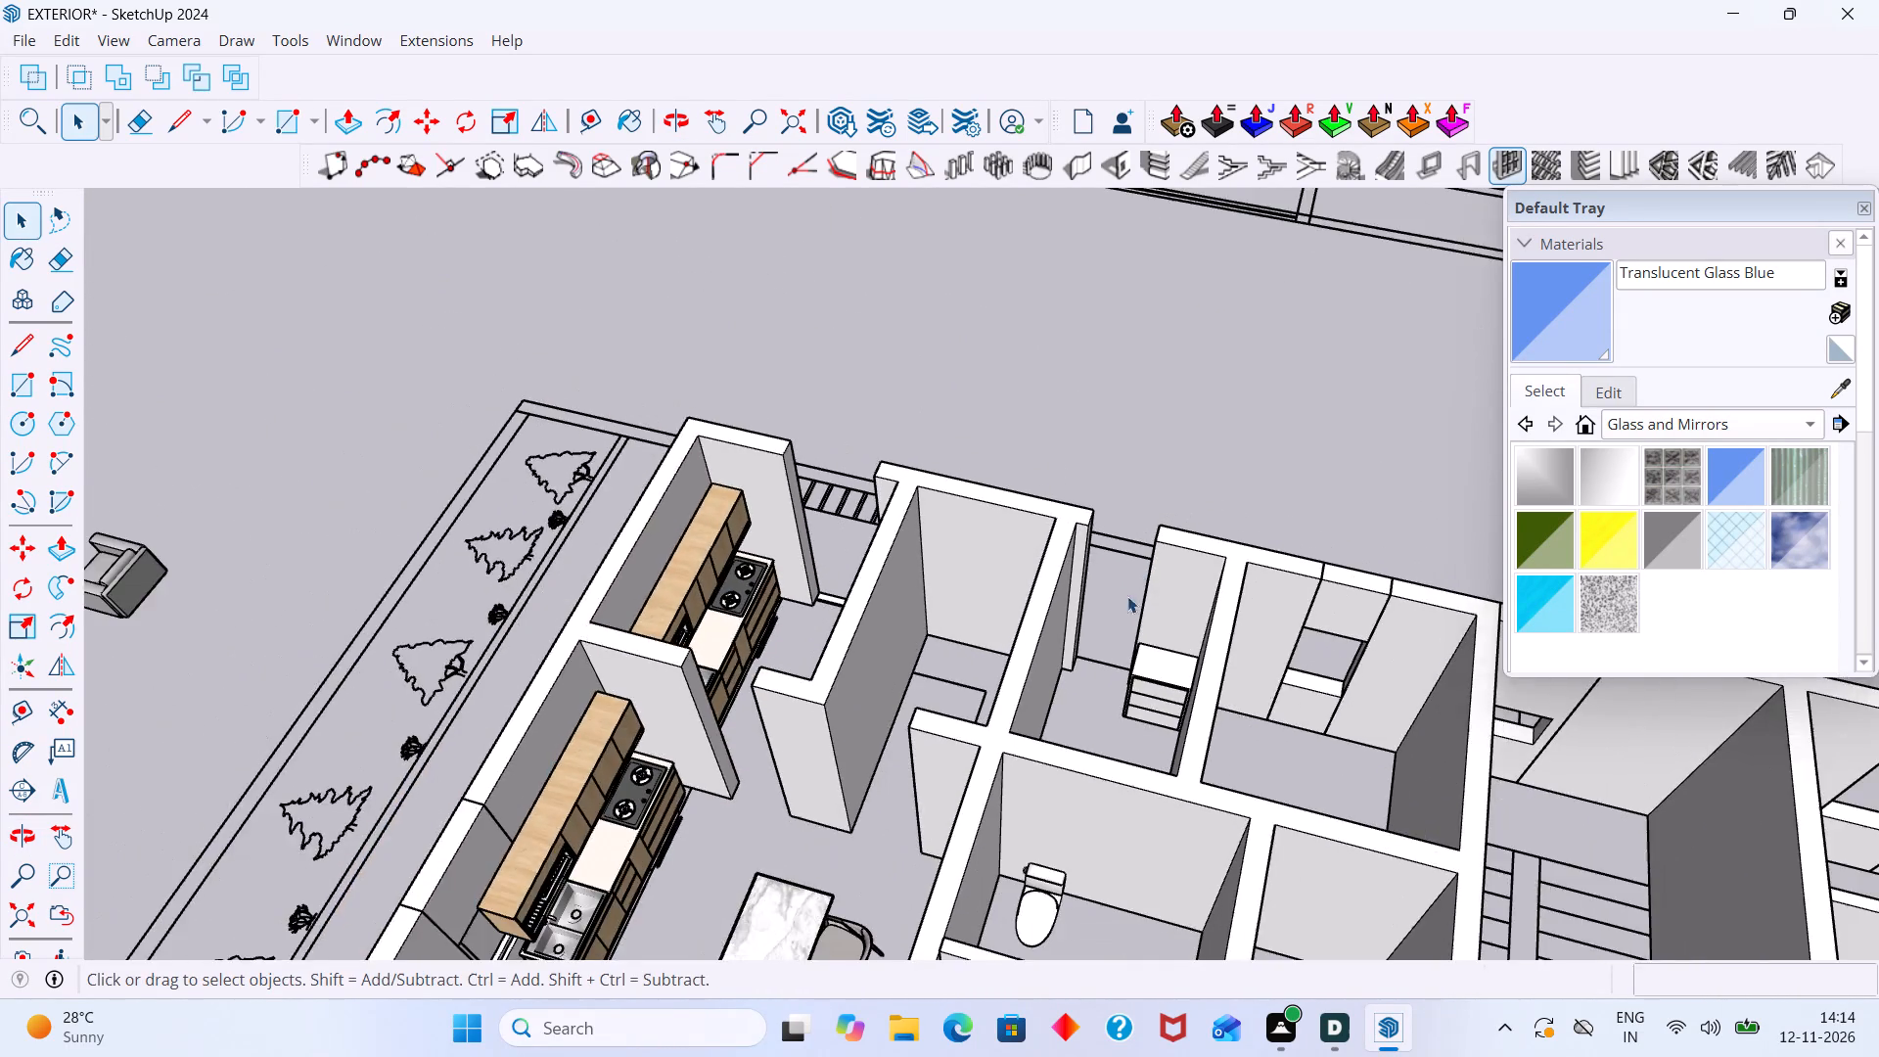
{"action": "middle_click_drag", "start_coordinate": [1126, 607], "coordinate": [1620, 644]}
{"action": "middle_click_drag", "start_coordinate": [1396, 576], "coordinate": [957, 654], "text": "shift"}
{"action": "scroll", "coordinate": [917, 591], "scroll_direction": "up", "scroll_amount": 5}
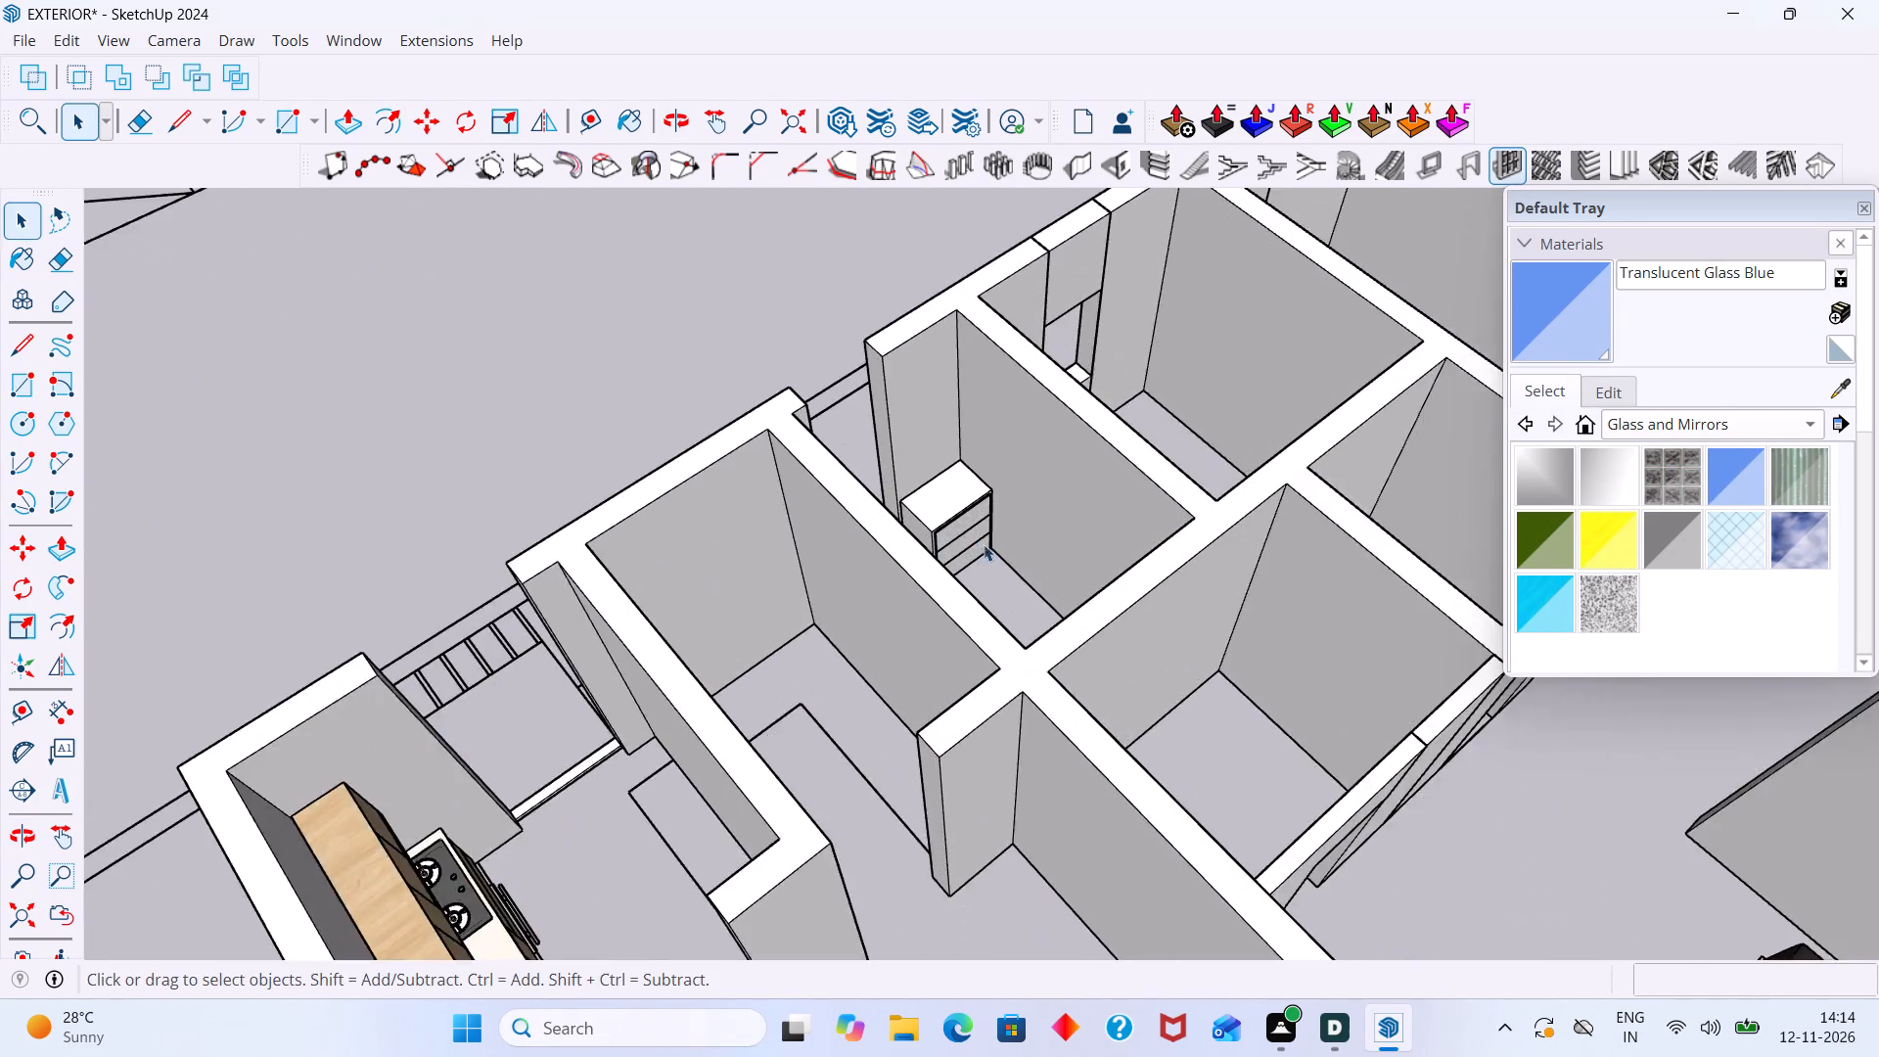
{"action": "scroll", "coordinate": [984, 544], "scroll_direction": "up", "scroll_amount": 2}
{"action": "middle_click_drag", "start_coordinate": [990, 552], "coordinate": [1294, 615]}
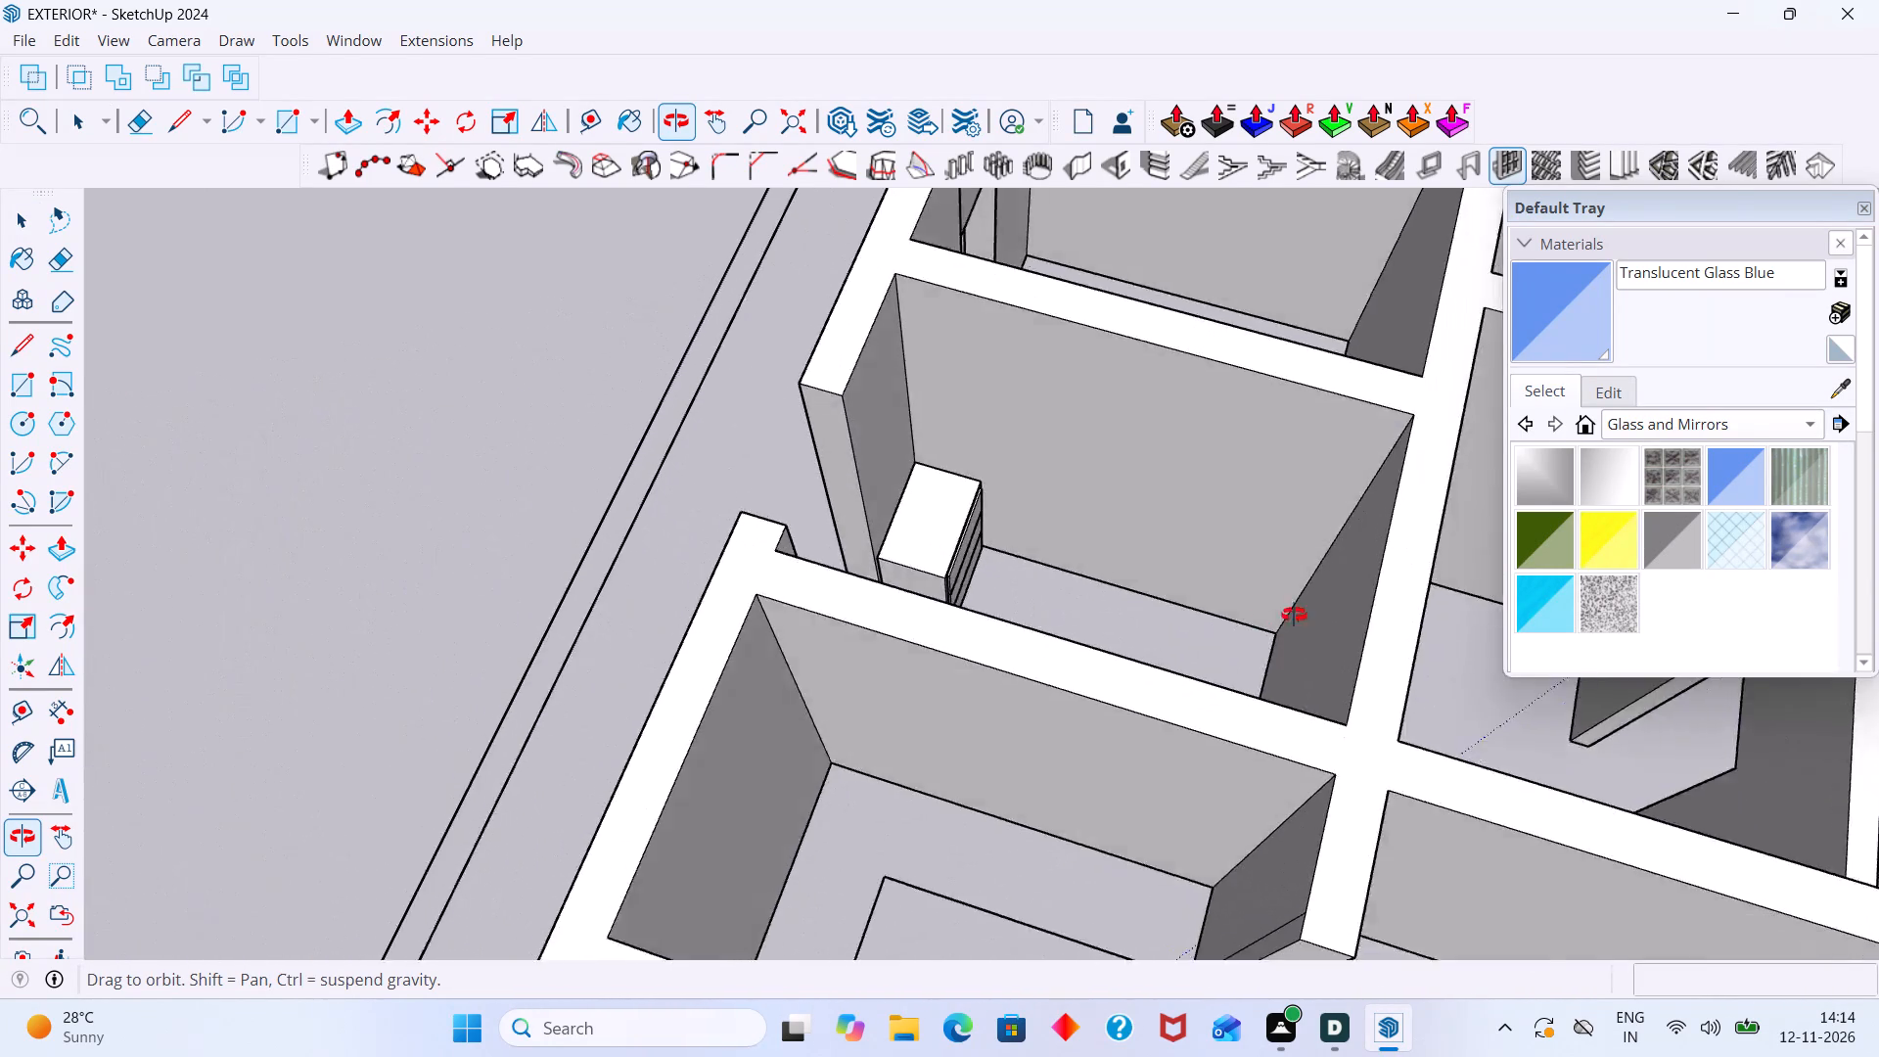
{"action": "middle_click_drag", "start_coordinate": [1294, 615], "coordinate": [1366, 590]}
{"action": "scroll", "coordinate": [1024, 560], "scroll_direction": "down", "scroll_amount": 6}
{"action": "middle_click_drag", "start_coordinate": [1107, 539], "coordinate": [700, 644], "text": "shift"}
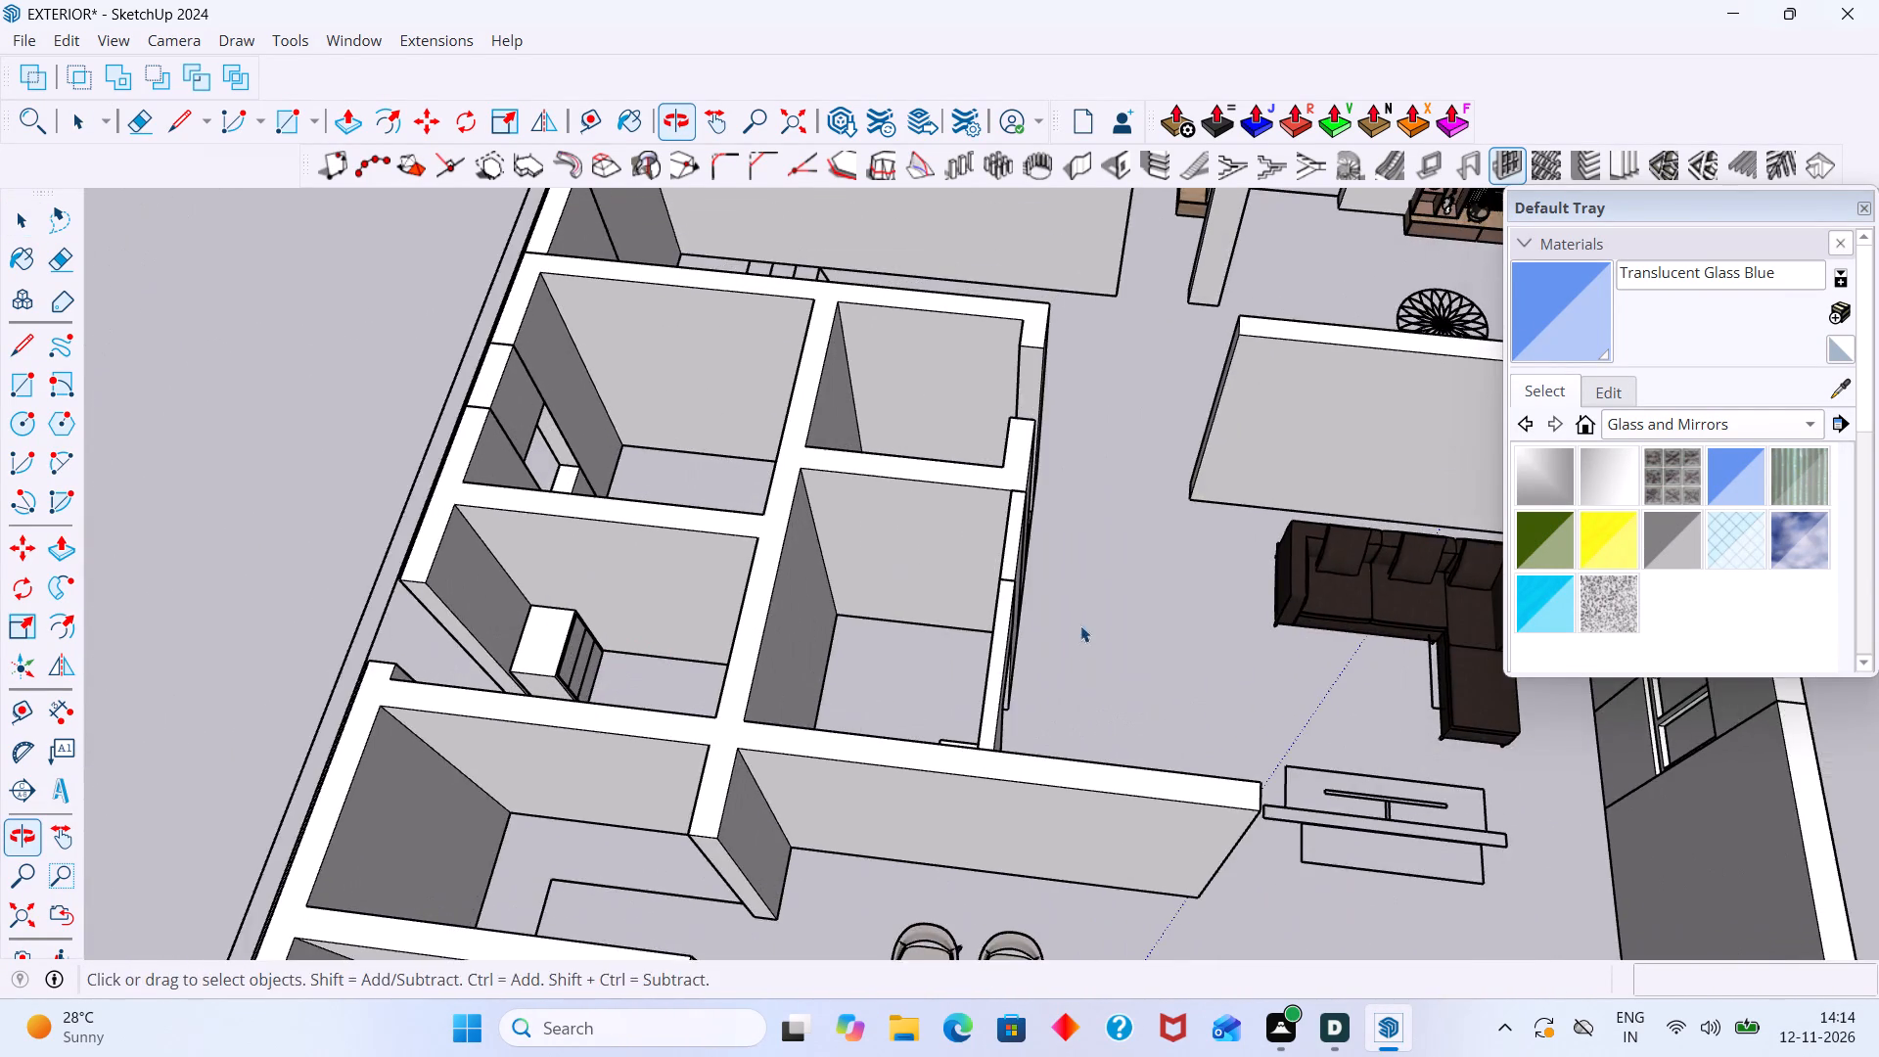
{"action": "middle_click_drag", "start_coordinate": [1042, 623], "coordinate": [636, 623]}
{"action": "scroll", "coordinate": [820, 570], "scroll_direction": "up", "scroll_amount": 2}
{"action": "scroll", "coordinate": [687, 539], "scroll_direction": "up", "scroll_amount": 1}
{"action": "scroll", "coordinate": [687, 539], "scroll_direction": "down", "scroll_amount": 5}
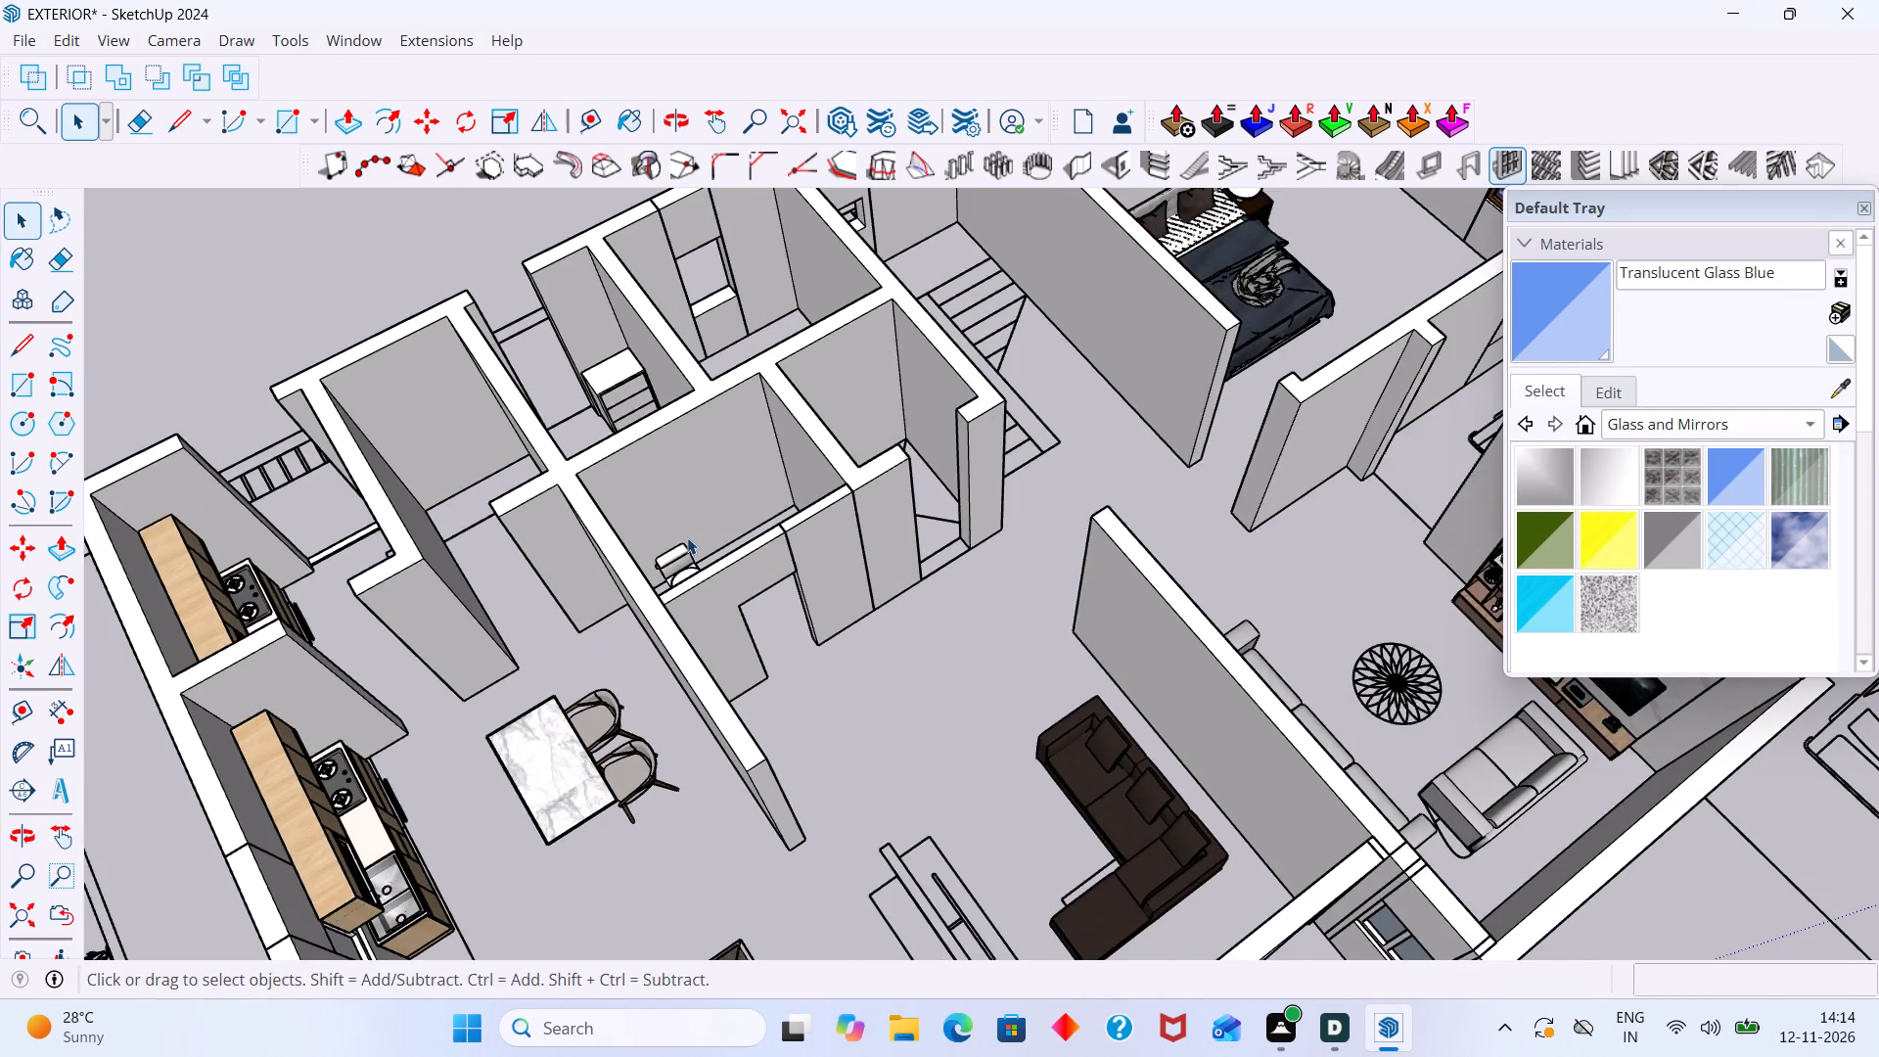
{"action": "middle_click_drag", "start_coordinate": [687, 537], "coordinate": [782, 603]}
{"action": "middle_click_drag", "start_coordinate": [767, 598], "coordinate": [1070, 634]}
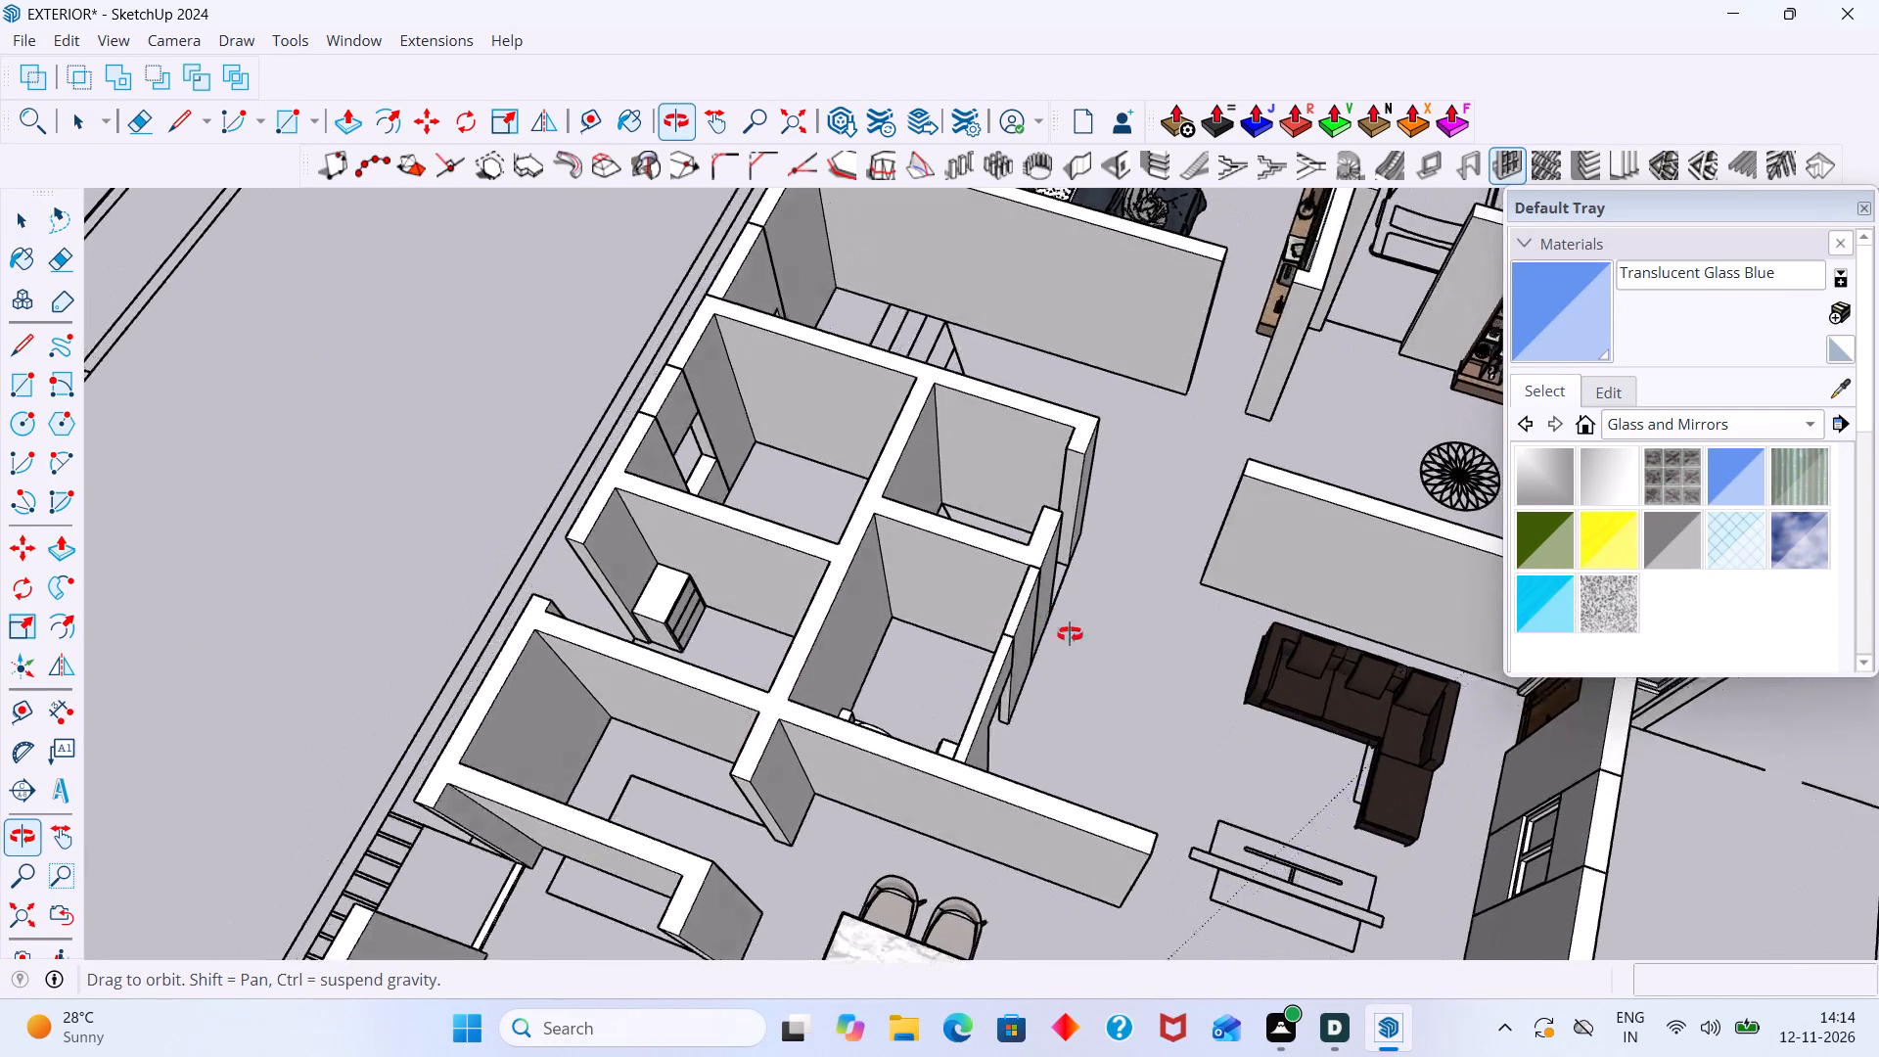
{"action": "middle_click_drag", "start_coordinate": [1070, 634], "coordinate": [1035, 797]}
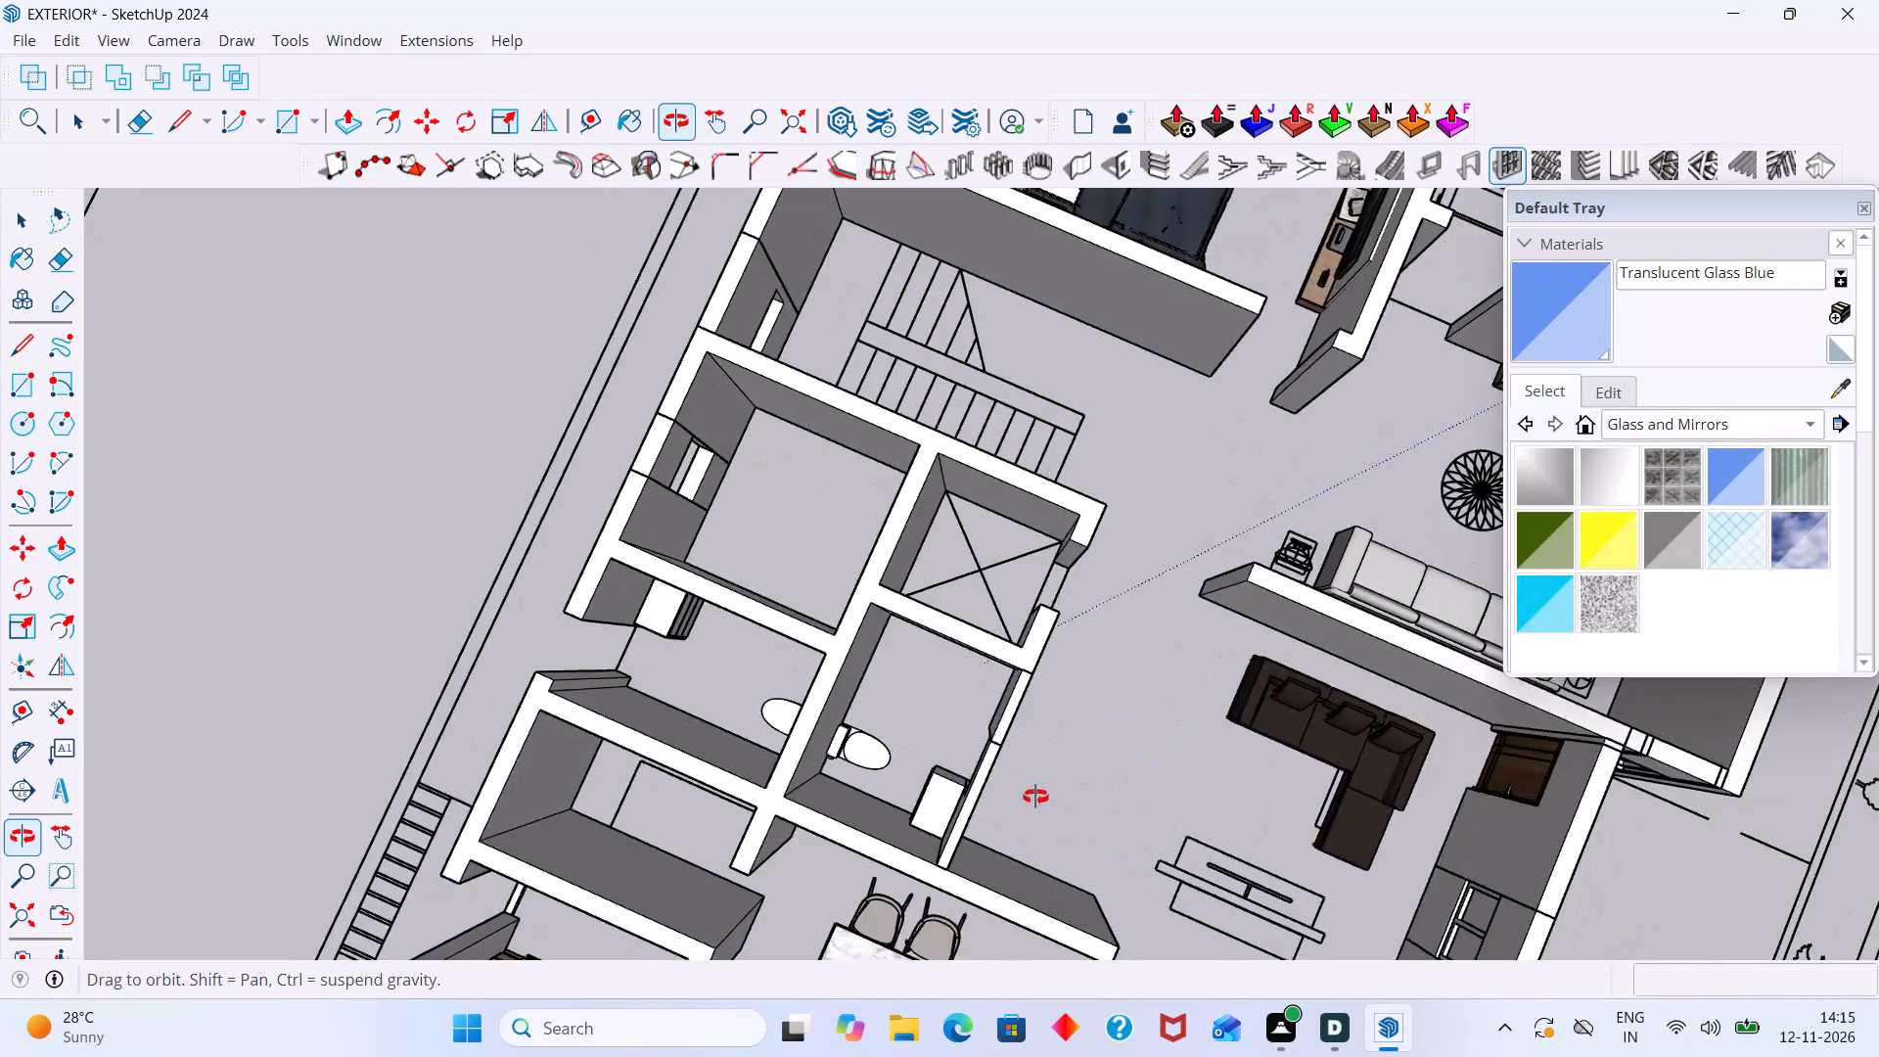
{"action": "middle_click_drag", "start_coordinate": [1035, 797], "coordinate": [1357, 620]}
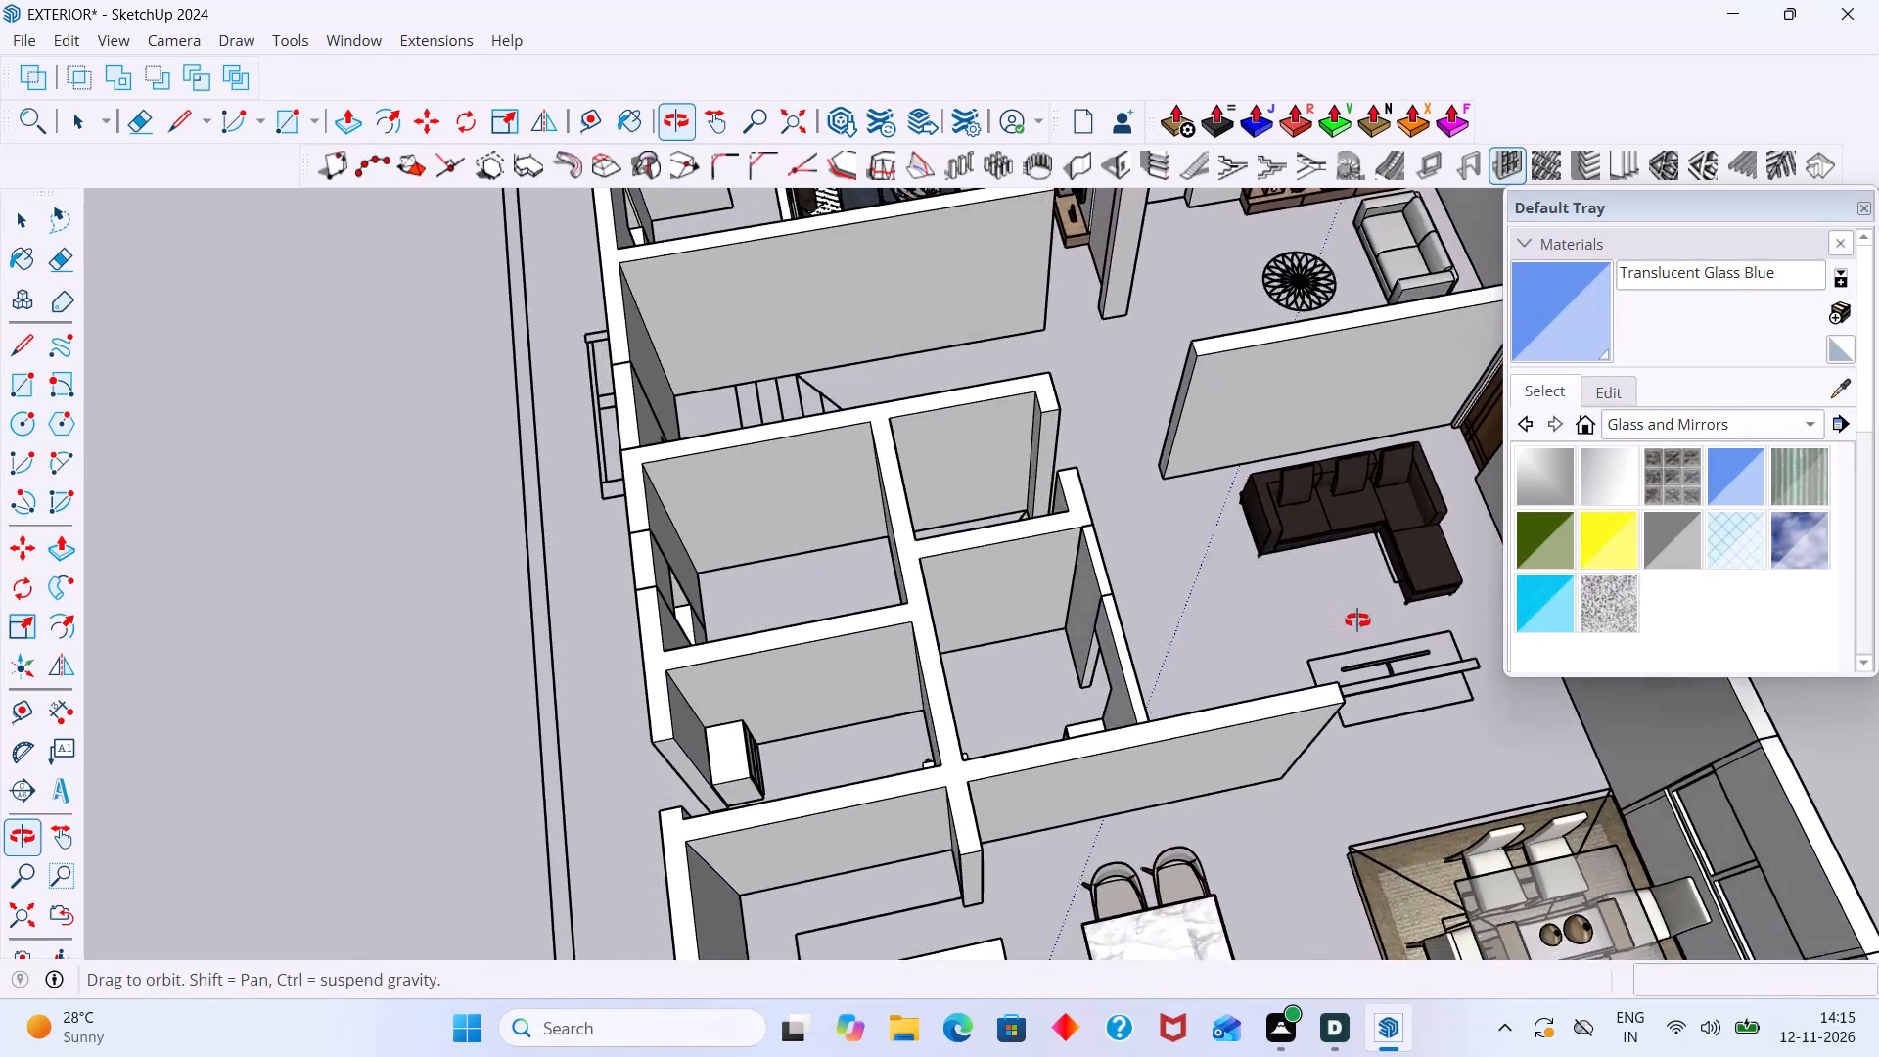
{"action": "middle_click_drag", "start_coordinate": [1357, 620], "coordinate": [1180, 767]}
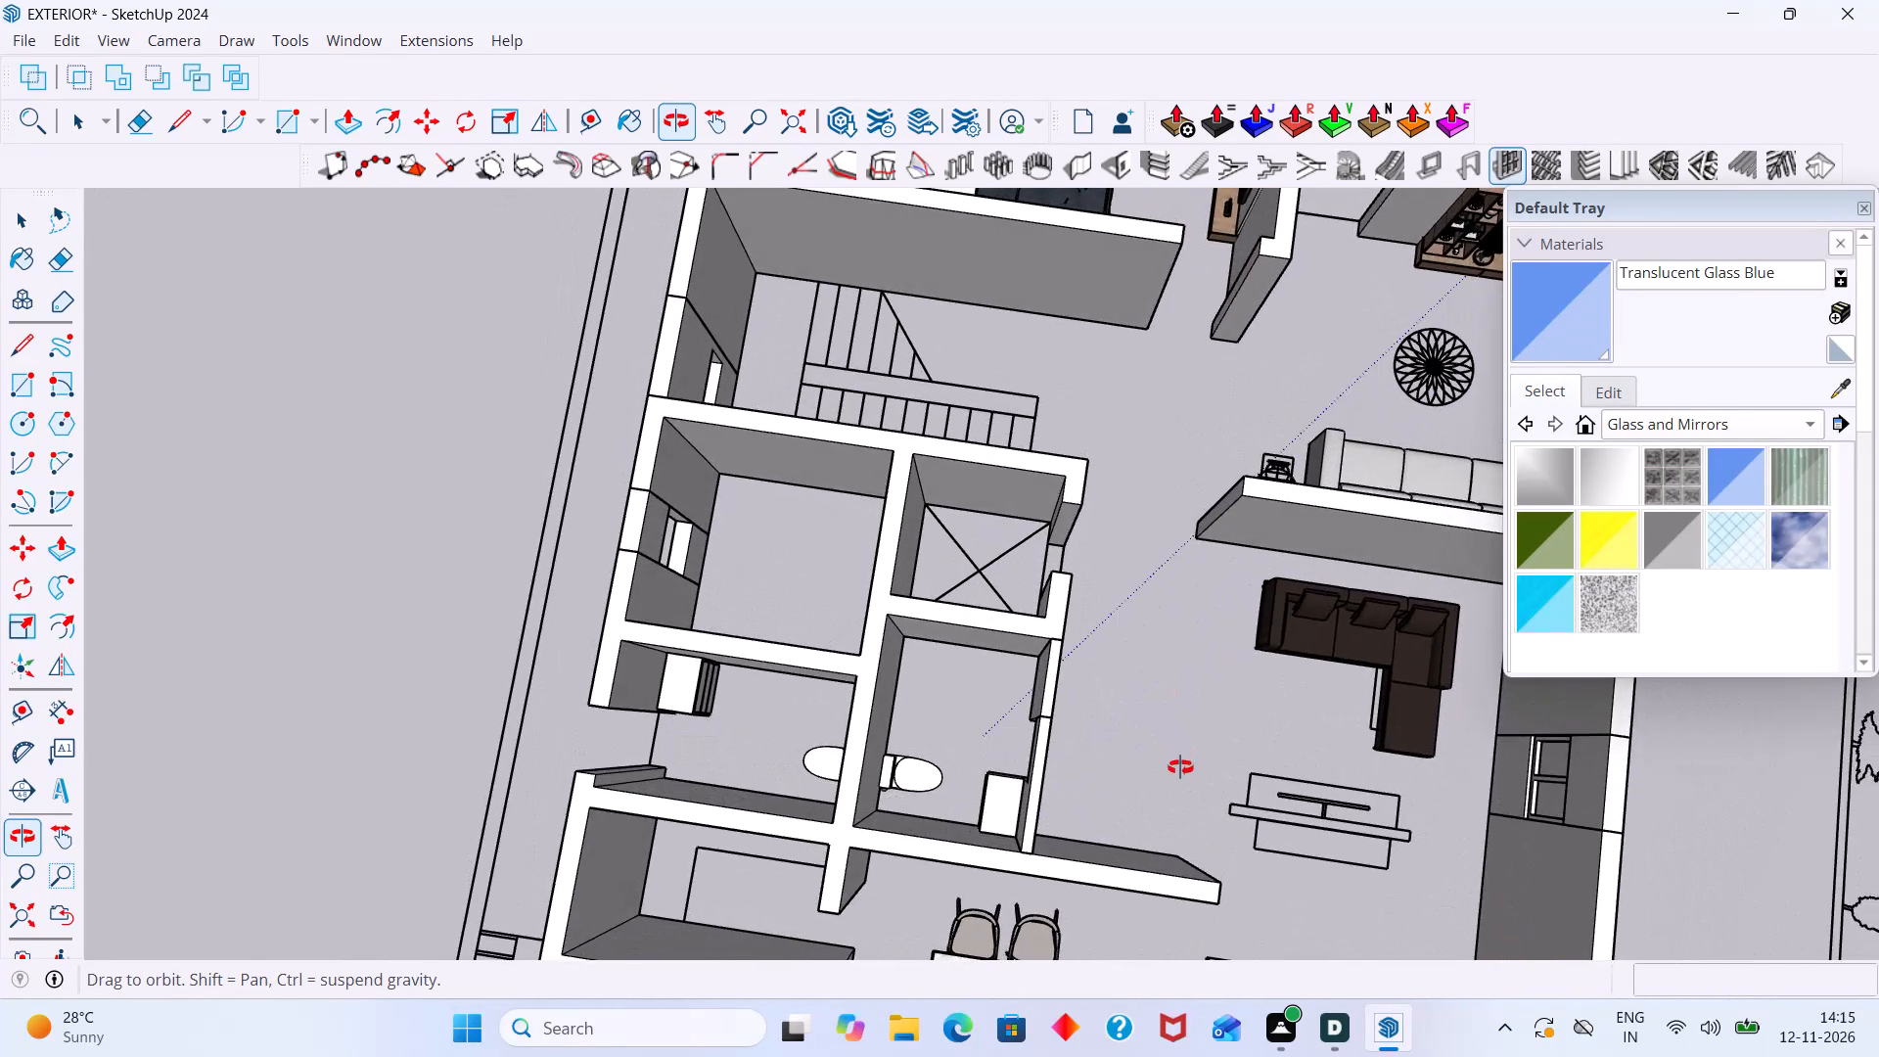
{"action": "middle_click_drag", "start_coordinate": [1180, 767], "coordinate": [1274, 731]}
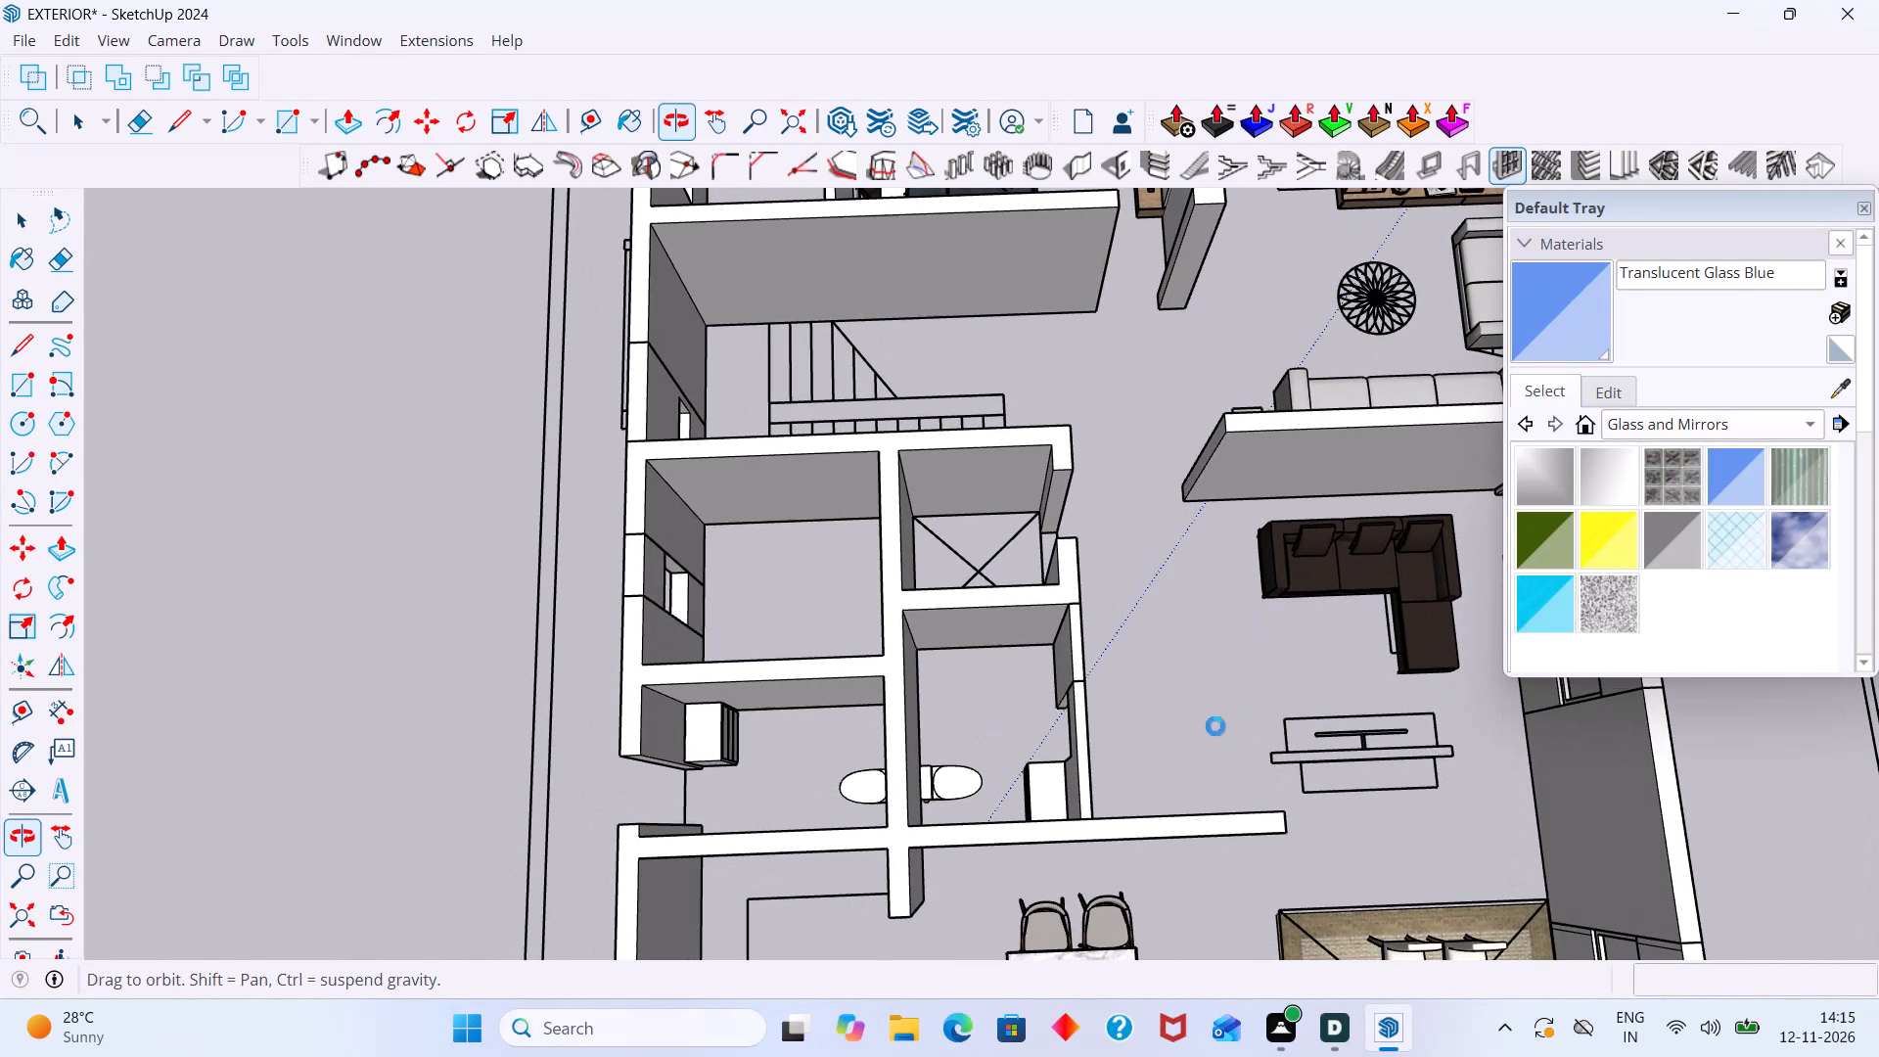
{"action": "scroll", "coordinate": [799, 741], "scroll_direction": "up", "scroll_amount": 2}
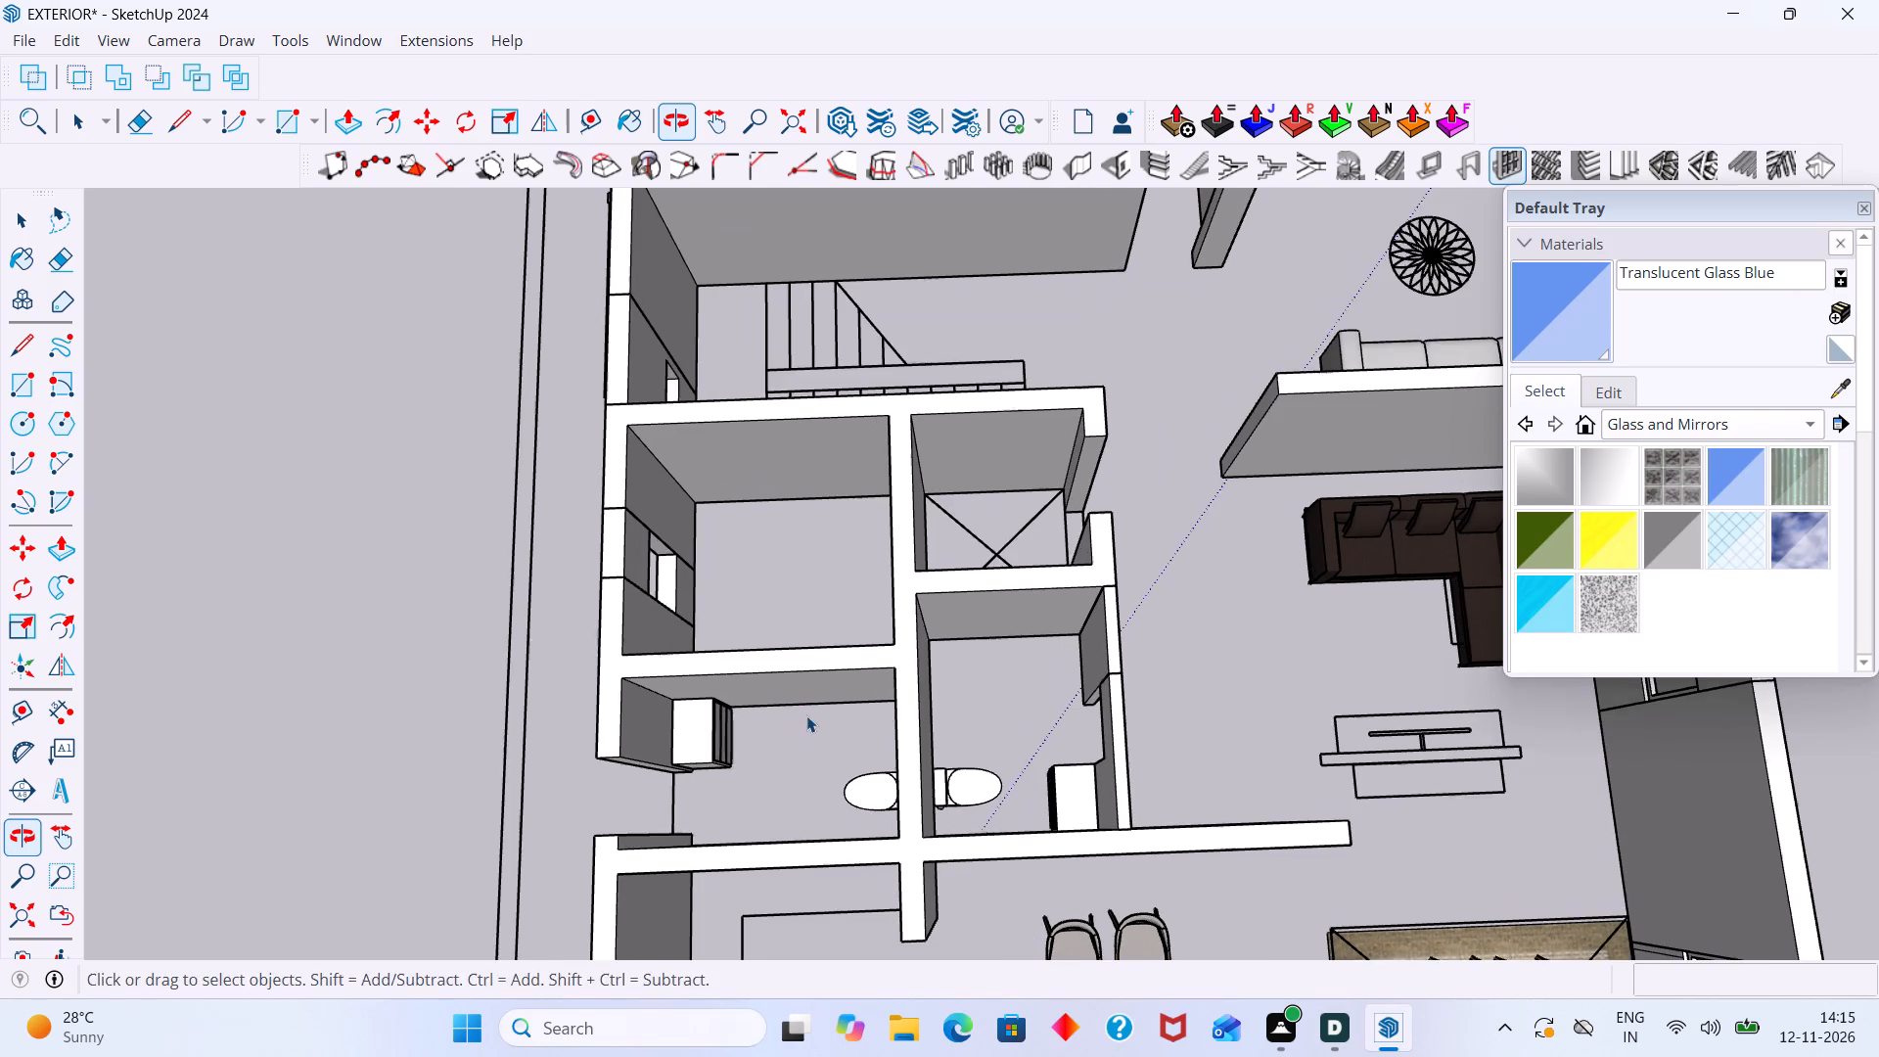
{"action": "middle_click_drag", "start_coordinate": [806, 715], "coordinate": [802, 624]}
{"action": "scroll", "coordinate": [754, 607], "scroll_direction": "up", "scroll_amount": 4}
{"action": "middle_click_drag", "start_coordinate": [552, 608], "coordinate": [552, 563]}
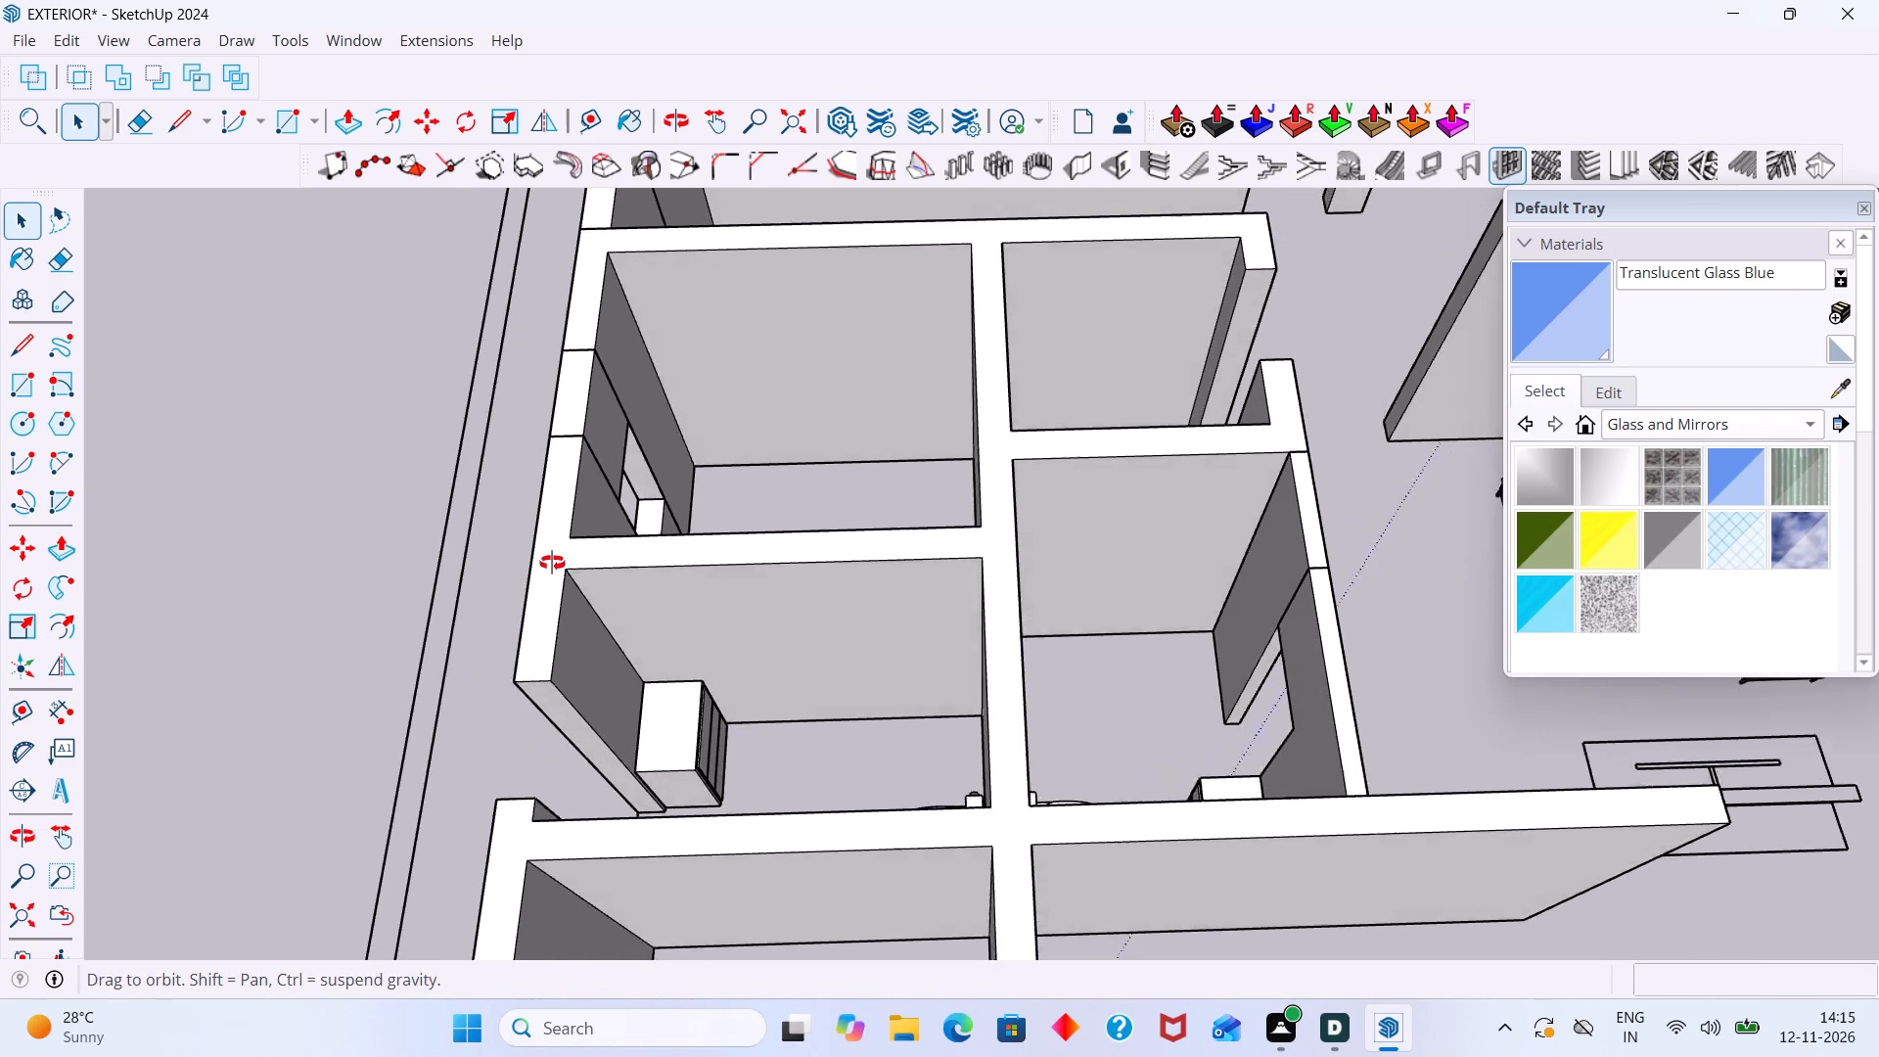
{"action": "middle_click_drag", "start_coordinate": [552, 563], "coordinate": [559, 549]}
{"action": "scroll", "coordinate": [639, 590], "scroll_direction": "down", "scroll_amount": 6}
{"action": "middle_click_drag", "start_coordinate": [738, 610], "coordinate": [893, 722]}
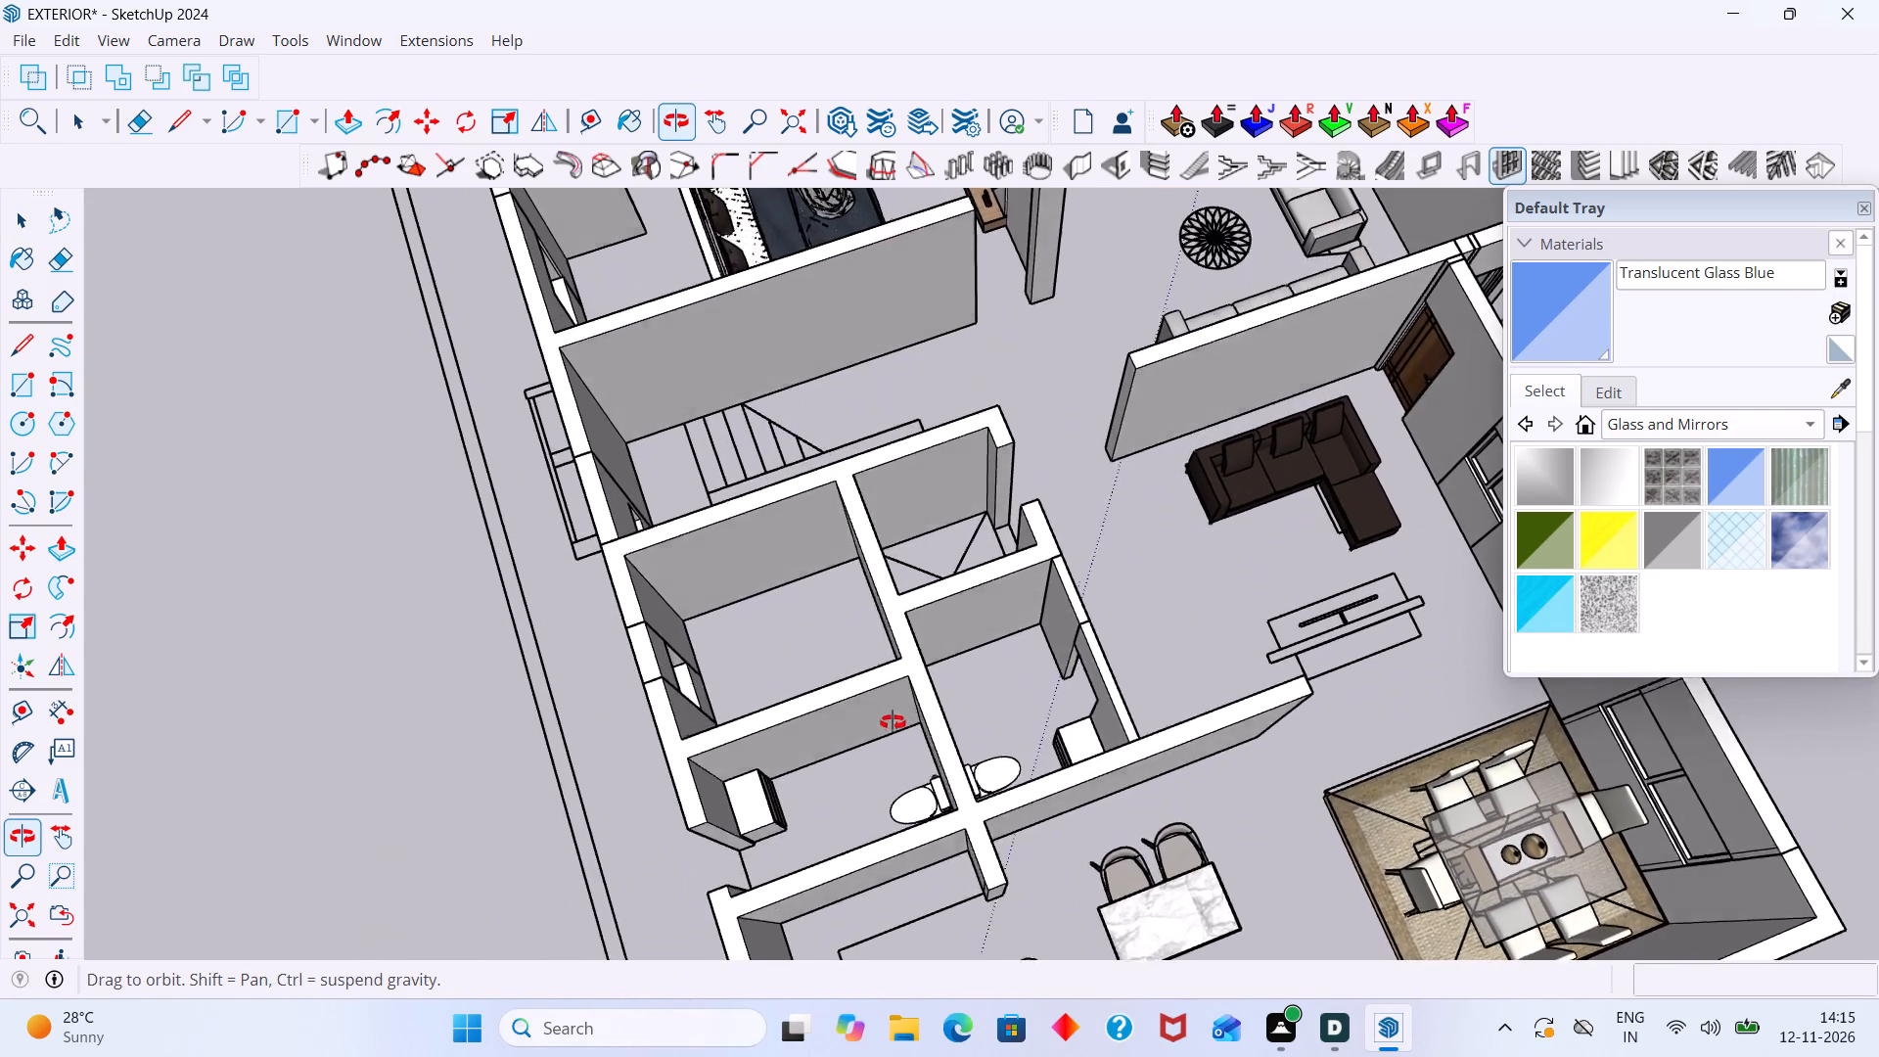
{"action": "middle_click_drag", "start_coordinate": [893, 722], "coordinate": [727, 661]}
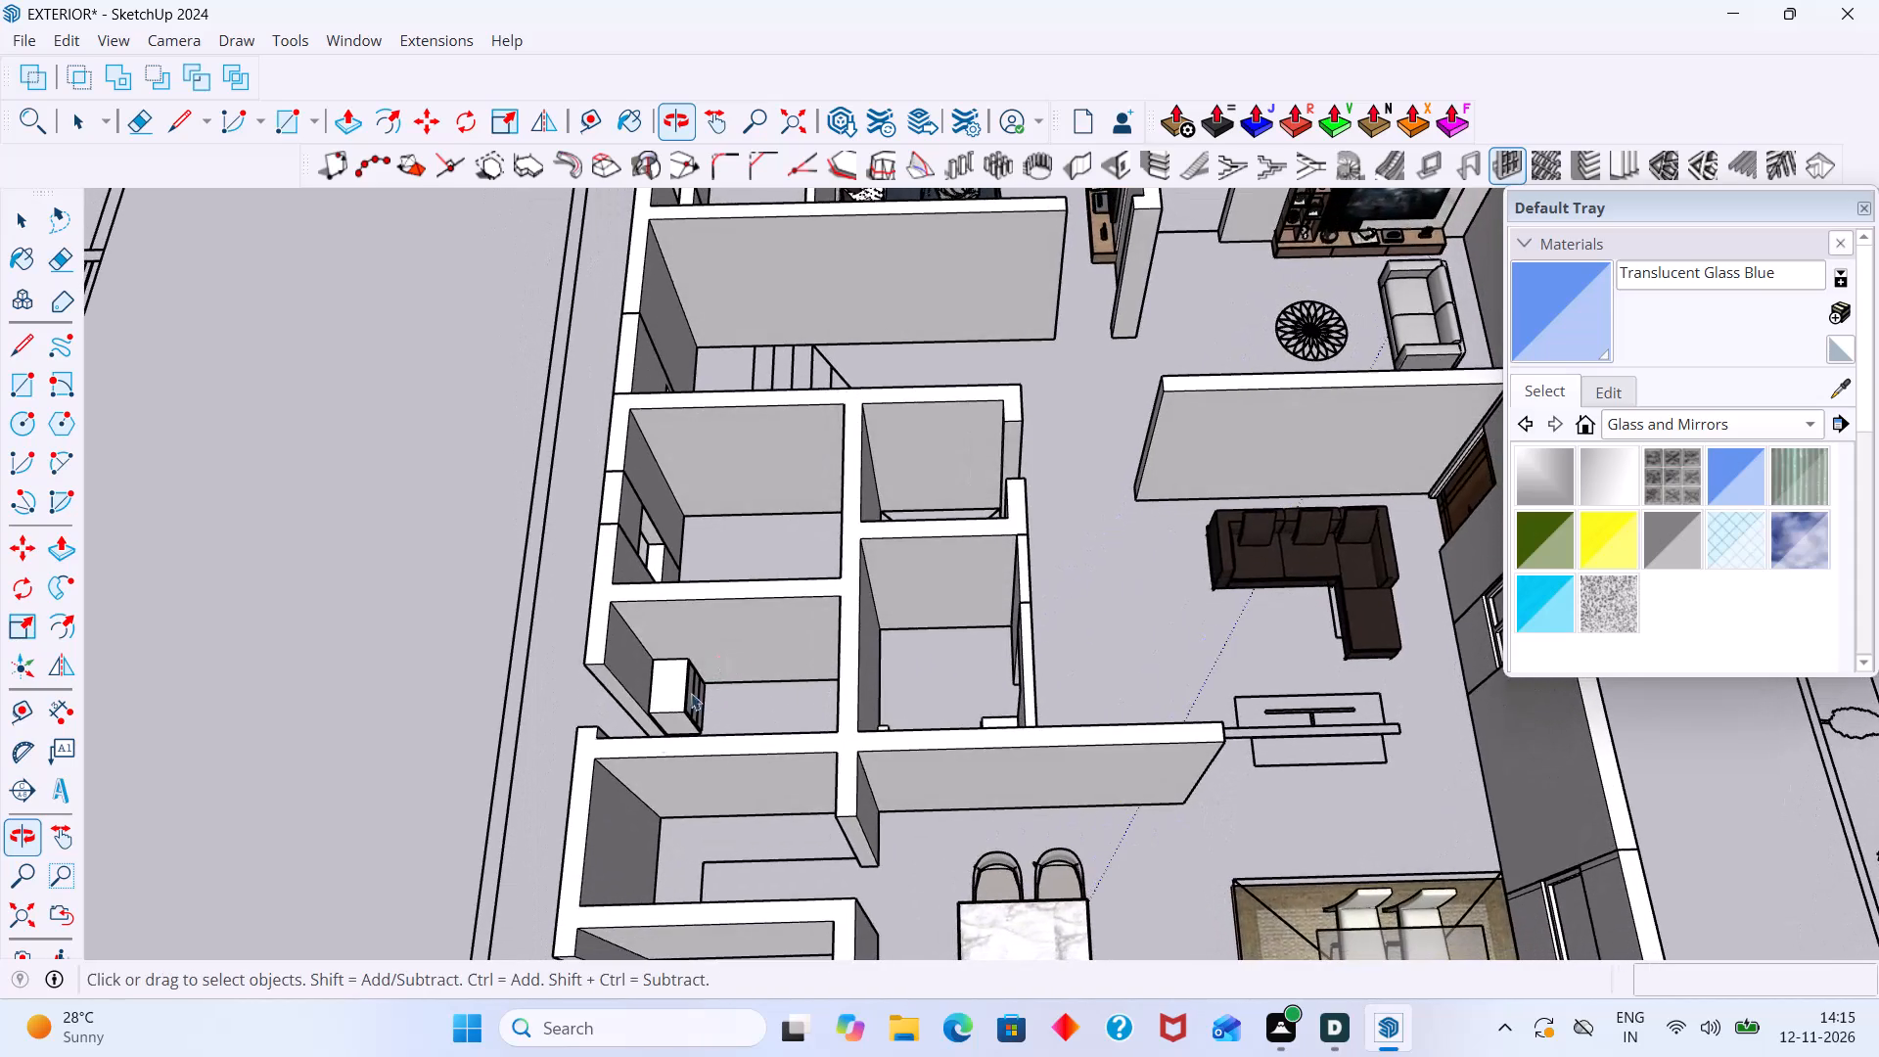
{"action": "scroll", "coordinate": [655, 738], "scroll_direction": "down", "scroll_amount": 6}
{"action": "middle_click_drag", "start_coordinate": [865, 658], "coordinate": [497, 578]}
{"action": "scroll", "coordinate": [899, 494], "scroll_direction": "up", "scroll_amount": 6}
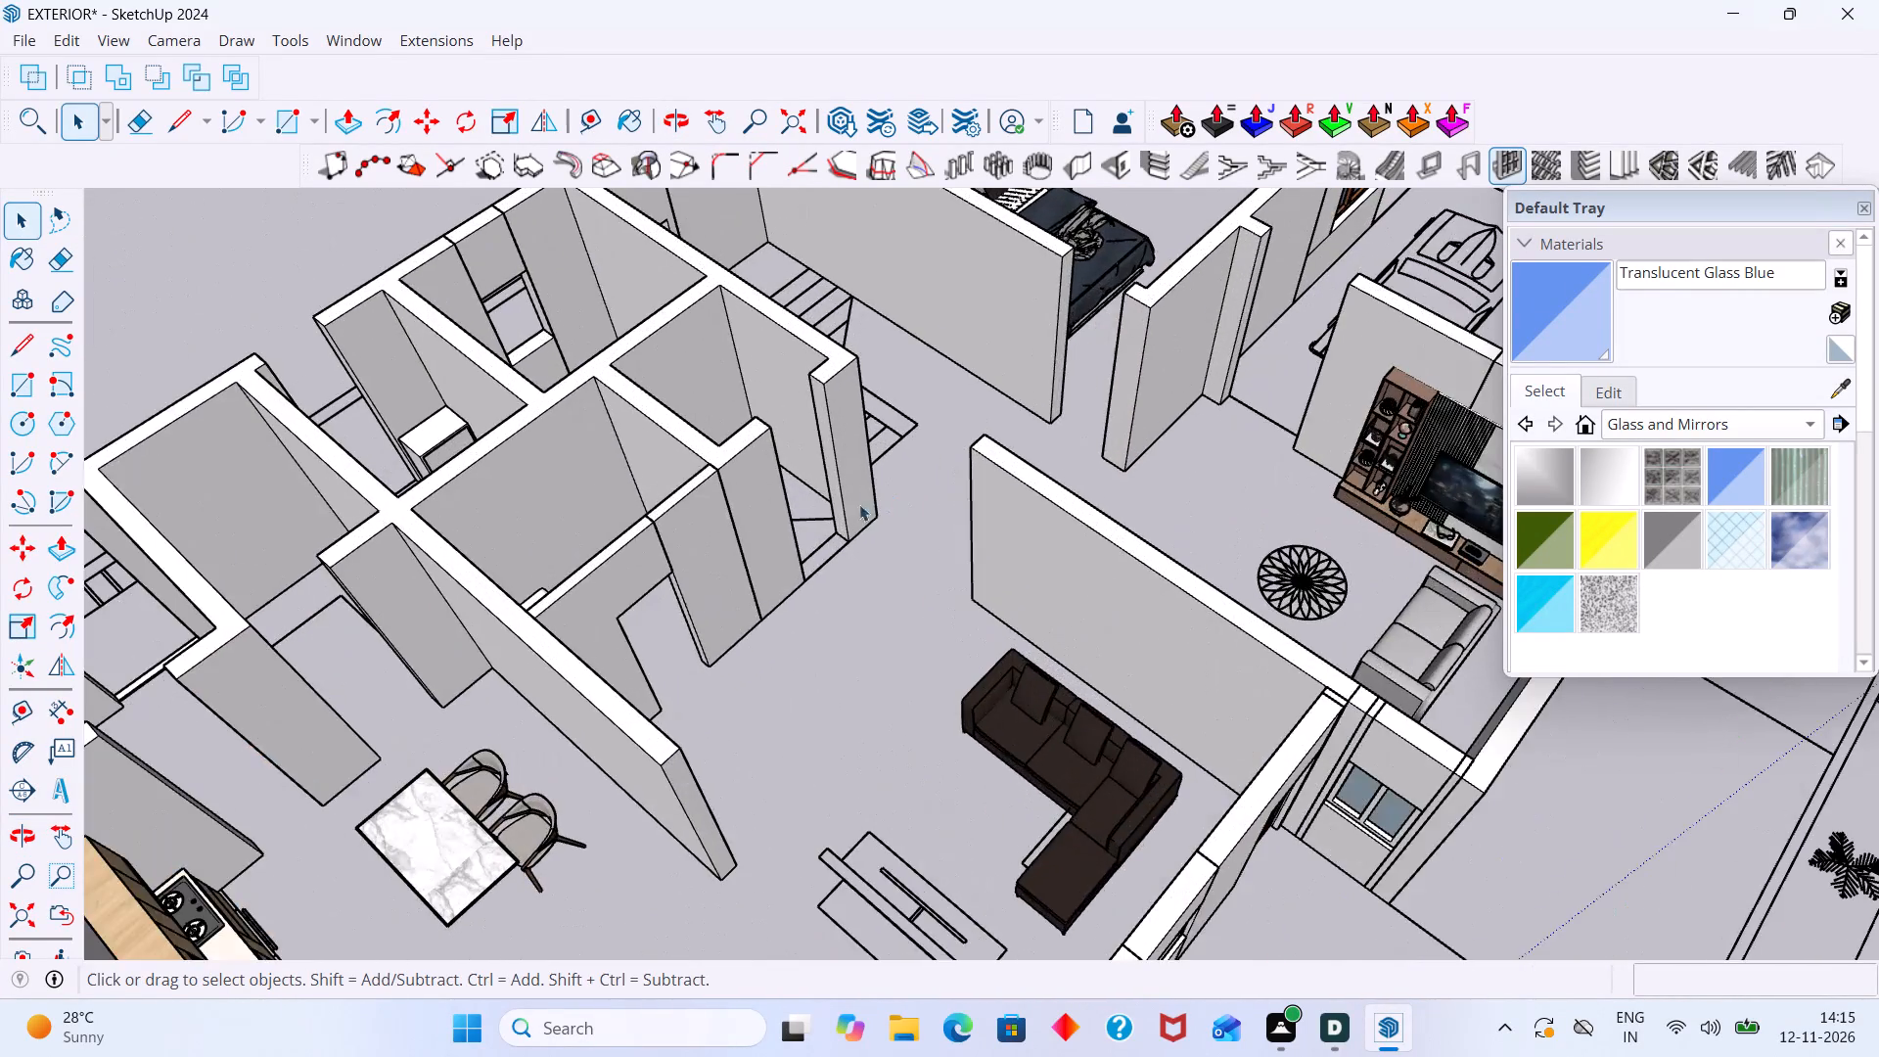
{"action": "middle_click_drag", "start_coordinate": [851, 519], "coordinate": [696, 534]}
{"action": "scroll", "coordinate": [693, 537], "scroll_direction": "up", "scroll_amount": 1}
{"action": "middle_click_drag", "start_coordinate": [687, 543], "coordinate": [530, 423]}
{"action": "scroll", "coordinate": [889, 549], "scroll_direction": "down", "scroll_amount": 7}
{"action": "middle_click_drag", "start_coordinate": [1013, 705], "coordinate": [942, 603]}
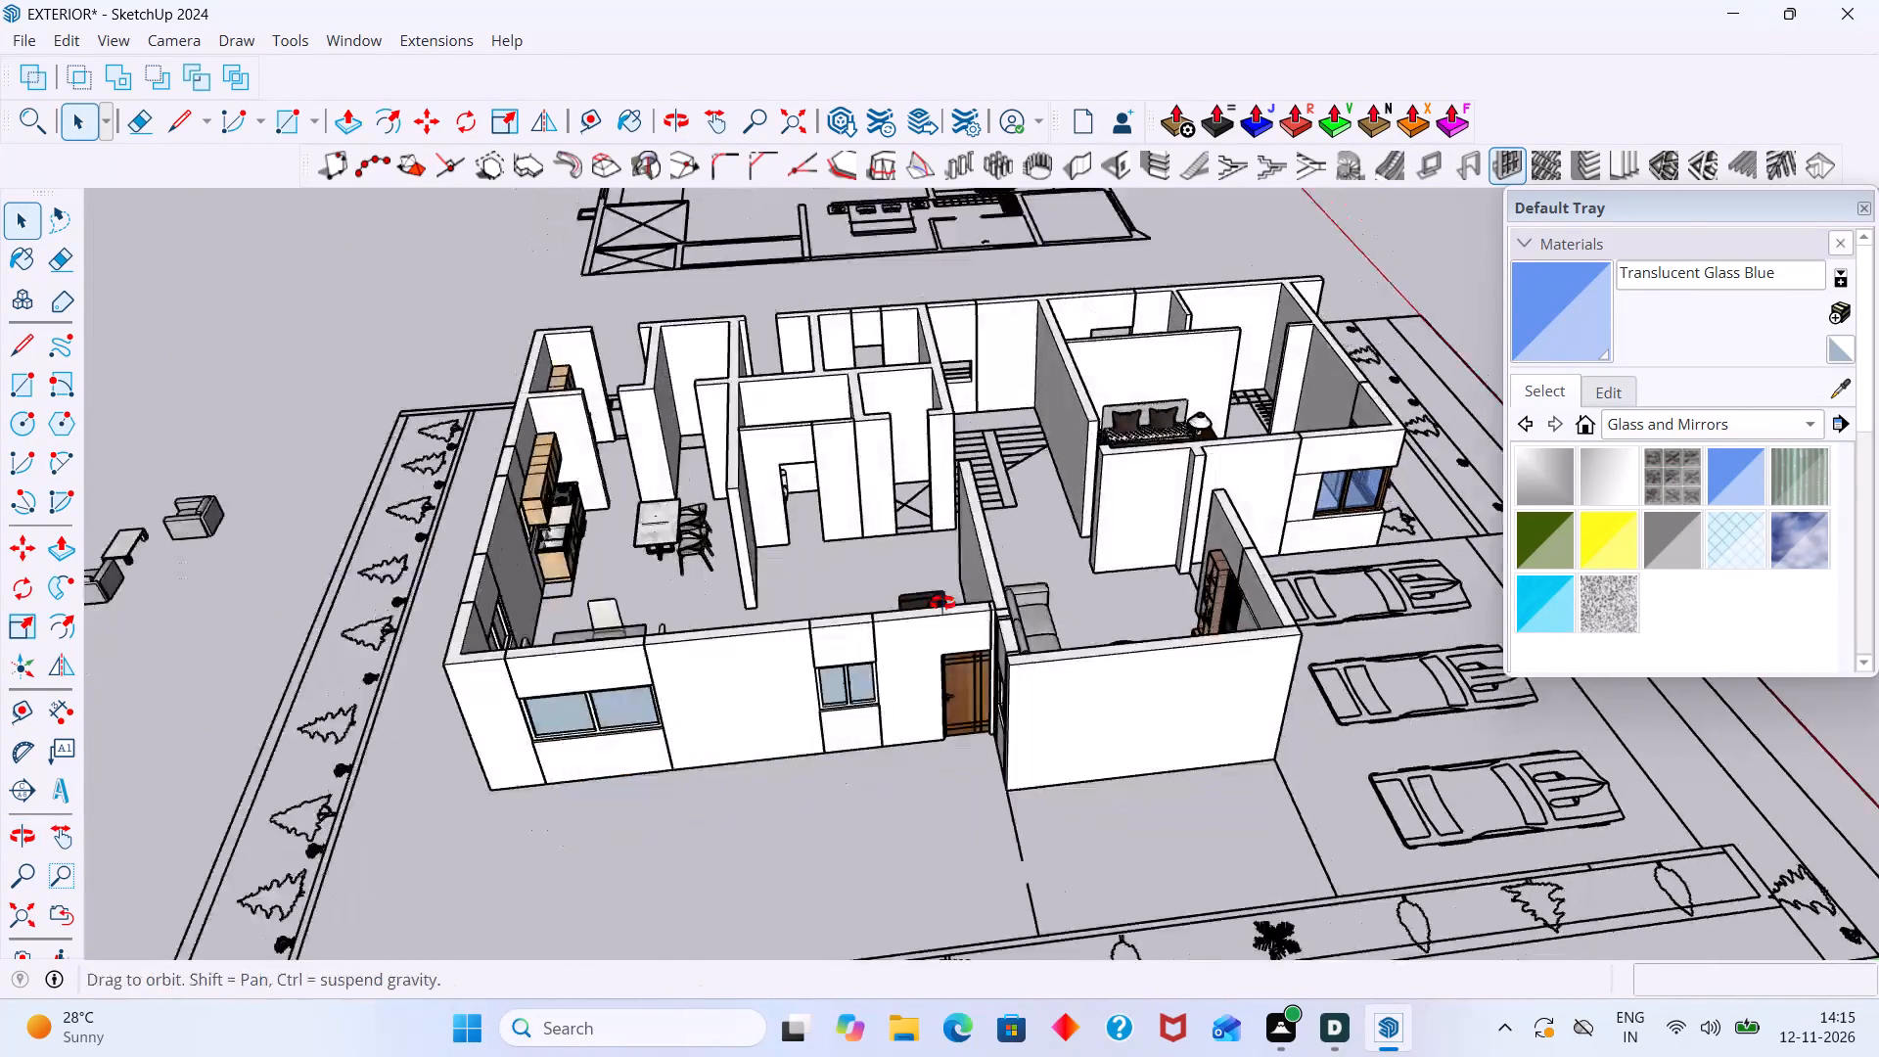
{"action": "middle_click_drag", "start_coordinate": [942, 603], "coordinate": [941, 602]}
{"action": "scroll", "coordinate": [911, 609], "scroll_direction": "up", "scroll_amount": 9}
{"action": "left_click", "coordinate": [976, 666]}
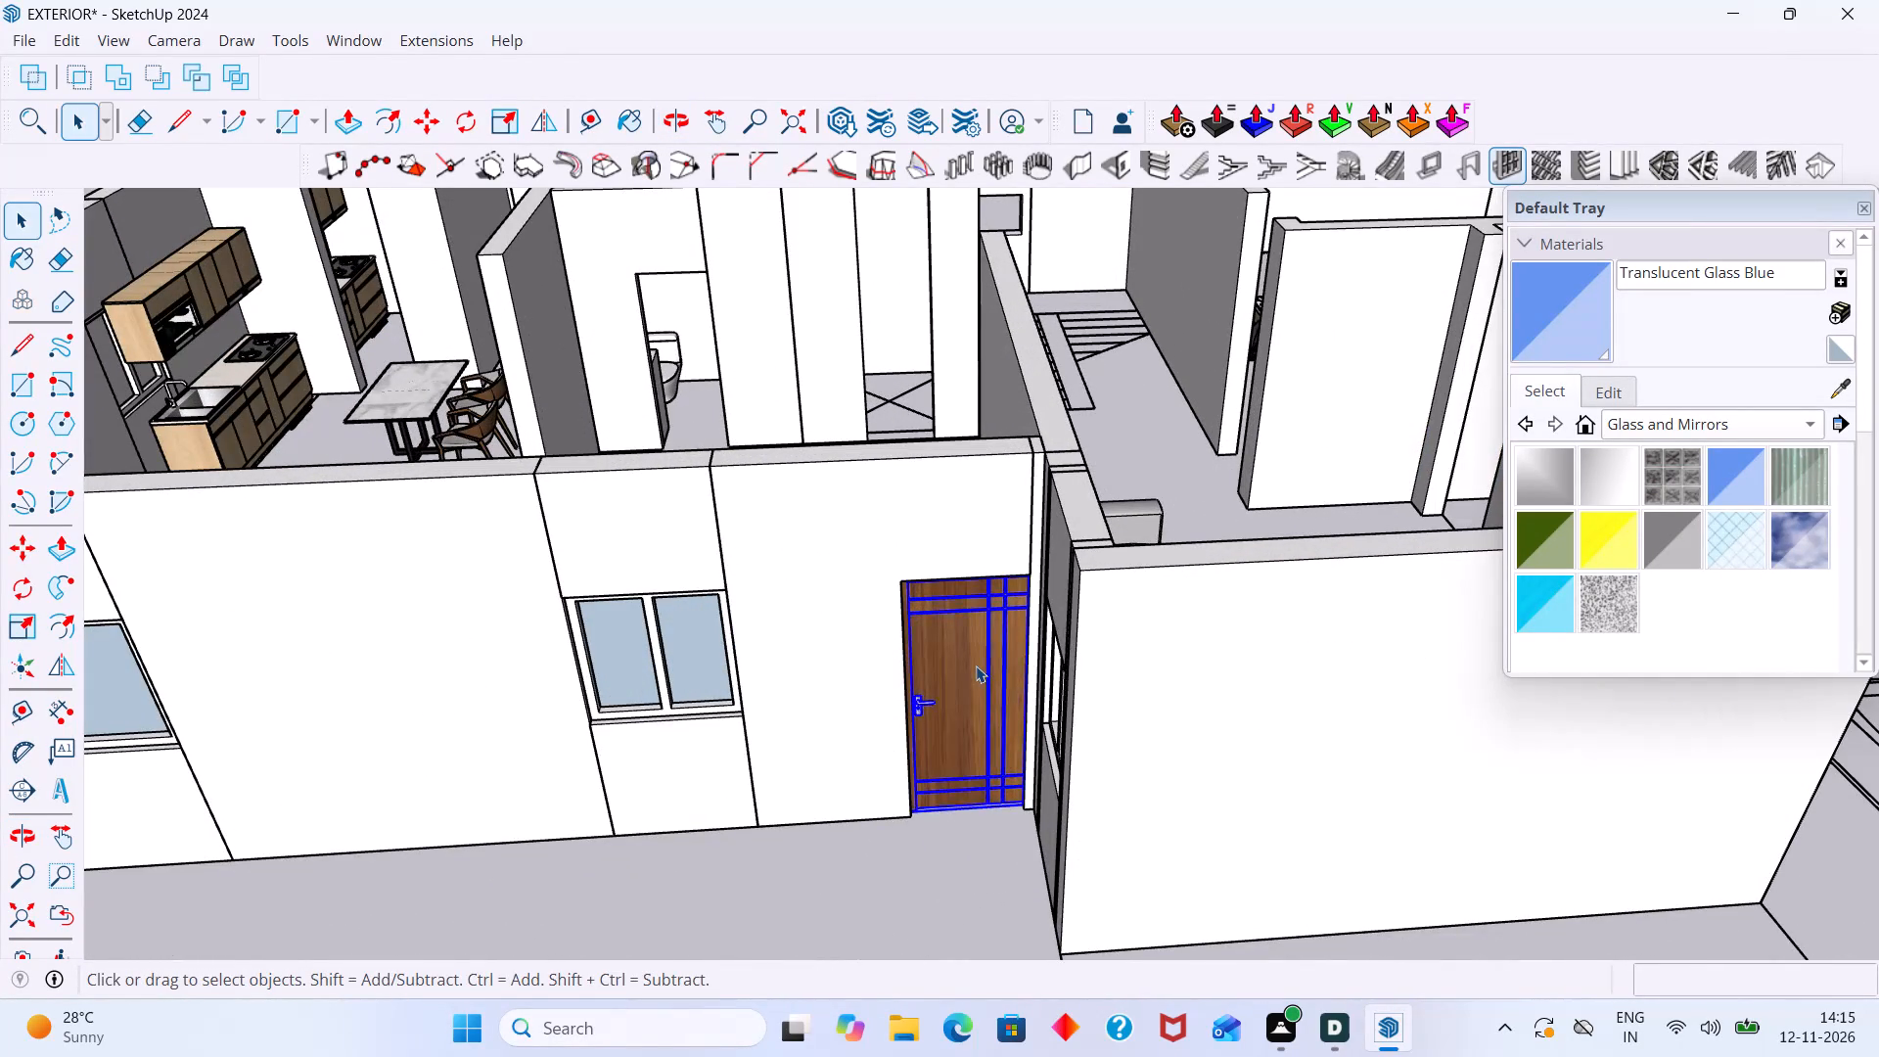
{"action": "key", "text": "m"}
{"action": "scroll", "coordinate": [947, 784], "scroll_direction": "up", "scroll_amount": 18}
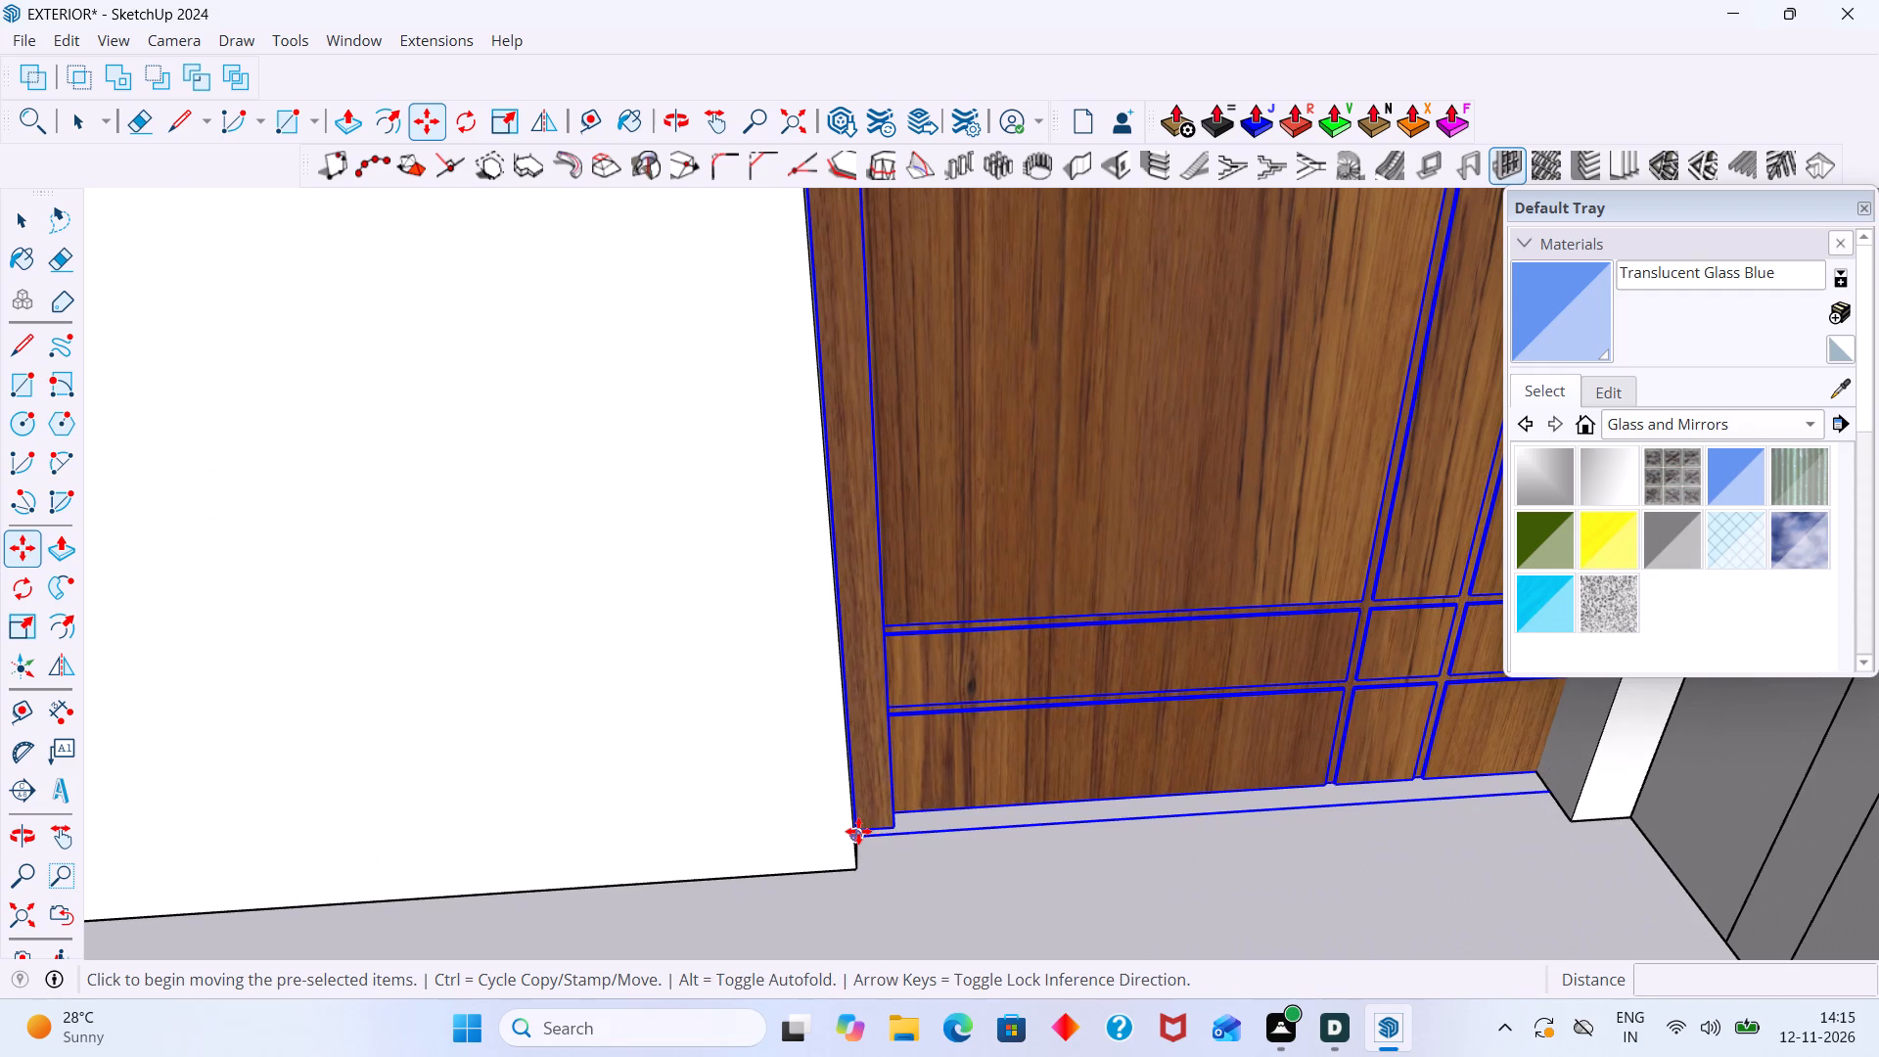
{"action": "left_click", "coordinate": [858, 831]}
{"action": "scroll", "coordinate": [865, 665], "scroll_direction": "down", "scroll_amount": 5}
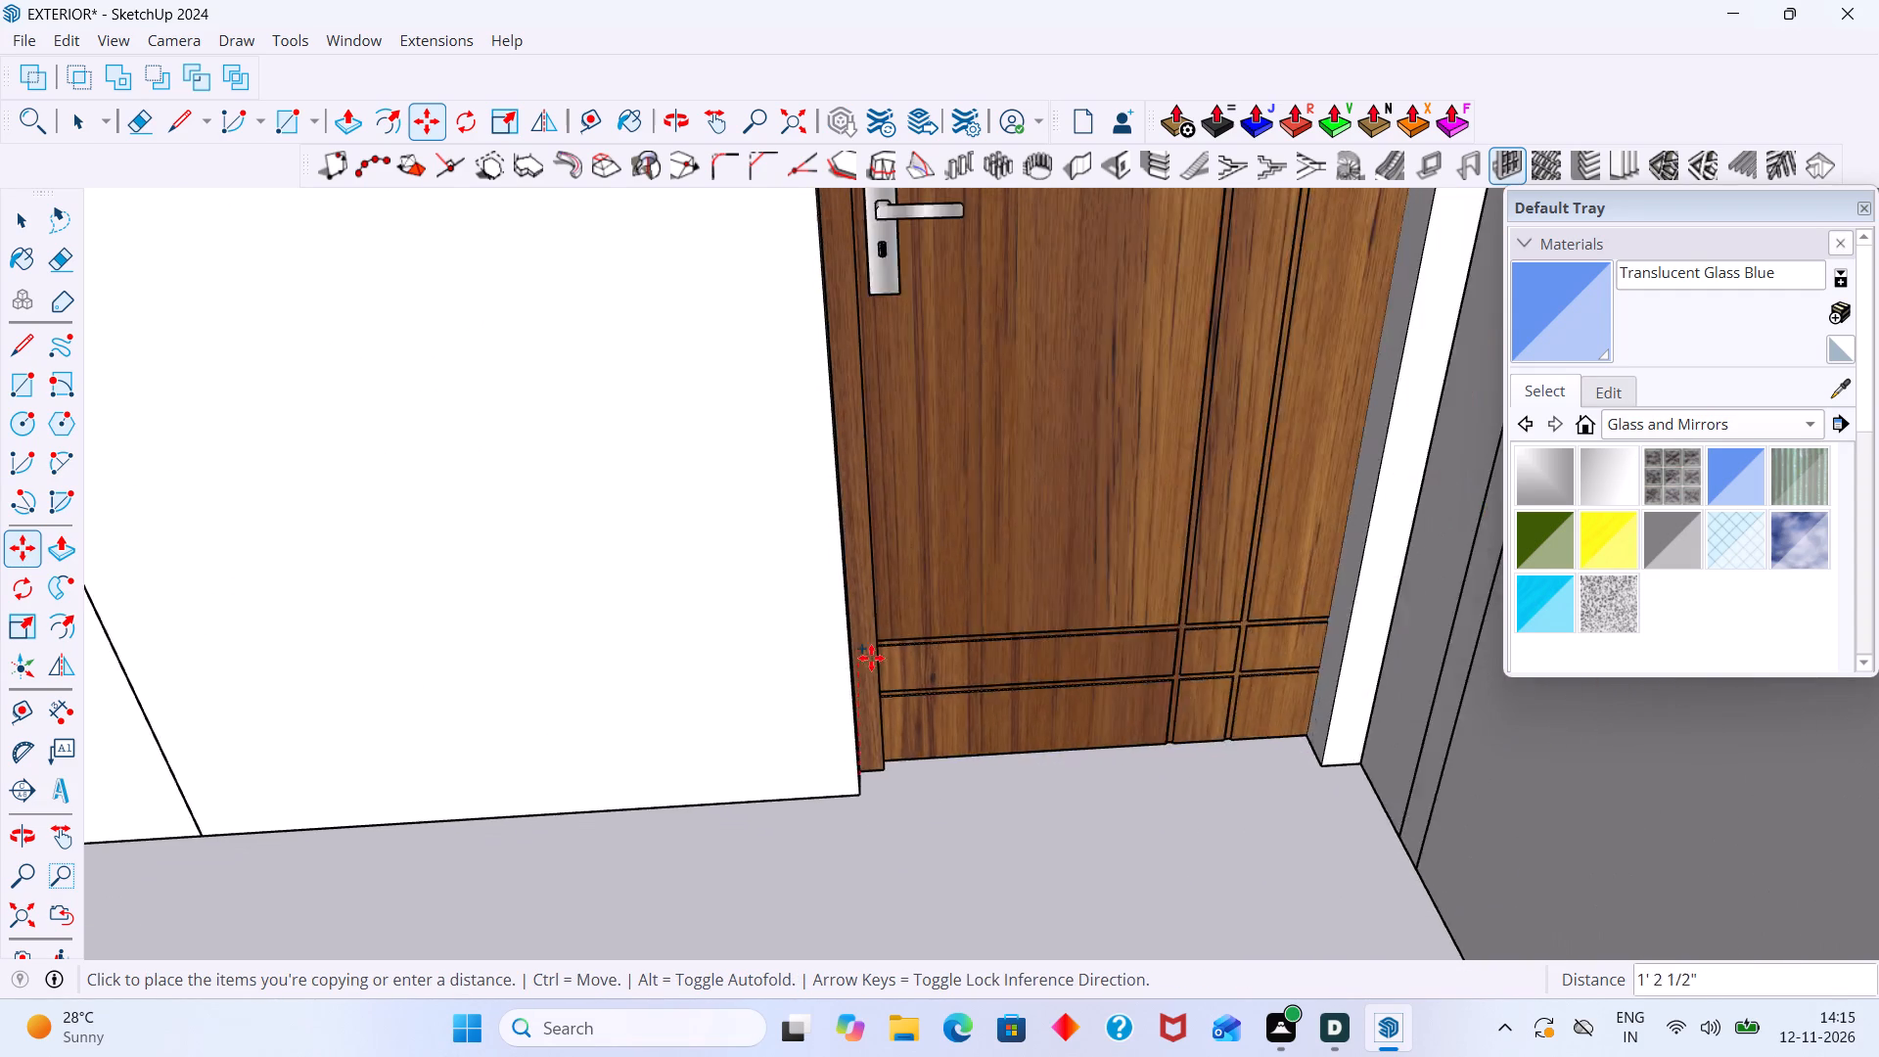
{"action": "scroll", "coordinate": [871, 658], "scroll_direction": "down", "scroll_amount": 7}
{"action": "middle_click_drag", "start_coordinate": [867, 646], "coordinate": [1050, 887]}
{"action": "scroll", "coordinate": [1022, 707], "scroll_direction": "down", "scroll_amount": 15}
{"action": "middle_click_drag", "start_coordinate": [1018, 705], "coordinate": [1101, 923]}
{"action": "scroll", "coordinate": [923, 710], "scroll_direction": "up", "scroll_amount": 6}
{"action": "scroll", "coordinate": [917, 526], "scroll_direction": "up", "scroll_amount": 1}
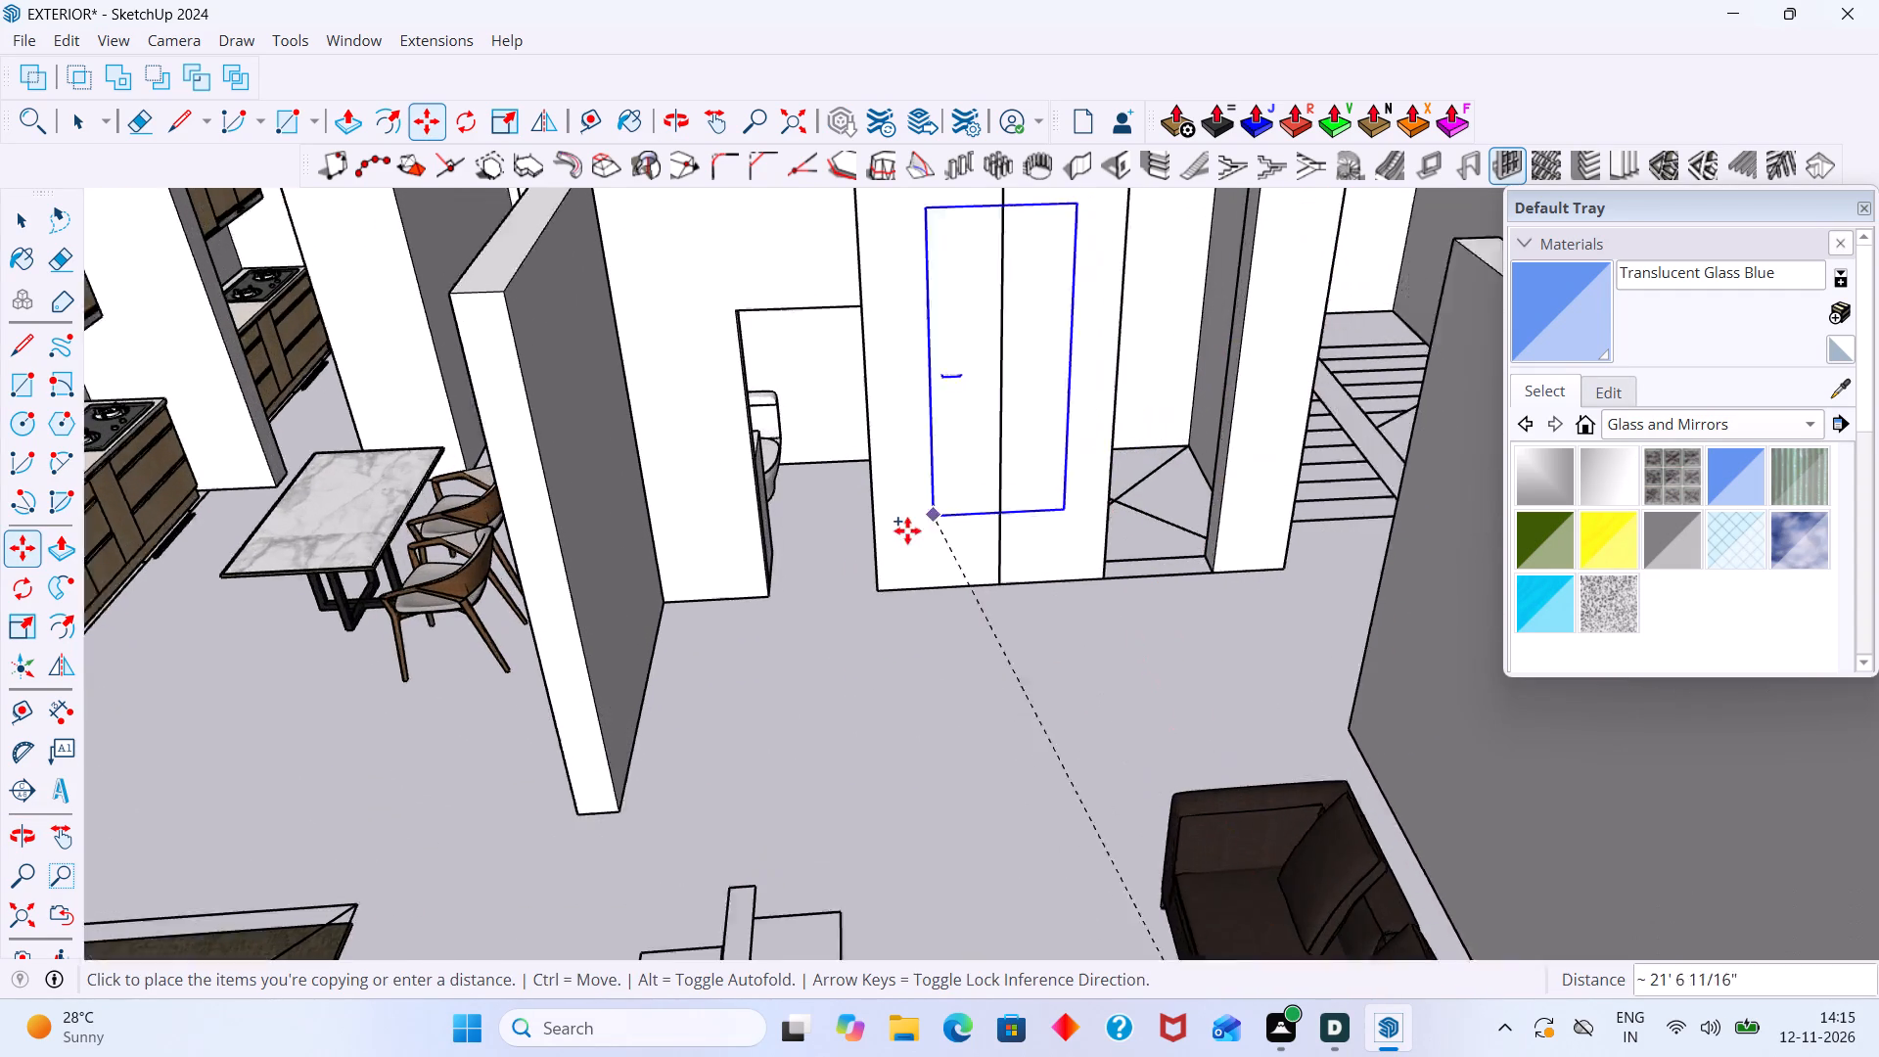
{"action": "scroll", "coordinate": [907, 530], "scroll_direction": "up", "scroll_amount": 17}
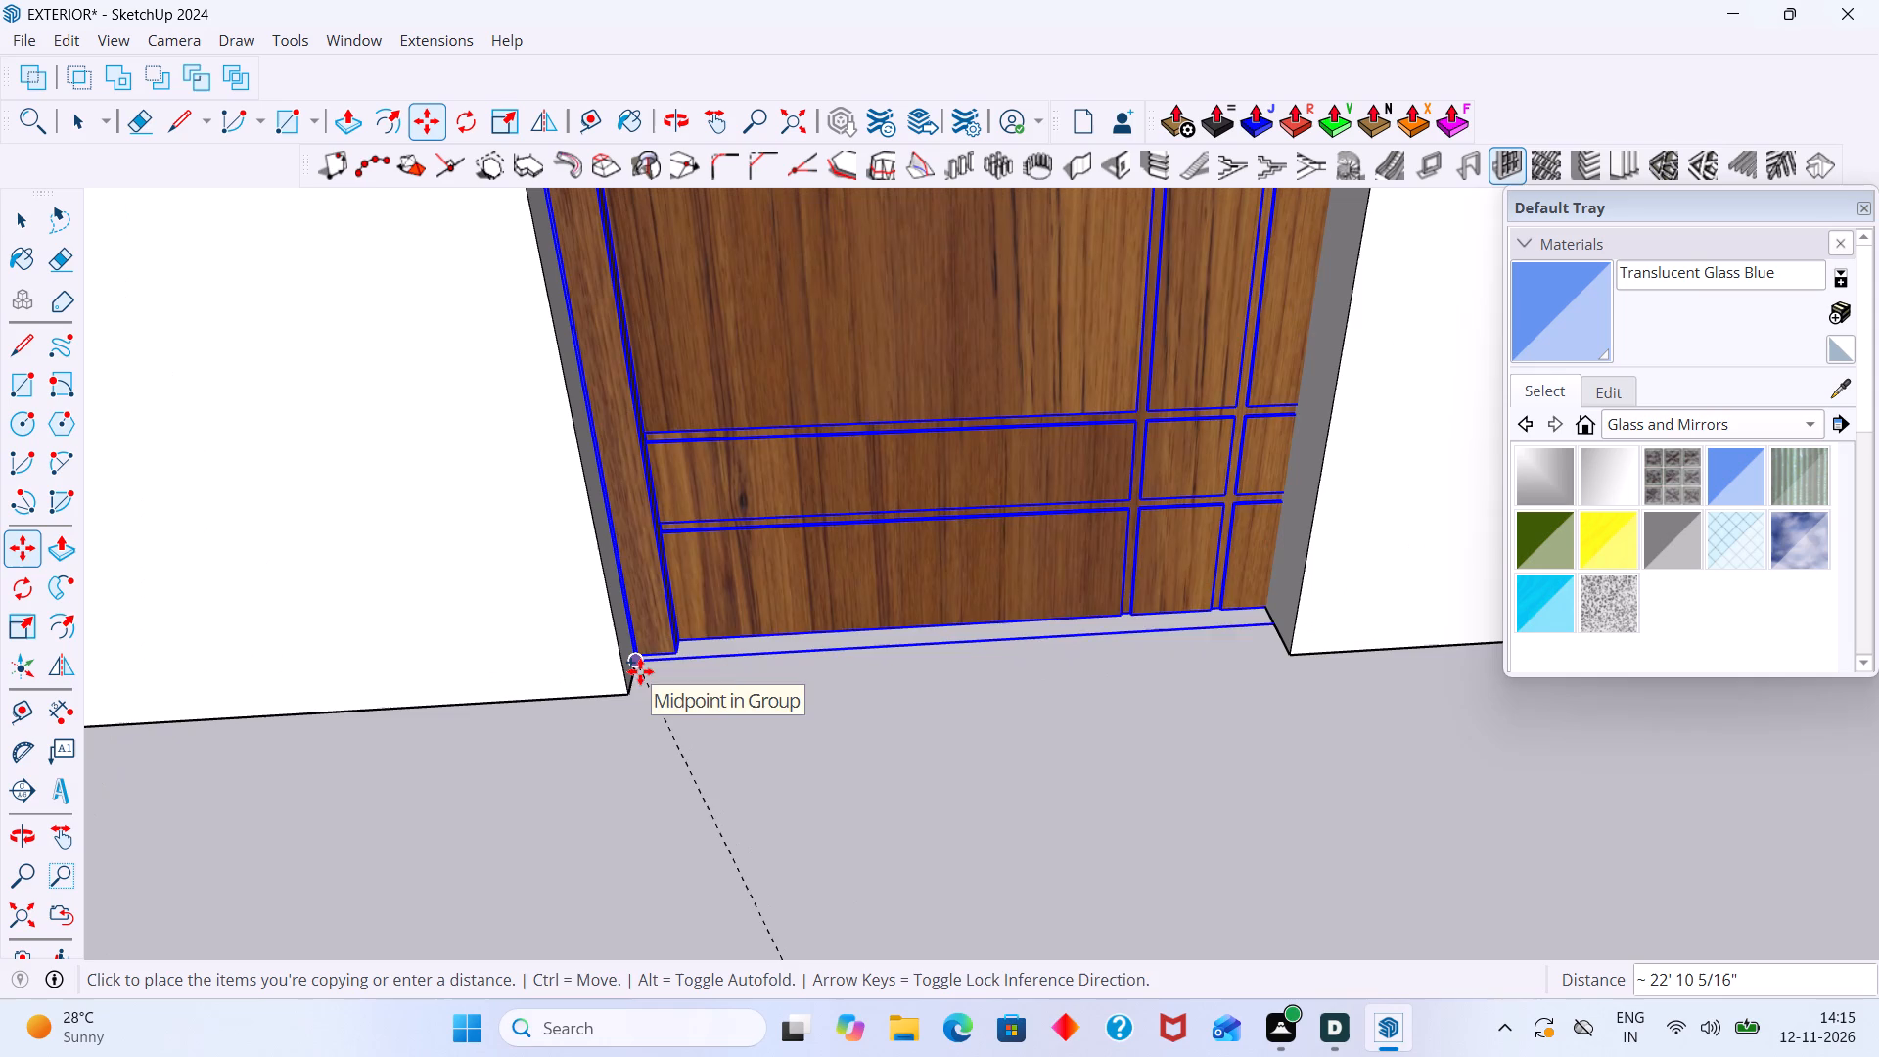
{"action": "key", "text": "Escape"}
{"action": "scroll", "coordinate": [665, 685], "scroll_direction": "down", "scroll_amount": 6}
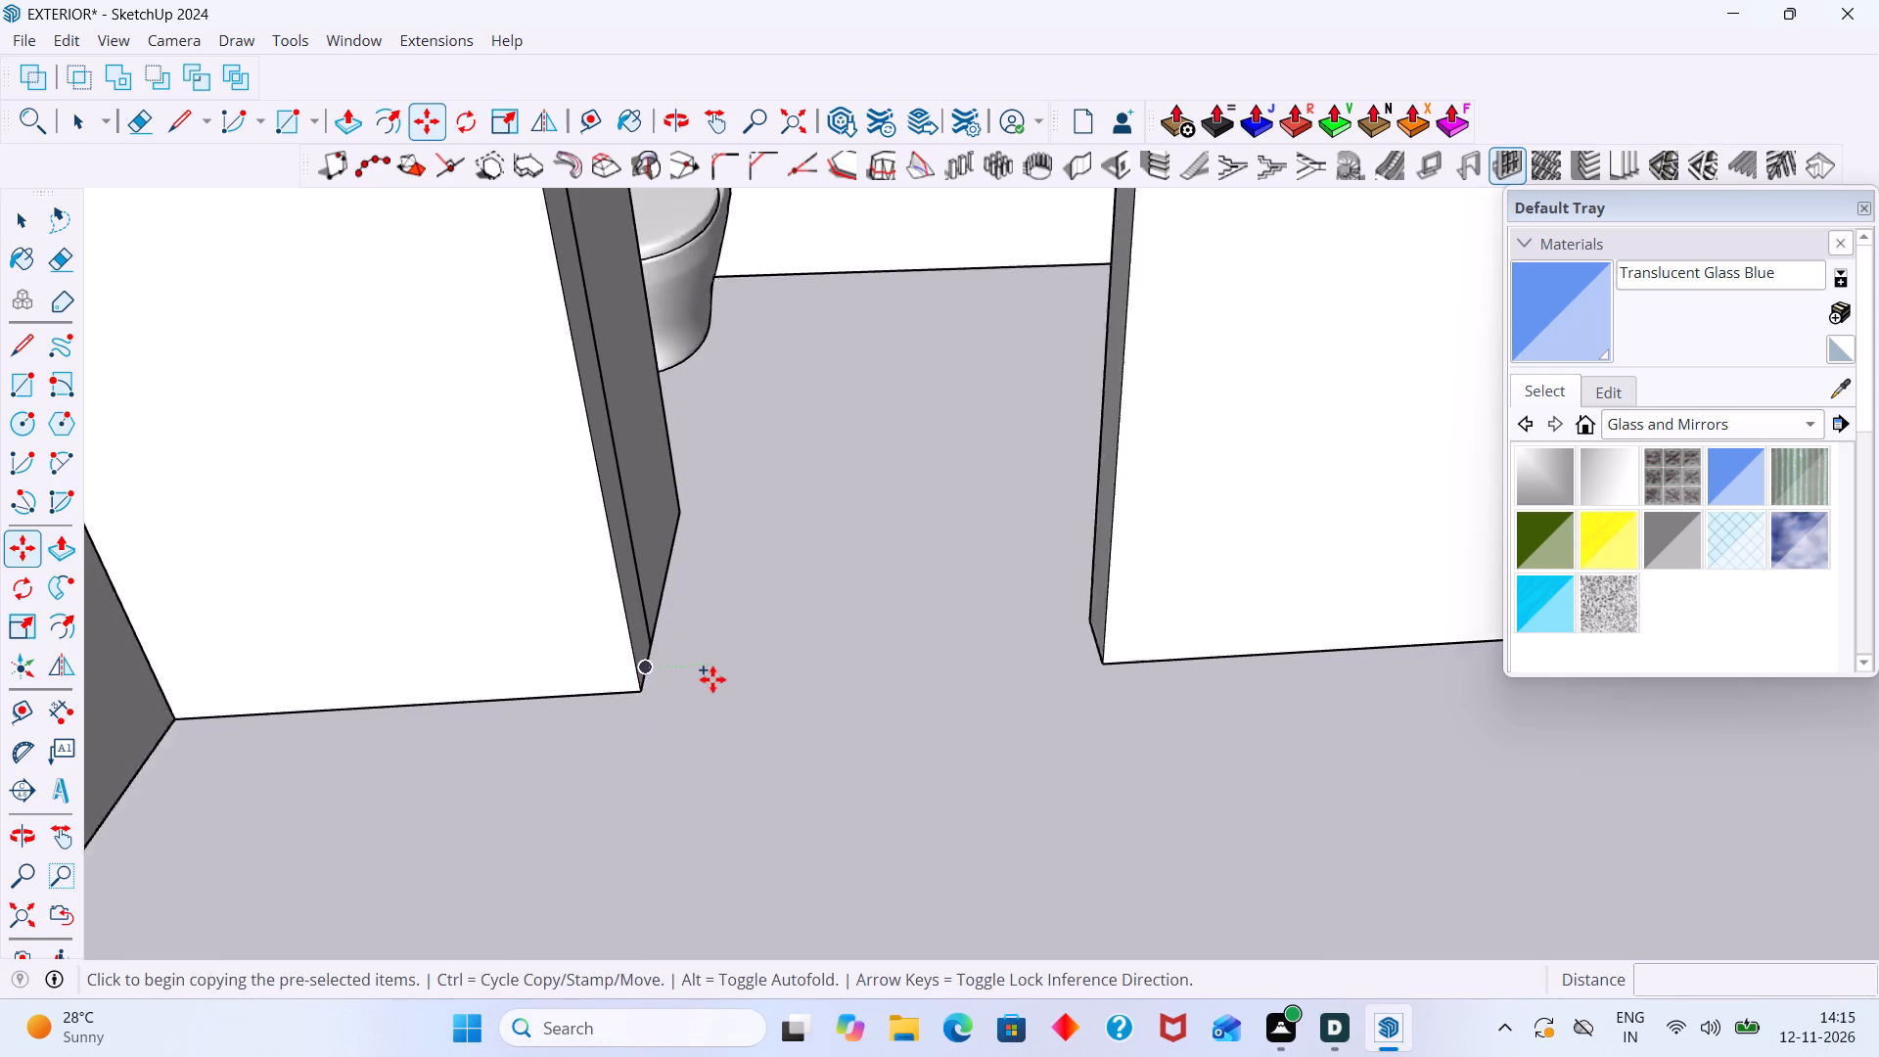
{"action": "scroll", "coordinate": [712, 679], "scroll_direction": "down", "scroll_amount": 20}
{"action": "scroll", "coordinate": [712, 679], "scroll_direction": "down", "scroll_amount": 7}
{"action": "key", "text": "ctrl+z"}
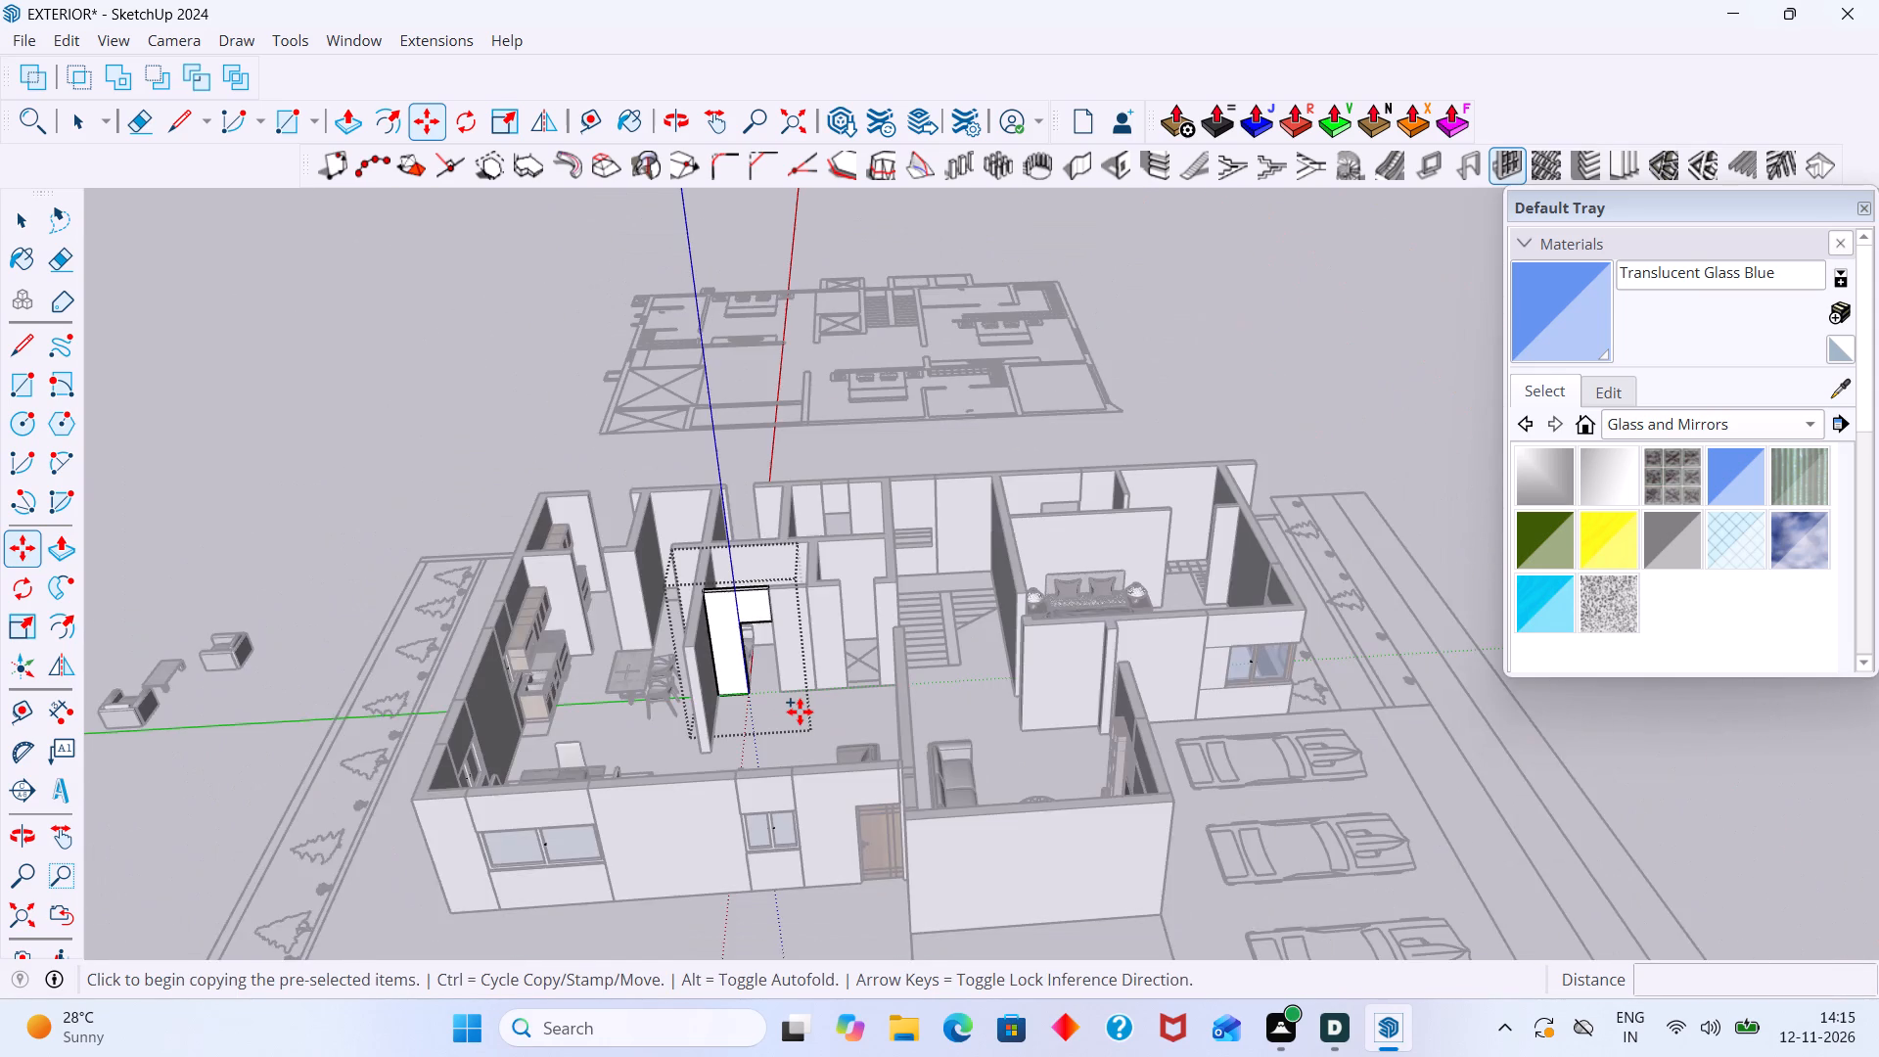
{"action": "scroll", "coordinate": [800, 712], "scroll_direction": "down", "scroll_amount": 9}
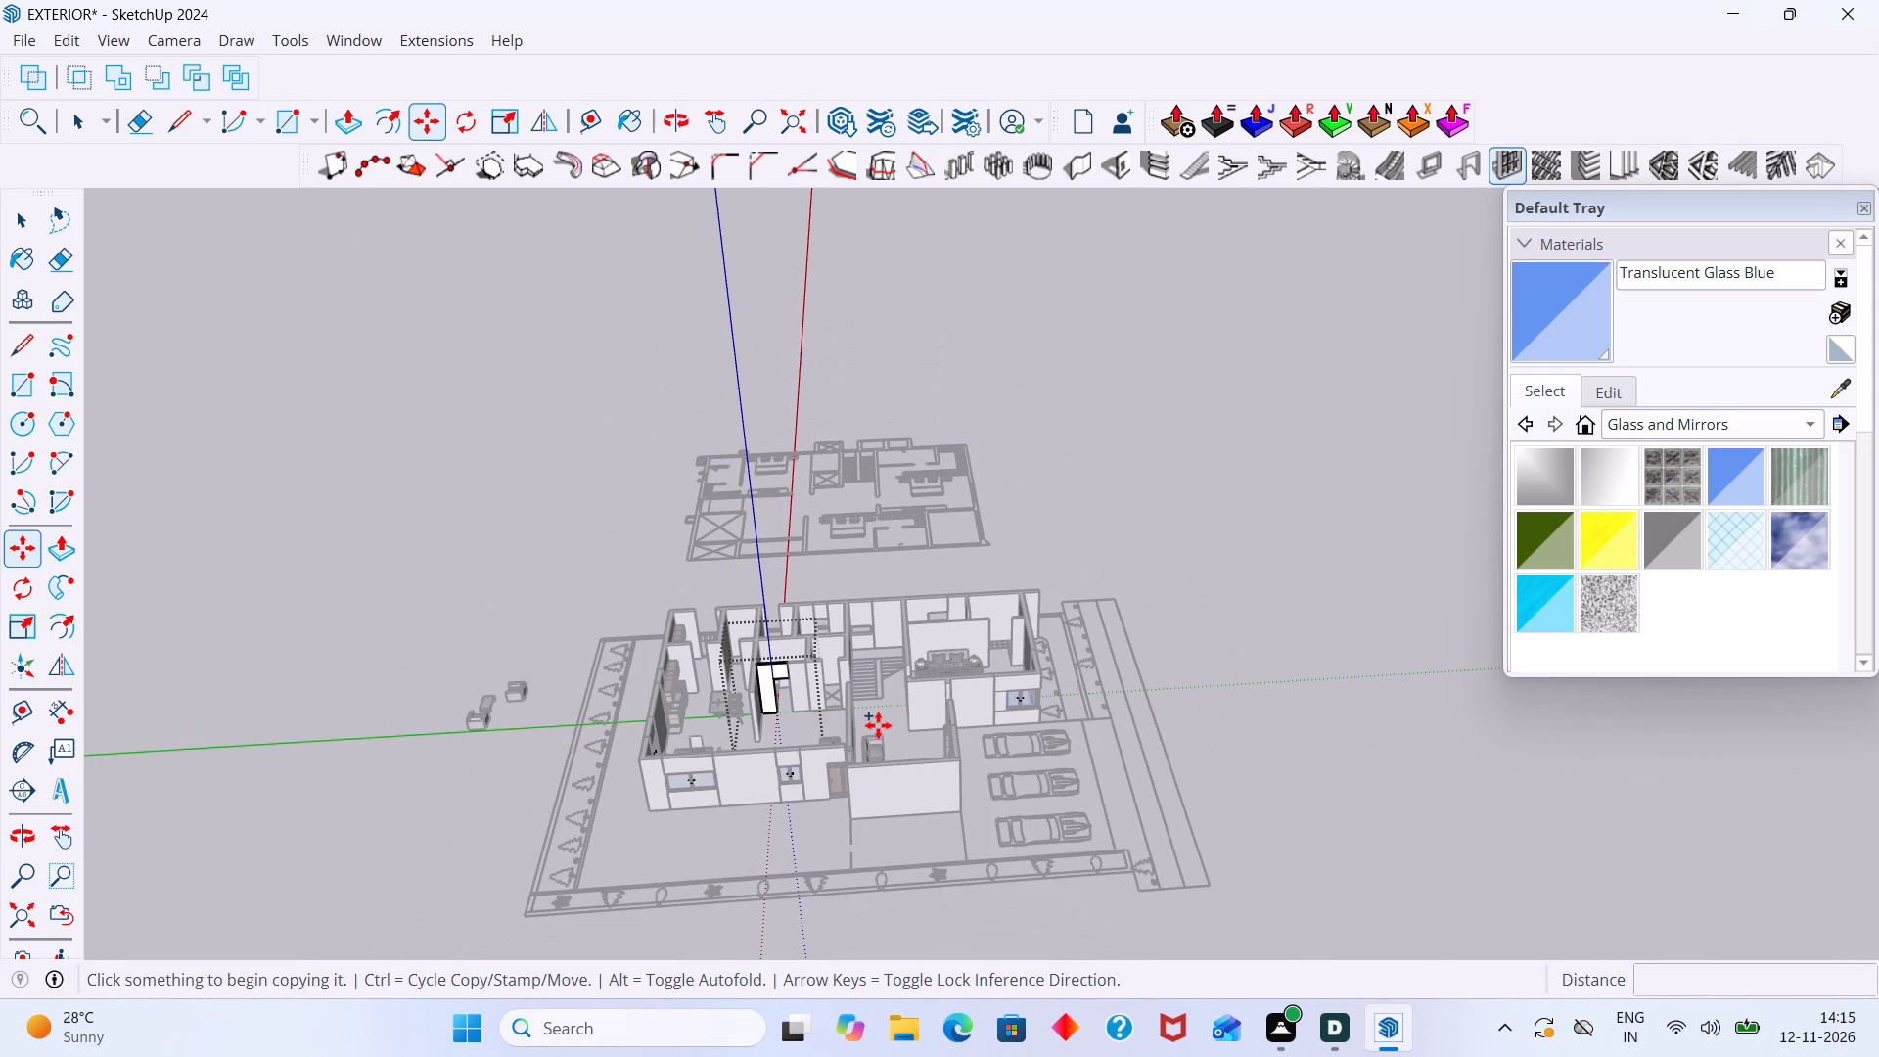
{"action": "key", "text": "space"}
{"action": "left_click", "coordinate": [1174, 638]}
Copy the entrance door from its bottom corner into the living area, about 15' 11" away, in front of the interior doorway.
{"action": "scroll", "coordinate": [846, 796], "scroll_direction": "up", "scroll_amount": 7}
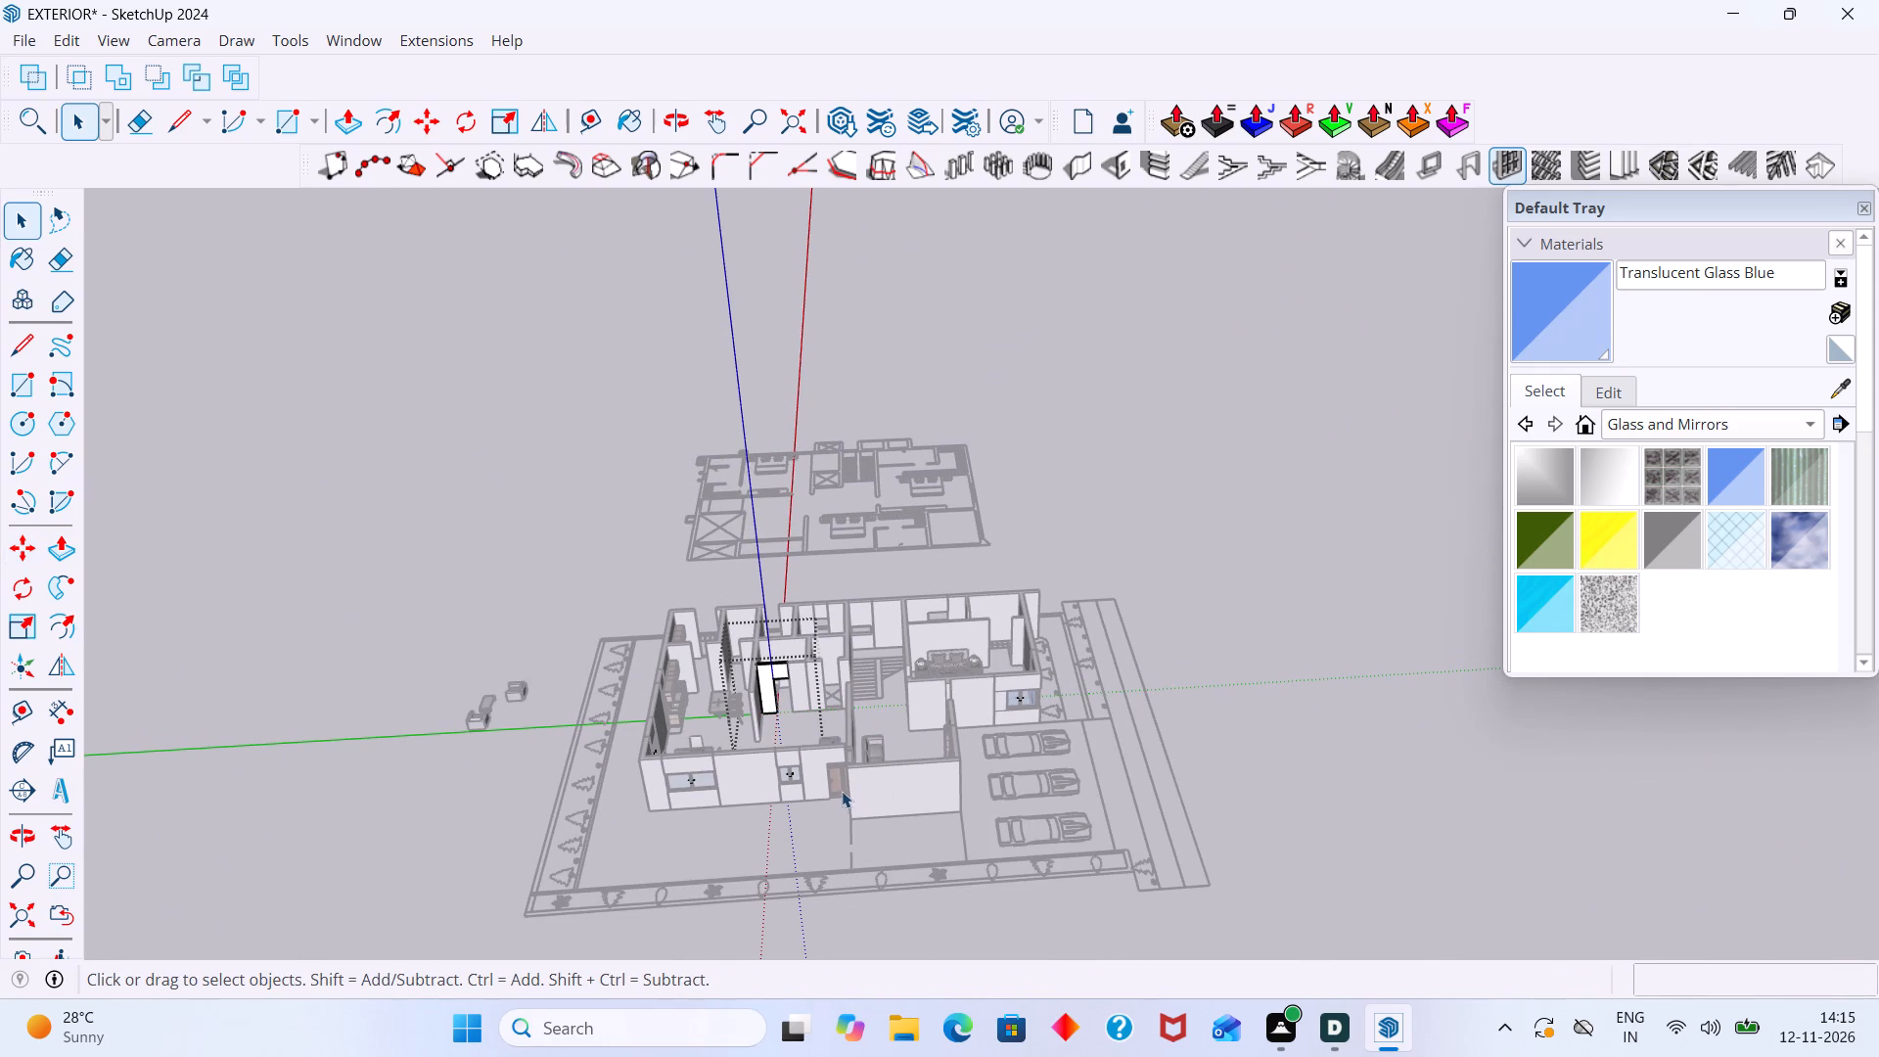
{"action": "scroll", "coordinate": [842, 791], "scroll_direction": "up", "scroll_amount": 14}
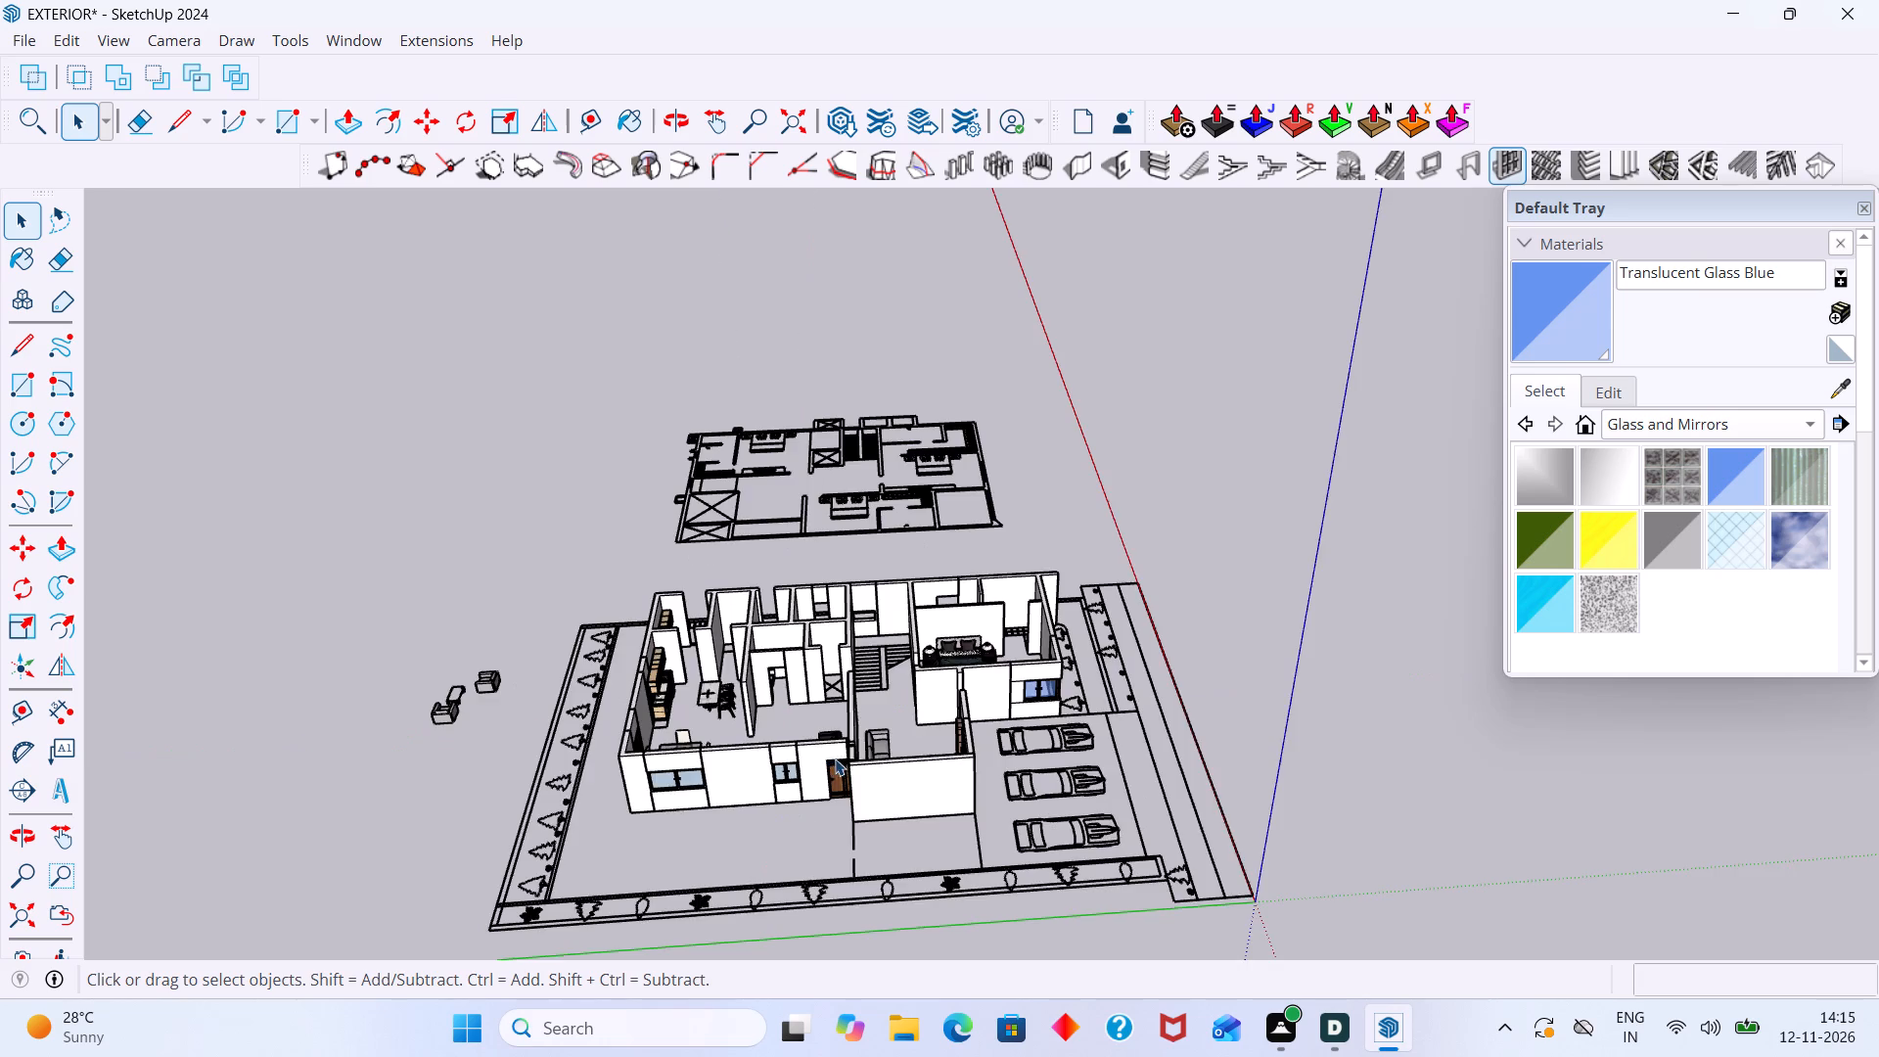
{"action": "scroll", "coordinate": [855, 783], "scroll_direction": "up", "scroll_amount": 20}
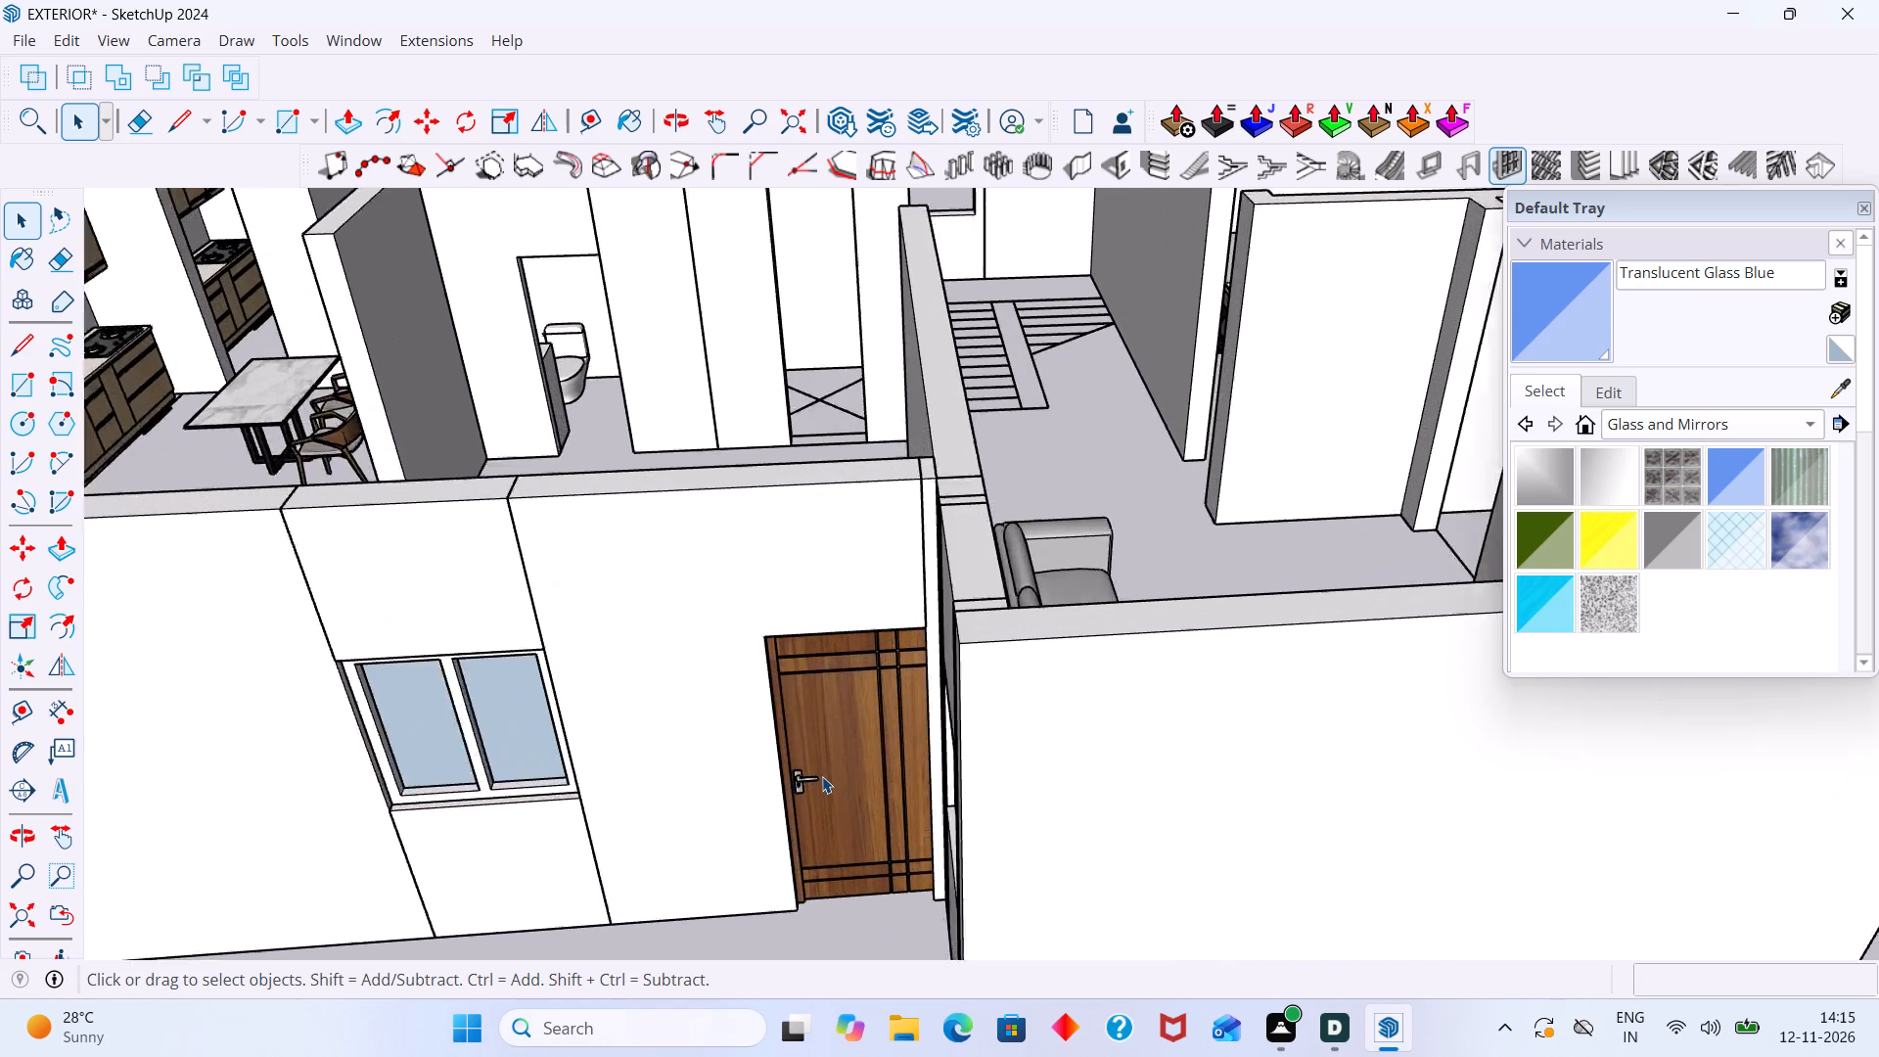
{"action": "scroll", "coordinate": [822, 776], "scroll_direction": "up", "scroll_amount": 9}
{"action": "left_click", "coordinate": [822, 776]}
{"action": "scroll", "coordinate": [822, 776], "scroll_direction": "down", "scroll_amount": 10}
{"action": "middle_click_drag", "start_coordinate": [821, 776], "coordinate": [972, 517]}
{"action": "key", "text": "m"}
{"action": "scroll", "coordinate": [946, 729], "scroll_direction": "up", "scroll_amount": 11}
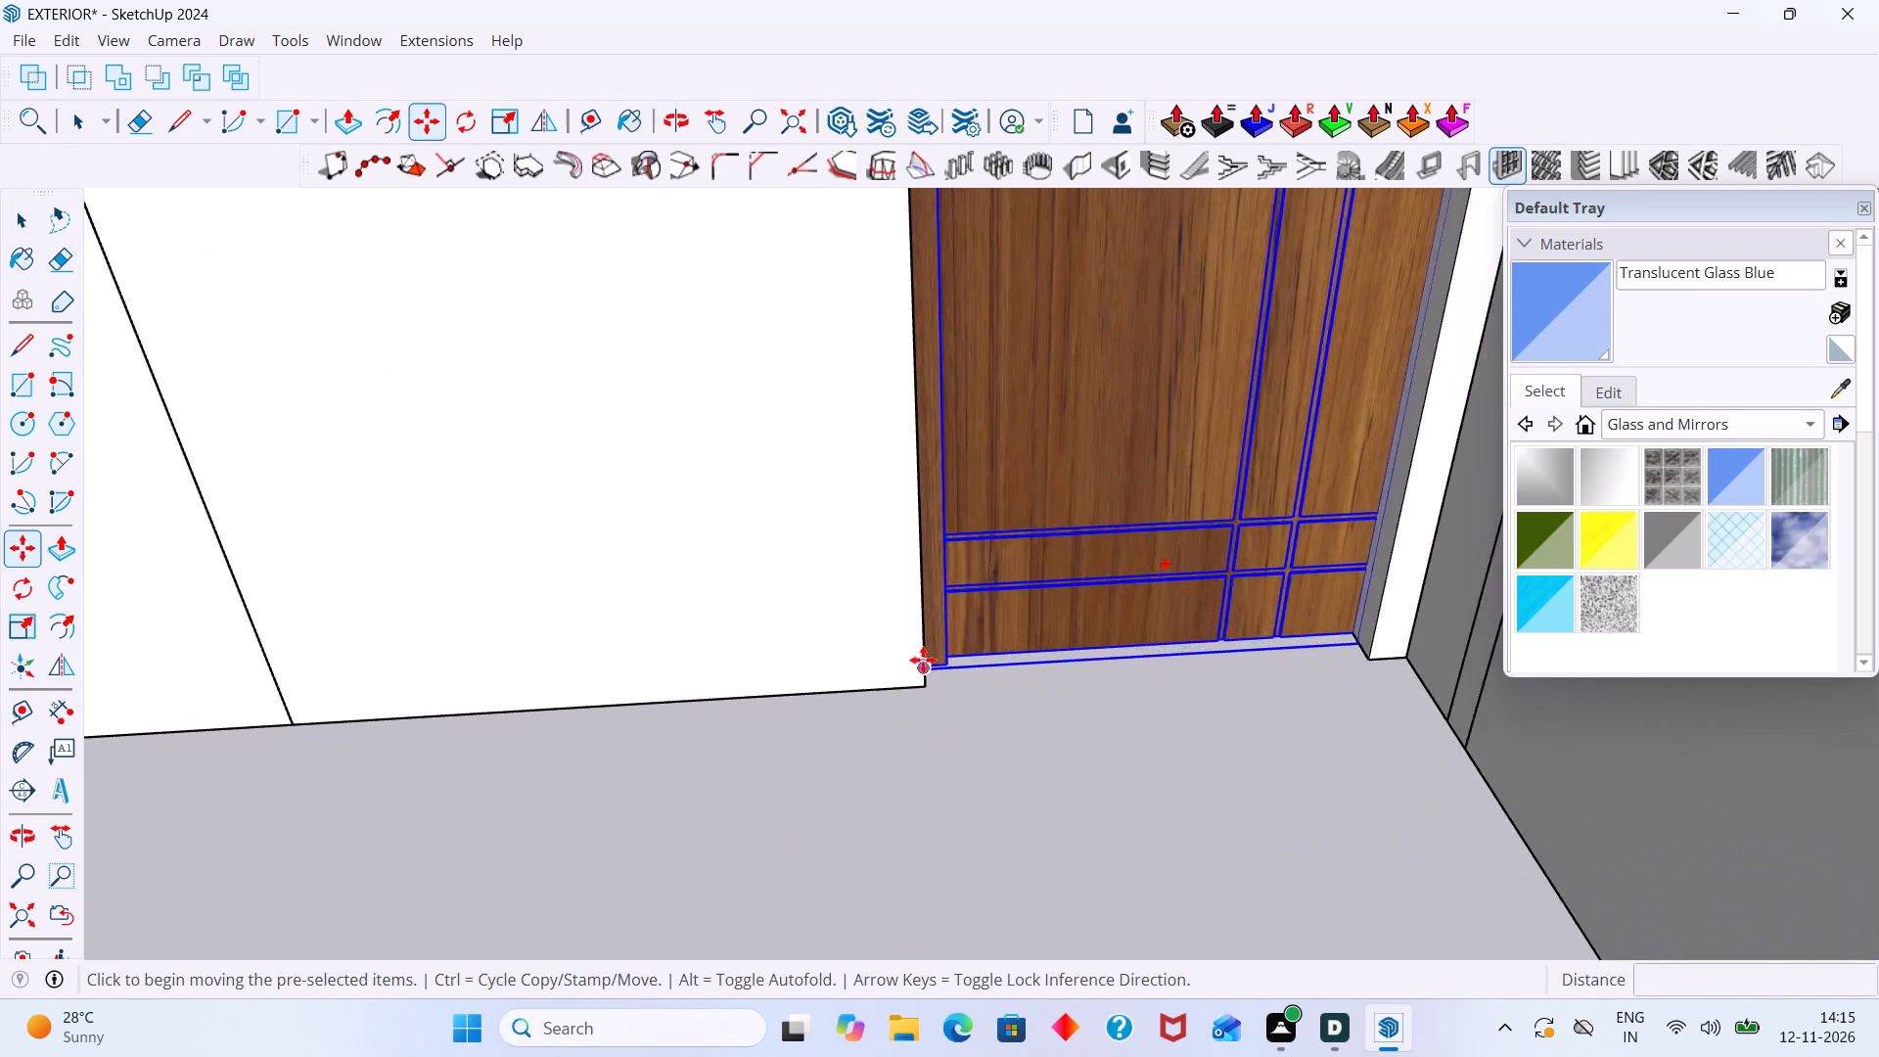
{"action": "scroll", "coordinate": [923, 660], "scroll_direction": "up", "scroll_amount": 3}
{"action": "left_click", "coordinate": [926, 673]}
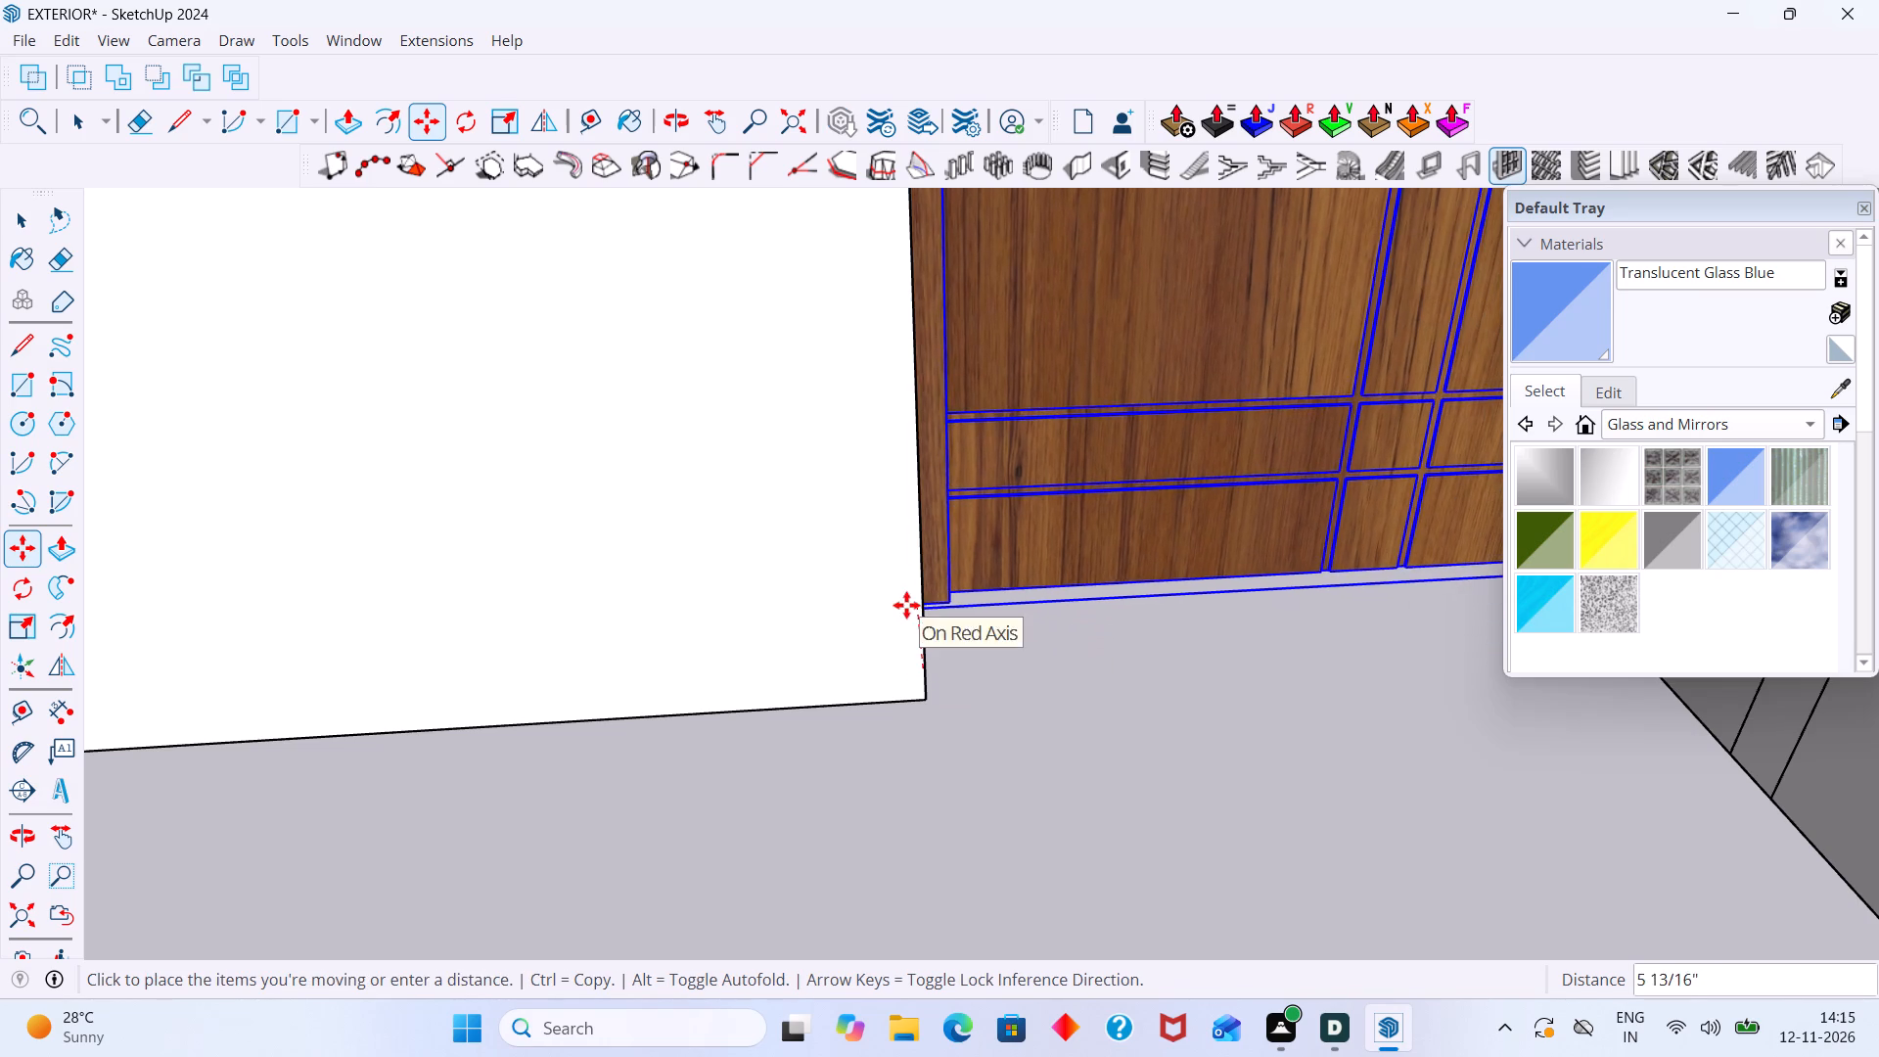
{"action": "scroll", "coordinate": [889, 545], "scroll_direction": "down", "scroll_amount": 7}
{"action": "middle_click_drag", "start_coordinate": [886, 544], "coordinate": [907, 778], "text": "shift"}
{"action": "scroll", "coordinate": [874, 641], "scroll_direction": "down", "scroll_amount": 7}
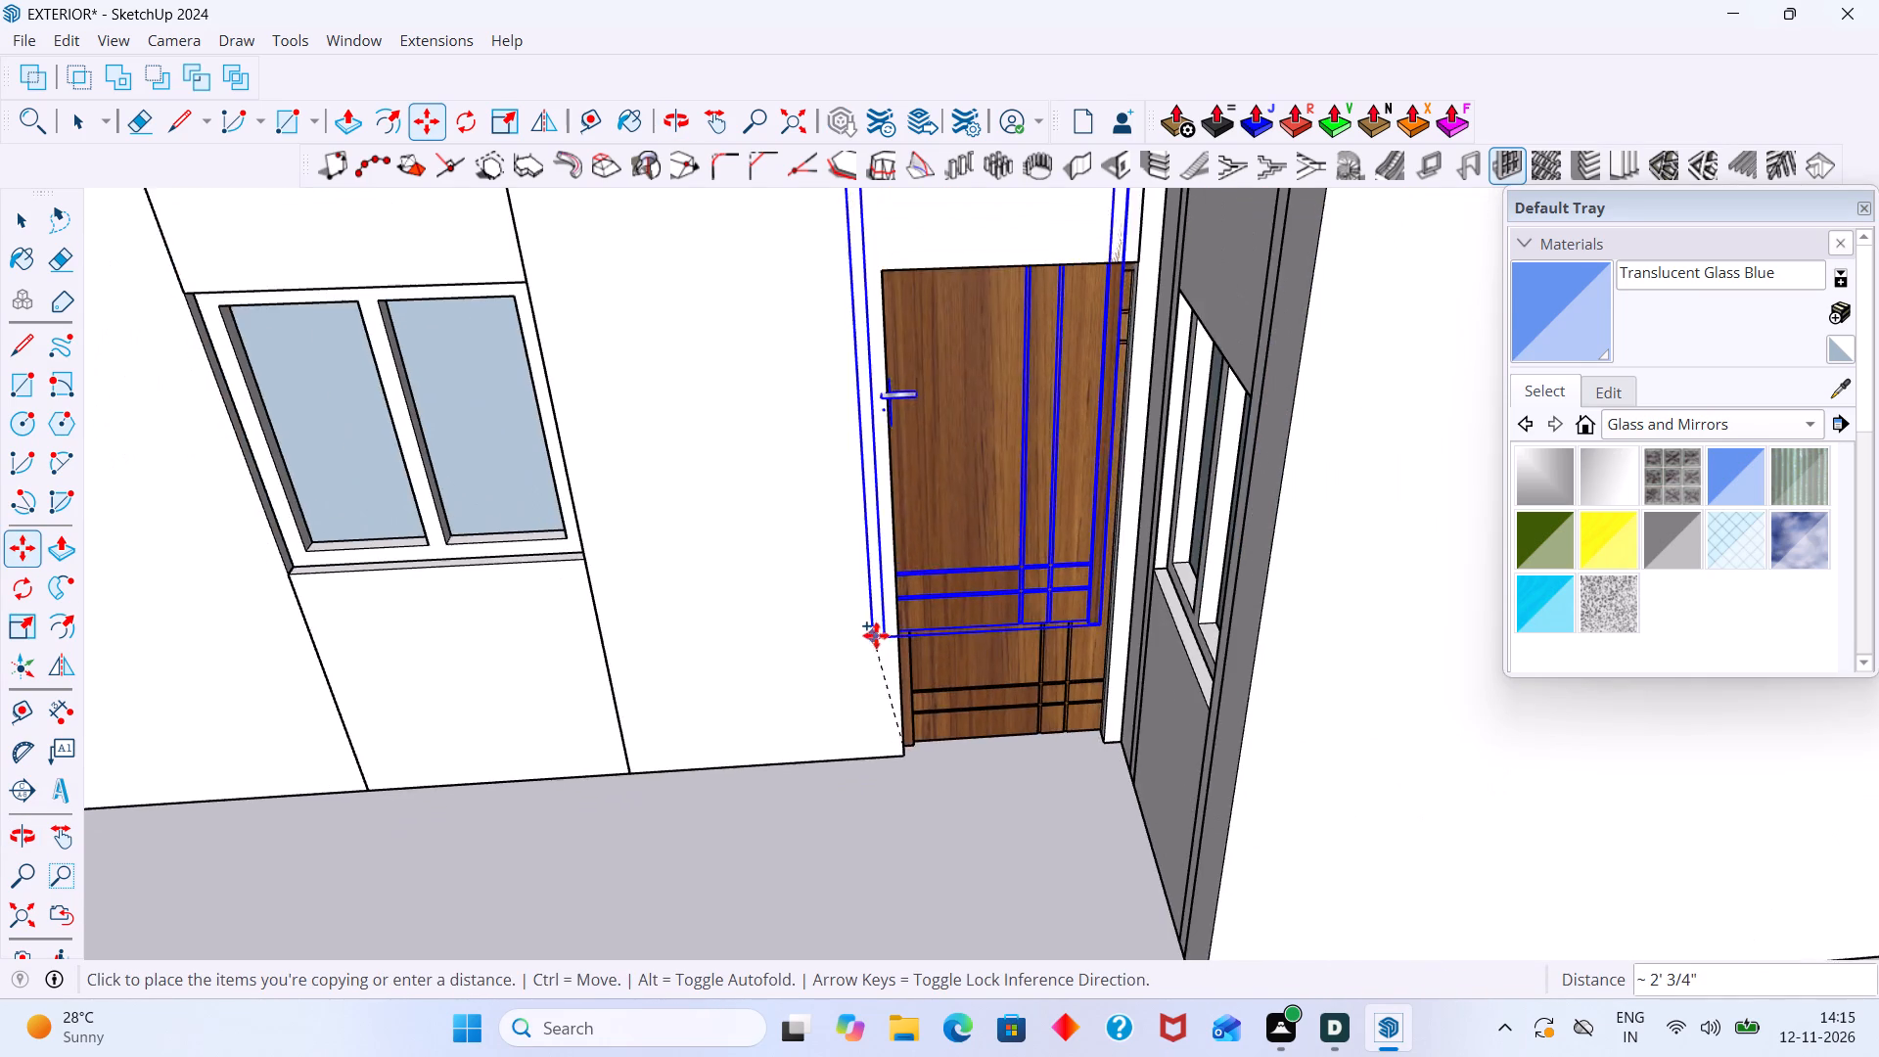
{"action": "middle_click_drag", "start_coordinate": [882, 631], "coordinate": [1018, 929]}
{"action": "scroll", "coordinate": [1010, 942], "scroll_direction": "up", "scroll_amount": 1}
{"action": "scroll", "coordinate": [904, 651], "scroll_direction": "down", "scroll_amount": 12}
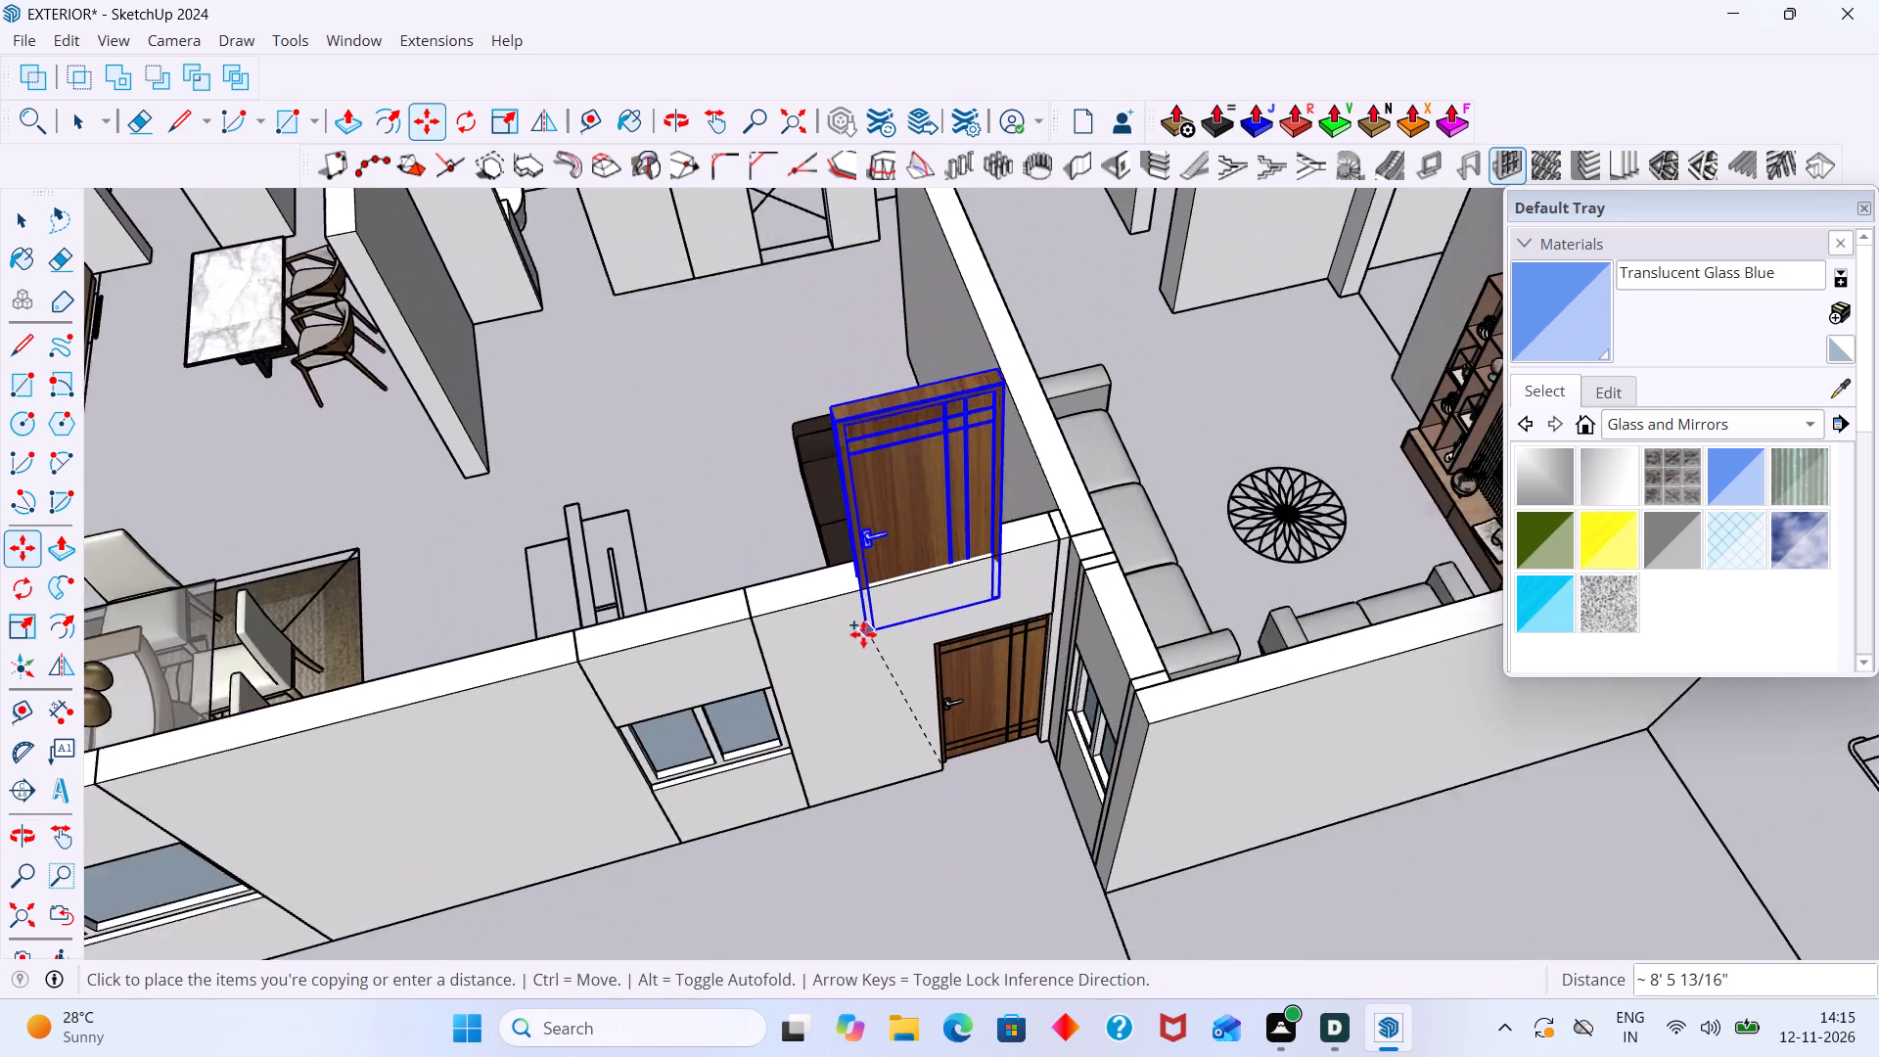
{"action": "middle_click_drag", "start_coordinate": [863, 636], "coordinate": [1011, 958]}
{"action": "scroll", "coordinate": [782, 687], "scroll_direction": "up", "scroll_amount": 5}
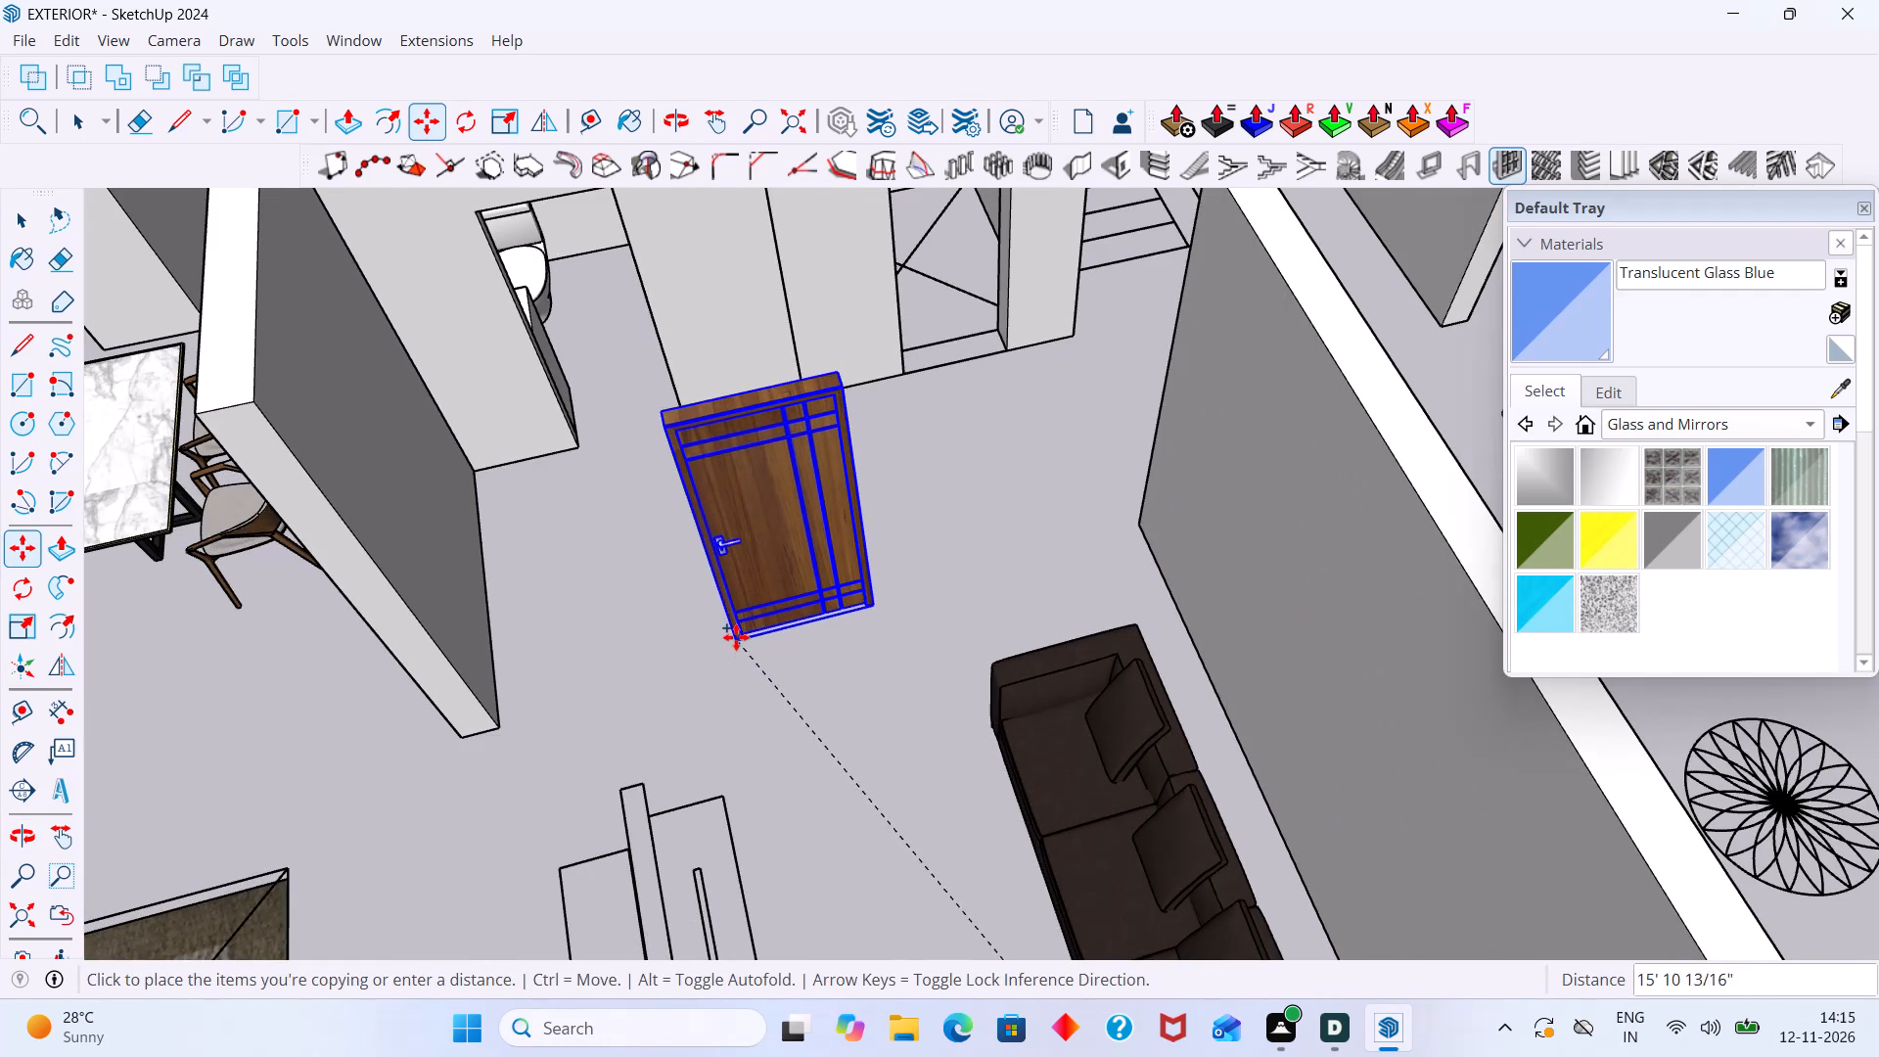
{"action": "left_click", "coordinate": [735, 634]}
{"action": "key", "text": "space"}
{"action": "left_click", "coordinate": [955, 579]}
Move the copied door by its handle-side base into the interior doorway, fitting it against the wall end under the lintel.
{"action": "middle_click_drag", "start_coordinate": [709, 622], "coordinate": [889, 560]}
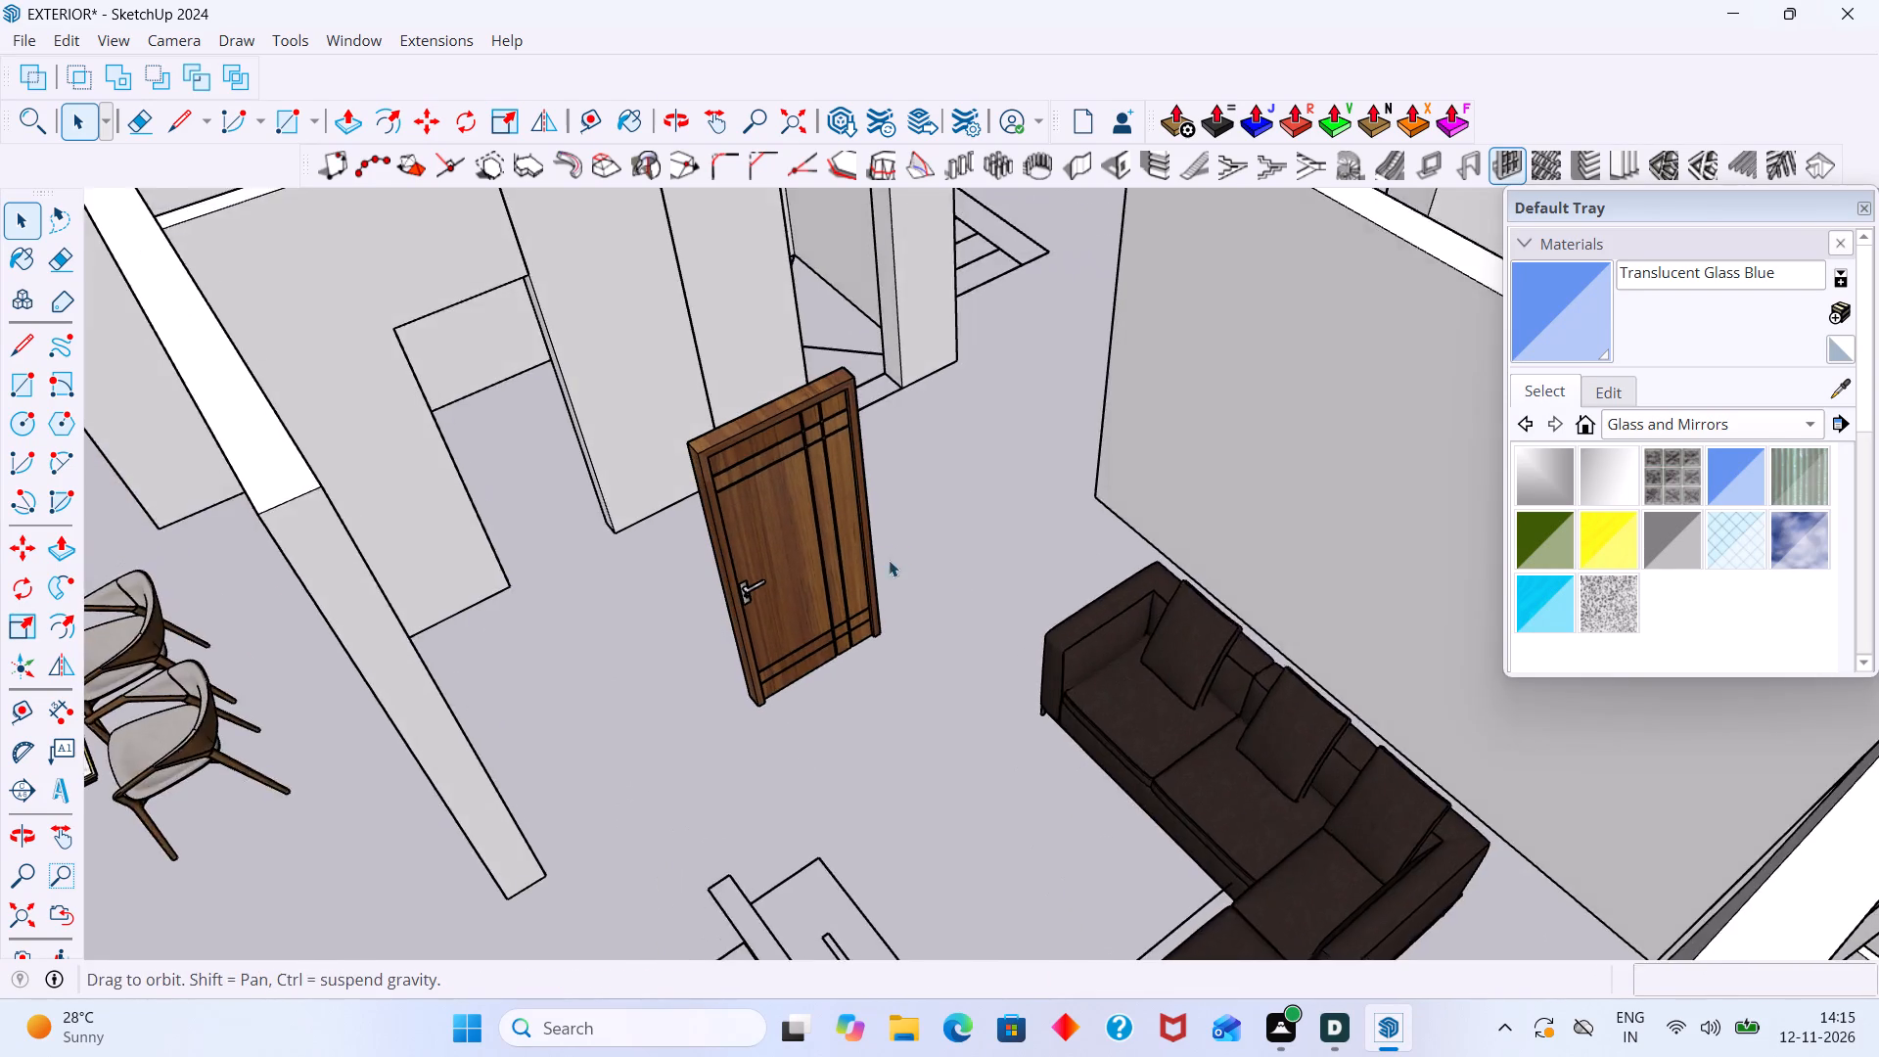
{"action": "middle_click_drag", "start_coordinate": [889, 560], "coordinate": [896, 558]}
{"action": "scroll", "coordinate": [737, 644], "scroll_direction": "up", "scroll_amount": 5}
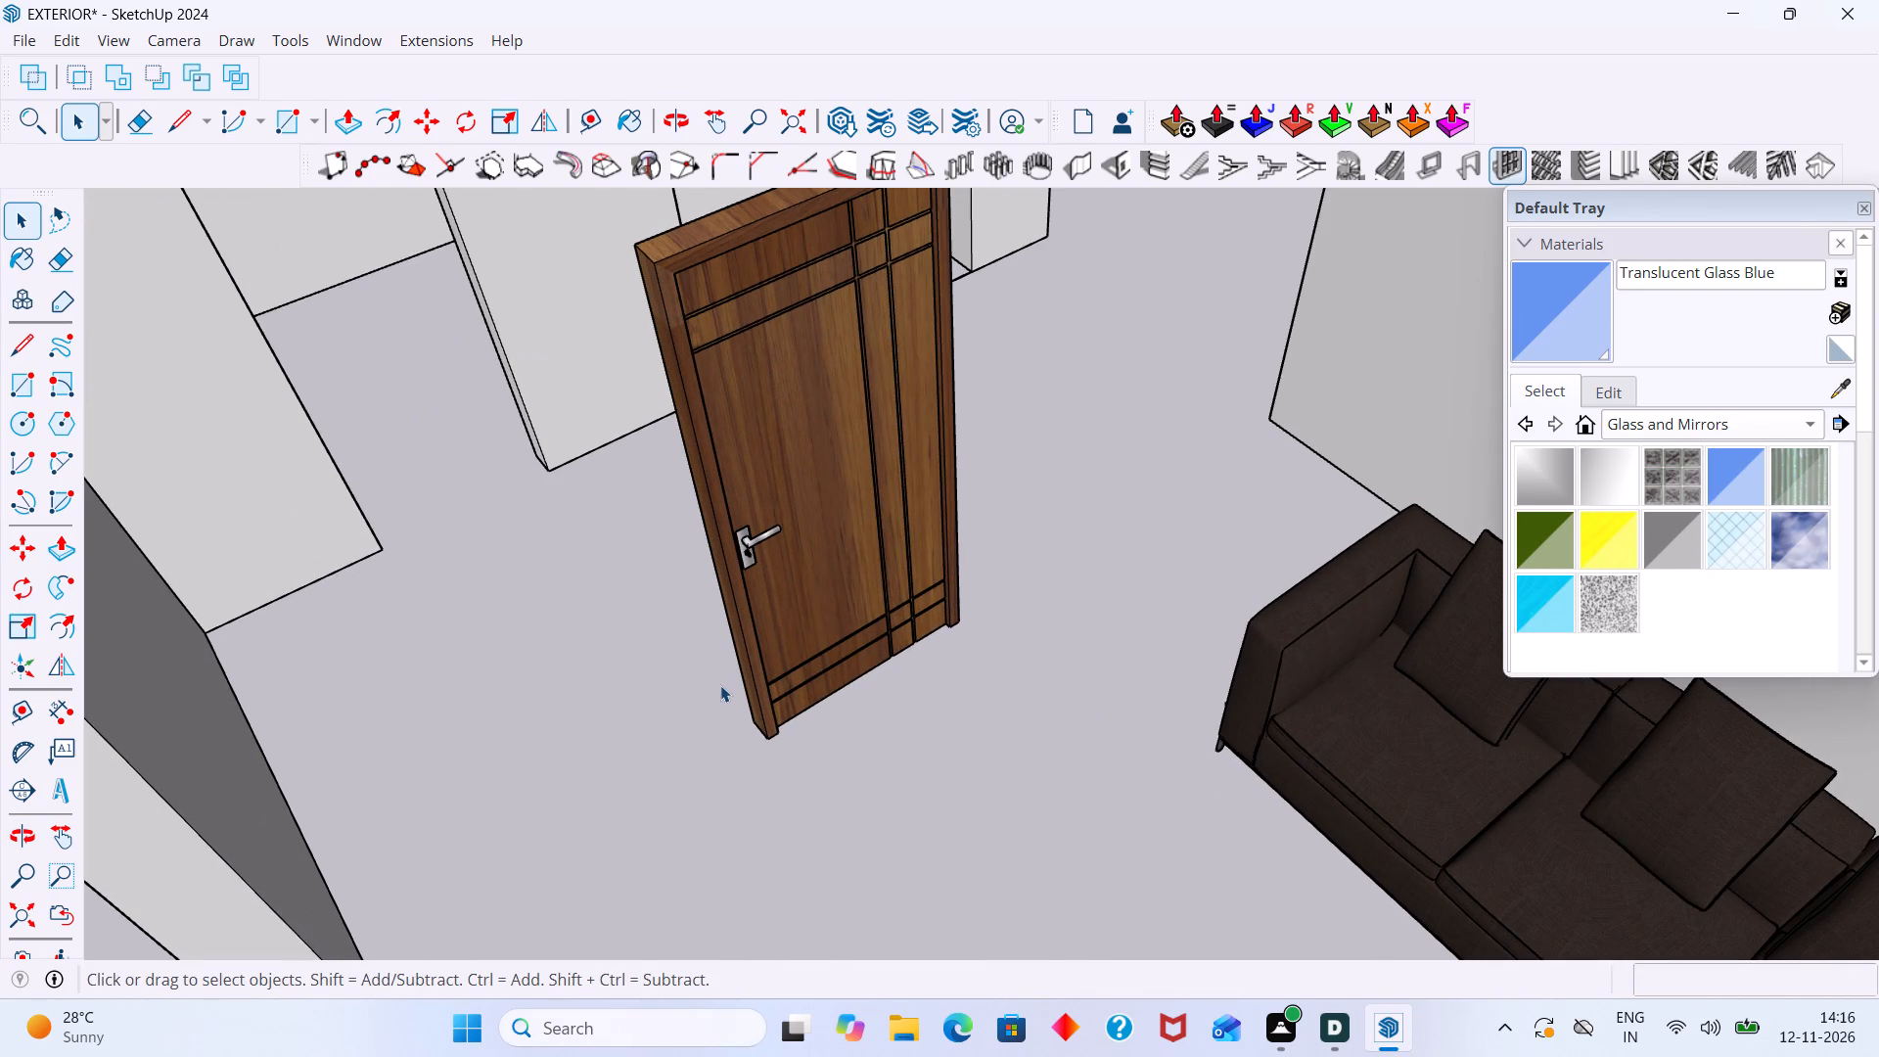
{"action": "left_click", "coordinate": [786, 671]}
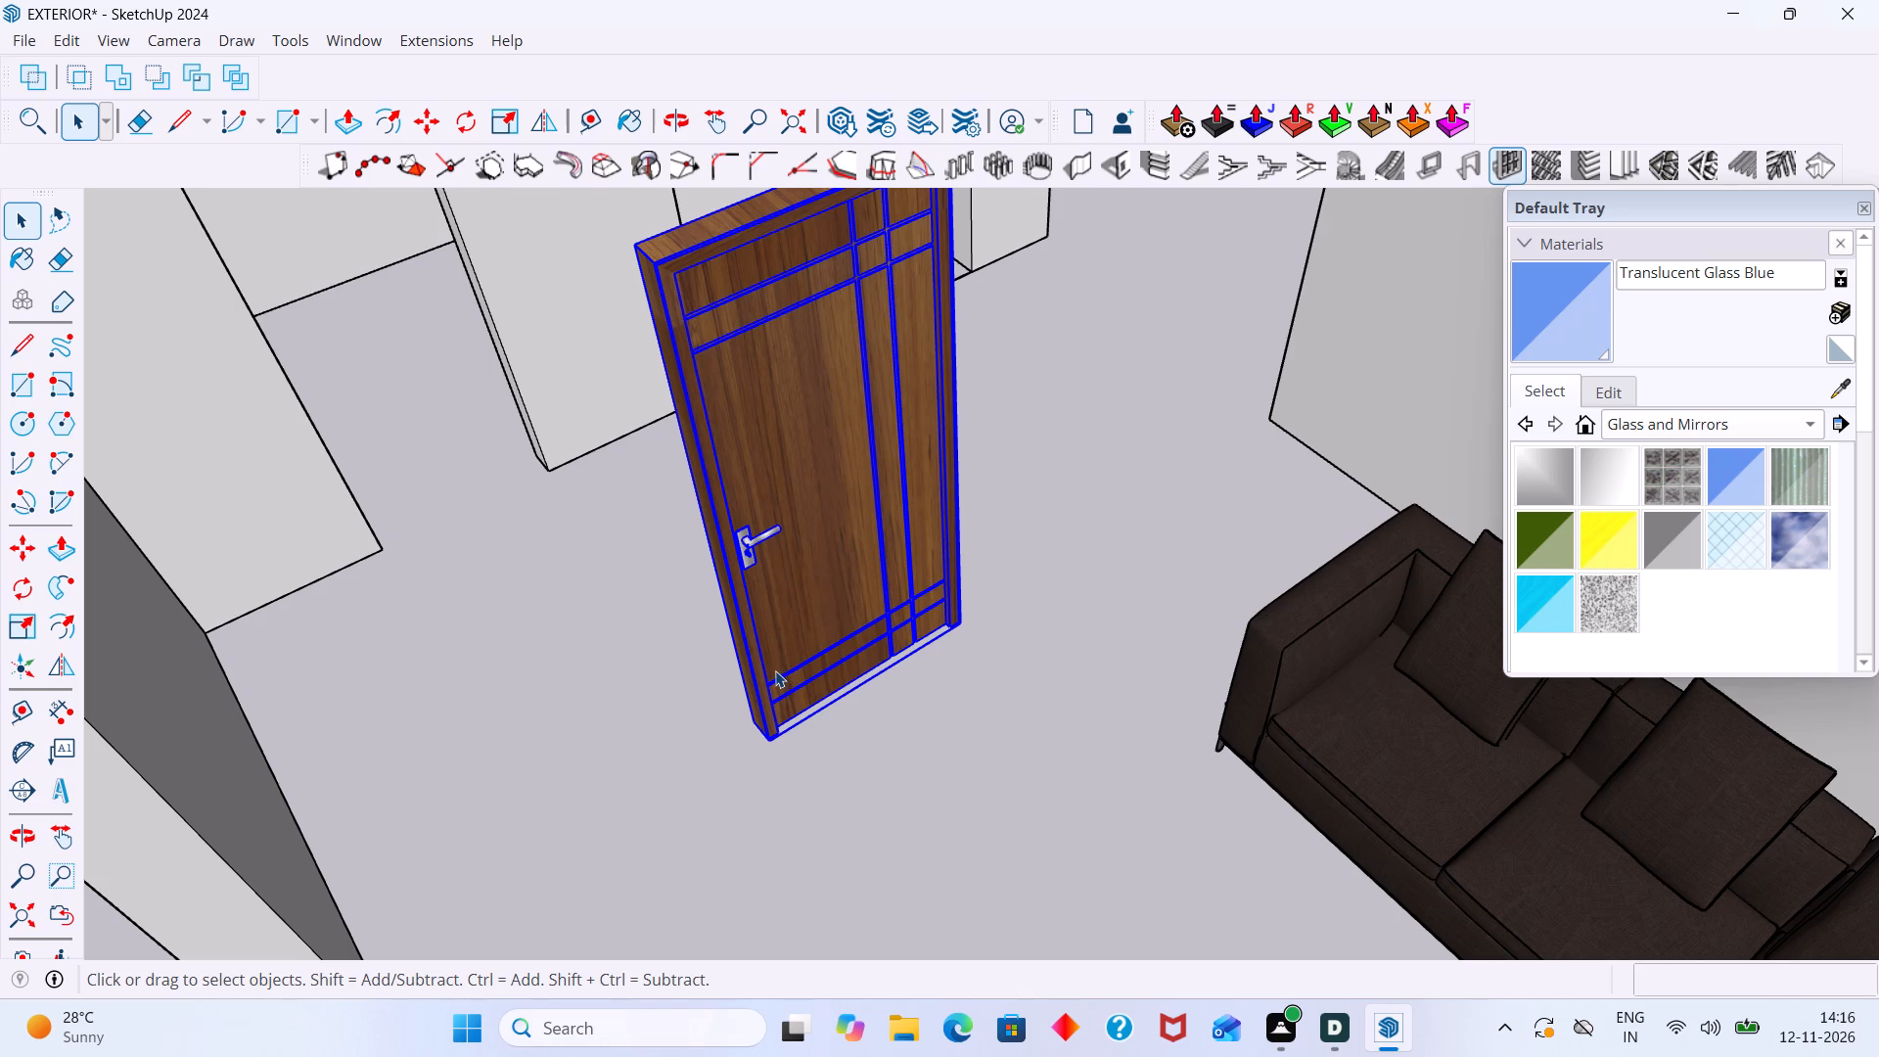
{"action": "key", "text": "m"}
{"action": "scroll", "coordinate": [730, 766], "scroll_direction": "up", "scroll_amount": 8}
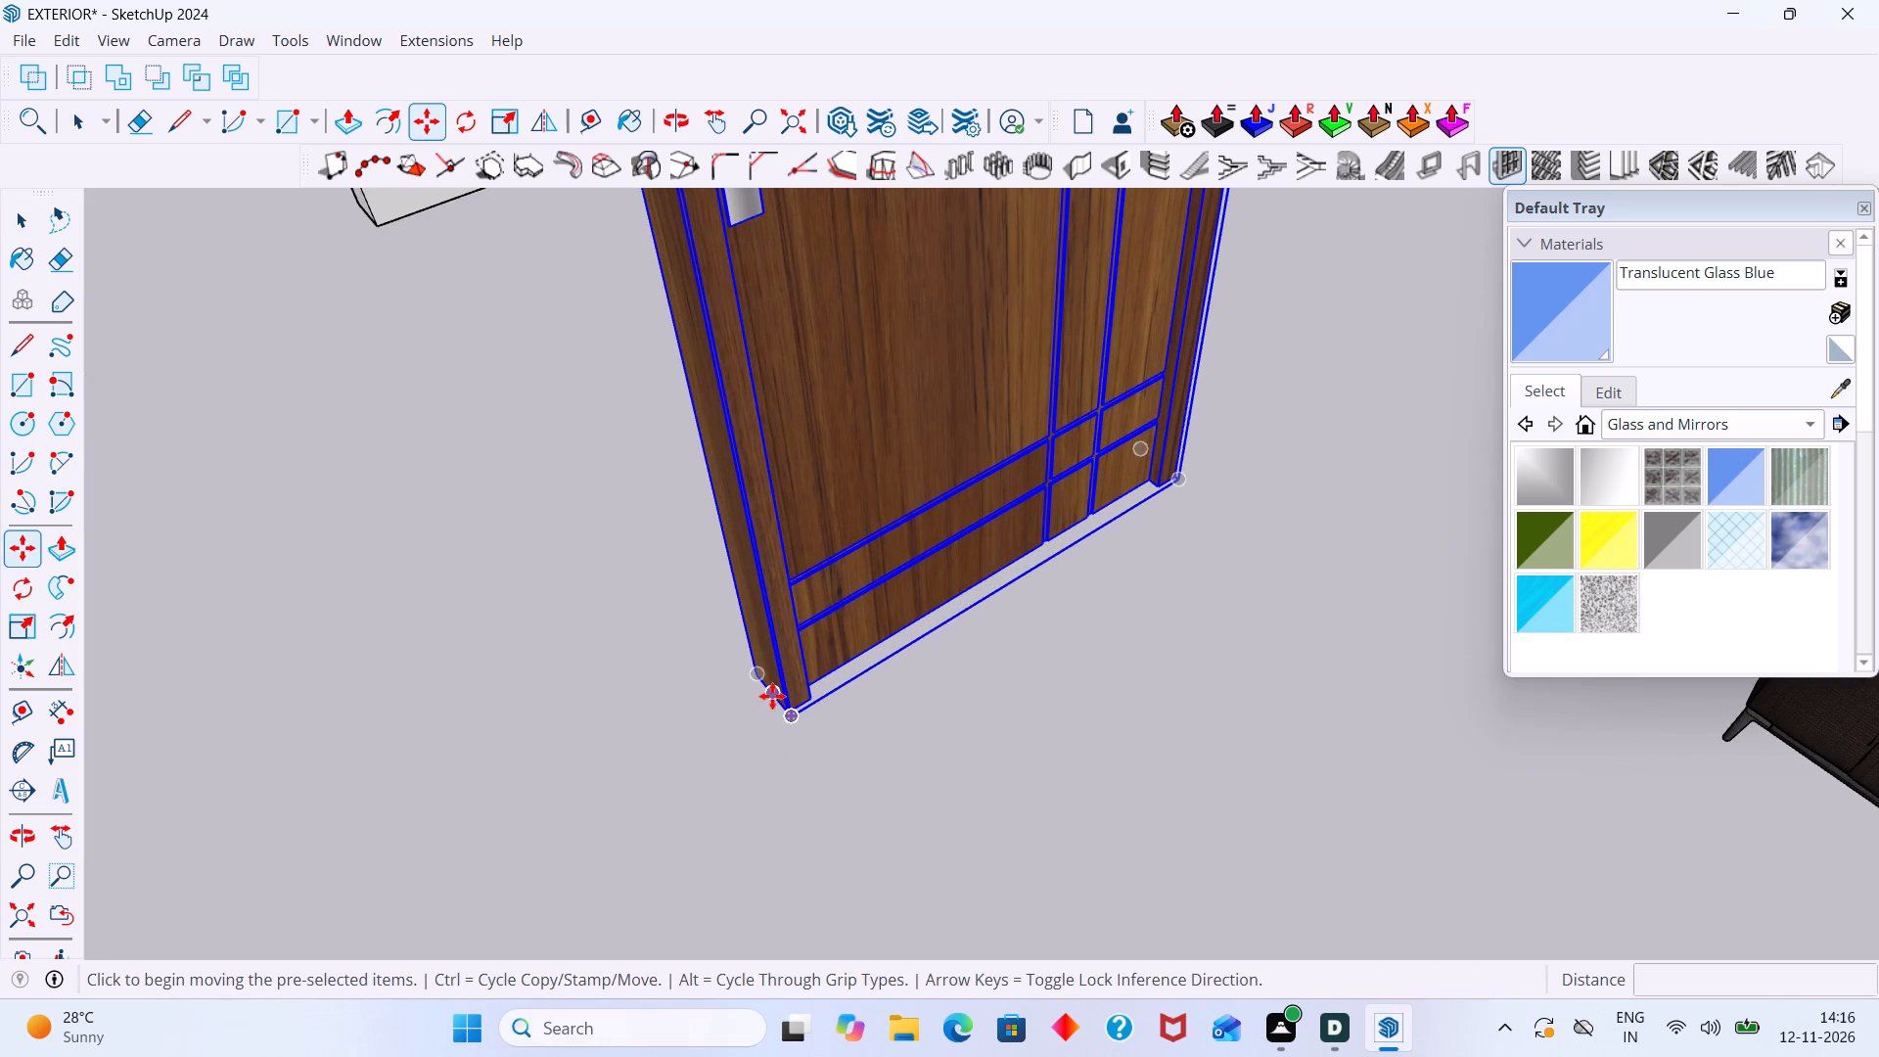
{"action": "left_click", "coordinate": [772, 695]}
{"action": "scroll", "coordinate": [652, 628], "scroll_direction": "down", "scroll_amount": 6}
{"action": "middle_click_drag", "start_coordinate": [650, 629], "coordinate": [950, 808]}
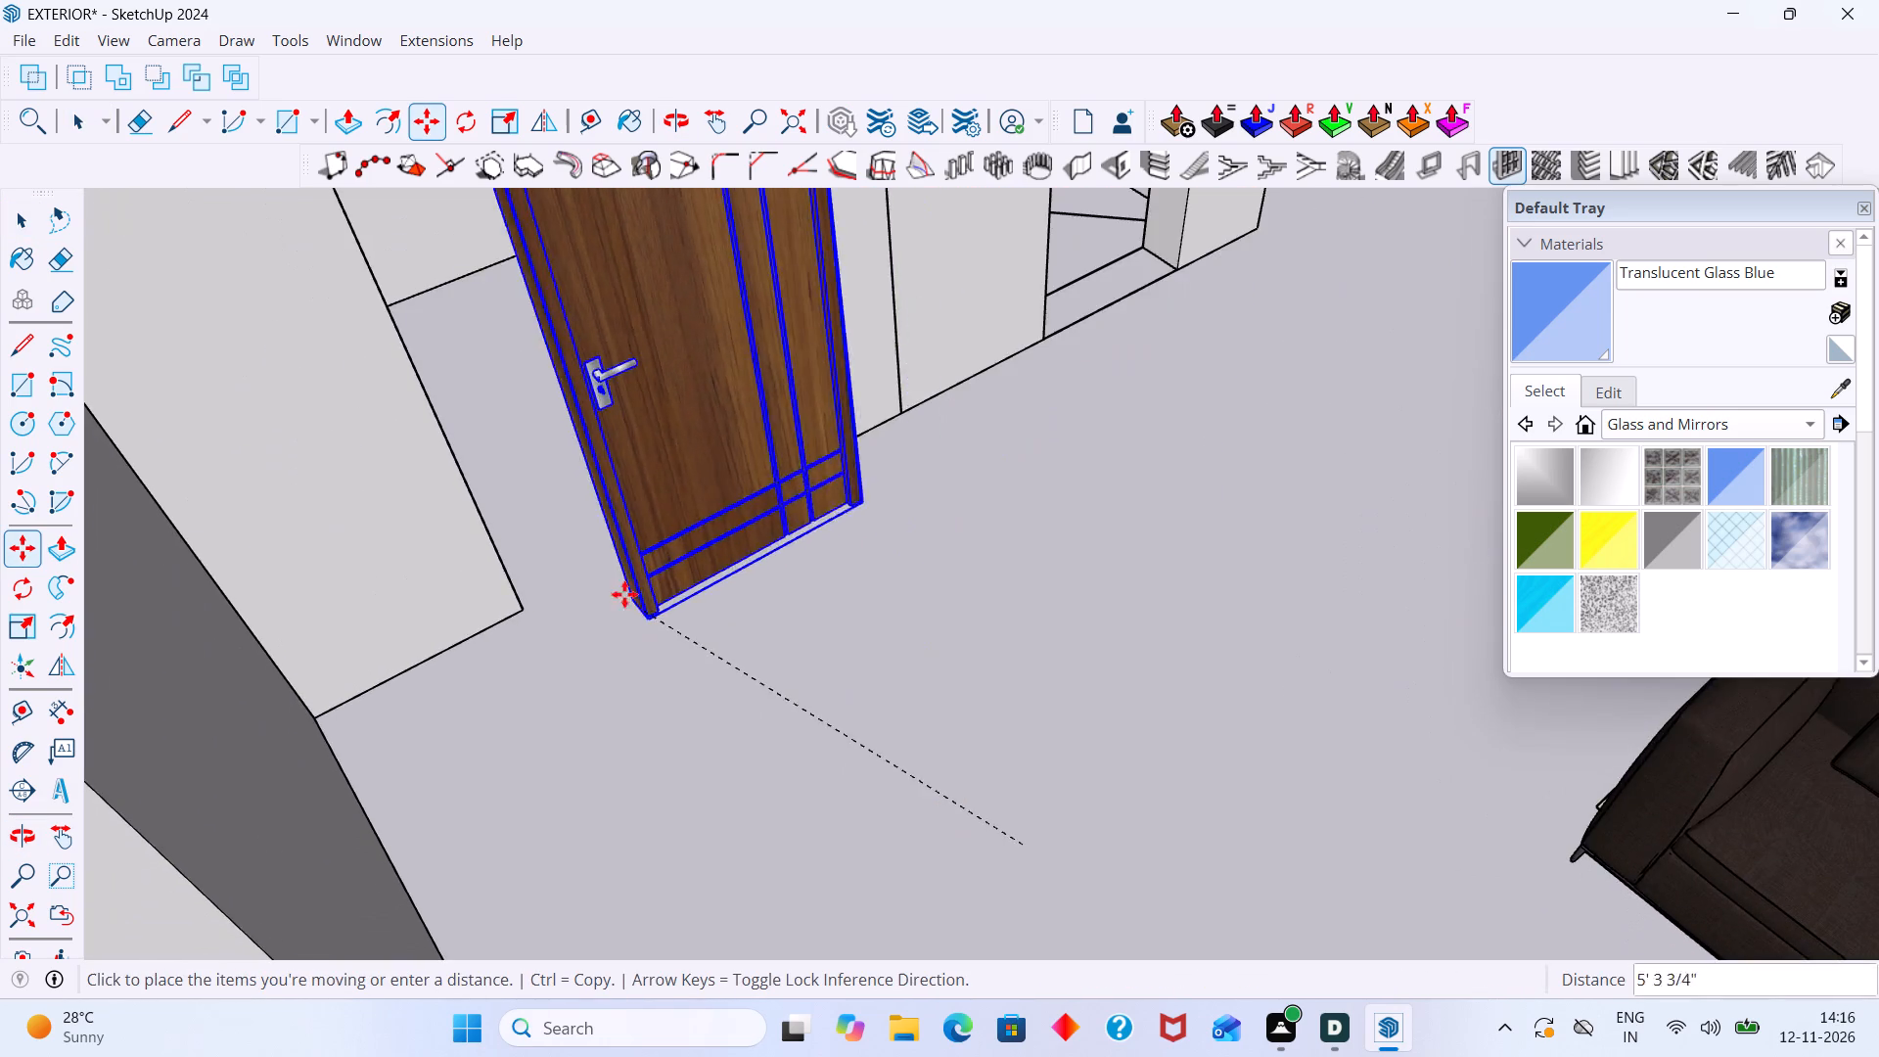
{"action": "scroll", "coordinate": [553, 559], "scroll_direction": "up", "scroll_amount": 7}
{"action": "middle_click_drag", "start_coordinate": [472, 590], "coordinate": [398, 637]}
{"action": "scroll", "coordinate": [602, 572], "scroll_direction": "up", "scroll_amount": 13}
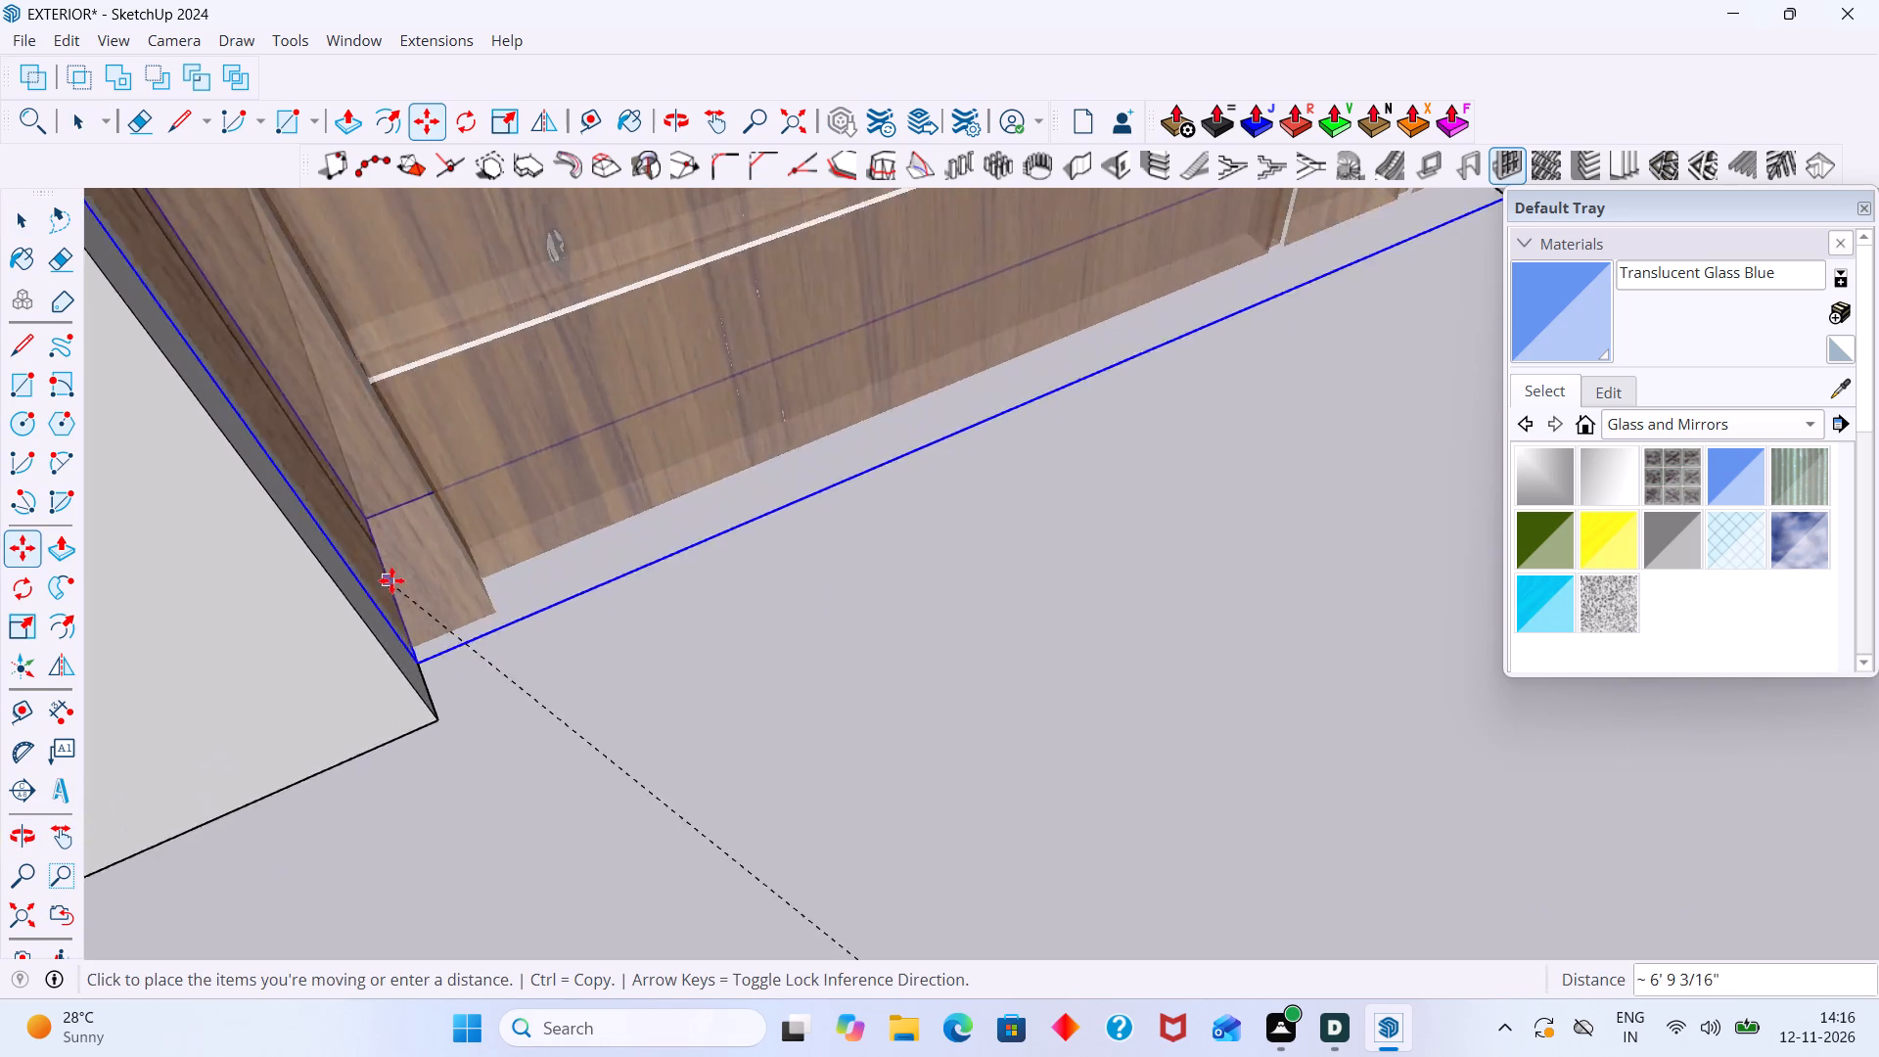
{"action": "scroll", "coordinate": [391, 580], "scroll_direction": "up", "scroll_amount": 5}
{"action": "left_click", "coordinate": [419, 637]}
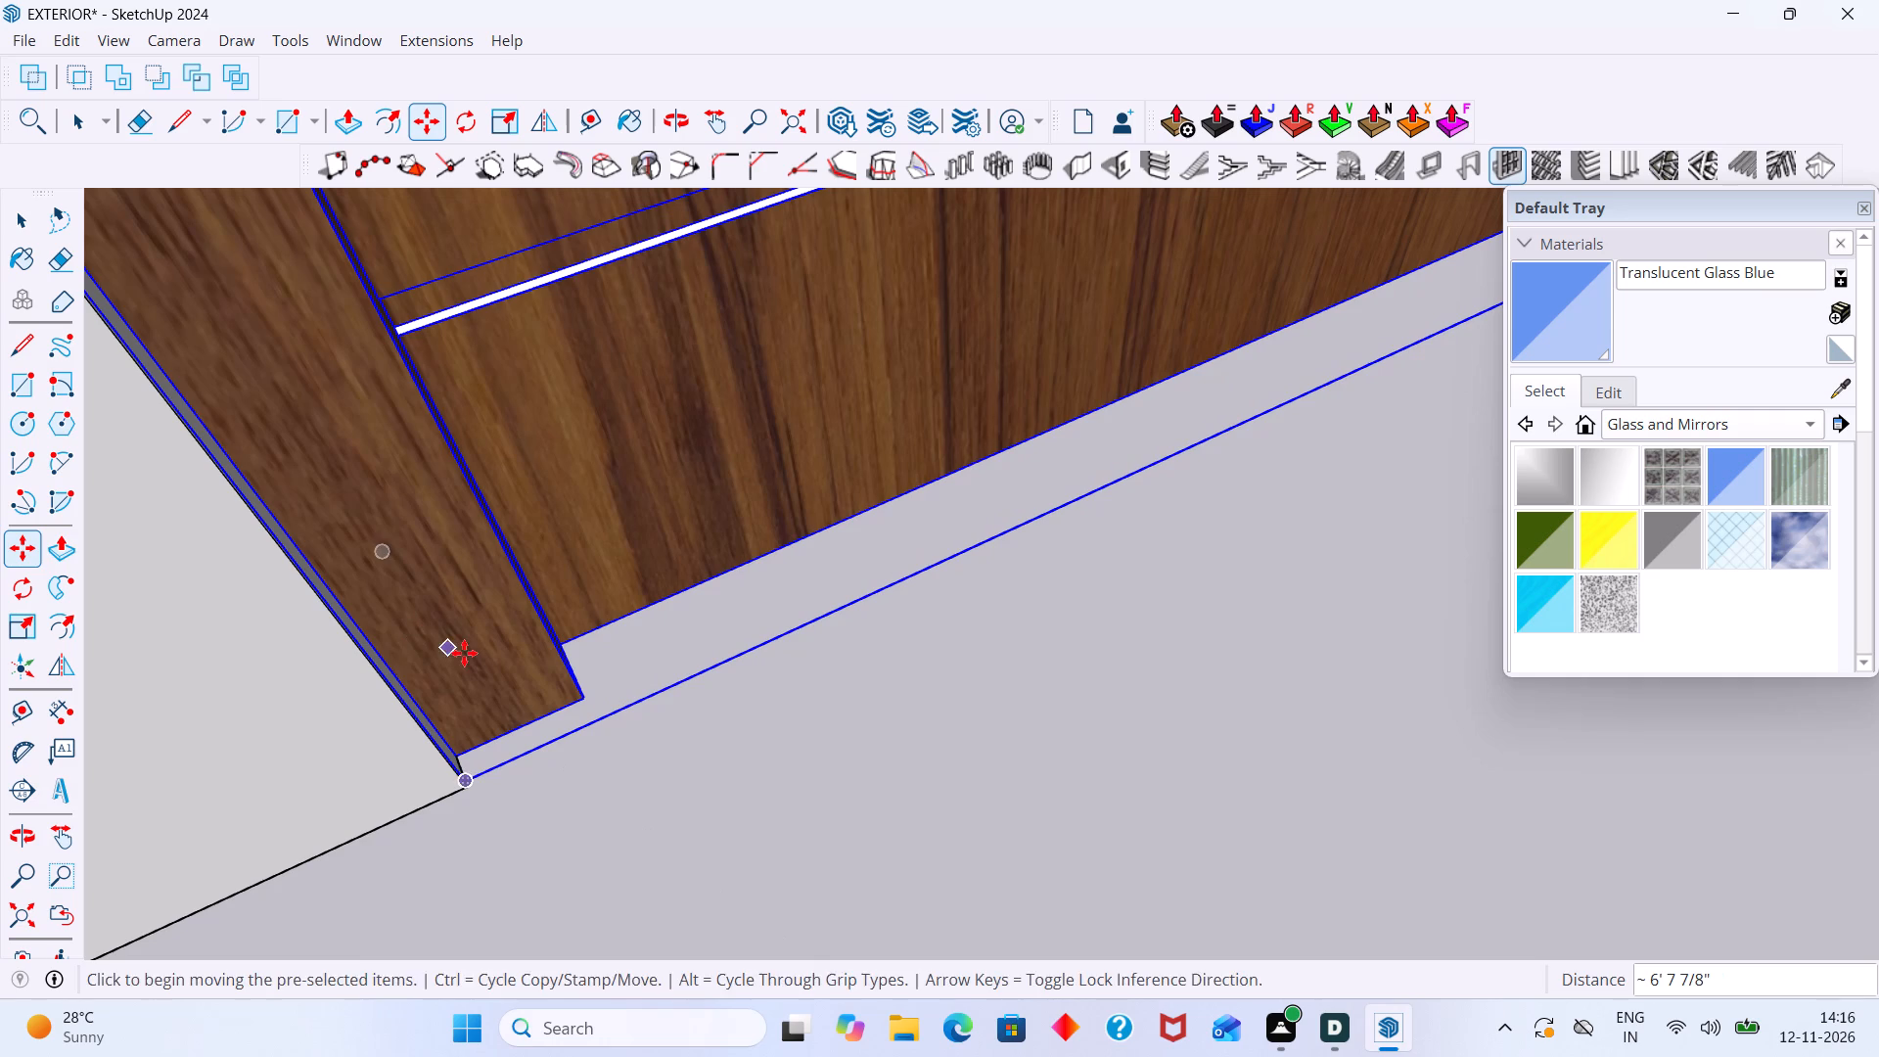
{"action": "key", "text": "space"}
{"action": "left_click", "coordinate": [723, 742]}
Examine the fitted interior door and the remaining openings around the kitchen, dining area and bathrooms.
{"action": "scroll", "coordinate": [727, 712], "scroll_direction": "down", "scroll_amount": 20}
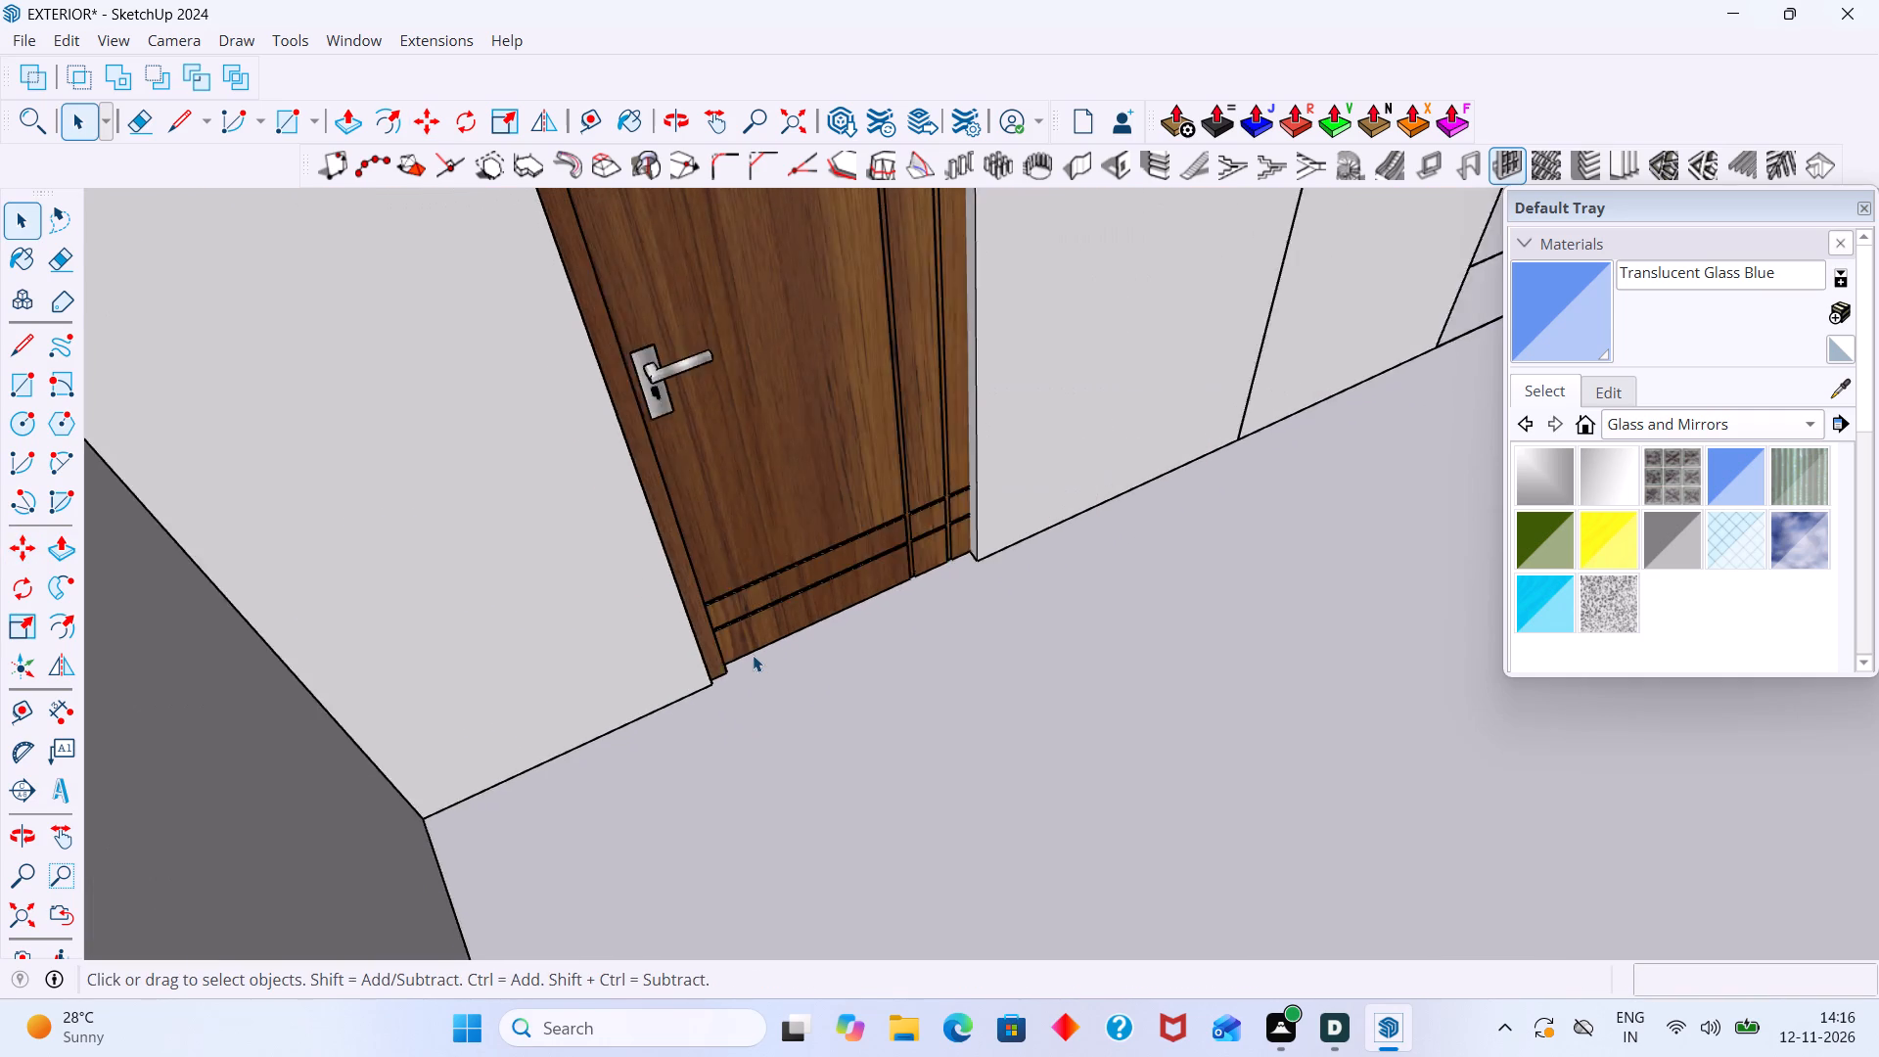
{"action": "scroll", "coordinate": [753, 655], "scroll_direction": "down", "scroll_amount": 19}
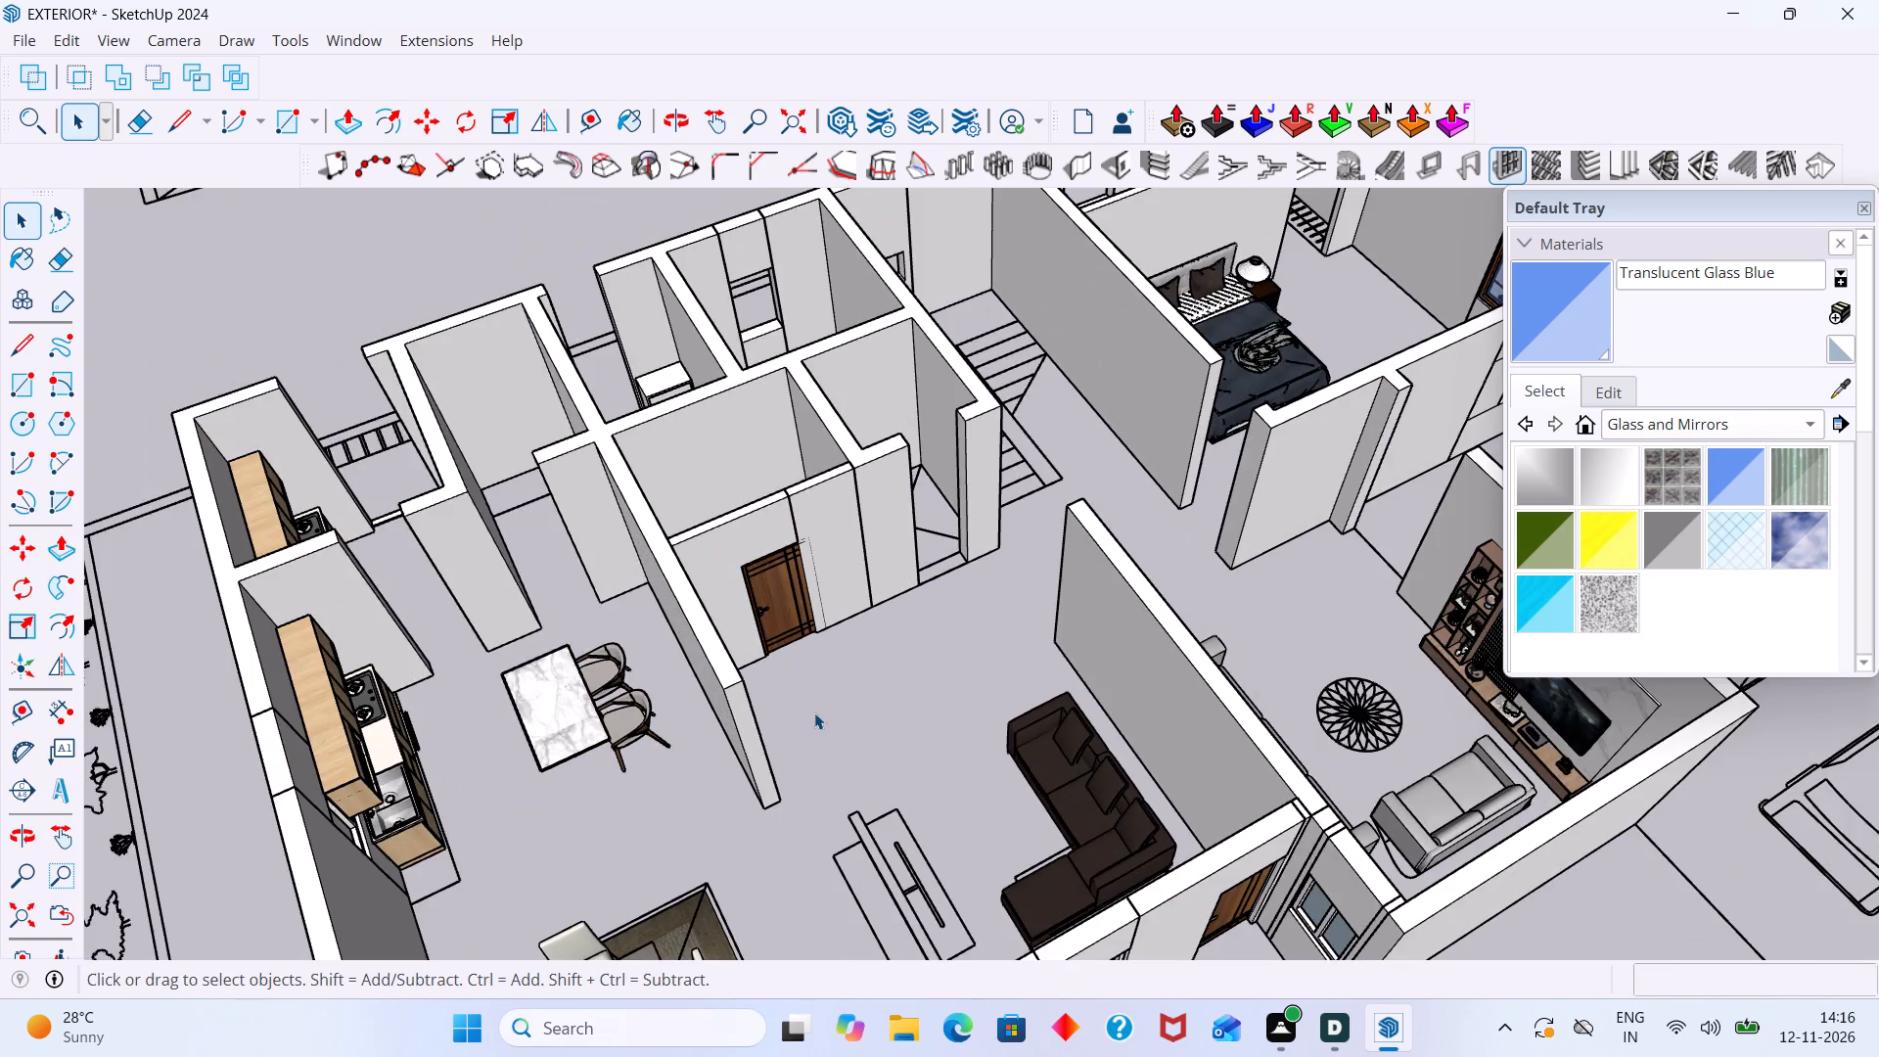
{"action": "middle_click_drag", "start_coordinate": [814, 712], "coordinate": [795, 536]}
{"action": "scroll", "coordinate": [827, 570], "scroll_direction": "down", "scroll_amount": 5}
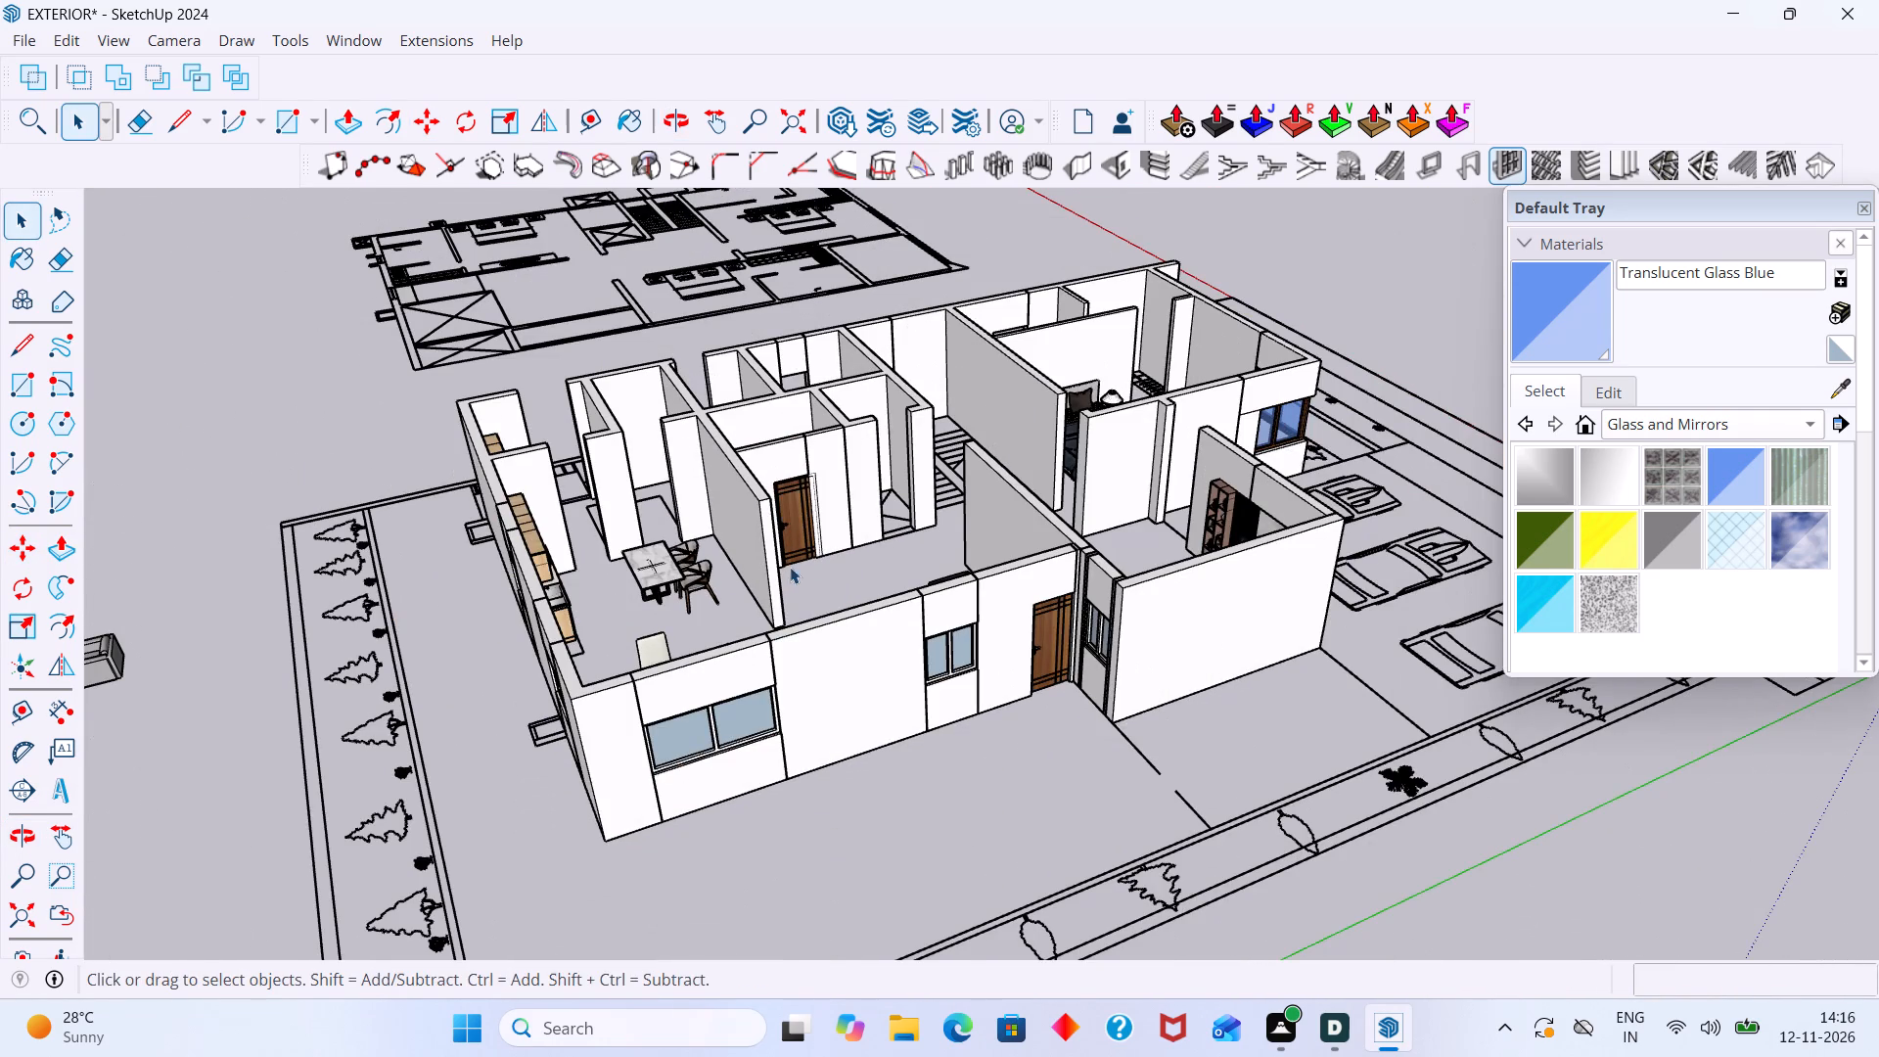
{"action": "middle_click_drag", "start_coordinate": [794, 562], "coordinate": [830, 576]}
{"action": "scroll", "coordinate": [642, 553], "scroll_direction": "up", "scroll_amount": 7}
{"action": "middle_click_drag", "start_coordinate": [607, 574], "coordinate": [769, 808]}
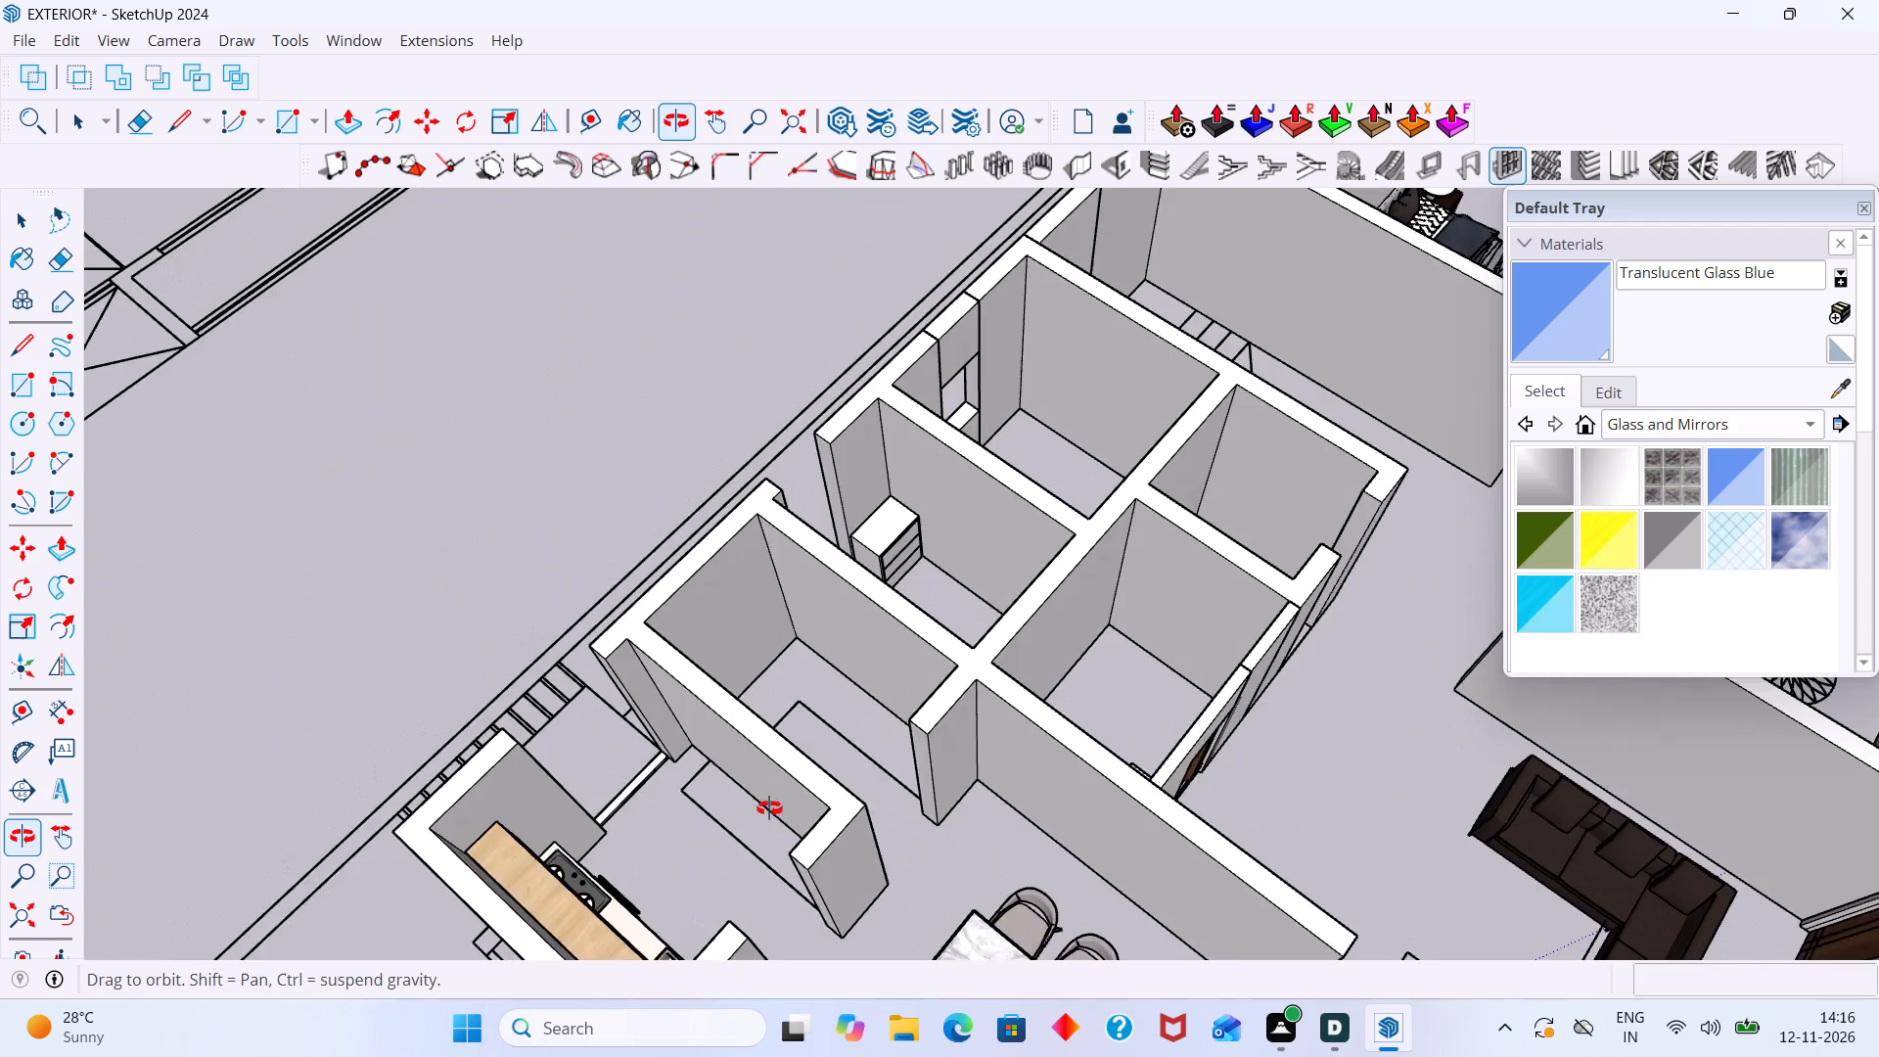
{"action": "middle_click_drag", "start_coordinate": [769, 808], "coordinate": [564, 616]}
{"action": "scroll", "coordinate": [866, 515], "scroll_direction": "down", "scroll_amount": 1}
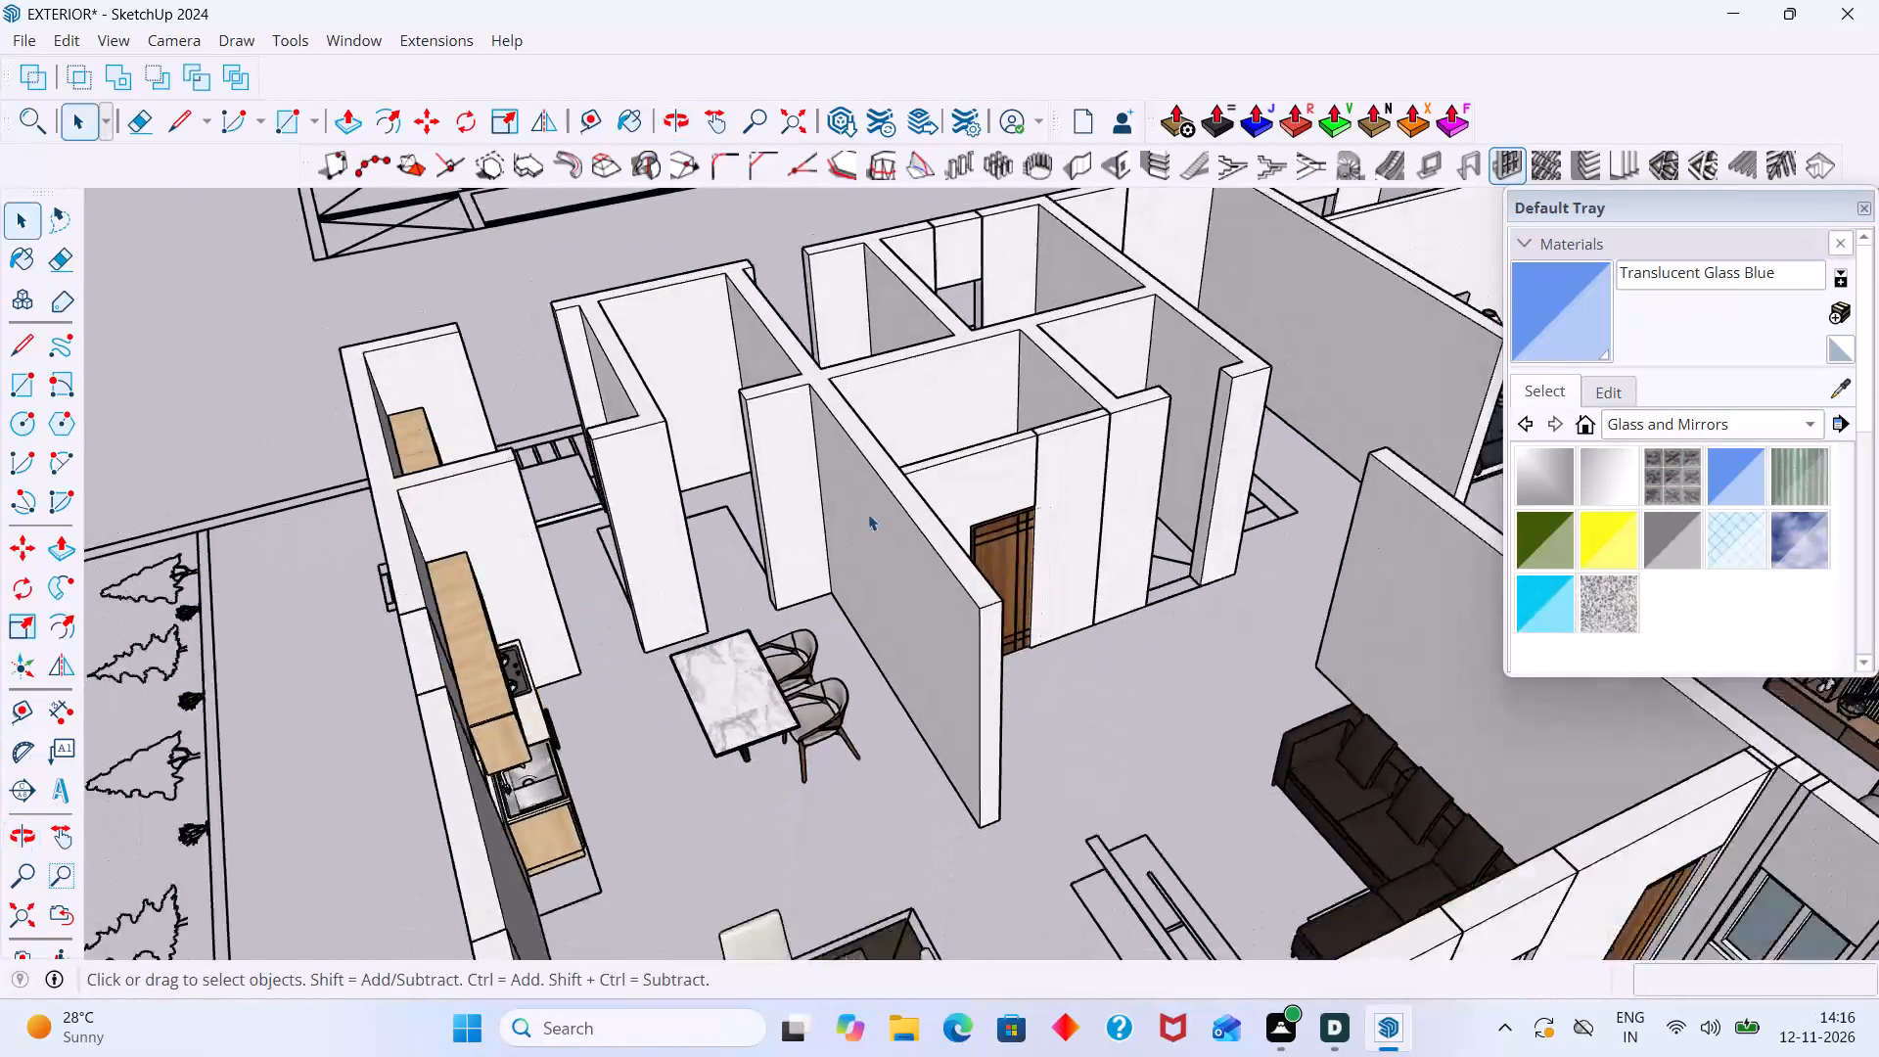
{"action": "scroll", "coordinate": [868, 514], "scroll_direction": "down", "scroll_amount": 4}
Copy the fitted interior door from its bottom corner to the dining area, about 9' 9" away, beside the marble table.
{"action": "middle_click_drag", "start_coordinate": [1166, 514], "coordinate": [1046, 507]}
{"action": "scroll", "coordinate": [942, 515], "scroll_direction": "up", "scroll_amount": 10}
{"action": "left_click", "coordinate": [889, 575]}
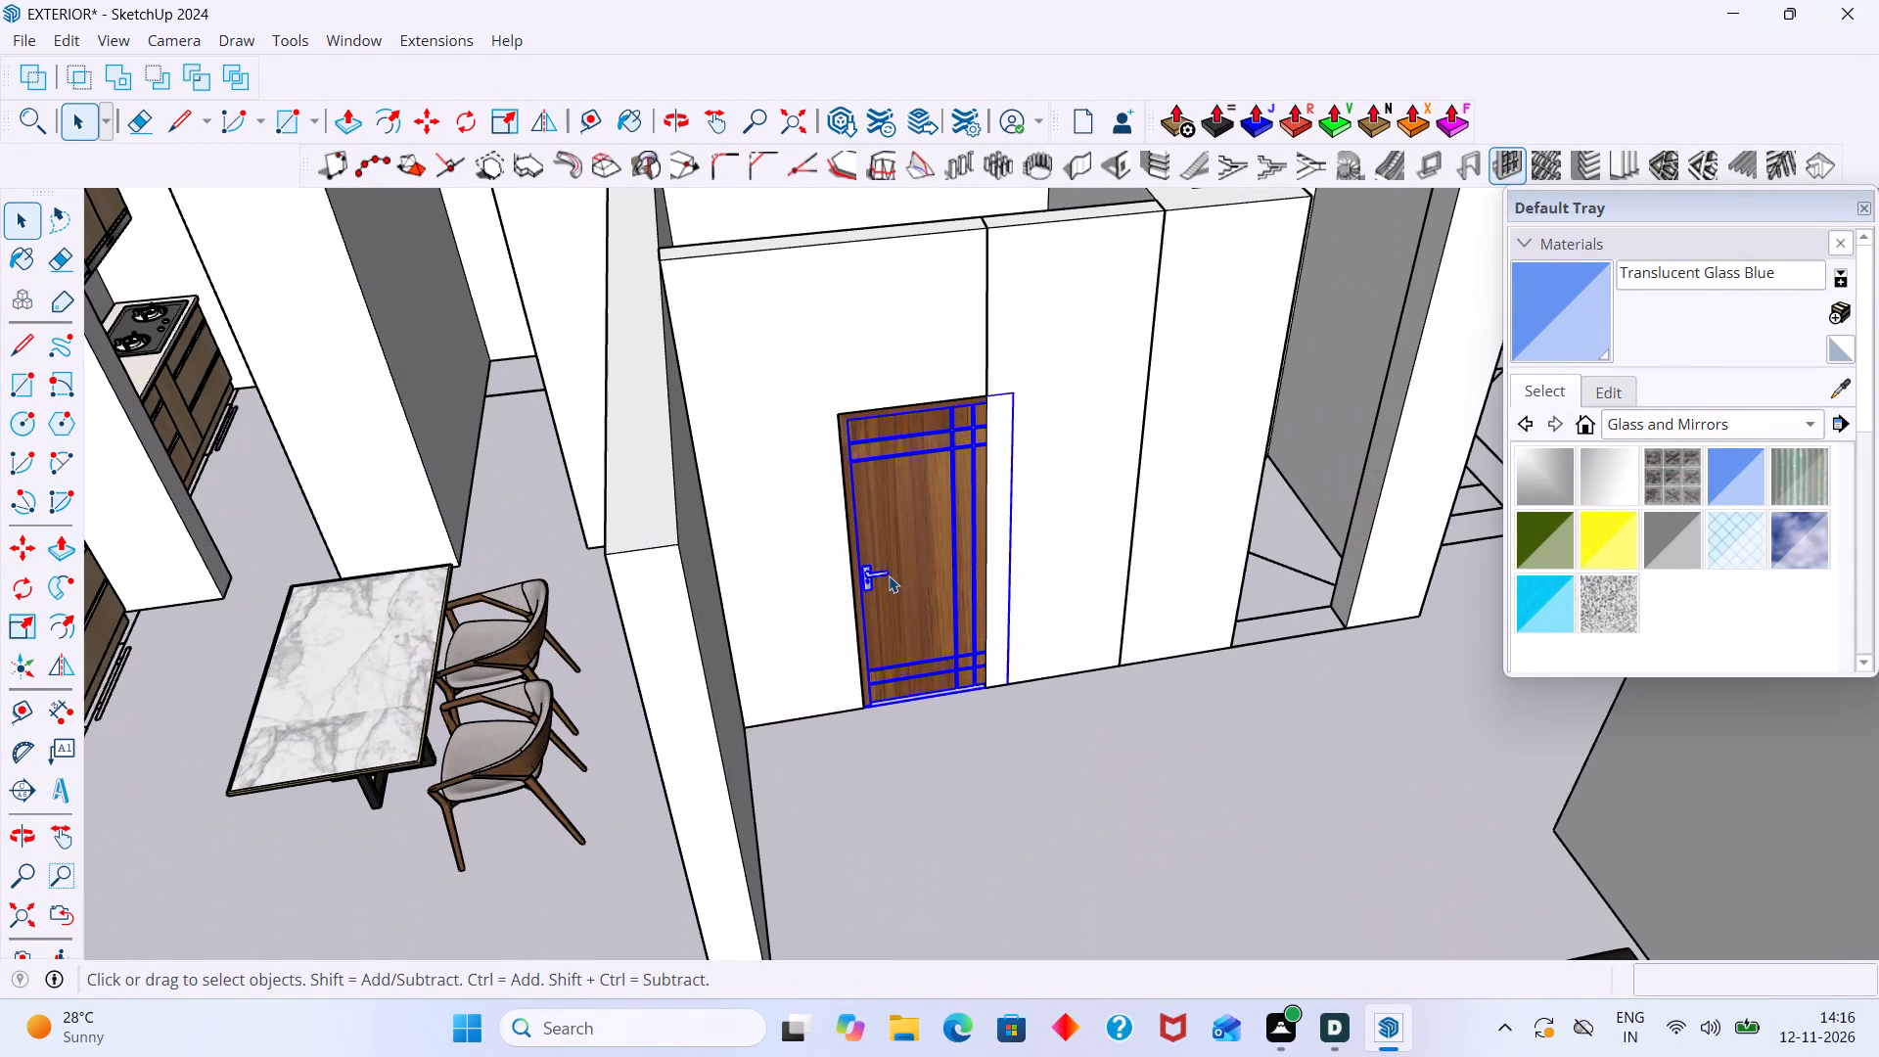
{"action": "key", "text": "m"}
{"action": "scroll", "coordinate": [867, 683], "scroll_direction": "up", "scroll_amount": 9}
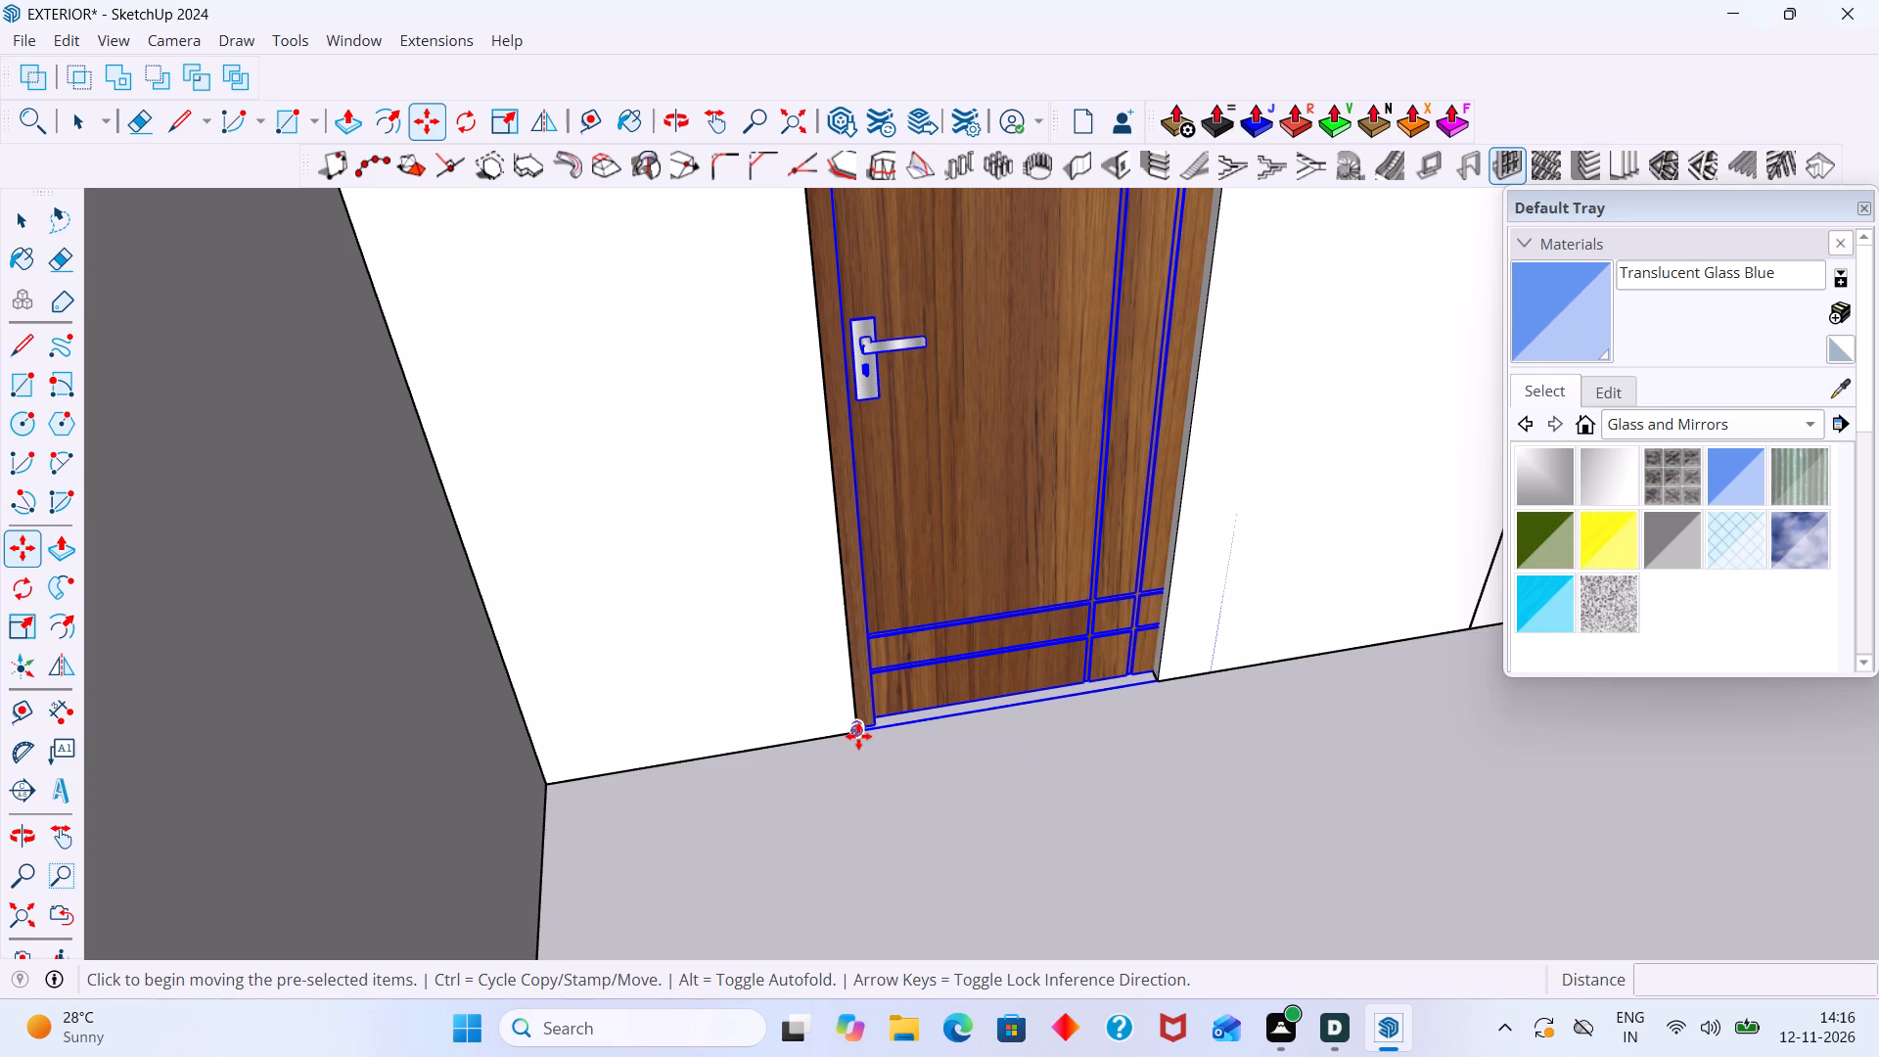
{"action": "left_click", "coordinate": [855, 737]}
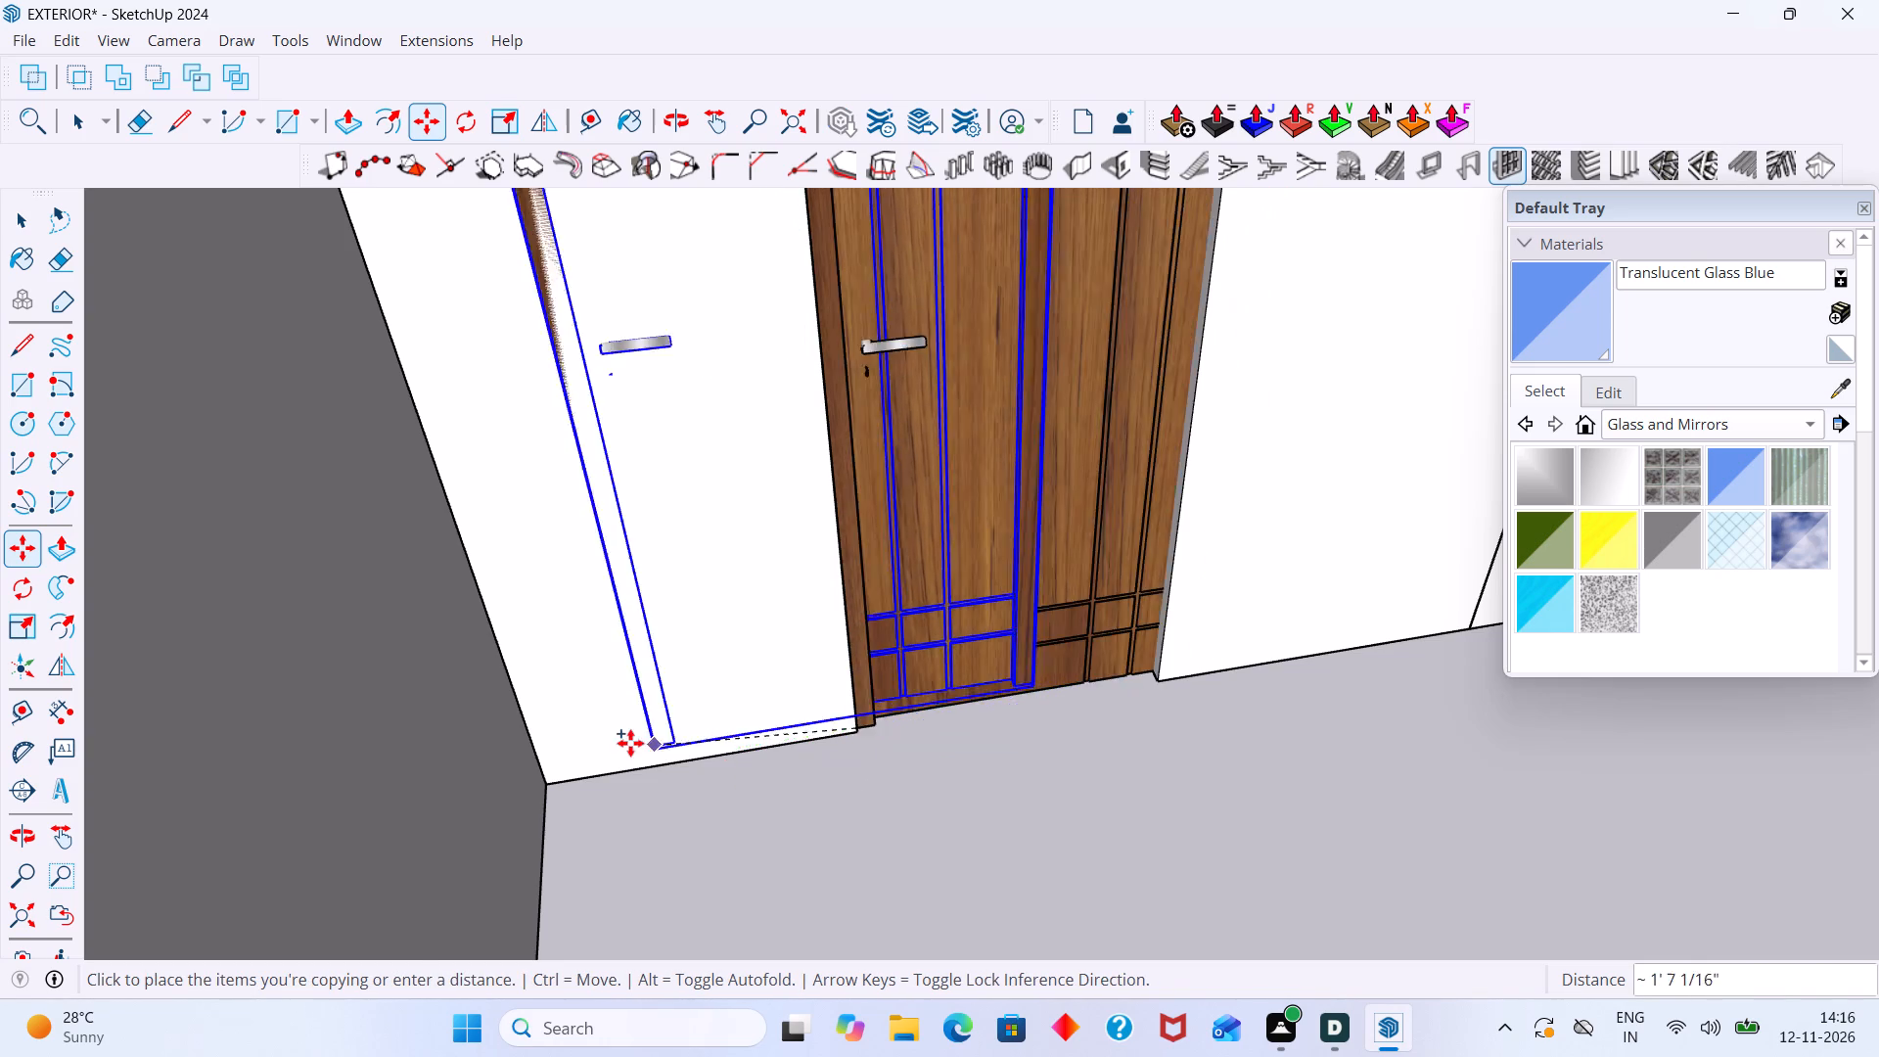
{"action": "scroll", "coordinate": [620, 737], "scroll_direction": "down", "scroll_amount": 11}
{"action": "middle_click_drag", "start_coordinate": [625, 742], "coordinate": [948, 851]}
{"action": "scroll", "coordinate": [822, 781], "scroll_direction": "down", "scroll_amount": 7}
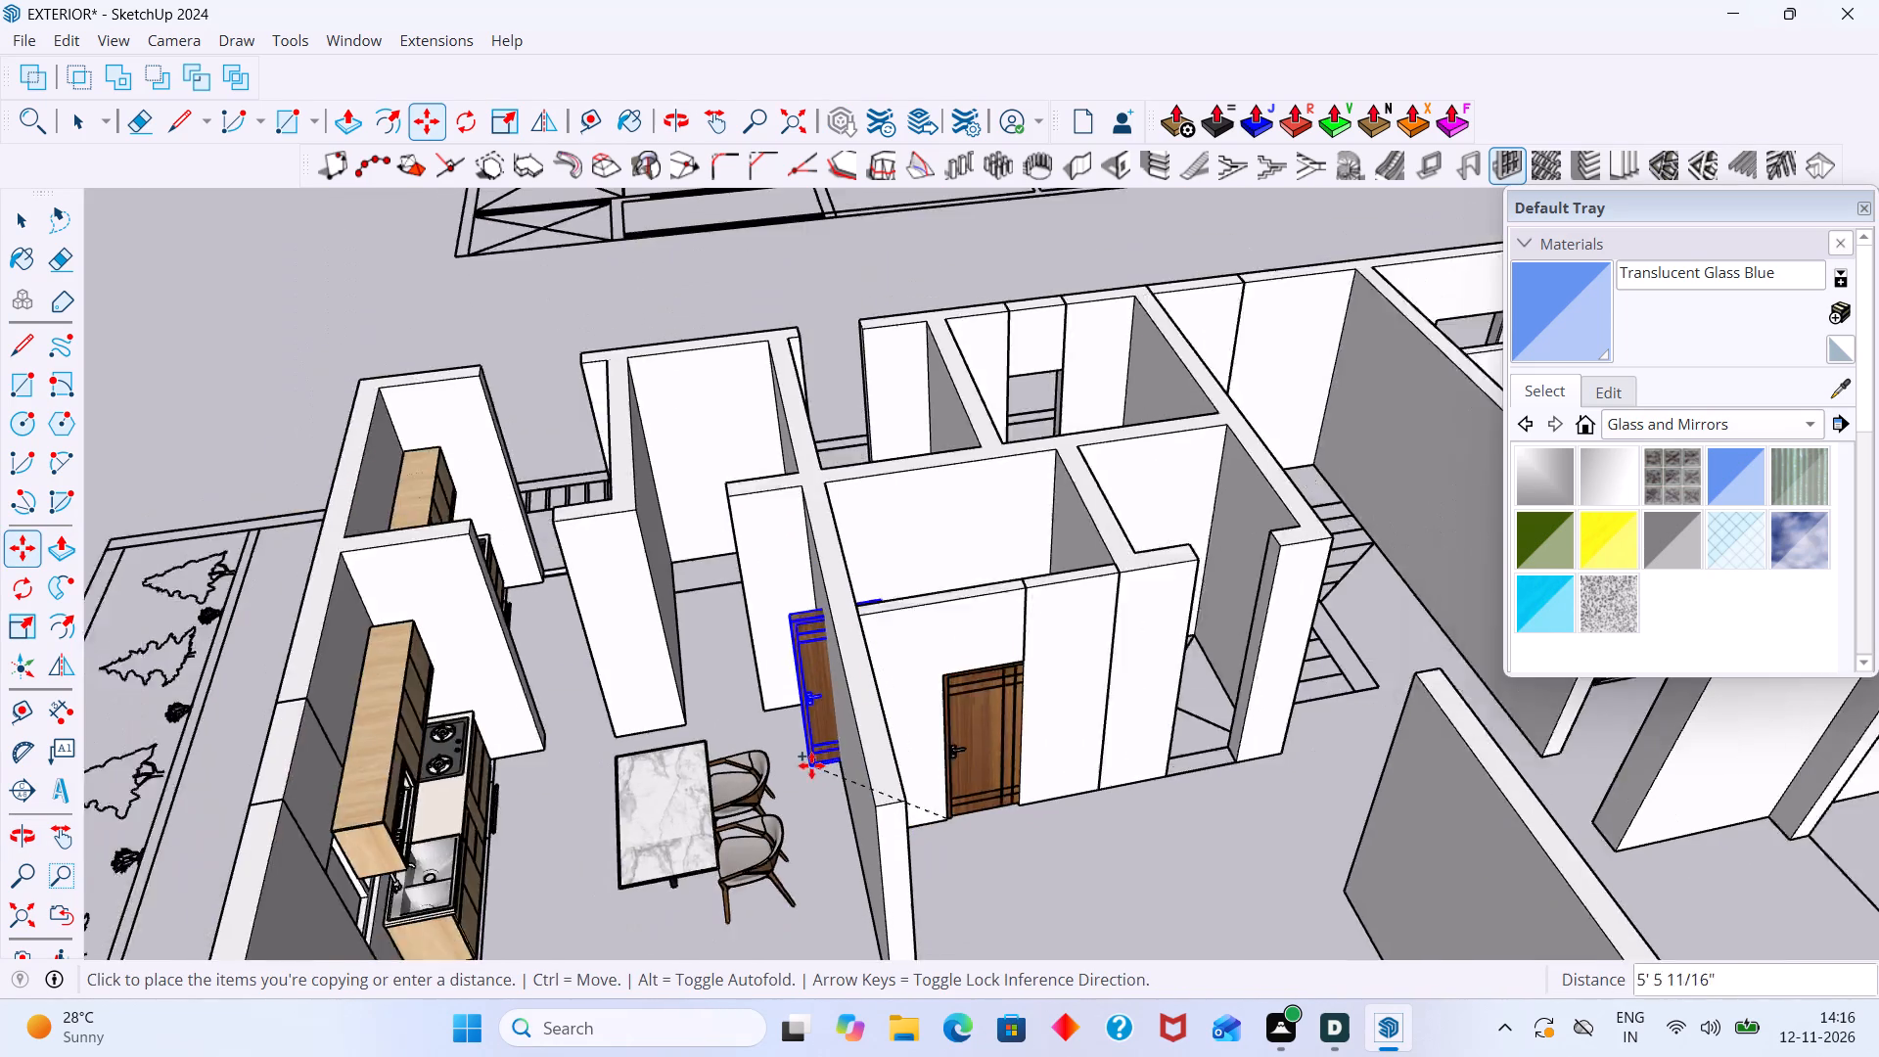
{"action": "scroll", "coordinate": [726, 700], "scroll_direction": "up", "scroll_amount": 13}
{"action": "scroll", "coordinate": [678, 758], "scroll_direction": "down", "scroll_amount": 7}
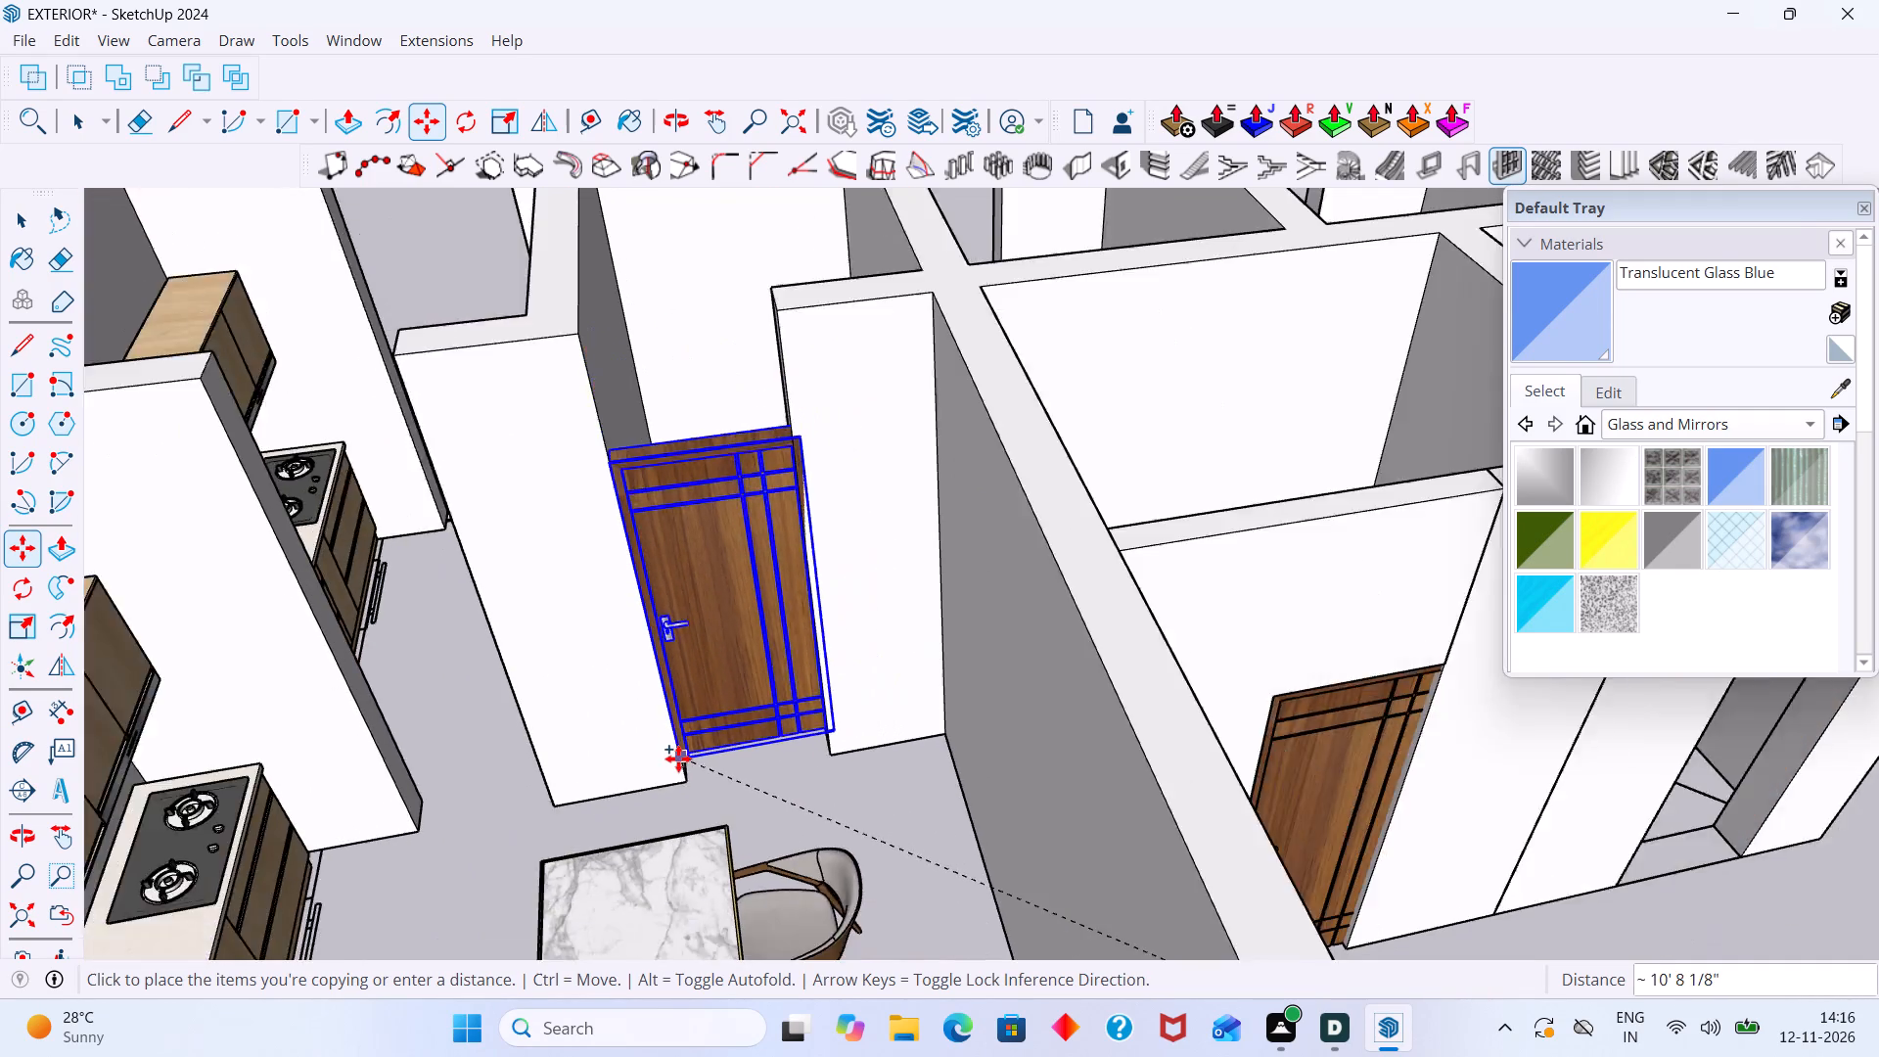
{"action": "scroll", "coordinate": [678, 758], "scroll_direction": "down", "scroll_amount": 2}
{"action": "middle_click_drag", "start_coordinate": [702, 801], "coordinate": [957, 852]}
{"action": "middle_click_drag", "start_coordinate": [957, 848], "coordinate": [933, 637]}
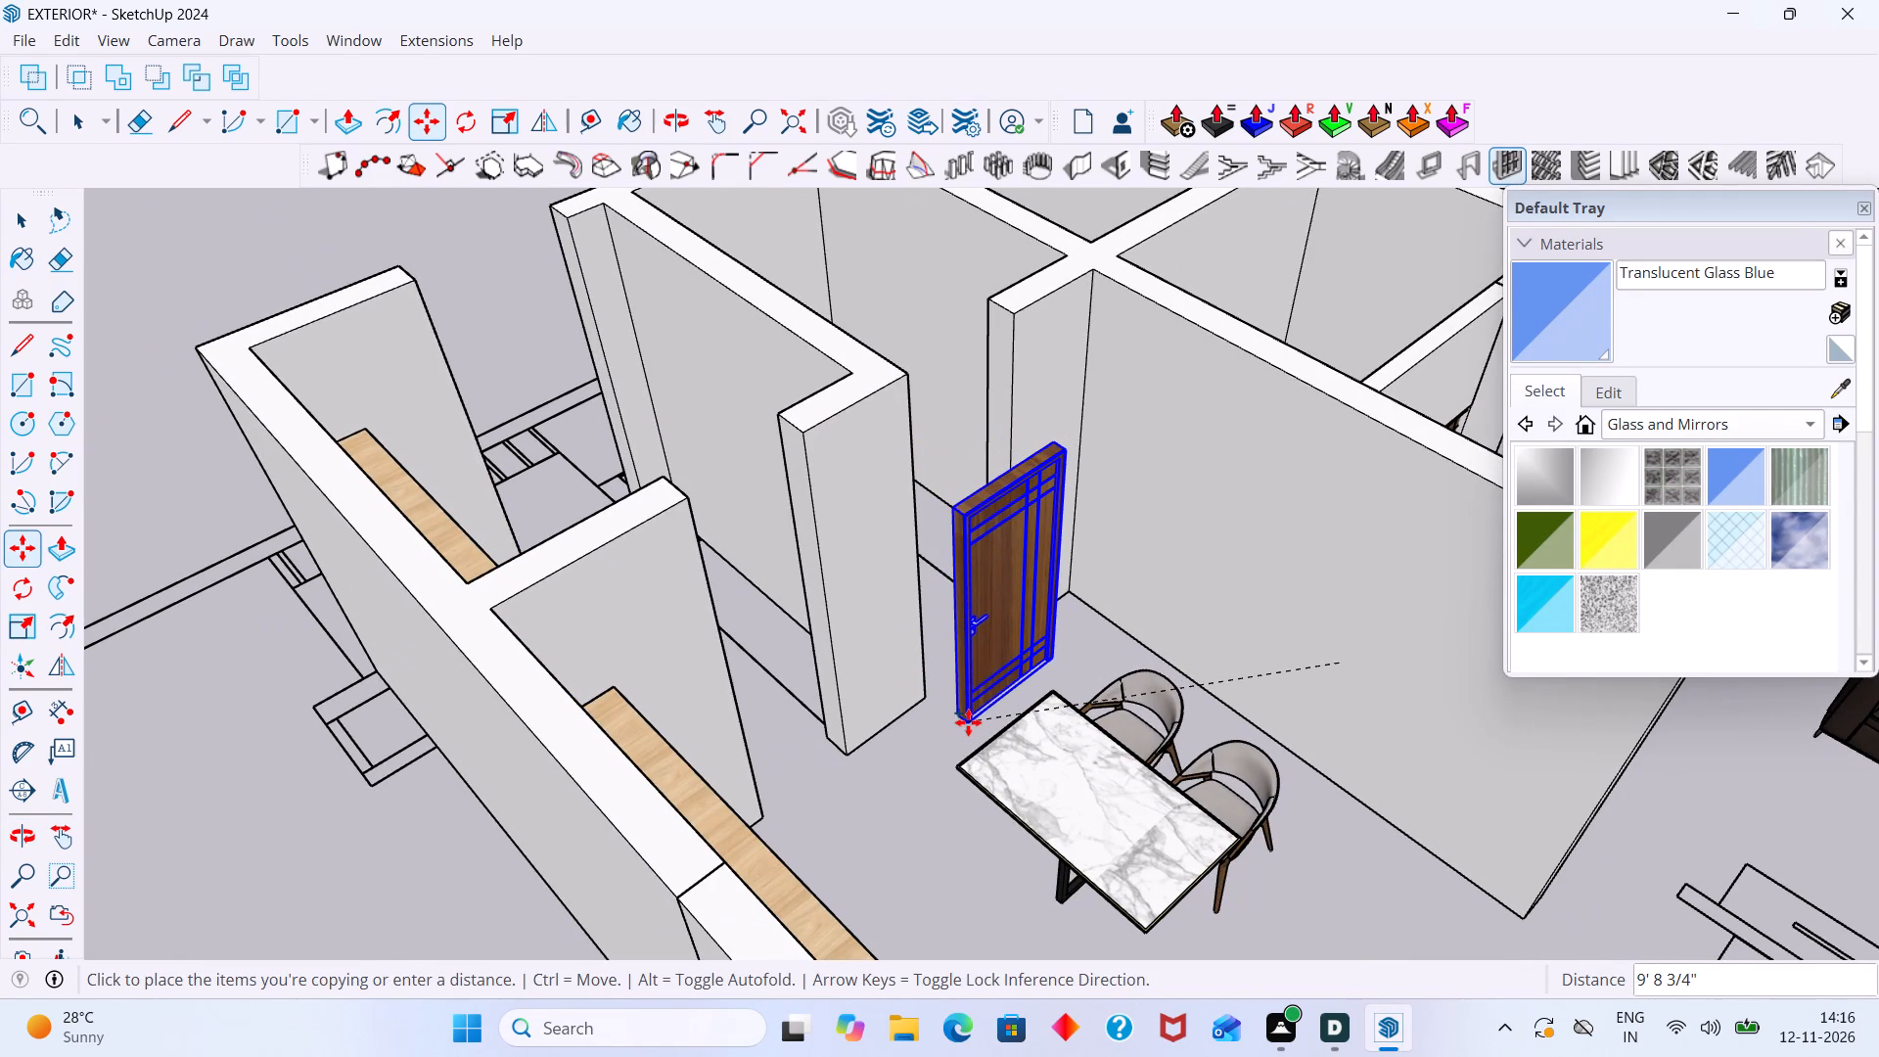
{"action": "left_click", "coordinate": [968, 722]}
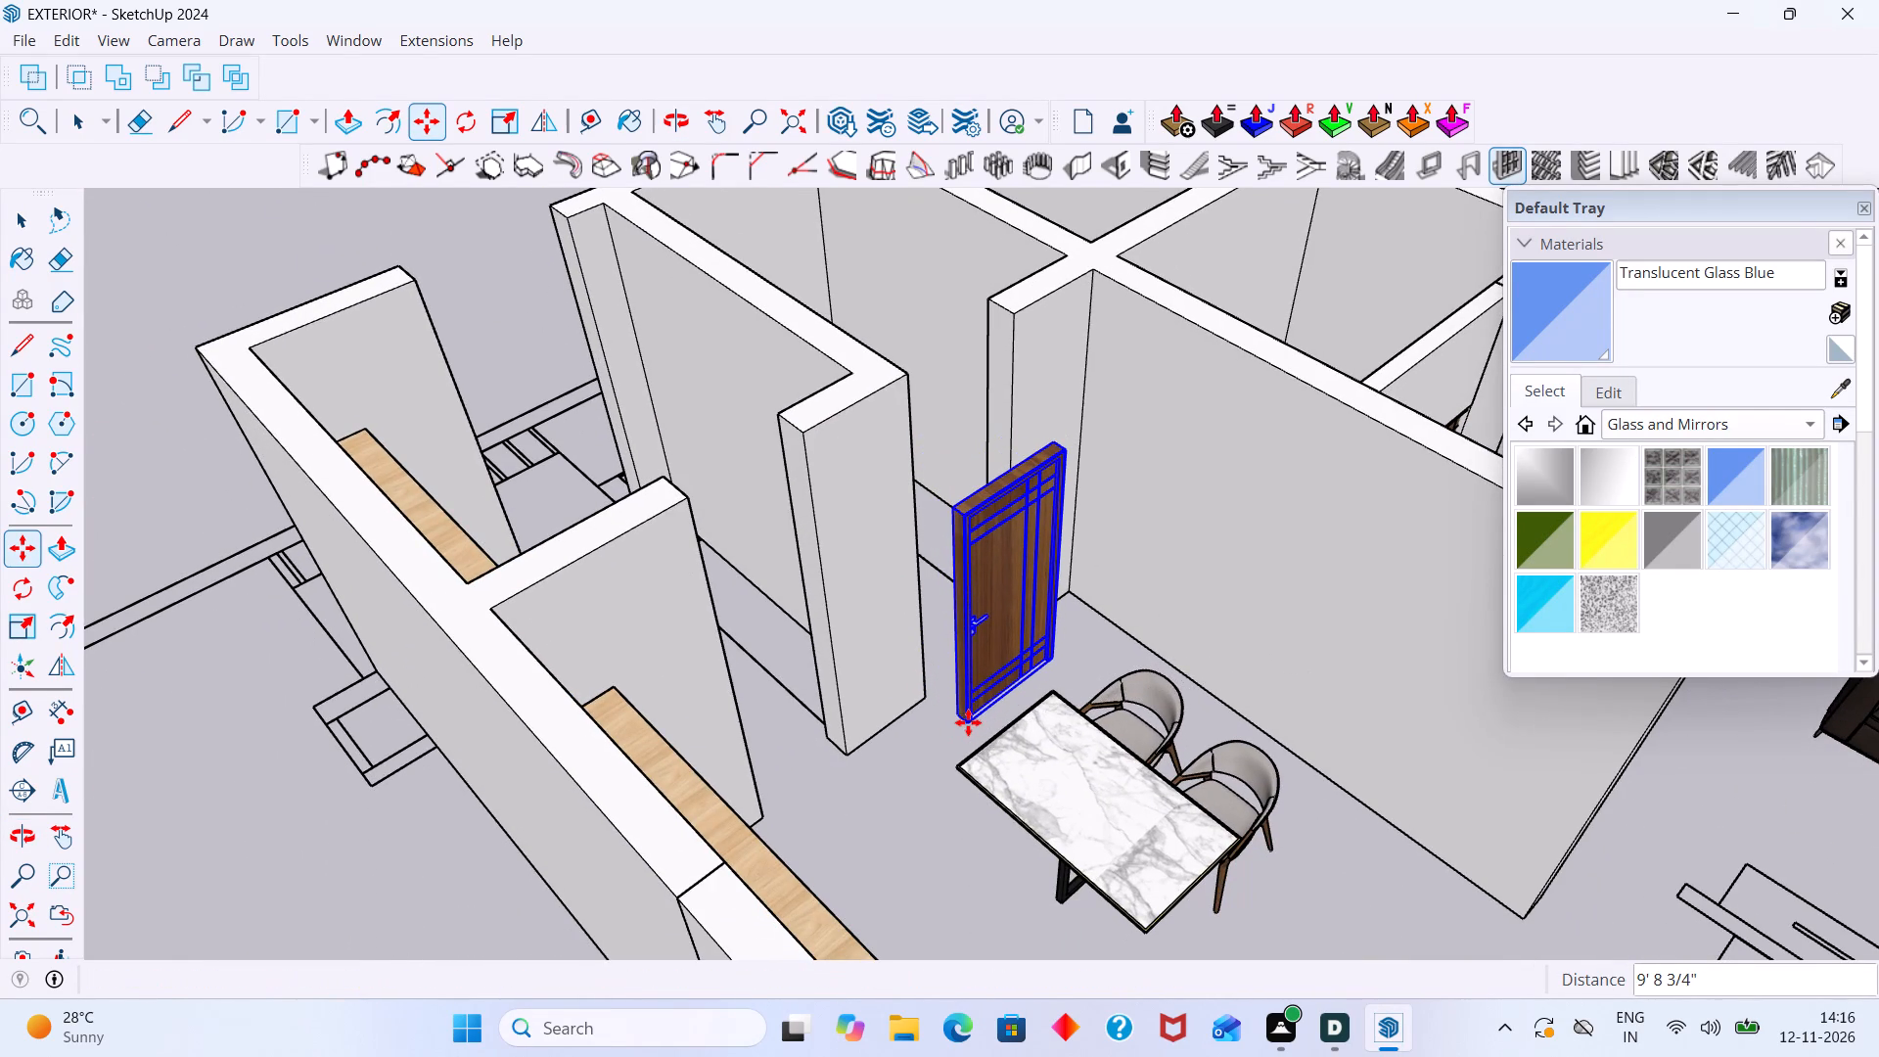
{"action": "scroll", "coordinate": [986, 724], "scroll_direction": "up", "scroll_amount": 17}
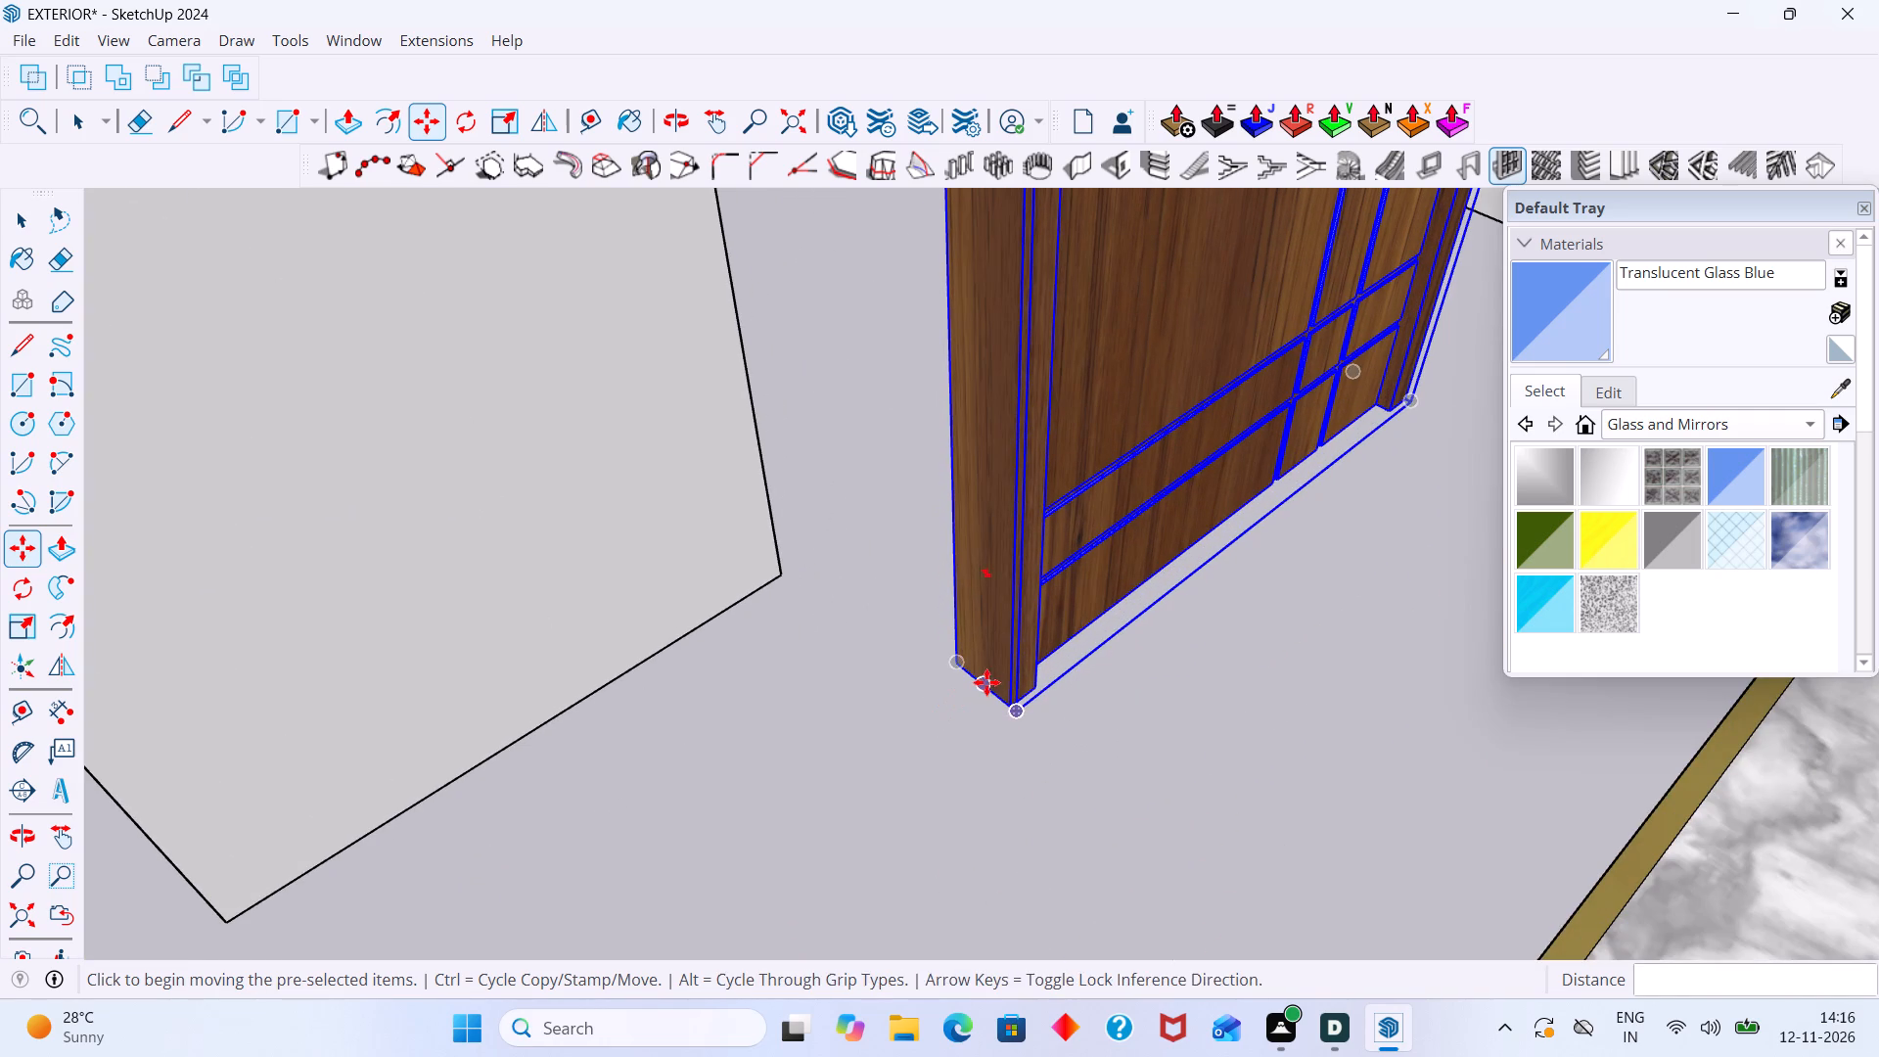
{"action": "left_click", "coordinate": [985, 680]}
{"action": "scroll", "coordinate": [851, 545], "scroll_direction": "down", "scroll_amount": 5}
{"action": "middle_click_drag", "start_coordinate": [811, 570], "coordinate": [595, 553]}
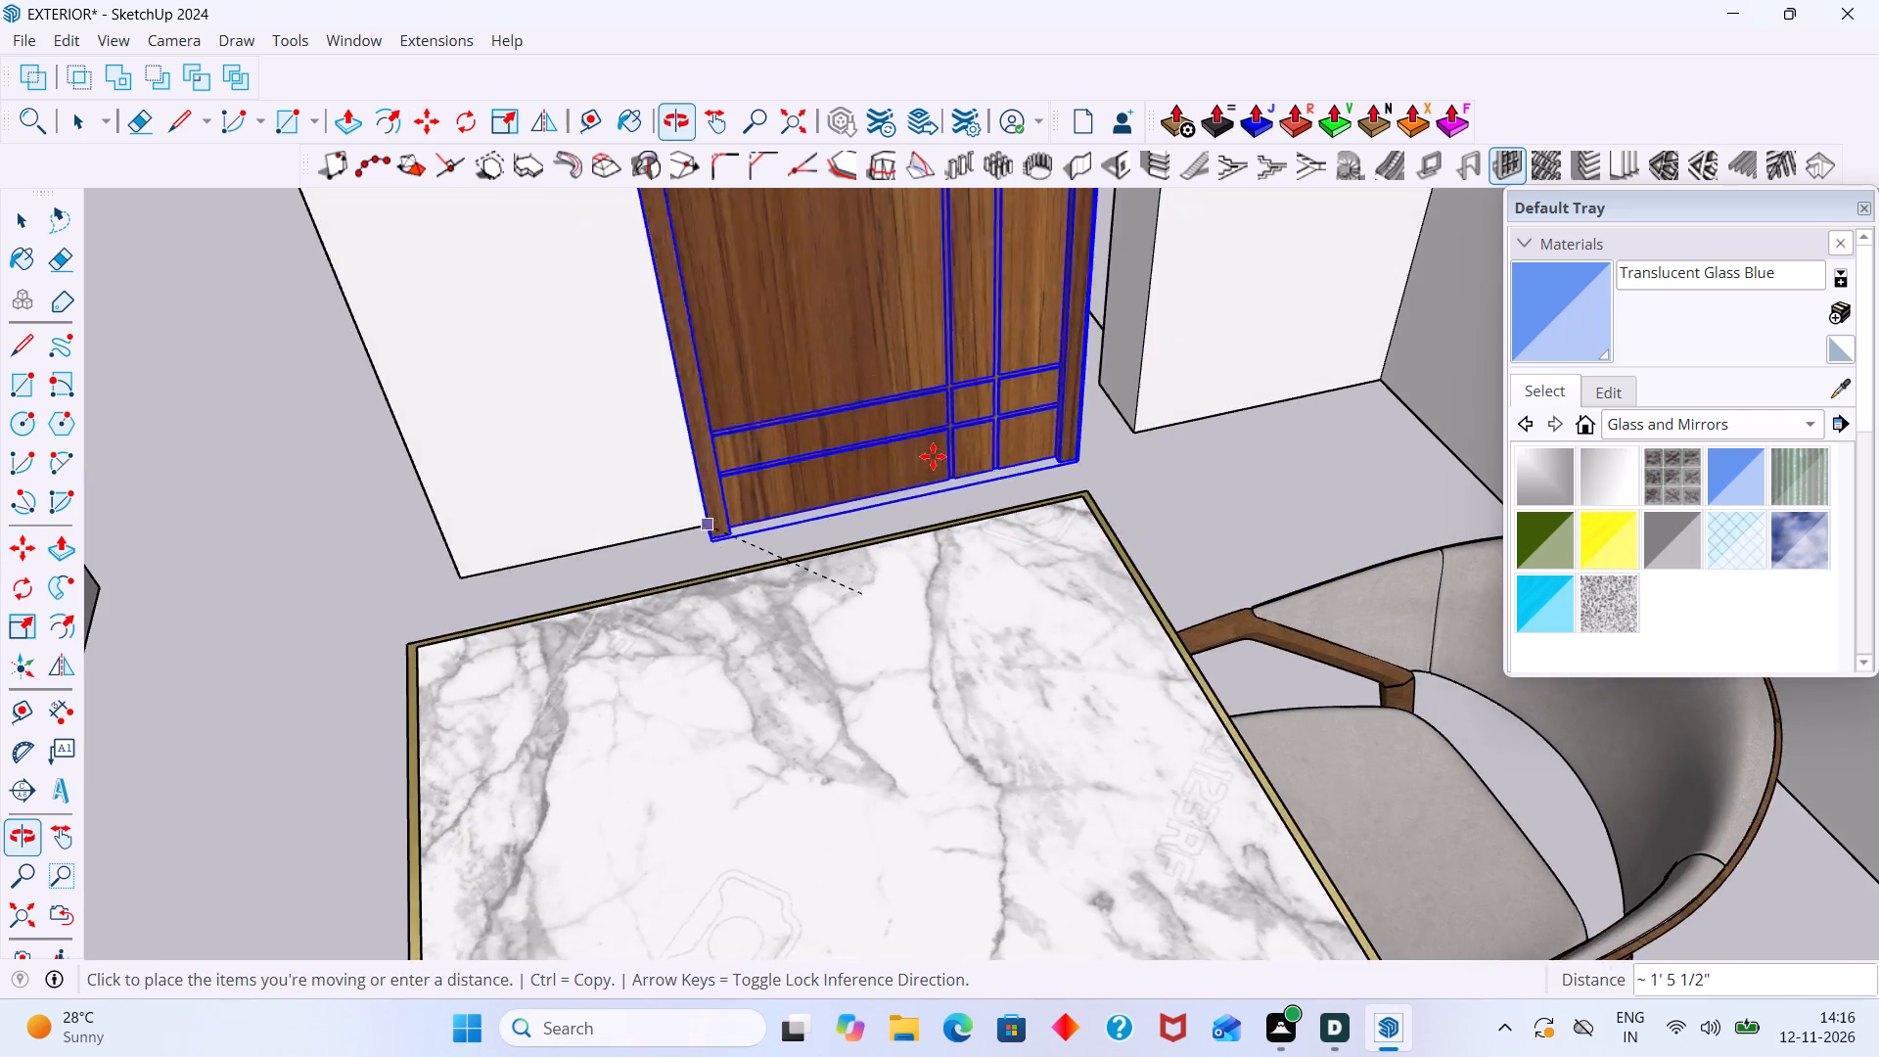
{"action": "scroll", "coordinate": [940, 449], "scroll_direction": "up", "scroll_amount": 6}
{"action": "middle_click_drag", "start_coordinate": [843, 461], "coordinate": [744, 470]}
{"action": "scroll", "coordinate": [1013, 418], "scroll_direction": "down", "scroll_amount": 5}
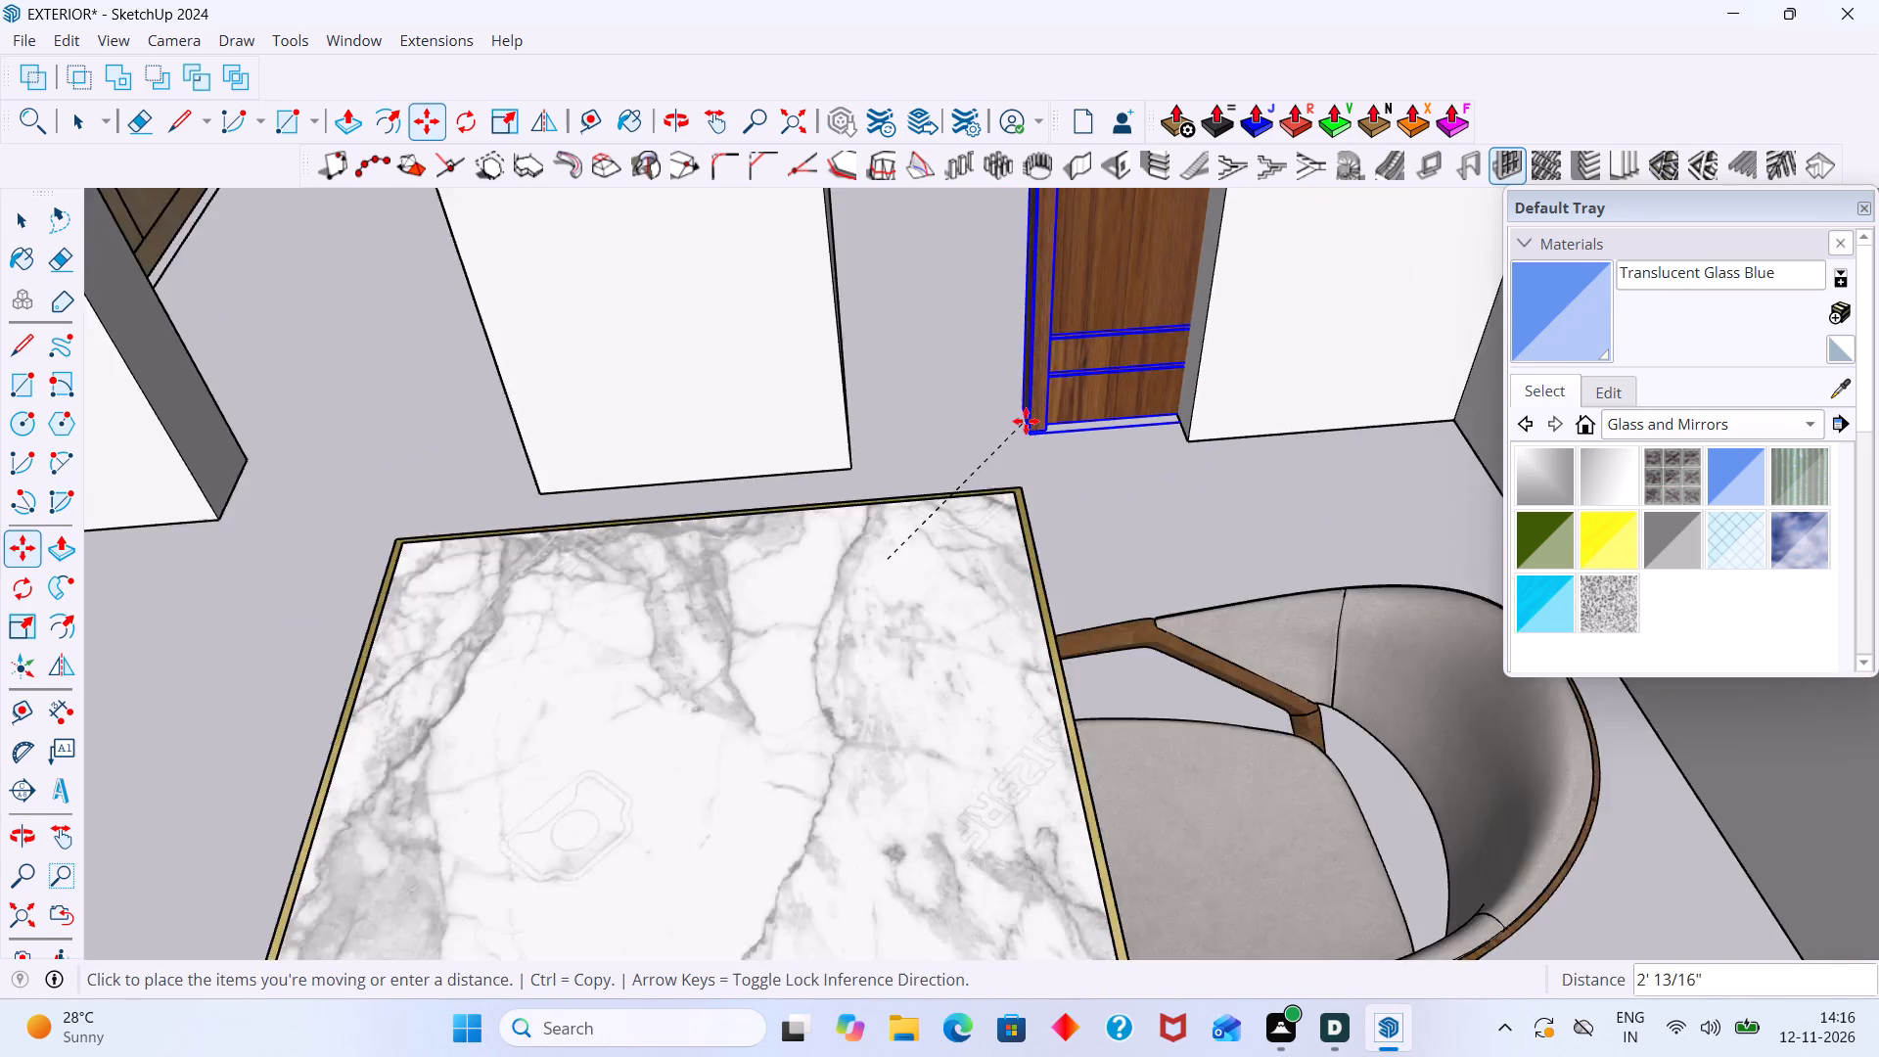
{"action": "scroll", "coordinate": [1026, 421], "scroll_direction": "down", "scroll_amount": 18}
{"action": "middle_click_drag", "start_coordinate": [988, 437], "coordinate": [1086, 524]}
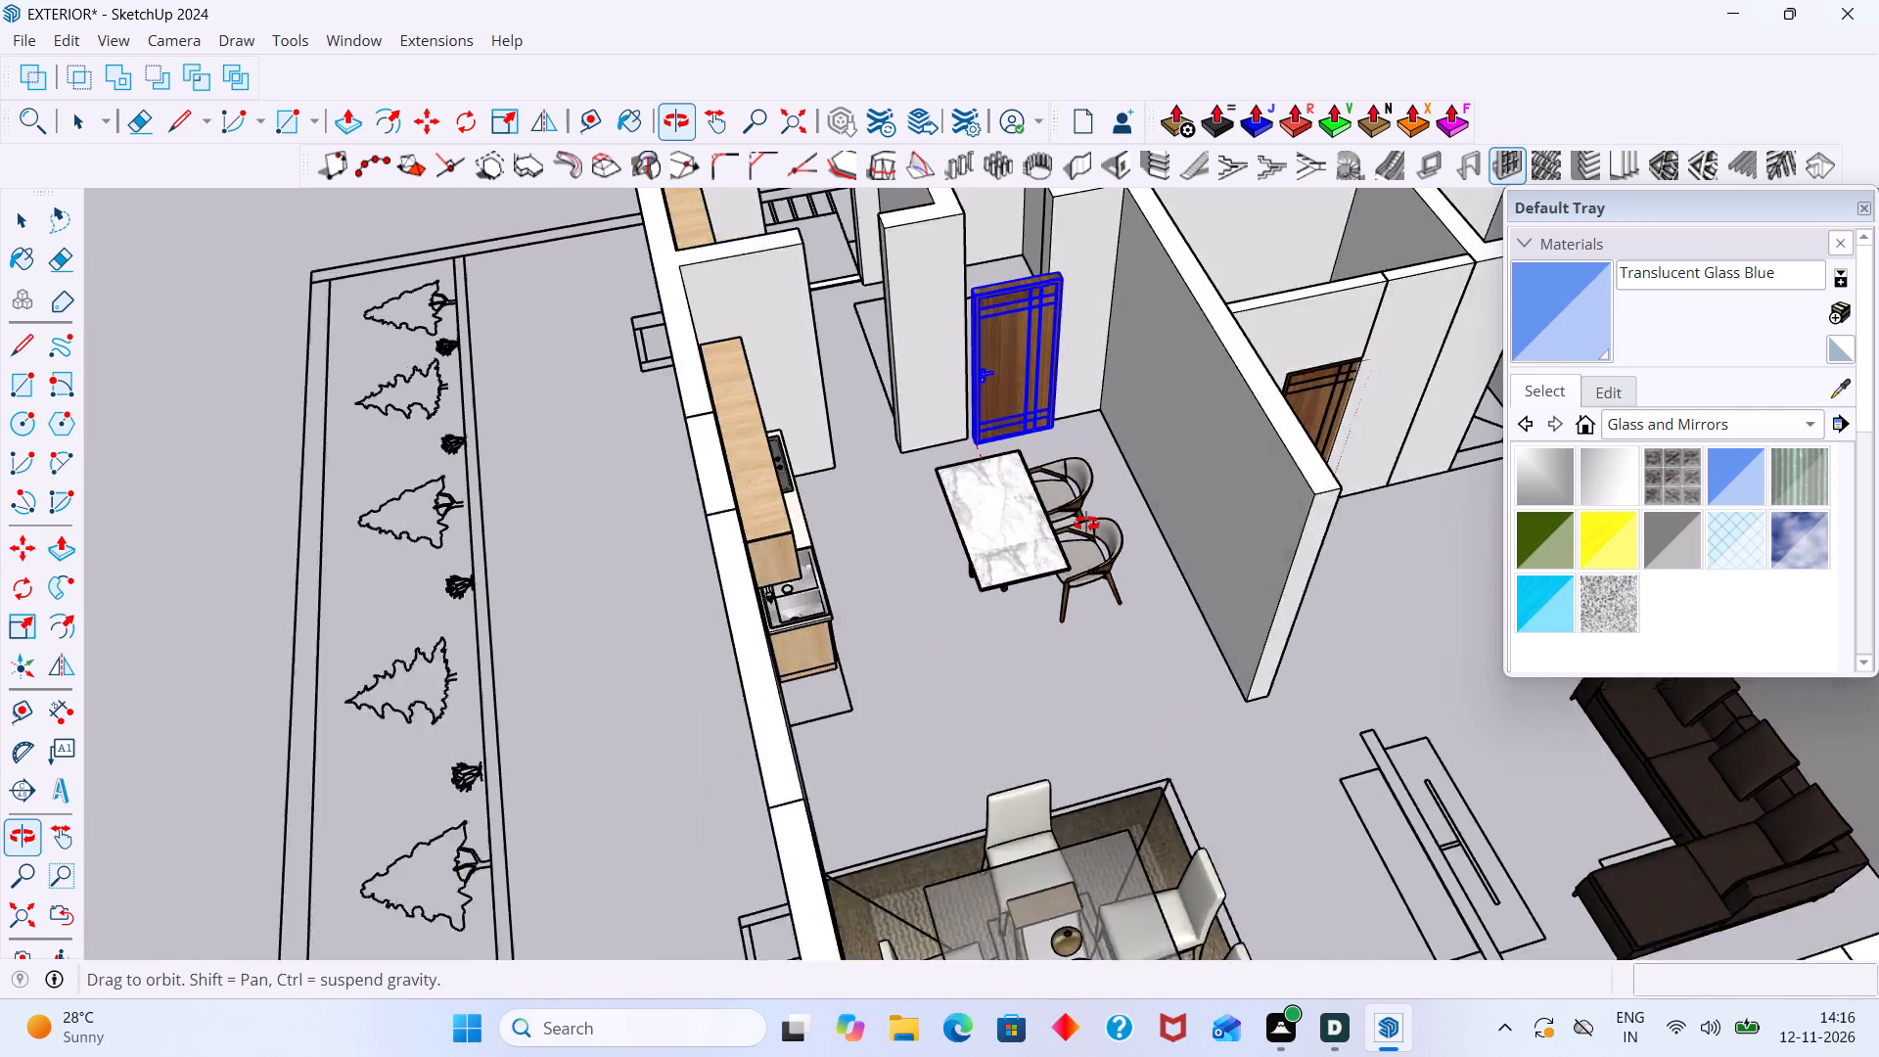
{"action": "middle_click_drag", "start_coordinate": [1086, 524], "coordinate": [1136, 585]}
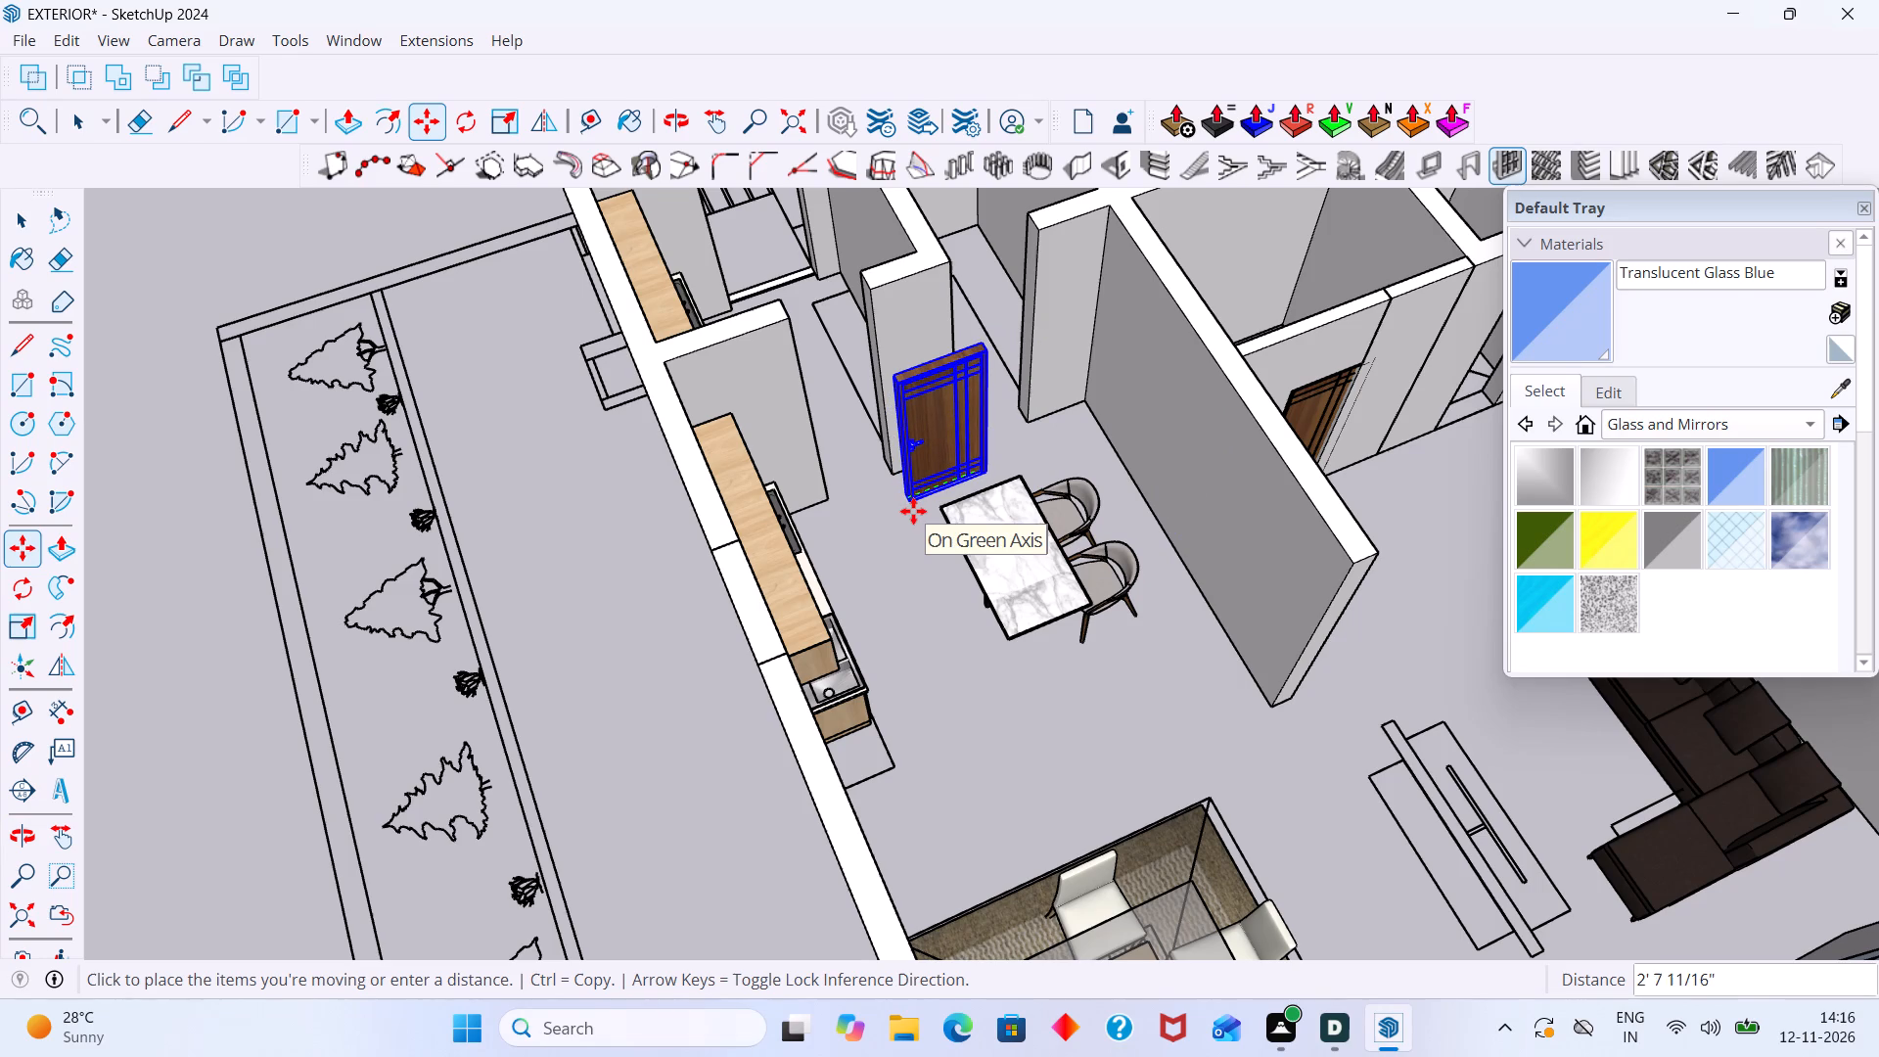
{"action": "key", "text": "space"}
Move the copied door by its bottom corner away from the marble table into the dining-area doorway, fitting it against the wall end.
{"action": "scroll", "coordinate": [1108, 422], "scroll_direction": "up", "scroll_amount": 2}
{"action": "middle_click_drag", "start_coordinate": [1108, 420], "coordinate": [942, 407]}
{"action": "scroll", "coordinate": [1150, 363], "scroll_direction": "up", "scroll_amount": 10}
{"action": "middle_click_drag", "start_coordinate": [1253, 490], "coordinate": [1034, 482]}
{"action": "scroll", "coordinate": [1009, 531], "scroll_direction": "up", "scroll_amount": 3}
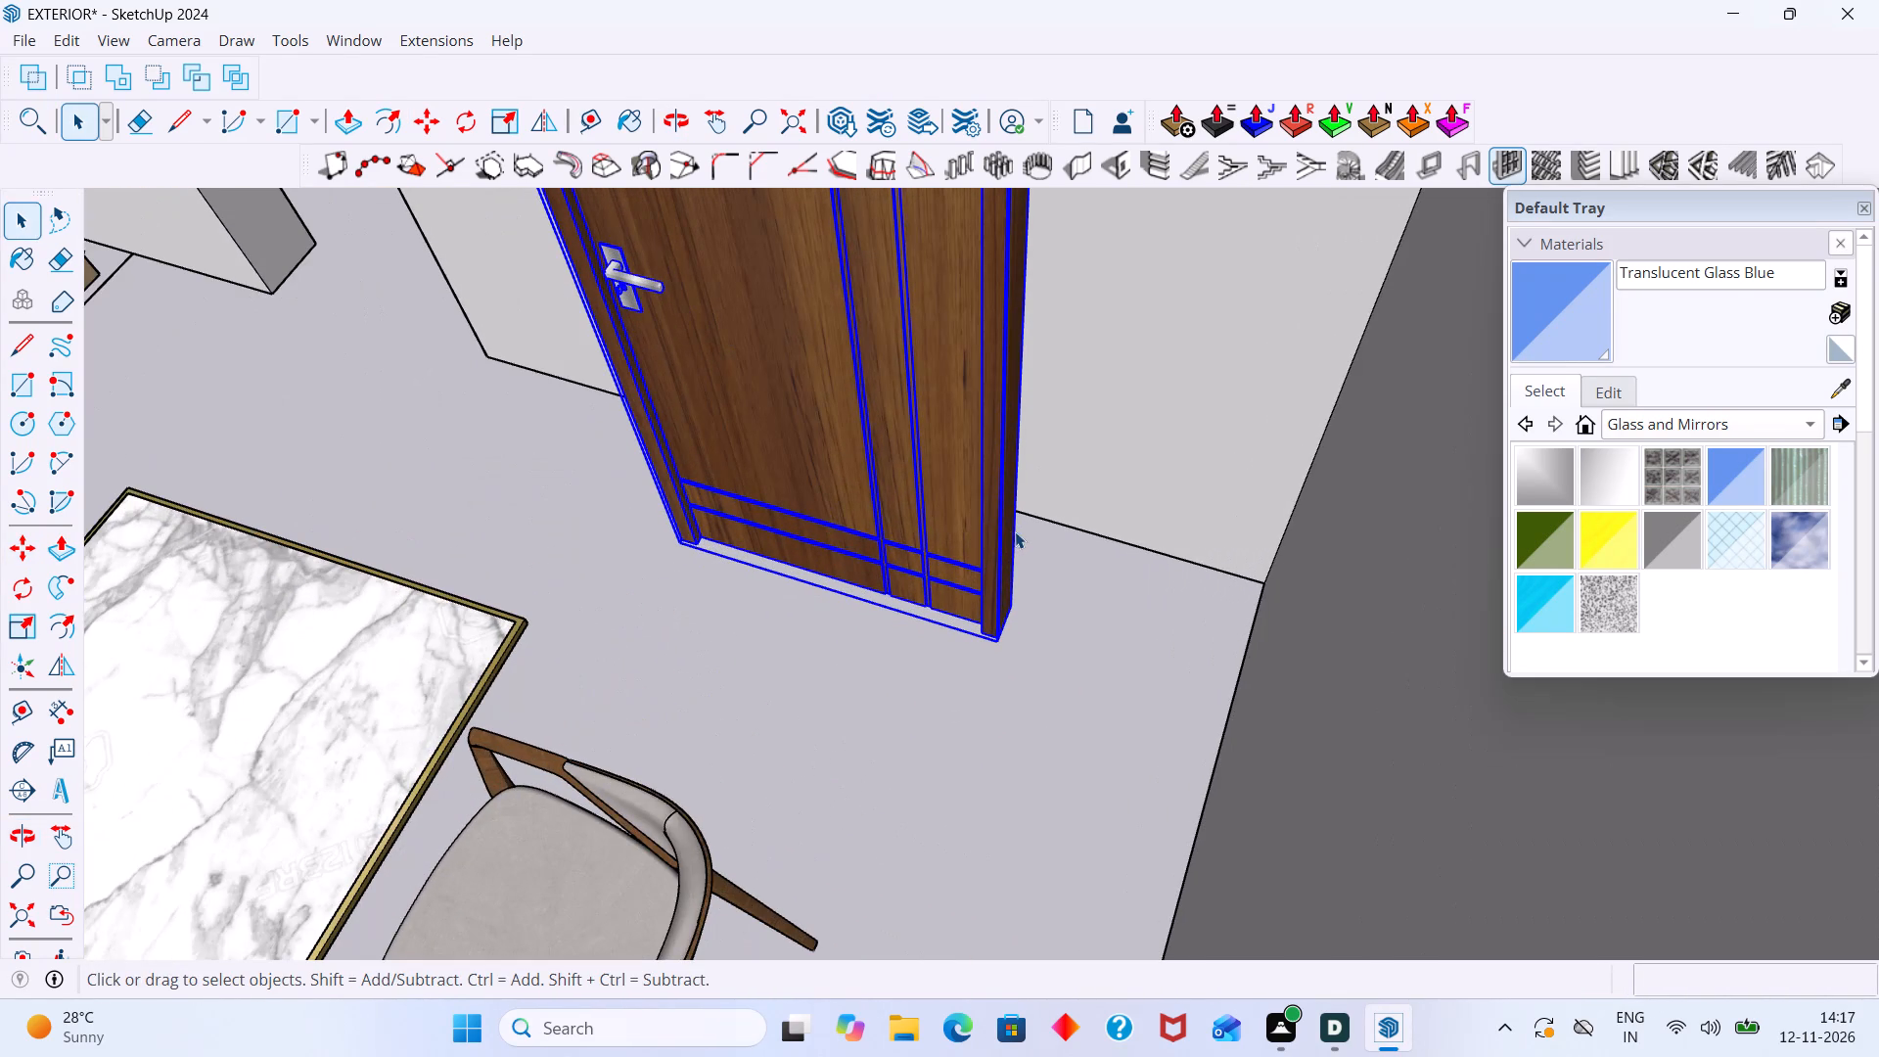
{"action": "key", "text": "m"}
{"action": "scroll", "coordinate": [1028, 587], "scroll_direction": "up", "scroll_amount": 14}
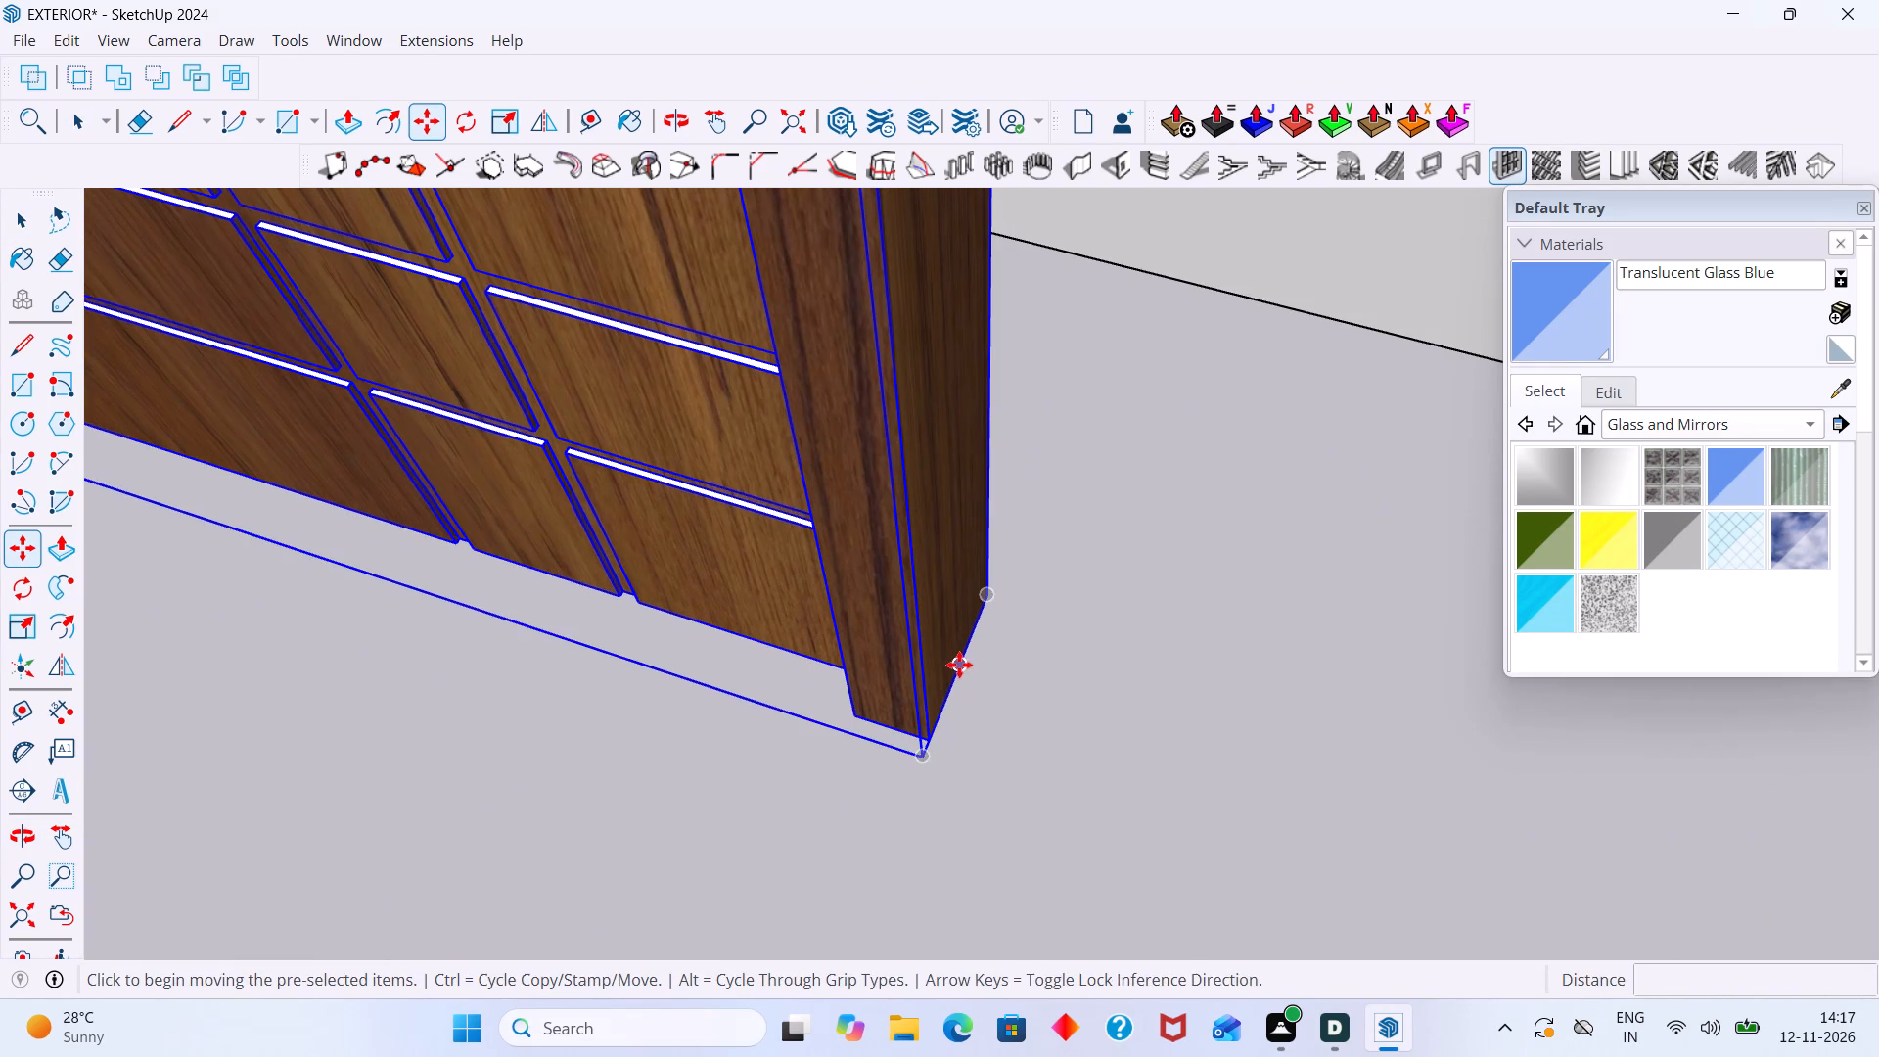
{"action": "left_click", "coordinate": [959, 665]}
{"action": "scroll", "coordinate": [884, 421], "scroll_direction": "down", "scroll_amount": 5}
{"action": "middle_click_drag", "start_coordinate": [880, 411], "coordinate": [1492, 701], "text": "shift"}
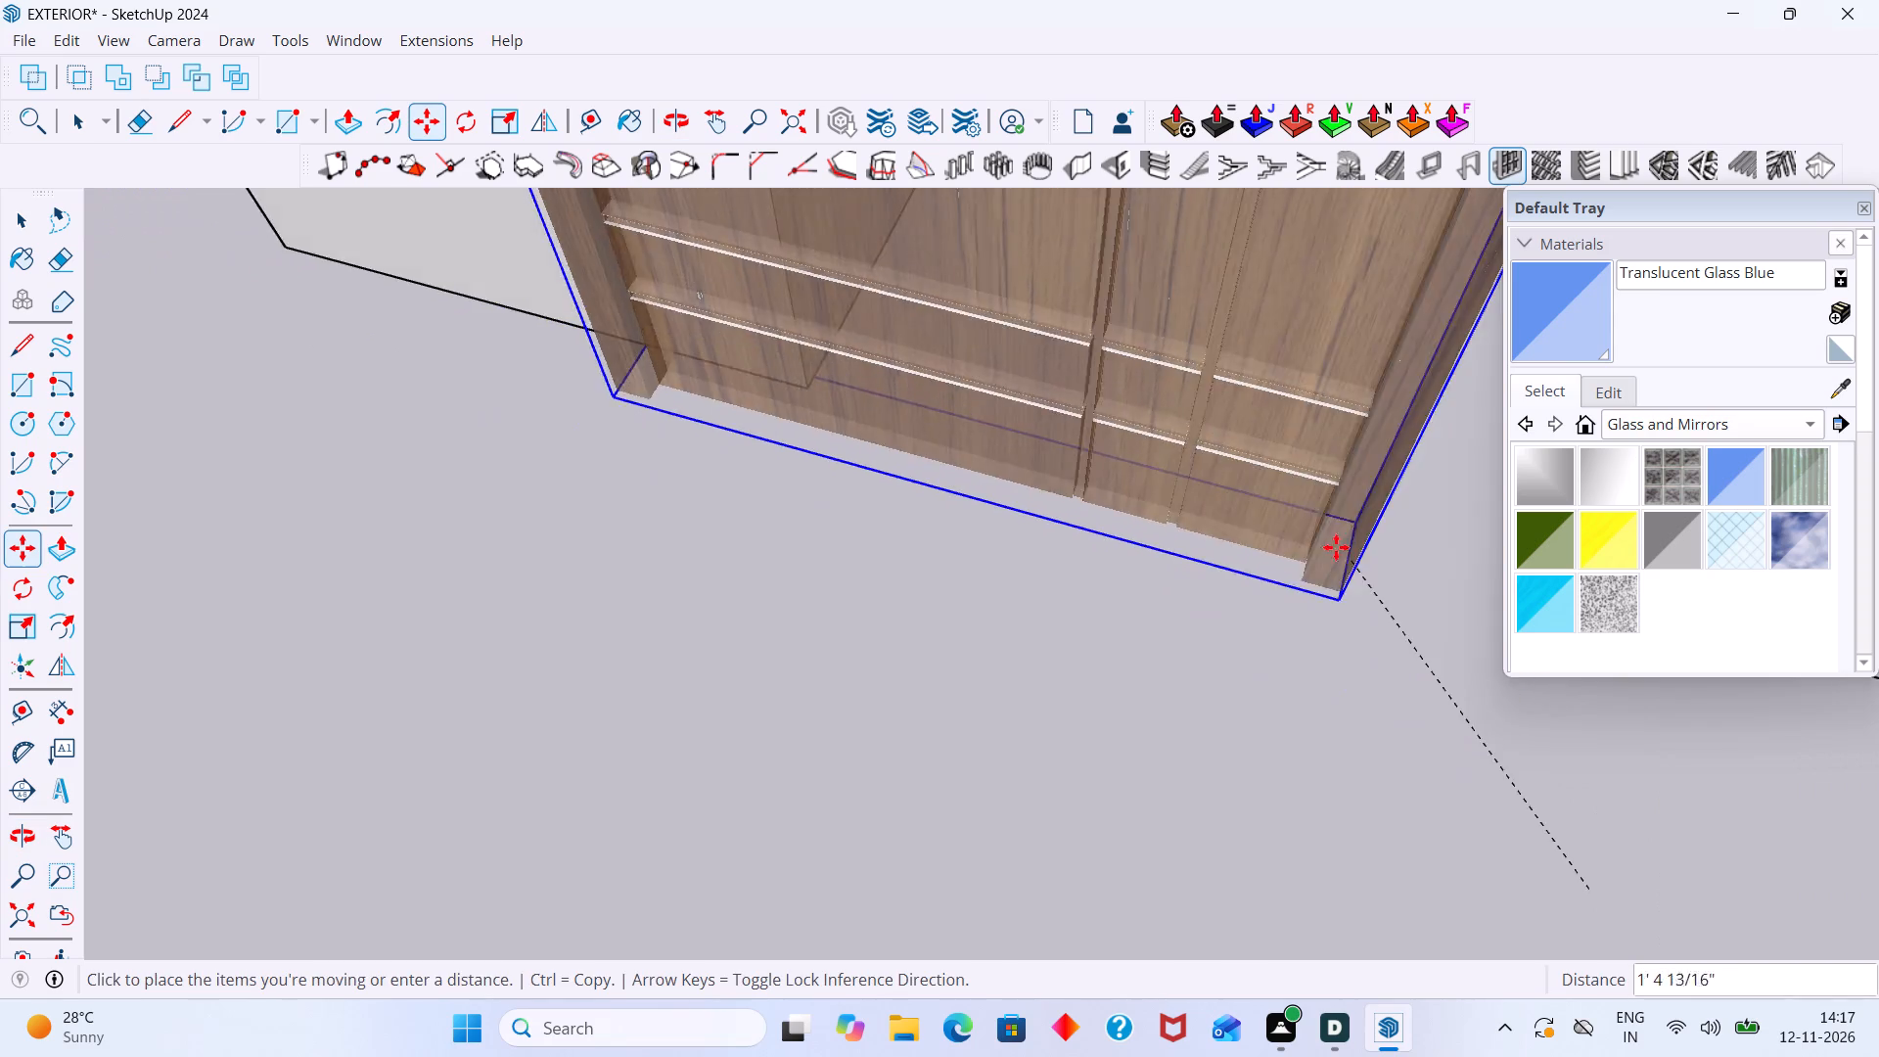
{"action": "scroll", "coordinate": [1336, 547], "scroll_direction": "down", "scroll_amount": 10}
{"action": "middle_click_drag", "start_coordinate": [1295, 525], "coordinate": [1174, 486]}
{"action": "scroll", "coordinate": [1240, 472], "scroll_direction": "up", "scroll_amount": 3}
{"action": "middle_click_drag", "start_coordinate": [1321, 491], "coordinate": [1352, 514]}
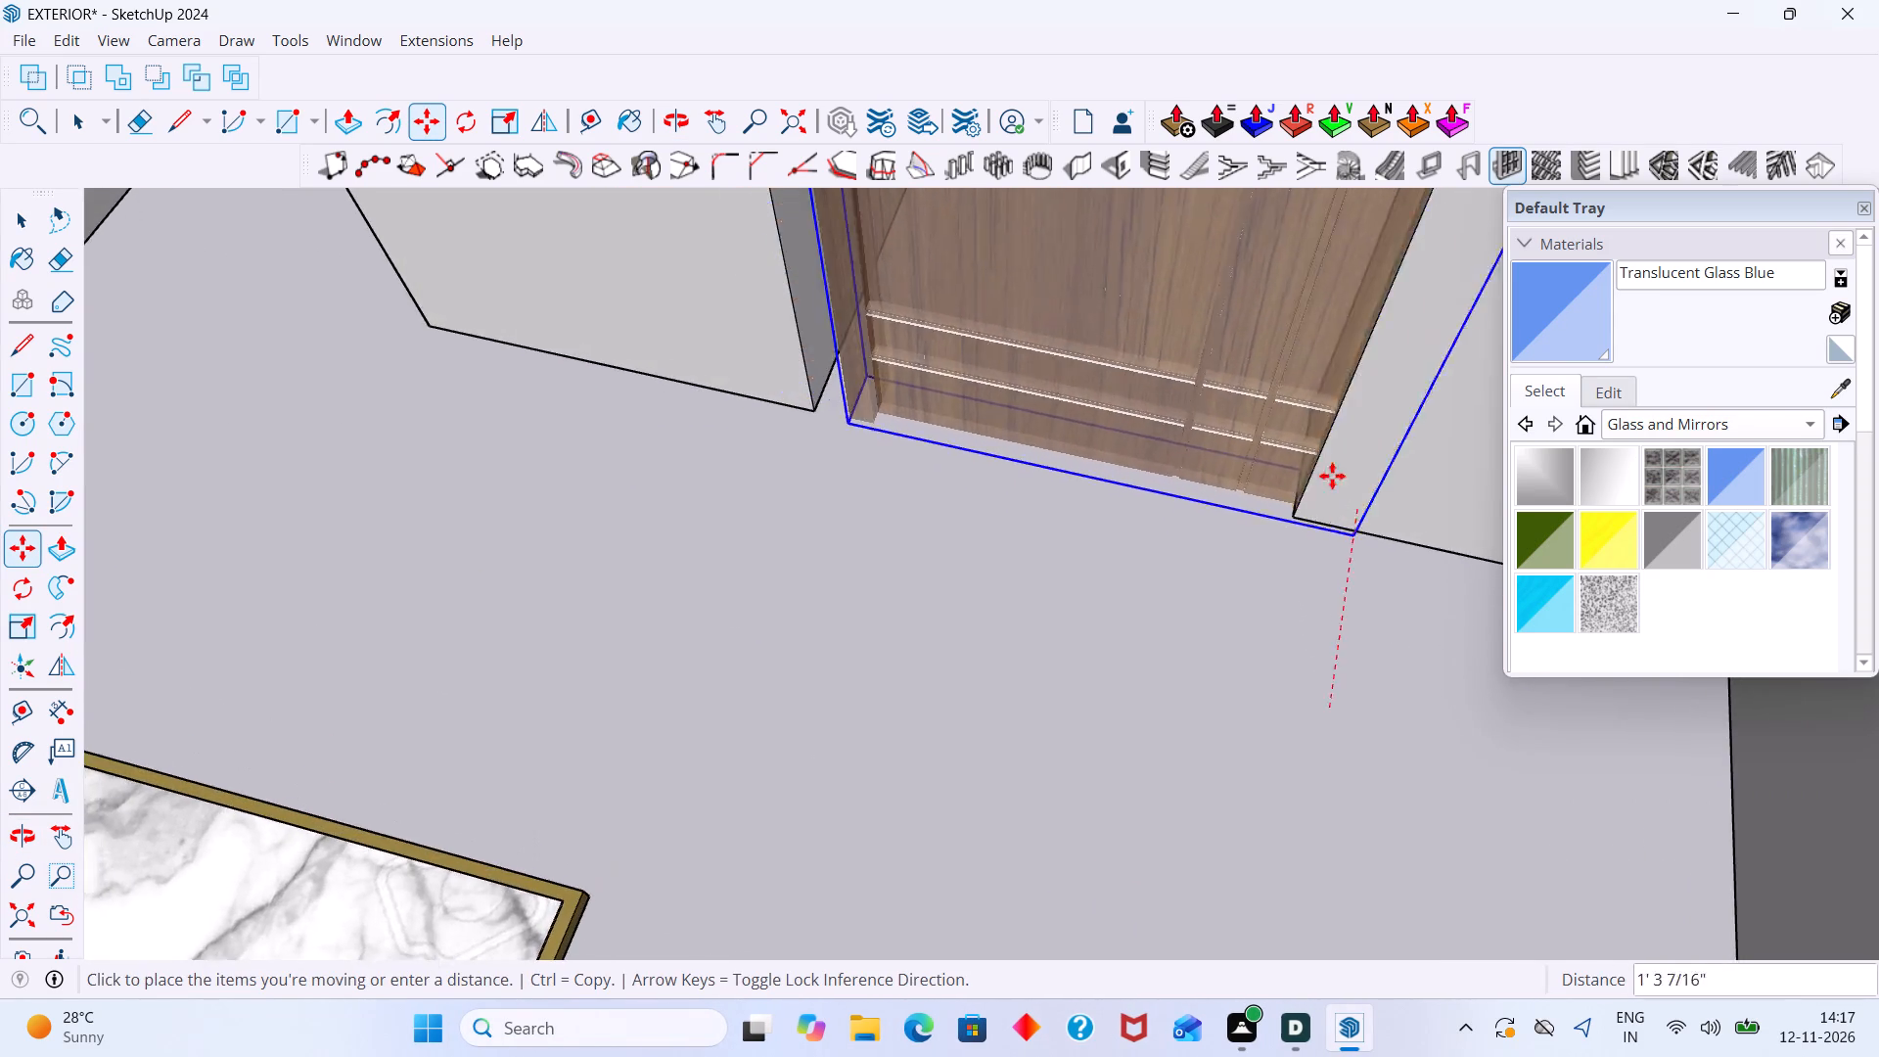
{"action": "scroll", "coordinate": [1311, 448], "scroll_direction": "up", "scroll_amount": 6}
{"action": "left_click", "coordinate": [1298, 471]}
{"action": "key", "text": "space"}
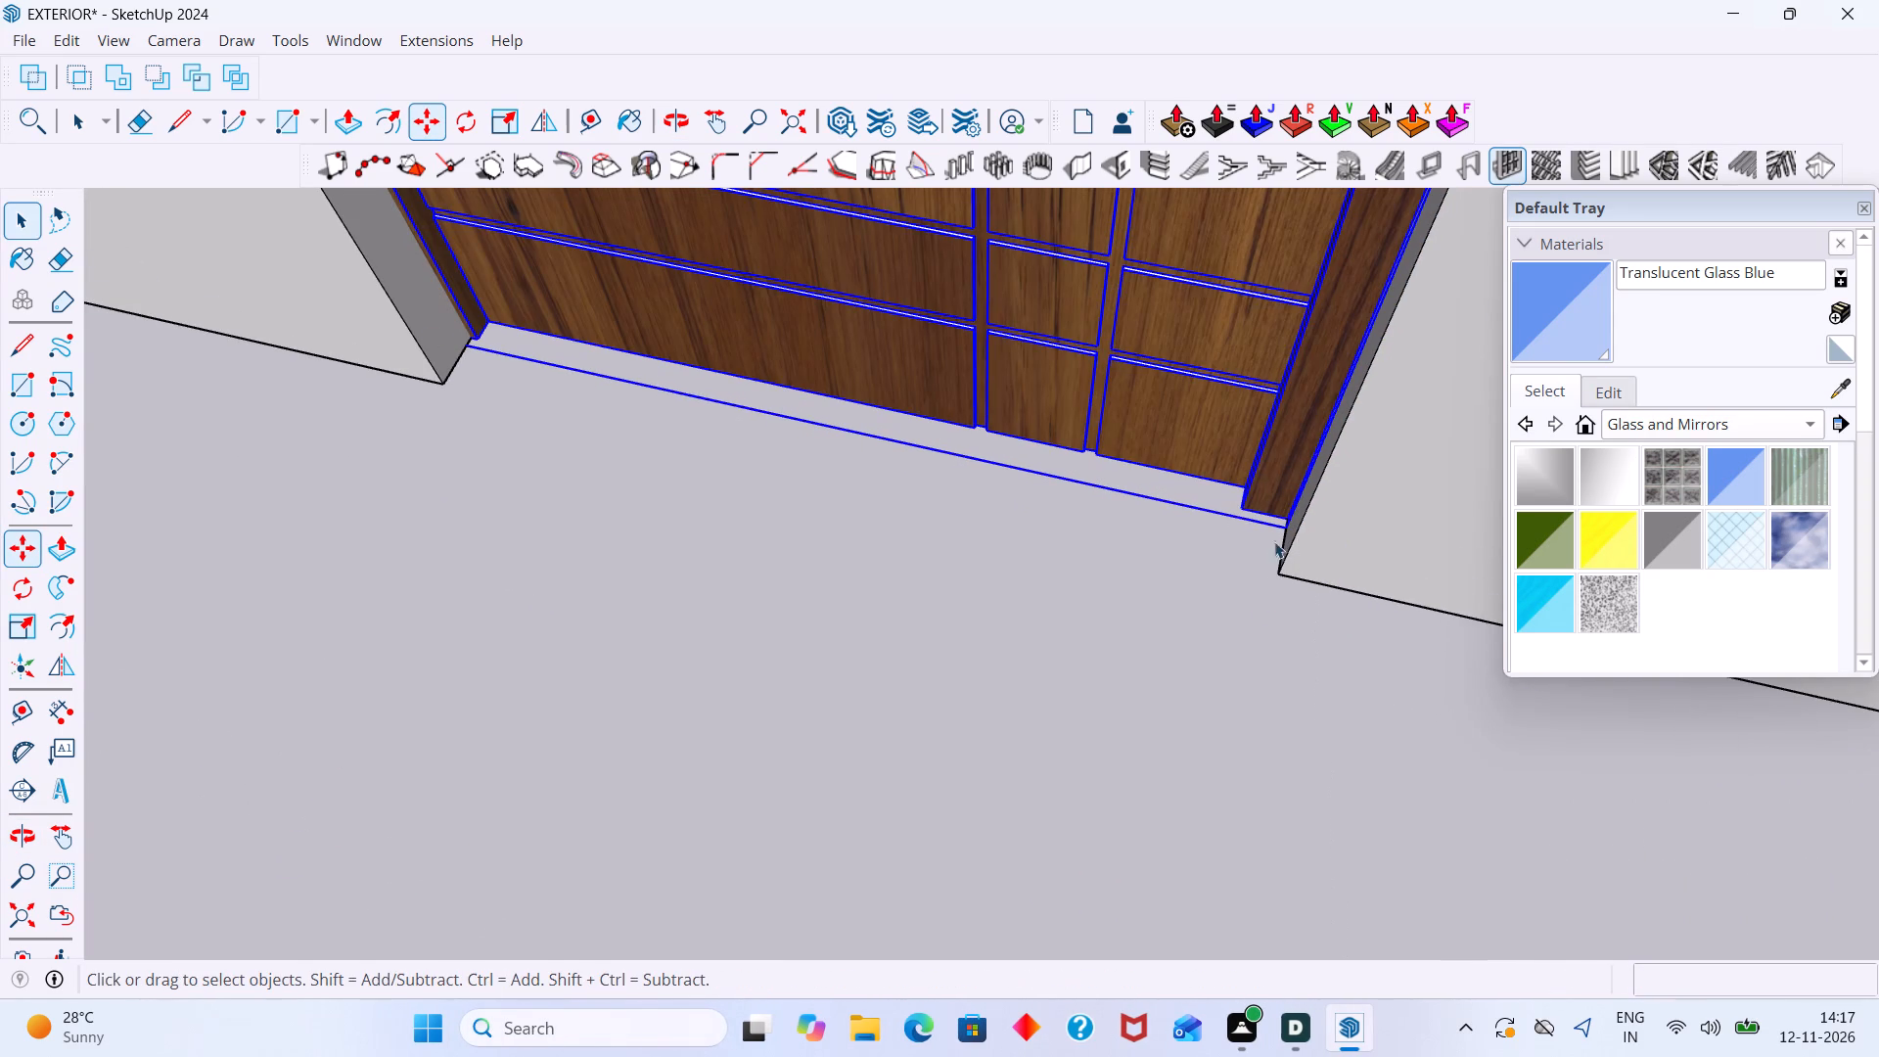
{"action": "left_click", "coordinate": [1246, 607]}
Inside the wall group, draw a 3' high, full-thickness rectangle at the top of the wall end above the dining-area door.
{"action": "scroll", "coordinate": [1230, 593], "scroll_direction": "down", "scroll_amount": 20}
{"action": "scroll", "coordinate": [1230, 593], "scroll_direction": "down", "scroll_amount": 2}
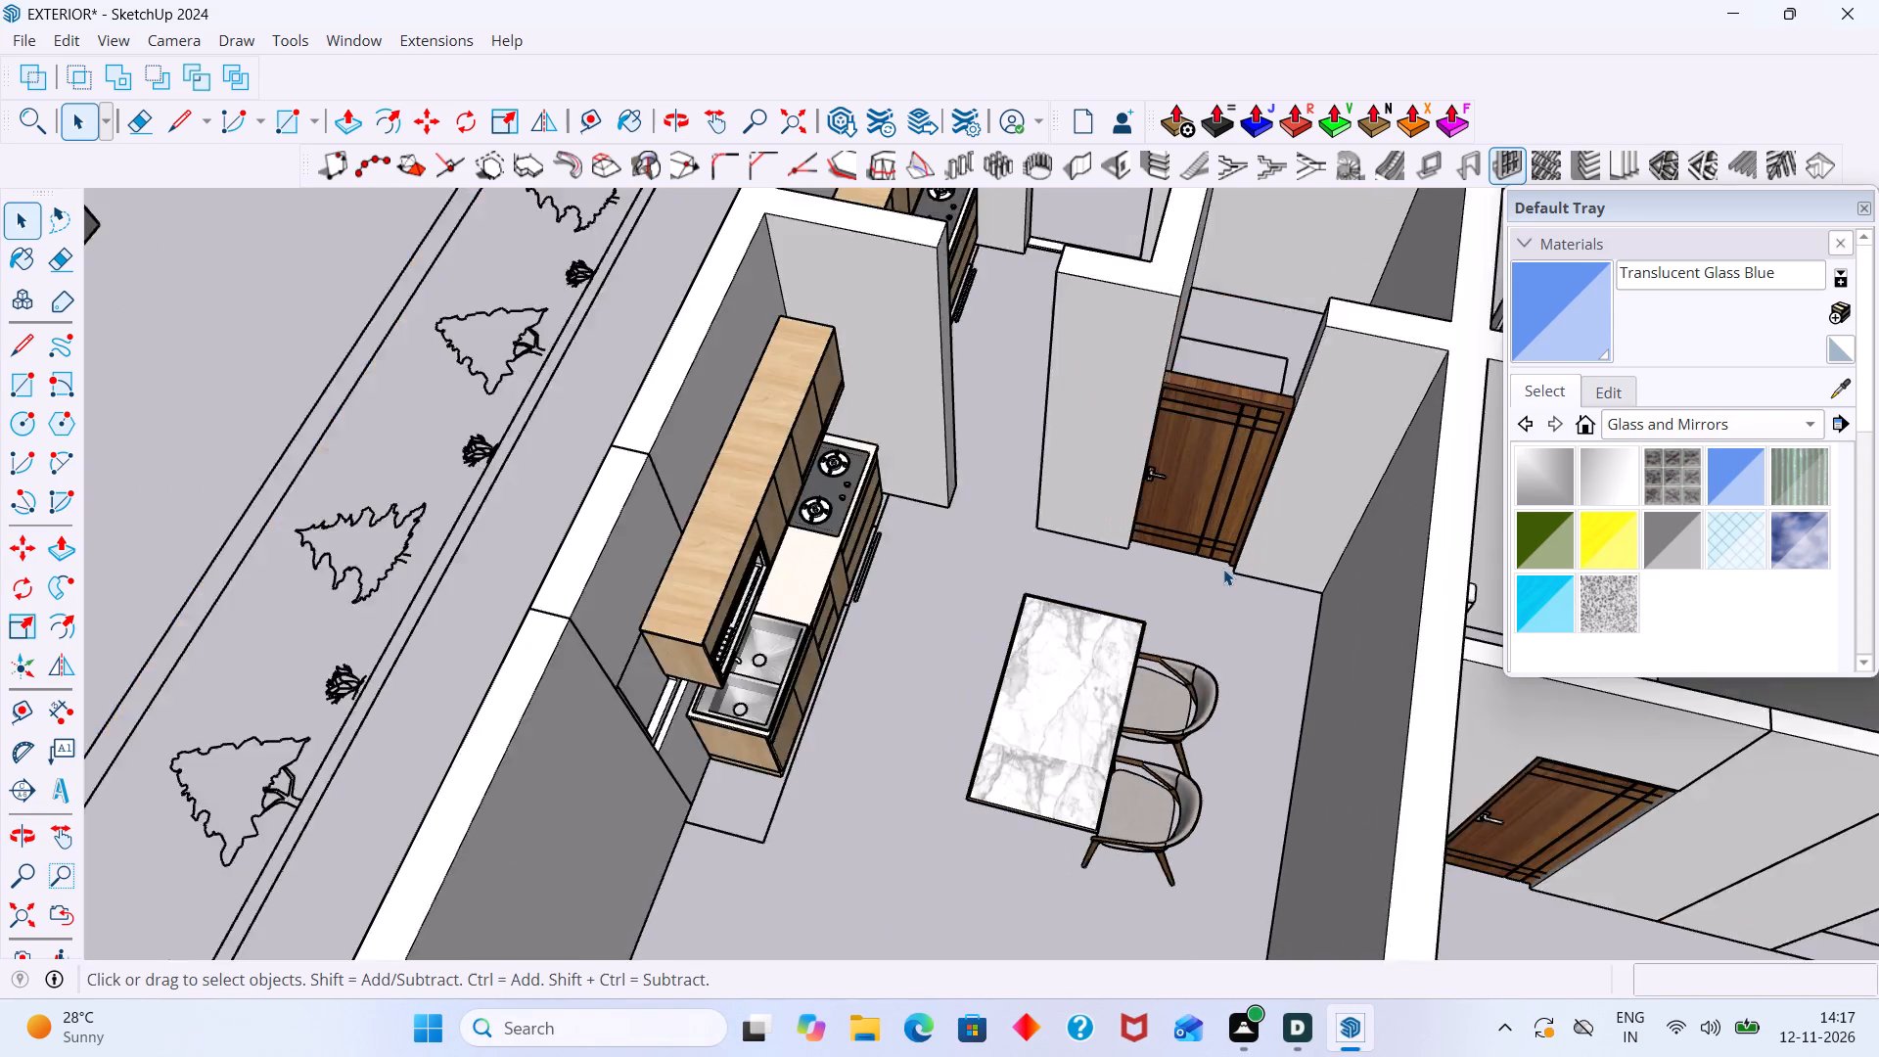
{"action": "scroll", "coordinate": [1223, 569], "scroll_direction": "down", "scroll_amount": 4}
{"action": "middle_click_drag", "start_coordinate": [1215, 423], "coordinate": [1164, 359]}
{"action": "scroll", "coordinate": [1190, 342], "scroll_direction": "up", "scroll_amount": 4}
{"action": "middle_click_drag", "start_coordinate": [1214, 361], "coordinate": [1550, 415]}
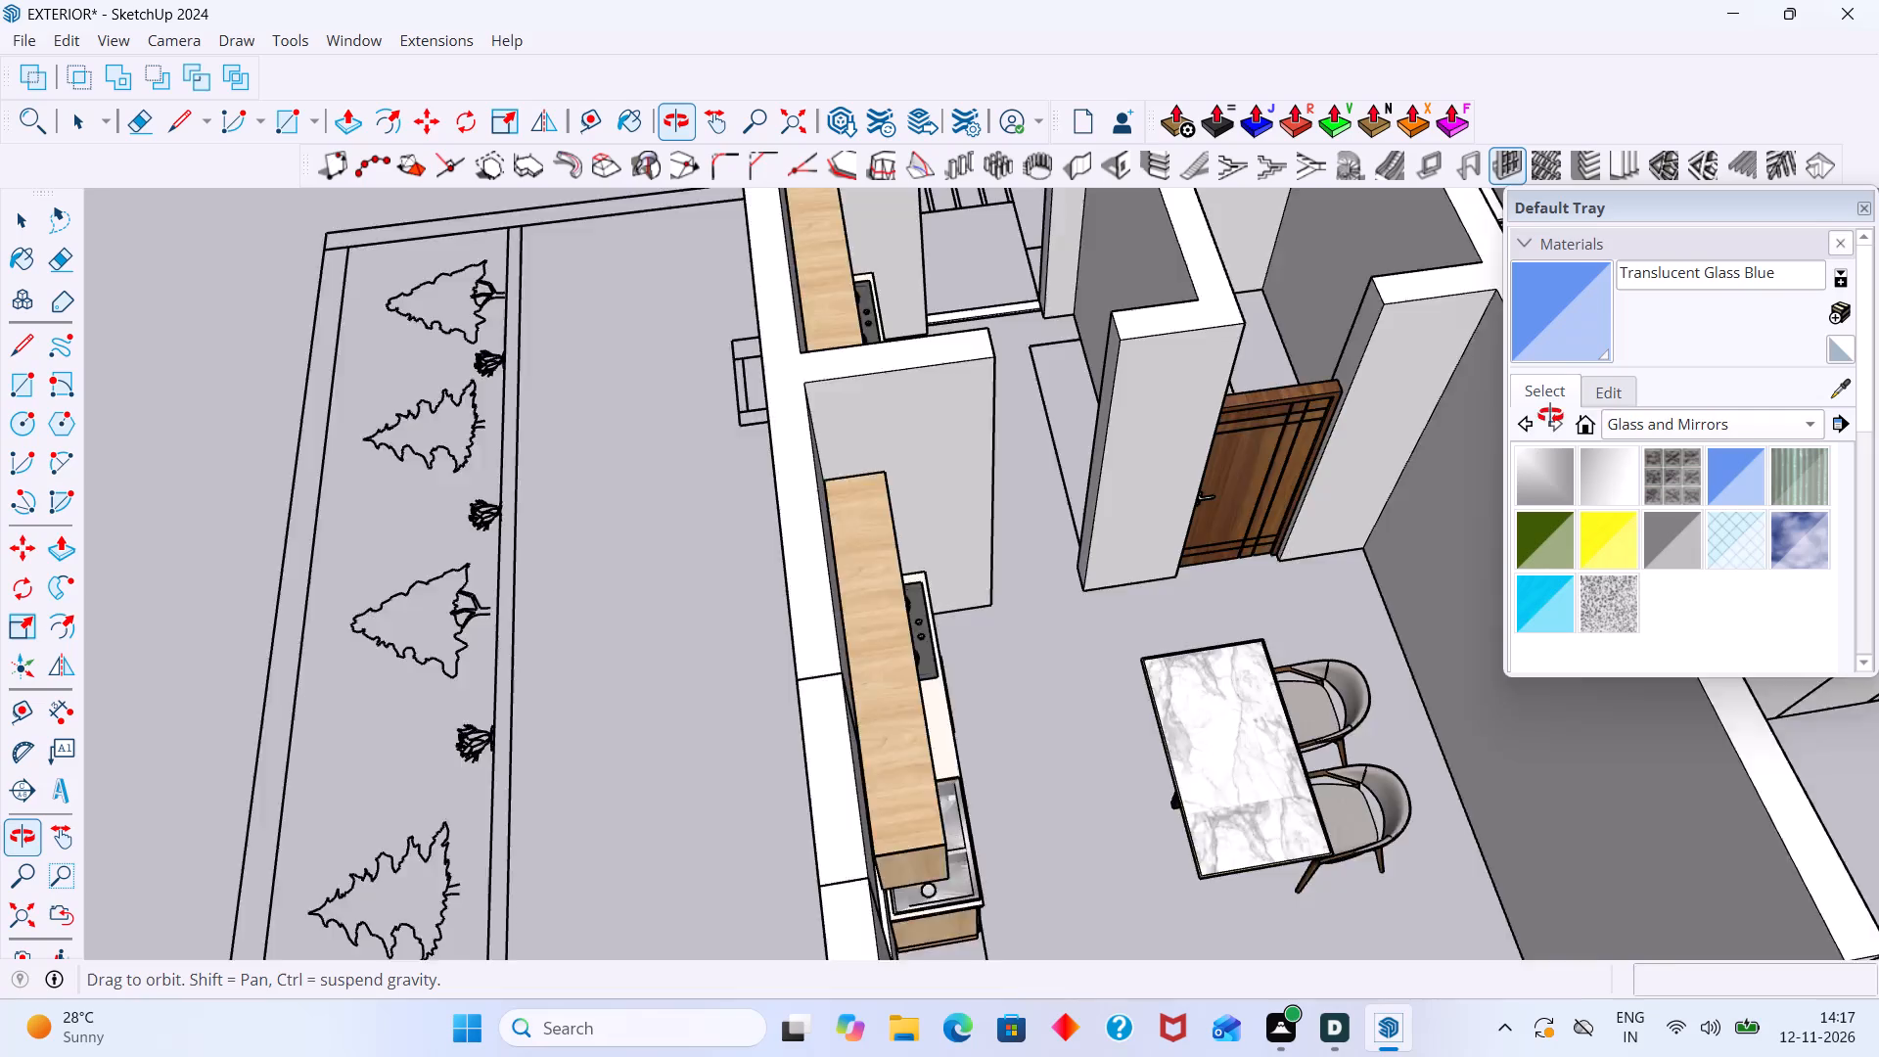
{"action": "middle_click_drag", "start_coordinate": [1550, 415], "coordinate": [1667, 408]}
{"action": "middle_click_drag", "start_coordinate": [1360, 301], "coordinate": [1249, 548]}
{"action": "scroll", "coordinate": [1249, 548], "scroll_direction": "up", "scroll_amount": 1}
{"action": "middle_click_drag", "start_coordinate": [1218, 527], "coordinate": [1301, 515]}
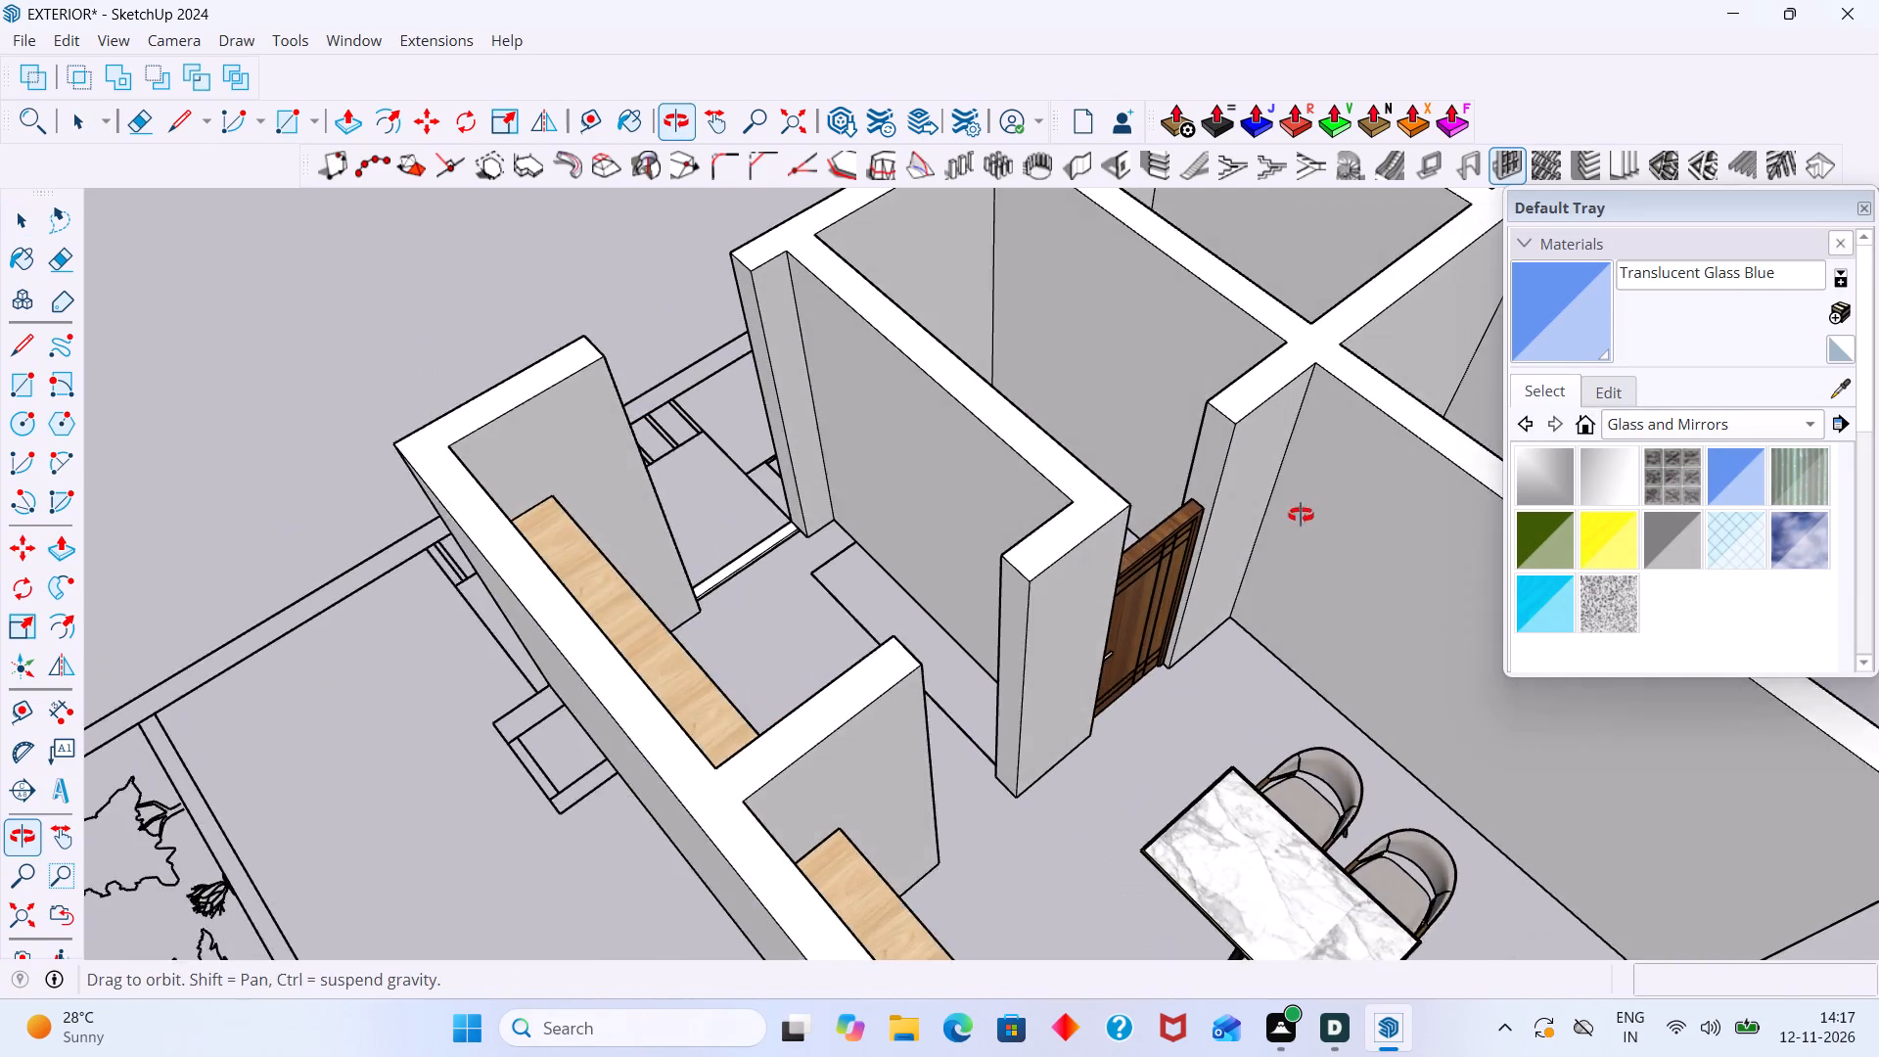
{"action": "middle_click_drag", "start_coordinate": [1301, 515], "coordinate": [1306, 496]}
{"action": "scroll", "coordinate": [1232, 443], "scroll_direction": "up", "scroll_amount": 6}
{"action": "middle_click_drag", "start_coordinate": [1224, 435], "coordinate": [1303, 402]}
{"action": "scroll", "coordinate": [1228, 343], "scroll_direction": "up", "scroll_amount": 2}
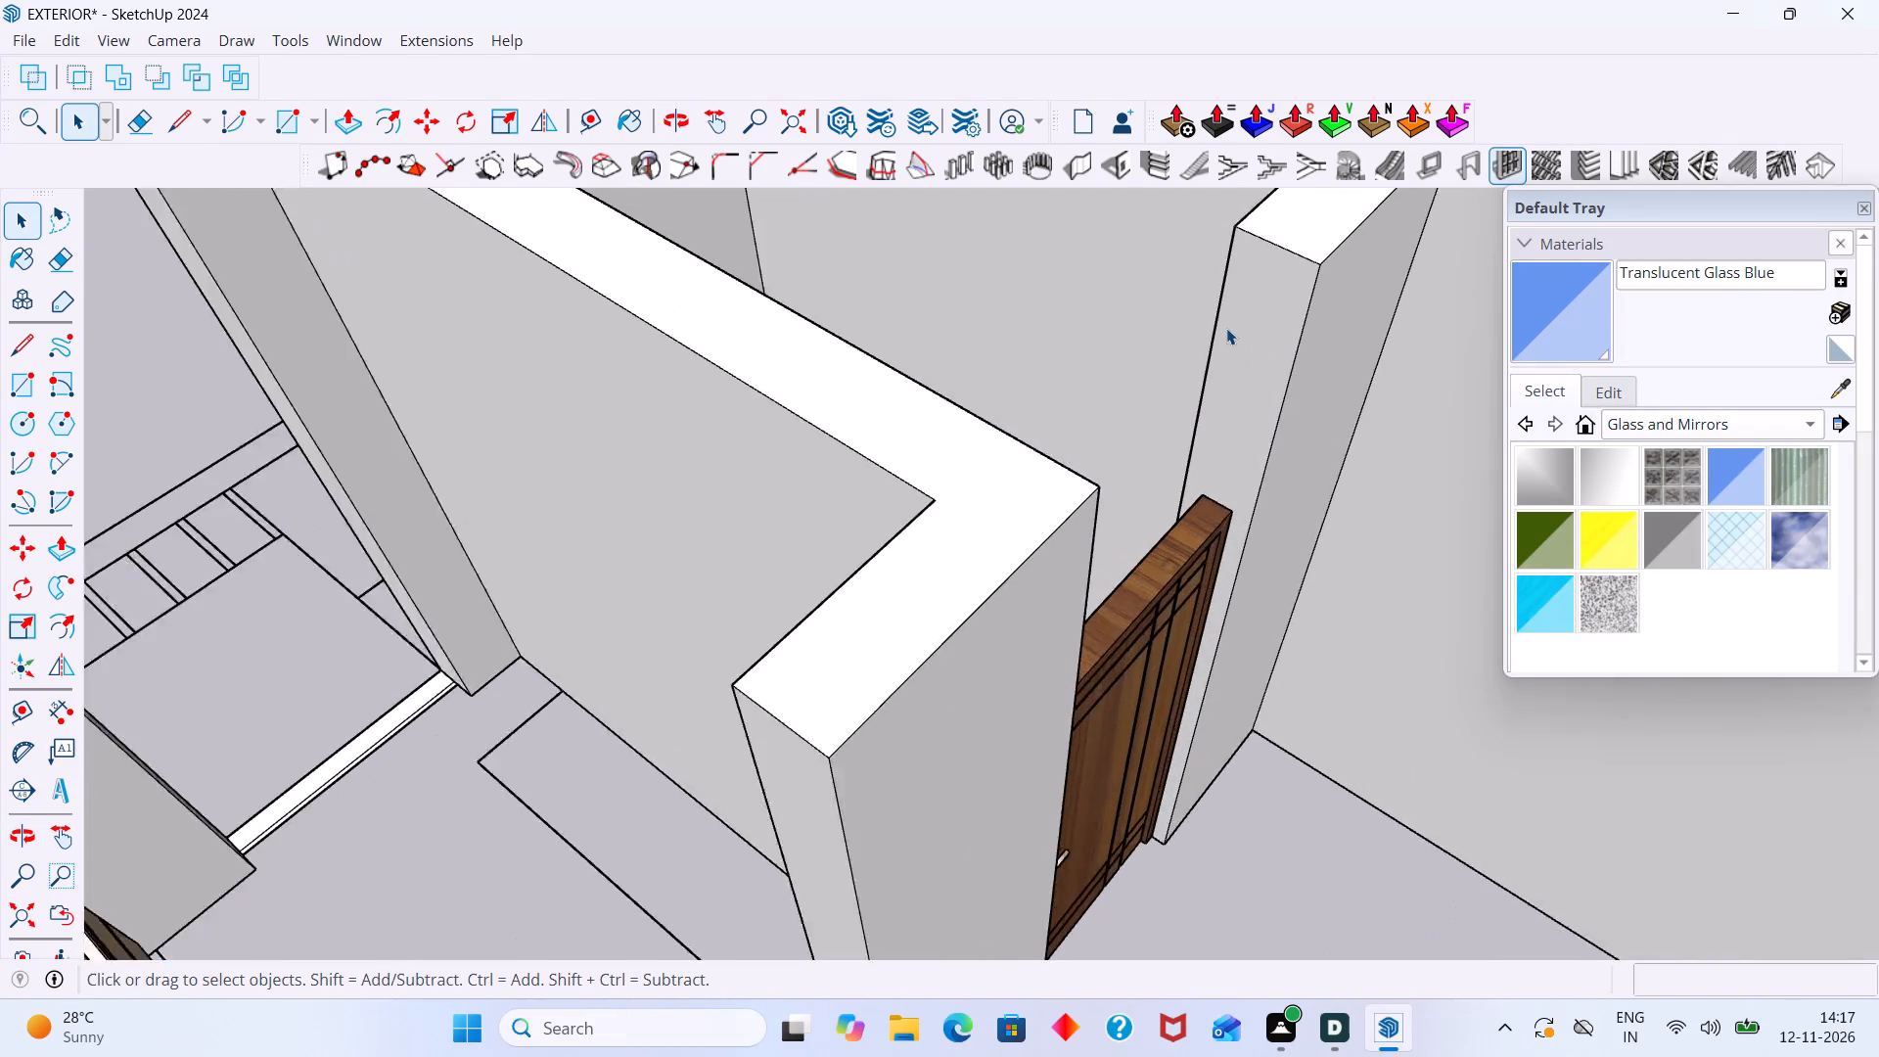
{"action": "scroll", "coordinate": [1226, 328], "scroll_direction": "up", "scroll_amount": 4}
{"action": "double_click", "coordinate": [1242, 312]}
{"action": "left_click", "coordinate": [1278, 316]}
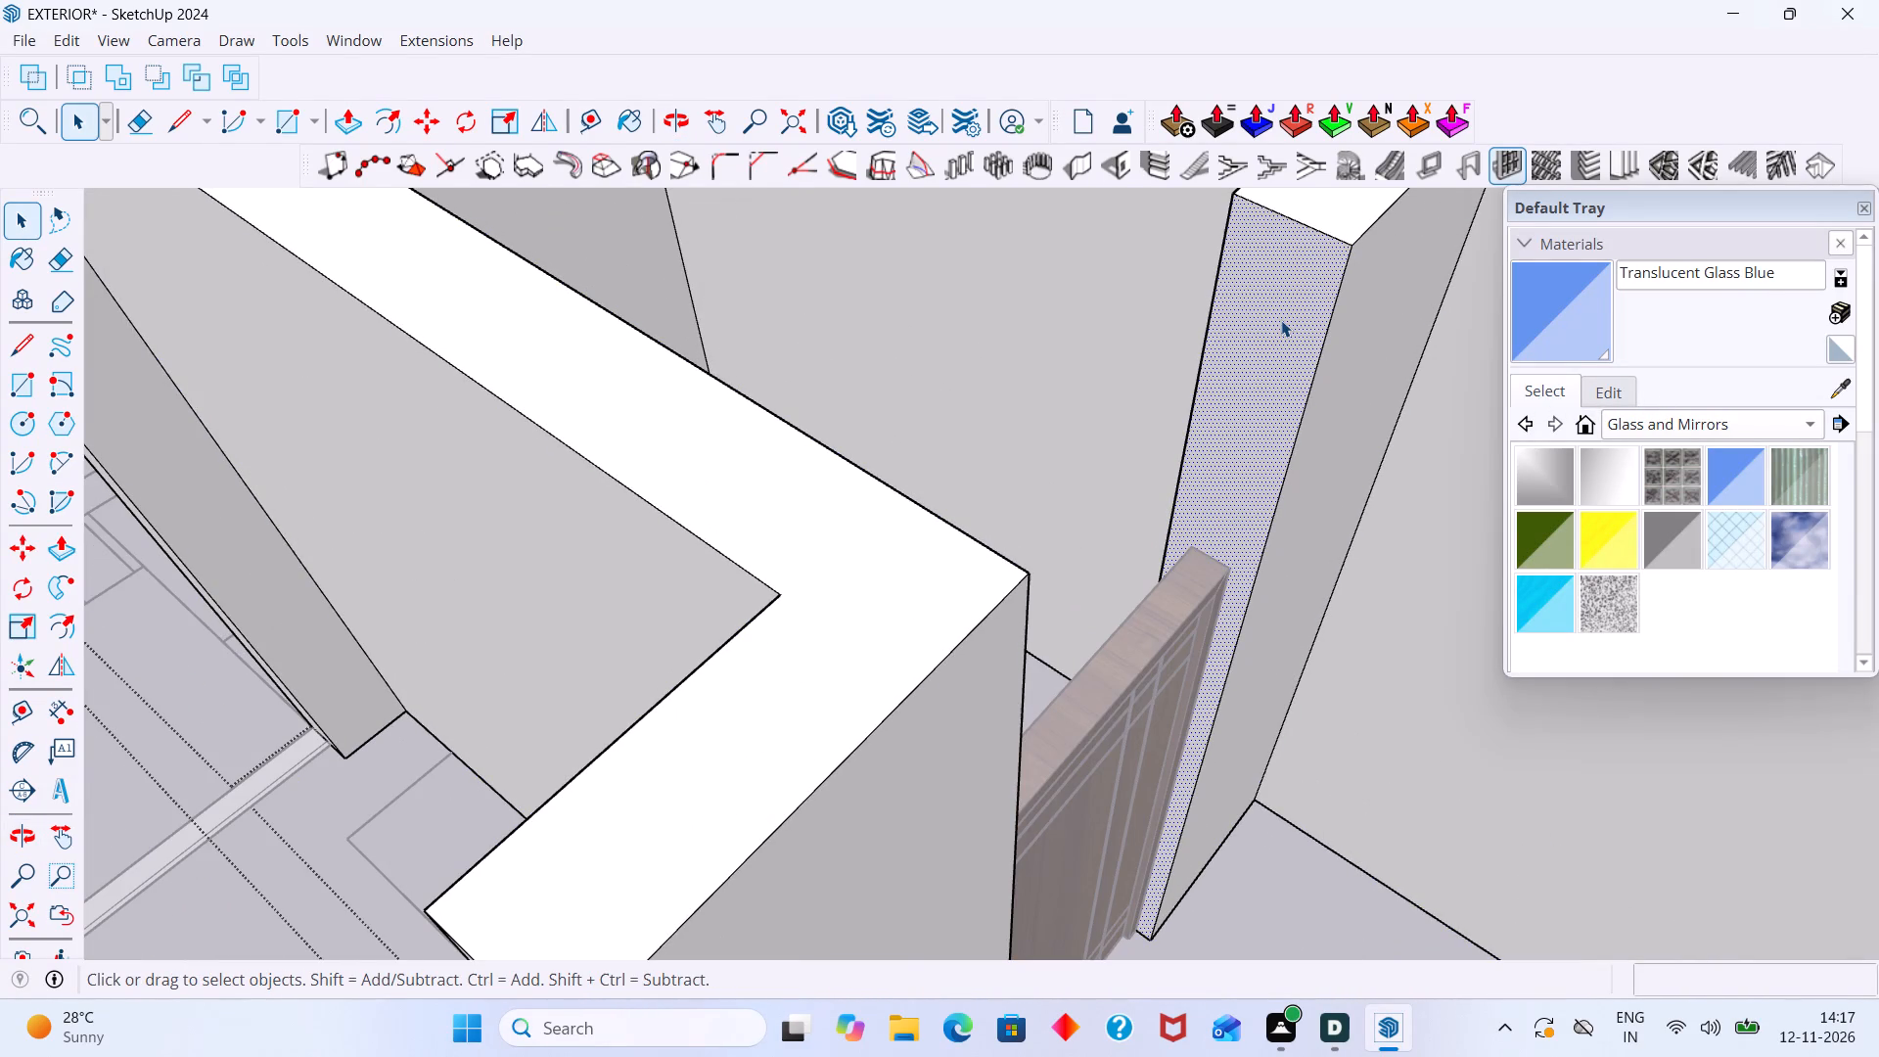
{"action": "key", "text": "r"}
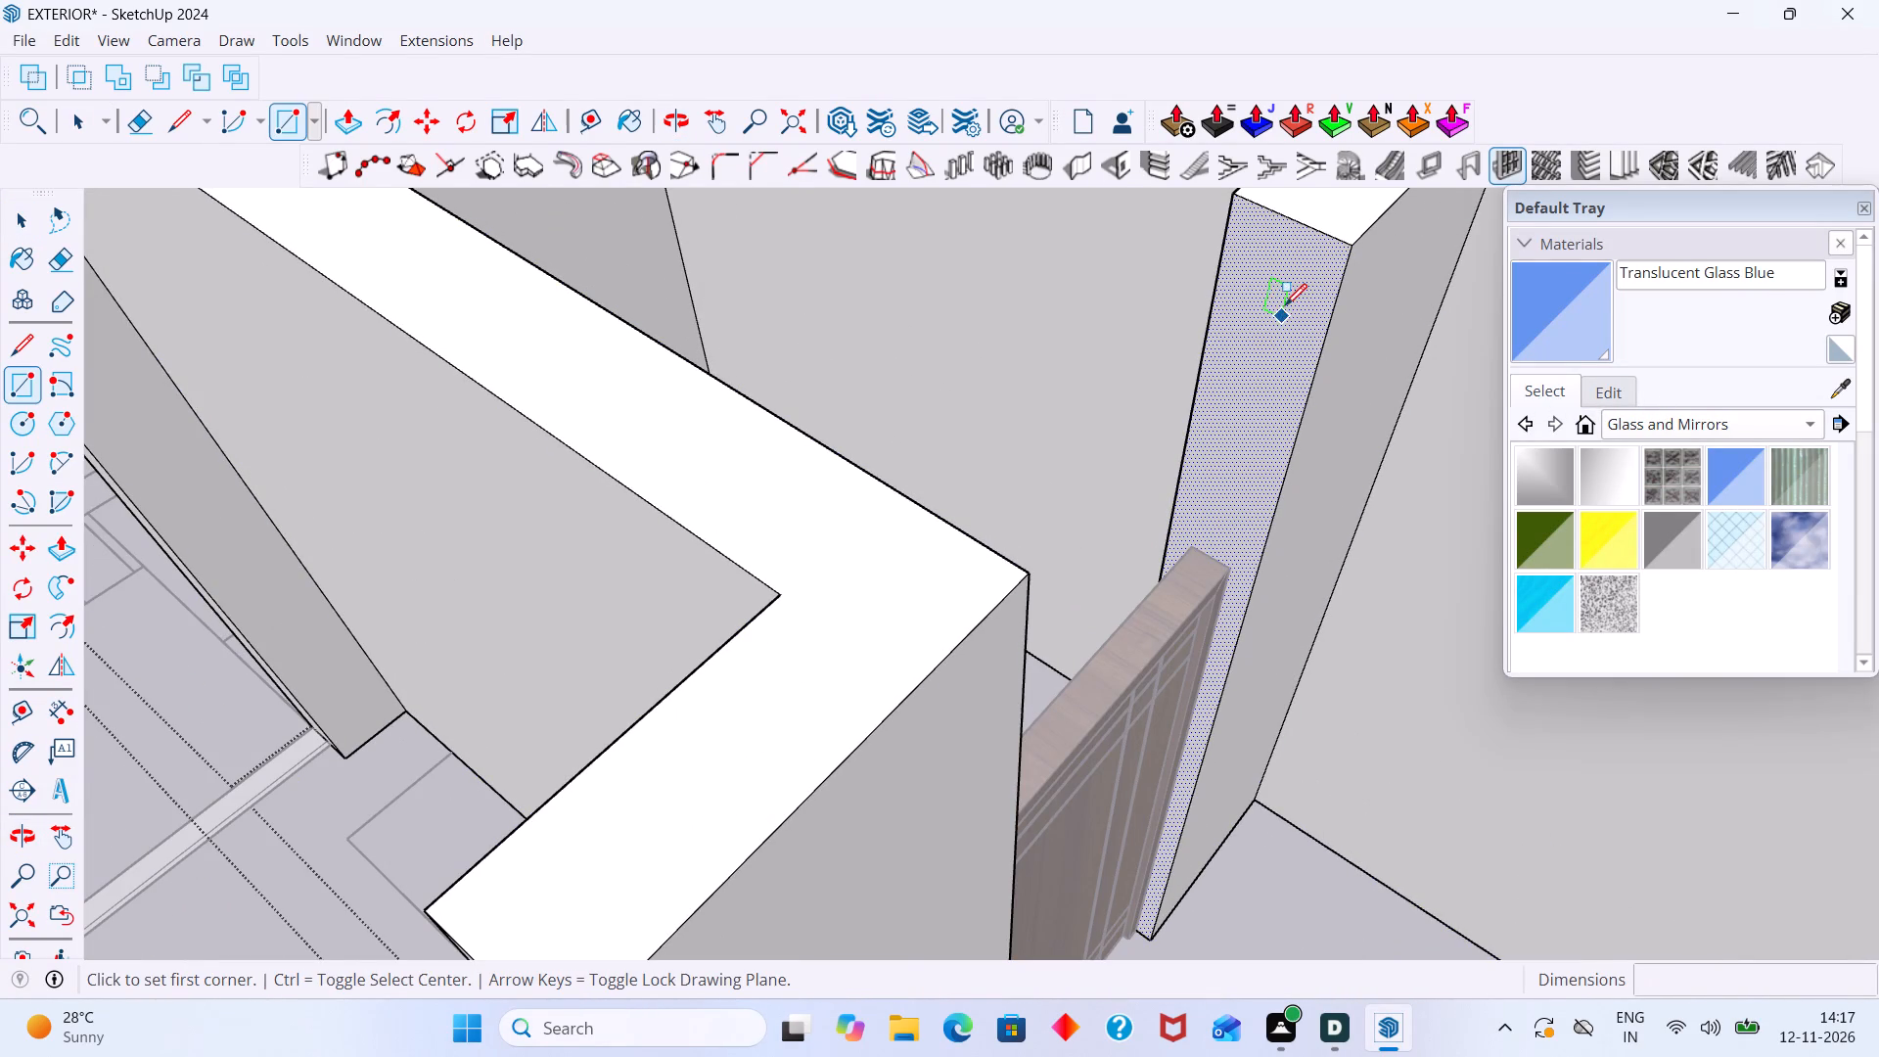
{"action": "left_click", "coordinate": [1237, 199]}
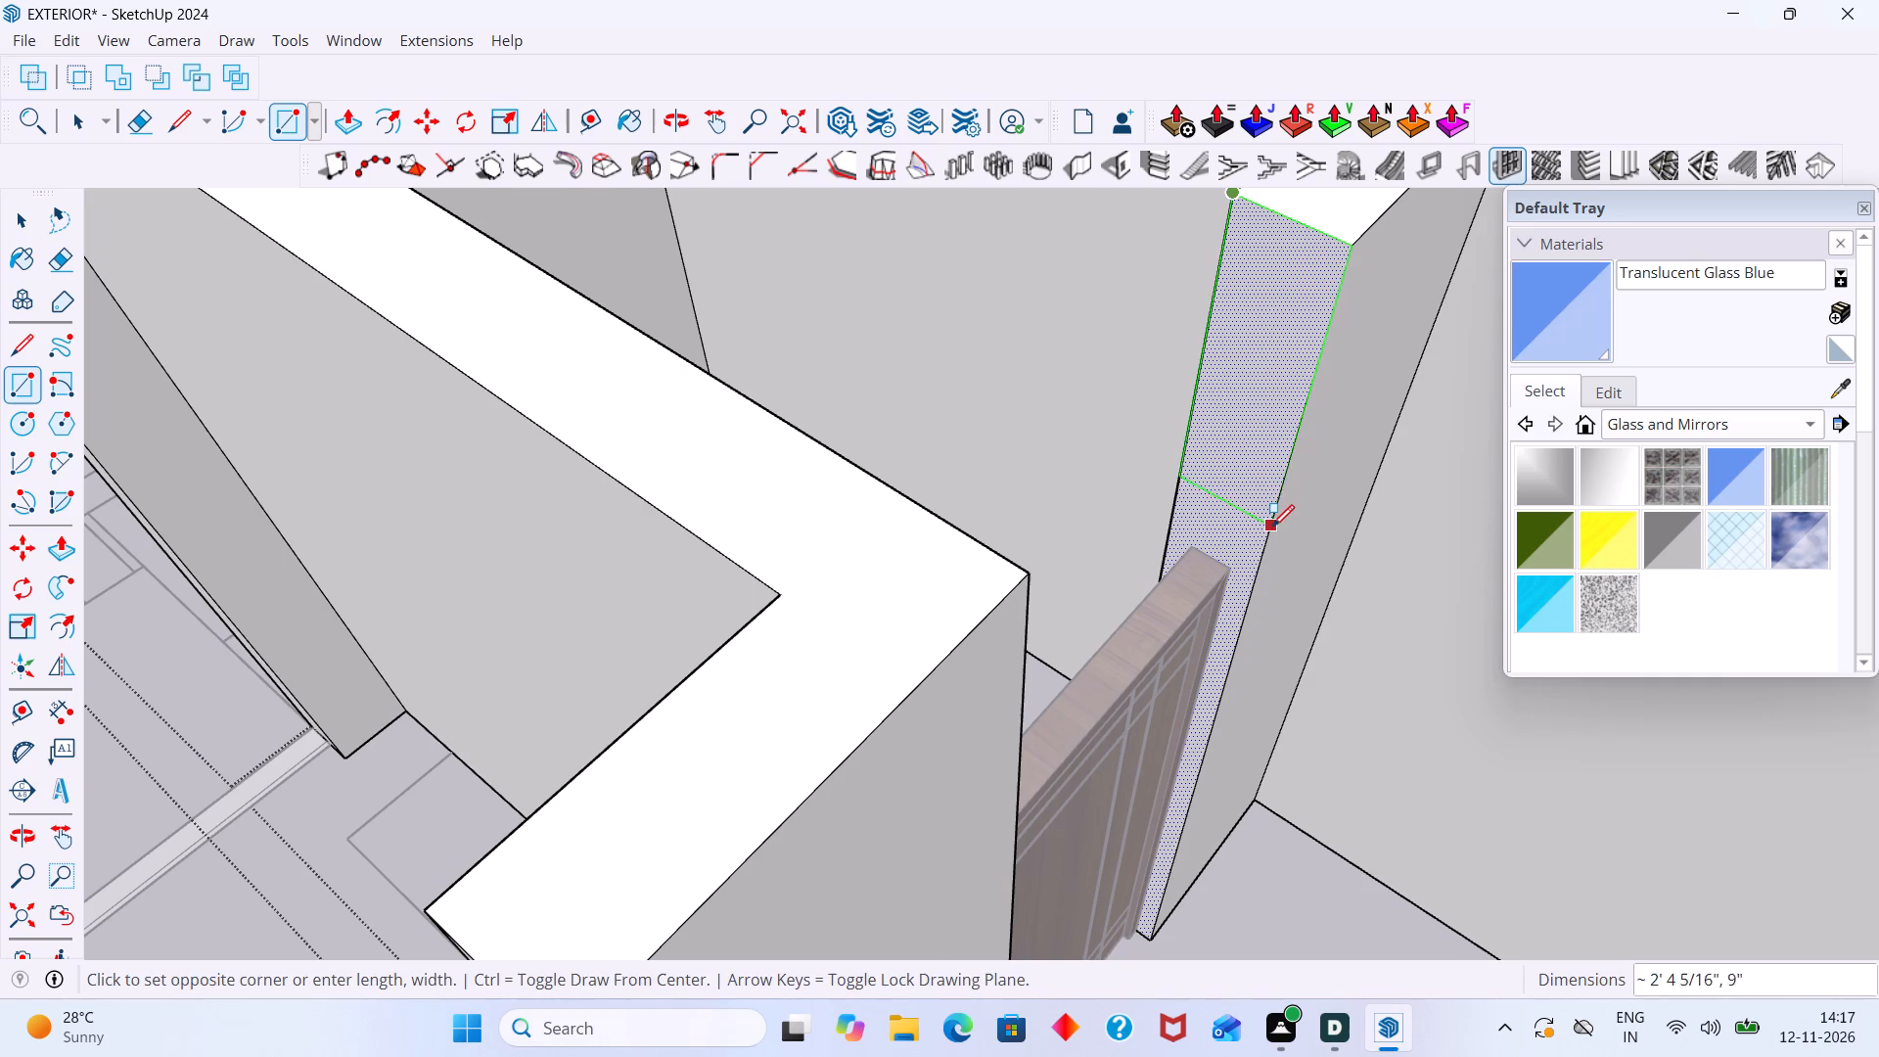
{"action": "type", "text": "3'"}
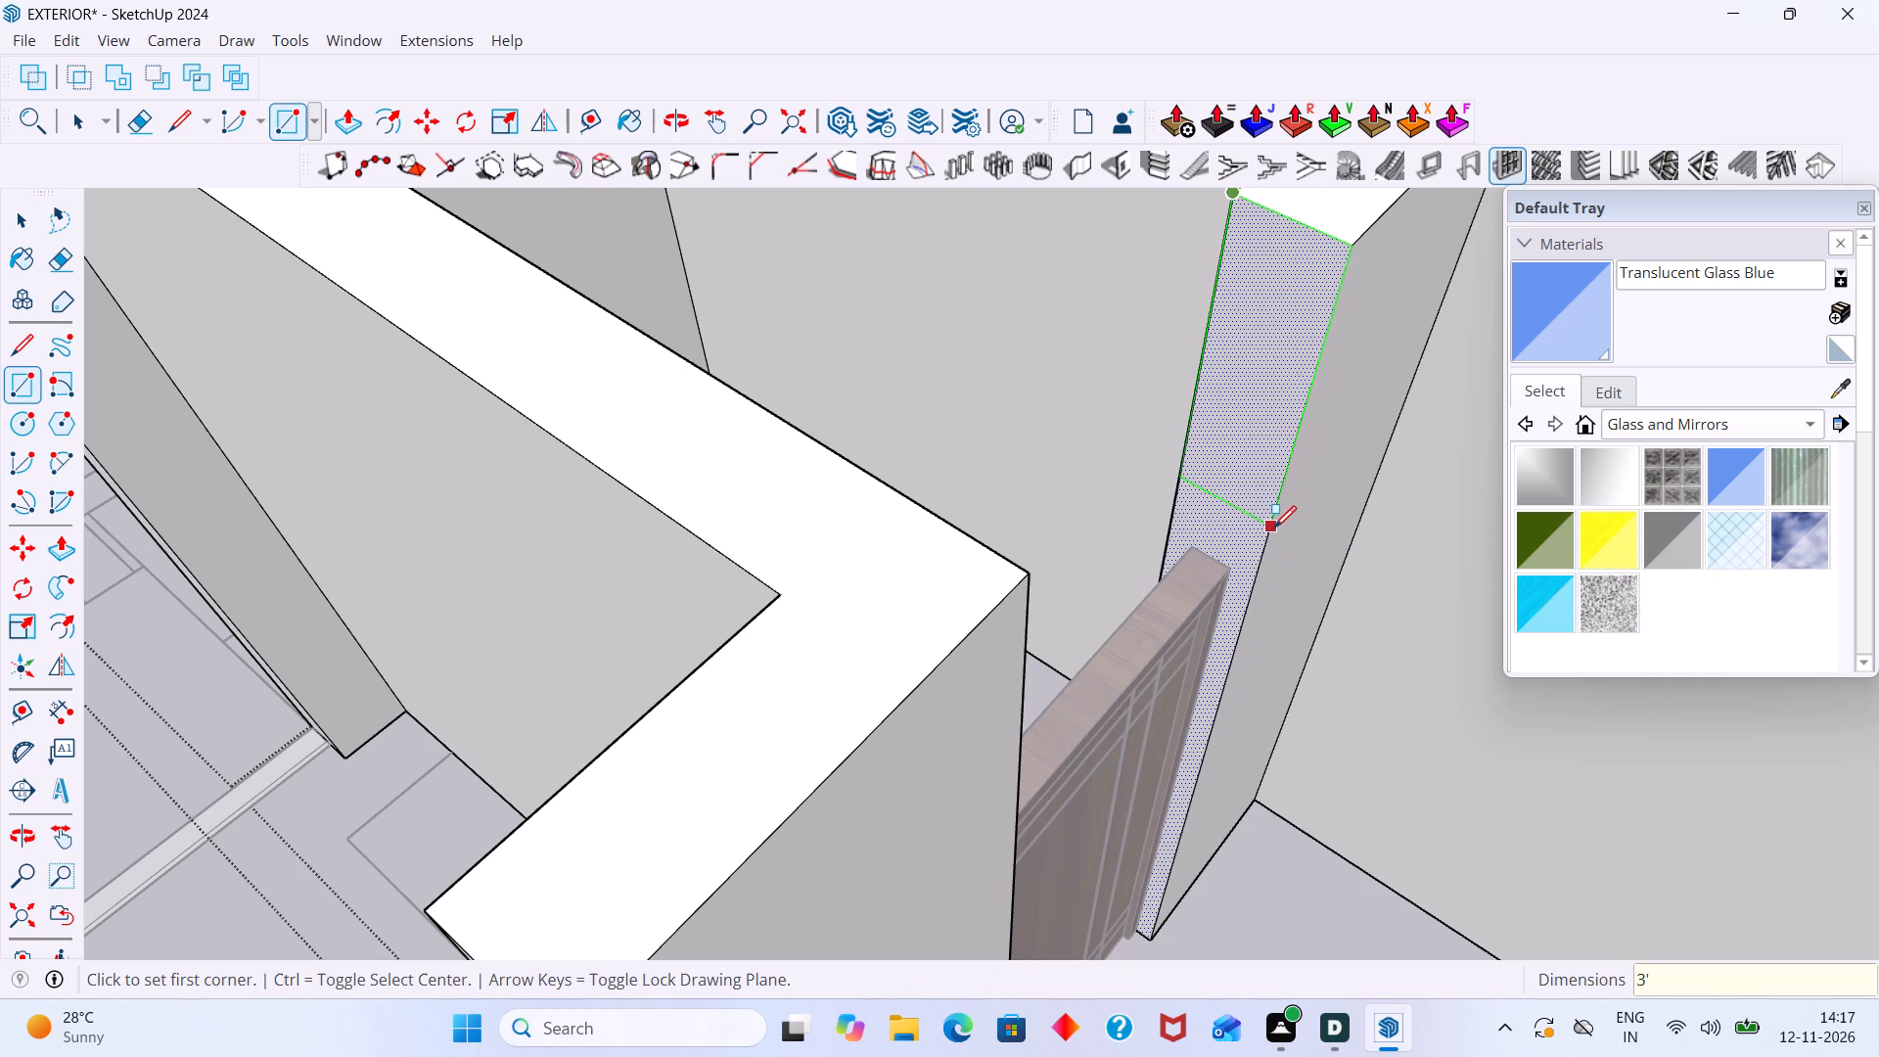
{"action": "key", "text": "Return"}
{"action": "key", "text": "space"}
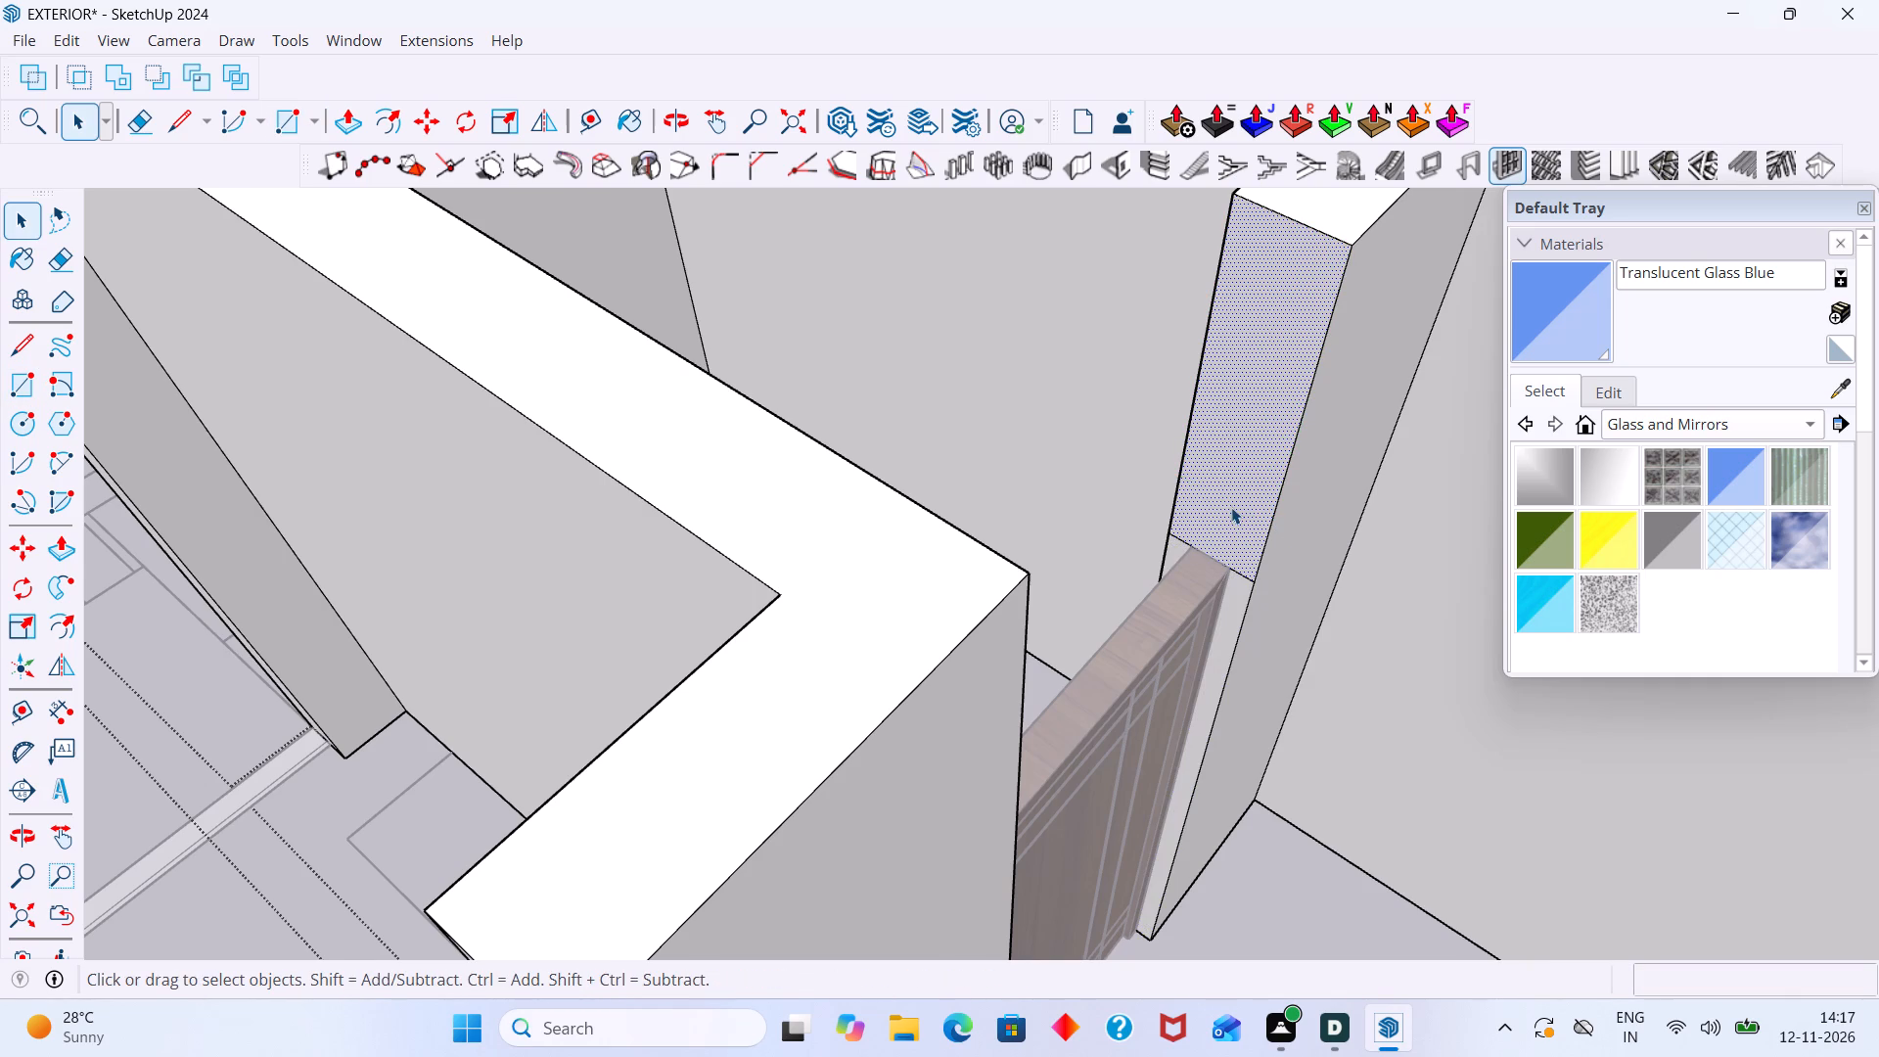
Push/Pull the rectangle about 2' 10 1/2" across the doorway to the opposite wall, forming the lintel over the door.
{"action": "key", "text": "p"}
{"action": "left_click", "coordinate": [1231, 507]}
{"action": "left_click", "coordinate": [1022, 577]}
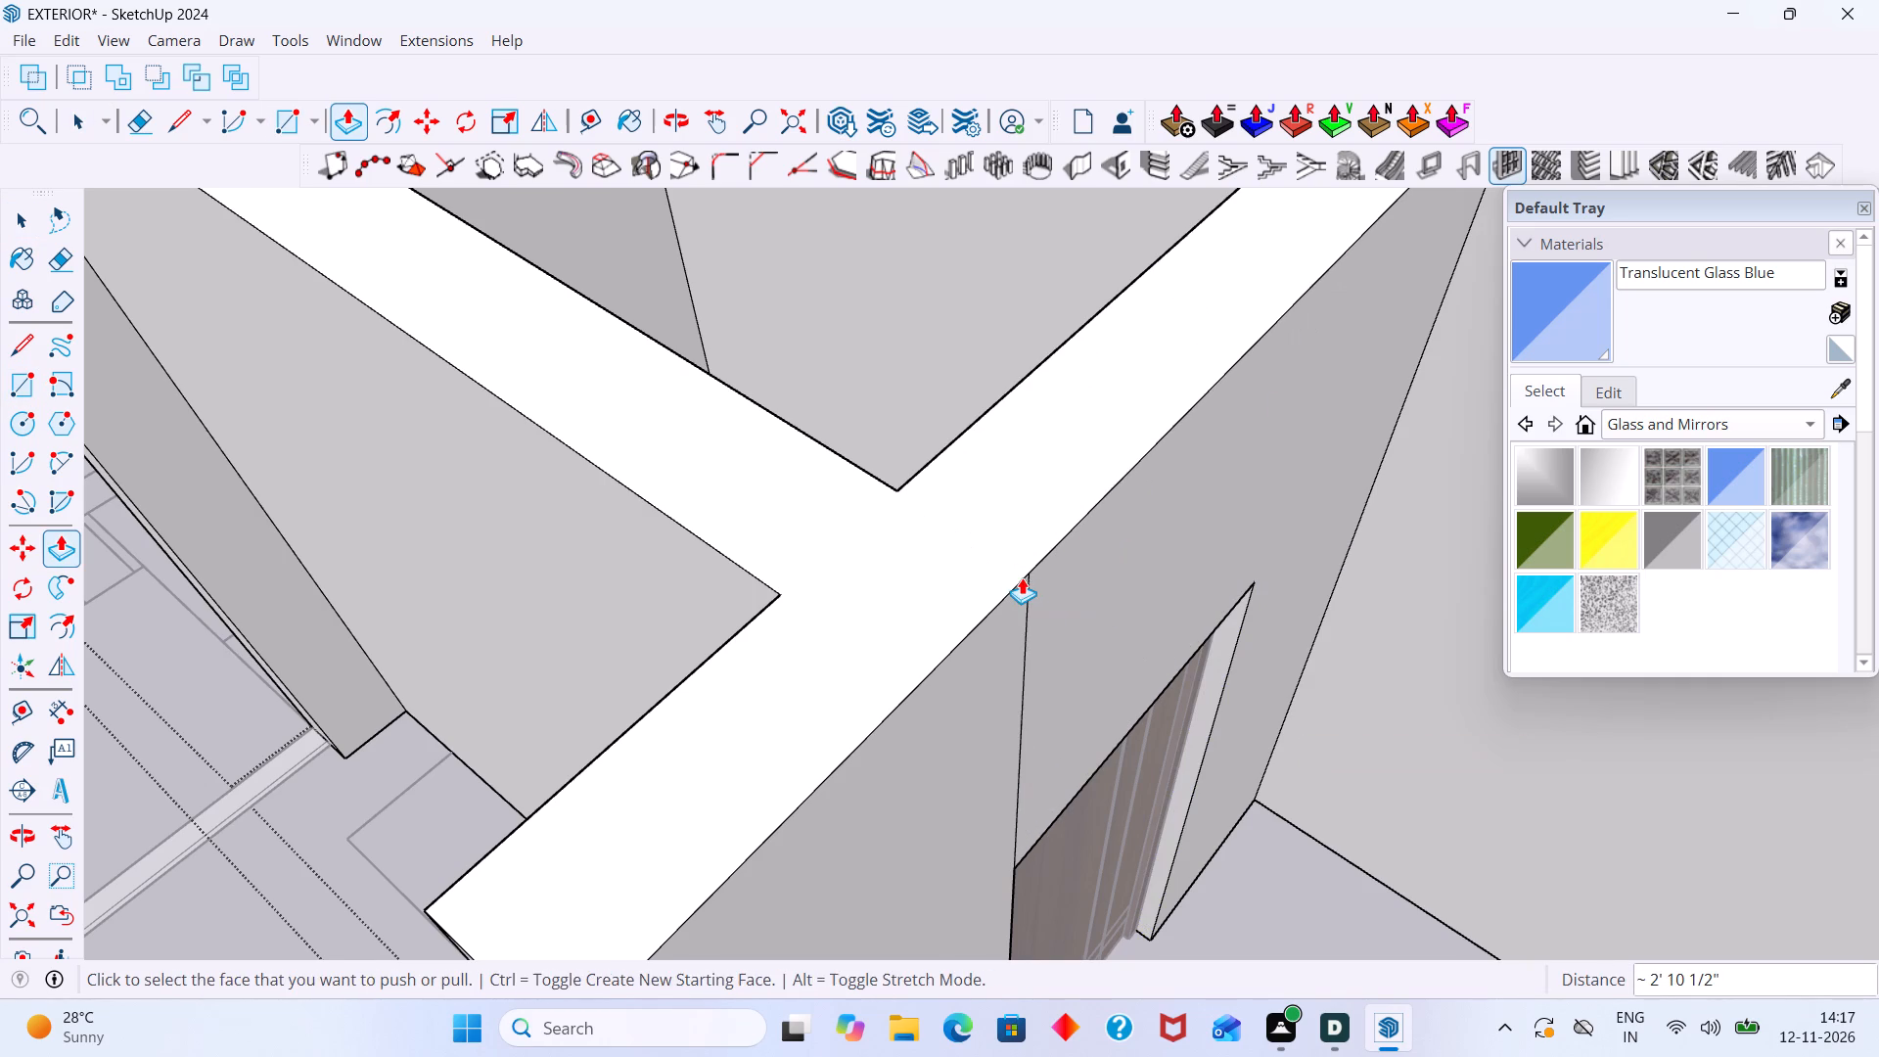
{"action": "key", "text": "space"}
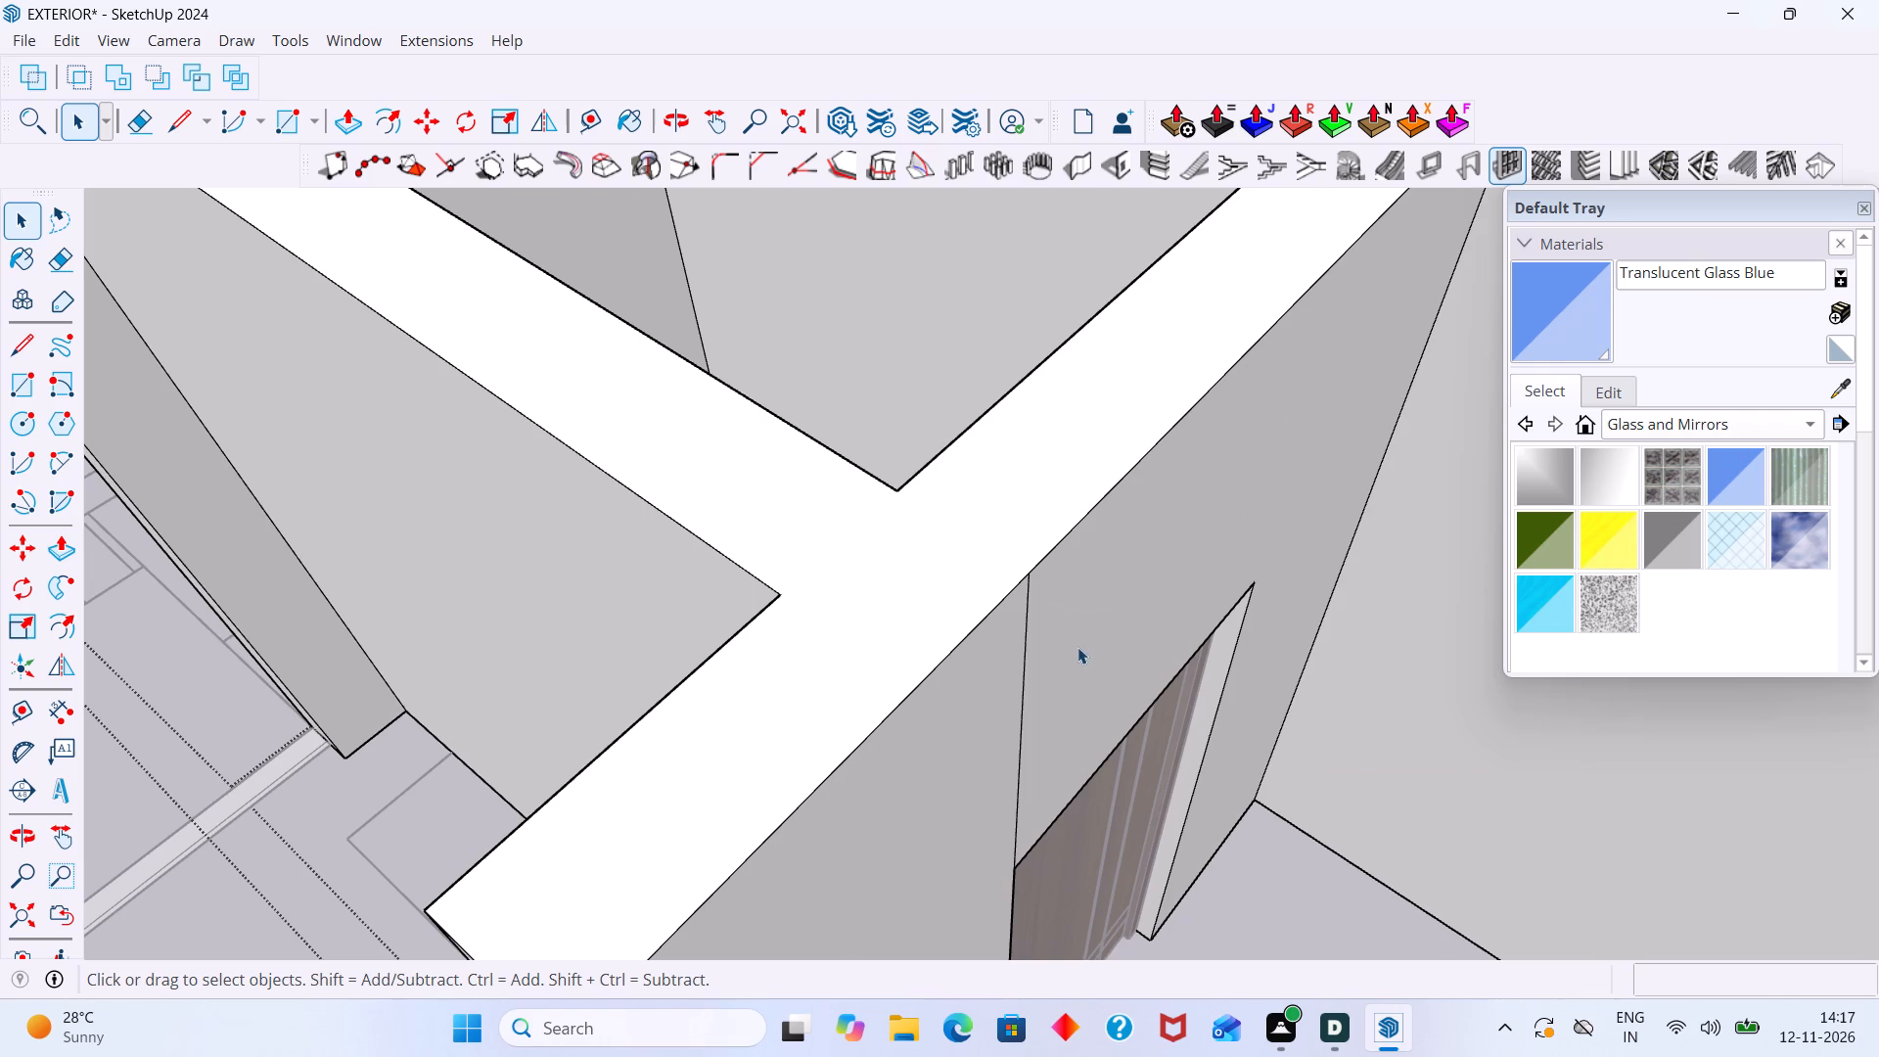
Delete the vertical seam edge between the new lintel and the adjoining wall, and leave the wall group.
{"action": "scroll", "coordinate": [1087, 634], "scroll_direction": "down", "scroll_amount": 11}
{"action": "middle_click_drag", "start_coordinate": [1102, 622], "coordinate": [977, 527]}
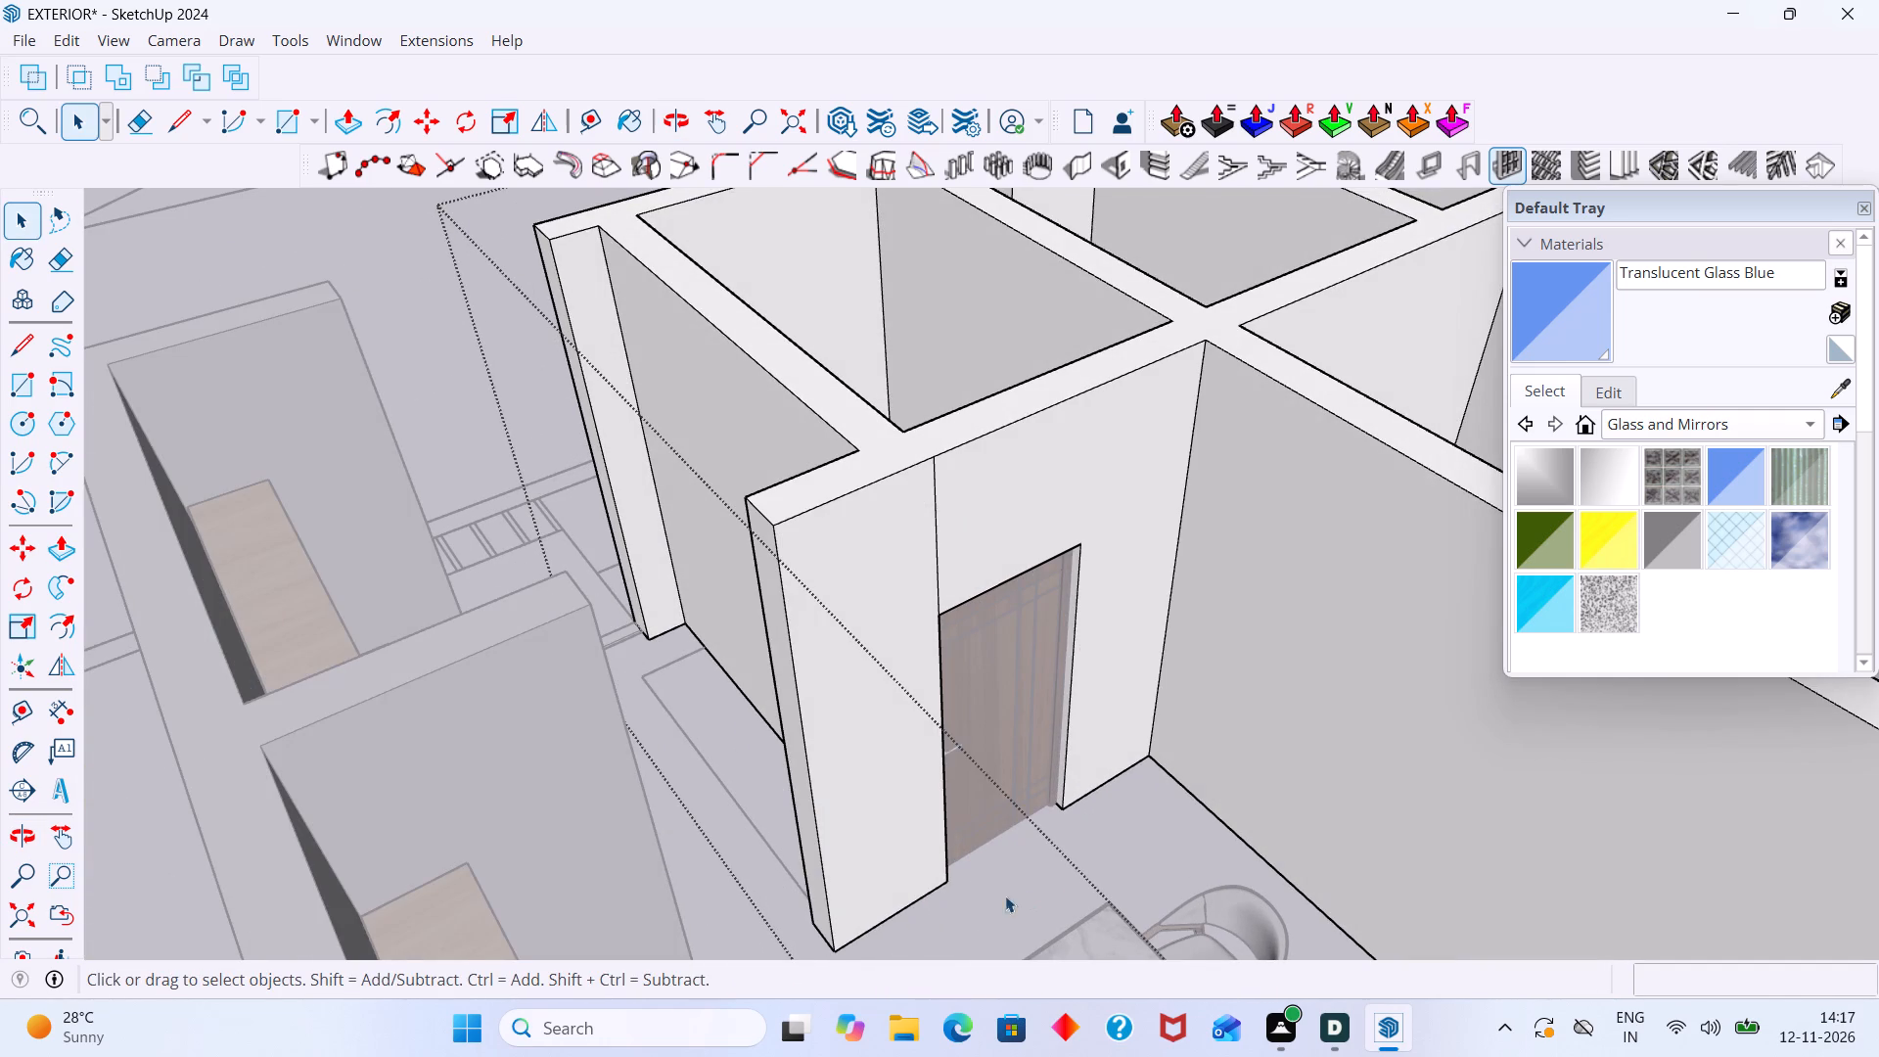
{"action": "left_click", "coordinate": [1005, 896]}
{"action": "scroll", "coordinate": [916, 572], "scroll_direction": "up", "scroll_amount": 5}
{"action": "middle_click_drag", "start_coordinate": [915, 563], "coordinate": [820, 732]}
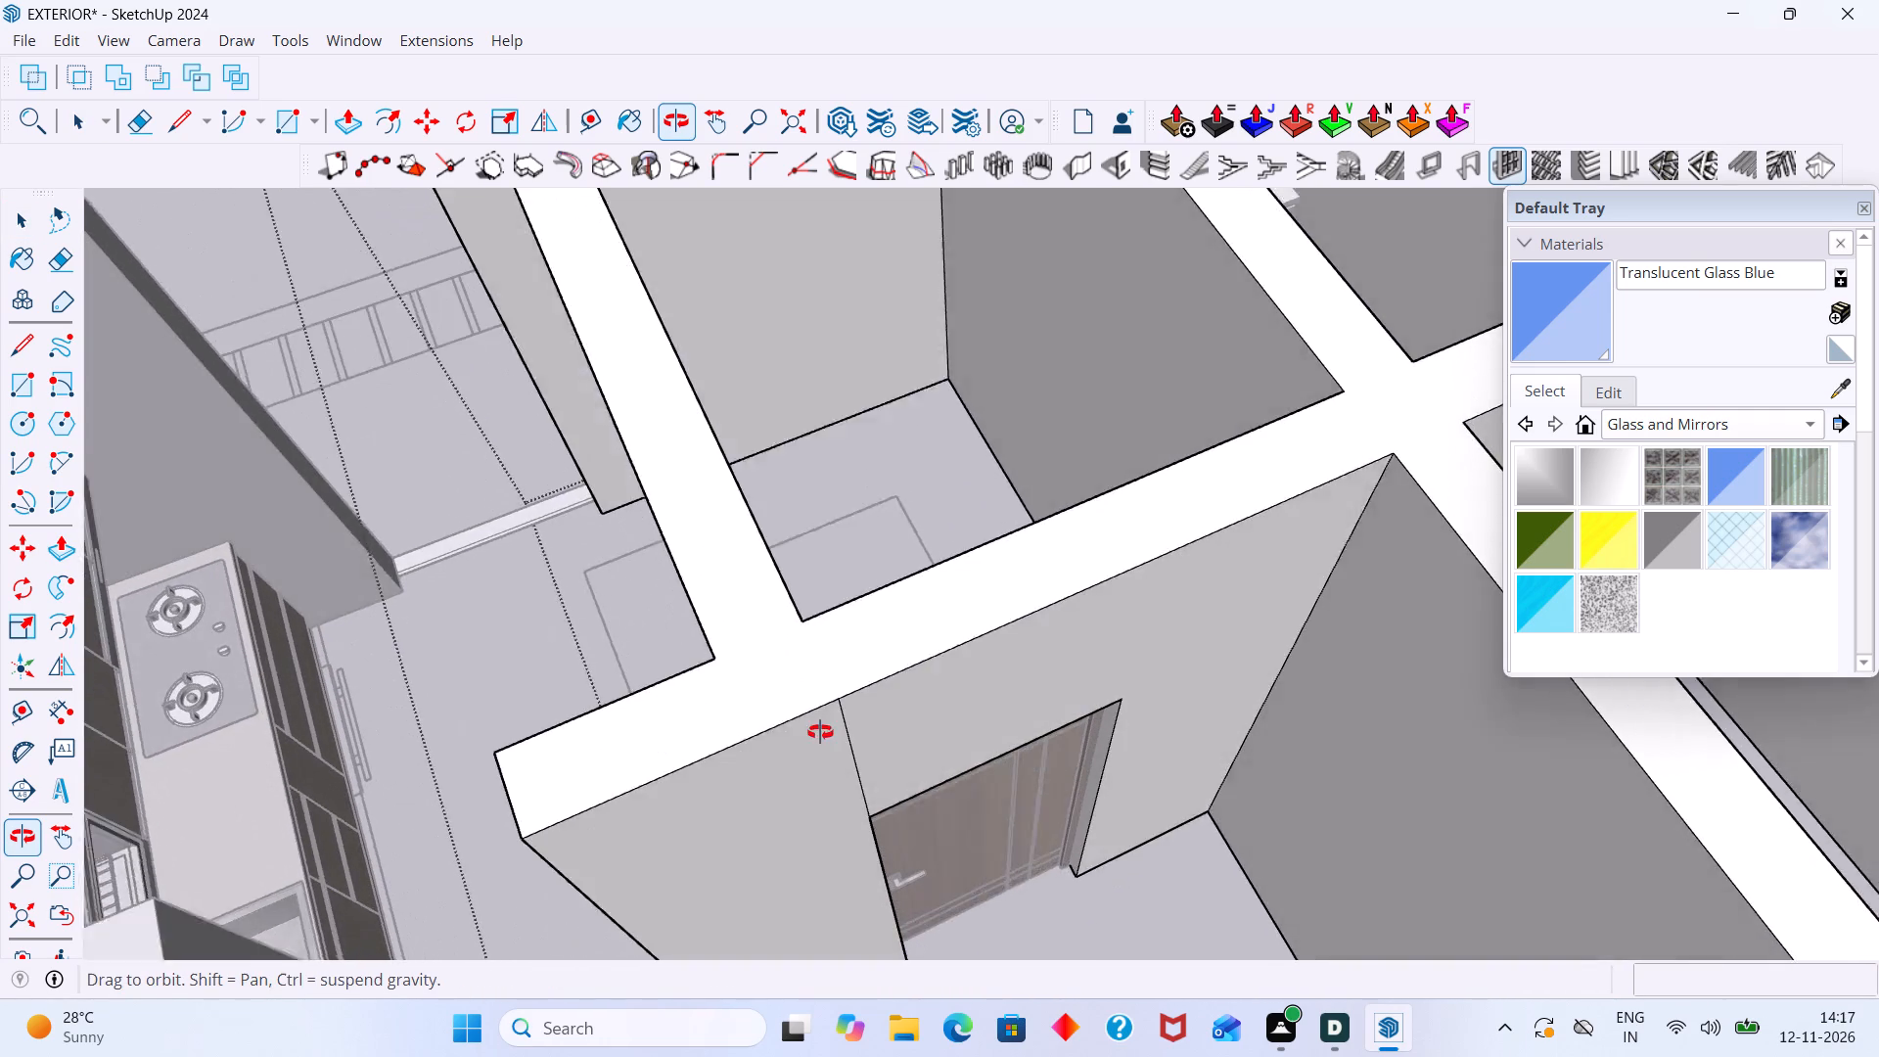
{"action": "middle_click_drag", "start_coordinate": [820, 732], "coordinate": [809, 699]}
{"action": "middle_click_drag", "start_coordinate": [1370, 589], "coordinate": [1333, 569]}
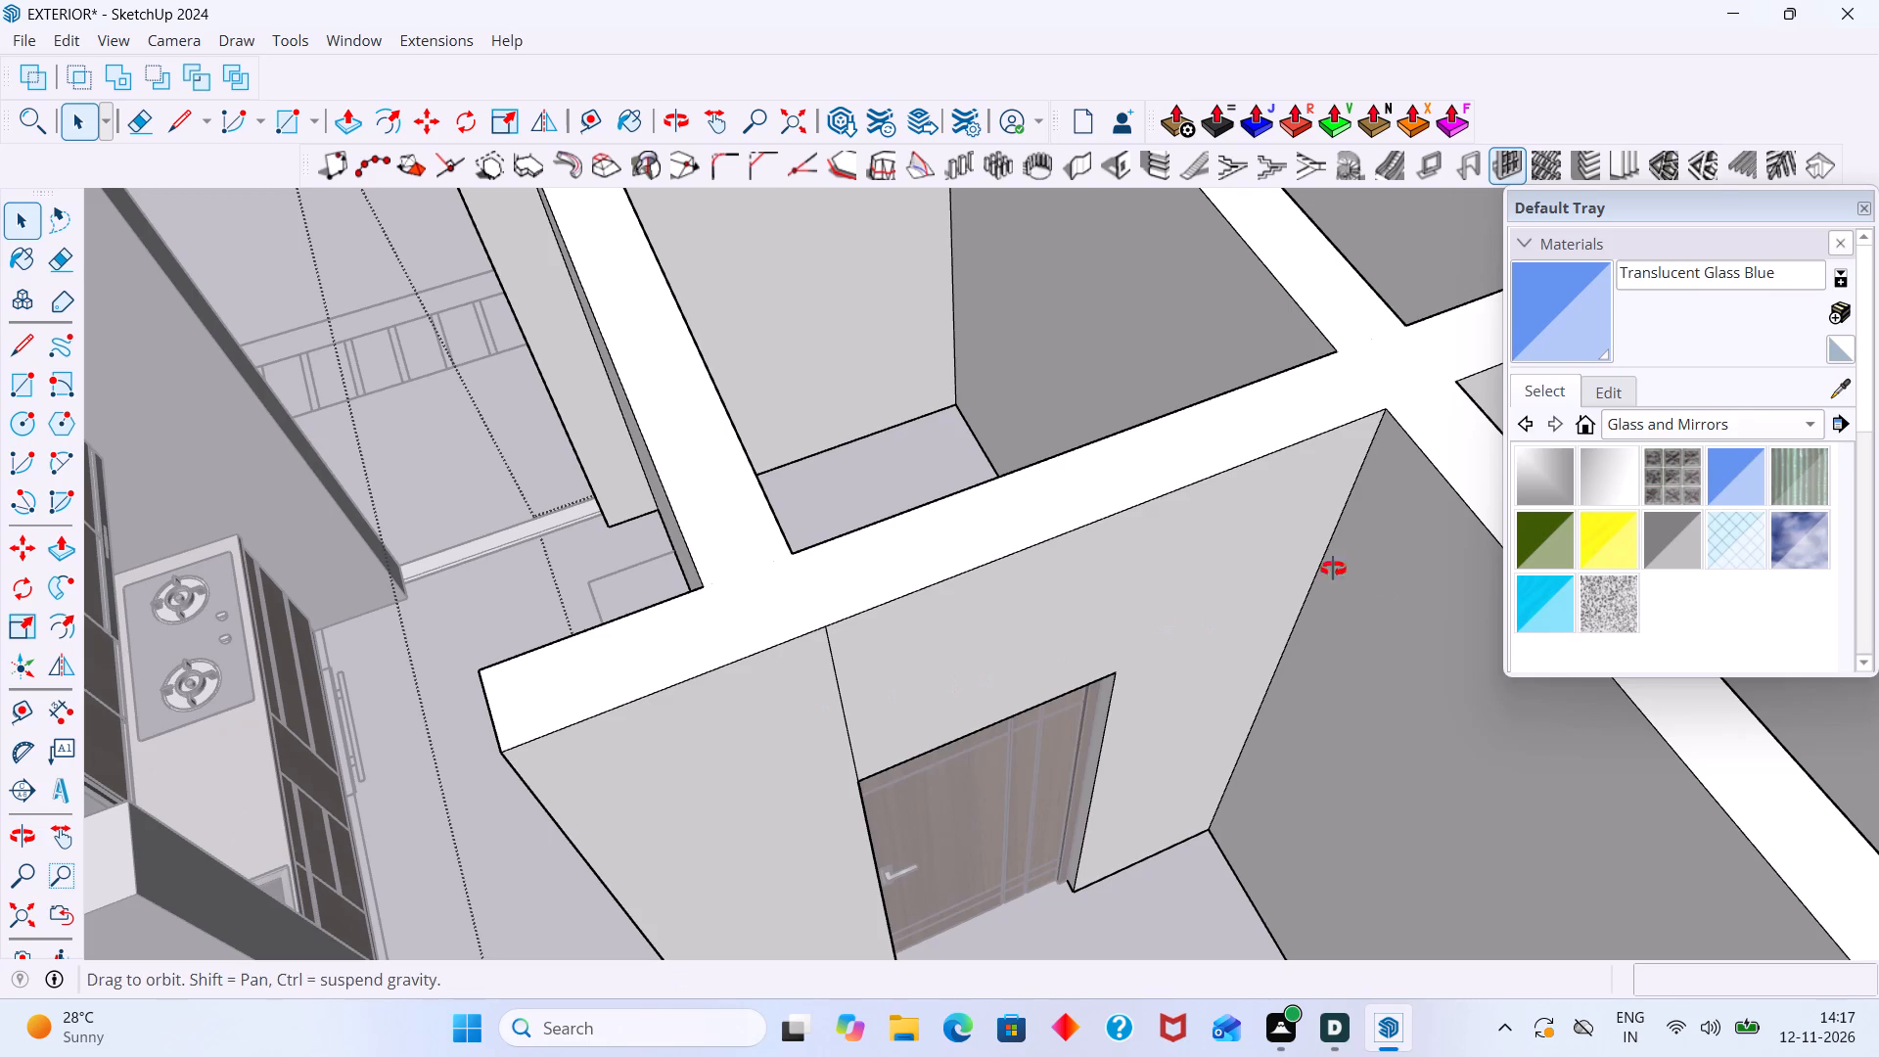
{"action": "middle_click_drag", "start_coordinate": [1333, 569], "coordinate": [1230, 494]}
{"action": "scroll", "coordinate": [1095, 385], "scroll_direction": "up", "scroll_amount": 3}
{"action": "scroll", "coordinate": [1211, 421], "scroll_direction": "down", "scroll_amount": 3}
{"action": "left_click", "coordinate": [1163, 443]}
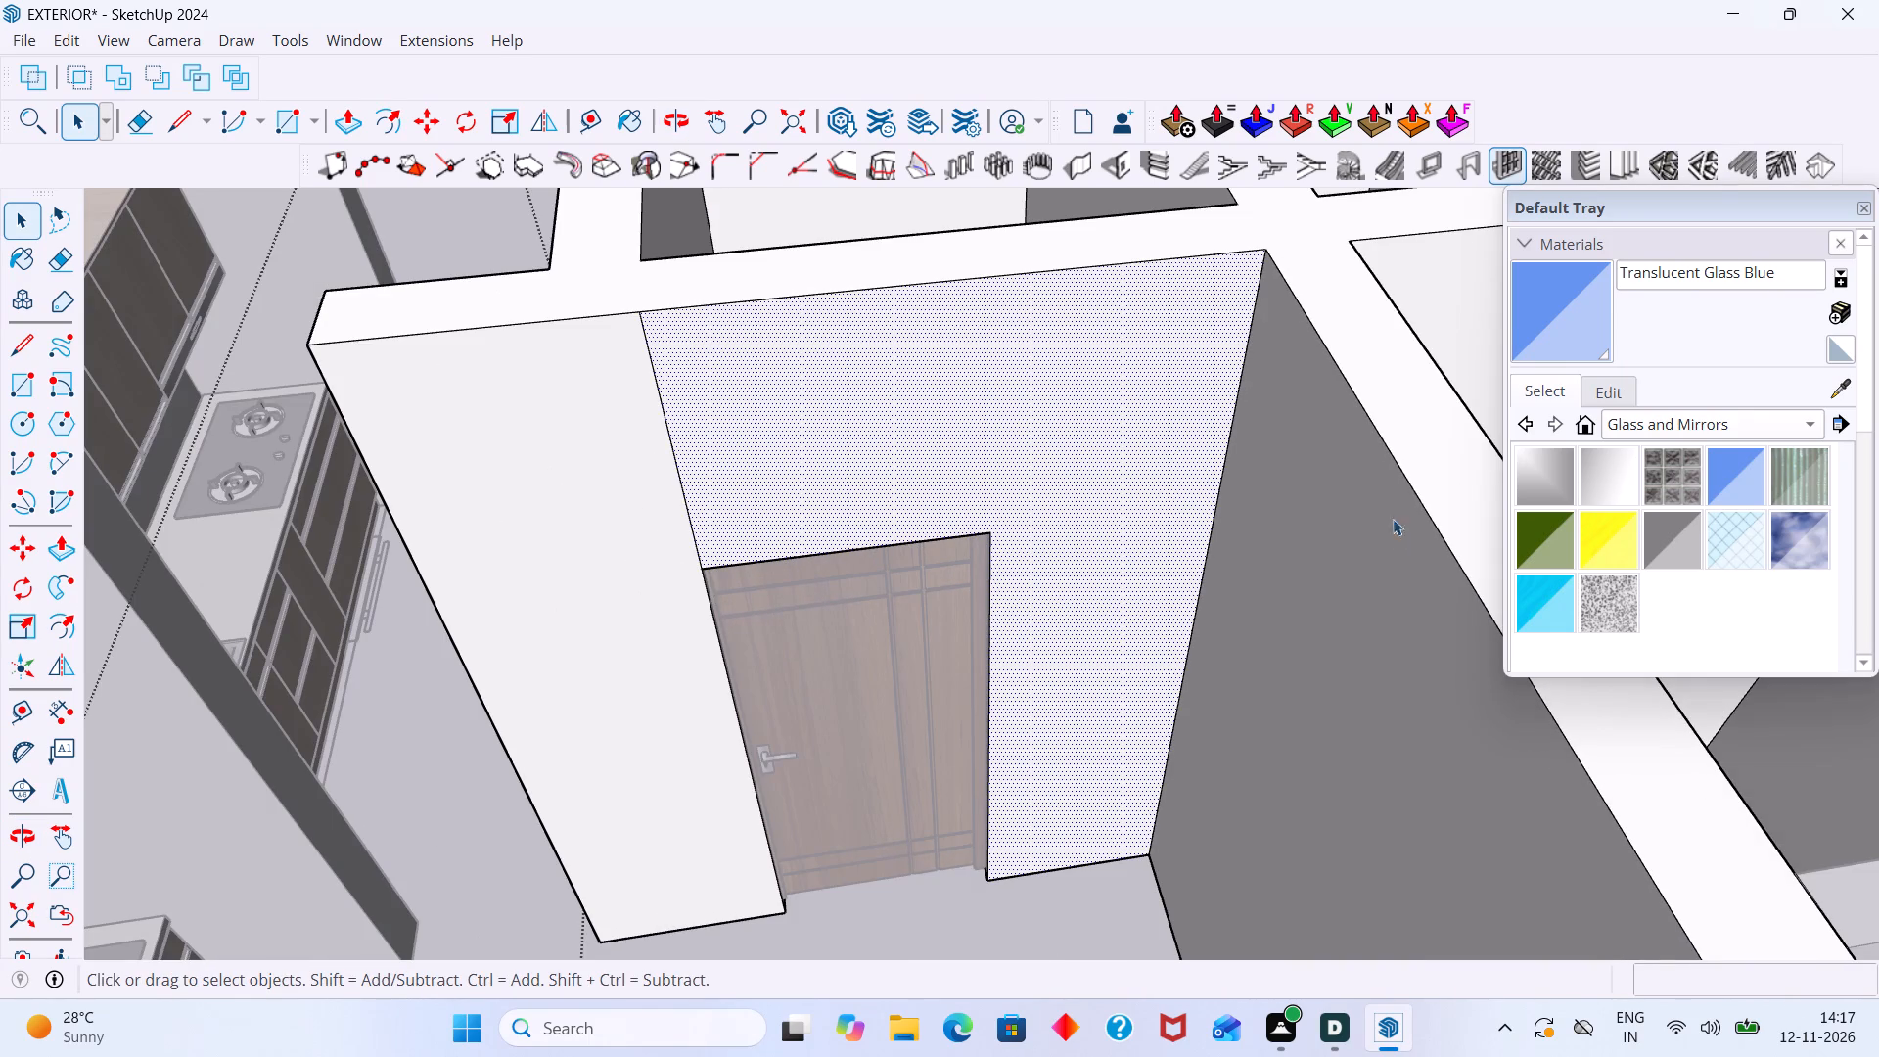
{"action": "left_click", "coordinate": [662, 417]}
{"action": "key", "text": "Delete"}
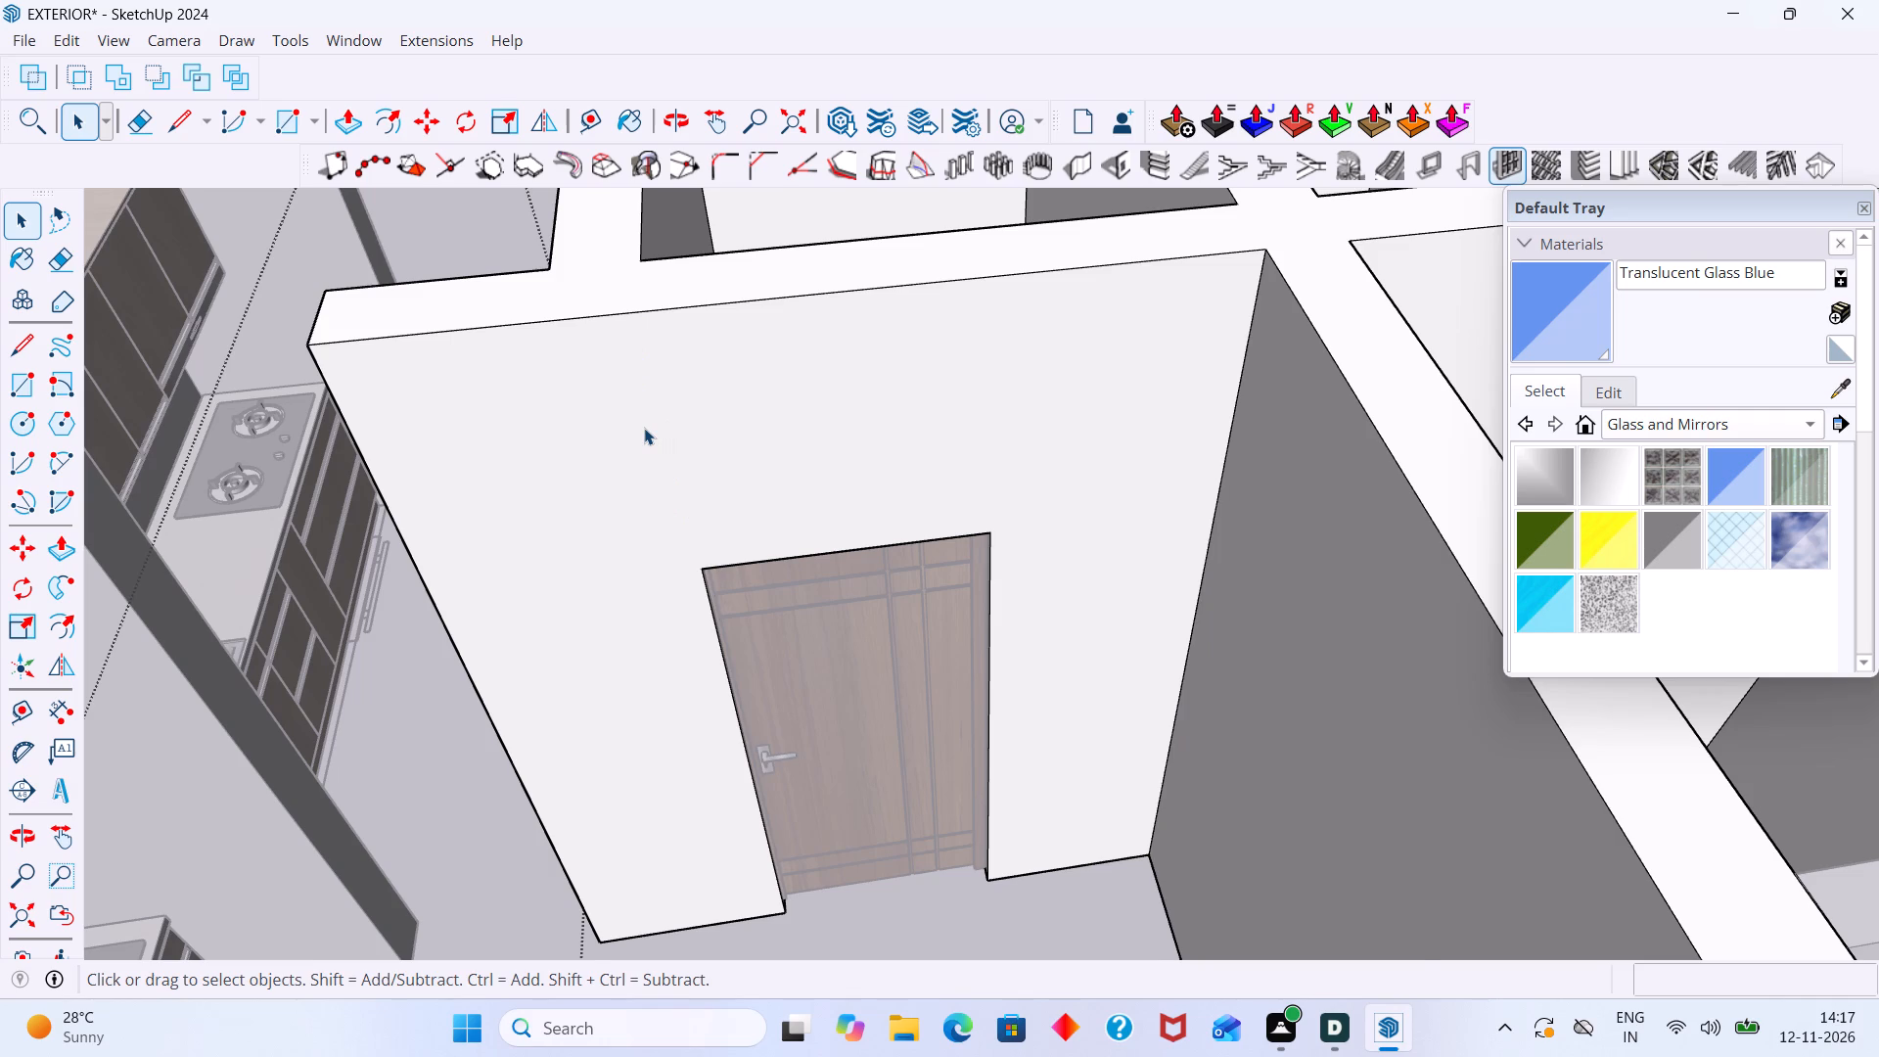
{"action": "scroll", "coordinate": [644, 428], "scroll_direction": "down", "scroll_amount": 16}
{"action": "left_click", "coordinate": [602, 634]}
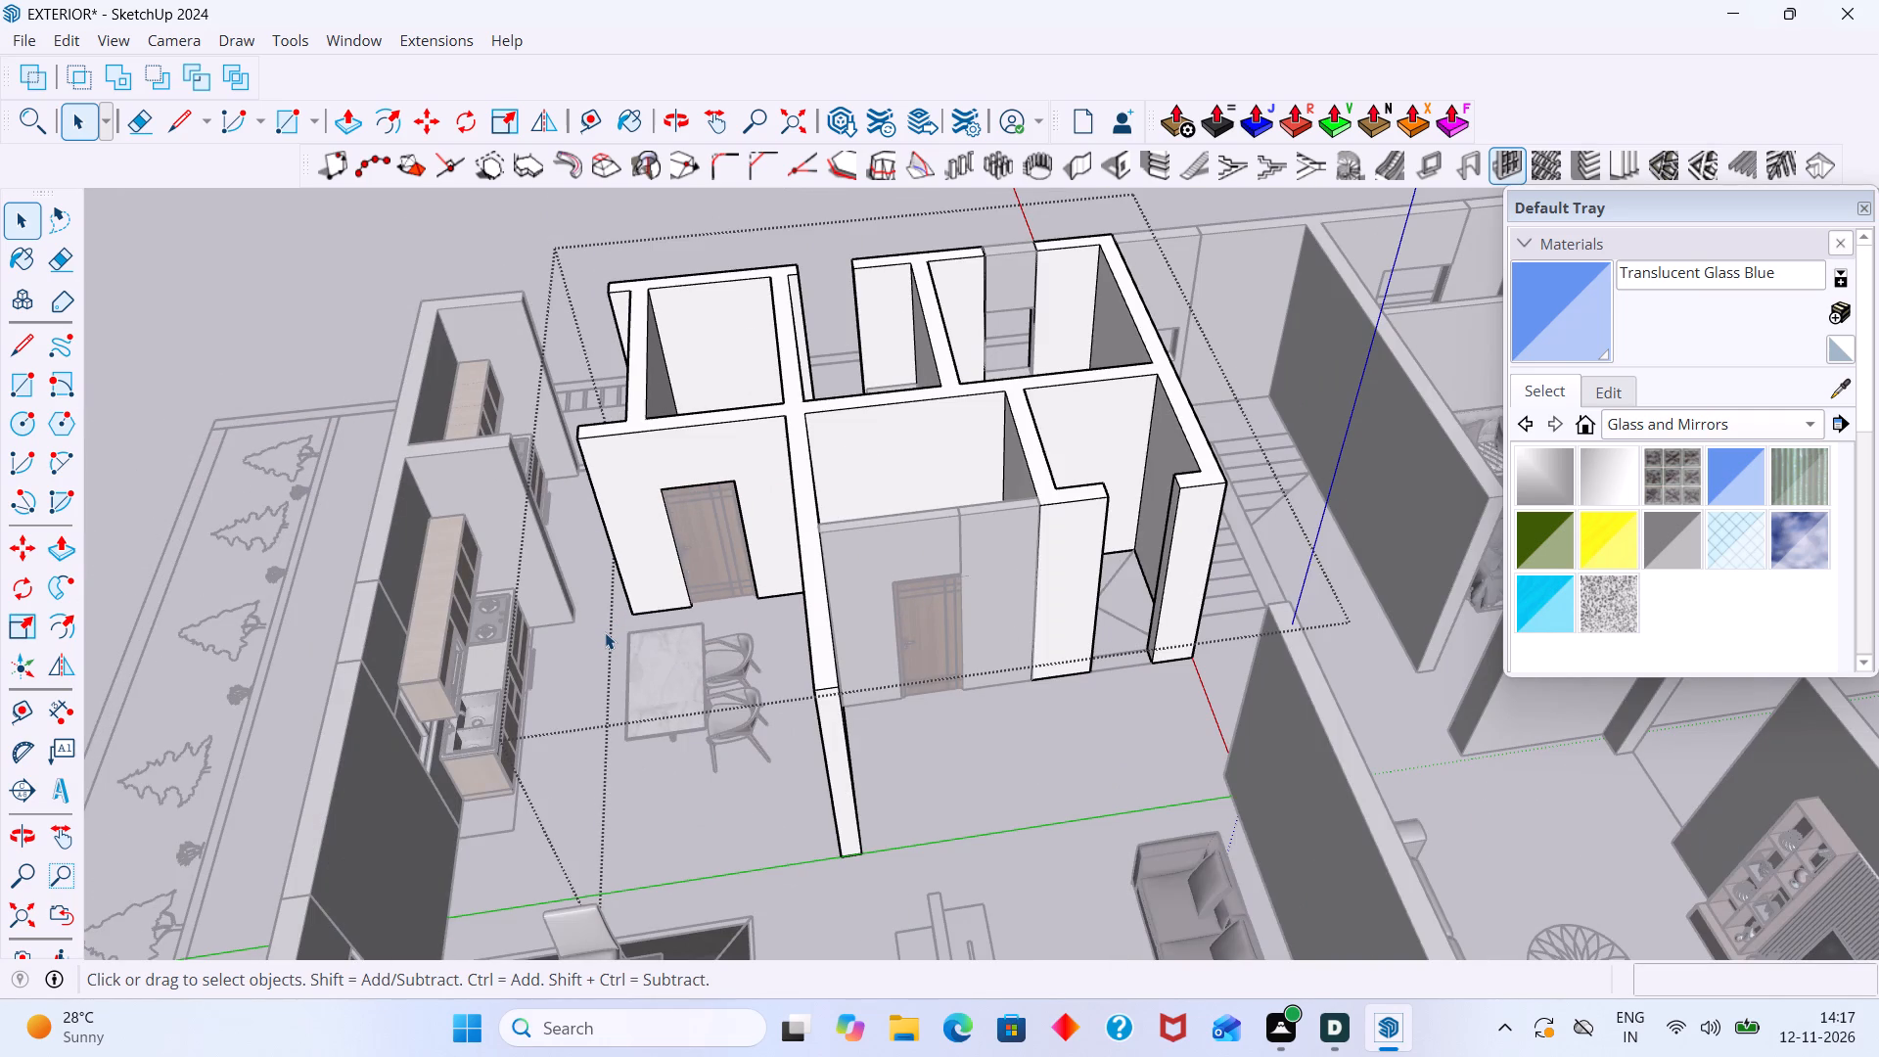
{"action": "middle_click_drag", "start_coordinate": [669, 587], "coordinate": [779, 517]}
{"action": "scroll", "coordinate": [658, 464], "scroll_direction": "down", "scroll_amount": 3}
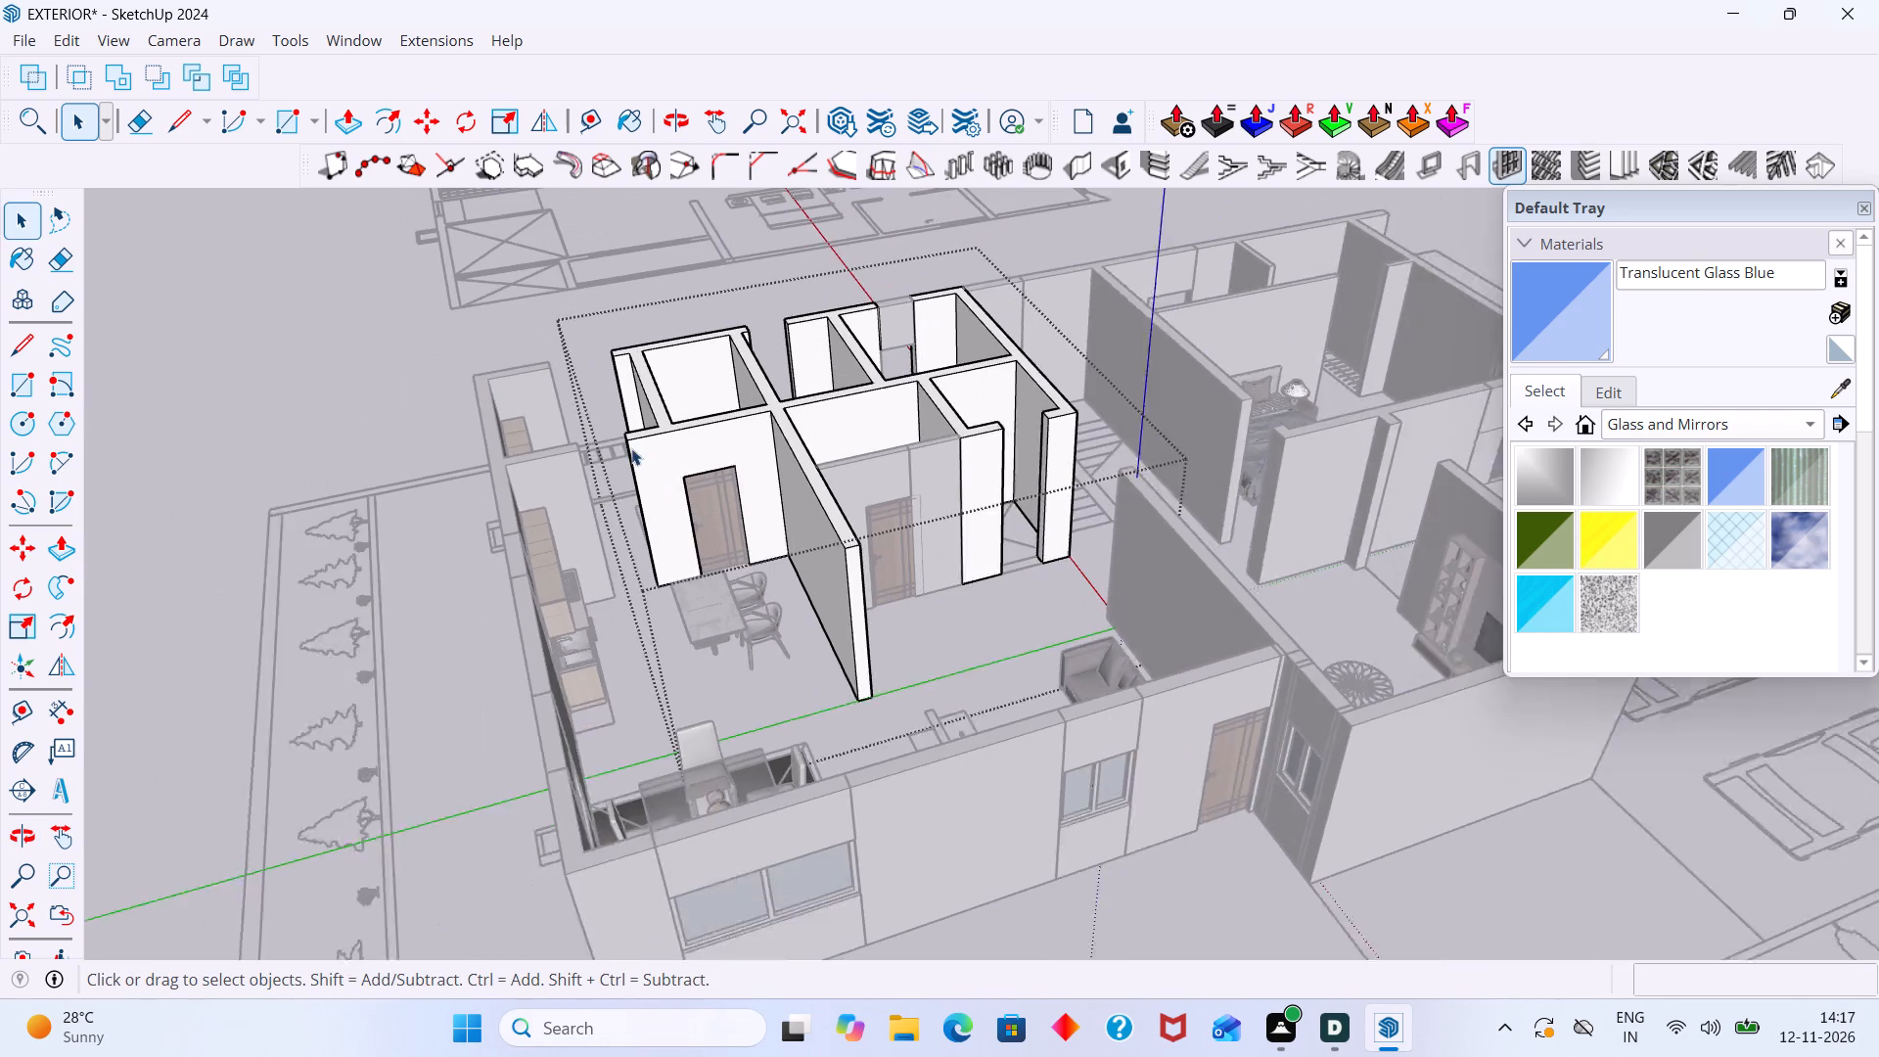
{"action": "scroll", "coordinate": [631, 448], "scroll_direction": "down", "scroll_amount": 2}
{"action": "left_click", "coordinate": [318, 373]}
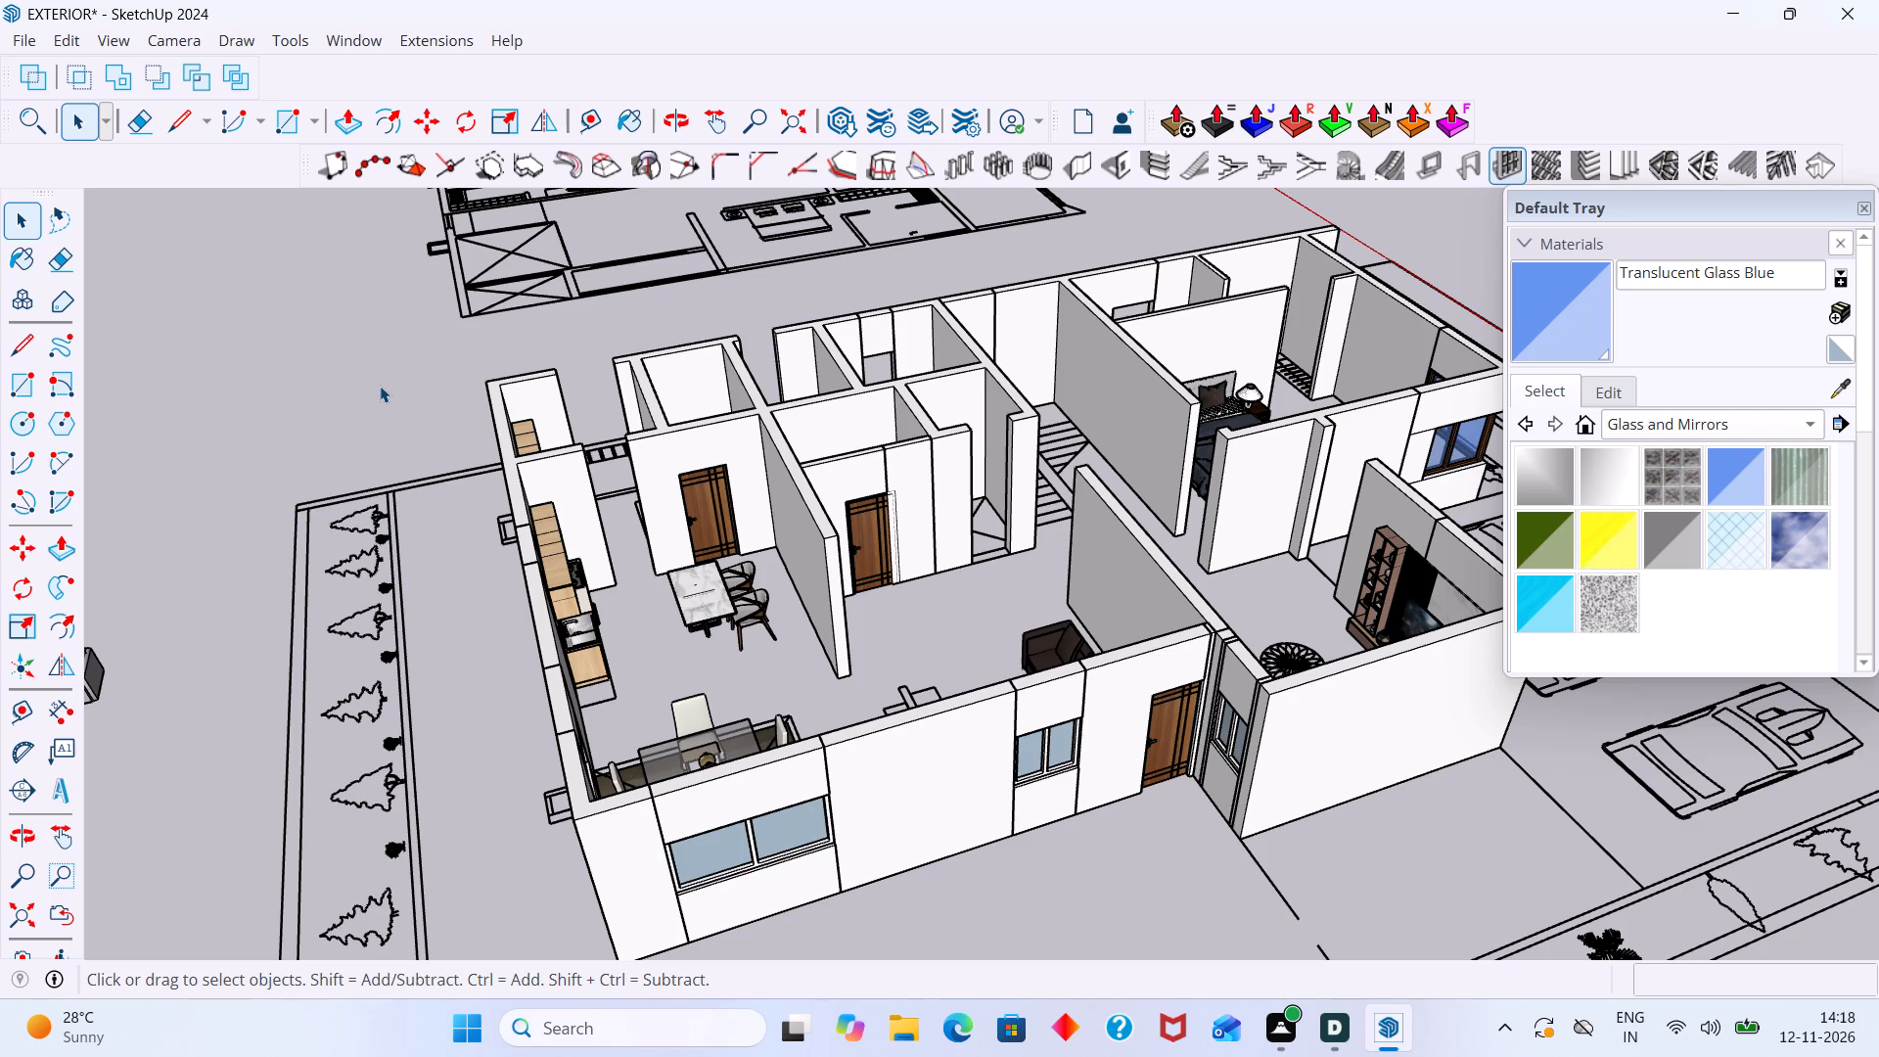
Examine the whole ground floor from the outside and above, checking the fitted doors, rooms and windows.
{"action": "scroll", "coordinate": [630, 607], "scroll_direction": "down", "scroll_amount": 5}
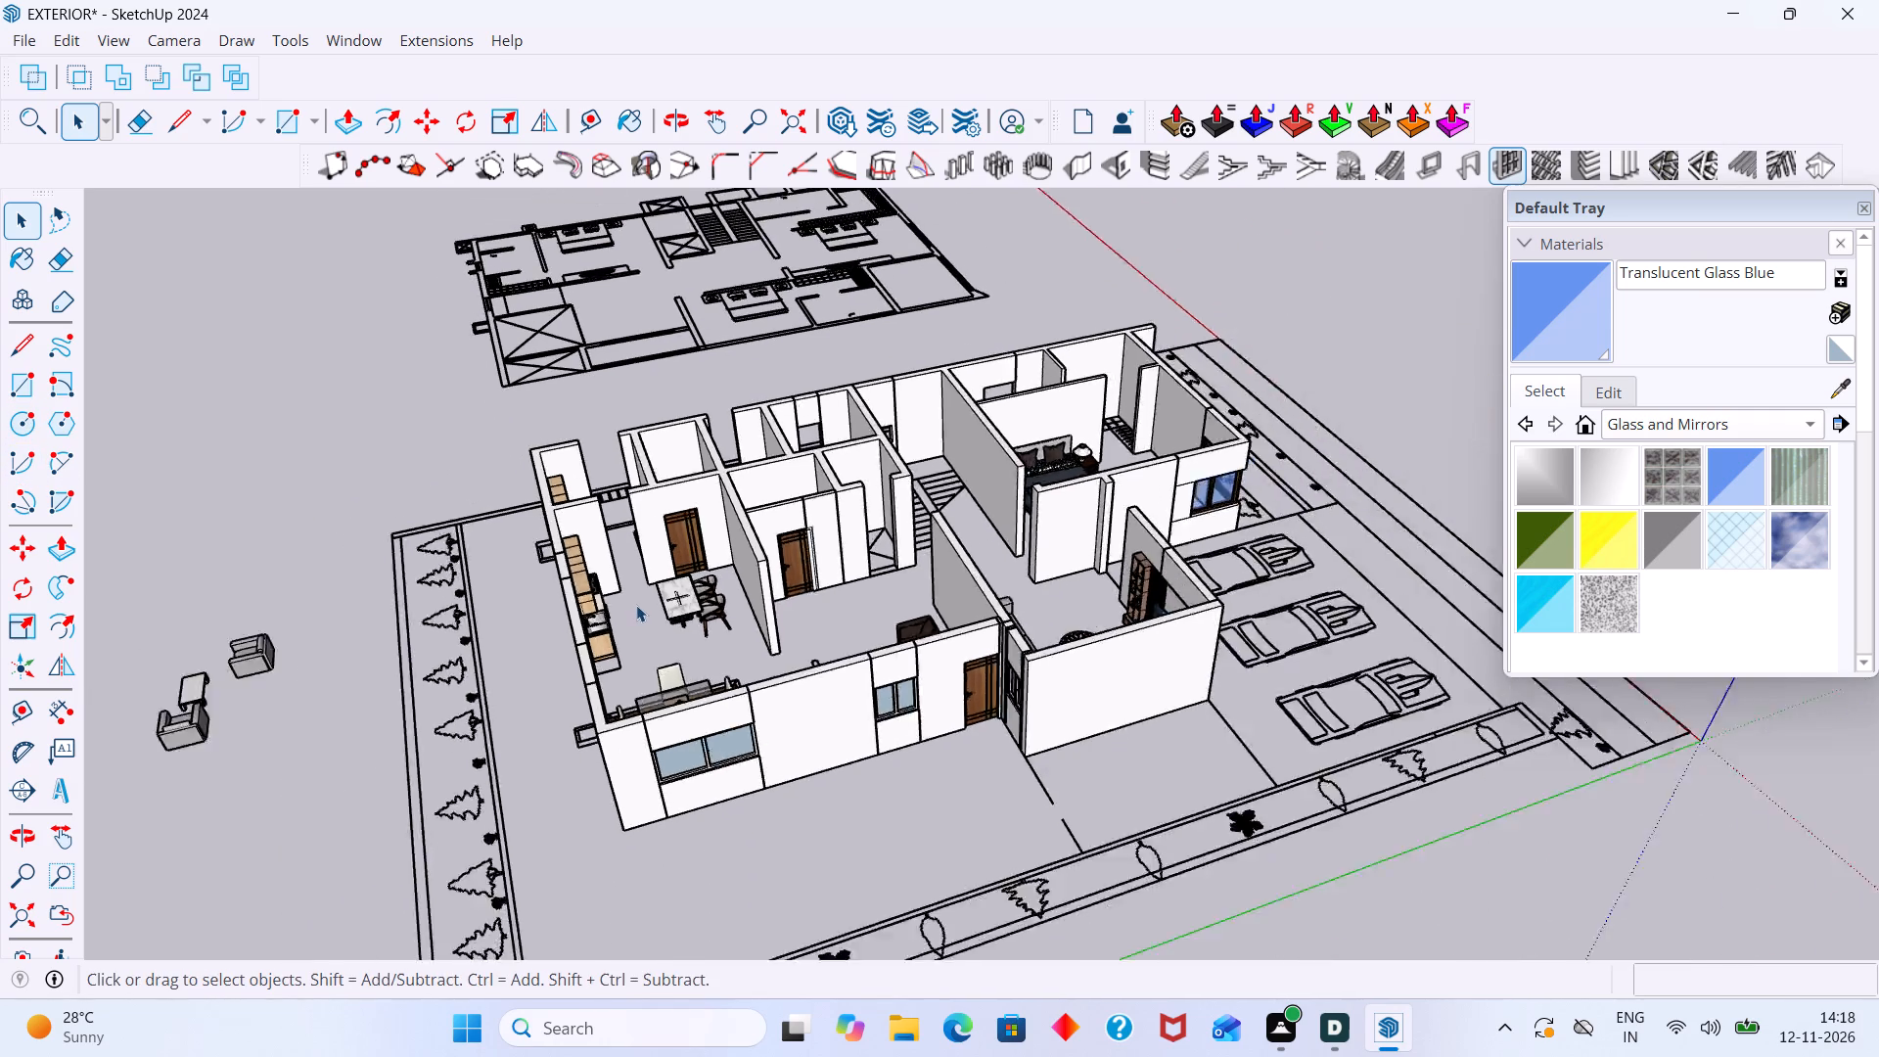
{"action": "scroll", "coordinate": [636, 605], "scroll_direction": "down", "scroll_amount": 3}
{"action": "middle_click_drag", "start_coordinate": [657, 599], "coordinate": [660, 554]}
{"action": "scroll", "coordinate": [1081, 776], "scroll_direction": "up", "scroll_amount": 5}
{"action": "middle_click_drag", "start_coordinate": [872, 544], "coordinate": [817, 624]}
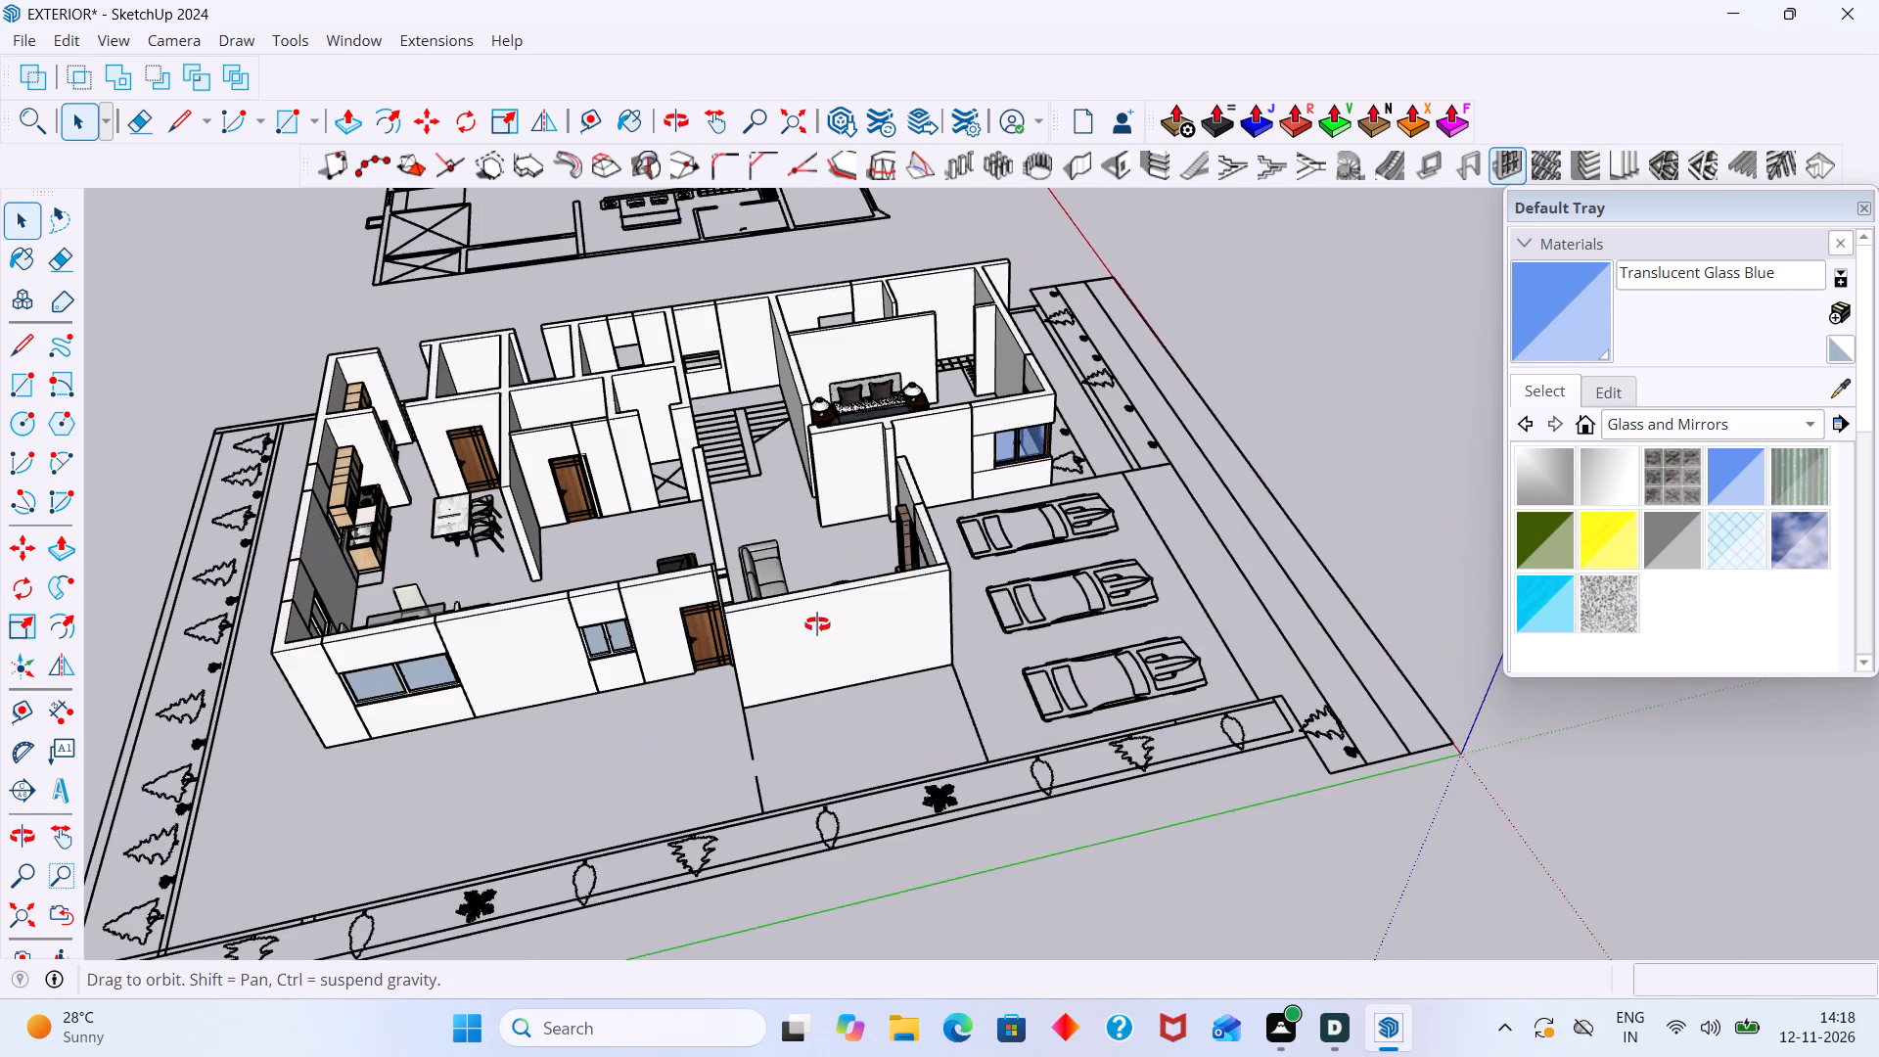
{"action": "middle_click_drag", "start_coordinate": [817, 624], "coordinate": [816, 625]}
{"action": "scroll", "coordinate": [711, 513], "scroll_direction": "up", "scroll_amount": 2}
{"action": "middle_click_drag", "start_coordinate": [704, 508], "coordinate": [913, 524]}
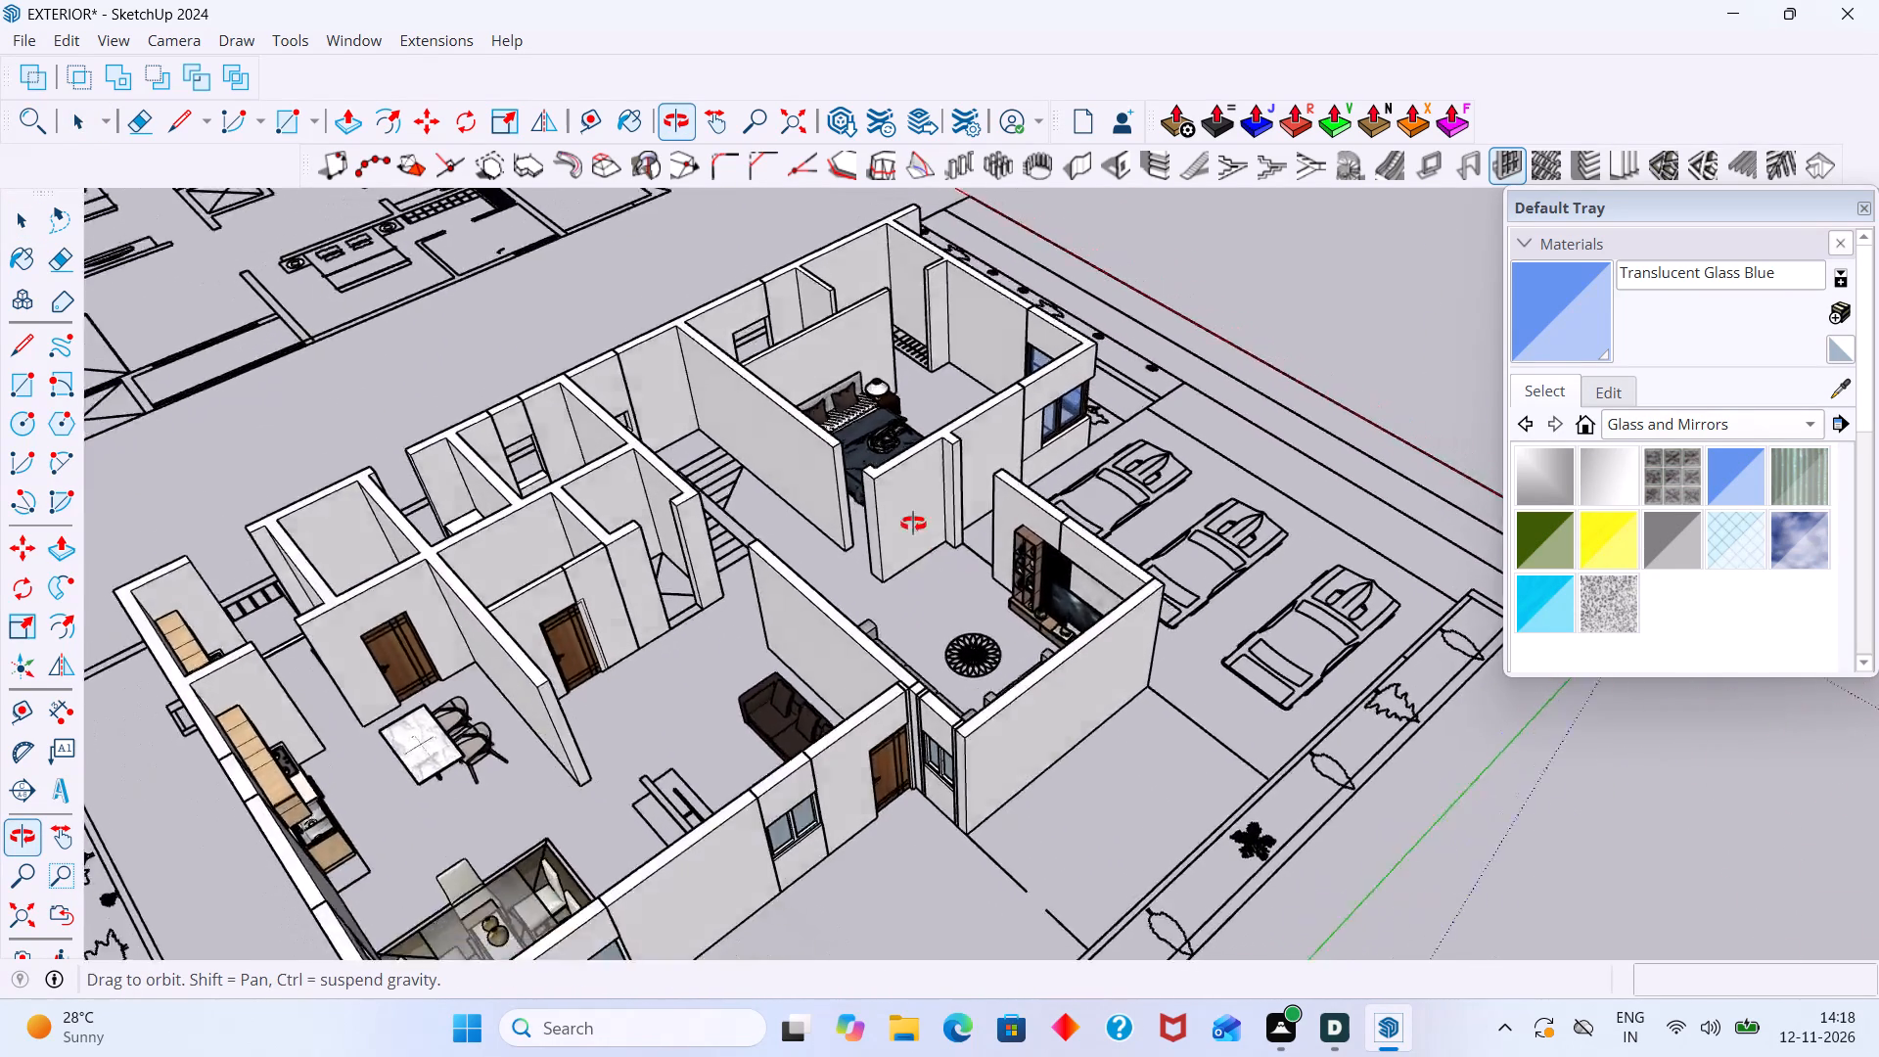
{"action": "middle_click_drag", "start_coordinate": [913, 524], "coordinate": [462, 383]}
Sample the entrance door's wood material and paint the small two-pane front window beside the door with it.
{"action": "middle_click_drag", "start_coordinate": [1012, 453], "coordinate": [1389, 459]}
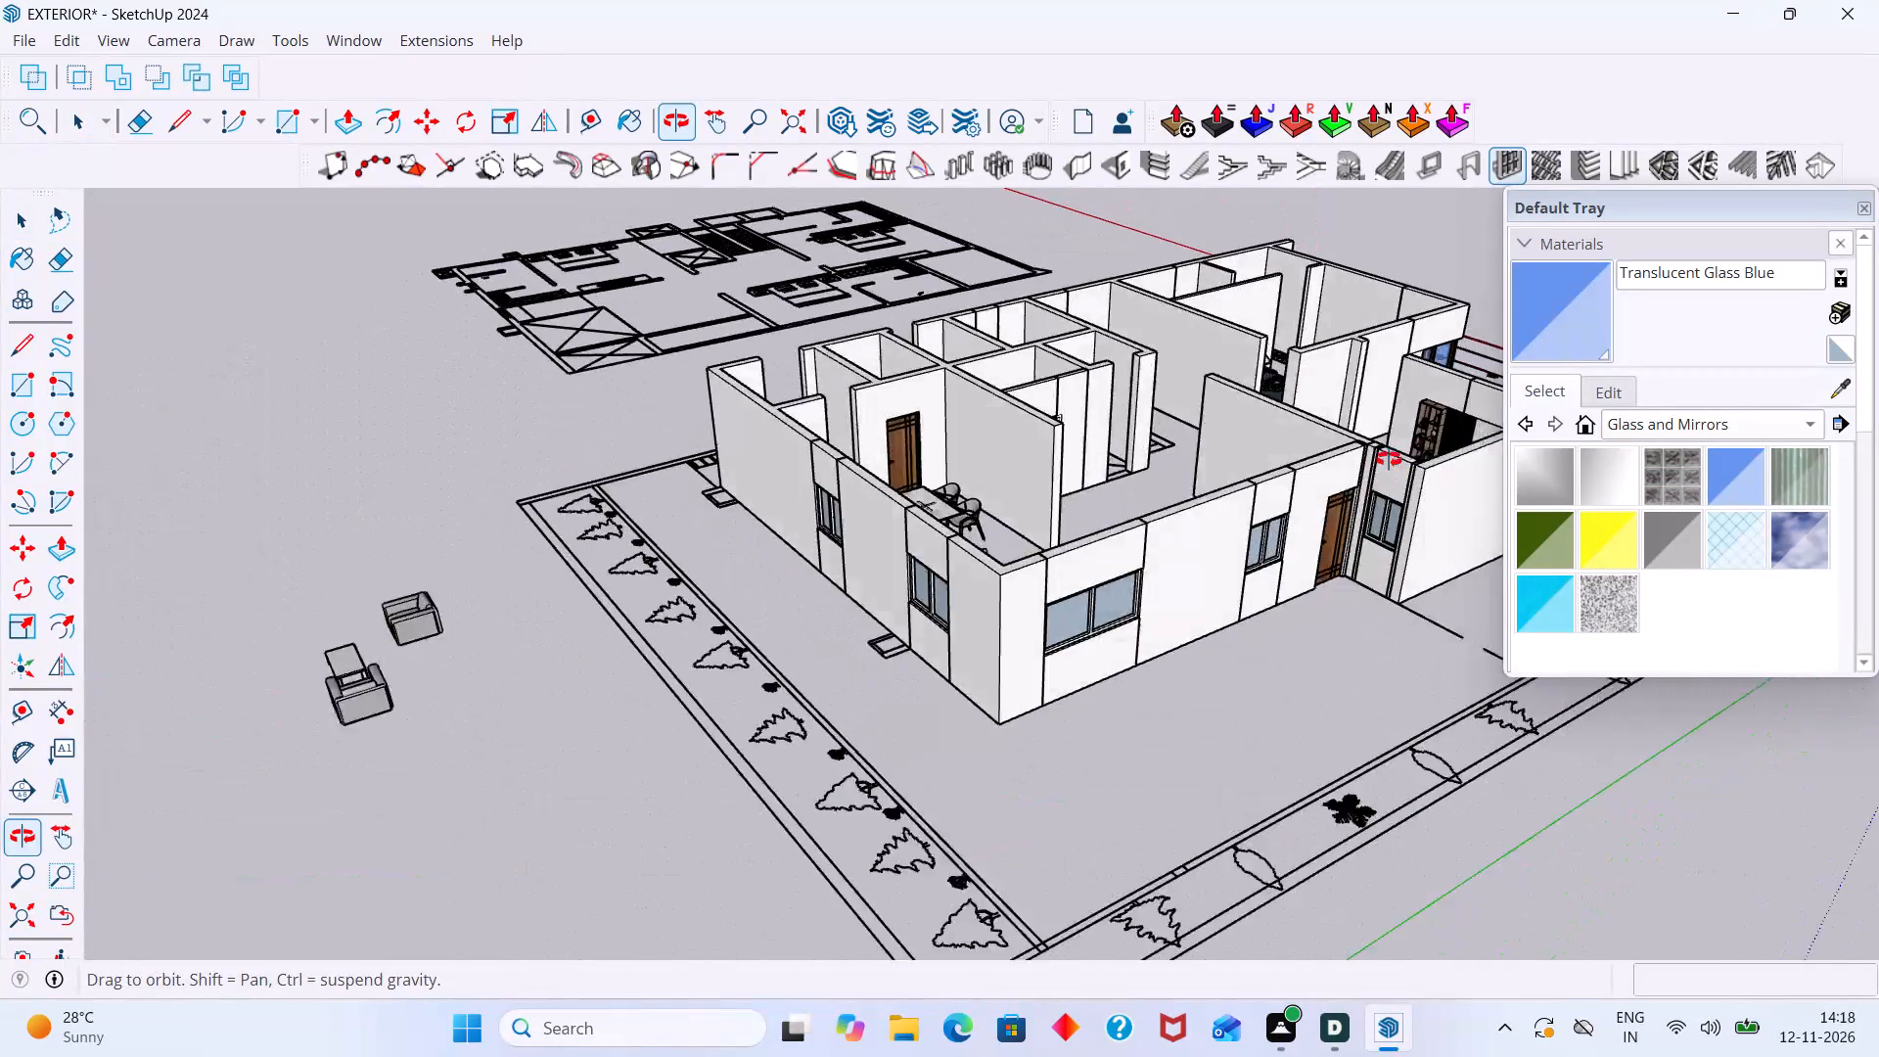
{"action": "middle_click_drag", "start_coordinate": [1389, 459], "coordinate": [1209, 414]}
{"action": "scroll", "coordinate": [963, 424], "scroll_direction": "up", "scroll_amount": 19}
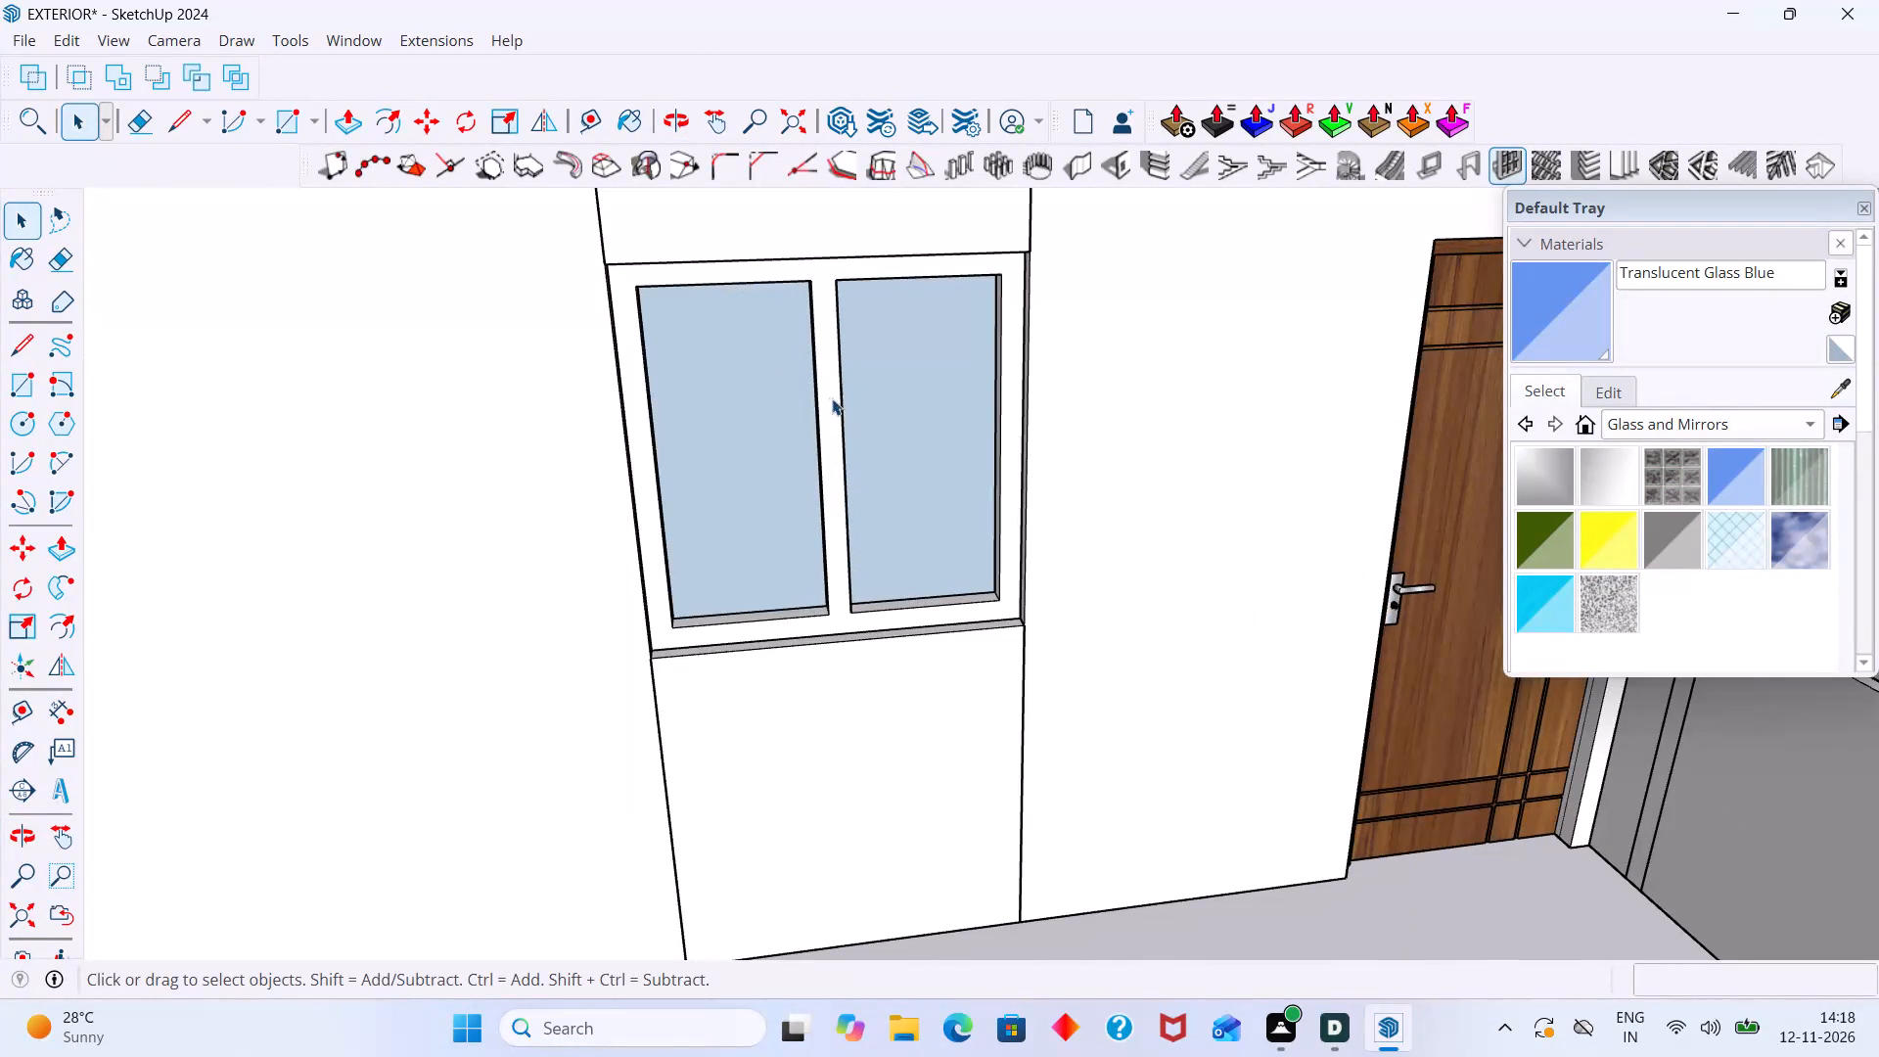
{"action": "left_click", "coordinate": [832, 398]}
{"action": "left_click", "coordinate": [1841, 392]}
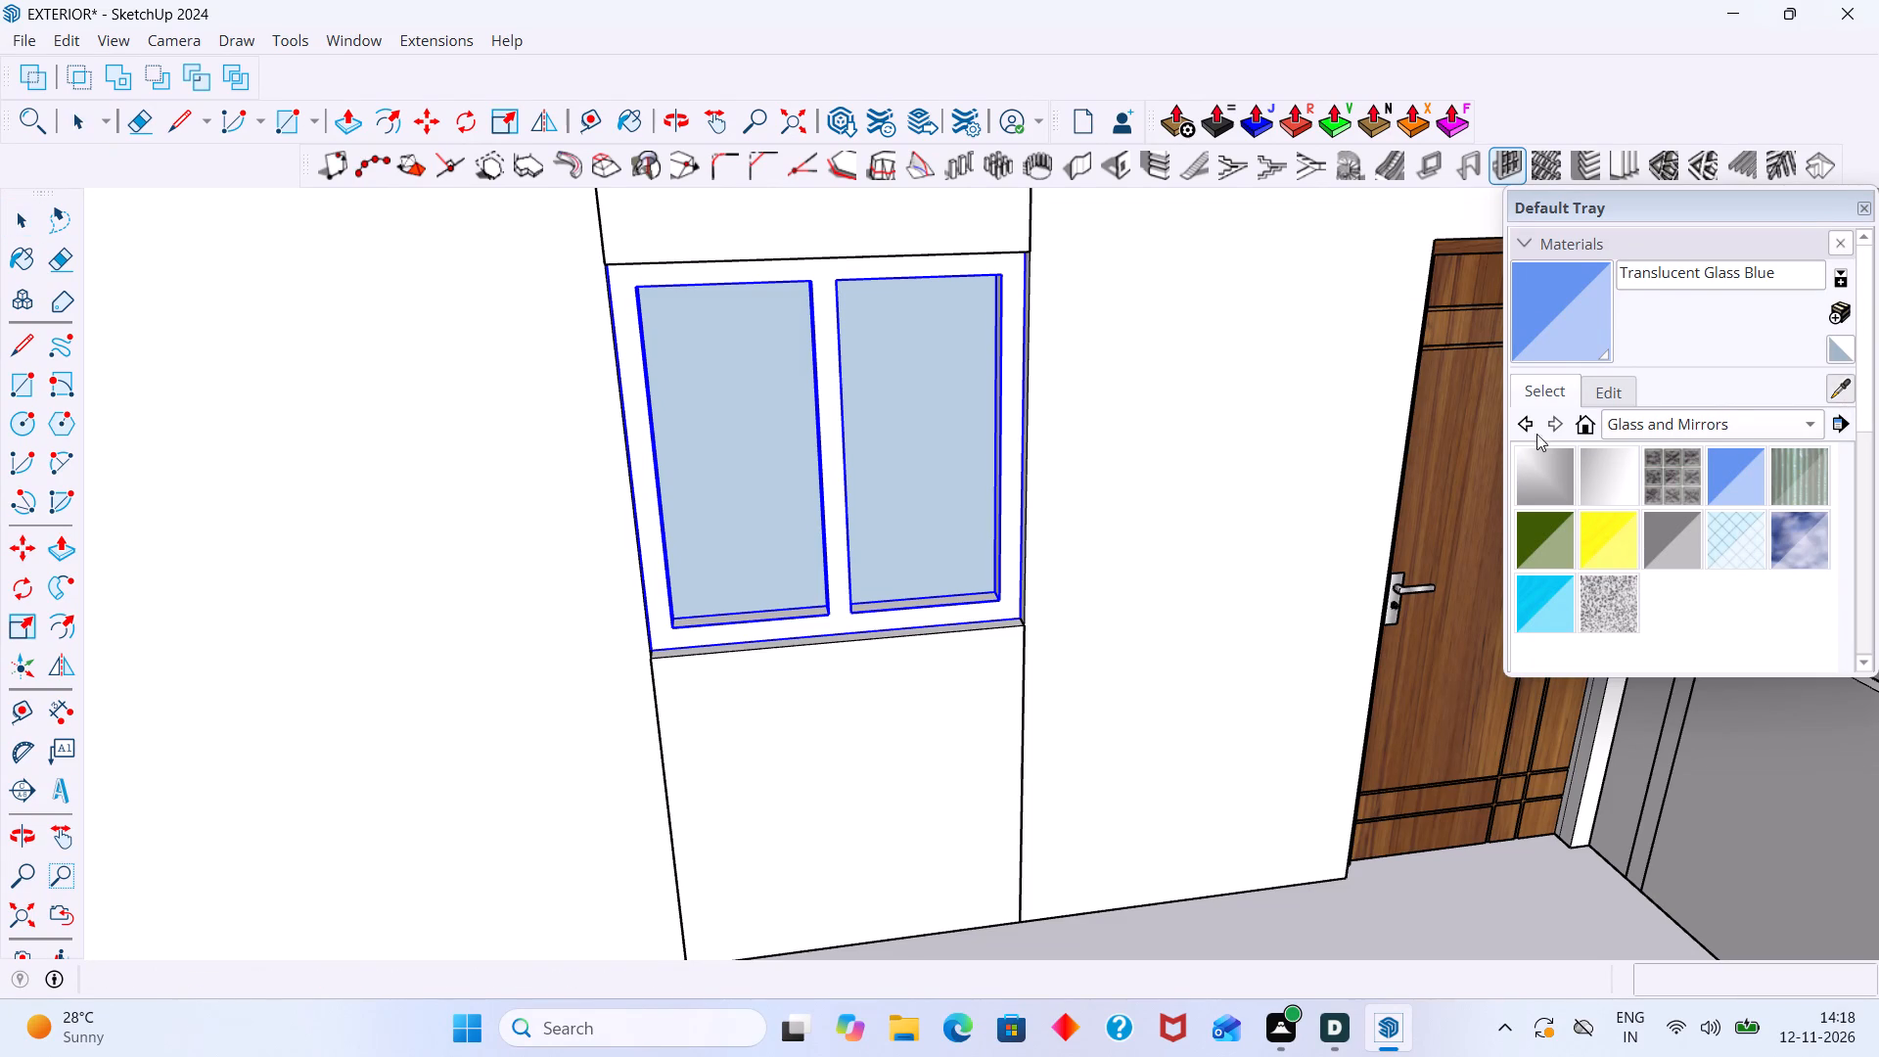
{"action": "left_click", "coordinate": [1440, 452]}
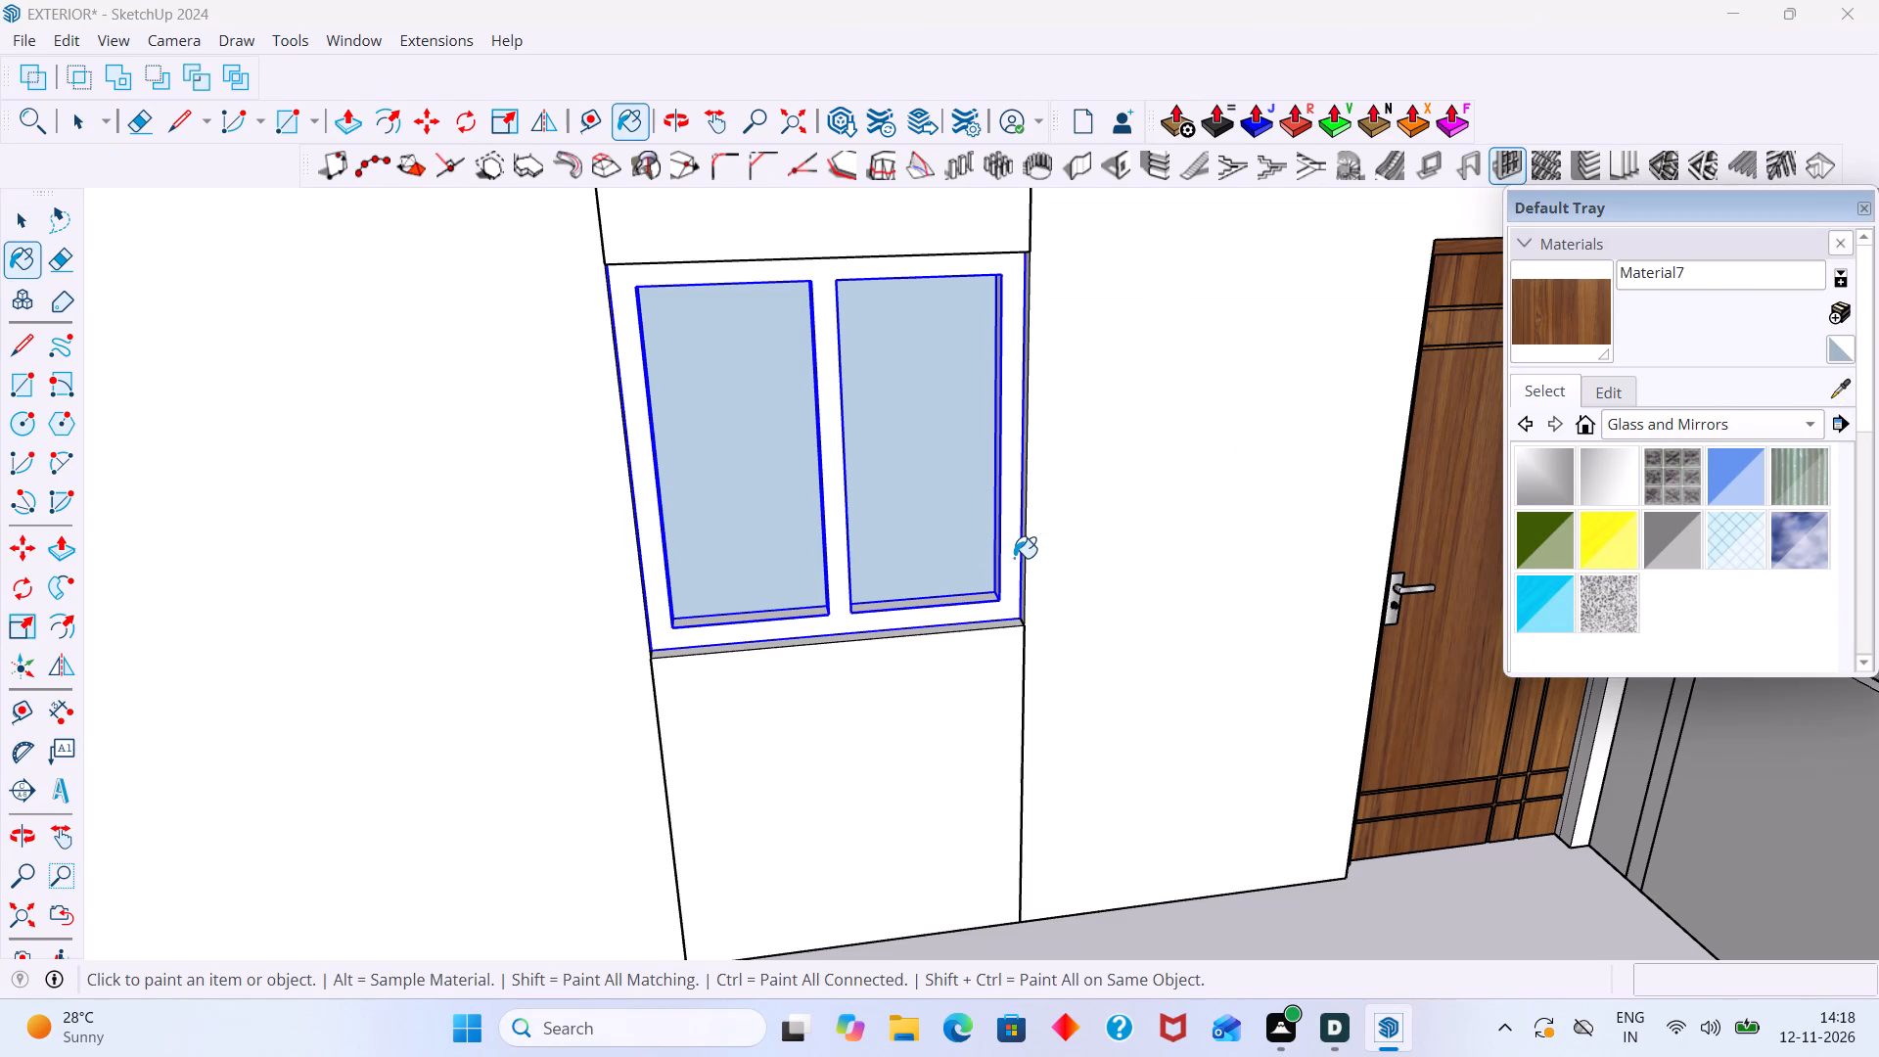
{"action": "left_click", "coordinate": [1012, 561]}
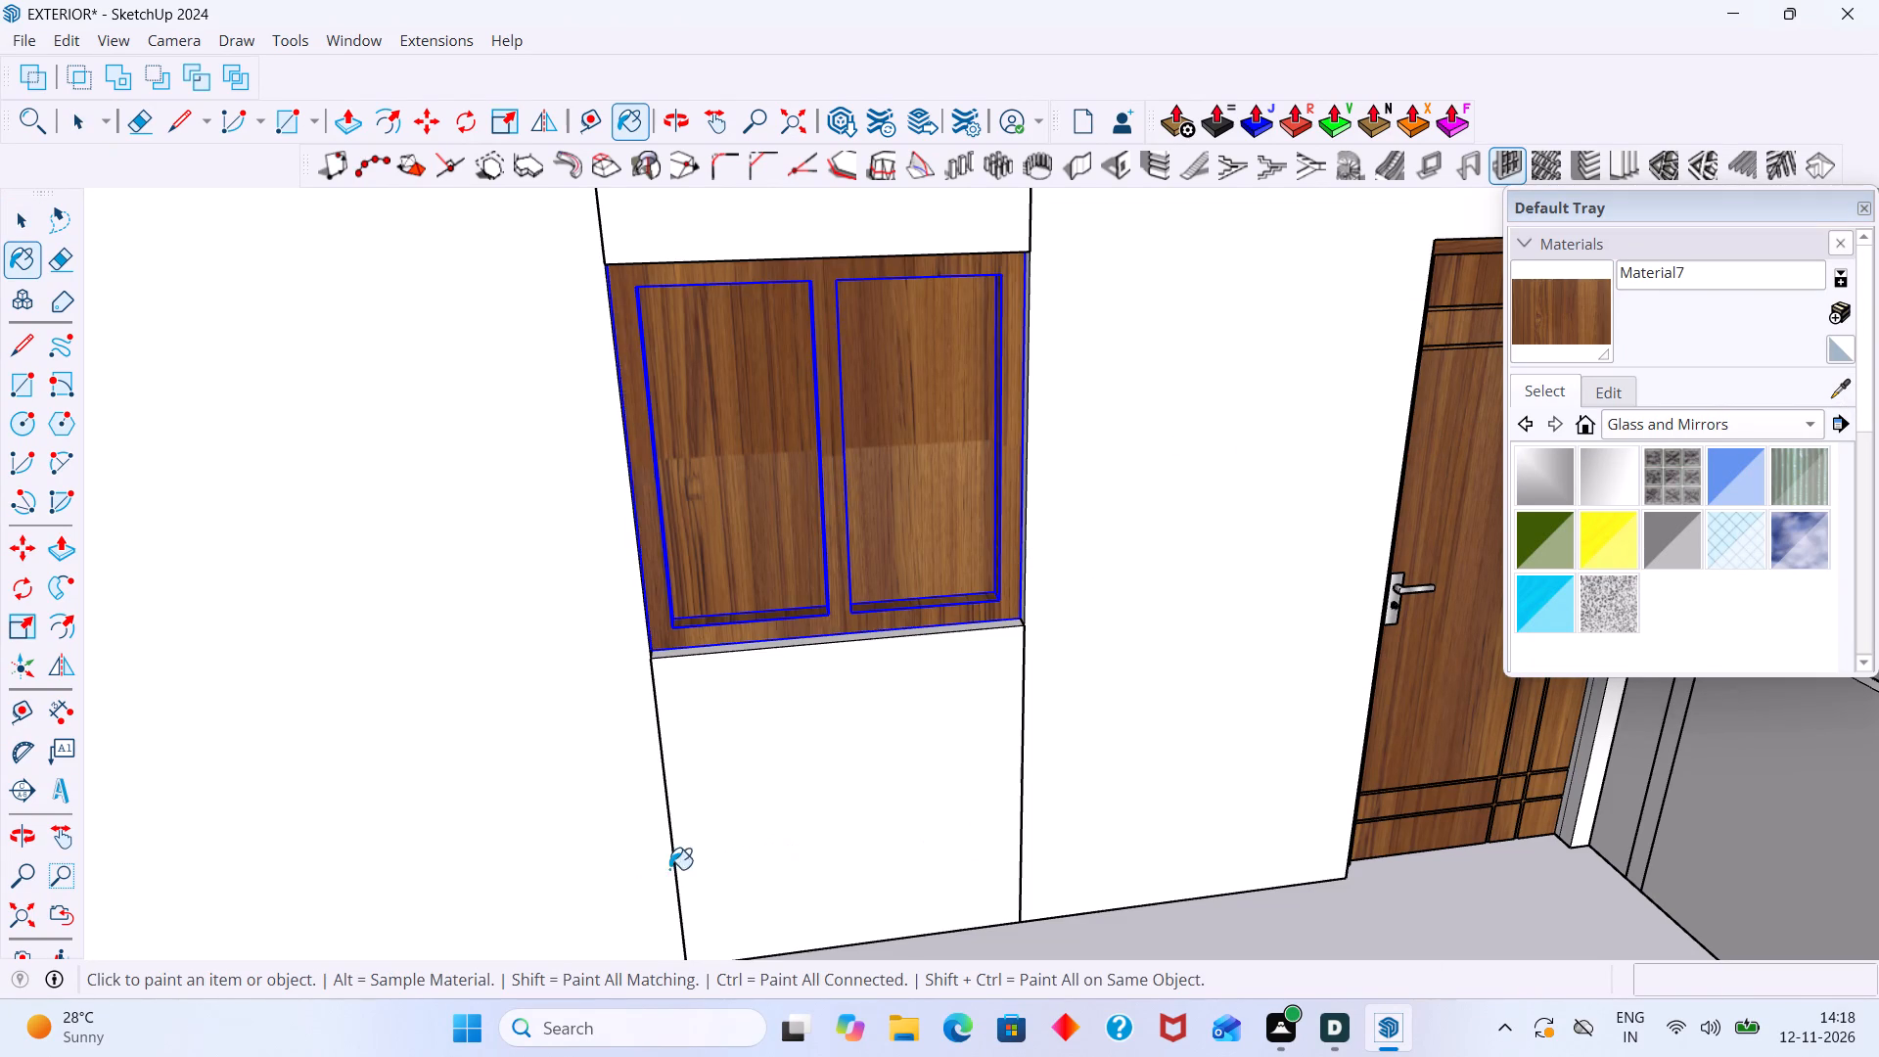
Paint the large front window and the nearest window on the planted side wall with the same wood material.
{"action": "scroll", "coordinate": [577, 749], "scroll_direction": "down", "scroll_amount": 8}
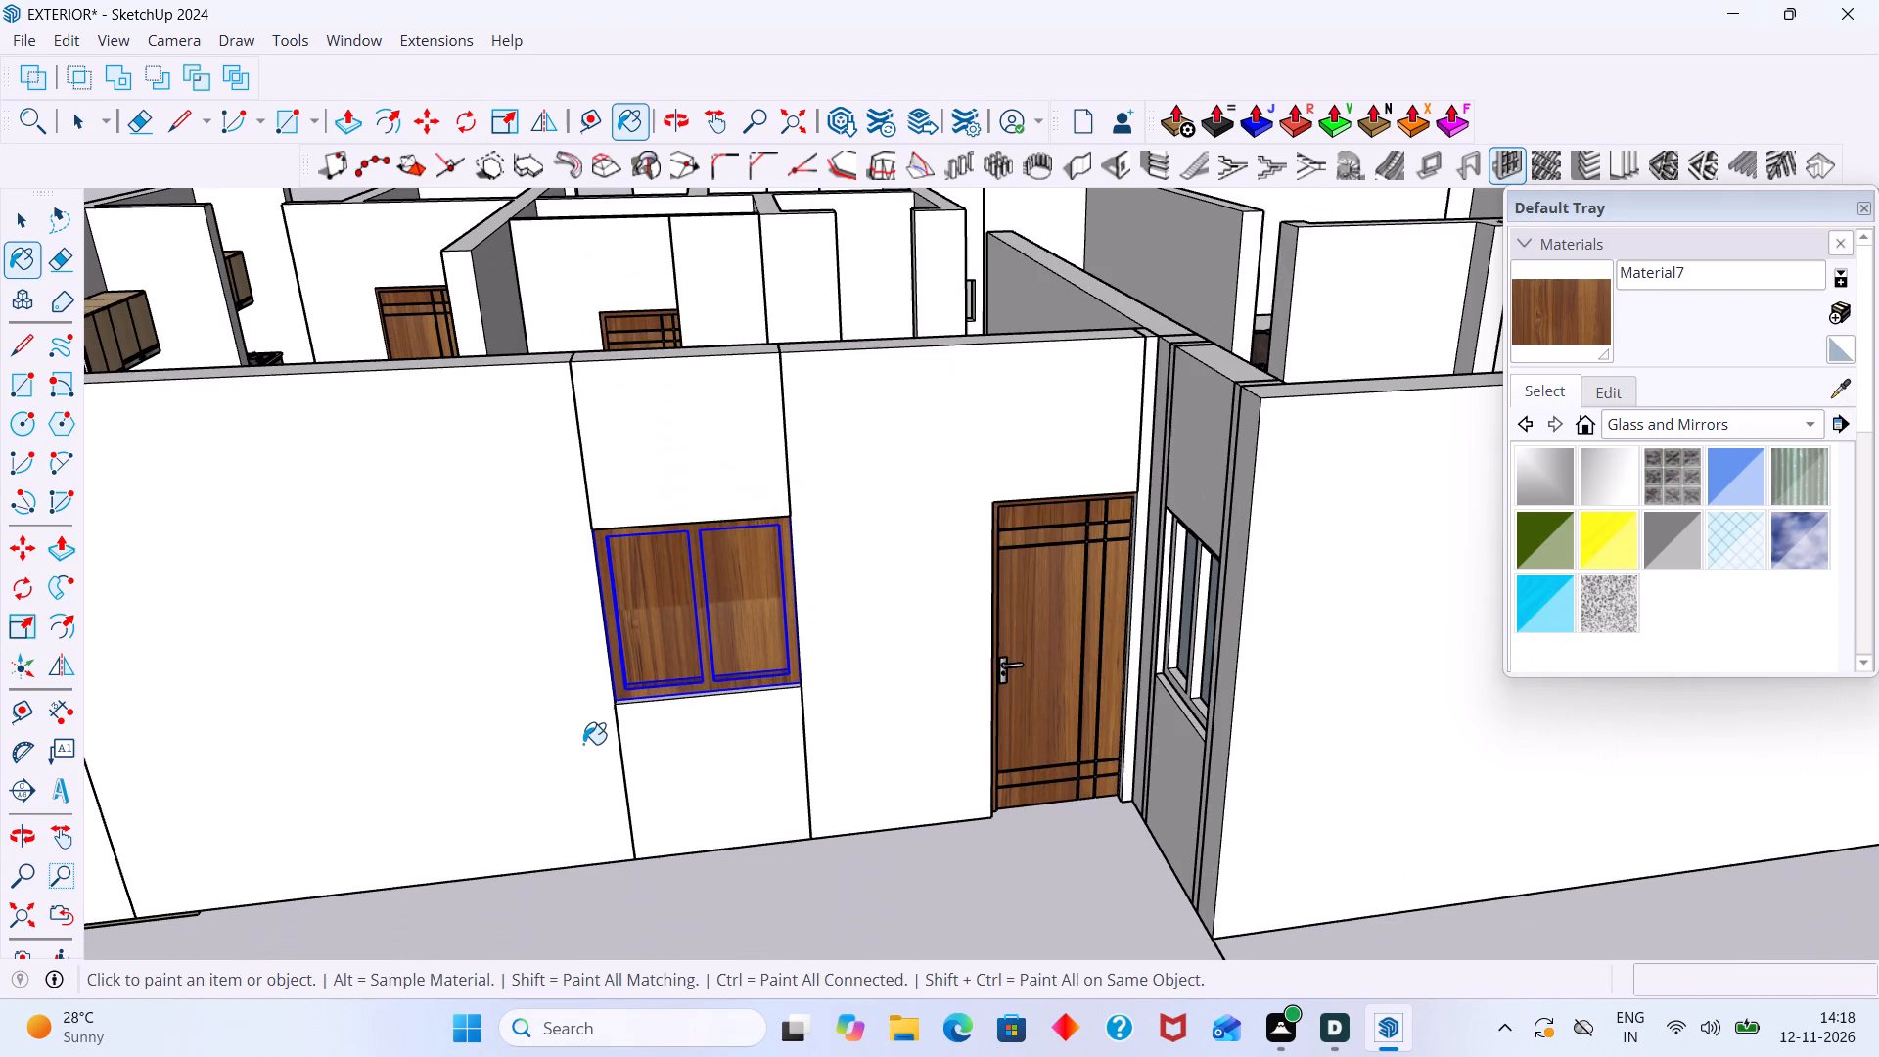
{"action": "middle_click_drag", "start_coordinate": [580, 743], "coordinate": [1255, 826], "text": "shift"}
{"action": "scroll", "coordinate": [705, 699], "scroll_direction": "up", "scroll_amount": 2}
{"action": "left_click", "coordinate": [688, 696]}
{"action": "scroll", "coordinate": [676, 704], "scroll_direction": "down", "scroll_amount": 7}
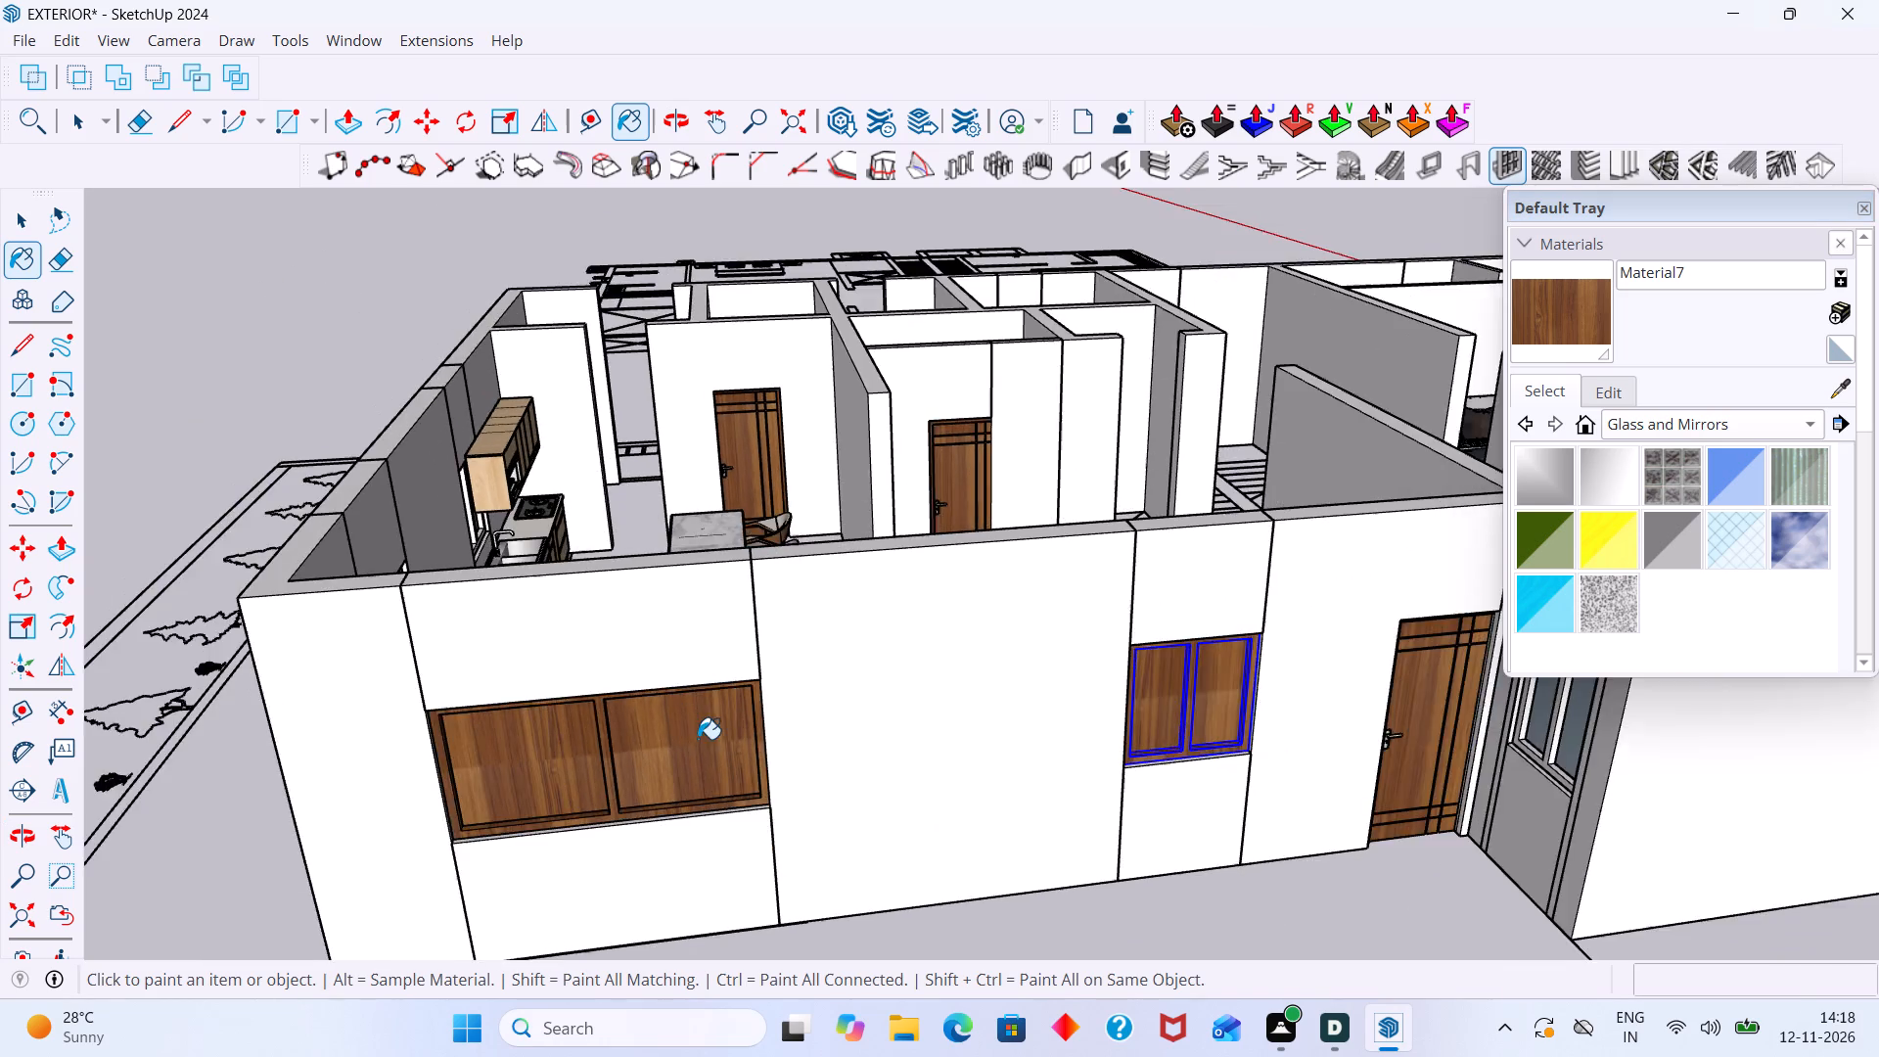
{"action": "middle_click_drag", "start_coordinate": [699, 740], "coordinate": [1385, 670]}
{"action": "middle_click_drag", "start_coordinate": [1211, 686], "coordinate": [1620, 752]}
{"action": "scroll", "coordinate": [1357, 642], "scroll_direction": "up", "scroll_amount": 3}
{"action": "left_click_drag", "start_coordinate": [1192, 594], "coordinate": [1183, 594]}
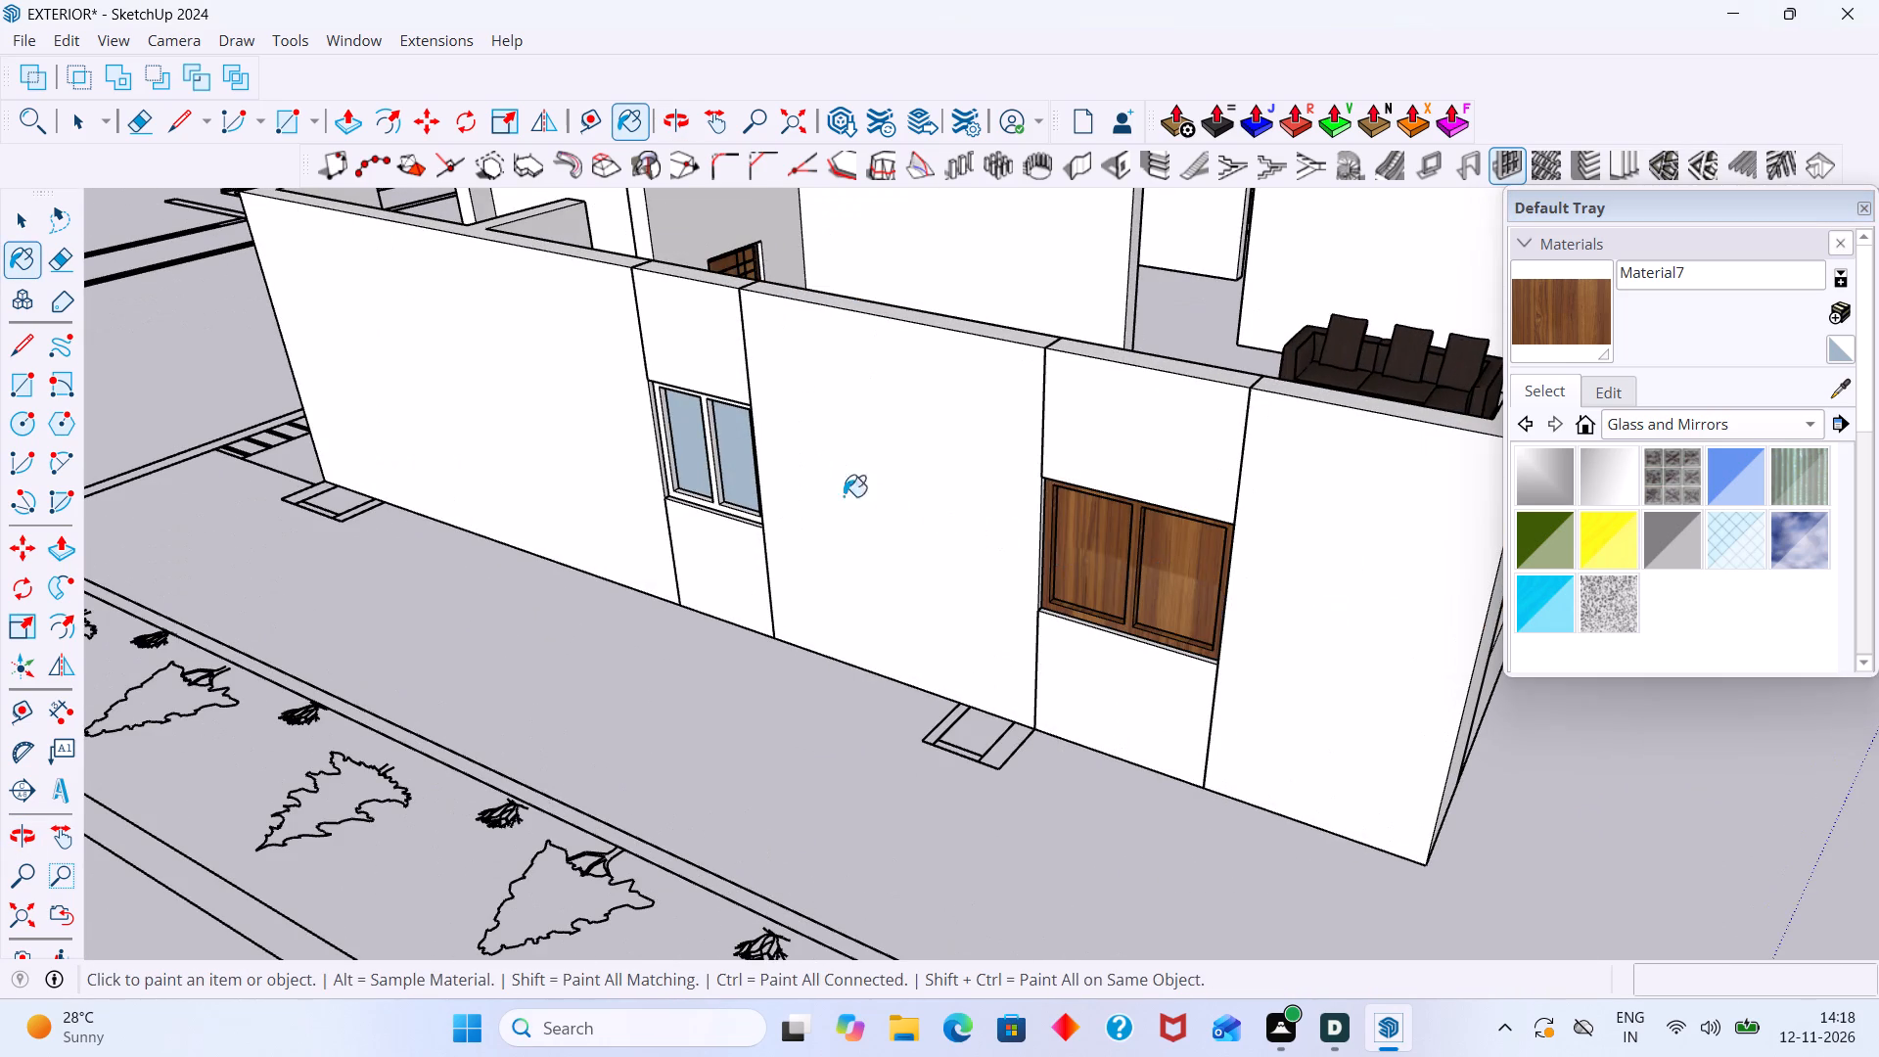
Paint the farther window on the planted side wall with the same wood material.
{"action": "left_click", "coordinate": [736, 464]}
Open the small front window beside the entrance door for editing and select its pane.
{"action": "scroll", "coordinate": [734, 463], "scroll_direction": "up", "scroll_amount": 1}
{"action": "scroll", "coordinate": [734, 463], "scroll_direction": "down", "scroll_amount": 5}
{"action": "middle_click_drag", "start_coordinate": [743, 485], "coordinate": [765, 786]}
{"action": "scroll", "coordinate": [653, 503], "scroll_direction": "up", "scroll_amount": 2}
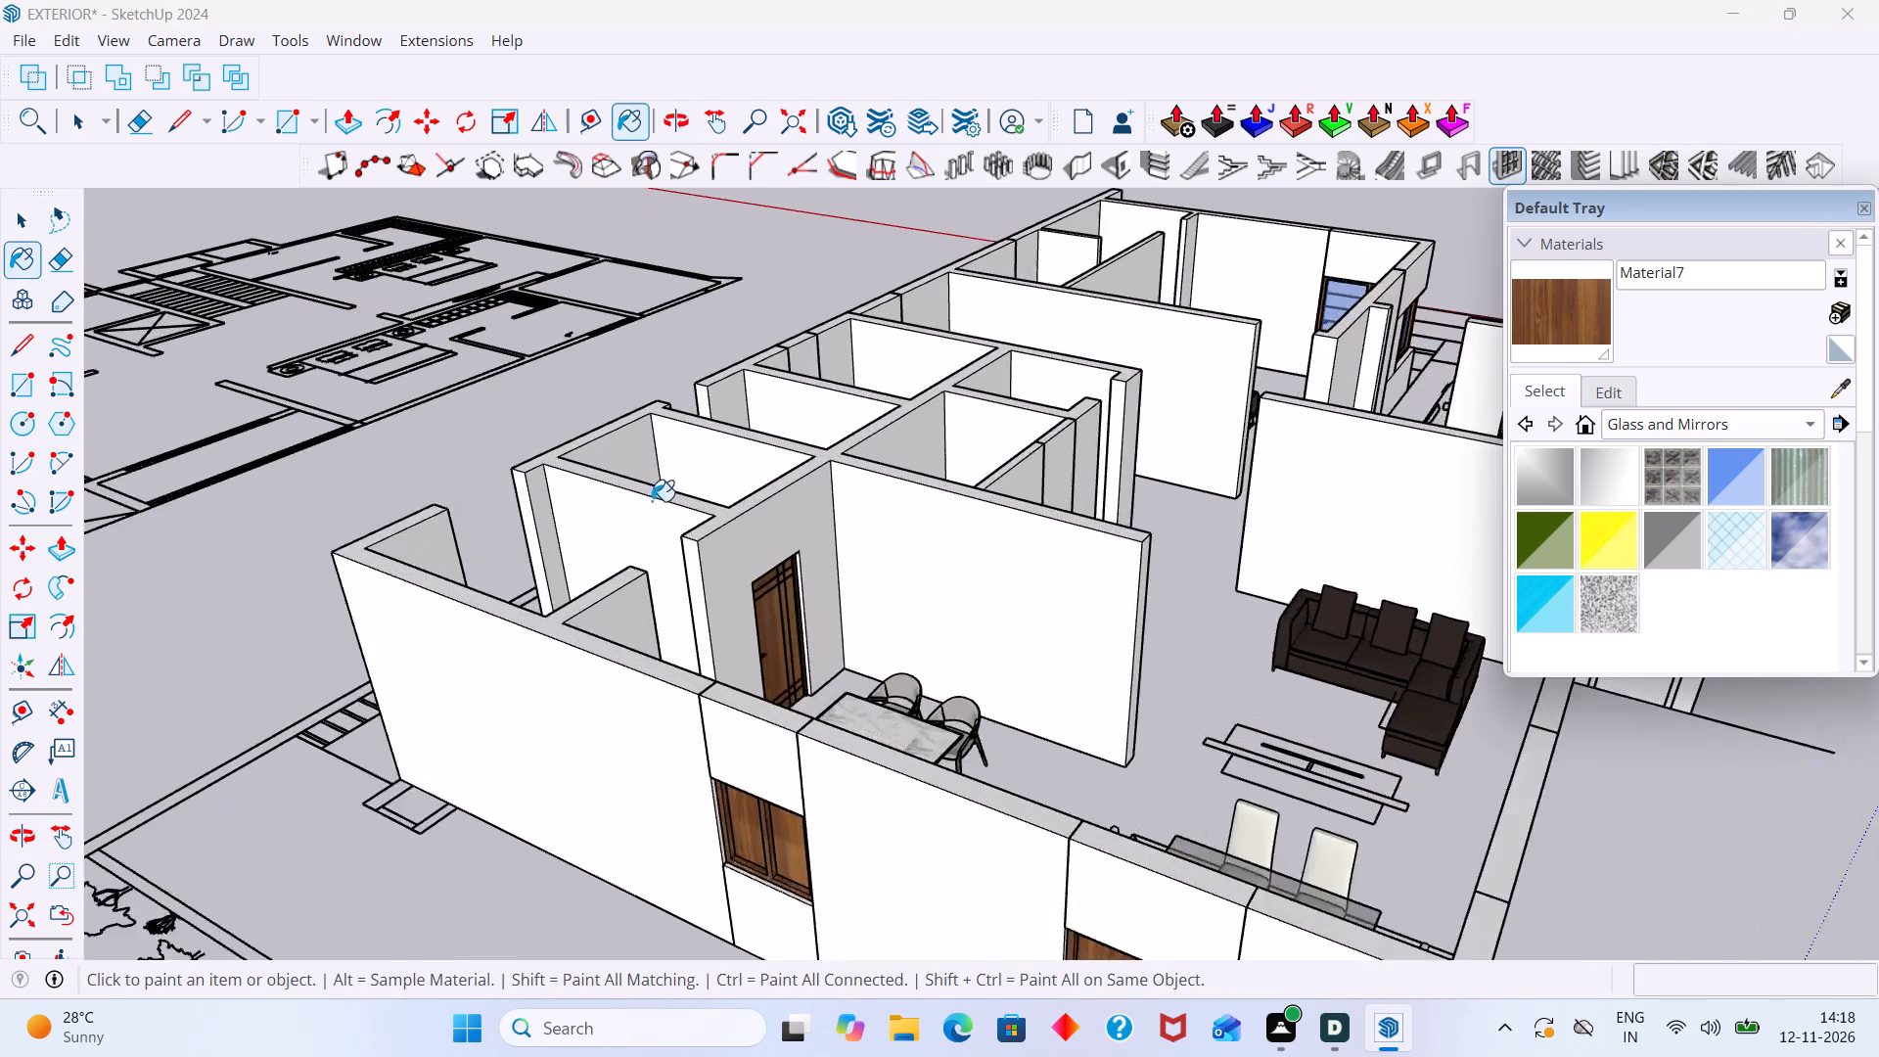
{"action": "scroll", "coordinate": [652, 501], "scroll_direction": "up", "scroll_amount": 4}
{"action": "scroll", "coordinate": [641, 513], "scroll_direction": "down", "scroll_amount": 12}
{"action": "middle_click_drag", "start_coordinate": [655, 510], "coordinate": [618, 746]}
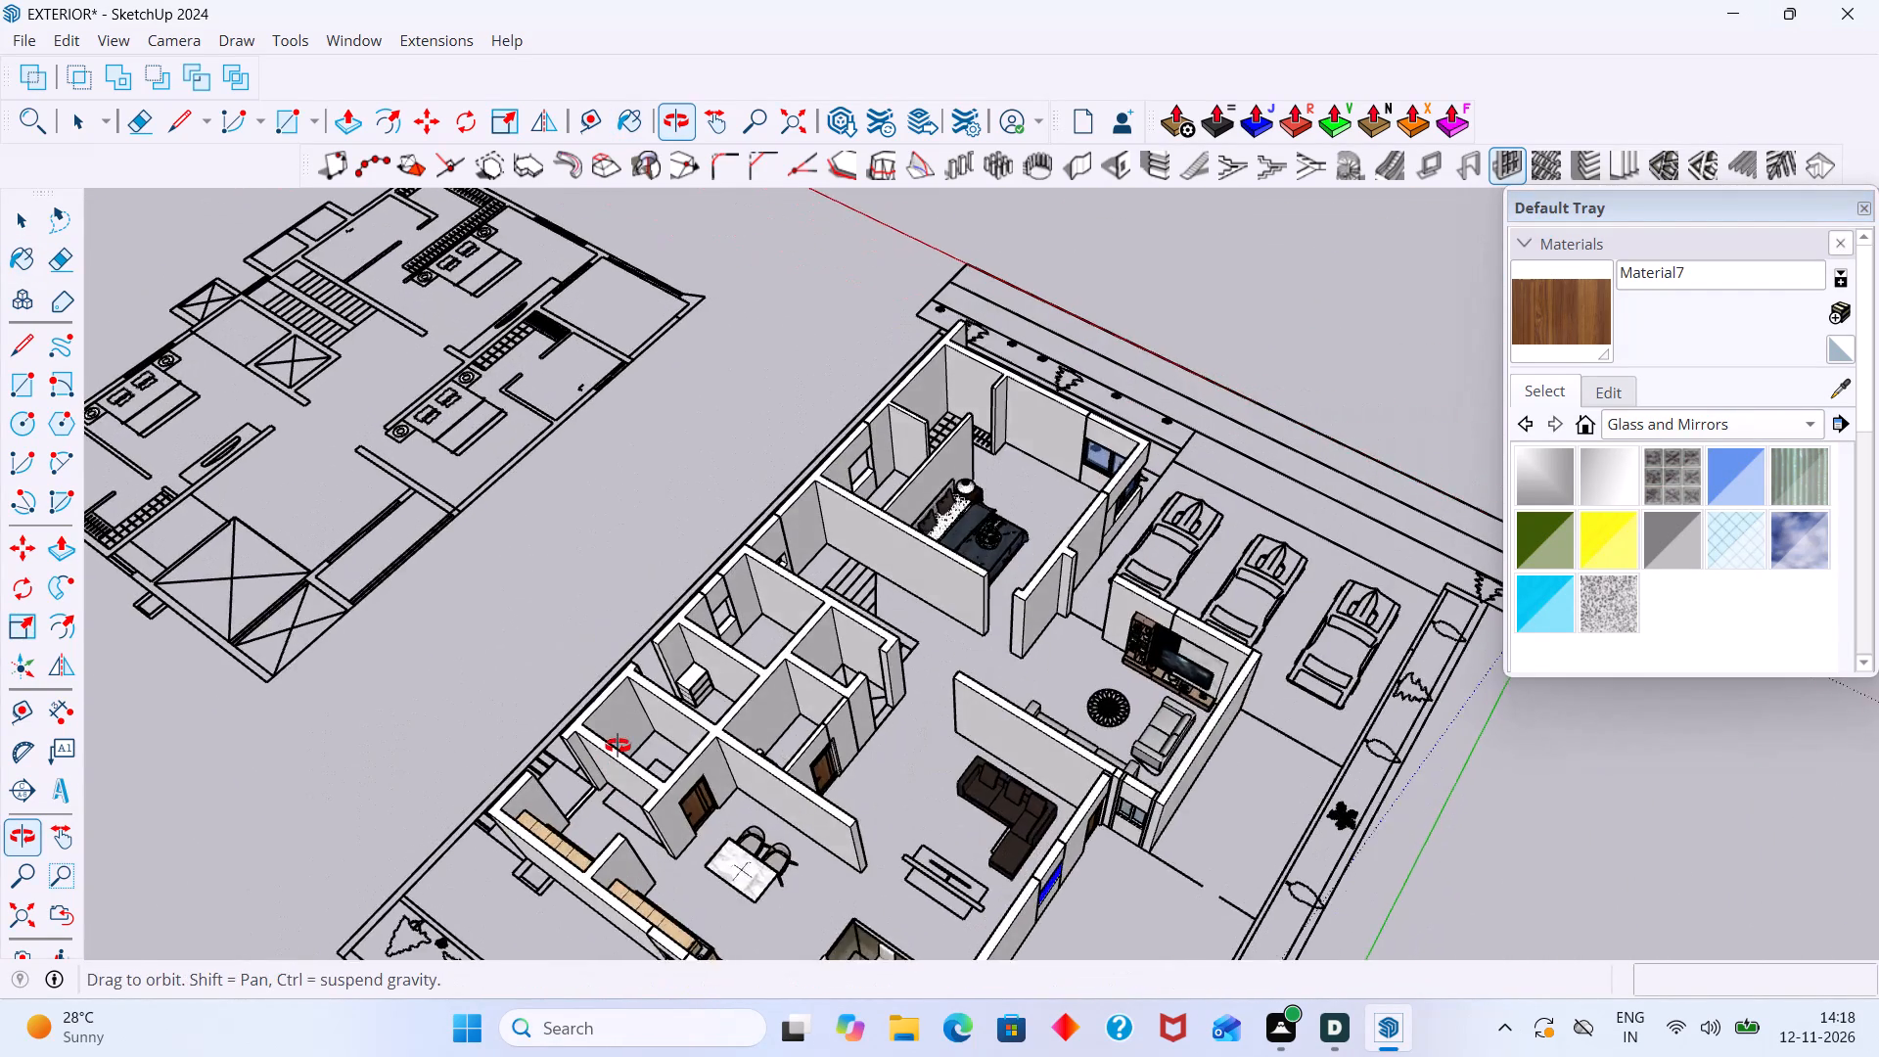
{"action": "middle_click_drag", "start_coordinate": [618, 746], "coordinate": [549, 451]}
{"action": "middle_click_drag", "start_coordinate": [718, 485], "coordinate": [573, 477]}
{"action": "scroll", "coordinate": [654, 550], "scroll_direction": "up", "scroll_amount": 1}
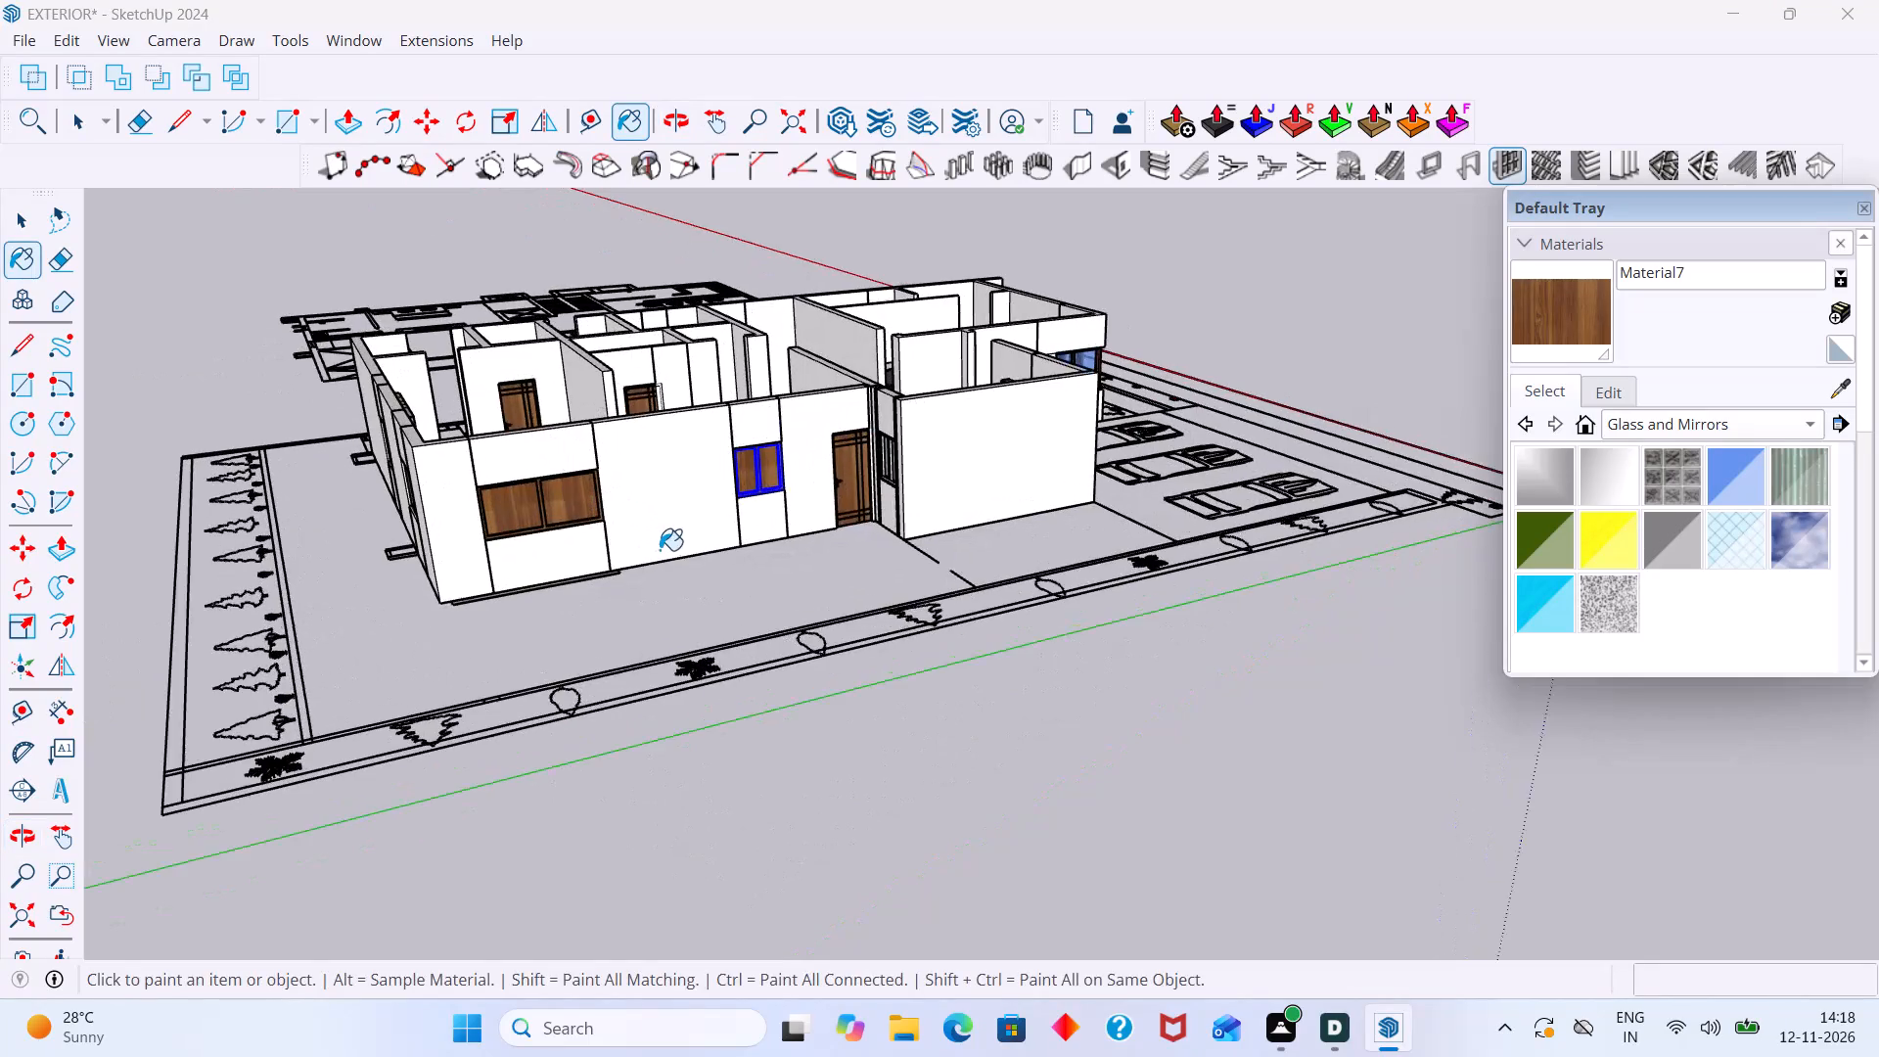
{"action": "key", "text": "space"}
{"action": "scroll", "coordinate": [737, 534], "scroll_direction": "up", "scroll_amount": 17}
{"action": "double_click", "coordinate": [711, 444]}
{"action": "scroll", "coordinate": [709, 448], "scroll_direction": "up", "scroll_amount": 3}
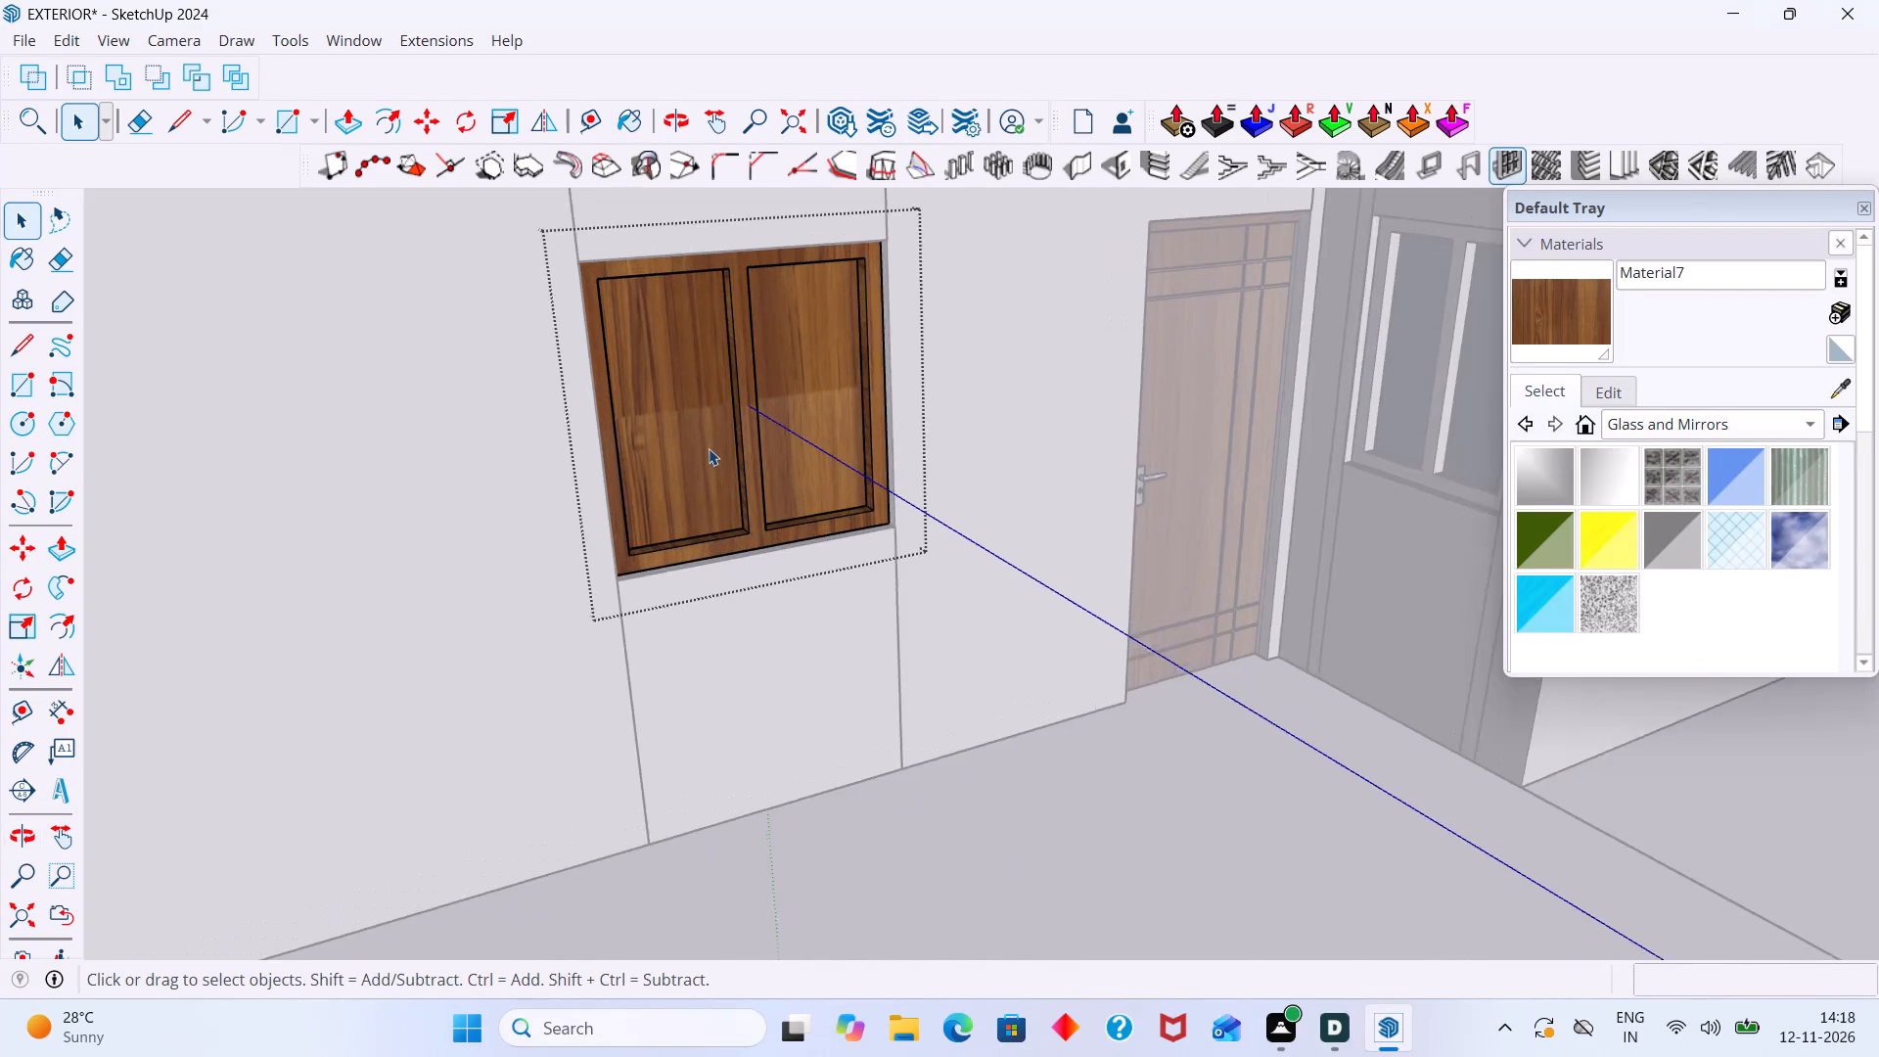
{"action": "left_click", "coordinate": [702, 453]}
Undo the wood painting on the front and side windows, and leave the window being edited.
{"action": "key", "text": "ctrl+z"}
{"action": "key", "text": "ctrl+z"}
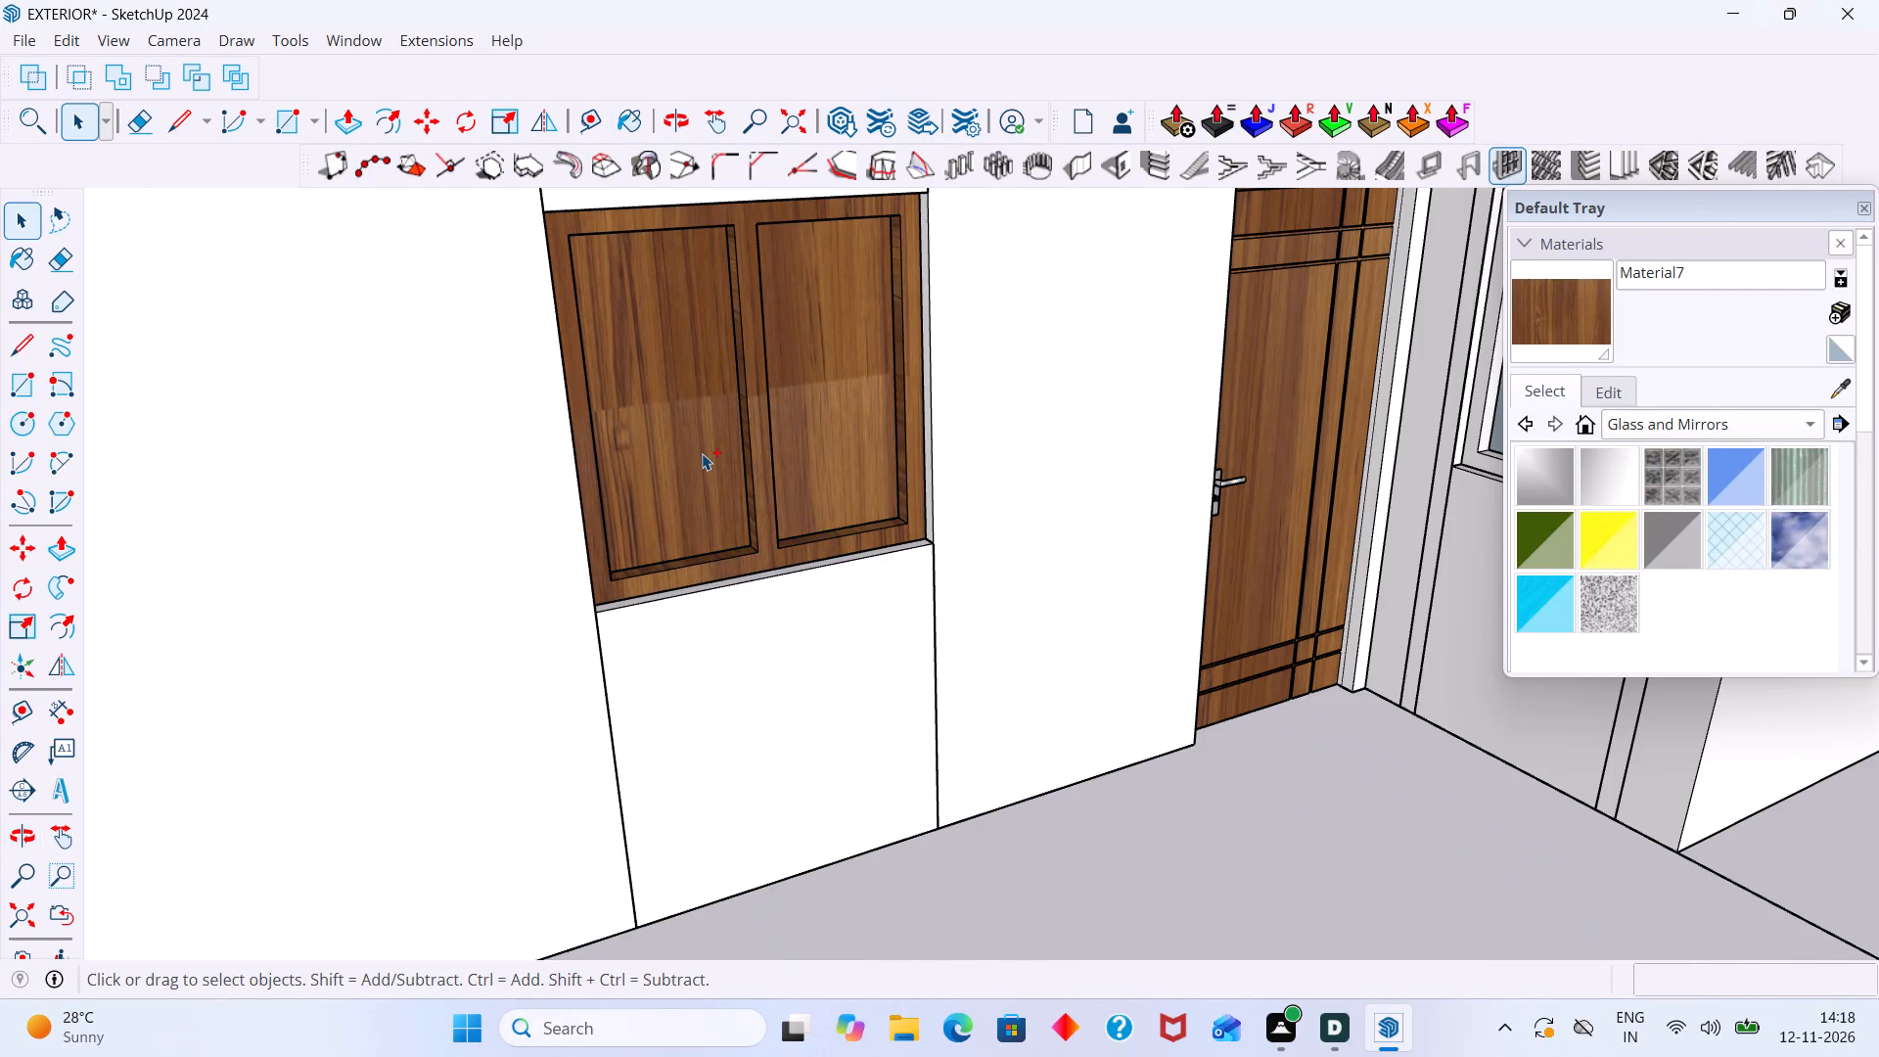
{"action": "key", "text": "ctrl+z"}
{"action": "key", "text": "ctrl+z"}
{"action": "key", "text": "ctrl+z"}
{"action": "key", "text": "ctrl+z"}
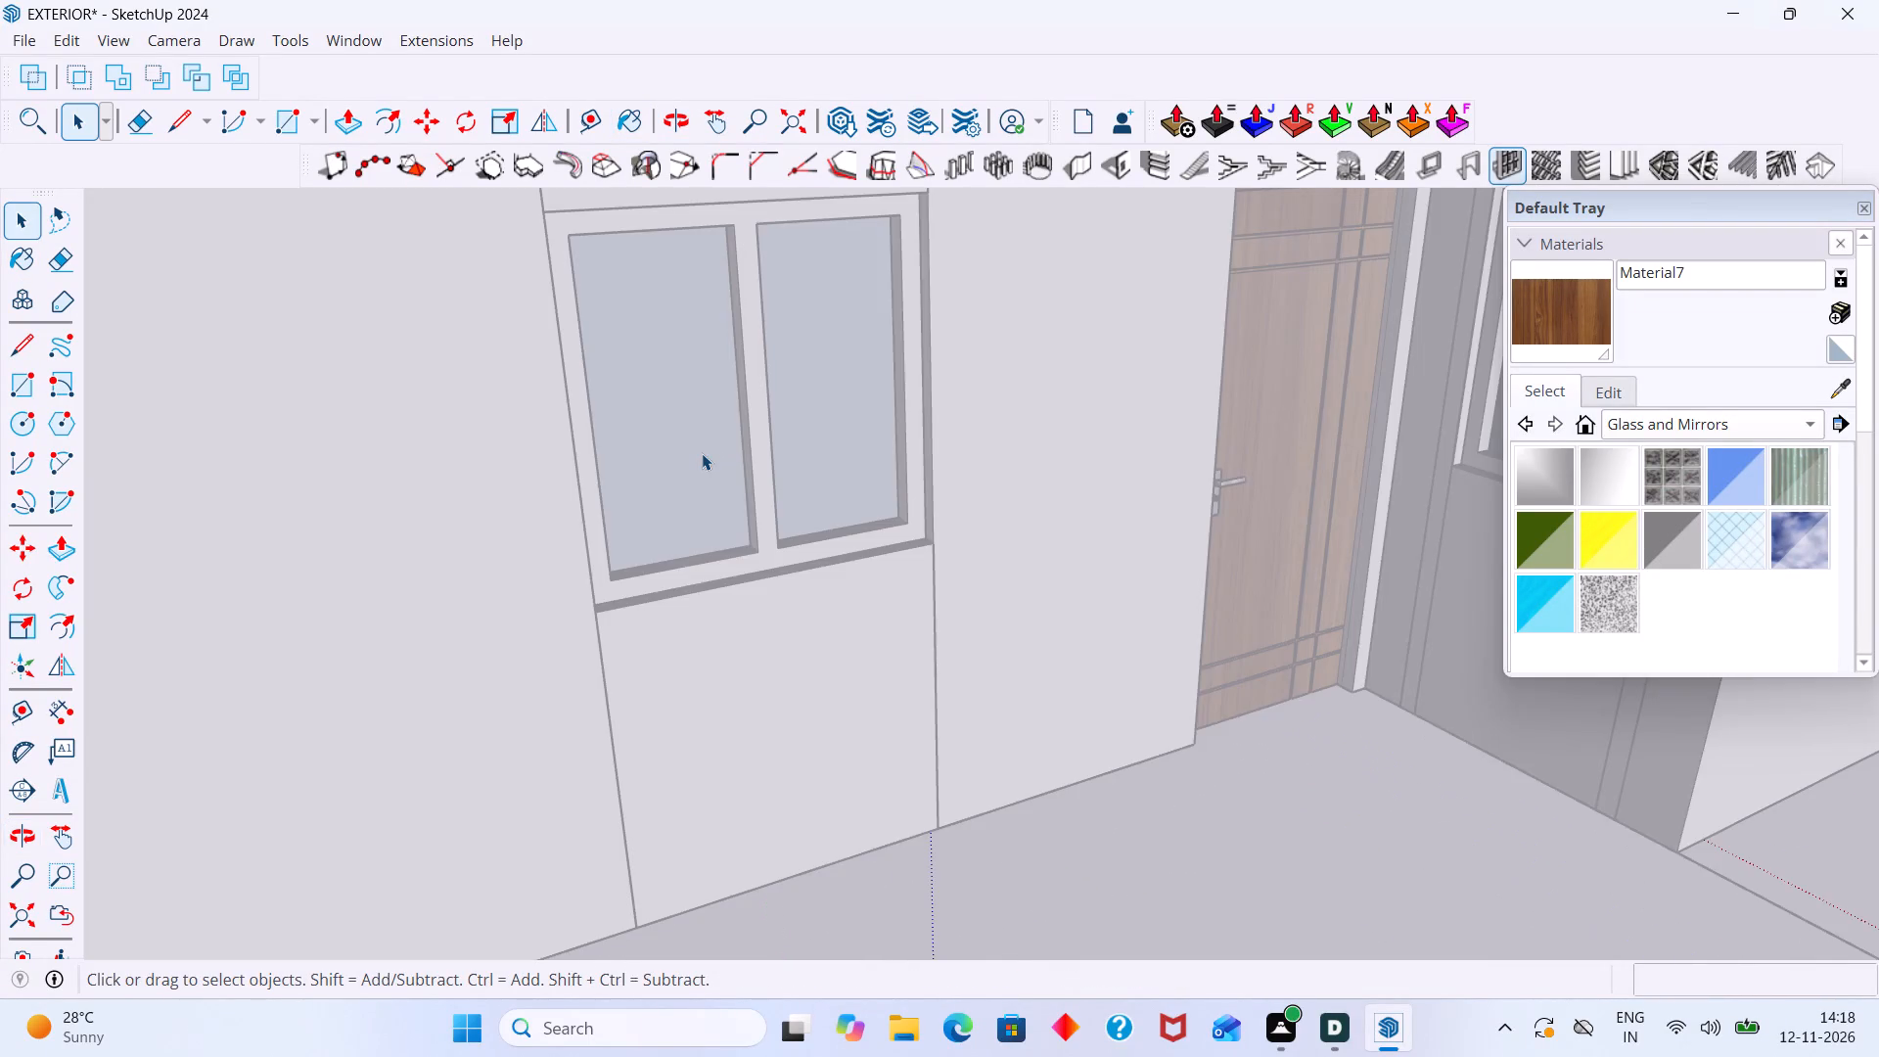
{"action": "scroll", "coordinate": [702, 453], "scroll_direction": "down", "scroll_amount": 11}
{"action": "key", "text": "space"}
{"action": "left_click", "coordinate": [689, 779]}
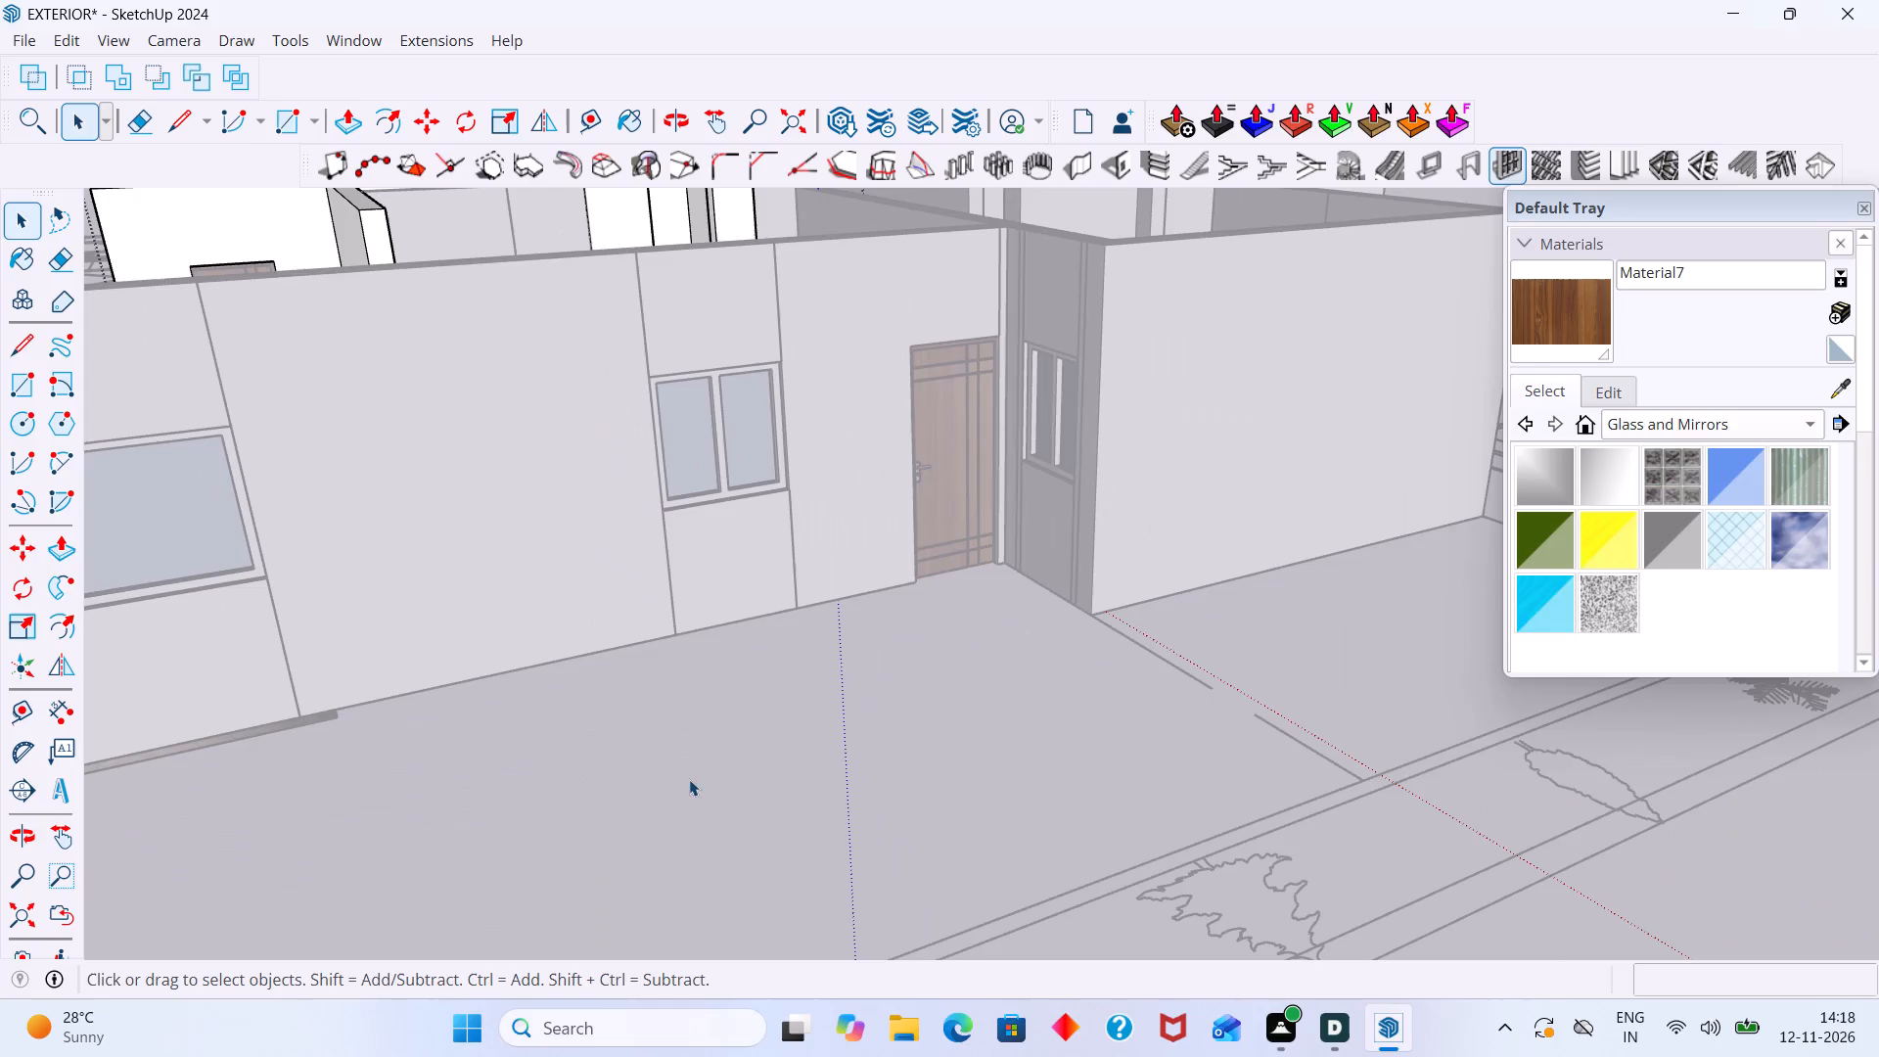
Sample the Wood Cherry Original material from the frame of the finished window by the parked cars.
{"action": "scroll", "coordinate": [689, 724], "scroll_direction": "down", "scroll_amount": 11}
{"action": "middle_click", "coordinate": [745, 670]}
{"action": "scroll", "coordinate": [814, 628], "scroll_direction": "up", "scroll_amount": 3}
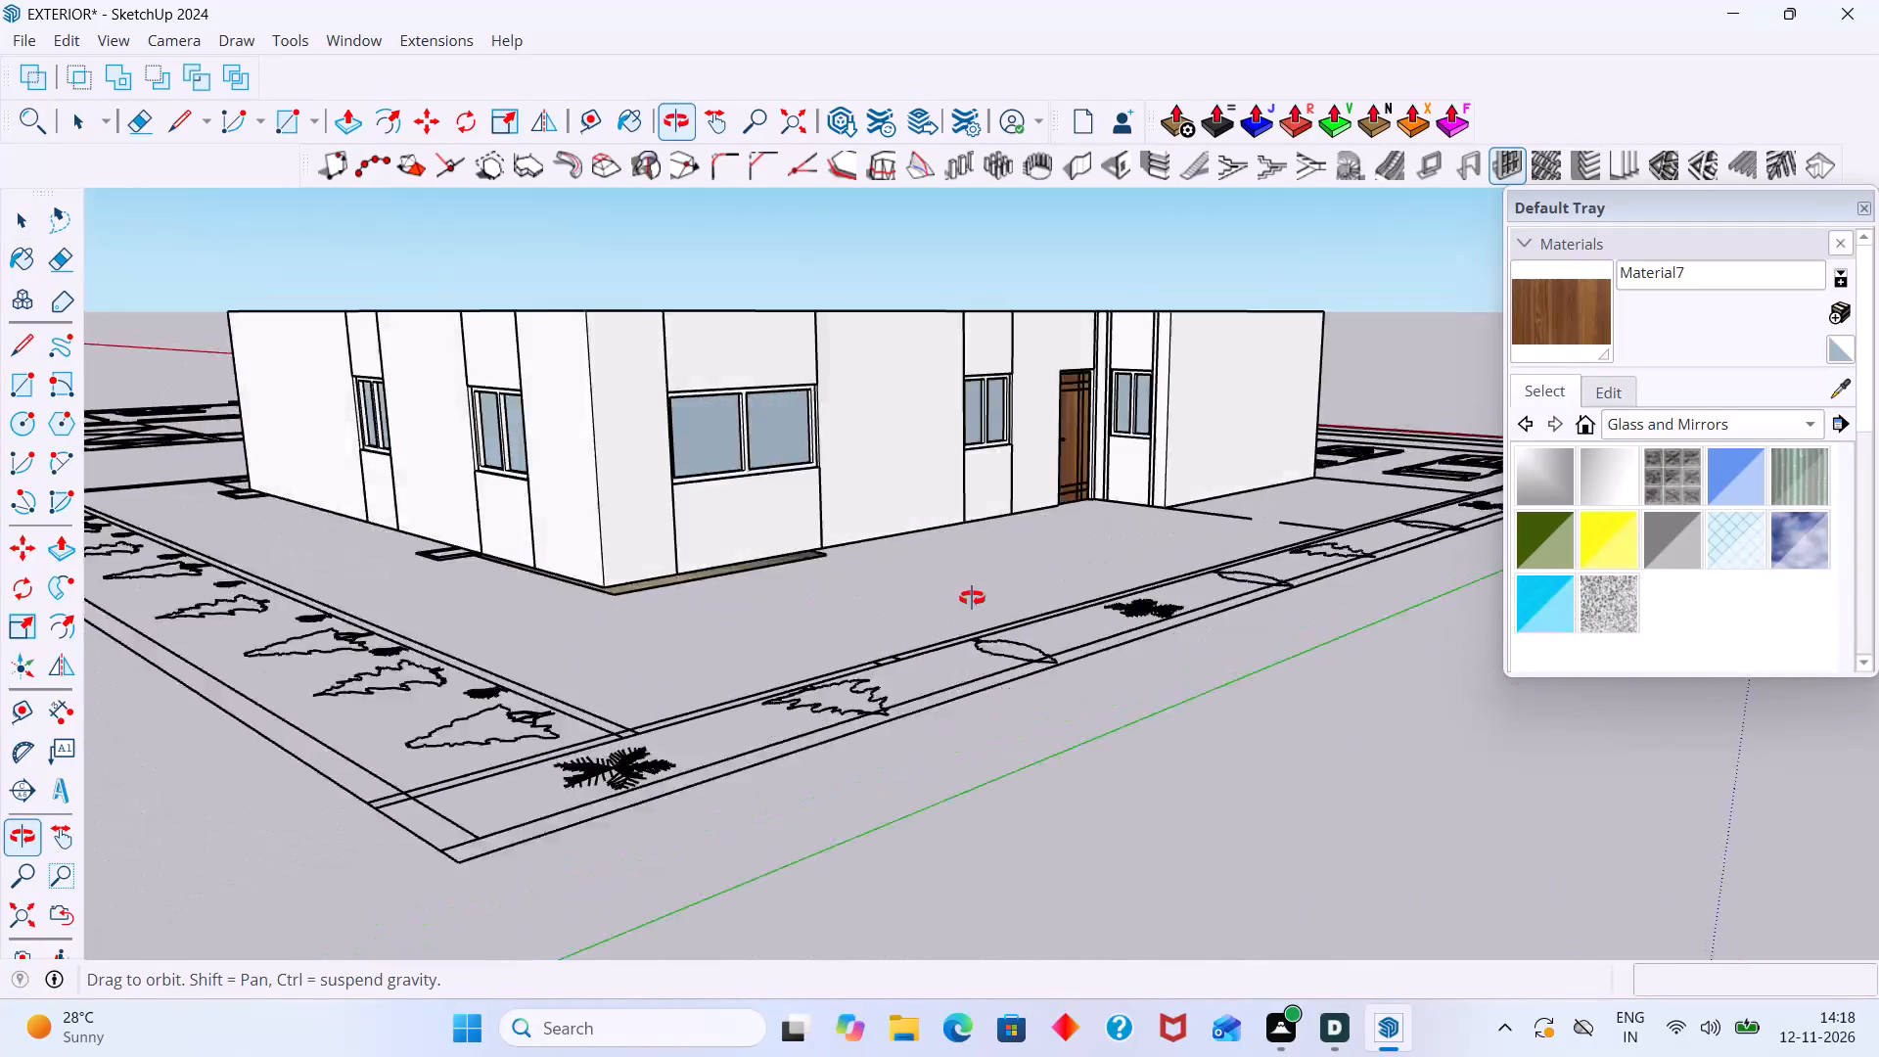
{"action": "left_click", "coordinate": [650, 708]}
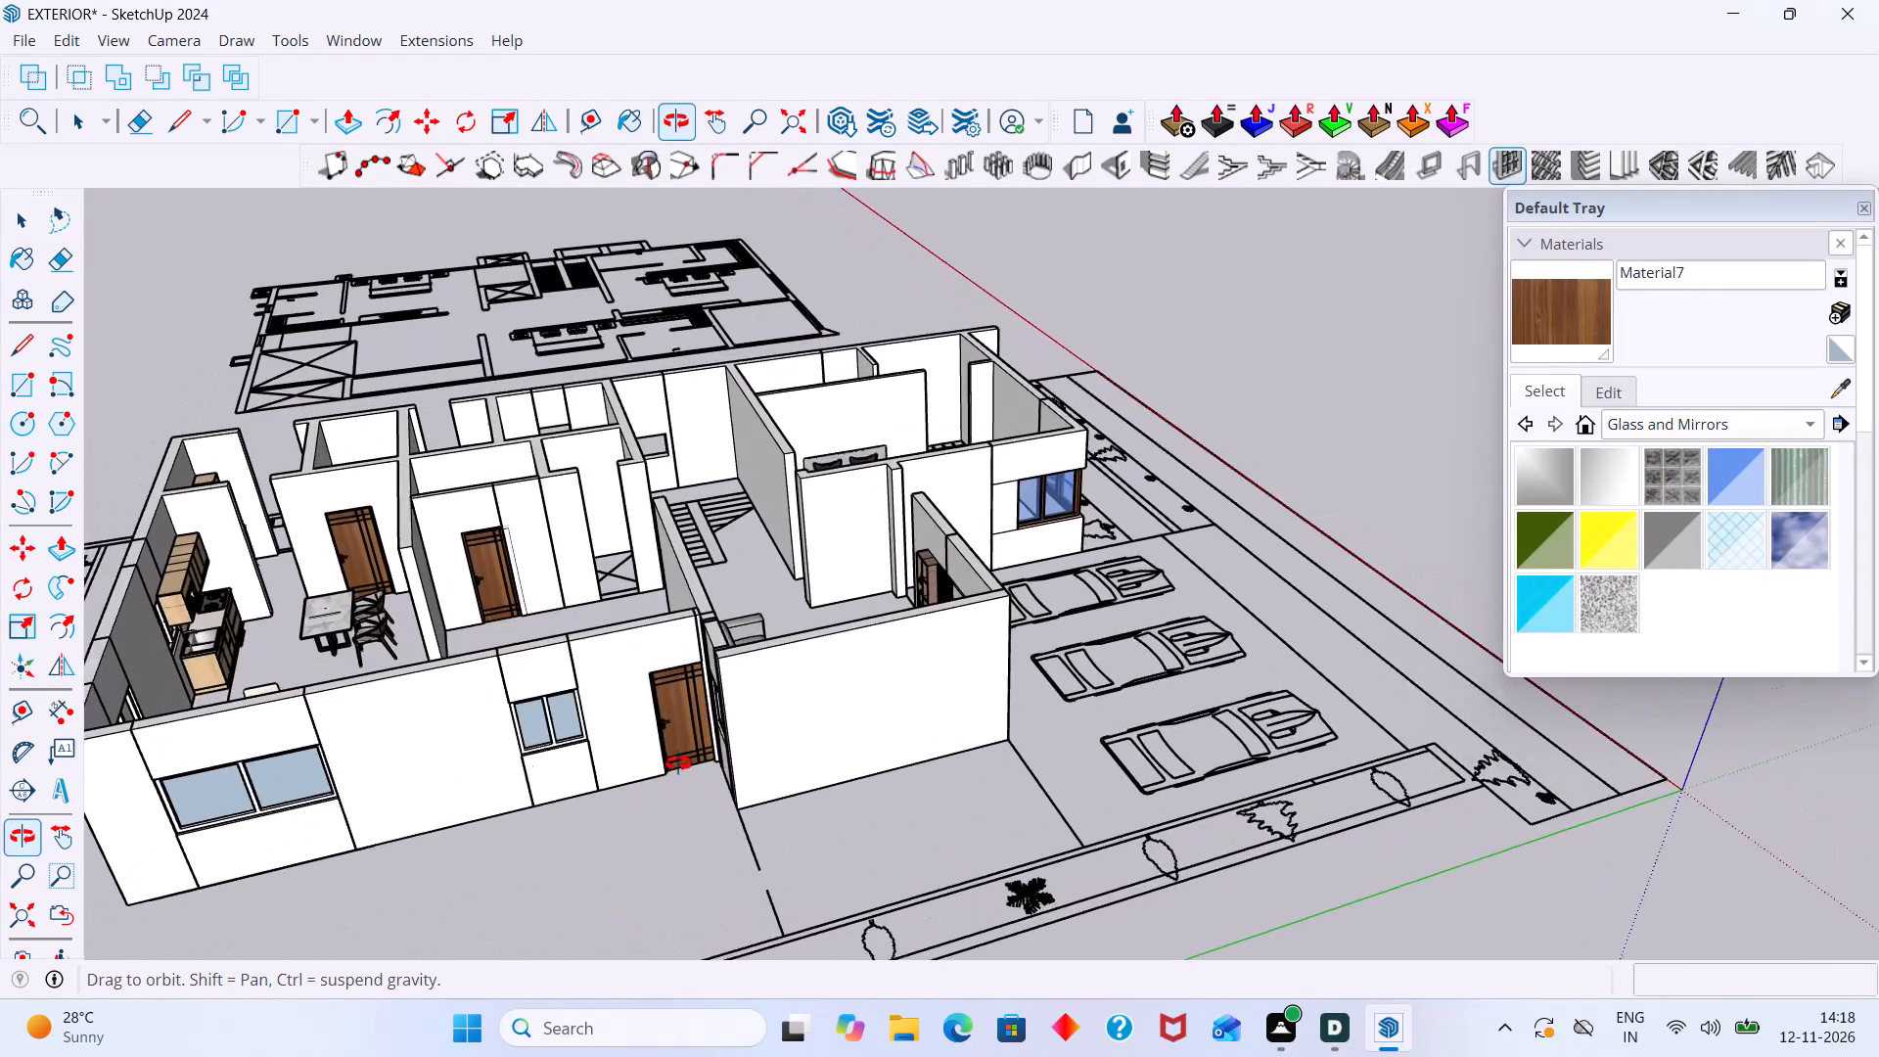
{"action": "key", "text": "space"}
{"action": "scroll", "coordinate": [816, 760], "scroll_direction": "down", "scroll_amount": 4}
{"action": "middle_click_drag", "start_coordinate": [806, 757], "coordinate": [715, 693]}
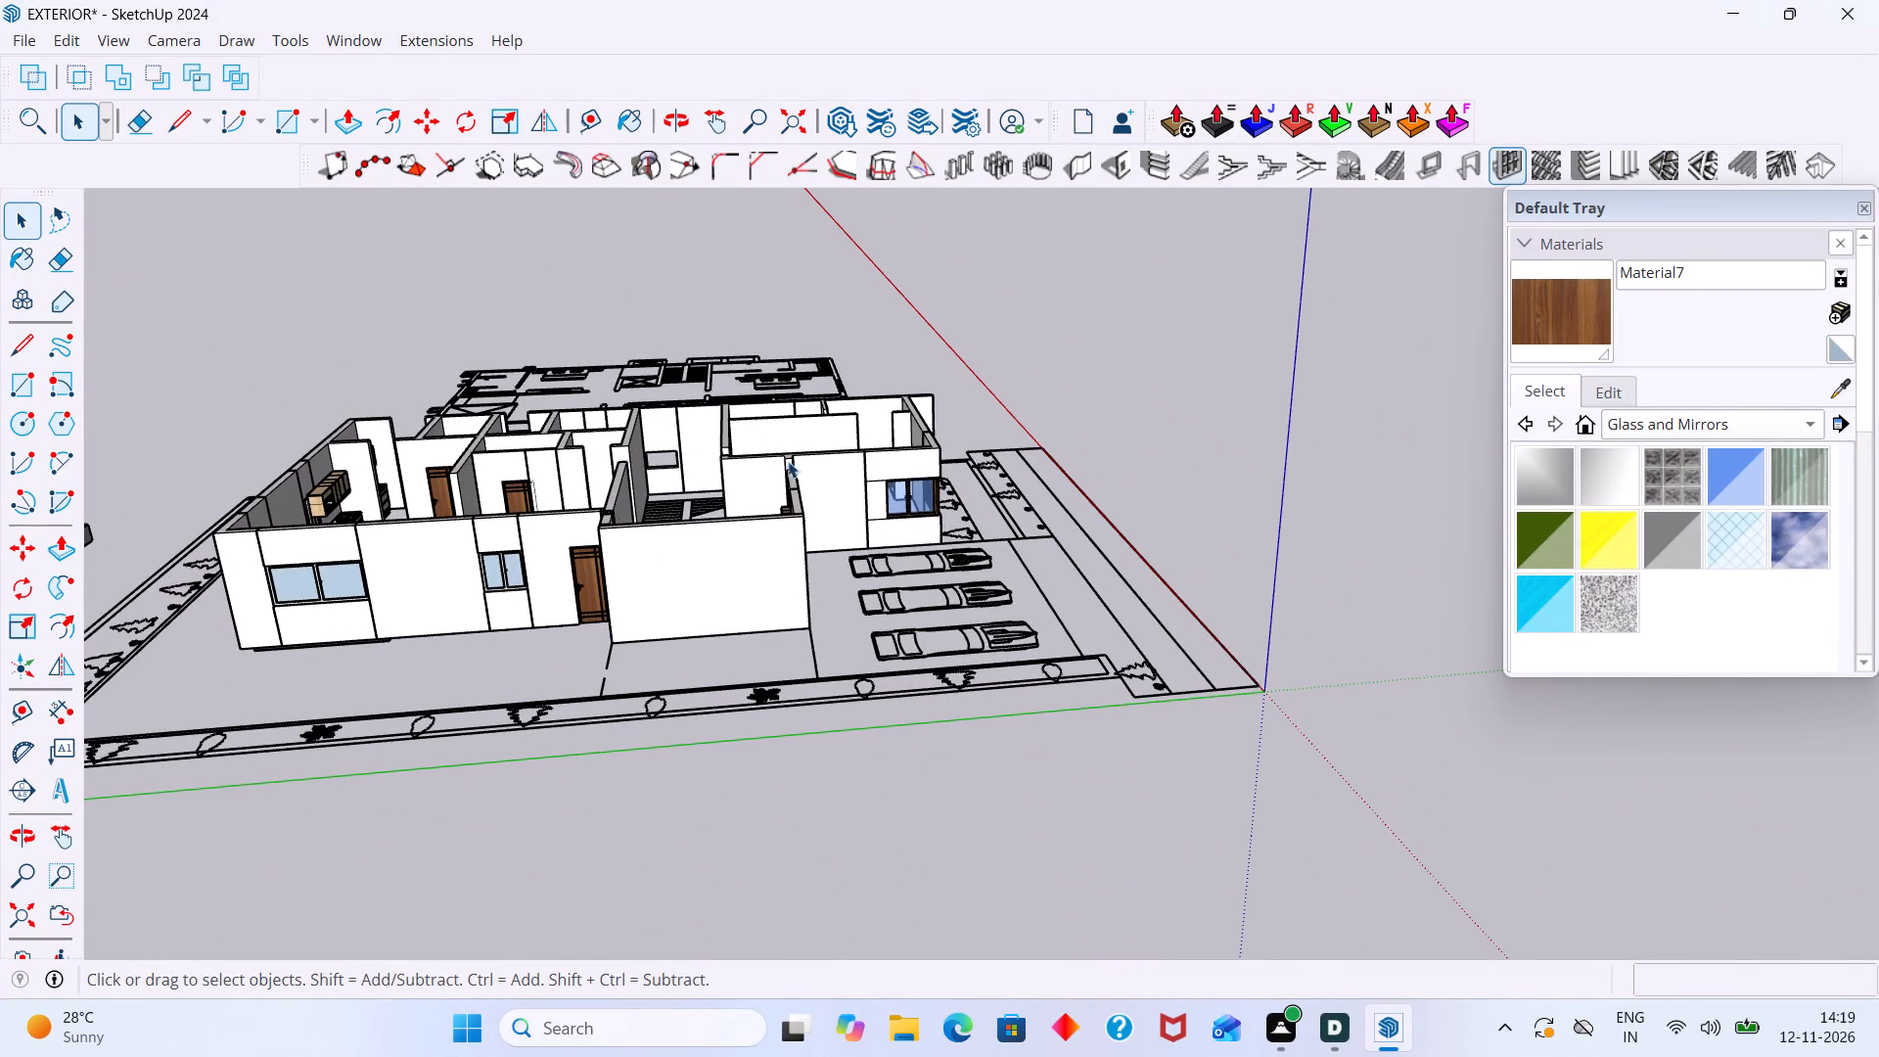
{"action": "scroll", "coordinate": [912, 485], "scroll_direction": "up", "scroll_amount": 4}
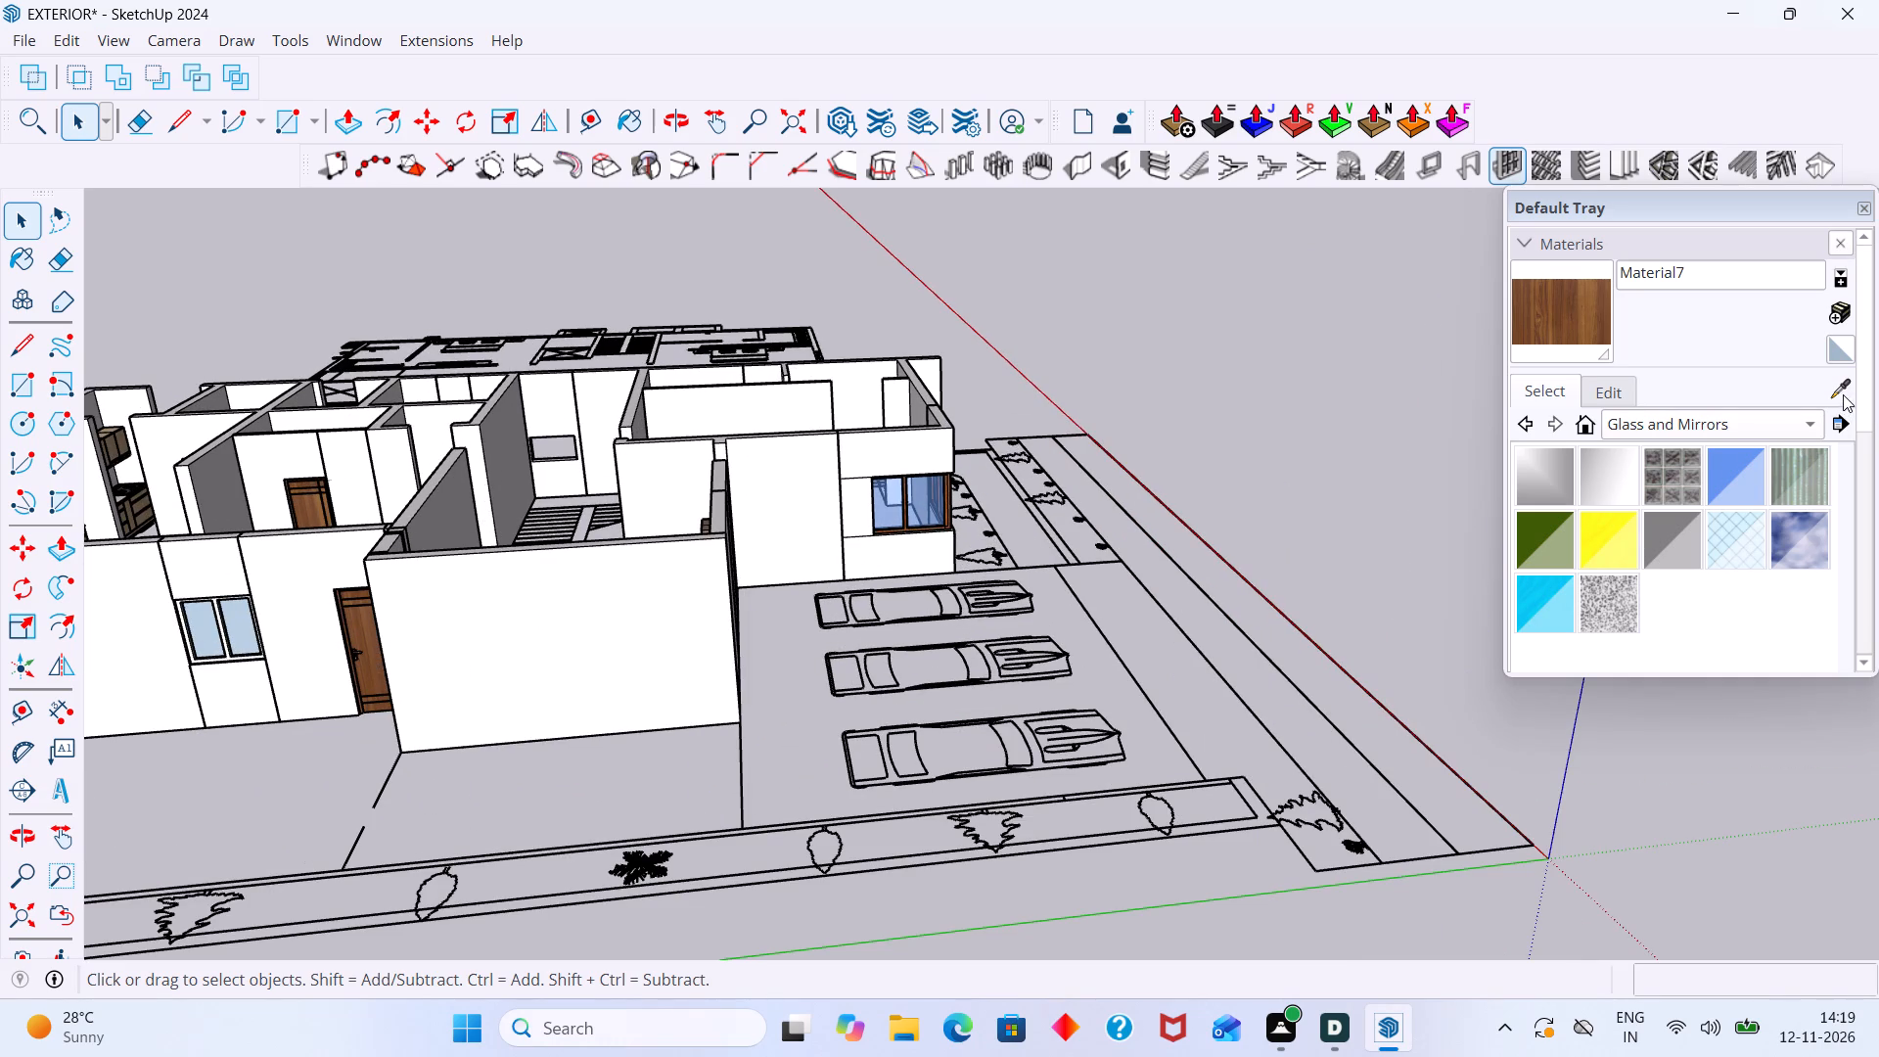
{"action": "left_click", "coordinate": [1843, 394]}
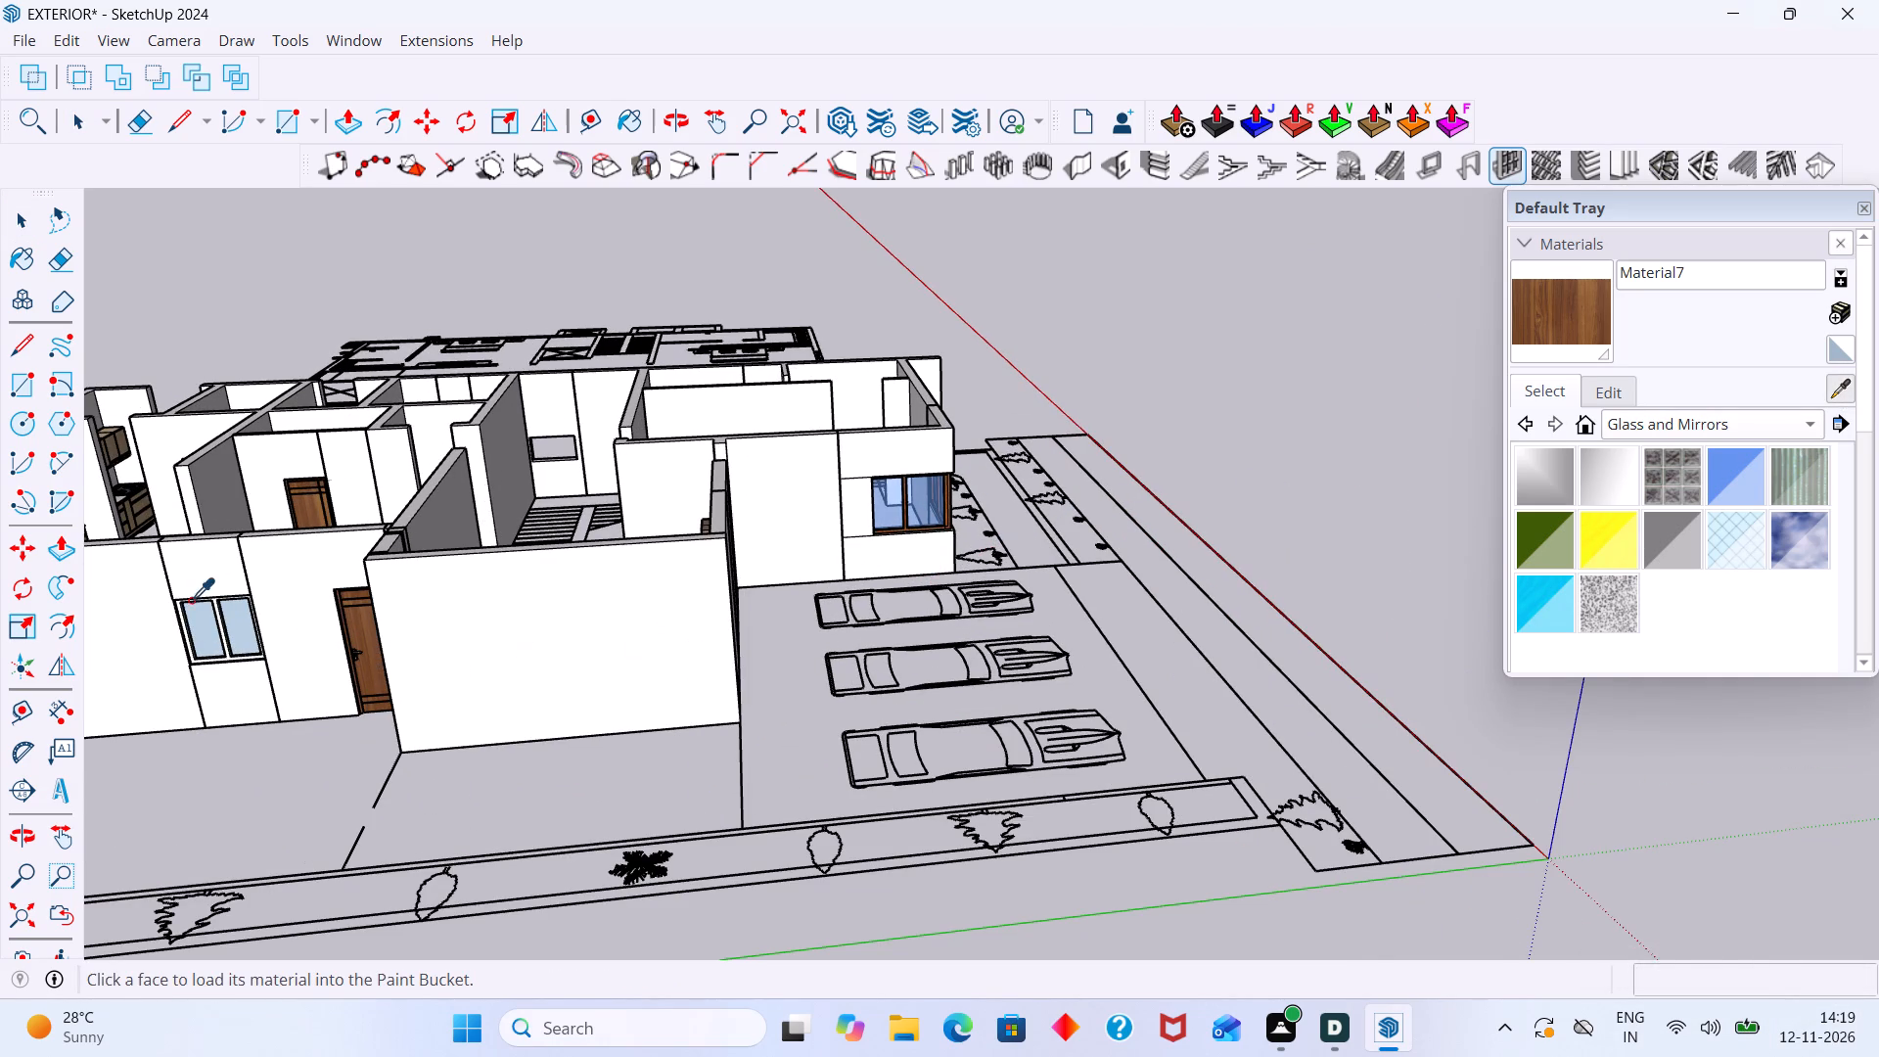
{"action": "scroll", "coordinate": [191, 600], "scroll_direction": "up", "scroll_amount": 18}
{"action": "scroll", "coordinate": [902, 693], "scroll_direction": "down", "scroll_amount": 2}
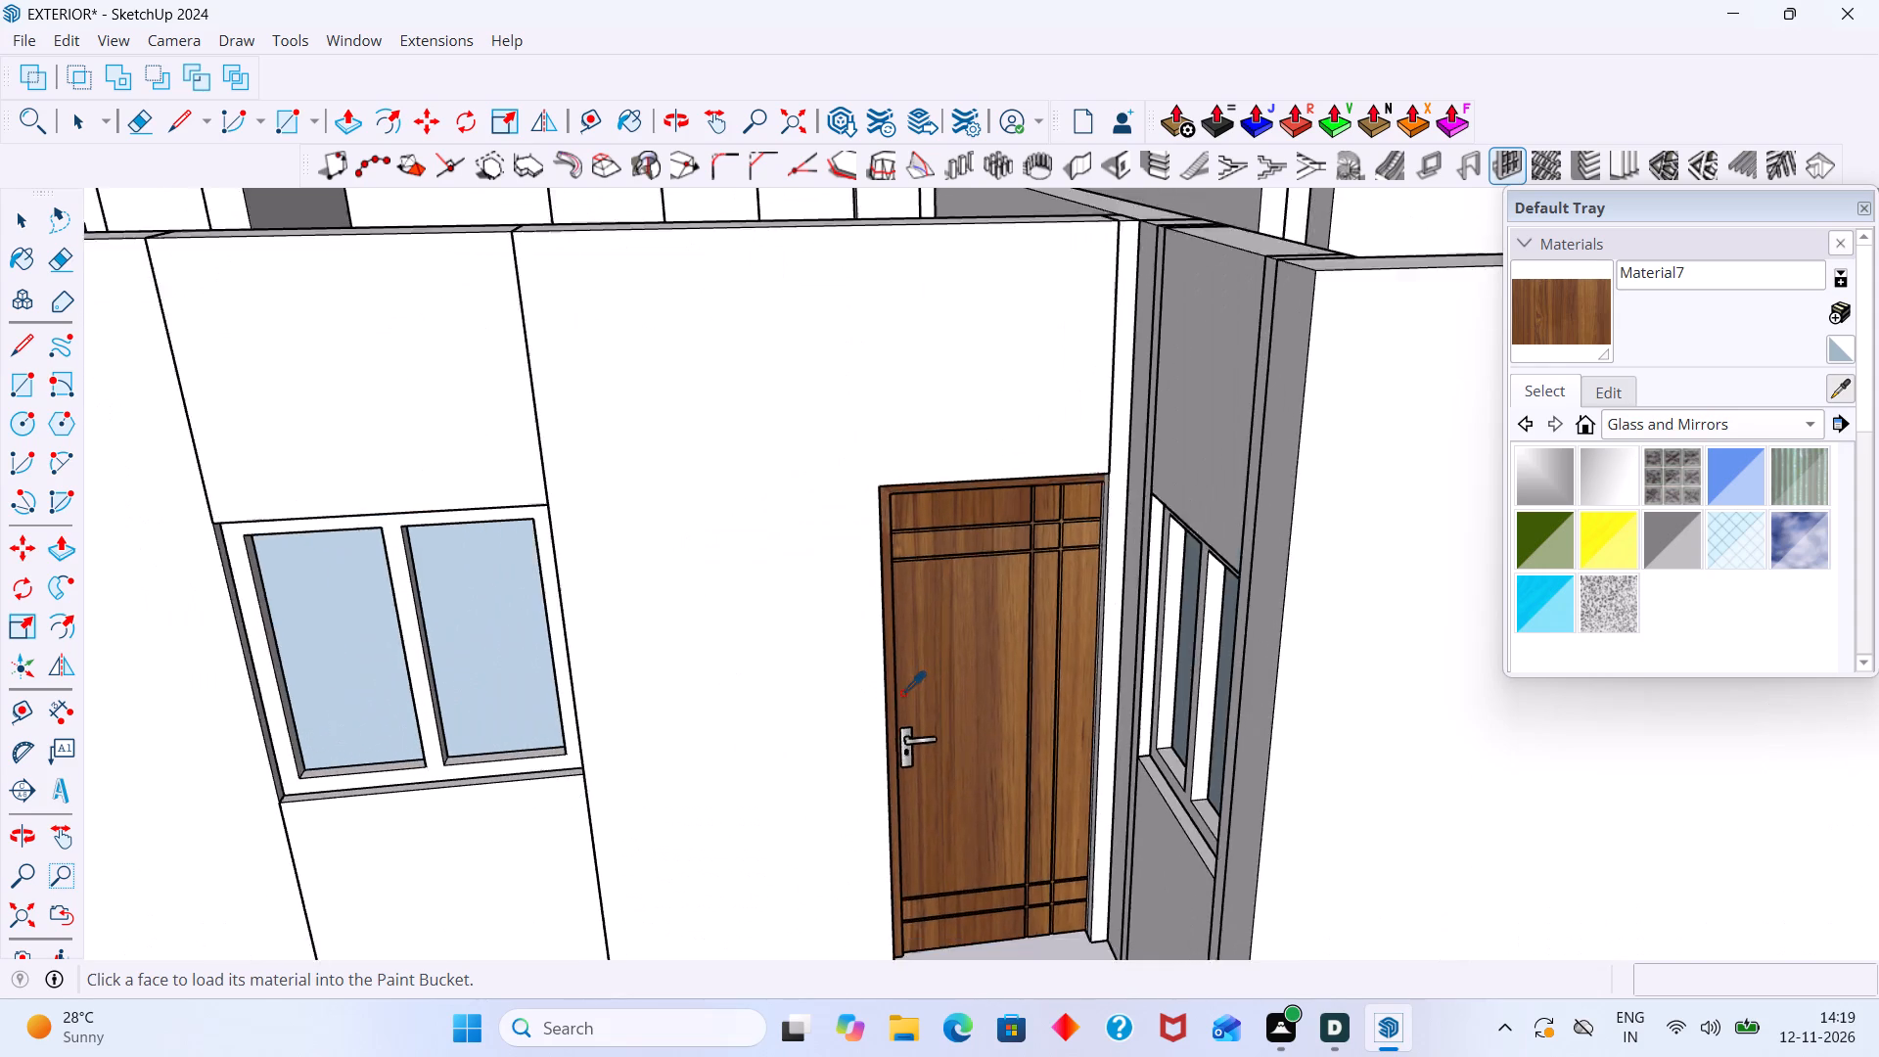
{"action": "scroll", "coordinate": [902, 693], "scroll_direction": "down", "scroll_amount": 12}
{"action": "middle_click_drag", "start_coordinate": [895, 665], "coordinate": [539, 530]}
{"action": "scroll", "coordinate": [938, 501], "scroll_direction": "up", "scroll_amount": 7}
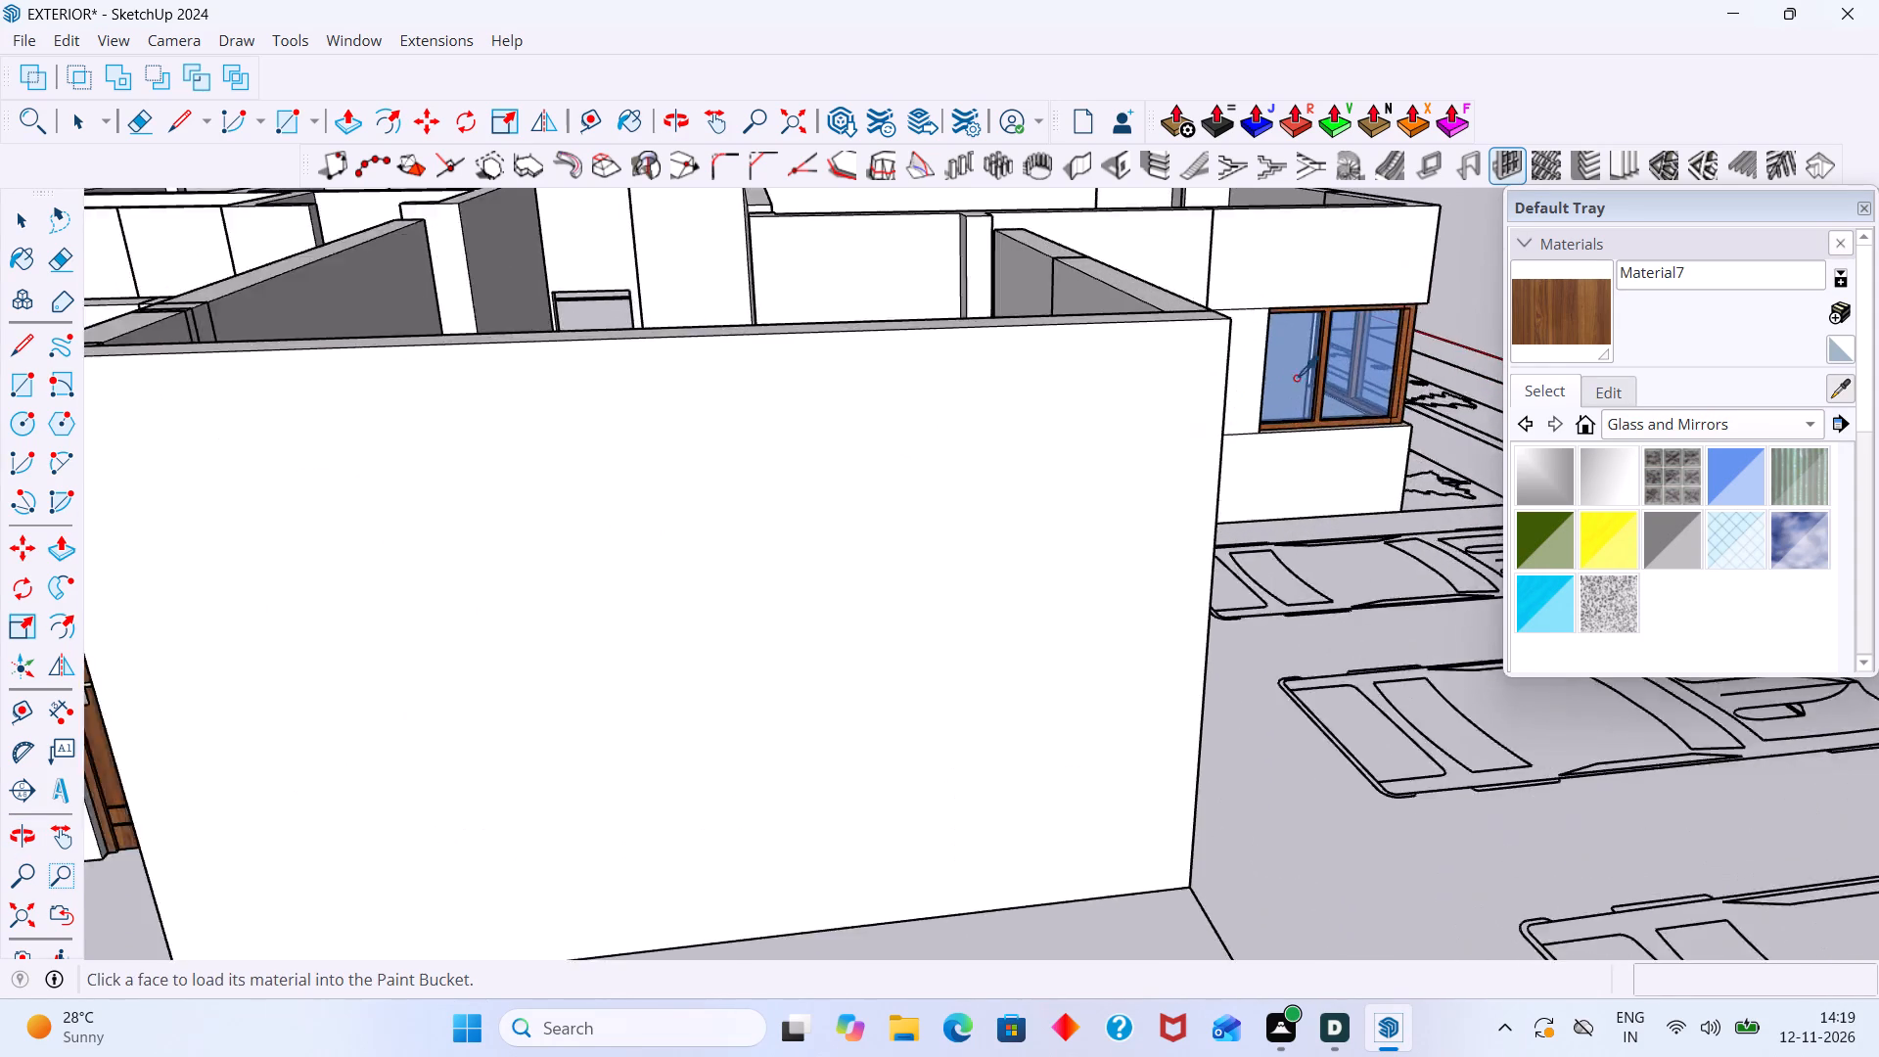
{"action": "scroll", "coordinate": [1296, 378], "scroll_direction": "up", "scroll_amount": 12}
{"action": "left_click", "coordinate": [1282, 478]}
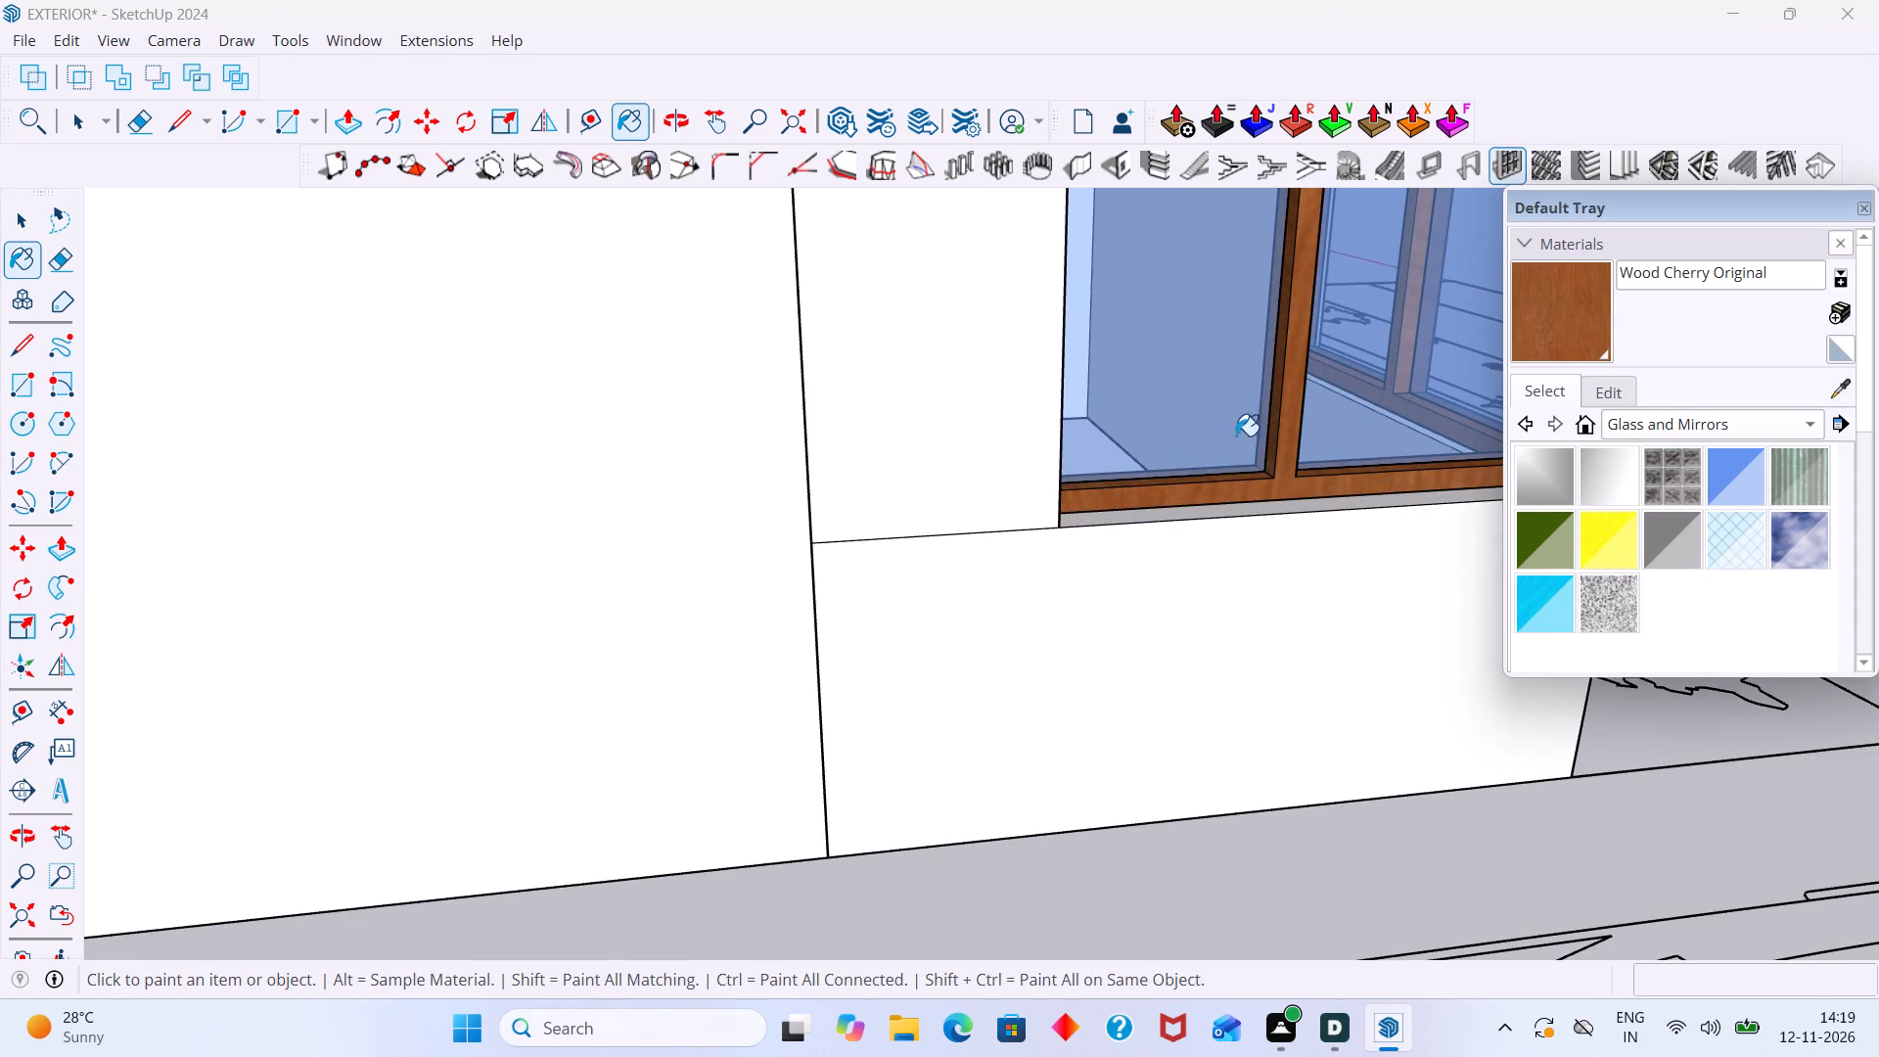
Paint the small front window beside the entrance door and the large front window with Wood Cherry Original.
{"action": "scroll", "coordinate": [1227, 437], "scroll_direction": "down", "scroll_amount": 17}
{"action": "middle_click_drag", "start_coordinate": [633, 453], "coordinate": [1081, 383]}
{"action": "scroll", "coordinate": [875, 441], "scroll_direction": "down", "scroll_amount": 11}
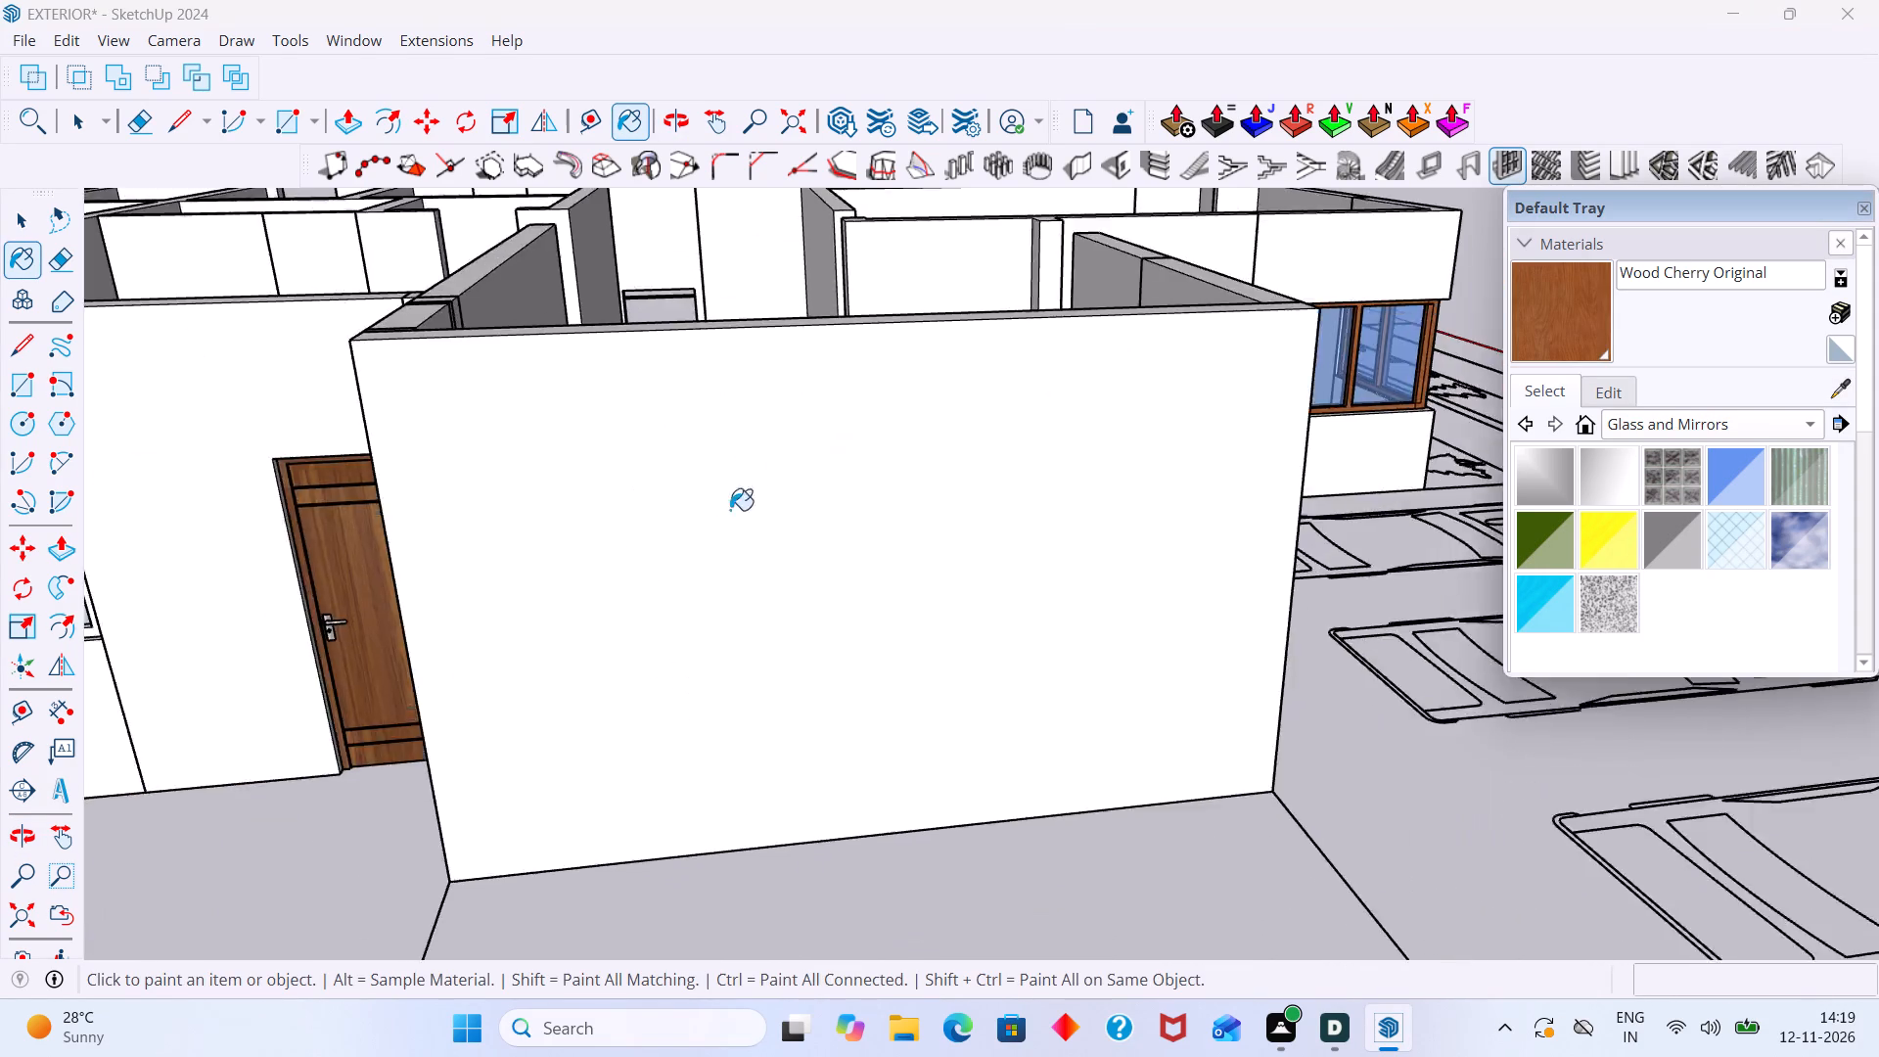
{"action": "scroll", "coordinate": [730, 510], "scroll_direction": "down", "scroll_amount": 8}
{"action": "middle_click_drag", "start_coordinate": [418, 556], "coordinate": [790, 502]}
{"action": "scroll", "coordinate": [715, 505], "scroll_direction": "up", "scroll_amount": 7}
{"action": "left_click", "coordinate": [709, 496]}
{"action": "scroll", "coordinate": [702, 488], "scroll_direction": "down", "scroll_amount": 6}
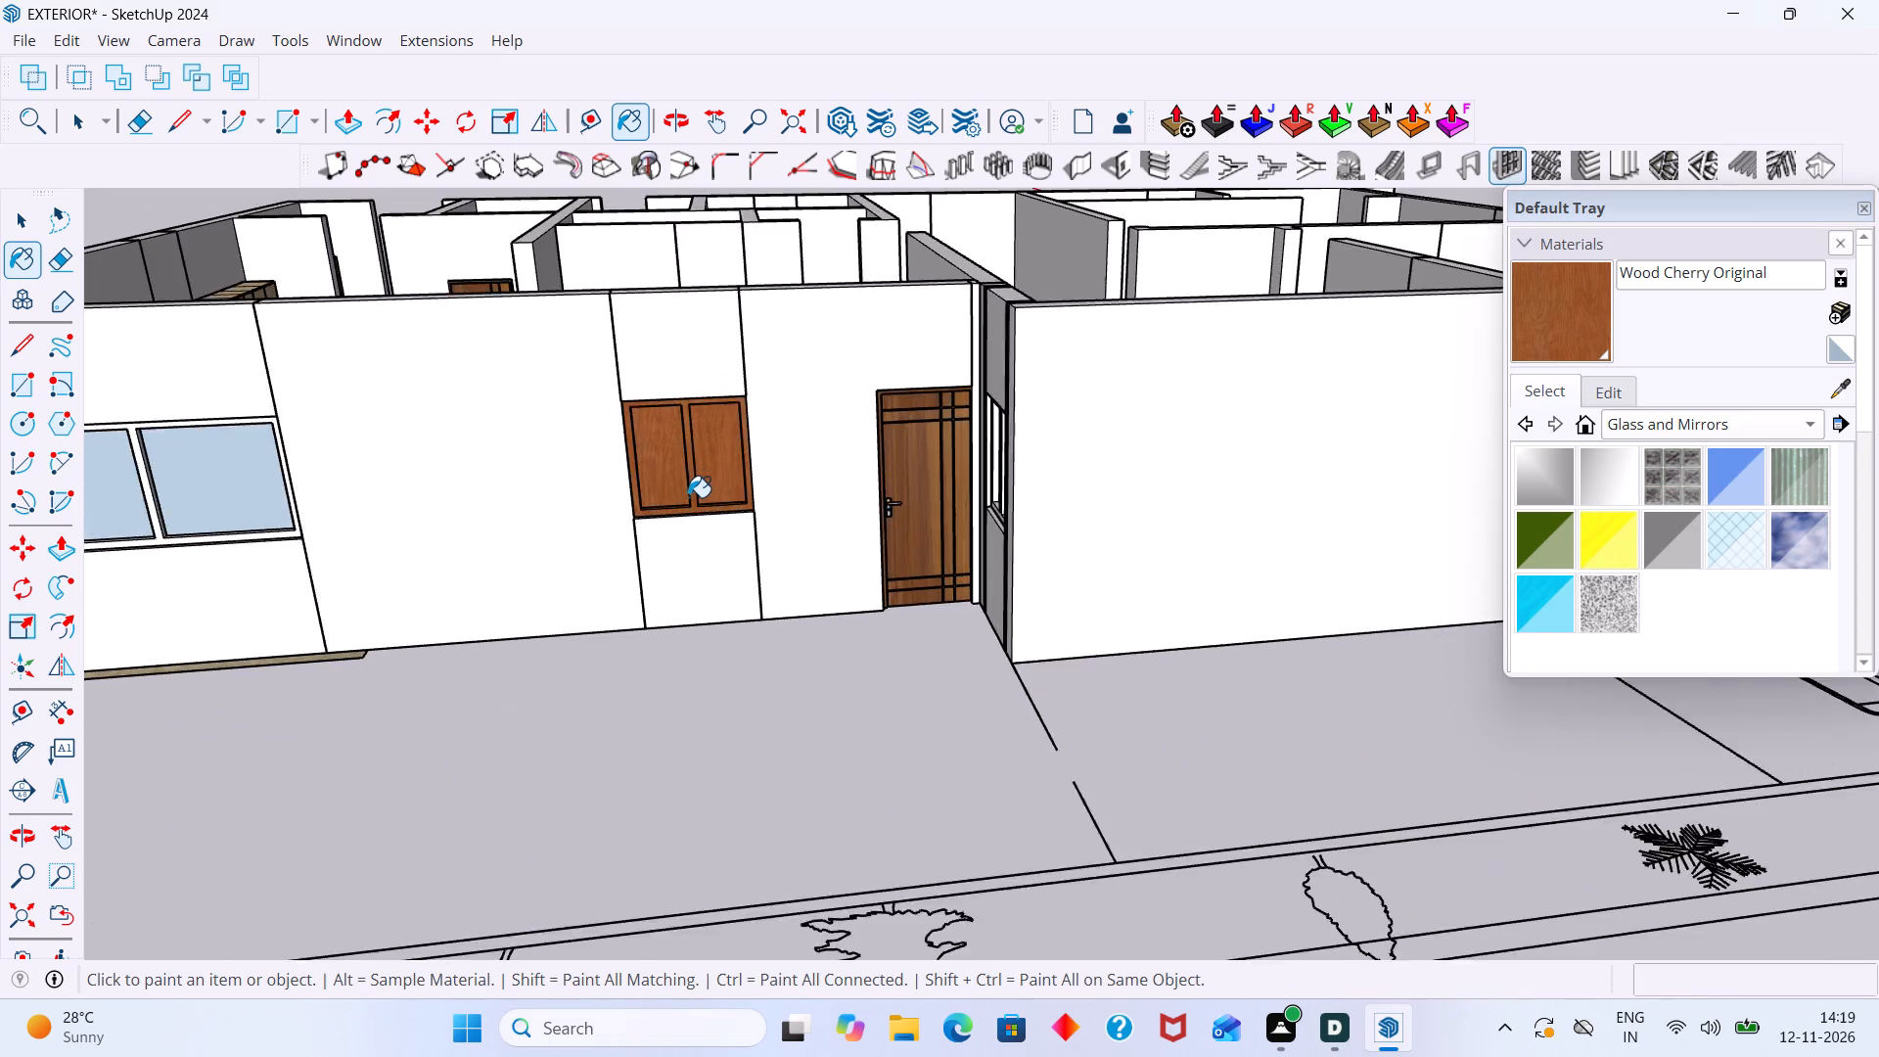
{"action": "middle_click_drag", "start_coordinate": [688, 497], "coordinate": [884, 471]}
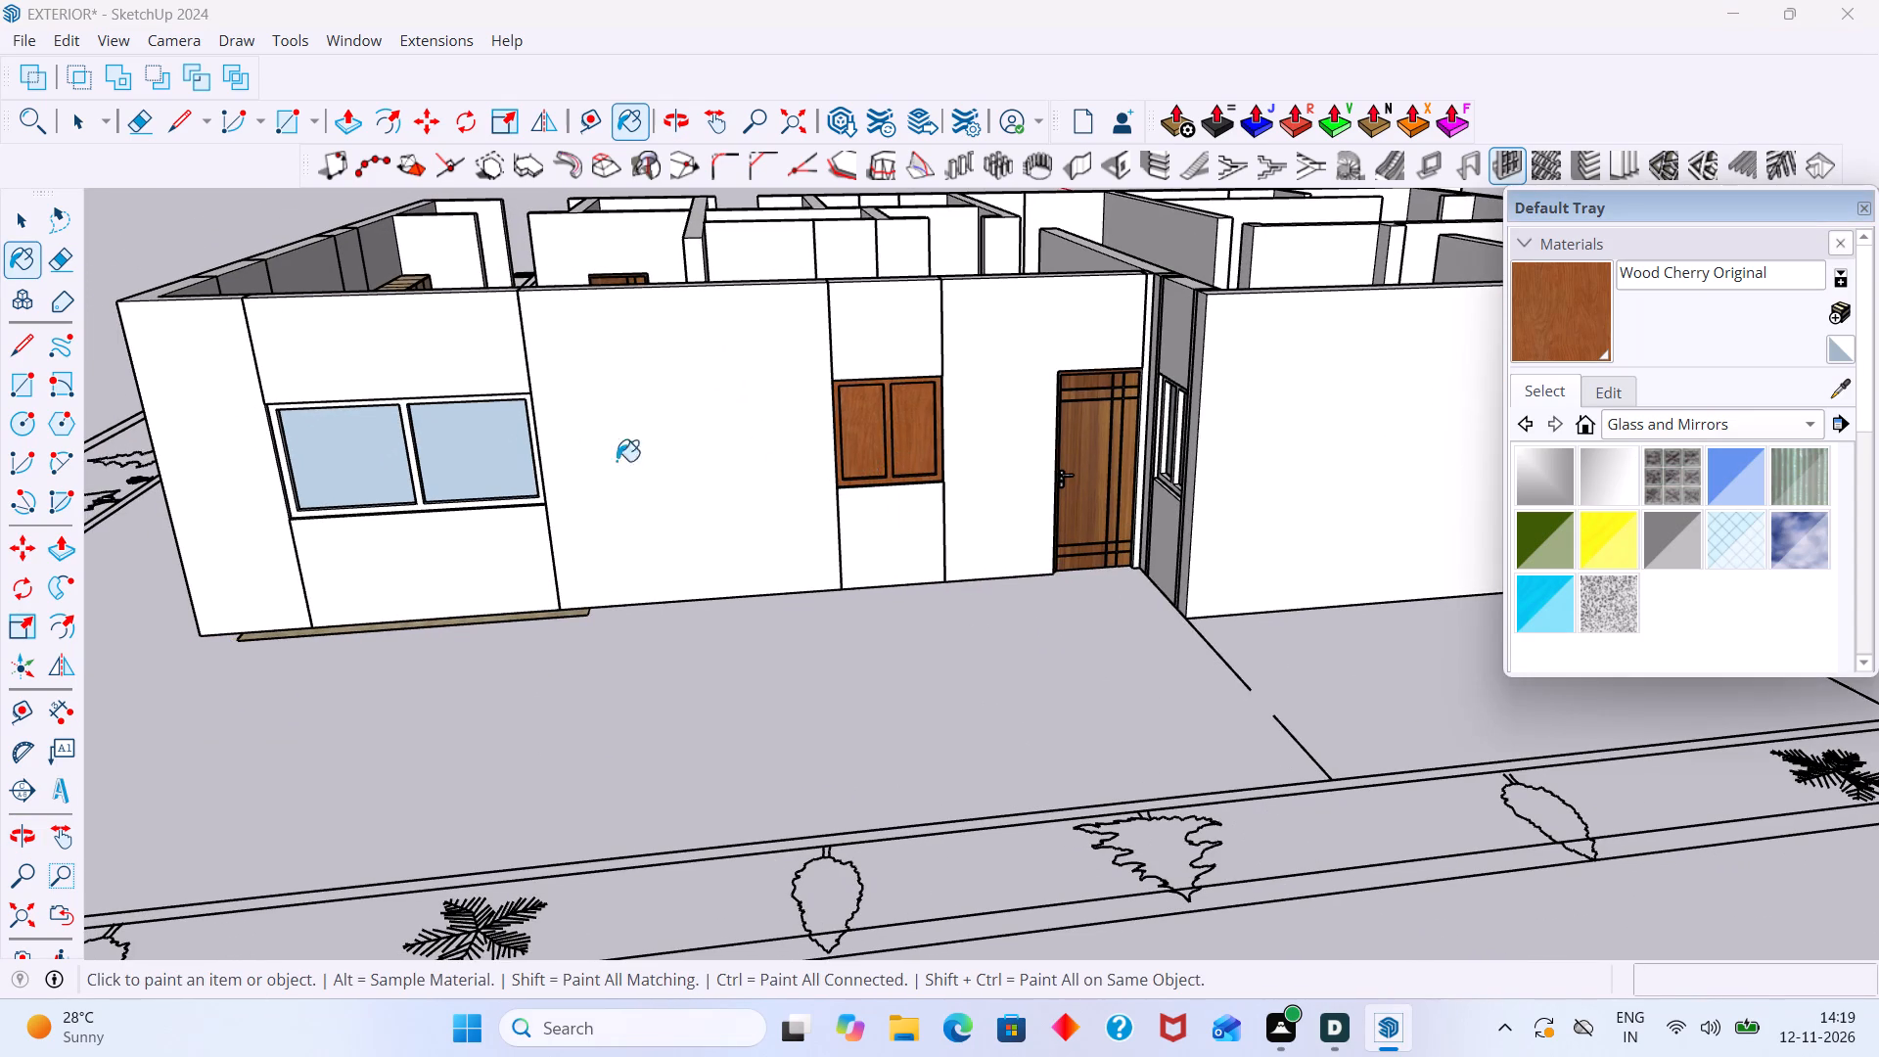
{"action": "scroll", "coordinate": [545, 449], "scroll_direction": "down", "scroll_amount": 3}
{"action": "scroll", "coordinate": [534, 449], "scroll_direction": "up", "scroll_amount": 5}
{"action": "left_click", "coordinate": [407, 463]}
Paint both two-pane windows on the planted side wall with Wood Cherry Original.
{"action": "scroll", "coordinate": [408, 461], "scroll_direction": "down", "scroll_amount": 9}
{"action": "middle_click_drag", "start_coordinate": [412, 463], "coordinate": [732, 473]}
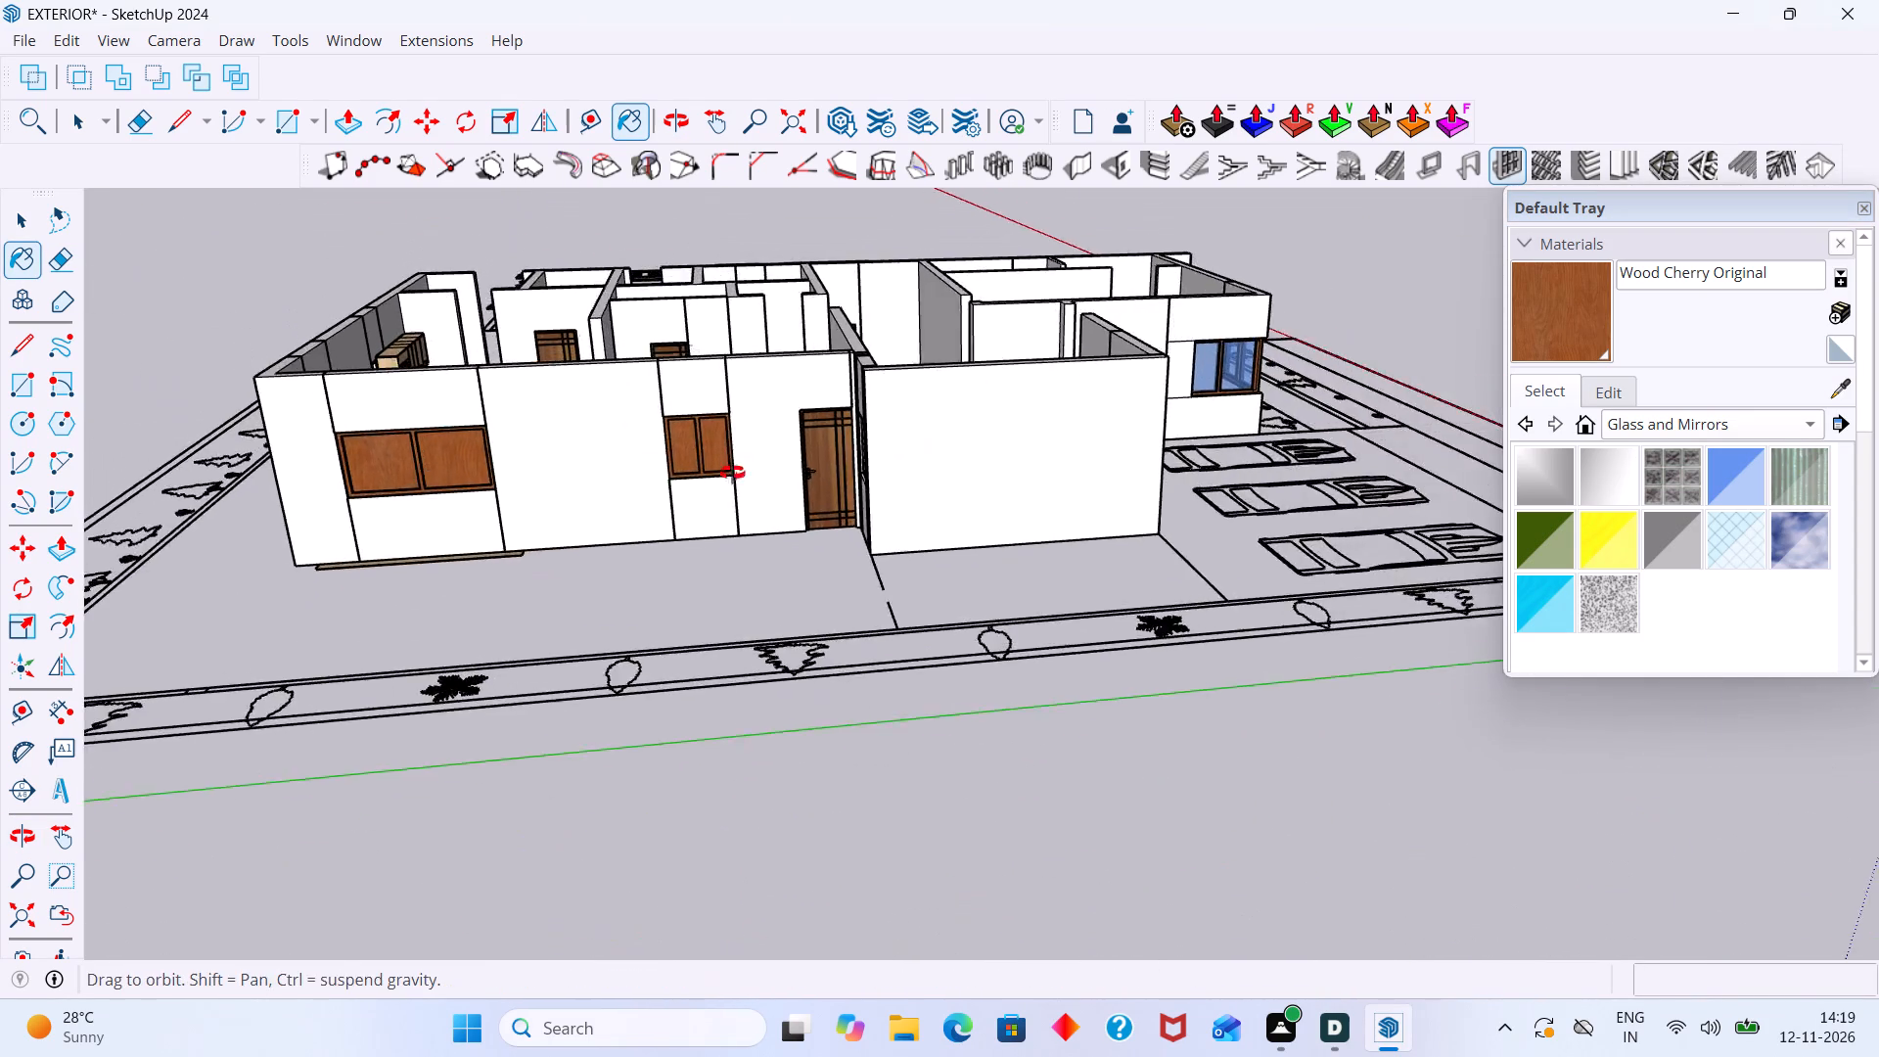
{"action": "middle_click_drag", "start_coordinate": [732, 473], "coordinate": [1043, 447]}
{"action": "scroll", "coordinate": [1005, 471], "scroll_direction": "up", "scroll_amount": 7}
{"action": "left_click", "coordinate": [815, 521]}
{"action": "scroll", "coordinate": [816, 521], "scroll_direction": "up", "scroll_amount": 1}
{"action": "scroll", "coordinate": [816, 521], "scroll_direction": "down", "scroll_amount": 5}
{"action": "middle_click_drag", "start_coordinate": [814, 511], "coordinate": [812, 510]}
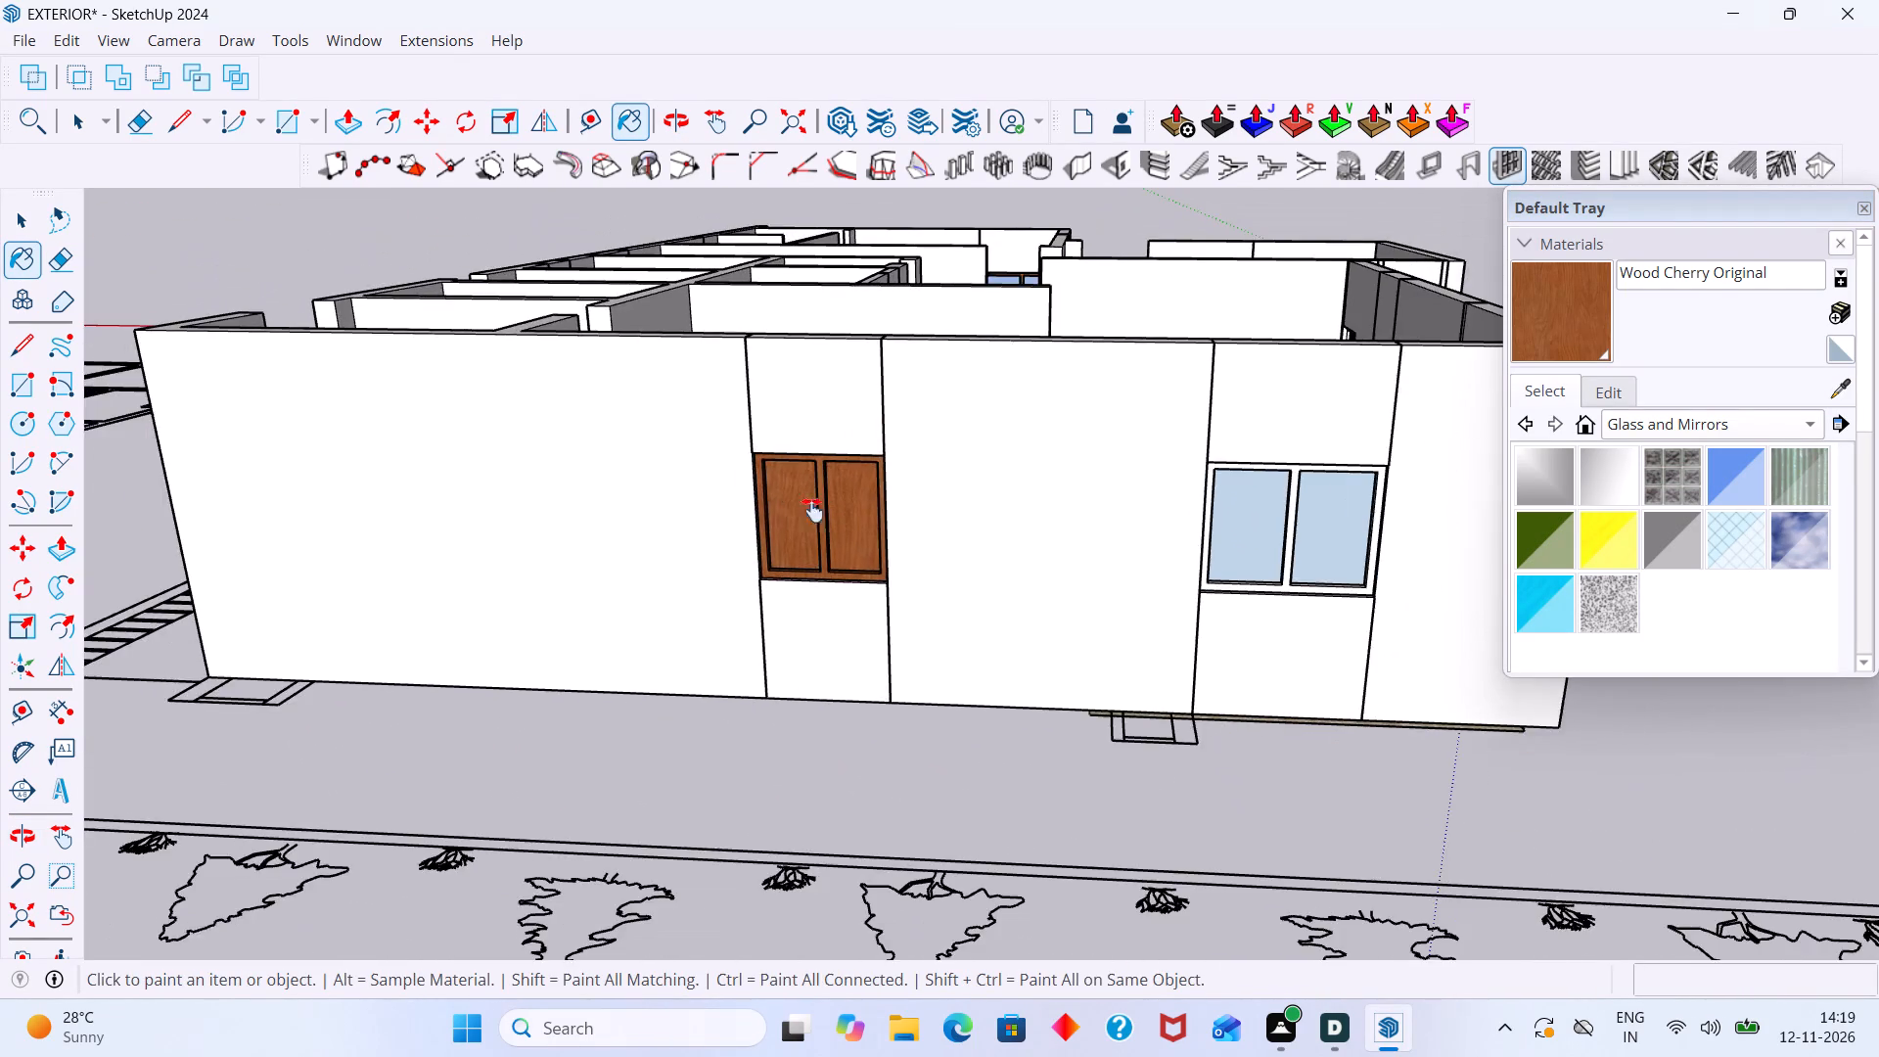
{"action": "middle_click_drag", "start_coordinate": [812, 510], "coordinate": [545, 395]}
{"action": "scroll", "coordinate": [1031, 400], "scroll_direction": "up", "scroll_amount": 3}
{"action": "left_click", "coordinate": [1042, 421]}
{"action": "scroll", "coordinate": [1037, 417], "scroll_direction": "down", "scroll_amount": 9}
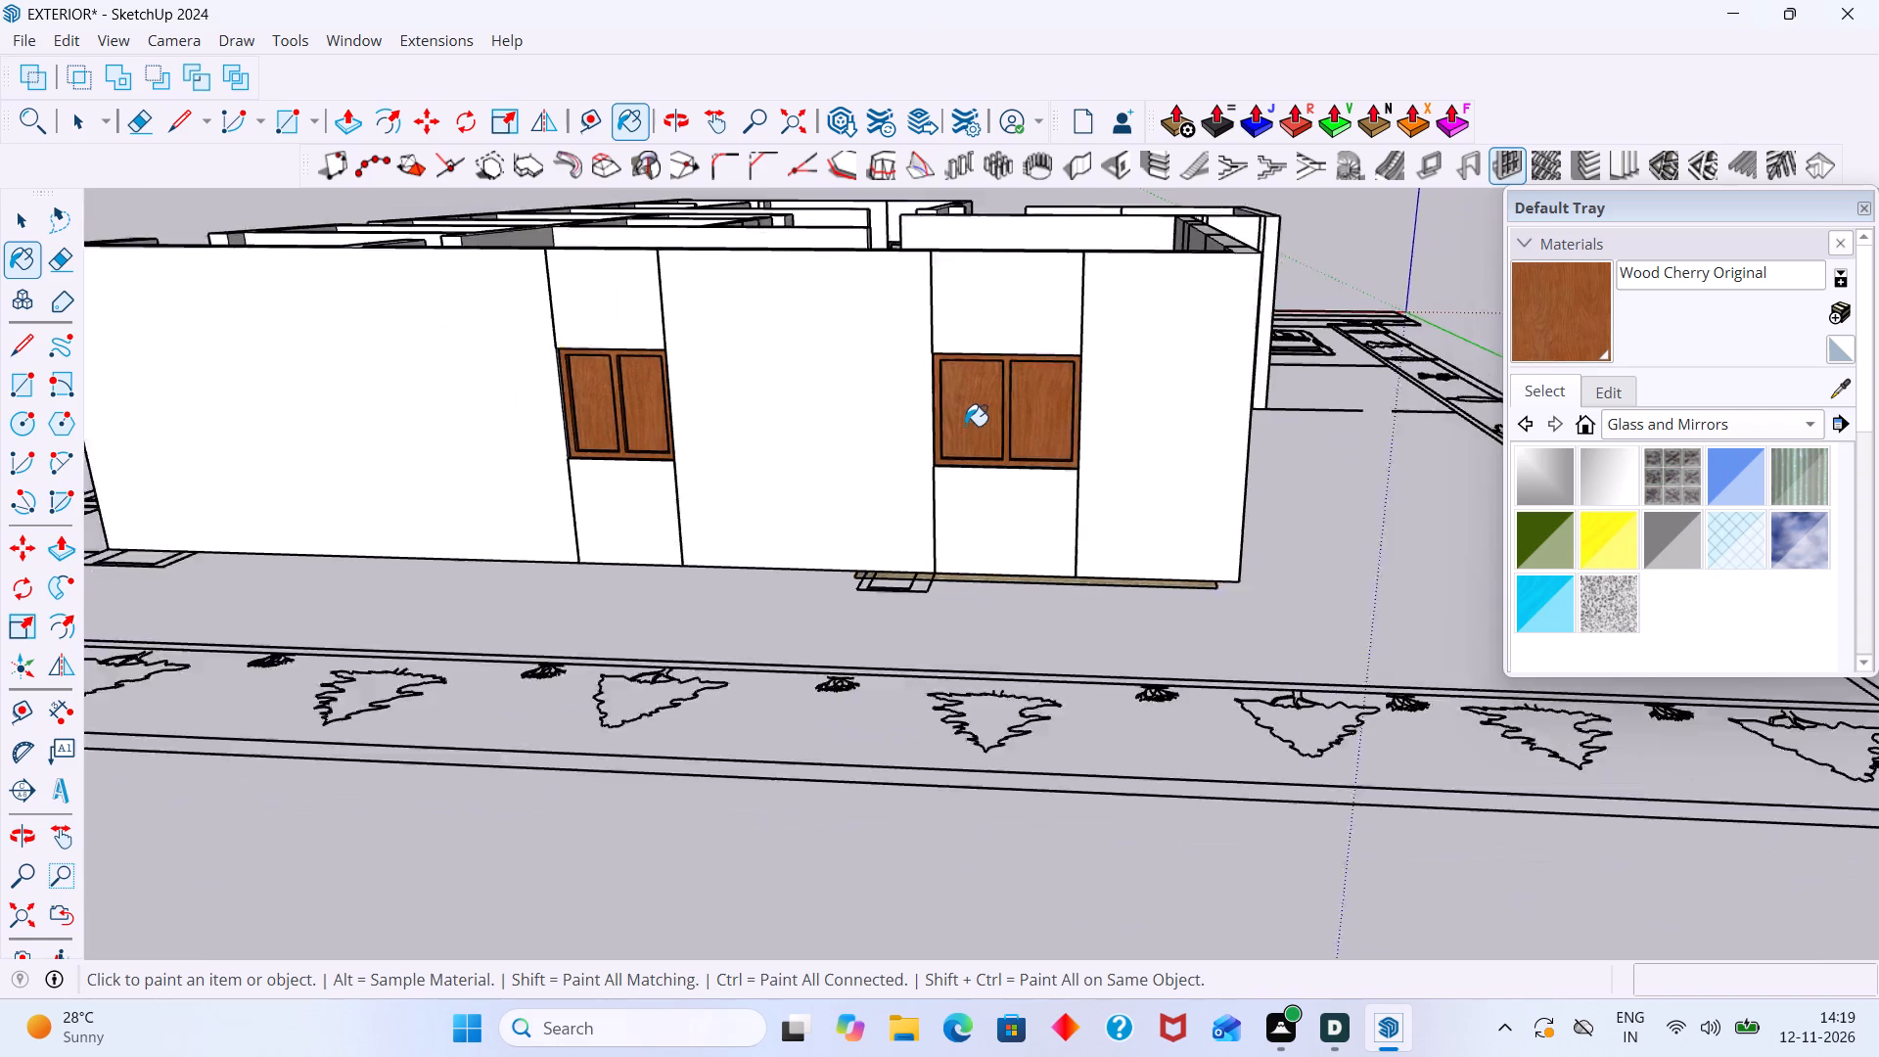
Open the large front window, paint its panes with Translucent Glass Blue, and leave the window.
{"action": "scroll", "coordinate": [965, 426], "scroll_direction": "down", "scroll_amount": 9}
{"action": "middle_click_drag", "start_coordinate": [931, 456], "coordinate": [654, 476]}
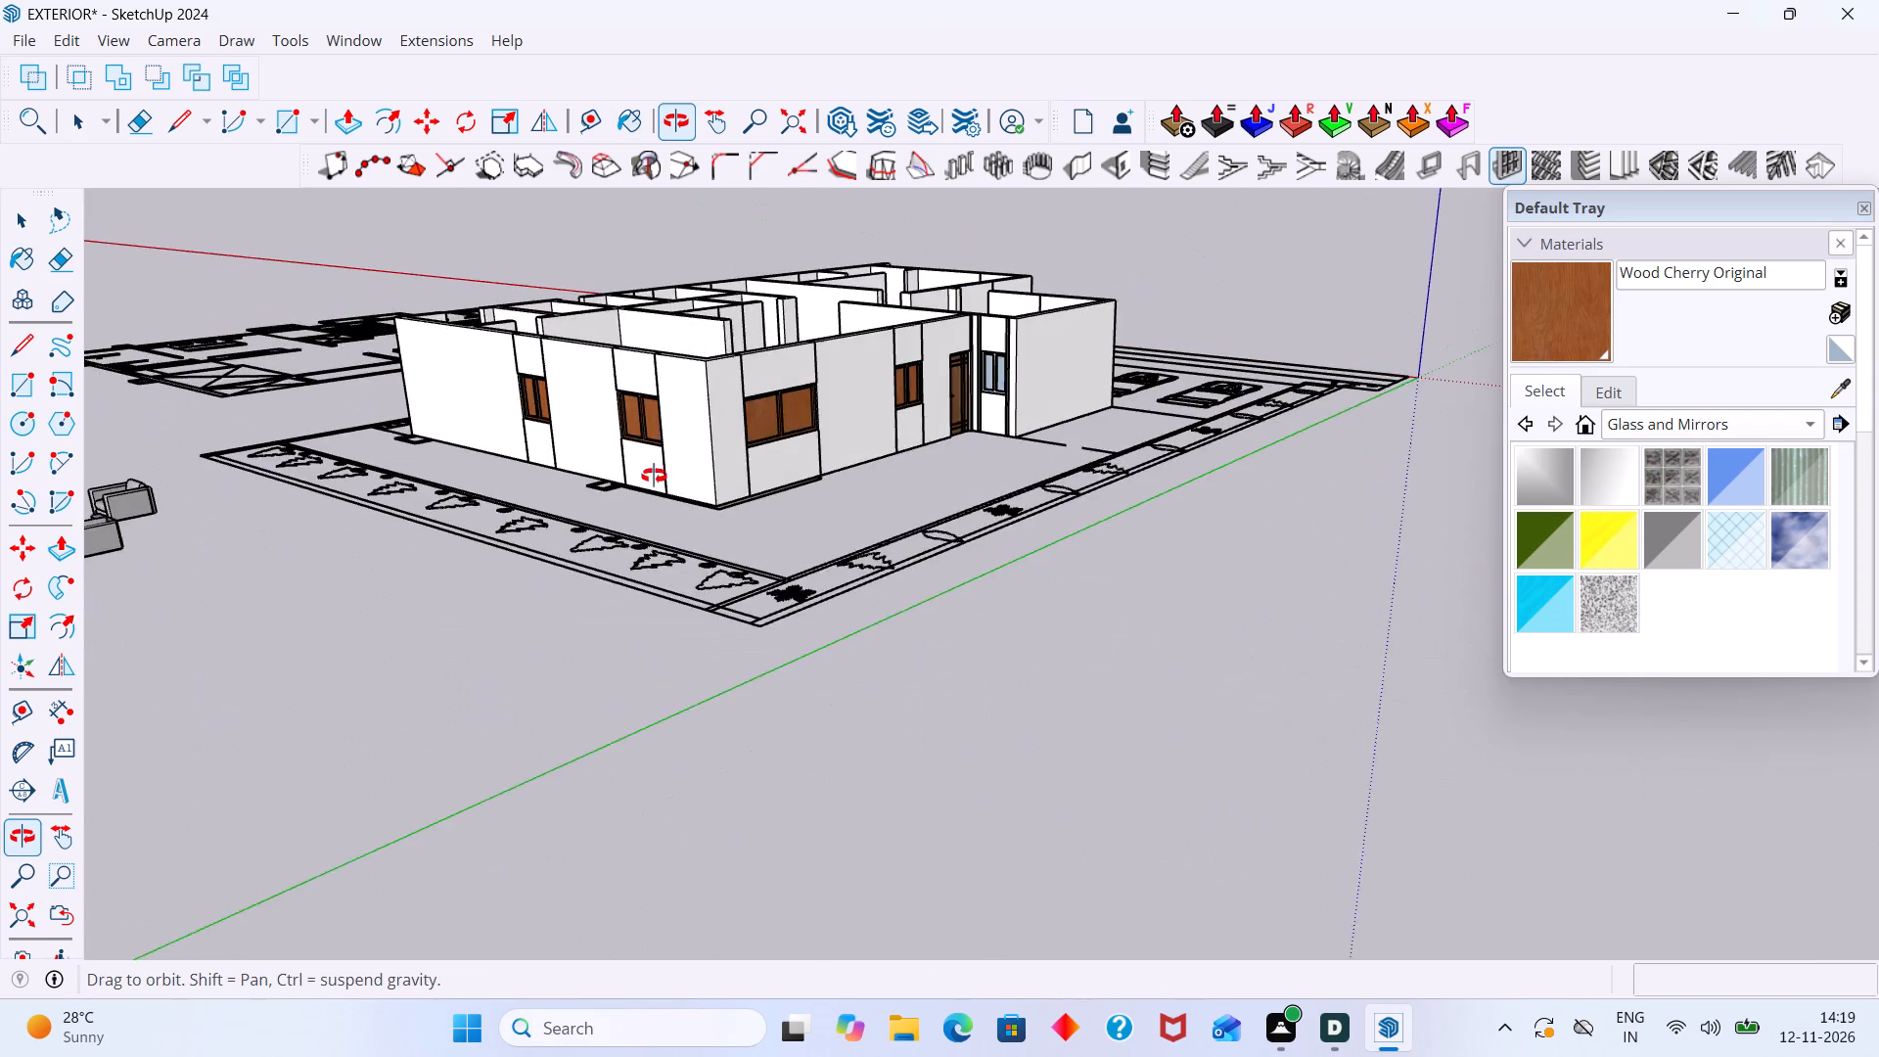
{"action": "middle_click_drag", "start_coordinate": [654, 476], "coordinate": [573, 476]}
{"action": "key", "text": "space"}
{"action": "scroll", "coordinate": [710, 398], "scroll_direction": "up", "scroll_amount": 14}
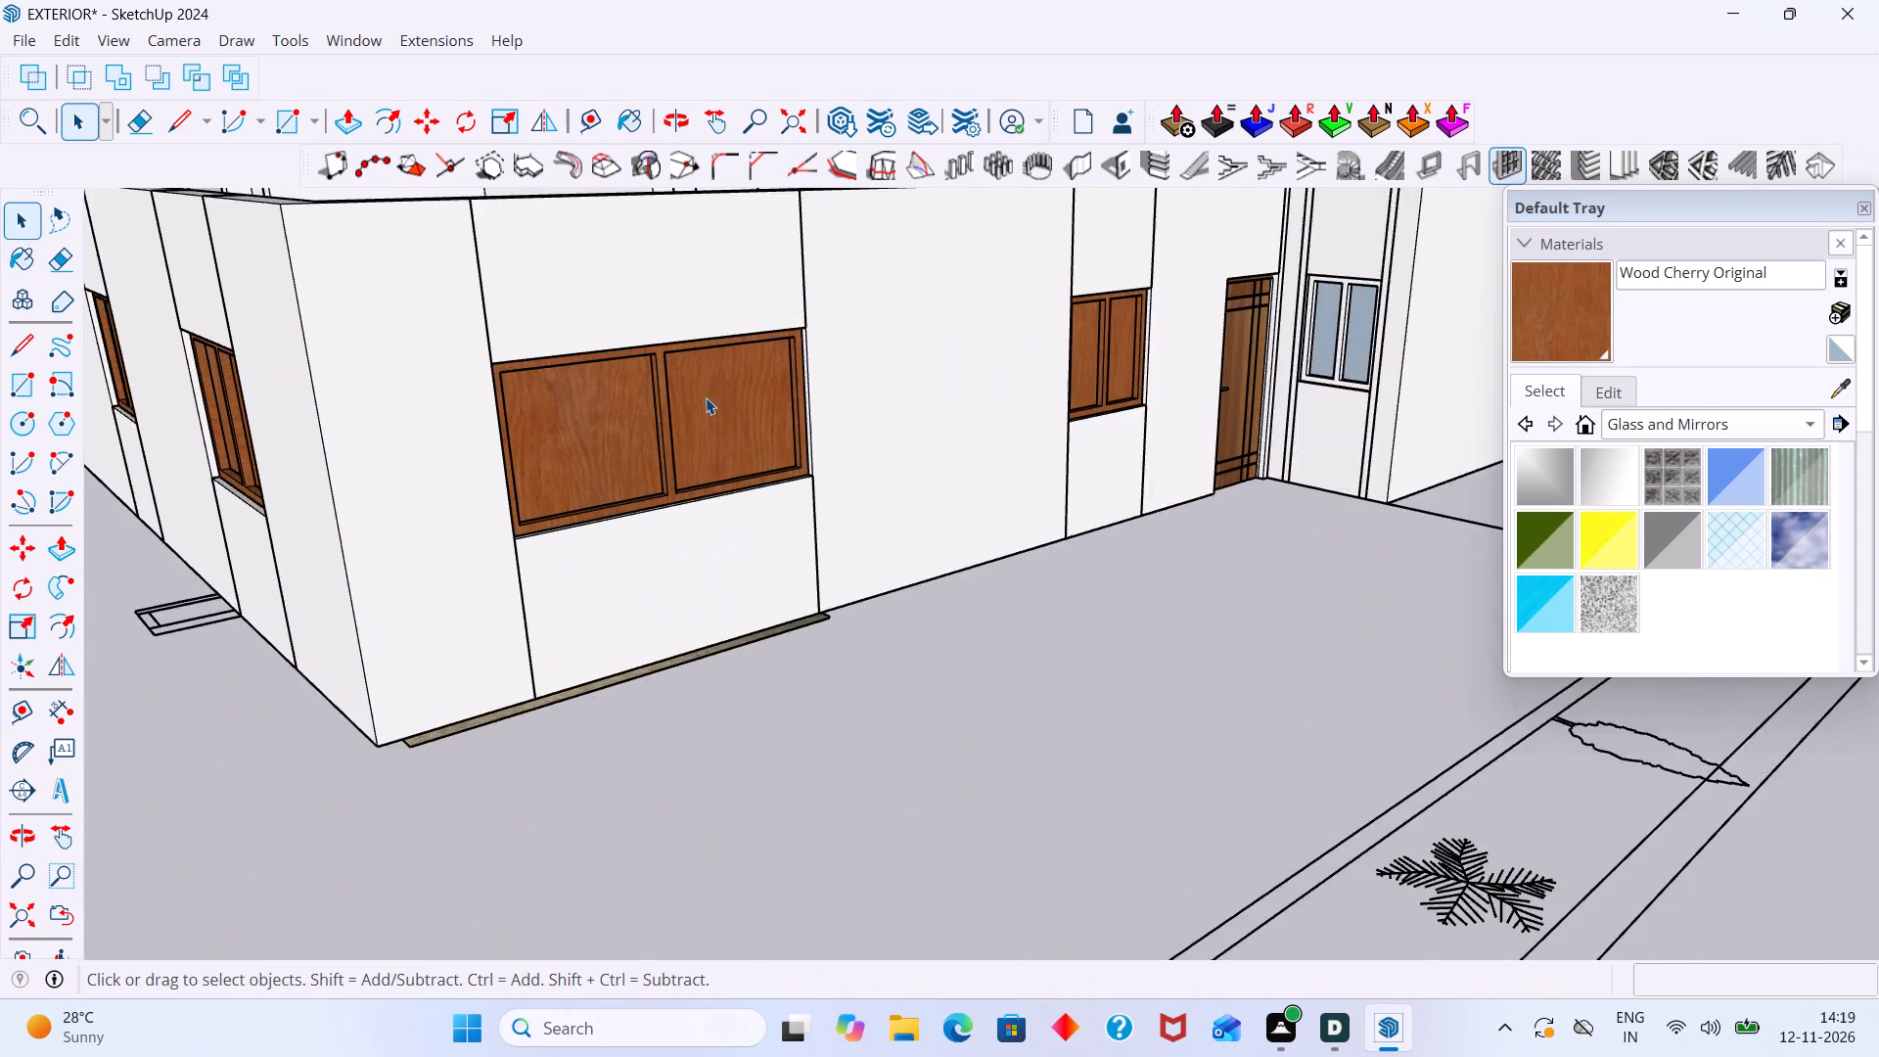
{"action": "left_click", "coordinate": [706, 397]}
{"action": "triple_click", "coordinate": [703, 398]}
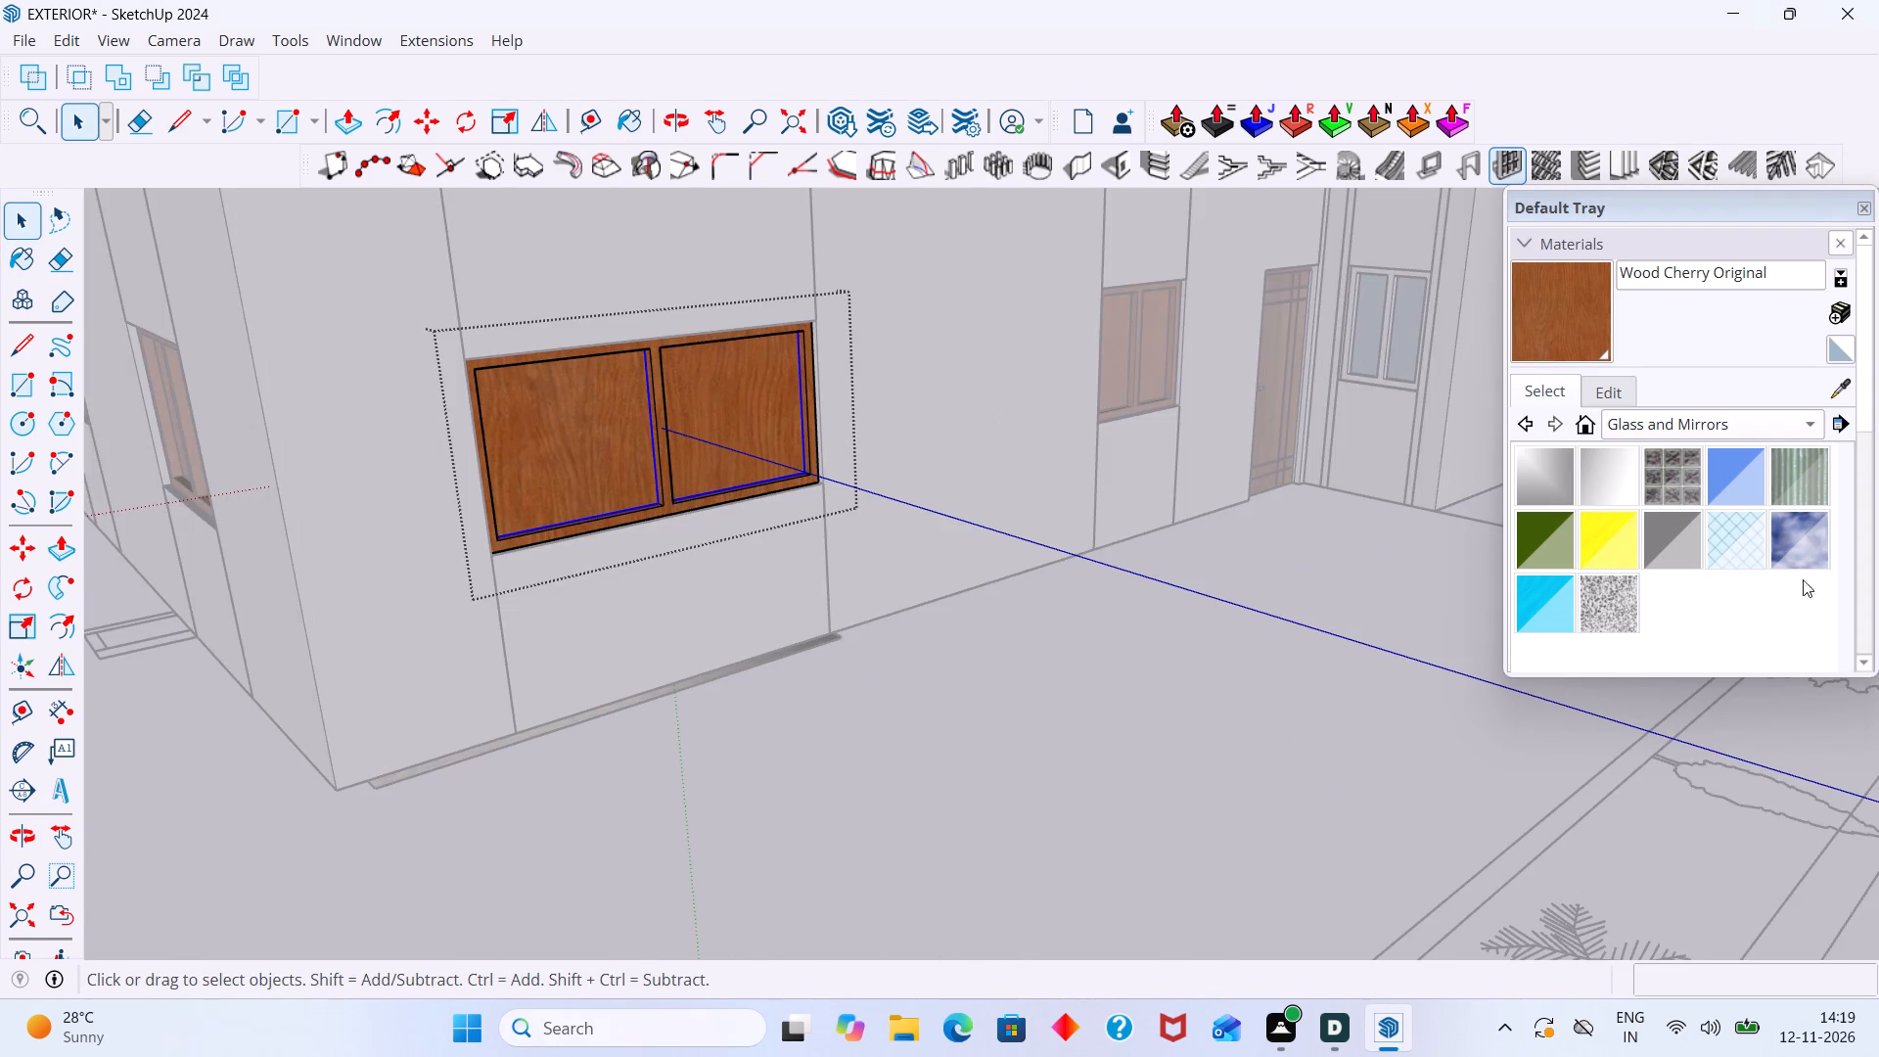
{"action": "left_click", "coordinate": [1725, 464]}
{"action": "left_click", "coordinate": [761, 405]}
{"action": "scroll", "coordinate": [753, 408], "scroll_direction": "down", "scroll_amount": 7}
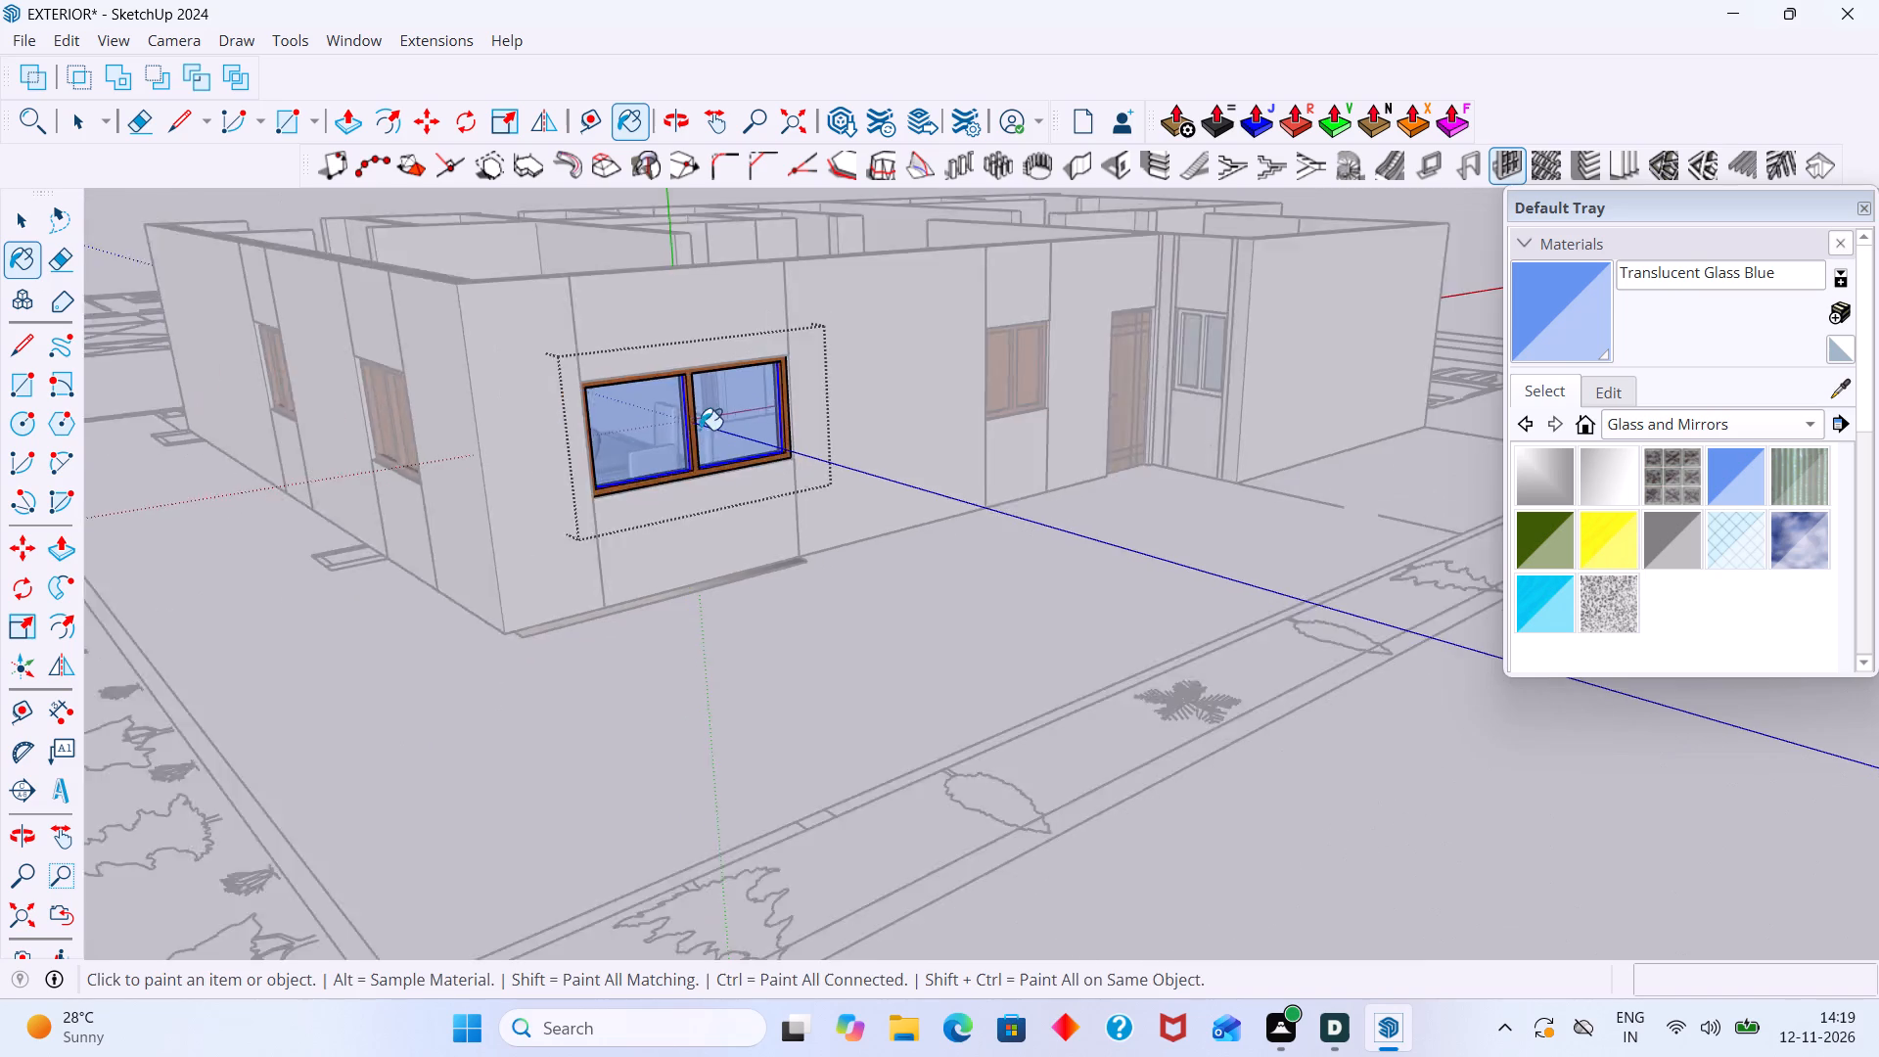
{"action": "scroll", "coordinate": [700, 430], "scroll_direction": "down", "scroll_amount": 2}
{"action": "middle_click_drag", "start_coordinate": [676, 468], "coordinate": [933, 469]}
{"action": "key", "text": "space"}
{"action": "left_click", "coordinate": [985, 607]}
Open the side-wall window nearest the front corner, paint its panes with Translucent Glass Blue, and leave the window.
{"action": "scroll", "coordinate": [721, 446], "scroll_direction": "up", "scroll_amount": 9}
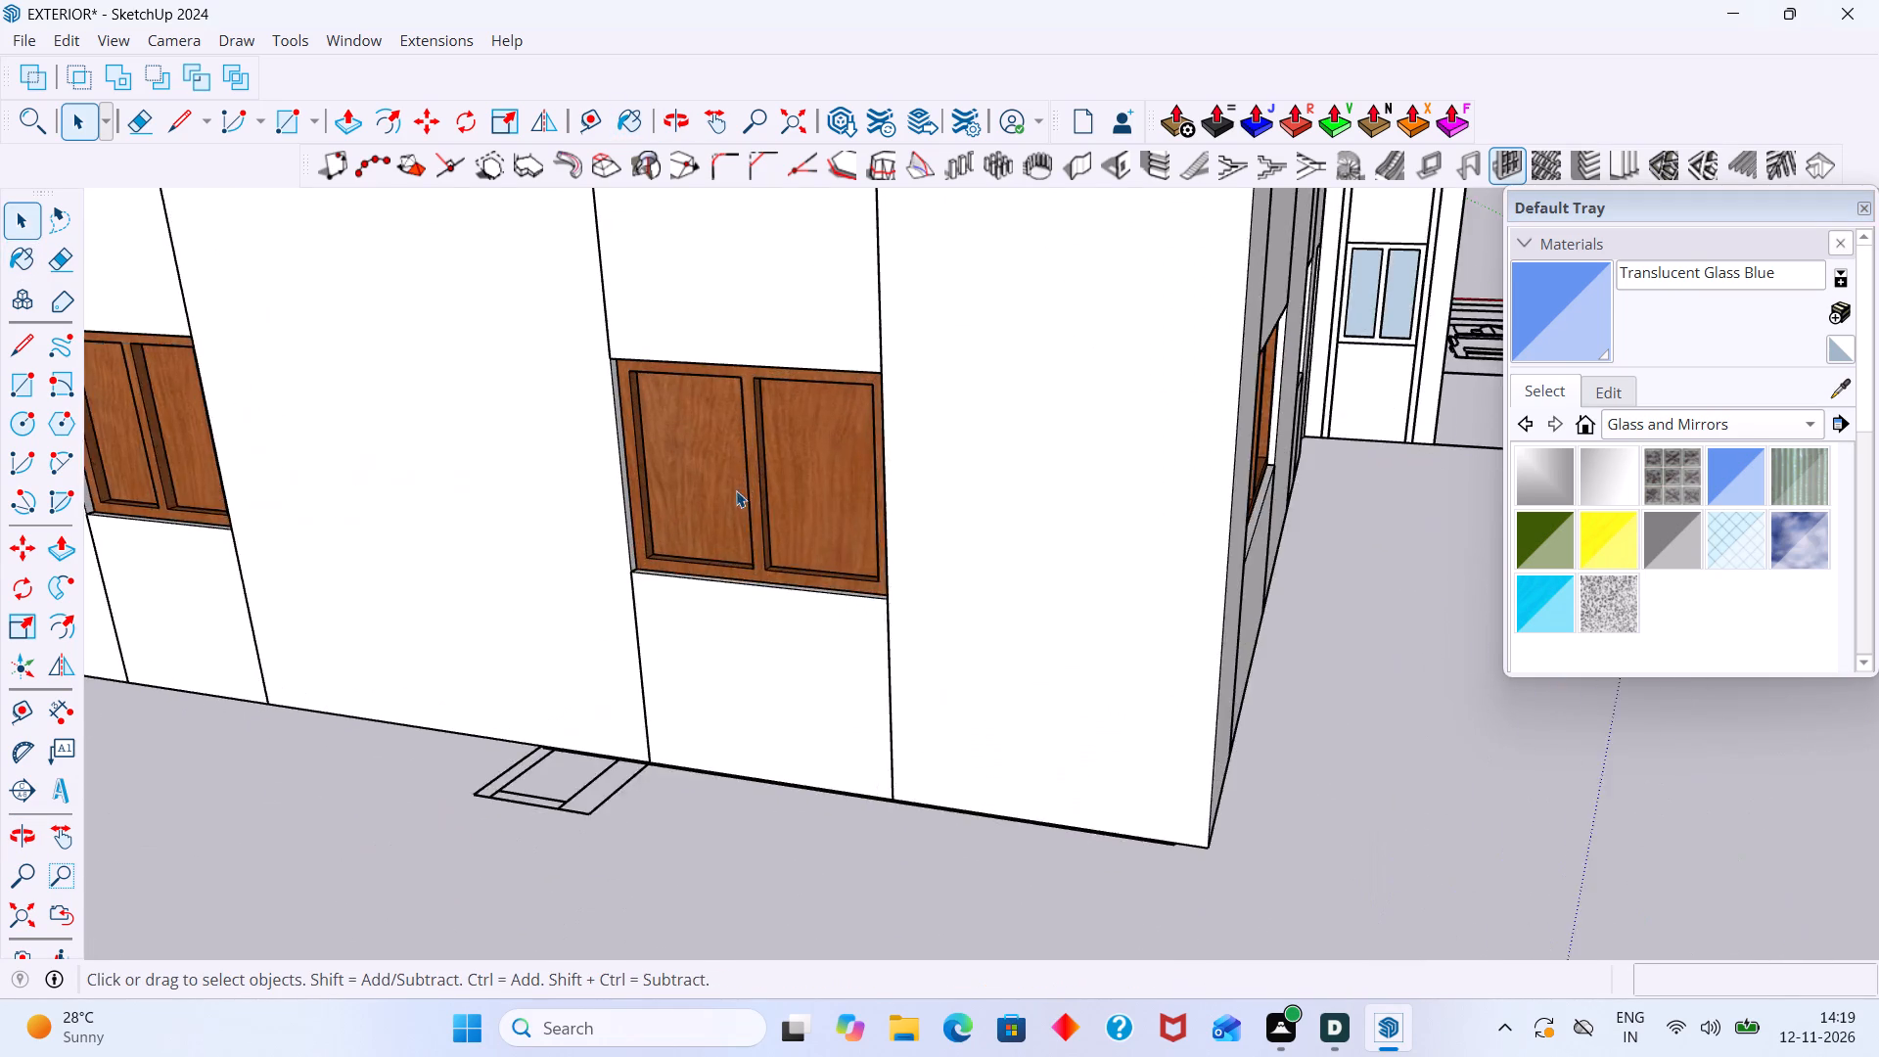
{"action": "scroll", "coordinate": [736, 490], "scroll_direction": "up", "scroll_amount": 6}
{"action": "double_click", "coordinate": [683, 487]}
{"action": "left_click", "coordinate": [683, 497]}
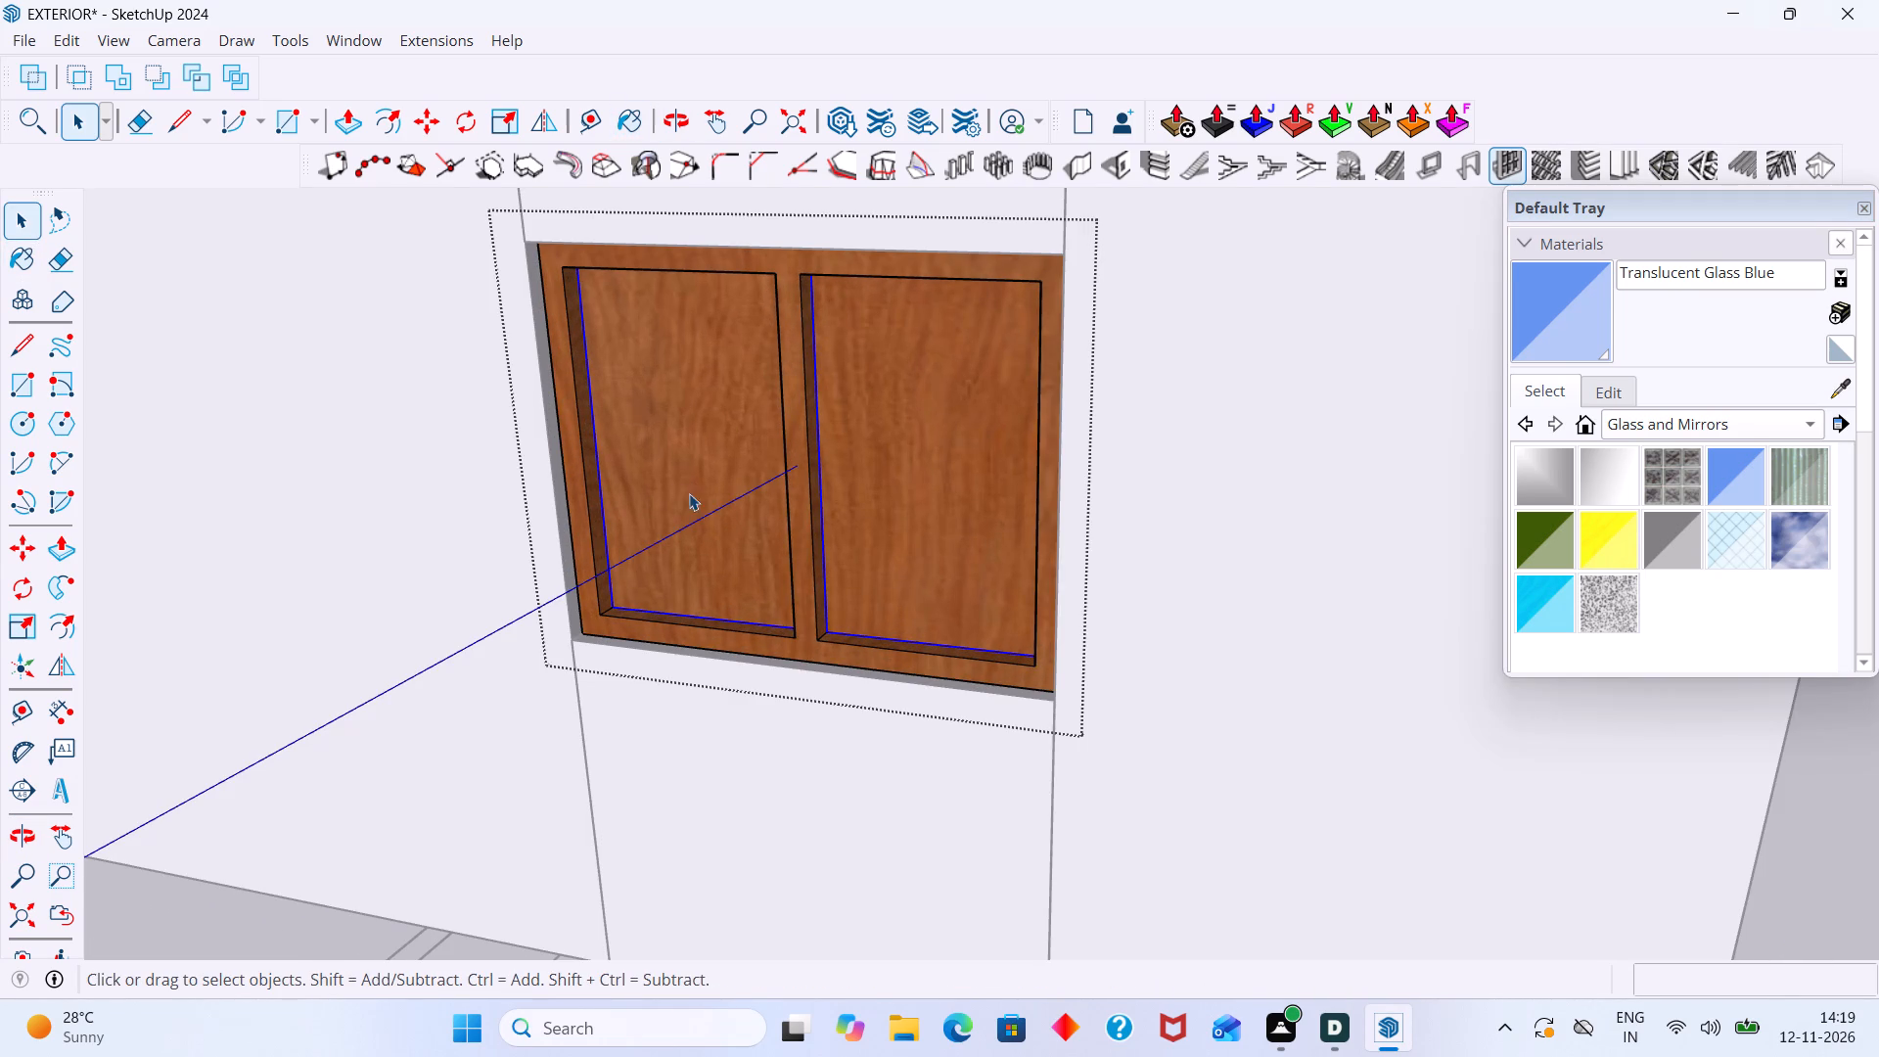
{"action": "left_click", "coordinate": [1567, 307]}
{"action": "left_click", "coordinate": [742, 472]}
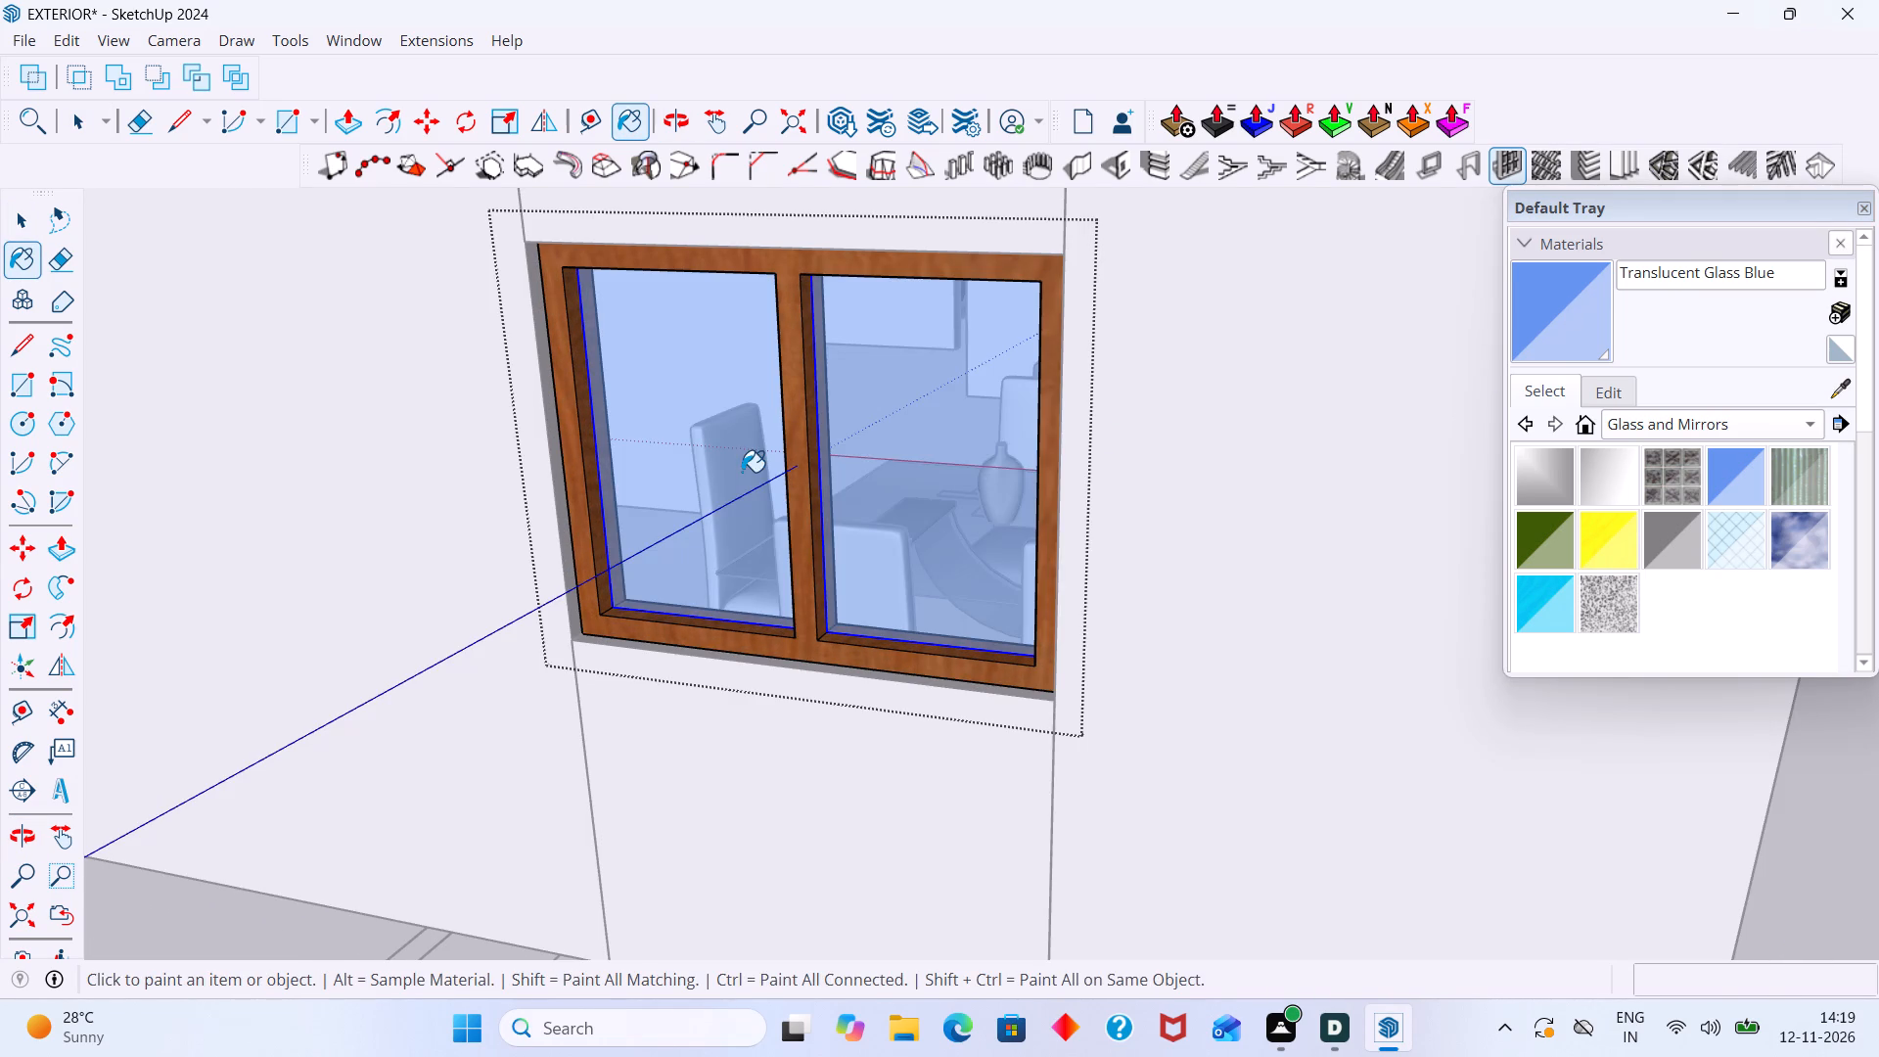
{"action": "key", "text": "space"}
{"action": "left_click", "coordinate": [454, 864]}
Open the farther window on the planted side wall, paint its panes with Translucent Glass Blue, and leave the window.
{"action": "scroll", "coordinate": [451, 802], "scroll_direction": "up", "scroll_amount": 1}
{"action": "scroll", "coordinate": [452, 801], "scroll_direction": "down", "scroll_amount": 2}
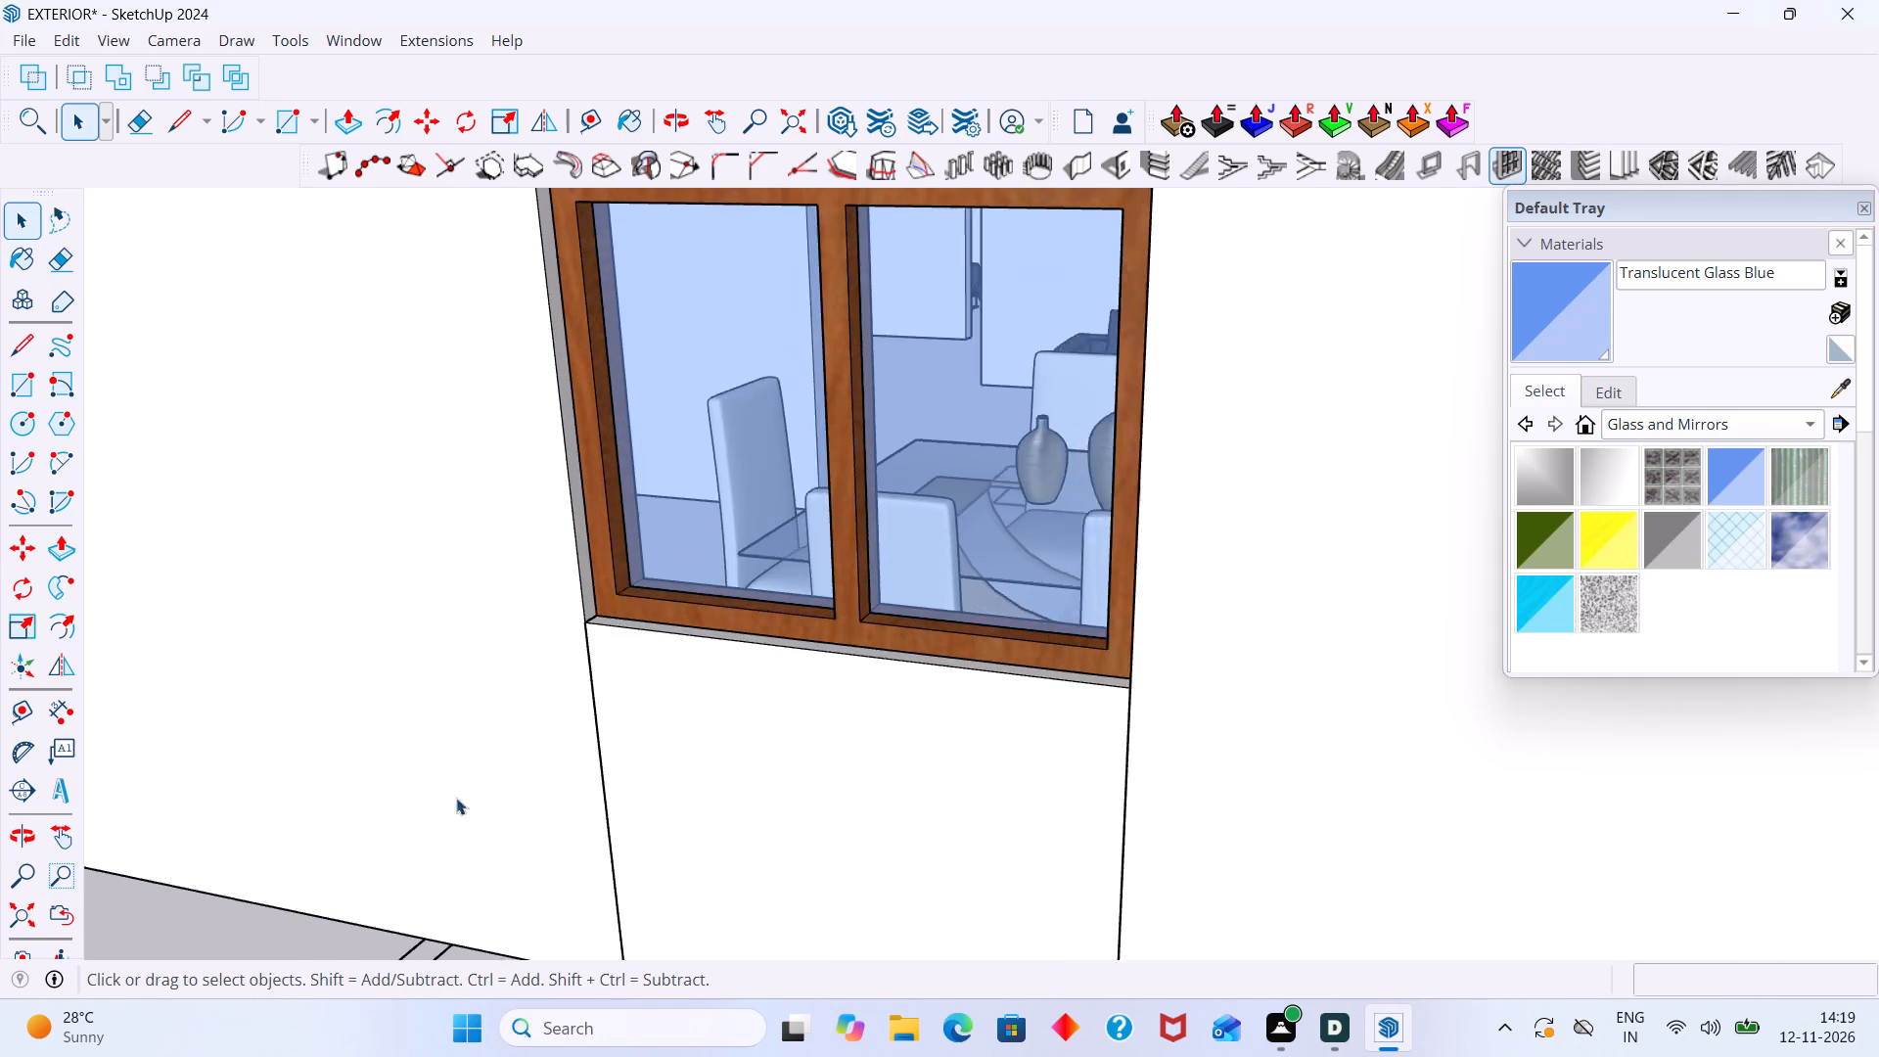
{"action": "scroll", "coordinate": [456, 798], "scroll_direction": "down", "scroll_amount": 14}
{"action": "middle_click_drag", "start_coordinate": [479, 762], "coordinate": [1365, 740], "text": "shift"}
{"action": "scroll", "coordinate": [1200, 676], "scroll_direction": "up", "scroll_amount": 9}
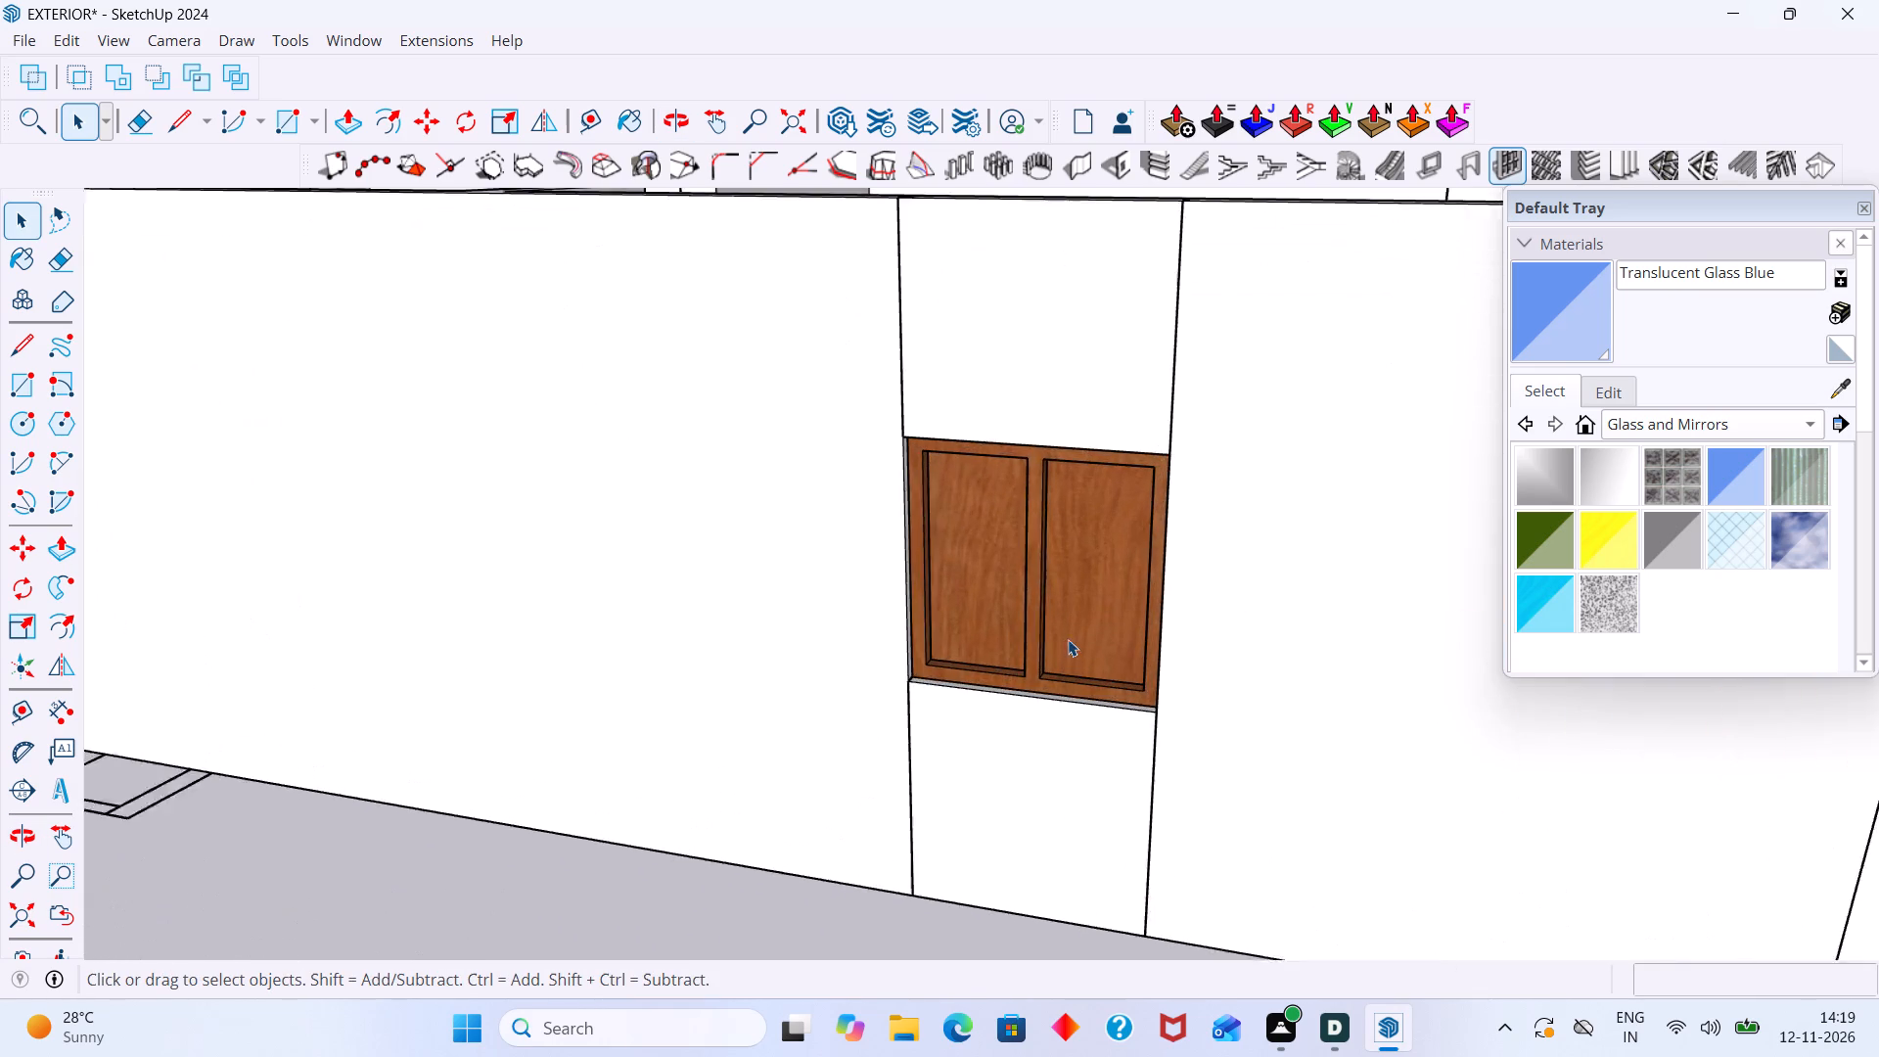
{"action": "scroll", "coordinate": [1068, 639], "scroll_direction": "up", "scroll_amount": 1}
{"action": "double_click", "coordinate": [1076, 618]}
{"action": "left_click", "coordinate": [1077, 623]}
{"action": "left_click", "coordinate": [1581, 314]}
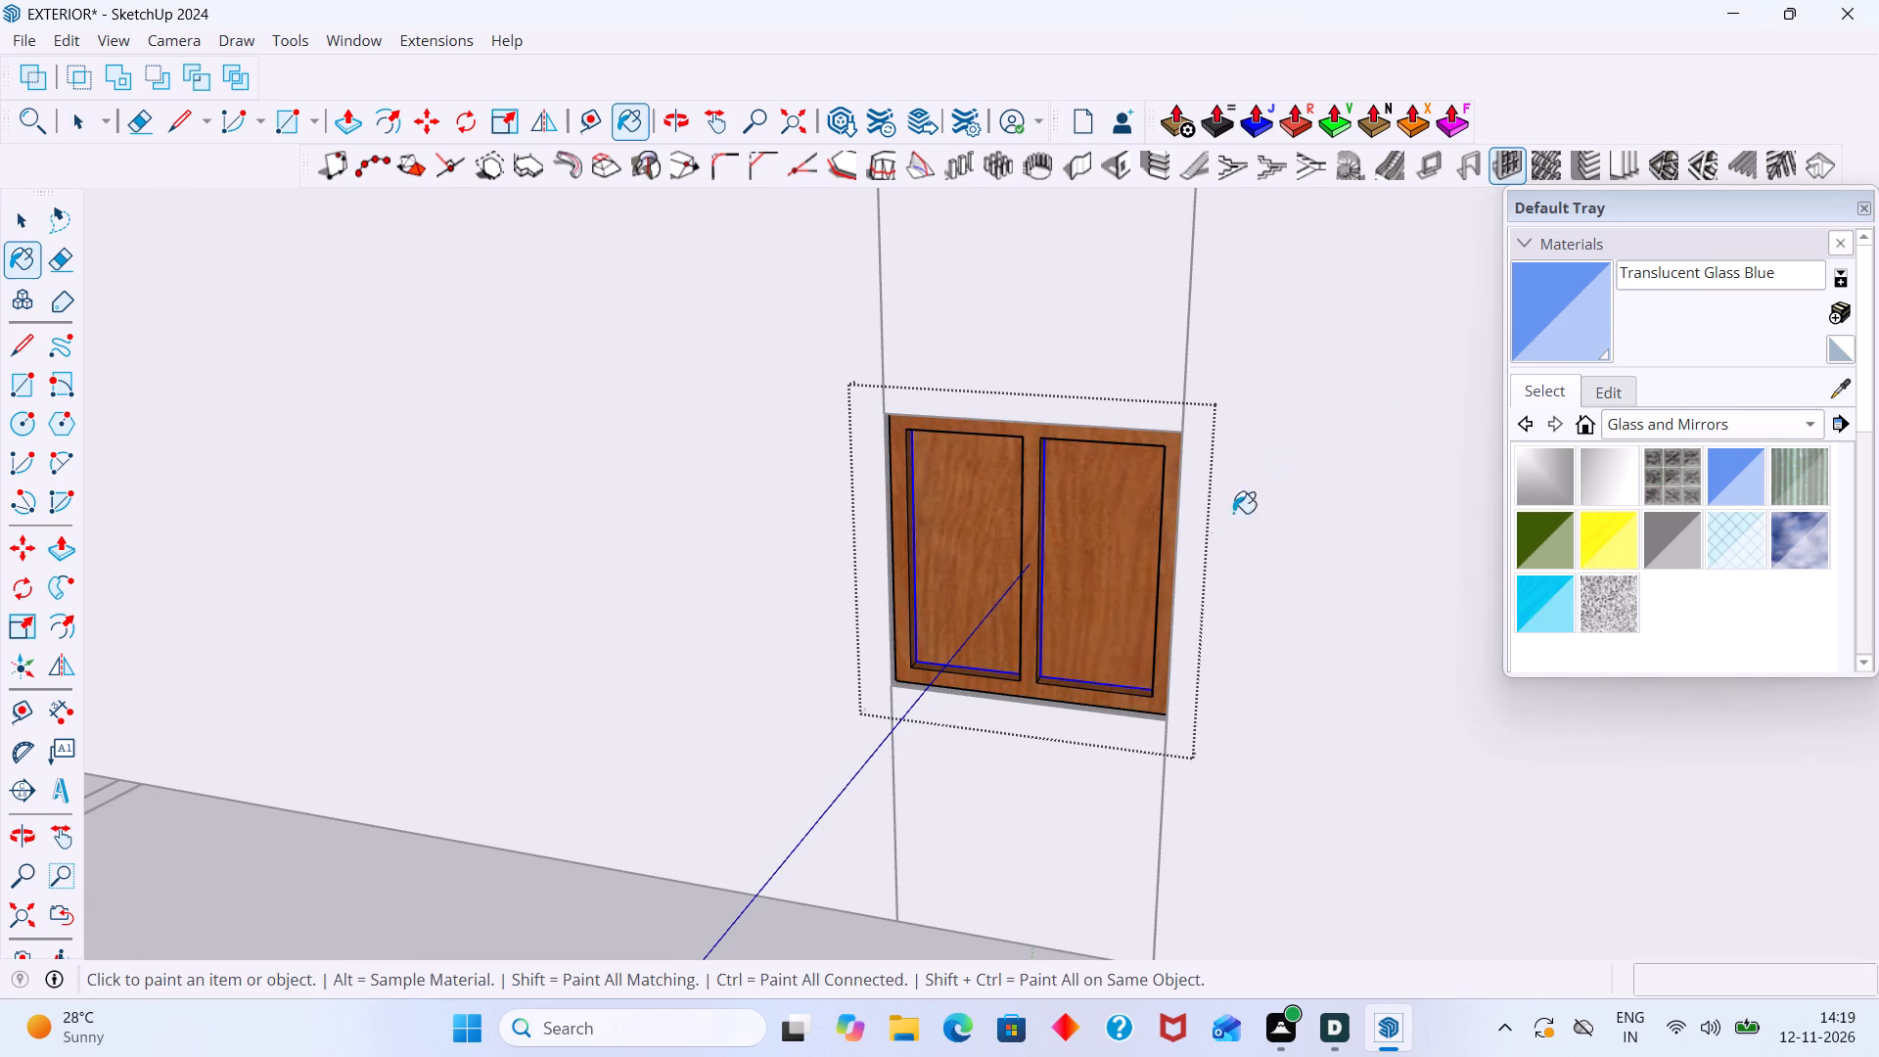
{"action": "left_click", "coordinate": [1121, 583]}
{"action": "key", "text": "space"}
{"action": "left_click", "coordinate": [1262, 577]}
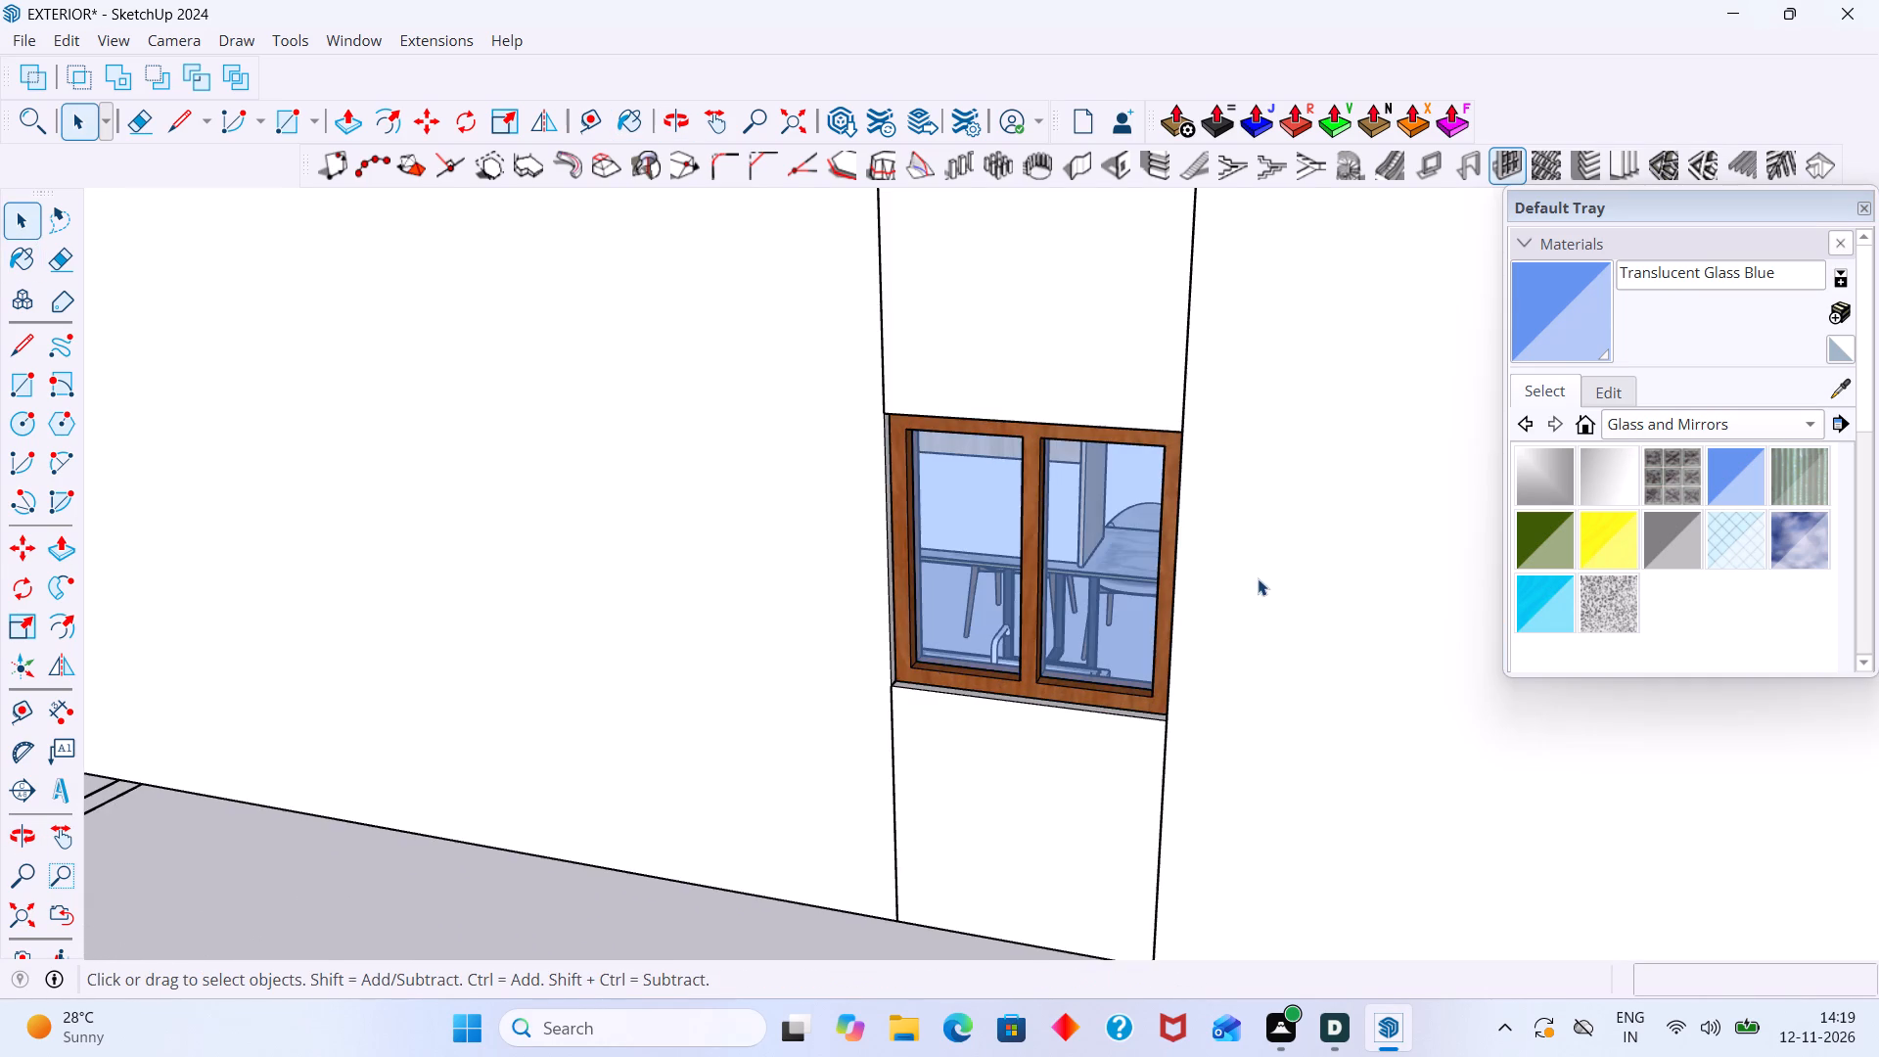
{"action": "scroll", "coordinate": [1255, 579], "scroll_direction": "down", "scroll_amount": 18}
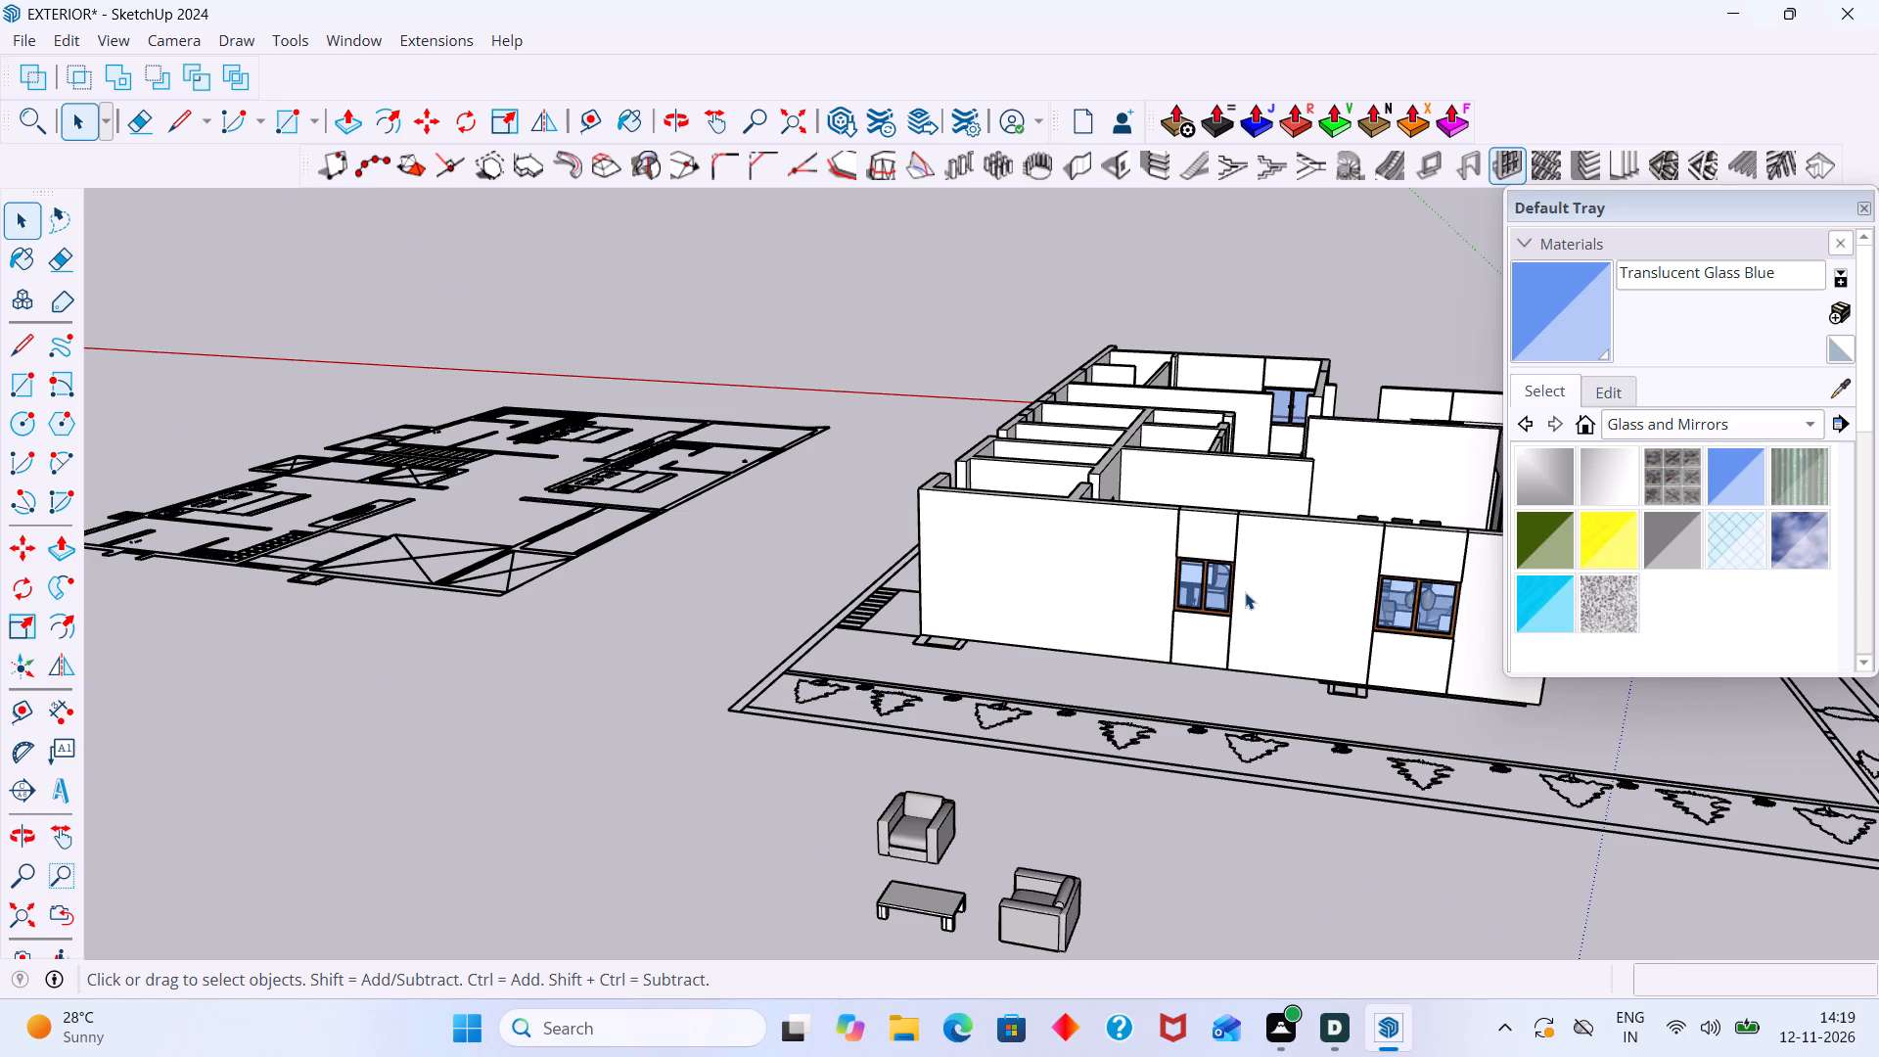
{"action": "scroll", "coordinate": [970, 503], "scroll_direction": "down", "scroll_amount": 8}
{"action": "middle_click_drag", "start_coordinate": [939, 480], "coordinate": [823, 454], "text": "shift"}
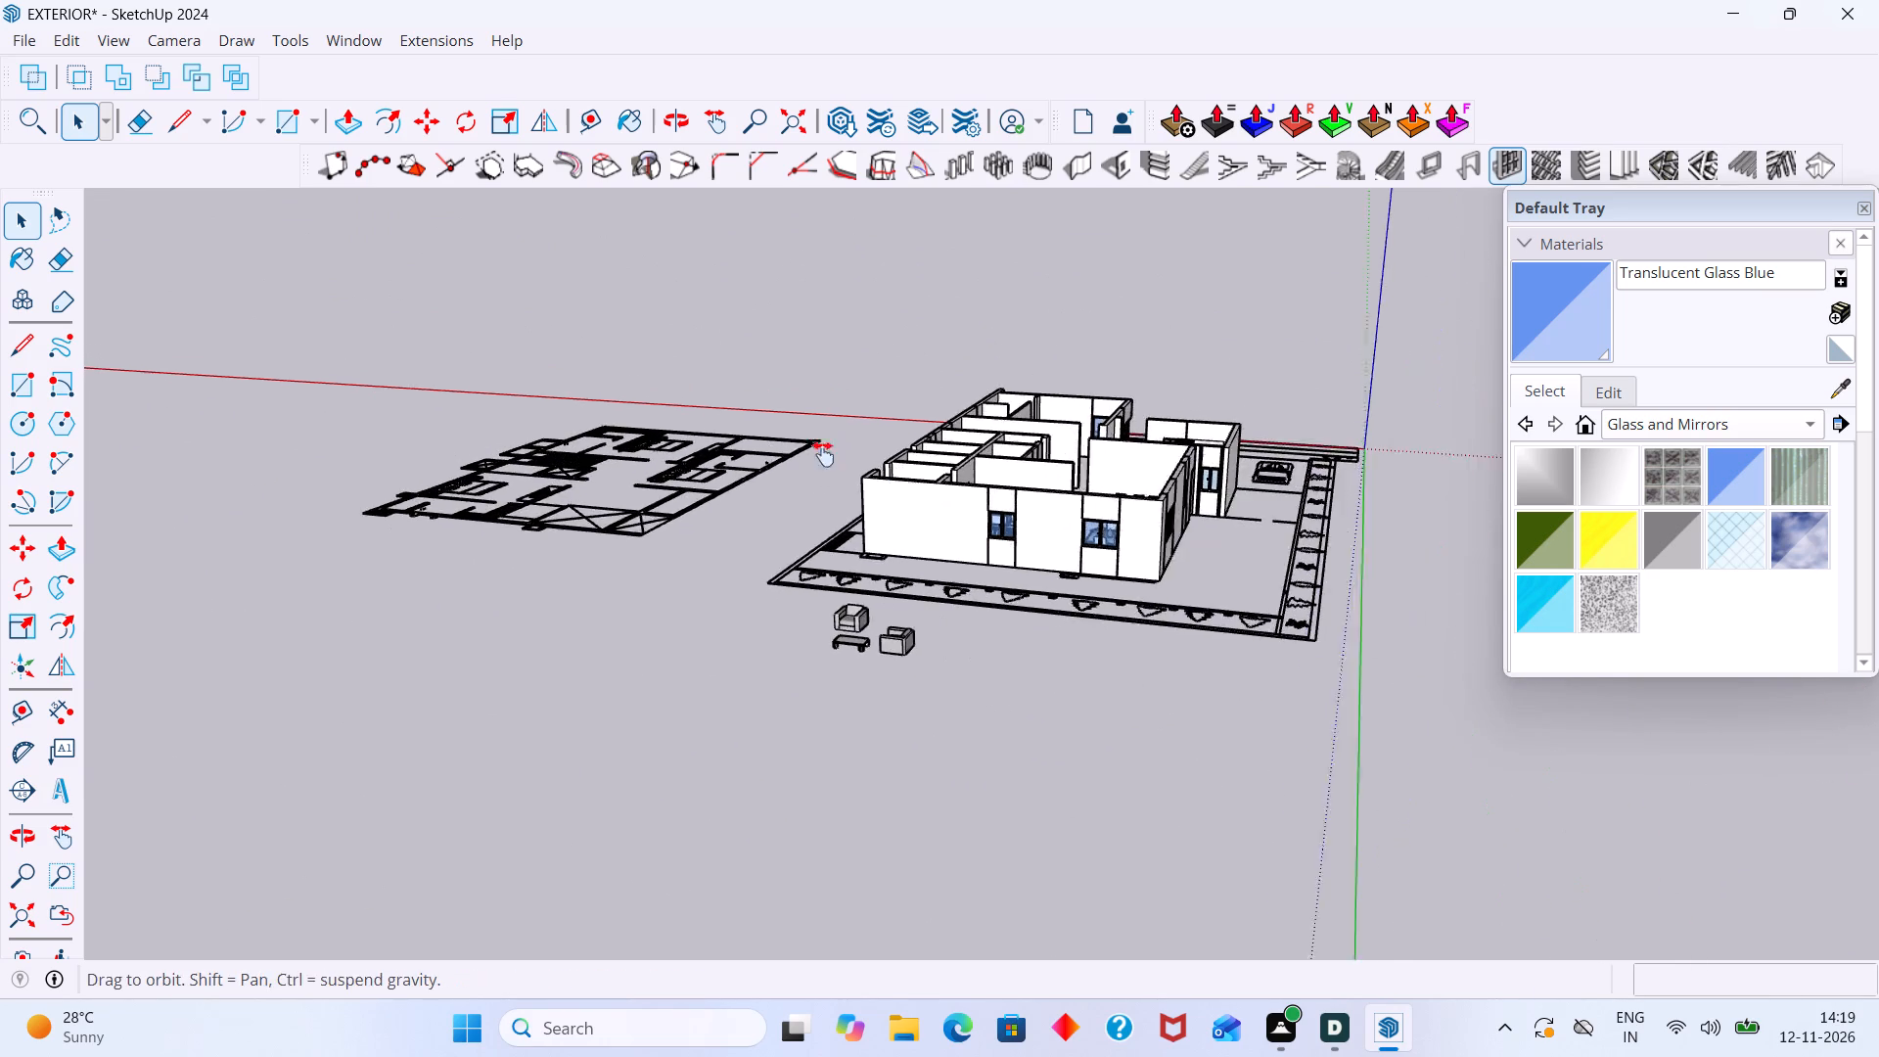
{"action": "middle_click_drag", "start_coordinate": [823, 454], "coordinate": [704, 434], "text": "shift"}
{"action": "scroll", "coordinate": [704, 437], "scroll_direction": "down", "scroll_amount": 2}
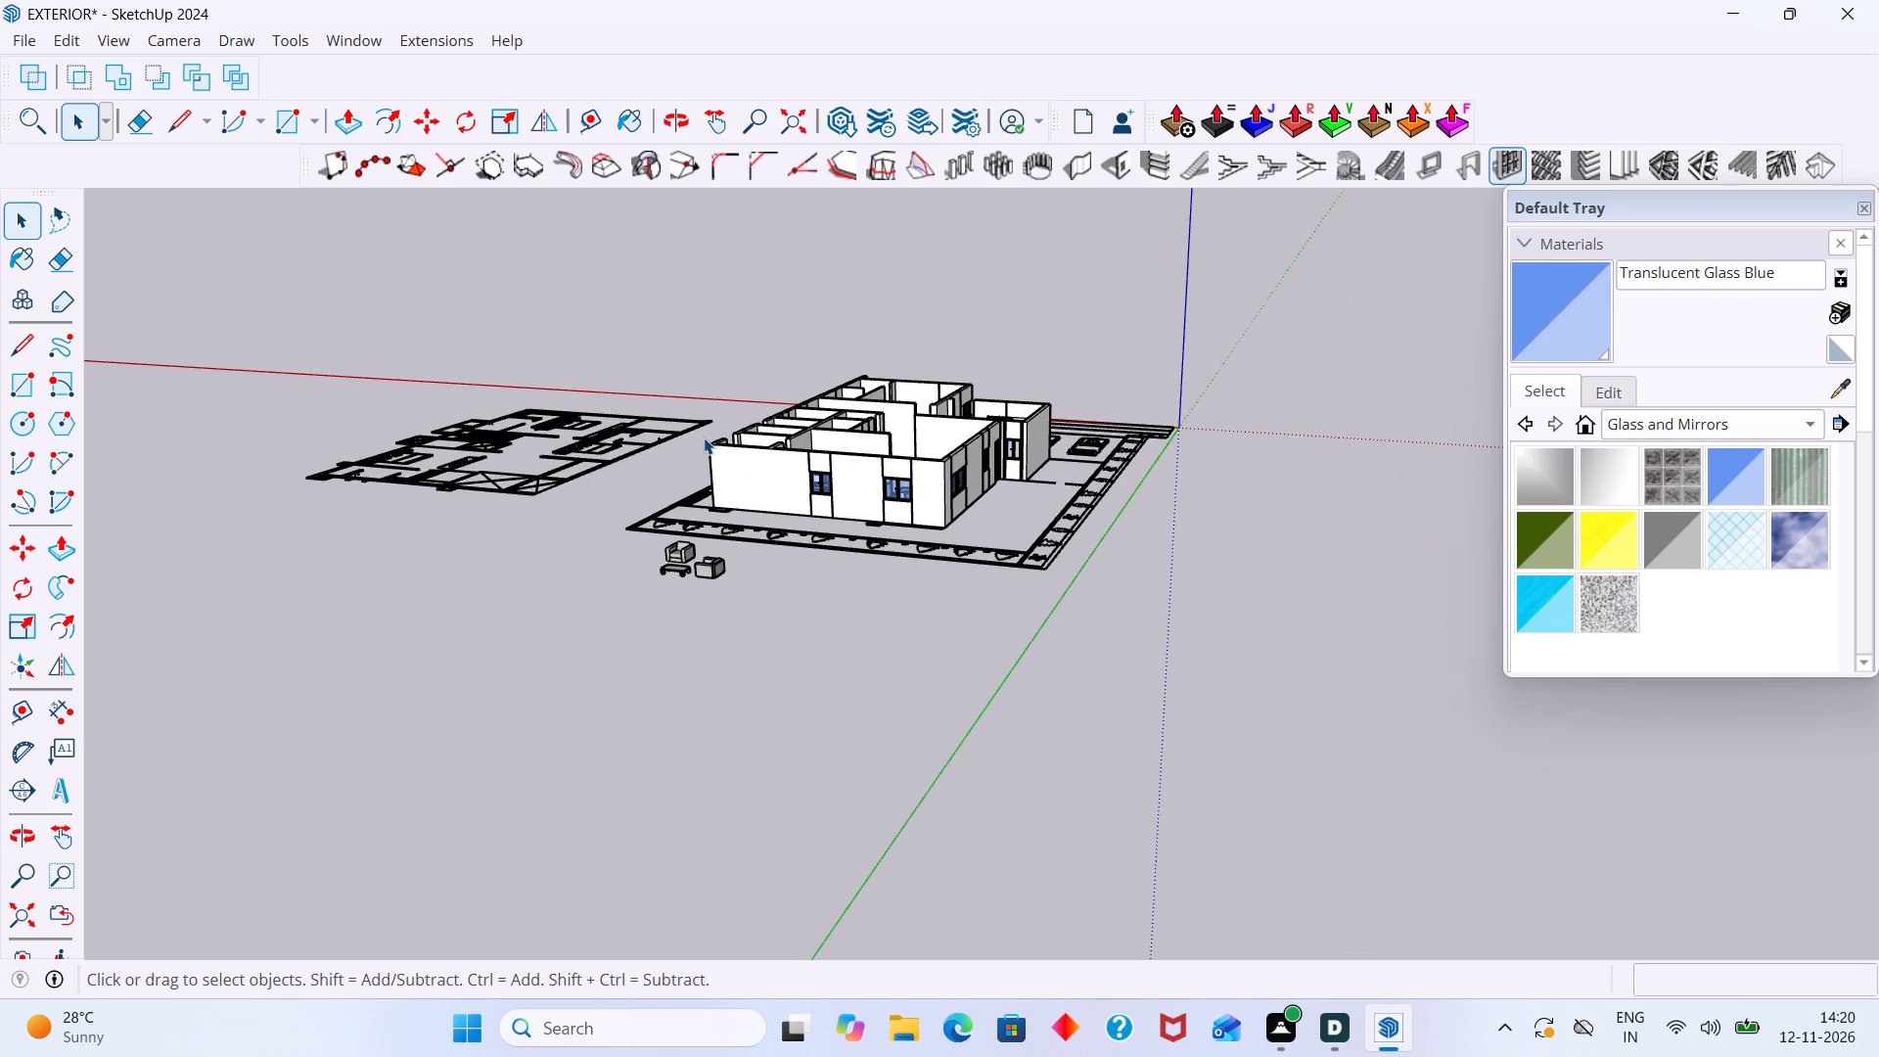
Delete the extra line running across the threshold strip of the kitchen's exterior doorway, near the outdoor steps.
{"action": "middle_click_drag", "start_coordinate": [823, 423], "coordinate": [804, 496]}
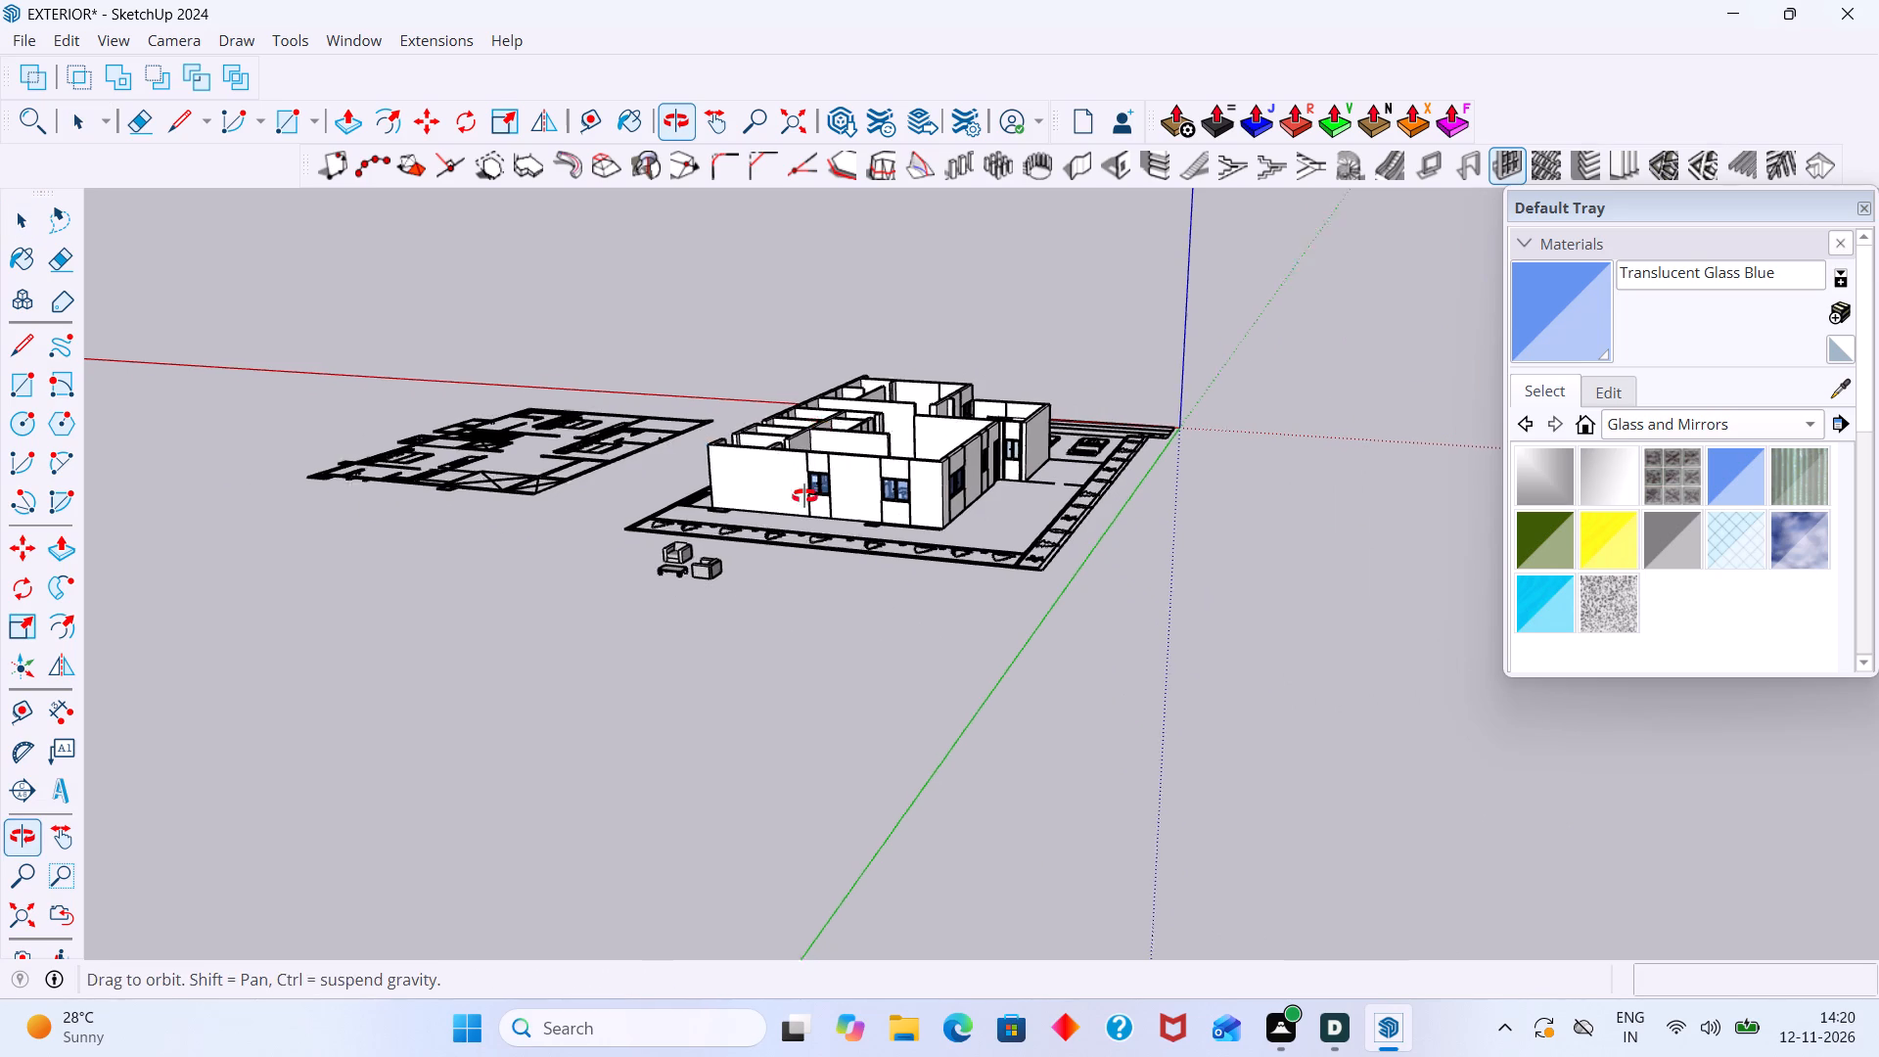
{"action": "middle_click_drag", "start_coordinate": [804, 496], "coordinate": [804, 539]}
{"action": "scroll", "coordinate": [804, 539], "scroll_direction": "down", "scroll_amount": 1}
{"action": "scroll", "coordinate": [836, 554], "scroll_direction": "up", "scroll_amount": 14}
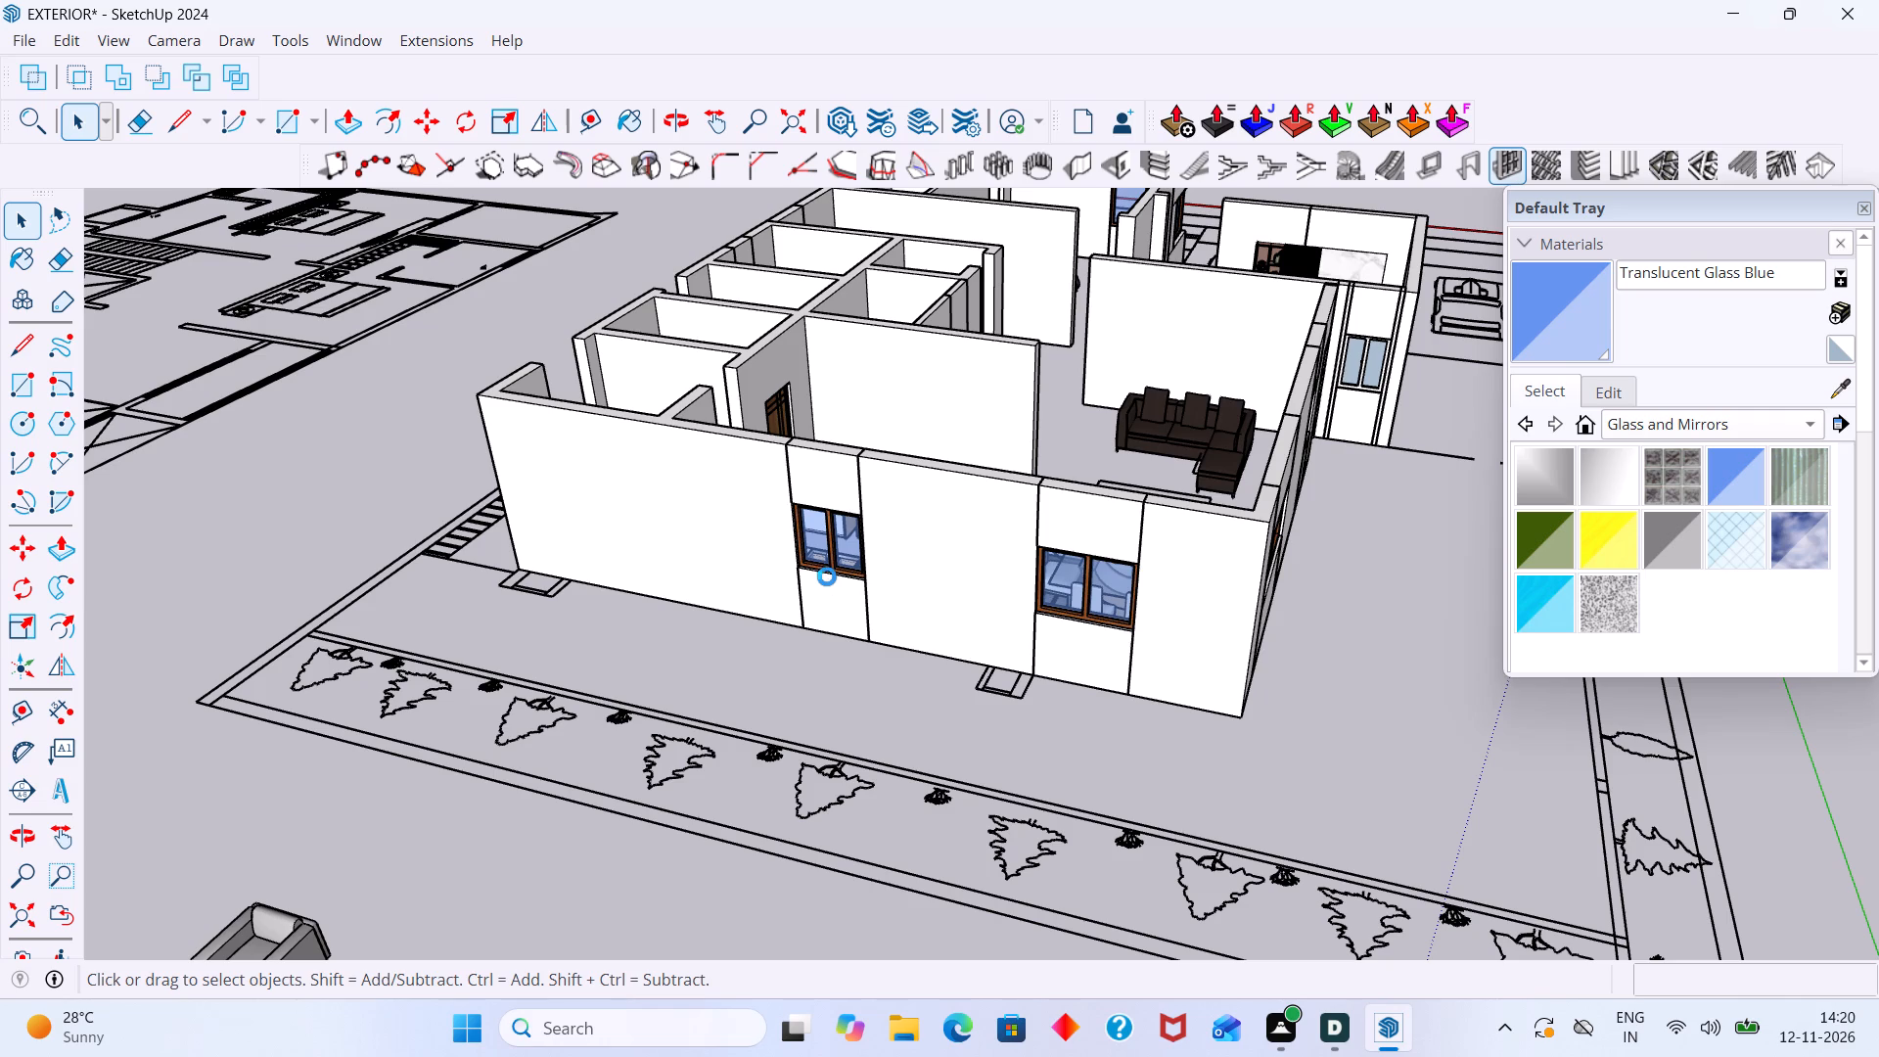
{"action": "scroll", "coordinate": [818, 569], "scroll_direction": "down", "scroll_amount": 6}
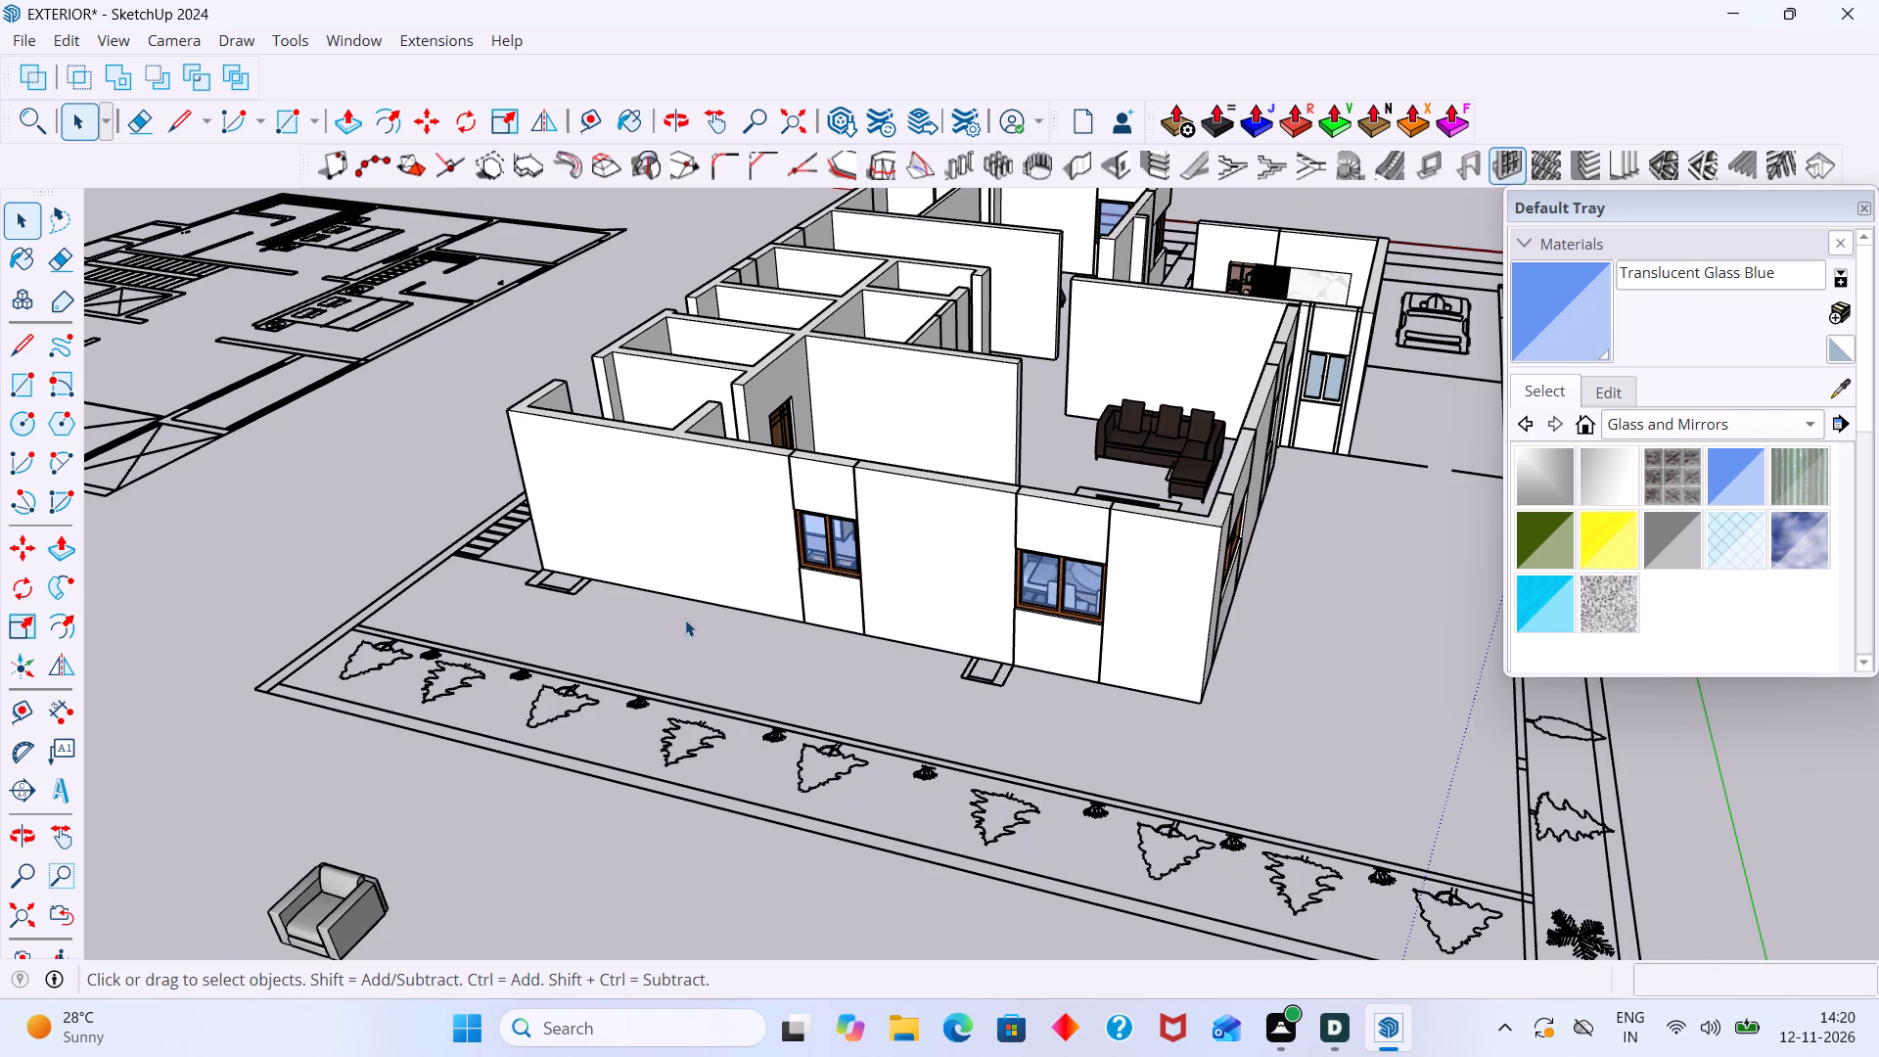
{"action": "scroll", "coordinate": [789, 627], "scroll_direction": "up", "scroll_amount": 3}
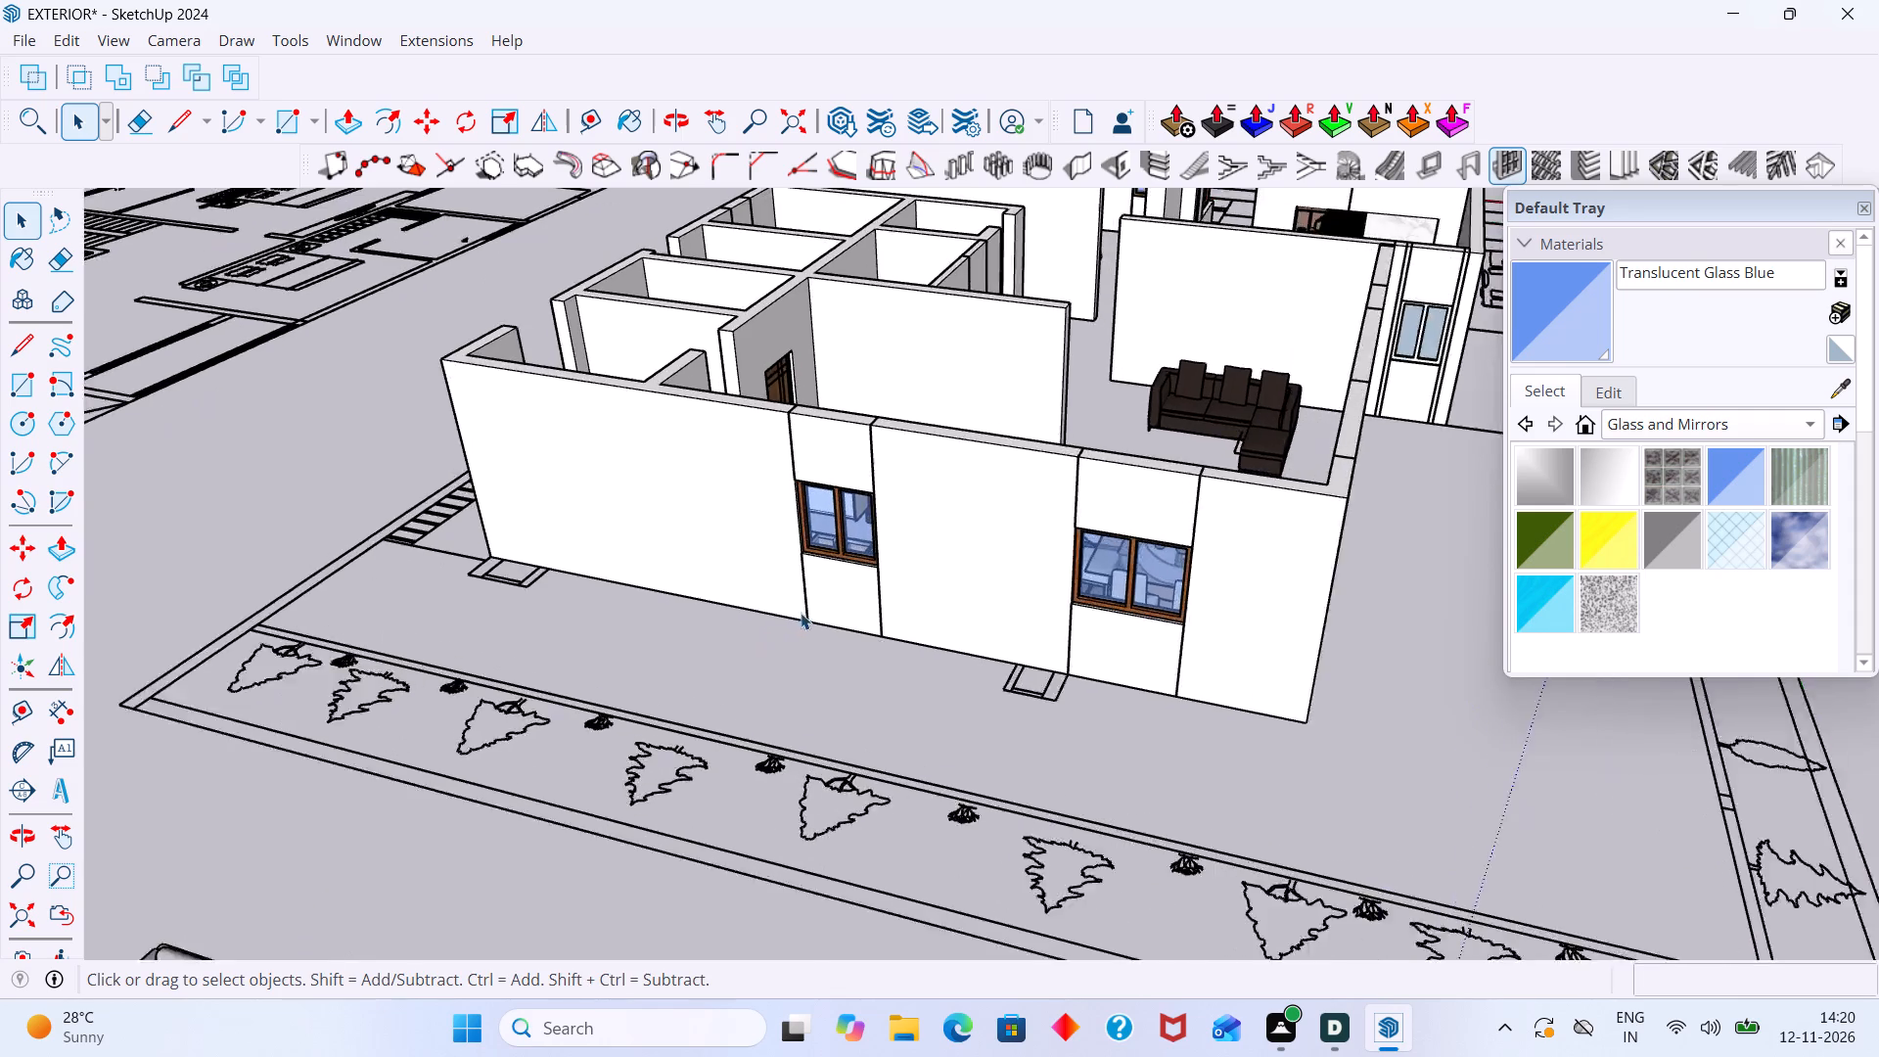
{"action": "scroll", "coordinate": [801, 613], "scroll_direction": "up", "scroll_amount": 1}
{"action": "middle_click_drag", "start_coordinate": [802, 619], "coordinate": [722, 850]}
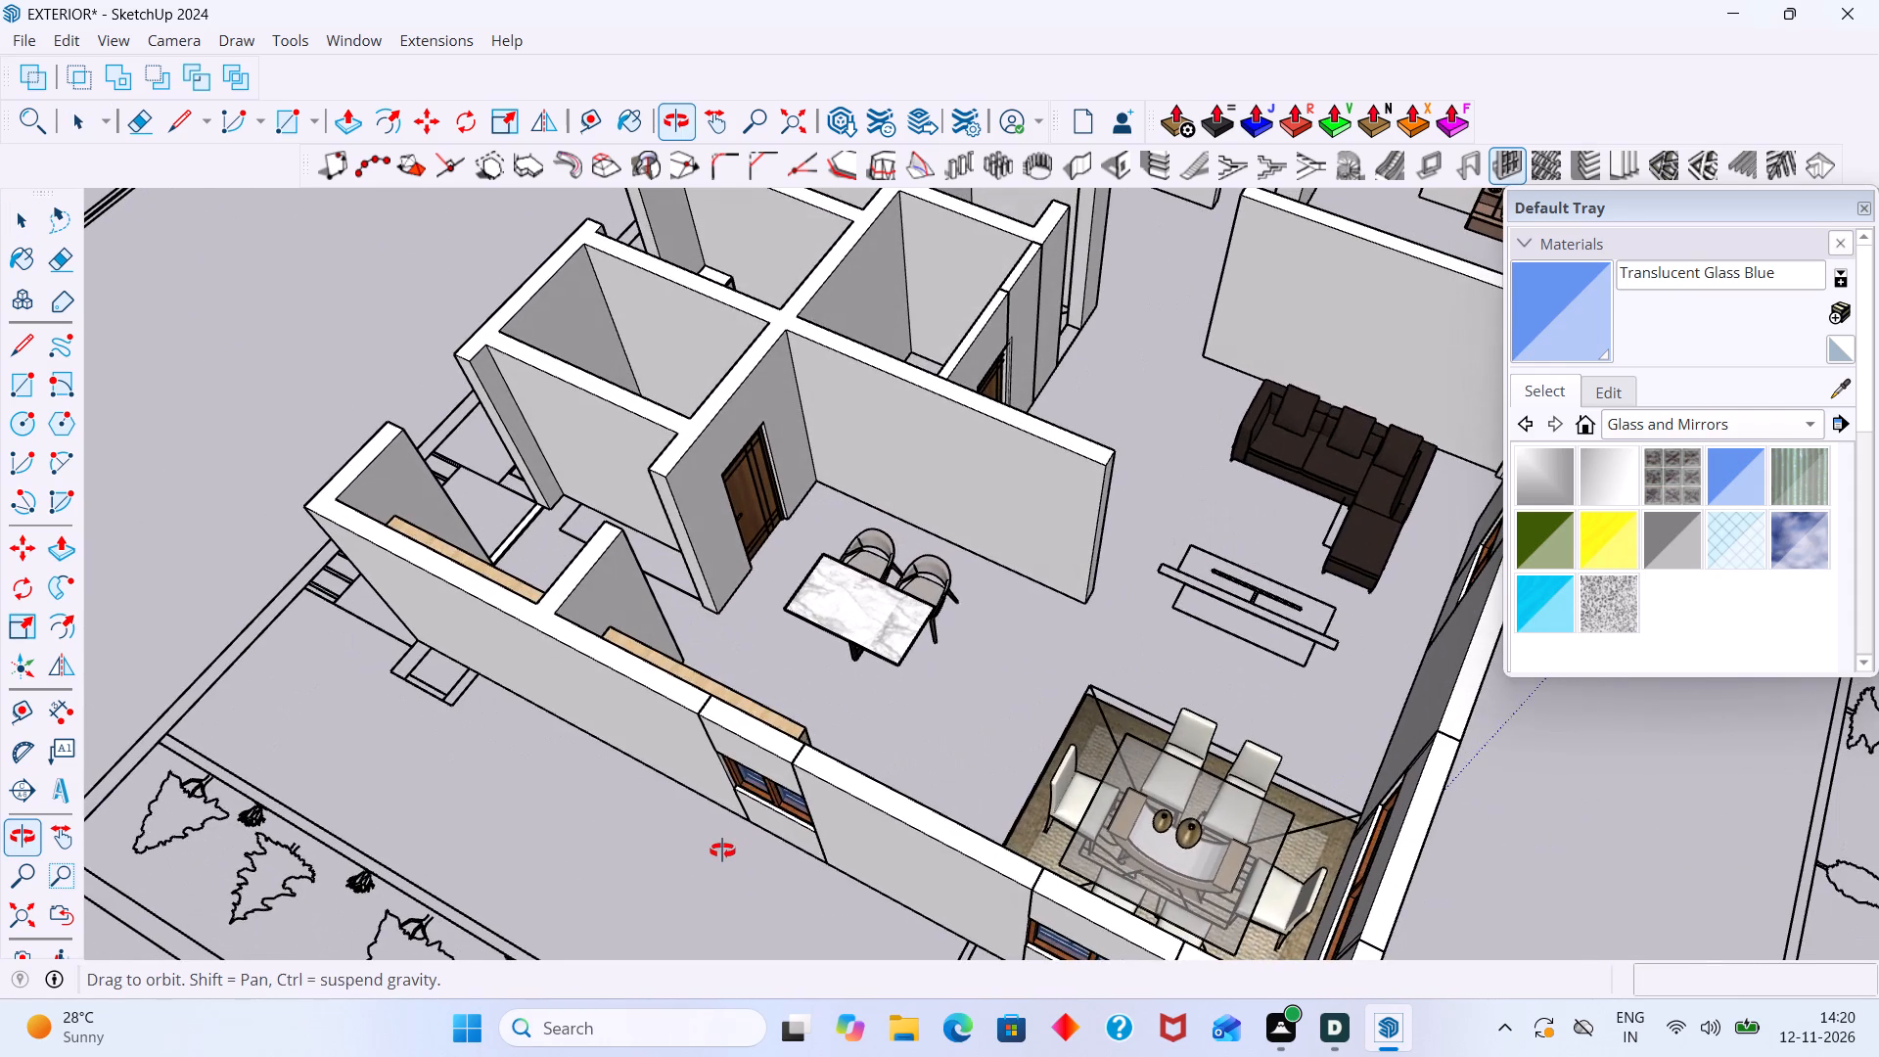
{"action": "middle_click_drag", "start_coordinate": [722, 850], "coordinate": [1344, 625]}
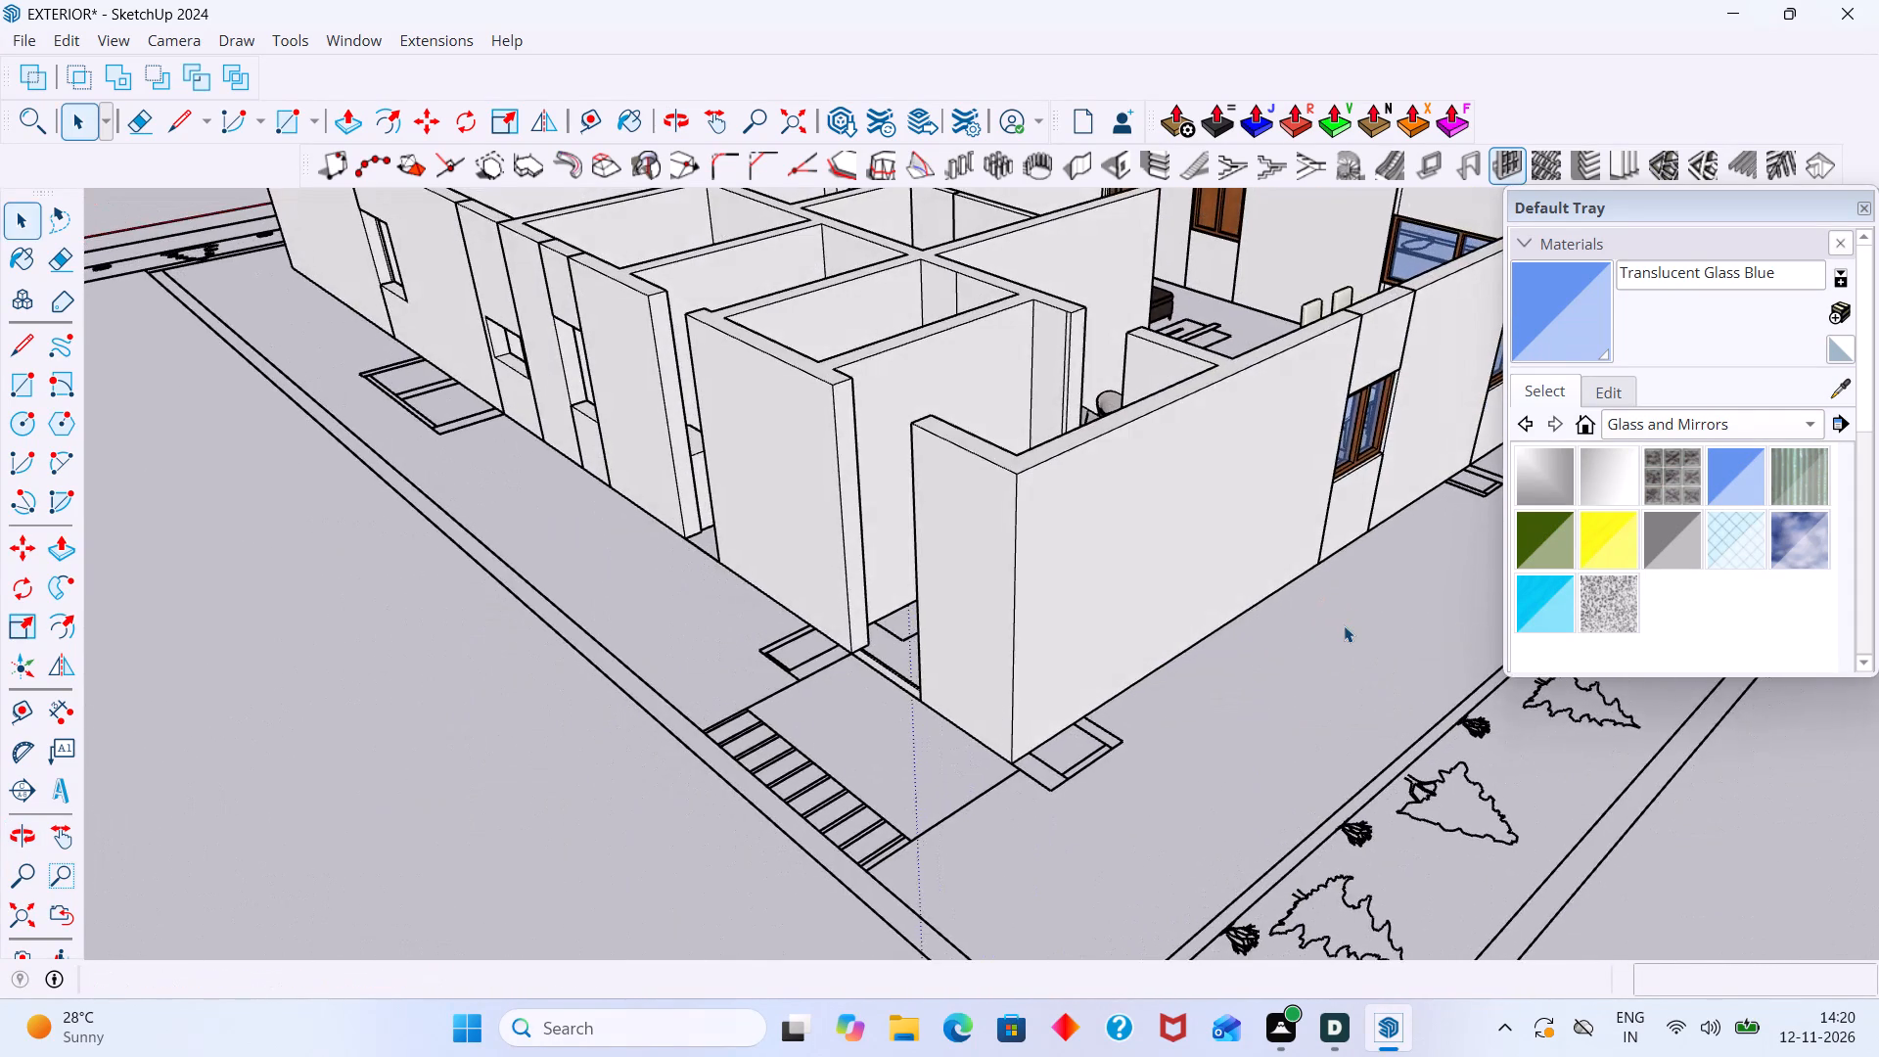
{"action": "scroll", "coordinate": [1337, 624], "scroll_direction": "down", "scroll_amount": 2}
{"action": "middle_click_drag", "start_coordinate": [1105, 608], "coordinate": [859, 598], "text": "shift"}
{"action": "middle_click_drag", "start_coordinate": [837, 606], "coordinate": [1030, 850]}
{"action": "middle_click_drag", "start_coordinate": [1039, 820], "coordinate": [975, 660]}
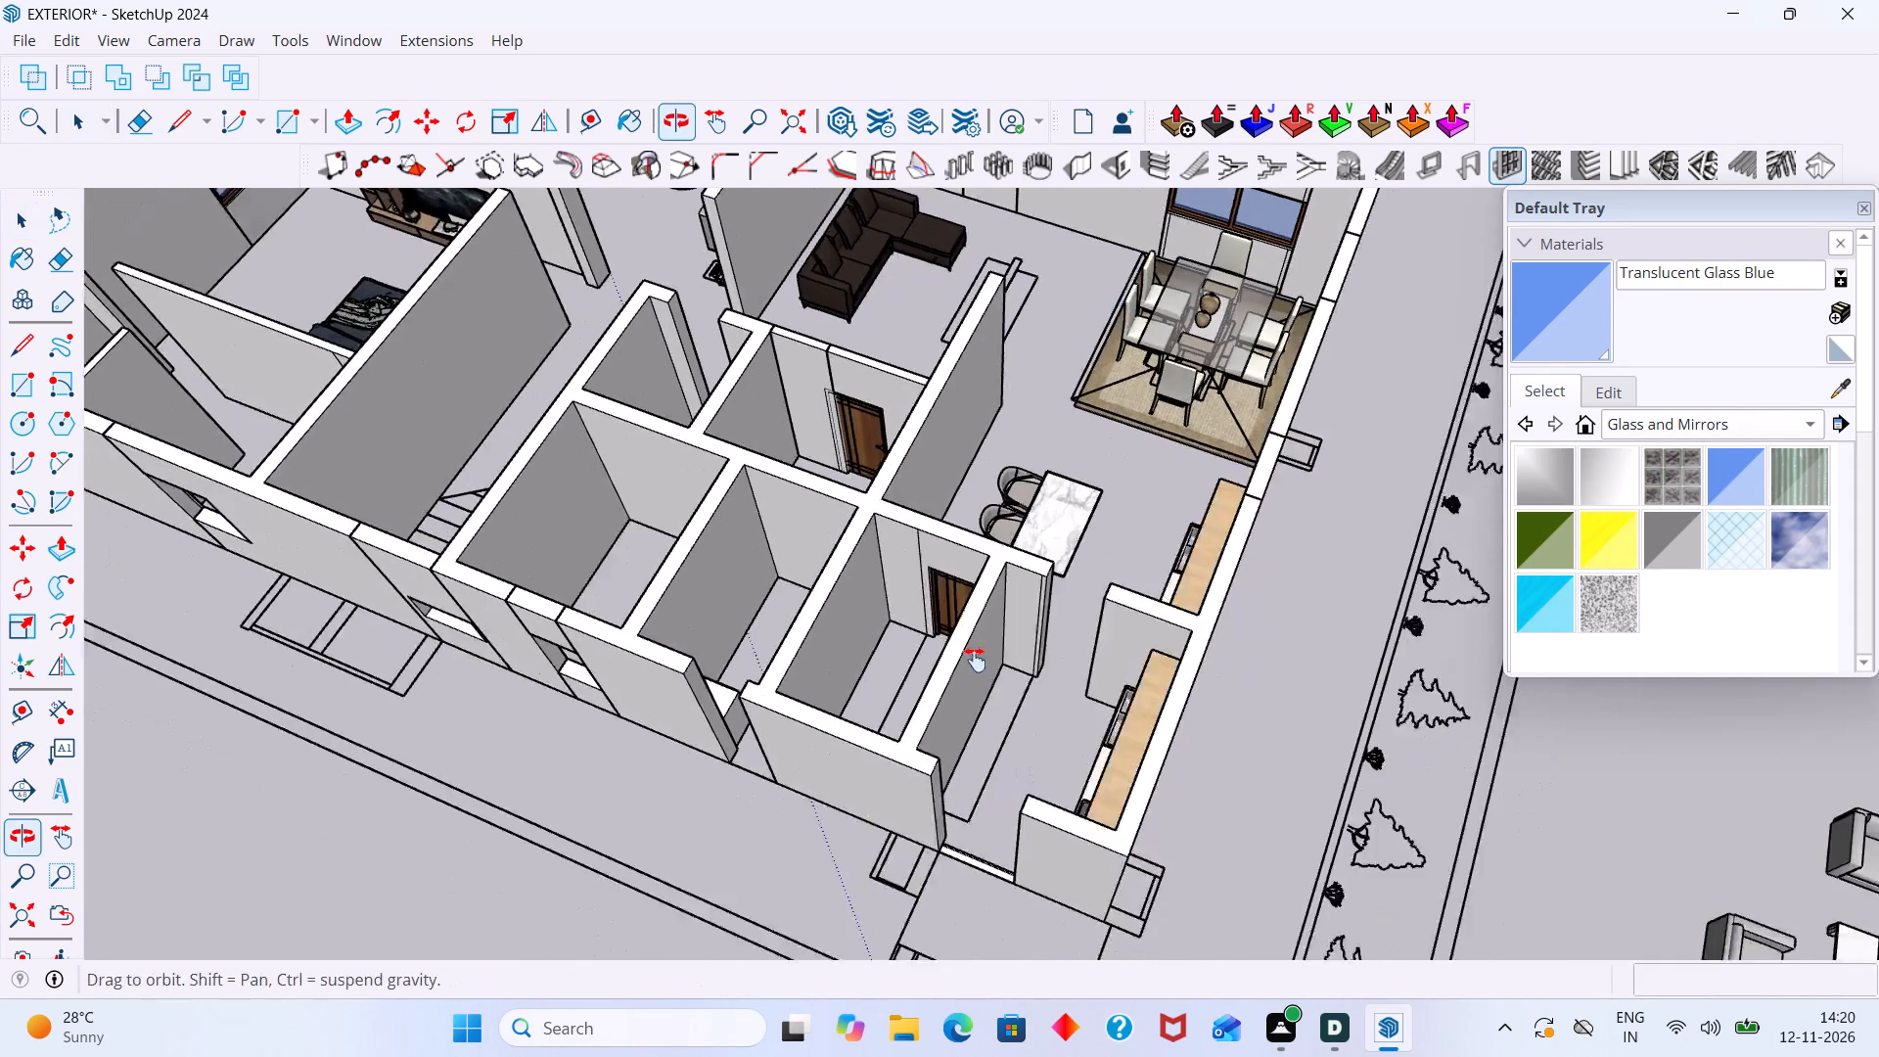
{"action": "middle_click_drag", "start_coordinate": [975, 660], "coordinate": [953, 555]}
{"action": "scroll", "coordinate": [953, 557], "scroll_direction": "down", "scroll_amount": 1}
{"action": "middle_click_drag", "start_coordinate": [953, 743], "coordinate": [1163, 648]}
{"action": "scroll", "coordinate": [1071, 623], "scroll_direction": "up", "scroll_amount": 3}
{"action": "scroll", "coordinate": [1054, 603], "scroll_direction": "down", "scroll_amount": 1}
{"action": "middle_click_drag", "start_coordinate": [1049, 600], "coordinate": [980, 586], "text": "shift"}
{"action": "scroll", "coordinate": [952, 628], "scroll_direction": "up", "scroll_amount": 3}
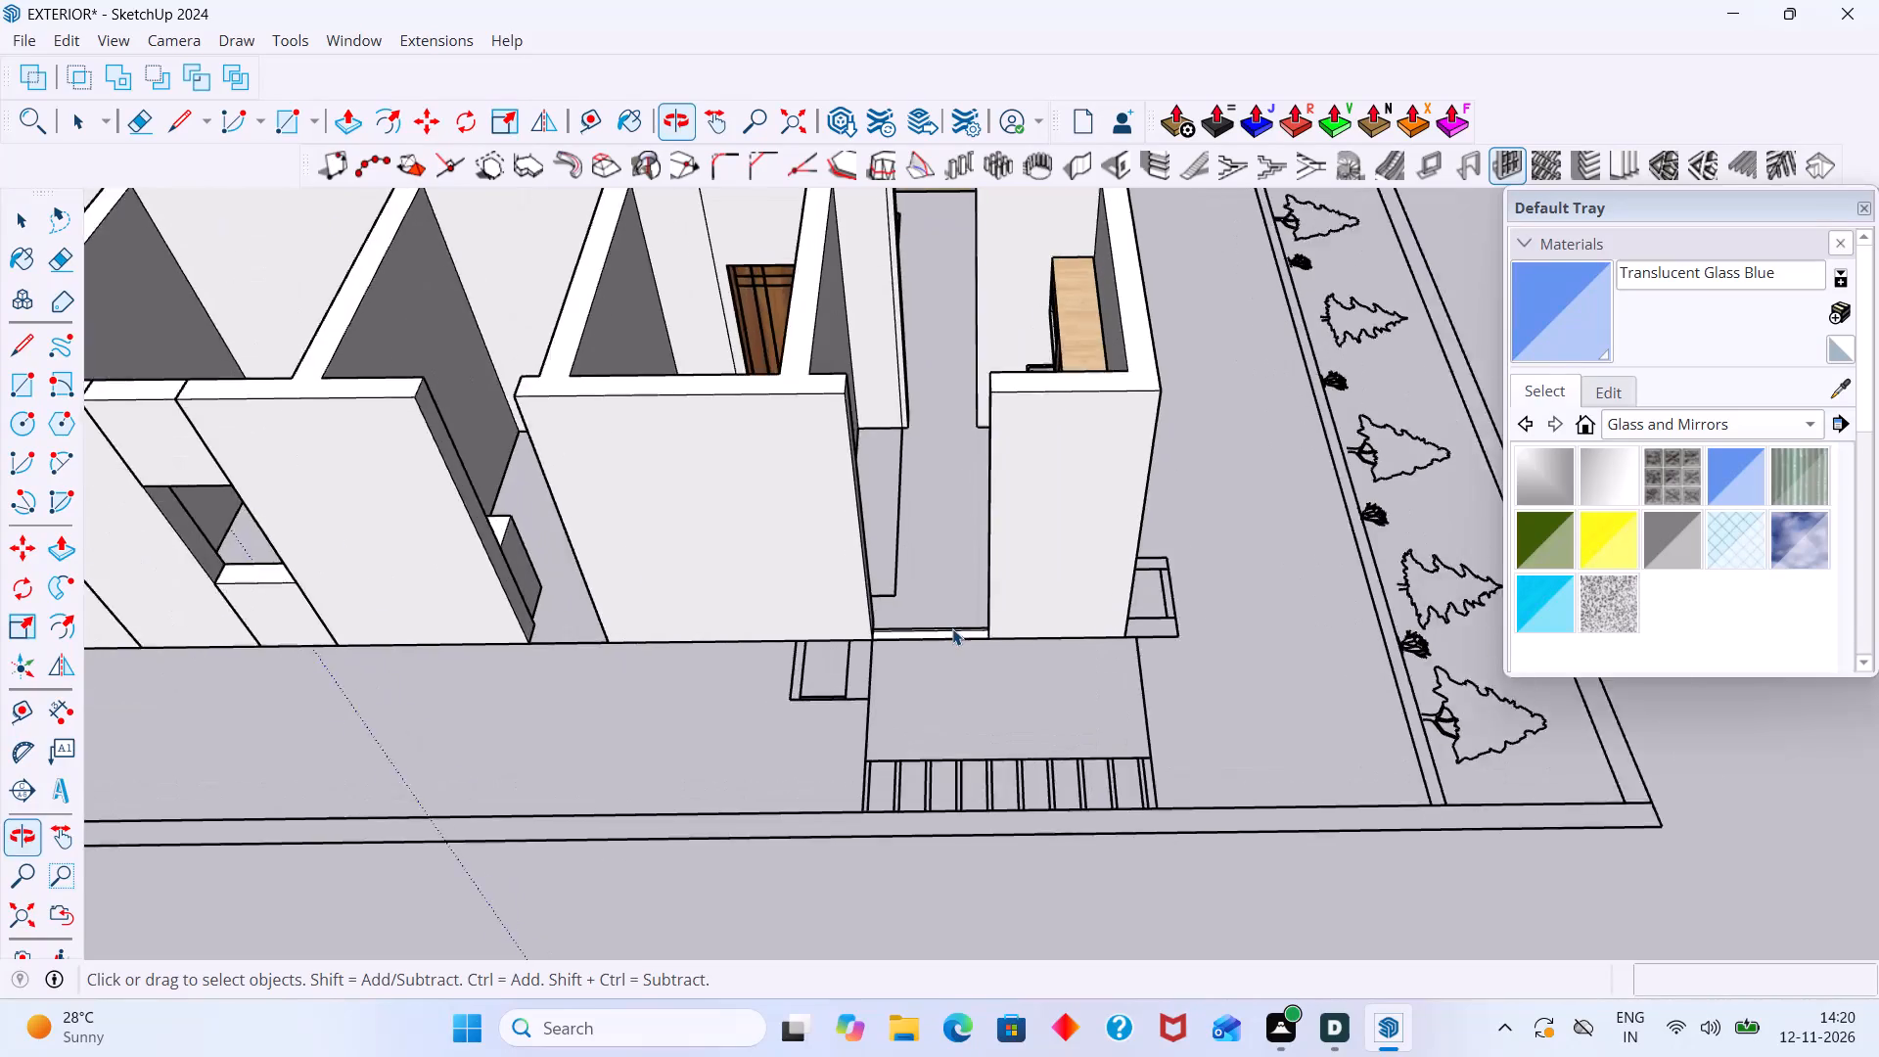
{"action": "scroll", "coordinate": [952, 628], "scroll_direction": "up", "scroll_amount": 20}
{"action": "scroll", "coordinate": [952, 628], "scroll_direction": "up", "scroll_amount": 1}
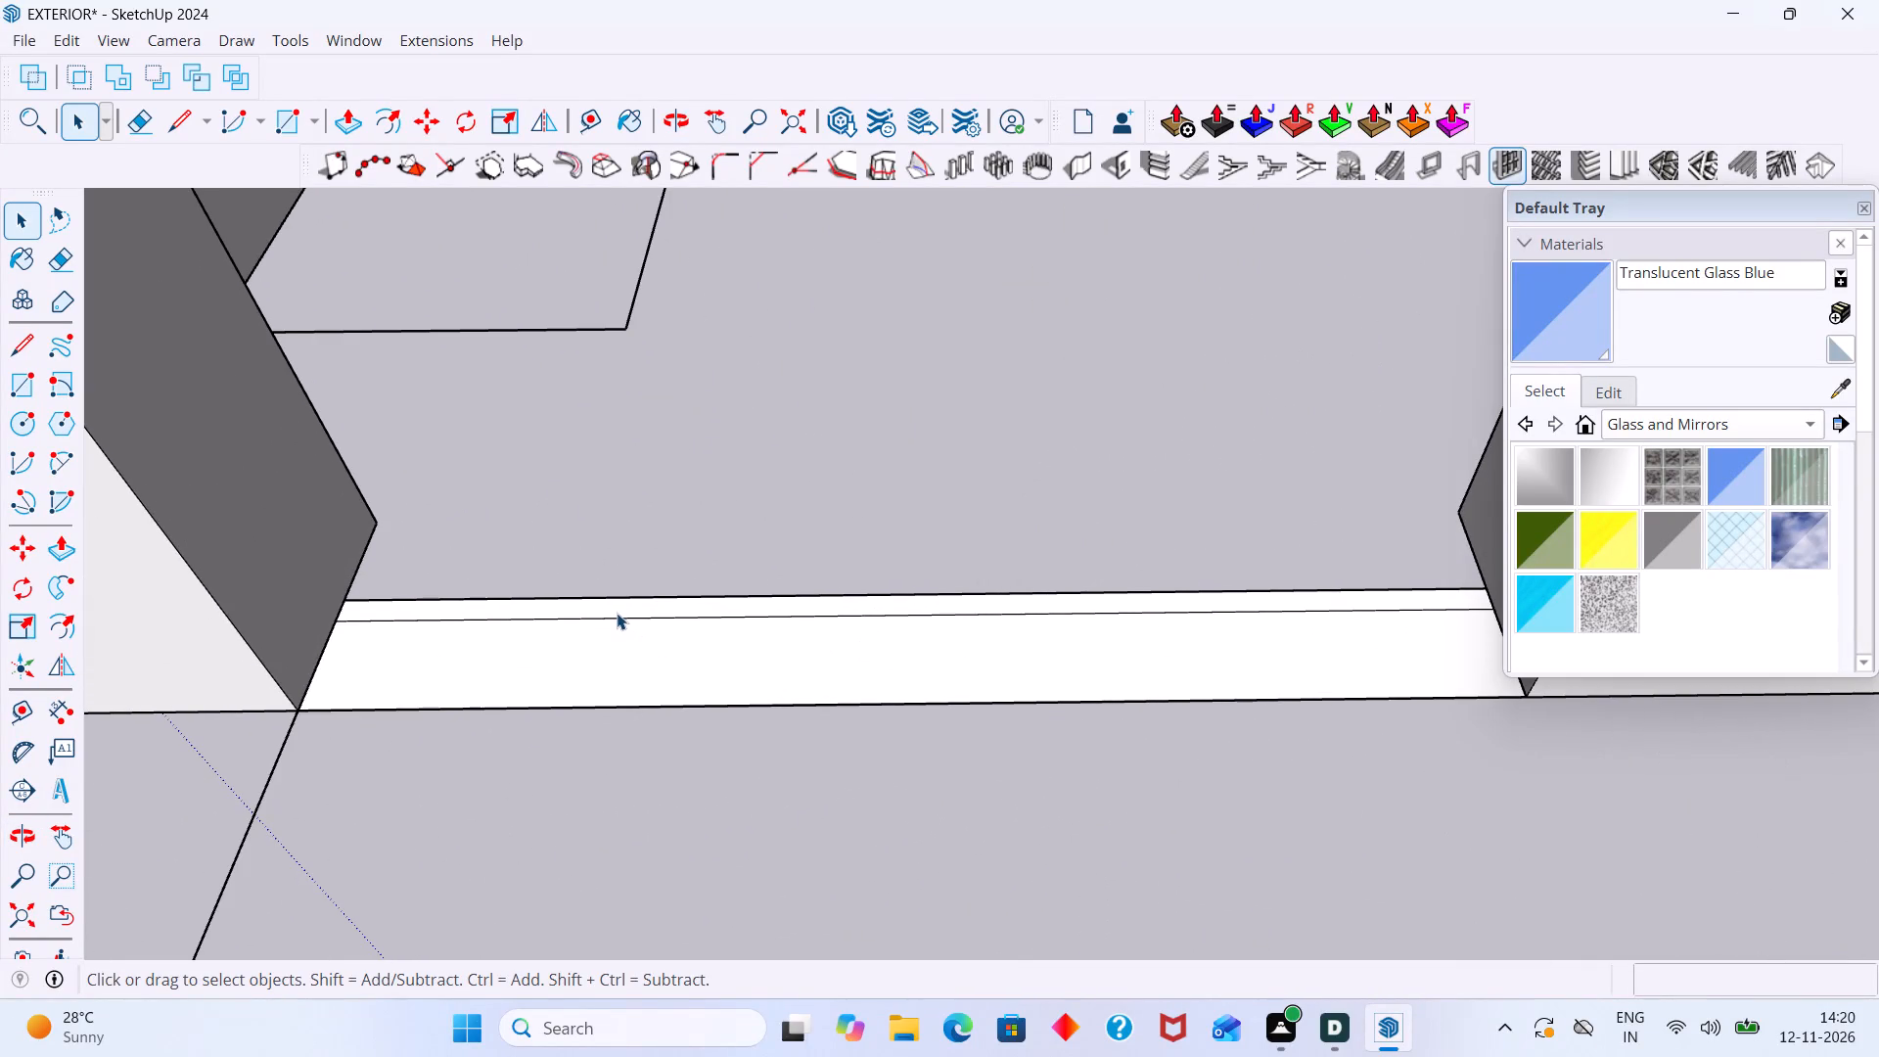
{"action": "left_click", "coordinate": [617, 613]}
{"action": "left_click", "coordinate": [615, 619]}
{"action": "key", "text": "Delete"}
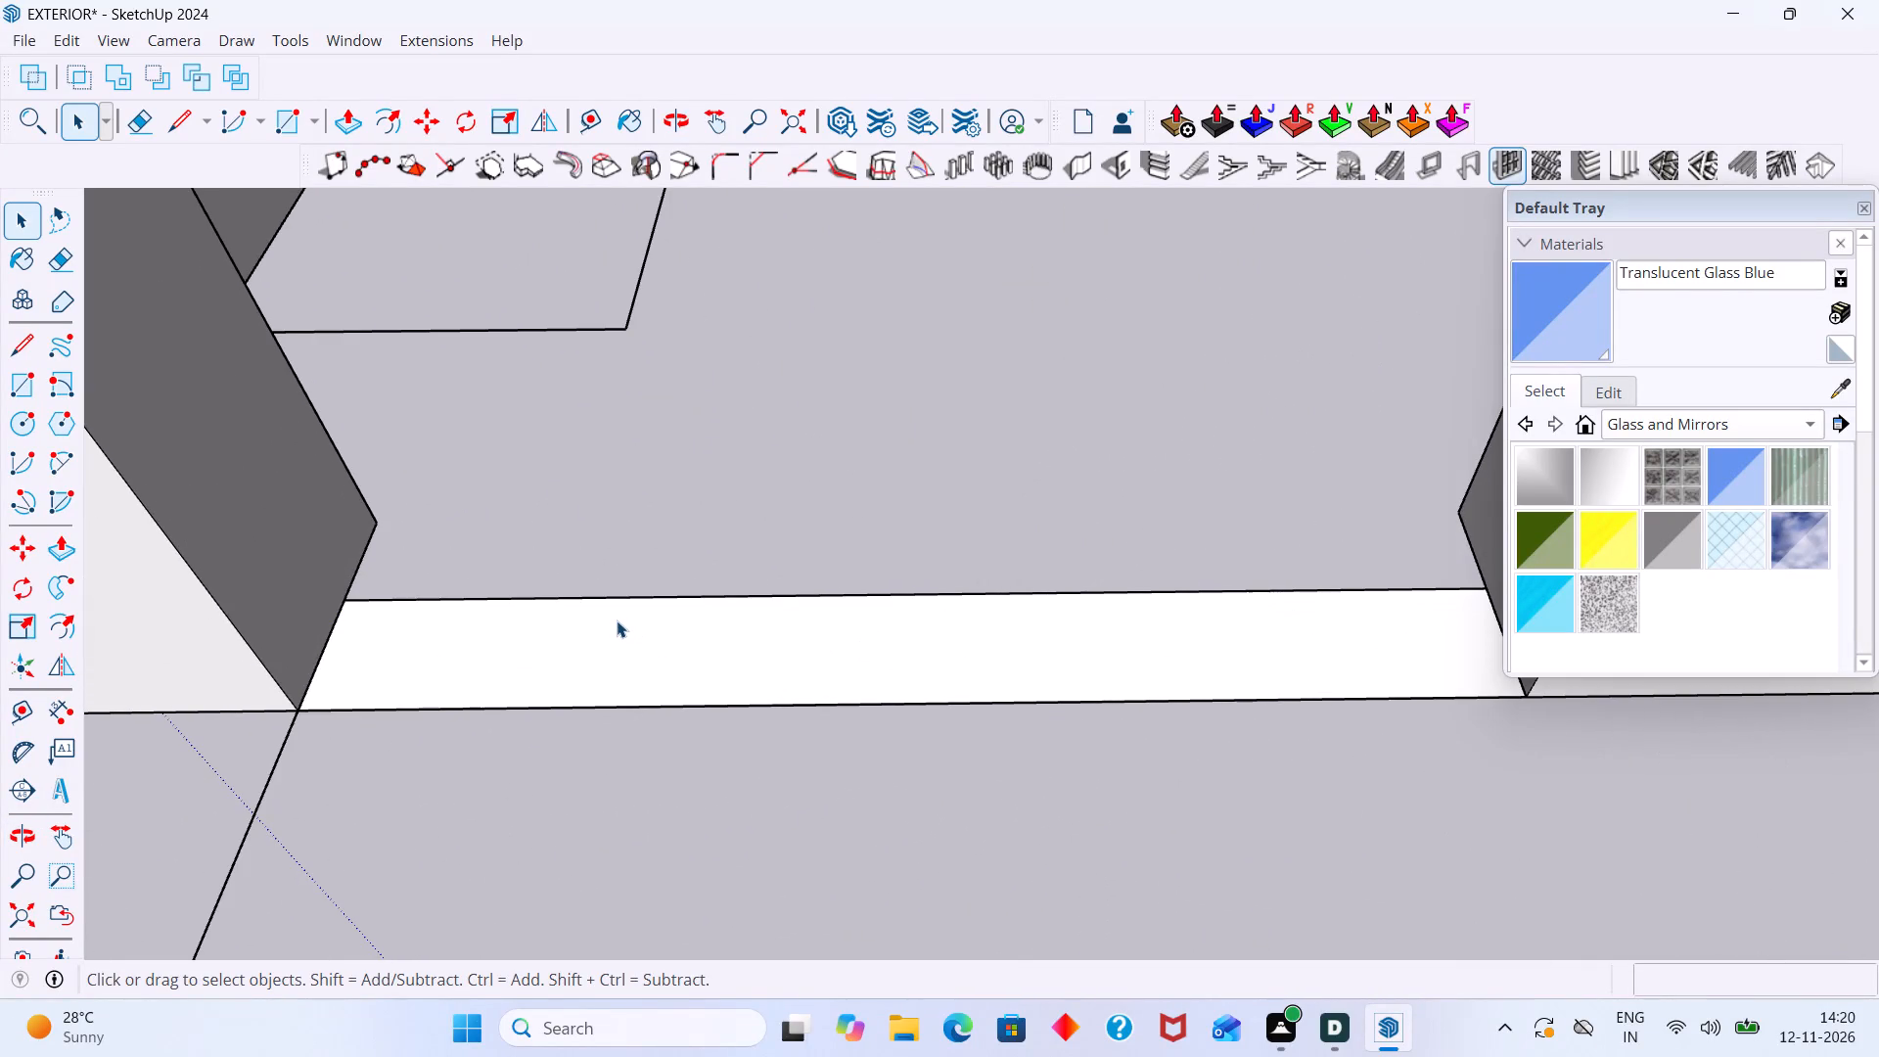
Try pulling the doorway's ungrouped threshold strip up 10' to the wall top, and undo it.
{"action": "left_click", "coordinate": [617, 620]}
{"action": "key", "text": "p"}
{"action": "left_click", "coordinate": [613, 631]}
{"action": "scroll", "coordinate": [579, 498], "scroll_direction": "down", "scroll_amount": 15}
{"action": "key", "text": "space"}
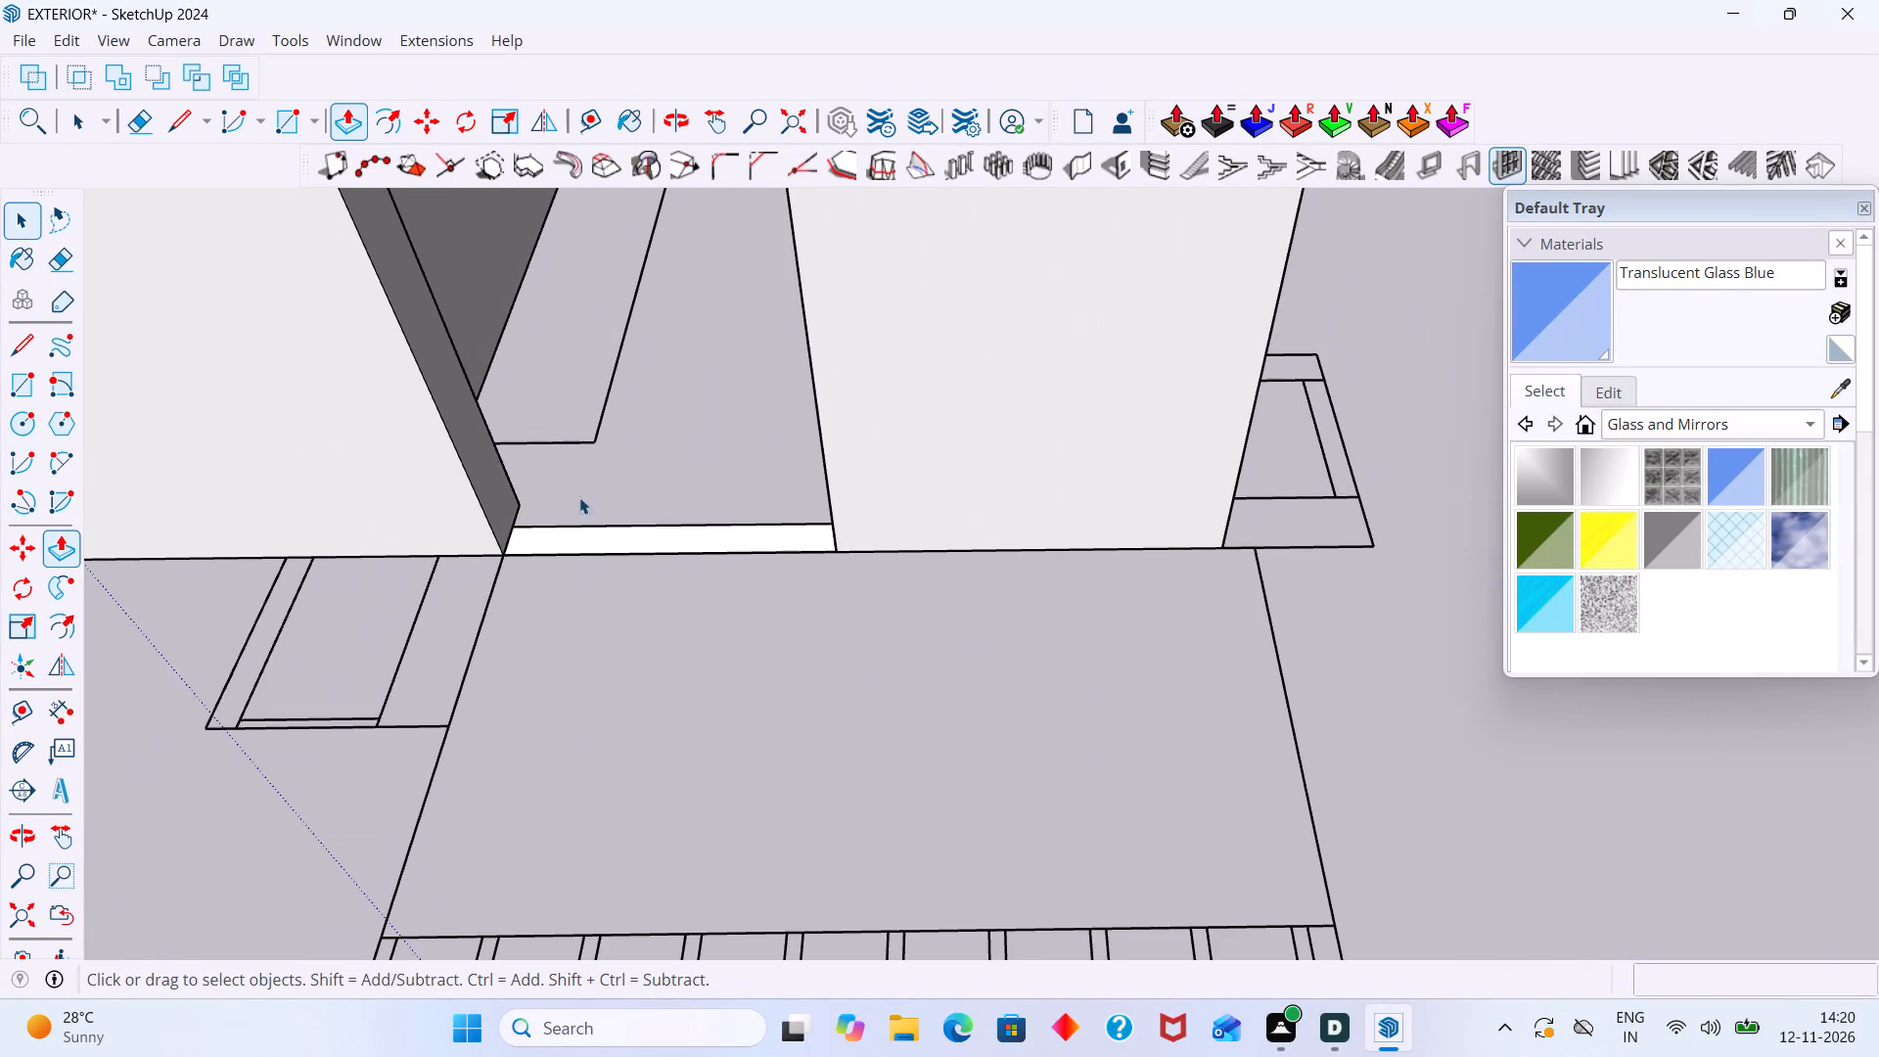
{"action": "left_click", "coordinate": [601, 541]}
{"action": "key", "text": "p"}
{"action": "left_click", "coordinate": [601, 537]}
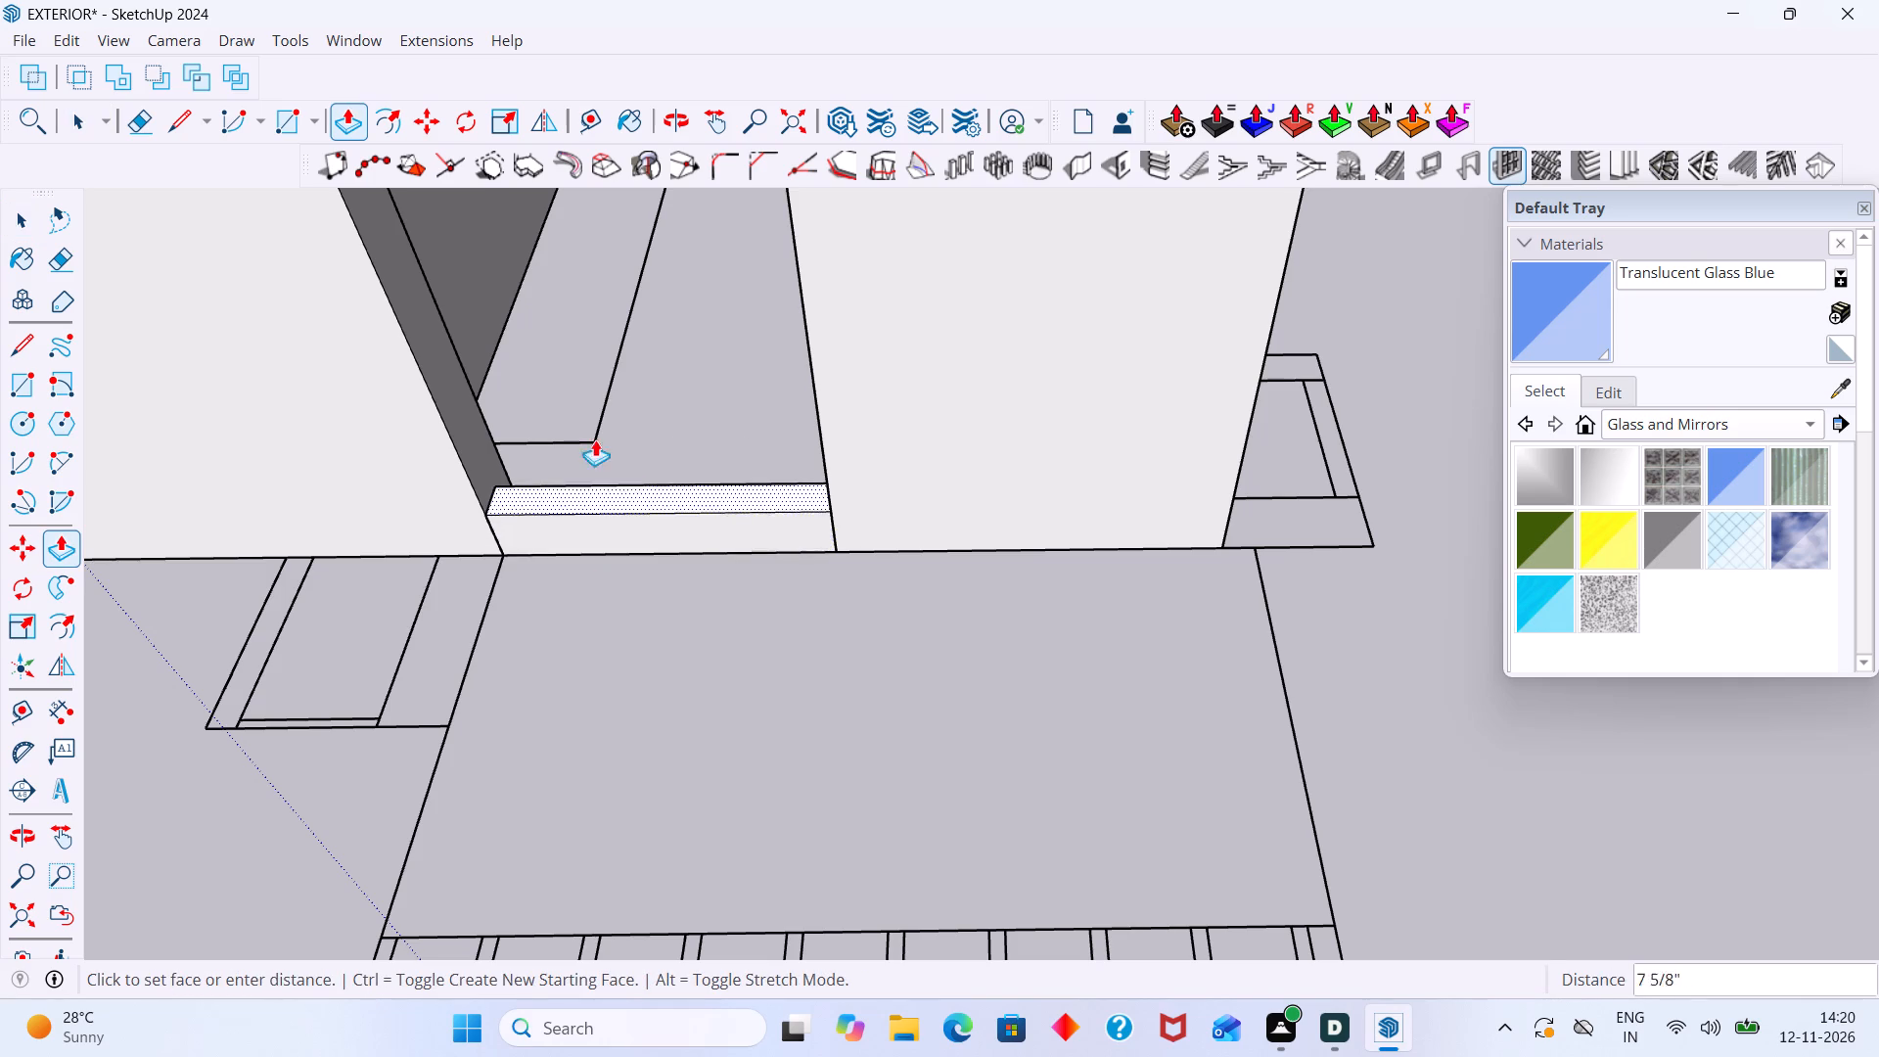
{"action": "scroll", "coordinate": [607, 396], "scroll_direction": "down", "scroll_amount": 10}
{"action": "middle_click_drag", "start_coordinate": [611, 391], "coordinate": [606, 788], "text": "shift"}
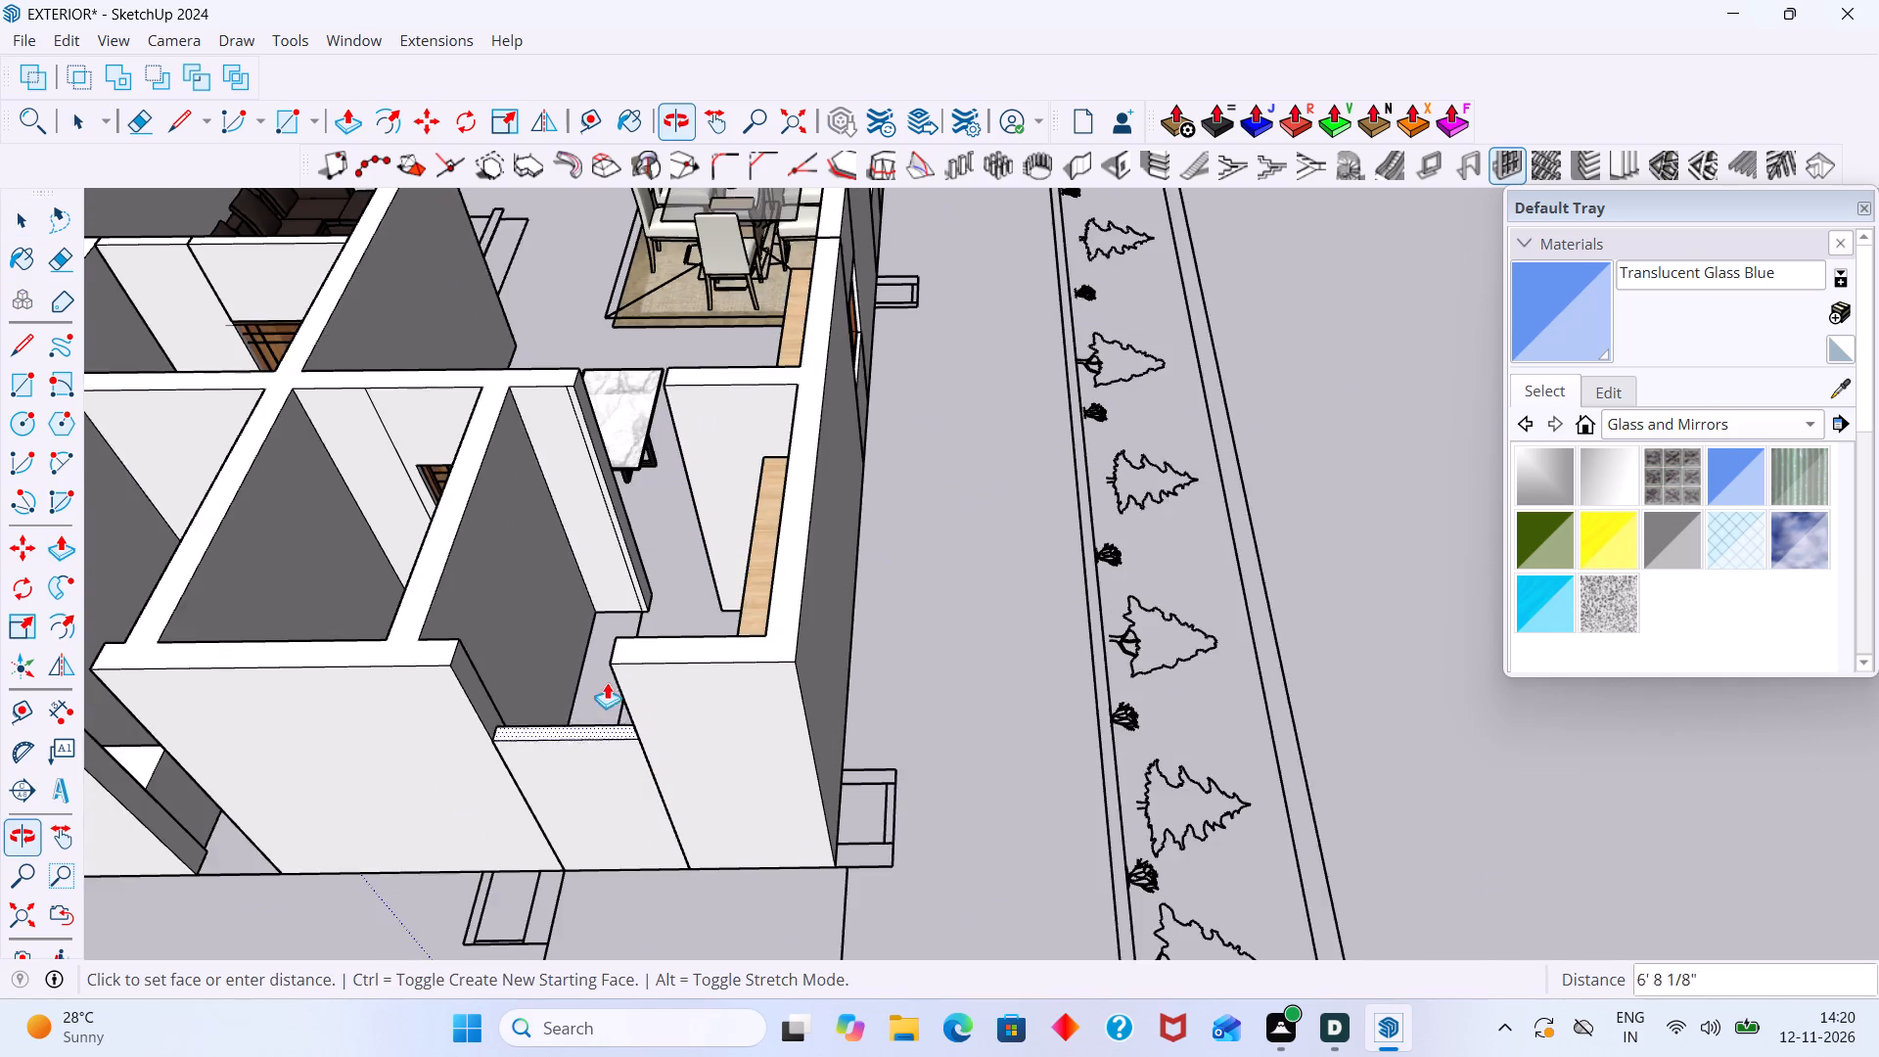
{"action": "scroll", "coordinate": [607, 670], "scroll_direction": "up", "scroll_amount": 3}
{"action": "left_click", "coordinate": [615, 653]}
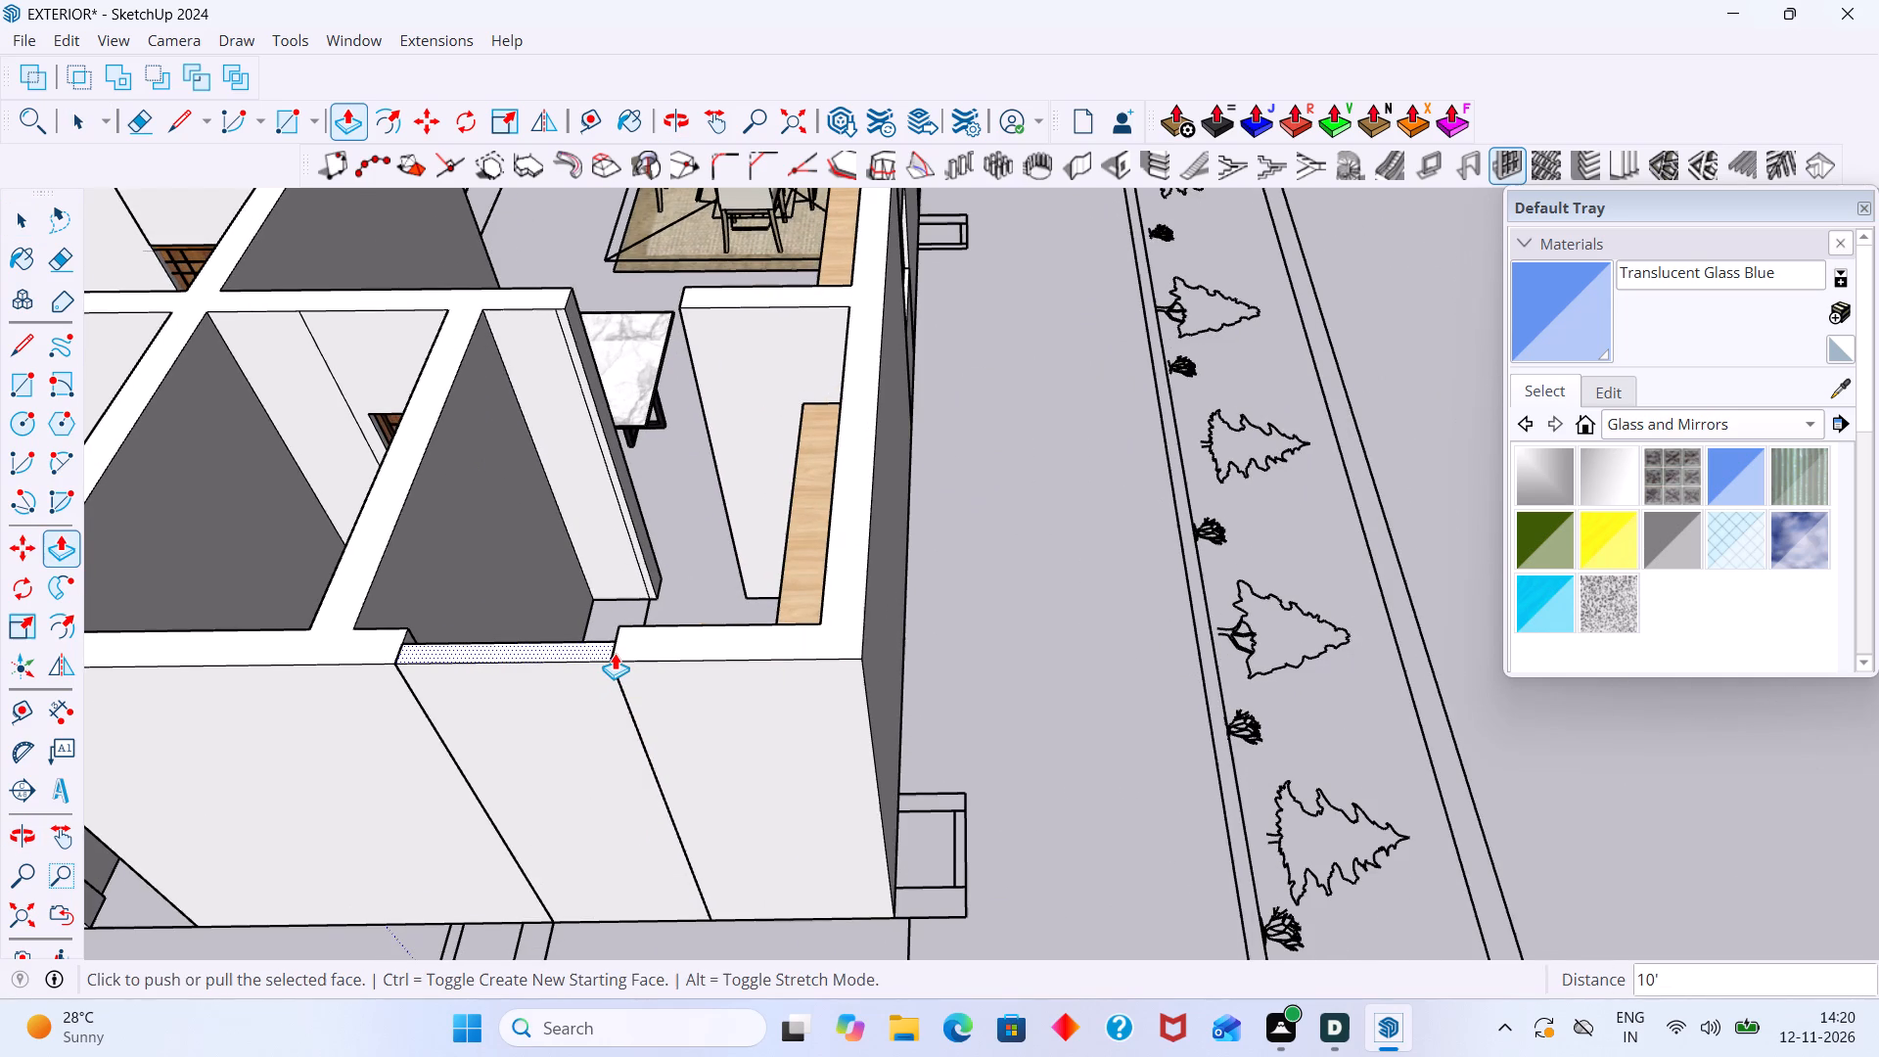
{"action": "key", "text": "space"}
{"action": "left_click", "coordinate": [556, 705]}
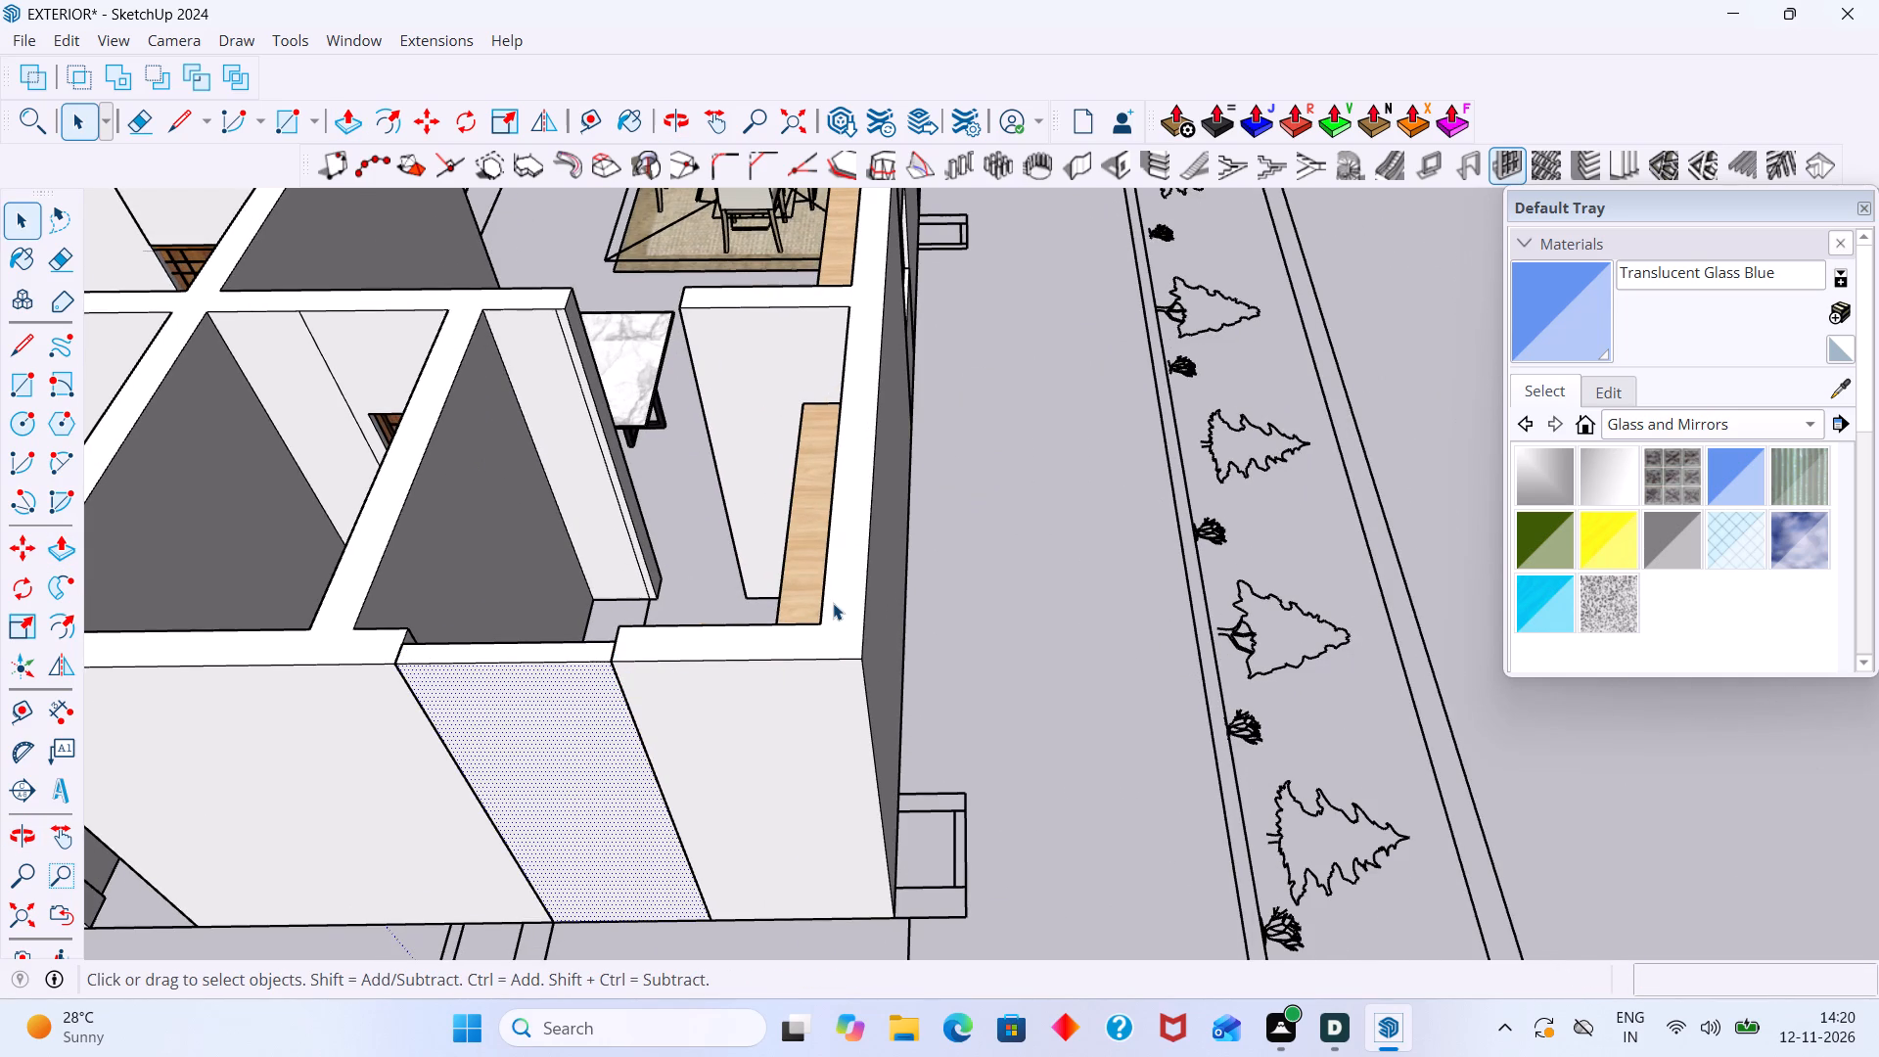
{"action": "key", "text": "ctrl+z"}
Make a group from the doorway's threshold face together with its bounding edges.
{"action": "scroll", "coordinate": [675, 852], "scroll_direction": "up", "scroll_amount": 2}
{"action": "middle_click_drag", "start_coordinate": [675, 852], "coordinate": [709, 720]}
{"action": "scroll", "coordinate": [646, 796], "scroll_direction": "up", "scroll_amount": 3}
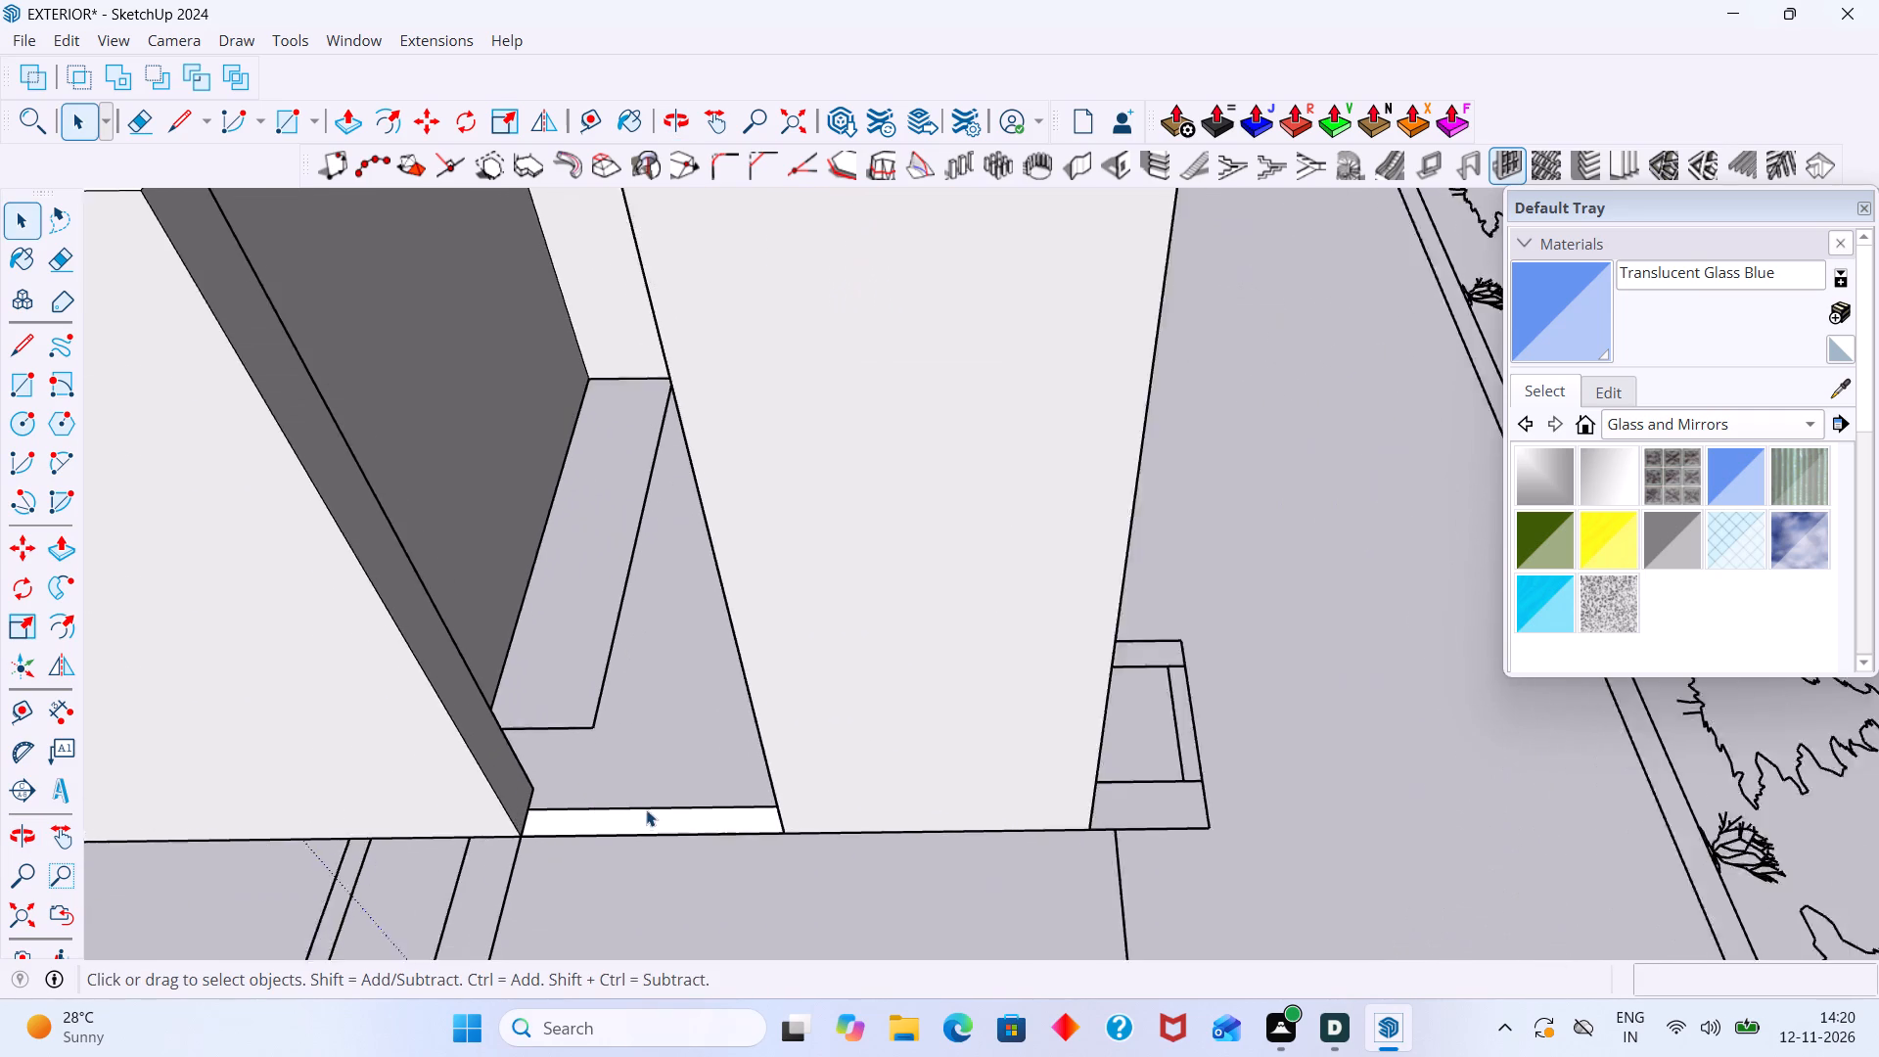
{"action": "scroll", "coordinate": [646, 809], "scroll_direction": "up", "scroll_amount": 4}
{"action": "double_click", "coordinate": [646, 814]}
{"action": "right_click", "coordinate": [657, 803]}
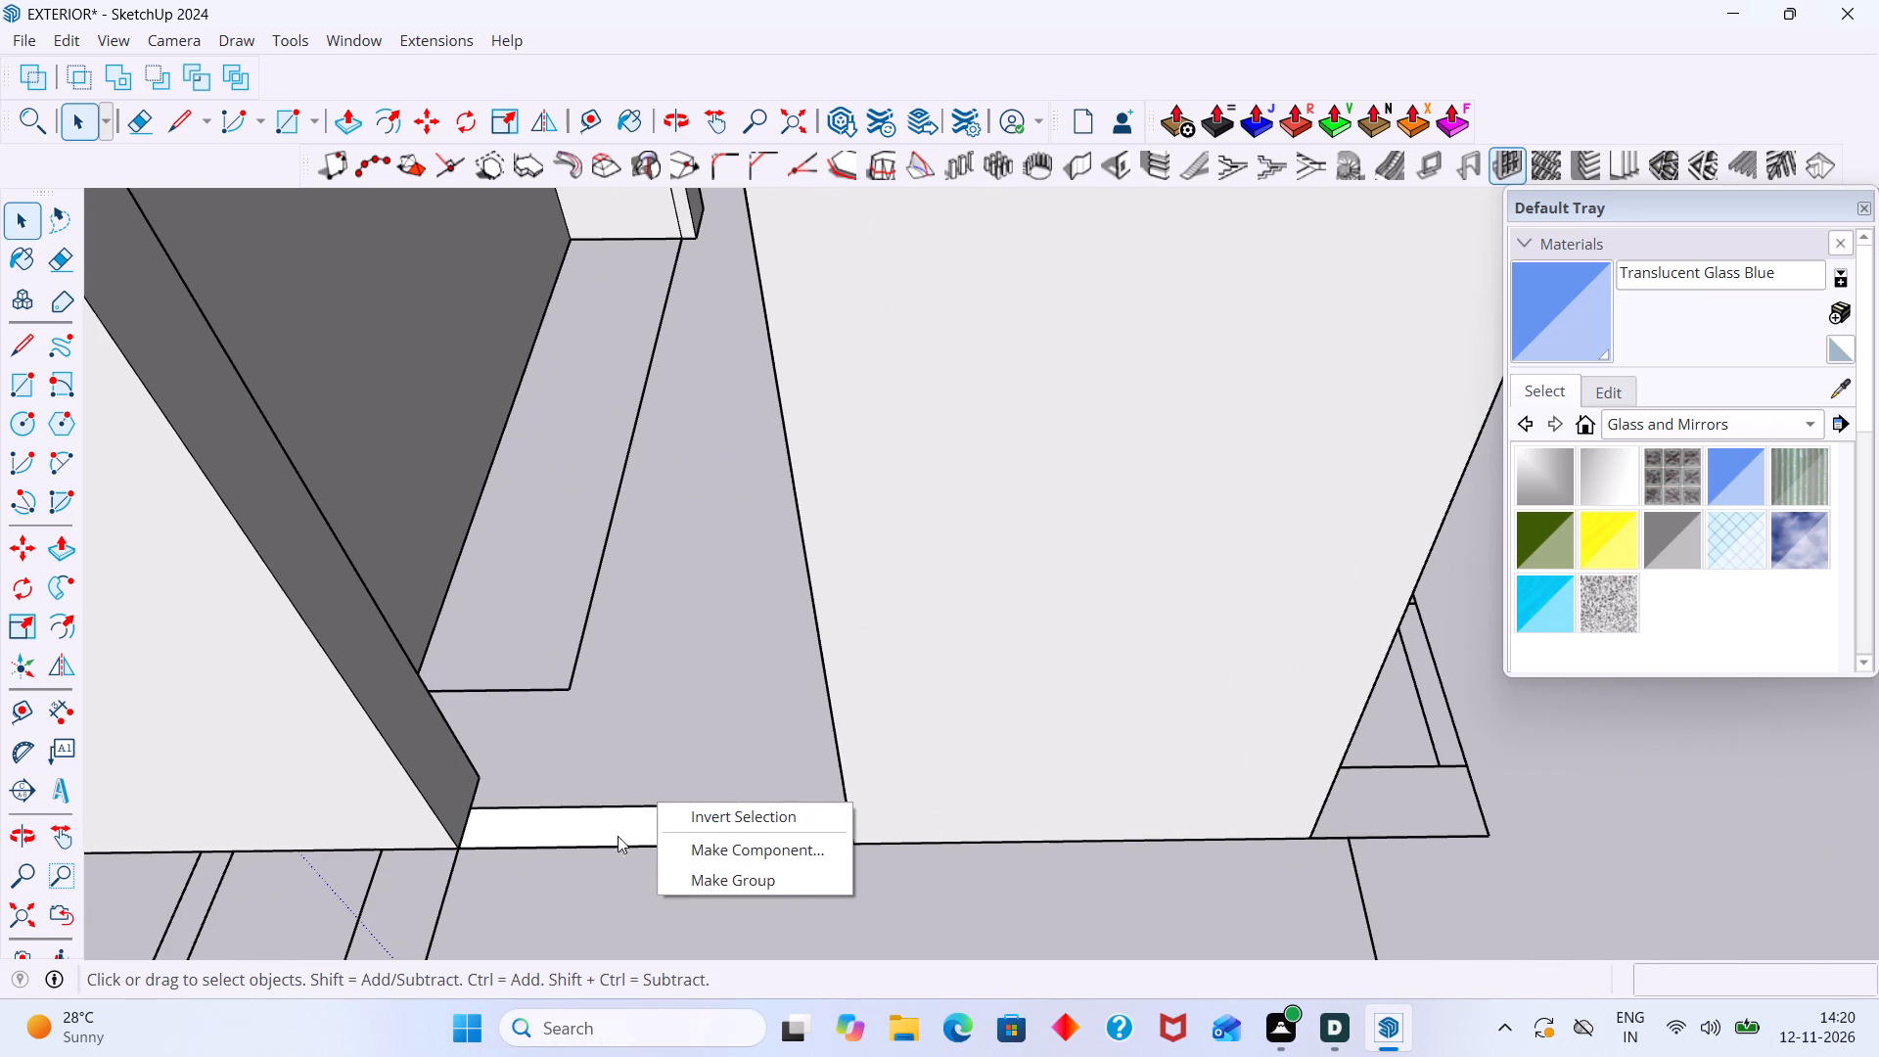
{"action": "triple_click", "coordinate": [609, 833]}
{"action": "left_click", "coordinate": [609, 832]}
{"action": "right_click", "coordinate": [609, 829]}
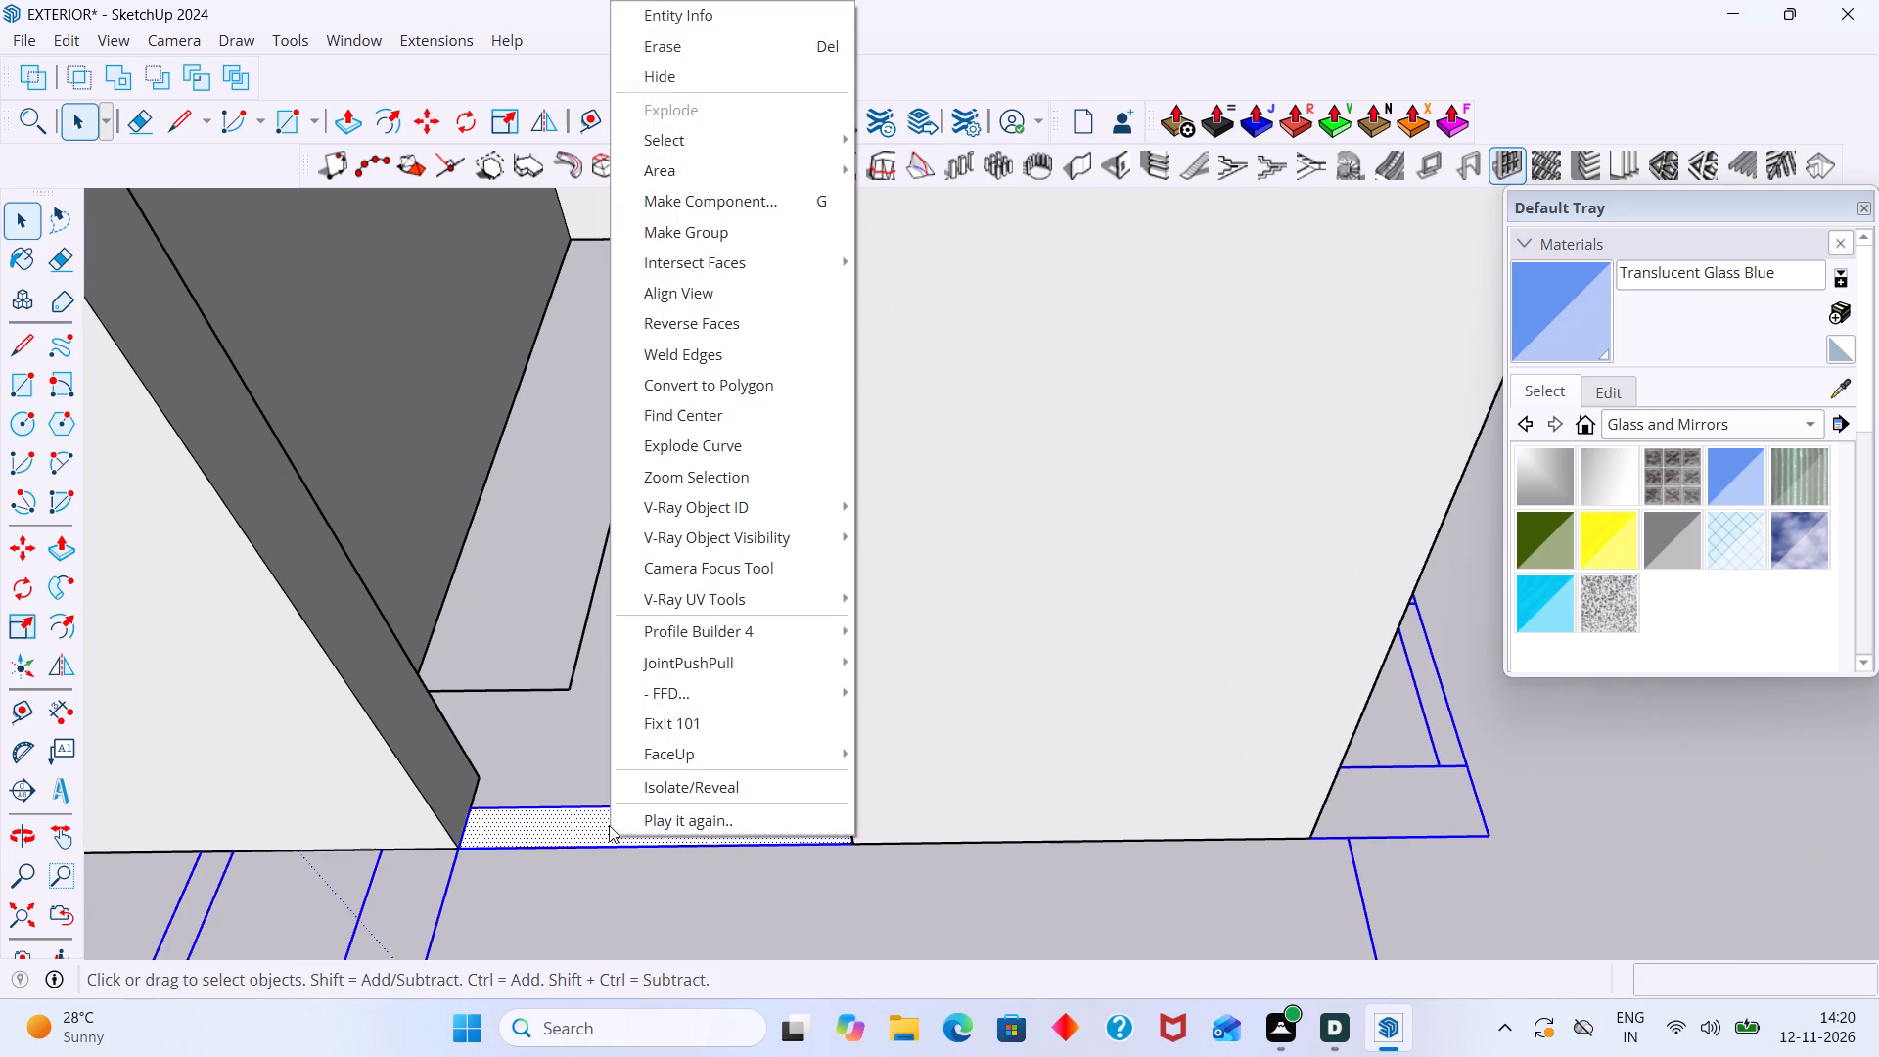
{"action": "left_click", "coordinate": [660, 881]}
{"action": "double_click", "coordinate": [639, 815]}
{"action": "right_click", "coordinate": [638, 815]}
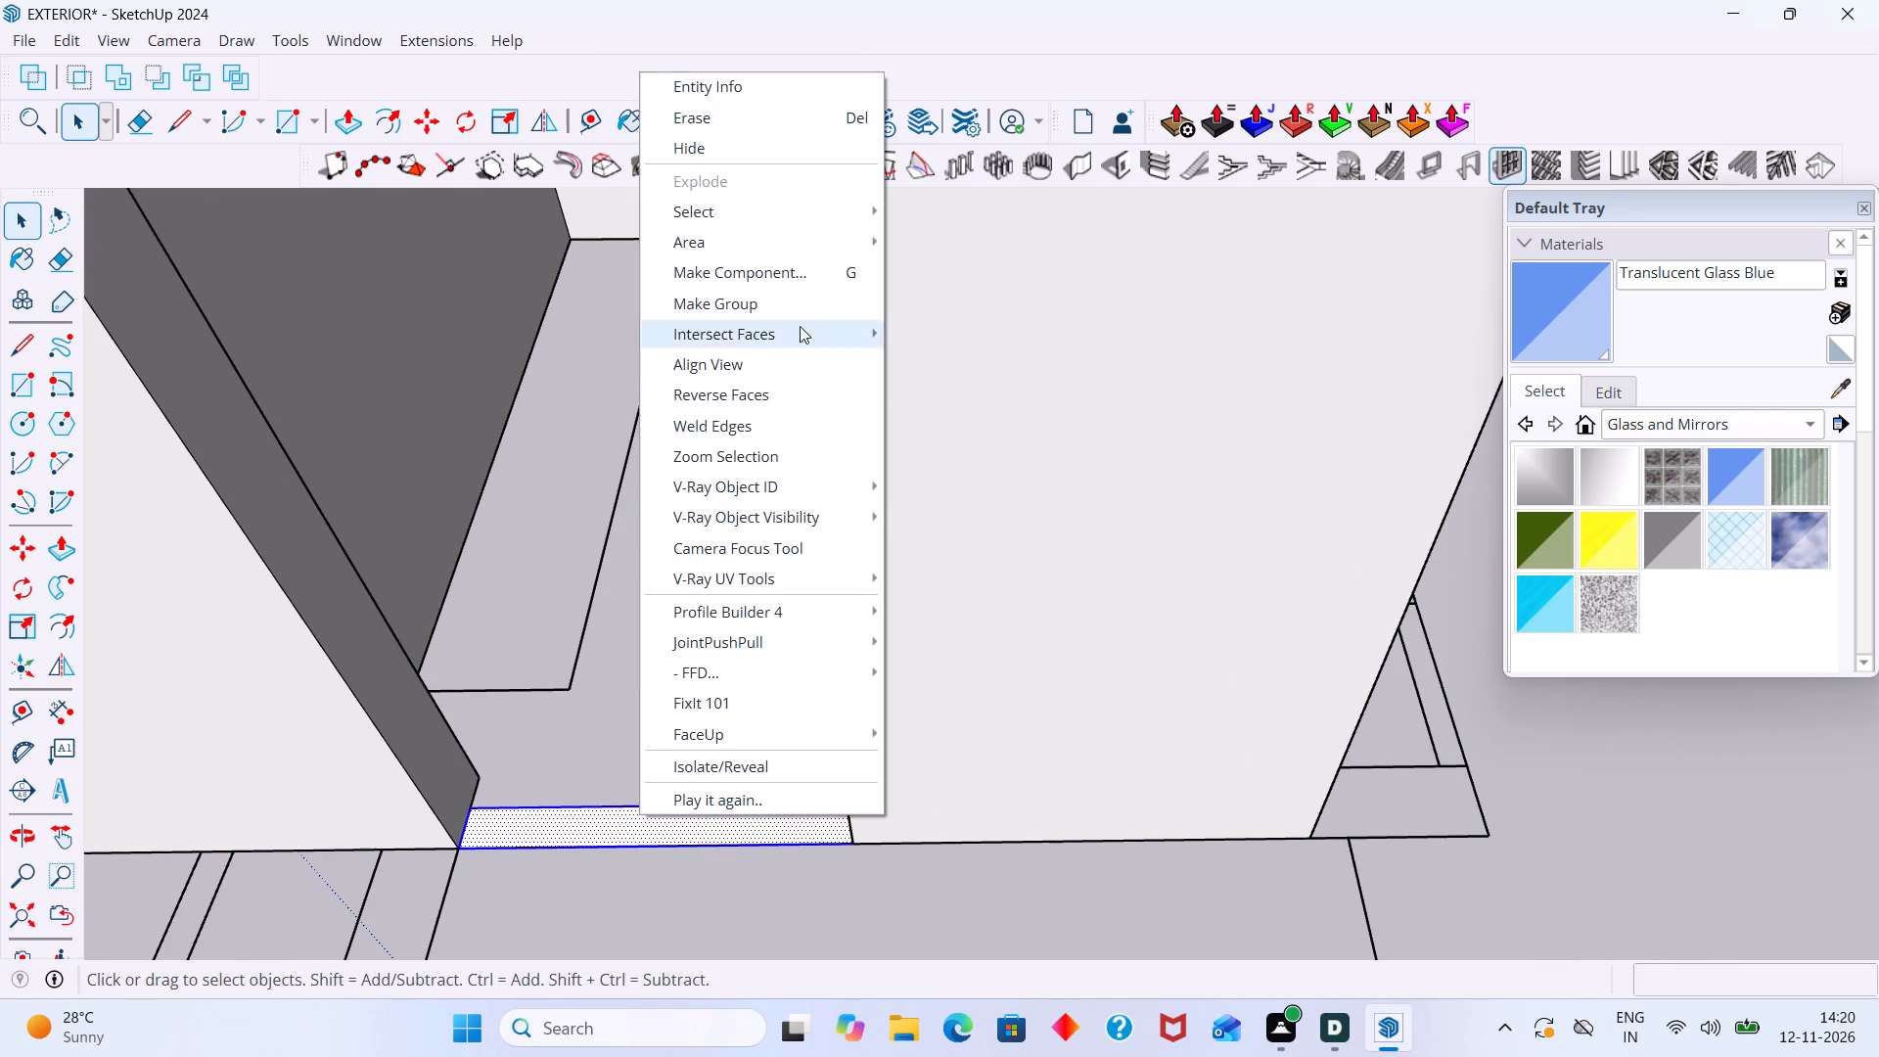
{"action": "left_click", "coordinate": [793, 306]}
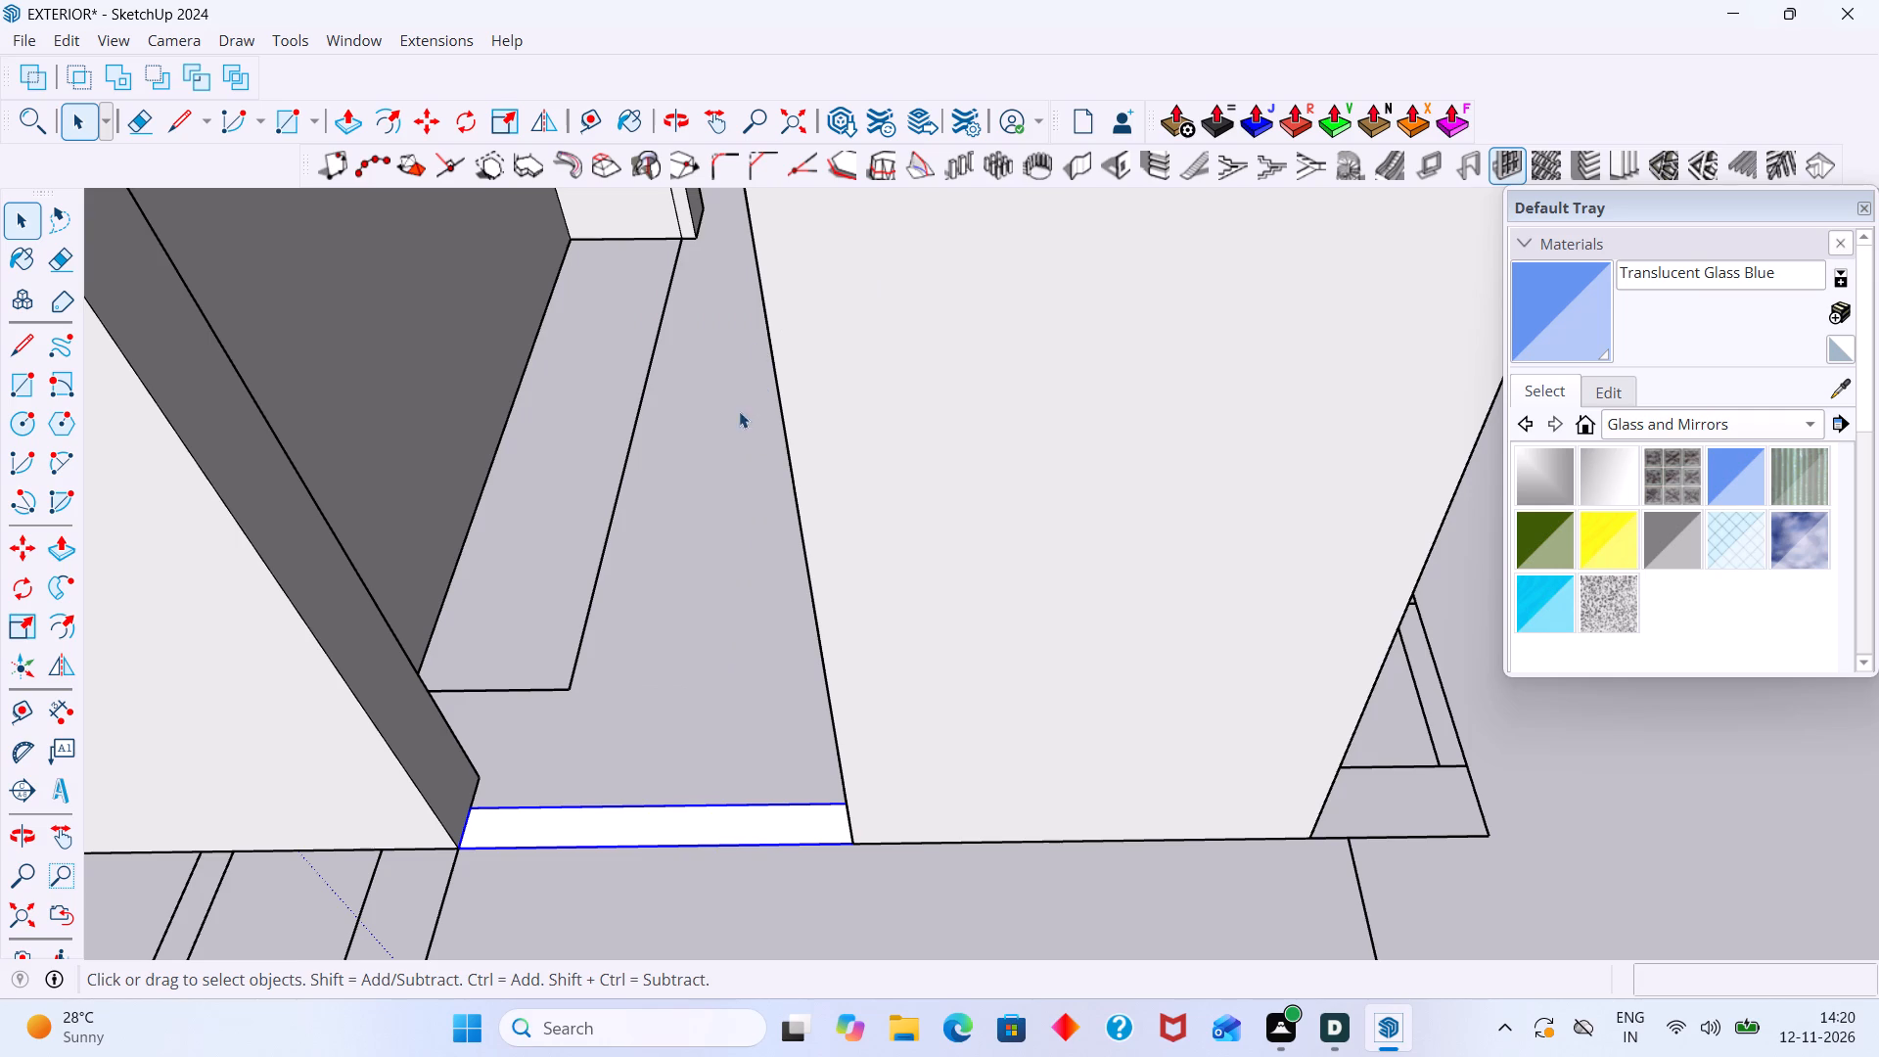
Open the threshold group and pull its face up 10' to match the top of the adjoining walls.
{"action": "scroll", "coordinate": [599, 808], "scroll_direction": "up", "scroll_amount": 5}
{"action": "double_click", "coordinate": [595, 814]}
{"action": "left_click", "coordinate": [598, 821]}
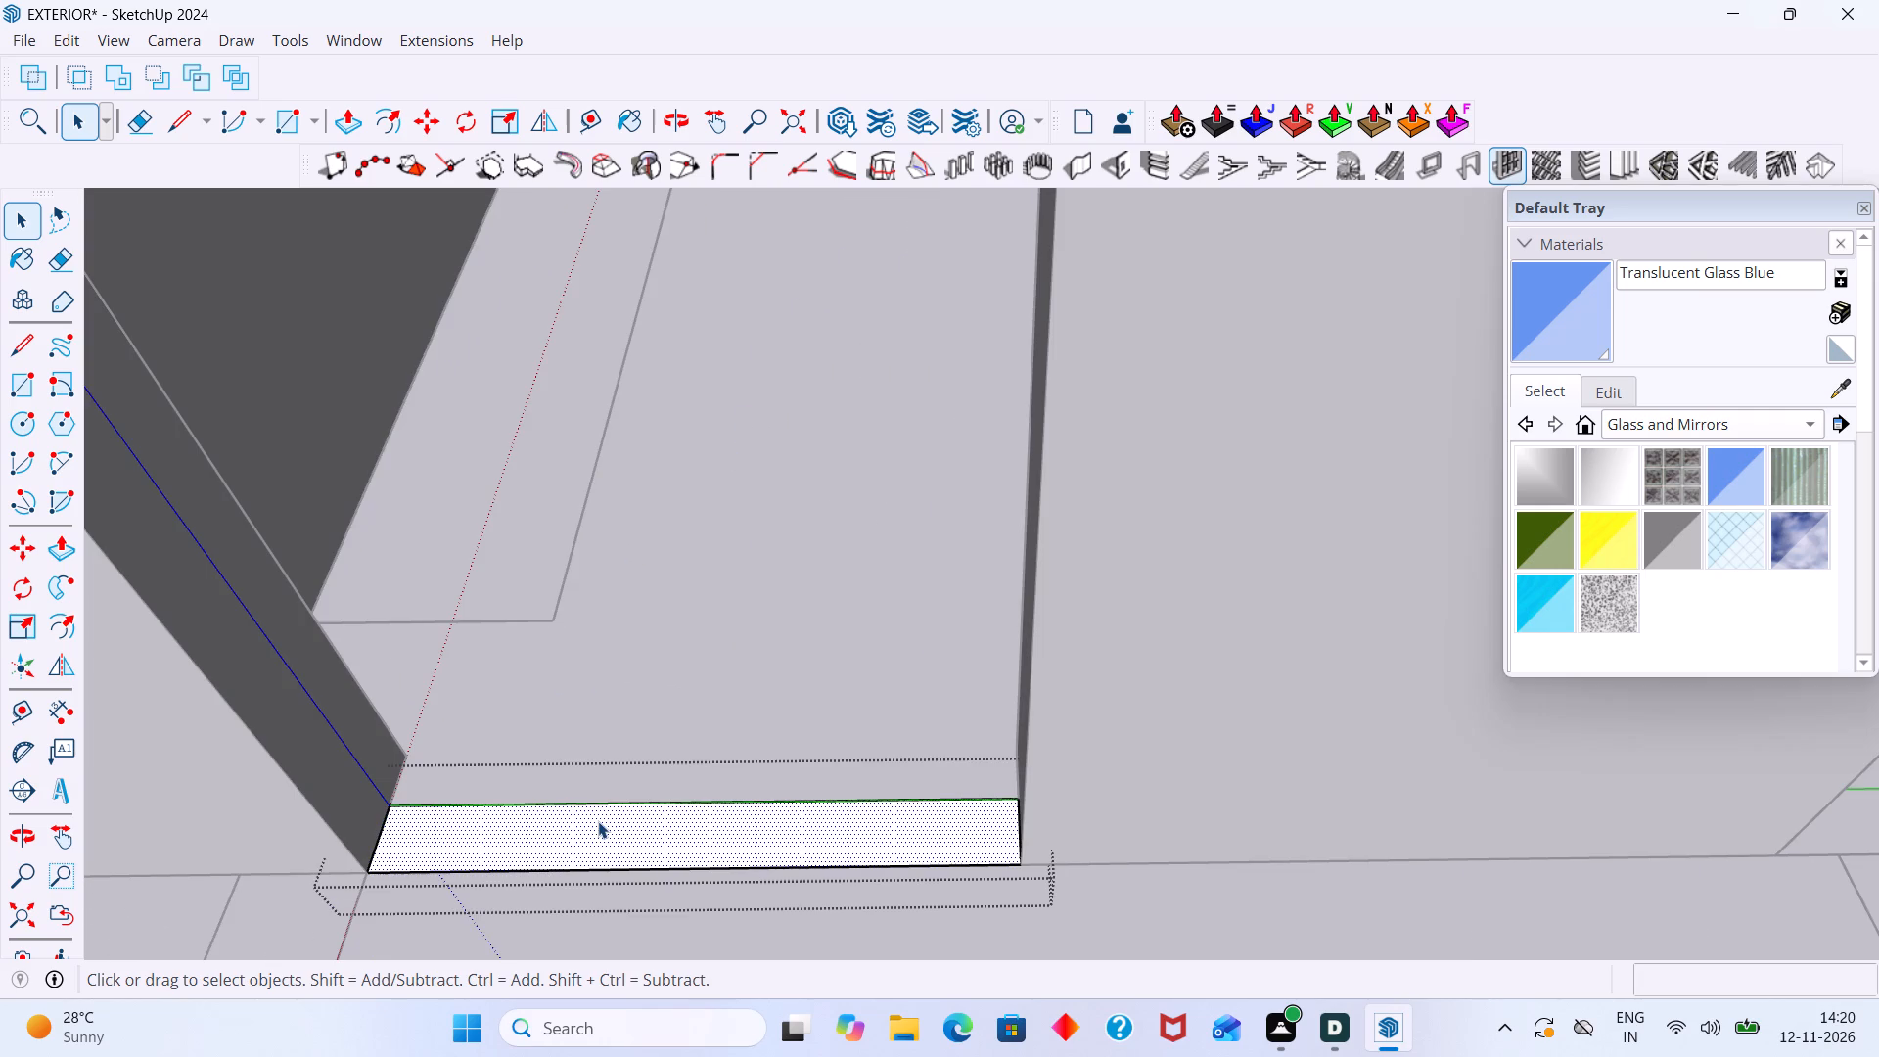
{"action": "key", "text": "p"}
{"action": "left_click", "coordinate": [598, 822]}
{"action": "scroll", "coordinate": [595, 579], "scroll_direction": "down", "scroll_amount": 4}
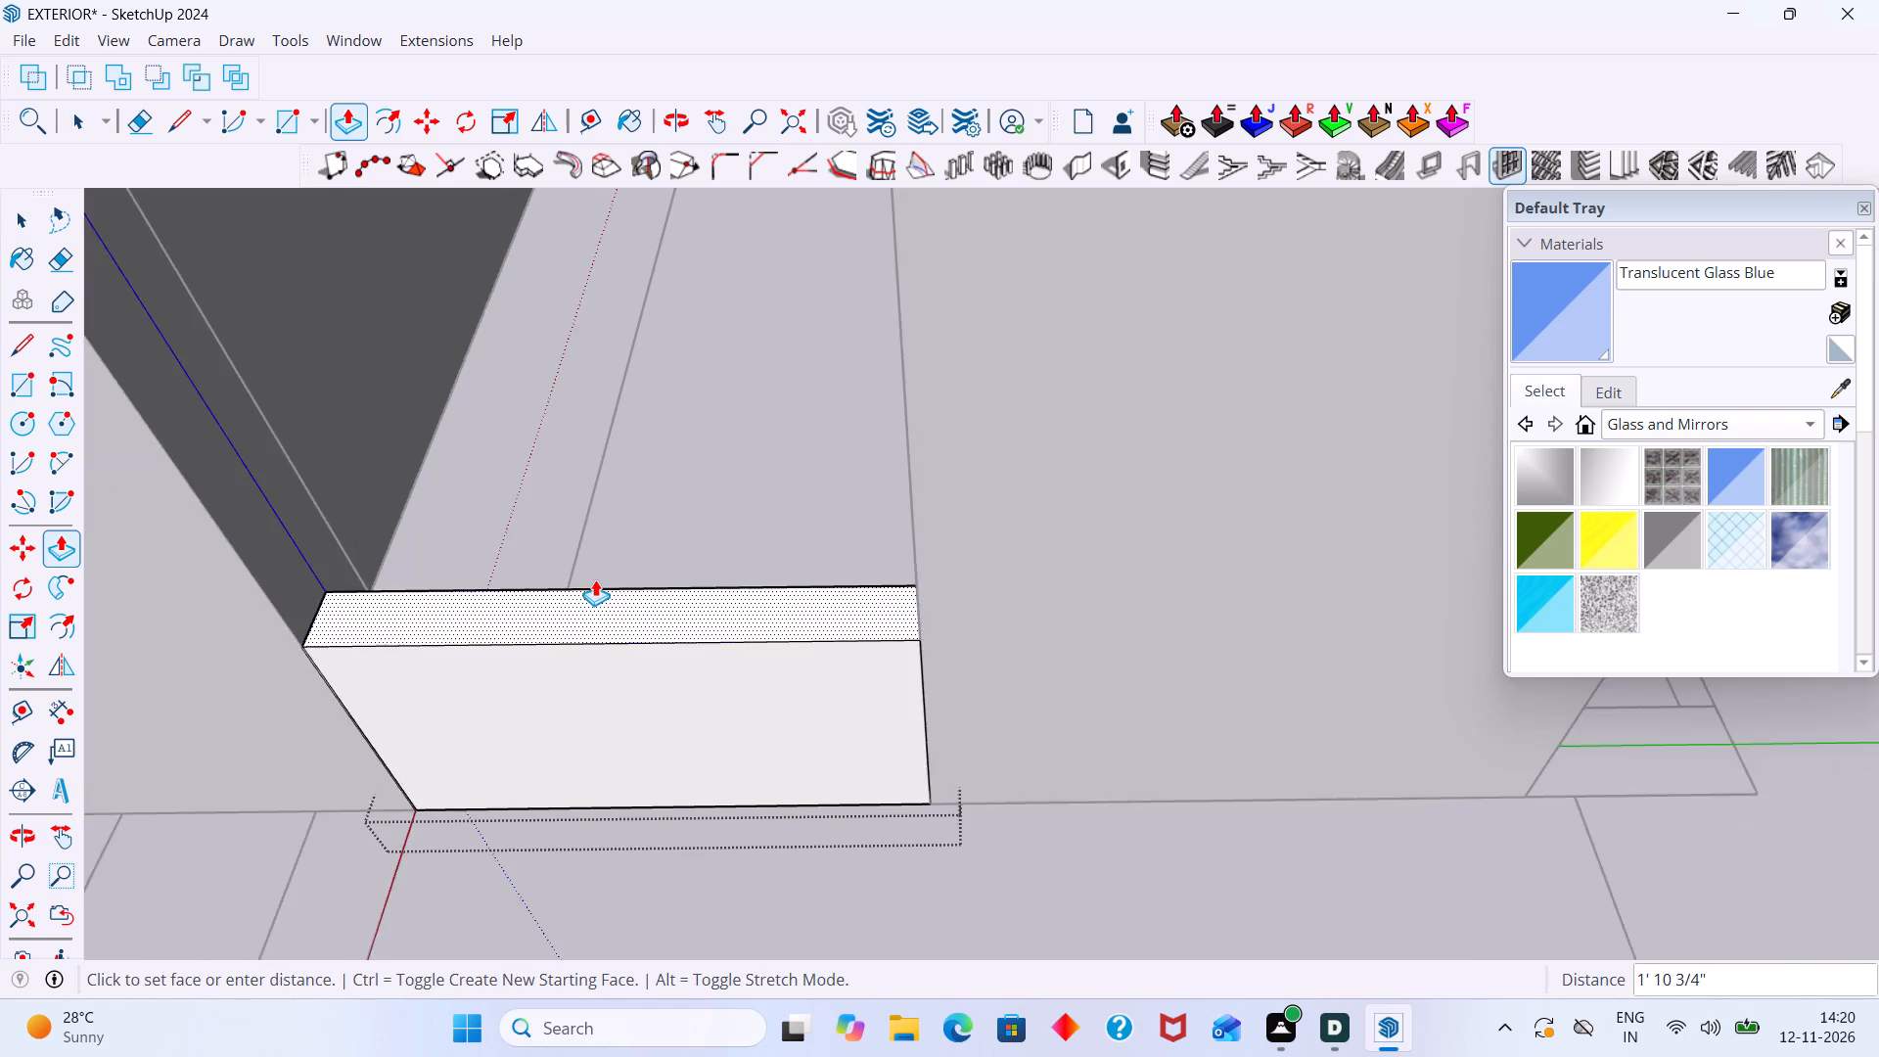
{"action": "scroll", "coordinate": [595, 579], "scroll_direction": "down", "scroll_amount": 12}
{"action": "middle_click_drag", "start_coordinate": [614, 548], "coordinate": [623, 751], "text": "shift"}
{"action": "scroll", "coordinate": [637, 660], "scroll_direction": "down", "scroll_amount": 4}
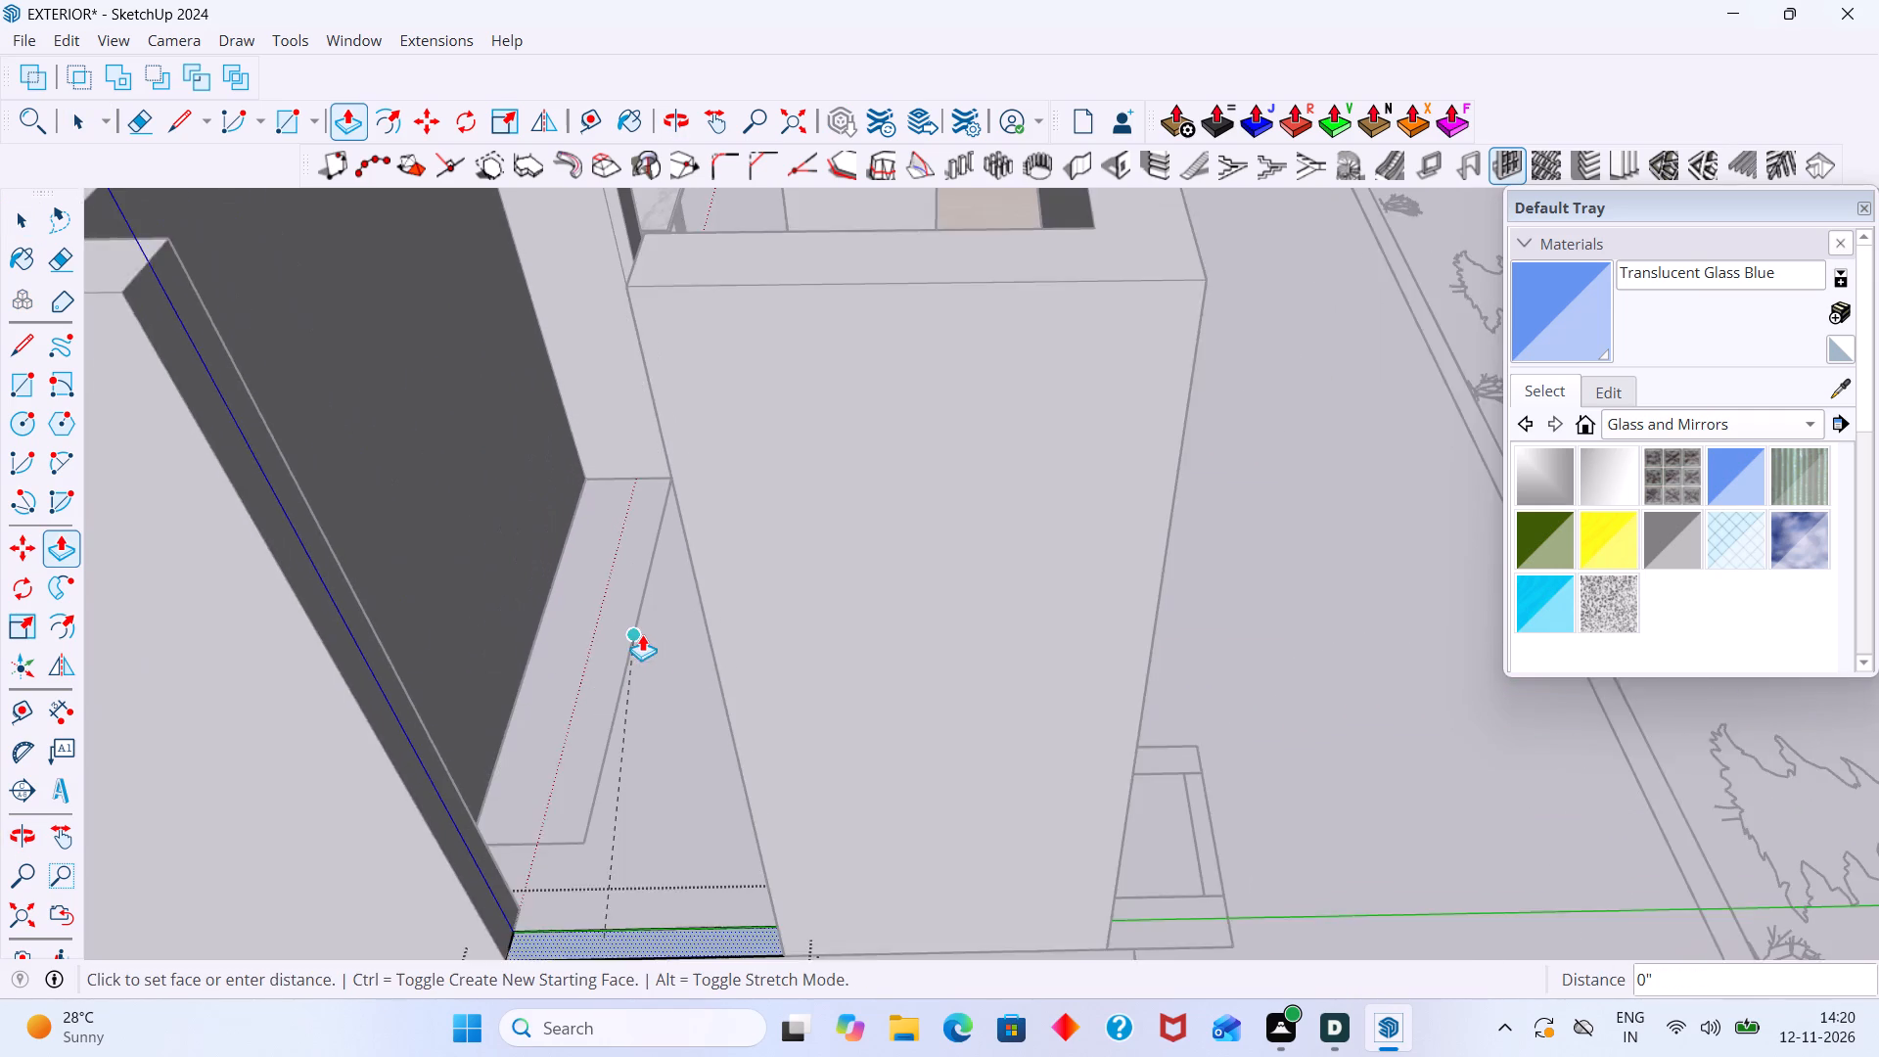
{"action": "scroll", "coordinate": [642, 634], "scroll_direction": "down", "scroll_amount": 7}
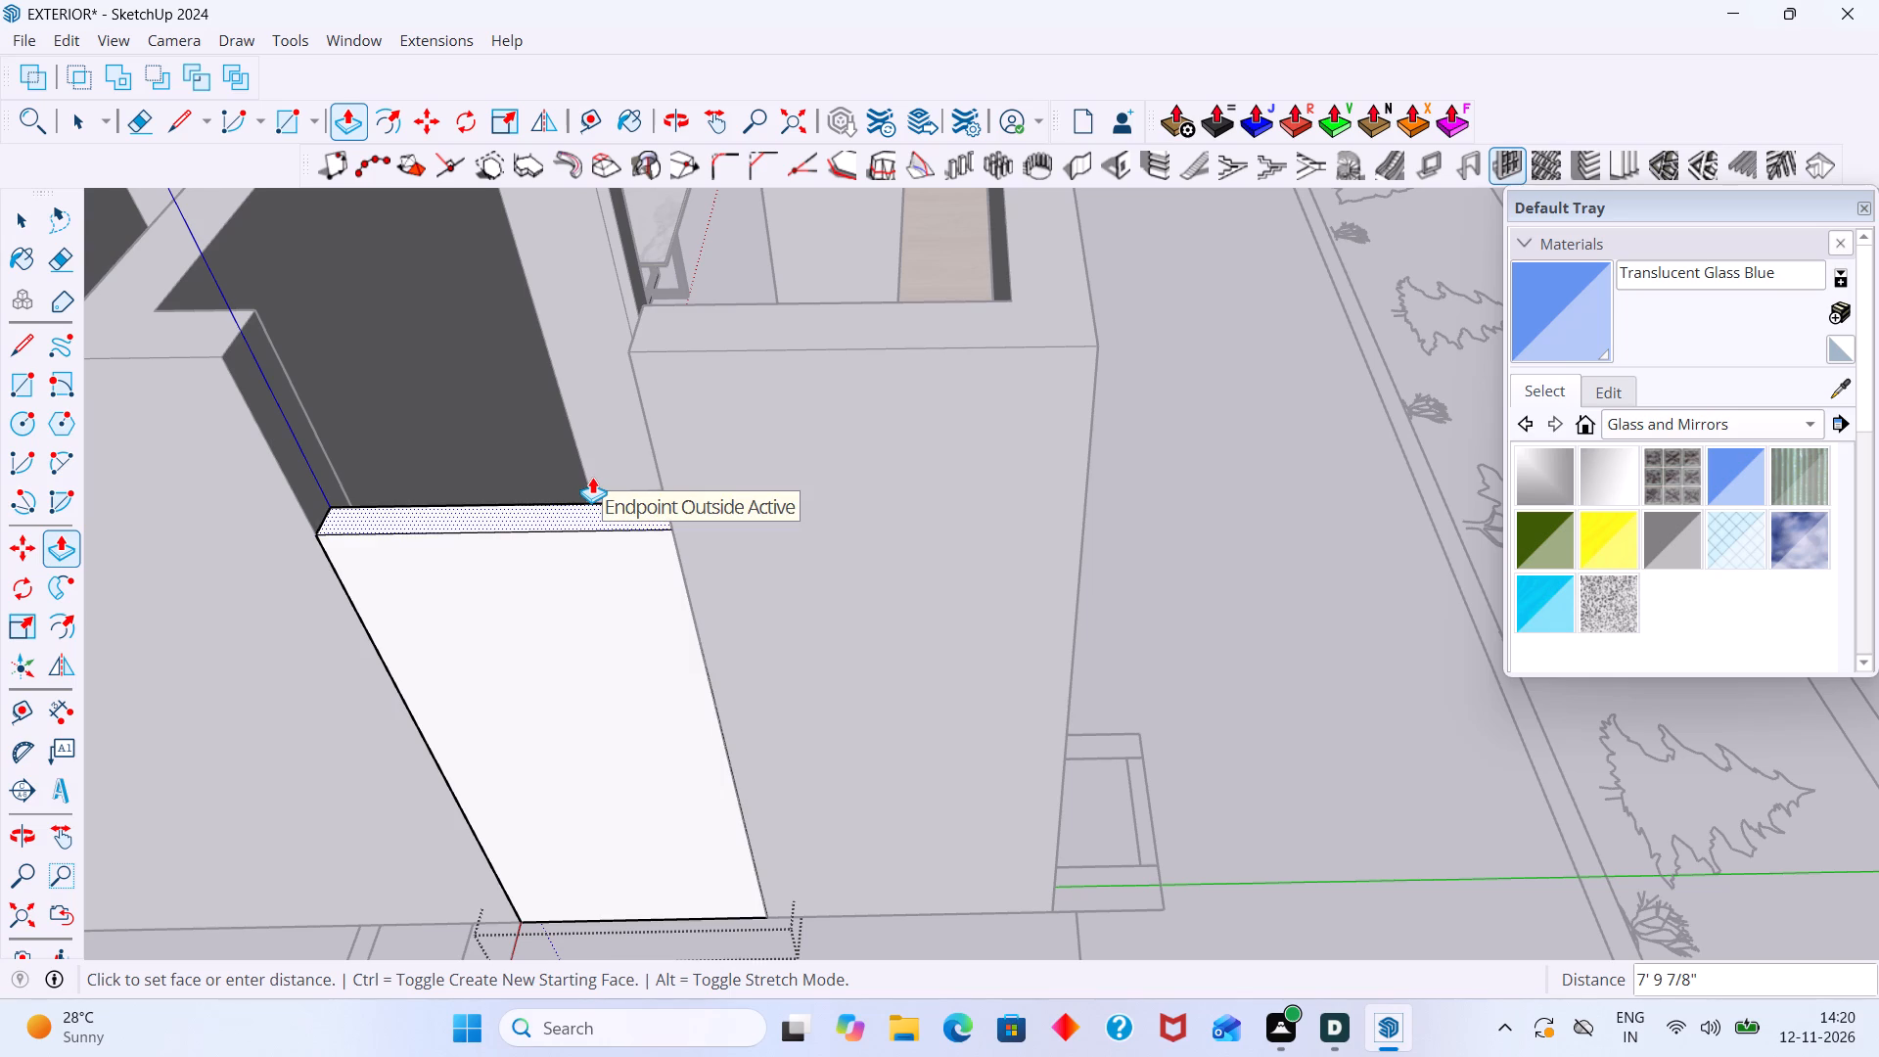
{"action": "left_click", "coordinate": [629, 358]}
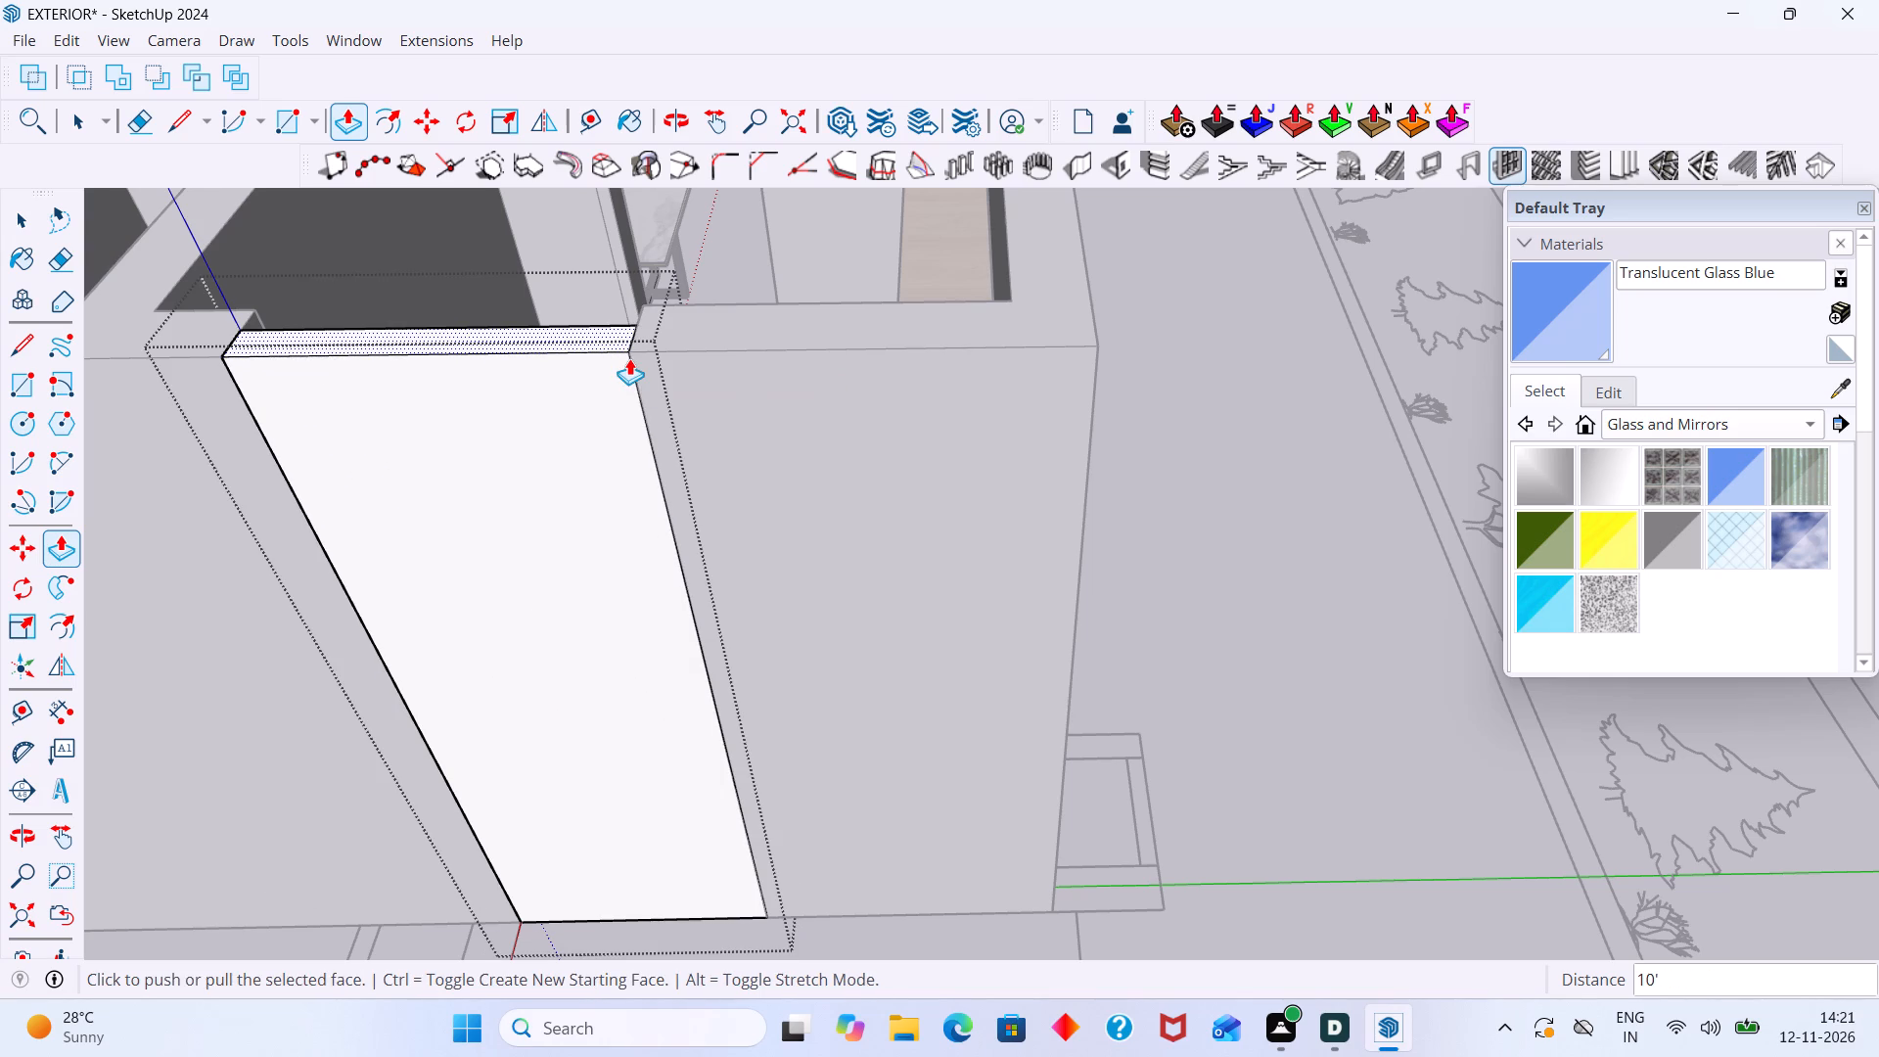
{"action": "key", "text": "space"}
{"action": "left_click", "coordinate": [1181, 445]}
Open the doorway's infill block and pull its kitchen-side face 4" to the adjoining wall's inner corner, and leave the group.
{"action": "scroll", "coordinate": [944, 463], "scroll_direction": "down", "scroll_amount": 3}
{"action": "middle_click_drag", "start_coordinate": [899, 476], "coordinate": [1406, 413]}
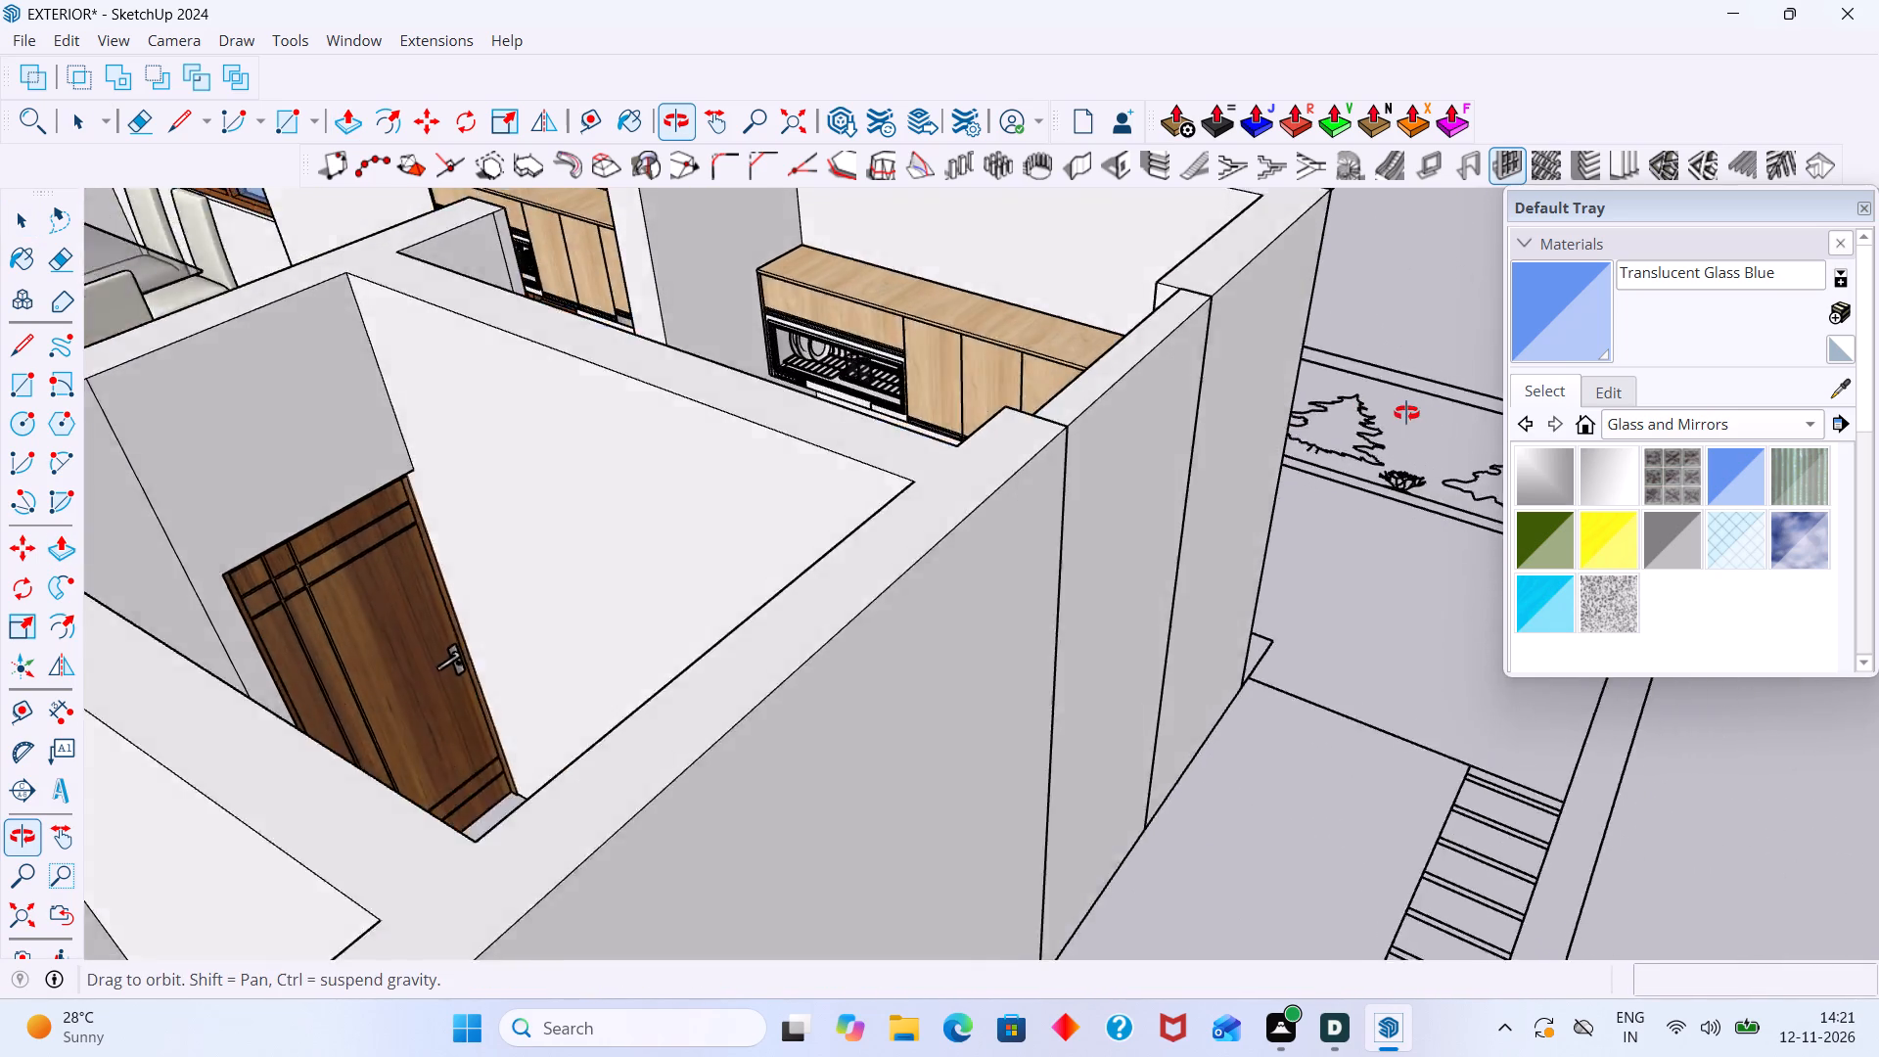
{"action": "middle_click_drag", "start_coordinate": [1406, 413], "coordinate": [1423, 408]}
{"action": "middle_click_drag", "start_coordinate": [1241, 337], "coordinate": [1449, 459]}
{"action": "scroll", "coordinate": [1332, 436], "scroll_direction": "up", "scroll_amount": 4}
{"action": "middle_click_drag", "start_coordinate": [1372, 516], "coordinate": [1532, 526]}
{"action": "scroll", "coordinate": [1361, 472], "scroll_direction": "up", "scroll_amount": 5}
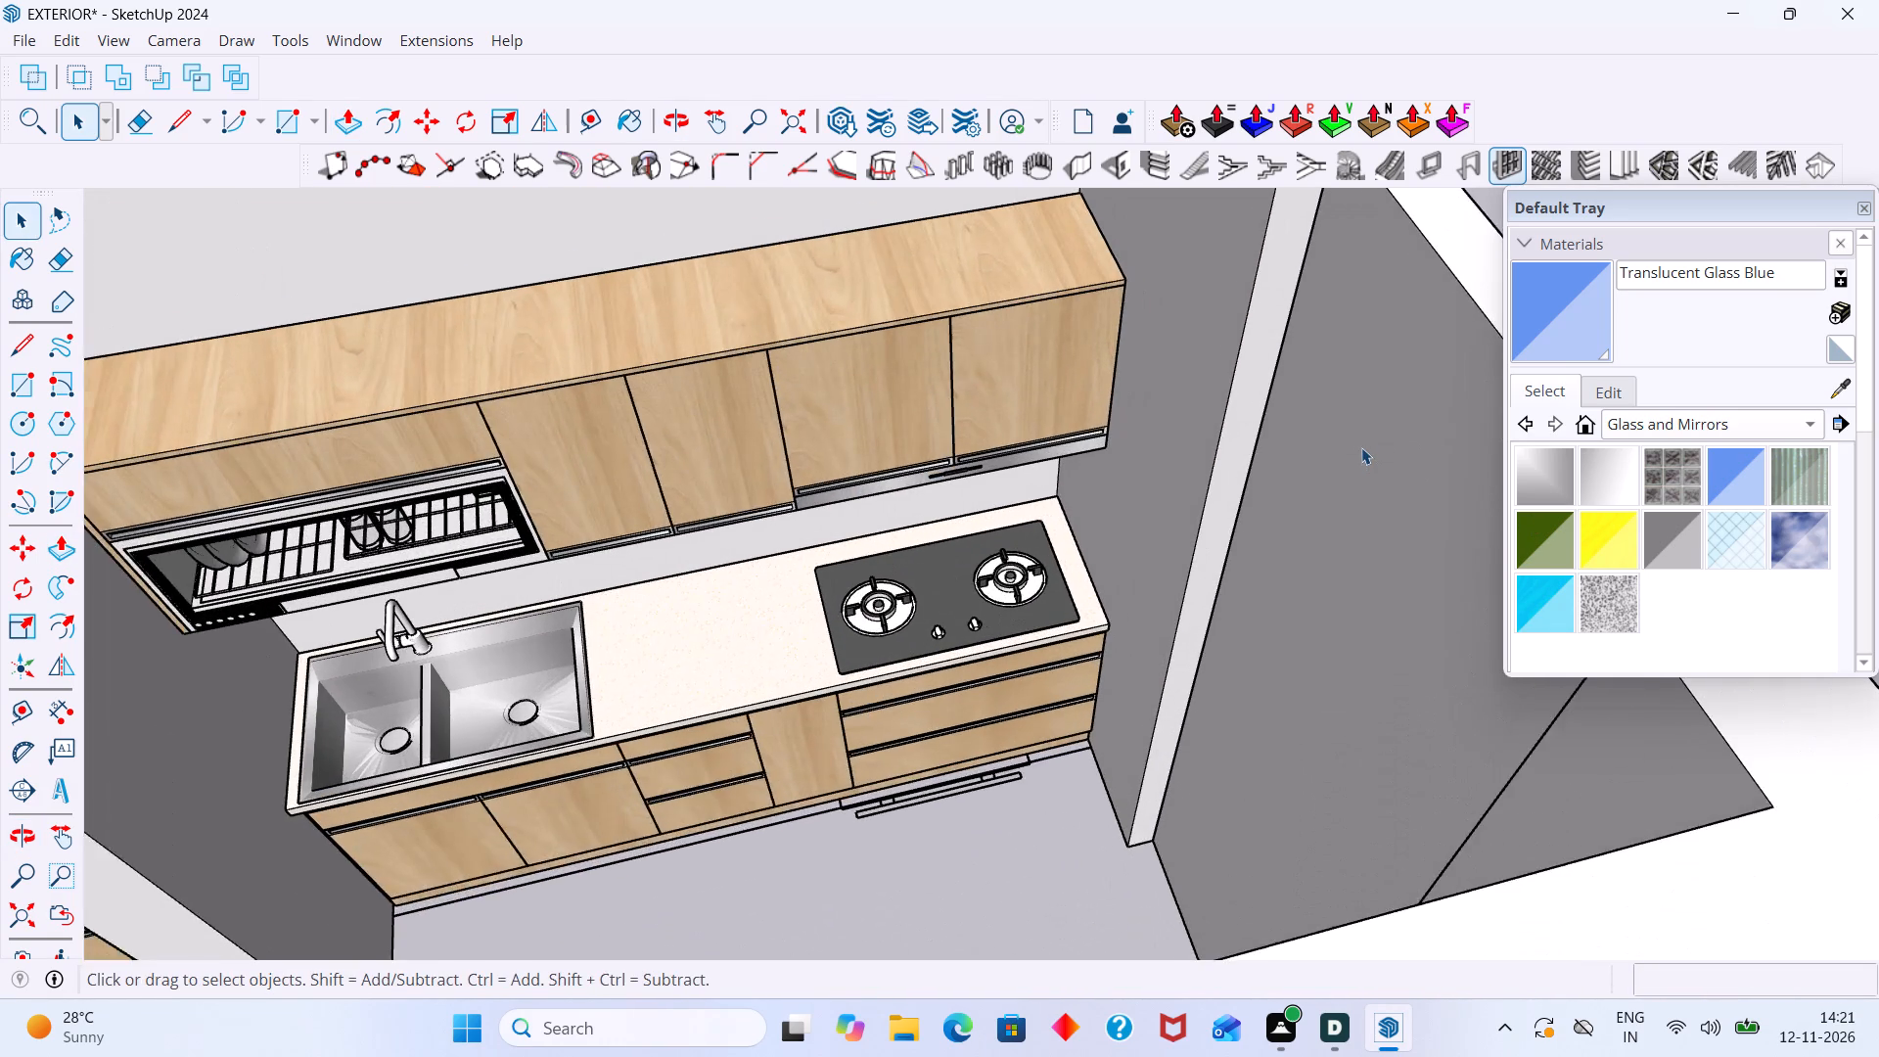
{"action": "left_click", "coordinate": [1361, 447]}
{"action": "scroll", "coordinate": [1361, 447], "scroll_direction": "down", "scroll_amount": 2}
{"action": "middle_click_drag", "start_coordinate": [1351, 447], "coordinate": [1078, 459], "text": "shift"}
{"action": "scroll", "coordinate": [1077, 459], "scroll_direction": "up", "scroll_amount": 3}
{"action": "double_click", "coordinate": [1095, 443]}
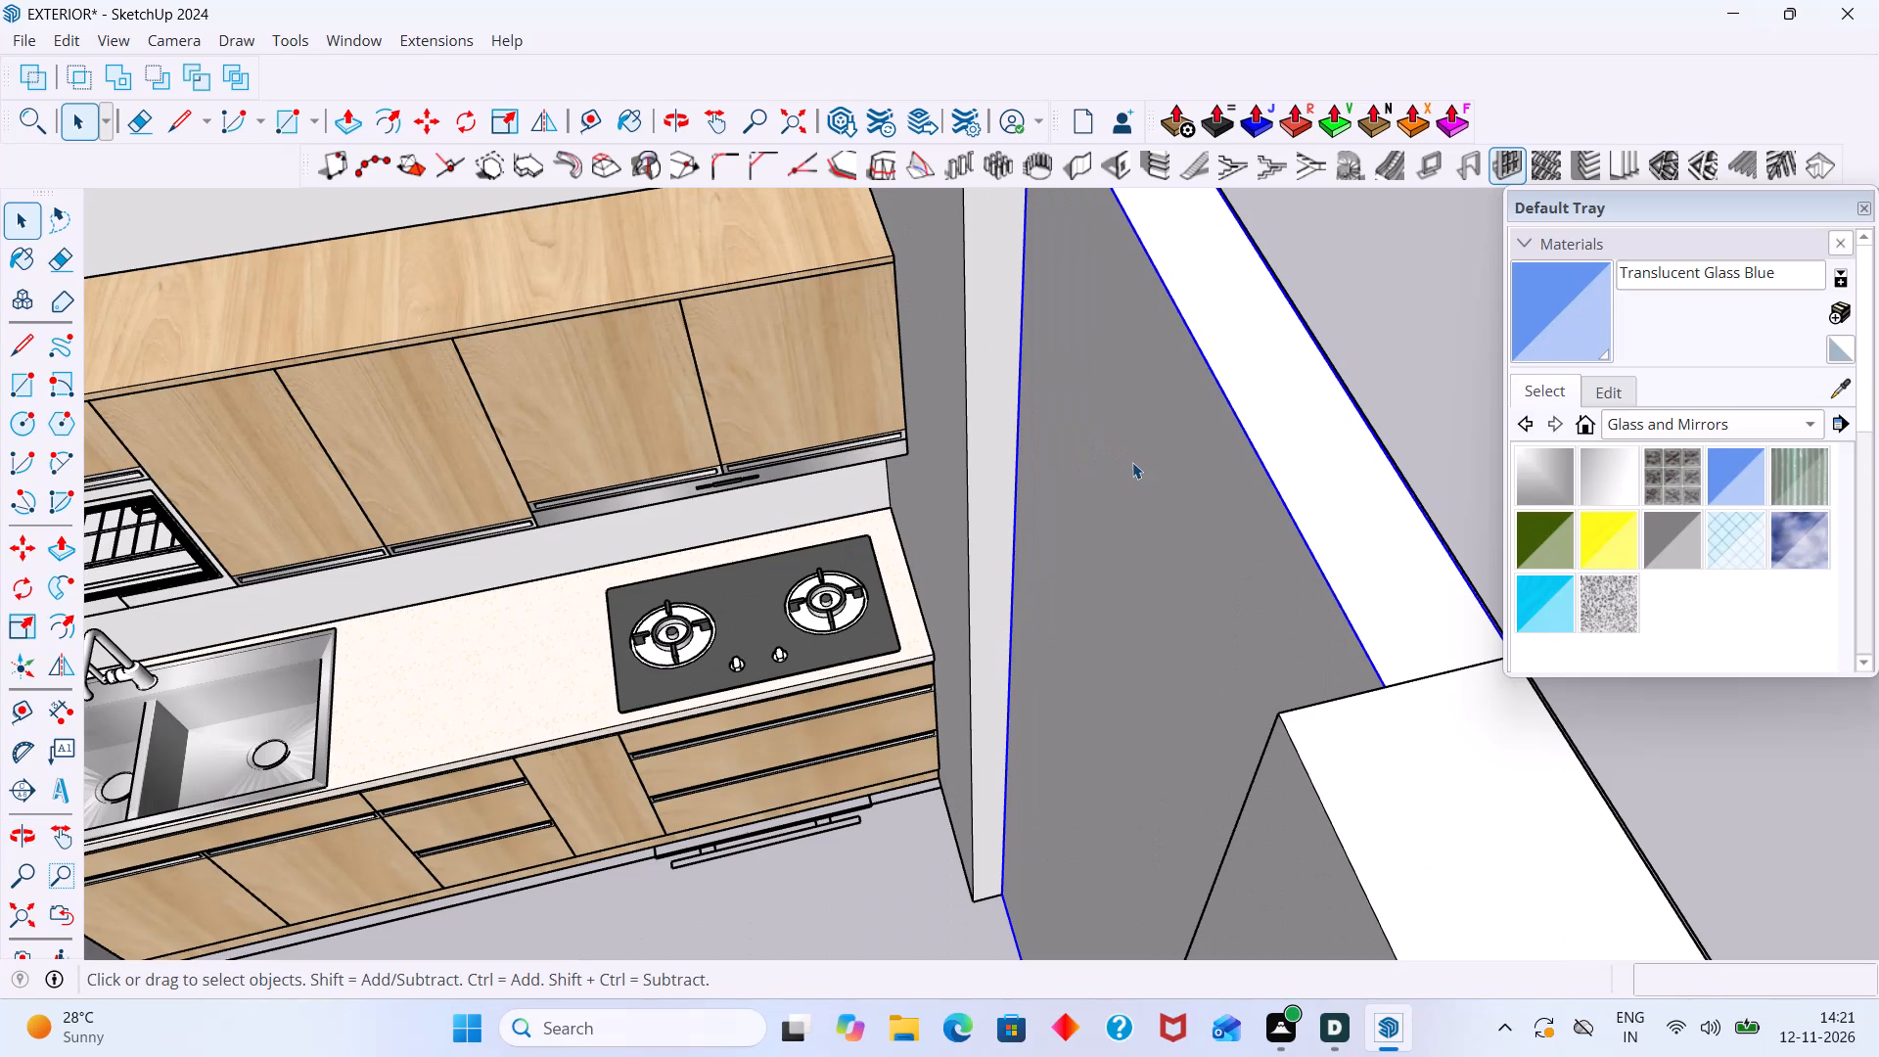
{"action": "double_click", "coordinate": [1135, 463]}
{"action": "middle_click_drag", "start_coordinate": [1167, 466], "coordinate": [1260, 470]}
{"action": "left_click", "coordinate": [1246, 481]}
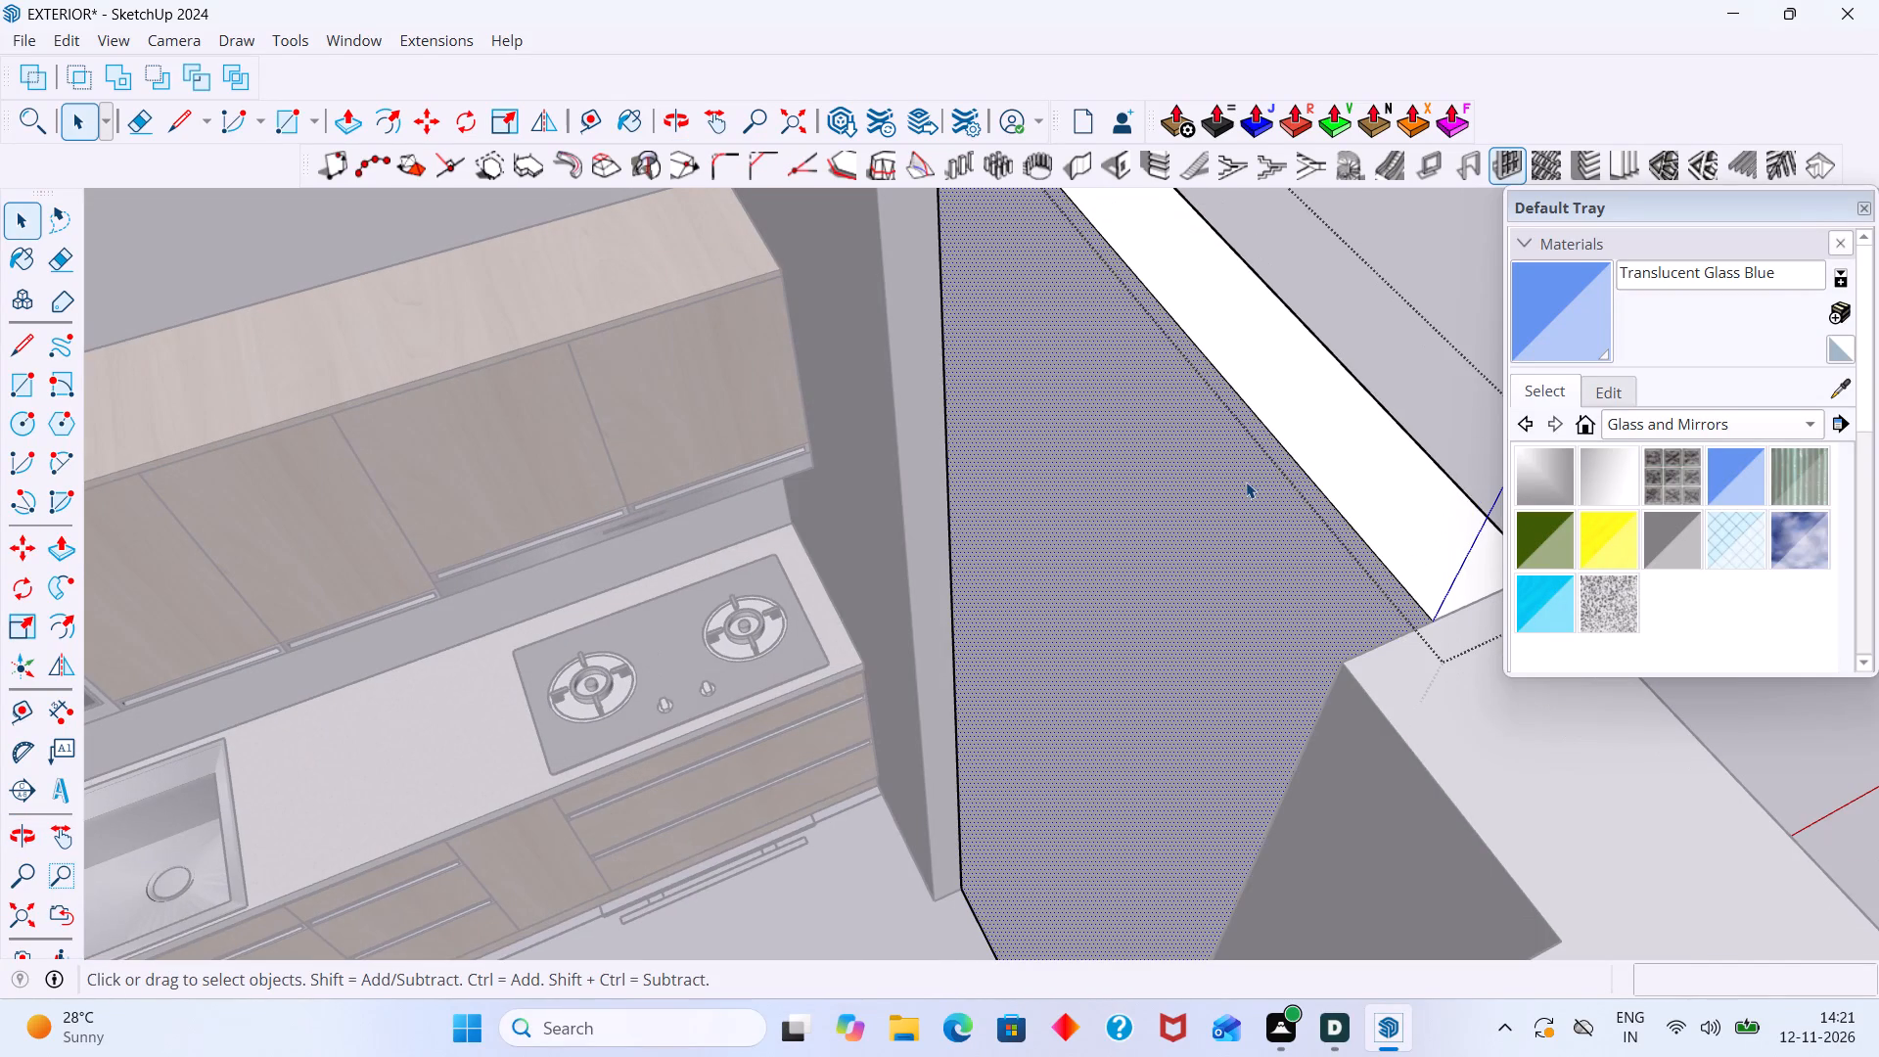
{"action": "key", "text": "p"}
{"action": "left_click", "coordinate": [1246, 481]}
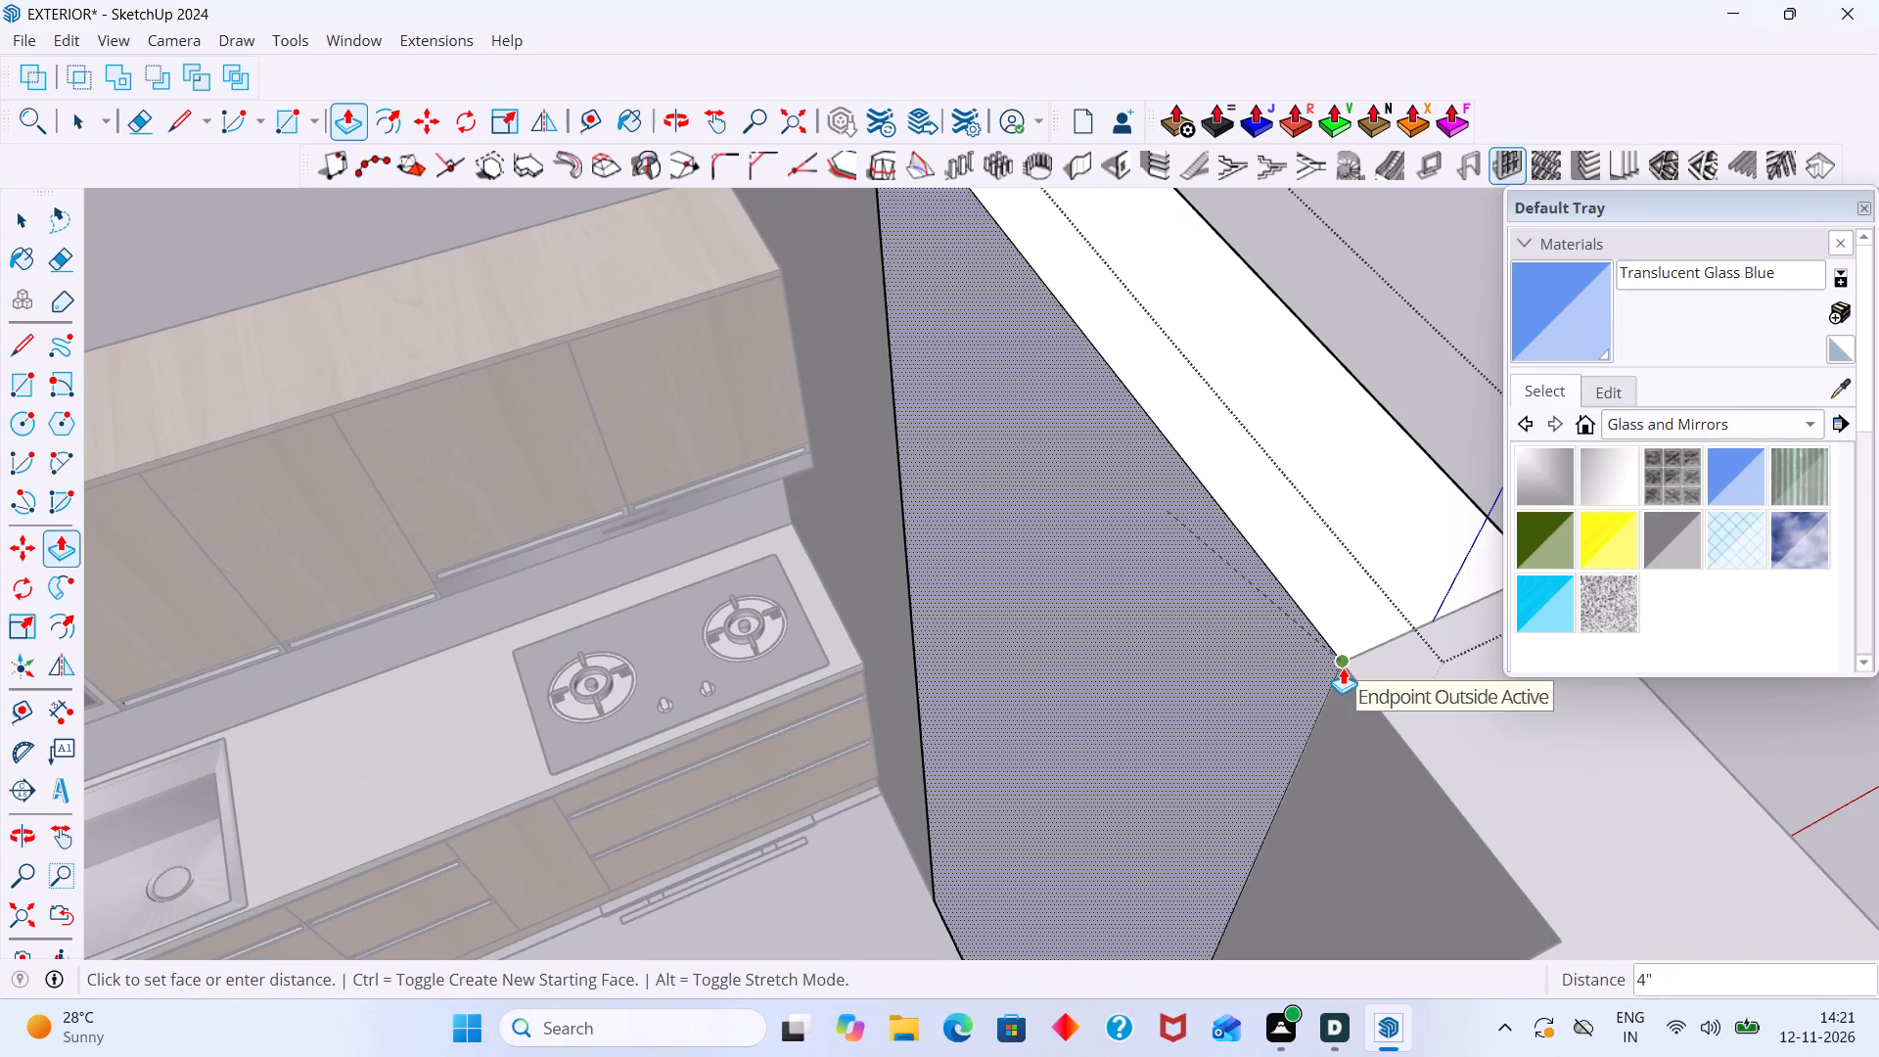
{"action": "left_click", "coordinate": [1343, 667]}
{"action": "key", "text": "space"}
{"action": "left_click", "coordinate": [1462, 425]}
{"action": "scroll", "coordinate": [1408, 442], "scroll_direction": "down", "scroll_amount": 3}
{"action": "middle_click_drag", "start_coordinate": [1310, 474], "coordinate": [940, 515]}
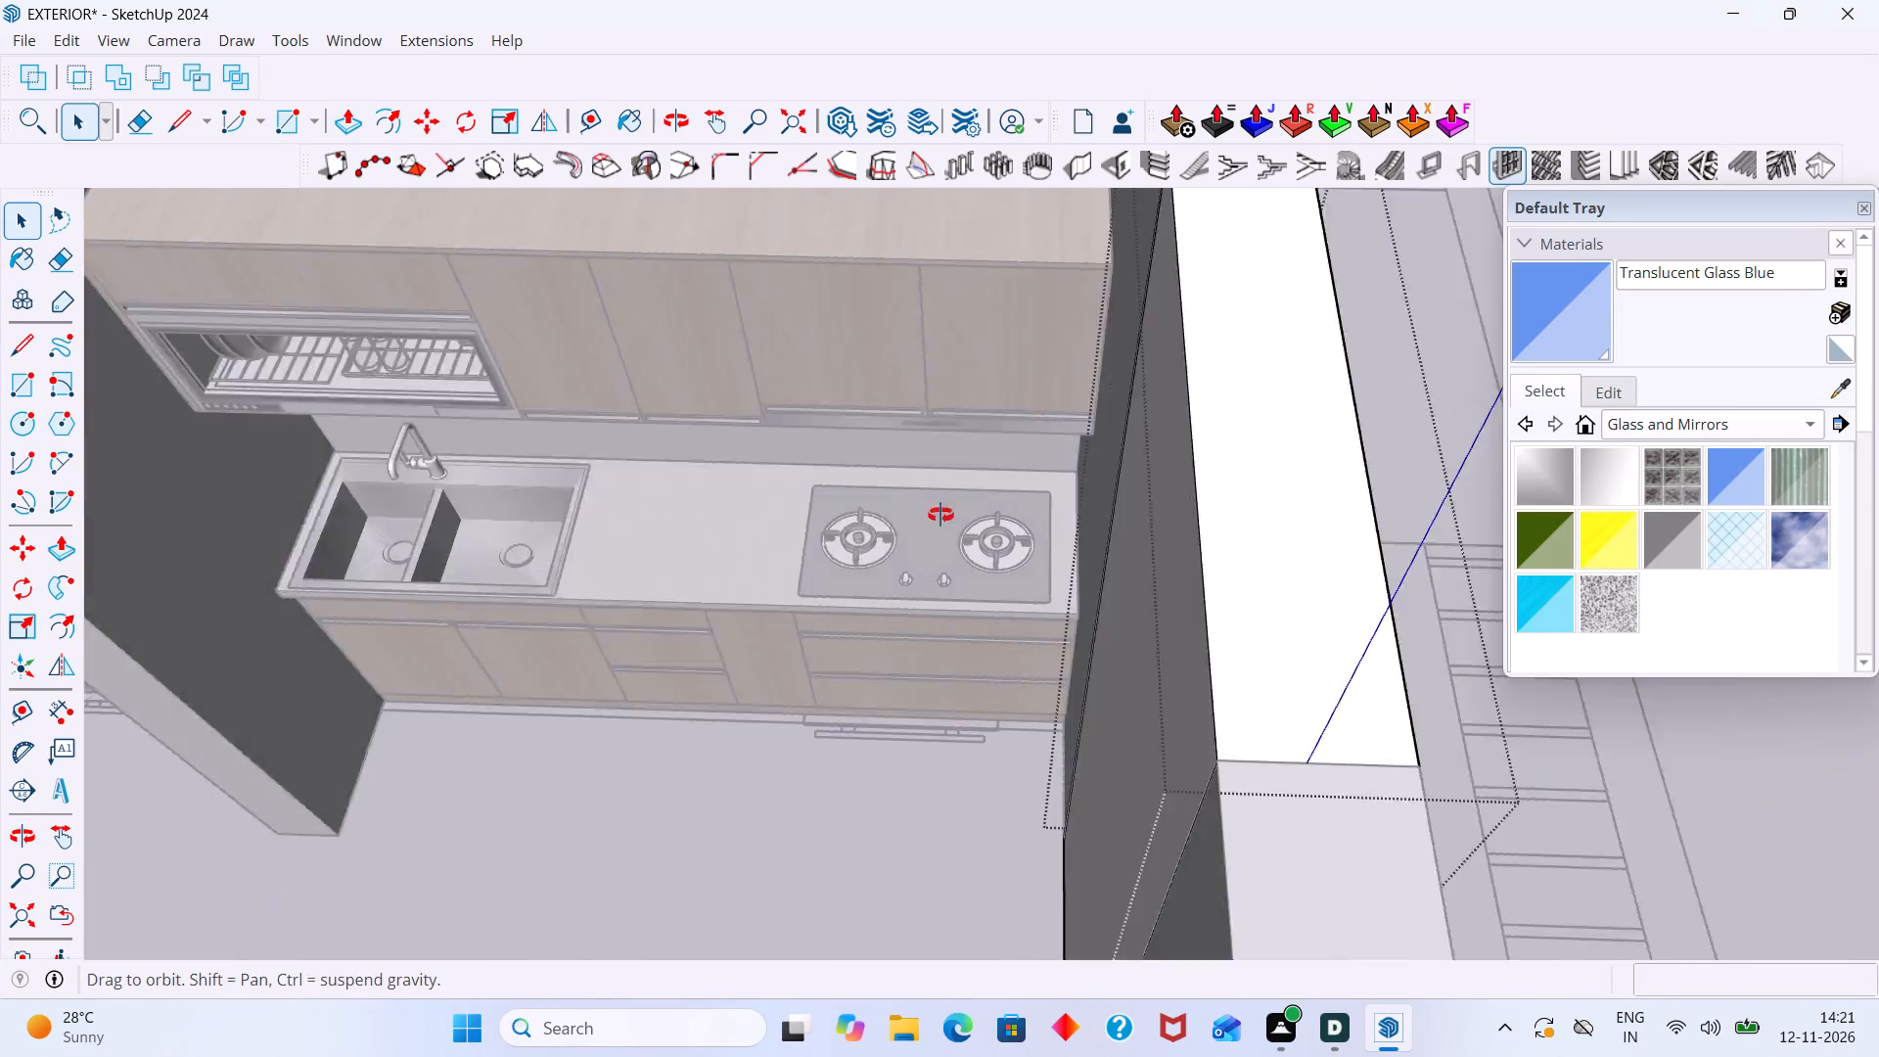
{"action": "middle_click_drag", "start_coordinate": [940, 515], "coordinate": [876, 515]}
{"action": "scroll", "coordinate": [1077, 594], "scroll_direction": "down", "scroll_amount": 13}
{"action": "left_click", "coordinate": [1306, 565]}
Open the kitchen's exterior infill block and place a horizontal guide 3' below the top edge of its outer face.
{"action": "scroll", "coordinate": [1293, 565], "scroll_direction": "down", "scroll_amount": 3}
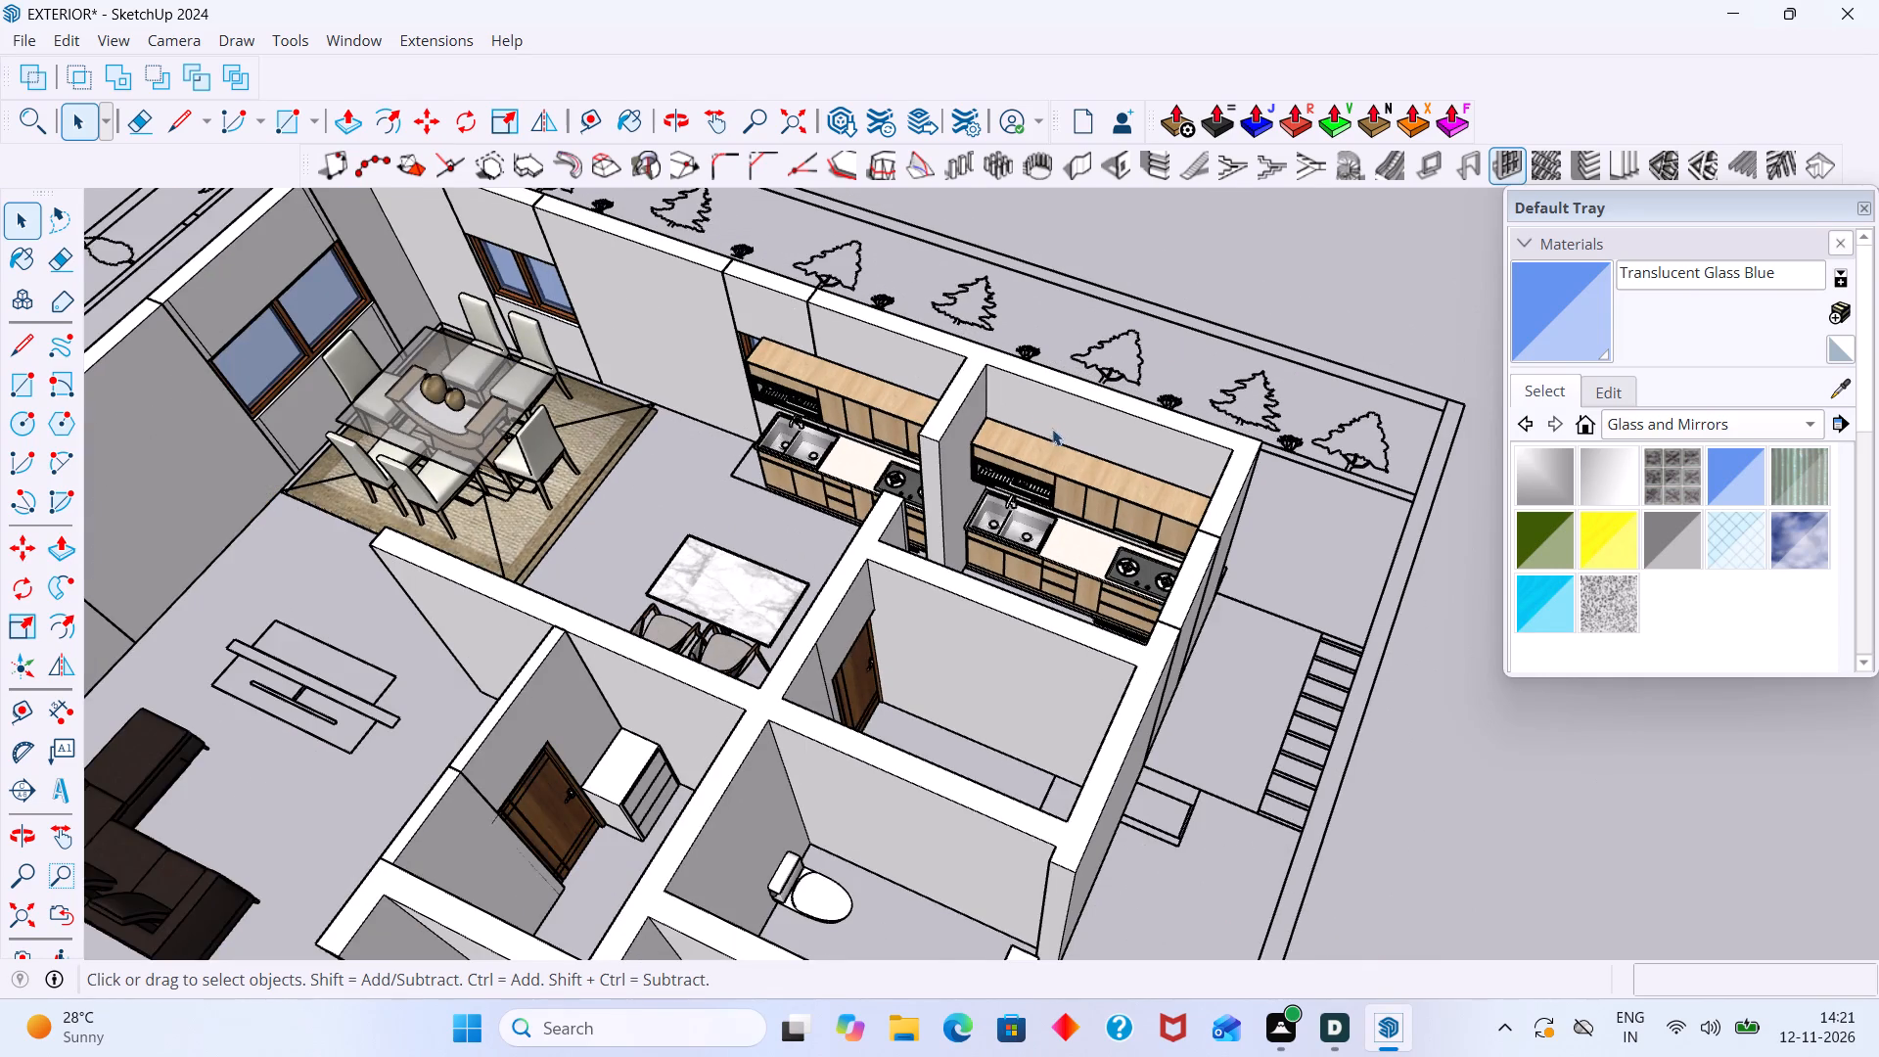
{"action": "middle_click", "coordinate": [1050, 427]}
{"action": "scroll", "coordinate": [1115, 574], "scroll_direction": "down", "scroll_amount": 2}
{"action": "middle_click_drag", "start_coordinate": [1202, 627], "coordinate": [895, 442]}
{"action": "scroll", "coordinate": [1084, 600], "scroll_direction": "up", "scroll_amount": 10}
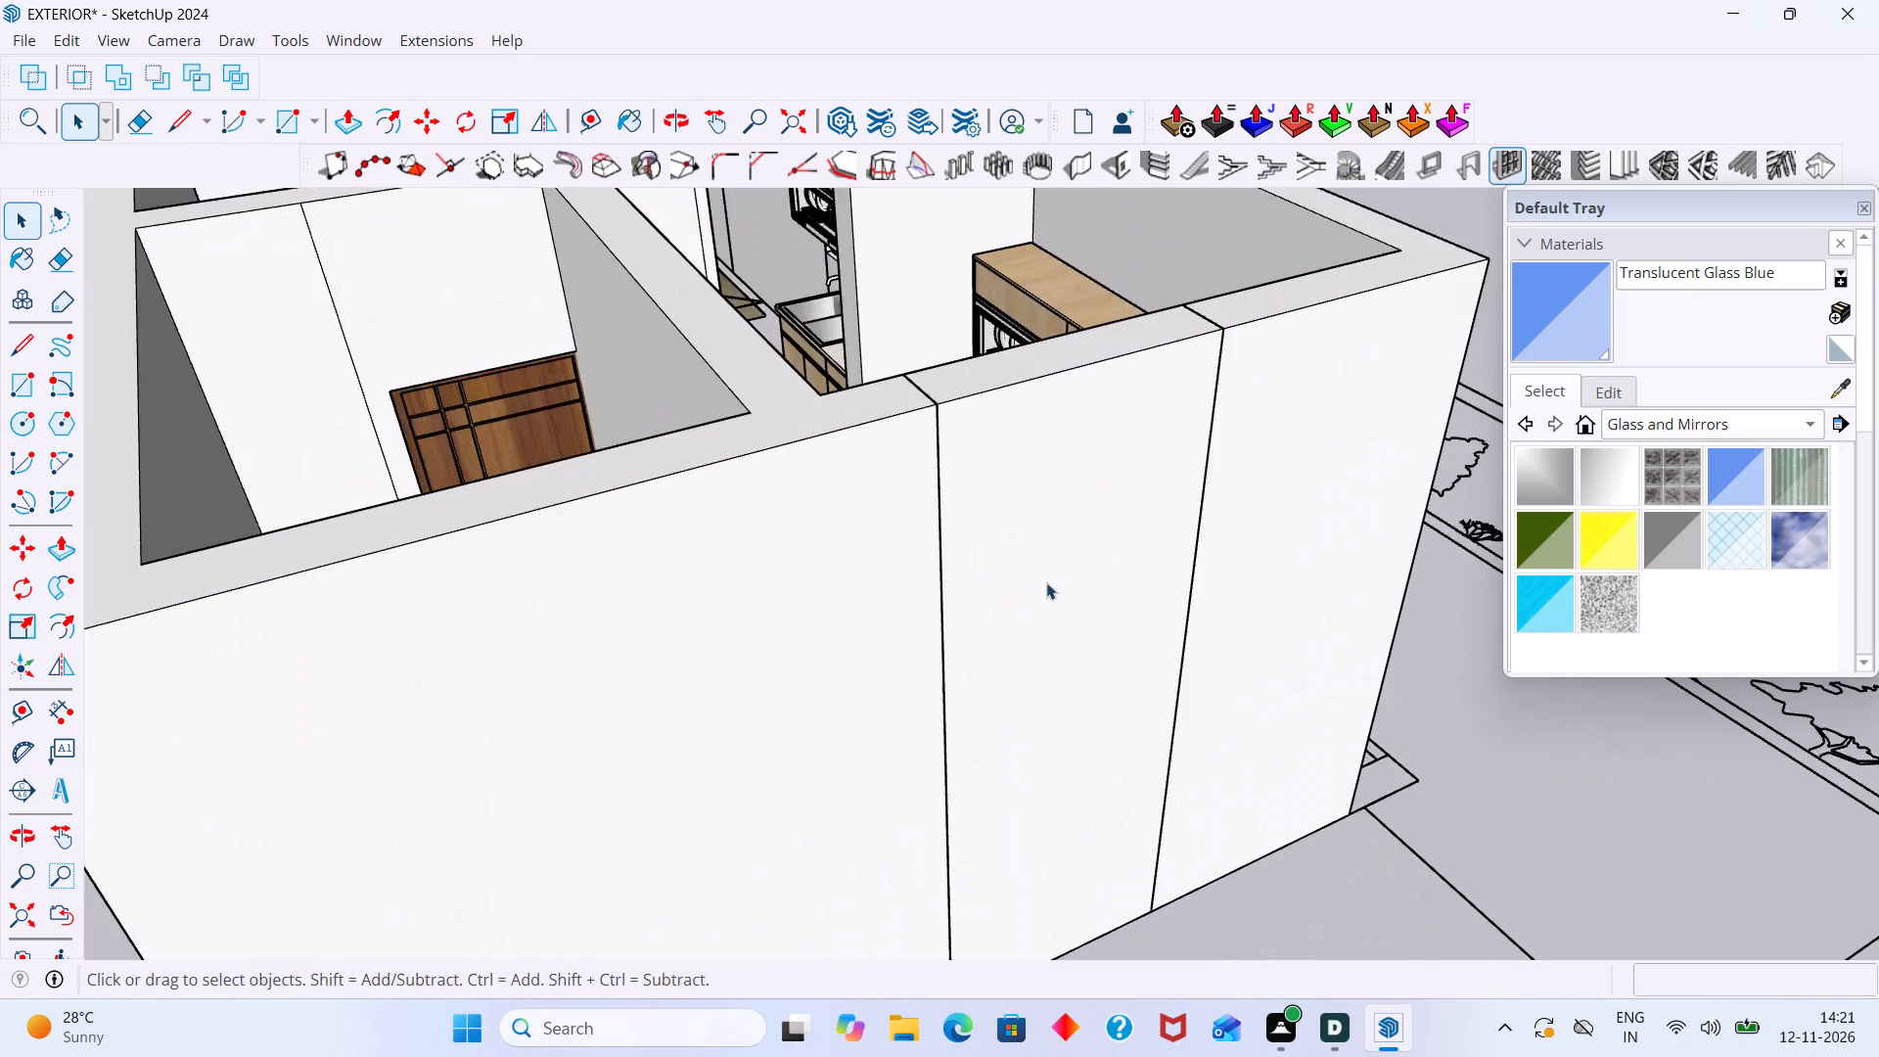
{"action": "scroll", "coordinate": [1046, 582], "scroll_direction": "up", "scroll_amount": 3}
{"action": "double_click", "coordinate": [1046, 582]}
{"action": "left_click", "coordinate": [1048, 620]}
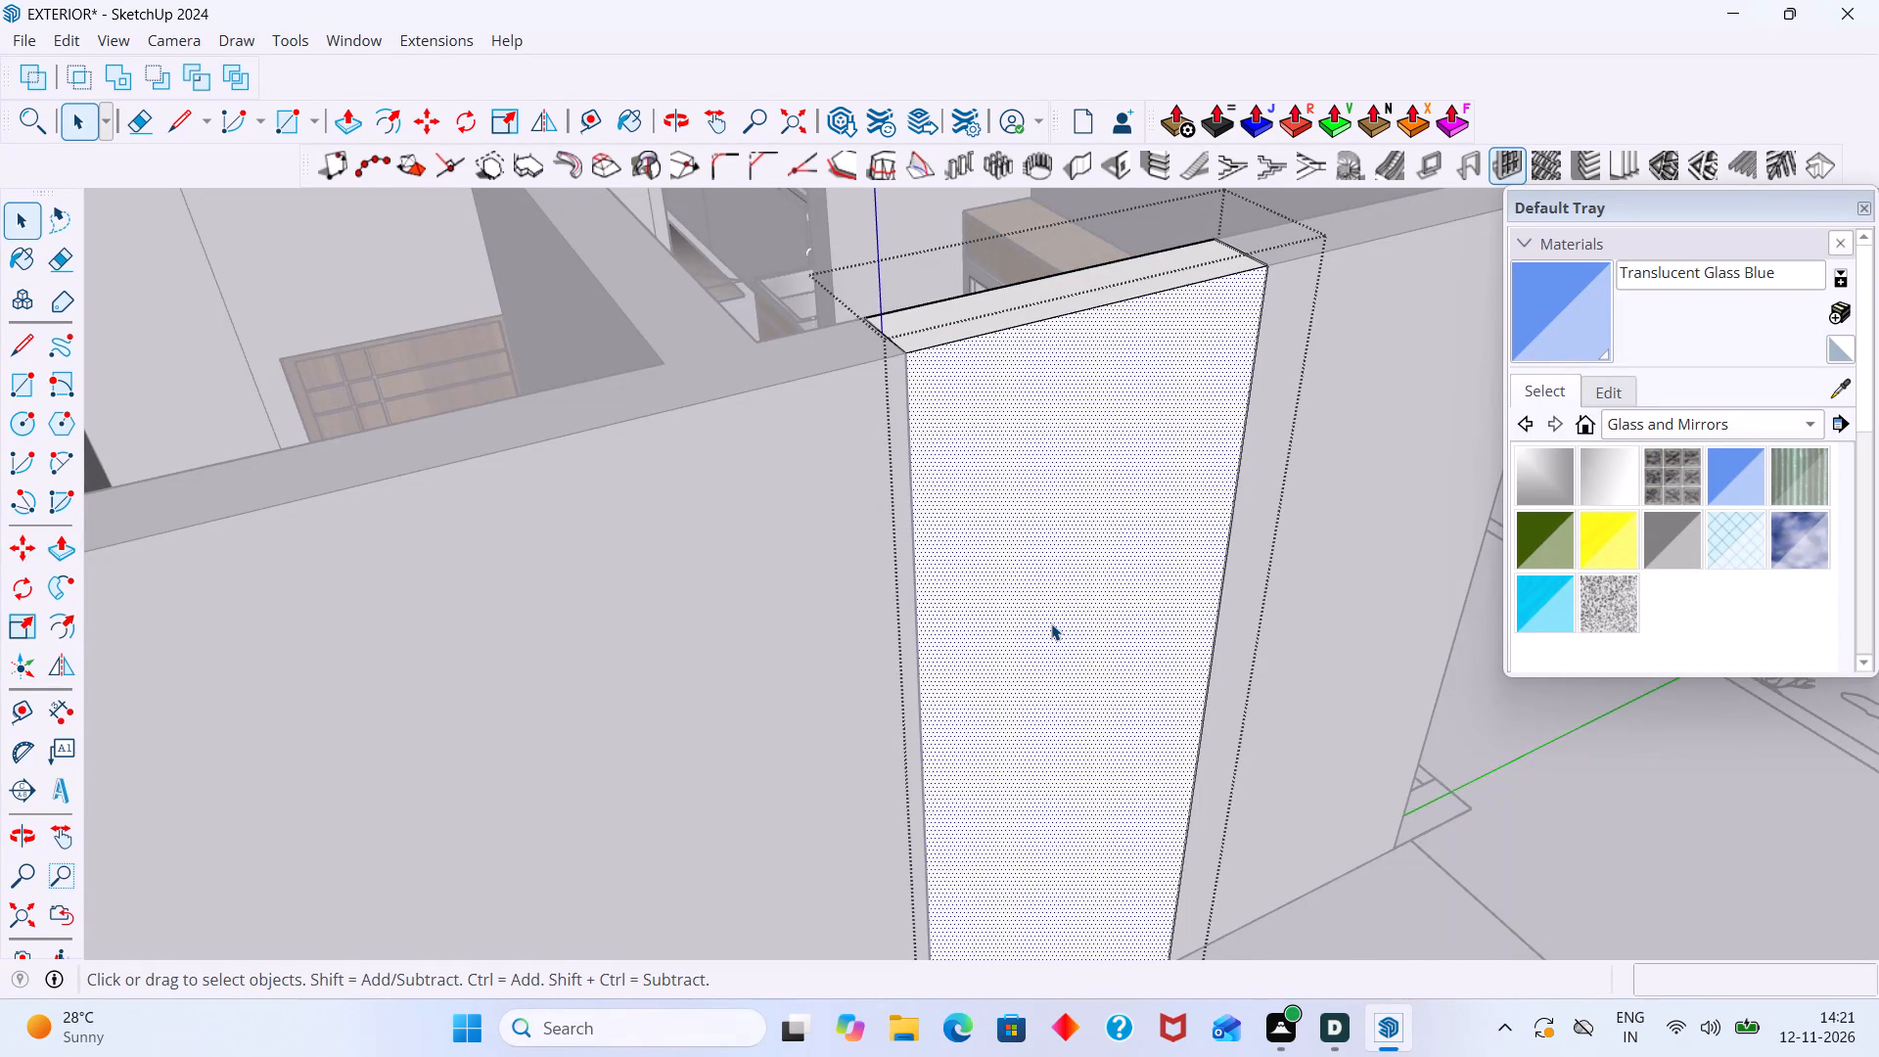
{"action": "key", "text": "t"}
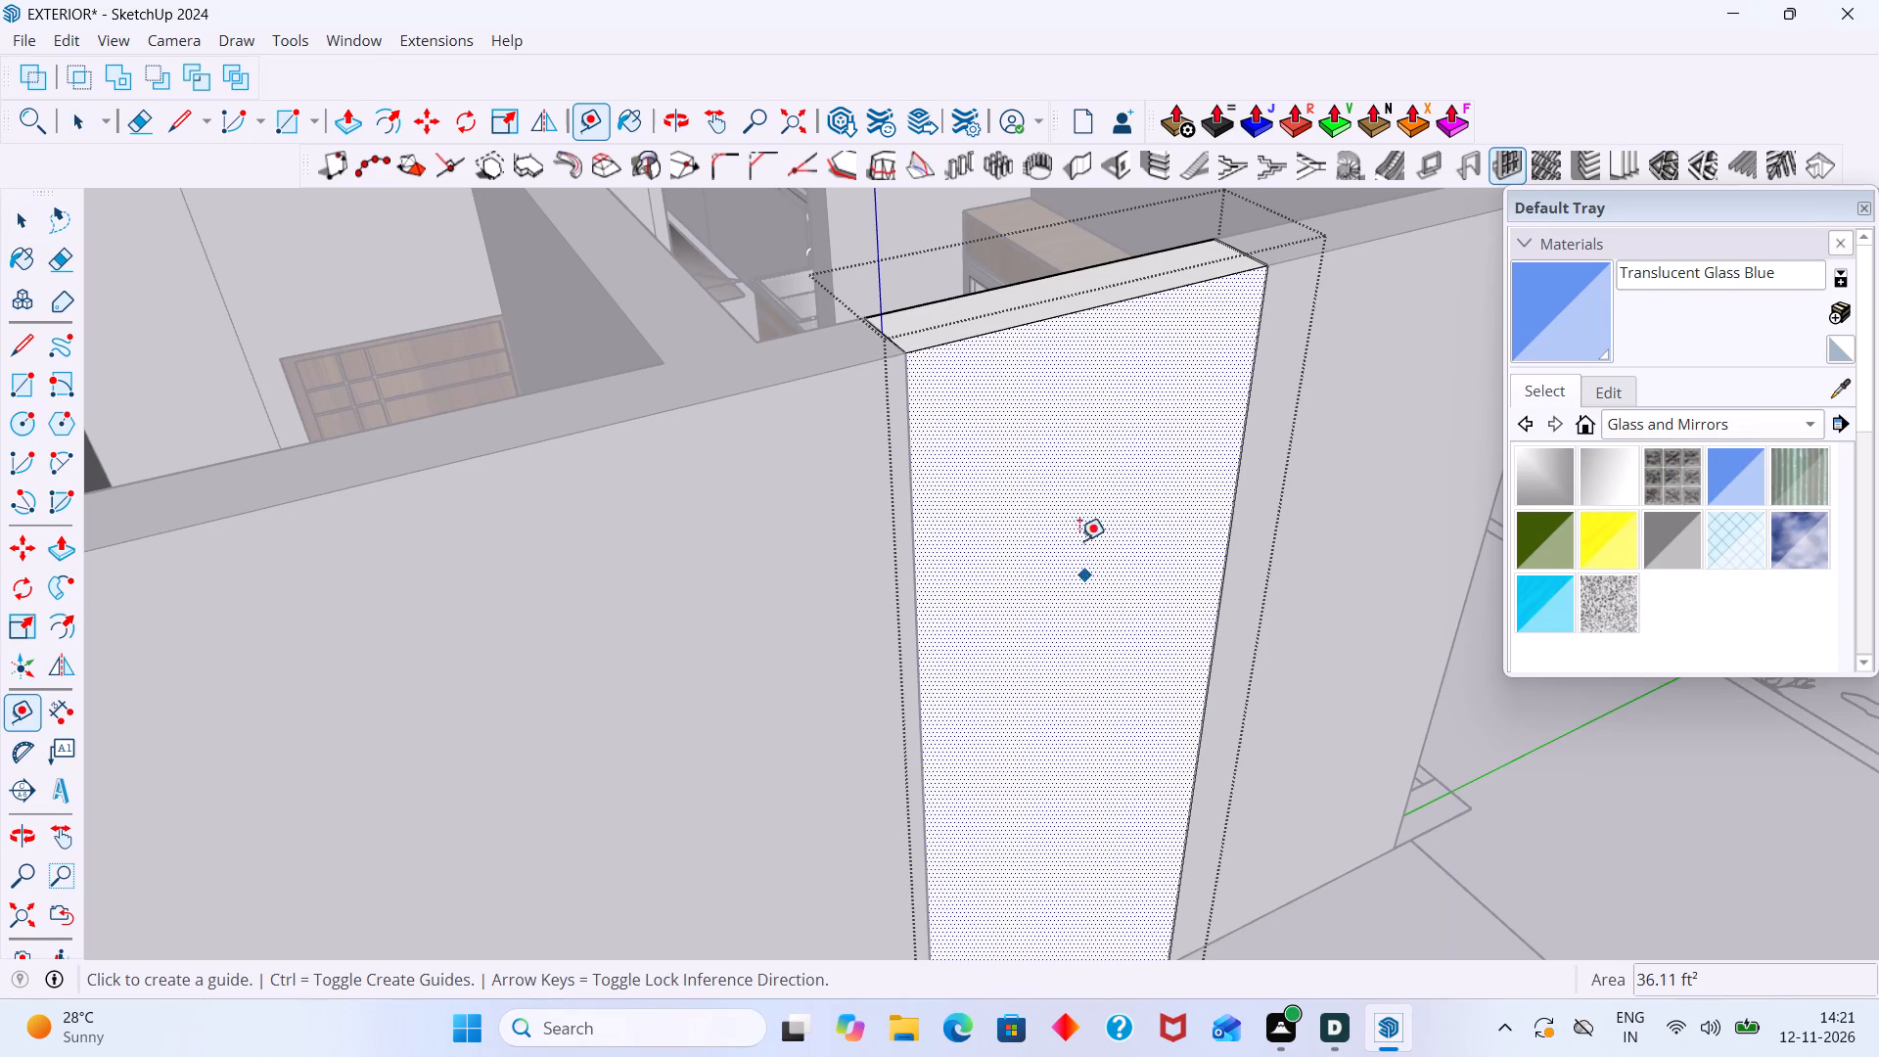
{"action": "left_click", "coordinate": [1071, 315]}
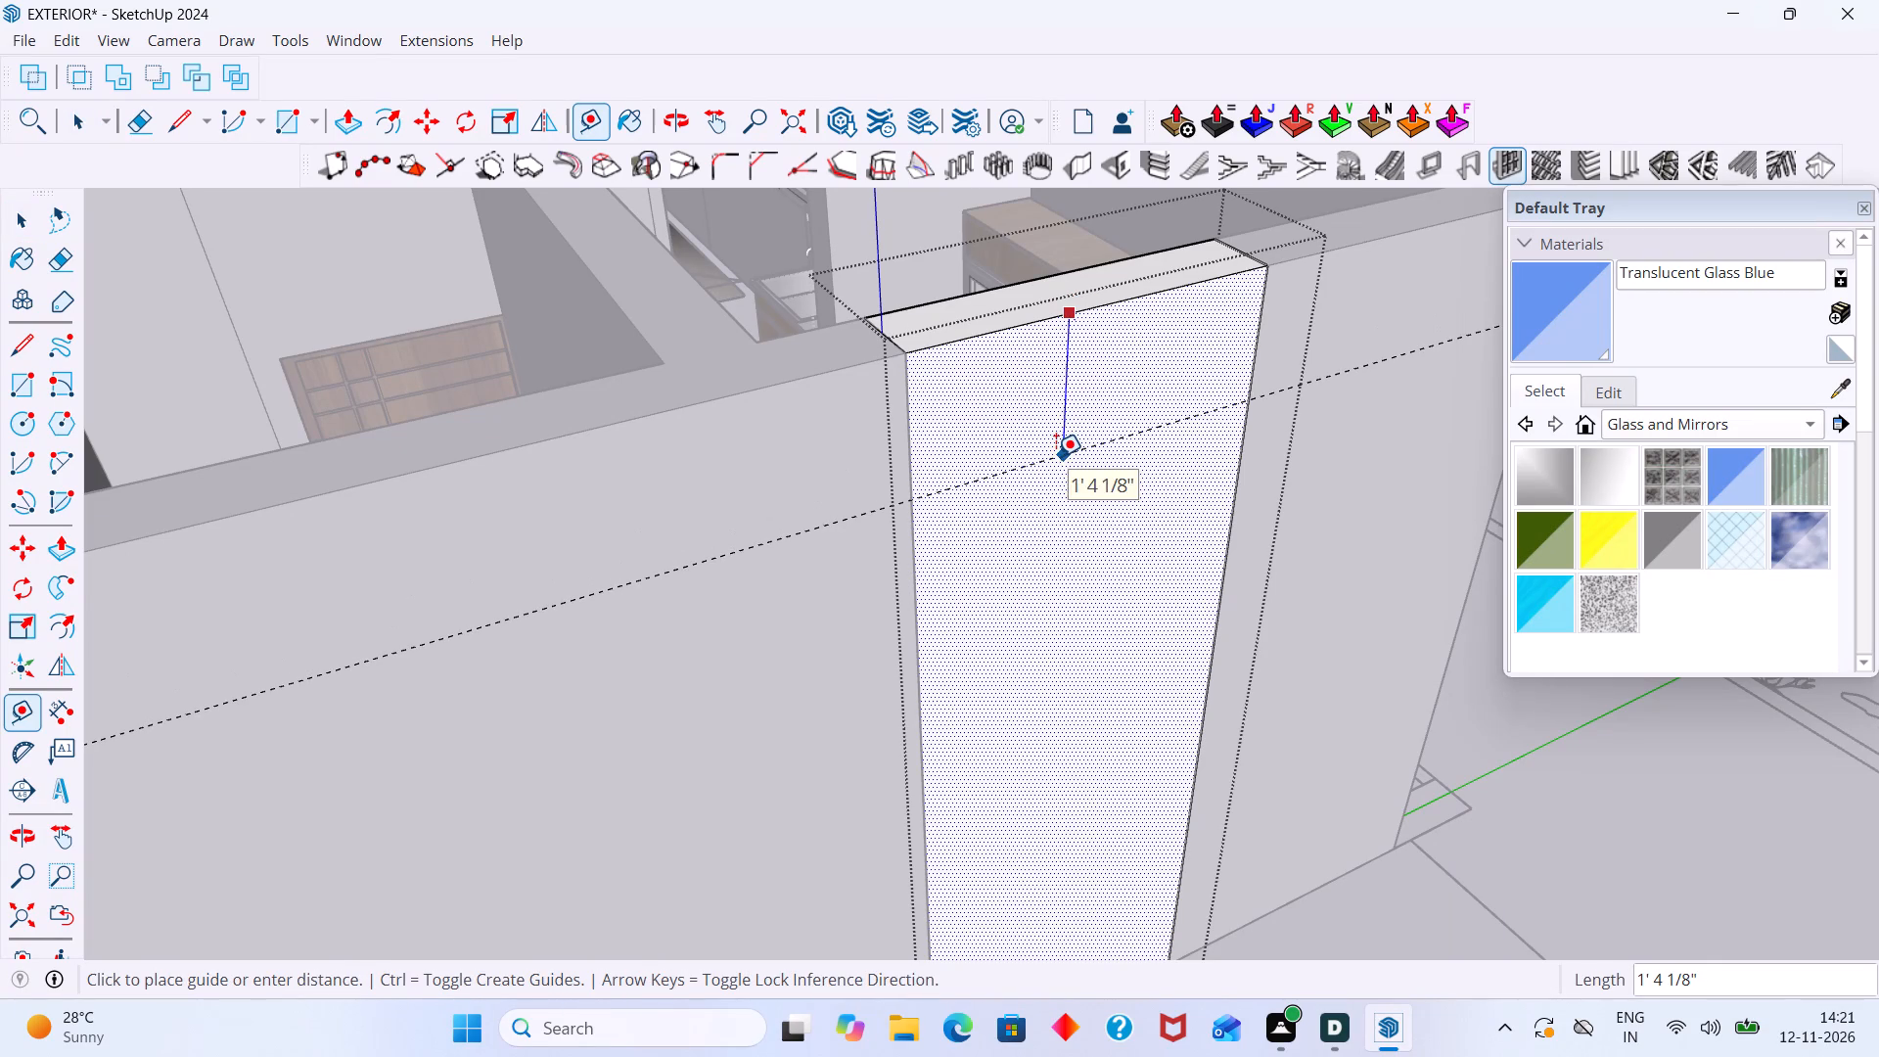
{"action": "type", "text": "3'"}
{"action": "key", "text": "Return"}
Place a second horizontal guide 3.5' above the bottom edge of the infill block's outer face.
{"action": "scroll", "coordinate": [1083, 467], "scroll_direction": "down", "scroll_amount": 1}
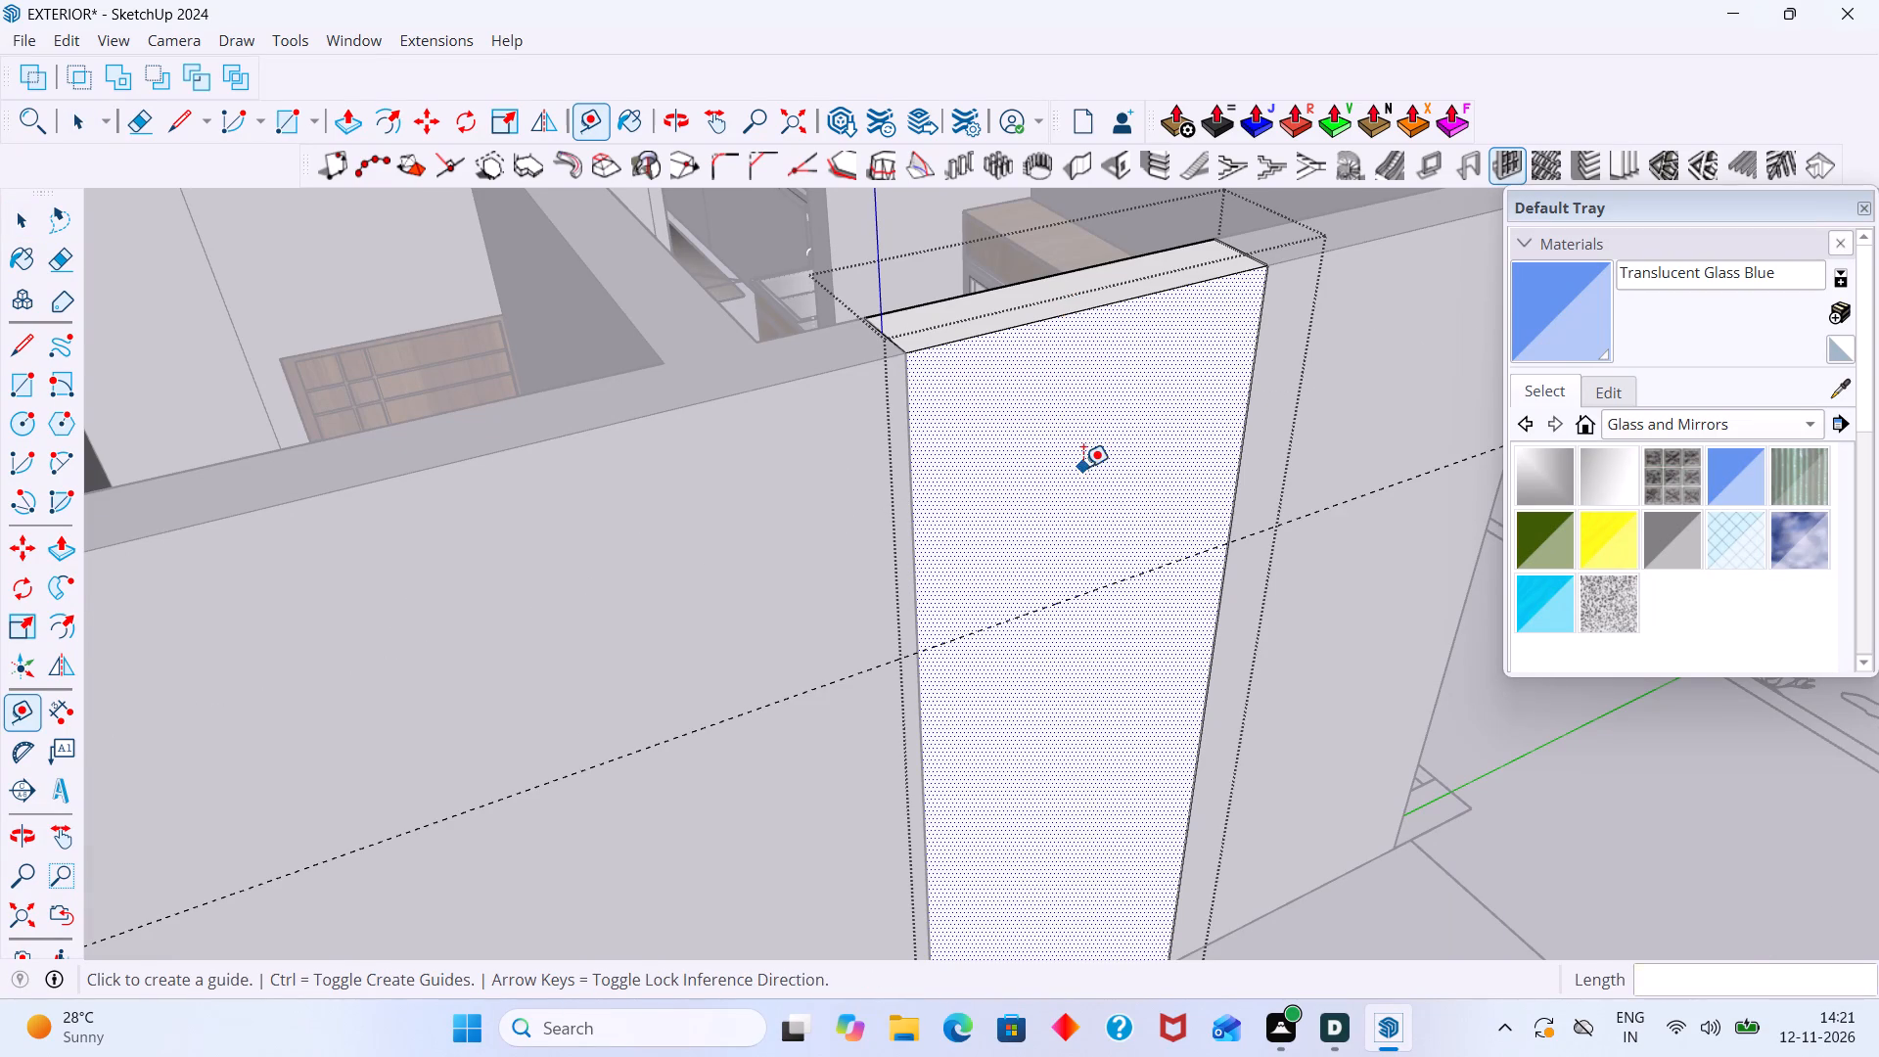
{"action": "scroll", "coordinate": [1083, 467], "scroll_direction": "down", "scroll_amount": 6}
{"action": "middle_click_drag", "start_coordinate": [1087, 476], "coordinate": [1039, 396], "text": "shift"}
{"action": "scroll", "coordinate": [1044, 691], "scroll_direction": "up", "scroll_amount": 6}
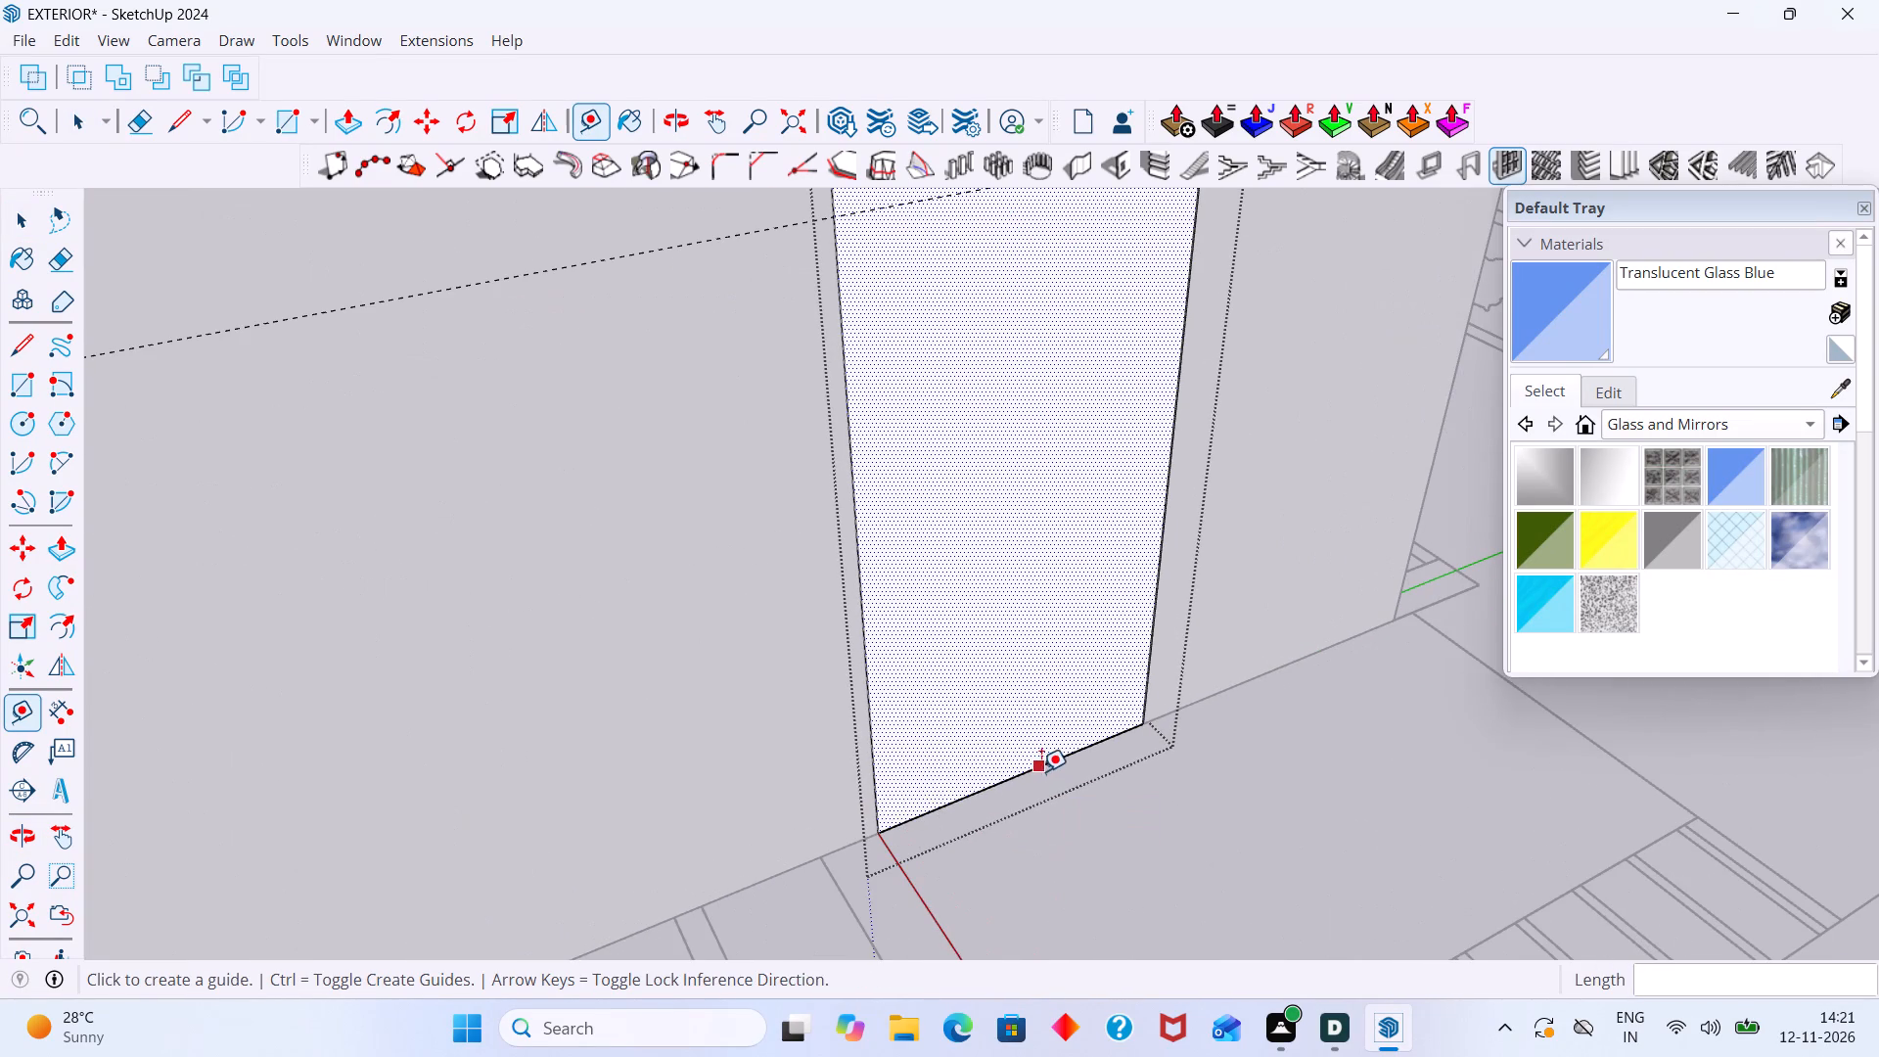
{"action": "left_click", "coordinate": [1041, 769]}
{"action": "type", "text": "3.5'"}
{"action": "key", "text": "Return"}
{"action": "key", "text": "space"}
{"action": "scroll", "coordinate": [1061, 664], "scroll_direction": "down", "scroll_amount": 1}
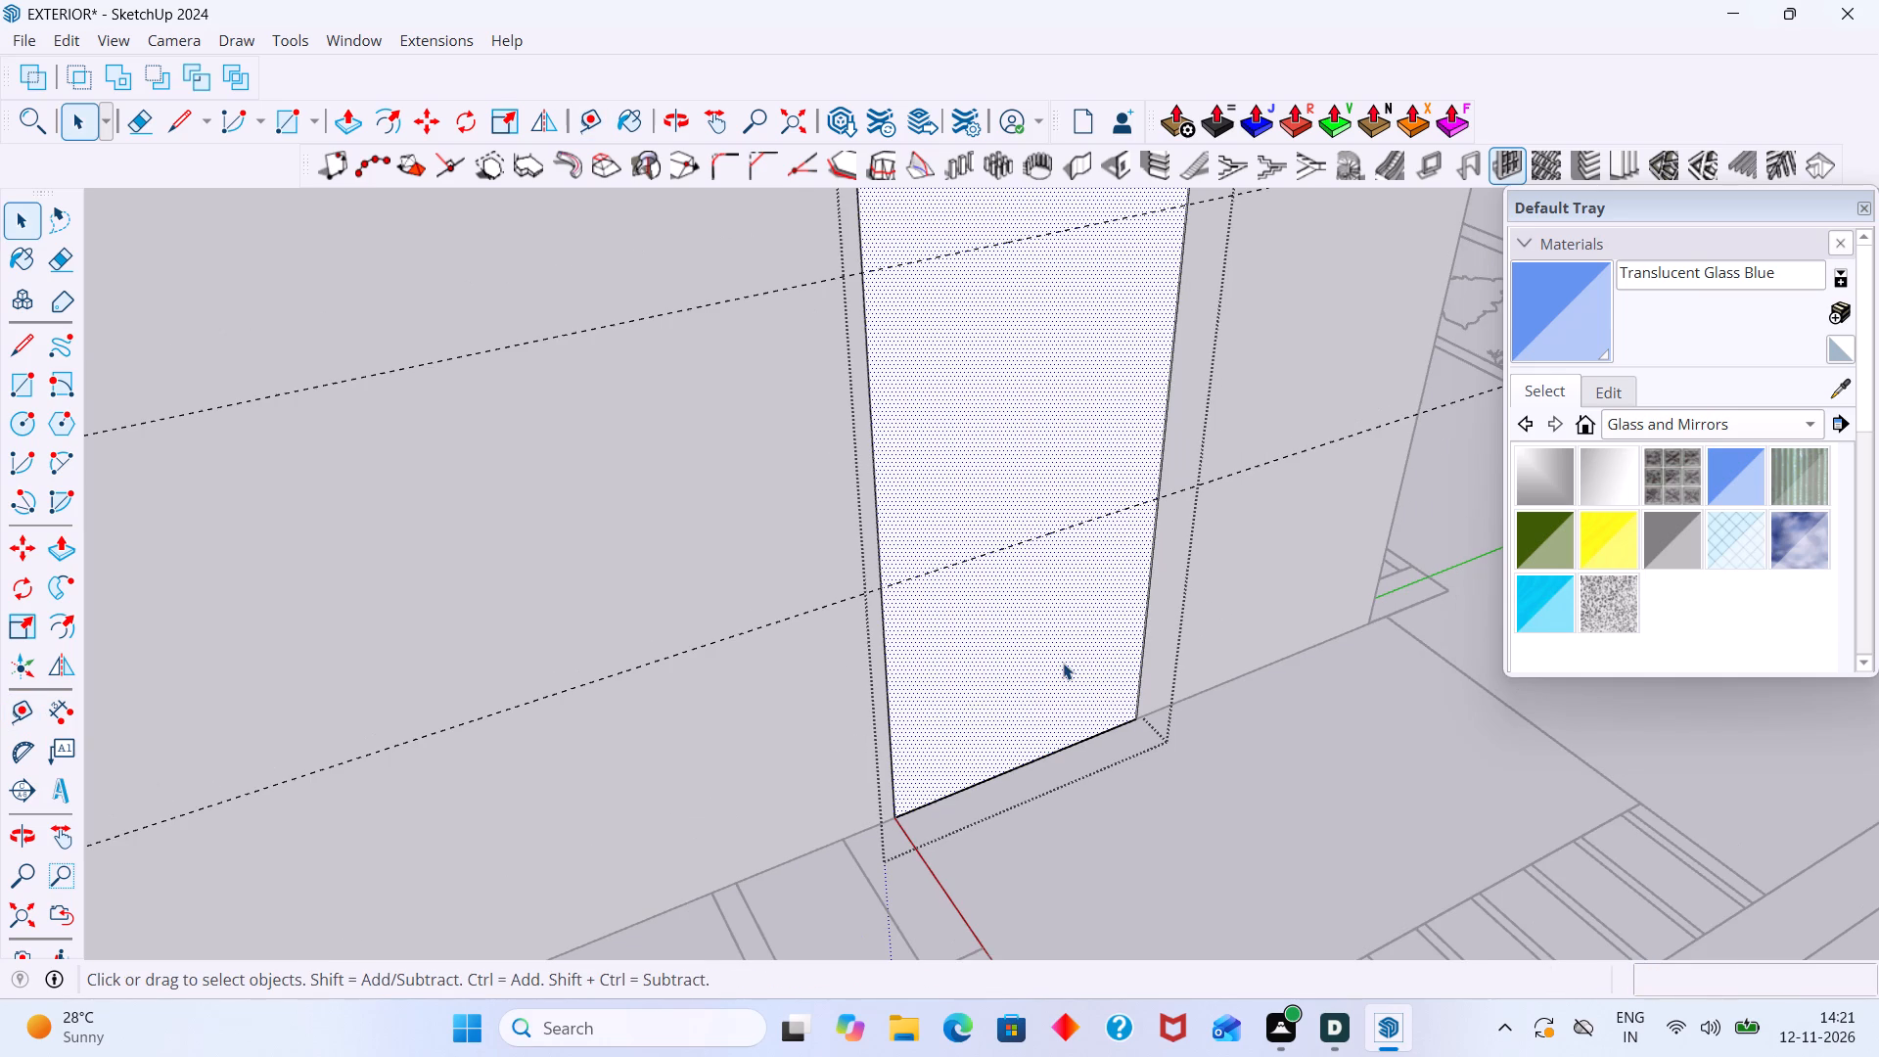
{"action": "scroll", "coordinate": [1072, 657], "scroll_direction": "down", "scroll_amount": 3}
Inside the infill block's group, draw a 3' 6" by about 3' 7 5/16" rectangle between the two guides, across the outer face's full width.
{"action": "left_click", "coordinate": [1275, 775]}
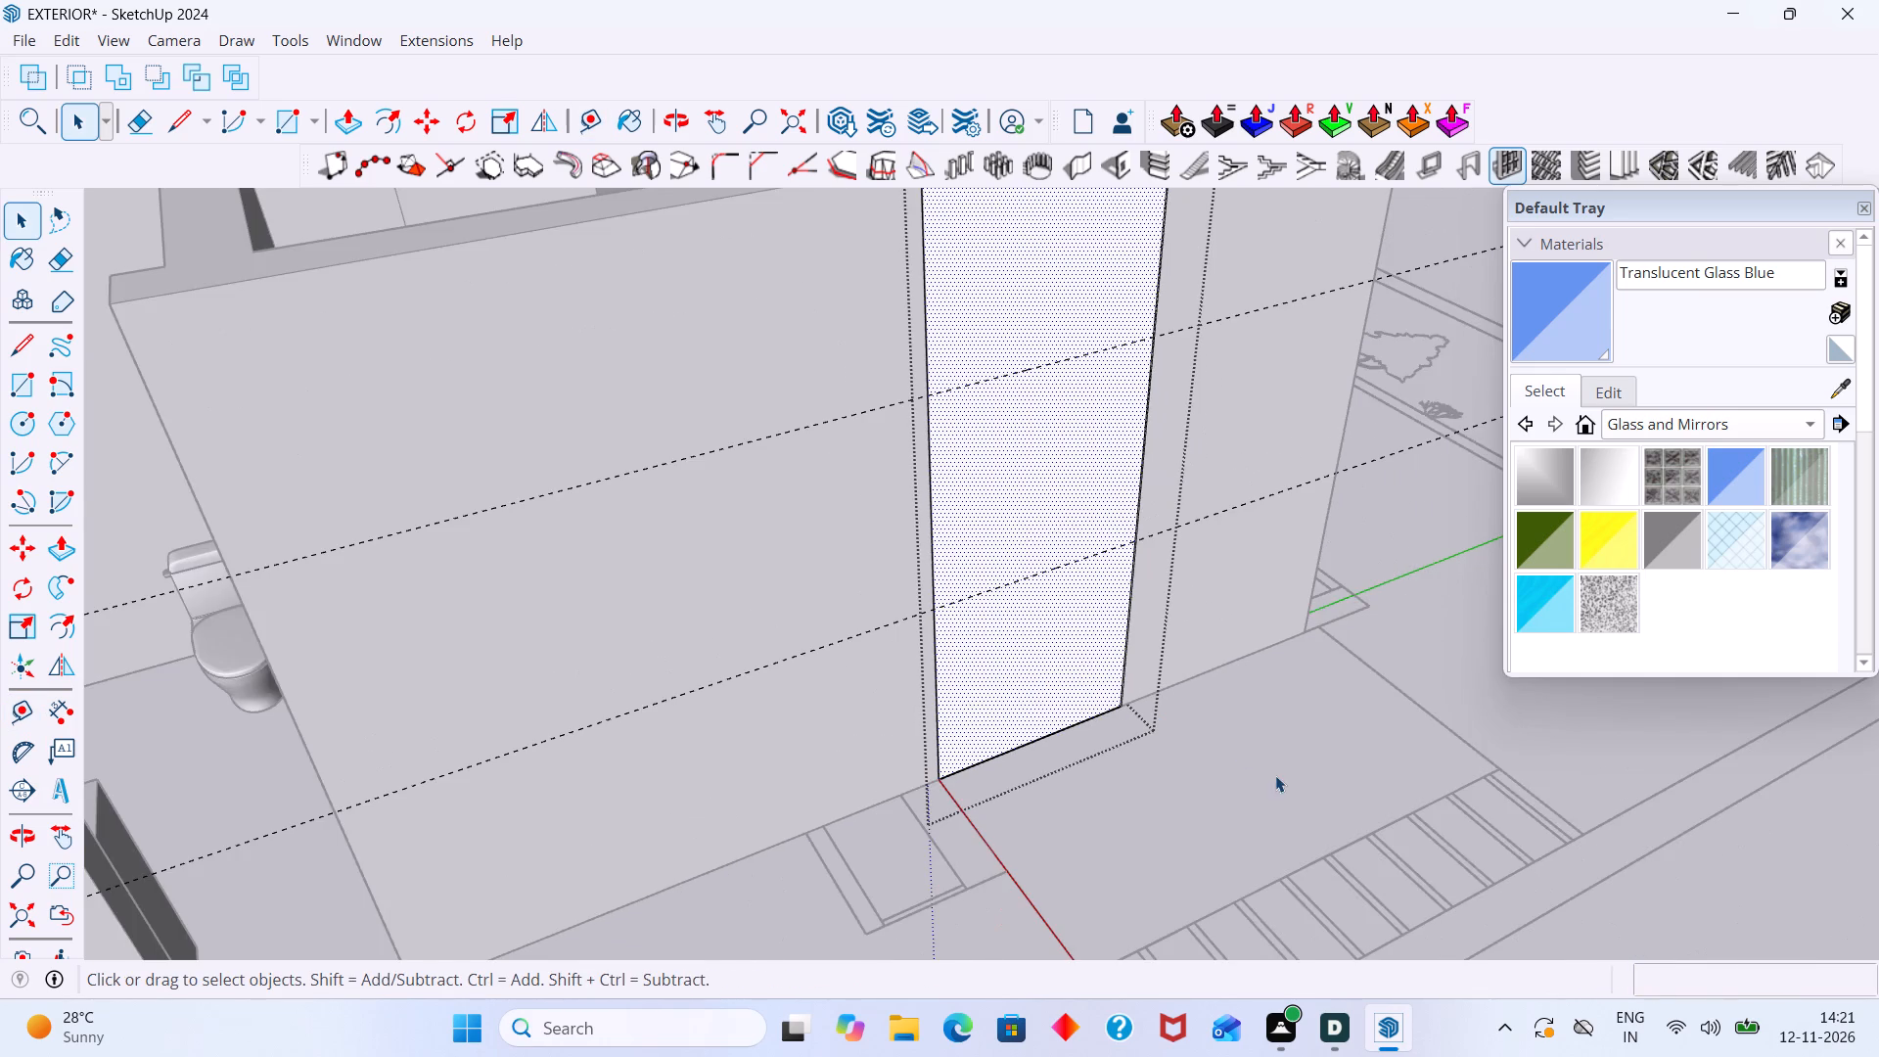
{"action": "middle_click_drag", "start_coordinate": [1164, 726], "coordinate": [1069, 722]}
{"action": "double_click", "coordinate": [997, 529]}
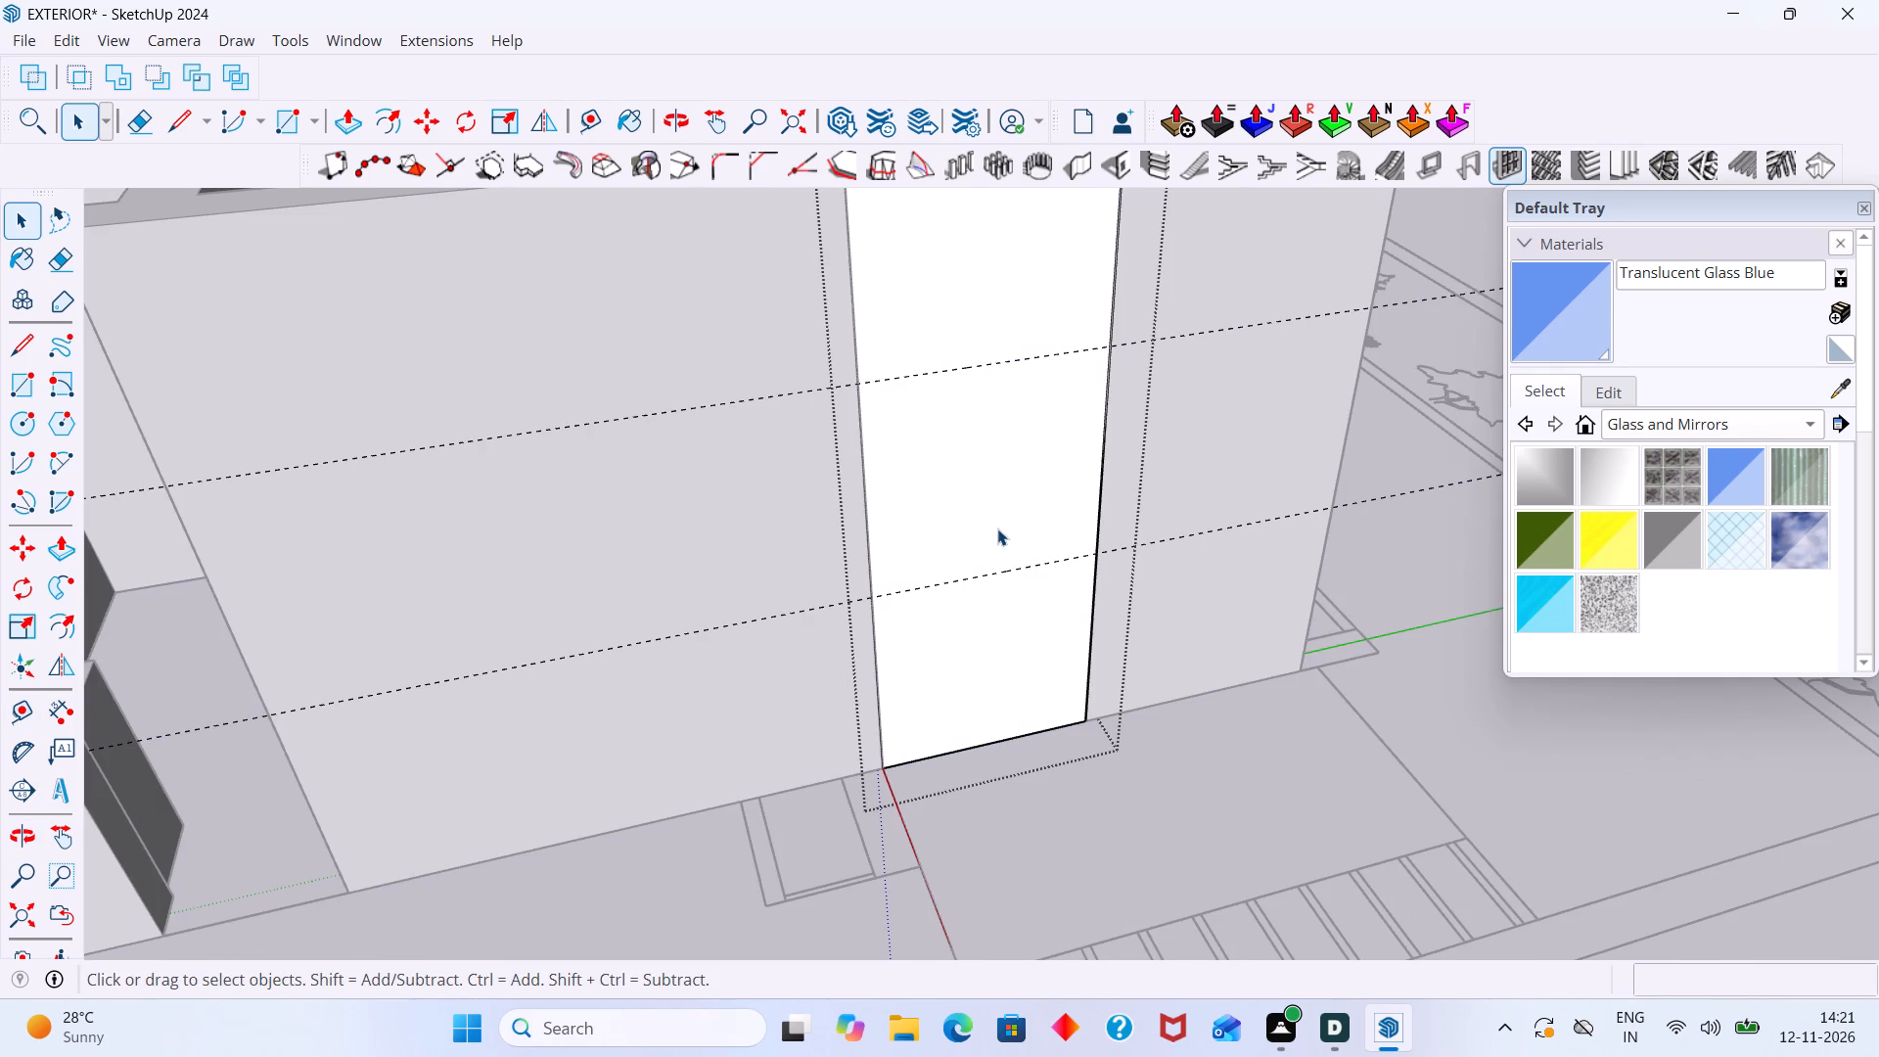
{"action": "left_click", "coordinate": [997, 528]}
{"action": "key", "text": "r"}
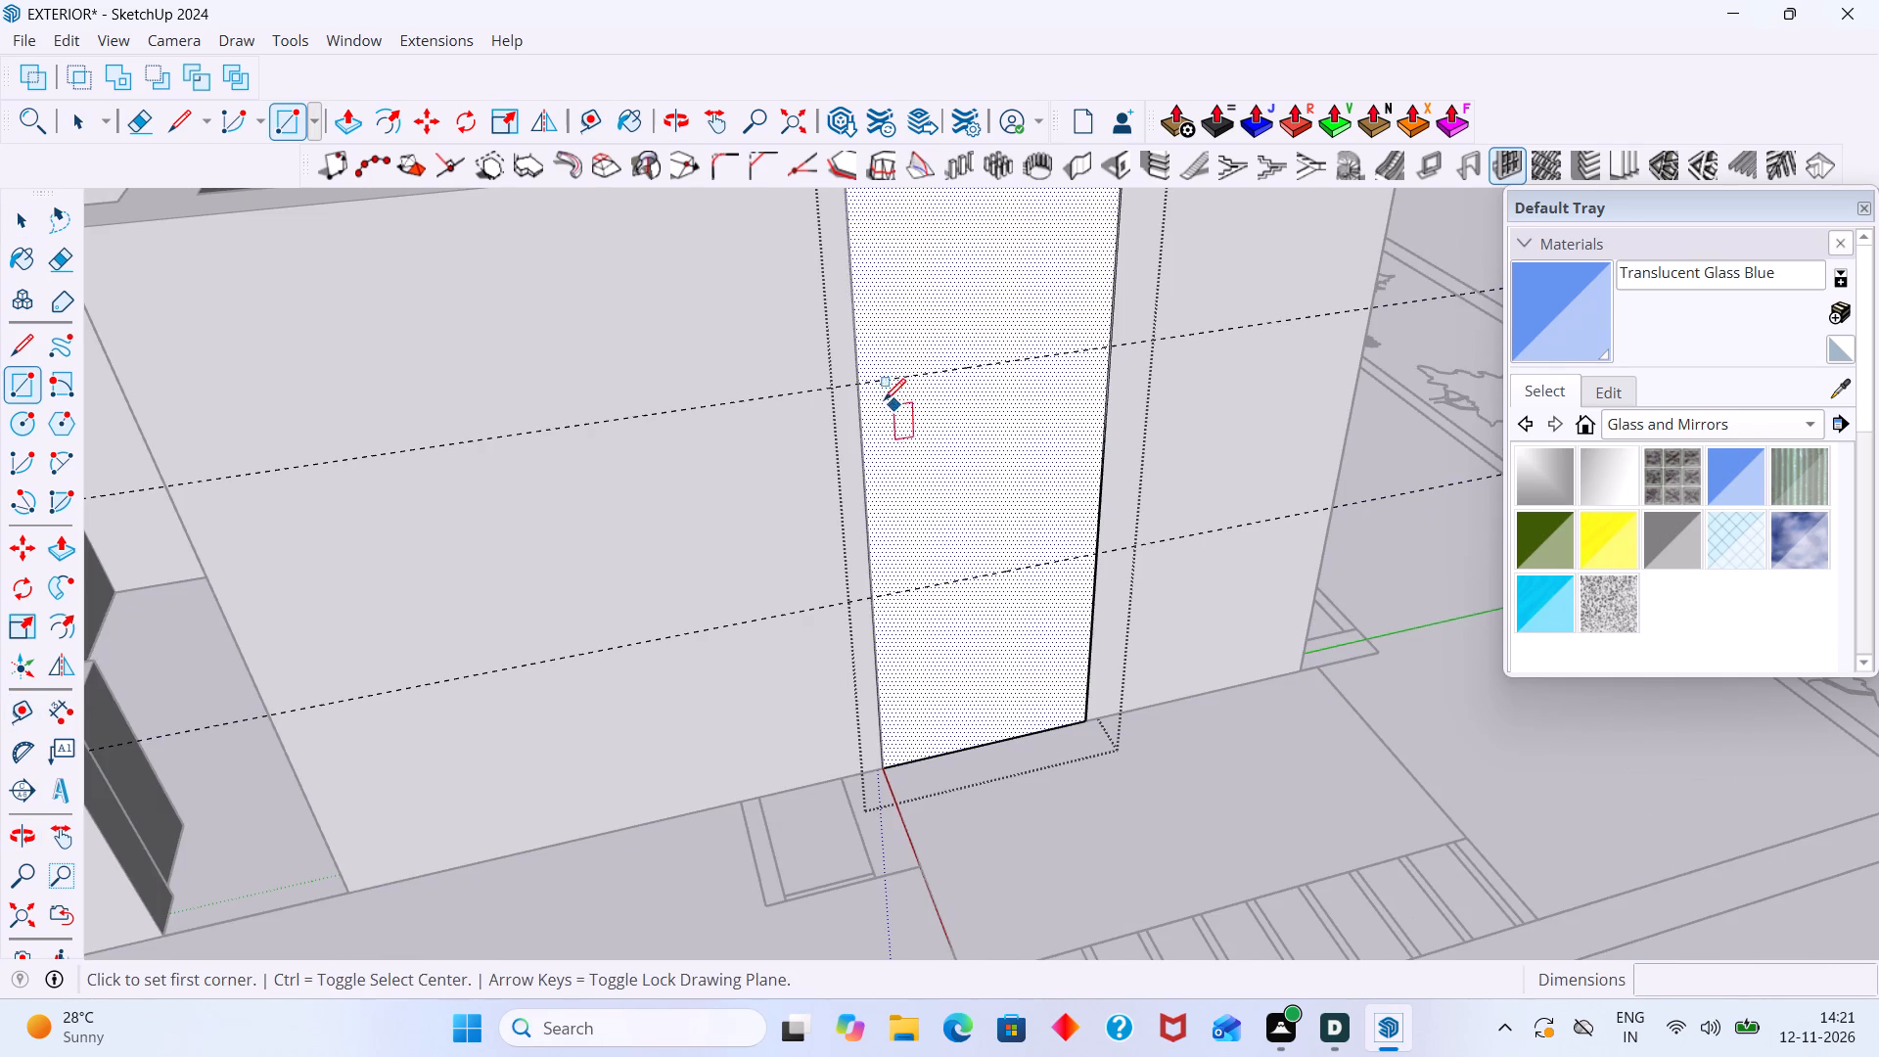
{"action": "left_click", "coordinate": [865, 384]}
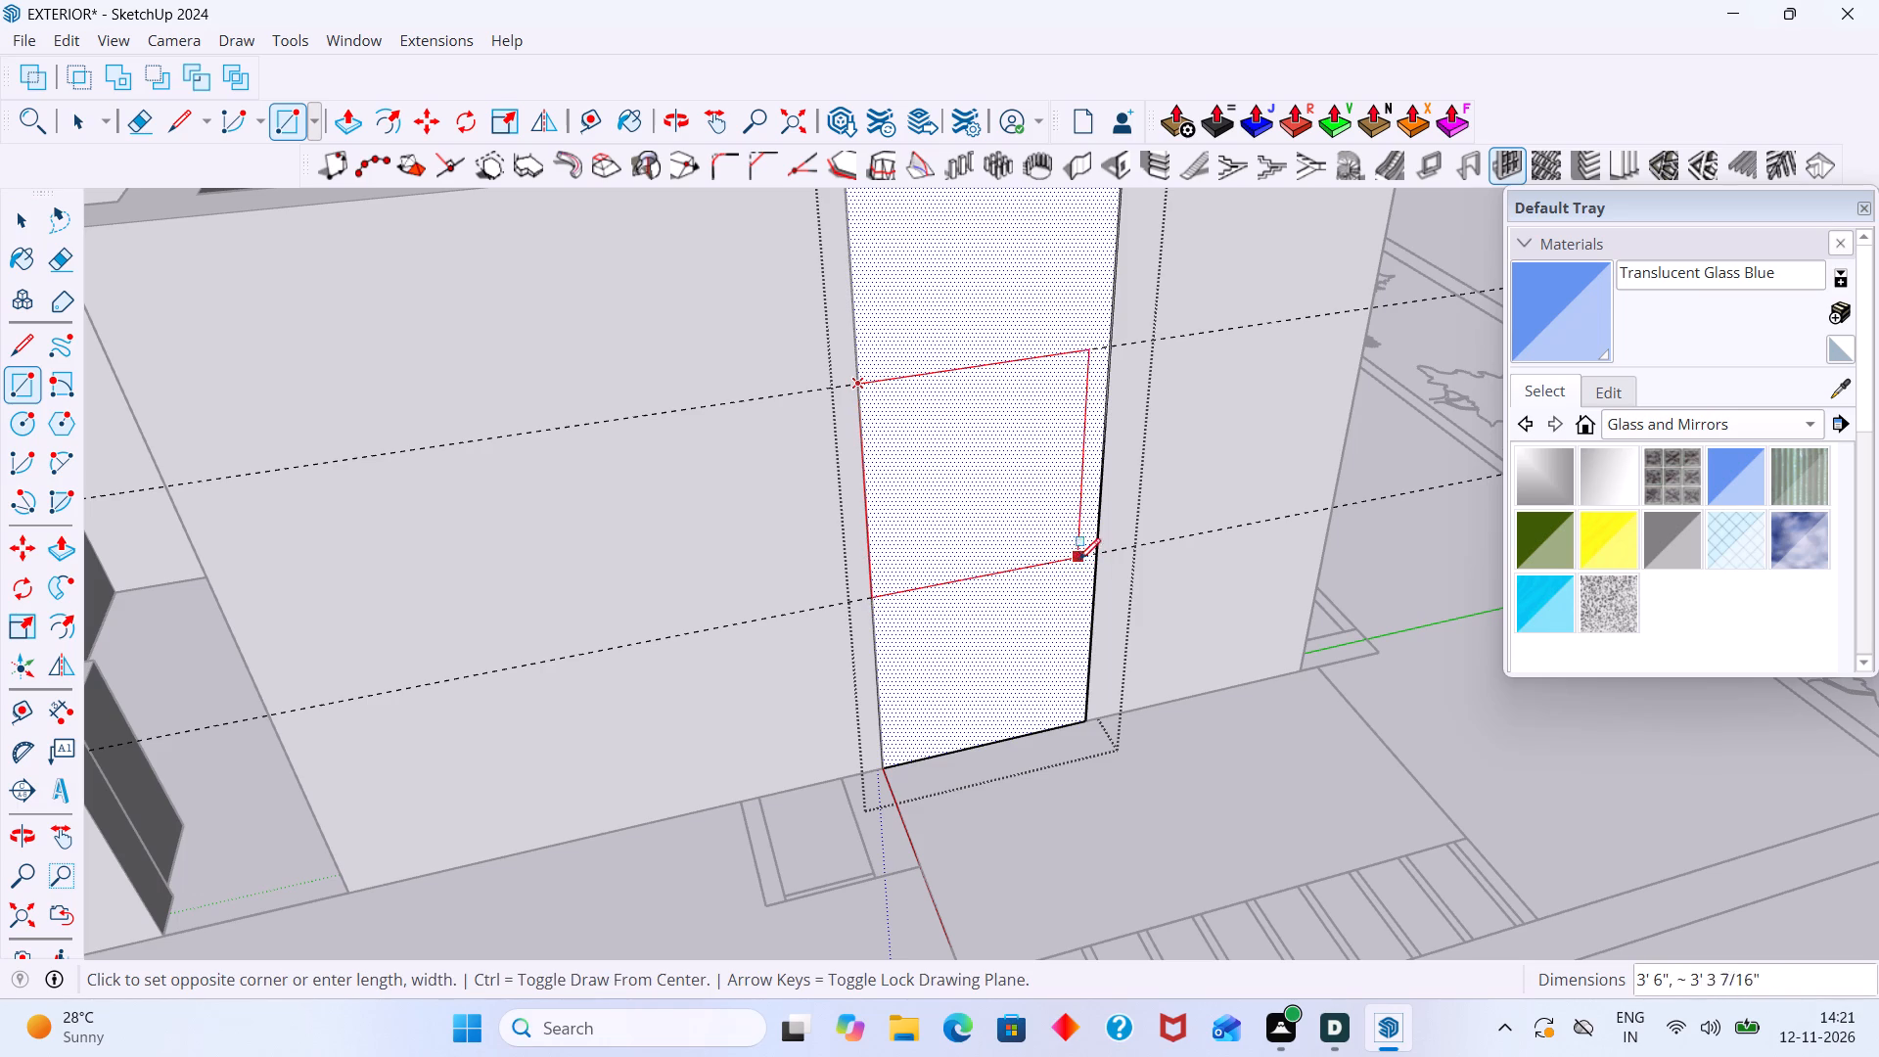
{"action": "left_click", "coordinate": [1099, 550]}
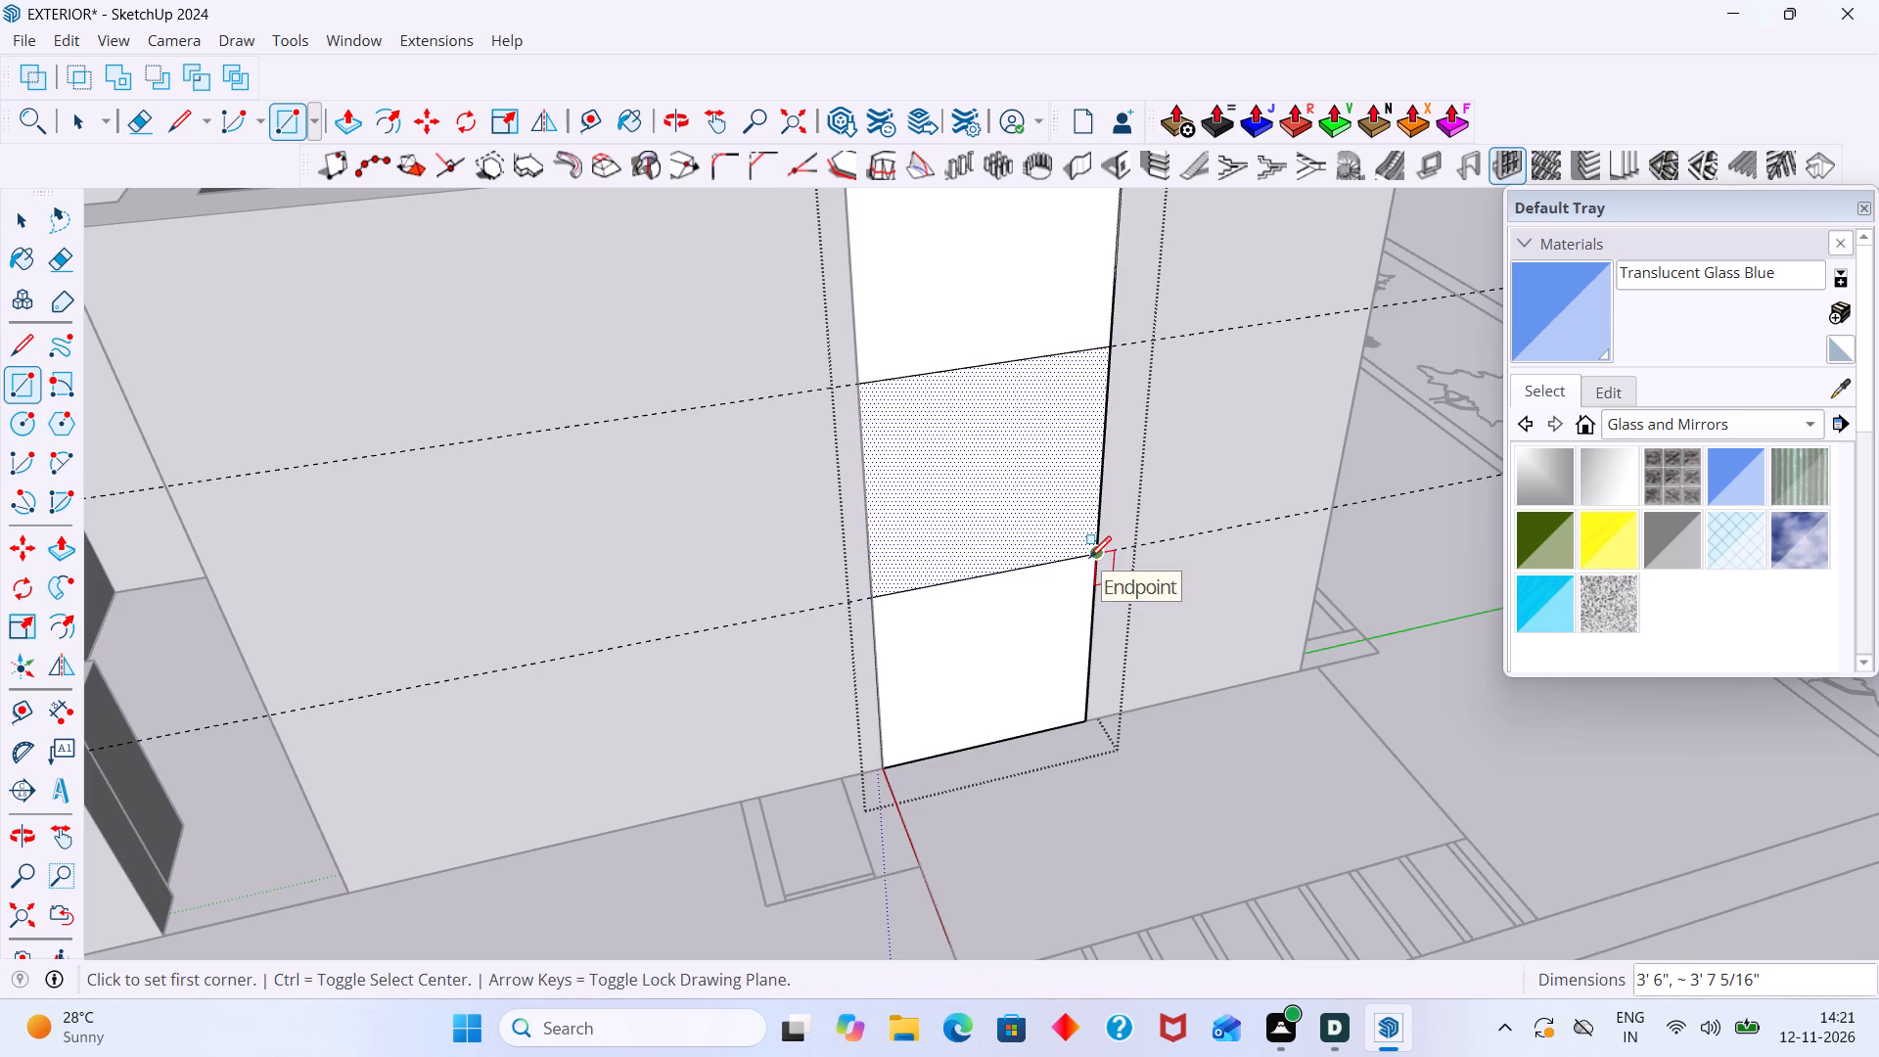
Push the rectangle in 9", through the full thickness of the infill block, and leave the group.
{"action": "key", "text": "space"}
{"action": "key", "text": "p"}
{"action": "left_click", "coordinate": [1018, 513]}
{"action": "scroll", "coordinate": [1002, 446], "scroll_direction": "down", "scroll_amount": 1}
{"action": "middle_click_drag", "start_coordinate": [1002, 446], "coordinate": [973, 652]}
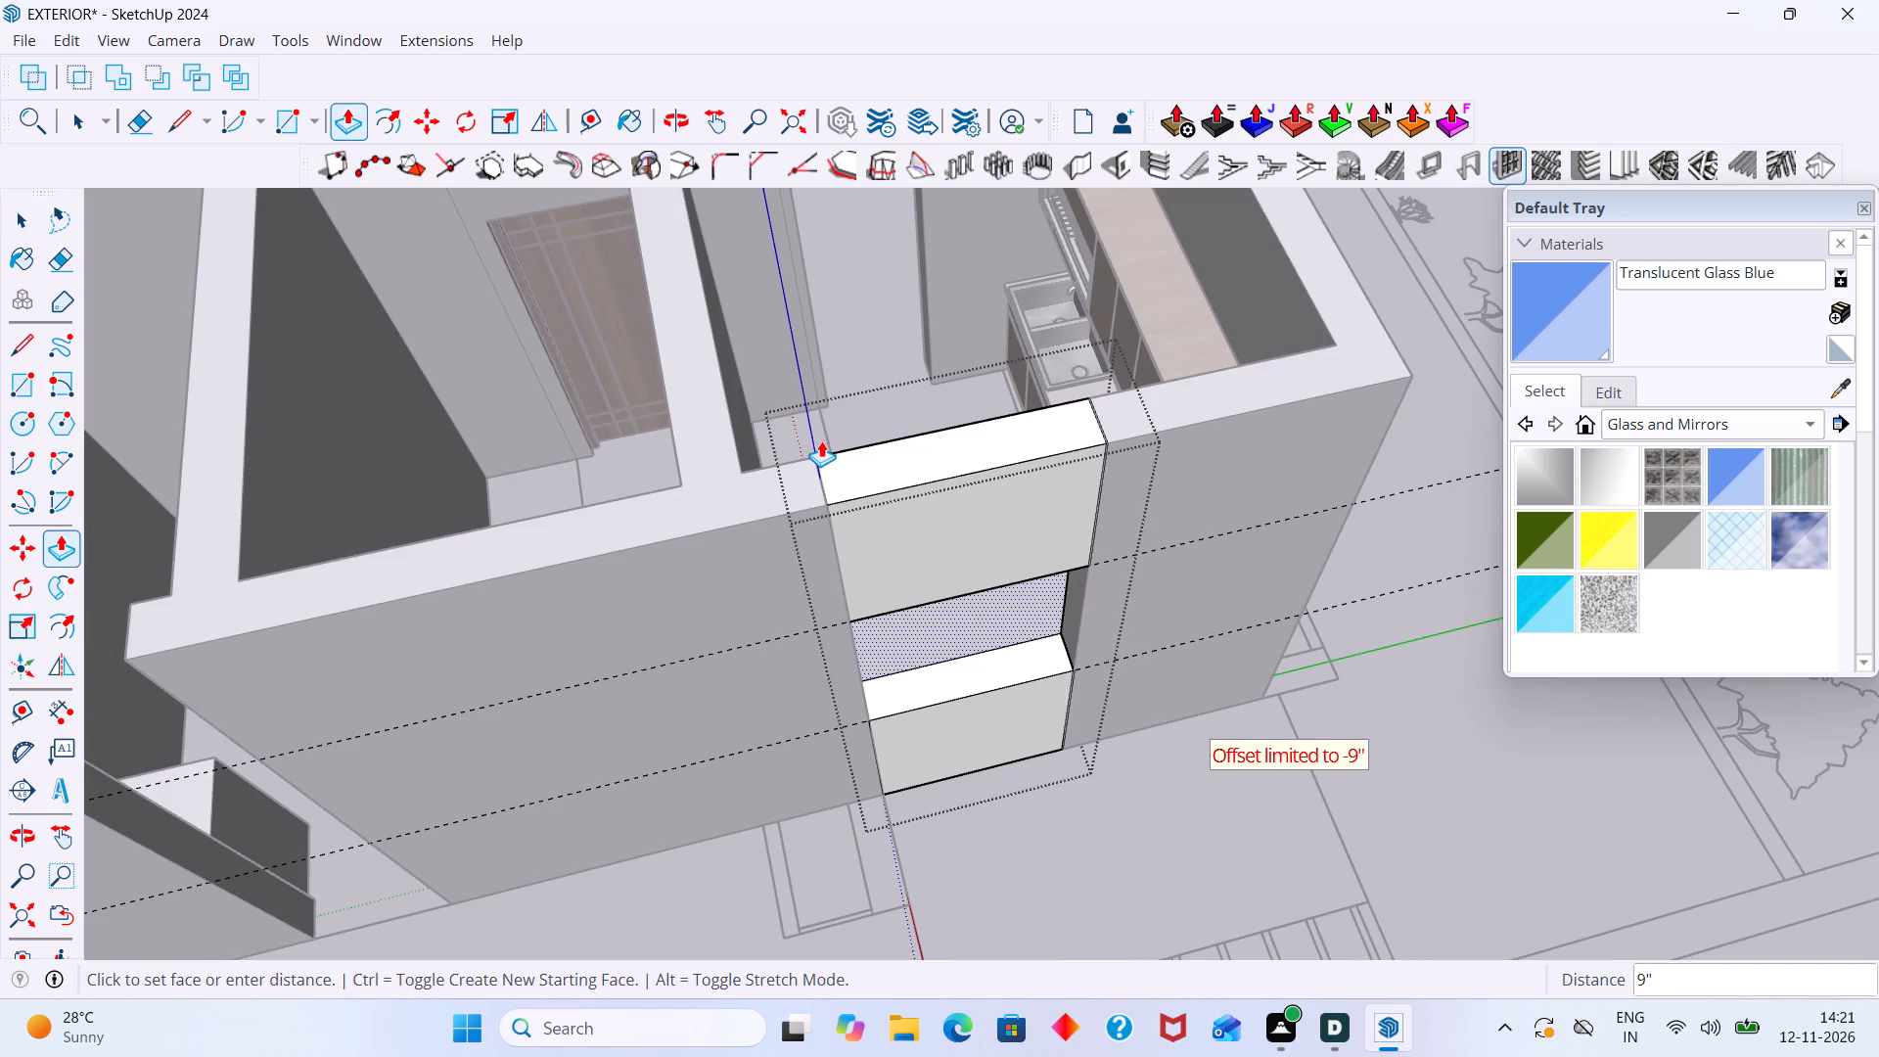
{"action": "left_click", "coordinate": [814, 455]}
{"action": "key", "text": "space"}
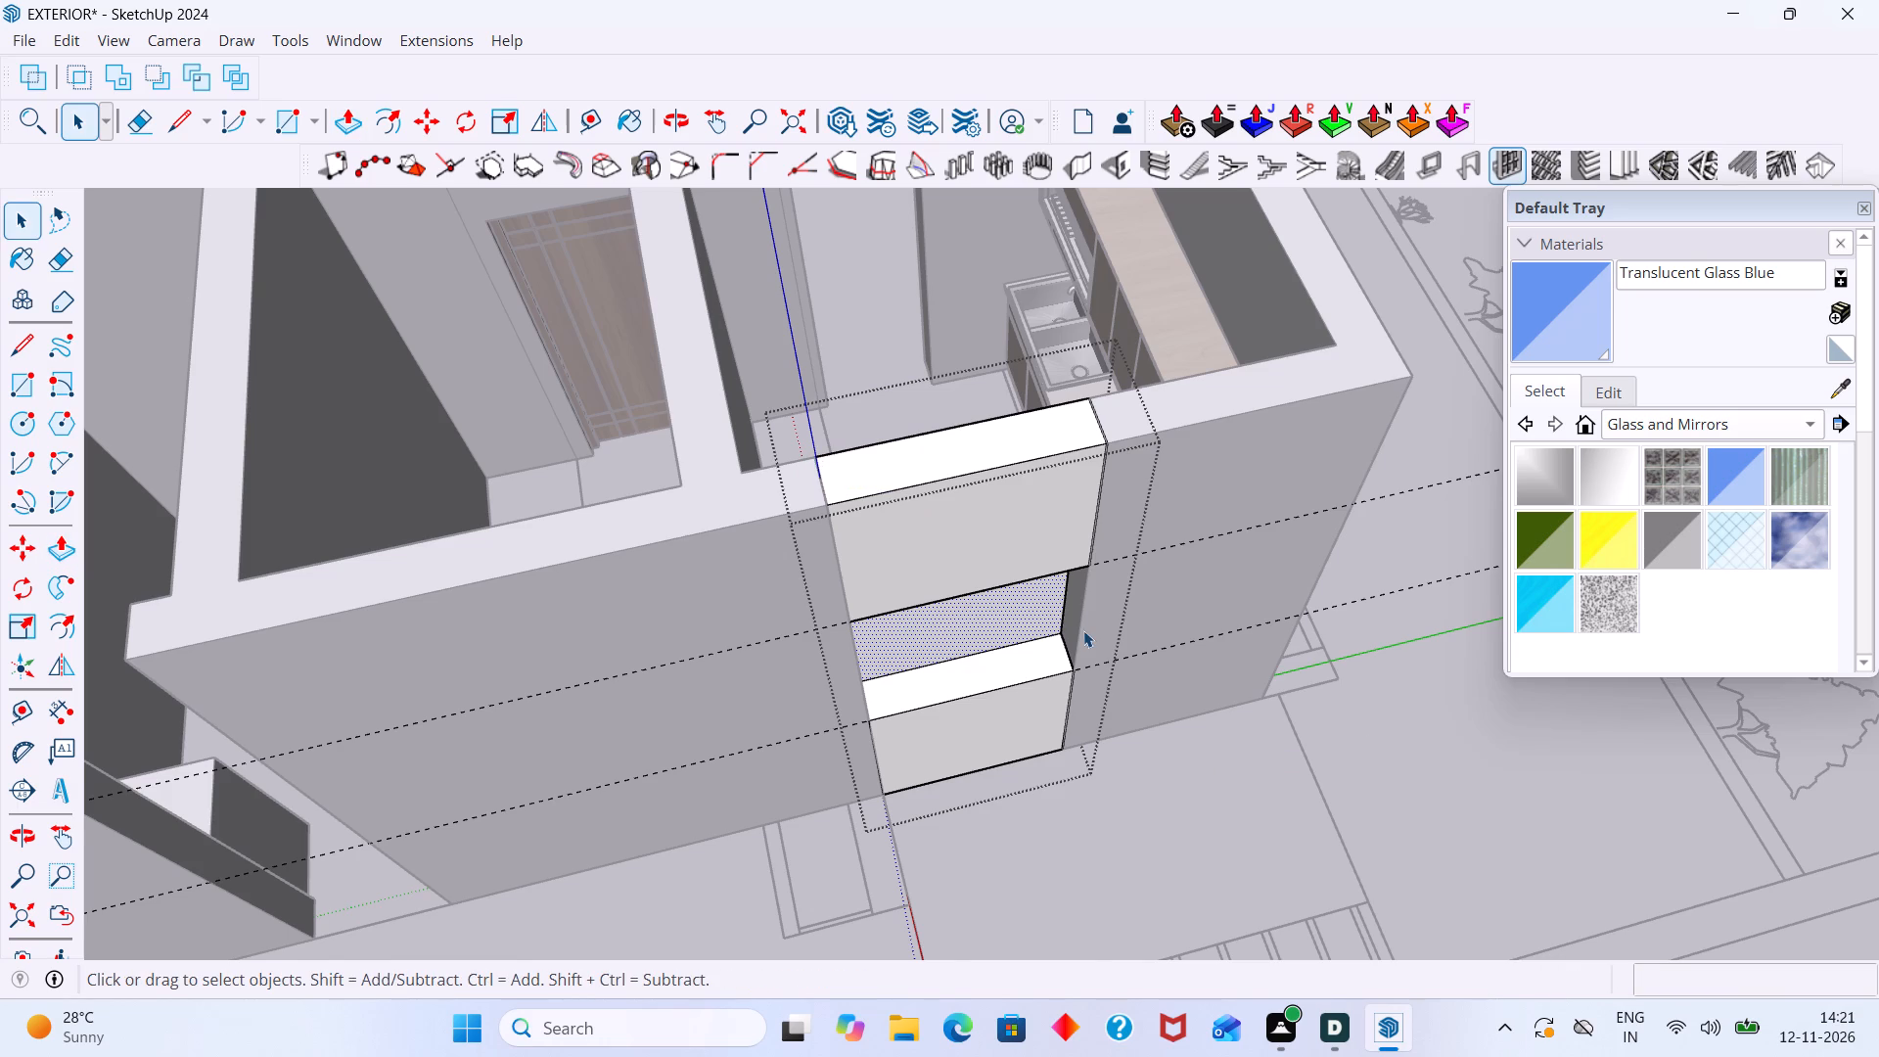
{"action": "scroll", "coordinate": [1082, 625], "scroll_direction": "down", "scroll_amount": 5}
{"action": "left_click", "coordinate": [1400, 766]}
{"action": "middle_click_drag", "start_coordinate": [1349, 749], "coordinate": [1302, 645]}
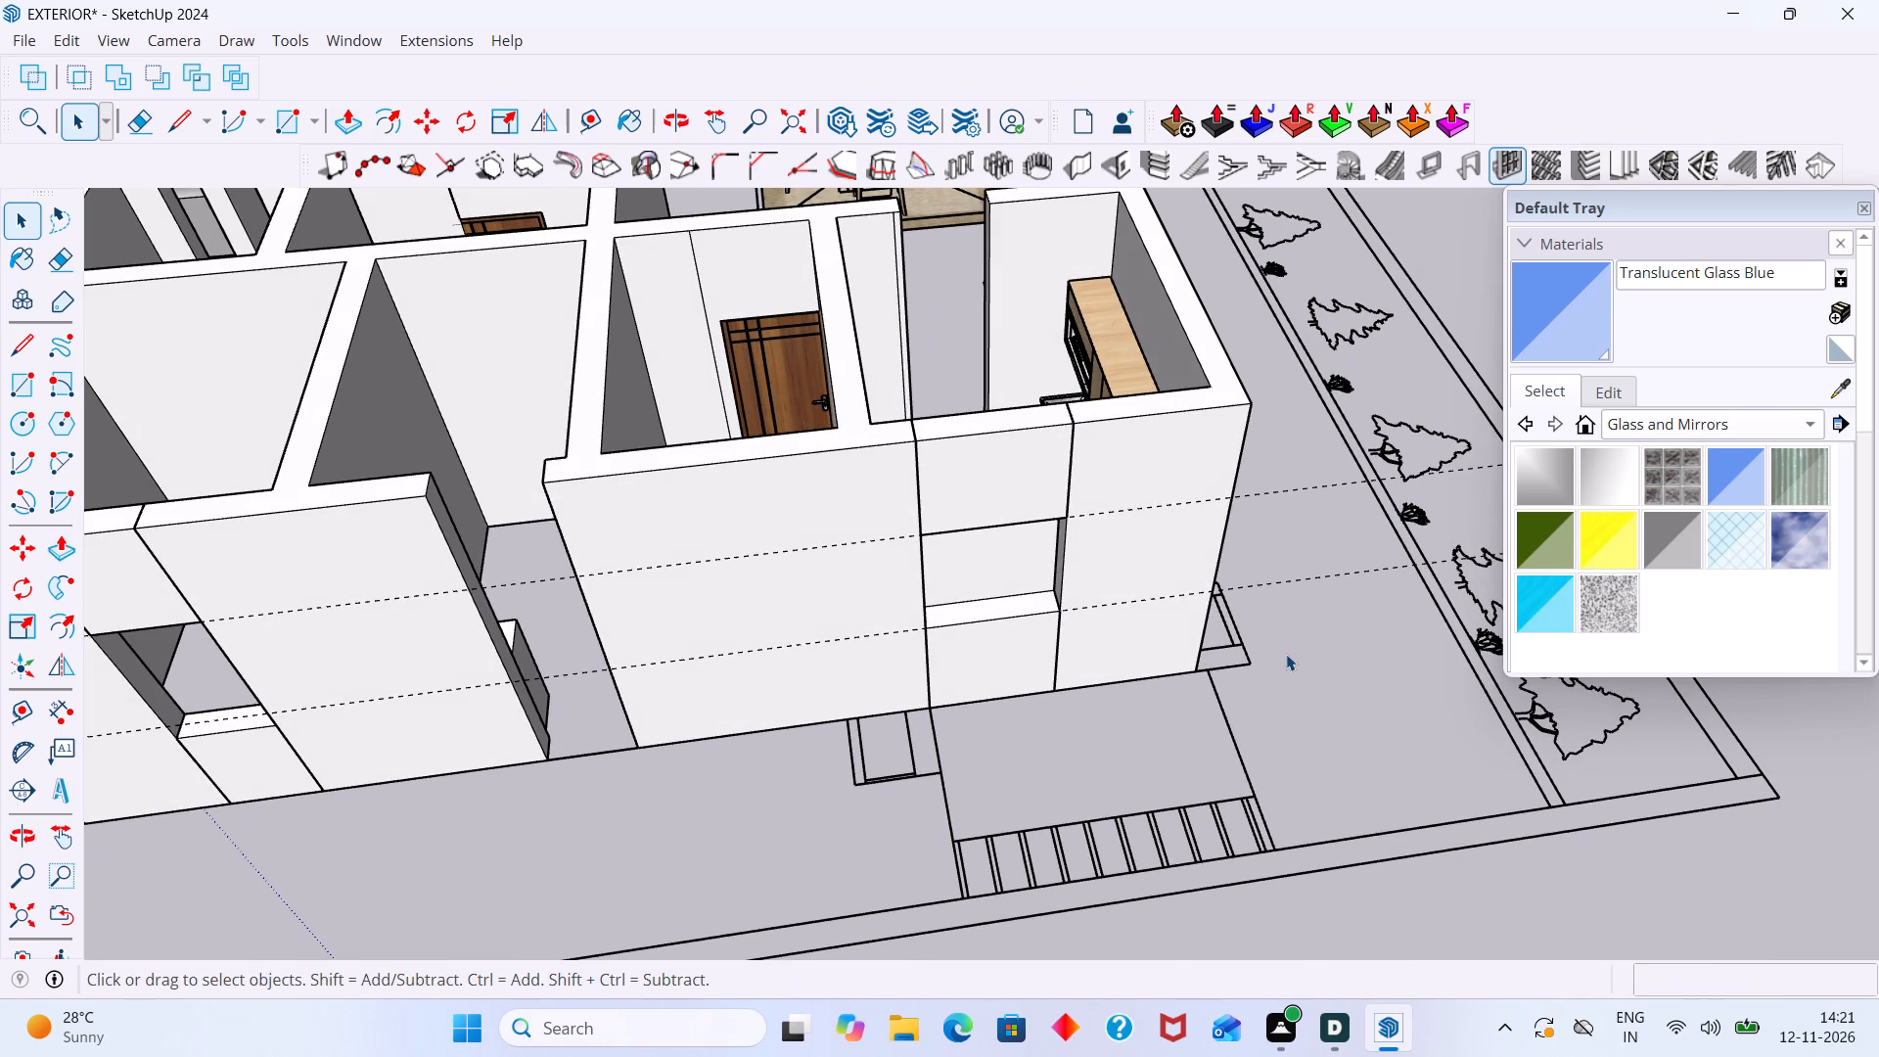
Reopen the infill block and delete the leftover face closing the back of the window opening, and leave the group.
{"action": "scroll", "coordinate": [979, 621], "scroll_direction": "up", "scroll_amount": 6}
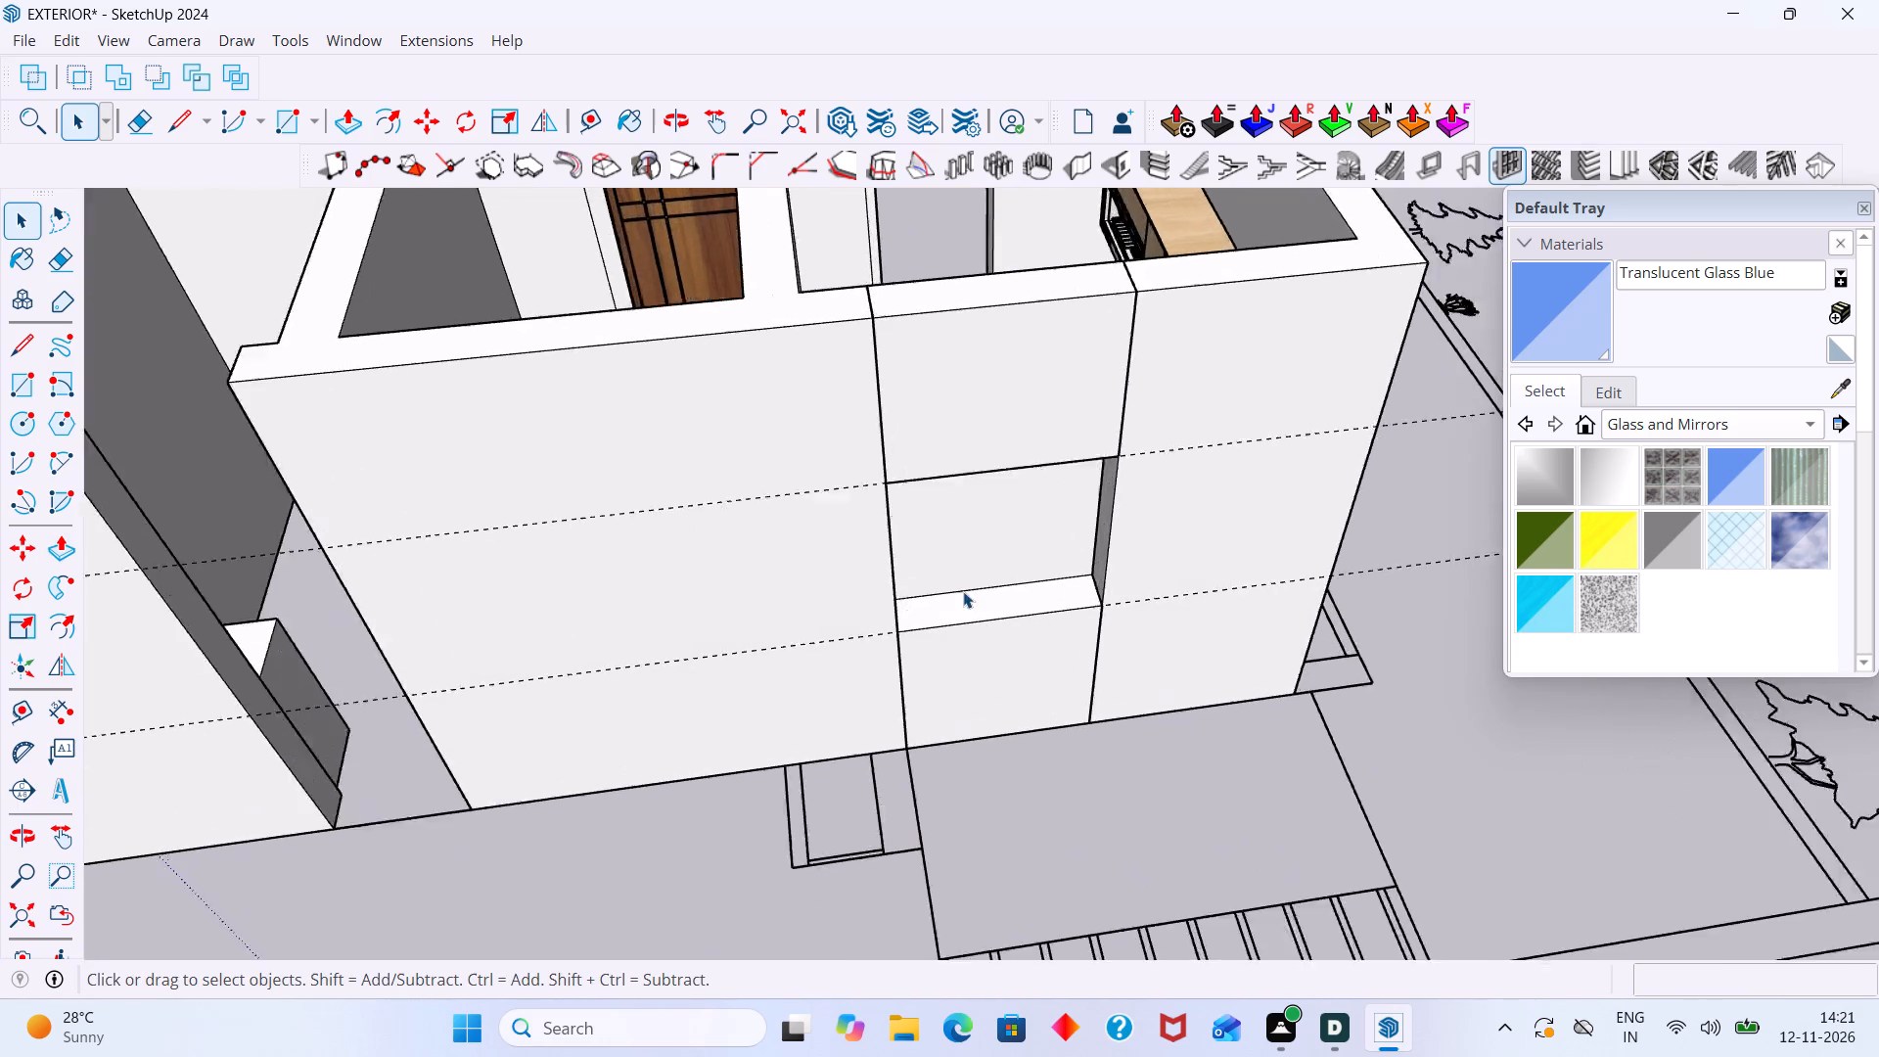
{"action": "scroll", "coordinate": [963, 591], "scroll_direction": "up", "scroll_amount": 1}
{"action": "left_click", "coordinate": [955, 550]}
{"action": "double_click", "coordinate": [955, 550]}
{"action": "left_click", "coordinate": [986, 538]}
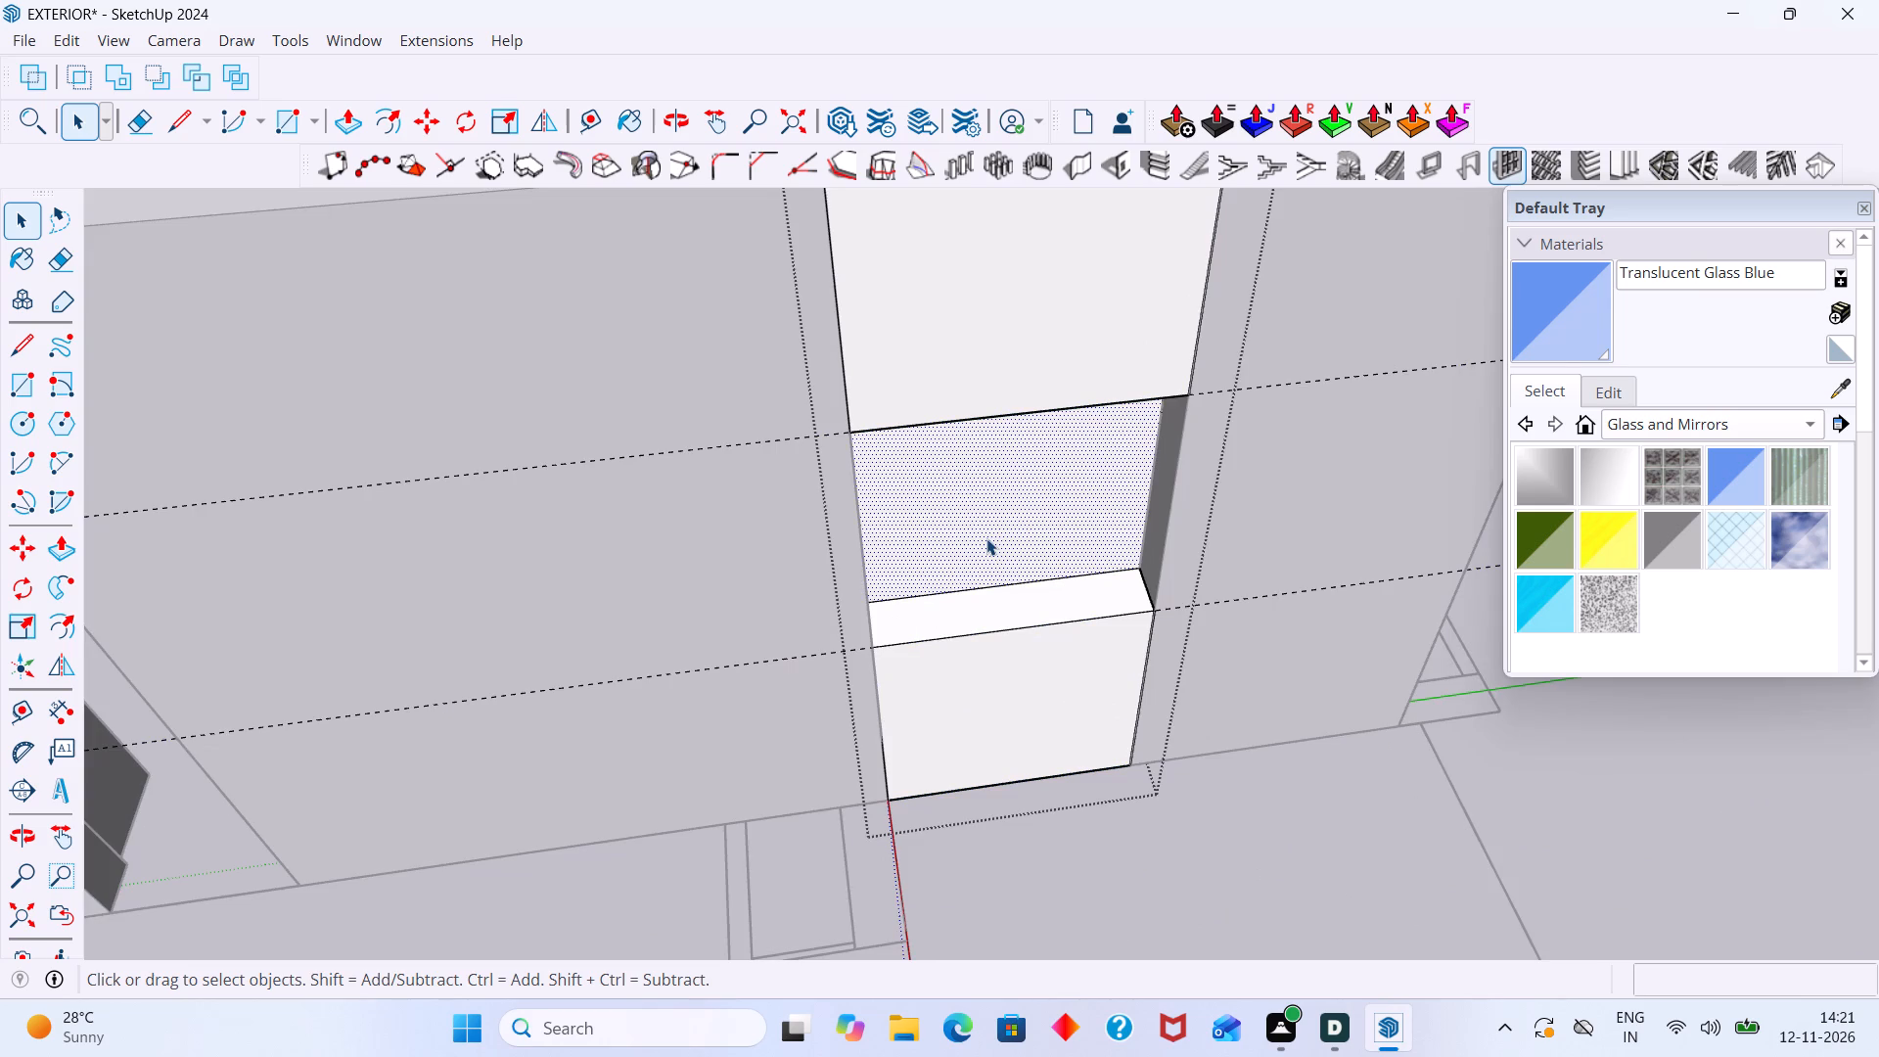
{"action": "key", "text": "Delete"}
{"action": "scroll", "coordinate": [986, 538], "scroll_direction": "up", "scroll_amount": 1}
{"action": "scroll", "coordinate": [987, 539], "scroll_direction": "down", "scroll_amount": 6}
{"action": "left_click", "coordinate": [1259, 777]}
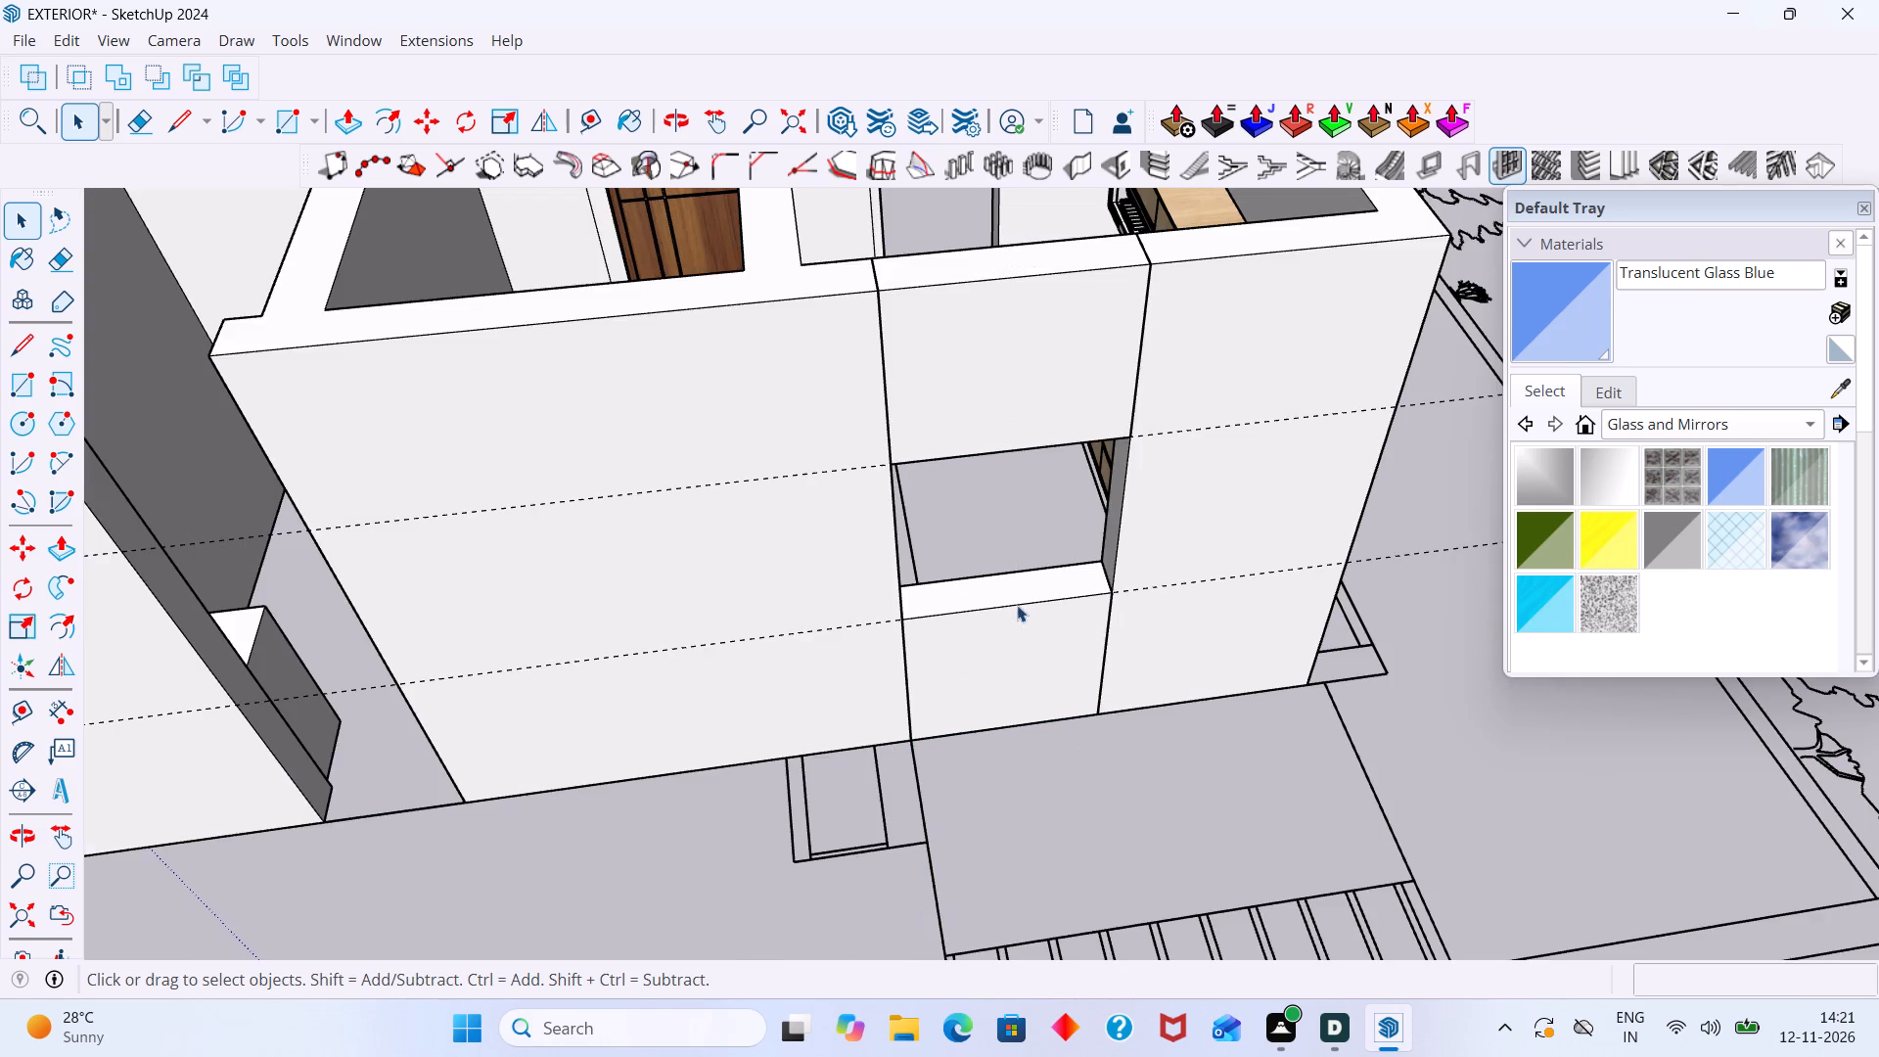
Erase both horizontal guide lines inside the infill block's group, and leave the group.
{"action": "middle_click_drag", "start_coordinate": [889, 571], "coordinate": [496, 548]}
{"action": "scroll", "coordinate": [849, 475], "scroll_direction": "down", "scroll_amount": 14}
{"action": "middle_click", "coordinate": [849, 475]}
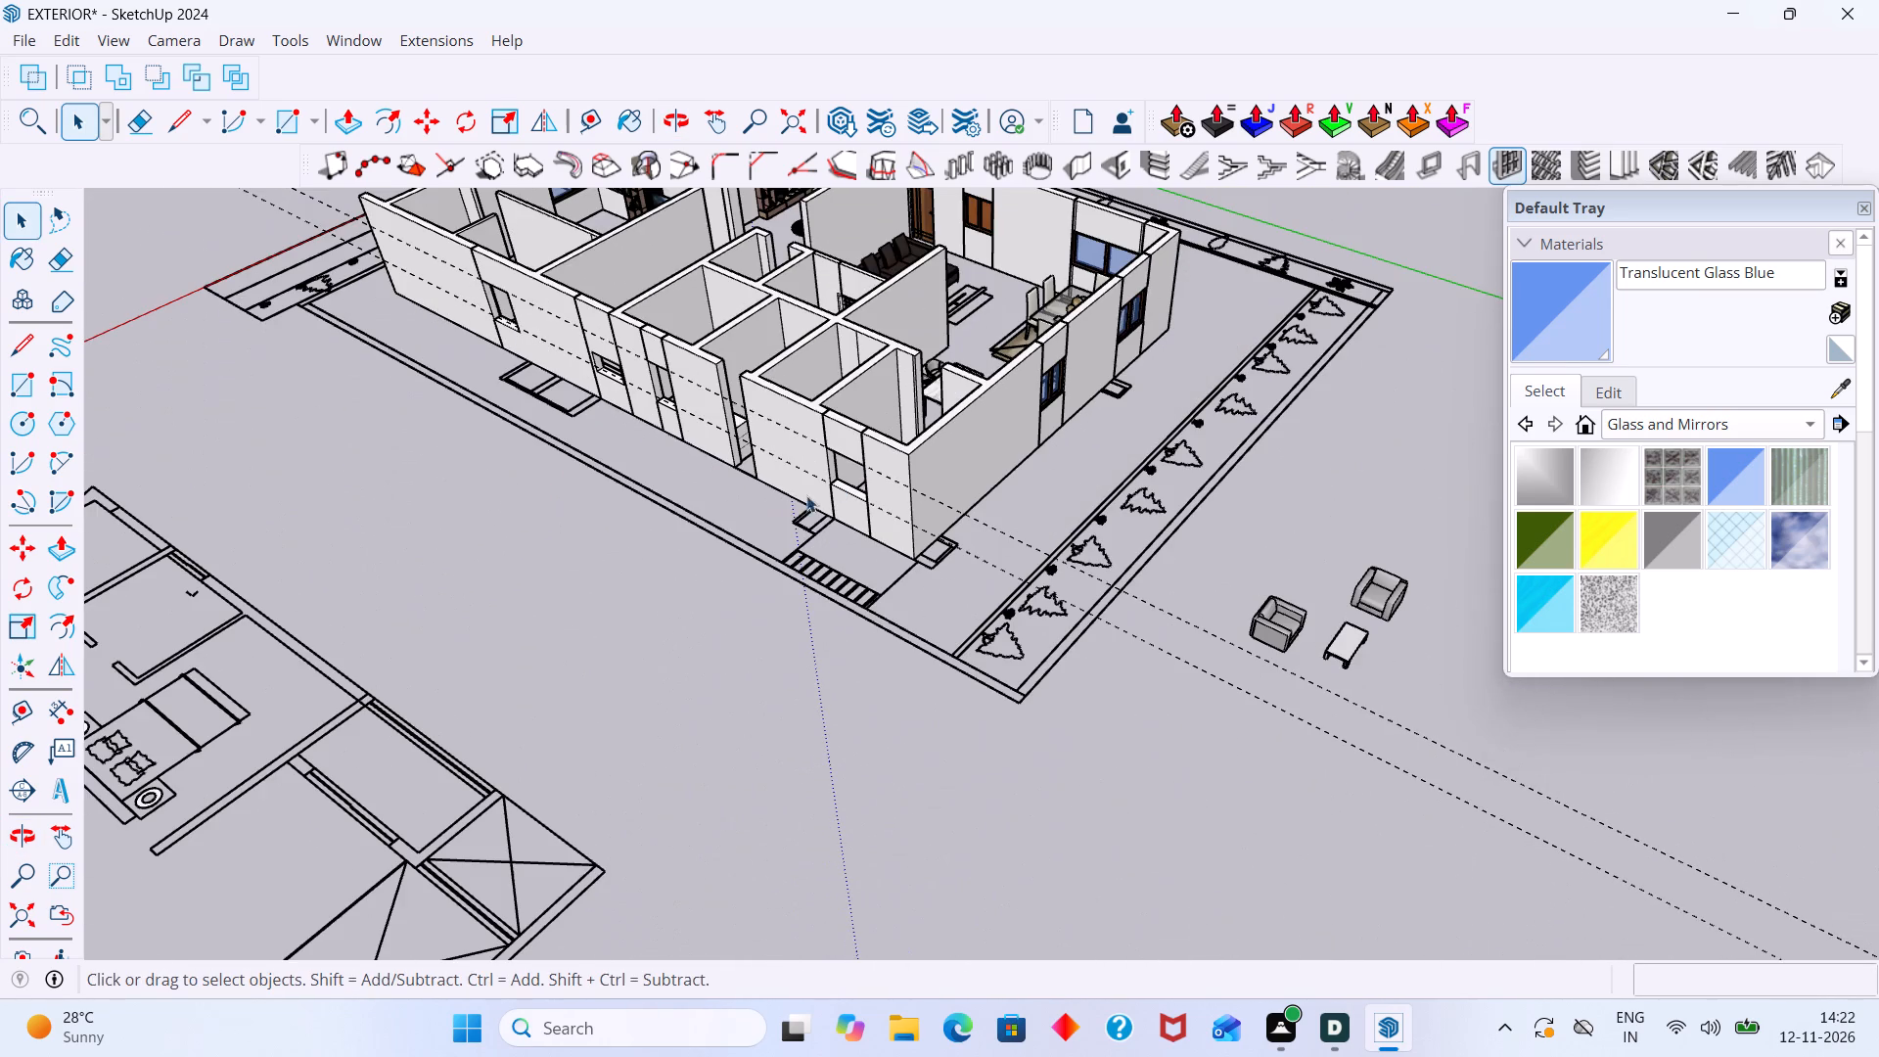
{"action": "left_click", "coordinate": [674, 589]}
{"action": "scroll", "coordinate": [671, 585], "scroll_direction": "down", "scroll_amount": 5}
{"action": "middle_click_drag", "start_coordinate": [669, 585], "coordinate": [900, 618]}
{"action": "scroll", "coordinate": [954, 624], "scroll_direction": "down", "scroll_amount": 3}
{"action": "left_click_drag", "start_coordinate": [1393, 742], "coordinate": [1280, 588]}
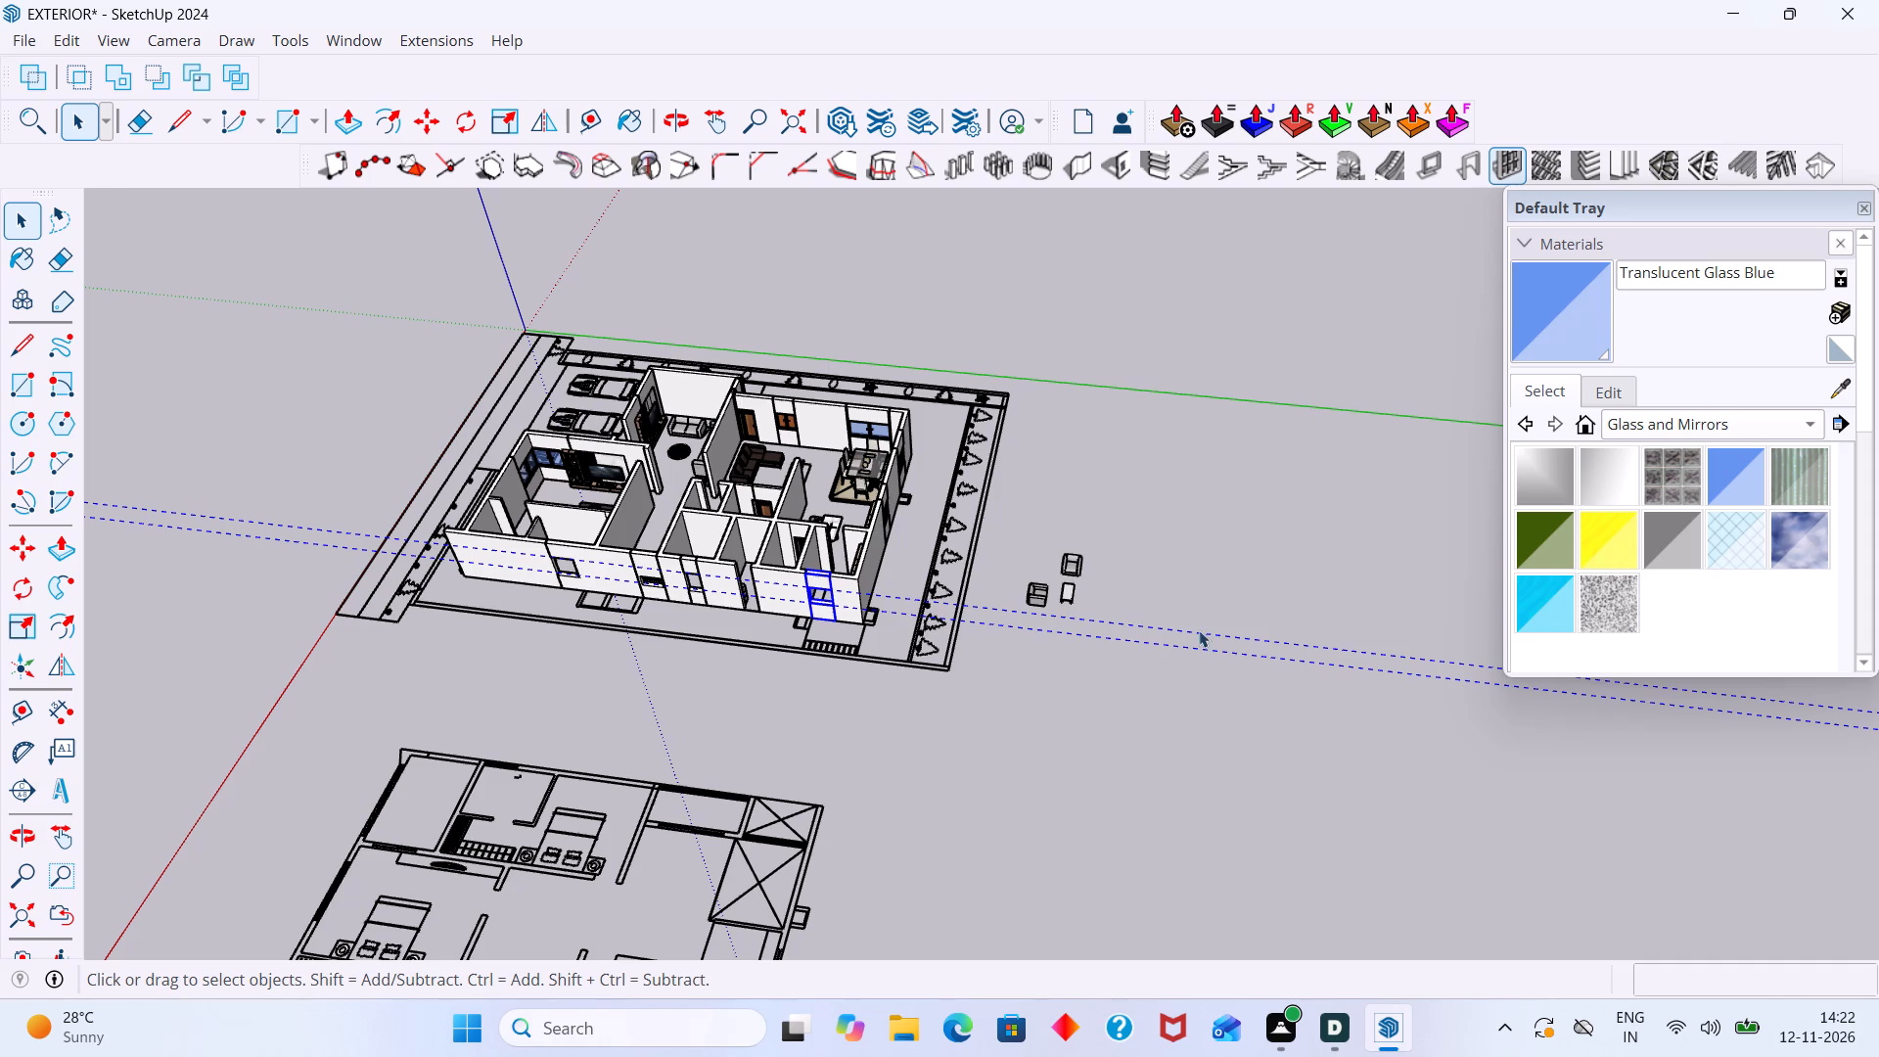
{"action": "left_click", "coordinate": [1191, 548]}
{"action": "scroll", "coordinate": [1061, 600], "scroll_direction": "up", "scroll_amount": 8}
{"action": "double_click", "coordinate": [1074, 625]}
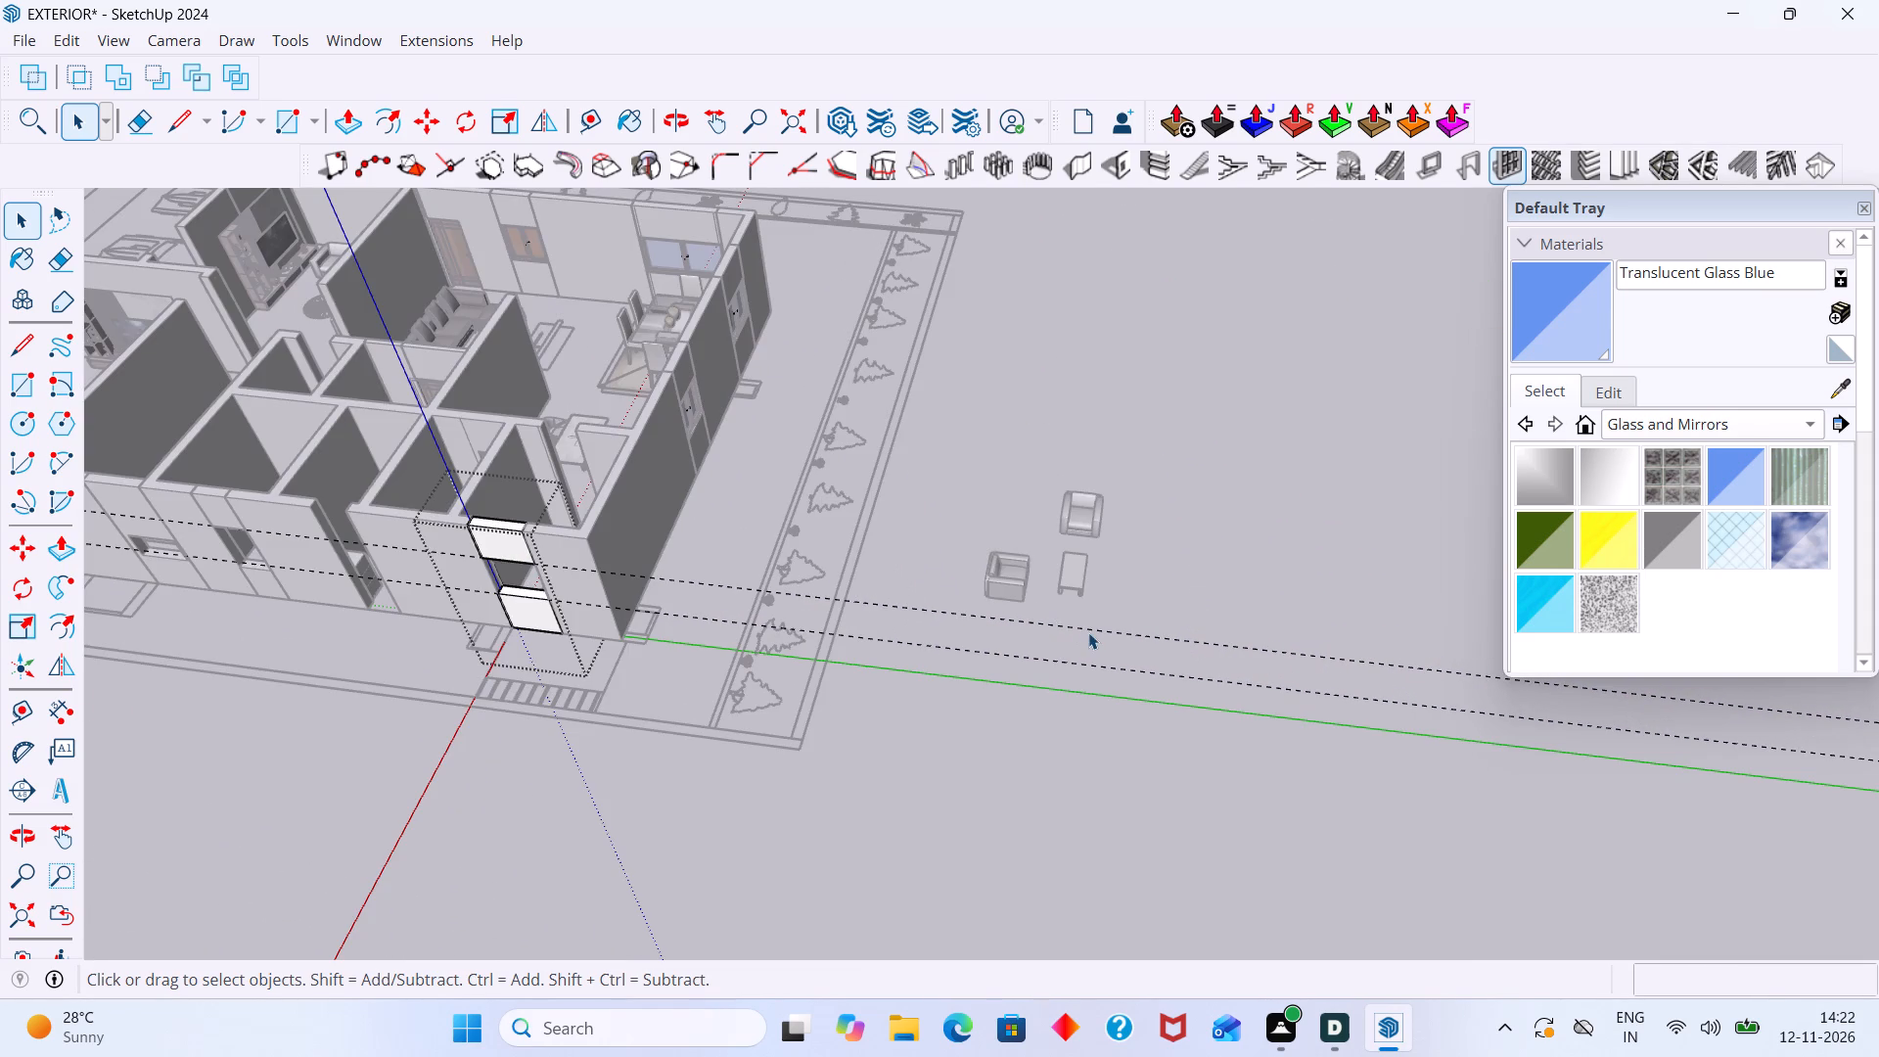
{"action": "left_click", "coordinate": [1091, 631]}
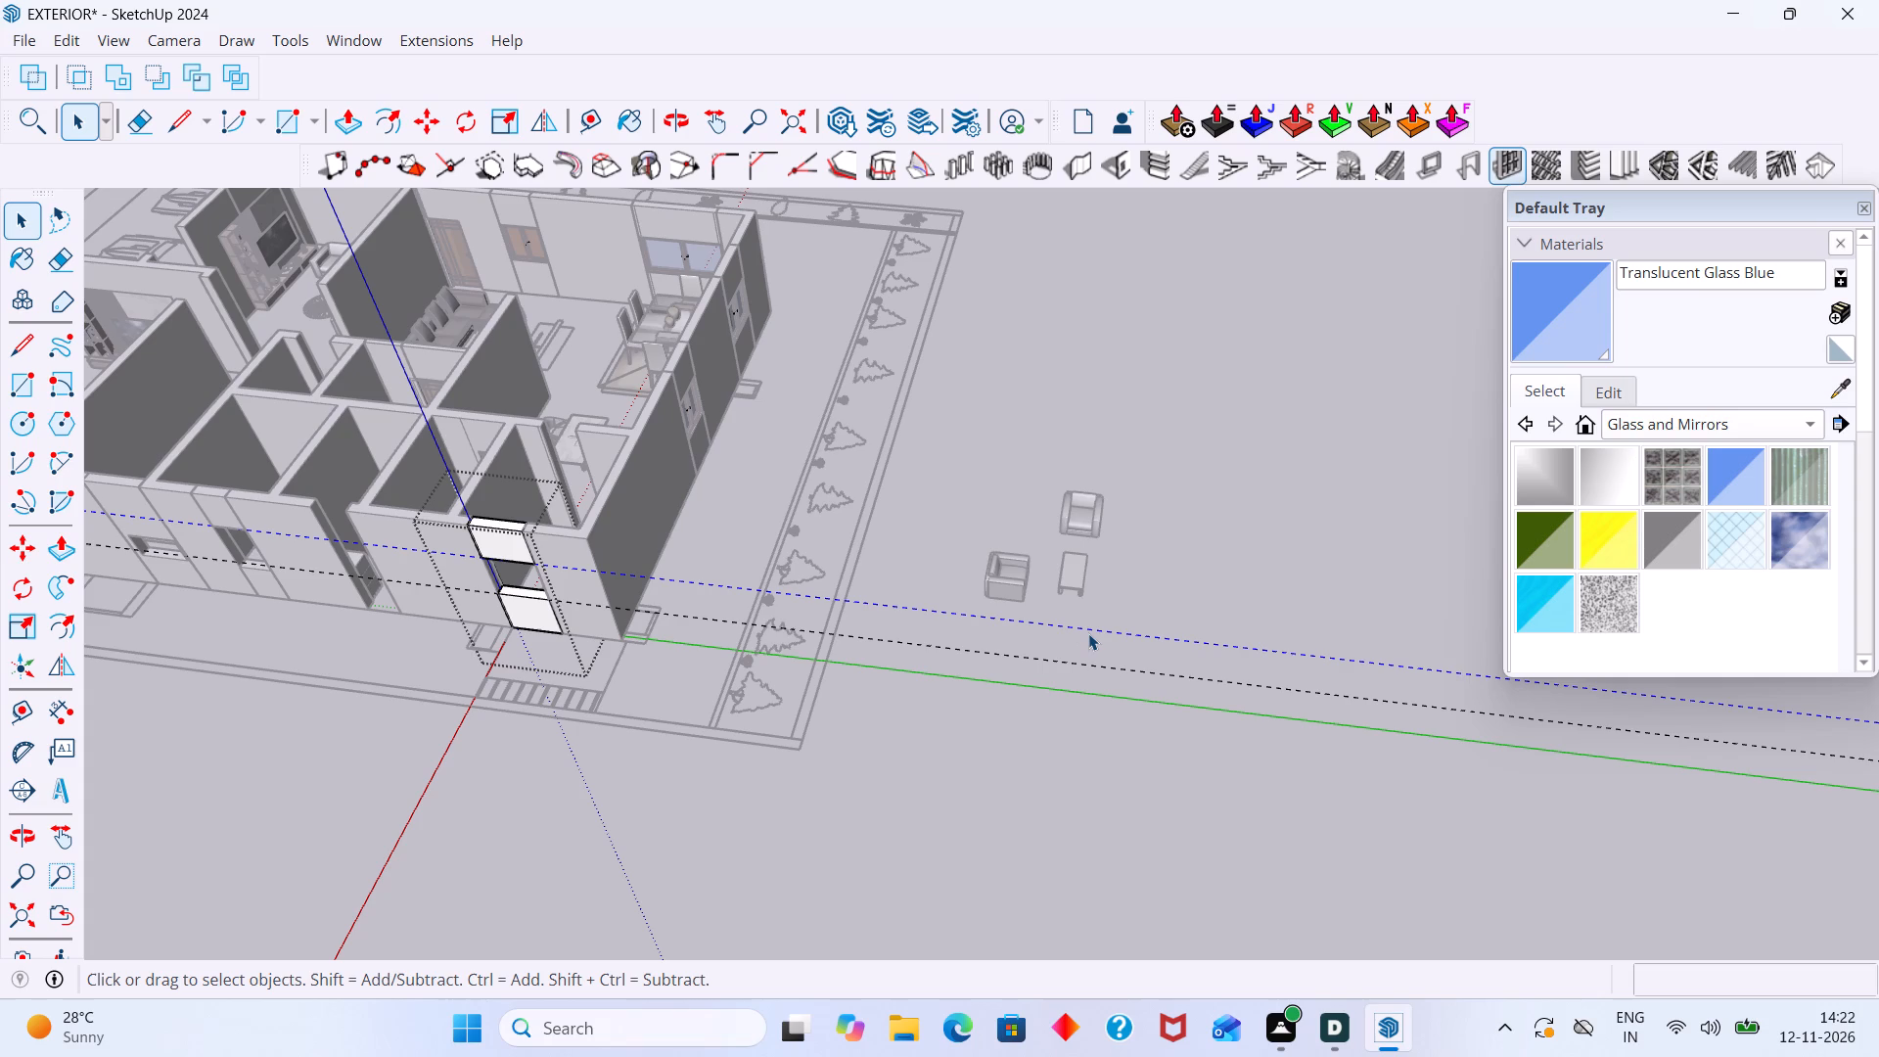
{"action": "key", "text": "e"}
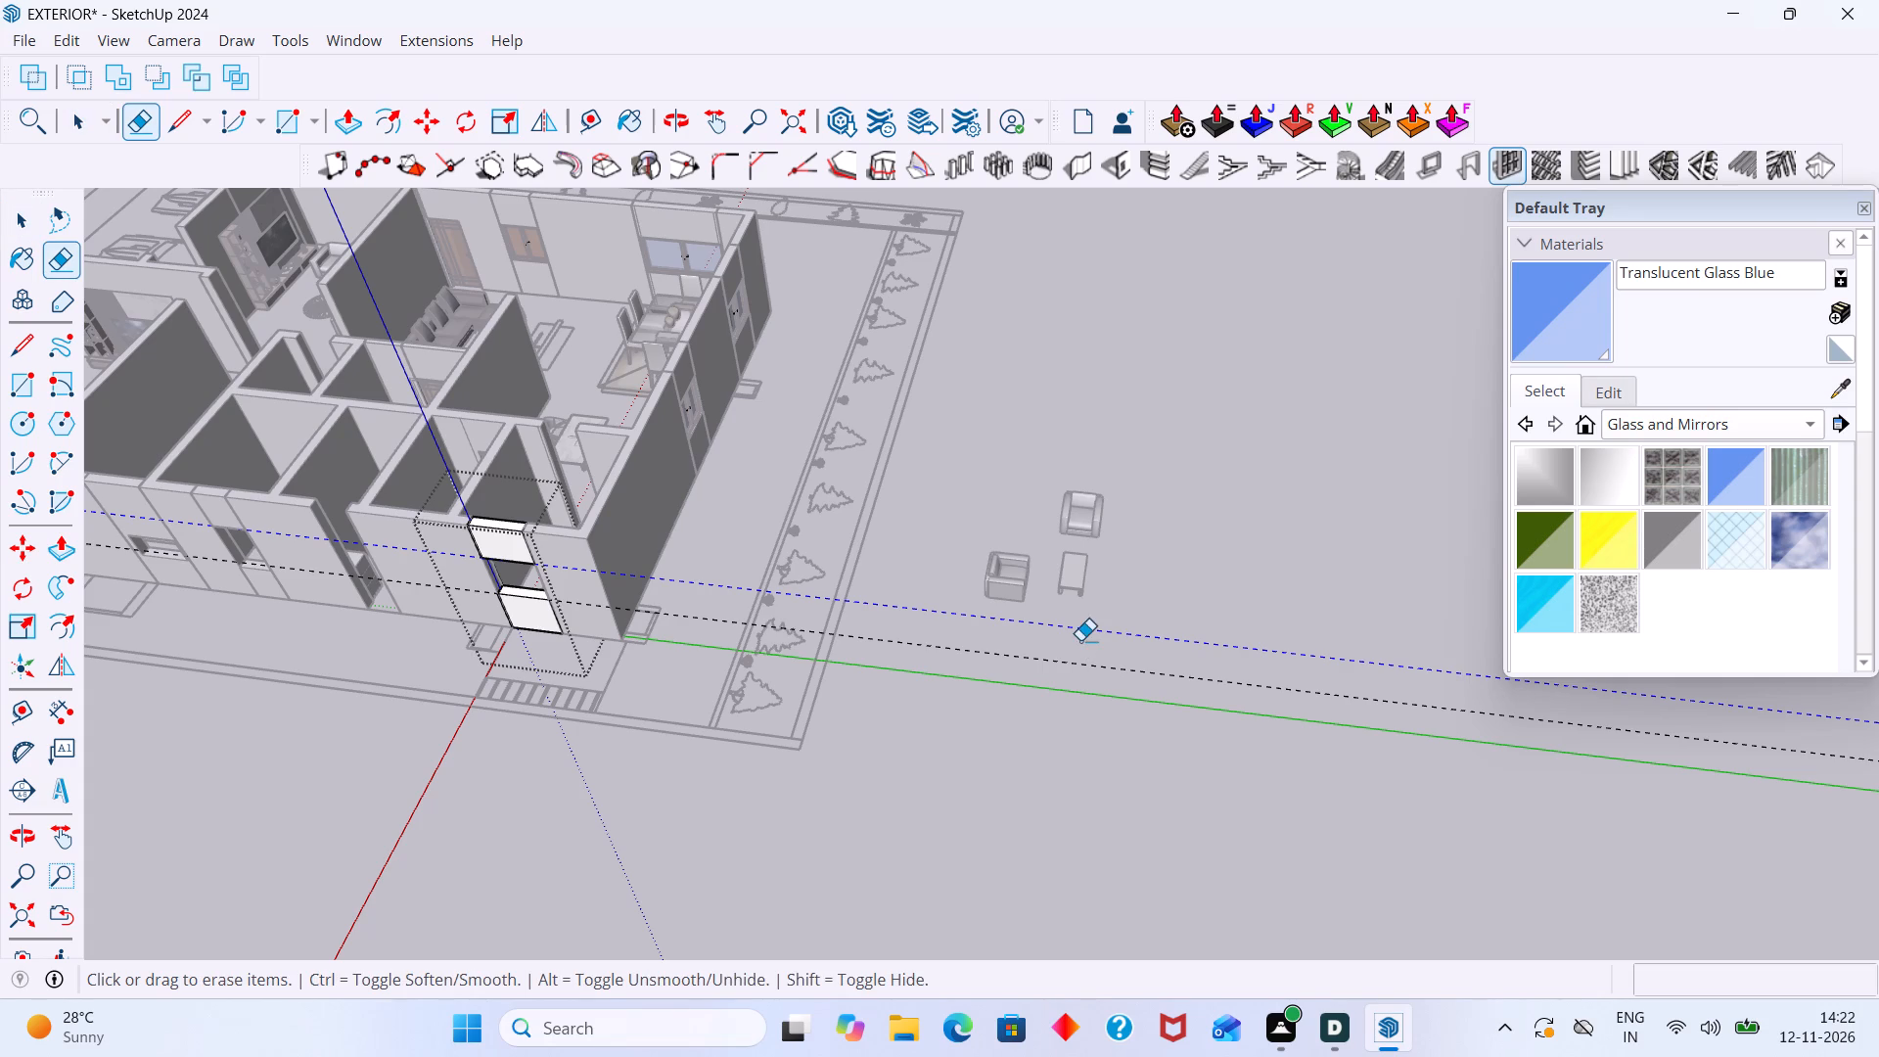
{"action": "left_click_drag", "start_coordinate": [1146, 591], "coordinate": [1148, 689]}
{"action": "key", "text": "space"}
{"action": "left_click", "coordinate": [1174, 641]}
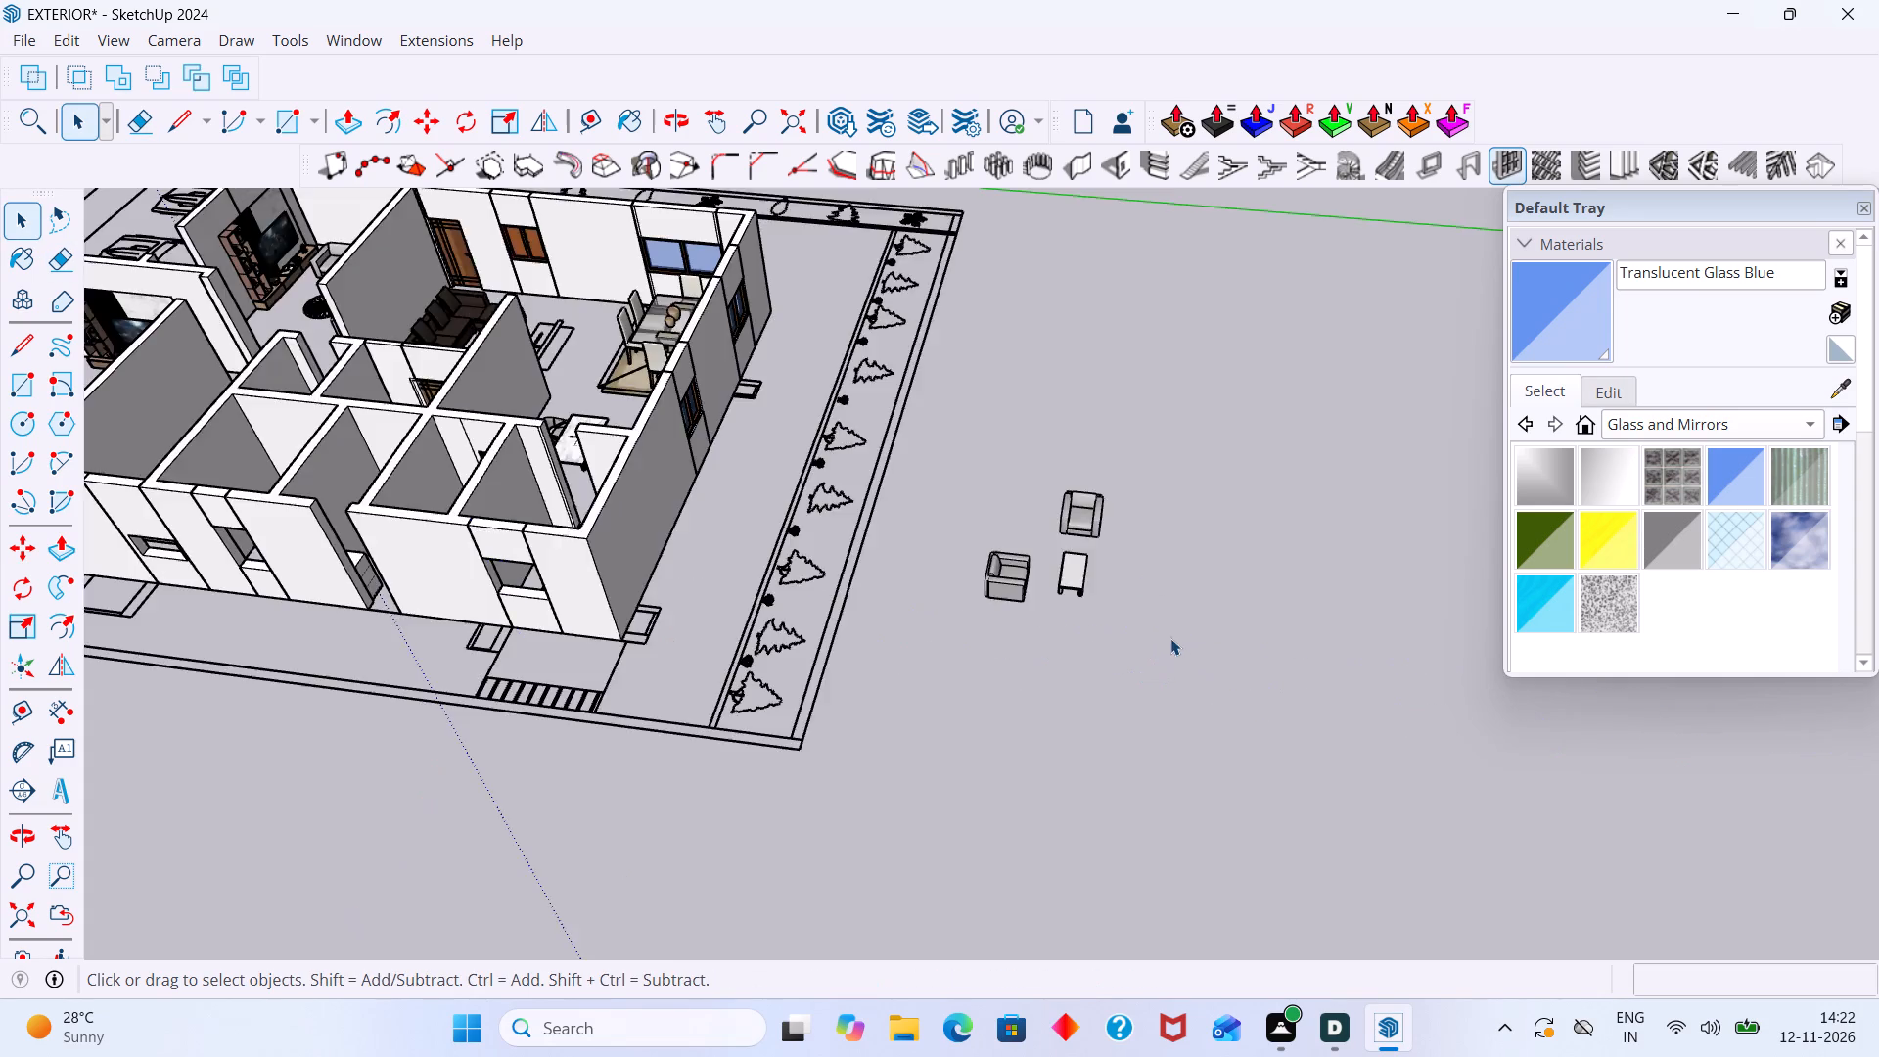
Examine the loose armchairs and small table standing outside the plot boundary.
{"action": "scroll", "coordinate": [1138, 625], "scroll_direction": "down", "scroll_amount": 6}
{"action": "middle_click_drag", "start_coordinate": [1089, 617], "coordinate": [1250, 560]}
{"action": "scroll", "coordinate": [1164, 571], "scroll_direction": "up", "scroll_amount": 13}
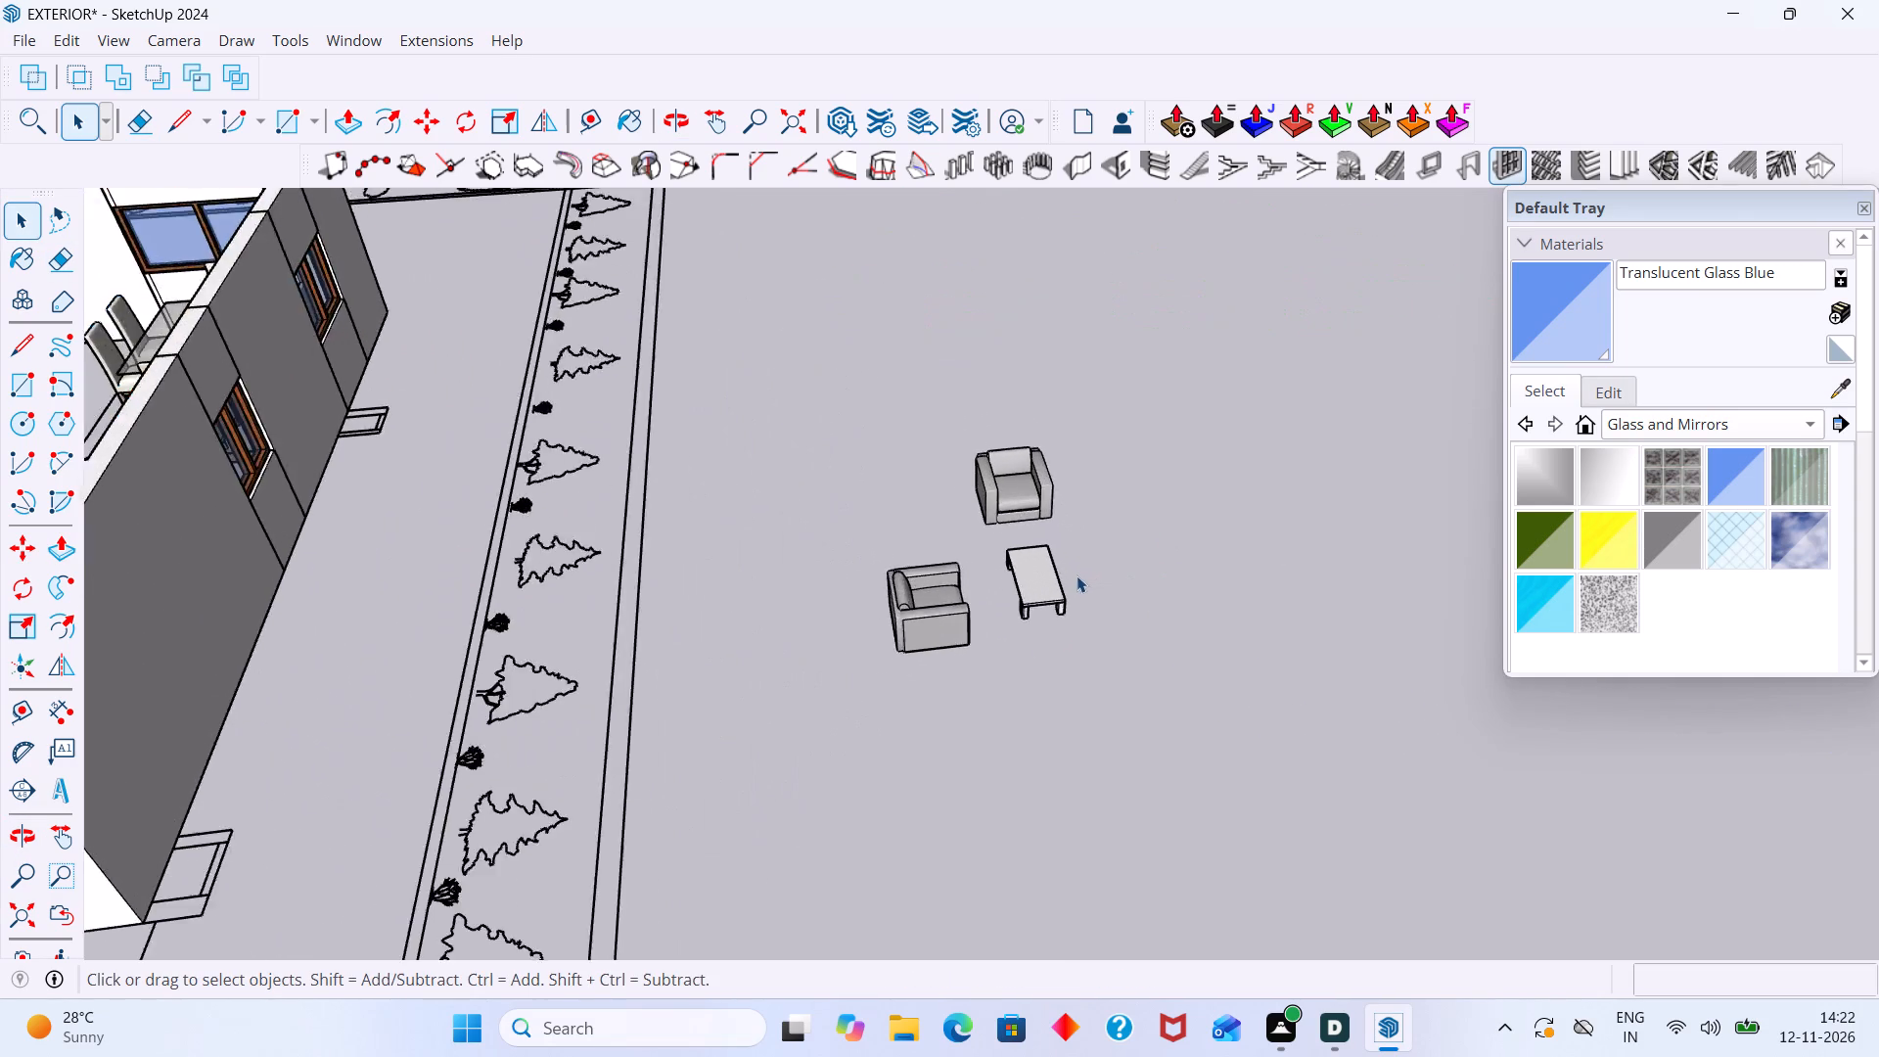
{"action": "scroll", "coordinate": [1077, 575], "scroll_direction": "up", "scroll_amount": 2}
{"action": "middle_click_drag", "start_coordinate": [1076, 575], "coordinate": [1006, 508]}
{"action": "scroll", "coordinate": [982, 574], "scroll_direction": "up", "scroll_amount": 8}
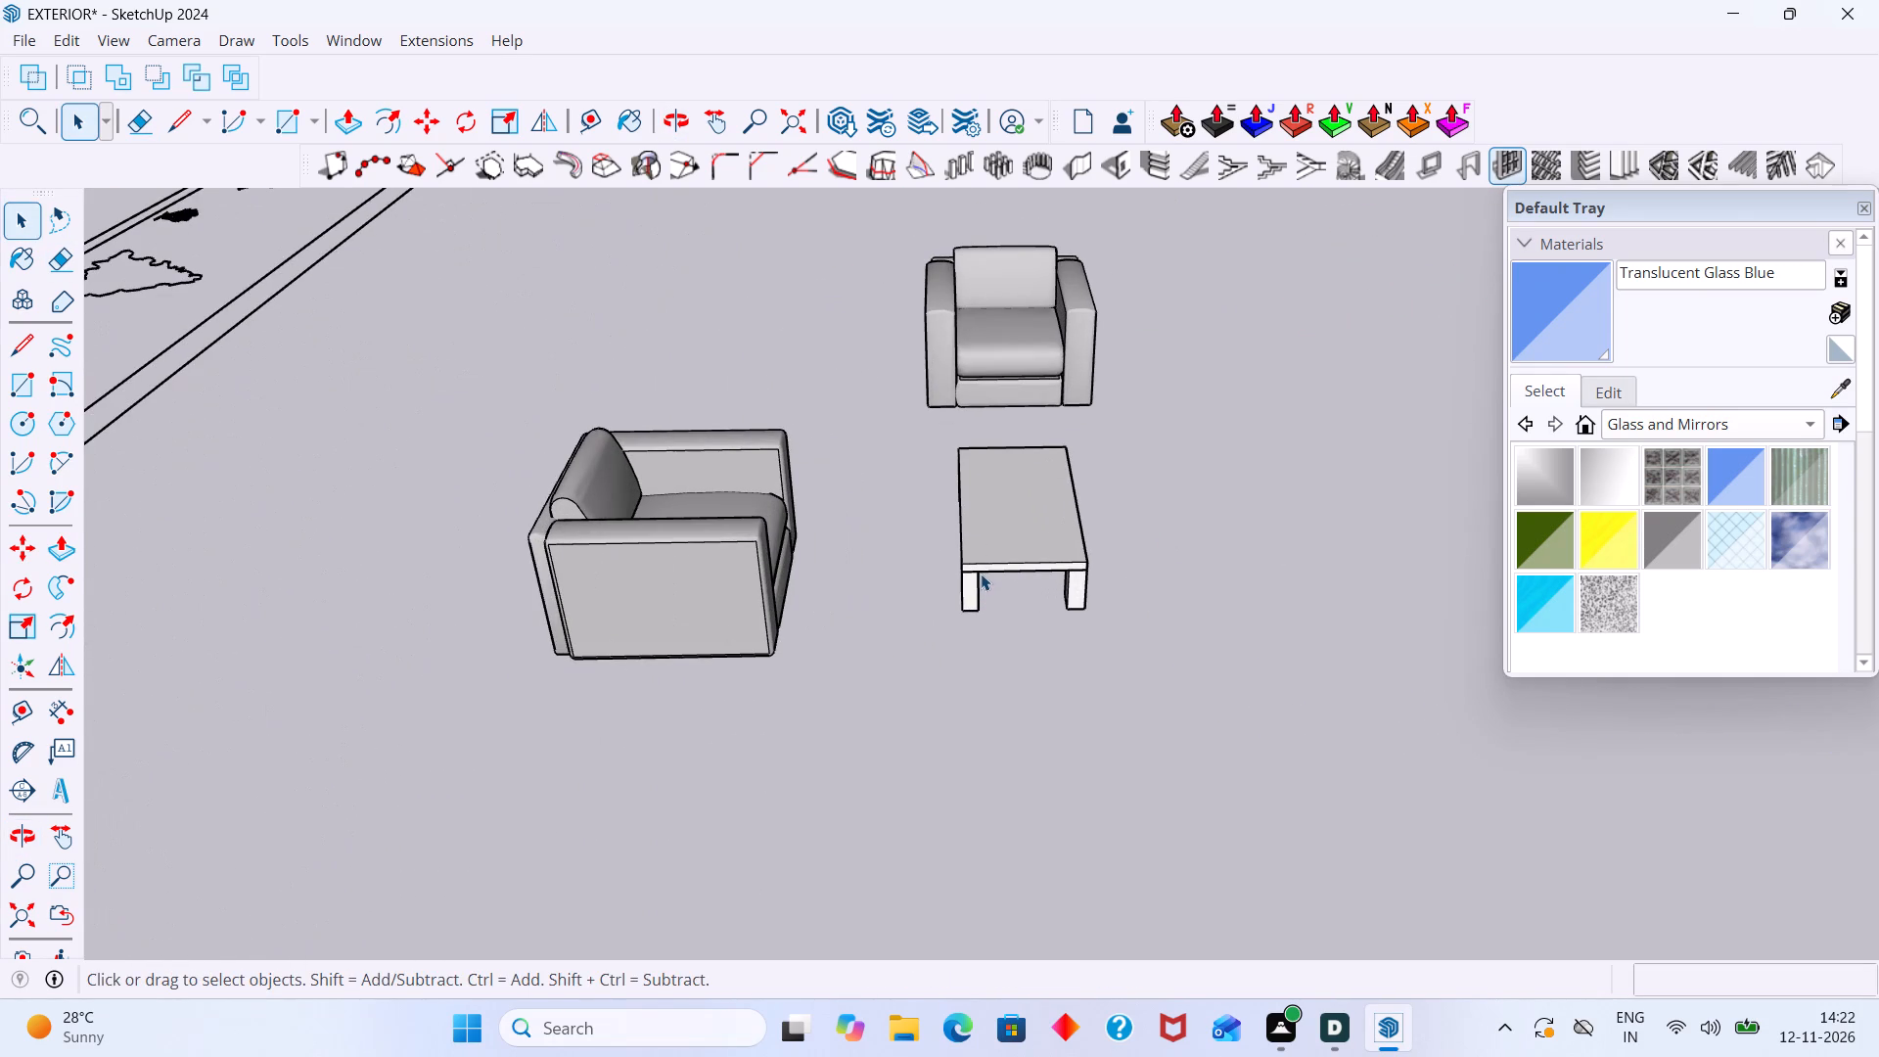
{"action": "scroll", "coordinate": [981, 574], "scroll_direction": "down", "scroll_amount": 5}
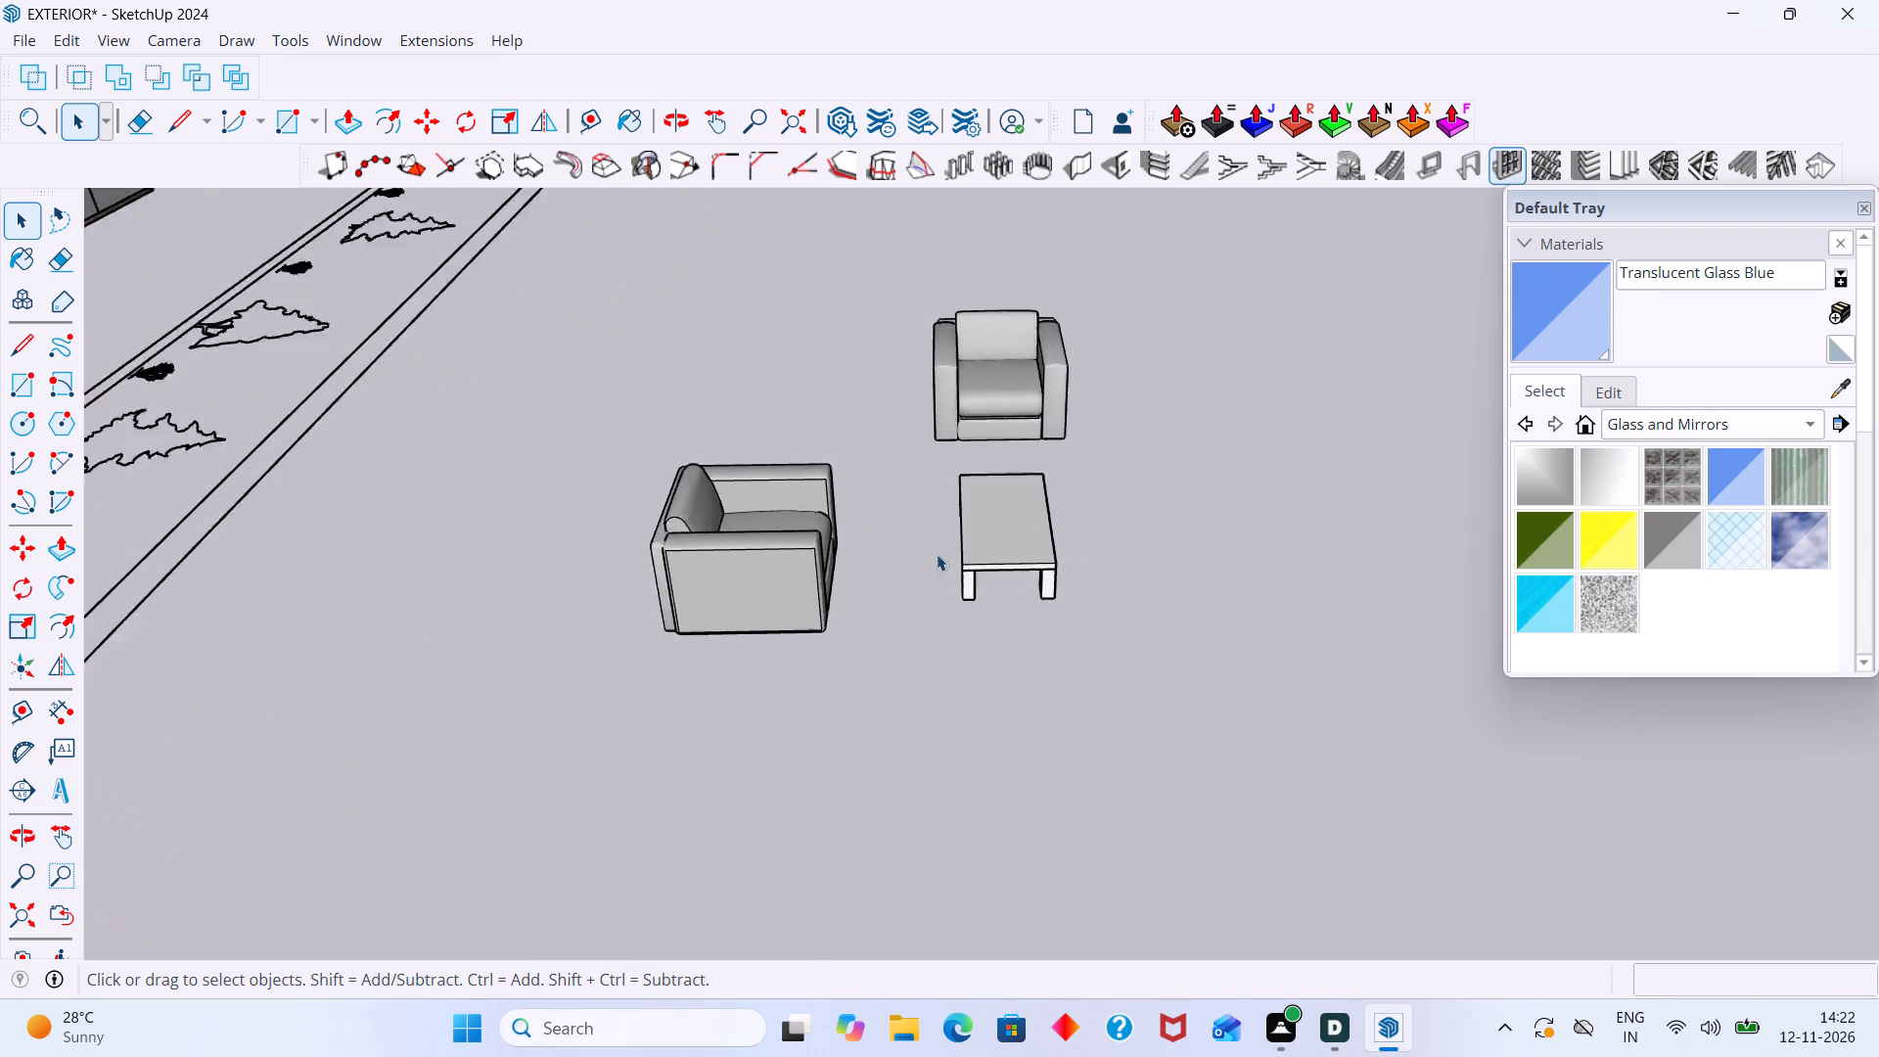
{"action": "scroll", "coordinate": [937, 554], "scroll_direction": "down", "scroll_amount": 18}
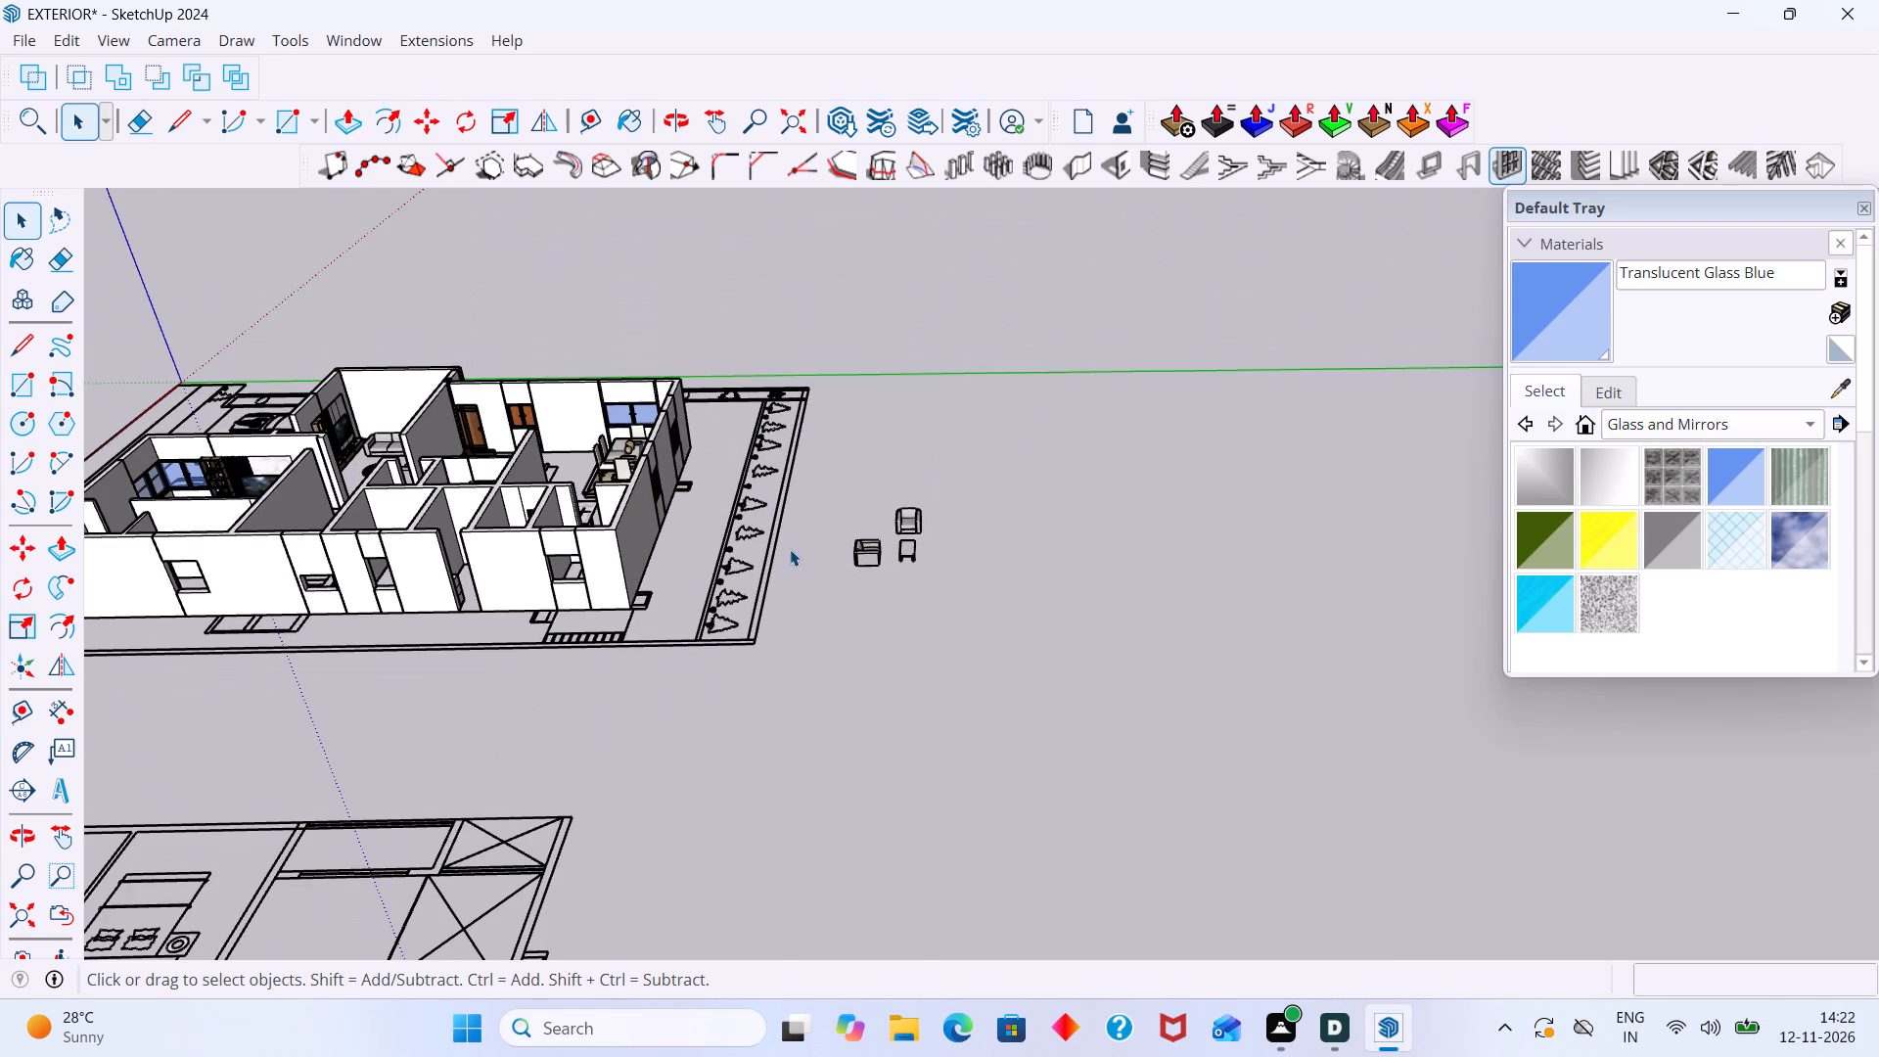
Examine the window openings along the house's exterior wall, including the new kitchen opening.
{"action": "middle_click_drag", "start_coordinate": [1007, 507], "coordinate": [1080, 483], "text": "shift"}
{"action": "scroll", "coordinate": [864, 555], "scroll_direction": "up", "scroll_amount": 5}
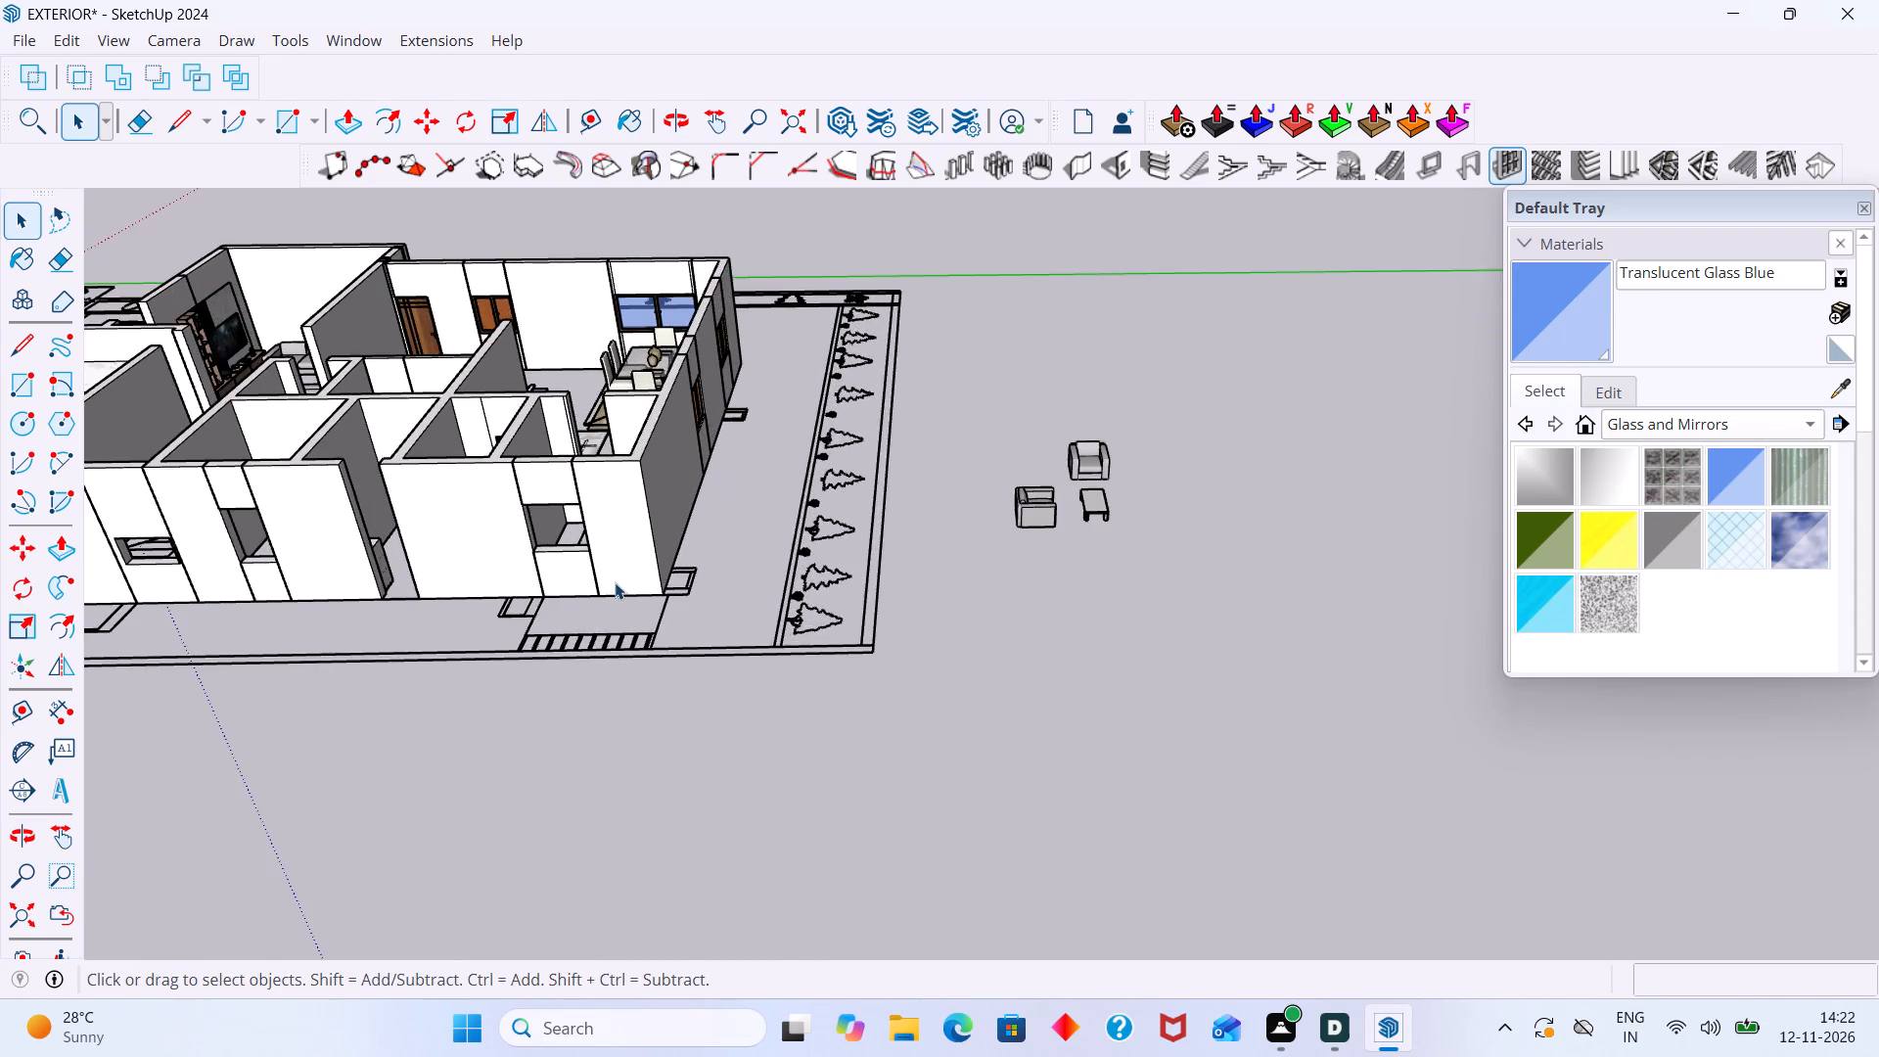
{"action": "middle_click_drag", "start_coordinate": [615, 583], "coordinate": [810, 537], "text": "shift"}
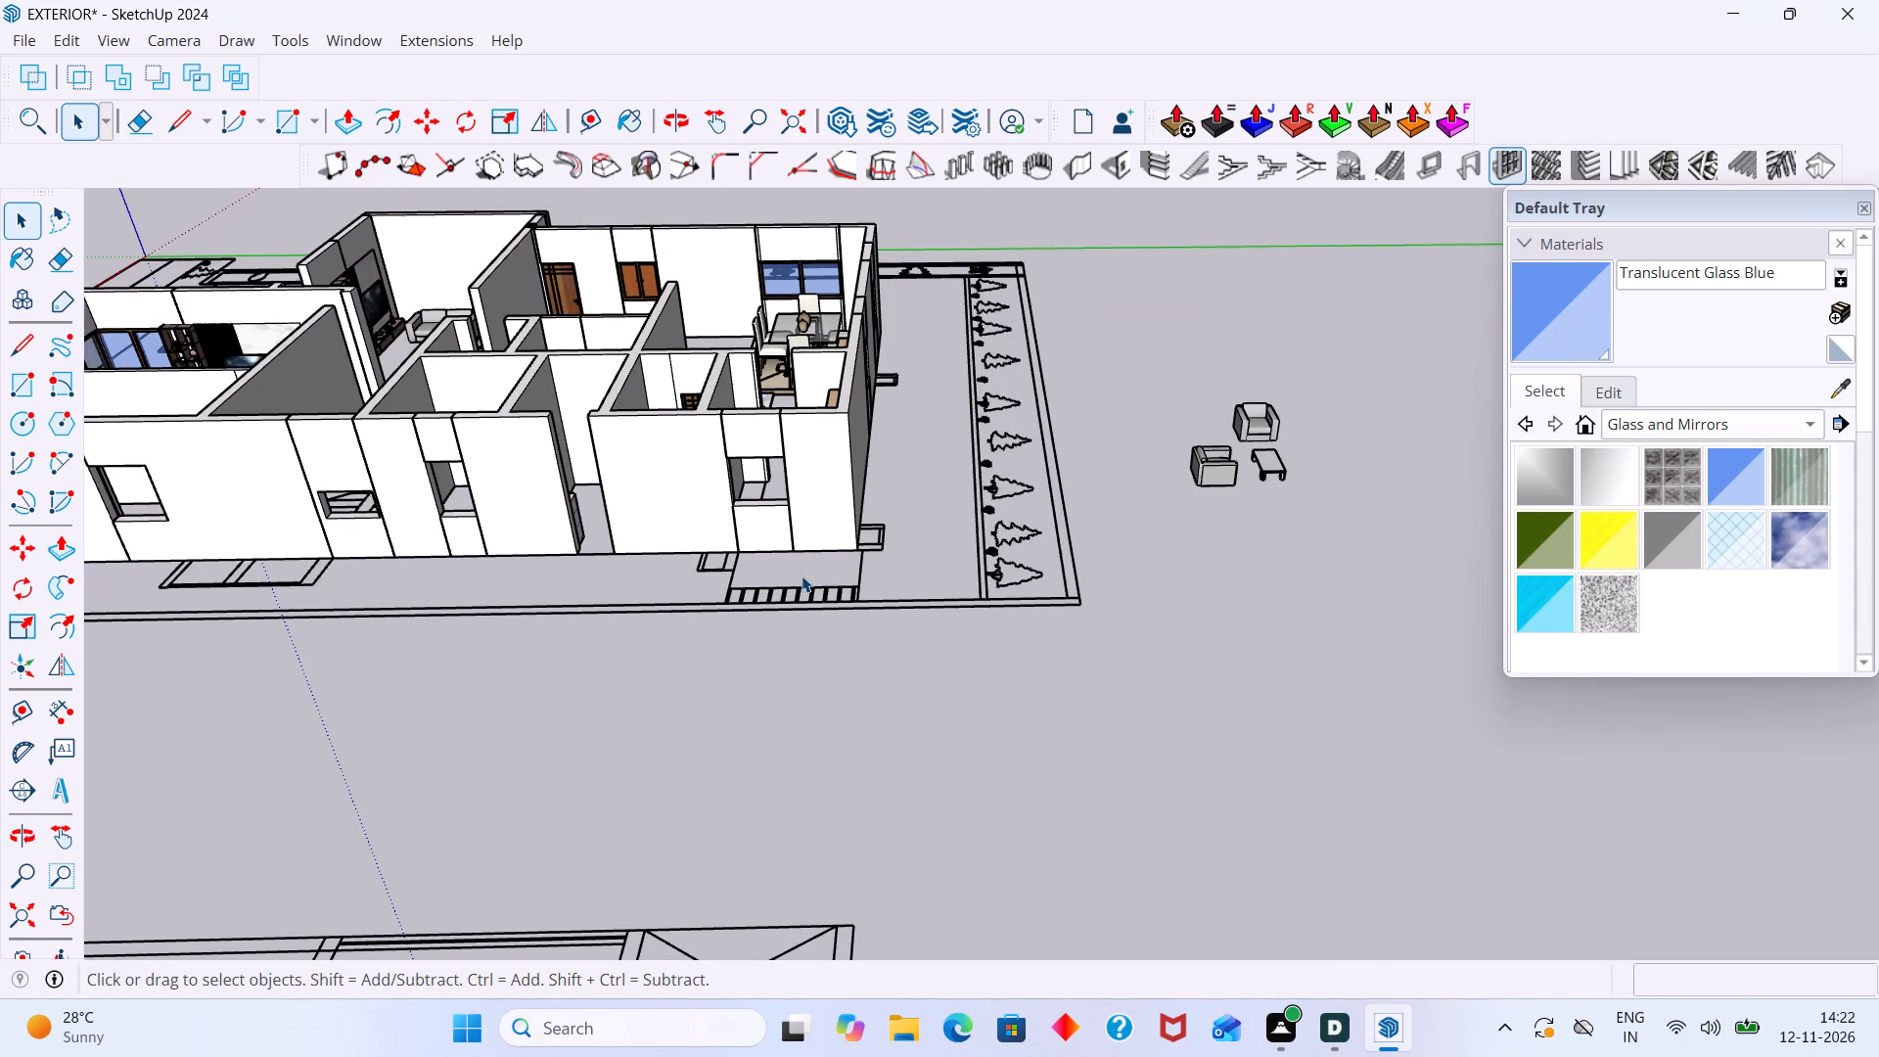
{"action": "scroll", "coordinate": [802, 575], "scroll_direction": "down", "scroll_amount": 10}
{"action": "middle_click_drag", "start_coordinate": [837, 700], "coordinate": [983, 682], "text": "shift"}
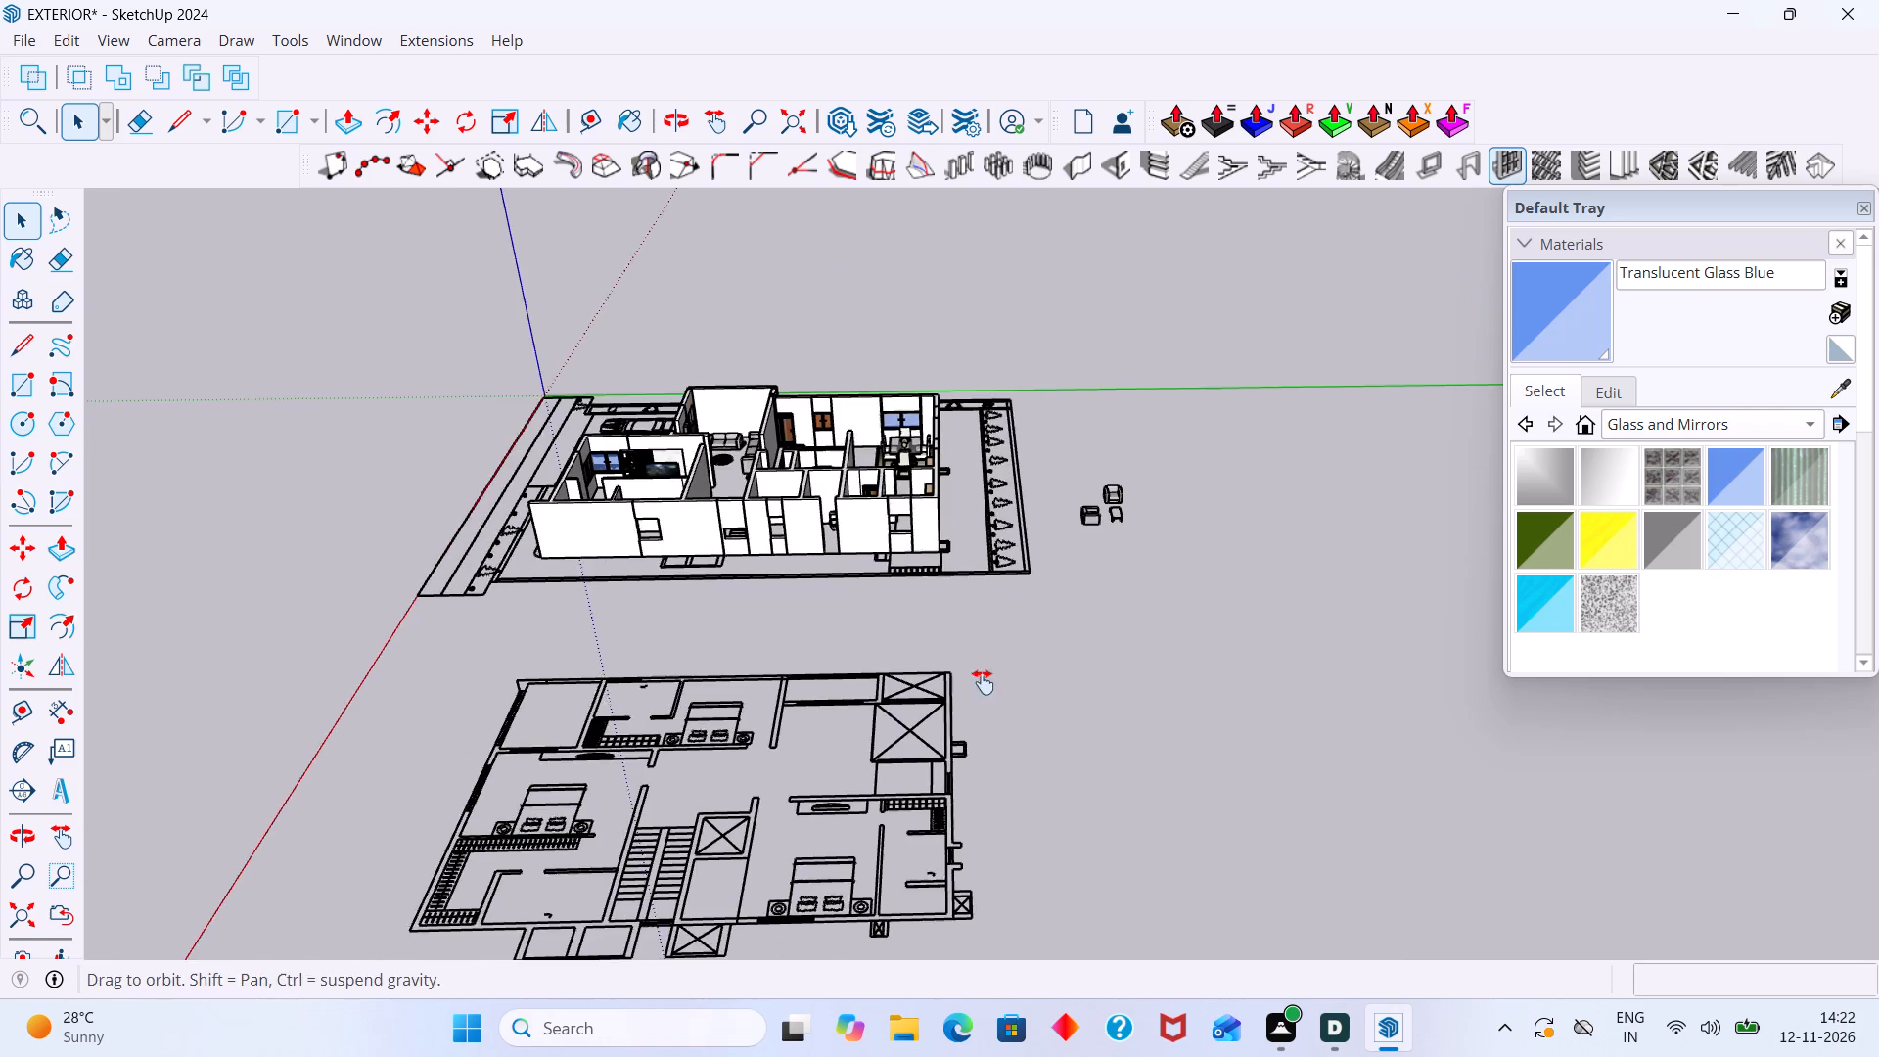
{"action": "middle_click_drag", "start_coordinate": [983, 682], "coordinate": [985, 682], "text": "shift"}
{"action": "scroll", "coordinate": [895, 579], "scroll_direction": "up", "scroll_amount": 14}
{"action": "middle_click_drag", "start_coordinate": [923, 467], "coordinate": [651, 438]}
{"action": "scroll", "coordinate": [662, 463], "scroll_direction": "up", "scroll_amount": 1}
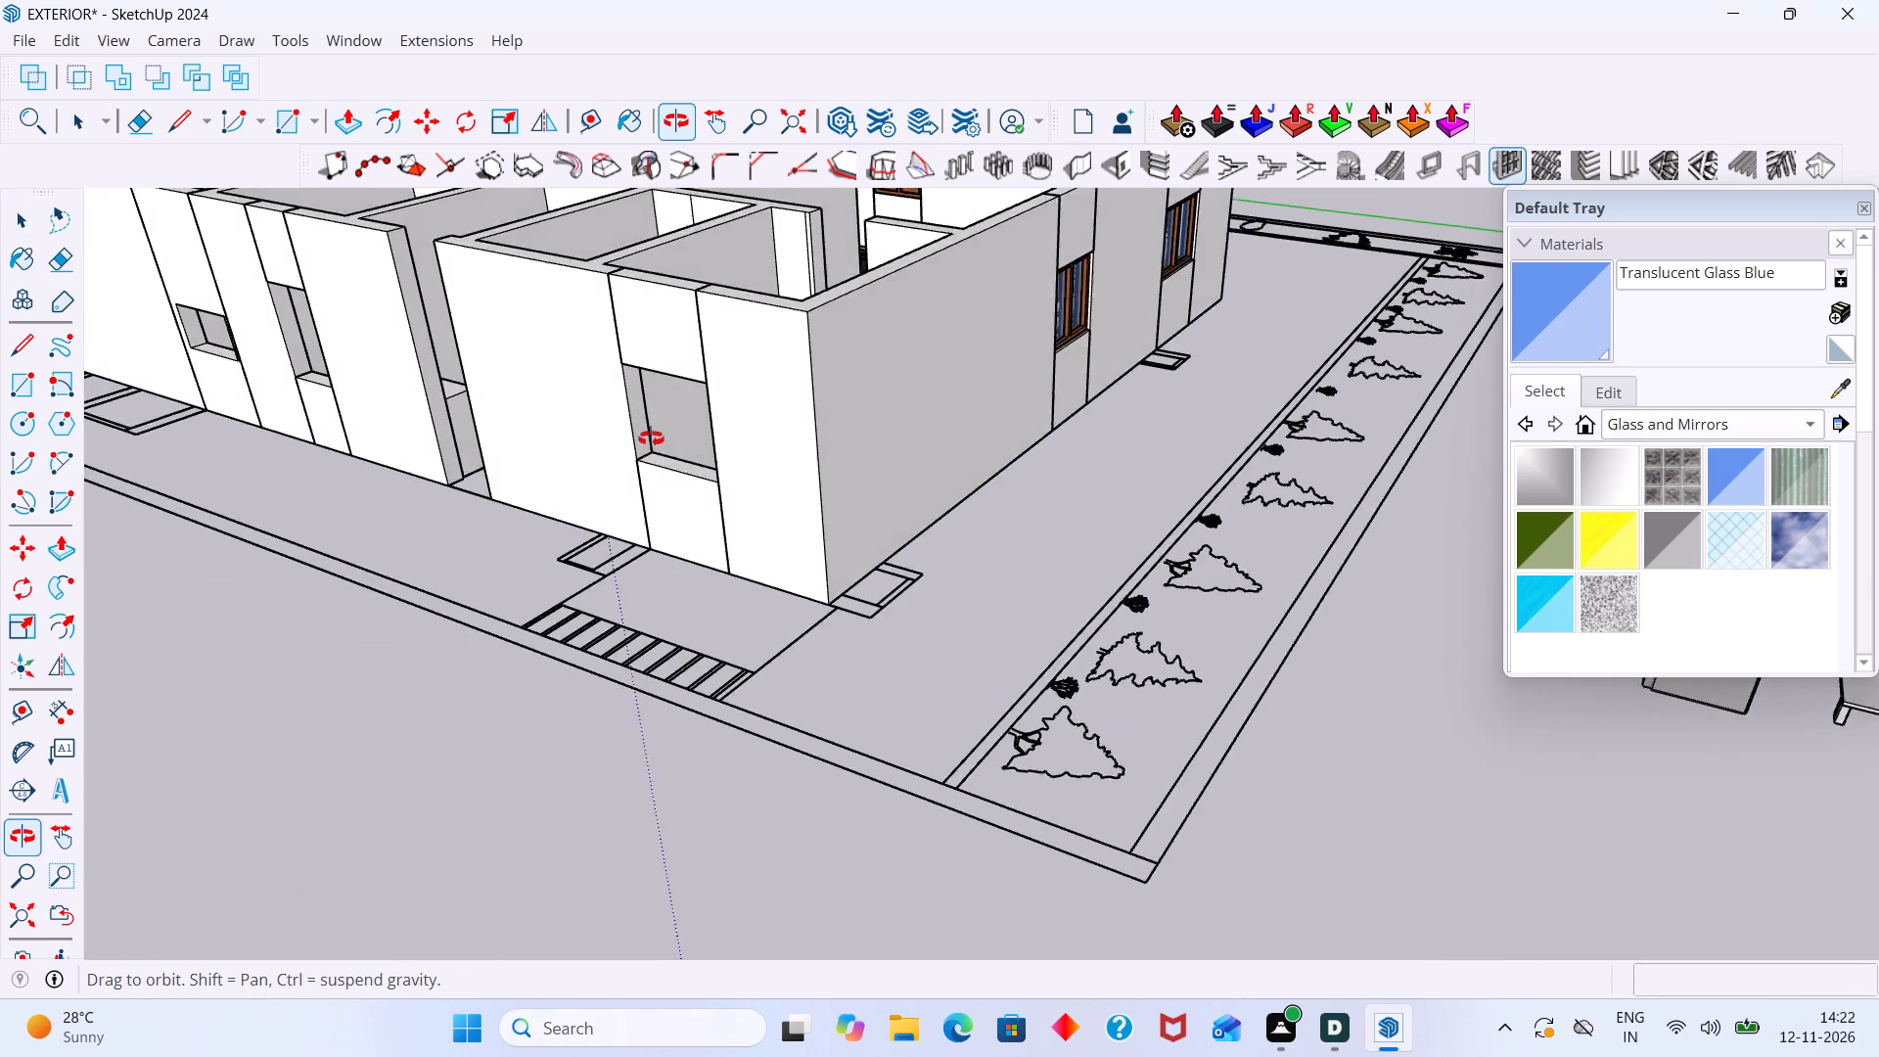
{"action": "middle_click_drag", "start_coordinate": [651, 438], "coordinate": [630, 397]}
{"action": "middle_click_drag", "start_coordinate": [657, 409], "coordinate": [741, 593], "text": "shift"}
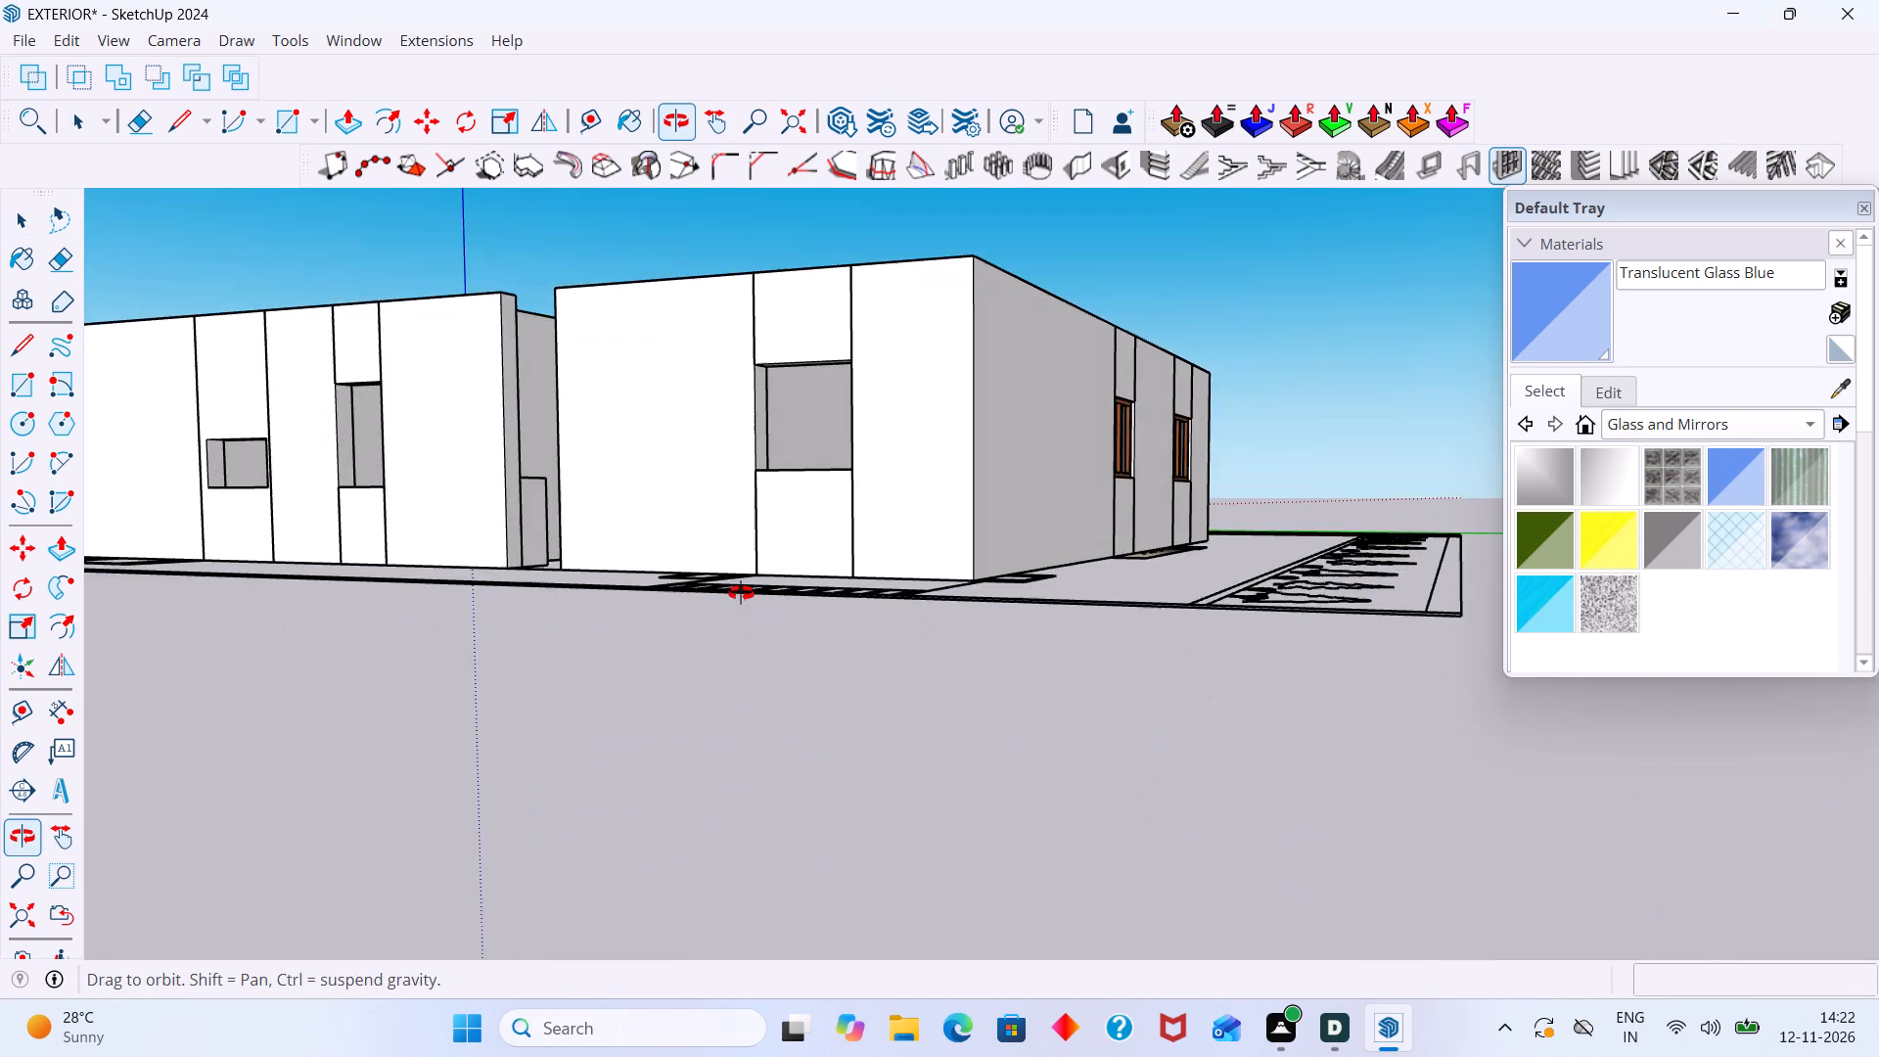
Draw a rectangle about 3' 6" by 3' 7" closing the kitchen window opening at mid-depth of the wall.
{"action": "middle_click_drag", "start_coordinate": [741, 593], "coordinate": [741, 591], "text": "shift"}
{"action": "middle_click_drag", "start_coordinate": [792, 440], "coordinate": [661, 346]}
{"action": "middle_click_drag", "start_coordinate": [657, 337], "coordinate": [635, 510], "text": "shift"}
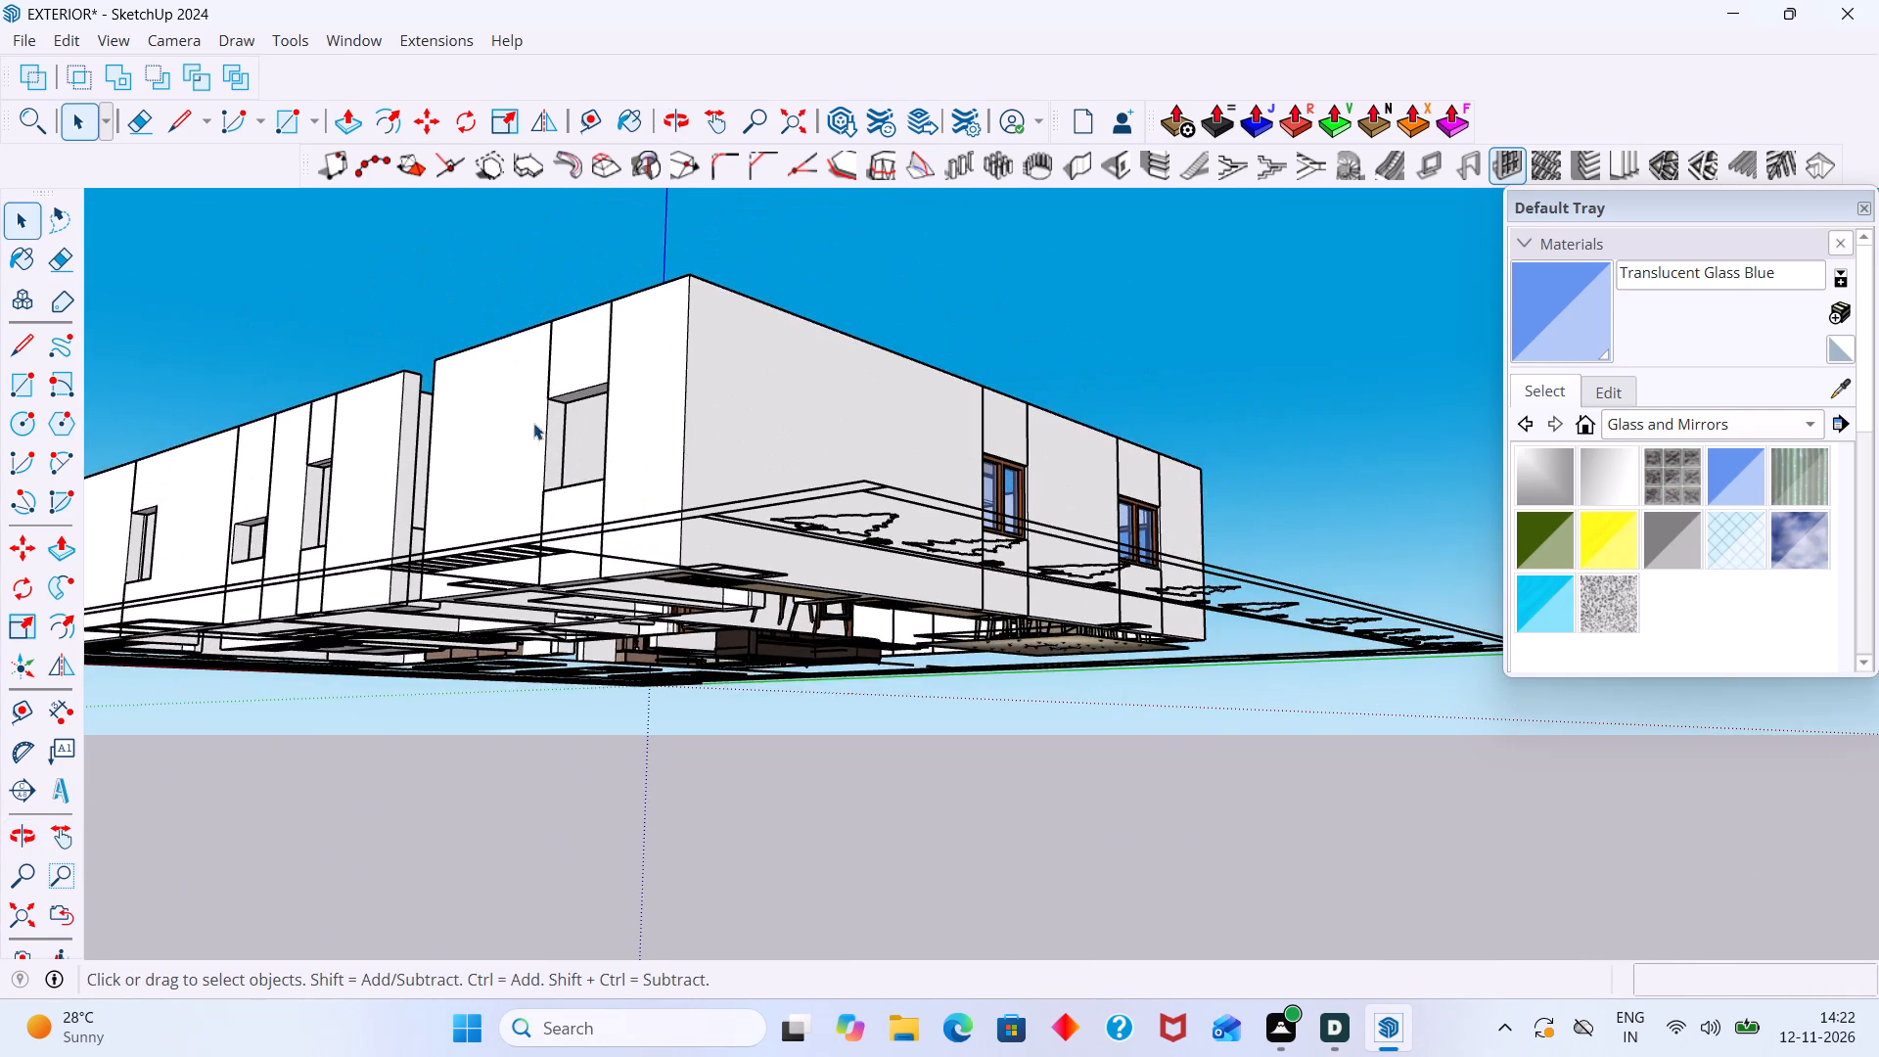
{"action": "scroll", "coordinate": [533, 423], "scroll_direction": "up", "scroll_amount": 2}
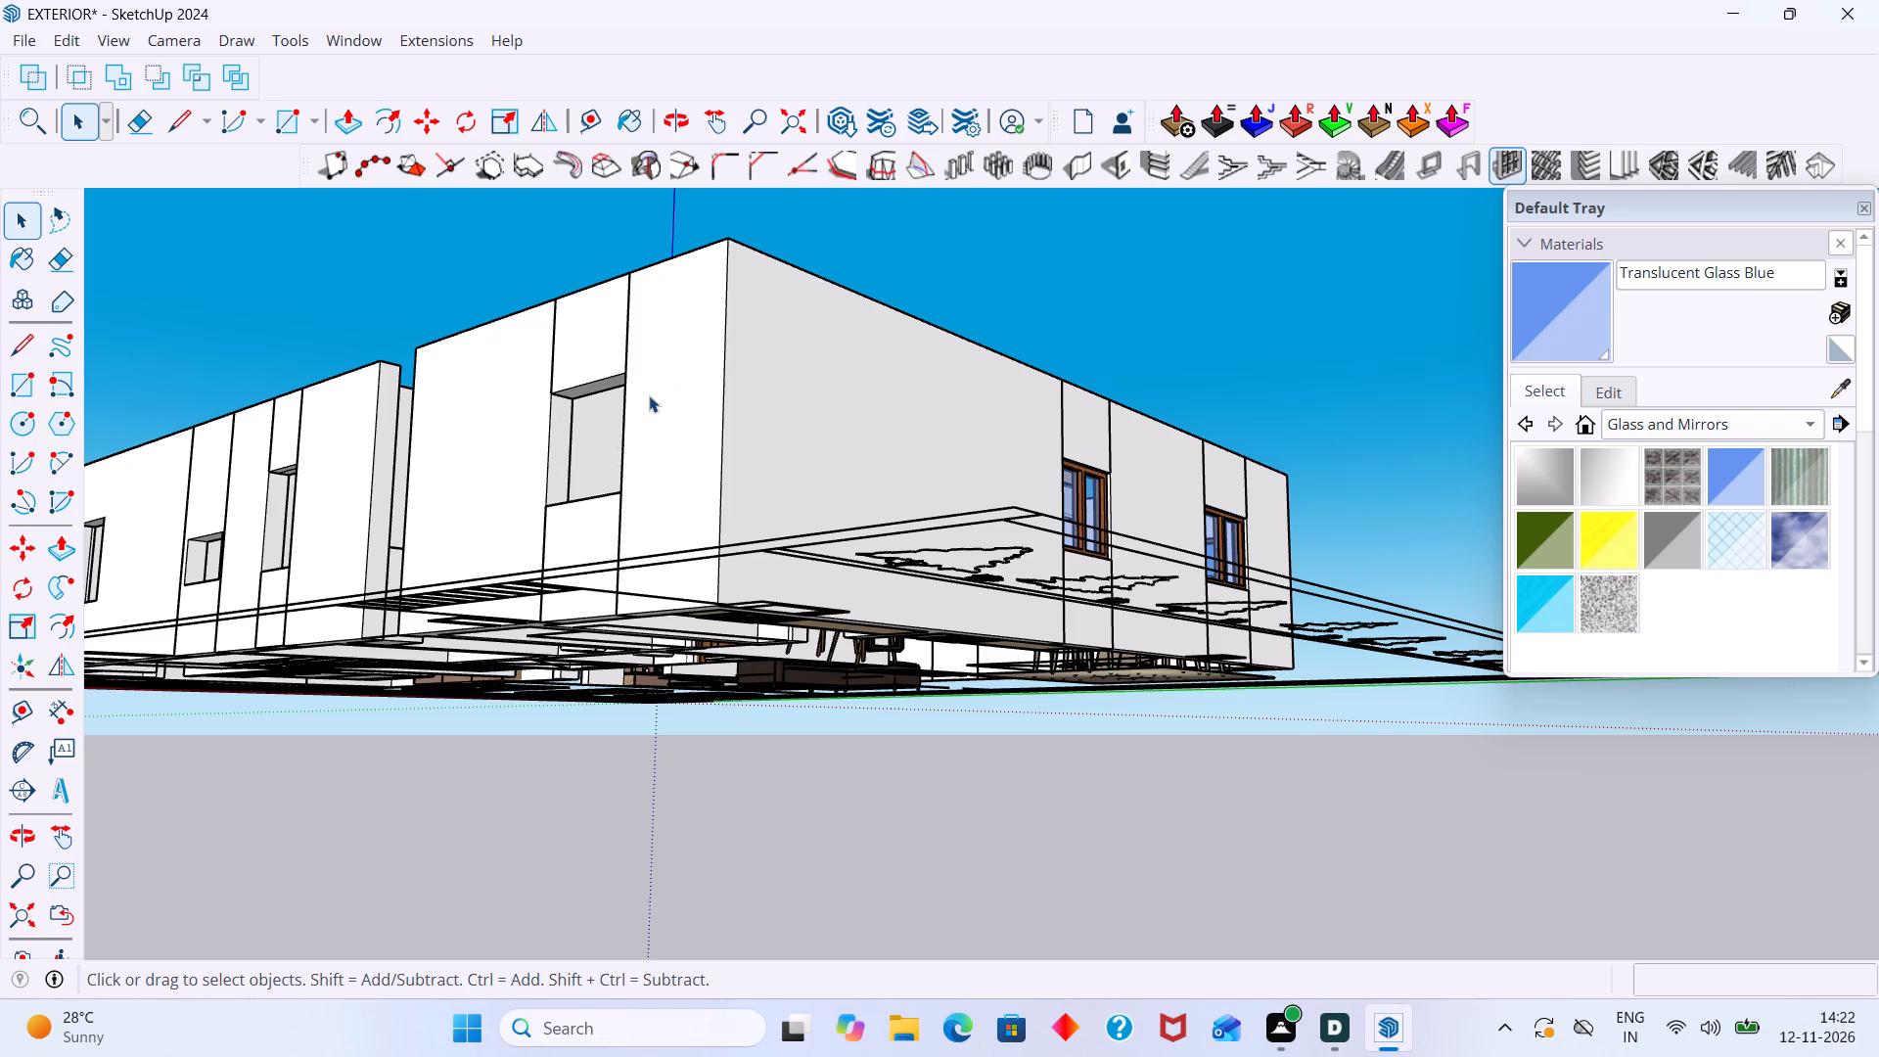
{"action": "key", "text": "r"}
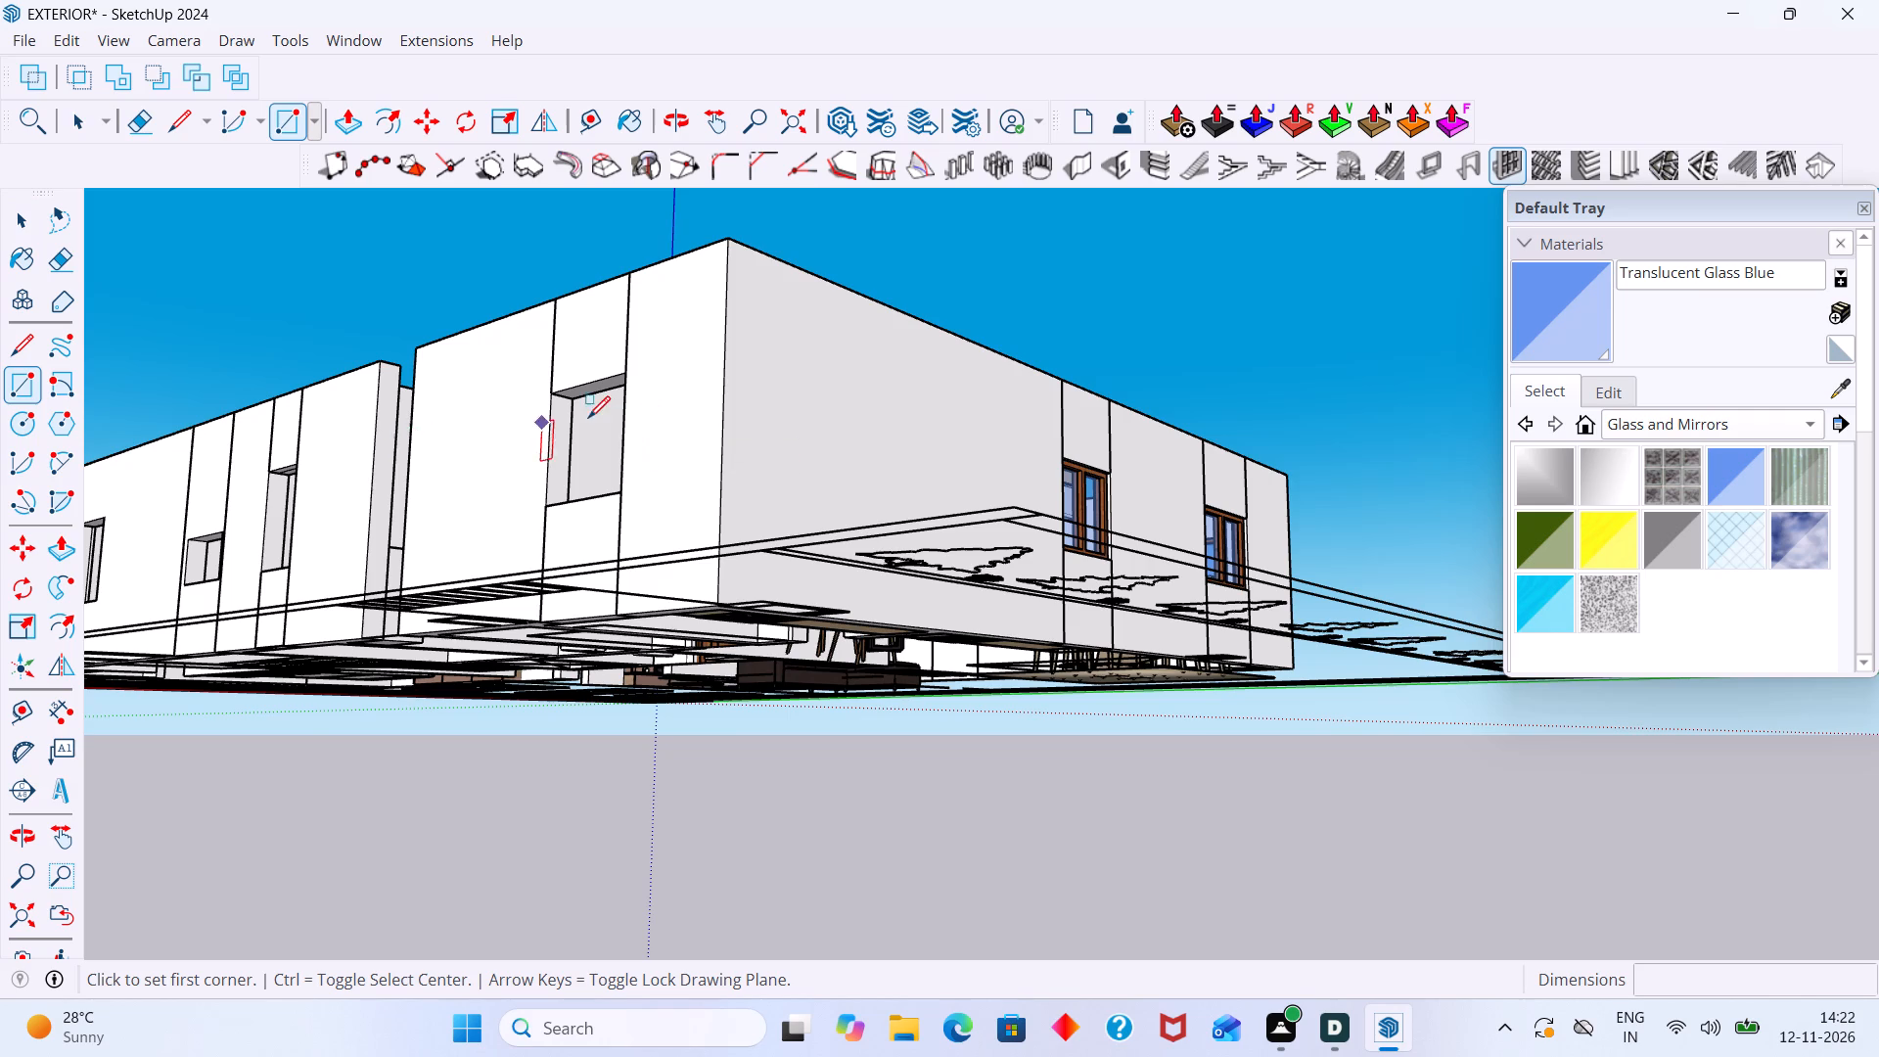
{"action": "scroll", "coordinate": [586, 417], "scroll_direction": "up", "scroll_amount": 10}
{"action": "left_click", "coordinate": [528, 358]}
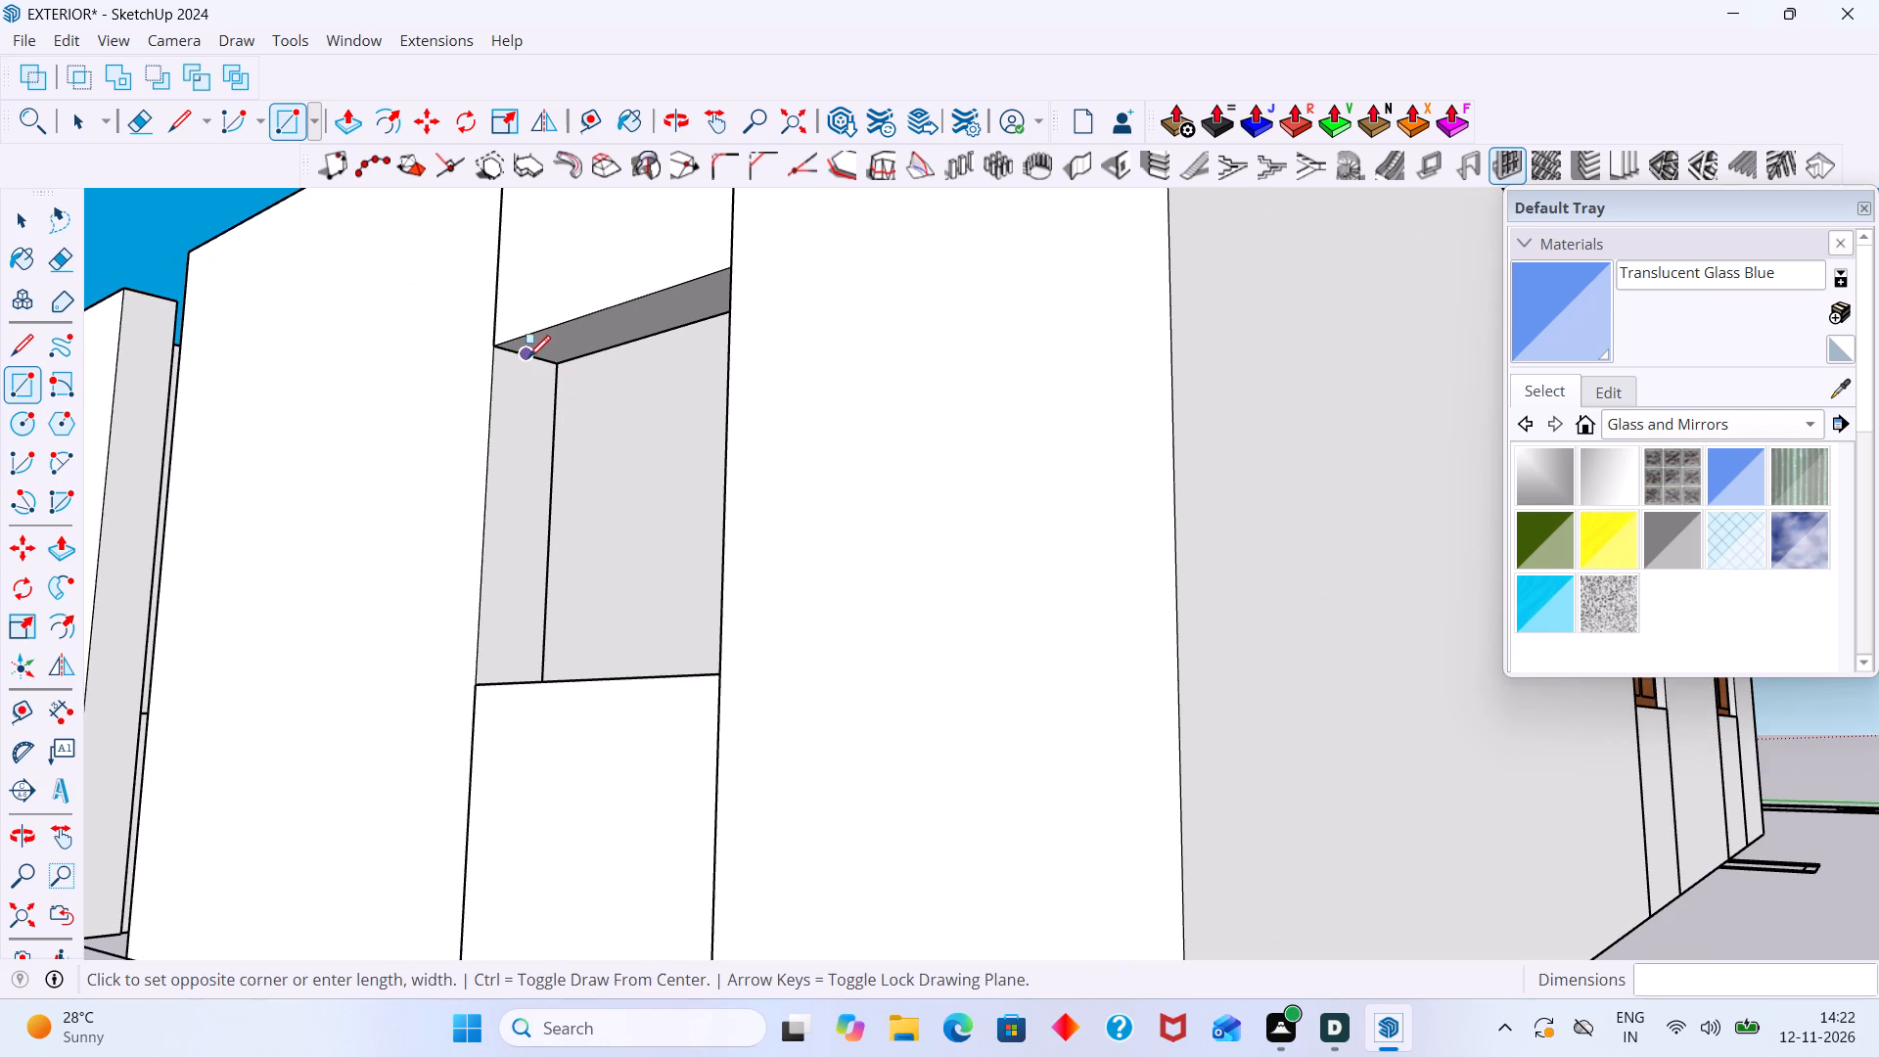
{"action": "scroll", "coordinate": [581, 565], "scroll_direction": "down", "scroll_amount": 6}
{"action": "middle_click_drag", "start_coordinate": [613, 622], "coordinate": [1128, 750]}
{"action": "scroll", "coordinate": [1114, 739], "scroll_direction": "up", "scroll_amount": 2}
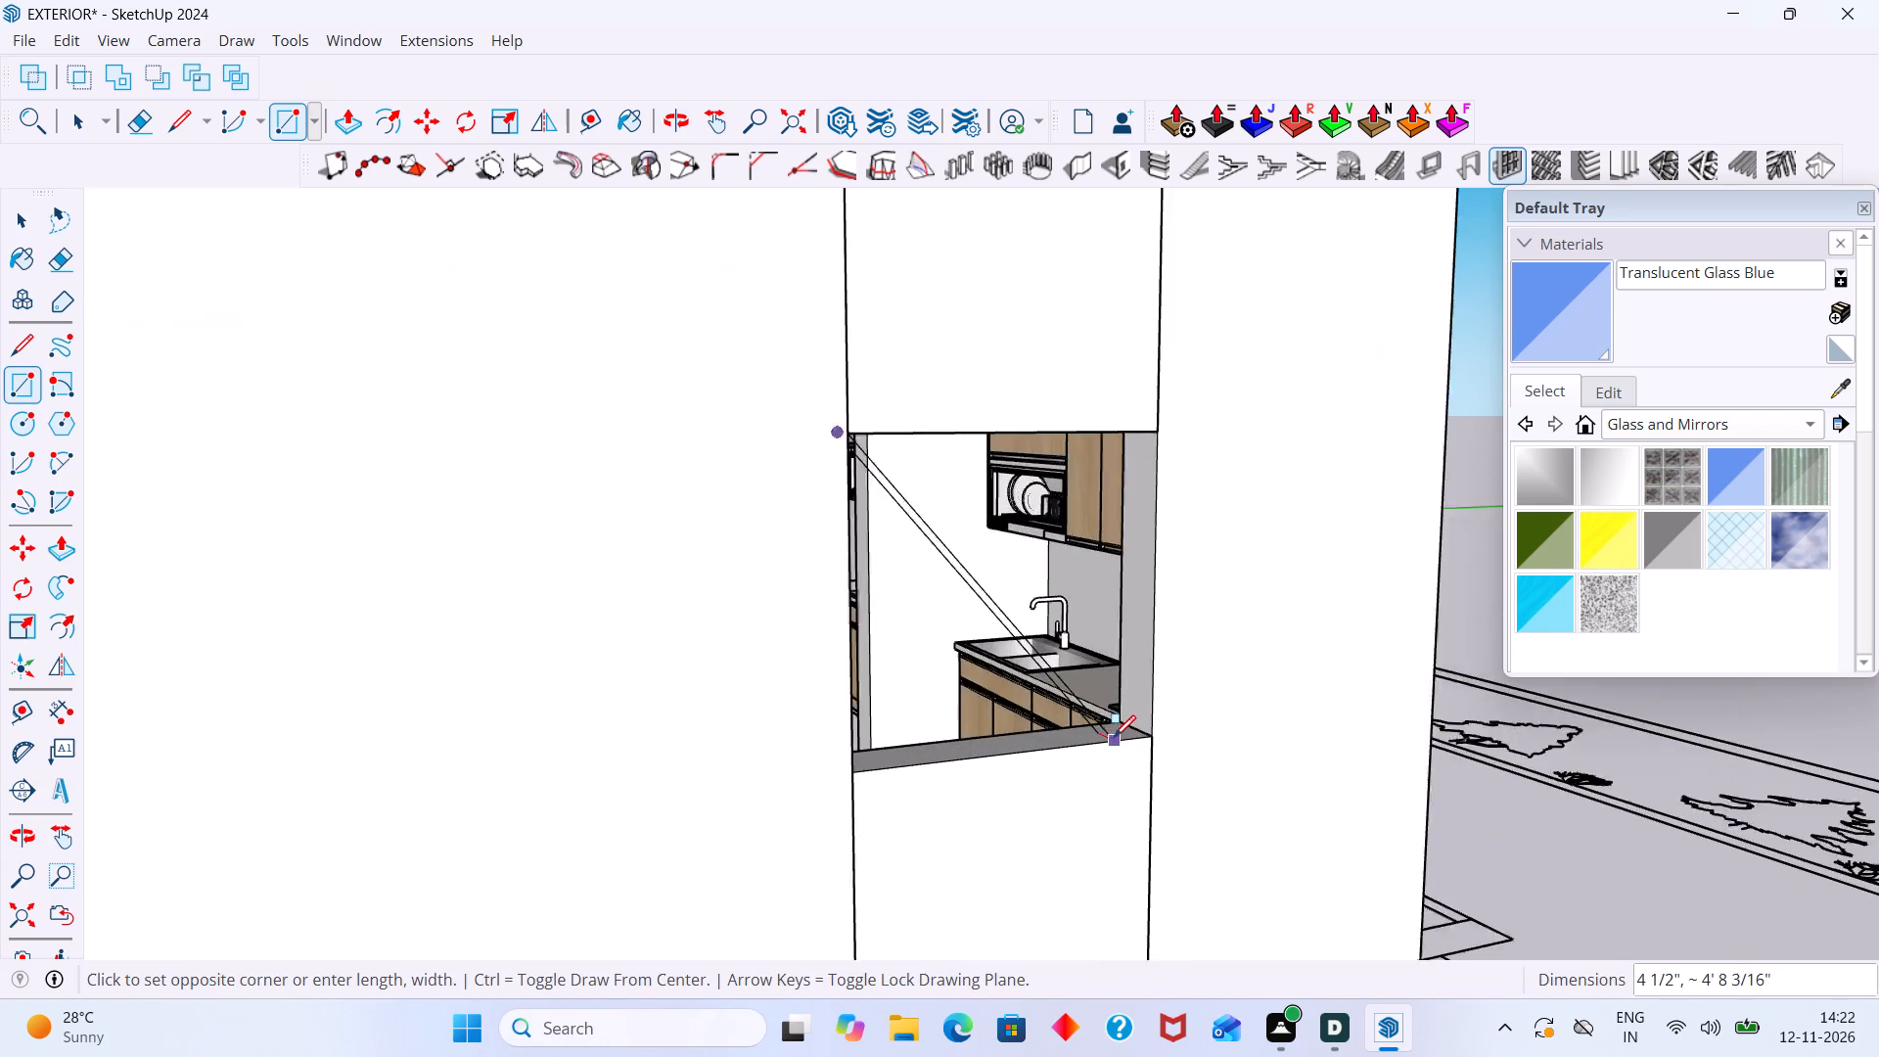
{"action": "scroll", "coordinate": [1114, 737], "scroll_direction": "up", "scroll_amount": 9}
{"action": "left_click", "coordinate": [1111, 698]}
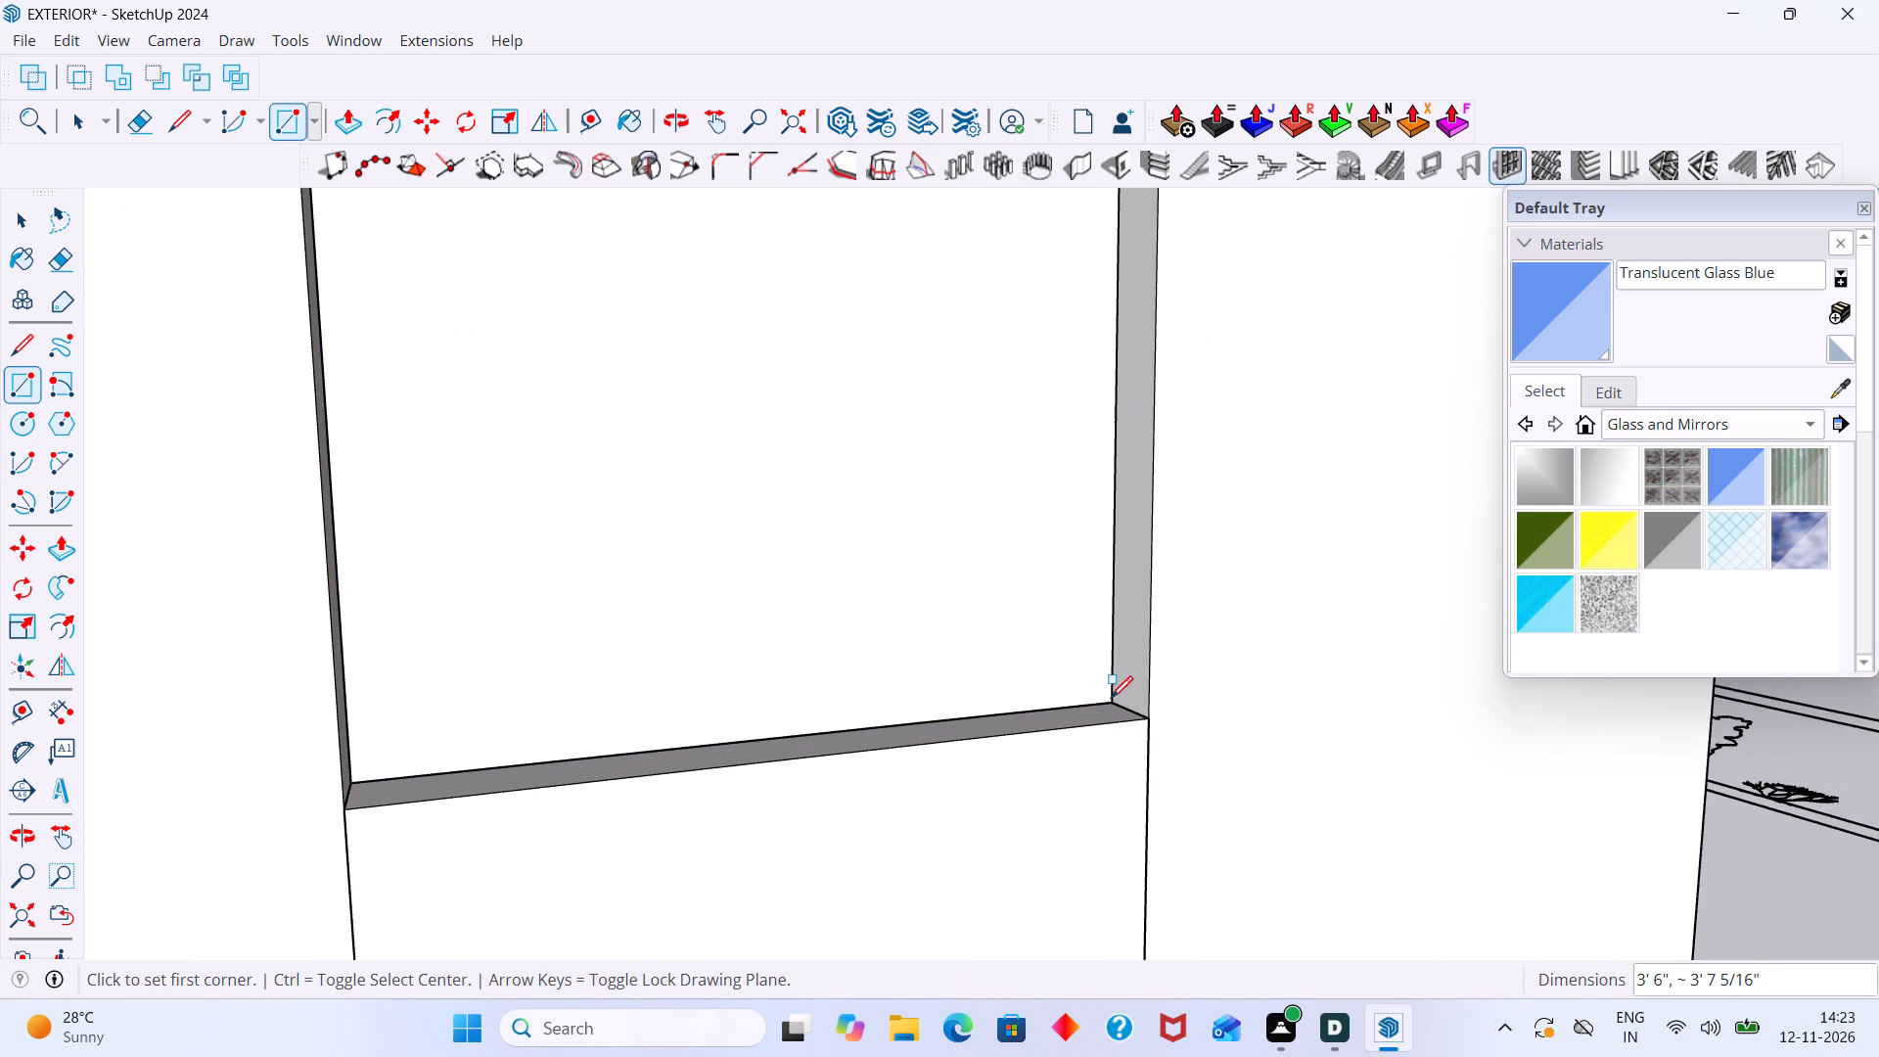
Build a rectangular window frame on the kitchen opening's face with Panel Divider, using 1 row, 2 columns, 5" depth and 2 1/2" width.
{"action": "key", "text": "space"}
{"action": "left_click", "coordinate": [902, 645]}
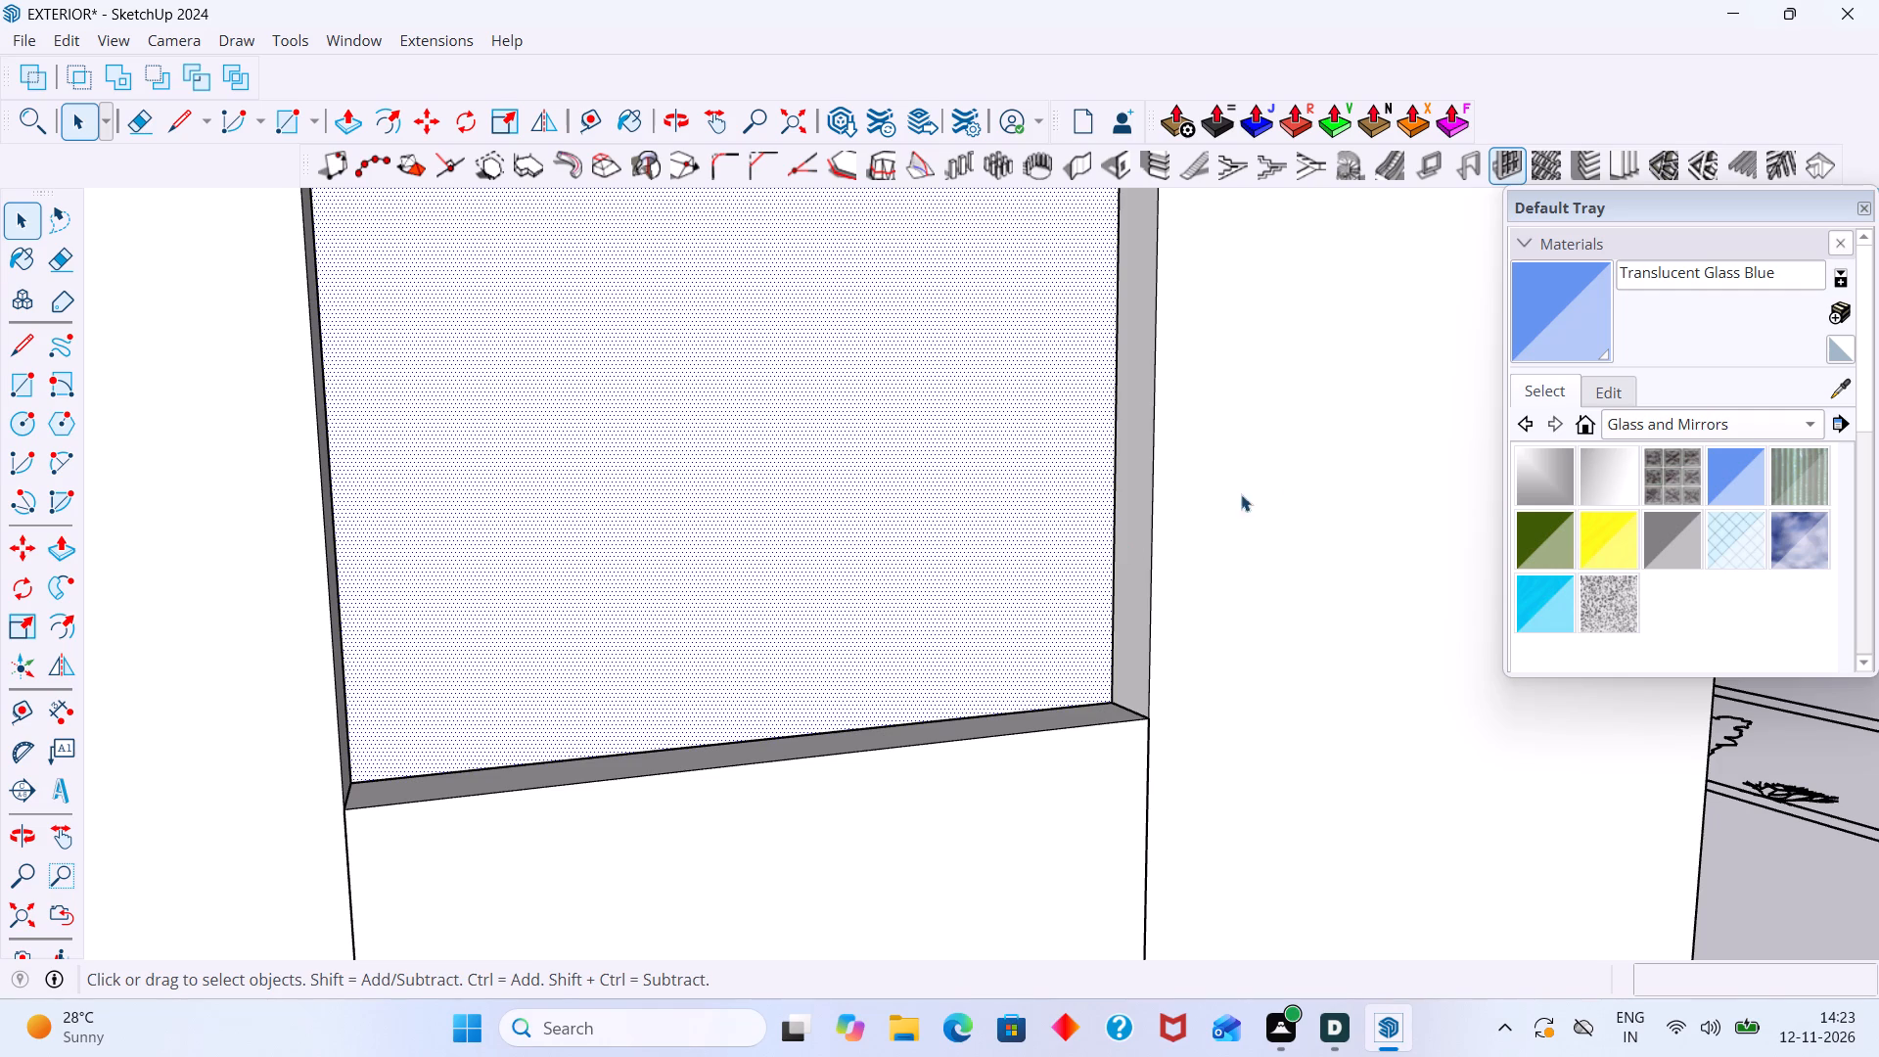
{"action": "left_click", "coordinate": [1521, 165]}
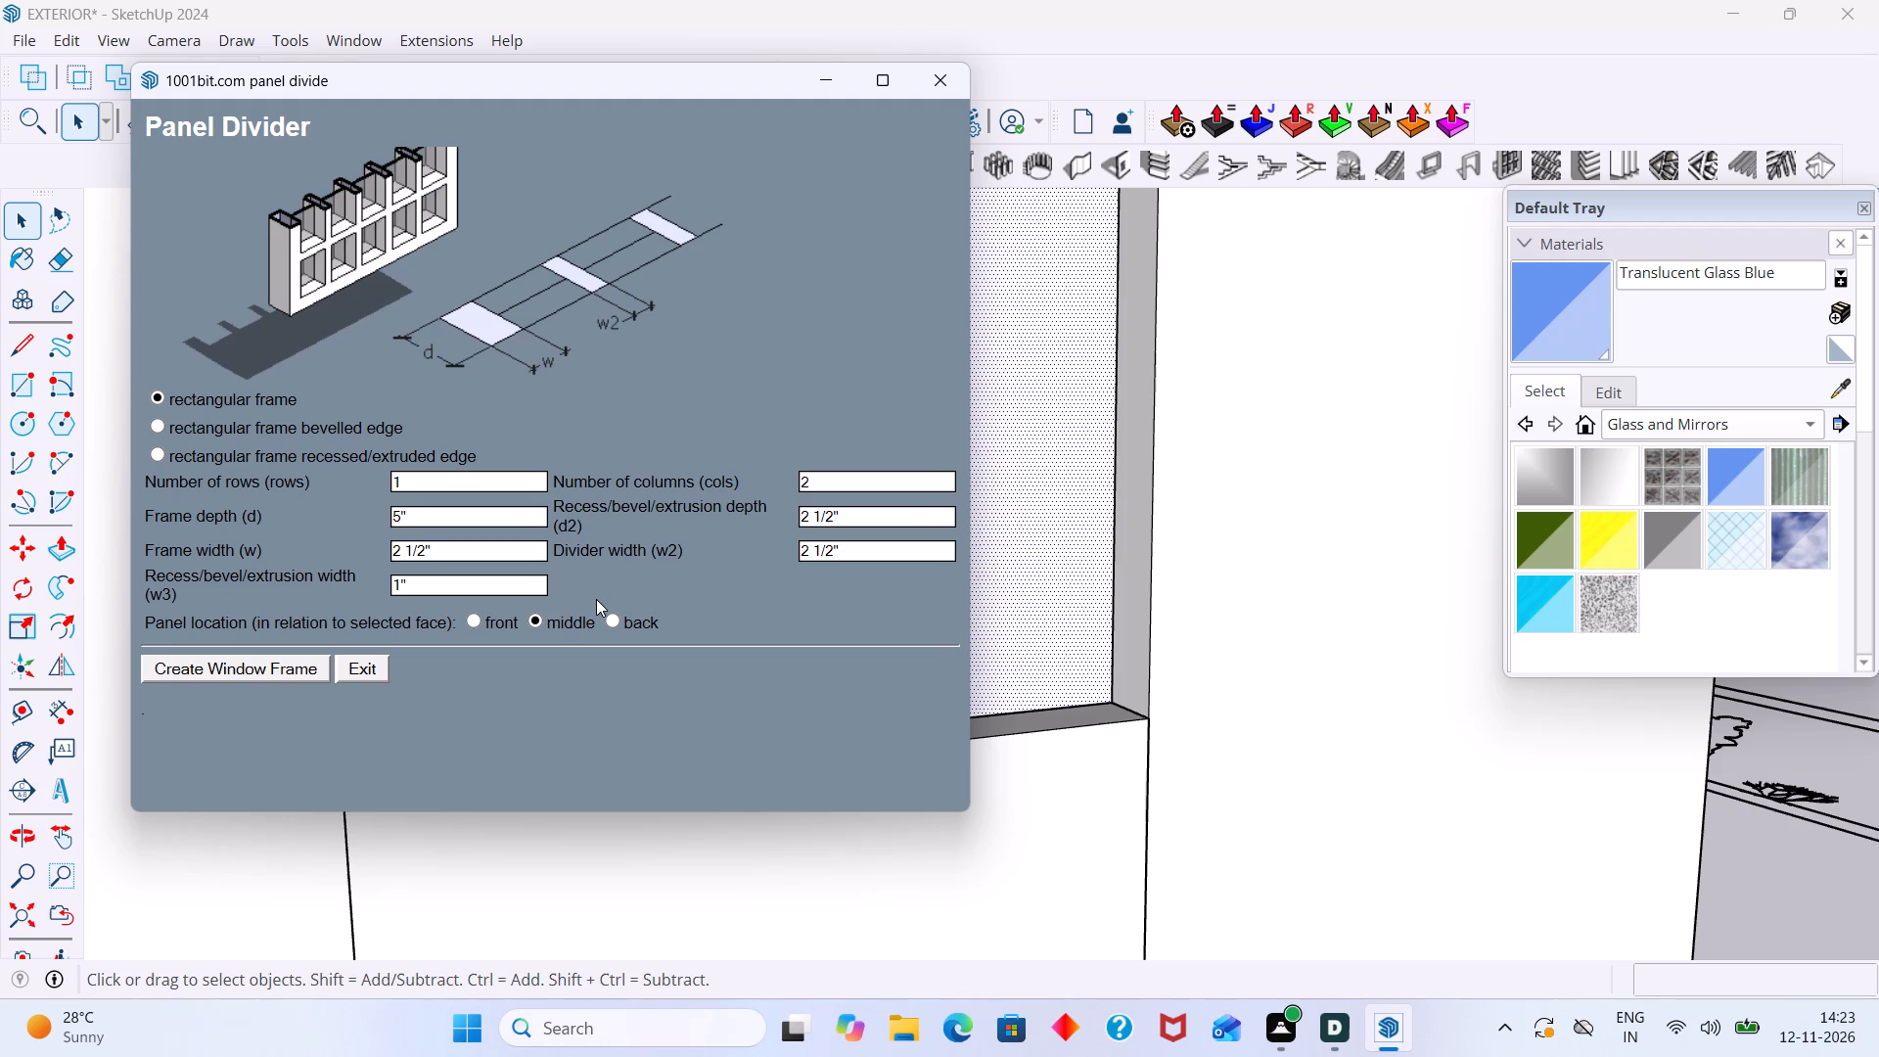
{"action": "key", "text": "space"}
{"action": "left_click", "coordinate": [278, 672]}
{"action": "scroll", "coordinate": [637, 774], "scroll_direction": "down", "scroll_amount": 16}
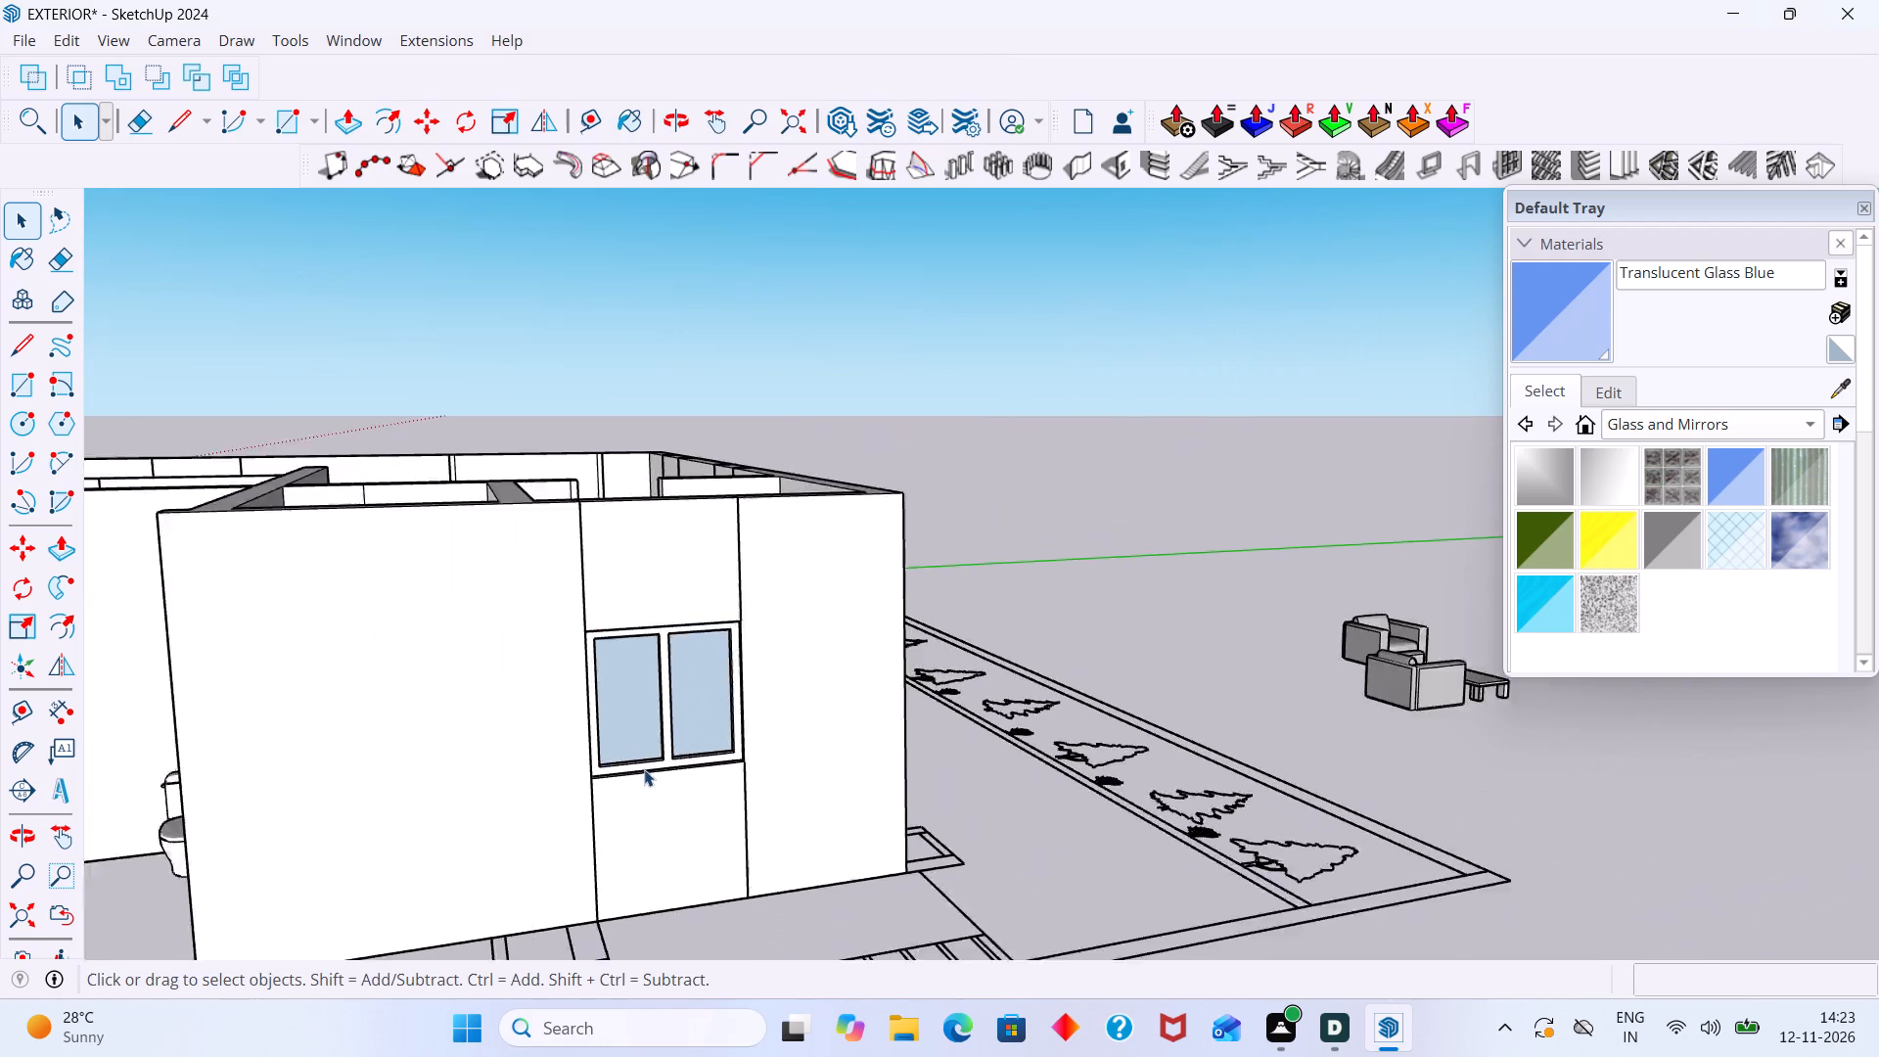
{"action": "scroll", "coordinate": [644, 769], "scroll_direction": "down", "scroll_amount": 12}
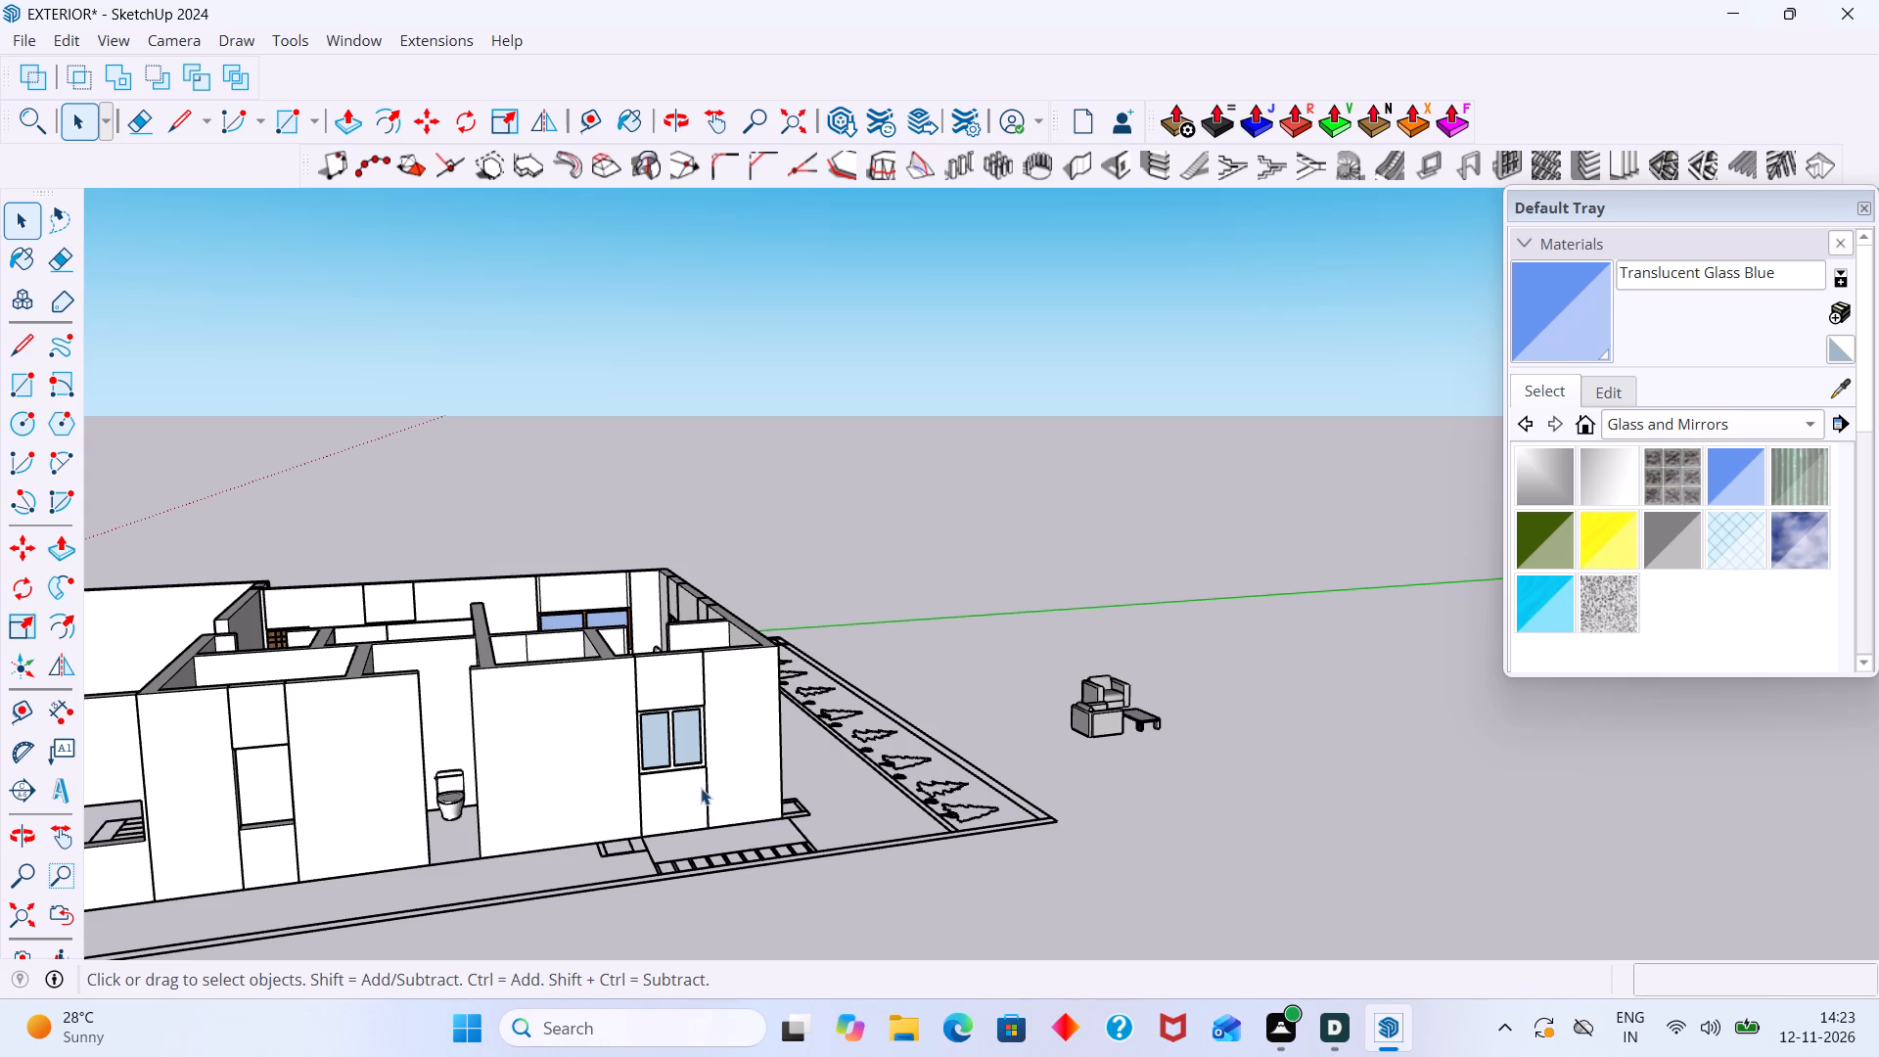
{"action": "key", "text": "space"}
{"action": "left_click", "coordinate": [891, 608]}
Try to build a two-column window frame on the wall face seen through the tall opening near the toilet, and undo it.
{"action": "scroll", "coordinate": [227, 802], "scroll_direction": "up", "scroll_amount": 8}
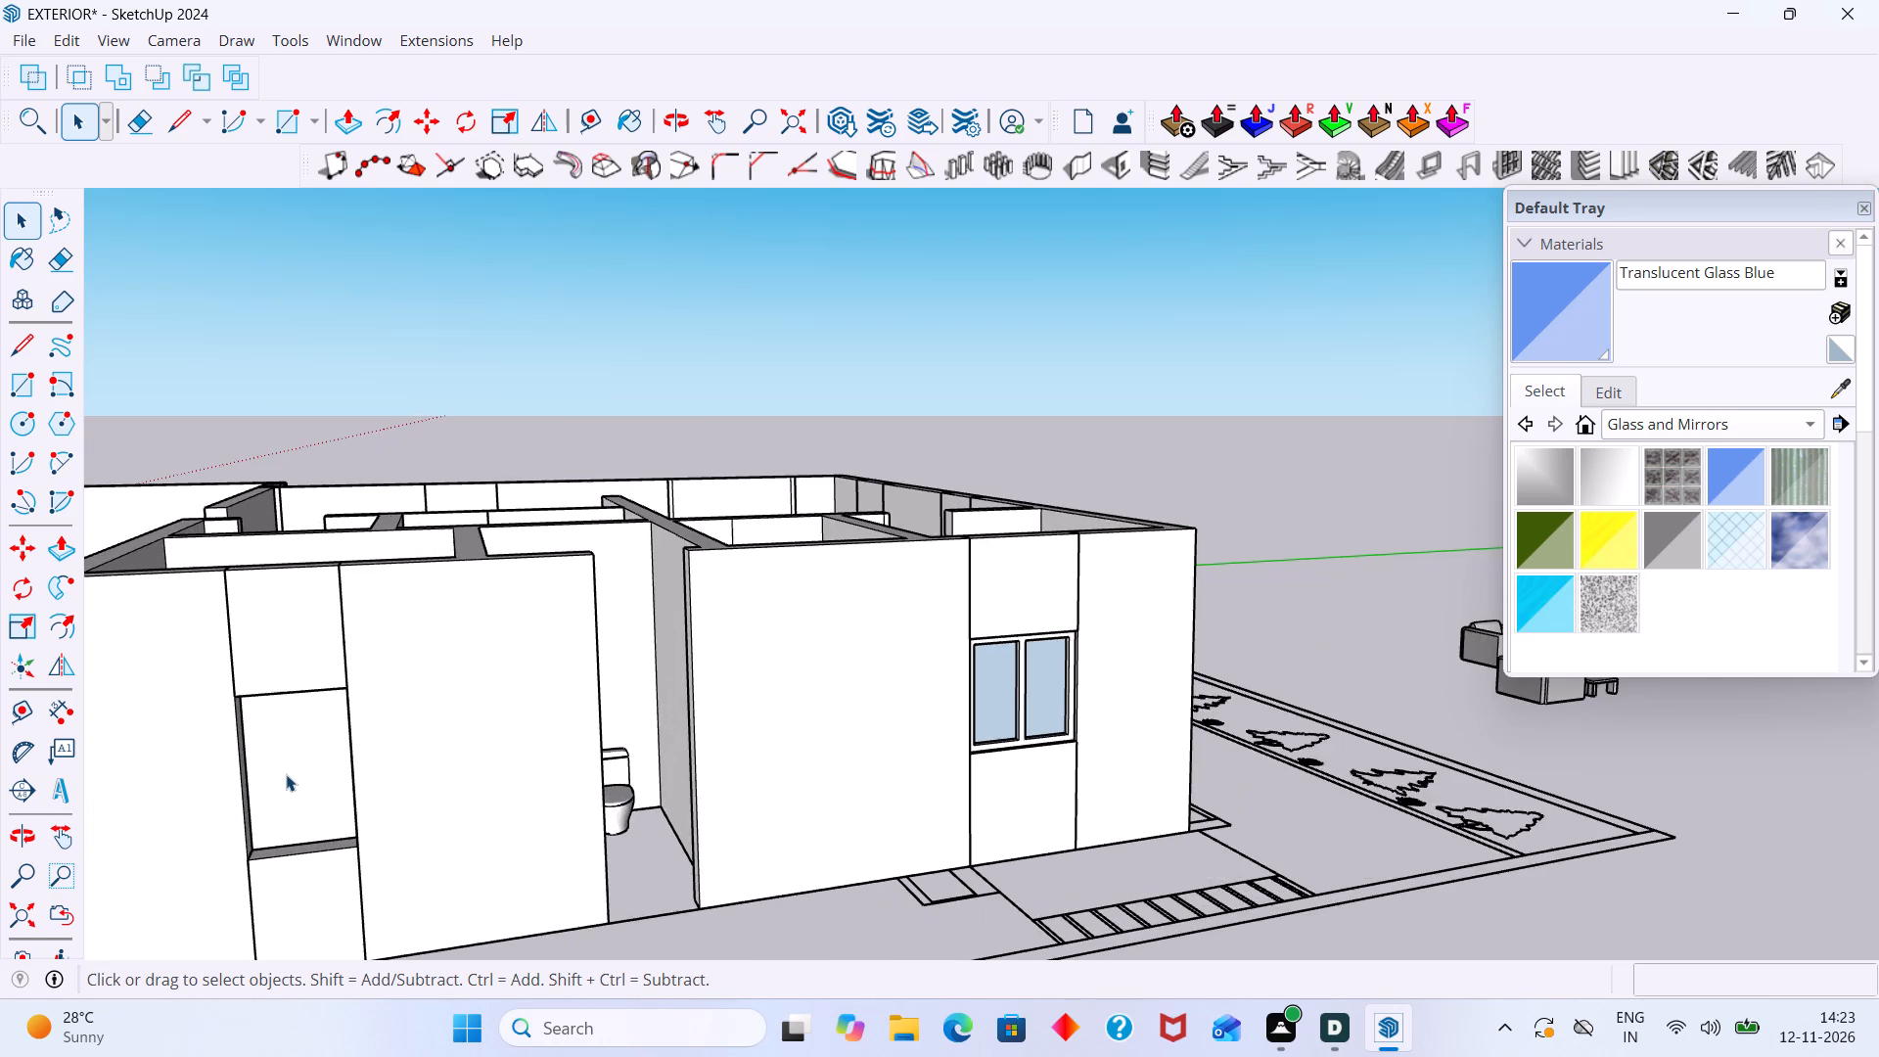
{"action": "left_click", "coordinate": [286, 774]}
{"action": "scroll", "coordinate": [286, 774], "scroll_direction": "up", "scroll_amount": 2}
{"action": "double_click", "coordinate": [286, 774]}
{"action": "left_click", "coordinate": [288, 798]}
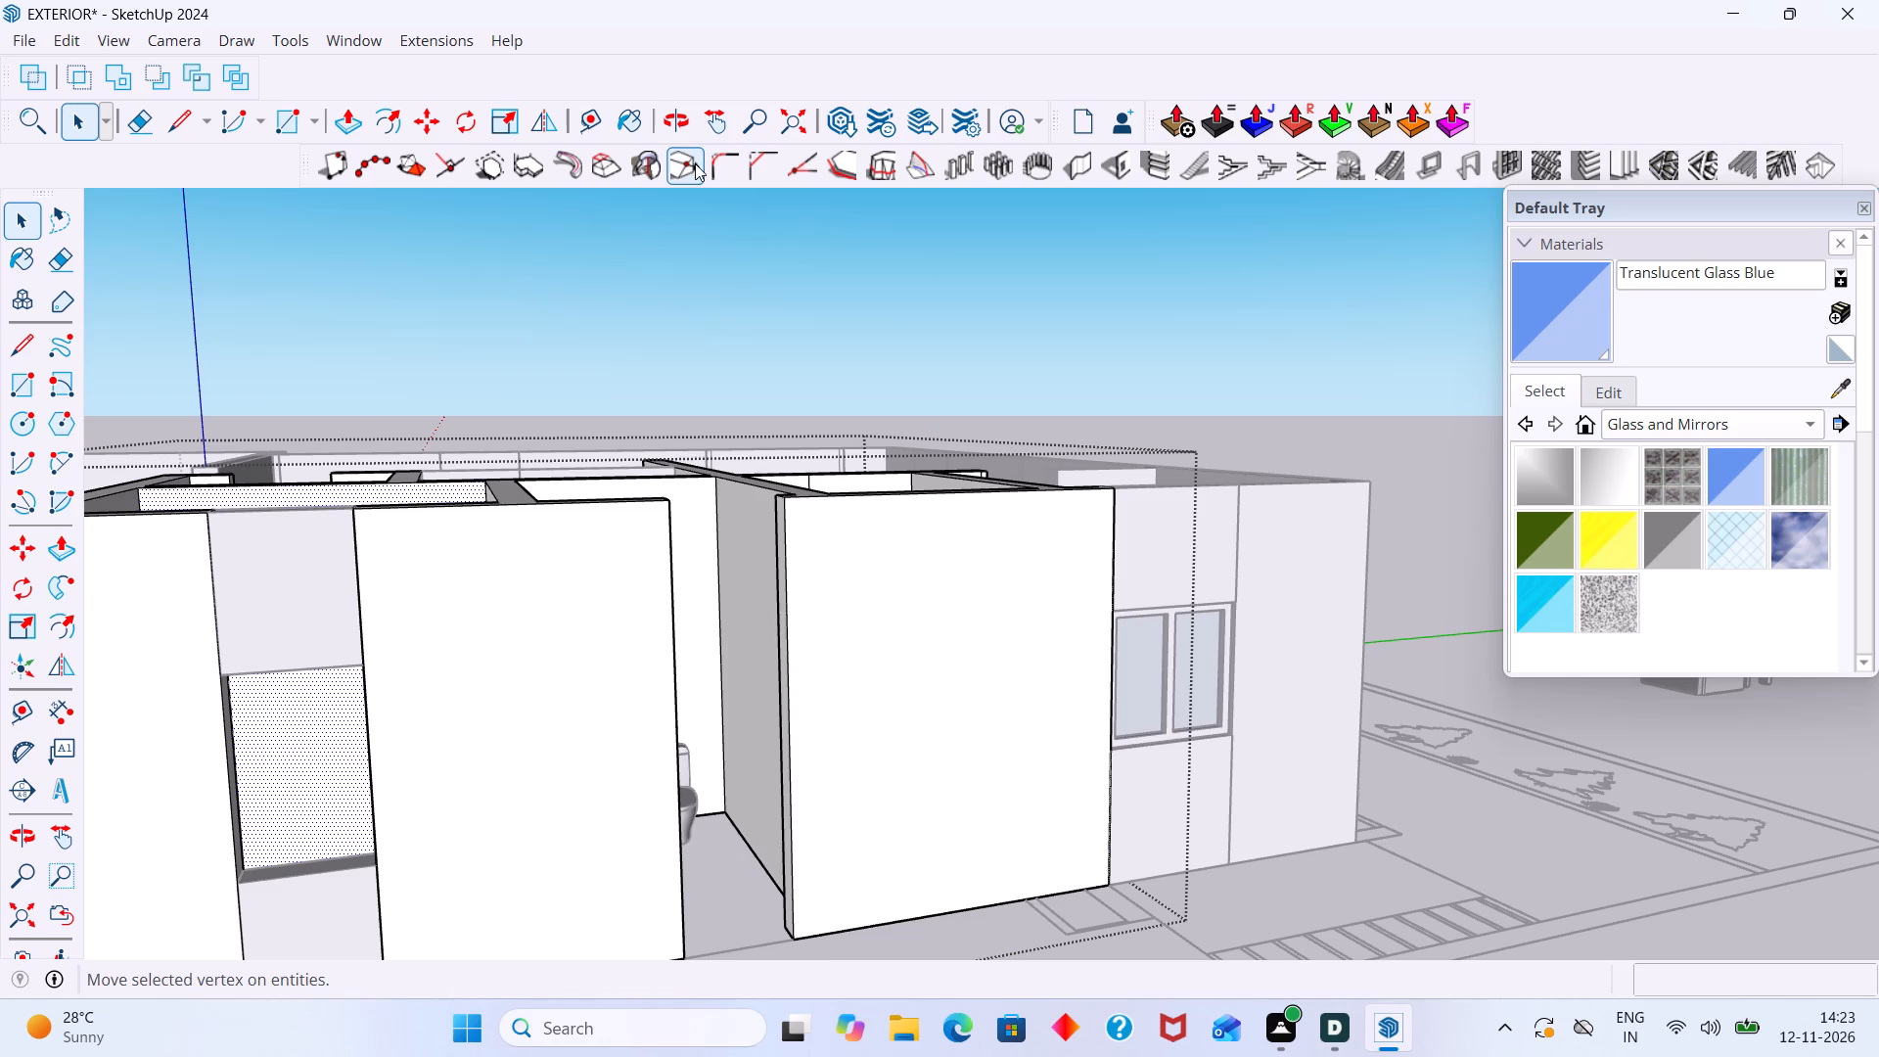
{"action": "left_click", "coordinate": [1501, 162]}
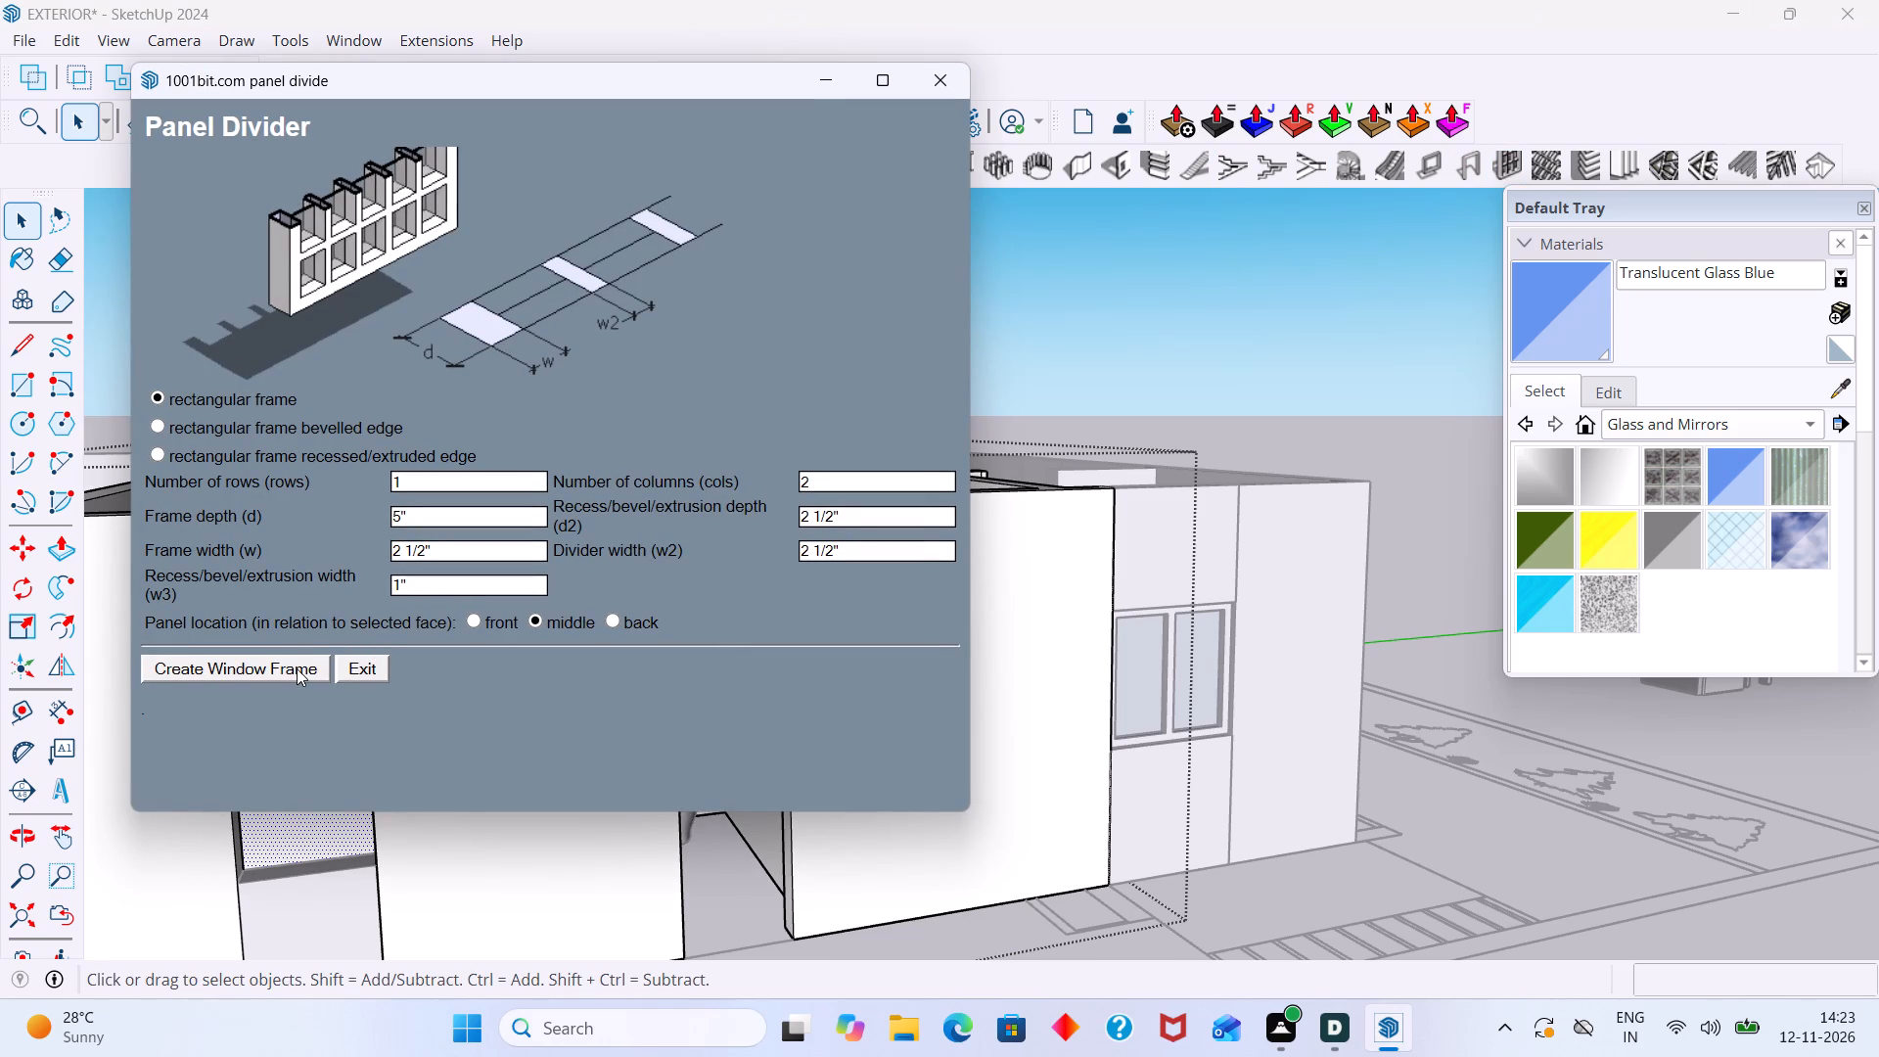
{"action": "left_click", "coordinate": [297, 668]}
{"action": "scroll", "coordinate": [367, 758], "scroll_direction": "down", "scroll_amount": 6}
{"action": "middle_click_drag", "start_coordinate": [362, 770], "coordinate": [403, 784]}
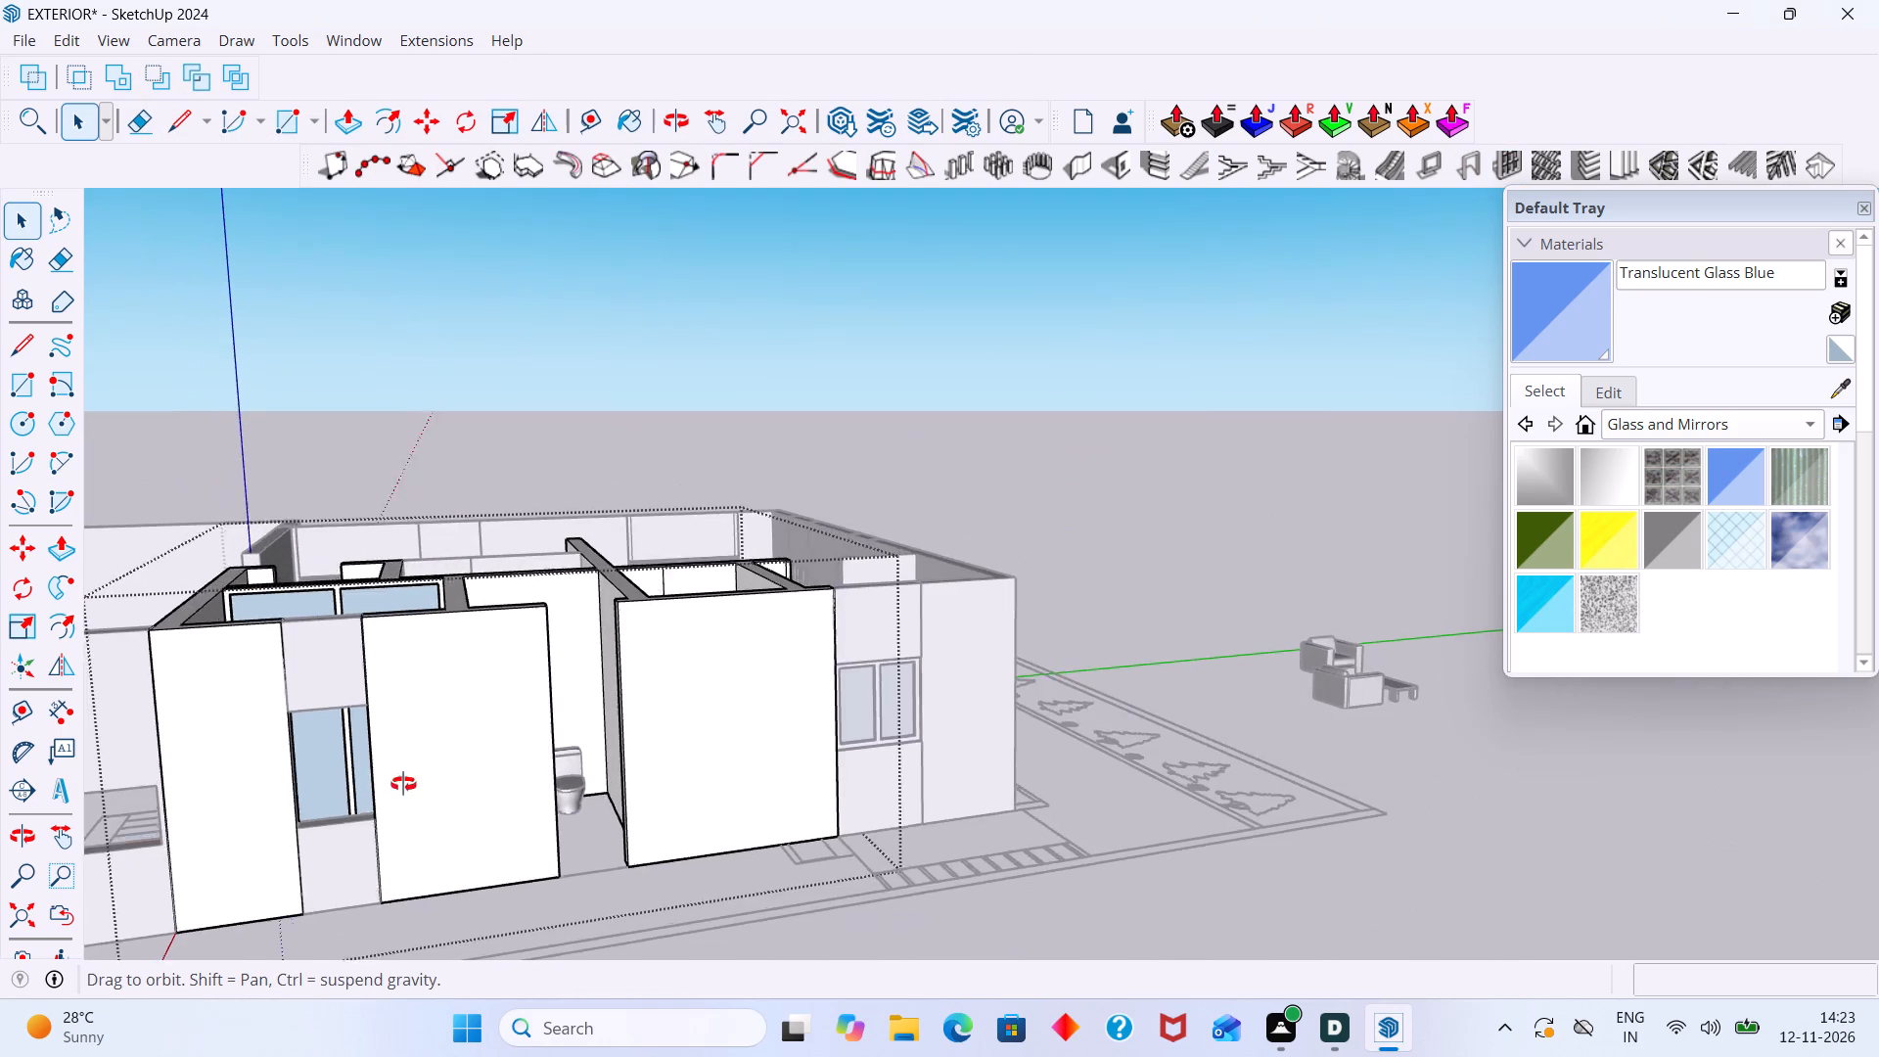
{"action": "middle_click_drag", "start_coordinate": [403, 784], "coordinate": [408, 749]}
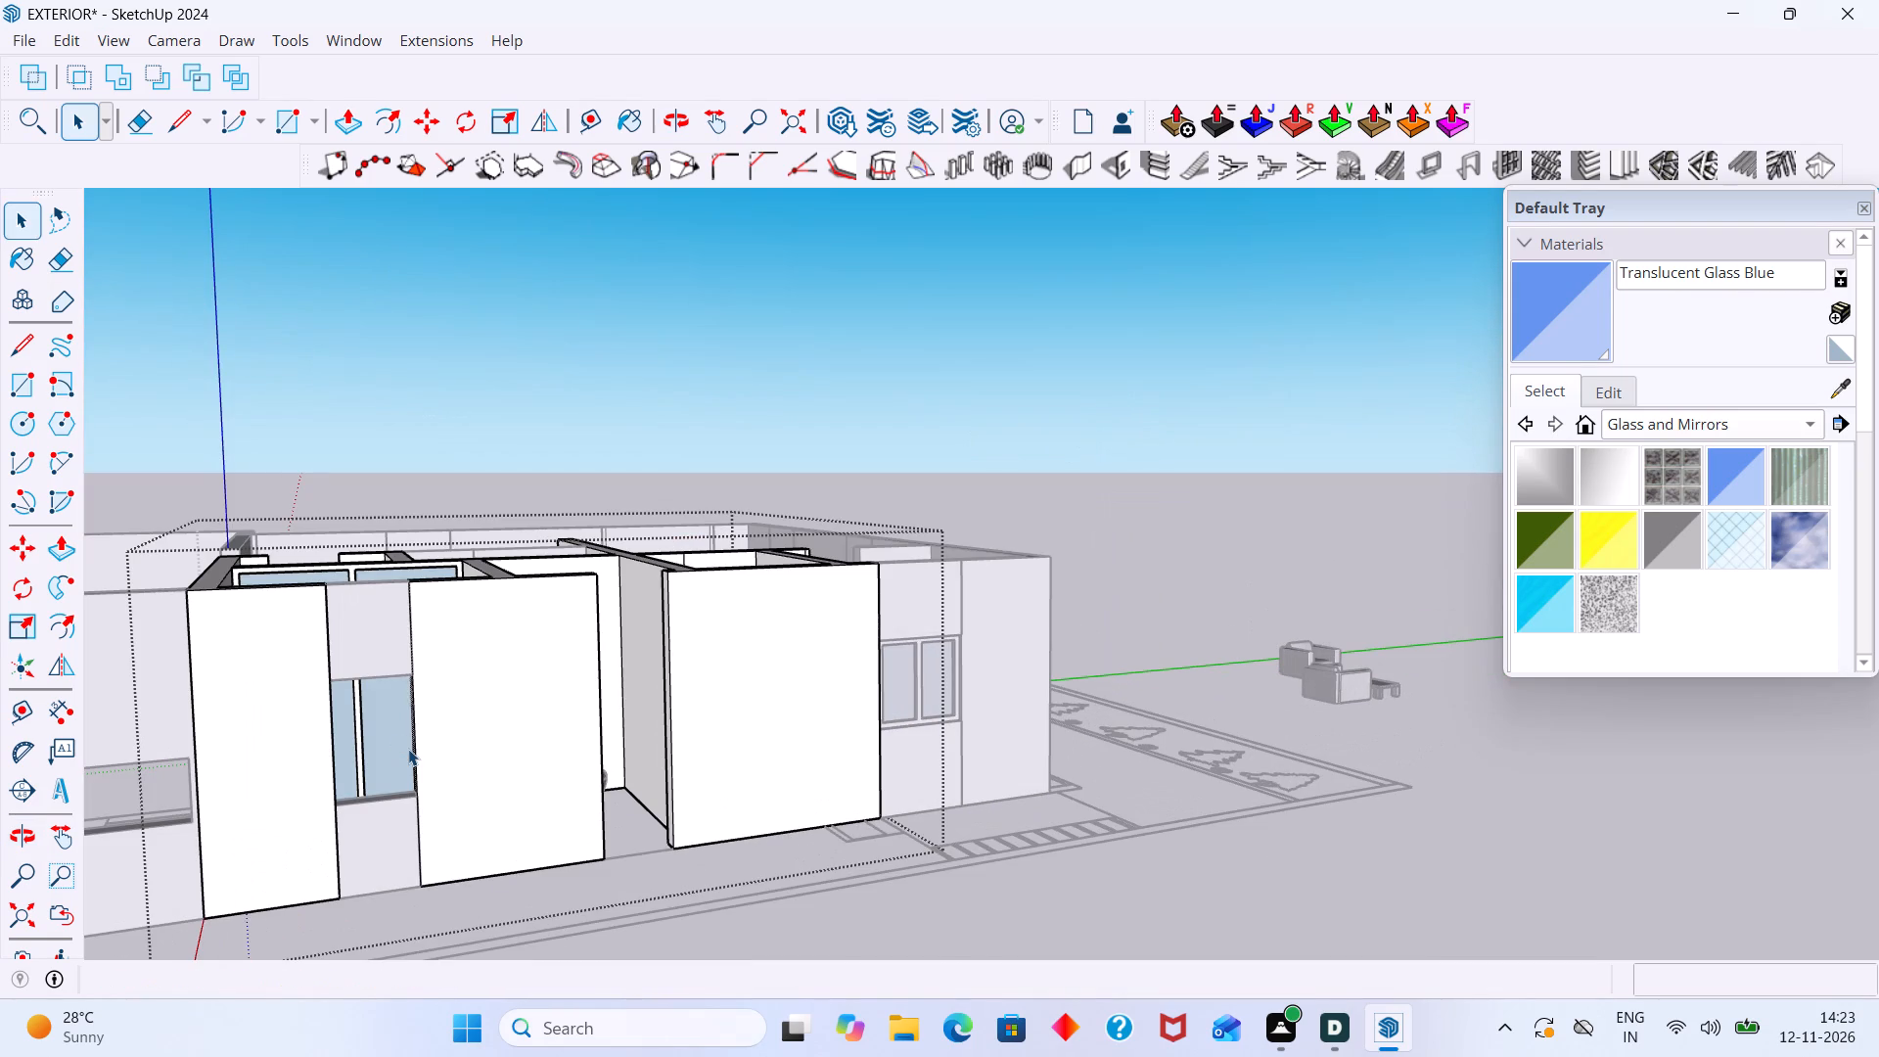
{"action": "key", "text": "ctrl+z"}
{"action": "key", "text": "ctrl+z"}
Open the infill group around the tall opening near the toilet, delete the stray edge across the lintel's underside, and leave the group.
{"action": "scroll", "coordinate": [411, 740], "scroll_direction": "down", "scroll_amount": 3}
{"action": "middle_click_drag", "start_coordinate": [393, 719], "coordinate": [363, 827]}
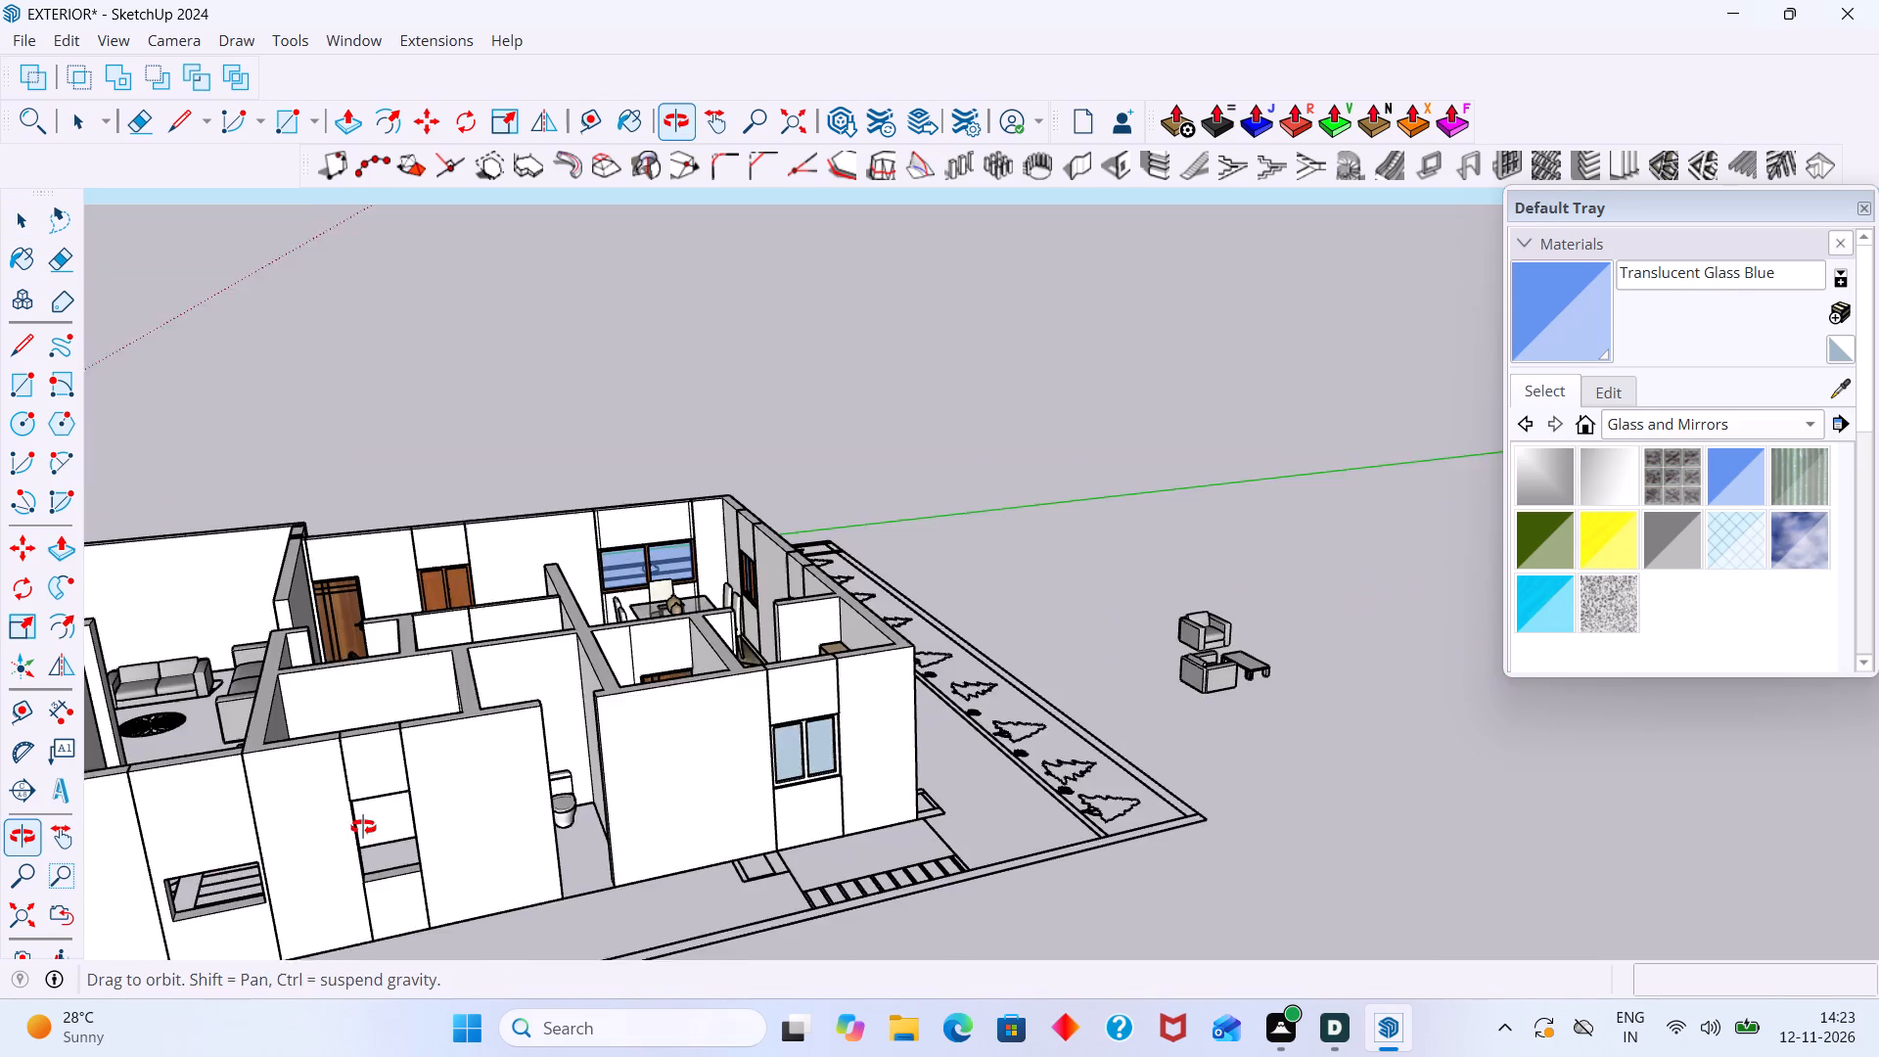
{"action": "middle_click_drag", "start_coordinate": [363, 827], "coordinate": [361, 844]}
{"action": "scroll", "coordinate": [357, 834], "scroll_direction": "down", "scroll_amount": 1}
{"action": "middle_click_drag", "start_coordinate": [357, 831], "coordinate": [441, 602], "text": "shift"}
{"action": "middle_click_drag", "start_coordinate": [470, 606], "coordinate": [299, 581]}
{"action": "scroll", "coordinate": [392, 544], "scroll_direction": "up", "scroll_amount": 7}
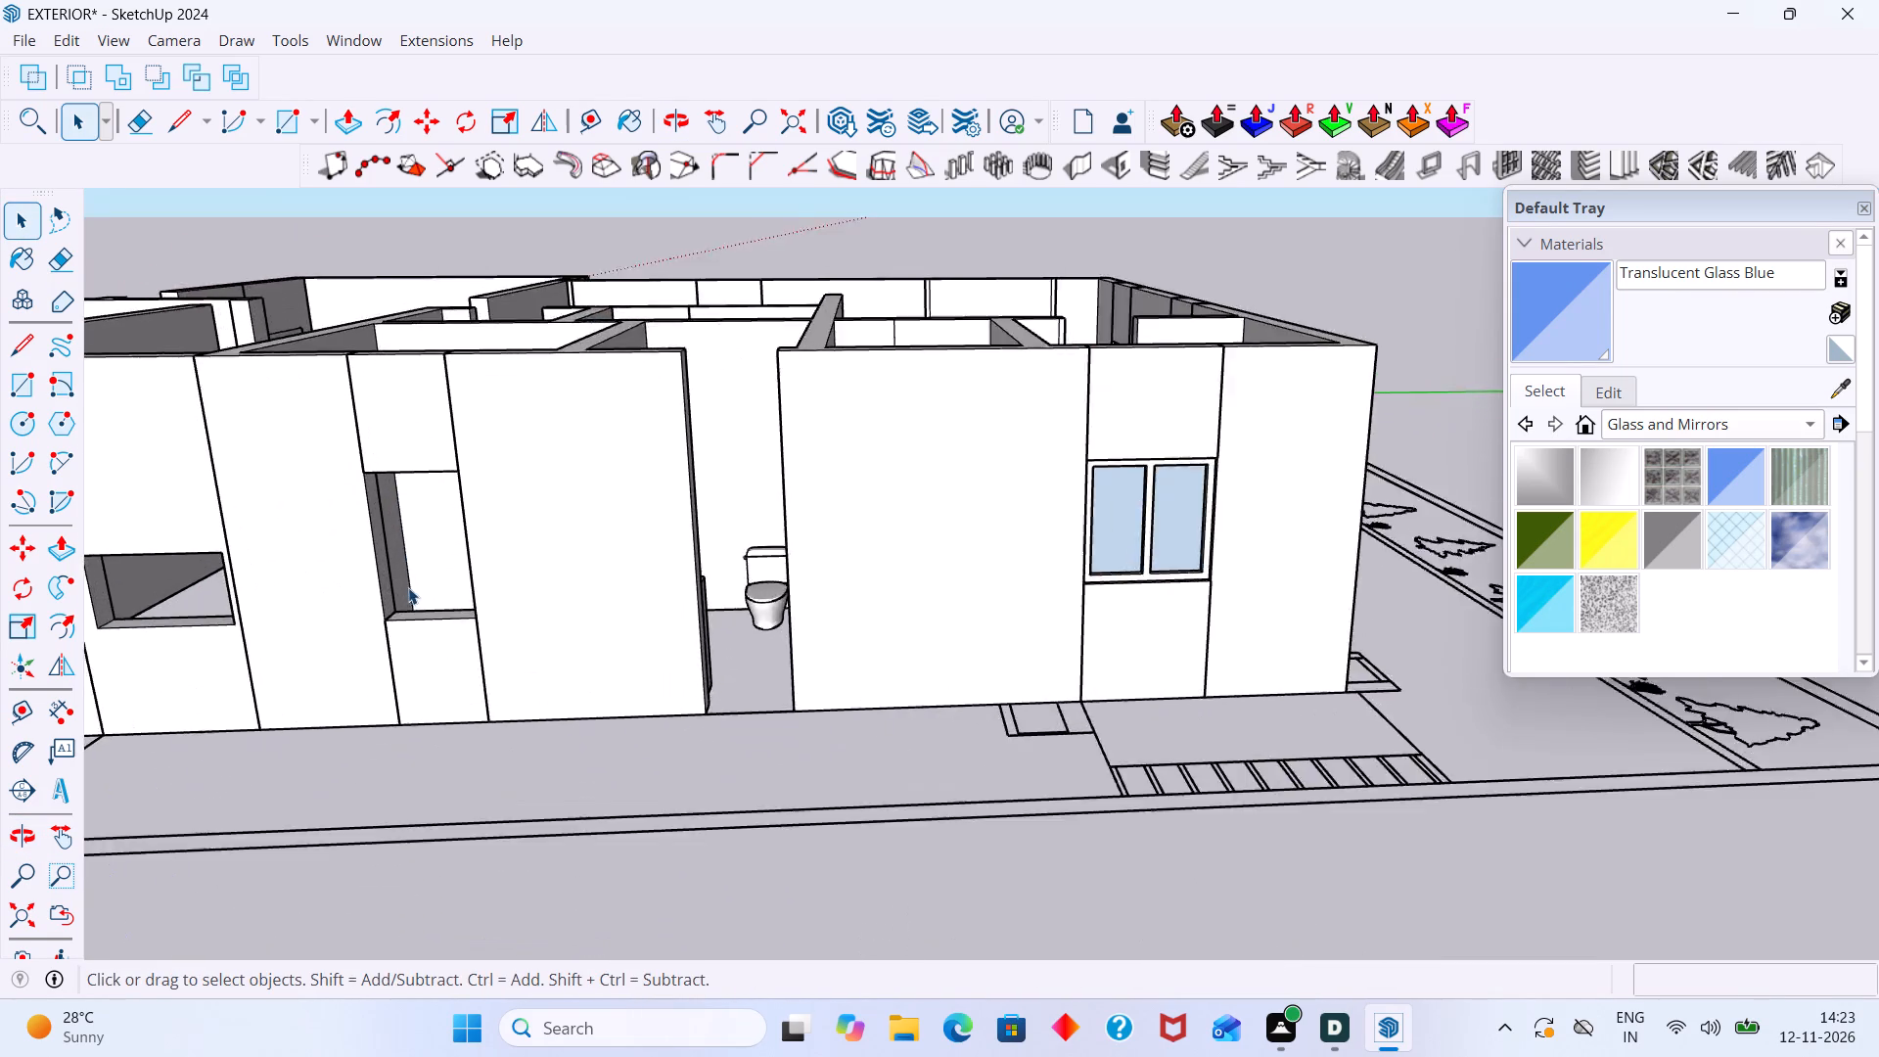
{"action": "scroll", "coordinate": [408, 587], "scroll_direction": "up", "scroll_amount": 9}
{"action": "middle_click_drag", "start_coordinate": [375, 597], "coordinate": [361, 512]}
{"action": "scroll", "coordinate": [360, 512], "scroll_direction": "down", "scroll_amount": 6}
{"action": "middle_click_drag", "start_coordinate": [408, 604], "coordinate": [408, 826], "text": "shift"}
{"action": "scroll", "coordinate": [402, 814], "scroll_direction": "up", "scroll_amount": 1}
{"action": "middle_click_drag", "start_coordinate": [393, 786], "coordinate": [362, 740]}
{"action": "scroll", "coordinate": [357, 709], "scroll_direction": "down", "scroll_amount": 3}
{"action": "middle_click_drag", "start_coordinate": [366, 685], "coordinate": [405, 943]}
{"action": "middle_click_drag", "start_coordinate": [388, 823], "coordinate": [364, 631]}
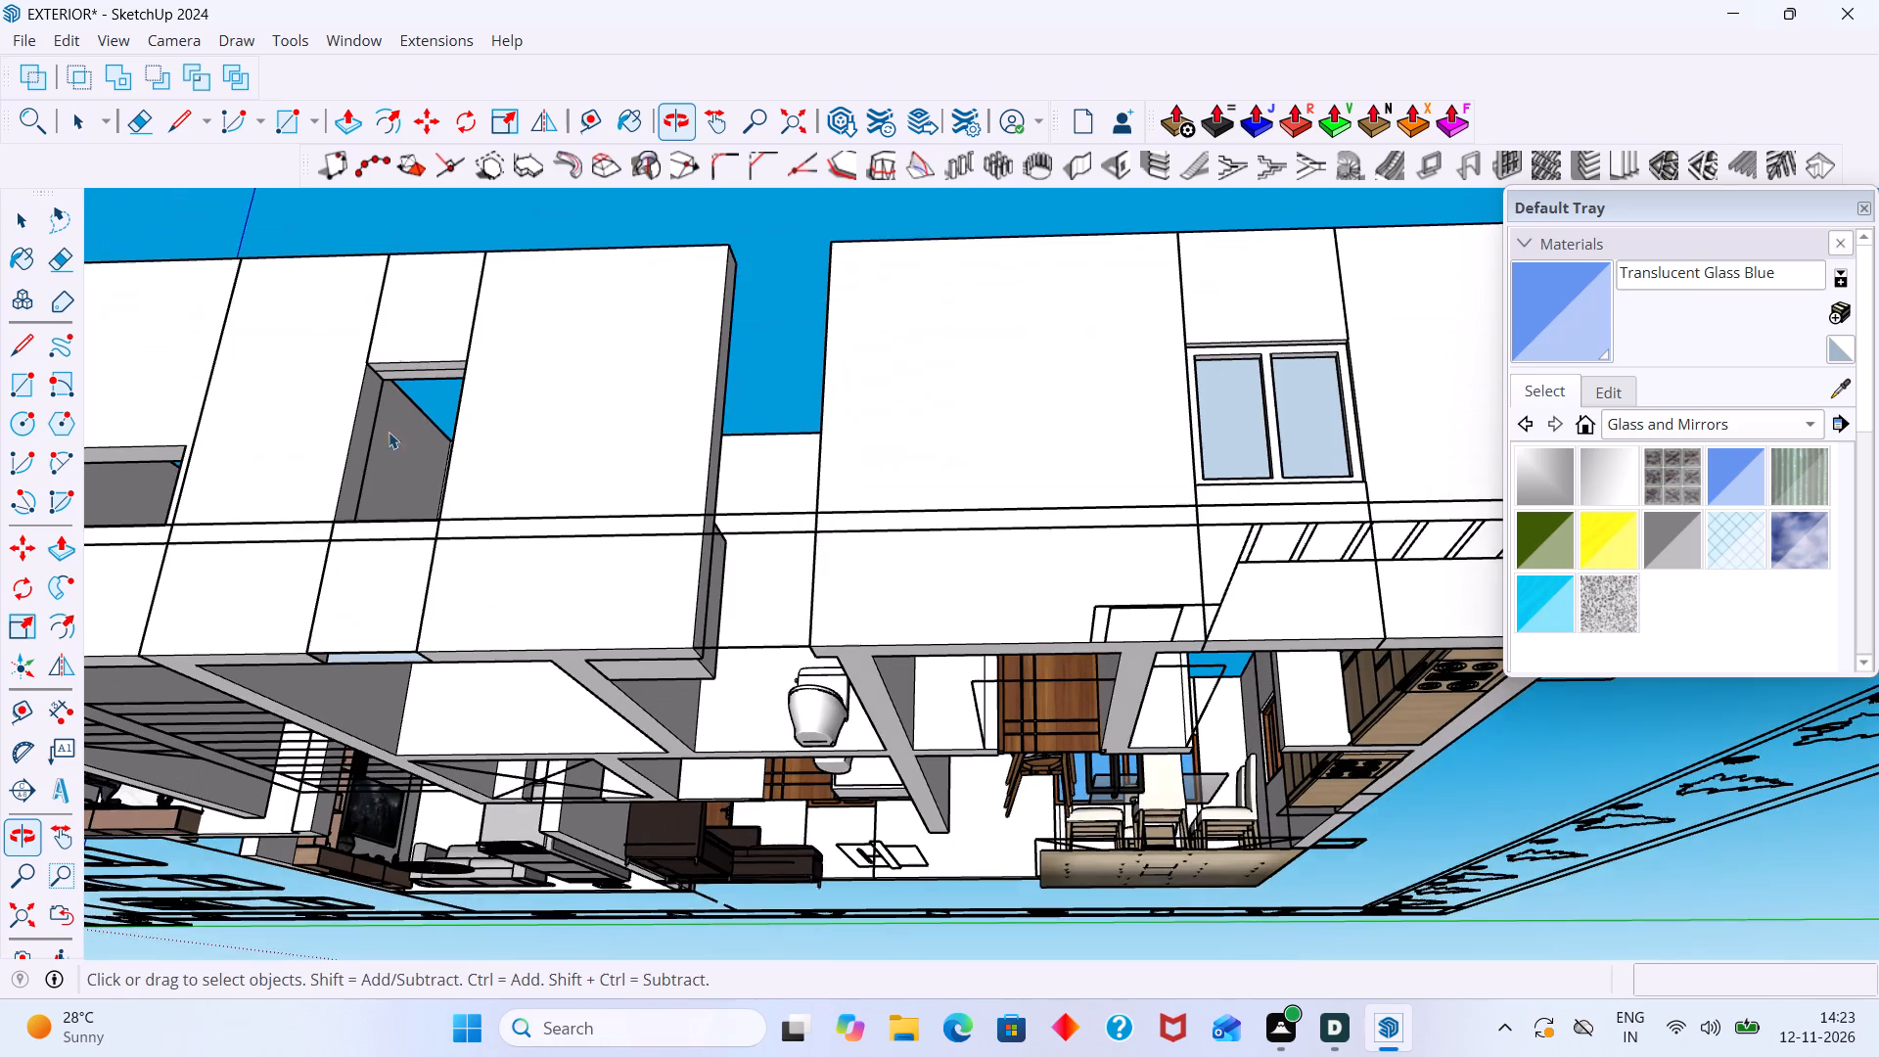
{"action": "scroll", "coordinate": [394, 340], "scroll_direction": "up", "scroll_amount": 14}
{"action": "left_click", "coordinate": [446, 414]}
{"action": "triple_click", "coordinate": [449, 410]}
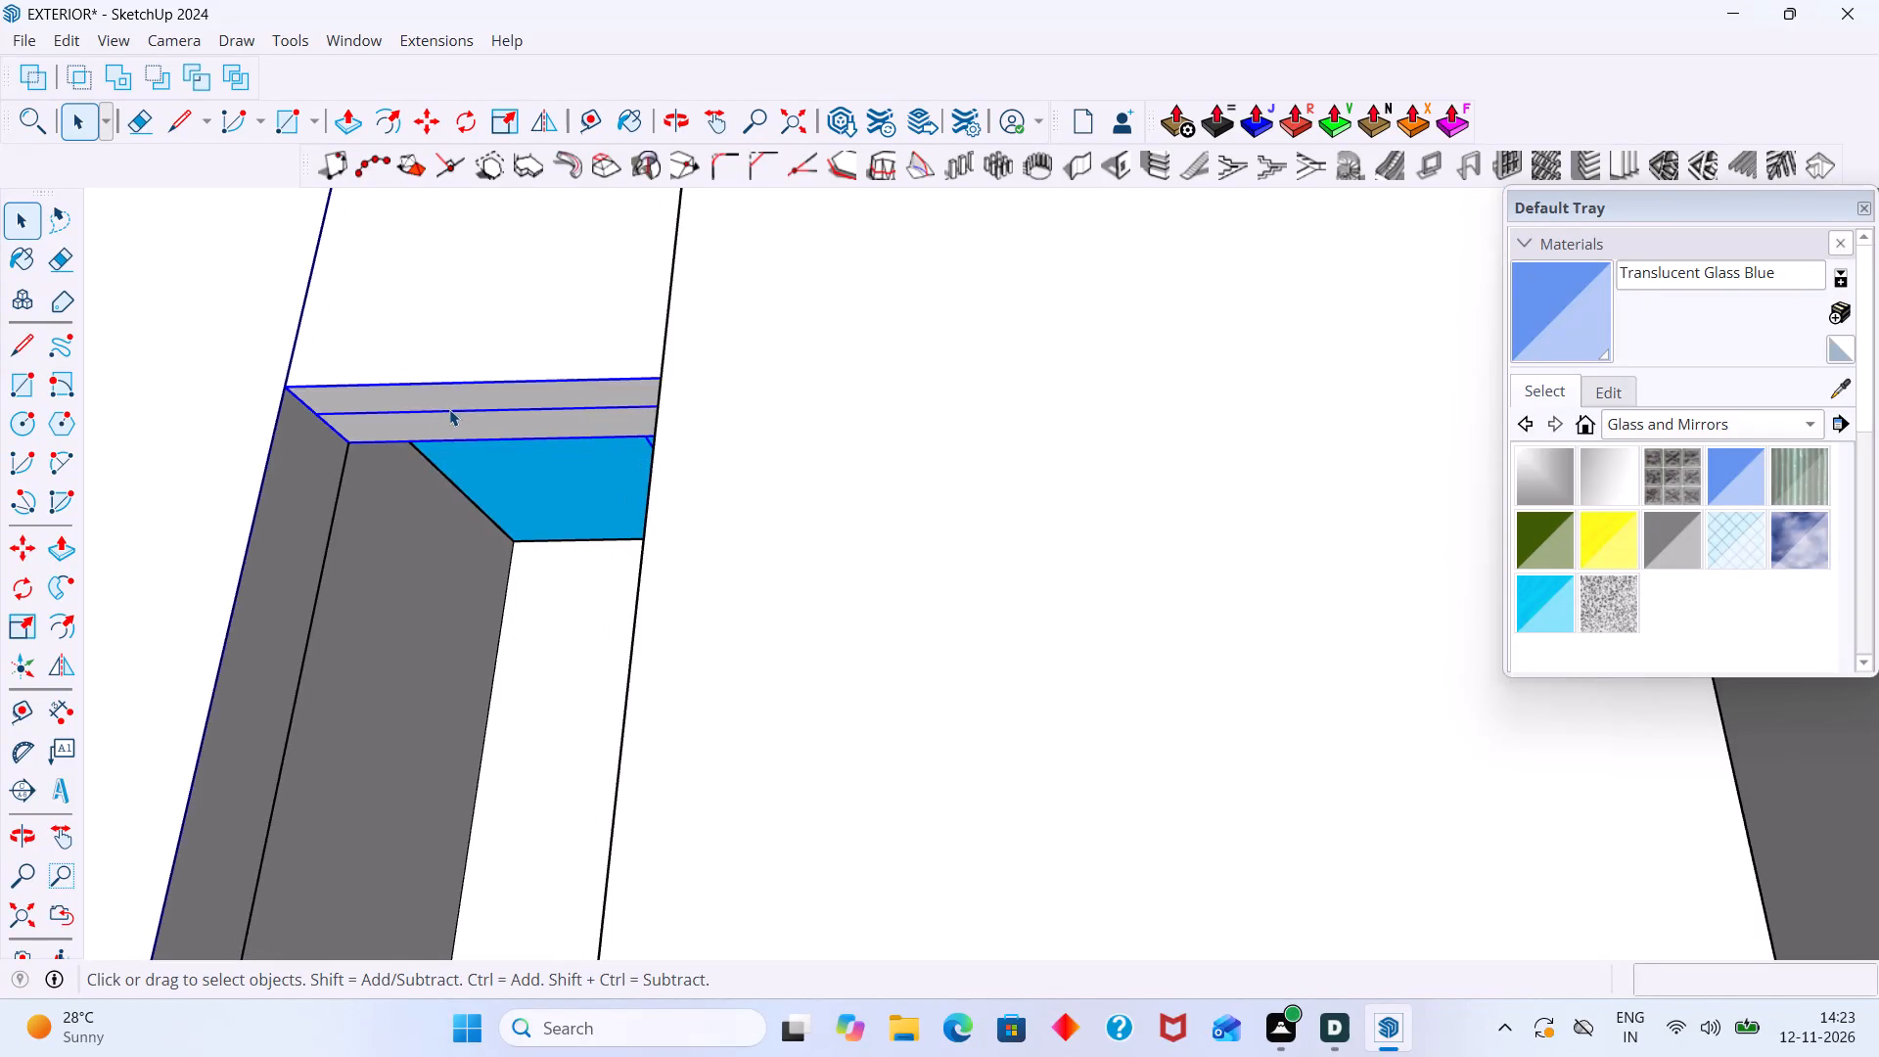
{"action": "left_click", "coordinate": [458, 416]}
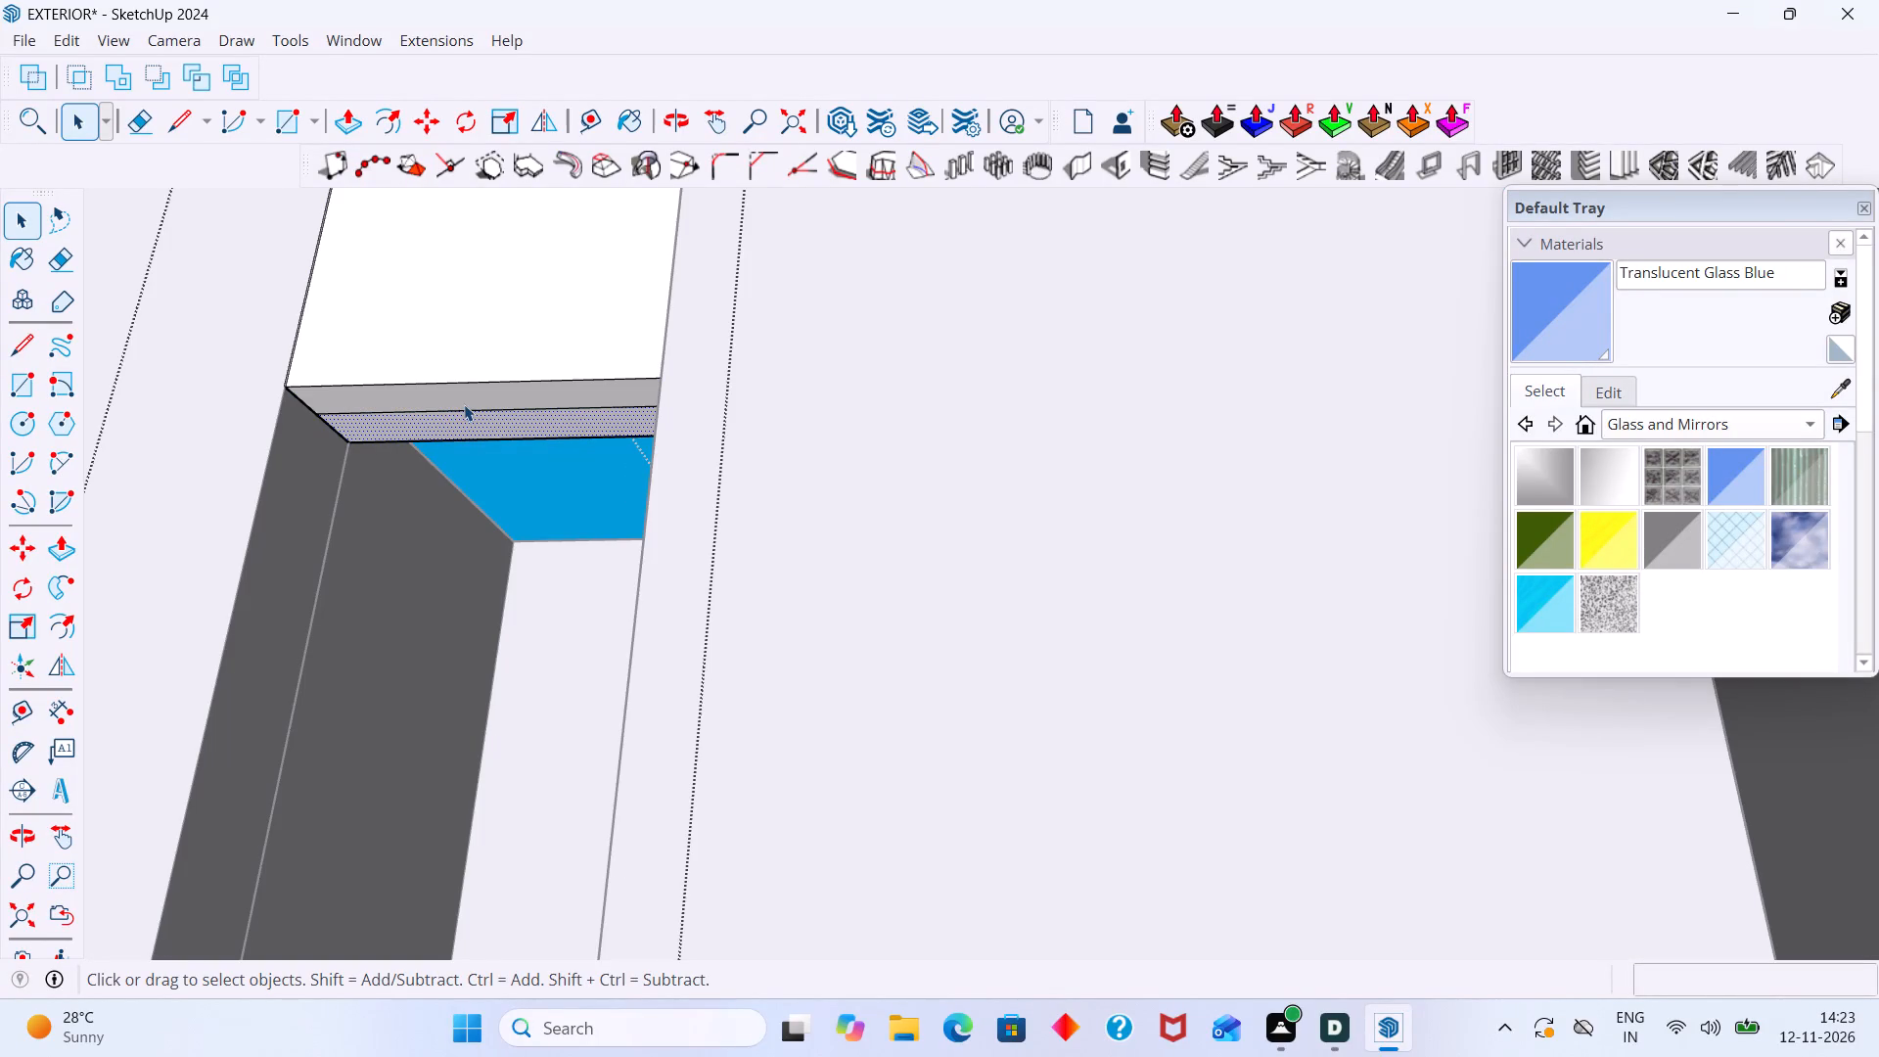
{"action": "left_click", "coordinate": [467, 410]}
{"action": "key", "text": "Delete"}
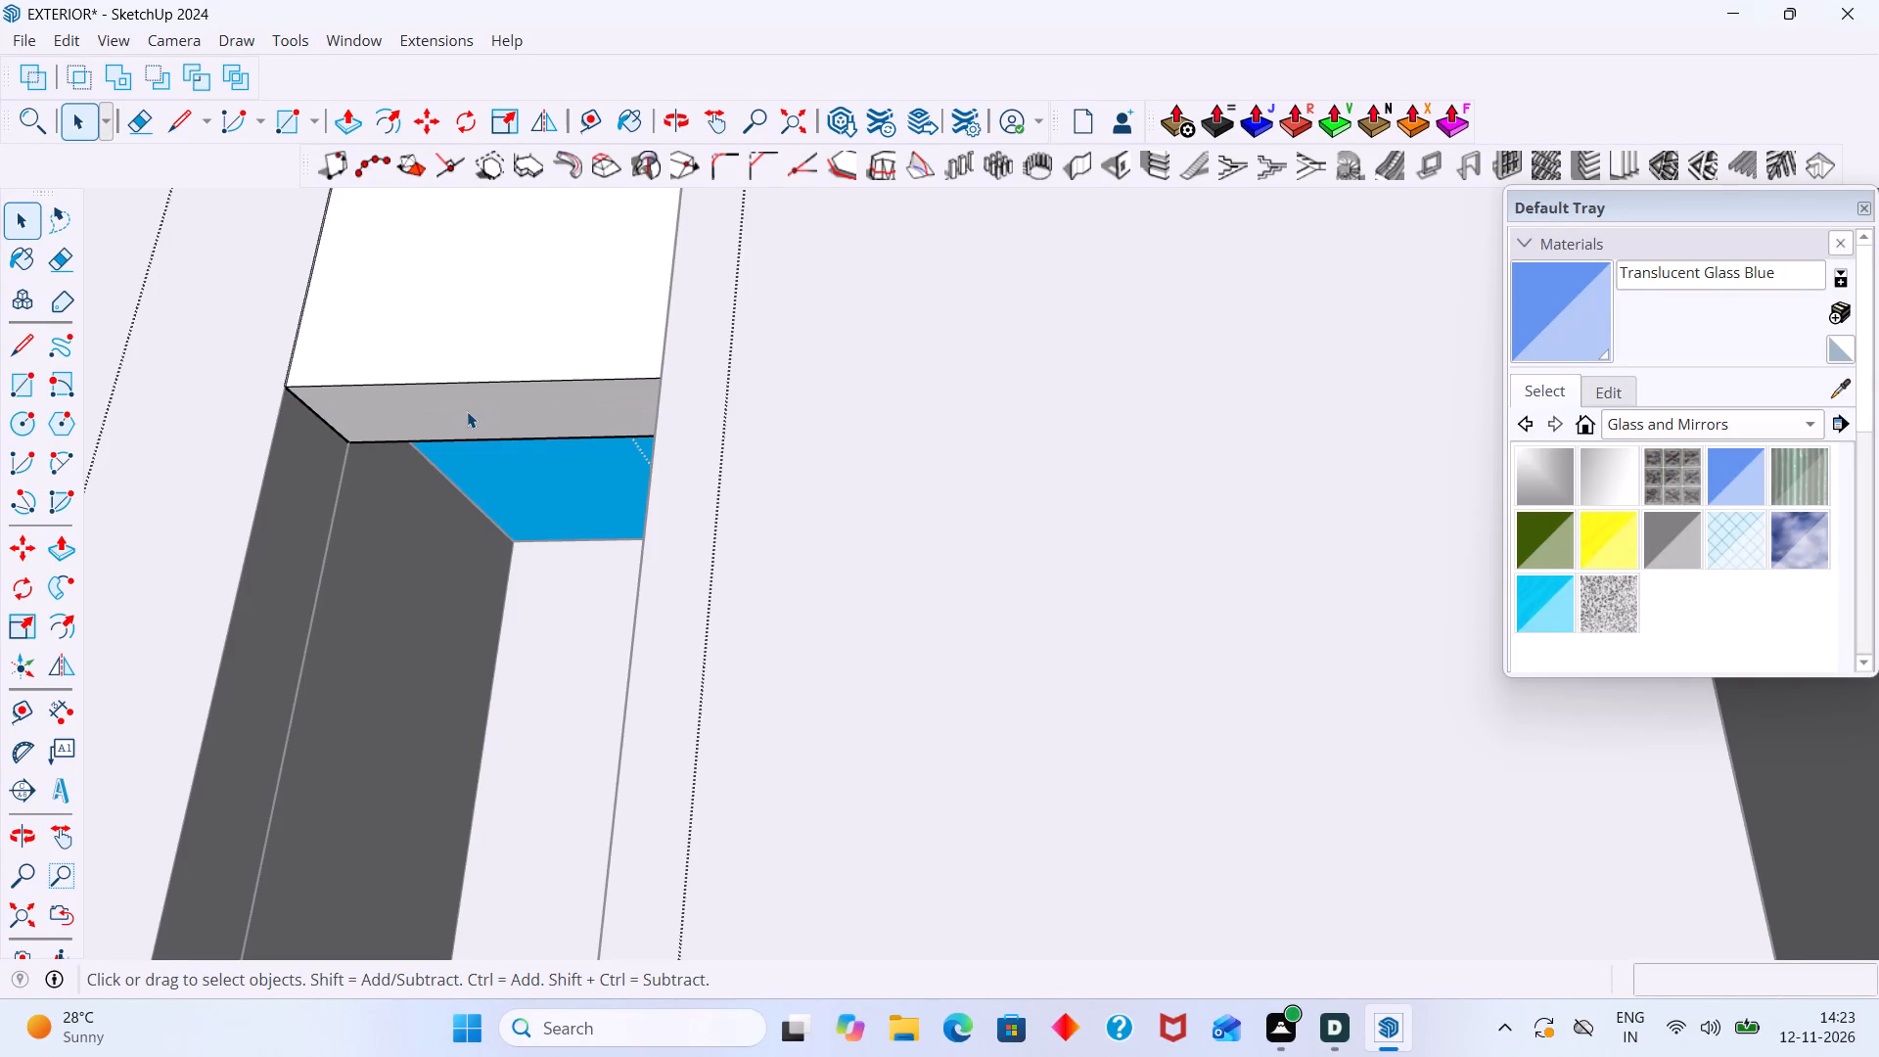
{"action": "scroll", "coordinate": [467, 411], "scroll_direction": "down", "scroll_amount": 12}
{"action": "middle_click_drag", "start_coordinate": [497, 489], "coordinate": [553, 592]}
{"action": "scroll", "coordinate": [553, 591], "scroll_direction": "down", "scroll_amount": 4}
{"action": "middle_click_drag", "start_coordinate": [560, 605], "coordinate": [448, 517]}
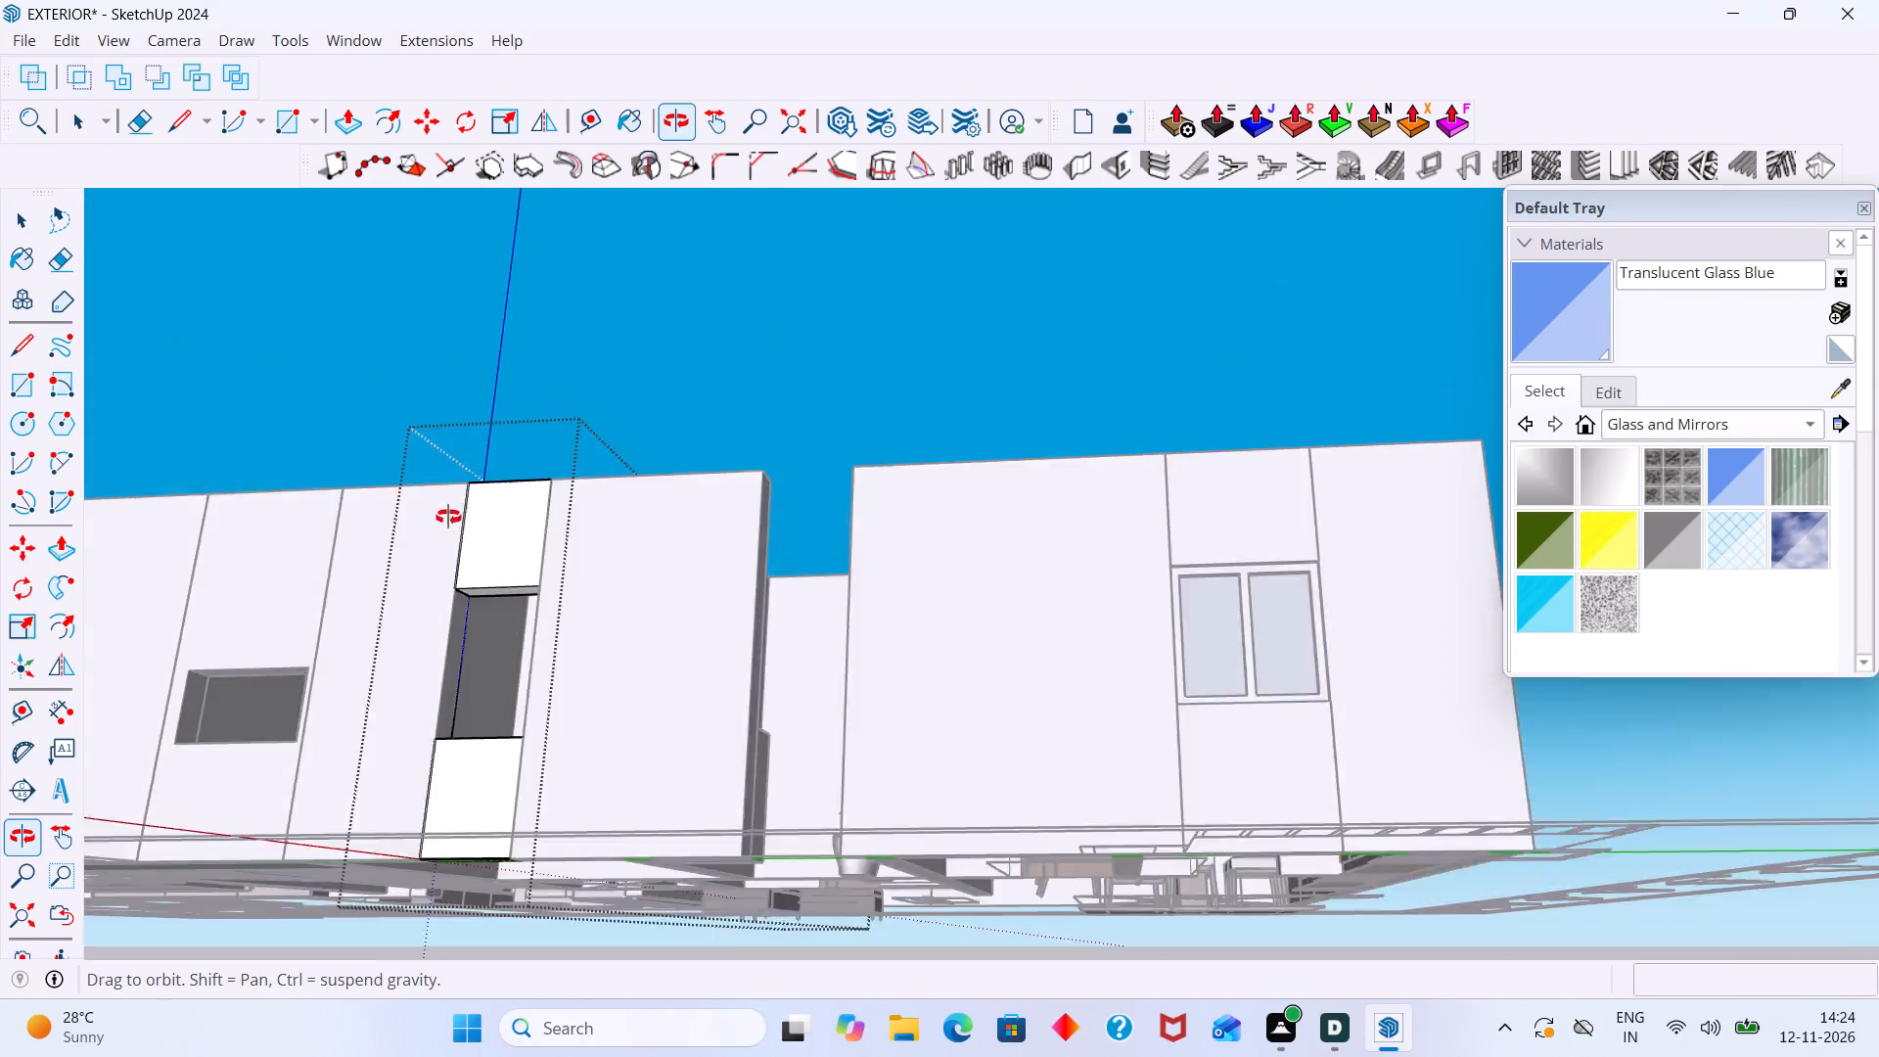
{"action": "middle_click_drag", "start_coordinate": [448, 517], "coordinate": [411, 447]}
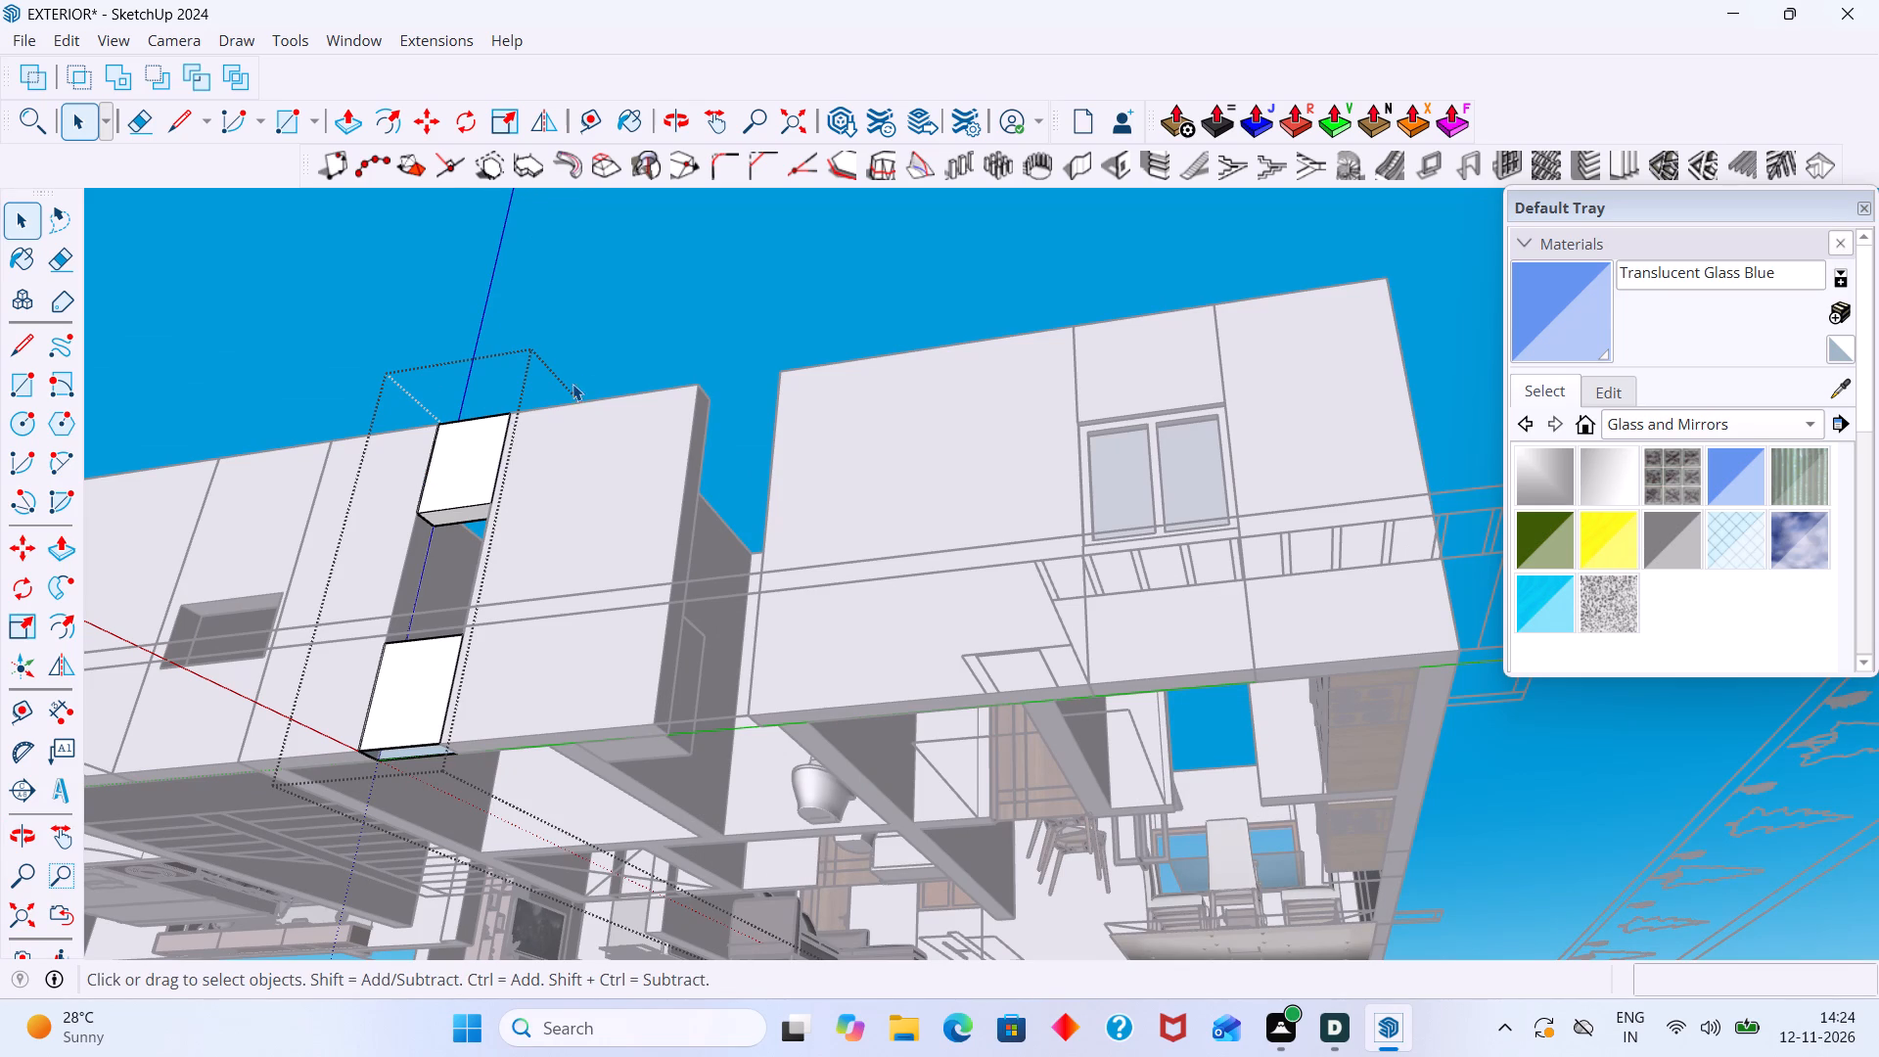
{"action": "left_click", "coordinate": [634, 345]}
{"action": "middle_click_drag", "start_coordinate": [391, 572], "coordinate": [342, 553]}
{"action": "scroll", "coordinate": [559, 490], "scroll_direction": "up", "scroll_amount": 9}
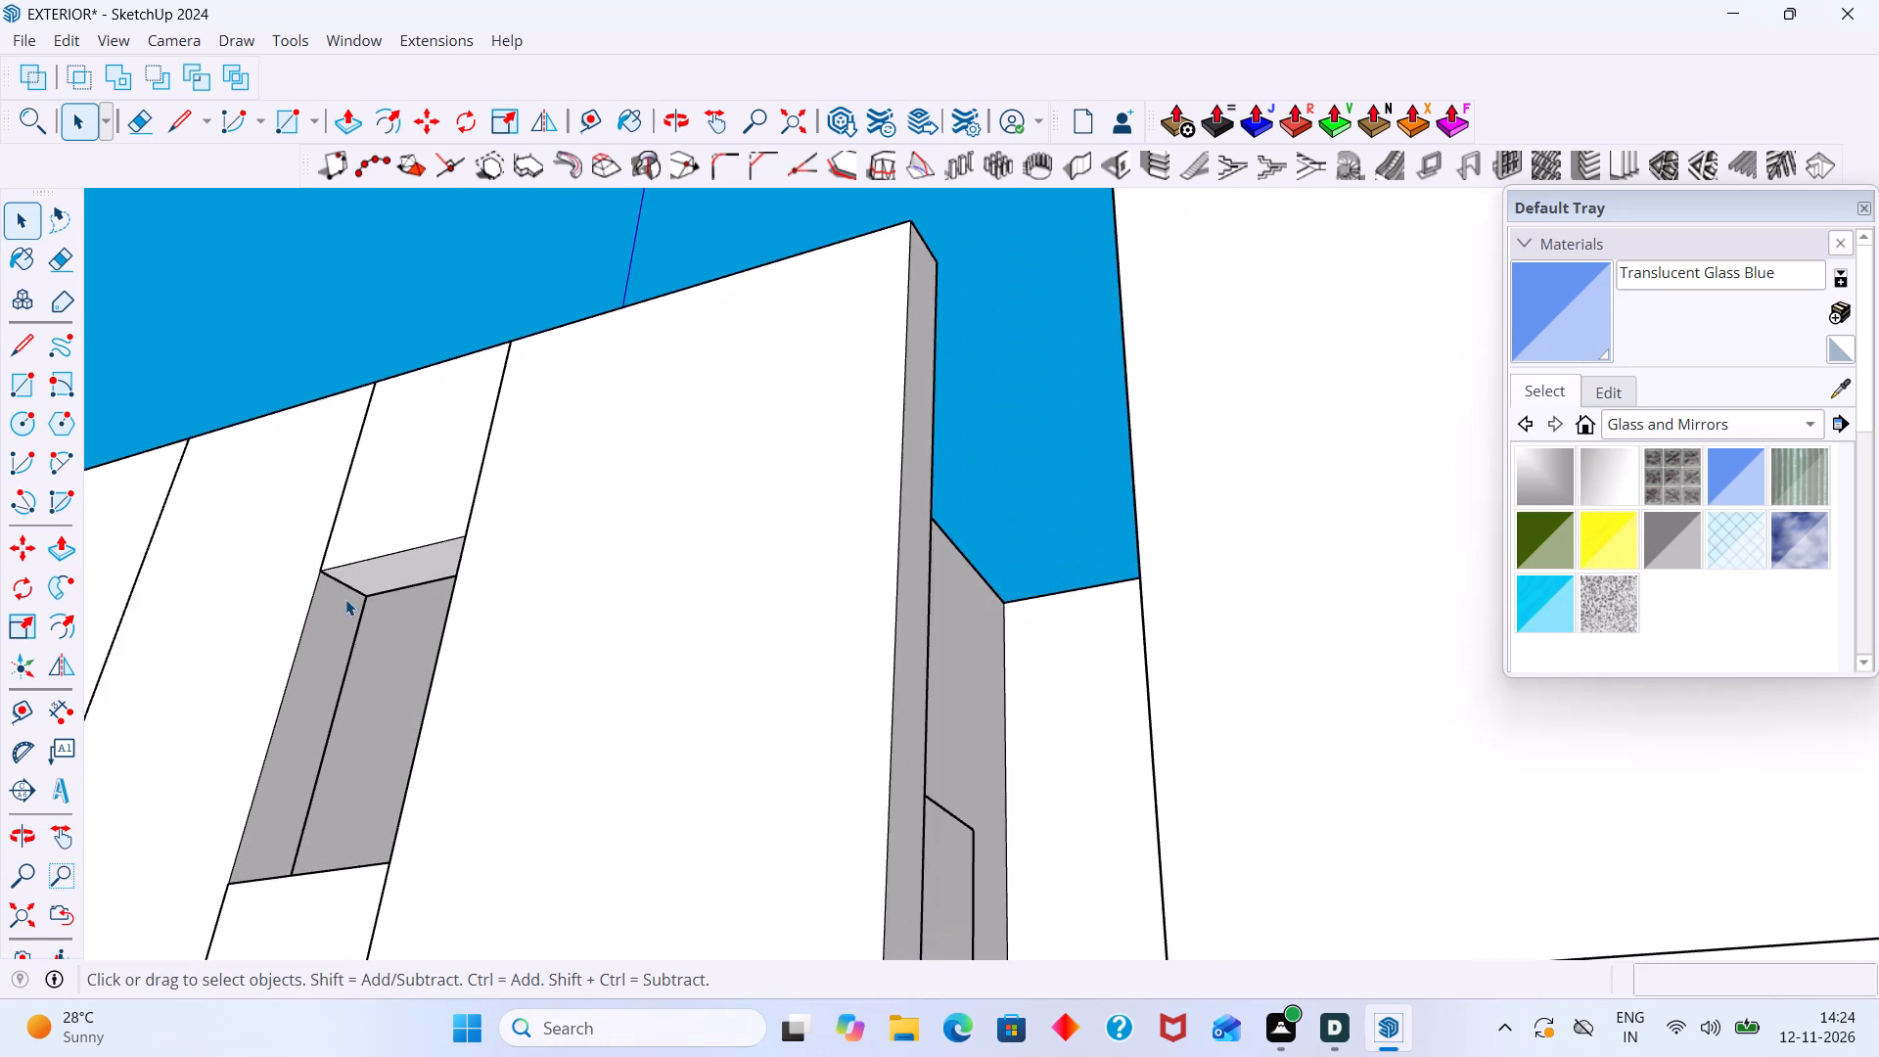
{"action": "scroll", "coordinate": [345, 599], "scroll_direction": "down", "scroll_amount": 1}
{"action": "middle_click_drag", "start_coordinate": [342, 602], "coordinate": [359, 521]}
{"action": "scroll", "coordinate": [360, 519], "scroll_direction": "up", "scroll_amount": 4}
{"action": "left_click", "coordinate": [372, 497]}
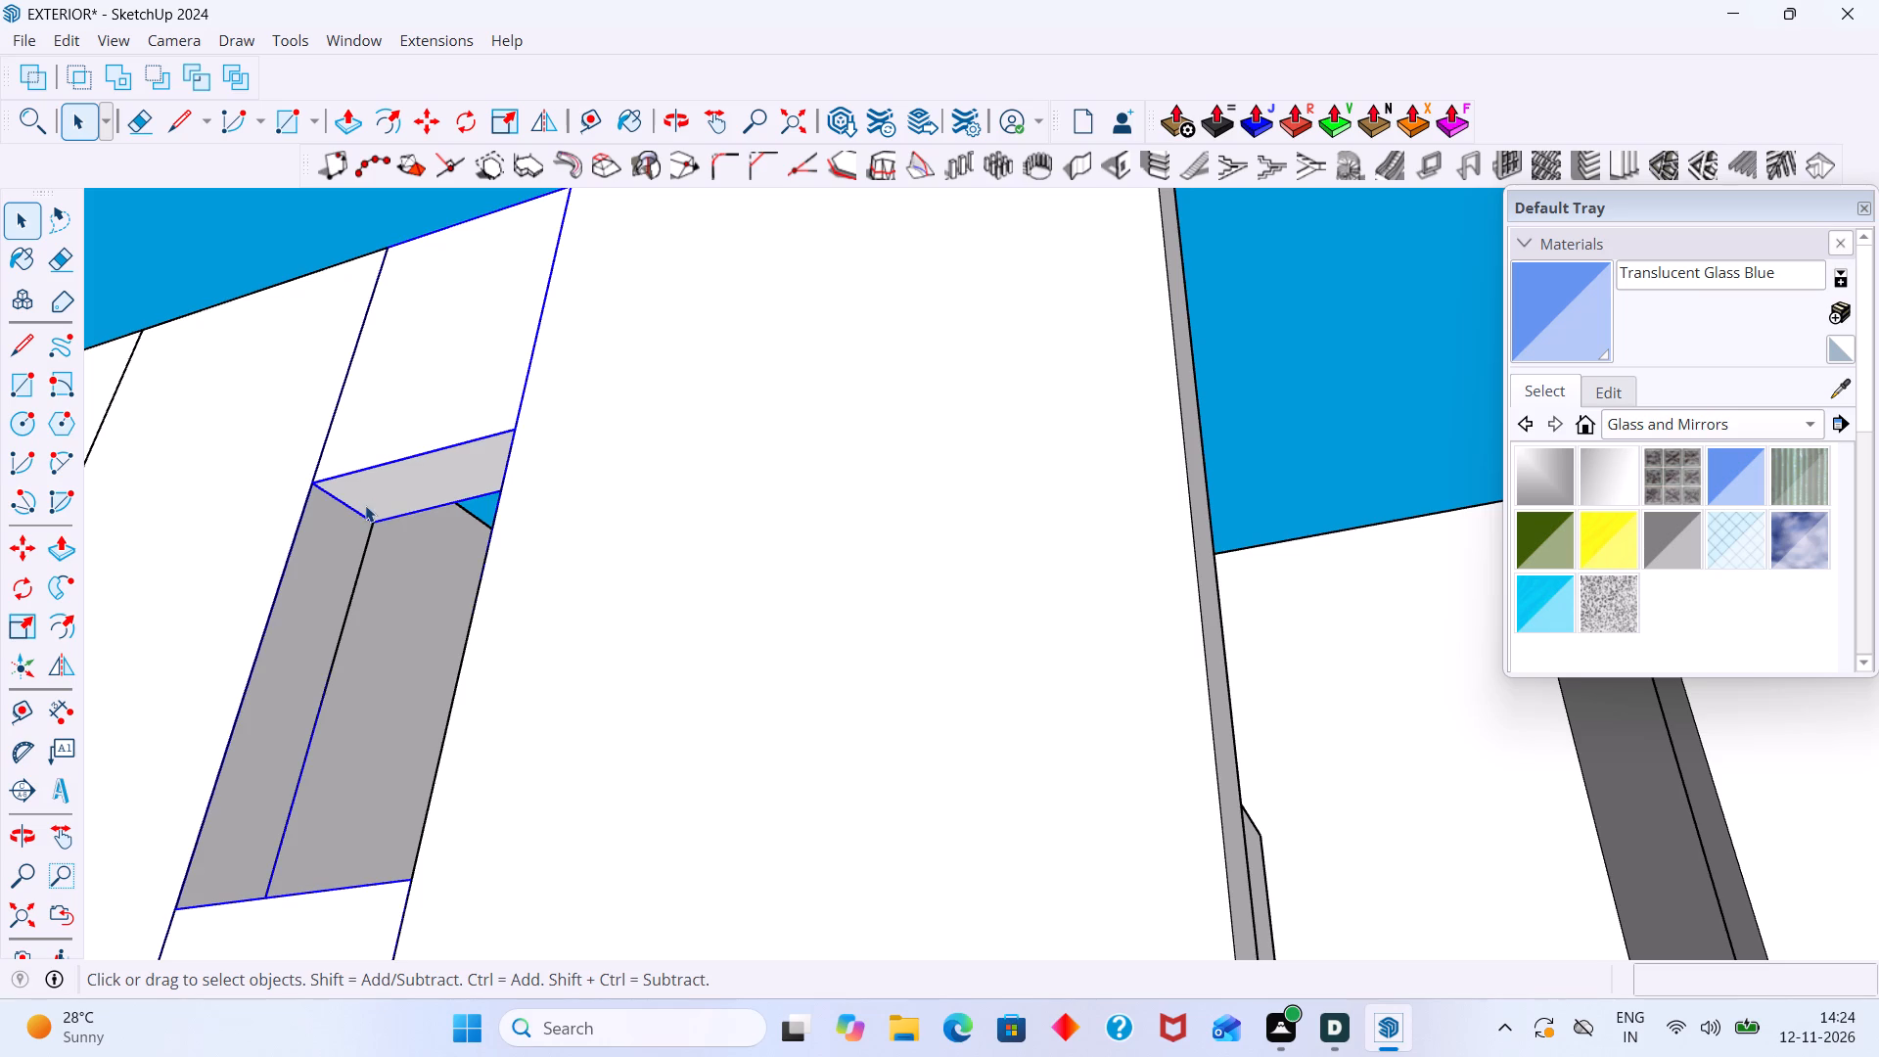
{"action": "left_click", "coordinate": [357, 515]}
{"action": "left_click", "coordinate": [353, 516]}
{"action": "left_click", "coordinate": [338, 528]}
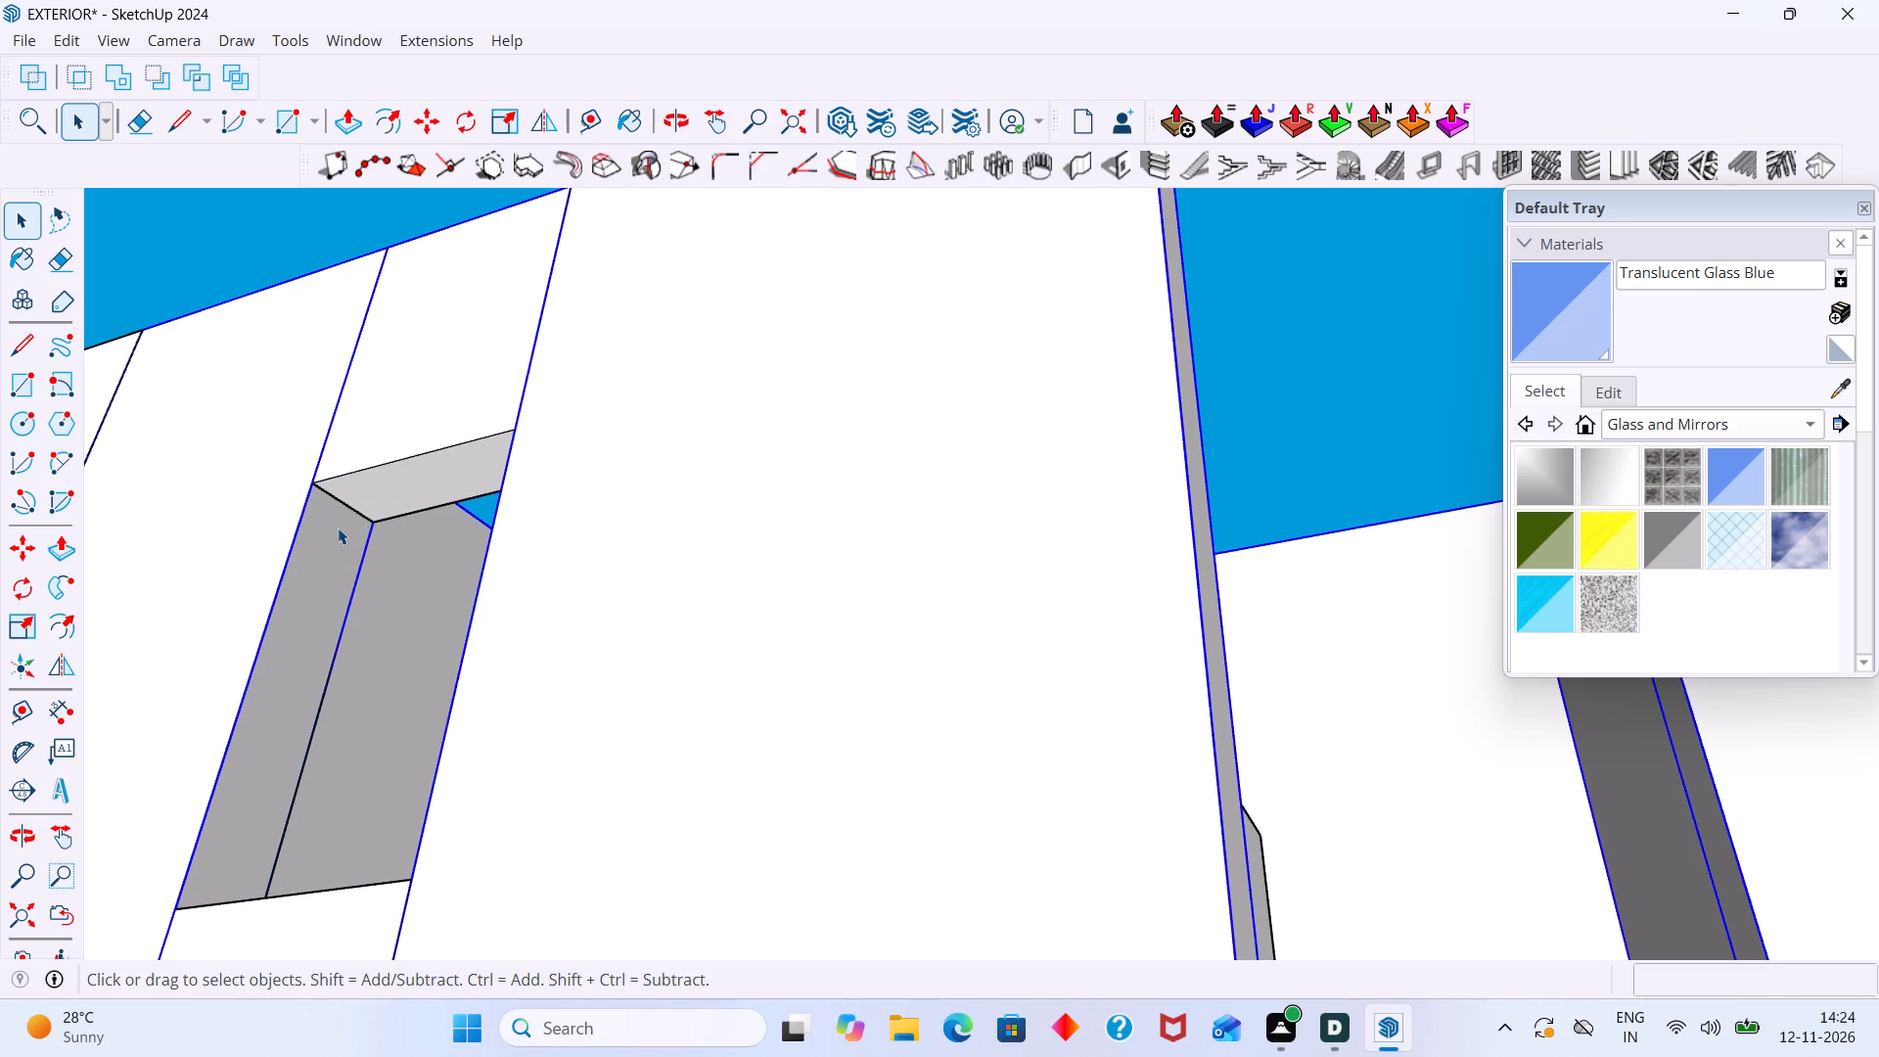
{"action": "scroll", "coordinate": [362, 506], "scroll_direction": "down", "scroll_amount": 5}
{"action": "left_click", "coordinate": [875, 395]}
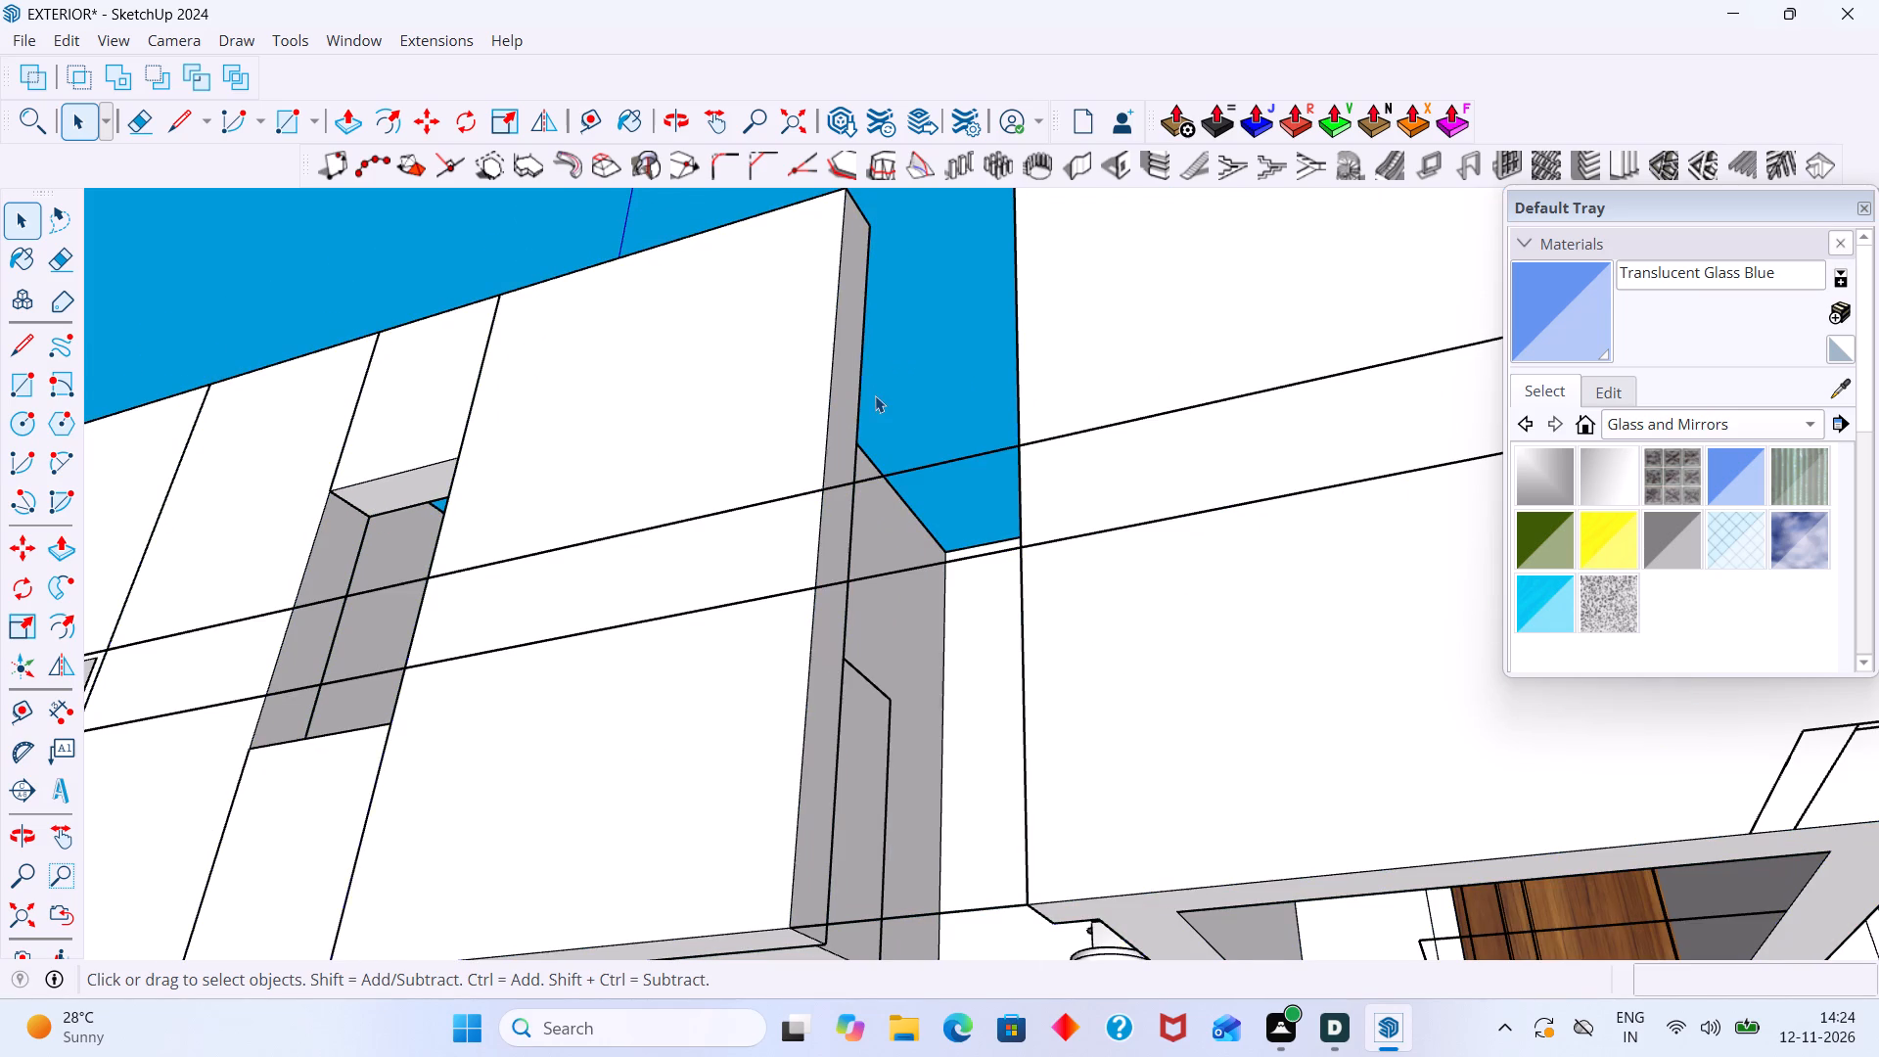
Draw a rectangle closing the tall window opening near the toilet at mid-depth, between the midpoints of opposite corner edges.
{"action": "key", "text": "r"}
{"action": "scroll", "coordinate": [313, 484], "scroll_direction": "up", "scroll_amount": 5}
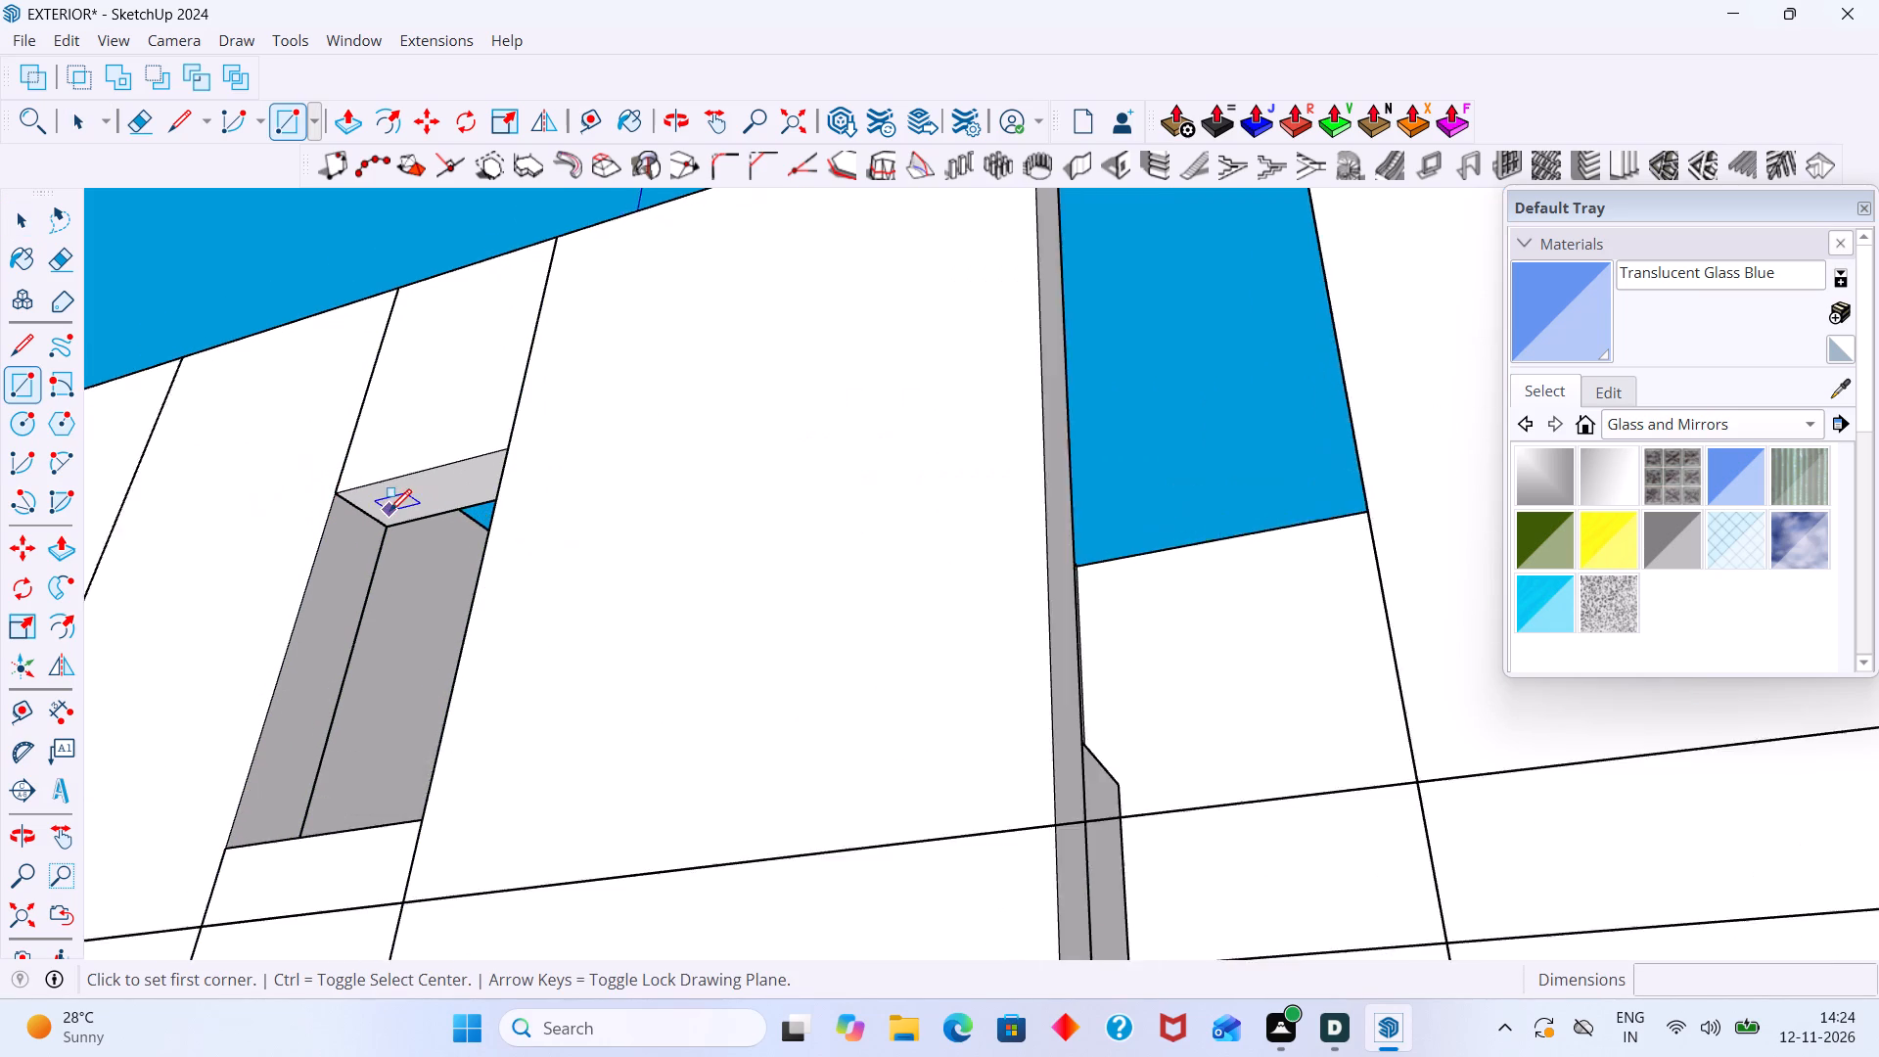
{"action": "scroll", "coordinate": [390, 511], "scroll_direction": "up", "scroll_amount": 1}
{"action": "left_click", "coordinate": [358, 514]}
{"action": "scroll", "coordinate": [347, 612], "scroll_direction": "down", "scroll_amount": 10}
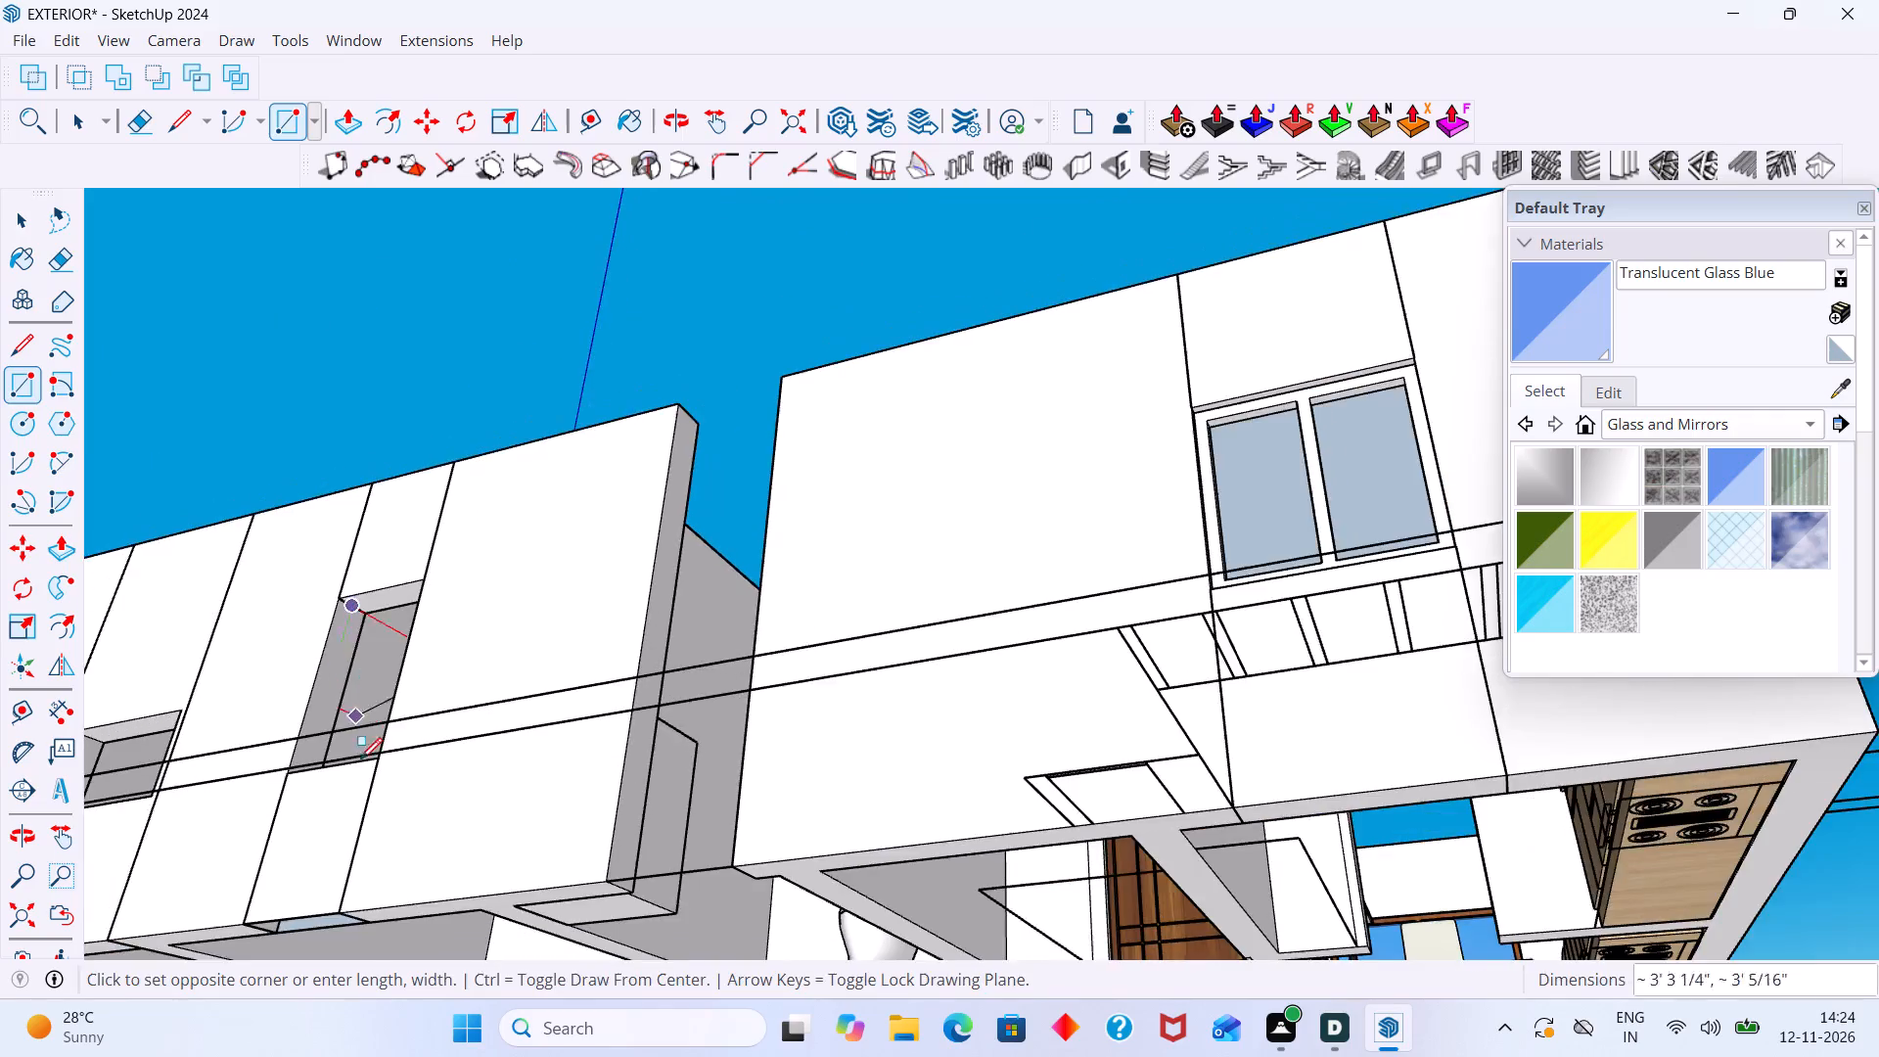
{"action": "middle_click_drag", "start_coordinate": [374, 773], "coordinate": [897, 1042]}
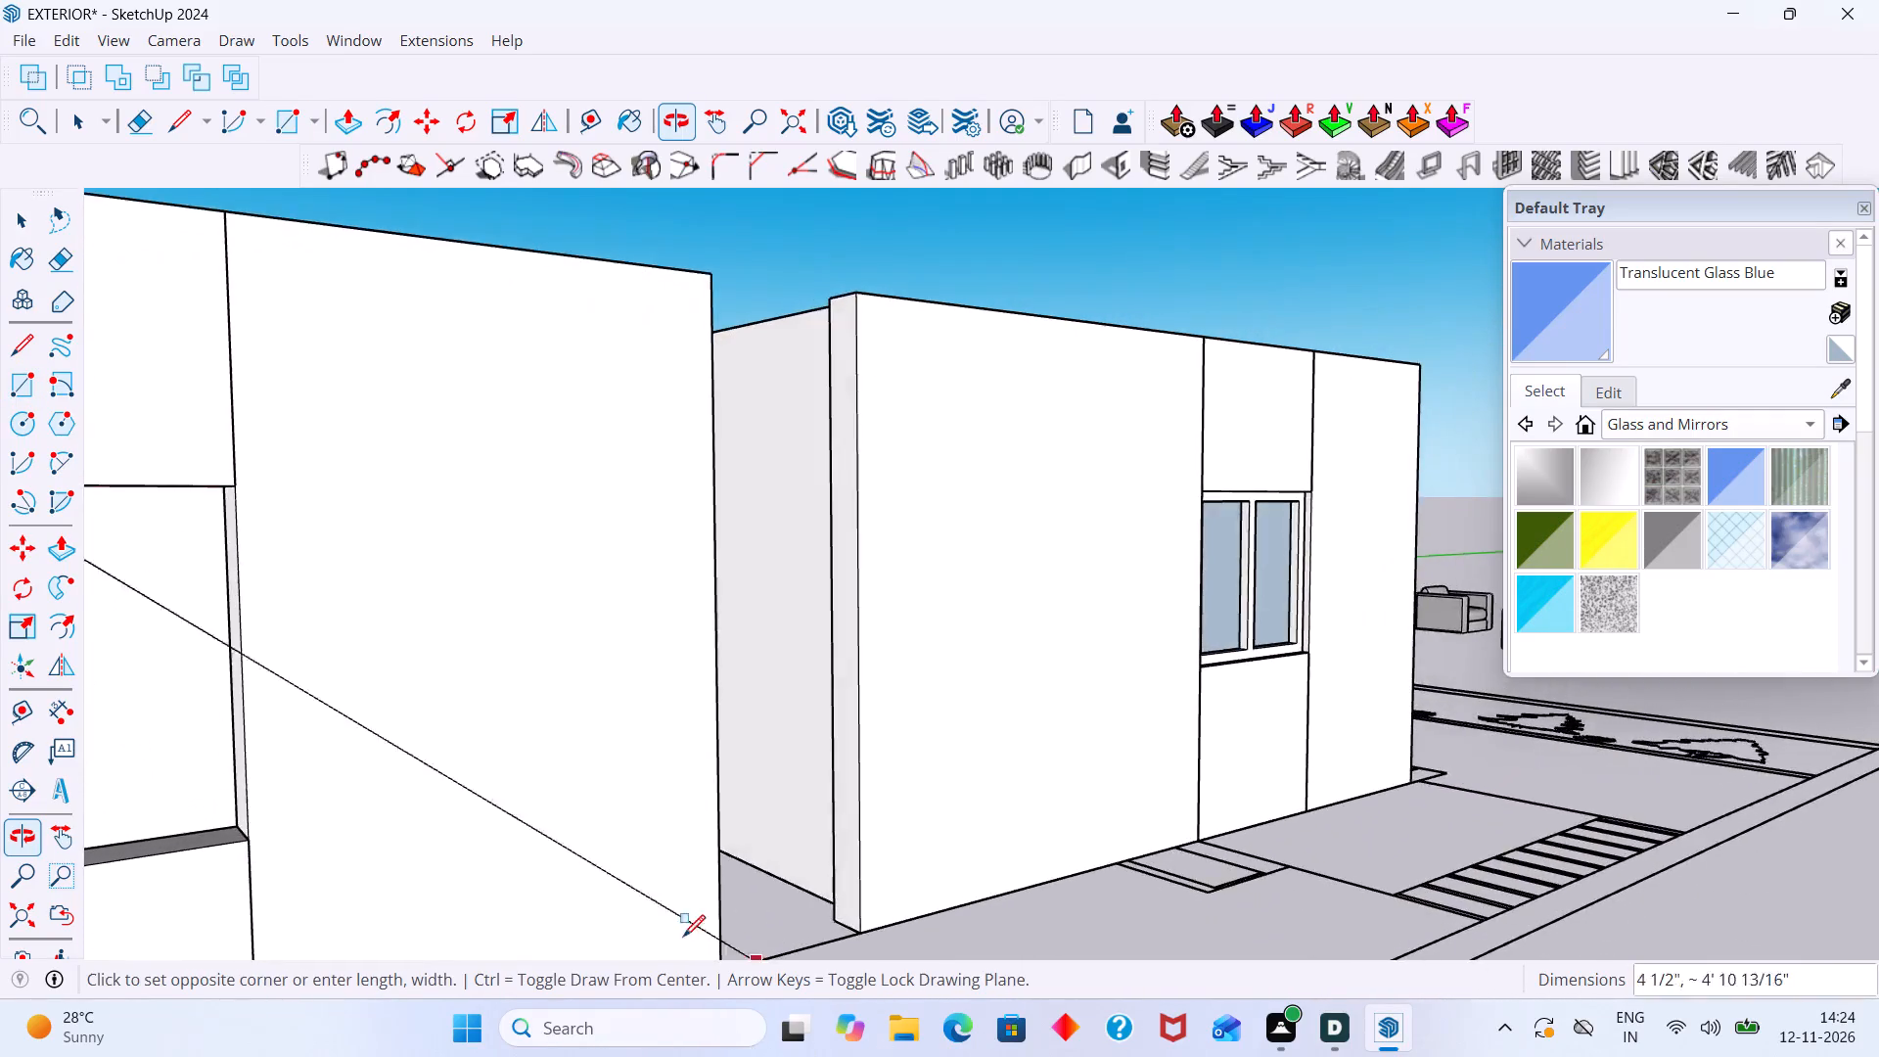
{"action": "scroll", "coordinate": [501, 892], "scroll_direction": "up", "scroll_amount": 8}
{"action": "scroll", "coordinate": [198, 861], "scroll_direction": "down", "scroll_amount": 4}
{"action": "middle_click_drag", "start_coordinate": [207, 824], "coordinate": [766, 766]}
{"action": "scroll", "coordinate": [552, 764], "scroll_direction": "up", "scroll_amount": 2}
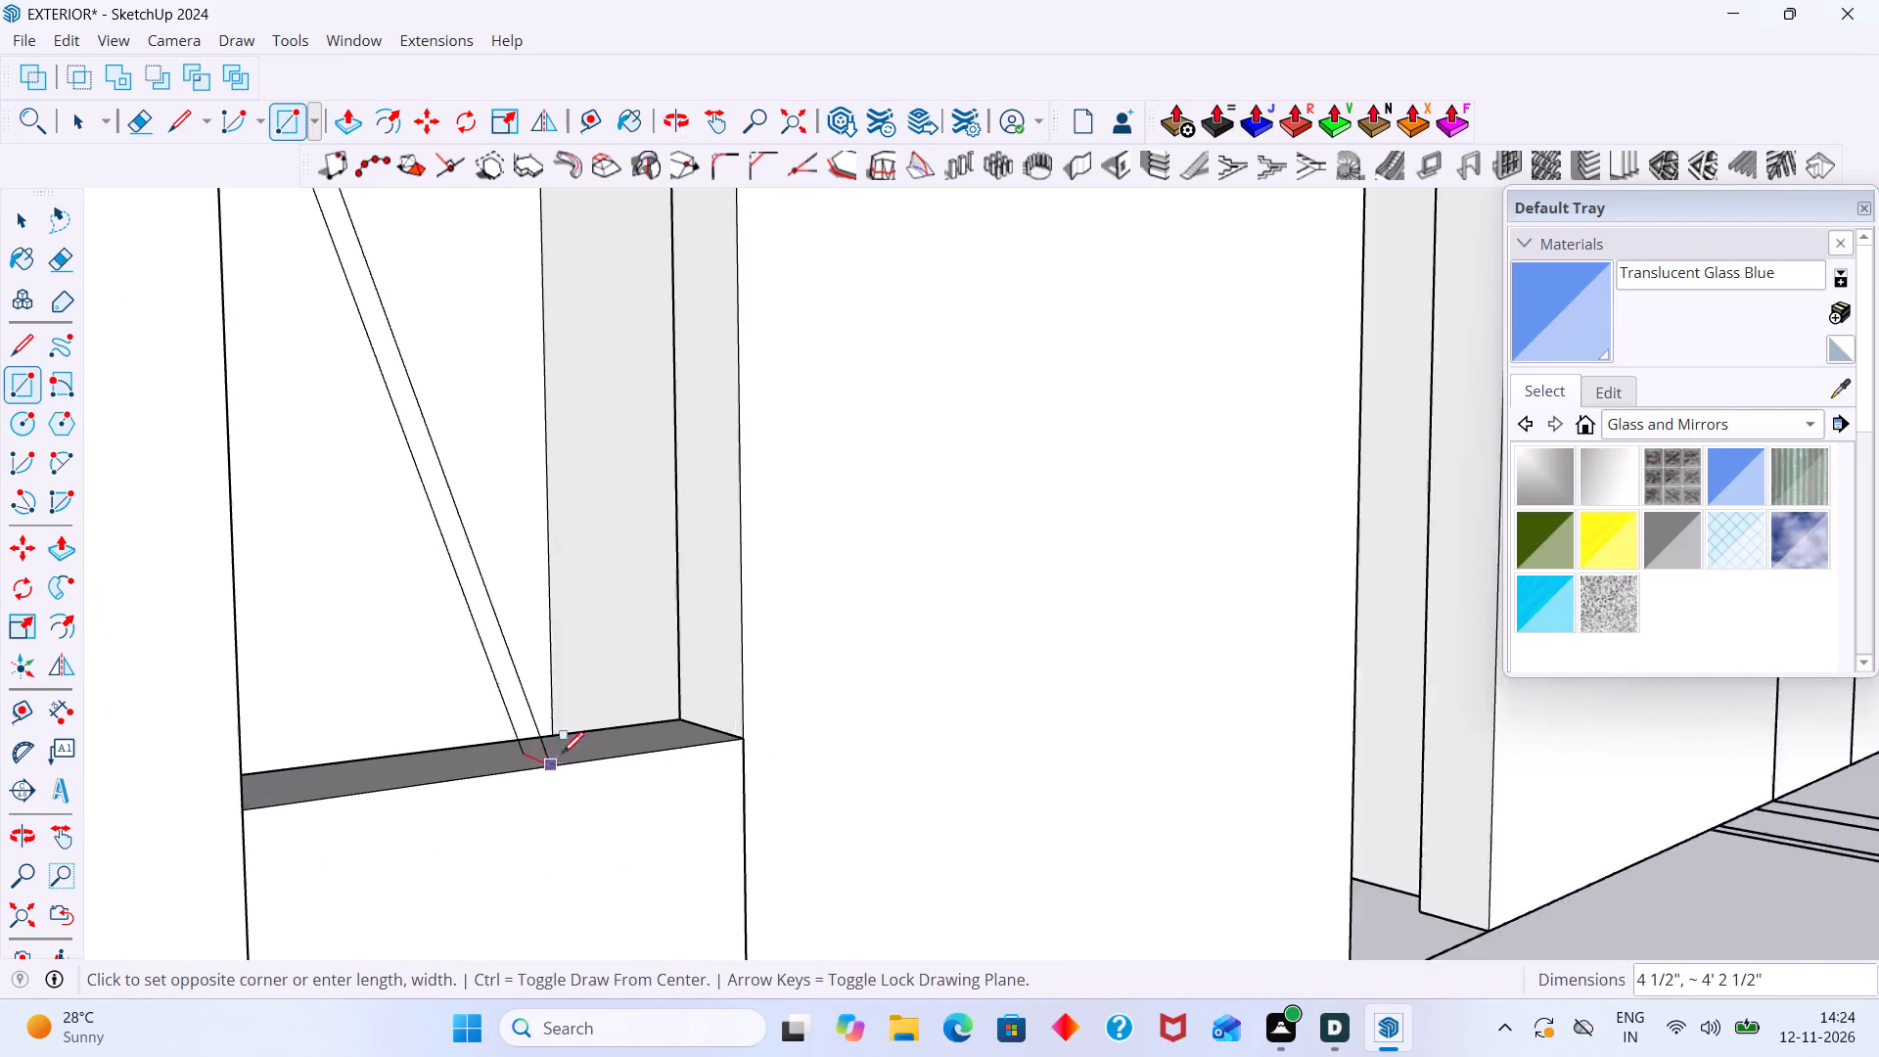
{"action": "scroll", "coordinate": [562, 754], "scroll_direction": "up", "scroll_amount": 4}
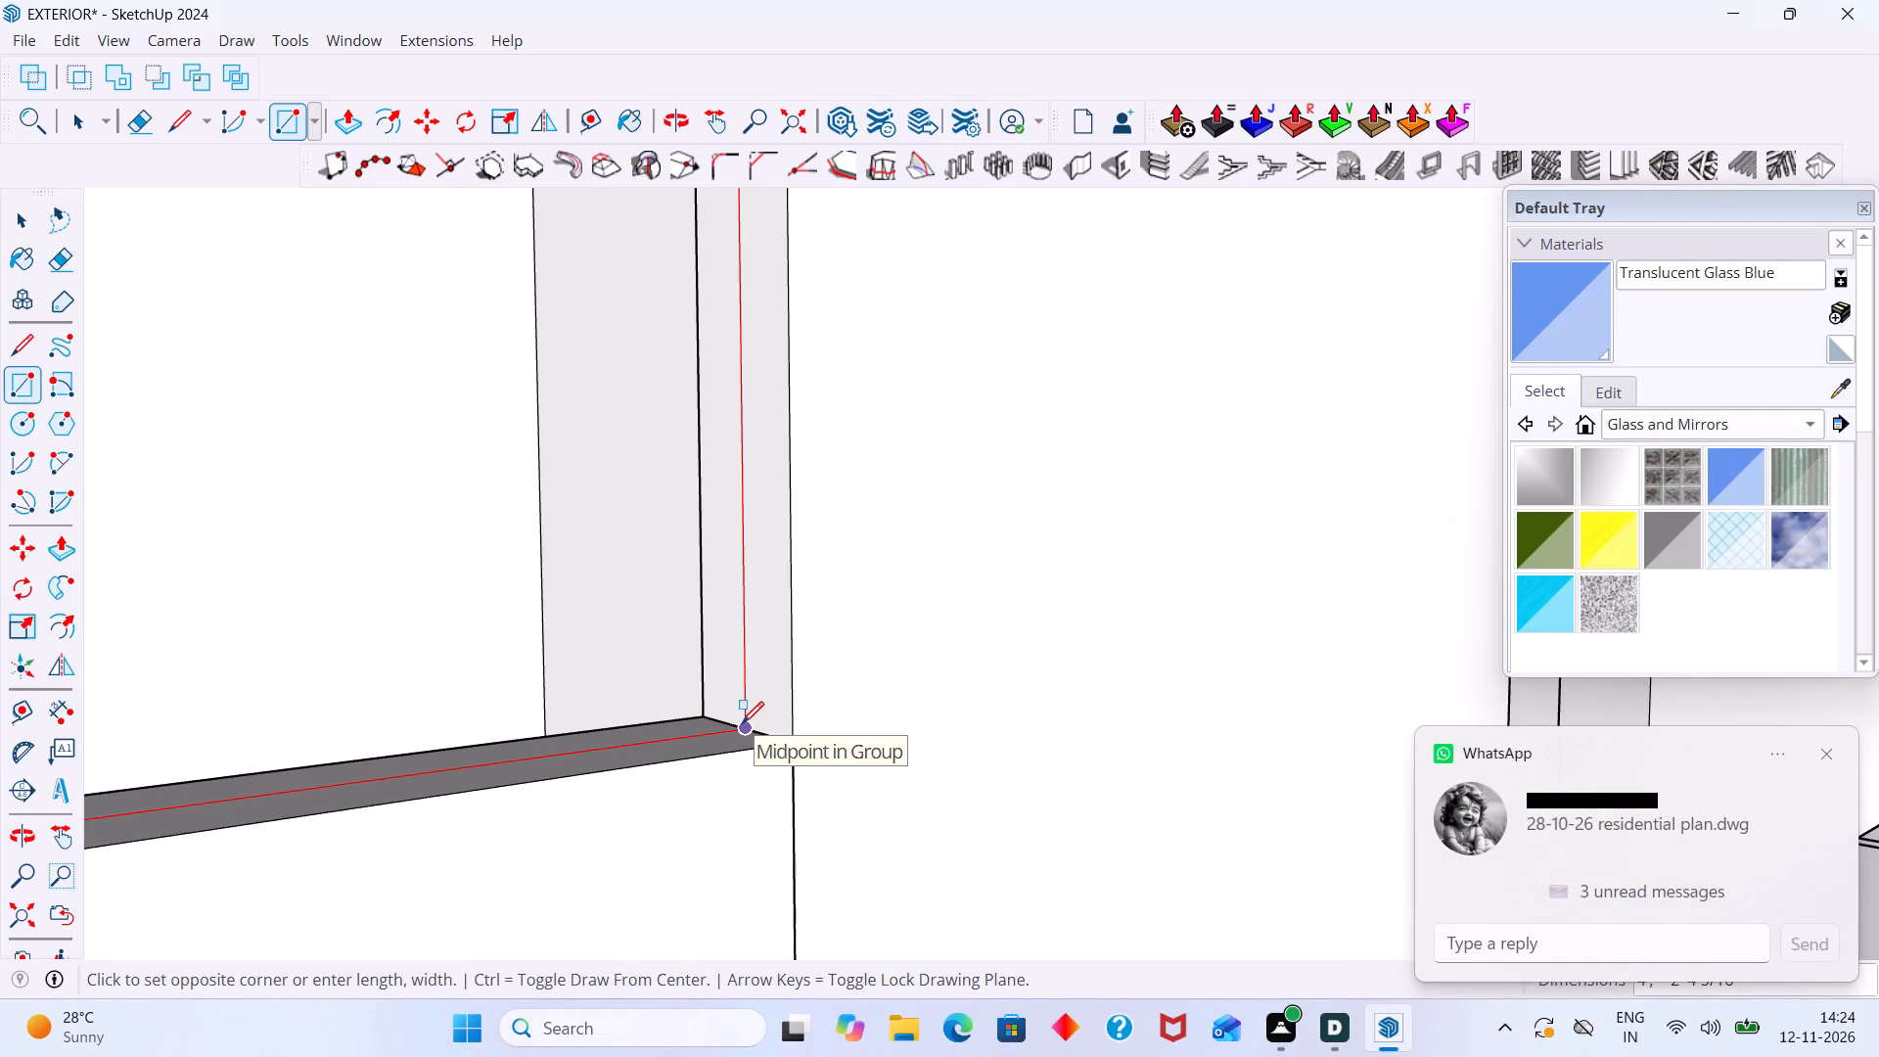
{"action": "left_click", "coordinate": [744, 723]}
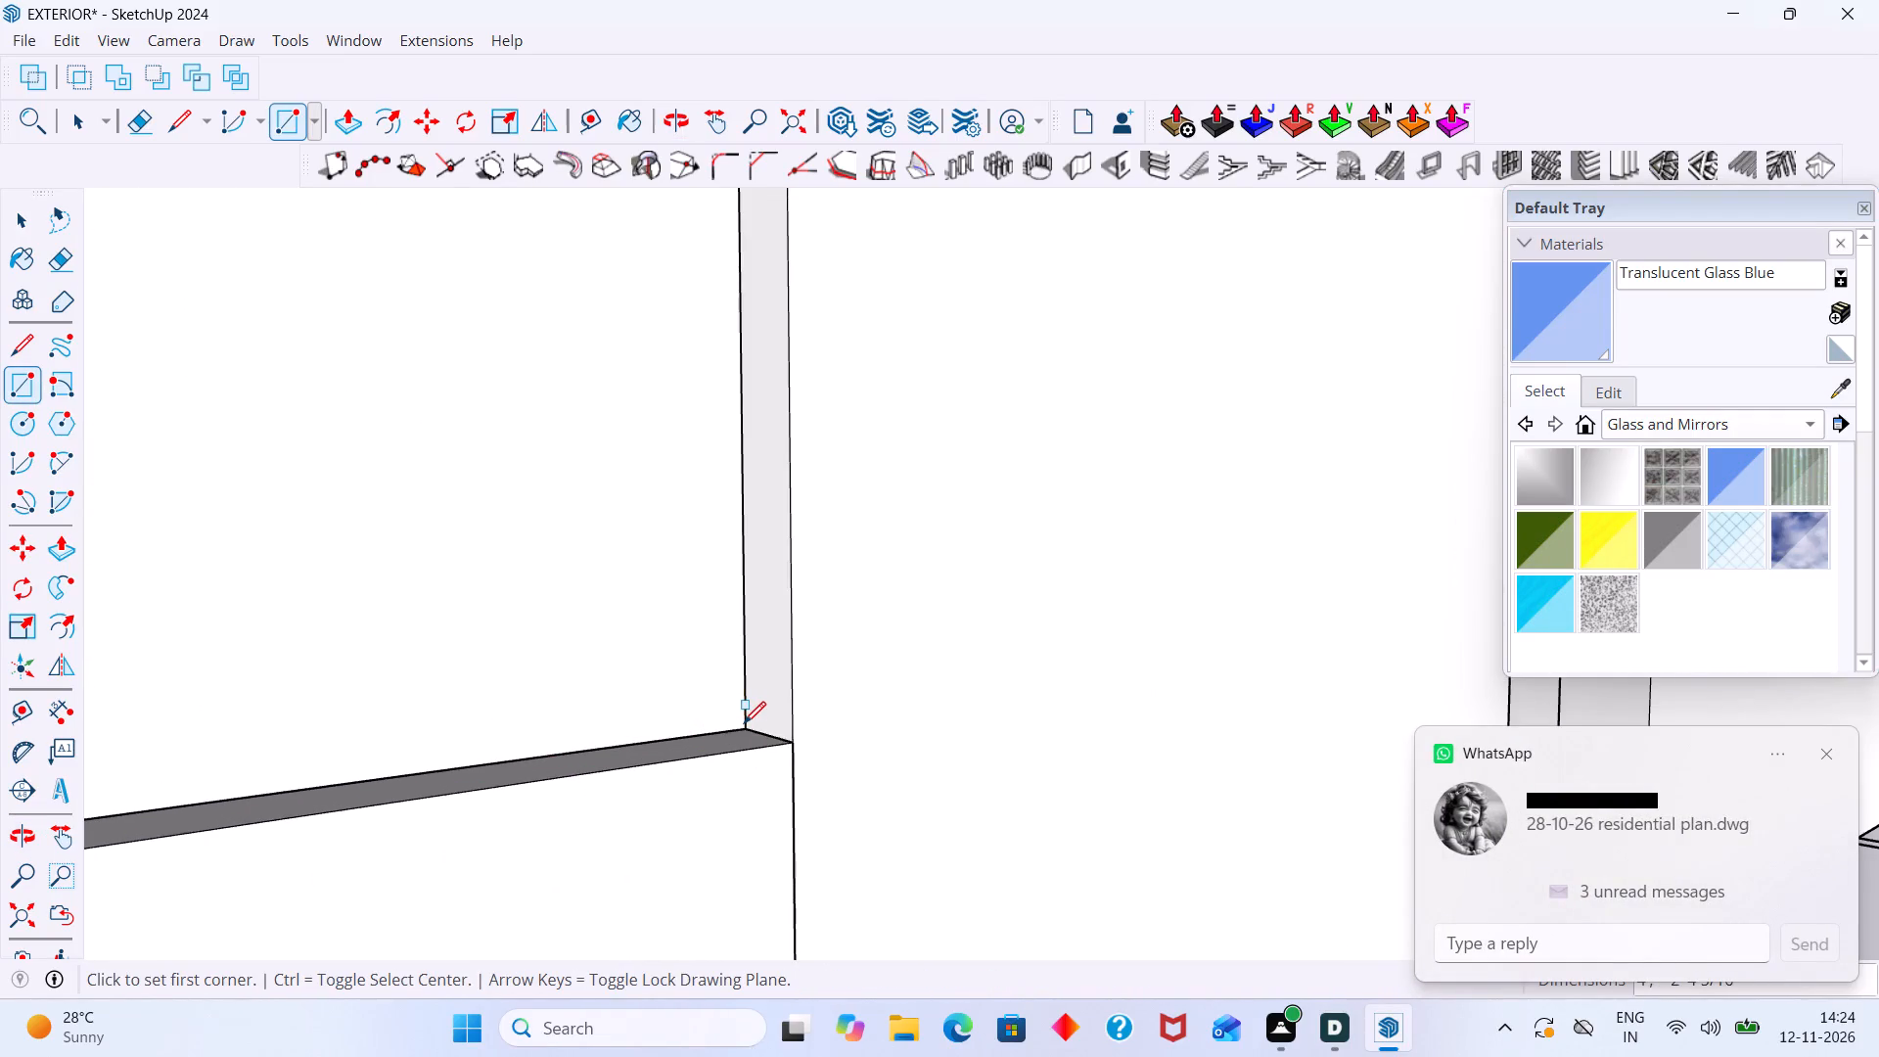
{"action": "key", "text": "space"}
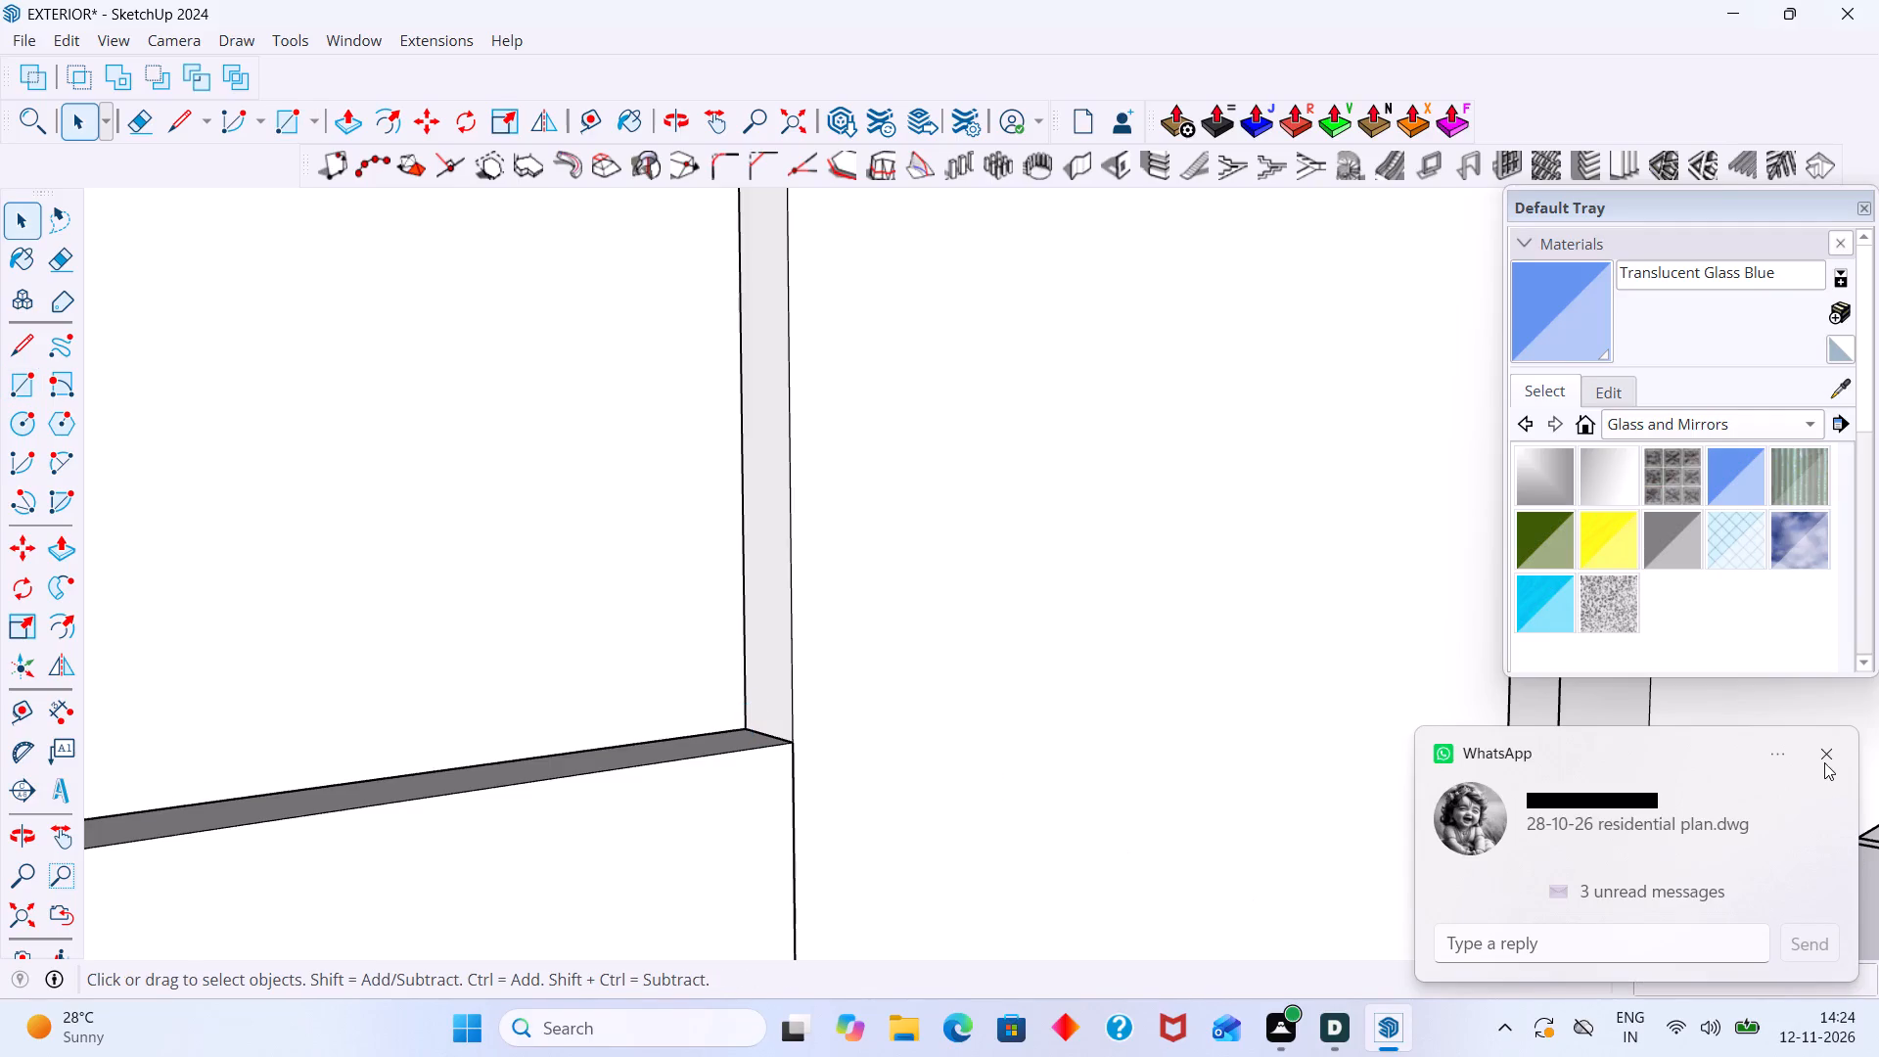
Build a rectangular window frame on the tall opening's new face with Panel Divider, using 1 row, 2 columns, 5" depth and 2 1/2" width.
{"action": "left_click", "coordinate": [1824, 762]}
{"action": "scroll", "coordinate": [696, 663], "scroll_direction": "down", "scroll_amount": 10}
{"action": "scroll", "coordinate": [696, 652], "scroll_direction": "up", "scroll_amount": 1}
{"action": "scroll", "coordinate": [696, 647], "scroll_direction": "down", "scroll_amount": 4}
{"action": "scroll", "coordinate": [696, 647], "scroll_direction": "up", "scroll_amount": 1}
{"action": "scroll", "coordinate": [696, 647], "scroll_direction": "down", "scroll_amount": 1}
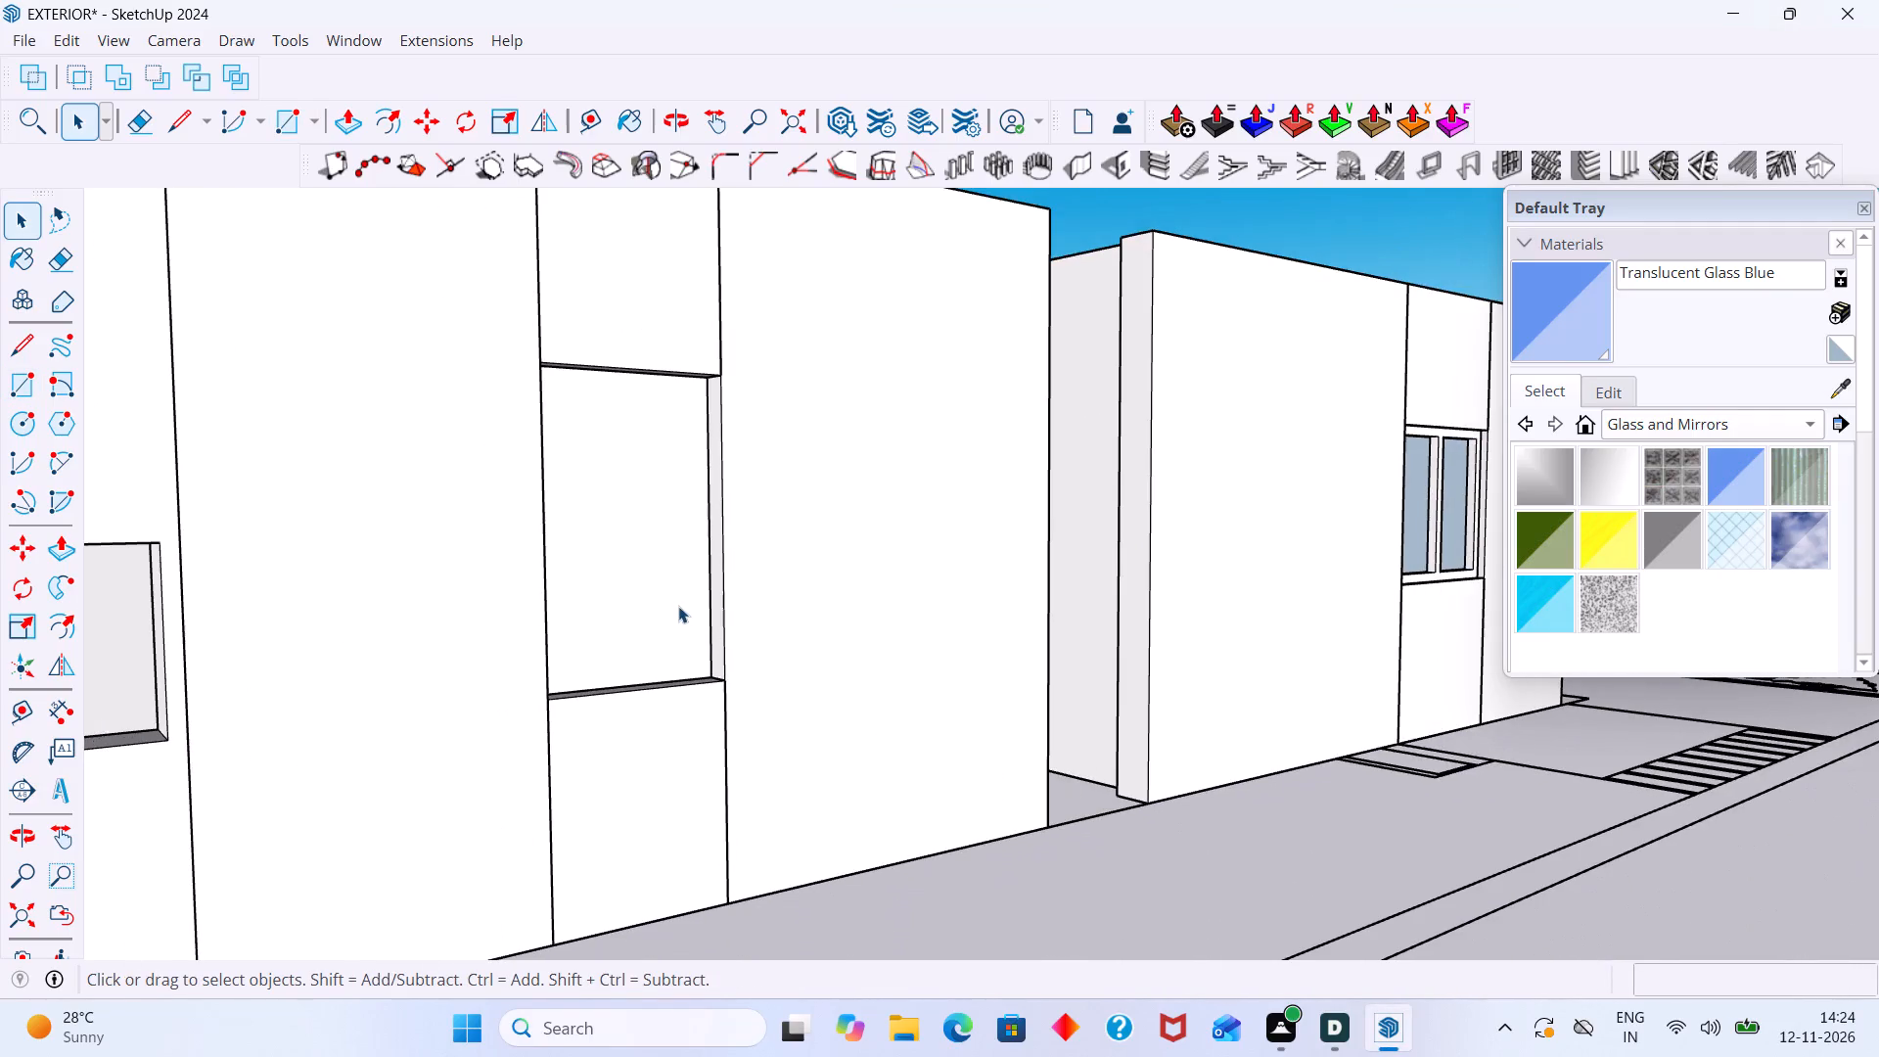
{"action": "left_click", "coordinate": [677, 606]}
{"action": "left_click", "coordinate": [1503, 157]}
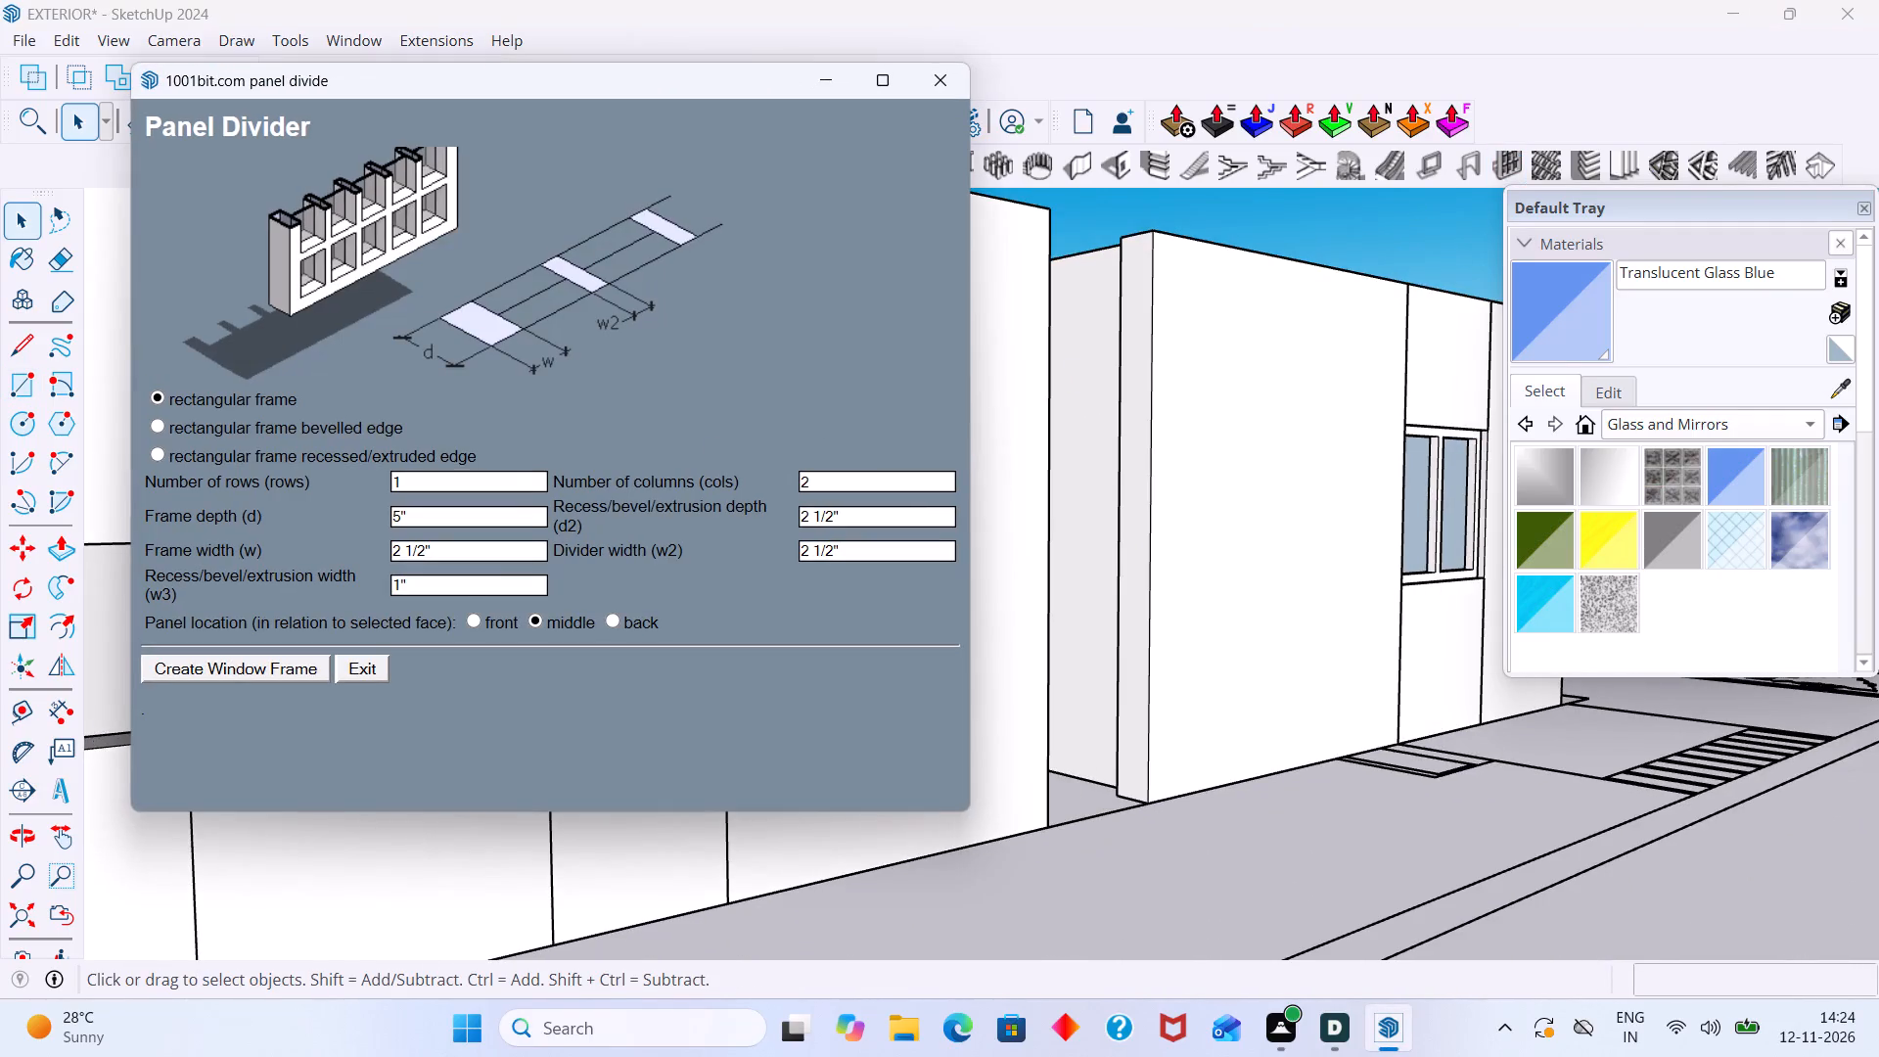
{"action": "left_click", "coordinate": [274, 673]}
{"action": "scroll", "coordinate": [389, 652], "scroll_direction": "down", "scroll_amount": 3}
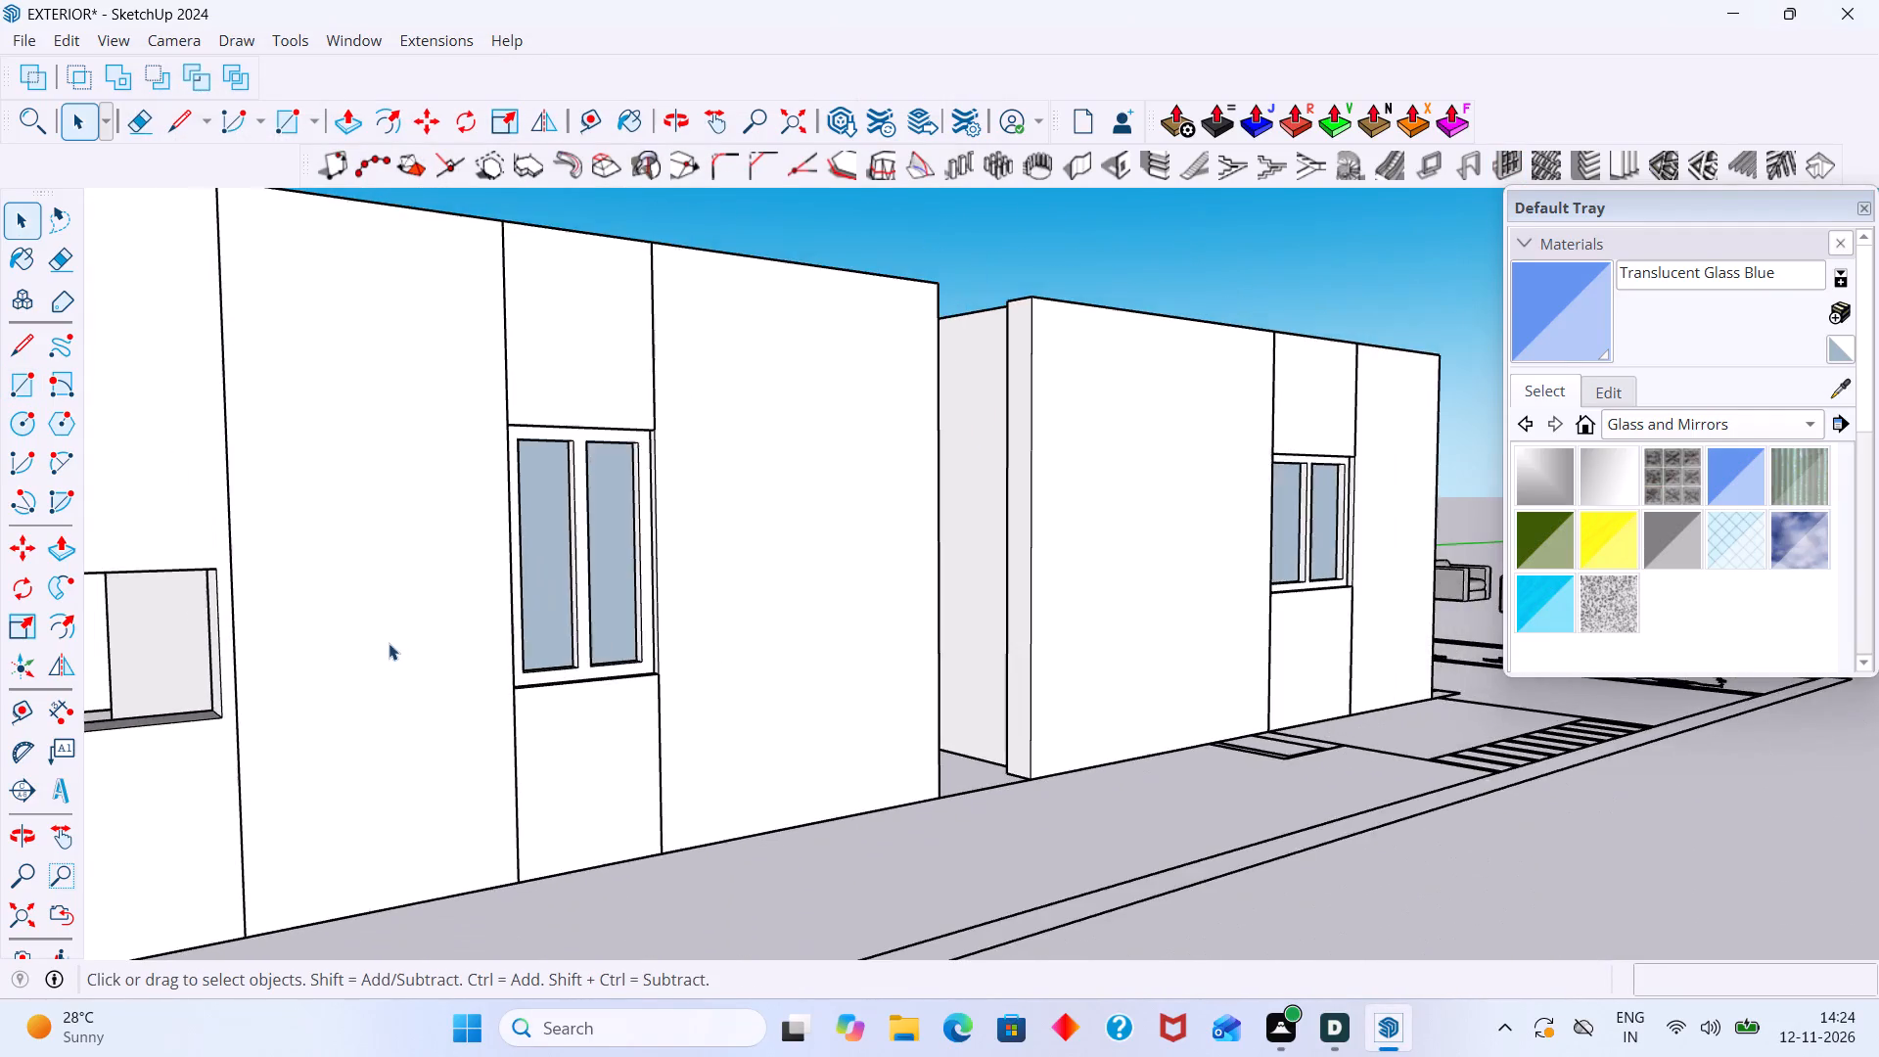
{"action": "key", "text": "space"}
{"action": "left_click", "coordinate": [990, 231]}
Examine the exterior wall from outside and above to check the openings that still lack window frames.
{"action": "scroll", "coordinate": [974, 268], "scroll_direction": "down", "scroll_amount": 6}
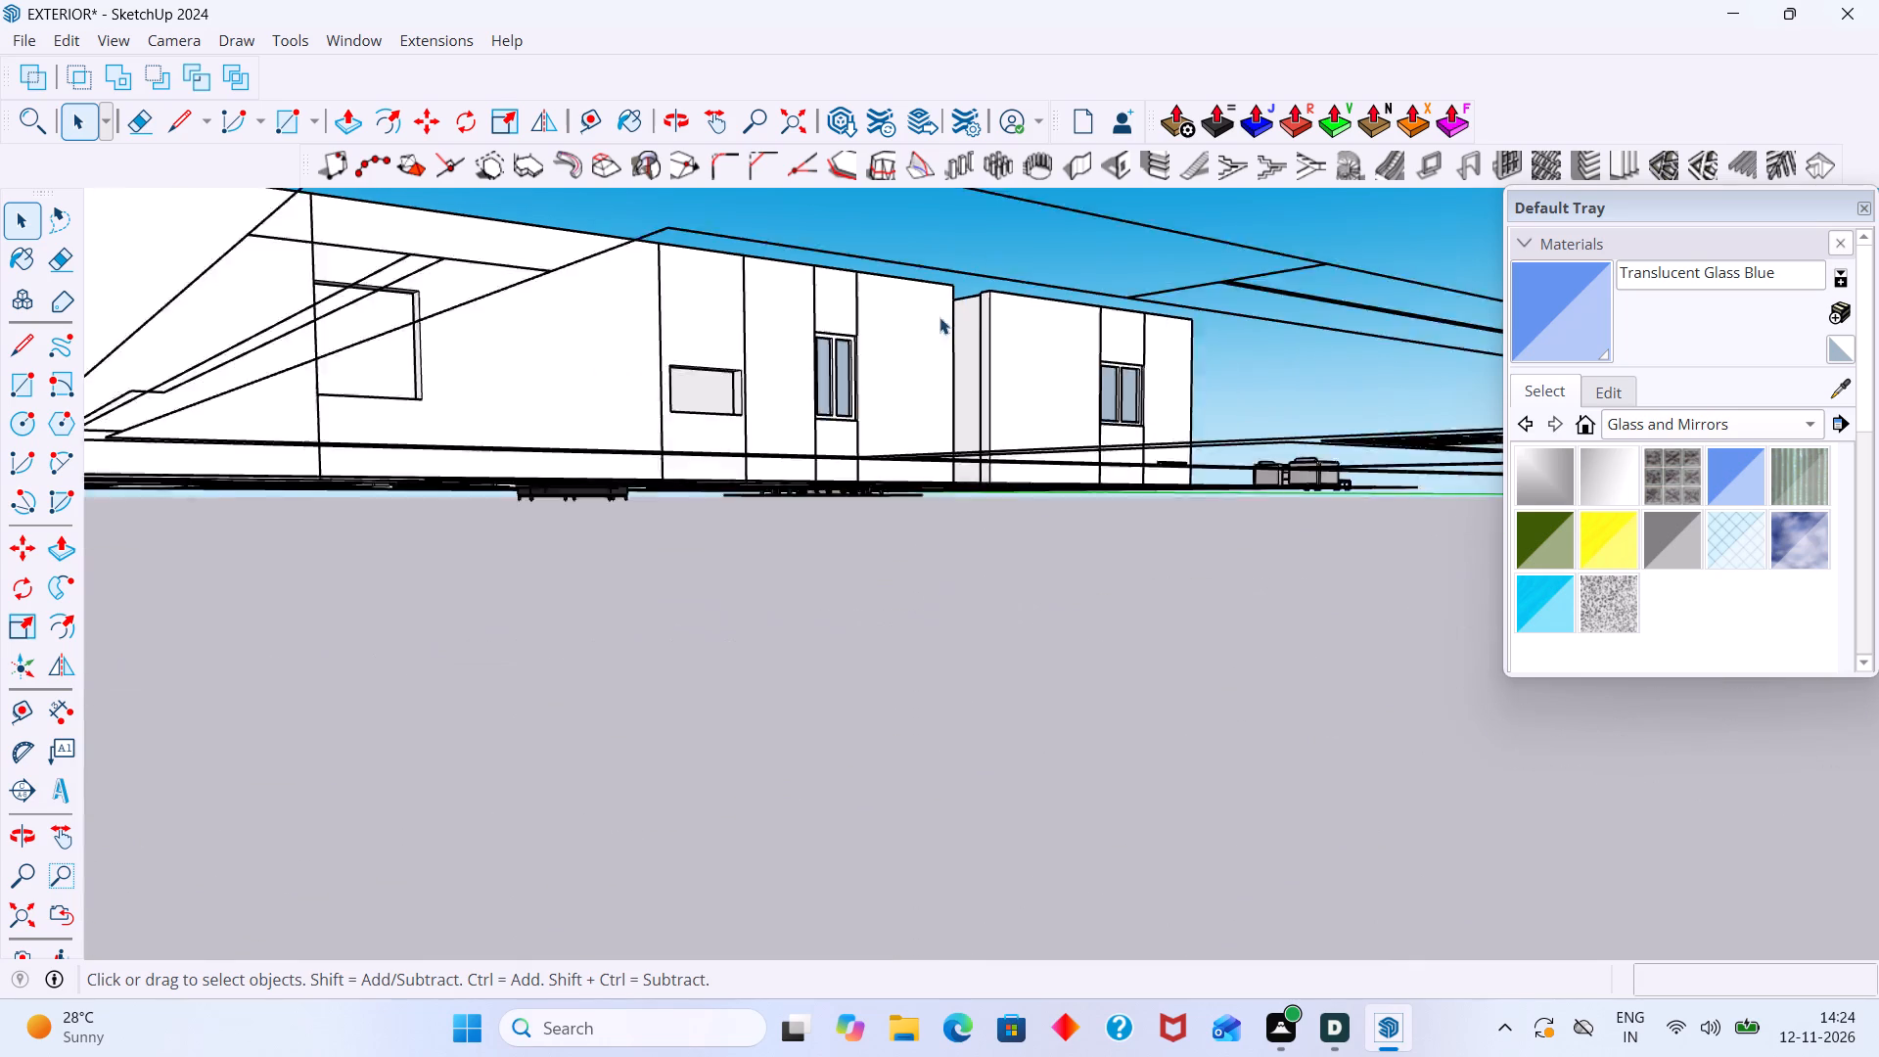
{"action": "scroll", "coordinate": [939, 317], "scroll_direction": "down", "scroll_amount": 2}
{"action": "middle_click_drag", "start_coordinate": [868, 432], "coordinate": [699, 597]}
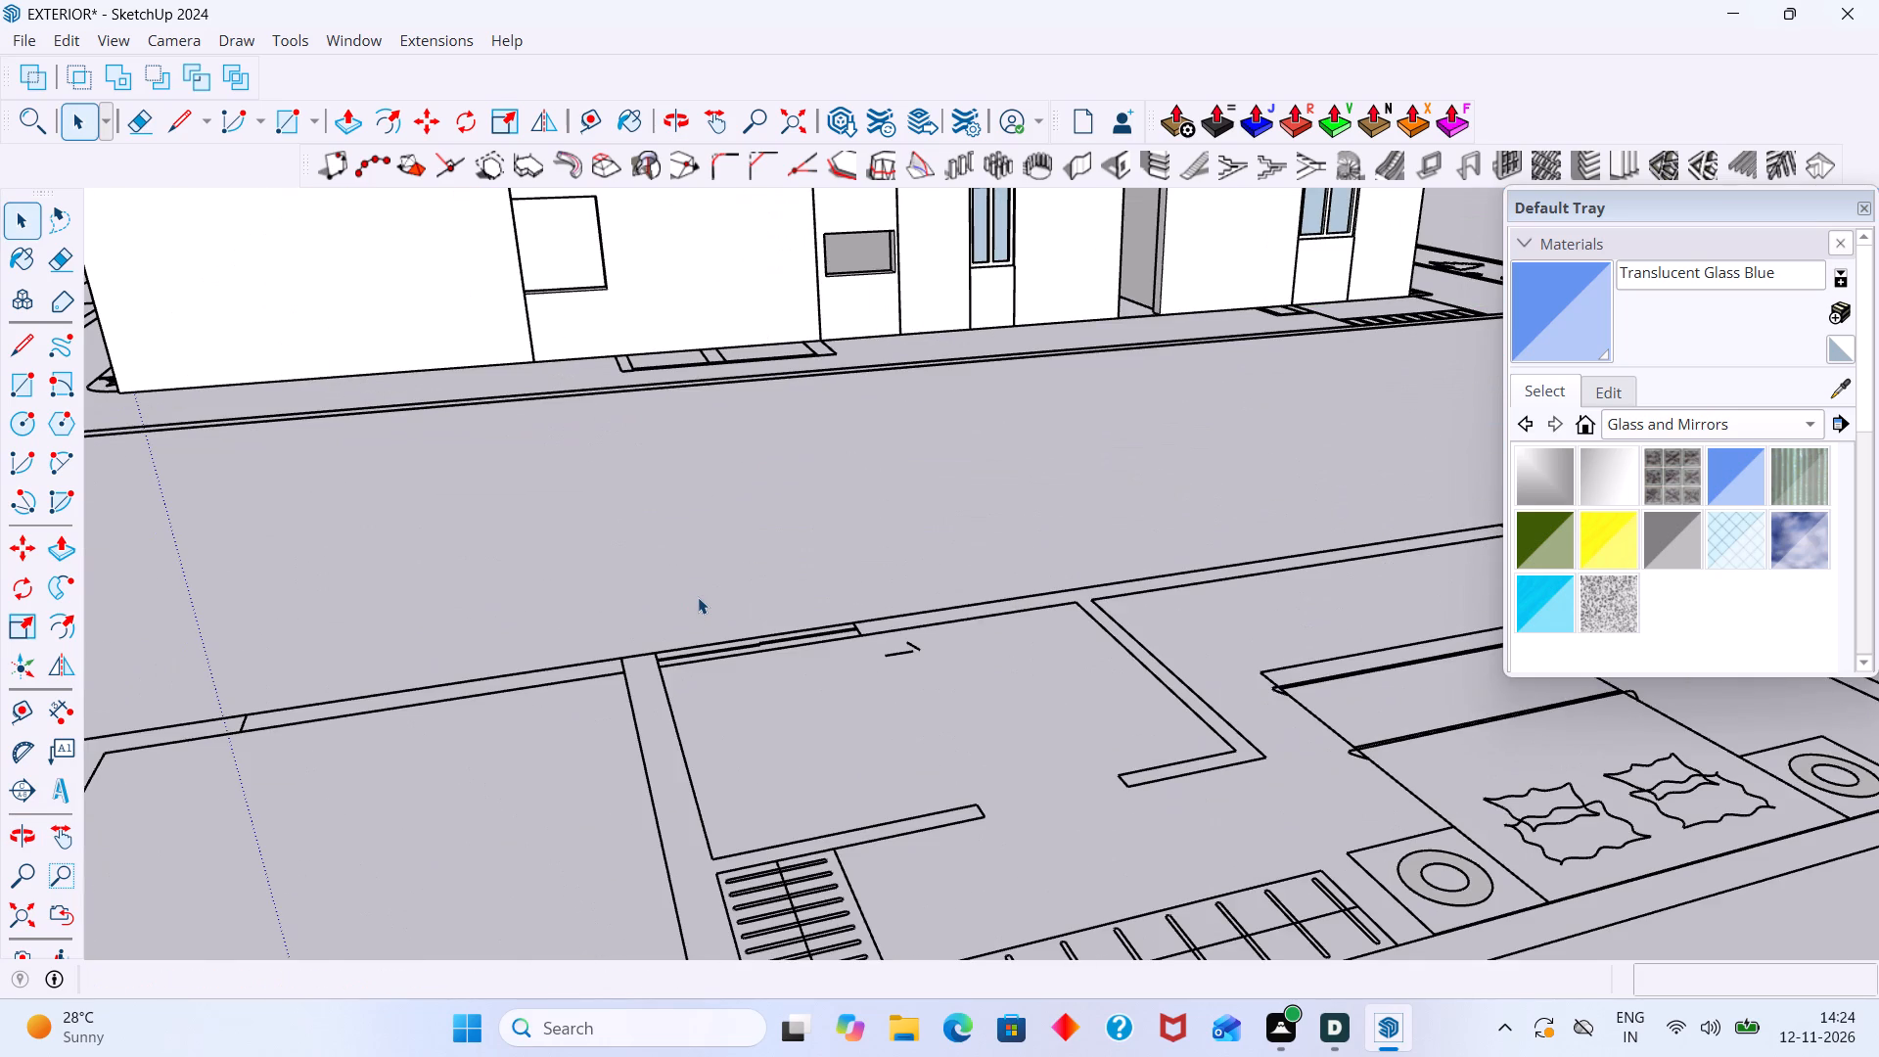
{"action": "scroll", "coordinate": [718, 565], "scroll_direction": "down", "scroll_amount": 2}
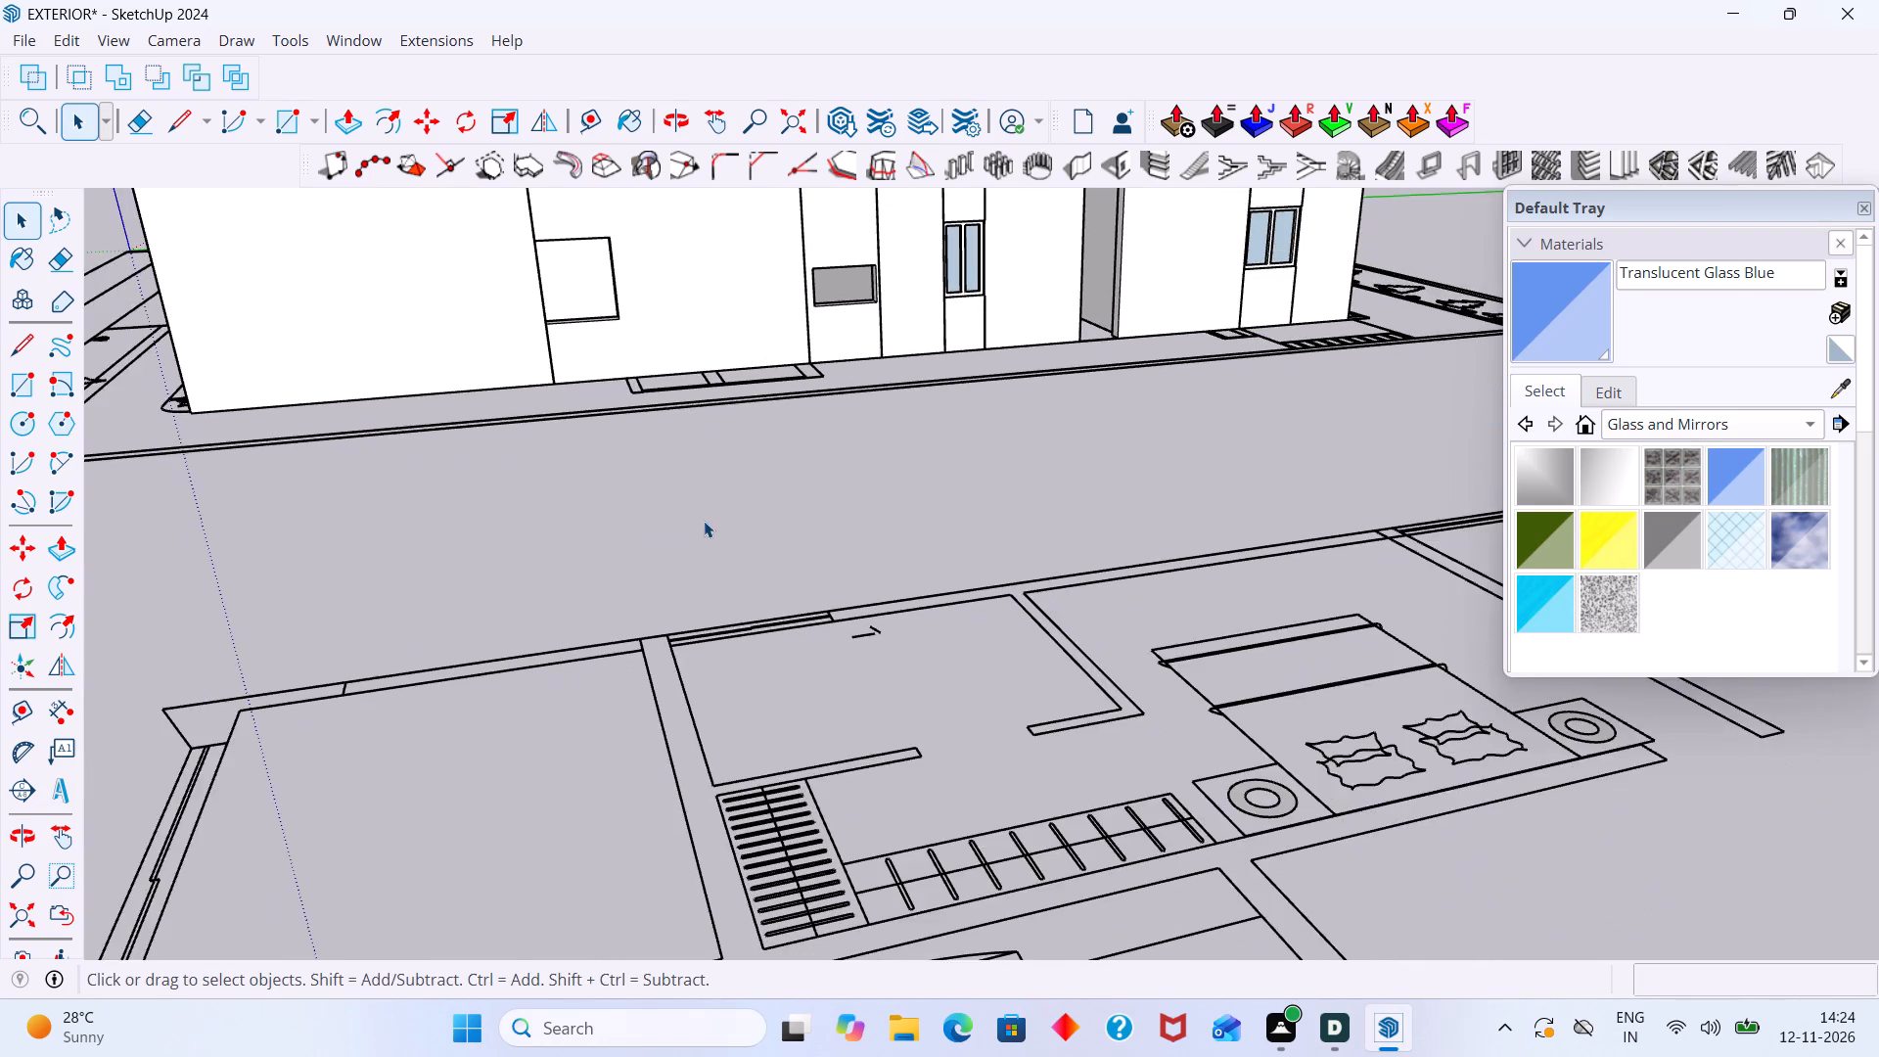
{"action": "middle_click_drag", "start_coordinate": [704, 521], "coordinate": [685, 749]}
{"action": "middle_click_drag", "start_coordinate": [819, 560], "coordinate": [766, 703]}
{"action": "scroll", "coordinate": [847, 604], "scroll_direction": "up", "scroll_amount": 13}
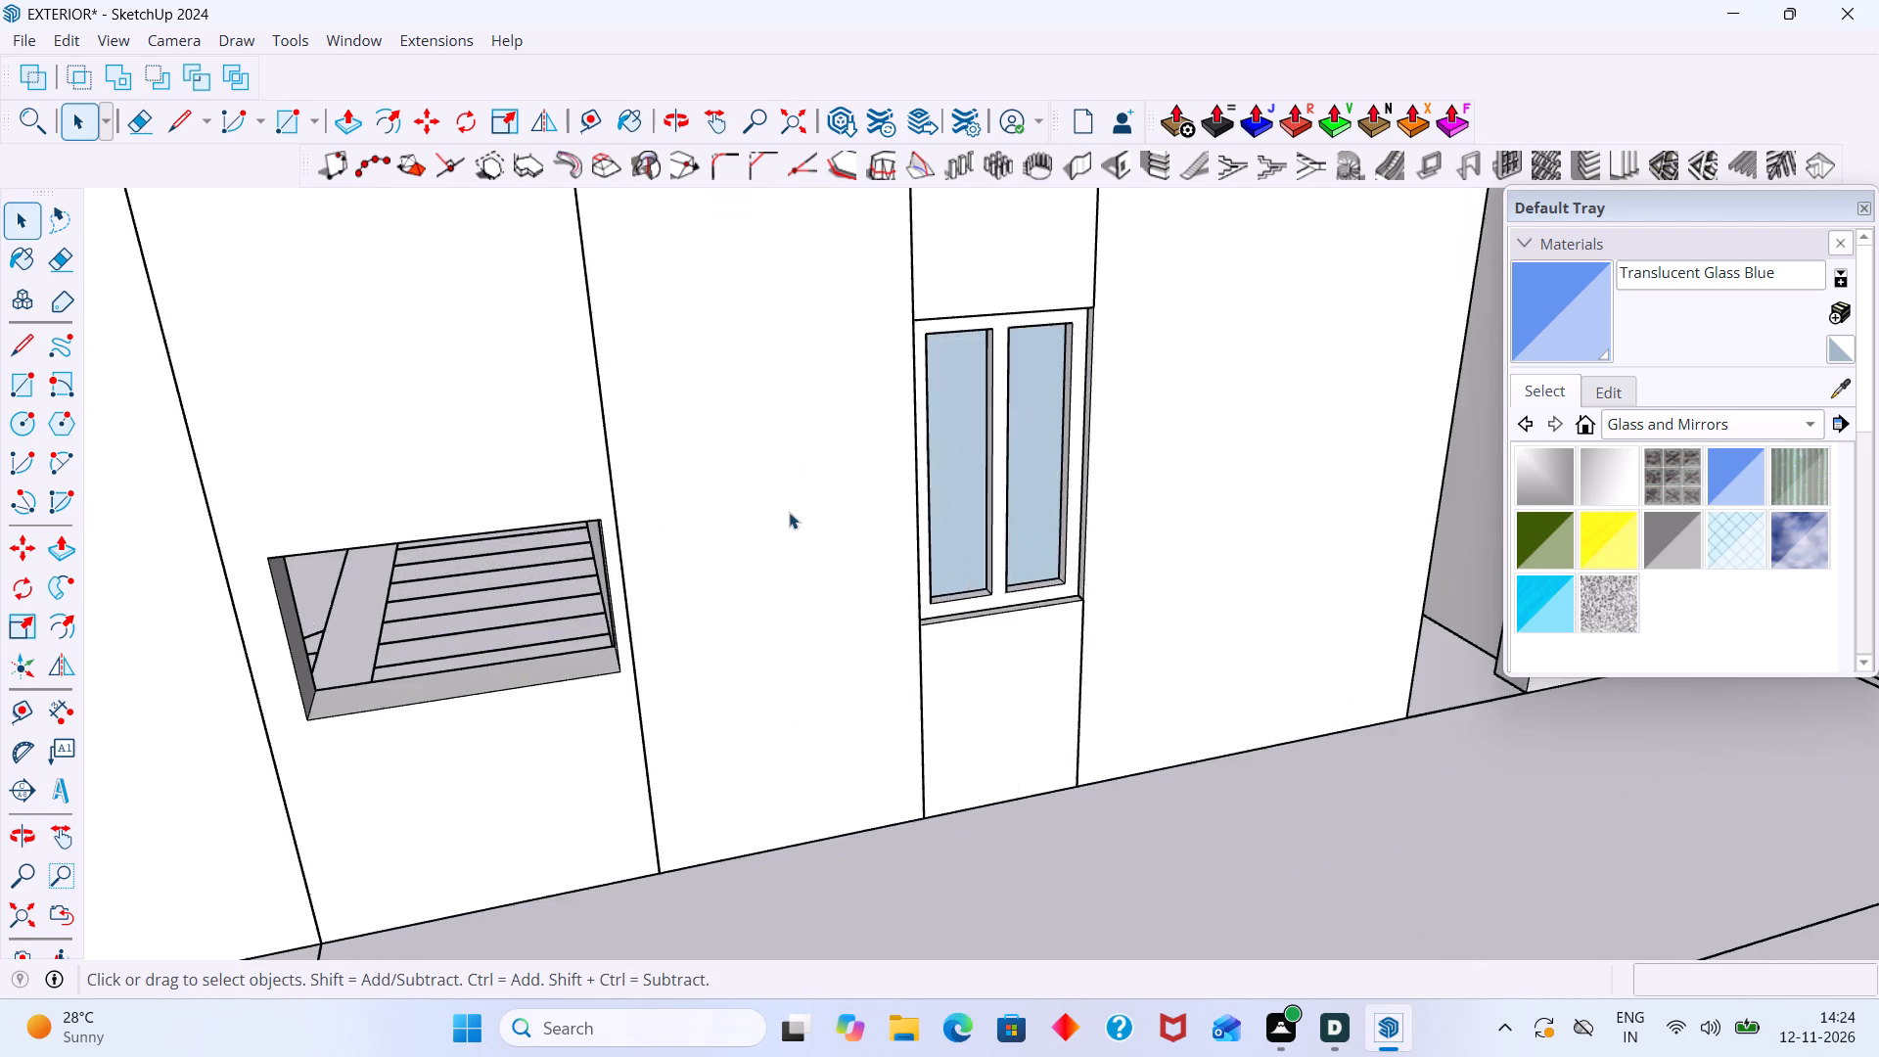
{"action": "scroll", "coordinate": [789, 512], "scroll_direction": "up", "scroll_amount": 2}
{"action": "scroll", "coordinate": [754, 492], "scroll_direction": "down", "scroll_amount": 6}
{"action": "middle_click_drag", "start_coordinate": [658, 578], "coordinate": [584, 427]}
{"action": "scroll", "coordinate": [585, 423], "scroll_direction": "down", "scroll_amount": 2}
{"action": "middle_click_drag", "start_coordinate": [646, 464], "coordinate": [738, 674]}
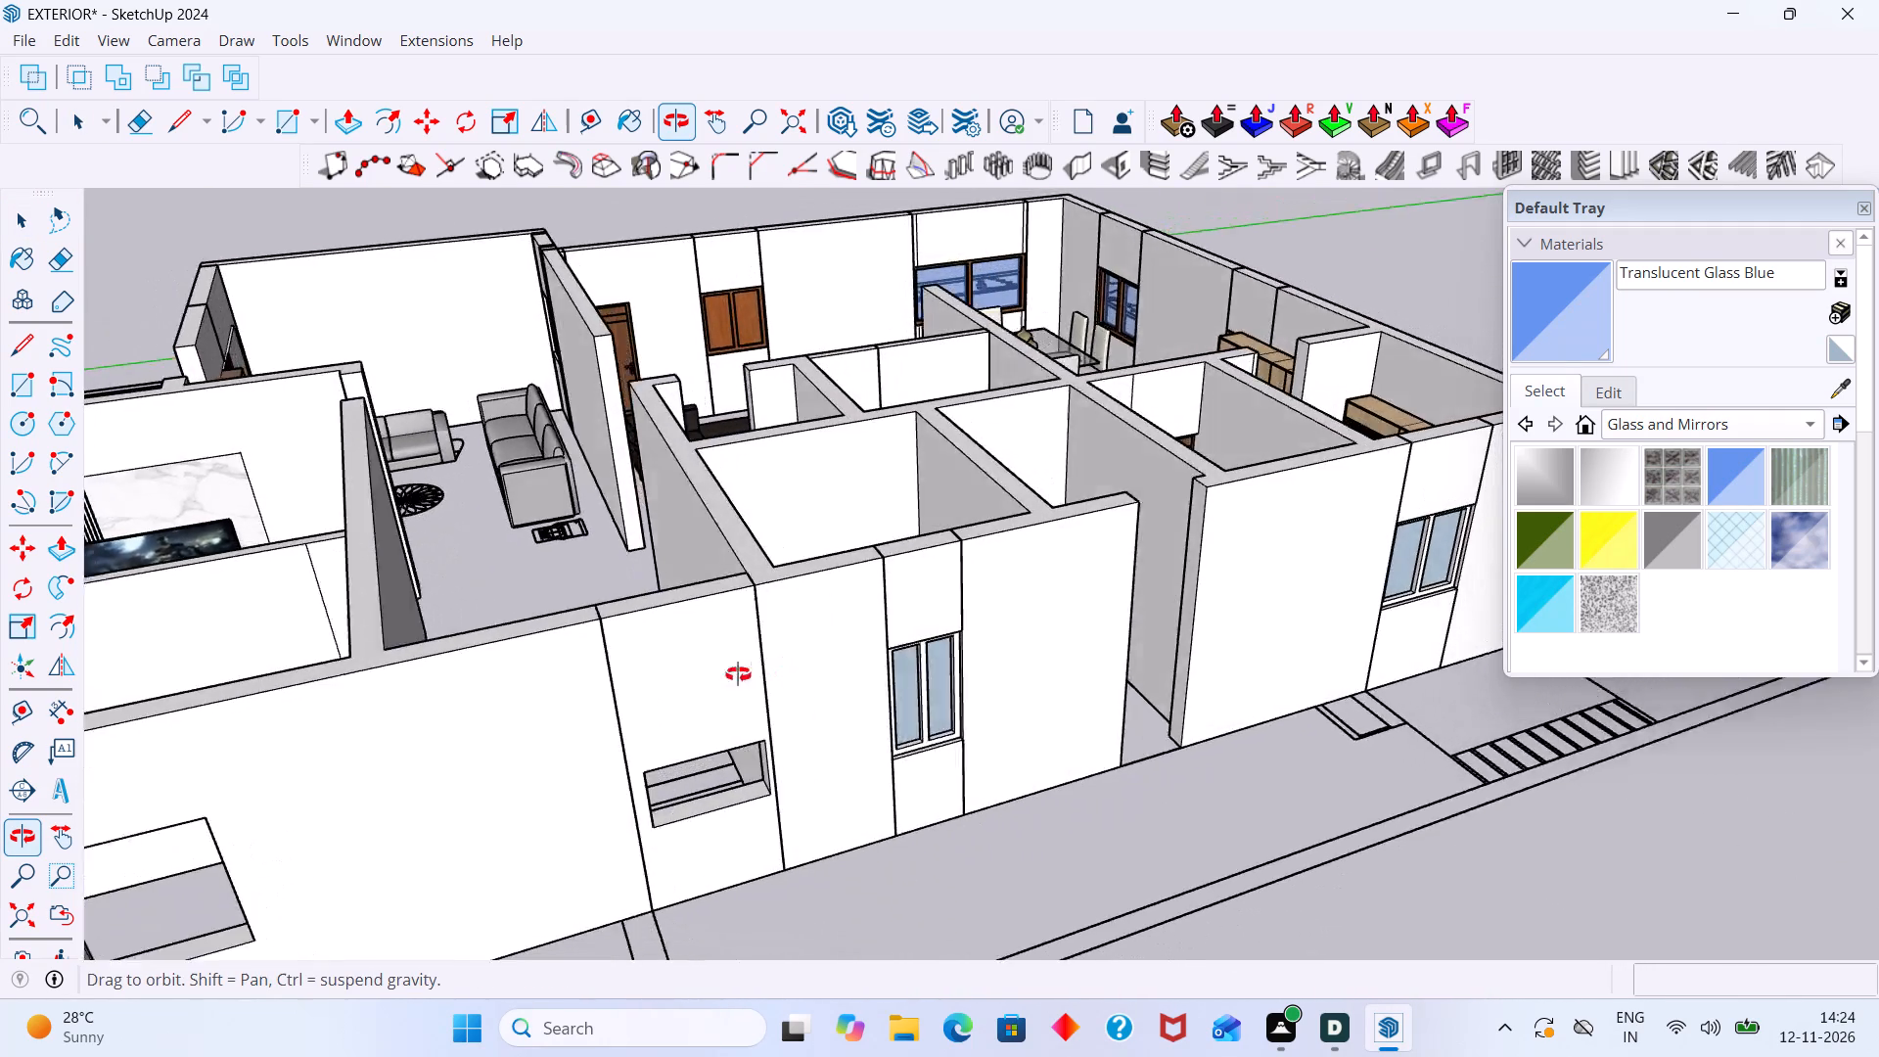
{"action": "middle_click_drag", "start_coordinate": [738, 674], "coordinate": [703, 679]}
{"action": "scroll", "coordinate": [721, 675], "scroll_direction": "down", "scroll_amount": 2}
{"action": "middle_click_drag", "start_coordinate": [747, 708], "coordinate": [738, 597], "text": "shift"}
{"action": "middle_click_drag", "start_coordinate": [655, 669], "coordinate": [650, 592]}
{"action": "scroll", "coordinate": [649, 584], "scroll_direction": "down", "scroll_amount": 1}
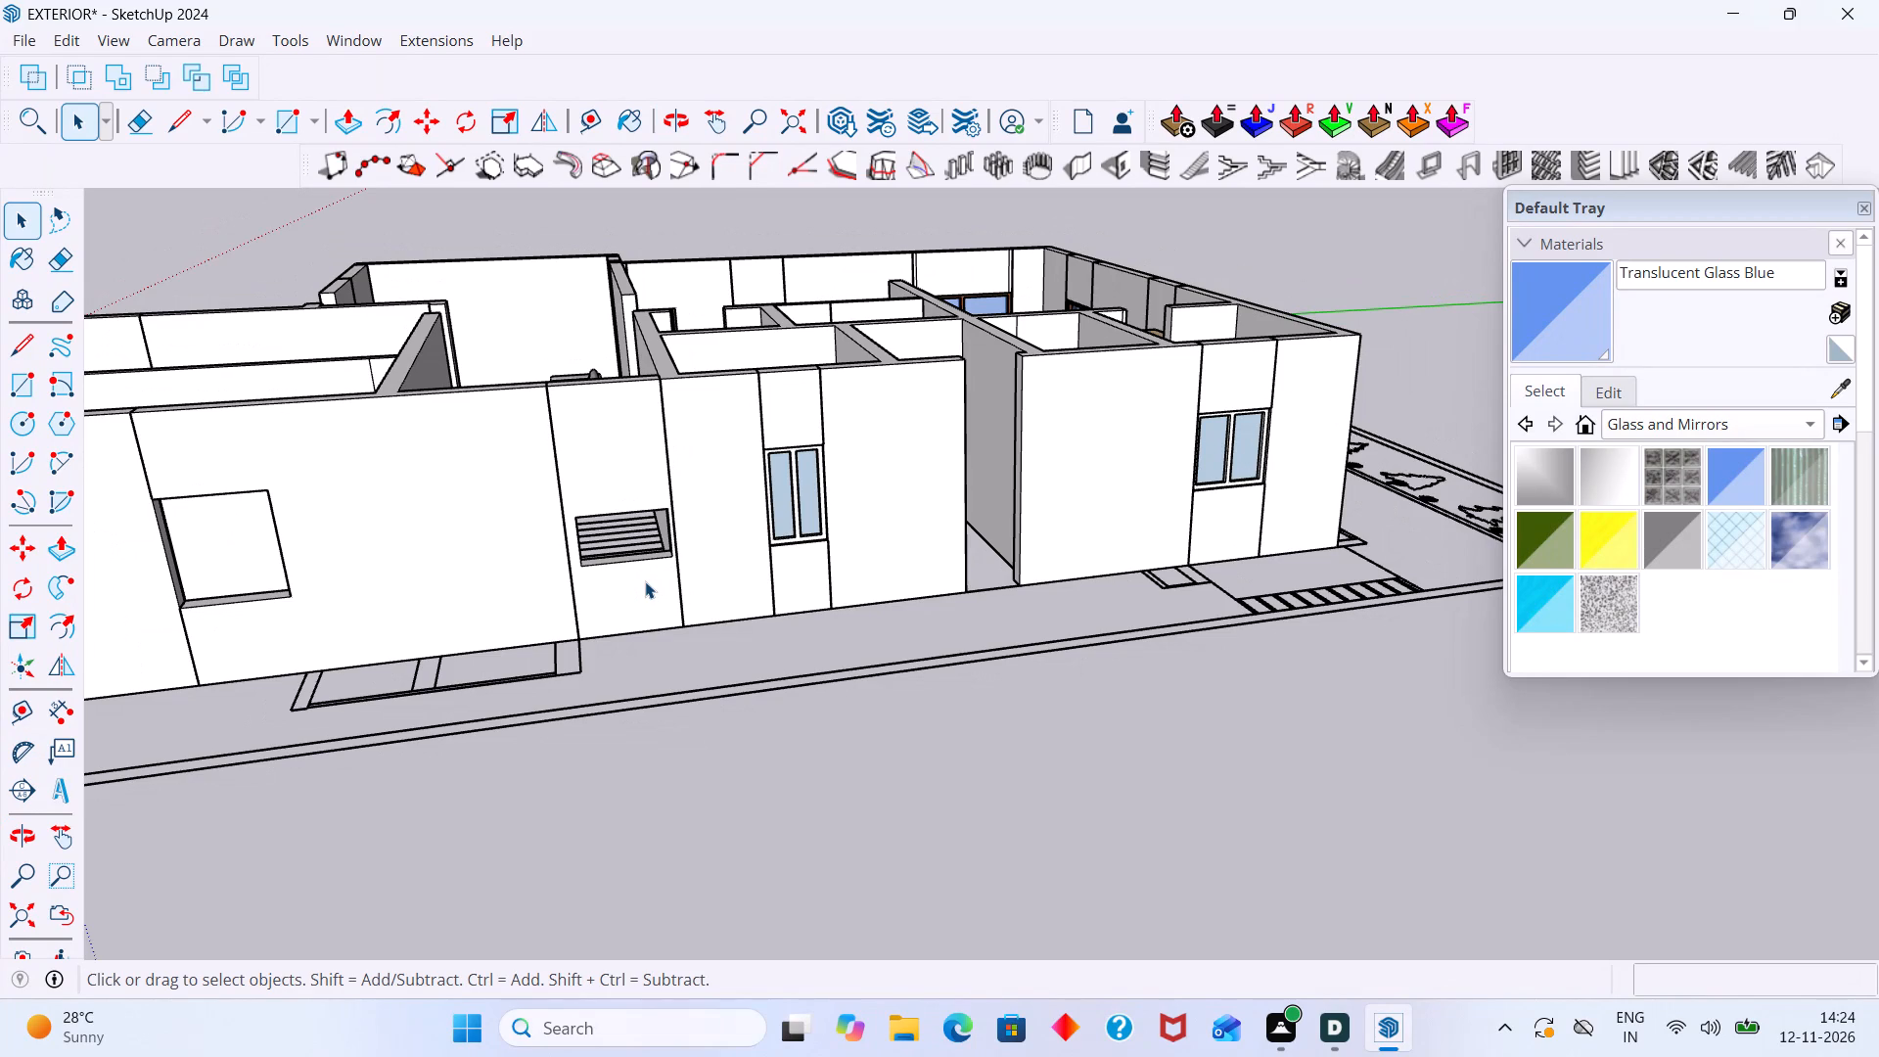
Open the infill group around the small opening beside the tall window, raise its lintel underside about 2' 3/8" to that window's head level, and leave the group.
{"action": "middle_click_drag", "start_coordinate": [672, 584], "coordinate": [768, 786], "text": "shift"}
{"action": "scroll", "coordinate": [714, 731], "scroll_direction": "up", "scroll_amount": 4}
{"action": "middle_click_drag", "start_coordinate": [721, 741], "coordinate": [725, 512]}
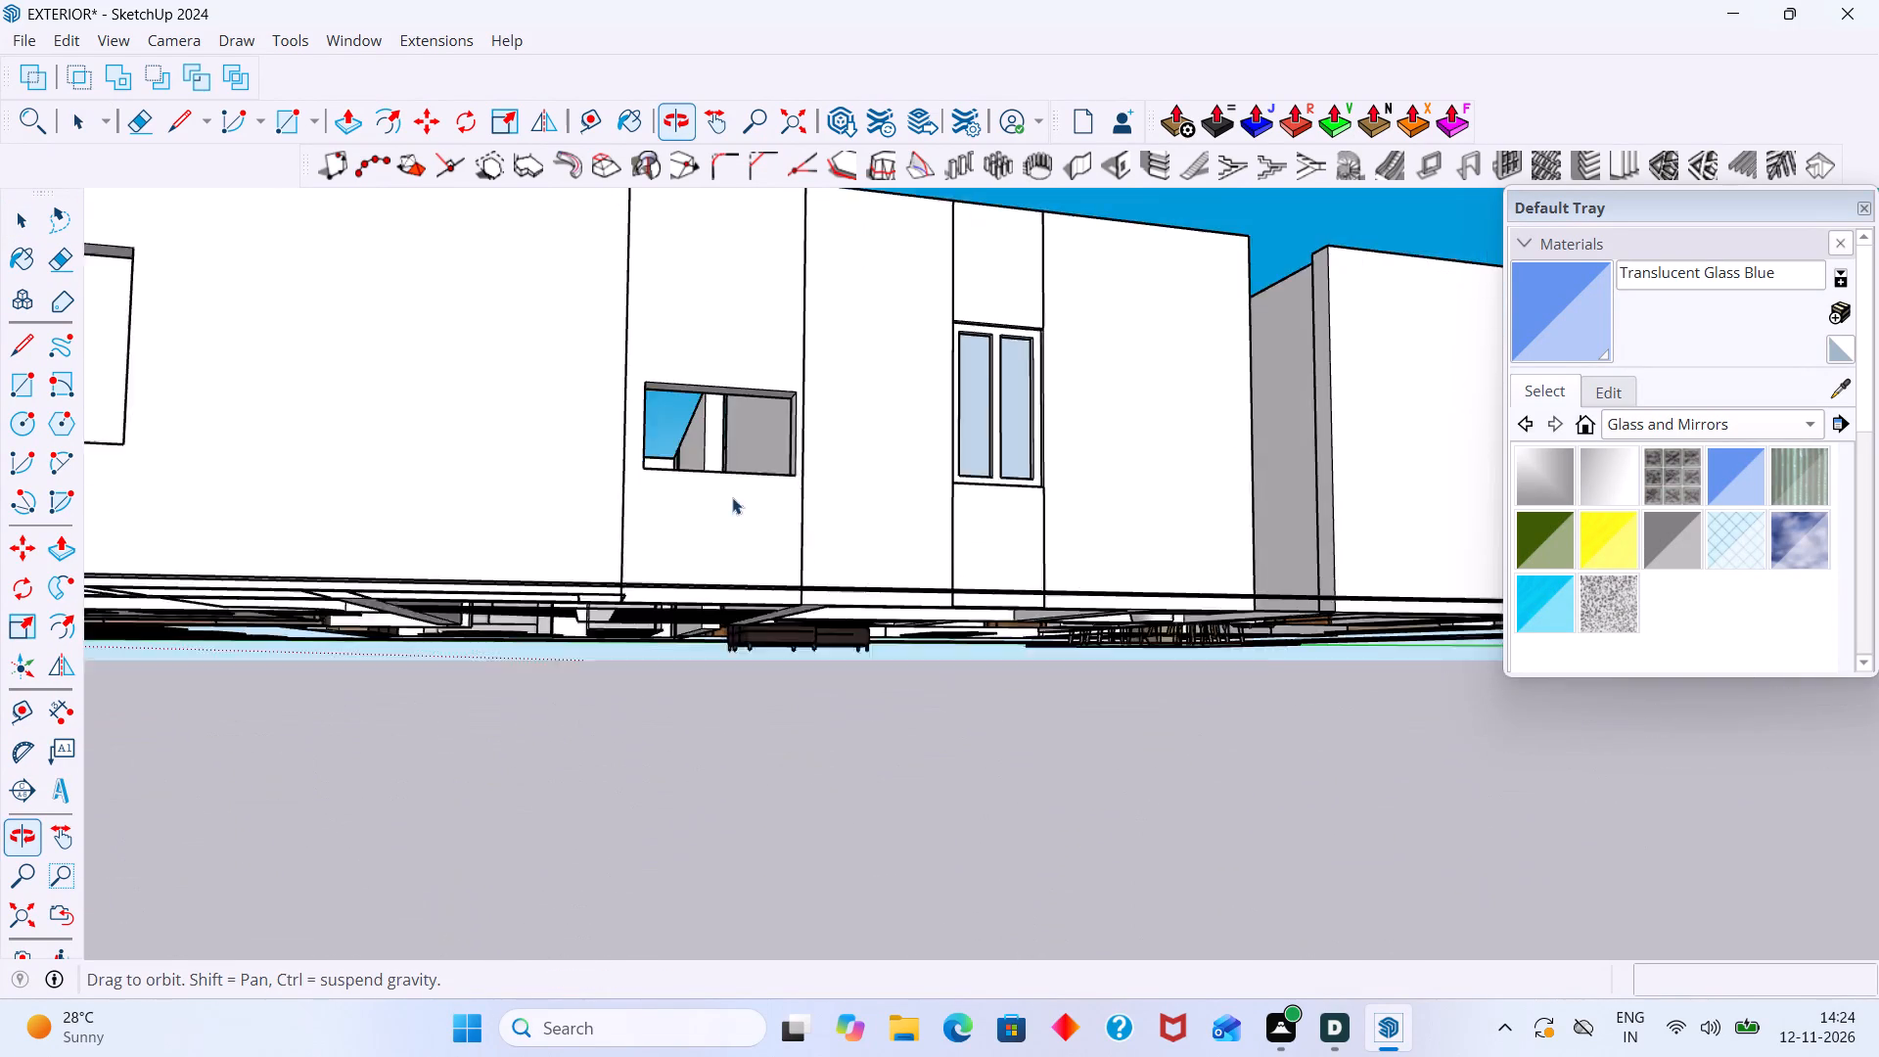
{"action": "middle_click_drag", "start_coordinate": [771, 420], "coordinate": [775, 591]}
{"action": "middle_click_drag", "start_coordinate": [737, 571], "coordinate": [721, 402]}
{"action": "scroll", "coordinate": [718, 382], "scroll_direction": "up", "scroll_amount": 11}
{"action": "left_click", "coordinate": [721, 380]}
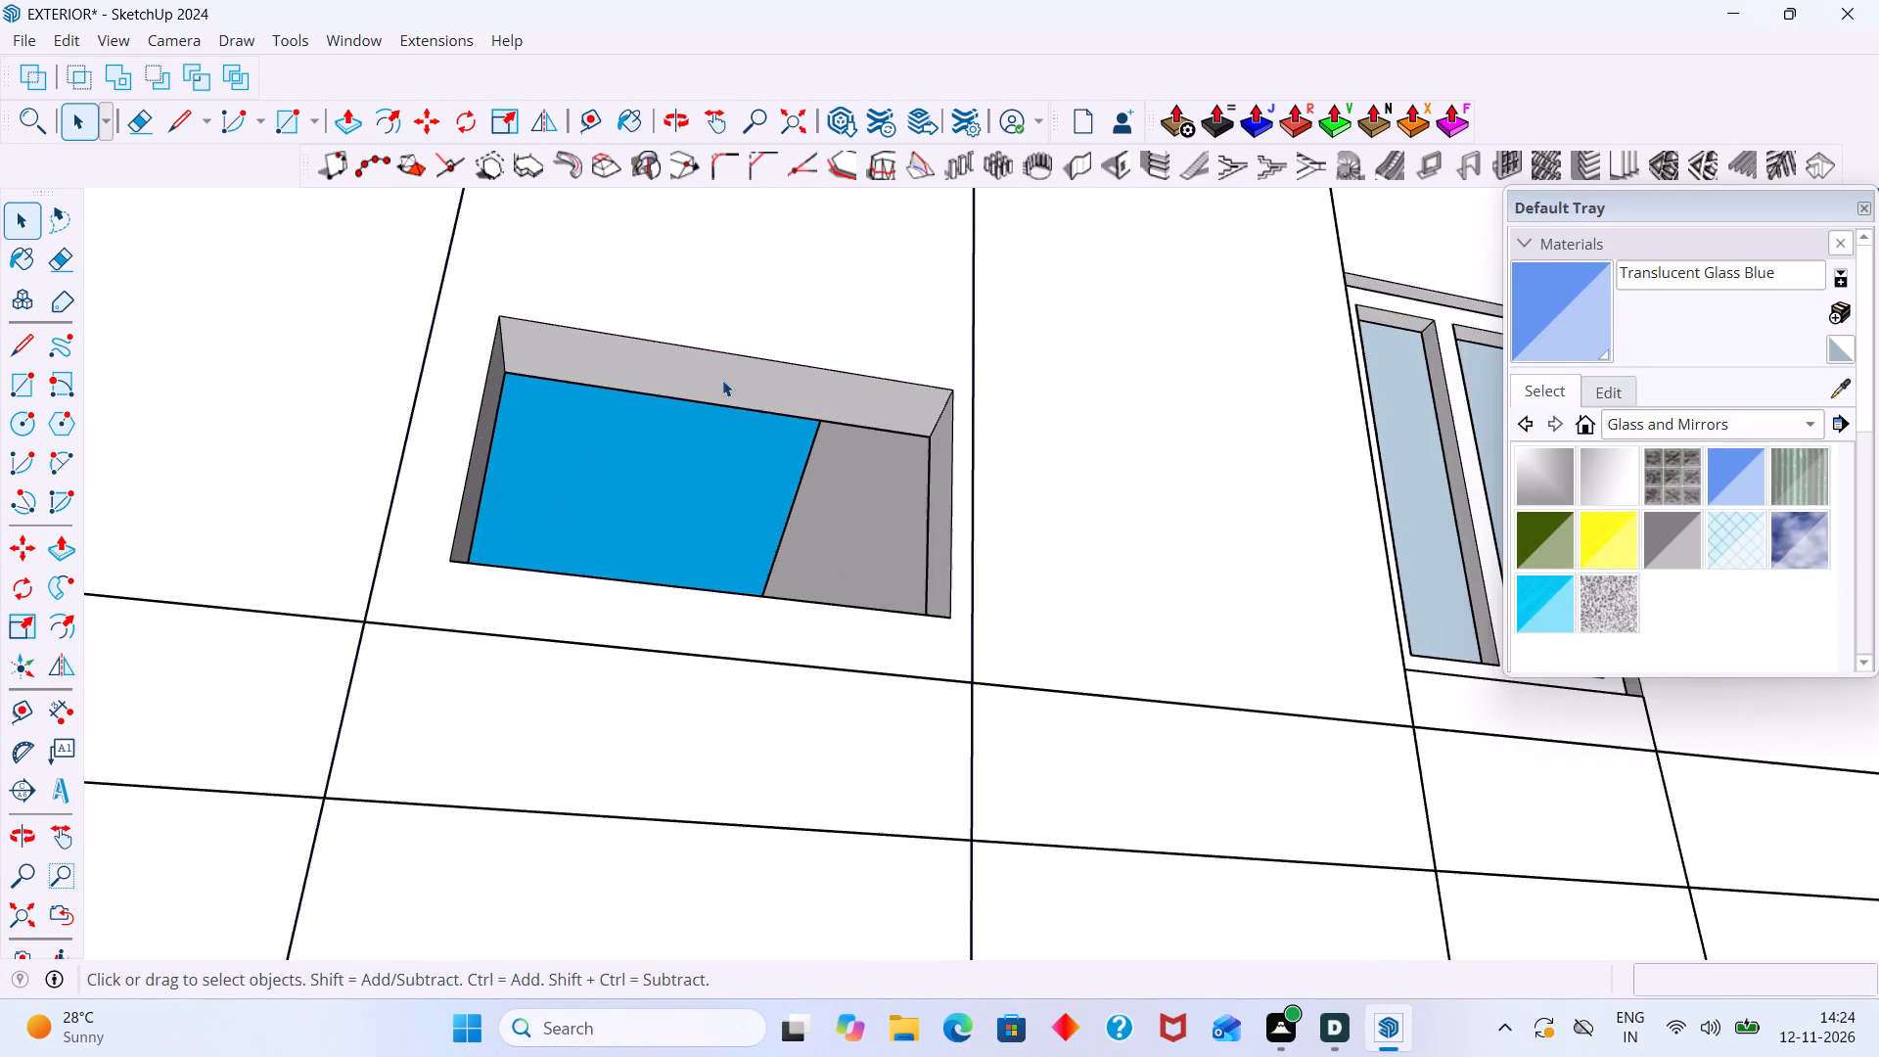
{"action": "scroll", "coordinate": [723, 380], "scroll_direction": "up", "scroll_amount": 2}
{"action": "double_click", "coordinate": [724, 380]}
{"action": "left_click", "coordinate": [745, 384]}
{"action": "key", "text": "p"}
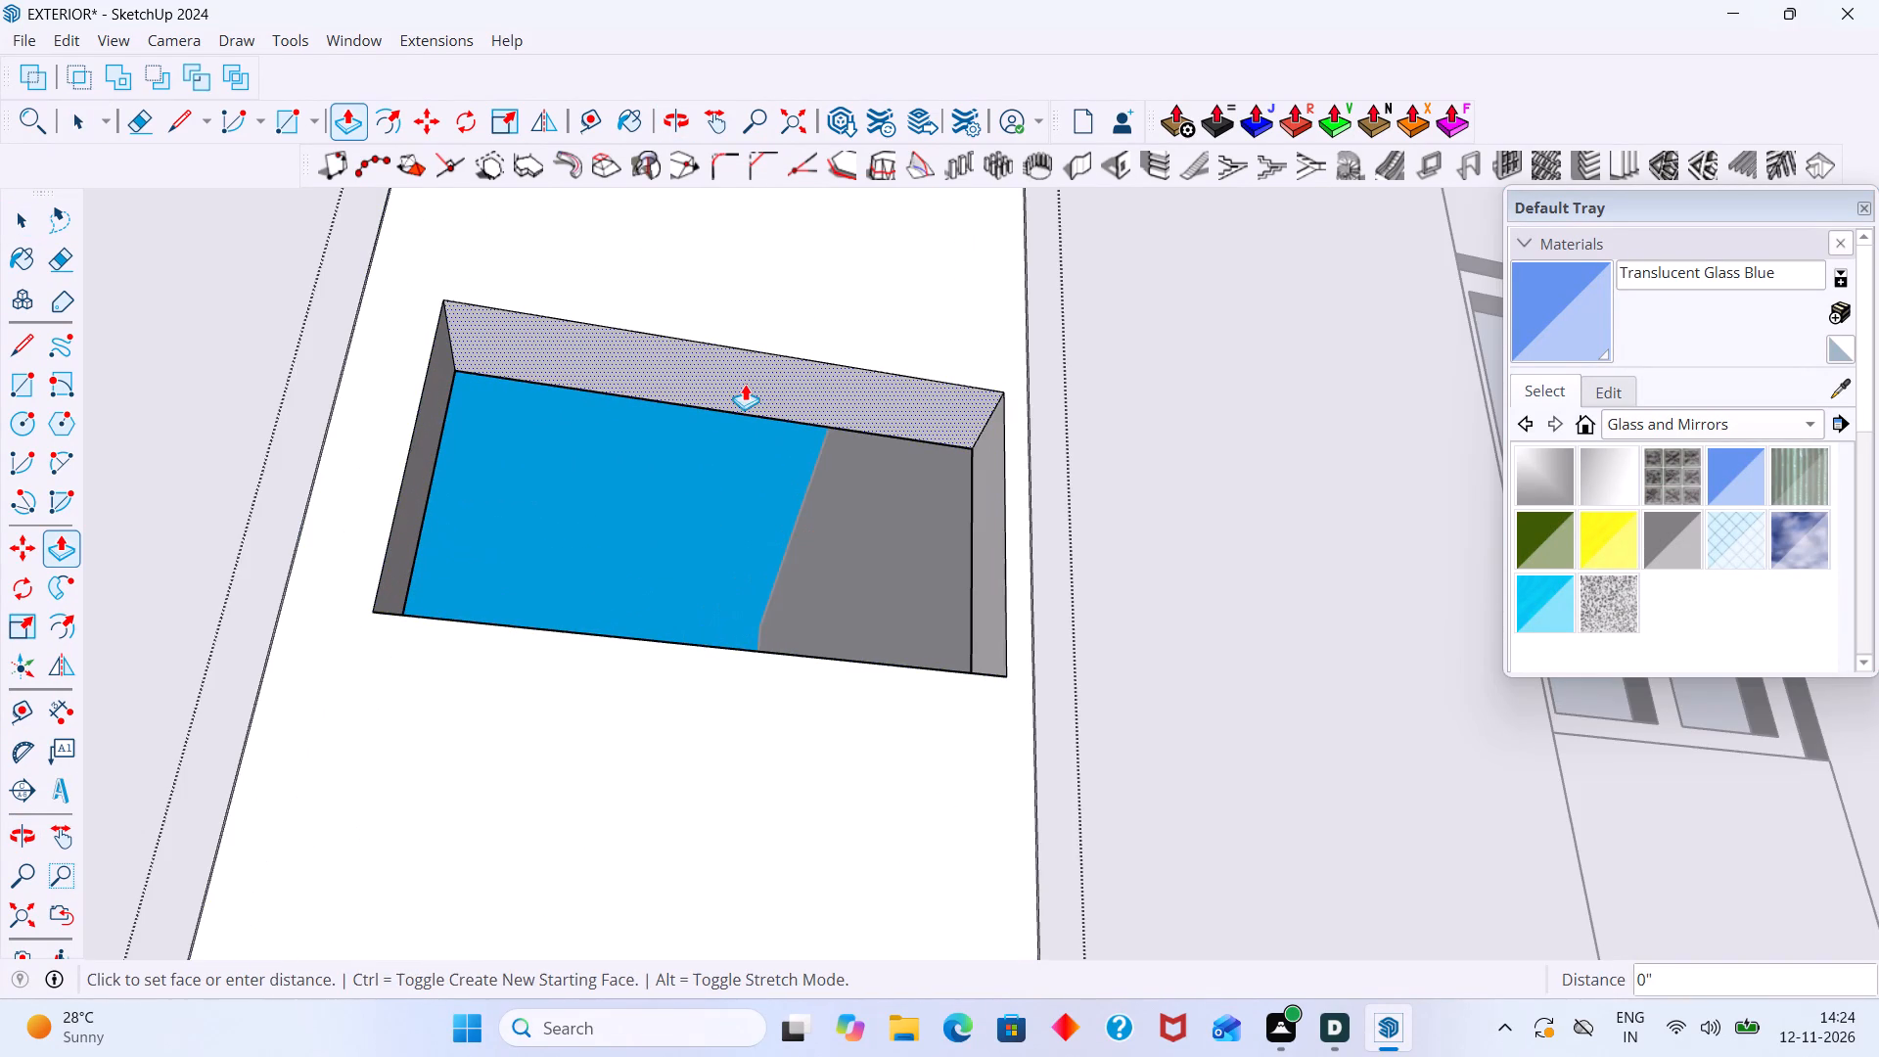
{"action": "left_click", "coordinate": [745, 384]}
{"action": "scroll", "coordinate": [756, 317], "scroll_direction": "down", "scroll_amount": 10}
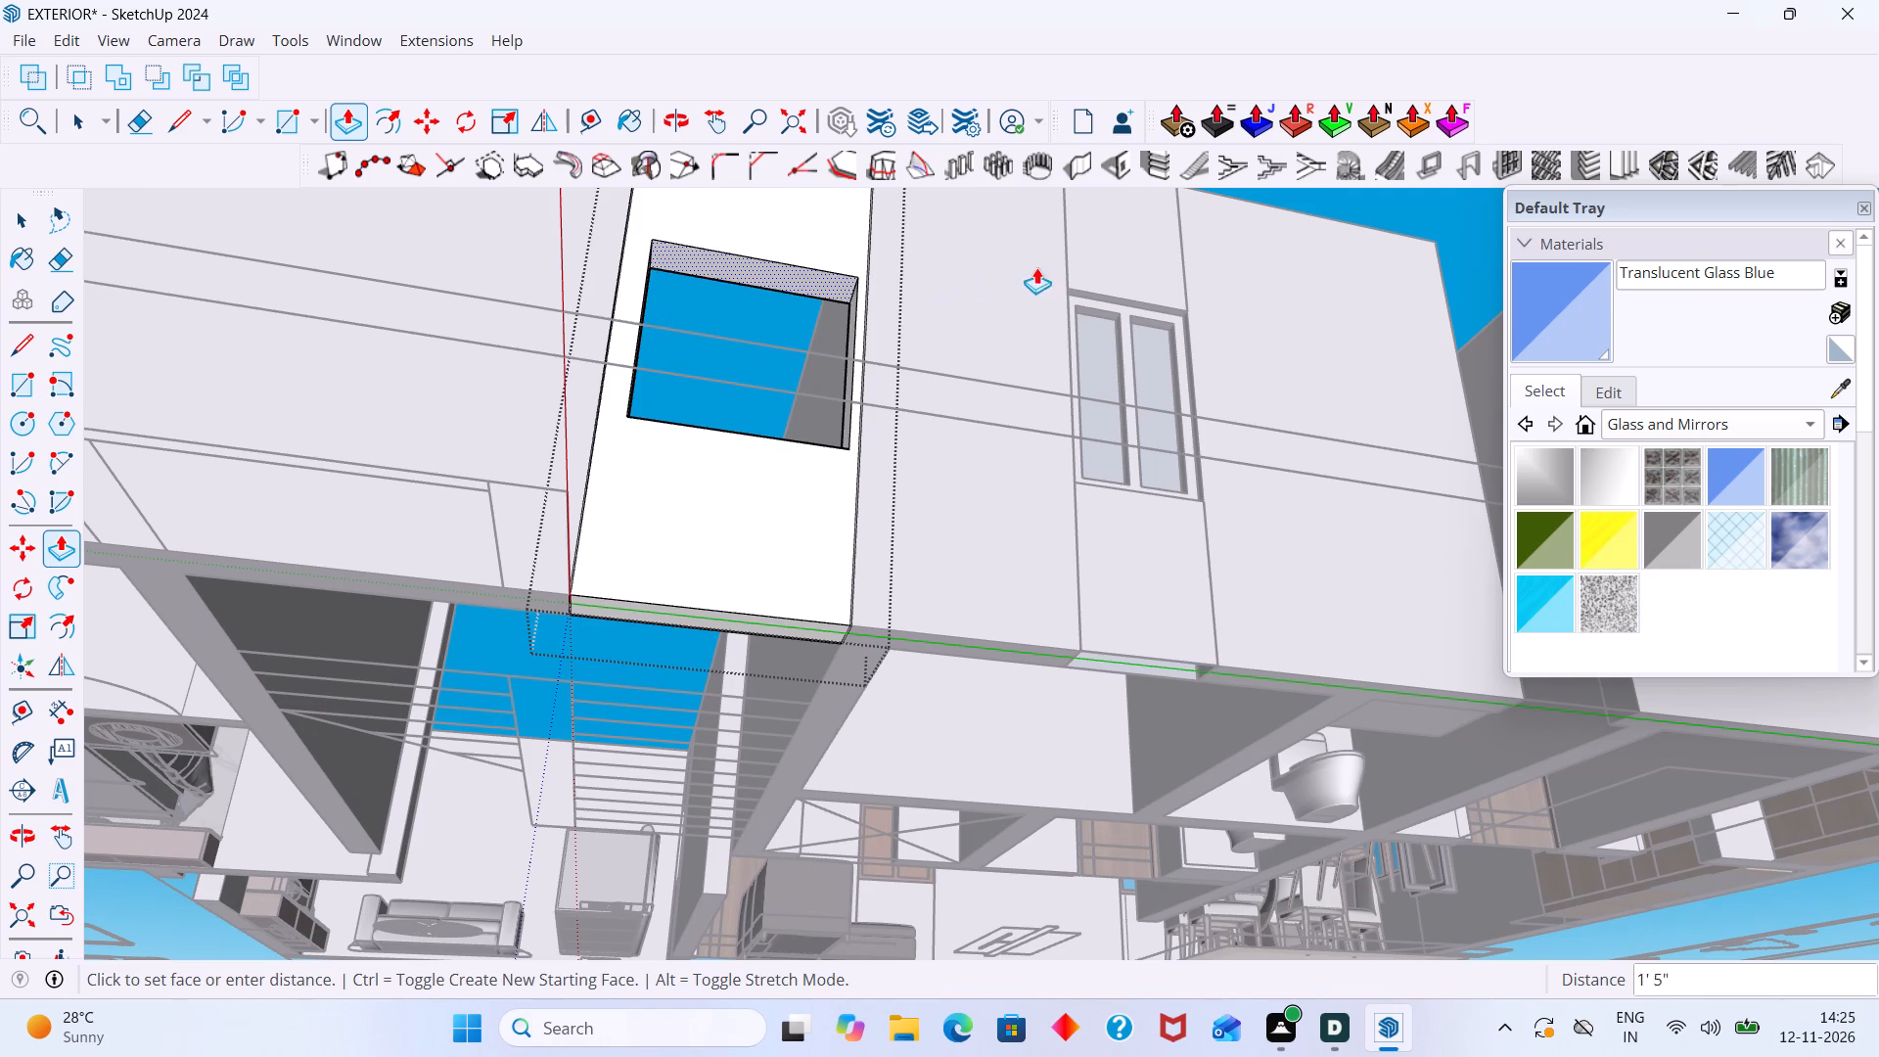
{"action": "scroll", "coordinate": [1065, 274], "scroll_direction": "up", "scroll_amount": 3}
{"action": "left_click", "coordinate": [1232, 321]}
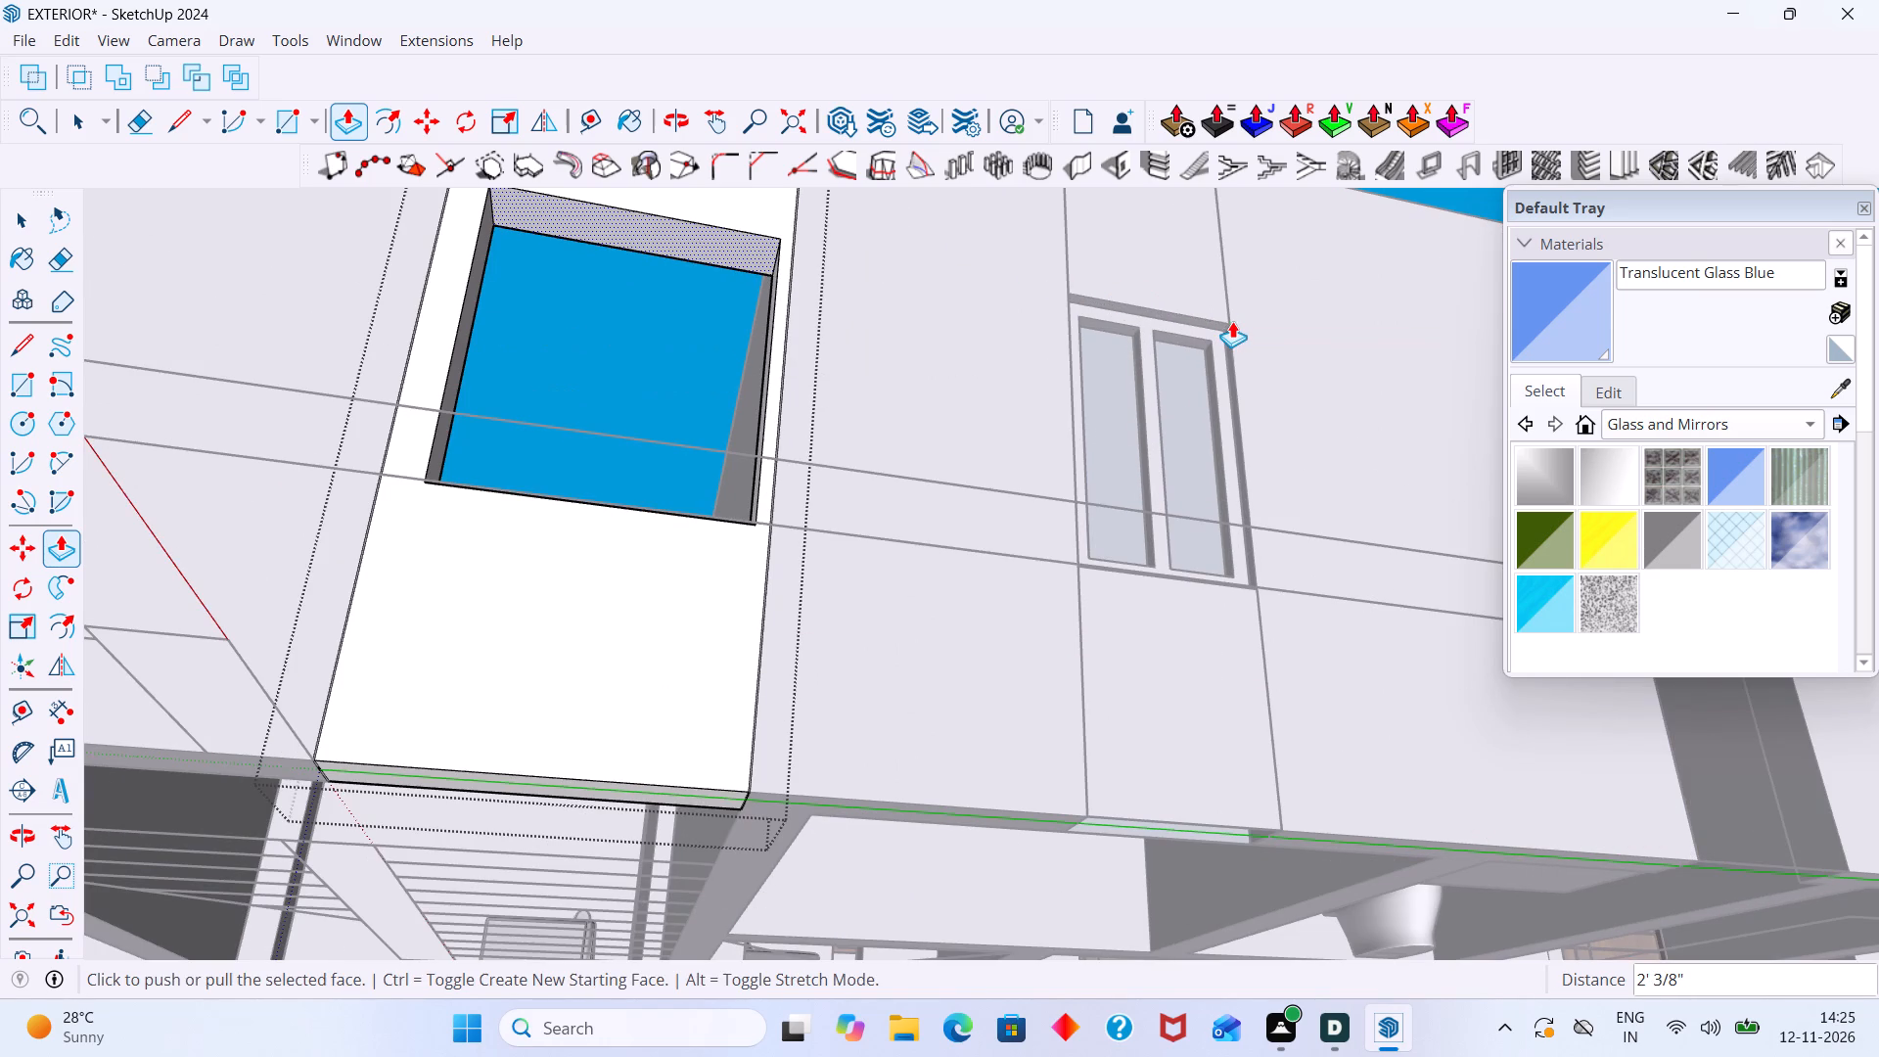
{"action": "key", "text": "space"}
{"action": "scroll", "coordinate": [1094, 432], "scroll_direction": "down", "scroll_amount": 10}
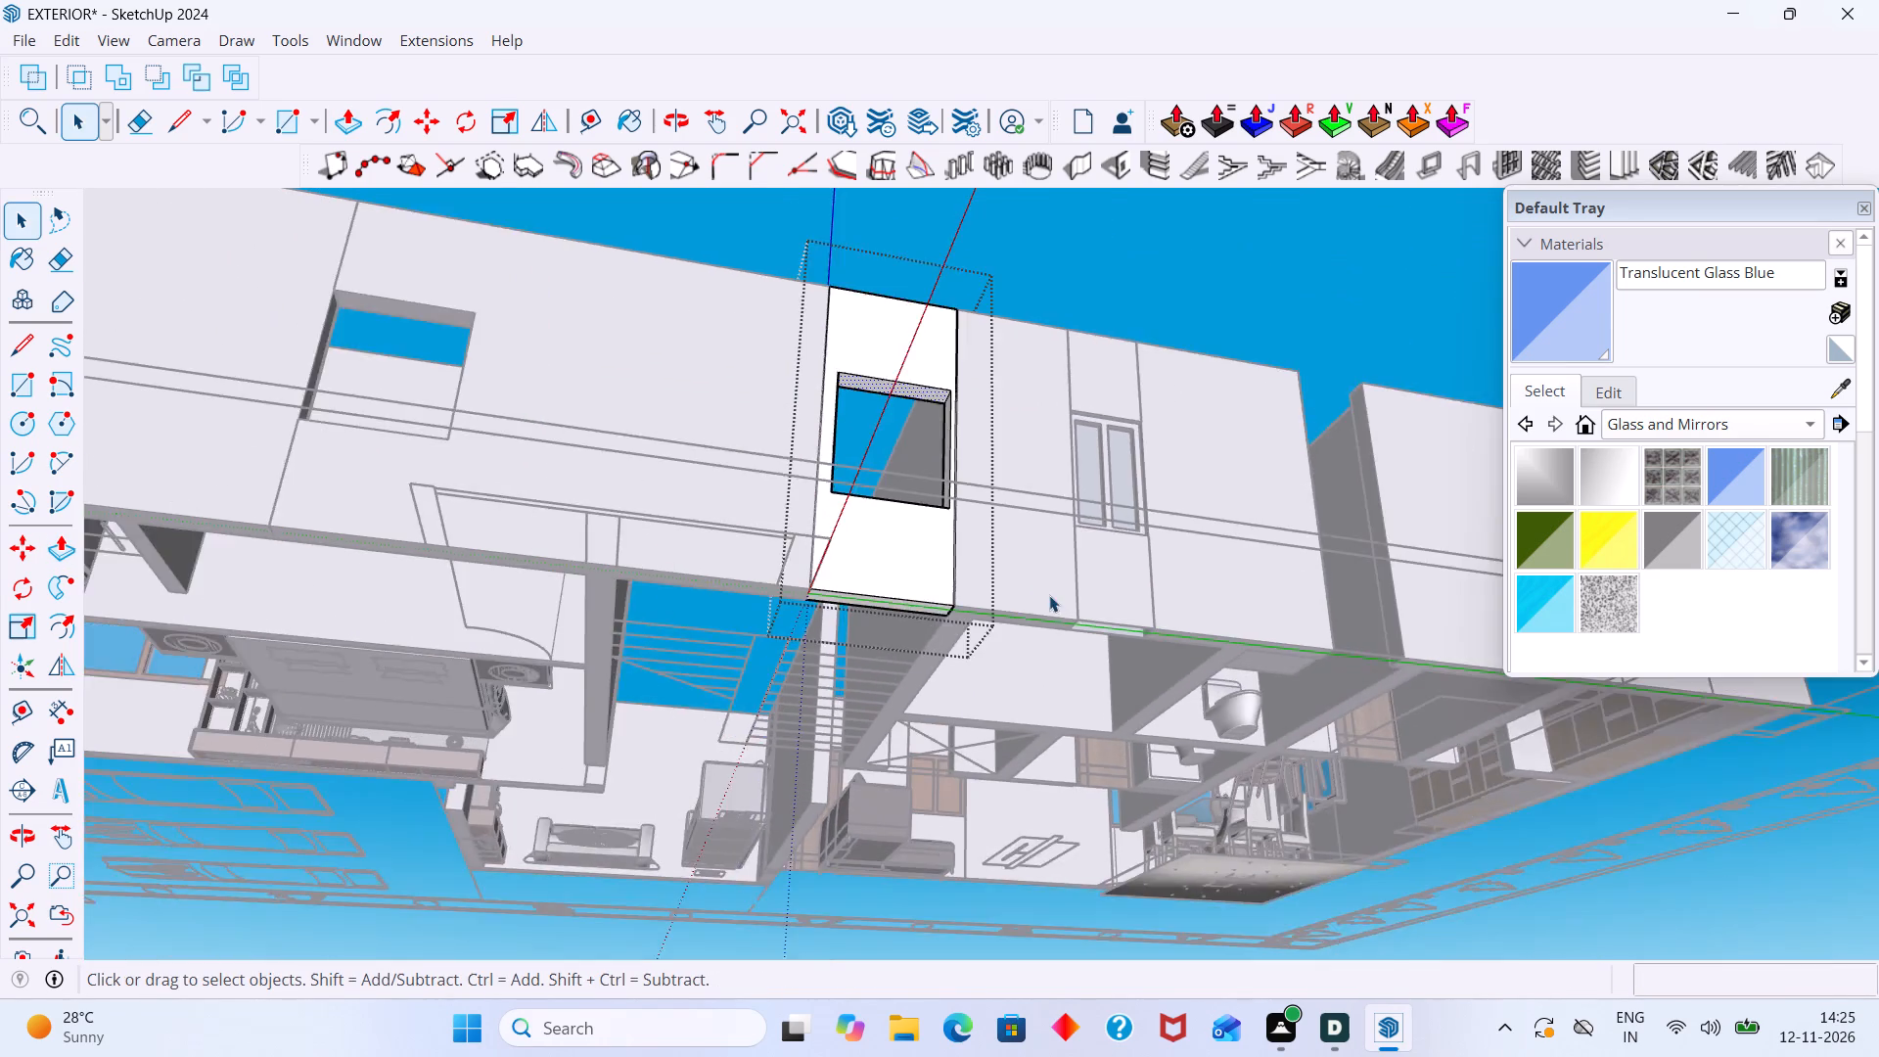
{"action": "scroll", "coordinate": [1049, 595], "scroll_direction": "down", "scroll_amount": 2}
{"action": "middle_click_drag", "start_coordinate": [1043, 609], "coordinate": [1048, 874]}
{"action": "left_click", "coordinate": [1165, 357]}
Draw a rectangle about 4' by 3' 5" closing the heightened opening at mid-depth, between the midpoints of opposite corner edges.
{"action": "middle_click_drag", "start_coordinate": [961, 660], "coordinate": [828, 675]}
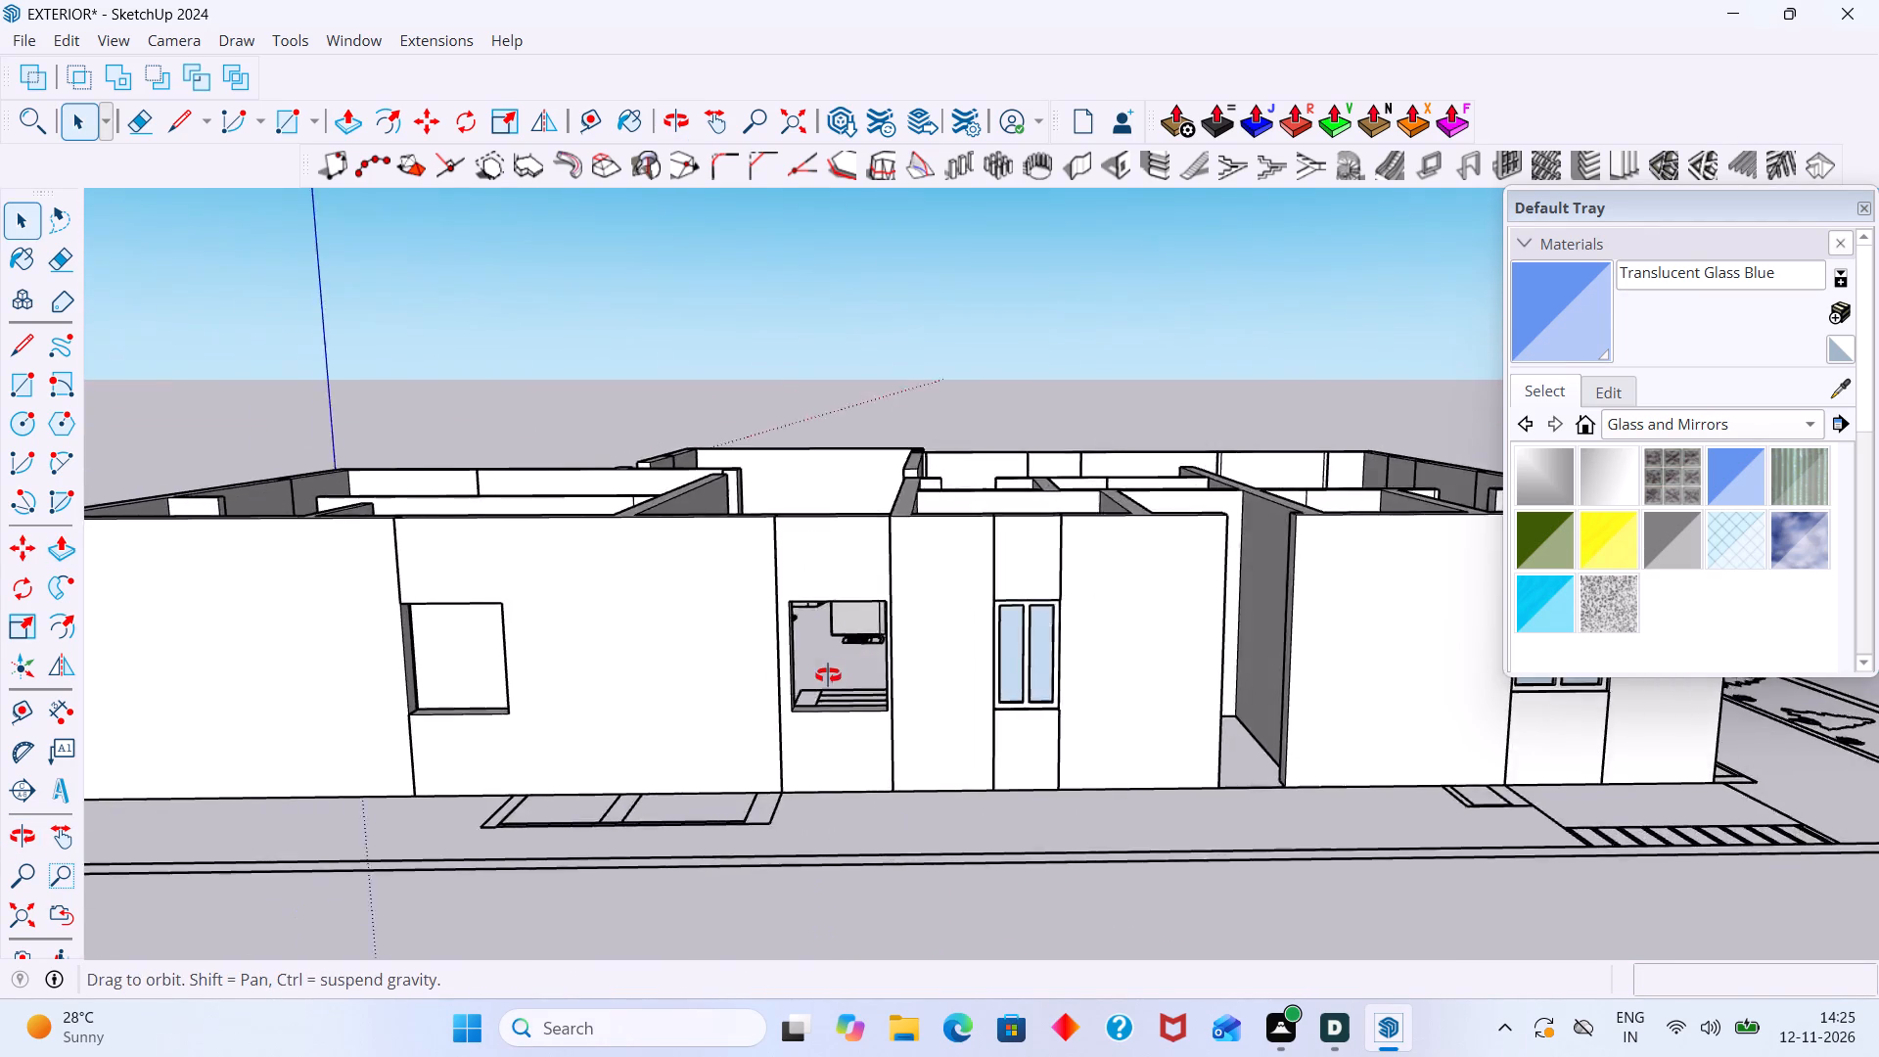
{"action": "middle_click_drag", "start_coordinate": [828, 675], "coordinate": [659, 712]}
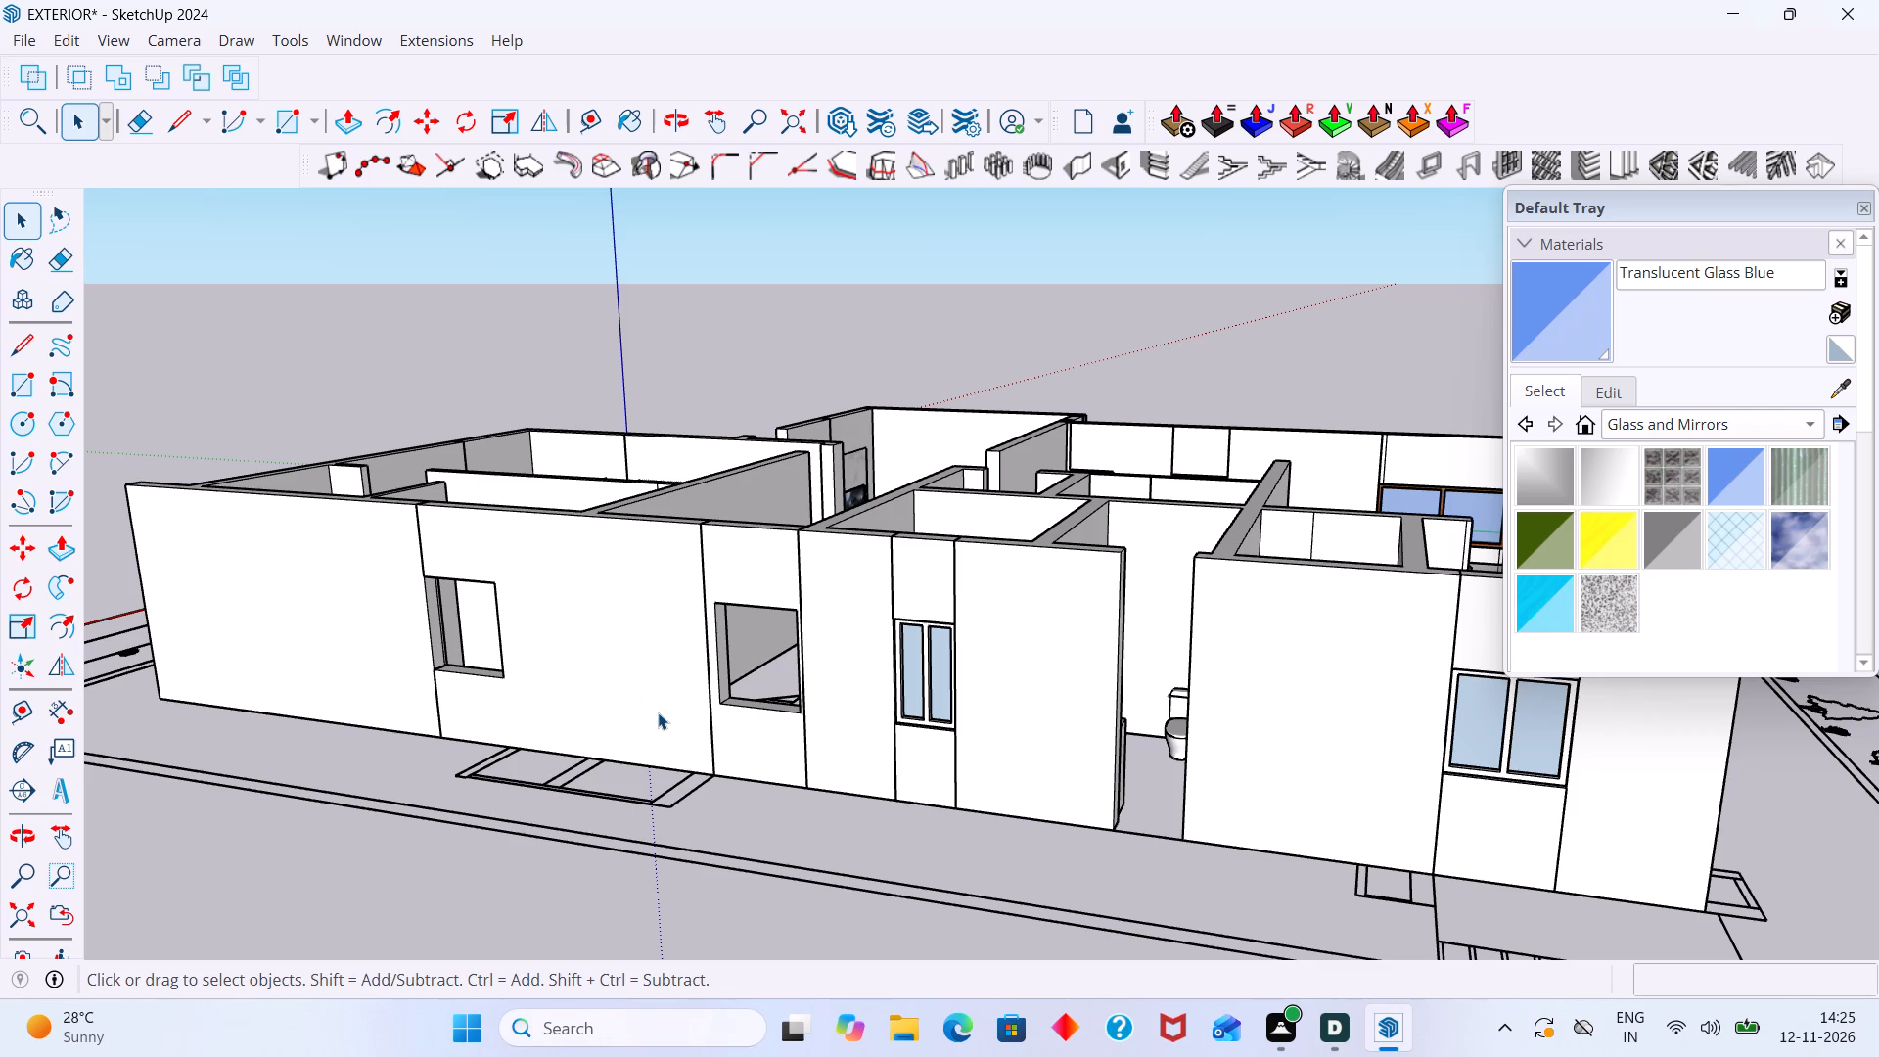
{"action": "scroll", "coordinate": [536, 689], "scroll_direction": "down", "scroll_amount": 5}
{"action": "middle_click_drag", "start_coordinate": [613, 704], "coordinate": [571, 702]}
{"action": "scroll", "coordinate": [601, 681], "scroll_direction": "up", "scroll_amount": 6}
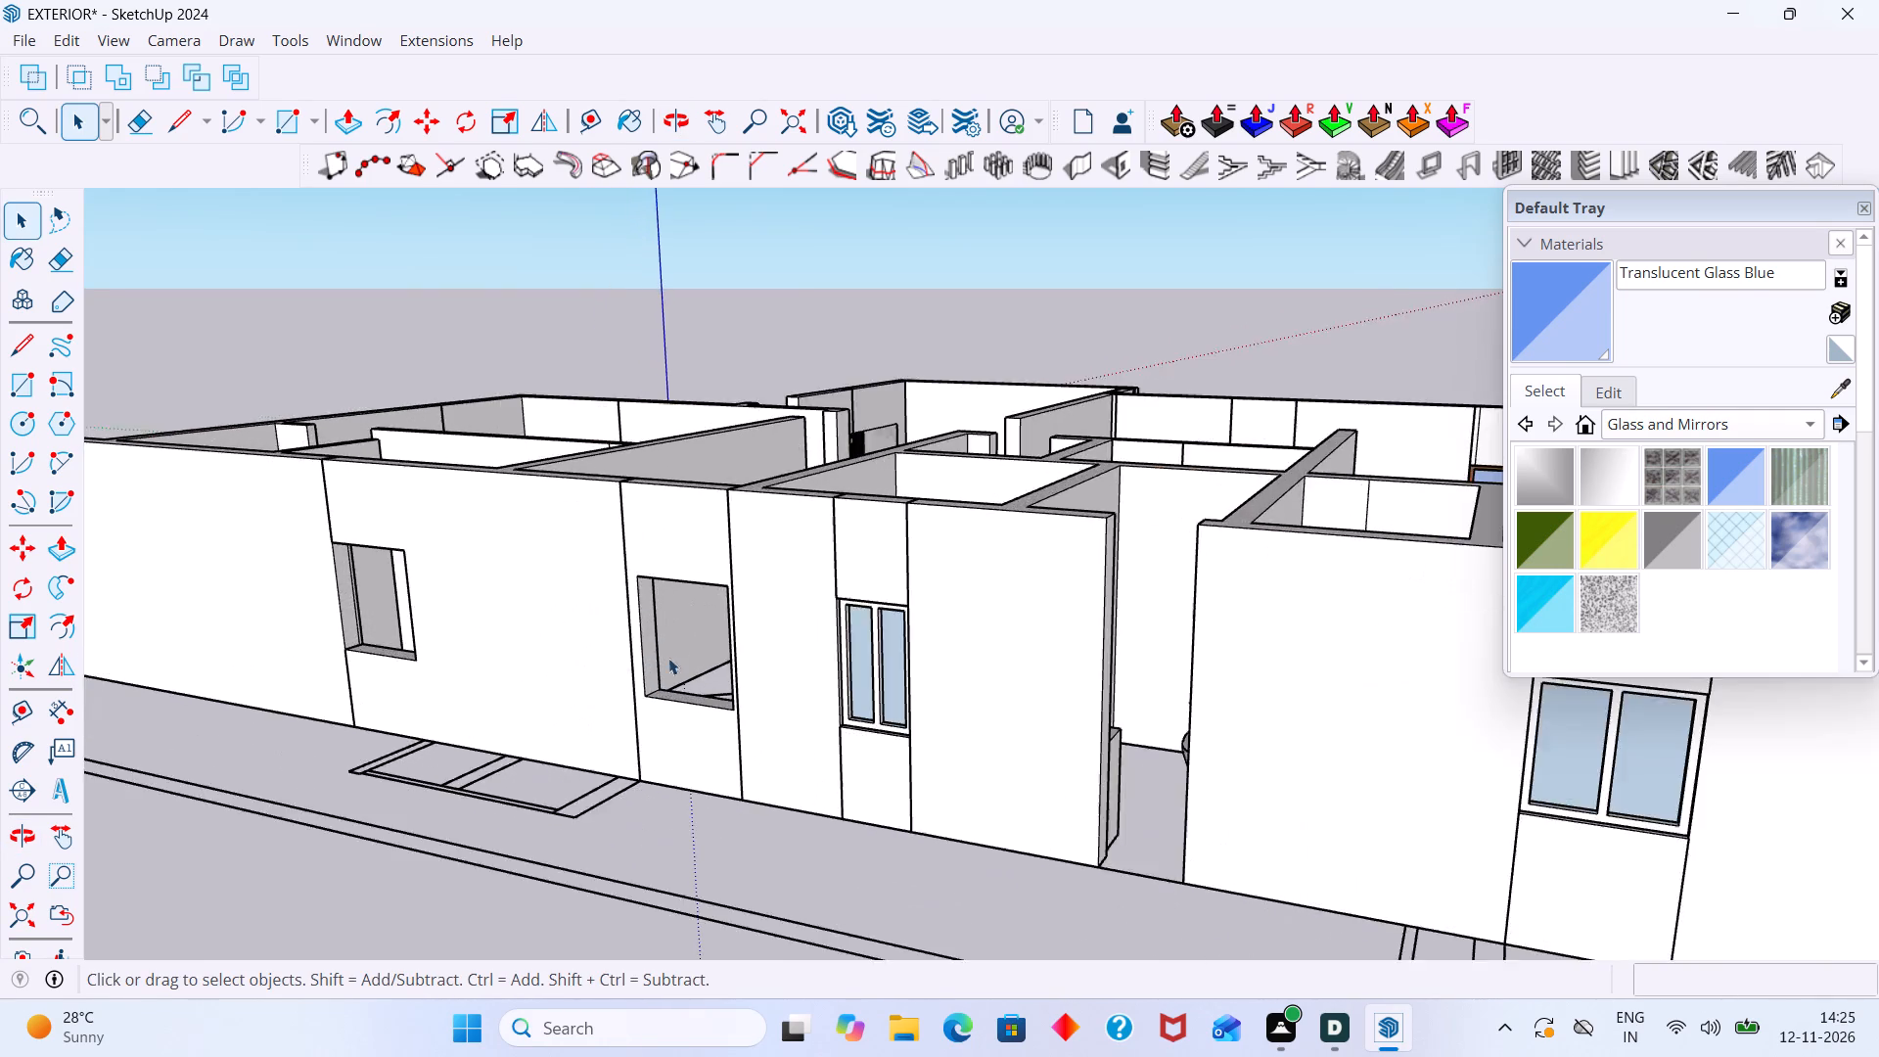
{"action": "scroll", "coordinate": [668, 658], "scroll_direction": "up", "scroll_amount": 9}
{"action": "middle_click_drag", "start_coordinate": [656, 644], "coordinate": [603, 488]}
{"action": "scroll", "coordinate": [605, 524], "scroll_direction": "up", "scroll_amount": 1}
{"action": "middle_click_drag", "start_coordinate": [605, 524], "coordinate": [605, 526]}
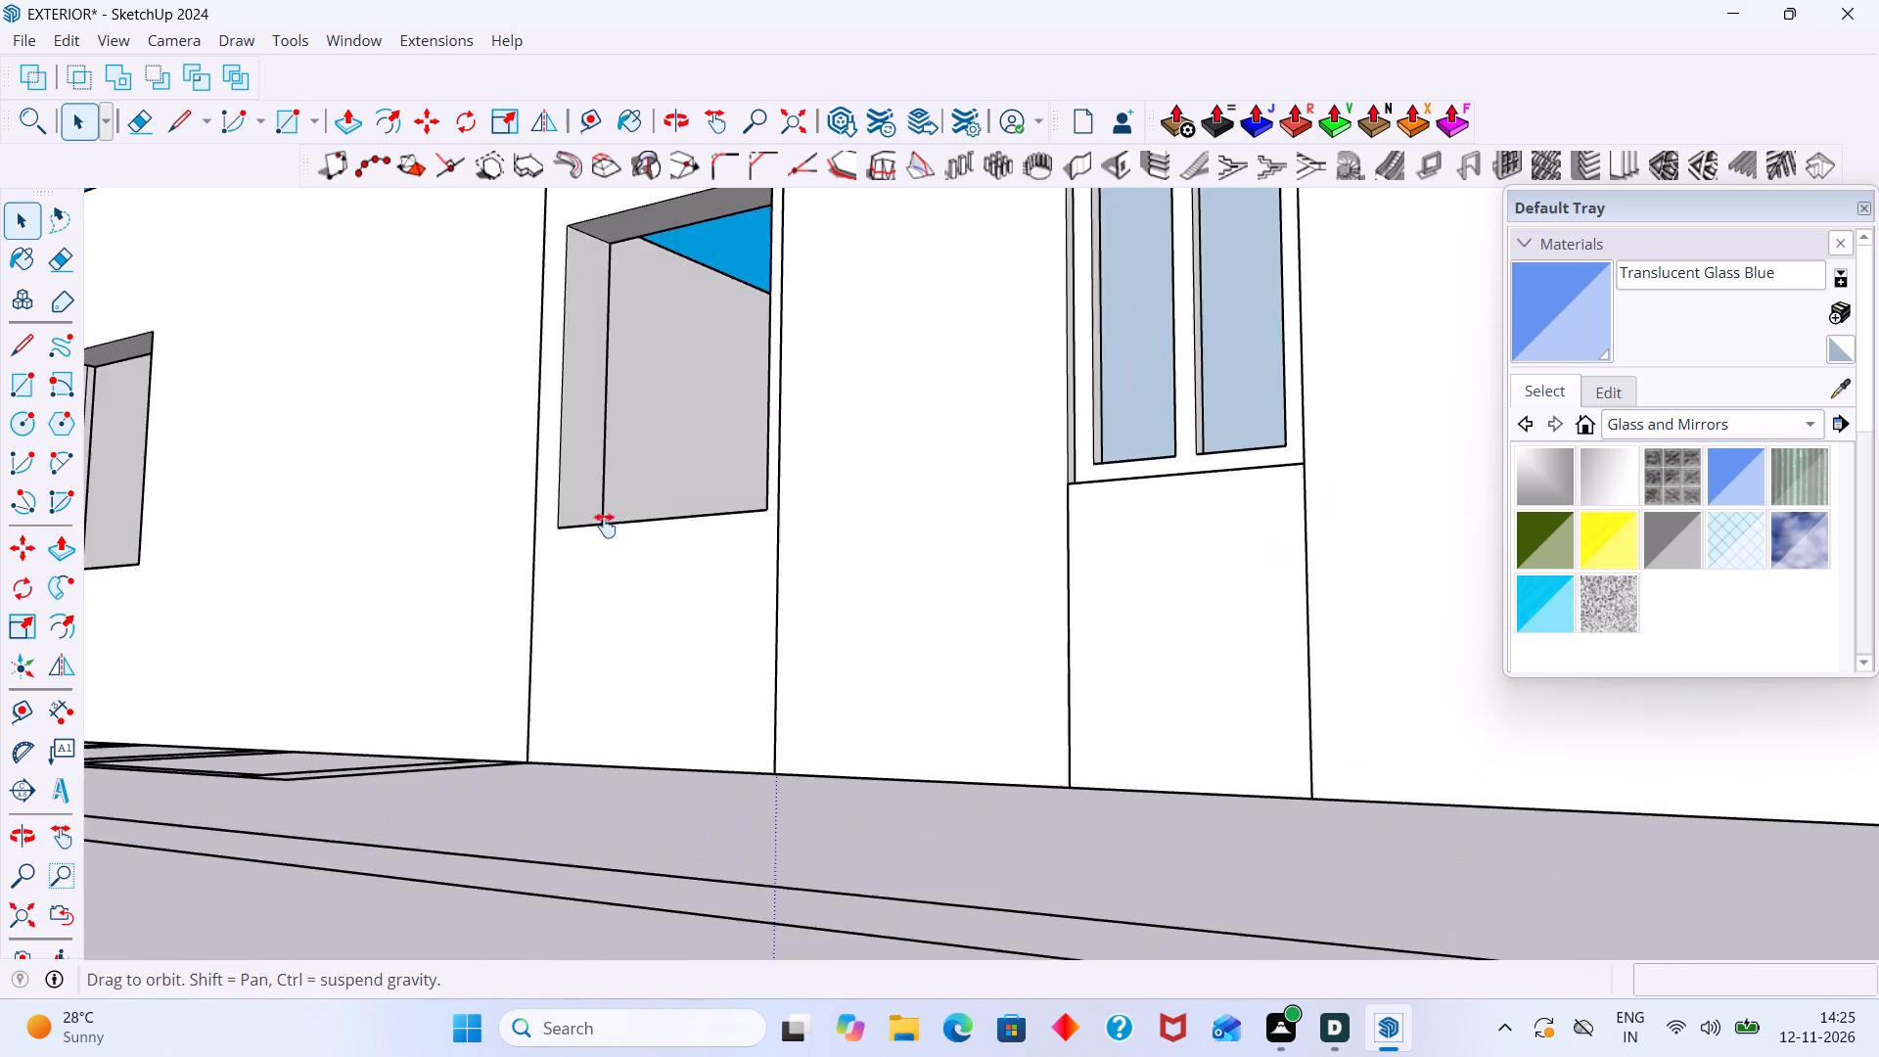
{"action": "middle_click_drag", "start_coordinate": [605, 526], "coordinate": [604, 751]}
{"action": "middle_click_drag", "start_coordinate": [613, 666], "coordinate": [556, 607]}
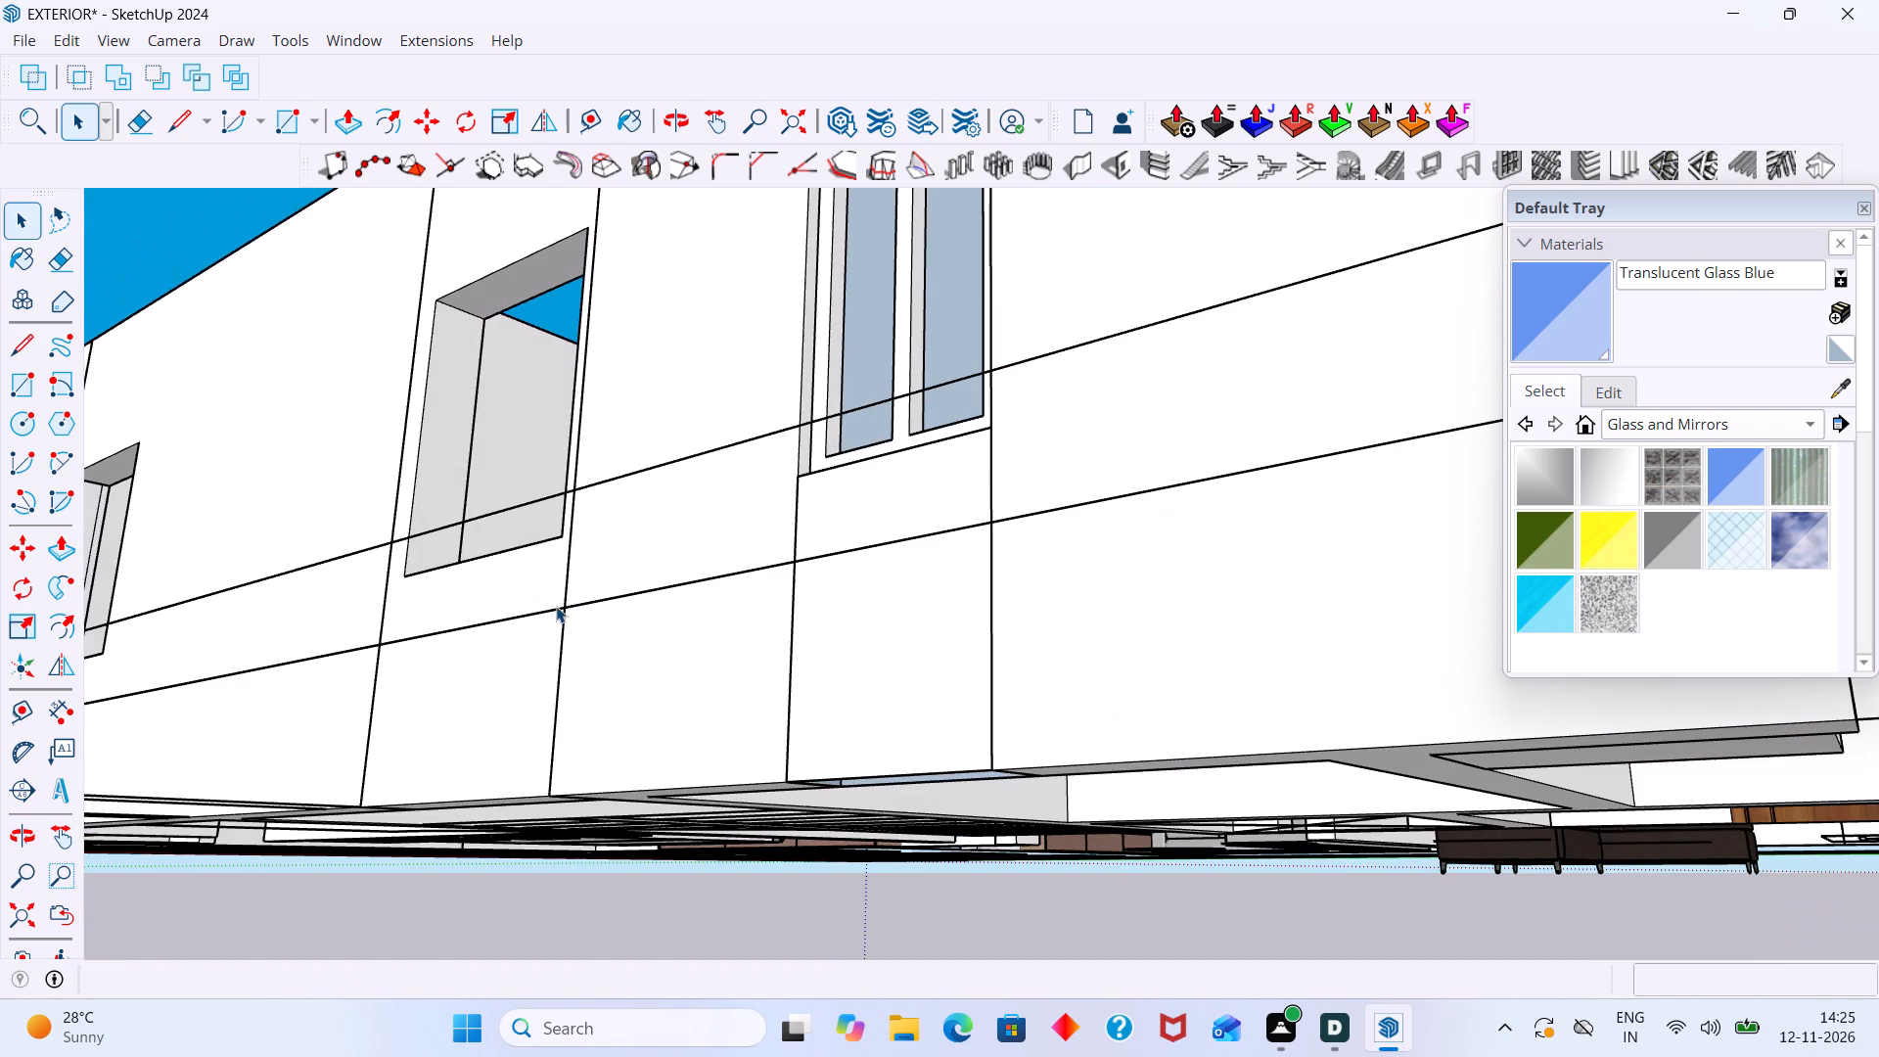
{"action": "key", "text": "r"}
{"action": "left_click", "coordinate": [465, 315]}
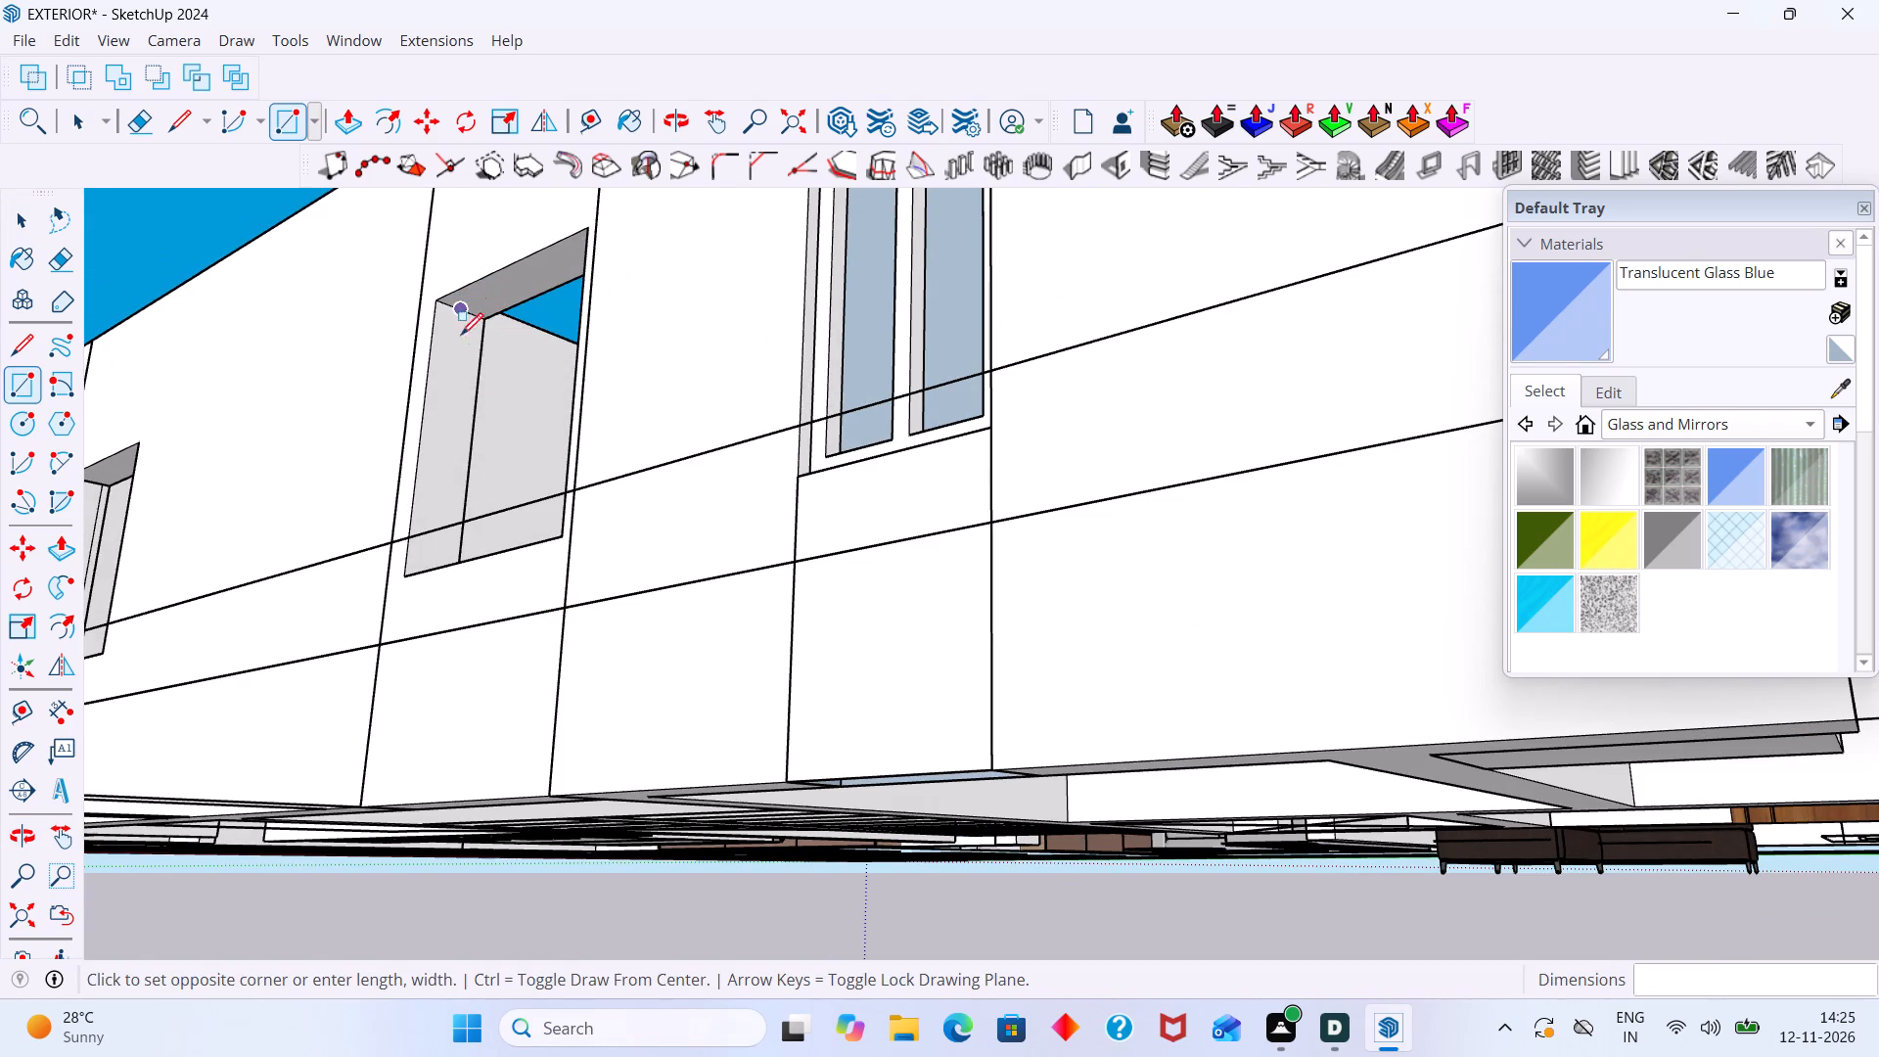
{"action": "scroll", "coordinate": [506, 508], "scroll_direction": "down", "scroll_amount": 3}
{"action": "middle_click_drag", "start_coordinate": [497, 663], "coordinate": [1013, 834]}
{"action": "scroll", "coordinate": [1347, 791], "scroll_direction": "up", "scroll_amount": 2}
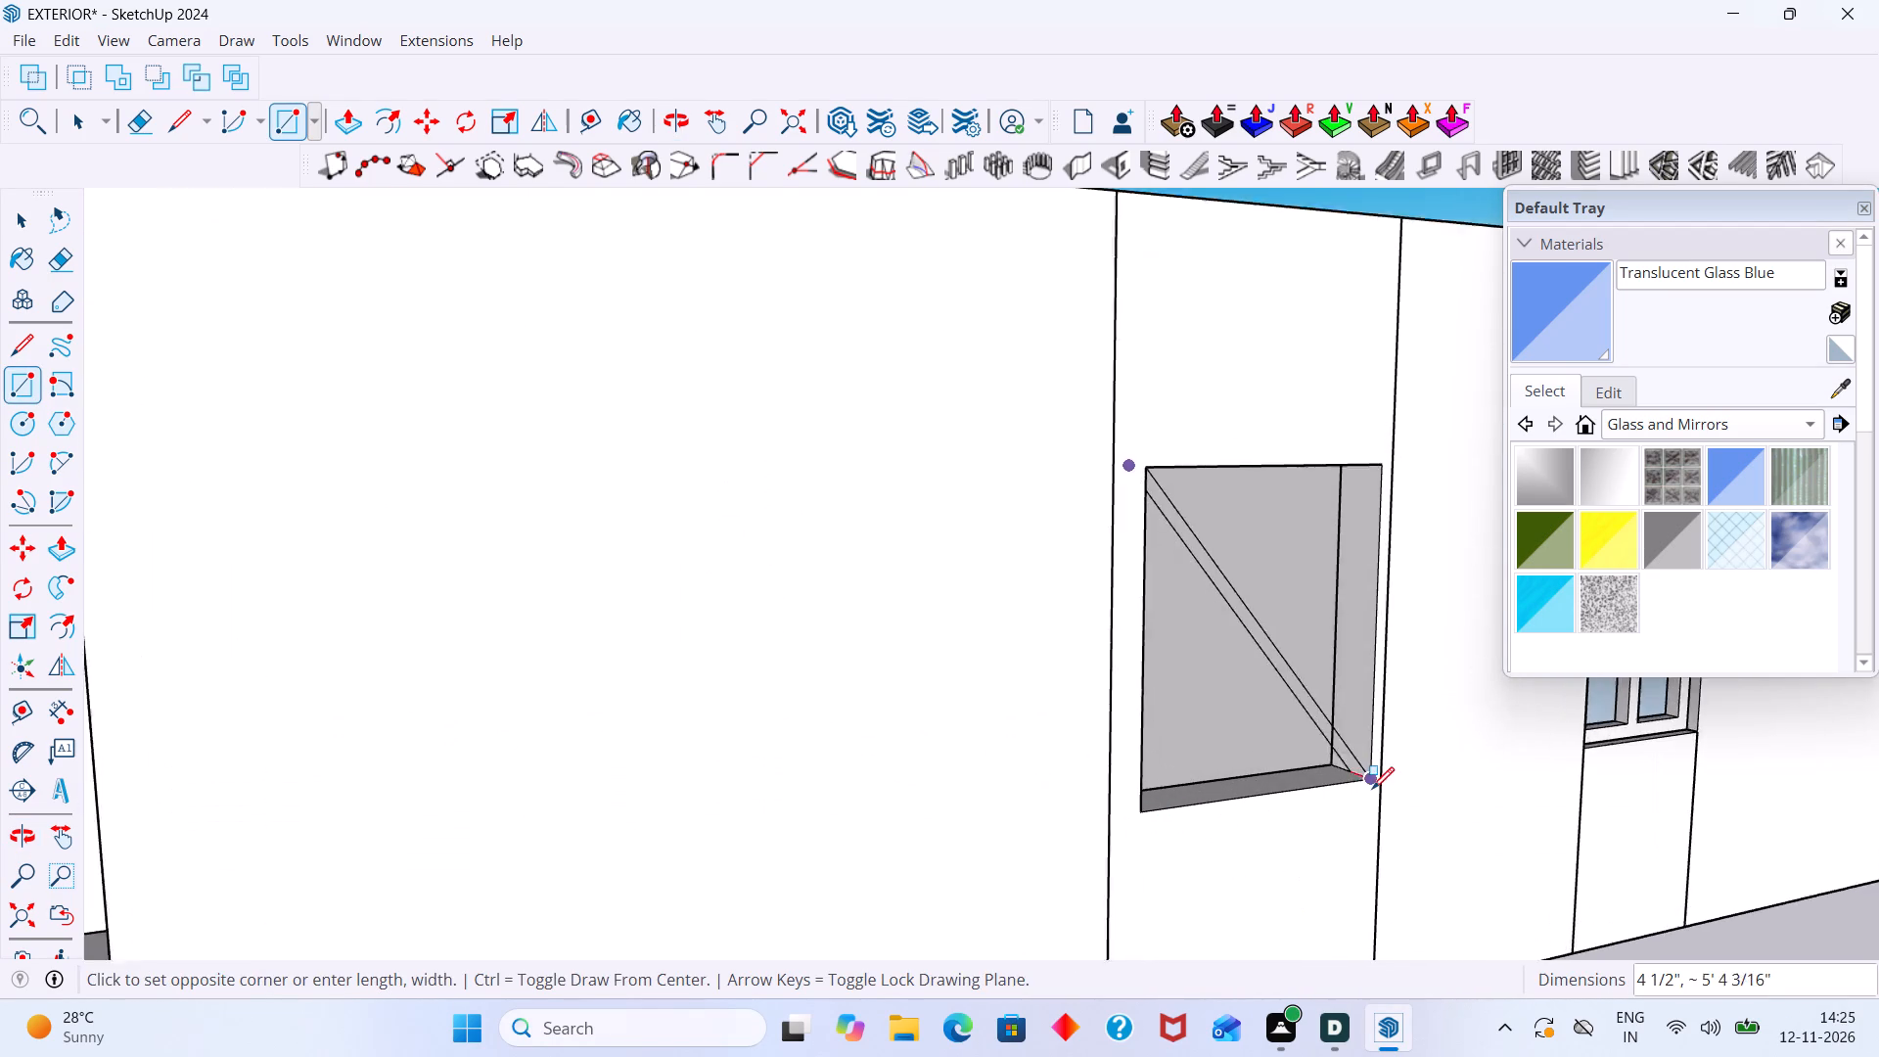
{"action": "scroll", "coordinate": [1372, 789], "scroll_direction": "up", "scroll_amount": 4}
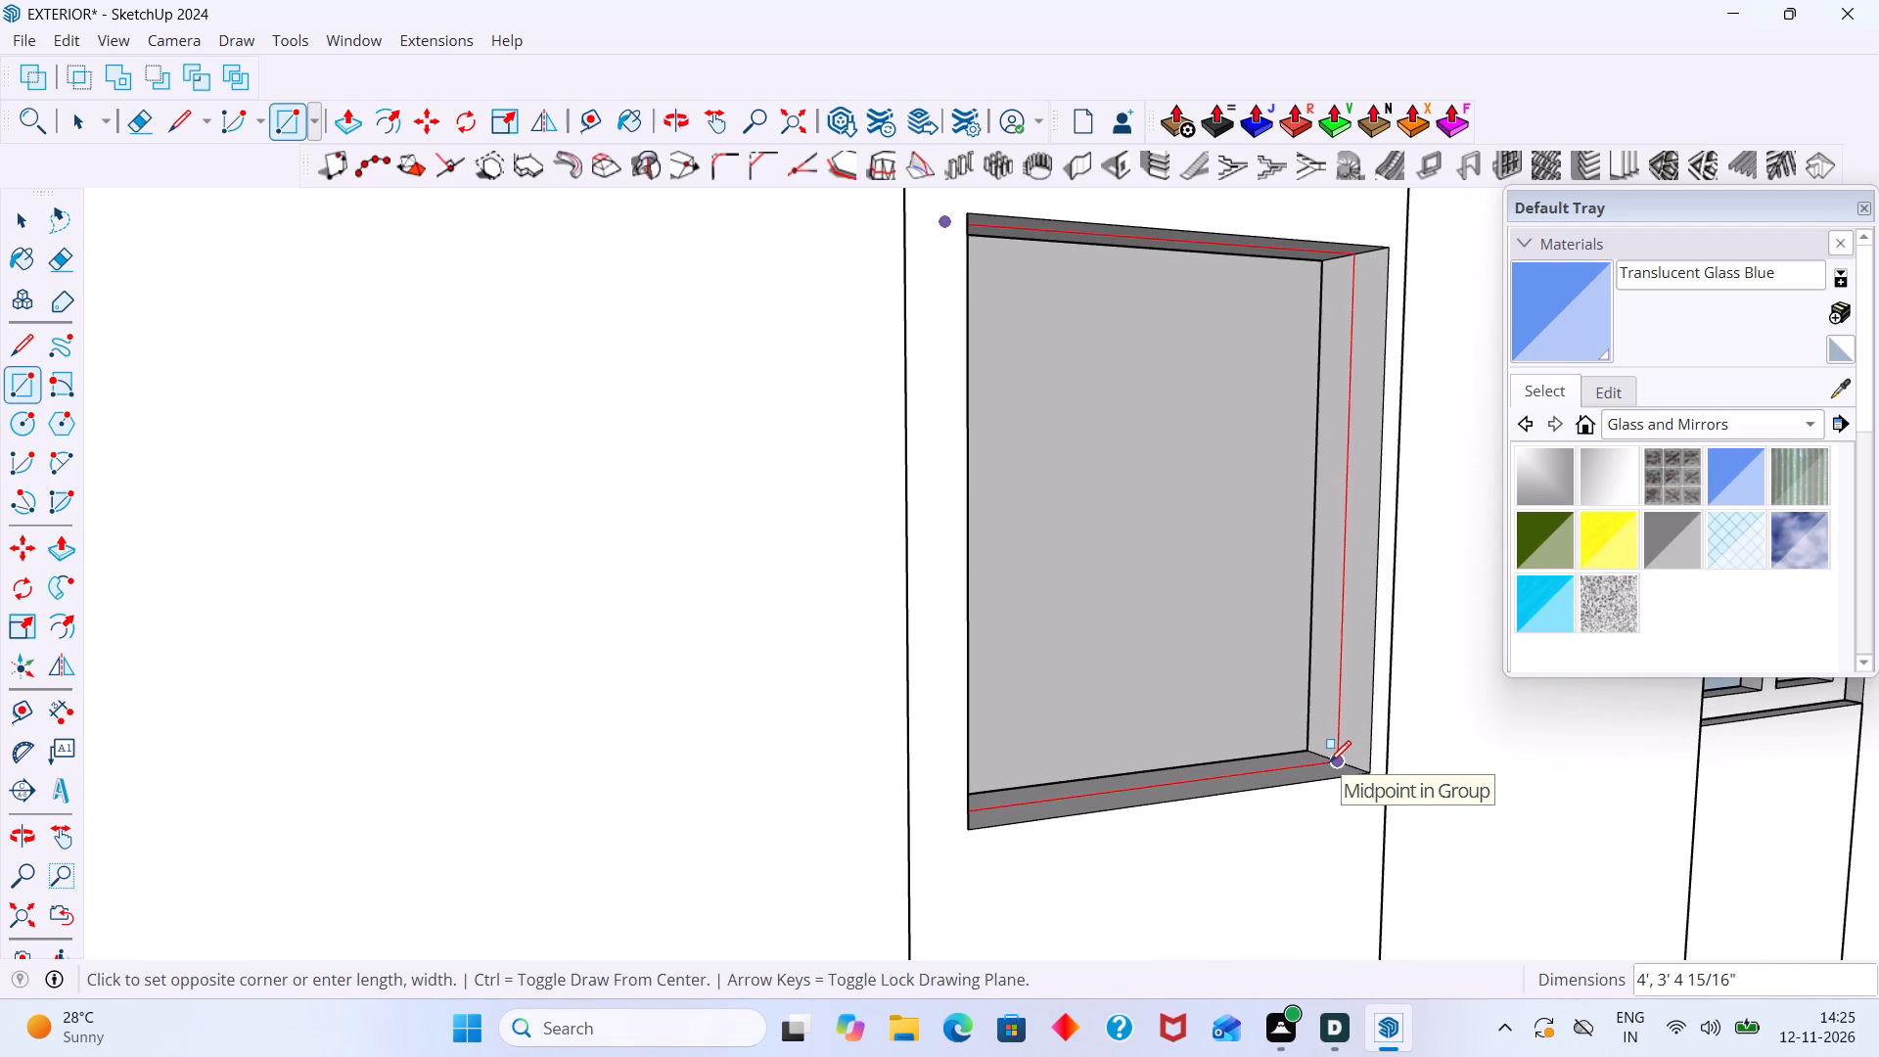
{"action": "left_click", "coordinate": [1329, 762]}
{"action": "key", "text": "space"}
Build a rectangular window frame on the new face with Panel Divider, using 1 row, 2 columns, 5" depth and 2 1/2" width.
{"action": "scroll", "coordinate": [1053, 640], "scroll_direction": "down", "scroll_amount": 7}
{"action": "left_click", "coordinate": [1071, 642]}
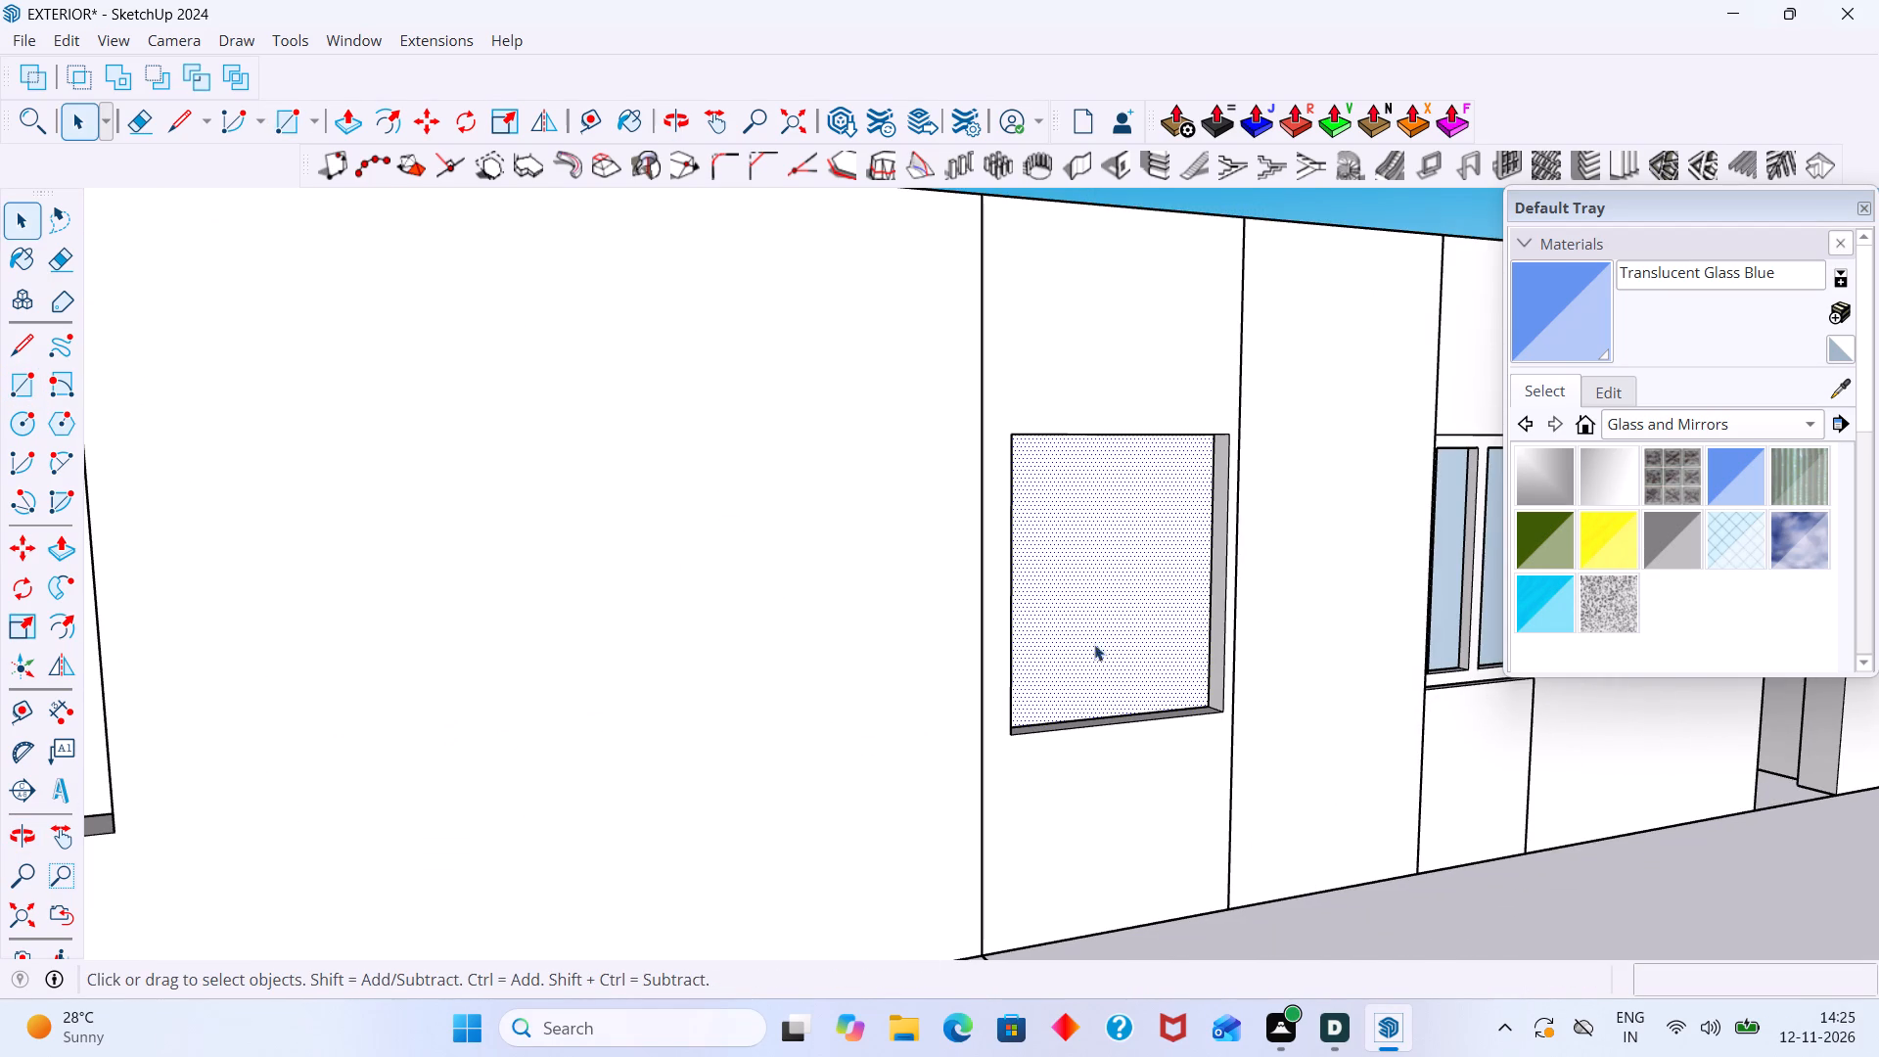
{"action": "left_click", "coordinate": [1514, 159]}
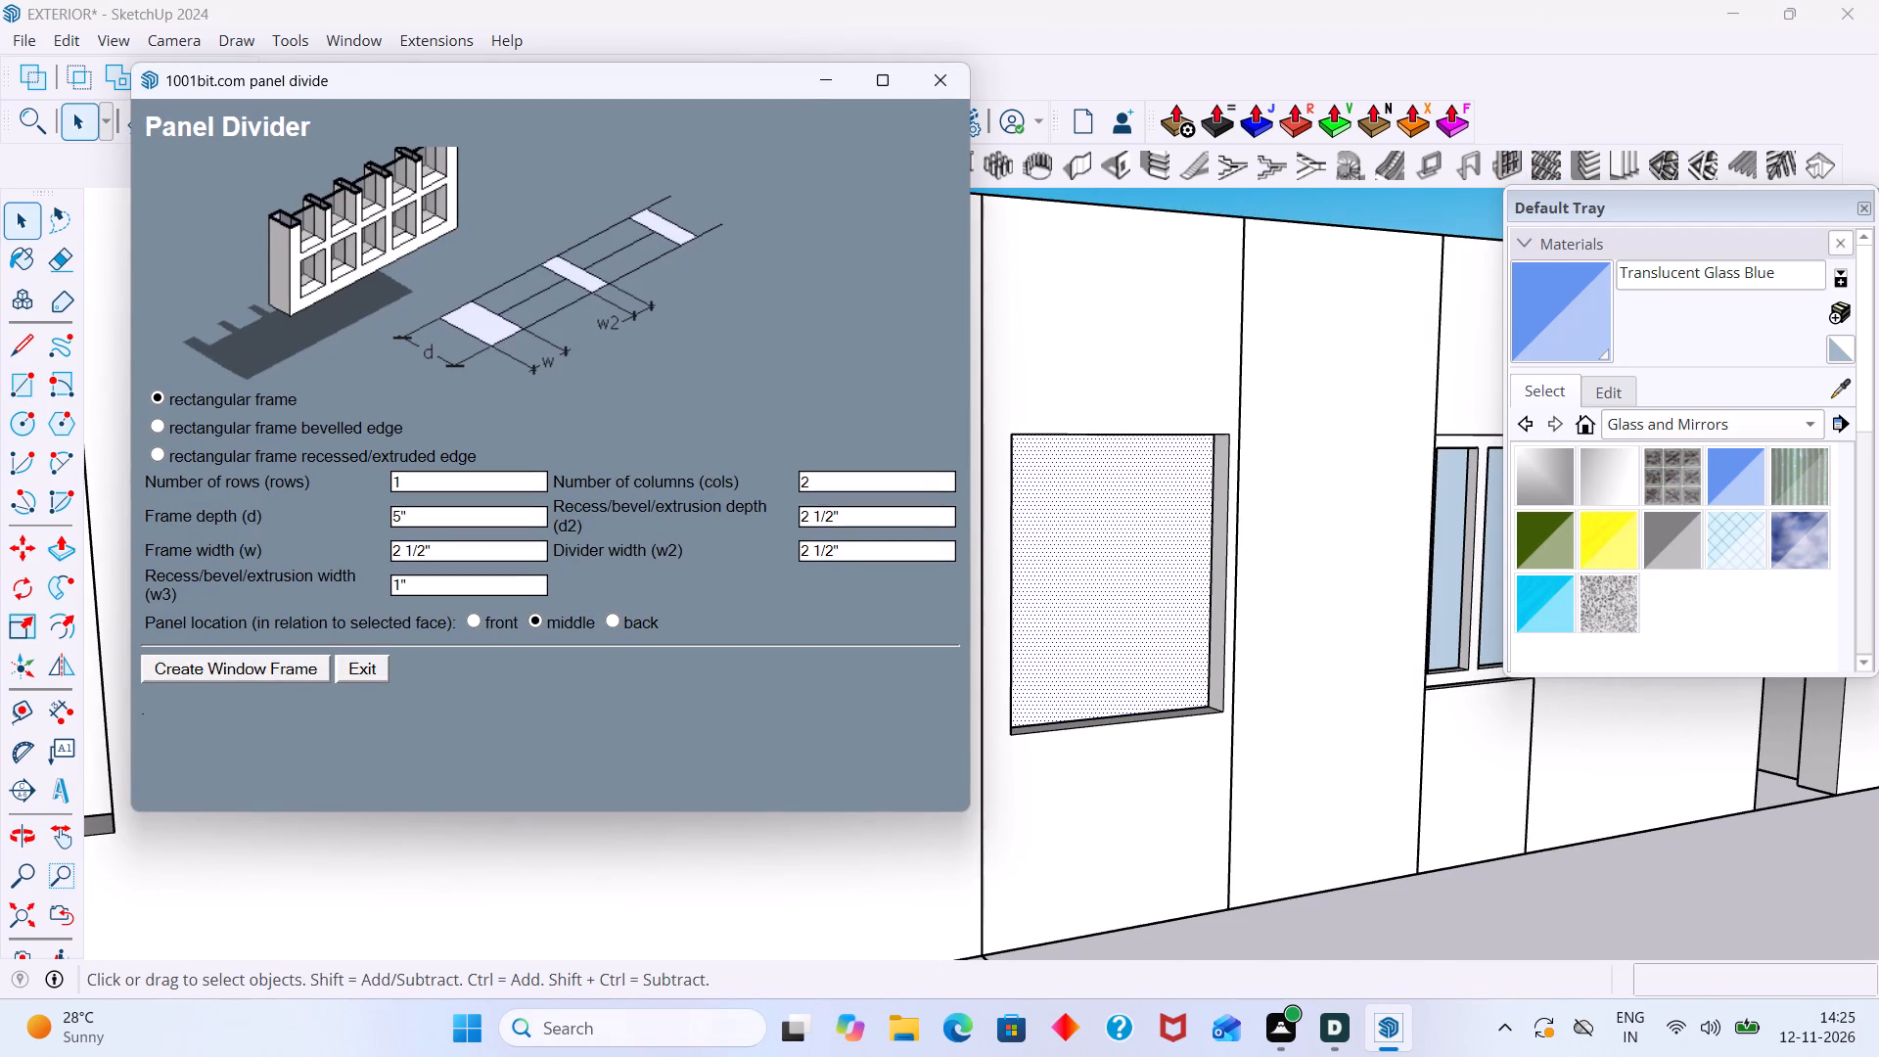
{"action": "left_click", "coordinate": [305, 666]}
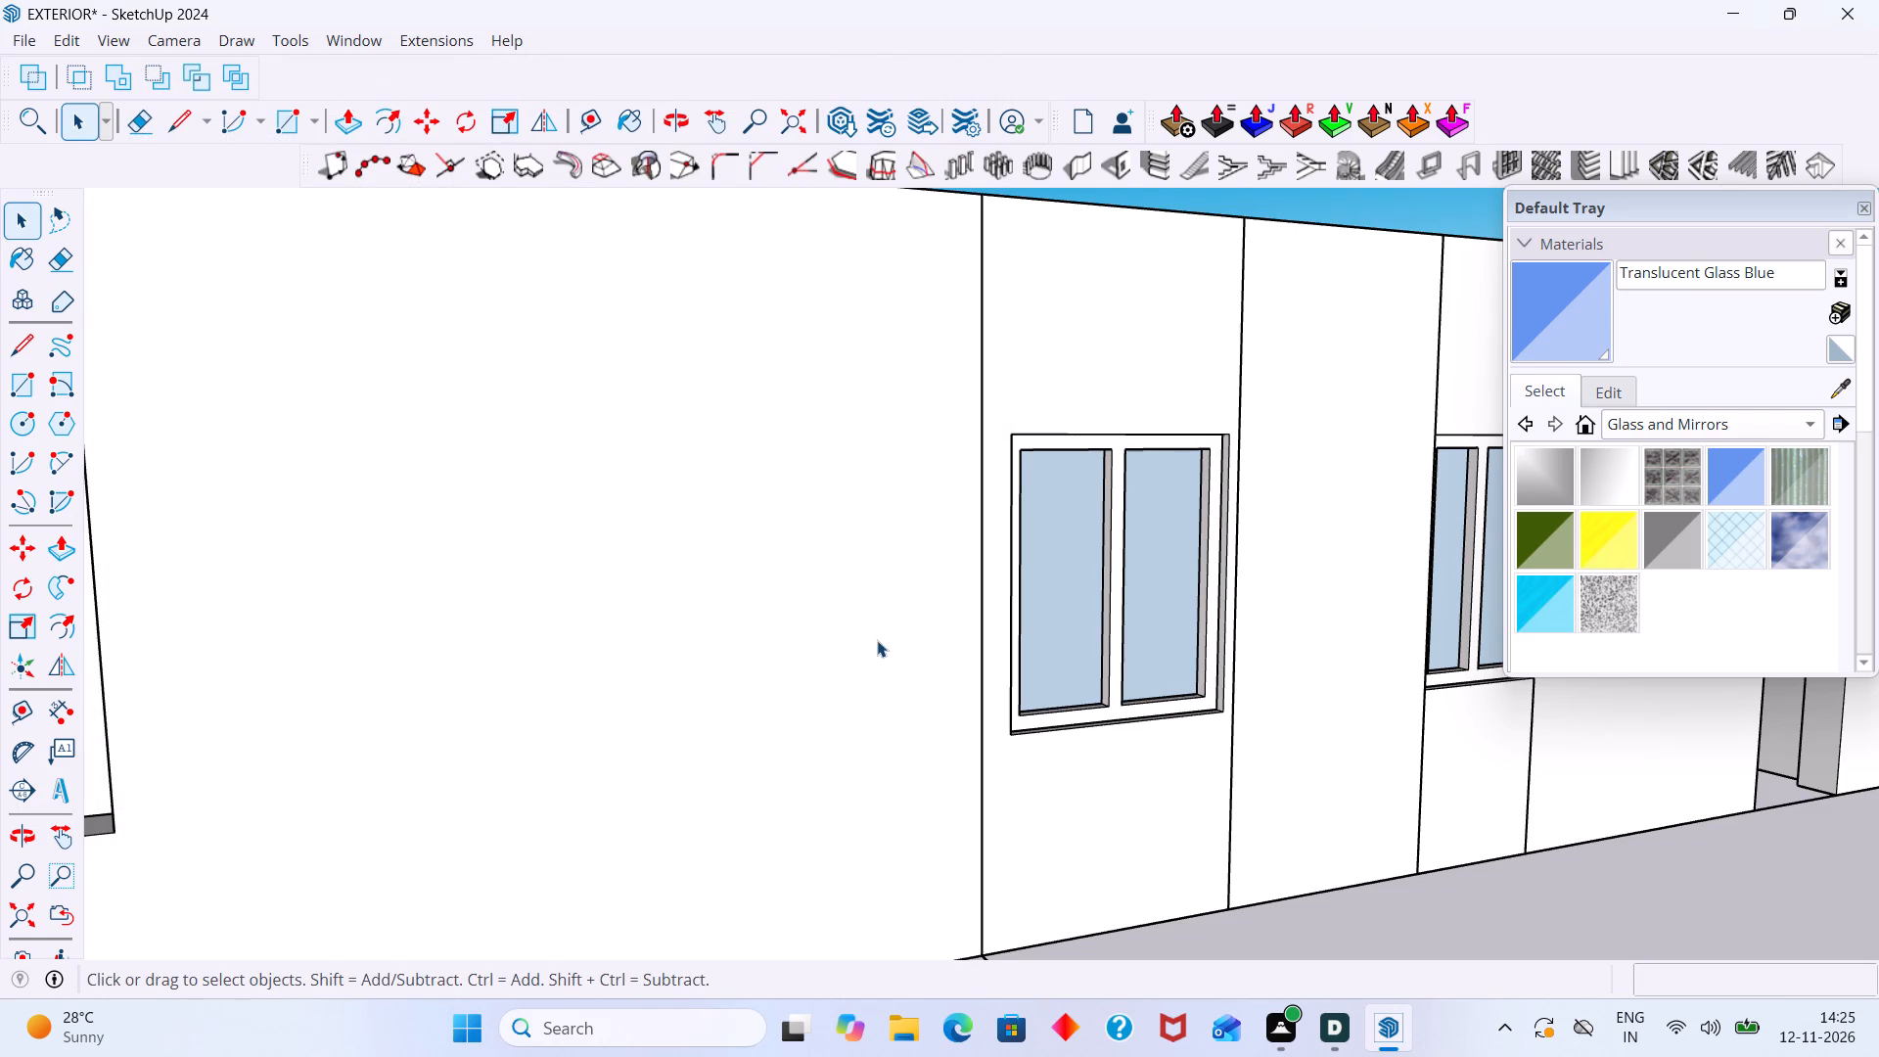
{"action": "key", "text": "space"}
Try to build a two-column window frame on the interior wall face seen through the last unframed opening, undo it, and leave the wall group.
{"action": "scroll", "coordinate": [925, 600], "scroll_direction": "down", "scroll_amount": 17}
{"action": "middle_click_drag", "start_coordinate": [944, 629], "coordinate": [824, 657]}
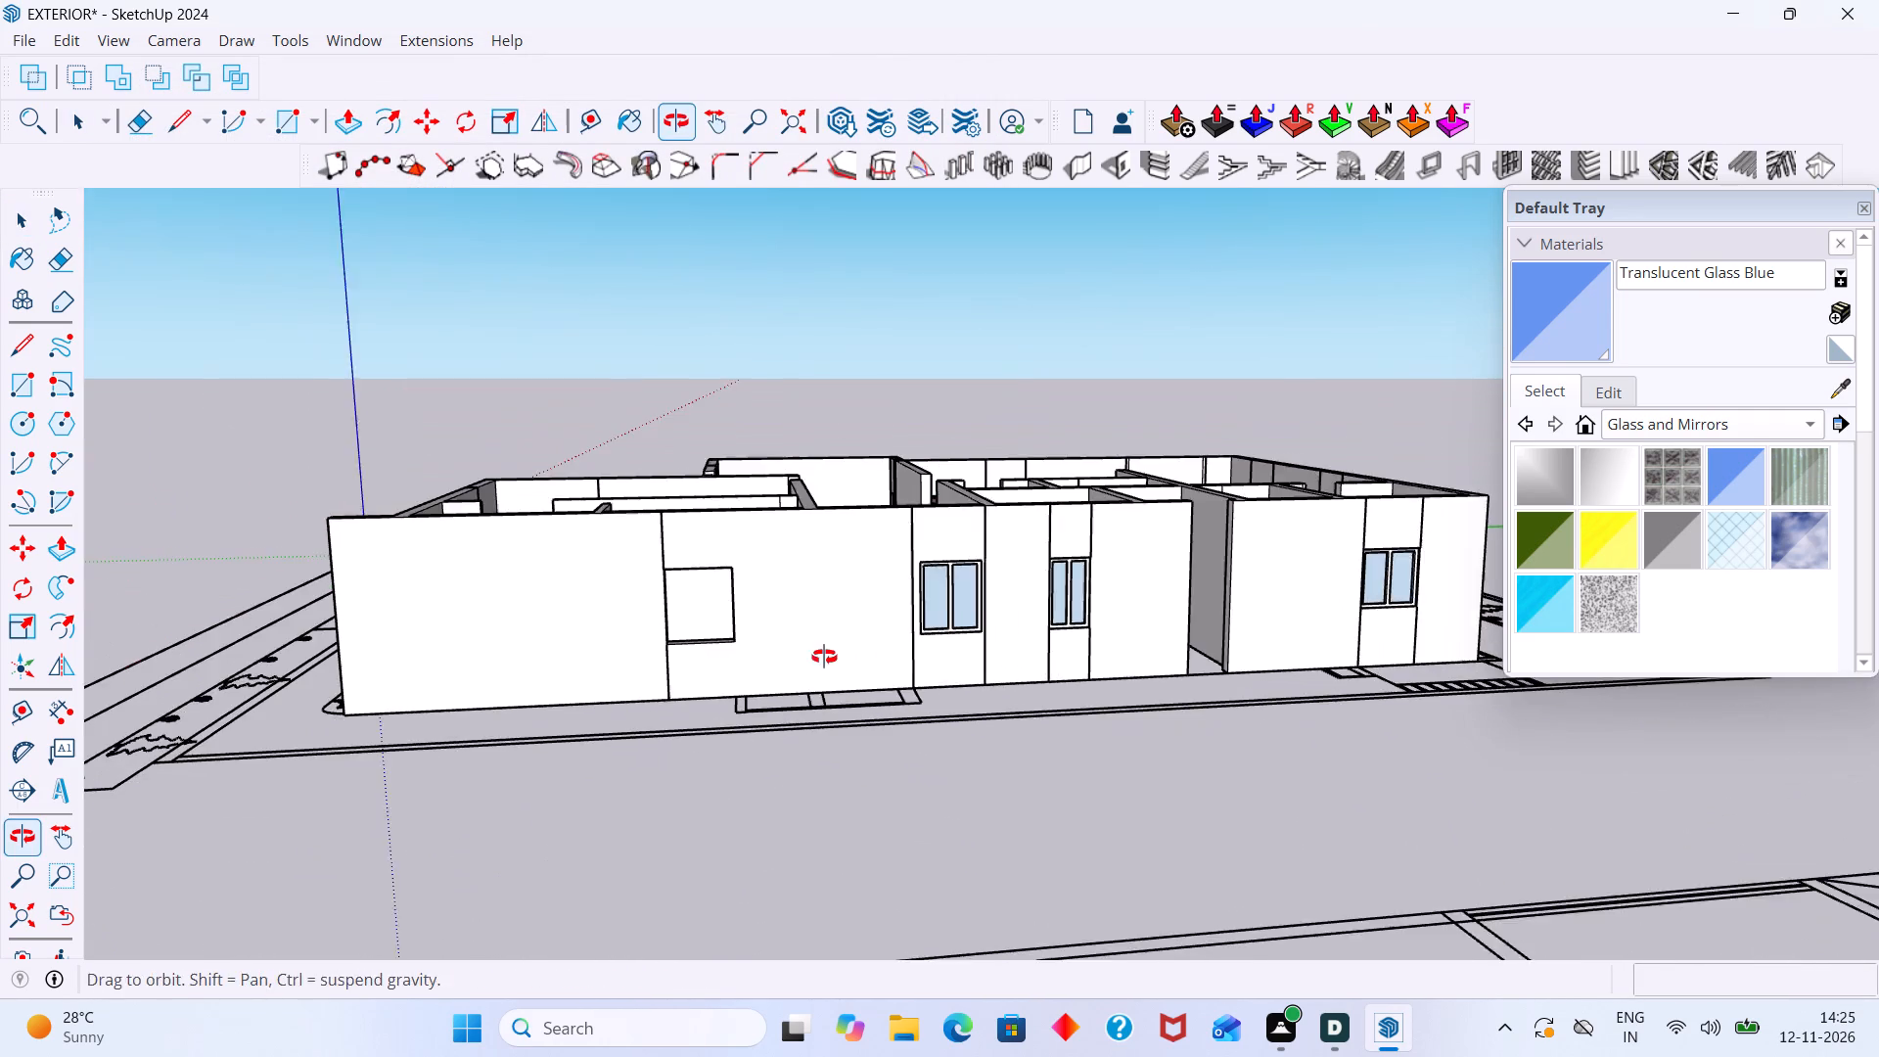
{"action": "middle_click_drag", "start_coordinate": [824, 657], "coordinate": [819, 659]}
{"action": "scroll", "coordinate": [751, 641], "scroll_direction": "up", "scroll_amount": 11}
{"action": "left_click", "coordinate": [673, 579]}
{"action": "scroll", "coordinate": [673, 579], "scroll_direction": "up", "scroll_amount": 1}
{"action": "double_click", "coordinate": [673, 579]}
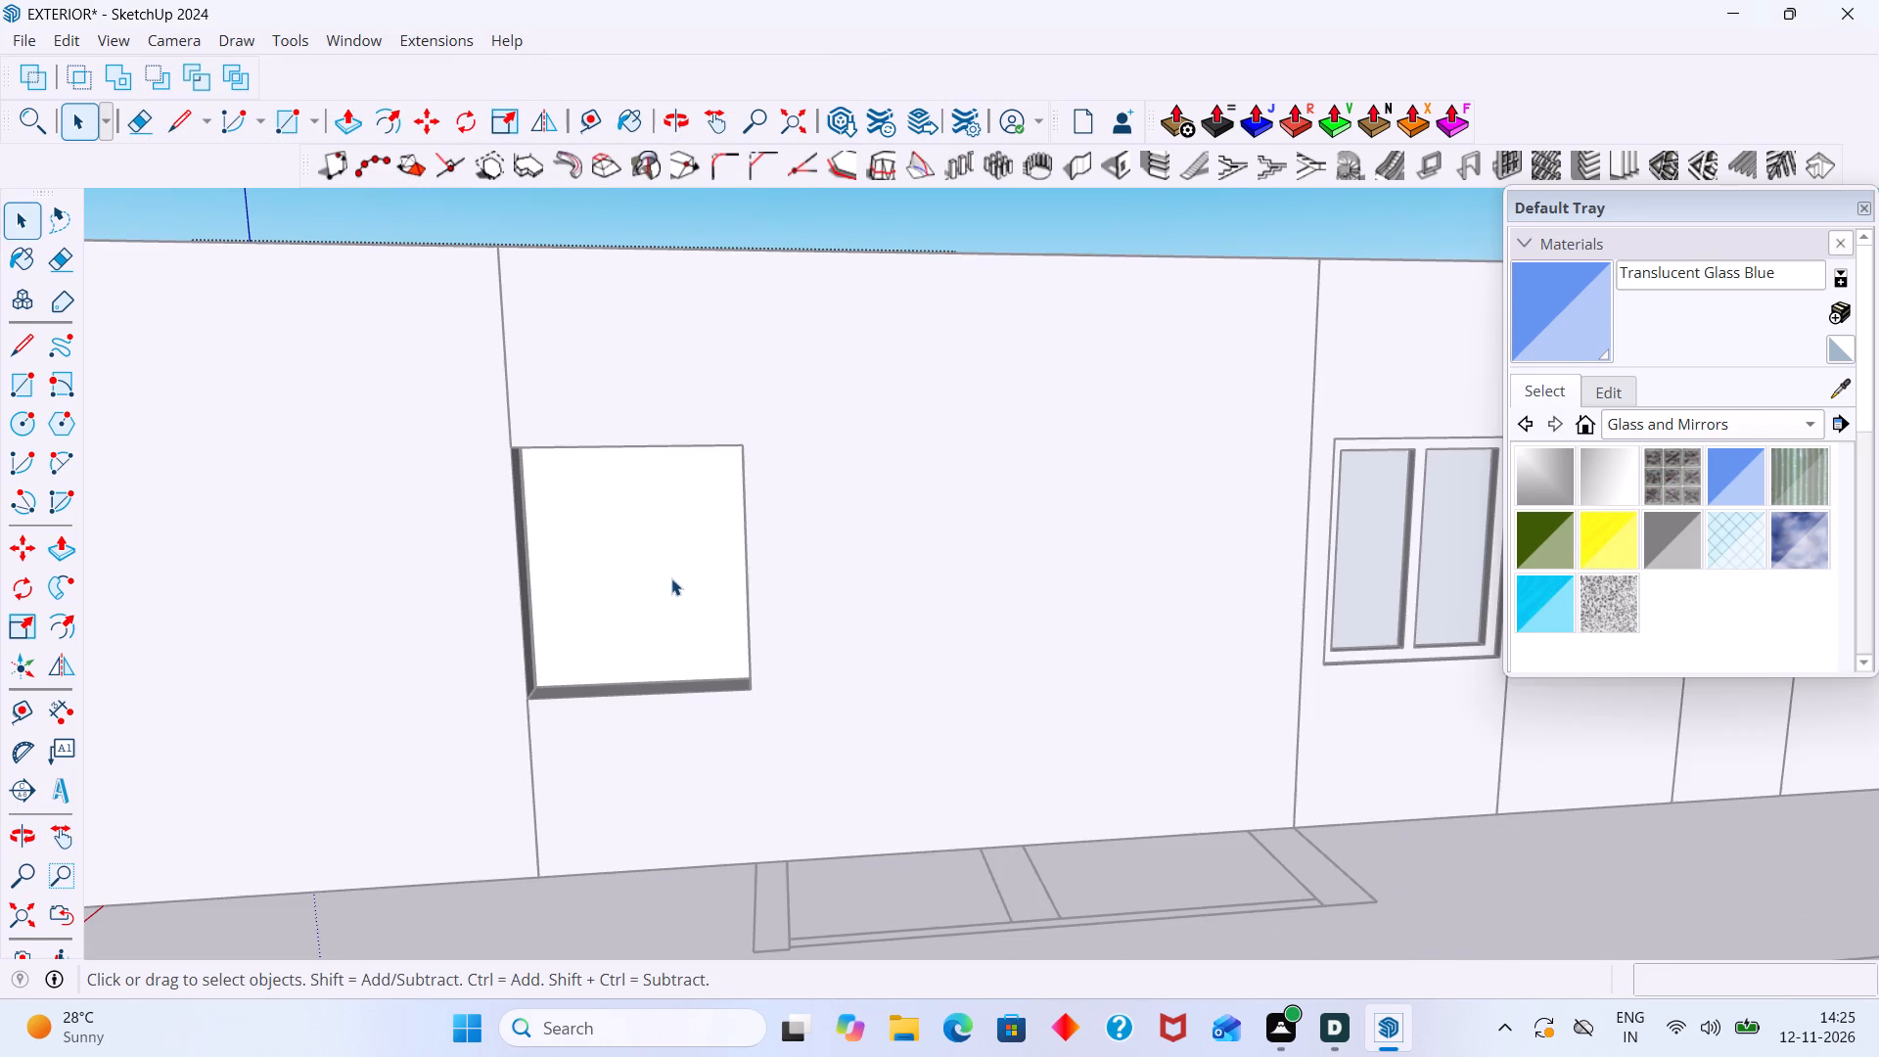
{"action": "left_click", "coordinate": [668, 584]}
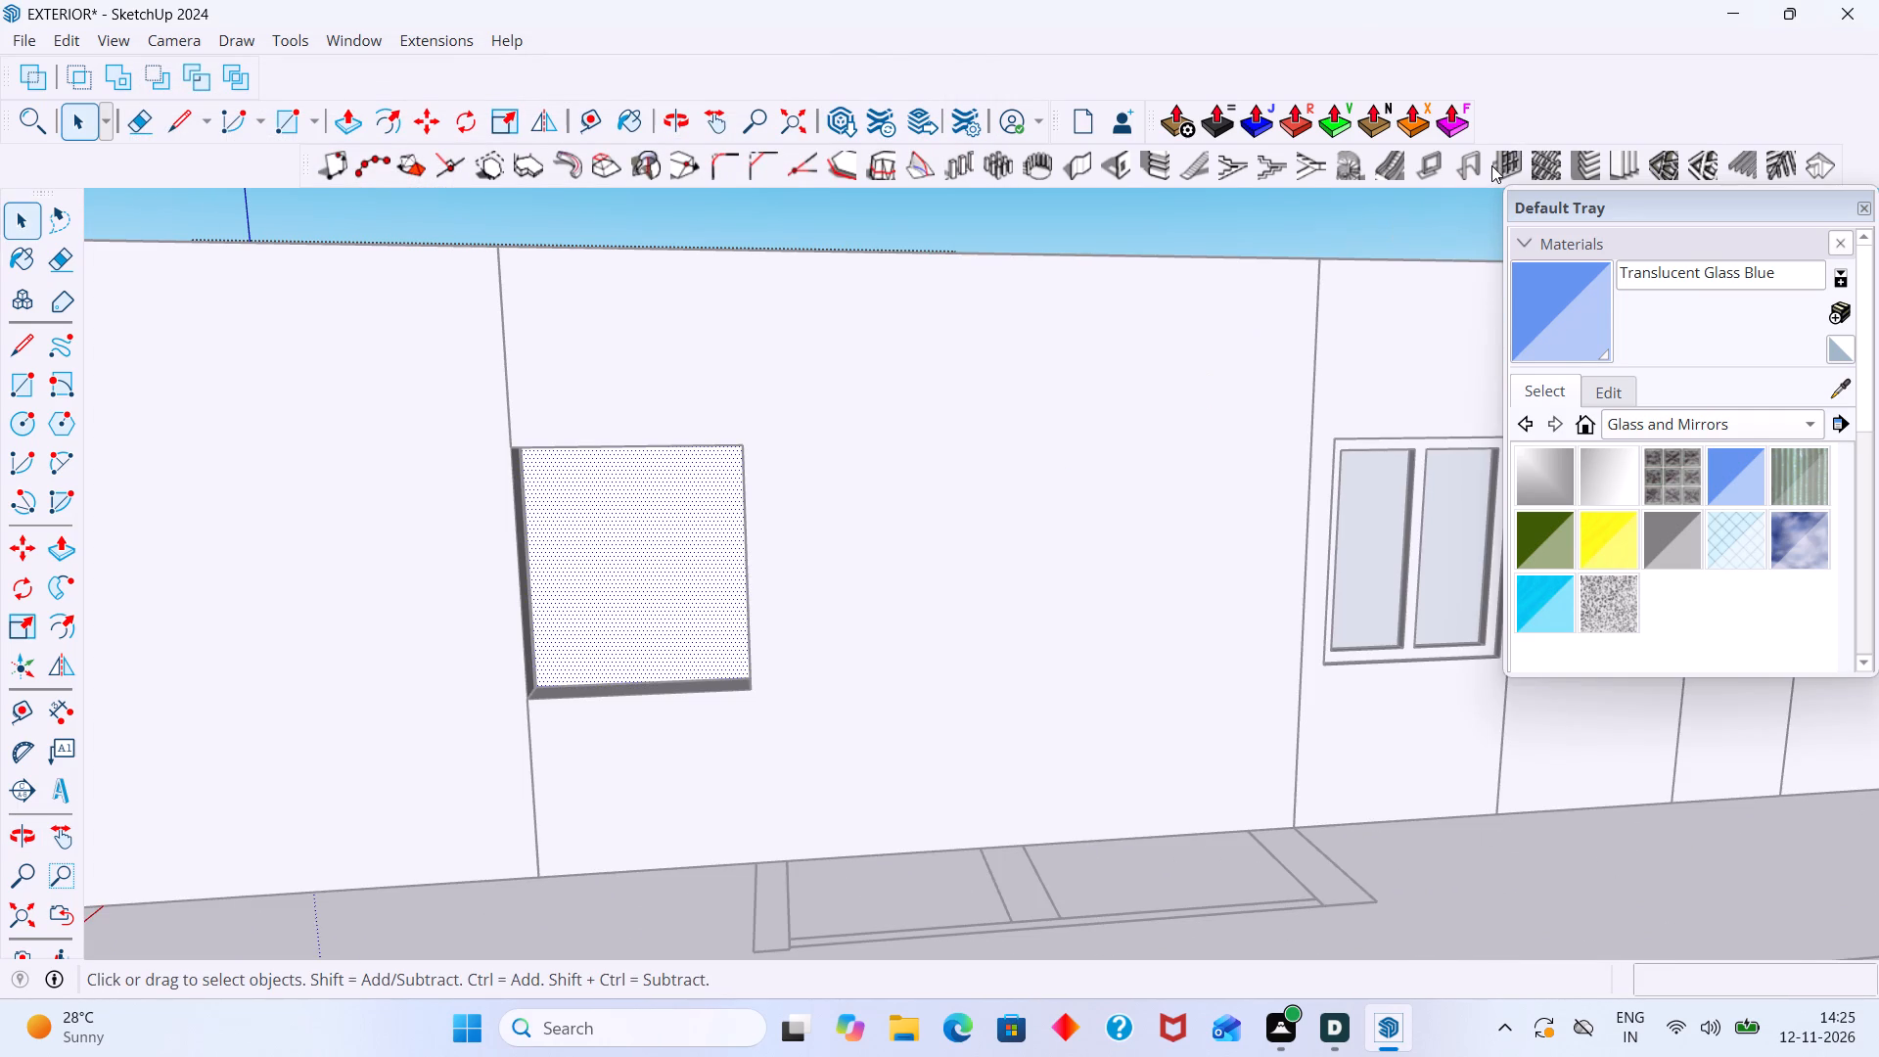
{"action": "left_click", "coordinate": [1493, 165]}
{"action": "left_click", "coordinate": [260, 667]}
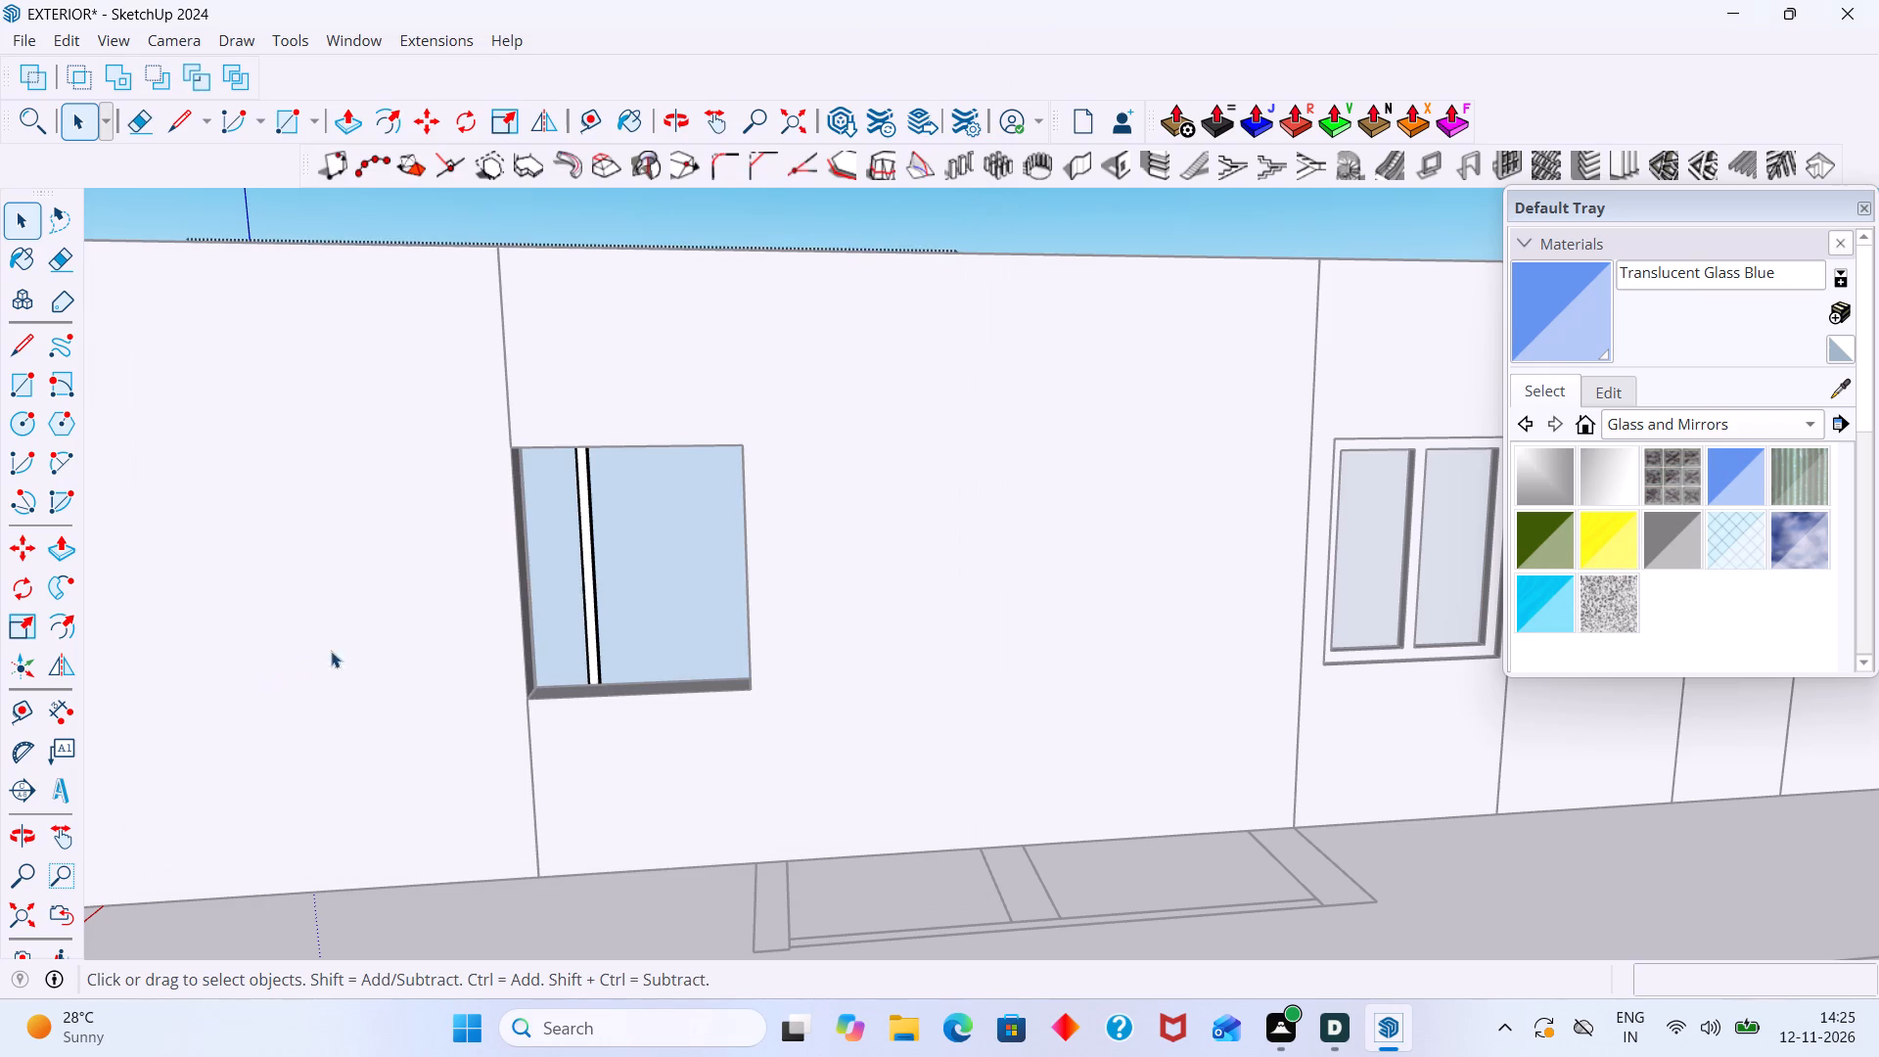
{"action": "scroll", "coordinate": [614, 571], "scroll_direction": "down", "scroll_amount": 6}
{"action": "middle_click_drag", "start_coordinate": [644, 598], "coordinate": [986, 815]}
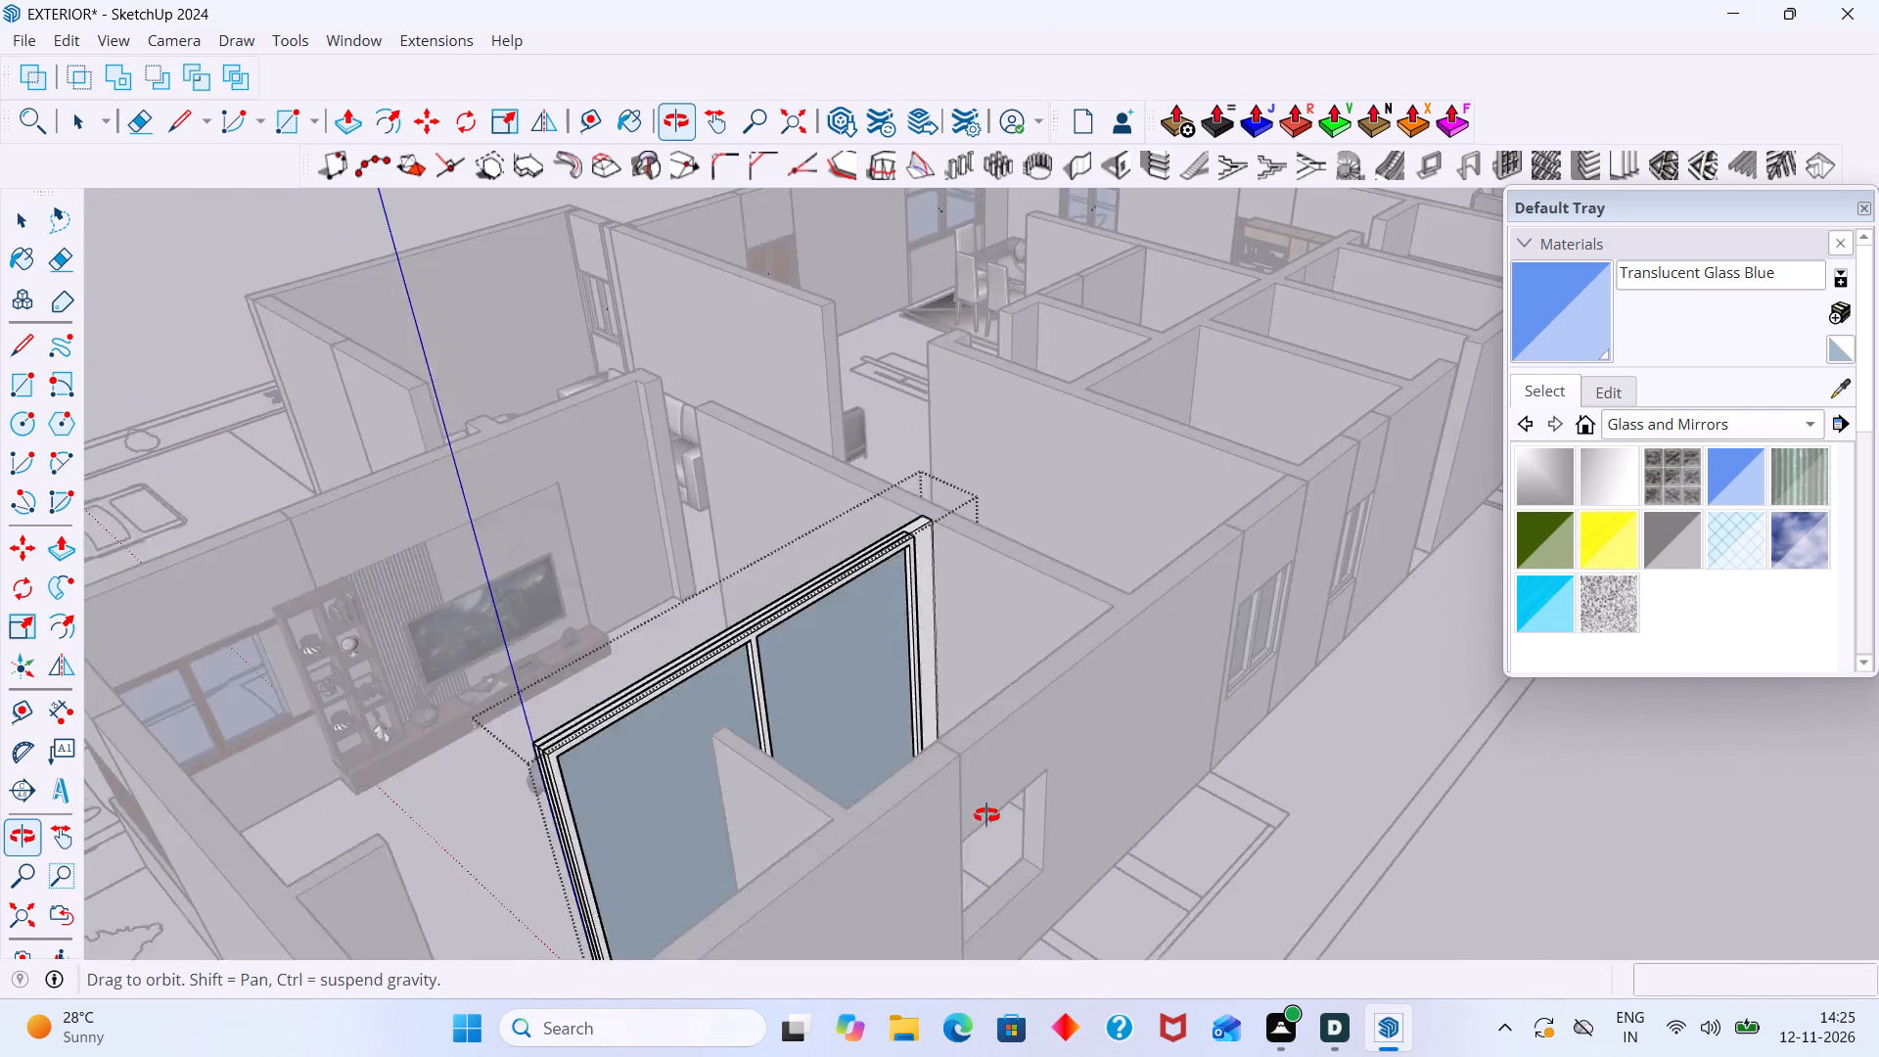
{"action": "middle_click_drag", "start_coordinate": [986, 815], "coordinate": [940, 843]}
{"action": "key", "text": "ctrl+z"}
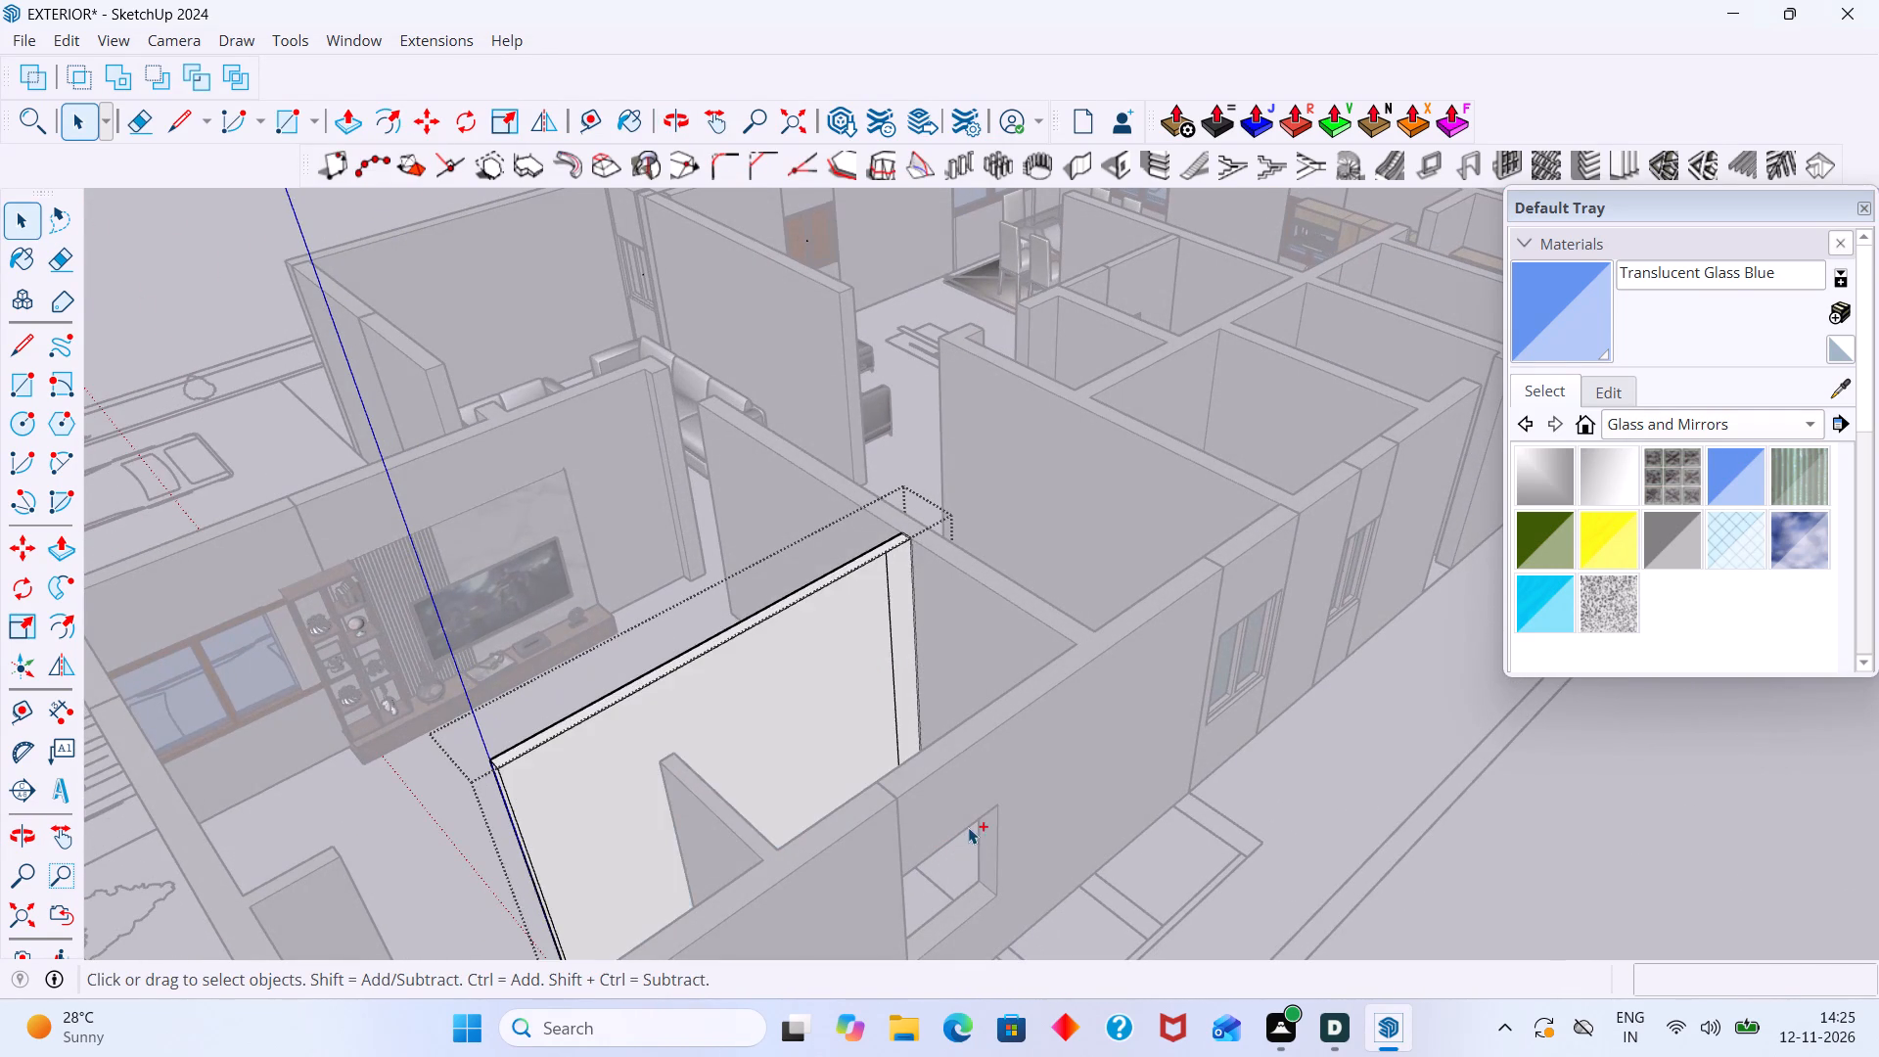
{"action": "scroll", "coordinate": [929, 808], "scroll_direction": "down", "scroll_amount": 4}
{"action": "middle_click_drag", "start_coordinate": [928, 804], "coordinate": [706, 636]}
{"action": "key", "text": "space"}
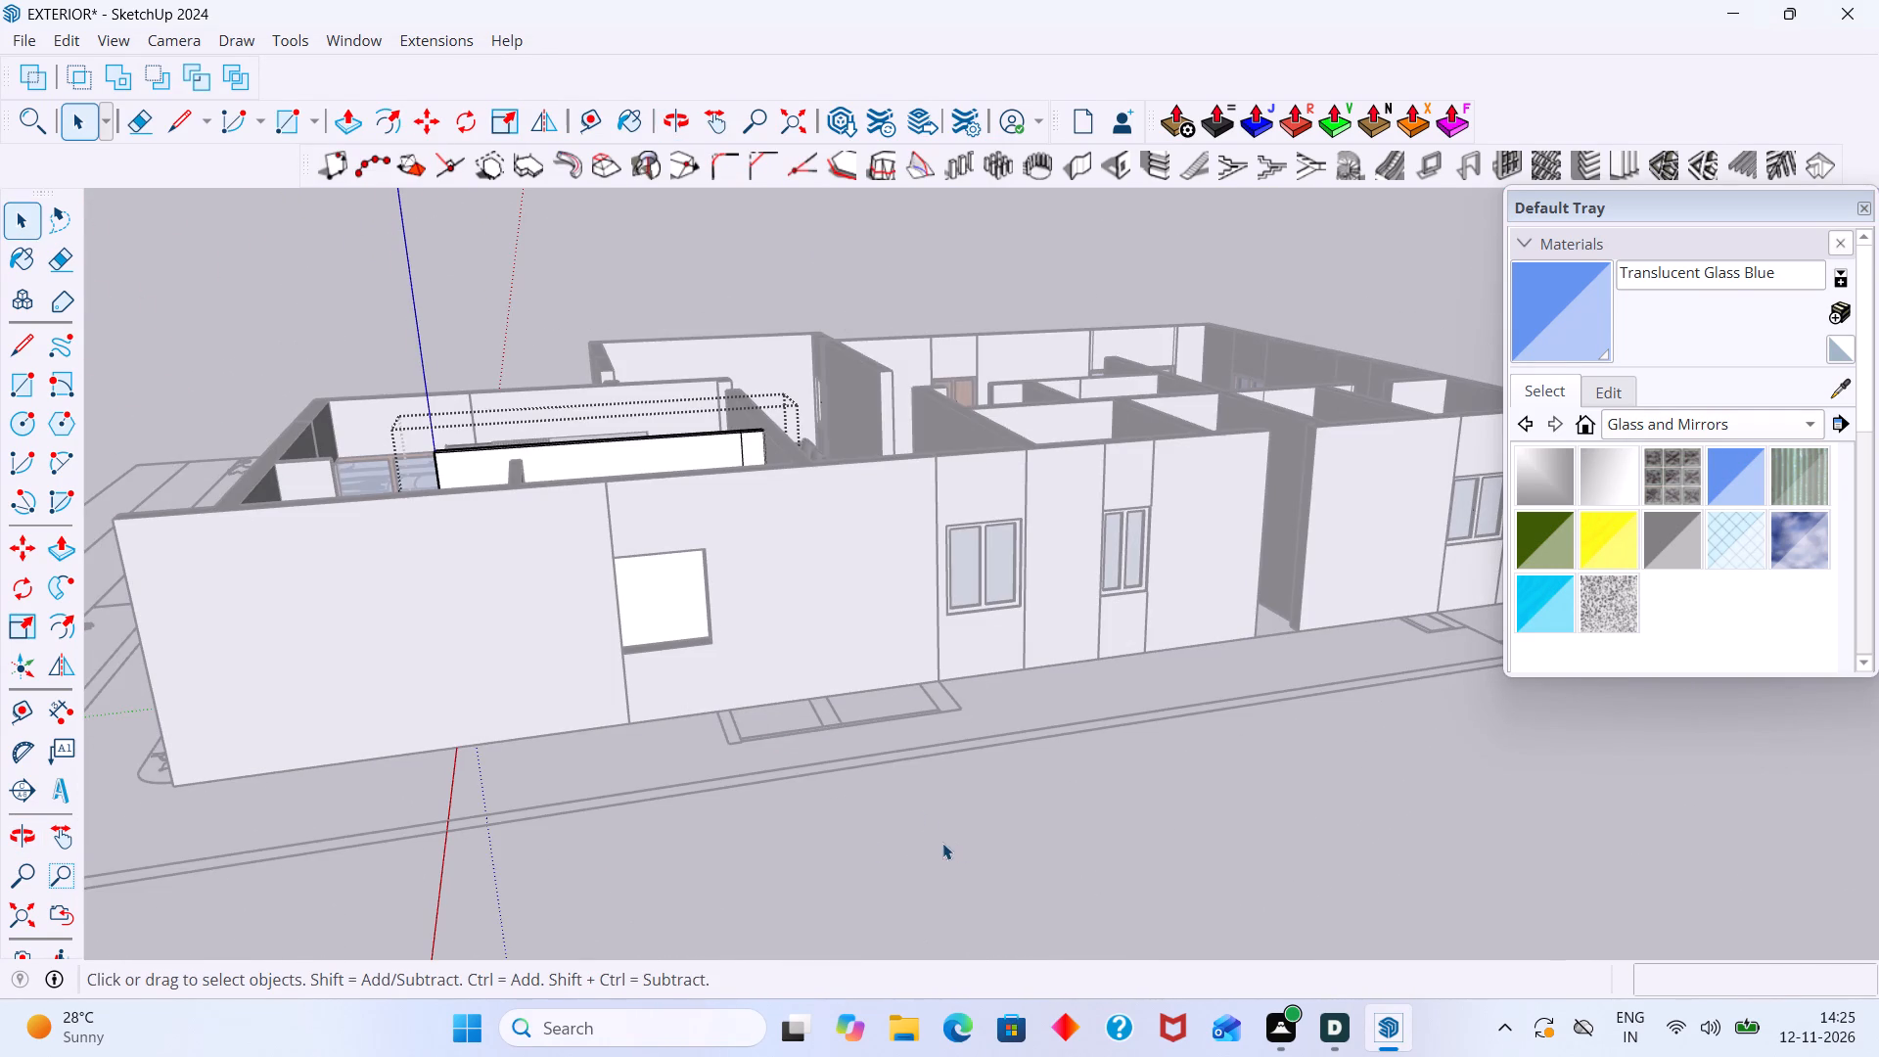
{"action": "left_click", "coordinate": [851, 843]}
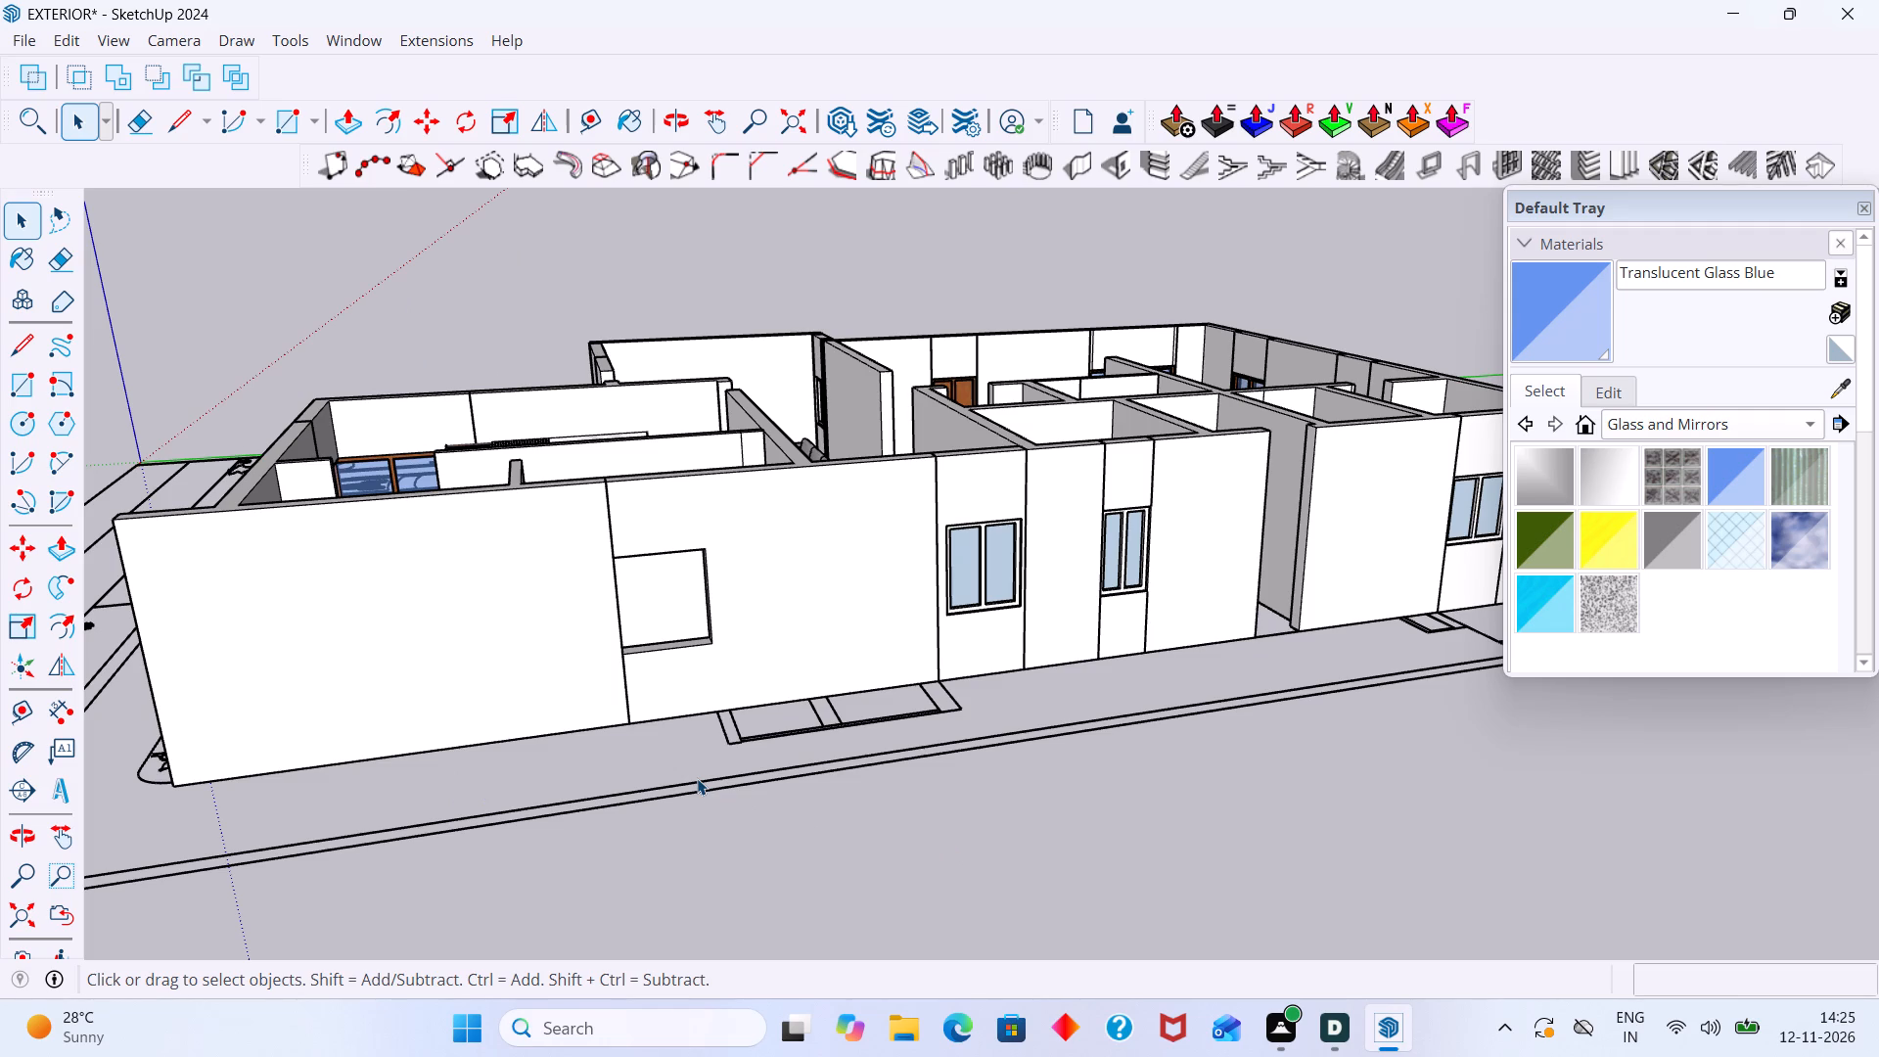
Bring the last unframed square opening in the exterior wall into close view.
{"action": "scroll", "coordinate": [676, 733], "scroll_direction": "down", "scroll_amount": 5}
{"action": "middle_click_drag", "start_coordinate": [726, 759], "coordinate": [612, 715]}
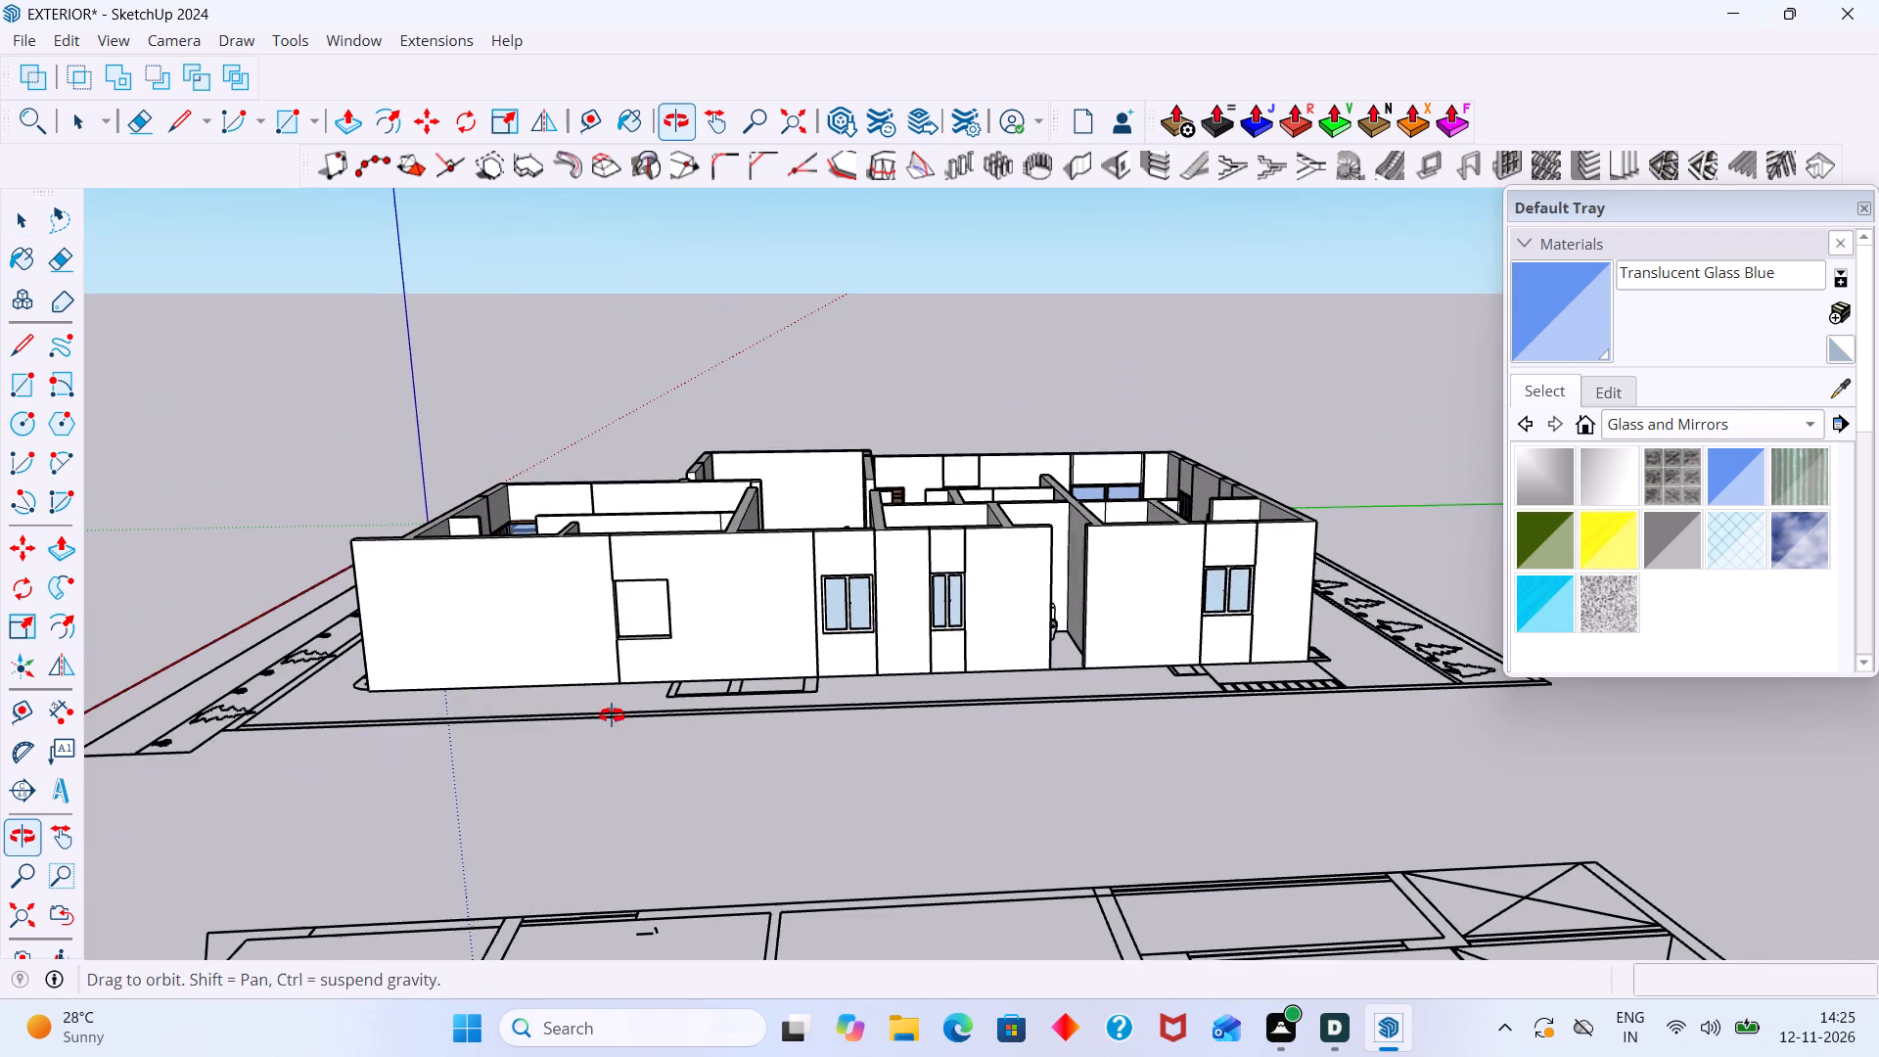
{"action": "middle_click_drag", "start_coordinate": [612, 715], "coordinate": [601, 712]}
{"action": "scroll", "coordinate": [629, 544], "scroll_direction": "up", "scroll_amount": 7}
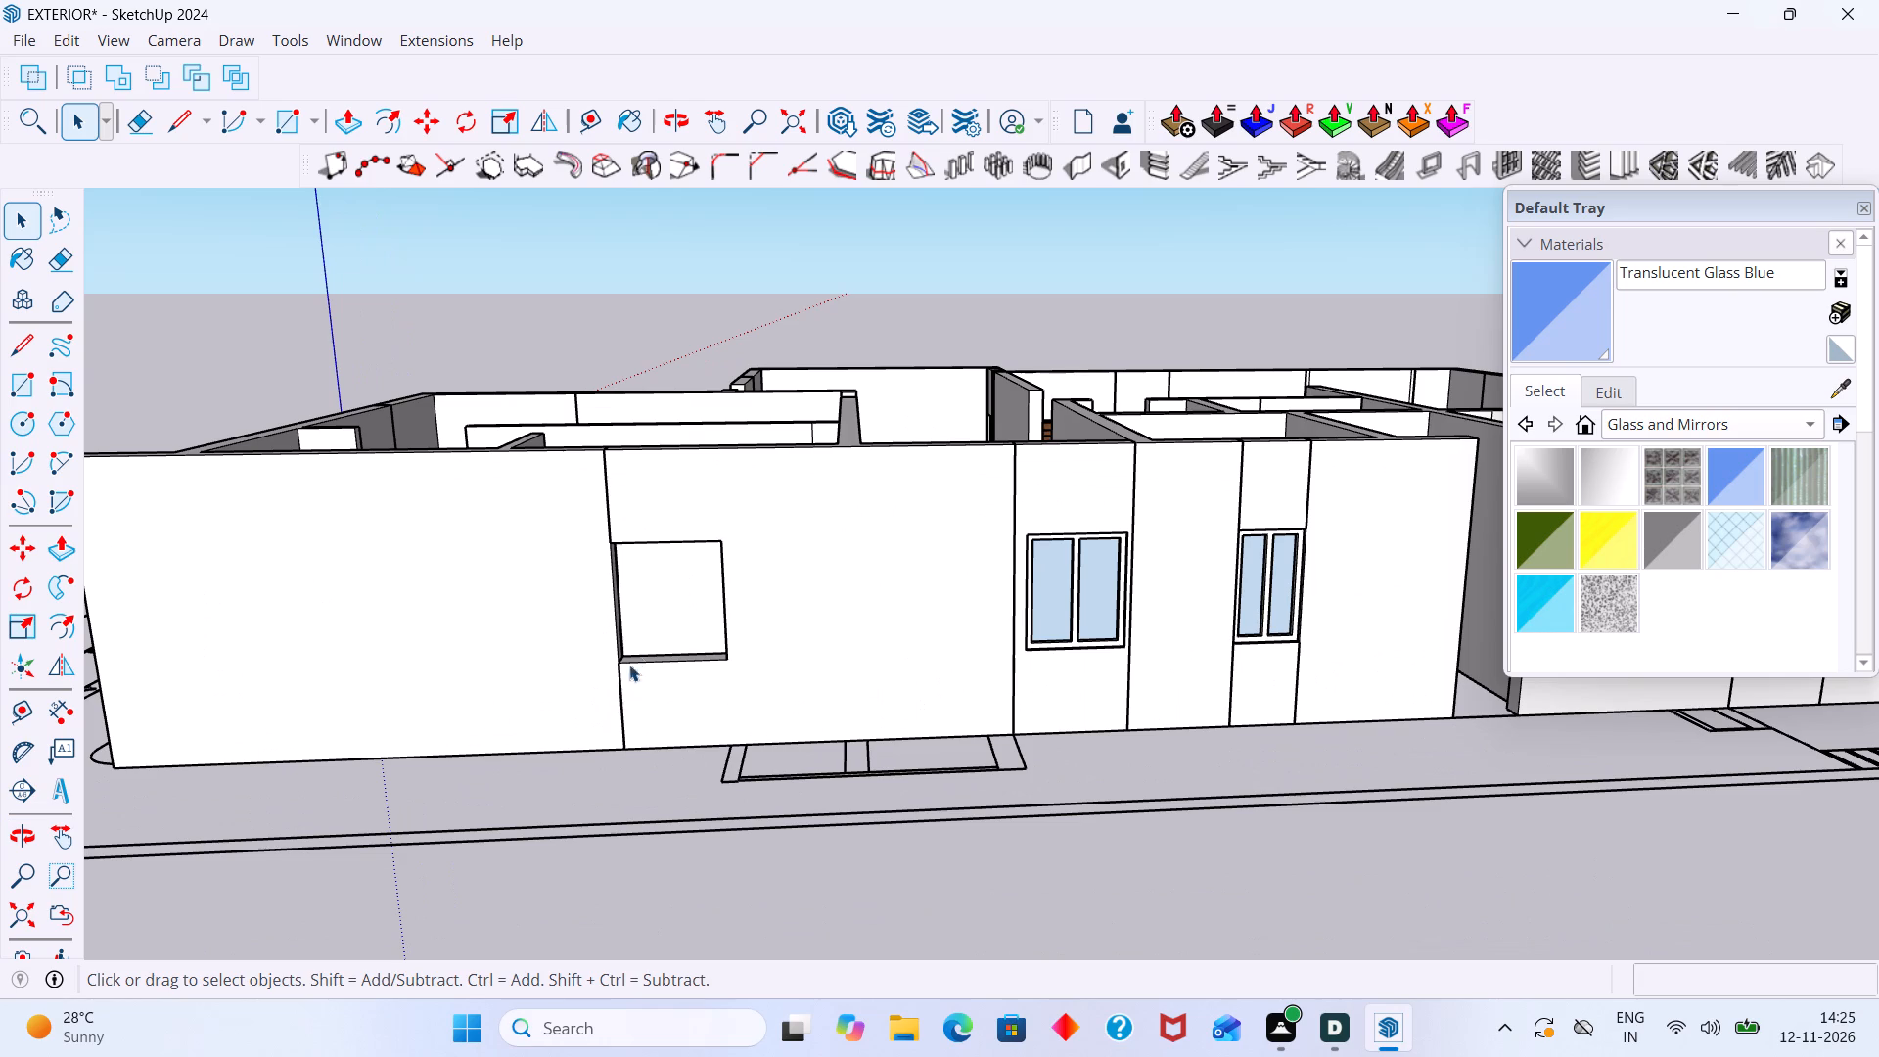
{"action": "scroll", "coordinate": [610, 571], "scroll_direction": "up", "scroll_amount": 6}
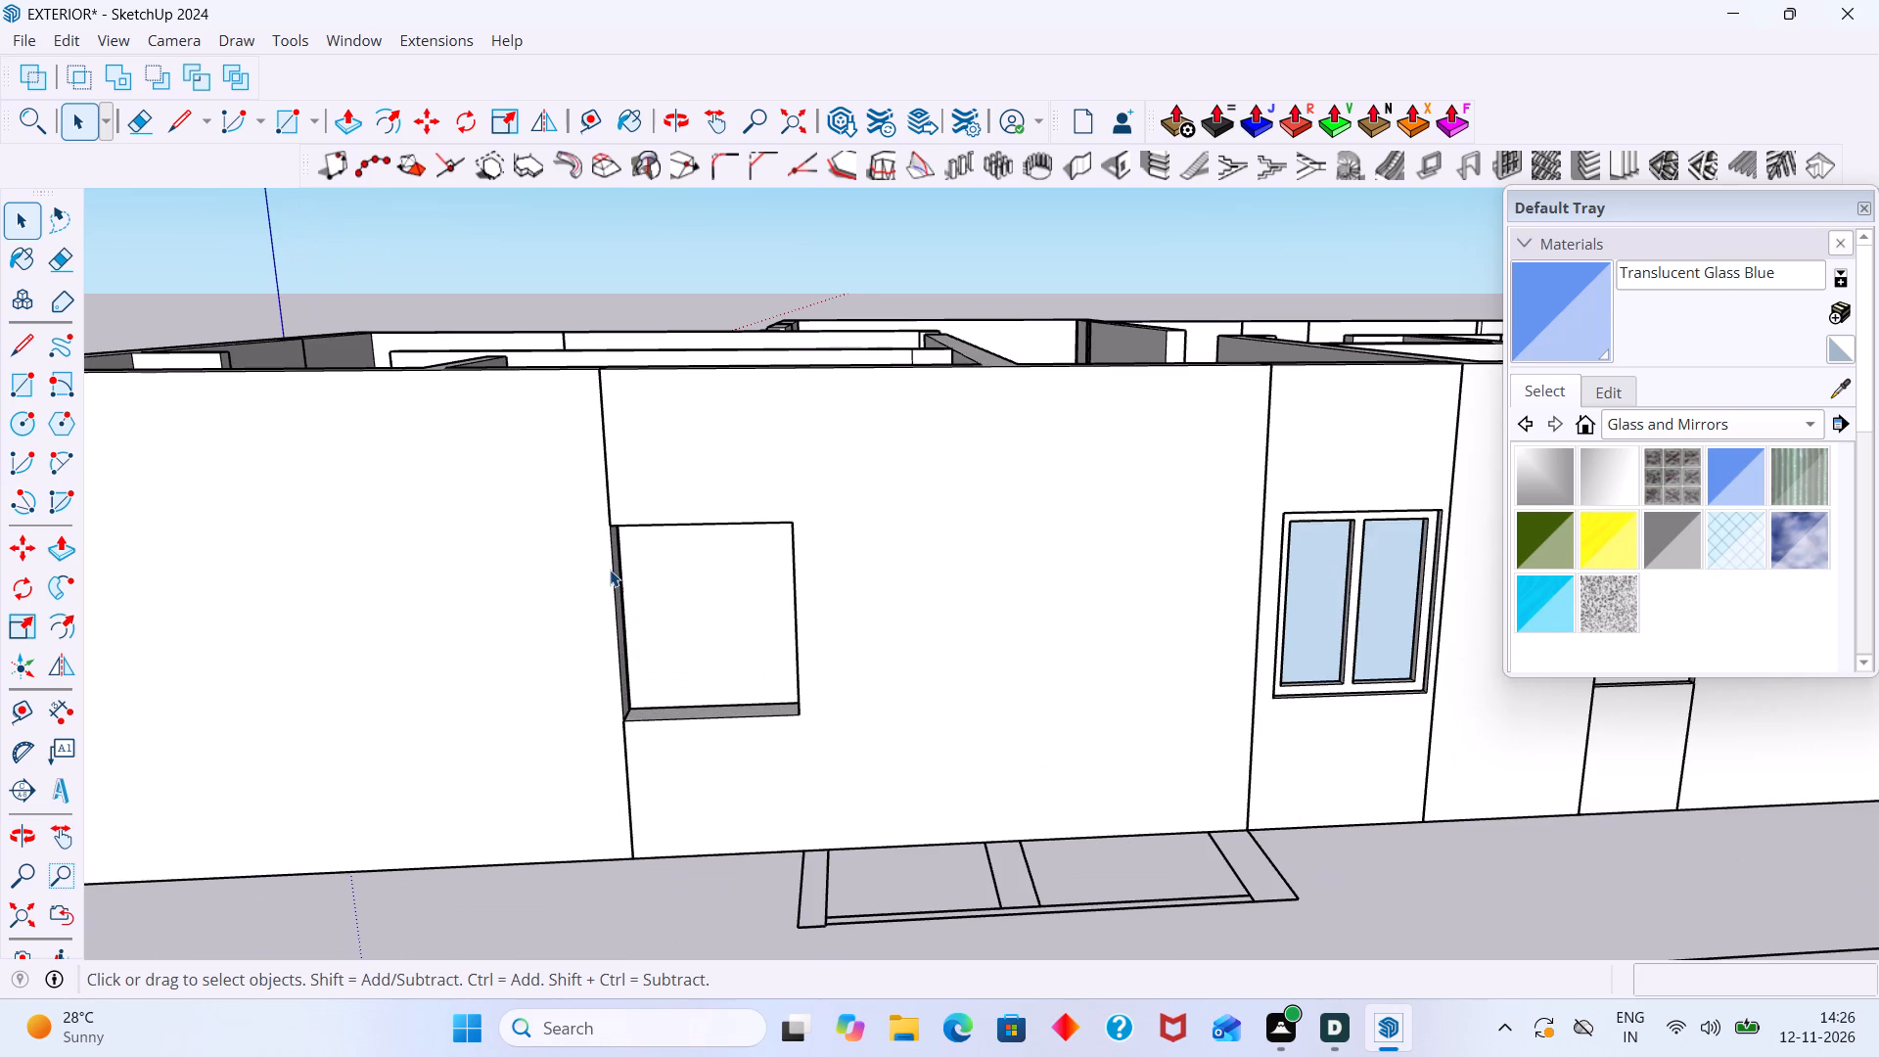
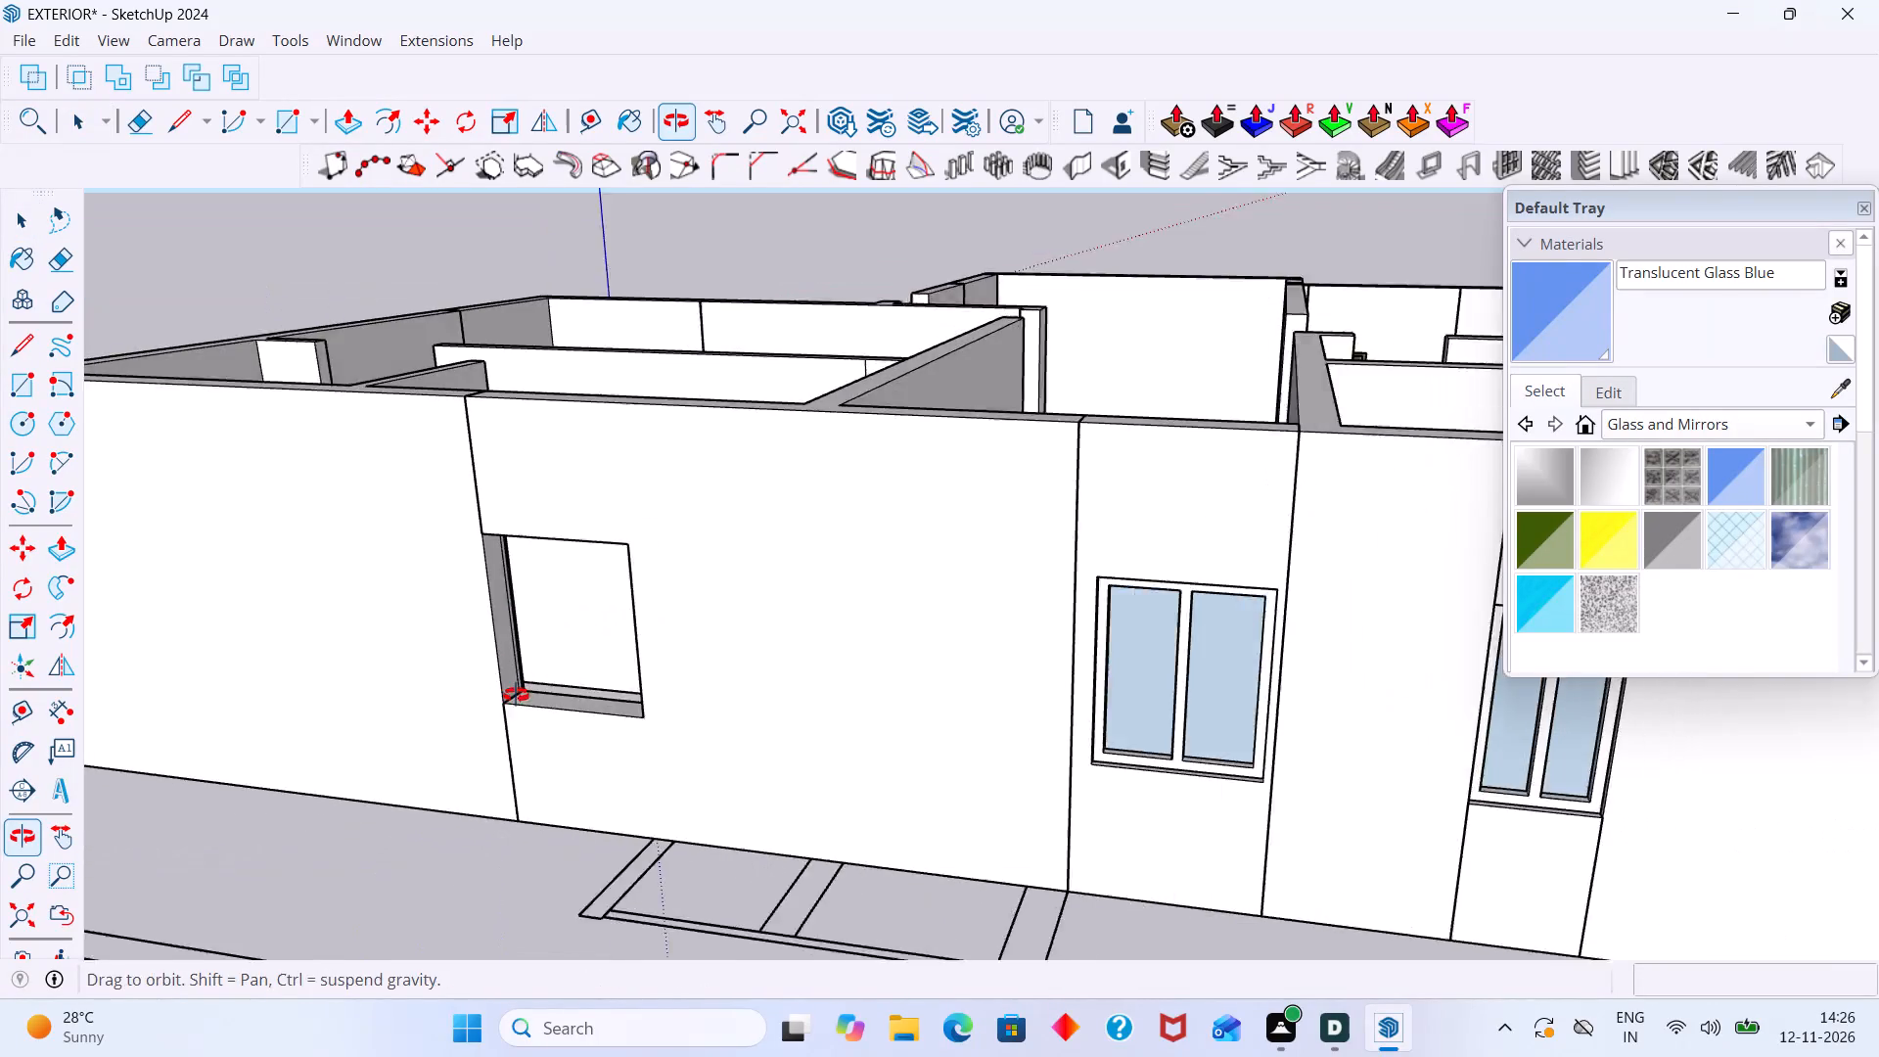
Undo the last change to the wall around the empty window opening and leave the open group.
{"action": "scroll", "coordinate": [576, 645], "scroll_direction": "up", "scroll_amount": 3}
{"action": "scroll", "coordinate": [520, 620], "scroll_direction": "down", "scroll_amount": 6}
{"action": "key", "text": "ctrl+z"}
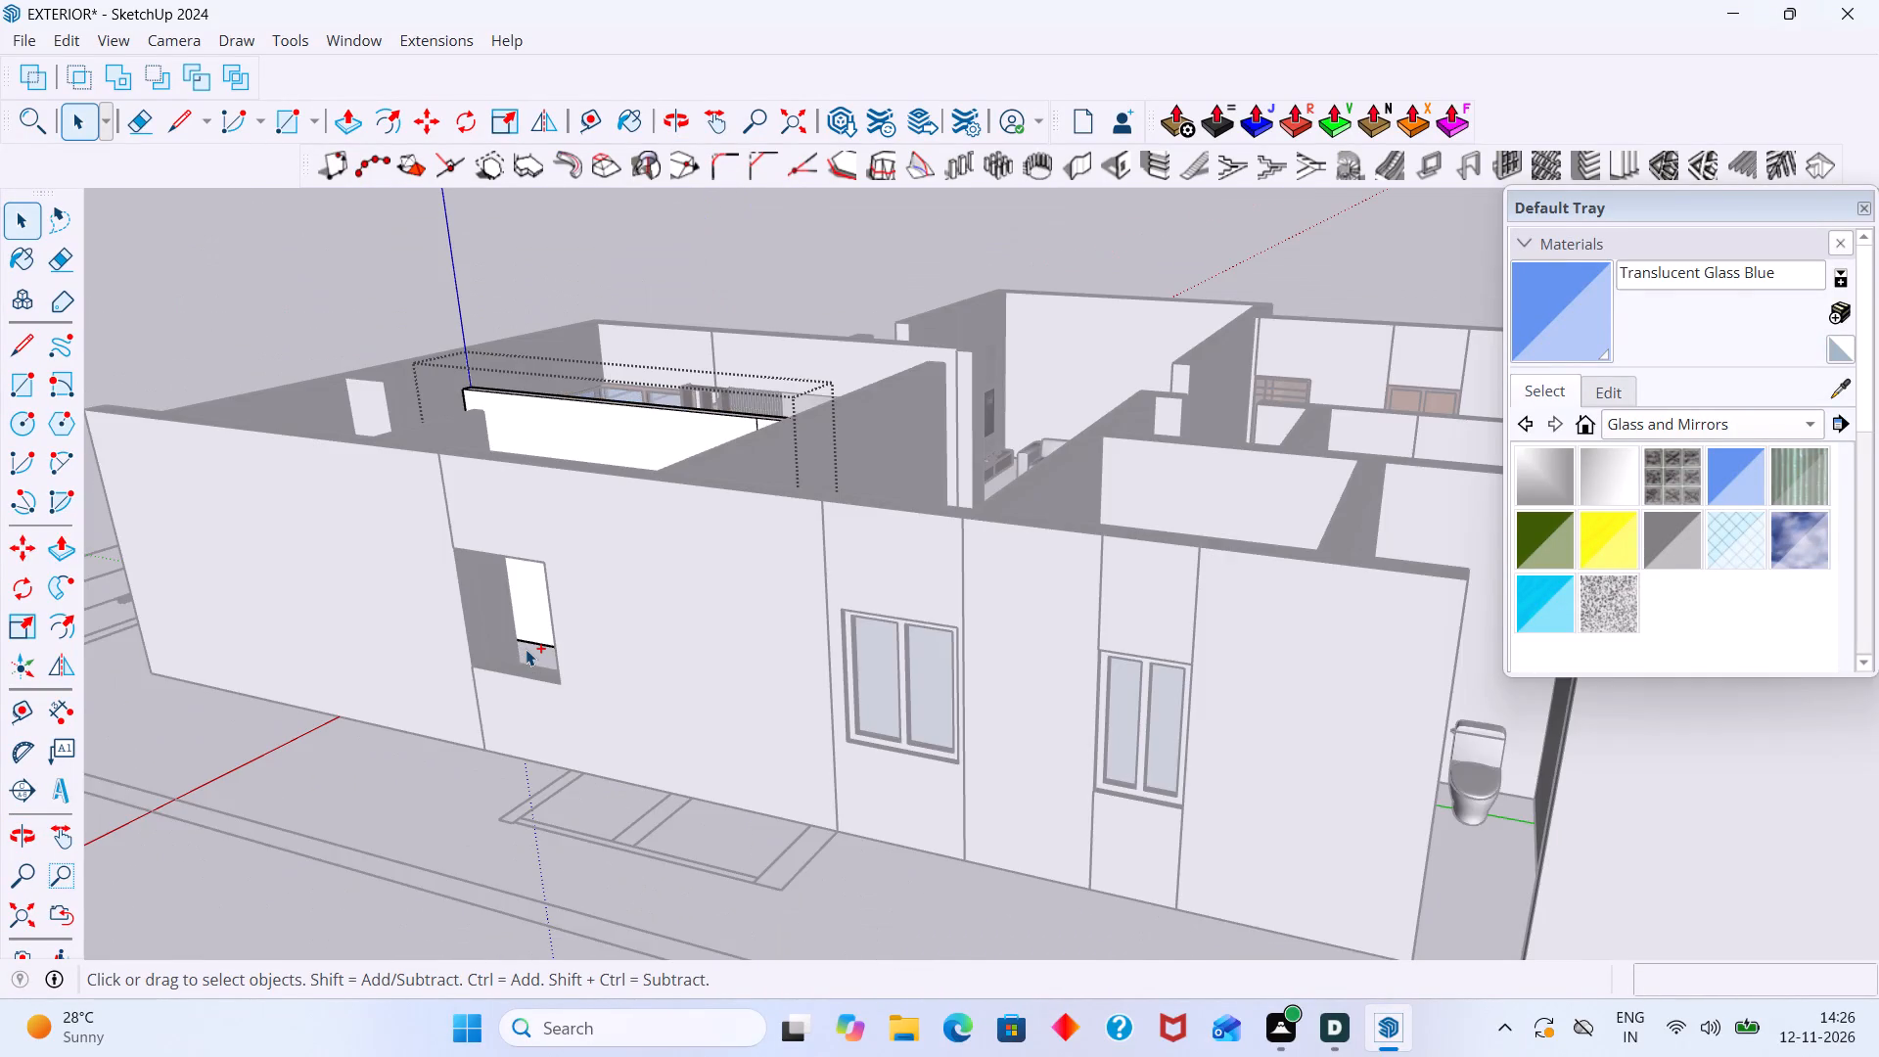
{"action": "scroll", "coordinate": [507, 639], "scroll_direction": "down", "scroll_amount": 2}
{"action": "double_click", "coordinate": [572, 277]}
{"action": "scroll", "coordinate": [450, 649], "scroll_direction": "up", "scroll_amount": 7}
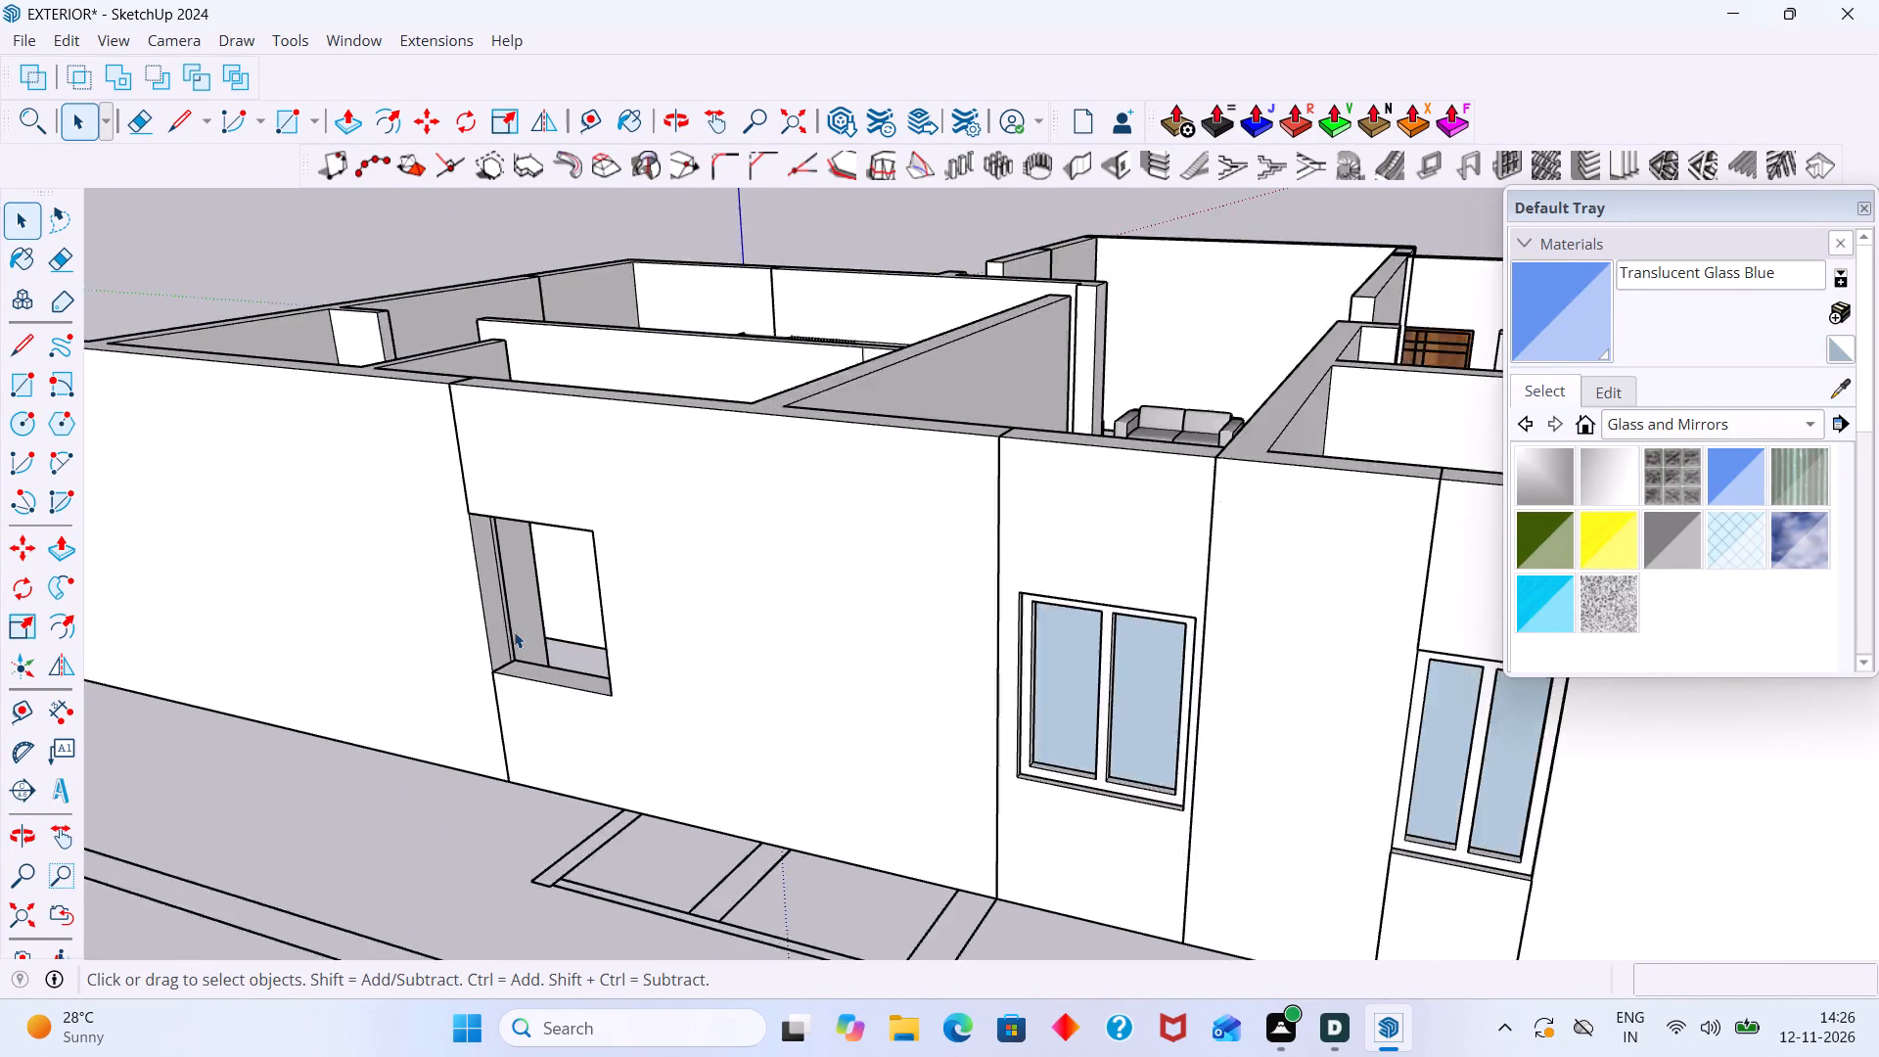
Delete the stray vertical edge on the inner side face of the empty window opening, inside its wall group.
{"action": "scroll", "coordinate": [514, 631], "scroll_direction": "up", "scroll_amount": 2}
{"action": "middle_click_drag", "start_coordinate": [529, 666], "coordinate": [527, 734]}
{"action": "scroll", "coordinate": [508, 734], "scroll_direction": "up", "scroll_amount": 14}
{"action": "middle_click_drag", "start_coordinate": [509, 770], "coordinate": [455, 777]}
{"action": "scroll", "coordinate": [458, 777], "scroll_direction": "up", "scroll_amount": 4}
{"action": "left_click", "coordinate": [491, 756]}
{"action": "double_click", "coordinate": [489, 756]}
{"action": "left_click", "coordinate": [488, 756]}
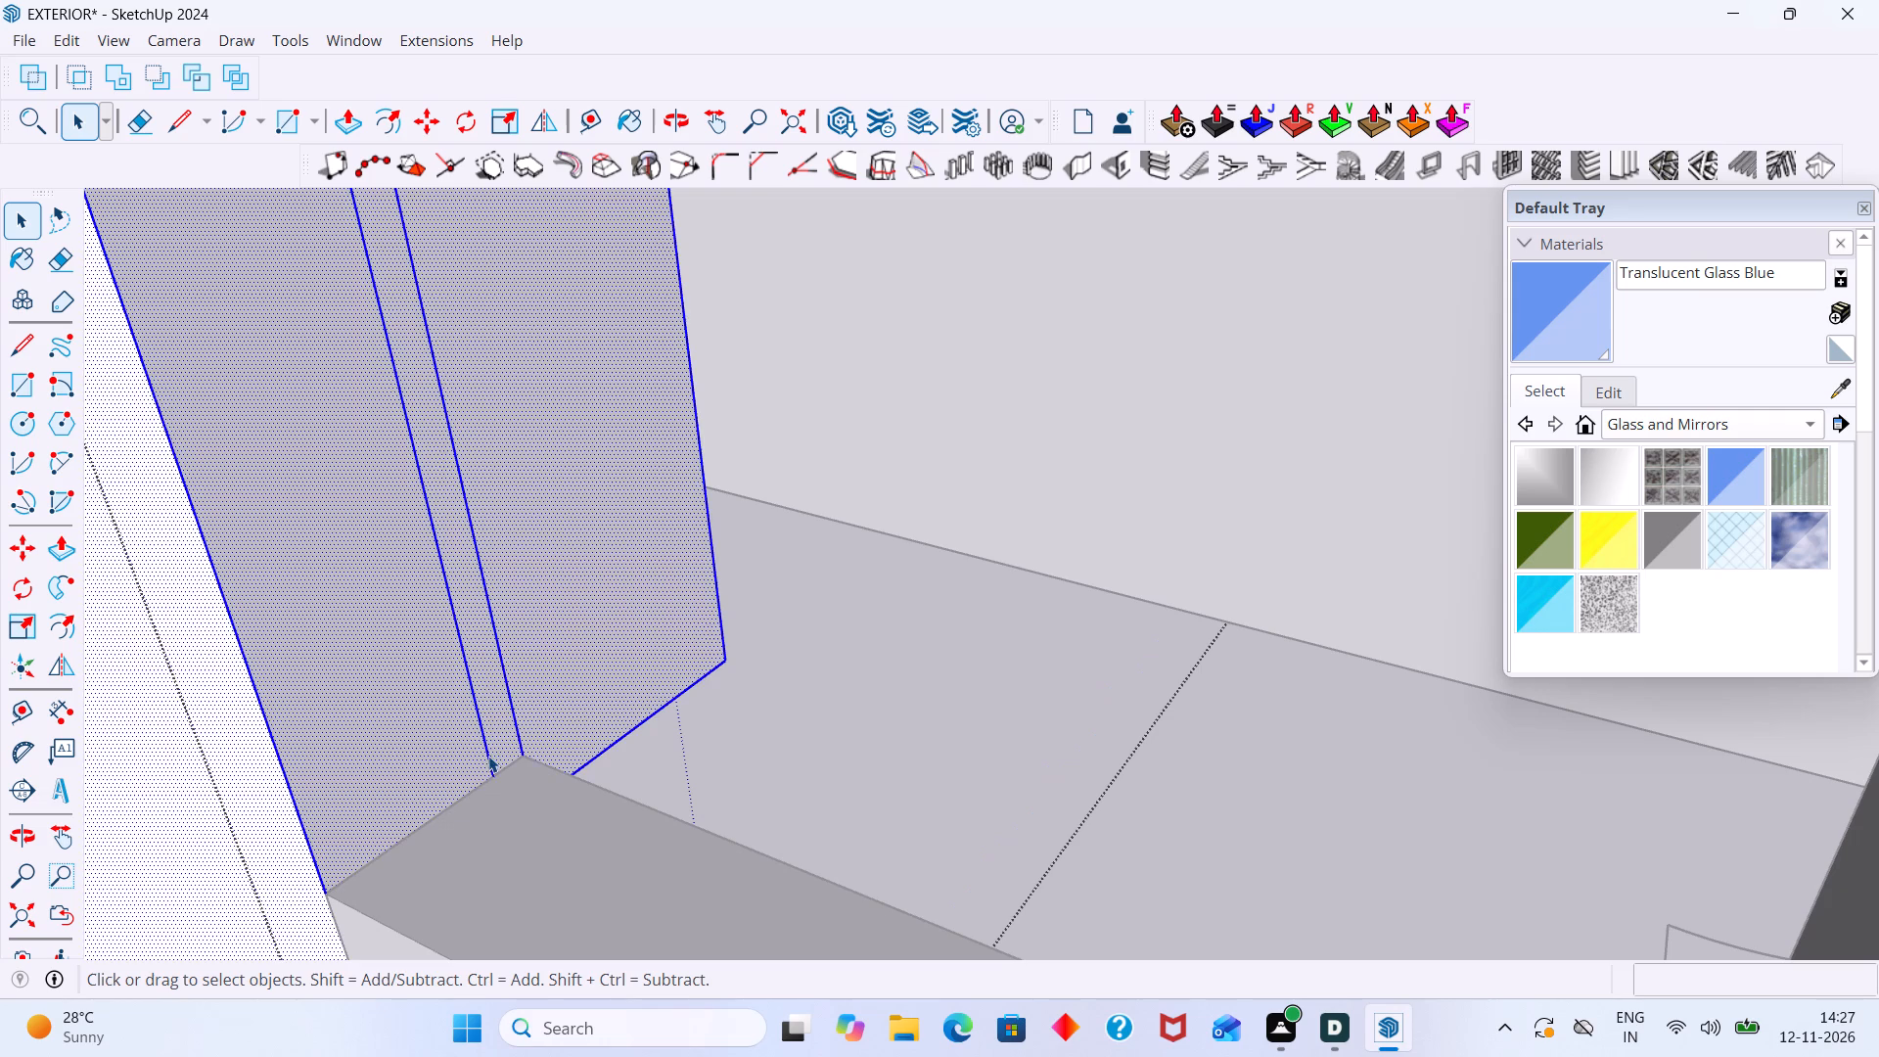
{"action": "left_click", "coordinate": [484, 760]}
{"action": "left_click", "coordinate": [488, 760]}
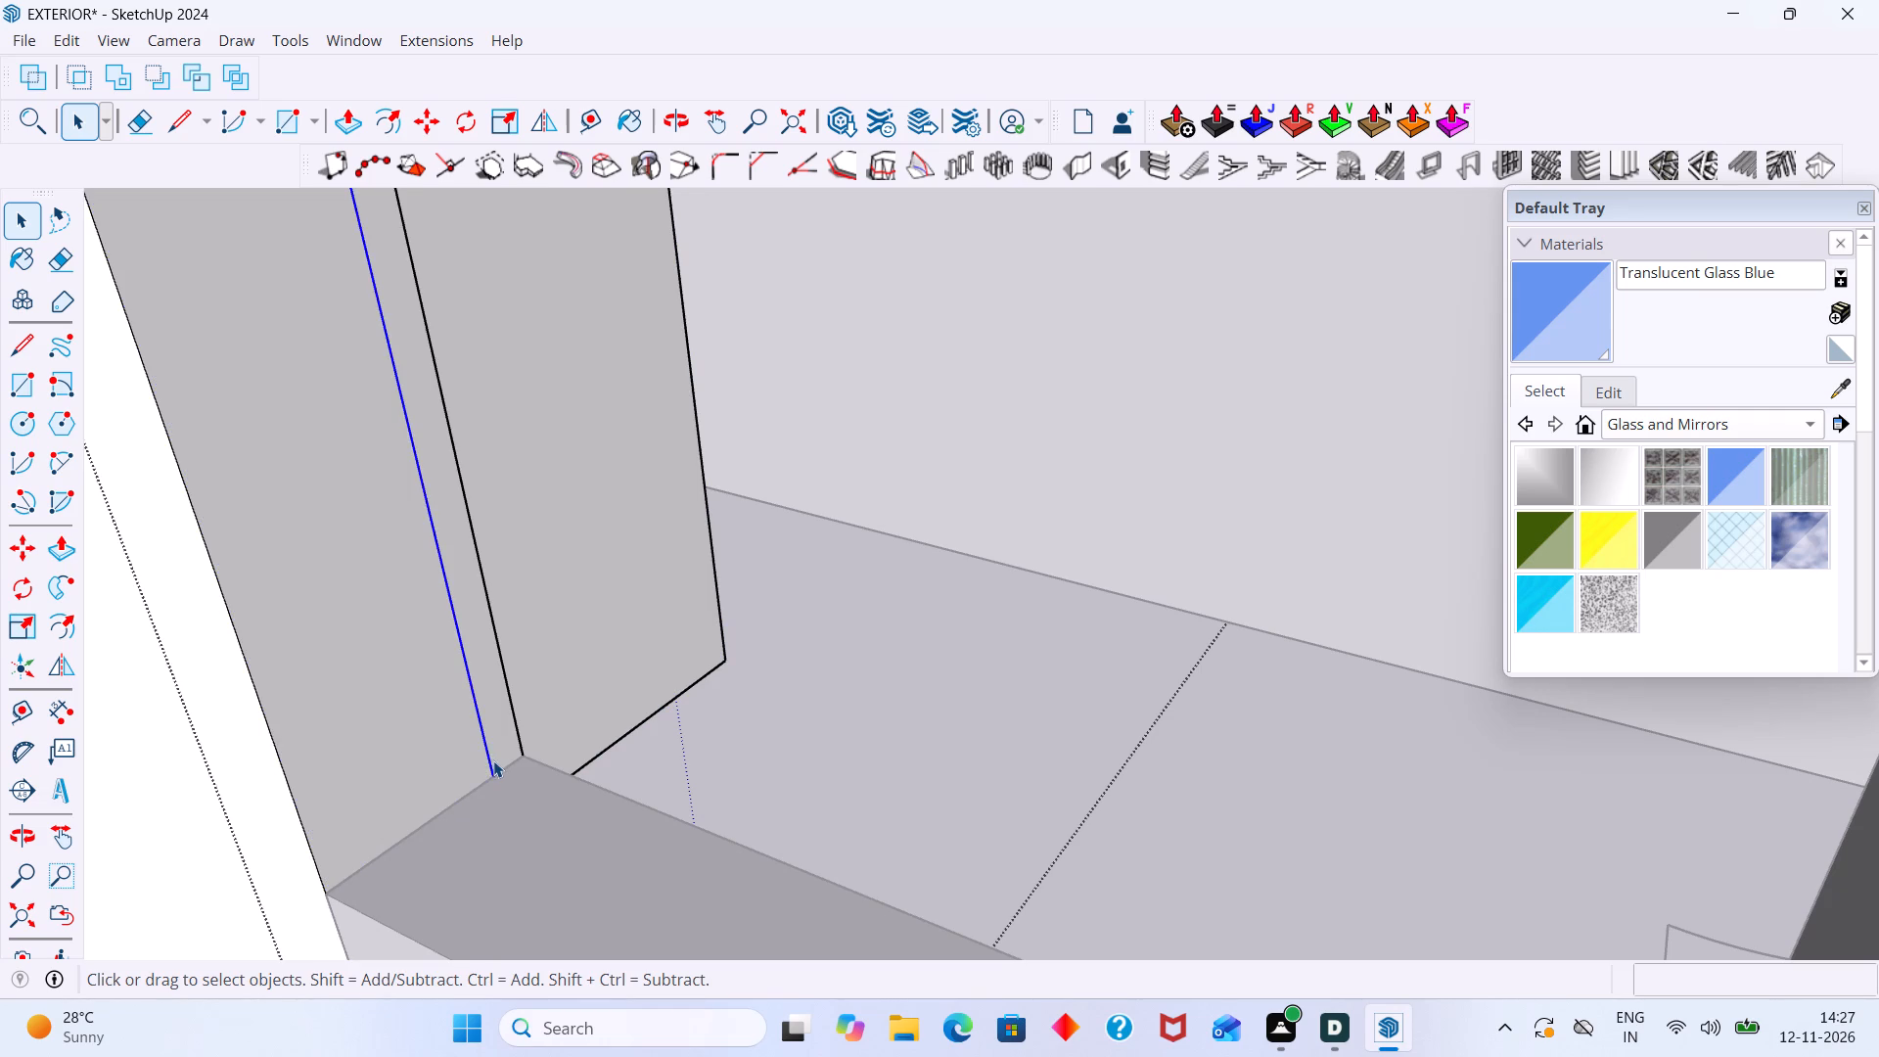
{"action": "key", "text": "Delete"}
{"action": "scroll", "coordinate": [489, 768], "scroll_direction": "down", "scroll_amount": 20}
{"action": "scroll", "coordinate": [489, 768], "scroll_direction": "down", "scroll_amount": 3}
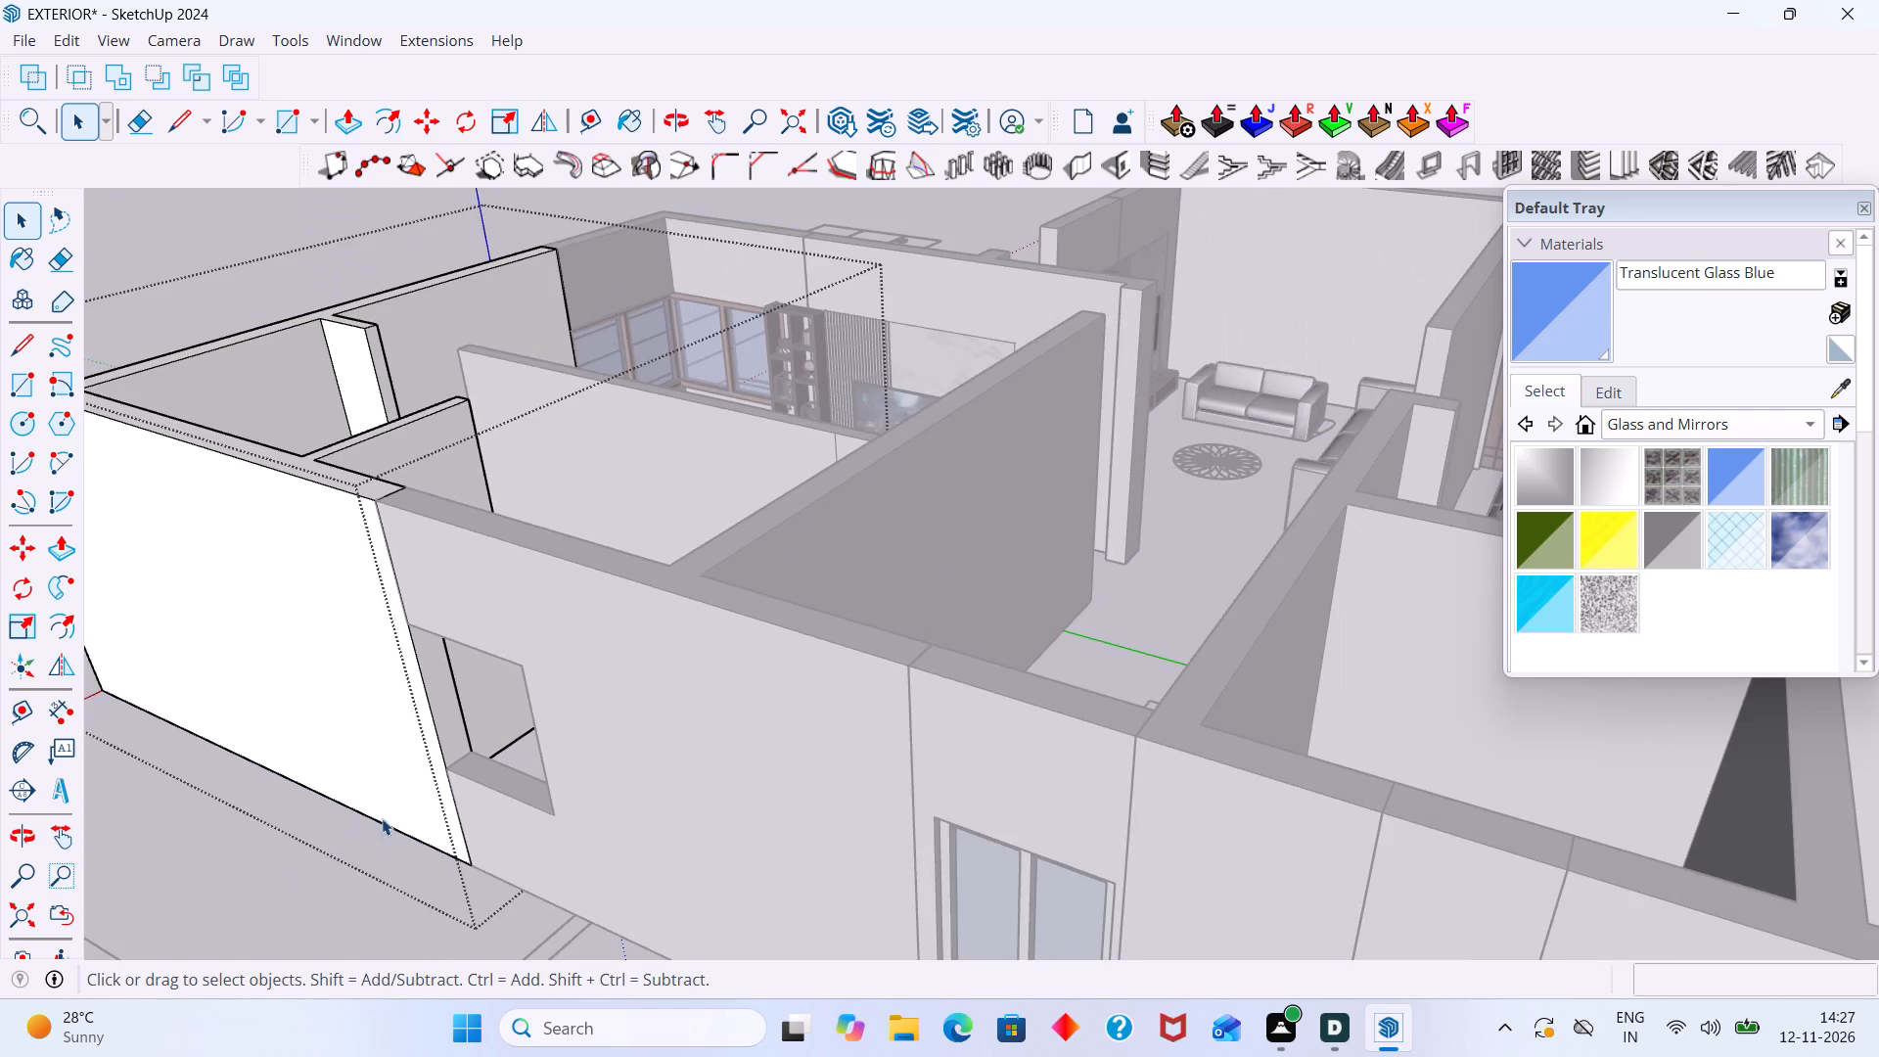
{"action": "left_click", "coordinate": [268, 896]}
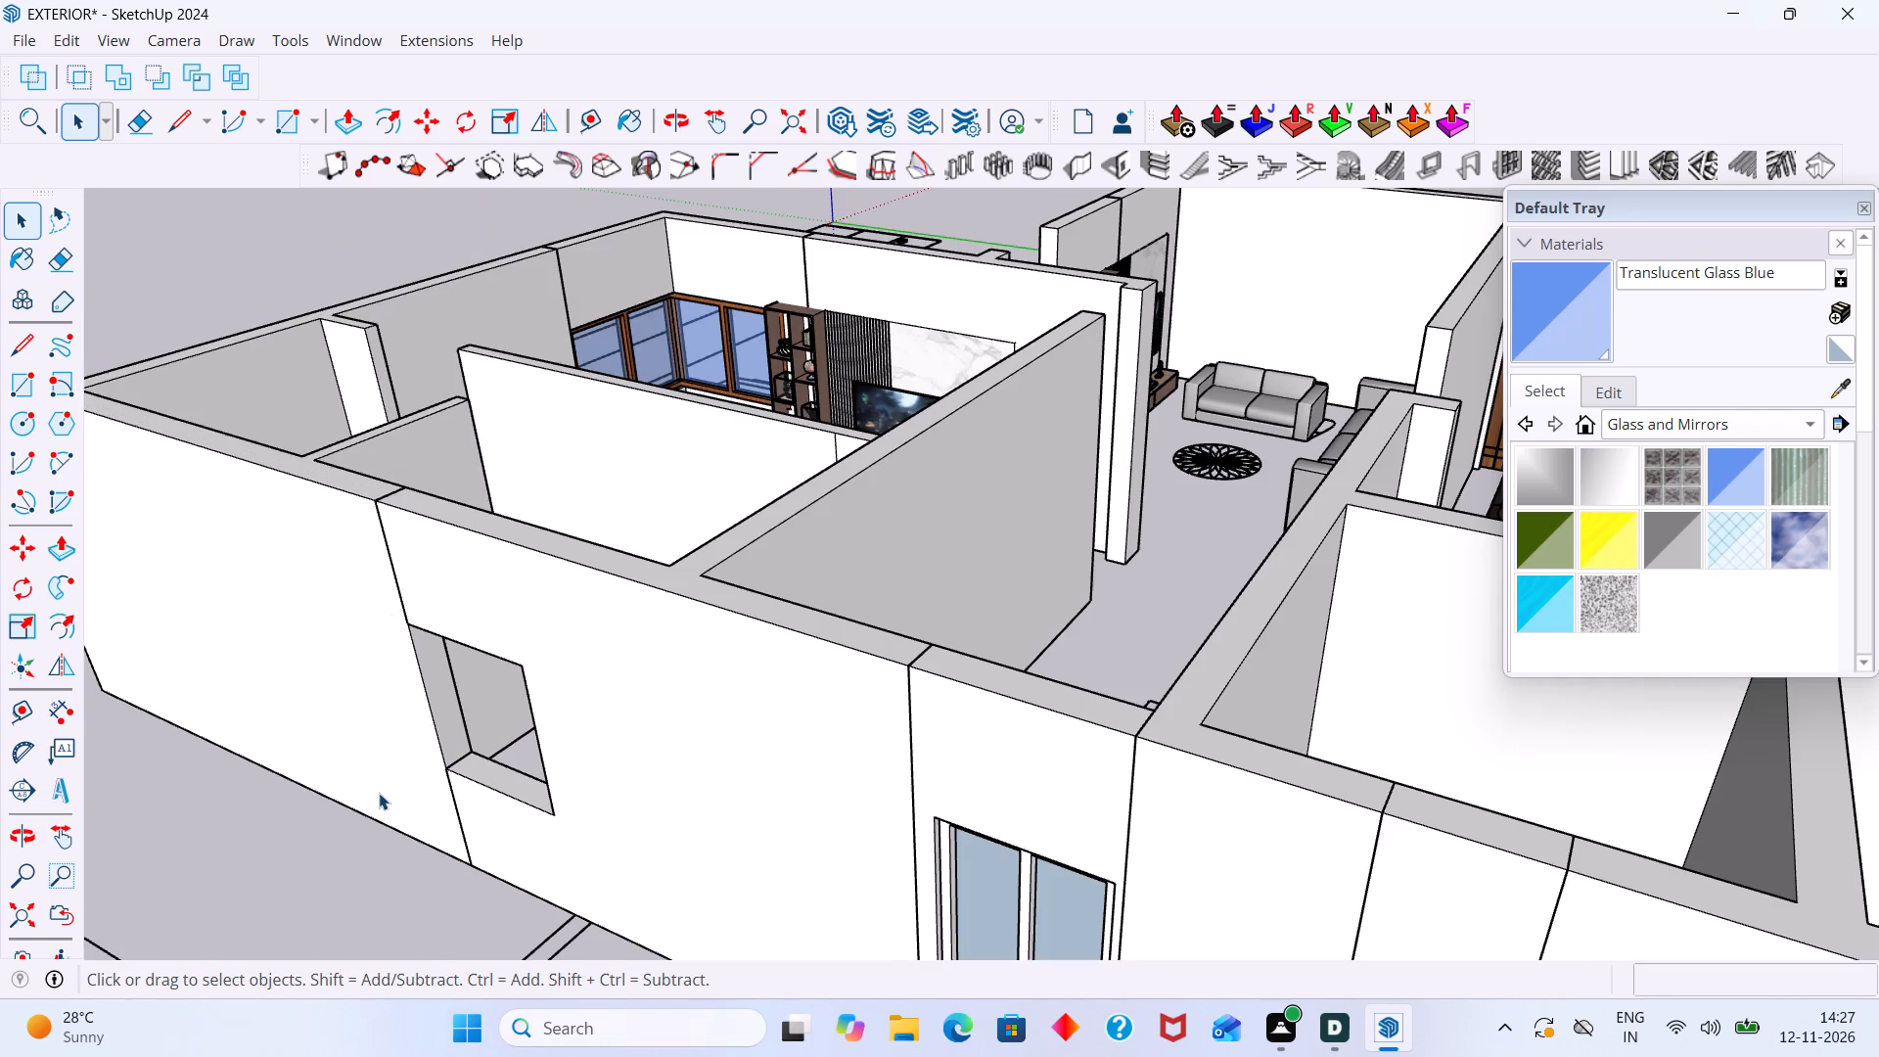
Examine the empty window opening from both sides, including its inner faces and the surrounding wall group.
{"action": "scroll", "coordinate": [379, 793], "scroll_direction": "down", "scroll_amount": 2}
{"action": "middle_click_drag", "start_coordinate": [407, 780], "coordinate": [578, 561]}
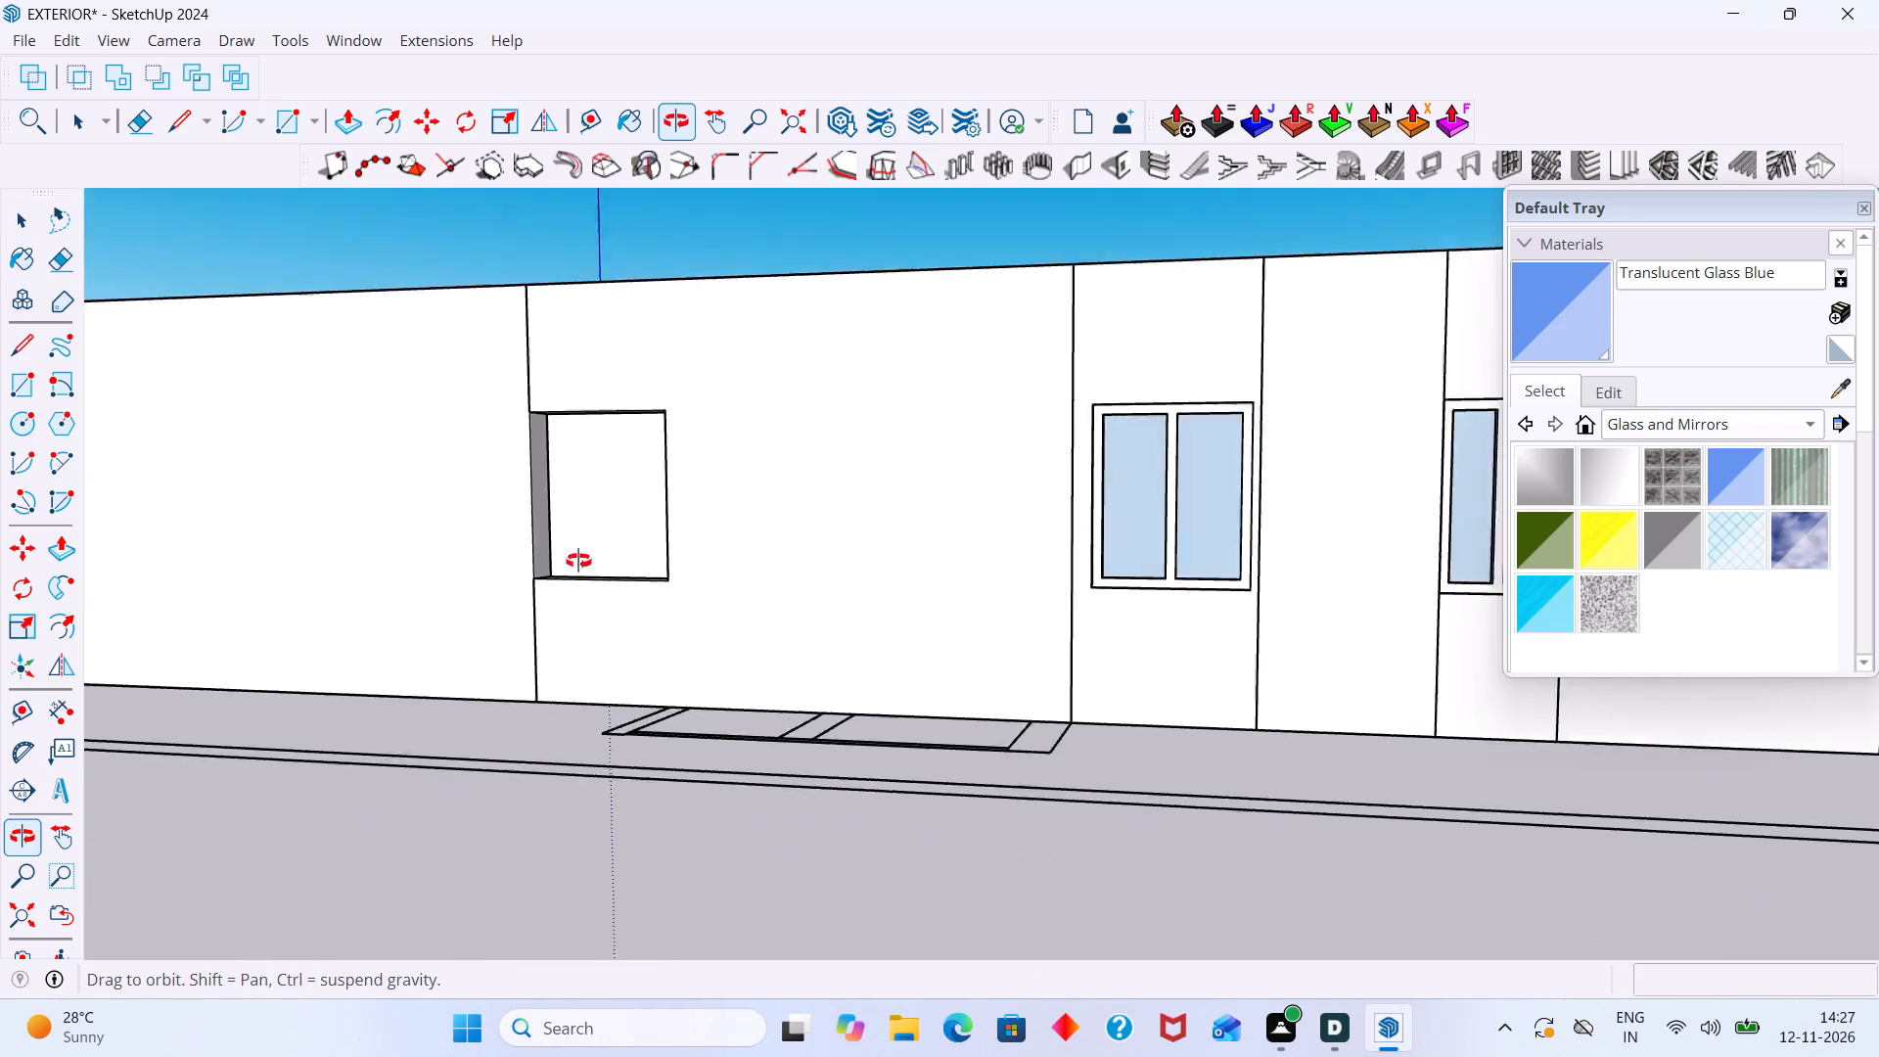
{"action": "middle_click_drag", "start_coordinate": [578, 561], "coordinate": [953, 660]}
{"action": "middle_click_drag", "start_coordinate": [960, 667], "coordinate": [640, 612], "text": "shift"}
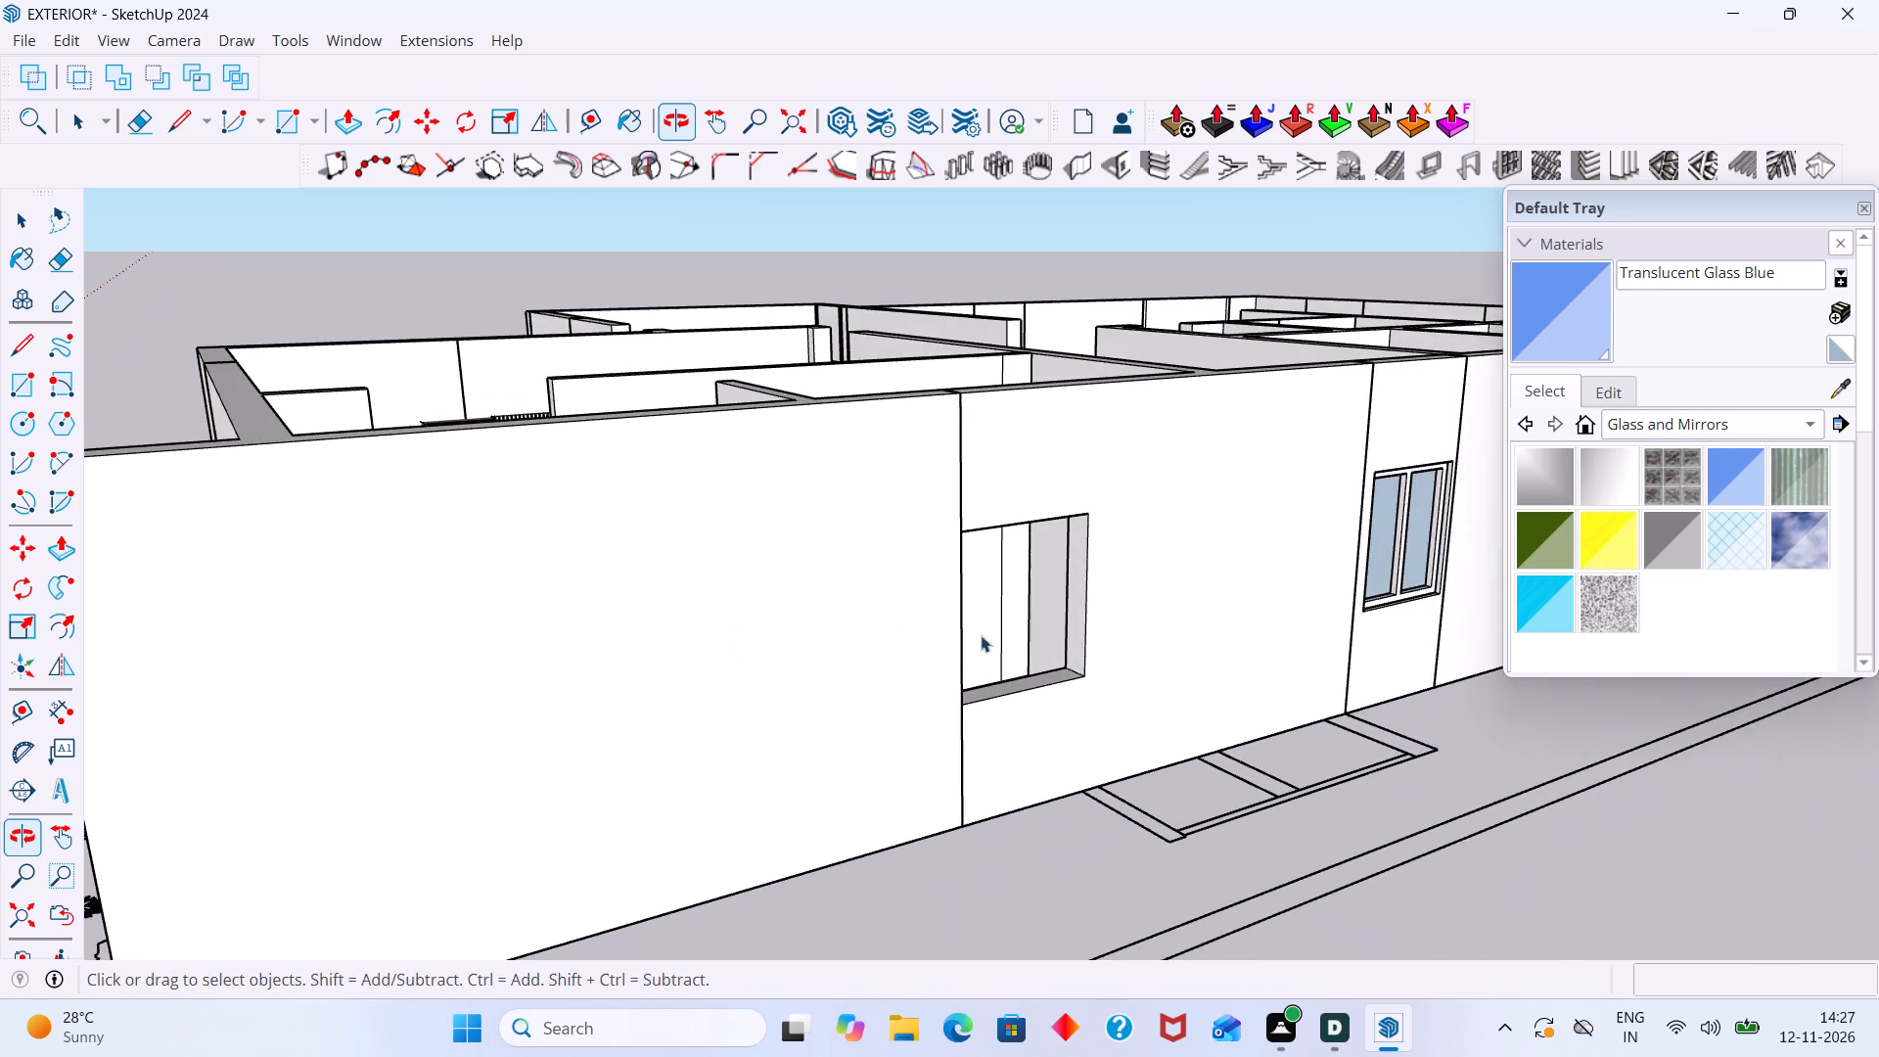
{"action": "middle_click_drag", "start_coordinate": [1045, 604], "coordinate": [750, 531]}
{"action": "middle_click_drag", "start_coordinate": [769, 524], "coordinate": [809, 408]}
{"action": "middle_click_drag", "start_coordinate": [801, 414], "coordinate": [871, 409]}
{"action": "scroll", "coordinate": [773, 383], "scroll_direction": "up", "scroll_amount": 3}
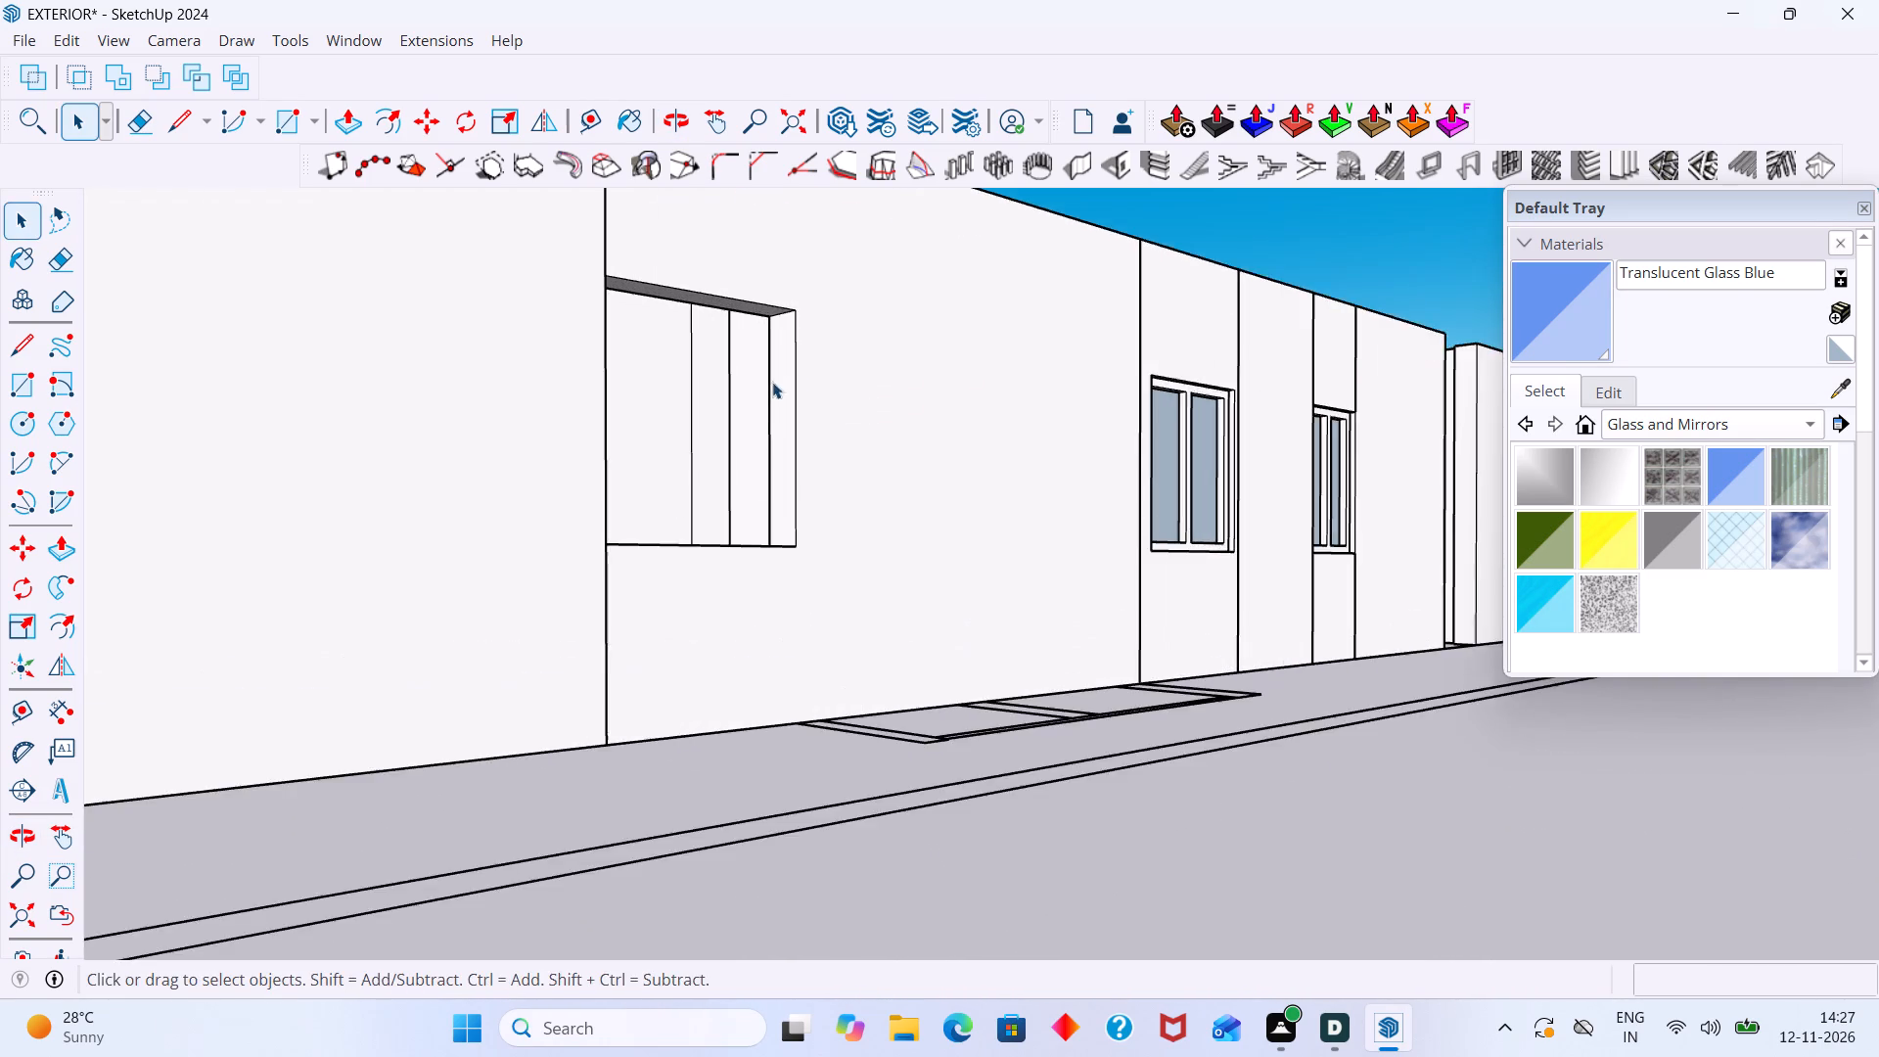
{"action": "middle_click_drag", "start_coordinate": [779, 396], "coordinate": [887, 392]}
{"action": "scroll", "coordinate": [823, 386], "scroll_direction": "up", "scroll_amount": 6}
{"action": "scroll", "coordinate": [758, 380], "scroll_direction": "down", "scroll_amount": 2}
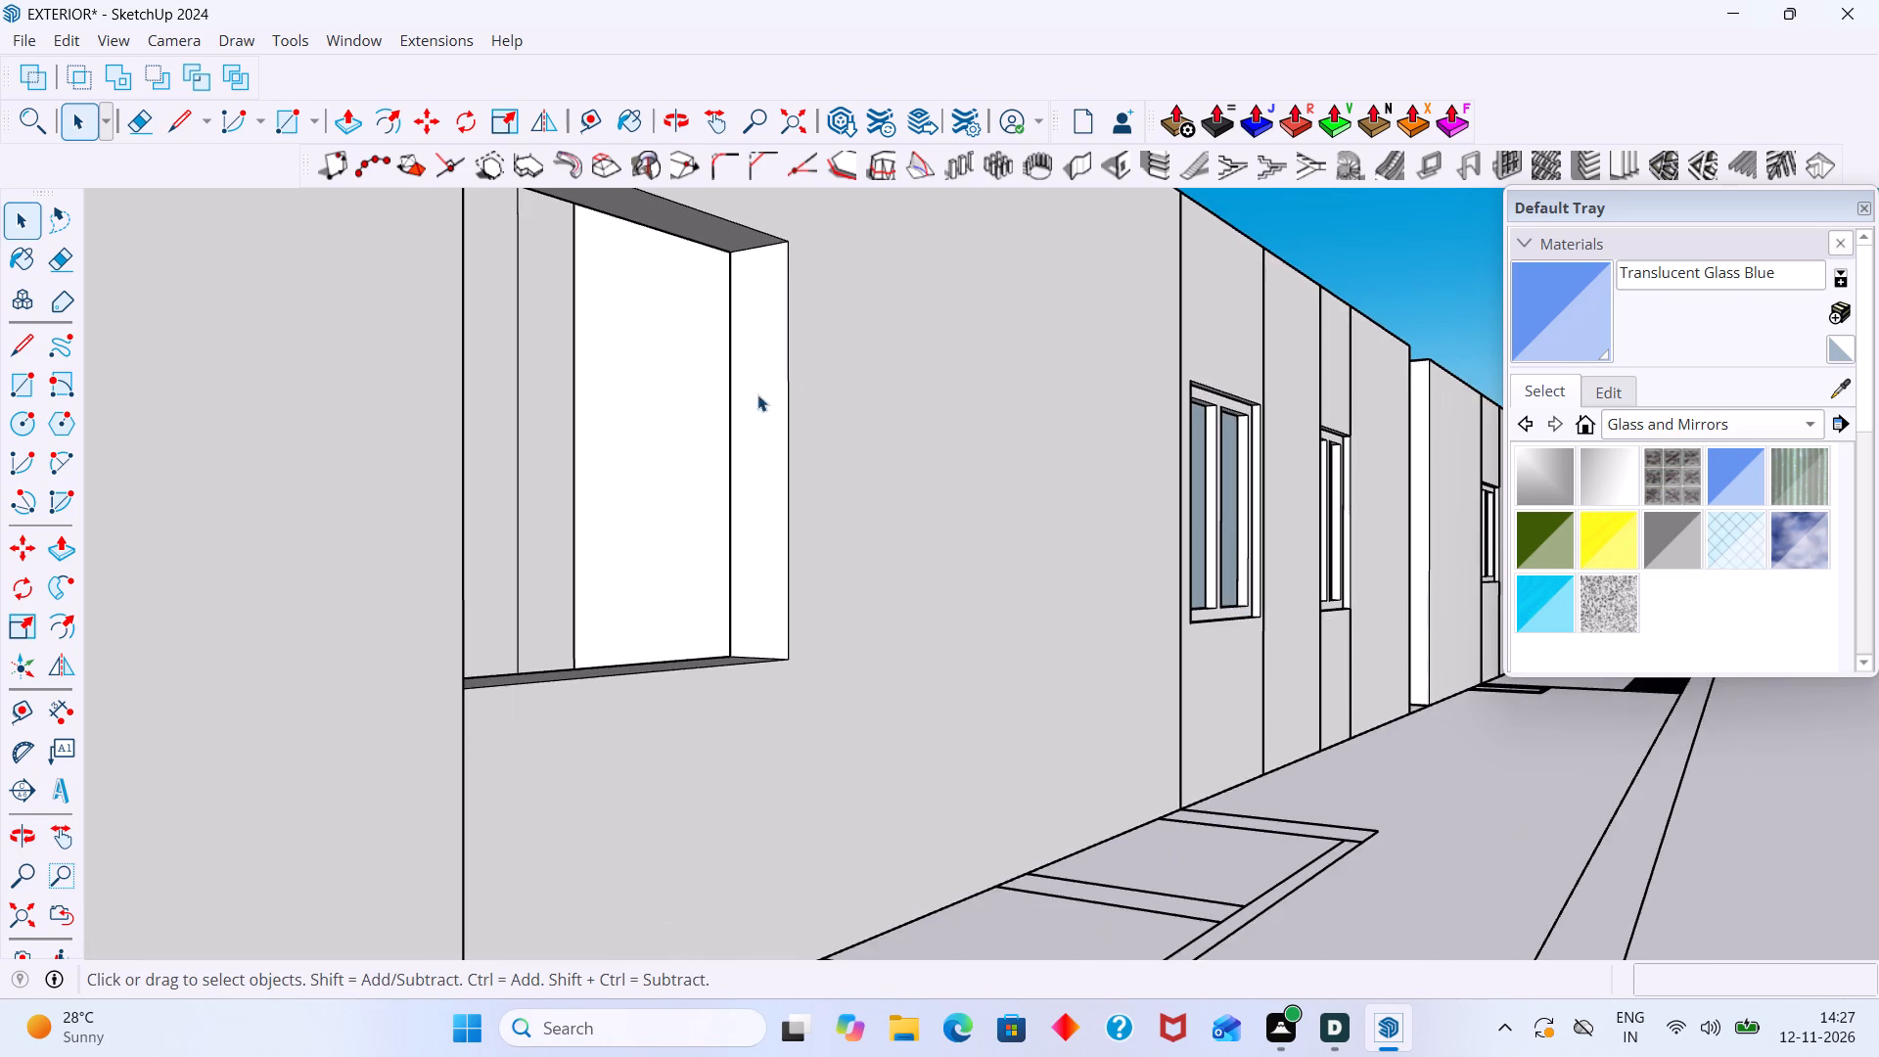
{"action": "middle_click_drag", "start_coordinate": [759, 394], "coordinate": [761, 448]}
{"action": "scroll", "coordinate": [761, 450], "scroll_direction": "up", "scroll_amount": 2}
{"action": "left_click", "coordinate": [761, 450]}
{"action": "double_click", "coordinate": [828, 464]}
{"action": "left_click", "coordinate": [833, 476]}
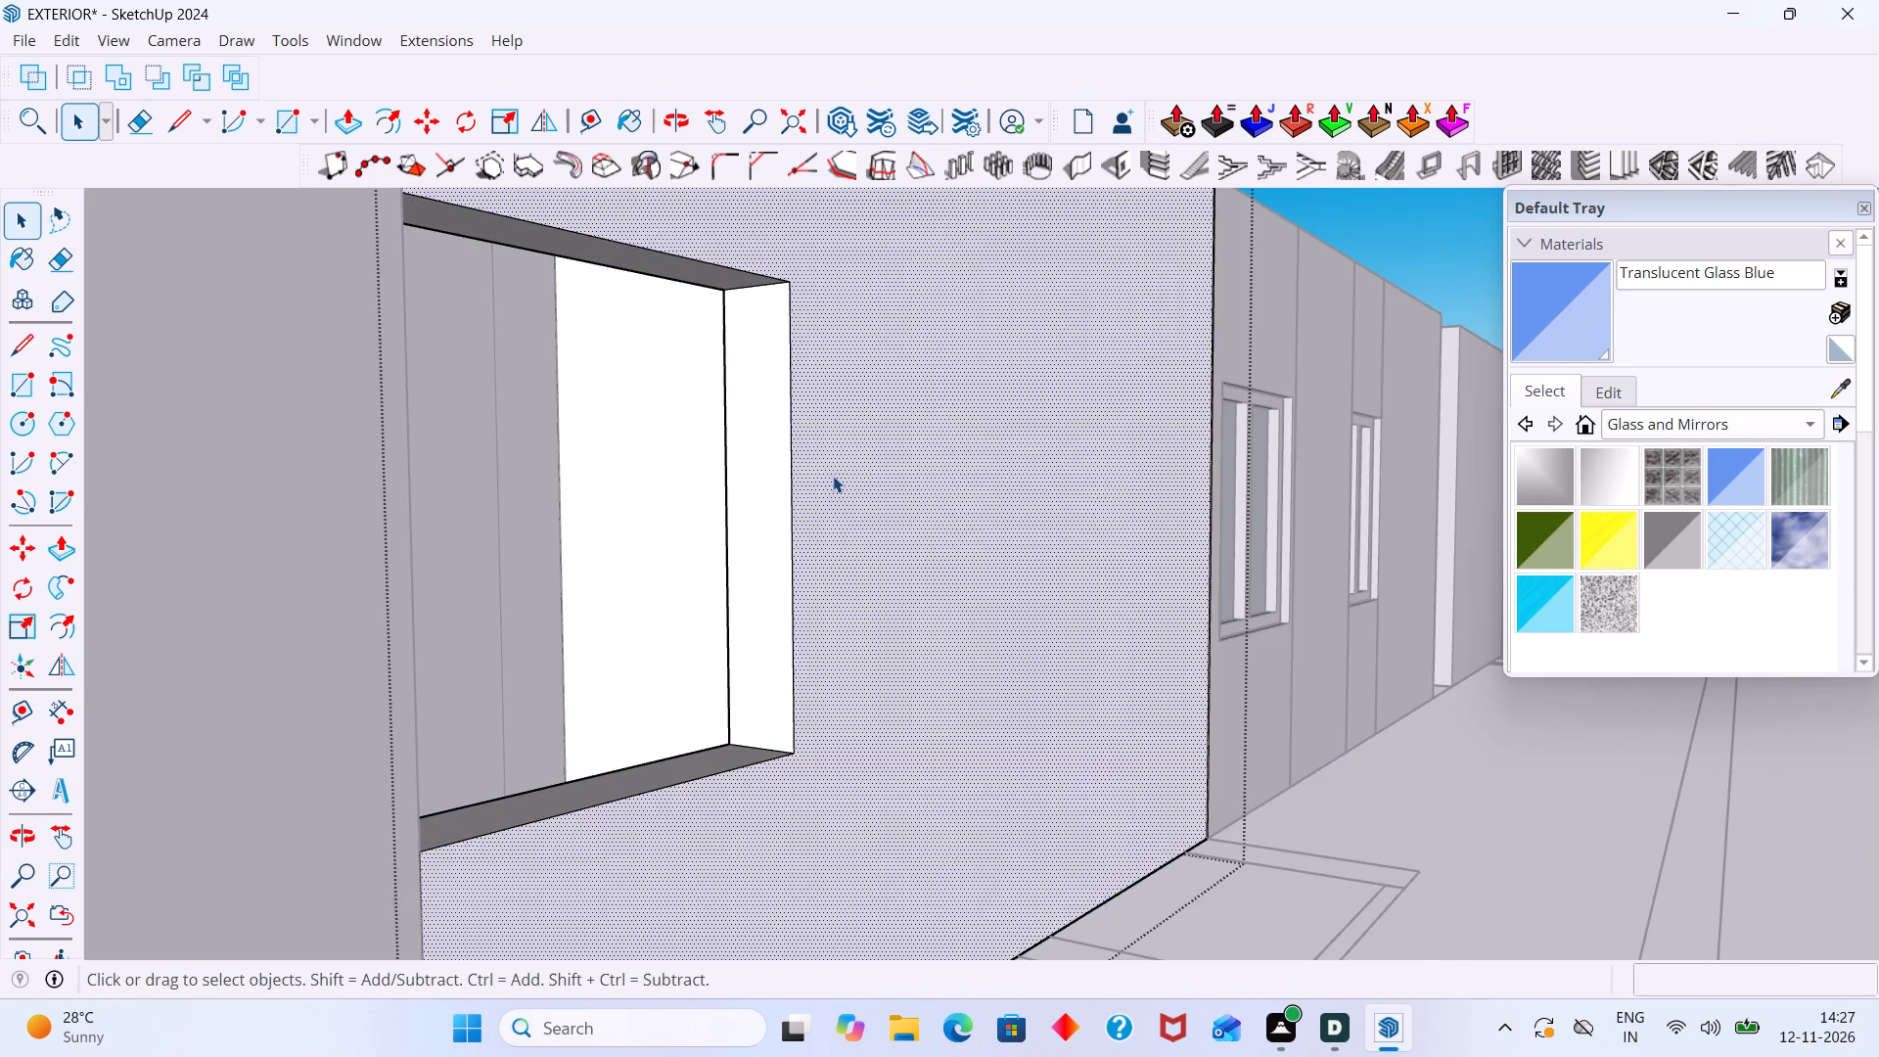
{"action": "scroll", "coordinate": [832, 500], "scroll_direction": "down", "scroll_amount": 6}
{"action": "left_click", "coordinate": [1333, 711]}
Draw a 4' by 3' 6" rectangle filling the window opening, between edge midpoints halfway through the wall thickness.
{"action": "left_click", "coordinate": [961, 572]}
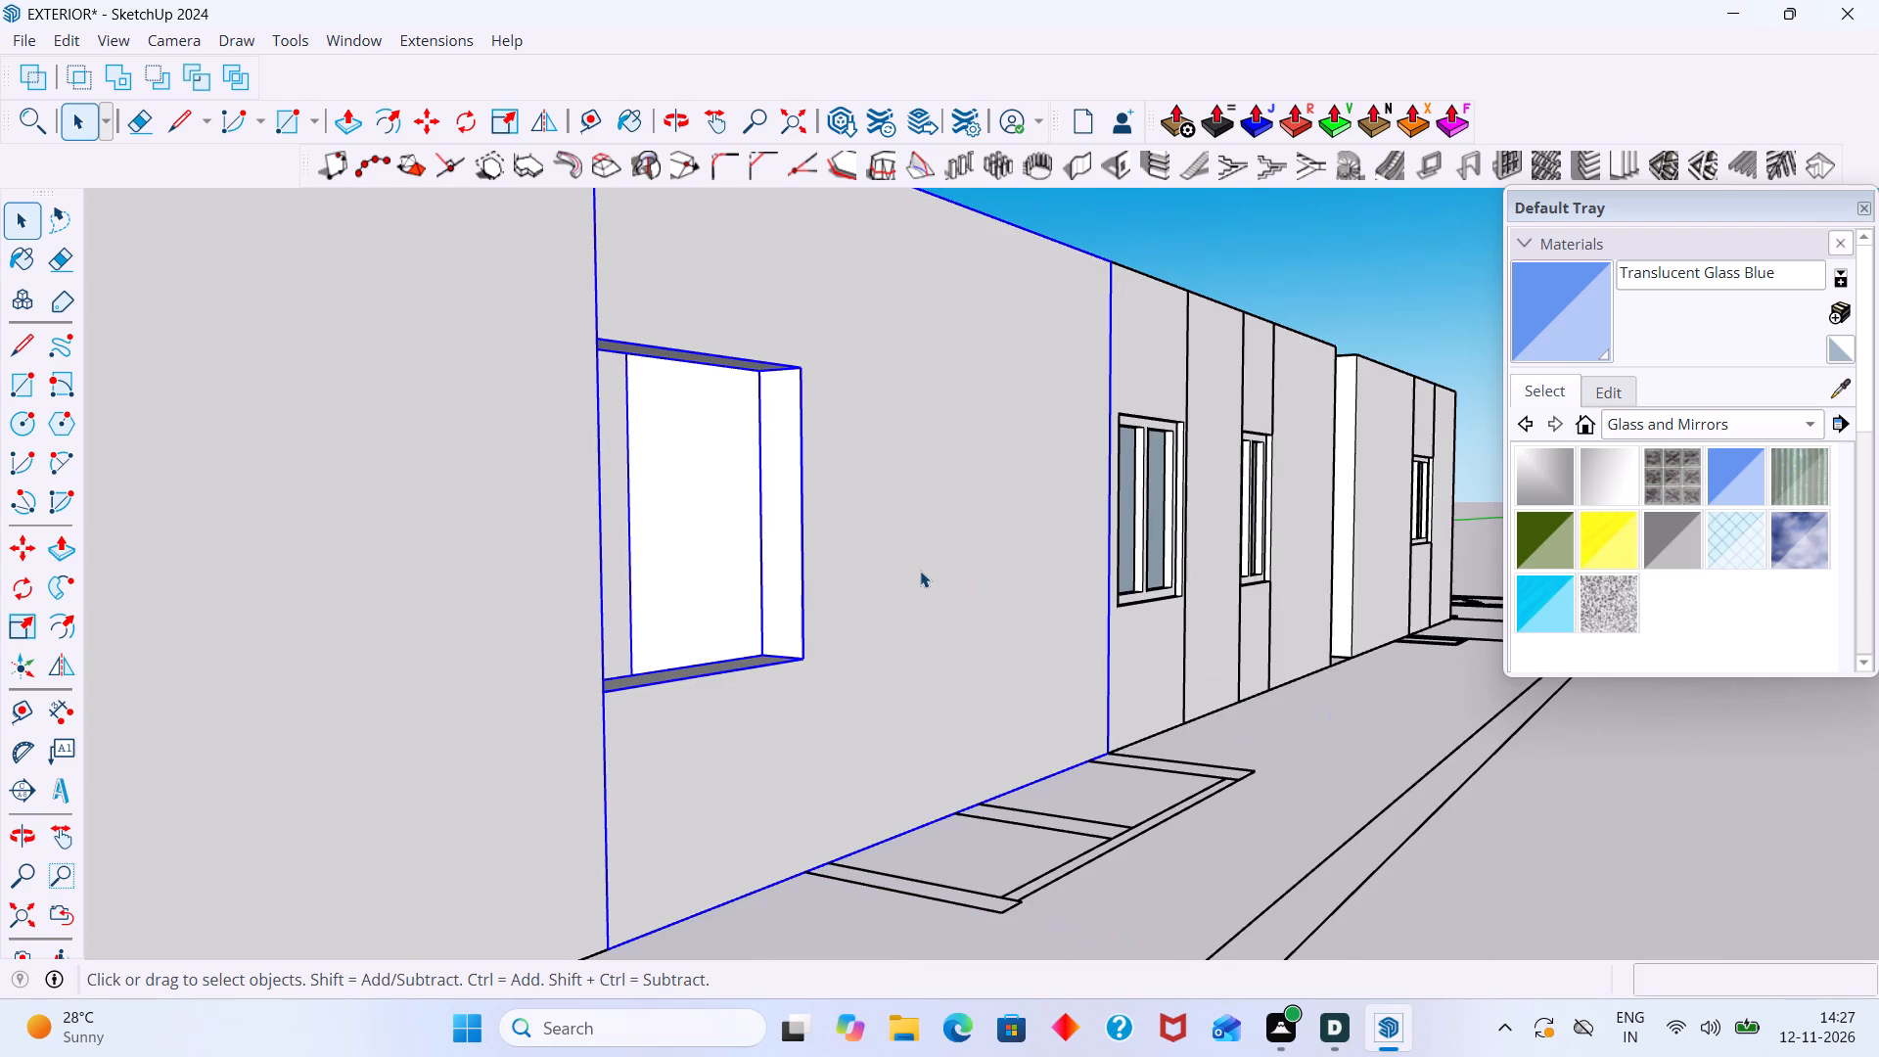
{"action": "key", "text": "r"}
{"action": "scroll", "coordinate": [778, 384], "scroll_direction": "up", "scroll_amount": 7}
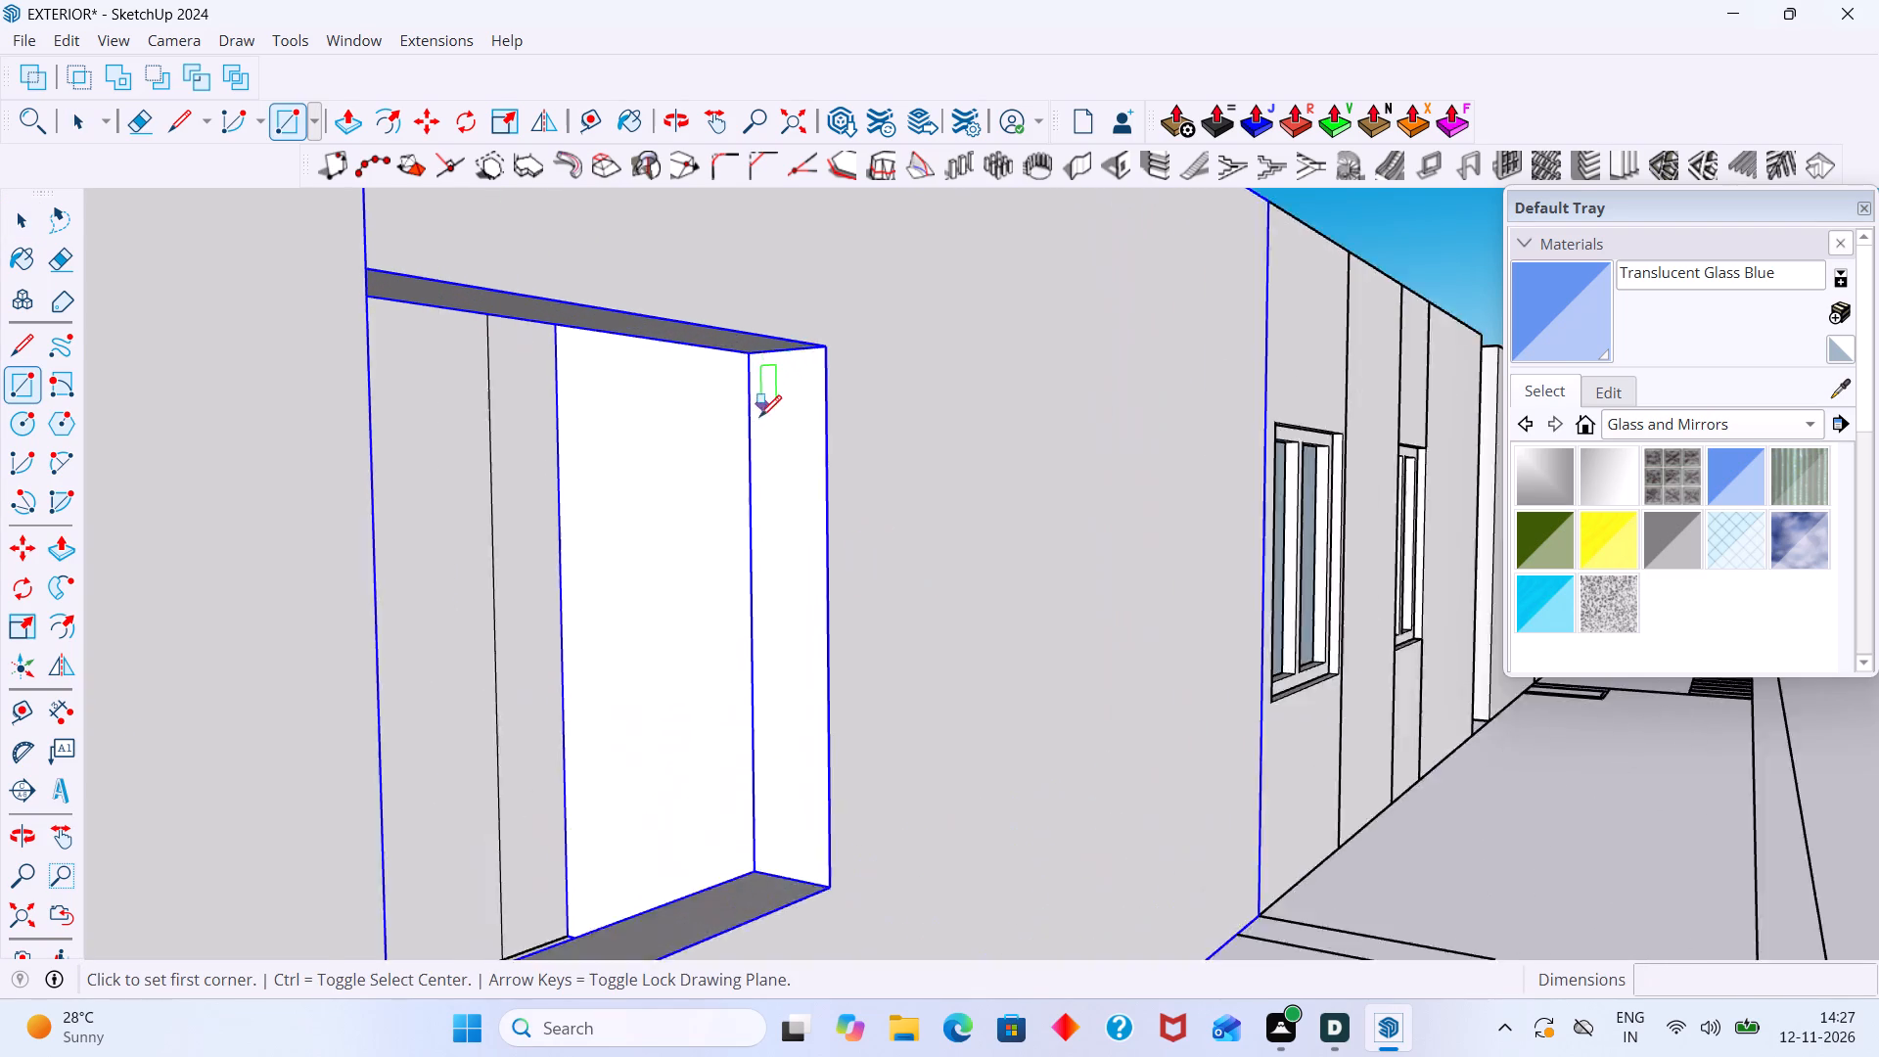
{"action": "scroll", "coordinate": [759, 417], "scroll_direction": "up", "scroll_amount": 2}
{"action": "scroll", "coordinate": [773, 331], "scroll_direction": "up", "scroll_amount": 6}
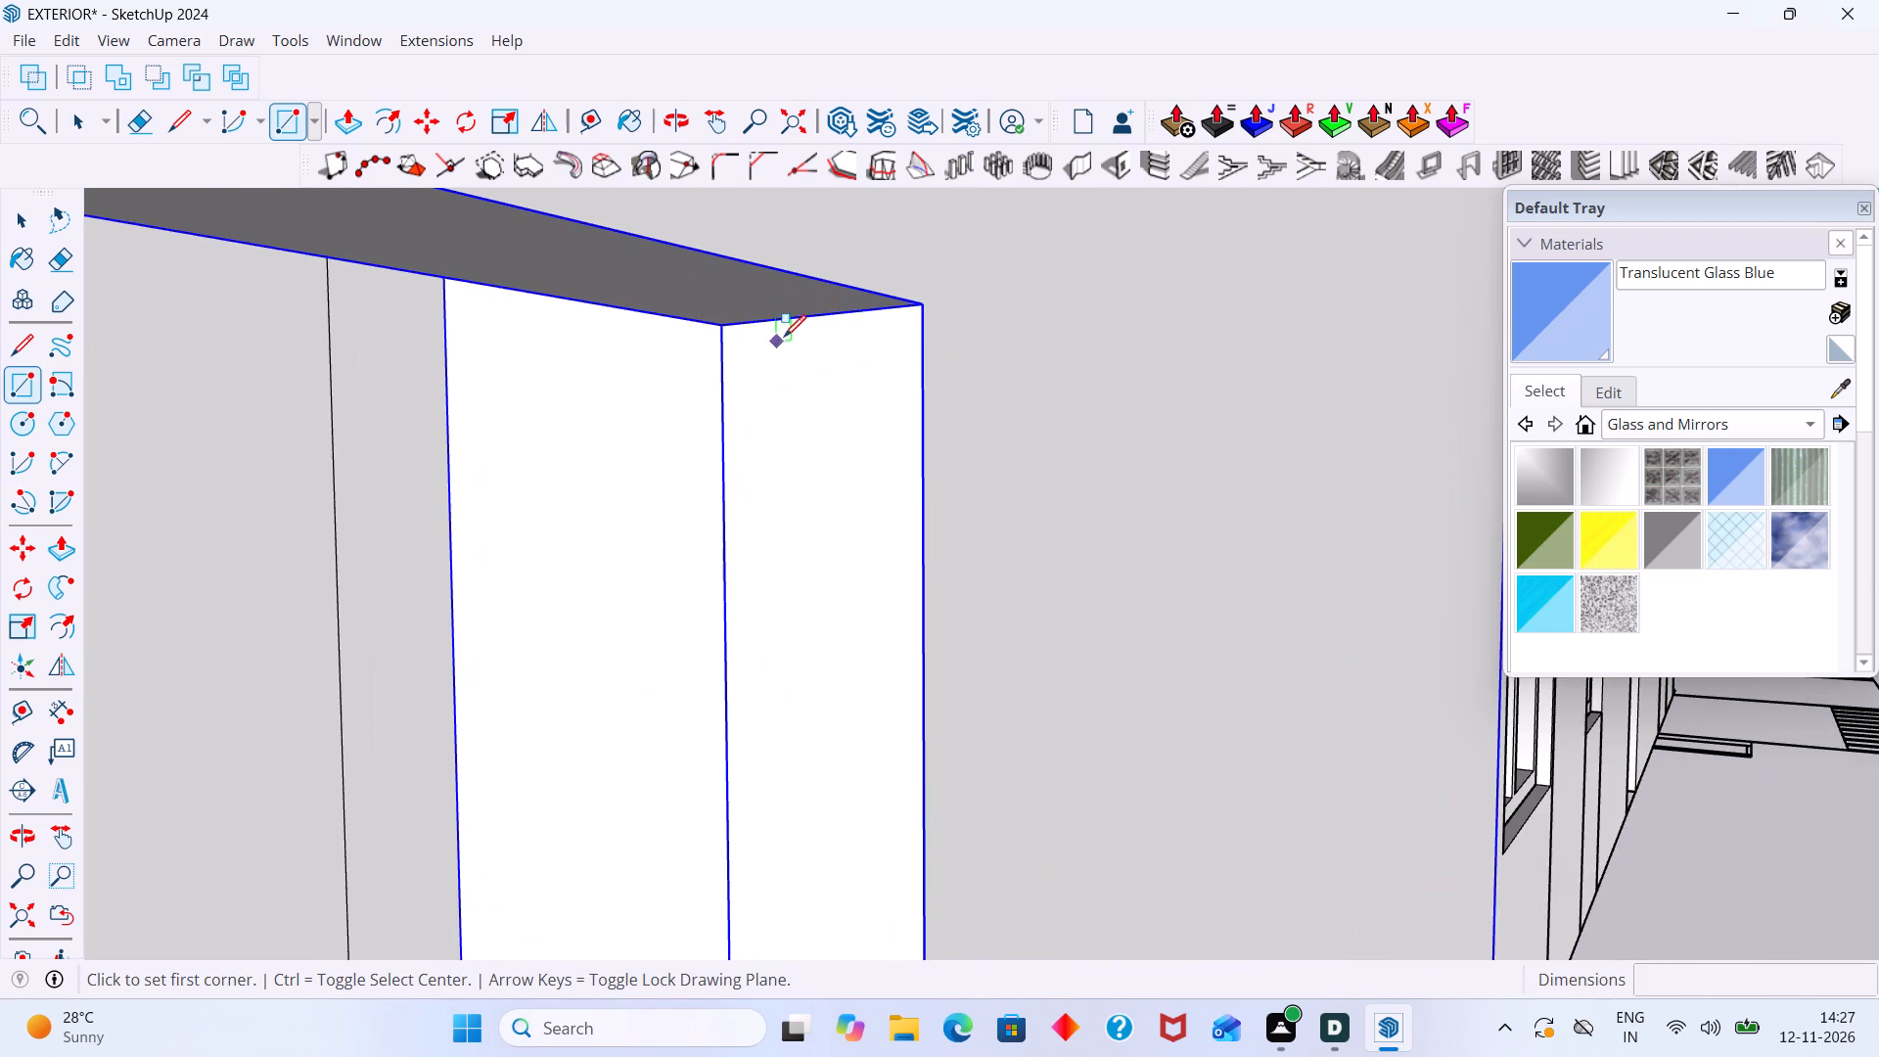
{"action": "left_click", "coordinate": [815, 319]}
{"action": "scroll", "coordinate": [729, 487], "scroll_direction": "up", "scroll_amount": 1}
{"action": "scroll", "coordinate": [712, 535], "scroll_direction": "down", "scroll_amount": 11}
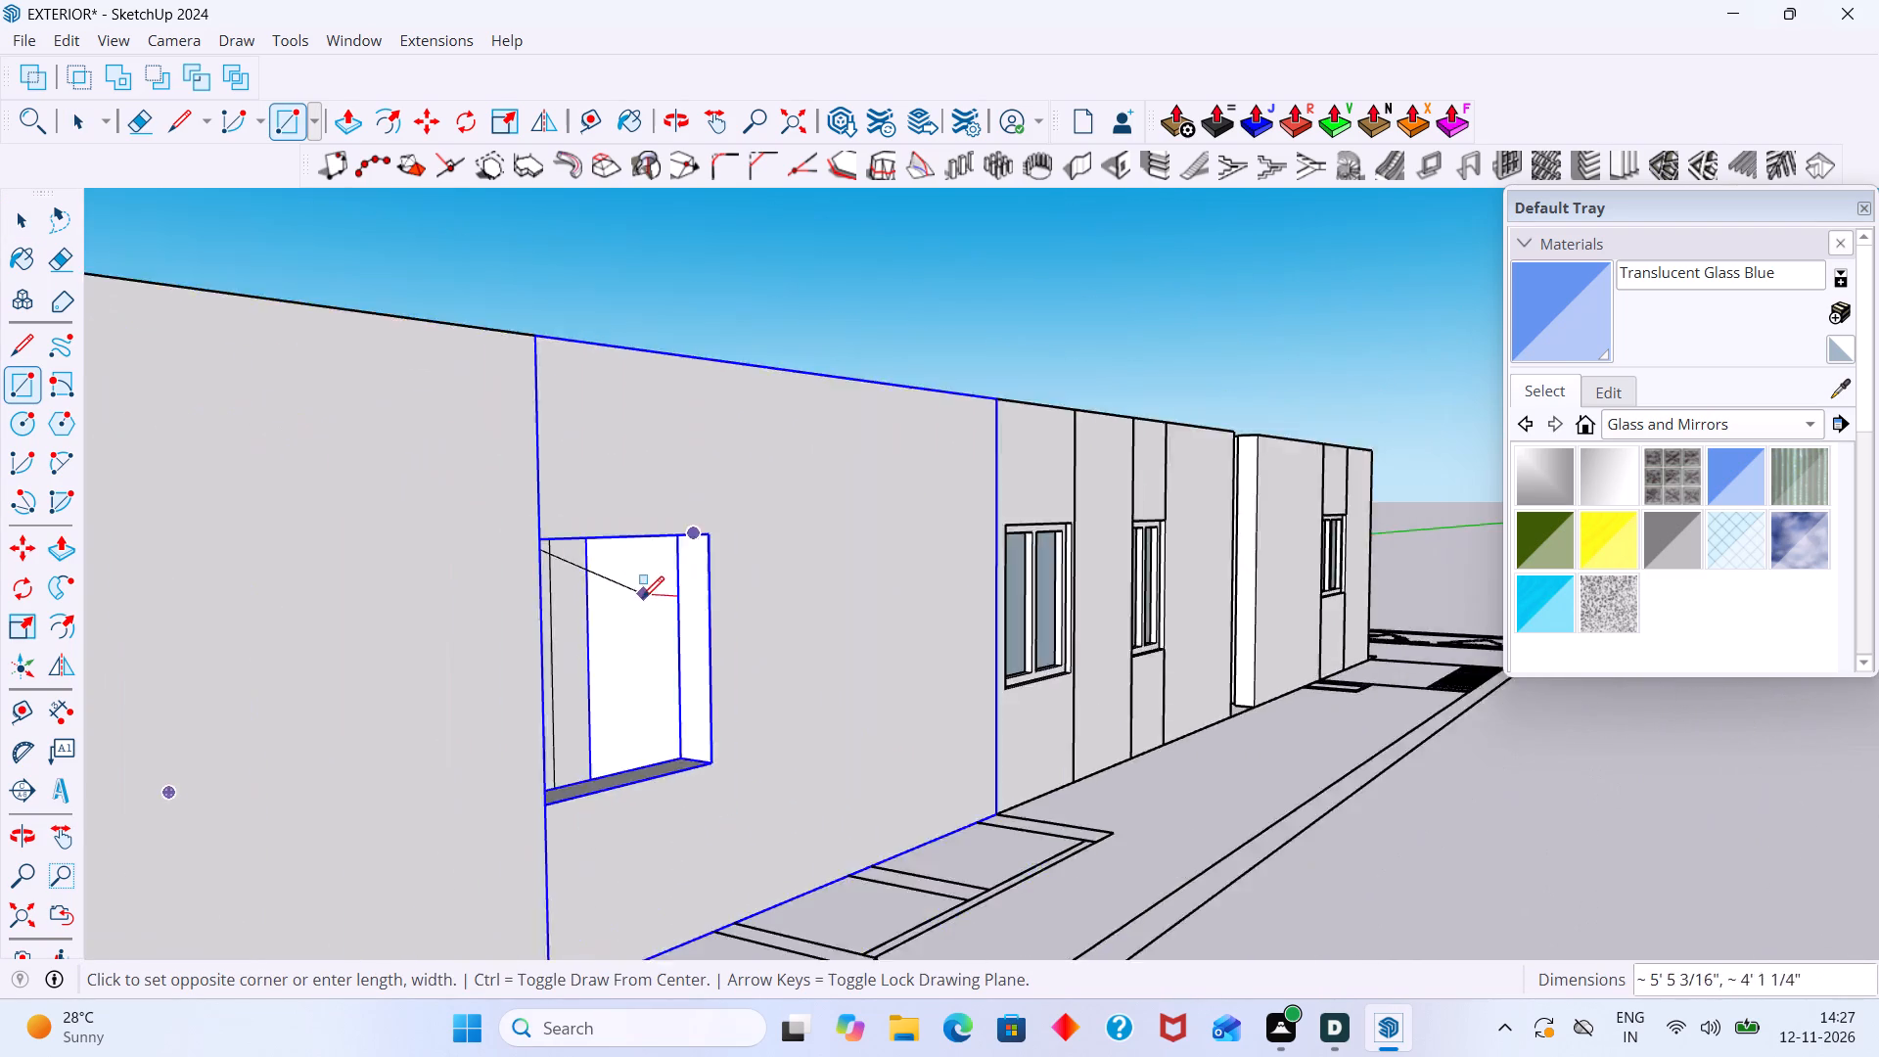
{"action": "scroll", "coordinate": [642, 598], "scroll_direction": "down", "scroll_amount": 4}
{"action": "middle_click_drag", "start_coordinate": [636, 615], "coordinate": [278, 705]}
{"action": "scroll", "coordinate": [398, 699], "scroll_direction": "up", "scroll_amount": 13}
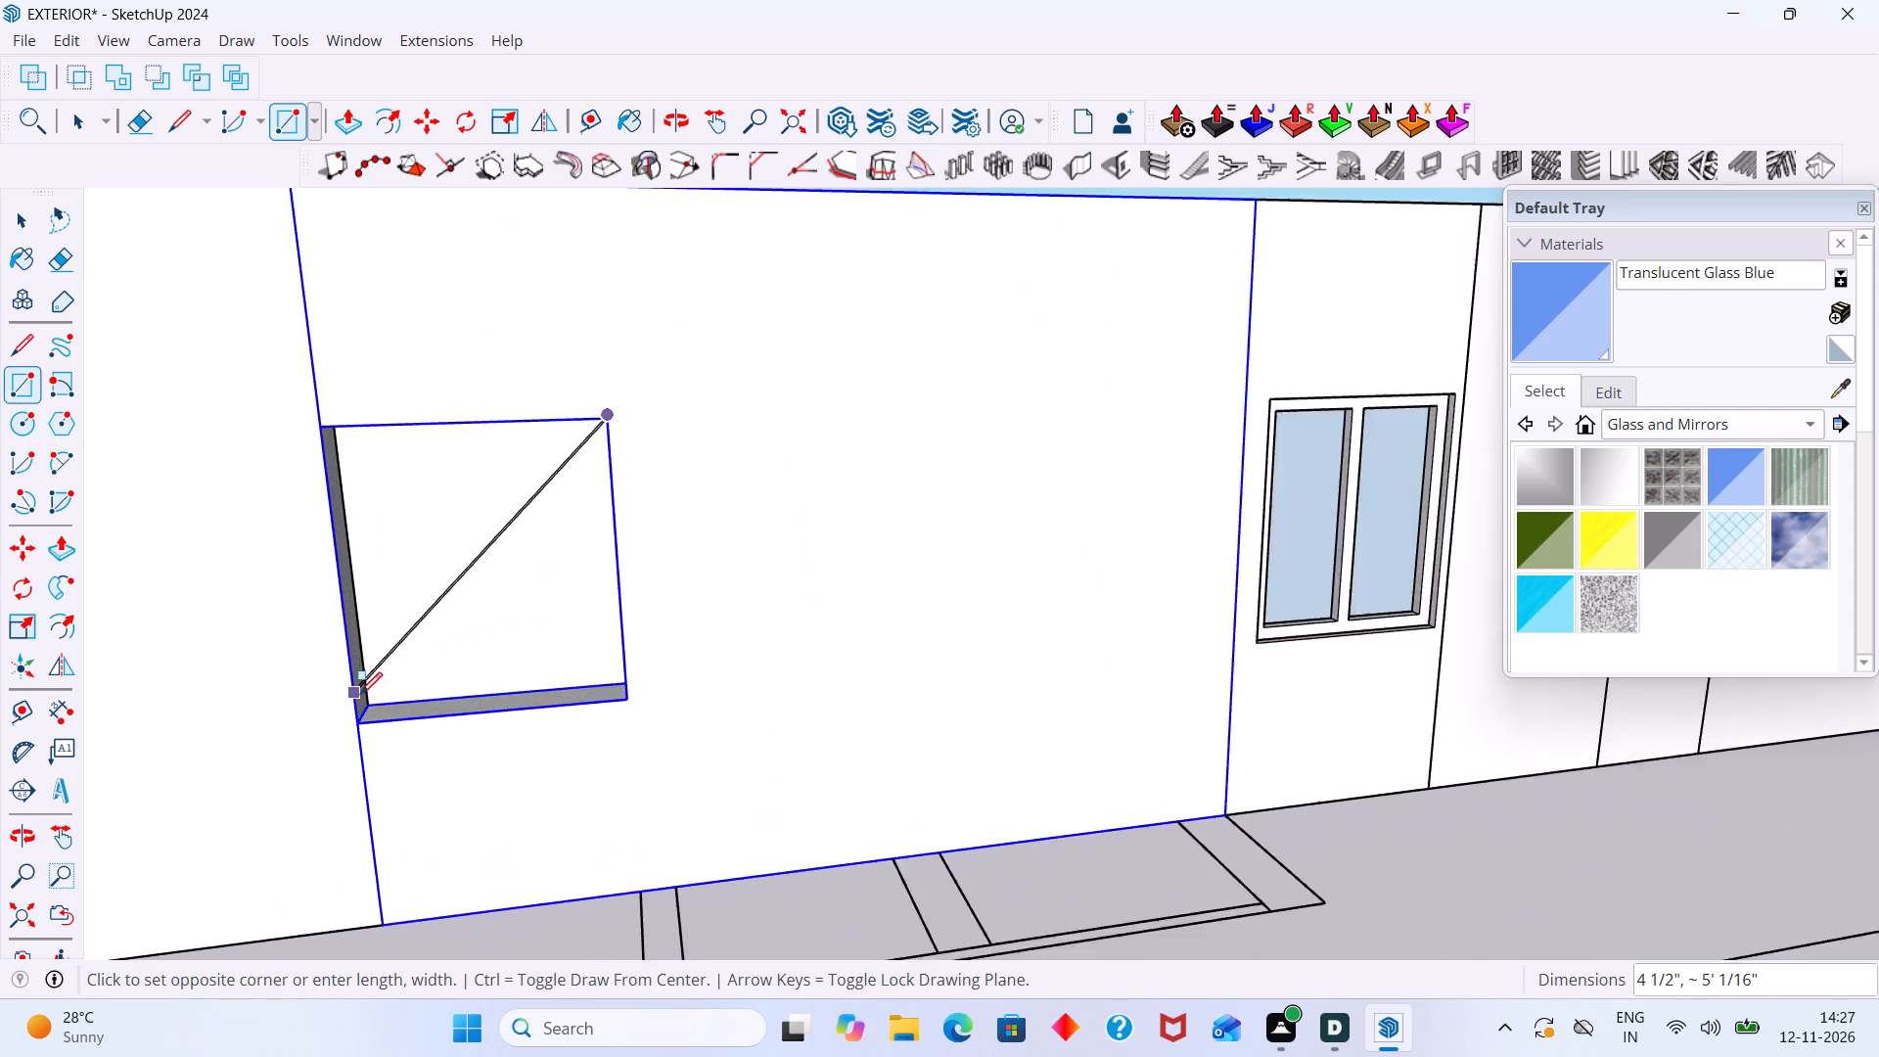
{"action": "scroll", "coordinate": [360, 694], "scroll_direction": "up", "scroll_amount": 13}
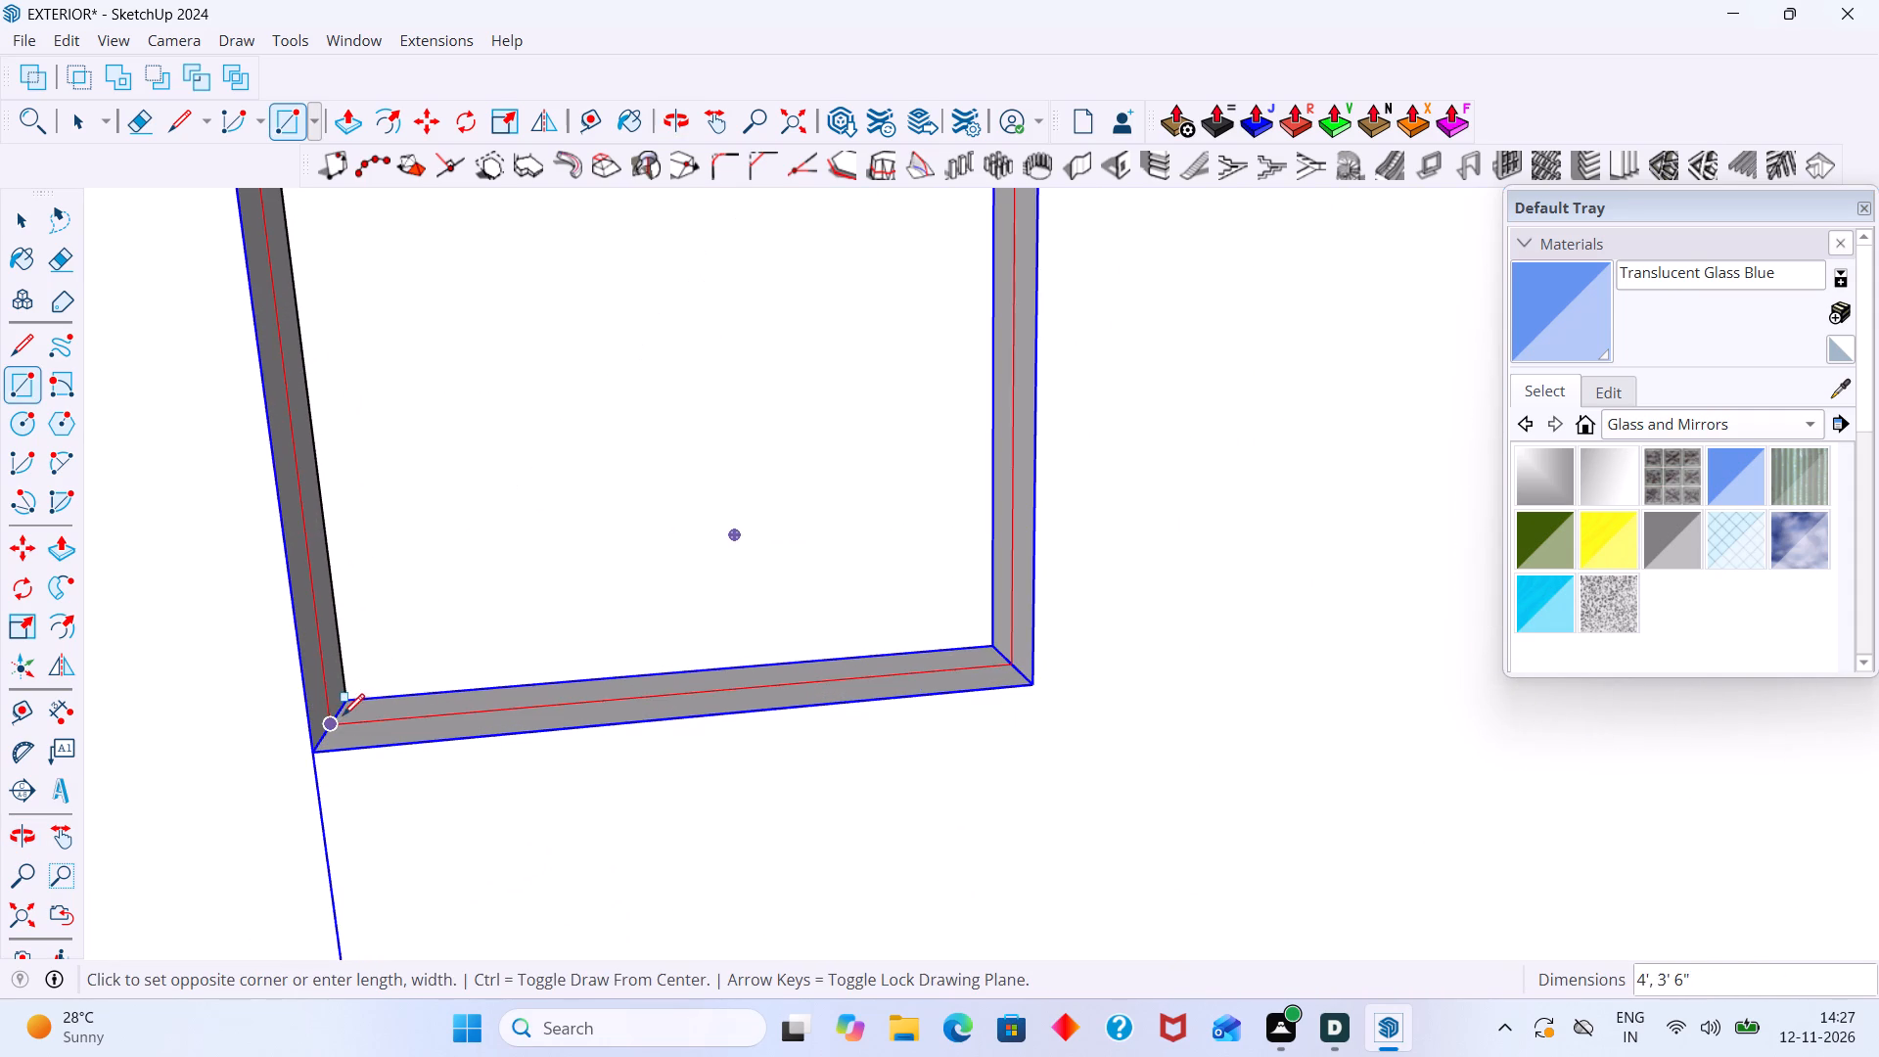
{"action": "scroll", "coordinate": [343, 715], "scroll_direction": "up", "scroll_amount": 4}
{"action": "left_click", "coordinate": [331, 729]}
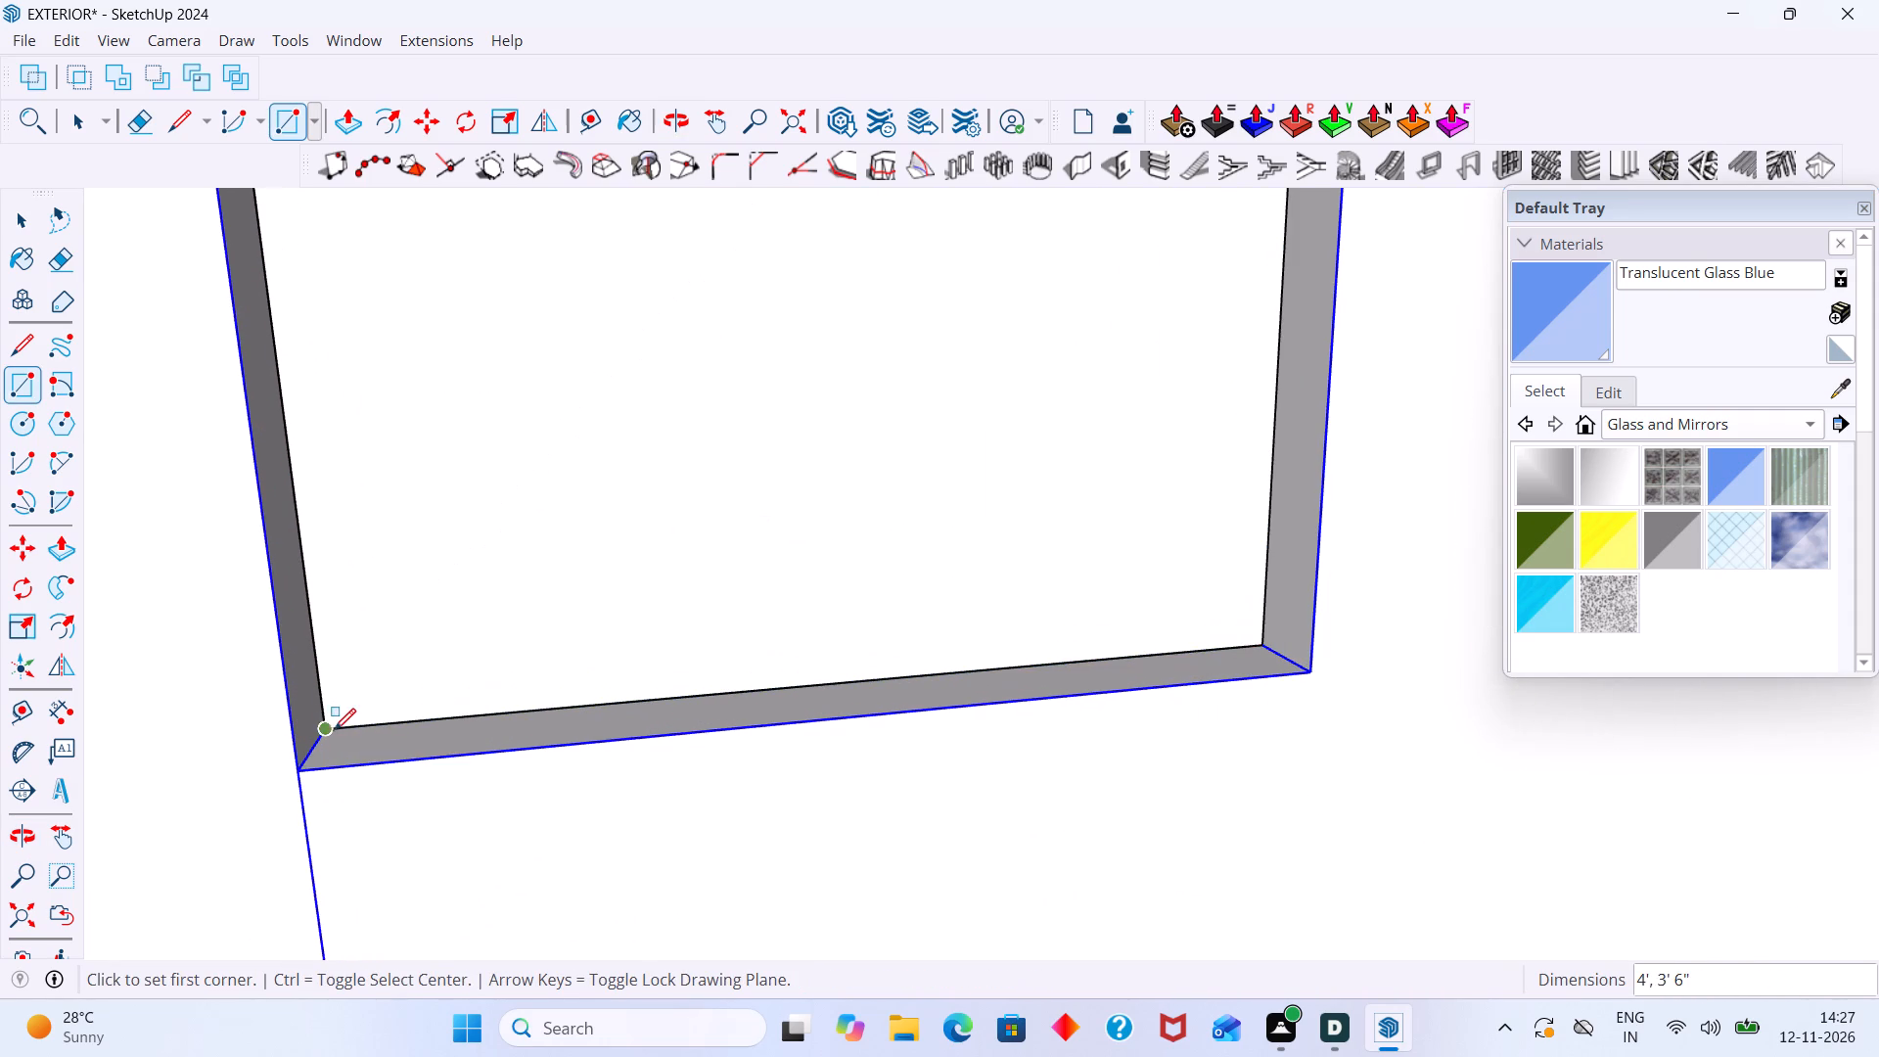
Use Panel Divider on the new face: rectangular frame, 1 row, 2 columns, 5" depth, 2 1/2" frame and divider widths, middle location.
{"action": "key", "text": "space"}
{"action": "left_click", "coordinate": [454, 628]}
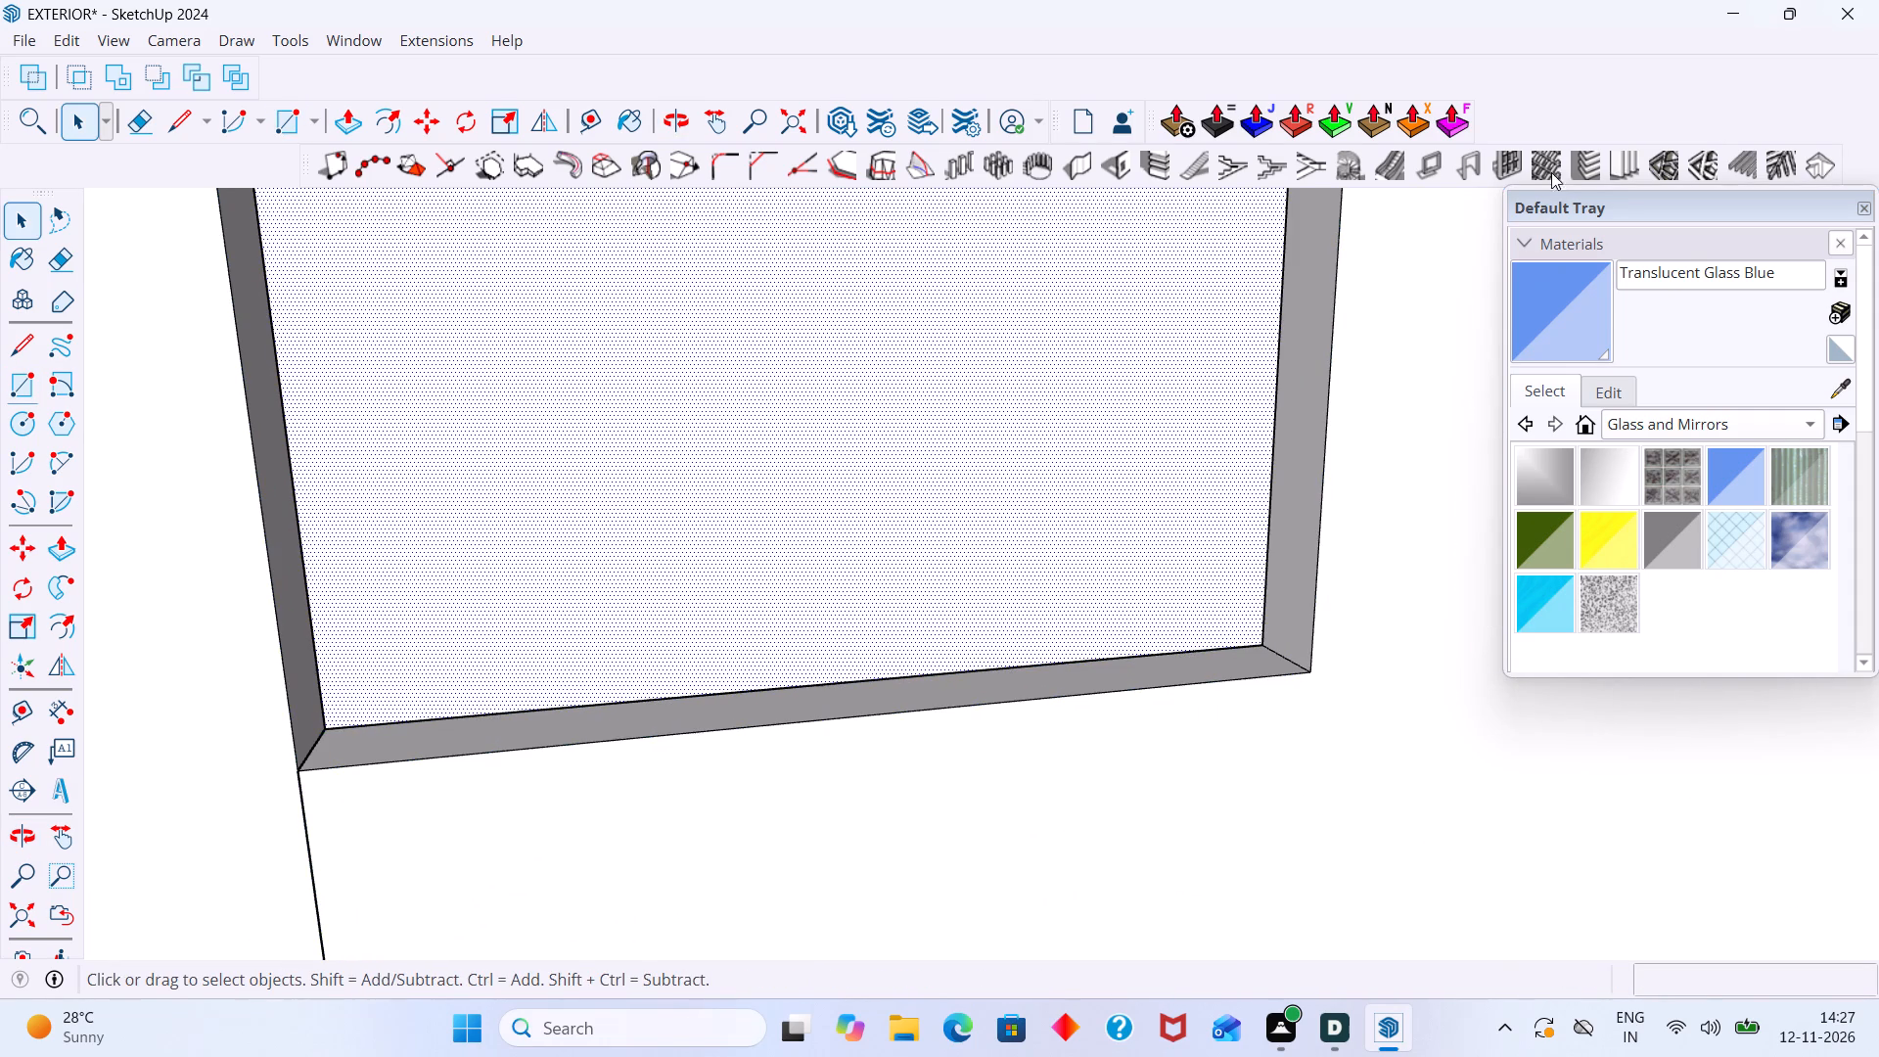
{"action": "left_click", "coordinate": [1508, 166]}
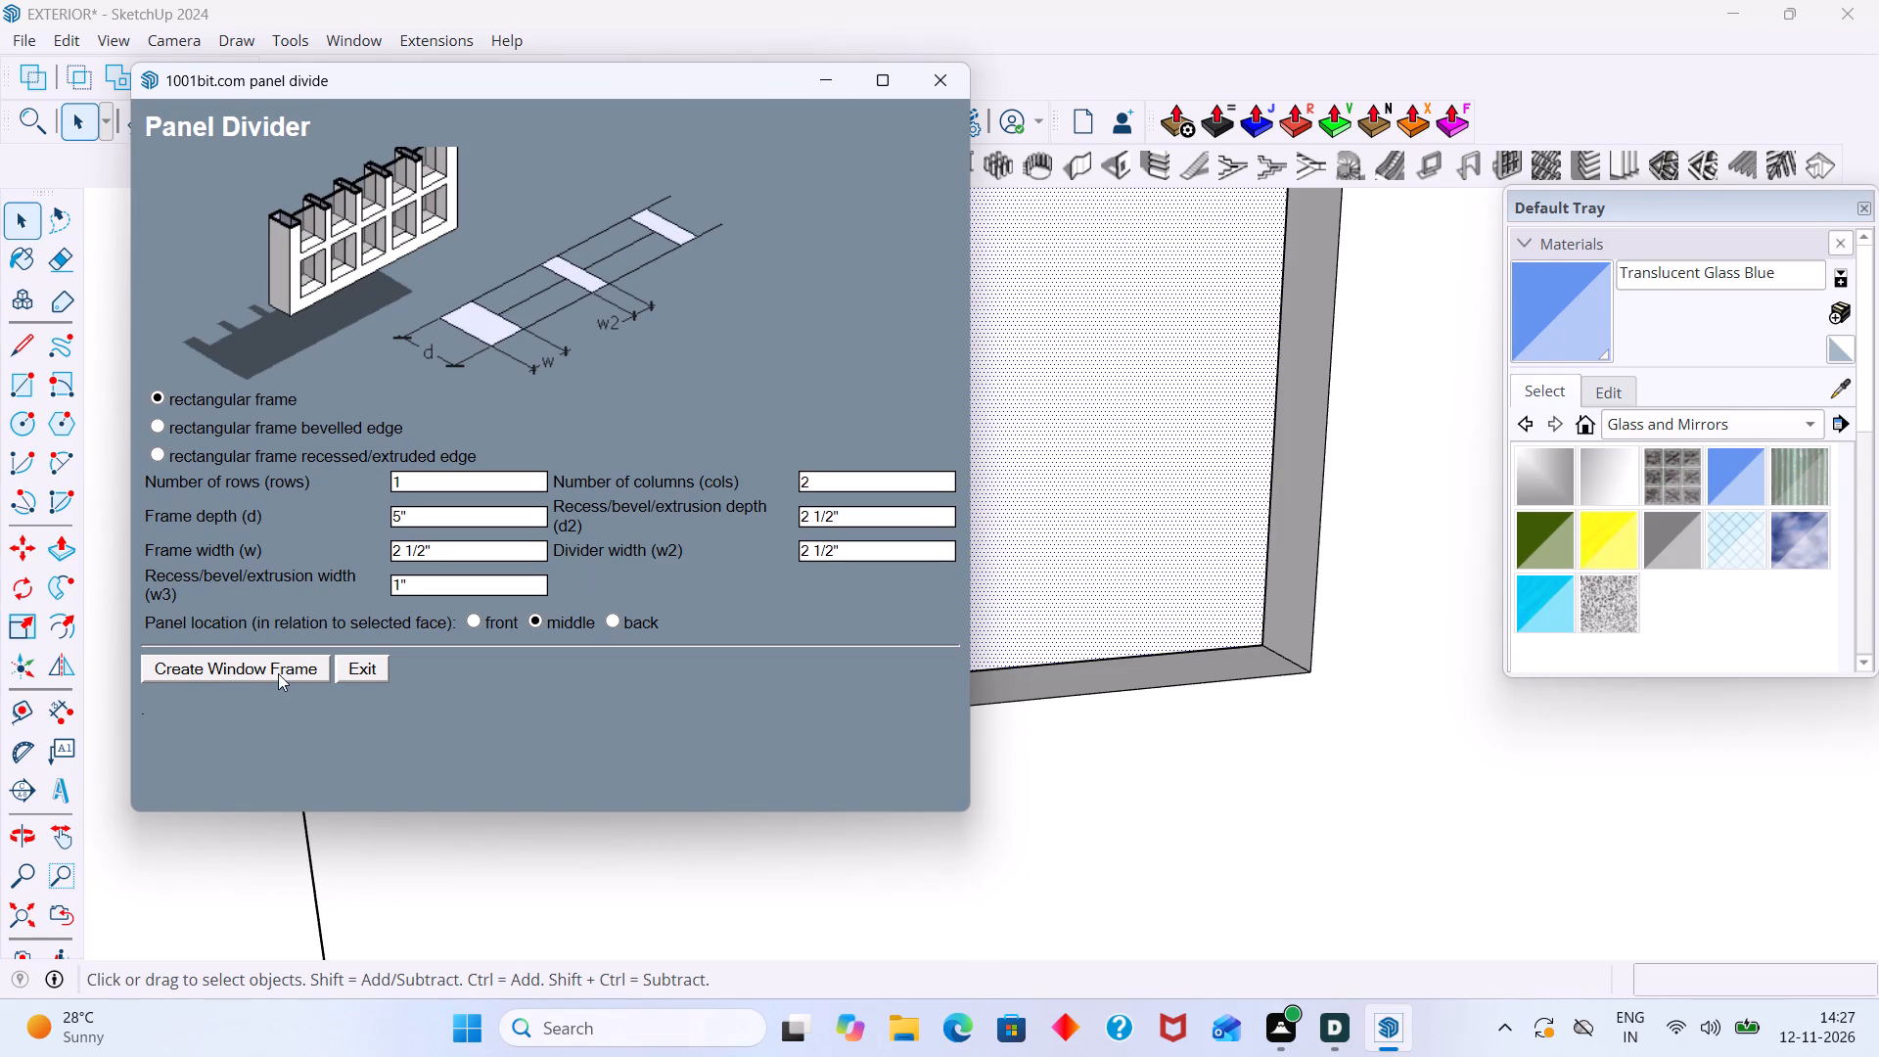
{"action": "left_click", "coordinate": [278, 673]}
{"action": "scroll", "coordinate": [737, 570], "scroll_direction": "down", "scroll_amount": 20}
{"action": "scroll", "coordinate": [737, 570], "scroll_direction": "down", "scroll_amount": 5}
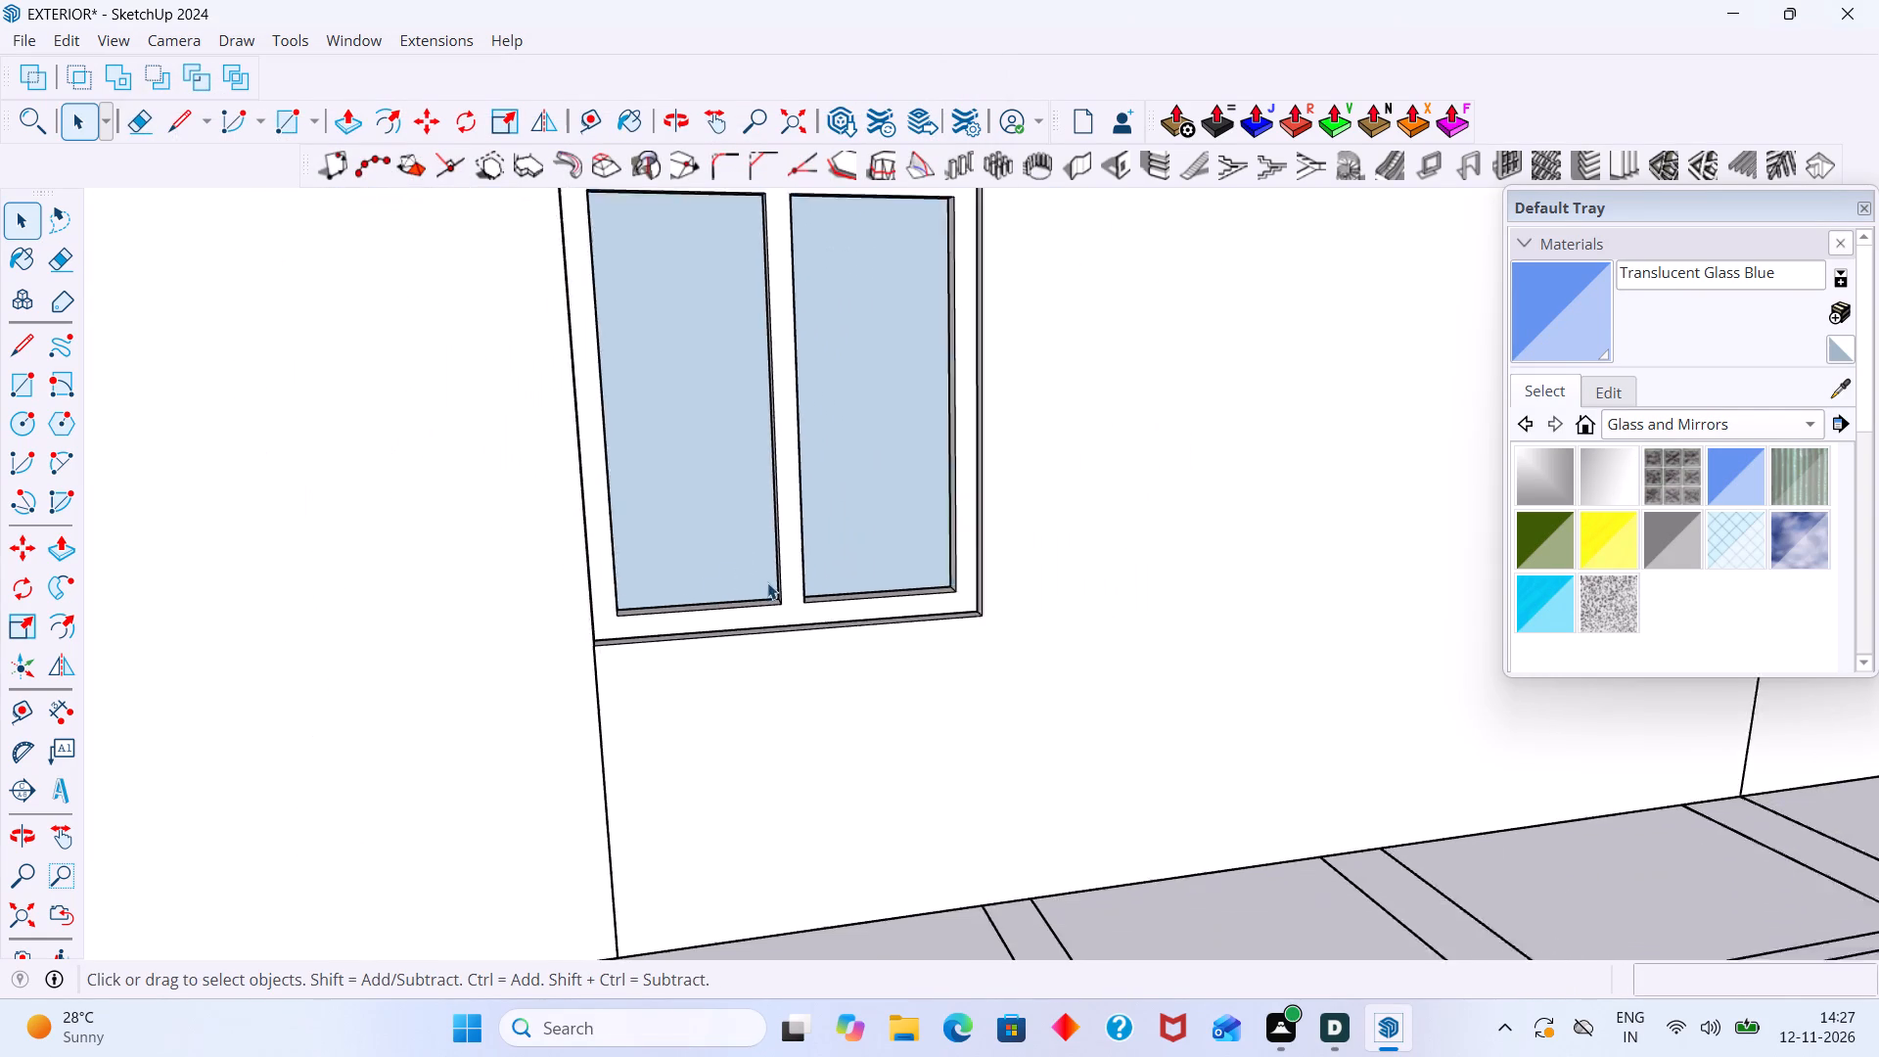
{"action": "scroll", "coordinate": [767, 582], "scroll_direction": "down", "scroll_amount": 19}
{"action": "left_click", "coordinate": [809, 742]}
Examine the whole house from all sides to review its windows, doors and interior layout.
{"action": "scroll", "coordinate": [789, 714], "scroll_direction": "down", "scroll_amount": 3}
{"action": "middle_click_drag", "start_coordinate": [793, 697], "coordinate": [756, 857]}
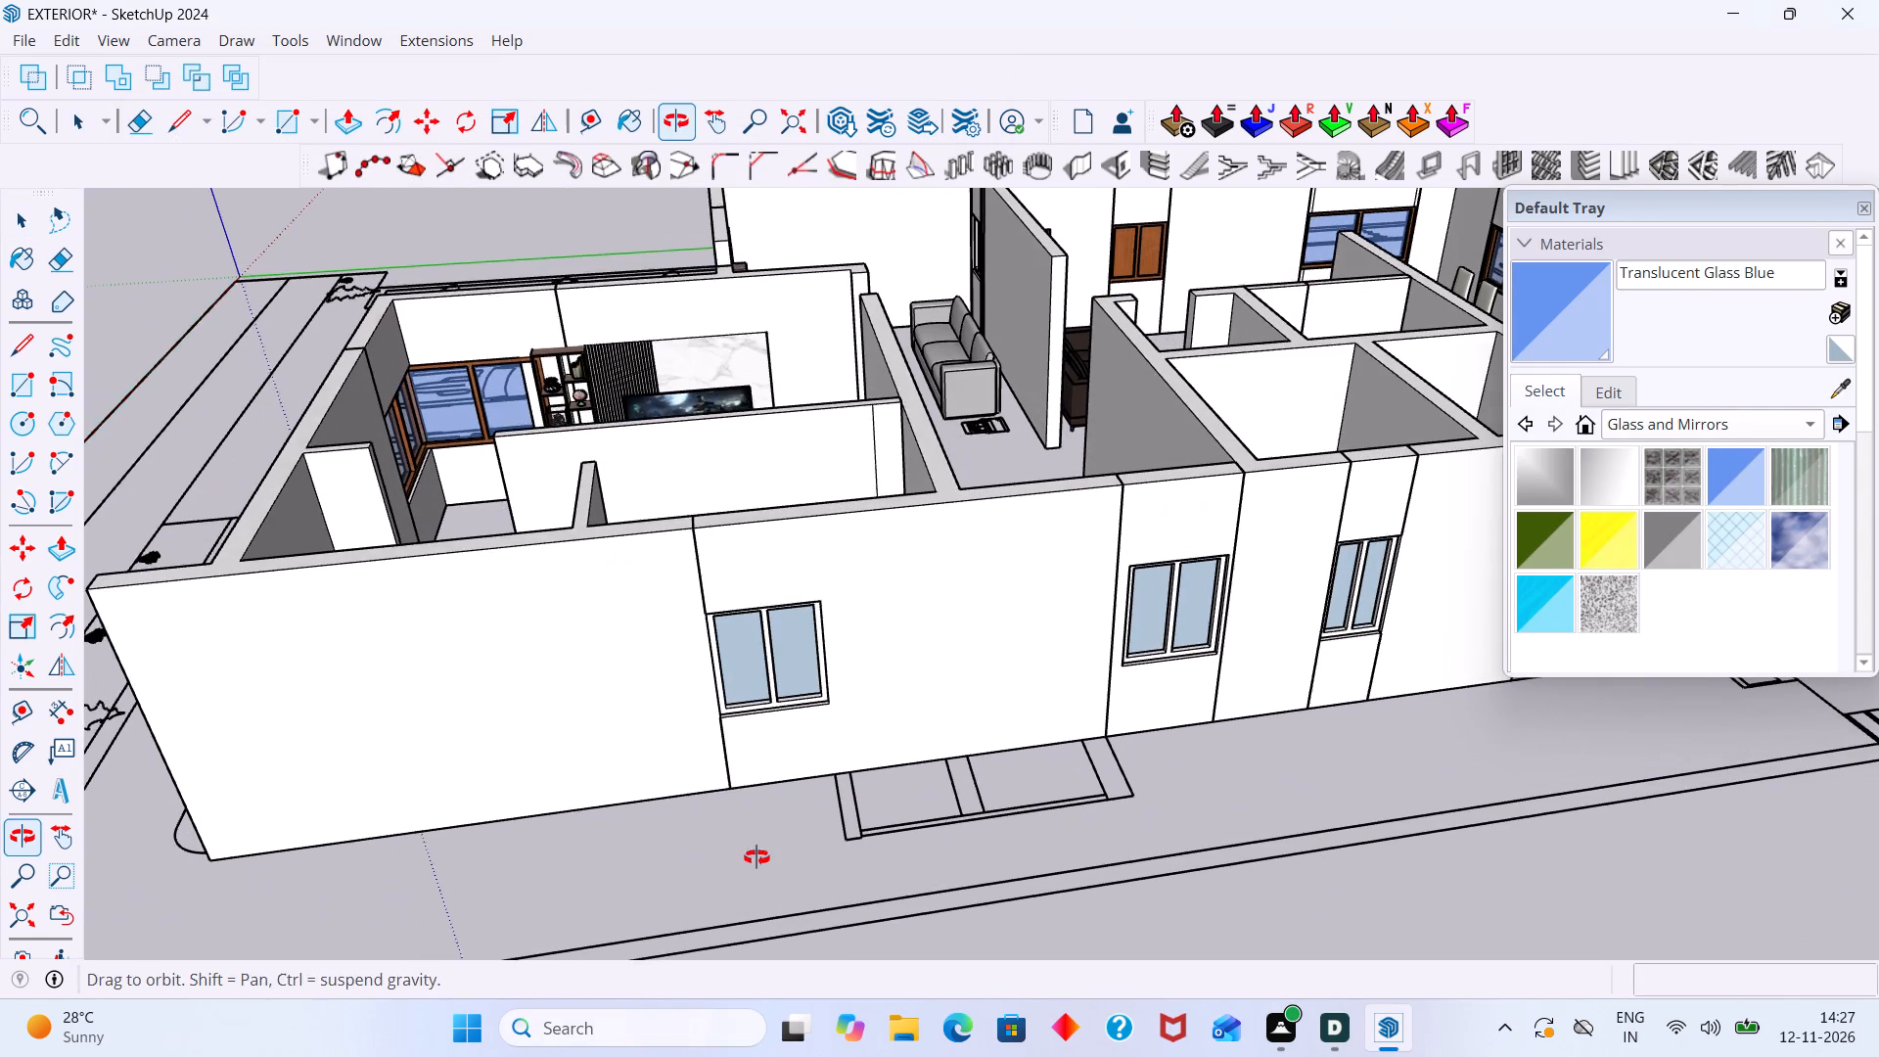
{"action": "middle_click_drag", "start_coordinate": [756, 857], "coordinate": [753, 852]}
{"action": "middle_click_drag", "start_coordinate": [834, 702], "coordinate": [937, 587], "text": "shift"}
{"action": "scroll", "coordinate": [931, 580], "scroll_direction": "down", "scroll_amount": 3}
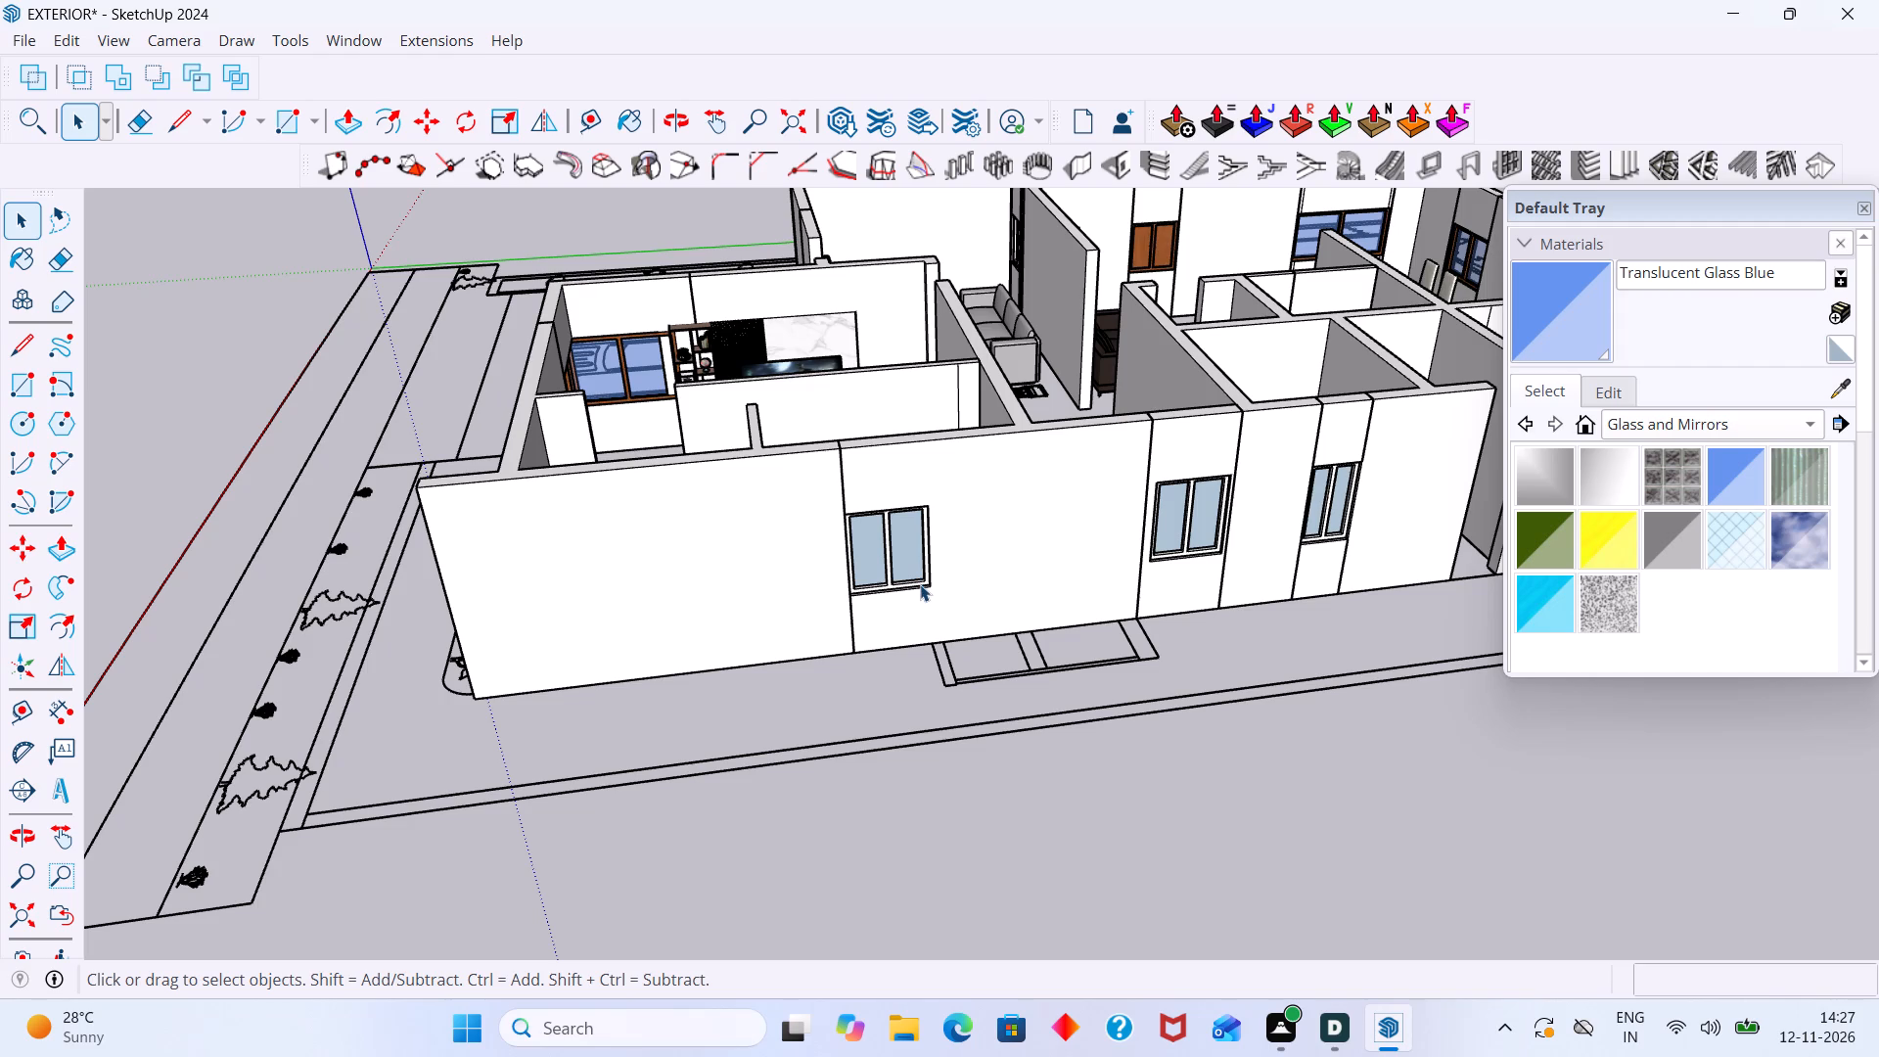
{"action": "scroll", "coordinate": [920, 584], "scroll_direction": "down", "scroll_amount": 2}
{"action": "middle_click_drag", "start_coordinate": [898, 595], "coordinate": [1402, 540]}
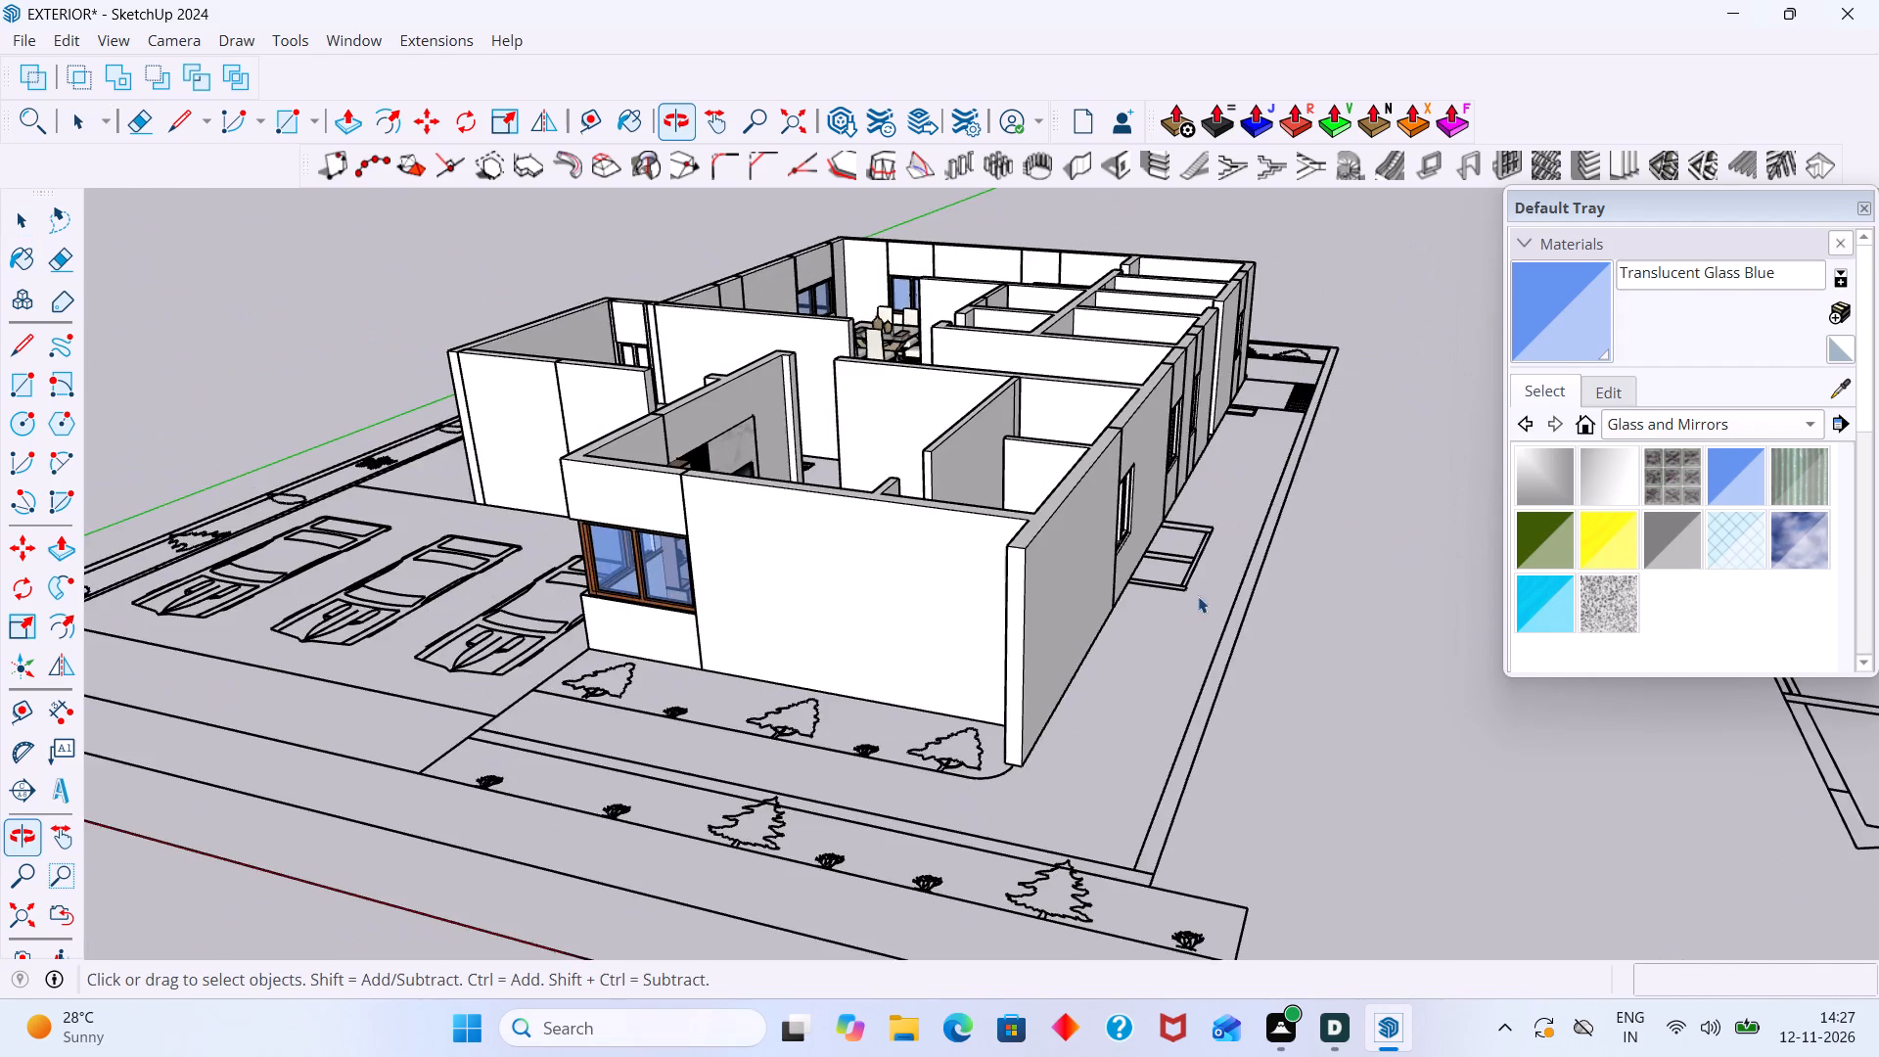
{"action": "scroll", "coordinate": [955, 634], "scroll_direction": "up", "scroll_amount": 4}
{"action": "scroll", "coordinate": [947, 652], "scroll_direction": "down", "scroll_amount": 8}
{"action": "middle_click_drag", "start_coordinate": [967, 642], "coordinate": [735, 678], "text": "shift"}
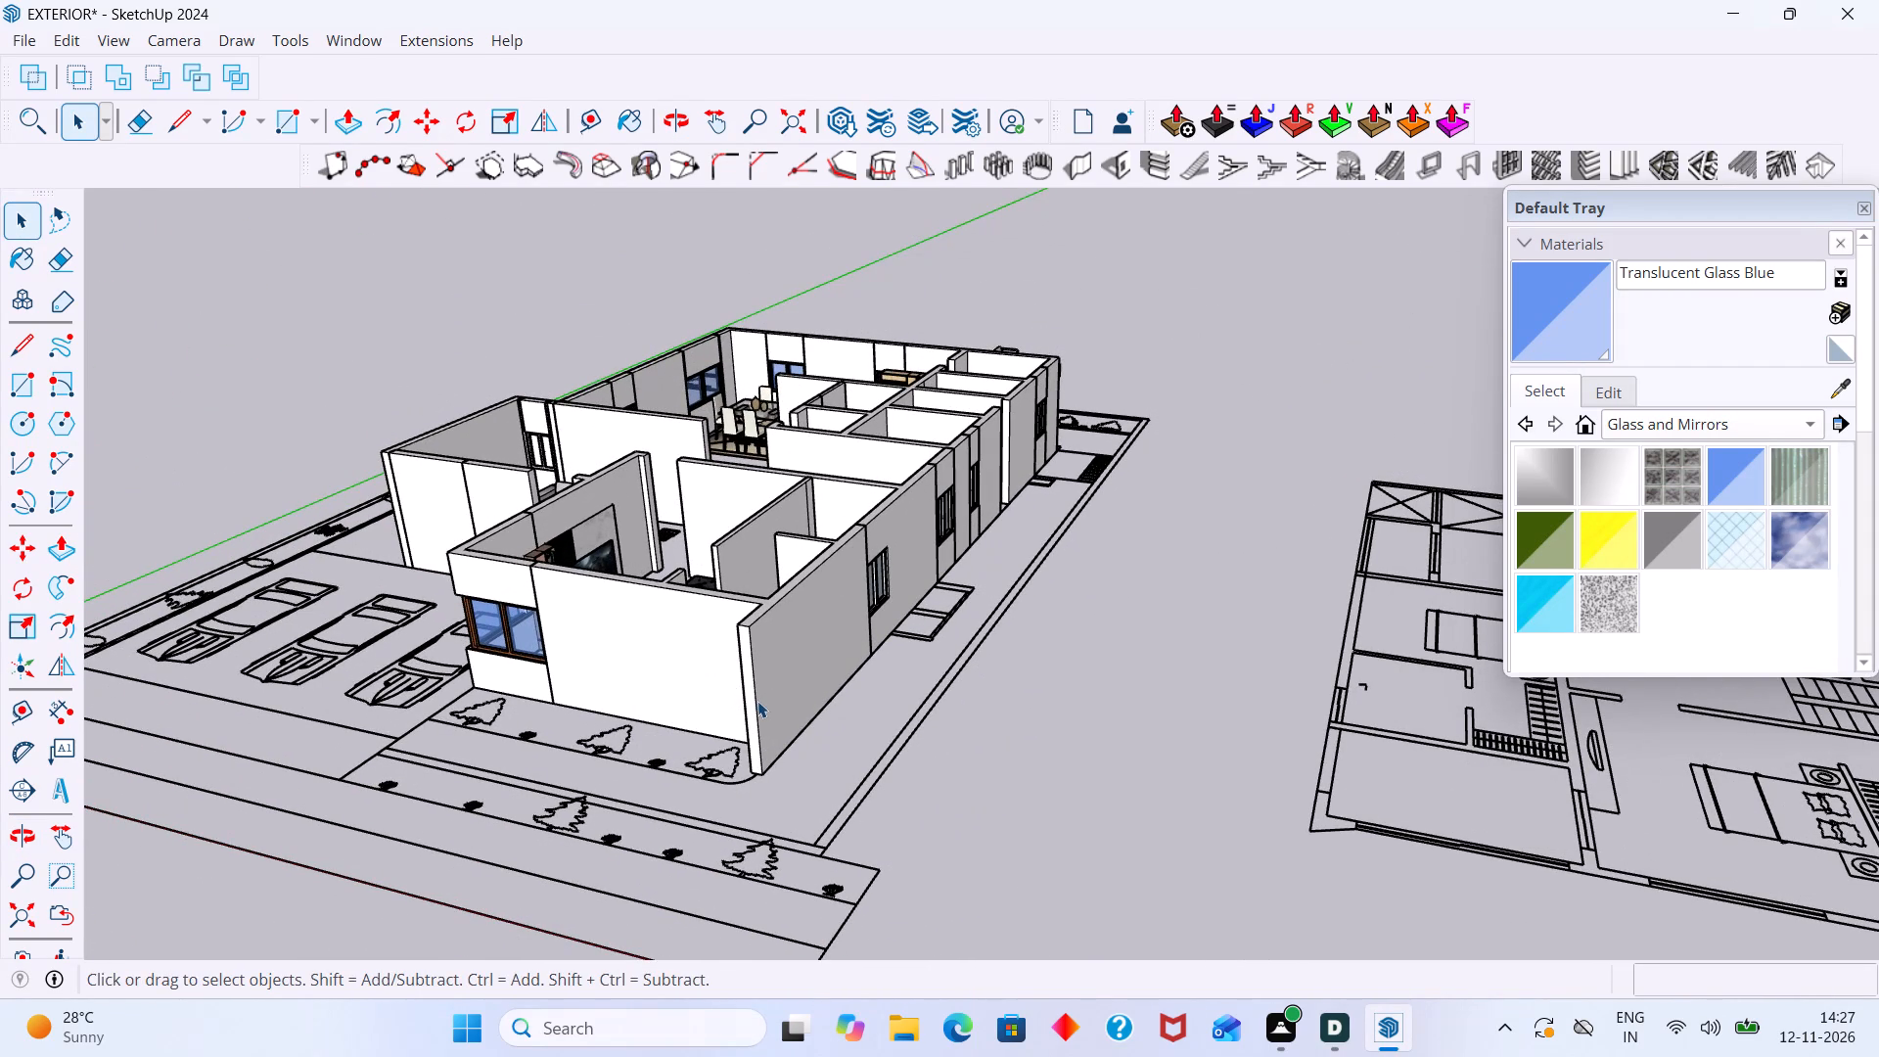
{"action": "scroll", "coordinate": [752, 697], "scroll_direction": "down", "scroll_amount": 2}
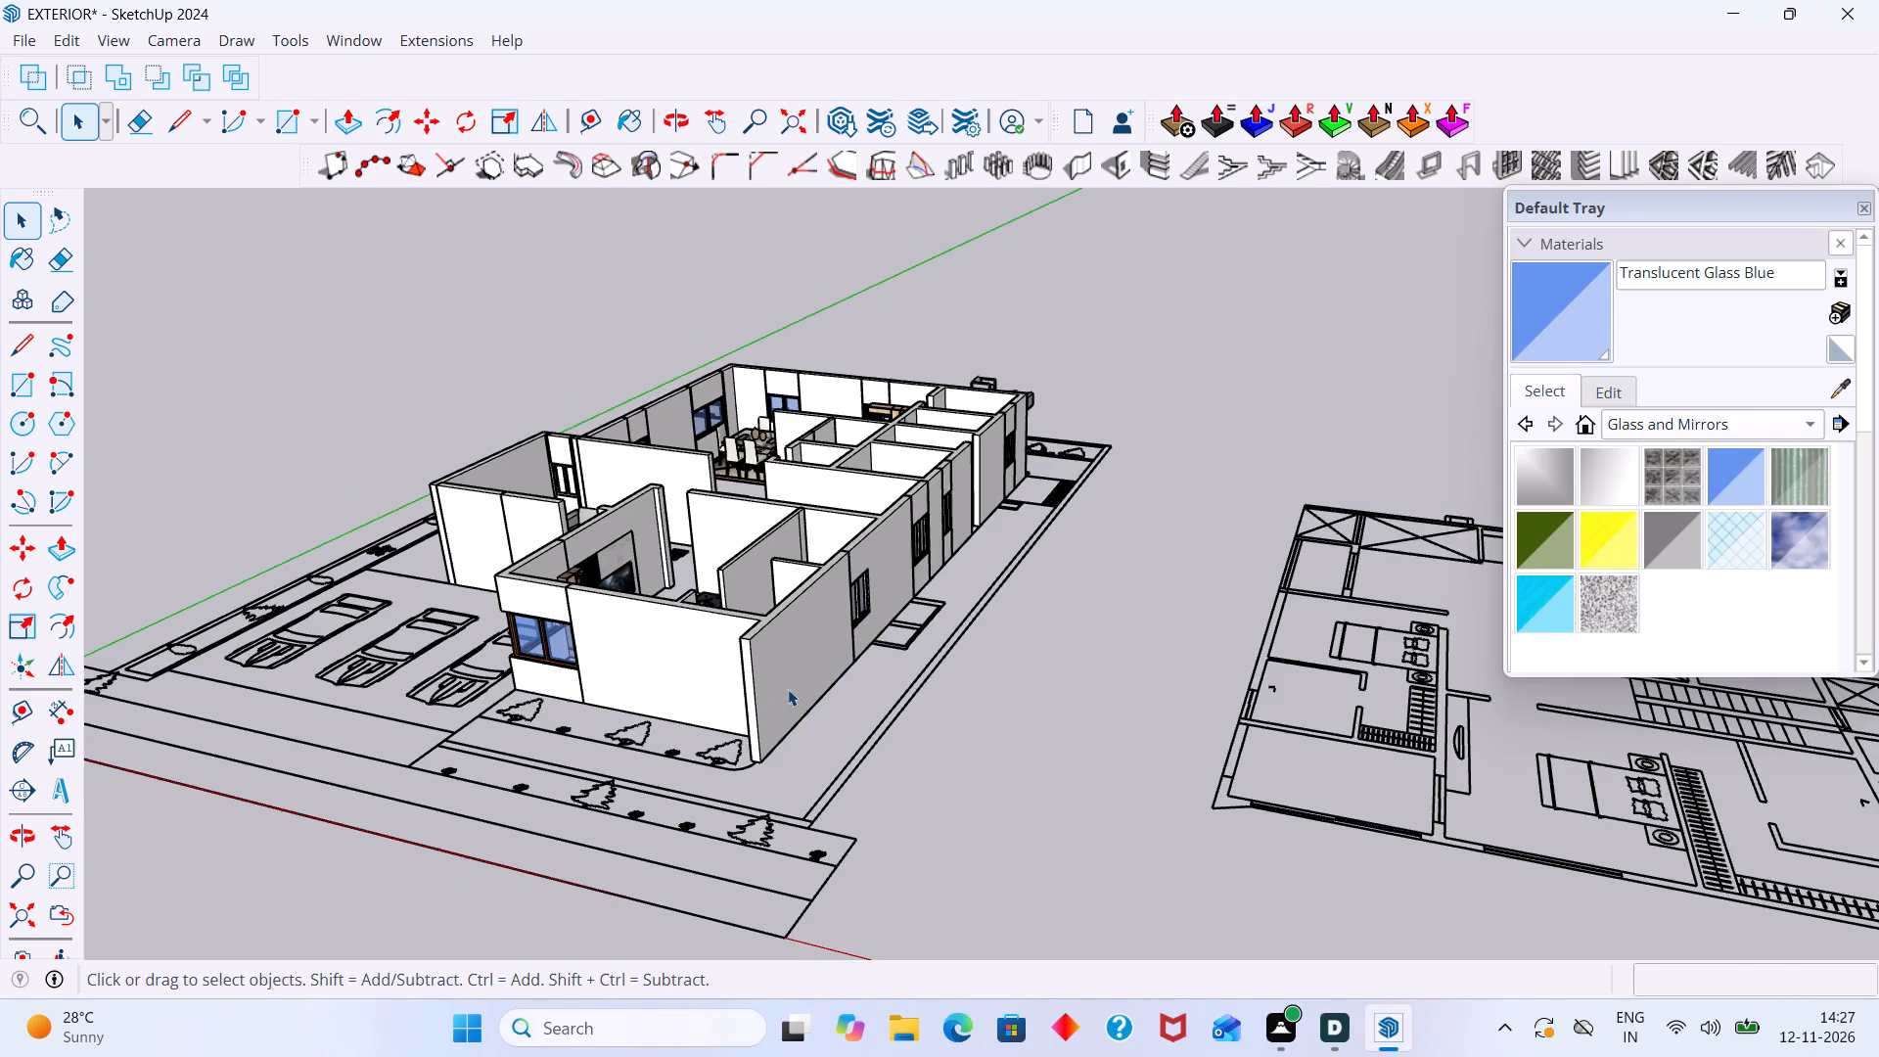
{"action": "middle_click_drag", "start_coordinate": [818, 658], "coordinate": [463, 661]}
{"action": "middle_click_drag", "start_coordinate": [1046, 526], "coordinate": [1496, 626]}
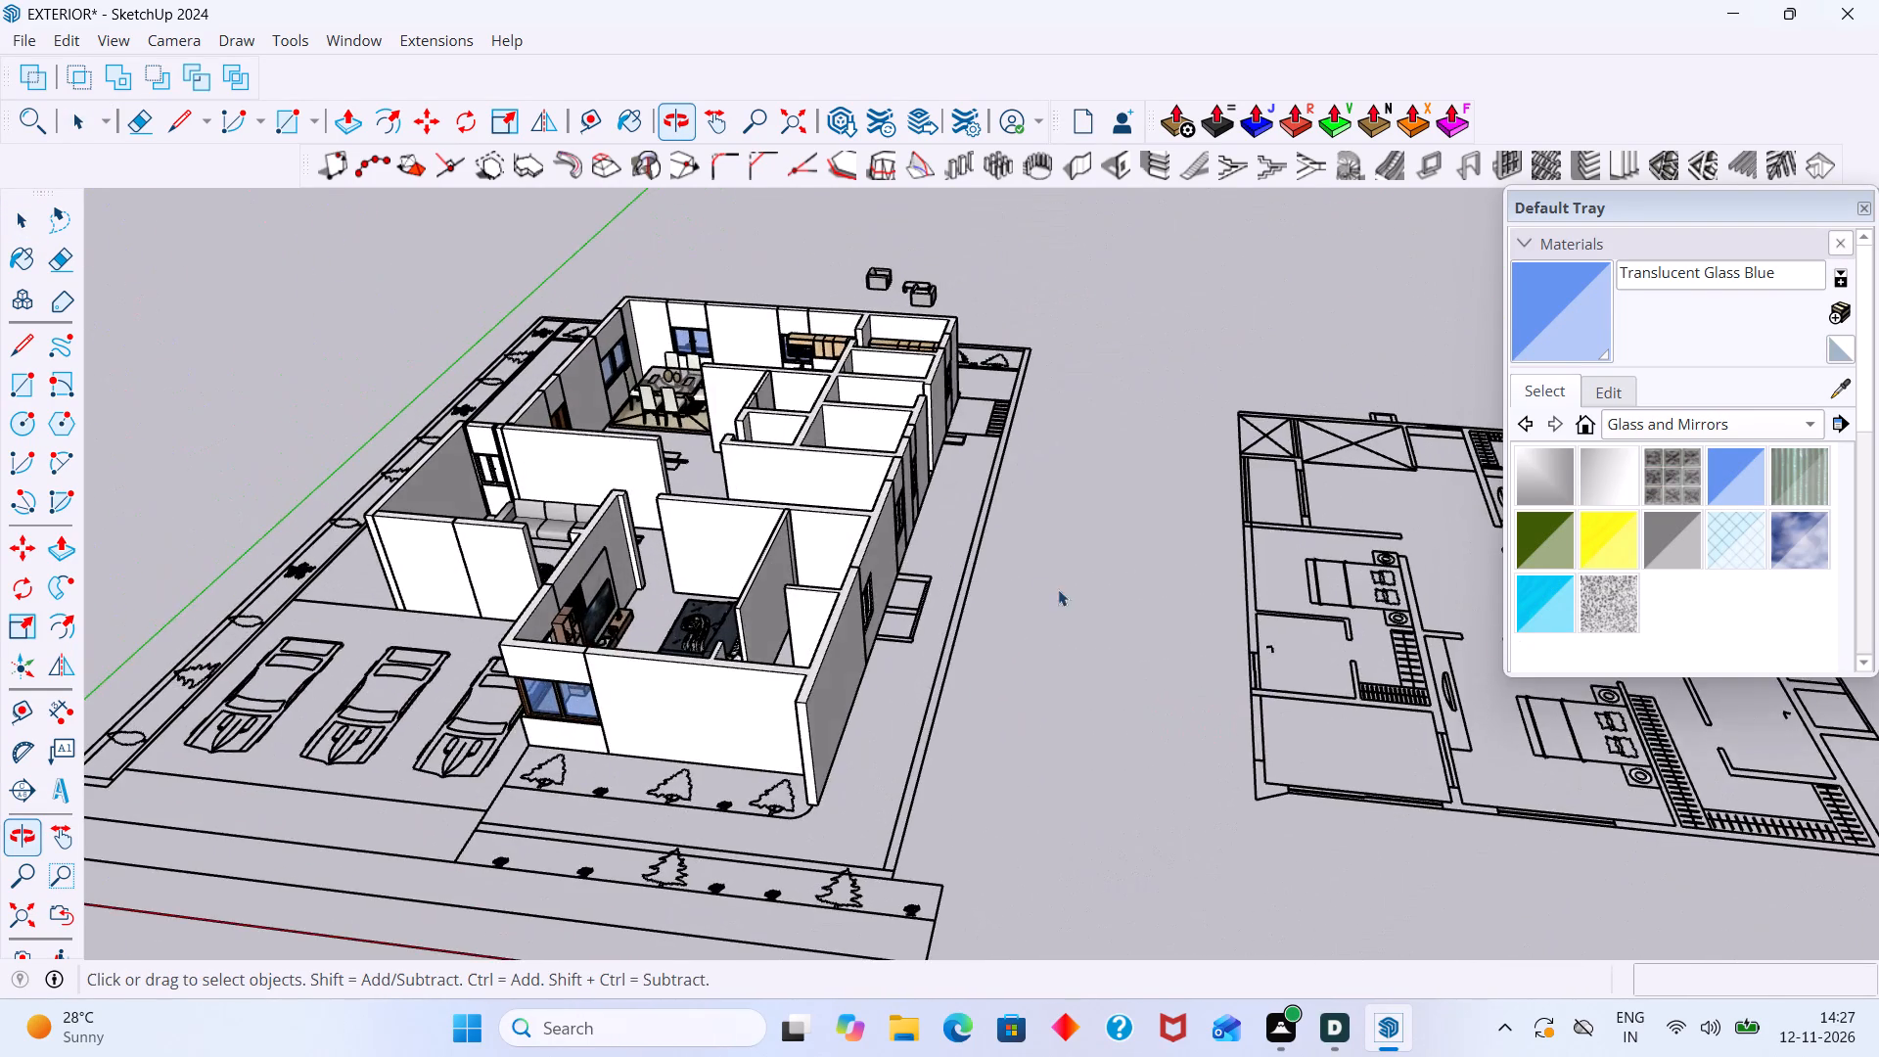
{"action": "scroll", "coordinate": [675, 523], "scroll_direction": "up", "scroll_amount": 3}
{"action": "scroll", "coordinate": [479, 613], "scroll_direction": "down", "scroll_amount": 4}
{"action": "middle_click_drag", "start_coordinate": [454, 621], "coordinate": [894, 563]}
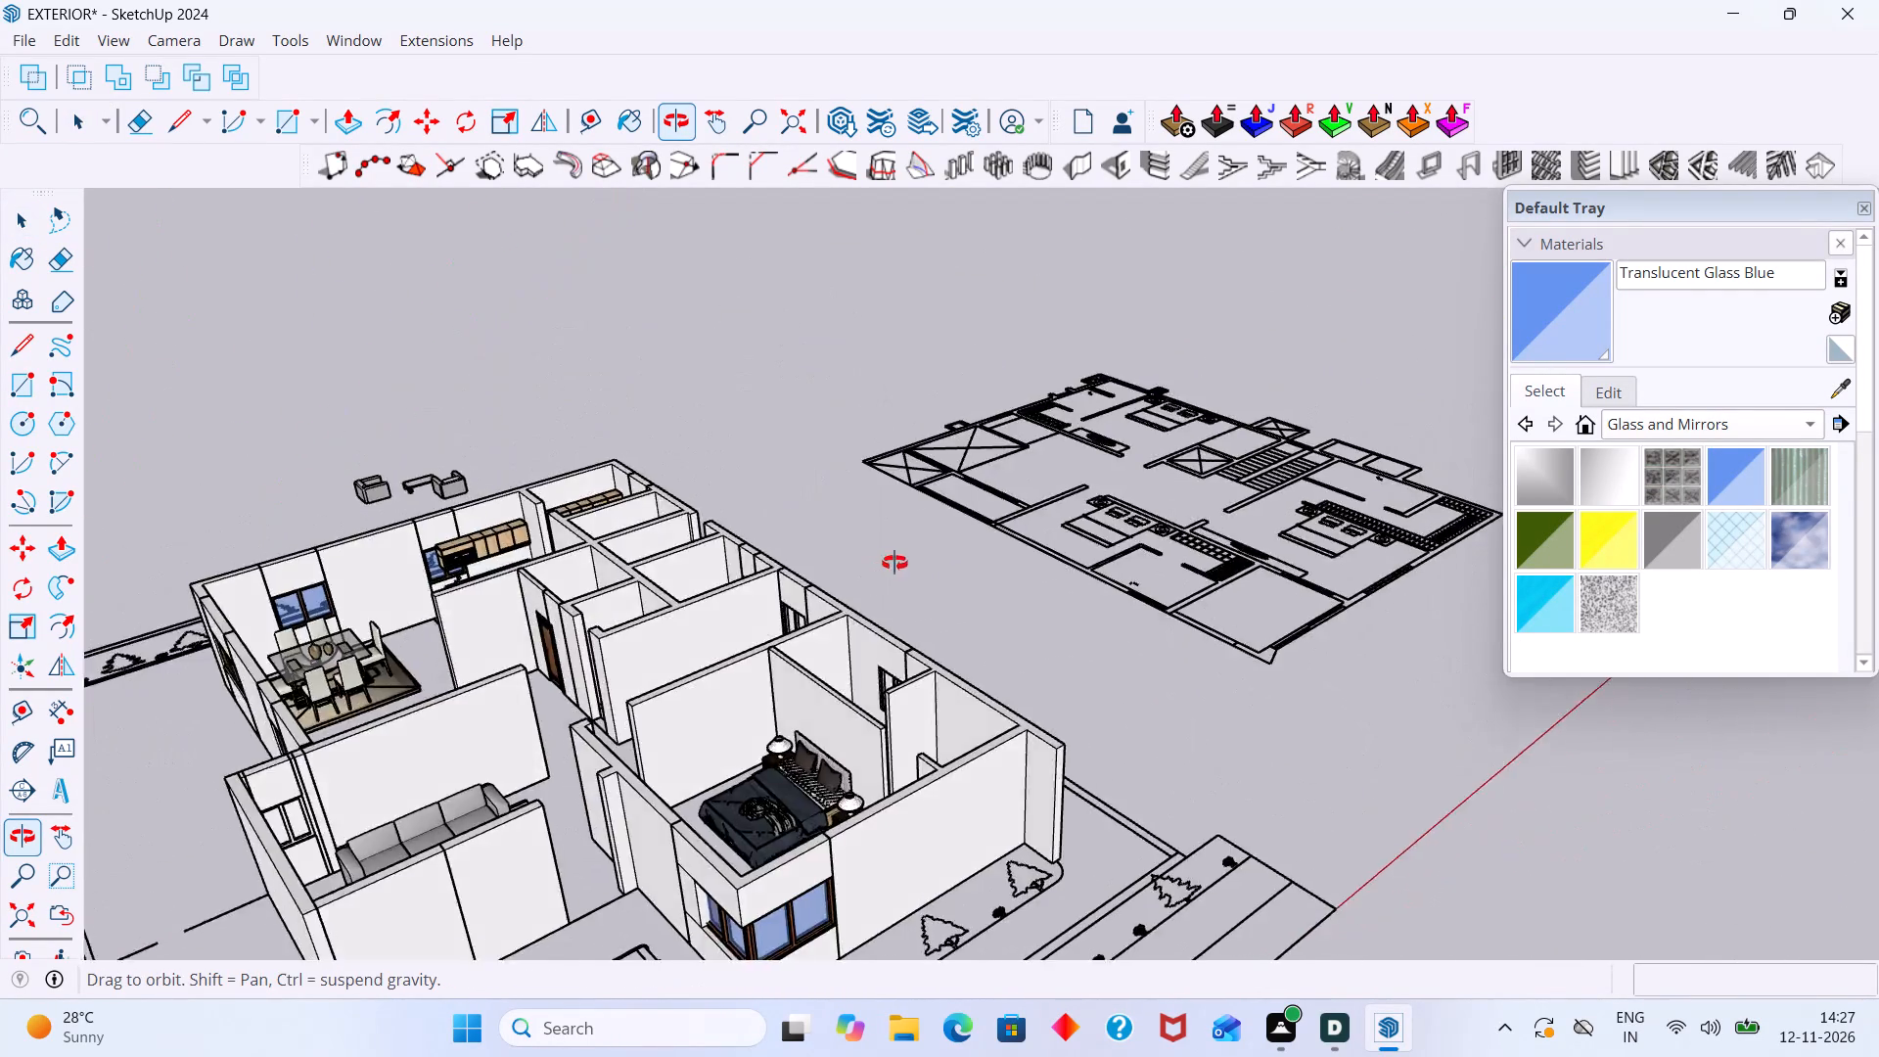
{"action": "middle_click_drag", "start_coordinate": [894, 563], "coordinate": [1045, 375]}
{"action": "scroll", "coordinate": [525, 736], "scroll_direction": "up", "scroll_amount": 4}
{"action": "scroll", "coordinate": [496, 735], "scroll_direction": "down", "scroll_amount": 15}
{"action": "middle_click_drag", "start_coordinate": [461, 736], "coordinate": [461, 740]}
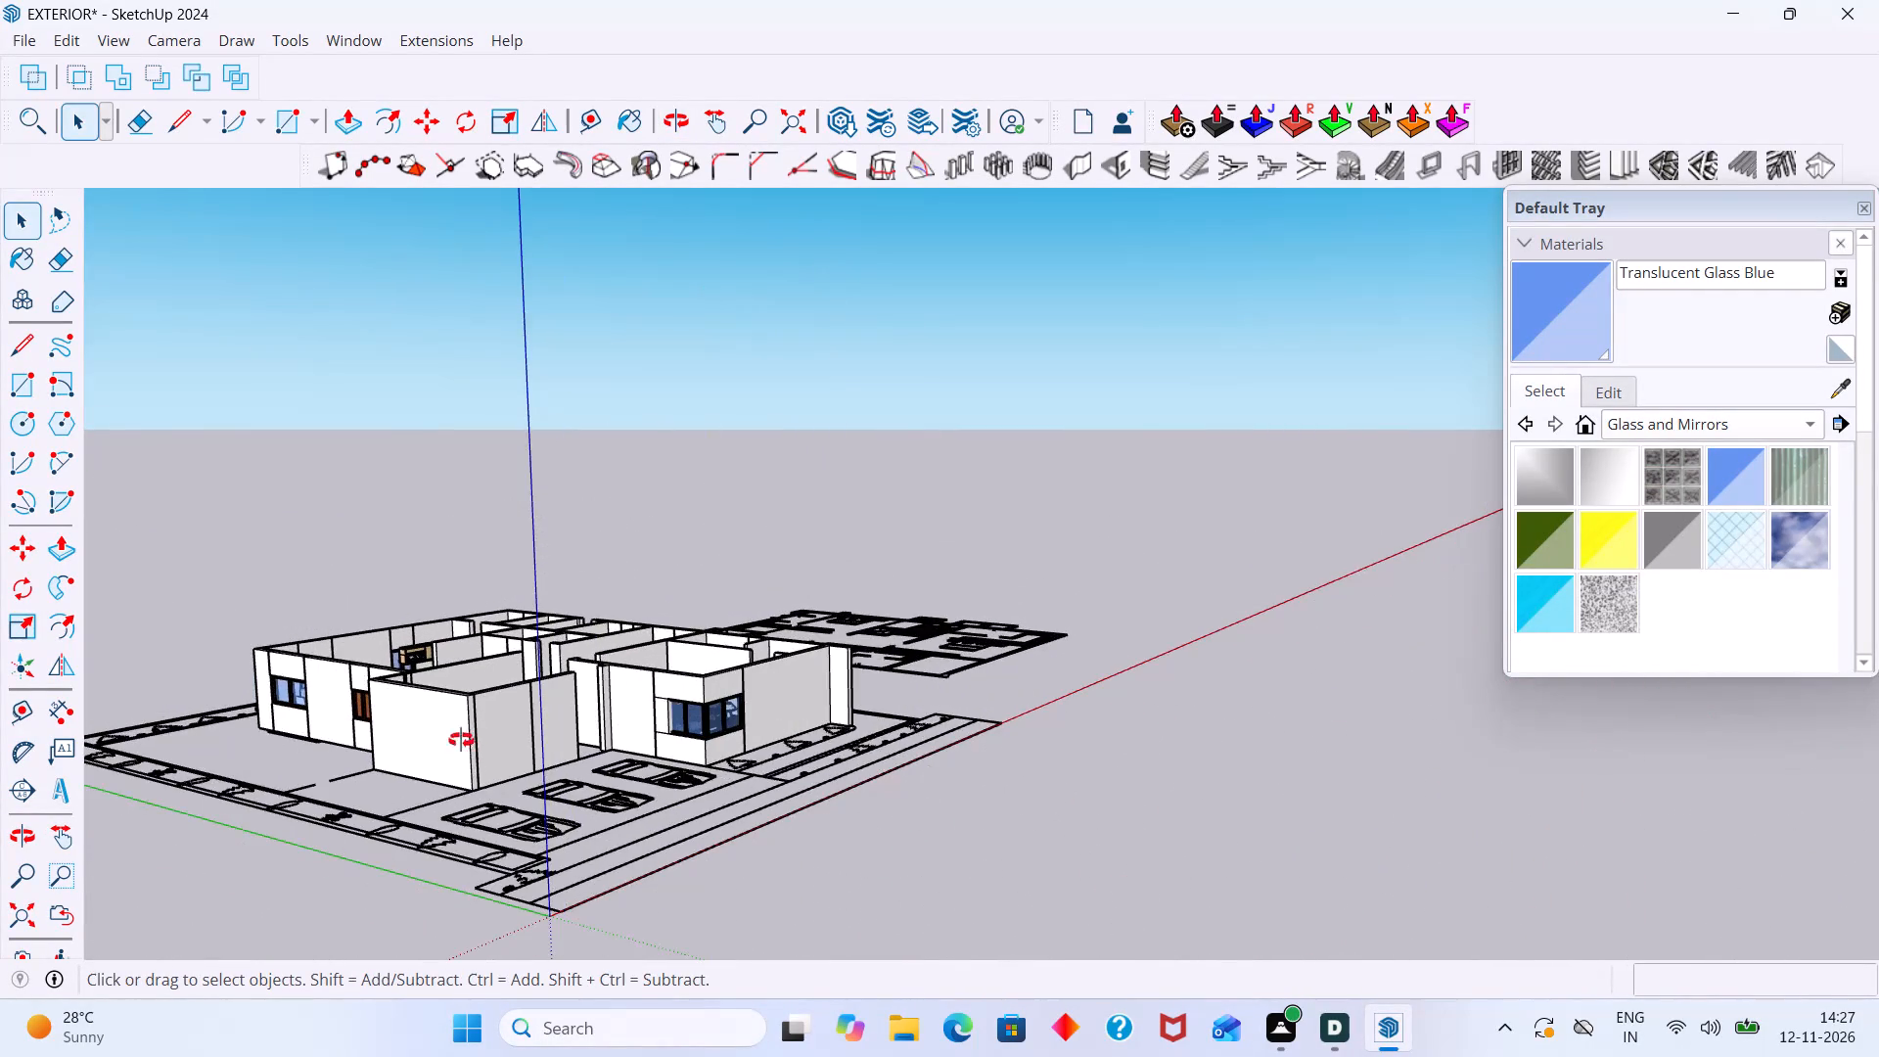
{"action": "middle_click_drag", "start_coordinate": [461, 740], "coordinate": [366, 769]}
{"action": "middle_click_drag", "start_coordinate": [501, 673], "coordinate": [413, 855]}
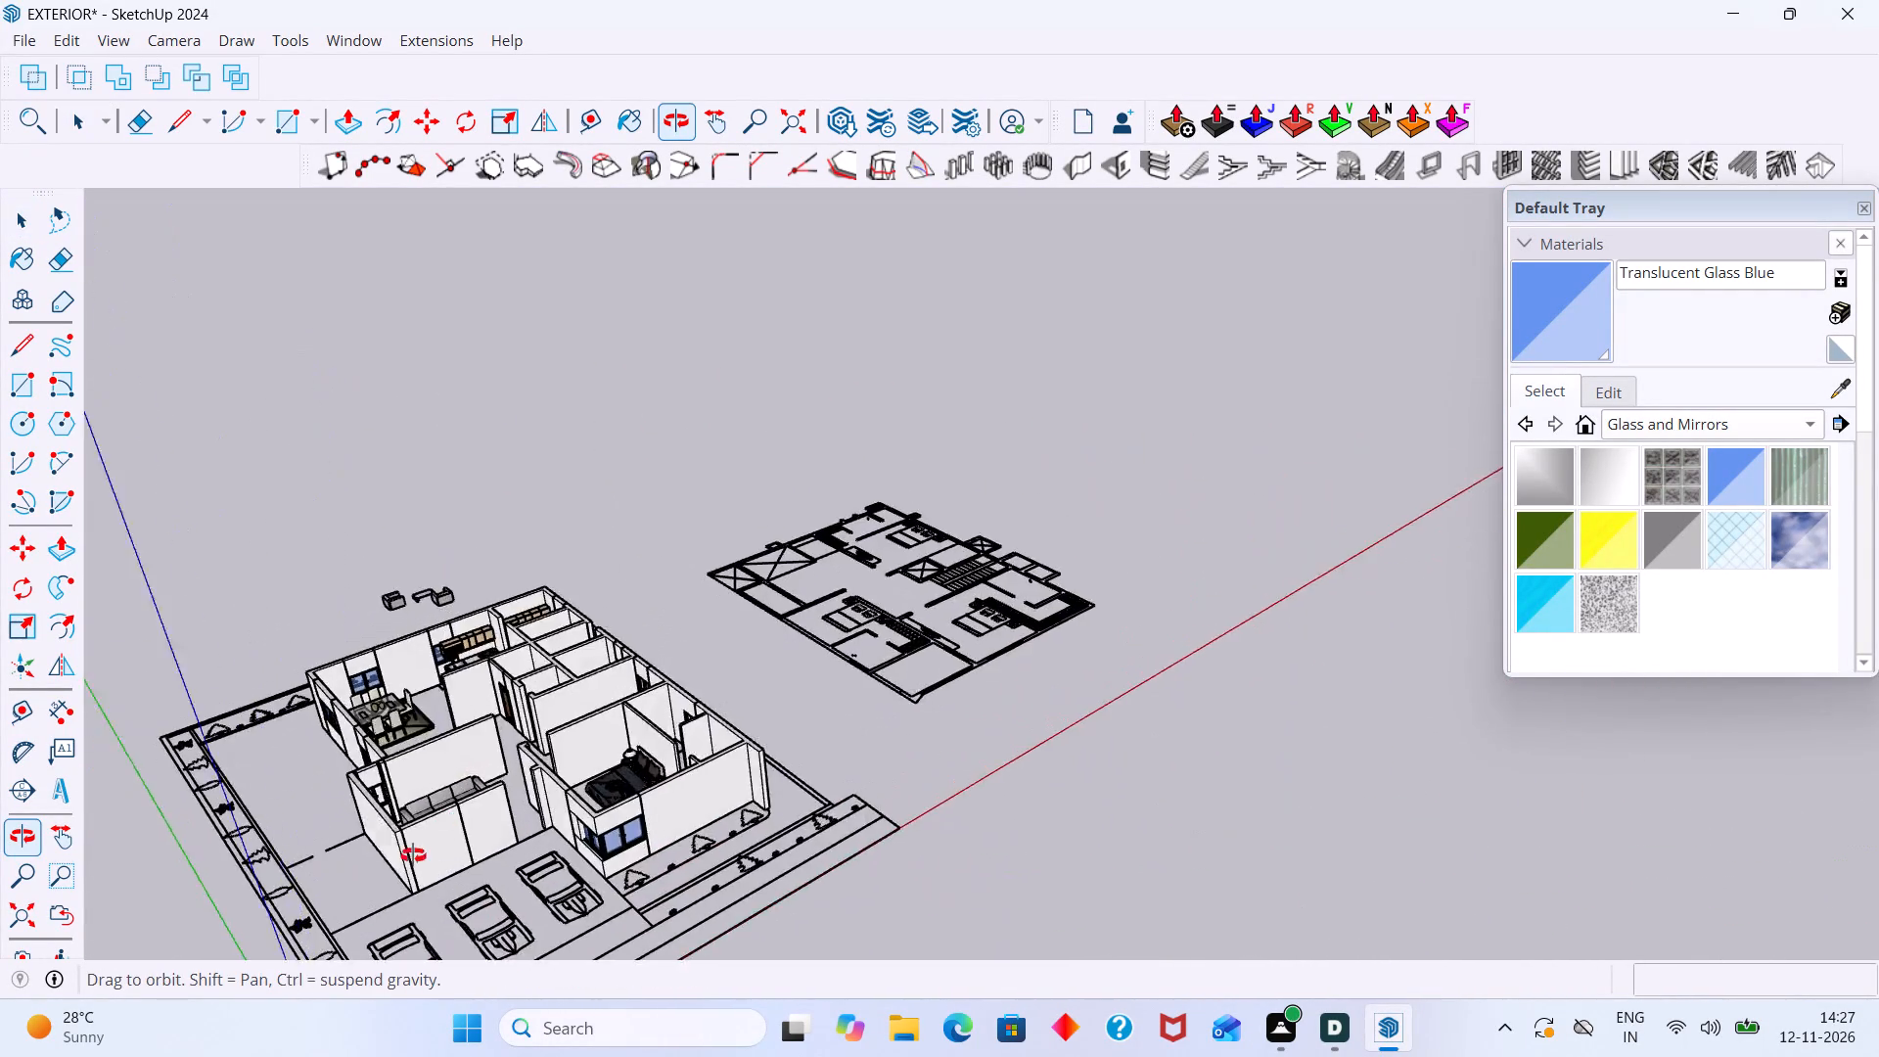
{"action": "middle_click_drag", "start_coordinate": [413, 855], "coordinate": [327, 896]}
{"action": "scroll", "coordinate": [529, 804], "scroll_direction": "up", "scroll_amount": 12}
{"action": "scroll", "coordinate": [464, 622], "scroll_direction": "down", "scroll_amount": 5}
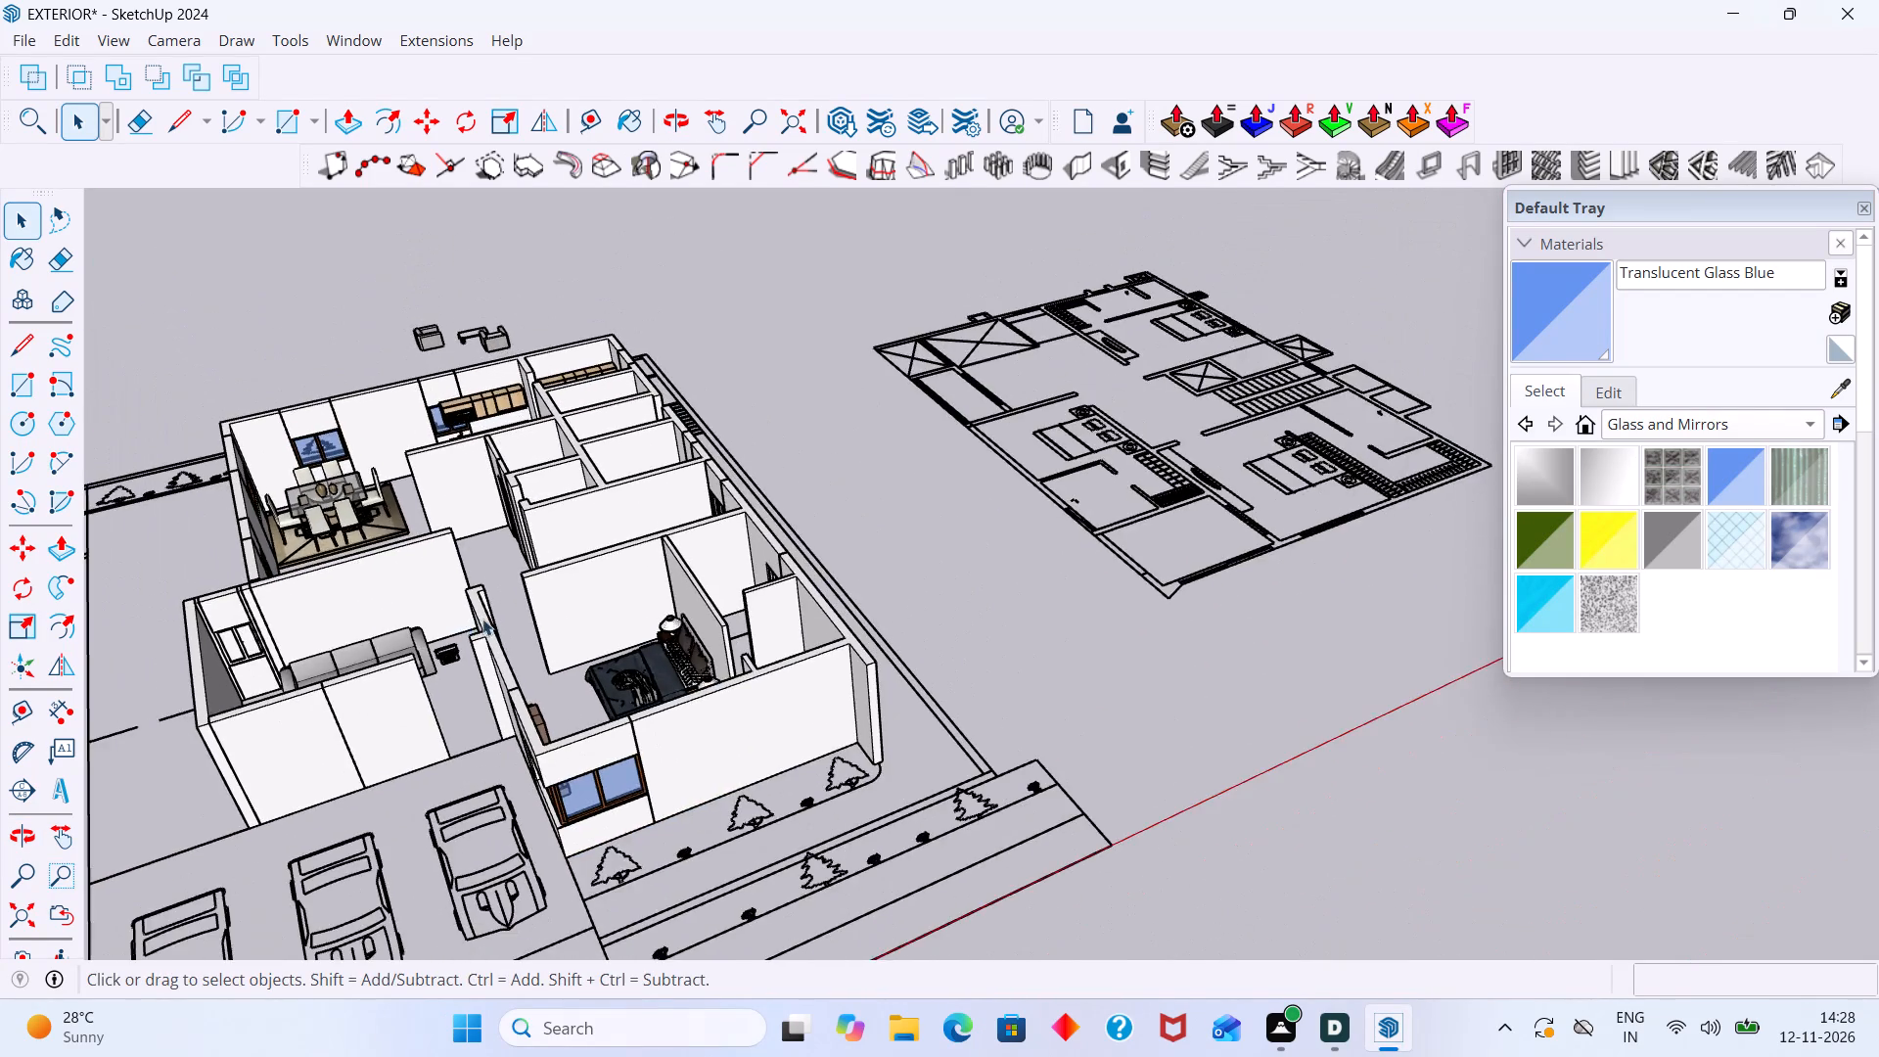
{"action": "middle_click_drag", "start_coordinate": [551, 620], "coordinate": [551, 846], "text": "shift"}
{"action": "middle_click_drag", "start_coordinate": [495, 738], "coordinate": [1311, 529]}
{"action": "middle_click_drag", "start_coordinate": [1110, 620], "coordinate": [730, 522]}
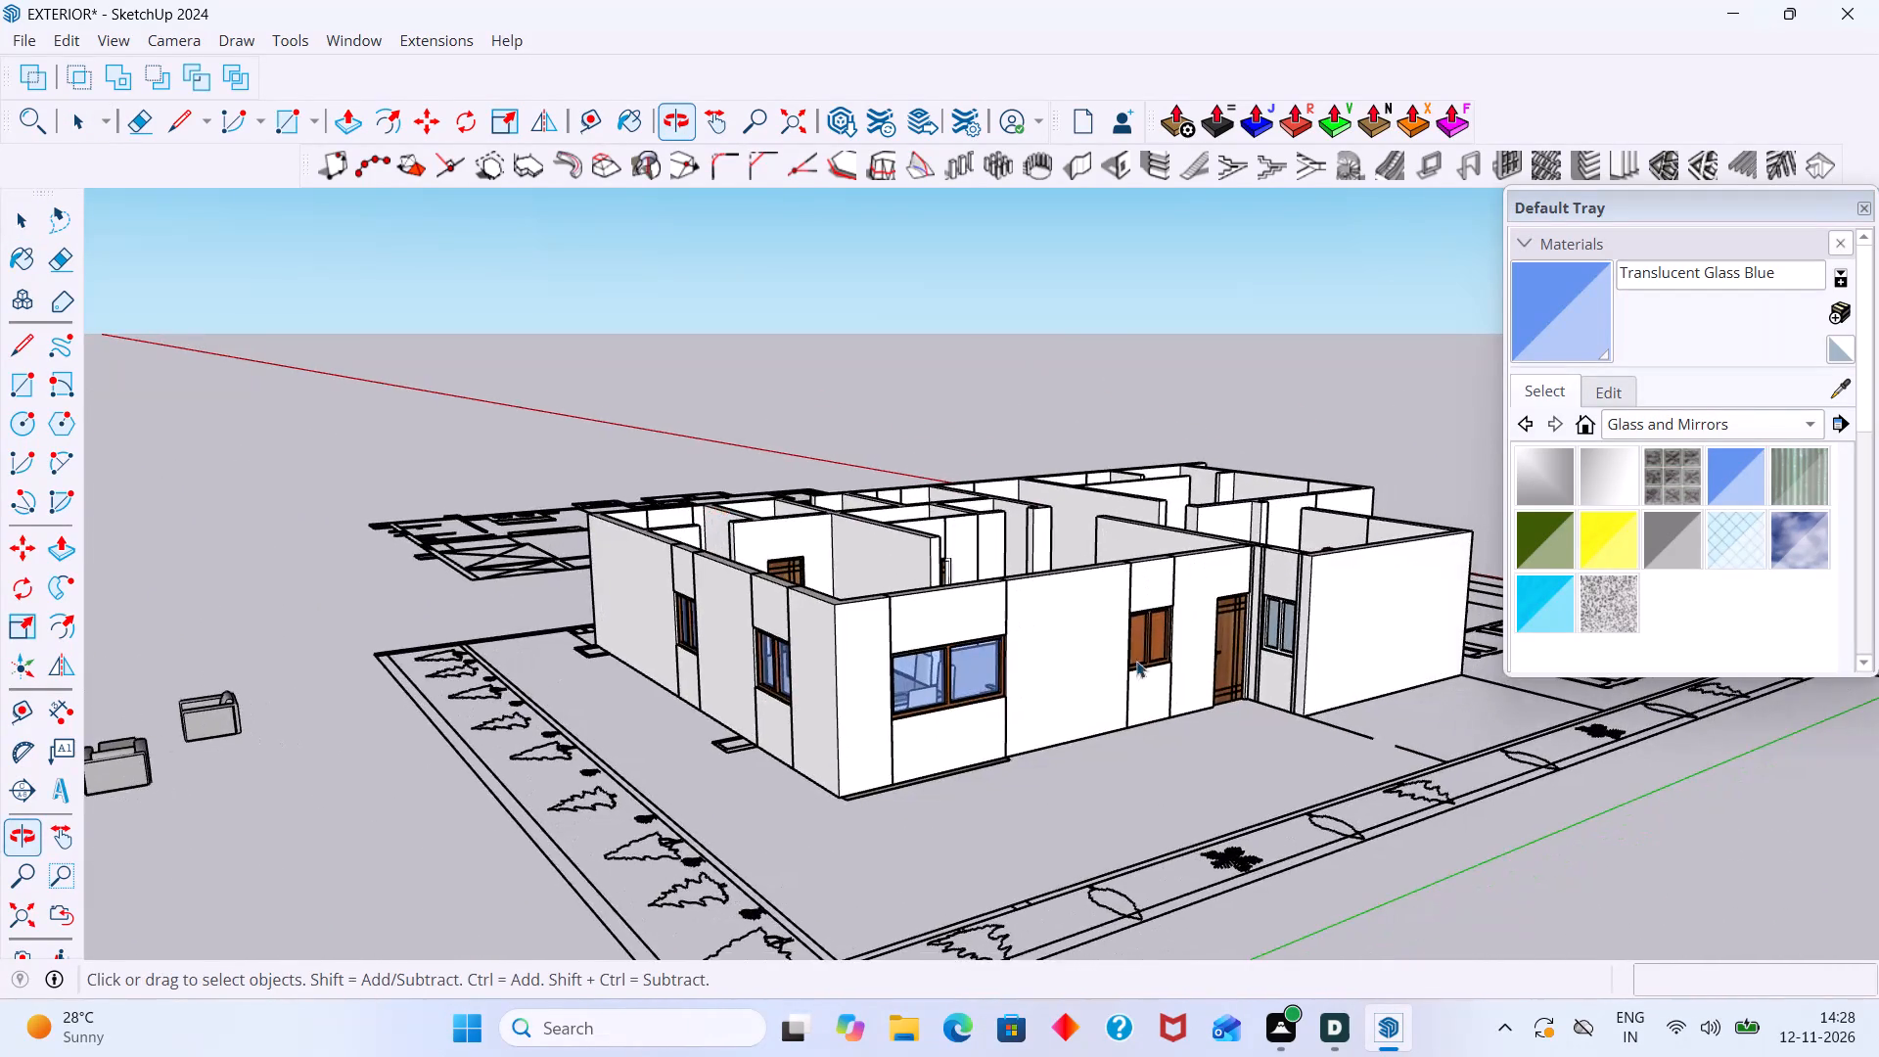
Copy the wooden entrance door to the parking area in front of the doorway beside the corner-window room, about 24' 3" away.
{"action": "scroll", "coordinate": [1241, 663], "scroll_direction": "up", "scroll_amount": 8}
{"action": "left_click", "coordinate": [1224, 569]}
{"action": "key", "text": "m"}
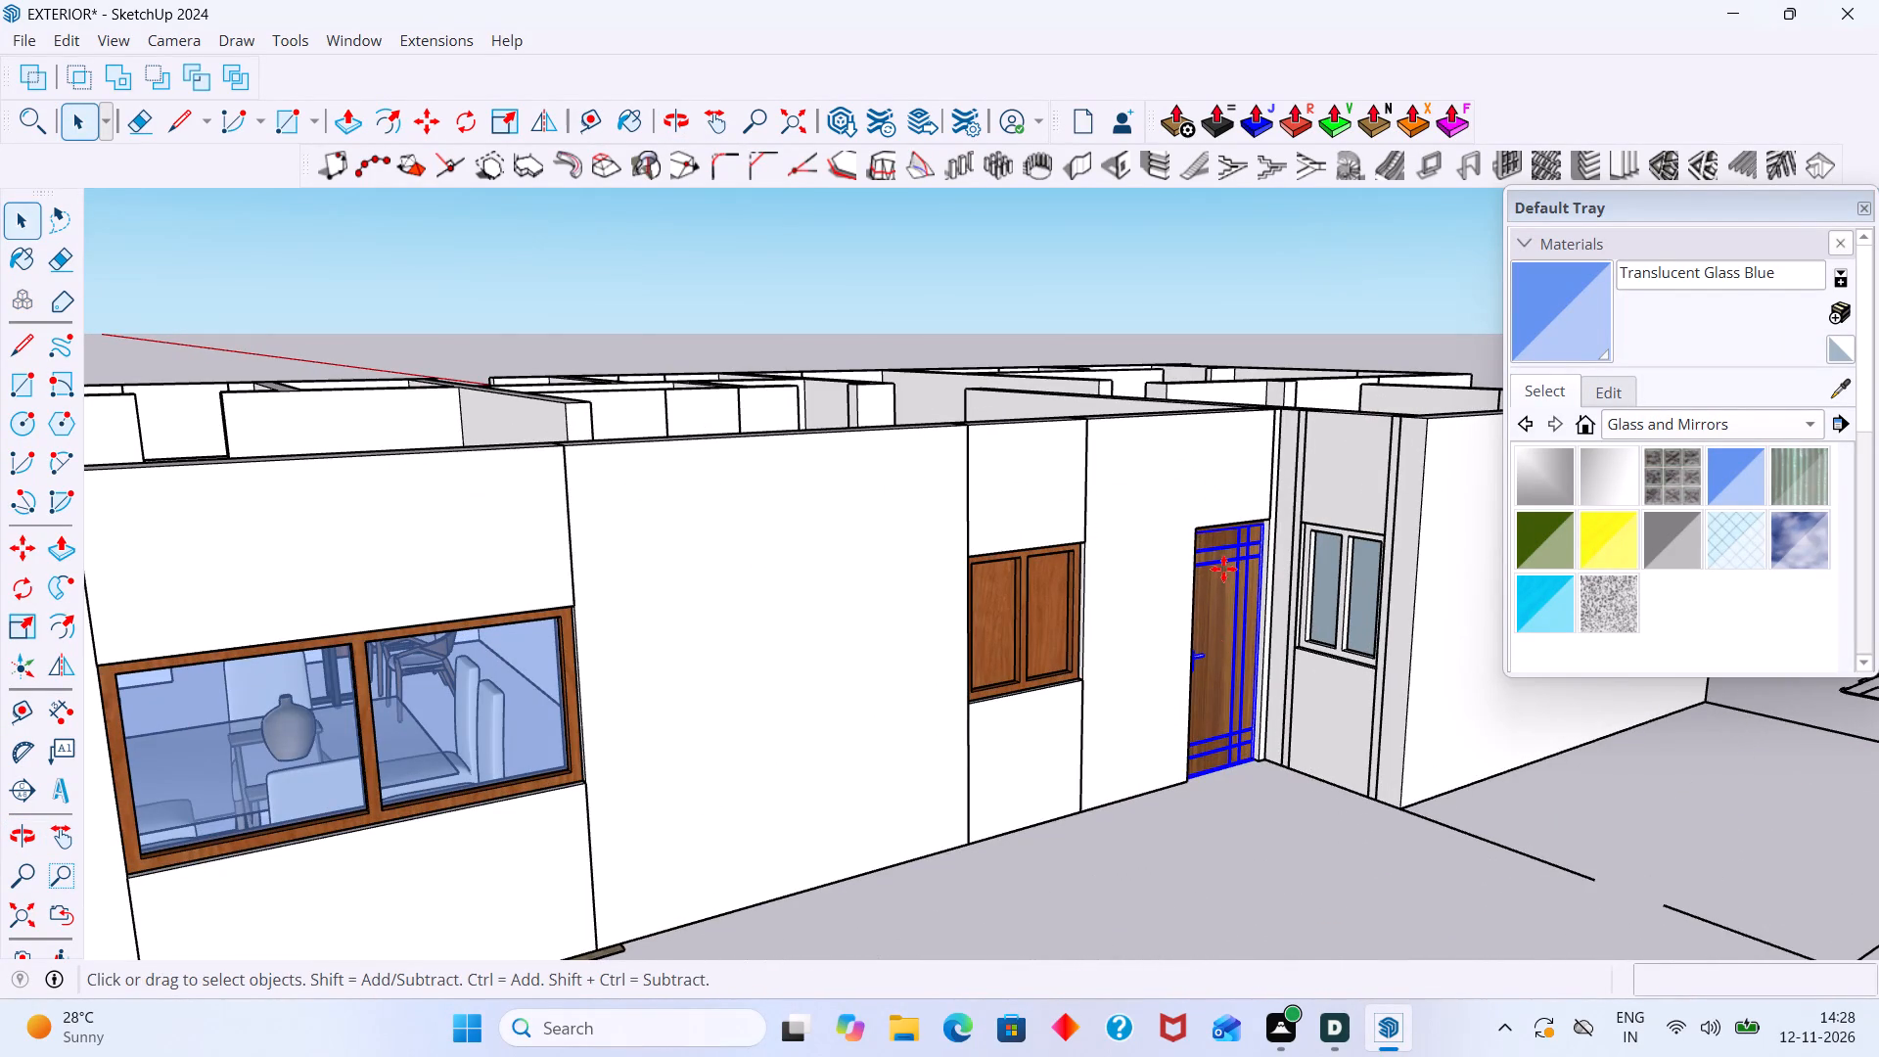
{"action": "scroll", "coordinate": [1181, 776], "scroll_direction": "up", "scroll_amount": 3}
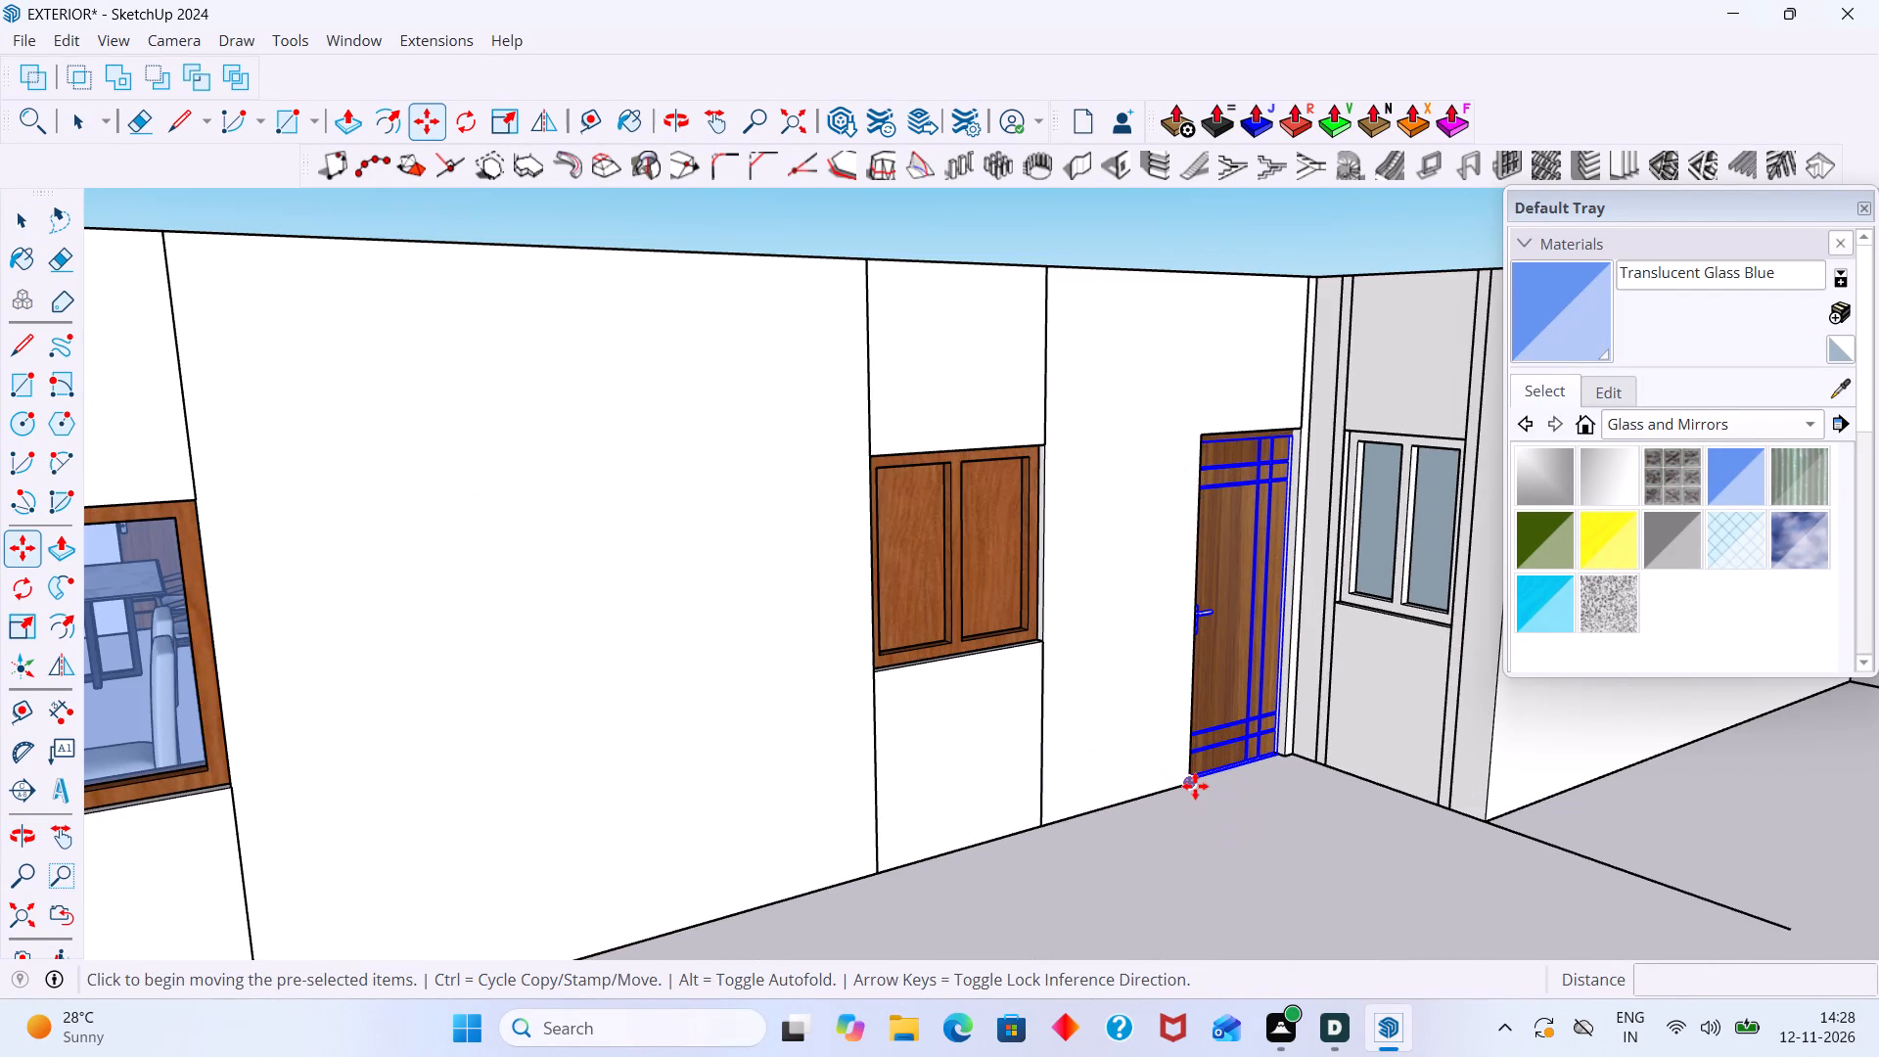
{"action": "left_click", "coordinate": [1195, 786]}
{"action": "scroll", "coordinate": [1164, 664], "scroll_direction": "down", "scroll_amount": 11}
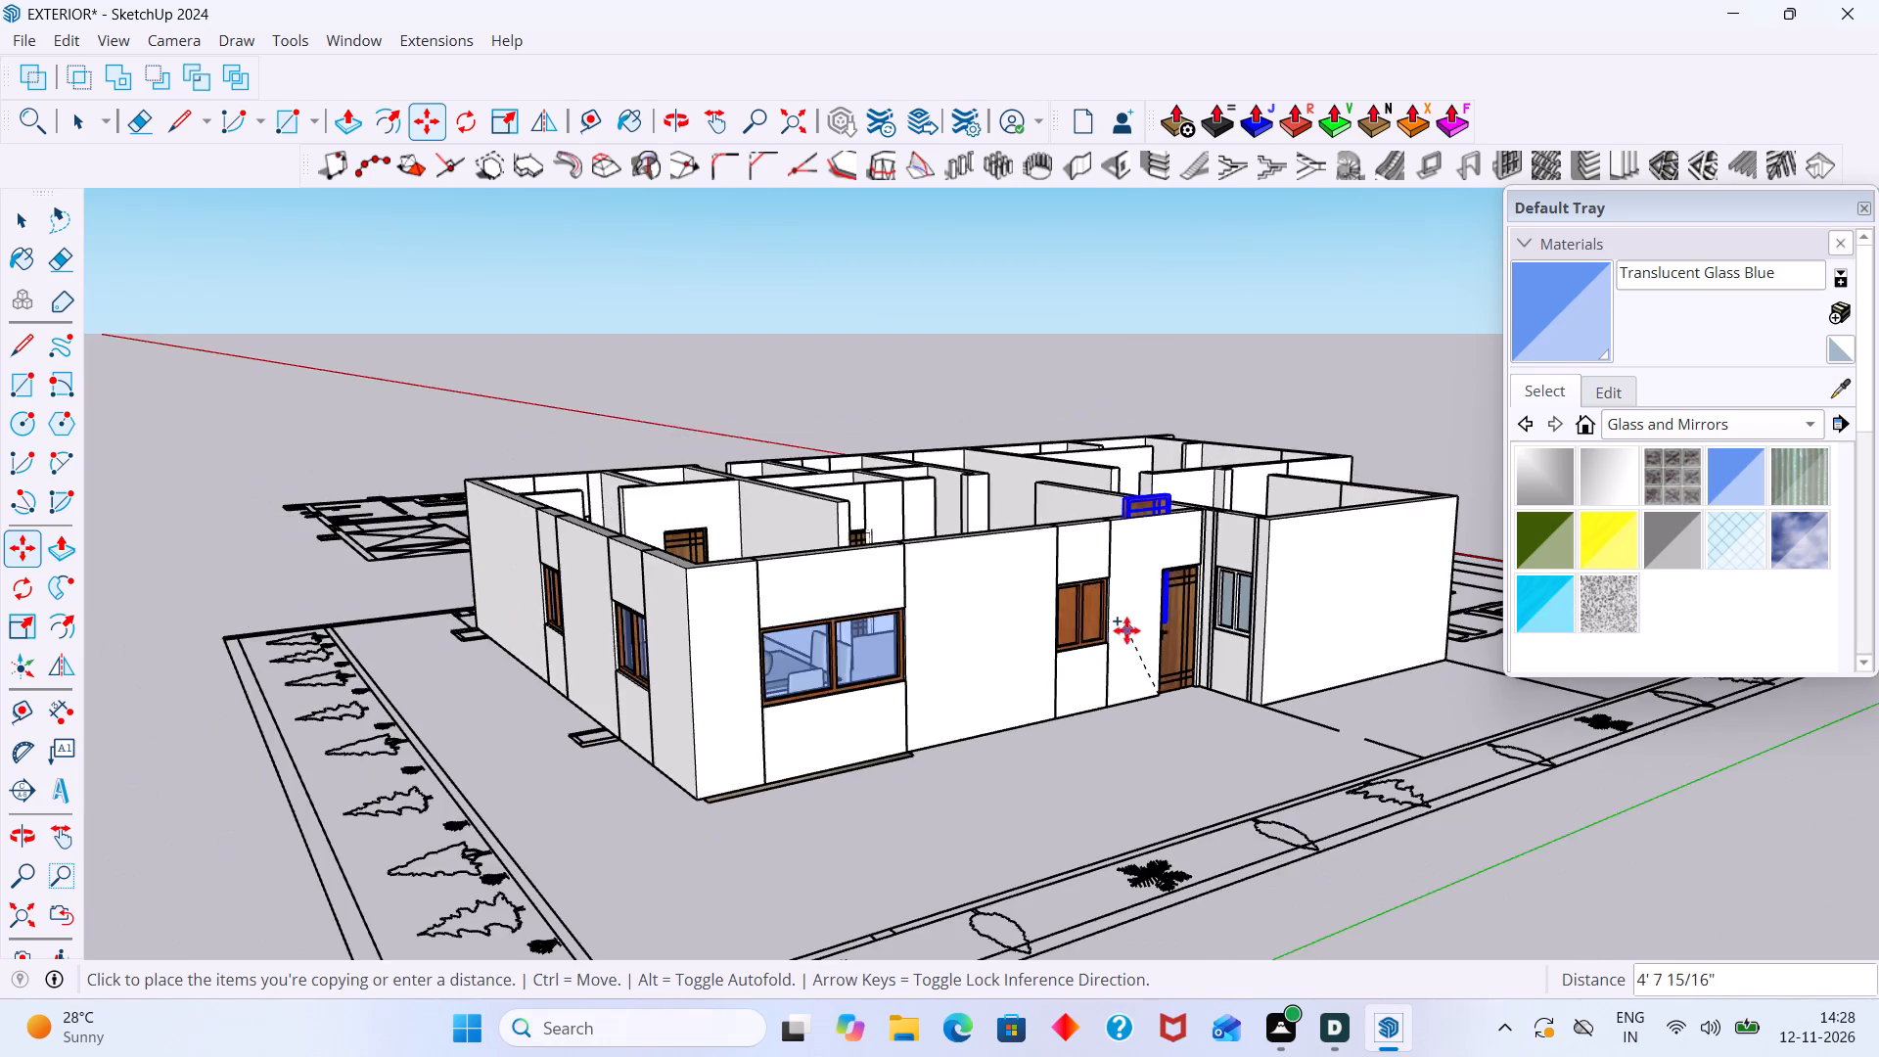
{"action": "middle_click_drag", "start_coordinate": [1135, 631], "coordinate": [662, 697]}
{"action": "middle_click_drag", "start_coordinate": [975, 600], "coordinate": [709, 694]}
{"action": "middle_click_drag", "start_coordinate": [885, 634], "coordinate": [642, 671]}
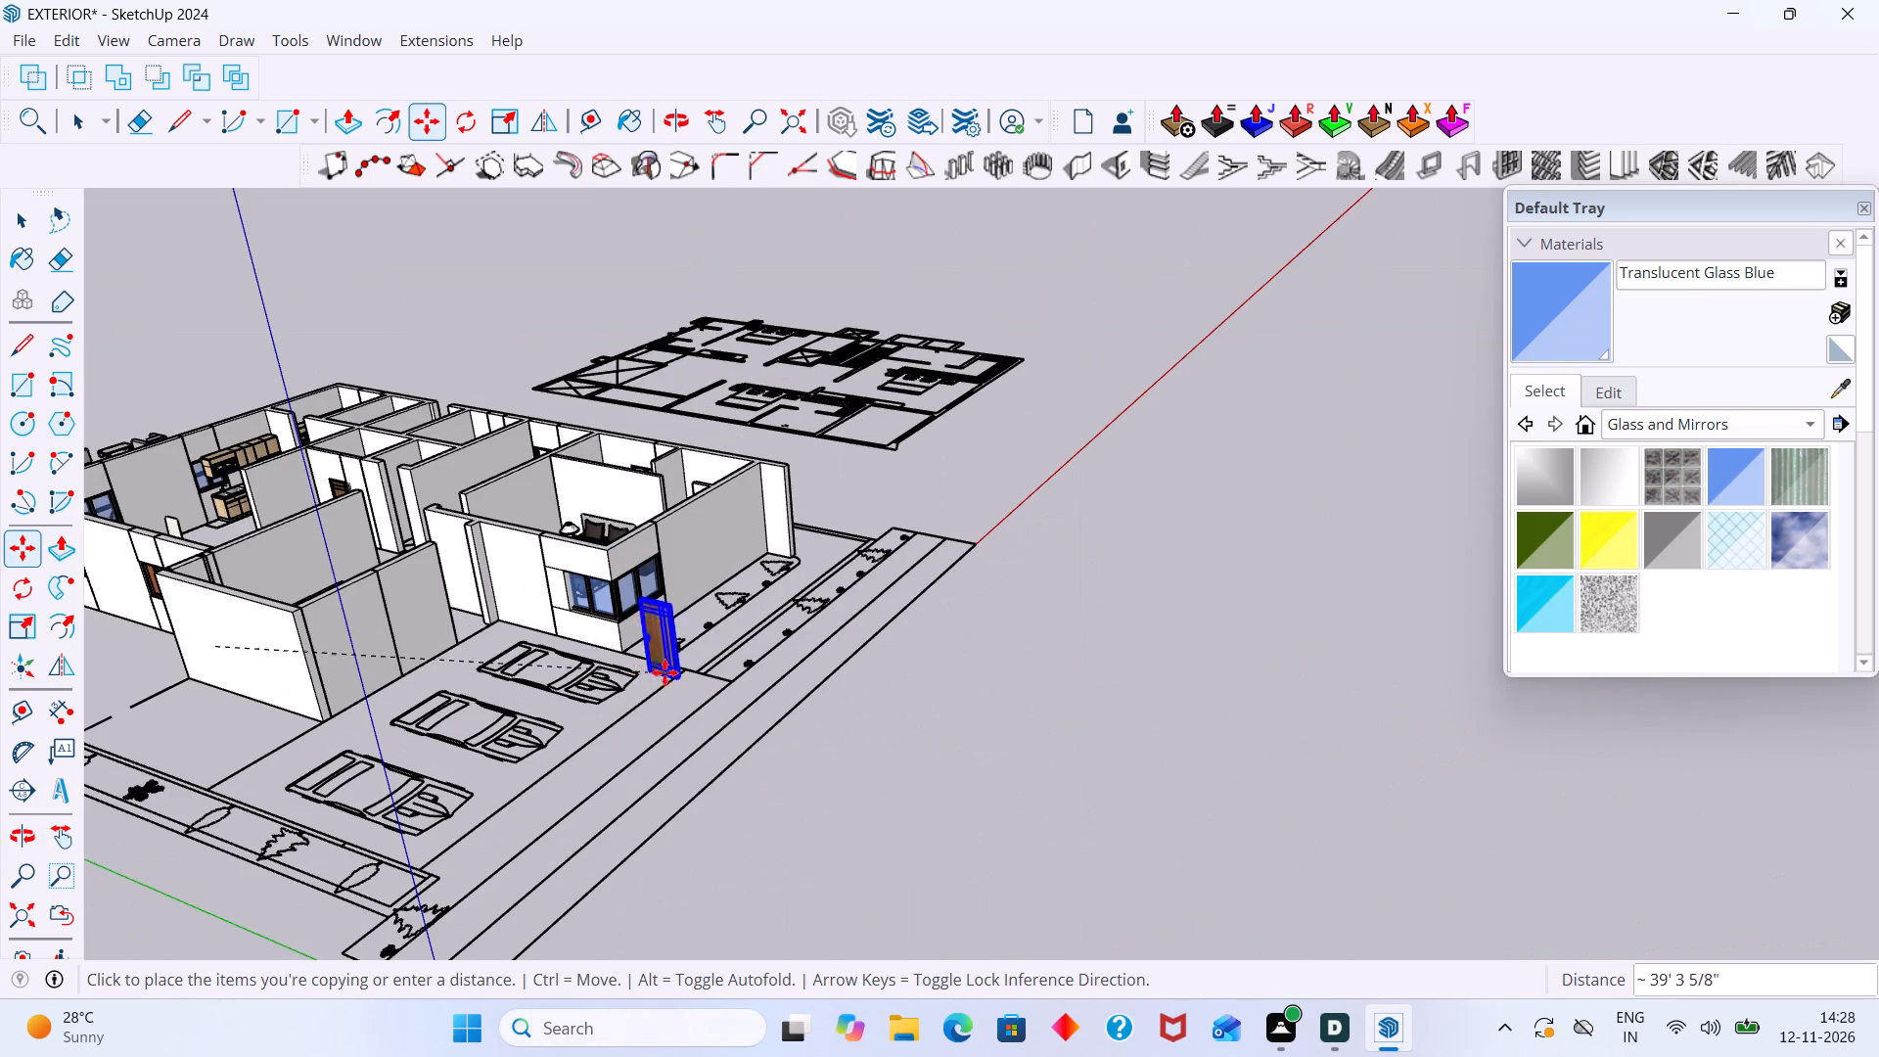
{"action": "middle_click_drag", "start_coordinate": [493, 666], "coordinate": [358, 674]}
{"action": "scroll", "coordinate": [358, 674], "scroll_direction": "up", "scroll_amount": 8}
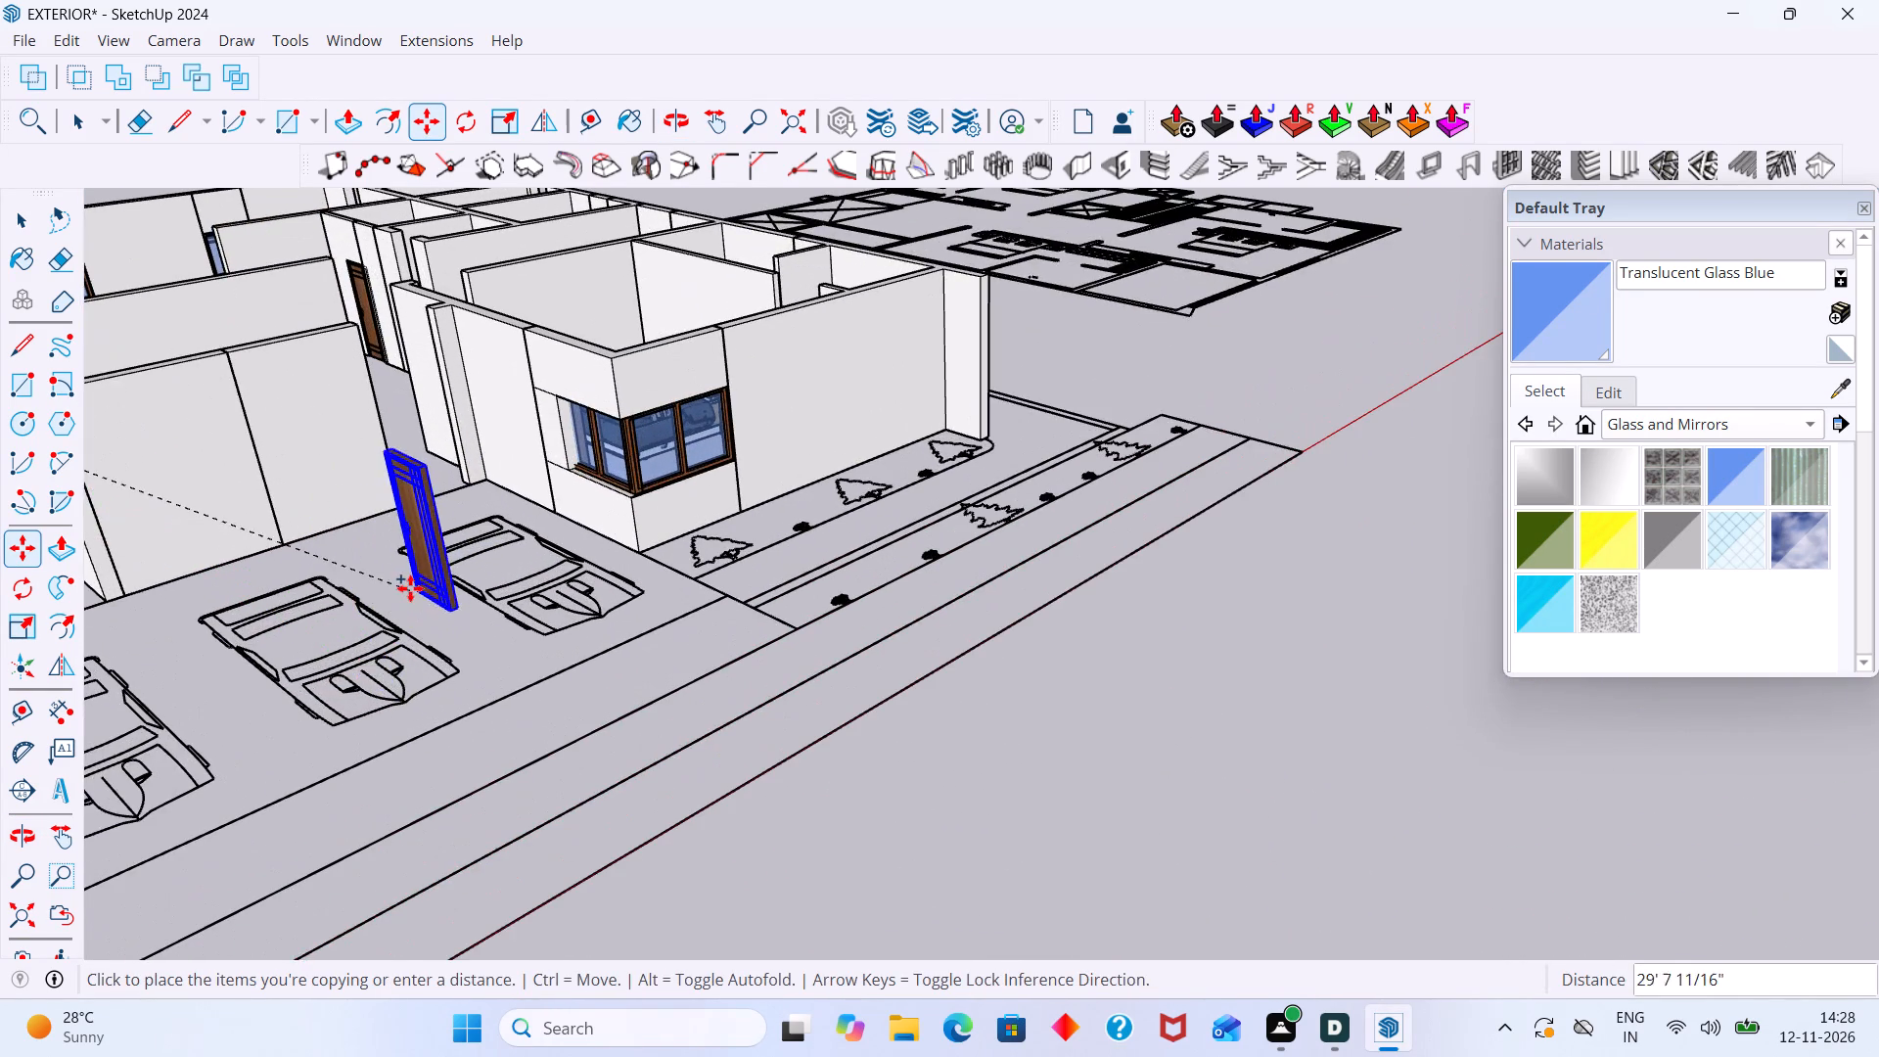
{"action": "scroll", "coordinate": [399, 582], "scroll_direction": "up", "scroll_amount": 3}
{"action": "left_click", "coordinate": [366, 543]}
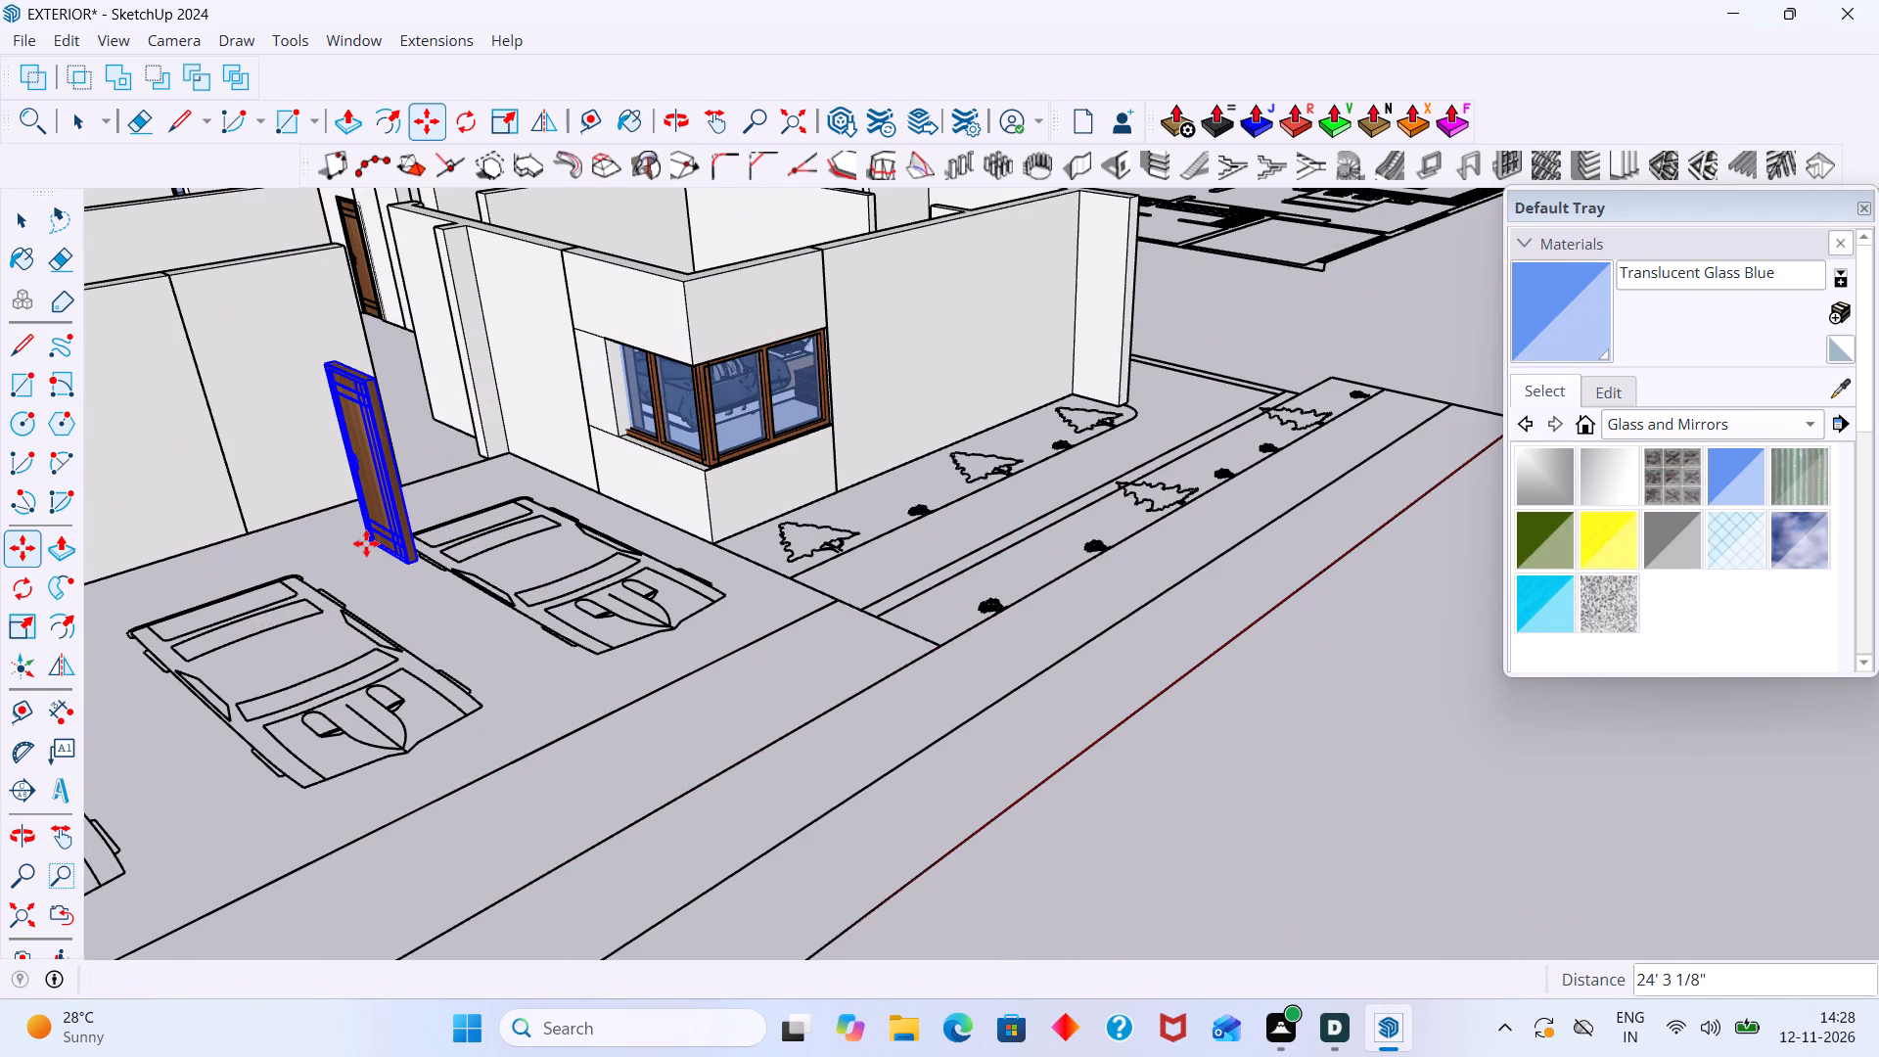
{"action": "key", "text": "space"}
{"action": "left_click", "coordinate": [727, 631]}
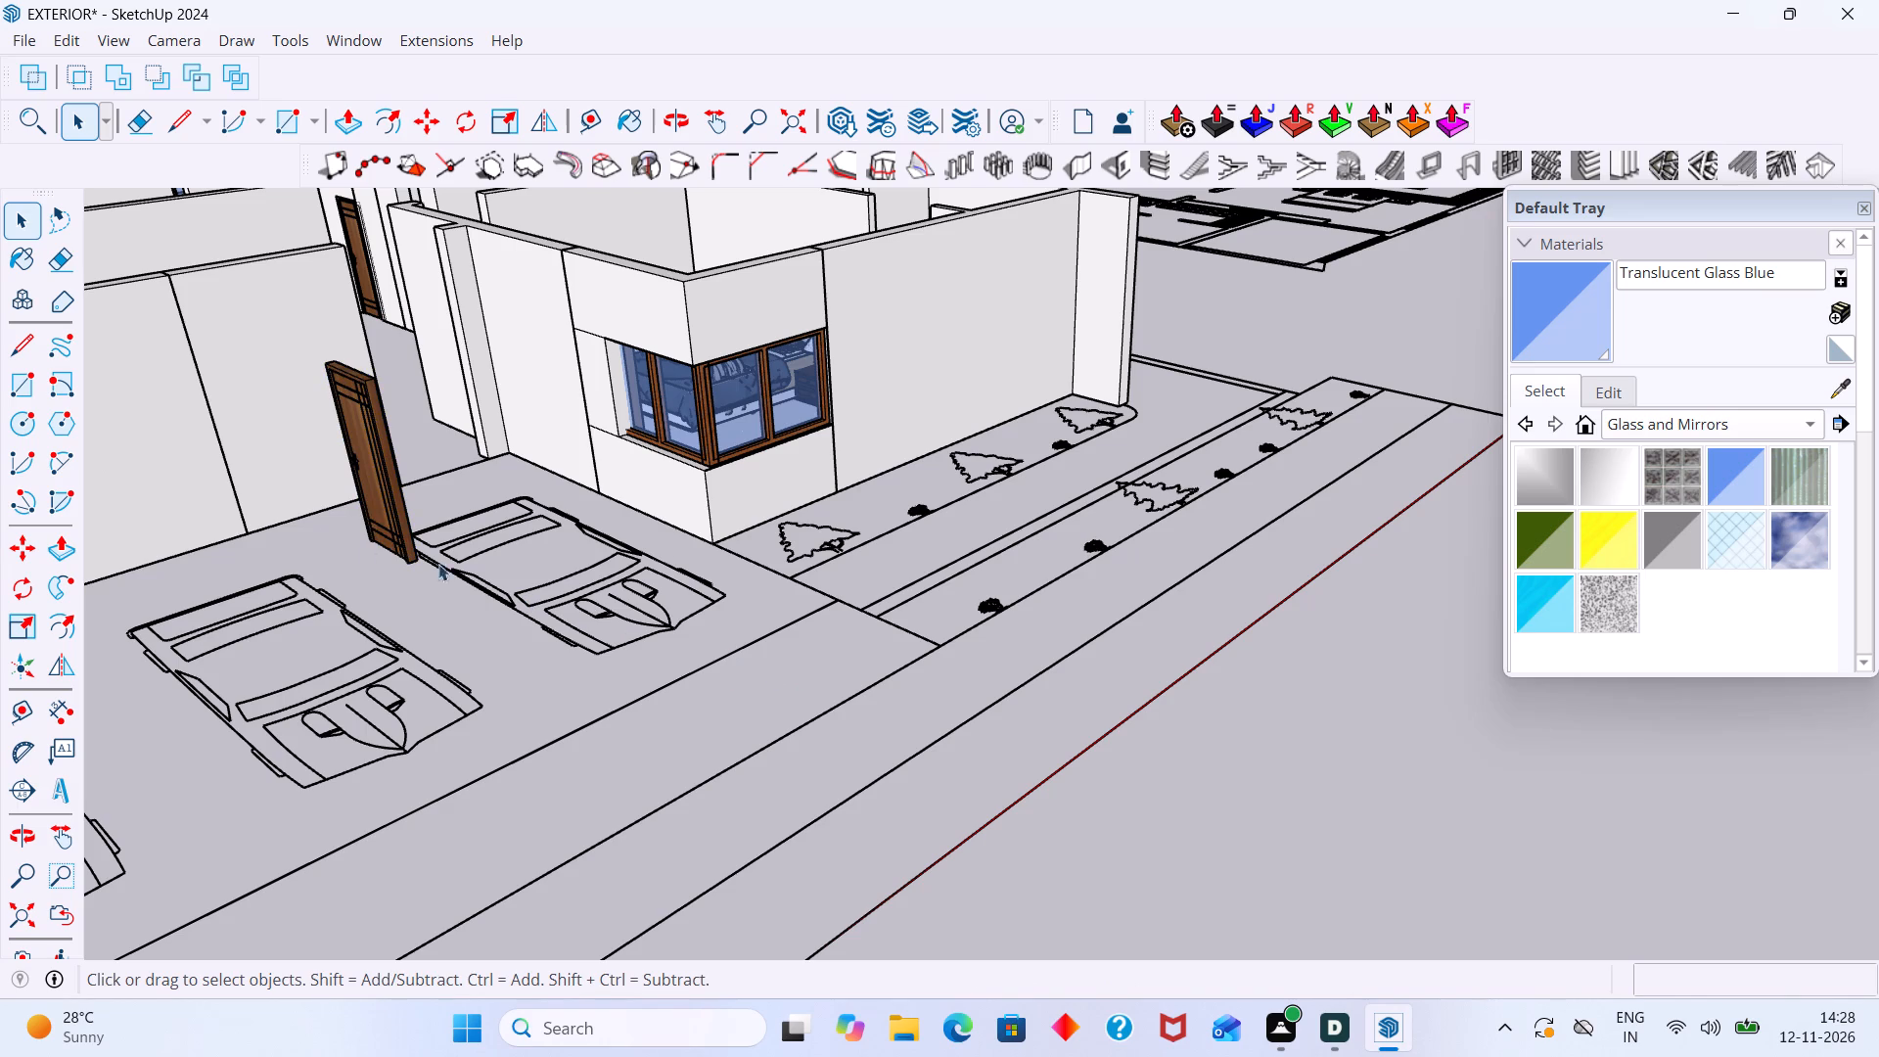
Rotate the copied door 90° about the vertical axis at its bottom corner, aligning it with the red axis.
{"action": "left_click", "coordinate": [361, 421]}
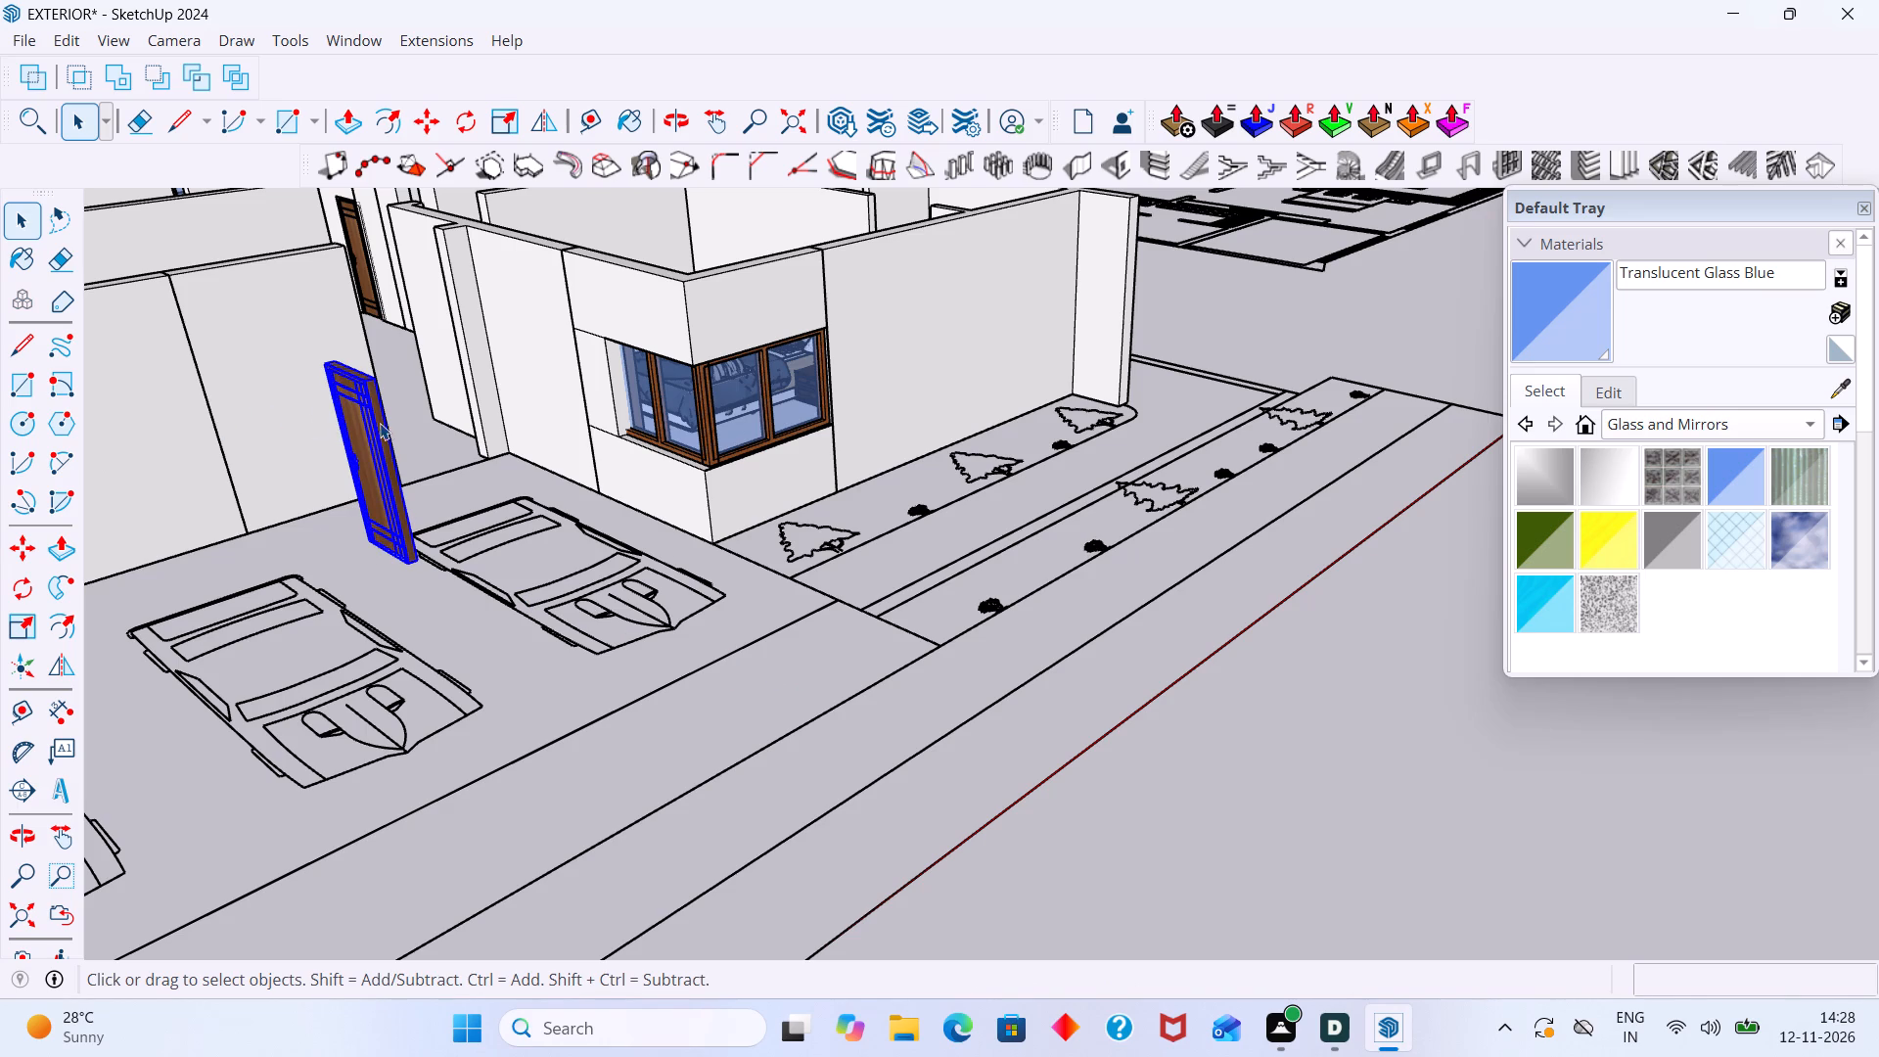
{"action": "key", "text": "q"}
{"action": "scroll", "coordinate": [342, 549], "scroll_direction": "up", "scroll_amount": 6}
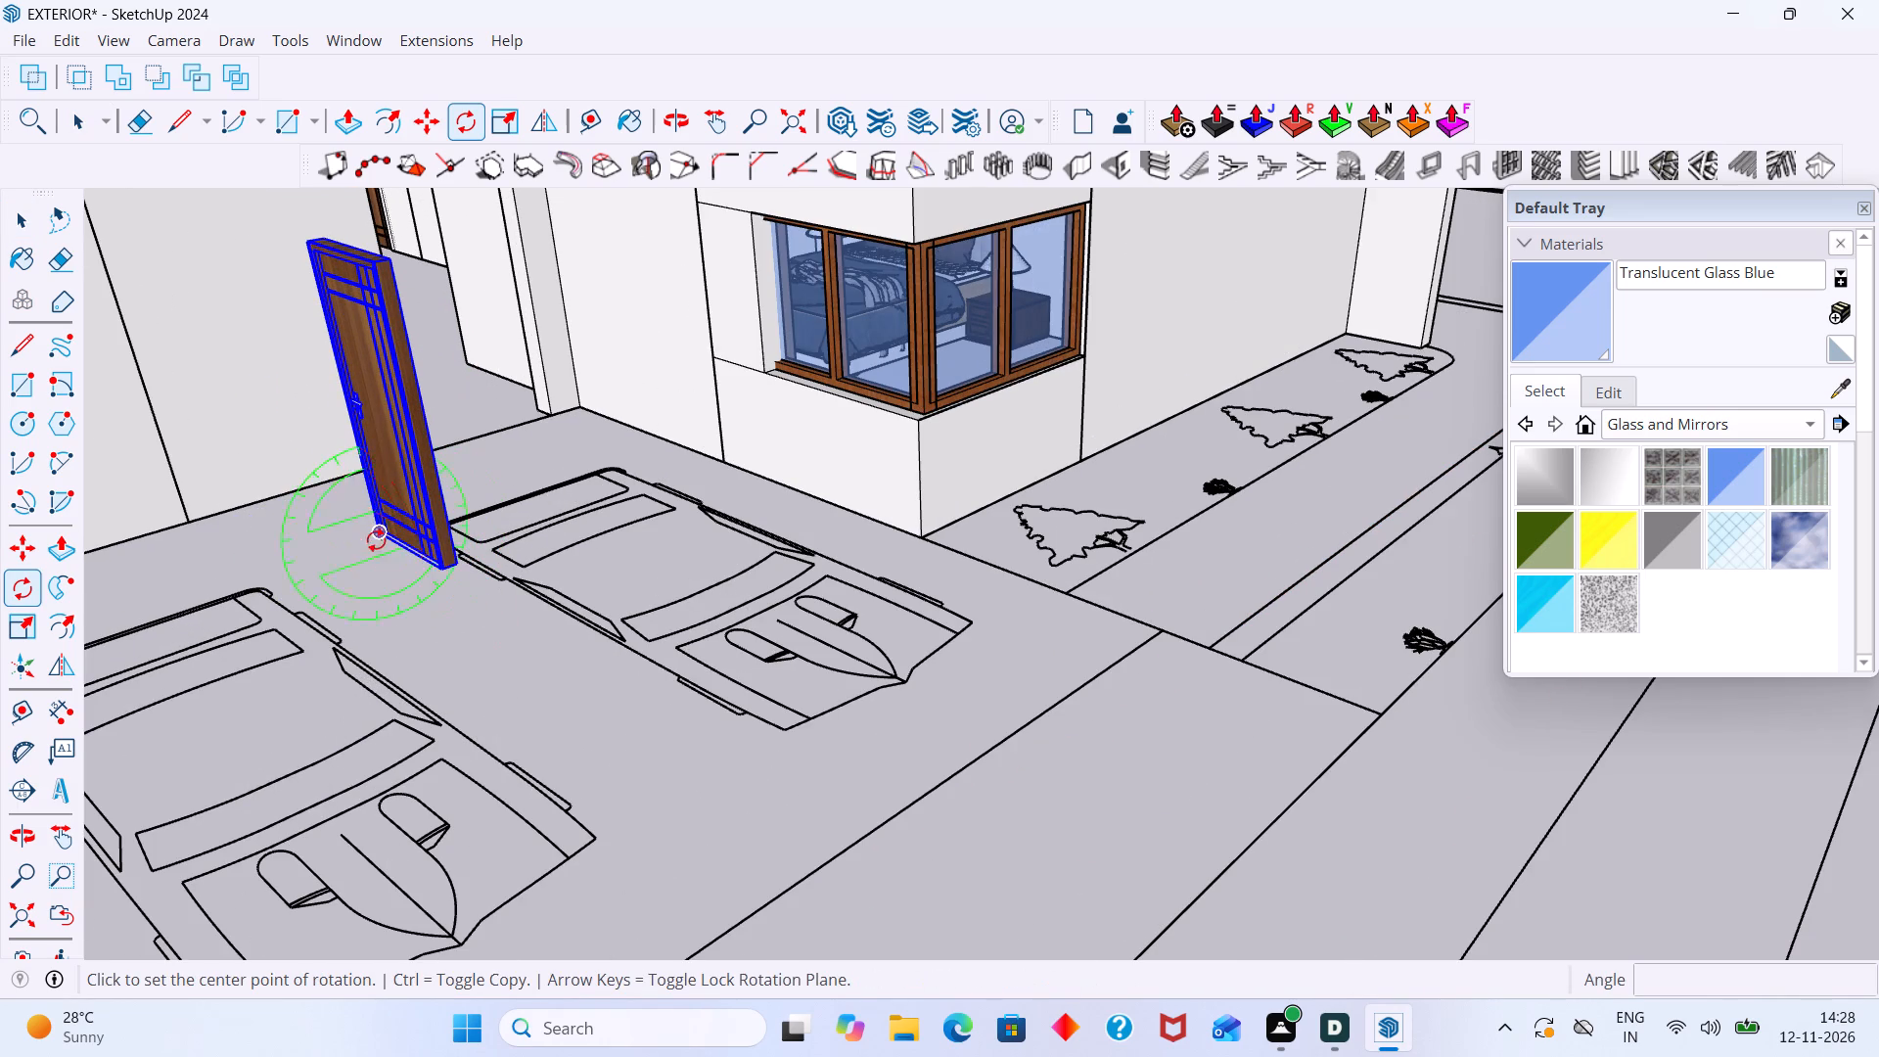
{"action": "key", "text": "Up"}
{"action": "left_click", "coordinate": [377, 538]}
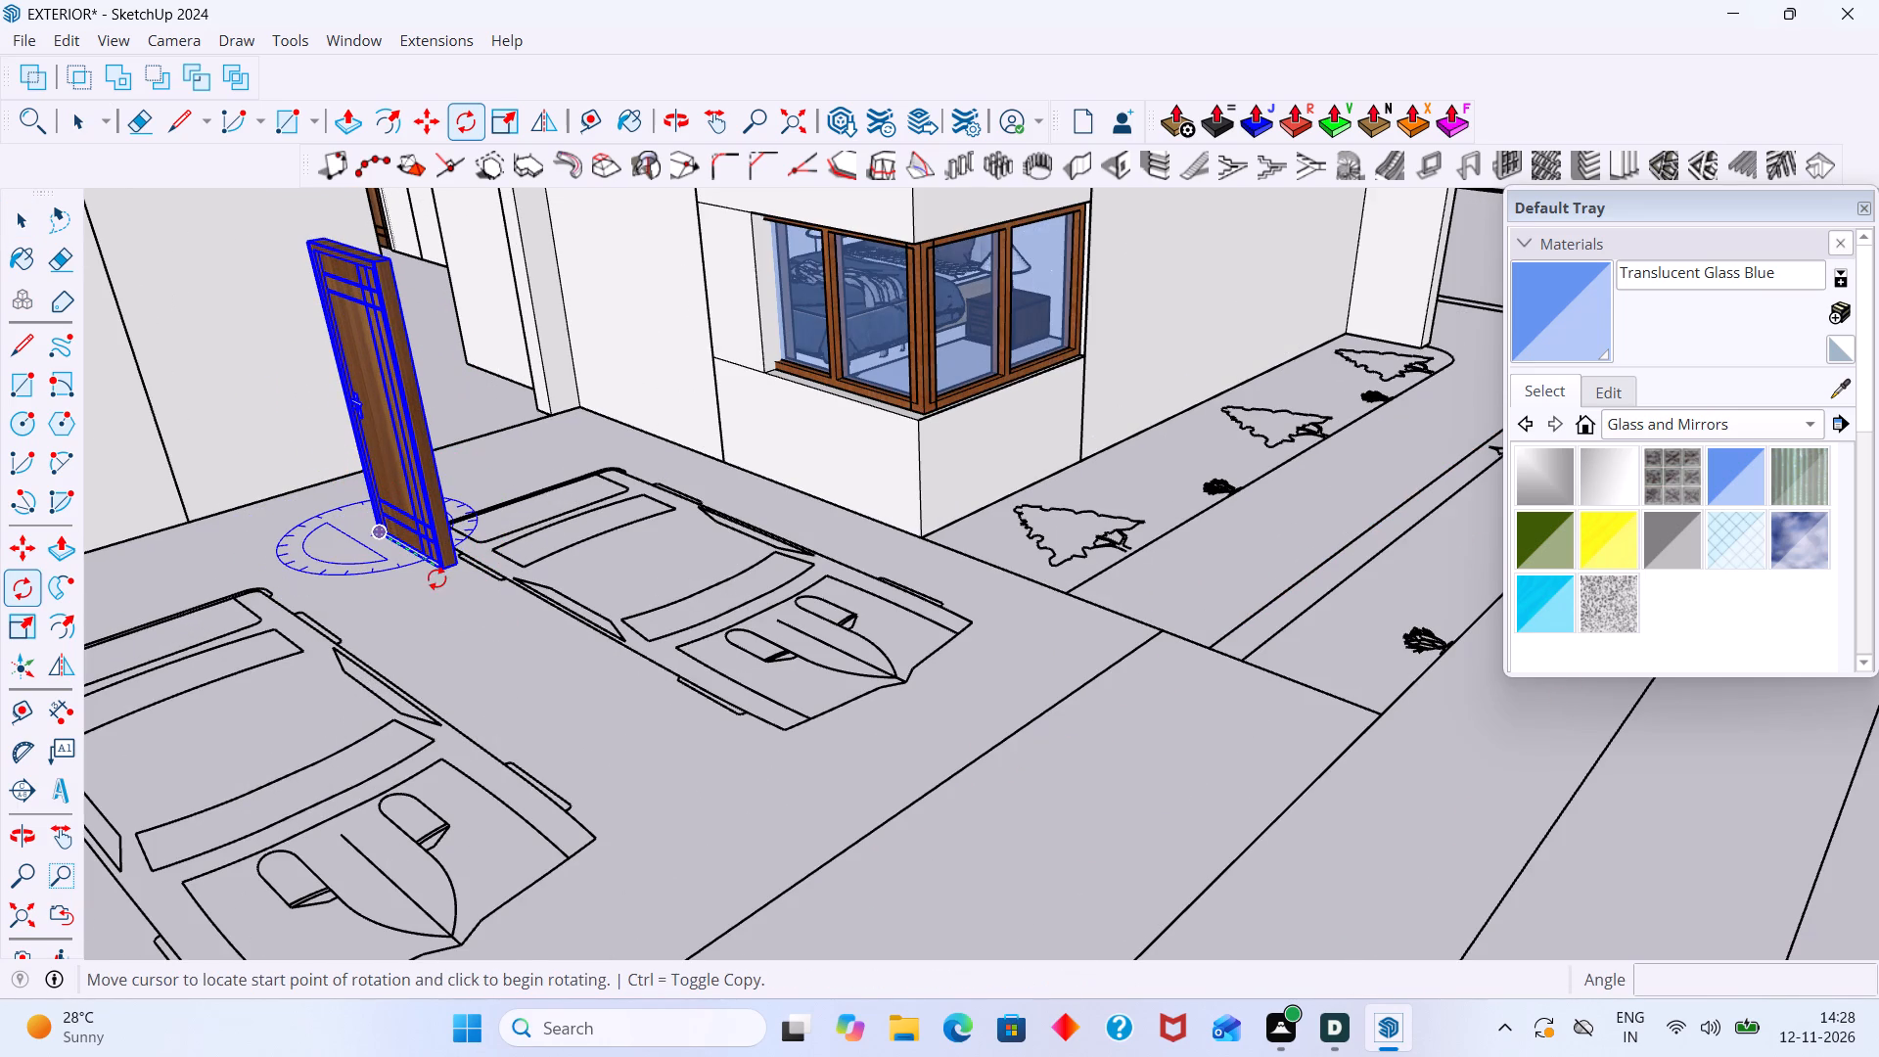
{"action": "left_click", "coordinate": [440, 572]}
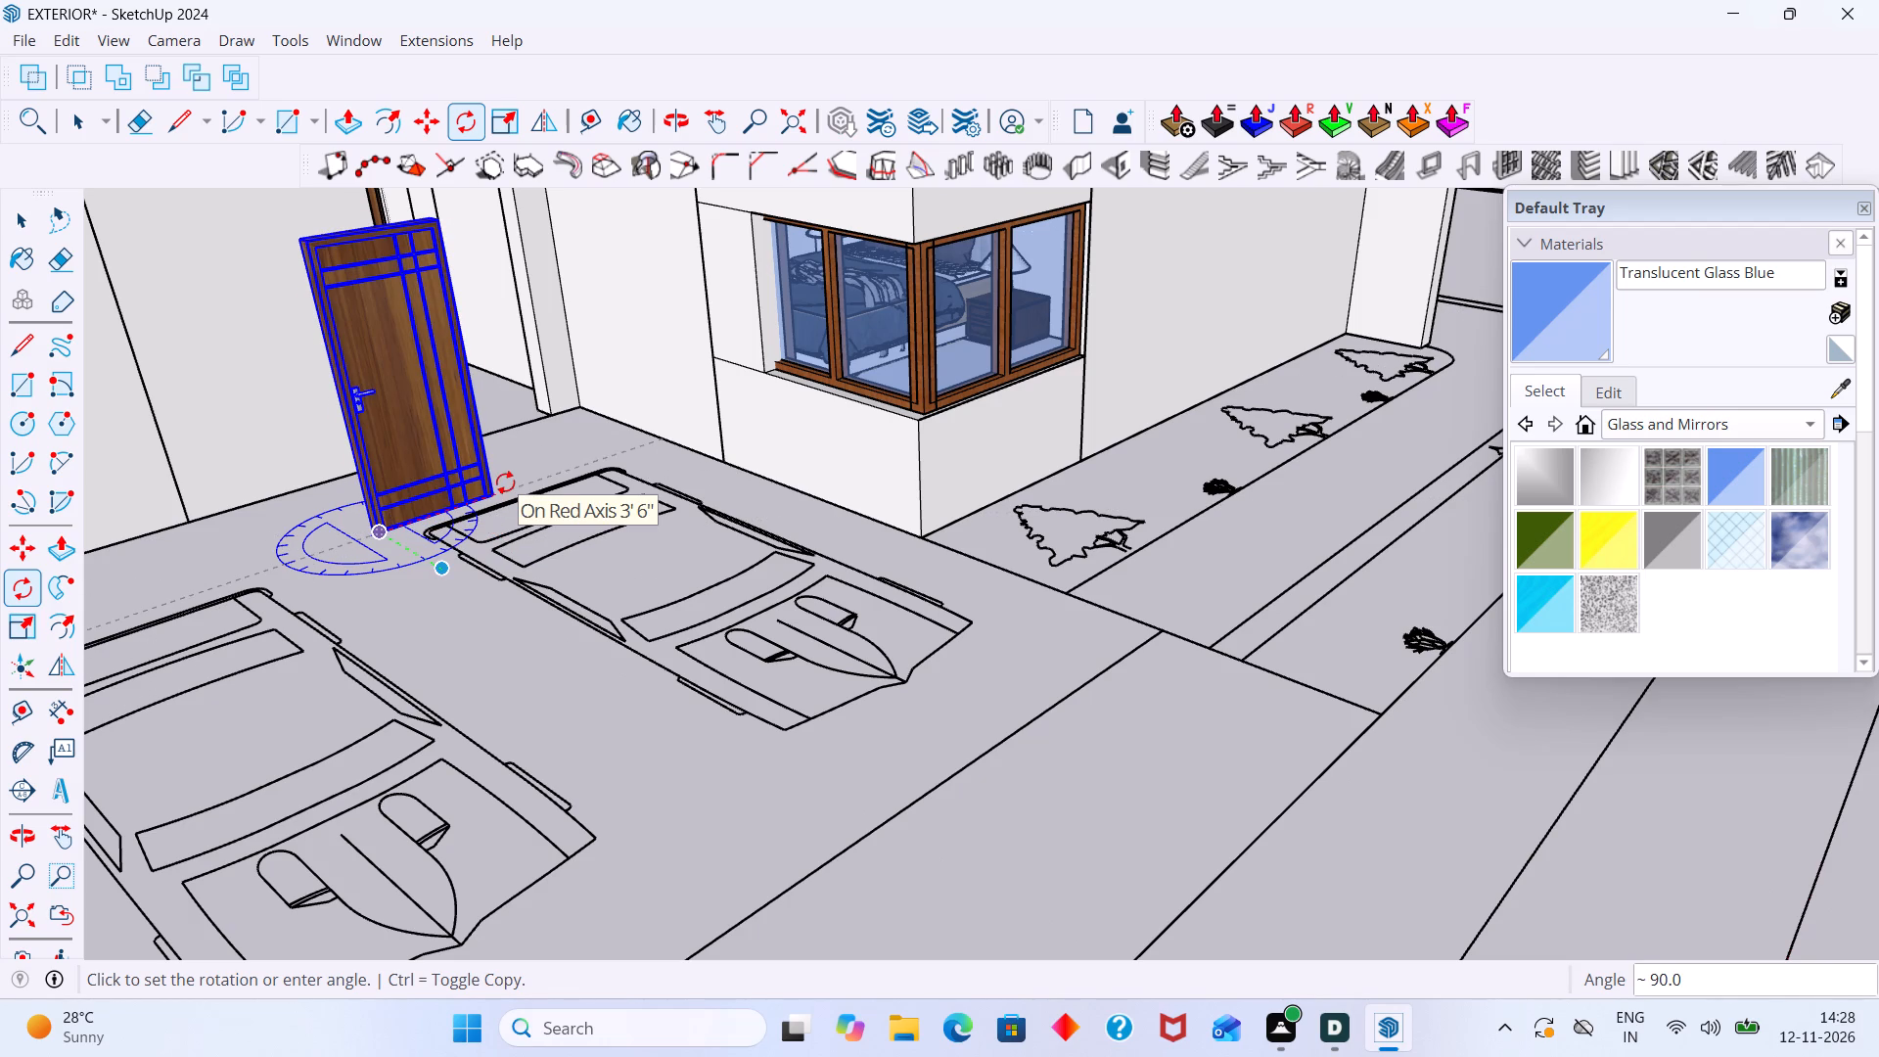
{"action": "left_click", "coordinate": [505, 483]}
{"action": "key", "text": "space"}
{"action": "left_click", "coordinate": [529, 438]}
{"action": "scroll", "coordinate": [529, 444], "scroll_direction": "down", "scroll_amount": 8}
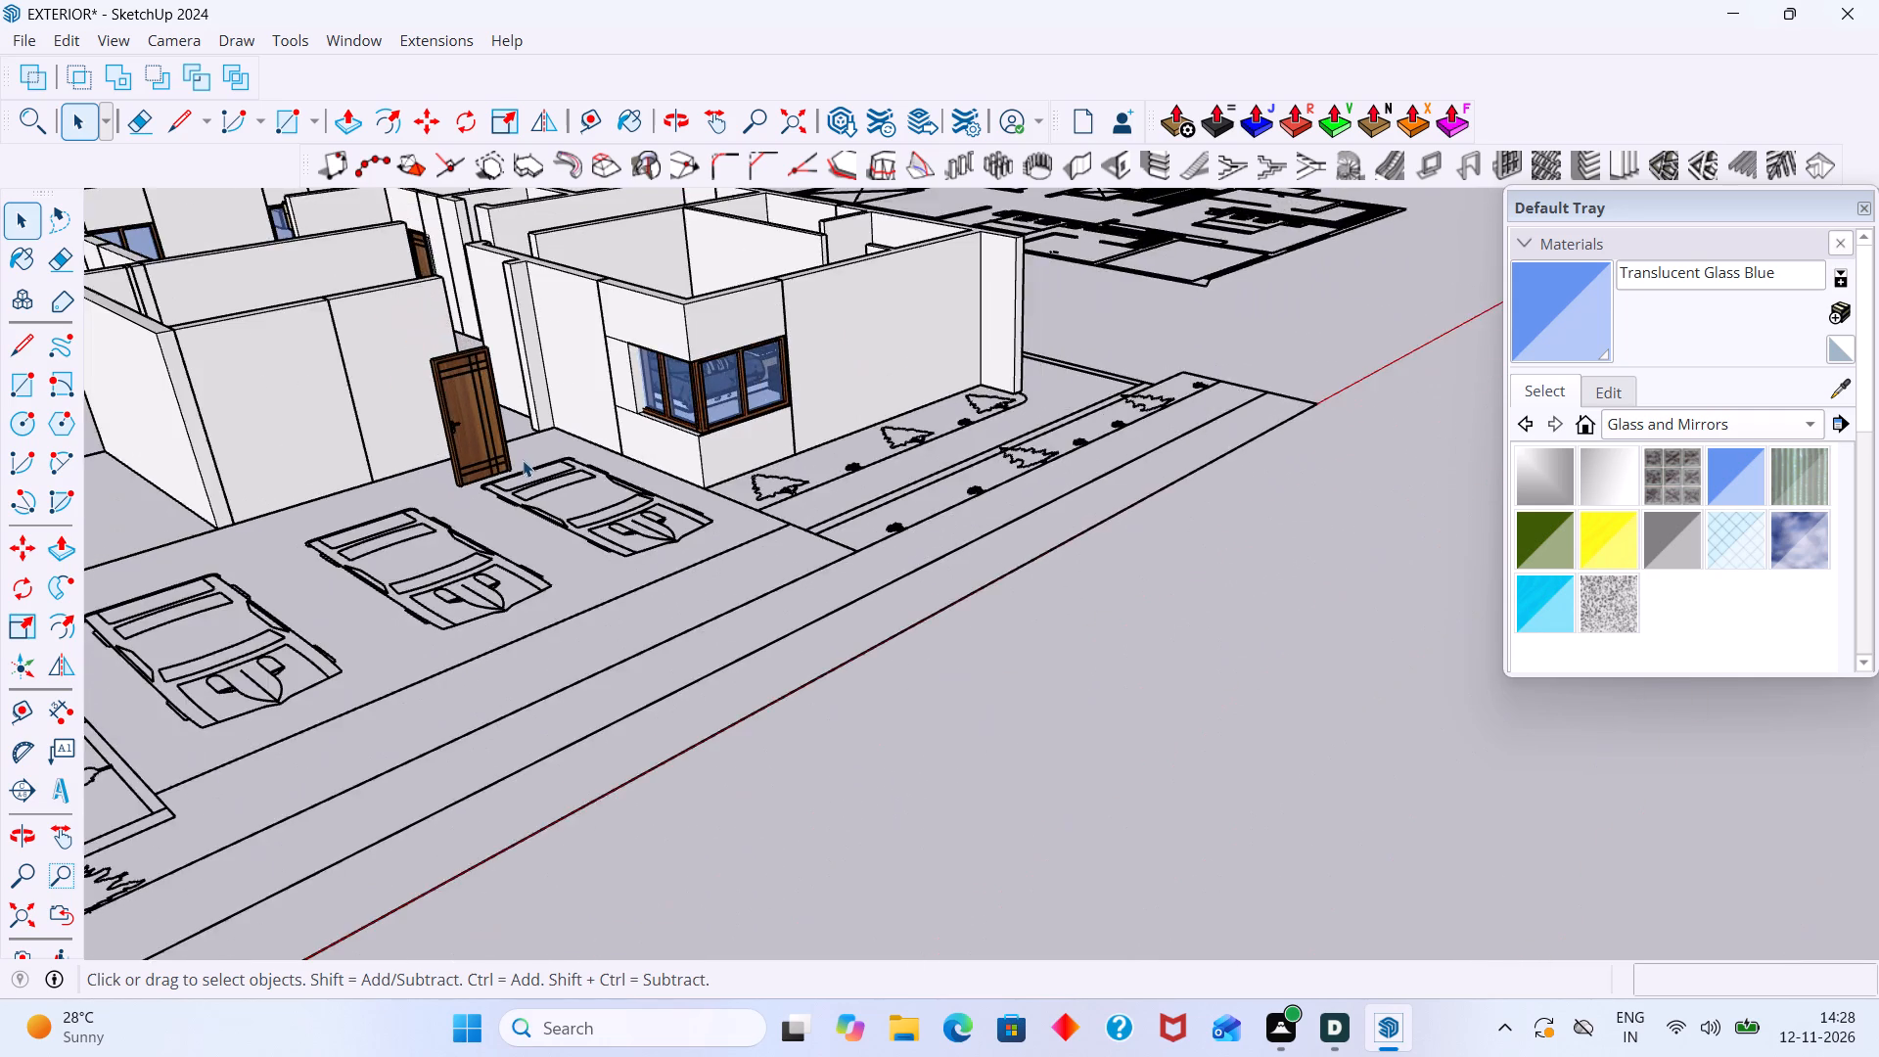
Move the rotated door from its bottom side-edge midpoint into the doorway opening, against the wall's end and partway into its thickness.
{"action": "middle_click_drag", "start_coordinate": [514, 462], "coordinate": [388, 509]}
{"action": "scroll", "coordinate": [368, 456], "scroll_direction": "up", "scroll_amount": 7}
{"action": "left_click", "coordinate": [367, 437]}
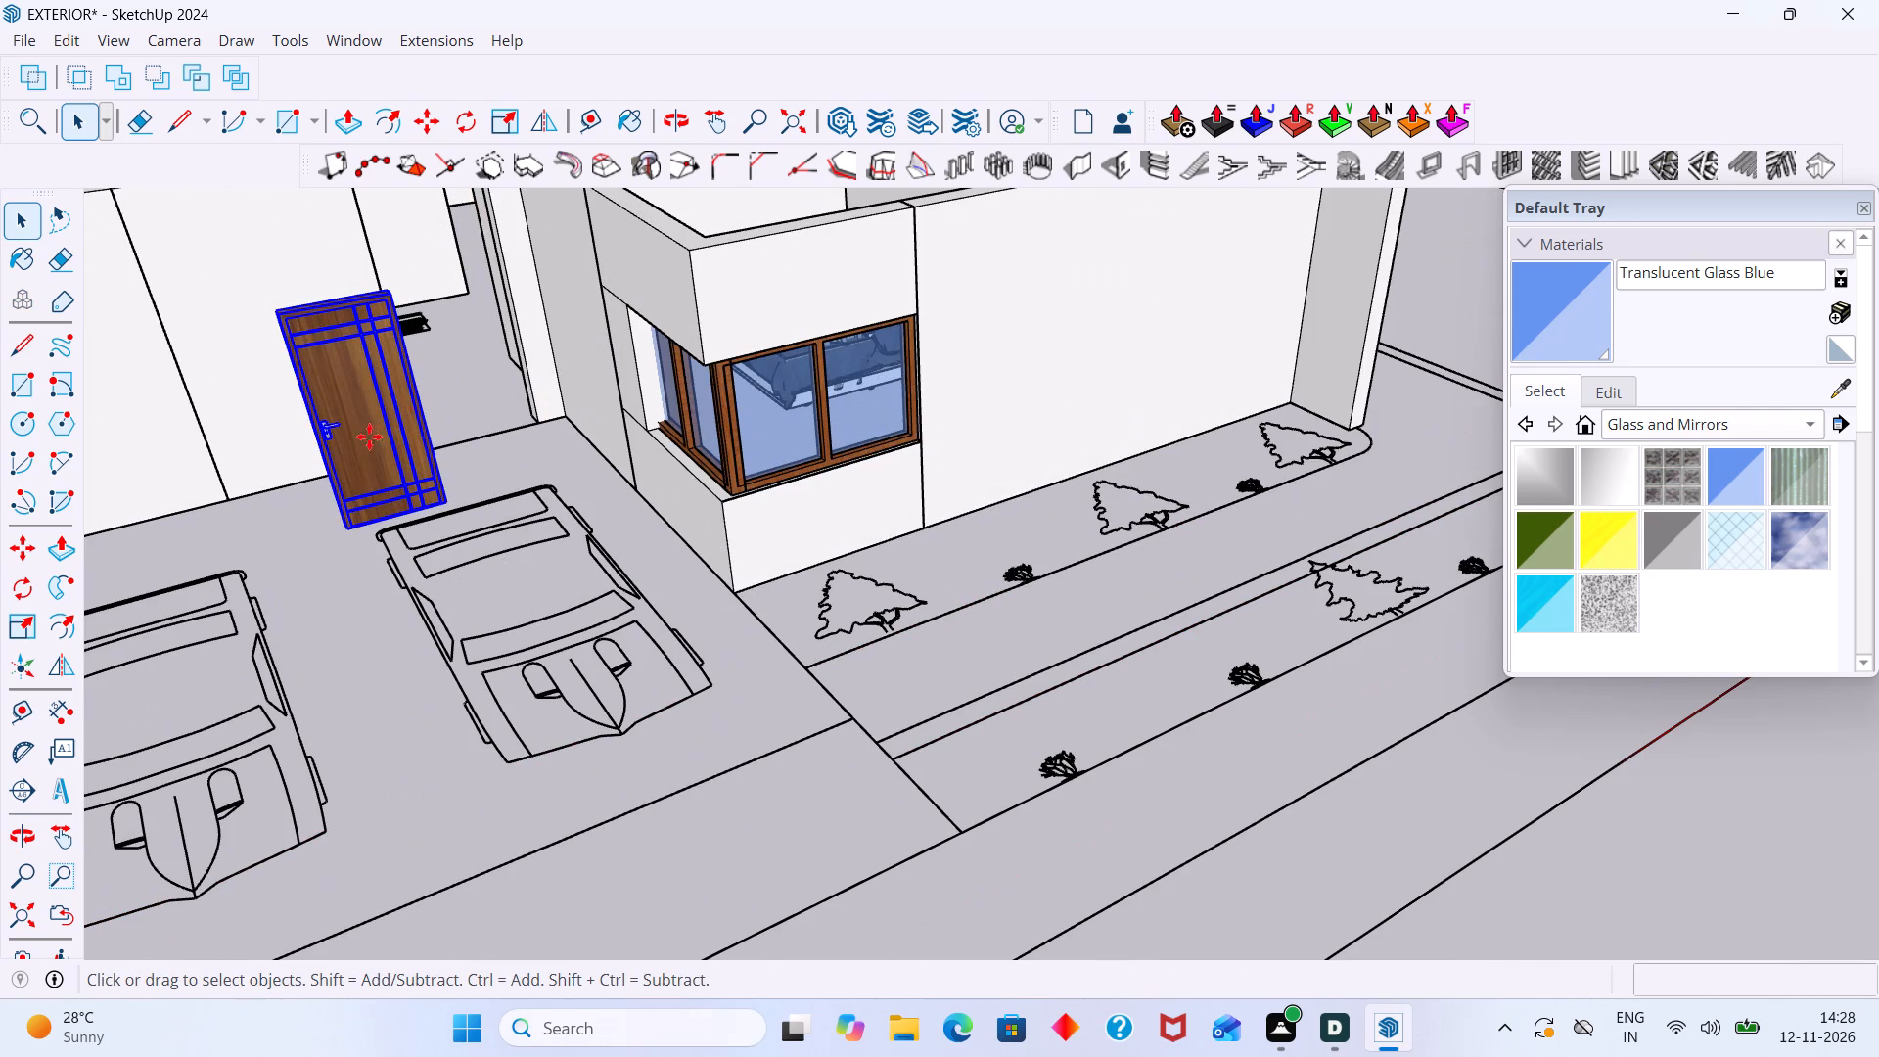
{"action": "key", "text": "m"}
{"action": "scroll", "coordinate": [457, 529], "scroll_direction": "up", "scroll_amount": 7}
{"action": "middle_click_drag", "start_coordinate": [348, 573], "coordinate": [489, 532]}
{"action": "scroll", "coordinate": [342, 587], "scroll_direction": "up", "scroll_amount": 11}
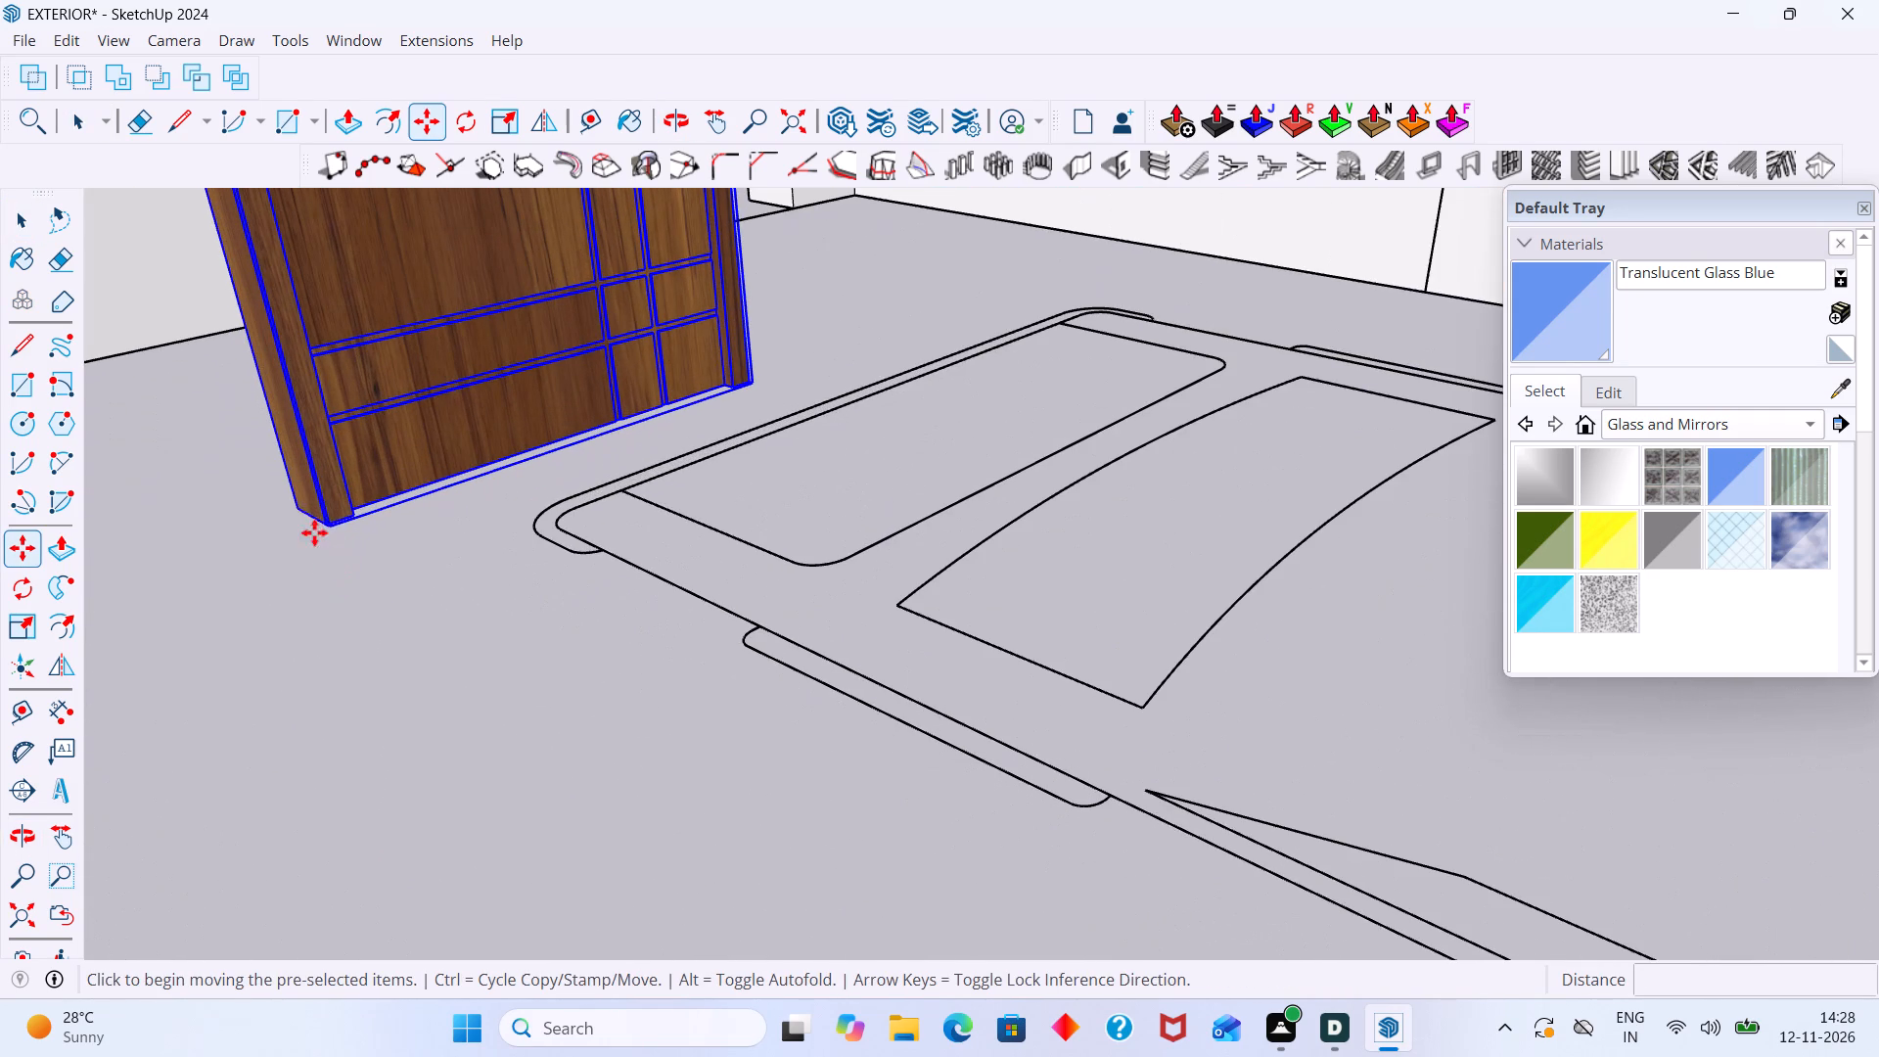
{"action": "scroll", "coordinate": [303, 520], "scroll_direction": "up", "scroll_amount": 7}
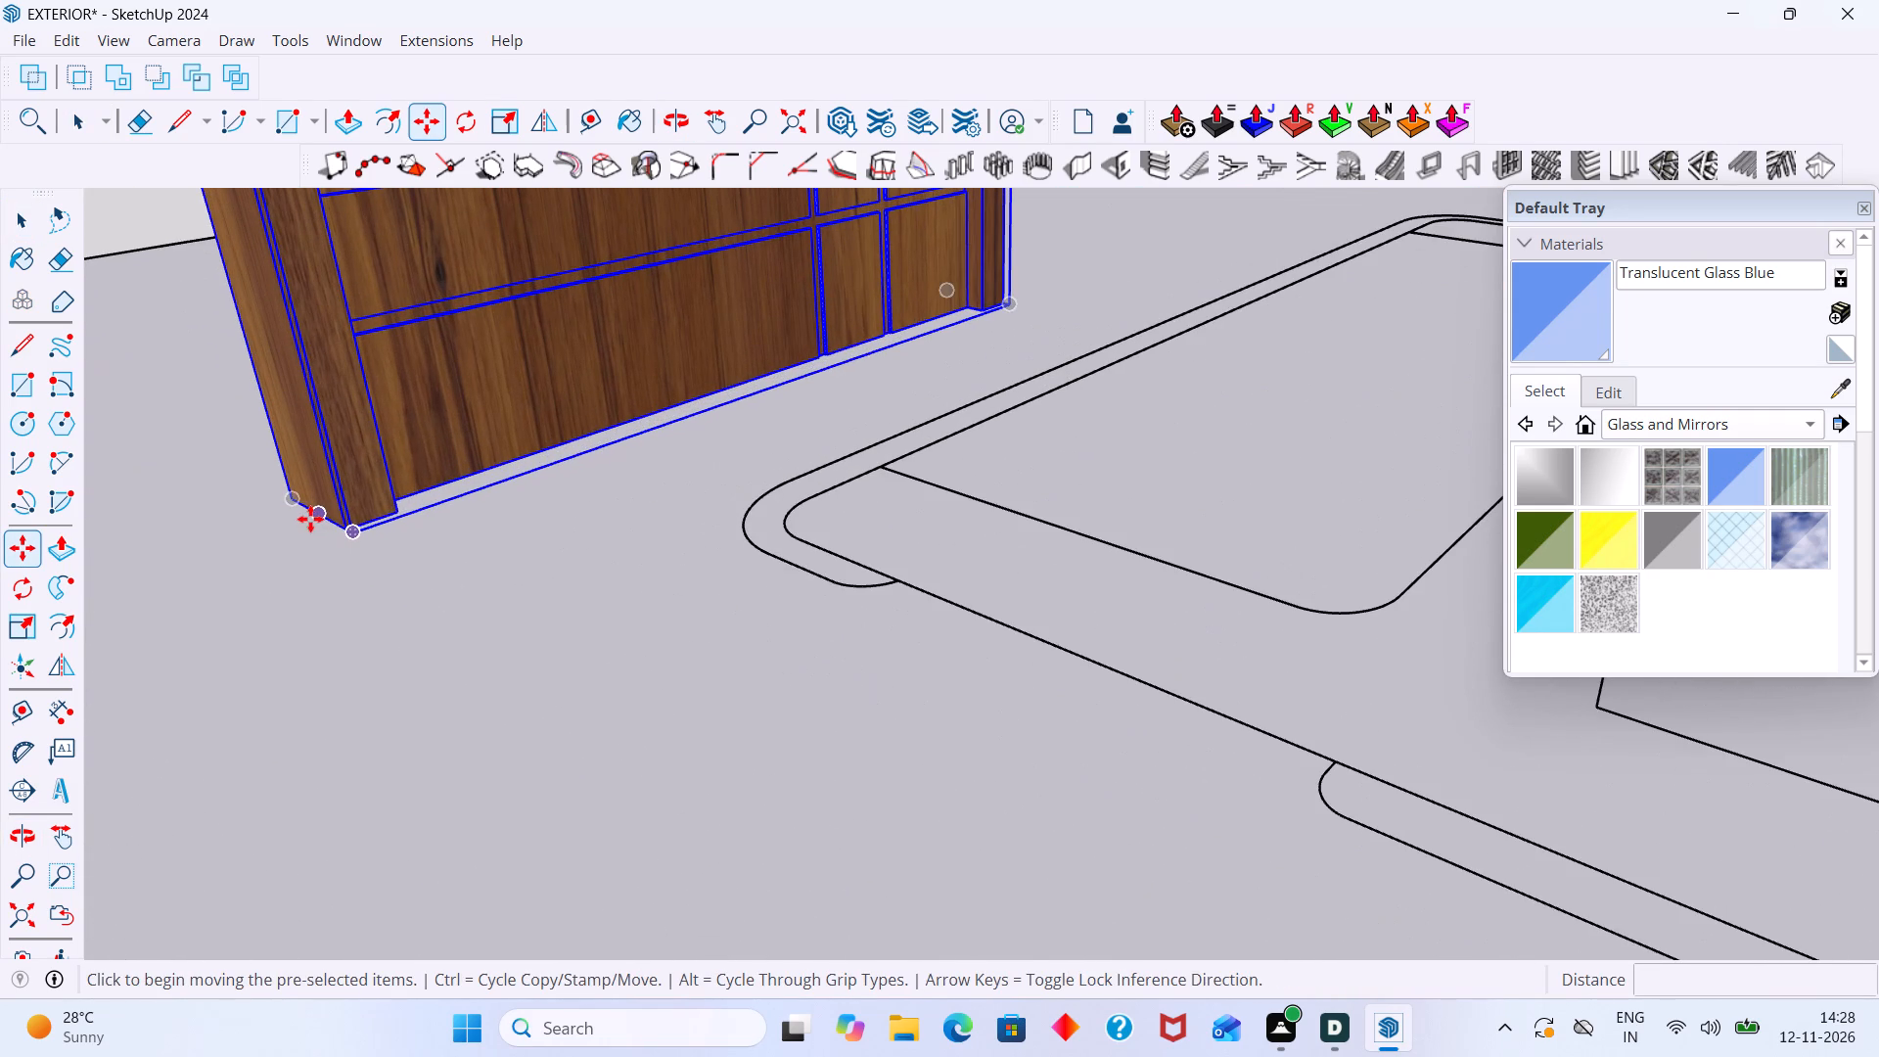
{"action": "left_click", "coordinate": [315, 516]}
{"action": "scroll", "coordinate": [488, 421], "scroll_direction": "down", "scroll_amount": 11}
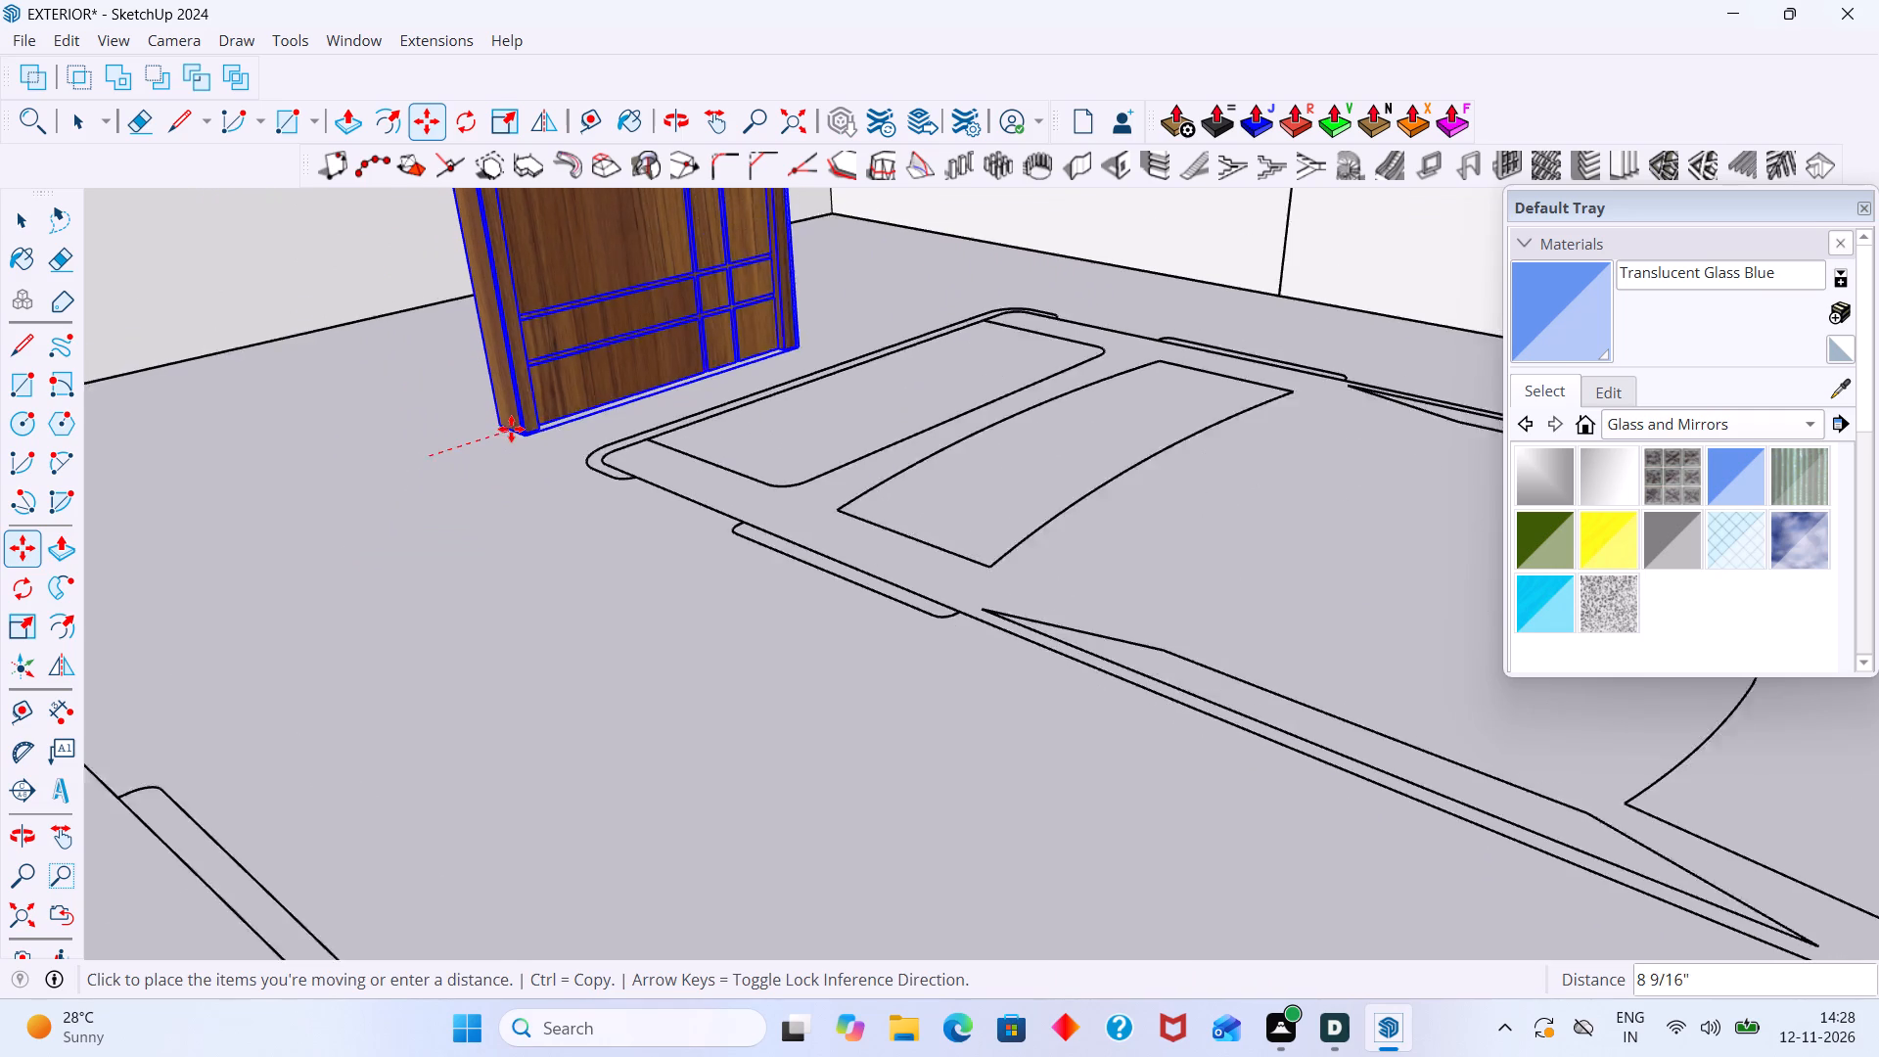
{"action": "scroll", "coordinate": [511, 429], "scroll_direction": "down", "scroll_amount": 1}
{"action": "middle_click_drag", "start_coordinate": [523, 427], "coordinate": [382, 766], "text": "shift"}
{"action": "scroll", "coordinate": [453, 613], "scroll_direction": "down", "scroll_amount": 2}
{"action": "middle_click_drag", "start_coordinate": [492, 565], "coordinate": [304, 661]}
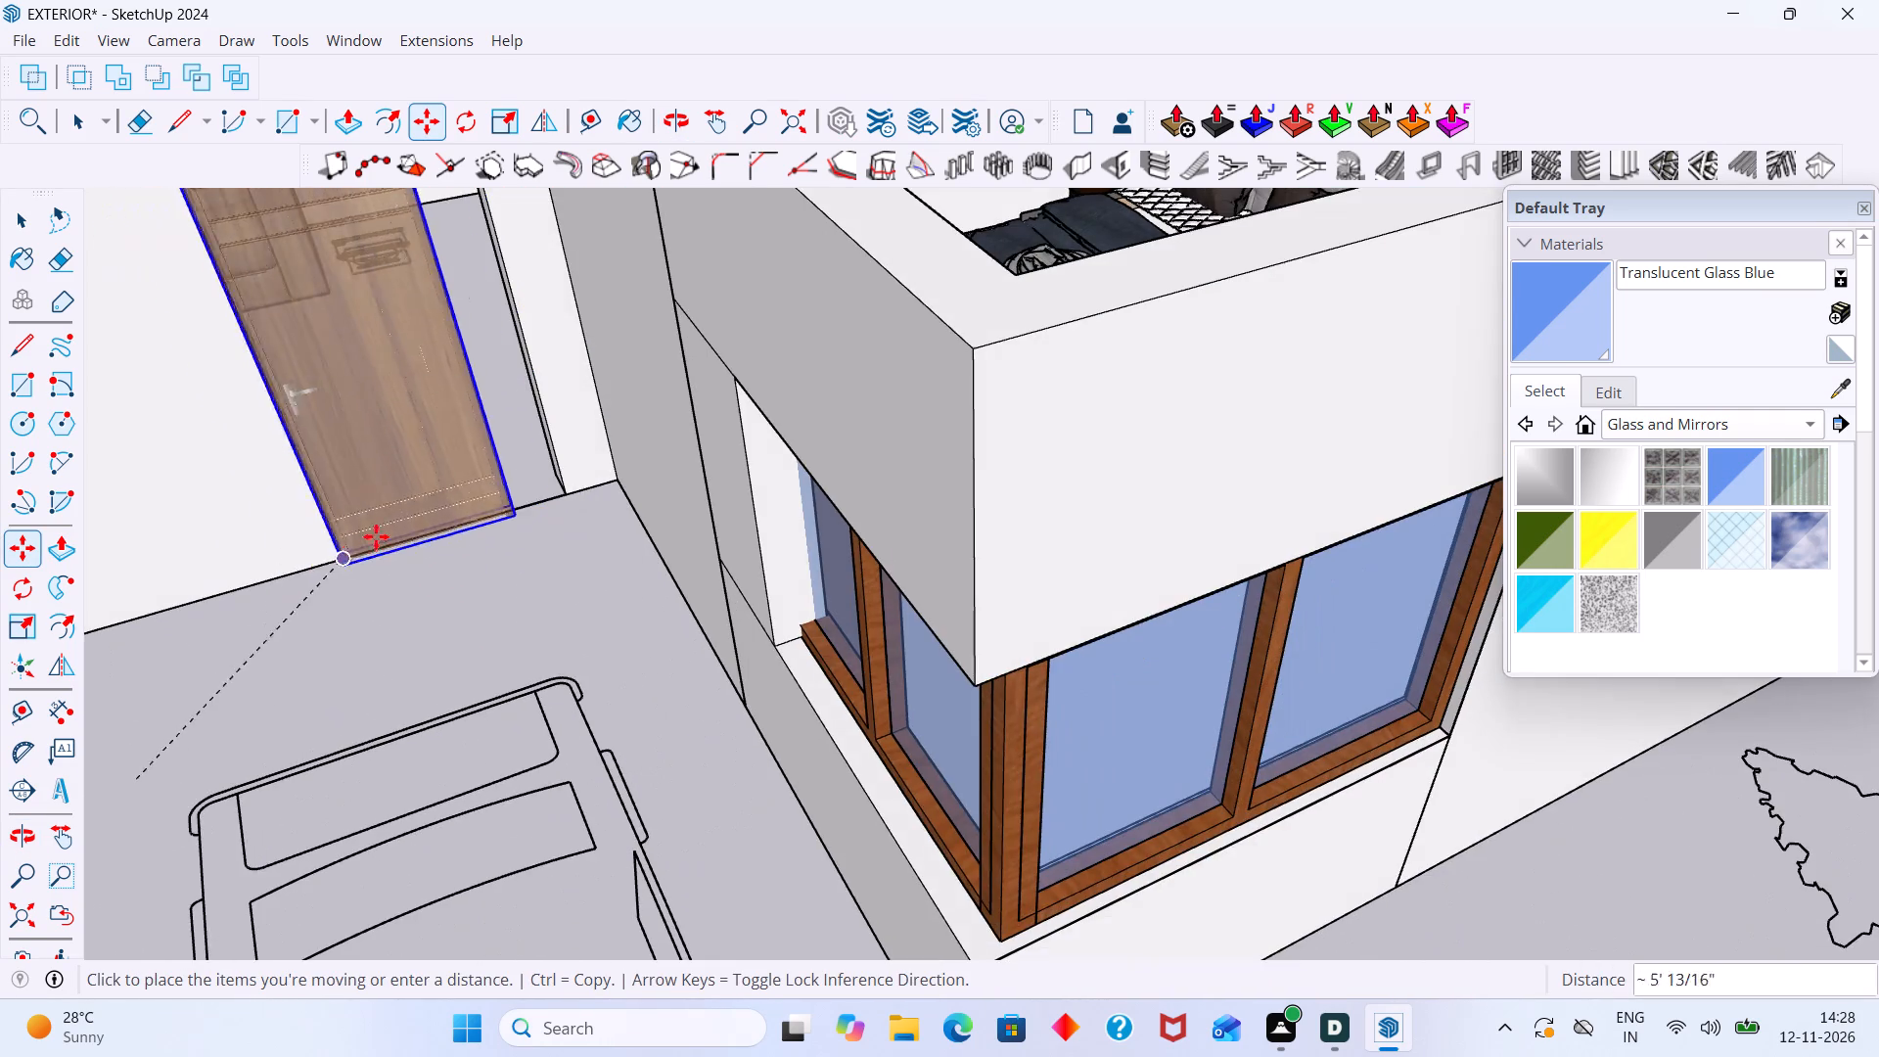
{"action": "scroll", "coordinate": [377, 534], "scroll_direction": "up", "scroll_amount": 4}
{"action": "middle_click_drag", "start_coordinate": [353, 537], "coordinate": [260, 590]}
{"action": "scroll", "coordinate": [324, 545], "scroll_direction": "up", "scroll_amount": 8}
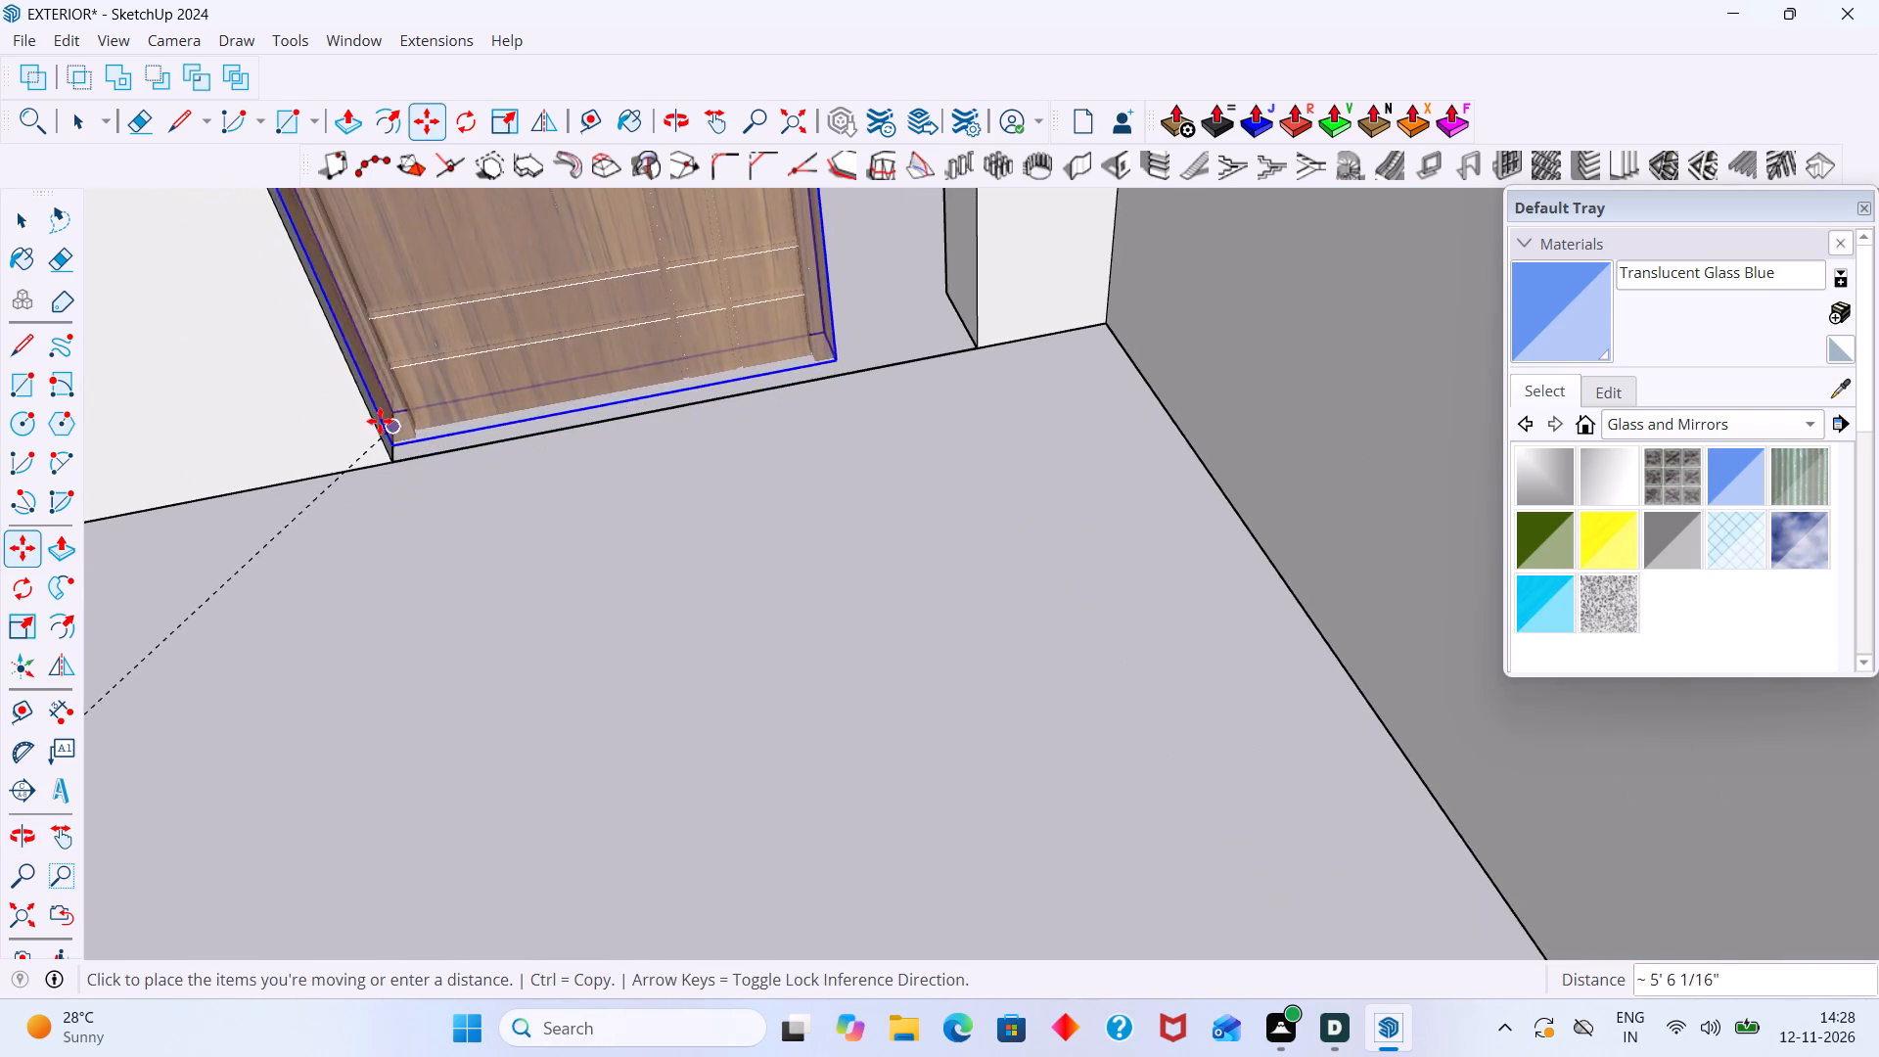
{"action": "left_click", "coordinate": [399, 431]}
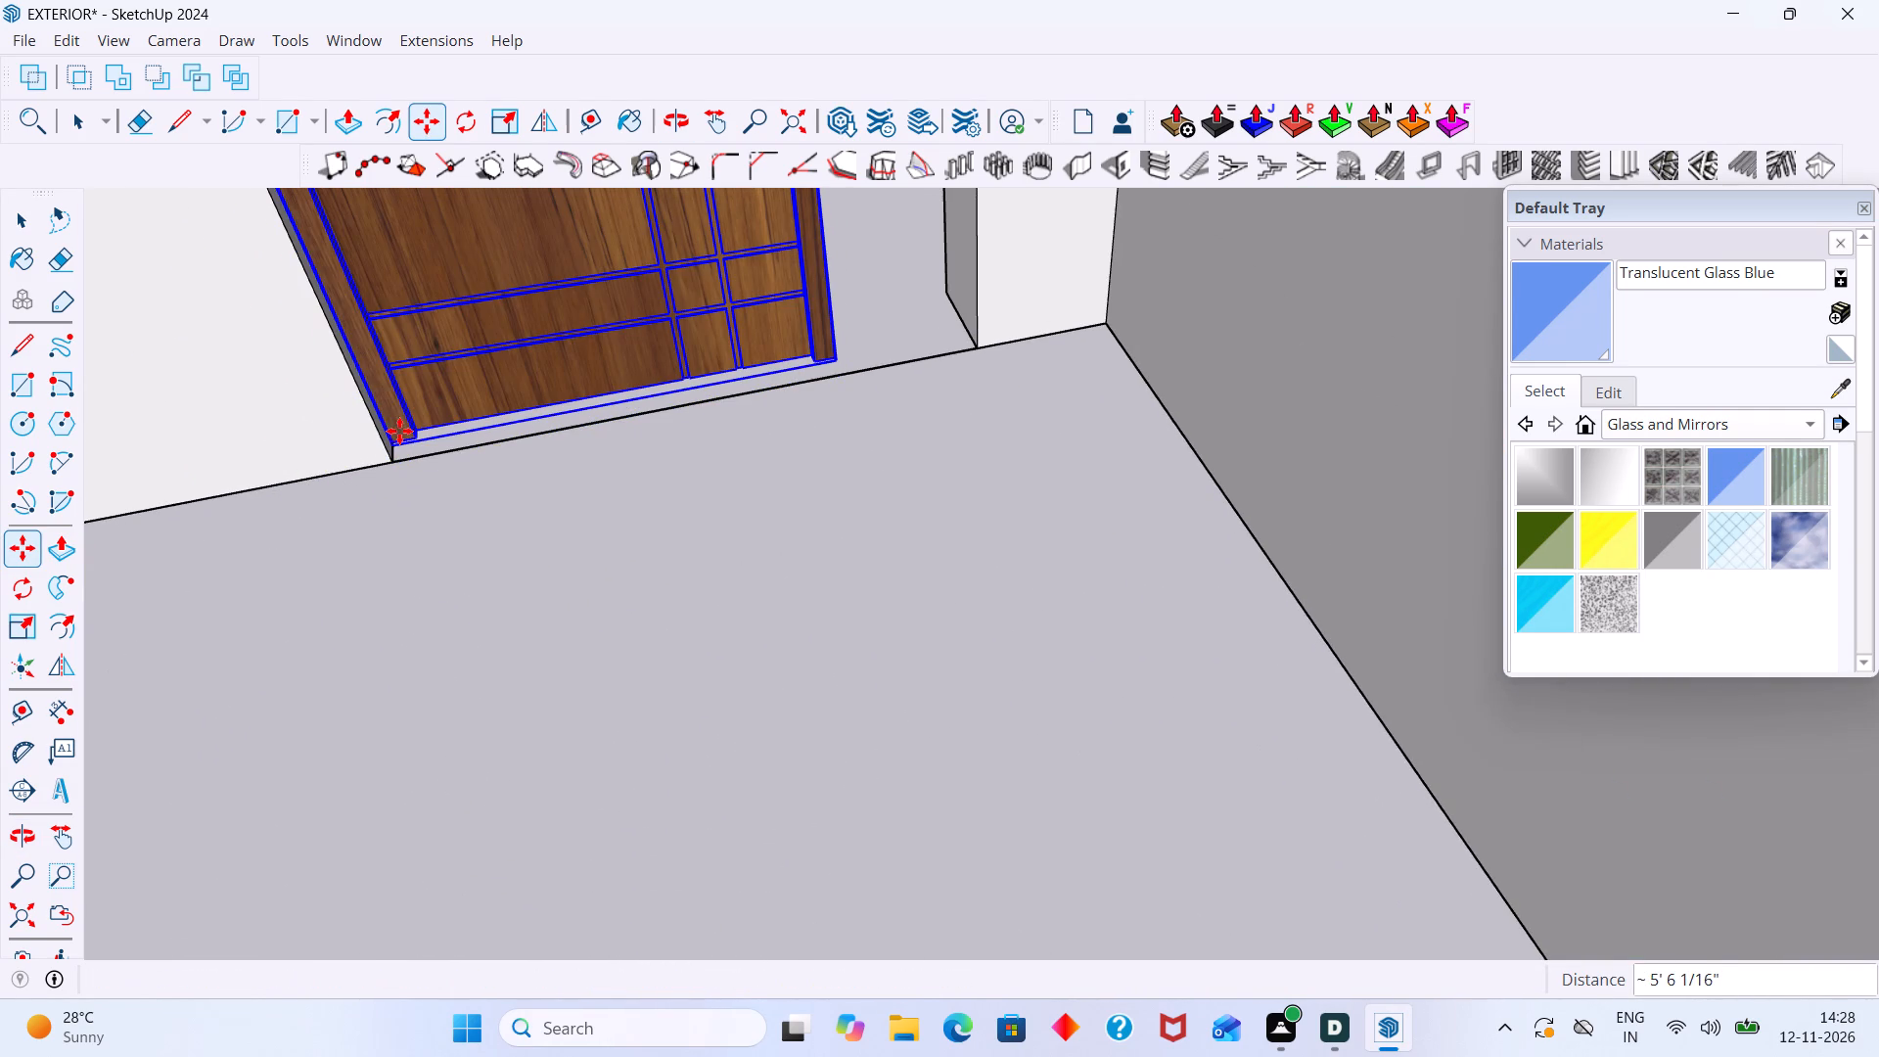
{"action": "key", "text": "space"}
{"action": "left_click", "coordinate": [460, 563]}
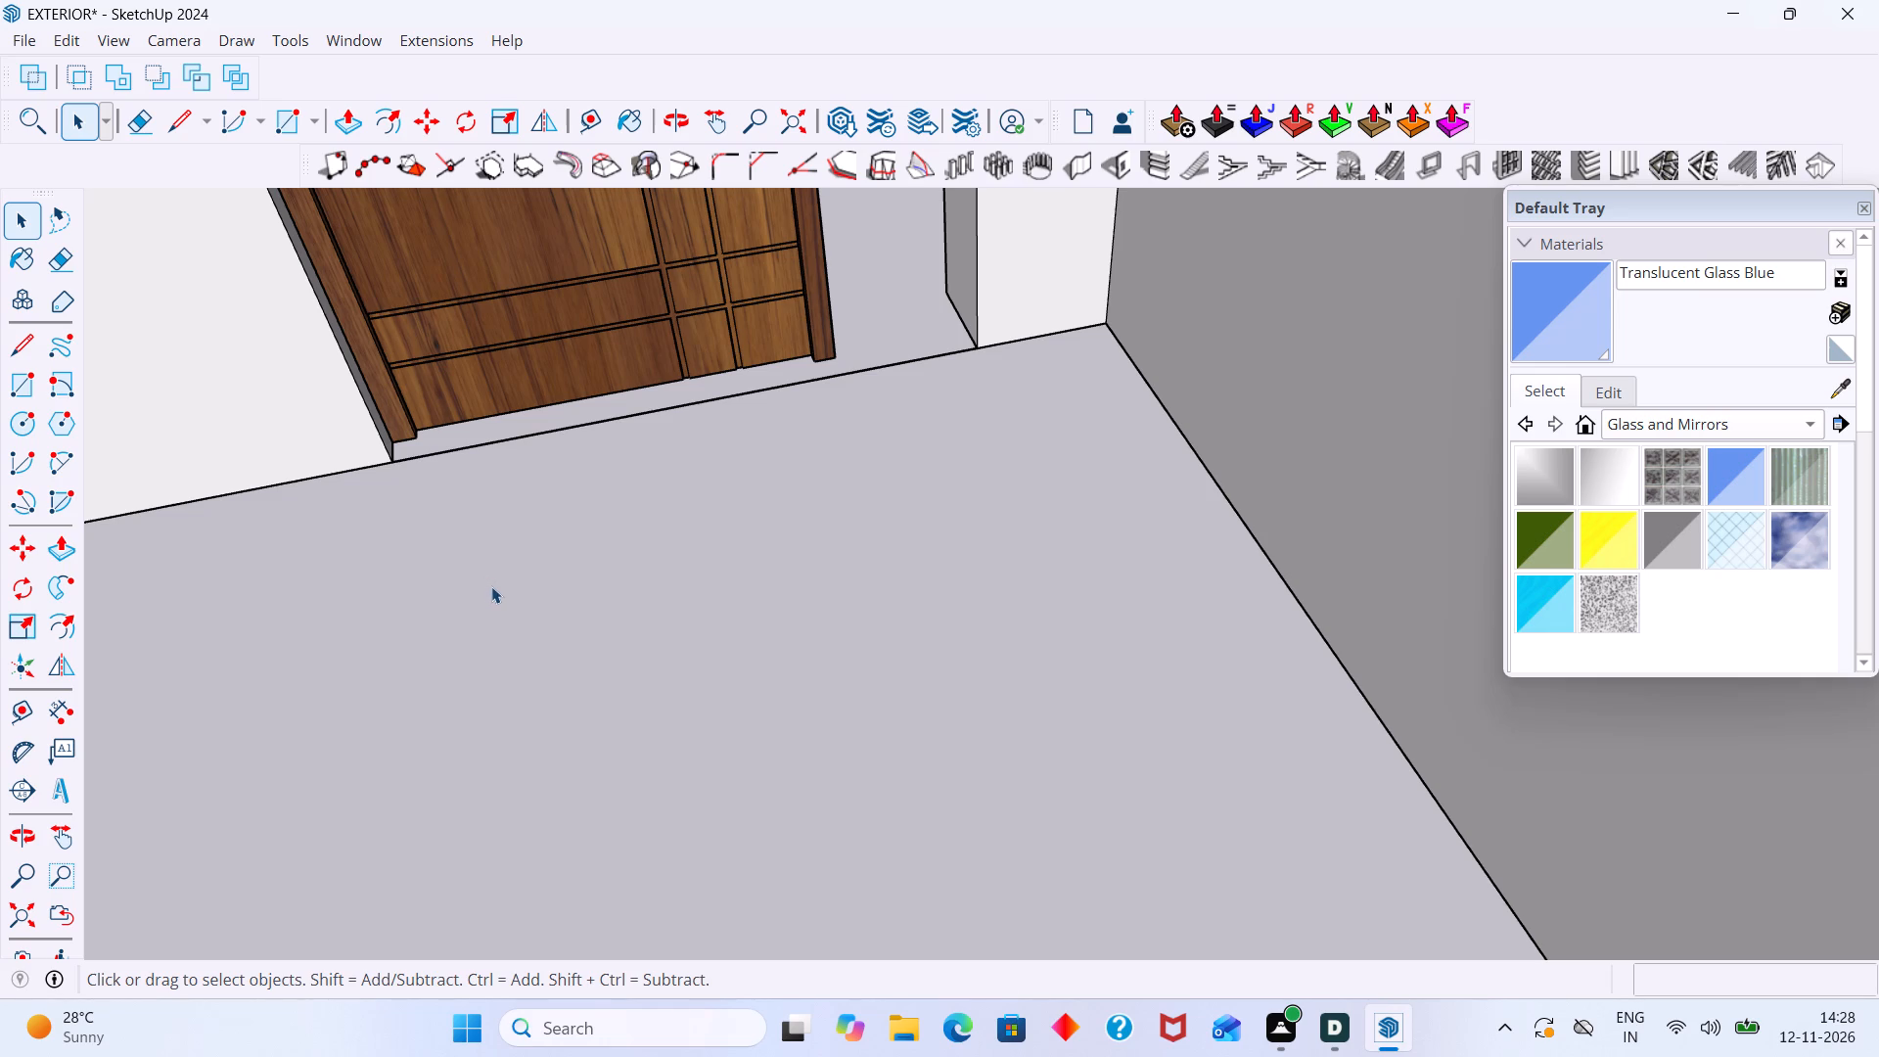
Scale the door by its side-edge grip to about 1.33 on red and -0.57 on green, spanning the doorway.
{"action": "scroll", "coordinate": [501, 592], "scroll_direction": "down", "scroll_amount": 16}
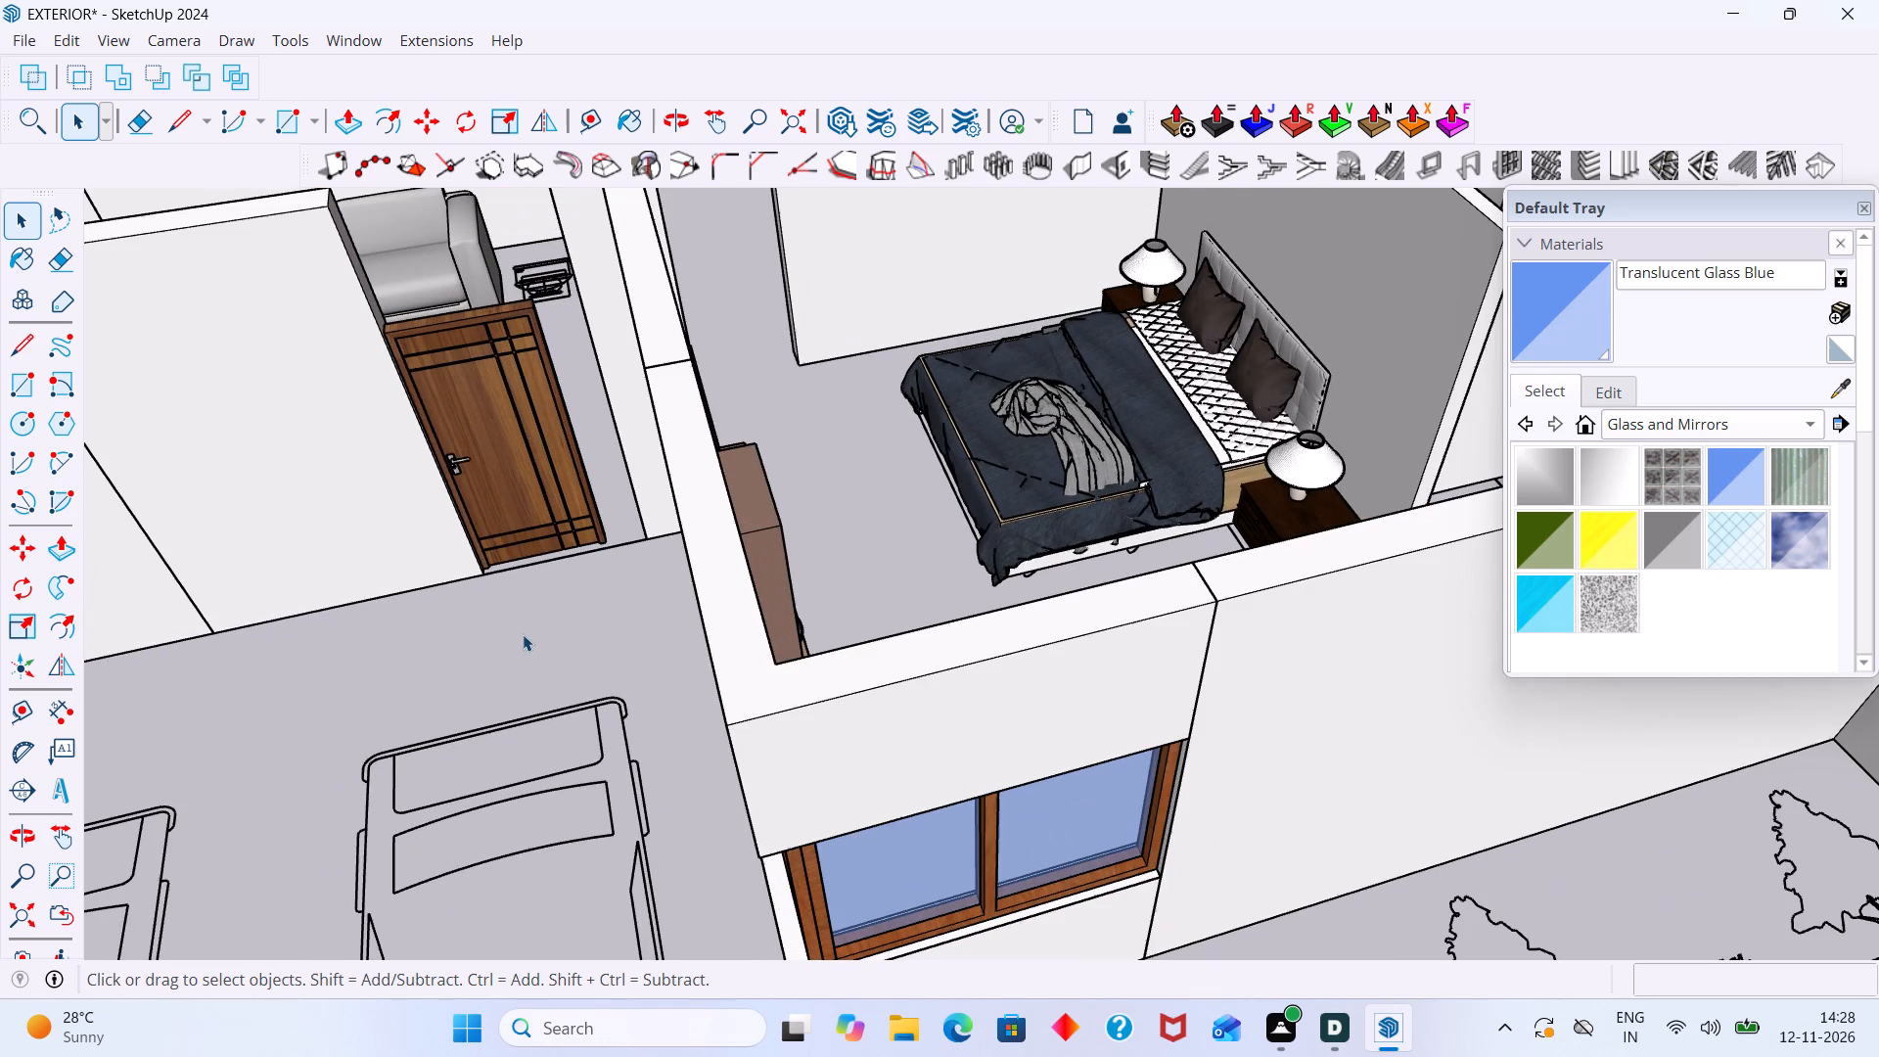
{"action": "scroll", "coordinate": [517, 493], "scroll_direction": "down", "scroll_amount": 3}
{"action": "middle_click_drag", "start_coordinate": [508, 428], "coordinate": [642, 371]}
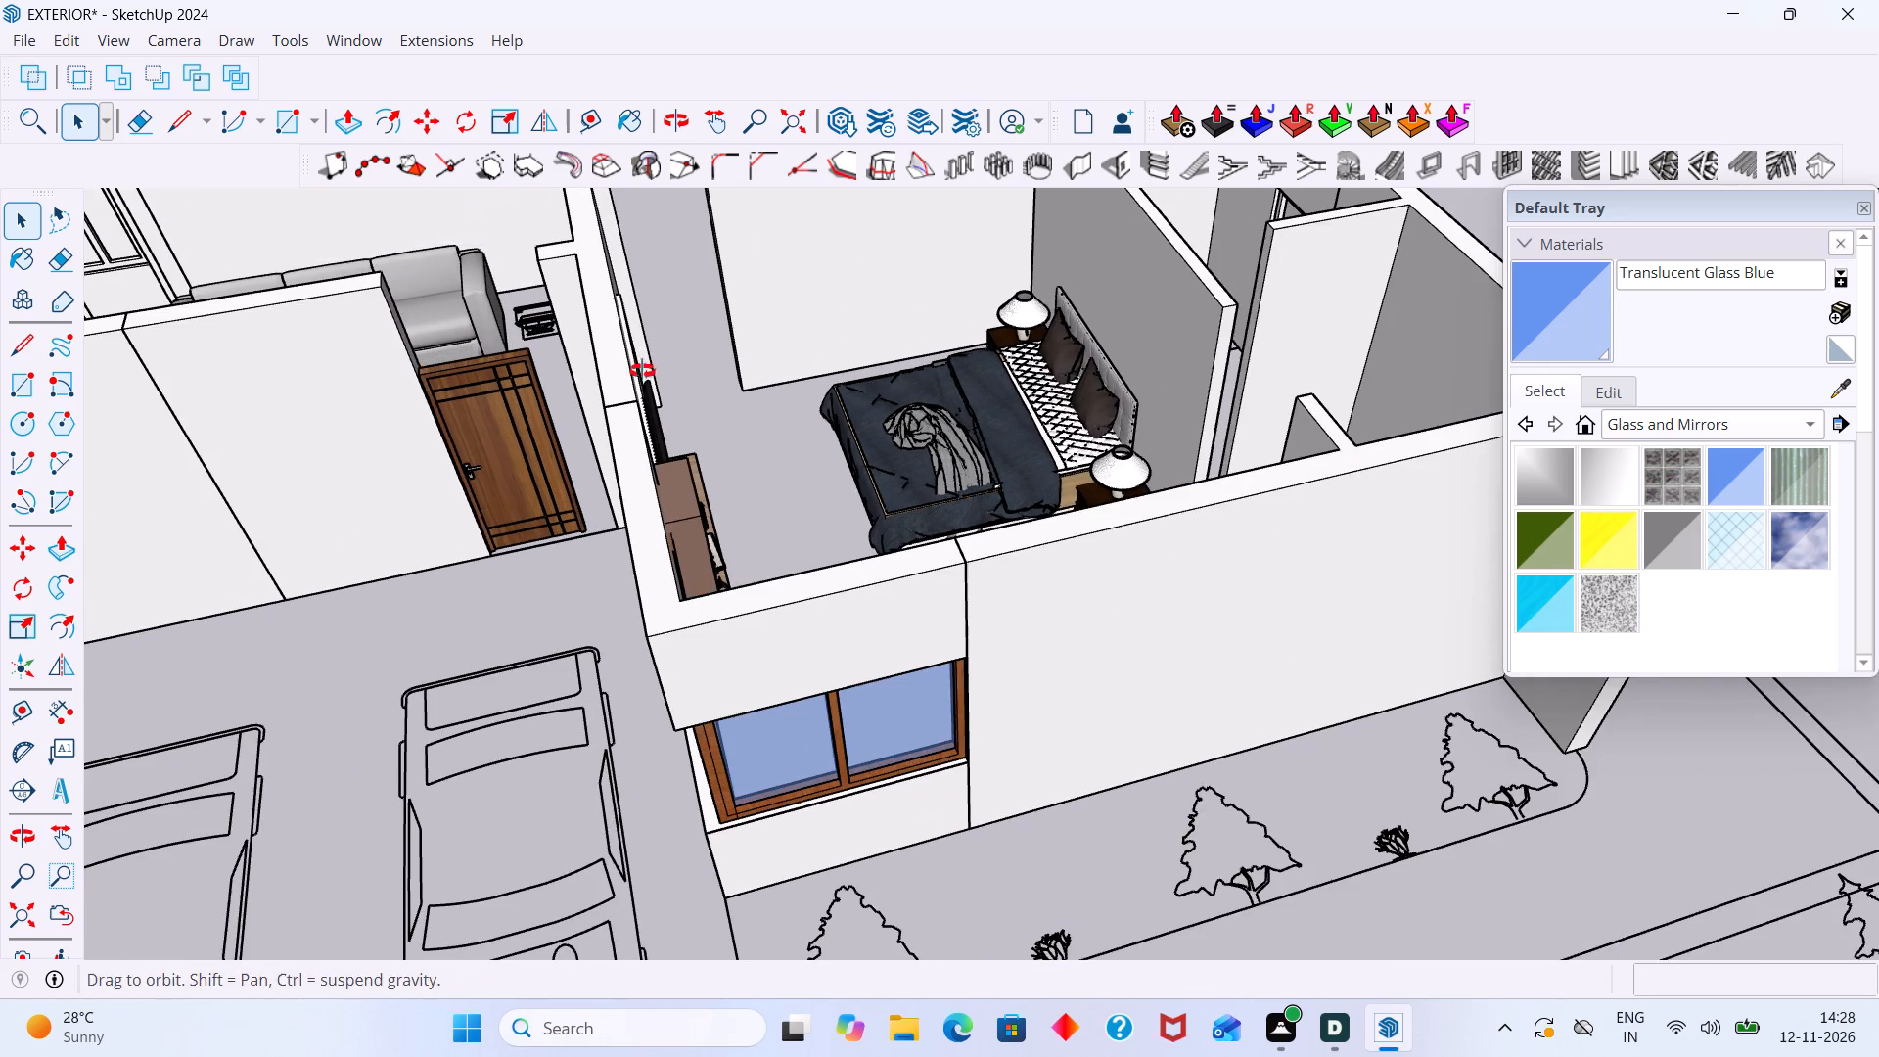
{"action": "middle_click_drag", "start_coordinate": [642, 371], "coordinate": [654, 367]}
{"action": "scroll", "coordinate": [530, 395], "scroll_direction": "up", "scroll_amount": 12}
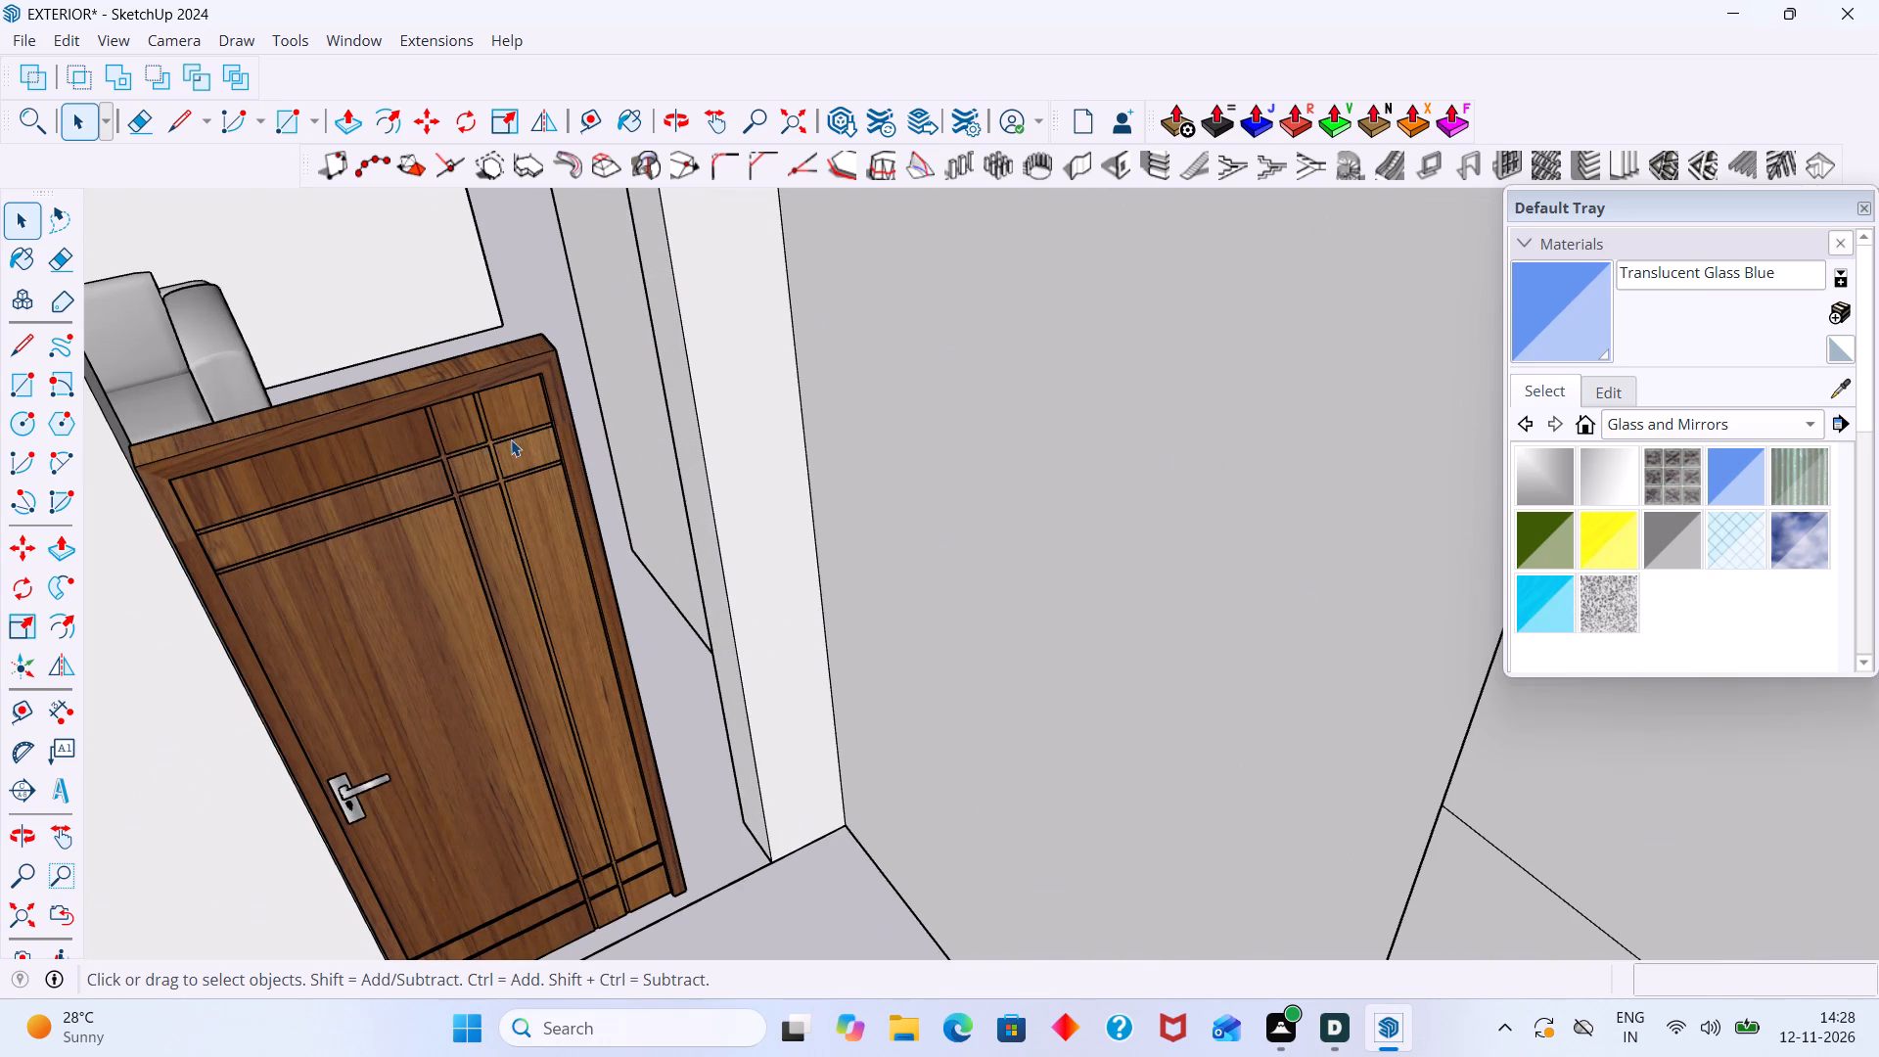
{"action": "scroll", "coordinate": [511, 439], "scroll_direction": "down", "scroll_amount": 11}
{"action": "scroll", "coordinate": [492, 487], "scroll_direction": "up", "scroll_amount": 2}
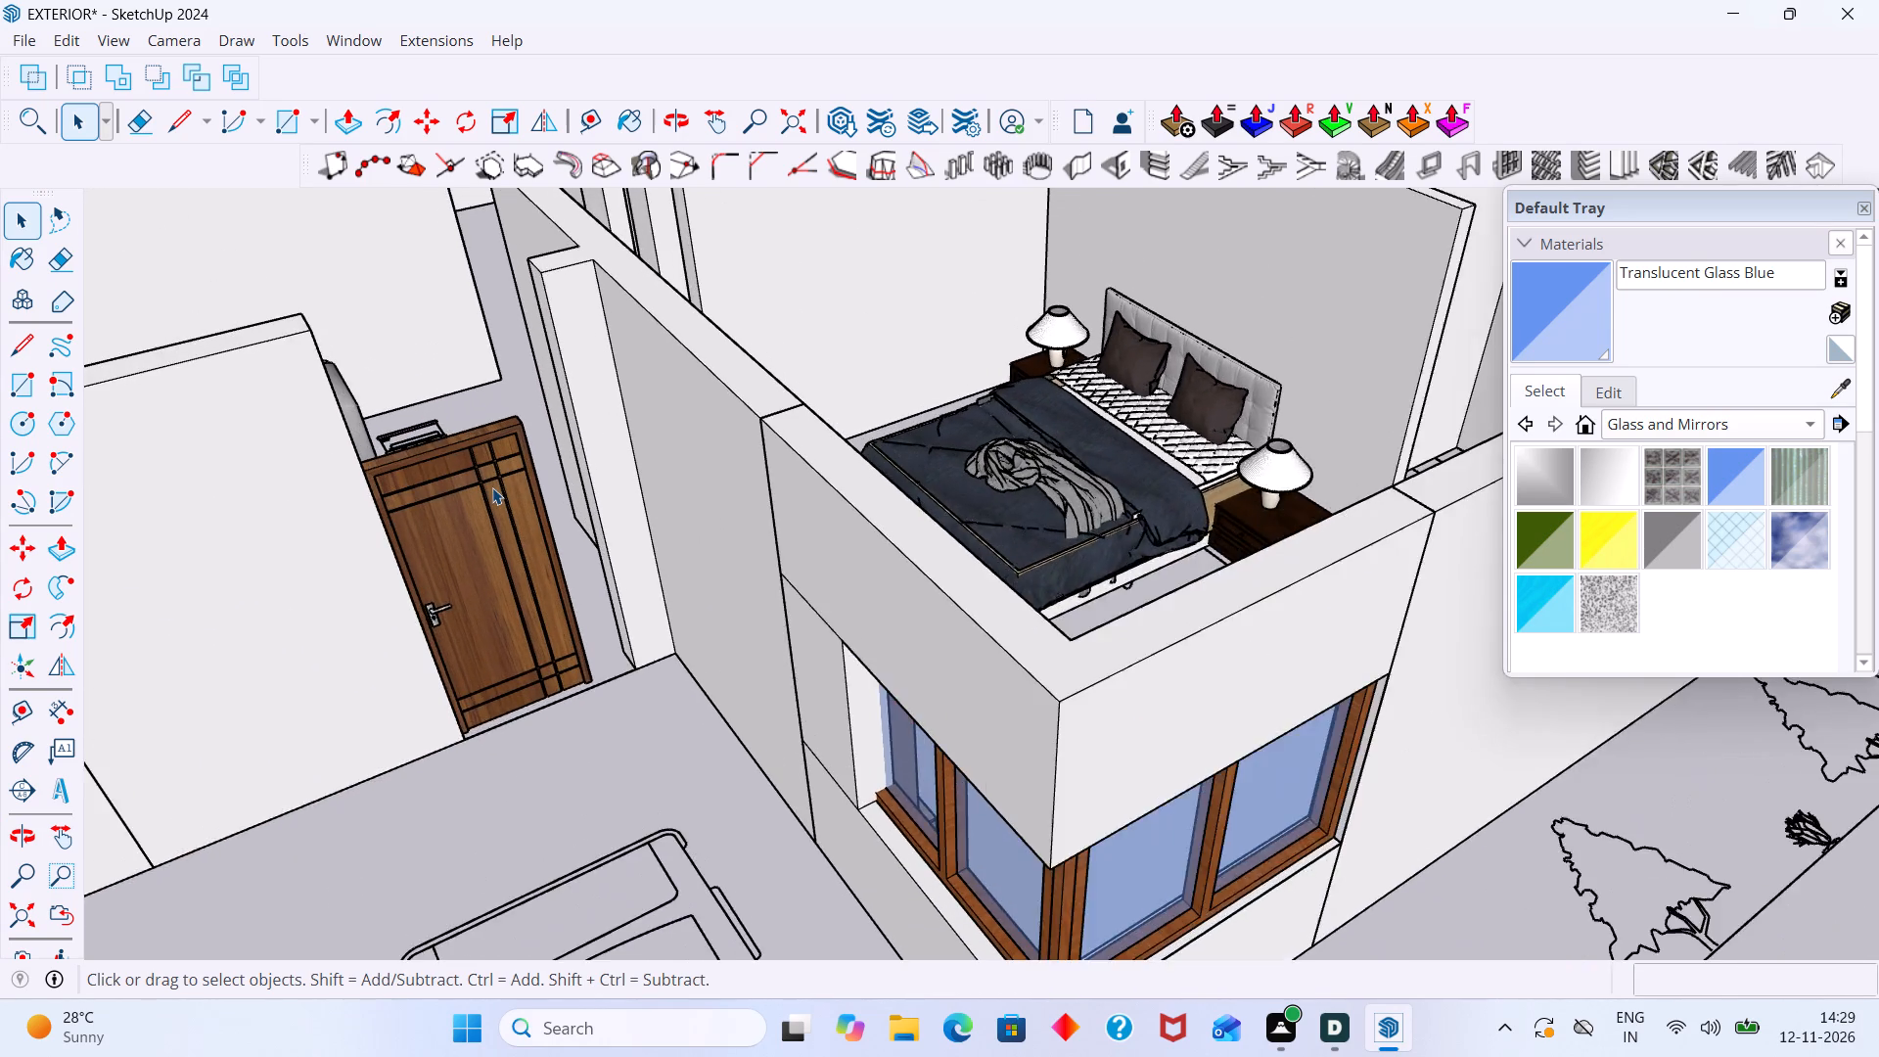
{"action": "left_click", "coordinate": [490, 489]}
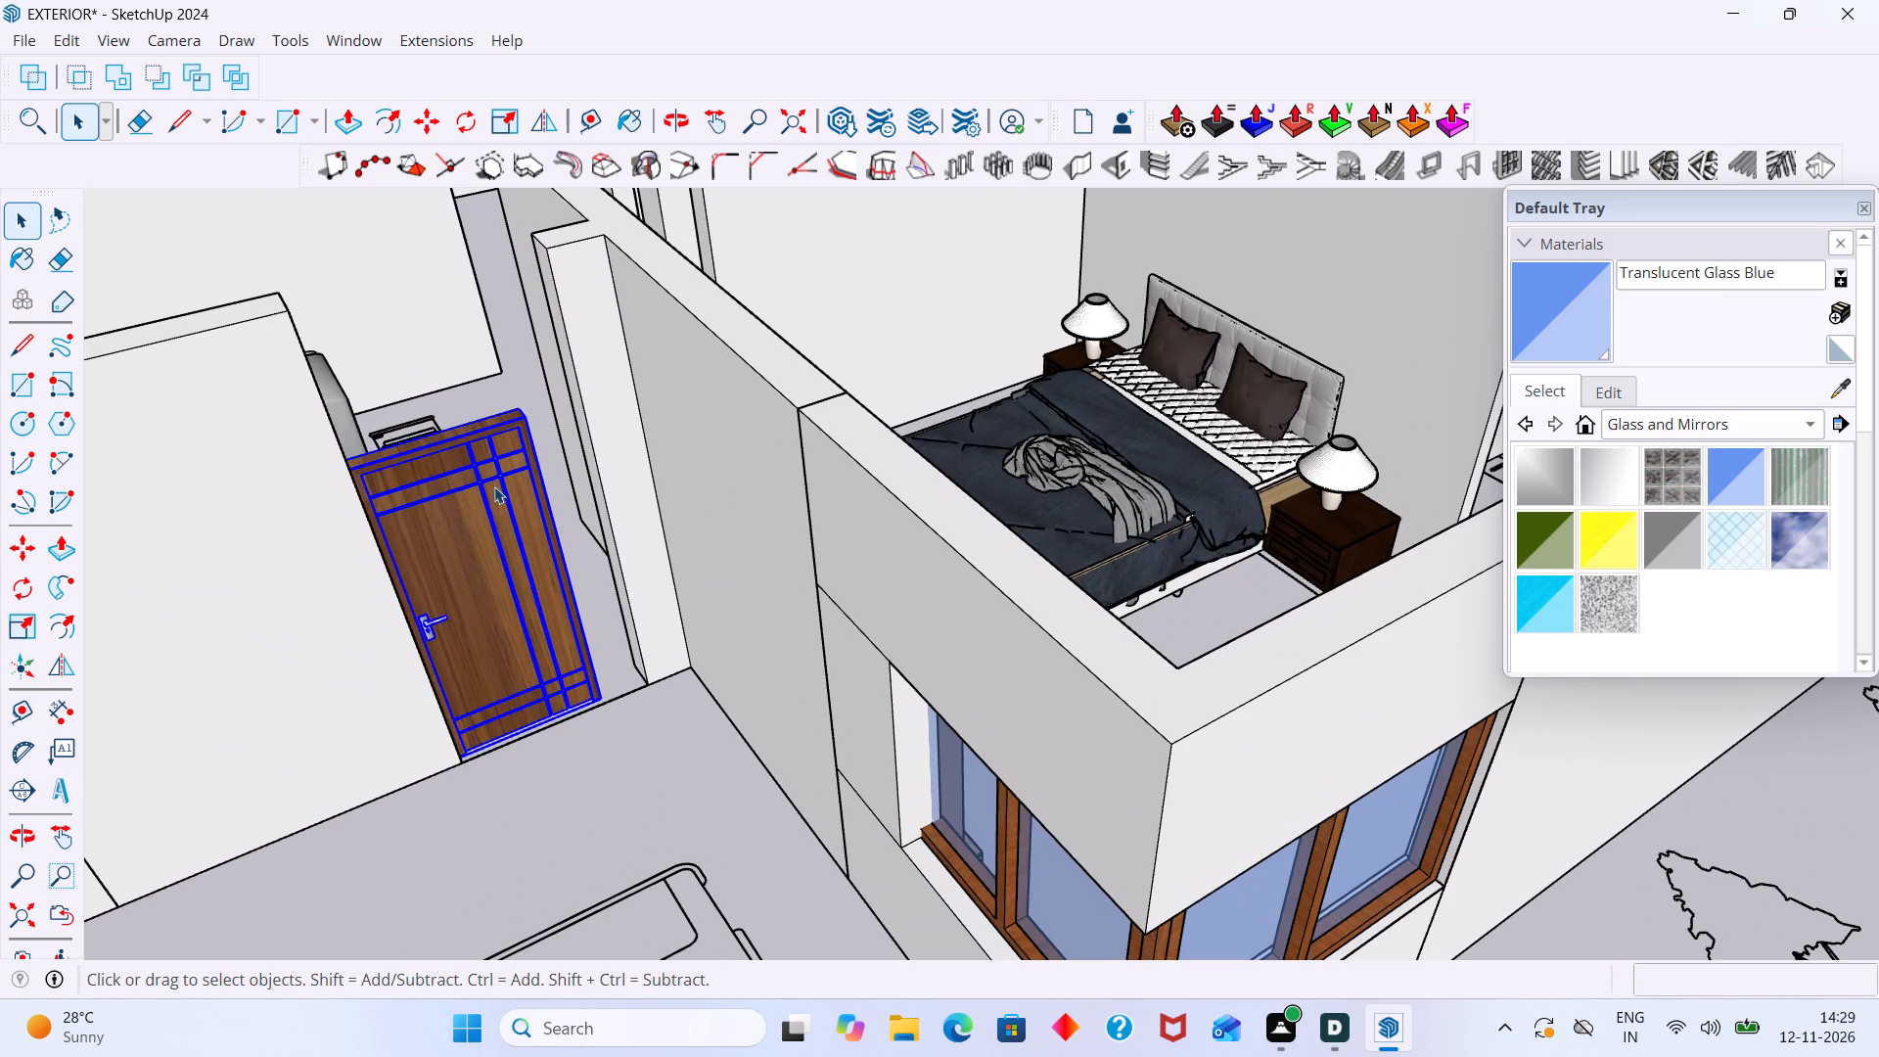
{"action": "key", "text": "s"}
{"action": "scroll", "coordinate": [563, 498], "scroll_direction": "up", "scroll_amount": 7}
{"action": "scroll", "coordinate": [572, 649], "scroll_direction": "down", "scroll_amount": 3}
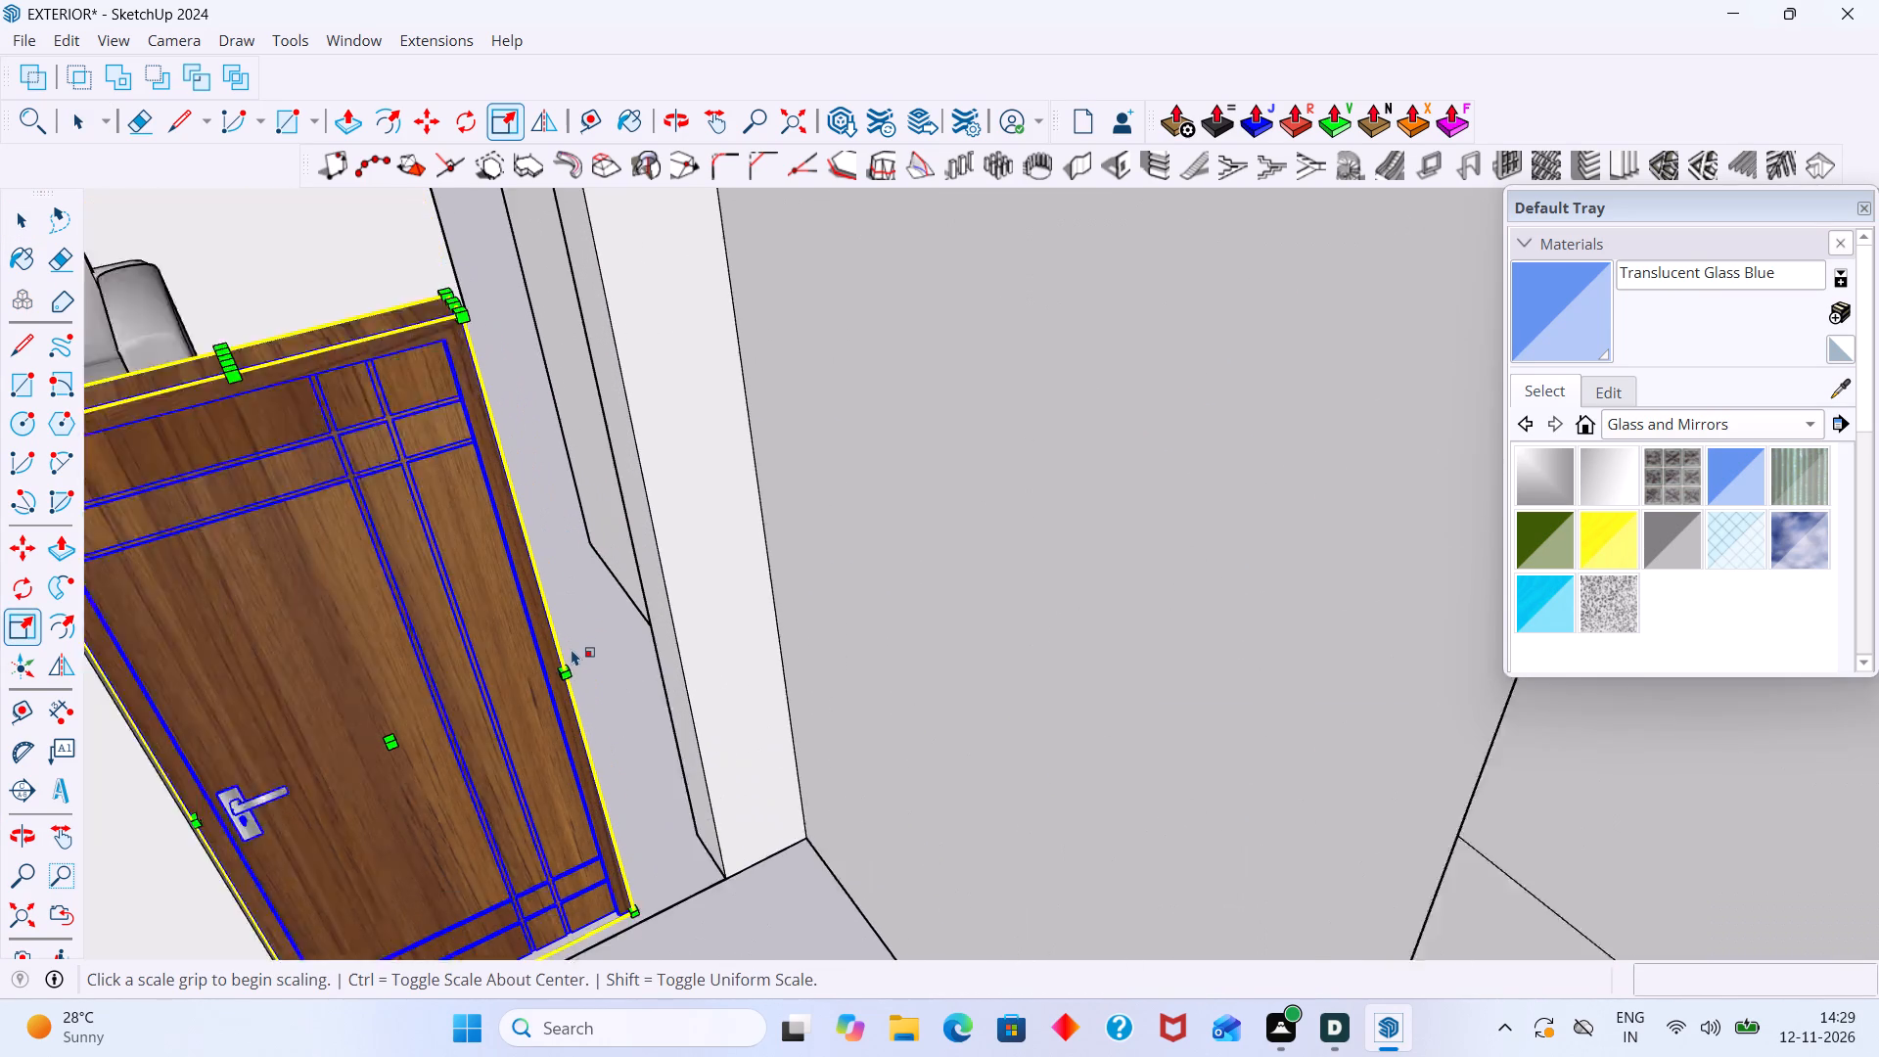
{"action": "scroll", "coordinate": [572, 649], "scroll_direction": "down", "scroll_amount": 1}
{"action": "left_click", "coordinate": [573, 664]}
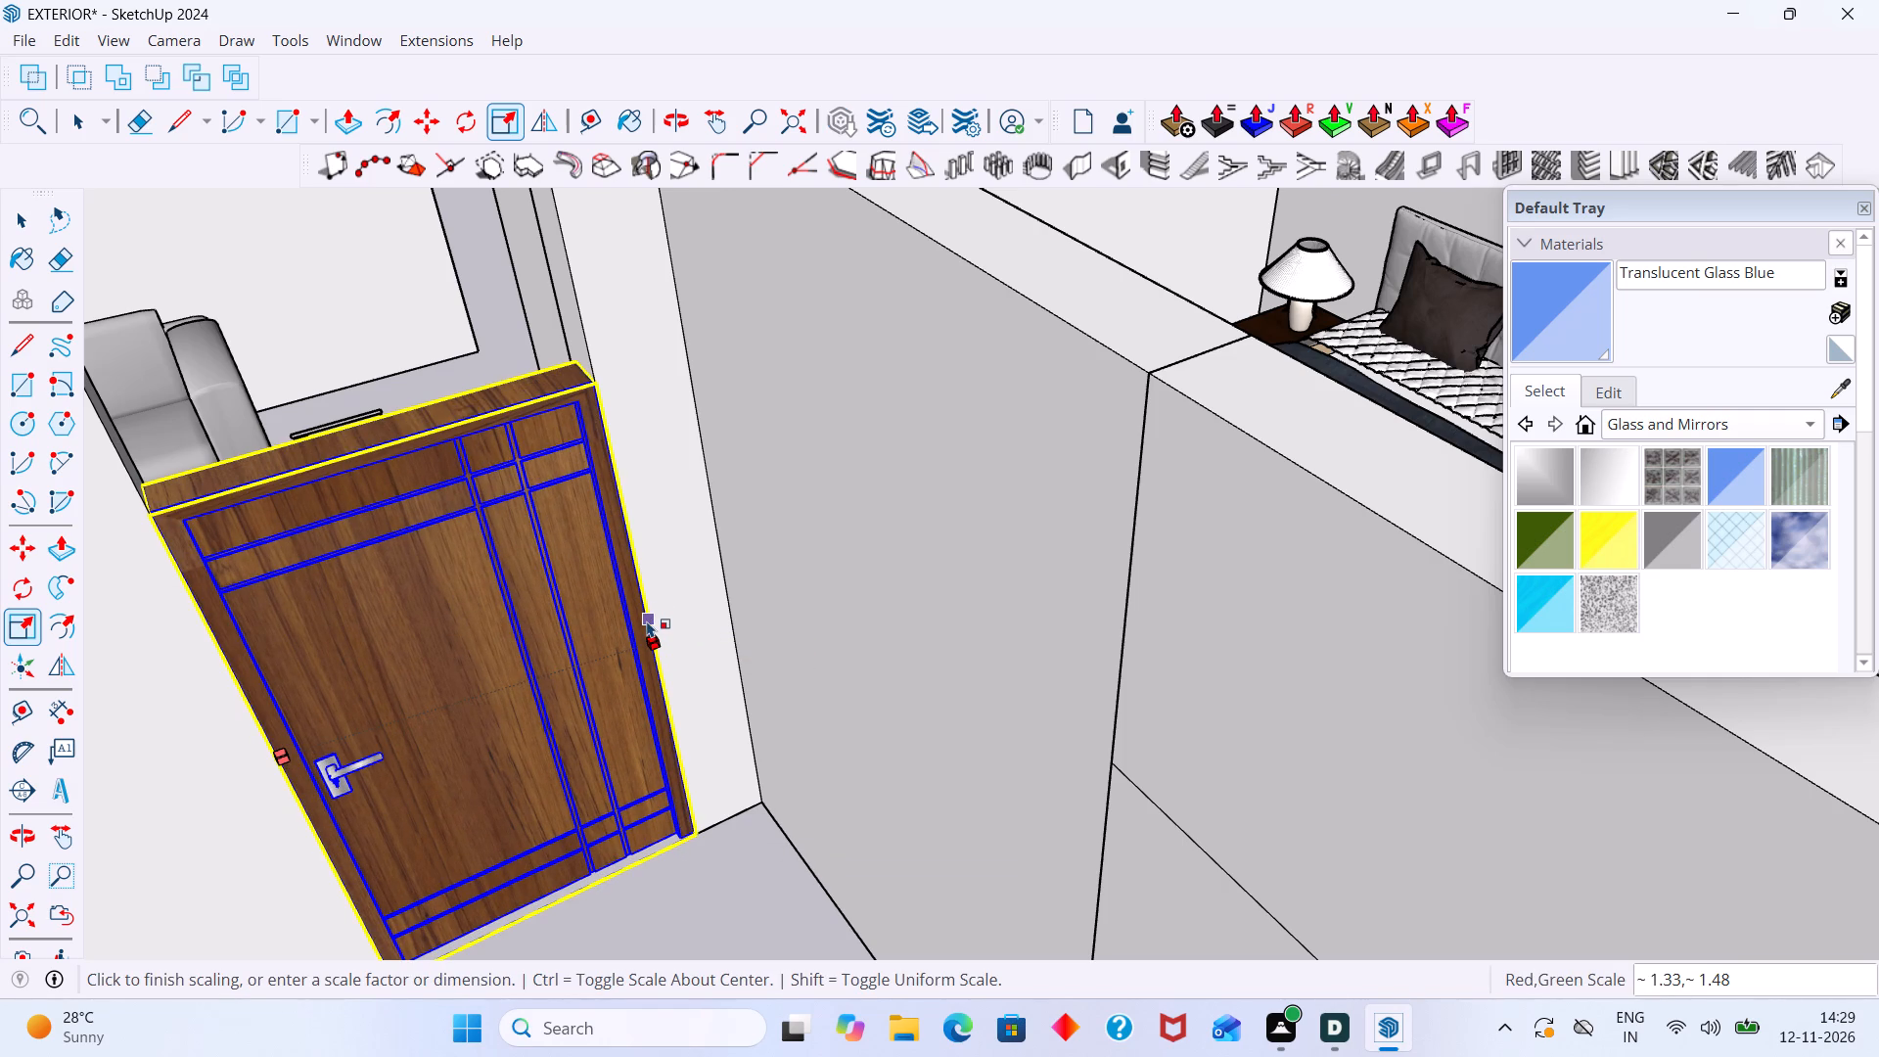
{"action": "key", "text": "Escape"}
{"action": "left_click", "coordinate": [572, 667]}
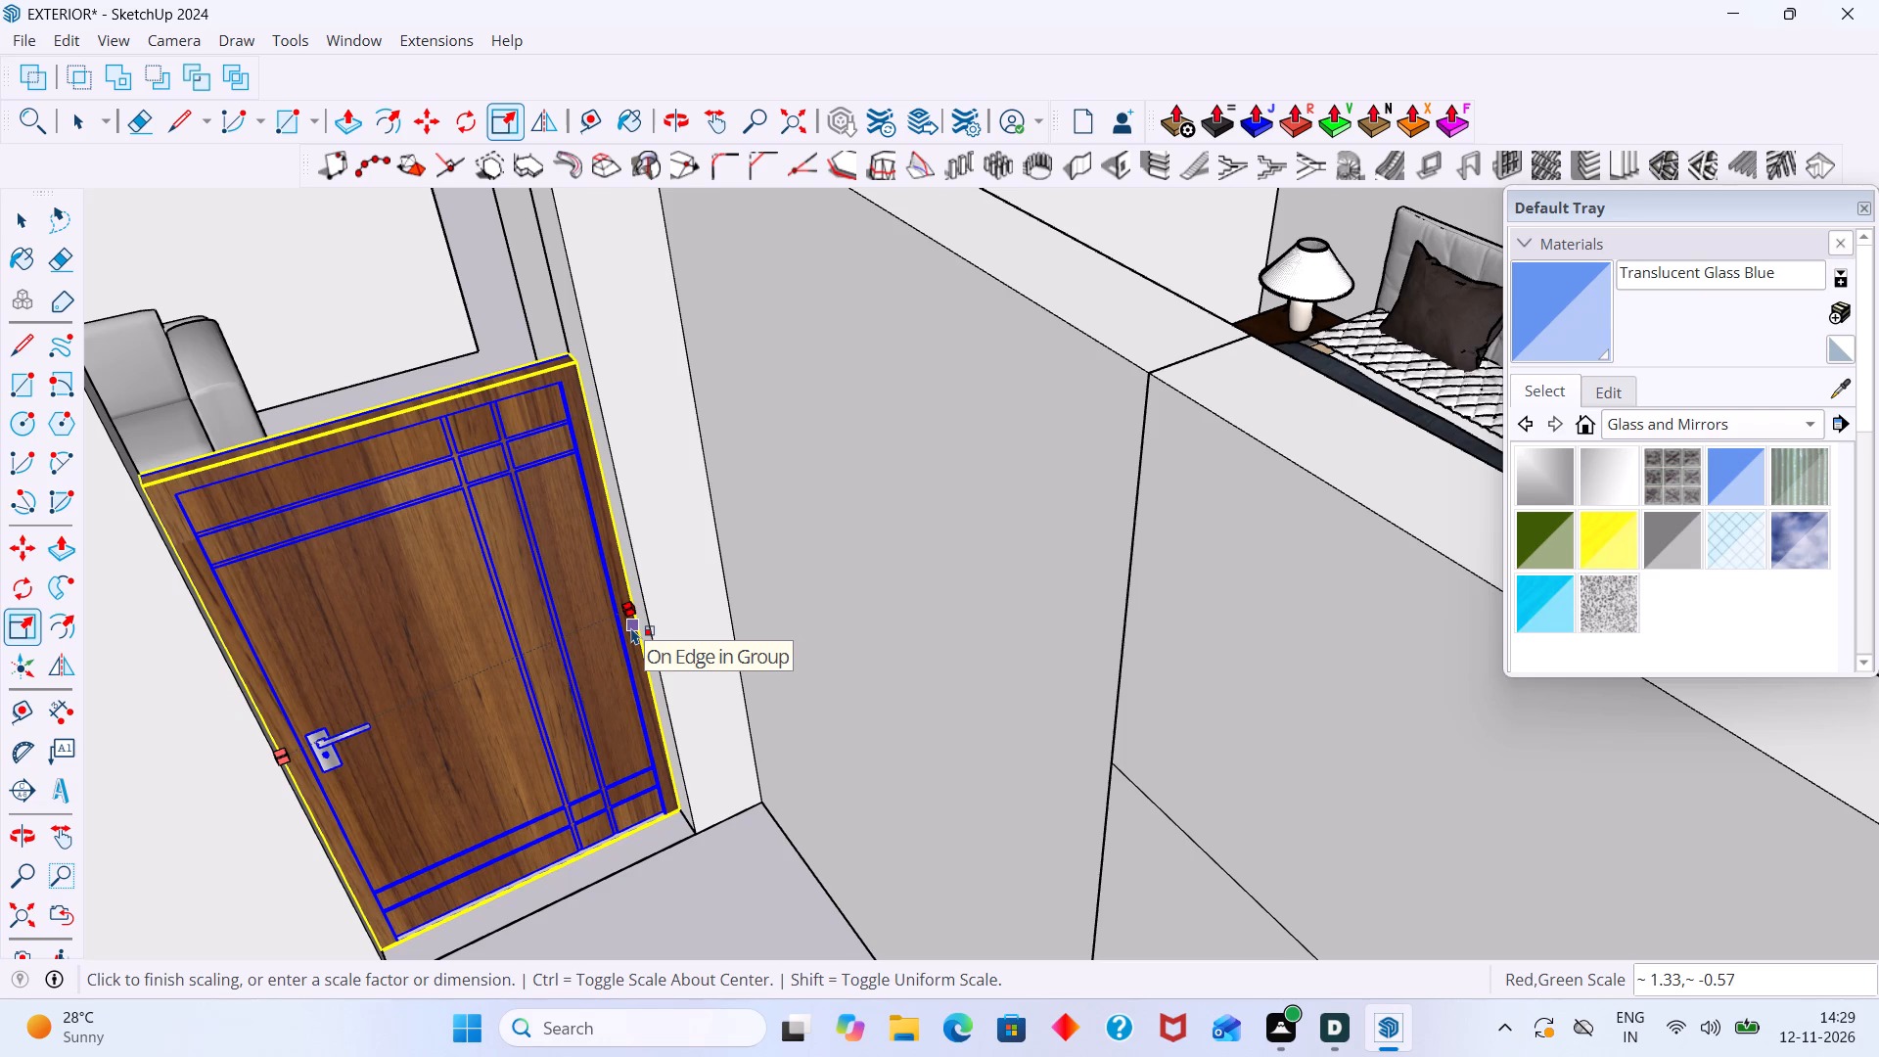
{"action": "left_click", "coordinate": [631, 627]}
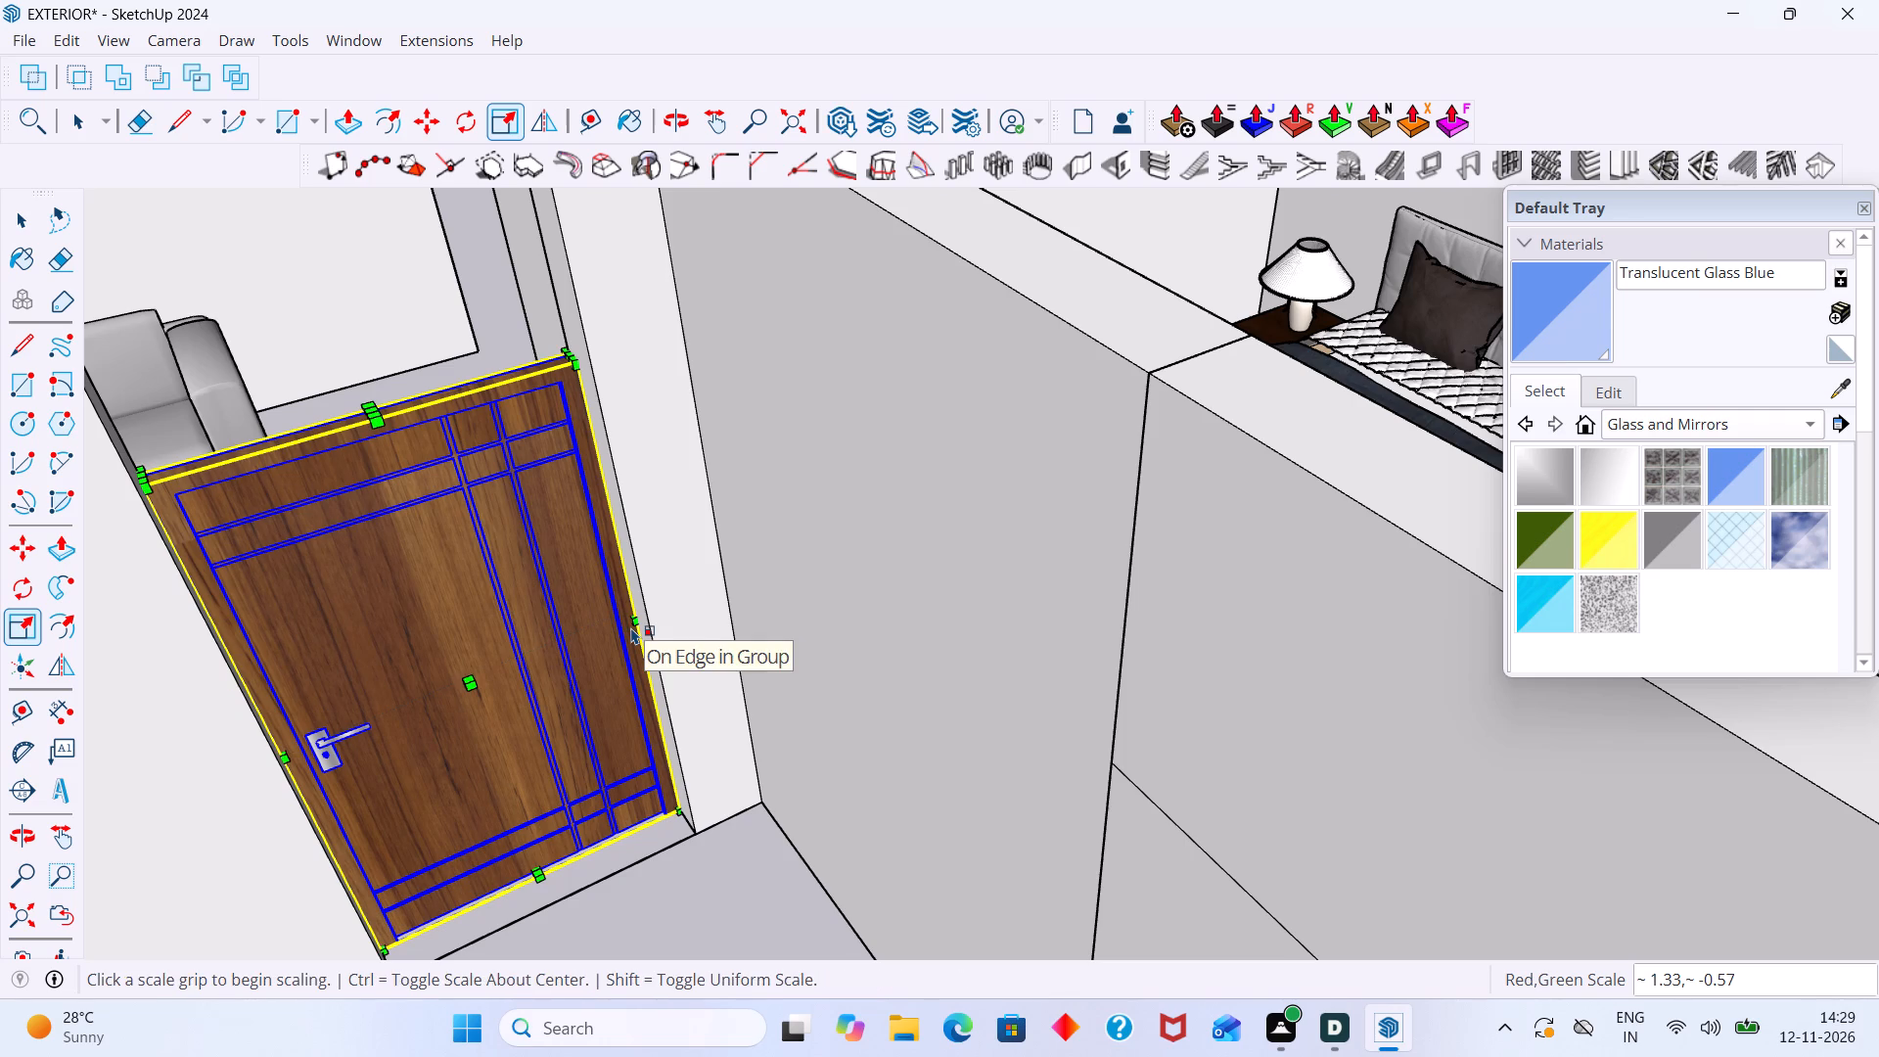
{"action": "key", "text": "space"}
{"action": "left_click", "coordinate": [706, 895]}
{"action": "scroll", "coordinate": [696, 851], "scroll_direction": "down", "scroll_amount": 7}
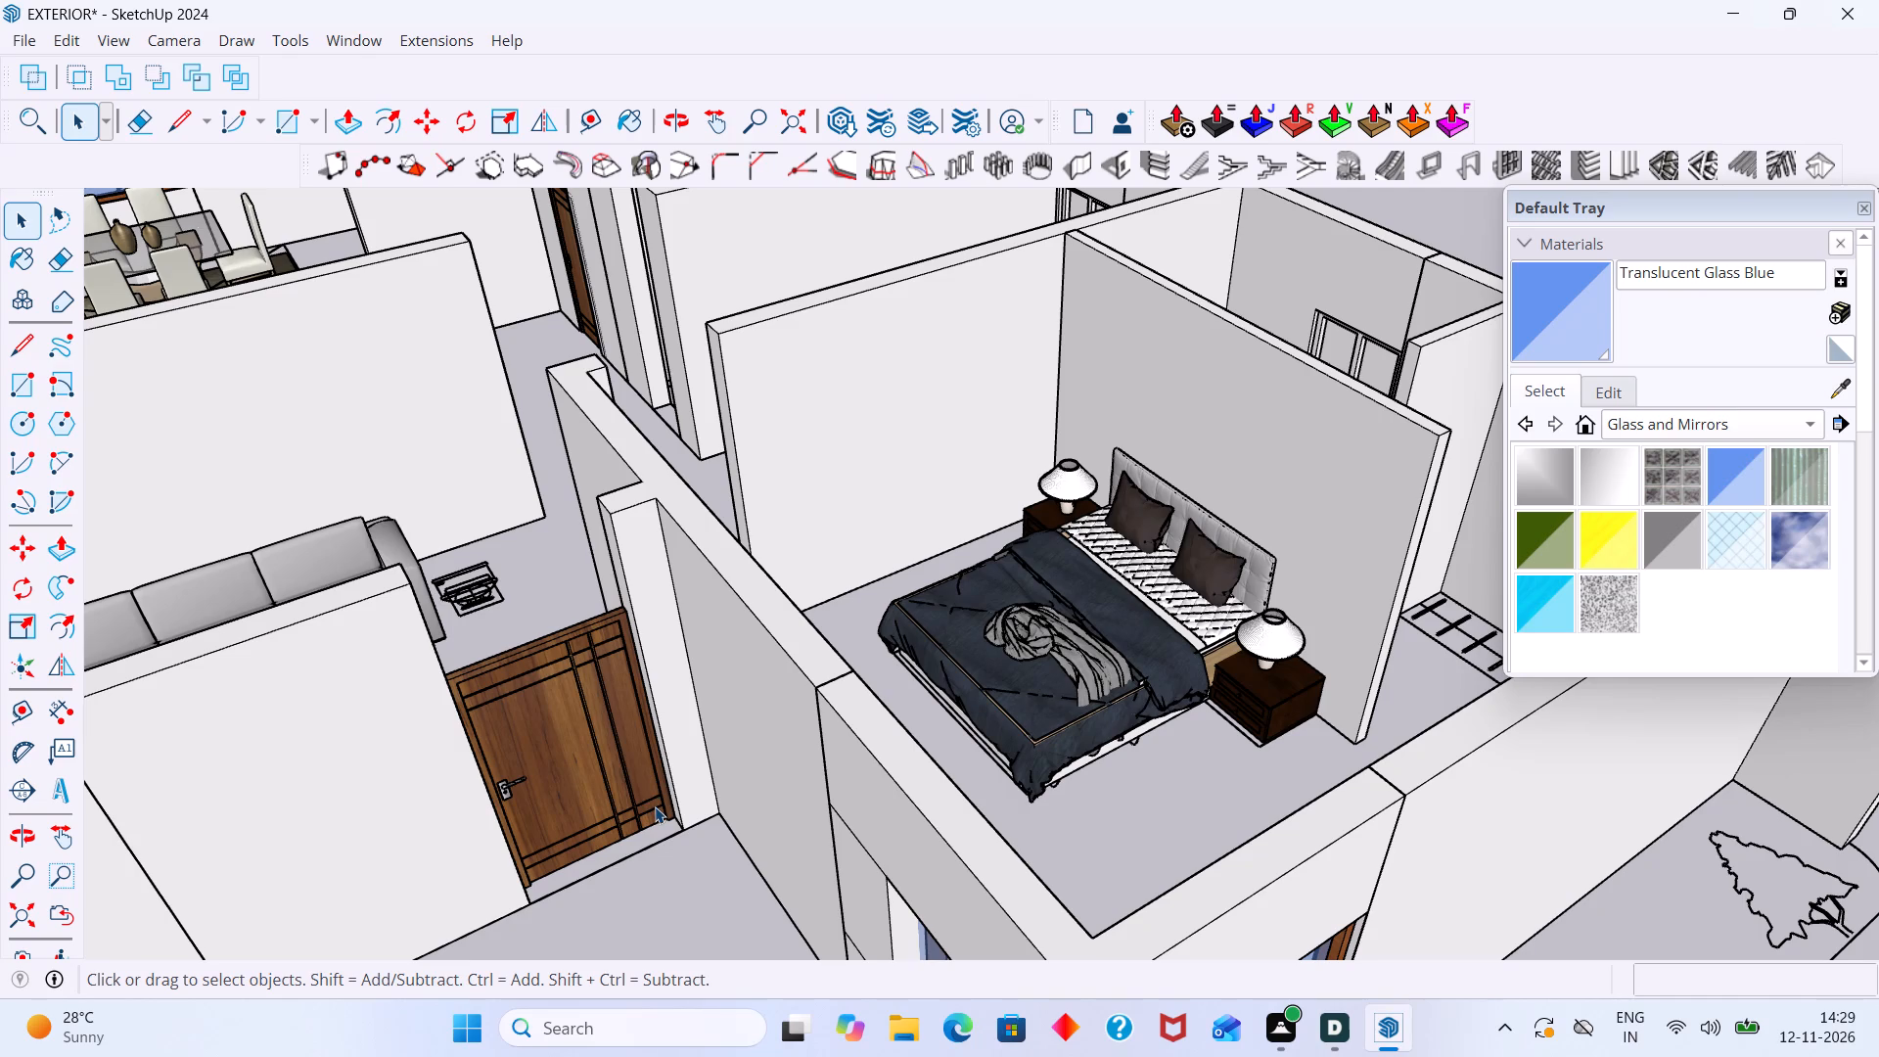
Inside the wall group, draw a 3' high rectangle down from the top corner of the wall-end face beside the door.
{"action": "middle_click_drag", "start_coordinate": [655, 806], "coordinate": [887, 757]}
{"action": "scroll", "coordinate": [828, 559], "scroll_direction": "up", "scroll_amount": 10}
{"action": "double_click", "coordinate": [830, 535]}
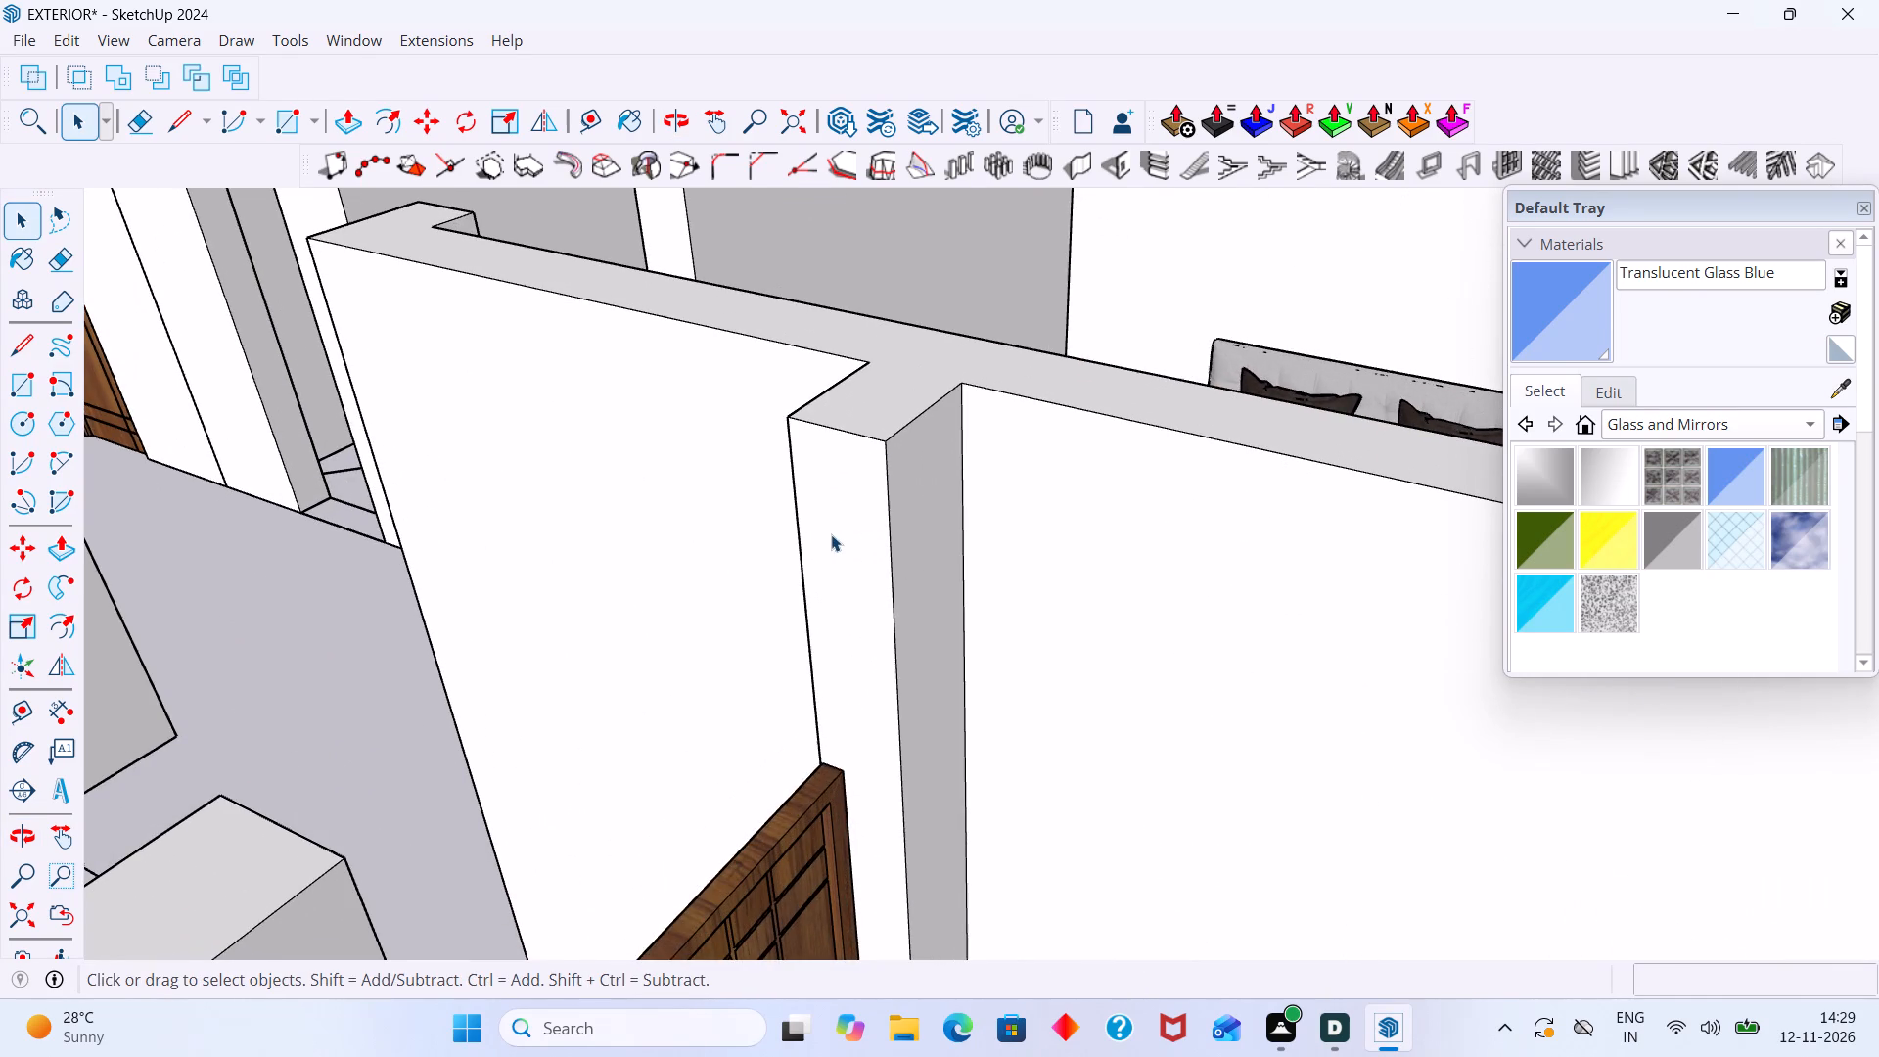
{"action": "scroll", "coordinate": [840, 533], "scroll_direction": "up", "scroll_amount": 3}
{"action": "left_click", "coordinate": [840, 533]}
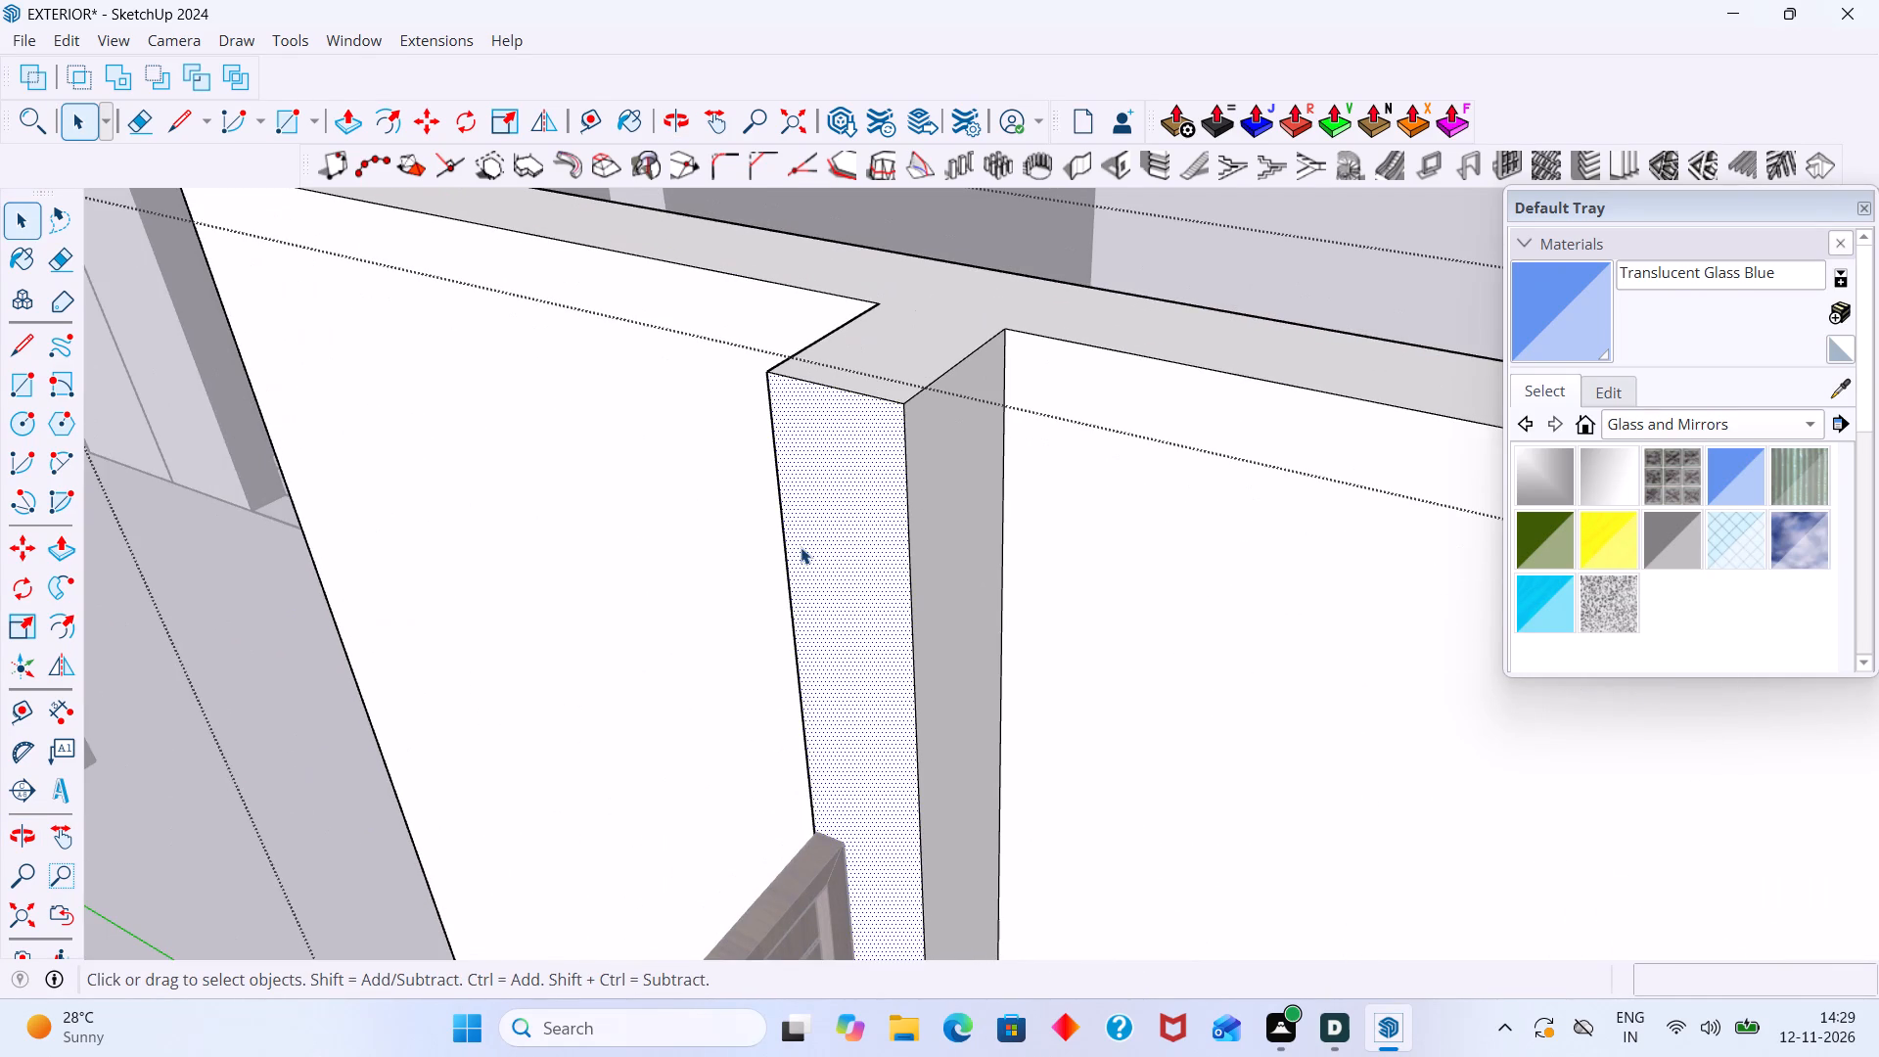
{"action": "key", "text": "r"}
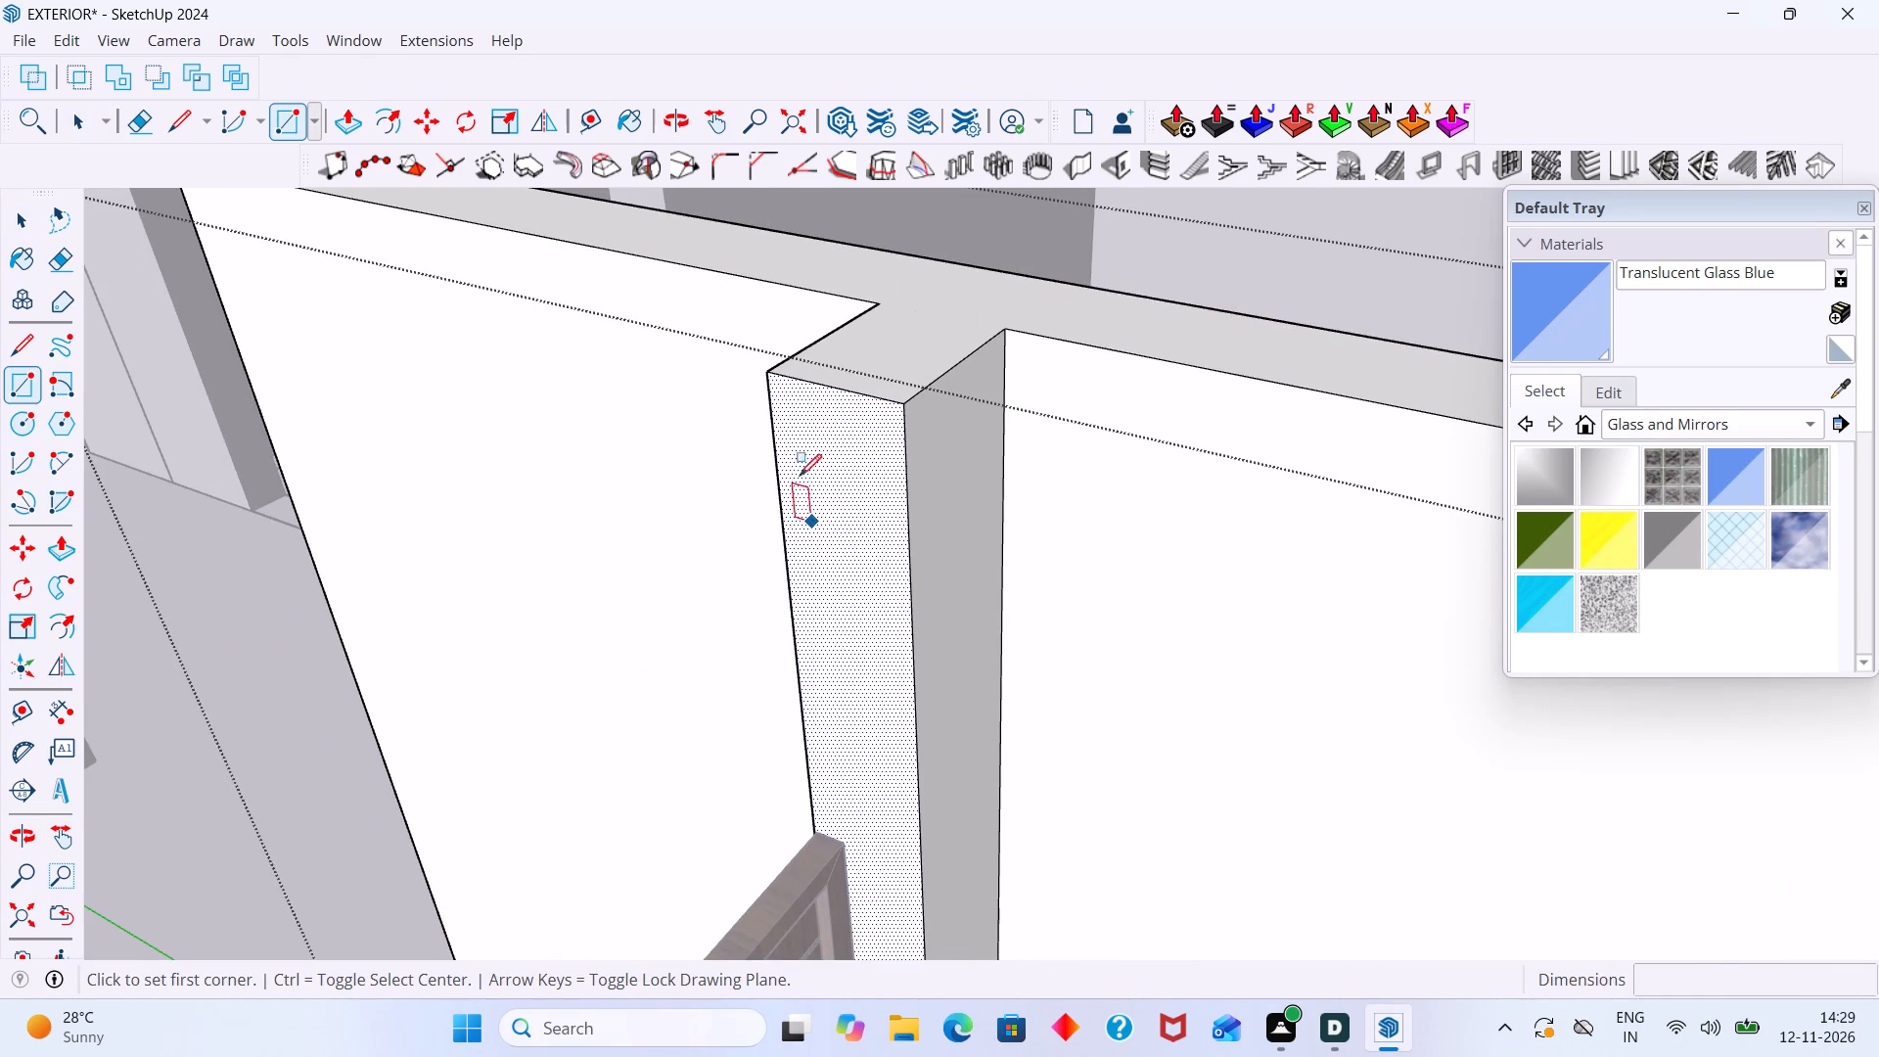
{"action": "left_click", "coordinate": [767, 376]}
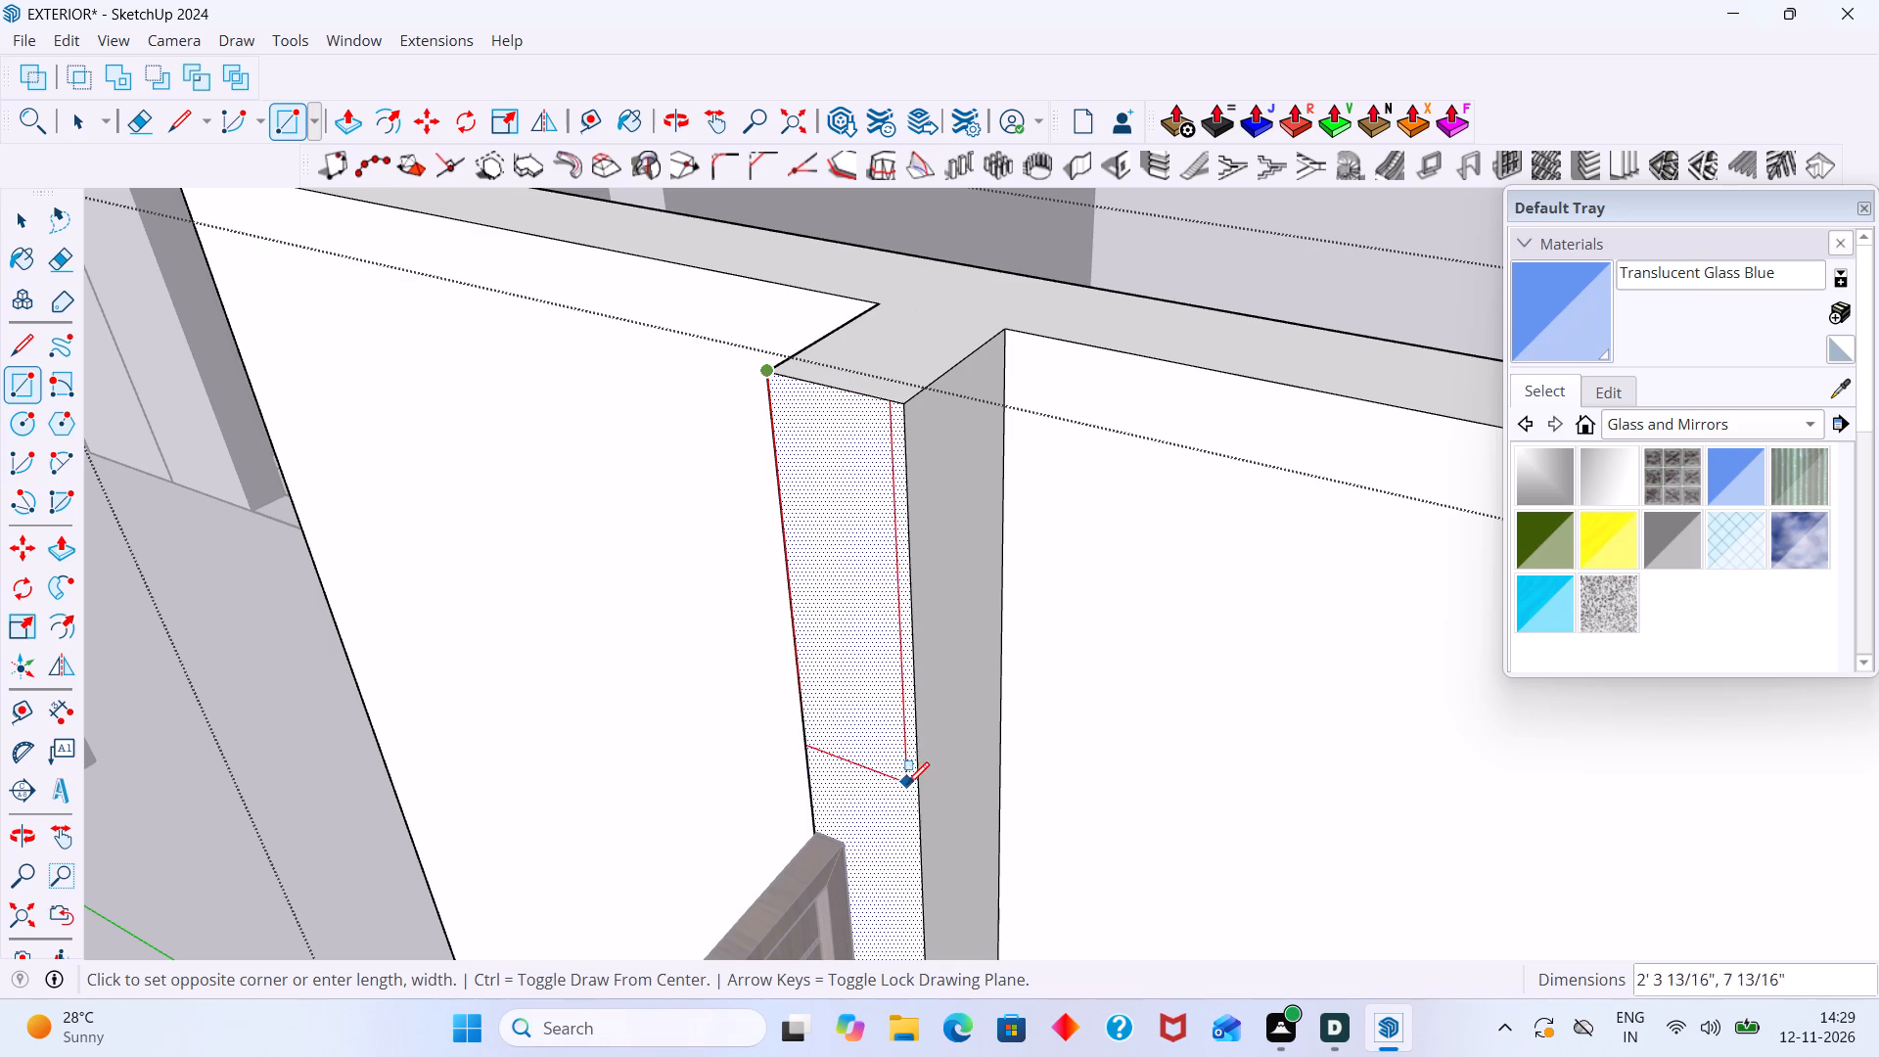
{"action": "type", "text": "3'"}
{"action": "key", "text": "Return"}
{"action": "key", "text": "space"}
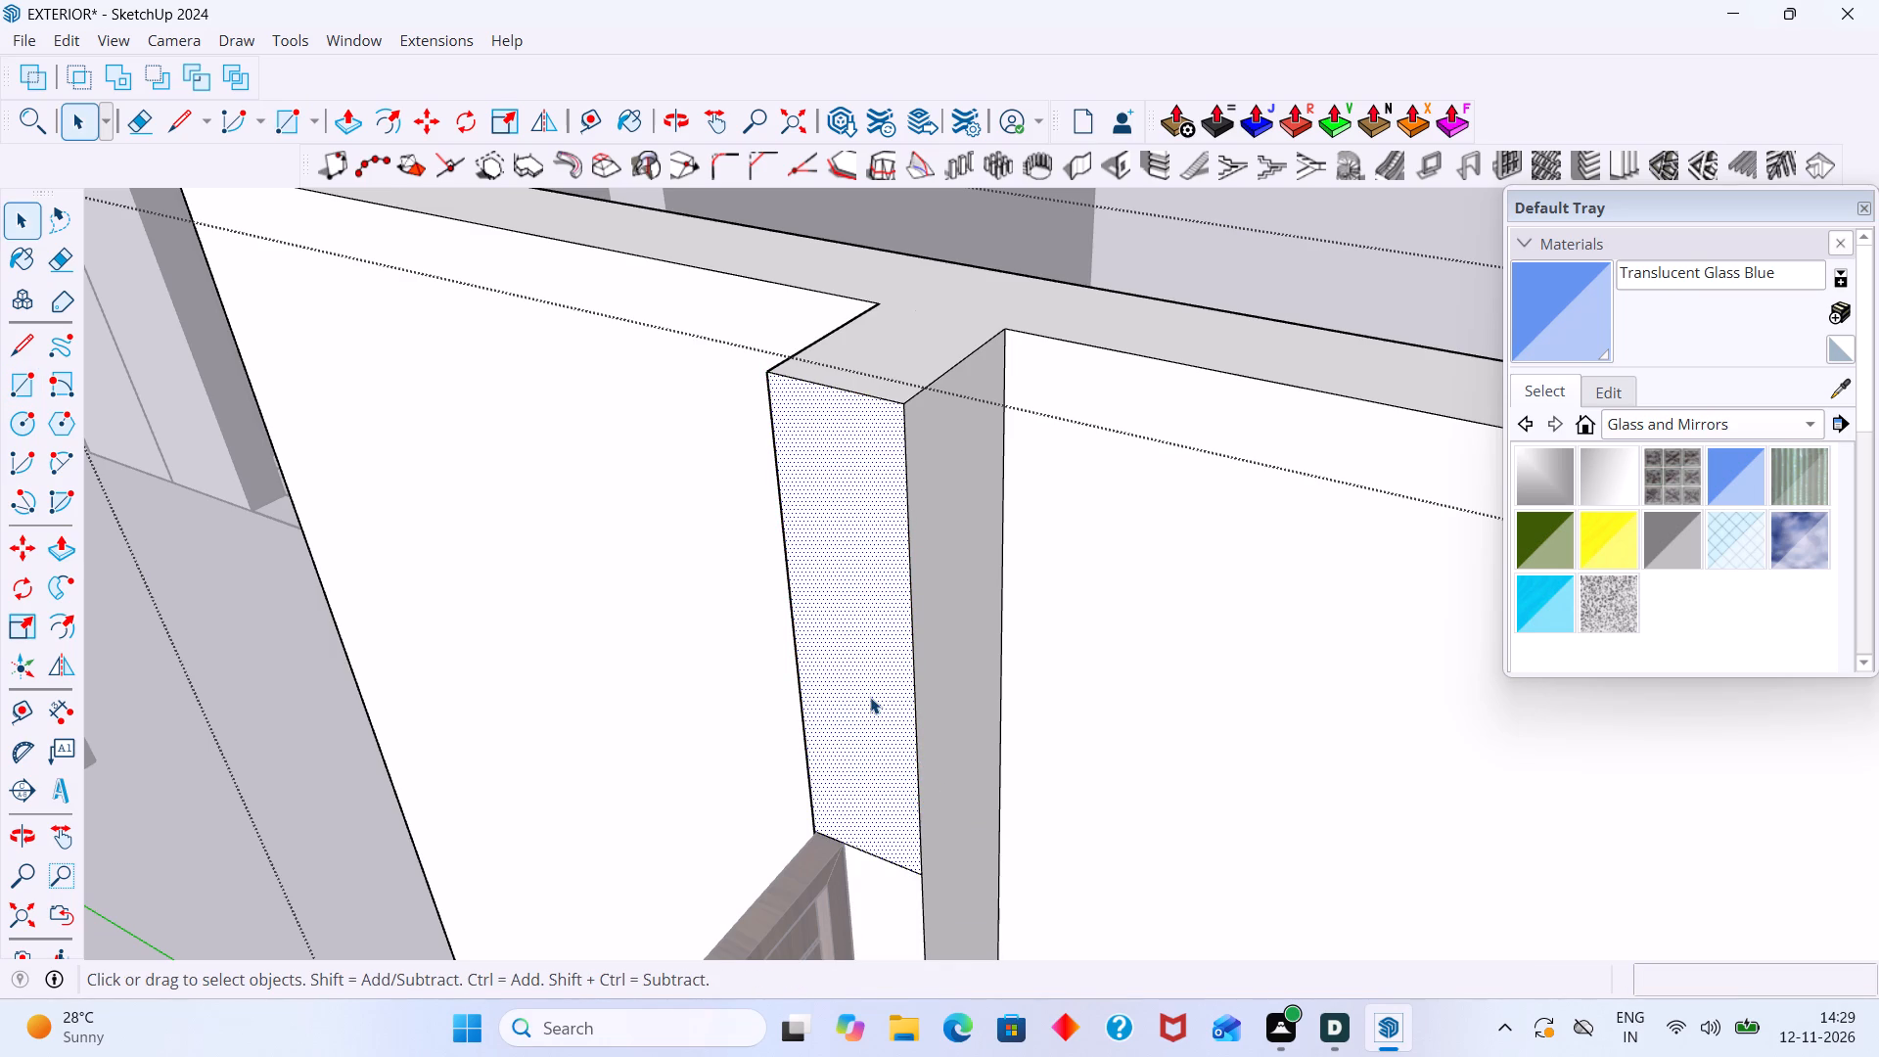
Push/Pull the 3' rectangle on the wall end 4' across to the opposite wall, closing the gap above the door, and leave the group.
{"action": "key", "text": "p"}
{"action": "left_click", "coordinate": [870, 697]}
{"action": "scroll", "coordinate": [681, 785], "scroll_direction": "down", "scroll_amount": 14}
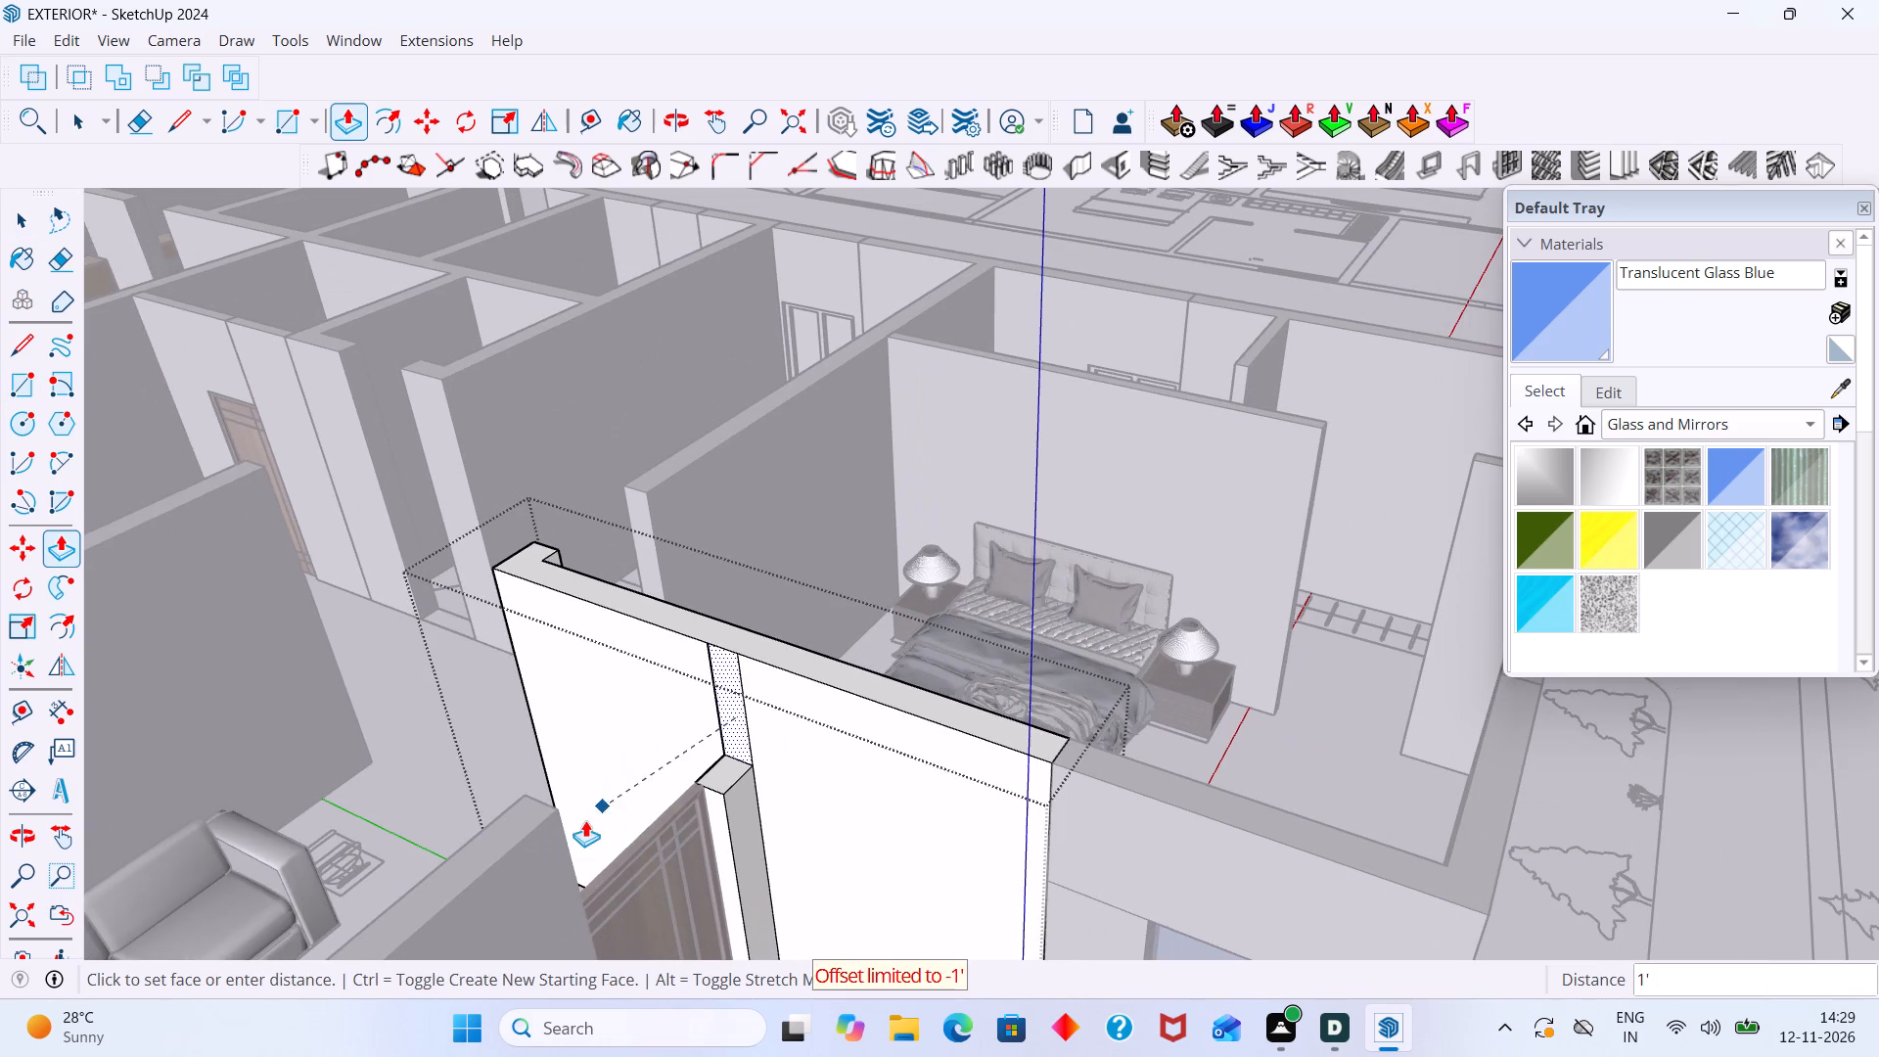
{"action": "middle_click_drag", "start_coordinate": [603, 807], "coordinate": [492, 807]}
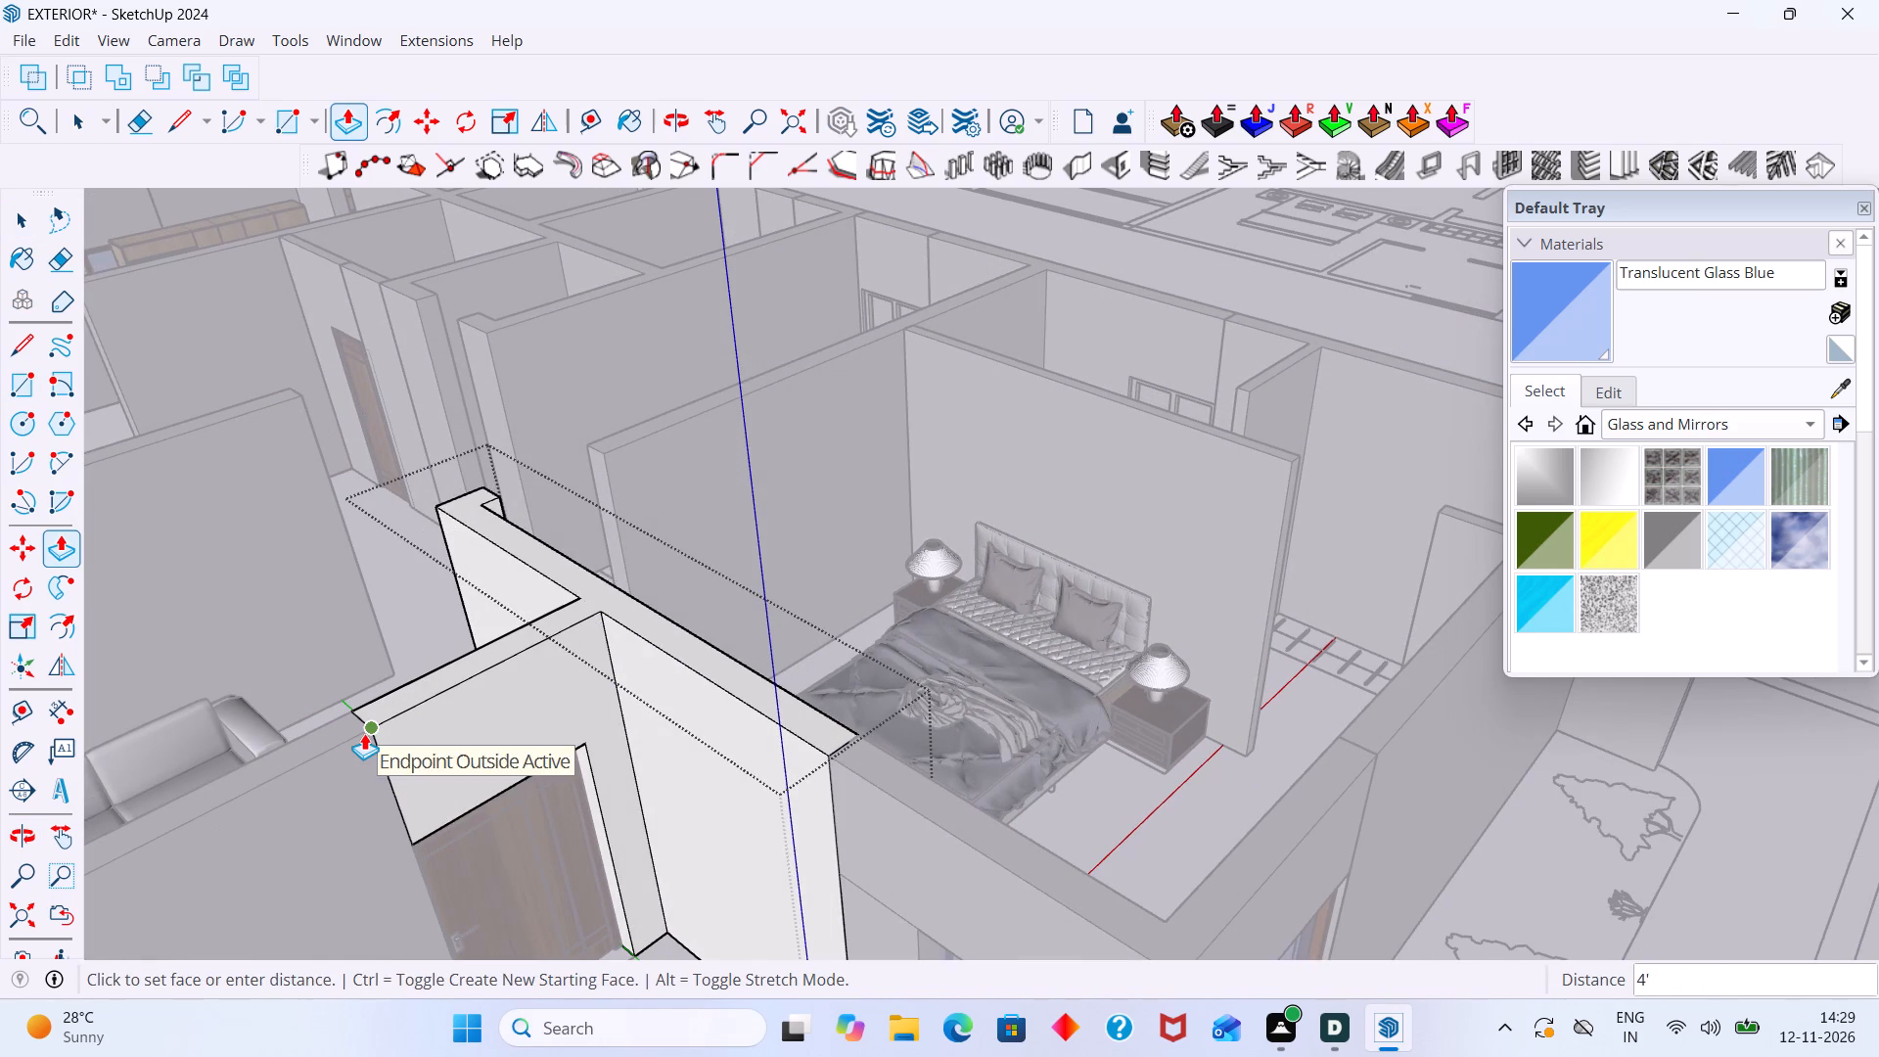
{"action": "left_click", "coordinate": [364, 733]}
{"action": "key", "text": "space"}
{"action": "scroll", "coordinate": [619, 695], "scroll_direction": "down", "scroll_amount": 5}
{"action": "left_click", "coordinate": [665, 918]}
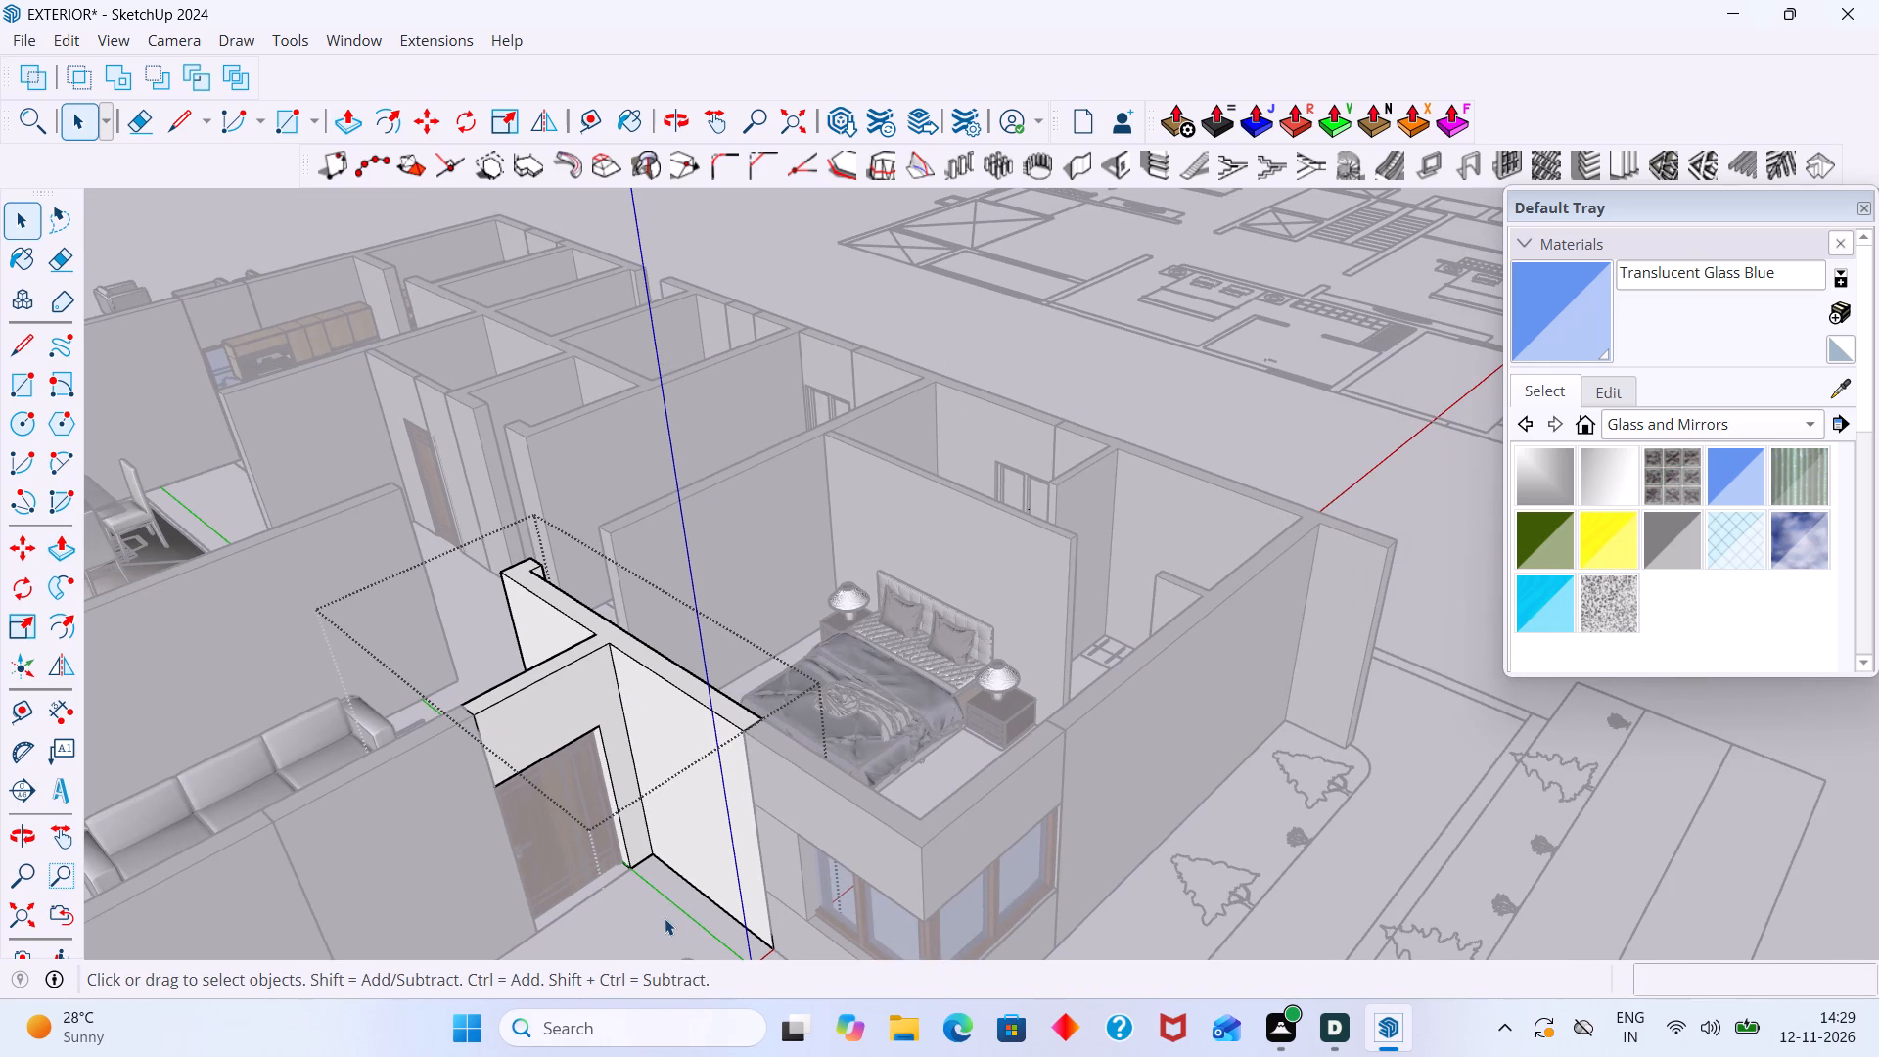
{"action": "key", "text": "Escape"}
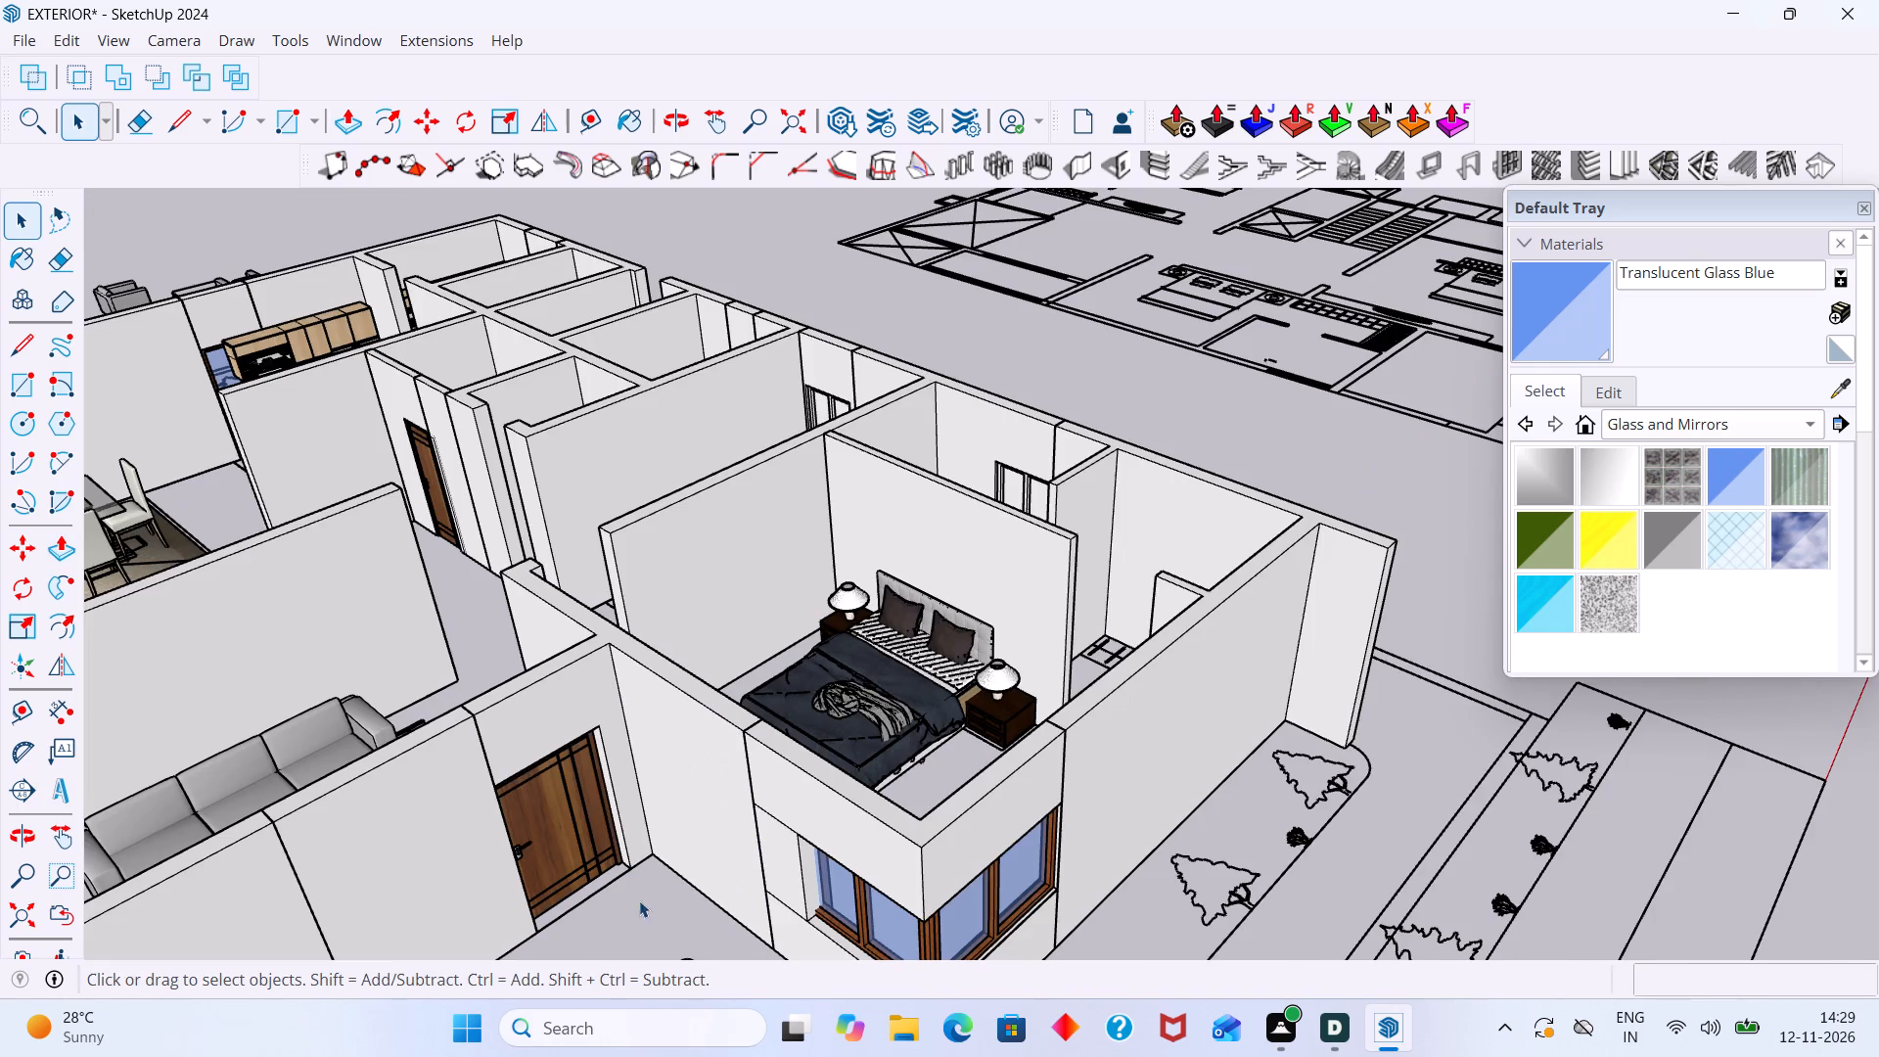
Examine the finished doorway by the car porch and survey the rest of the floor plan for doorways still without doors.
{"action": "middle_click_drag", "start_coordinate": [620, 861], "coordinate": [462, 733]}
{"action": "scroll", "coordinate": [457, 728], "scroll_direction": "up", "scroll_amount": 6}
{"action": "scroll", "coordinate": [281, 523], "scroll_direction": "up", "scroll_amount": 6}
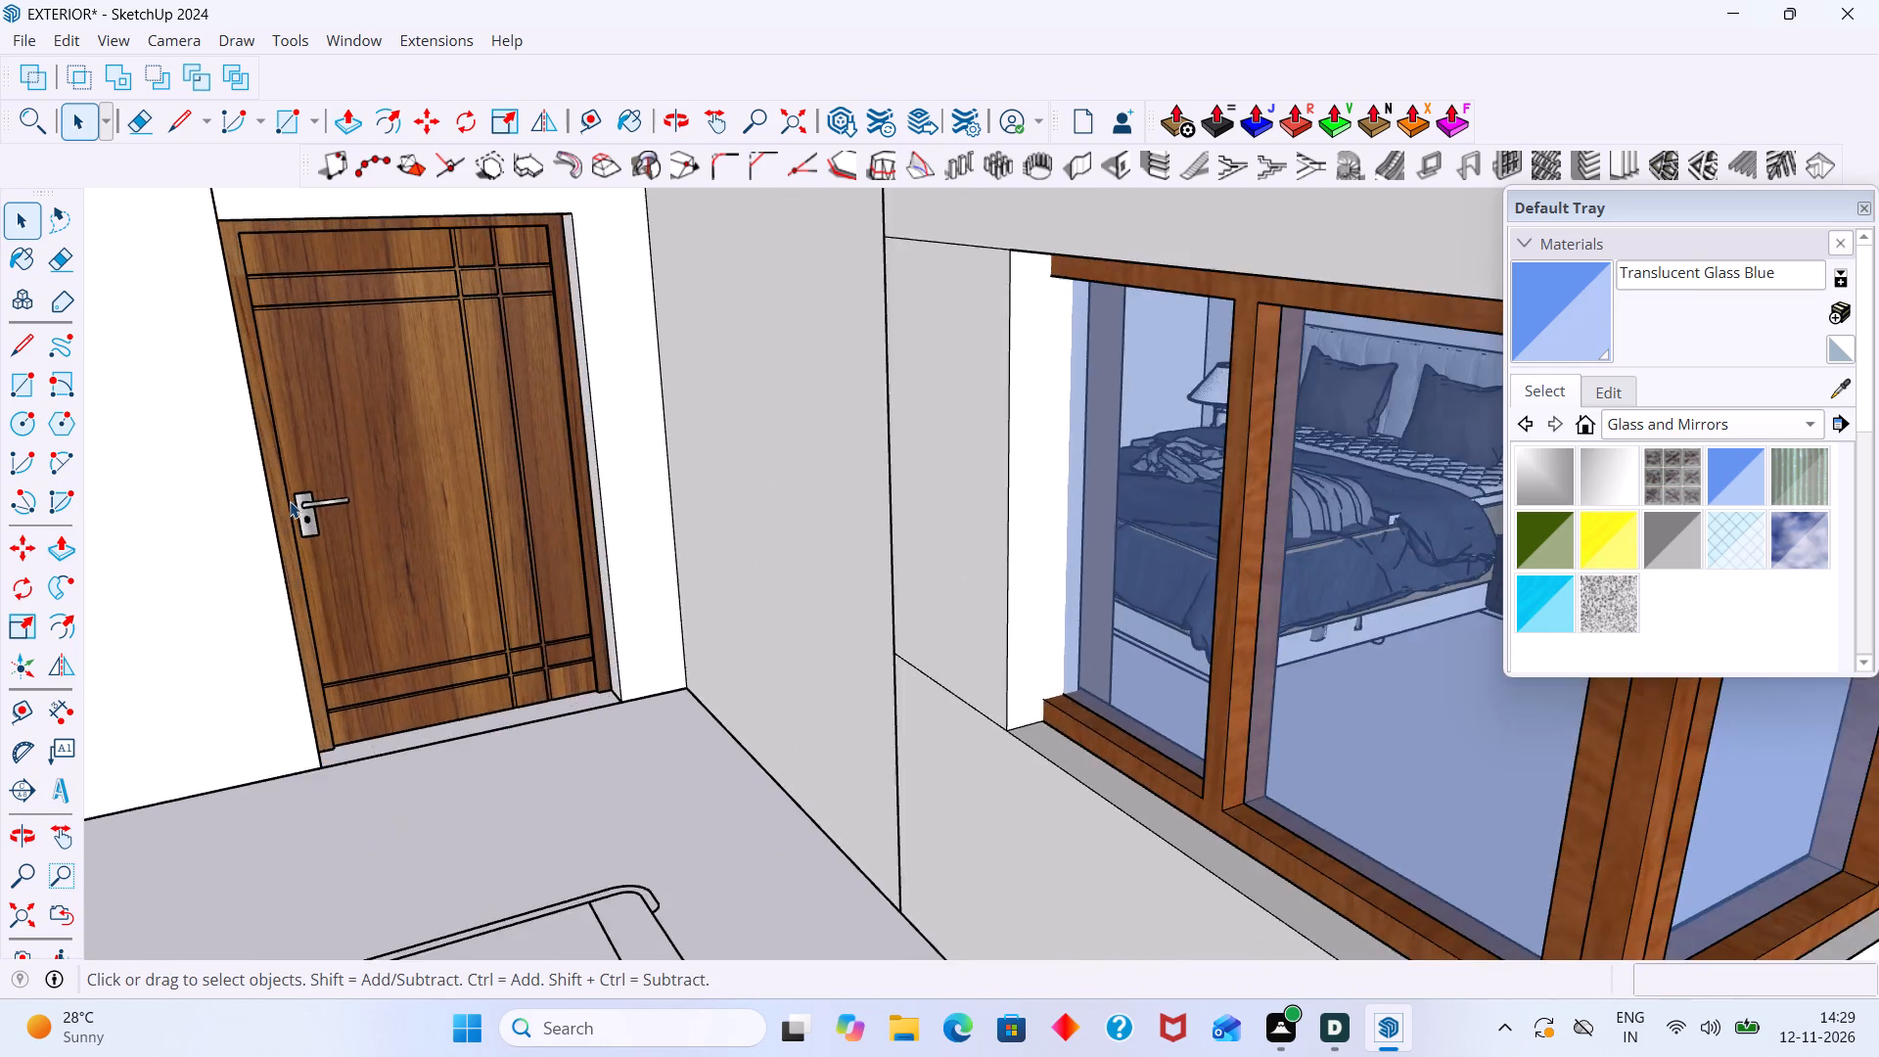
{"action": "scroll", "coordinate": [290, 501], "scroll_direction": "up", "scroll_amount": 1}
{"action": "middle_click_drag", "start_coordinate": [292, 525], "coordinate": [292, 651]}
{"action": "scroll", "coordinate": [296, 652], "scroll_direction": "down", "scroll_amount": 15}
{"action": "scroll", "coordinate": [388, 640], "scroll_direction": "down", "scroll_amount": 5}
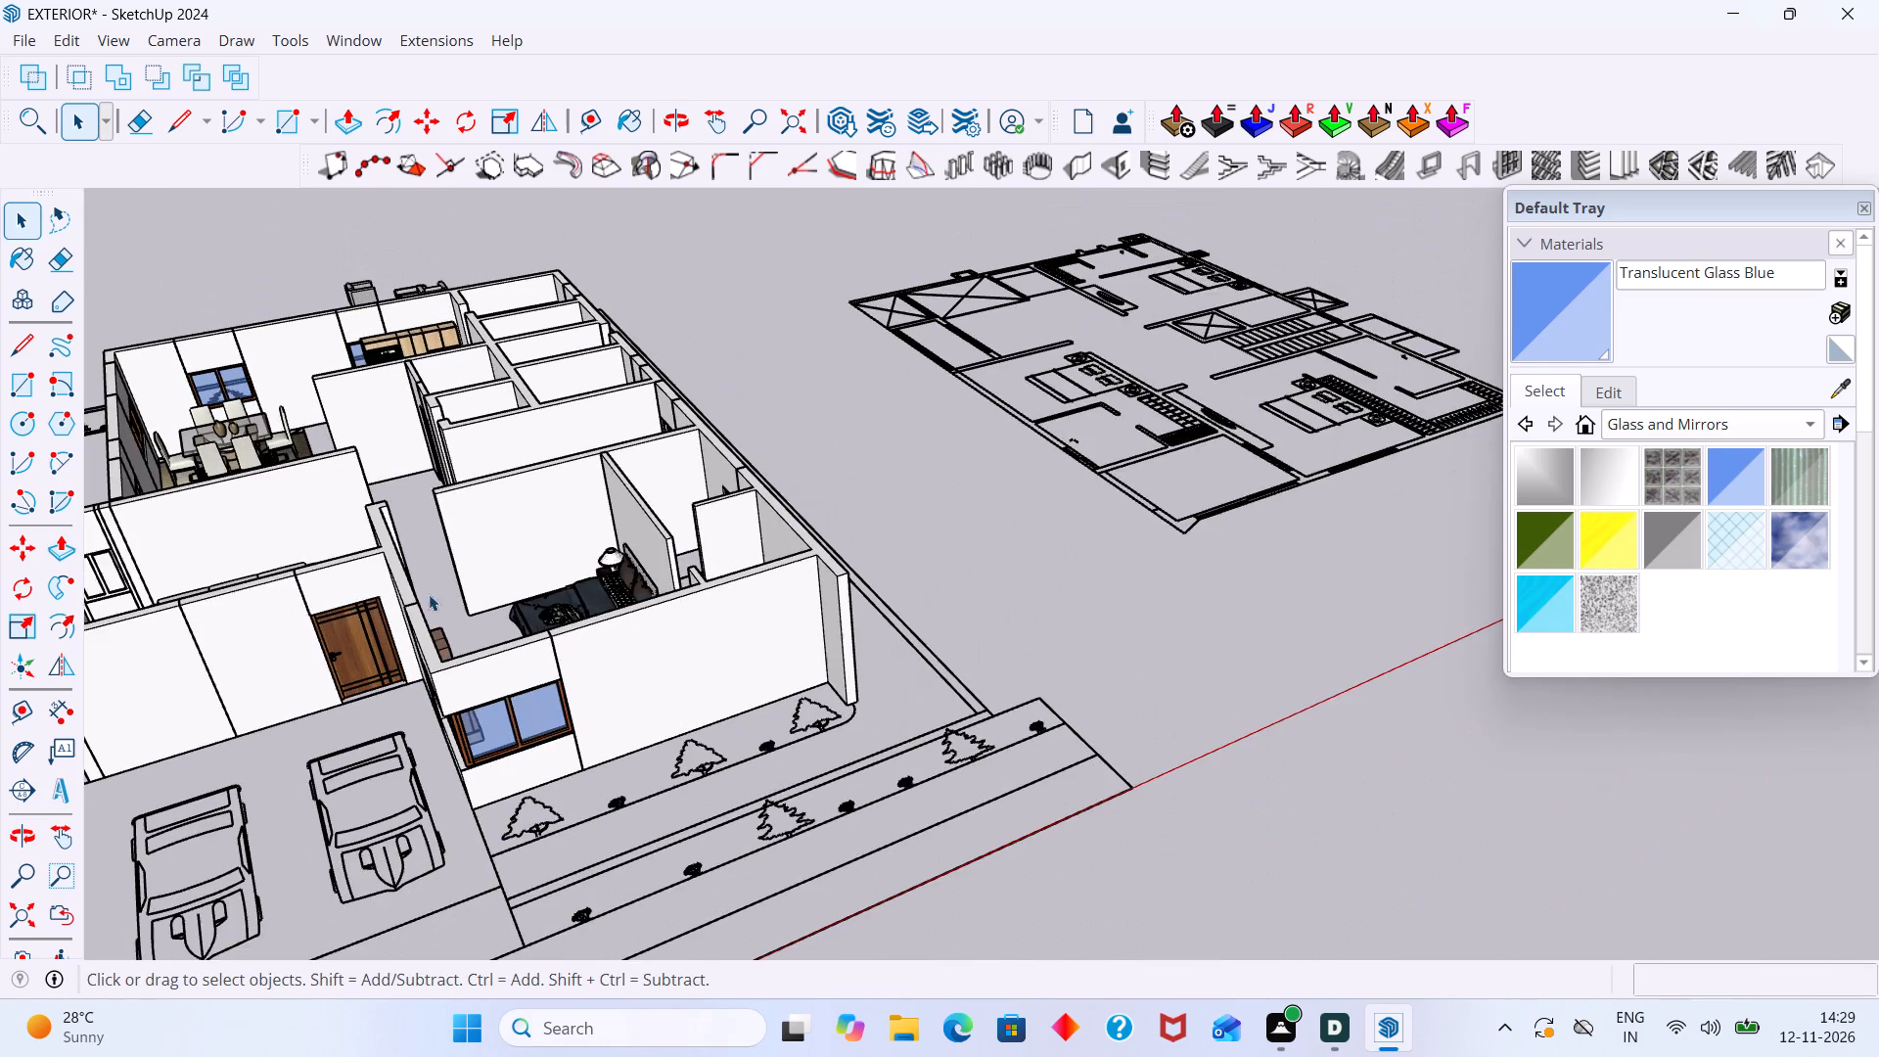
{"action": "middle_click_drag", "start_coordinate": [391, 532], "coordinate": [317, 583]}
{"action": "scroll", "coordinate": [403, 576], "scroll_direction": "down", "scroll_amount": 2}
{"action": "middle_click_drag", "start_coordinate": [393, 573], "coordinate": [322, 795]}
{"action": "scroll", "coordinate": [317, 755], "scroll_direction": "up", "scroll_amount": 4}
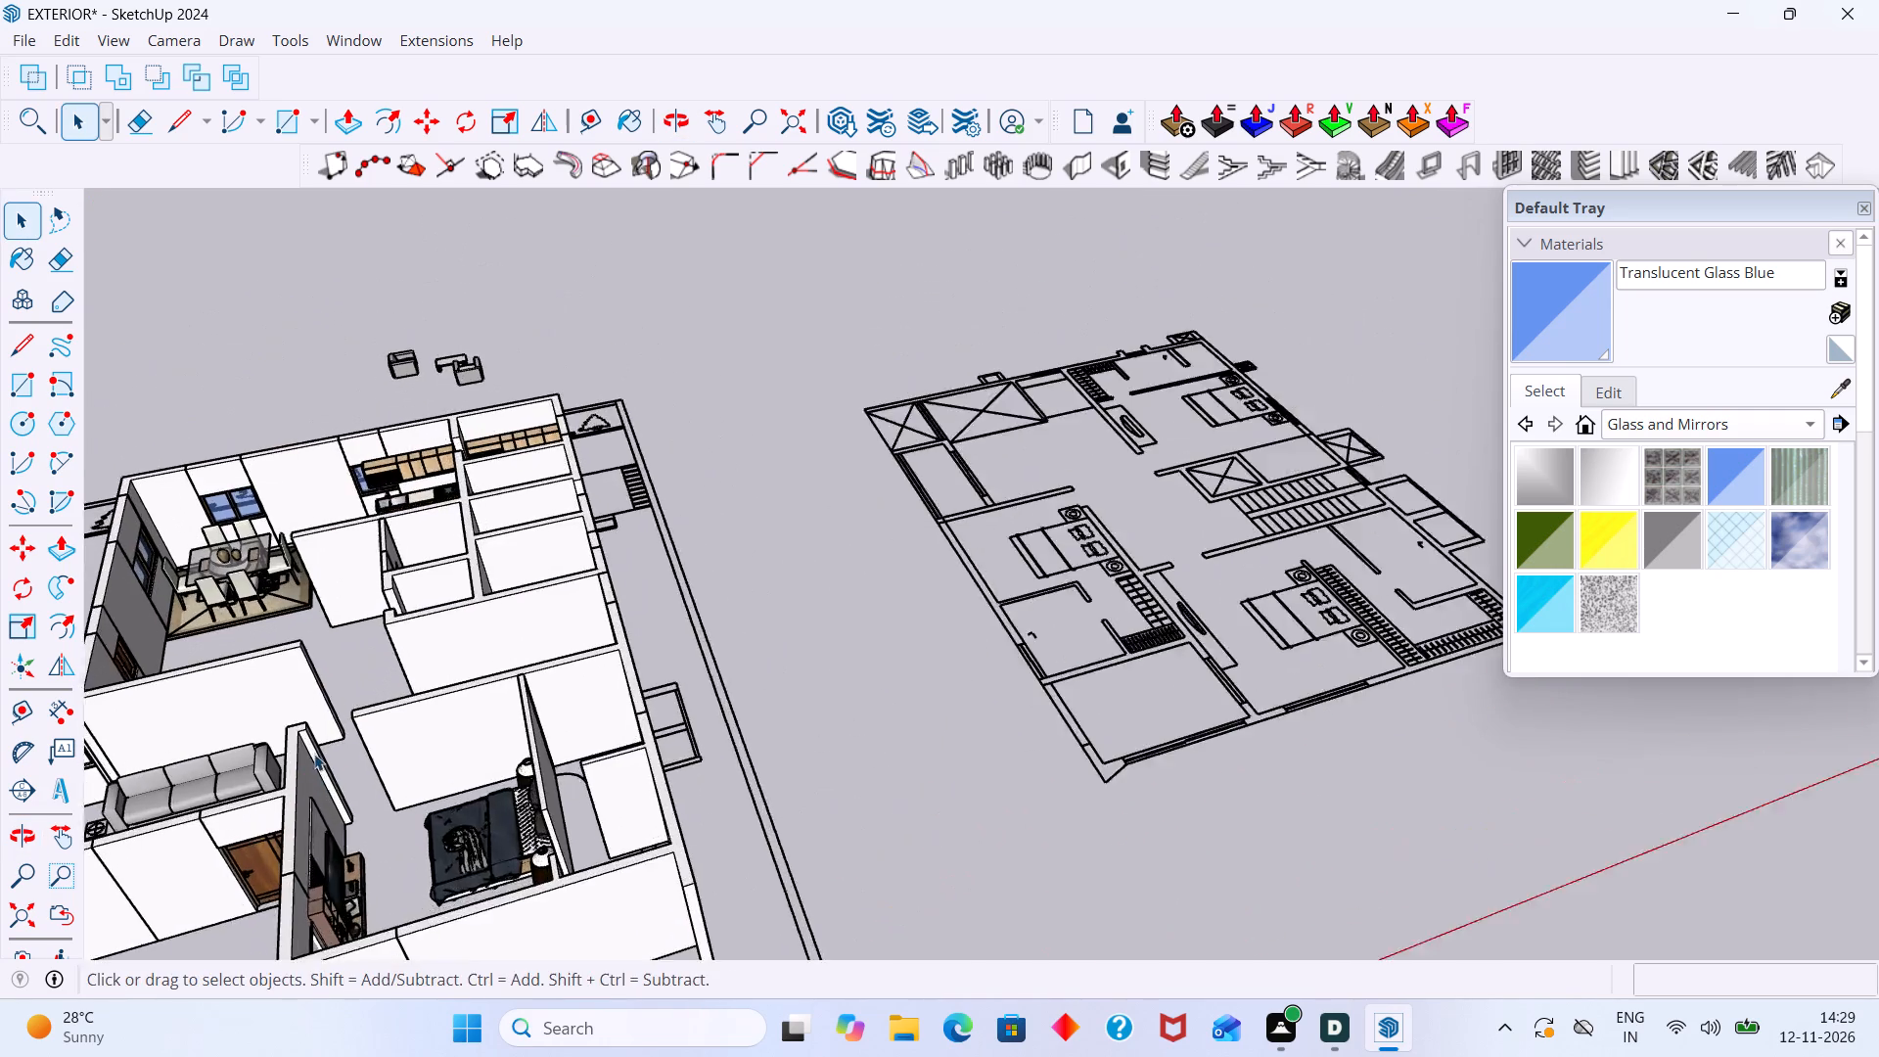
{"action": "scroll", "coordinate": [314, 754], "scroll_direction": "up", "scroll_amount": 2}
{"action": "middle_click_drag", "start_coordinate": [310, 753], "coordinate": [571, 622]}
{"action": "scroll", "coordinate": [508, 754], "scroll_direction": "up", "scroll_amount": 3}
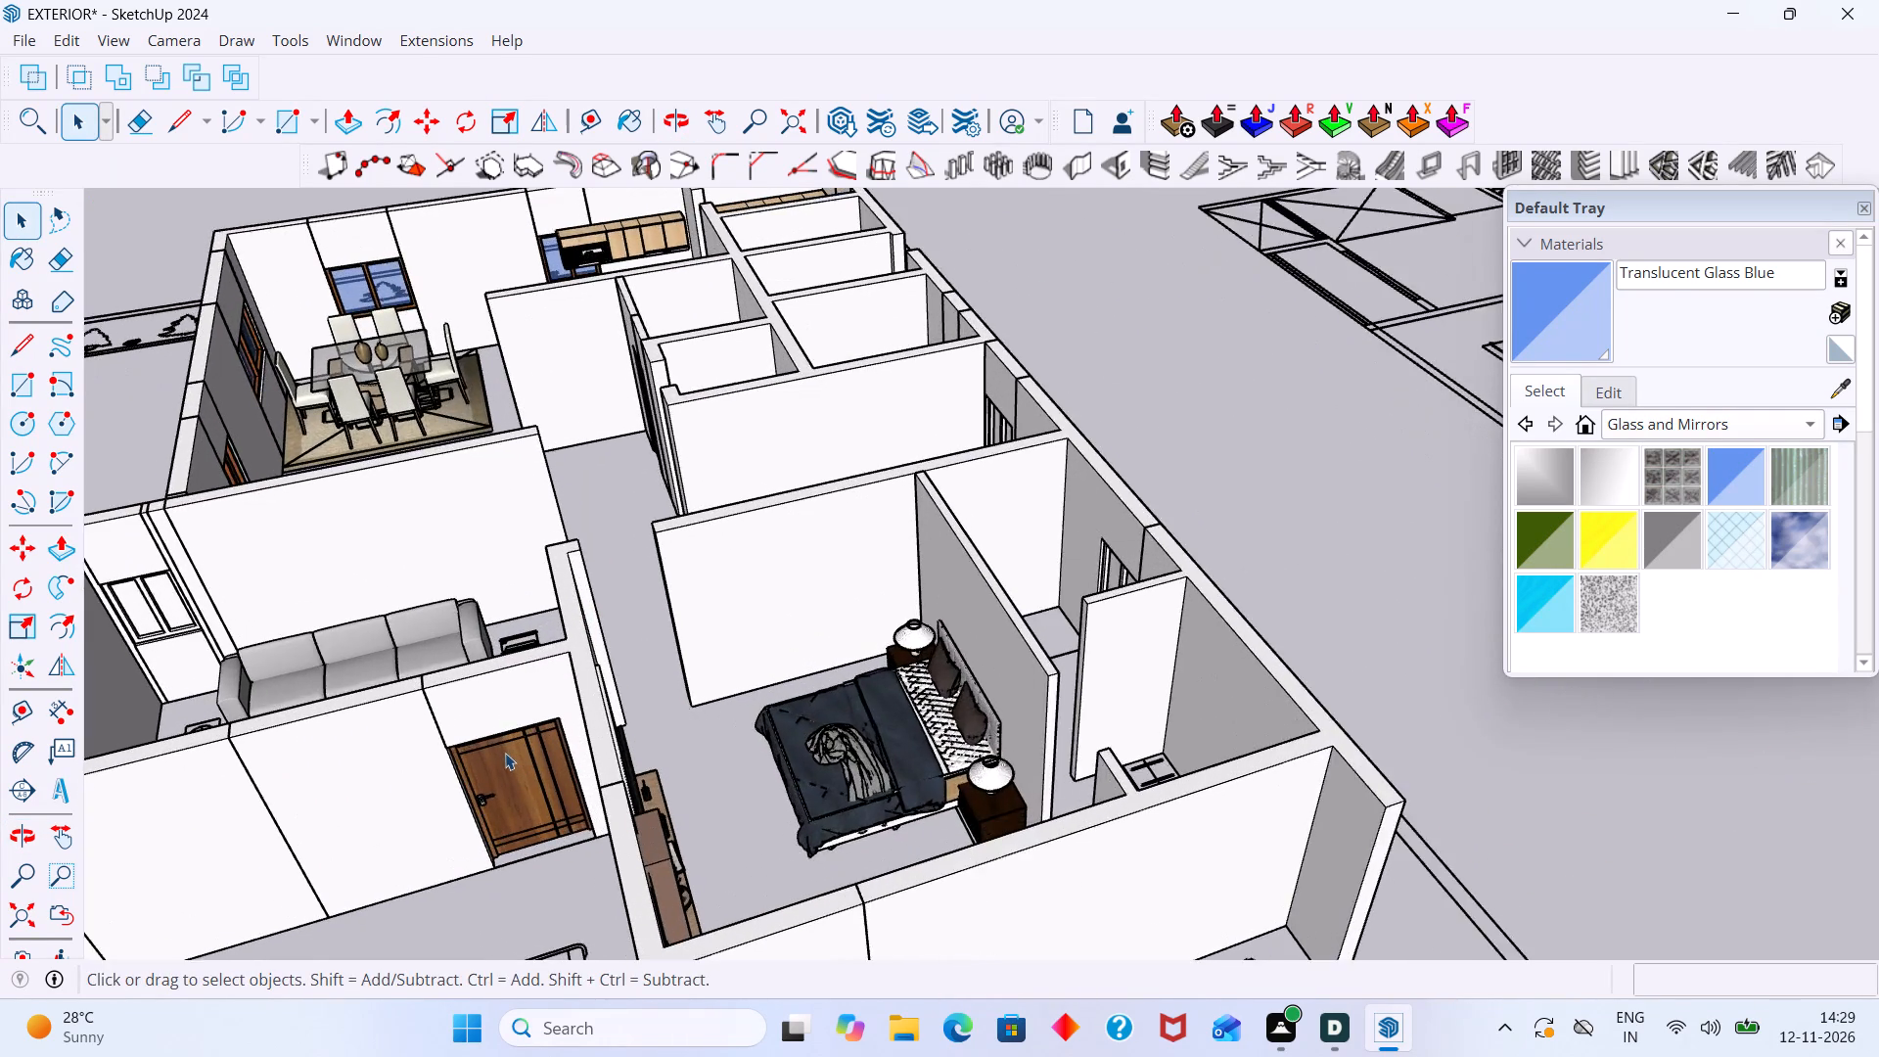
{"action": "scroll", "coordinate": [502, 744], "scroll_direction": "down", "scroll_amount": 16}
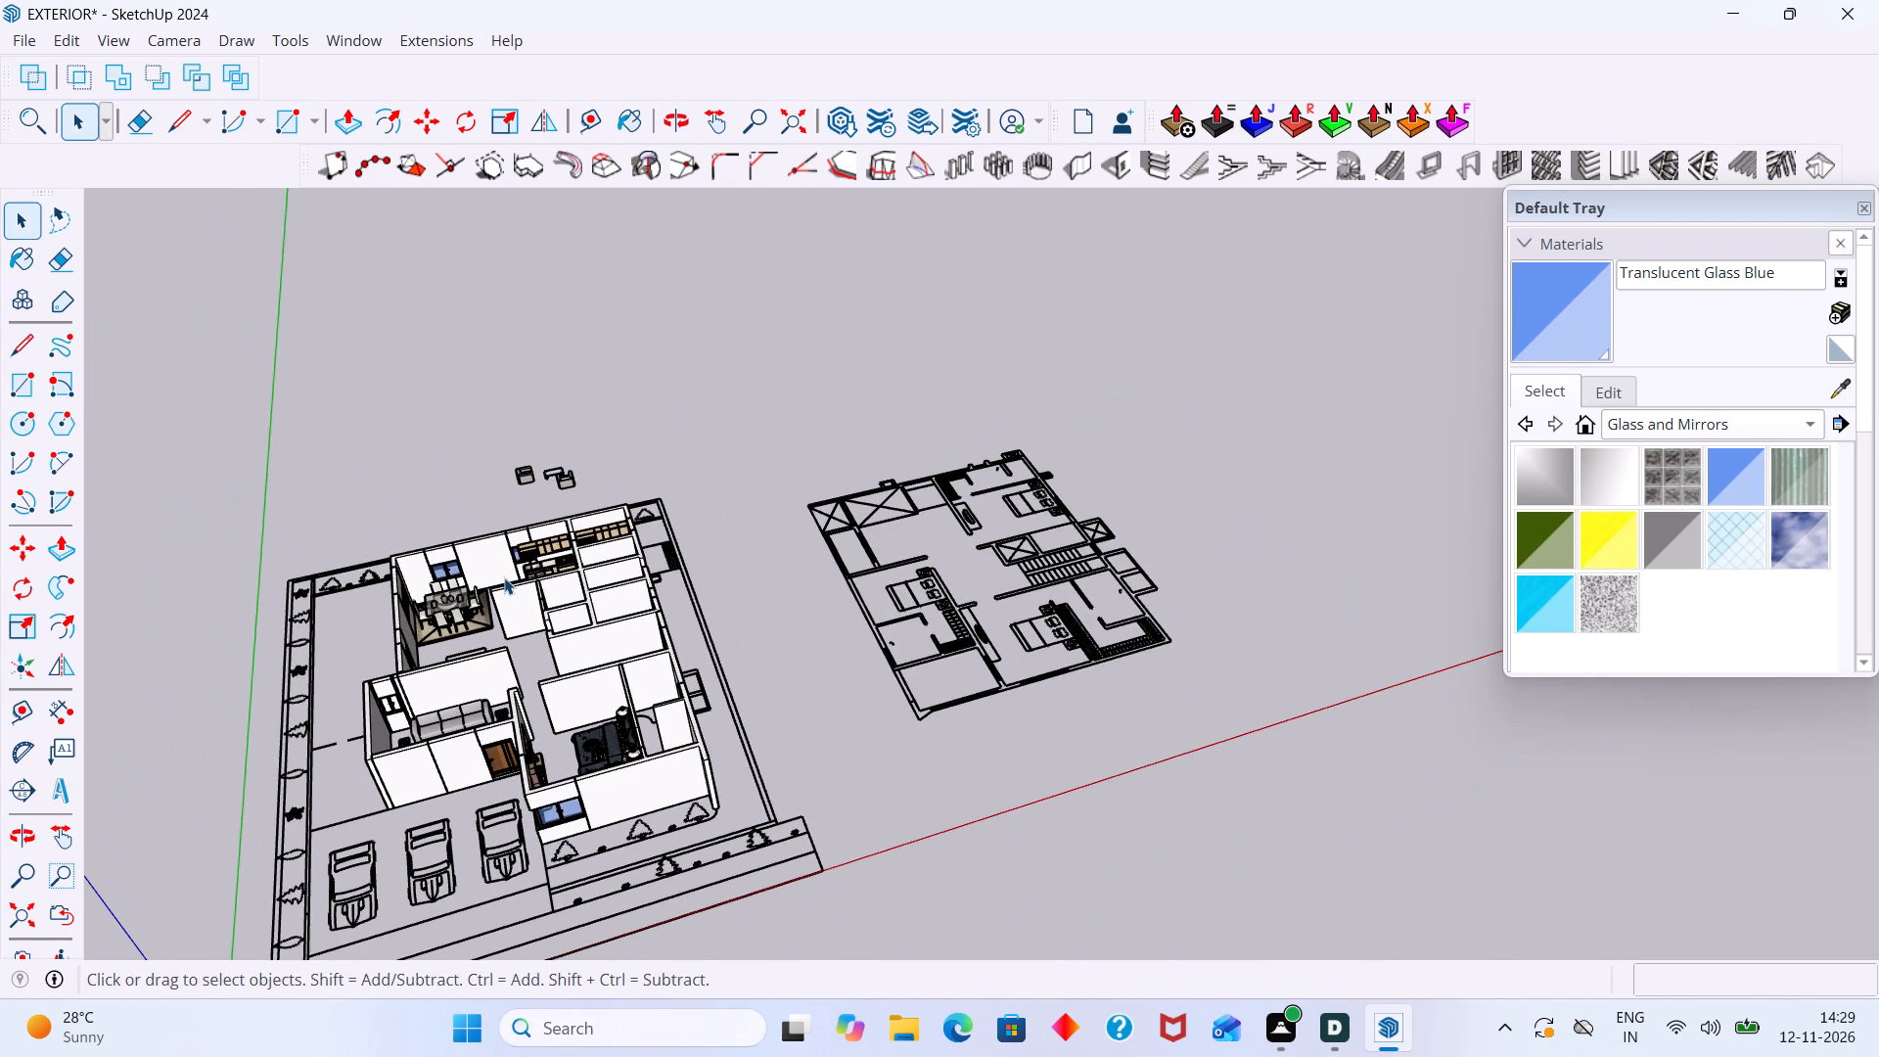
Copy the wooden door near the dining area by its bottom corner about 34' 11" to the partition wall's bottom corner at the bedroom's wardrobe area.
{"action": "scroll", "coordinate": [344, 626], "scroll_direction": "up", "scroll_amount": 17}
{"action": "middle_click_drag", "start_coordinate": [449, 666], "coordinate": [310, 708]}
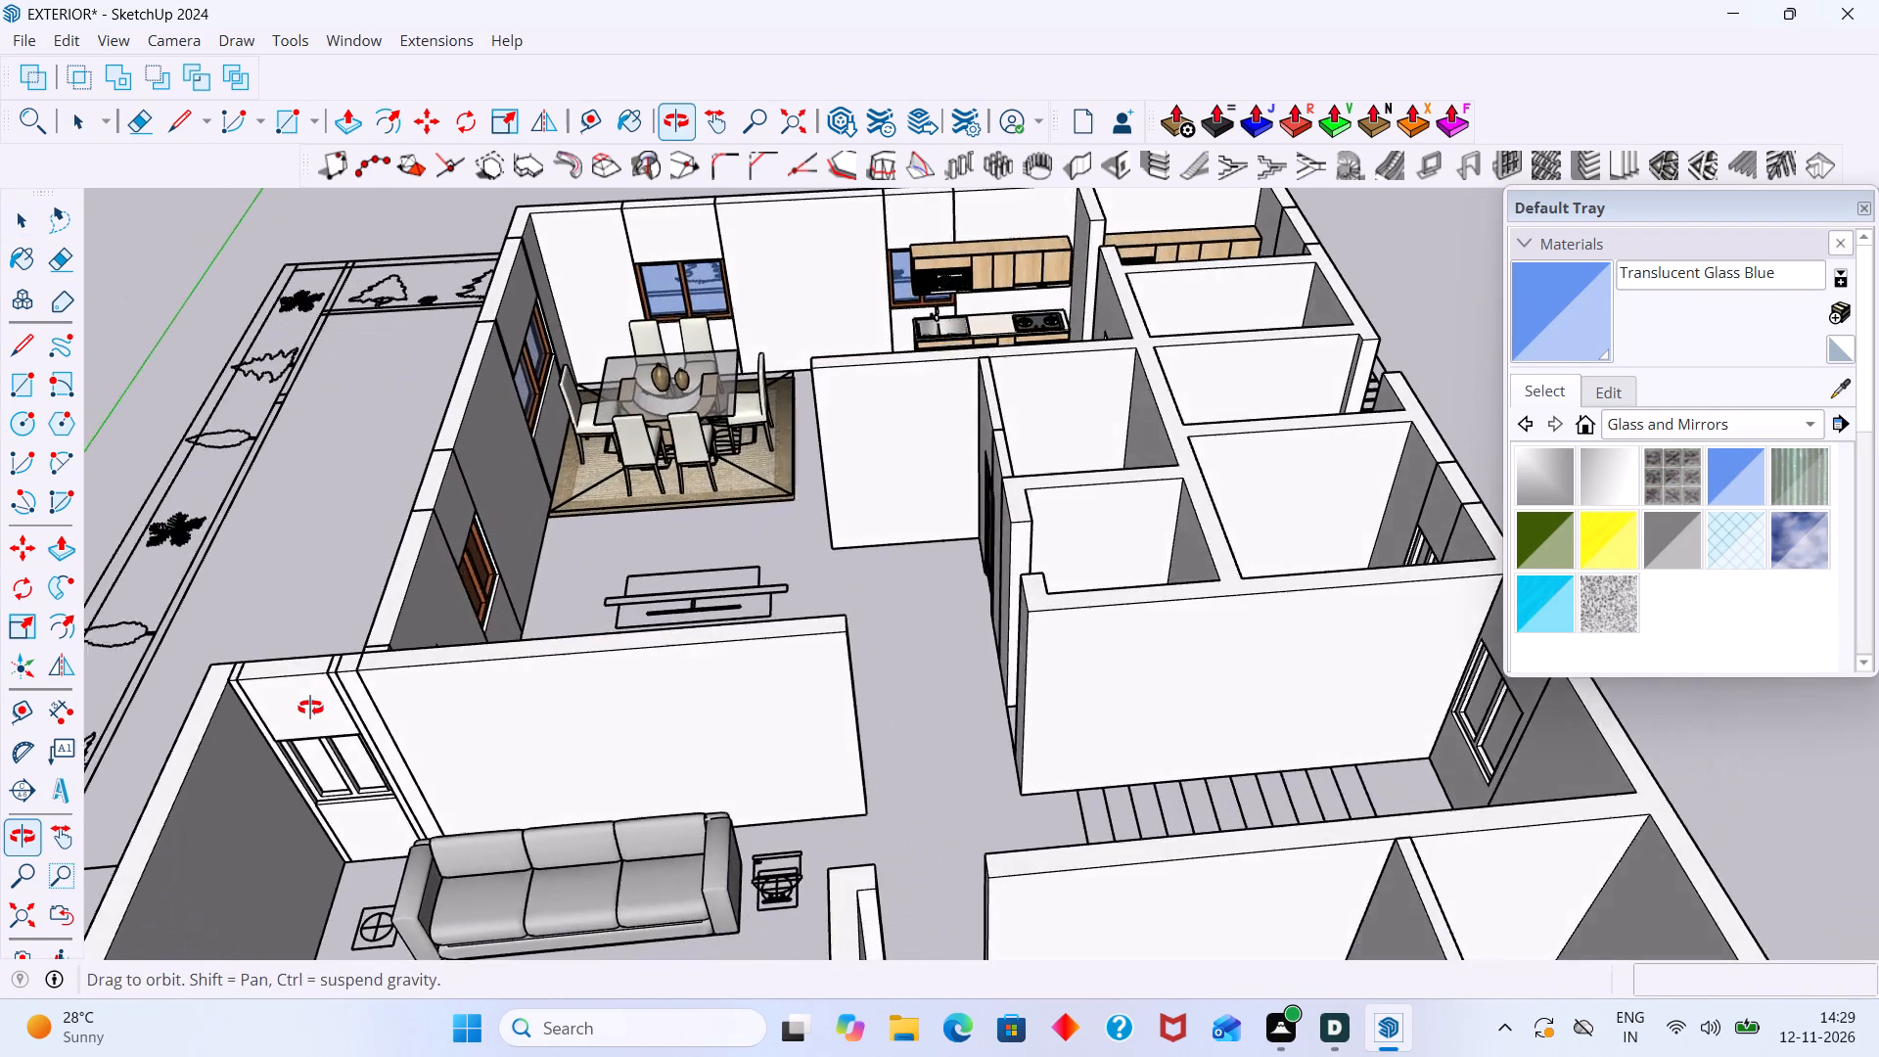
{"action": "middle_click_drag", "start_coordinate": [310, 708], "coordinate": [318, 705]}
{"action": "middle_click_drag", "start_coordinate": [683, 603], "coordinate": [1065, 530]}
{"action": "scroll", "coordinate": [1028, 519], "scroll_direction": "up", "scroll_amount": 7}
{"action": "left_click", "coordinate": [1004, 494]}
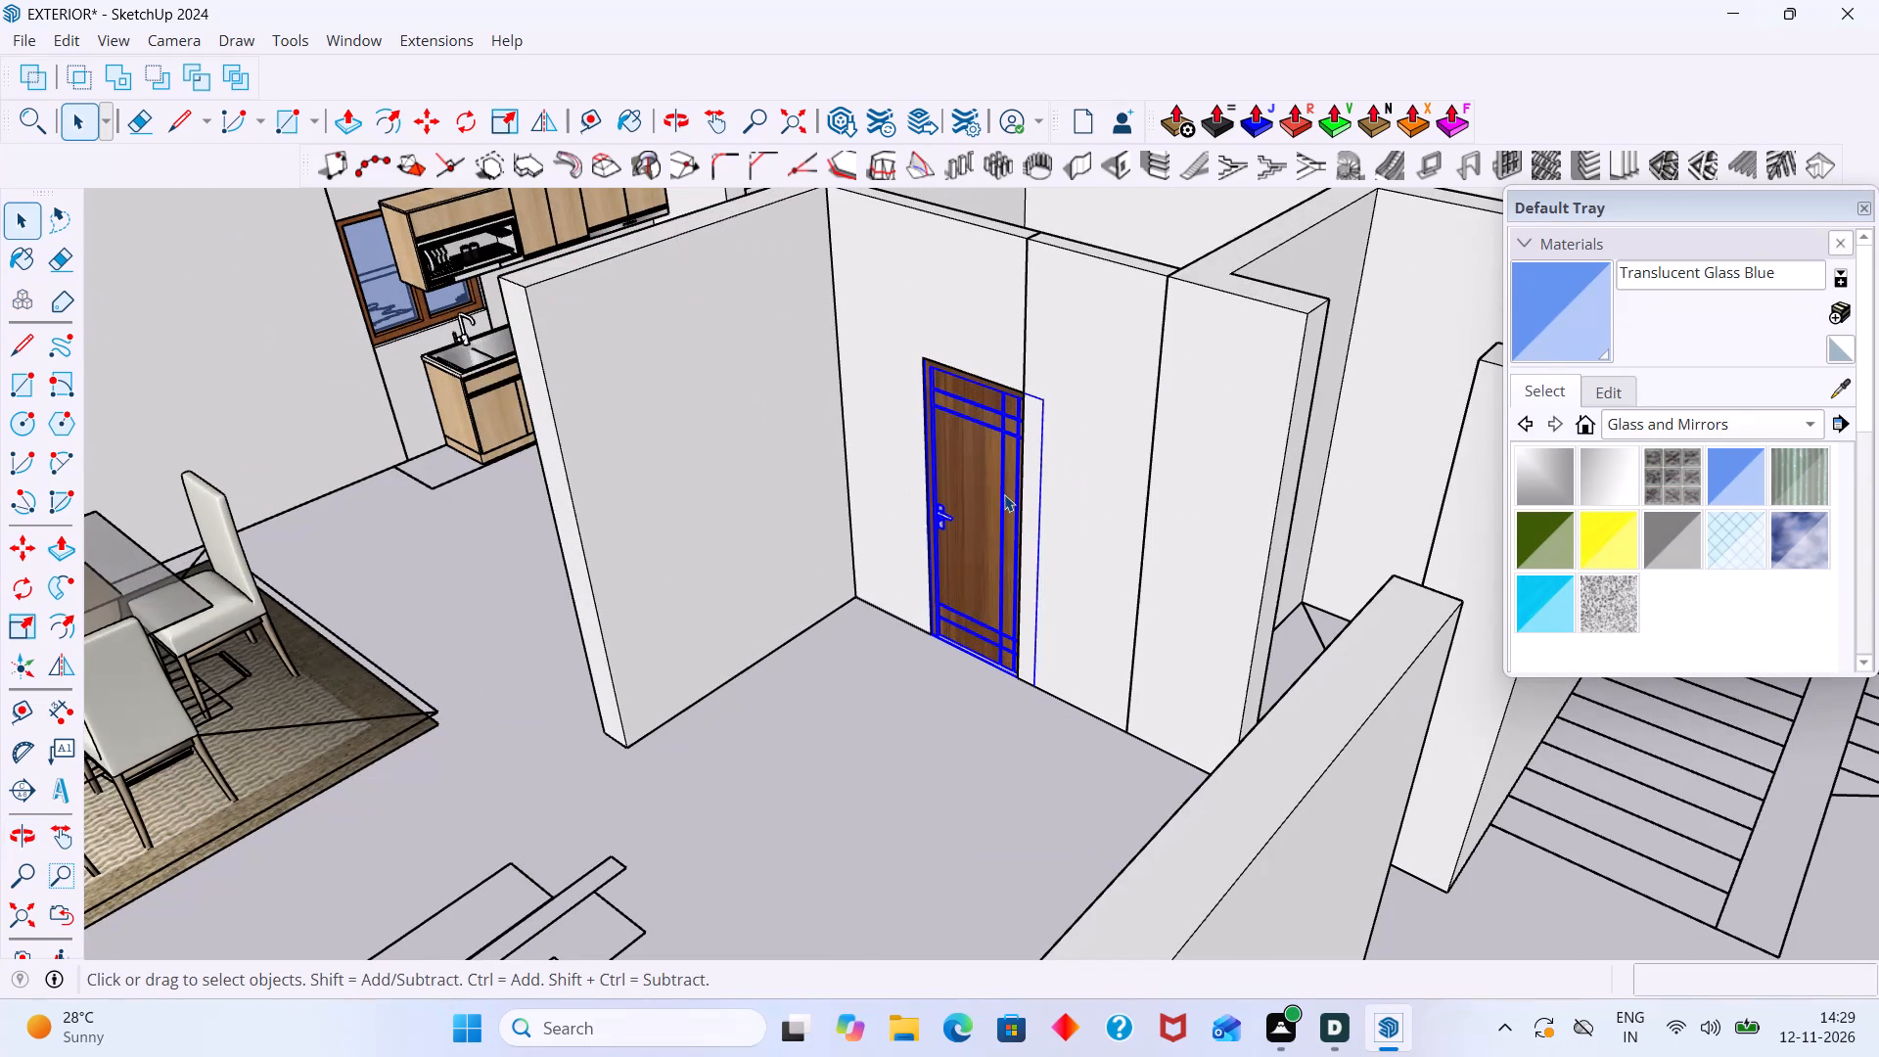
{"action": "key", "text": "m"}
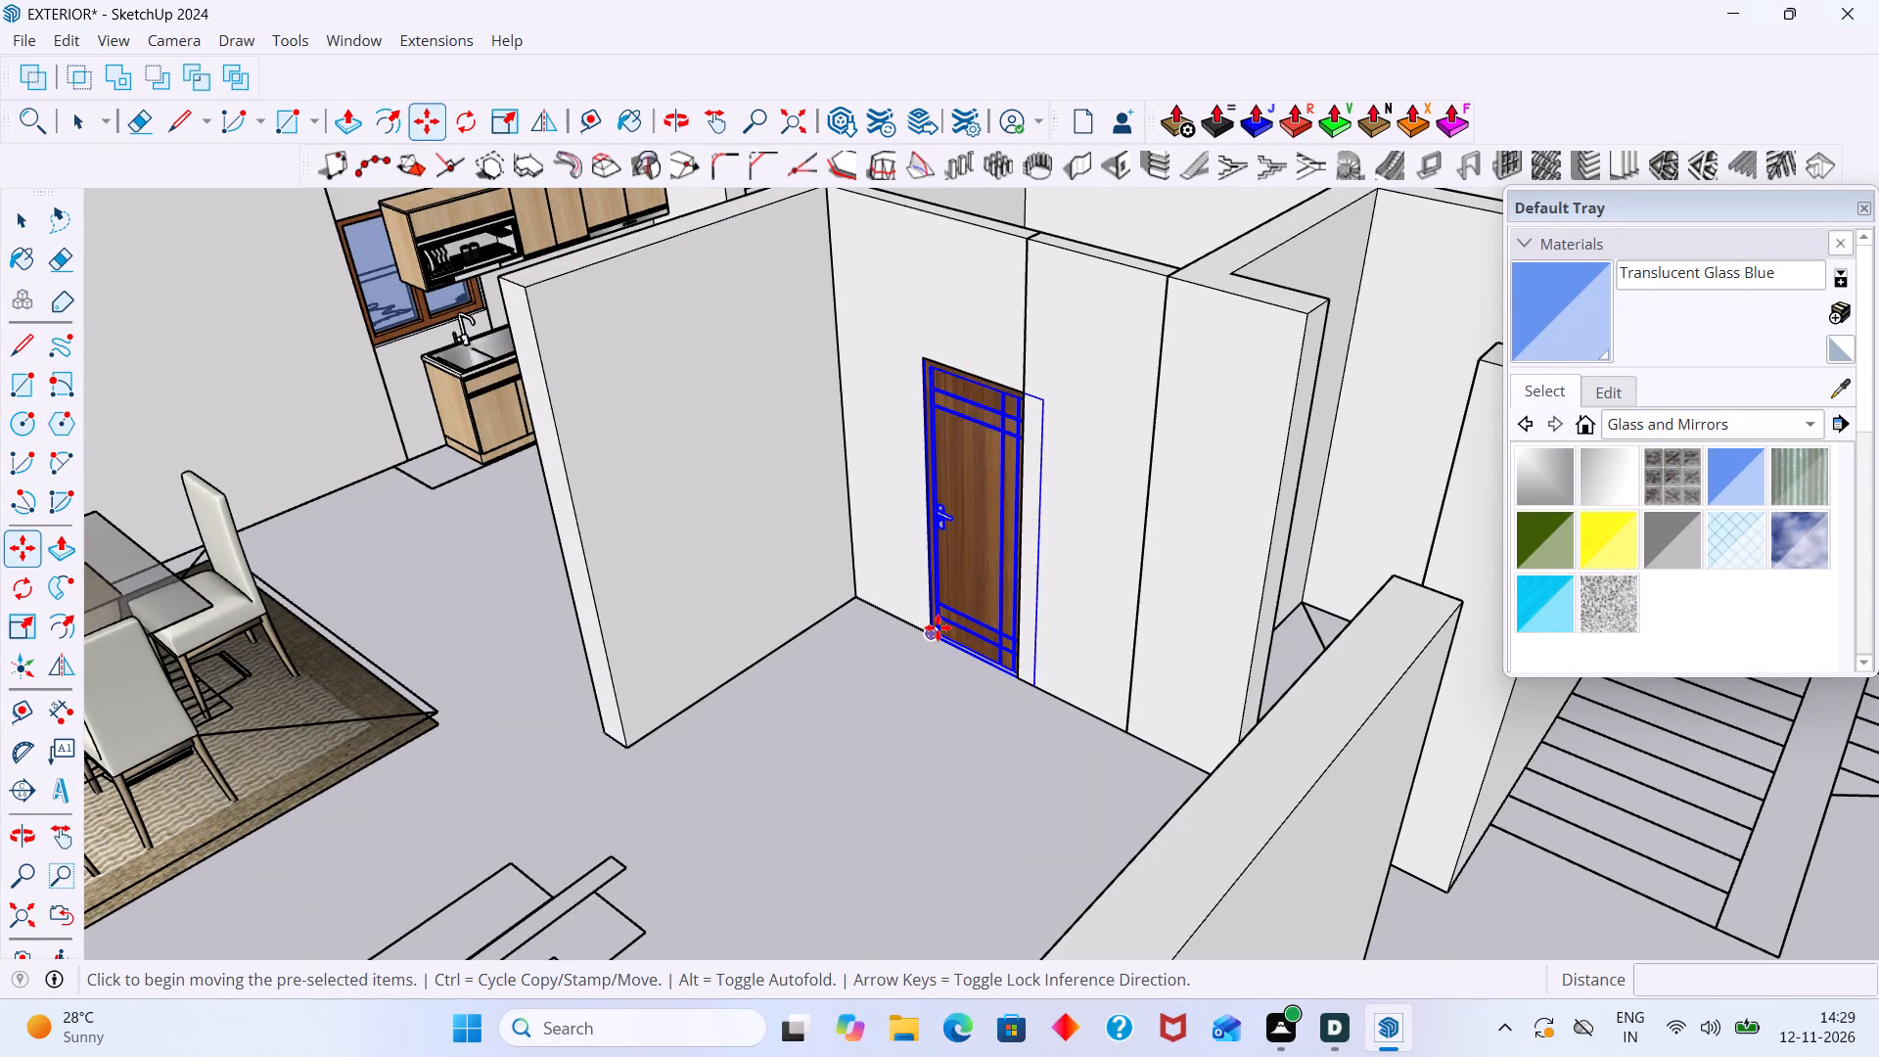
{"action": "left_click", "coordinate": [925, 636]}
{"action": "scroll", "coordinate": [802, 685], "scroll_direction": "down", "scroll_amount": 5}
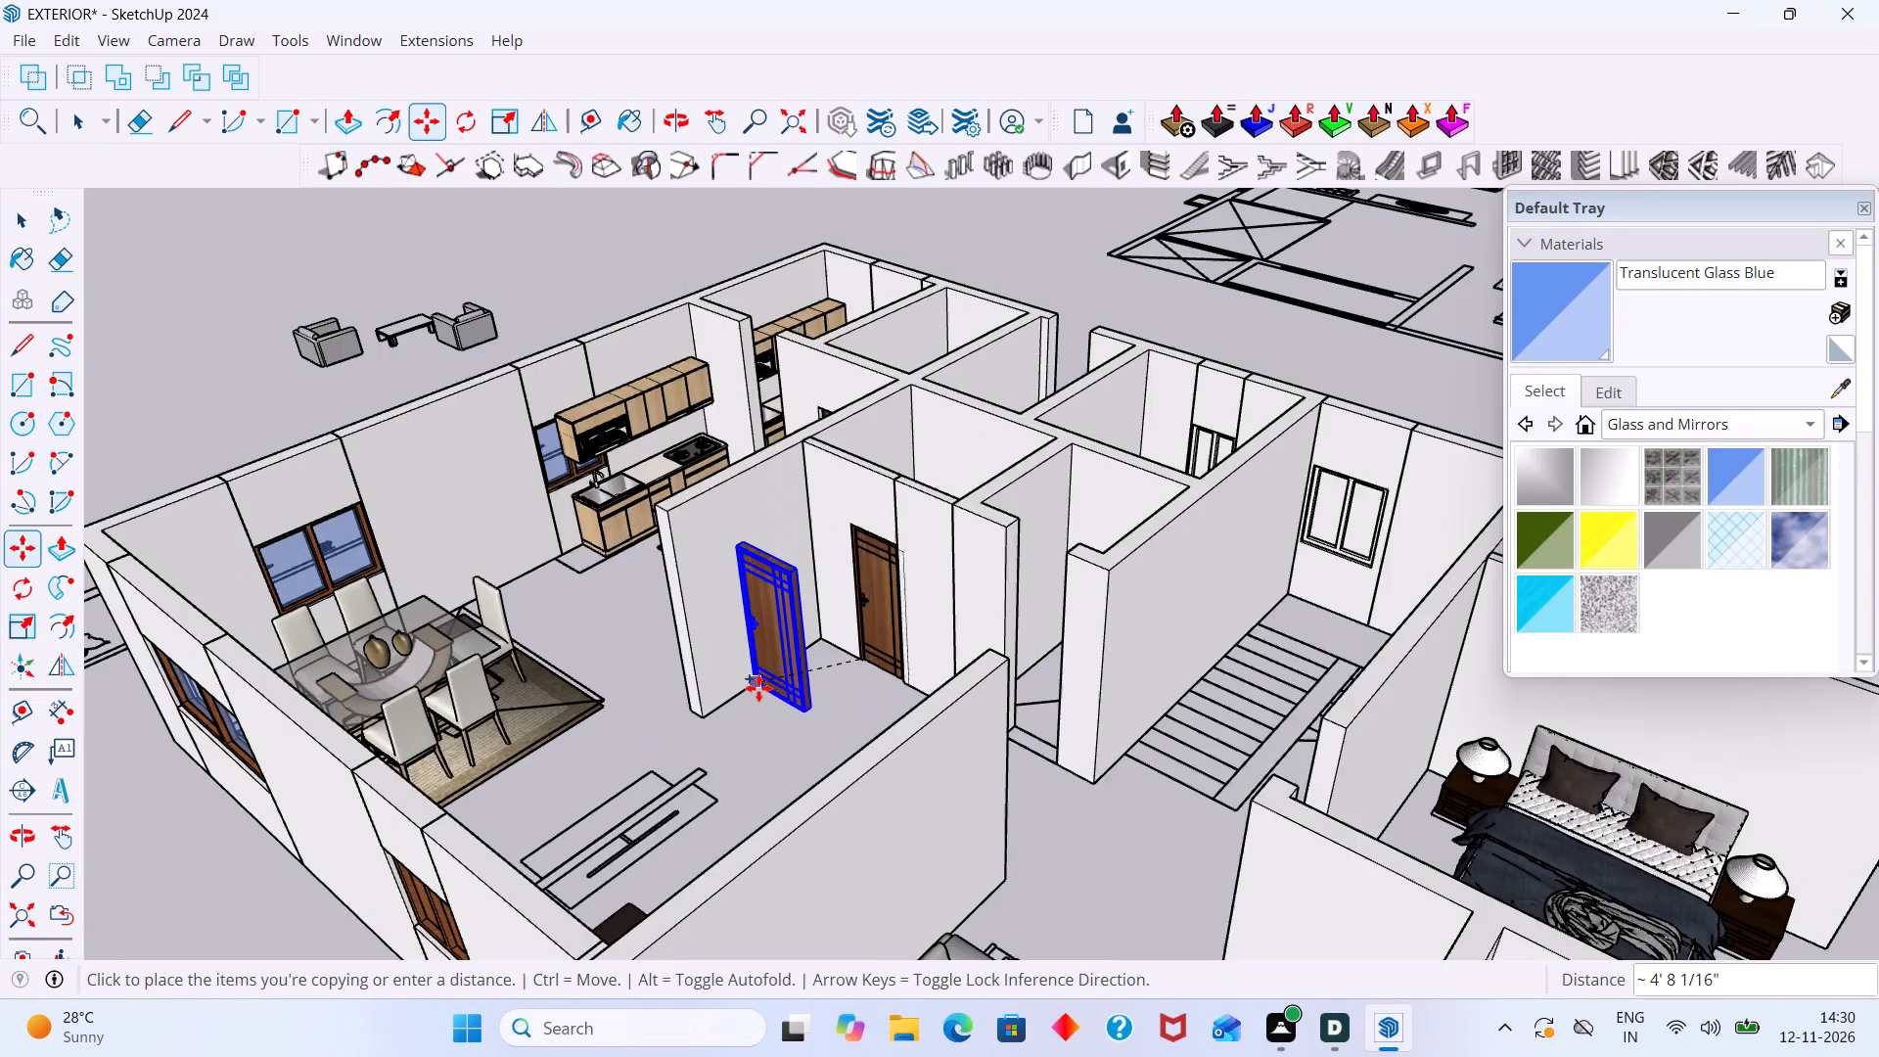
{"action": "scroll", "coordinate": [758, 688], "scroll_direction": "down", "scroll_amount": 3}
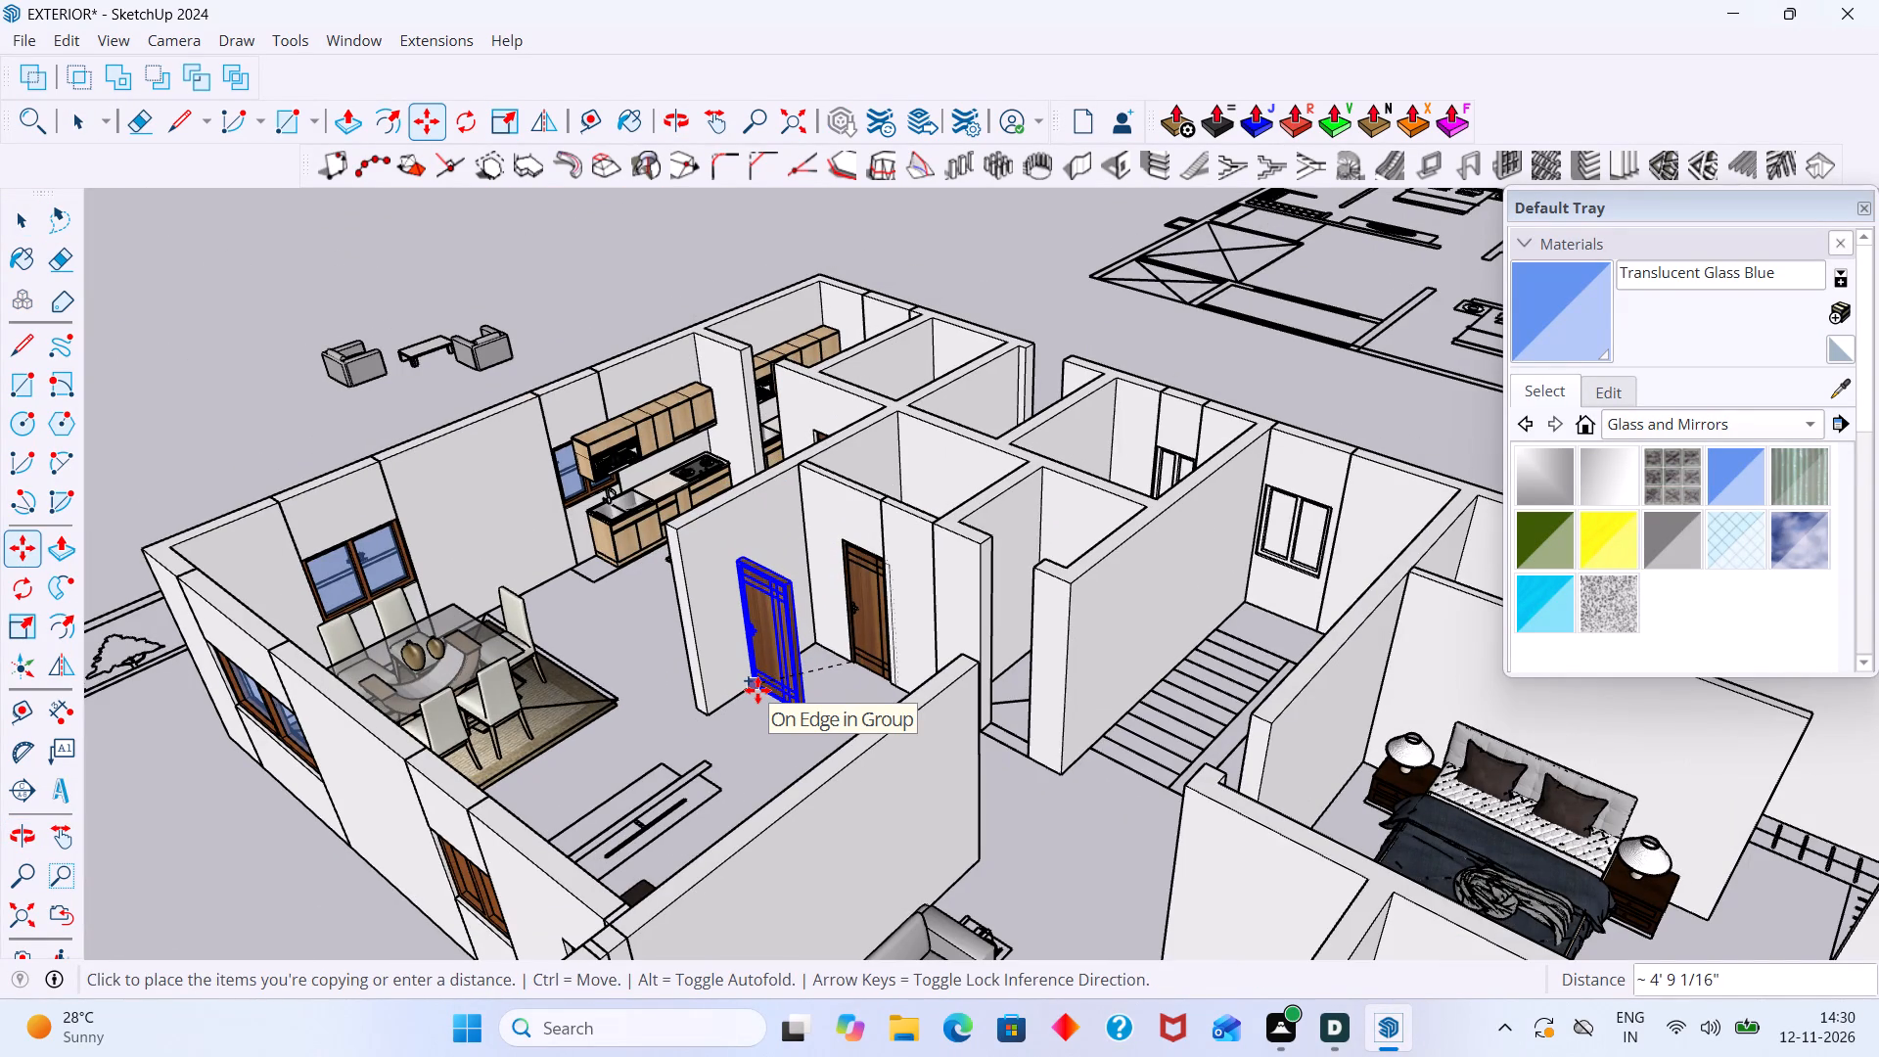
{"action": "scroll", "coordinate": [761, 716], "scroll_direction": "down", "scroll_amount": 10}
{"action": "scroll", "coordinate": [904, 699], "scroll_direction": "up", "scroll_amount": 6}
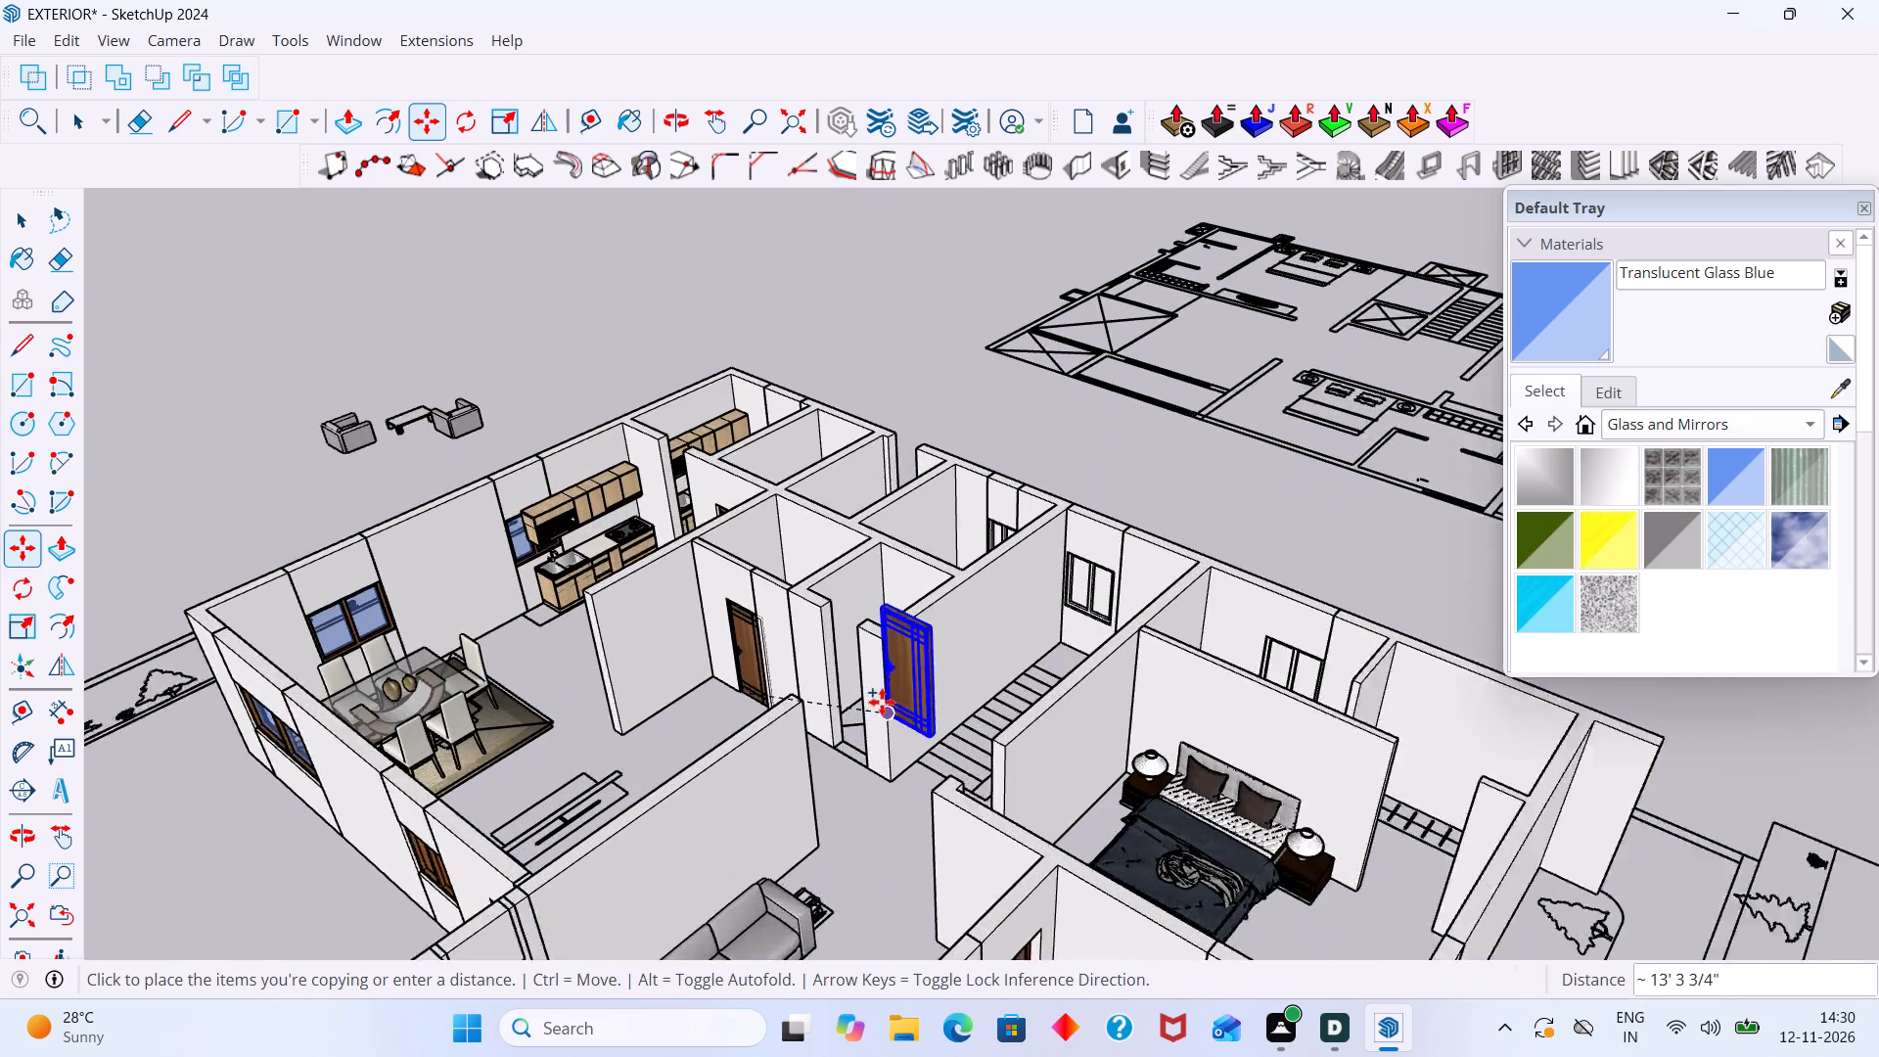
{"action": "scroll", "coordinate": [882, 702], "scroll_direction": "up", "scroll_amount": 2}
{"action": "middle_click_drag", "start_coordinate": [881, 702], "coordinate": [1019, 900]}
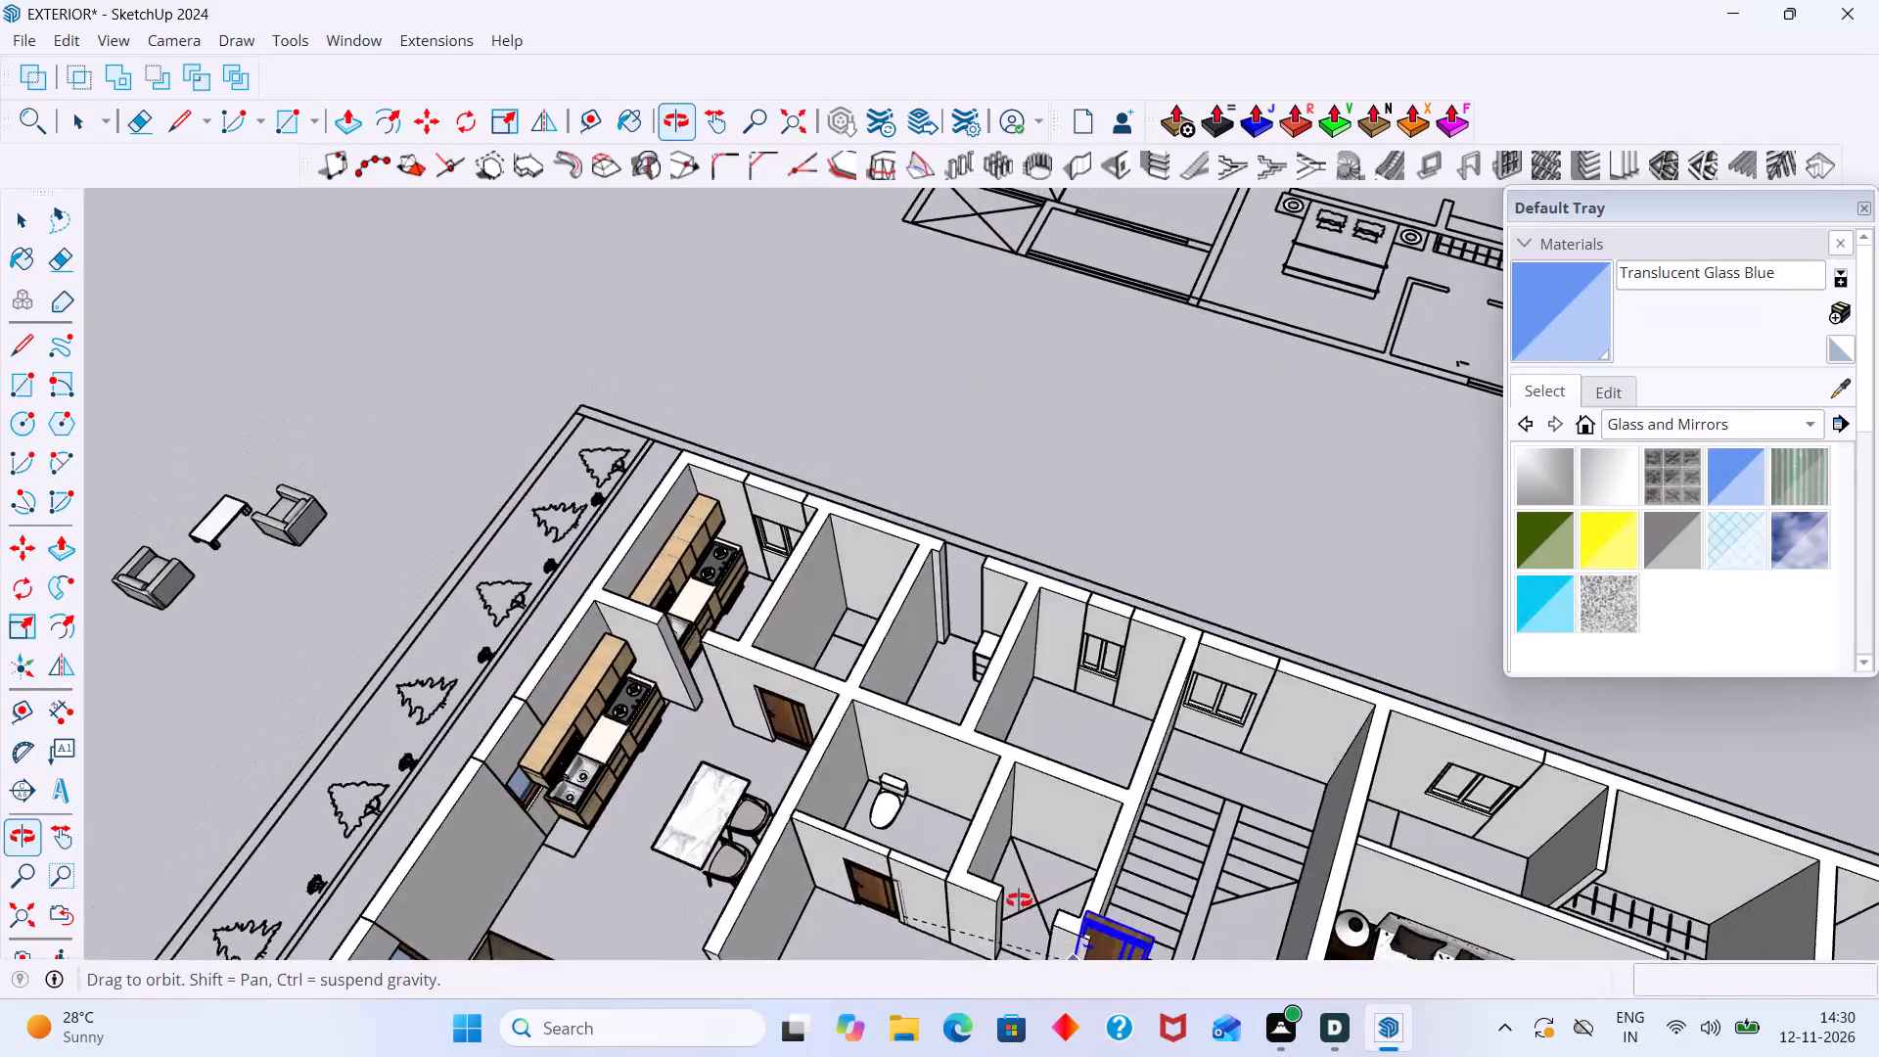
{"action": "middle_click_drag", "start_coordinate": [1019, 900], "coordinate": [1155, 741]}
{"action": "scroll", "coordinate": [710, 648], "scroll_direction": "up", "scroll_amount": 8}
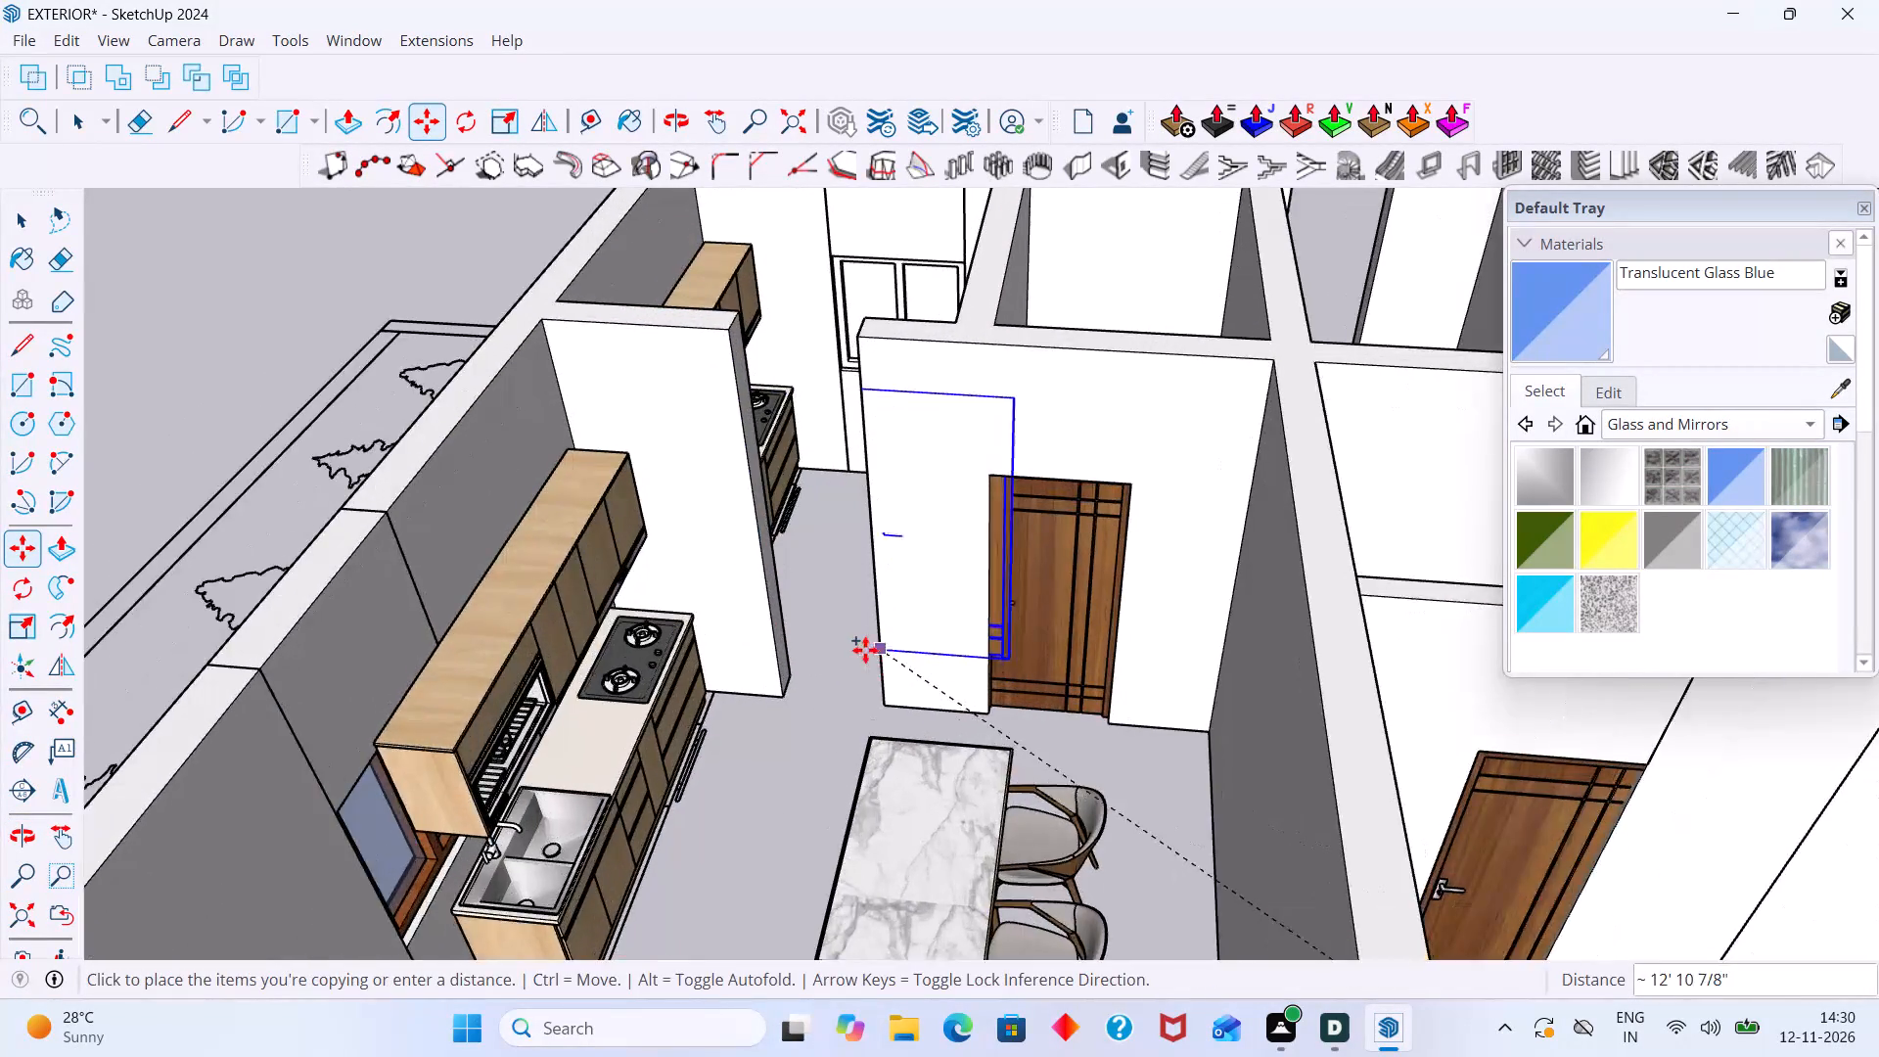
{"action": "scroll", "coordinate": [855, 650], "scroll_direction": "up", "scroll_amount": 4}
{"action": "scroll", "coordinate": [843, 664], "scroll_direction": "down", "scroll_amount": 20}
{"action": "scroll", "coordinate": [843, 664], "scroll_direction": "down", "scroll_amount": 2}
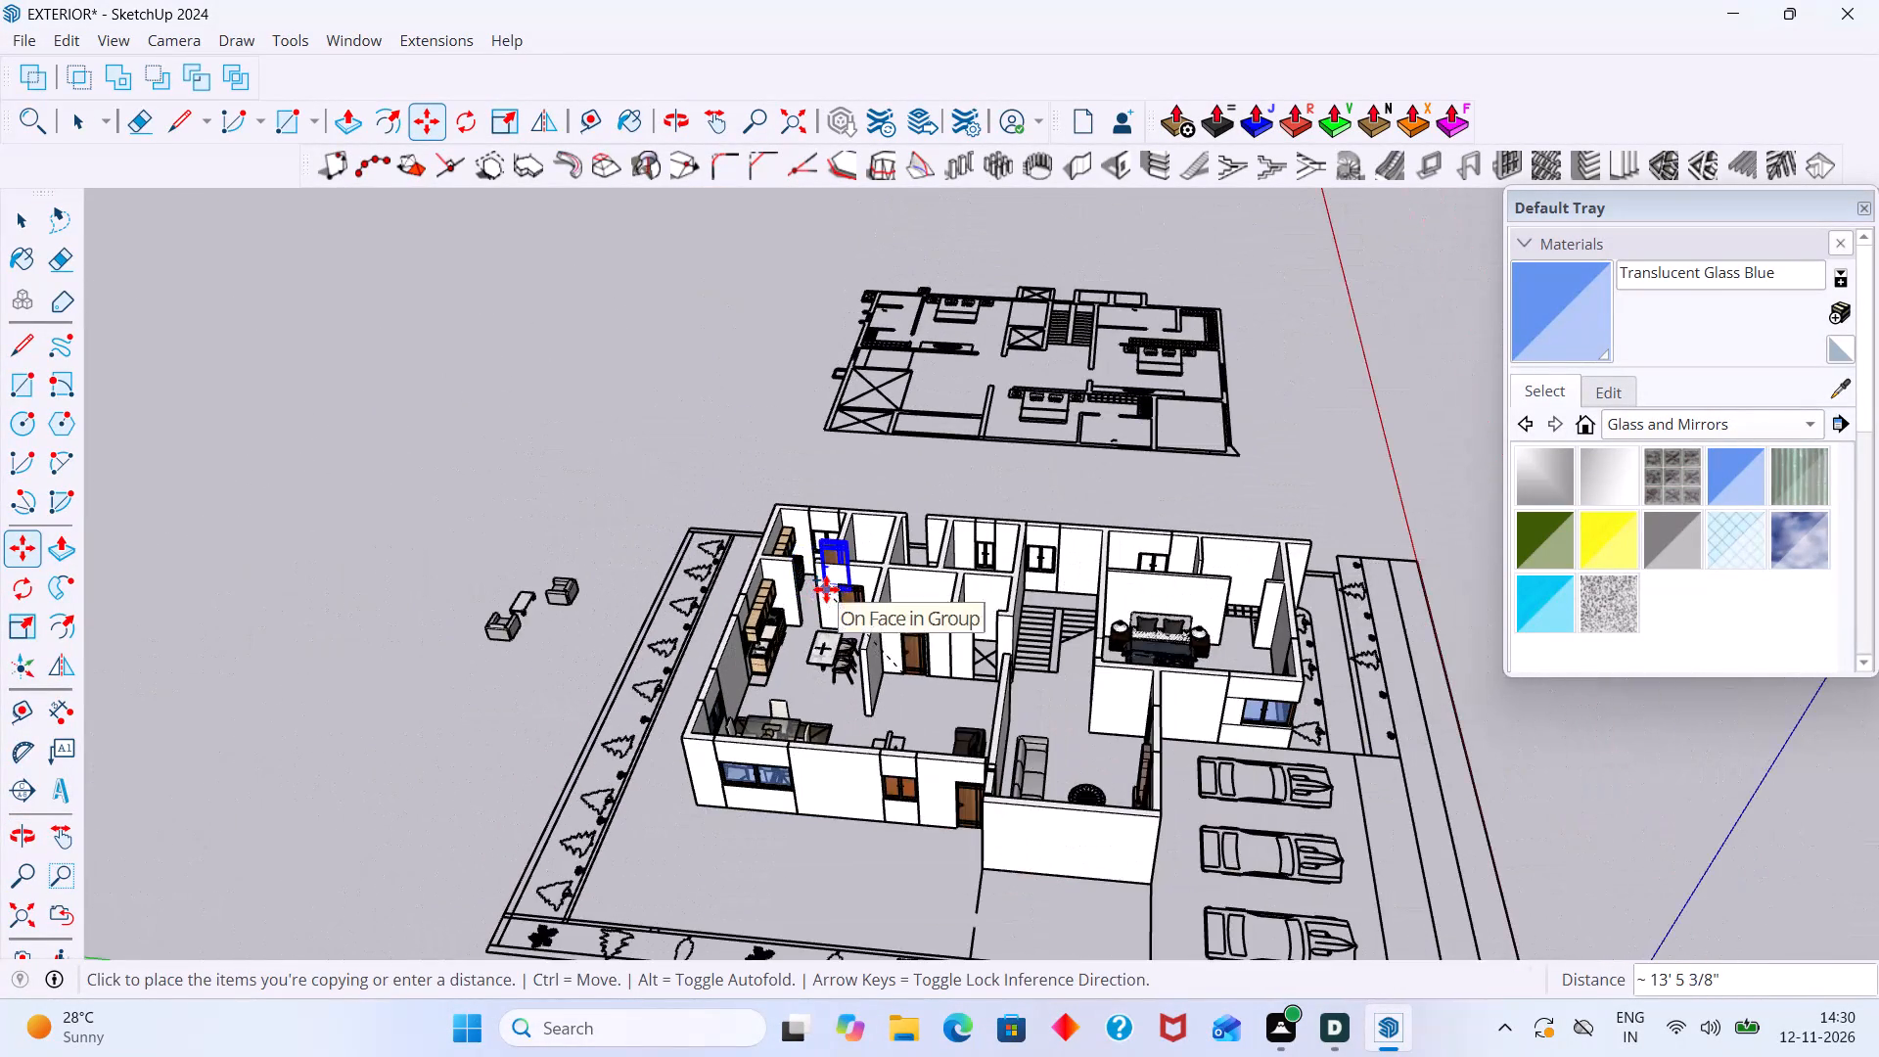
{"action": "middle_click_drag", "start_coordinate": [826, 589], "coordinate": [544, 362]}
{"action": "scroll", "coordinate": [694, 490], "scroll_direction": "up", "scroll_amount": 4}
{"action": "middle_click_drag", "start_coordinate": [772, 507], "coordinate": [409, 491]}
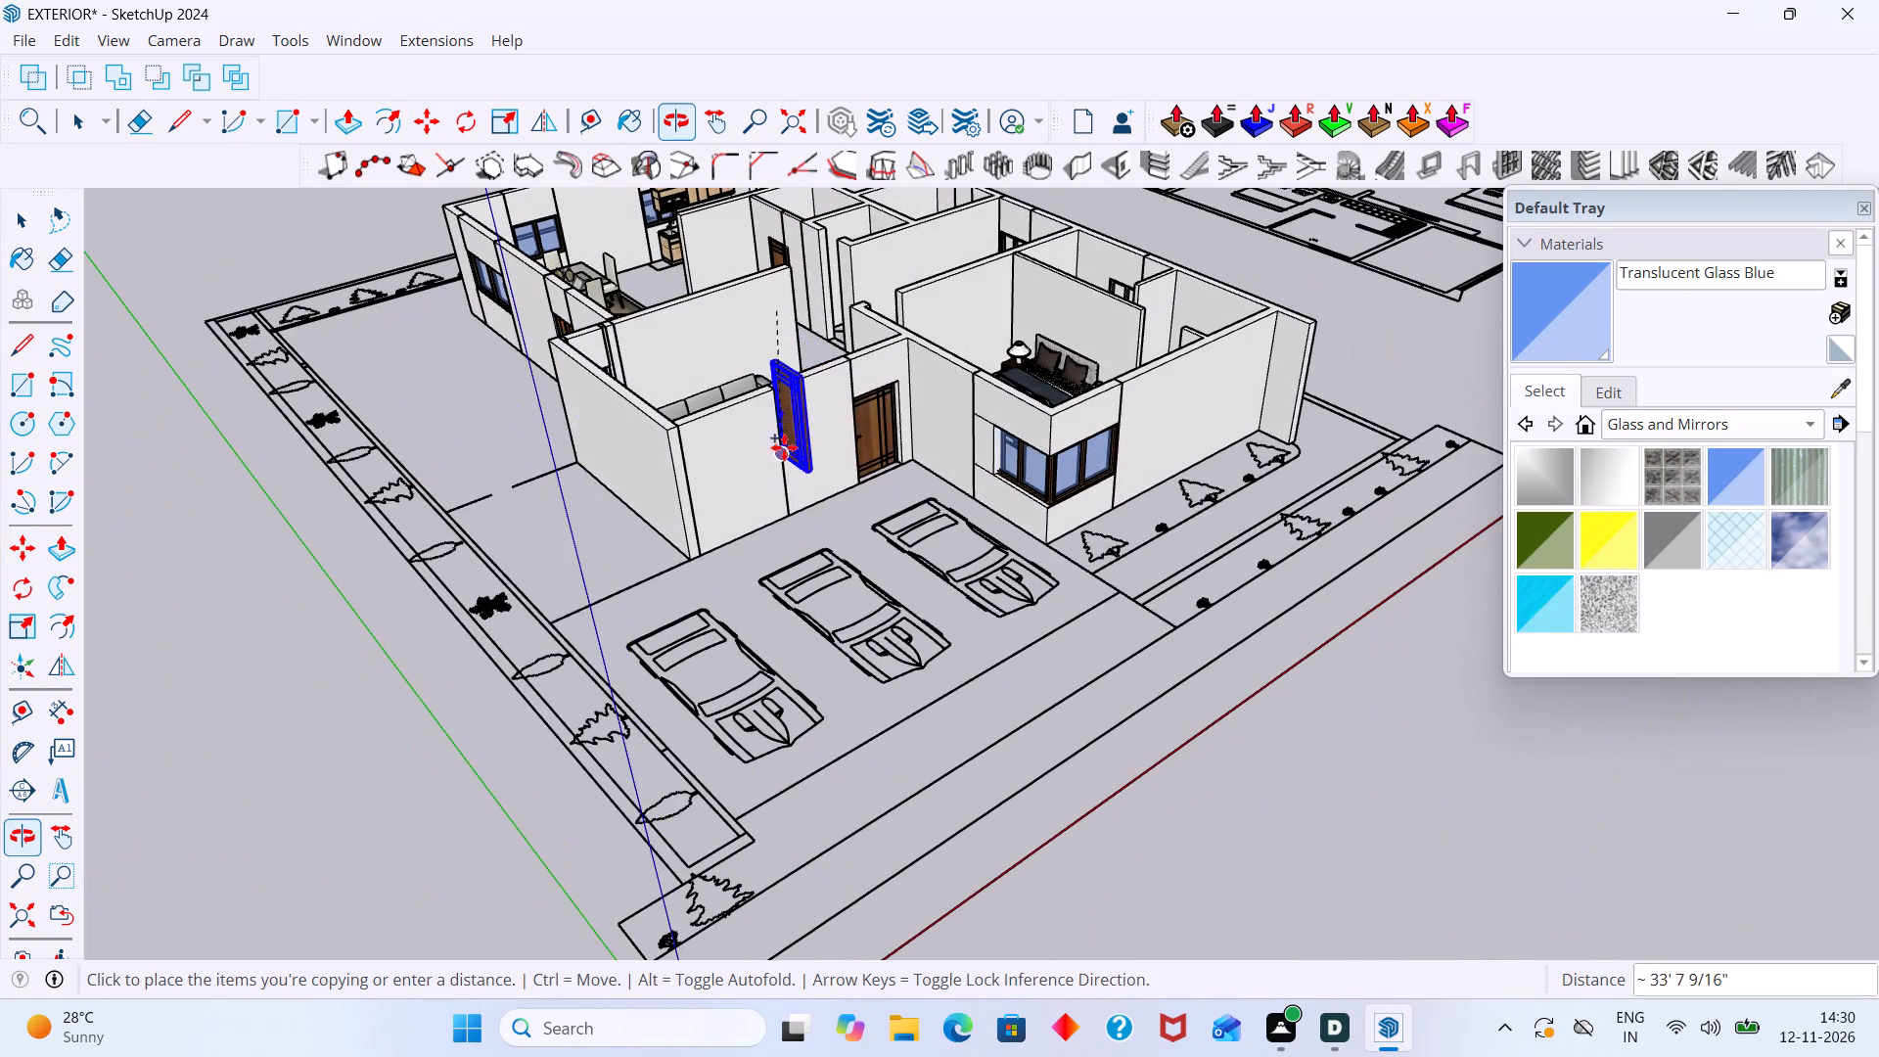
{"action": "scroll", "coordinate": [790, 442], "scroll_direction": "down", "scroll_amount": 1}
{"action": "middle_click_drag", "start_coordinate": [931, 414], "coordinate": [709, 430]}
{"action": "middle_click_drag", "start_coordinate": [1090, 397], "coordinate": [886, 484]}
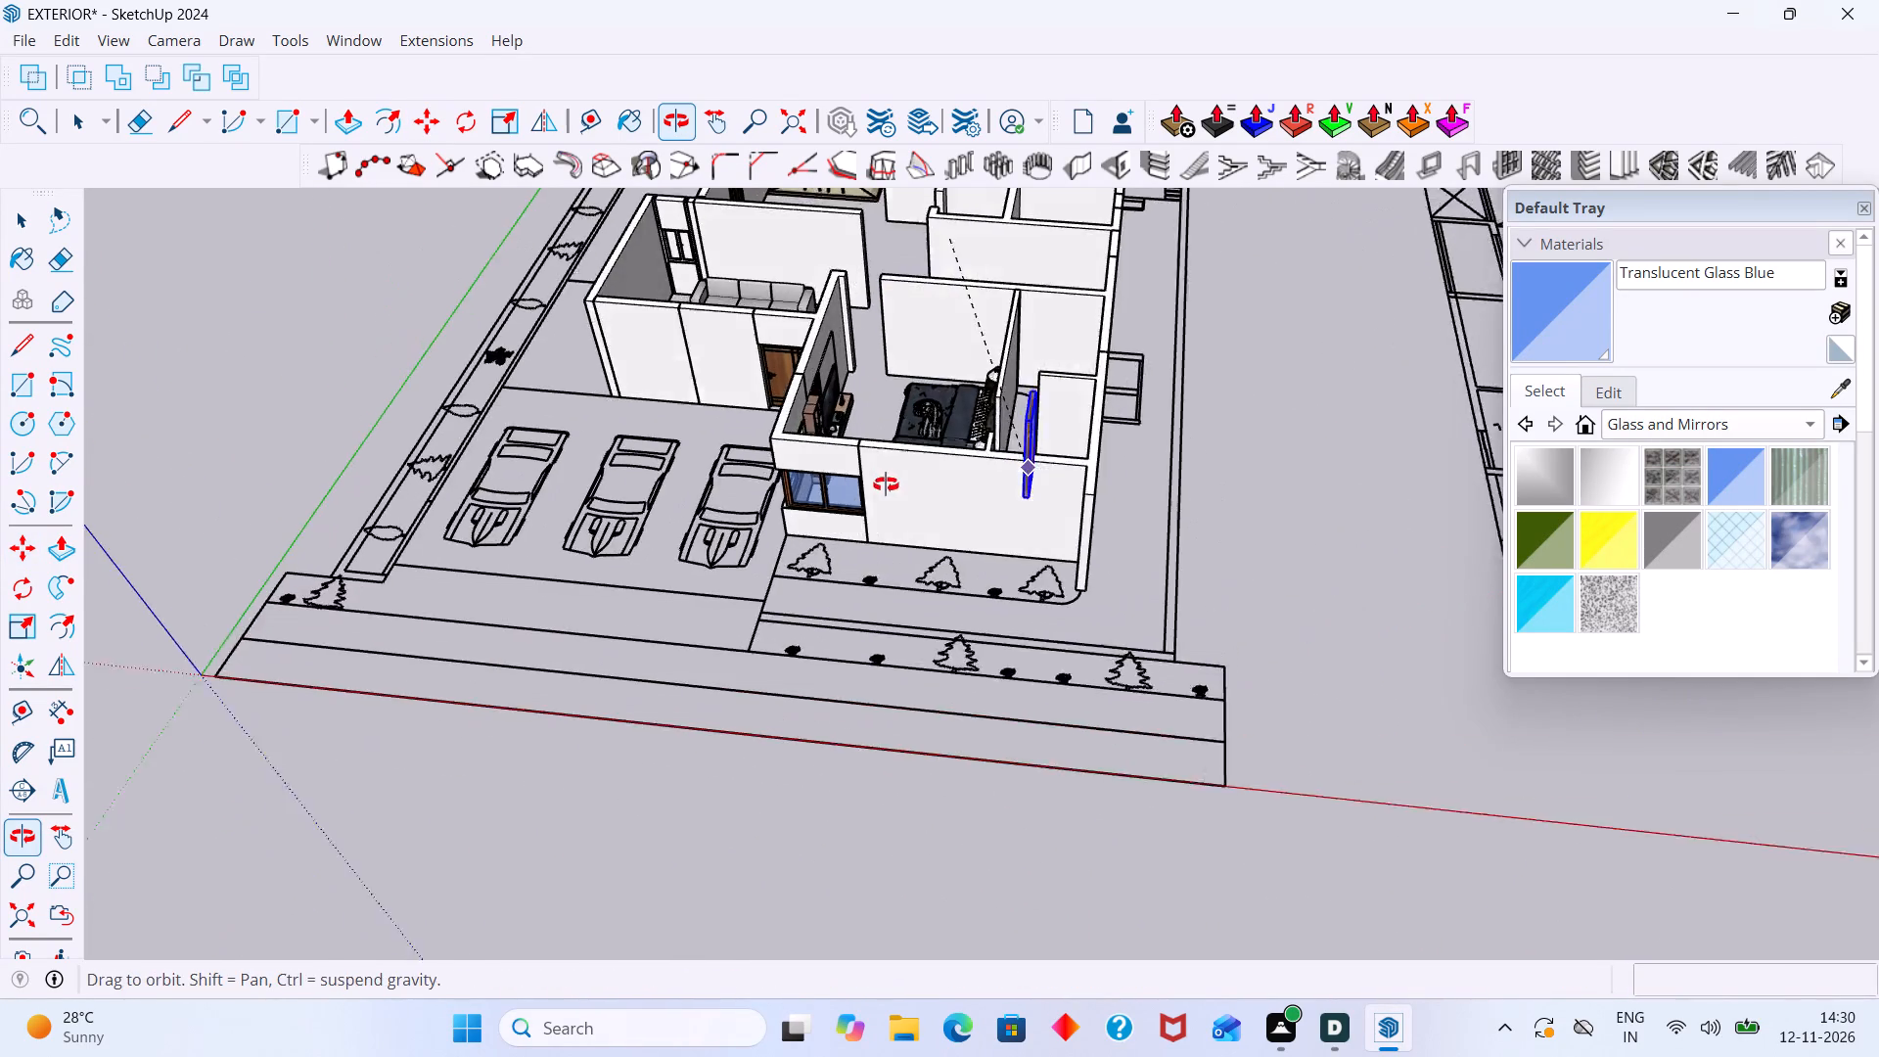
{"action": "middle_click_drag", "start_coordinate": [886, 484], "coordinate": [843, 518]}
{"action": "scroll", "coordinate": [905, 495], "scroll_direction": "up", "scroll_amount": 3}
{"action": "middle_click_drag", "start_coordinate": [1025, 467], "coordinate": [1045, 712]}
{"action": "scroll", "coordinate": [1067, 612], "scroll_direction": "up", "scroll_amount": 3}
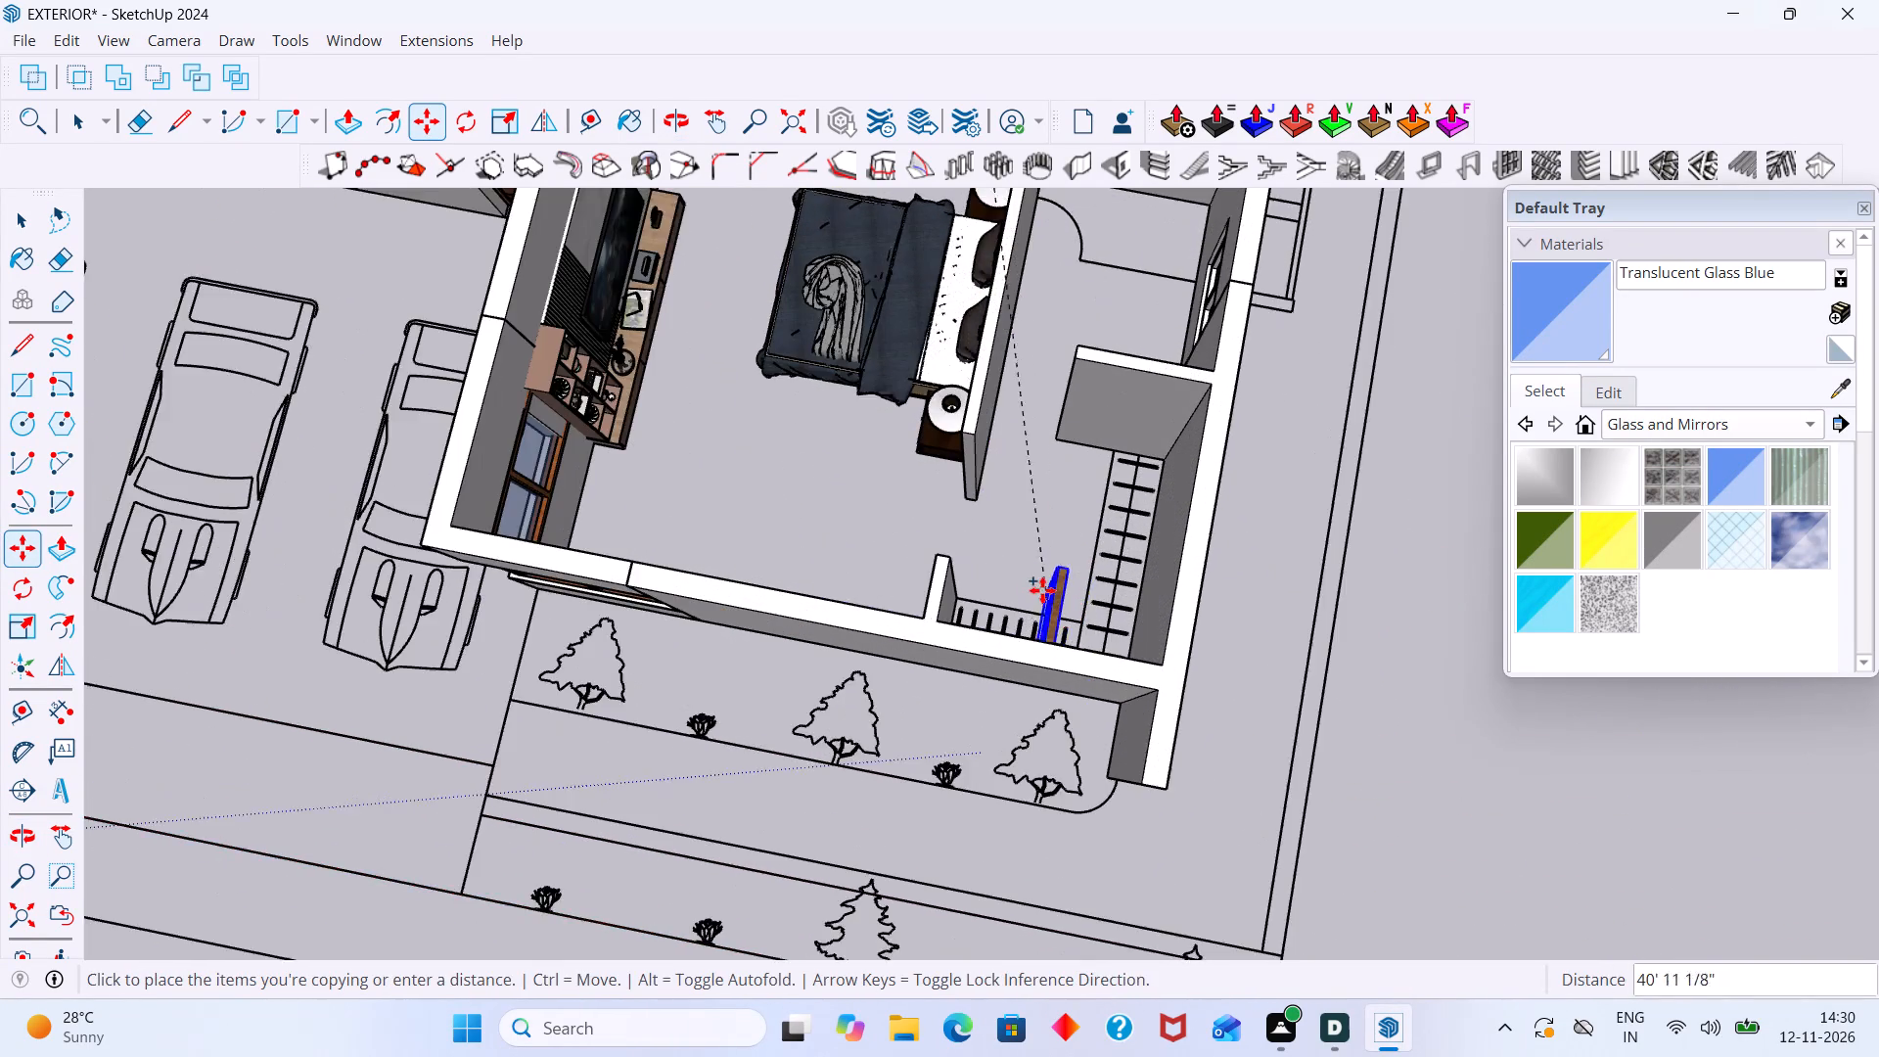
{"action": "scroll", "coordinate": [1042, 590], "scroll_direction": "up", "scroll_amount": 2}
{"action": "scroll", "coordinate": [1010, 528], "scroll_direction": "down", "scroll_amount": 8}
{"action": "scroll", "coordinate": [1007, 517], "scroll_direction": "up", "scroll_amount": 5}
{"action": "middle_click_drag", "start_coordinate": [987, 521], "coordinate": [1091, 541]}
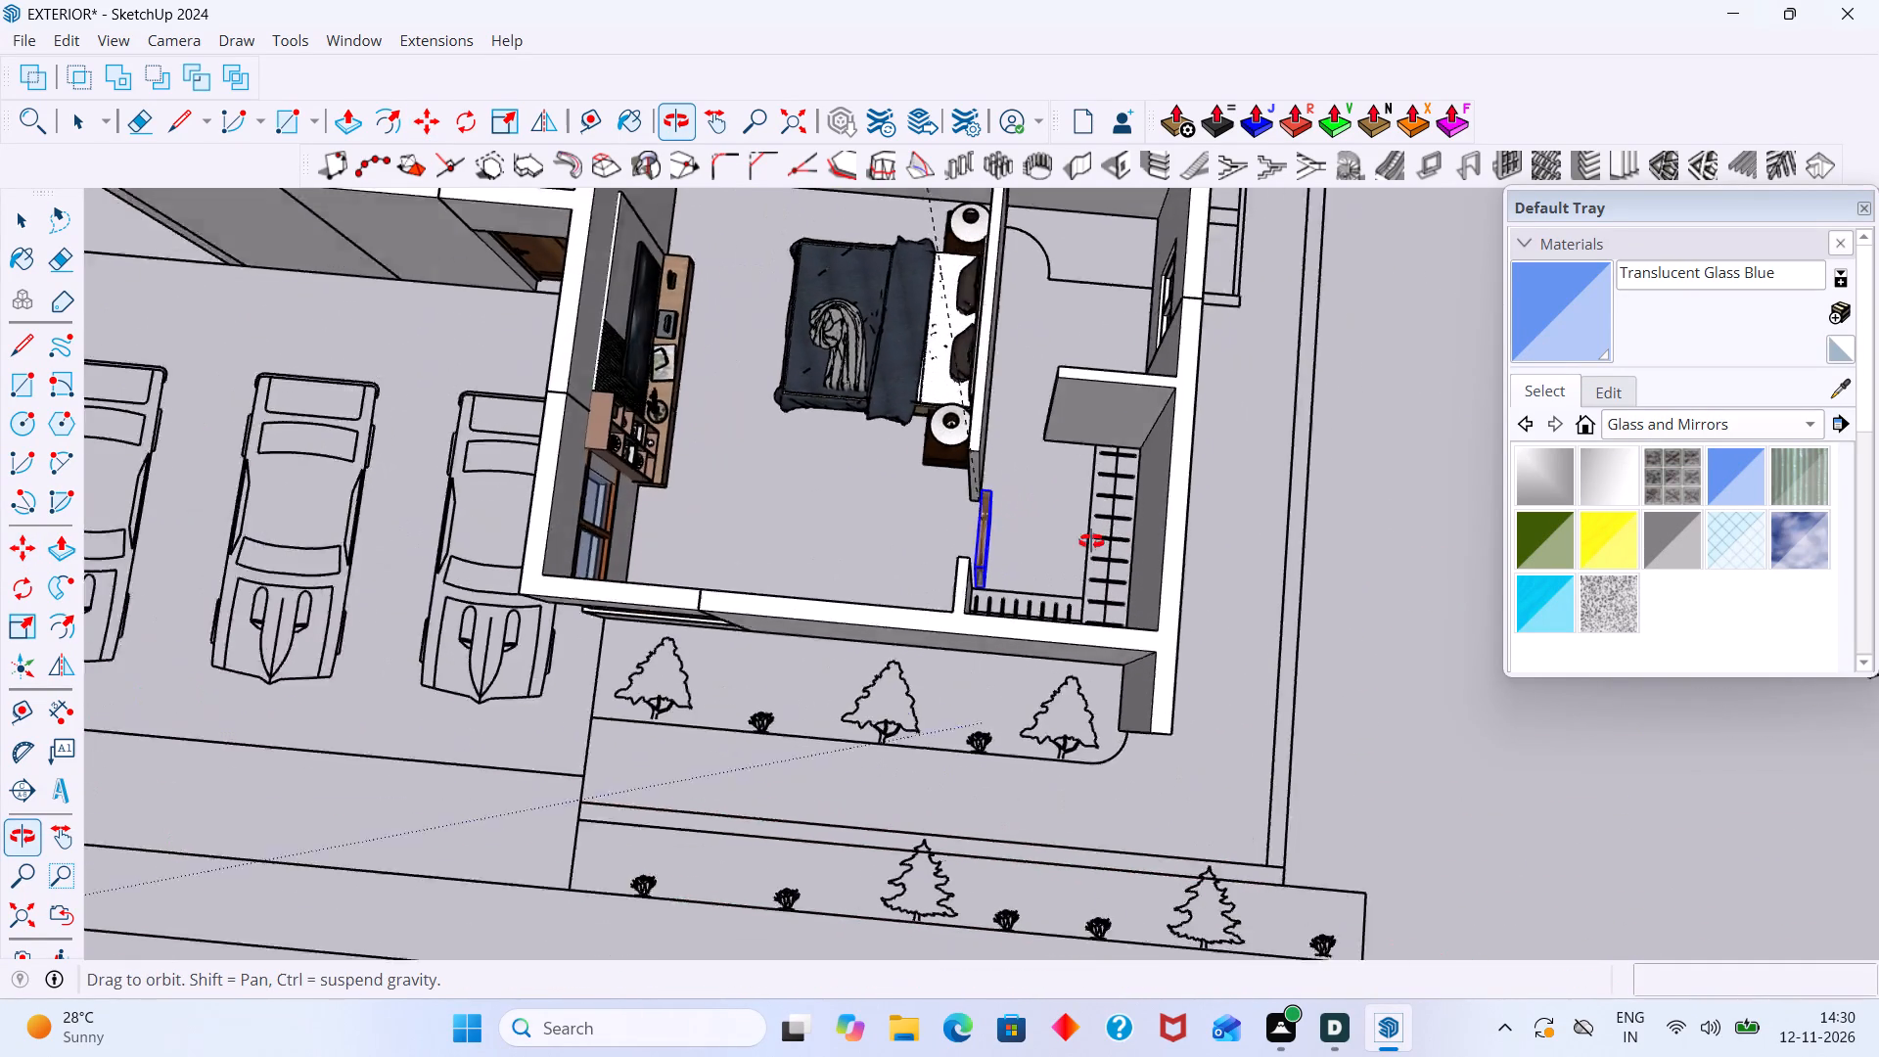
{"action": "middle_click_drag", "start_coordinate": [1091, 541], "coordinate": [1554, 423]}
{"action": "scroll", "coordinate": [877, 559], "scroll_direction": "up", "scroll_amount": 5}
{"action": "scroll", "coordinate": [927, 528], "scroll_direction": "down", "scroll_amount": 2}
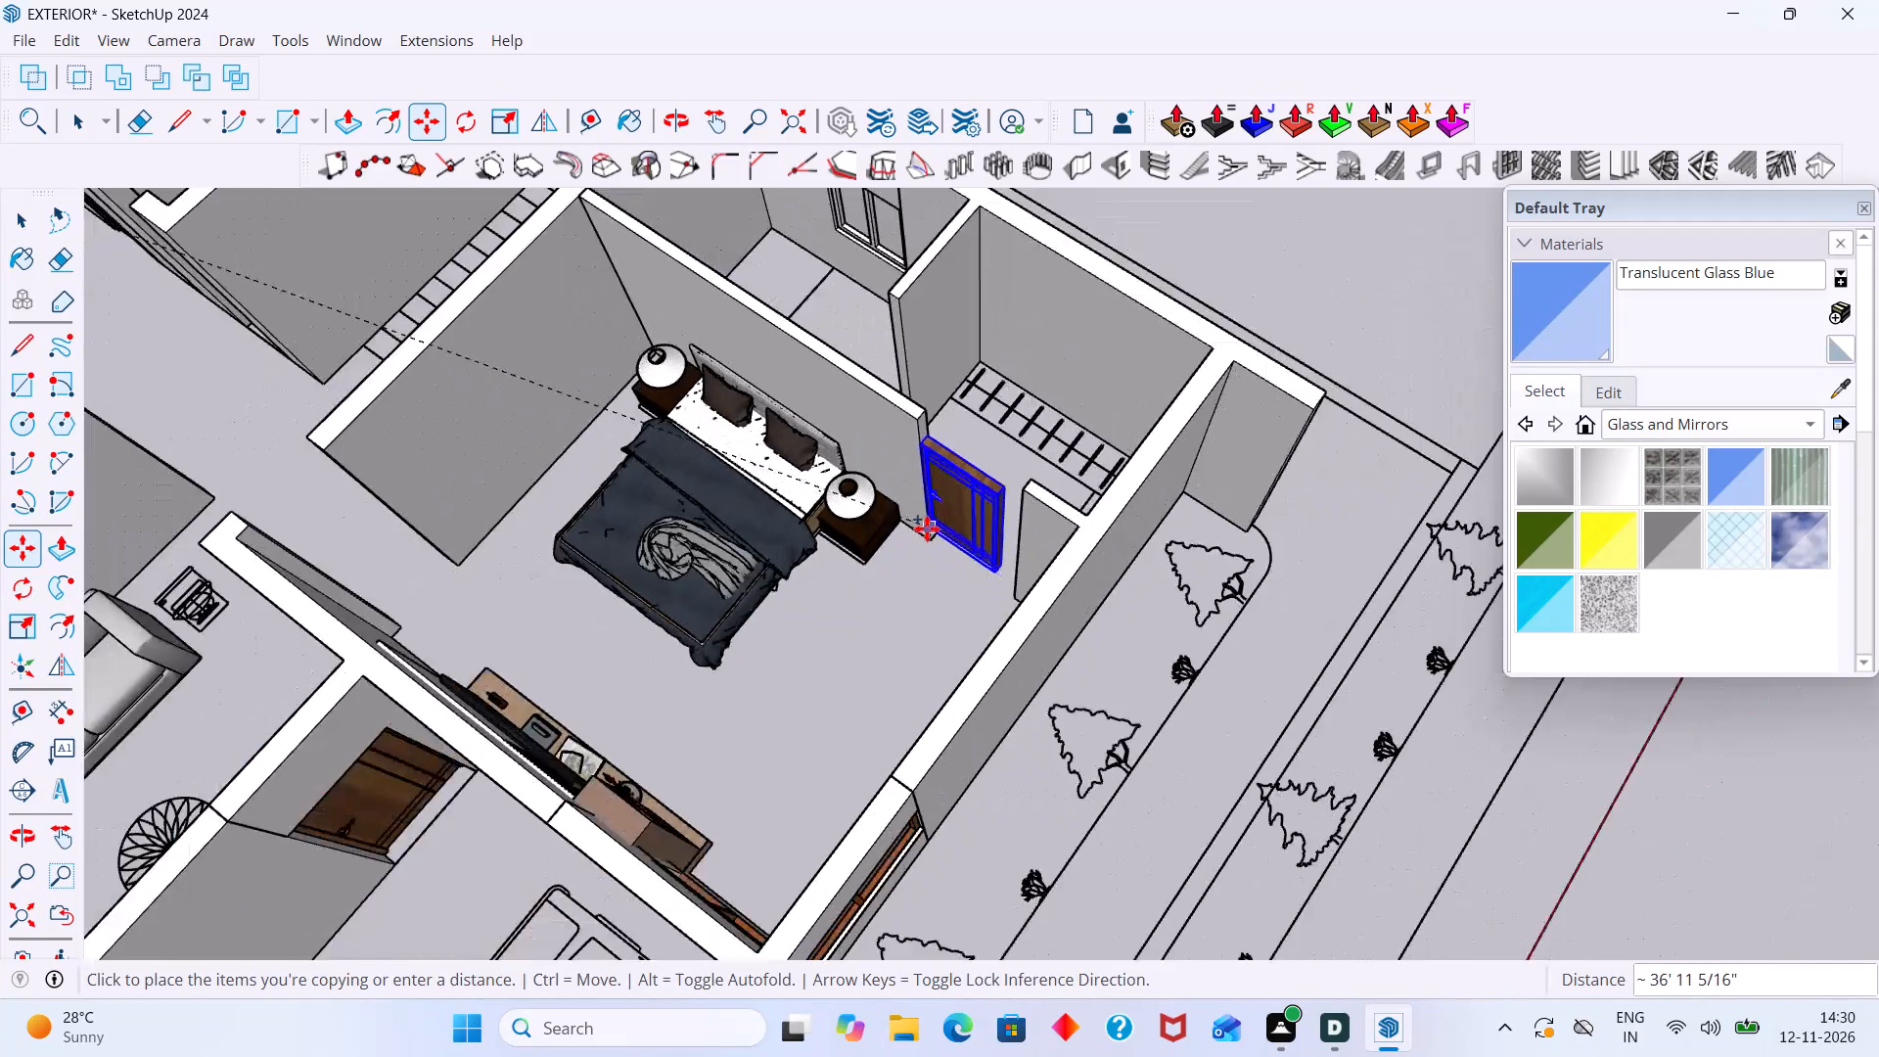
{"action": "scroll", "coordinate": [927, 528], "scroll_direction": "down", "scroll_amount": 3}
{"action": "middle_click_drag", "start_coordinate": [939, 394], "coordinate": [544, 445]}
{"action": "middle_click_drag", "start_coordinate": [891, 407], "coordinate": [807, 385]}
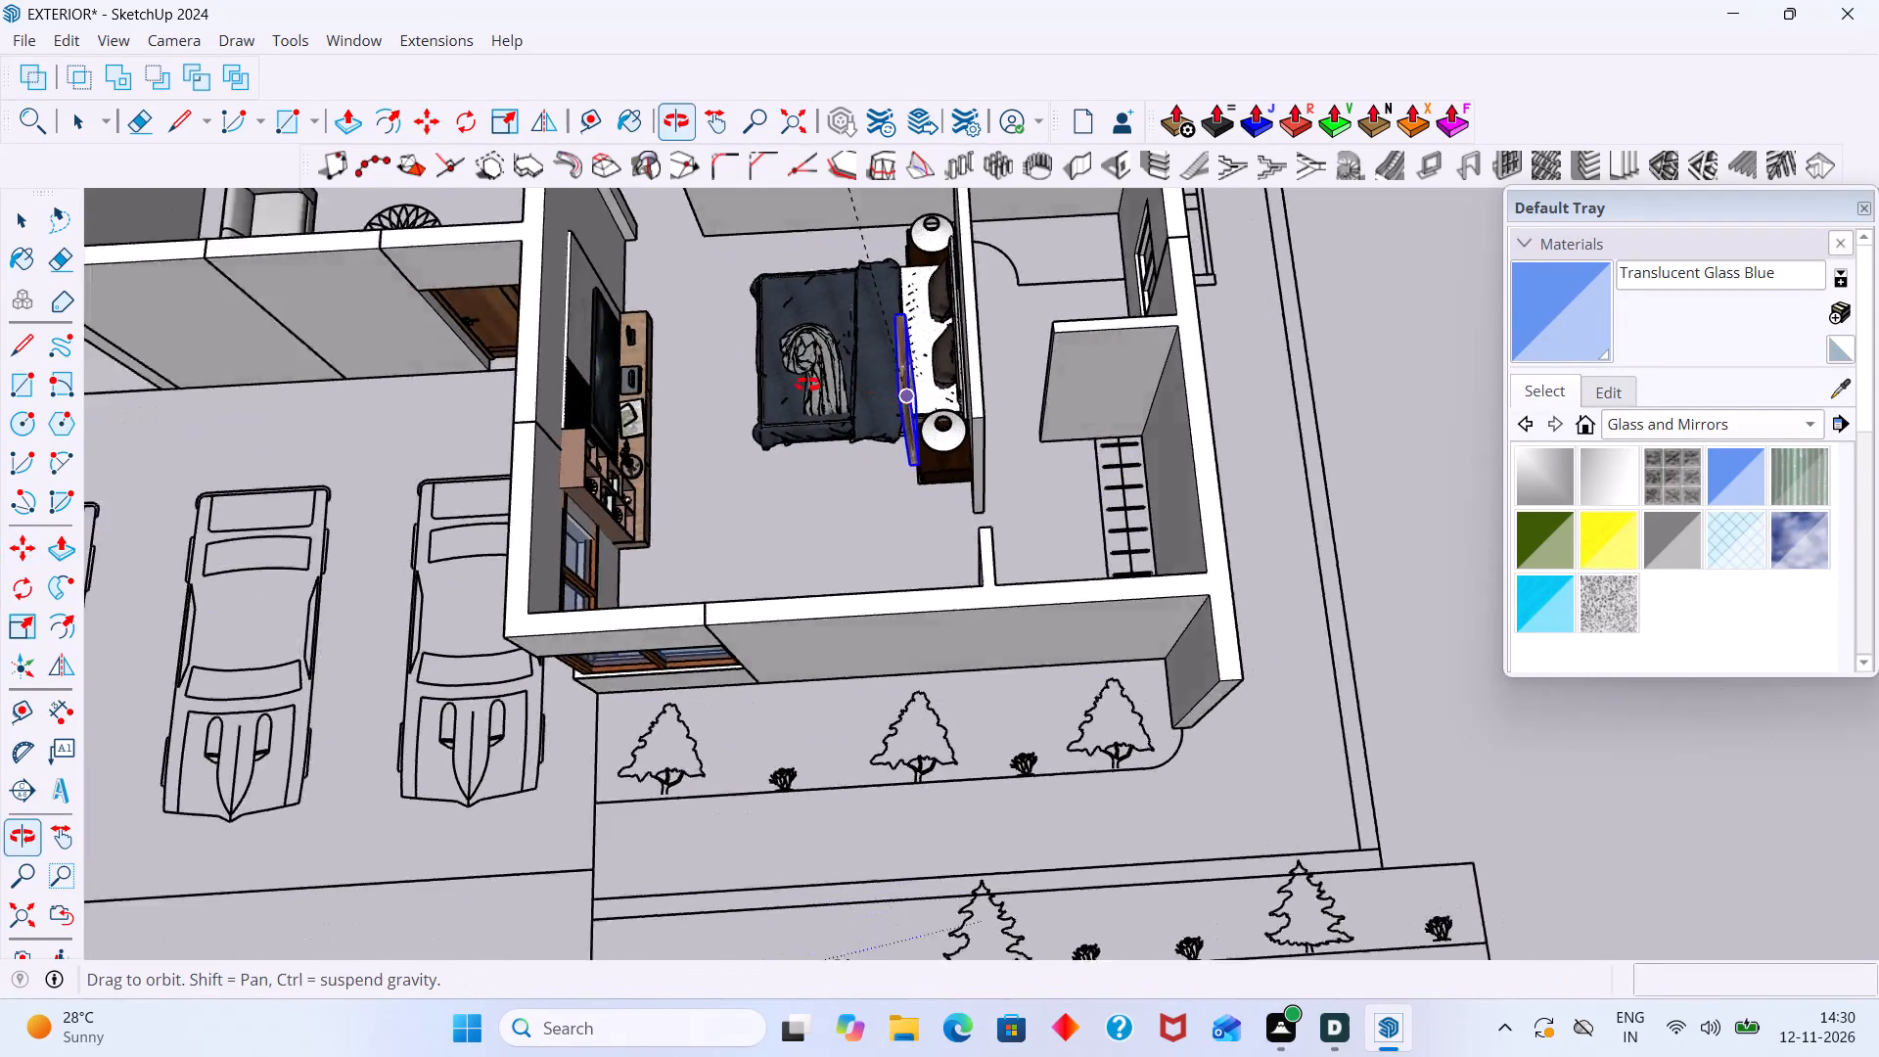
{"action": "middle_click_drag", "start_coordinate": [807, 385], "coordinate": [802, 389]}
{"action": "scroll", "coordinate": [1178, 446], "scroll_direction": "up", "scroll_amount": 12}
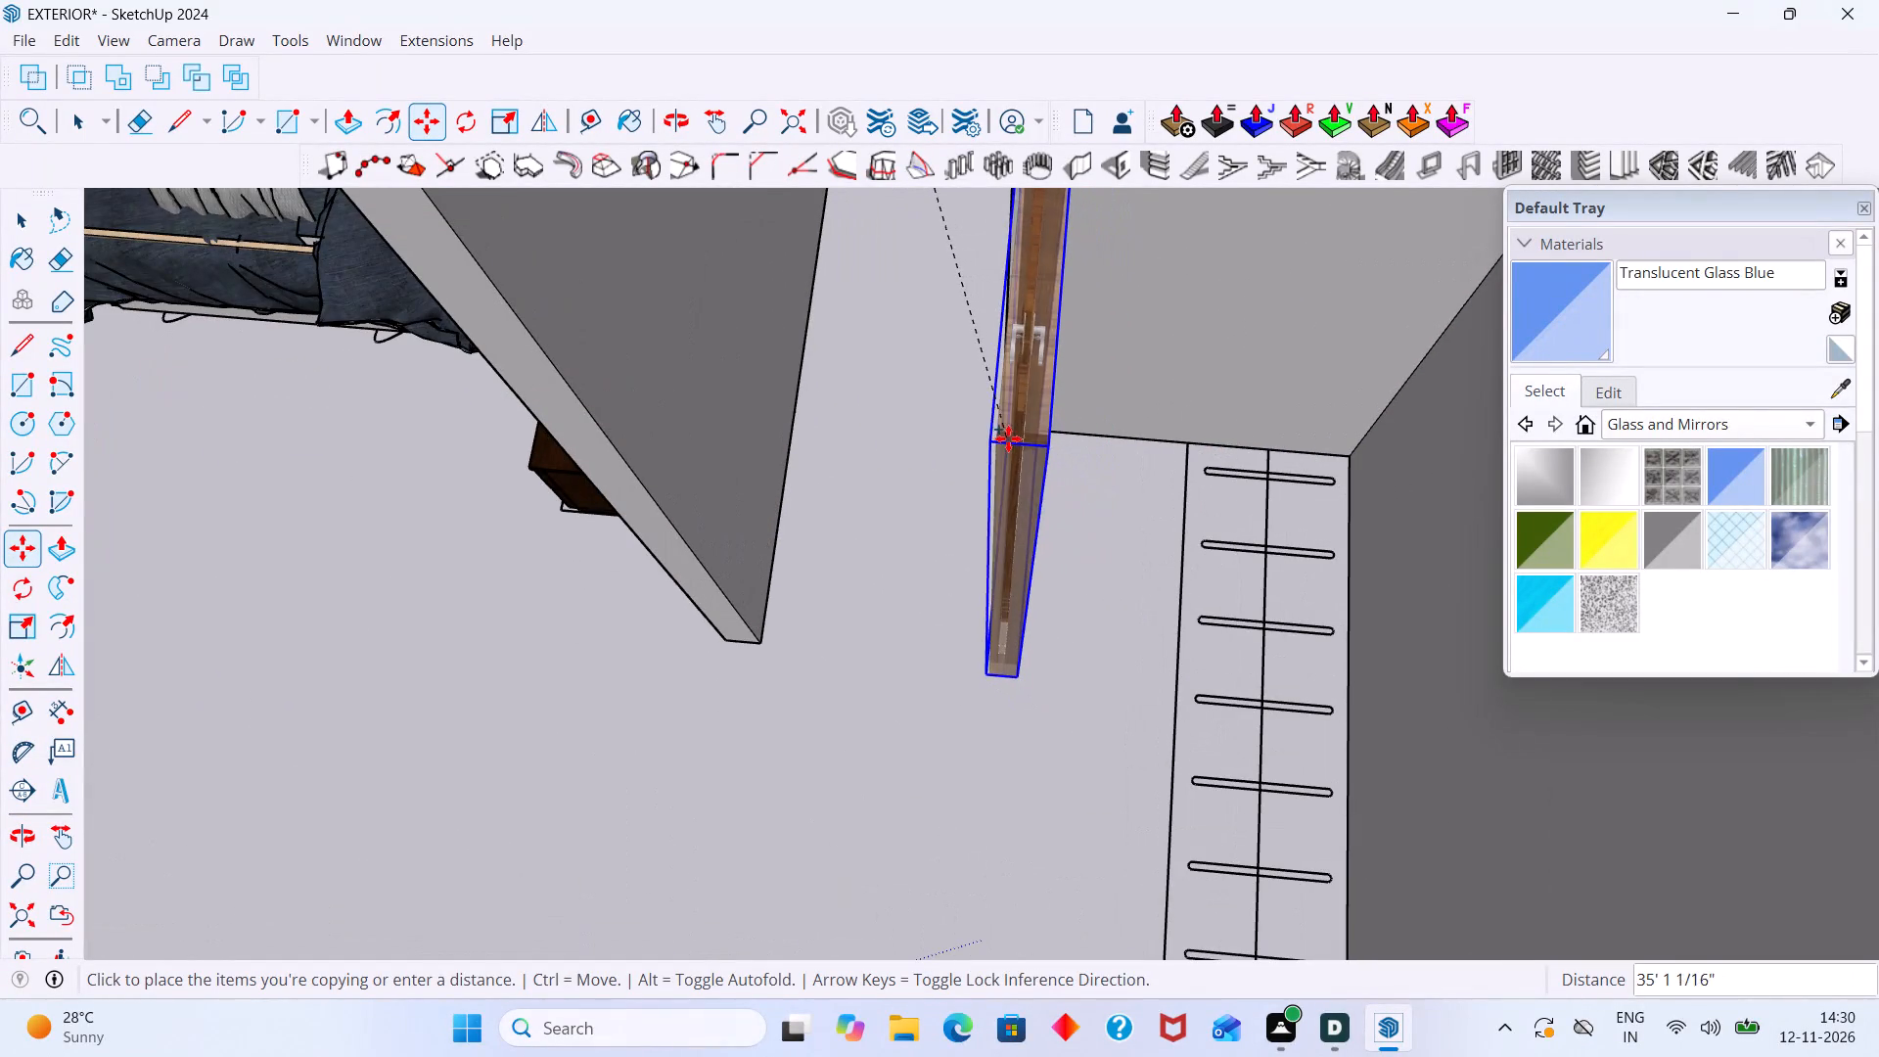
{"action": "middle_click_drag", "start_coordinate": [1008, 439], "coordinate": [1301, 460]}
{"action": "left_click", "coordinate": [913, 442]}
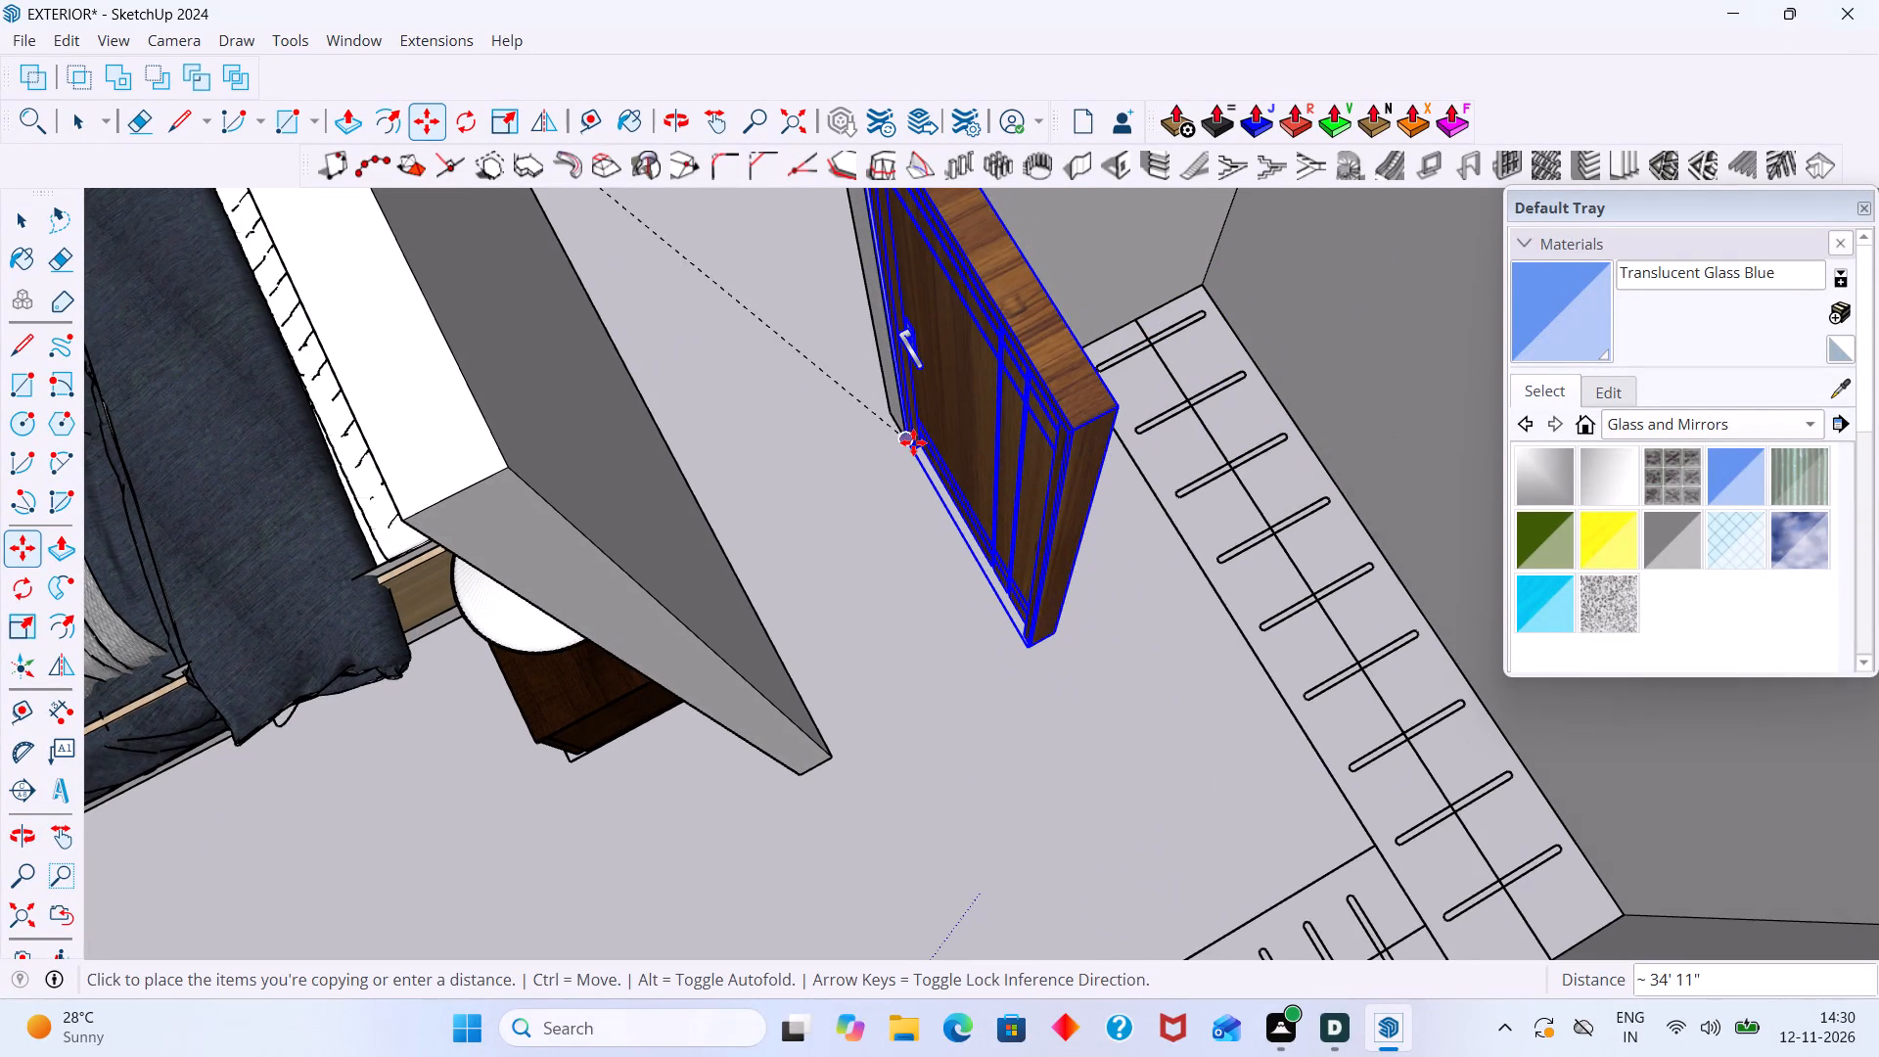
{"action": "key", "text": "space"}
{"action": "left_click", "coordinate": [942, 622]}
Rotate the copied door about 90° around the vertical axis at its bottom corner, aligning it with the red axis.
{"action": "scroll", "coordinate": [936, 598], "scroll_direction": "down", "scroll_amount": 5}
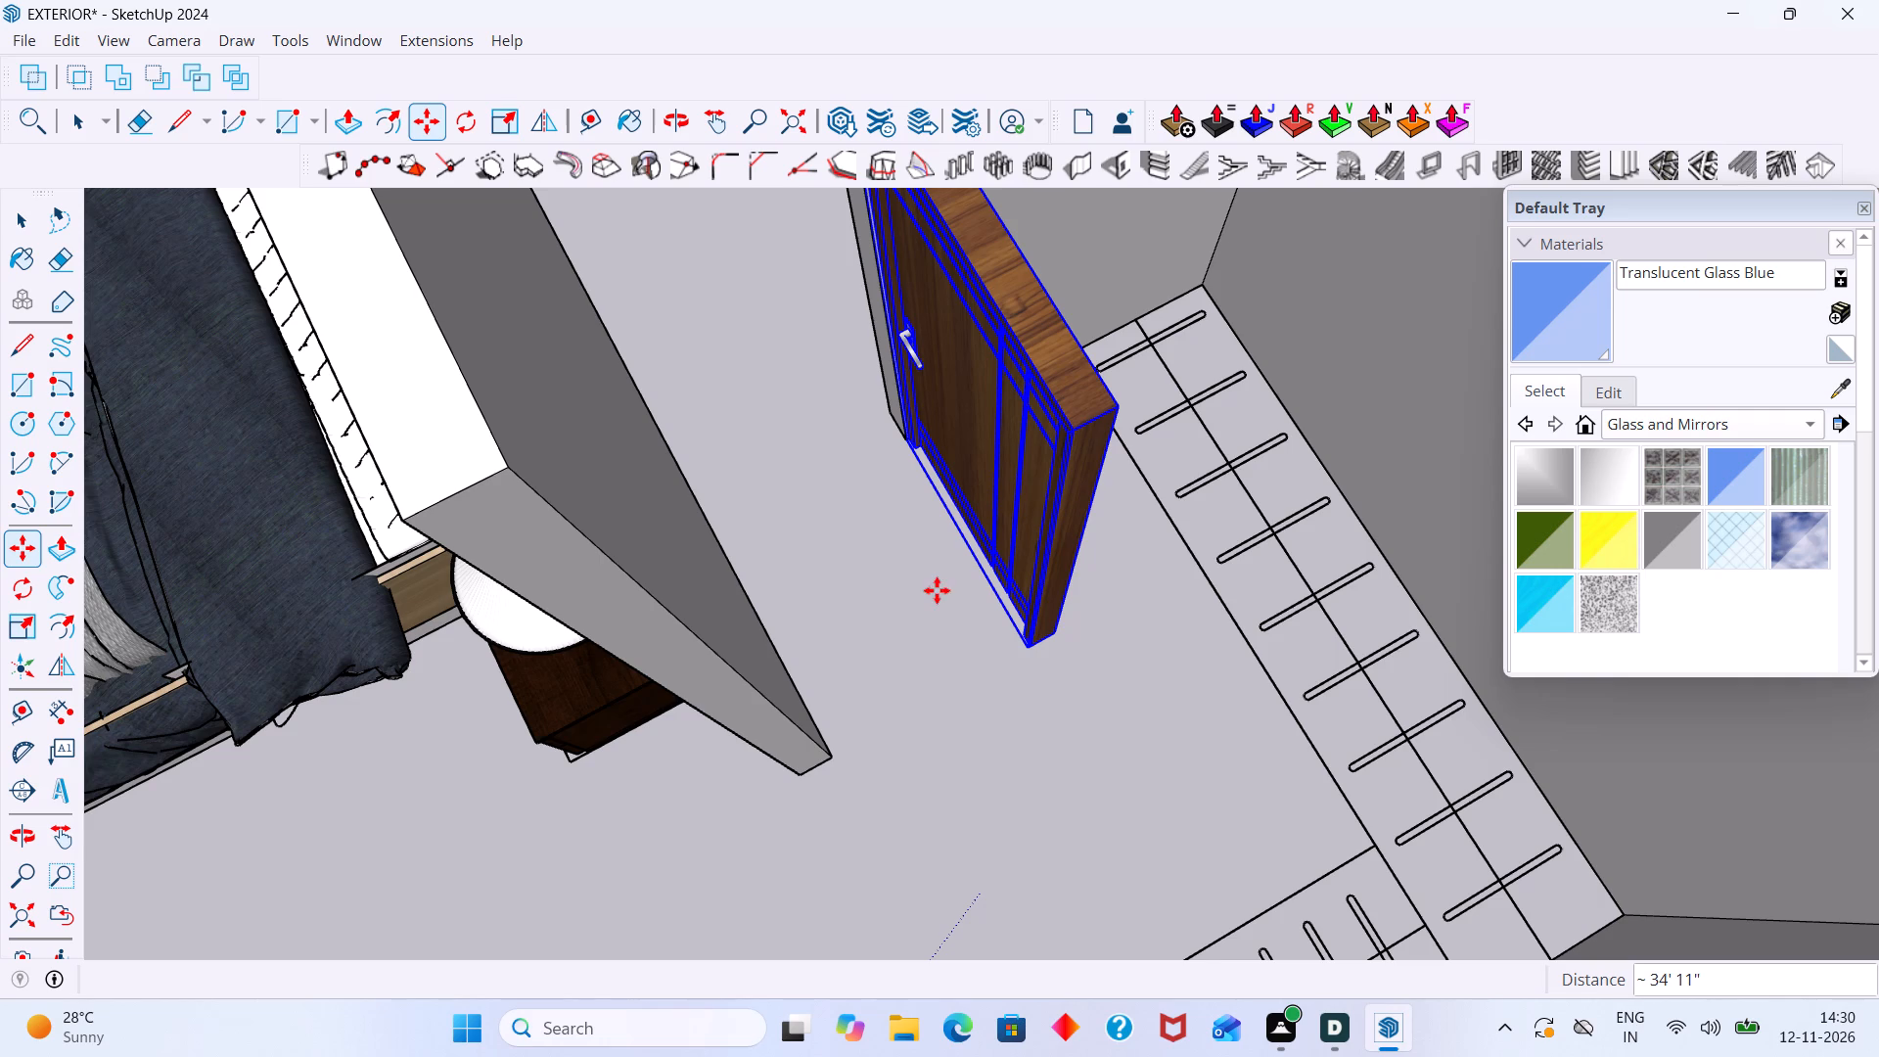
{"action": "key", "text": "space"}
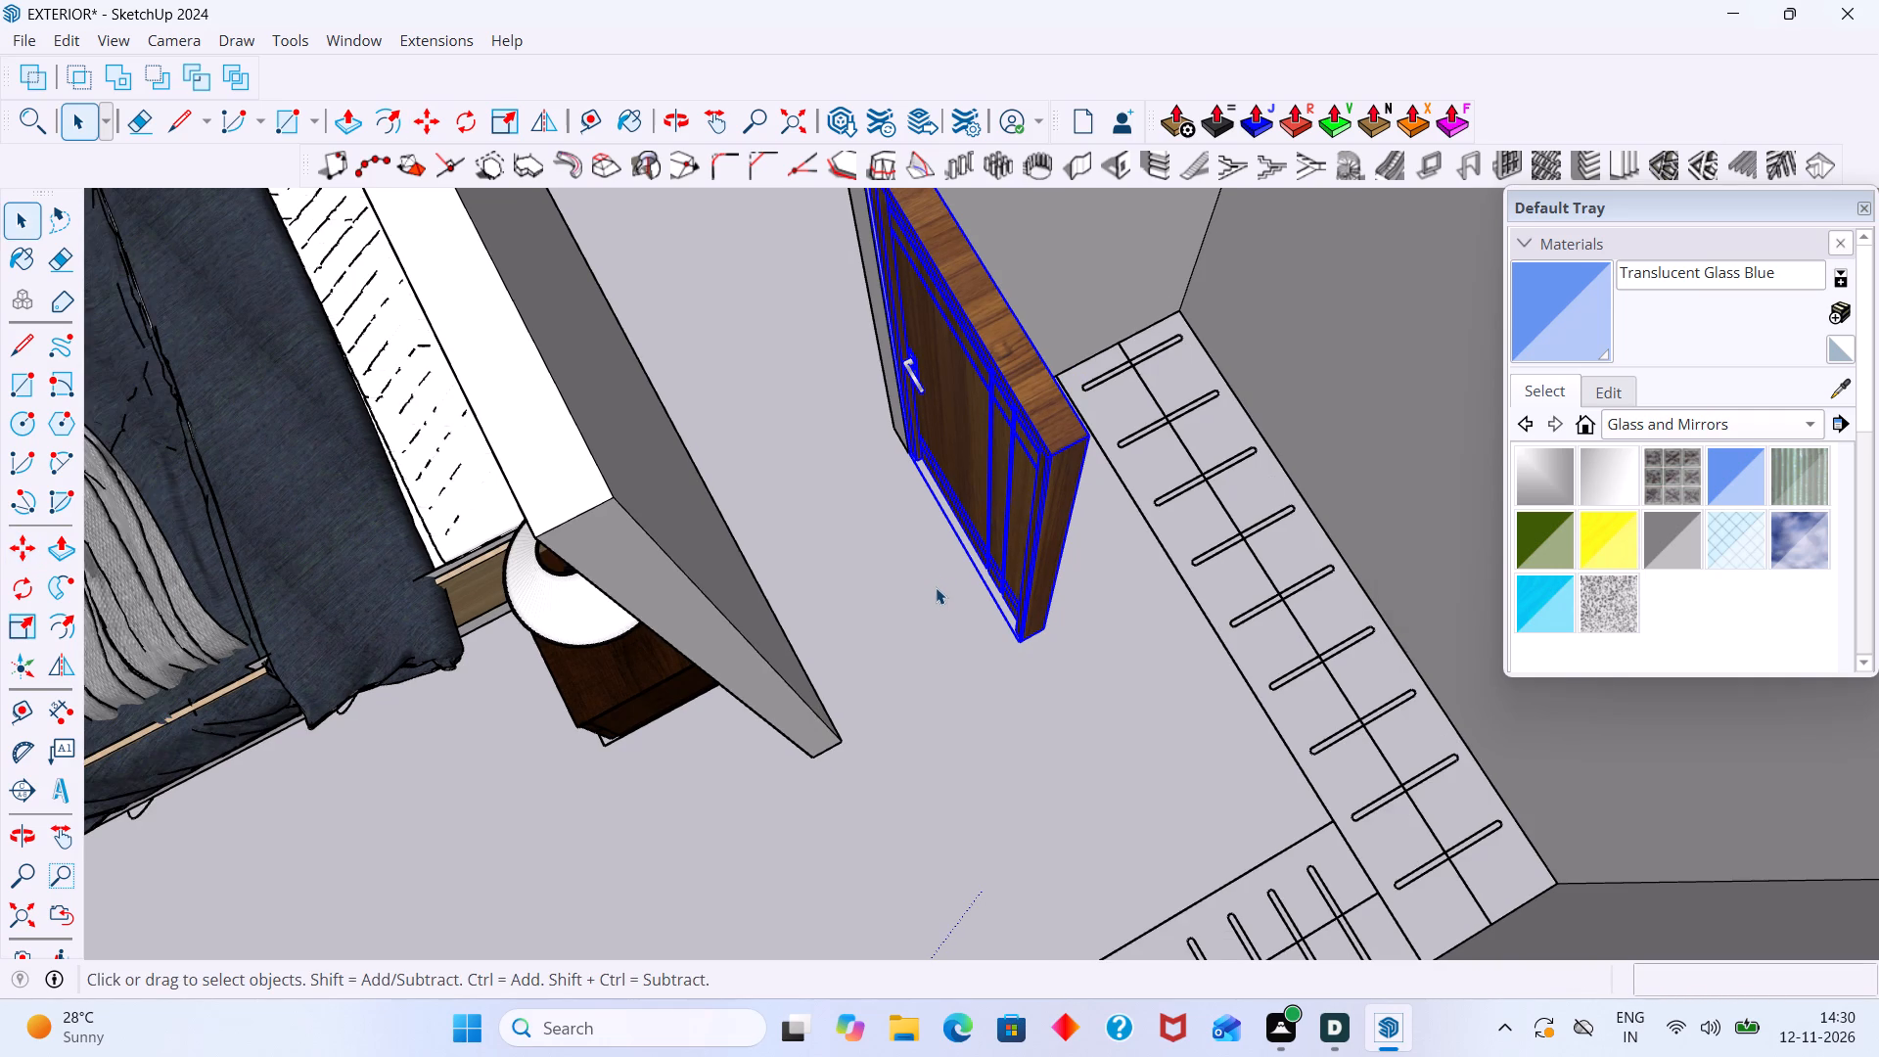
{"action": "left_click", "coordinate": [936, 587]}
{"action": "left_click", "coordinate": [1048, 517]}
{"action": "key", "text": "q"}
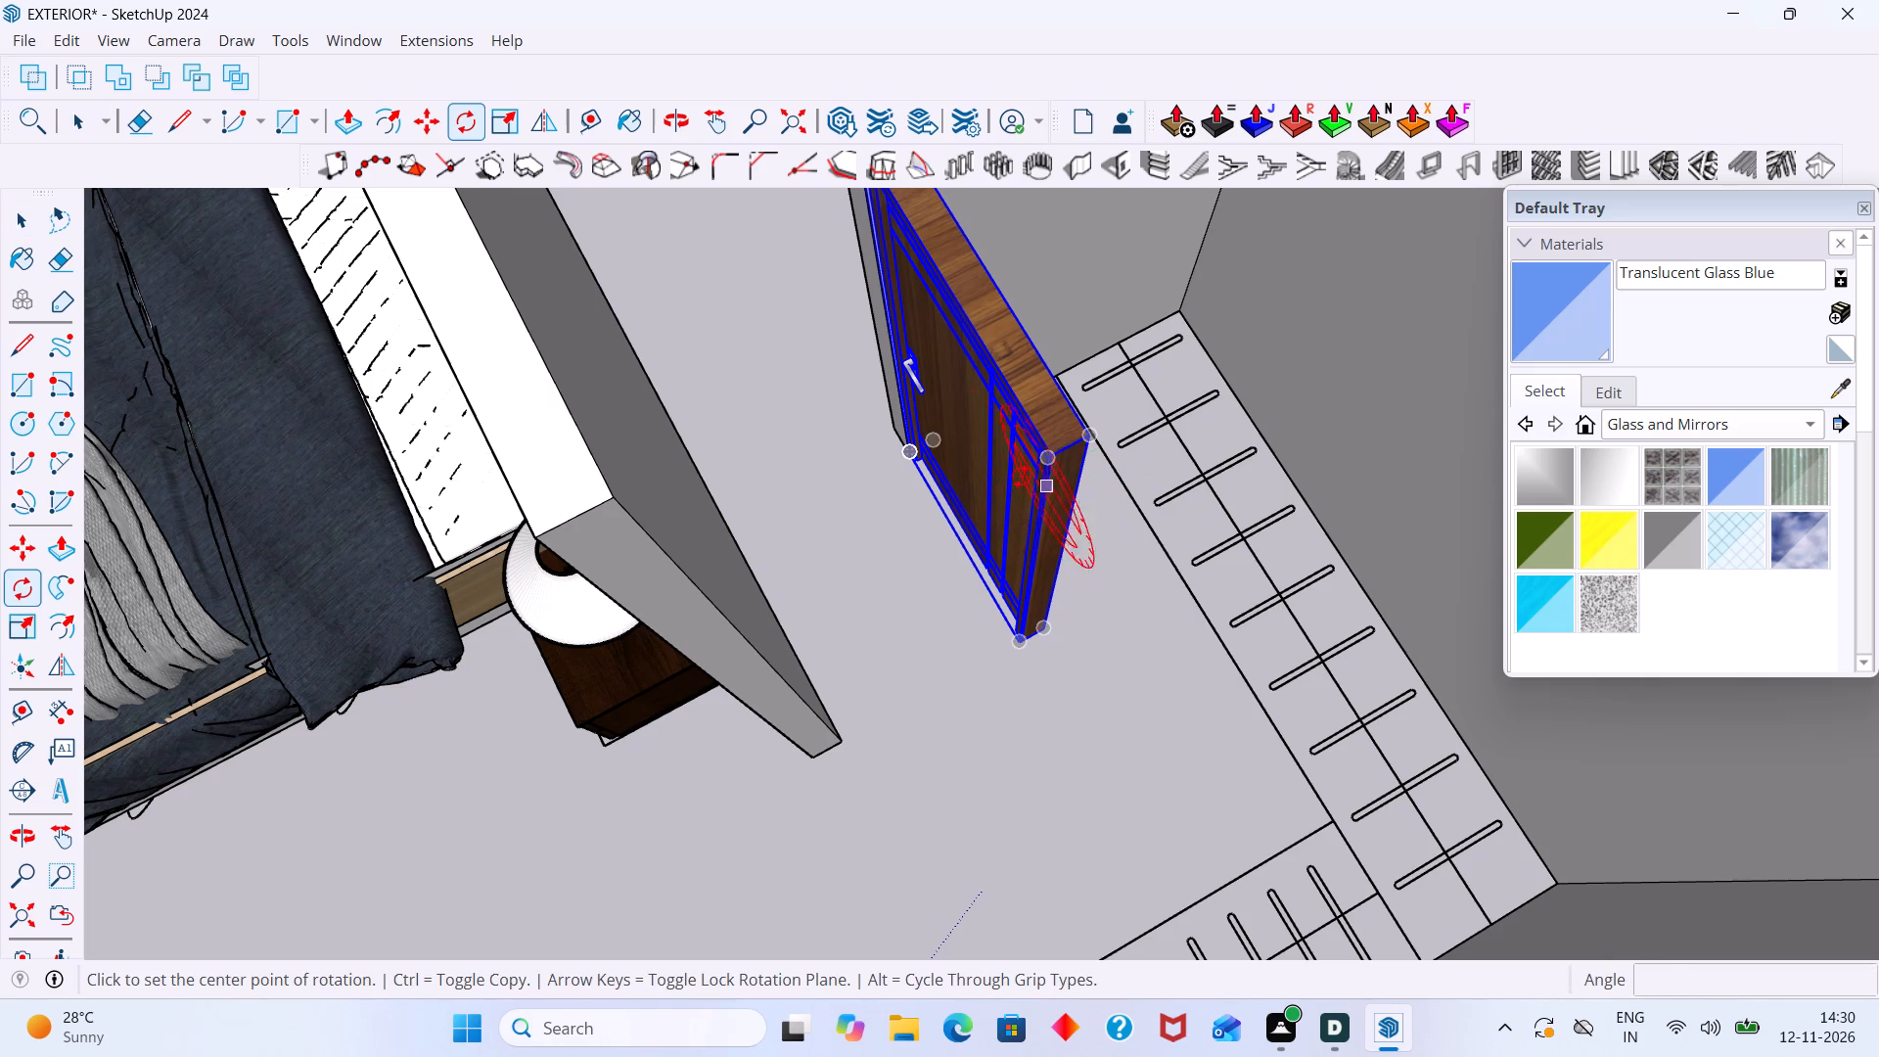
{"action": "key", "text": "Up"}
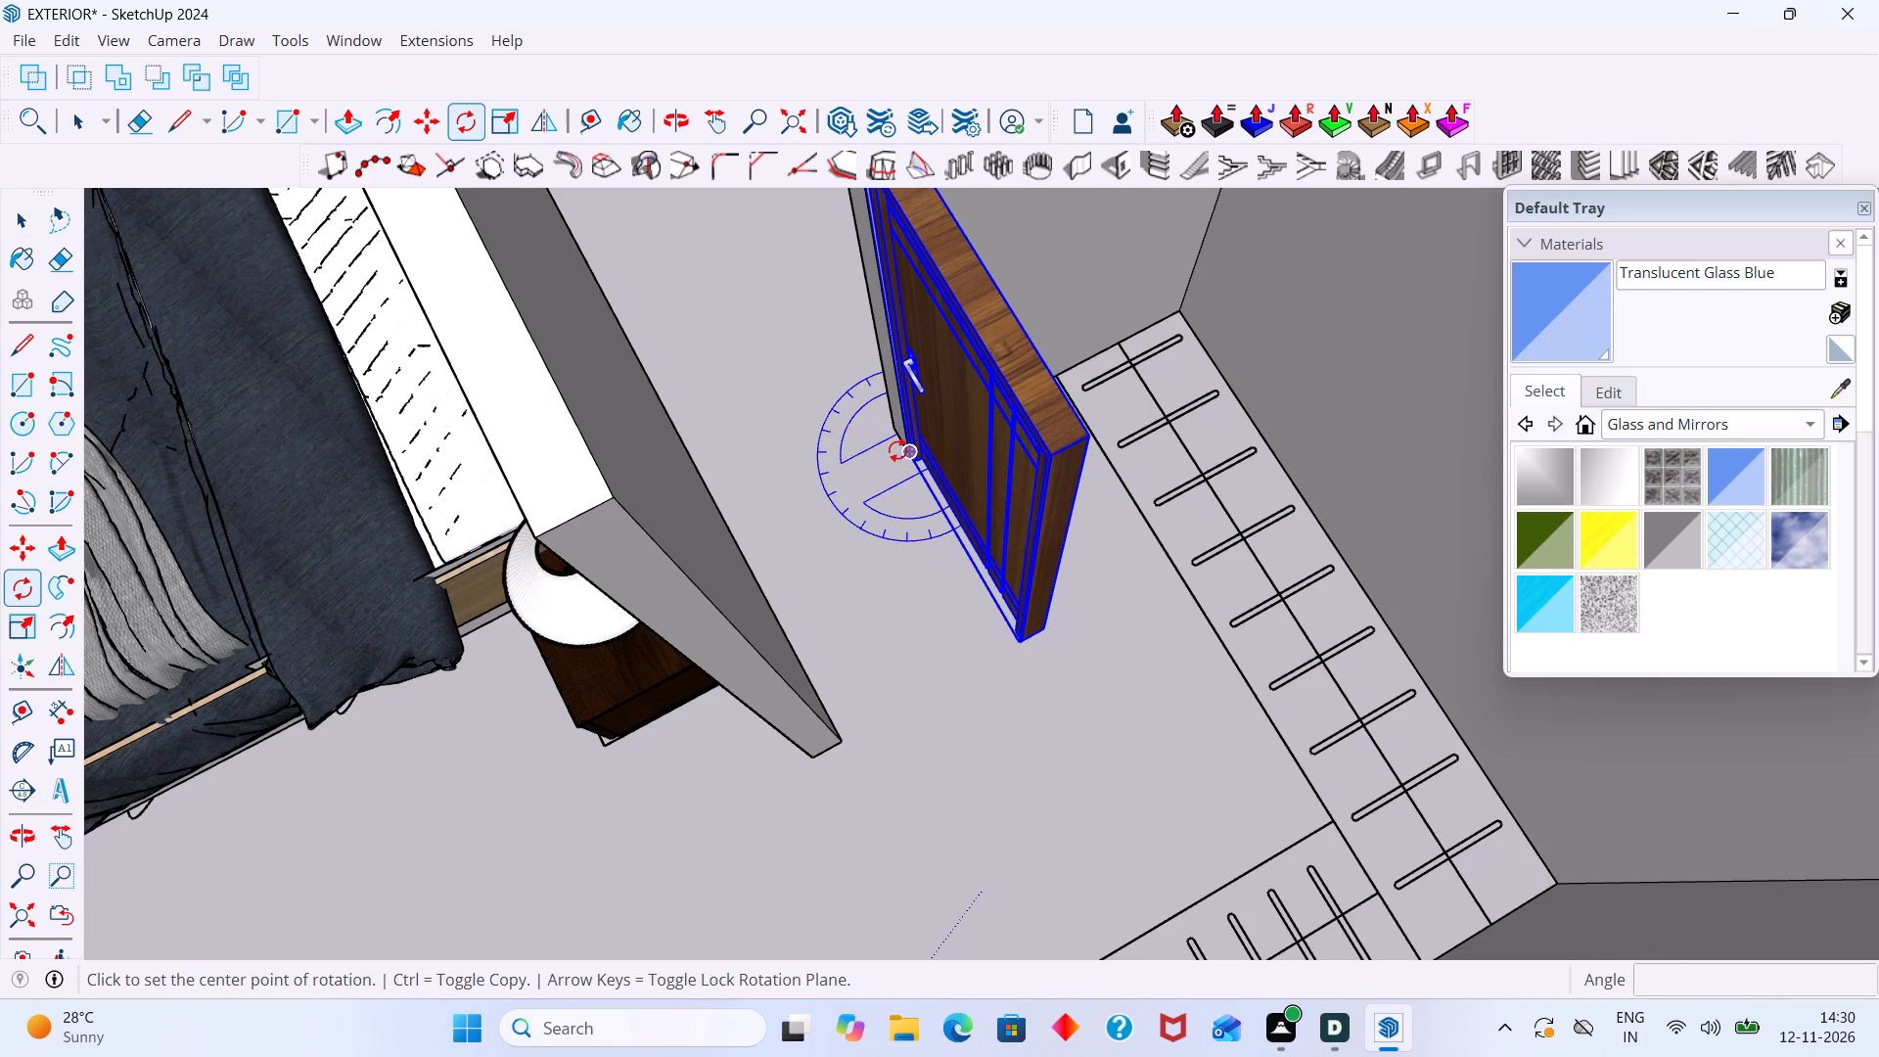
{"action": "left_click", "coordinate": [897, 450]}
{"action": "left_click", "coordinate": [1022, 641]}
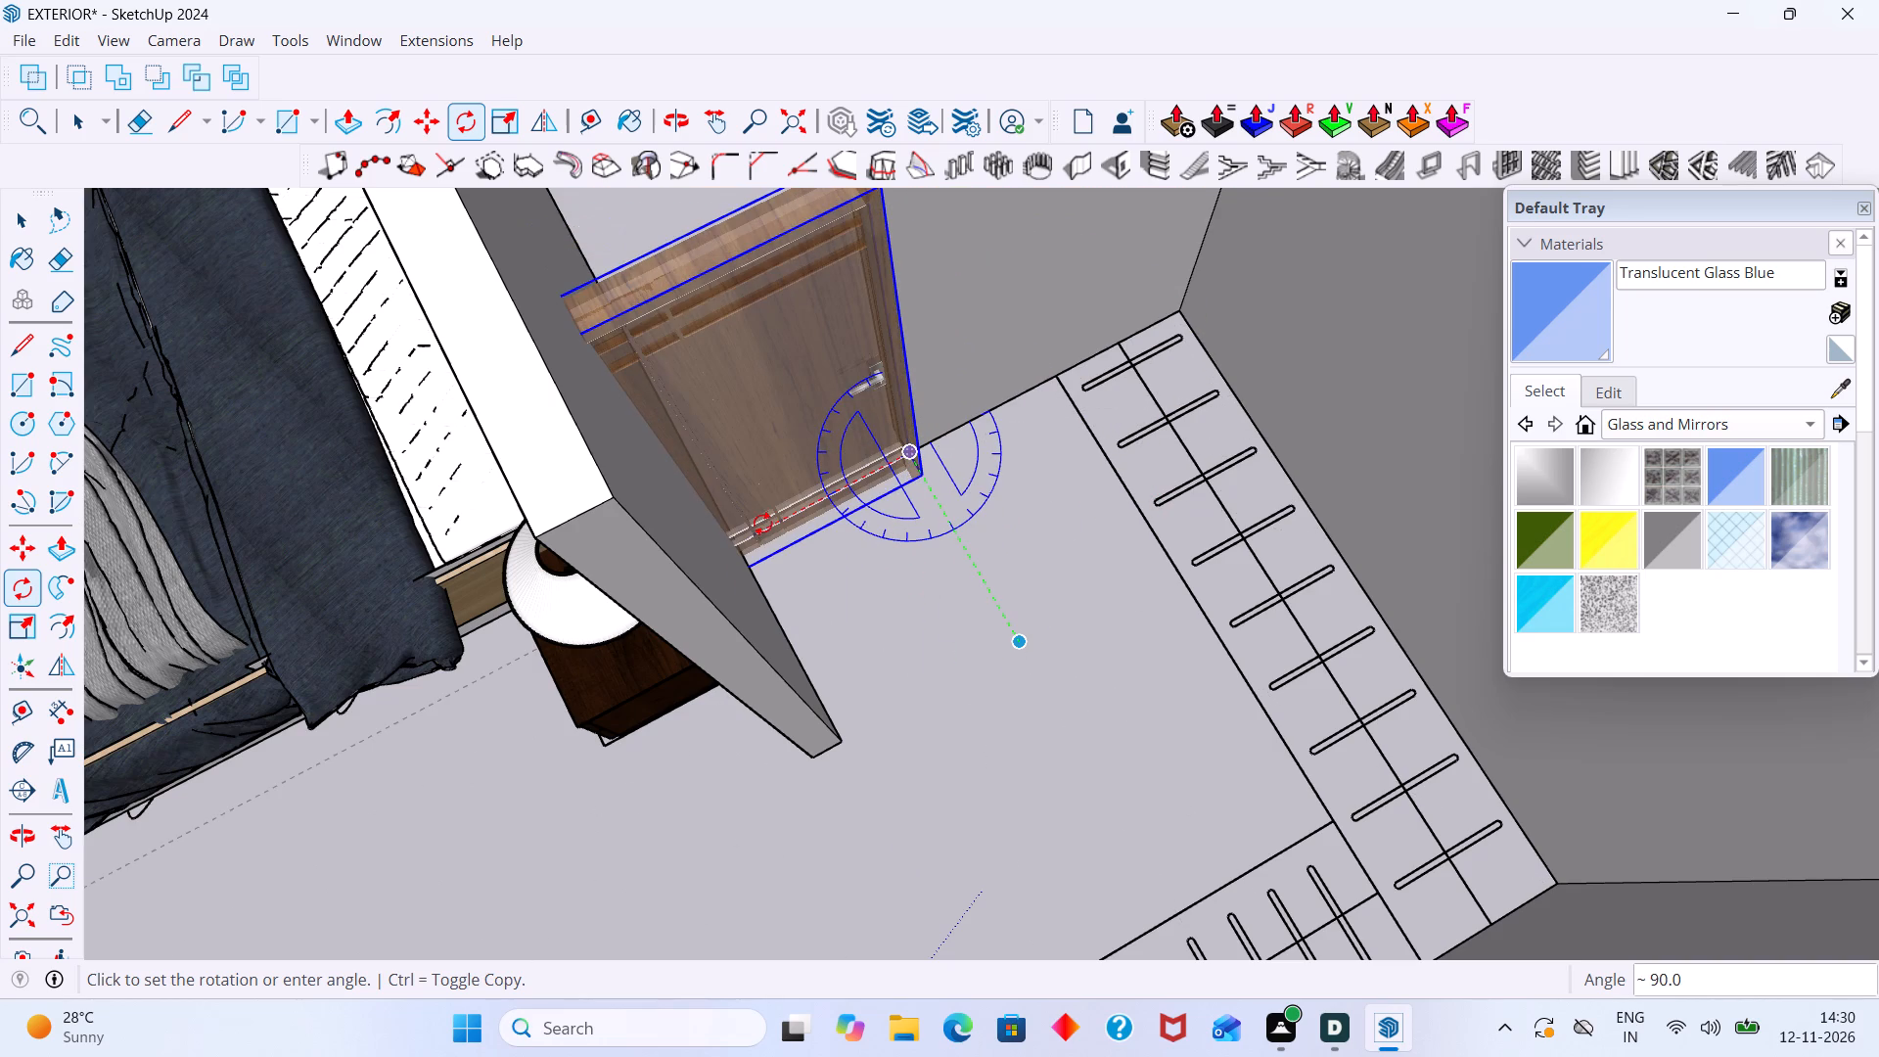
{"action": "left_click", "coordinate": [762, 524]}
{"action": "key", "text": "space"}
{"action": "left_click", "coordinate": [958, 614]}
Flip the rotated door about its red plane so the handle moves to the opposite side.
{"action": "left_click", "coordinate": [842, 432]}
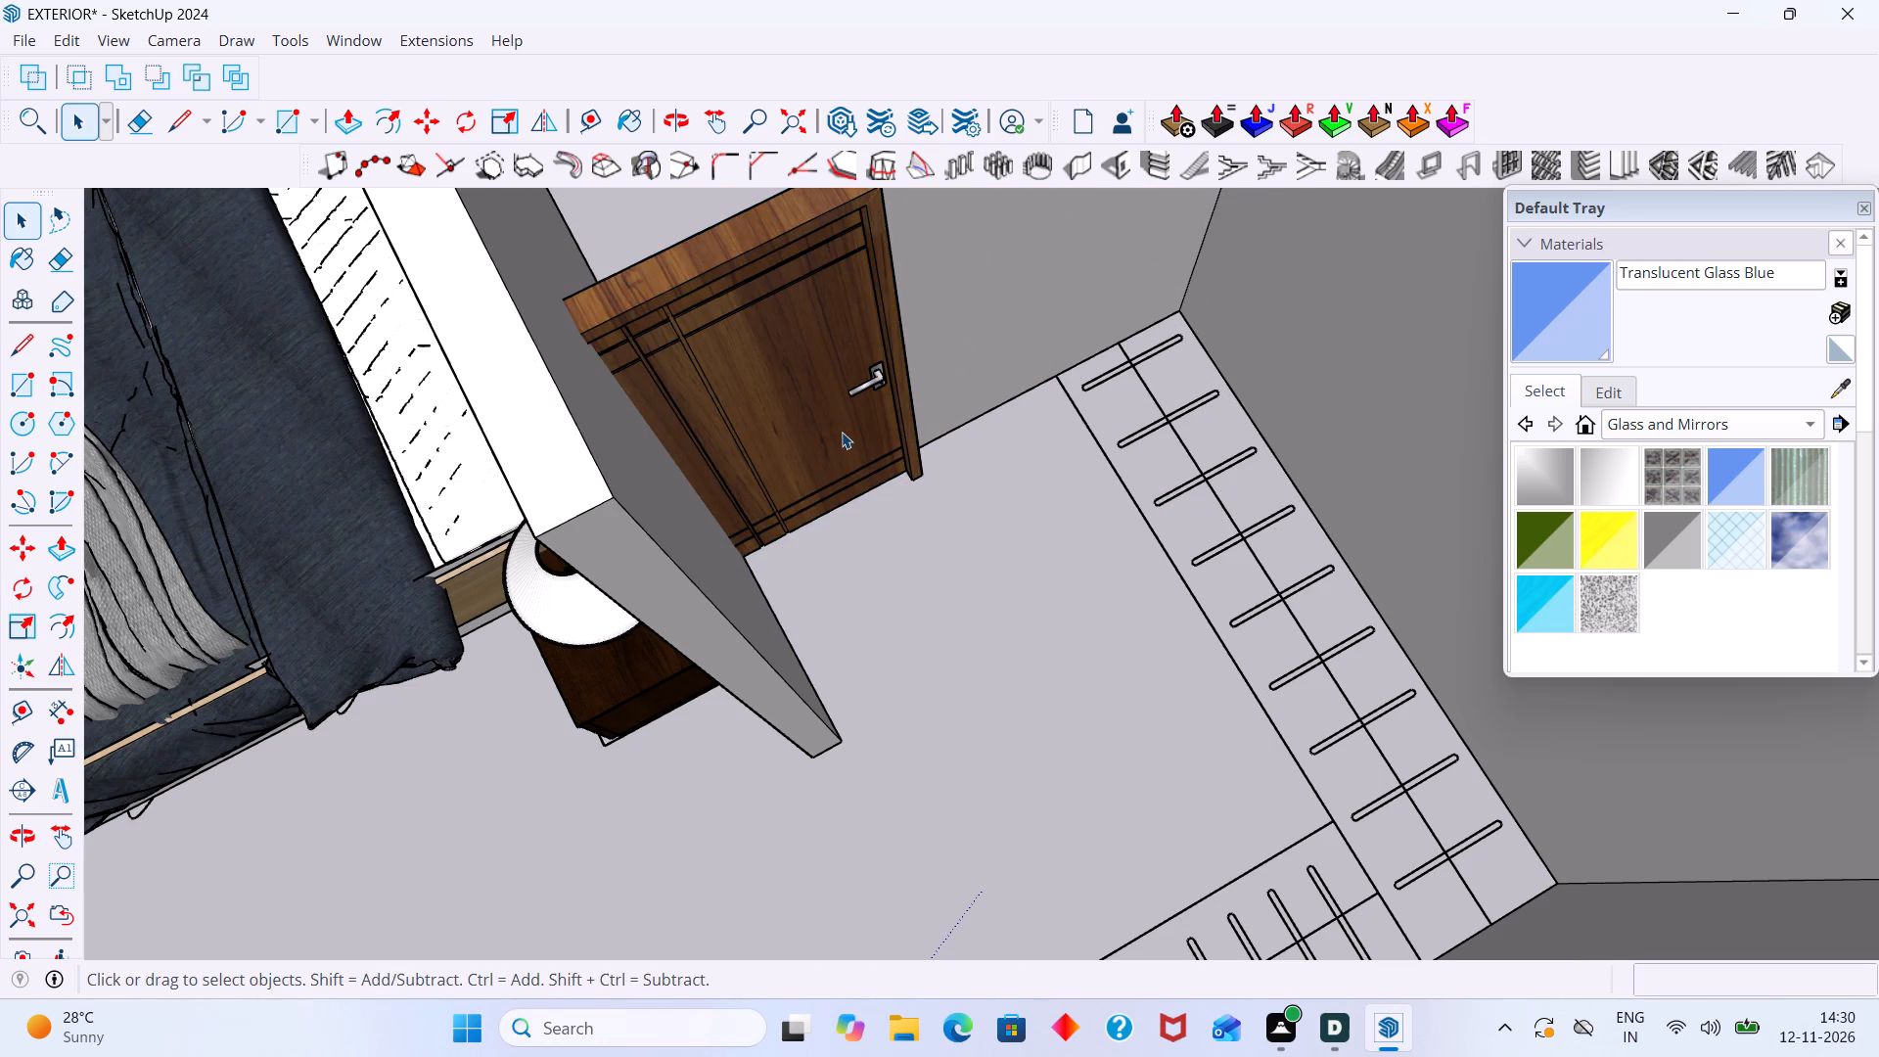
{"action": "left_click", "coordinate": [58, 663]}
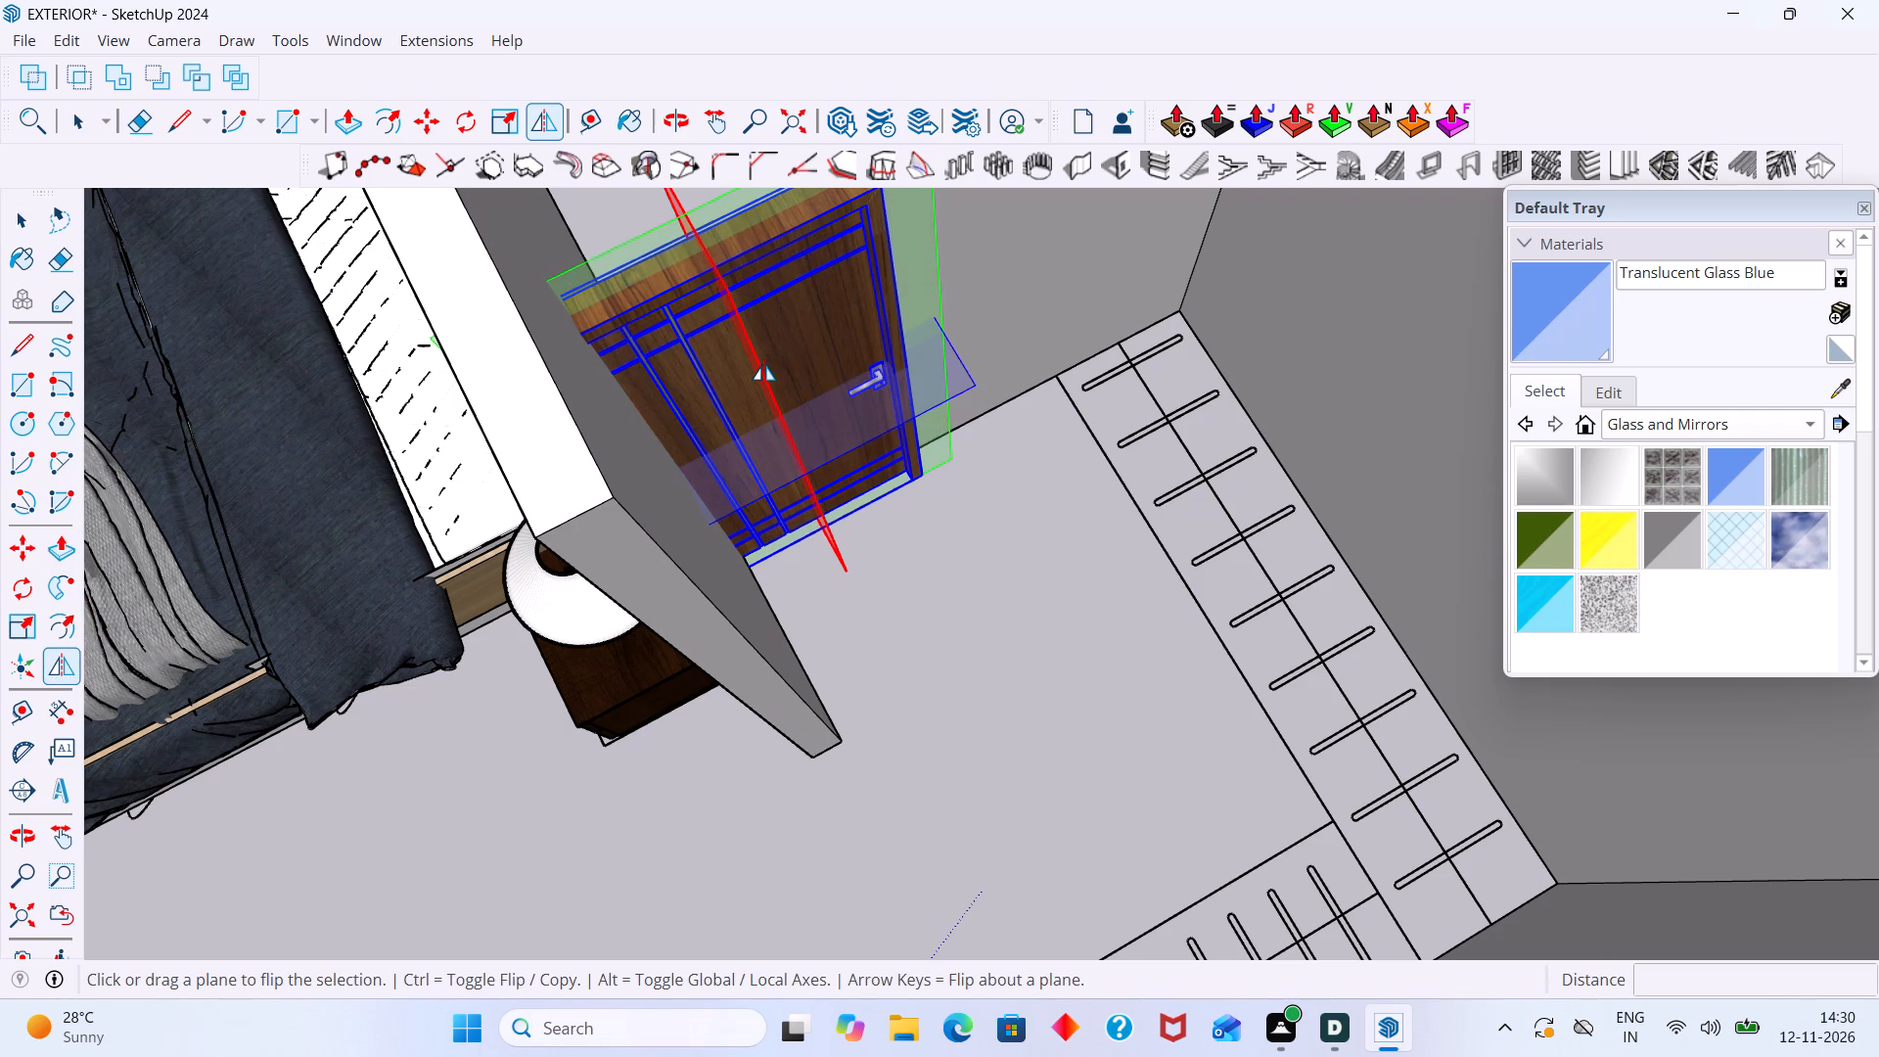
{"action": "left_click", "coordinate": [763, 365]}
{"action": "key", "text": "space"}
{"action": "left_click", "coordinate": [915, 660]}
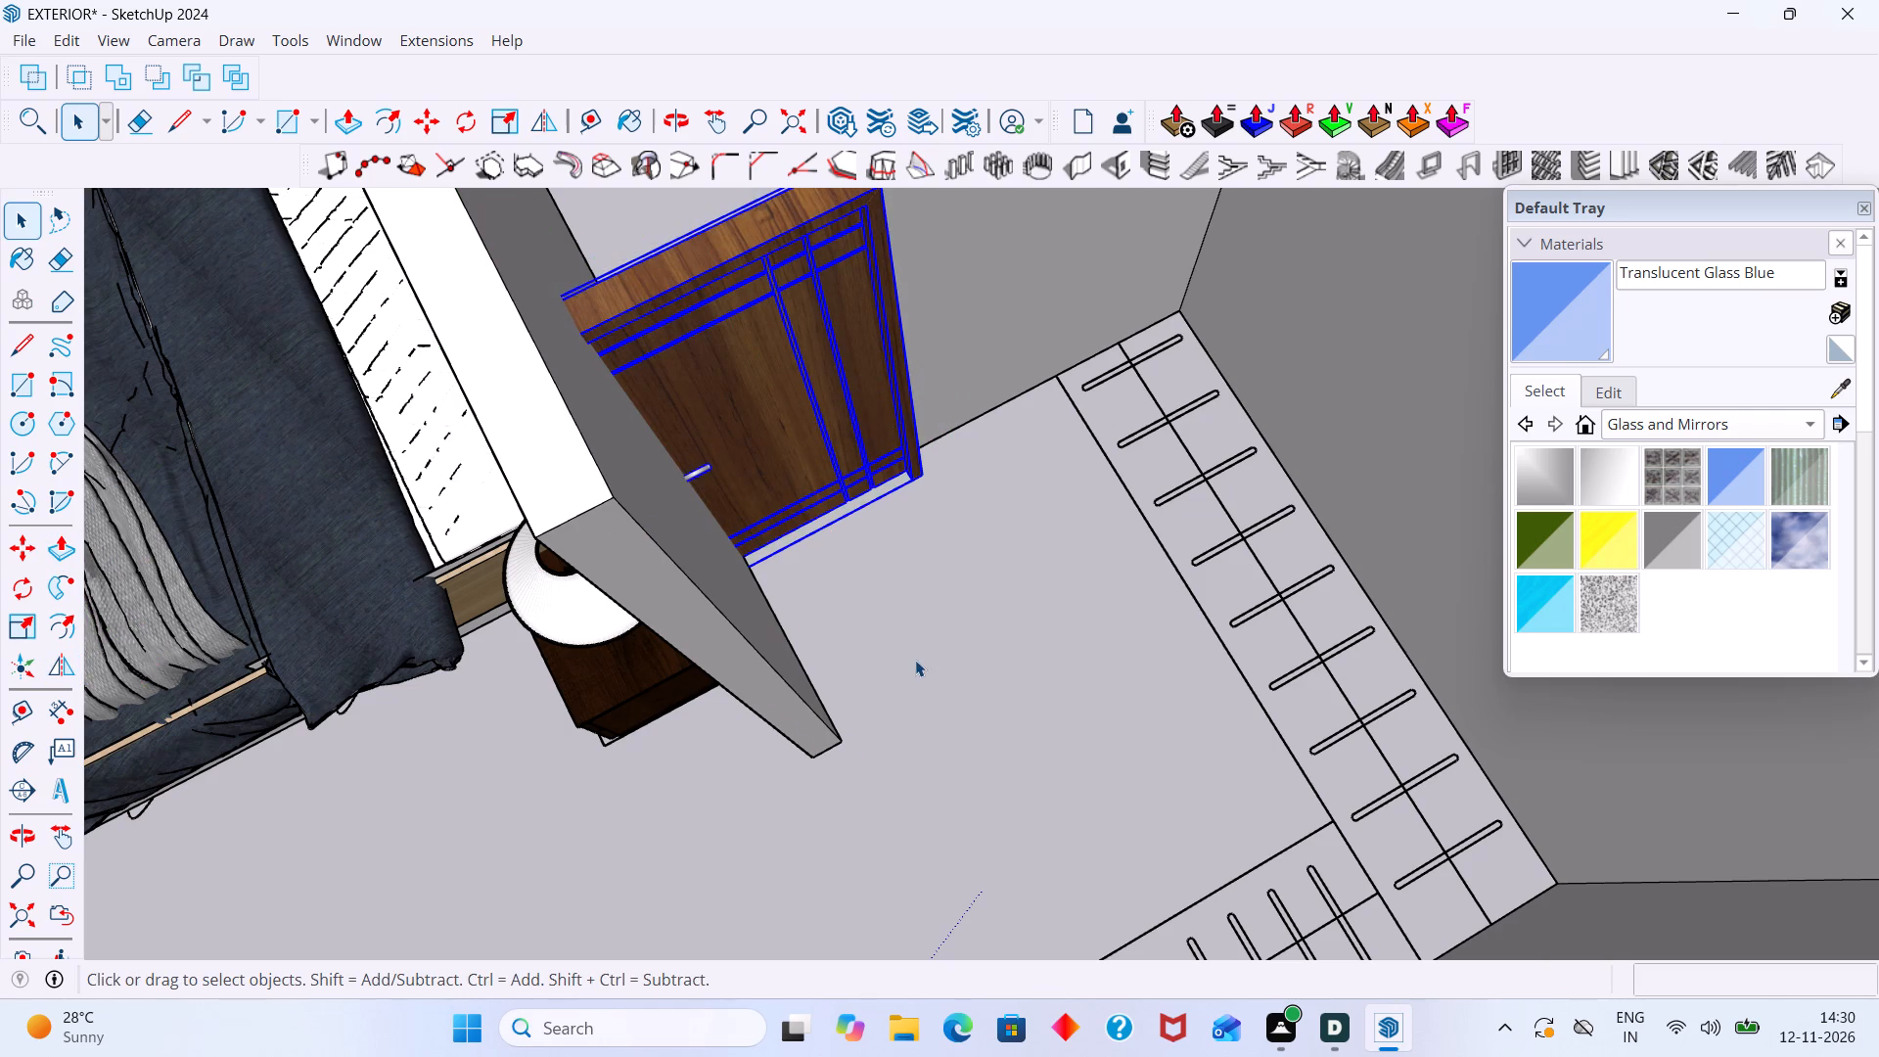
Scale the flipped door by a top corner grip to about 0.87 in red and 1.43 in blue, narrowing it toward the doorway width.
{"action": "scroll", "coordinate": [788, 535], "scroll_direction": "down", "scroll_amount": 8}
{"action": "middle_click_drag", "start_coordinate": [701, 475], "coordinate": [608, 402]}
{"action": "scroll", "coordinate": [883, 290], "scroll_direction": "up", "scroll_amount": 4}
{"action": "scroll", "coordinate": [840, 313], "scroll_direction": "down", "scroll_amount": 1}
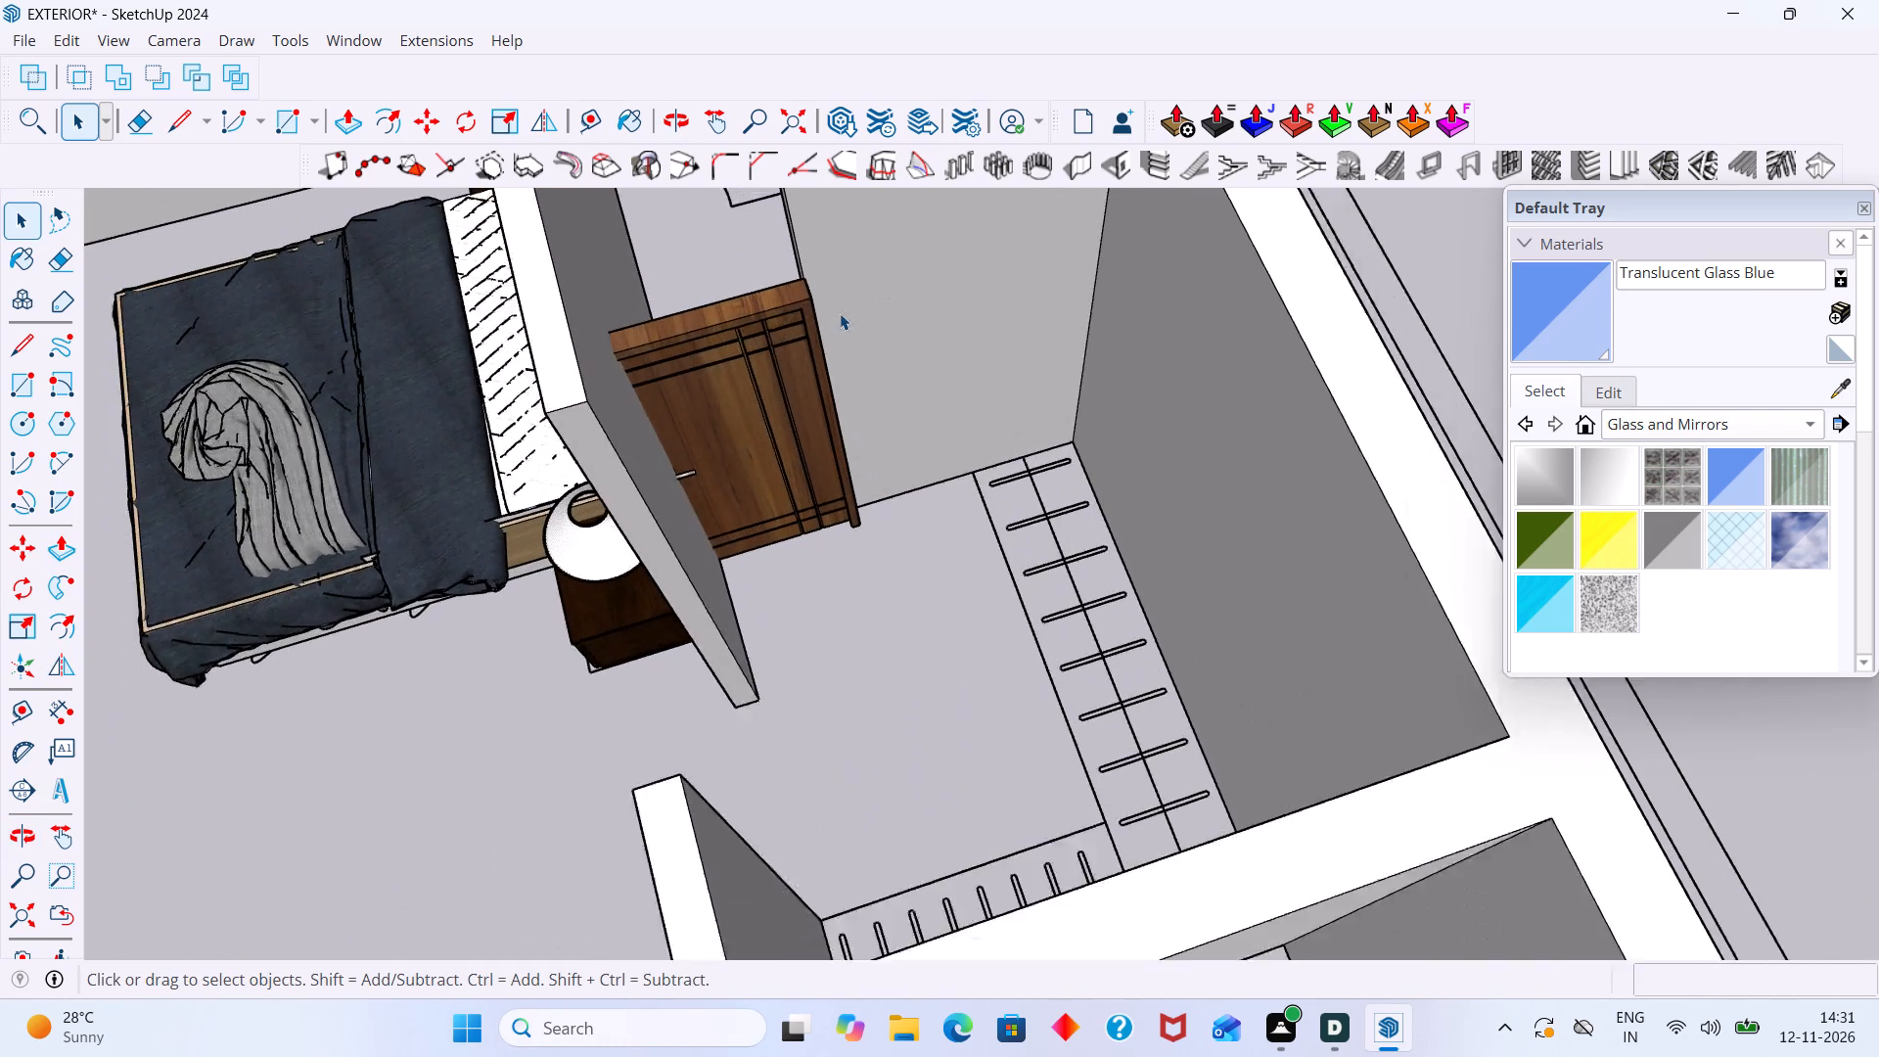
{"action": "scroll", "coordinate": [840, 313], "scroll_direction": "down", "scroll_amount": 5}
{"action": "middle_click_drag", "start_coordinate": [847, 313], "coordinate": [781, 532], "text": "shift"}
{"action": "scroll", "coordinate": [774, 531], "scroll_direction": "up", "scroll_amount": 5}
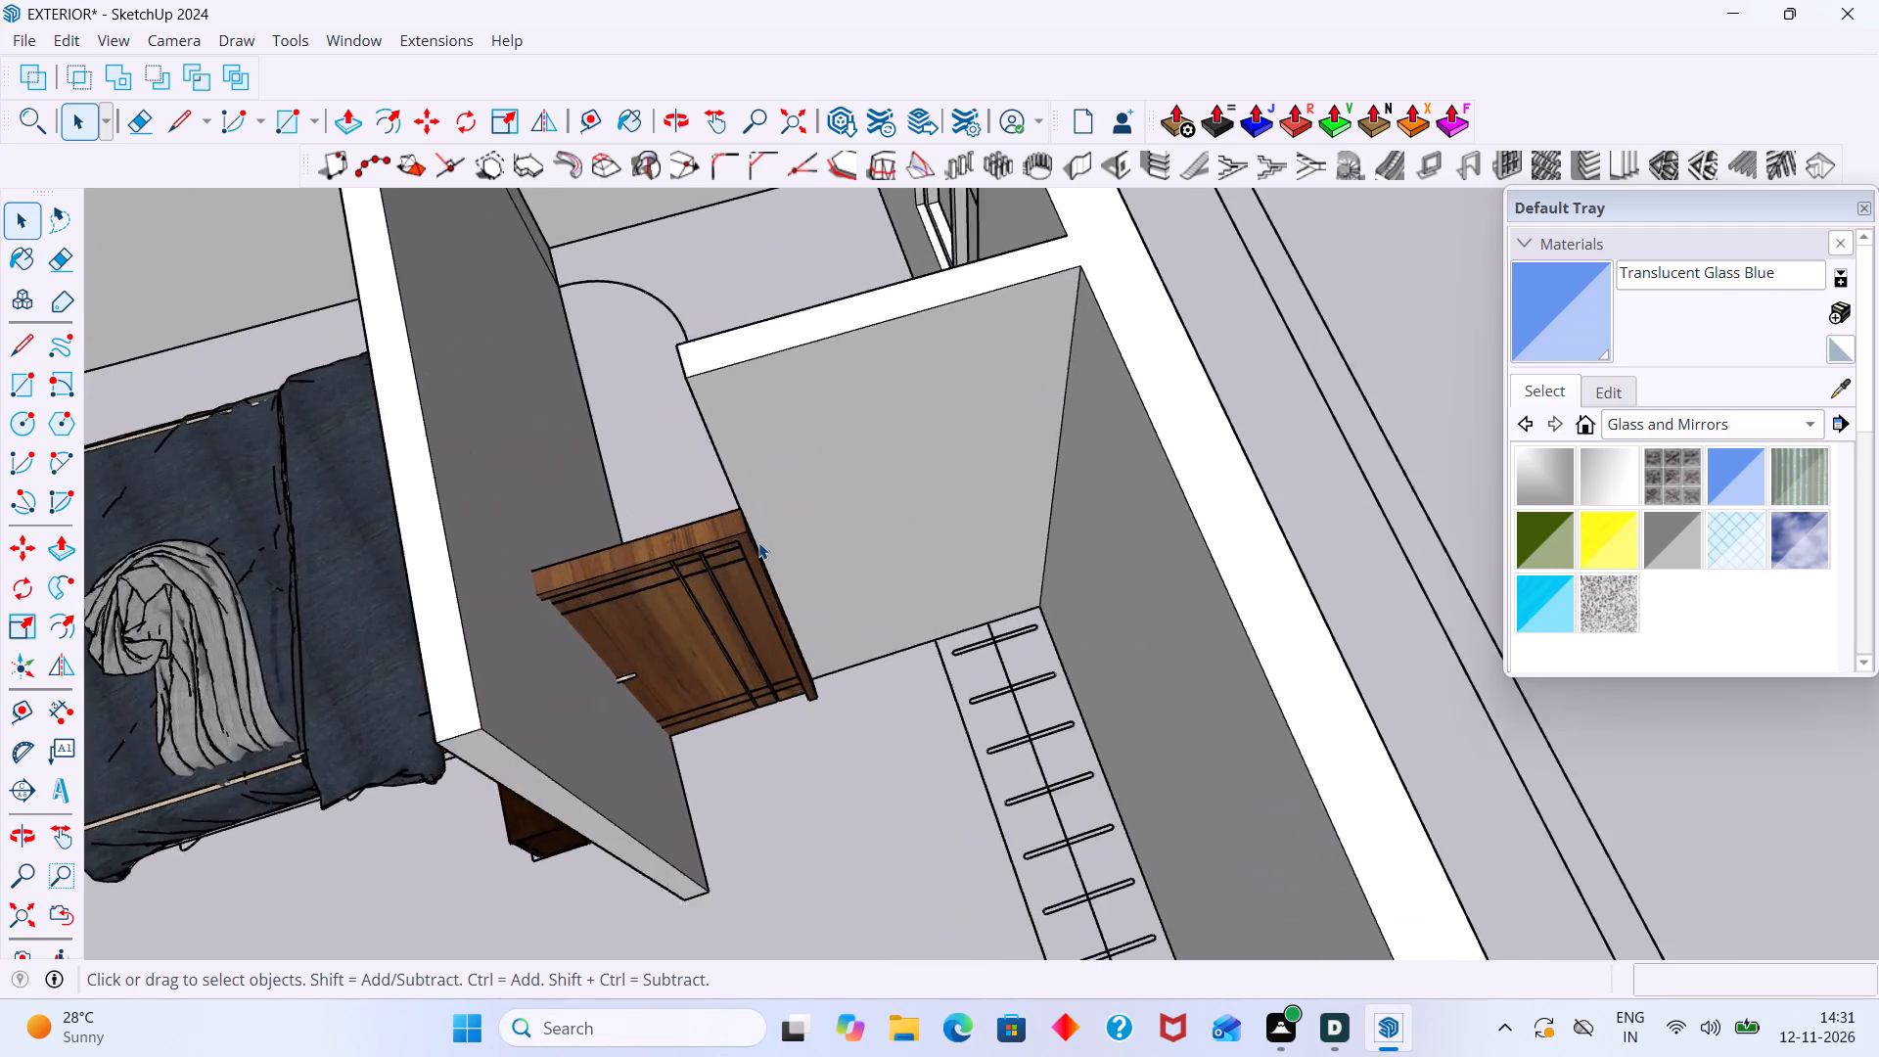
{"action": "scroll", "coordinate": [758, 542], "scroll_direction": "up", "scroll_amount": 4}
{"action": "left_click", "coordinate": [702, 548]}
{"action": "scroll", "coordinate": [702, 548], "scroll_direction": "down", "scroll_amount": 7}
{"action": "middle_click_drag", "start_coordinate": [705, 553], "coordinate": [893, 430]}
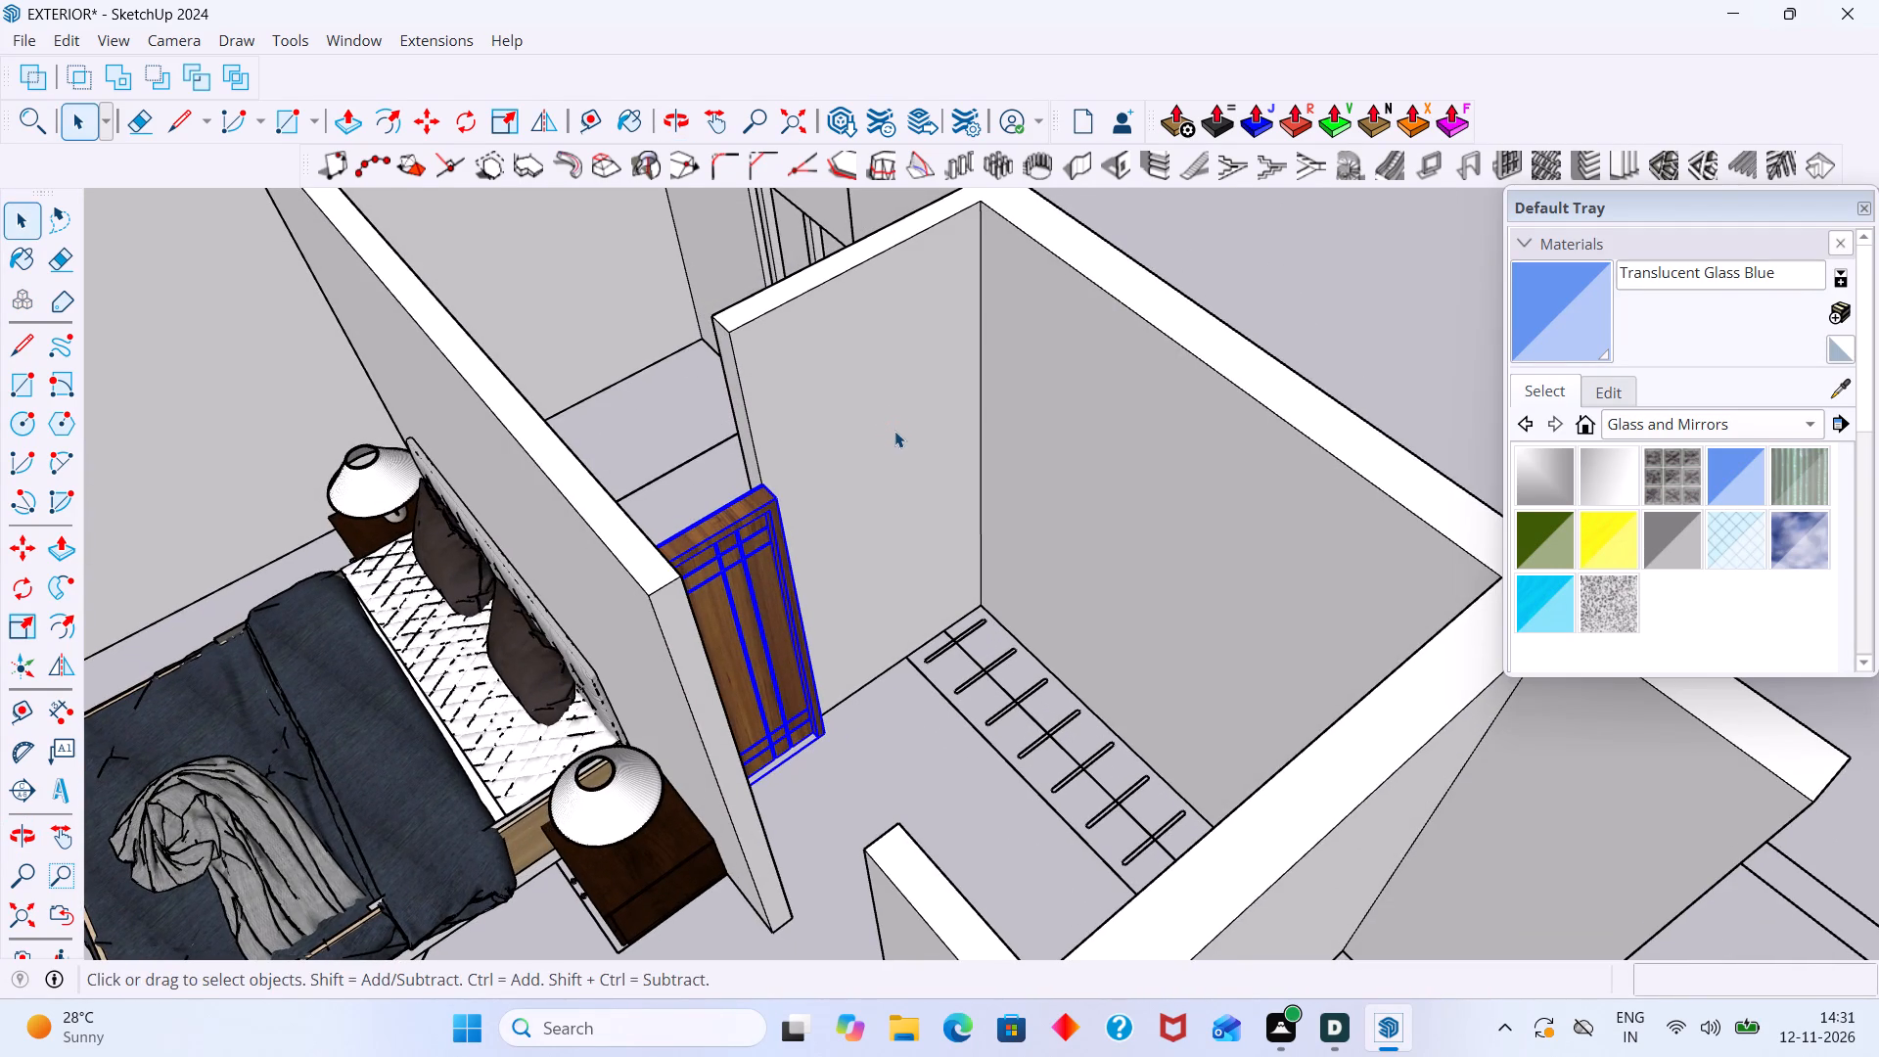
{"action": "key", "text": "s"}
{"action": "scroll", "coordinate": [592, 604], "scroll_direction": "up", "scroll_amount": 5}
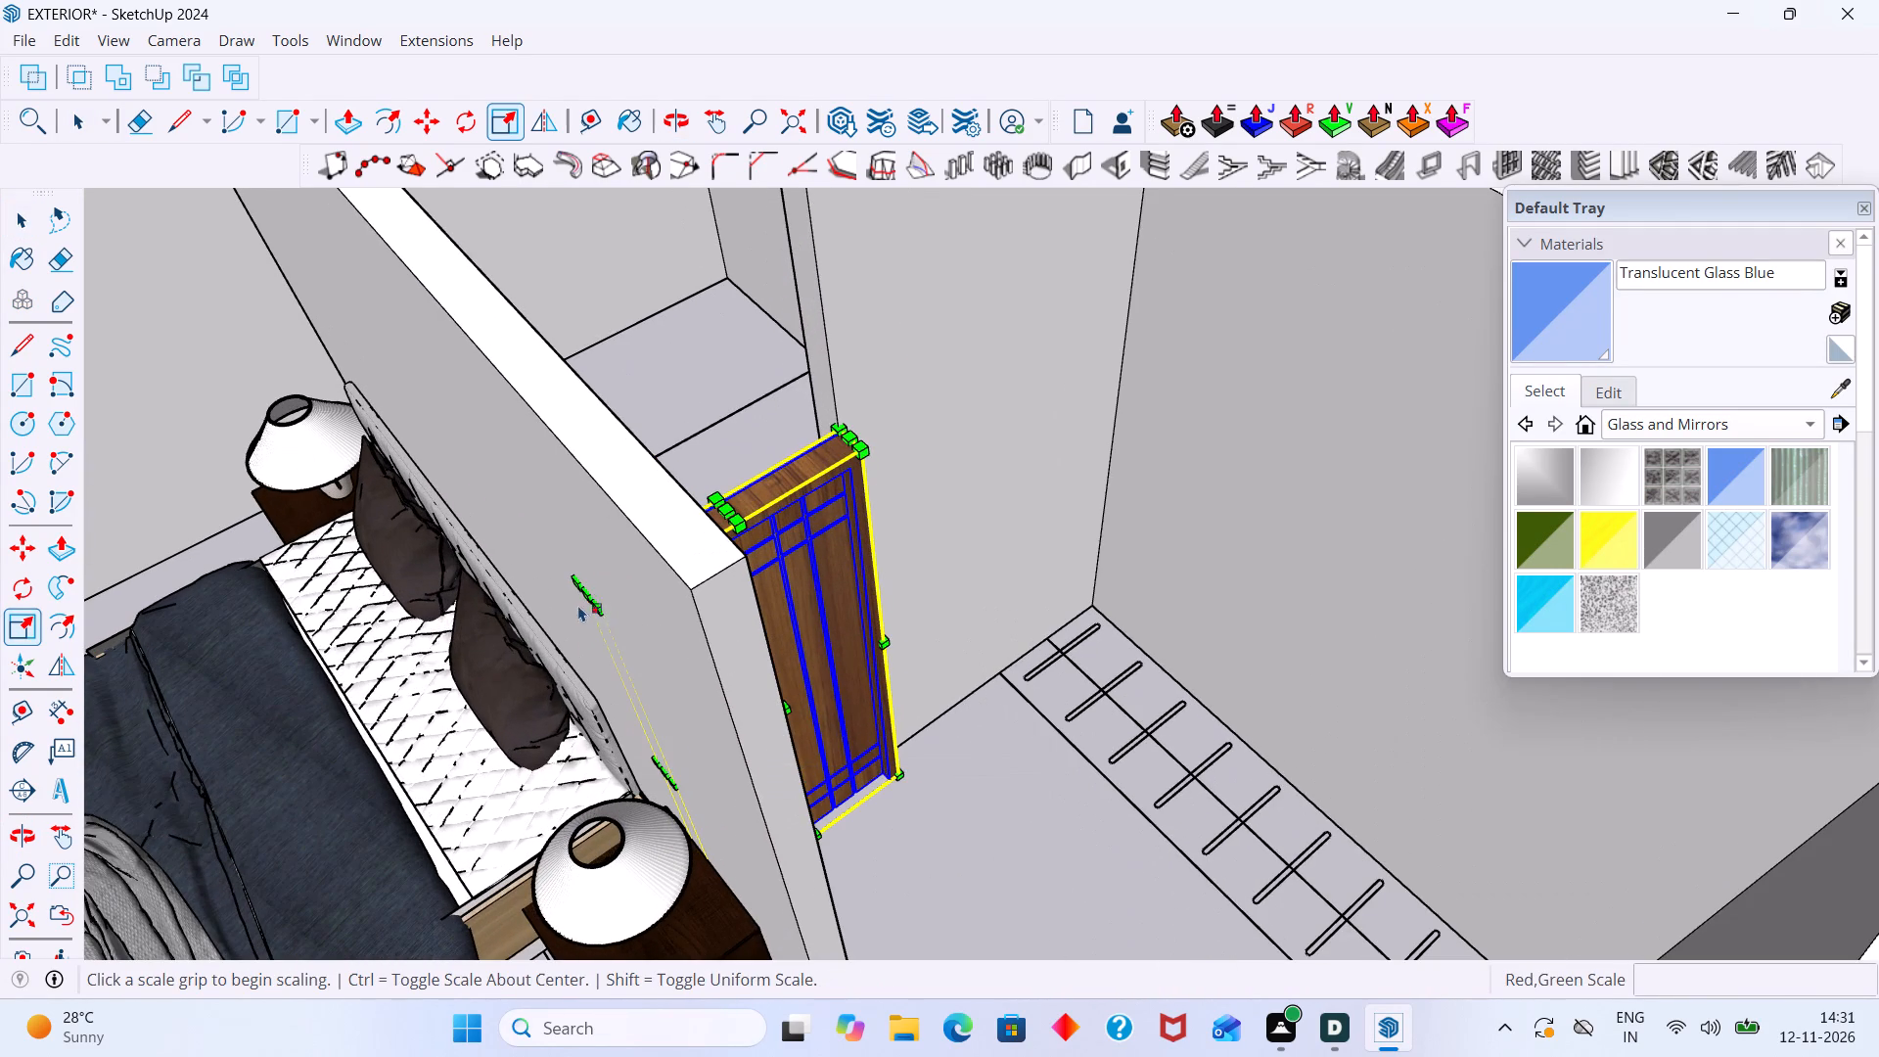
{"action": "left_click", "coordinate": [584, 590]}
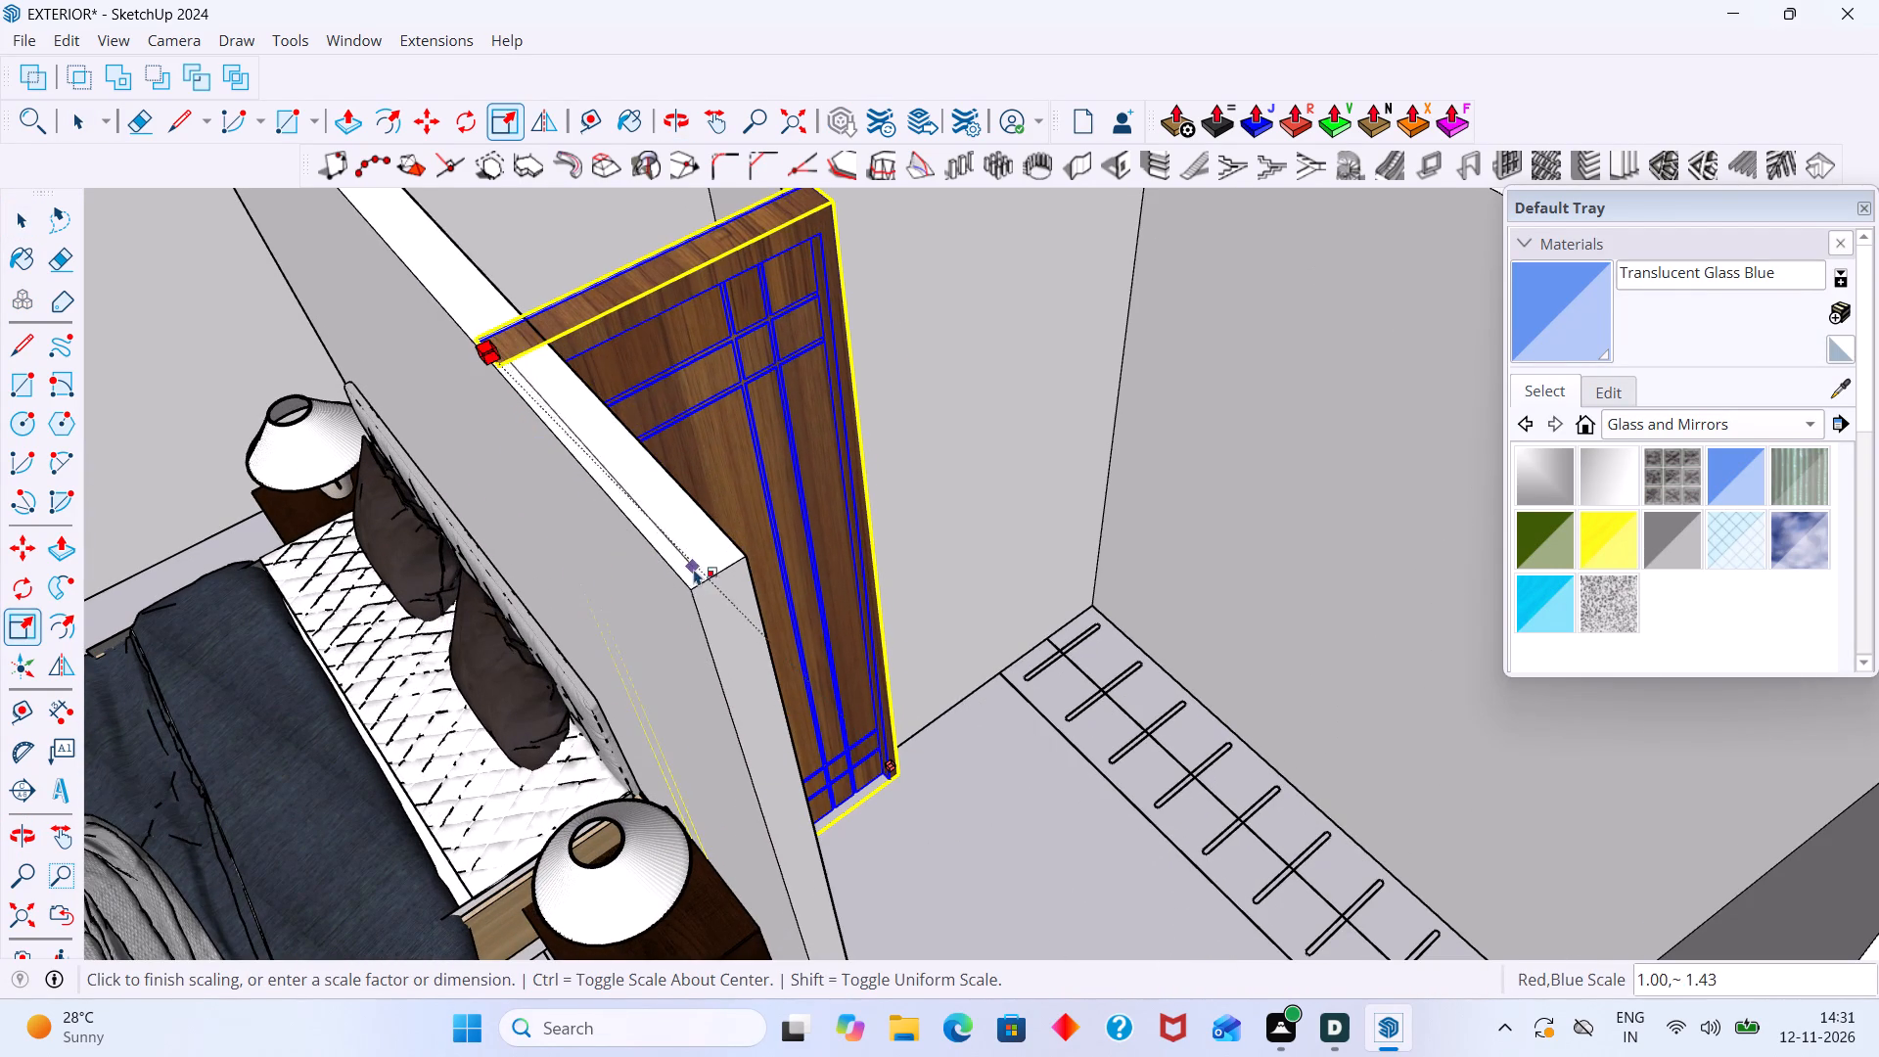
{"action": "middle_click_drag", "start_coordinate": [735, 561], "coordinate": [570, 622]}
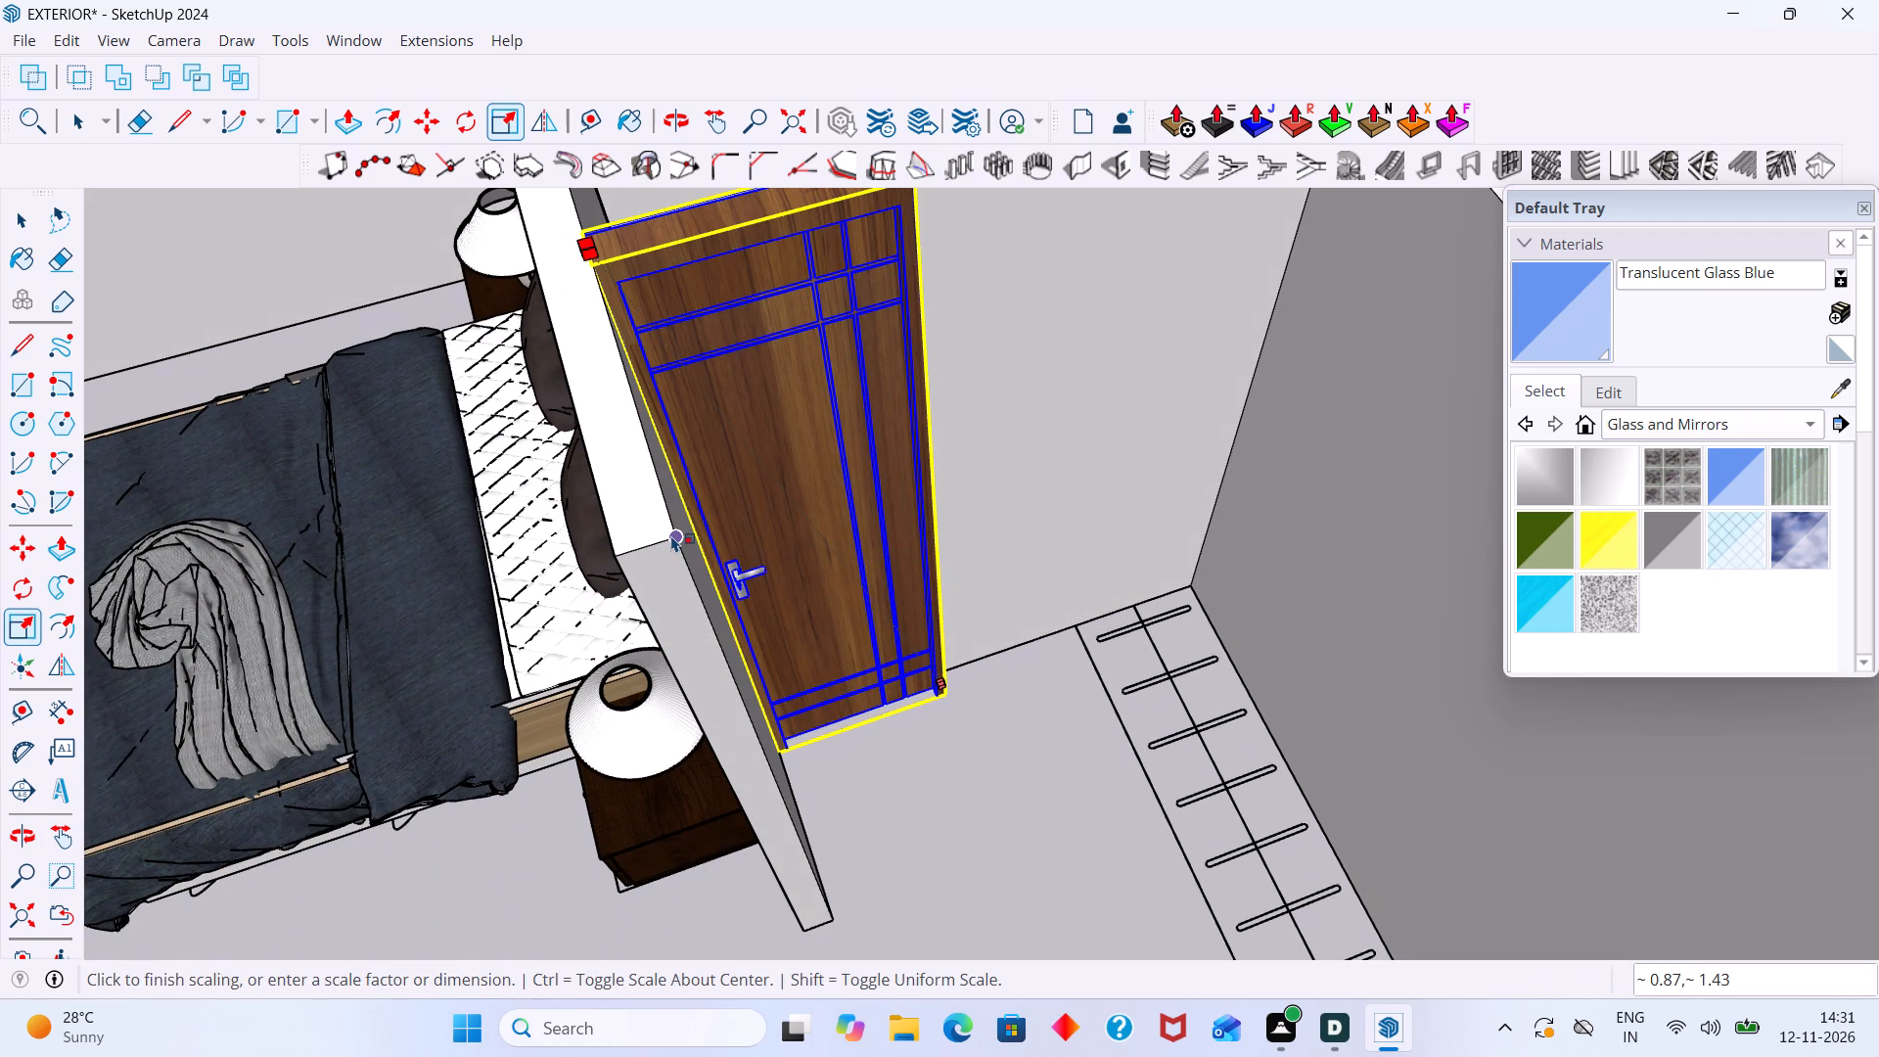
{"action": "left_click", "coordinate": [671, 535]}
{"action": "key", "text": "space"}
Scale the door's height down from its top centre grip to about 0.68 along the blue axis.
{"action": "scroll", "coordinate": [762, 478], "scroll_direction": "down", "scroll_amount": 6}
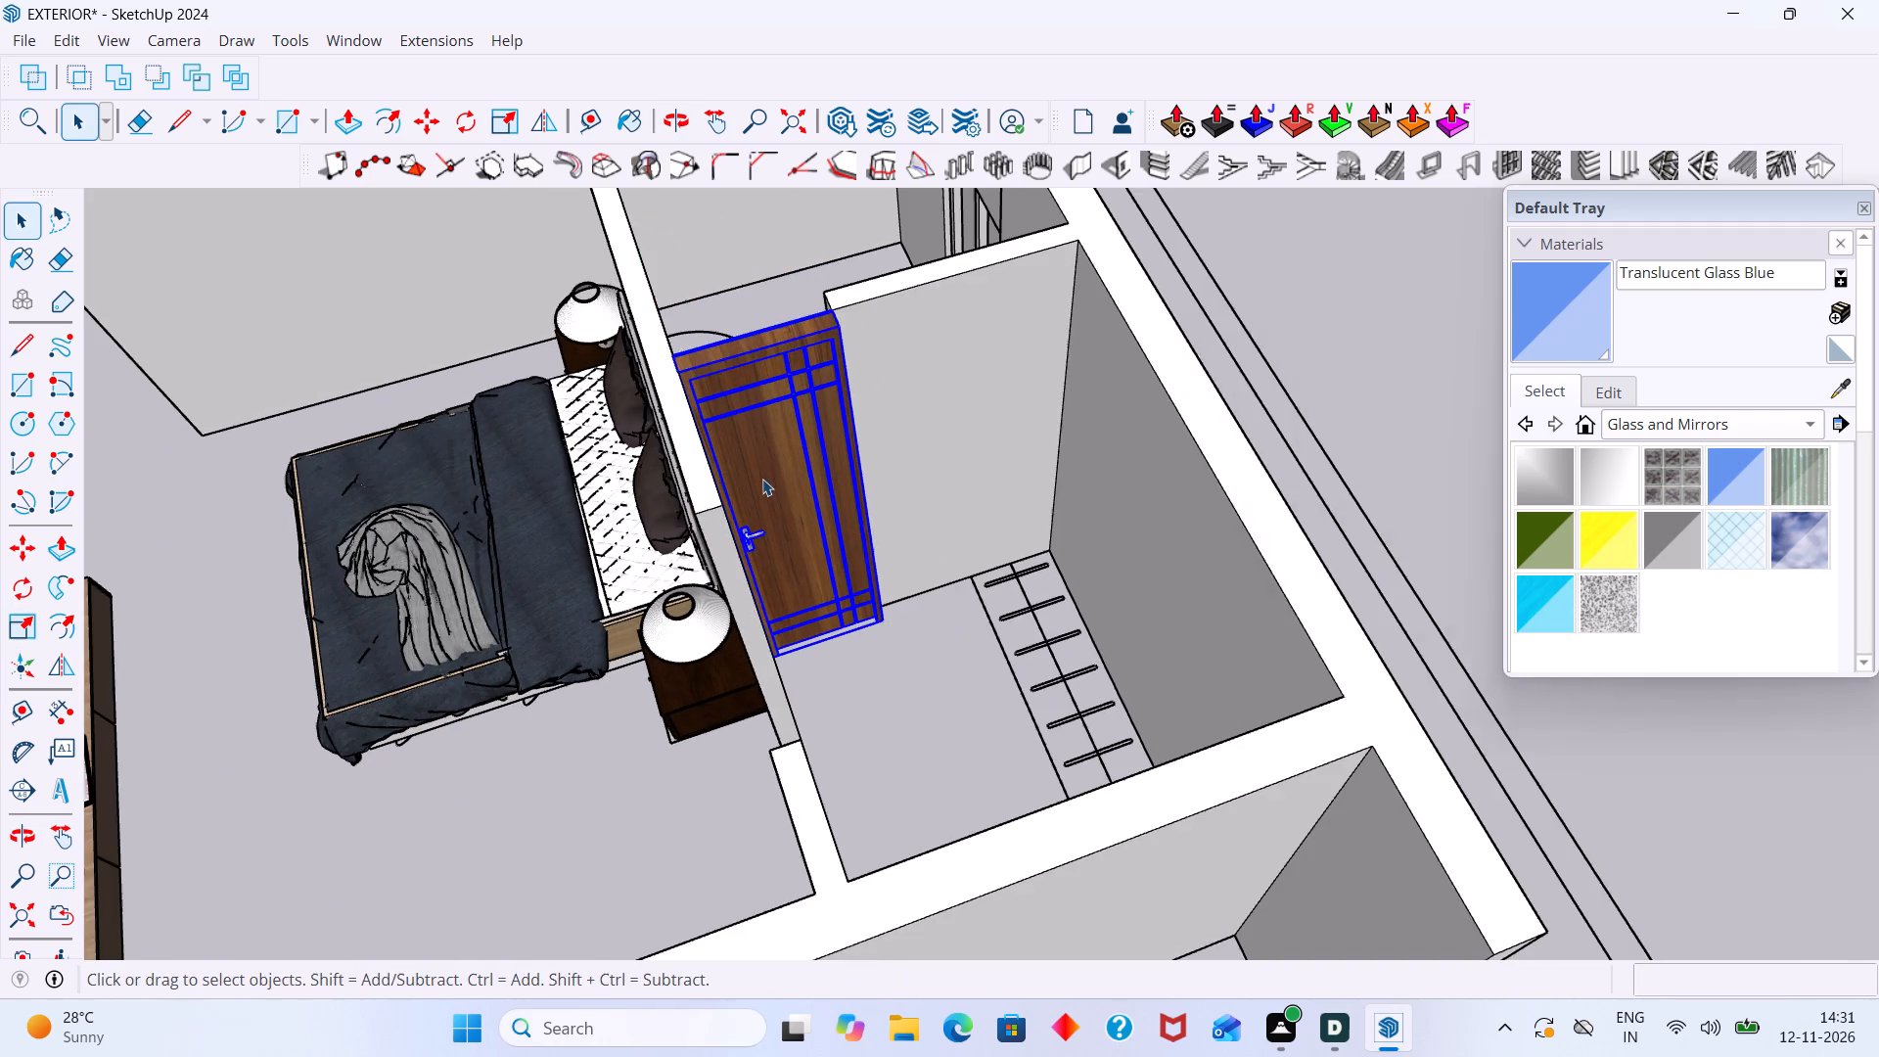
{"action": "scroll", "coordinate": [767, 319], "scroll_direction": "up", "scroll_amount": 4}
{"action": "key", "text": "s"}
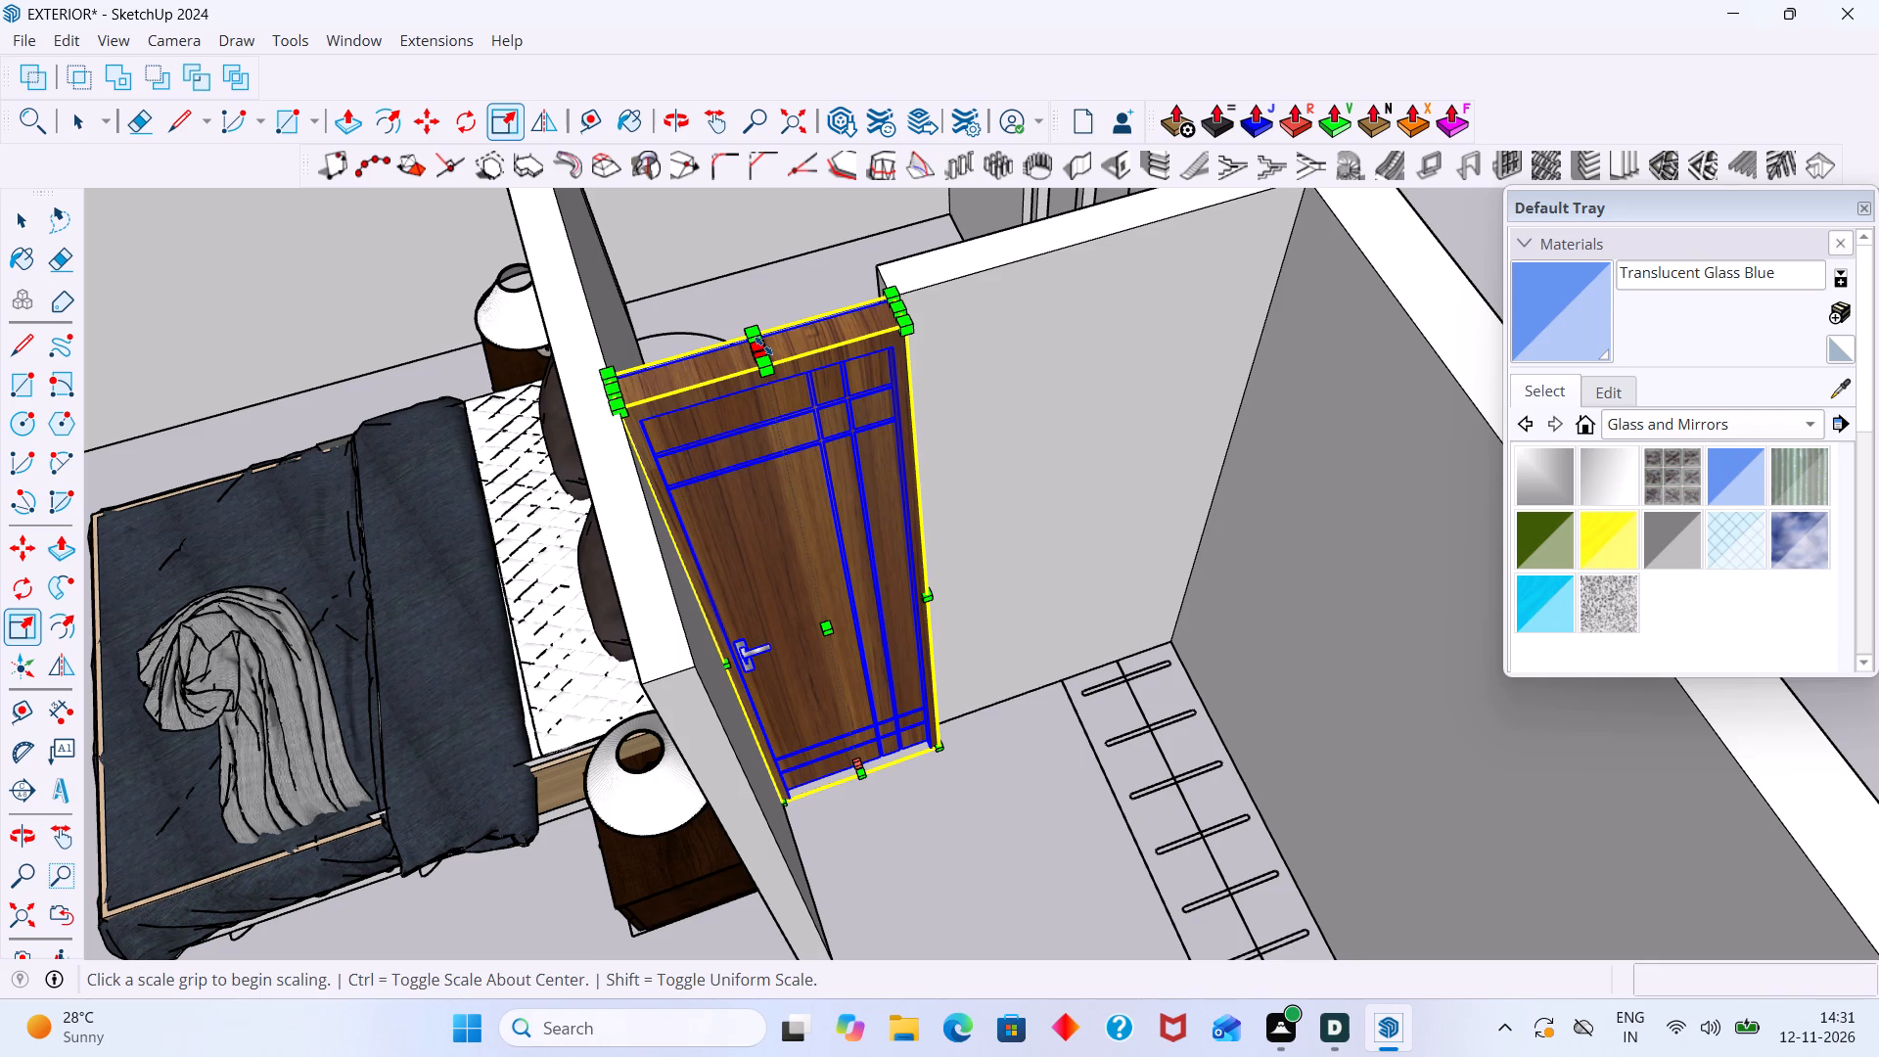
{"action": "left_click", "coordinate": [763, 345]}
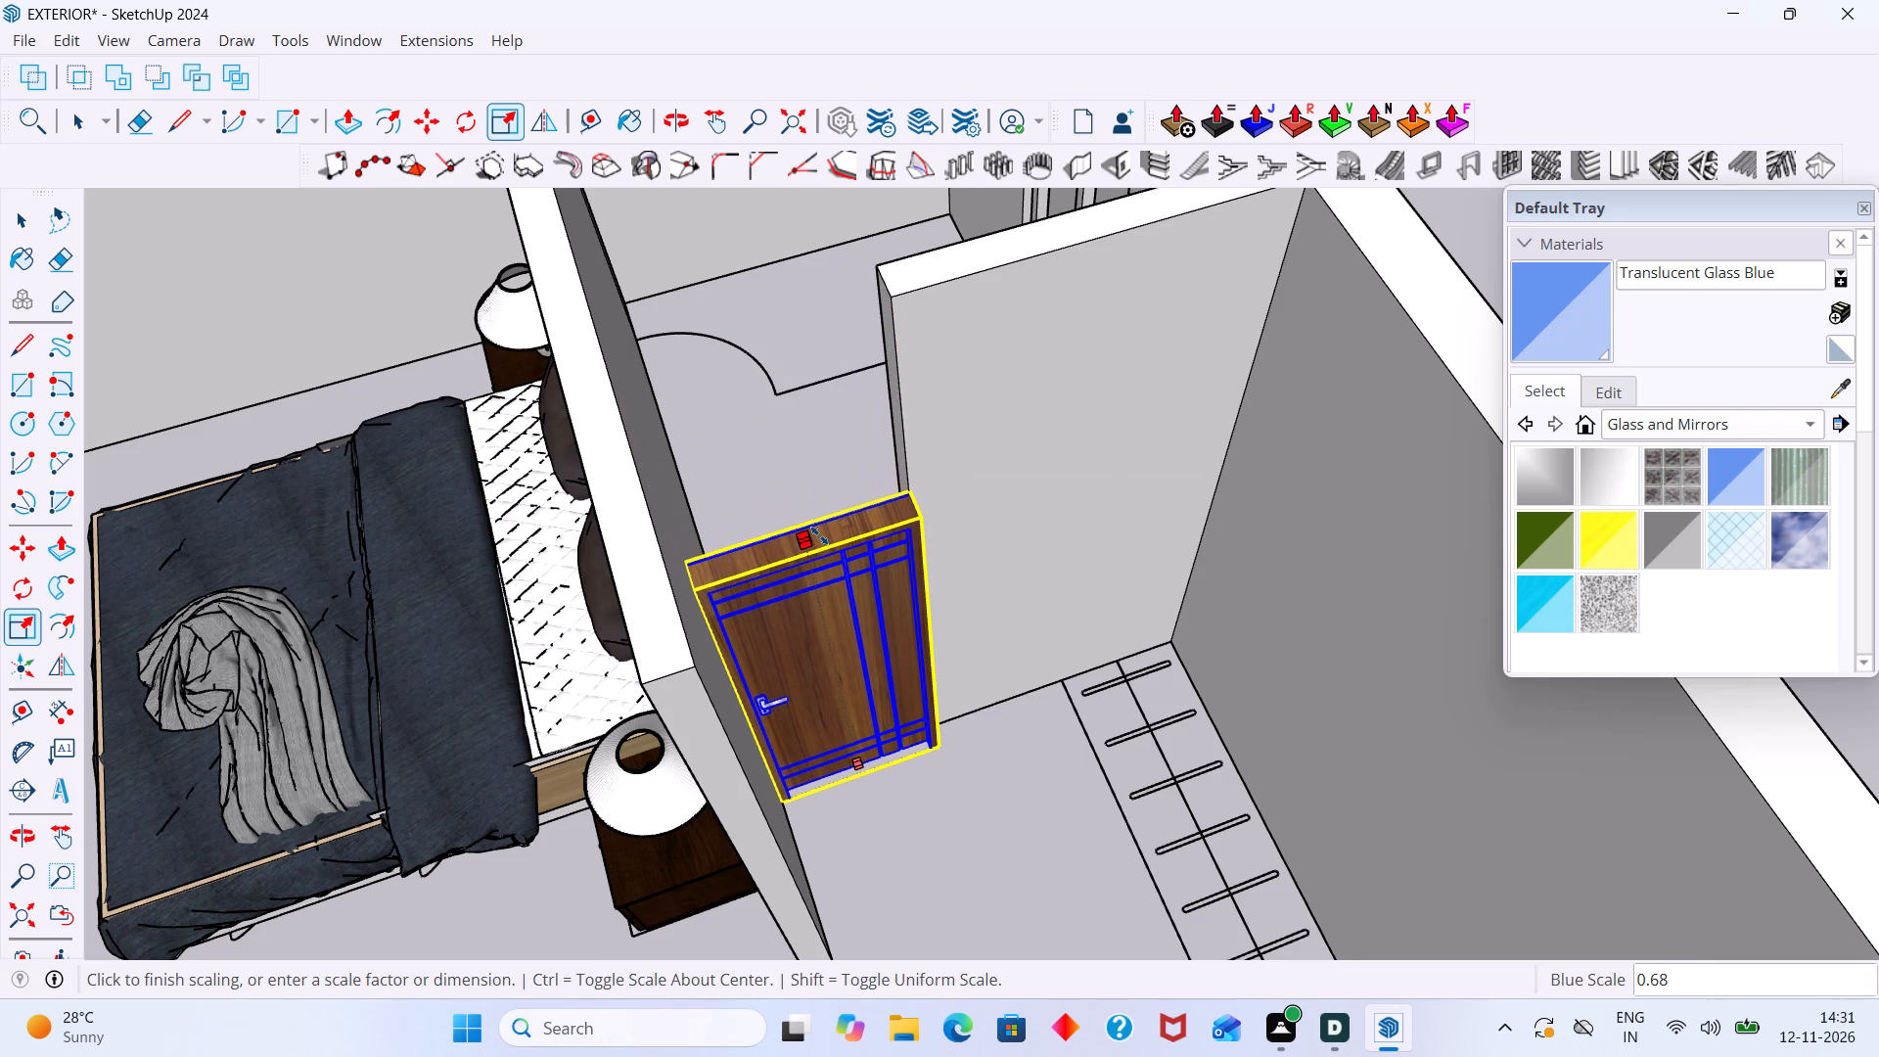
{"action": "left_click", "coordinate": [817, 528]}
{"action": "key", "text": "space"}
{"action": "left_click", "coordinate": [1017, 764]}
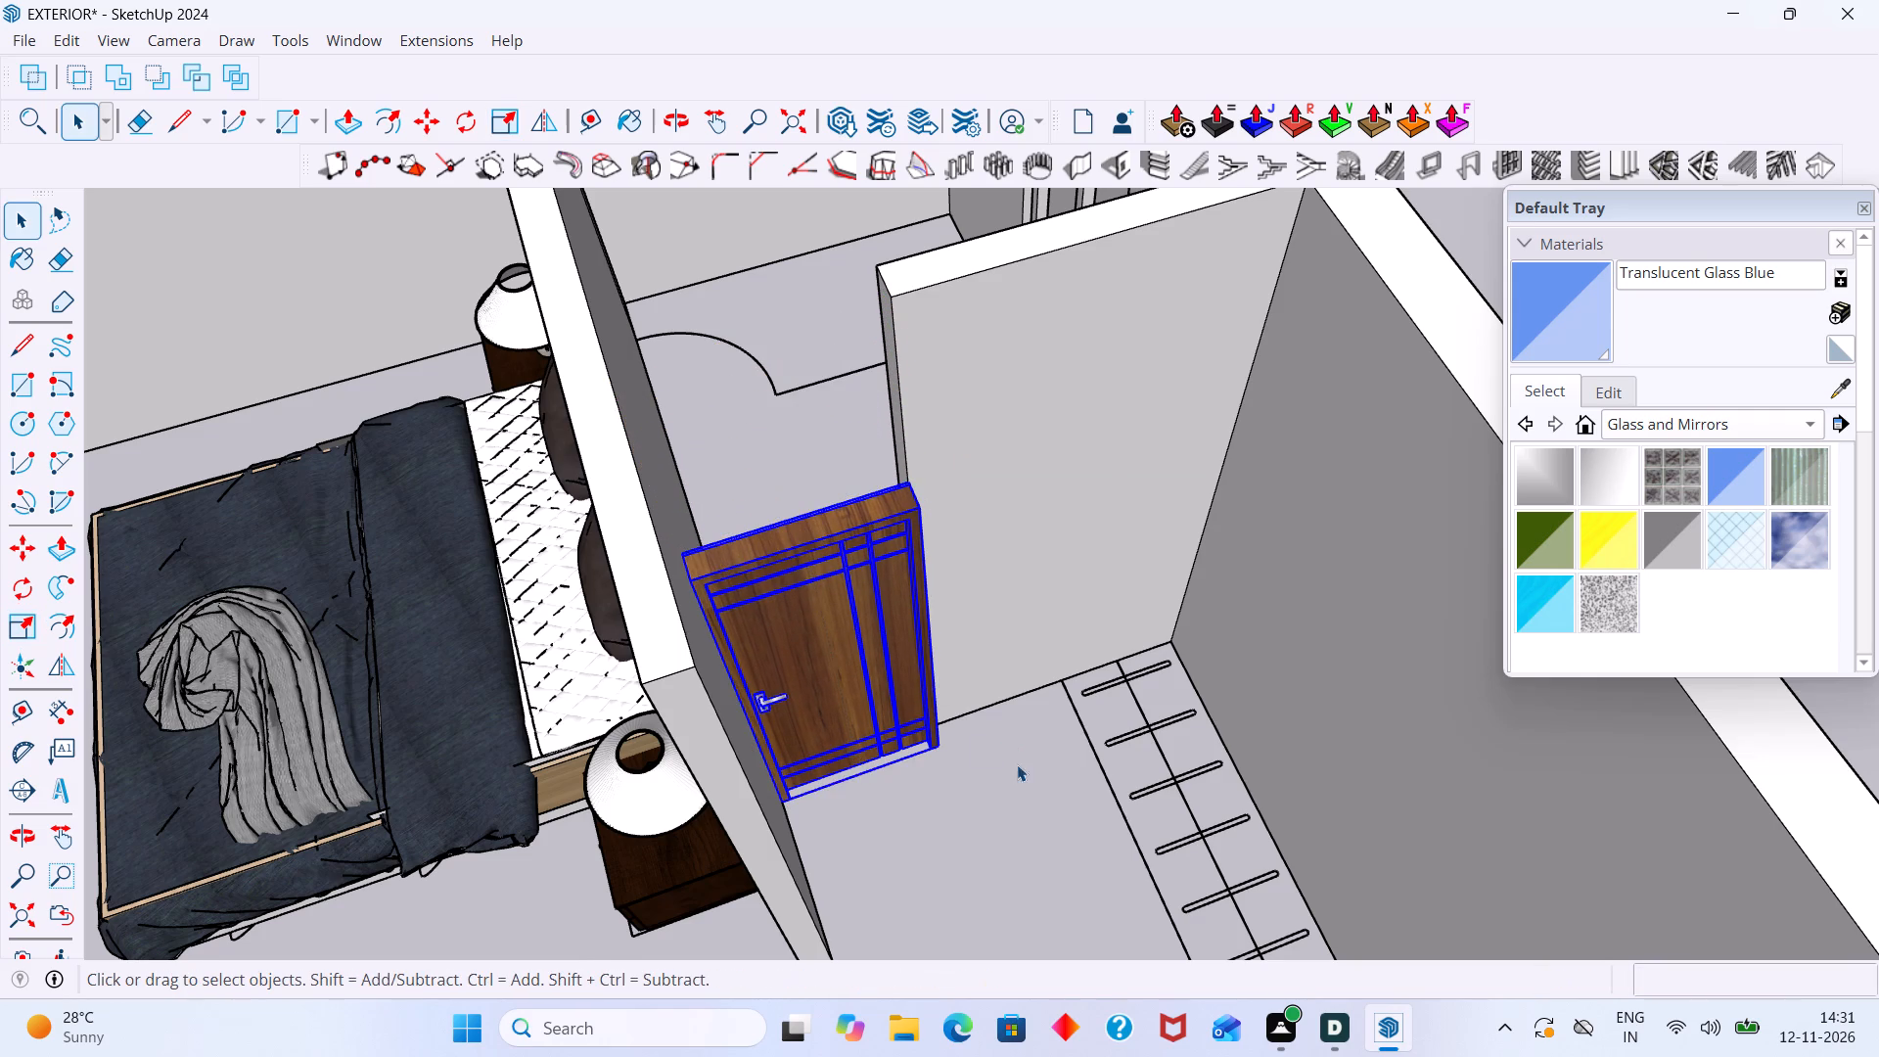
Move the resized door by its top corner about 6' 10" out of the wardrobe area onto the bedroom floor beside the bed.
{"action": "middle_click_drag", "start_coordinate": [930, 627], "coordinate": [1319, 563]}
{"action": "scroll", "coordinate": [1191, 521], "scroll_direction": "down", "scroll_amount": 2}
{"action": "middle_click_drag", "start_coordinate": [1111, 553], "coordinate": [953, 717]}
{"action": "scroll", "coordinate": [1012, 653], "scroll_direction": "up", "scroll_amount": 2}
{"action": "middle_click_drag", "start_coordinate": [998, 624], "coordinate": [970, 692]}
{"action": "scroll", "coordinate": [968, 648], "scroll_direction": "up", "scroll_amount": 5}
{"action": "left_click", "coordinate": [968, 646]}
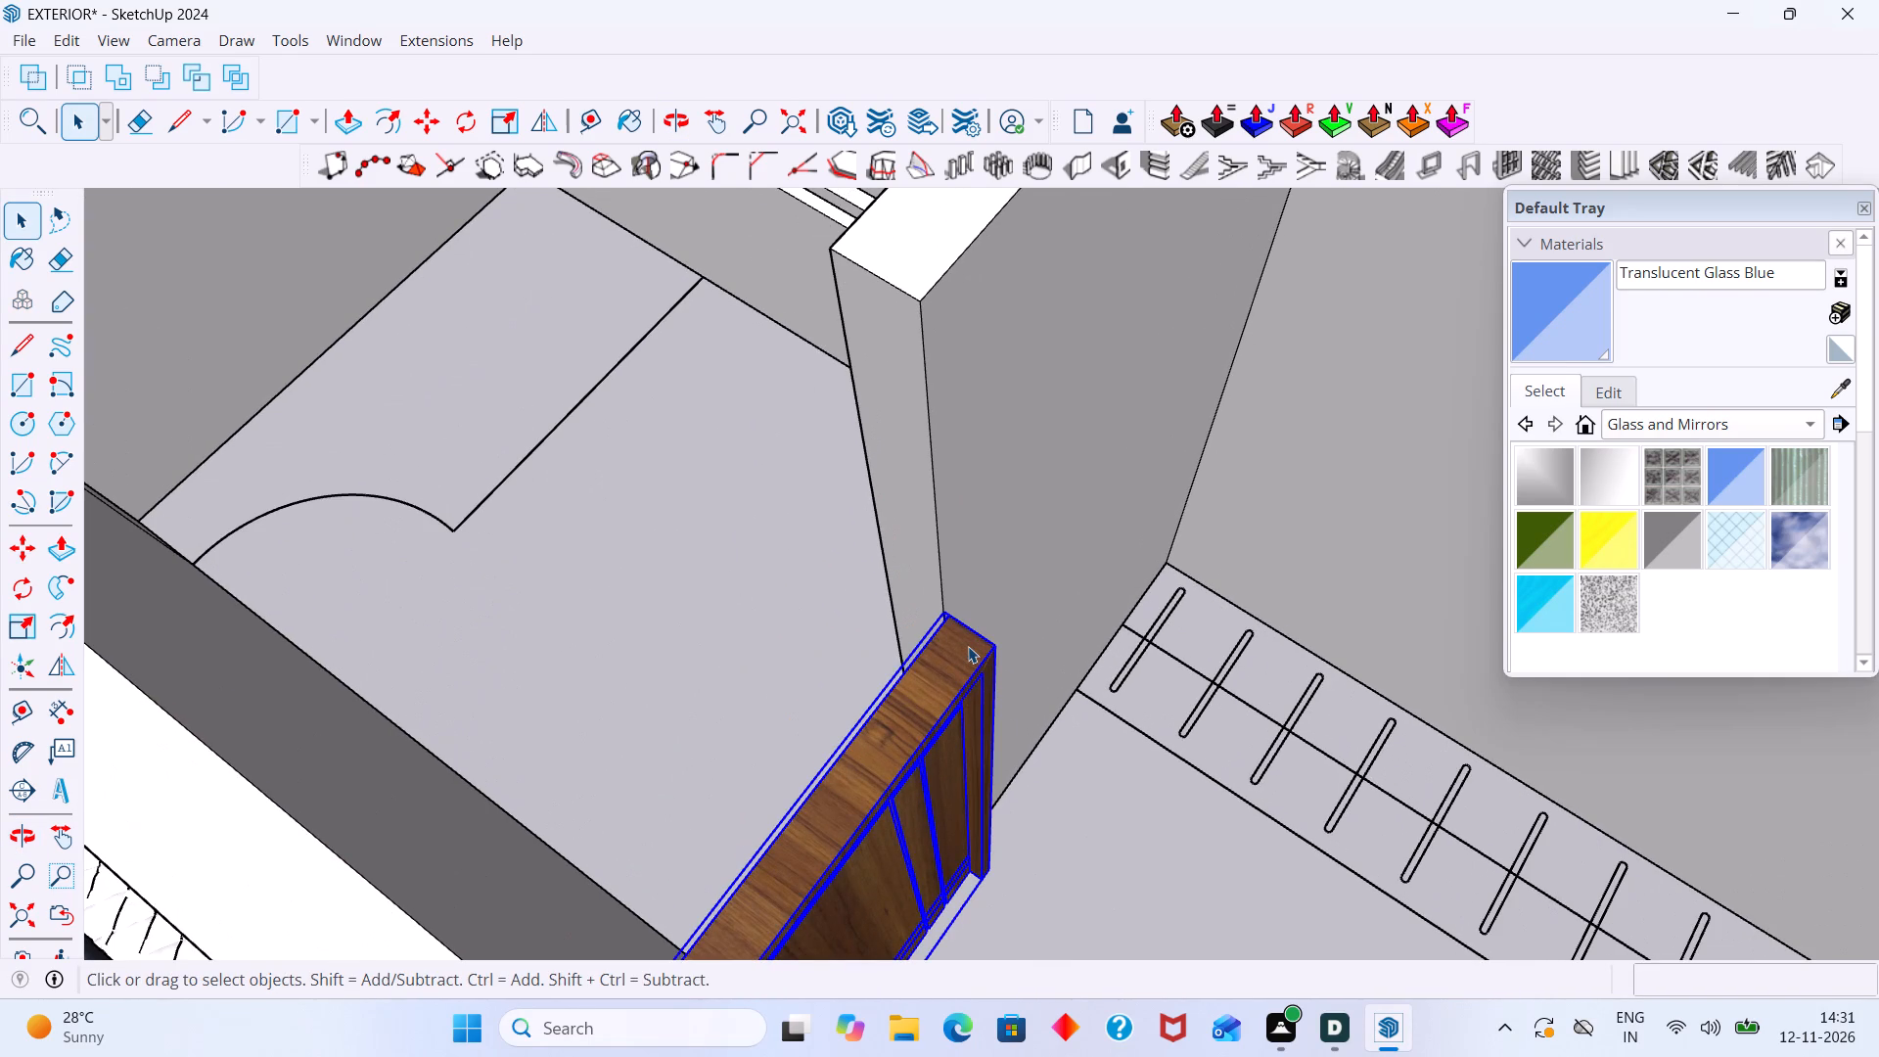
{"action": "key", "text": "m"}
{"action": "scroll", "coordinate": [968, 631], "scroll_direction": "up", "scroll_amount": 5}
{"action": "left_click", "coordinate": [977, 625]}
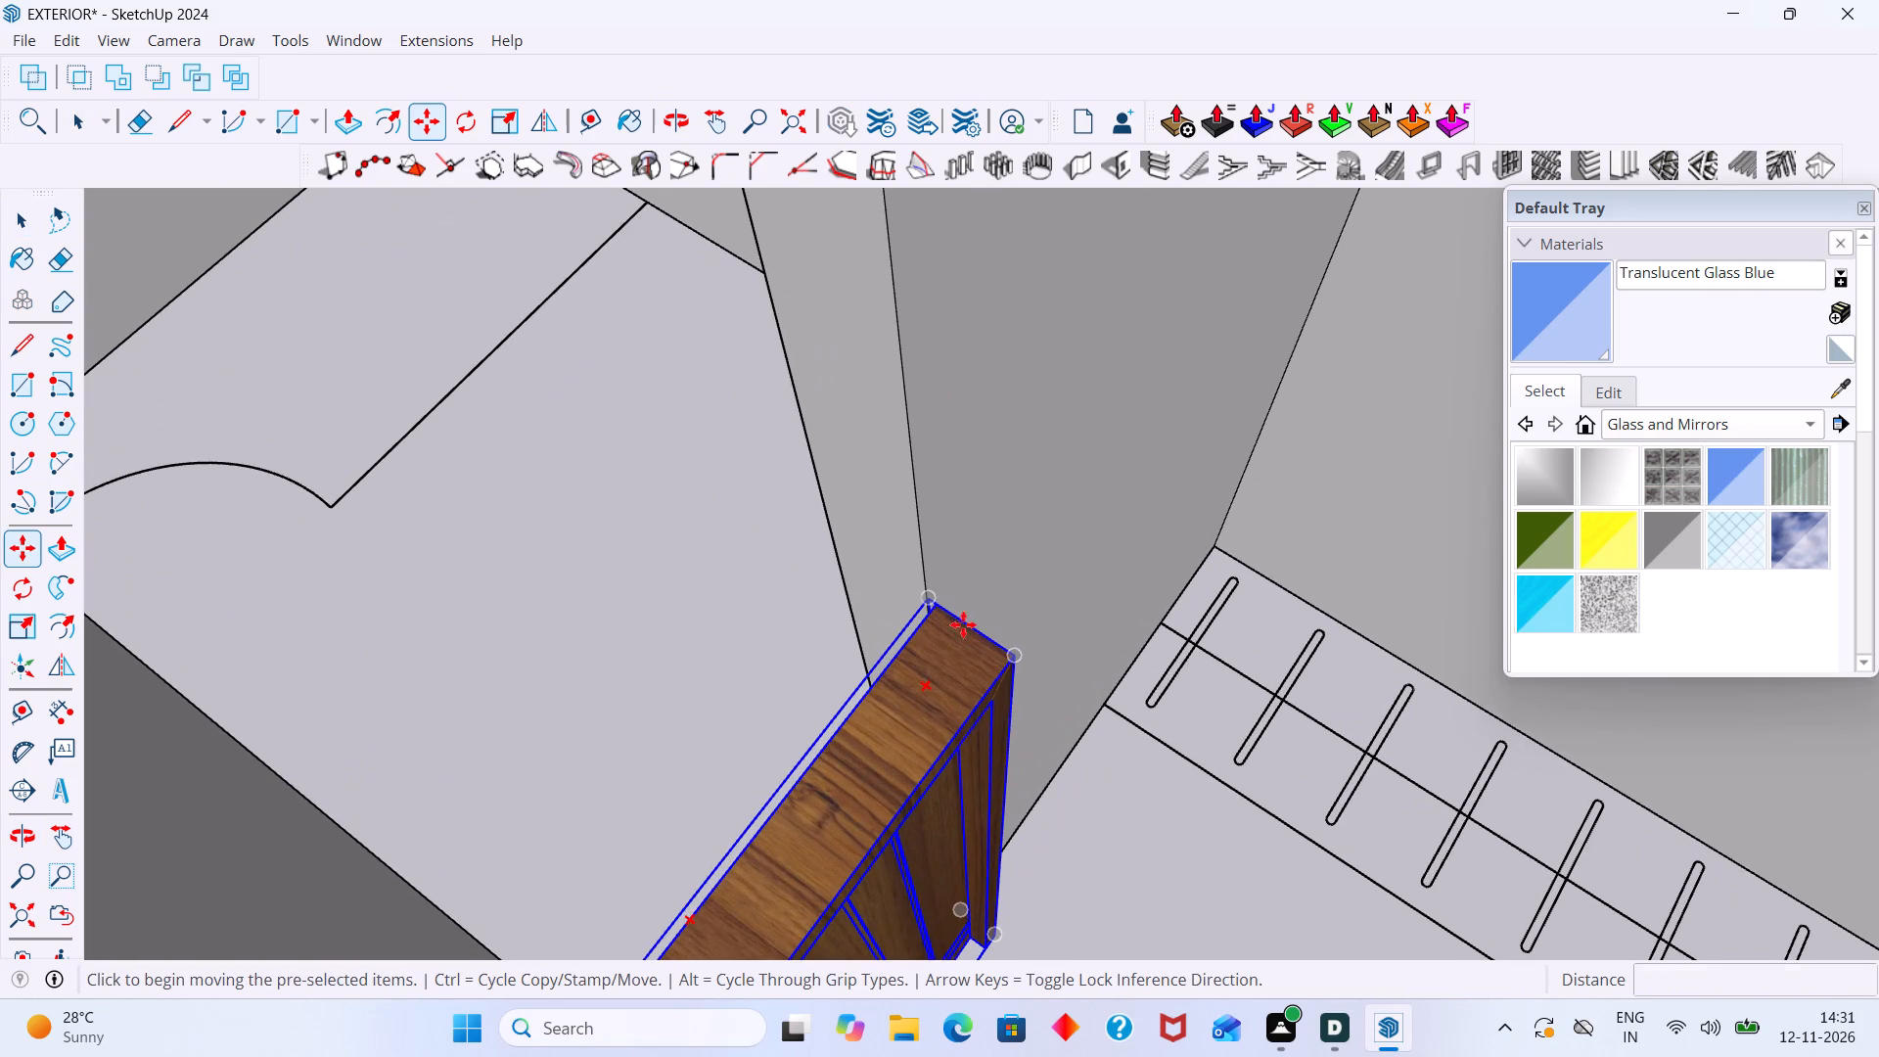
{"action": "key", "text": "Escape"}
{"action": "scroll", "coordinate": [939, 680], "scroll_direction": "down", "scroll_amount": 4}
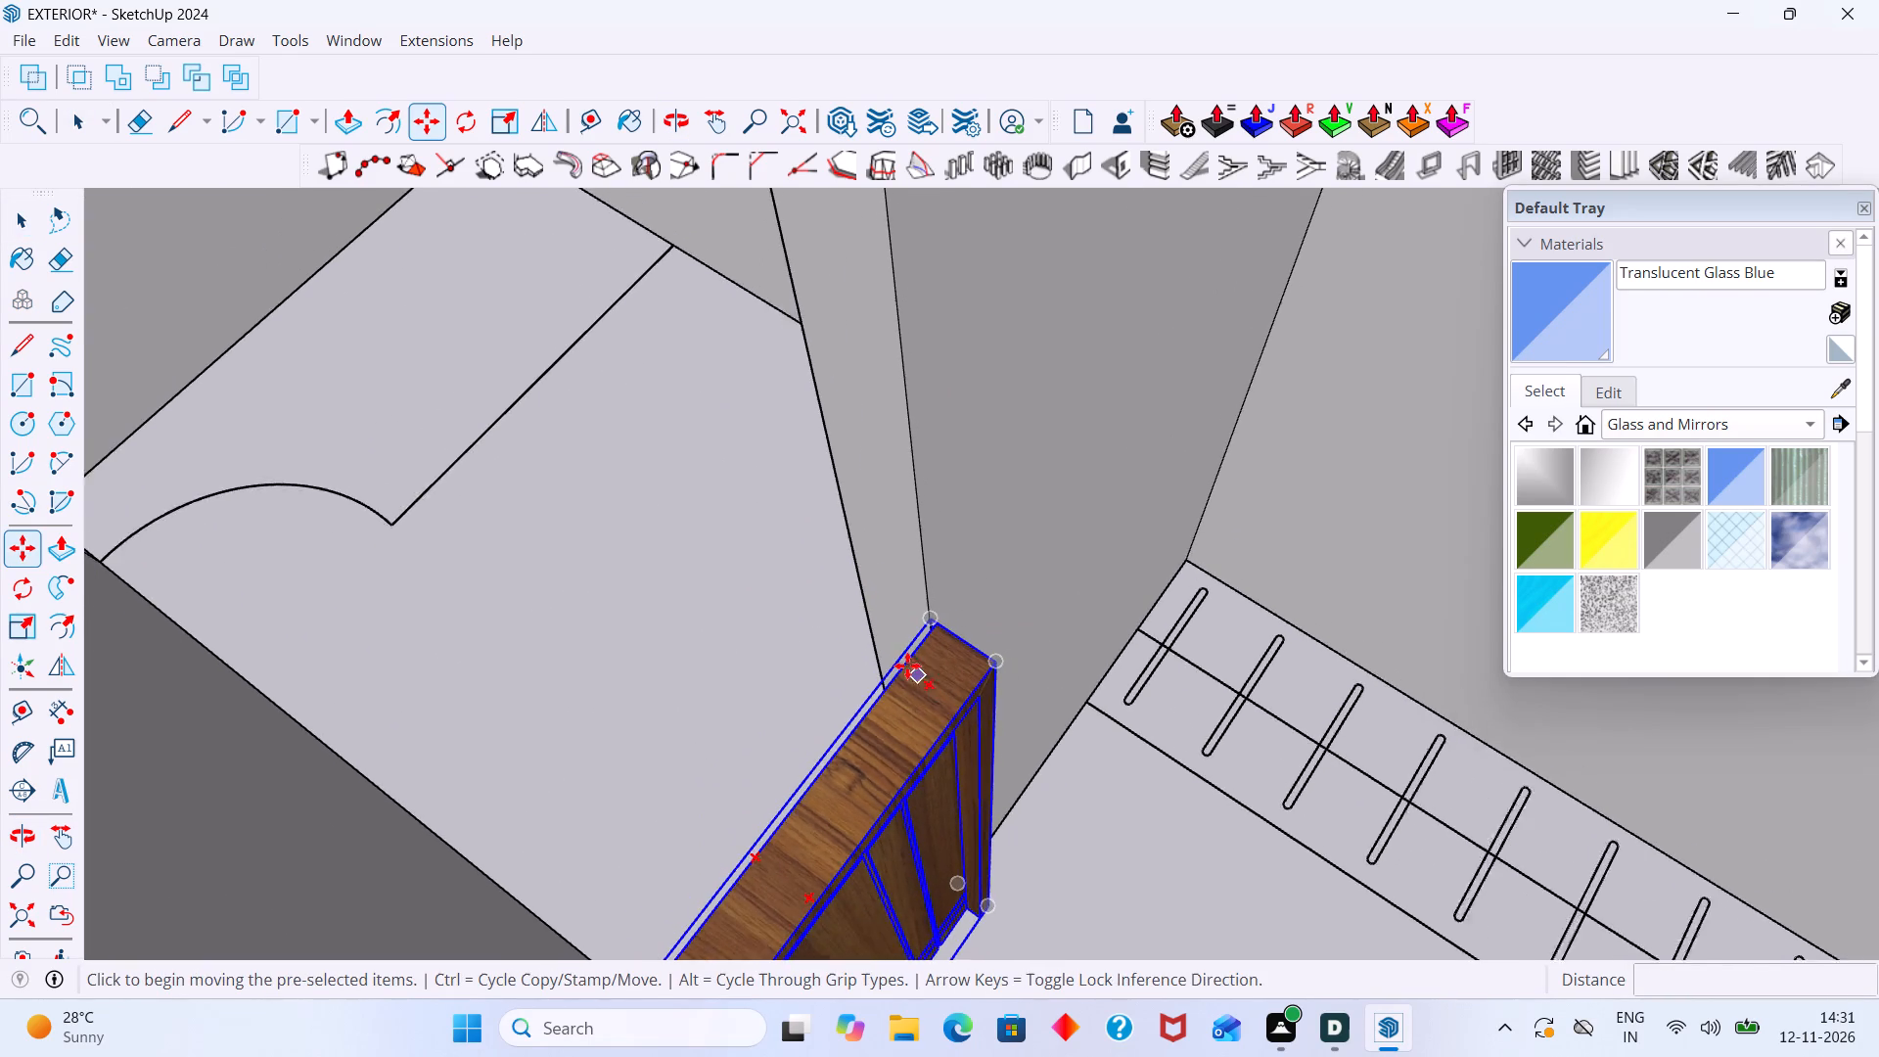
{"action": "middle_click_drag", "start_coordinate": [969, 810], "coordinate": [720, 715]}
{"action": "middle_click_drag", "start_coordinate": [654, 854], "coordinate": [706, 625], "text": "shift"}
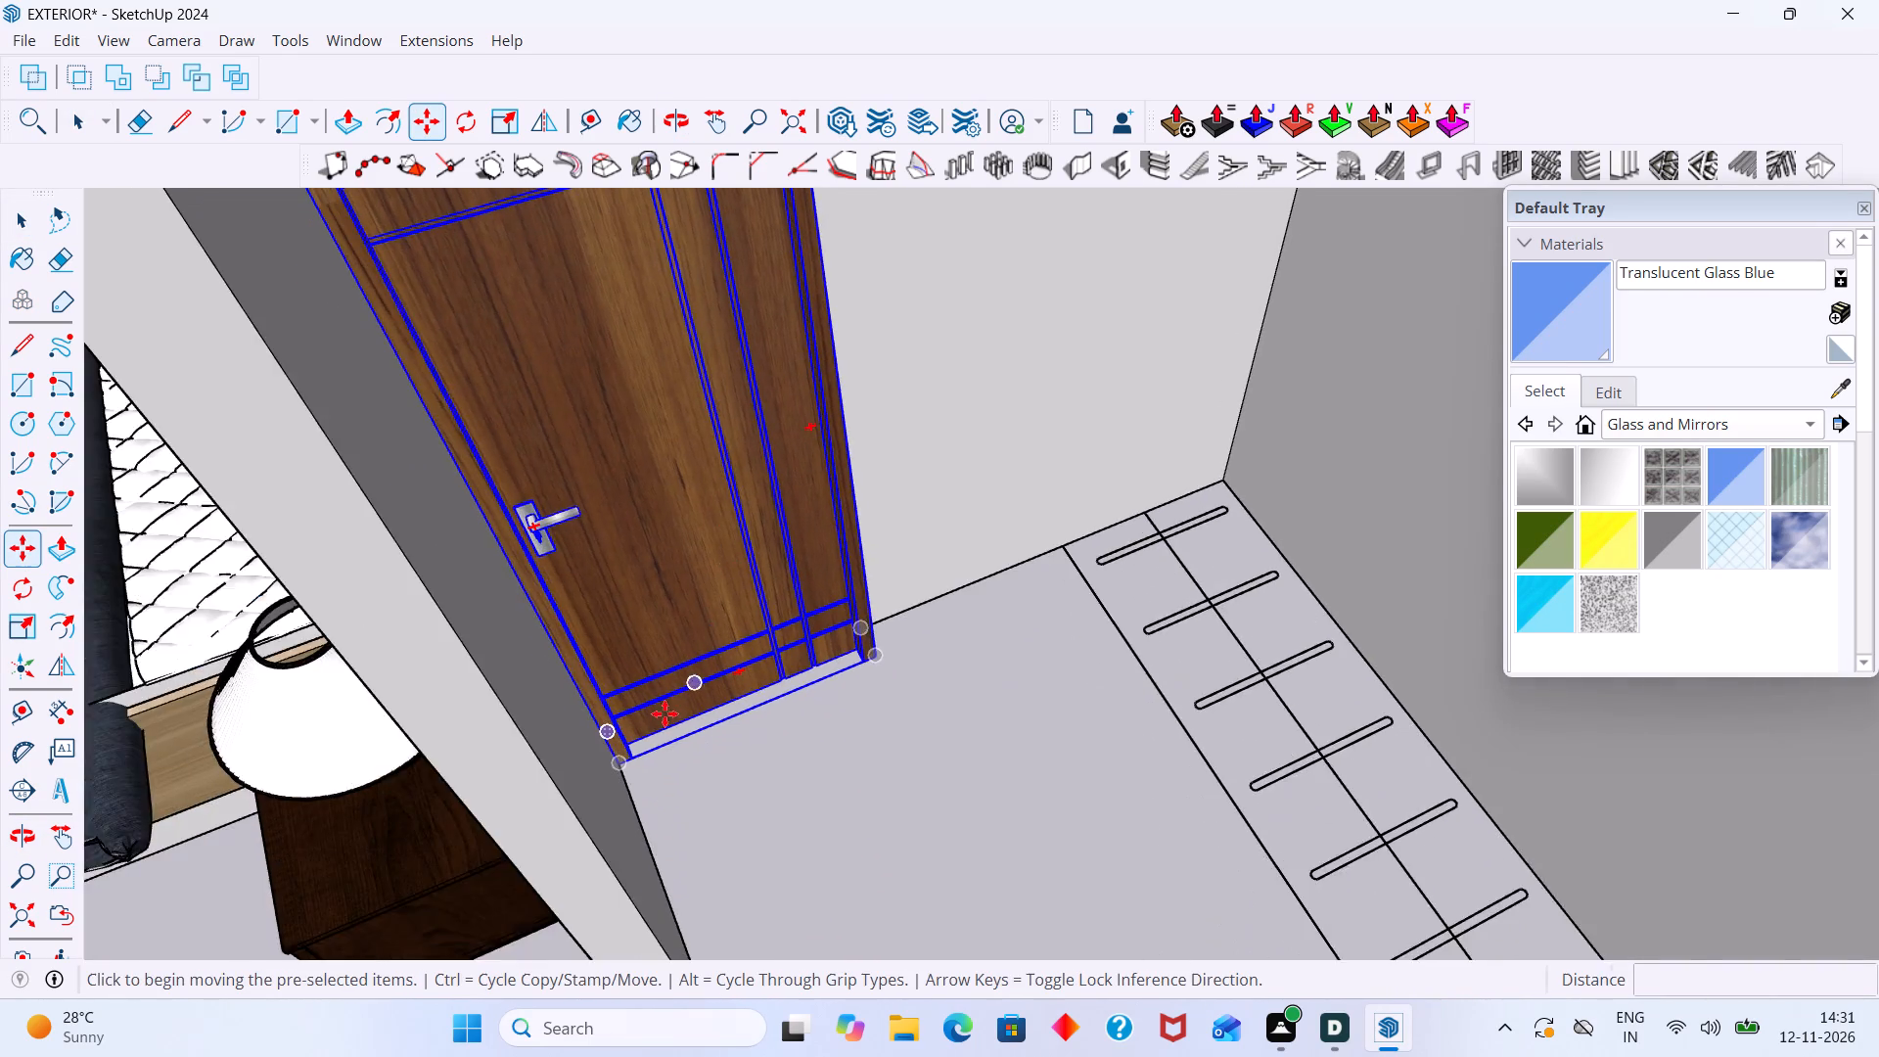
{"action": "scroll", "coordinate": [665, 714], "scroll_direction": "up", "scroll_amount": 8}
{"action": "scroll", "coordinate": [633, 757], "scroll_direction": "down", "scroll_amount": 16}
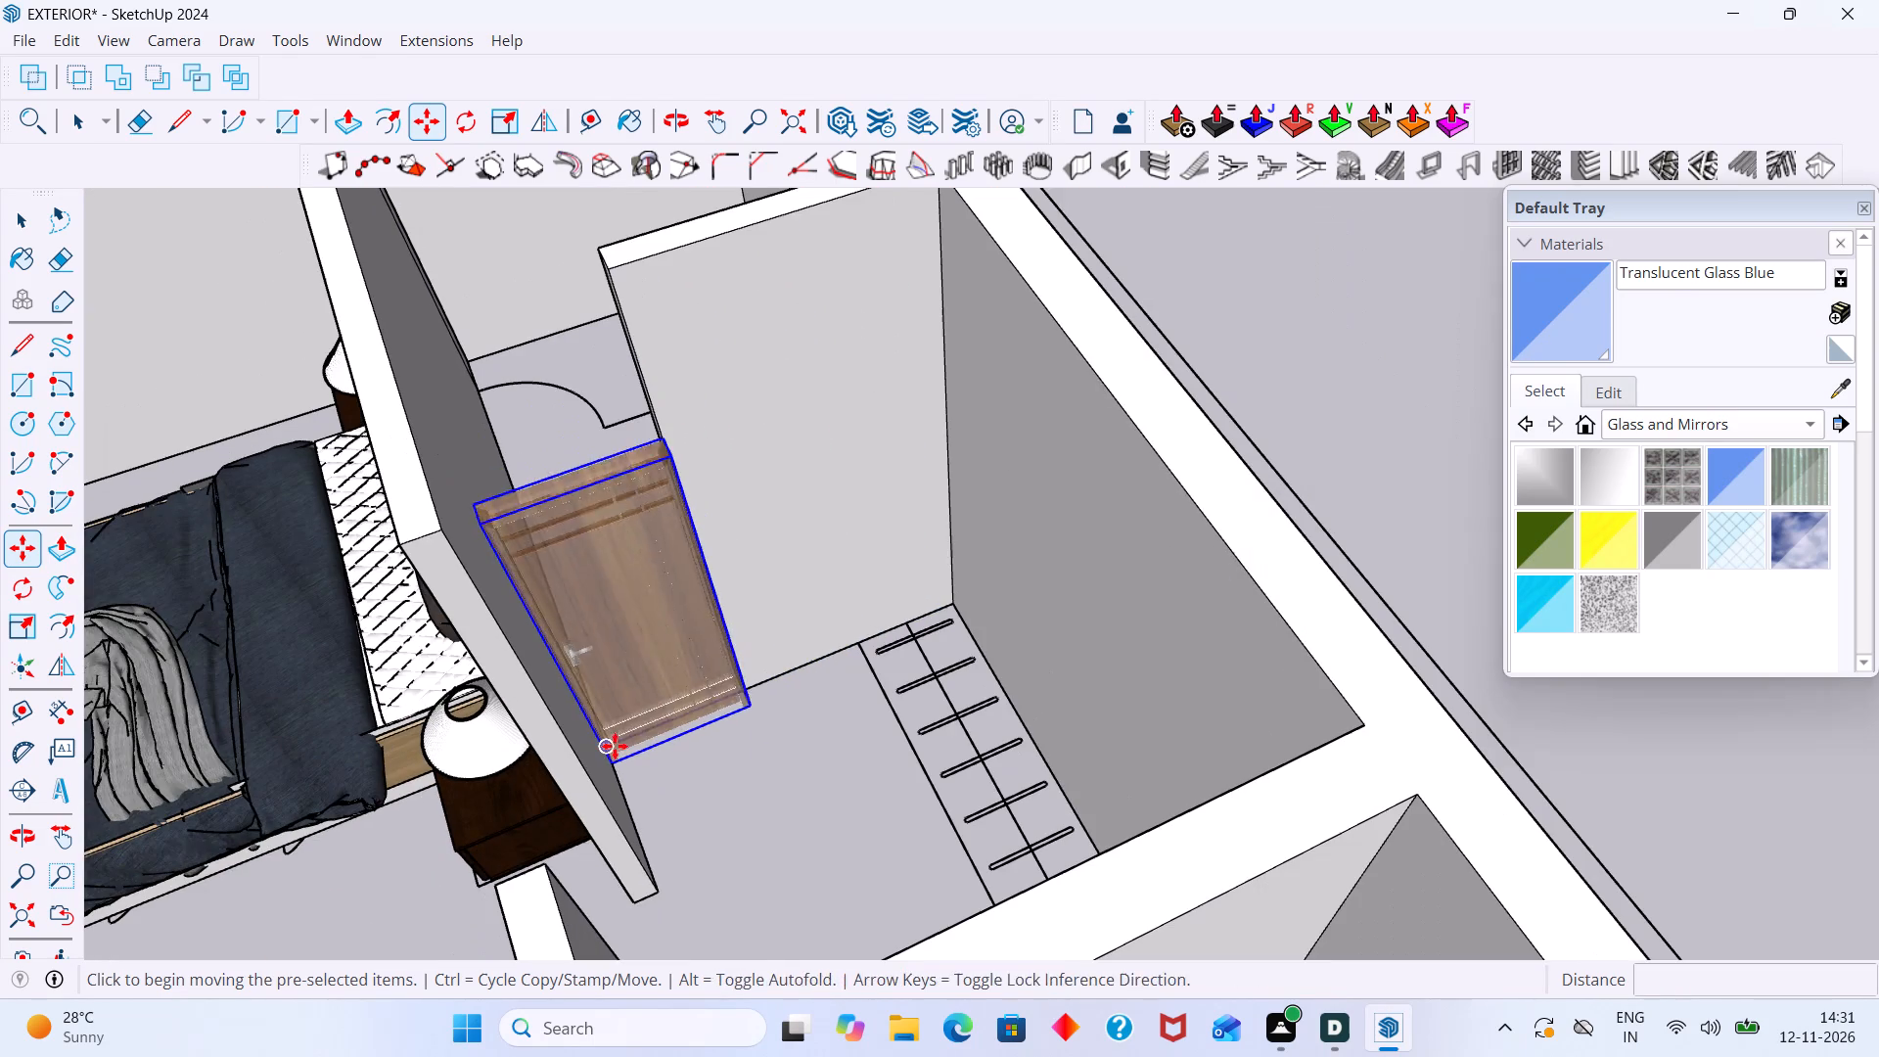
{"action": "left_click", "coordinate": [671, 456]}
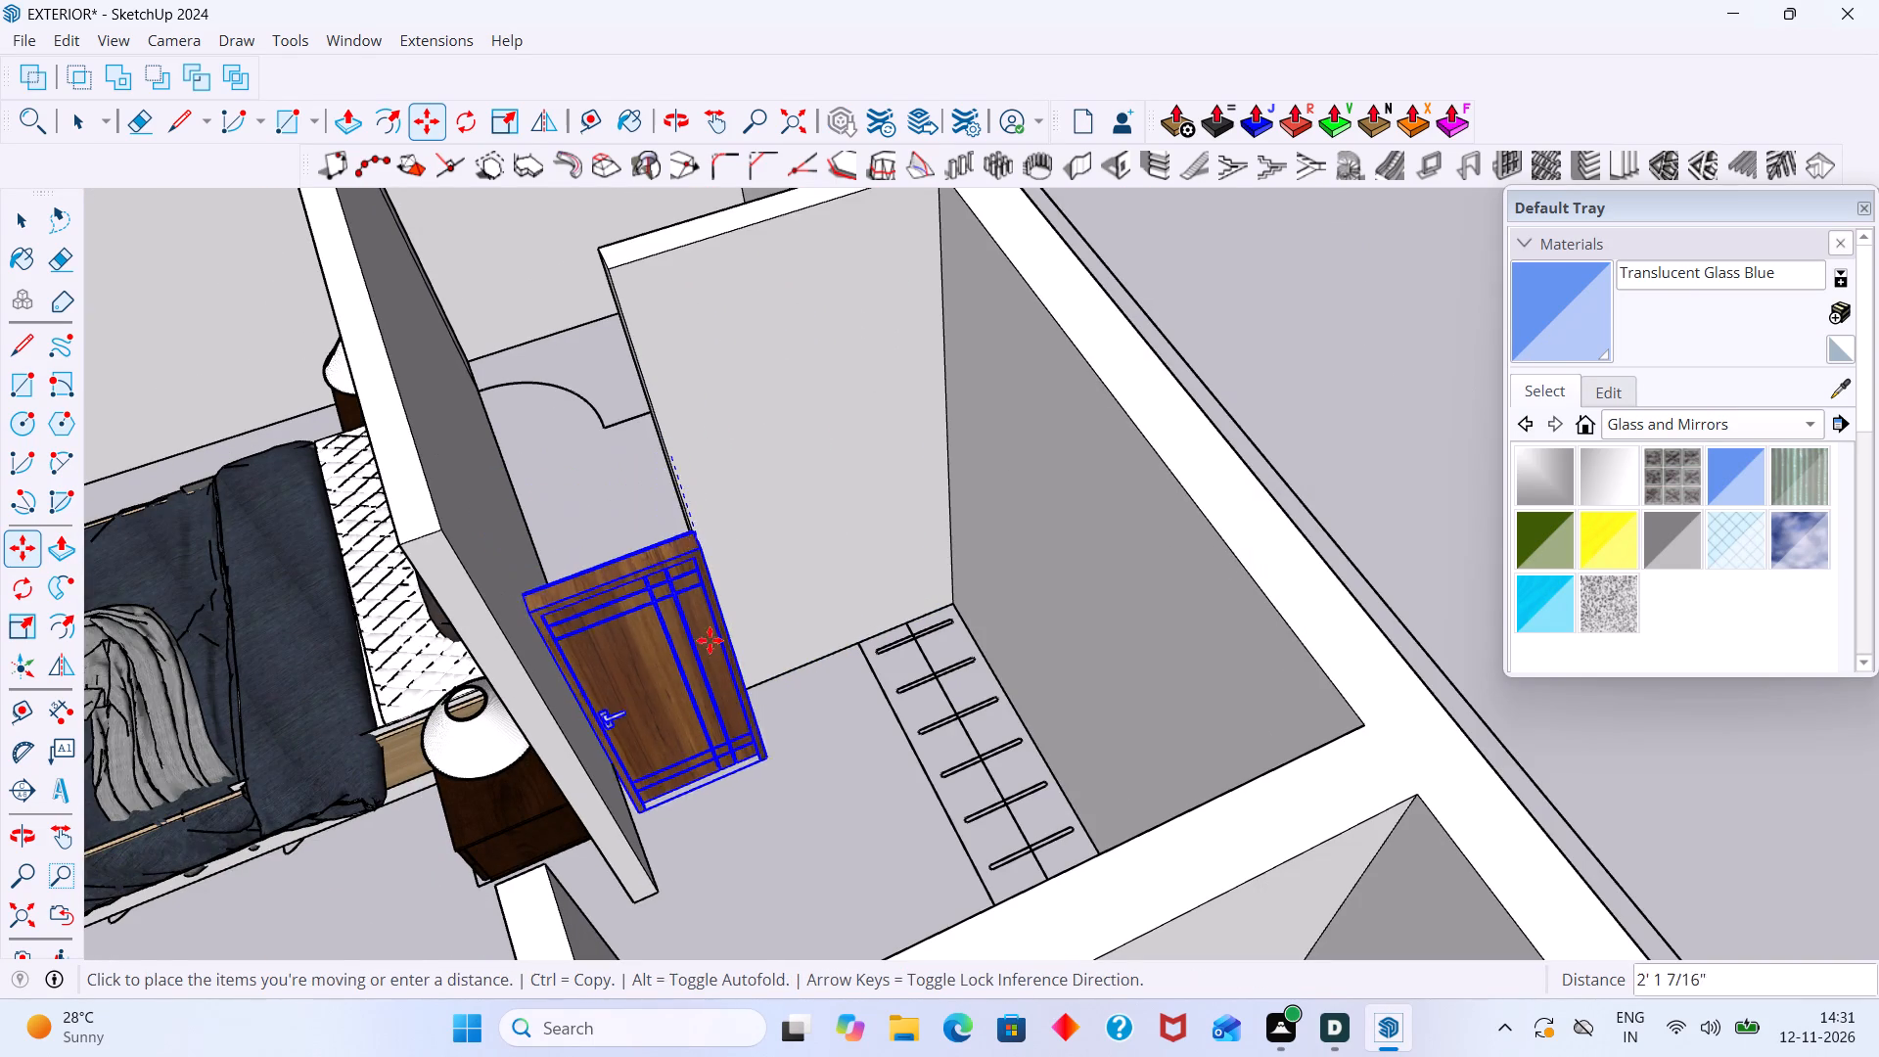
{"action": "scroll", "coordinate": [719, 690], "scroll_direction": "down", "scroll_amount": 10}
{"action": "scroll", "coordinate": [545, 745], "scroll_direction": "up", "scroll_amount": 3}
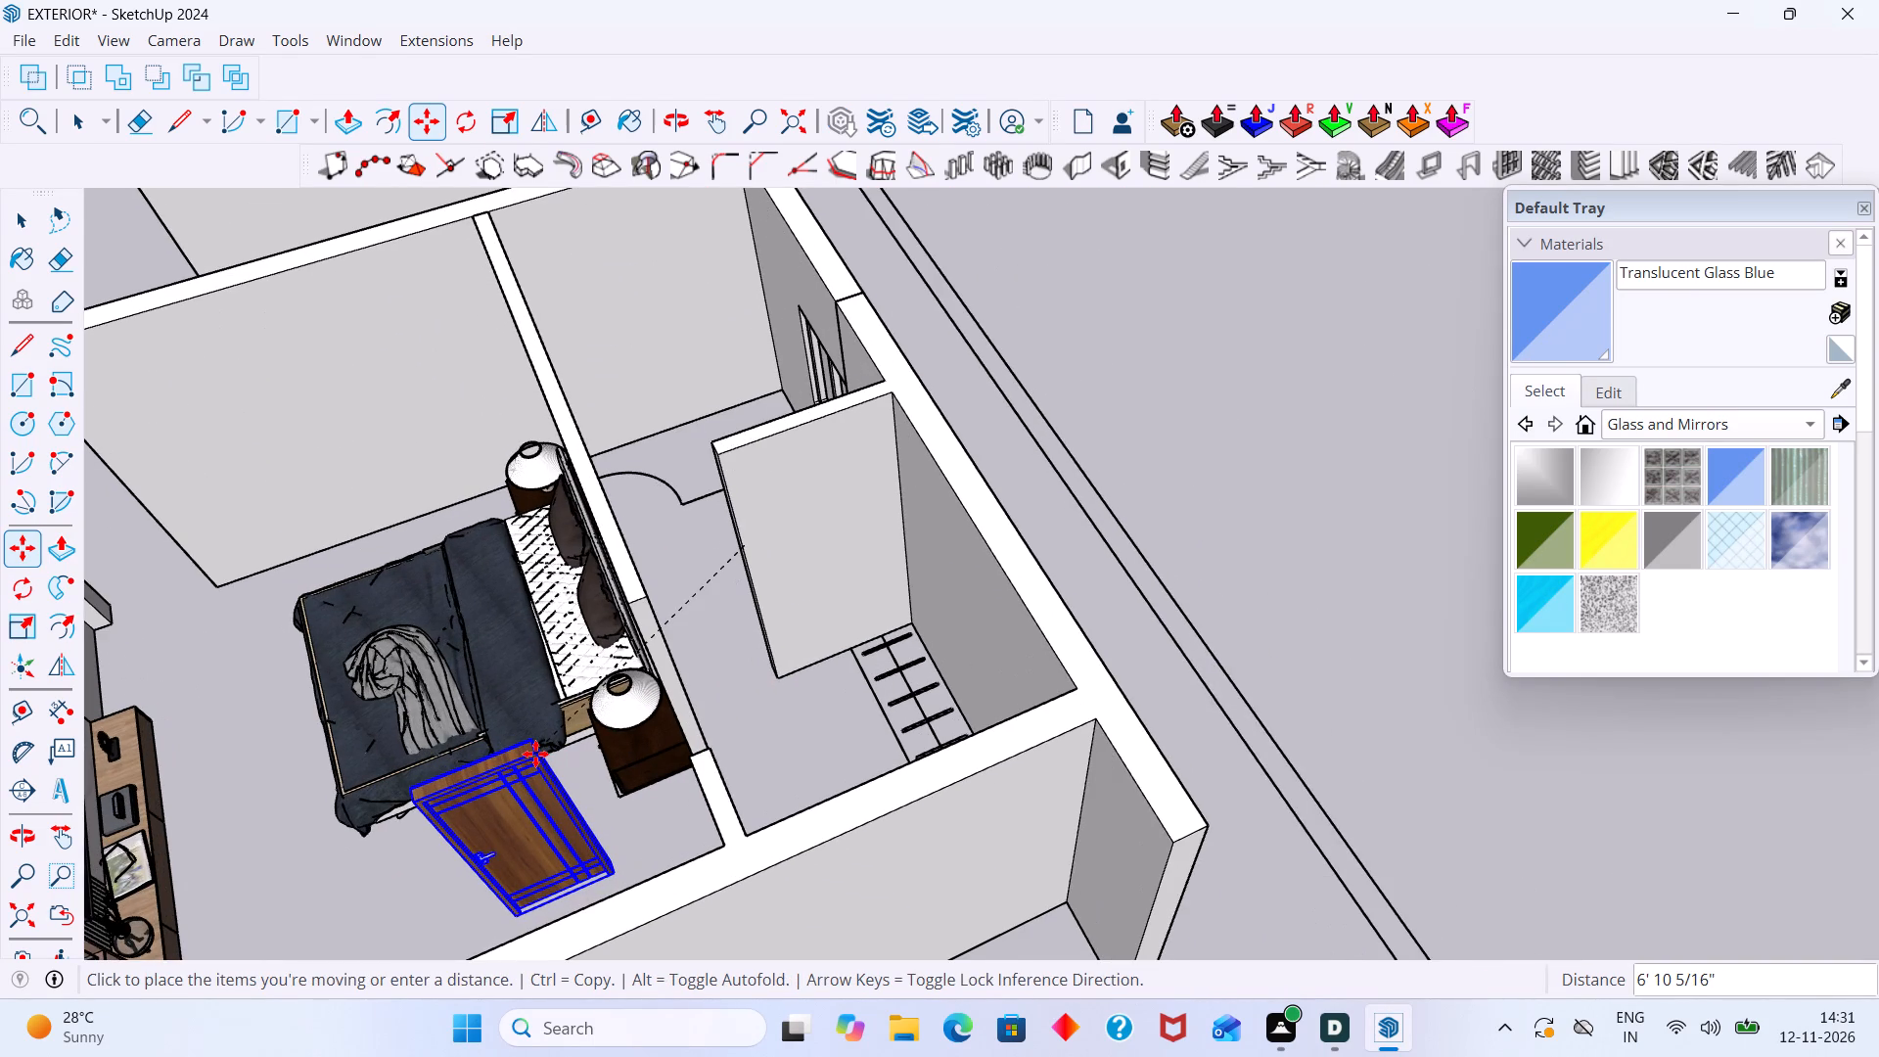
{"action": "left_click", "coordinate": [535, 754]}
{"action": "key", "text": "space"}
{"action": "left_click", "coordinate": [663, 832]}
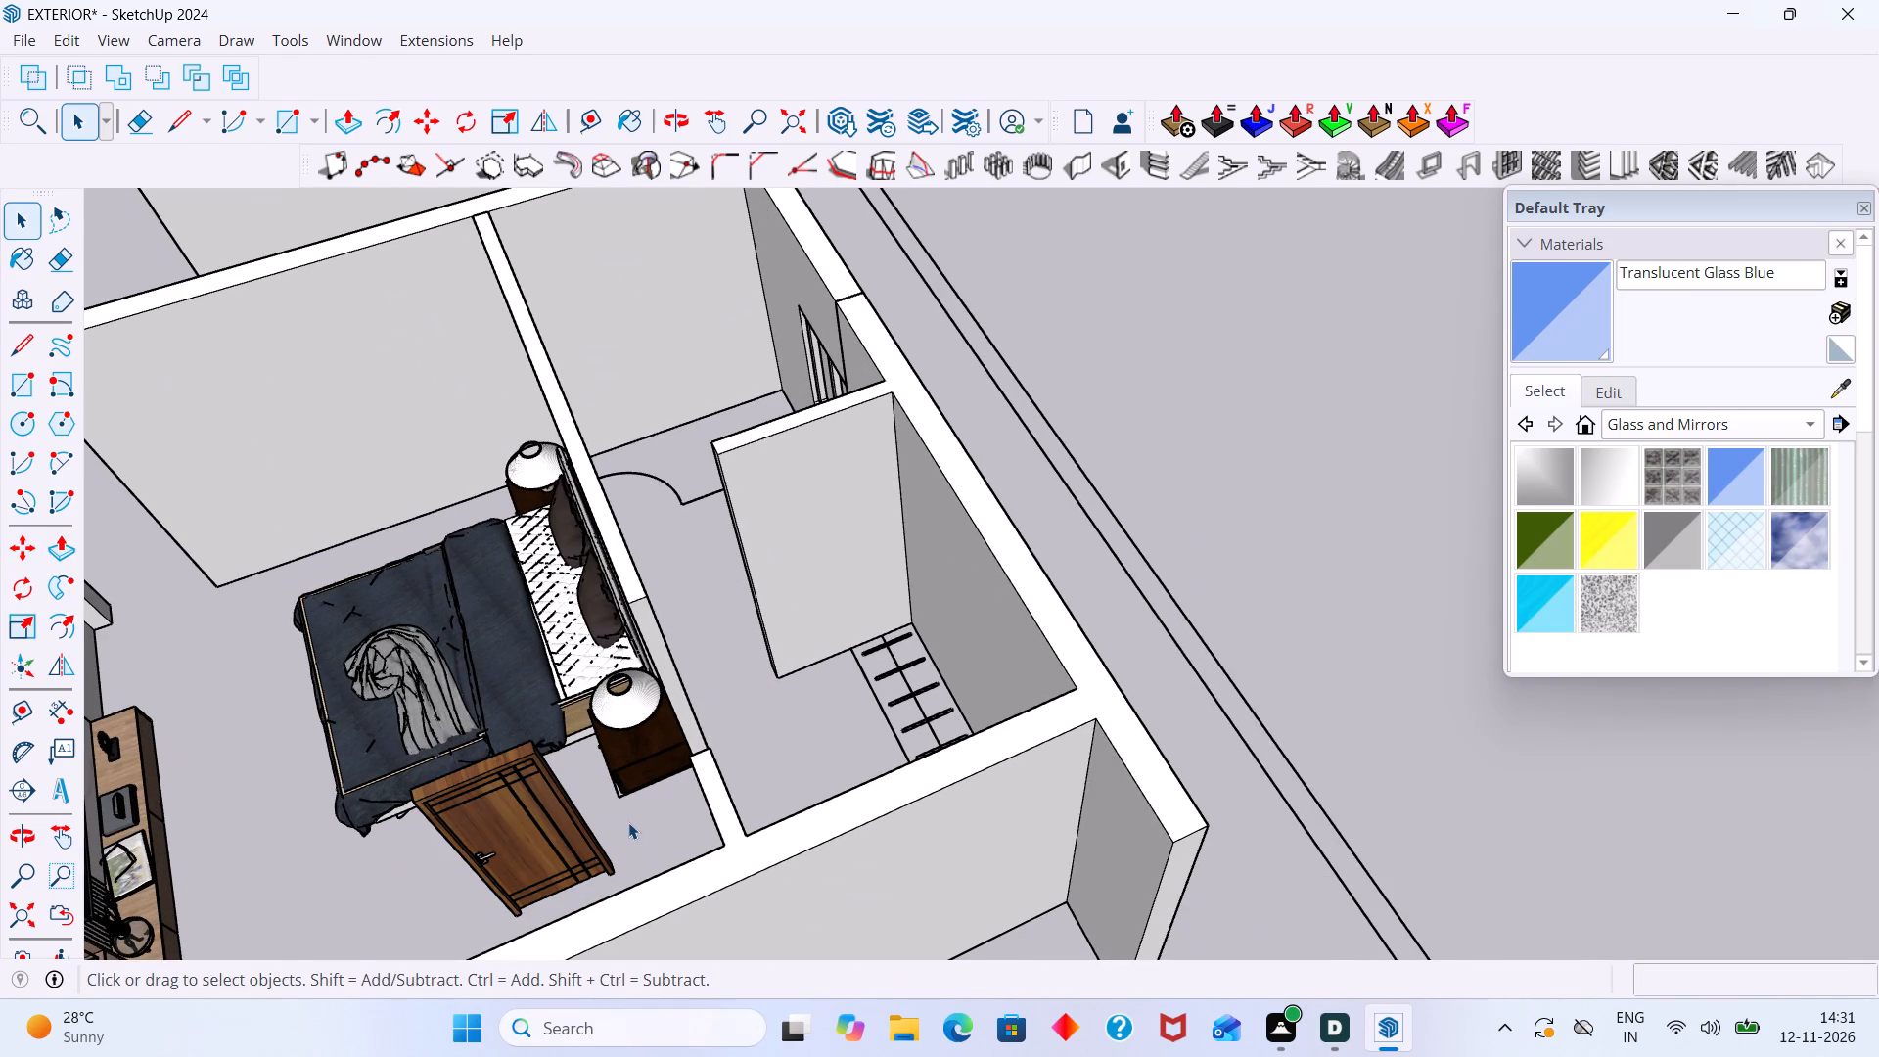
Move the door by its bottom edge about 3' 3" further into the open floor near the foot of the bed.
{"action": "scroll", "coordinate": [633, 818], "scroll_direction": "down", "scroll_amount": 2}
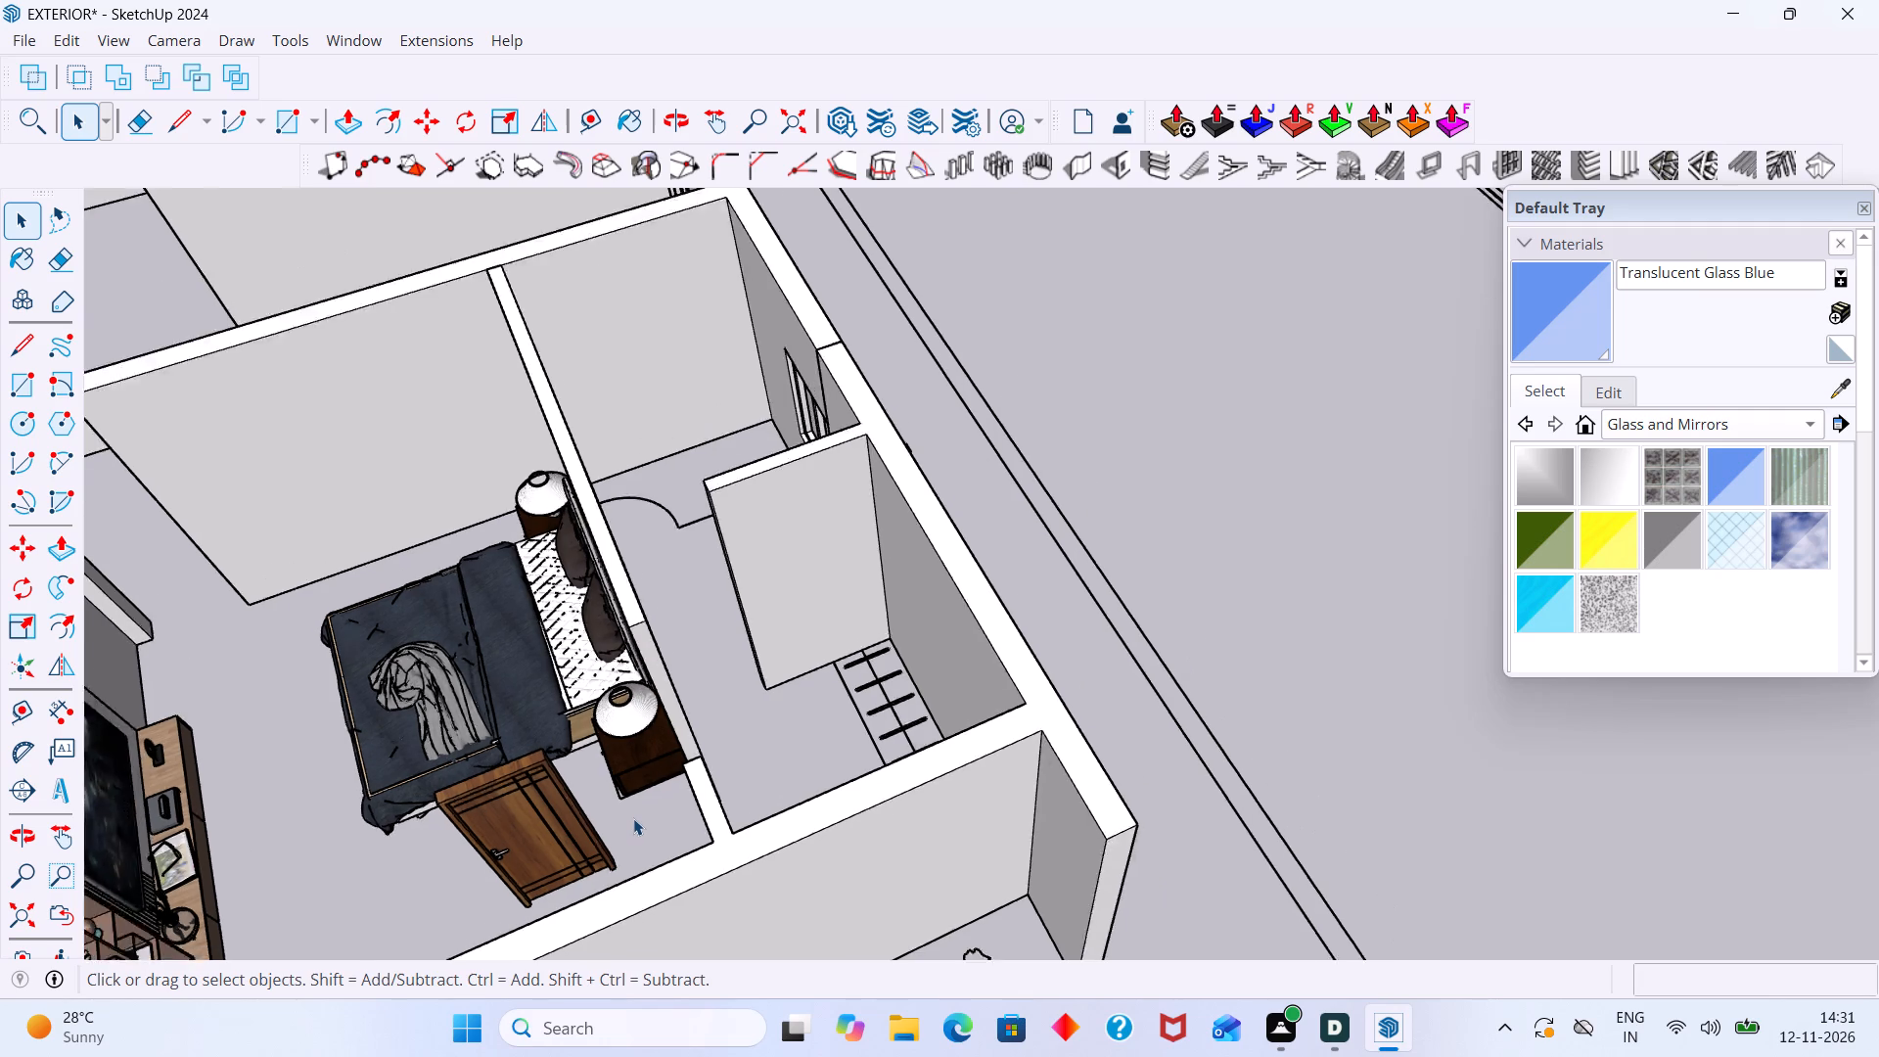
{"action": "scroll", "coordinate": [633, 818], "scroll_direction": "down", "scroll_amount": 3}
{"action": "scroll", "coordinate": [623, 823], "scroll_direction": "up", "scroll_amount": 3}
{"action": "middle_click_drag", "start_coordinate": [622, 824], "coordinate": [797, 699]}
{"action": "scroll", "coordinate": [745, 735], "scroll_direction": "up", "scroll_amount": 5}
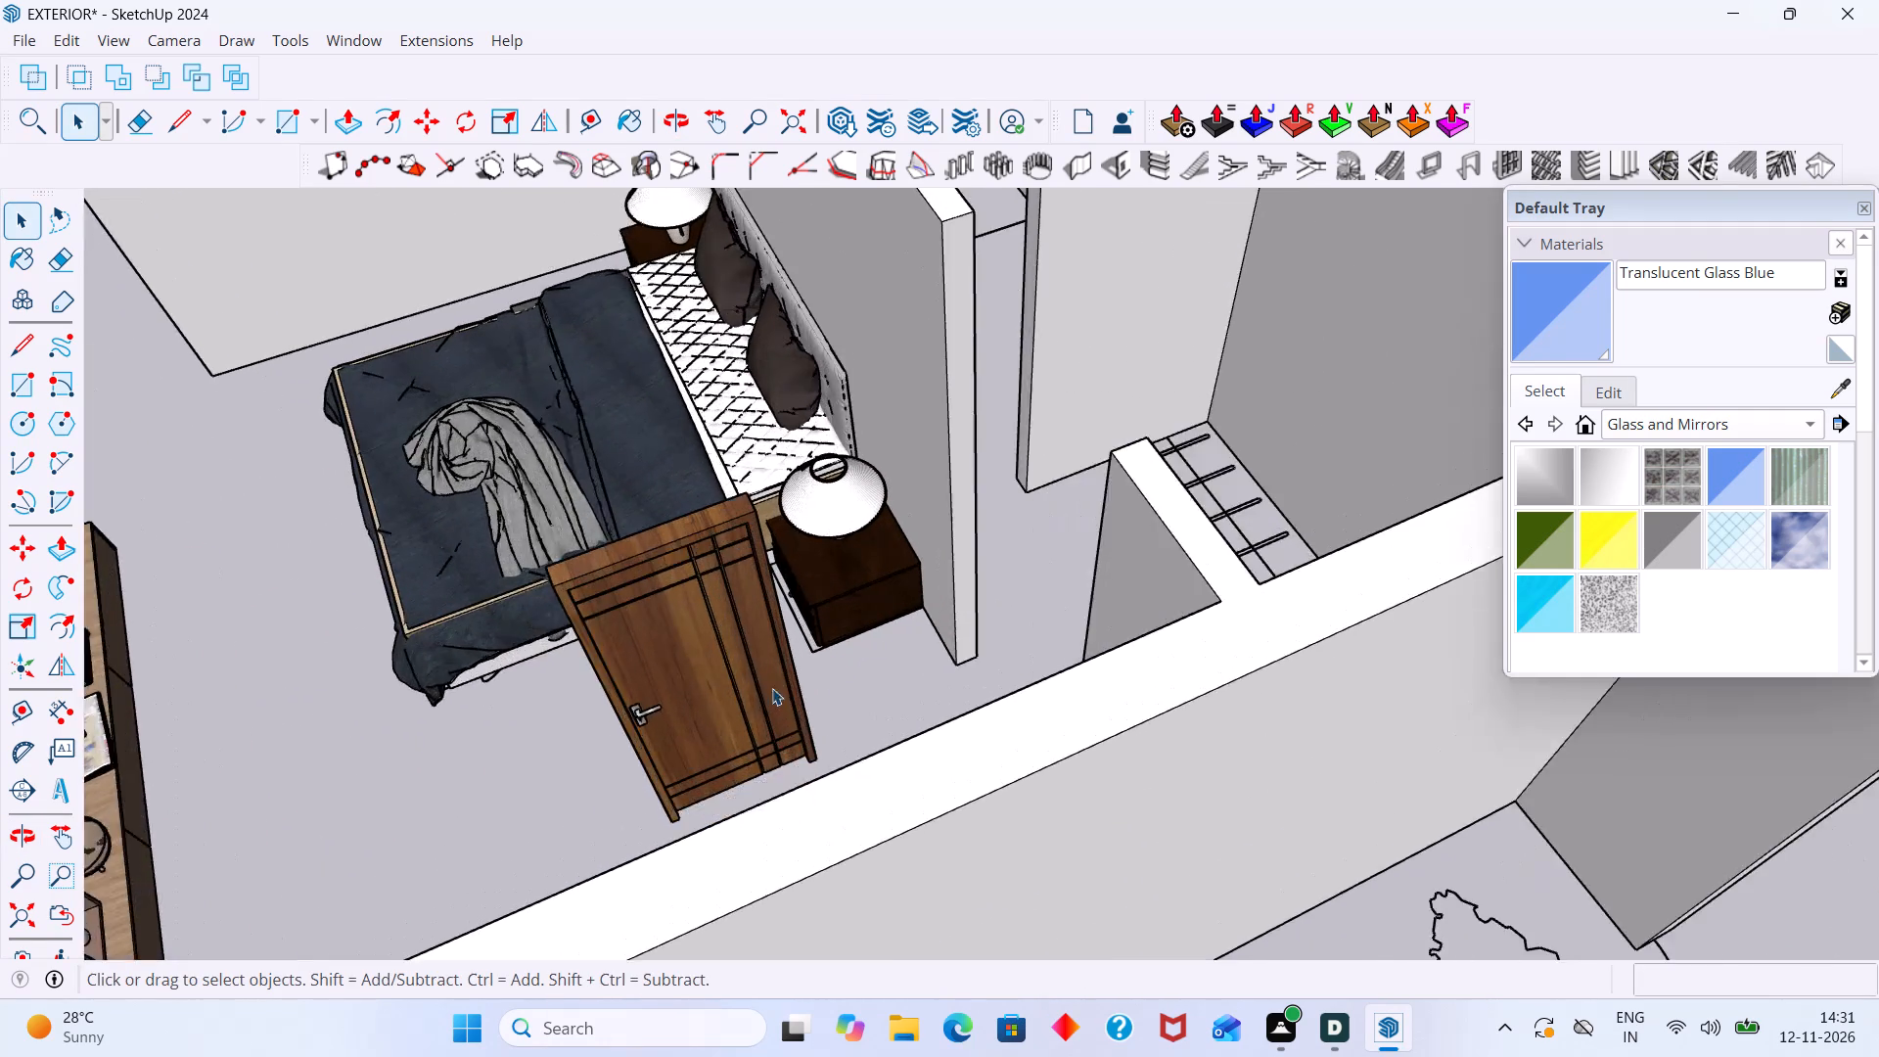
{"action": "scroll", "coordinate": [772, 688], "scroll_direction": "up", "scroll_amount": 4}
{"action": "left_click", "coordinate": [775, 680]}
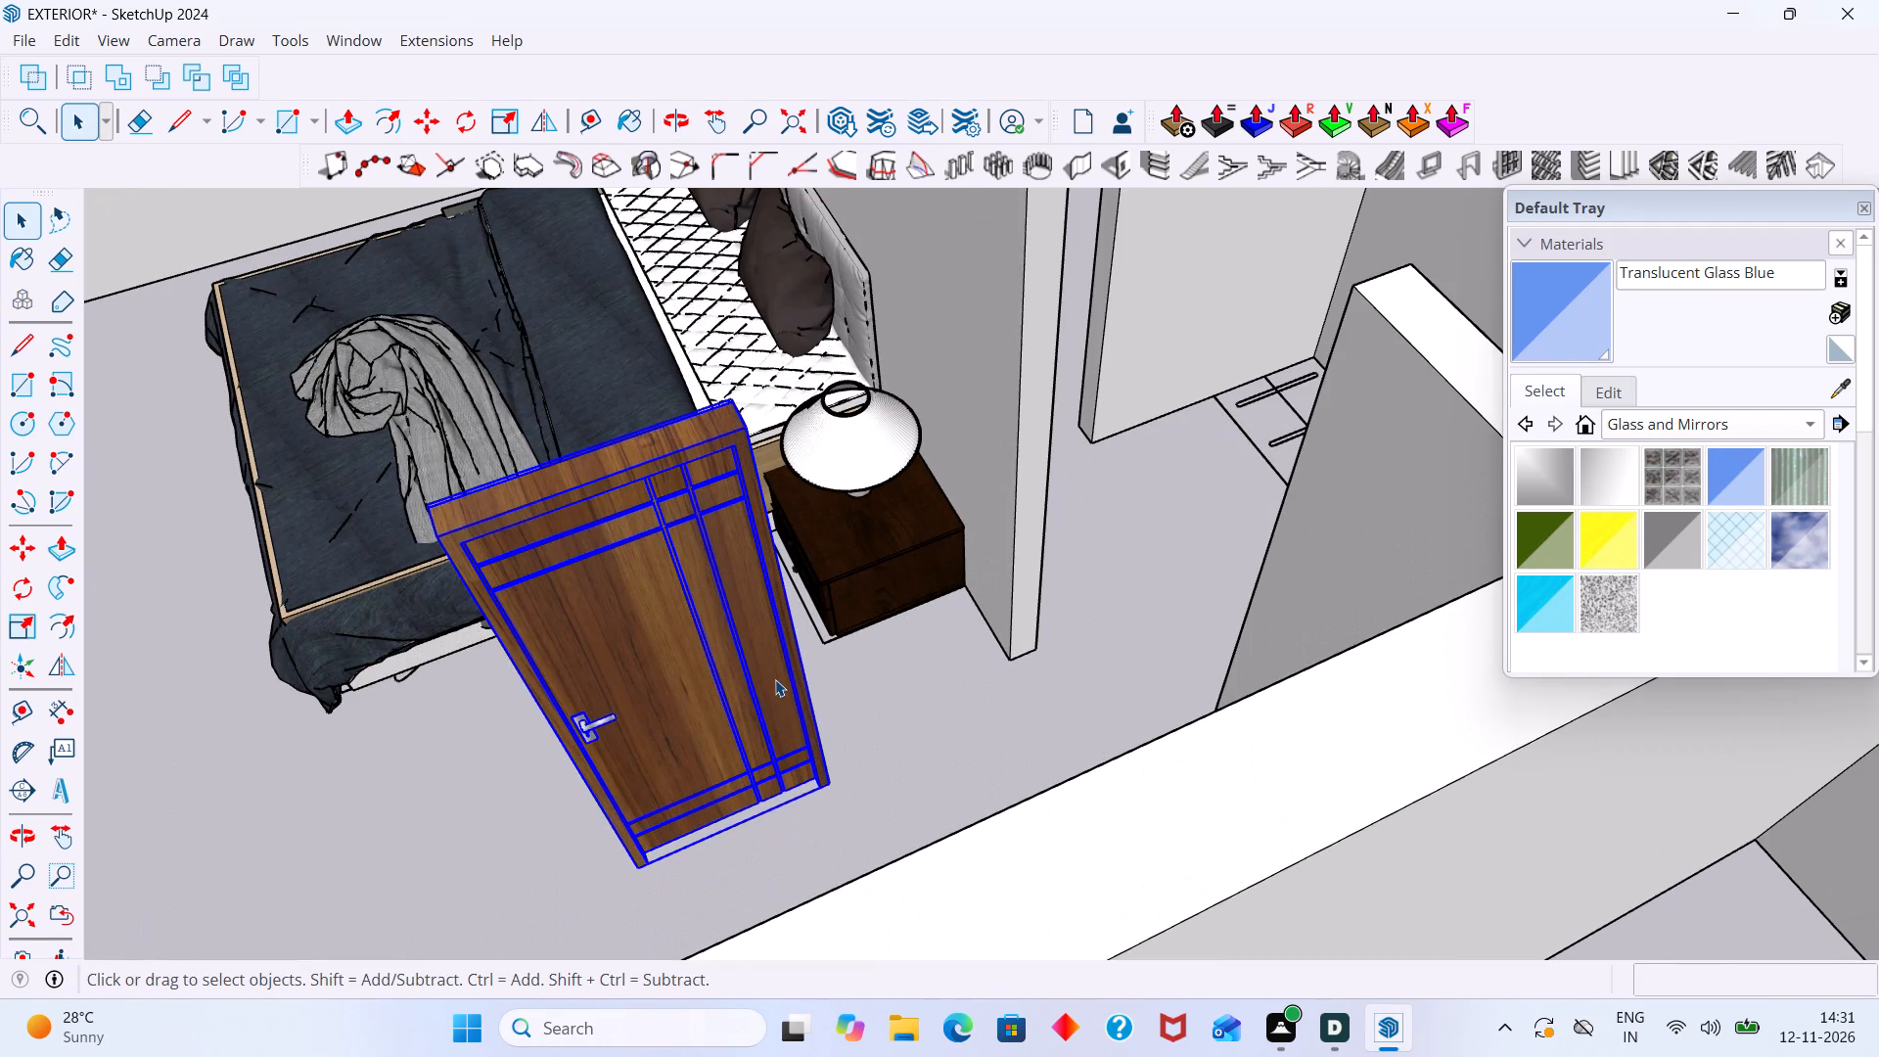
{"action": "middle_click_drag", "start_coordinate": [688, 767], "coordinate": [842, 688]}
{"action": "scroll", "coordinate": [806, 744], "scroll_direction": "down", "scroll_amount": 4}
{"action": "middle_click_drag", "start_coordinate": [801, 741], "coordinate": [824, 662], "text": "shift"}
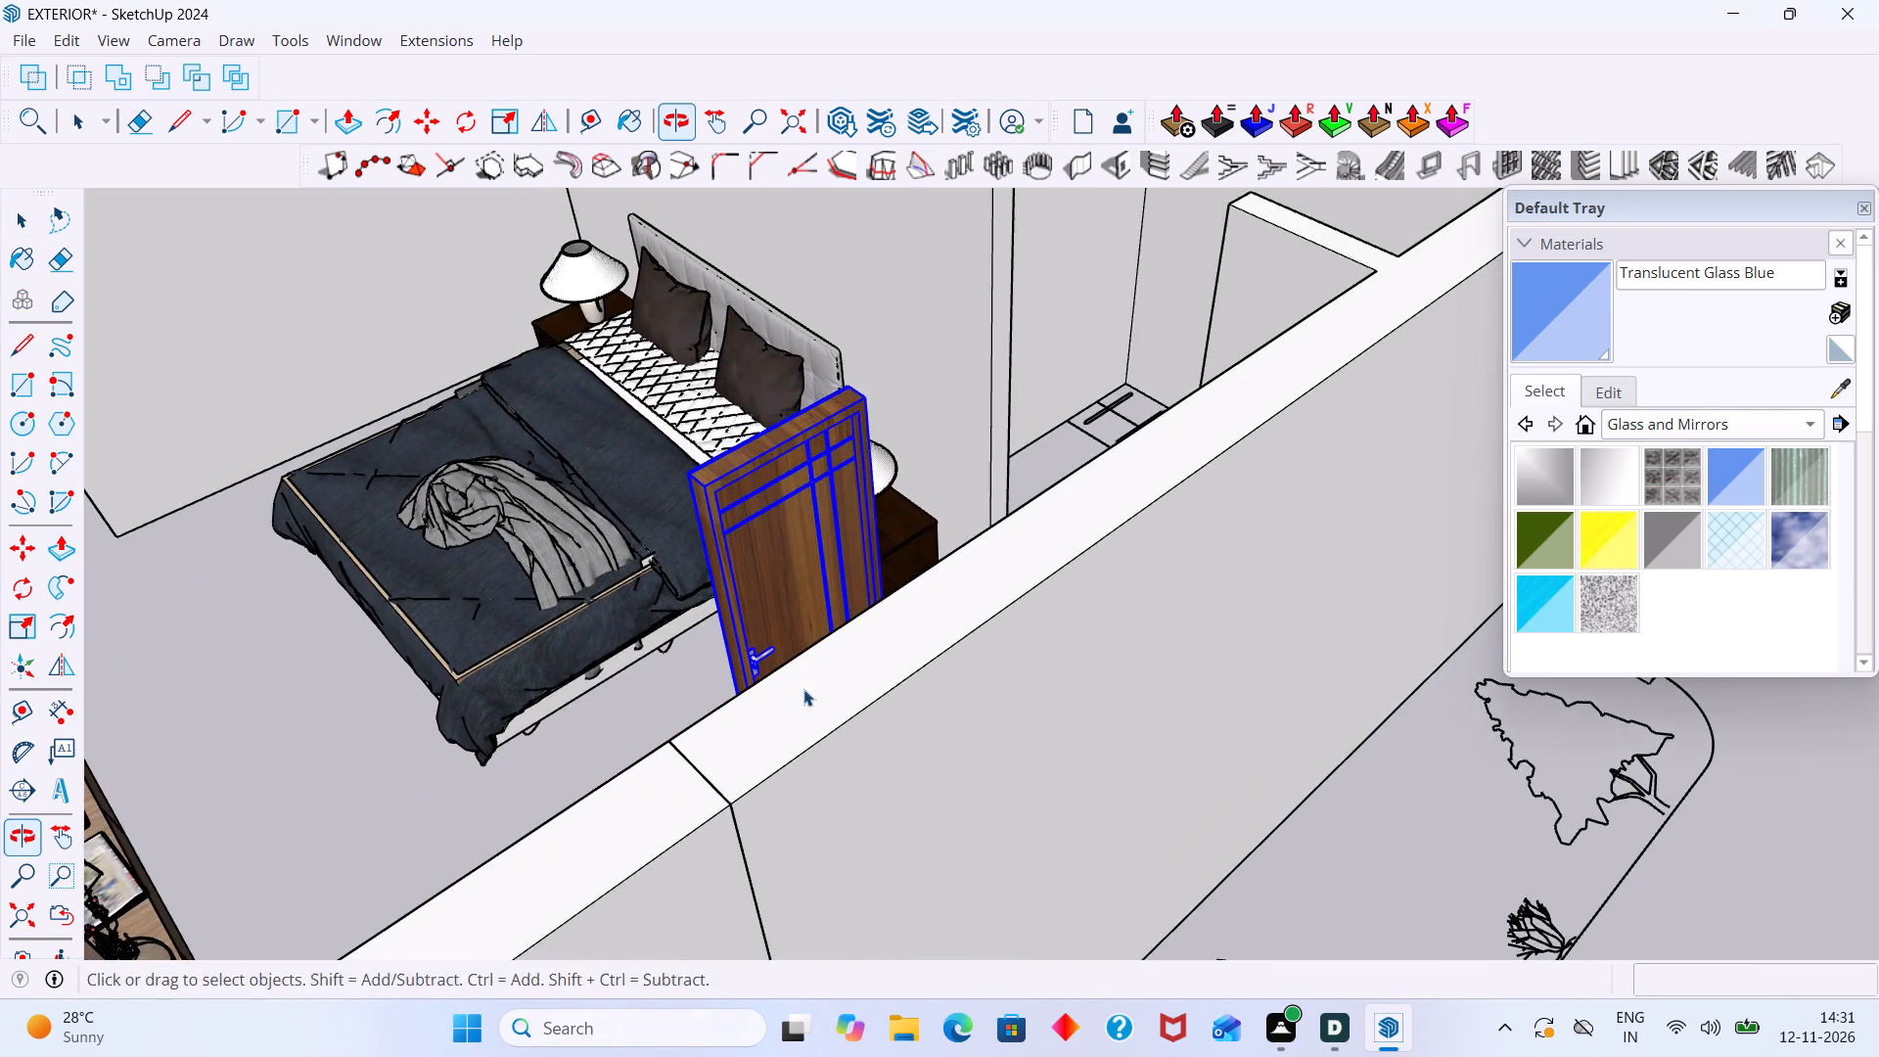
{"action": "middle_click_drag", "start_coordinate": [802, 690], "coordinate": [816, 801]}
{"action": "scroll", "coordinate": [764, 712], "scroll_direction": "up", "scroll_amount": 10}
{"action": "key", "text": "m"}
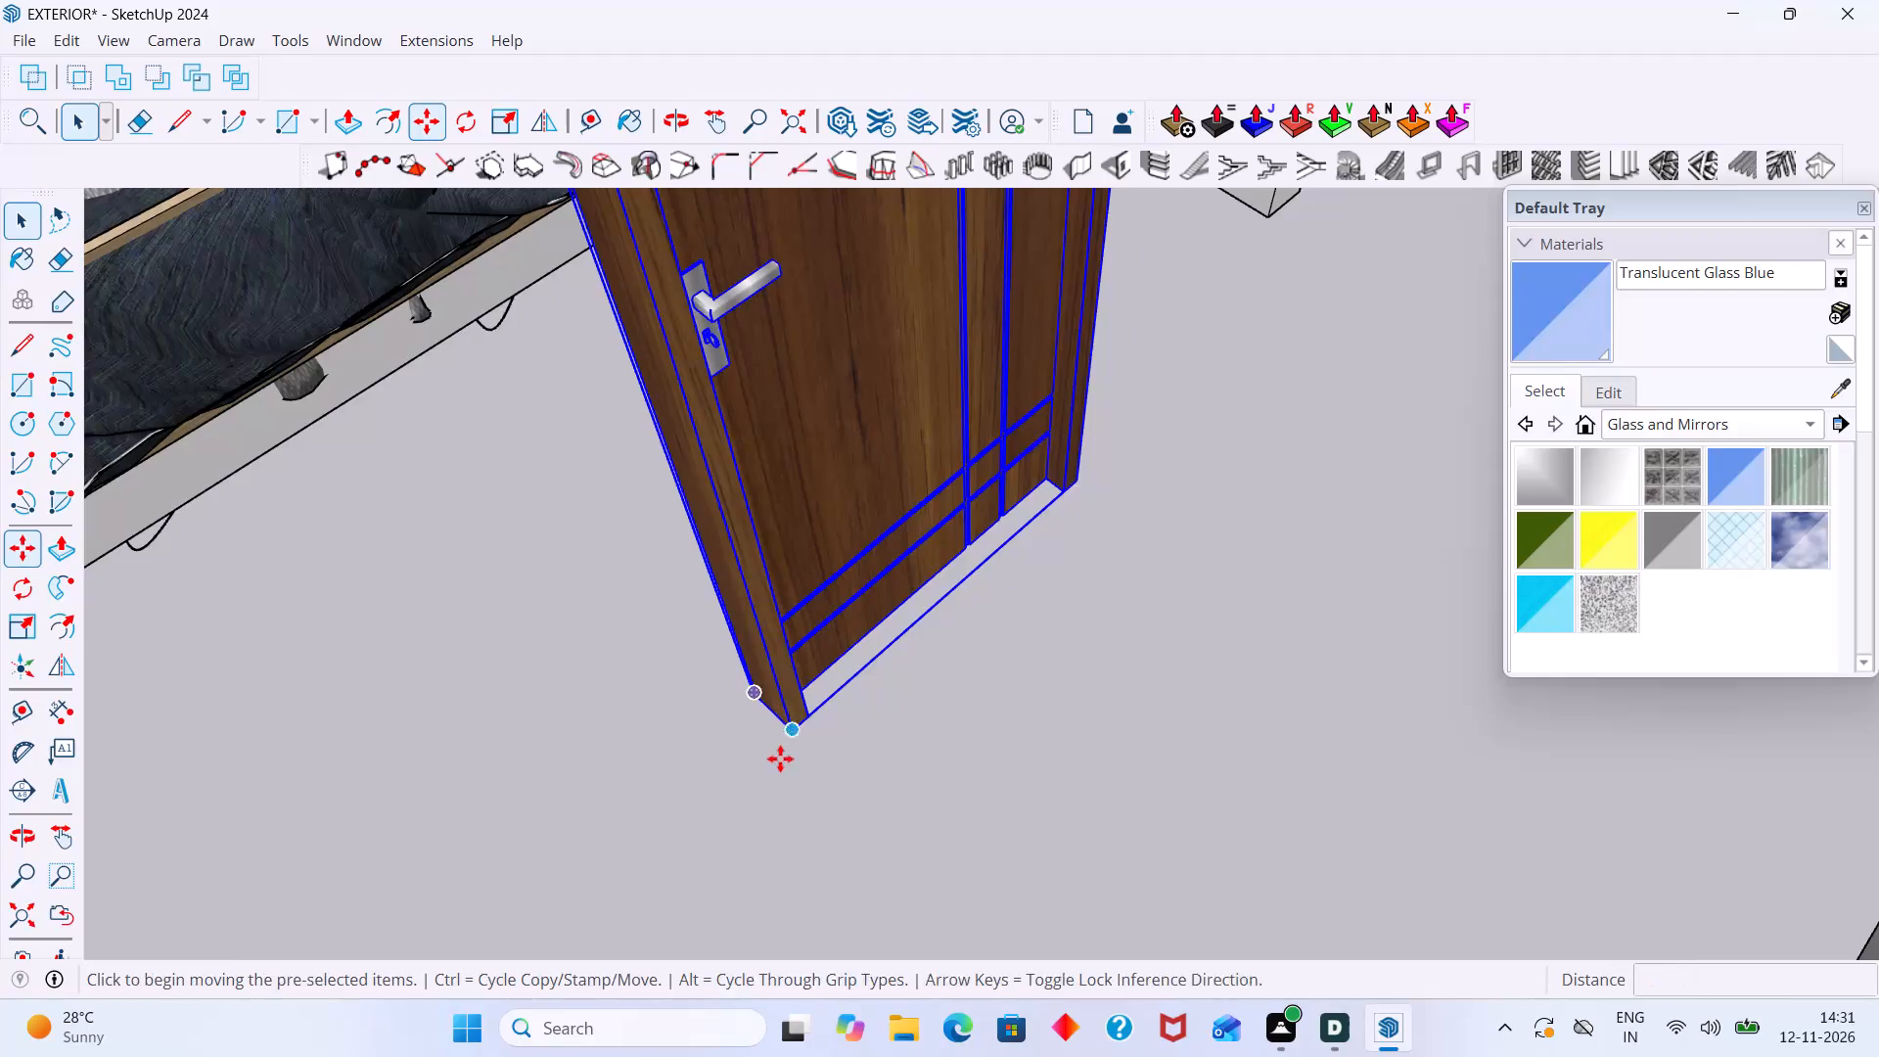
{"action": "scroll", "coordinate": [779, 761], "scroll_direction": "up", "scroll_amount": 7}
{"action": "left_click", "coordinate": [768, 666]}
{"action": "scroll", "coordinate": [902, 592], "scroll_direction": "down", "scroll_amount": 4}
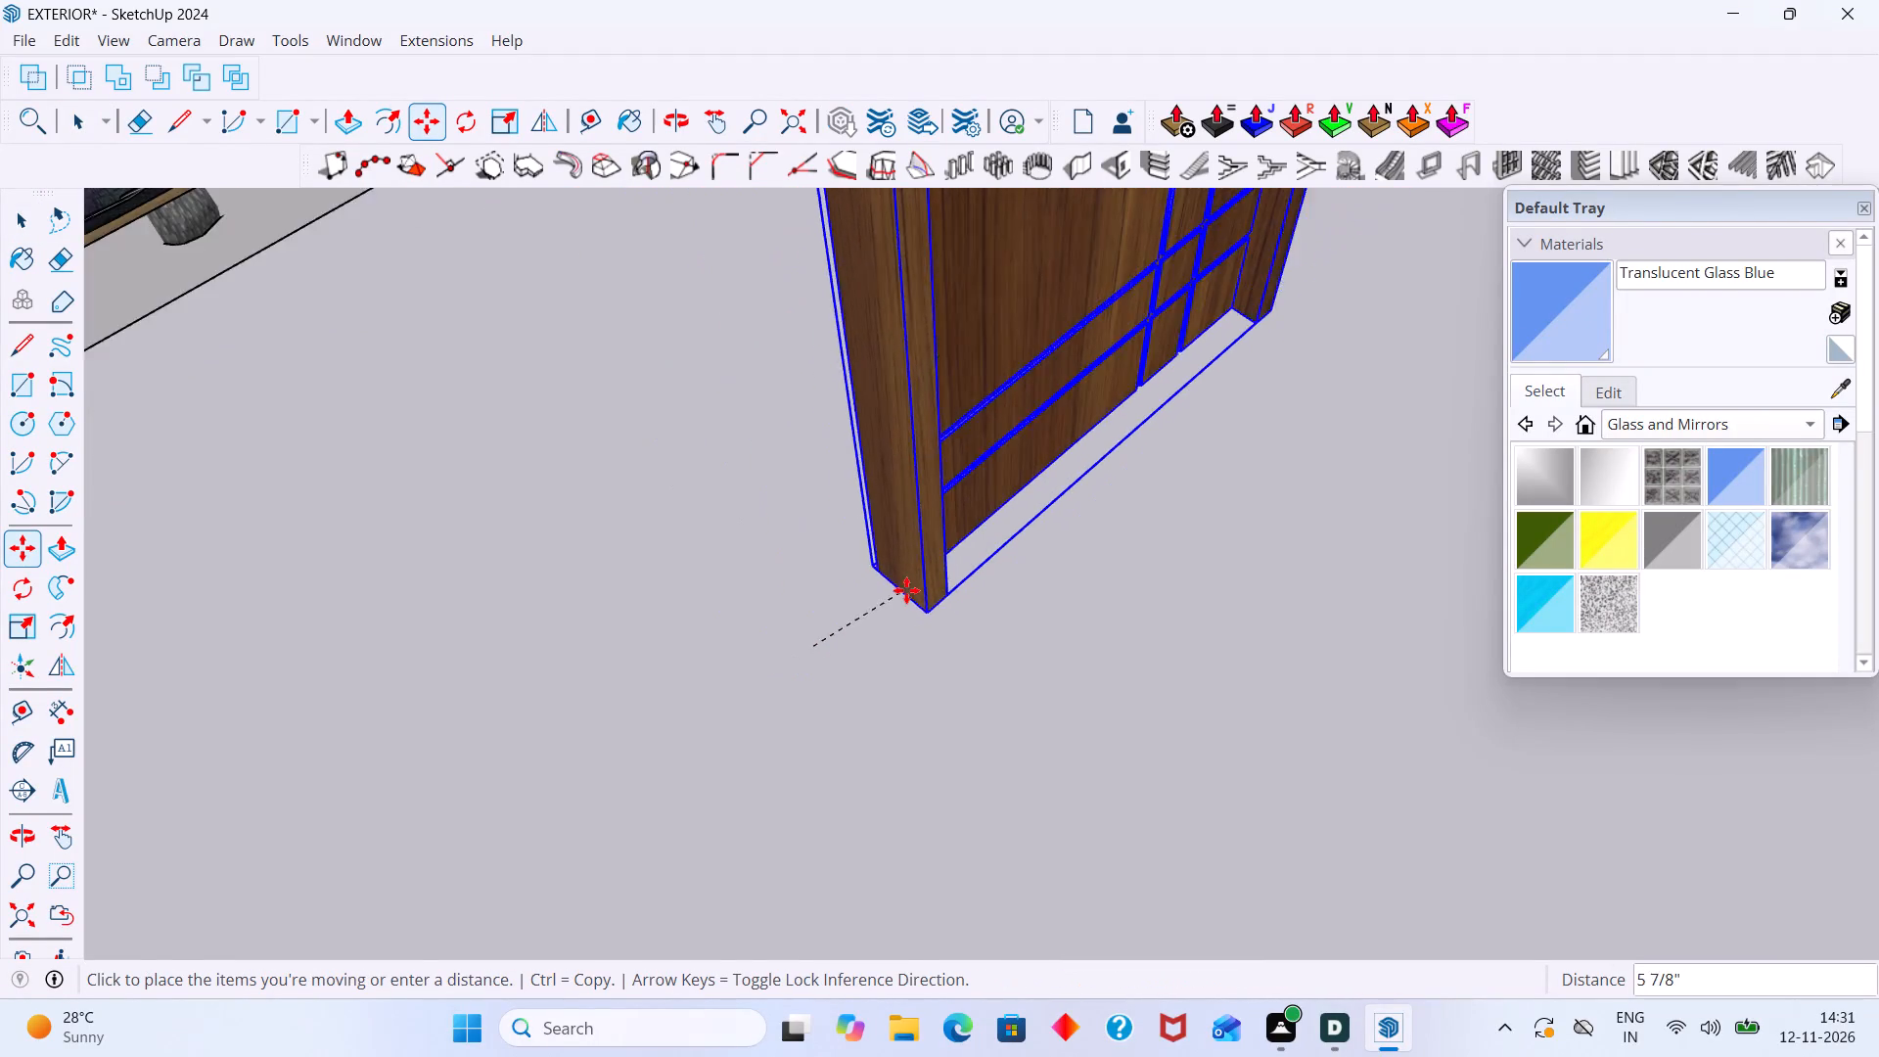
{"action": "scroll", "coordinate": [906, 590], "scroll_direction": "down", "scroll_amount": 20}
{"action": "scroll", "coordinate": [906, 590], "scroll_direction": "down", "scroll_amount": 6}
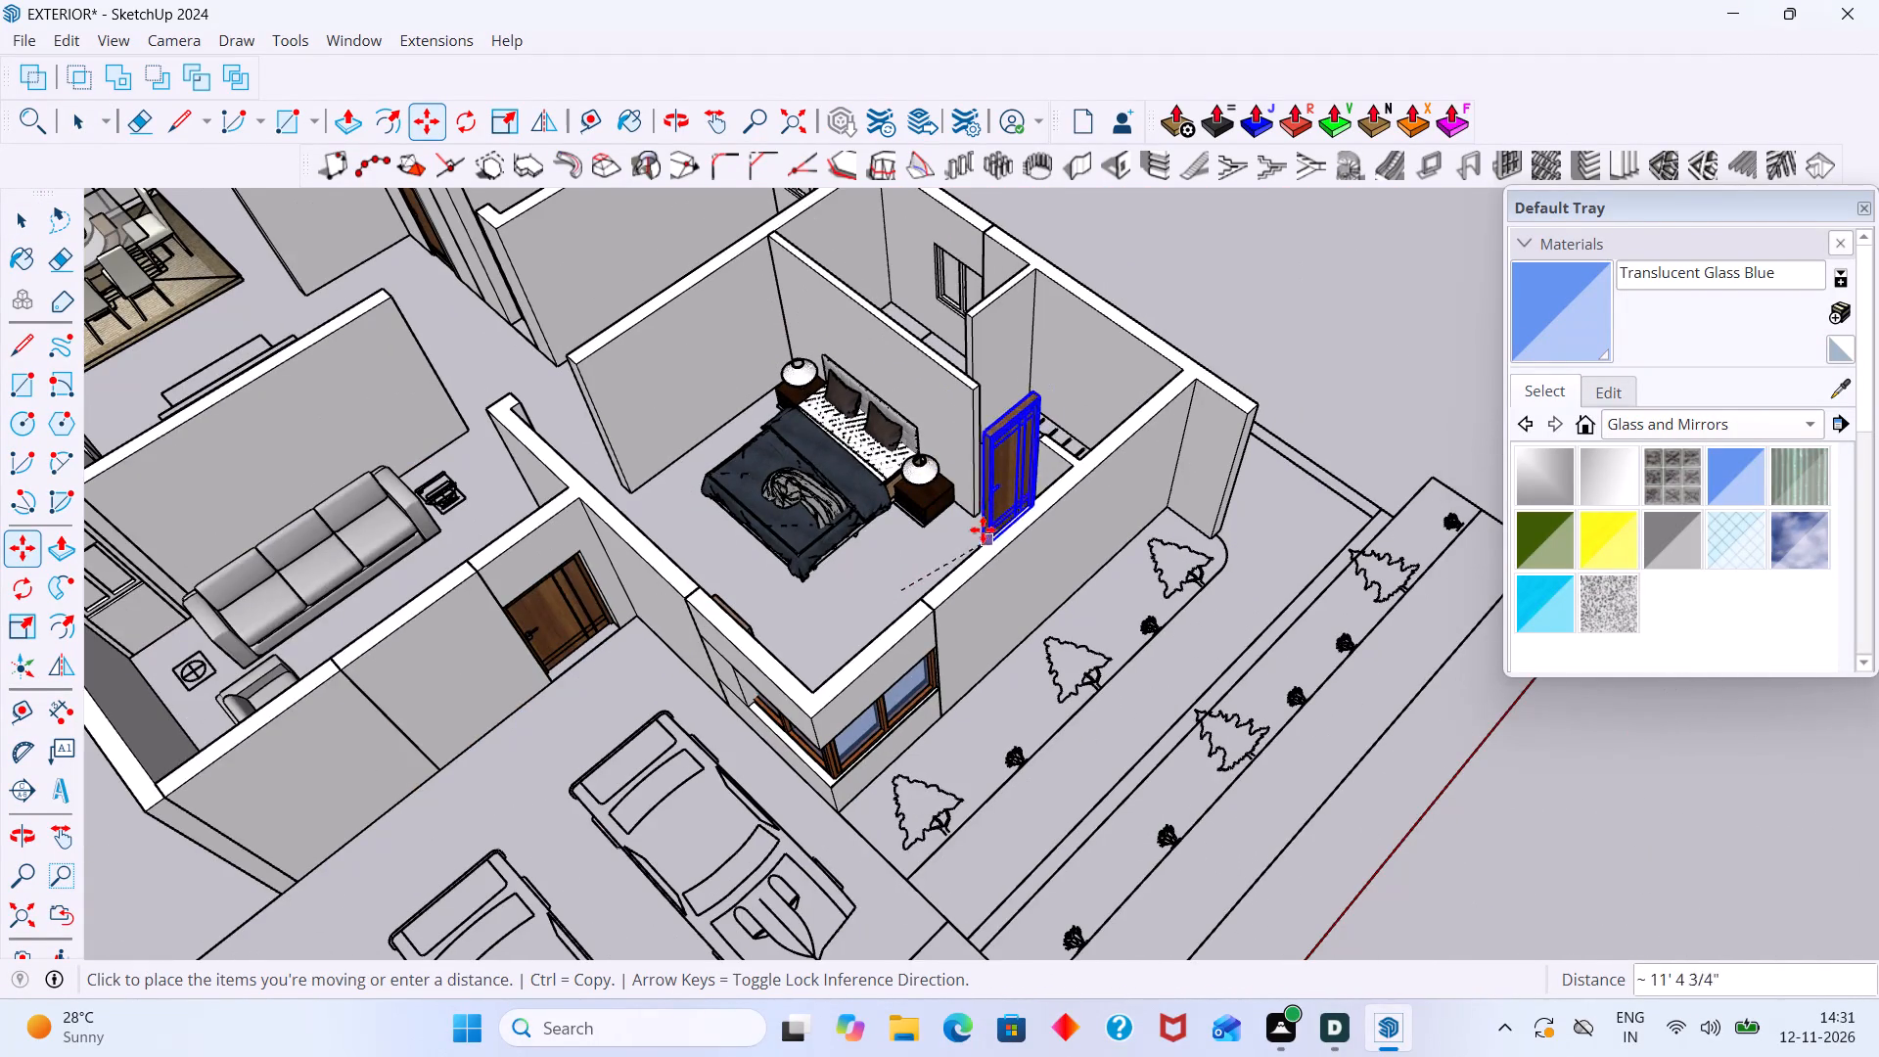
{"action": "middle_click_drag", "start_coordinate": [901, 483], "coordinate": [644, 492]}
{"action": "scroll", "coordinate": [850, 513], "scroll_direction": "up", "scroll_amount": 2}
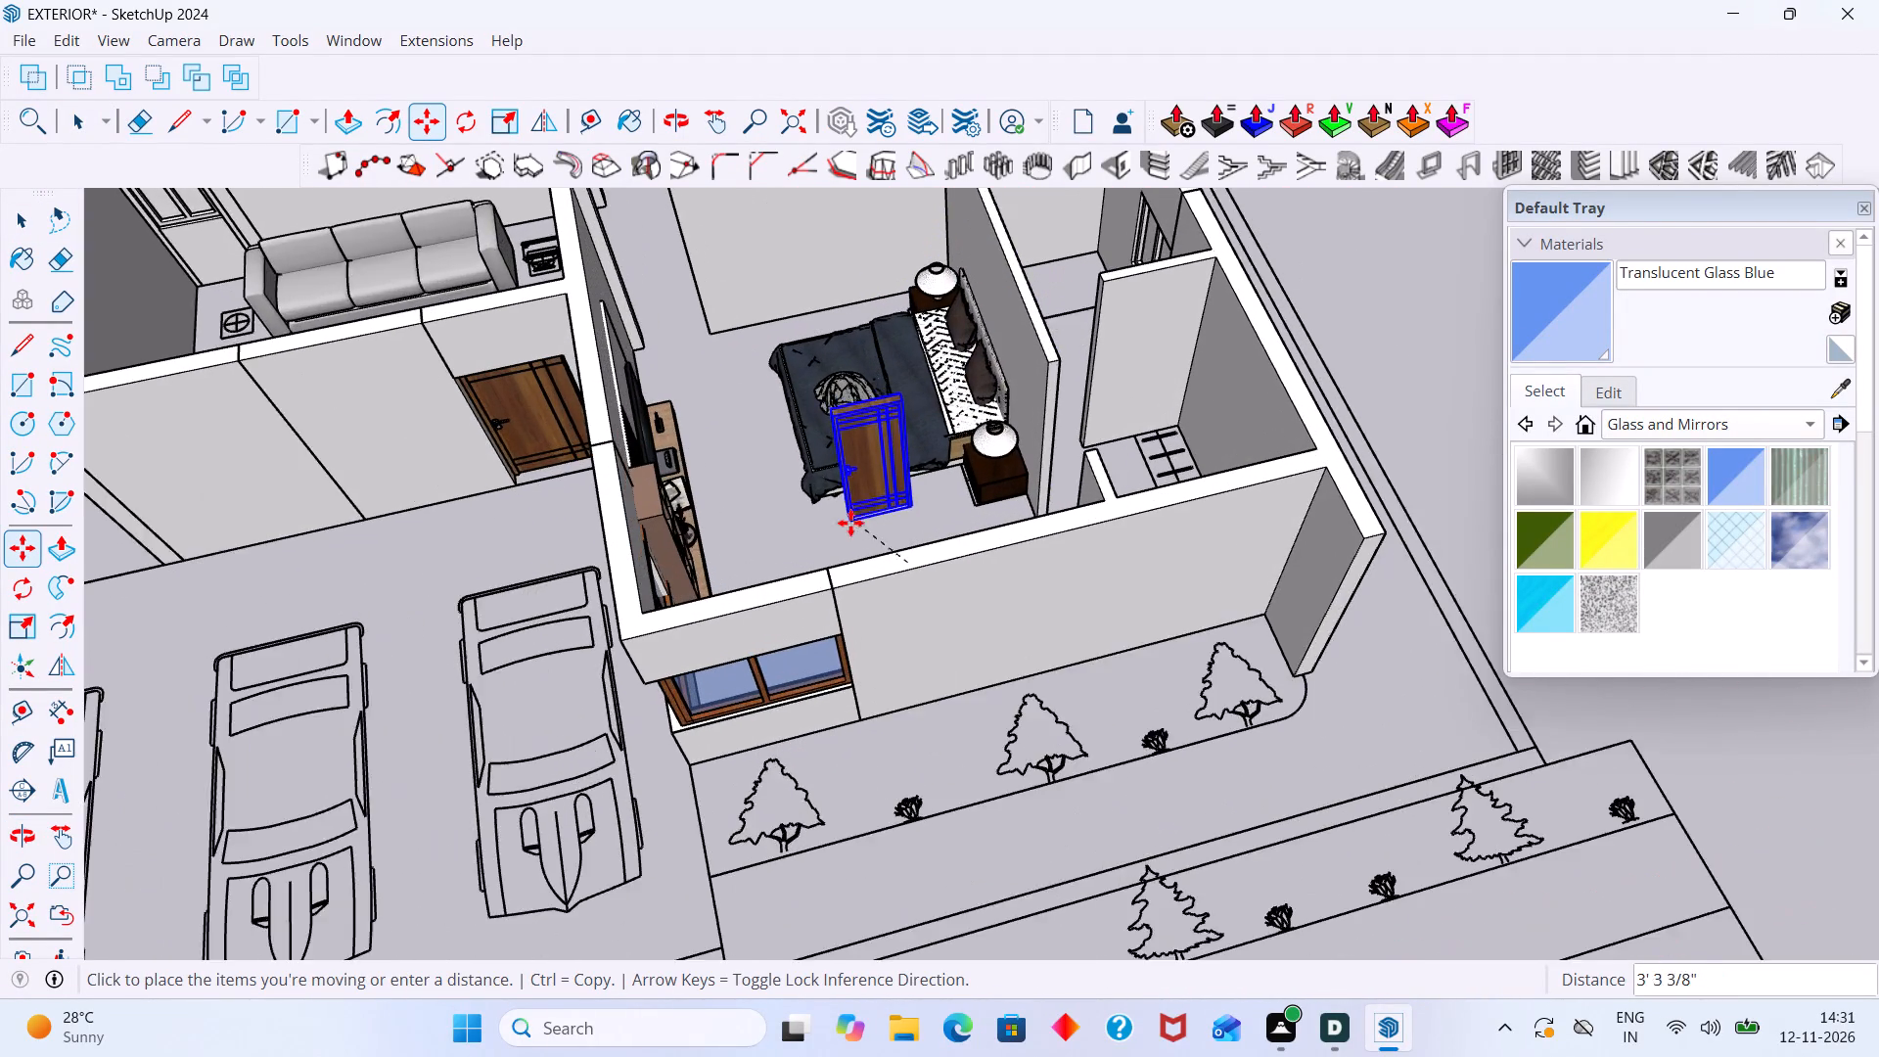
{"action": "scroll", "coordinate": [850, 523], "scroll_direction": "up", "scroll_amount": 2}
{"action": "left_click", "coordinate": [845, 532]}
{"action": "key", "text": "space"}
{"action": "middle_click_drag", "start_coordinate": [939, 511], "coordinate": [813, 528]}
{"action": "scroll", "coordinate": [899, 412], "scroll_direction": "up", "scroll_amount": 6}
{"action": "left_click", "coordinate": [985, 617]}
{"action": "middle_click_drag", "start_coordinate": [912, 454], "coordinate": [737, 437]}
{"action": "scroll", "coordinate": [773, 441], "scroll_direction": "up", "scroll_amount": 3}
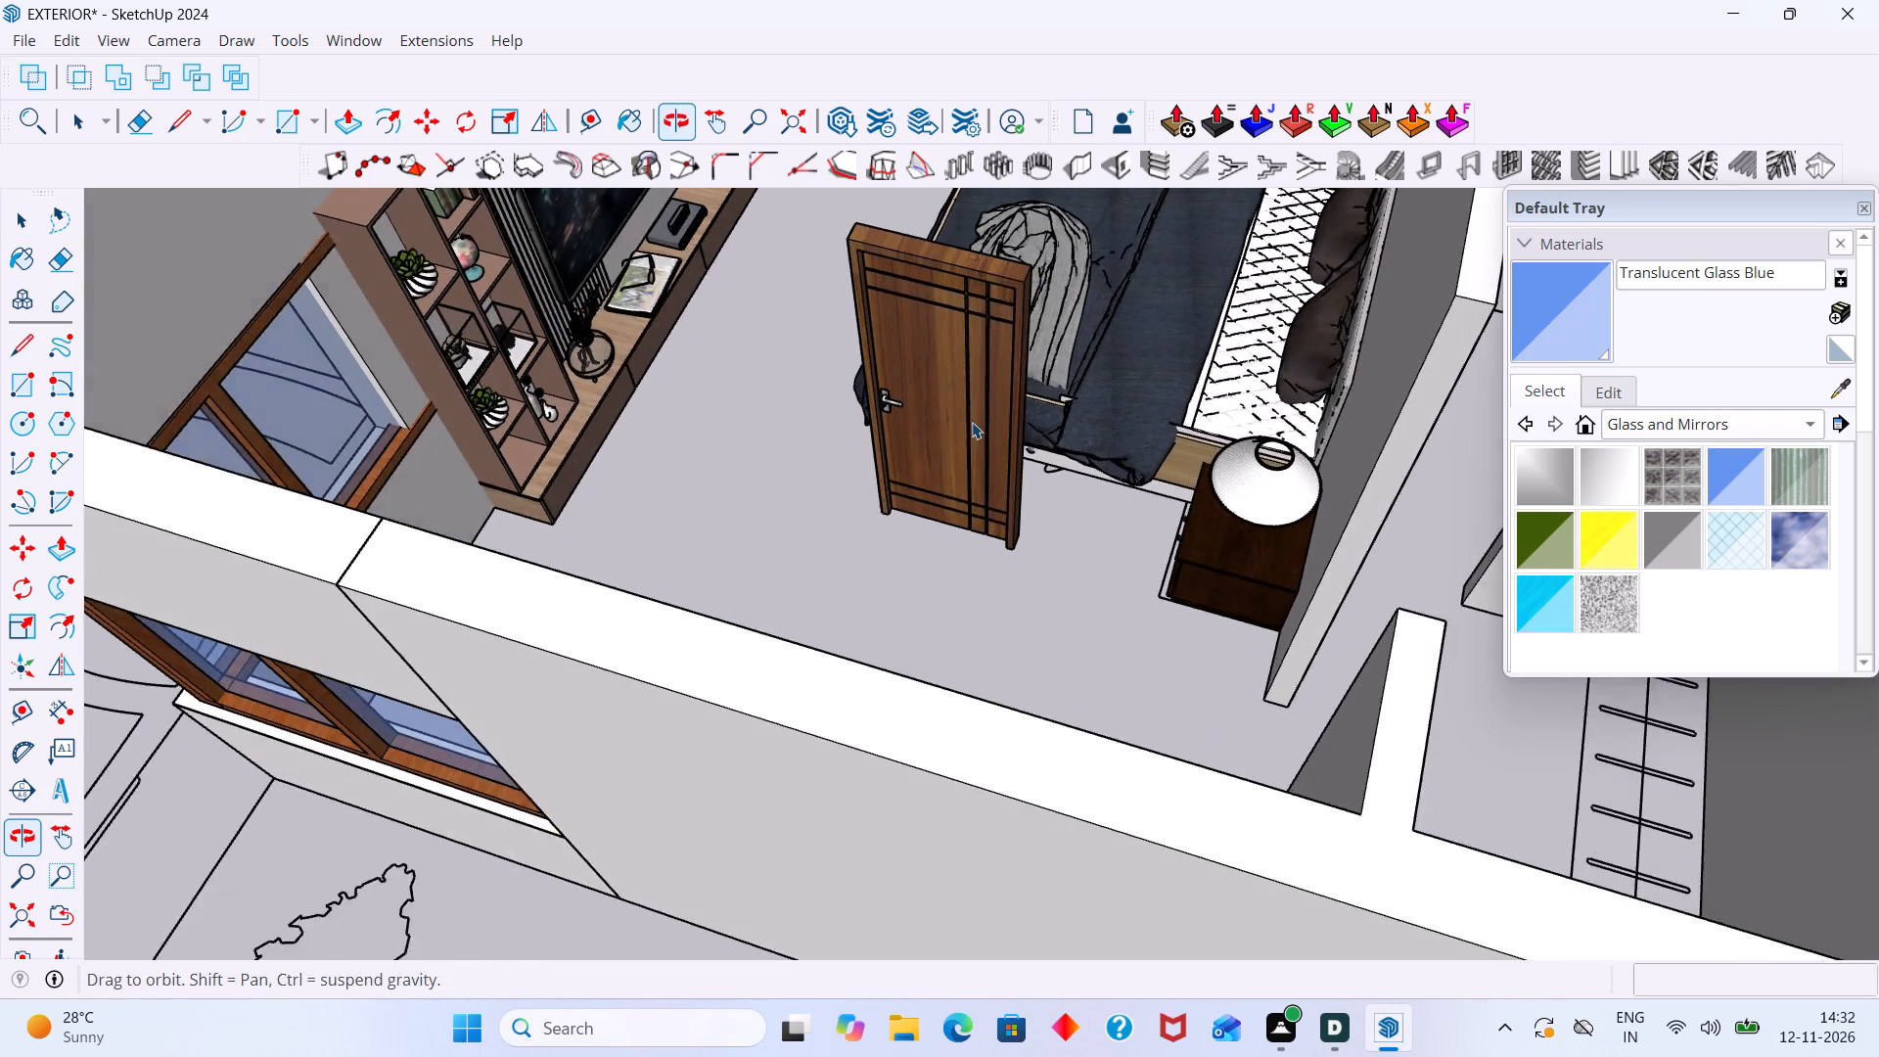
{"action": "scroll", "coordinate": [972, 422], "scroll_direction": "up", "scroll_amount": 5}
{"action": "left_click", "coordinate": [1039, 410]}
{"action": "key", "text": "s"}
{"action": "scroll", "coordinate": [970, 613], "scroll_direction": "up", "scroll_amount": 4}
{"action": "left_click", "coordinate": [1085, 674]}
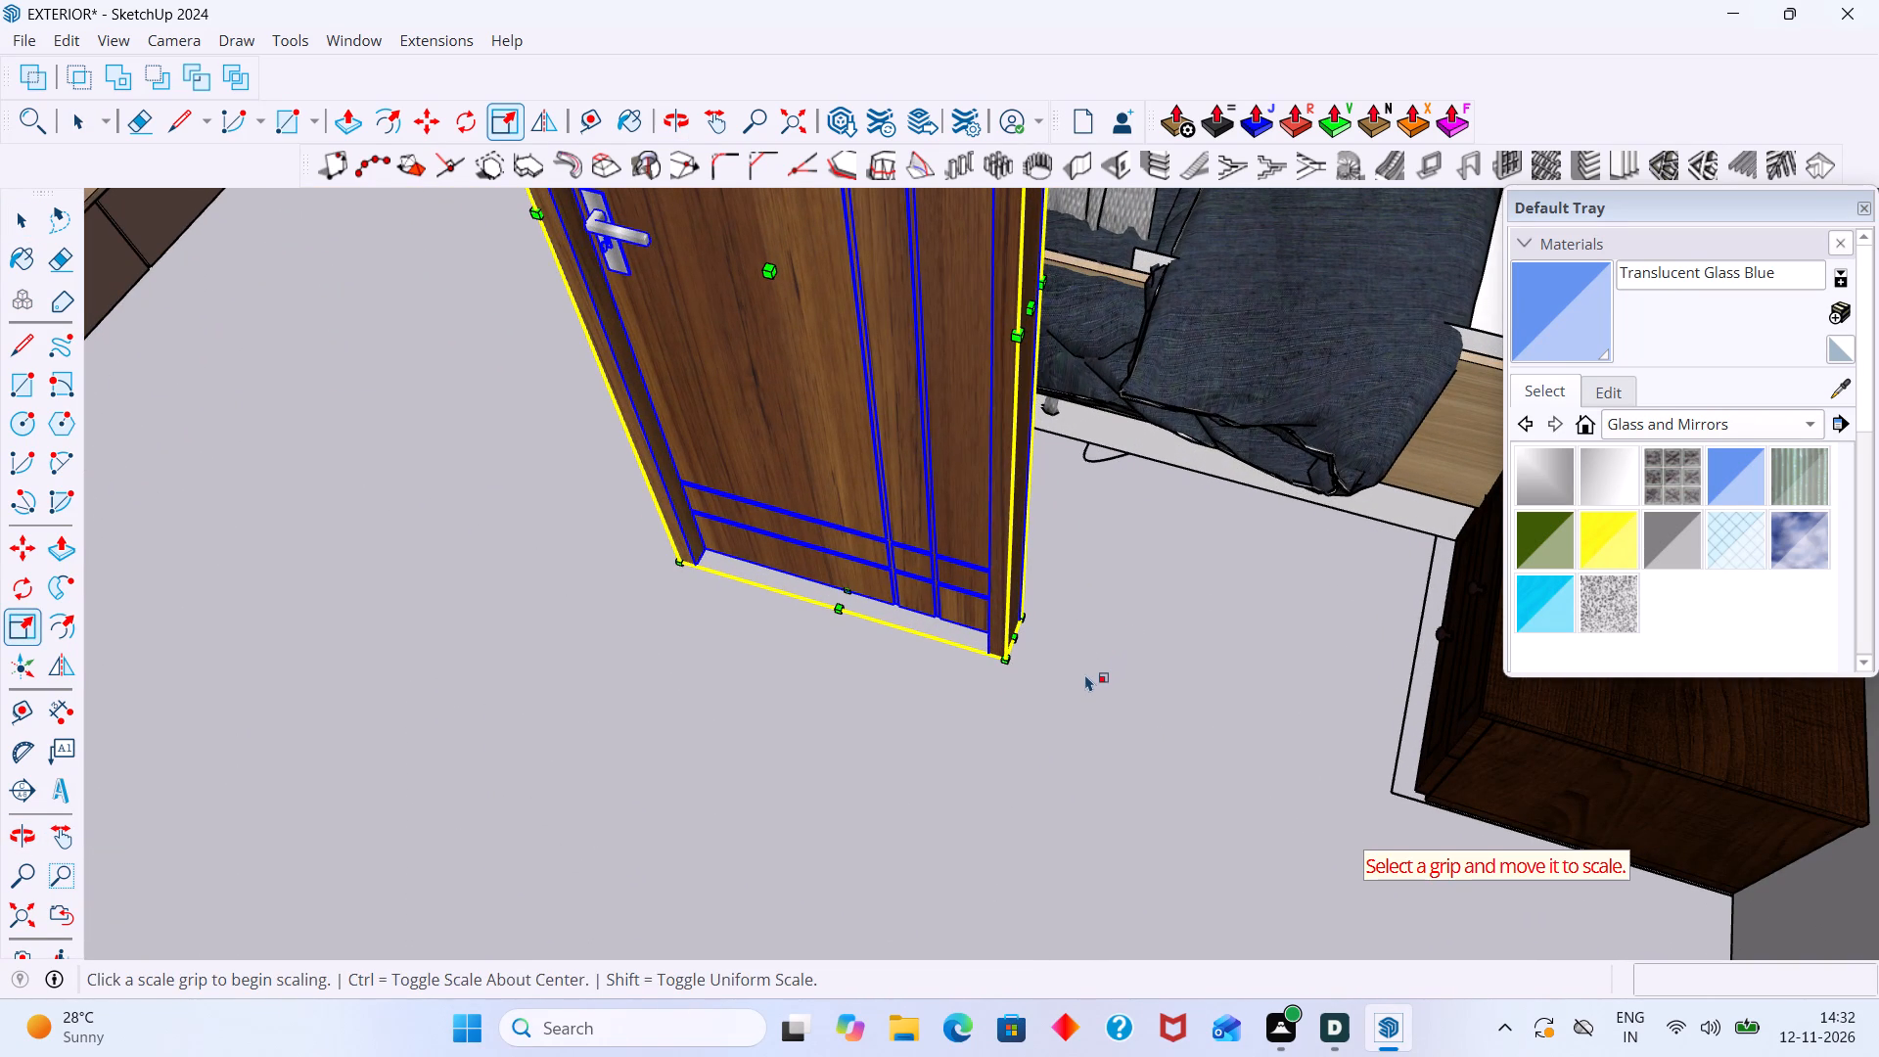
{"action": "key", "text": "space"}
Move the door by its bottom side-edge midpoint into the wardrobe-area doorway, snapping it against the base of the partition wall's end.
{"action": "key", "text": "m"}
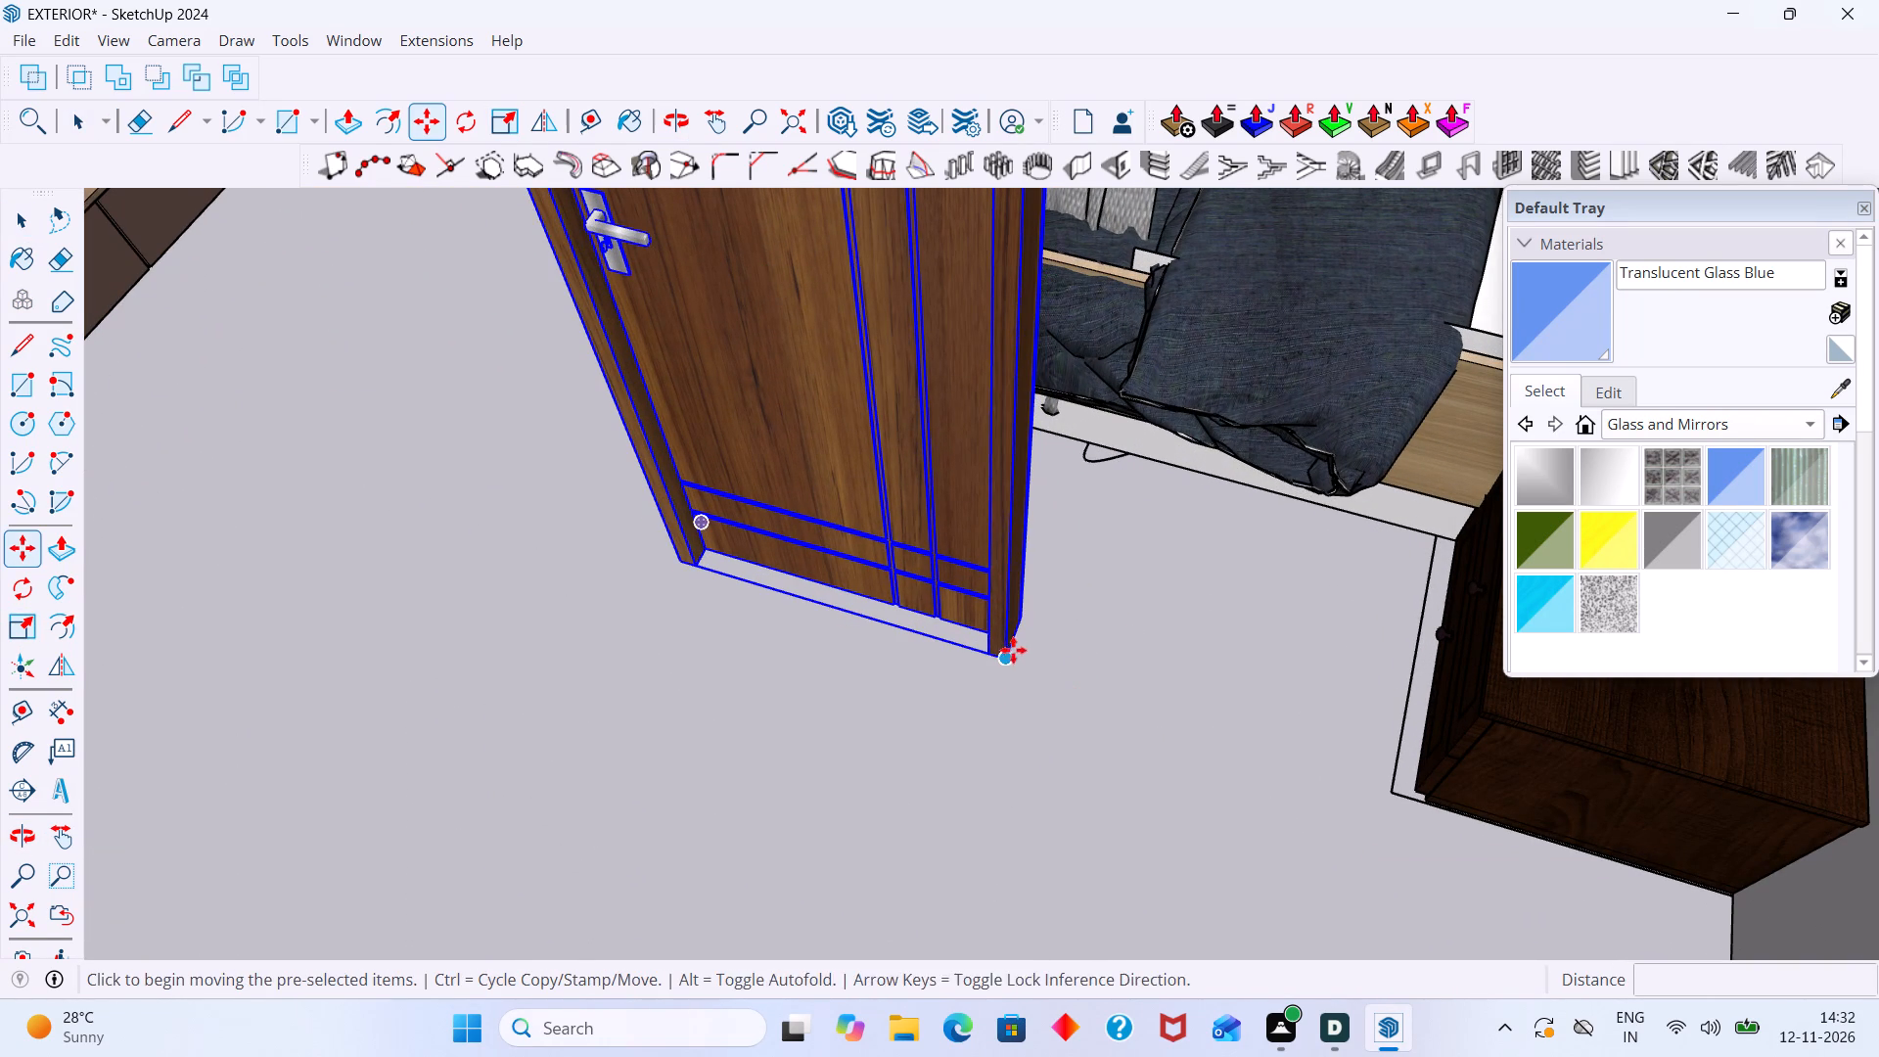
{"action": "scroll", "coordinate": [1020, 640], "scroll_direction": "up", "scroll_amount": 9}
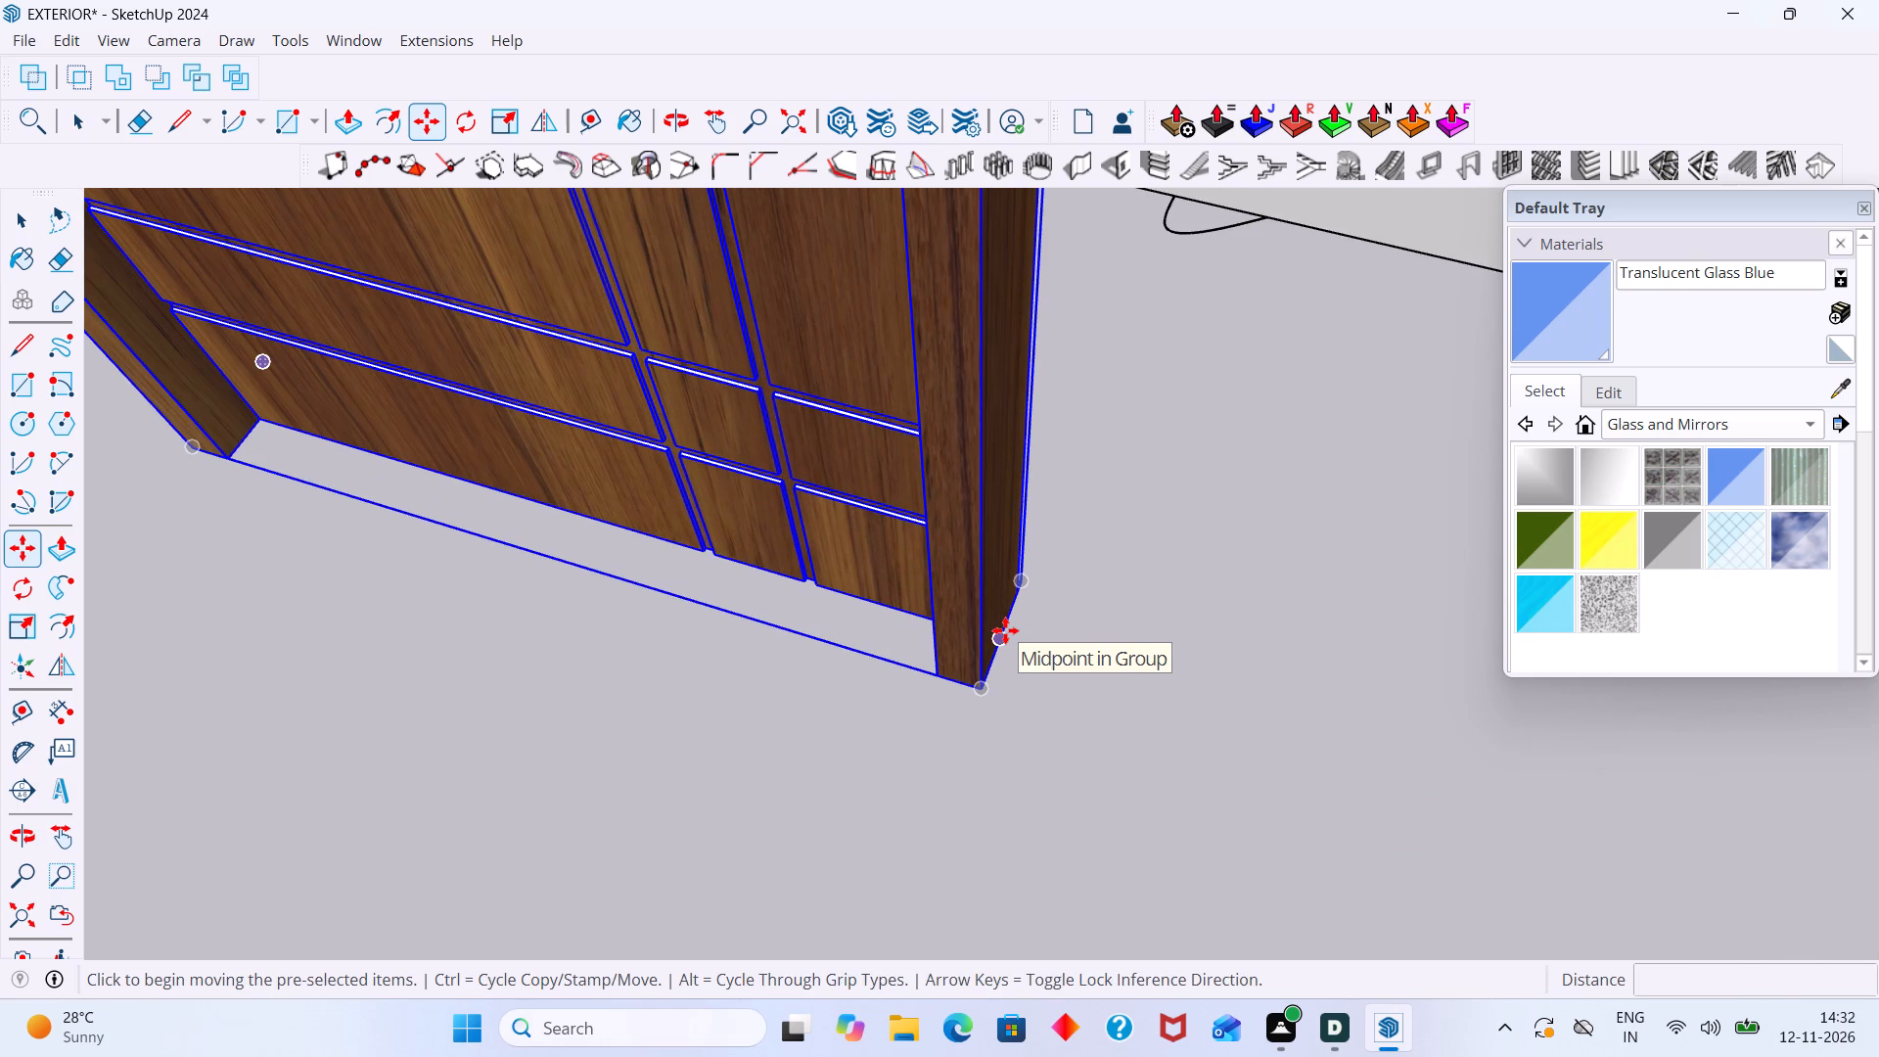
{"action": "left_click", "coordinate": [1005, 630]}
{"action": "scroll", "coordinate": [1136, 621], "scroll_direction": "down", "scroll_amount": 6}
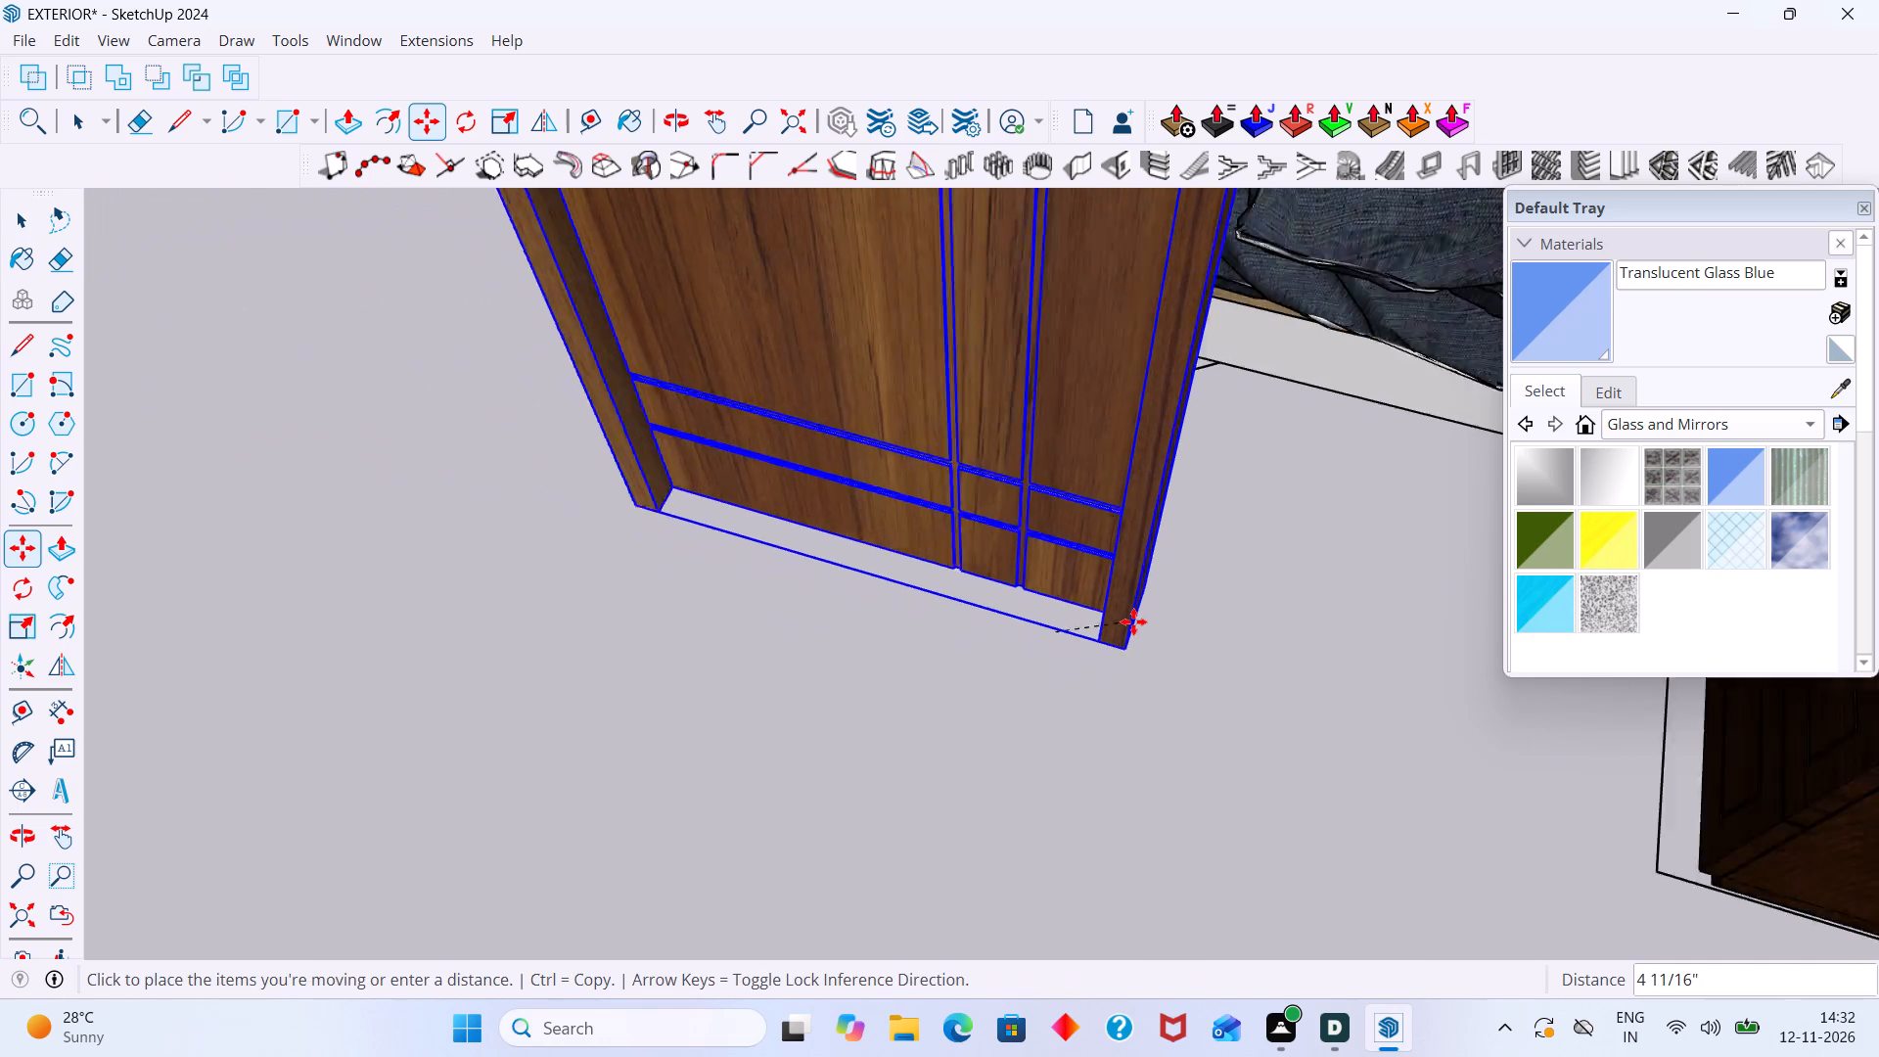
{"action": "scroll", "coordinate": [1133, 621], "scroll_direction": "down", "scroll_amount": 8}
{"action": "middle_click_drag", "start_coordinate": [1135, 621], "coordinate": [856, 614]}
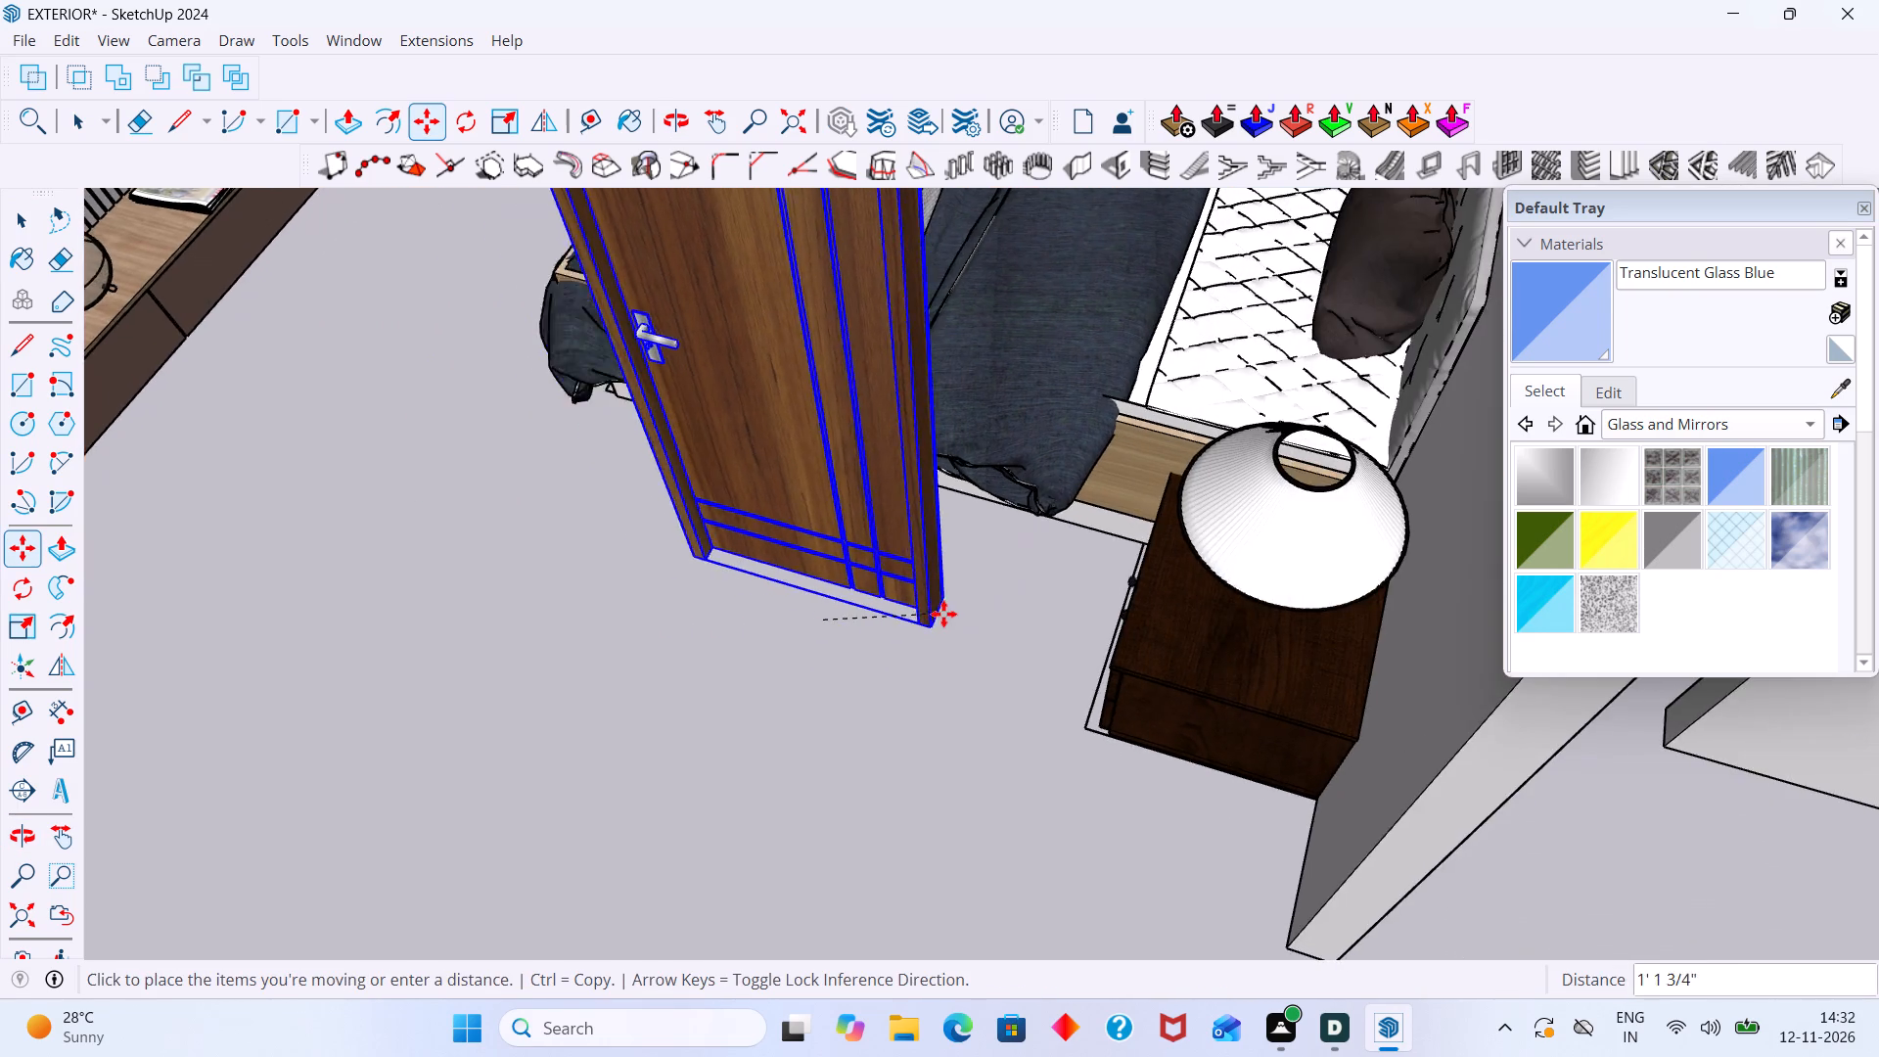
{"action": "scroll", "coordinate": [943, 614], "scroll_direction": "down", "scroll_amount": 8}
{"action": "middle_click_drag", "start_coordinate": [1193, 676], "coordinate": [1019, 673], "text": "shift"}
{"action": "scroll", "coordinate": [1197, 674], "scroll_direction": "up", "scroll_amount": 2}
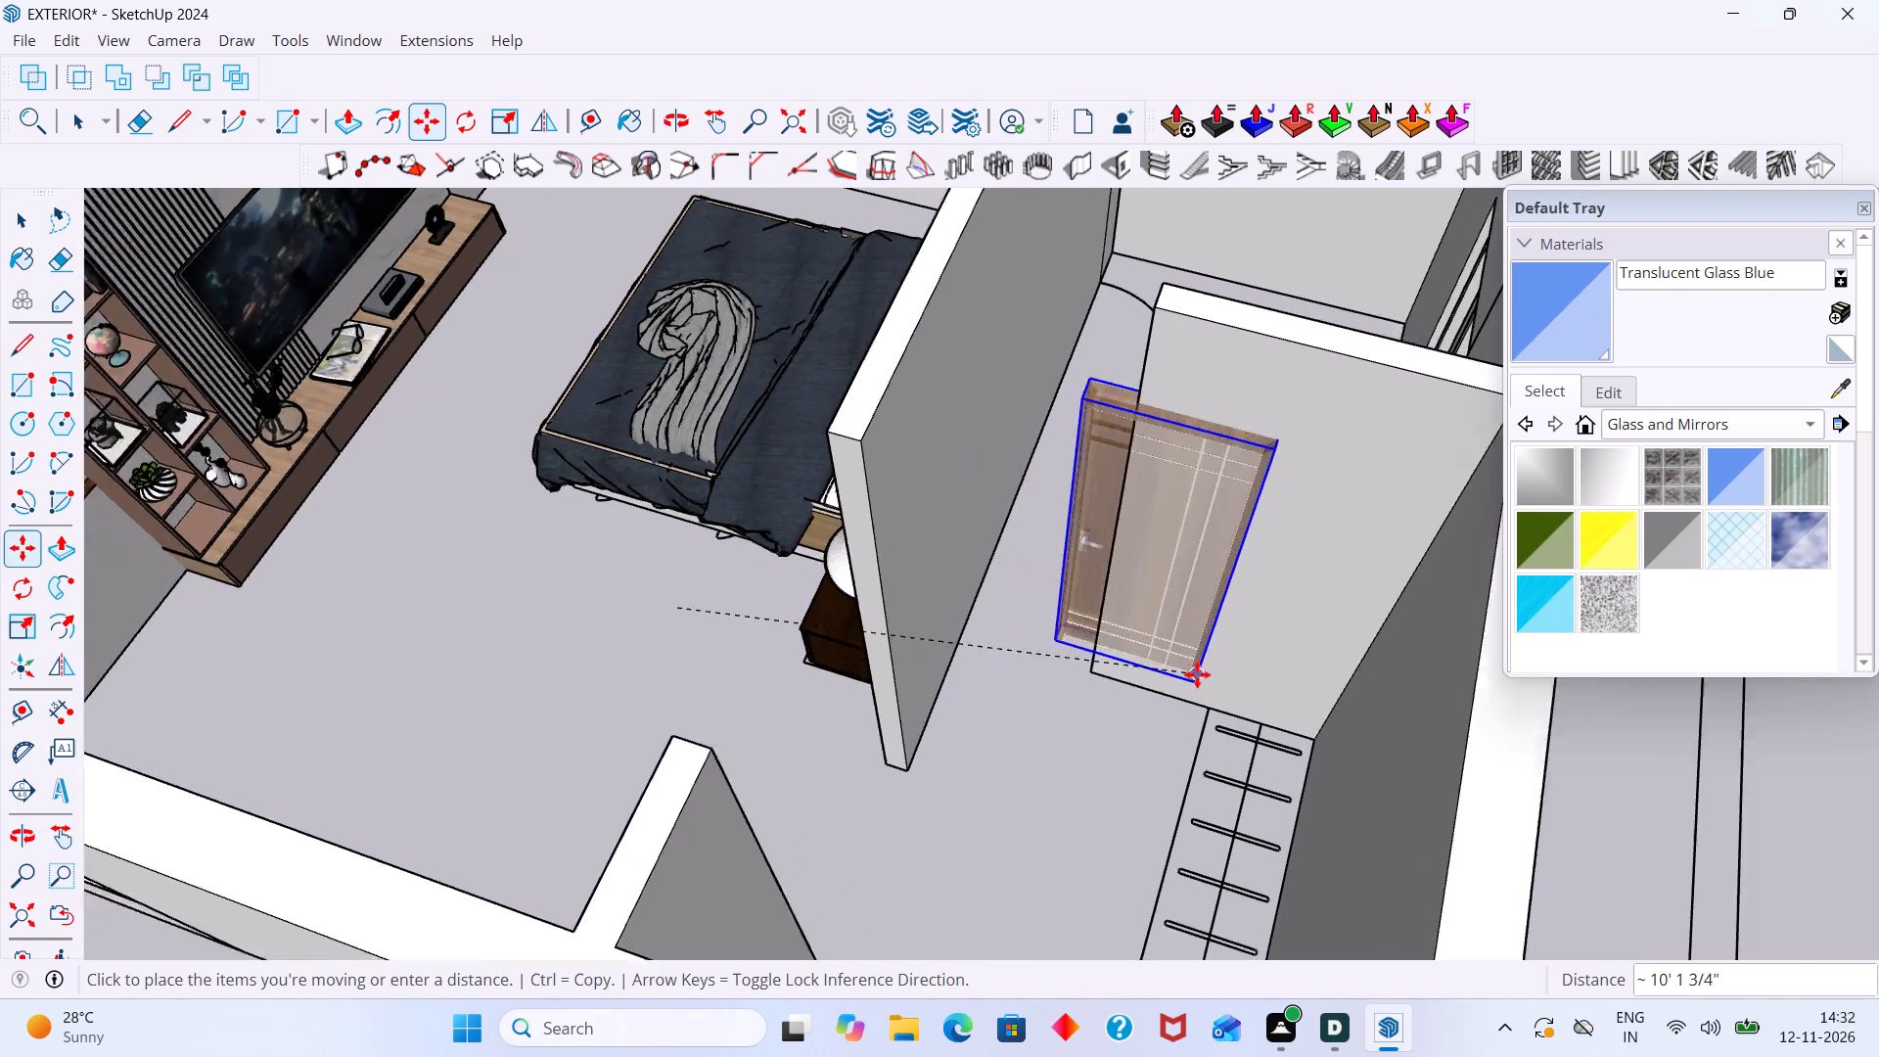
{"action": "scroll", "coordinate": [1197, 674], "scroll_direction": "up", "scroll_amount": 11}
{"action": "middle_click_drag", "start_coordinate": [1032, 677], "coordinate": [1272, 660]}
{"action": "scroll", "coordinate": [951, 637], "scroll_direction": "up", "scroll_amount": 6}
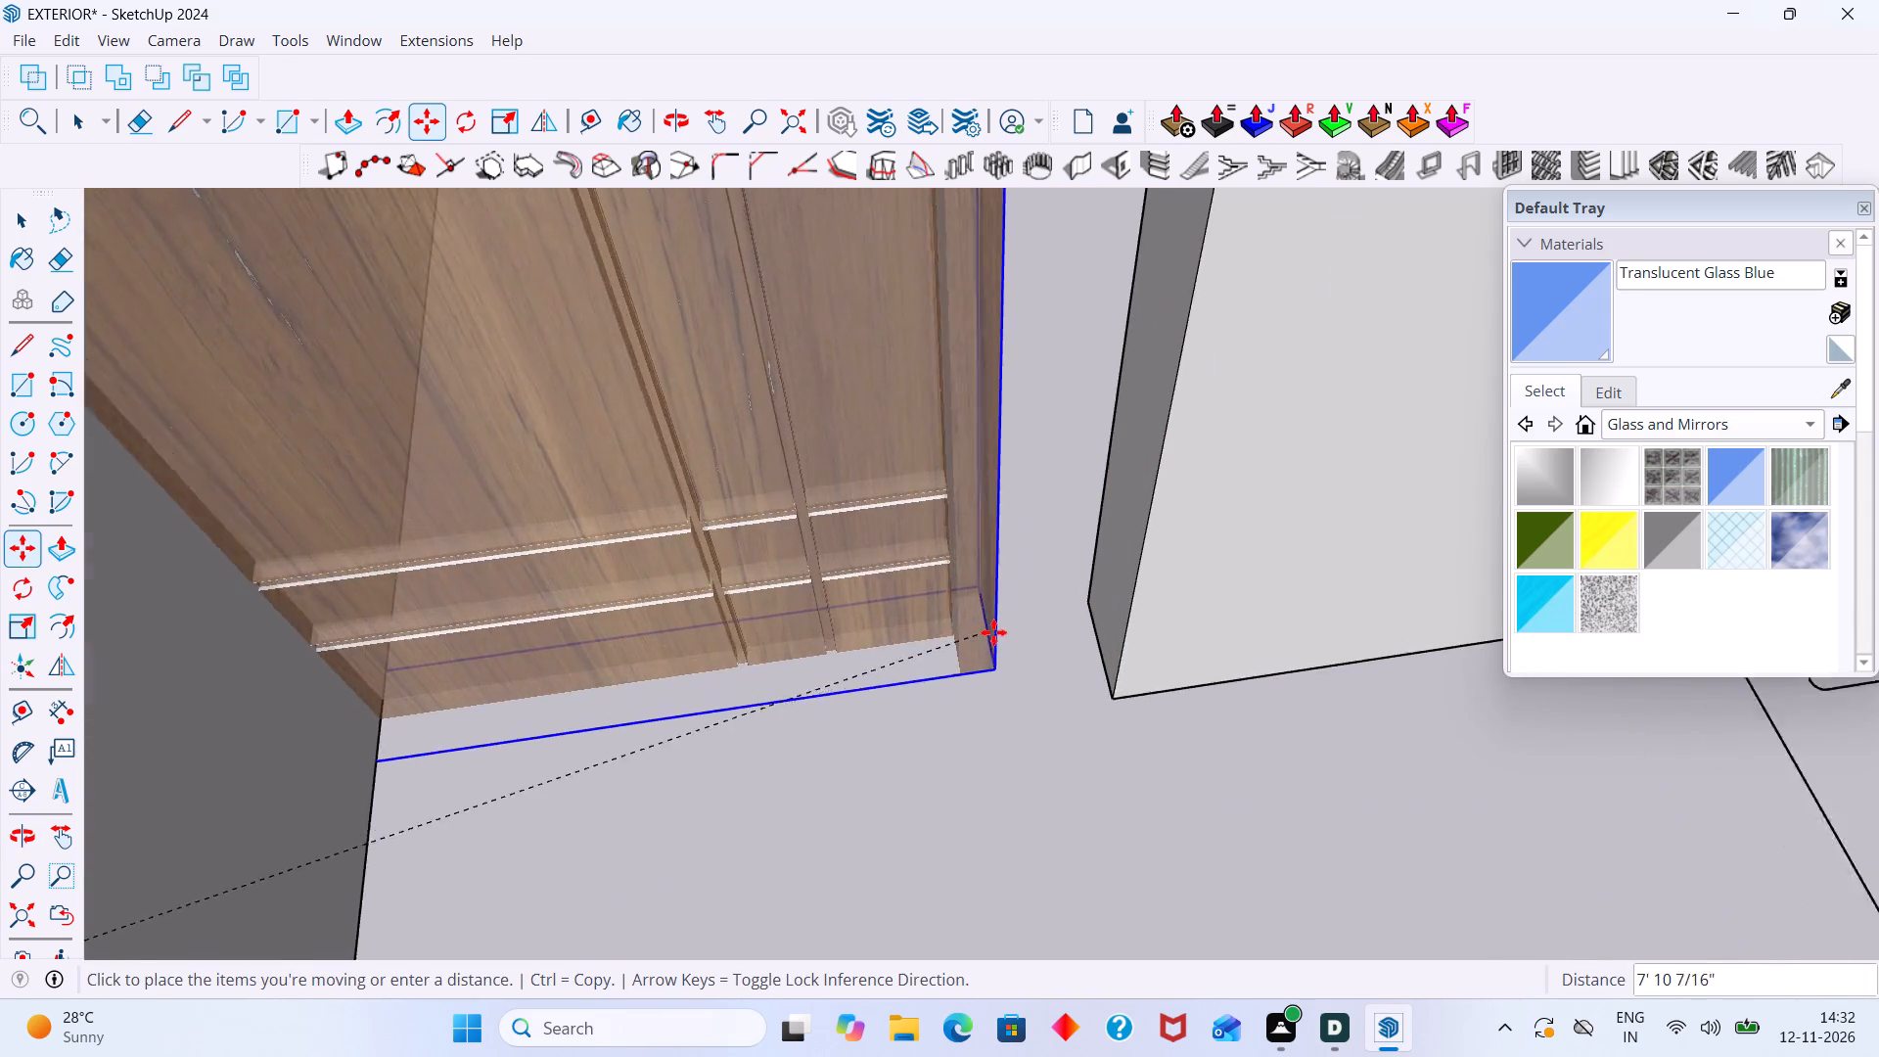
{"action": "scroll", "coordinate": [993, 632], "scroll_direction": "up", "scroll_amount": 1}
{"action": "left_click", "coordinate": [1125, 643]}
{"action": "key", "text": "space"}
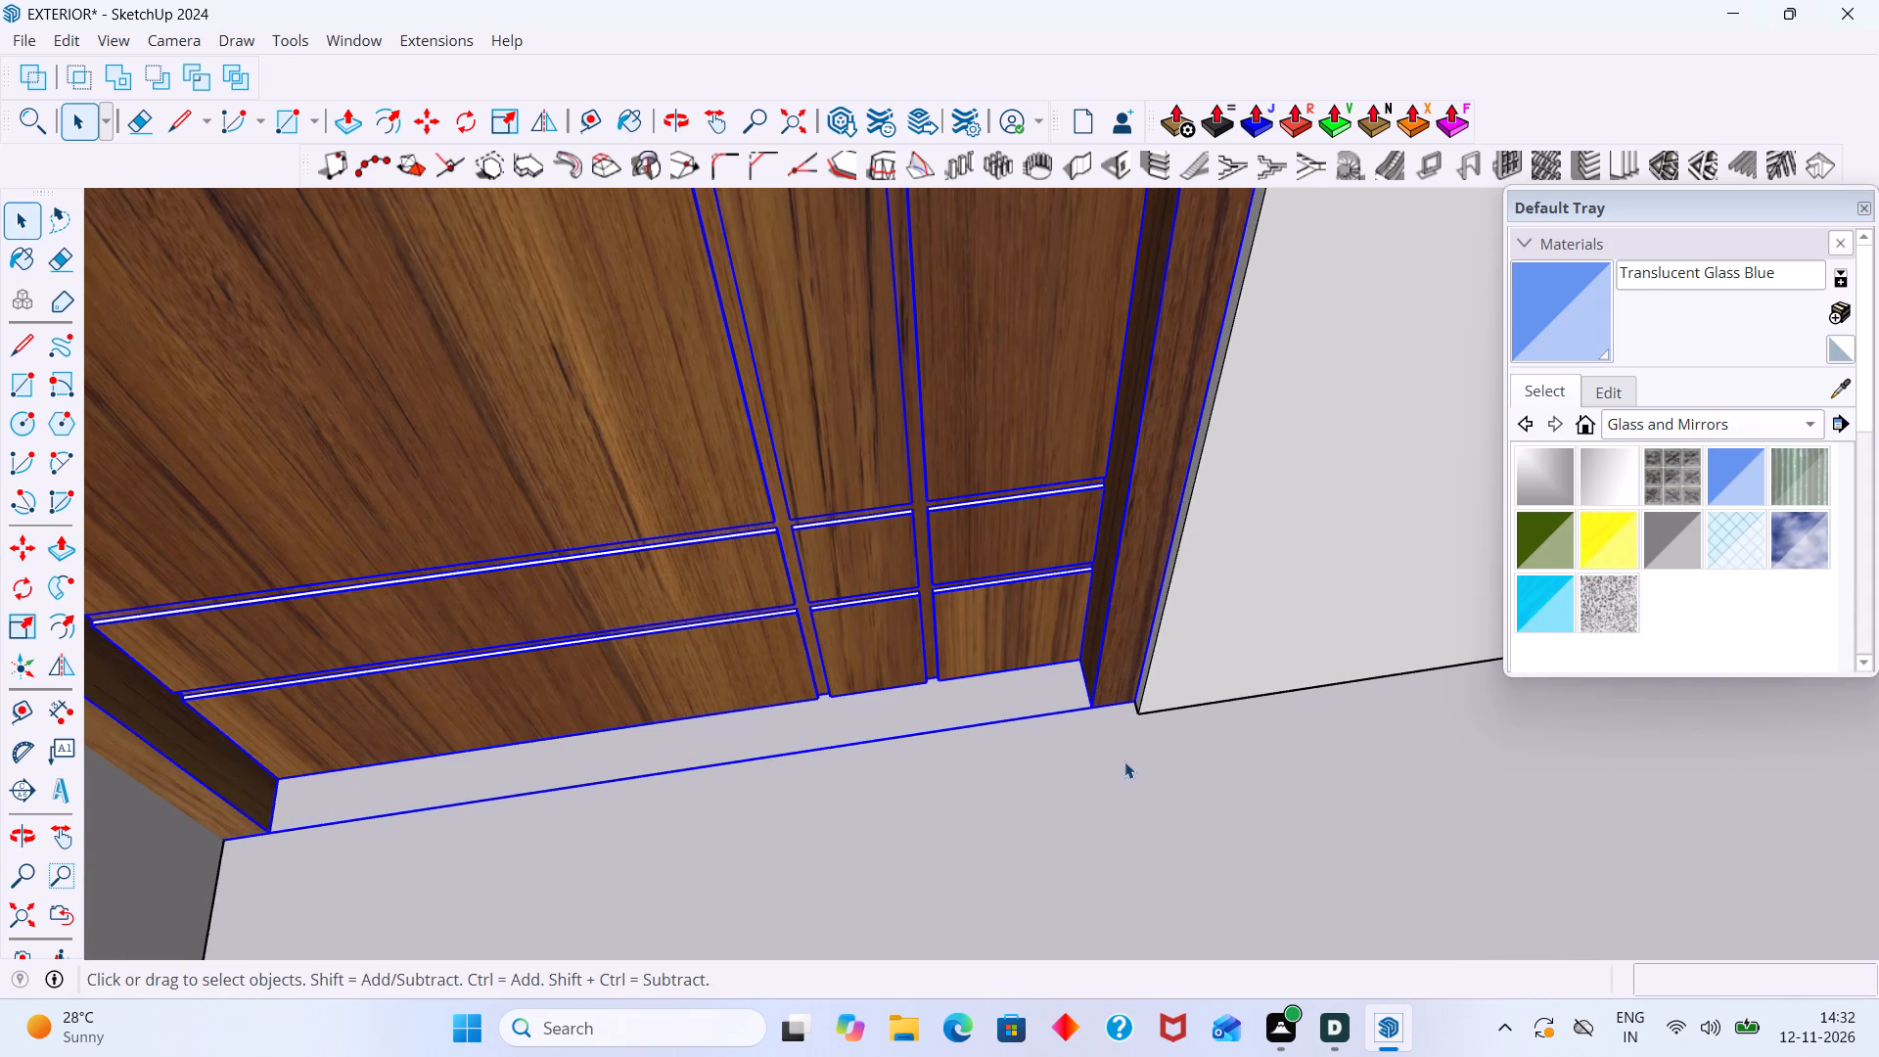
Inside the wall group, draw a wall-thickness rectangle 3' tall on the partition's end face, from its top corner down to the wardrobe-area door.
{"action": "left_click", "coordinate": [1124, 761]}
{"action": "scroll", "coordinate": [1084, 748], "scroll_direction": "down", "scroll_amount": 20}
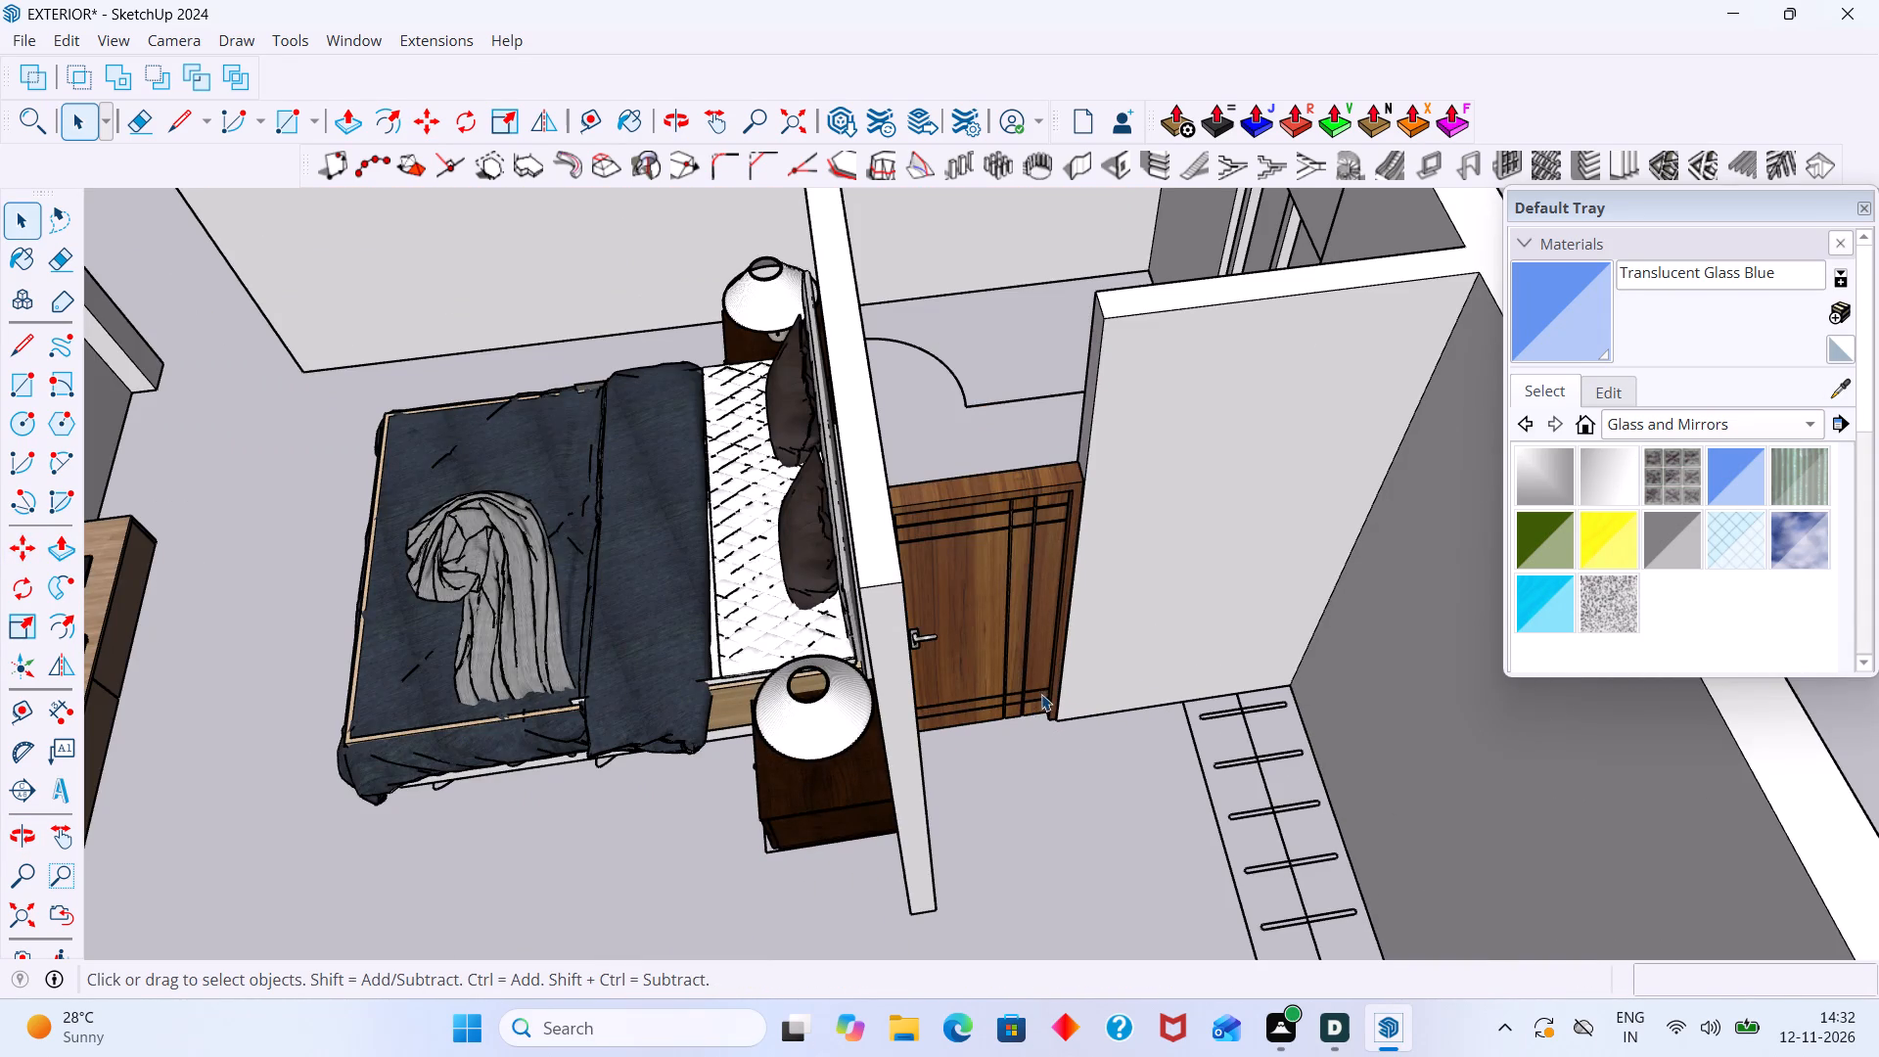
{"action": "middle_click_drag", "start_coordinate": [1041, 694], "coordinate": [1320, 637]}
{"action": "scroll", "coordinate": [1121, 342], "scroll_direction": "up", "scroll_amount": 7}
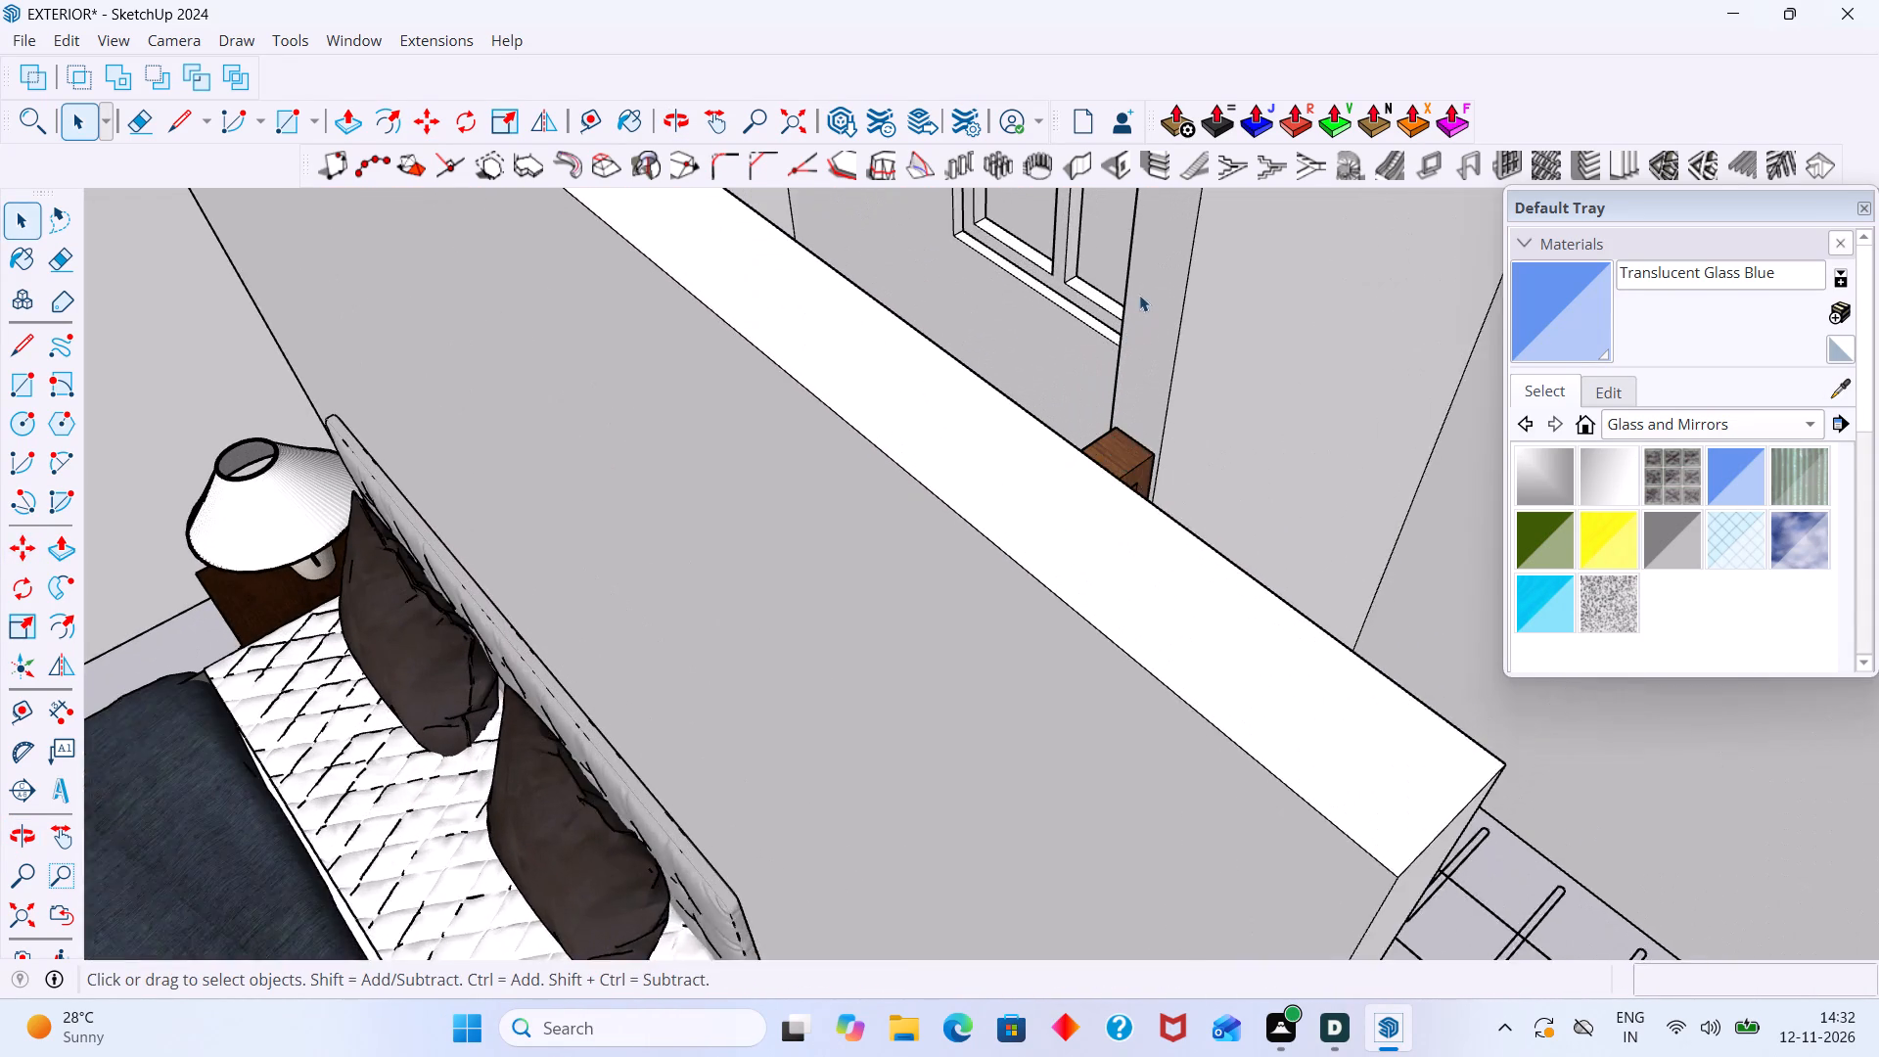
{"action": "scroll", "coordinate": [1139, 295], "scroll_direction": "up", "scroll_amount": 2}
{"action": "left_click", "coordinate": [1147, 292]}
{"action": "double_click", "coordinate": [1160, 292]}
{"action": "middle_click_drag", "start_coordinate": [1162, 292], "coordinate": [1163, 377]}
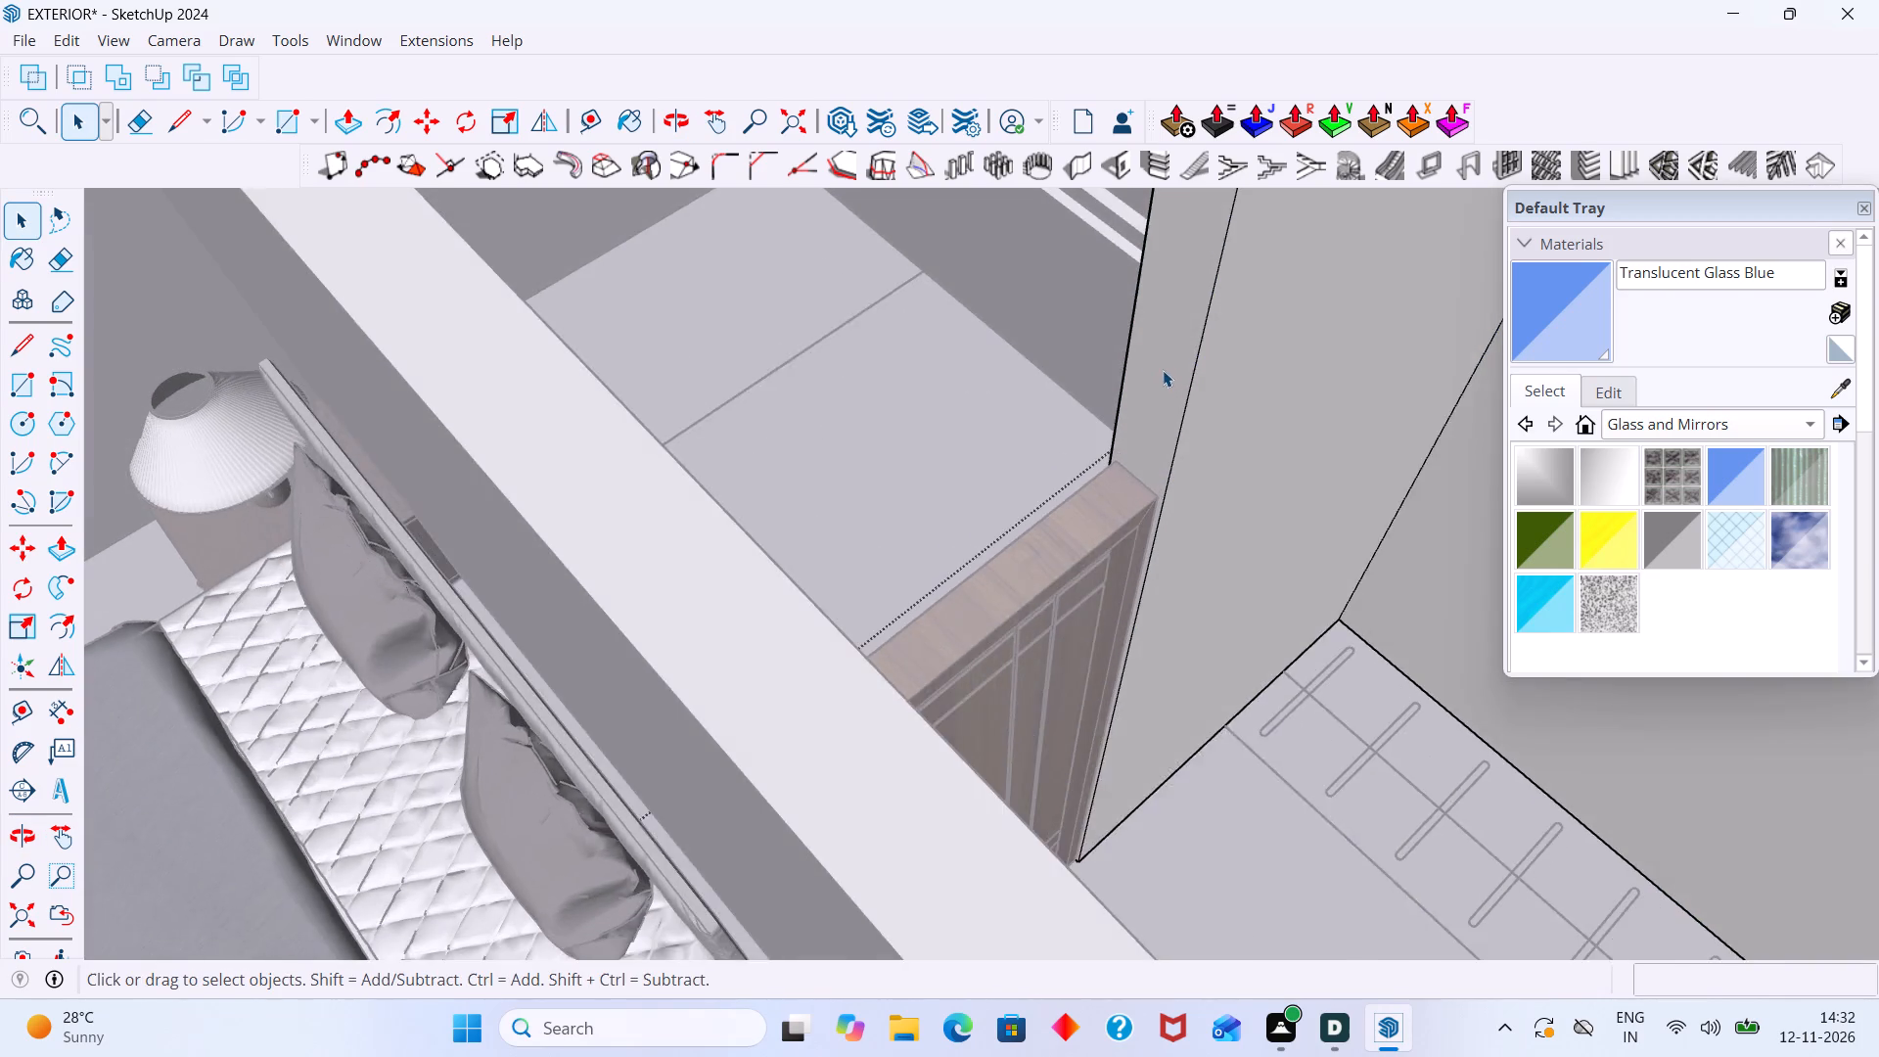
{"action": "scroll", "coordinate": [1163, 369], "scroll_direction": "down", "scroll_amount": 5}
{"action": "middle_click_drag", "start_coordinate": [1168, 347], "coordinate": [1035, 556], "text": "shift"}
{"action": "scroll", "coordinate": [1060, 461], "scroll_direction": "up", "scroll_amount": 4}
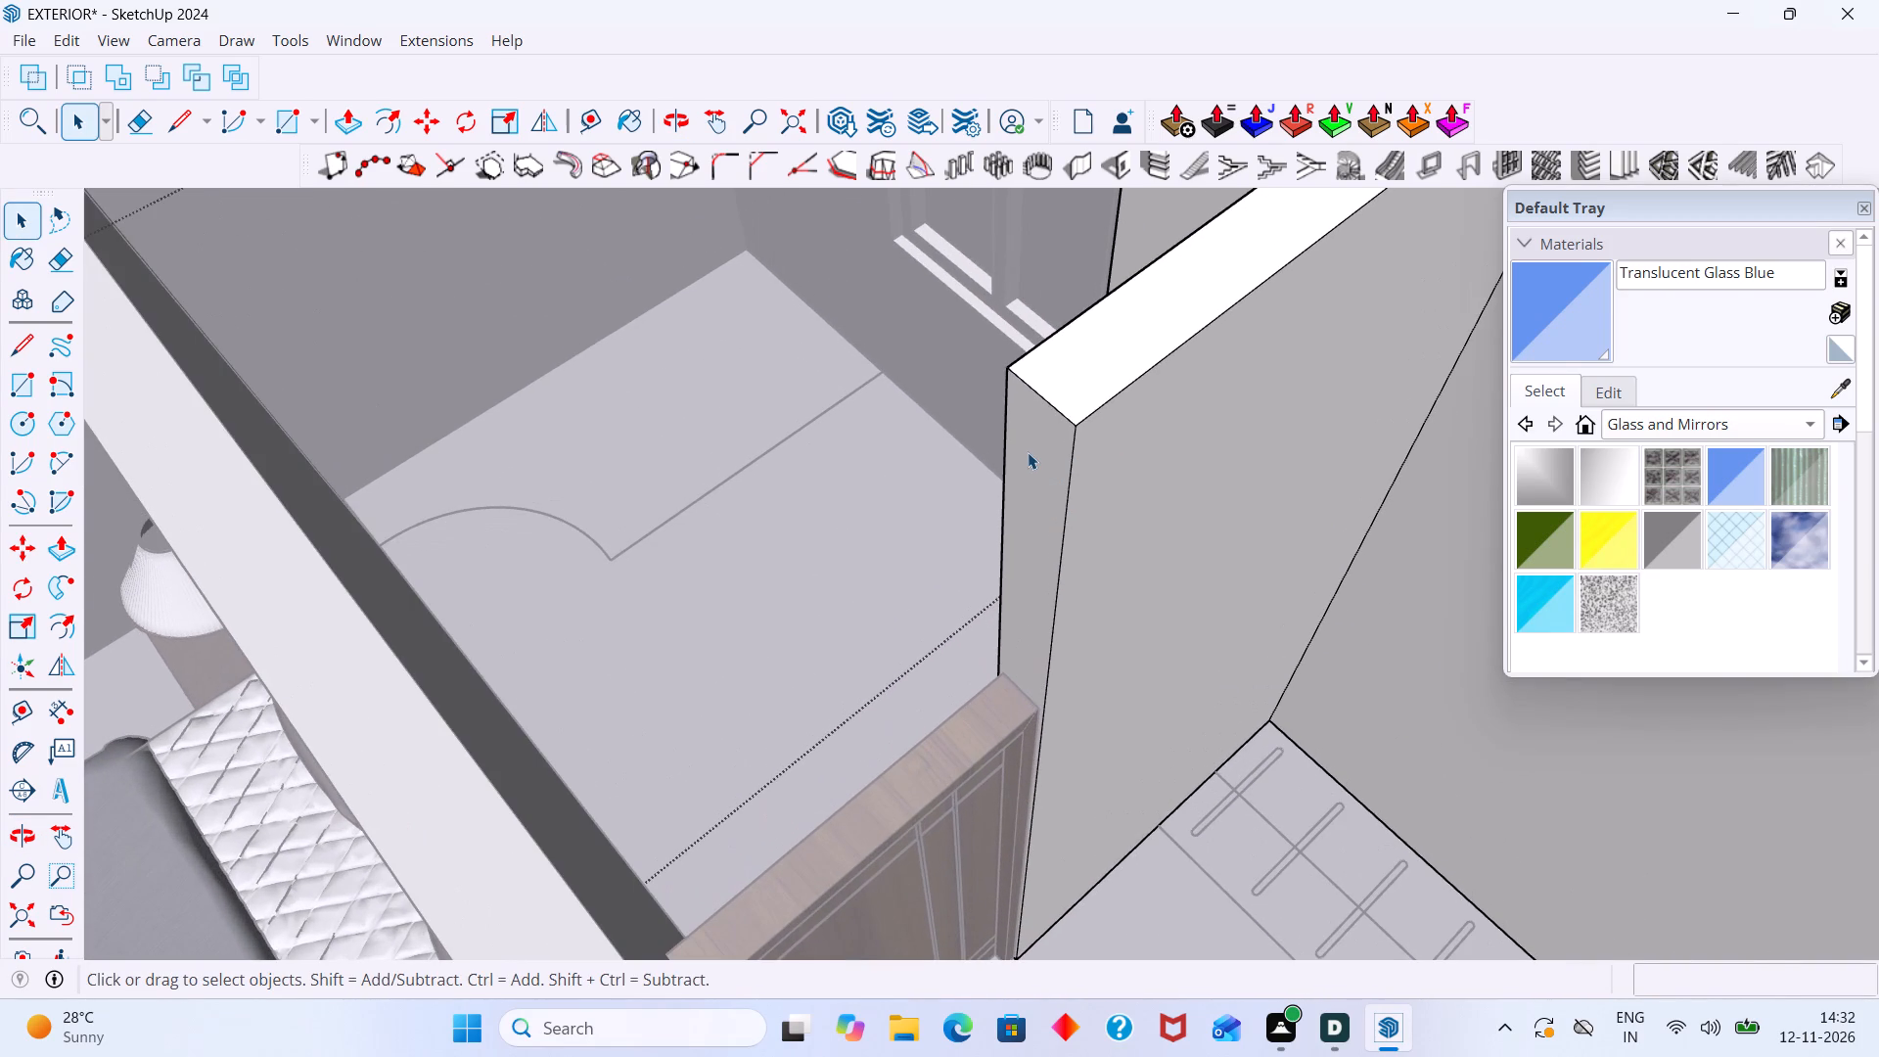
{"action": "key", "text": "r"}
{"action": "left_click", "coordinate": [1013, 370]}
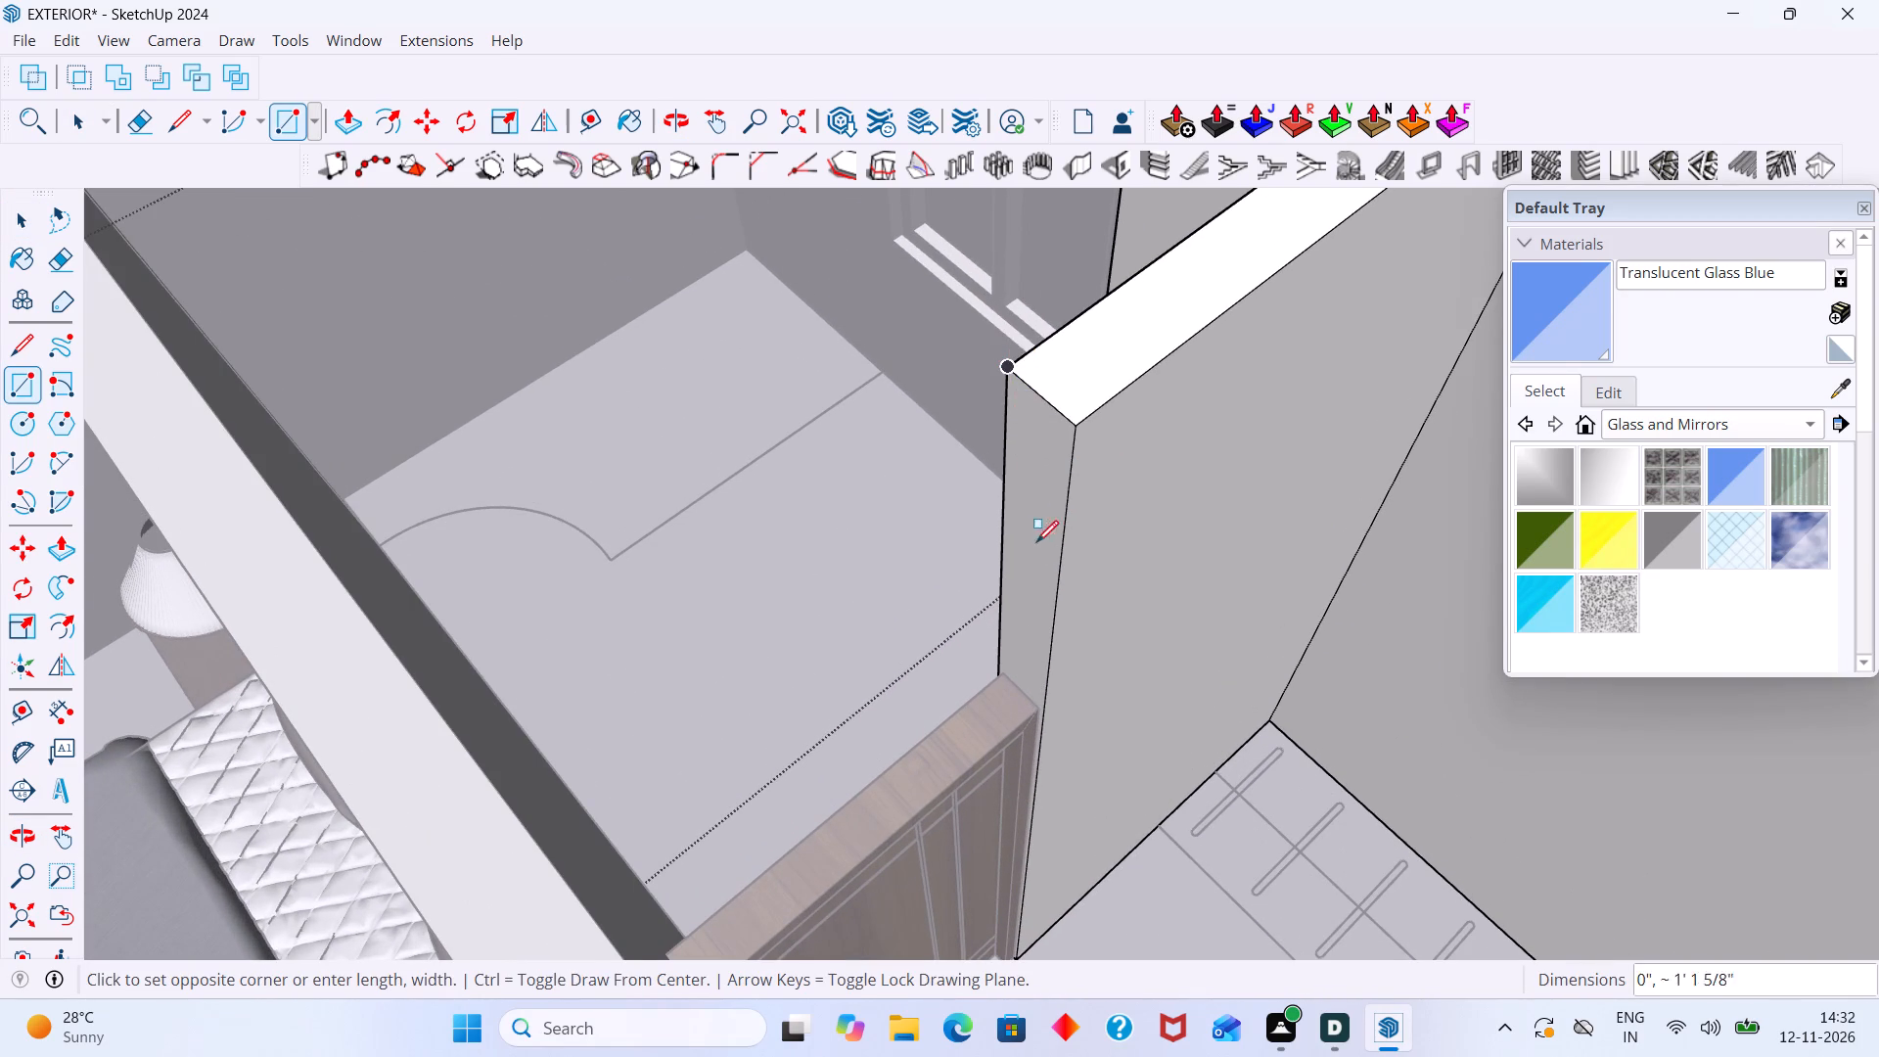
{"action": "type", "text": "3'"}
{"action": "key", "text": "Return"}
{"action": "key", "text": "space"}
Push/Pull the new face above the door about 2' 7 5/16" to the bedroom partition, closing the wall over the doorway.
{"action": "left_click", "coordinate": [1020, 620]}
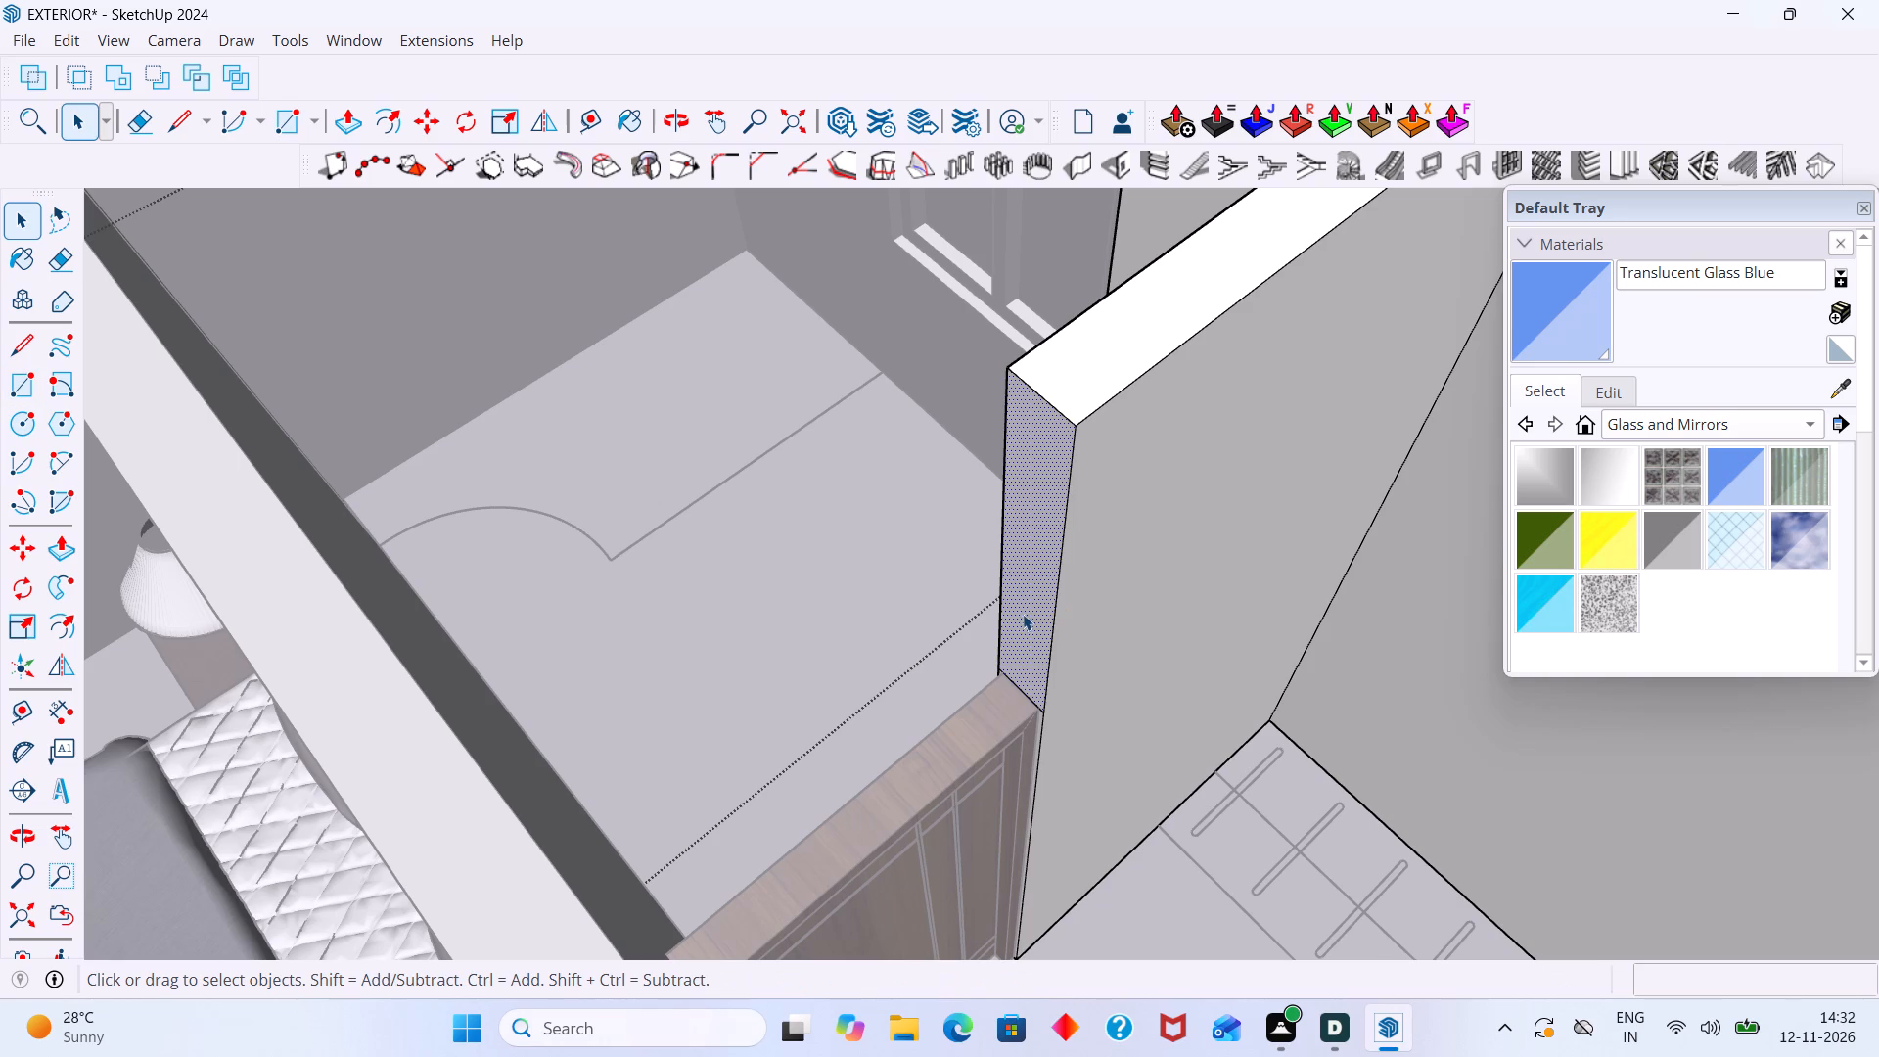
{"action": "key", "text": "p"}
{"action": "left_click", "coordinate": [1024, 613]}
{"action": "scroll", "coordinate": [809, 759], "scroll_direction": "down", "scroll_amount": 5}
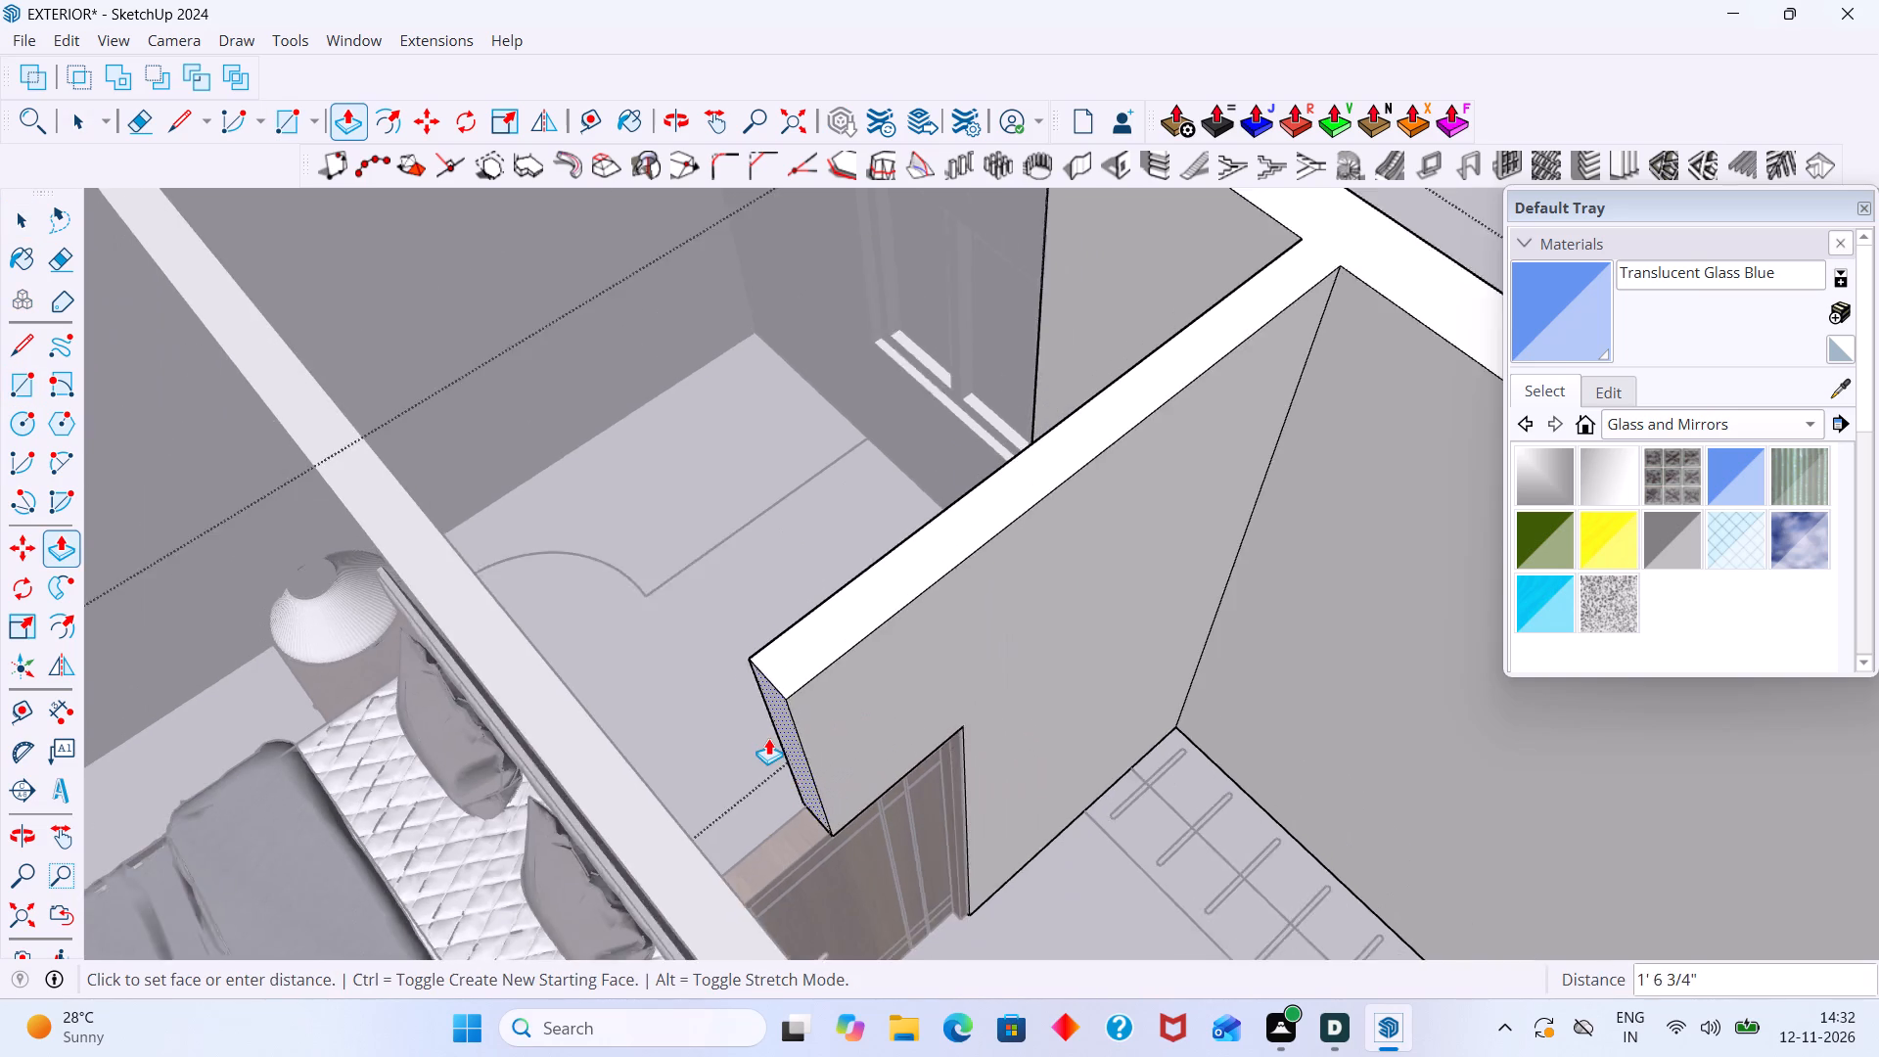
{"action": "scroll", "coordinate": [768, 738], "scroll_direction": "down", "scroll_amount": 2}
{"action": "middle_click_drag", "start_coordinate": [749, 736], "coordinate": [869, 394], "text": "shift"}
{"action": "scroll", "coordinate": [869, 396], "scroll_direction": "down", "scroll_amount": 2}
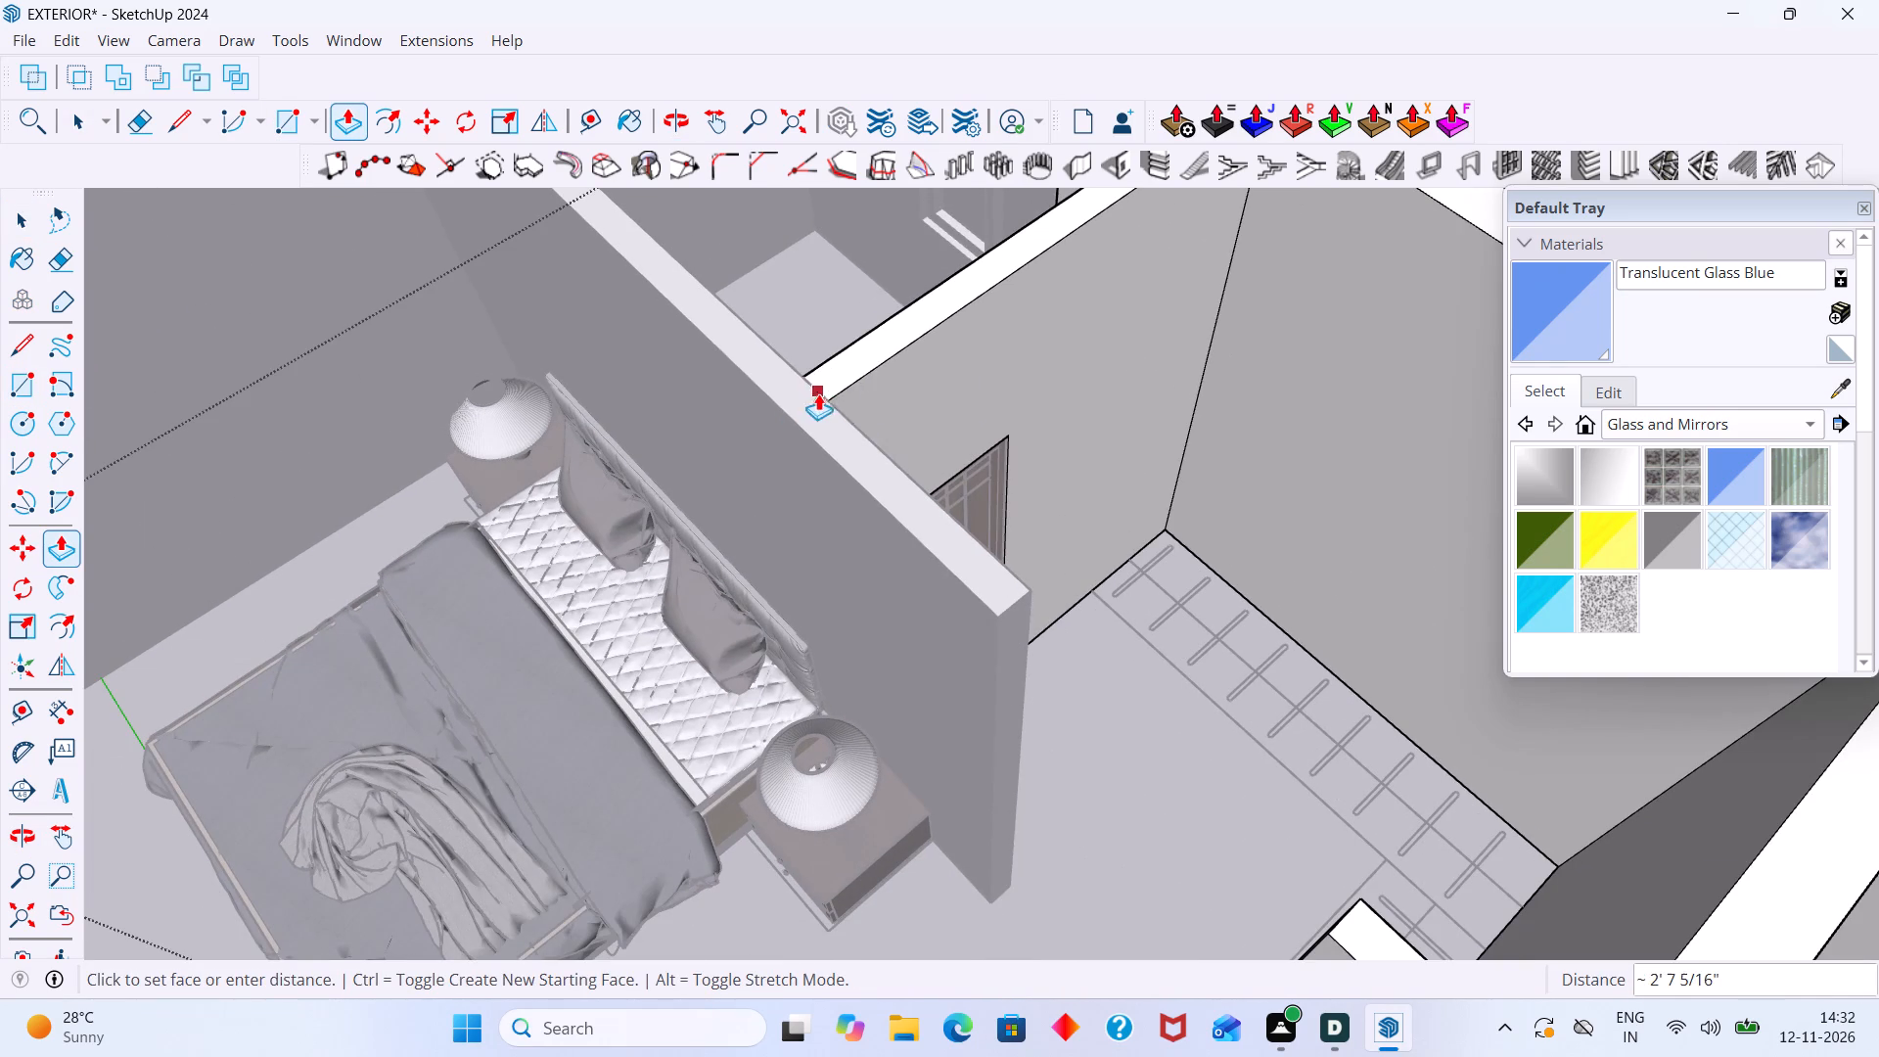
{"action": "left_click", "coordinate": [1029, 590]}
{"action": "key", "text": "space"}
{"action": "left_click", "coordinate": [1103, 722]}
{"action": "scroll", "coordinate": [1048, 700], "scroll_direction": "down", "scroll_amount": 7}
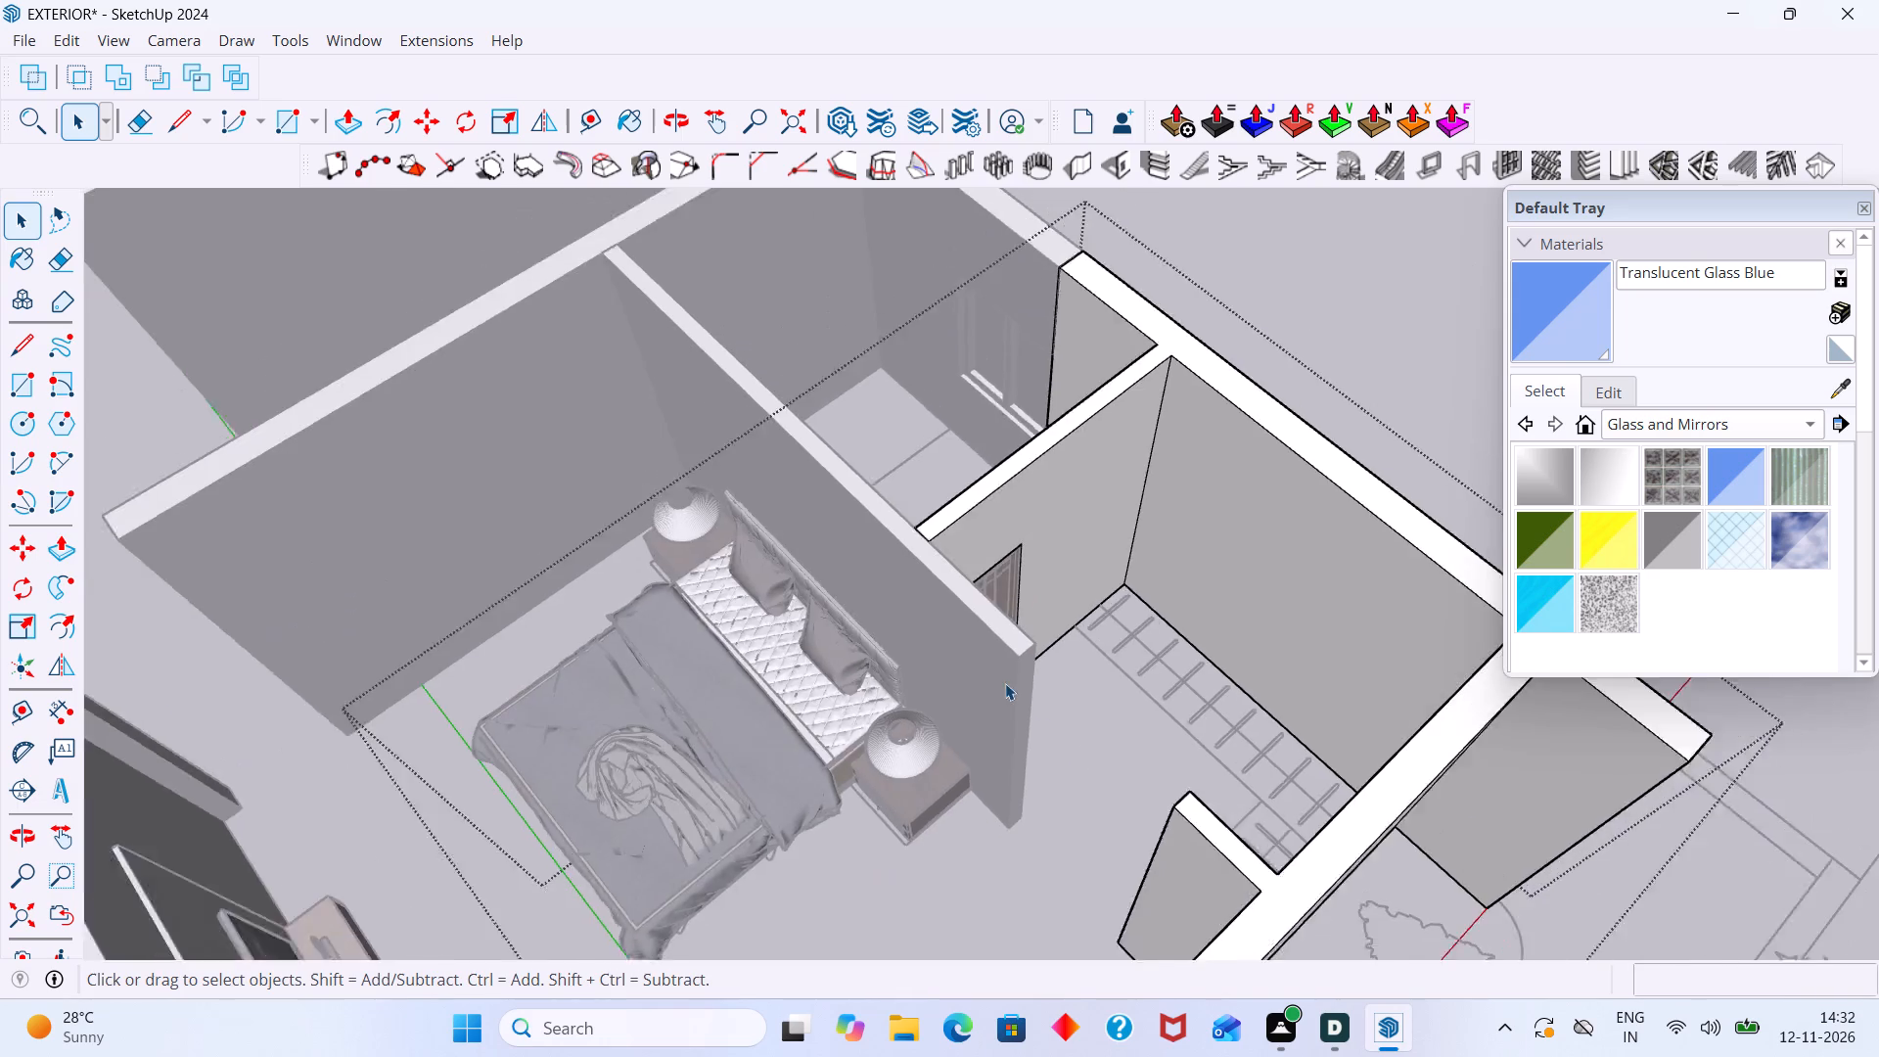
{"action": "scroll", "coordinate": [1005, 683], "scroll_direction": "down", "scroll_amount": 1}
{"action": "middle_click_drag", "start_coordinate": [1002, 679], "coordinate": [886, 591]}
{"action": "left_click", "coordinate": [1288, 293]}
Examine the bedroom, wardrobe area and adjoining small room, including their windows and door openings.
{"action": "scroll", "coordinate": [1156, 373], "scroll_direction": "down", "scroll_amount": 5}
{"action": "middle_click_drag", "start_coordinate": [1043, 505], "coordinate": [994, 442]}
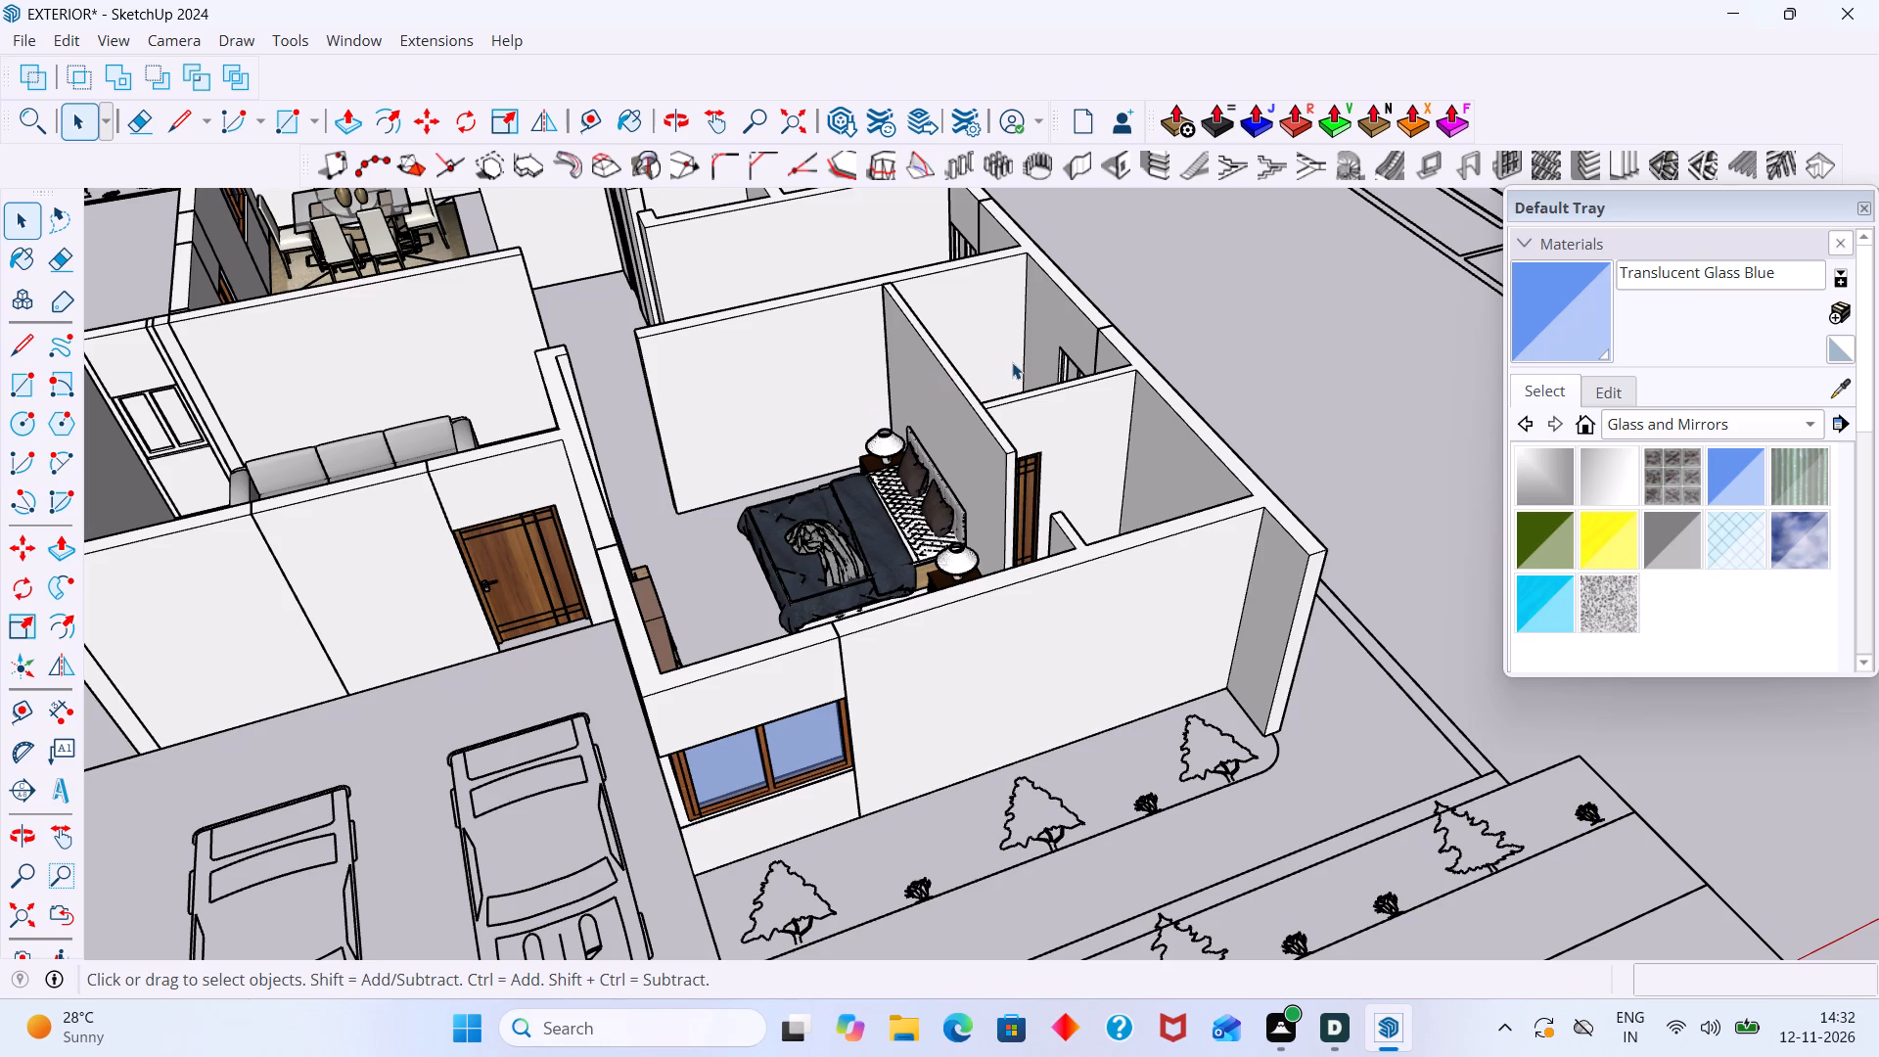
{"action": "scroll", "coordinate": [1030, 360], "scroll_direction": "down", "scroll_amount": 8}
{"action": "middle_click_drag", "start_coordinate": [1044, 373], "coordinate": [881, 589]}
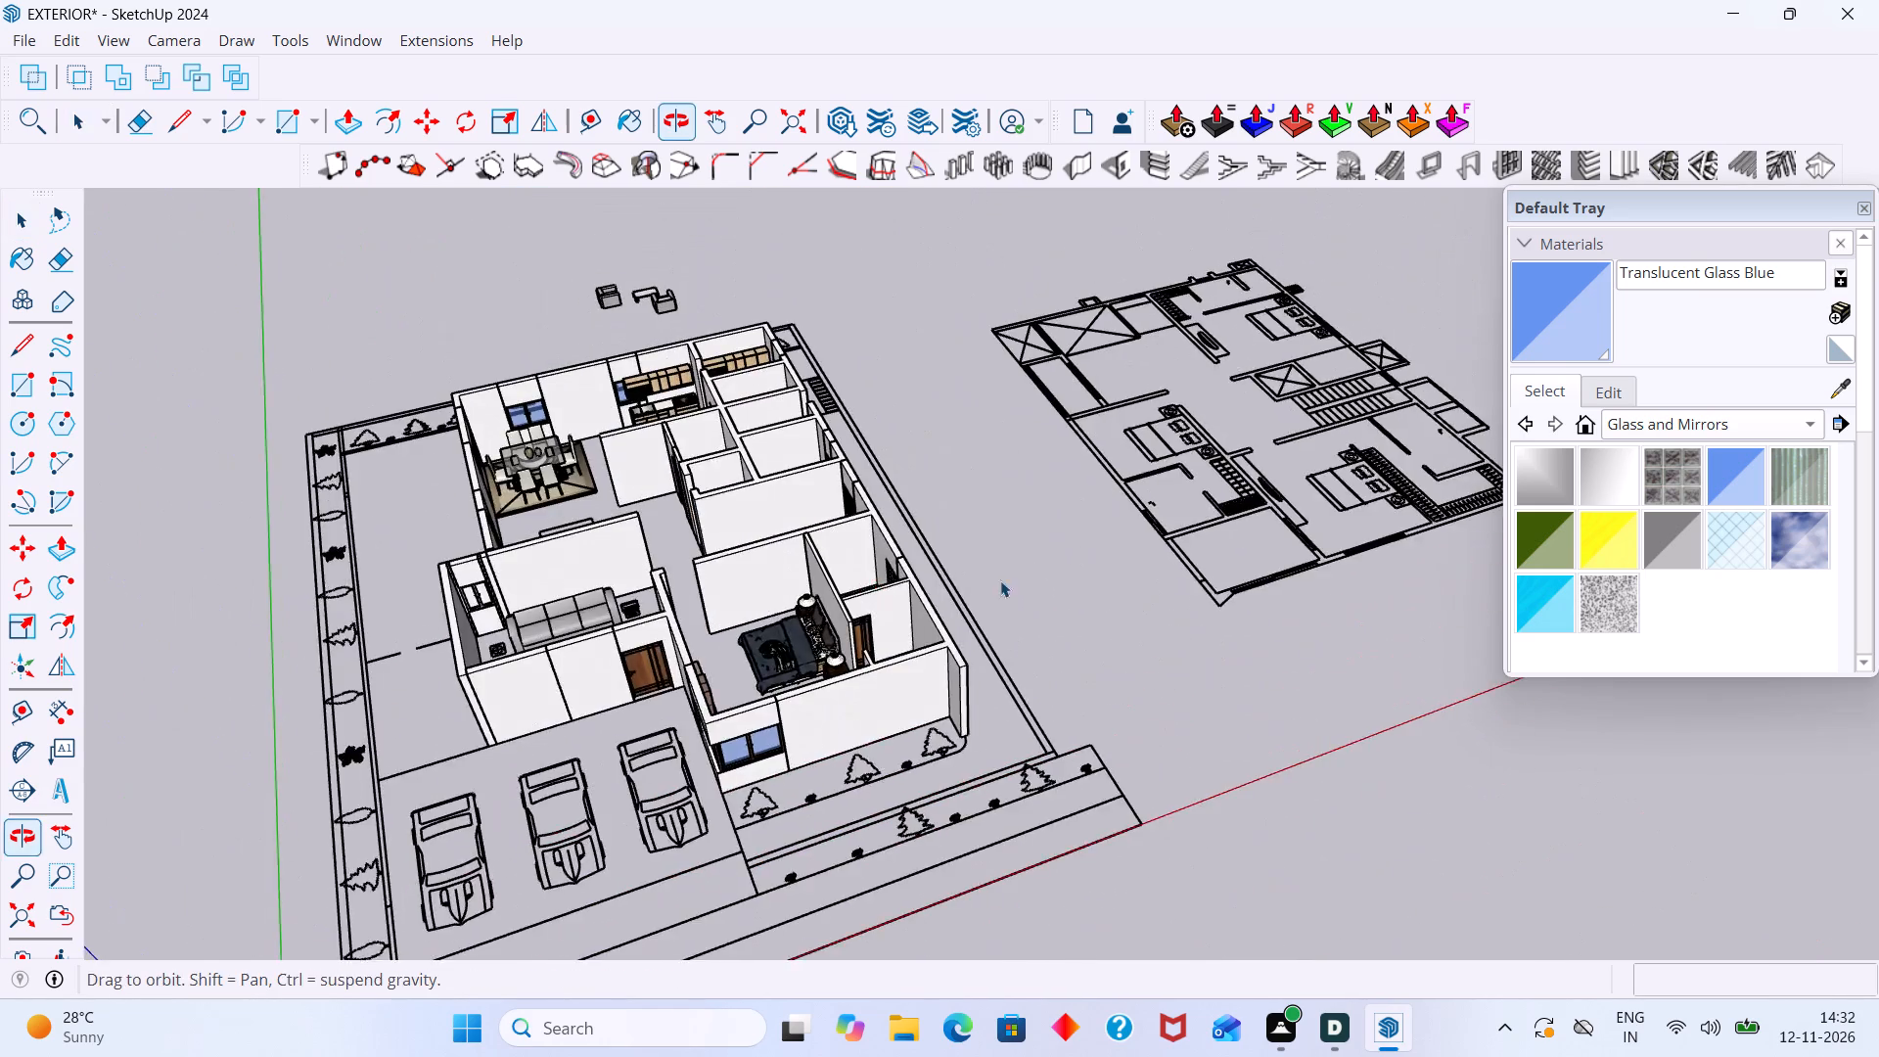
{"action": "scroll", "coordinate": [1018, 542], "scroll_direction": "up", "scroll_amount": 6}
{"action": "scroll", "coordinate": [939, 547], "scroll_direction": "up", "scroll_amount": 6}
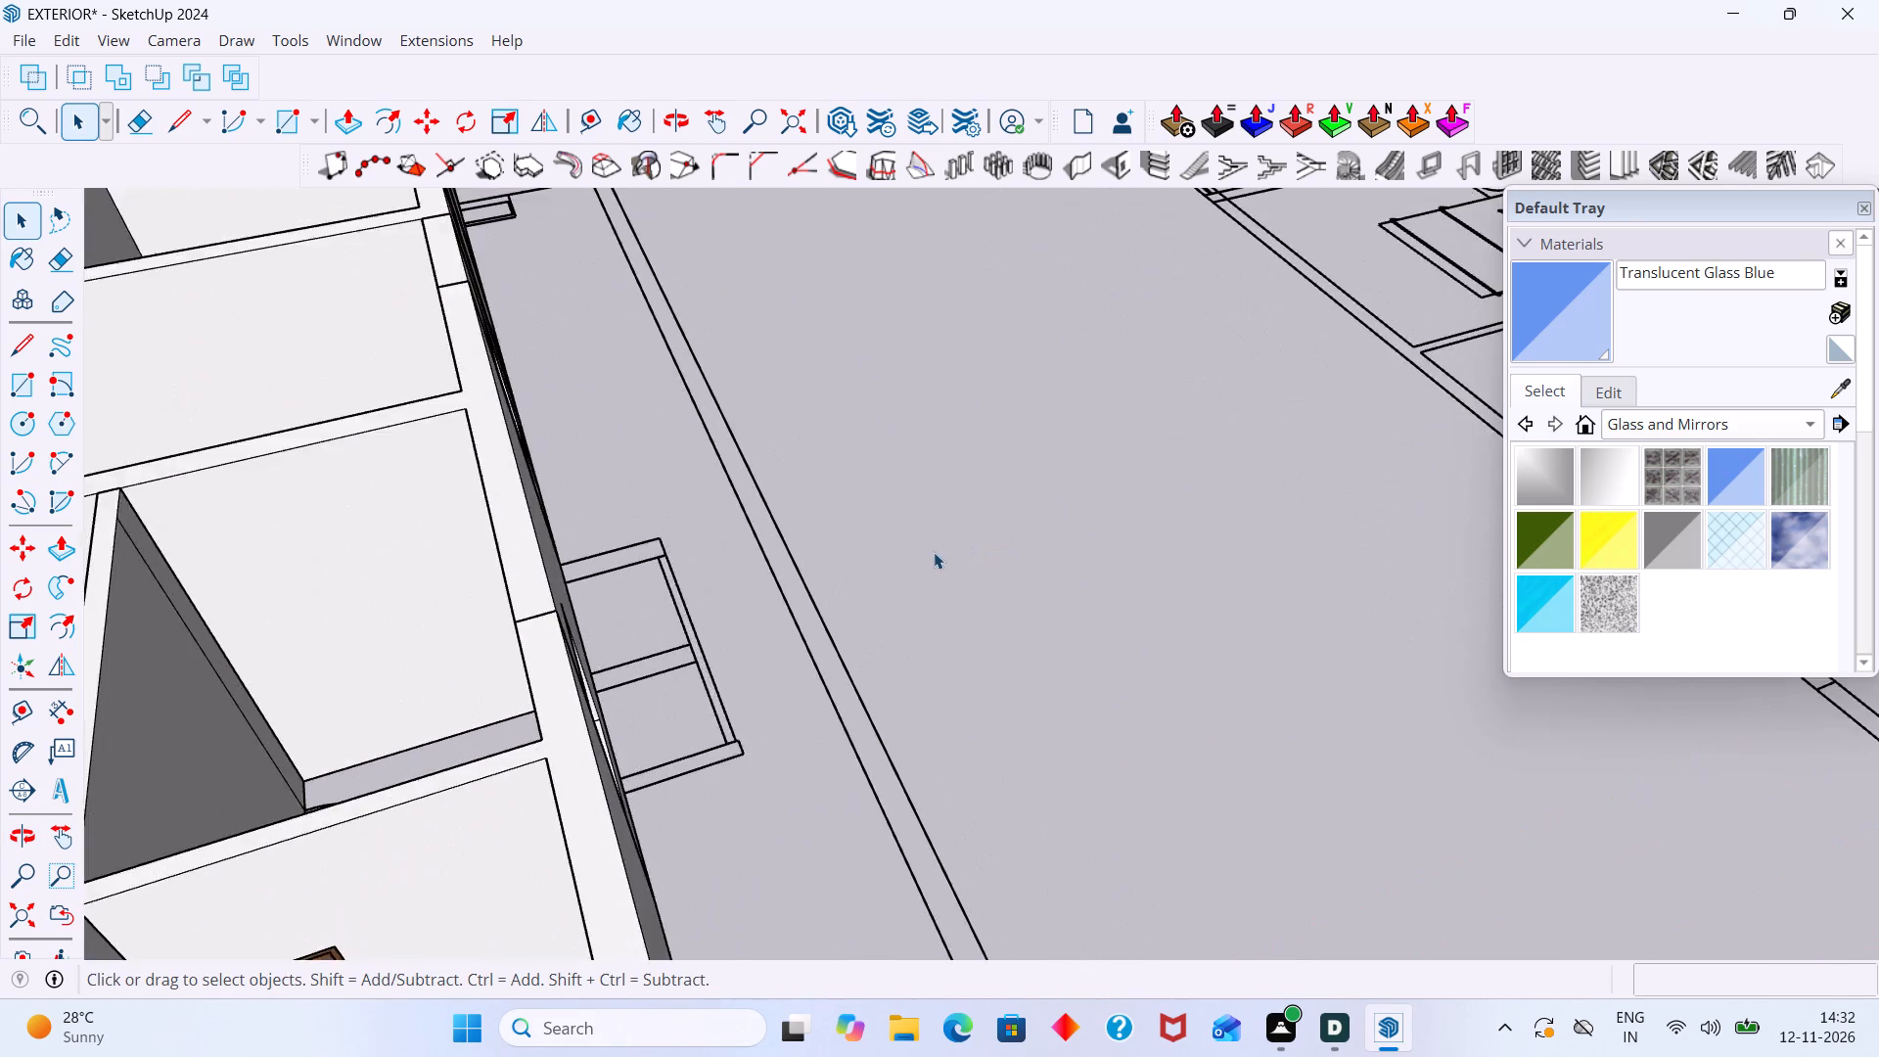
{"action": "scroll", "coordinate": [929, 561], "scroll_direction": "down", "scroll_amount": 8}
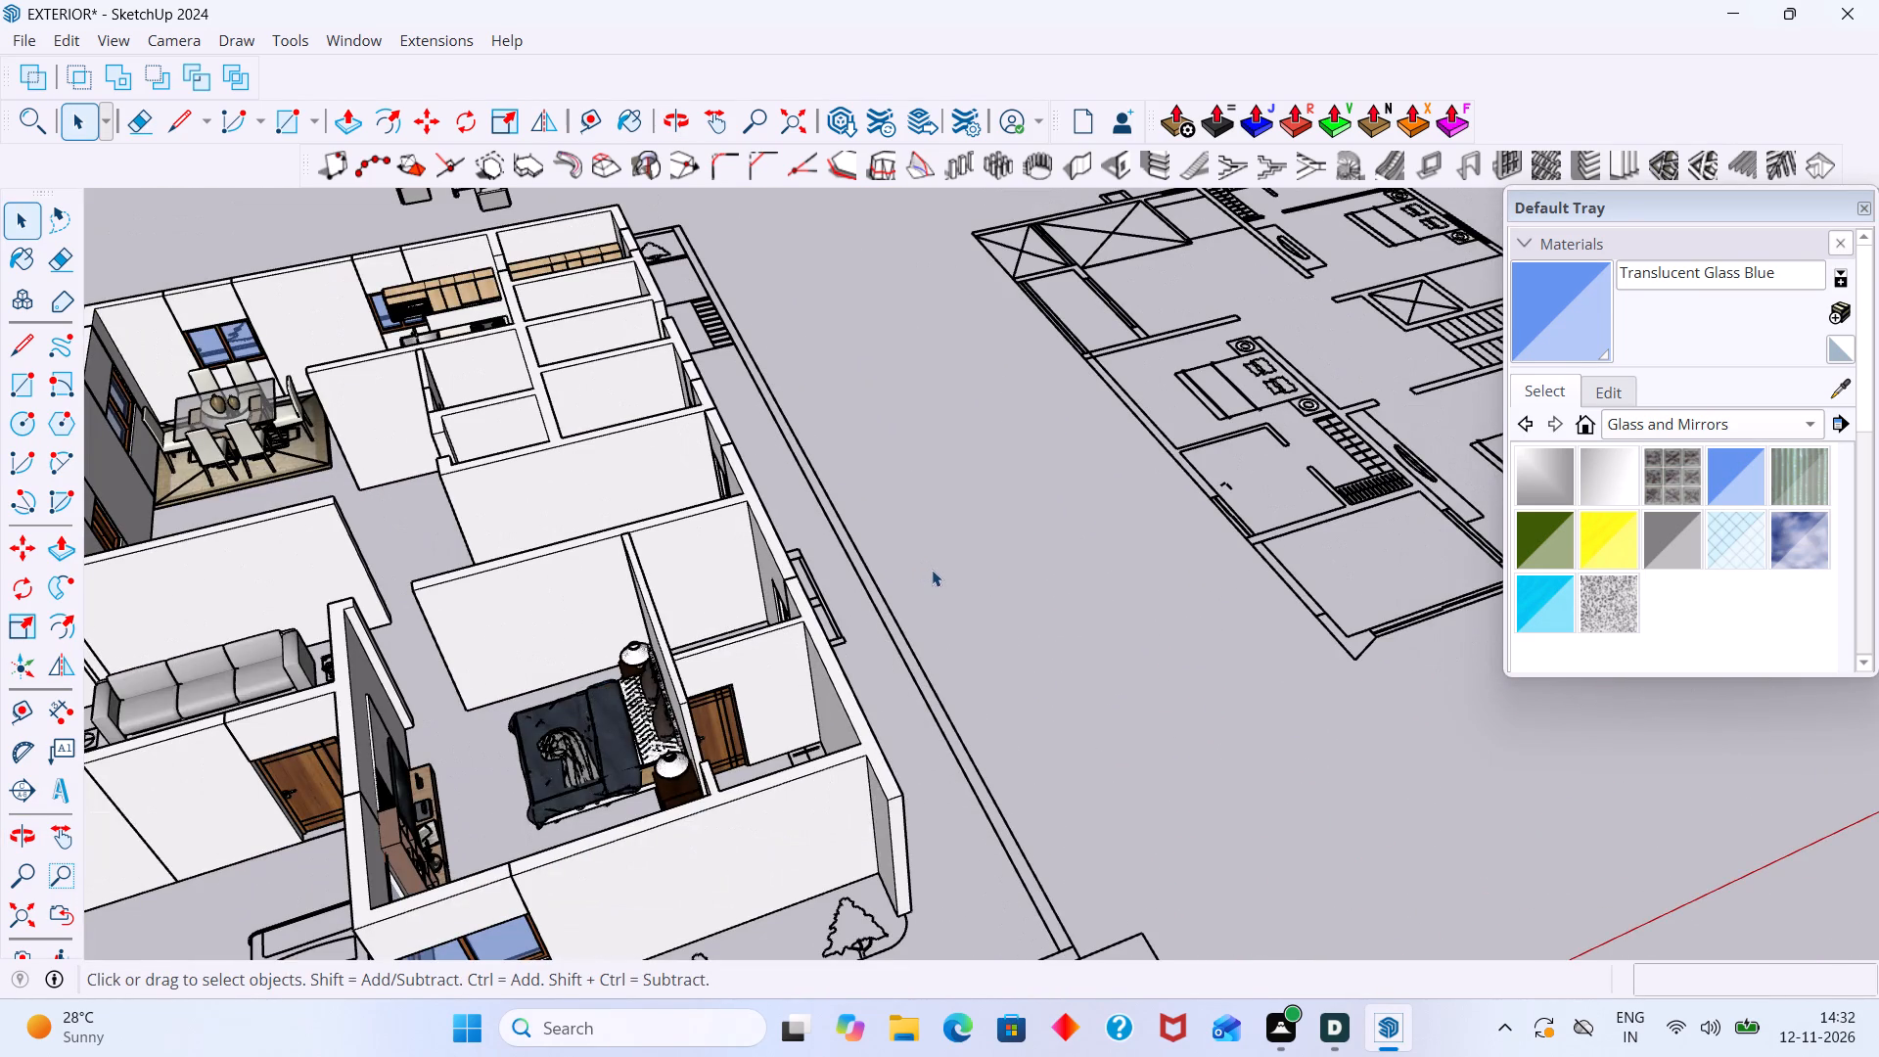
{"action": "scroll", "coordinate": [938, 574], "scroll_direction": "down", "scroll_amount": 6}
{"action": "middle_click_drag", "start_coordinate": [941, 584], "coordinate": [978, 505], "text": "shift"}
{"action": "scroll", "coordinate": [889, 503], "scroll_direction": "up", "scroll_amount": 12}
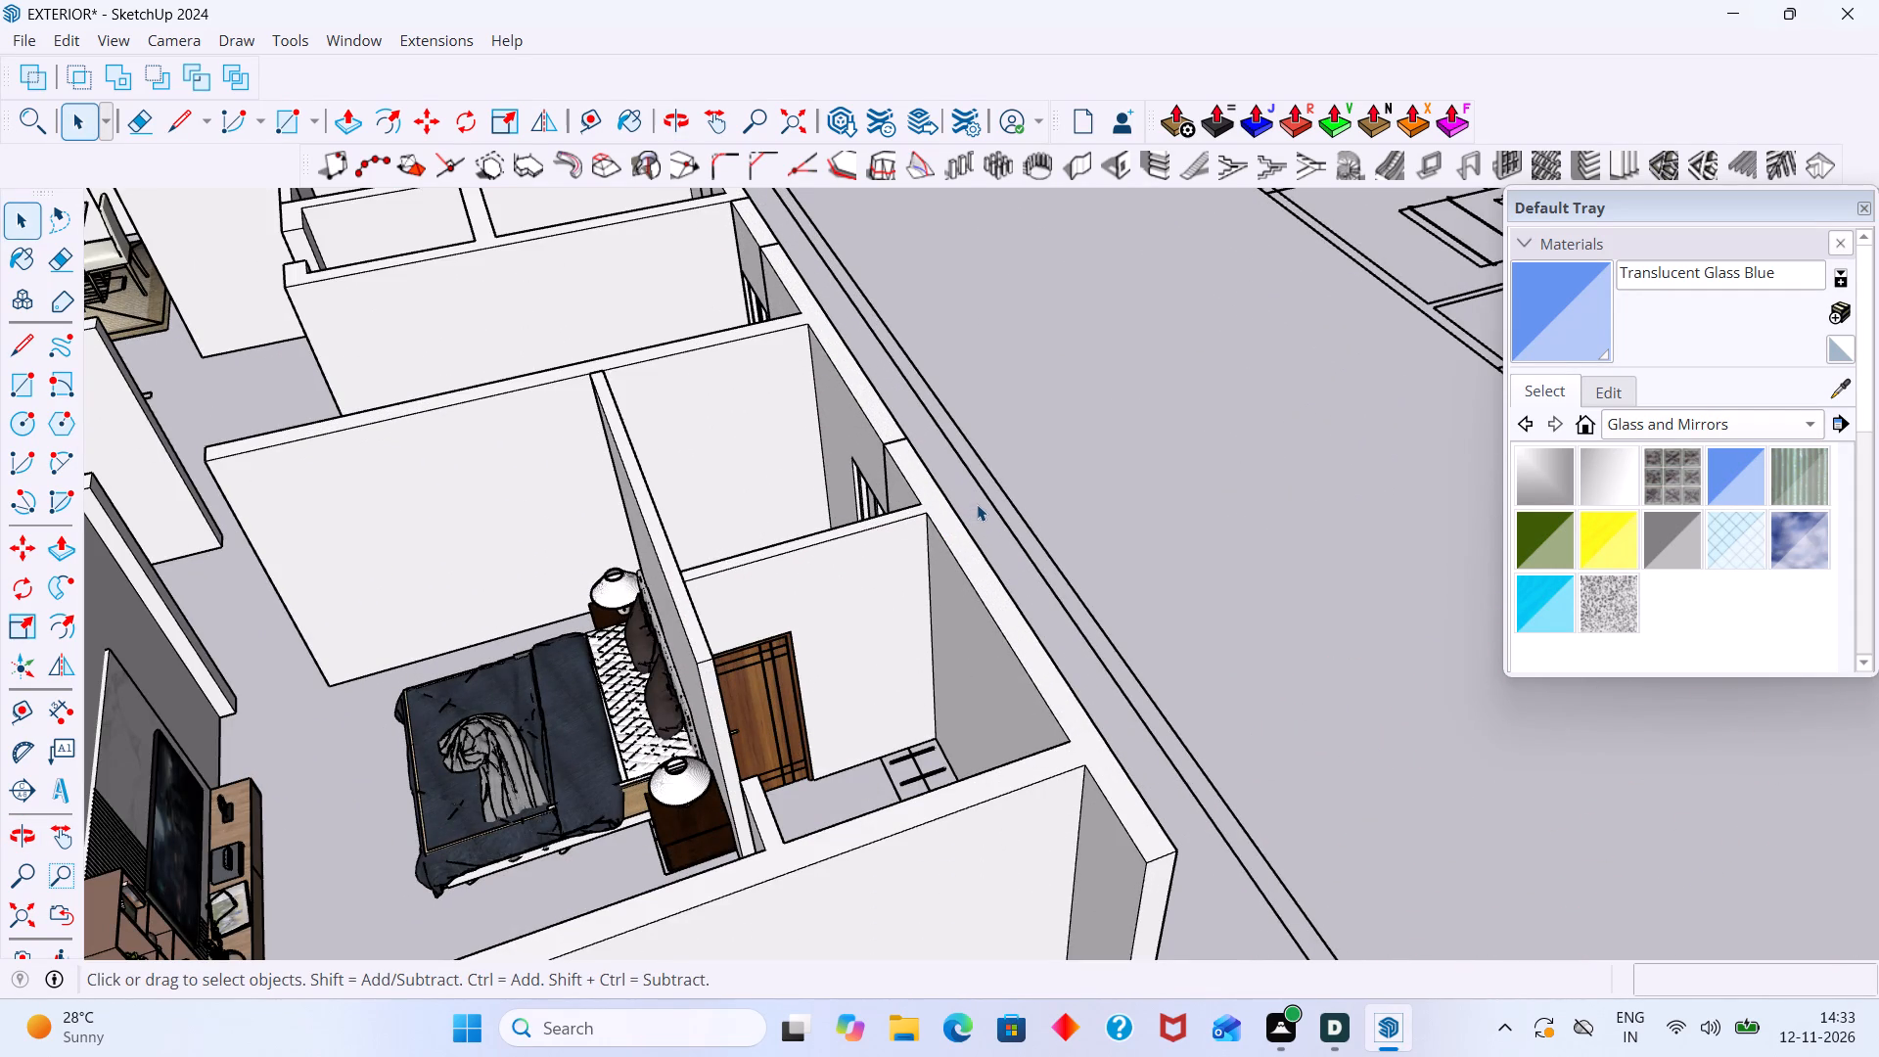
{"action": "scroll", "coordinate": [981, 499], "scroll_direction": "down", "scroll_amount": 4}
{"action": "middle_click_drag", "start_coordinate": [941, 514], "coordinate": [928, 532]}
{"action": "scroll", "coordinate": [938, 469], "scroll_direction": "up", "scroll_amount": 5}
{"action": "scroll", "coordinate": [937, 468], "scroll_direction": "down", "scroll_amount": 1}
{"action": "scroll", "coordinate": [865, 506], "scroll_direction": "up", "scroll_amount": 6}
{"action": "middle_click_drag", "start_coordinate": [913, 562], "coordinate": [1111, 582]}
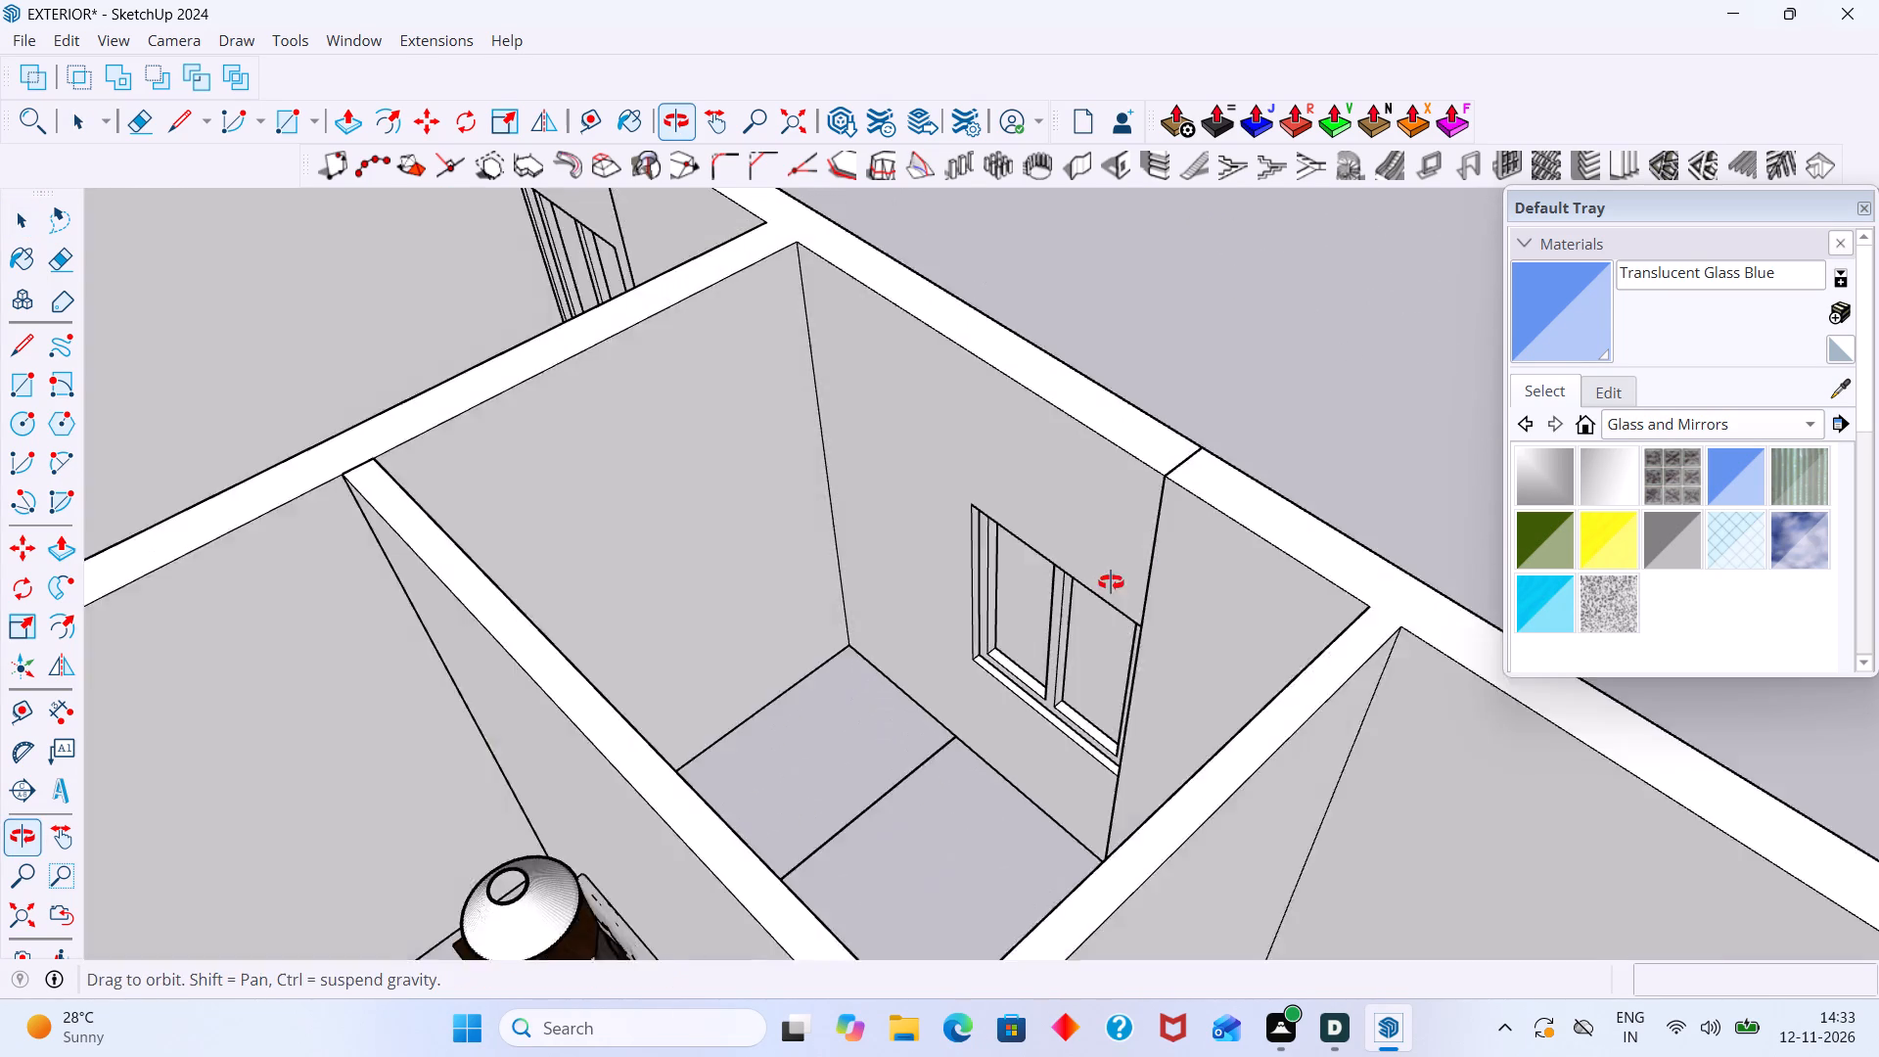
{"action": "middle_click_drag", "start_coordinate": [1111, 582], "coordinate": [1153, 592]}
{"action": "scroll", "coordinate": [1171, 590], "scroll_direction": "up", "scroll_amount": 10}
{"action": "scroll", "coordinate": [1203, 572], "scroll_direction": "down", "scroll_amount": 20}
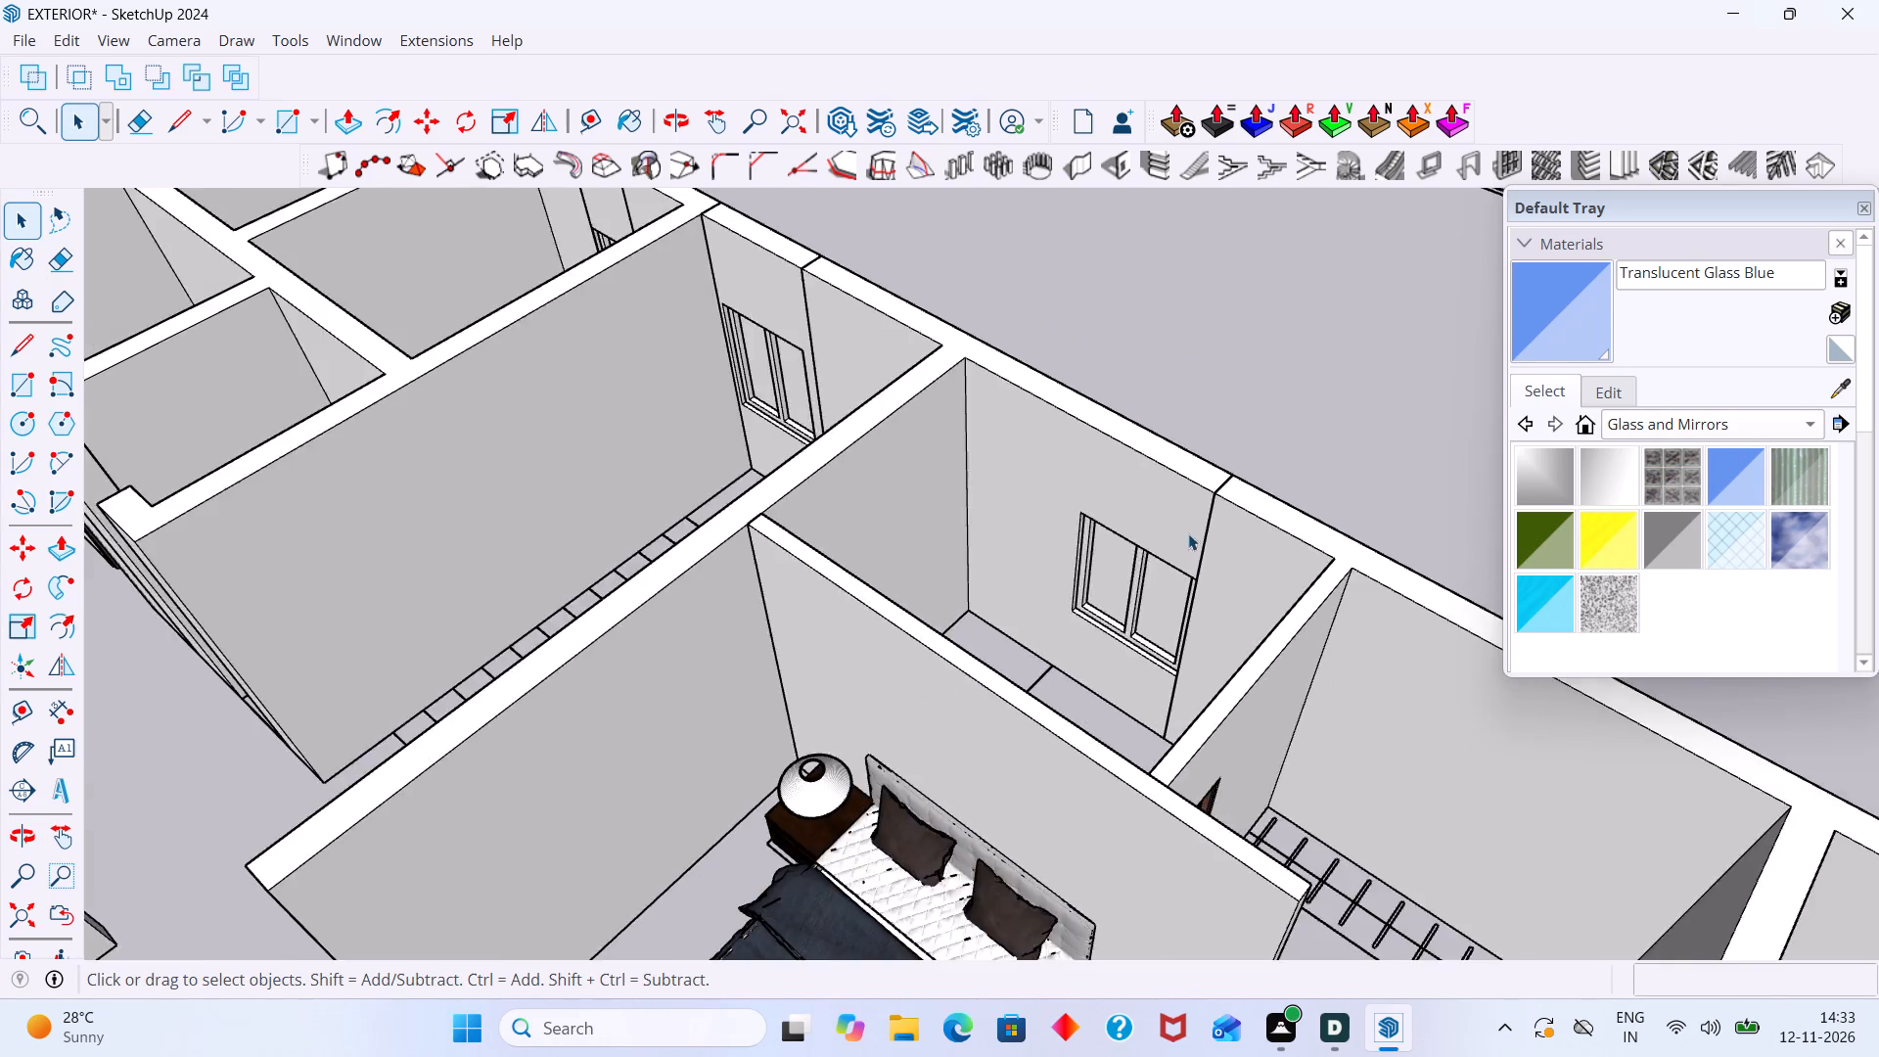
{"action": "scroll", "coordinate": [1188, 533], "scroll_direction": "down", "scroll_amount": 6}
{"action": "scroll", "coordinate": [1214, 554], "scroll_direction": "up", "scroll_amount": 1}
{"action": "scroll", "coordinate": [1214, 554], "scroll_direction": "down", "scroll_amount": 2}
{"action": "middle_click_drag", "start_coordinate": [1203, 597], "coordinate": [1047, 566]}
{"action": "scroll", "coordinate": [1060, 563], "scroll_direction": "down", "scroll_amount": 5}
{"action": "middle_click_drag", "start_coordinate": [1144, 634], "coordinate": [909, 631]}
{"action": "scroll", "coordinate": [1118, 604], "scroll_direction": "up", "scroll_amount": 10}
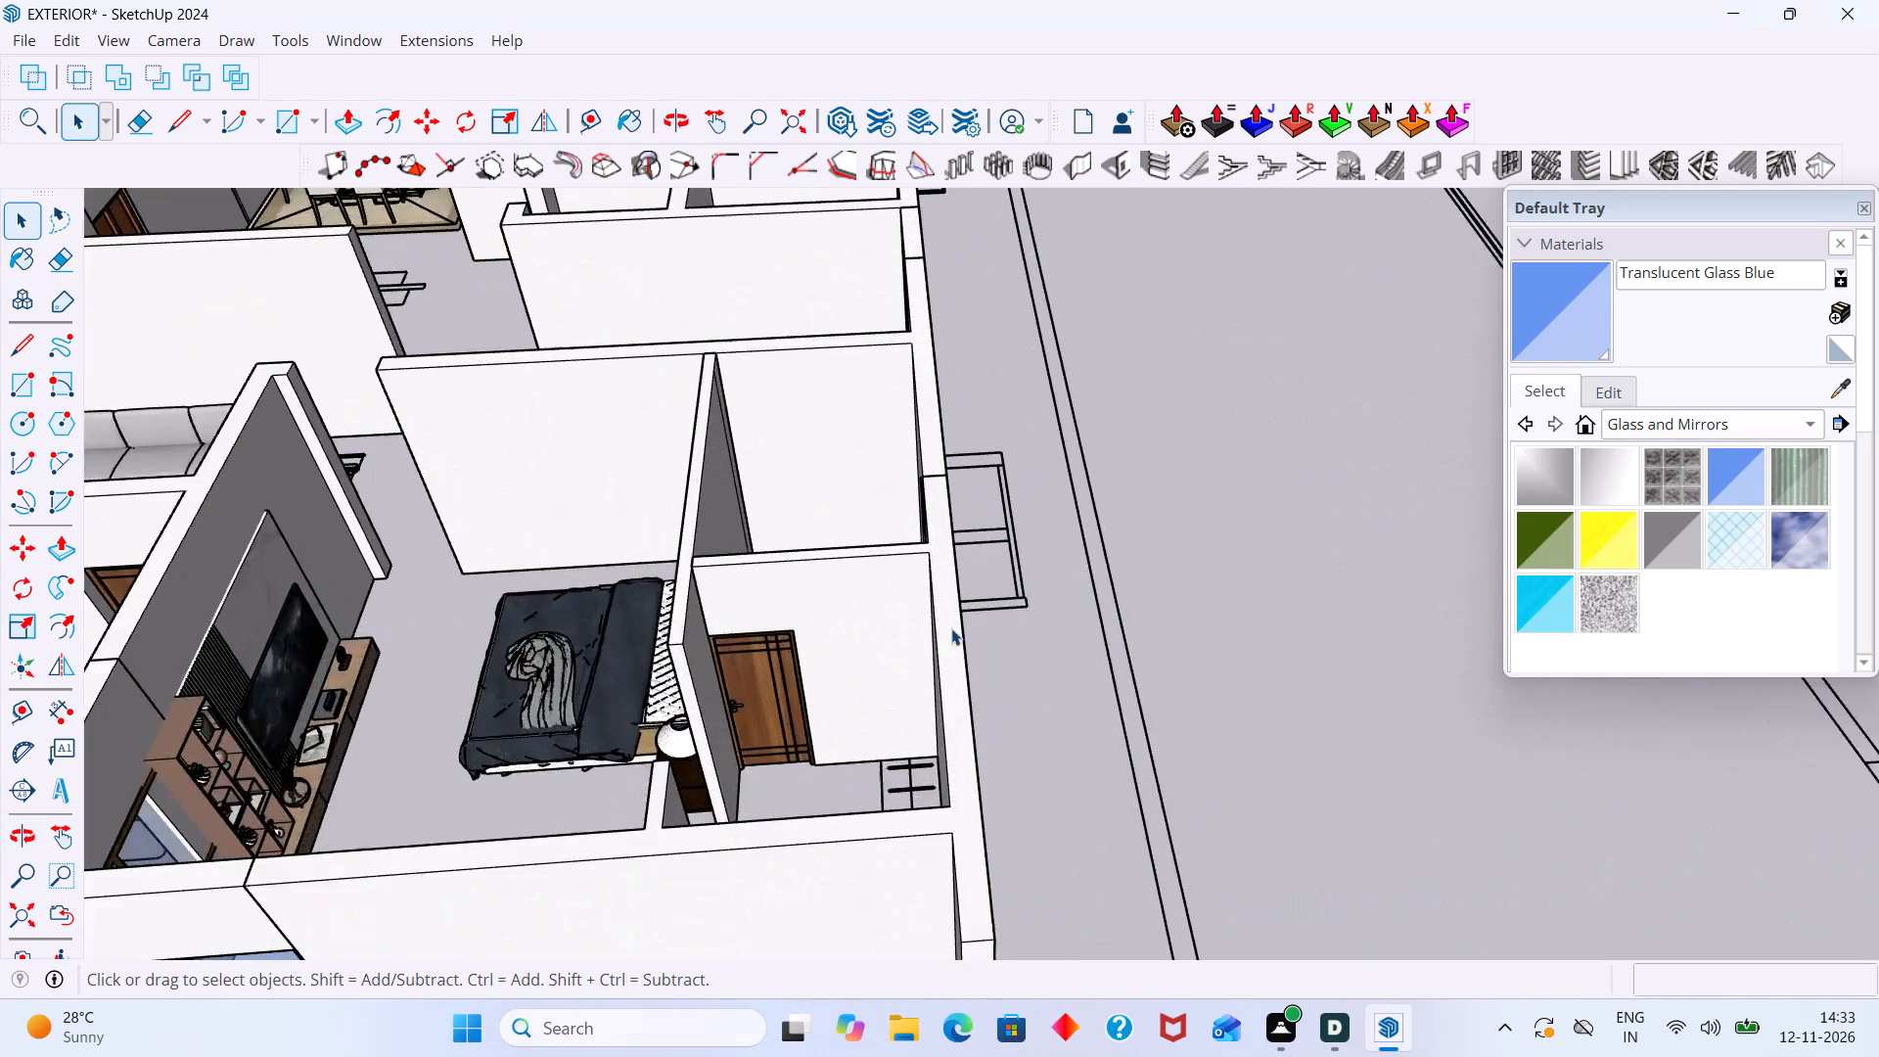
{"action": "scroll", "coordinate": [934, 611], "scroll_direction": "down", "scroll_amount": 11}
{"action": "middle_click_drag", "start_coordinate": [877, 618], "coordinate": [856, 799]}
{"action": "scroll", "coordinate": [830, 596], "scroll_direction": "up", "scroll_amount": 11}
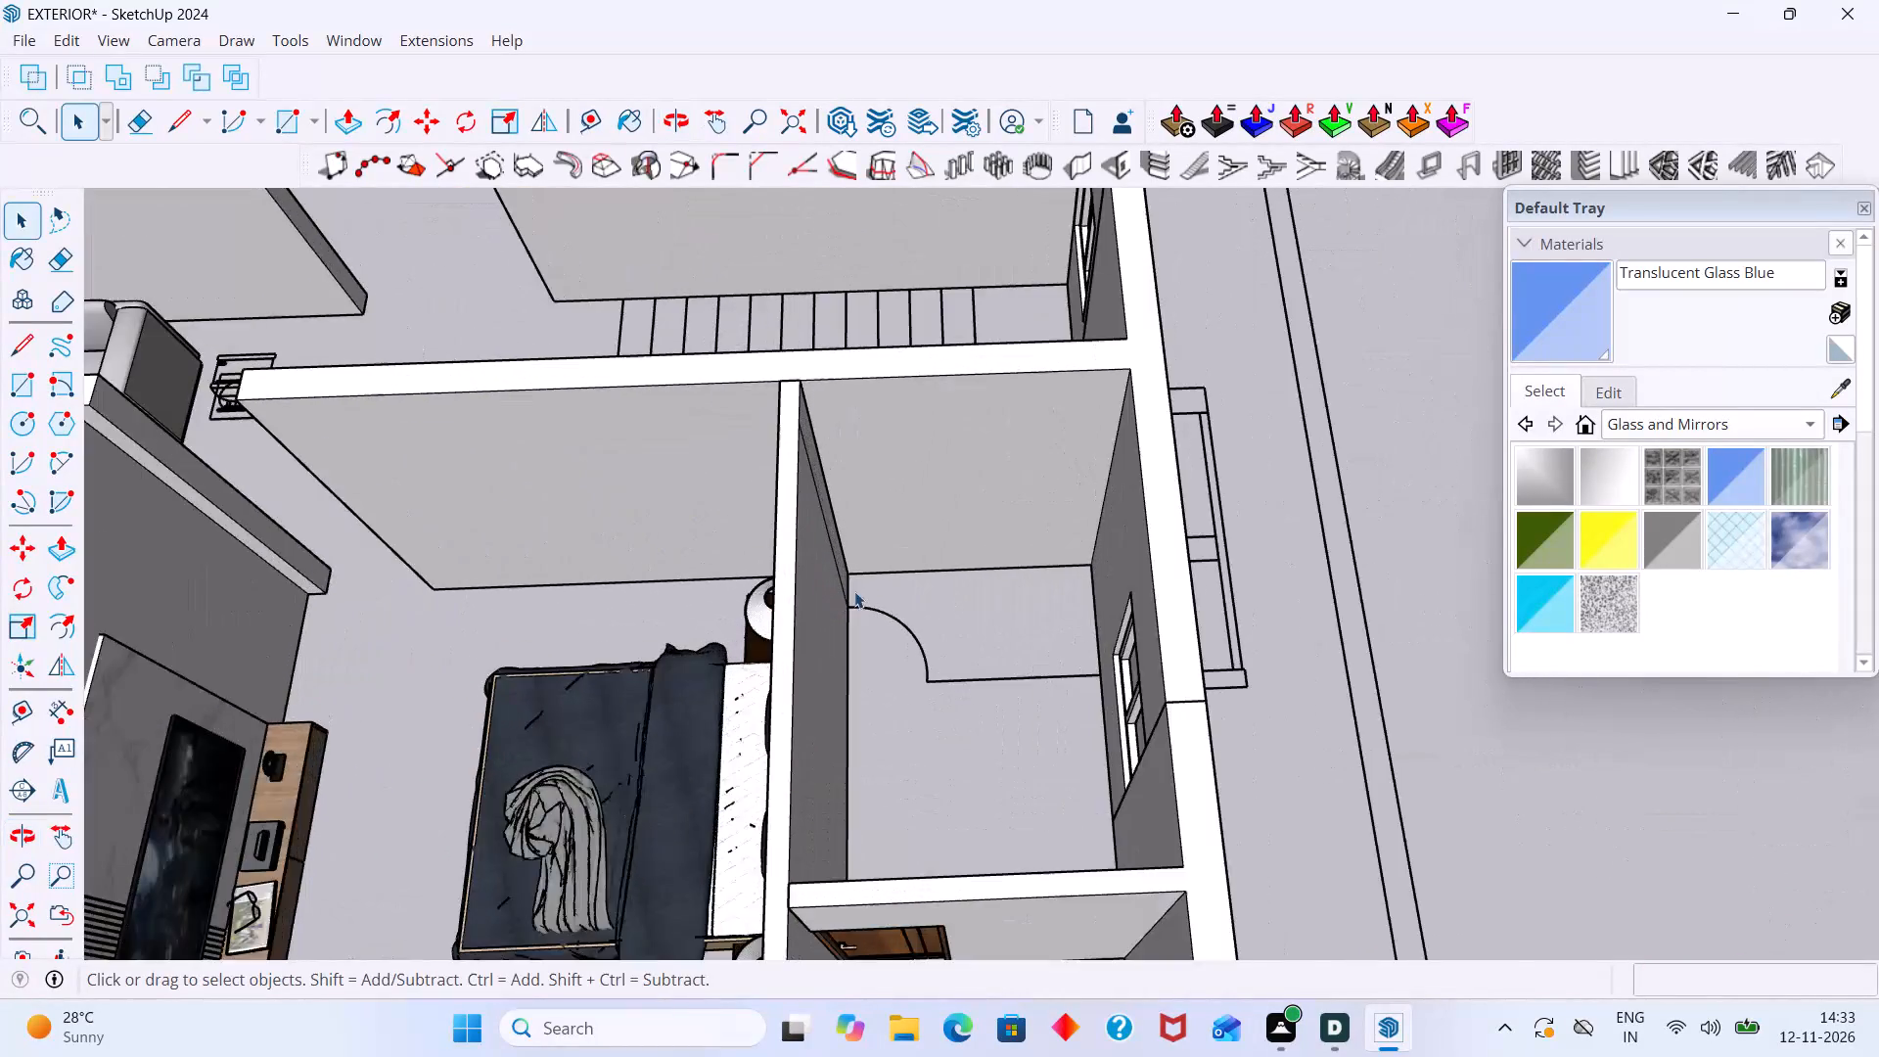
{"action": "scroll", "coordinate": [854, 591], "scroll_direction": "up", "scroll_amount": 3}
{"action": "scroll", "coordinate": [881, 599], "scroll_direction": "down", "scroll_amount": 11}
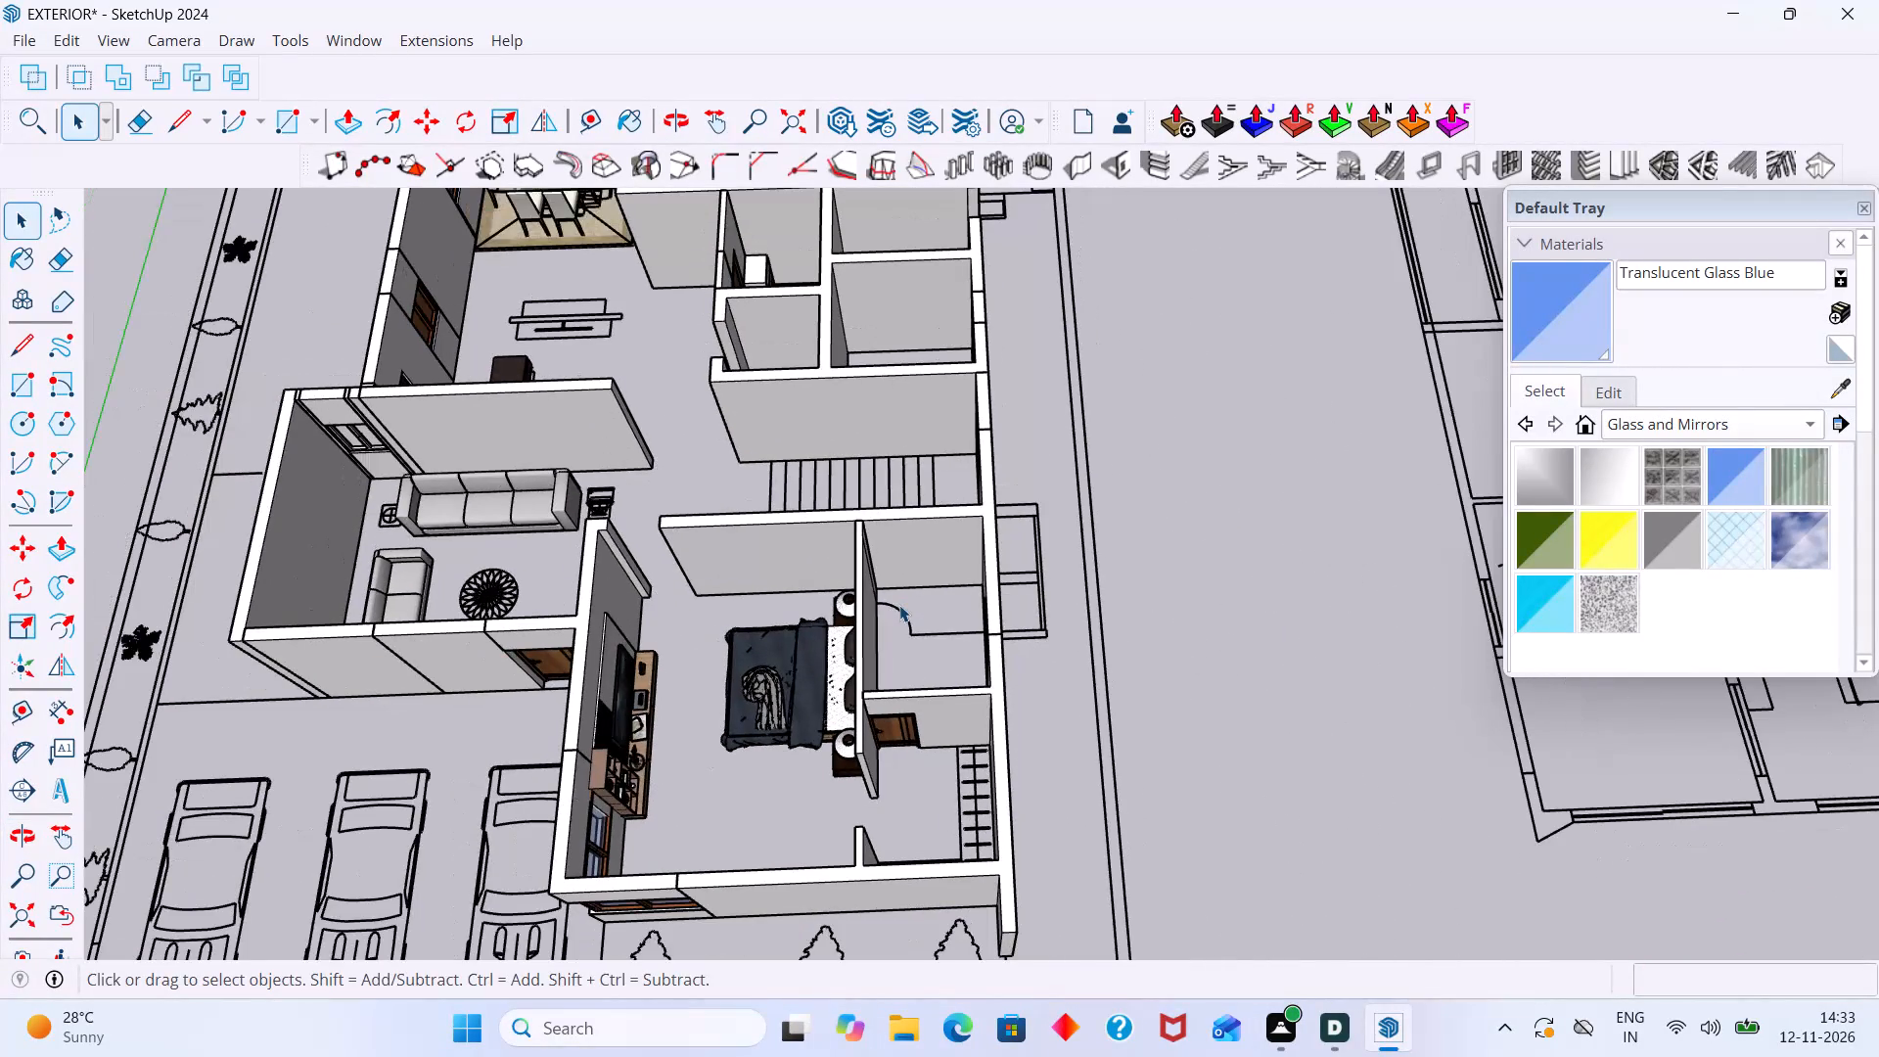
{"action": "scroll", "coordinate": [899, 605], "scroll_direction": "down", "scroll_amount": 3}
Inspect the loose armchairs and small table standing outside the plot beside the house.
{"action": "middle_click_drag", "start_coordinate": [902, 615], "coordinate": [1578, 471]}
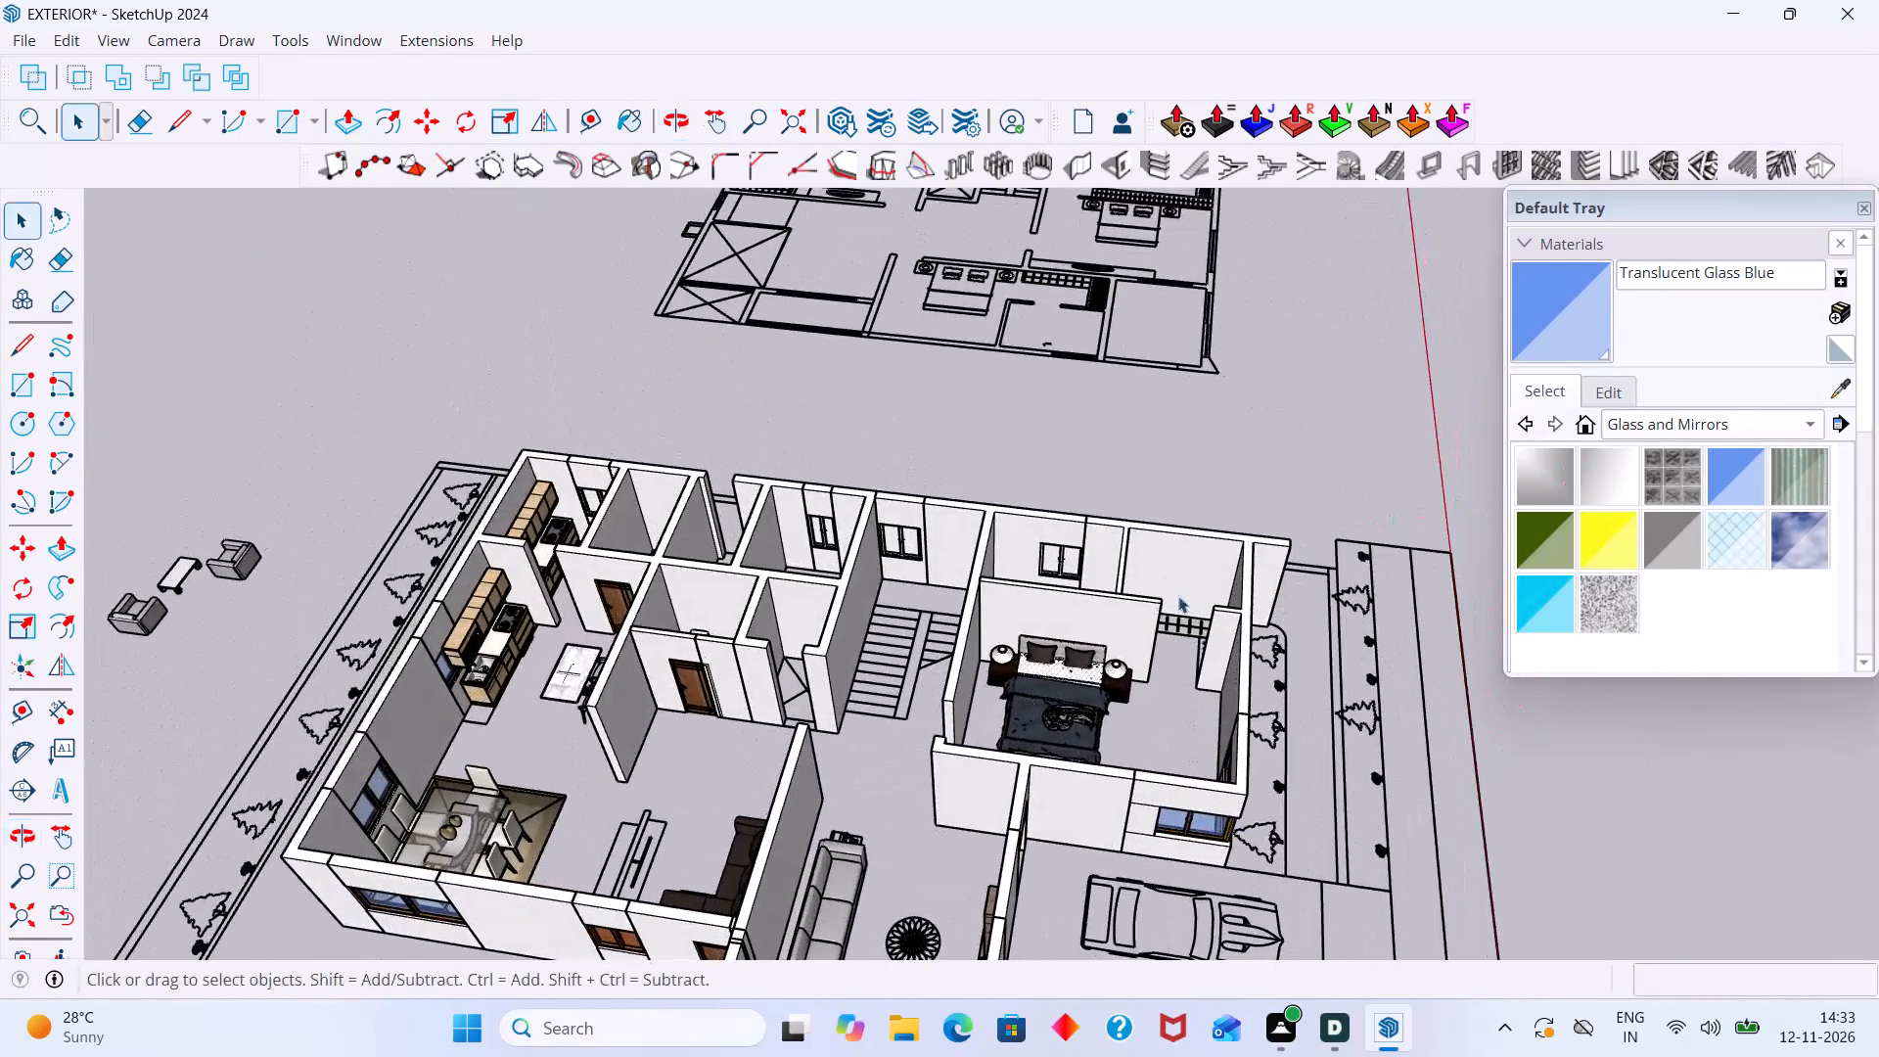
{"action": "scroll", "coordinate": [932, 689], "scroll_direction": "up", "scroll_amount": 13}
{"action": "scroll", "coordinate": [929, 720], "scroll_direction": "down", "scroll_amount": 14}
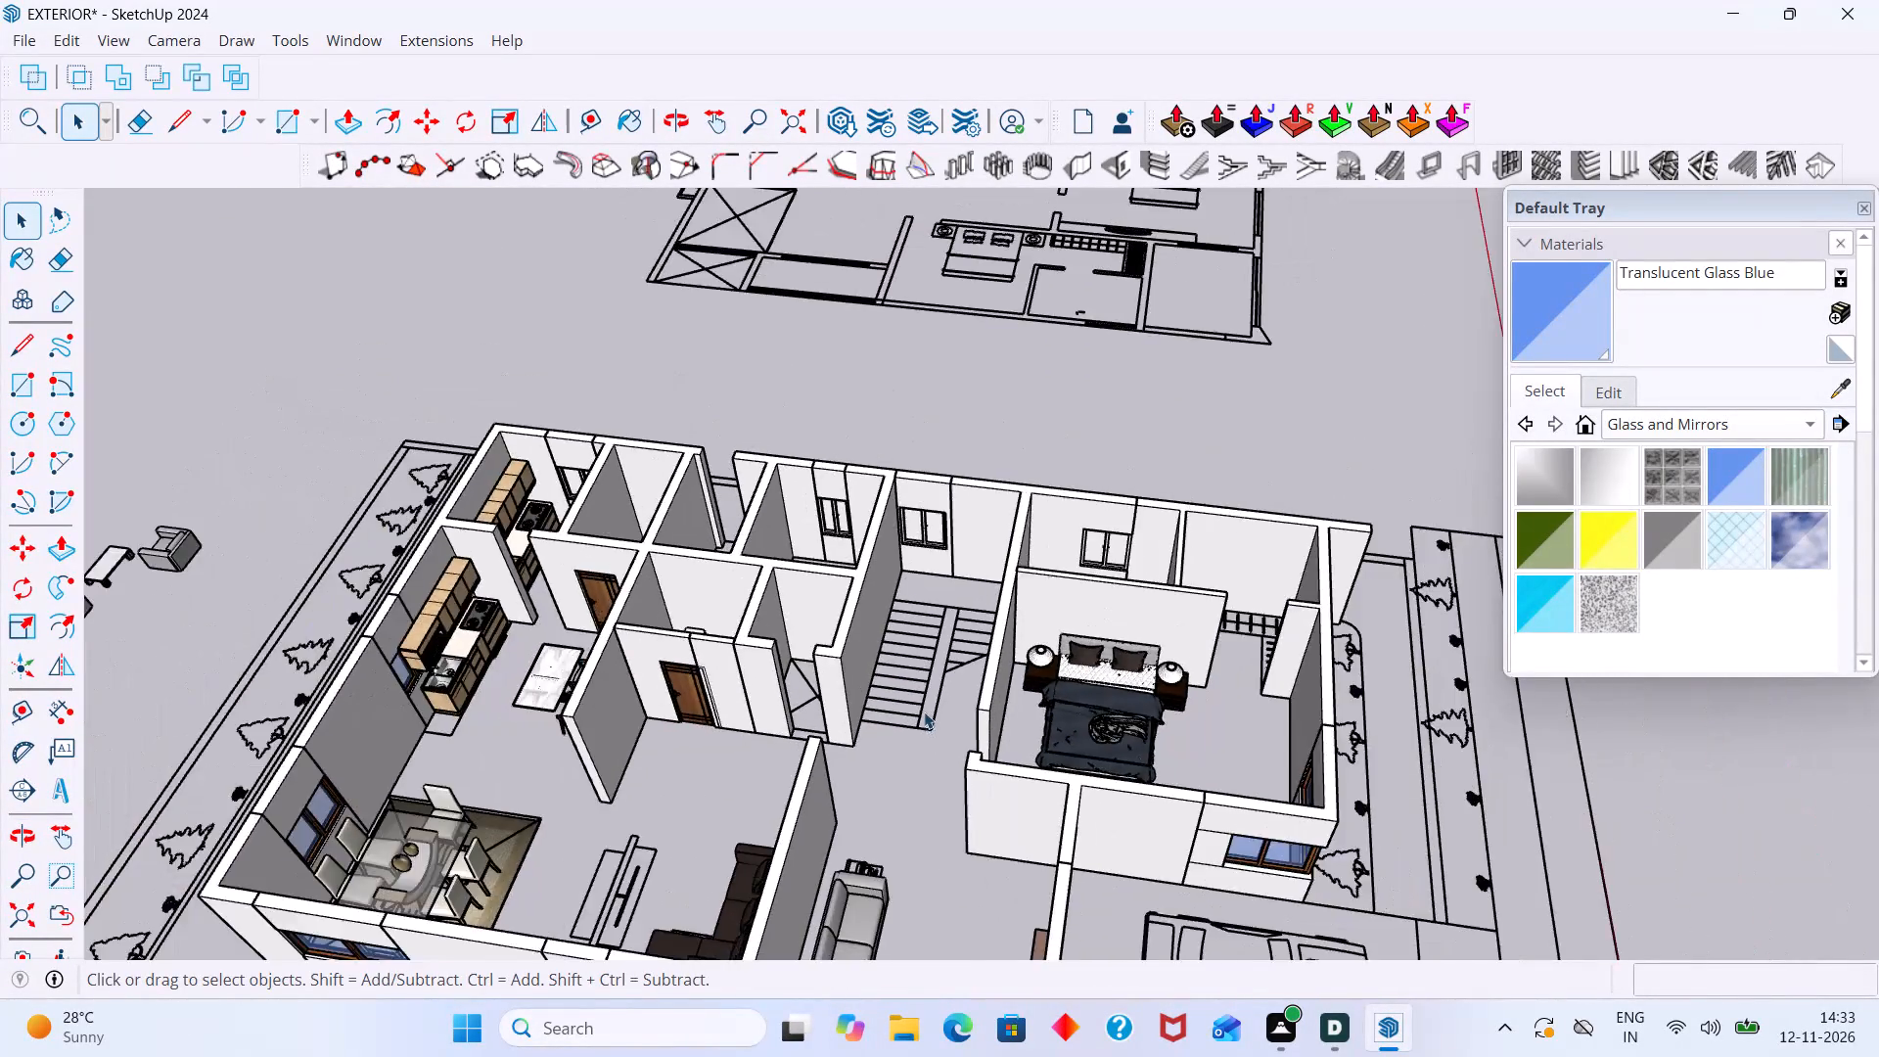
{"action": "scroll", "coordinate": [924, 712], "scroll_direction": "down", "scroll_amount": 5}
{"action": "scroll", "coordinate": [528, 643], "scroll_direction": "up", "scroll_amount": 1}
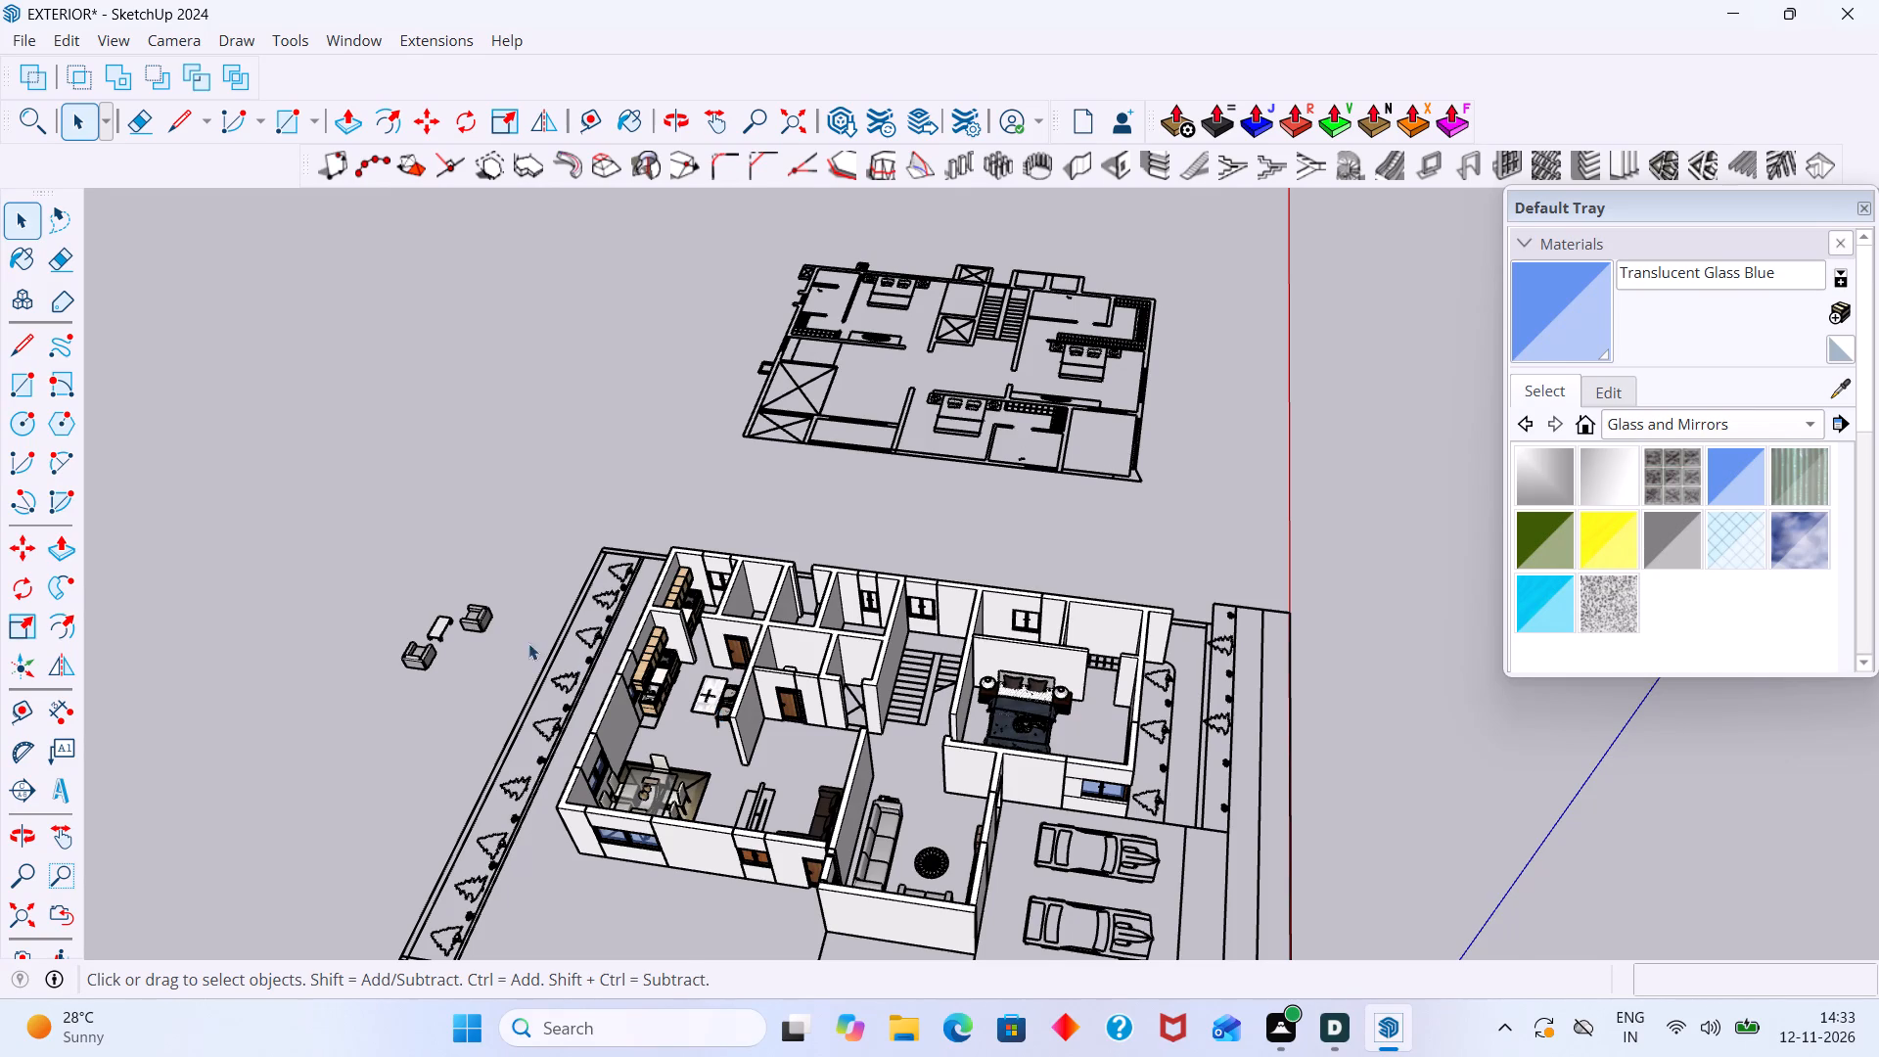
{"action": "scroll", "coordinate": [528, 643], "scroll_direction": "up", "scroll_amount": 3}
{"action": "middle_click_drag", "start_coordinate": [456, 669], "coordinate": [801, 573]}
{"action": "scroll", "coordinate": [644, 611], "scroll_direction": "up", "scroll_amount": 4}
{"action": "scroll", "coordinate": [759, 545], "scroll_direction": "up", "scroll_amount": 3}
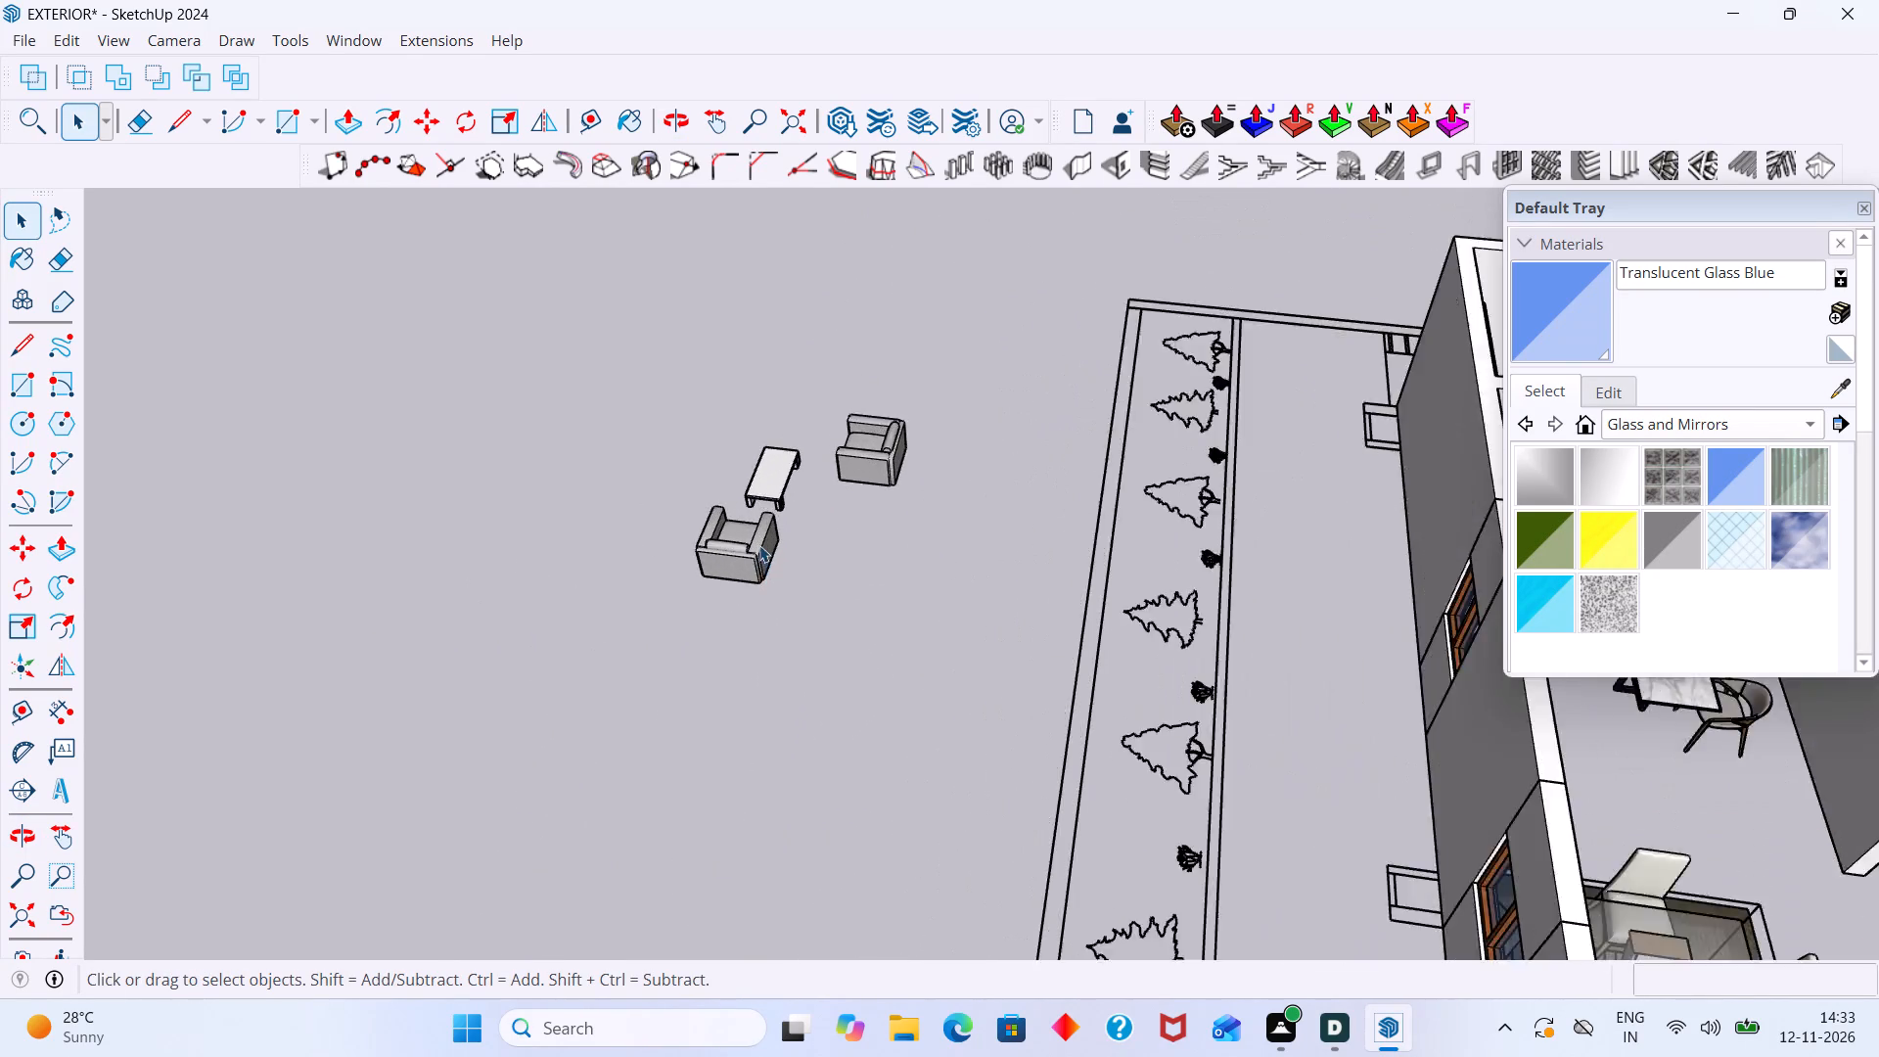
{"action": "scroll", "coordinate": [759, 545], "scroll_direction": "up", "scroll_amount": 9}
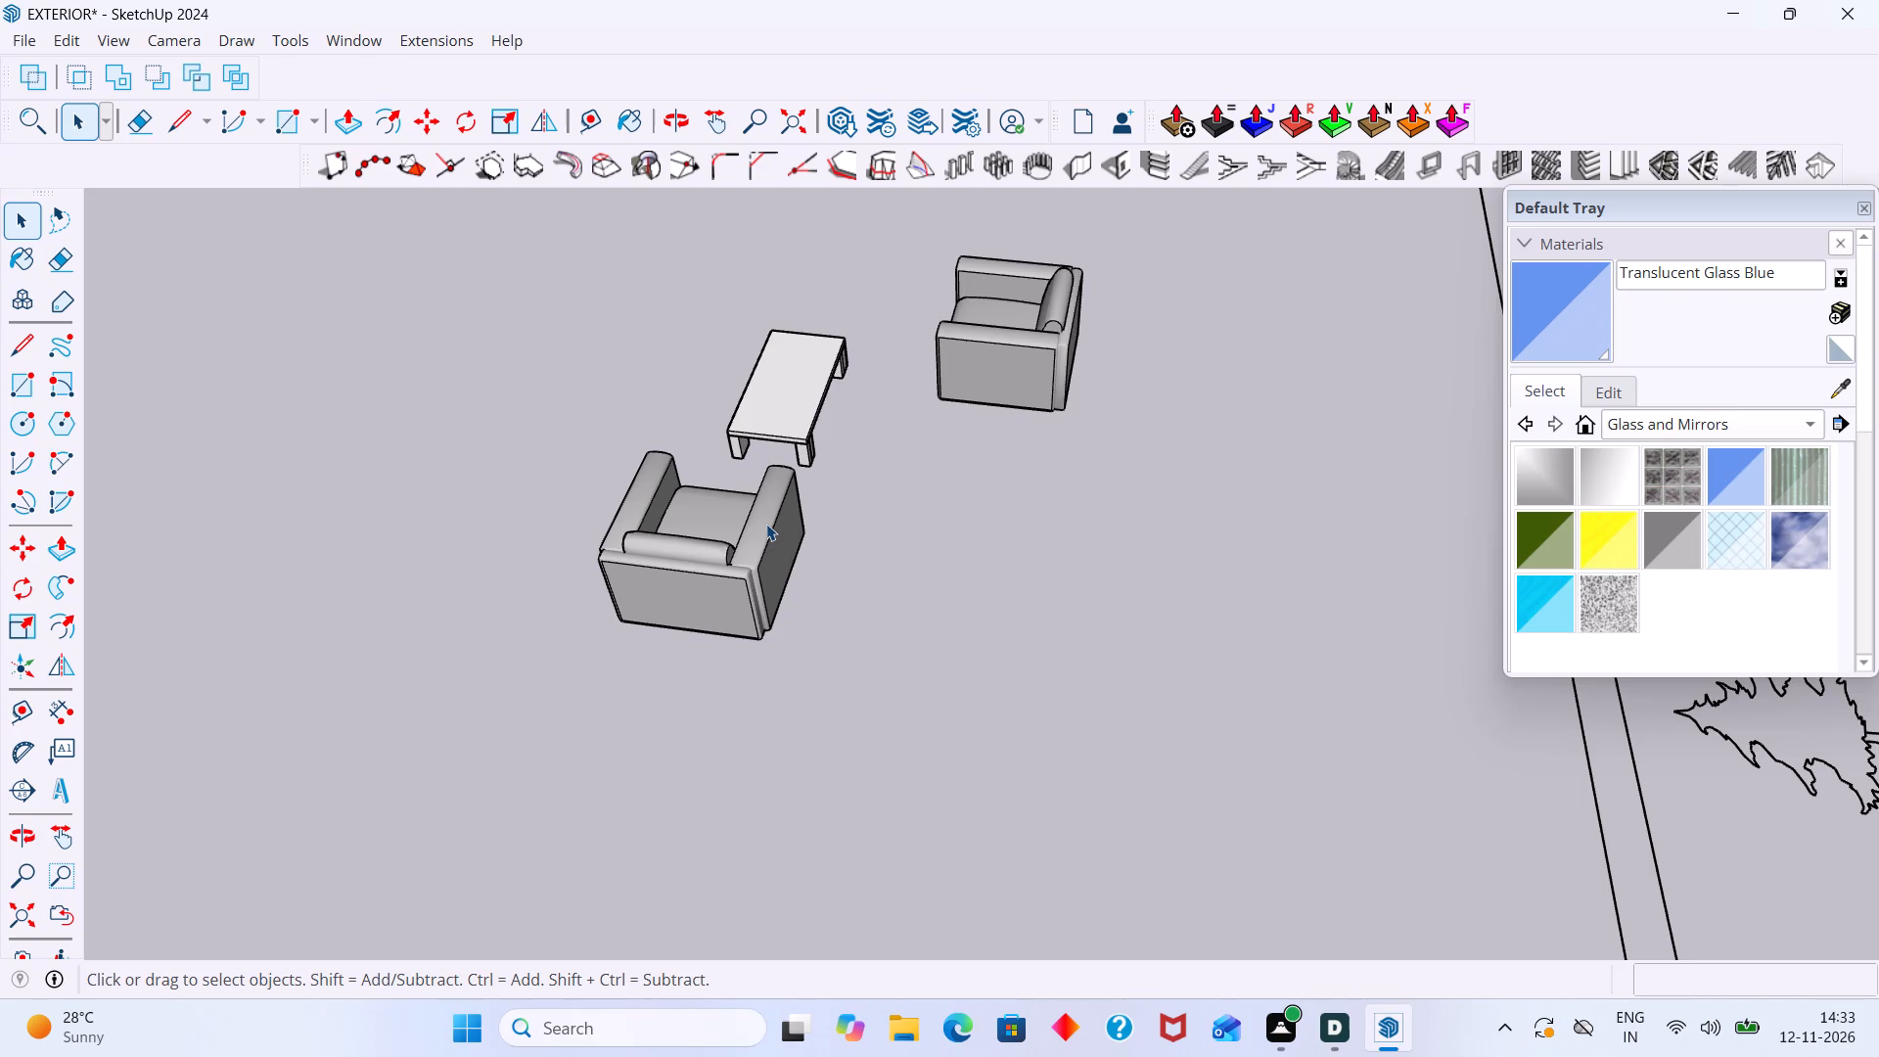
{"action": "scroll", "coordinate": [812, 557], "scroll_direction": "down", "scroll_amount": 5}
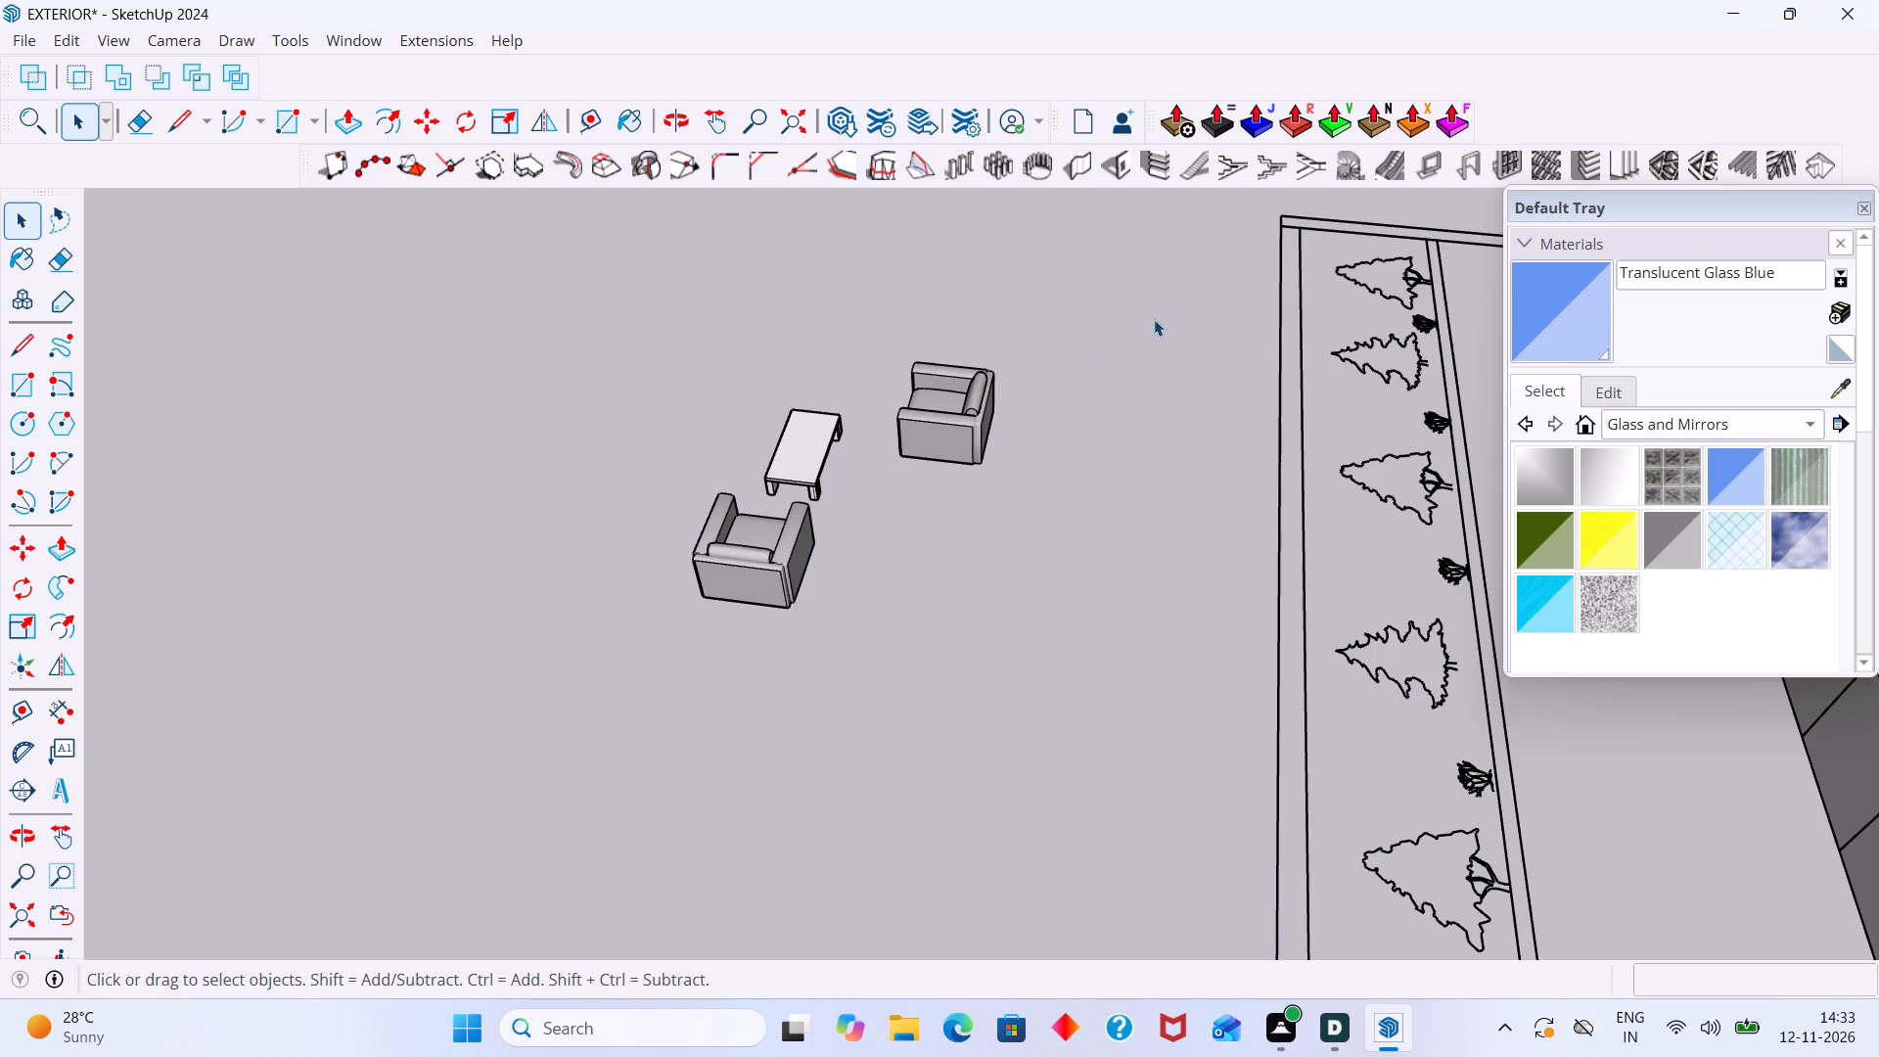
{"action": "scroll", "coordinate": [918, 365], "scroll_direction": "down", "scroll_amount": 5}
{"action": "scroll", "coordinate": [990, 396], "scroll_direction": "up", "scroll_amount": 10}
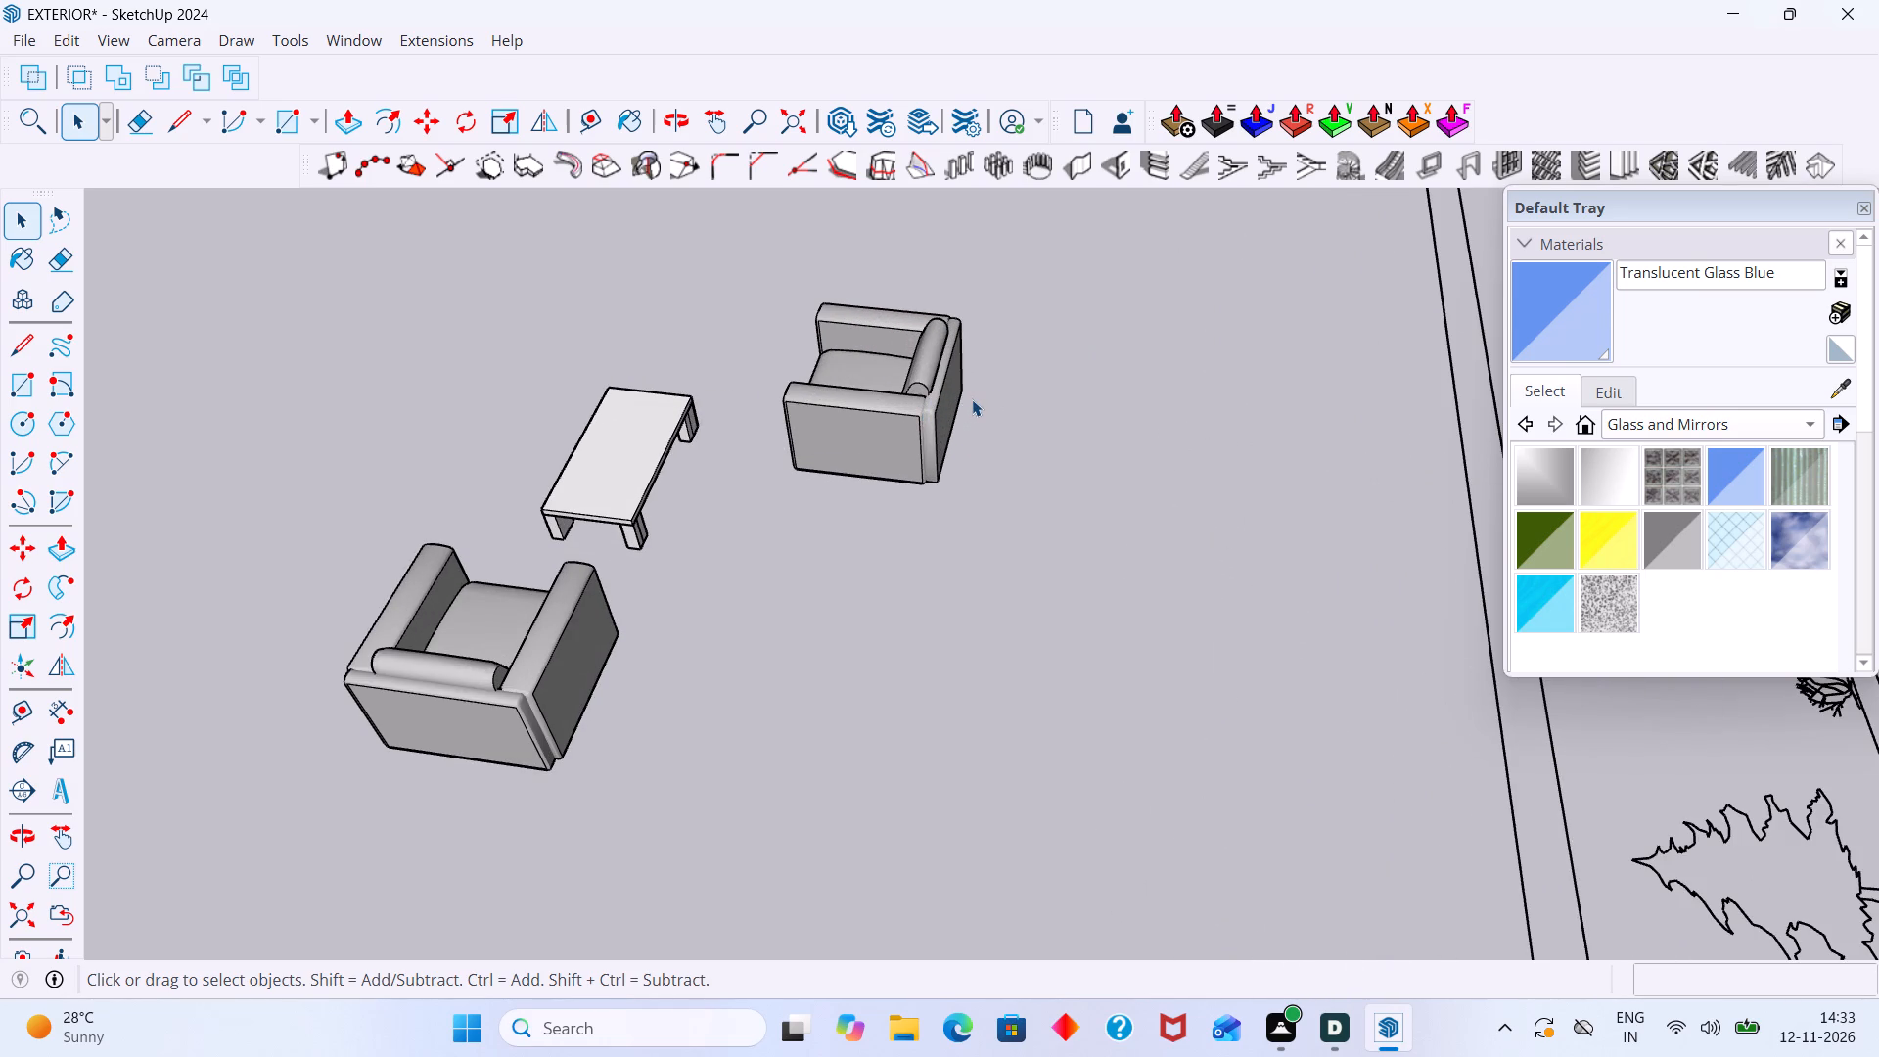
{"action": "scroll", "coordinate": [976, 399], "scroll_direction": "down", "scroll_amount": 11}
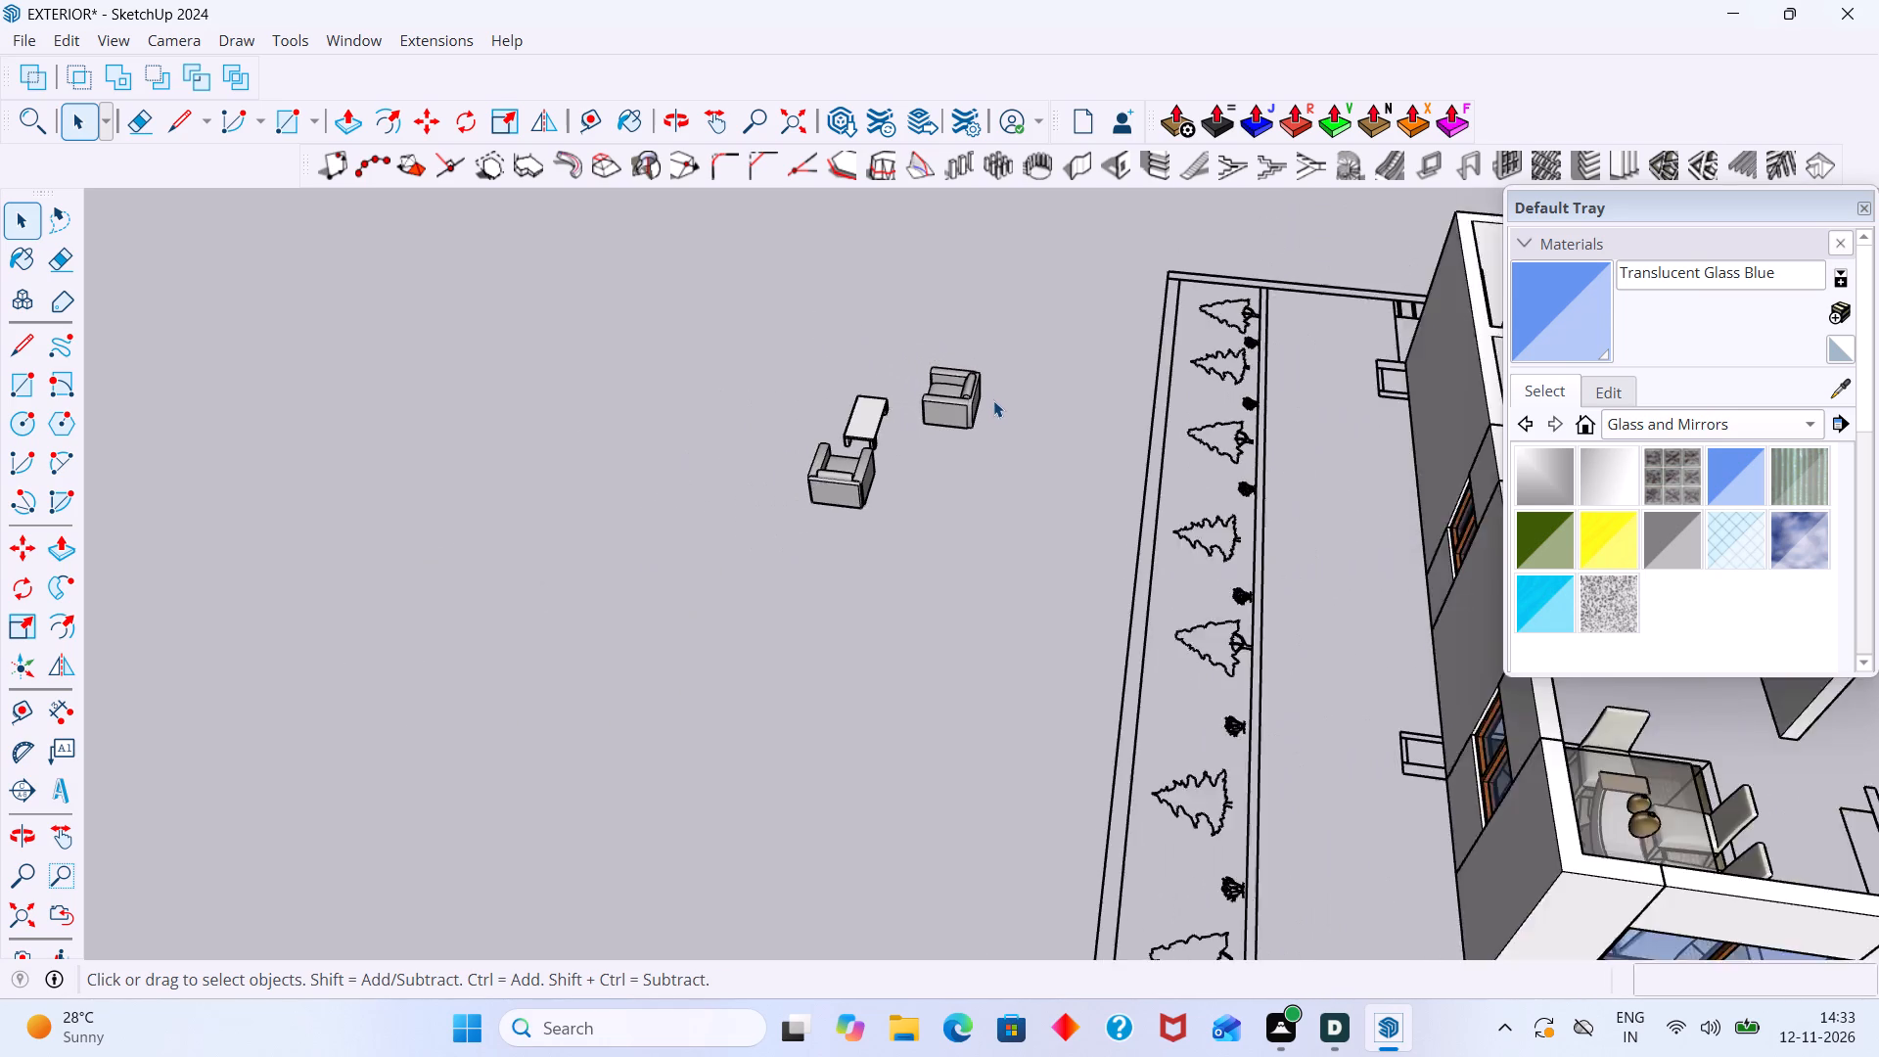
{"action": "scroll", "coordinate": [993, 400], "scroll_direction": "down", "scroll_amount": 3}
{"action": "middle_click", "coordinate": [993, 400], "text": "shift"}
{"action": "scroll", "coordinate": [786, 403], "scroll_direction": "down", "scroll_amount": 7}
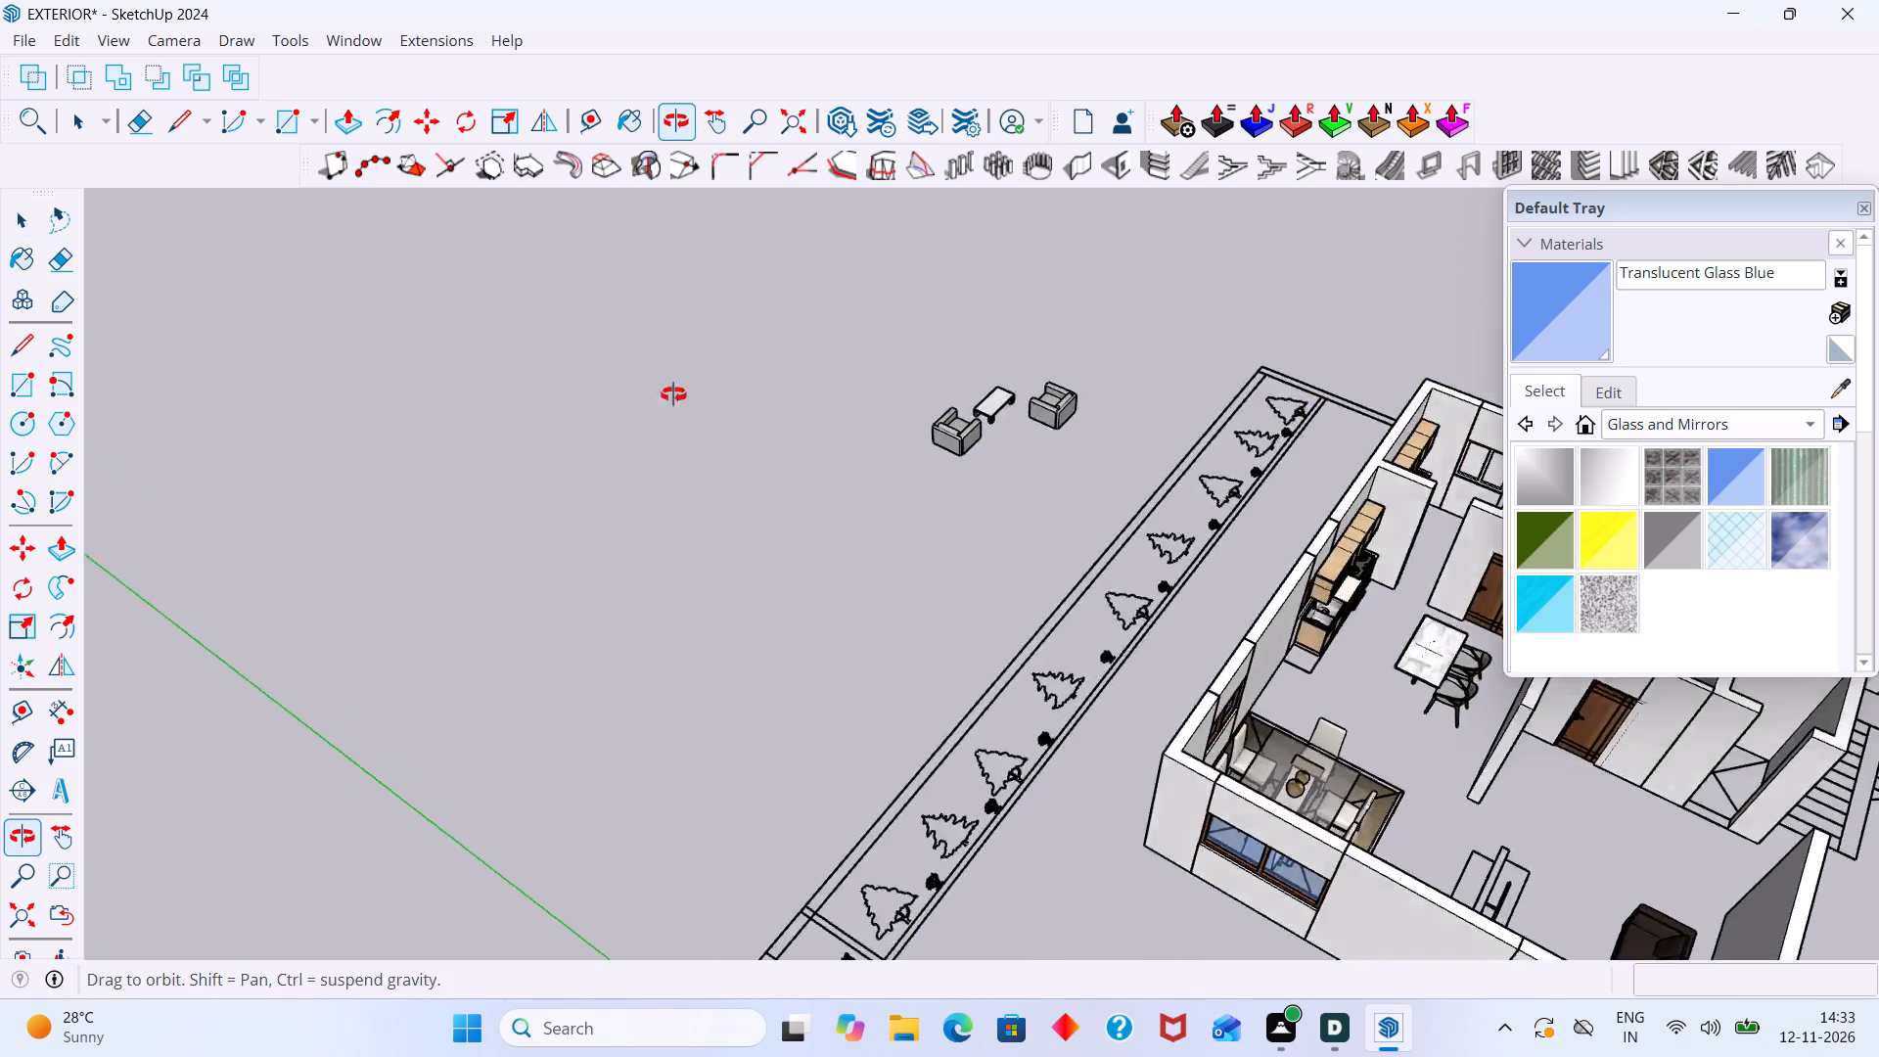
Examine the whole ground floor and the outer walls from several sides, checking the fitted windows, doors and remaining openings.
{"action": "key", "text": "space"}
{"action": "scroll", "coordinate": [920, 466], "scroll_direction": "down", "scroll_amount": 3}
{"action": "middle_click_drag", "start_coordinate": [949, 472], "coordinate": [1135, 474]}
{"action": "scroll", "coordinate": [1049, 473], "scroll_direction": "down", "scroll_amount": 1}
{"action": "middle_click_drag", "start_coordinate": [1026, 449], "coordinate": [629, 459], "text": "shift"}
{"action": "scroll", "coordinate": [732, 464], "scroll_direction": "down", "scroll_amount": 5}
{"action": "middle_click_drag", "start_coordinate": [1061, 501], "coordinate": [1027, 632]}
{"action": "scroll", "coordinate": [1005, 620], "scroll_direction": "up", "scroll_amount": 6}
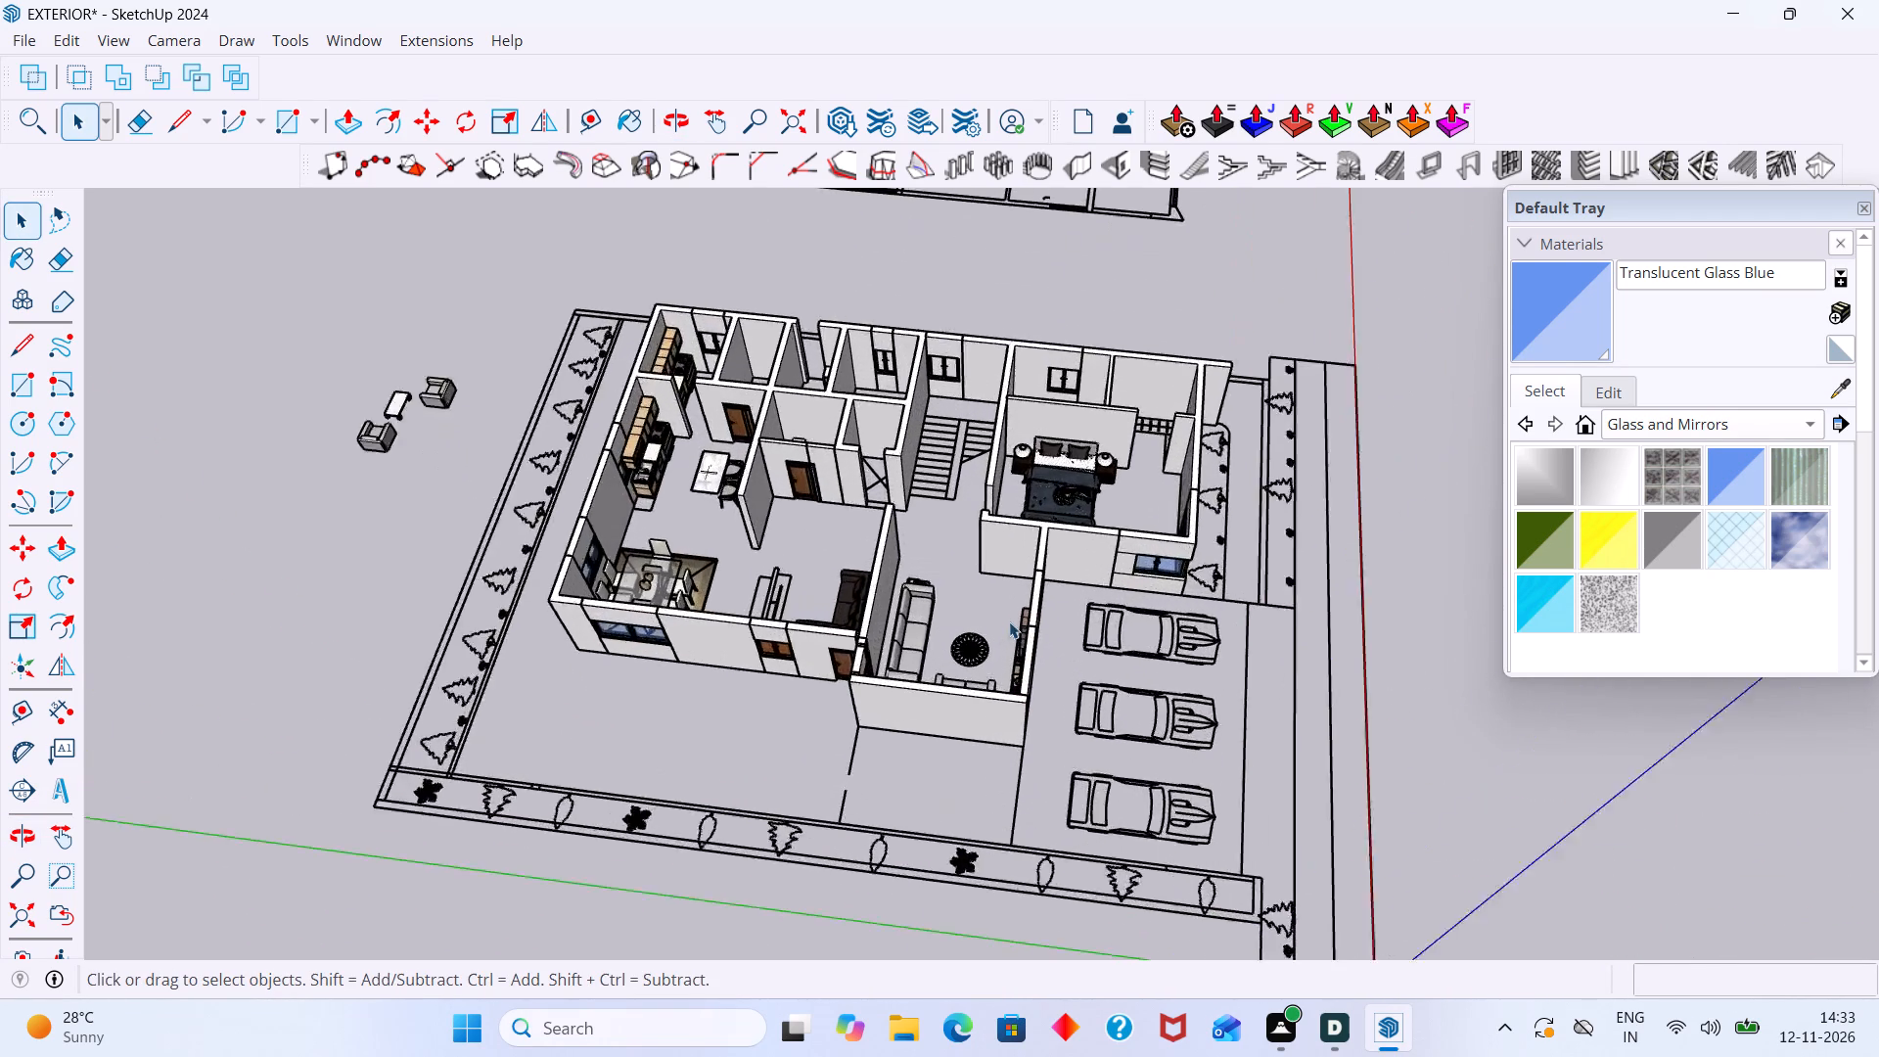
{"action": "scroll", "coordinate": [1009, 621], "scroll_direction": "up", "scroll_amount": 2}
{"action": "scroll", "coordinate": [998, 628], "scroll_direction": "down", "scroll_amount": 8}
{"action": "scroll", "coordinate": [1094, 607], "scroll_direction": "up", "scroll_amount": 7}
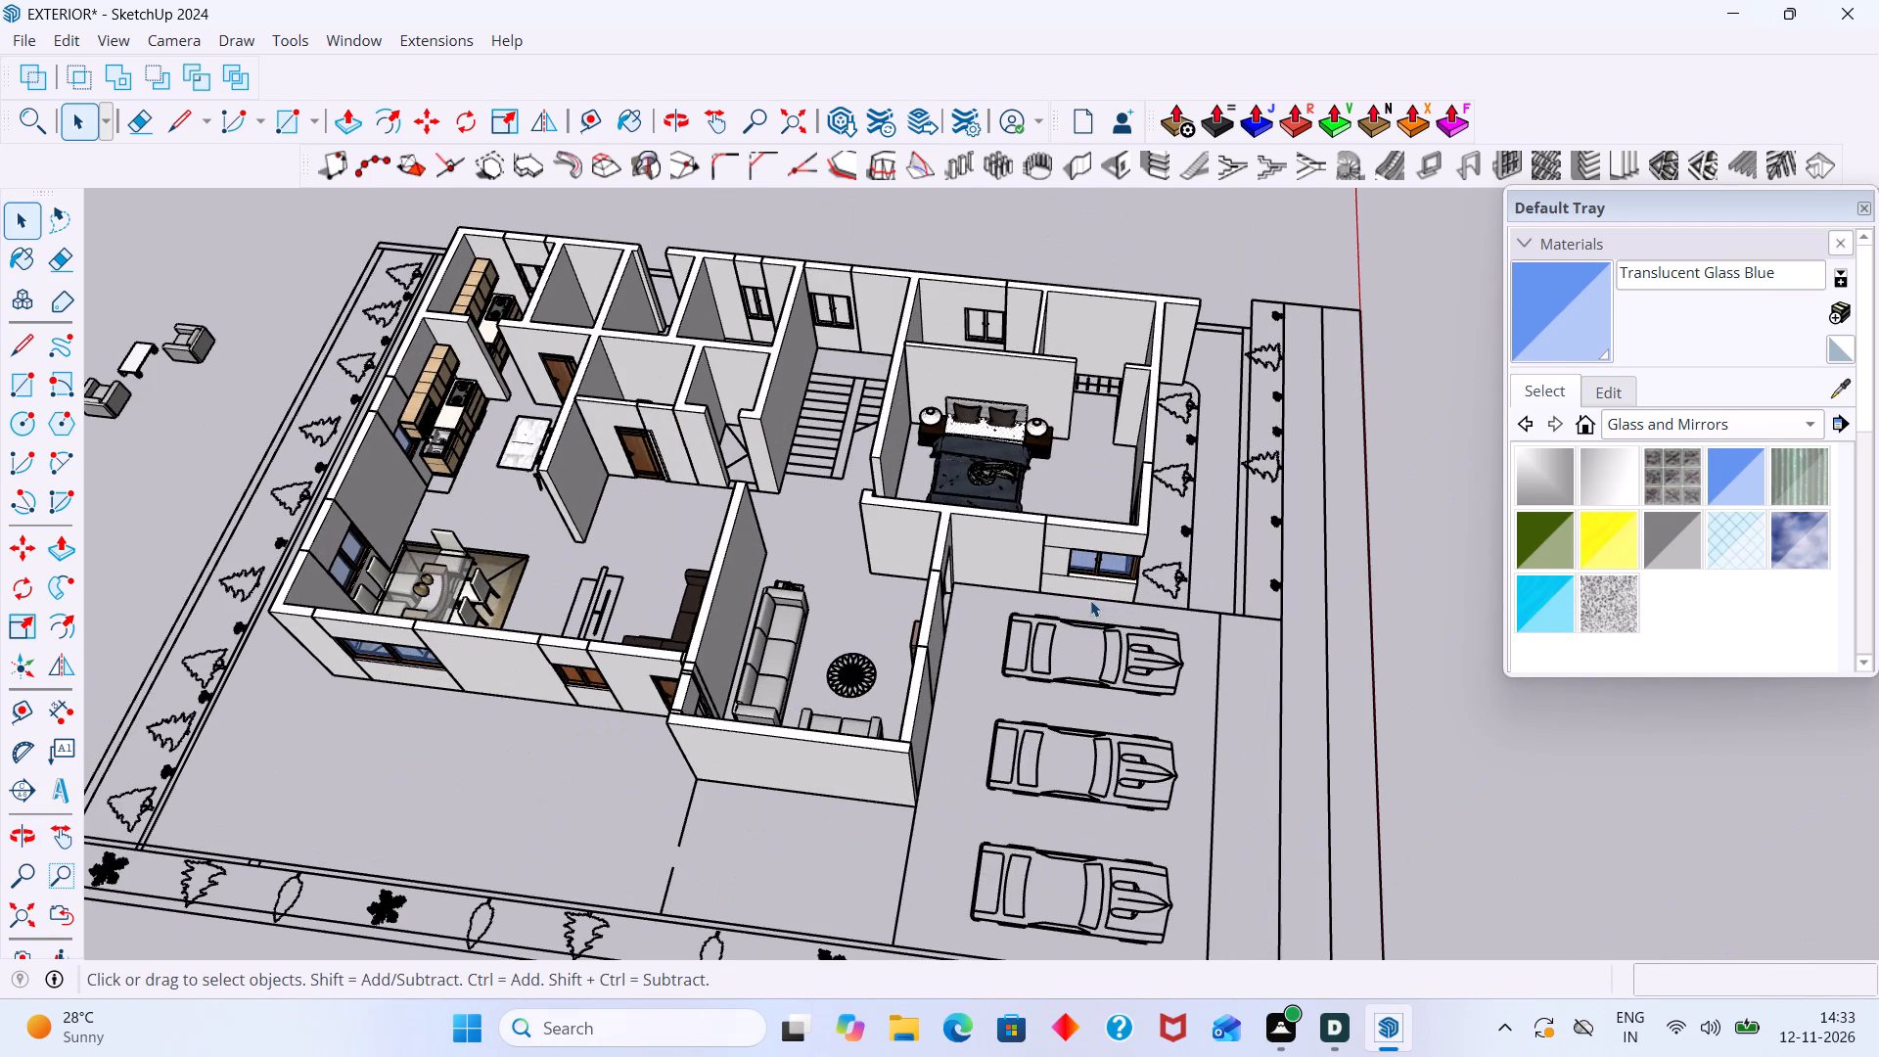
{"action": "middle_click_drag", "start_coordinate": [860, 481], "coordinate": [1416, 466]}
{"action": "scroll", "coordinate": [597, 667], "scroll_direction": "up", "scroll_amount": 2}
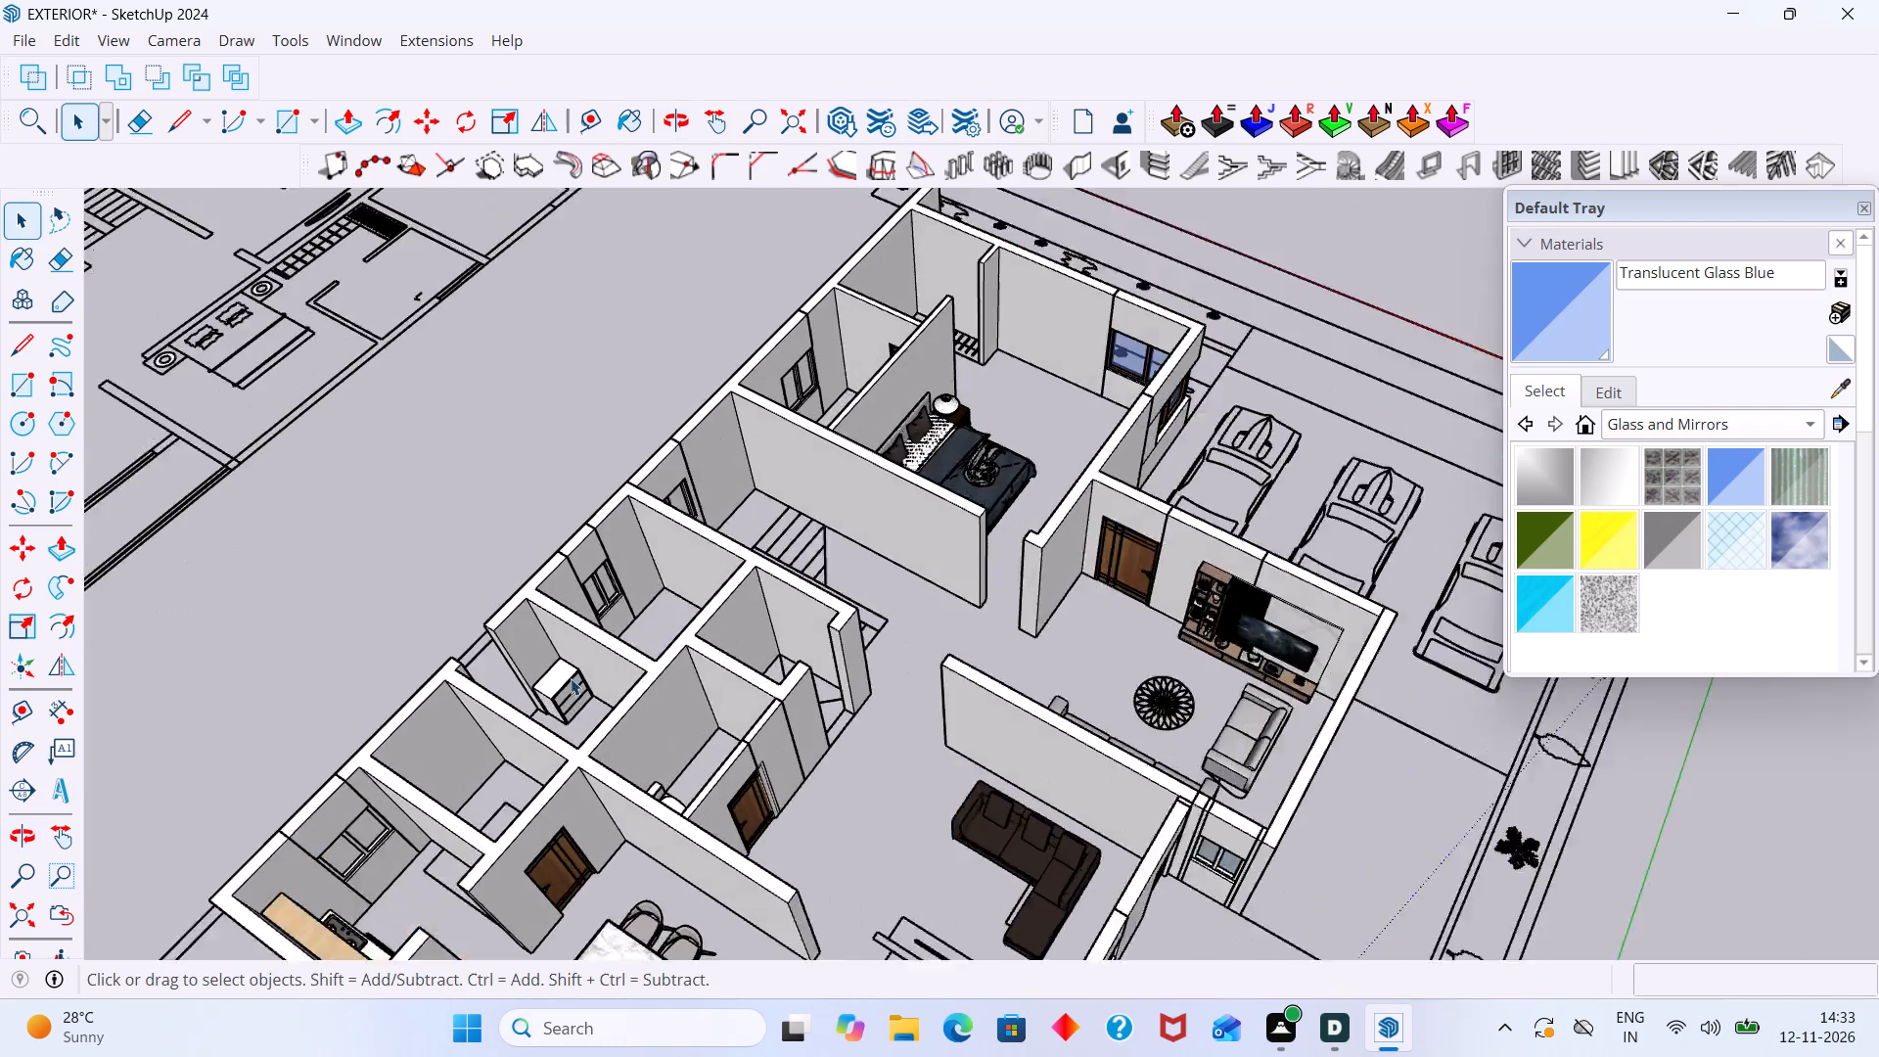
{"action": "scroll", "coordinate": [571, 678], "scroll_direction": "up", "scroll_amount": 10}
{"action": "middle_click_drag", "start_coordinate": [527, 715], "coordinate": [1312, 517]}
{"action": "scroll", "coordinate": [1269, 567], "scroll_direction": "down", "scroll_amount": 3}
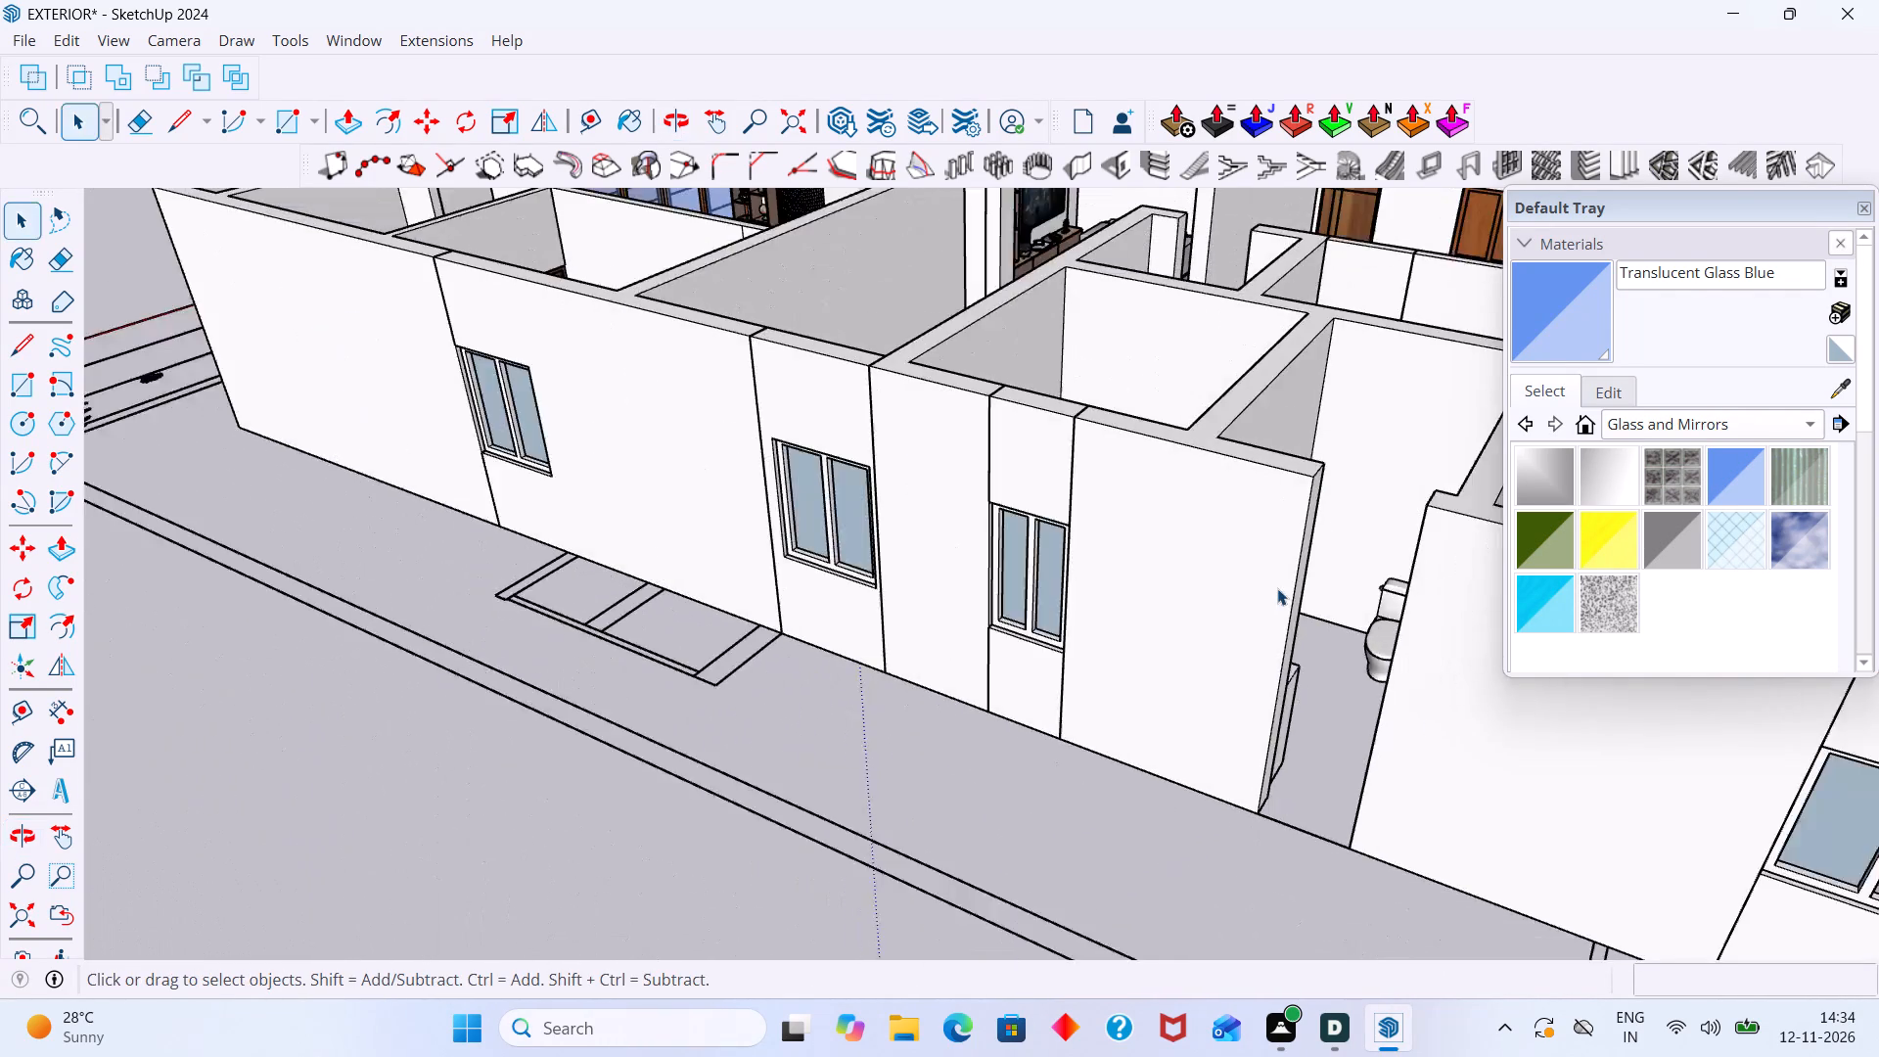
{"action": "scroll", "coordinate": [1277, 588], "scroll_direction": "down", "scroll_amount": 6}
{"action": "middle_click_drag", "start_coordinate": [1306, 617], "coordinate": [908, 589], "text": "shift"}
{"action": "scroll", "coordinate": [942, 551], "scroll_direction": "down", "scroll_amount": 3}
{"action": "scroll", "coordinate": [960, 526], "scroll_direction": "up", "scroll_amount": 1}
{"action": "scroll", "coordinate": [962, 509], "scroll_direction": "down", "scroll_amount": 1}
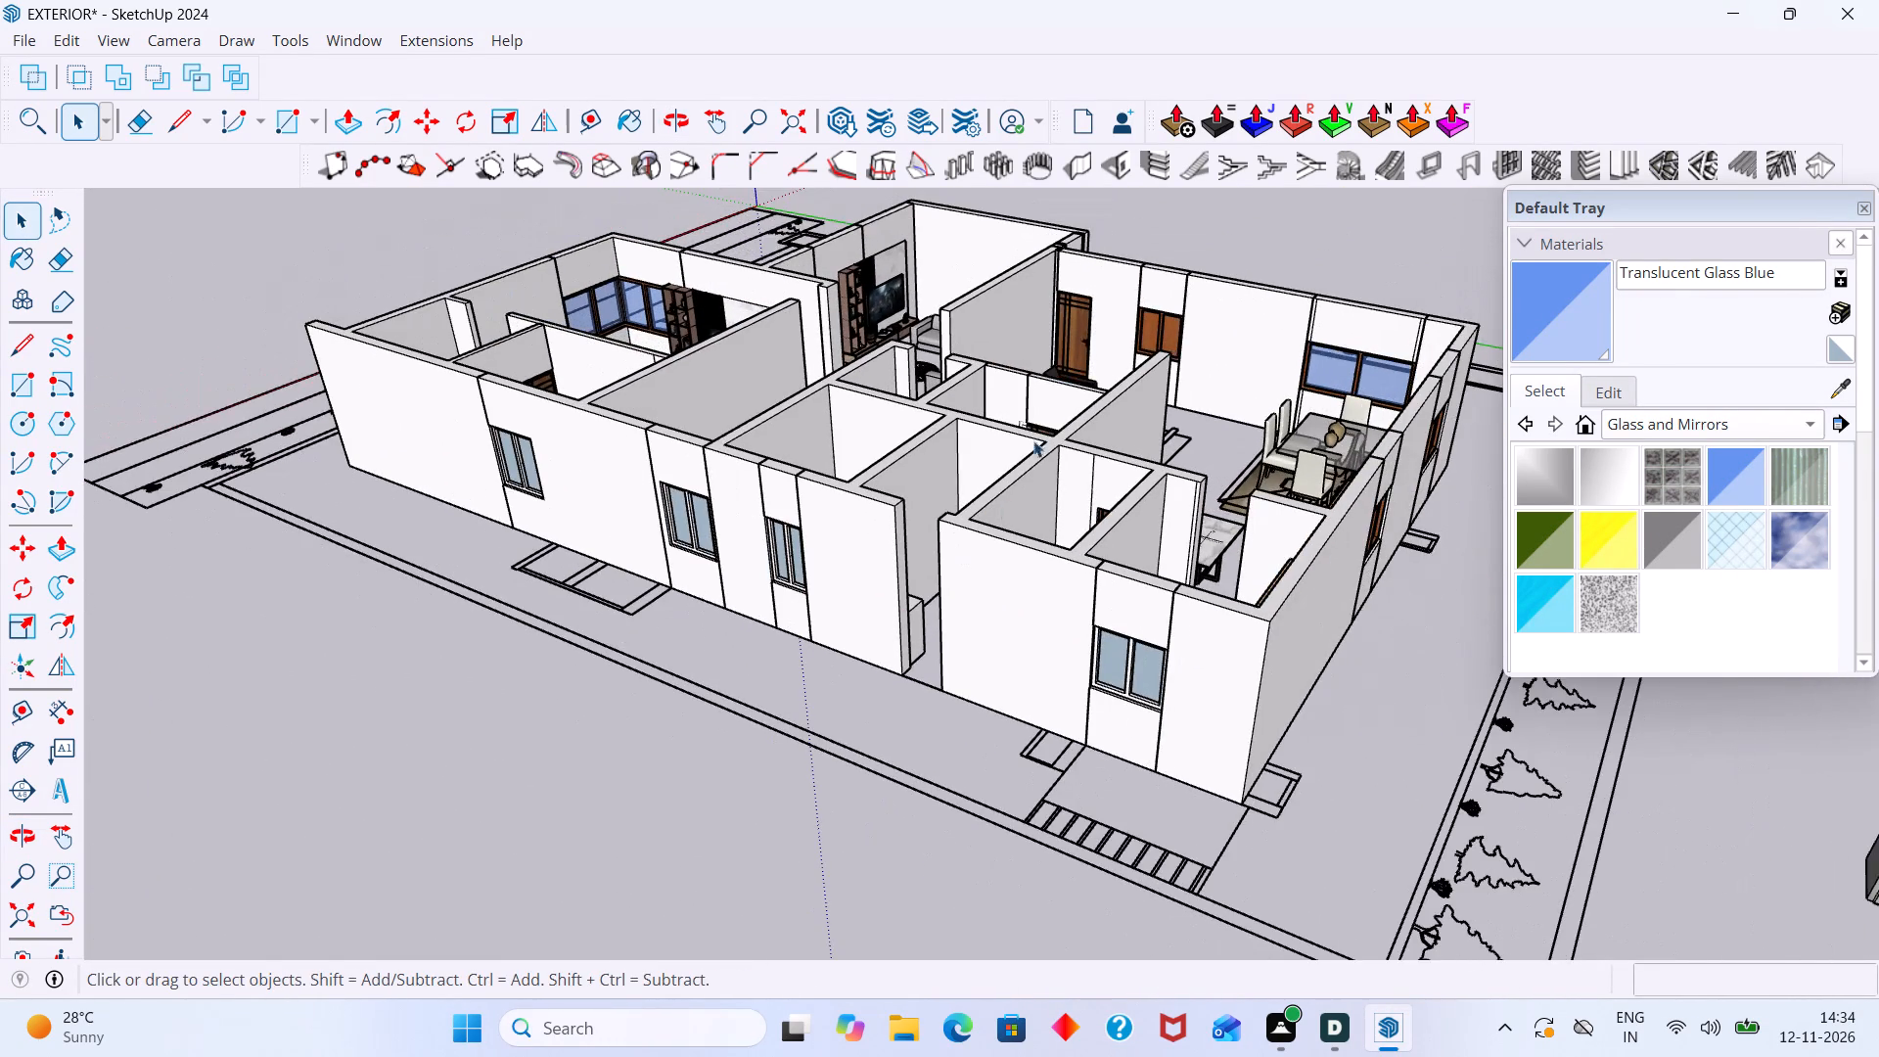
Copy the wooden door behind the sofa about 40' 8 11/16" to just outside the toilet's open exterior doorway.
{"action": "scroll", "coordinate": [1044, 323], "scroll_direction": "up", "scroll_amount": 6}
{"action": "left_click", "coordinate": [1099, 318]}
{"action": "key", "text": "m"}
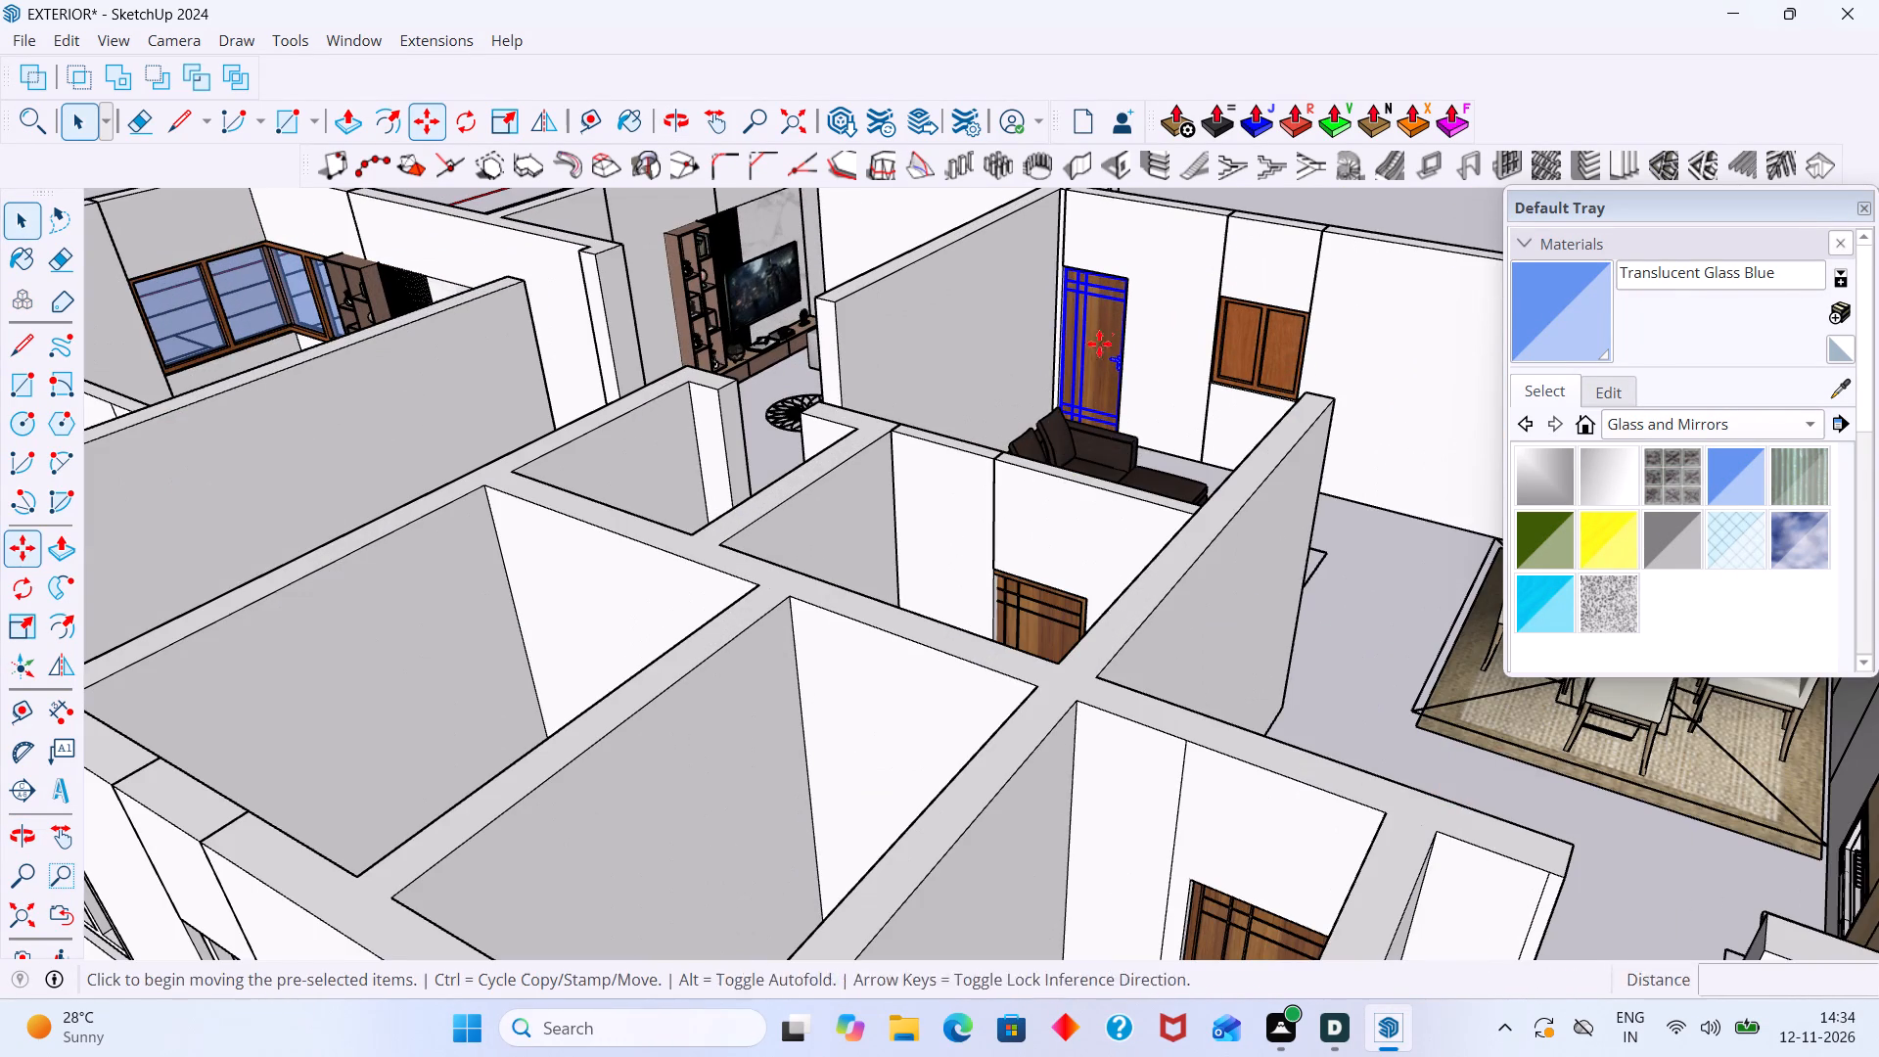
{"action": "scroll", "coordinate": [1109, 403], "scroll_direction": "up", "scroll_amount": 2}
{"action": "scroll", "coordinate": [1110, 408], "scroll_direction": "down", "scroll_amount": 1}
{"action": "middle_click_drag", "start_coordinate": [1109, 420], "coordinate": [1104, 468]}
{"action": "scroll", "coordinate": [1123, 450], "scroll_direction": "up", "scroll_amount": 6}
{"action": "left_click", "coordinate": [1122, 447]}
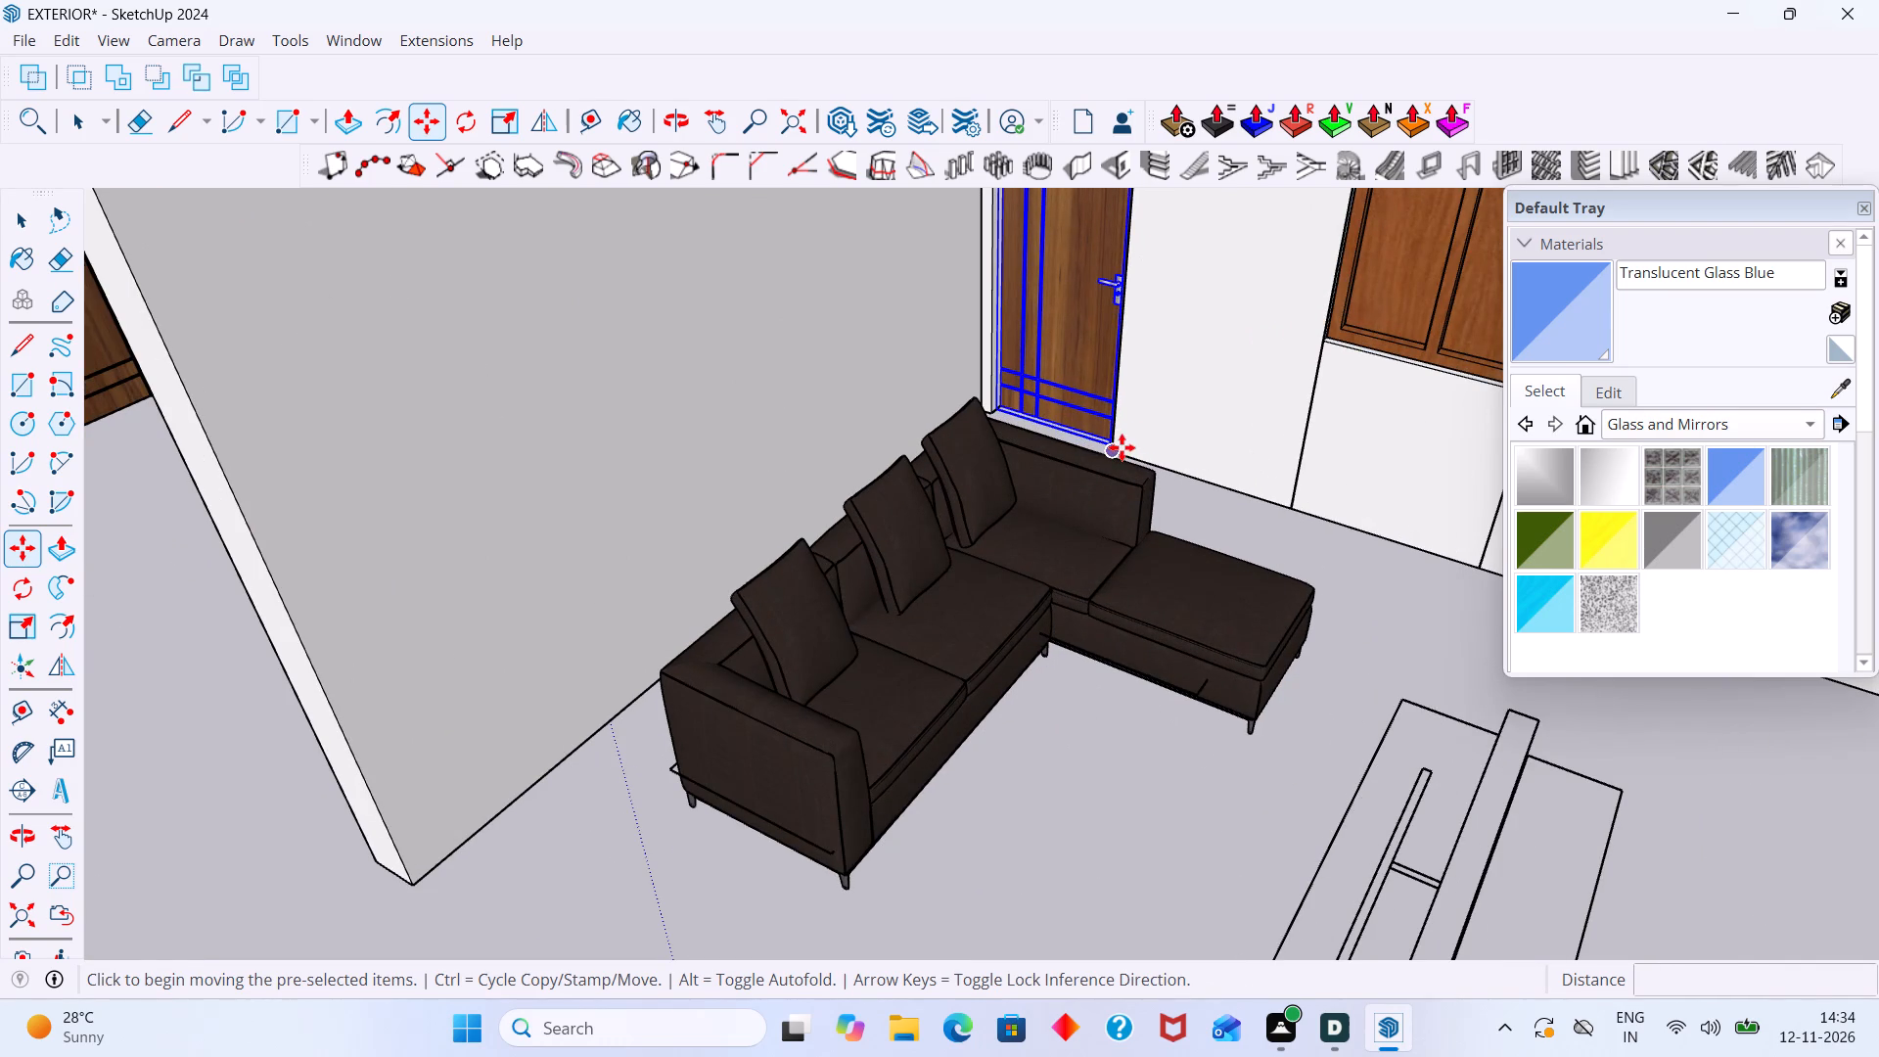
{"action": "scroll", "coordinate": [951, 548], "scroll_direction": "down", "scroll_amount": 11}
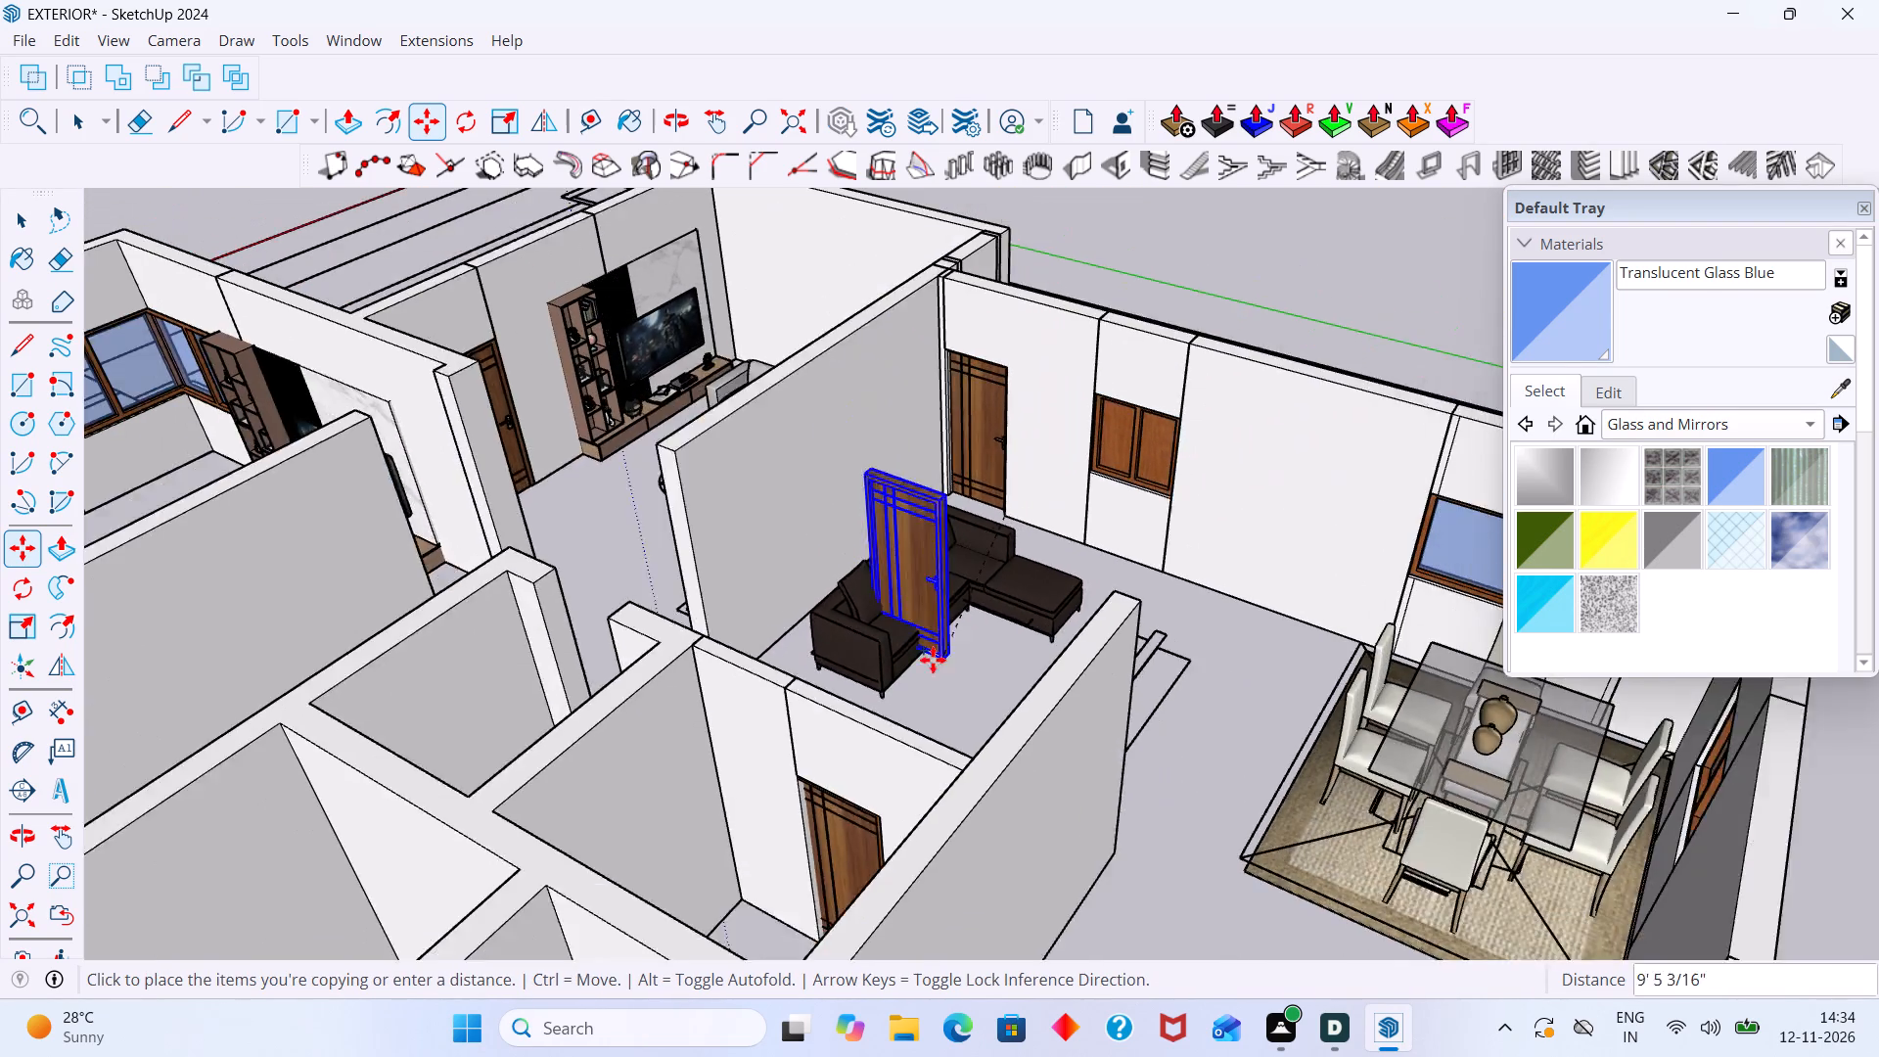
{"action": "scroll", "coordinate": [933, 660], "scroll_direction": "down", "scroll_amount": 1}
{"action": "middle_click_drag", "start_coordinate": [935, 676], "coordinate": [1076, 431]}
{"action": "scroll", "coordinate": [921, 654], "scroll_direction": "down", "scroll_amount": 4}
{"action": "middle_click_drag", "start_coordinate": [878, 722], "coordinate": [1077, 282]}
{"action": "scroll", "coordinate": [987, 422], "scroll_direction": "down", "scroll_amount": 5}
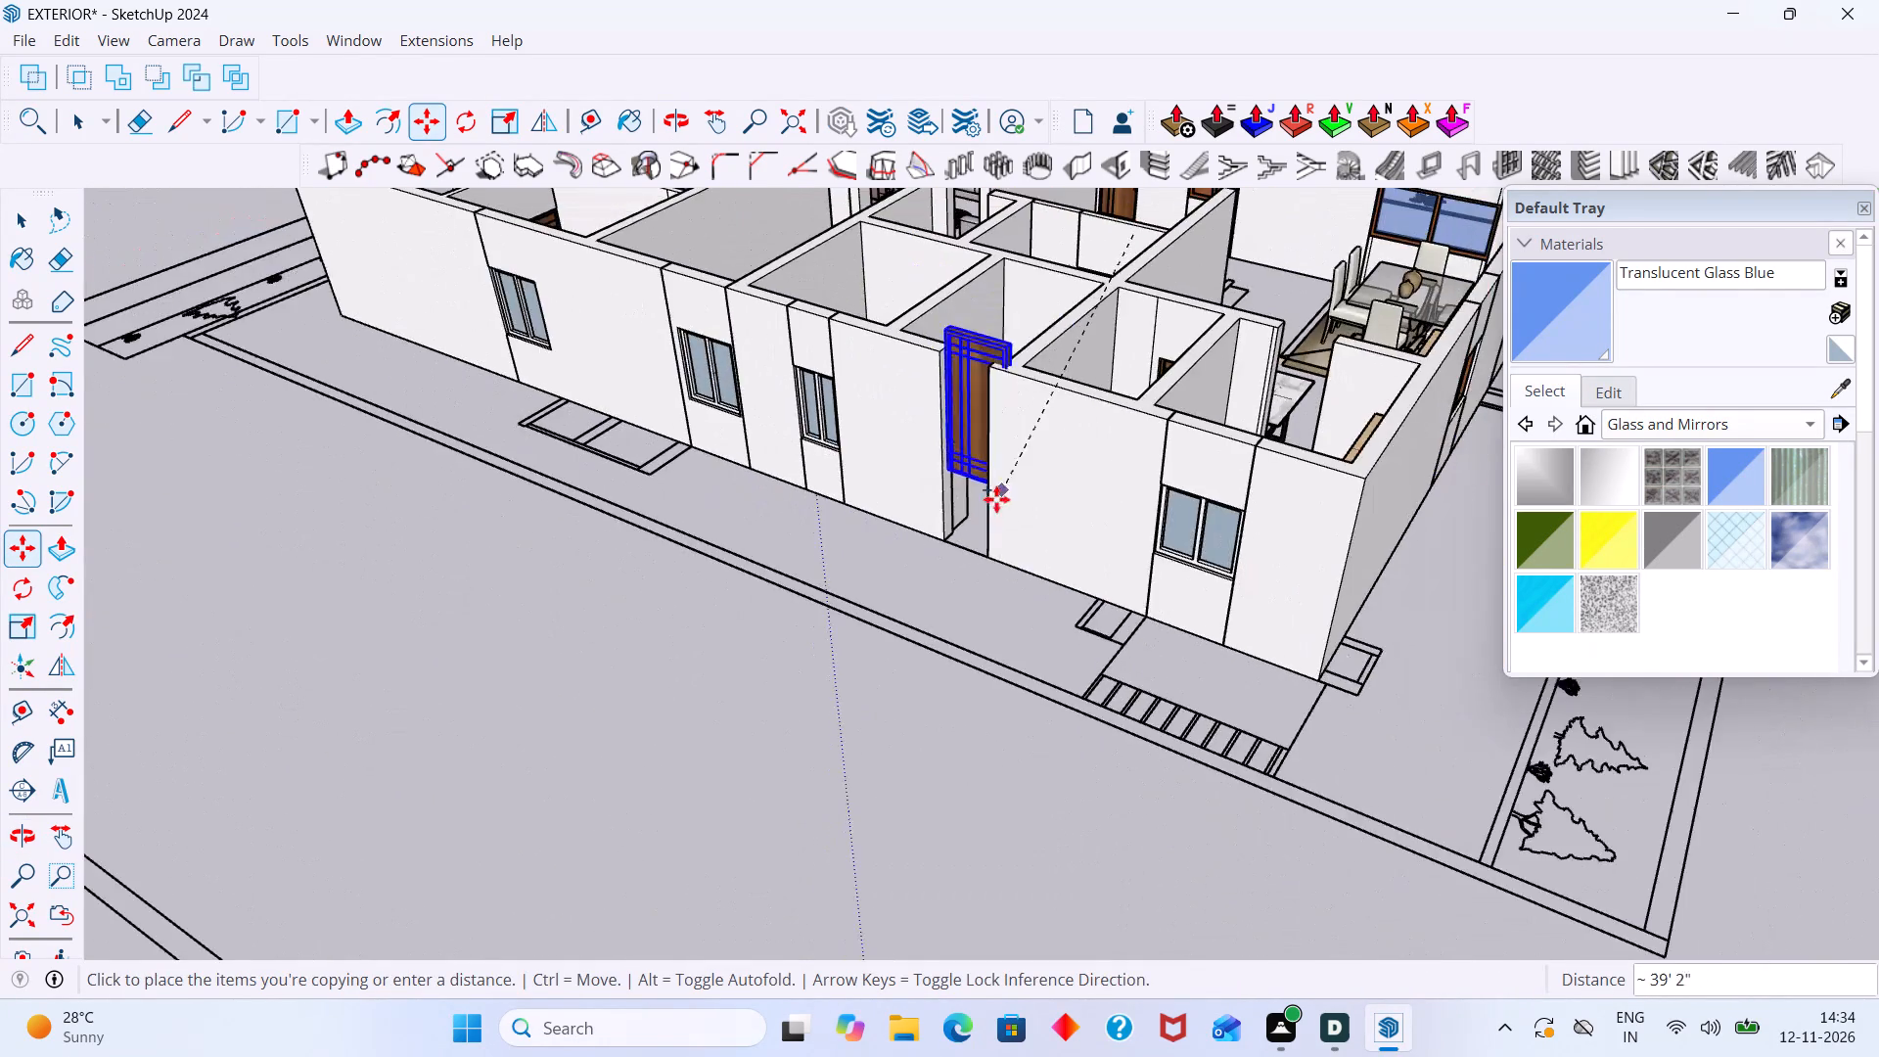
{"action": "scroll", "coordinate": [987, 541], "scroll_direction": "up", "scroll_amount": 12}
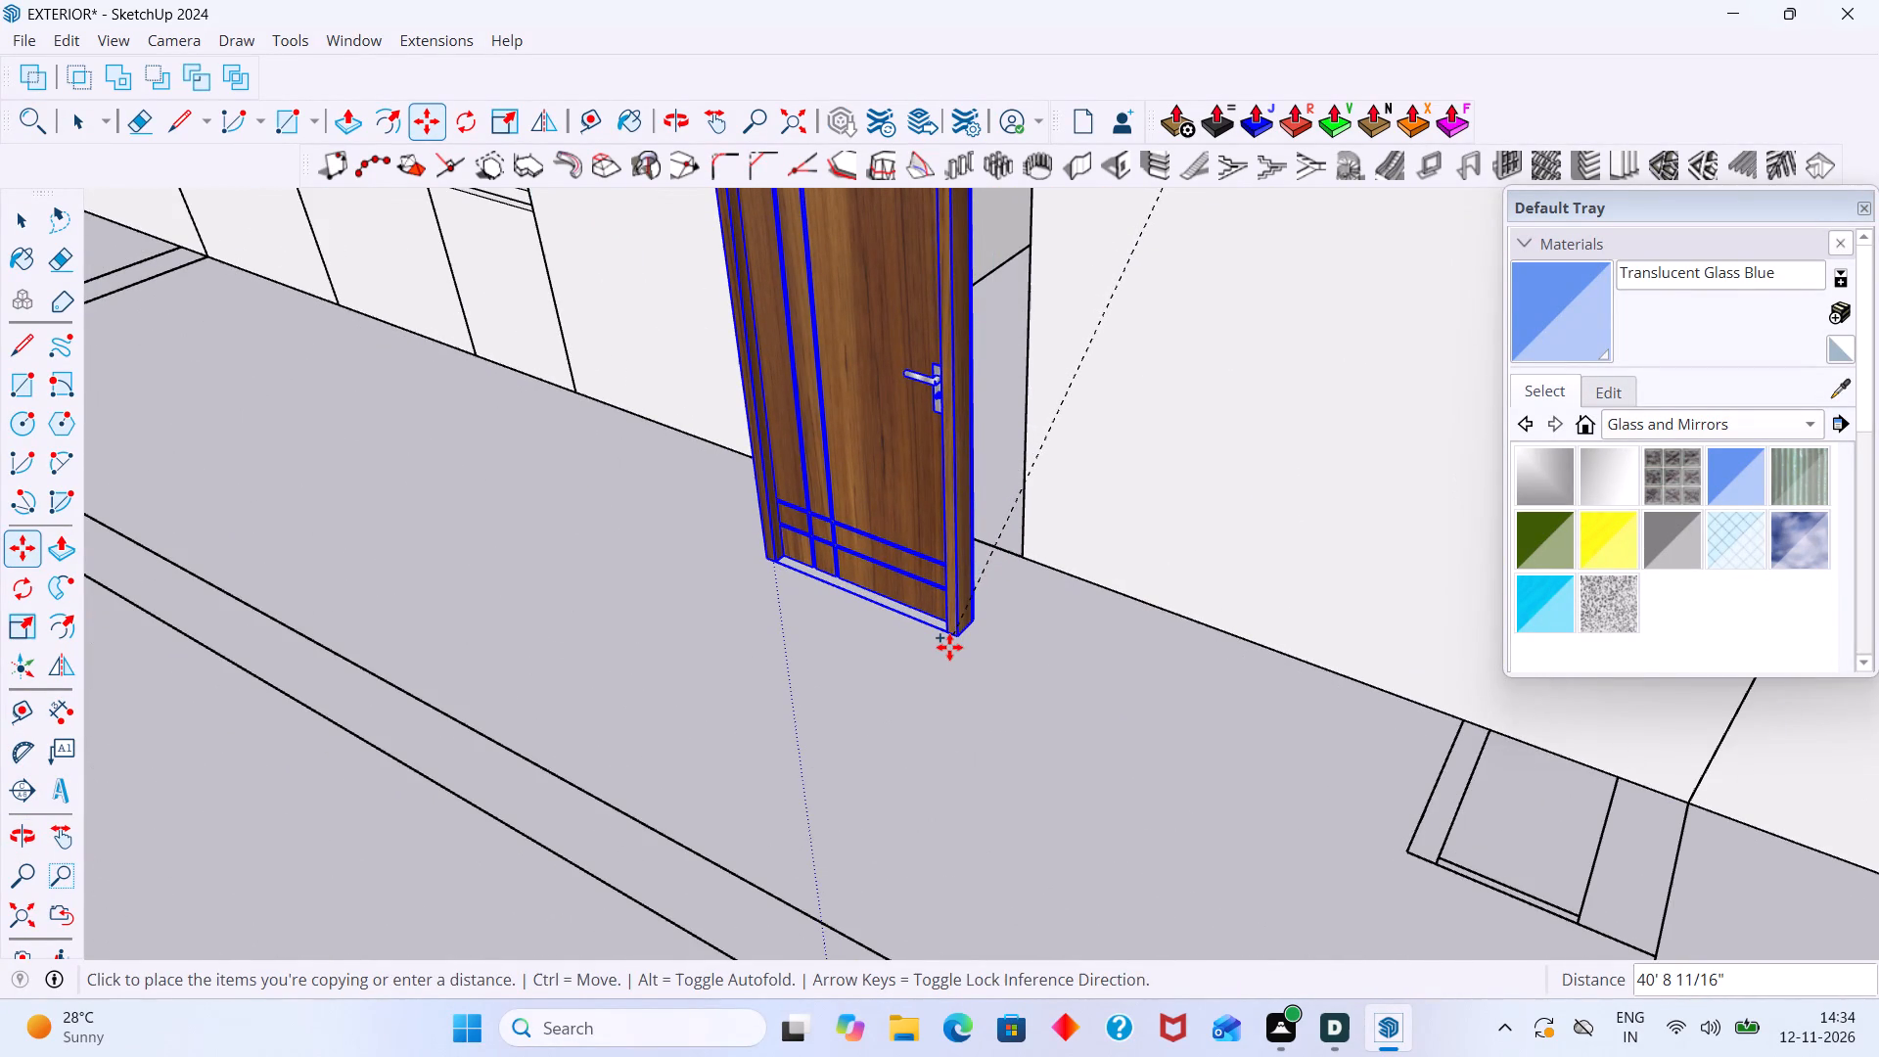
{"action": "left_click", "coordinate": [949, 647]}
{"action": "key", "text": "space"}
{"action": "left_click", "coordinate": [959, 699]}
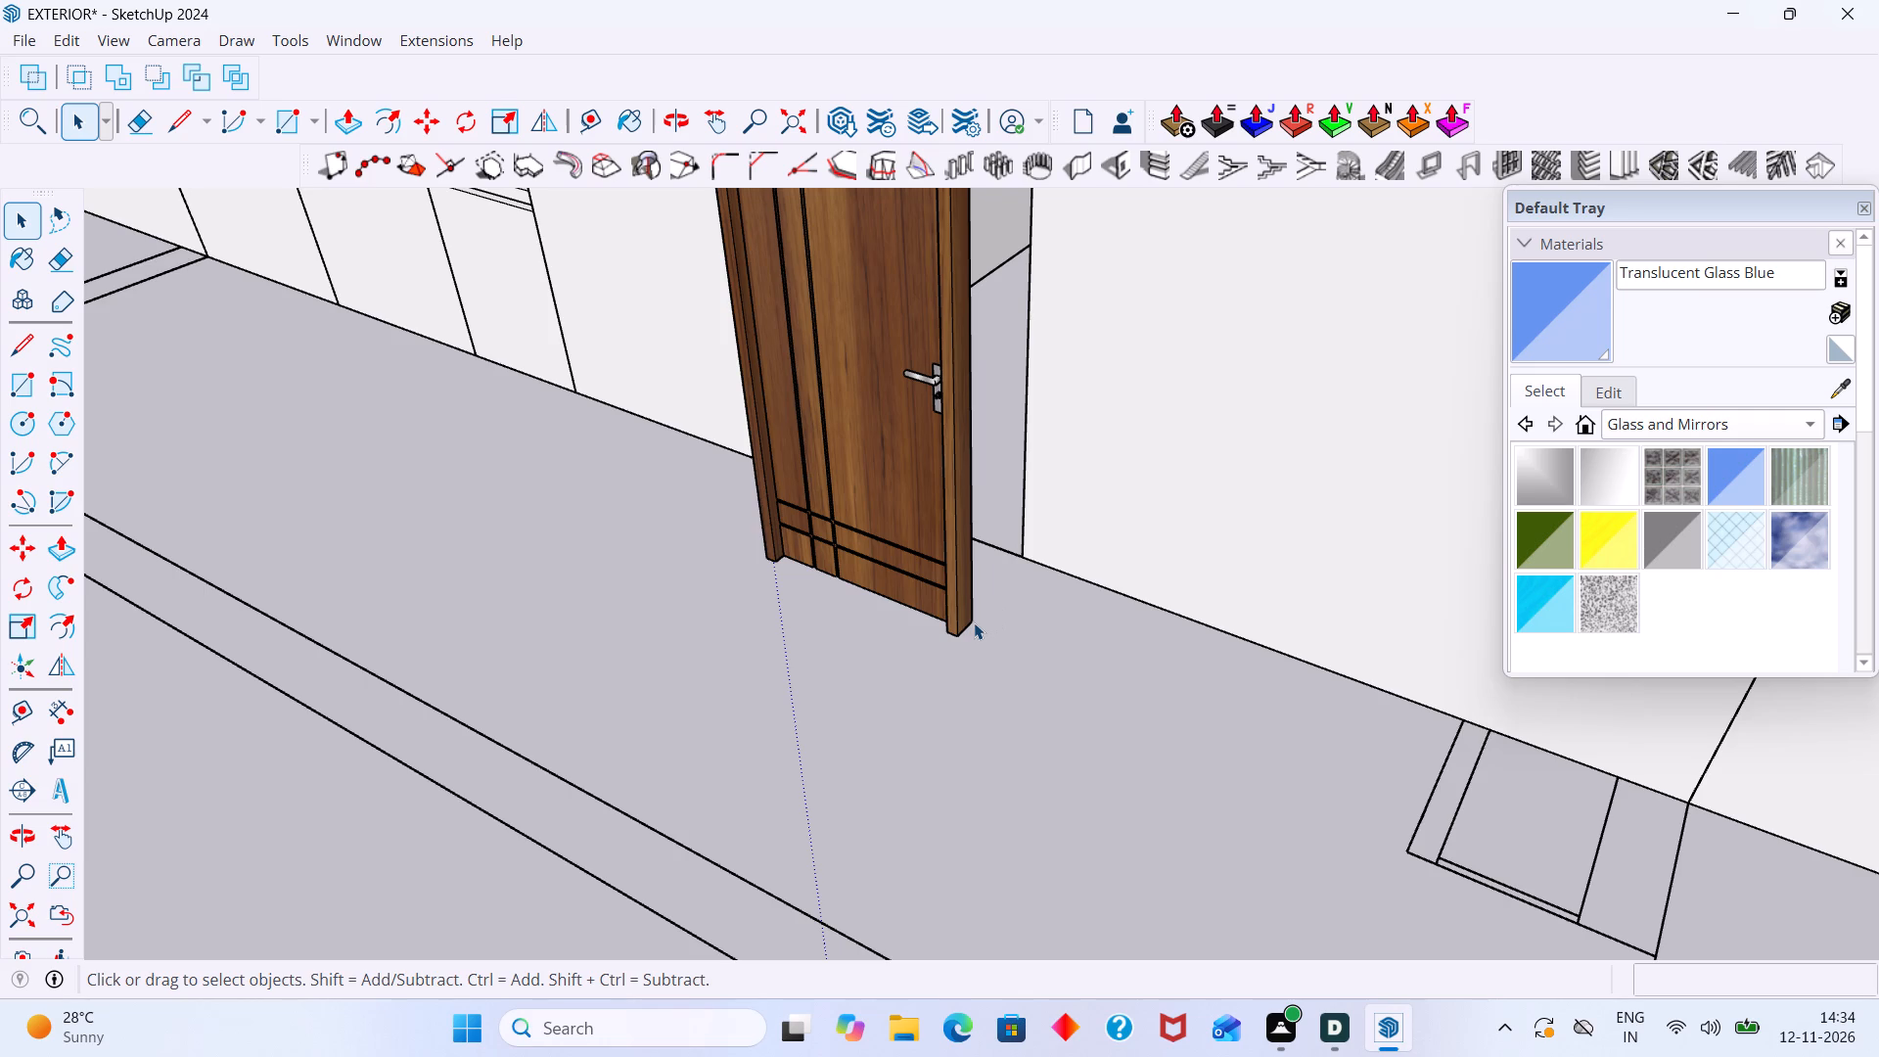
Move the copied door by its bottom corner about 2' 1/8" into the toilet doorway, against the jamb on its handle side.
{"action": "scroll", "coordinate": [979, 620], "scroll_direction": "down", "scroll_amount": 6}
{"action": "scroll", "coordinate": [970, 631], "scroll_direction": "up", "scroll_amount": 9}
{"action": "left_click", "coordinate": [974, 572]}
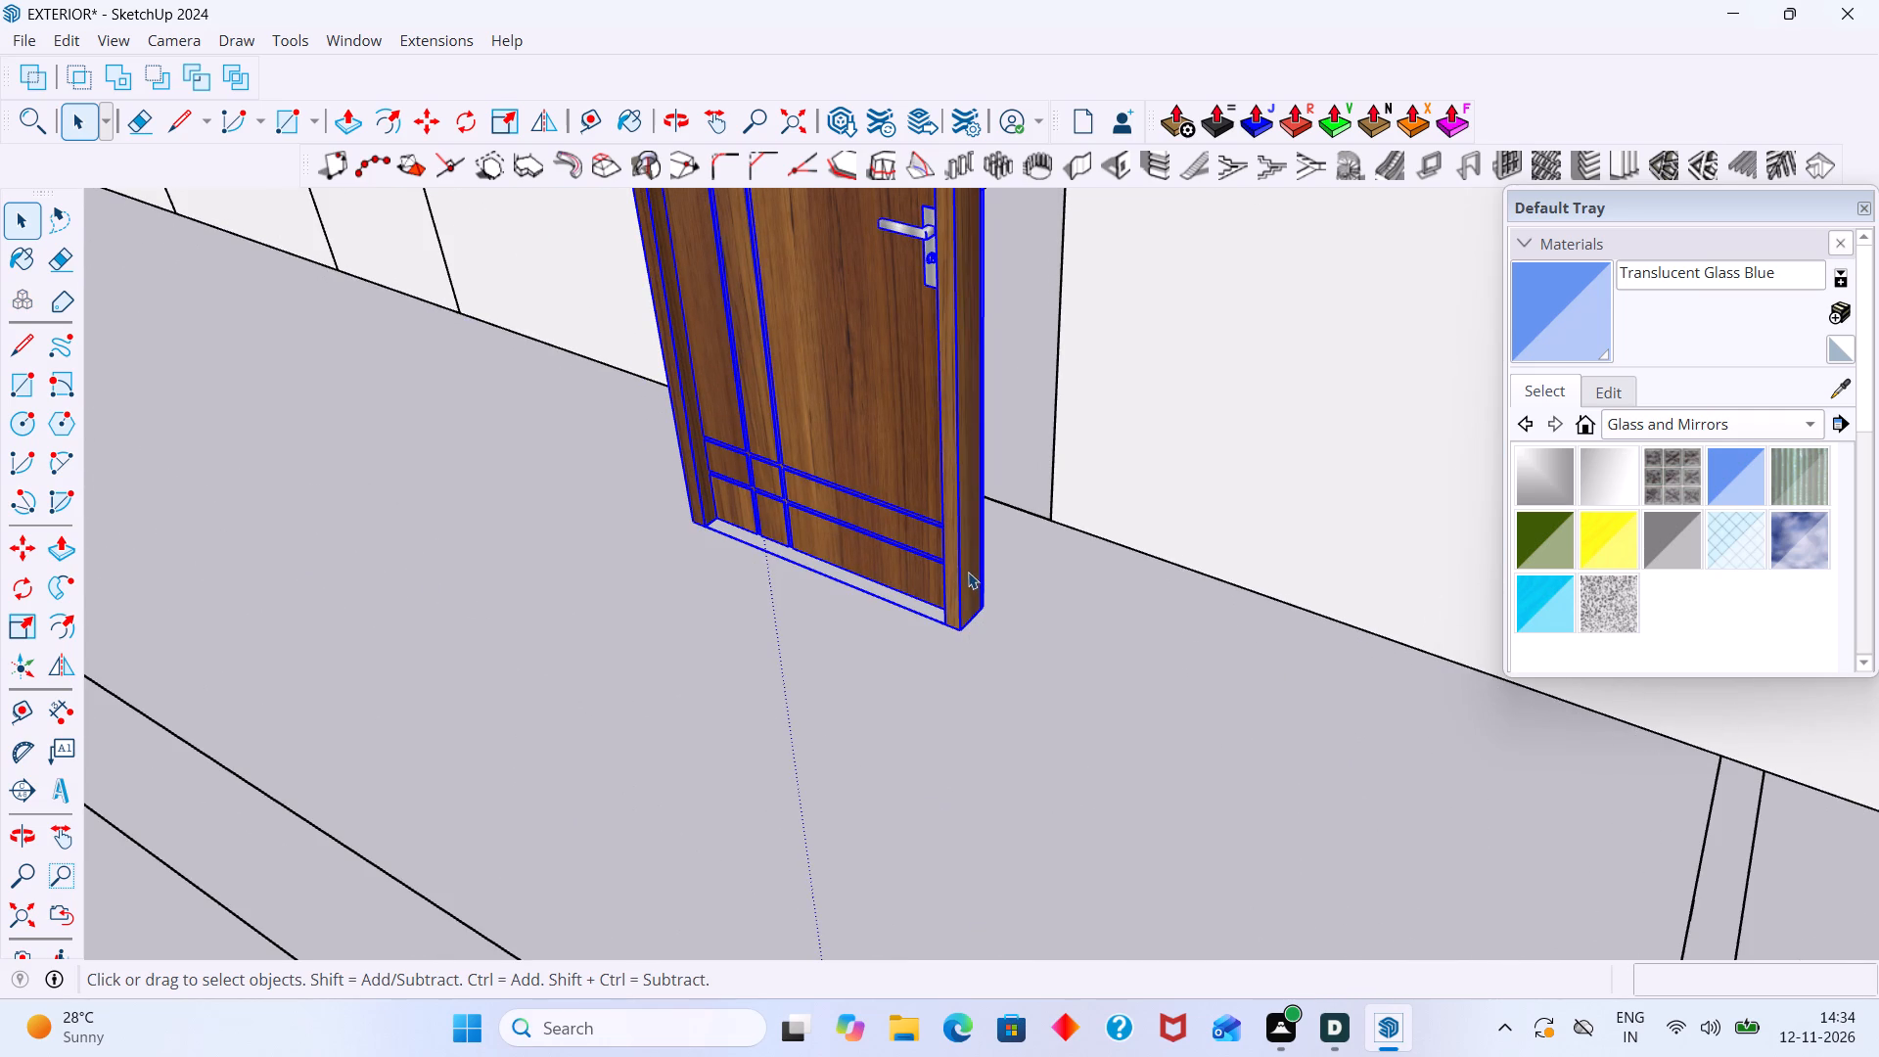
{"action": "key", "text": "m"}
{"action": "scroll", "coordinate": [977, 621], "scroll_direction": "up", "scroll_amount": 3}
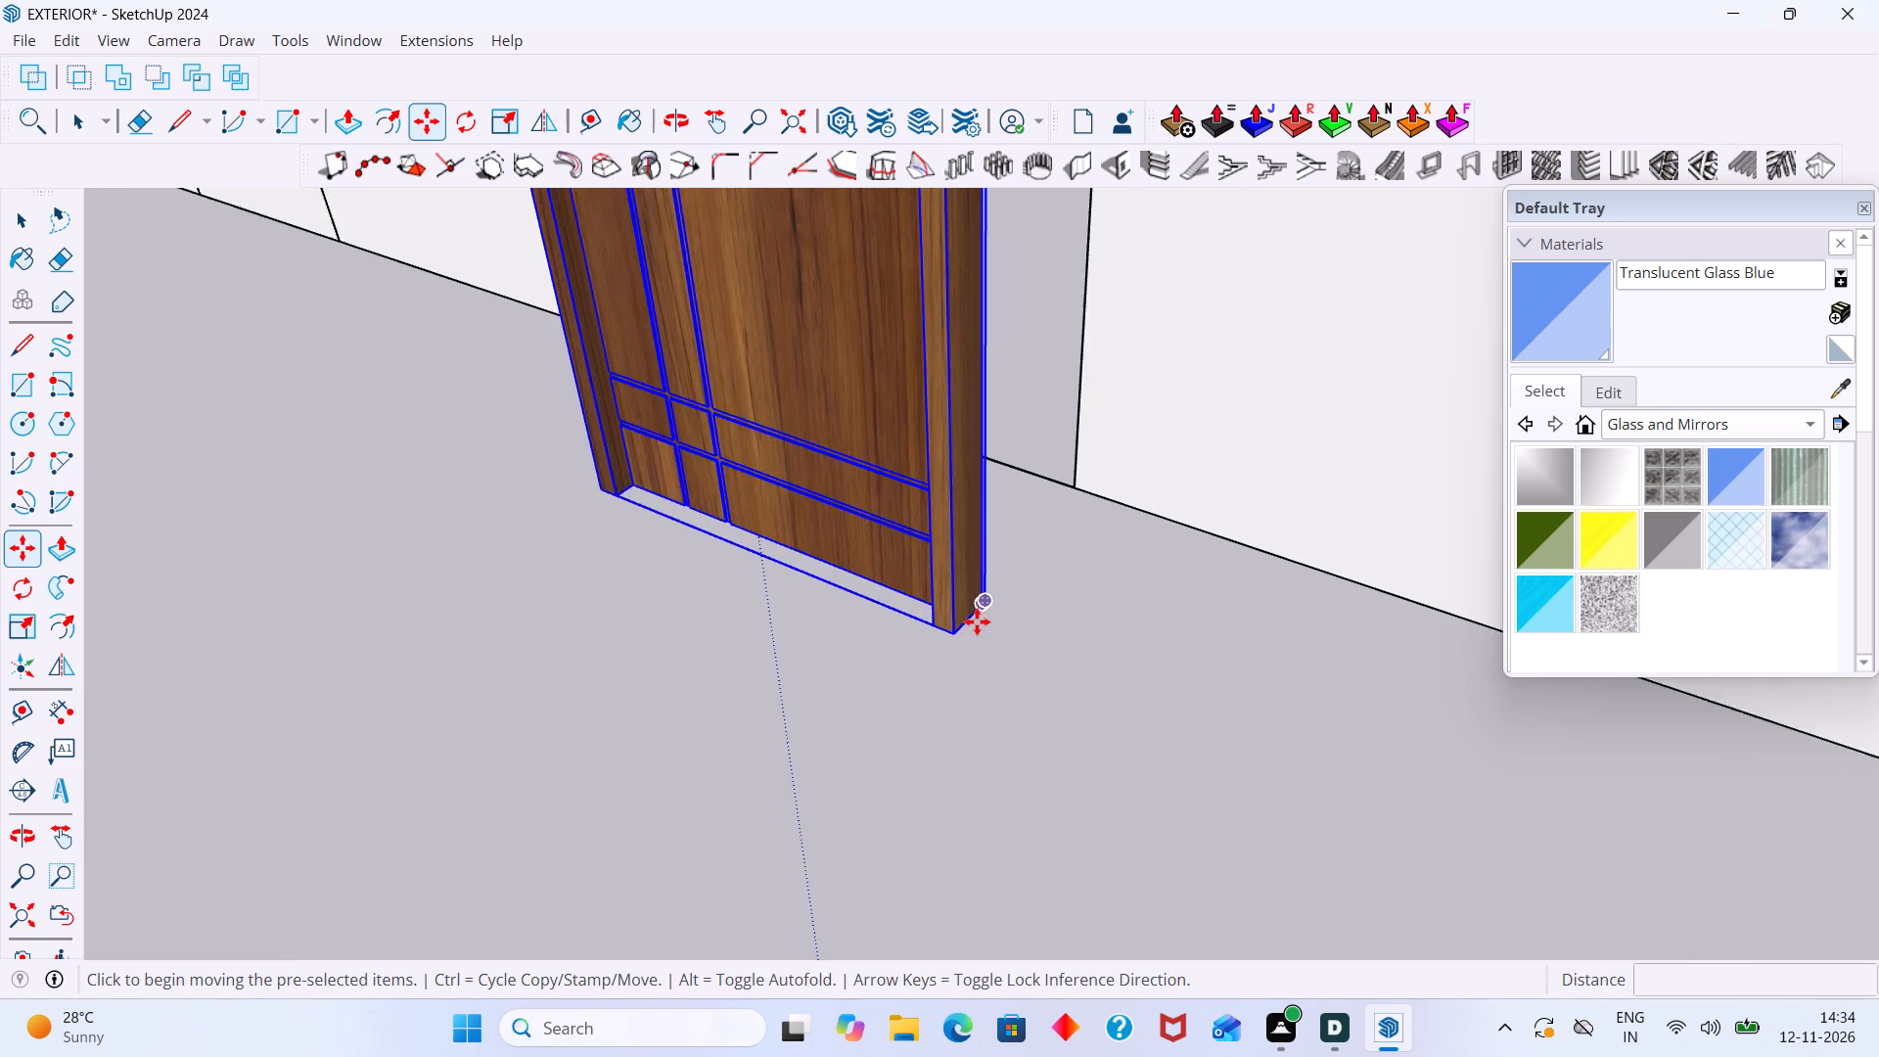
{"action": "scroll", "coordinate": [977, 621], "scroll_direction": "up", "scroll_amount": 6}
{"action": "left_click", "coordinate": [969, 616]}
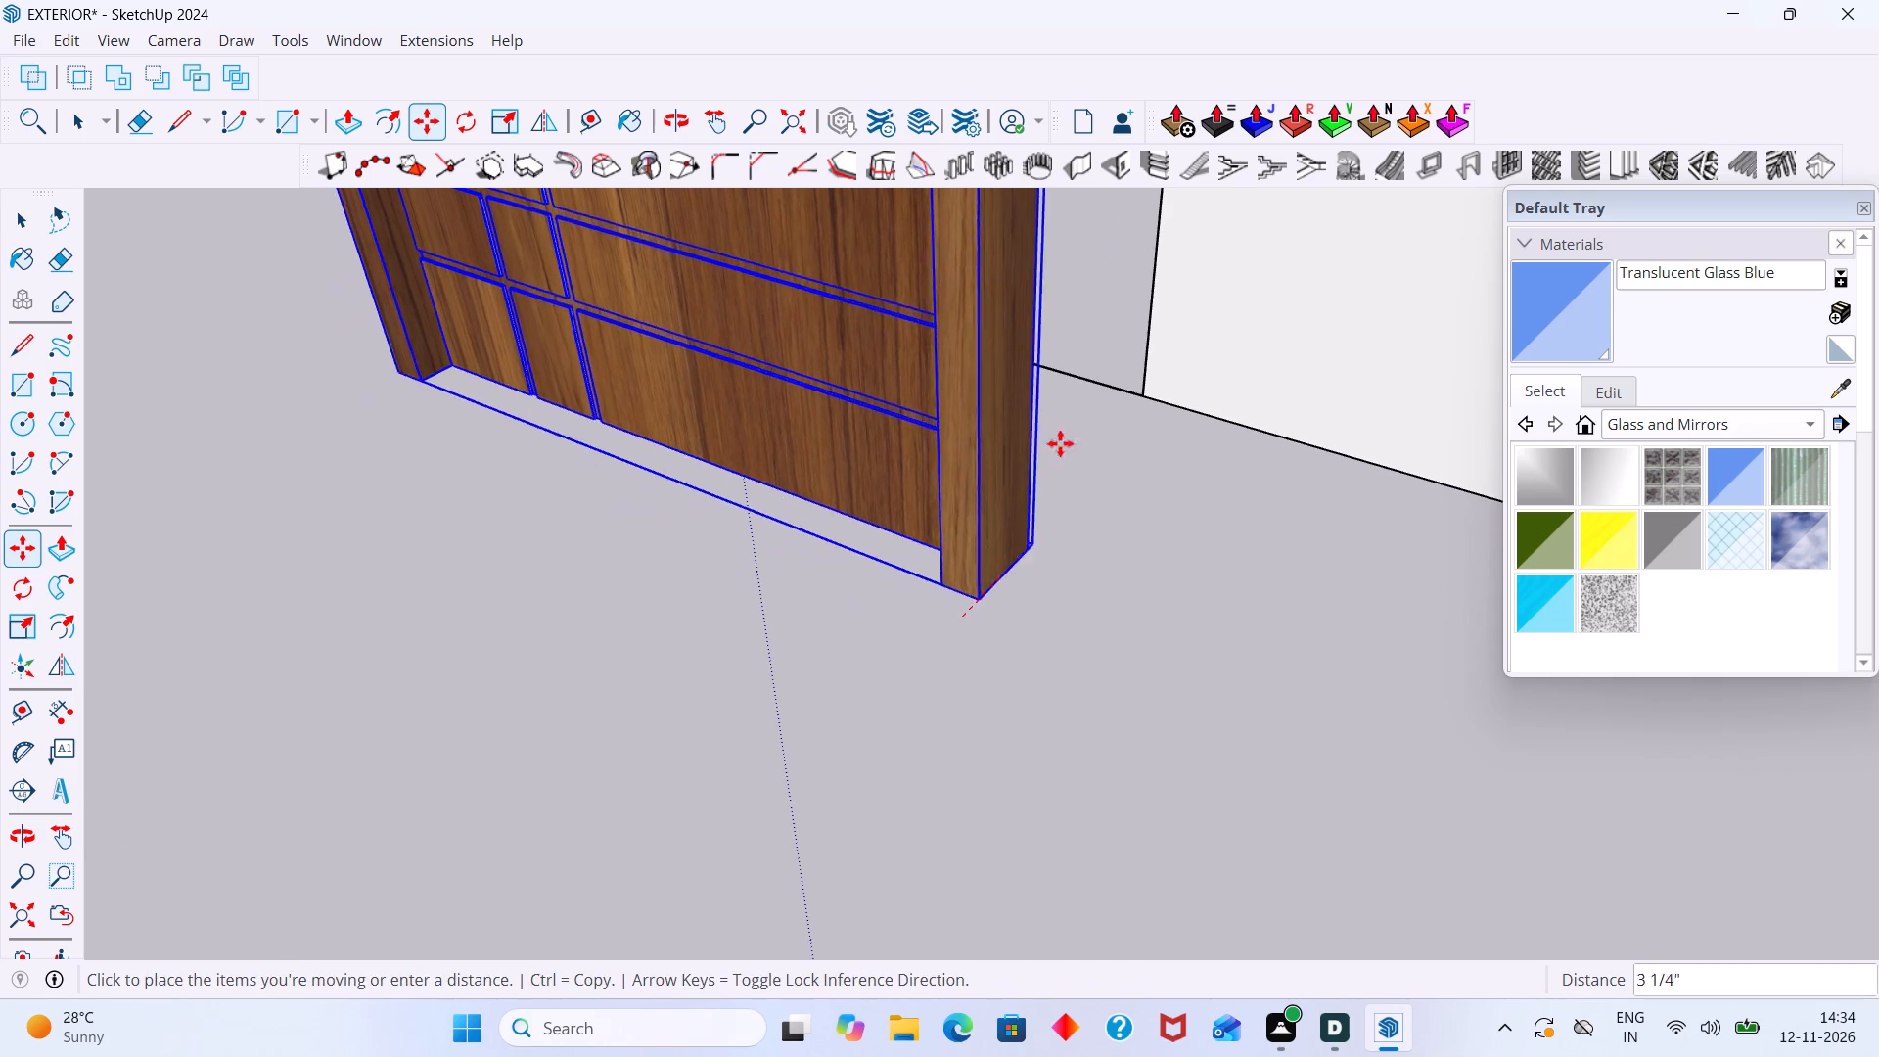
{"action": "scroll", "coordinate": [1077, 394], "scroll_direction": "up", "scroll_amount": 3}
{"action": "middle_click_drag", "start_coordinate": [1041, 469], "coordinate": [1377, 478]}
{"action": "scroll", "coordinate": [976, 344], "scroll_direction": "up", "scroll_amount": 7}
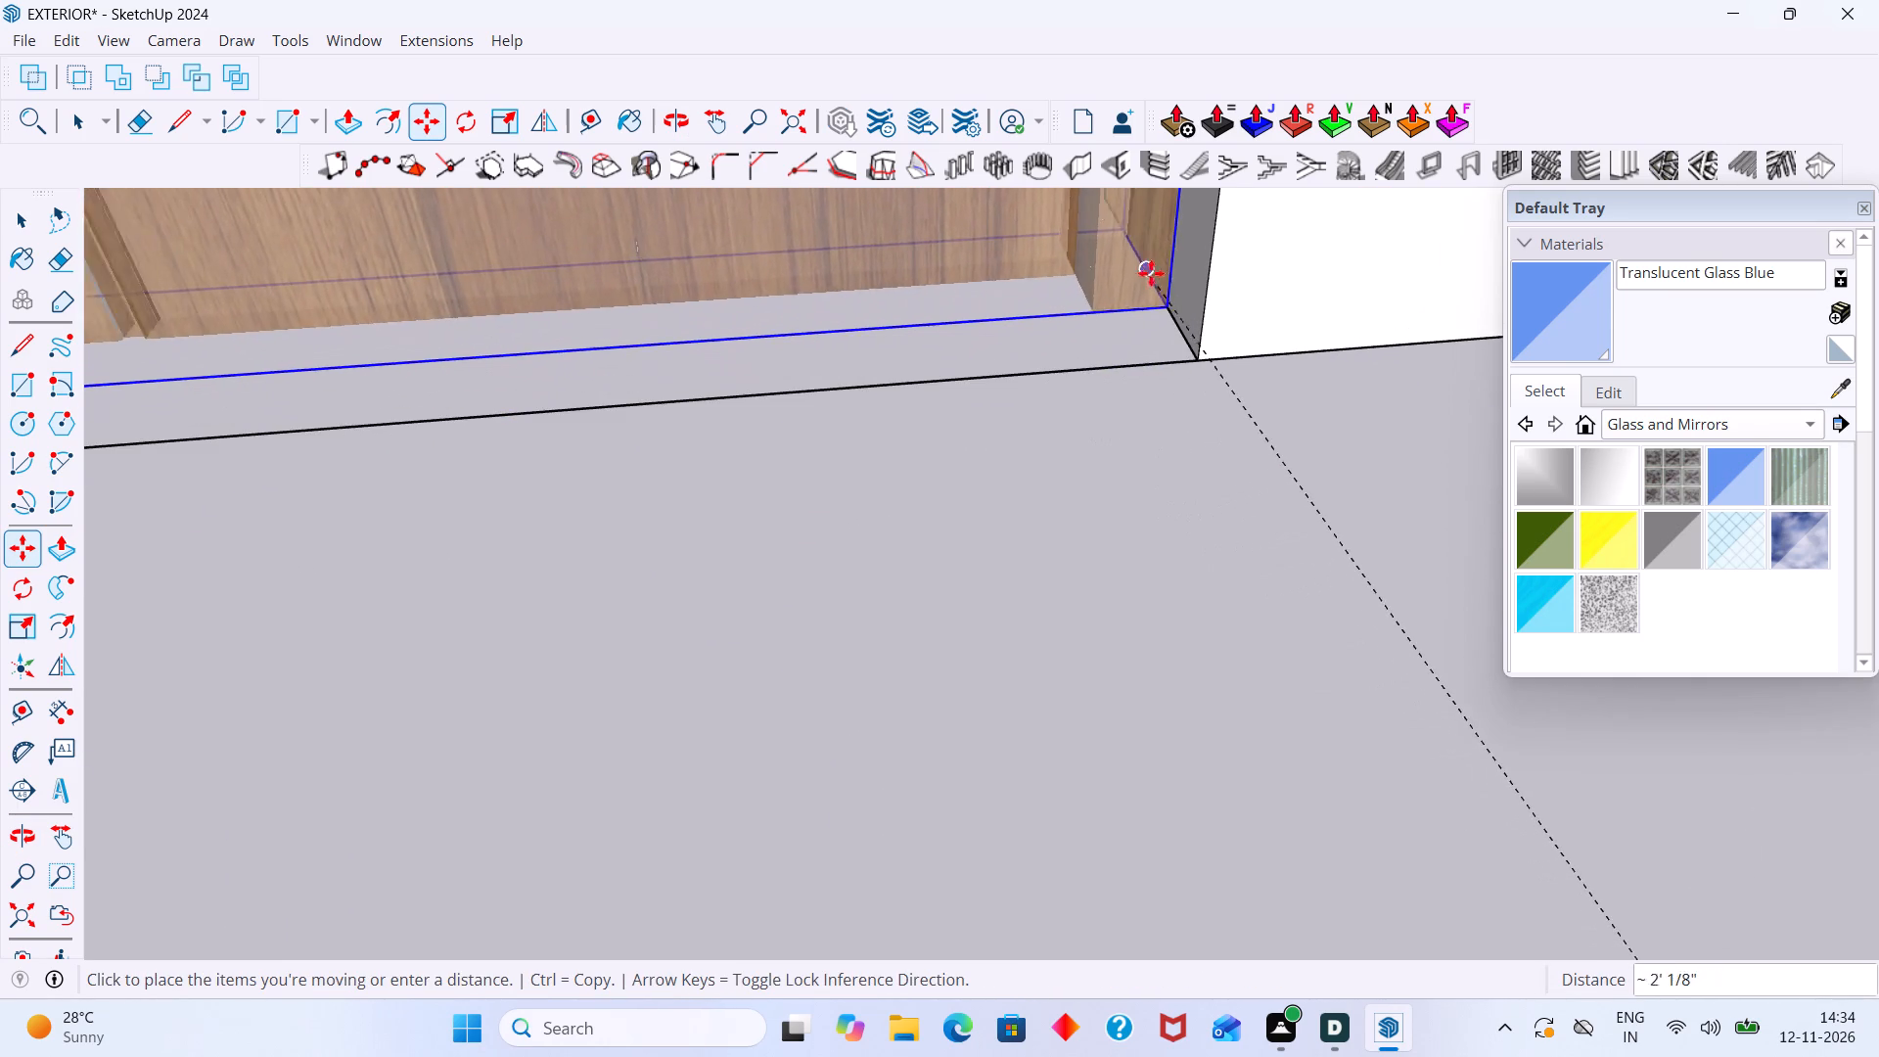
{"action": "left_click", "coordinate": [1148, 267]}
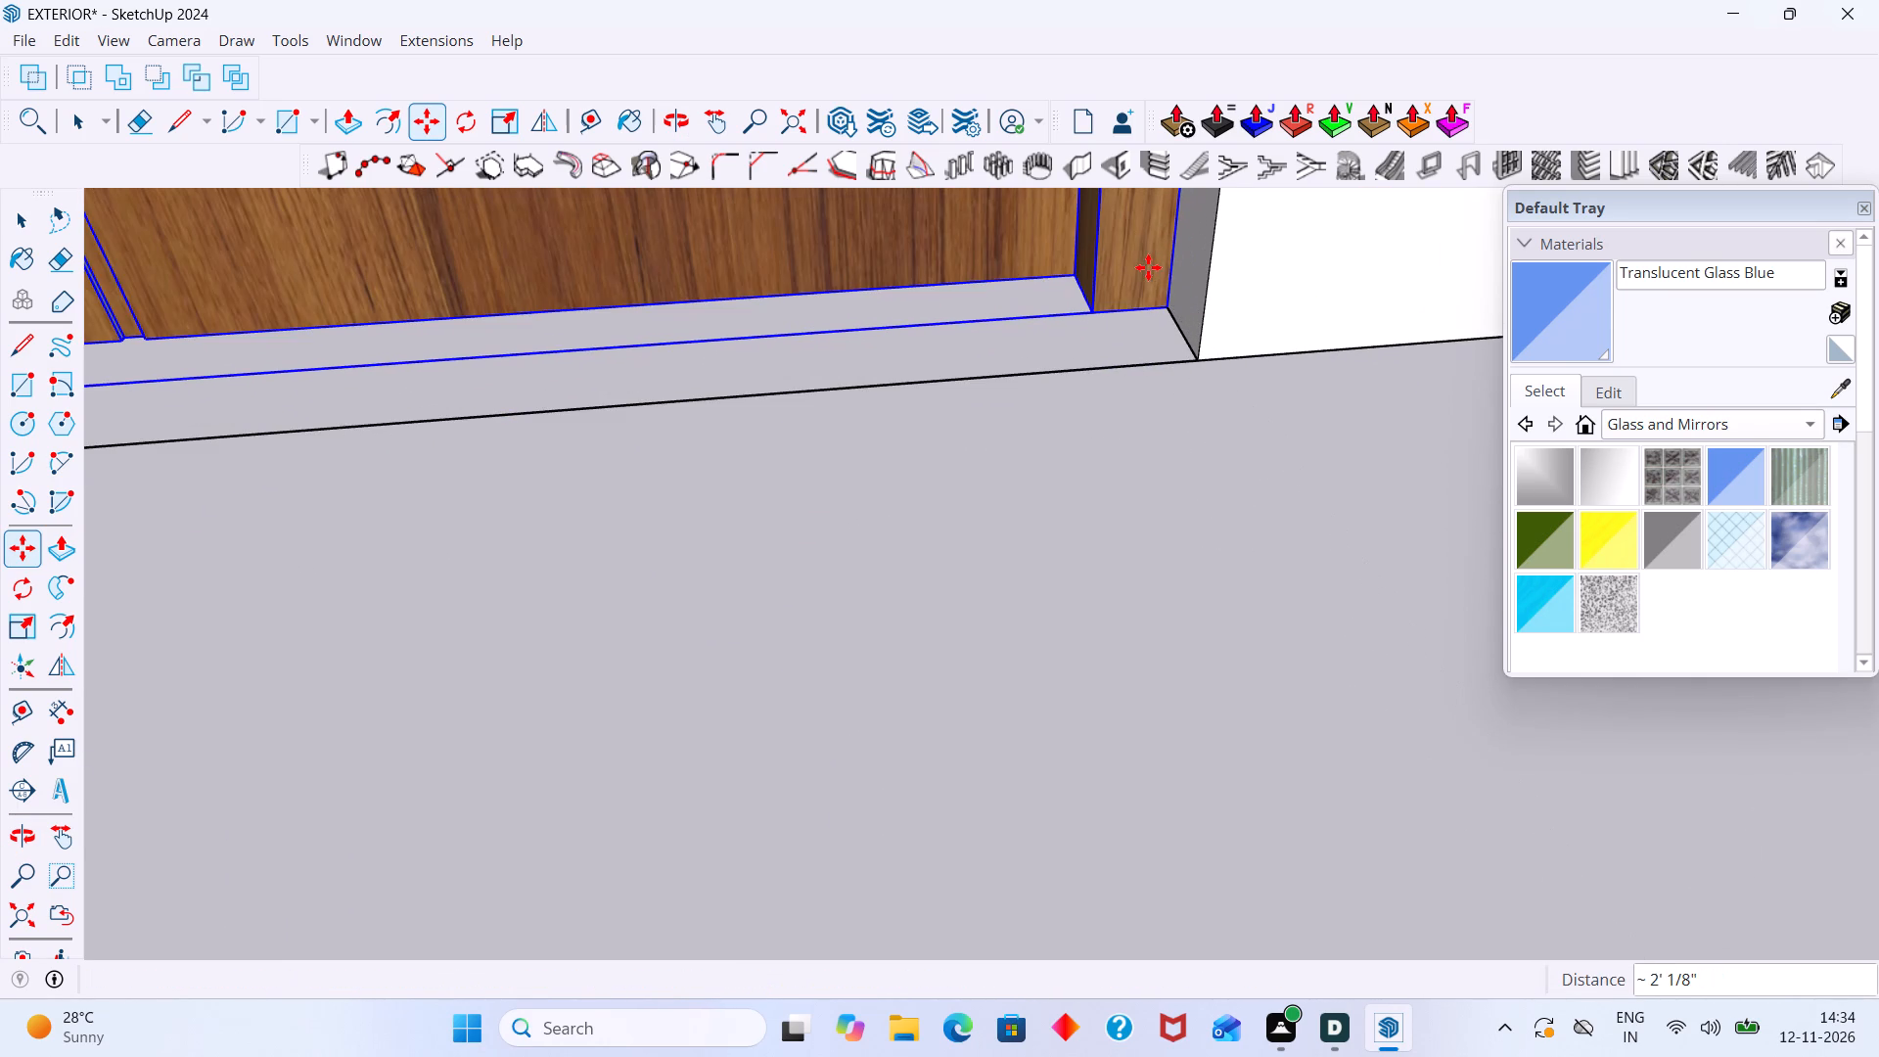
{"action": "key", "text": "space"}
{"action": "left_click", "coordinate": [1144, 495]}
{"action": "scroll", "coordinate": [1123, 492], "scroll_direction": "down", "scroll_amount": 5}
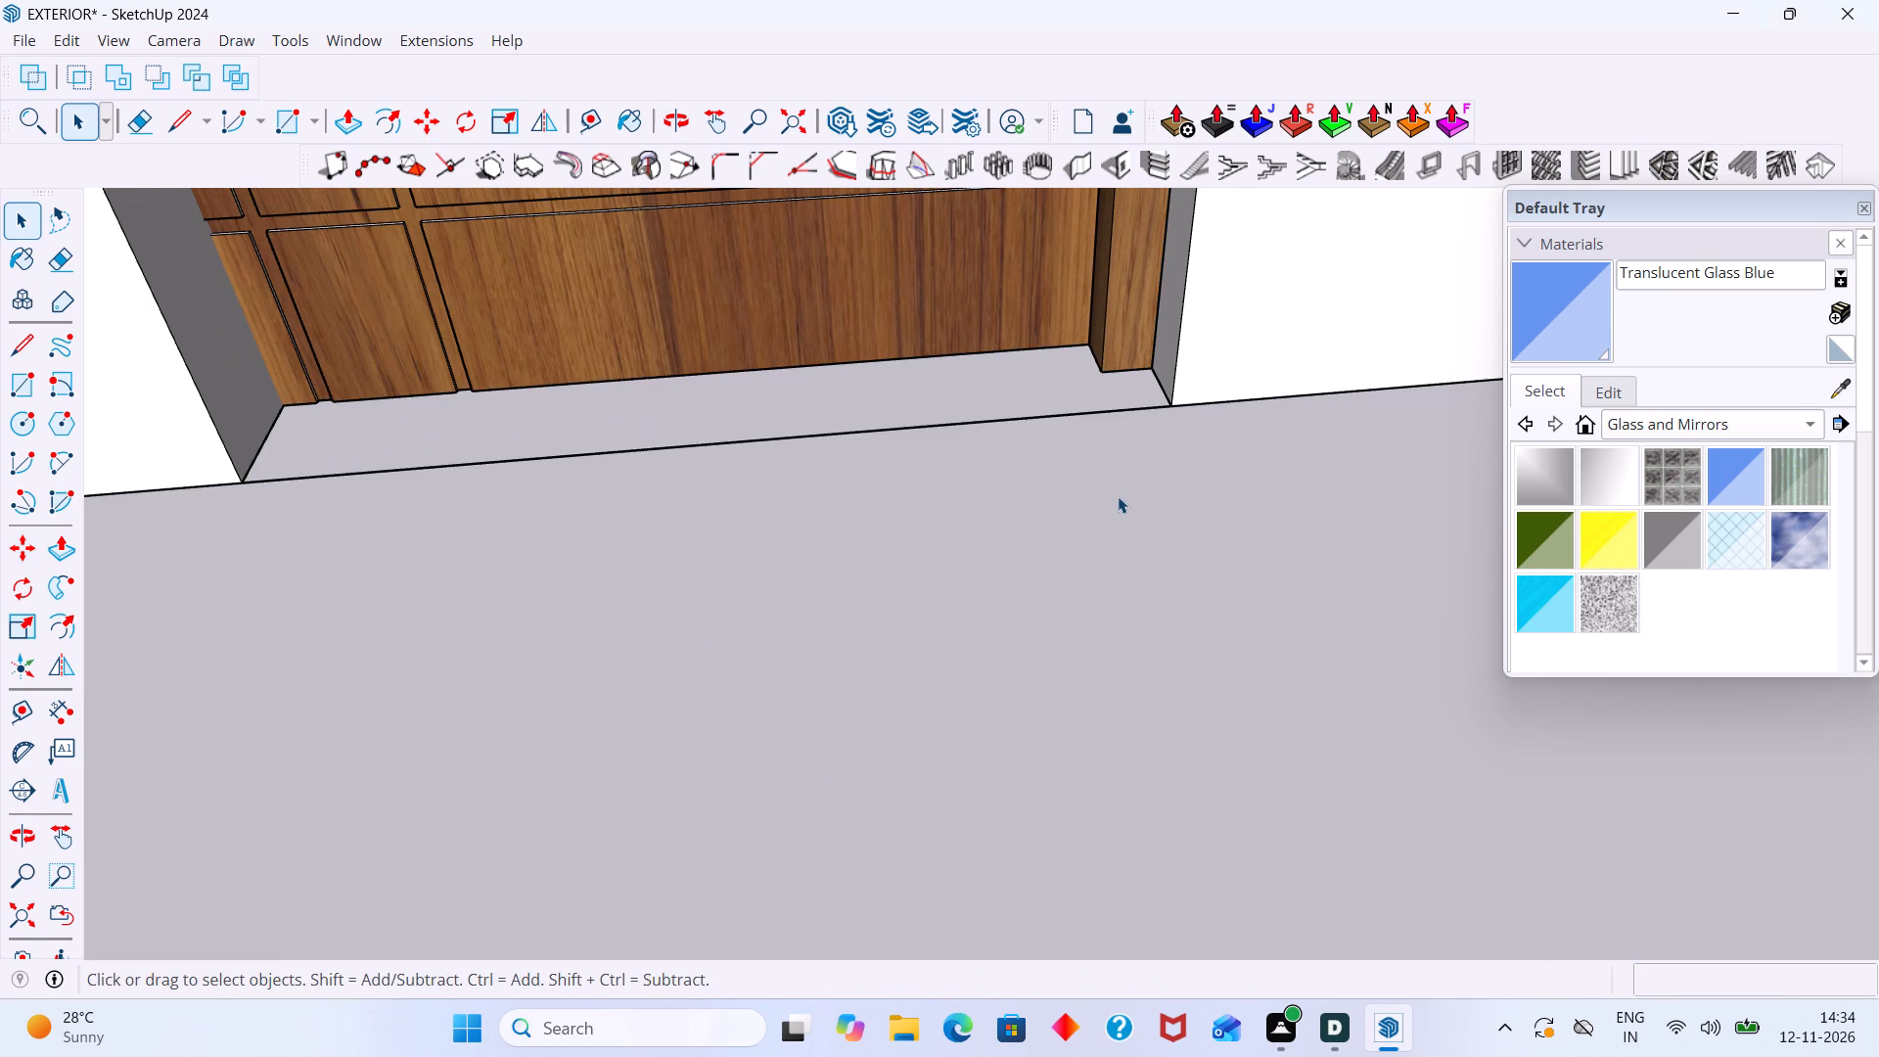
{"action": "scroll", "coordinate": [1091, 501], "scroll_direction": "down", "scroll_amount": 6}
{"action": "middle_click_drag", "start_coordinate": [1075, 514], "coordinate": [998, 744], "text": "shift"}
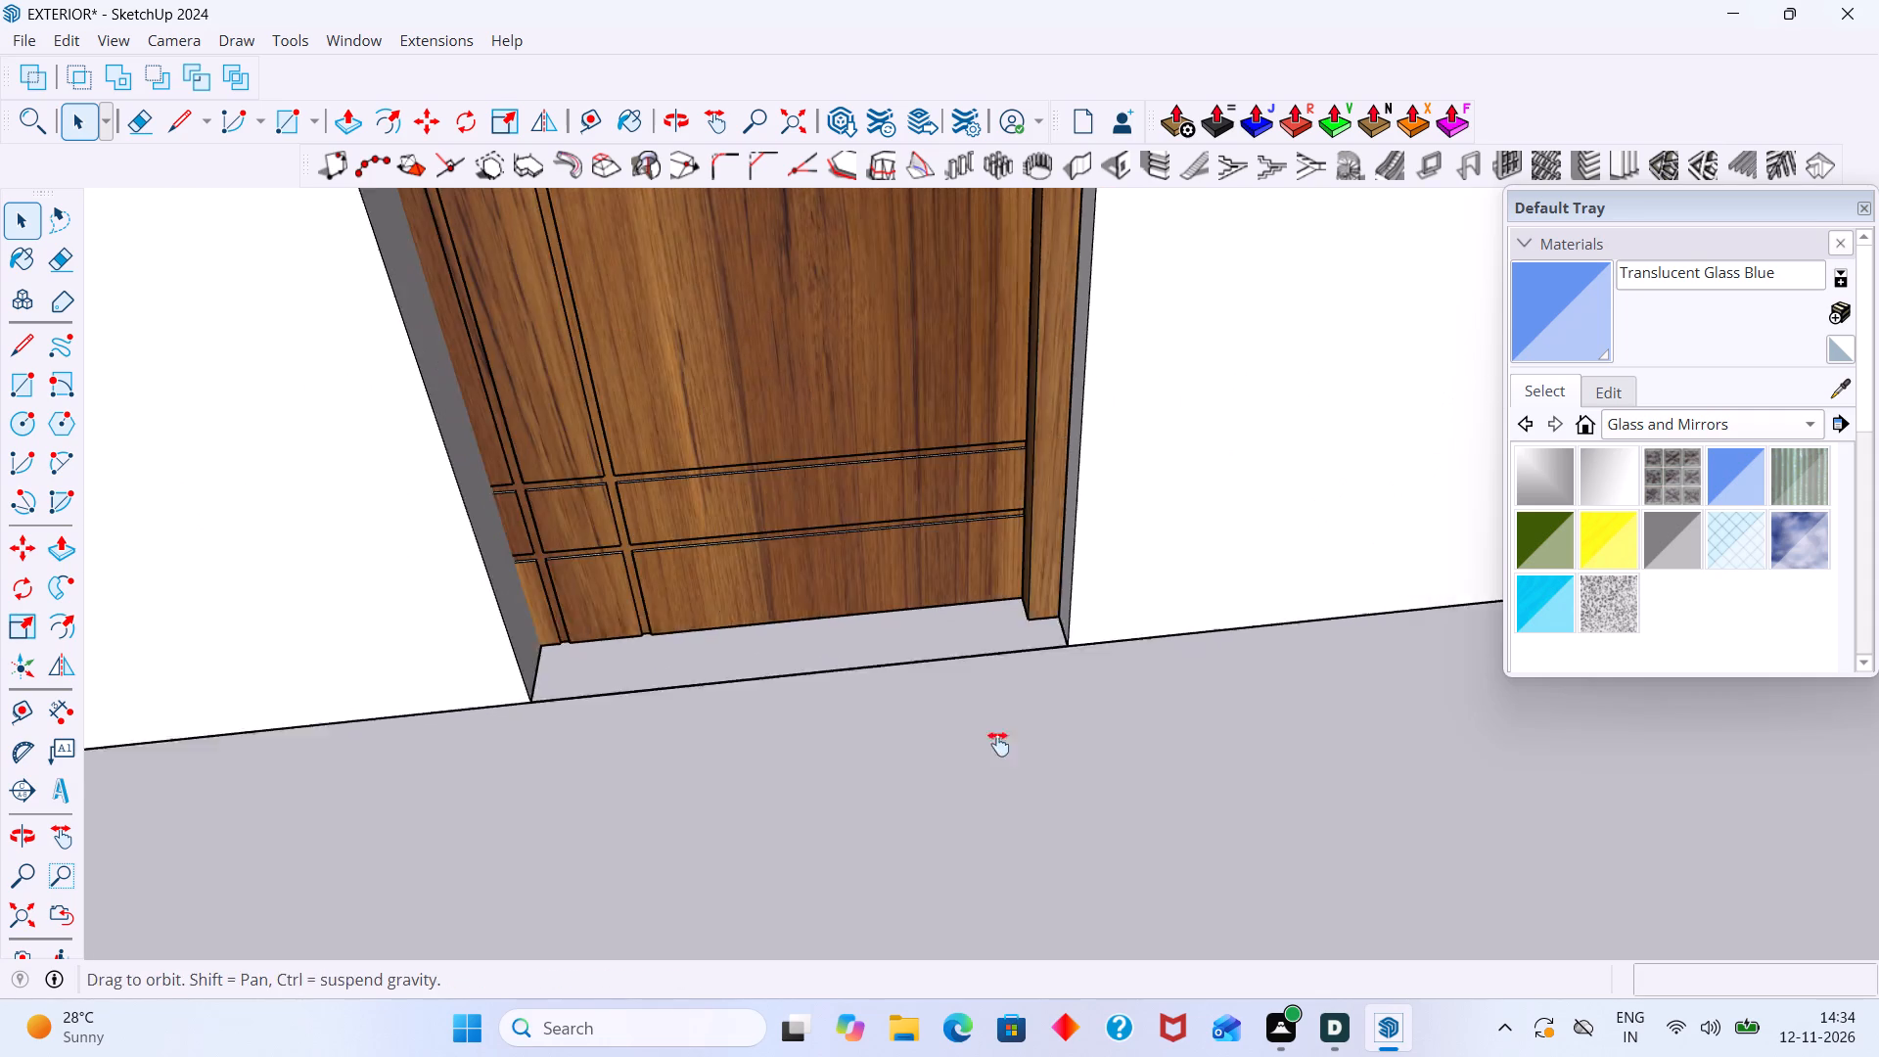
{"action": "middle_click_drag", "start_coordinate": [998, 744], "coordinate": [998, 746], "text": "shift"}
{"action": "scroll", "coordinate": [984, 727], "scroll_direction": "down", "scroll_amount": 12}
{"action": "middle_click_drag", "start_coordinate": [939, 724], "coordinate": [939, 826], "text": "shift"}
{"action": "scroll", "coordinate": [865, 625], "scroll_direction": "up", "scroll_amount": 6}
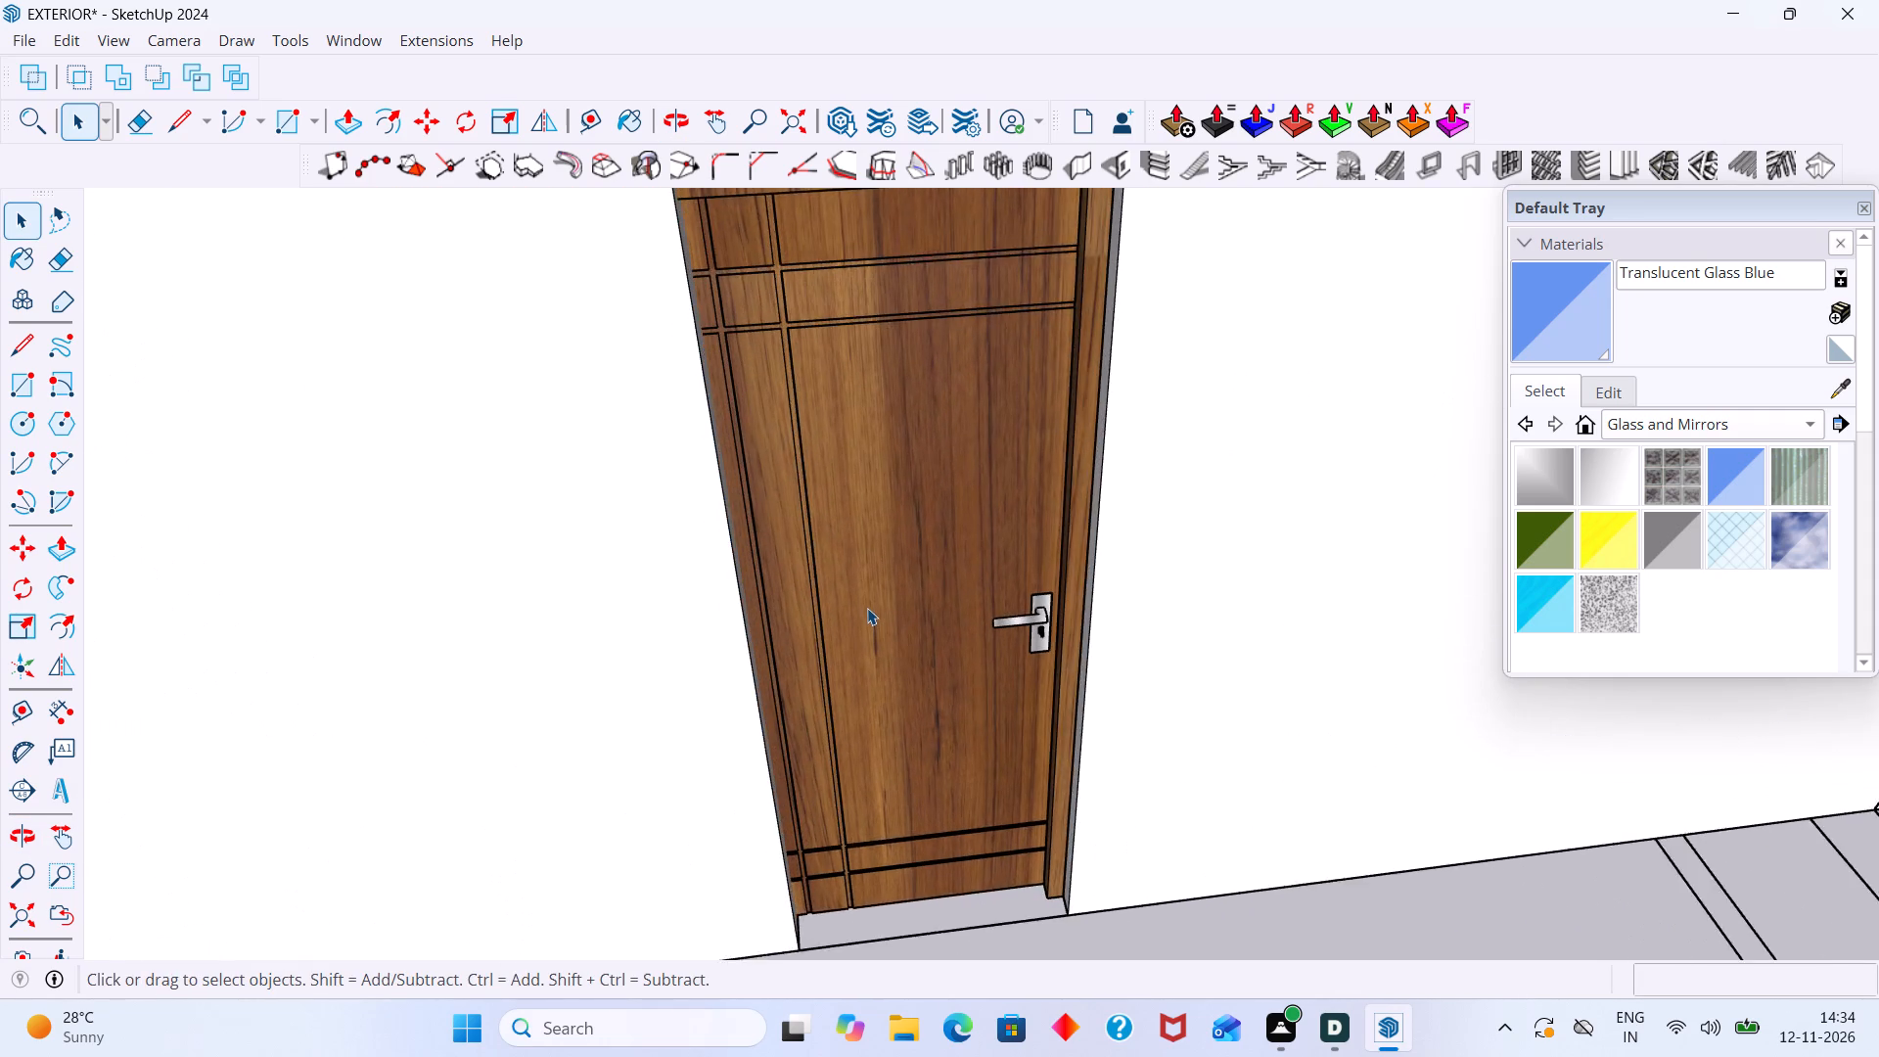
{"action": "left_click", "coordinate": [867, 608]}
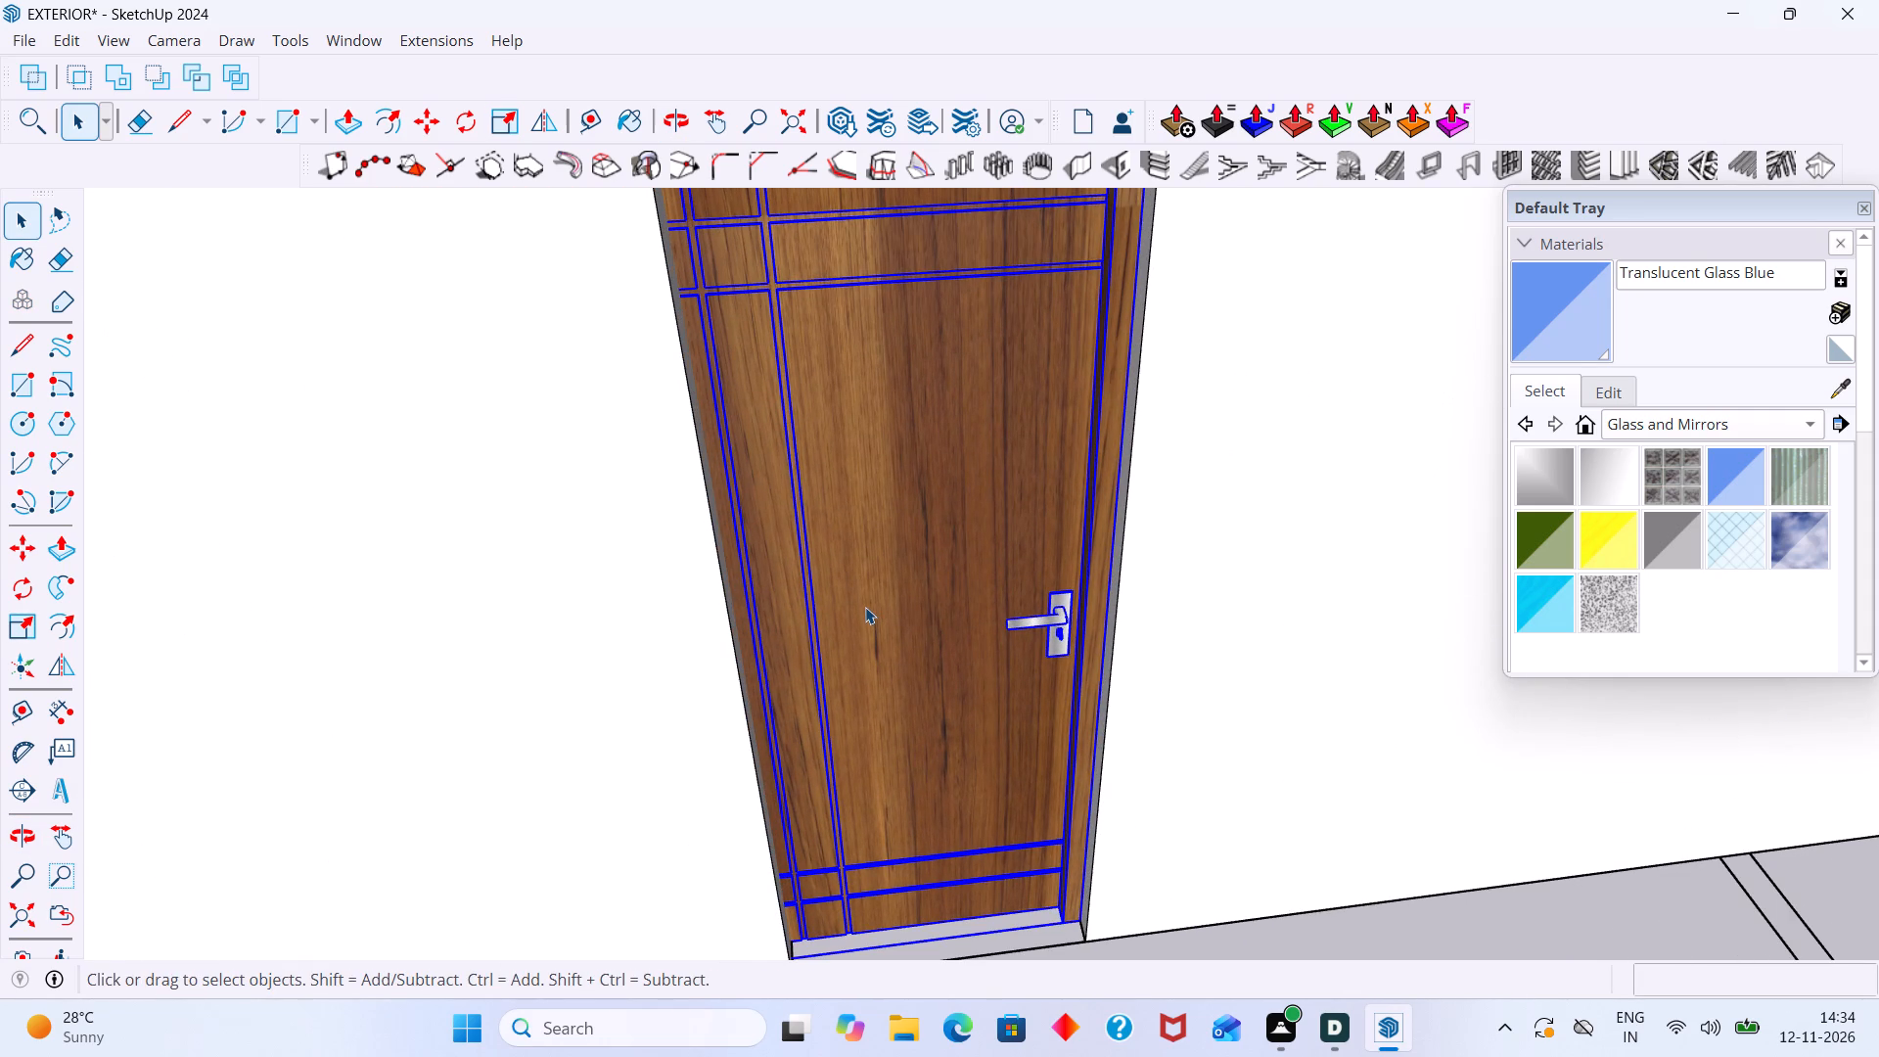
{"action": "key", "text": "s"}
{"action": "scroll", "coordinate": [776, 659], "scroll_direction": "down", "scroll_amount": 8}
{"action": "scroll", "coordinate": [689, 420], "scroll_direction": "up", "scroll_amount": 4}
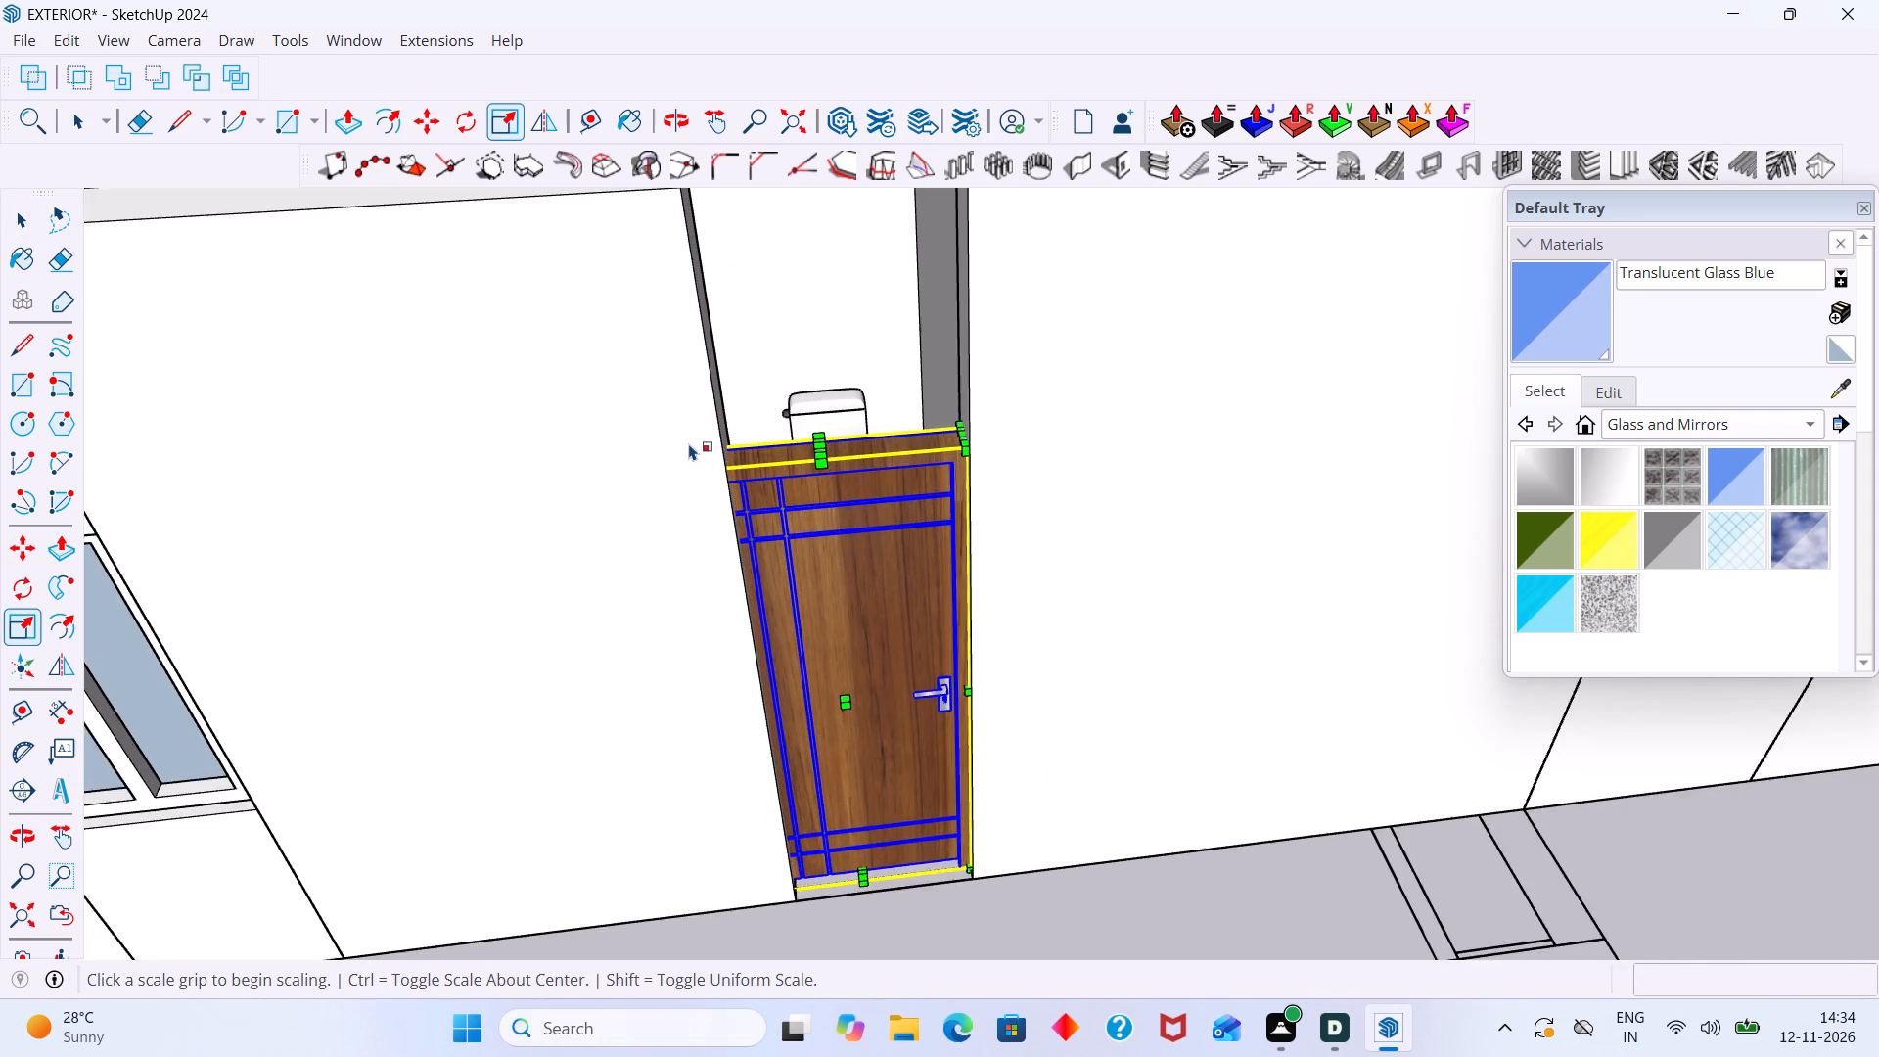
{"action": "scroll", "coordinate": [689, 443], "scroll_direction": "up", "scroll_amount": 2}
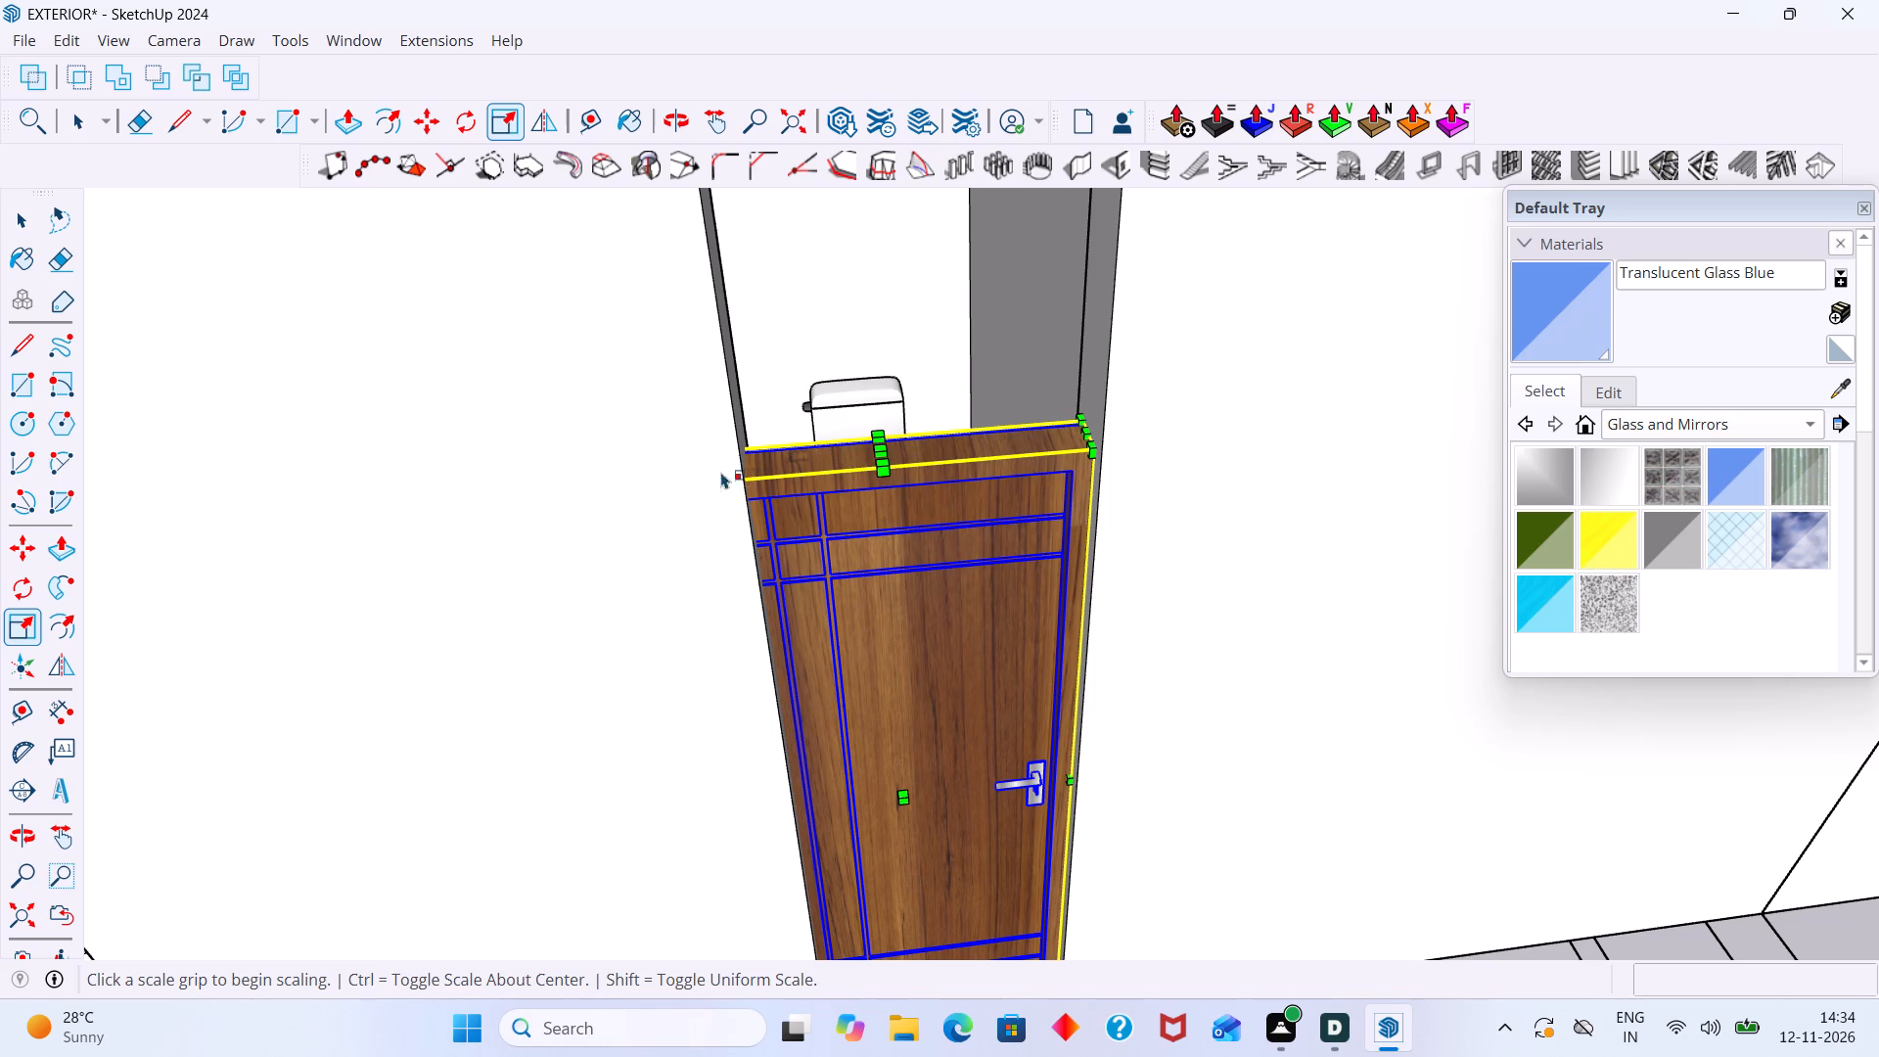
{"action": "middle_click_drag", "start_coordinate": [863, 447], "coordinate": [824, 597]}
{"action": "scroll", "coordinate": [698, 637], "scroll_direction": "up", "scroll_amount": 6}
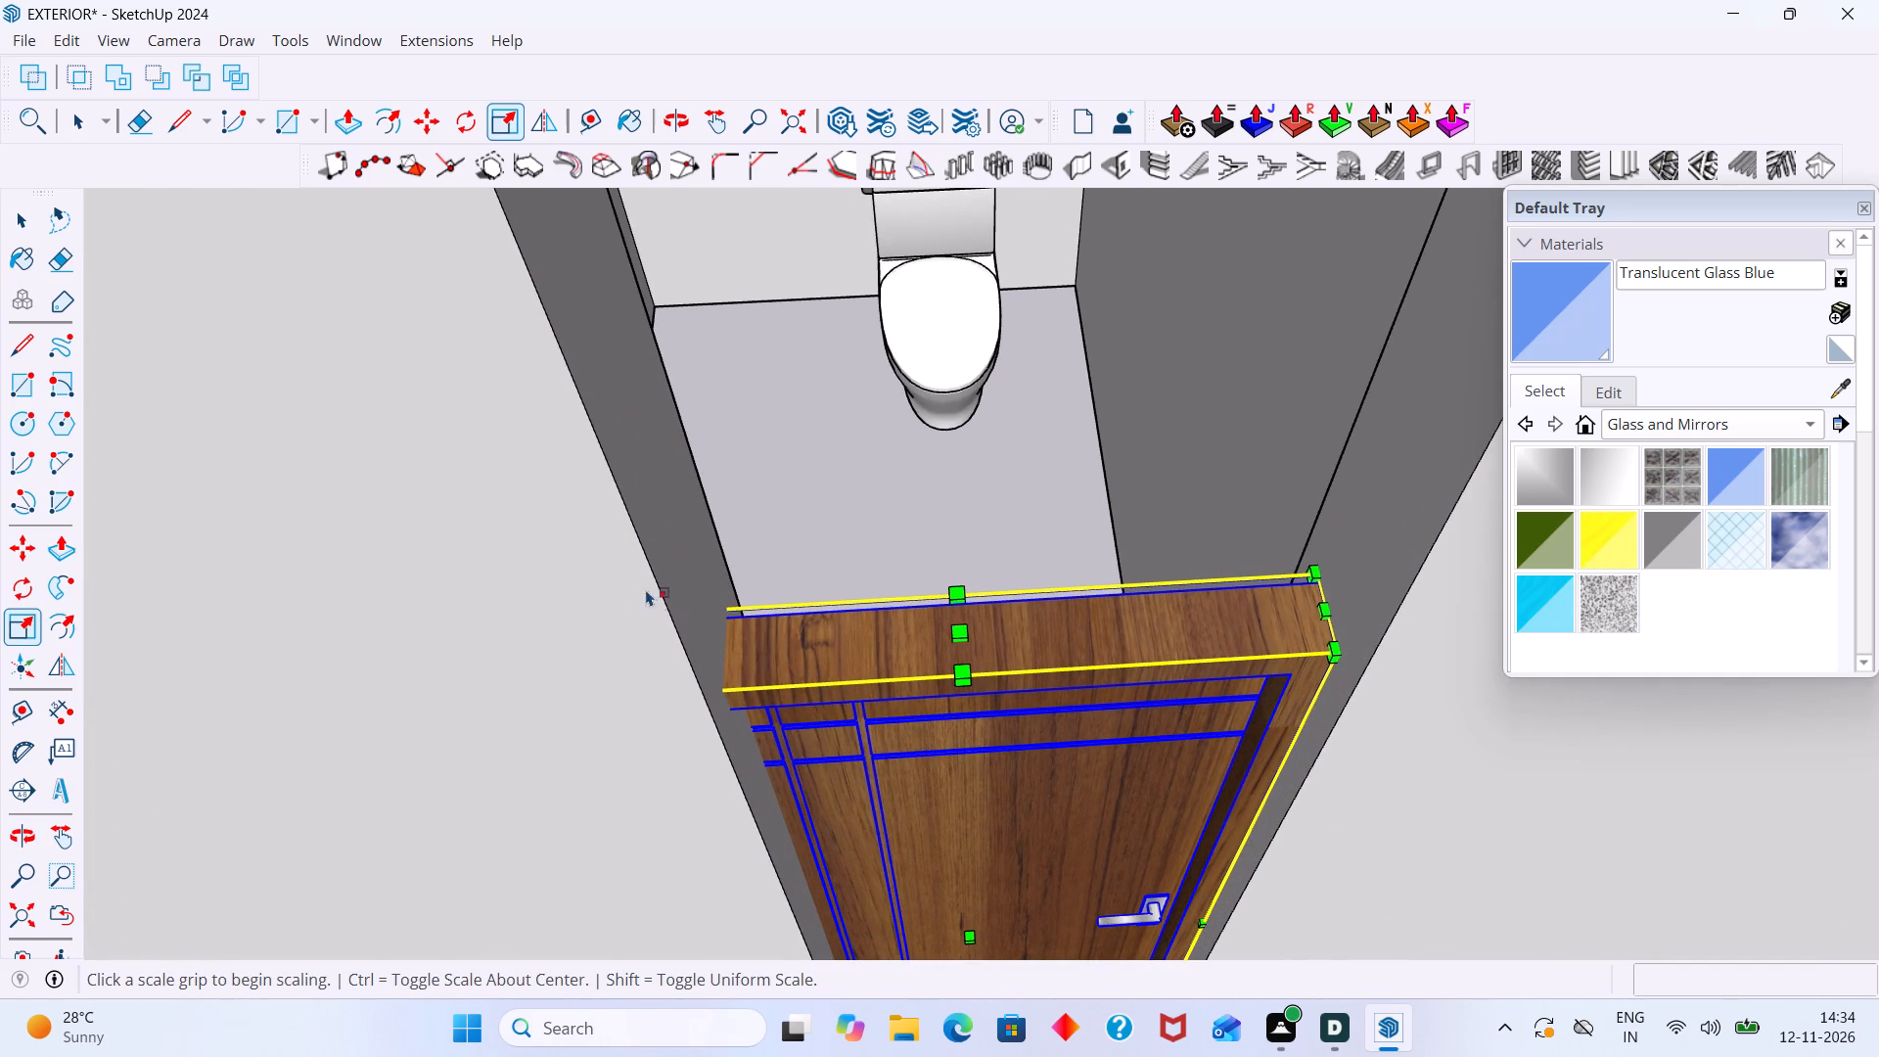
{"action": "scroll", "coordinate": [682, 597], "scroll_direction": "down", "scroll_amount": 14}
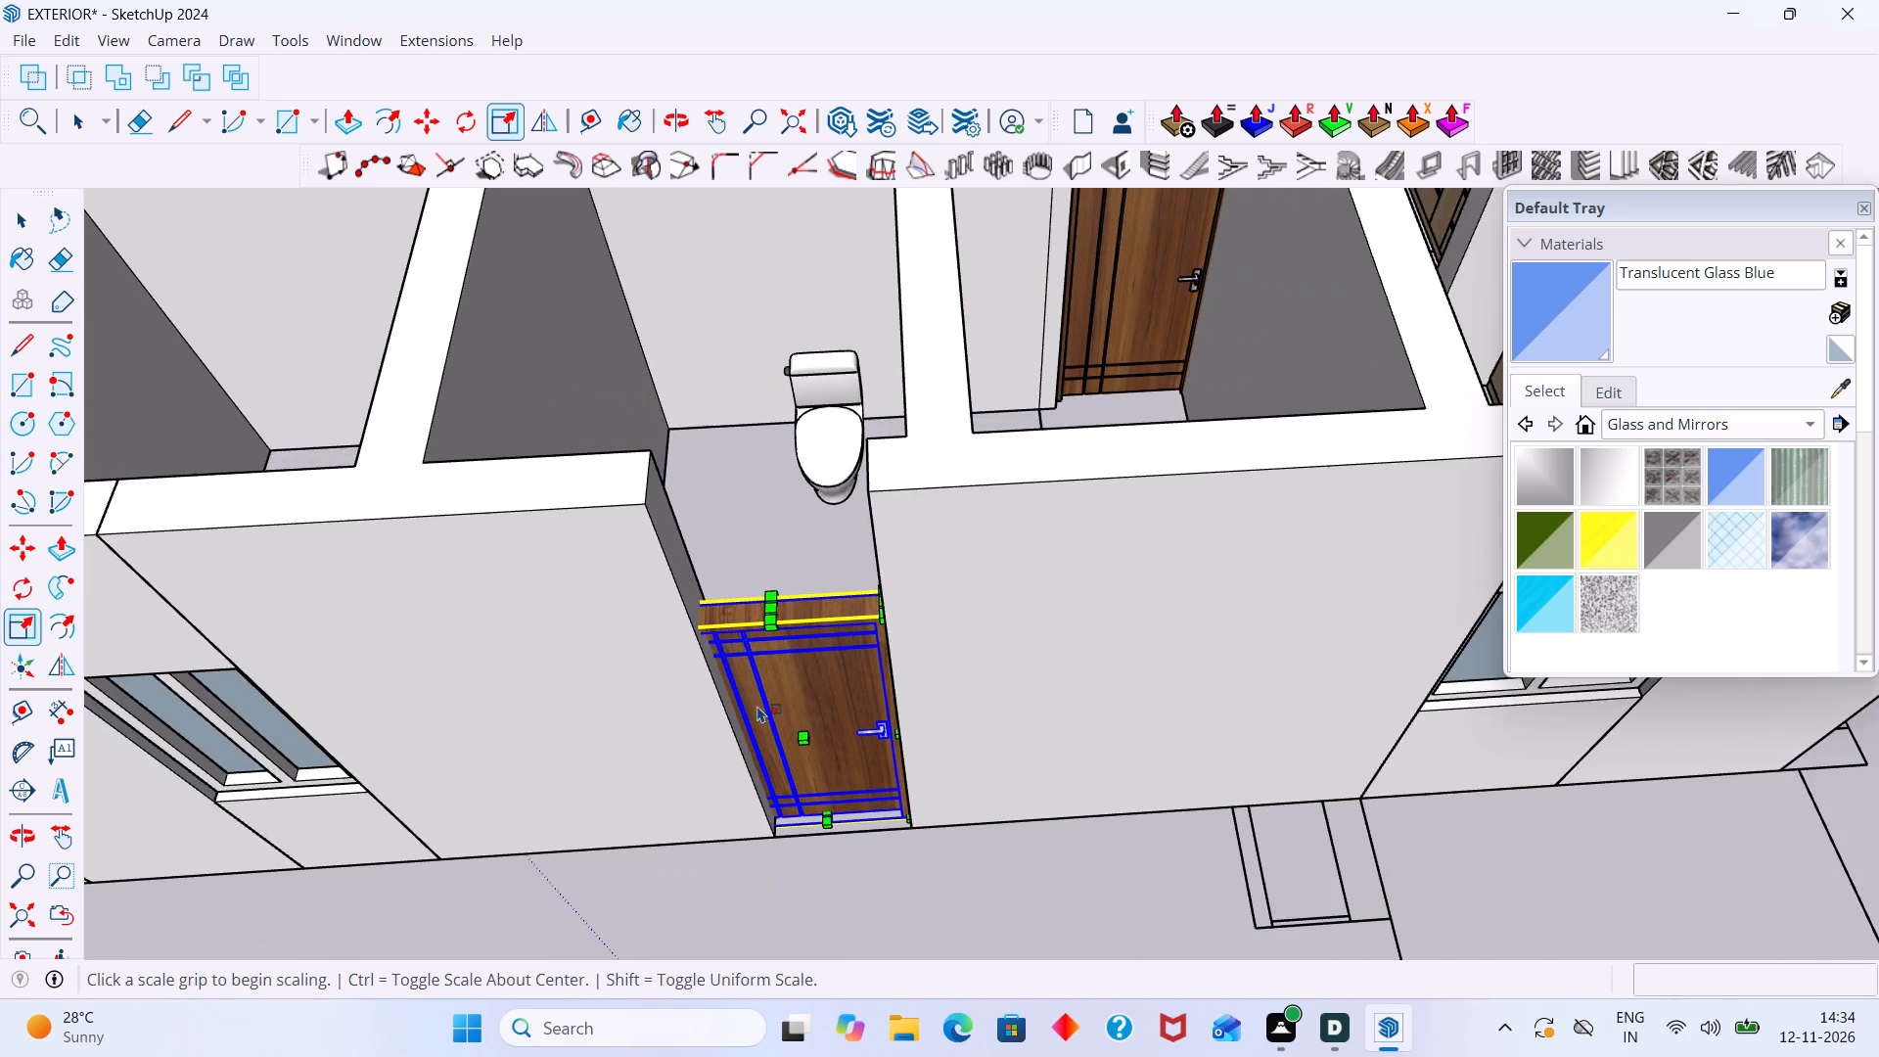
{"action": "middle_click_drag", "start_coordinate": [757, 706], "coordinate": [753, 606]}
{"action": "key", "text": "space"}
Move the door about 2' 8 3/8" back out of the toilet doorway, clear of the exterior wall.
{"action": "middle_click_drag", "start_coordinate": [904, 789], "coordinate": [890, 688]}
{"action": "scroll", "coordinate": [883, 706], "scroll_direction": "up", "scroll_amount": 7}
{"action": "key", "text": "m"}
{"action": "middle_click_drag", "start_coordinate": [901, 800], "coordinate": [986, 787]}
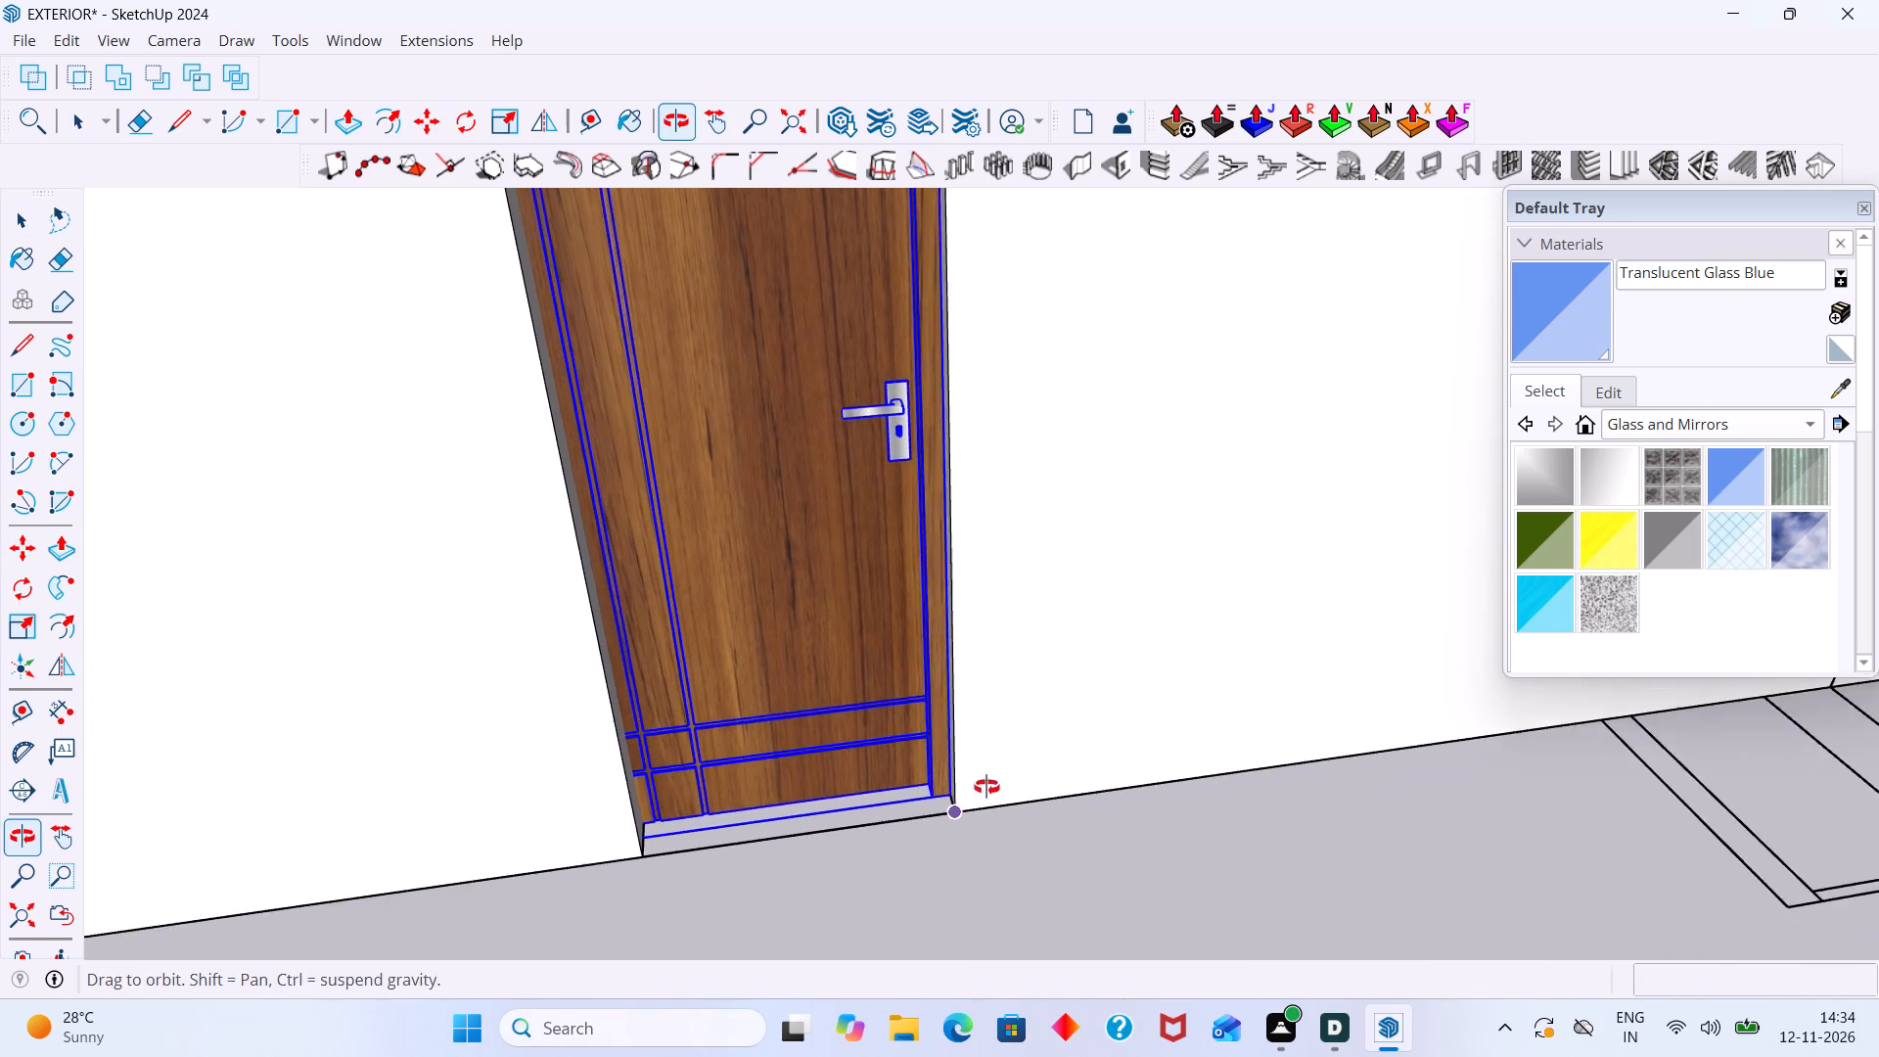
{"action": "middle_click_drag", "start_coordinate": [986, 787], "coordinate": [988, 787]}
{"action": "scroll", "coordinate": [977, 789], "scroll_direction": "up", "scroll_amount": 7}
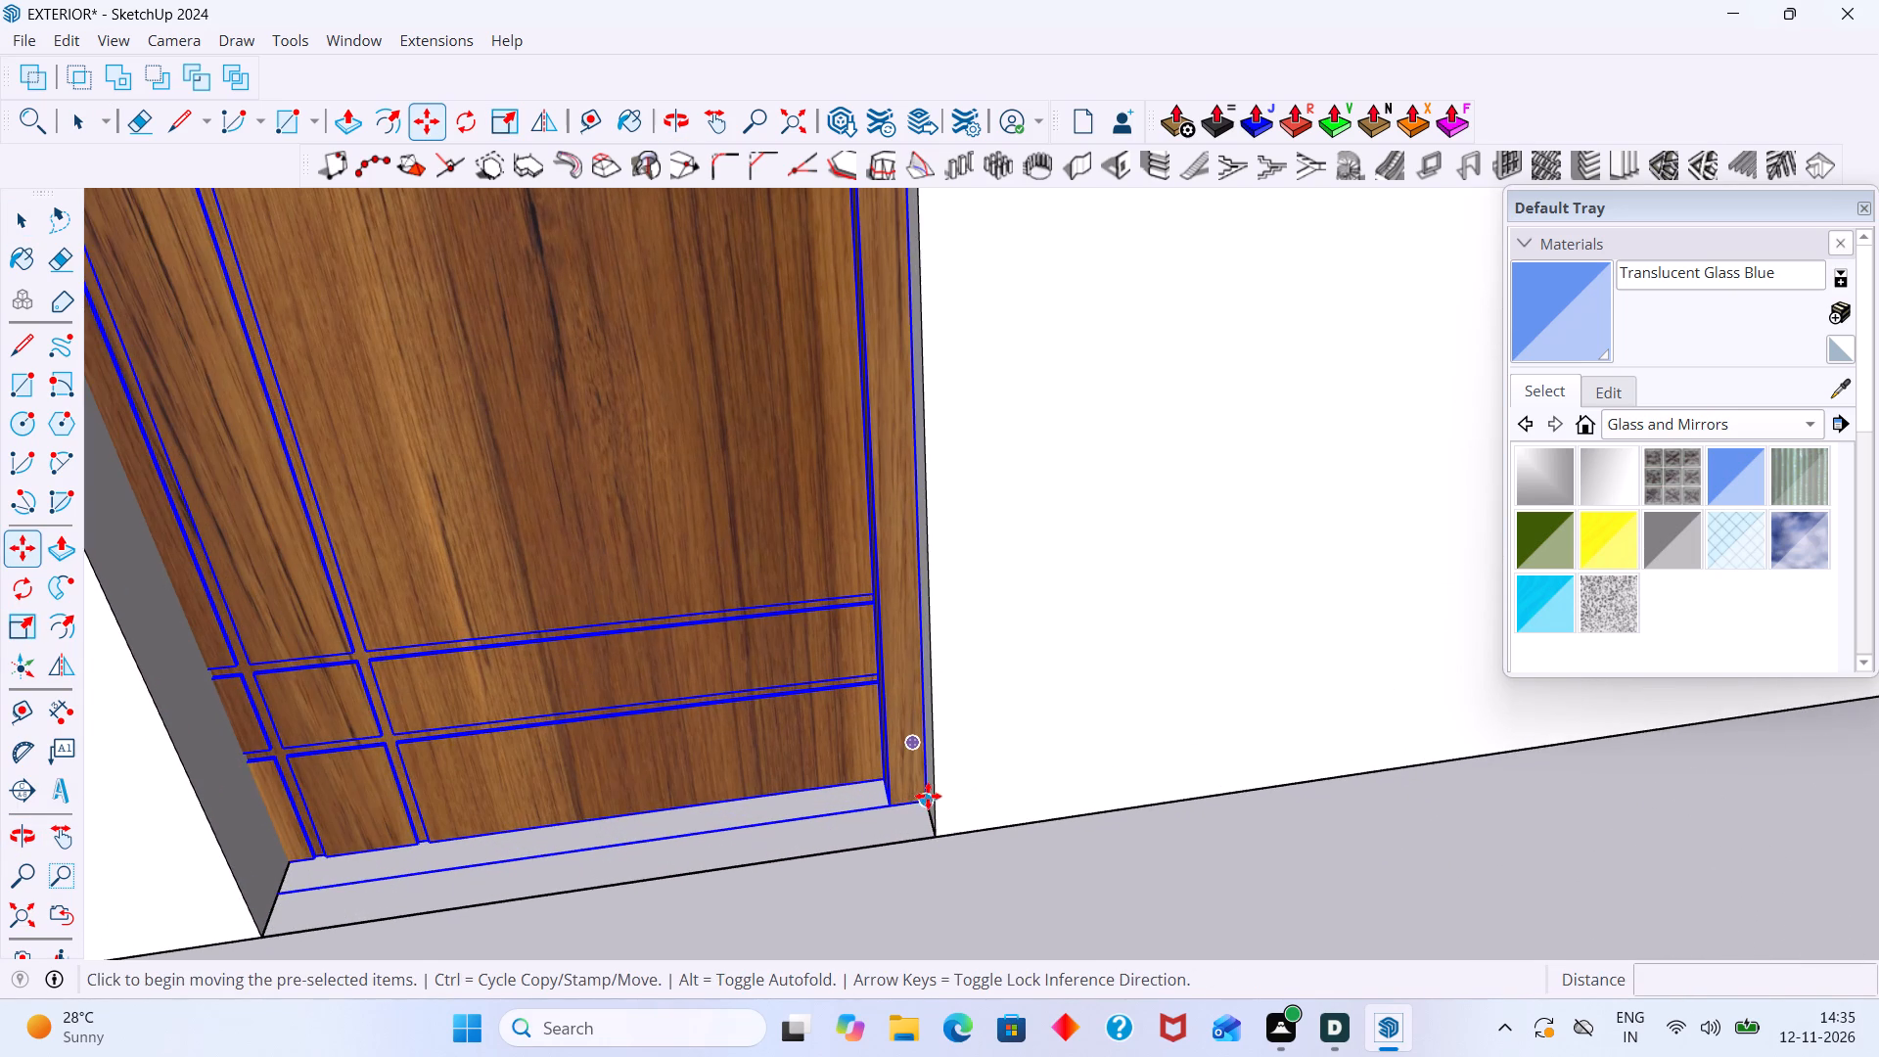
{"action": "left_click", "coordinate": [928, 796]}
{"action": "scroll", "coordinate": [1006, 921], "scroll_direction": "down", "scroll_amount": 12}
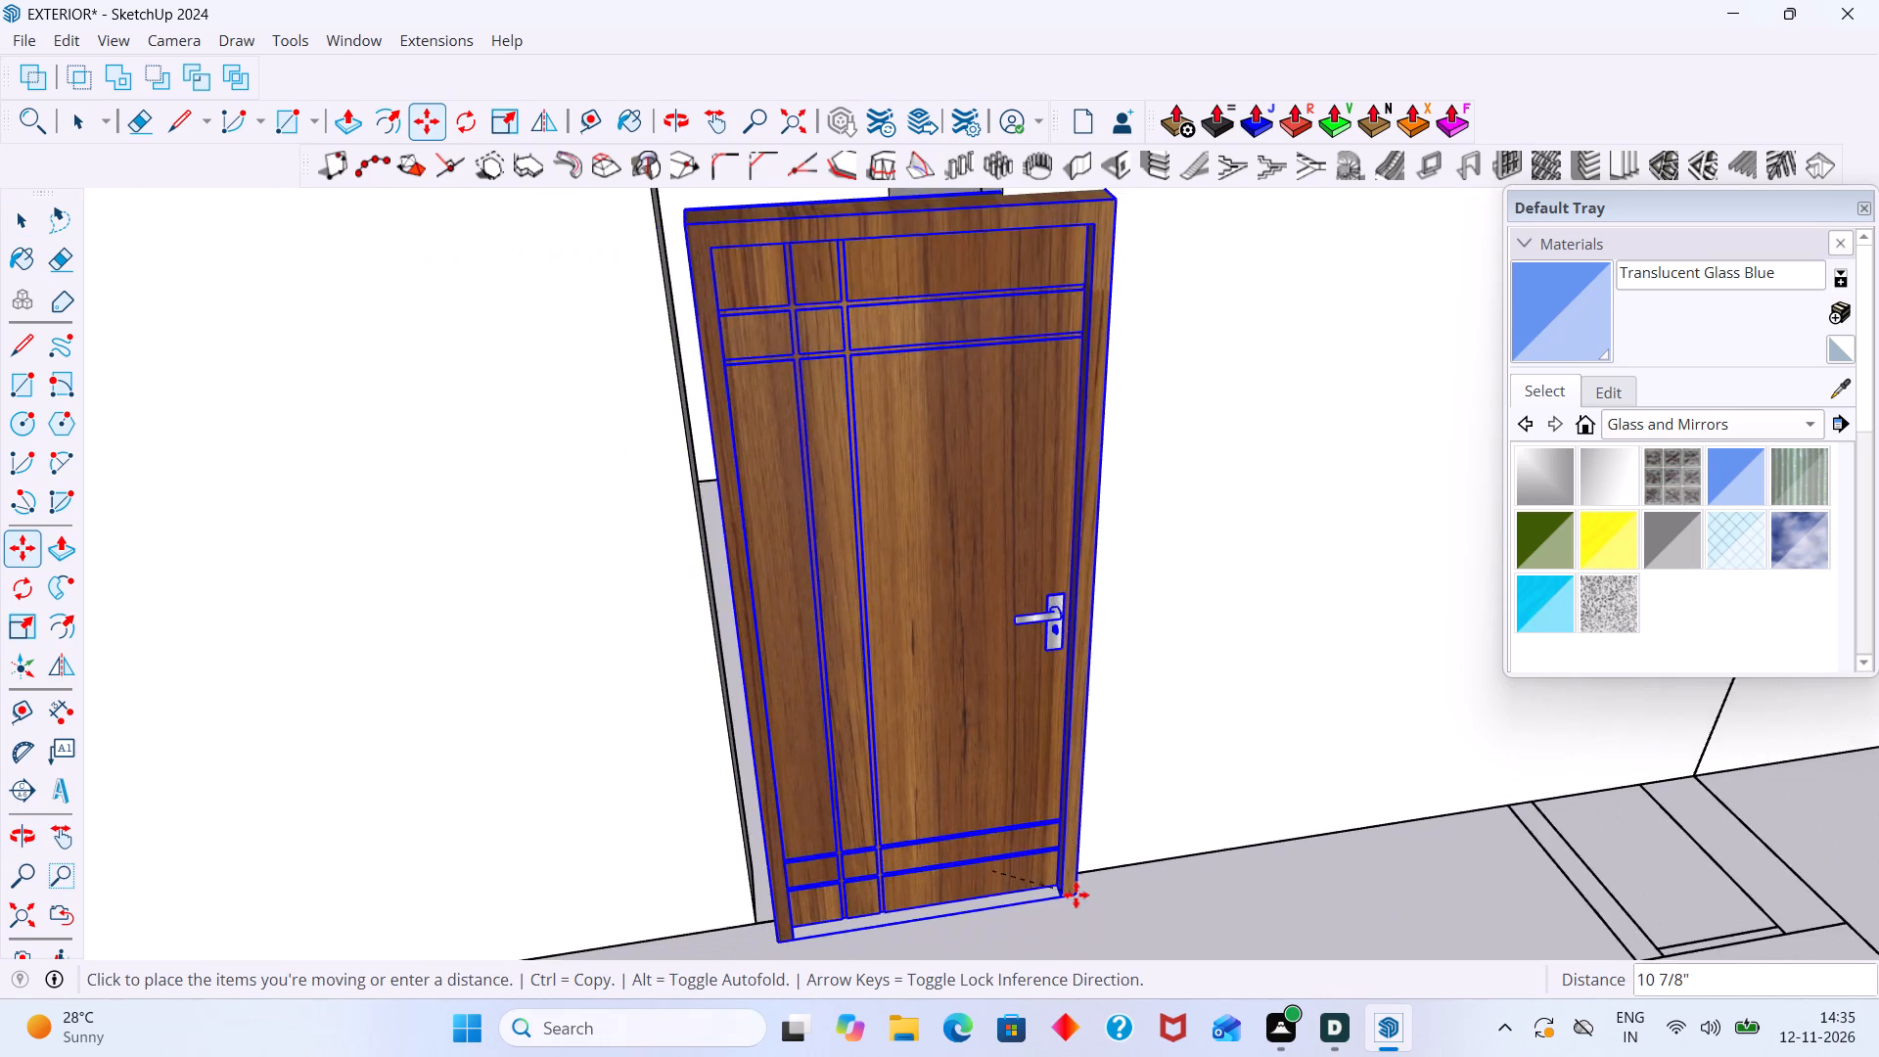
{"action": "middle_click_drag", "start_coordinate": [1075, 895], "coordinate": [1031, 675]}
{"action": "scroll", "coordinate": [1084, 724], "scroll_direction": "down", "scroll_amount": 1}
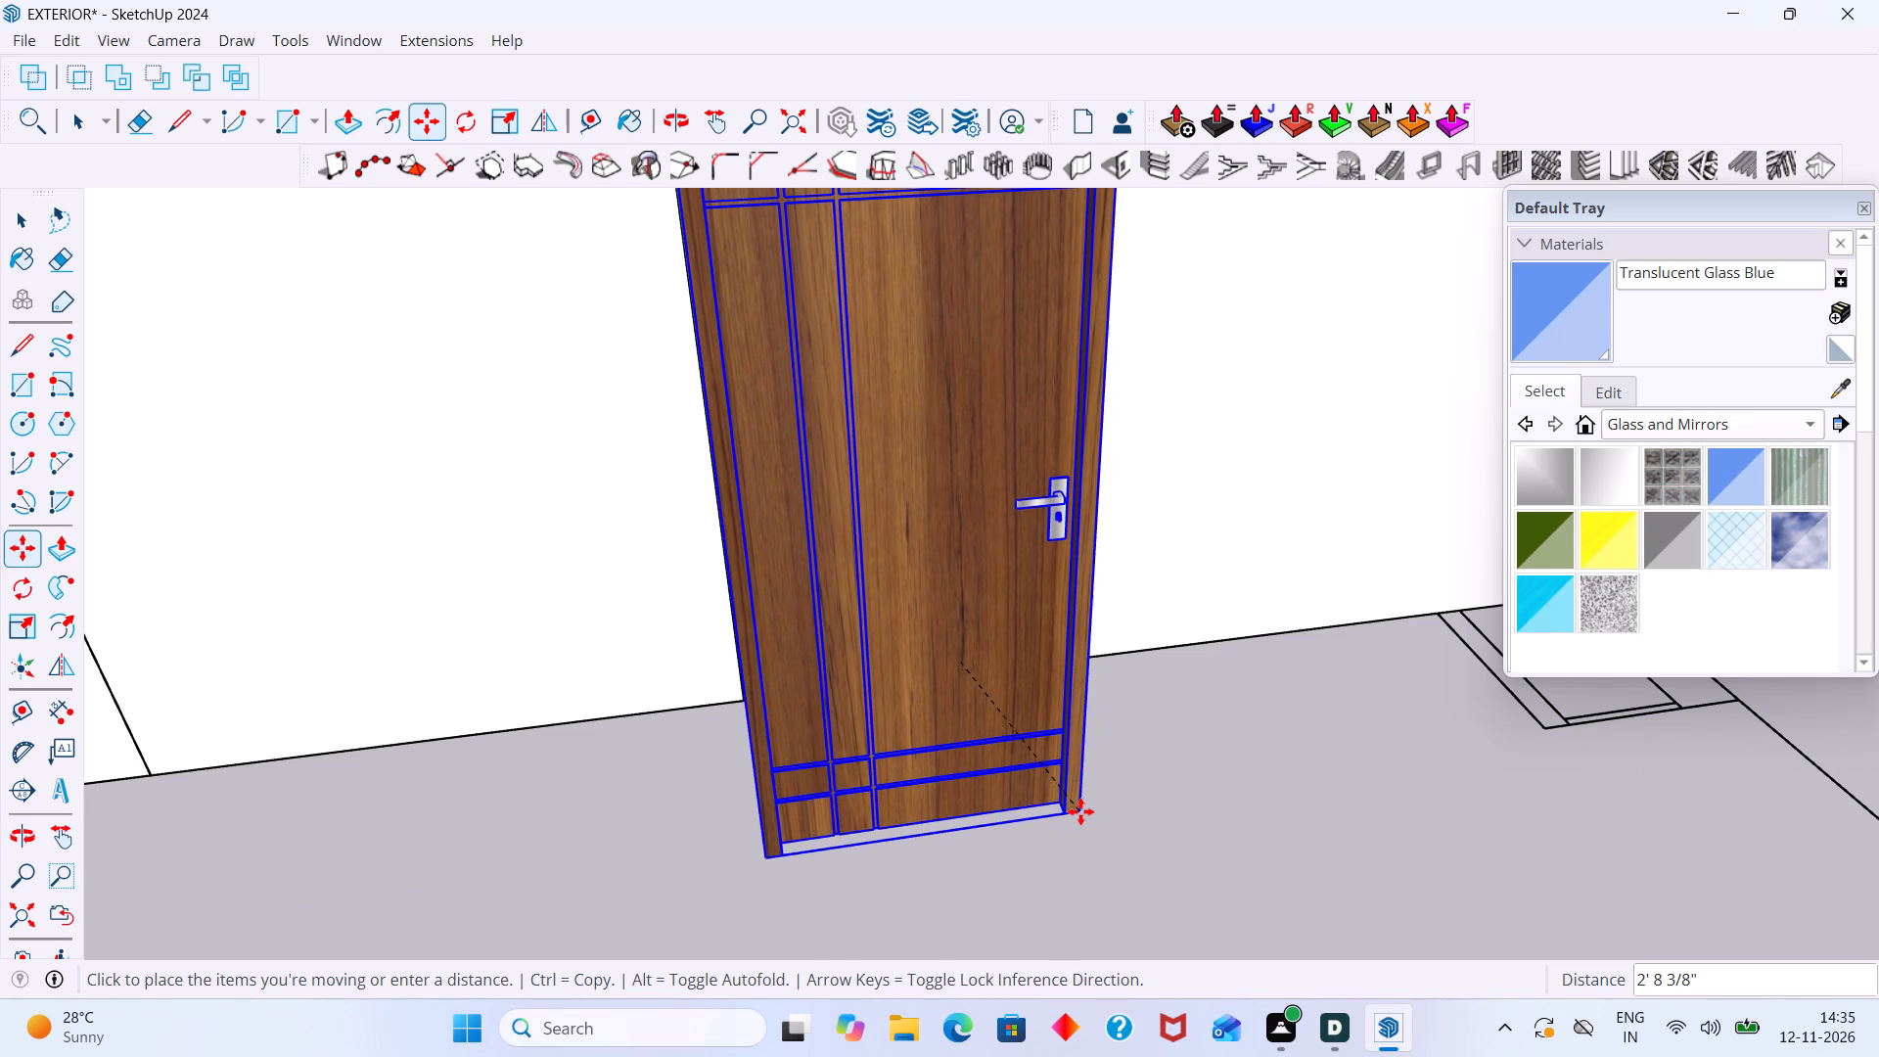
{"action": "left_click", "coordinate": [1080, 811]}
{"action": "key", "text": "space"}
{"action": "left_click", "coordinate": [1165, 794]}
Scale the door's width along the red axis to about 0.58, keeping its handle-side edge fixed.
{"action": "scroll", "coordinate": [784, 765], "scroll_direction": "up", "scroll_amount": 2}
{"action": "middle_click_drag", "start_coordinate": [784, 765], "coordinate": [904, 743]}
{"action": "scroll", "coordinate": [898, 734], "scroll_direction": "down", "scroll_amount": 6}
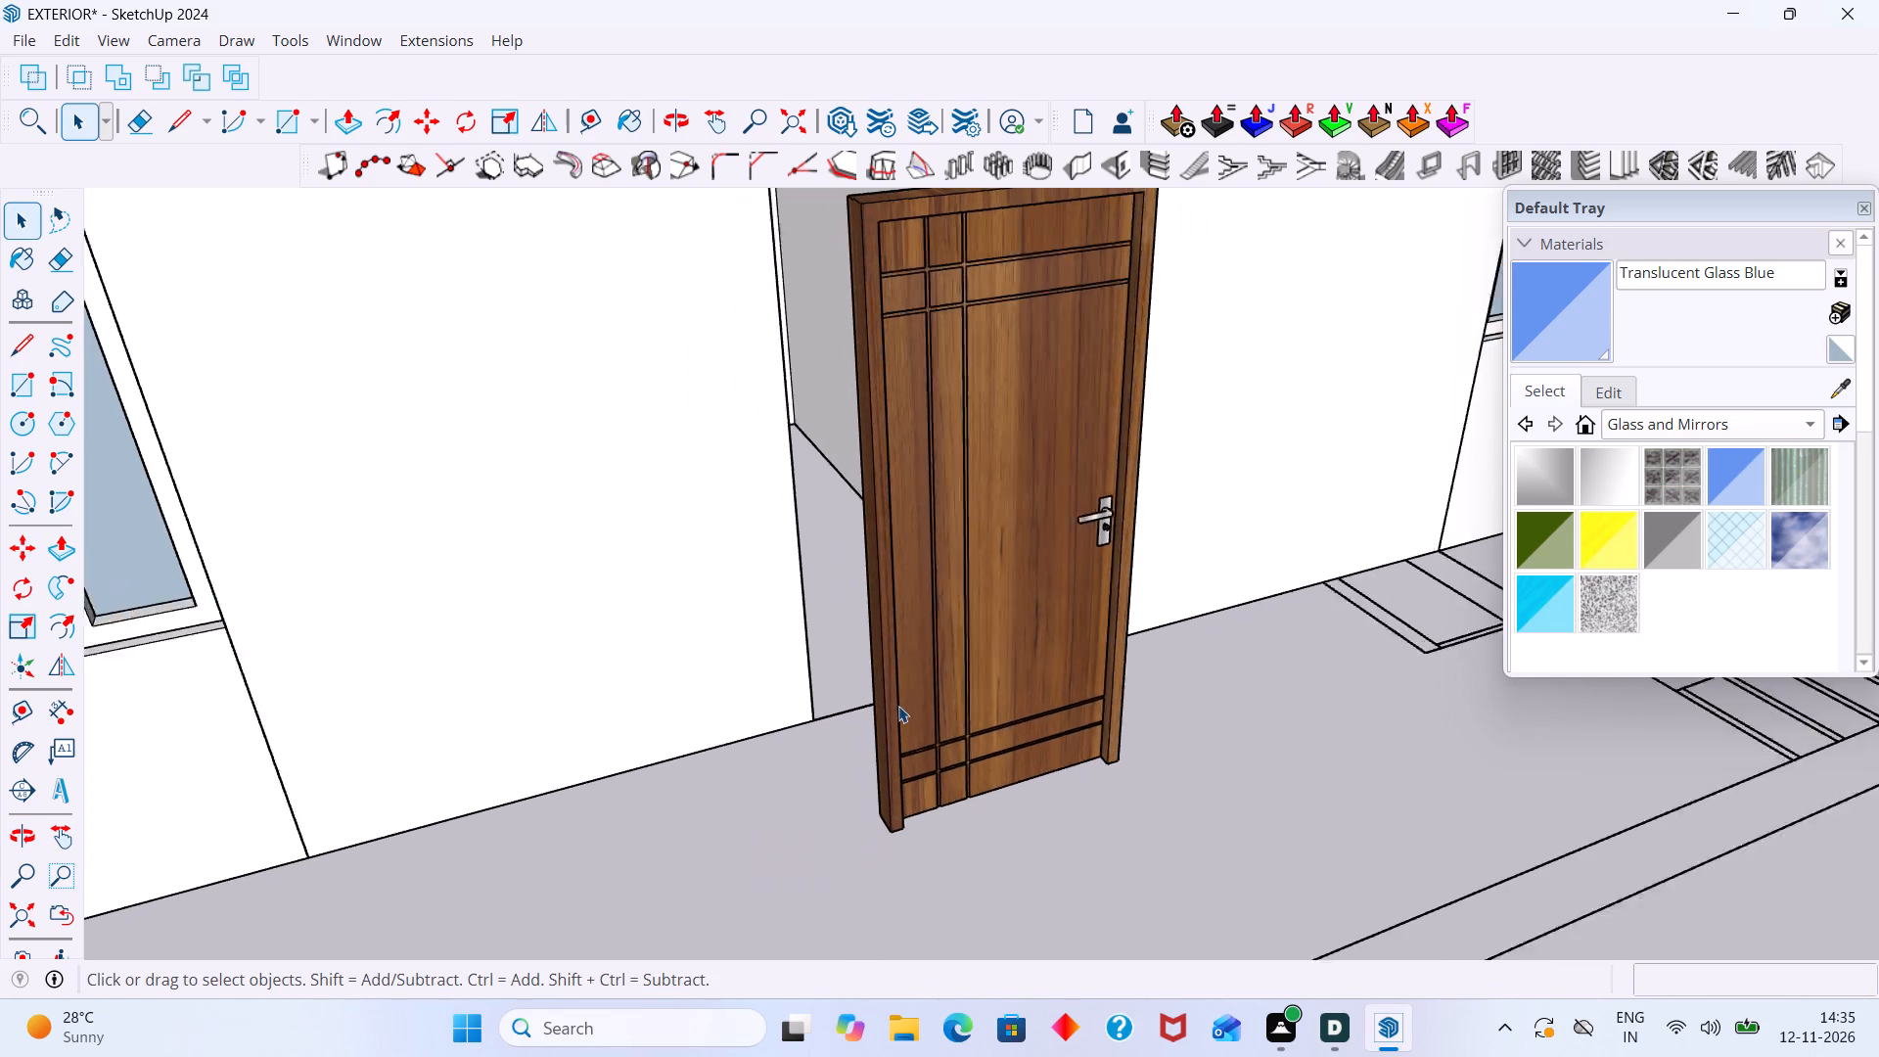
{"action": "scroll", "coordinate": [898, 706], "scroll_direction": "down", "scroll_amount": 1}
{"action": "left_click", "coordinate": [915, 694]}
{"action": "key", "text": "s"}
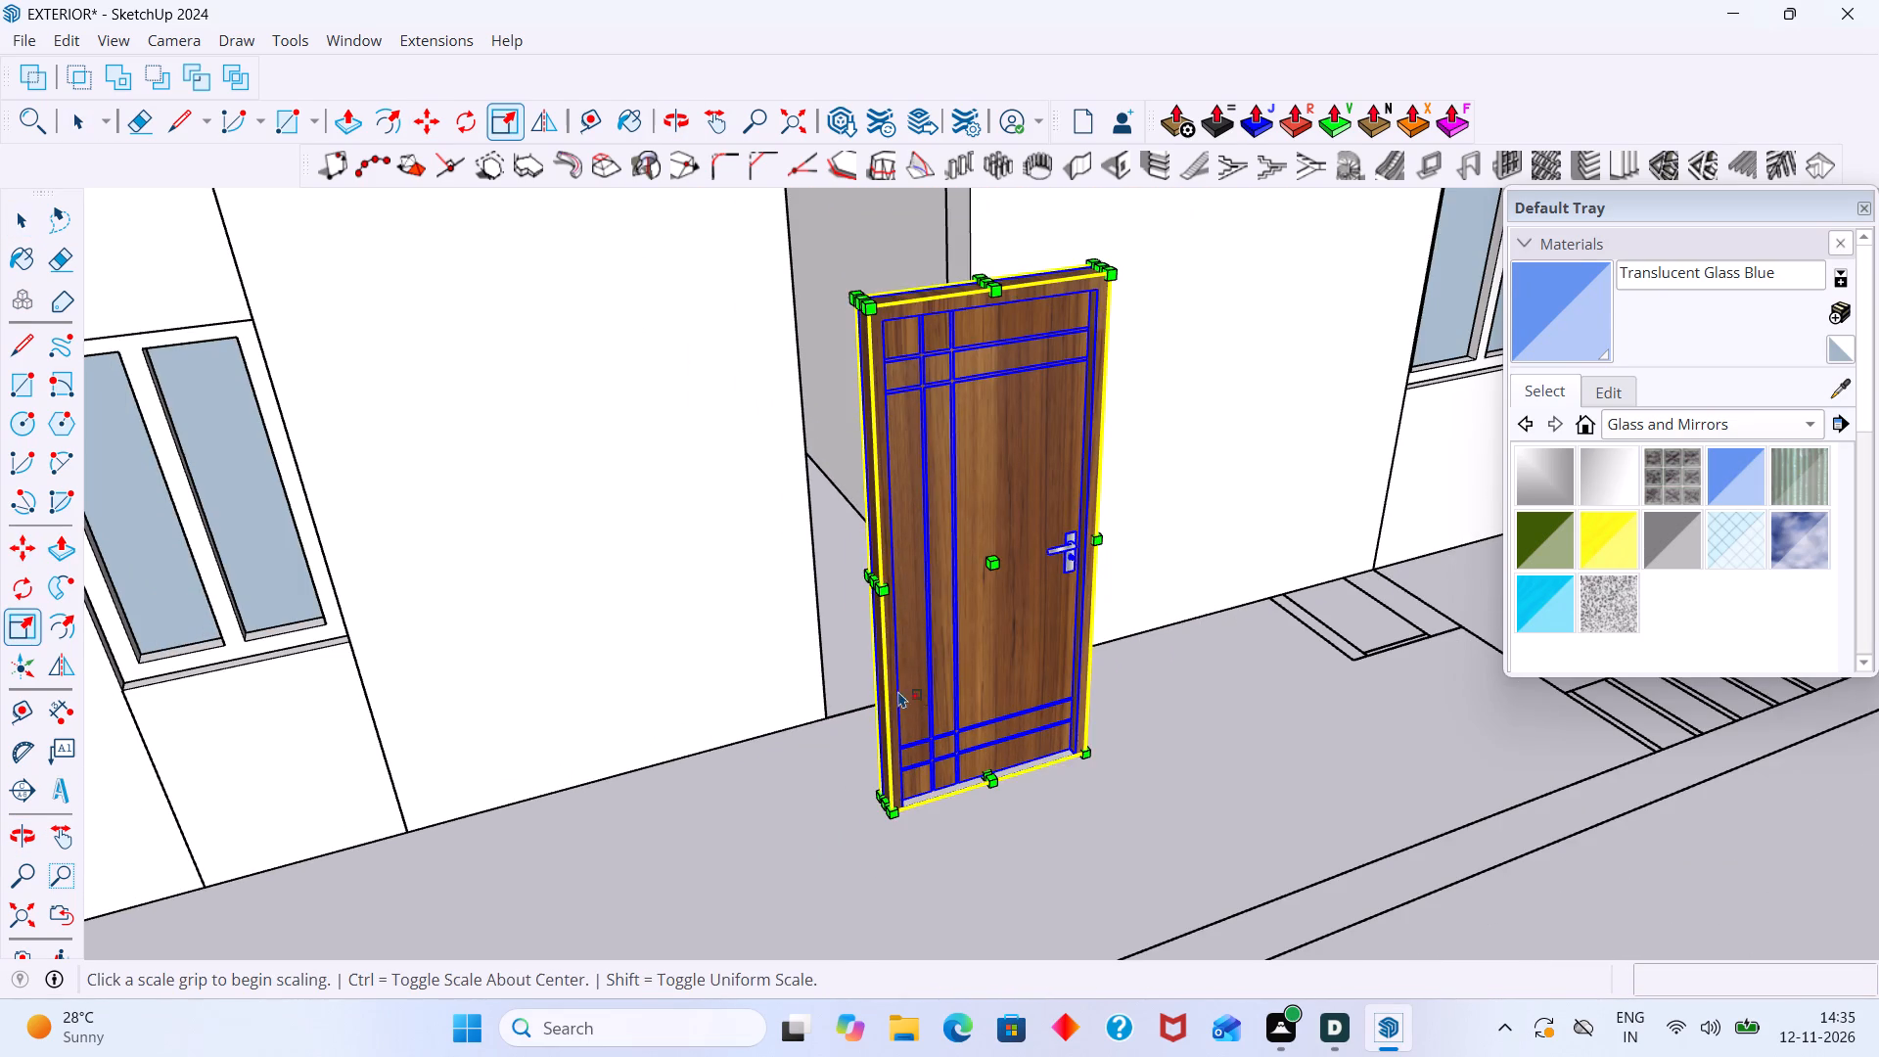
{"action": "scroll", "coordinate": [886, 660], "scroll_direction": "up", "scroll_amount": 6}
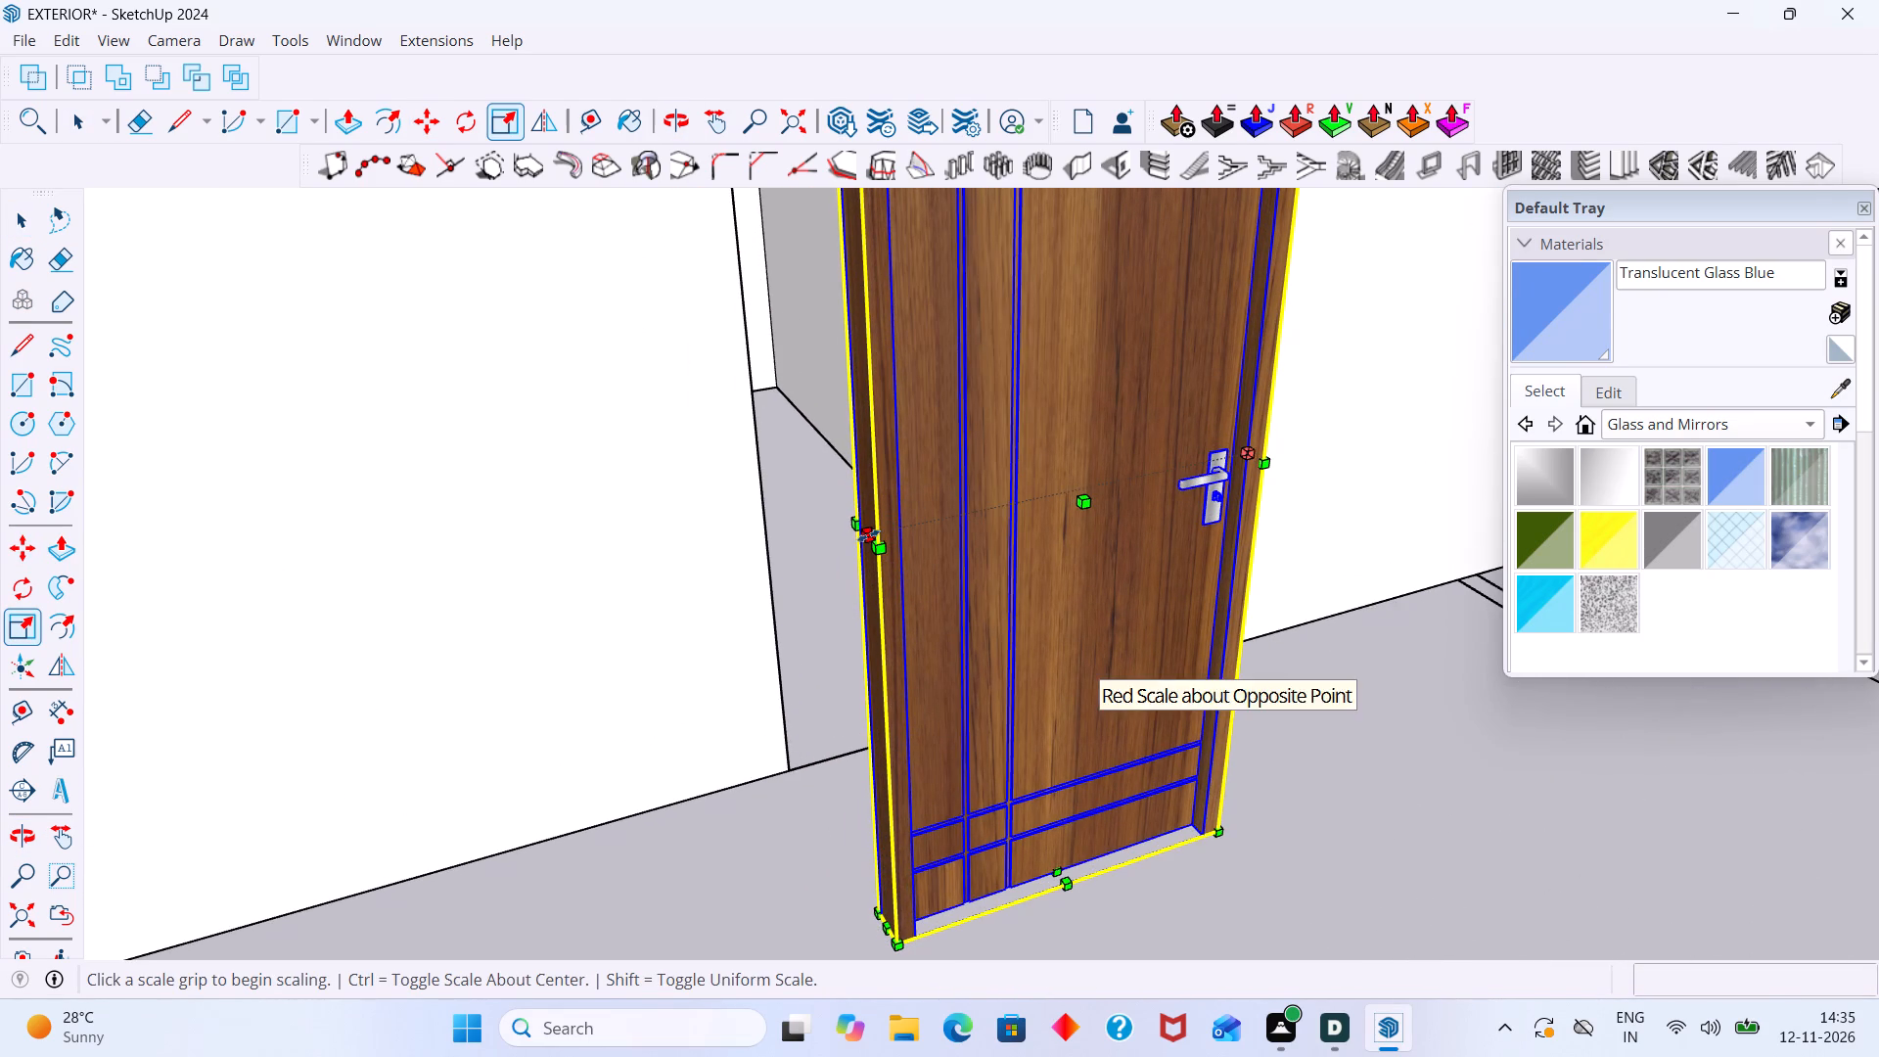
{"action": "left_click", "coordinate": [868, 535]}
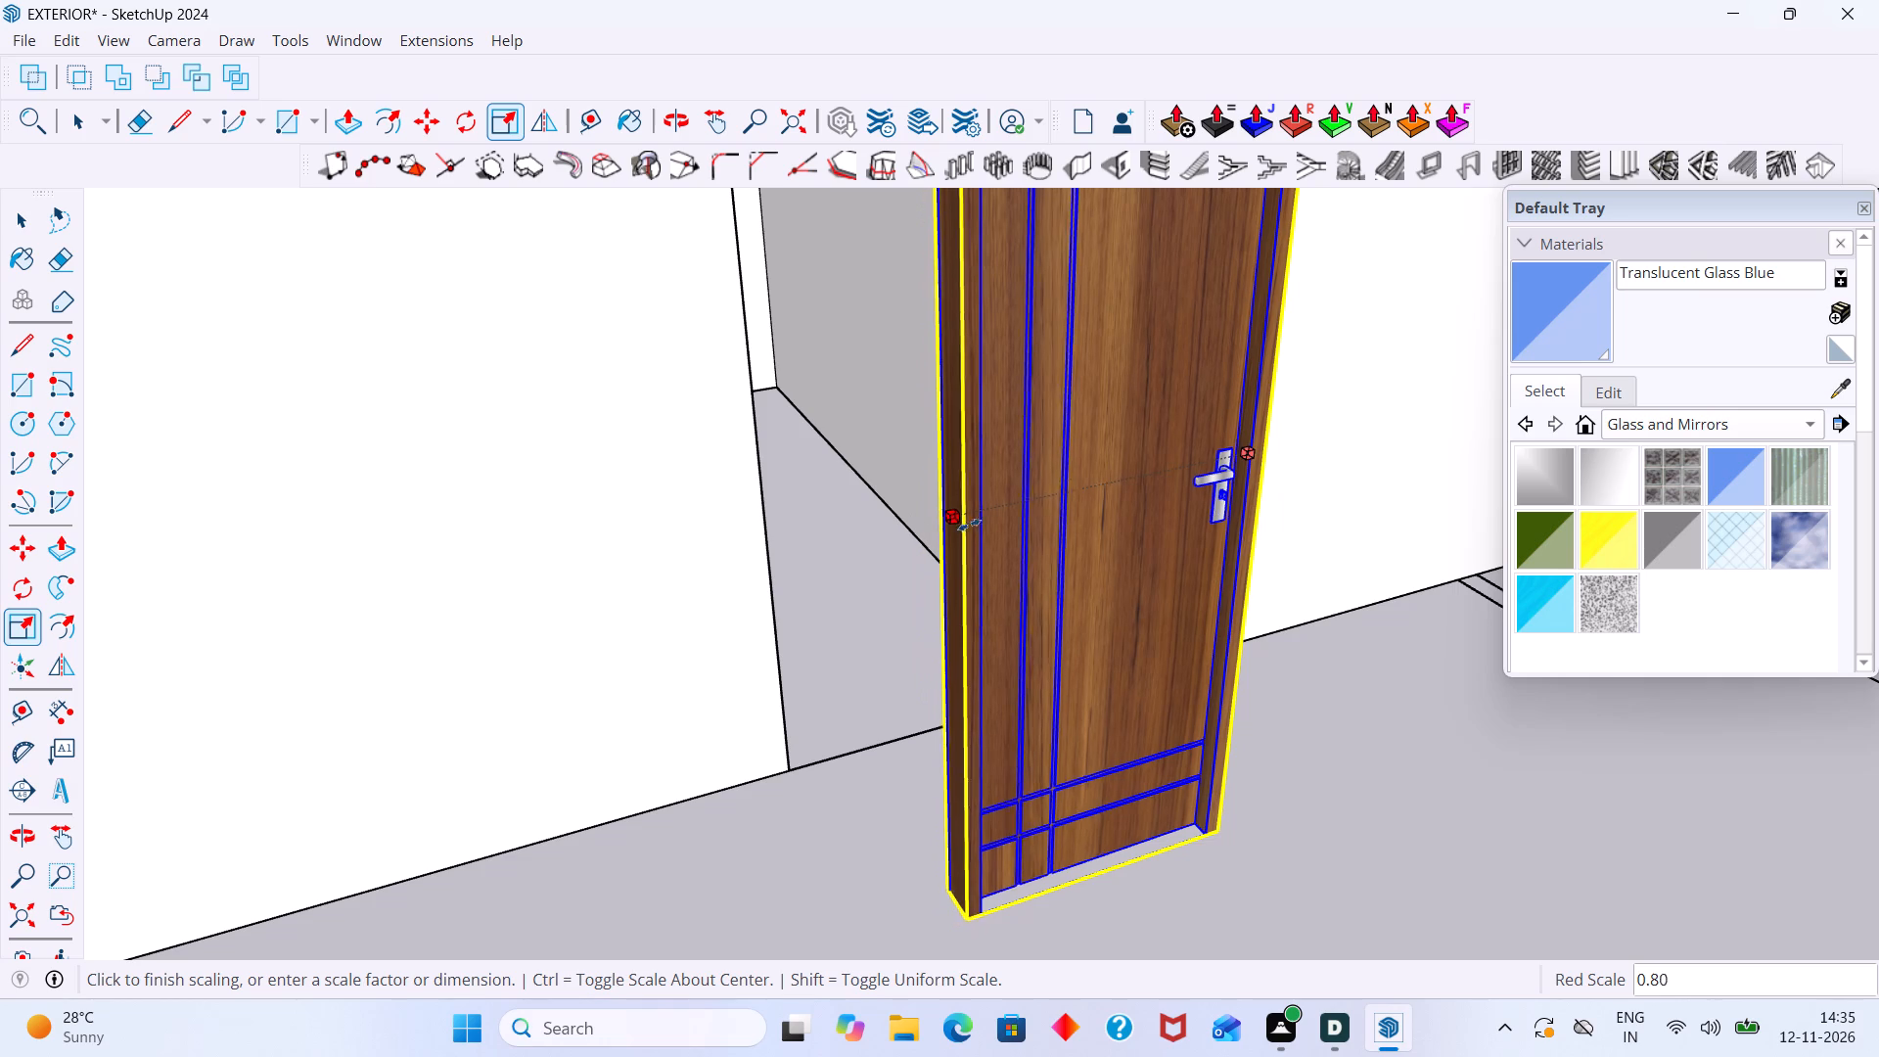
{"action": "left_click", "coordinate": [1040, 508]}
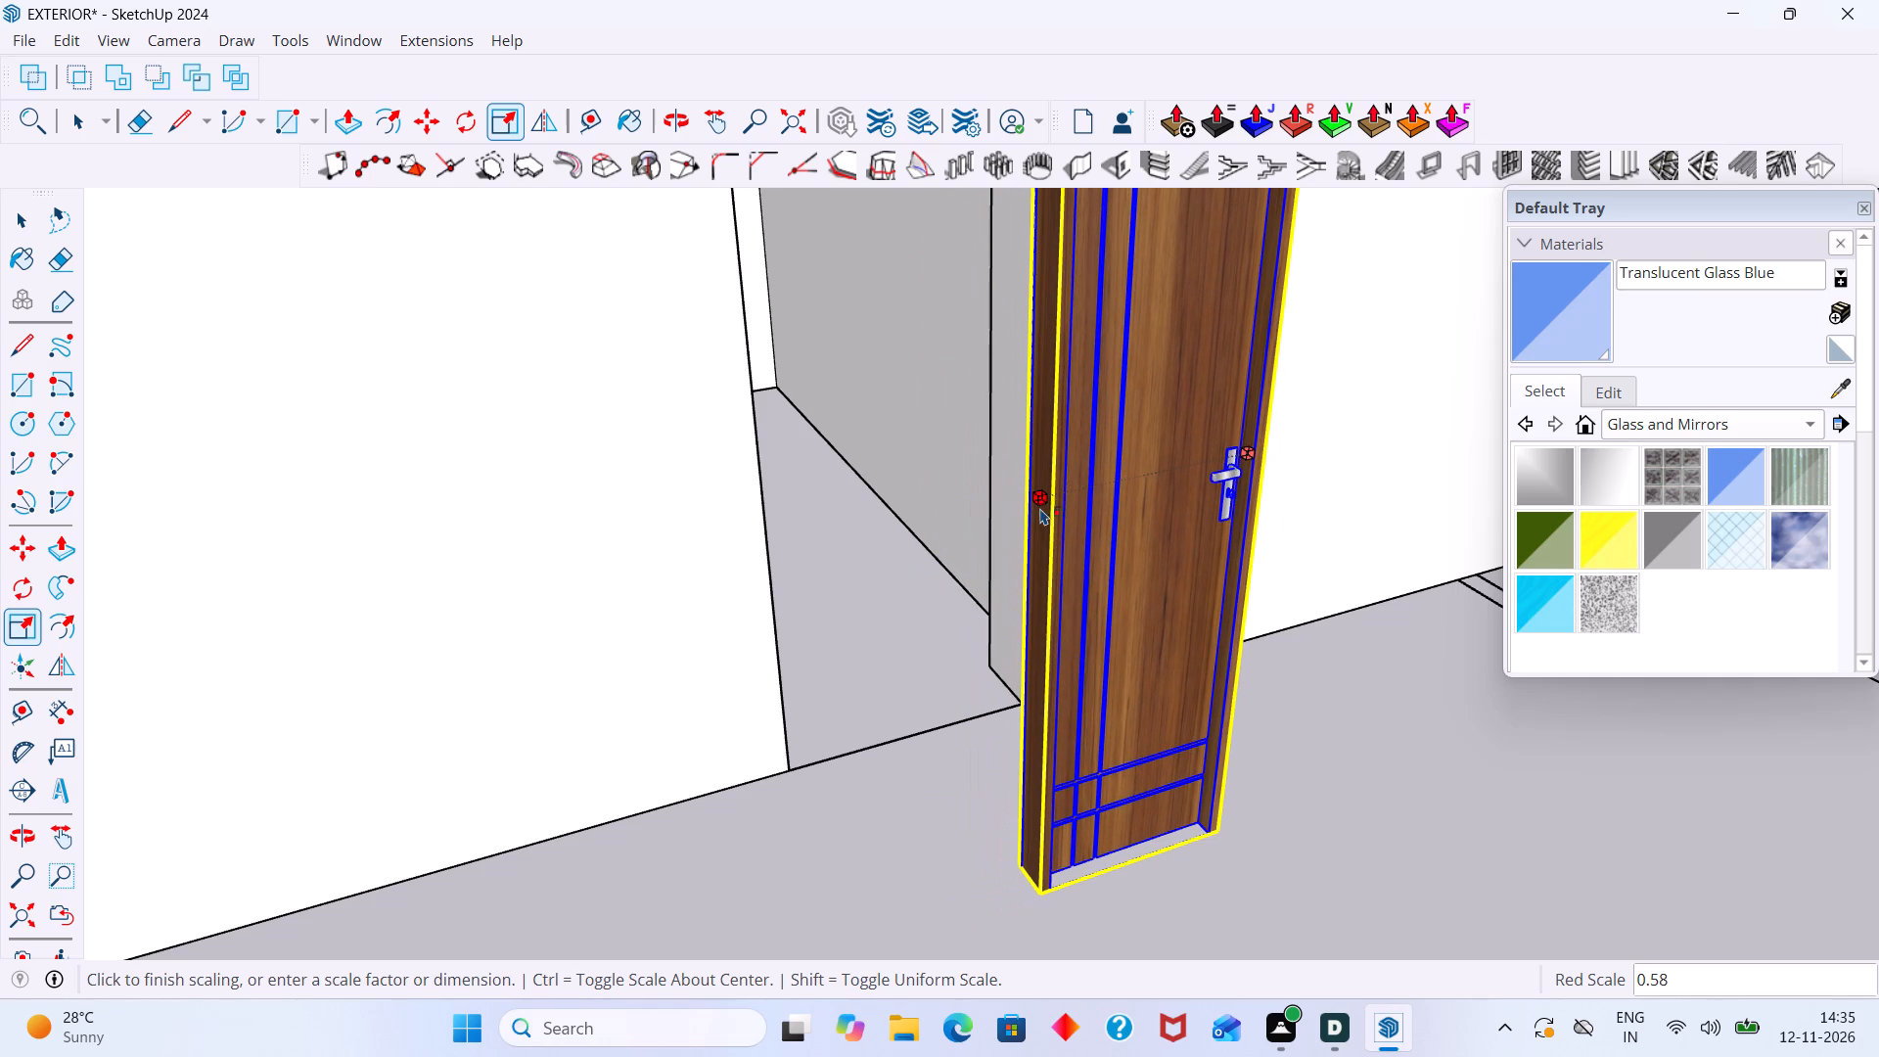
{"action": "key", "text": "space"}
{"action": "left_click", "coordinate": [1379, 706]}
Move the narrowed door about 2' 8 3/8" back into the toilet doorway, against the handle-side jamb.
{"action": "middle_click_drag", "start_coordinate": [1280, 718], "coordinate": [1130, 671]}
{"action": "scroll", "coordinate": [1062, 638], "scroll_direction": "down", "scroll_amount": 3}
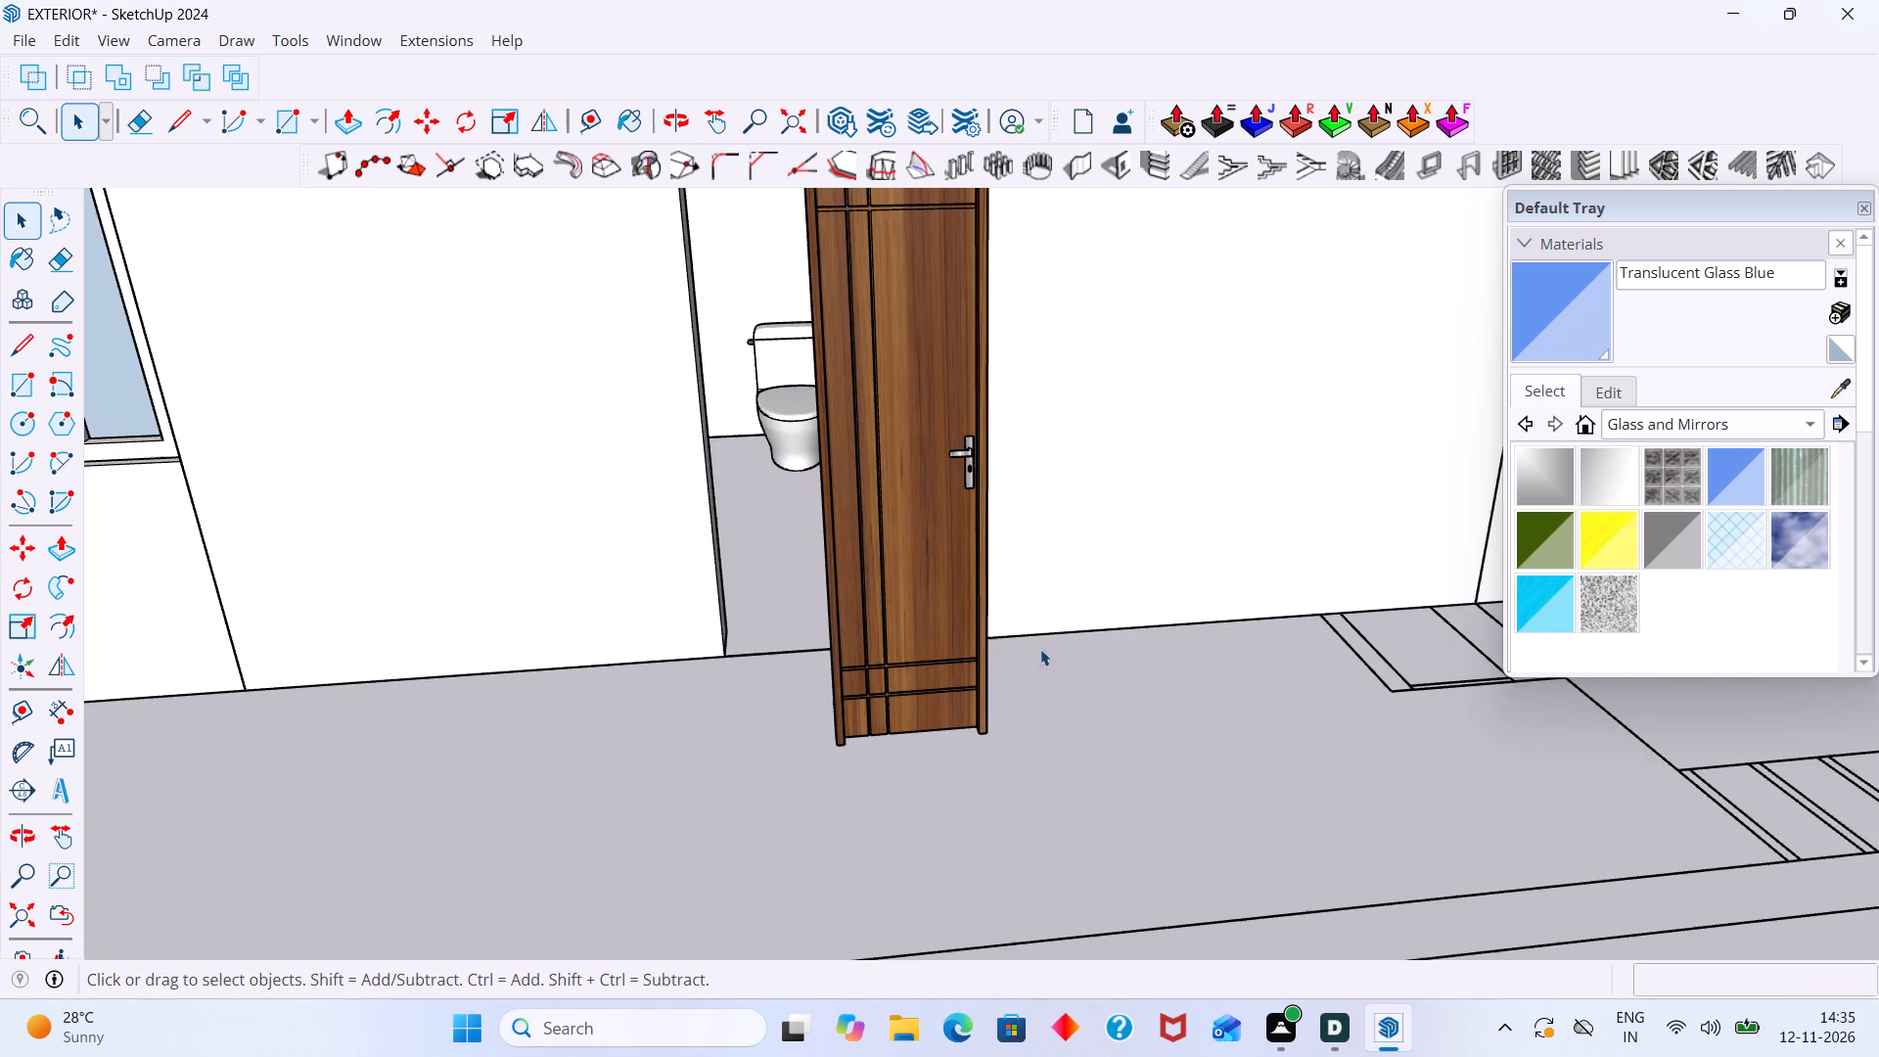
{"action": "left_click", "coordinate": [956, 654]}
{"action": "key", "text": "m"}
{"action": "middle_click_drag", "start_coordinate": [1085, 675], "coordinate": [883, 733]}
{"action": "scroll", "coordinate": [839, 728], "scroll_direction": "up", "scroll_amount": 4}
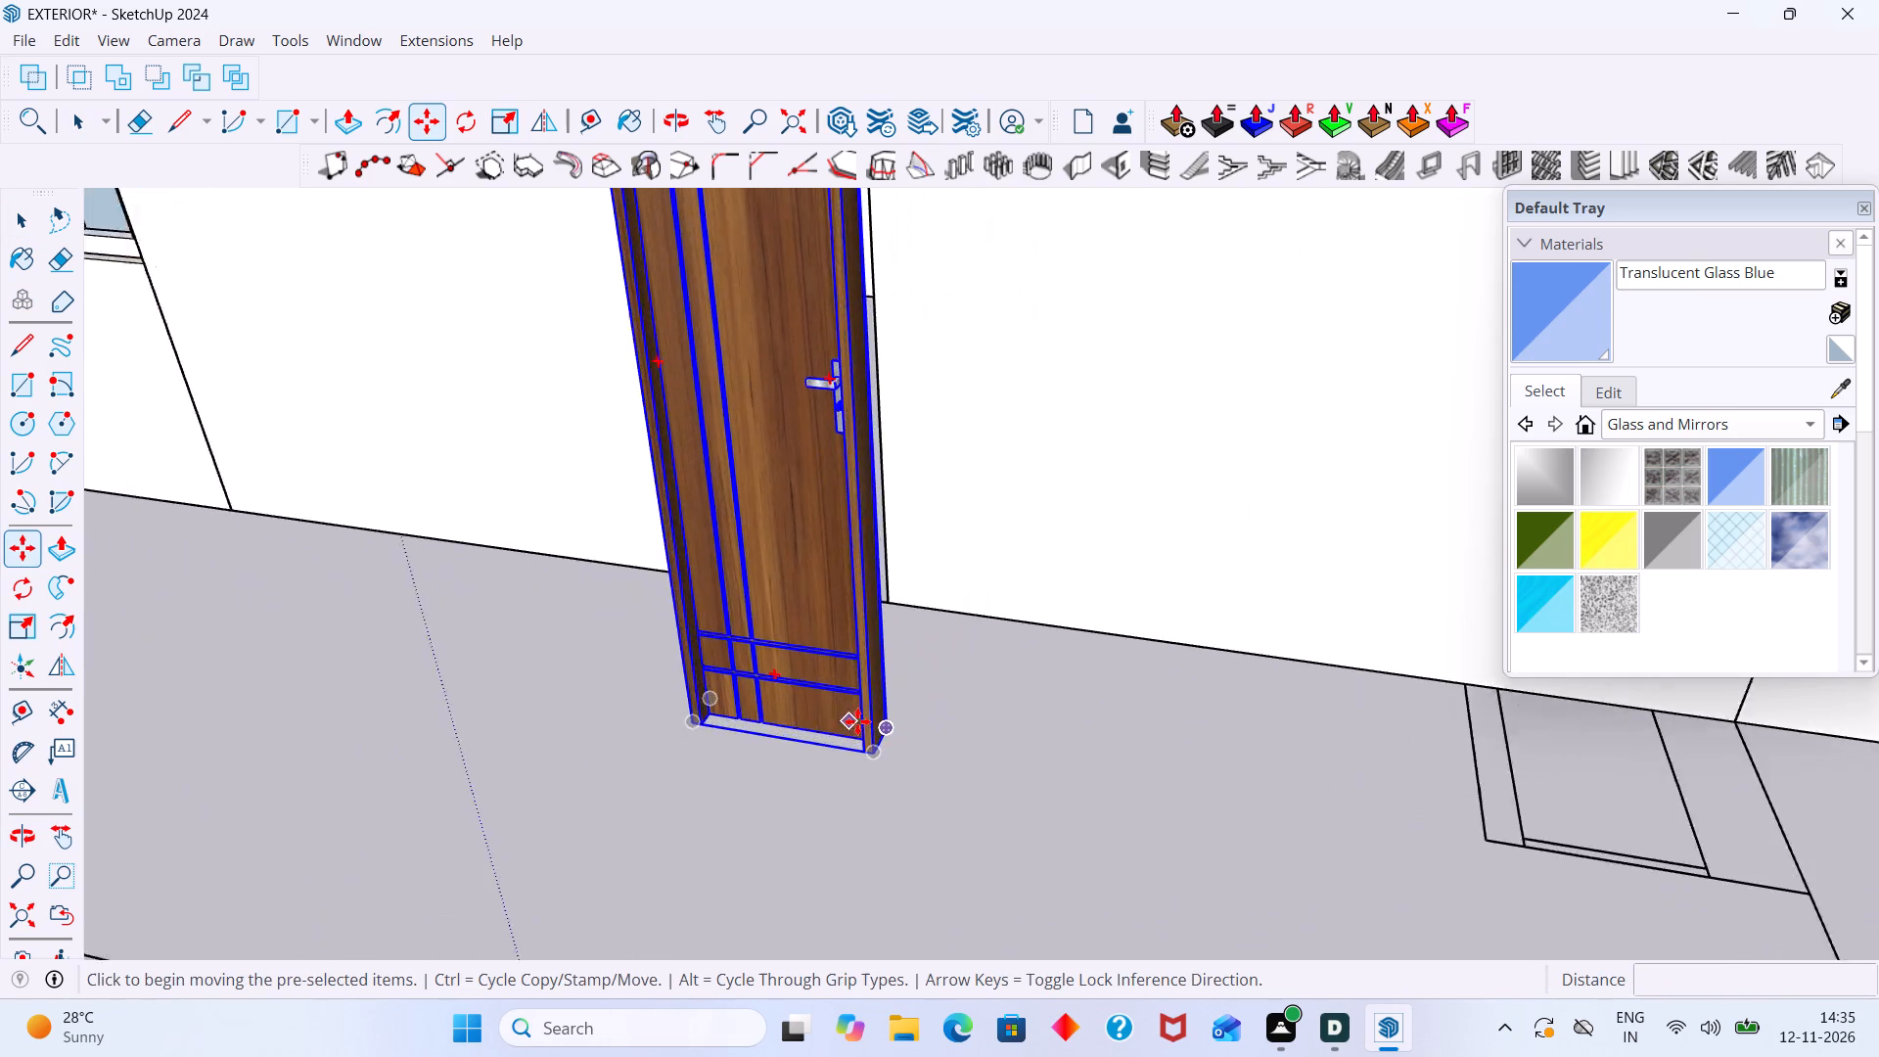
{"action": "scroll", "coordinate": [857, 721], "scroll_direction": "up", "scroll_amount": 14}
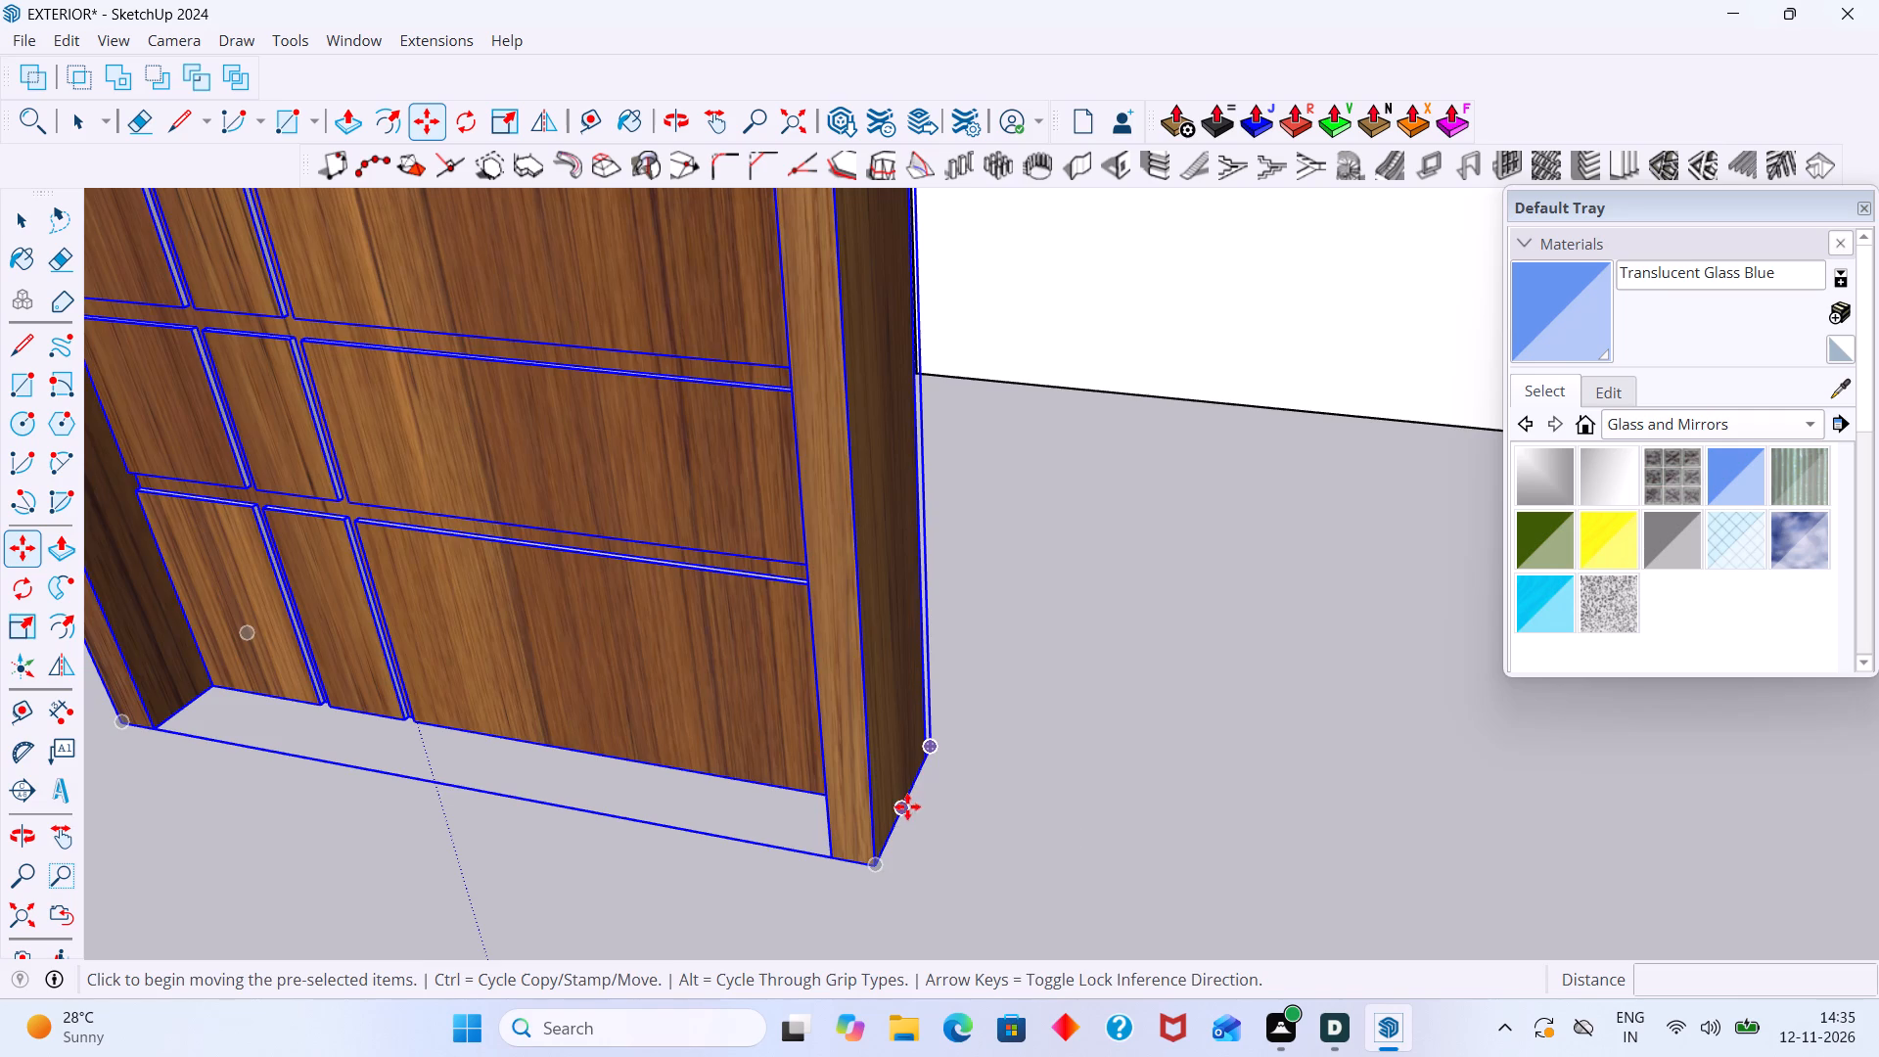
{"action": "left_click", "coordinate": [906, 807]}
{"action": "scroll", "coordinate": [840, 460], "scroll_direction": "down", "scroll_amount": 7}
{"action": "middle_click_drag", "start_coordinate": [866, 454], "coordinate": [1079, 532]}
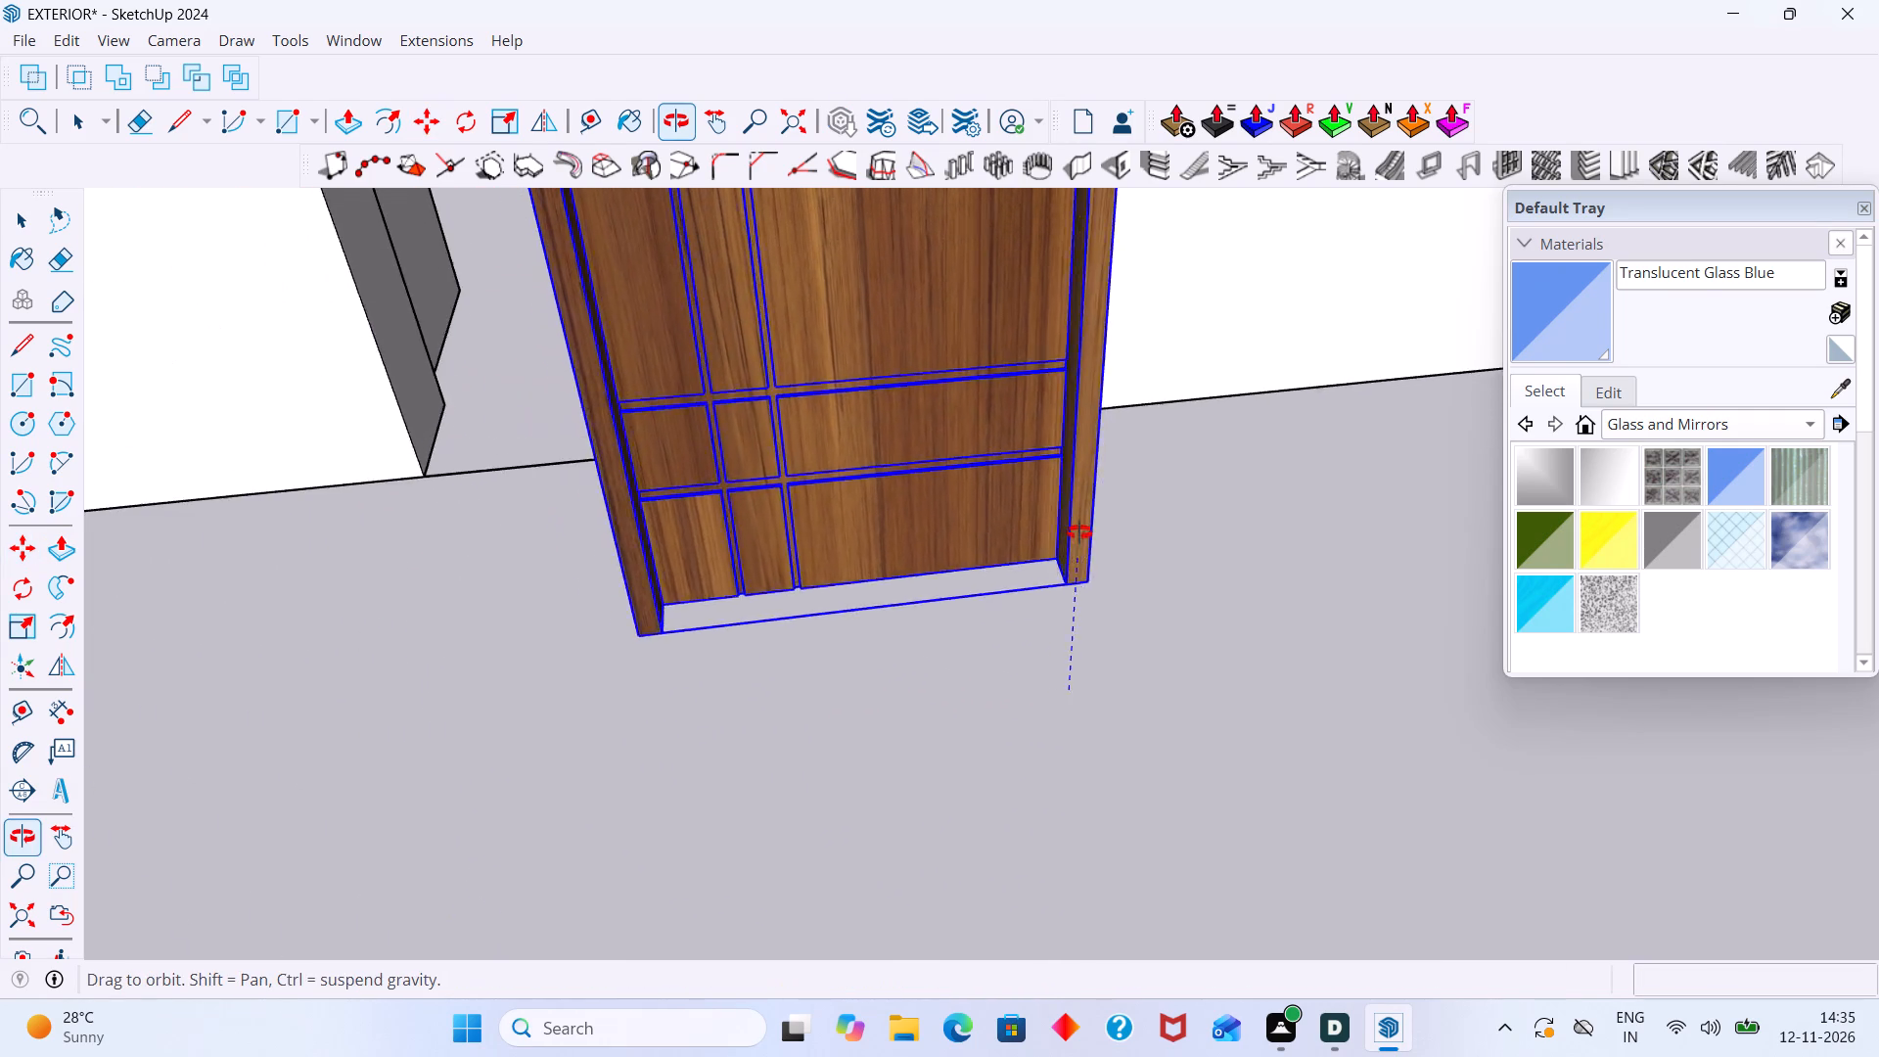
{"action": "middle_click_drag", "start_coordinate": [1079, 532], "coordinate": [1078, 524]}
{"action": "scroll", "coordinate": [956, 409], "scroll_direction": "up", "scroll_amount": 9}
{"action": "middle_click_drag", "start_coordinate": [710, 426], "coordinate": [983, 477]}
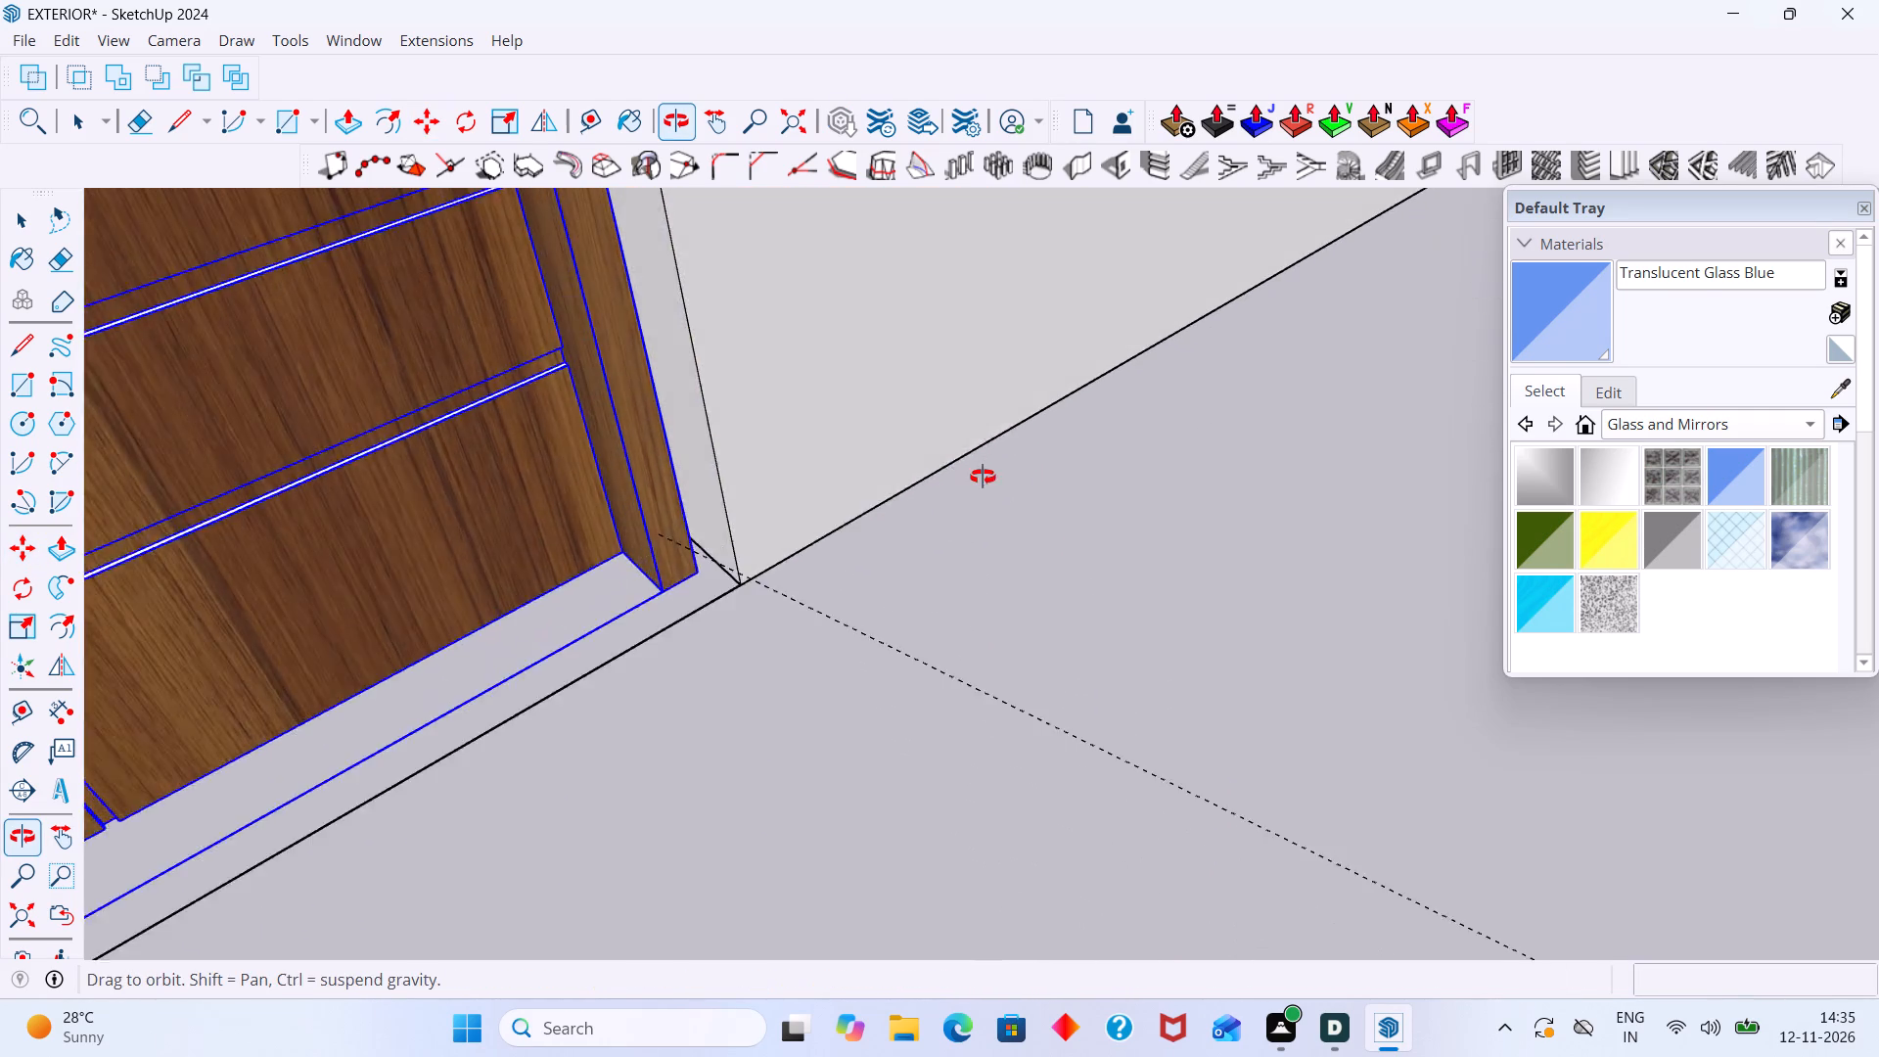
{"action": "middle_click_drag", "start_coordinate": [983, 477], "coordinate": [983, 478]}
{"action": "scroll", "coordinate": [706, 530], "scroll_direction": "up", "scroll_amount": 3}
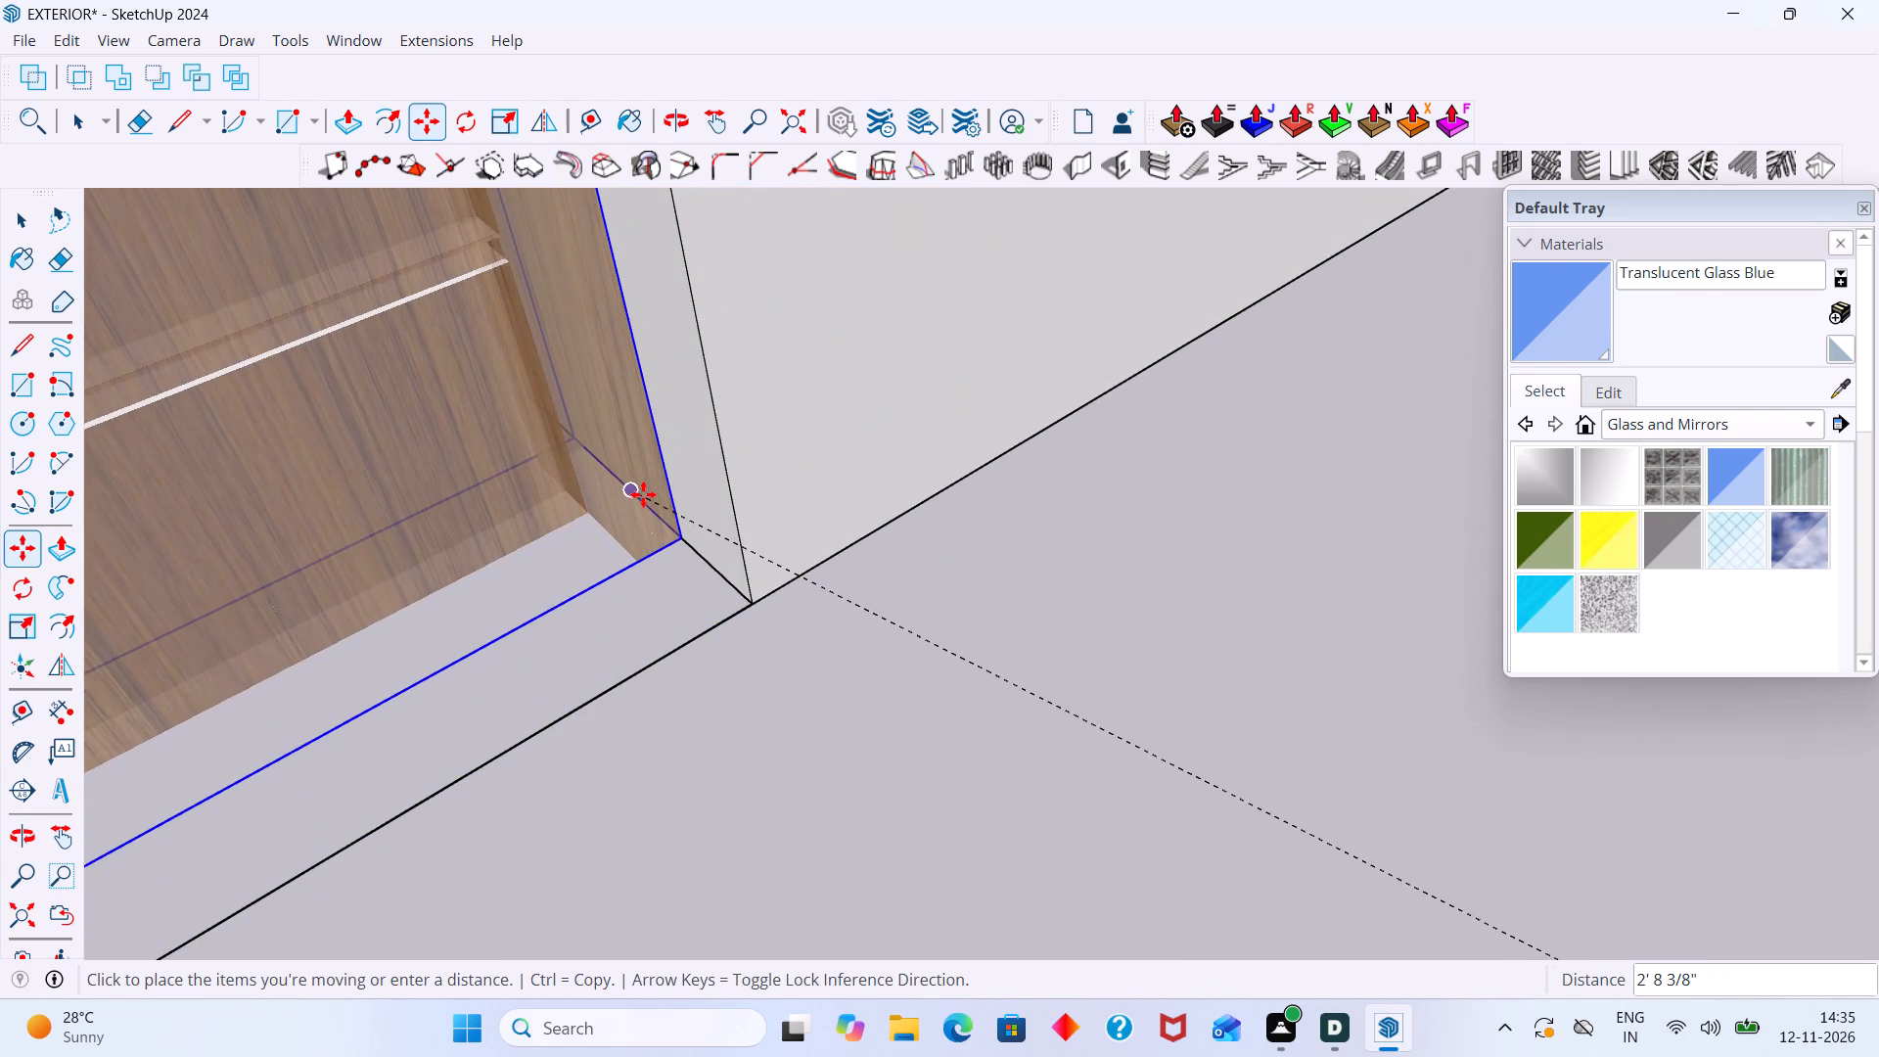
{"action": "left_click", "coordinate": [640, 490]}
{"action": "key", "text": "space"}
{"action": "left_click", "coordinate": [775, 654]}
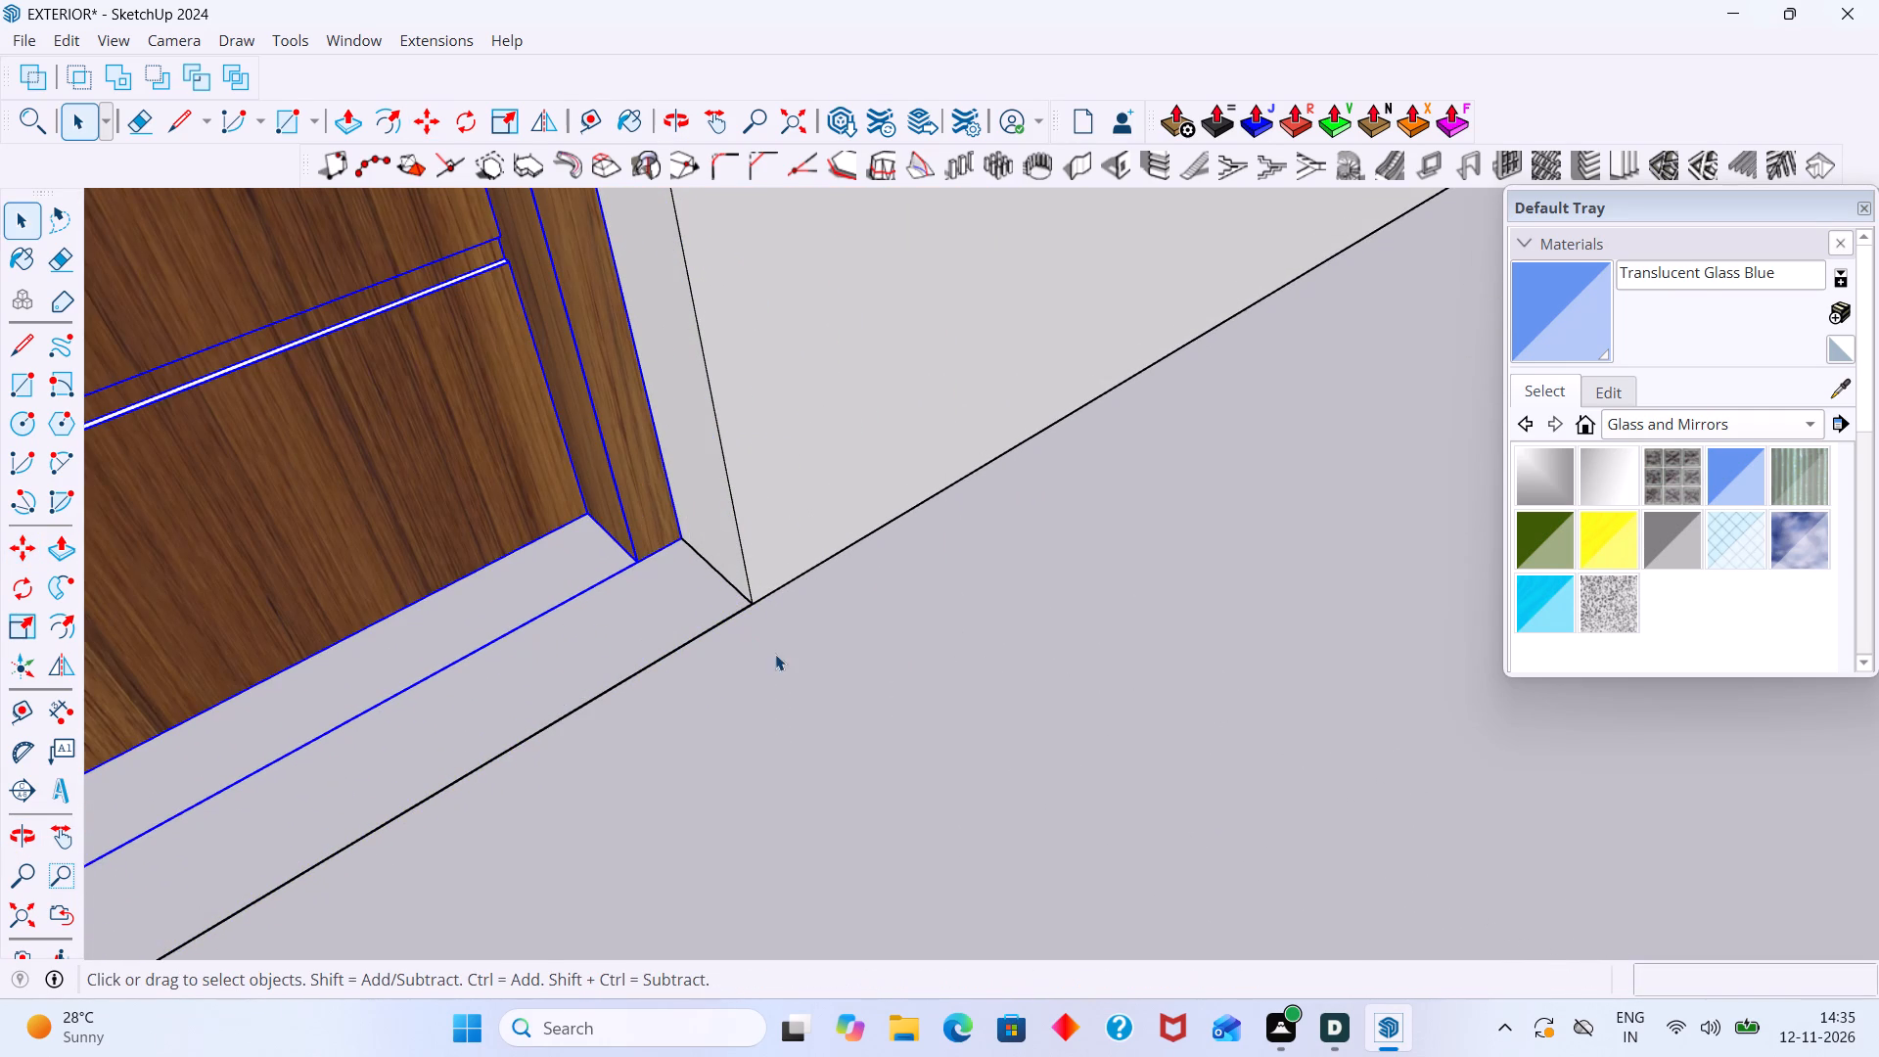
Scale the toilet door's height along the blue axis to 0.80, keeping its bottom edge fixed.
{"action": "scroll", "coordinate": [756, 628], "scroll_direction": "down", "scroll_amount": 14}
{"action": "scroll", "coordinate": [568, 595], "scroll_direction": "down", "scroll_amount": 19}
{"action": "scroll", "coordinate": [577, 611], "scroll_direction": "down", "scroll_amount": 20}
{"action": "scroll", "coordinate": [577, 611], "scroll_direction": "down", "scroll_amount": 3}
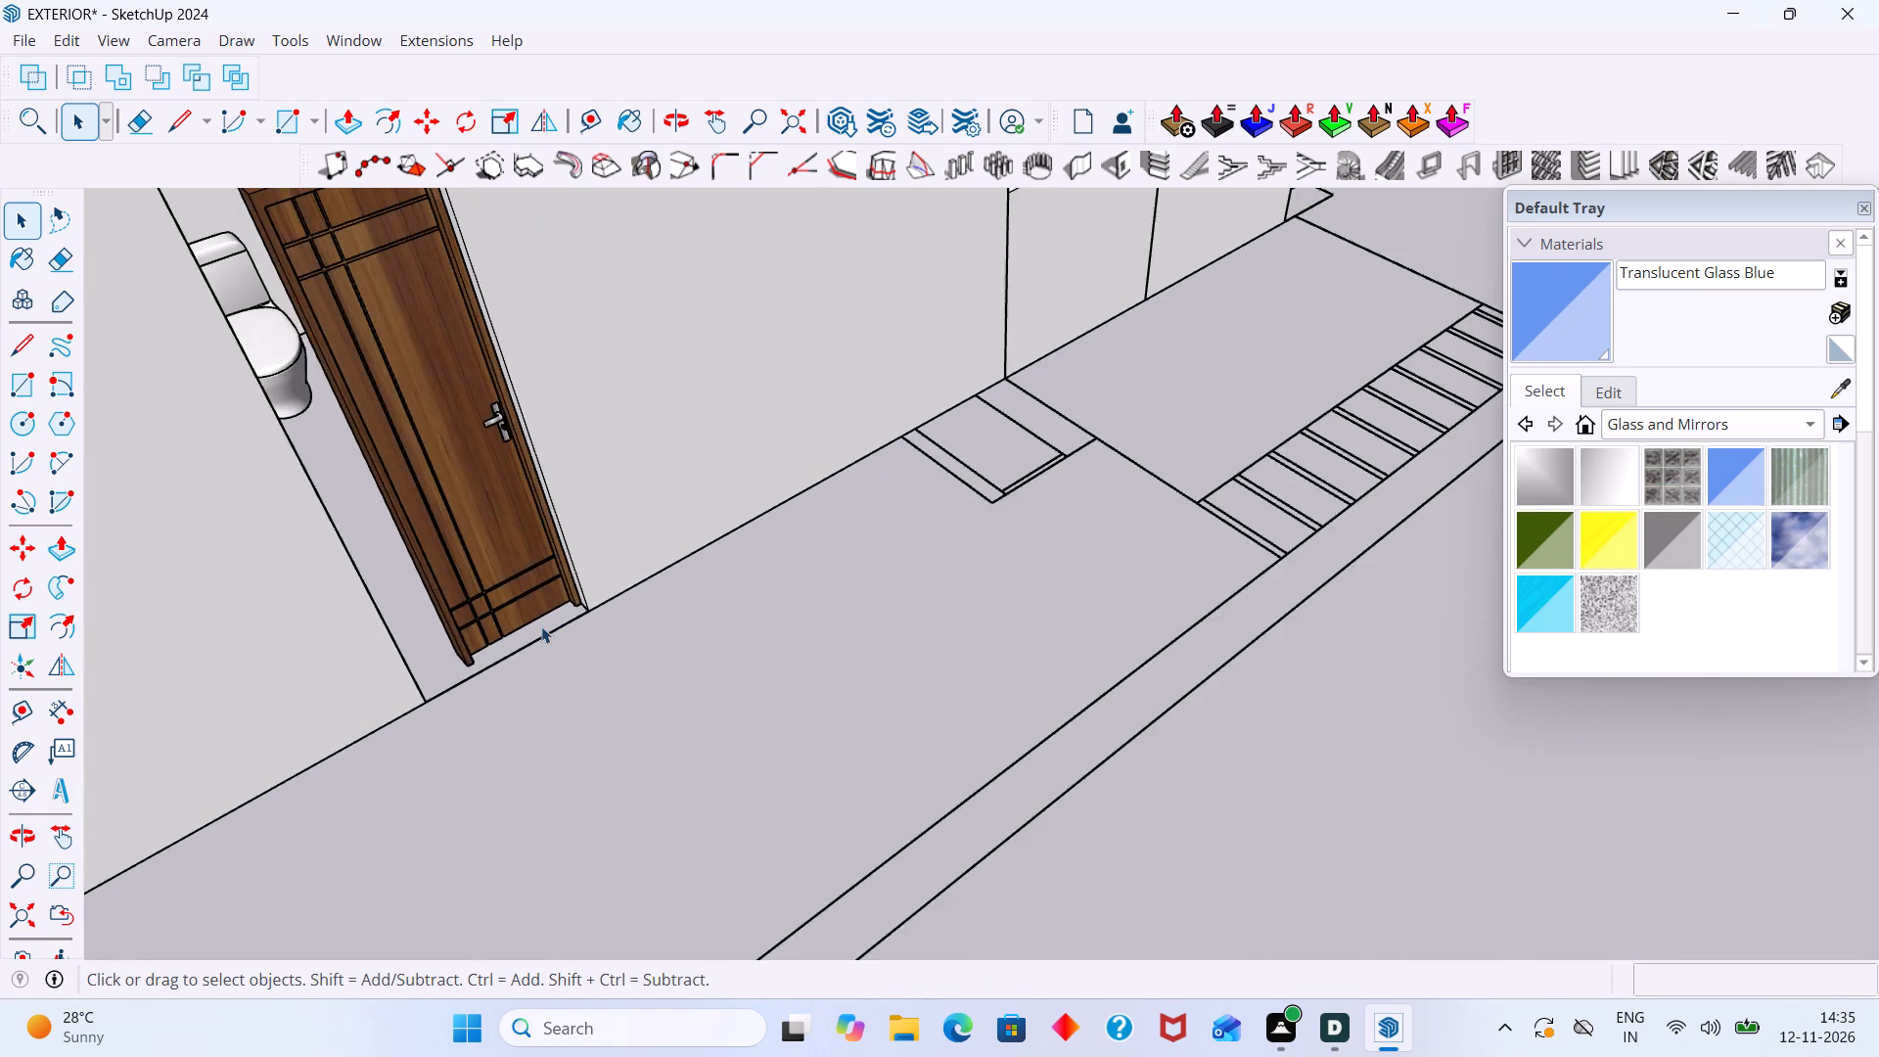
{"action": "scroll", "coordinate": [539, 629], "scroll_direction": "down", "scroll_amount": 6}
{"action": "middle_click_drag", "start_coordinate": [524, 594], "coordinate": [460, 744], "text": "shift"}
{"action": "scroll", "coordinate": [429, 637], "scroll_direction": "up", "scroll_amount": 9}
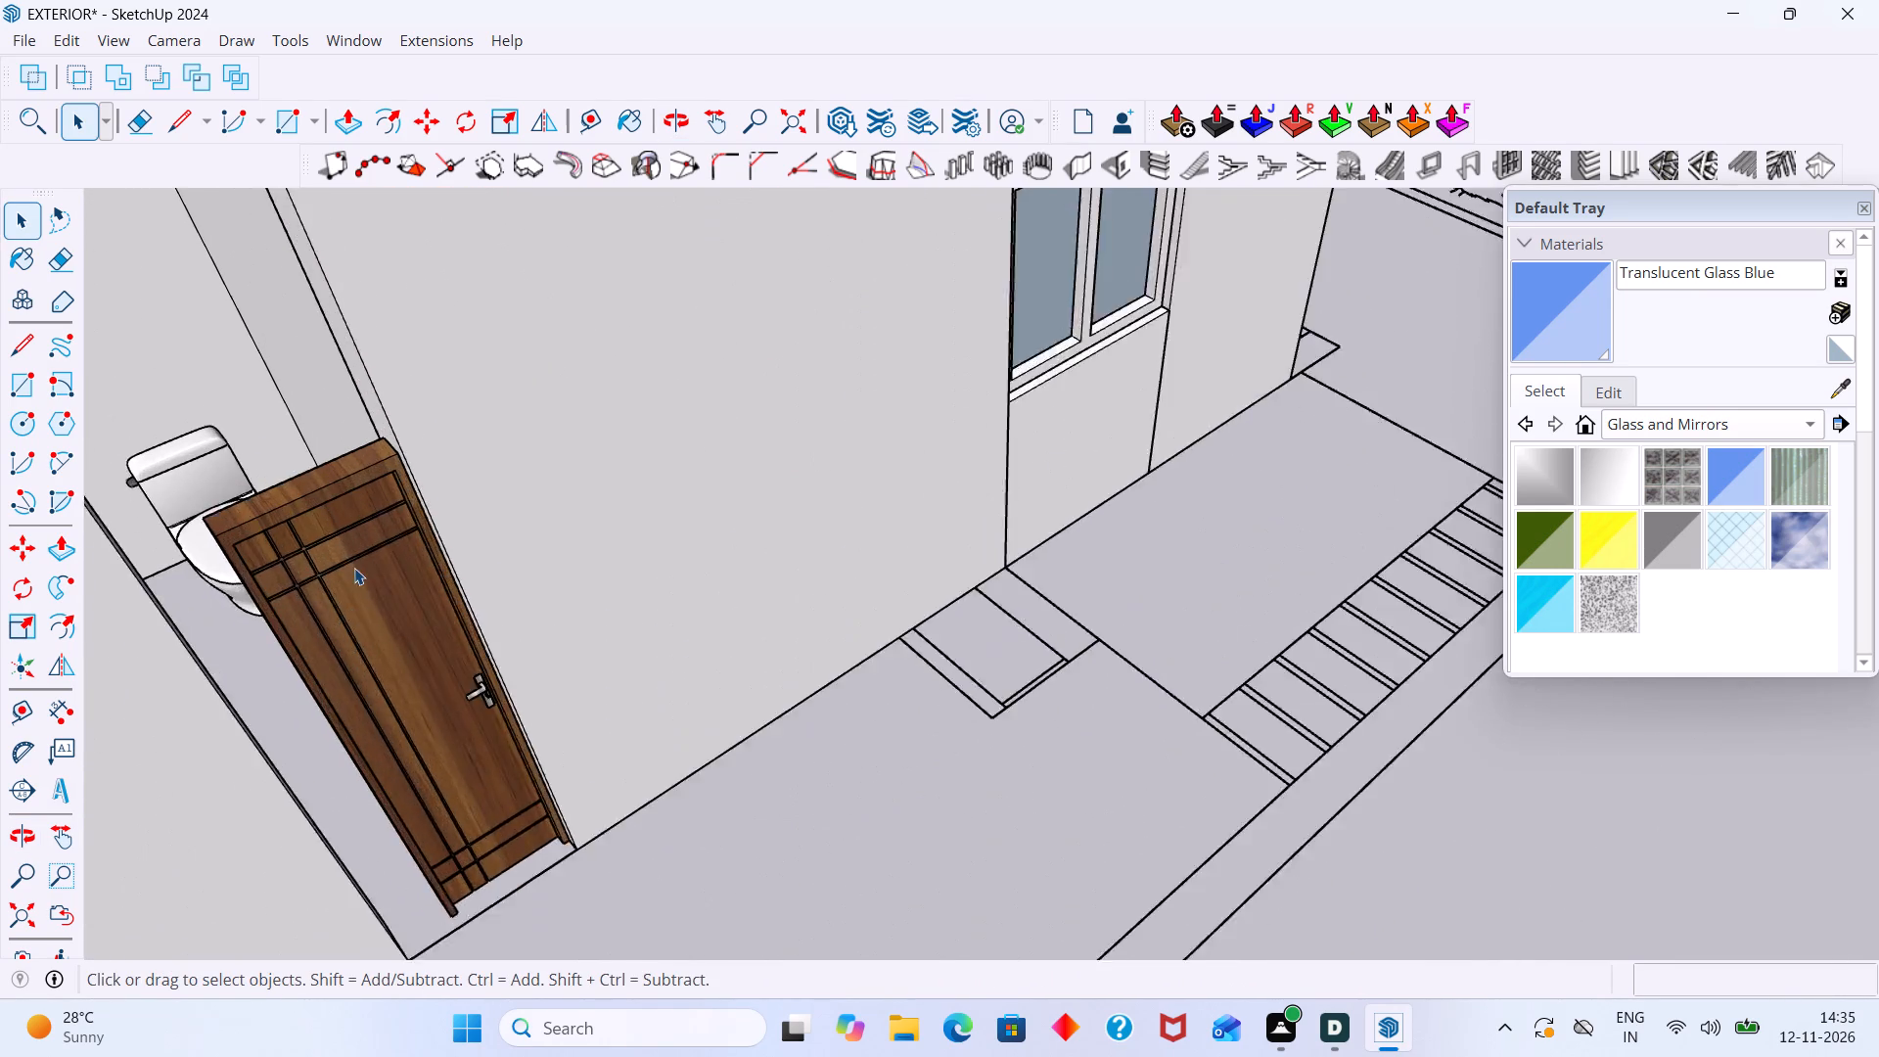
{"action": "scroll", "coordinate": [354, 568], "scroll_direction": "up", "scroll_amount": 3}
{"action": "left_click", "coordinate": [339, 476]}
{"action": "key", "text": "s"}
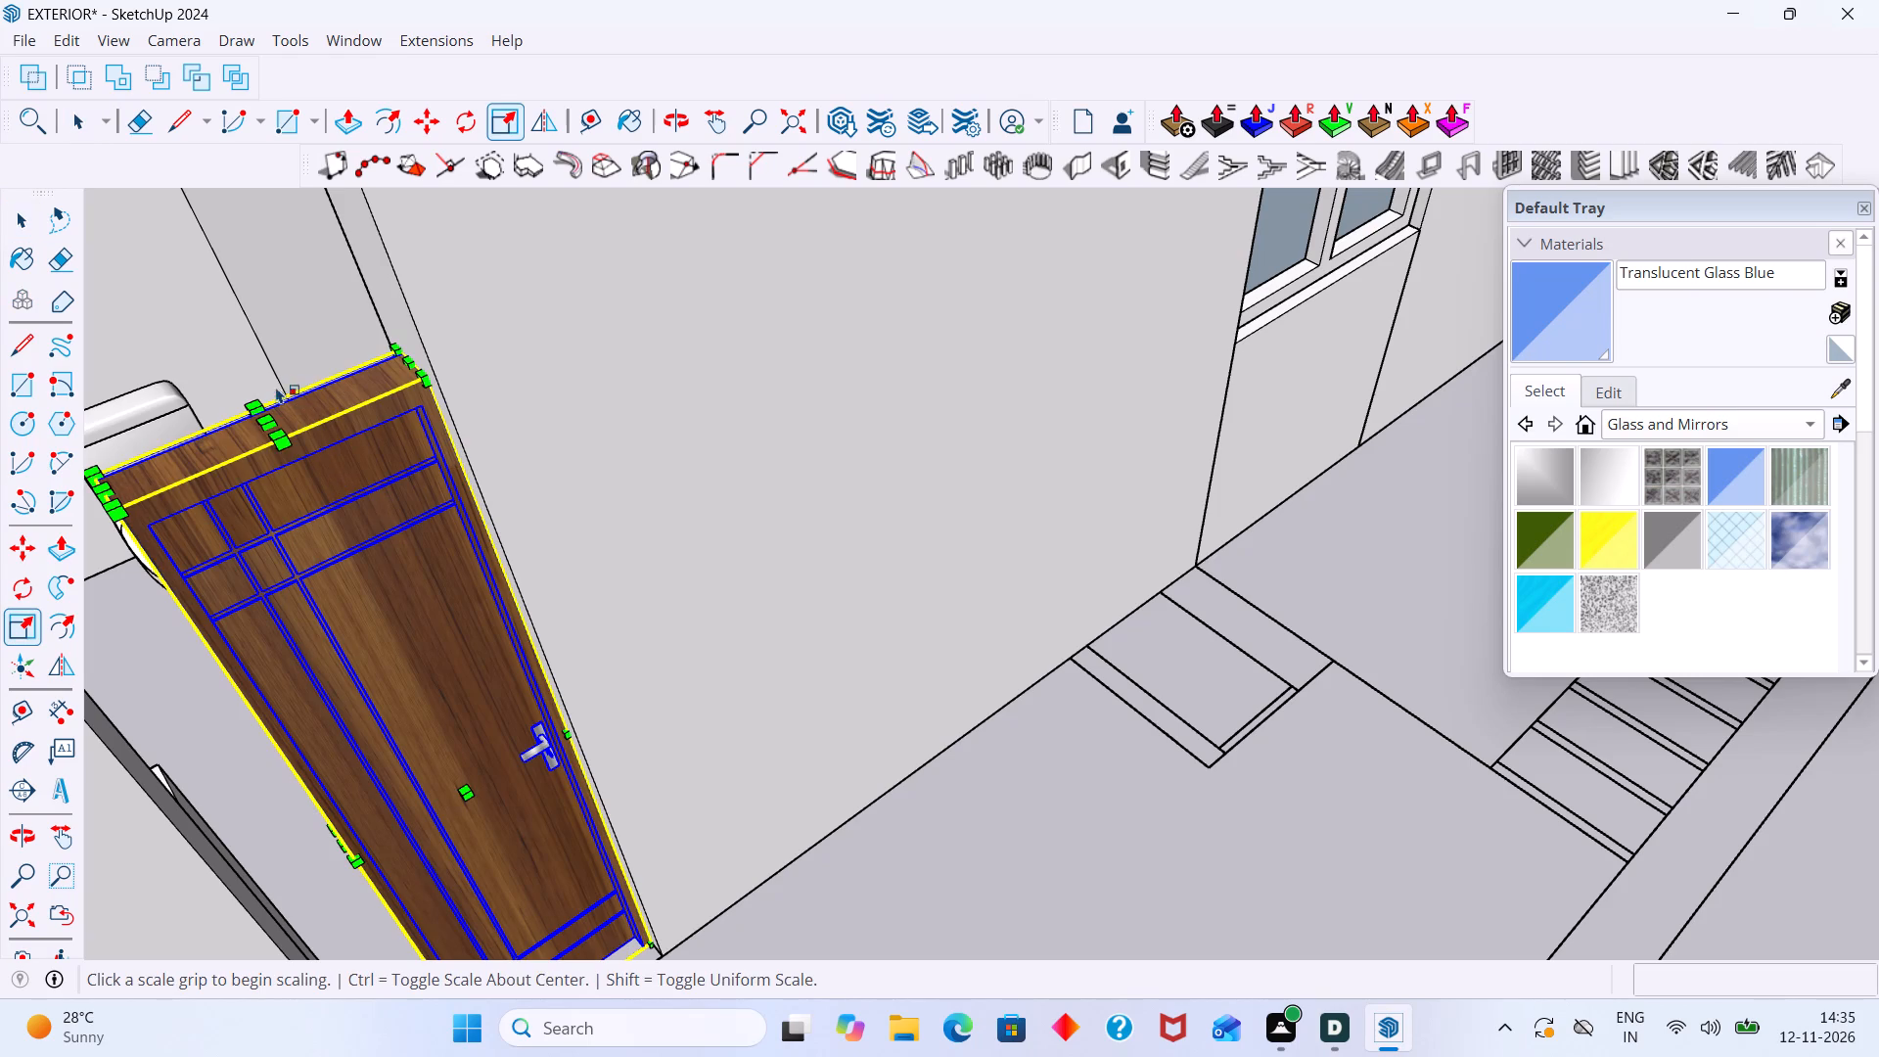
{"action": "left_click", "coordinate": [267, 417]}
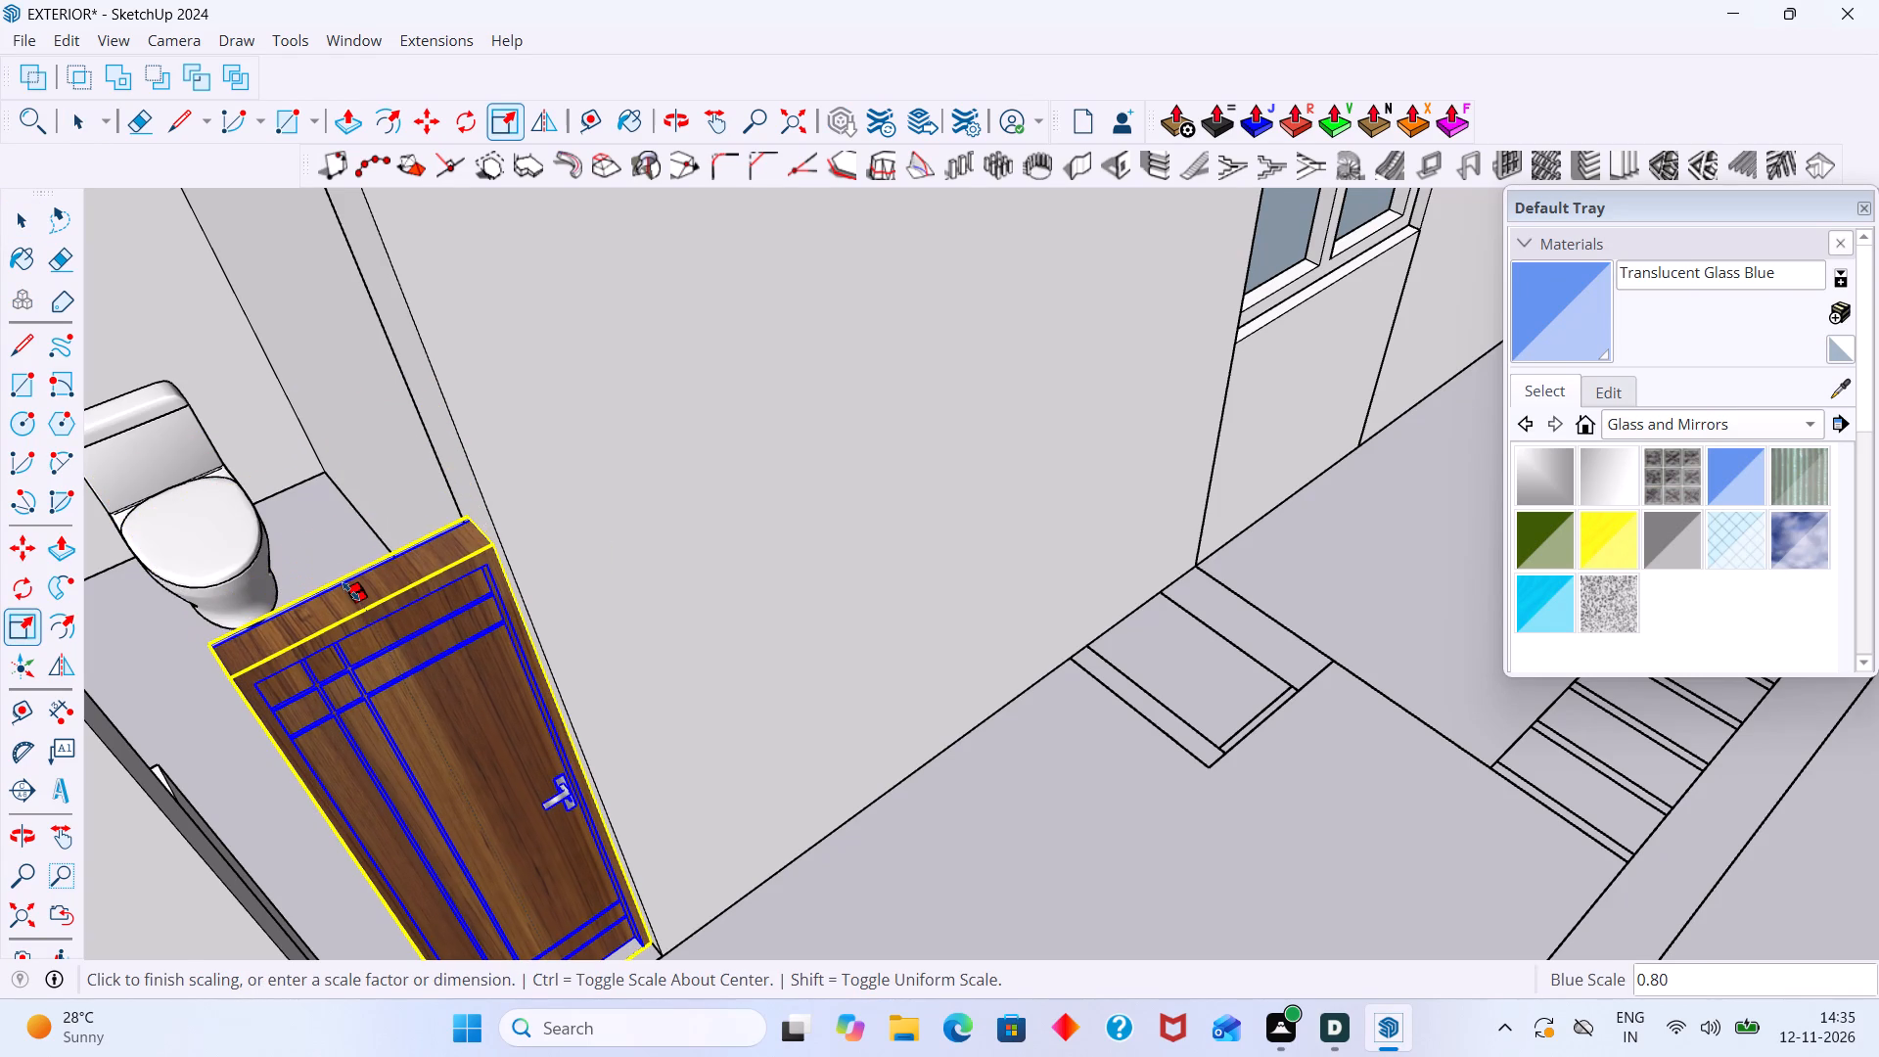
{"action": "left_click", "coordinate": [350, 592]}
{"action": "key", "text": "space"}
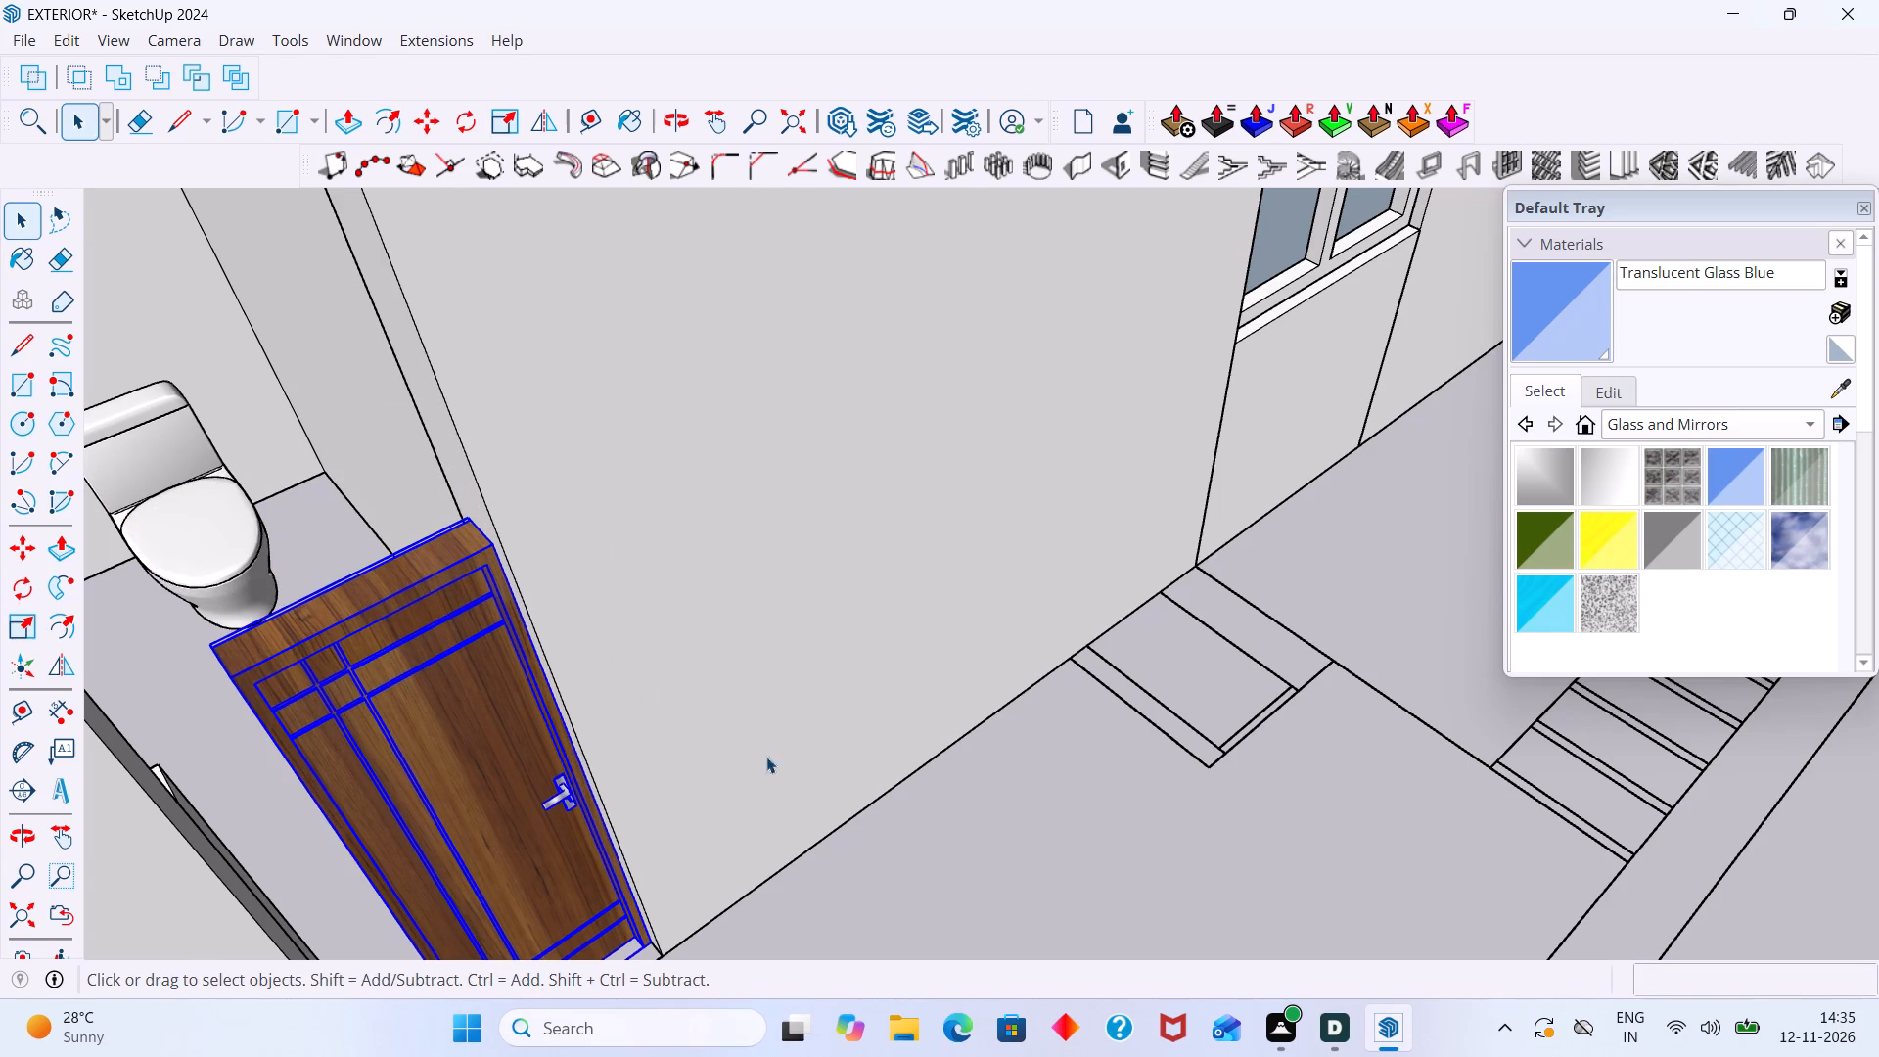
{"action": "left_click", "coordinate": [847, 798]}
{"action": "left_click", "coordinate": [879, 827]}
Scale the toilet door's width along the red axis to about 1.87, stretching it to the doorway's opposite jamb.
{"action": "scroll", "coordinate": [835, 766], "scroll_direction": "down", "scroll_amount": 2}
{"action": "middle_click_drag", "start_coordinate": [818, 765], "coordinate": [837, 479]}
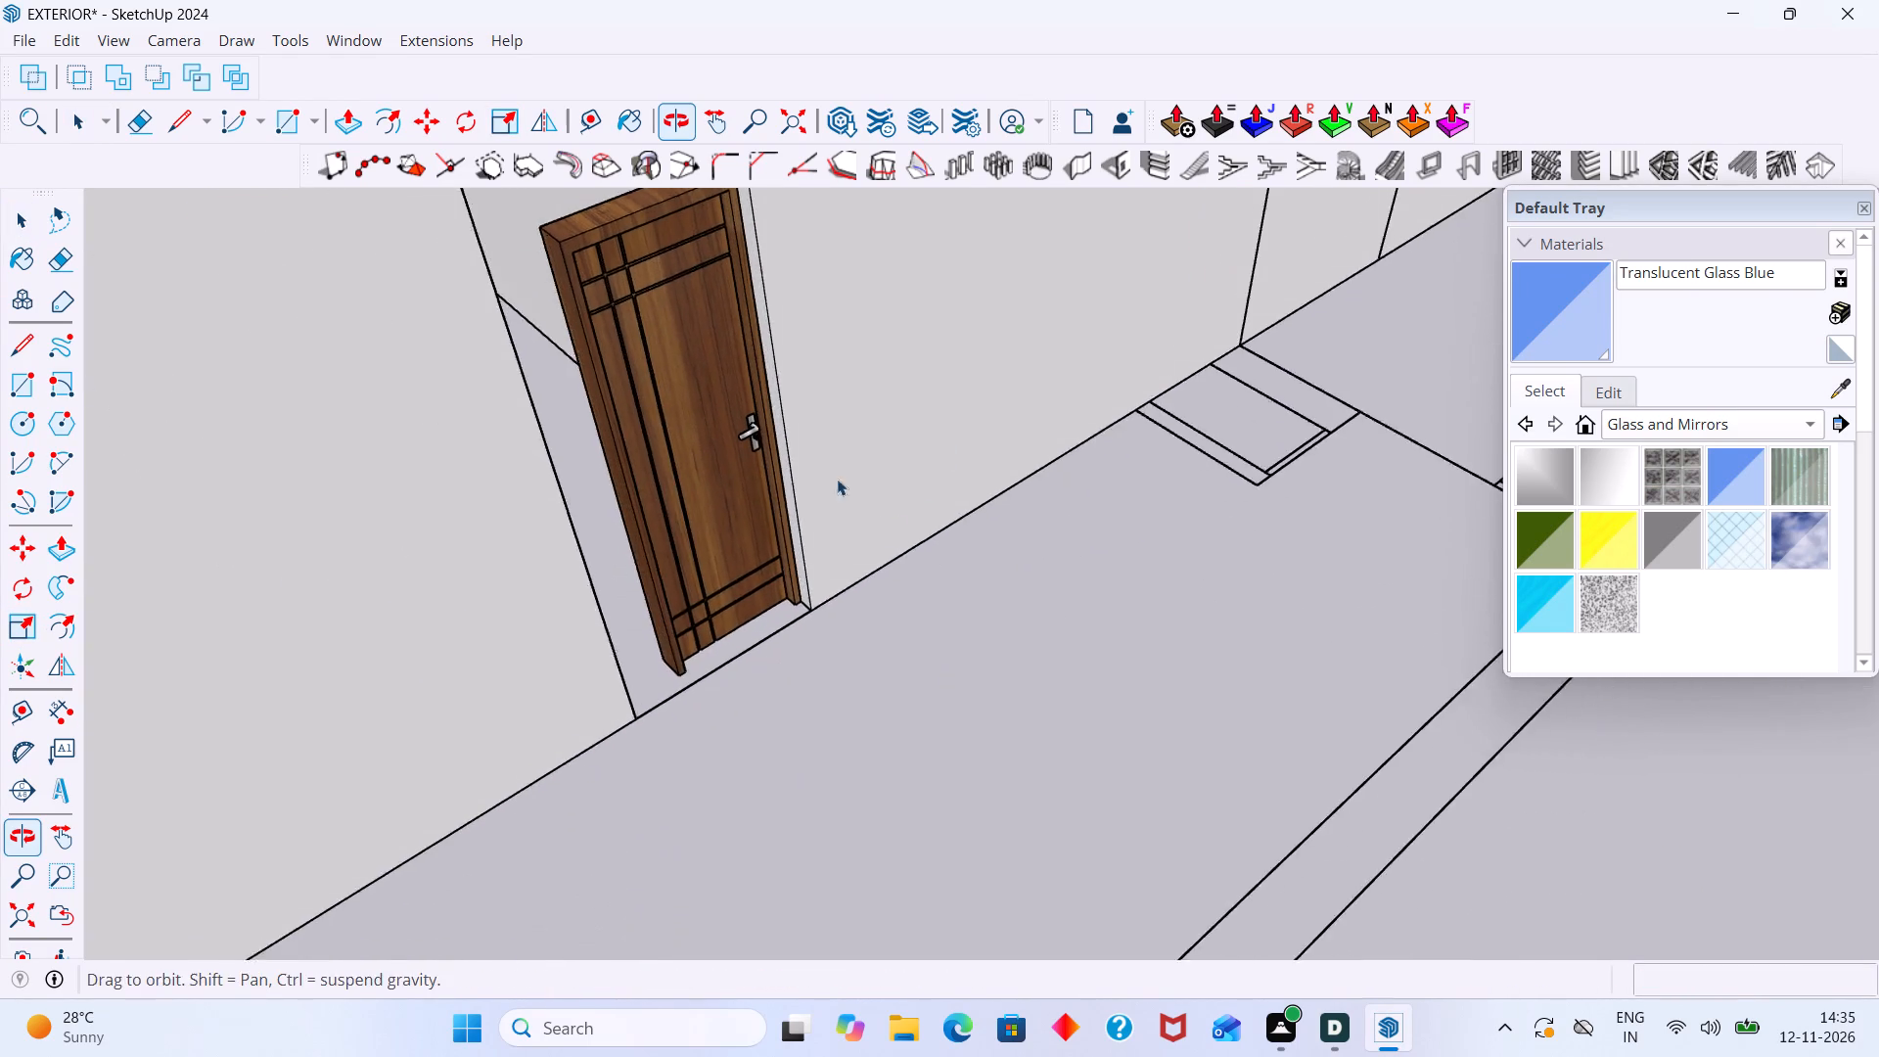
{"action": "middle_click_drag", "start_coordinate": [837, 479], "coordinate": [939, 444]}
{"action": "middle_click_drag", "start_coordinate": [609, 602], "coordinate": [771, 565]}
{"action": "scroll", "coordinate": [771, 553], "scroll_direction": "up", "scroll_amount": 6}
{"action": "left_click", "coordinate": [709, 524]}
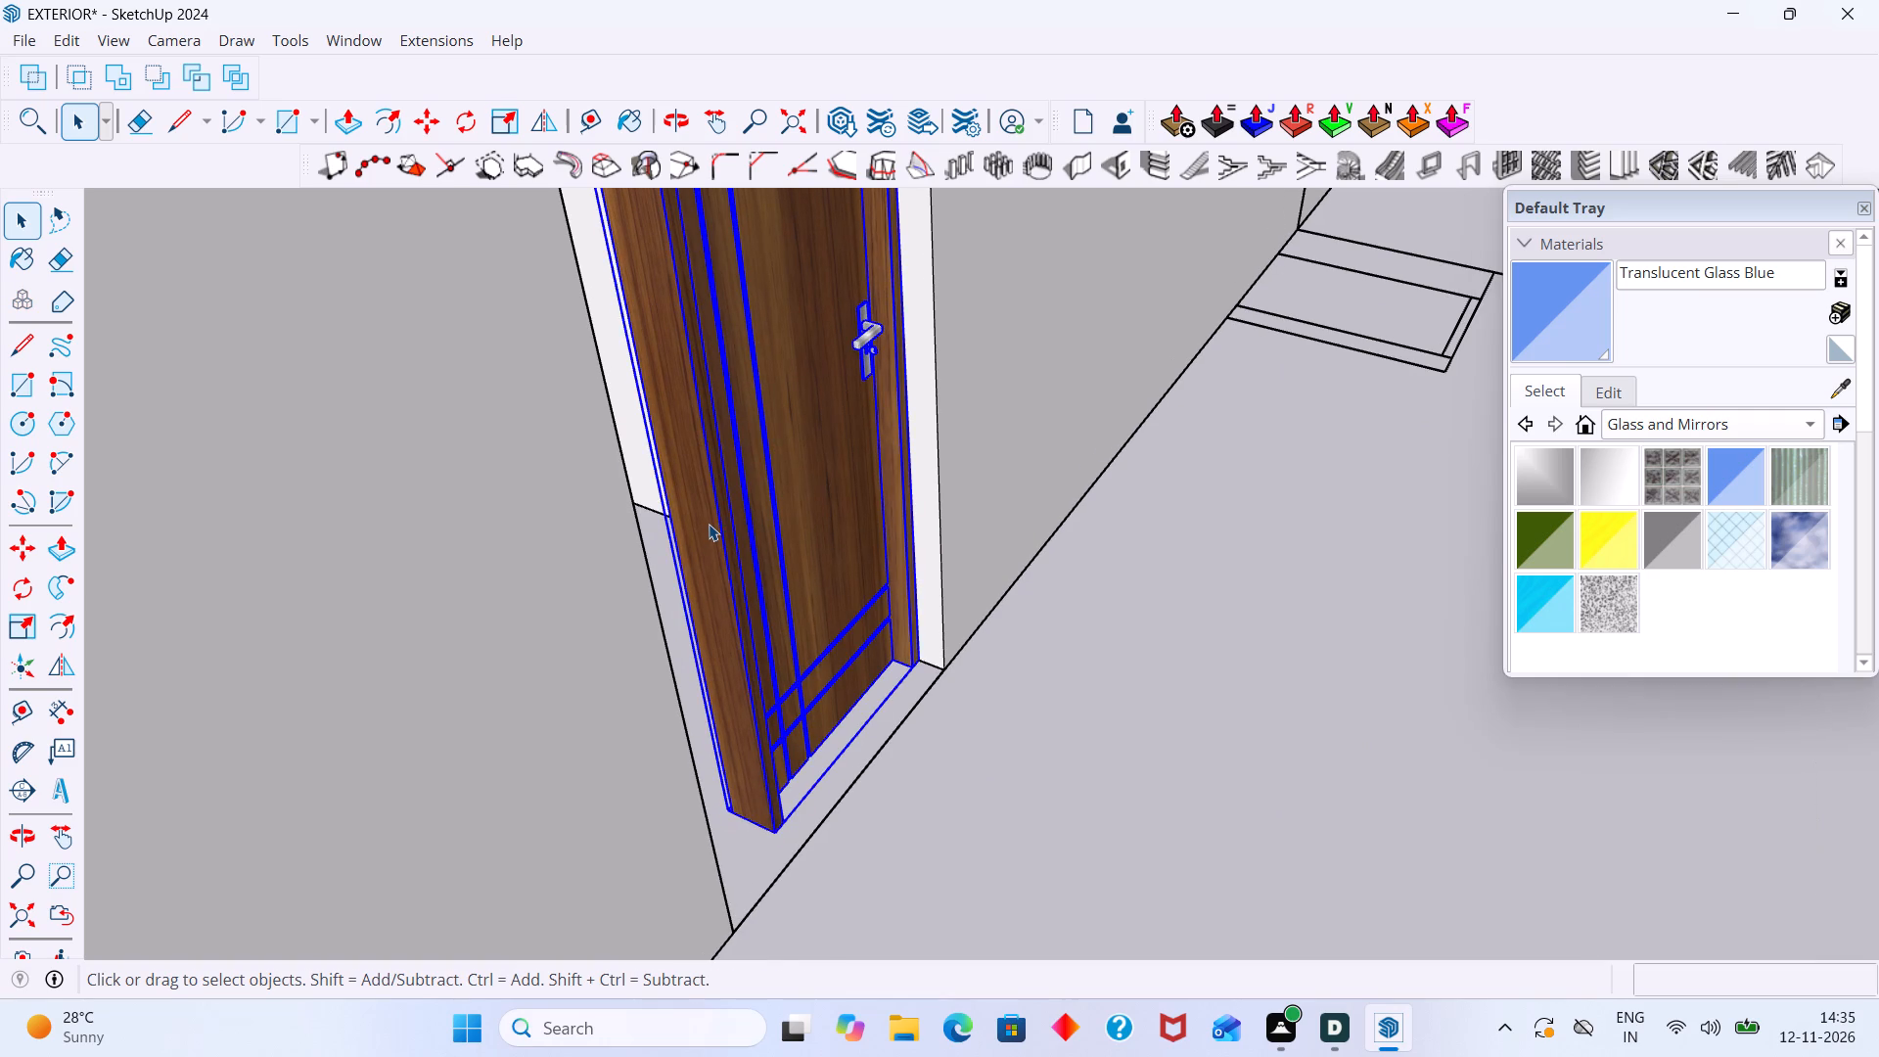
{"action": "key", "text": "s"}
{"action": "scroll", "coordinate": [700, 533], "scroll_direction": "up", "scroll_amount": 2}
{"action": "left_click", "coordinate": [670, 441]}
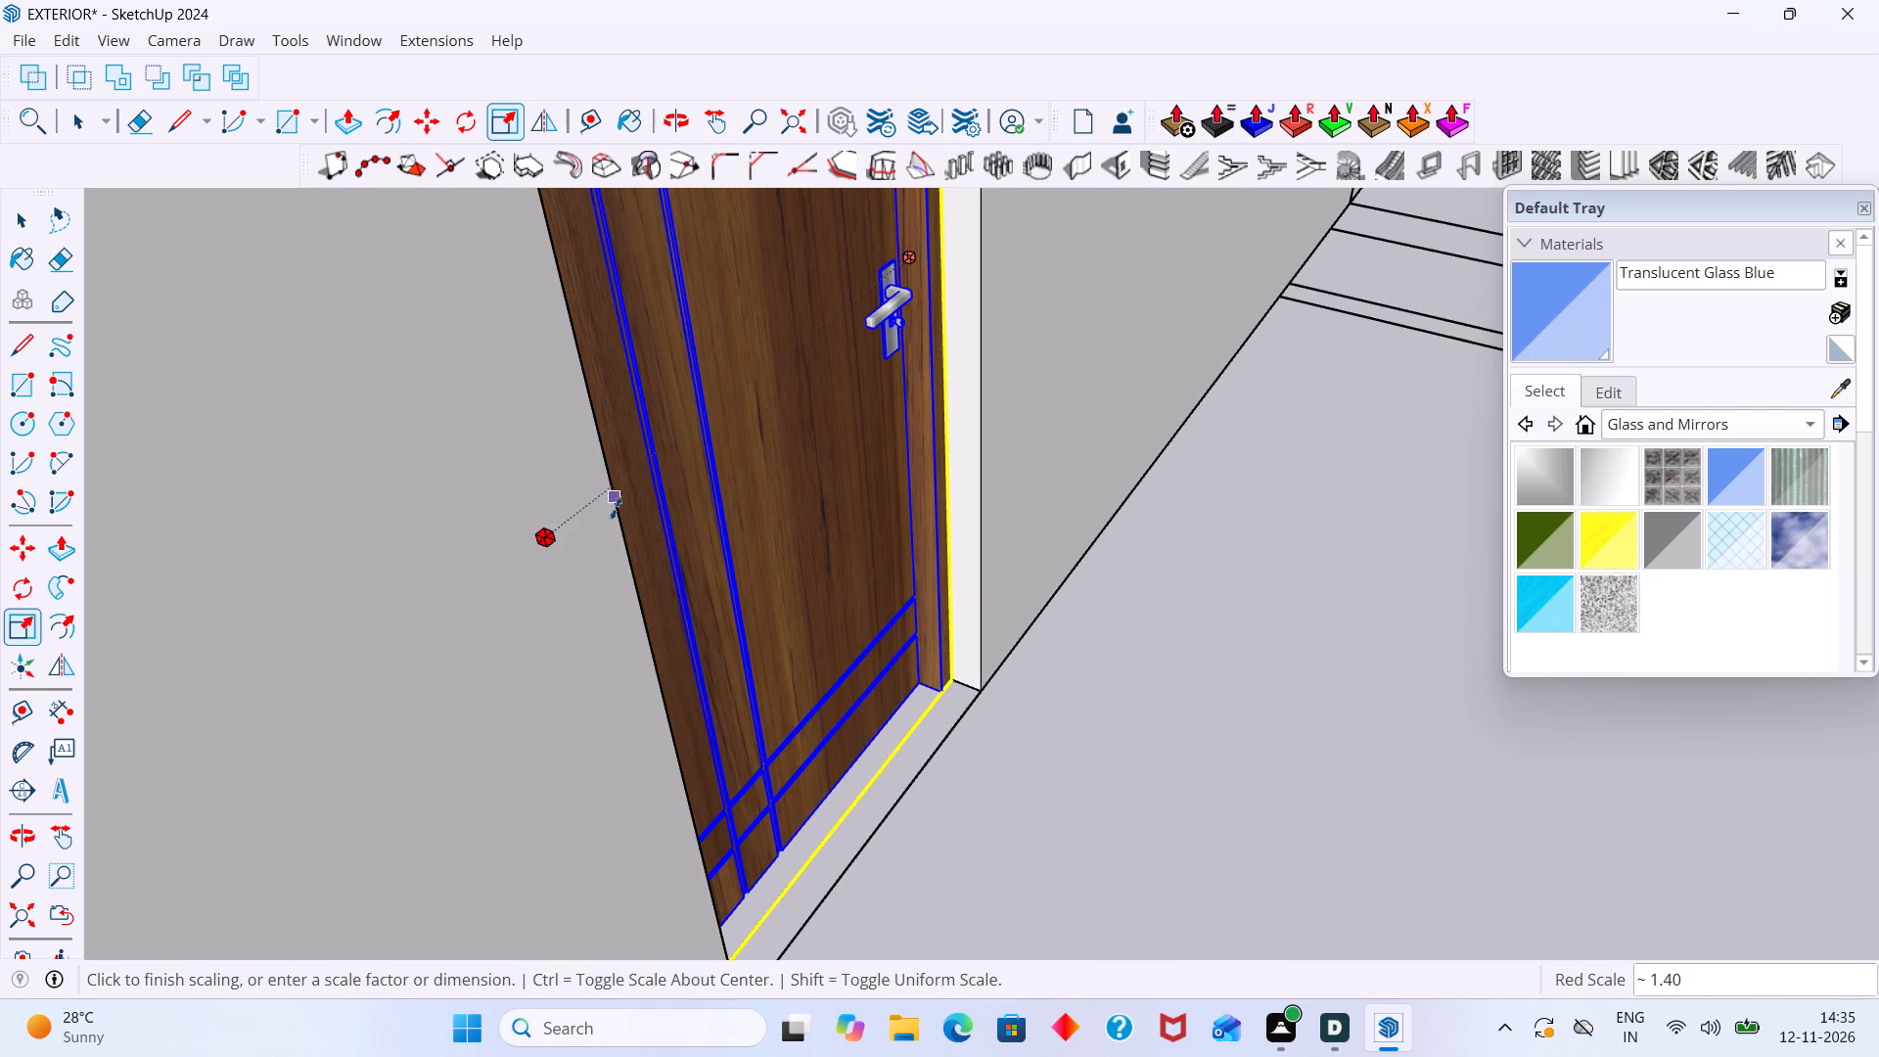
{"action": "scroll", "coordinate": [740, 813], "scroll_direction": "down", "scroll_amount": 6}
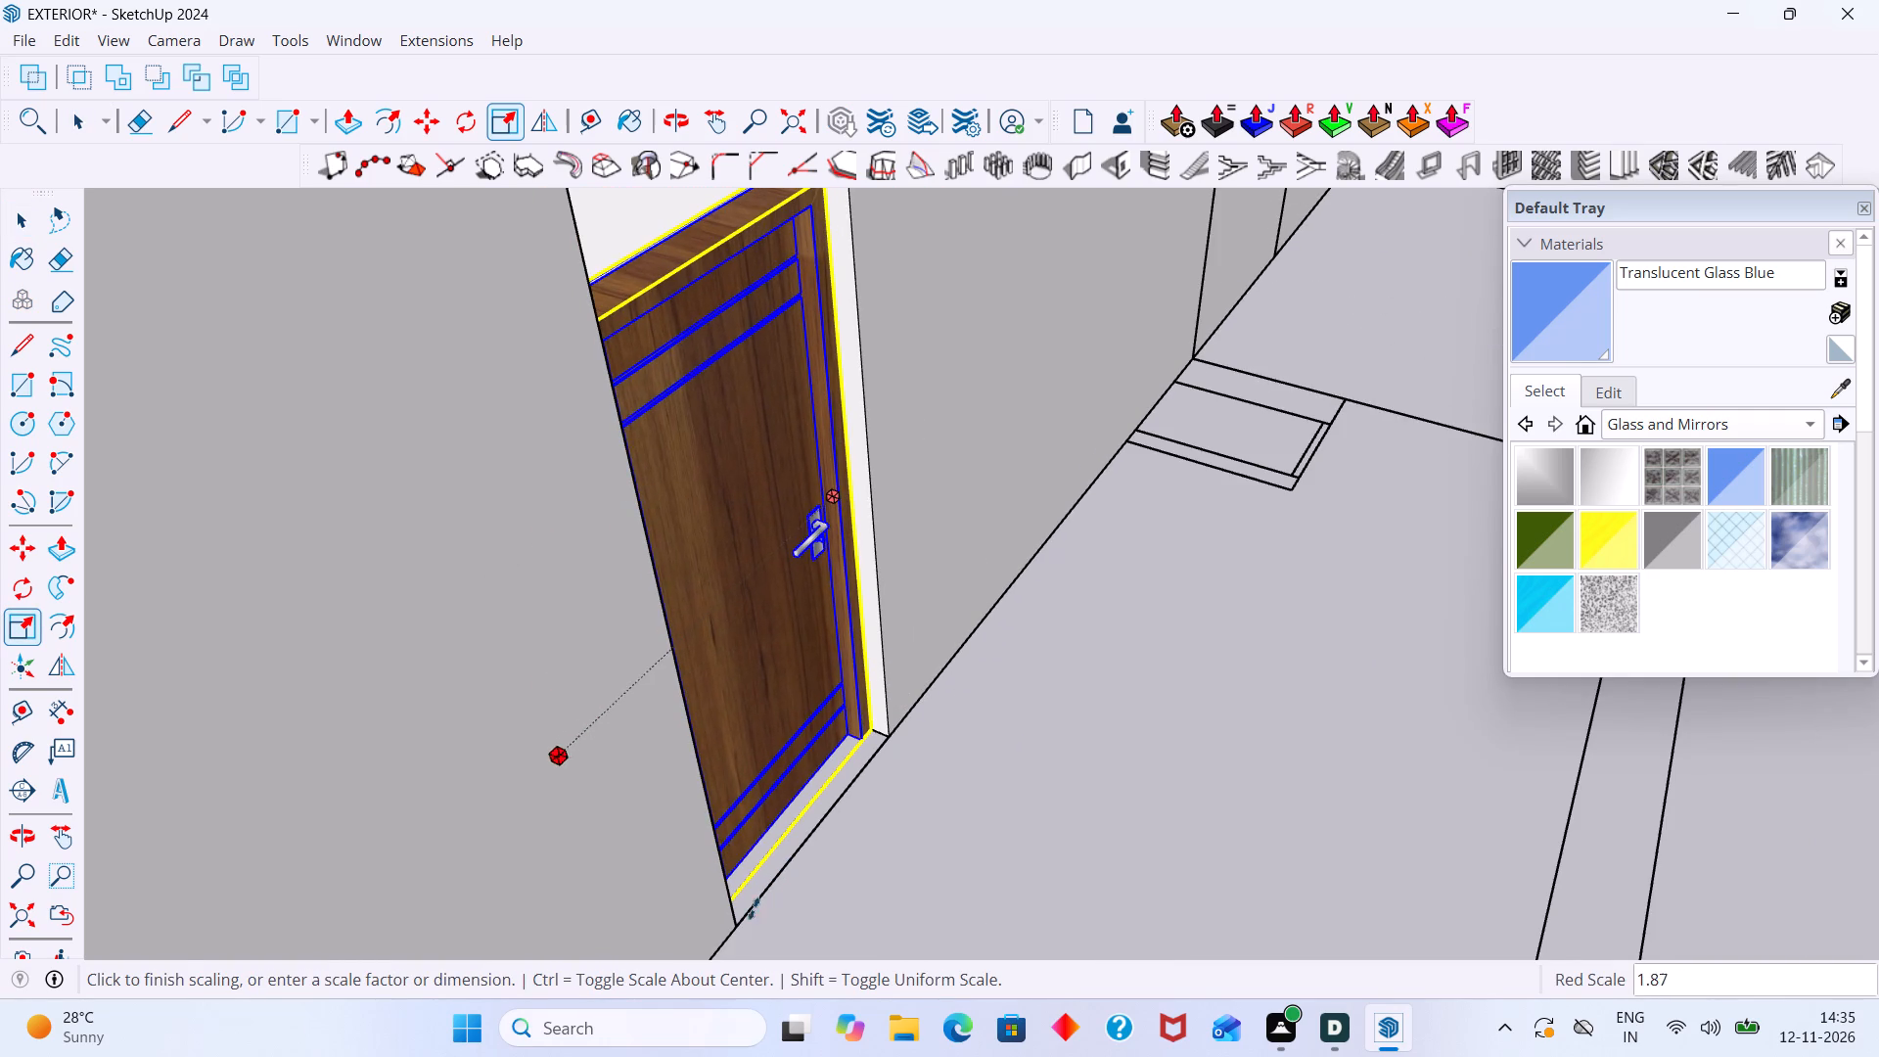
{"action": "left_click", "coordinate": [741, 921]}
{"action": "key", "text": "space"}
{"action": "left_click", "coordinate": [983, 849]}
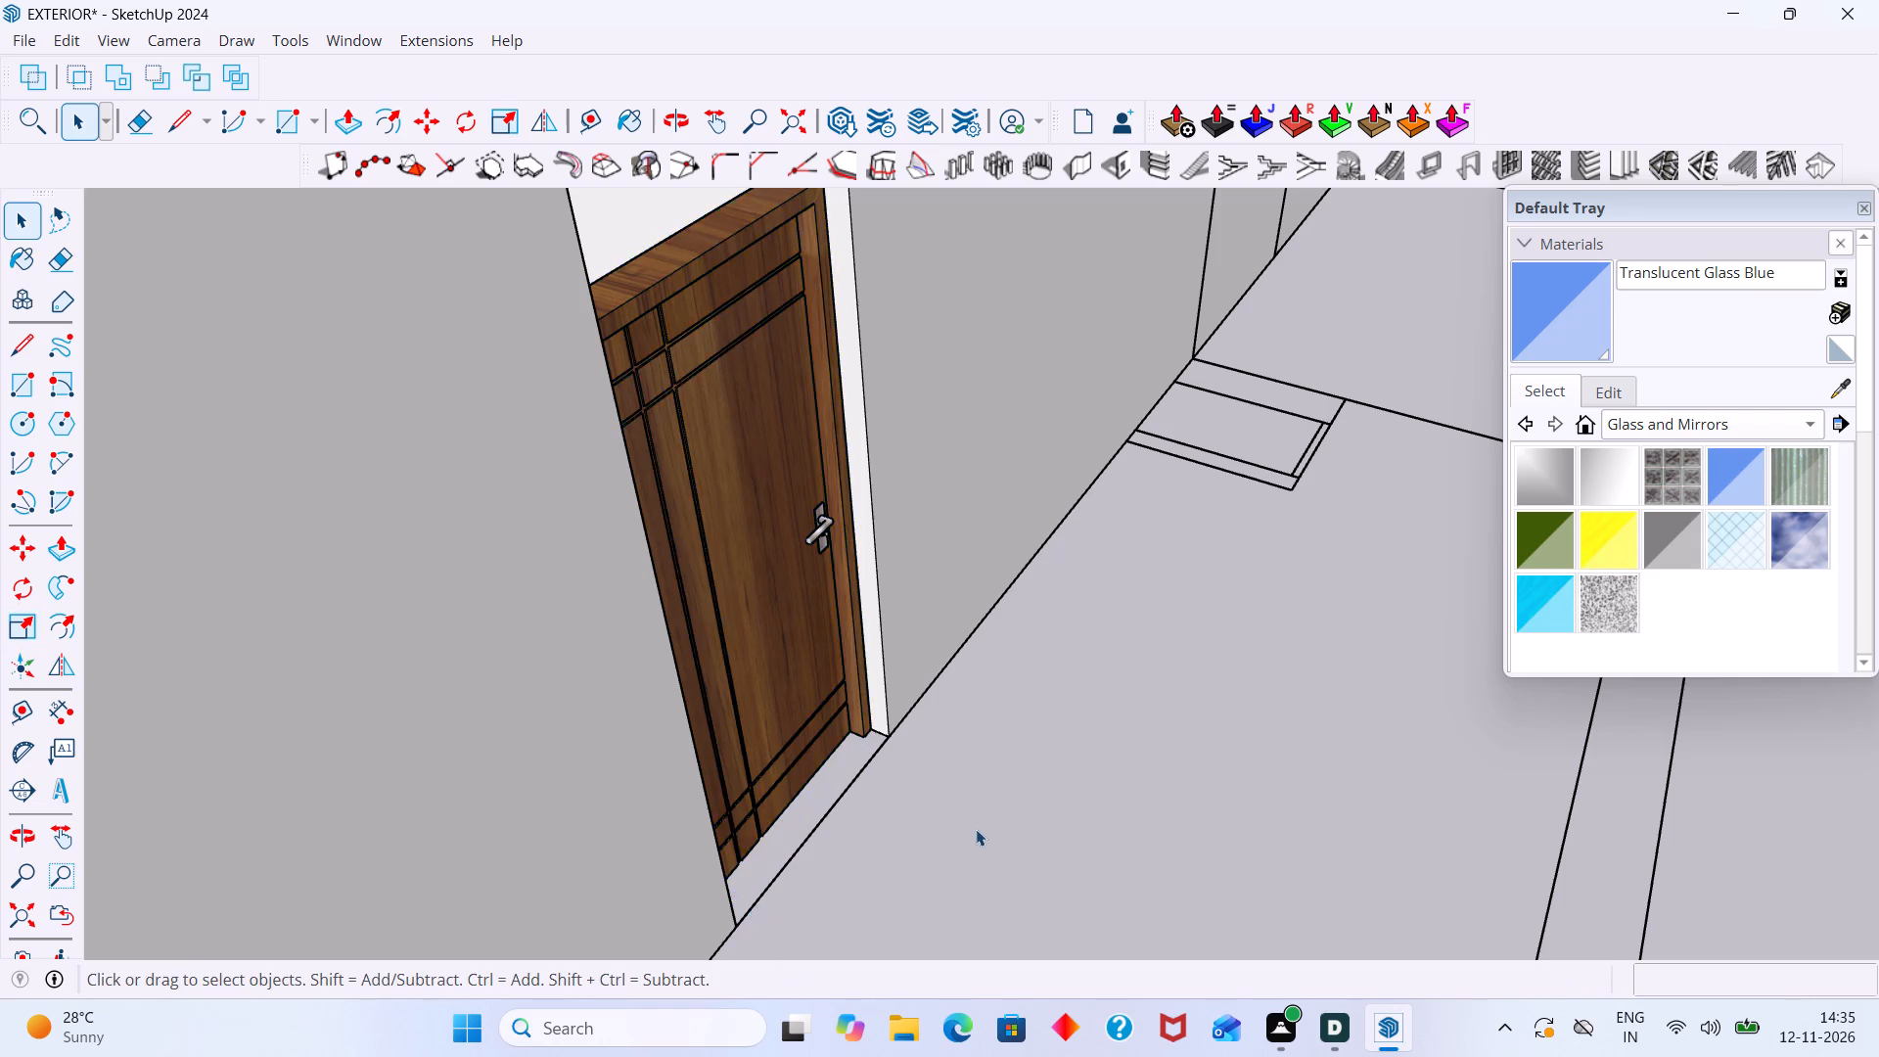
Flip the toilet door about its red plane, moving the handle to the opposite side.
{"action": "scroll", "coordinate": [976, 829], "scroll_direction": "down", "scroll_amount": 4}
{"action": "middle_click_drag", "start_coordinate": [949, 813], "coordinate": [698, 757]}
{"action": "scroll", "coordinate": [660, 603], "scroll_direction": "up", "scroll_amount": 3}
{"action": "left_click", "coordinate": [653, 580]}
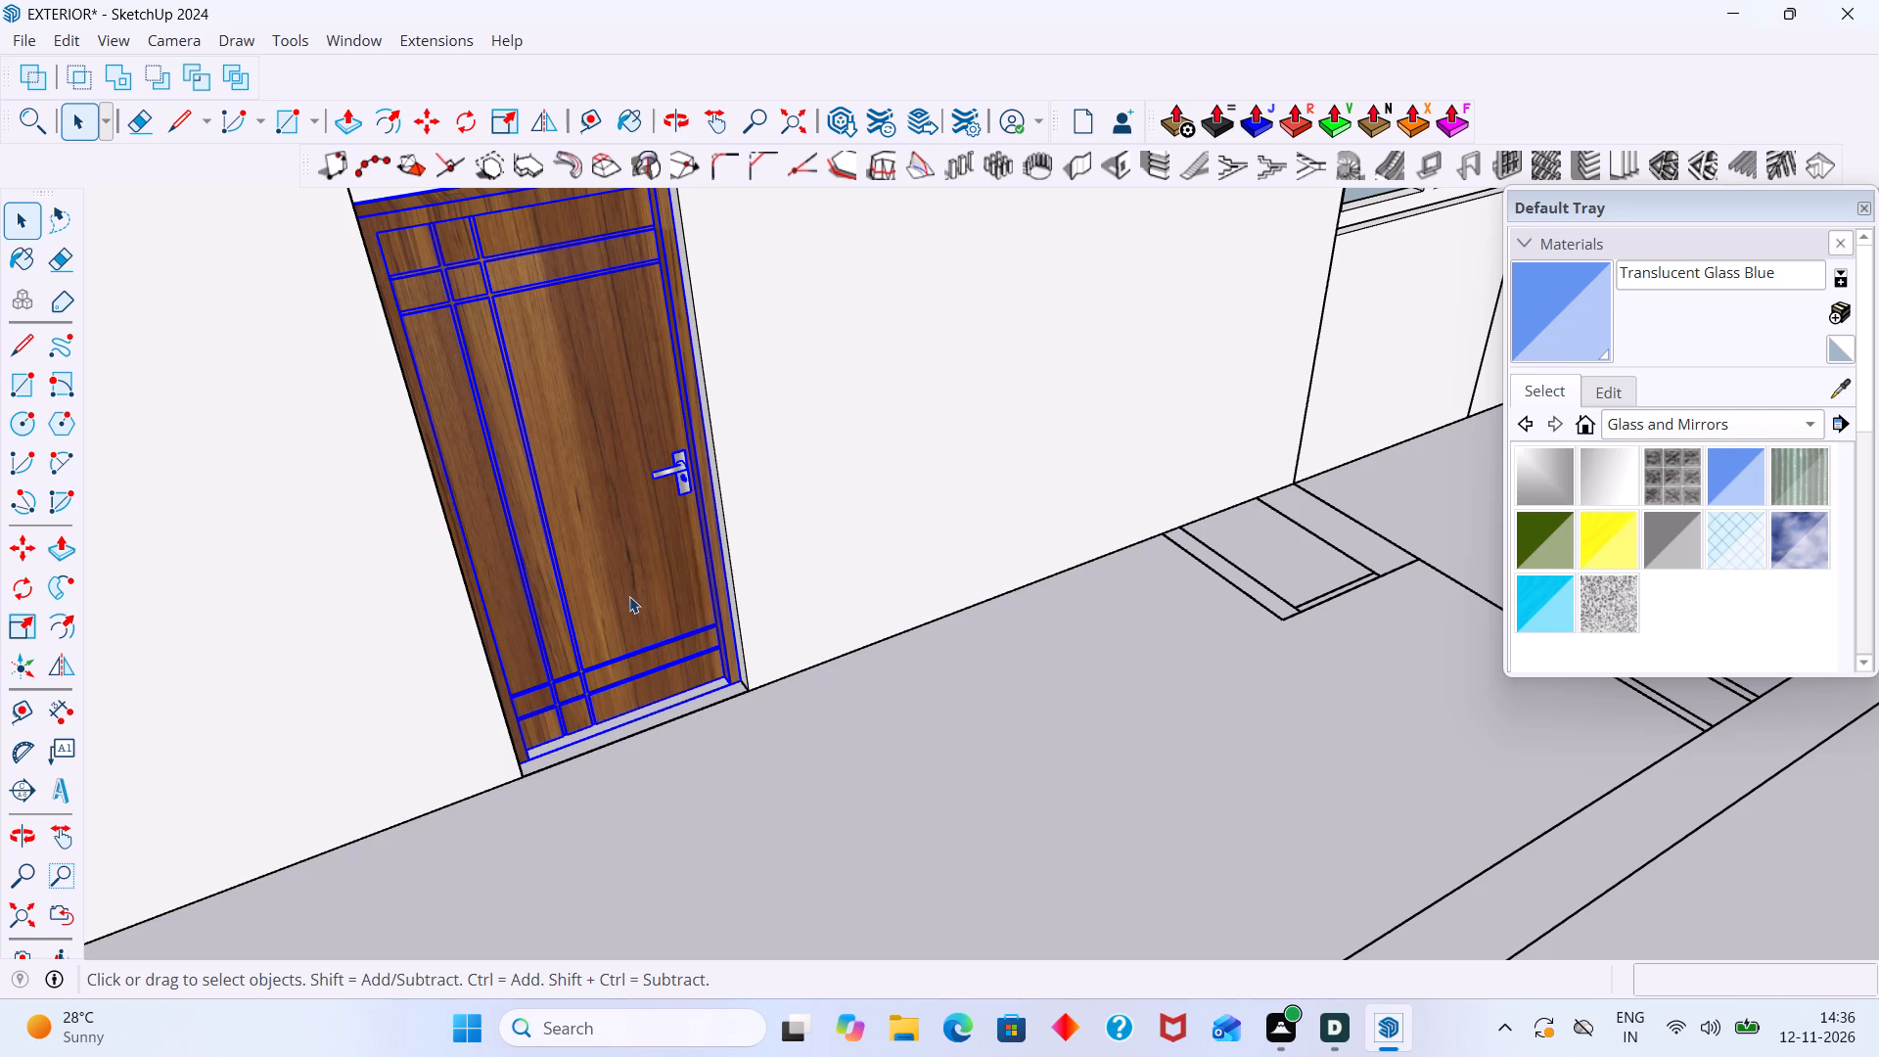
{"action": "left_click", "coordinate": [66, 669]}
{"action": "left_click", "coordinate": [607, 540]}
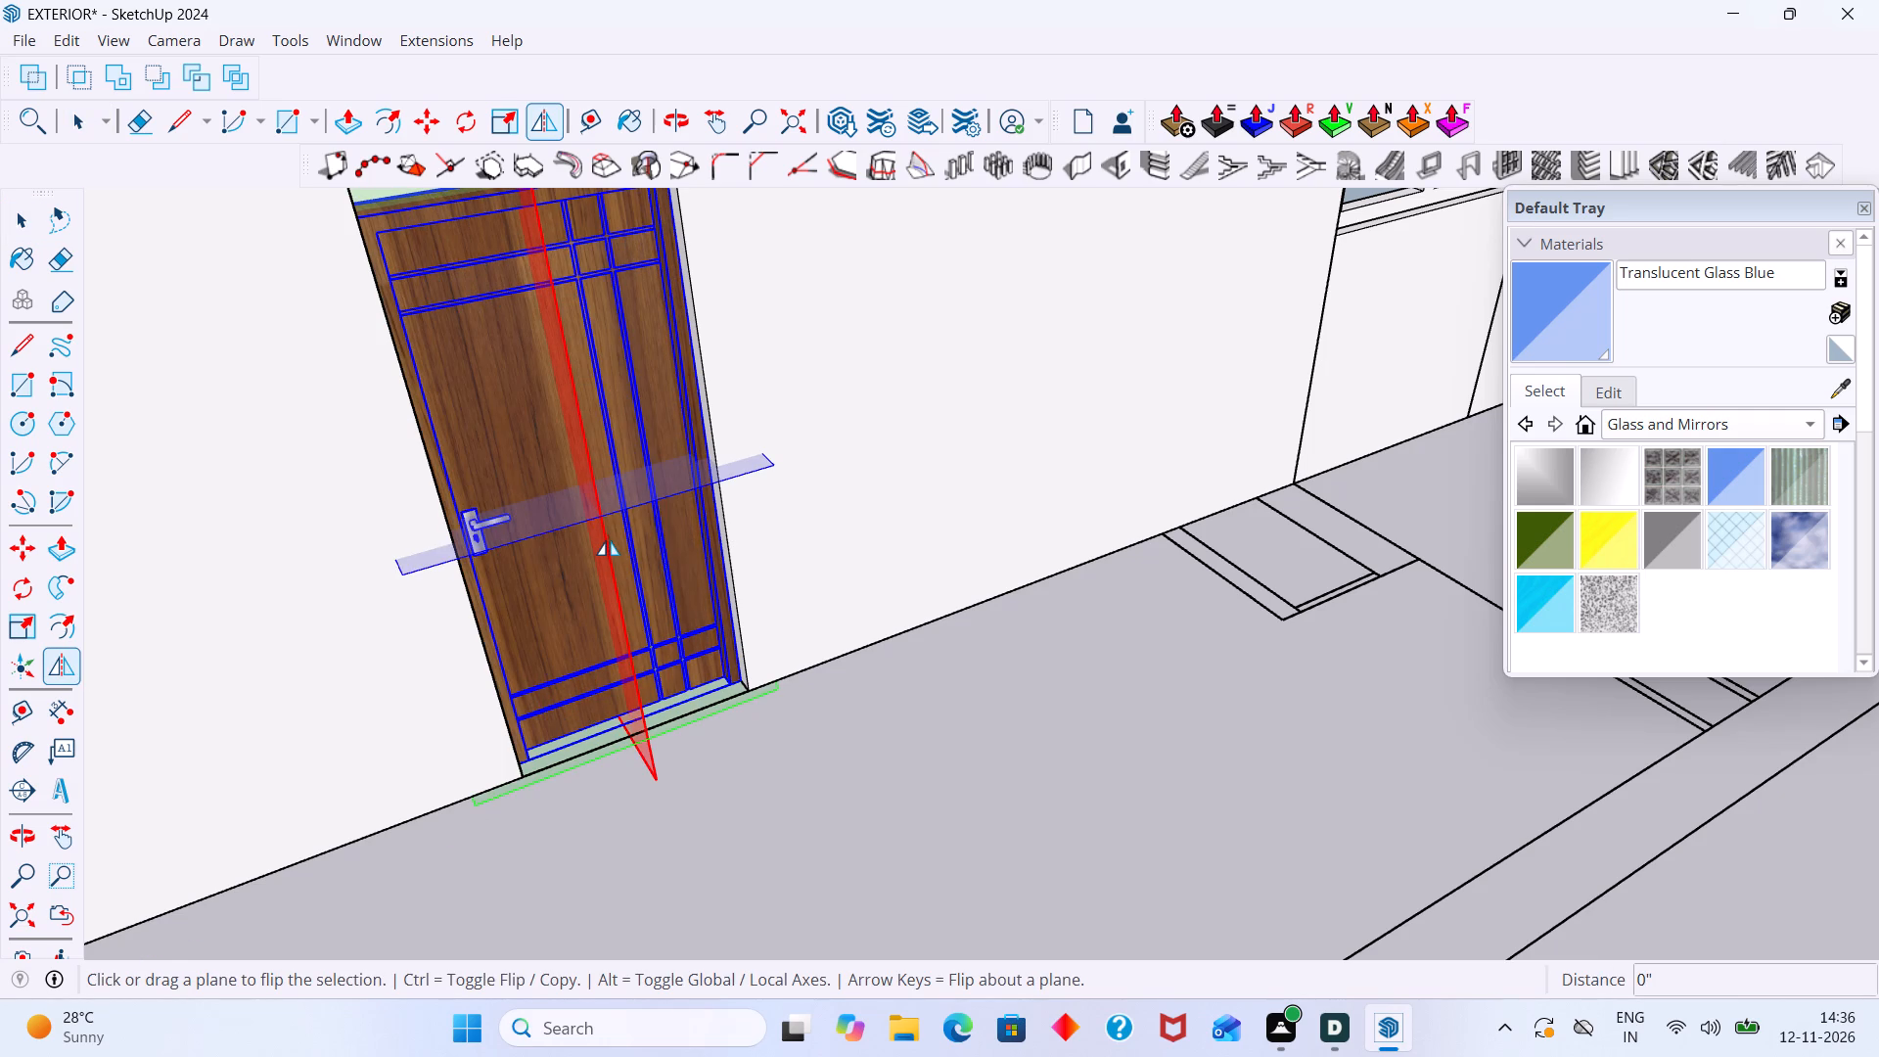
{"action": "key", "text": "space"}
{"action": "left_click", "coordinate": [807, 716]}
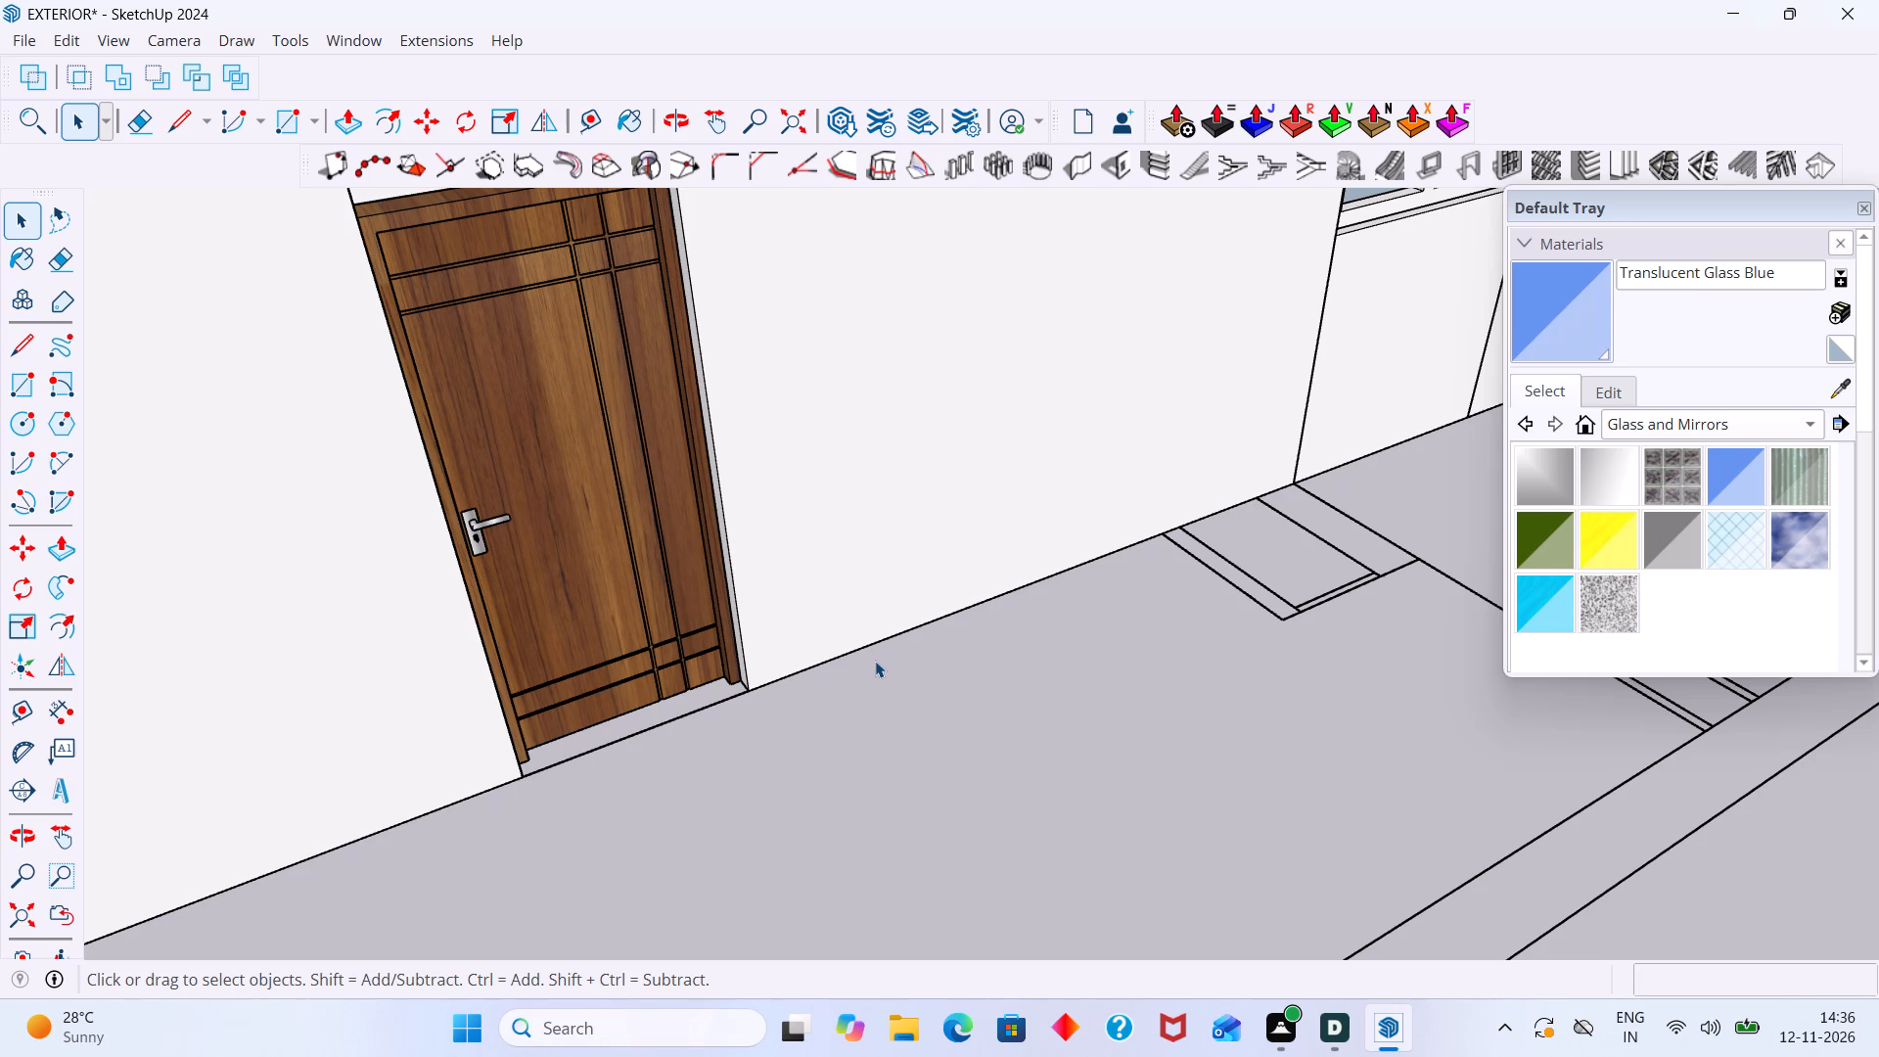
Inside the wall group, draw a 3' high rectangle across the jamb's end face, starting at its top corner above the toilet door.
{"action": "scroll", "coordinate": [488, 399], "scroll_direction": "down", "scroll_amount": 5}
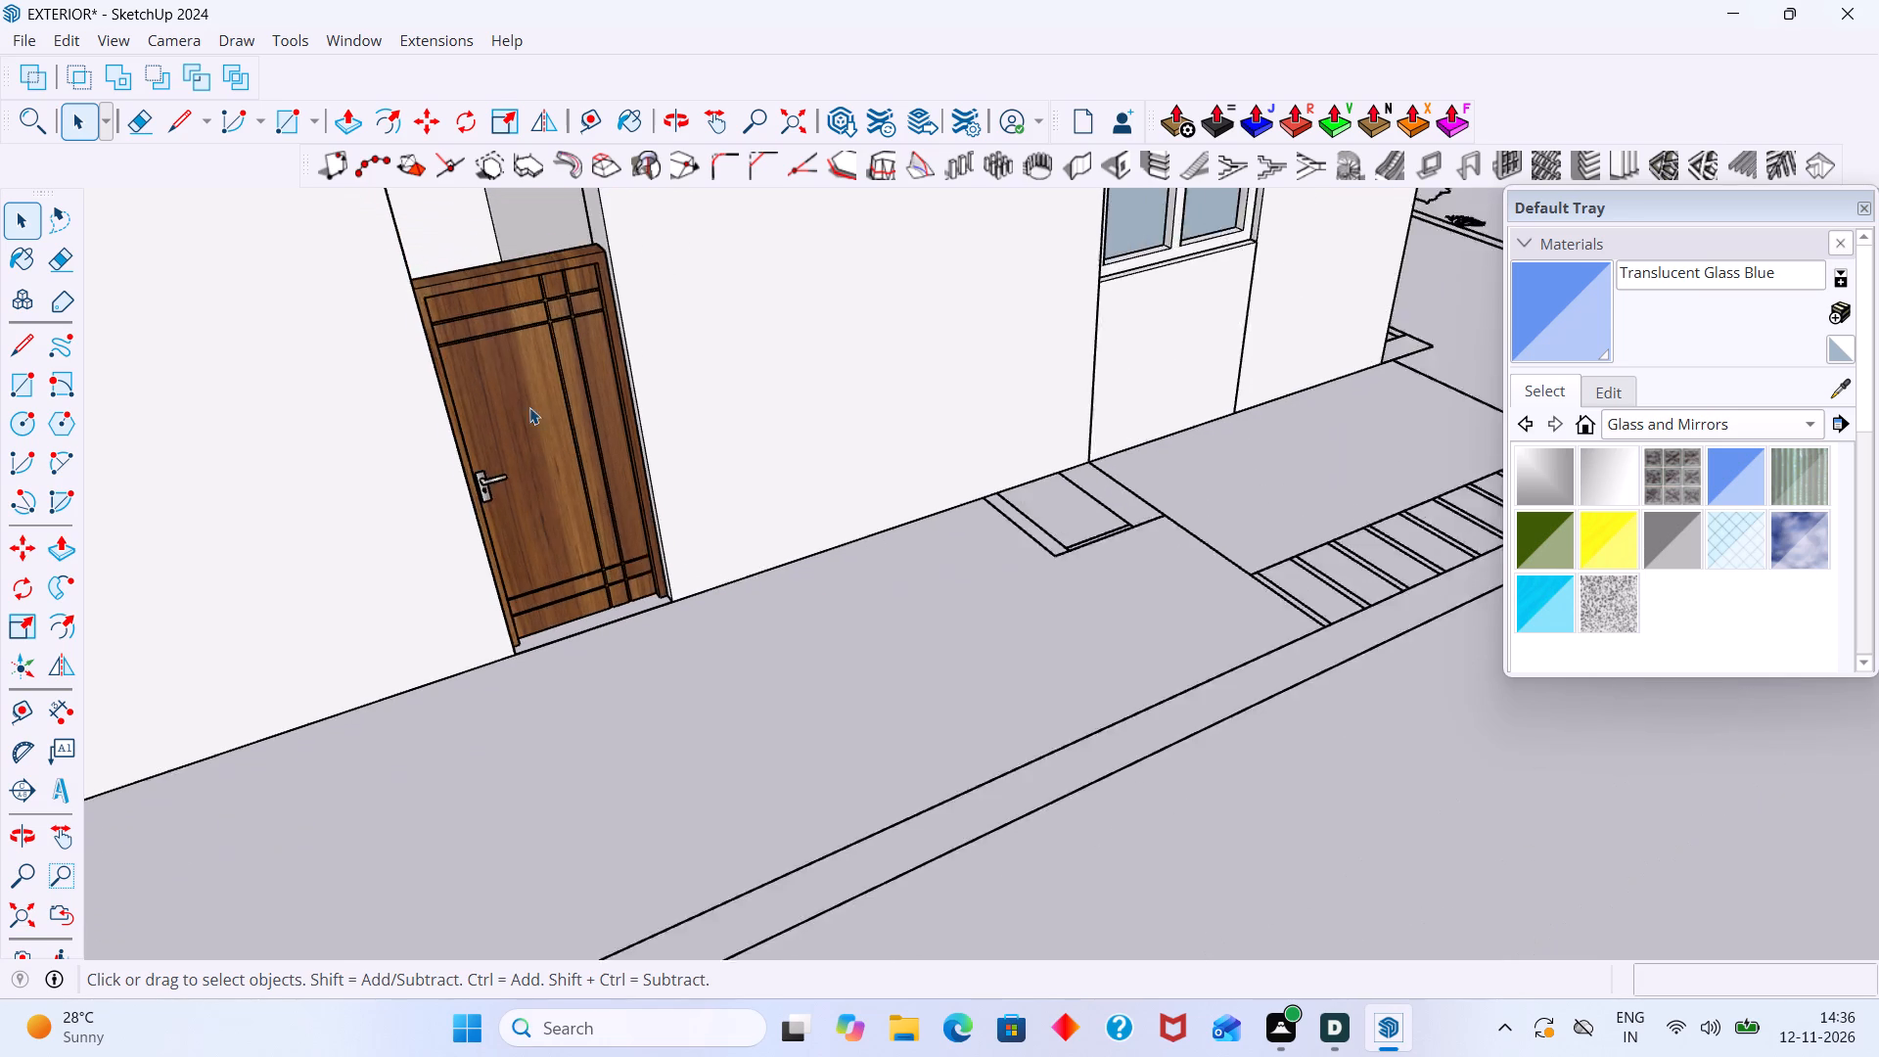
{"action": "scroll", "coordinate": [529, 407], "scroll_direction": "down", "scroll_amount": 4}
{"action": "middle_click_drag", "start_coordinate": [648, 422], "coordinate": [795, 615], "text": "shift"}
{"action": "middle_click_drag", "start_coordinate": [771, 584], "coordinate": [882, 599]}
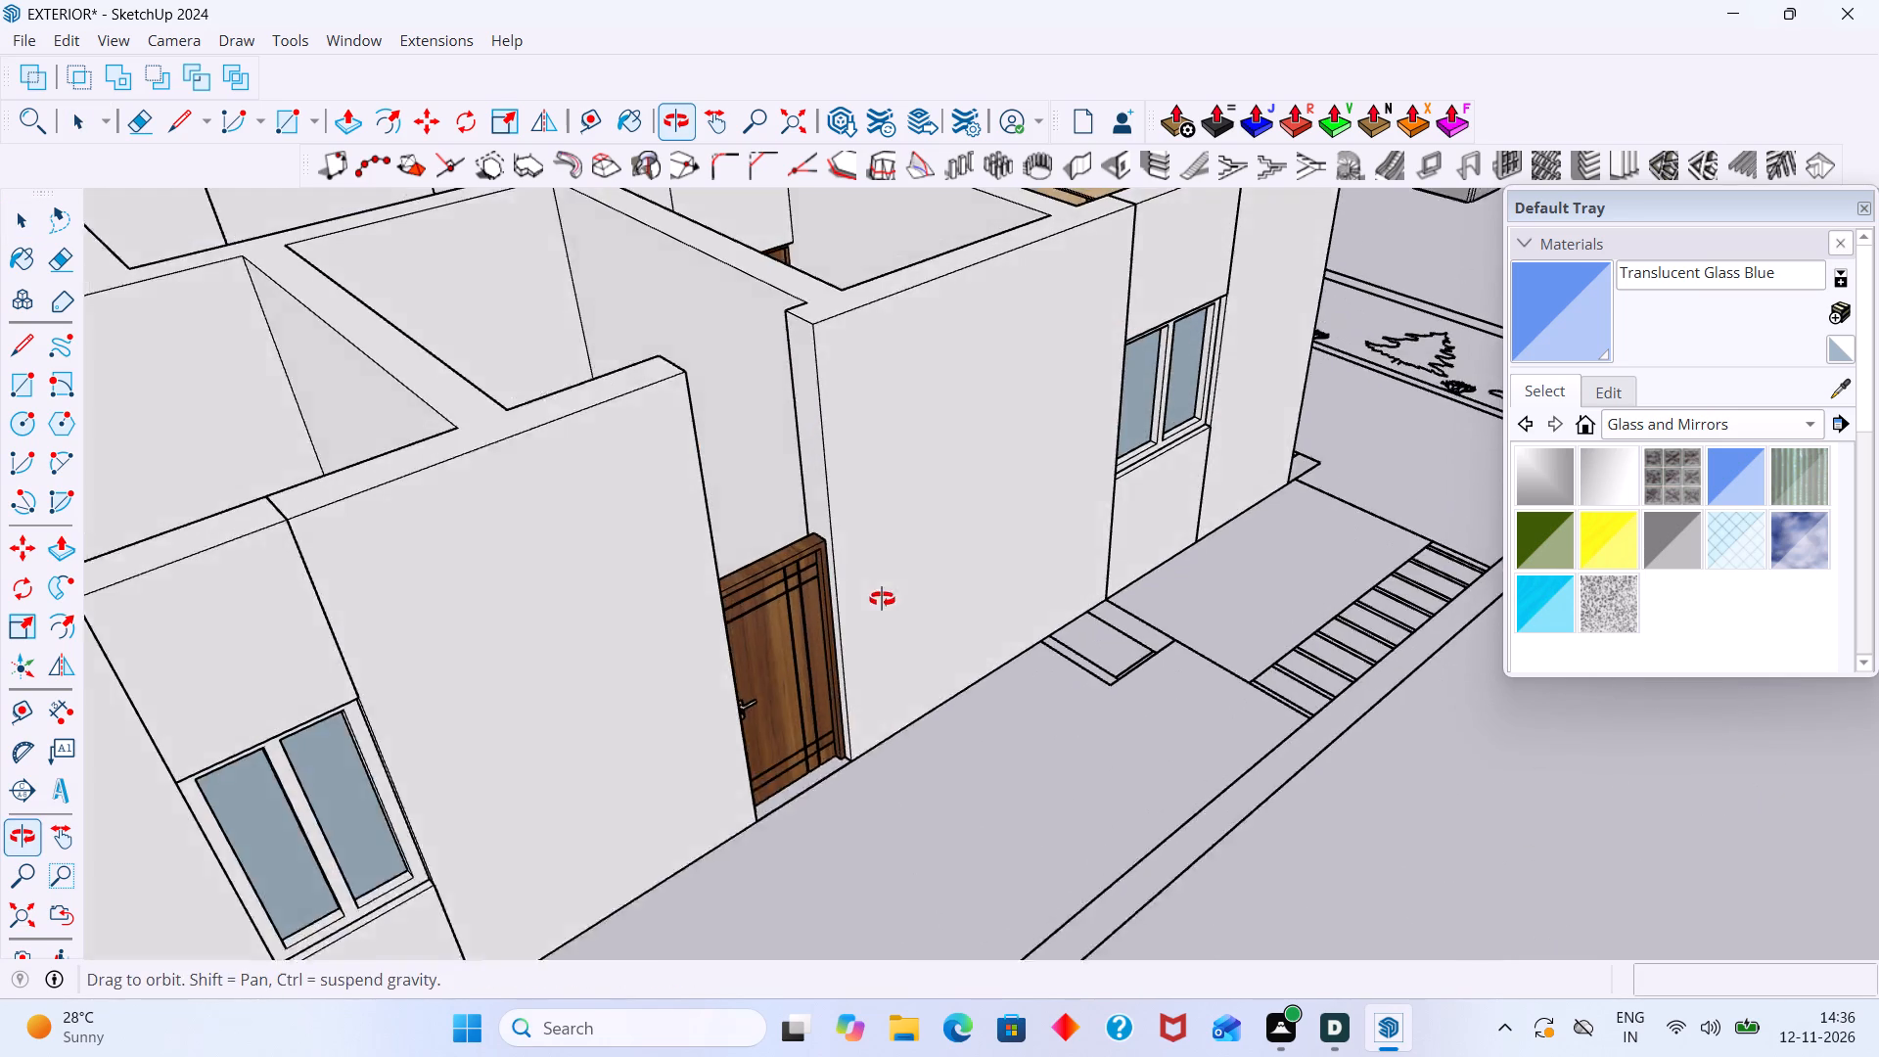
{"action": "middle_click_drag", "start_coordinate": [882, 599], "coordinate": [887, 590]}
{"action": "scroll", "coordinate": [854, 438], "scroll_direction": "up", "scroll_amount": 1}
{"action": "middle_click_drag", "start_coordinate": [853, 428], "coordinate": [978, 470]}
{"action": "scroll", "coordinate": [961, 453], "scroll_direction": "up", "scroll_amount": 8}
{"action": "left_click", "coordinate": [909, 396]}
{"action": "scroll", "coordinate": [914, 400], "scroll_direction": "up", "scroll_amount": 3}
{"action": "double_click", "coordinate": [915, 401]}
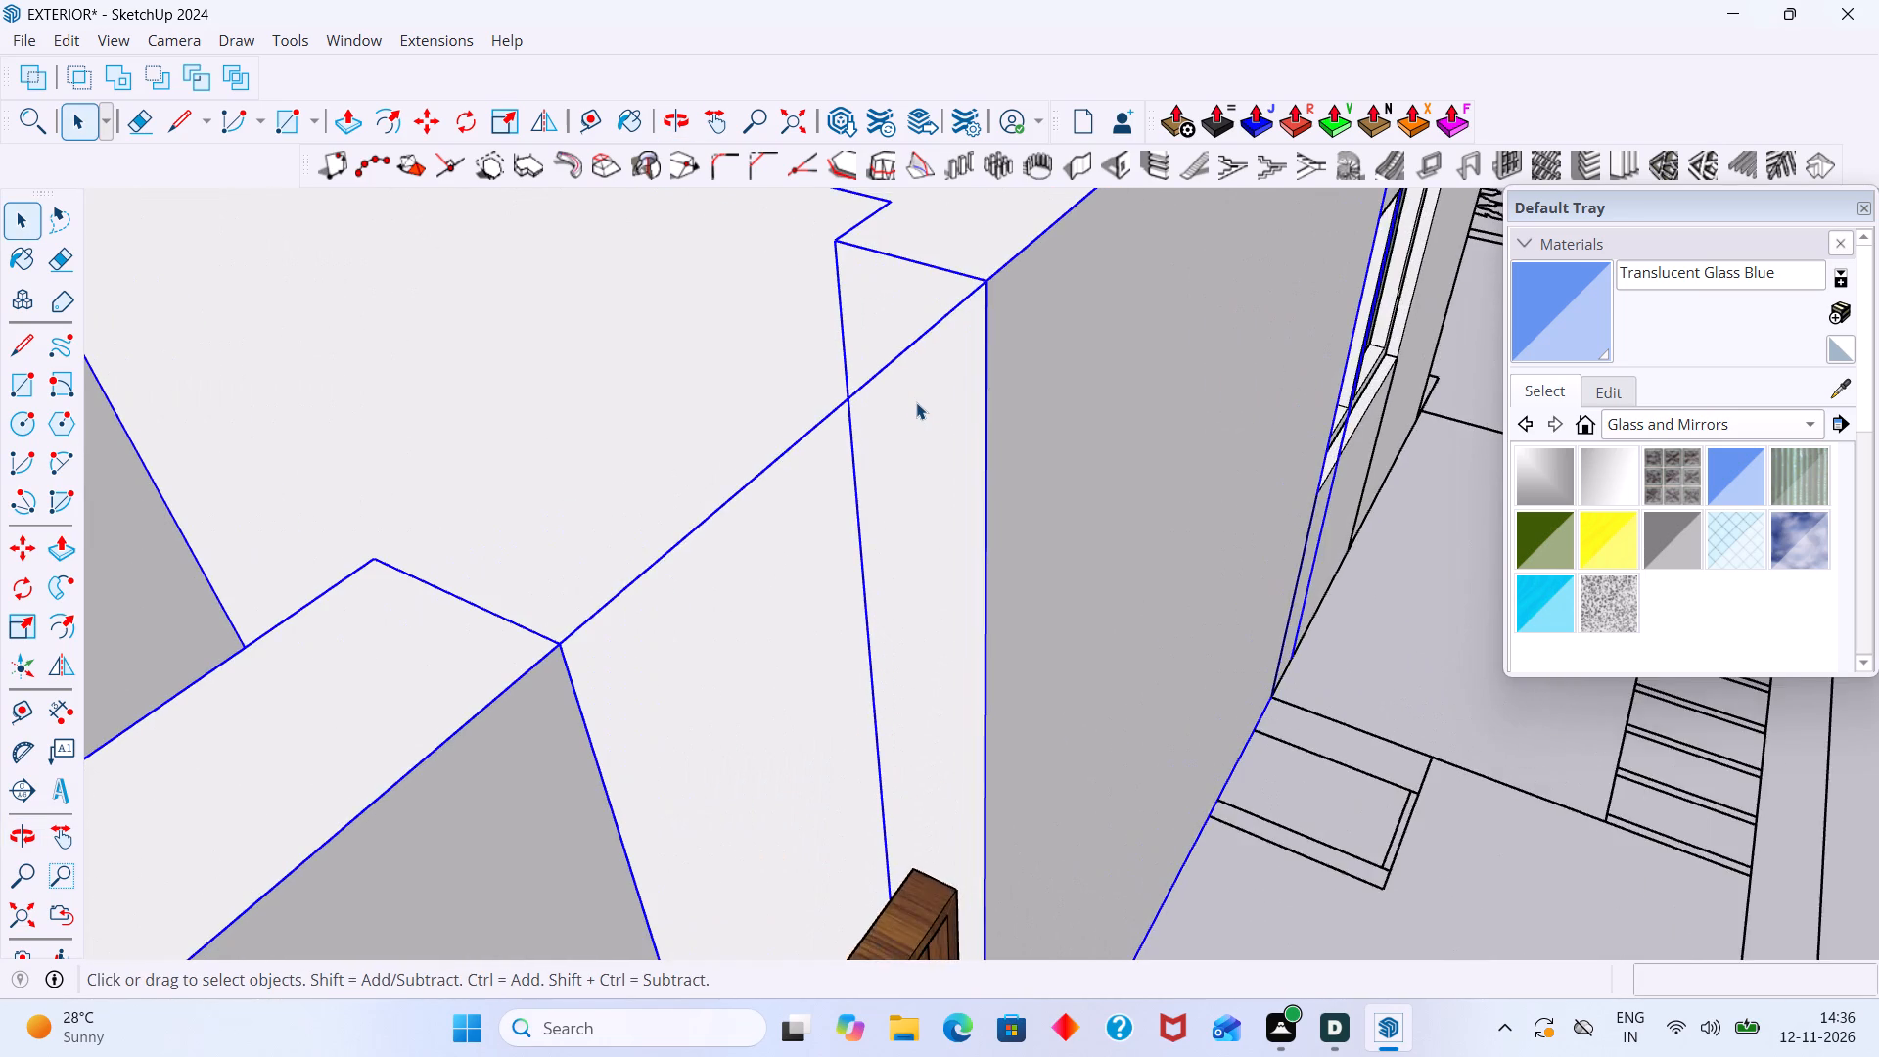
{"action": "left_click", "coordinate": [935, 441]}
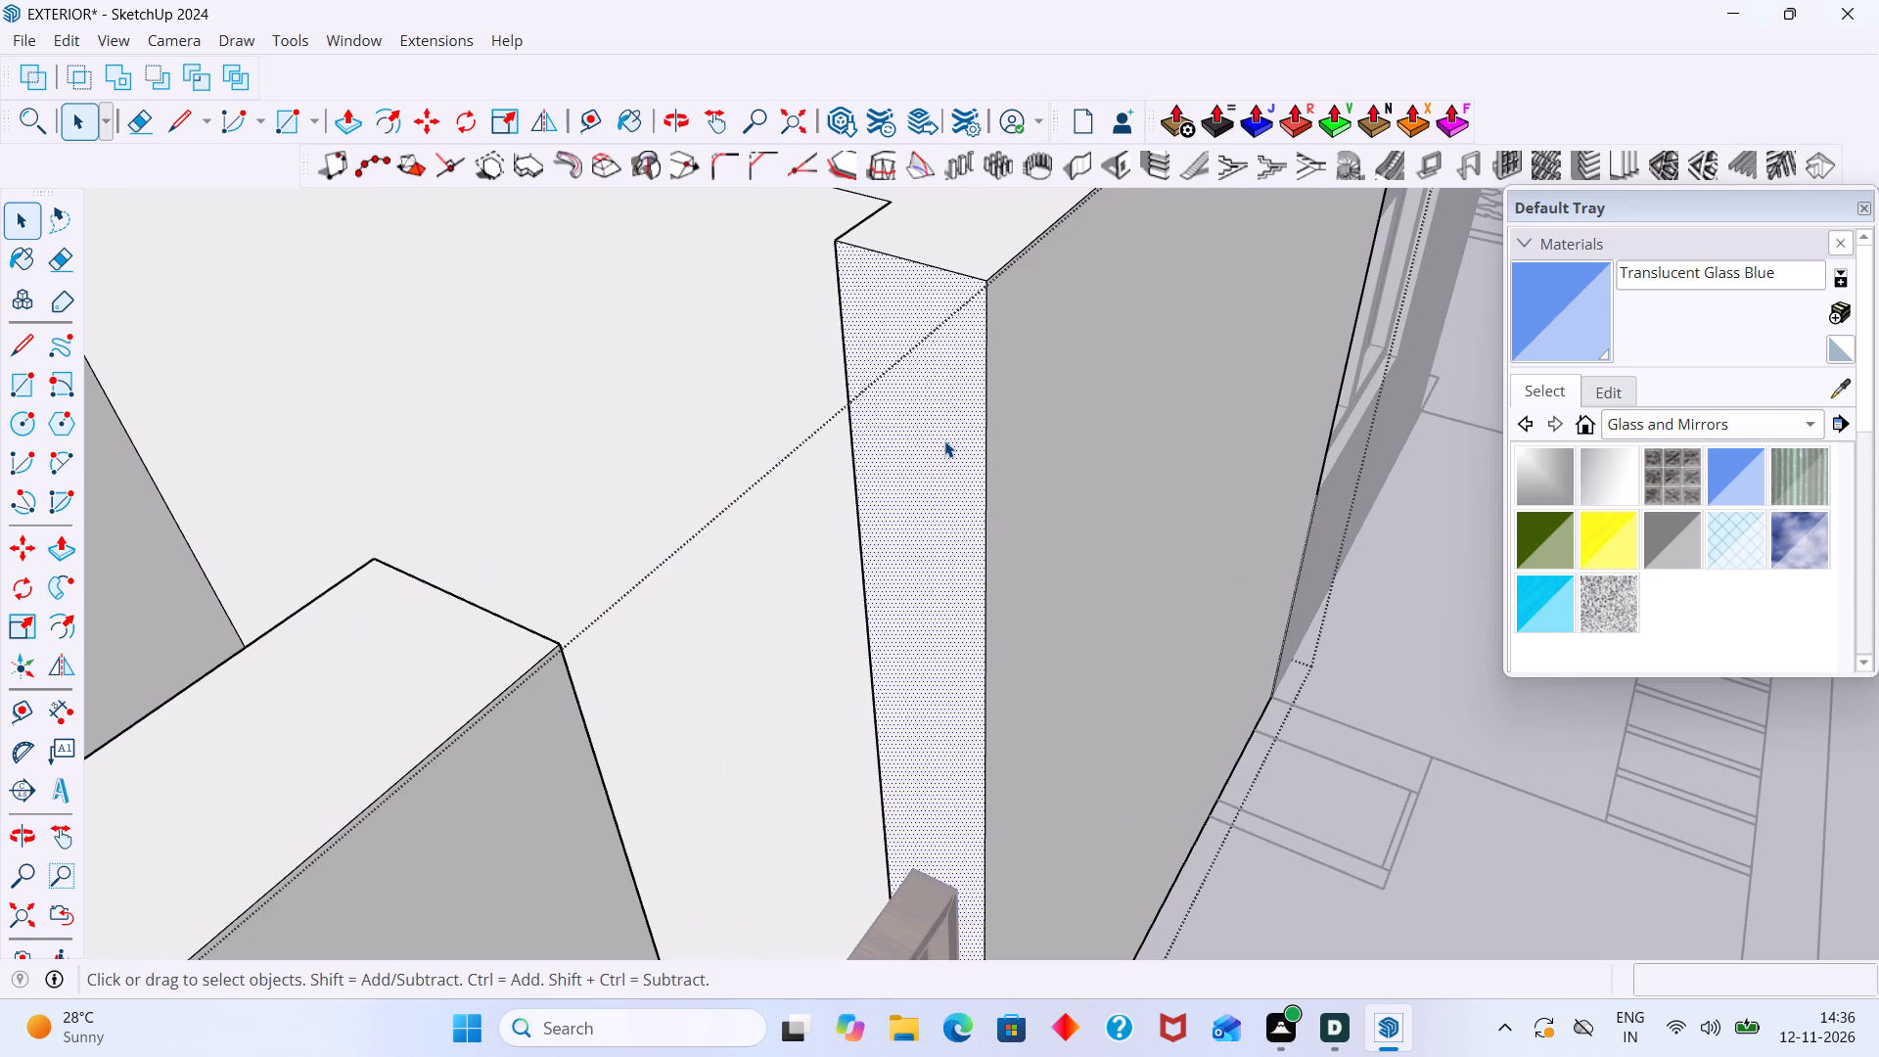
{"action": "key", "text": "r"}
{"action": "left_click", "coordinate": [843, 237]}
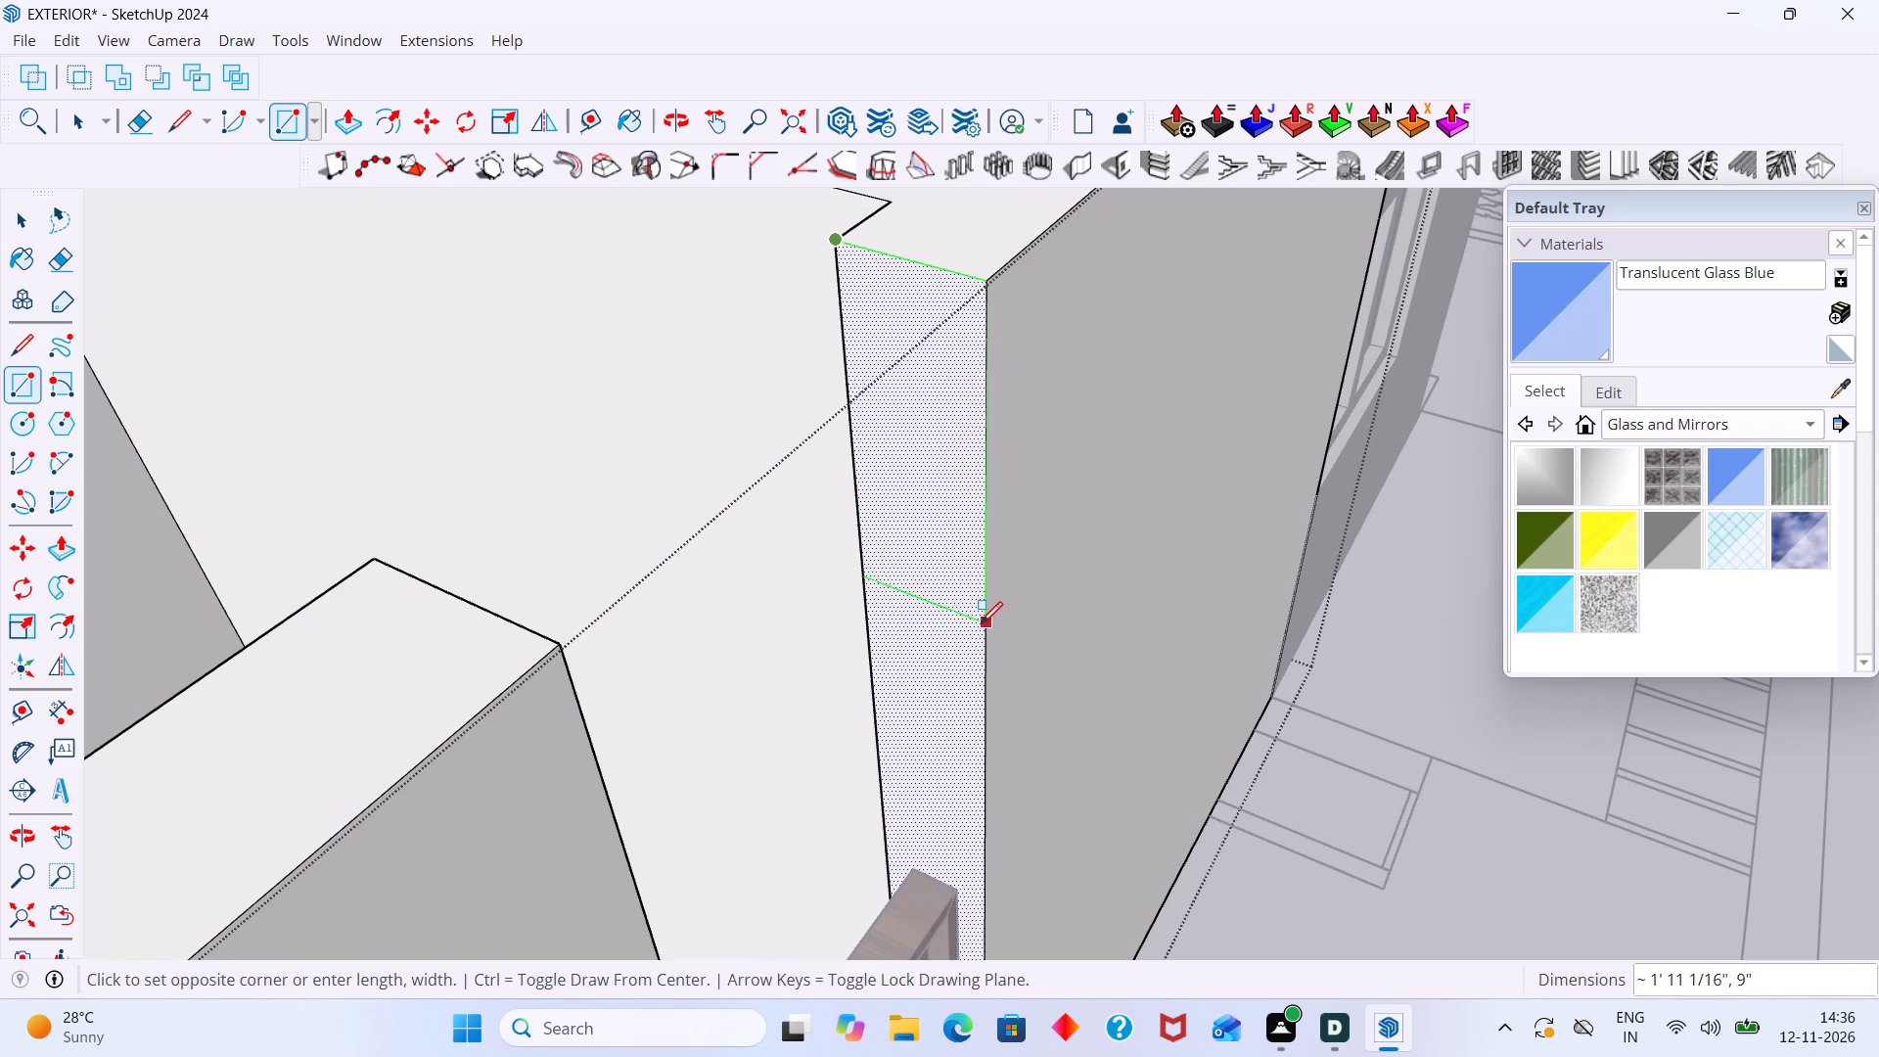
{"action": "type", "text": "3'"}
{"action": "key", "text": "Return"}
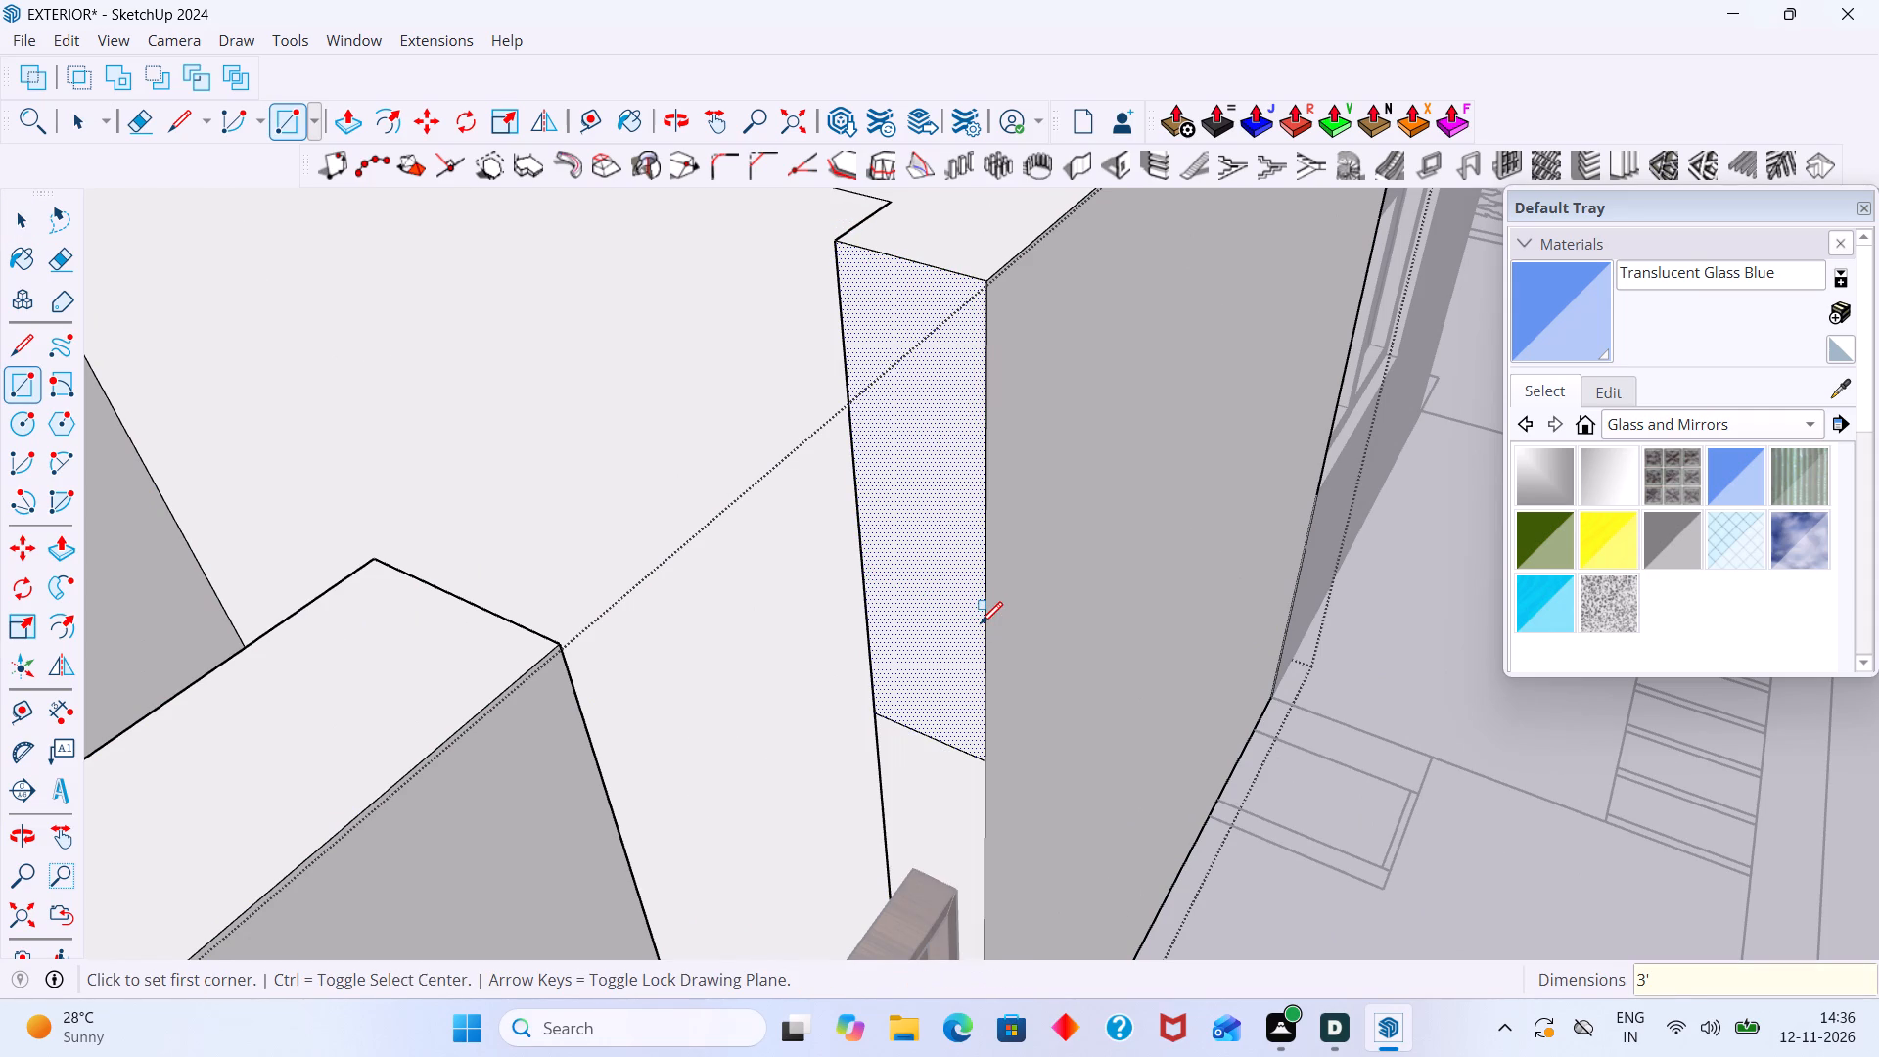
Push/Pull the 3' jamb face about 2' 5 1/4" across the toilet doorway to the opposite wall end.
{"action": "key", "text": "p"}
{"action": "left_click", "coordinate": [971, 618]}
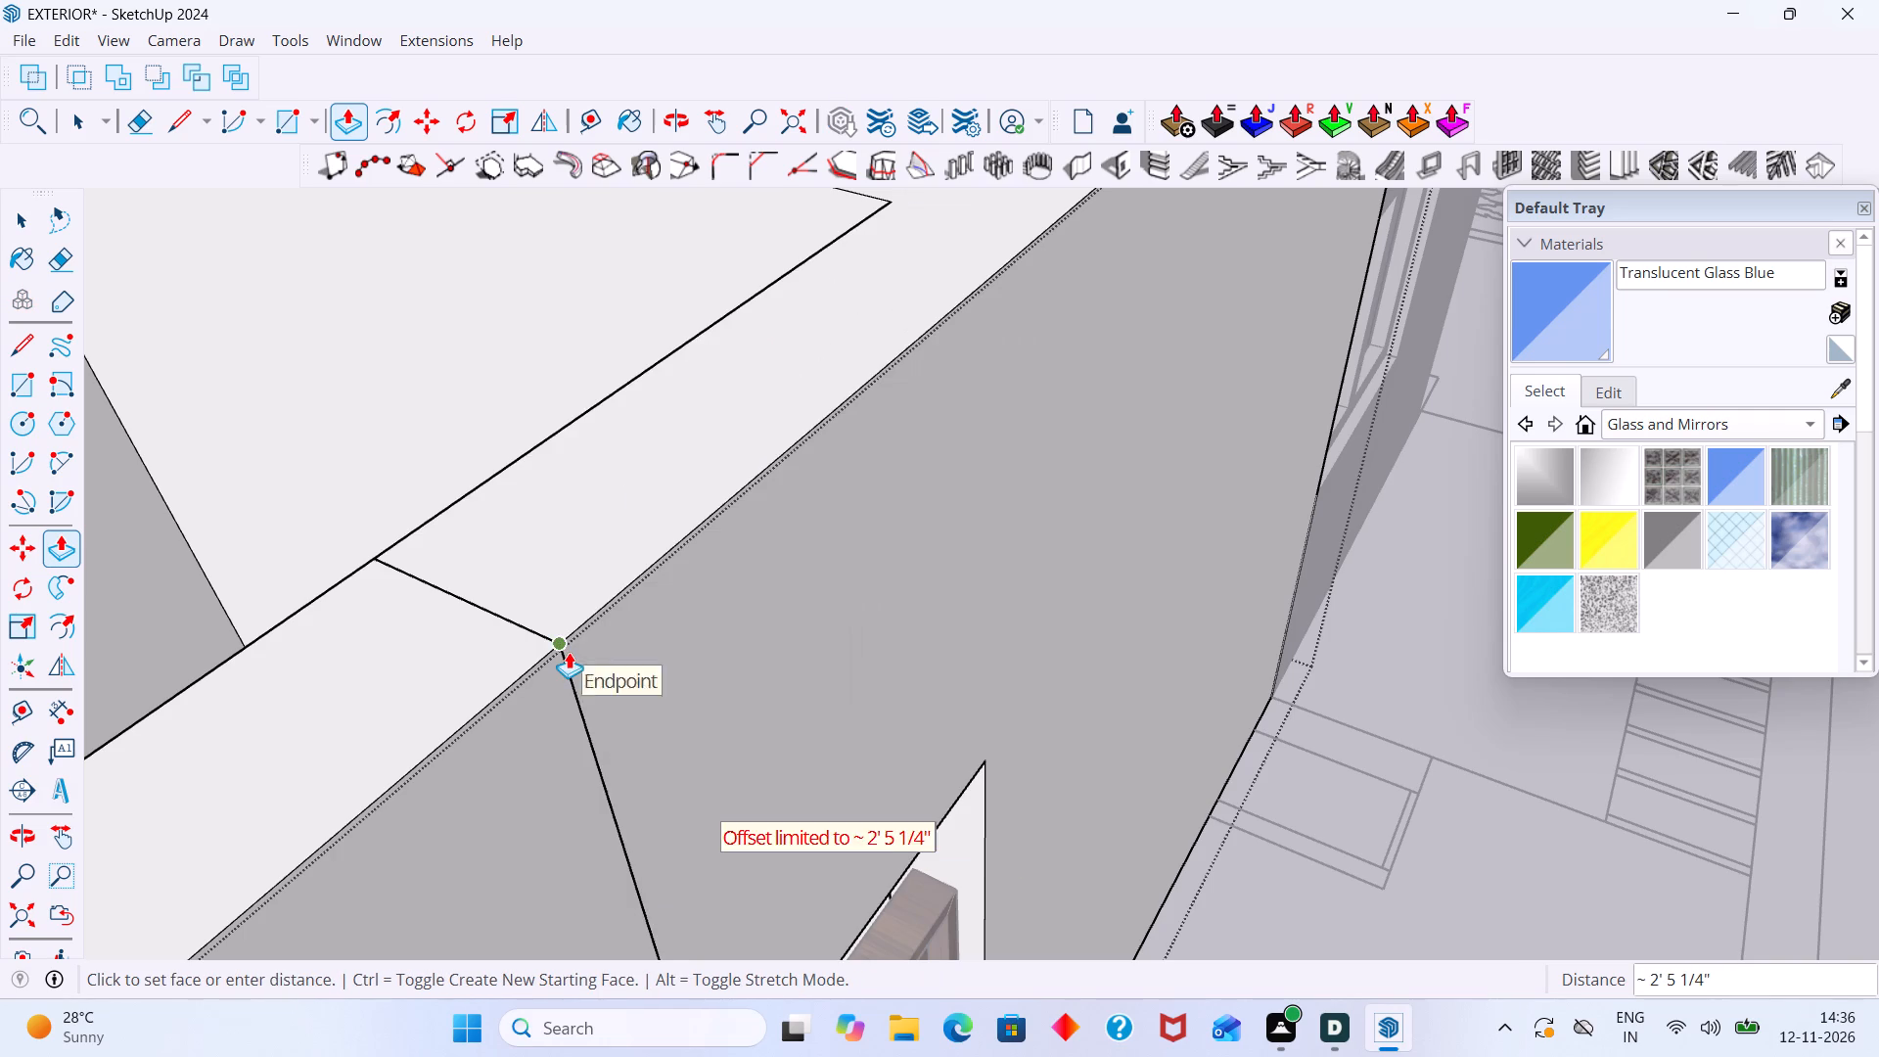
{"action": "left_click", "coordinate": [569, 652]}
{"action": "key", "text": "space"}
Erase the seam lines on the exterior face and top of the wall where the new section above the toilet door joins.
{"action": "scroll", "coordinate": [601, 643], "scroll_direction": "down", "scroll_amount": 7}
{"action": "middle_click_drag", "start_coordinate": [653, 615], "coordinate": [434, 495]}
{"action": "scroll", "coordinate": [455, 513], "scroll_direction": "up", "scroll_amount": 2}
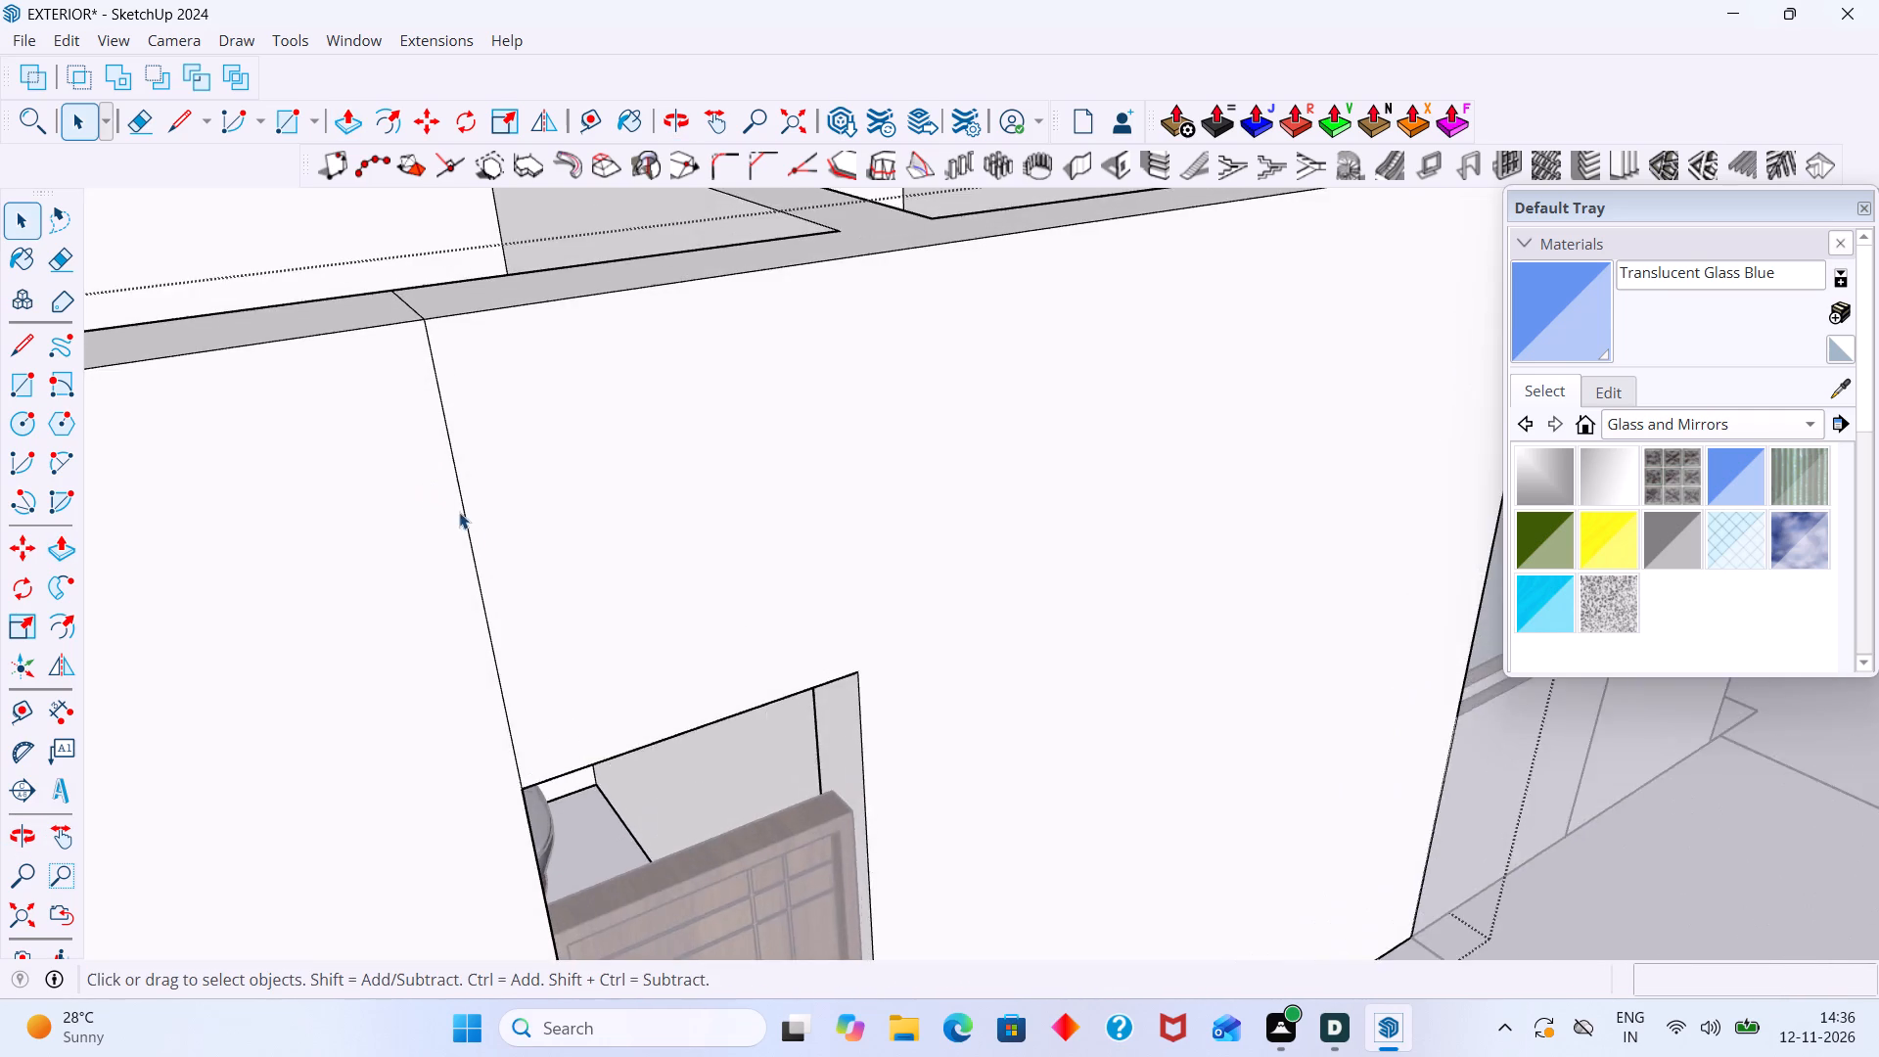
{"action": "scroll", "coordinate": [459, 512], "scroll_direction": "up", "scroll_amount": 2}
{"action": "scroll", "coordinate": [494, 558], "scroll_direction": "down", "scroll_amount": 4}
{"action": "scroll", "coordinate": [483, 554], "scroll_direction": "up", "scroll_amount": 3}
{"action": "double_click", "coordinate": [477, 557]}
{"action": "left_click", "coordinate": [476, 570]}
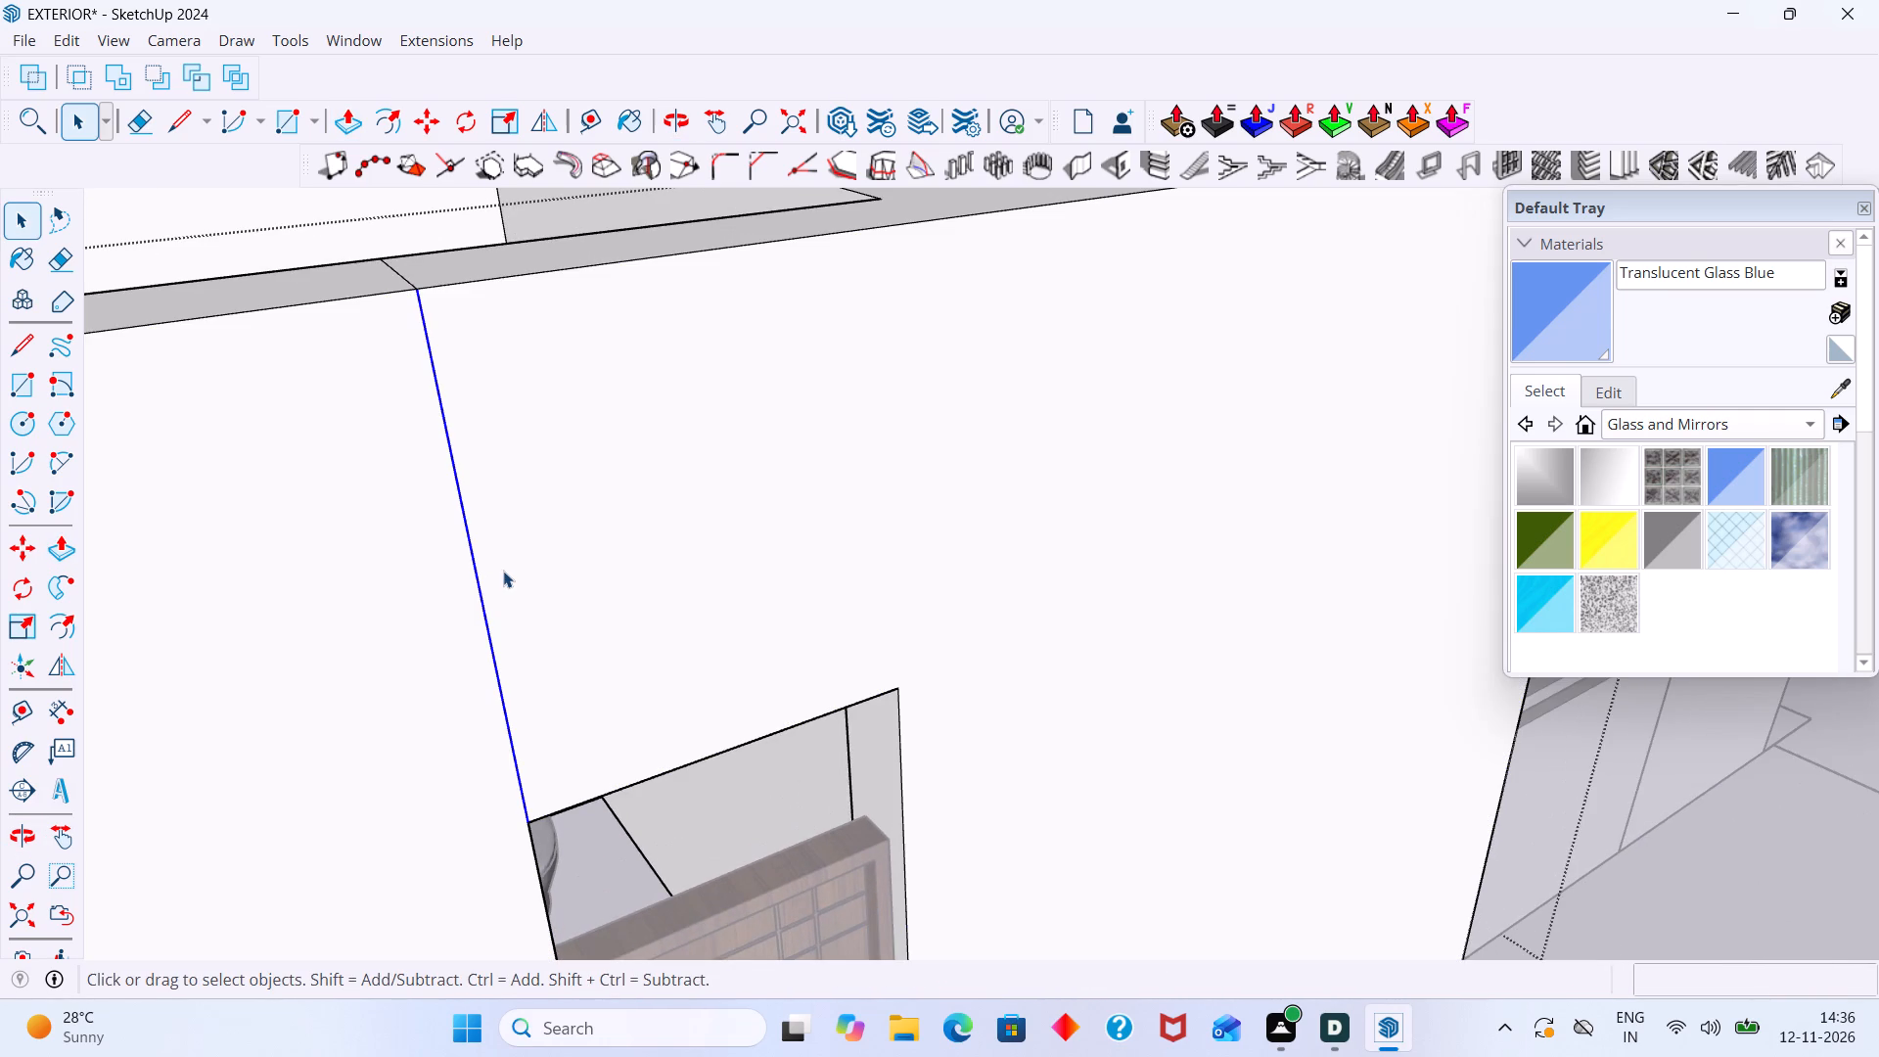
{"action": "left_click", "coordinate": [489, 576]}
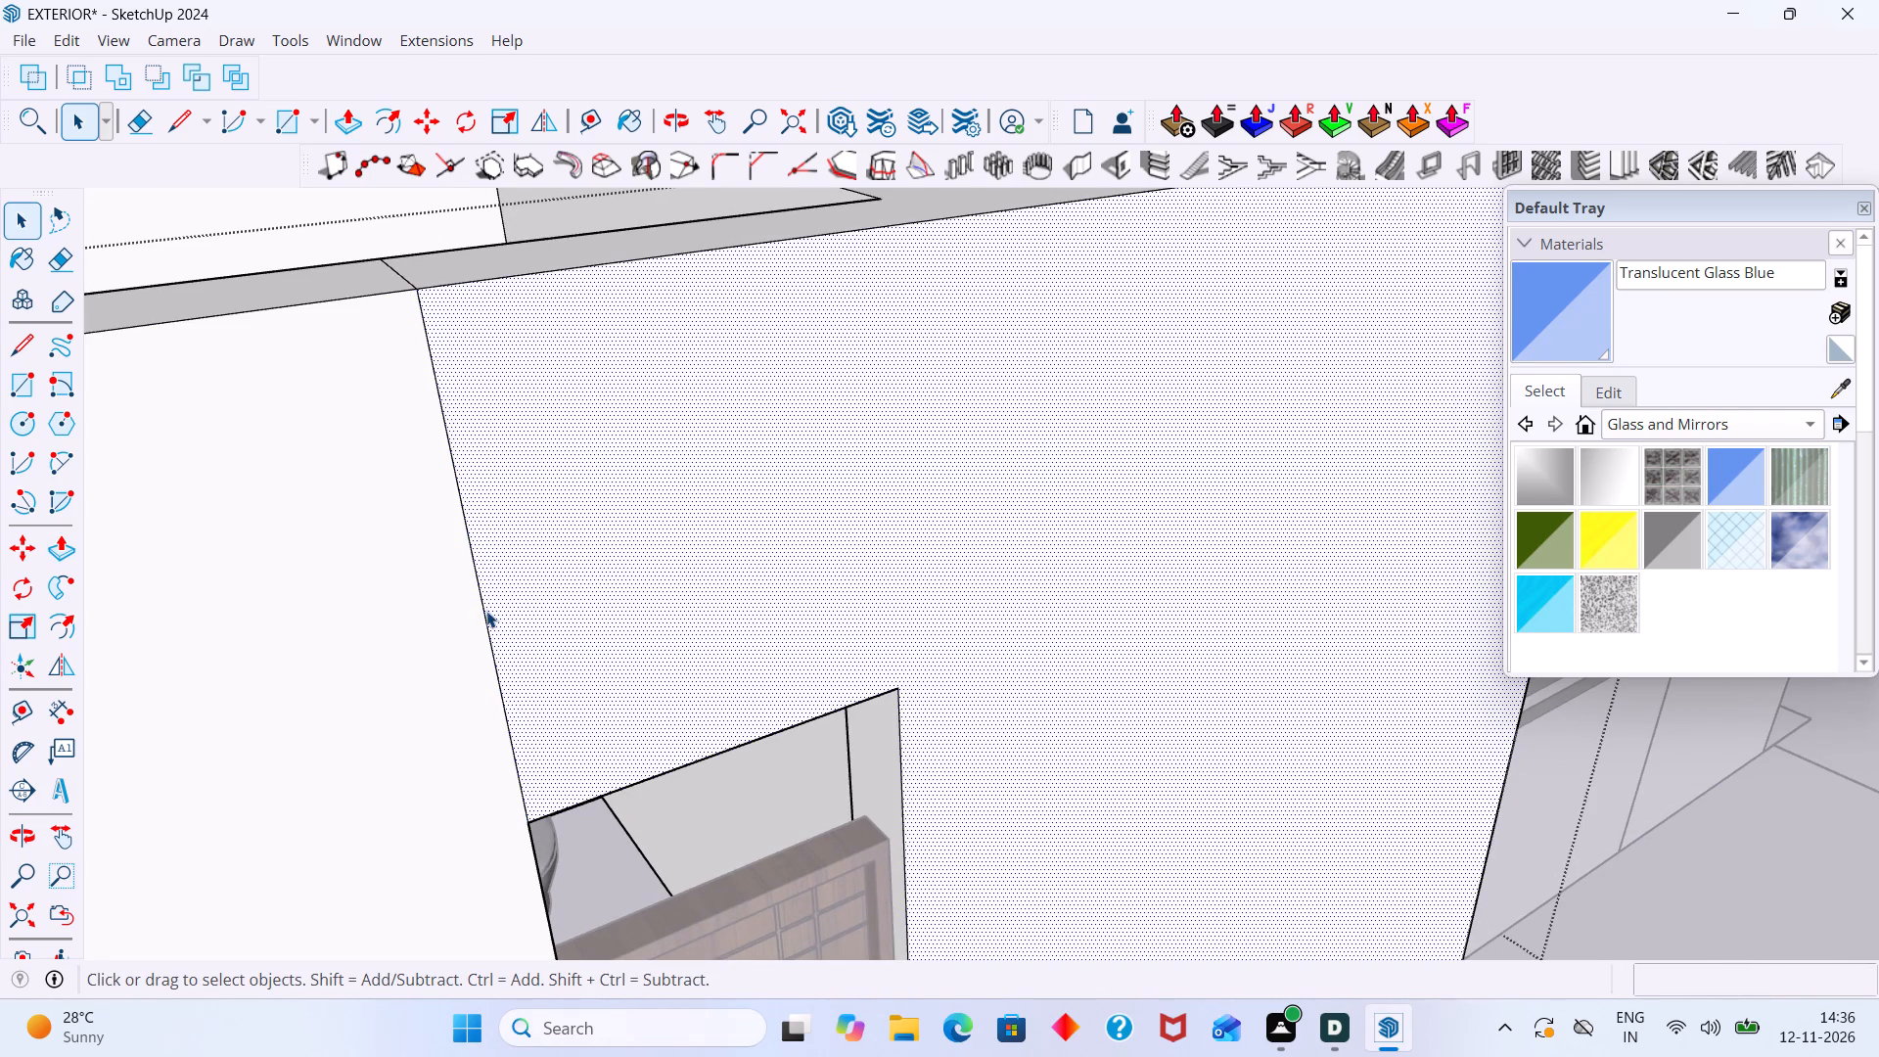
{"action": "left_click", "coordinate": [486, 612]}
{"action": "key", "text": "e"}
{"action": "left_click_drag", "start_coordinate": [521, 599], "coordinate": [483, 620]}
{"action": "scroll", "coordinate": [529, 536], "scroll_direction": "down", "scroll_amount": 3}
{"action": "middle_click_drag", "start_coordinate": [481, 546], "coordinate": [519, 642]}
{"action": "scroll", "coordinate": [429, 572], "scroll_direction": "up", "scroll_amount": 5}
{"action": "left_click_drag", "start_coordinate": [499, 515], "coordinate": [452, 559]}
{"action": "scroll", "coordinate": [469, 548], "scroll_direction": "up", "scroll_amount": 1}
{"action": "scroll", "coordinate": [469, 547], "scroll_direction": "down", "scroll_amount": 9}
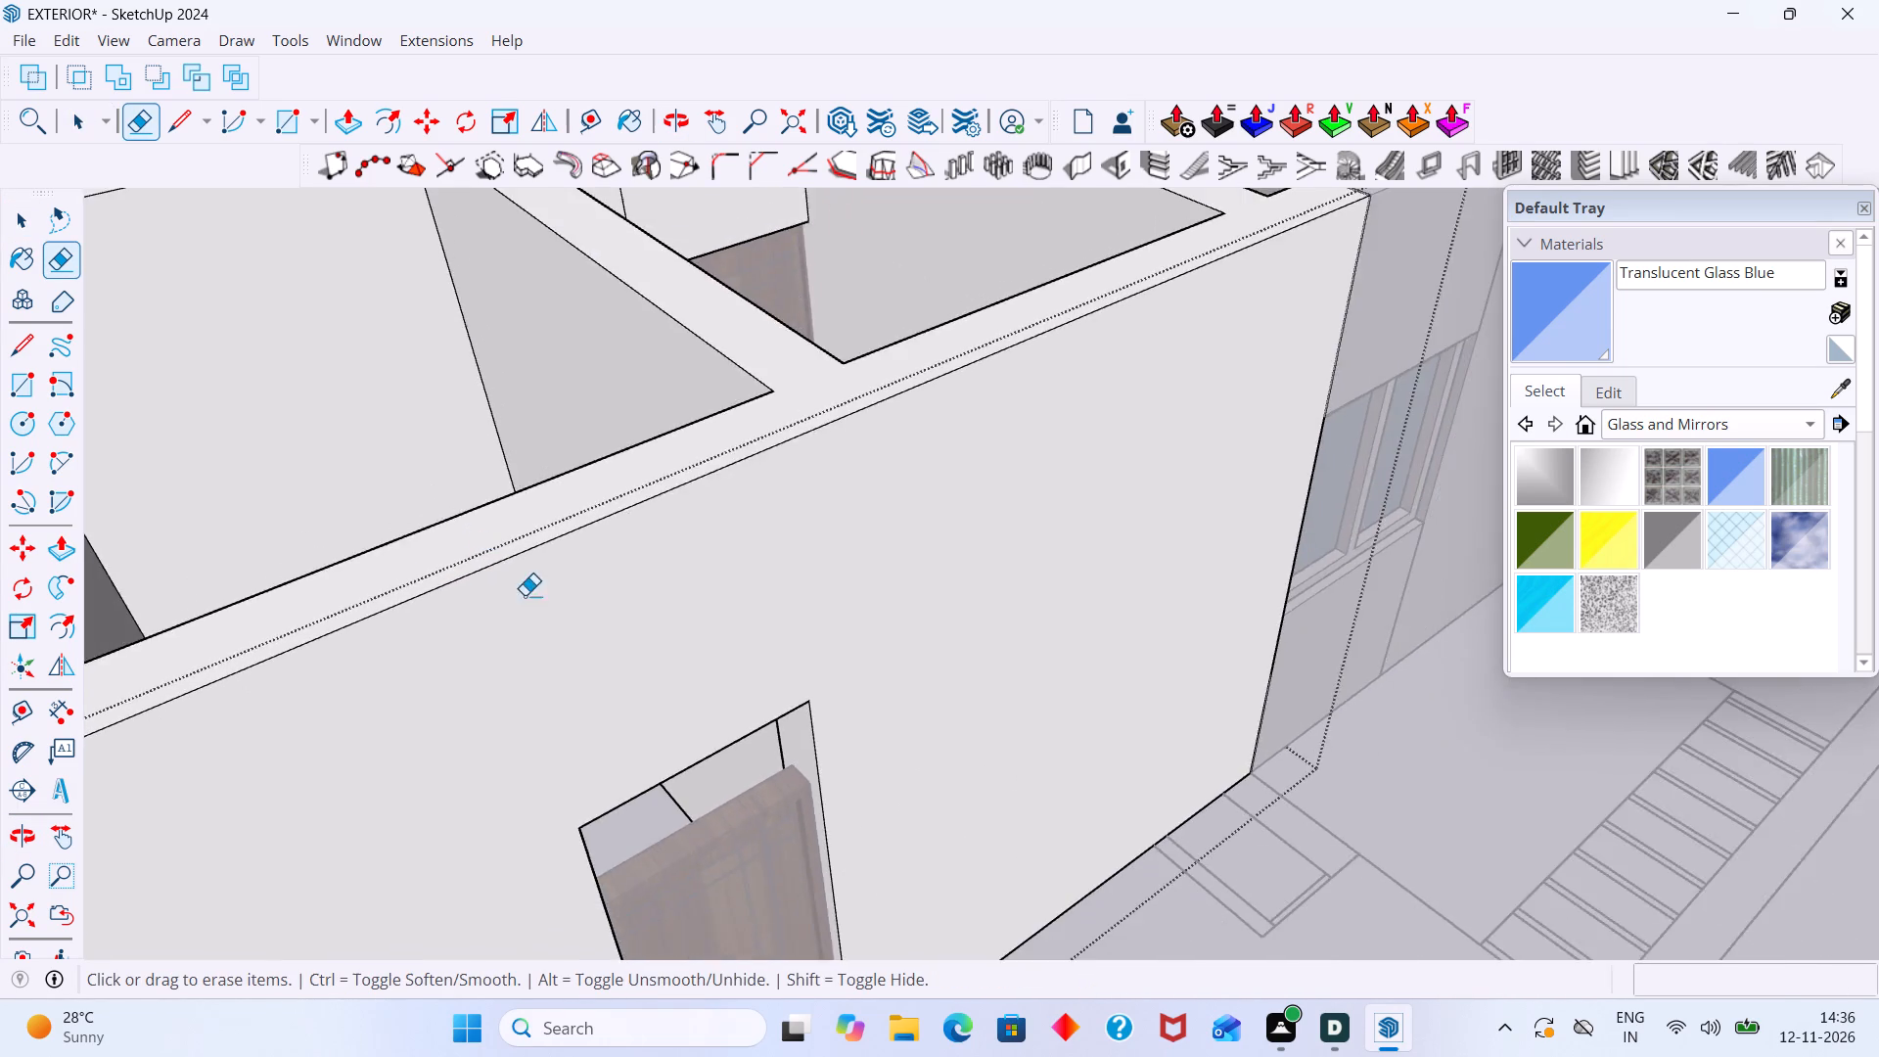
Erase the vertical seam line above the toilet doorway on the wall's inner face and close the wall group.
{"action": "middle_click_drag", "start_coordinate": [498, 584], "coordinate": [1047, 566]}
{"action": "middle_click_drag", "start_coordinate": [1056, 563], "coordinate": [827, 483]}
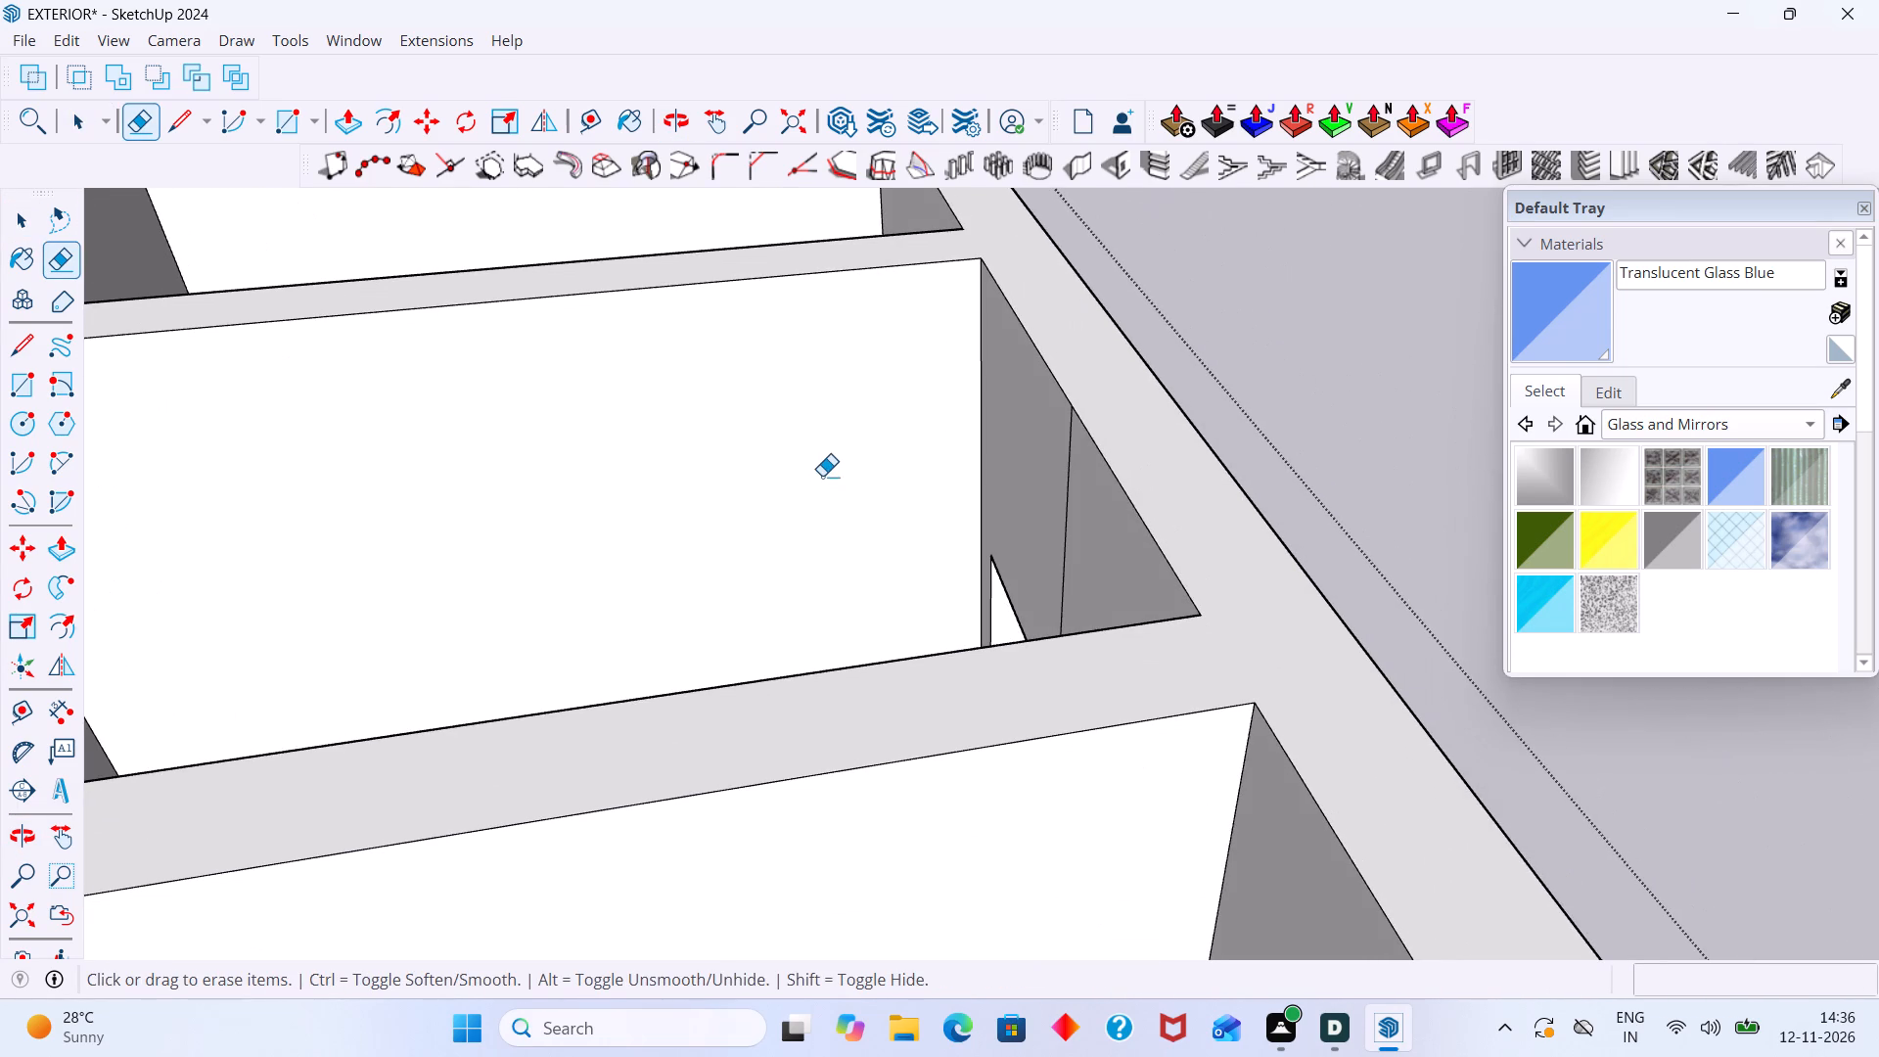
{"action": "scroll", "coordinate": [896, 526], "scroll_direction": "up", "scroll_amount": 5}
{"action": "left_click_drag", "start_coordinate": [1212, 547], "coordinate": [1181, 499]}
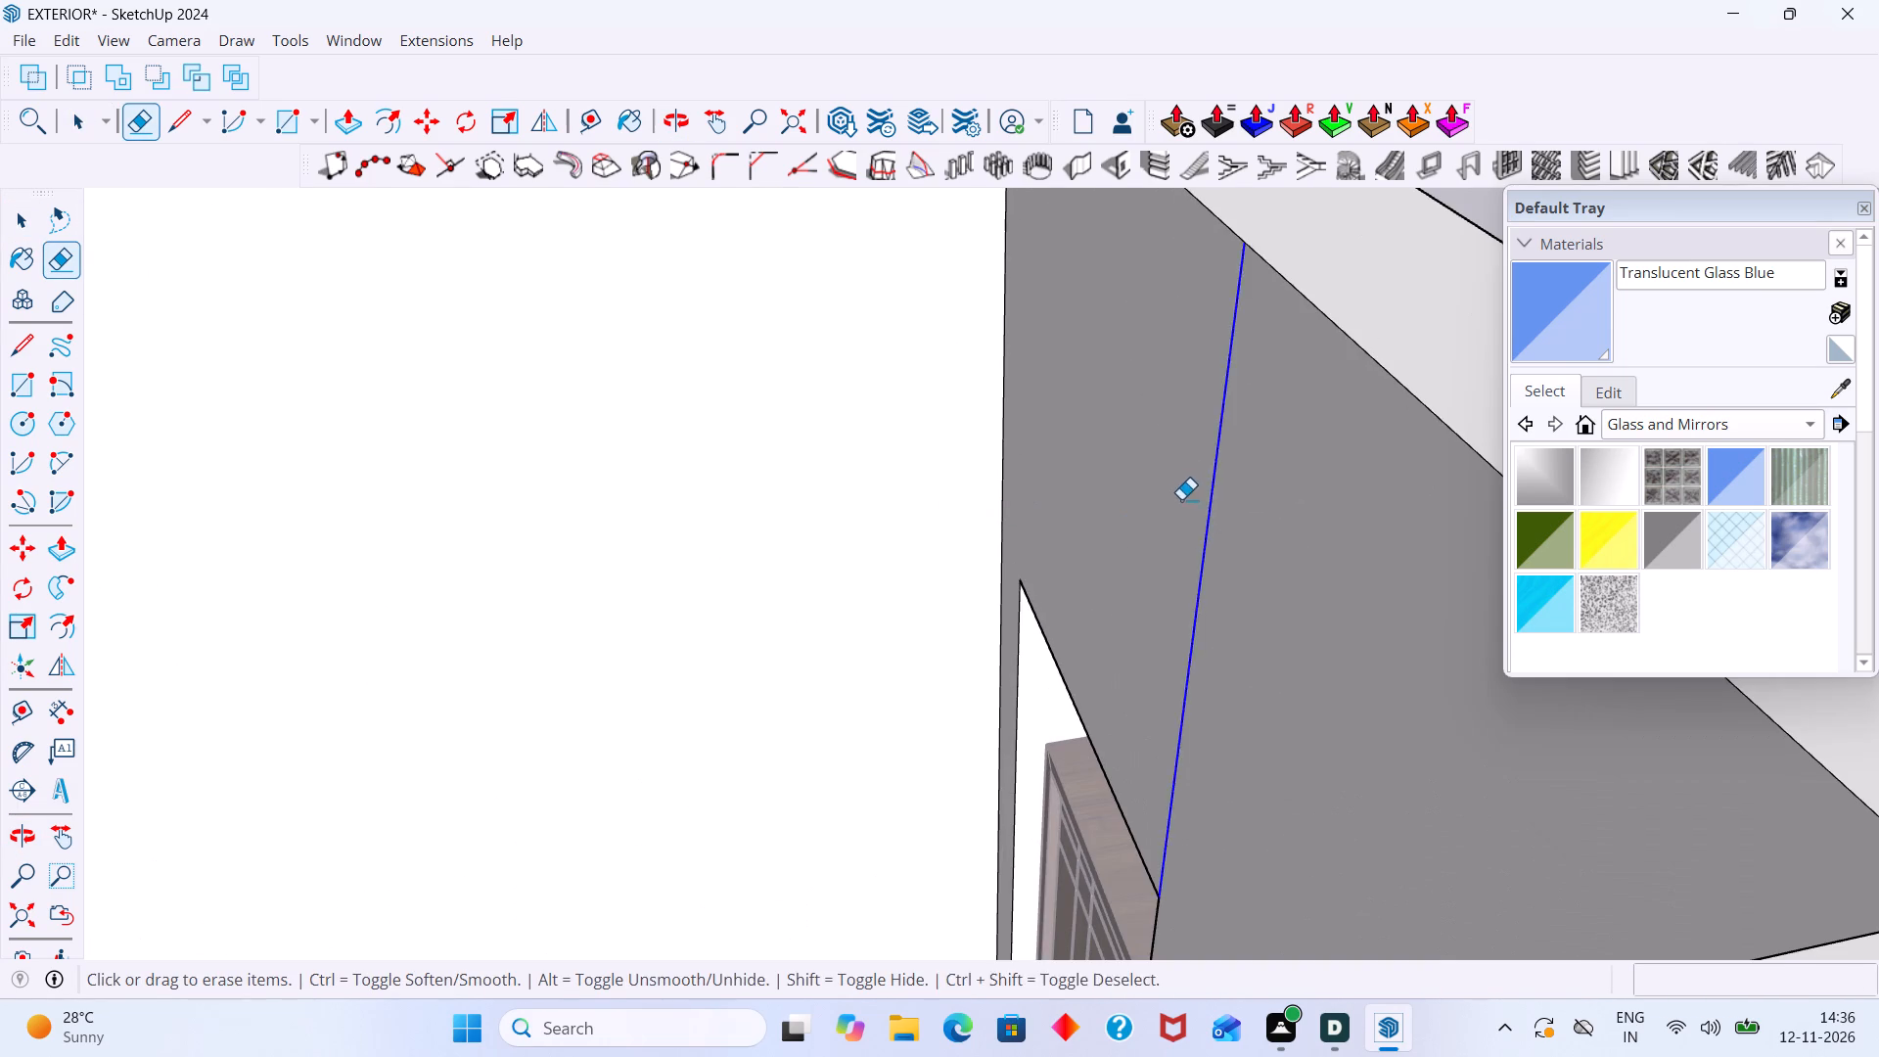
{"action": "left_click_drag", "start_coordinate": [1181, 499], "coordinate": [1180, 498]}
{"action": "scroll", "coordinate": [1169, 488], "scroll_direction": "down", "scroll_amount": 12}
{"action": "middle_click_drag", "start_coordinate": [1152, 439], "coordinate": [885, 406]}
{"action": "scroll", "coordinate": [888, 406], "scroll_direction": "down", "scroll_amount": 3}
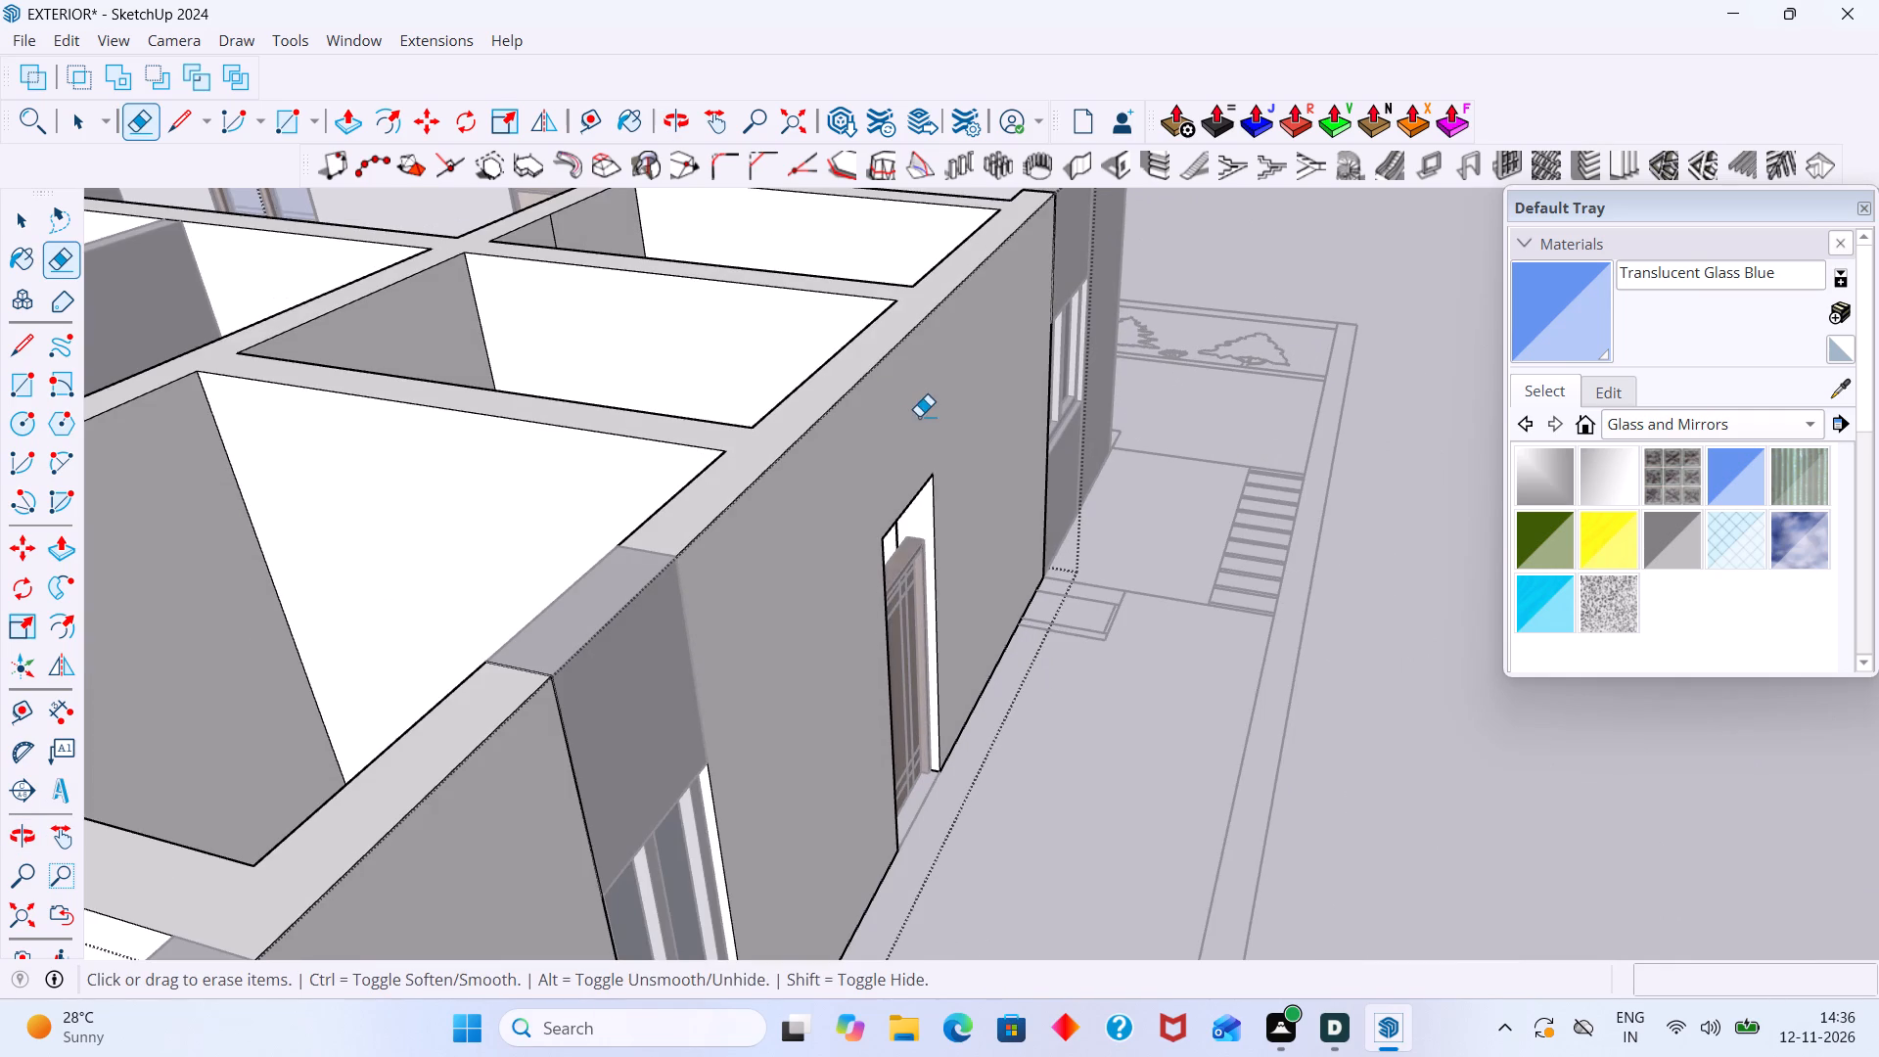
{"action": "key", "text": "space"}
{"action": "left_click", "coordinate": [1339, 670]}
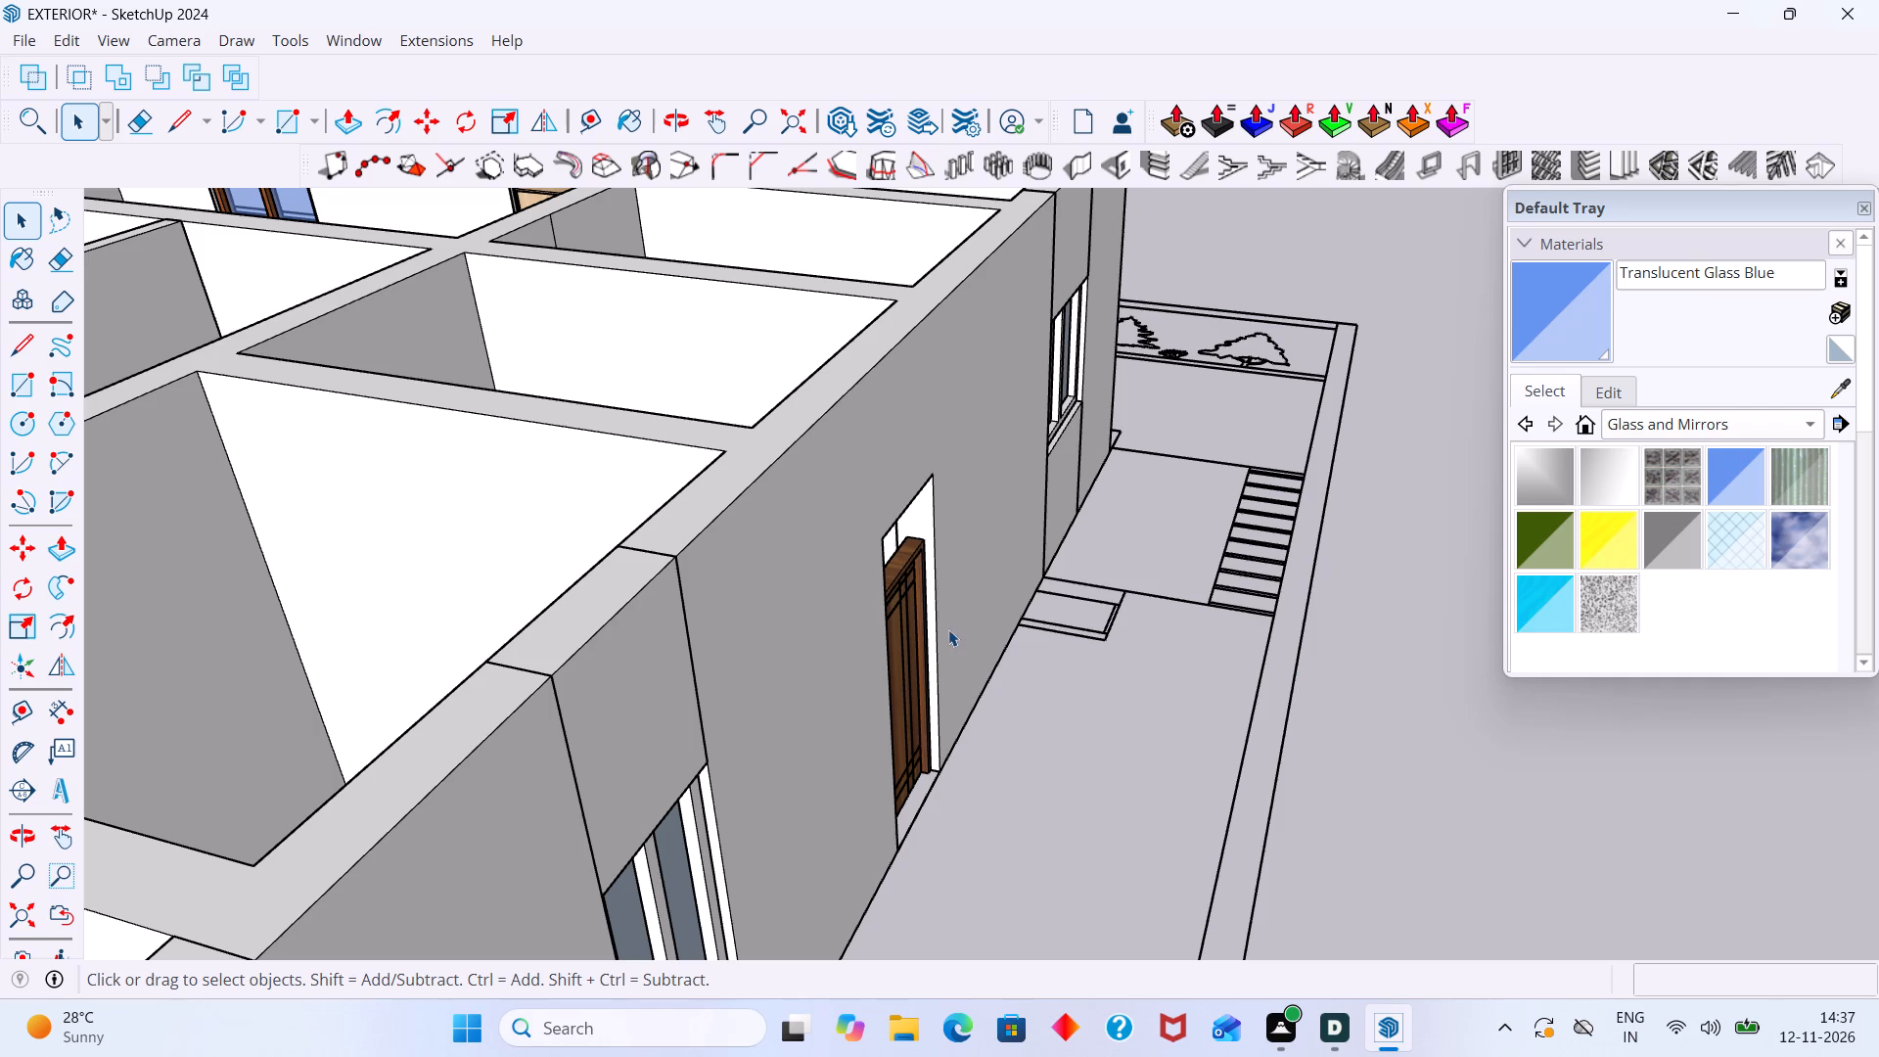
Scale the exterior toilet door vertically by about 1.25 so its top meets the underside of the wall above.
{"action": "middle_click_drag", "start_coordinate": [926, 614], "coordinate": [678, 558]}
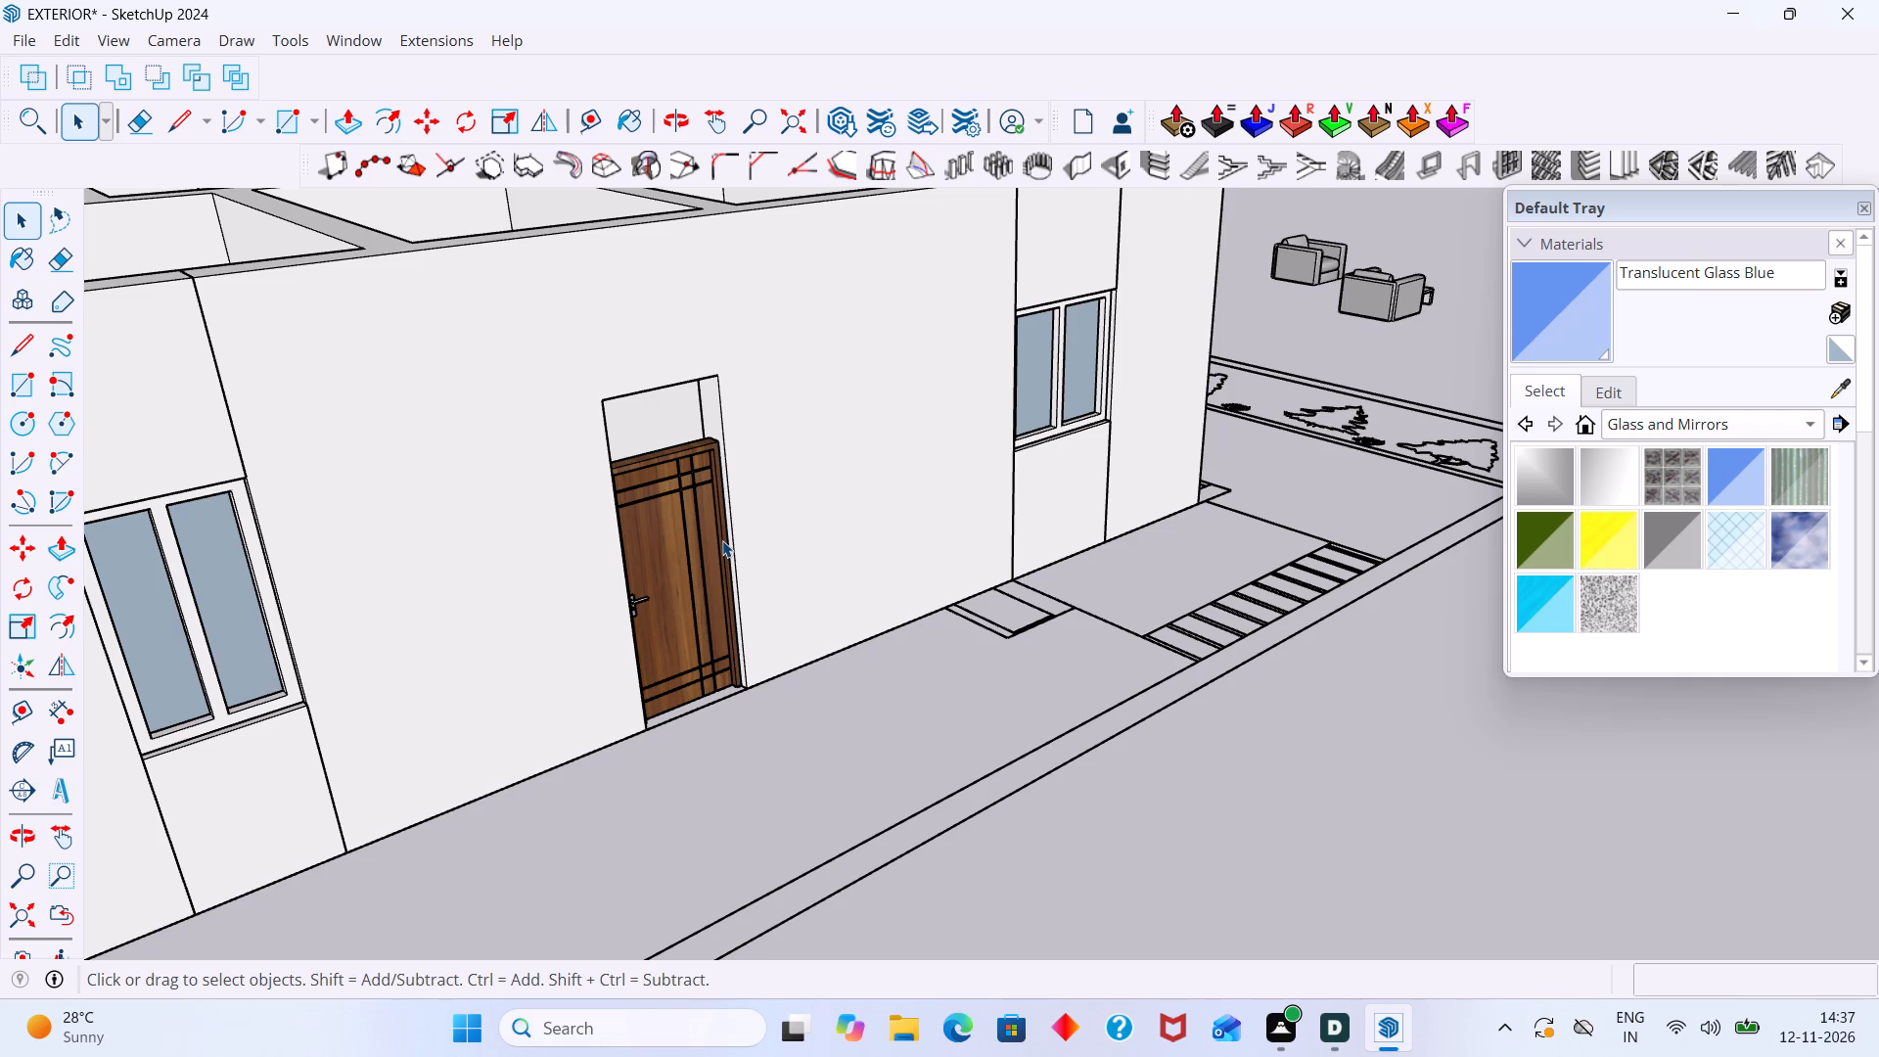
{"action": "scroll", "coordinate": [667, 469], "scroll_direction": "up", "scroll_amount": 10}
{"action": "left_click", "coordinate": [662, 468]}
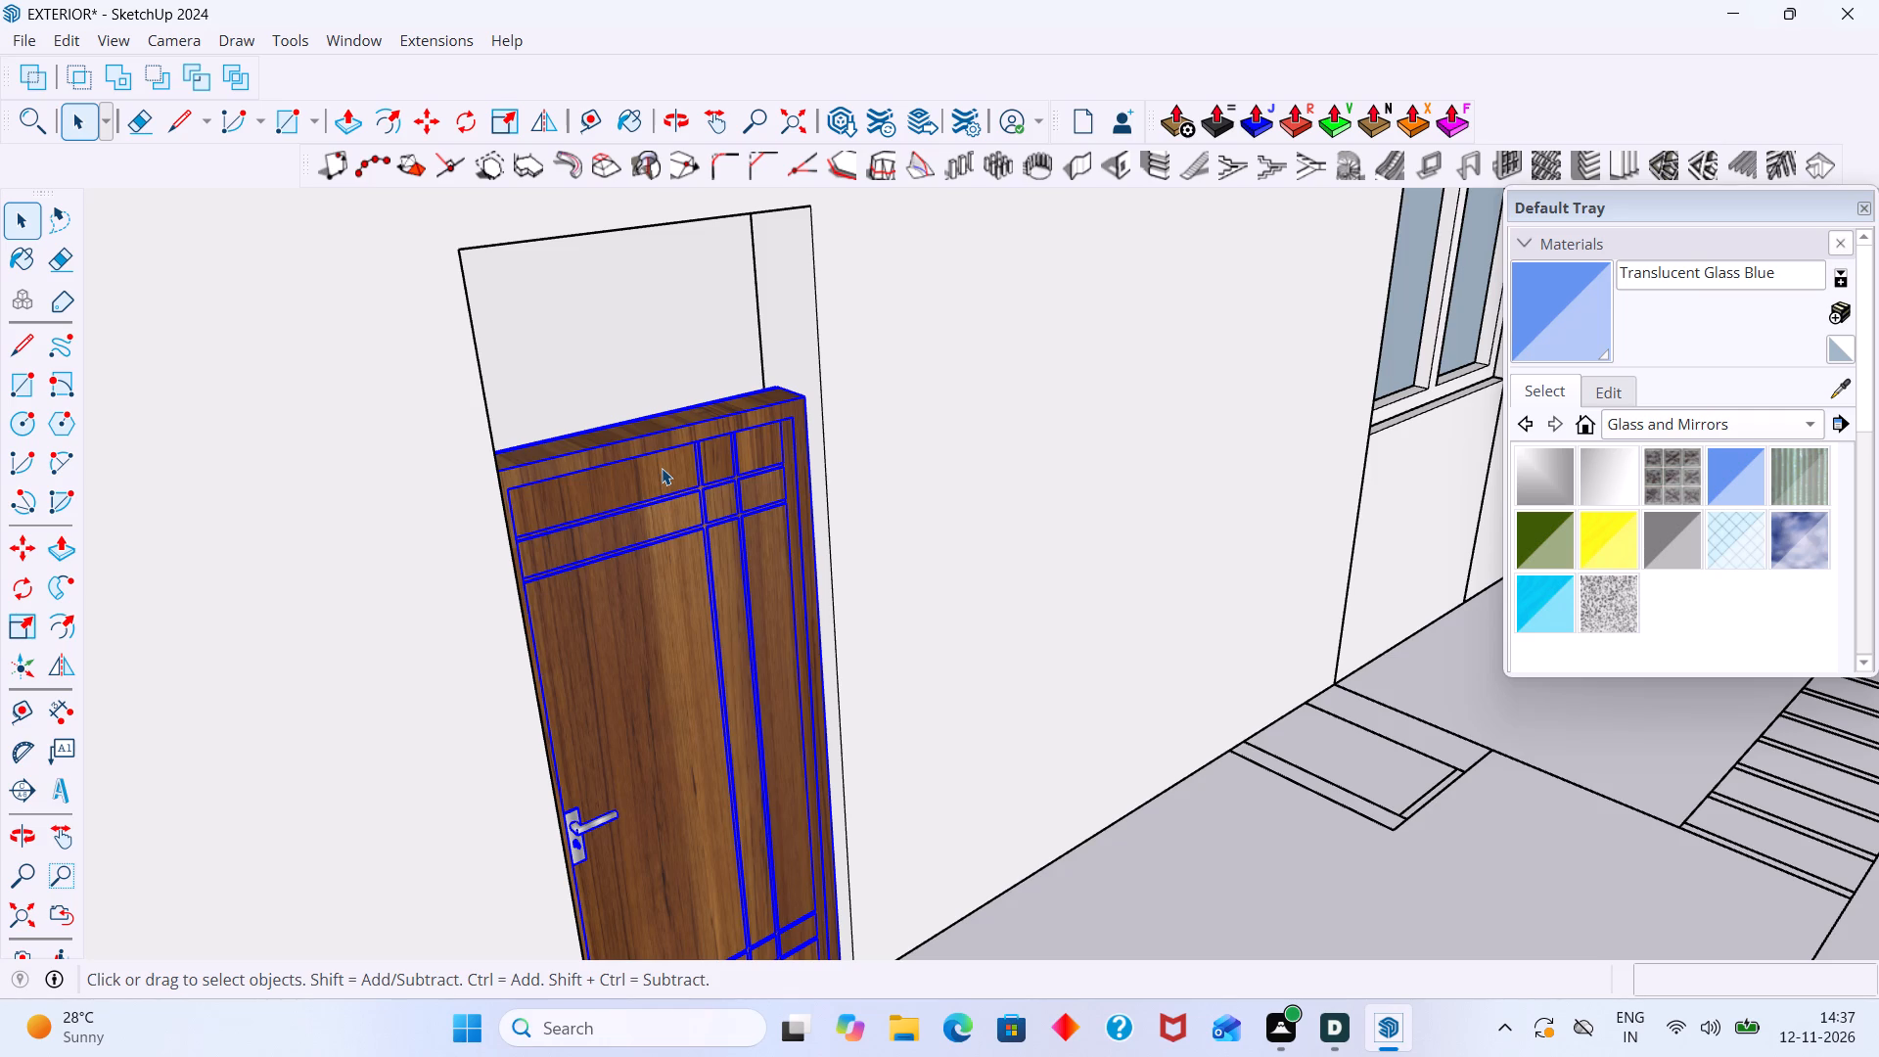
{"action": "middle_click_drag", "start_coordinate": [564, 462], "coordinate": [382, 557]}
{"action": "scroll", "coordinate": [433, 552], "scroll_direction": "down", "scroll_amount": 3}
{"action": "key", "text": "s"}
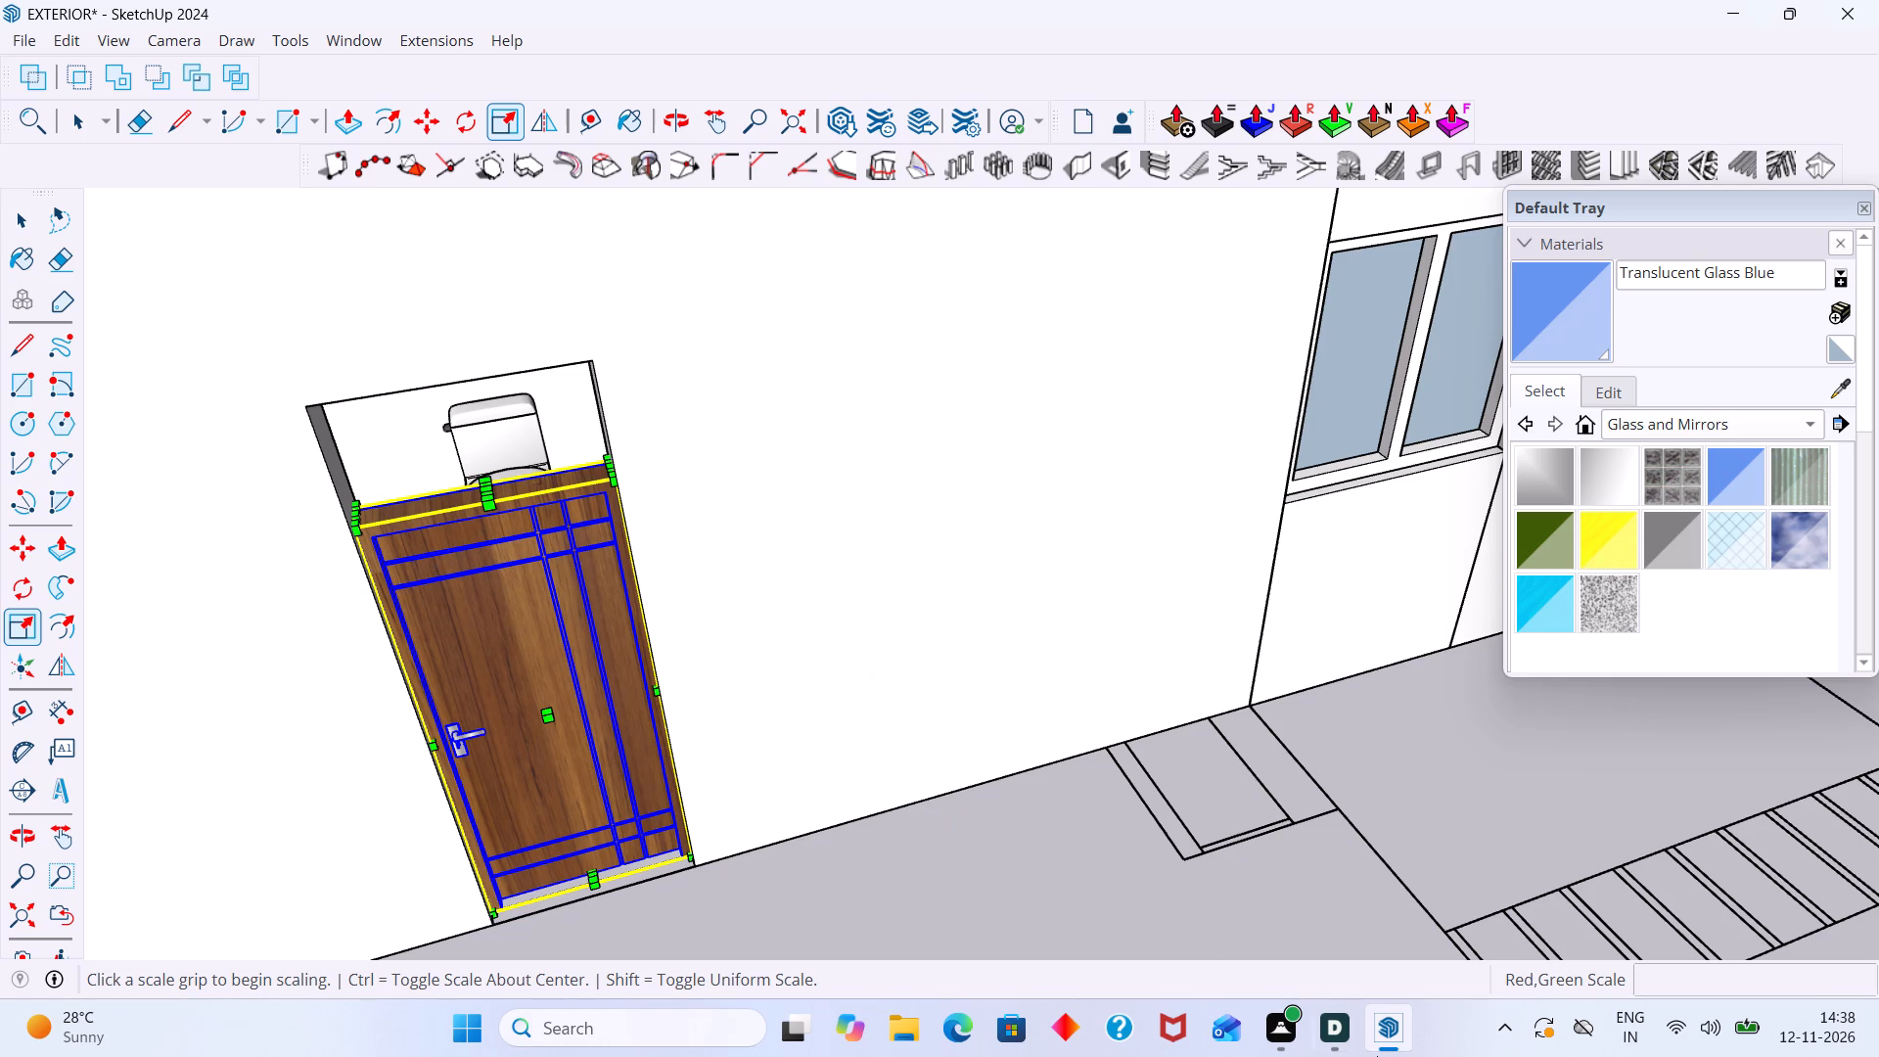
{"action": "scroll", "coordinate": [402, 479], "scroll_direction": "up", "scroll_amount": 5}
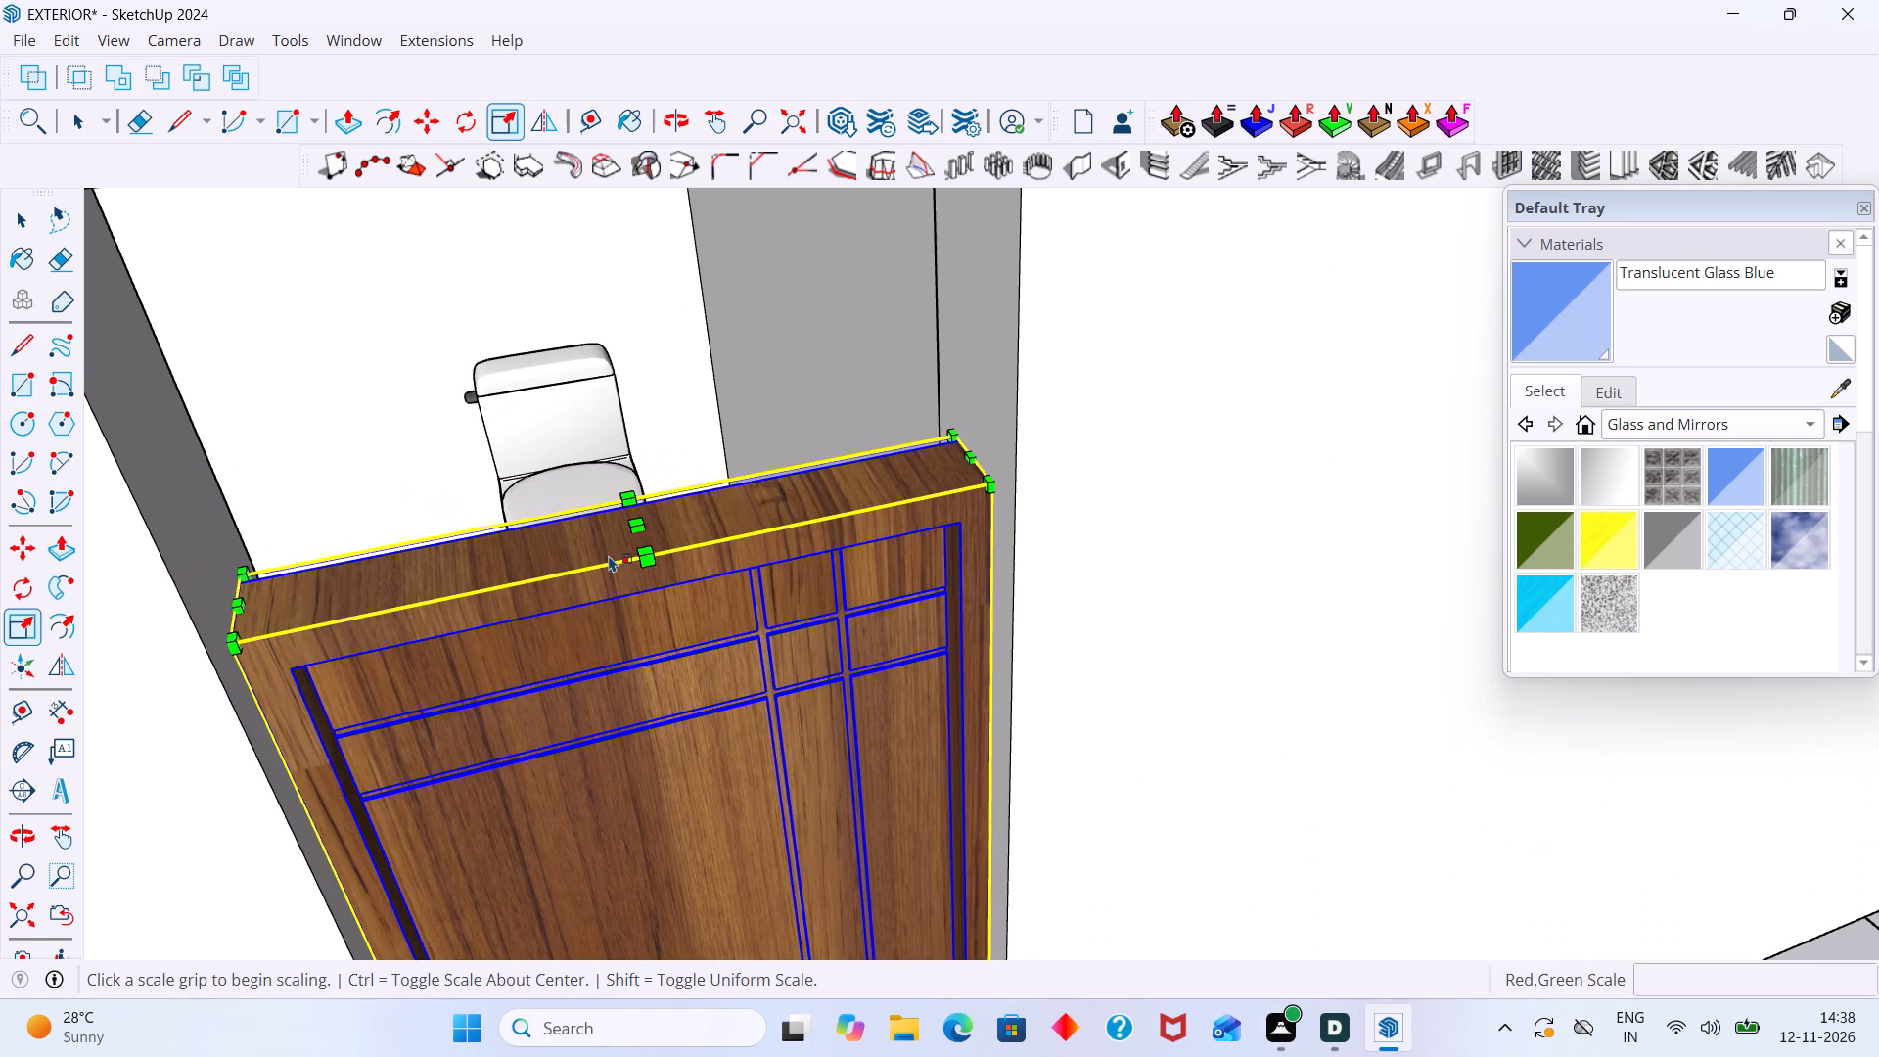
{"action": "left_click", "coordinate": [637, 530]}
{"action": "scroll", "coordinate": [613, 416], "scroll_direction": "down", "scroll_amount": 6}
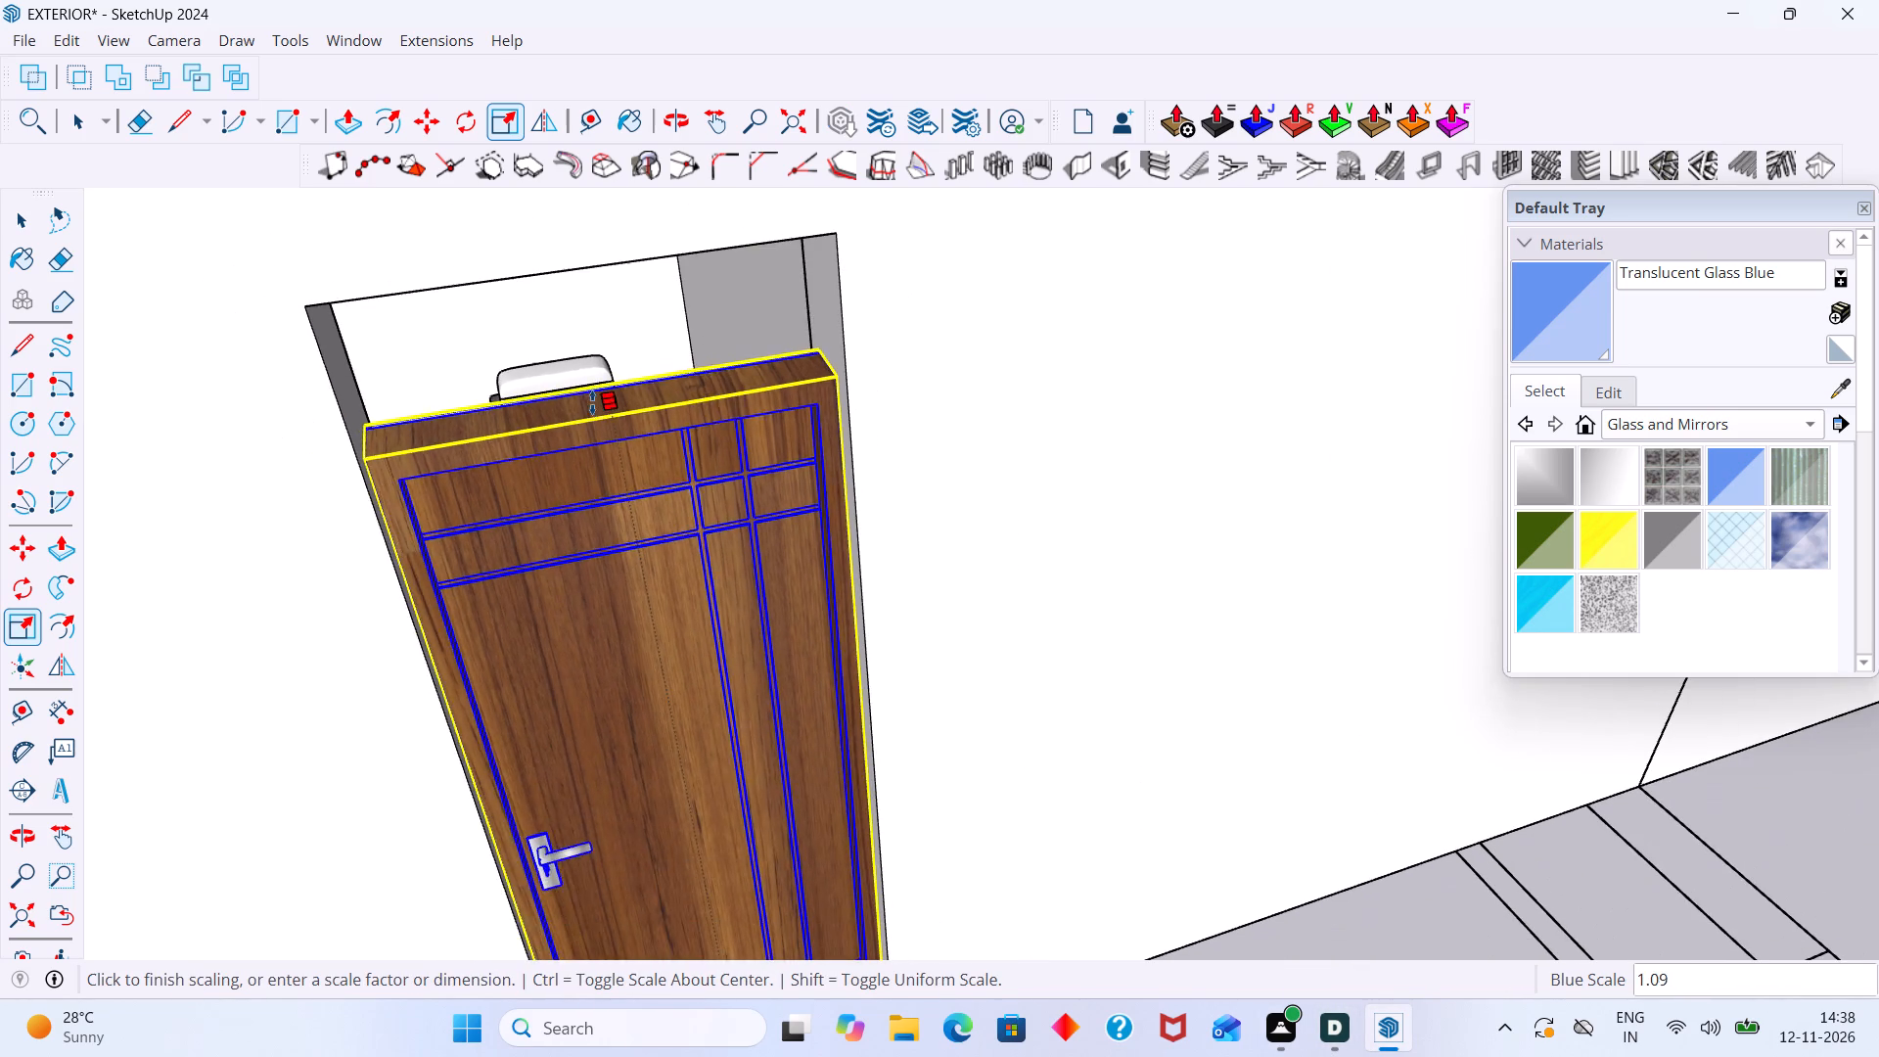
{"action": "left_click", "coordinate": [598, 267]}
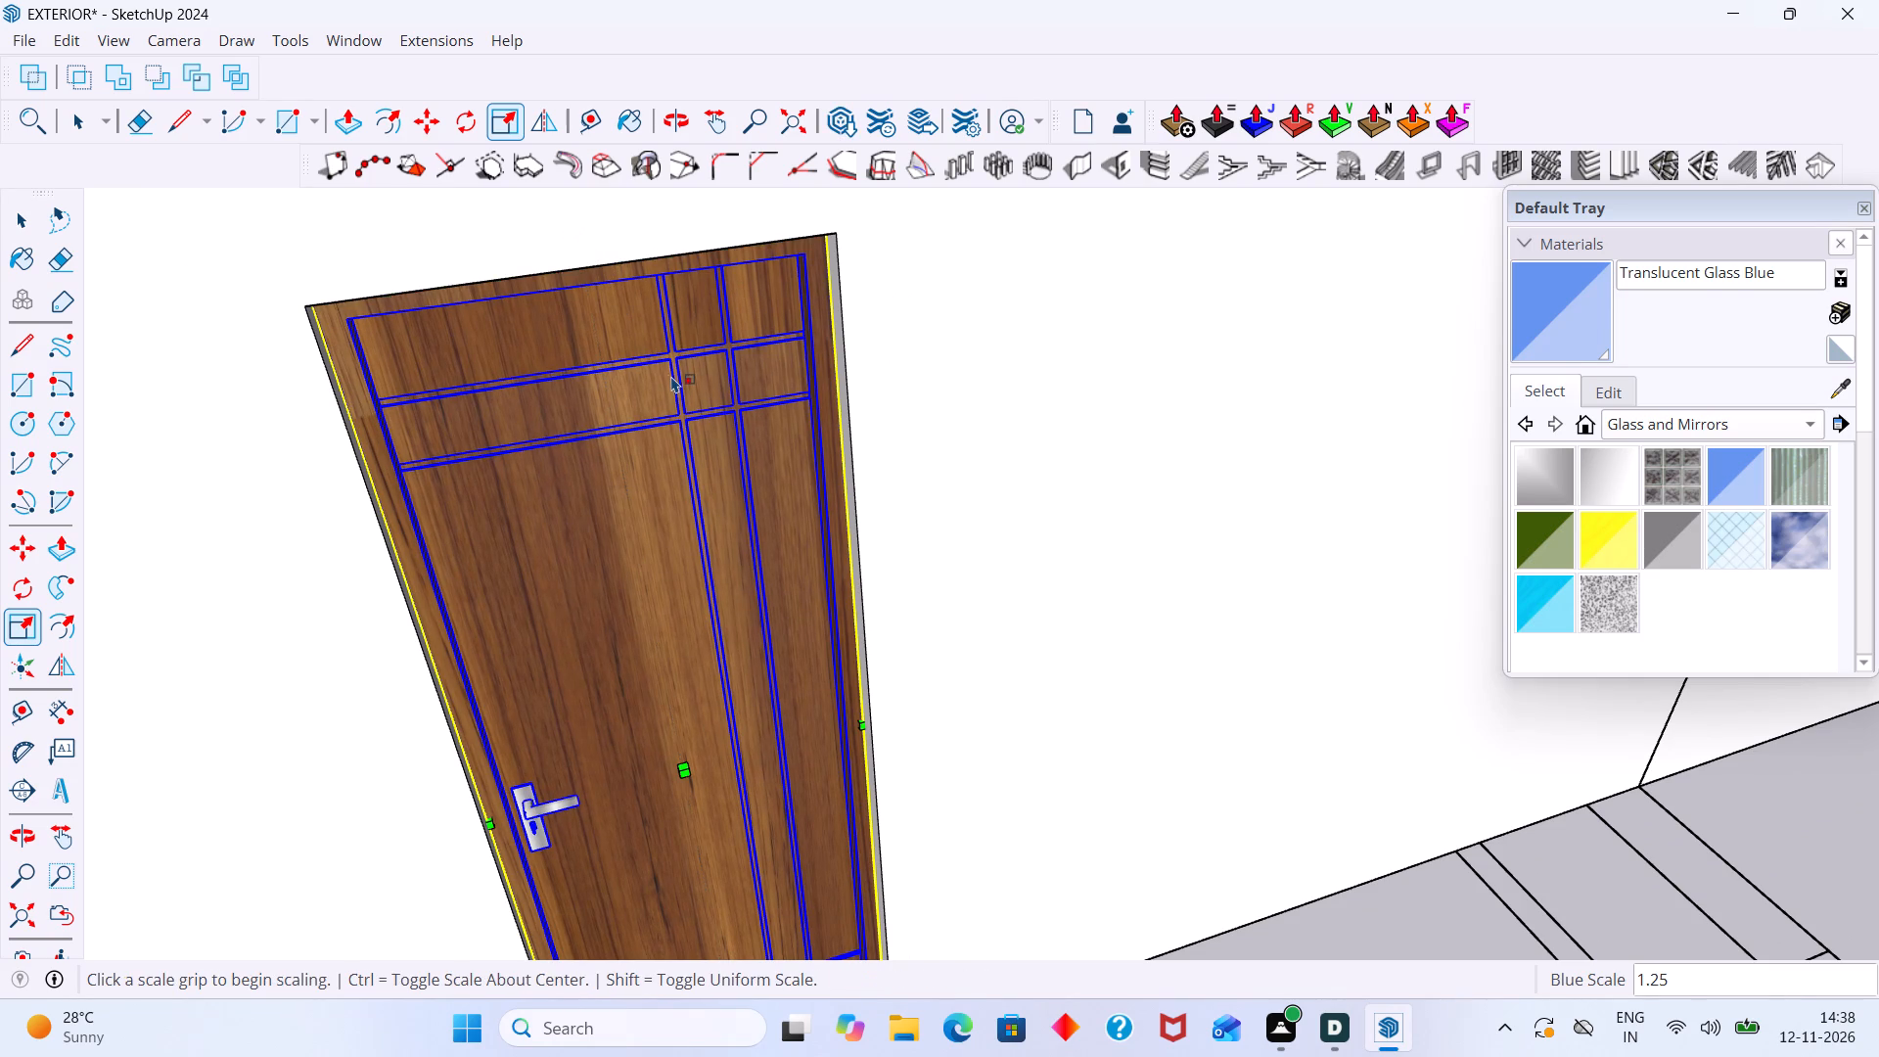
{"action": "key", "text": "space"}
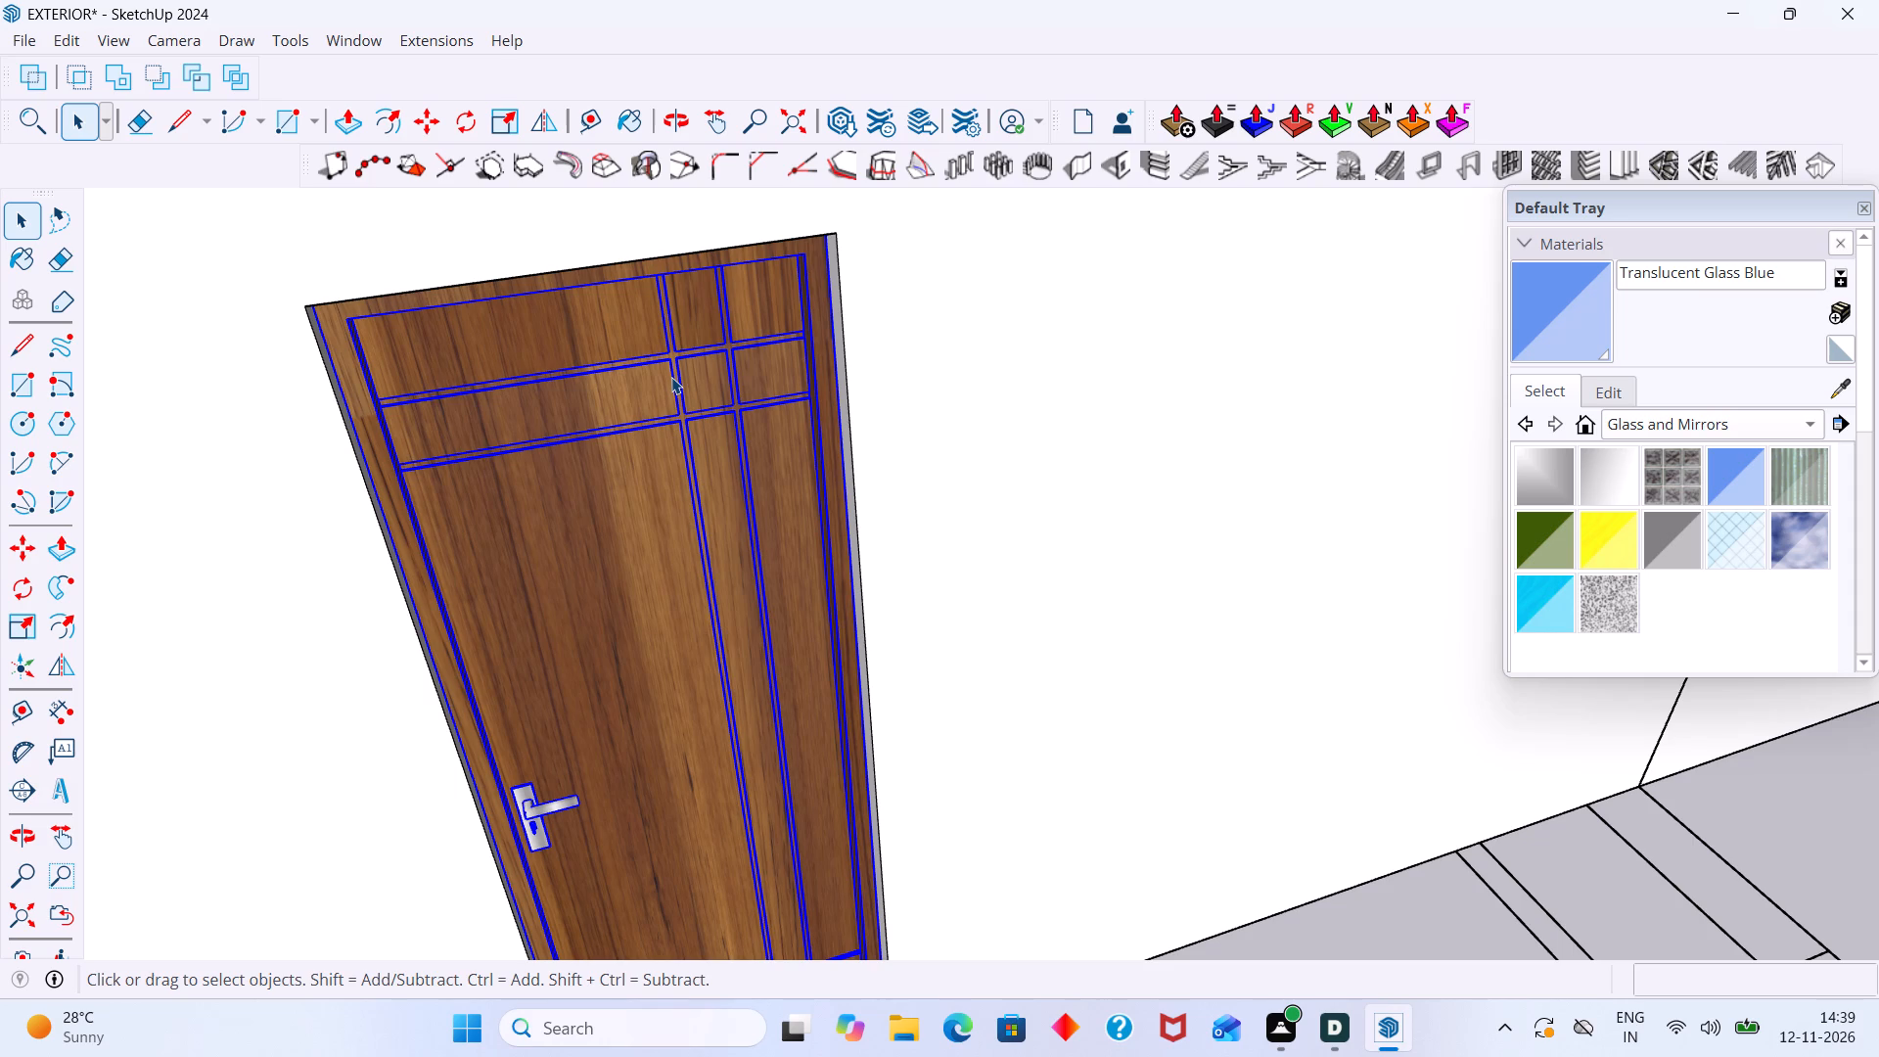
{"action": "scroll", "coordinate": [725, 377], "scroll_direction": "down", "scroll_amount": 1}
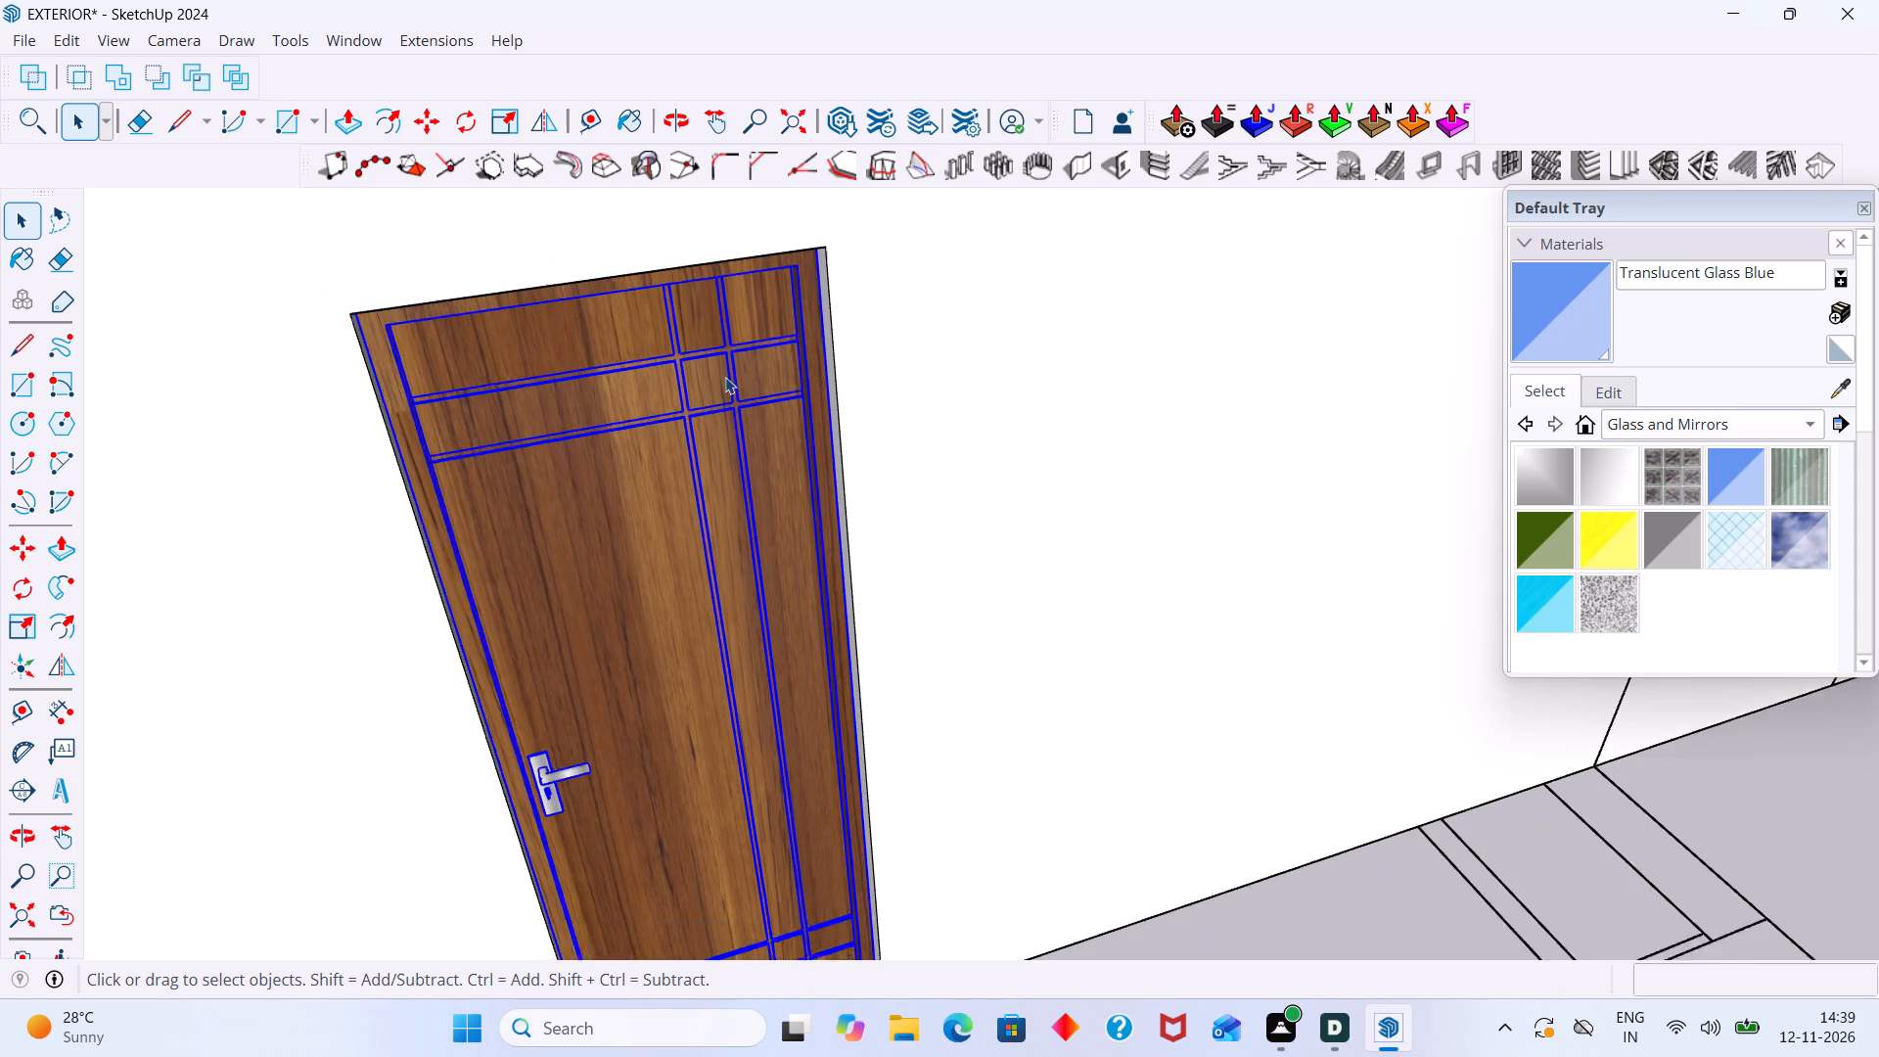
{"action": "scroll", "coordinate": [725, 377], "scroll_direction": "down", "scroll_amount": 8}
{"action": "scroll", "coordinate": [642, 379], "scroll_direction": "down", "scroll_amount": 3}
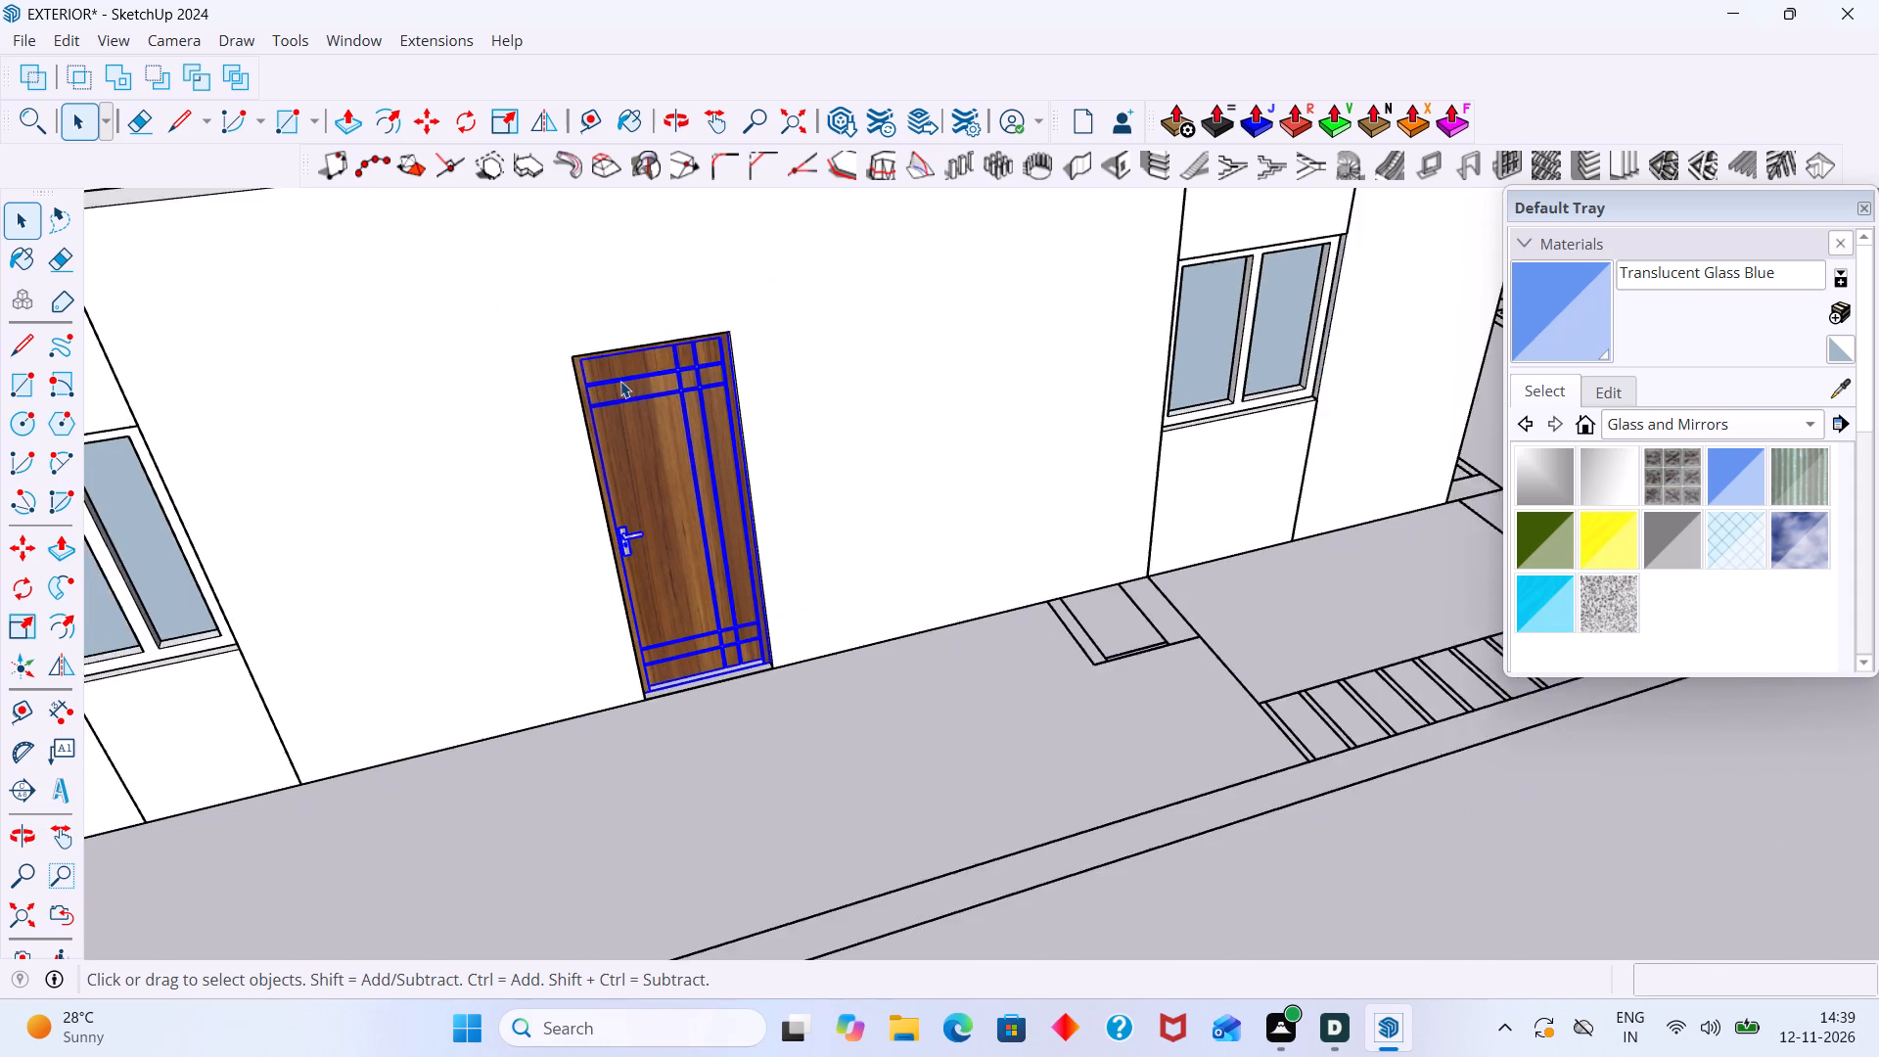
{"action": "scroll", "coordinate": [620, 381], "scroll_direction": "down", "scroll_amount": 2}
{"action": "middle_click_drag", "start_coordinate": [771, 516], "coordinate": [749, 641]}
{"action": "scroll", "coordinate": [749, 641], "scroll_direction": "down", "scroll_amount": 7}
{"action": "left_click", "coordinate": [739, 752]}
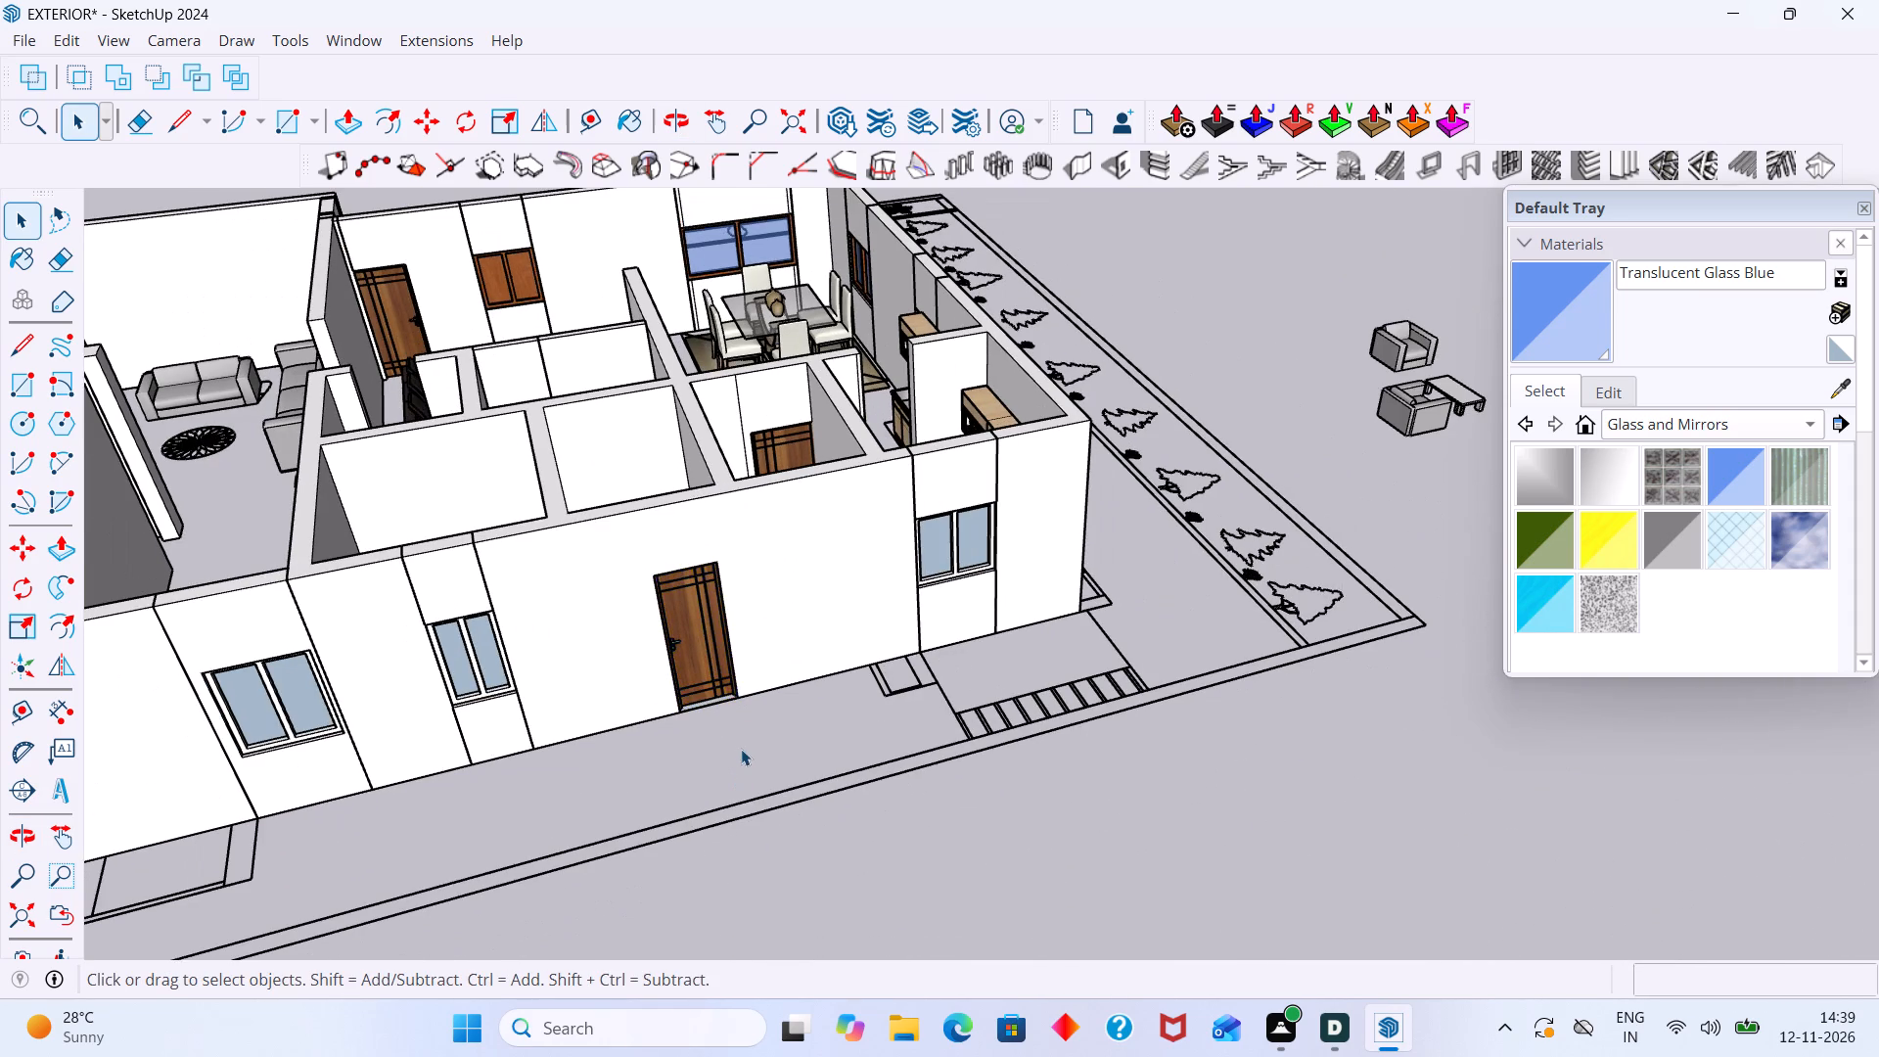
Erase the stair tread and landing lines on the ground outside the window between the wooden door and the house corner.
{"action": "scroll", "coordinate": [722, 702], "scroll_direction": "down", "scroll_amount": 1}
{"action": "middle_click_drag", "start_coordinate": [713, 672], "coordinate": [720, 794]}
{"action": "middle_click_drag", "start_coordinate": [744, 590], "coordinate": [748, 742]}
{"action": "middle_click_drag", "start_coordinate": [737, 740], "coordinate": [807, 614]}
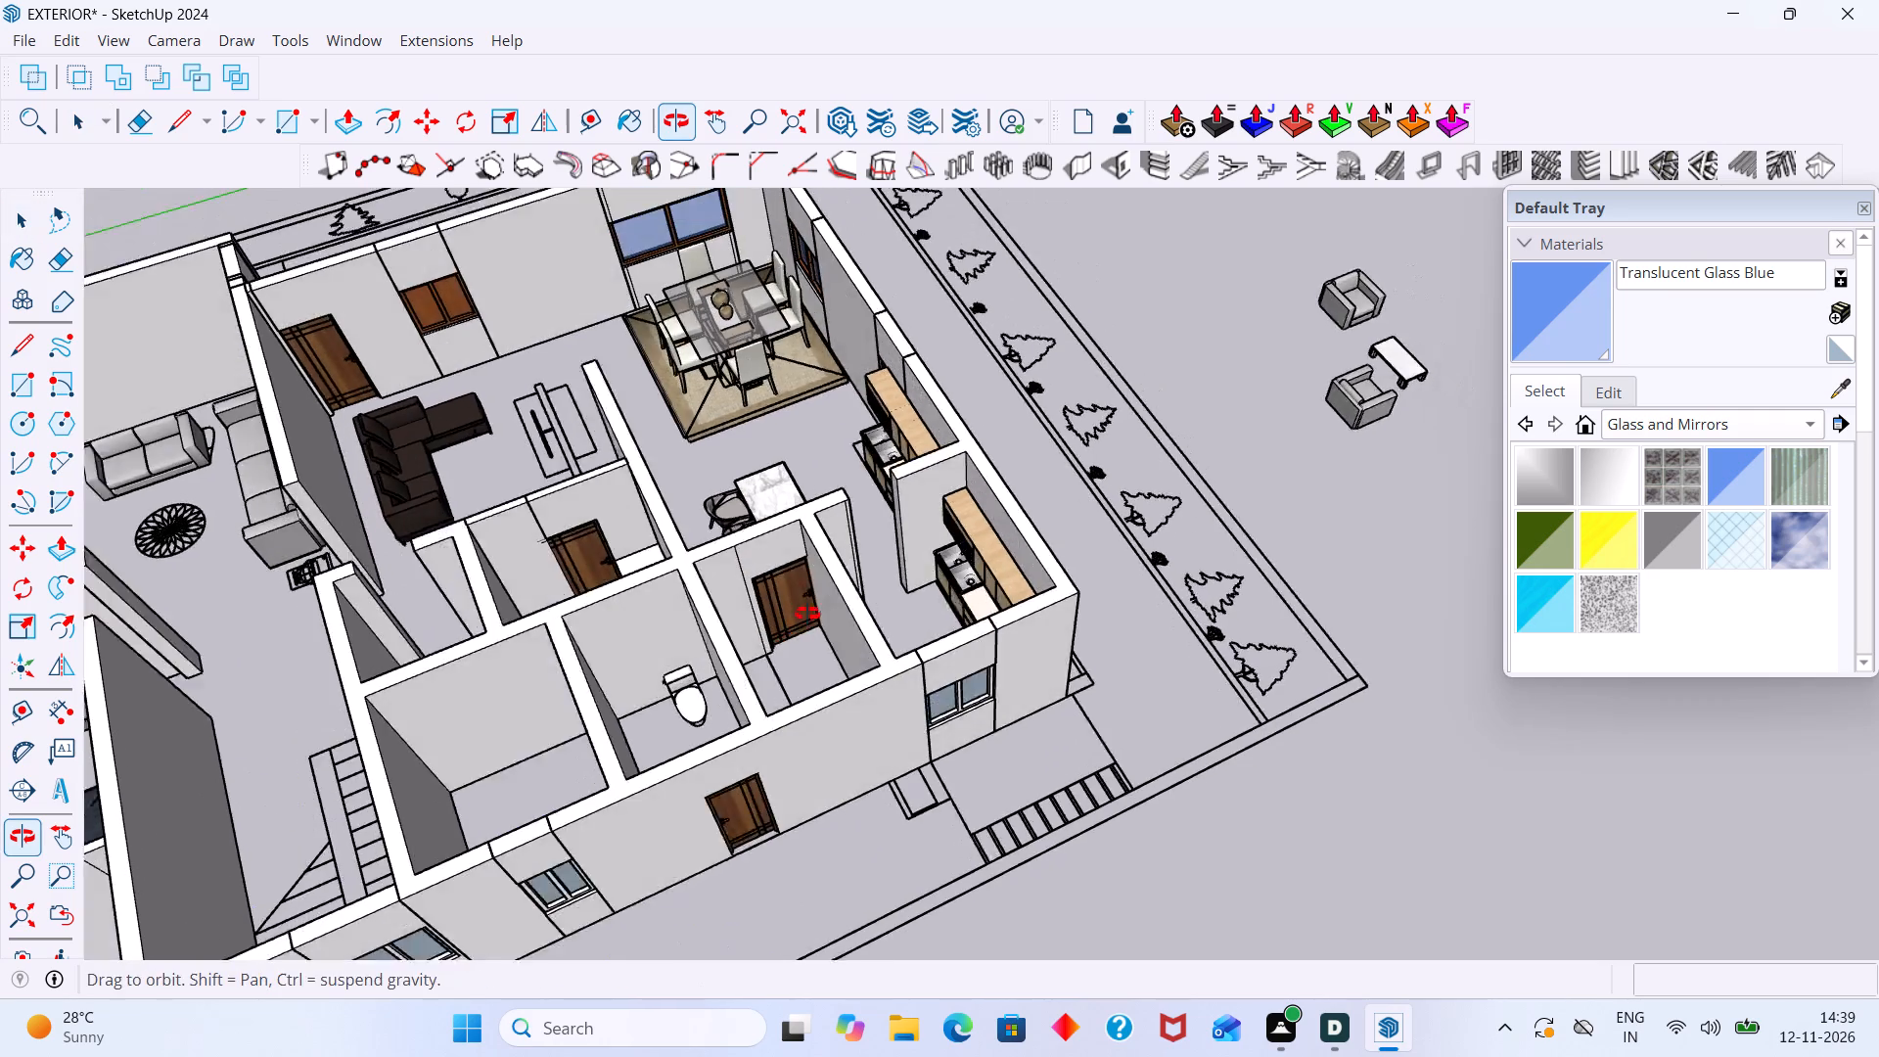
{"action": "middle_click_drag", "start_coordinate": [807, 614], "coordinate": [825, 604]}
{"action": "scroll", "coordinate": [776, 651], "scroll_direction": "down", "scroll_amount": 2}
{"action": "middle_click_drag", "start_coordinate": [771, 661], "coordinate": [794, 551], "text": "shift"}
{"action": "scroll", "coordinate": [806, 557], "scroll_direction": "down", "scroll_amount": 4}
{"action": "middle_click_drag", "start_coordinate": [929, 692], "coordinate": [803, 641]}
{"action": "scroll", "coordinate": [890, 622], "scroll_direction": "up", "scroll_amount": 3}
{"action": "middle_click_drag", "start_coordinate": [876, 629], "coordinate": [787, 636]}
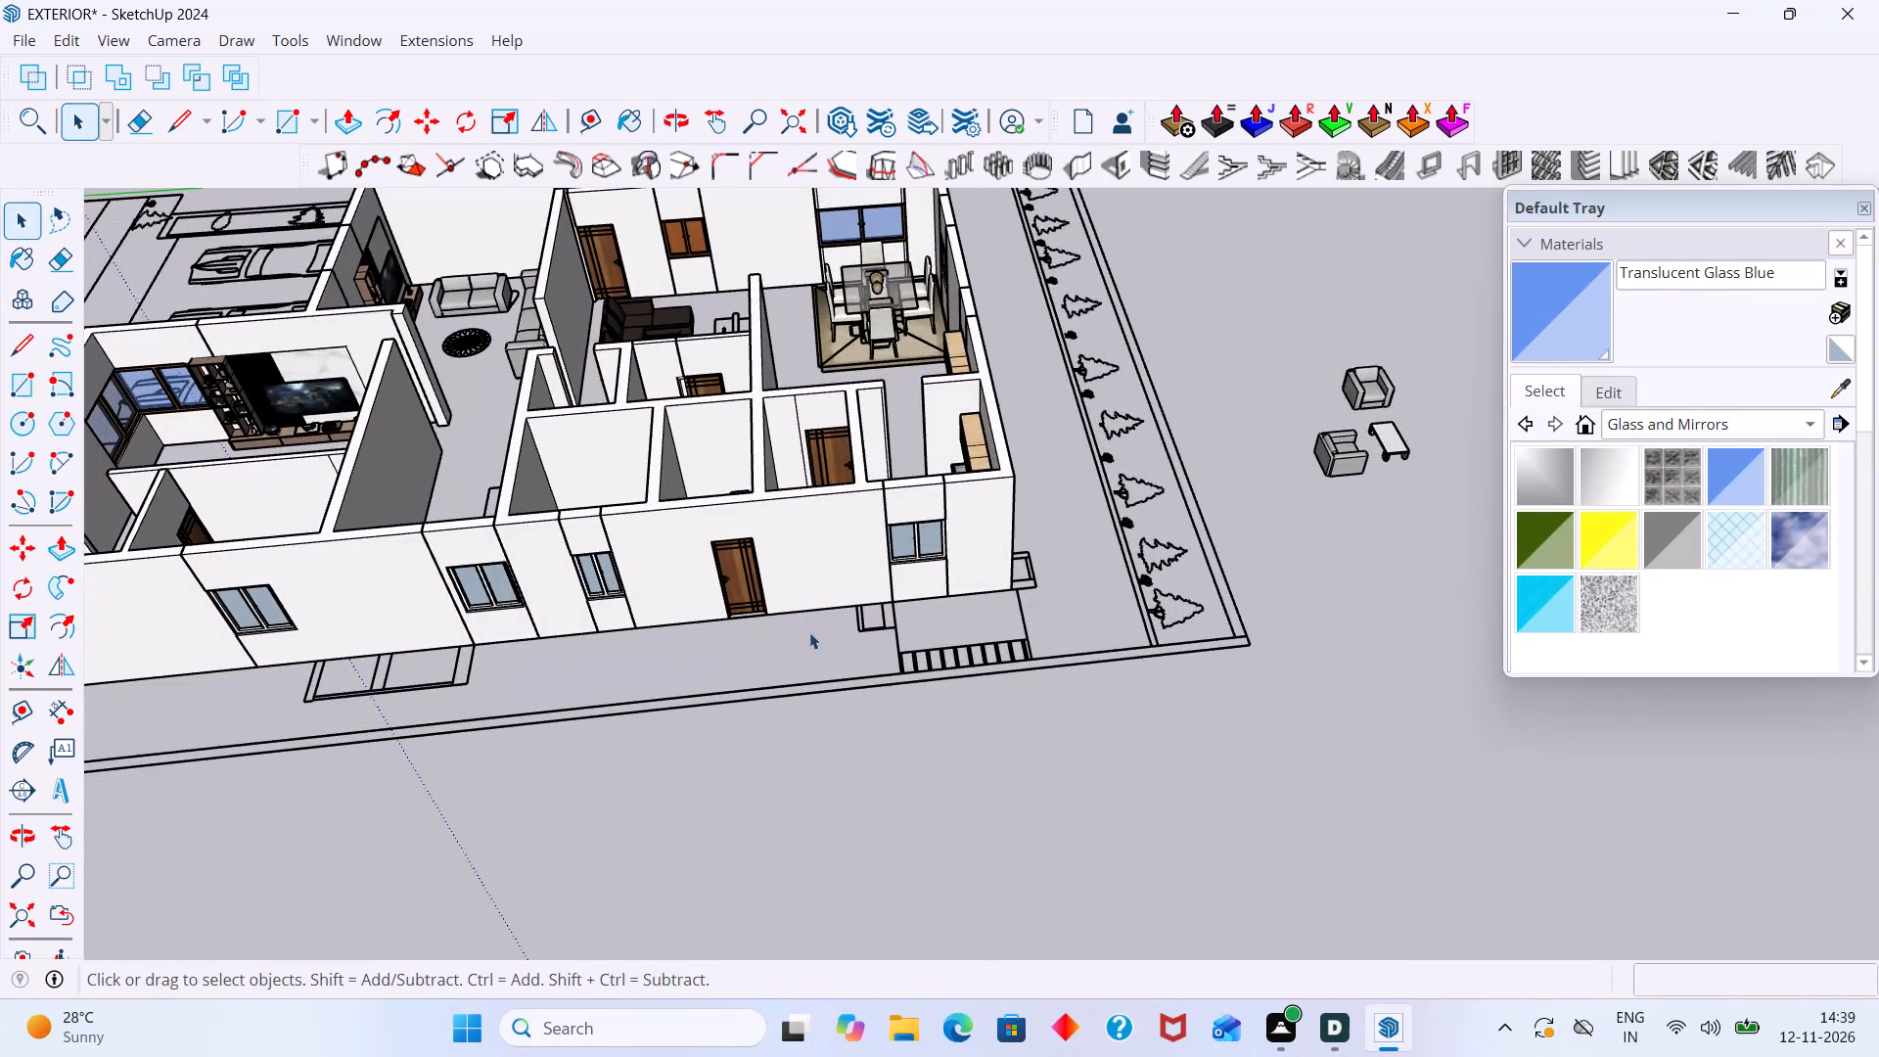
{"action": "scroll", "coordinate": [809, 632], "scroll_direction": "down", "scroll_amount": 4}
{"action": "middle_click_drag", "start_coordinate": [968, 663], "coordinate": [1070, 632]}
{"action": "scroll", "coordinate": [932, 606], "scroll_direction": "up", "scroll_amount": 4}
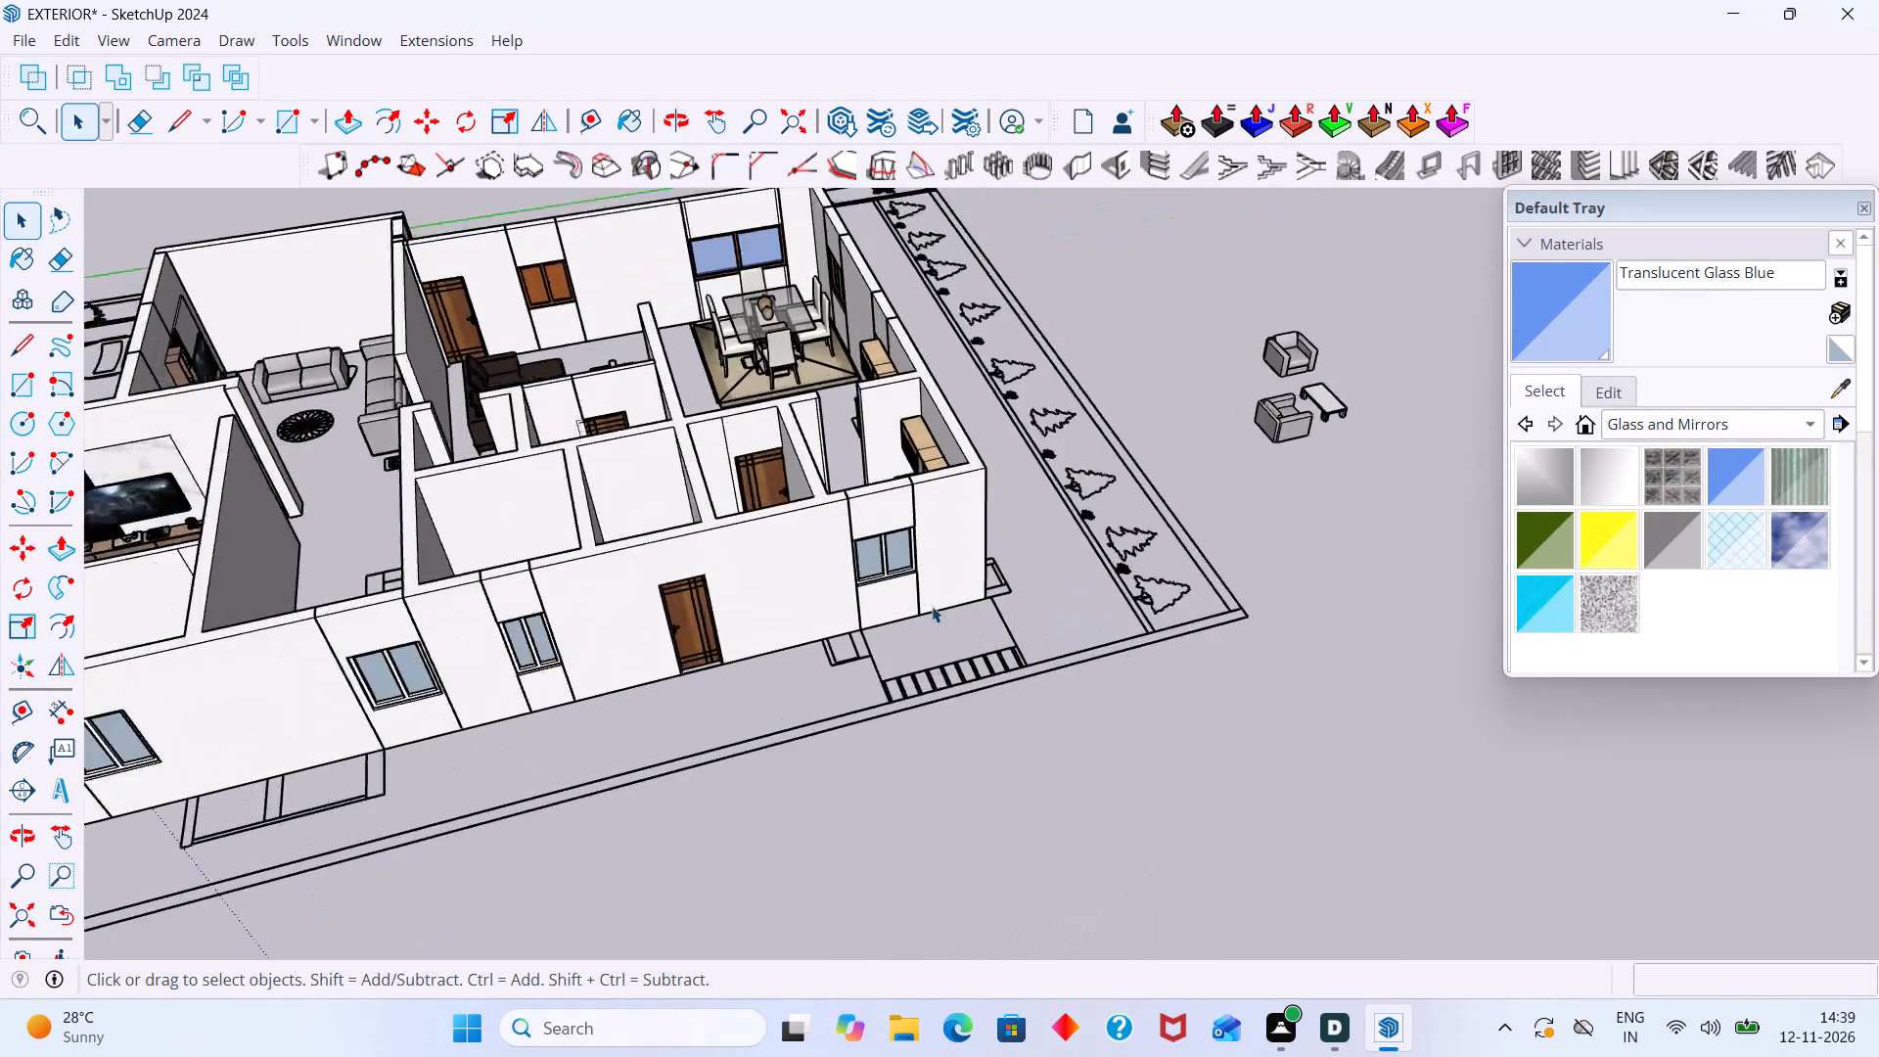
{"action": "scroll", "coordinate": [932, 606], "scroll_direction": "up", "scroll_amount": 6}
{"action": "key", "text": "e"}
{"action": "left_click_drag", "start_coordinate": [1123, 626], "coordinate": [946, 738]}
{"action": "left_click_drag", "start_coordinate": [1166, 622], "coordinate": [1002, 718]}
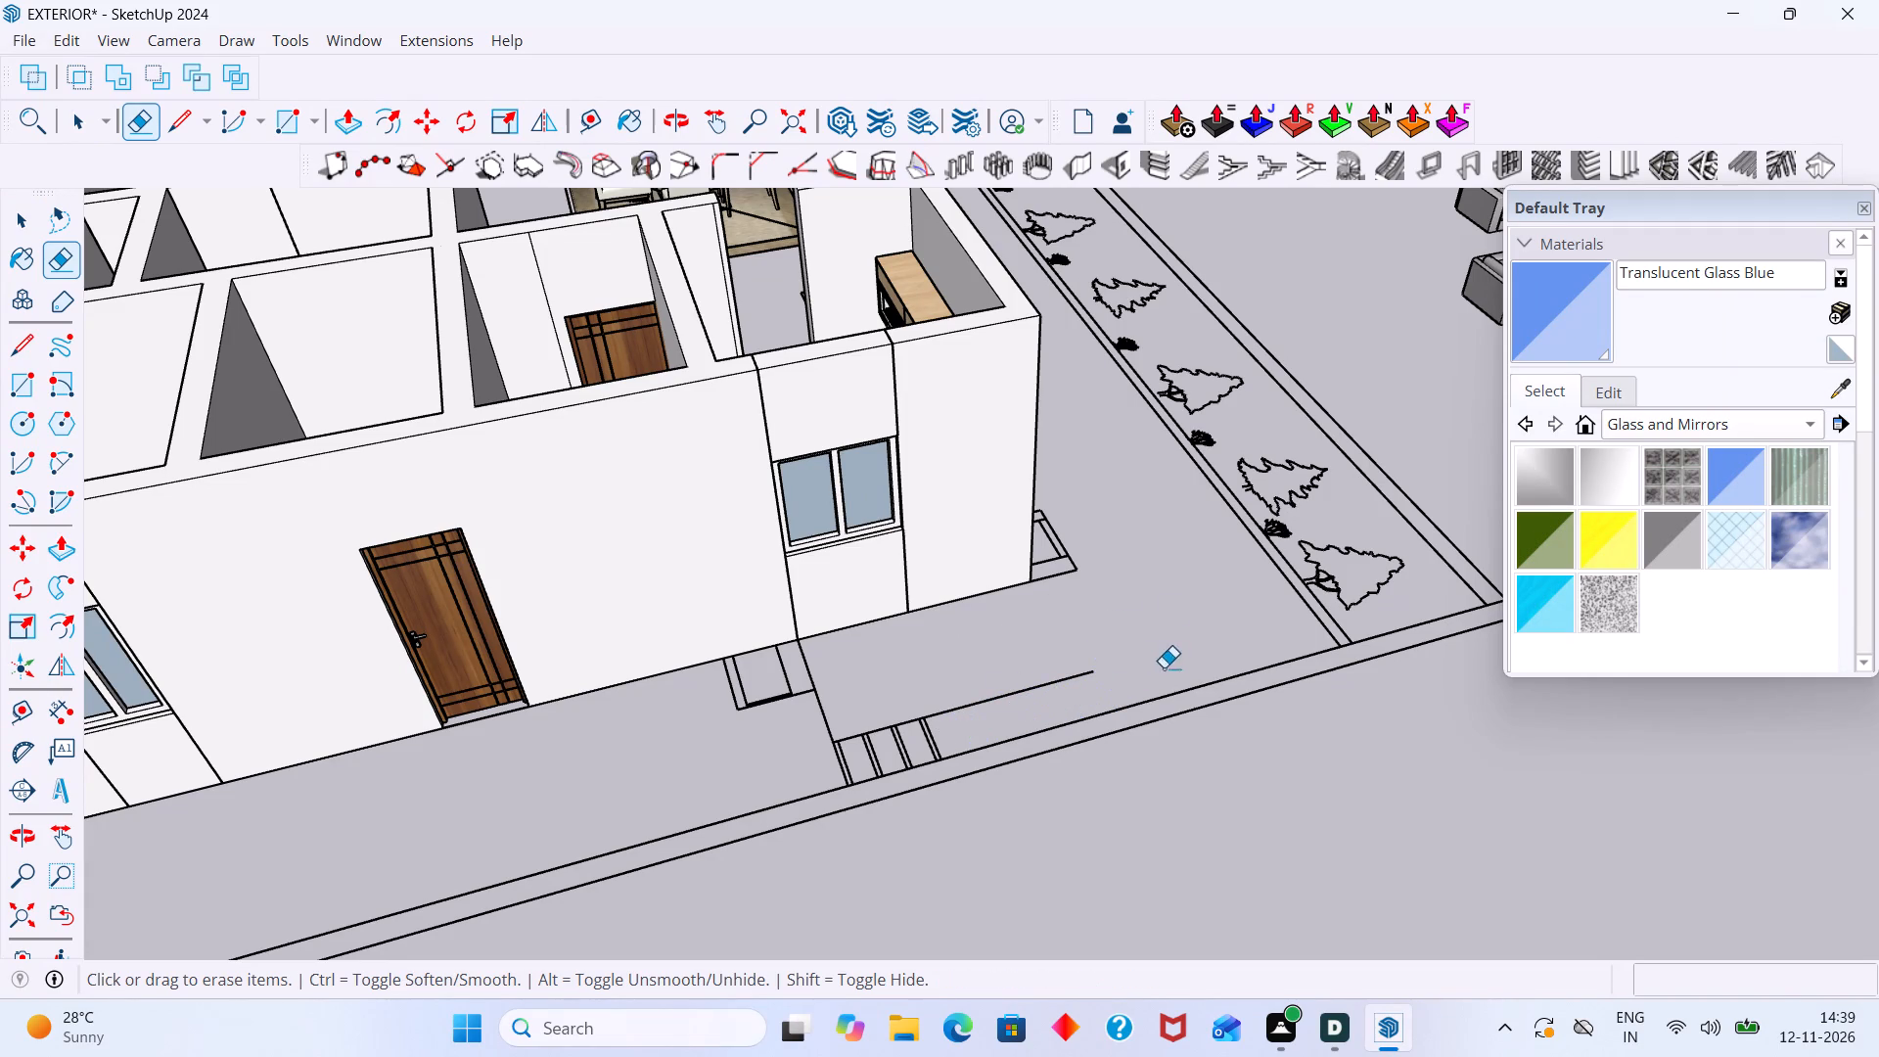
{"action": "left_click_drag", "start_coordinate": [1117, 672], "coordinate": [847, 735]}
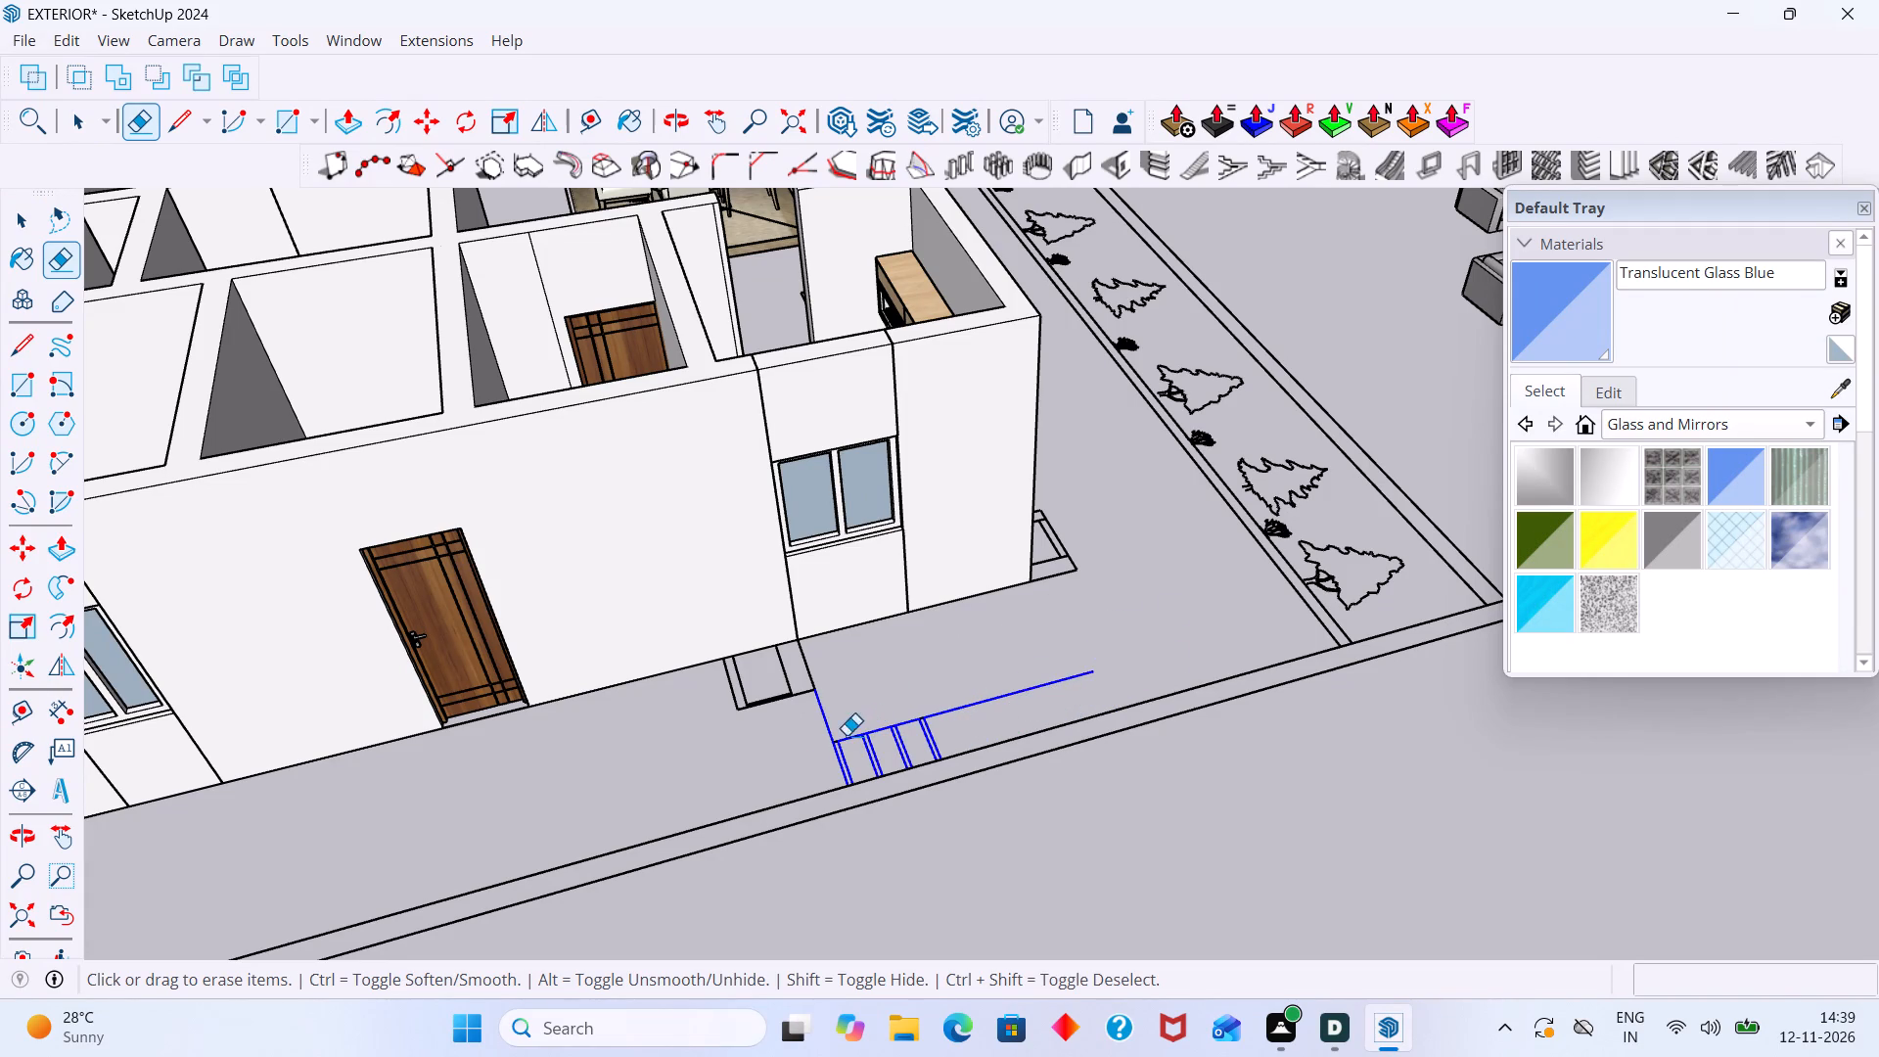
{"action": "left_click_drag", "start_coordinate": [847, 735], "coordinate": [828, 735]}
{"action": "scroll", "coordinate": [826, 735], "scroll_direction": "up", "scroll_amount": 4}
{"action": "left_click_drag", "start_coordinate": [850, 715], "coordinate": [862, 746]}
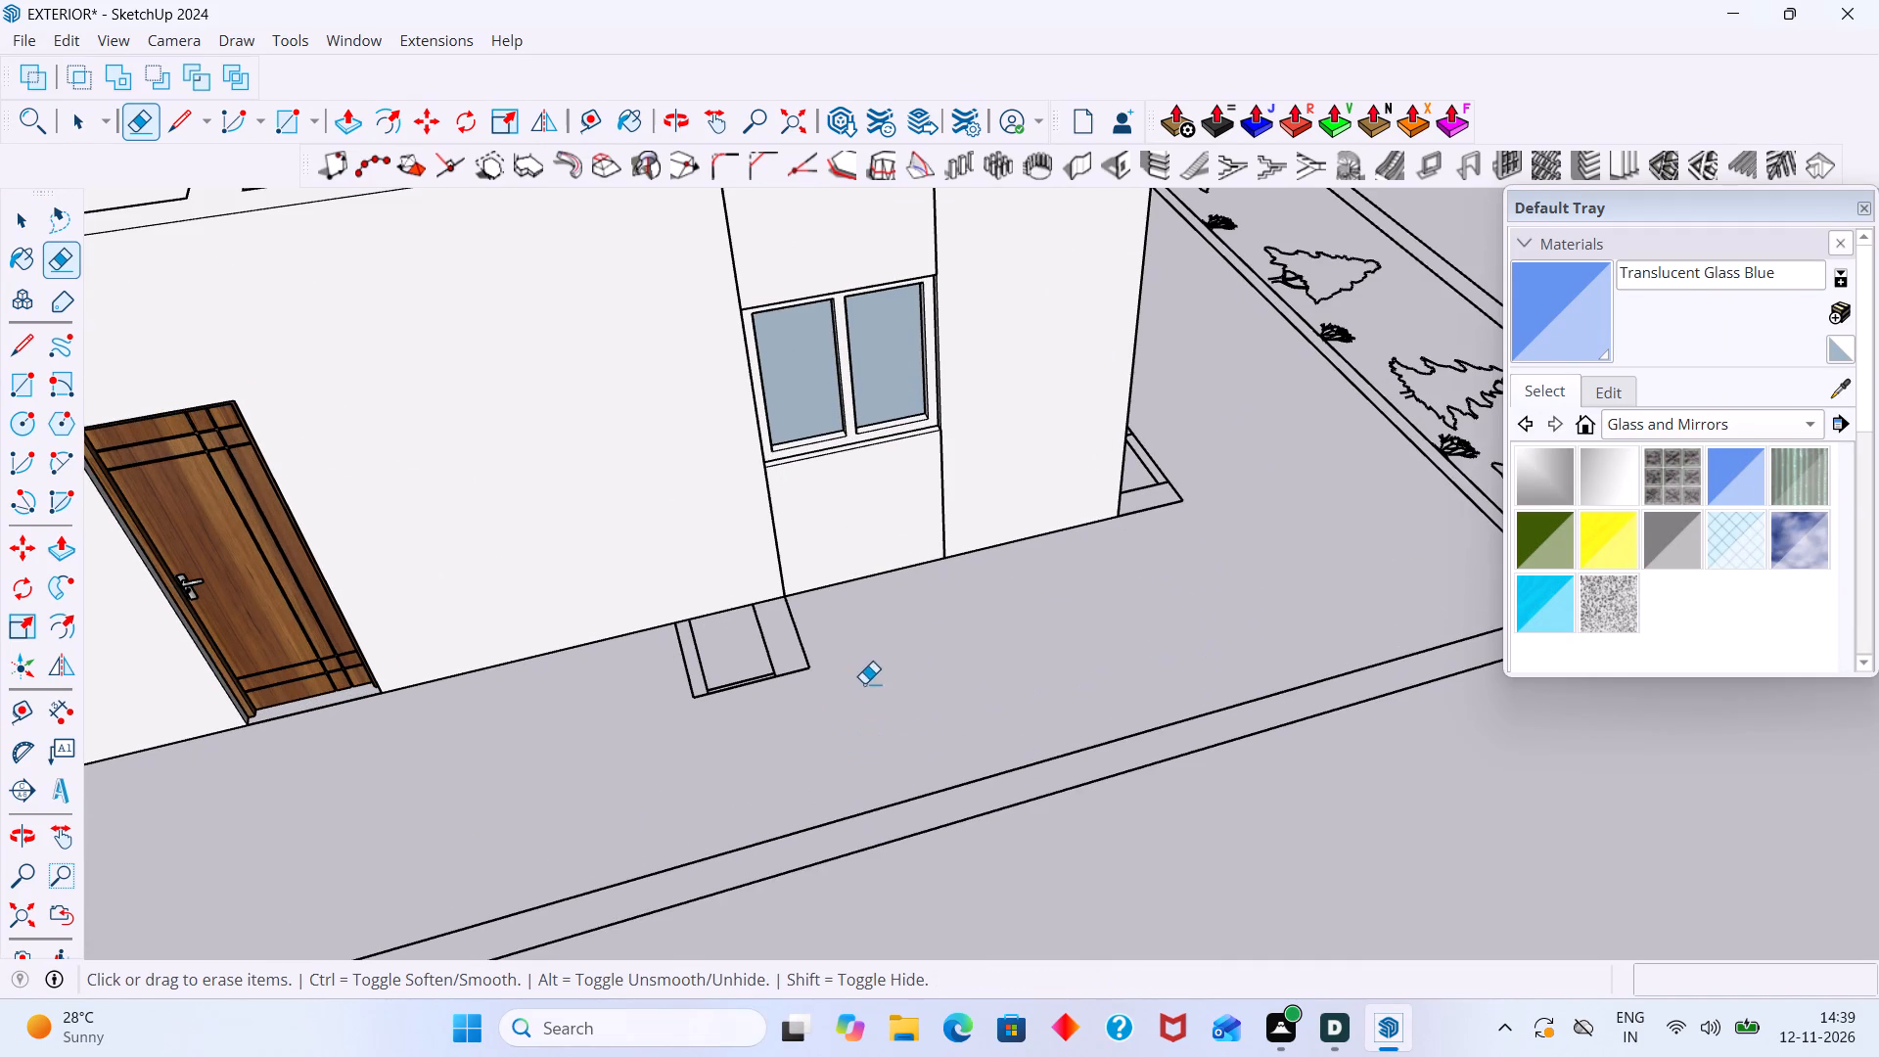
Erase the small double-line rectangle on the ground against the wall, between the wooden door and the corner window.
{"action": "left_click_drag", "start_coordinate": [864, 682], "coordinate": [797, 670]}
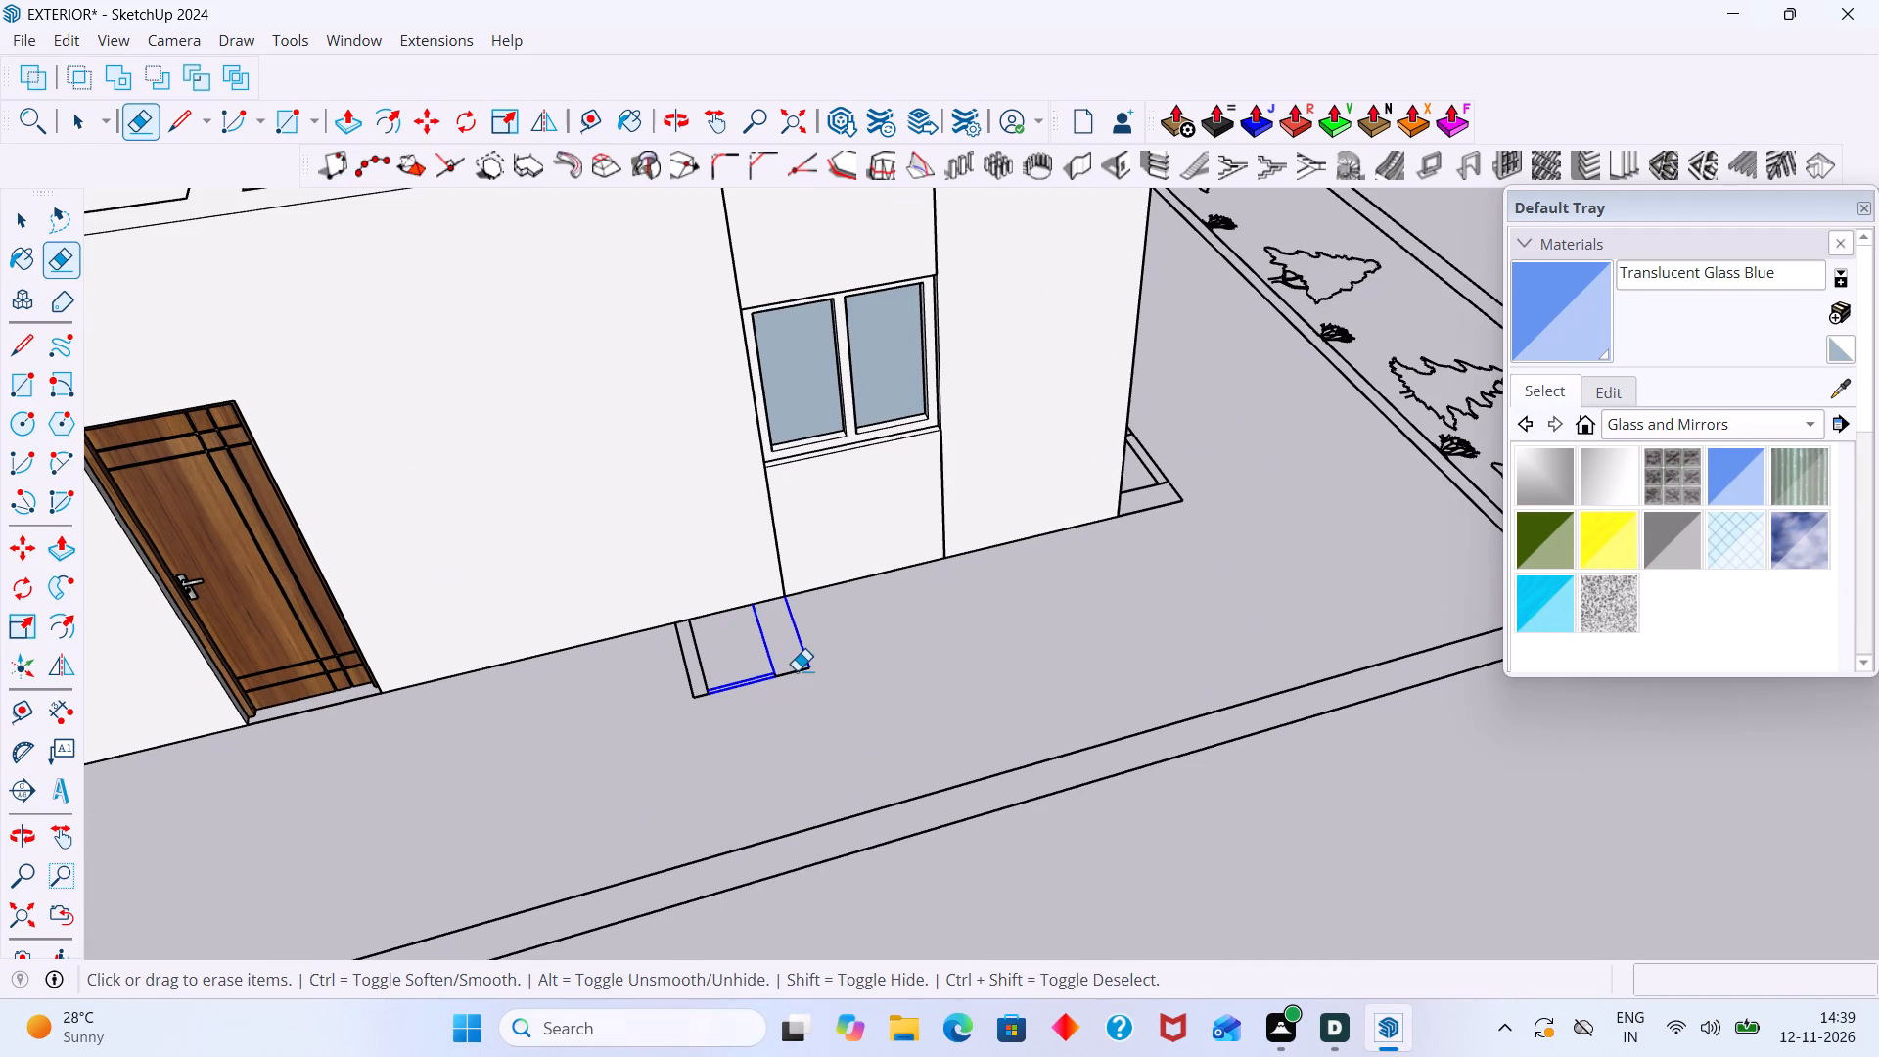
{"action": "left_click_drag", "start_coordinate": [797, 670], "coordinate": [700, 703]}
{"action": "scroll", "coordinate": [707, 688], "scroll_direction": "up", "scroll_amount": 1}
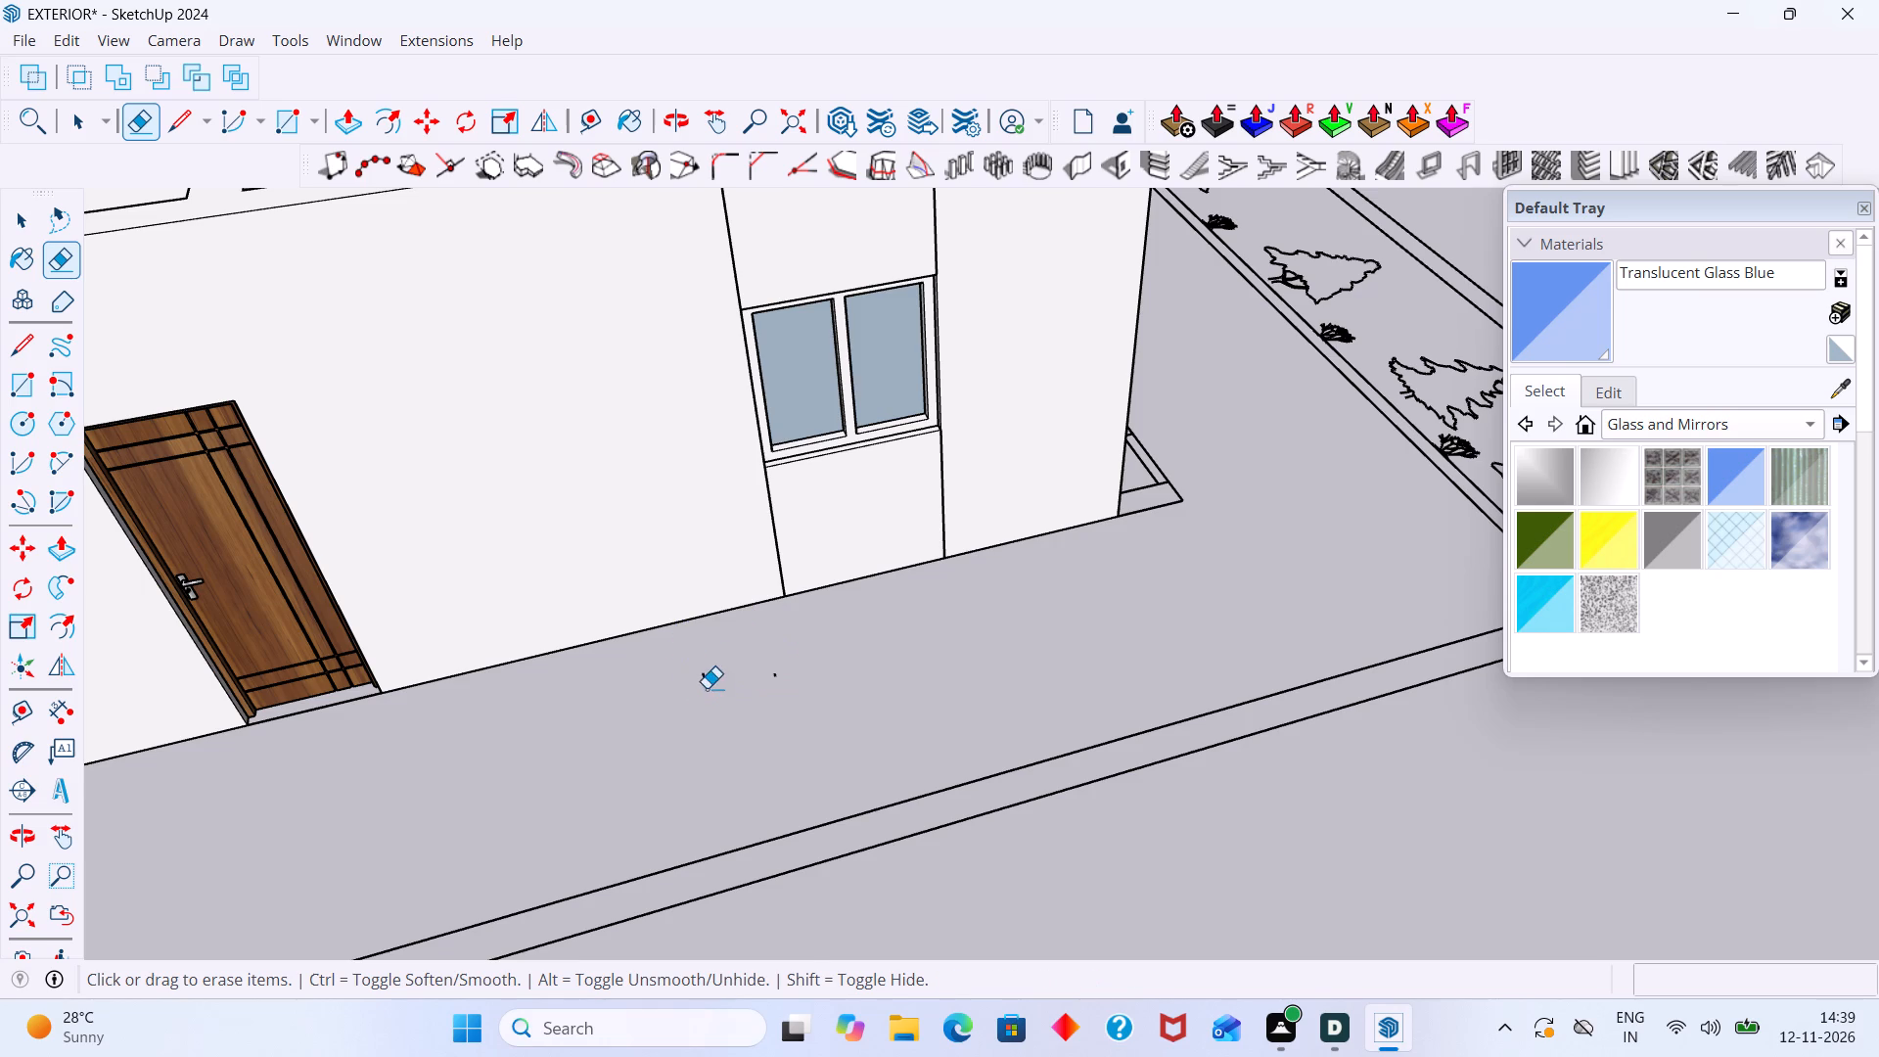
{"action": "scroll", "coordinate": [707, 688], "scroll_direction": "up", "scroll_amount": 3}
{"action": "left_click_drag", "start_coordinate": [812, 677], "coordinate": [796, 666]}
{"action": "left_click_drag", "start_coordinate": [710, 671], "coordinate": [686, 664]}
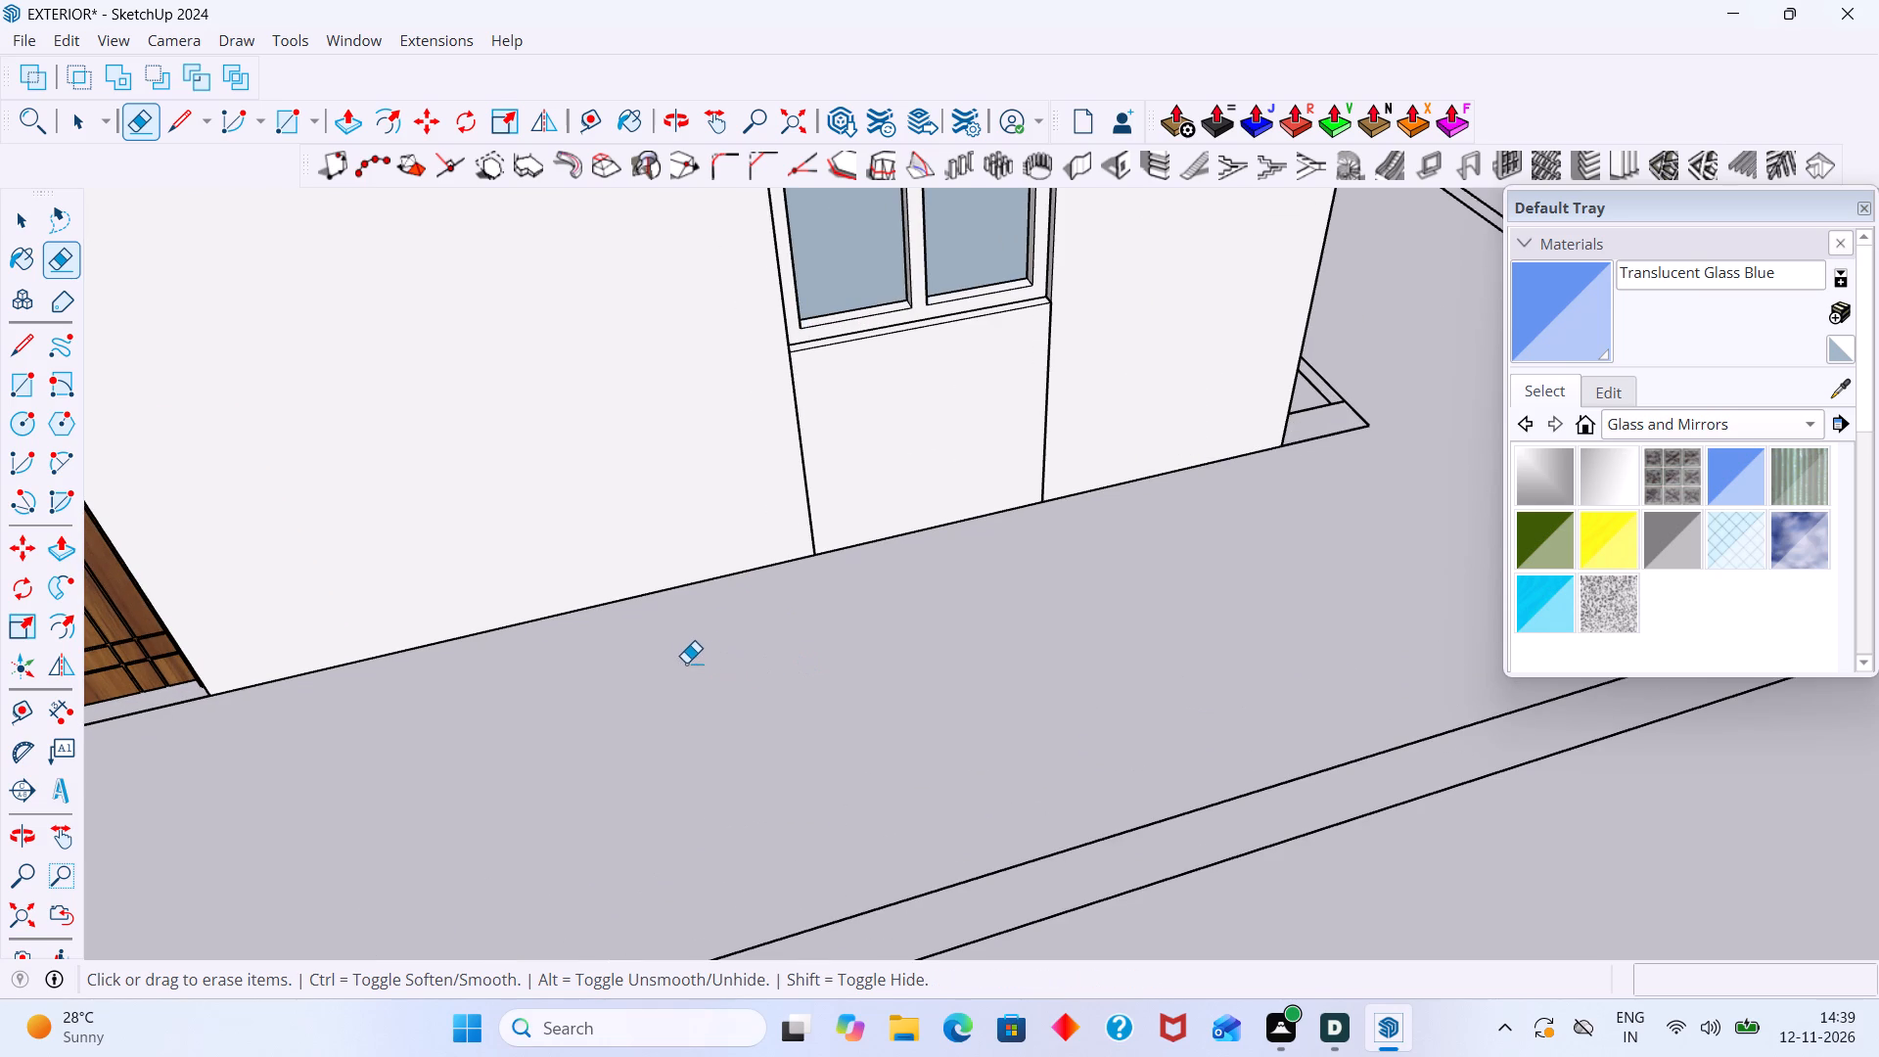
Erase the double-line rectangle on the ground around the house corner, along the wall facing the planting strip.
{"action": "scroll", "coordinate": [802, 657], "scroll_direction": "down", "scroll_amount": 11}
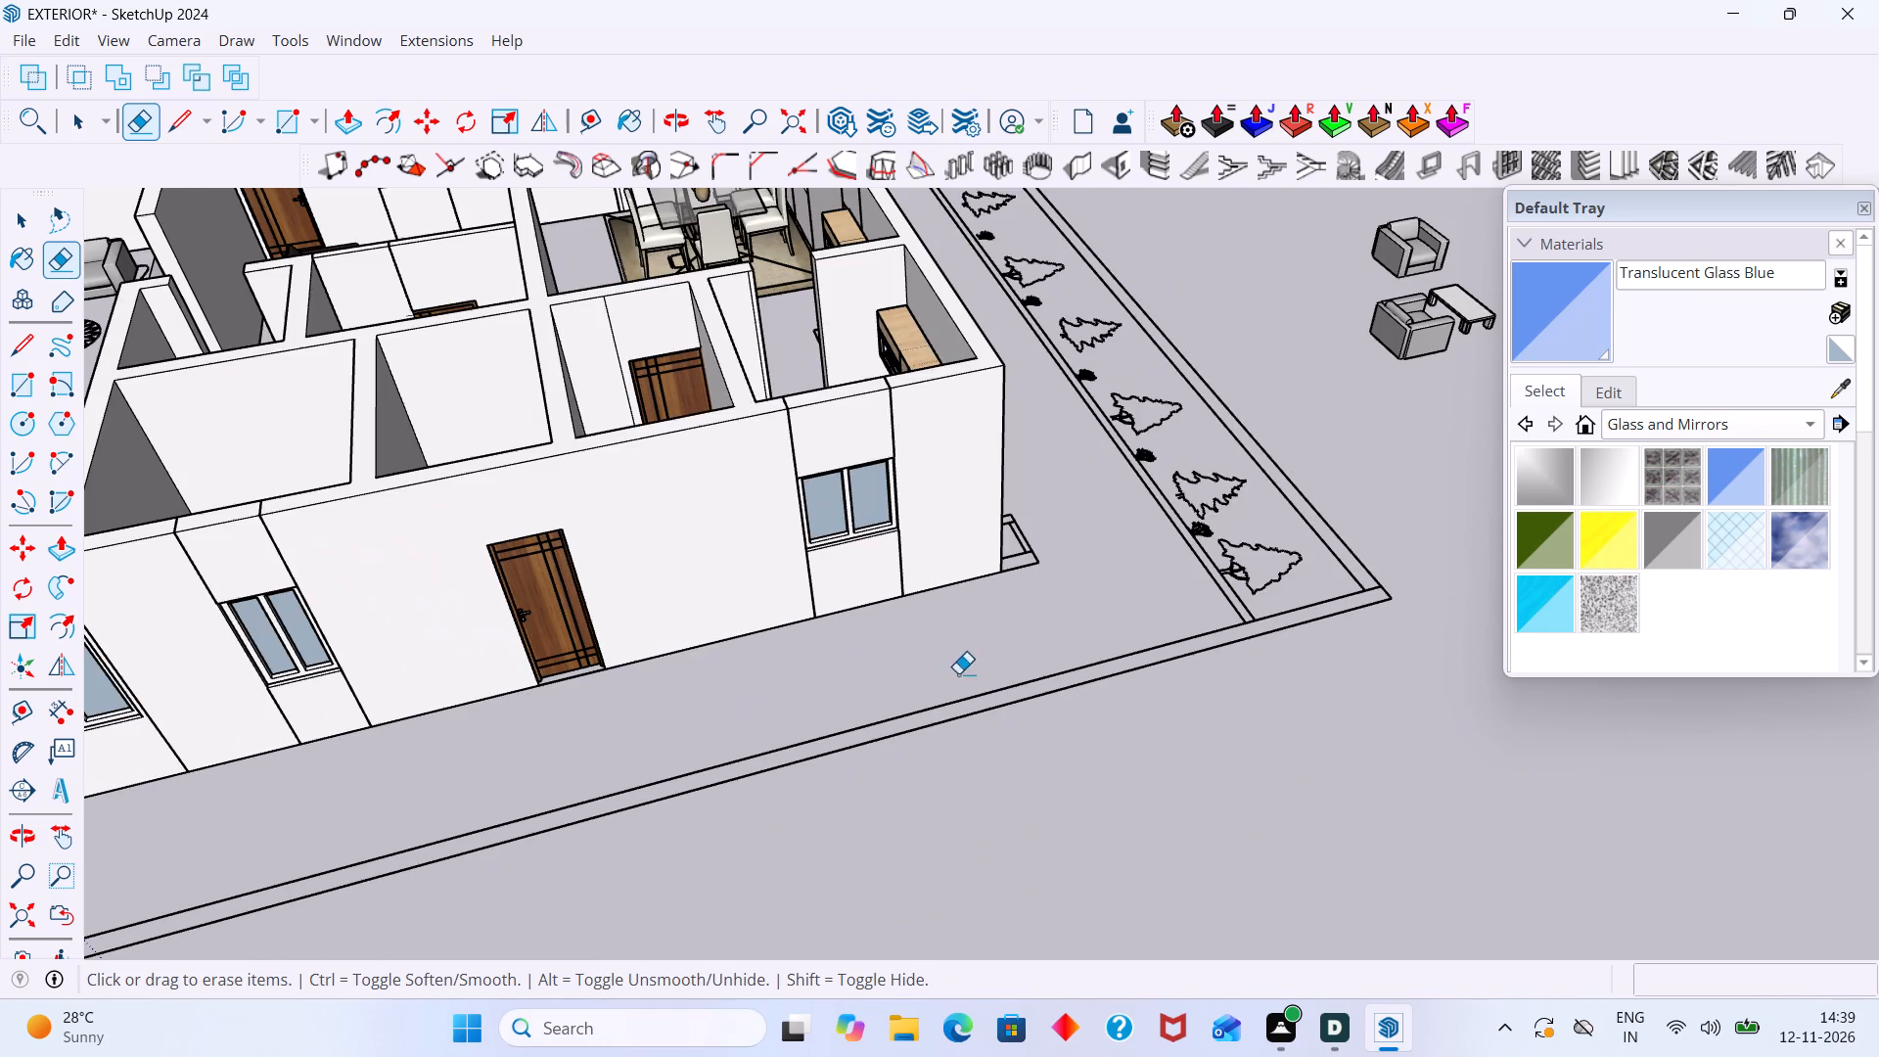
{"action": "middle_click_drag", "start_coordinate": [517, 612], "coordinate": [9, 565]}
{"action": "scroll", "coordinate": [998, 454], "scroll_direction": "up", "scroll_amount": 11}
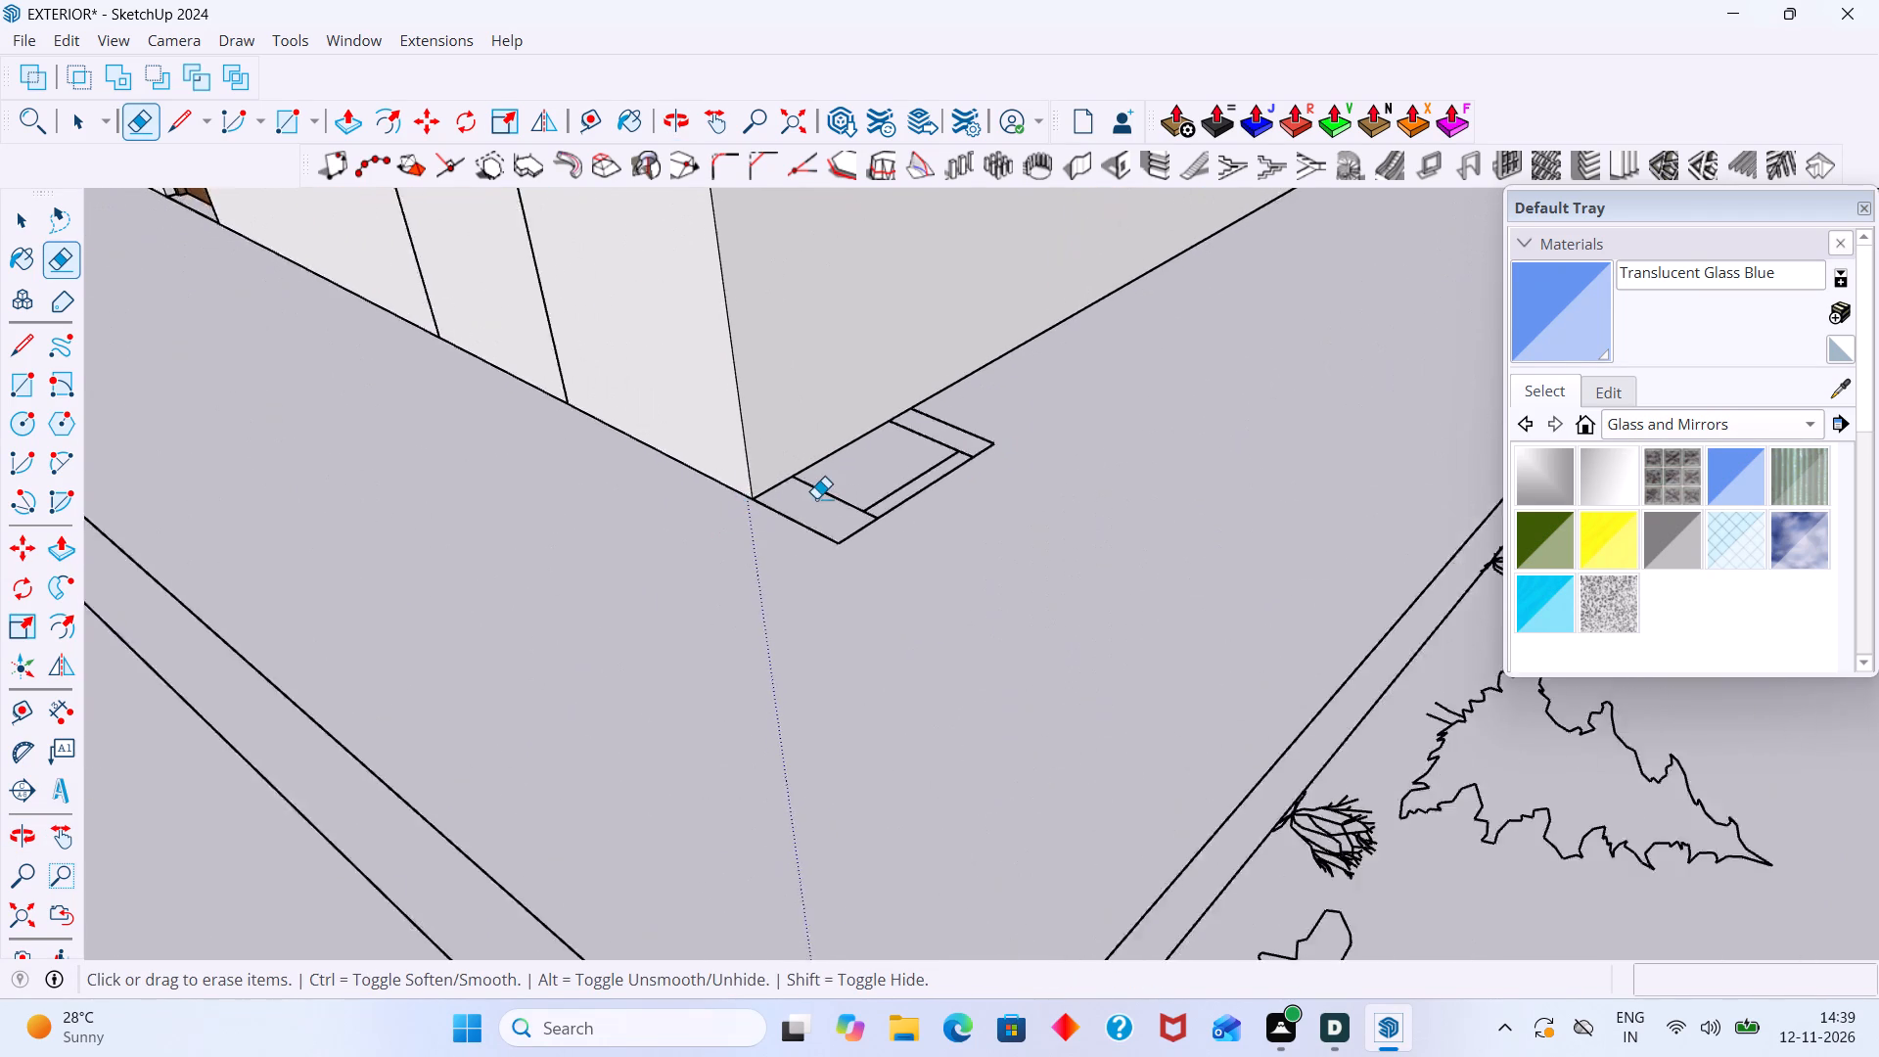
{"action": "scroll", "coordinate": [816, 498], "scroll_direction": "up", "scroll_amount": 5}
{"action": "left_click_drag", "start_coordinate": [1058, 370], "coordinate": [774, 571]}
{"action": "left_click_drag", "start_coordinate": [1053, 493], "coordinate": [1011, 458]}
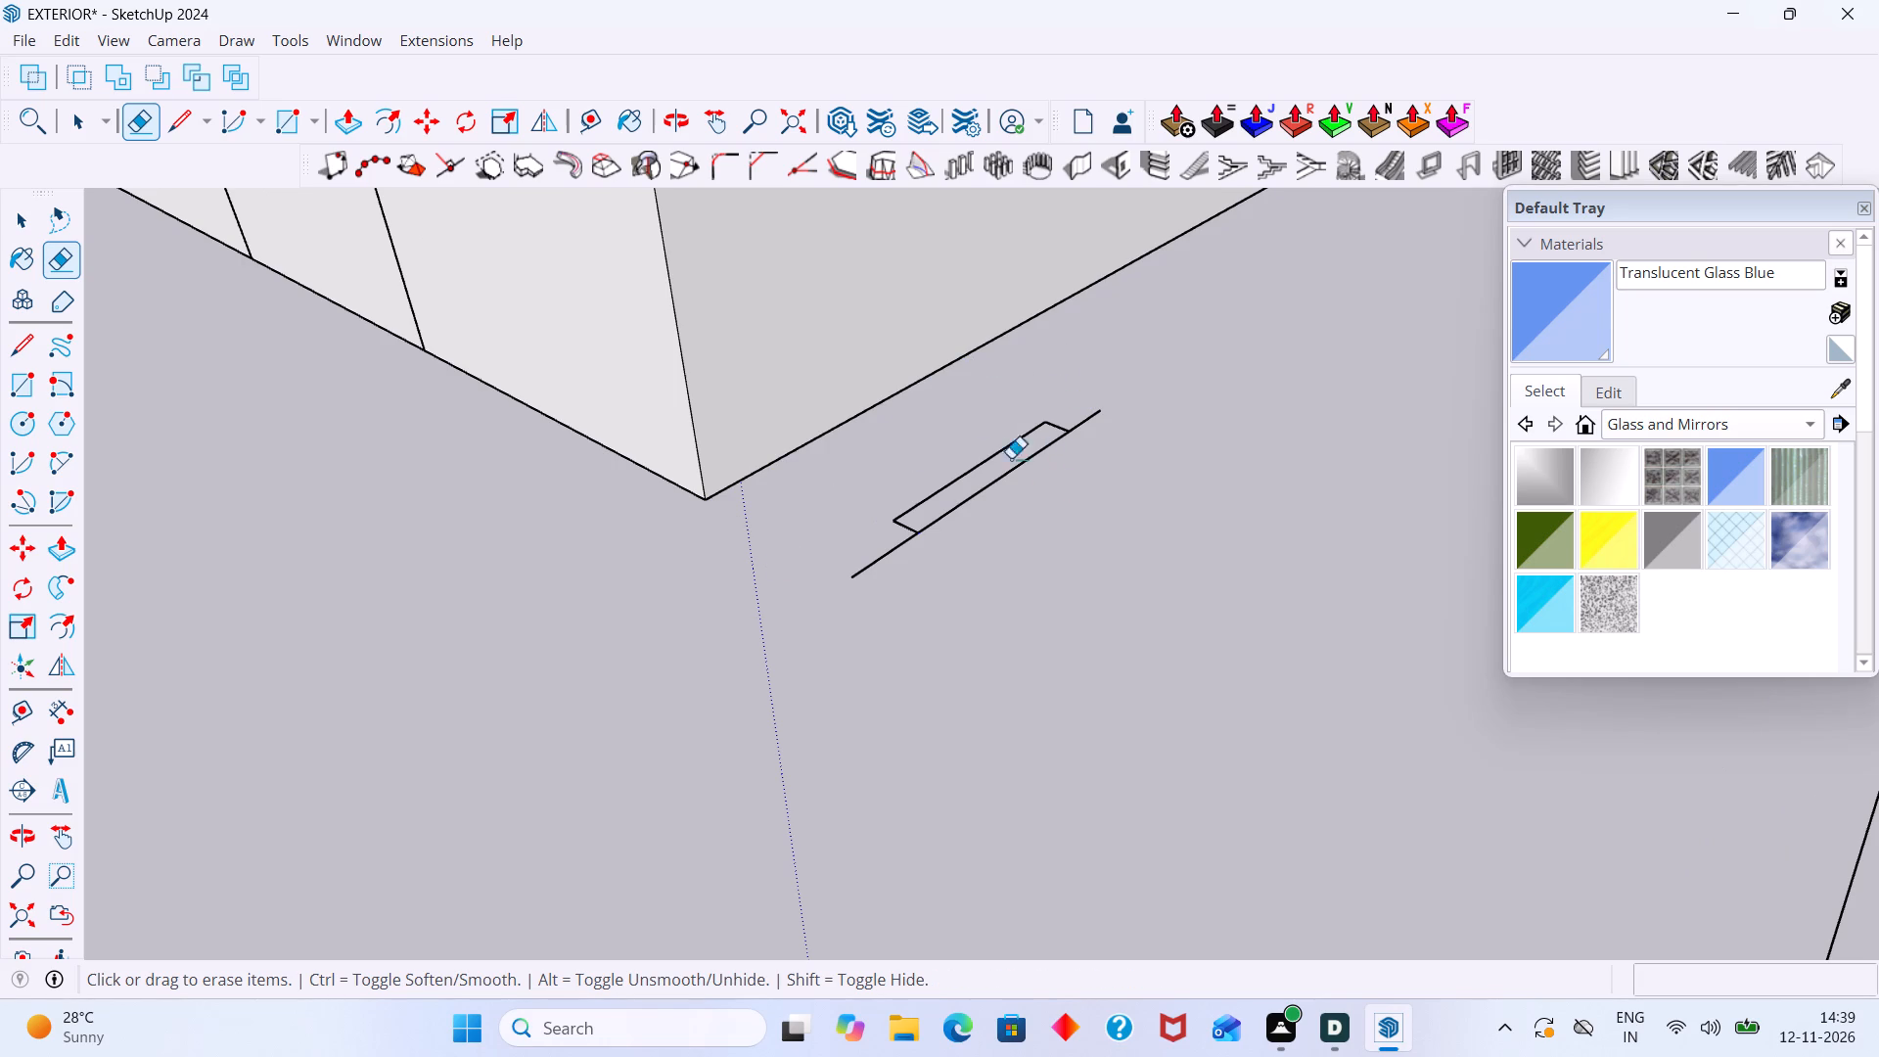
{"action": "left_click_drag", "start_coordinate": [1011, 458], "coordinate": [979, 428]}
{"action": "left_click_drag", "start_coordinate": [1100, 390], "coordinate": [1054, 466]}
{"action": "left_click_drag", "start_coordinate": [1072, 421], "coordinate": [1042, 432]}
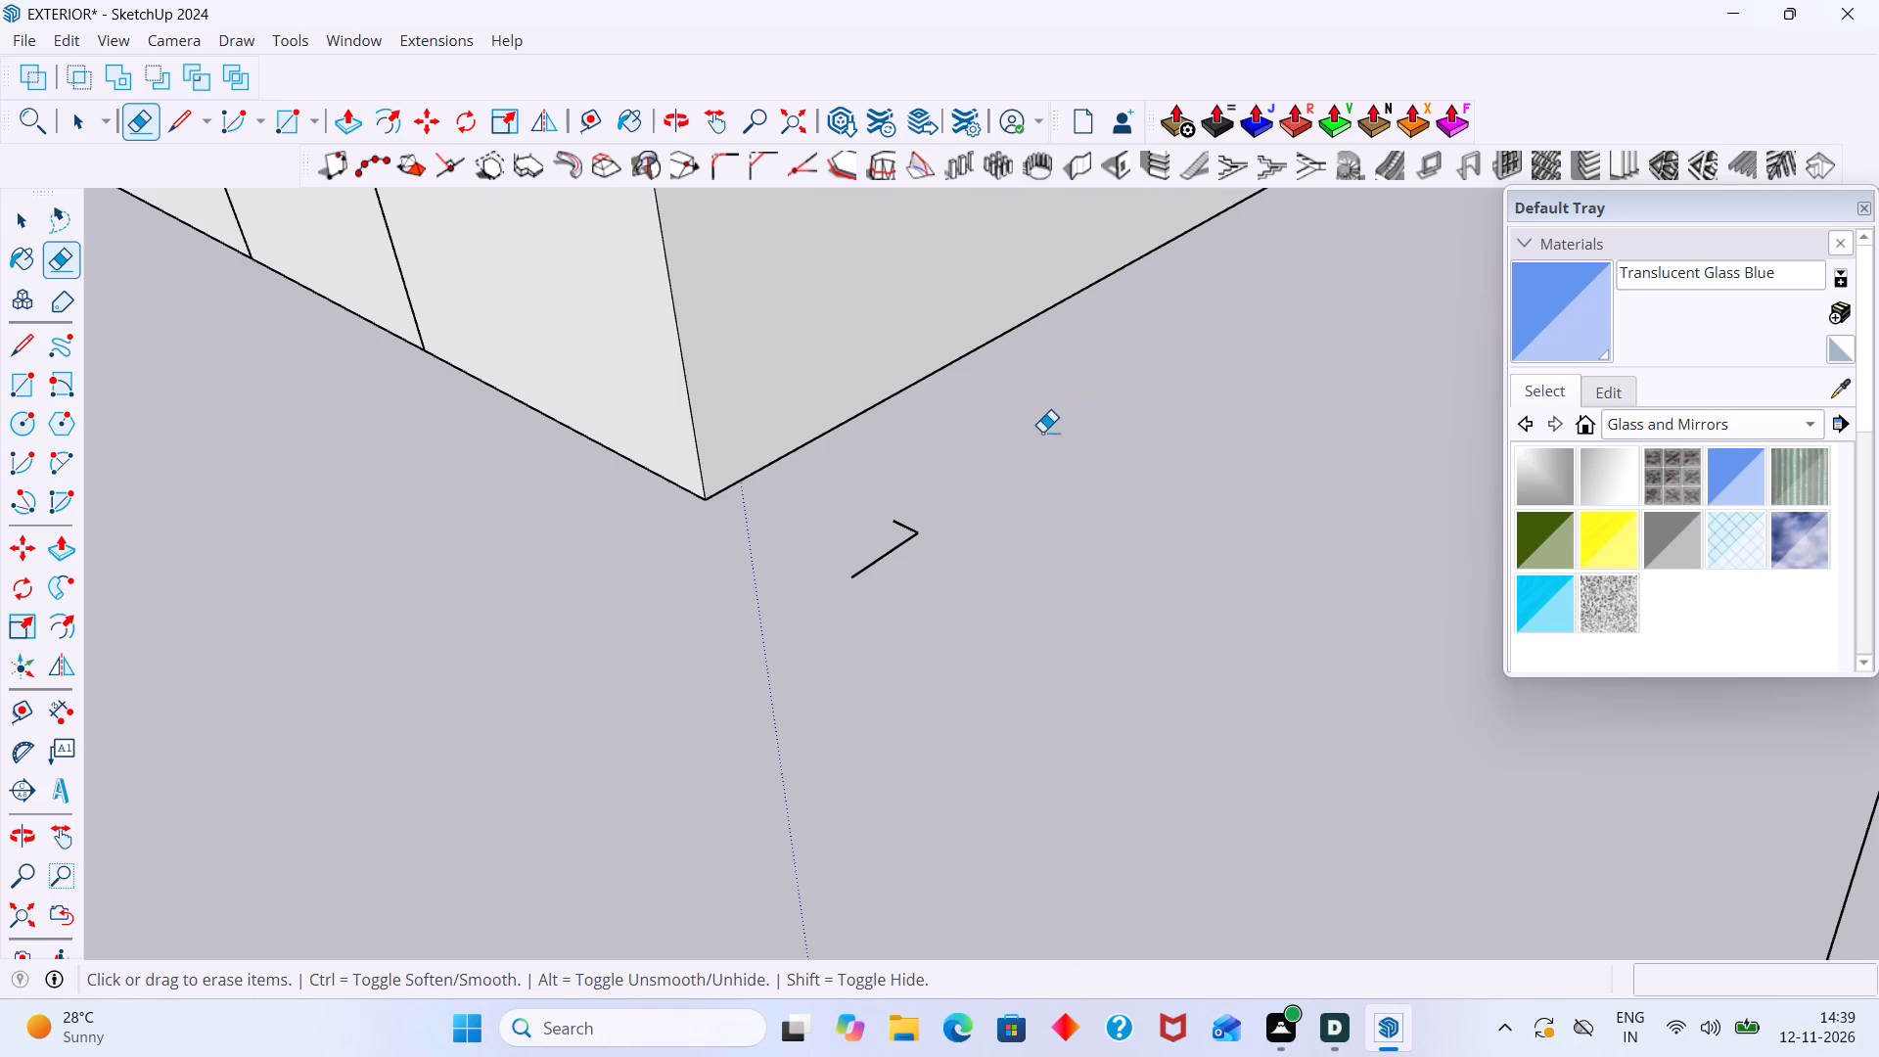
{"action": "left_click_drag", "start_coordinate": [911, 521], "coordinate": [886, 563]}
Erase the remaining small ground rectangle between the two brown-framed windows on the wall facing the planting strip.
{"action": "scroll", "coordinate": [891, 554], "scroll_direction": "down", "scroll_amount": 17}
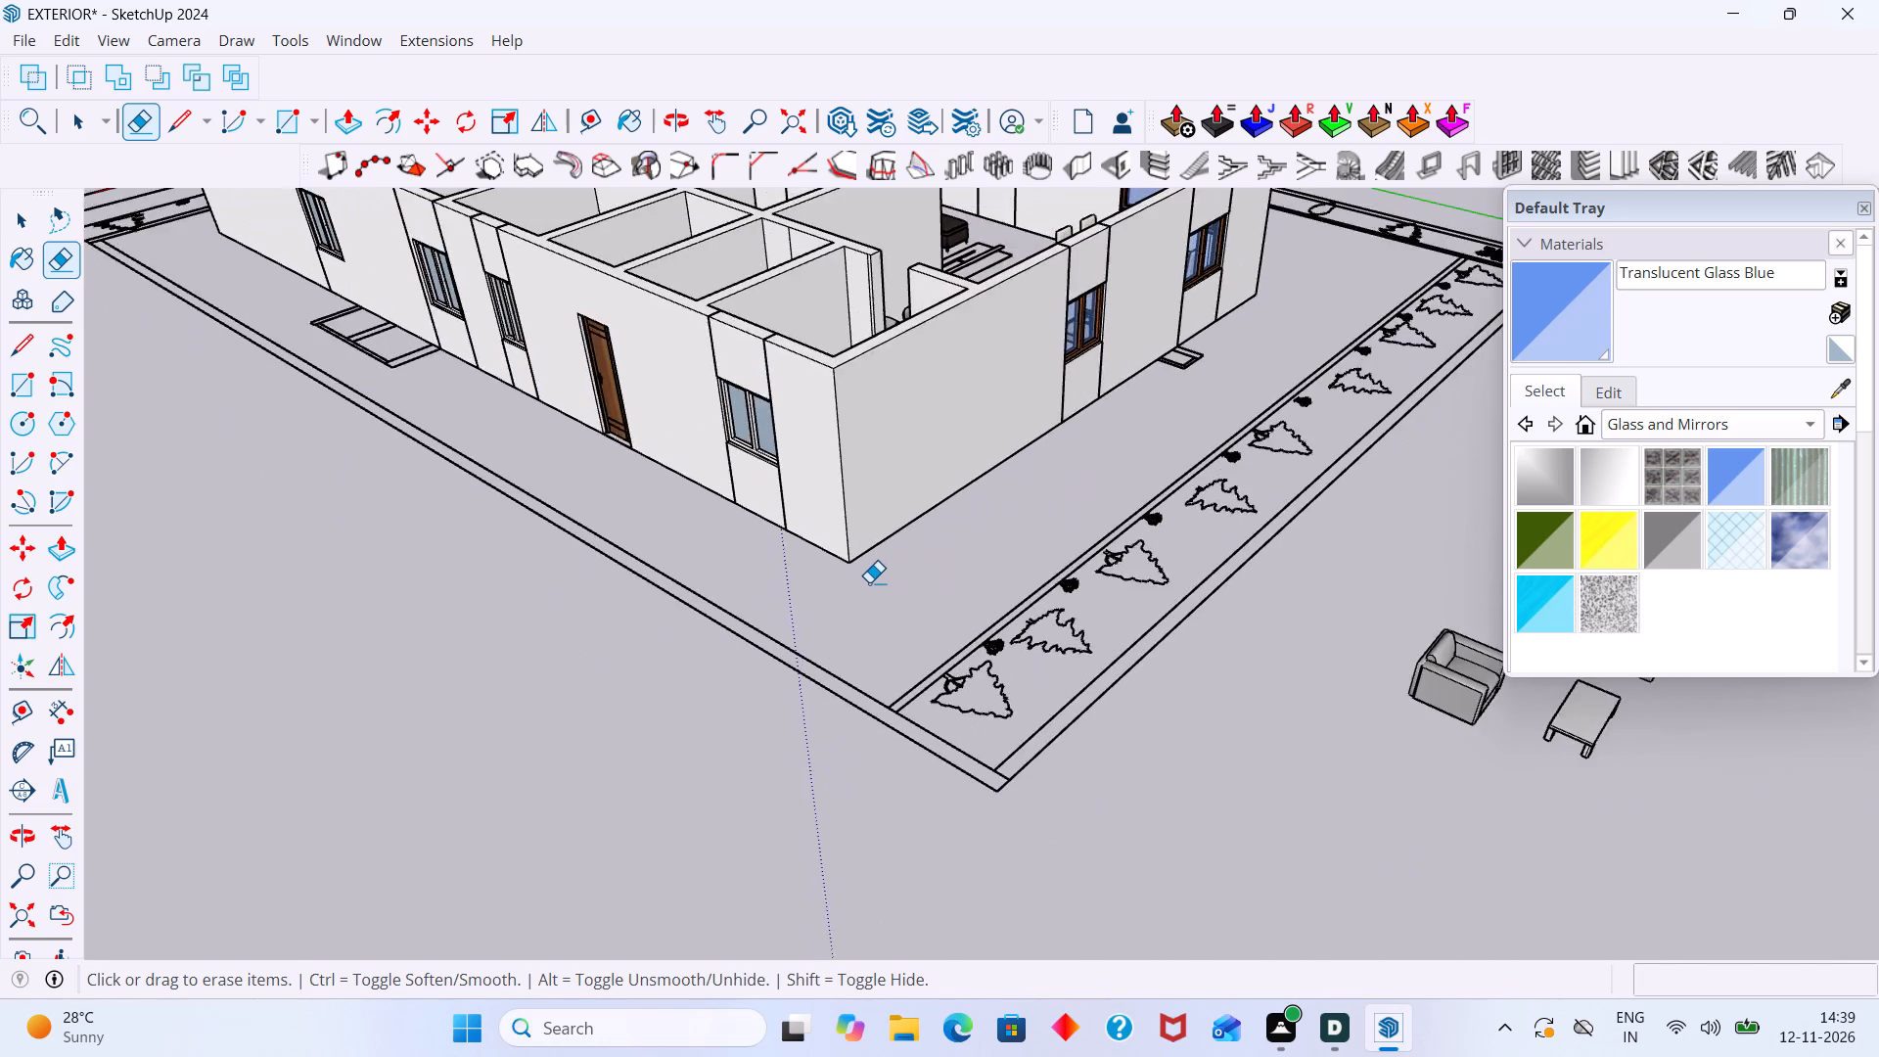
{"action": "scroll", "coordinate": [869, 582], "scroll_direction": "down", "scroll_amount": 4}
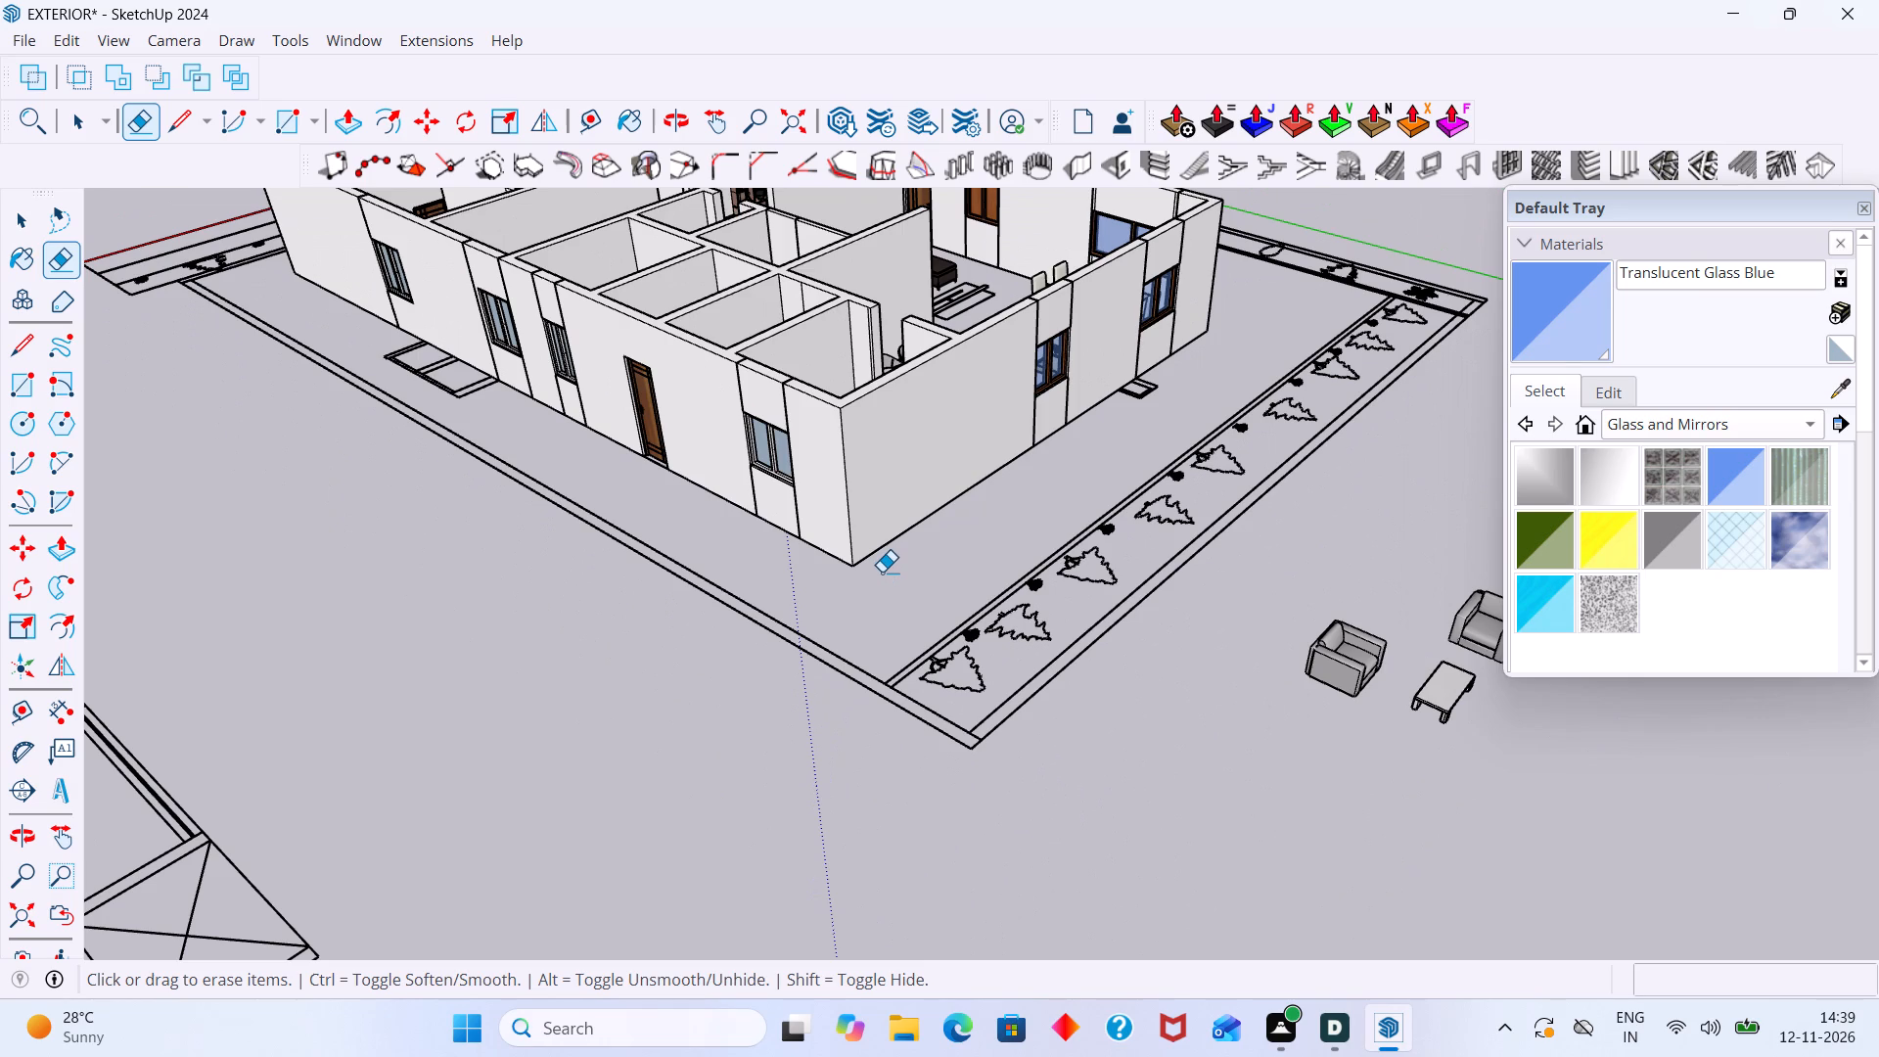
{"action": "scroll", "coordinate": [1178, 372], "scroll_direction": "up", "scroll_amount": 10}
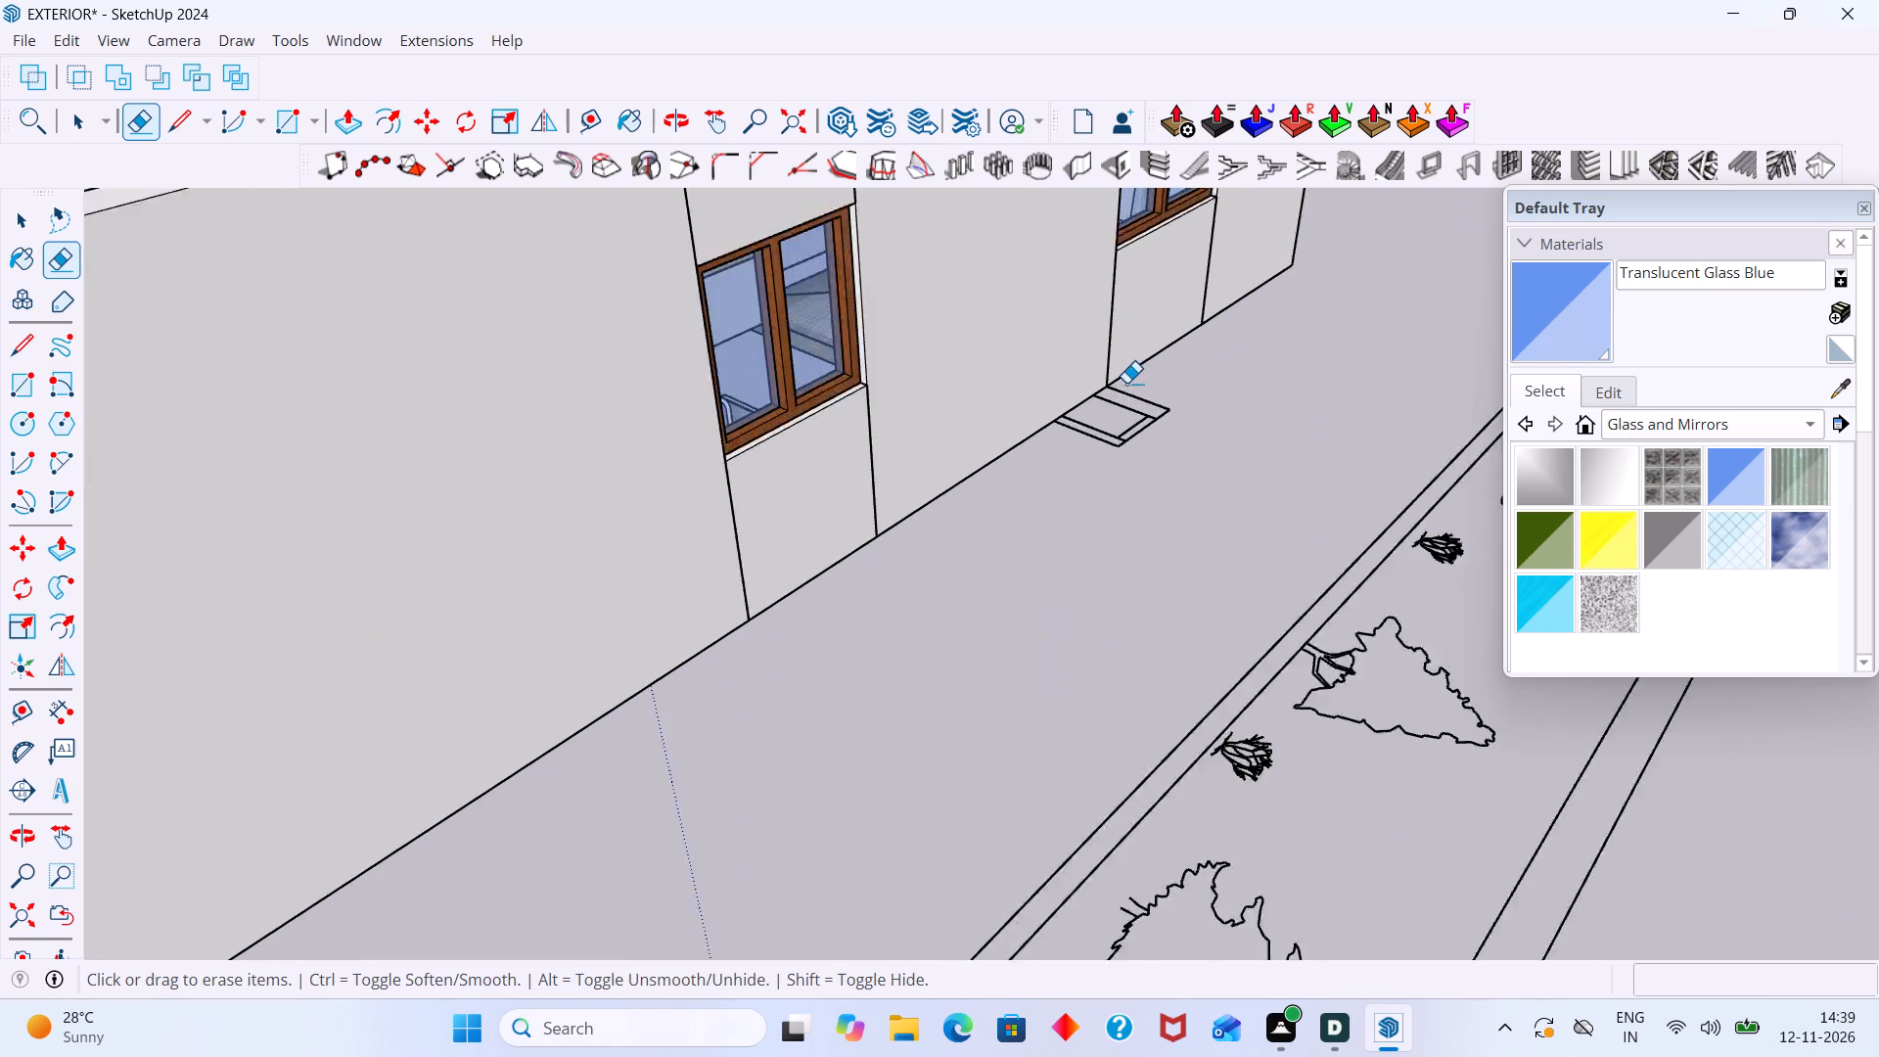
{"action": "scroll", "coordinate": [1126, 383], "scroll_direction": "up", "scroll_amount": 3}
{"action": "left_click_drag", "start_coordinate": [1124, 394], "coordinate": [1058, 489]}
{"action": "left_click_drag", "start_coordinate": [1123, 426], "coordinate": [1160, 463]}
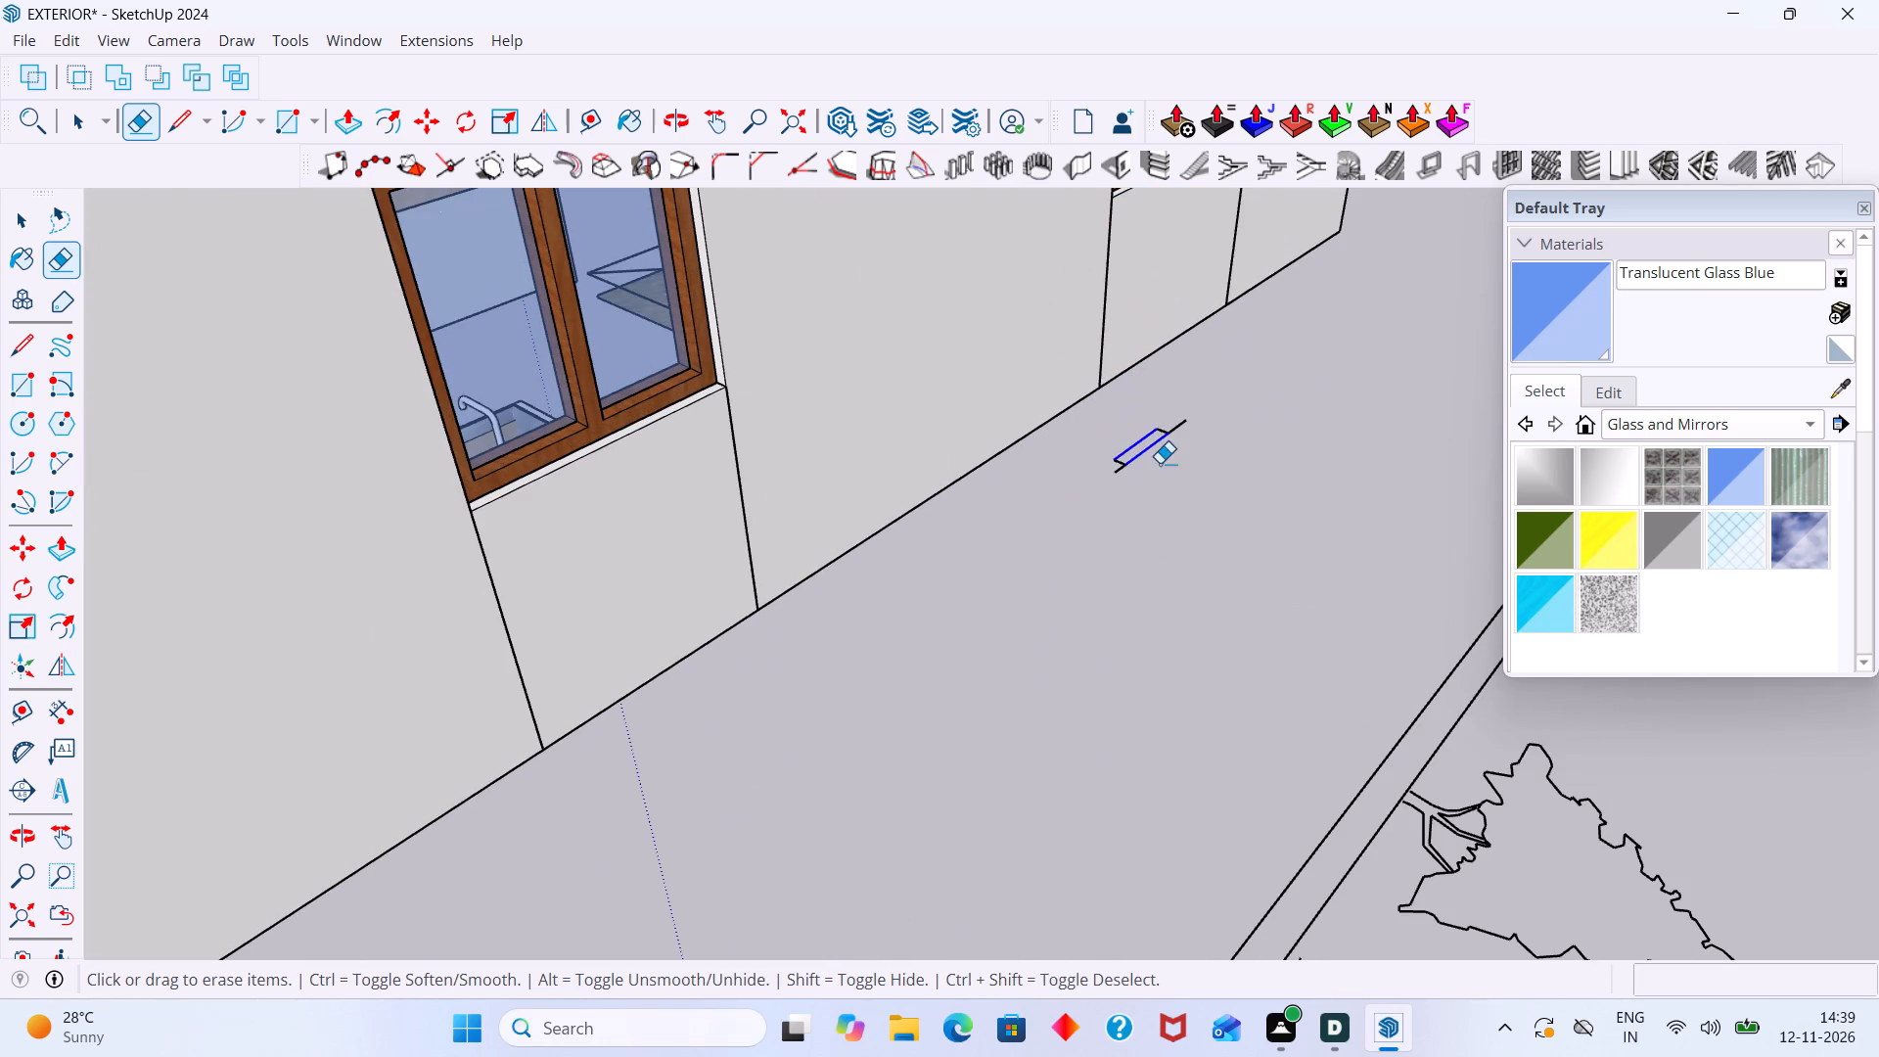
{"action": "left_click_drag", "start_coordinate": [1160, 463], "coordinate": [1159, 428]}
{"action": "left_click_drag", "start_coordinate": [1179, 420], "coordinate": [1137, 468]}
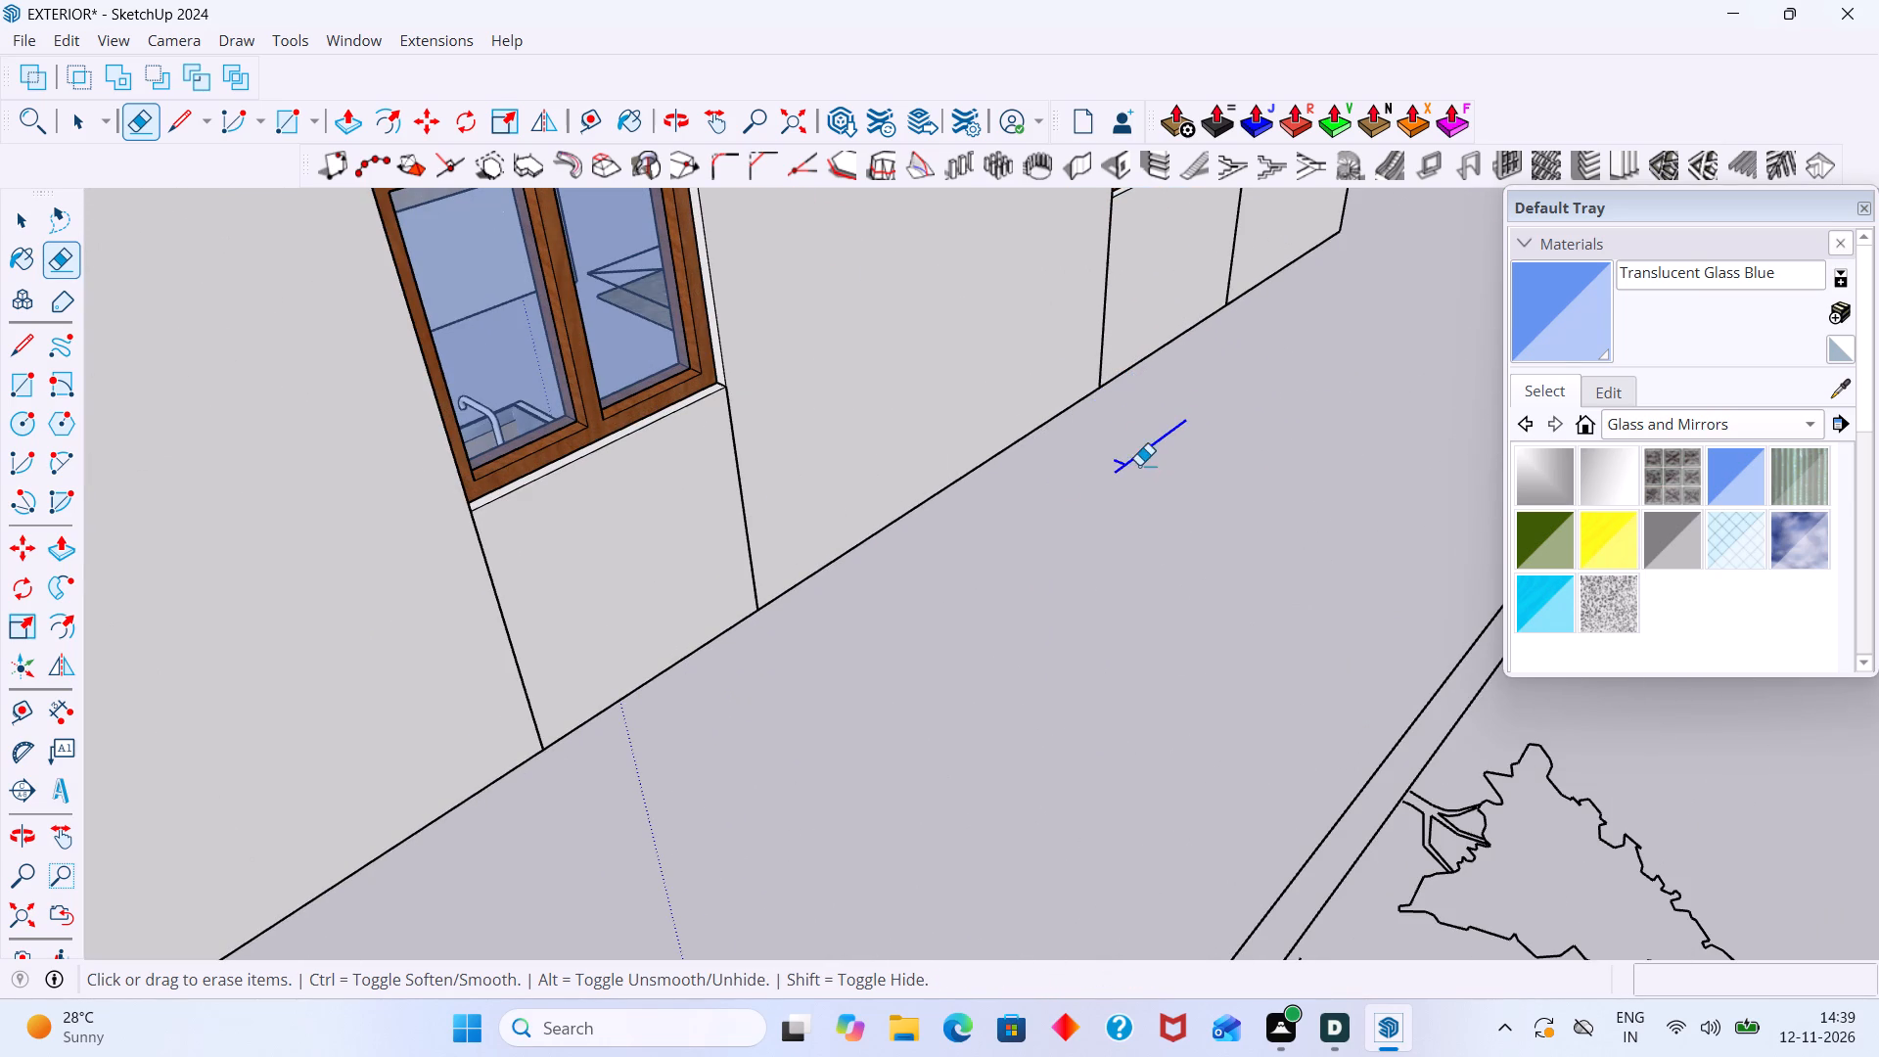
Examine the house and site from all sides for leftover plan linework and unfinished walls or openings.
{"action": "scroll", "coordinate": [1142, 458], "scroll_direction": "down", "scroll_amount": 15}
{"action": "middle_click_drag", "start_coordinate": [1104, 516], "coordinate": [1421, 709]}
{"action": "middle_click_drag", "start_coordinate": [1368, 620], "coordinate": [1306, 701]}
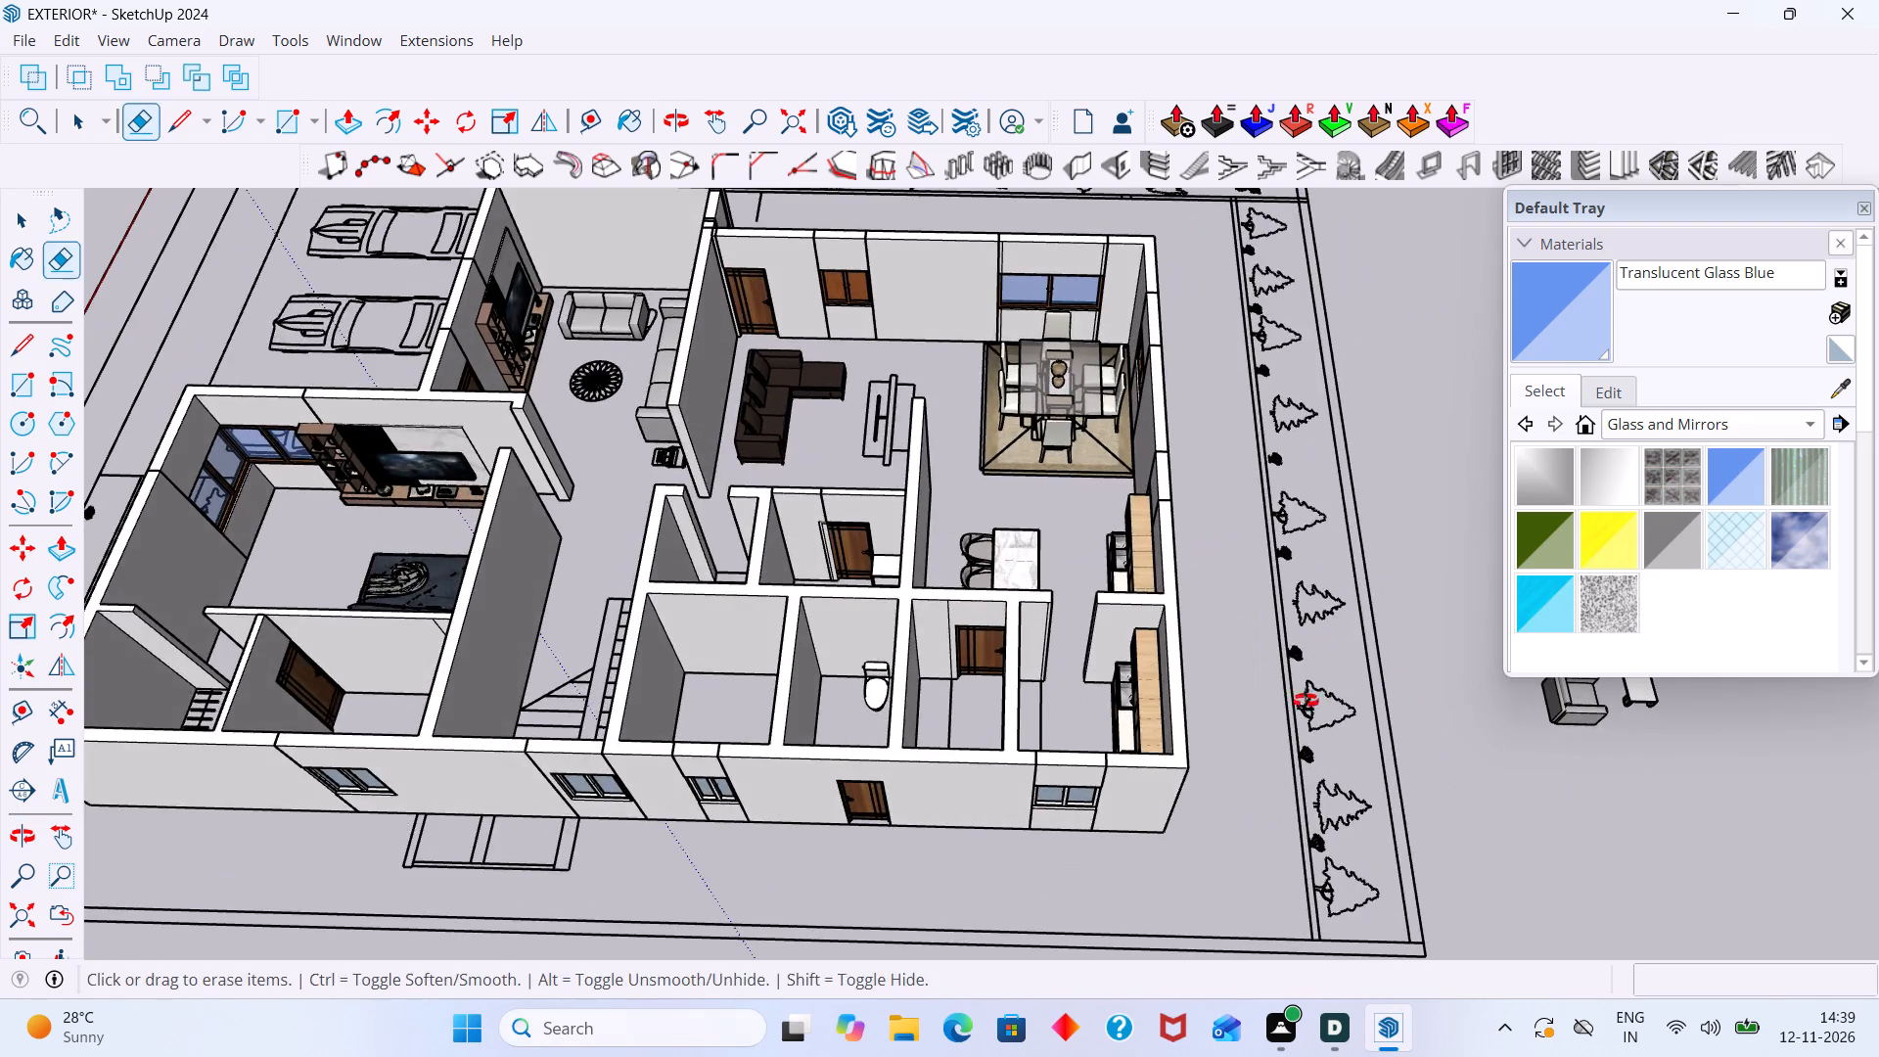
{"action": "middle_click_drag", "start_coordinate": [1306, 701], "coordinate": [978, 700]}
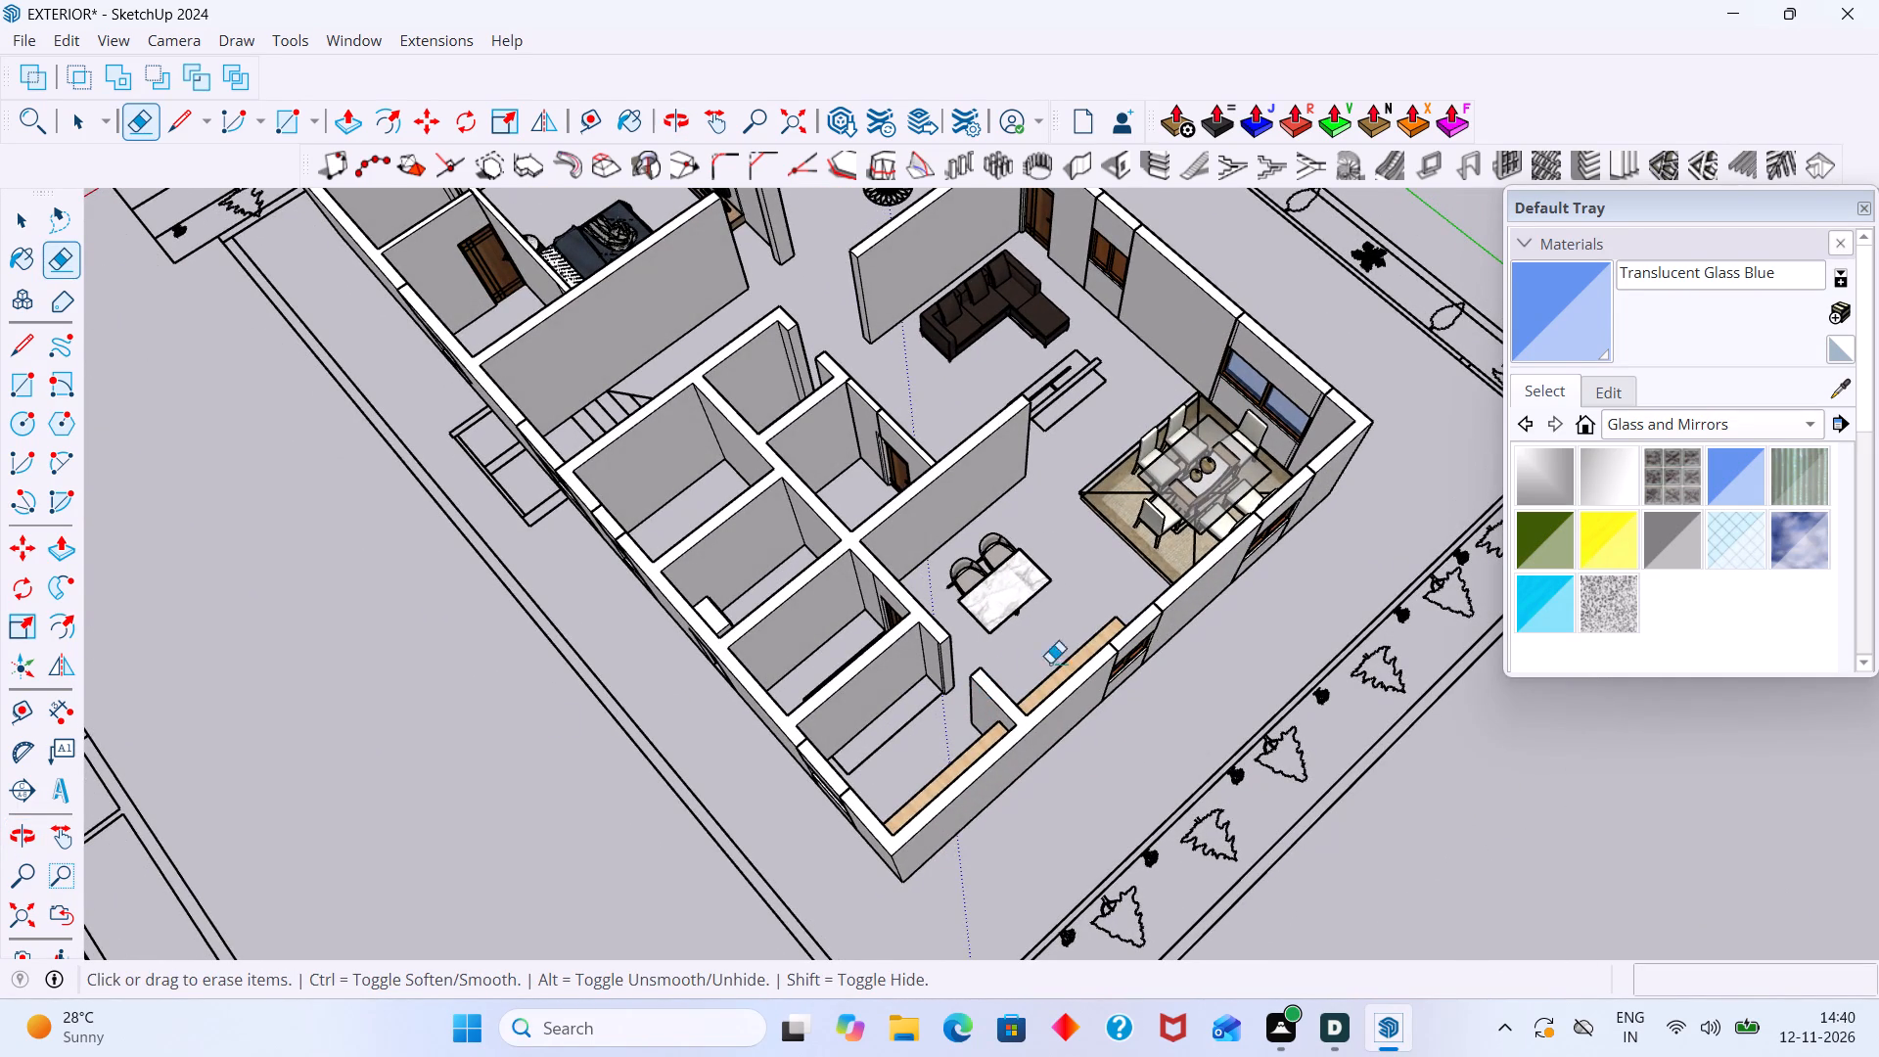
{"action": "scroll", "coordinate": [976, 588], "scroll_direction": "down", "scroll_amount": 7}
{"action": "middle_click_drag", "start_coordinate": [992, 584], "coordinate": [612, 458]}
{"action": "scroll", "coordinate": [1298, 599], "scroll_direction": "up", "scroll_amount": 5}
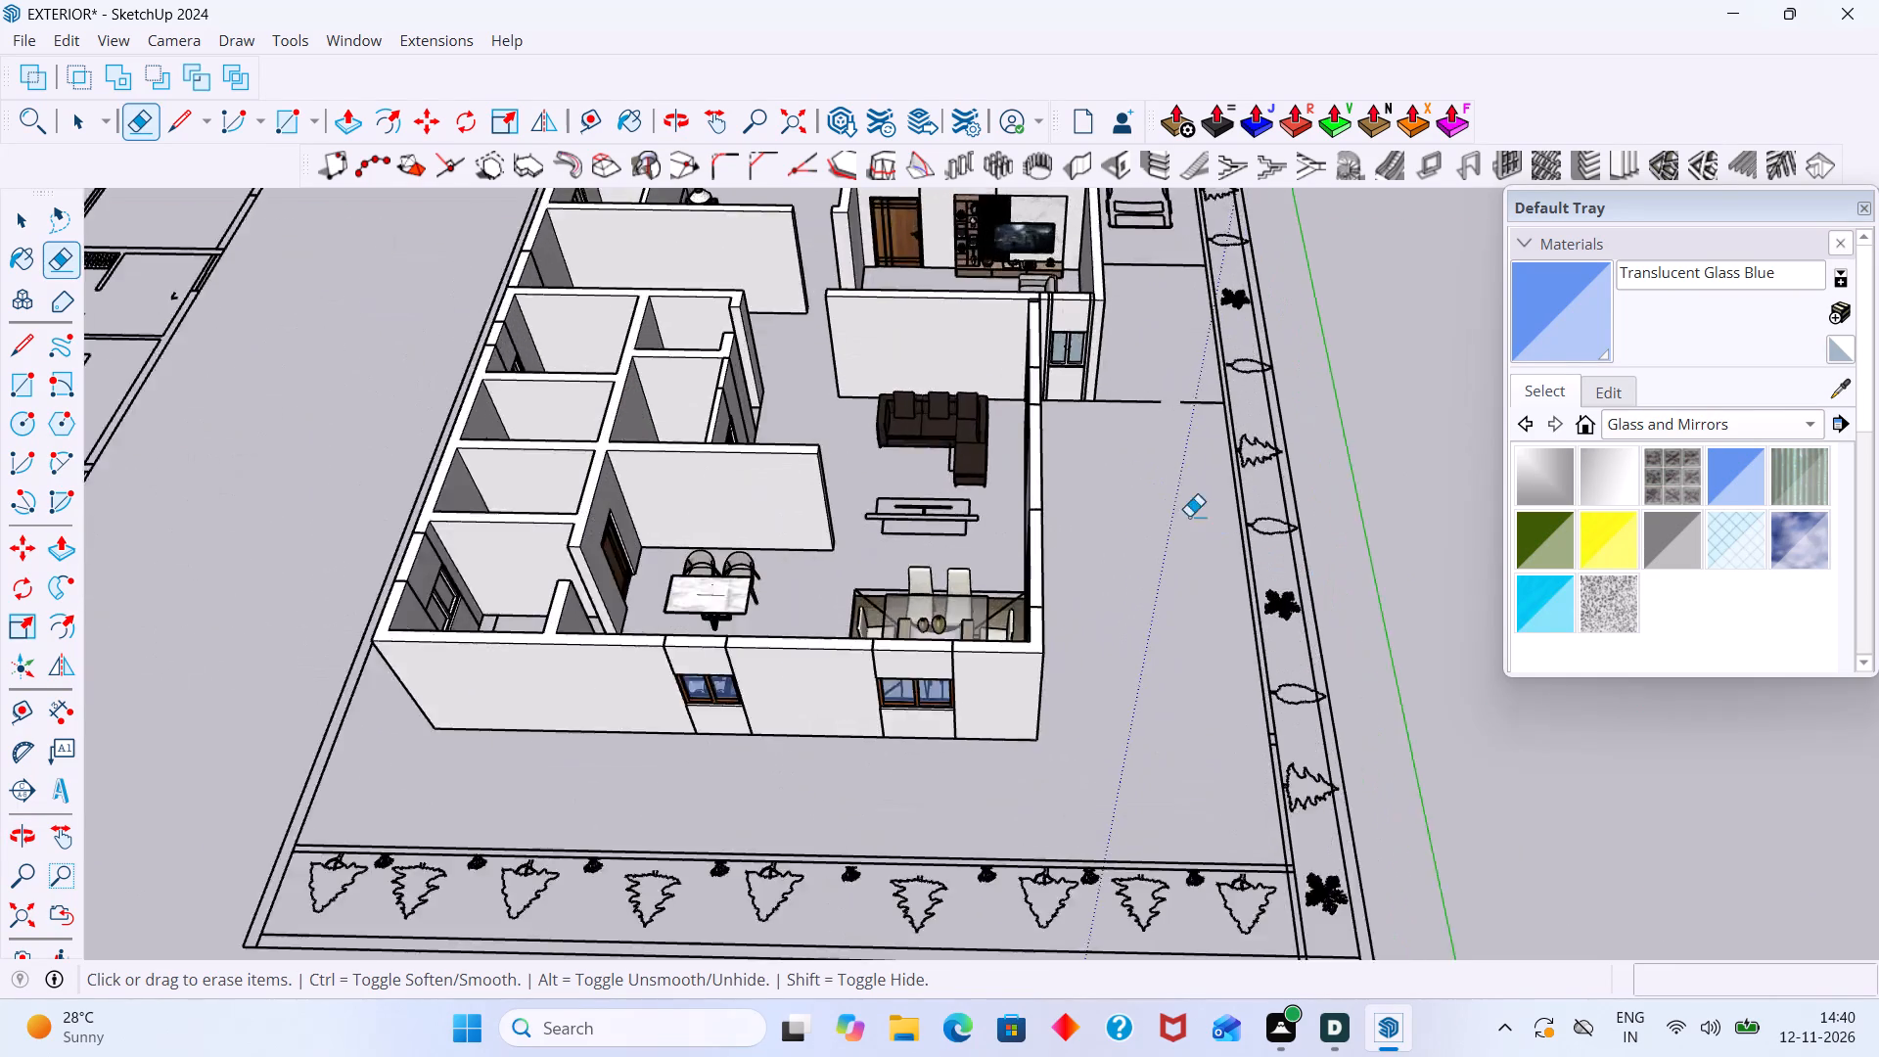
{"action": "scroll", "coordinate": [1189, 516], "scroll_direction": "up", "scroll_amount": 5}
{"action": "scroll", "coordinate": [1177, 443], "scroll_direction": "down", "scroll_amount": 3}
{"action": "middle_click_drag", "start_coordinate": [1179, 436], "coordinate": [1081, 867]}
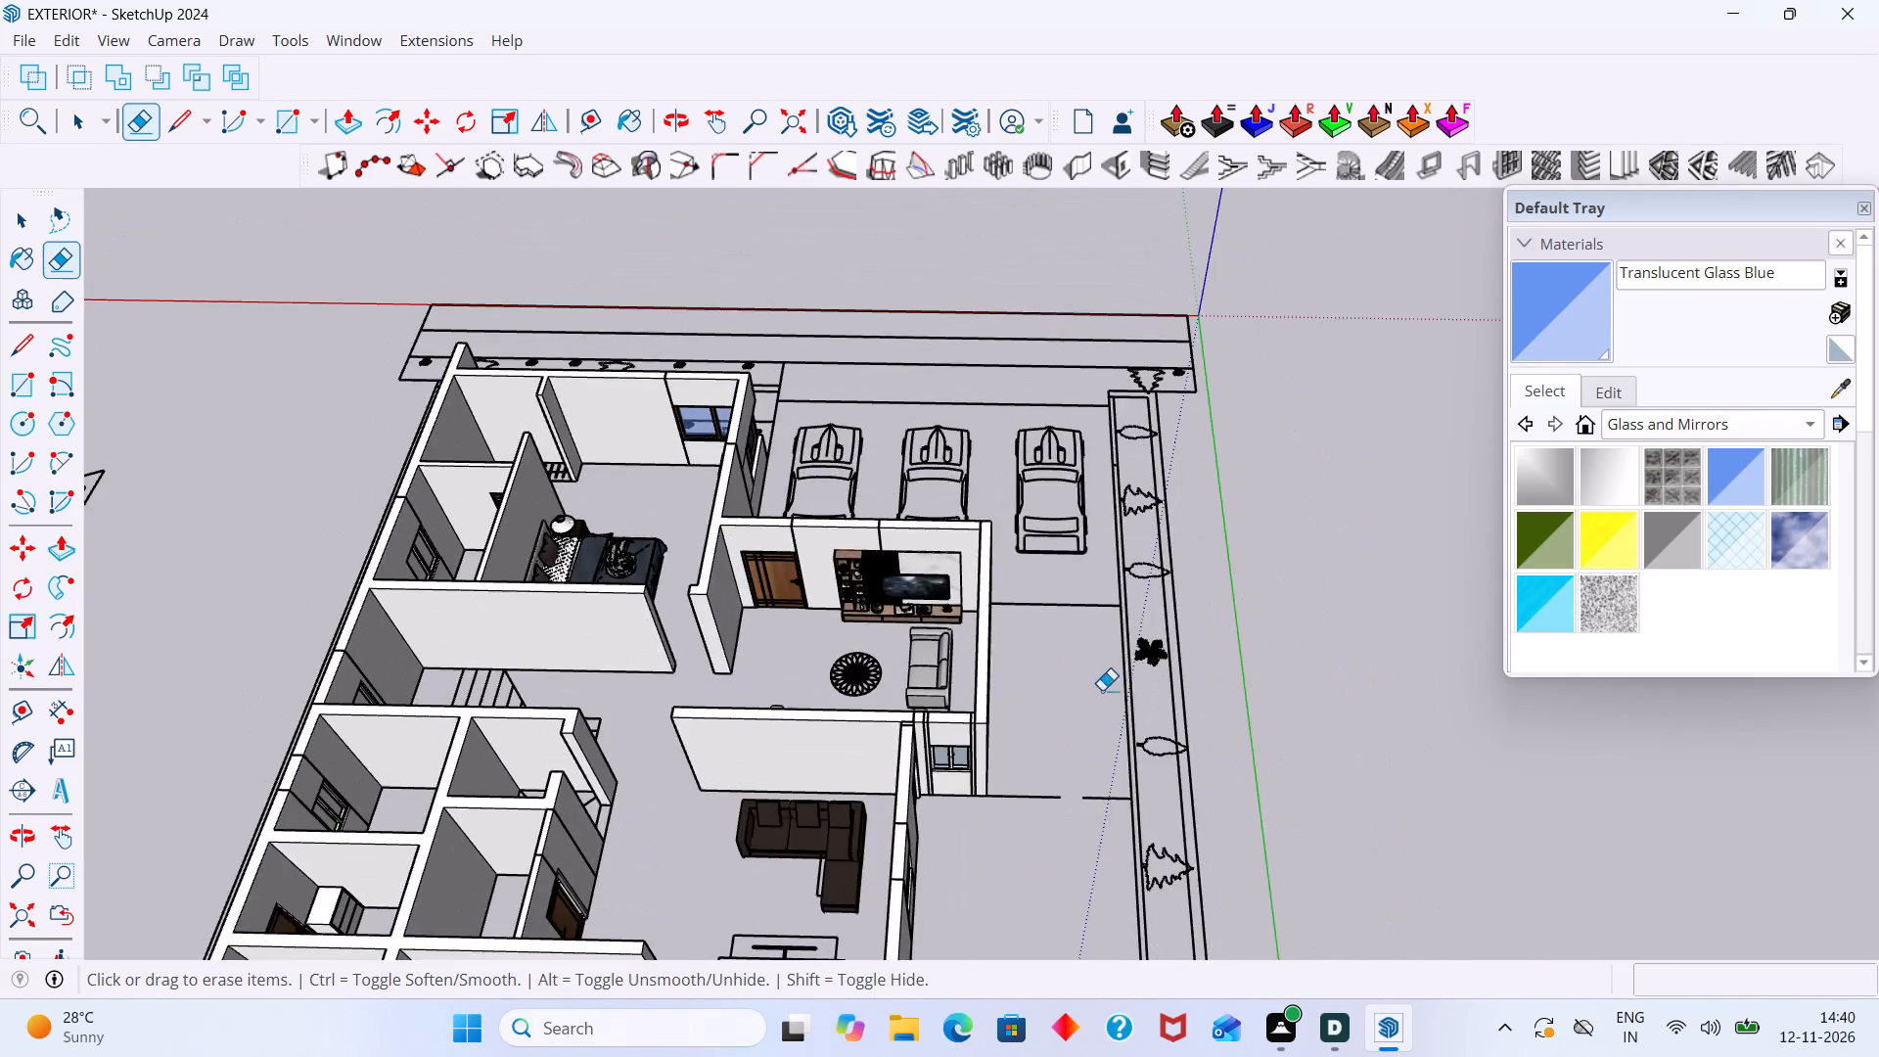
{"action": "scroll", "coordinate": [1087, 658], "scroll_direction": "up", "scroll_amount": 11}
{"action": "middle_click_drag", "start_coordinate": [996, 566], "coordinate": [1315, 905]}
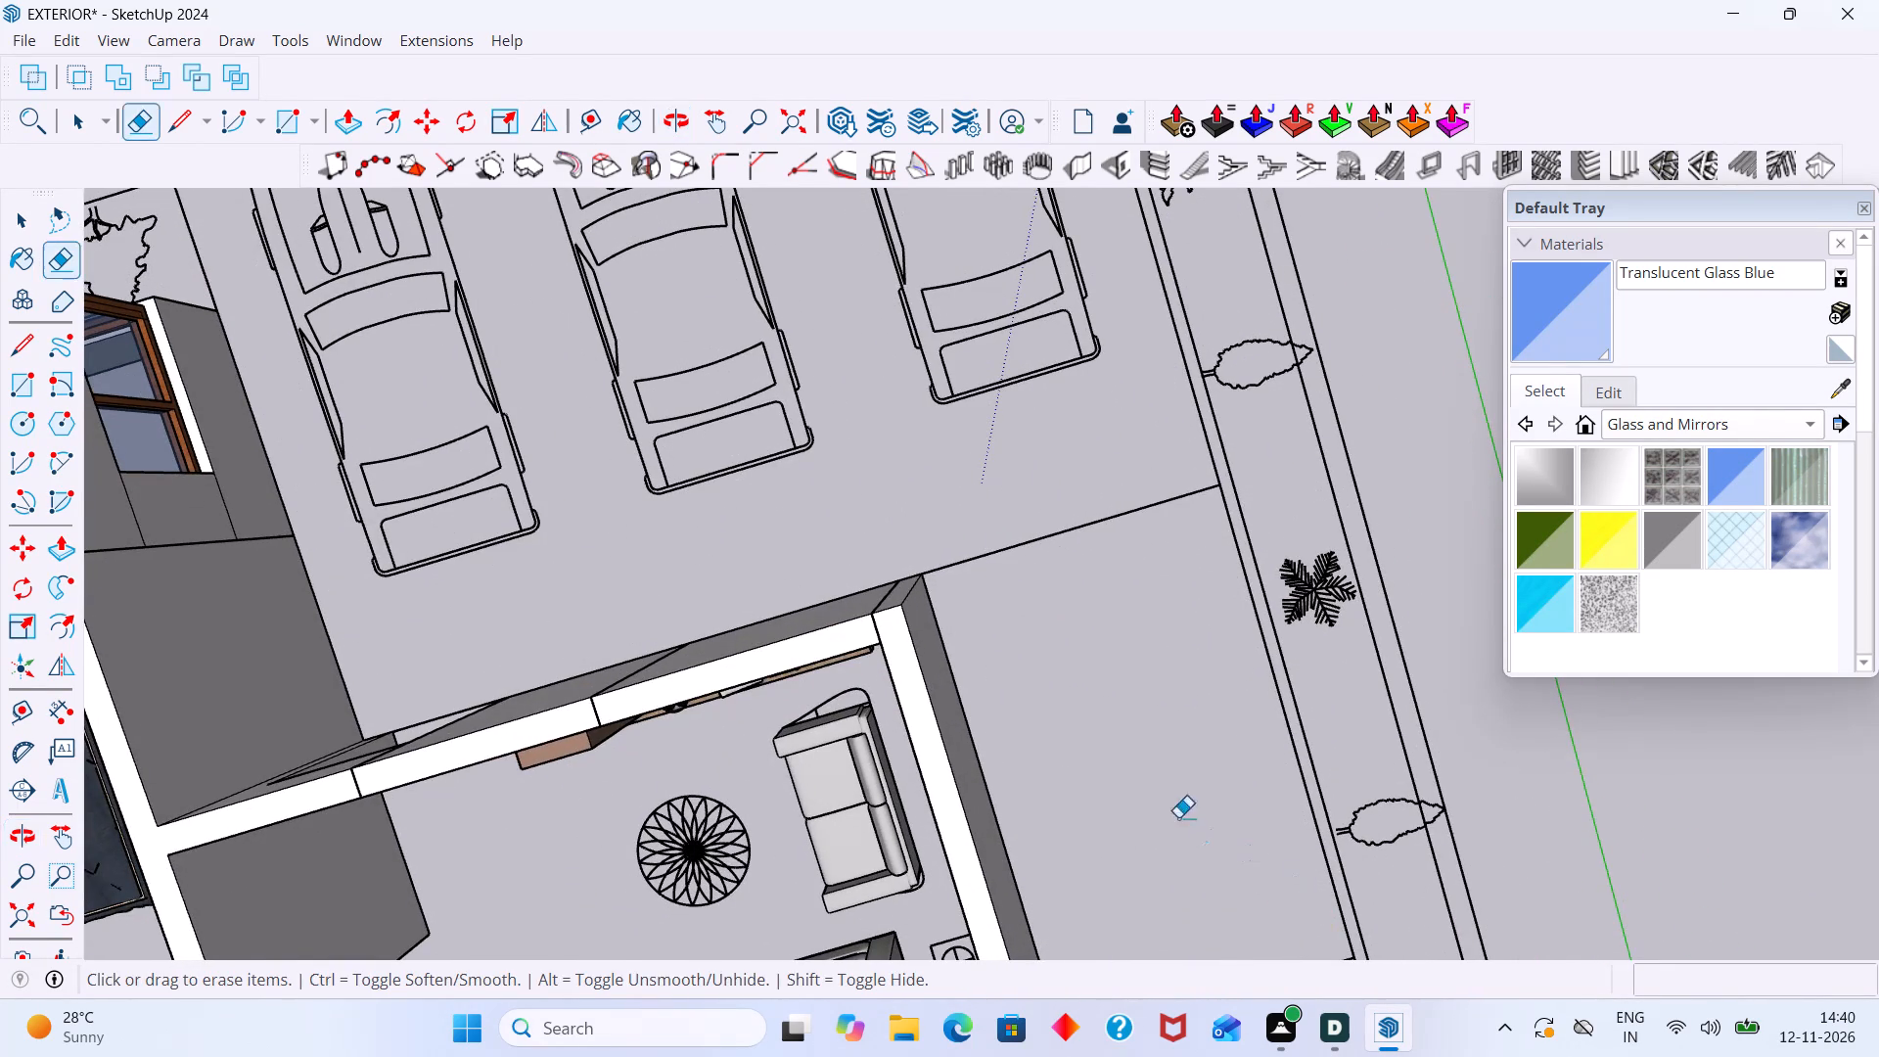
{"action": "scroll", "coordinate": [1178, 829], "scroll_direction": "down", "scroll_amount": 12}
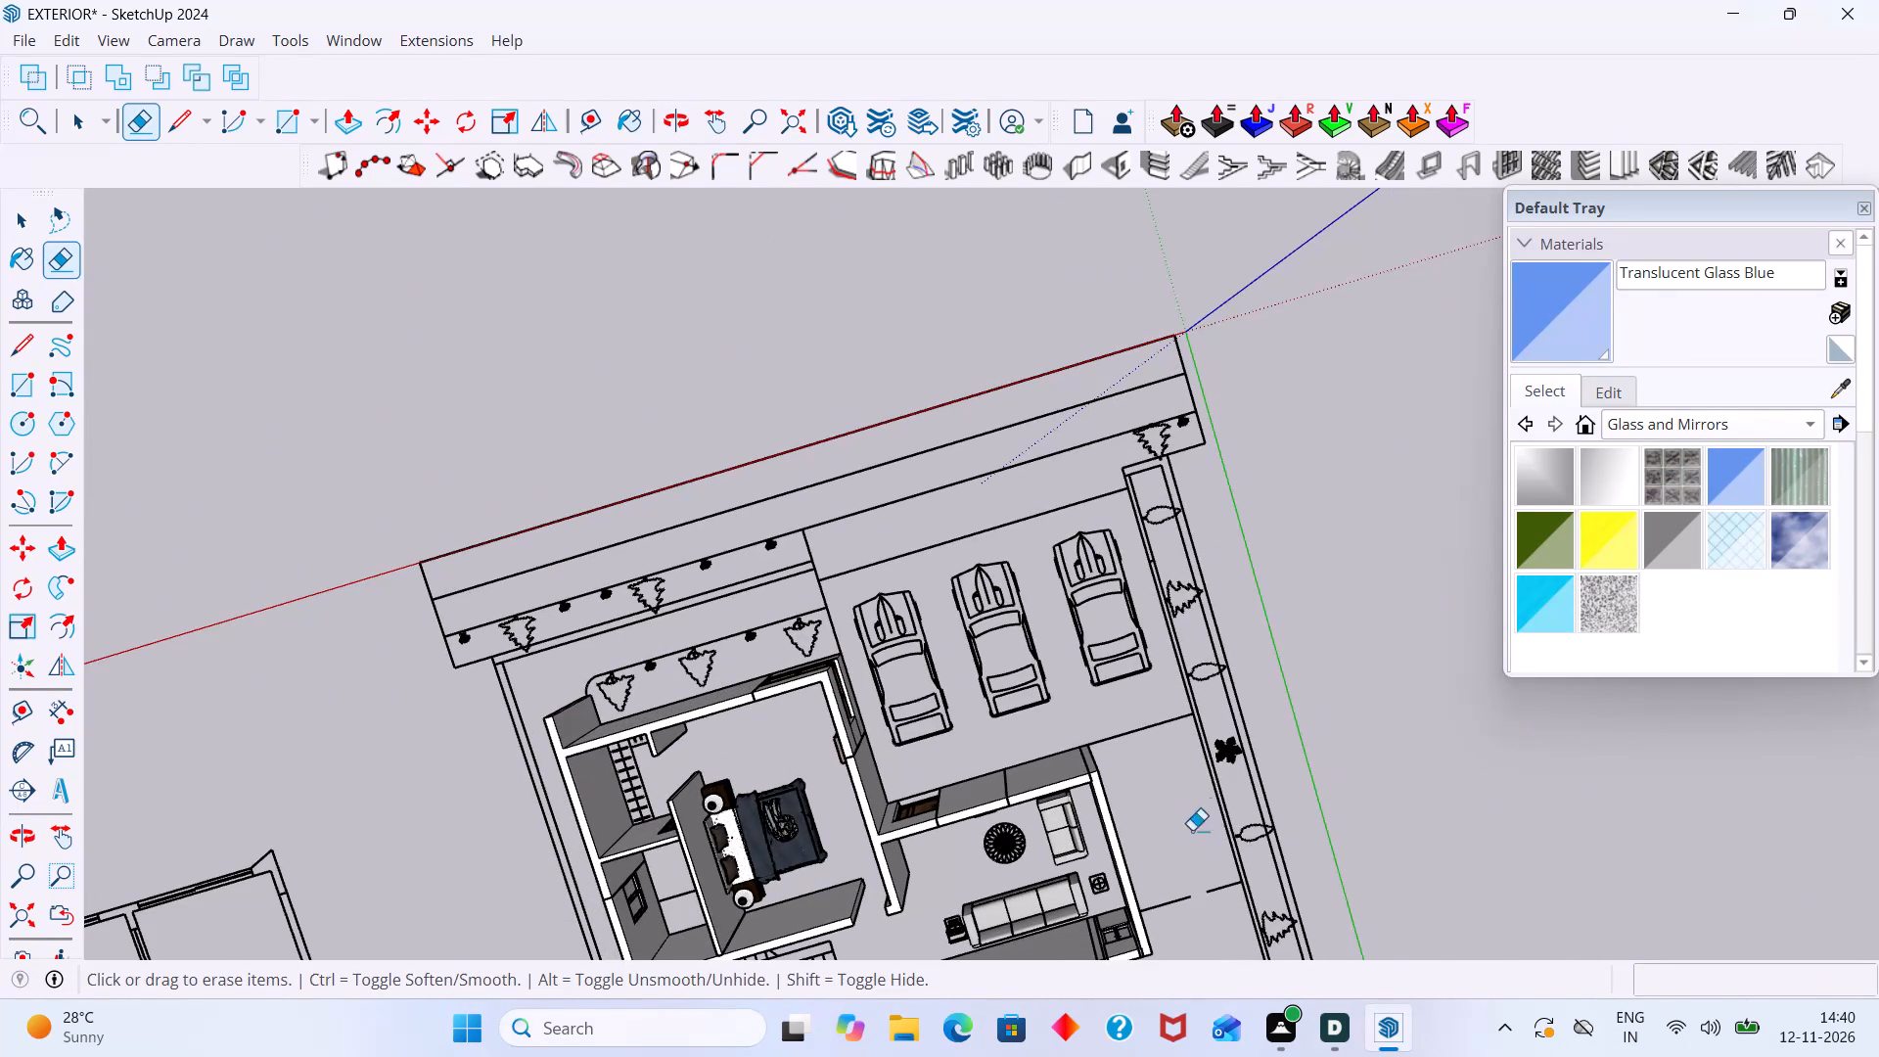
{"action": "scroll", "coordinate": [1165, 734], "scroll_direction": "down", "scroll_amount": 10}
{"action": "middle_click_drag", "start_coordinate": [990, 760], "coordinate": [954, 447]}
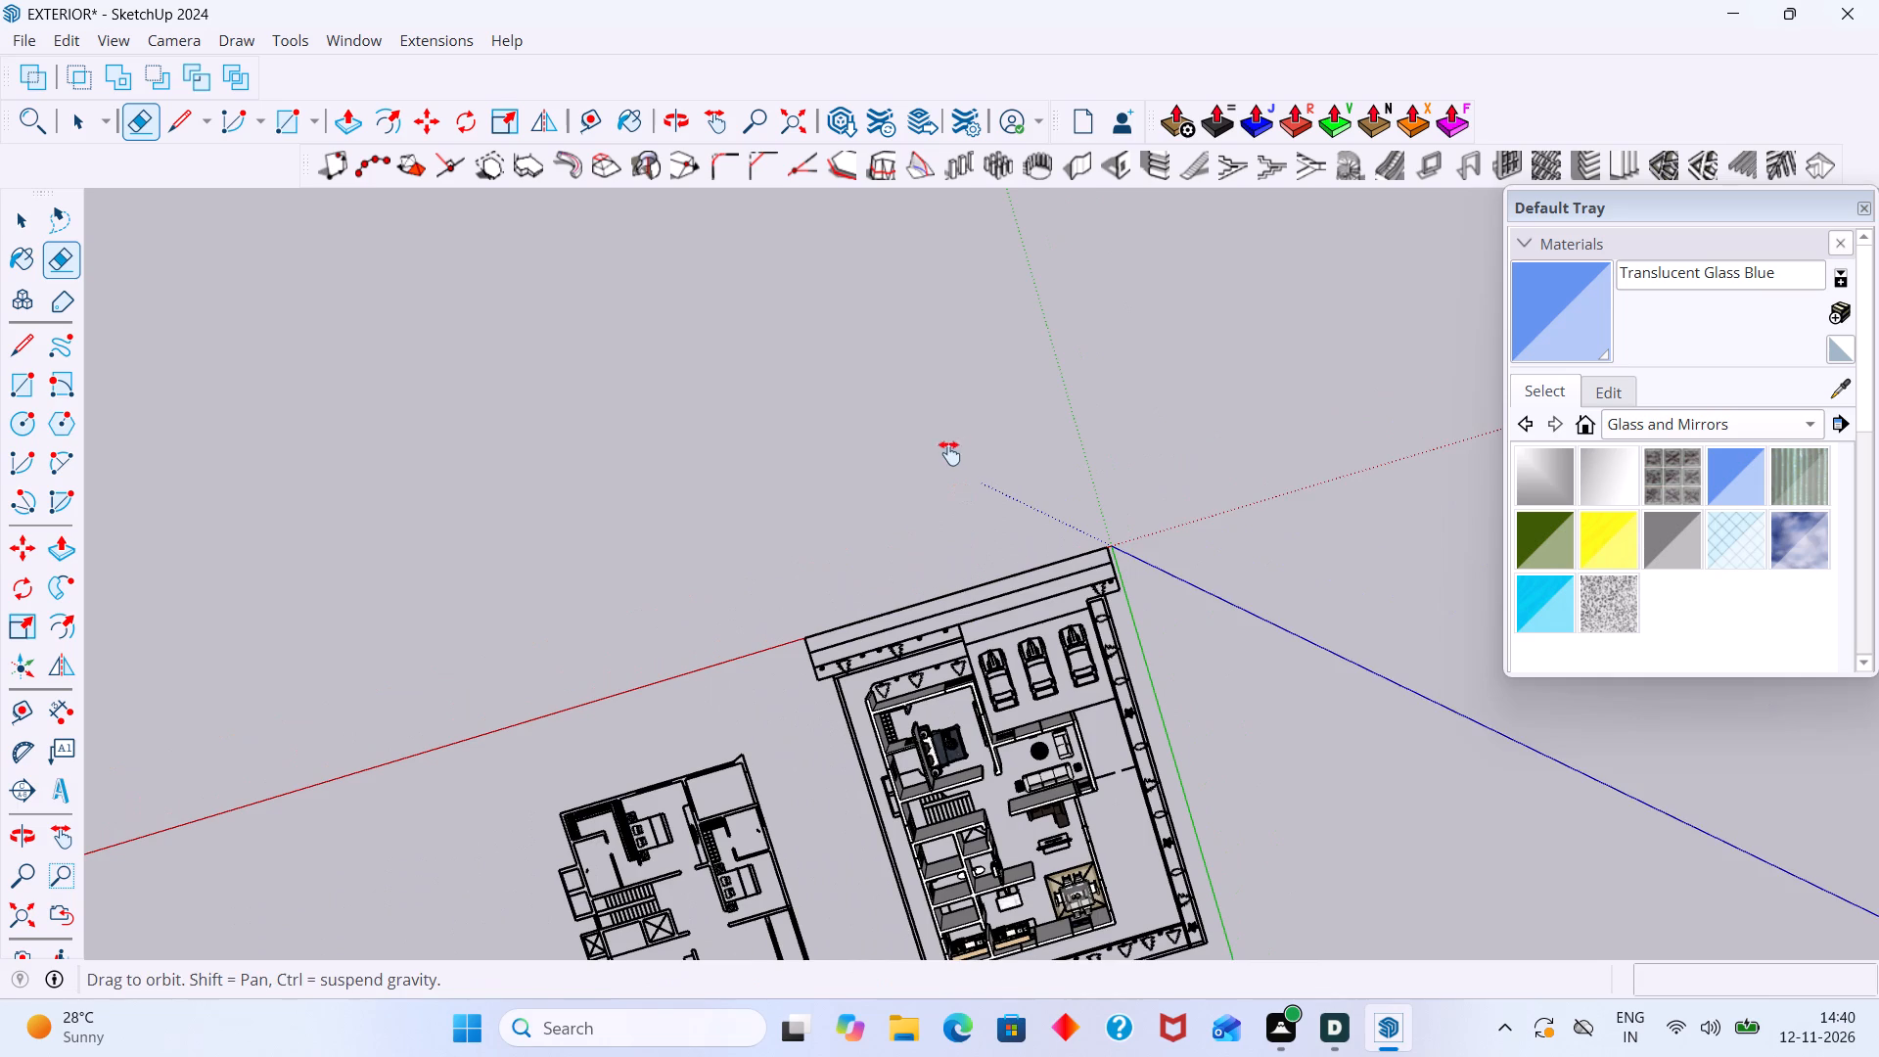
{"action": "middle_click_drag", "start_coordinate": [832, 874], "coordinate": [800, 653], "text": "shift"}
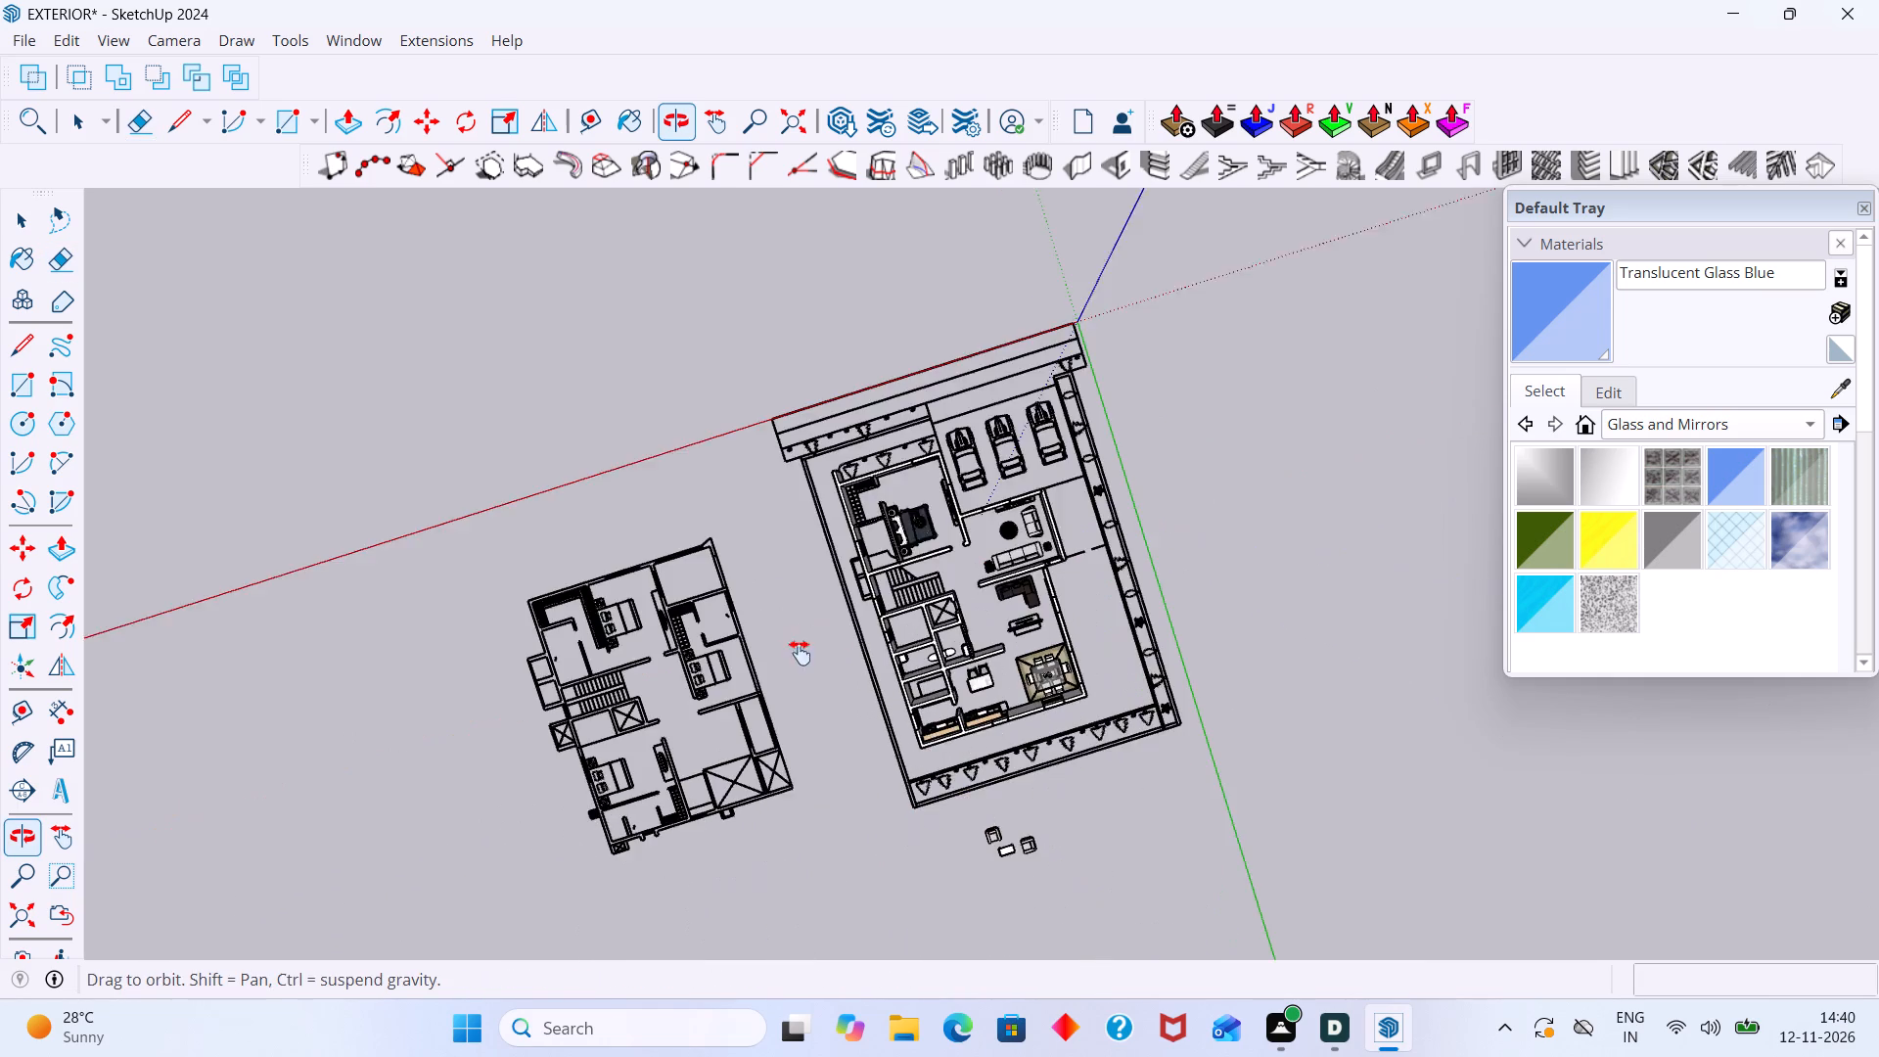
{"action": "middle_click_drag", "start_coordinate": [800, 653], "coordinate": [796, 622], "text": "shift"}
{"action": "scroll", "coordinate": [795, 624], "scroll_direction": "up", "scroll_amount": 8}
{"action": "middle_click_drag", "start_coordinate": [894, 674], "coordinate": [925, 771], "text": "shift"}
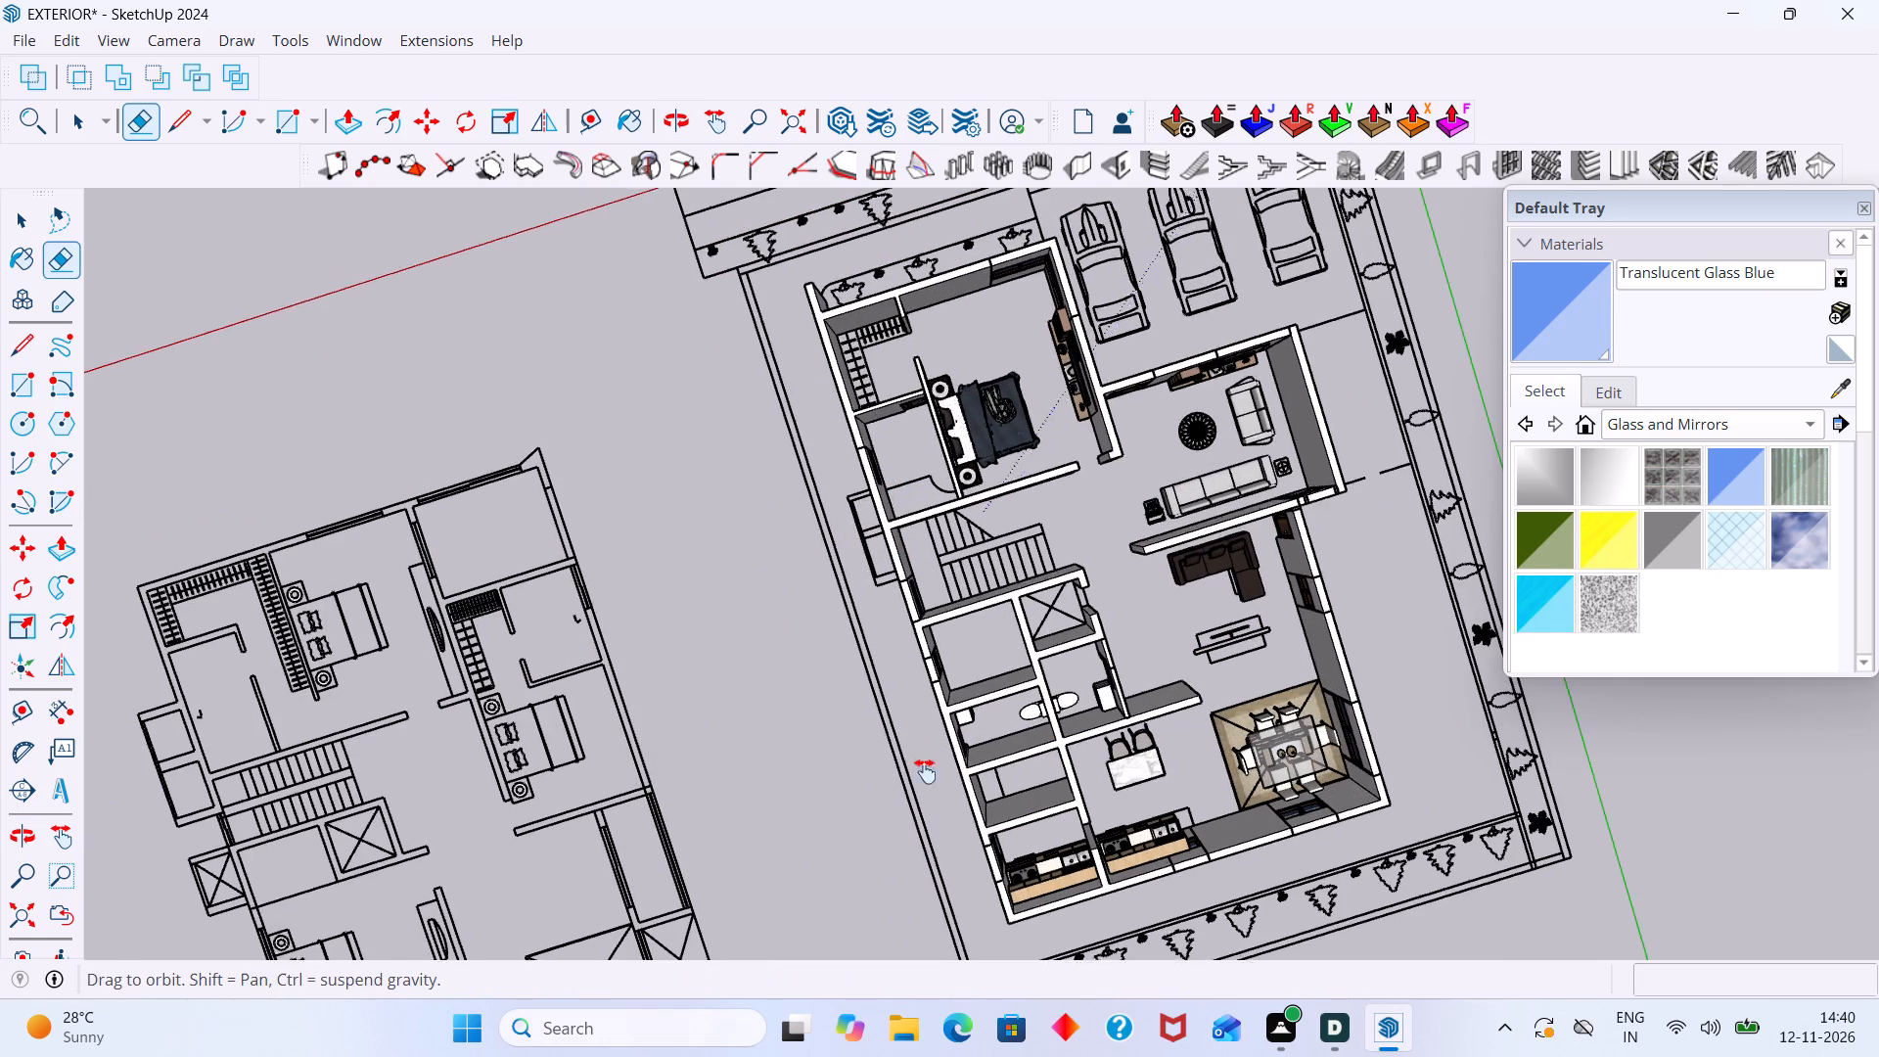
{"action": "middle_click_drag", "start_coordinate": [925, 771], "coordinate": [1208, 590], "text": "shift"}
{"action": "scroll", "coordinate": [1087, 656], "scroll_direction": "up", "scroll_amount": 9}
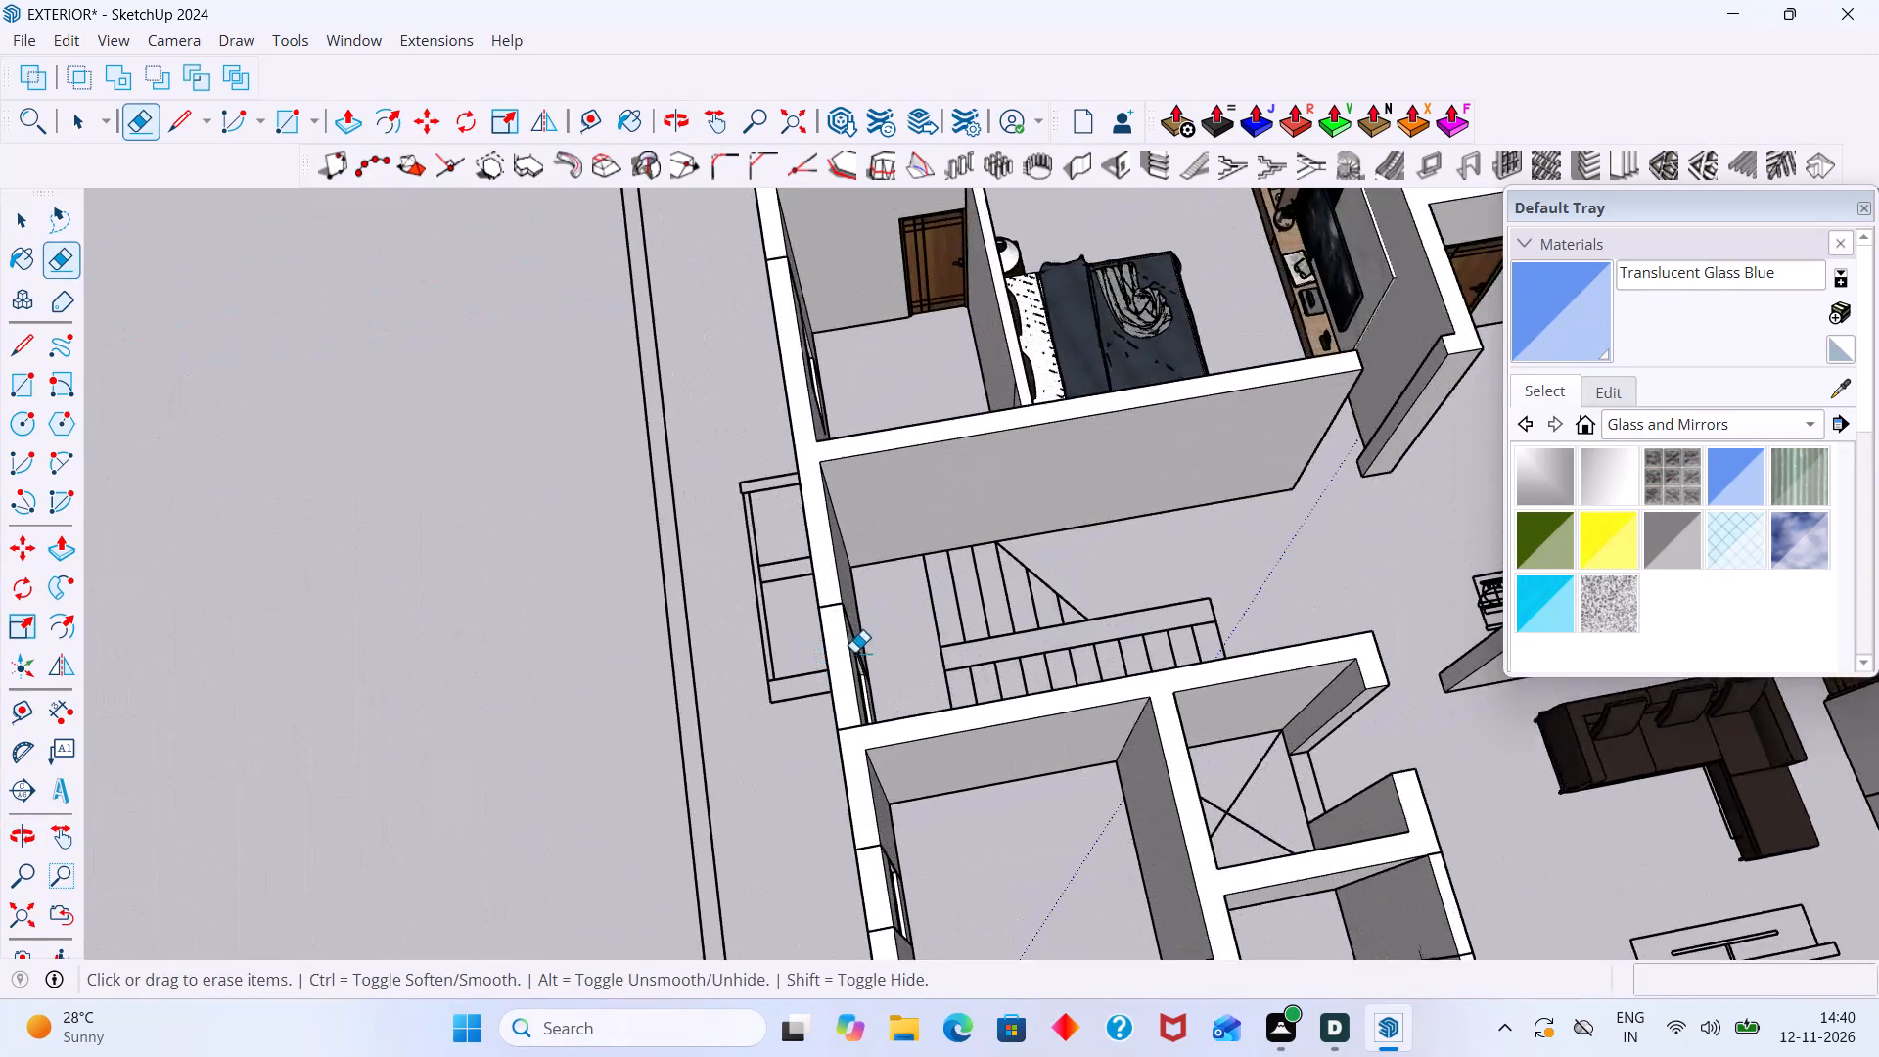
{"action": "middle_click_drag", "start_coordinate": [854, 652], "coordinate": [1268, 535]}
{"action": "scroll", "coordinate": [1296, 522], "scroll_direction": "up", "scroll_amount": 1}
{"action": "scroll", "coordinate": [966, 665], "scroll_direction": "down", "scroll_amount": 9}
{"action": "middle_click_drag", "start_coordinate": [963, 758], "coordinate": [1308, 597]}
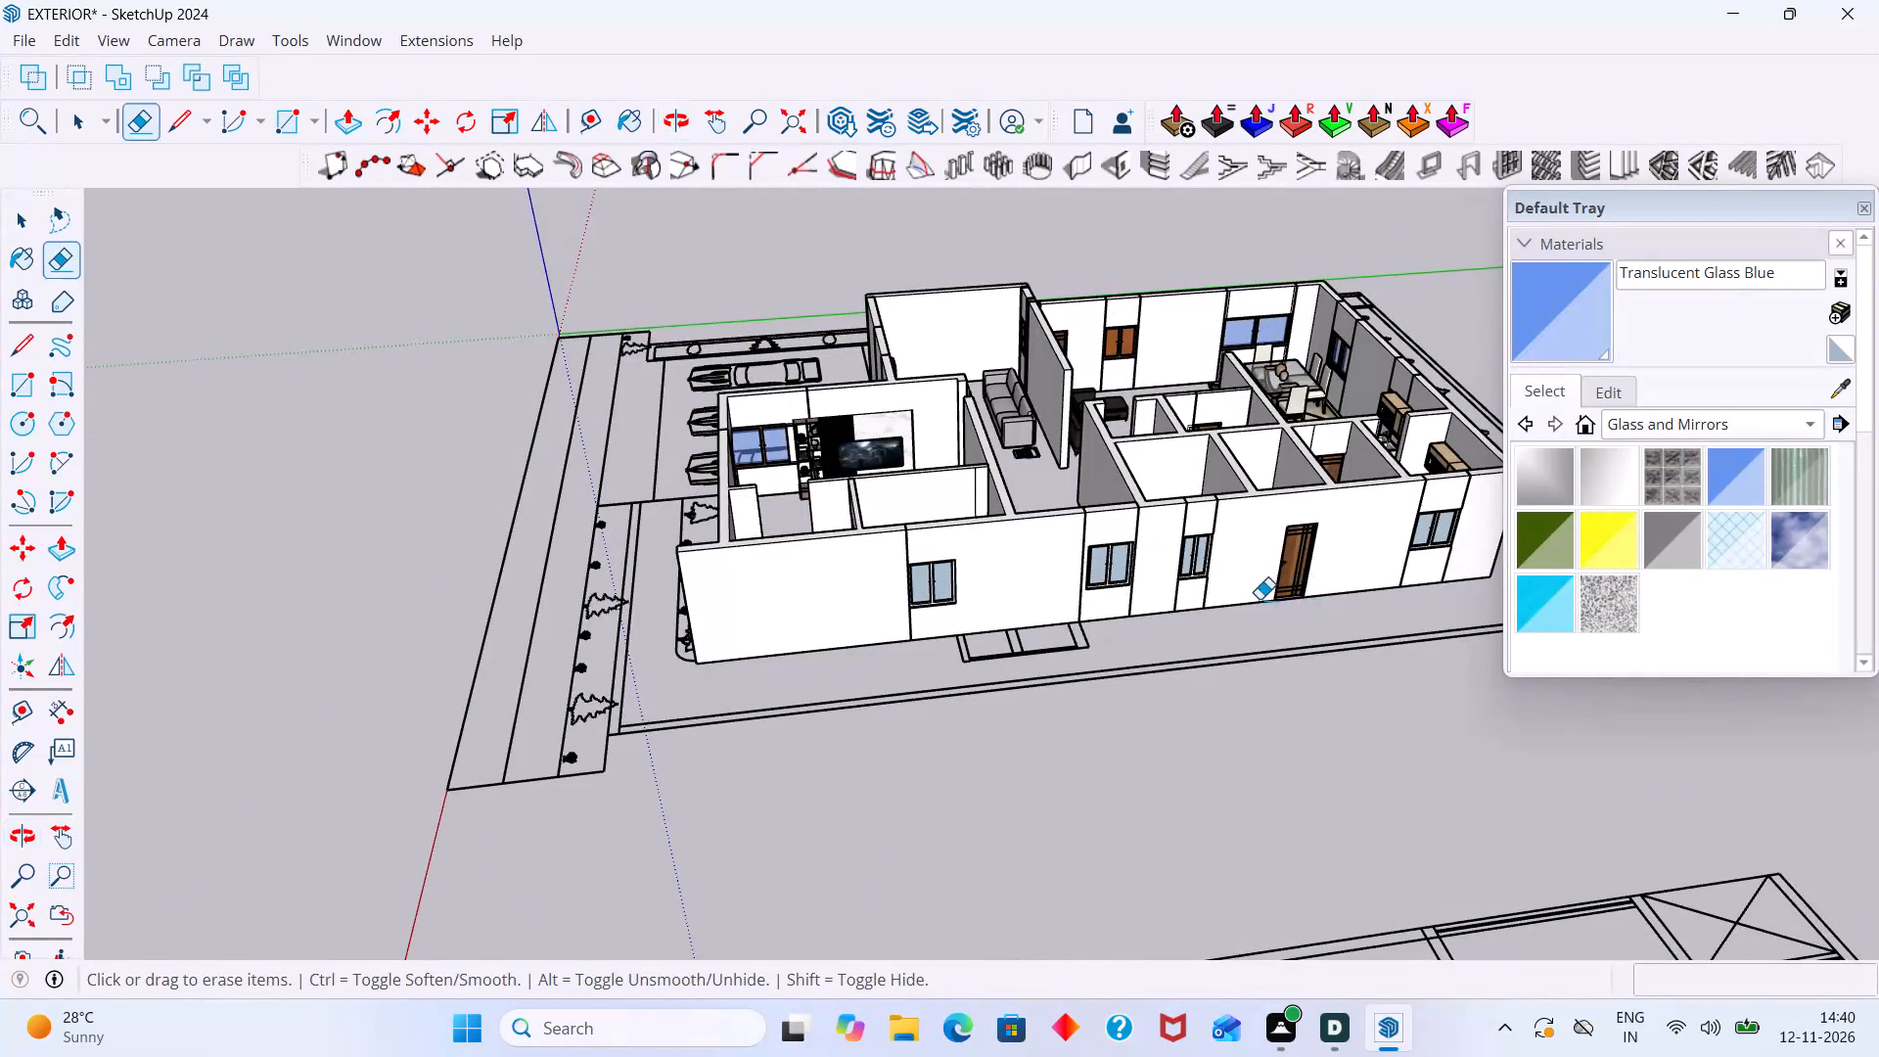
{"action": "key", "text": "space"}
{"action": "scroll", "coordinate": [1174, 604], "scroll_direction": "up", "scroll_amount": 3}
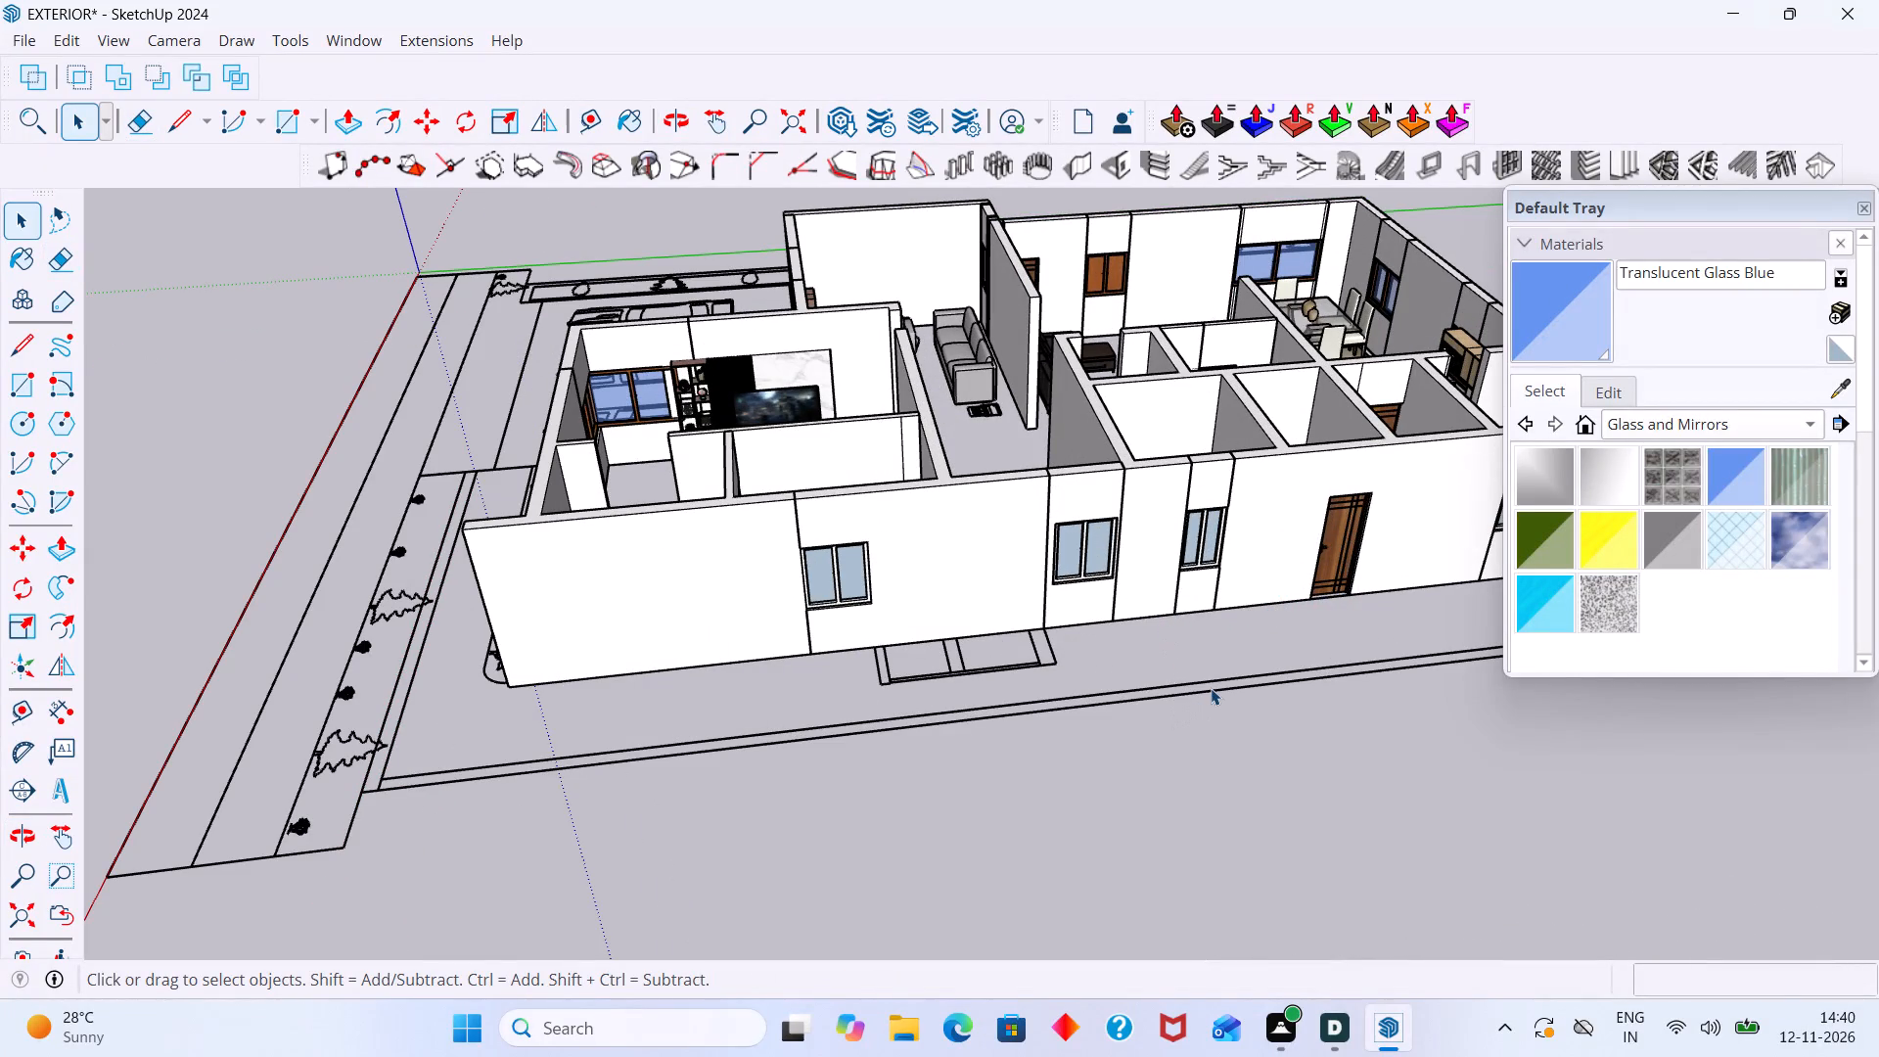
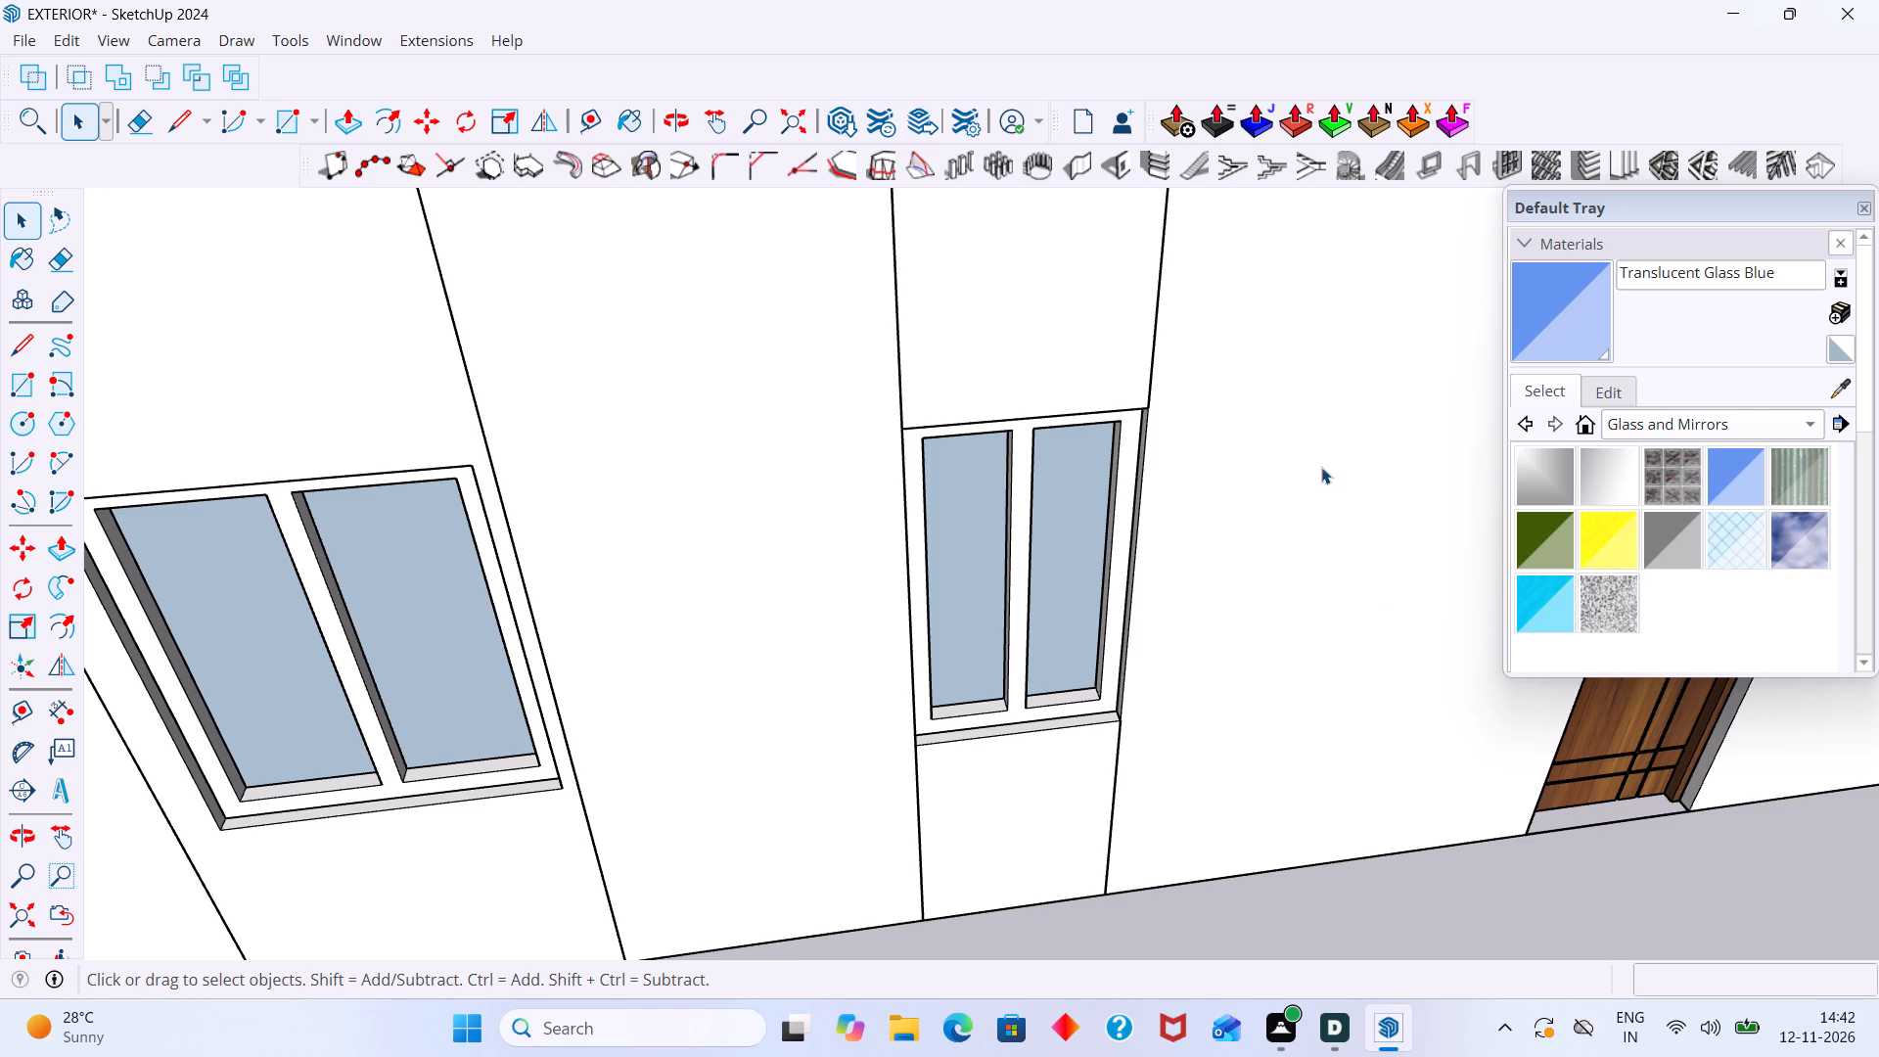
Paint the three two-pane windows on one side of the wooden door in the rear wall with Wood Cherry Original.
{"action": "left_click", "coordinate": [1810, 424]}
{"action": "left_click", "coordinate": [1567, 633]}
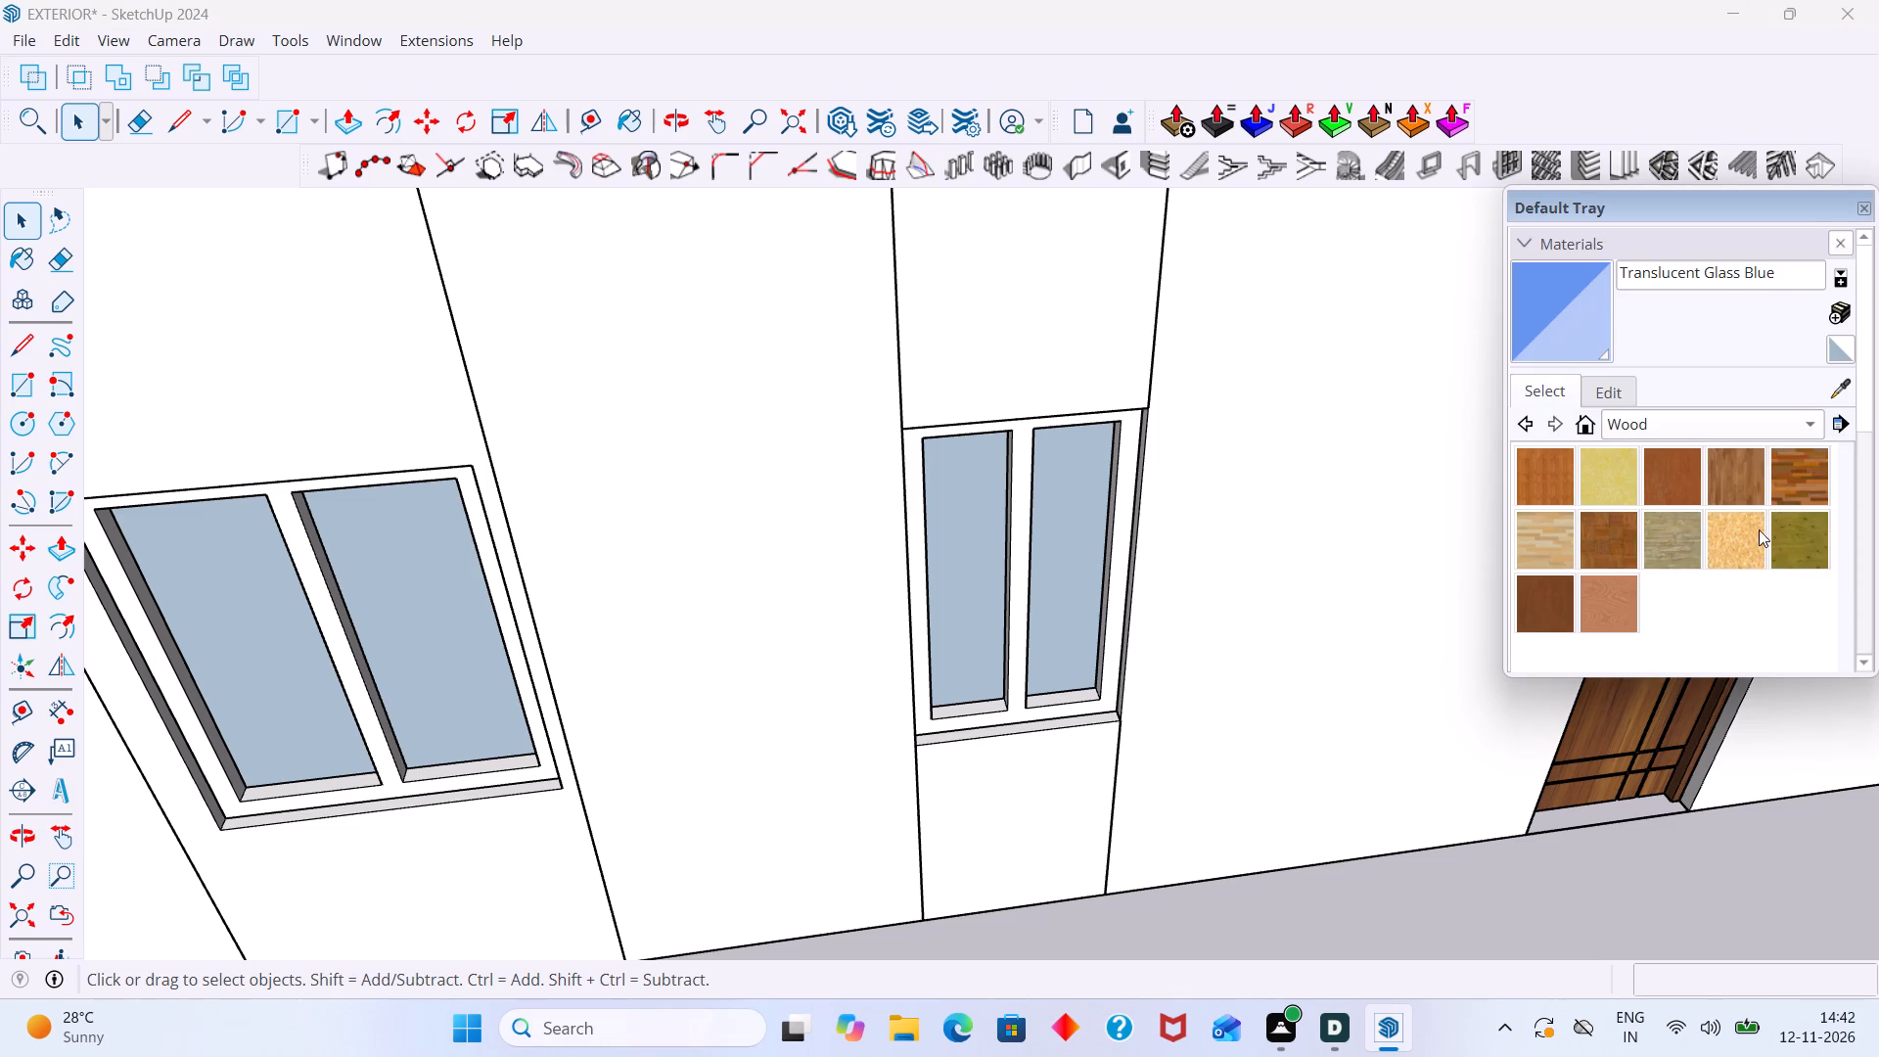
{"action": "left_click", "coordinate": [1671, 481]}
{"action": "left_click", "coordinate": [1109, 557]}
{"action": "scroll", "coordinate": [1033, 554], "scroll_direction": "down", "scroll_amount": 3}
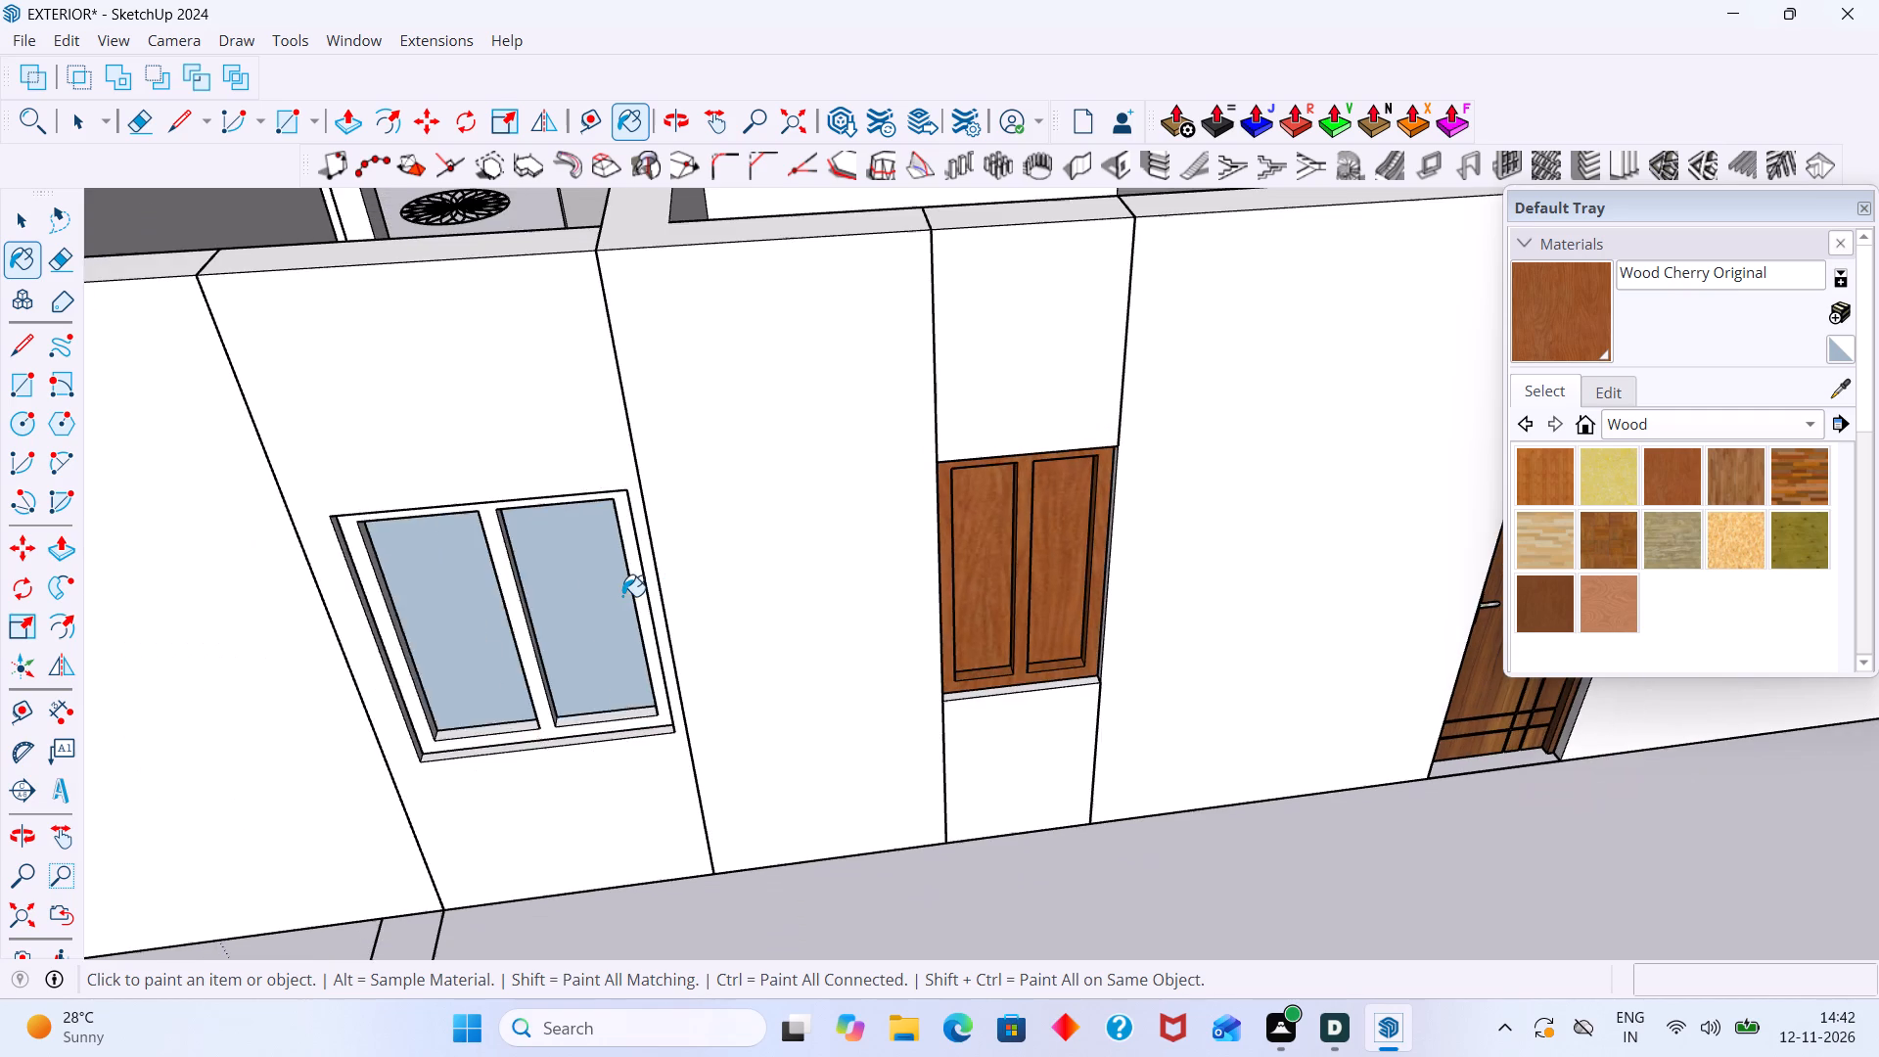
{"action": "left_click", "coordinate": [622, 596]}
{"action": "scroll", "coordinate": [613, 594], "scroll_direction": "down", "scroll_amount": 3}
{"action": "middle_click_drag", "start_coordinate": [613, 581], "coordinate": [724, 619]}
{"action": "scroll", "coordinate": [724, 619], "scroll_direction": "down", "scroll_amount": 4}
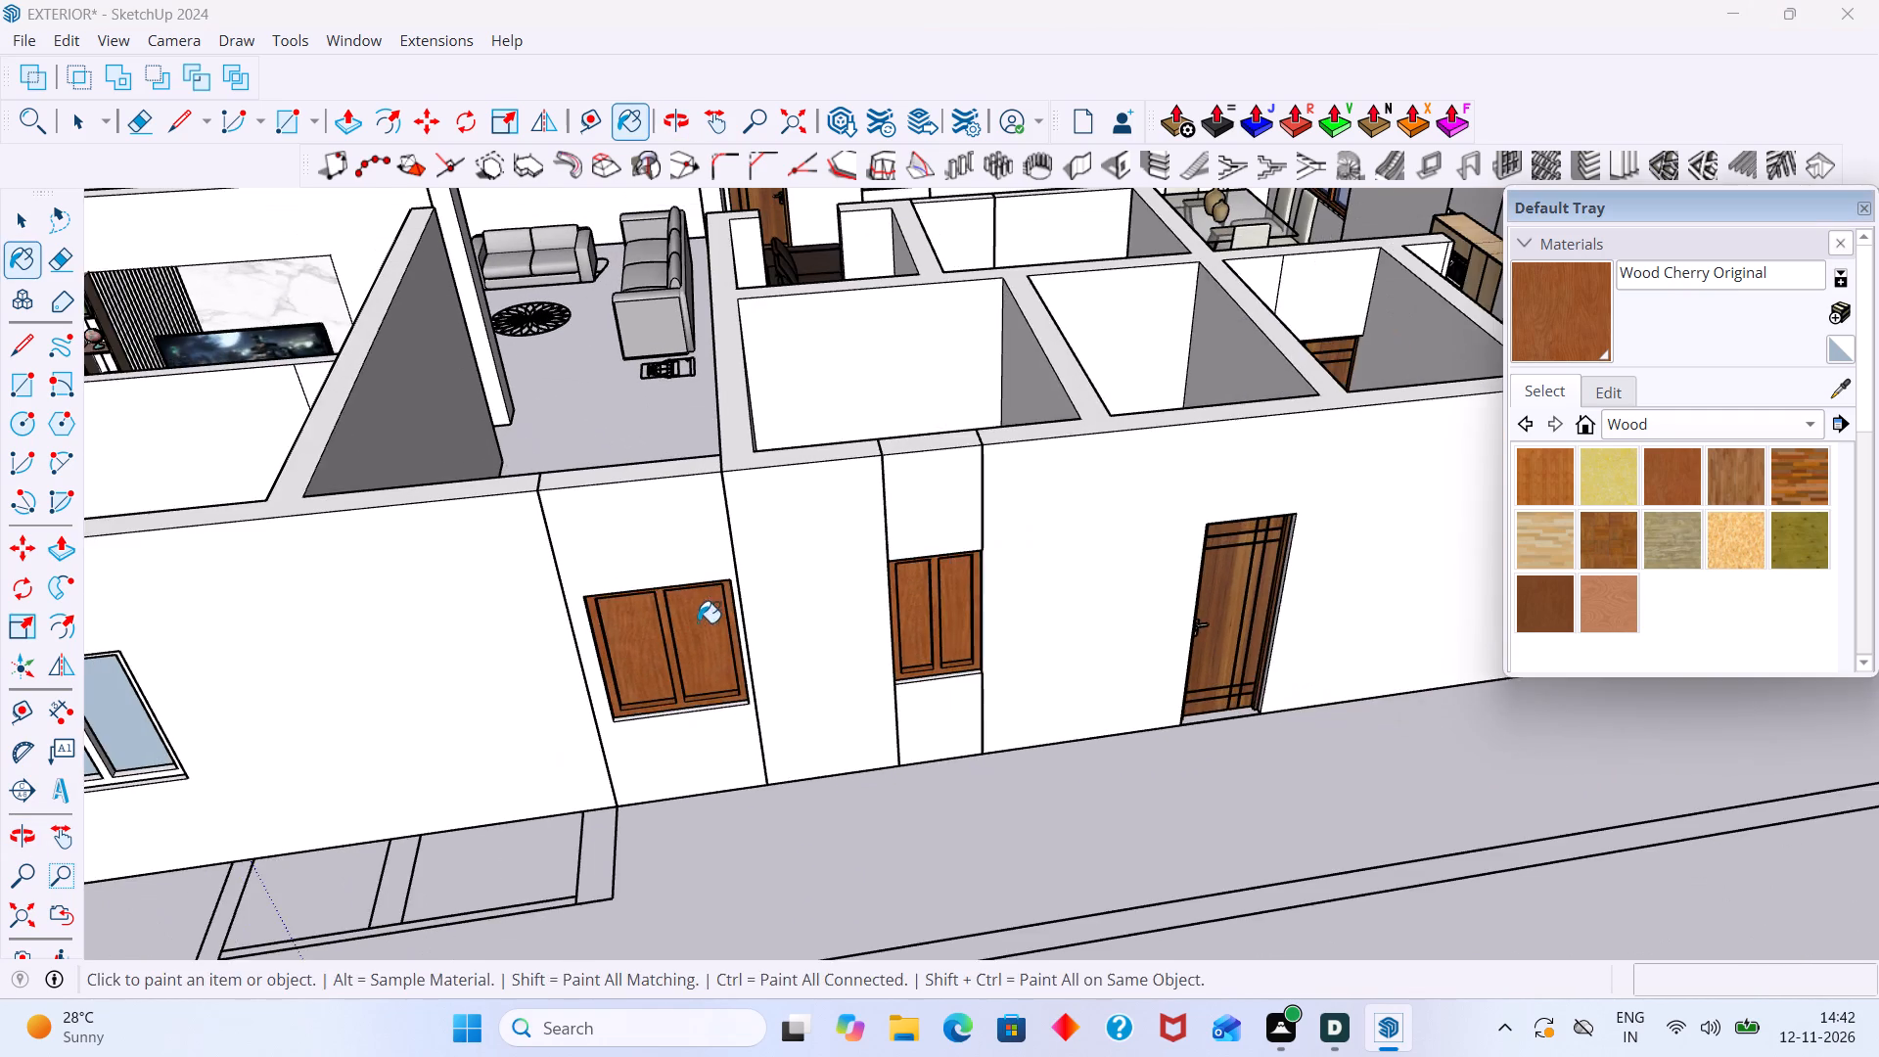
{"action": "middle_click_drag", "start_coordinate": [698, 622], "coordinate": [835, 621]}
{"action": "middle_click_drag", "start_coordinate": [813, 625], "coordinate": [1155, 497]}
{"action": "scroll", "coordinate": [510, 727], "scroll_direction": "up", "scroll_amount": 2}
{"action": "left_click", "coordinate": [676, 711]}
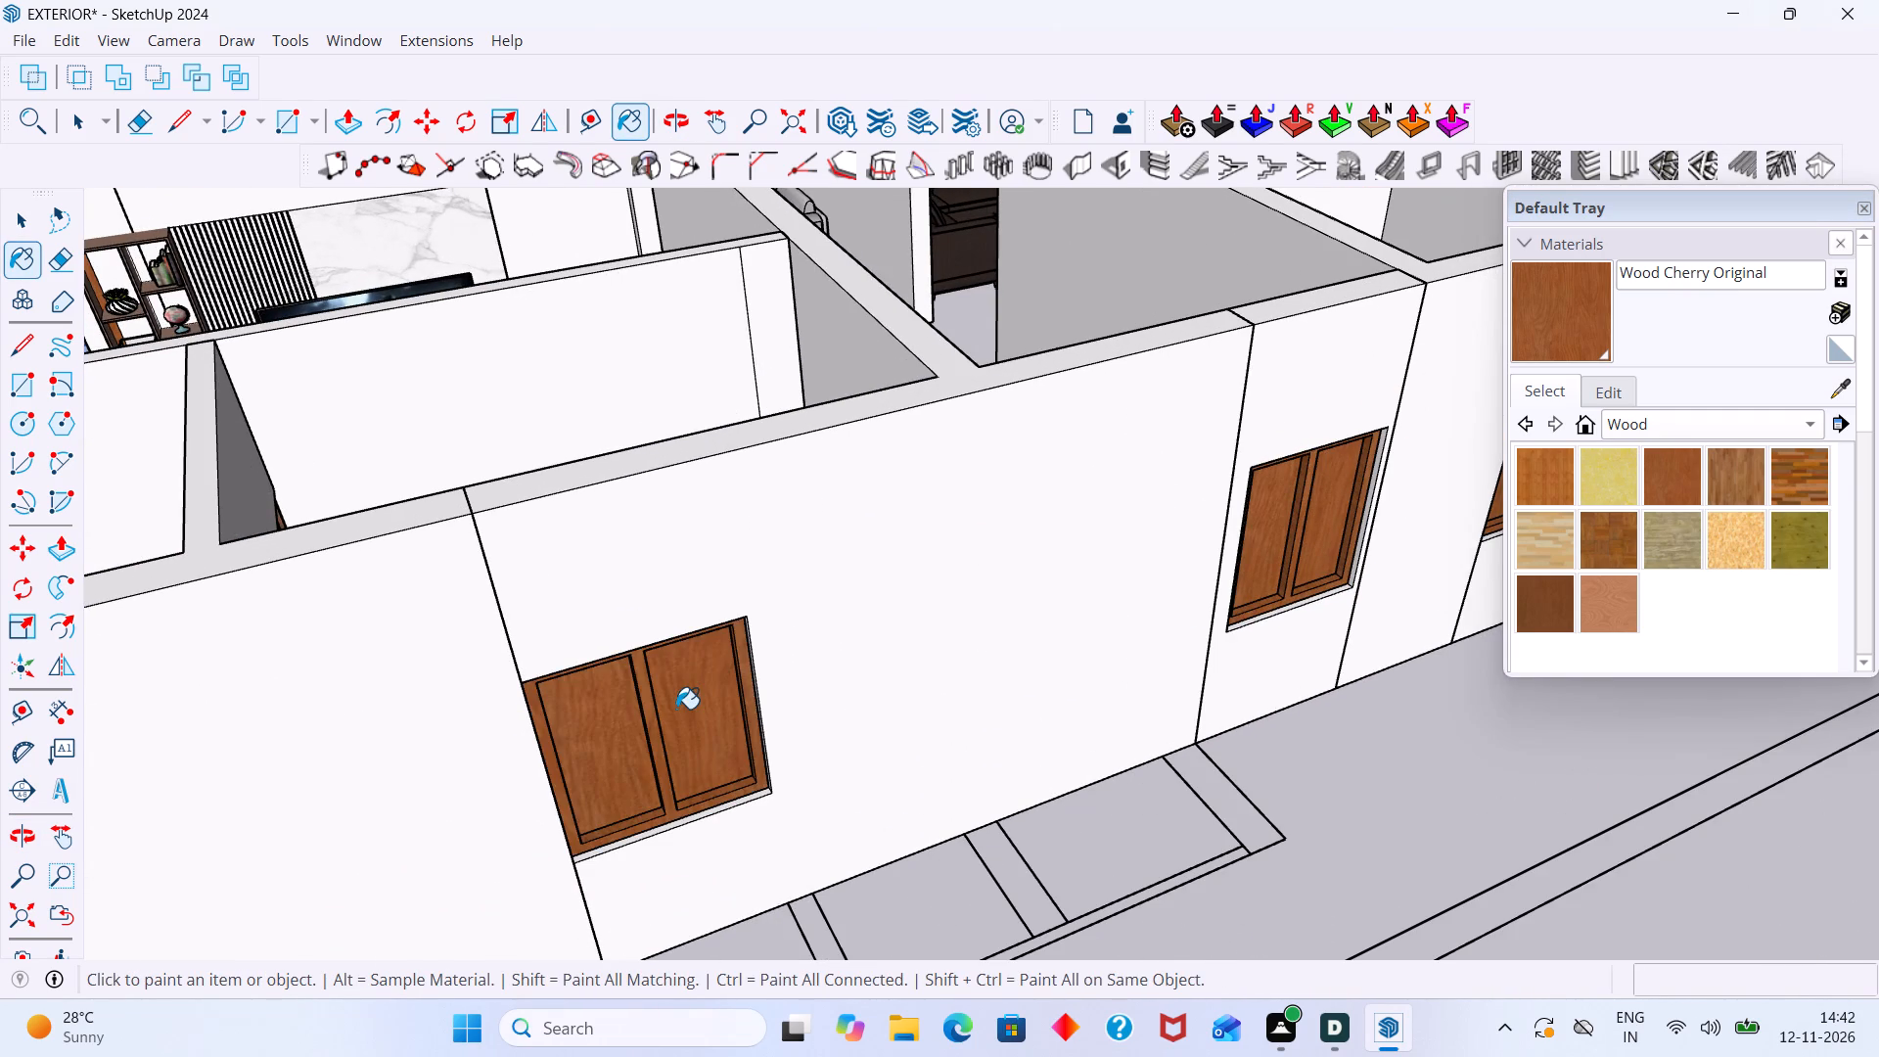
Paint the remaining unpainted window of the rear wall, beside the kitchen counter, with Wood Cherry Original.
{"action": "scroll", "coordinate": [664, 704], "scroll_direction": "down", "scroll_amount": 13}
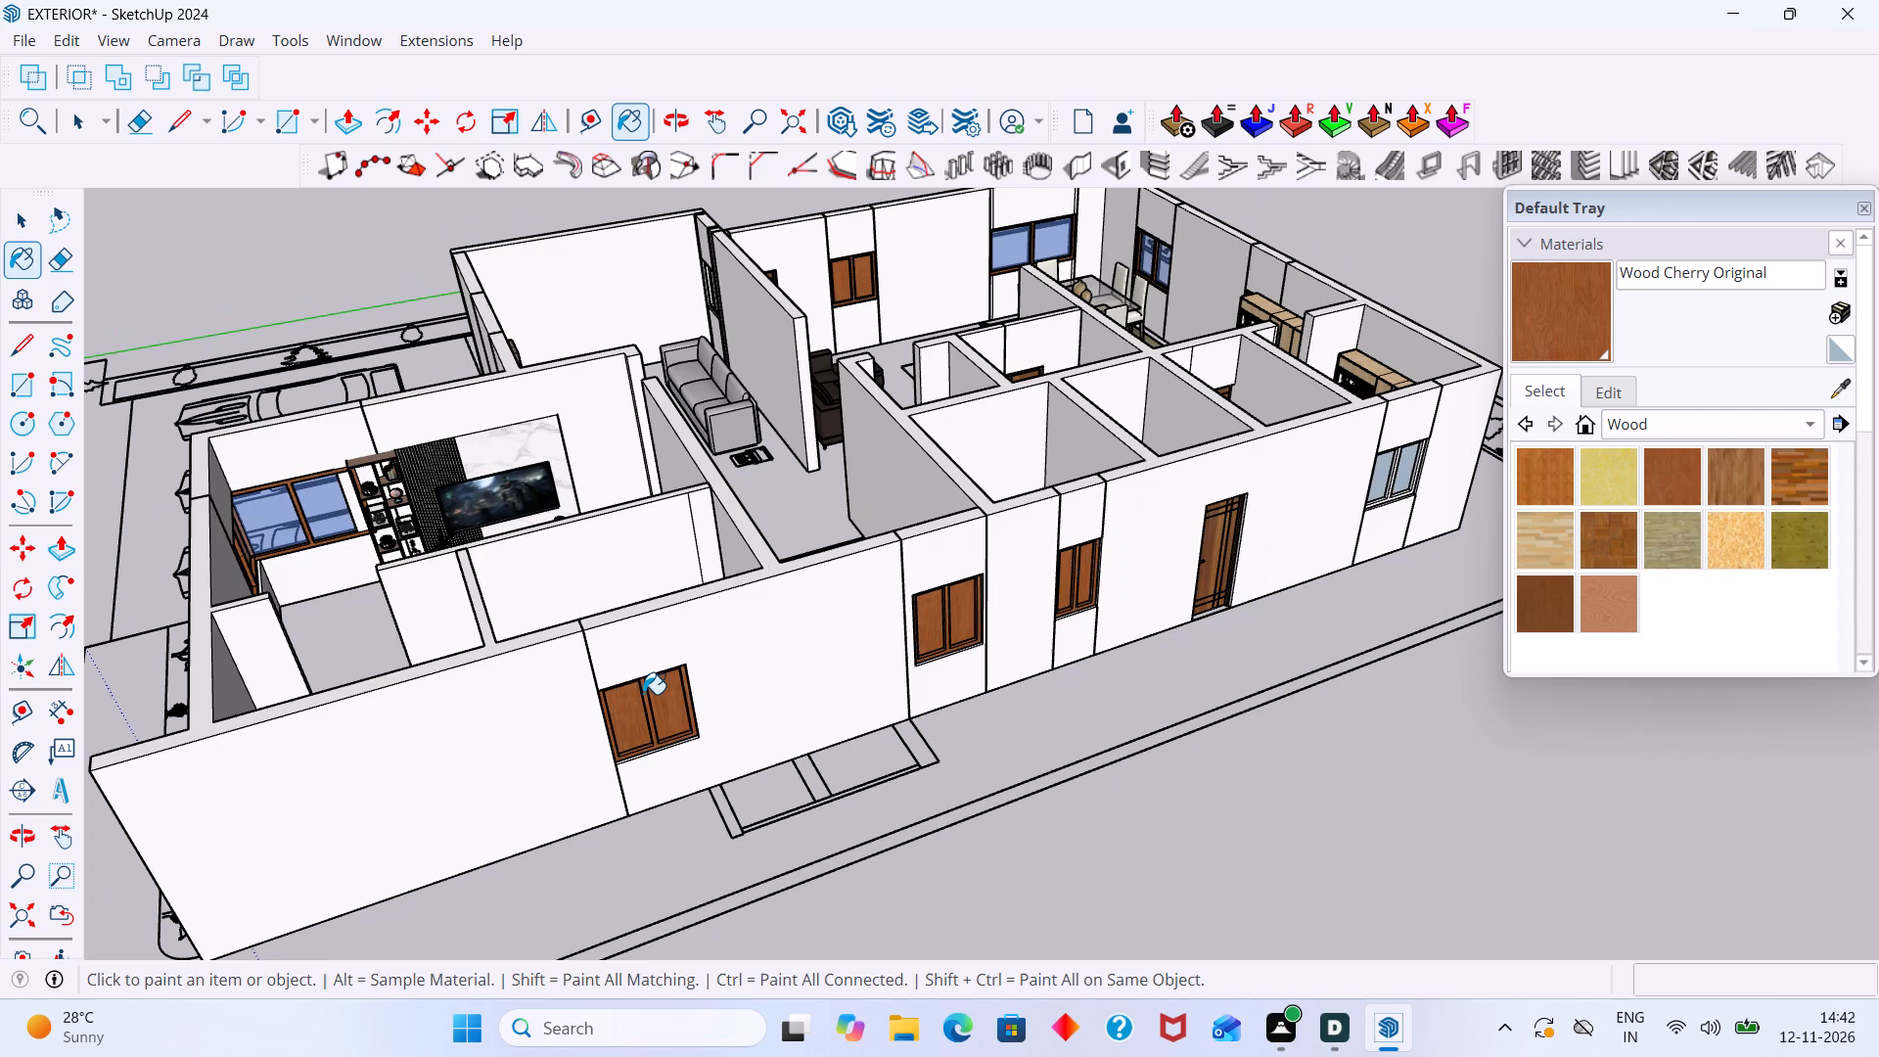
{"action": "scroll", "coordinate": [643, 694], "scroll_direction": "down", "scroll_amount": 4}
{"action": "middle_click_drag", "start_coordinate": [644, 705], "coordinate": [710, 671]}
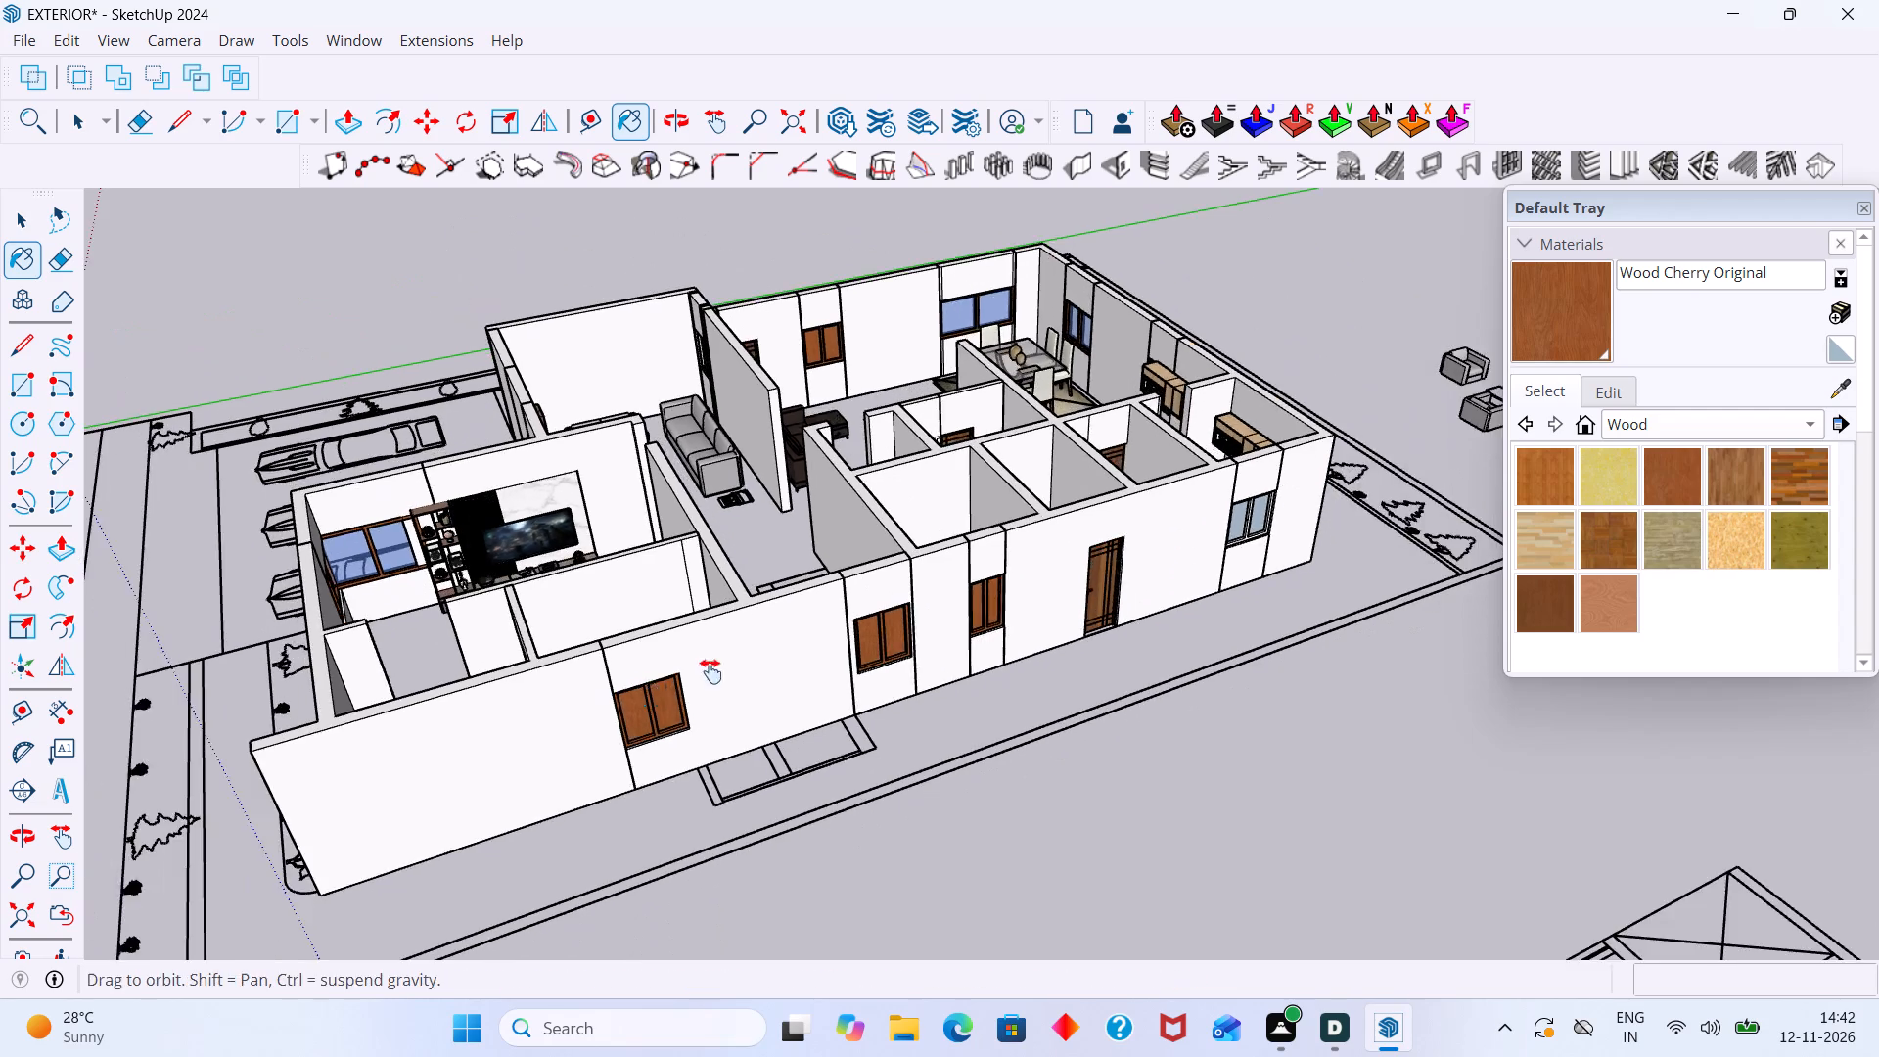
{"action": "middle_click_drag", "start_coordinate": [710, 671], "coordinate": [897, 596]}
{"action": "middle_click_drag", "start_coordinate": [845, 599], "coordinate": [1533, 506]}
{"action": "scroll", "coordinate": [1120, 604], "scroll_direction": "down", "scroll_amount": 2}
{"action": "scroll", "coordinate": [823, 634], "scroll_direction": "up", "scroll_amount": 5}
{"action": "middle_click_drag", "start_coordinate": [829, 635], "coordinate": [1402, 625]}
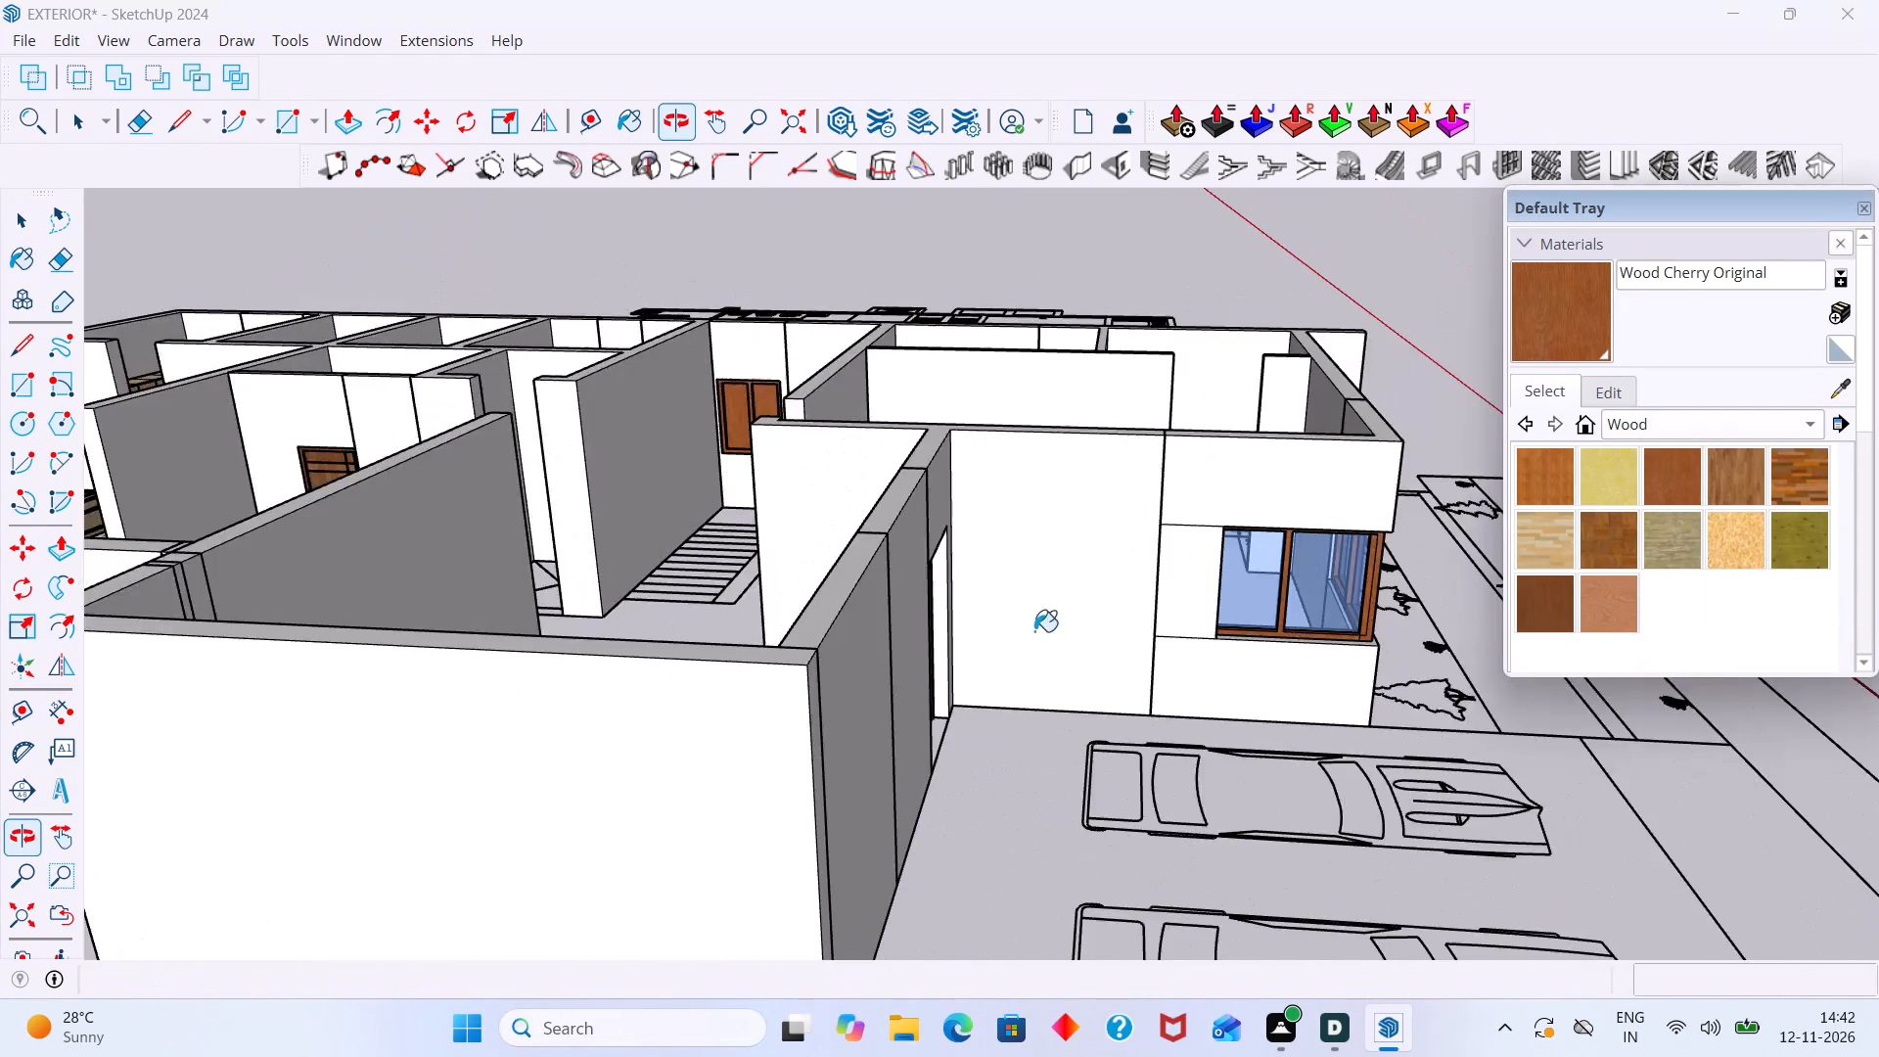
{"action": "scroll", "coordinate": [1022, 620], "scroll_direction": "up", "scroll_amount": 1}
{"action": "scroll", "coordinate": [1022, 619], "scroll_direction": "down", "scroll_amount": 7}
{"action": "middle_click_drag", "start_coordinate": [718, 687], "coordinate": [1083, 616]}
{"action": "middle_click_drag", "start_coordinate": [1033, 626], "coordinate": [1299, 640]}
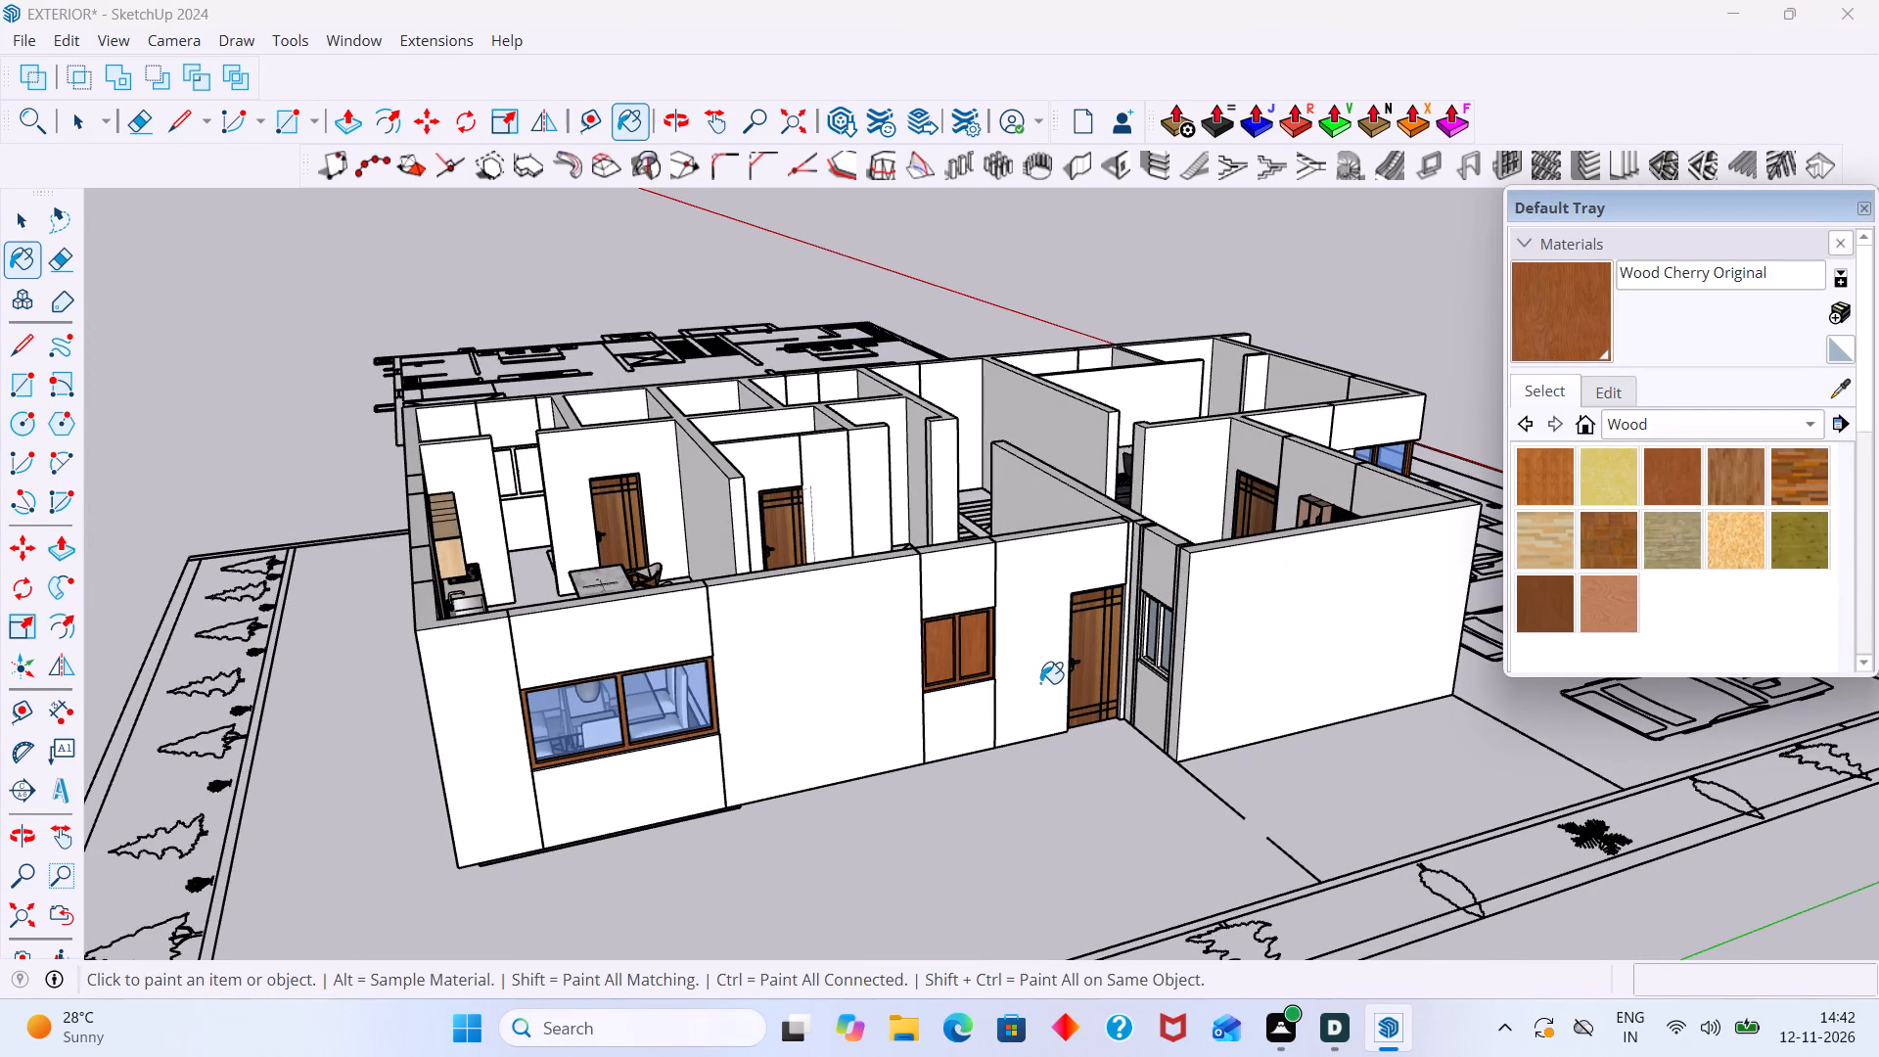
{"action": "middle_click_drag", "start_coordinate": [912, 671], "coordinate": [971, 843]}
{"action": "middle_click_drag", "start_coordinate": [840, 701], "coordinate": [928, 716]}
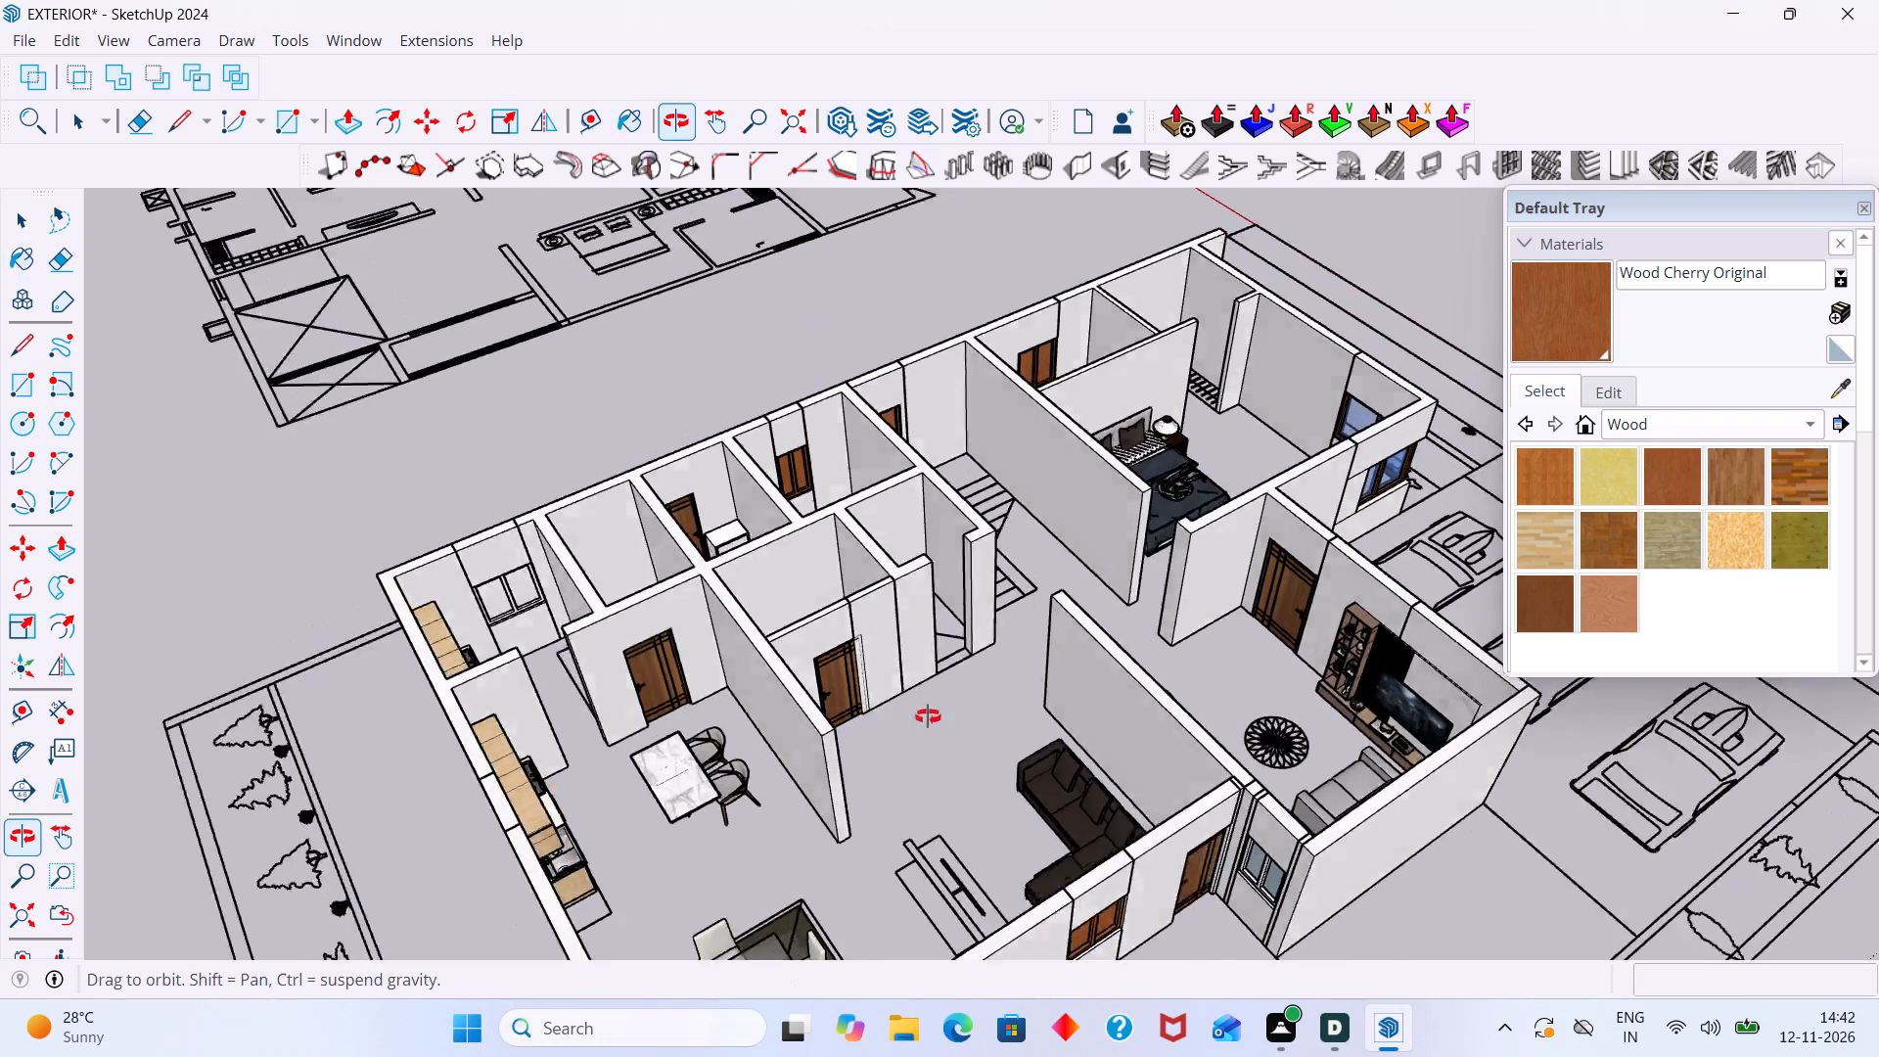
{"action": "middle_click_drag", "start_coordinate": [928, 716], "coordinate": [871, 668]}
{"action": "scroll", "coordinate": [650, 611], "scroll_direction": "up", "scroll_amount": 14}
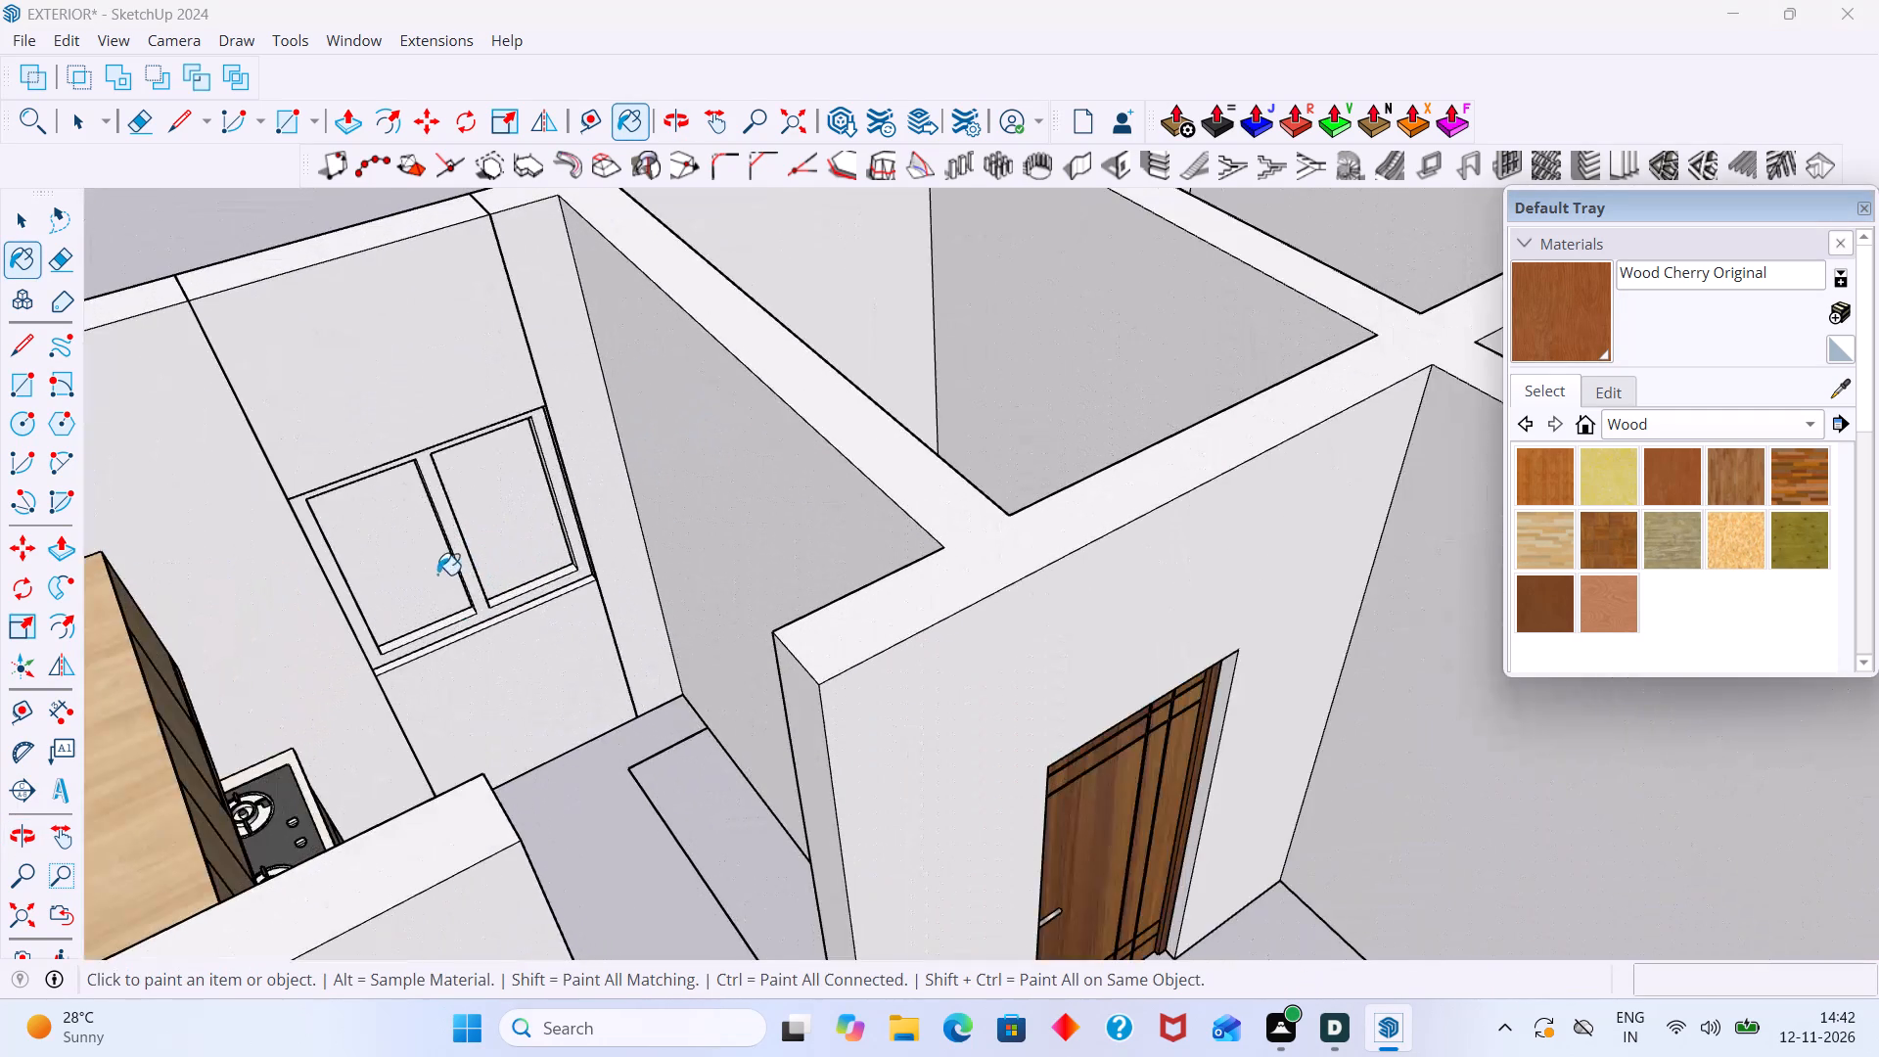
{"action": "left_click", "coordinate": [437, 574]}
Paint the glass panes of the rear-wall window farthest from the wooden door with Translucent Glass Blue.
{"action": "scroll", "coordinate": [434, 573], "scroll_direction": "down", "scroll_amount": 20}
{"action": "scroll", "coordinate": [434, 573], "scroll_direction": "down", "scroll_amount": 1}
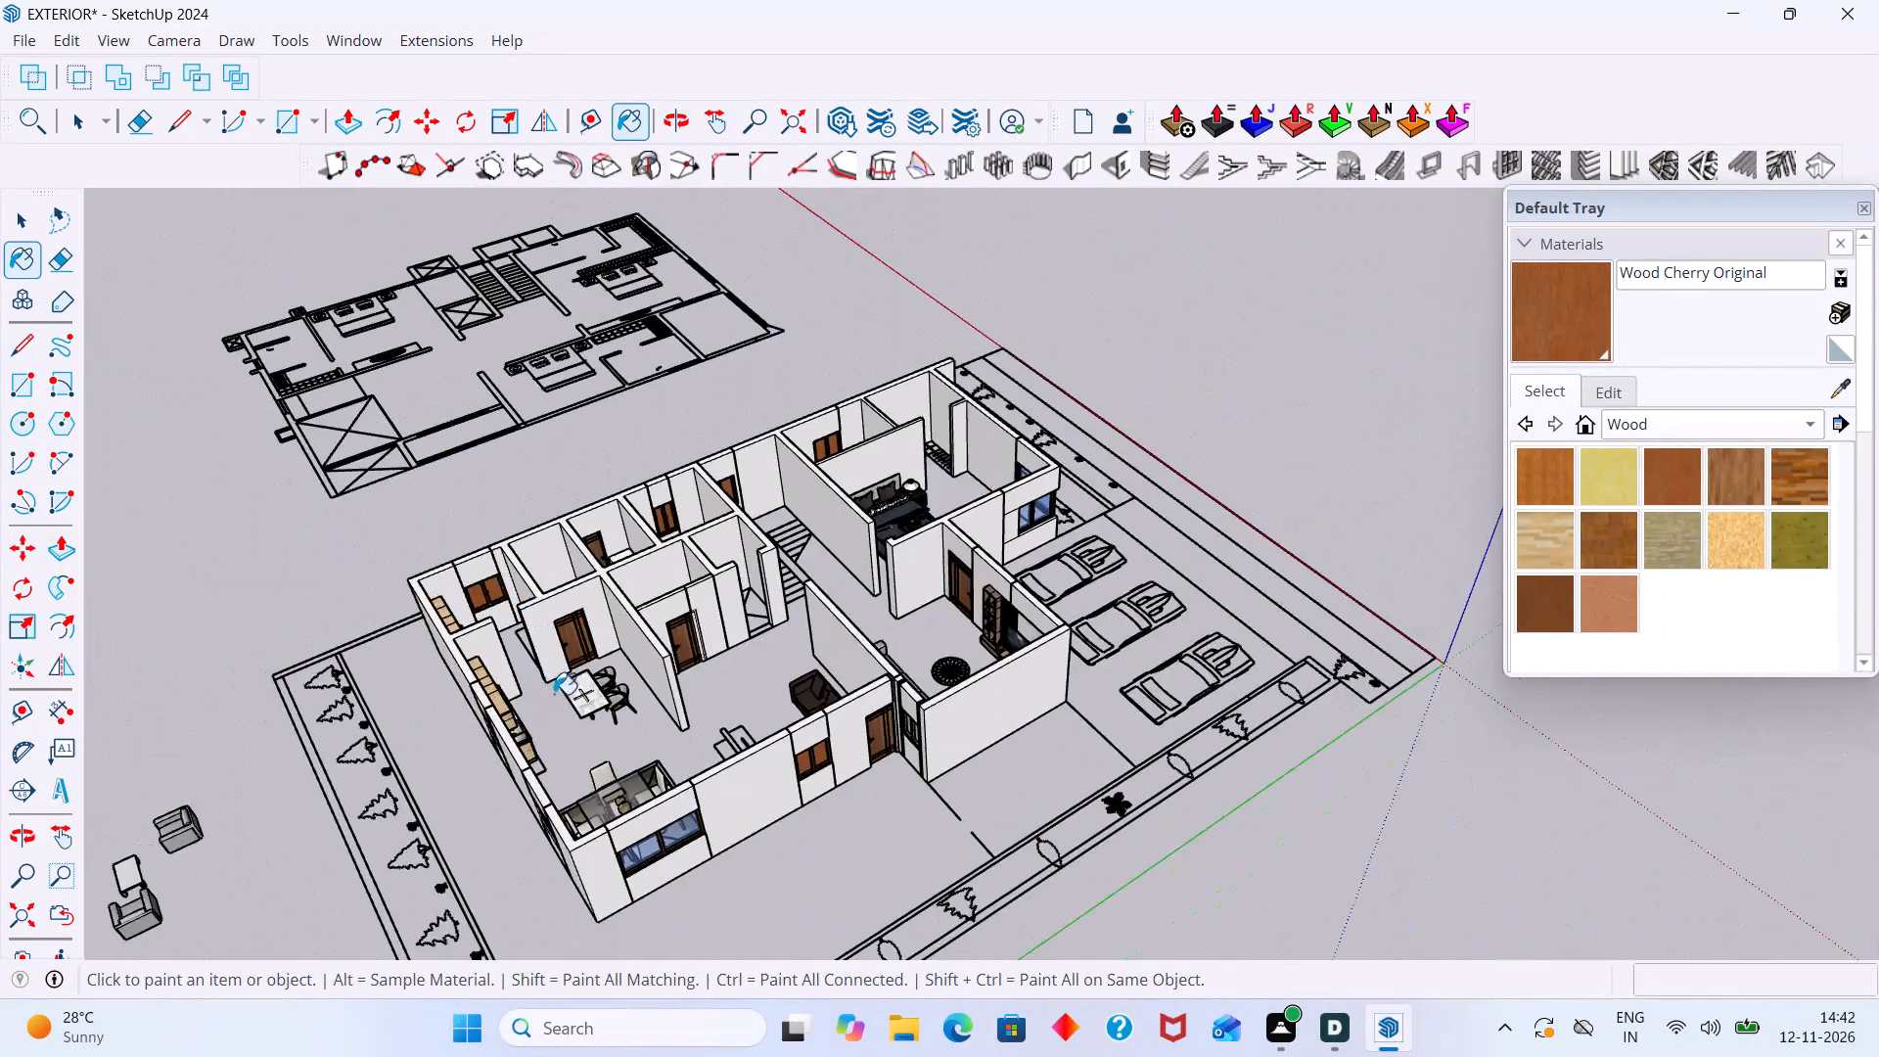
{"action": "middle_click_drag", "start_coordinate": [554, 694], "coordinate": [905, 616]}
{"action": "middle_click_drag", "start_coordinate": [843, 626], "coordinate": [1463, 510]}
{"action": "key", "text": "space"}
{"action": "scroll", "coordinate": [1028, 520], "scroll_direction": "up", "scroll_amount": 3}
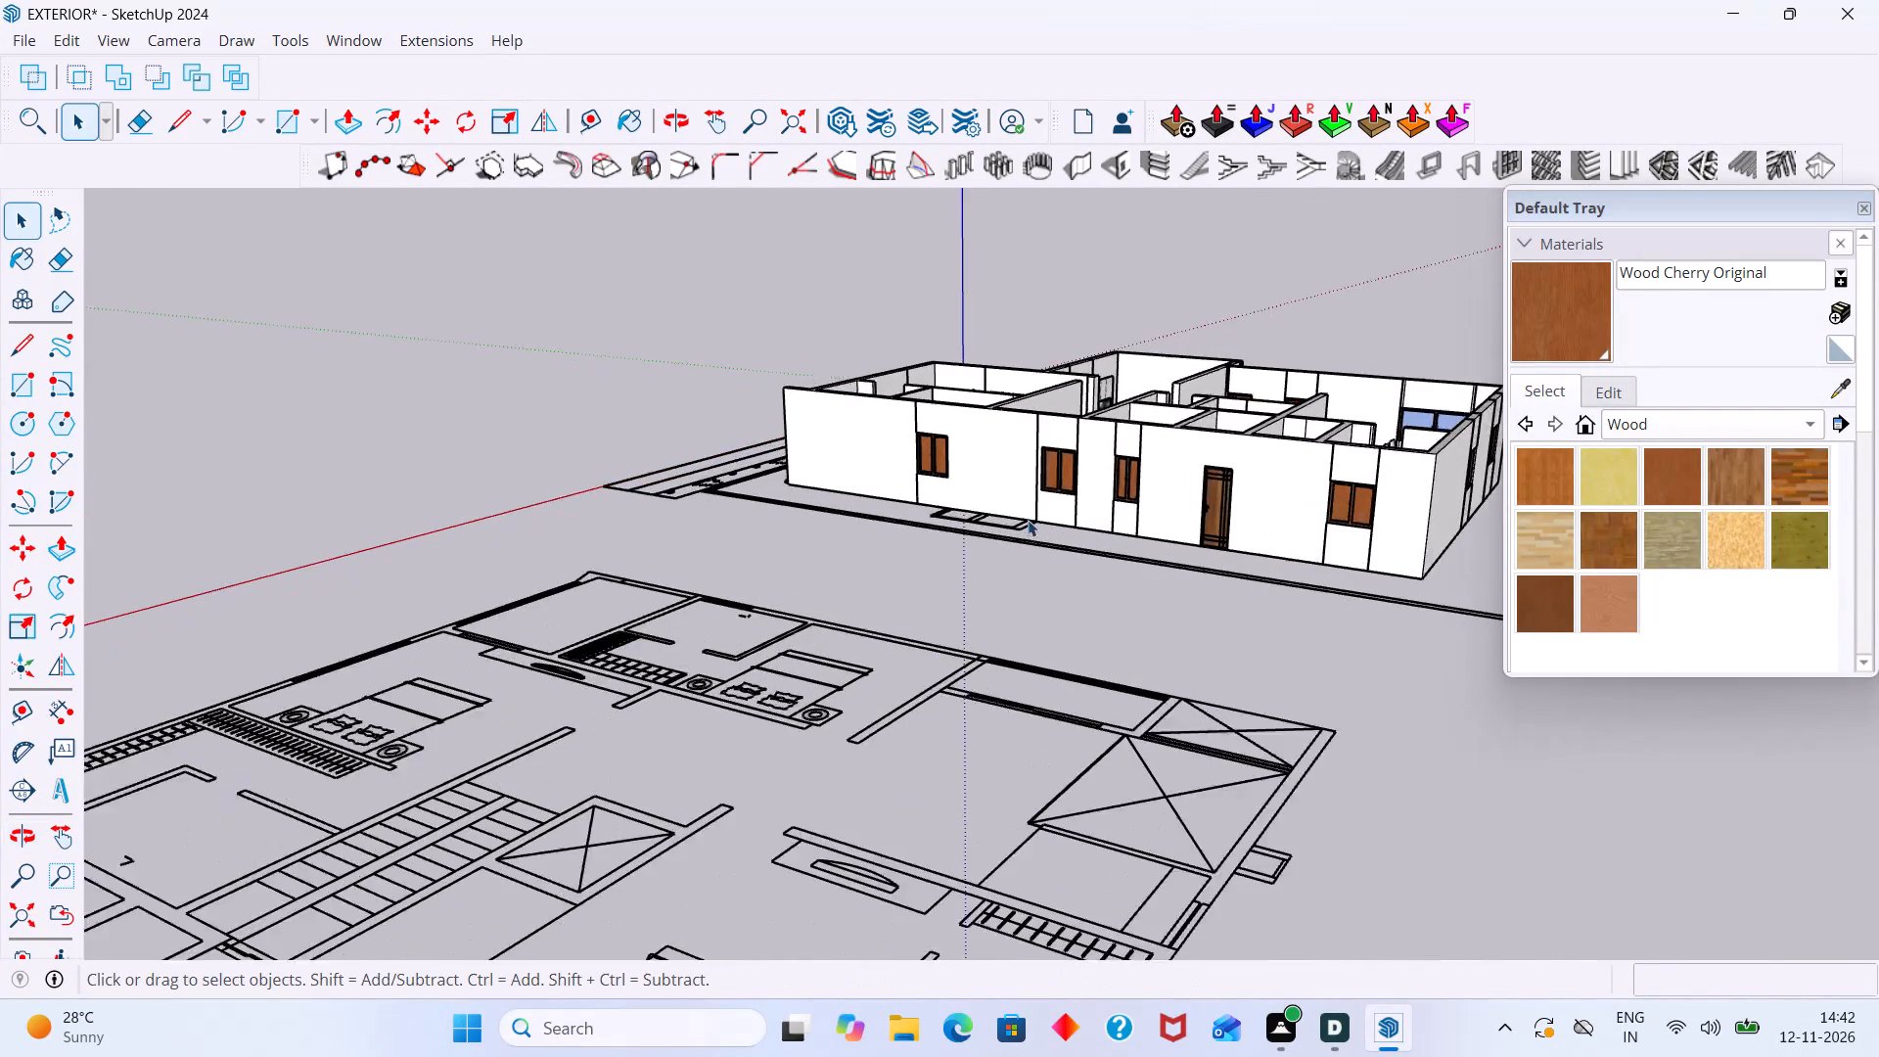
{"action": "scroll", "coordinate": [1028, 520], "scroll_direction": "up", "scroll_amount": 20}
{"action": "scroll", "coordinate": [1028, 520], "scroll_direction": "up", "scroll_amount": 2}
{"action": "double_click", "coordinate": [899, 410]}
{"action": "scroll", "coordinate": [899, 410], "scroll_direction": "up", "scroll_amount": 3}
{"action": "left_click", "coordinate": [898, 410]}
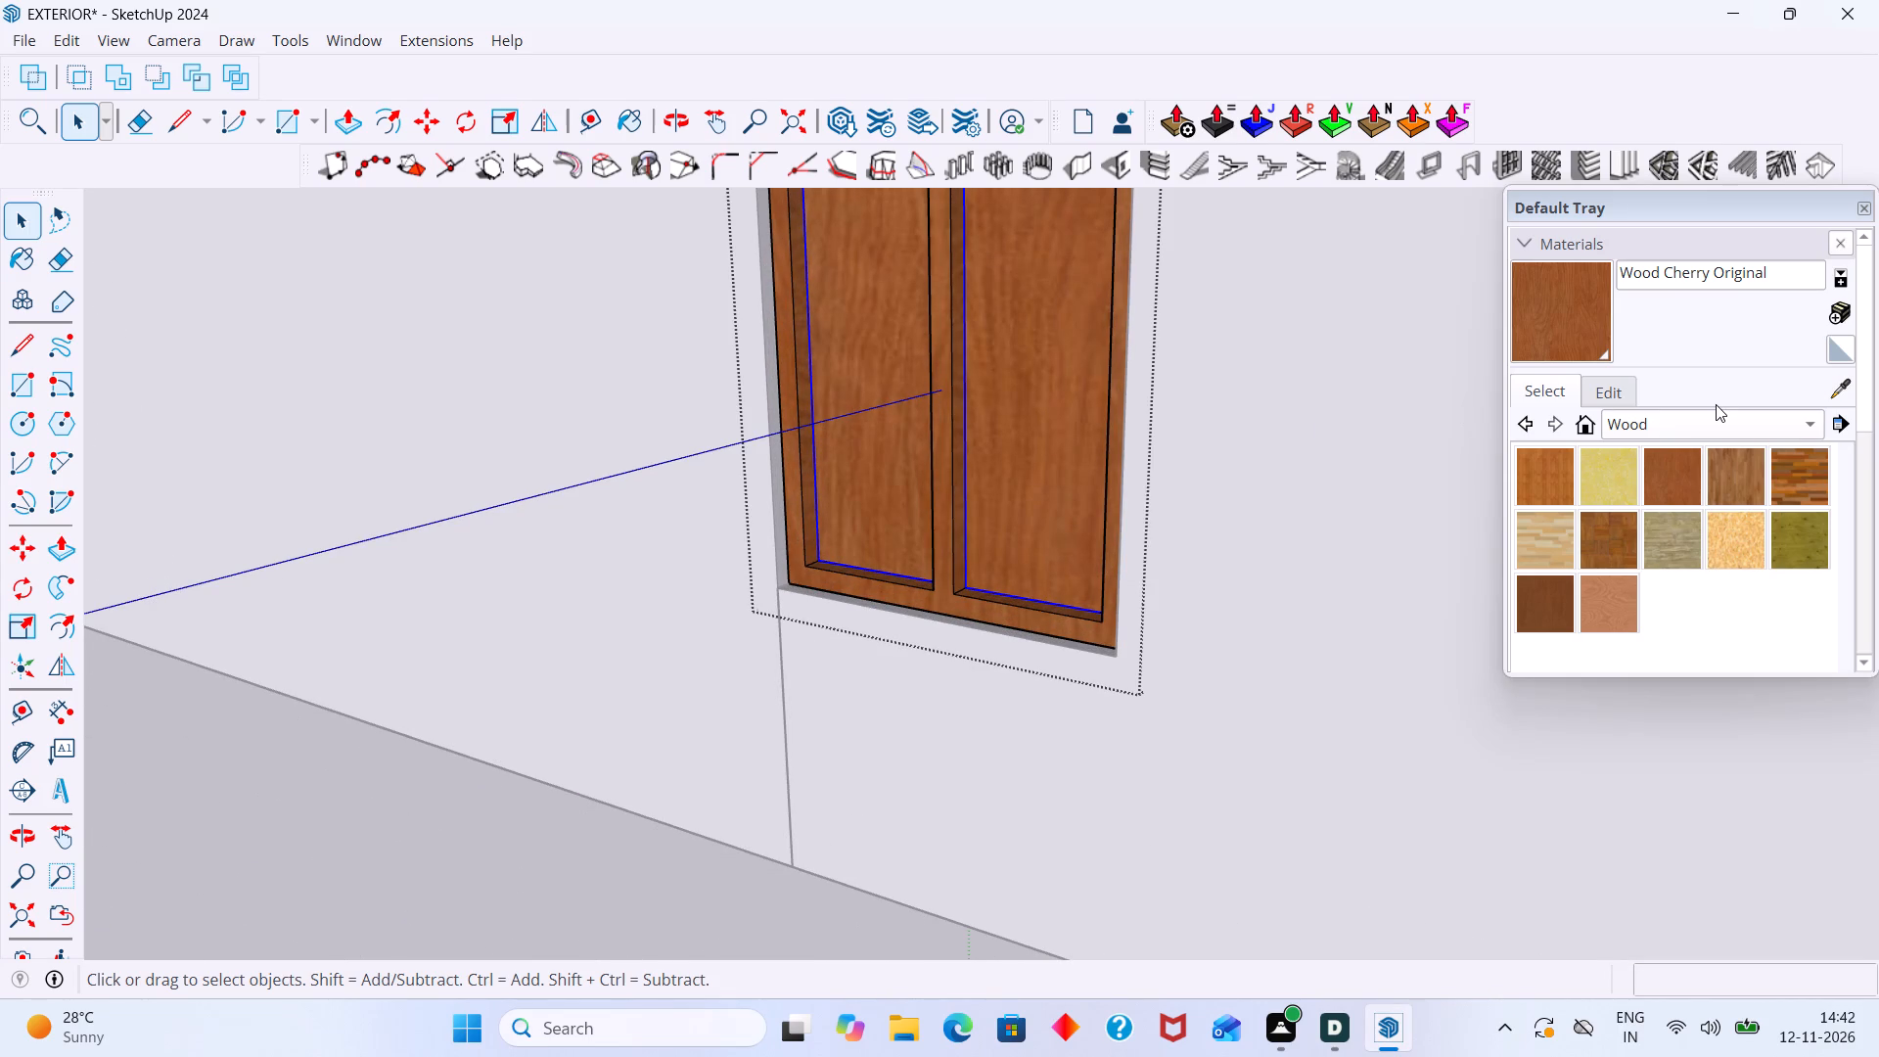
{"action": "left_click", "coordinate": [1809, 422]}
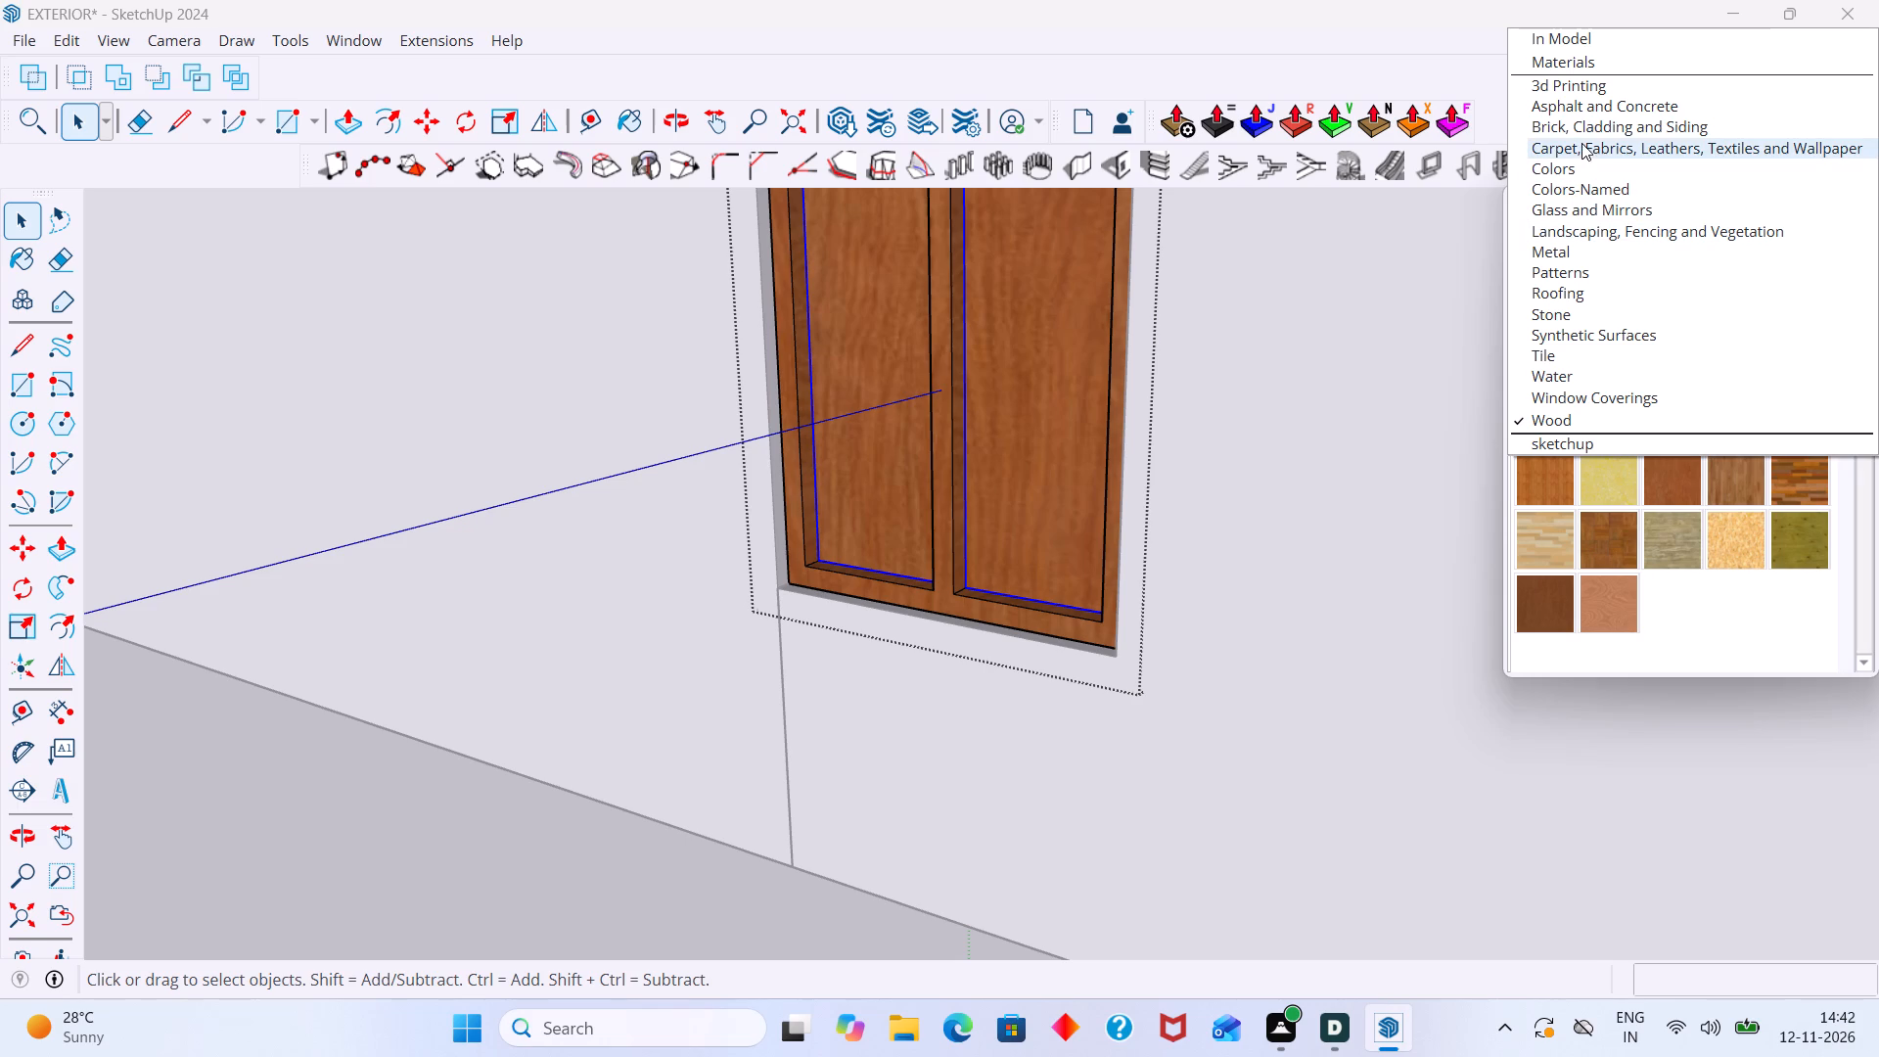
{"action": "left_click", "coordinate": [1586, 219]}
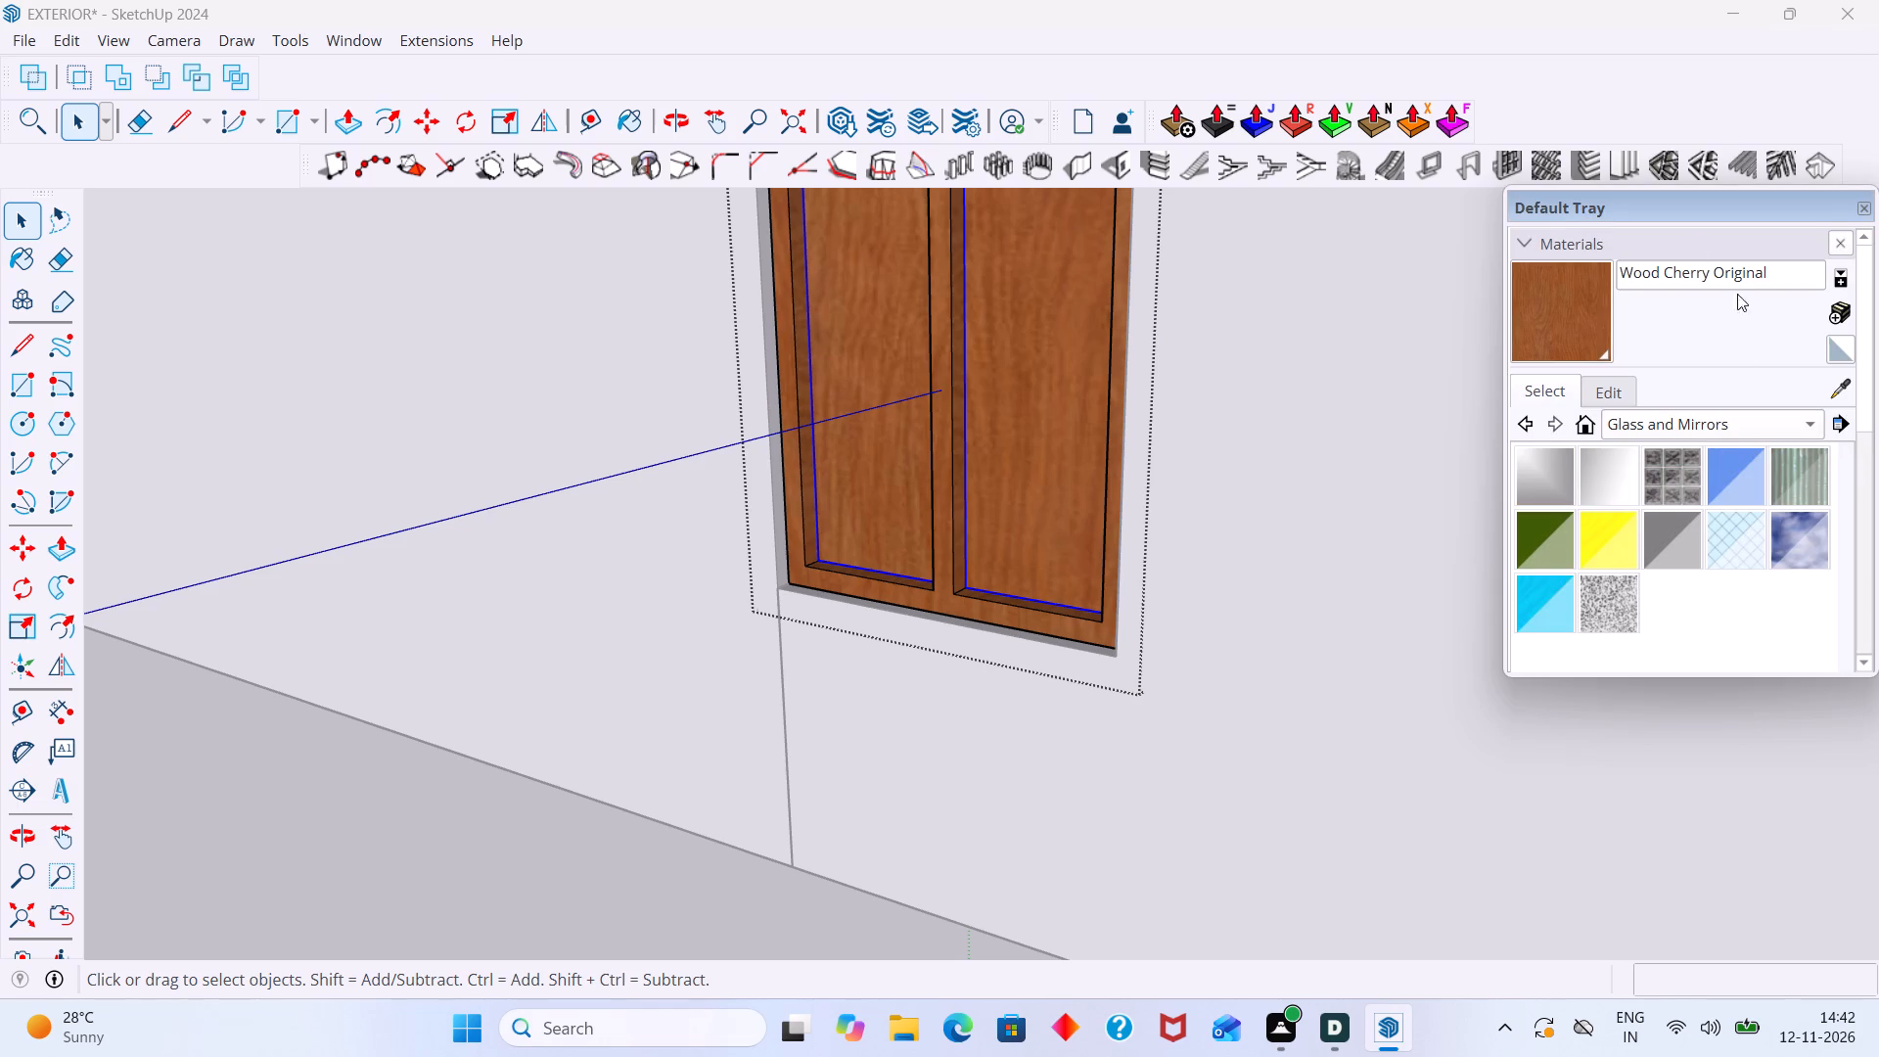
{"action": "left_click", "coordinate": [1724, 464]}
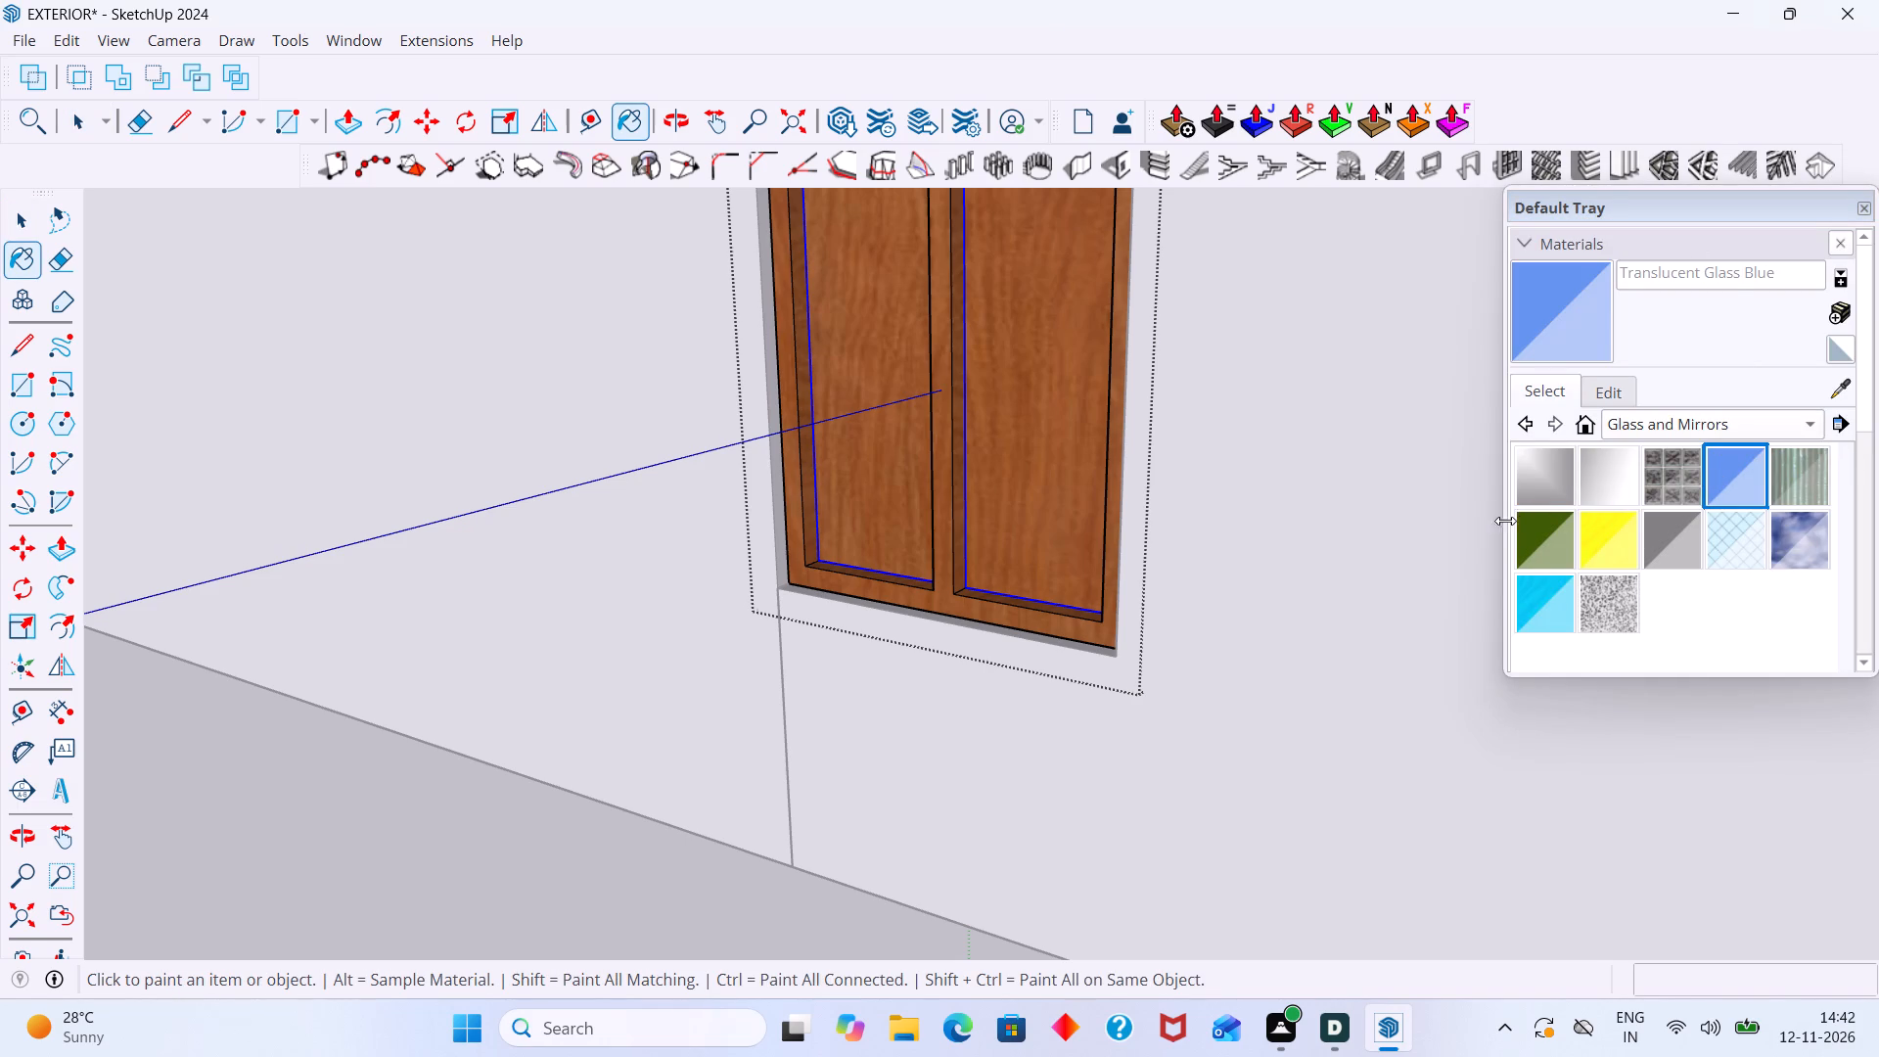
{"action": "left_click", "coordinate": [1040, 511]}
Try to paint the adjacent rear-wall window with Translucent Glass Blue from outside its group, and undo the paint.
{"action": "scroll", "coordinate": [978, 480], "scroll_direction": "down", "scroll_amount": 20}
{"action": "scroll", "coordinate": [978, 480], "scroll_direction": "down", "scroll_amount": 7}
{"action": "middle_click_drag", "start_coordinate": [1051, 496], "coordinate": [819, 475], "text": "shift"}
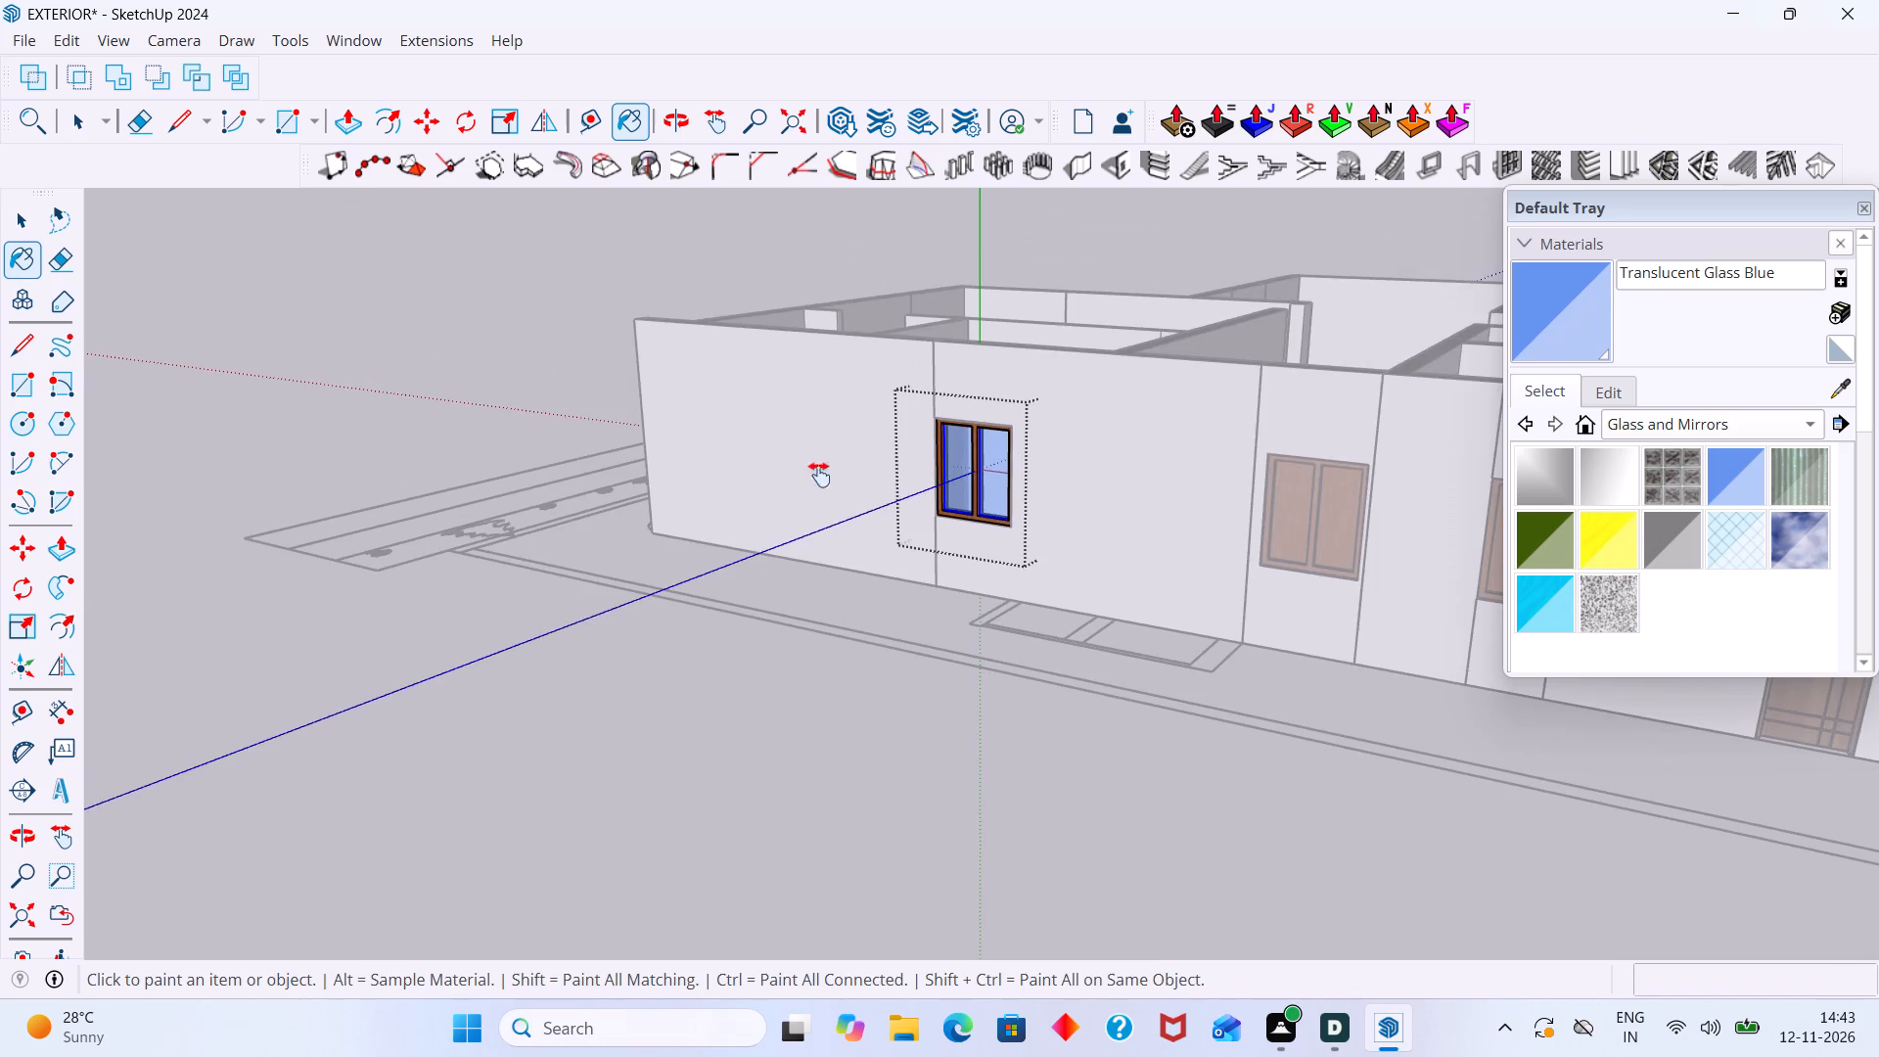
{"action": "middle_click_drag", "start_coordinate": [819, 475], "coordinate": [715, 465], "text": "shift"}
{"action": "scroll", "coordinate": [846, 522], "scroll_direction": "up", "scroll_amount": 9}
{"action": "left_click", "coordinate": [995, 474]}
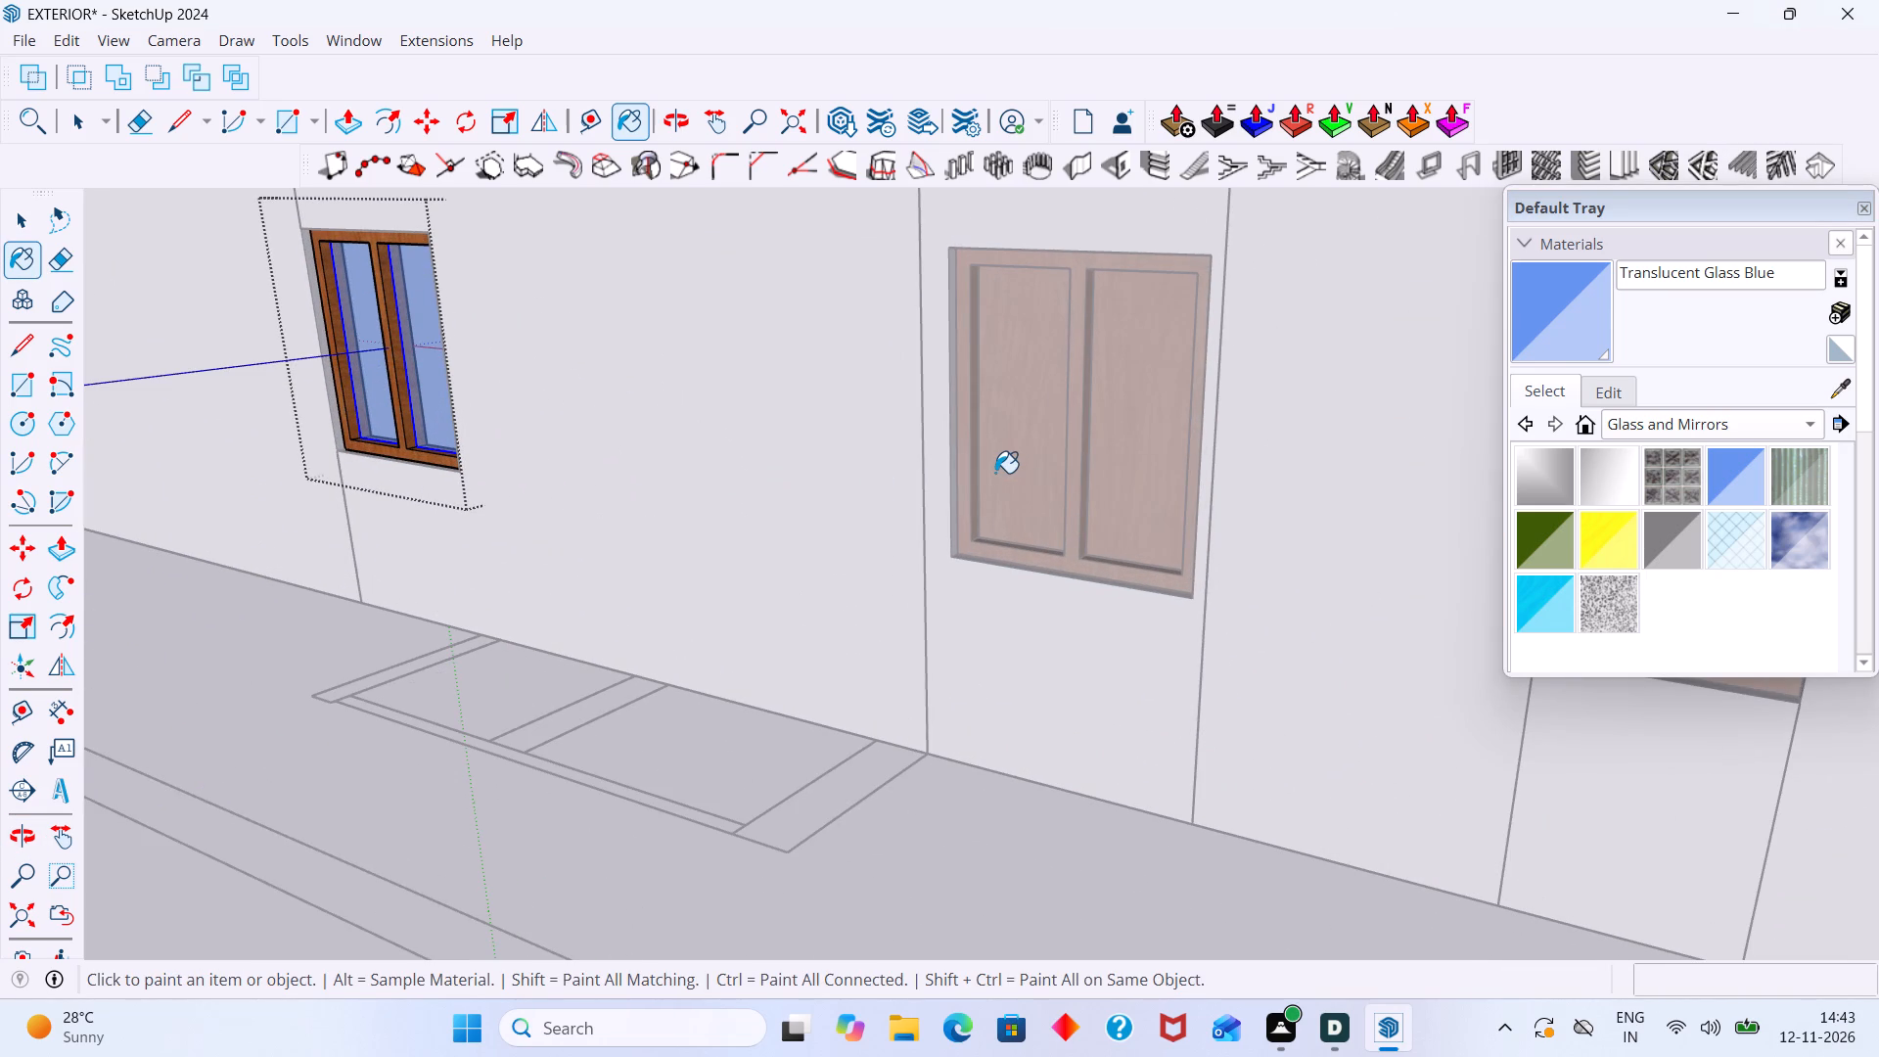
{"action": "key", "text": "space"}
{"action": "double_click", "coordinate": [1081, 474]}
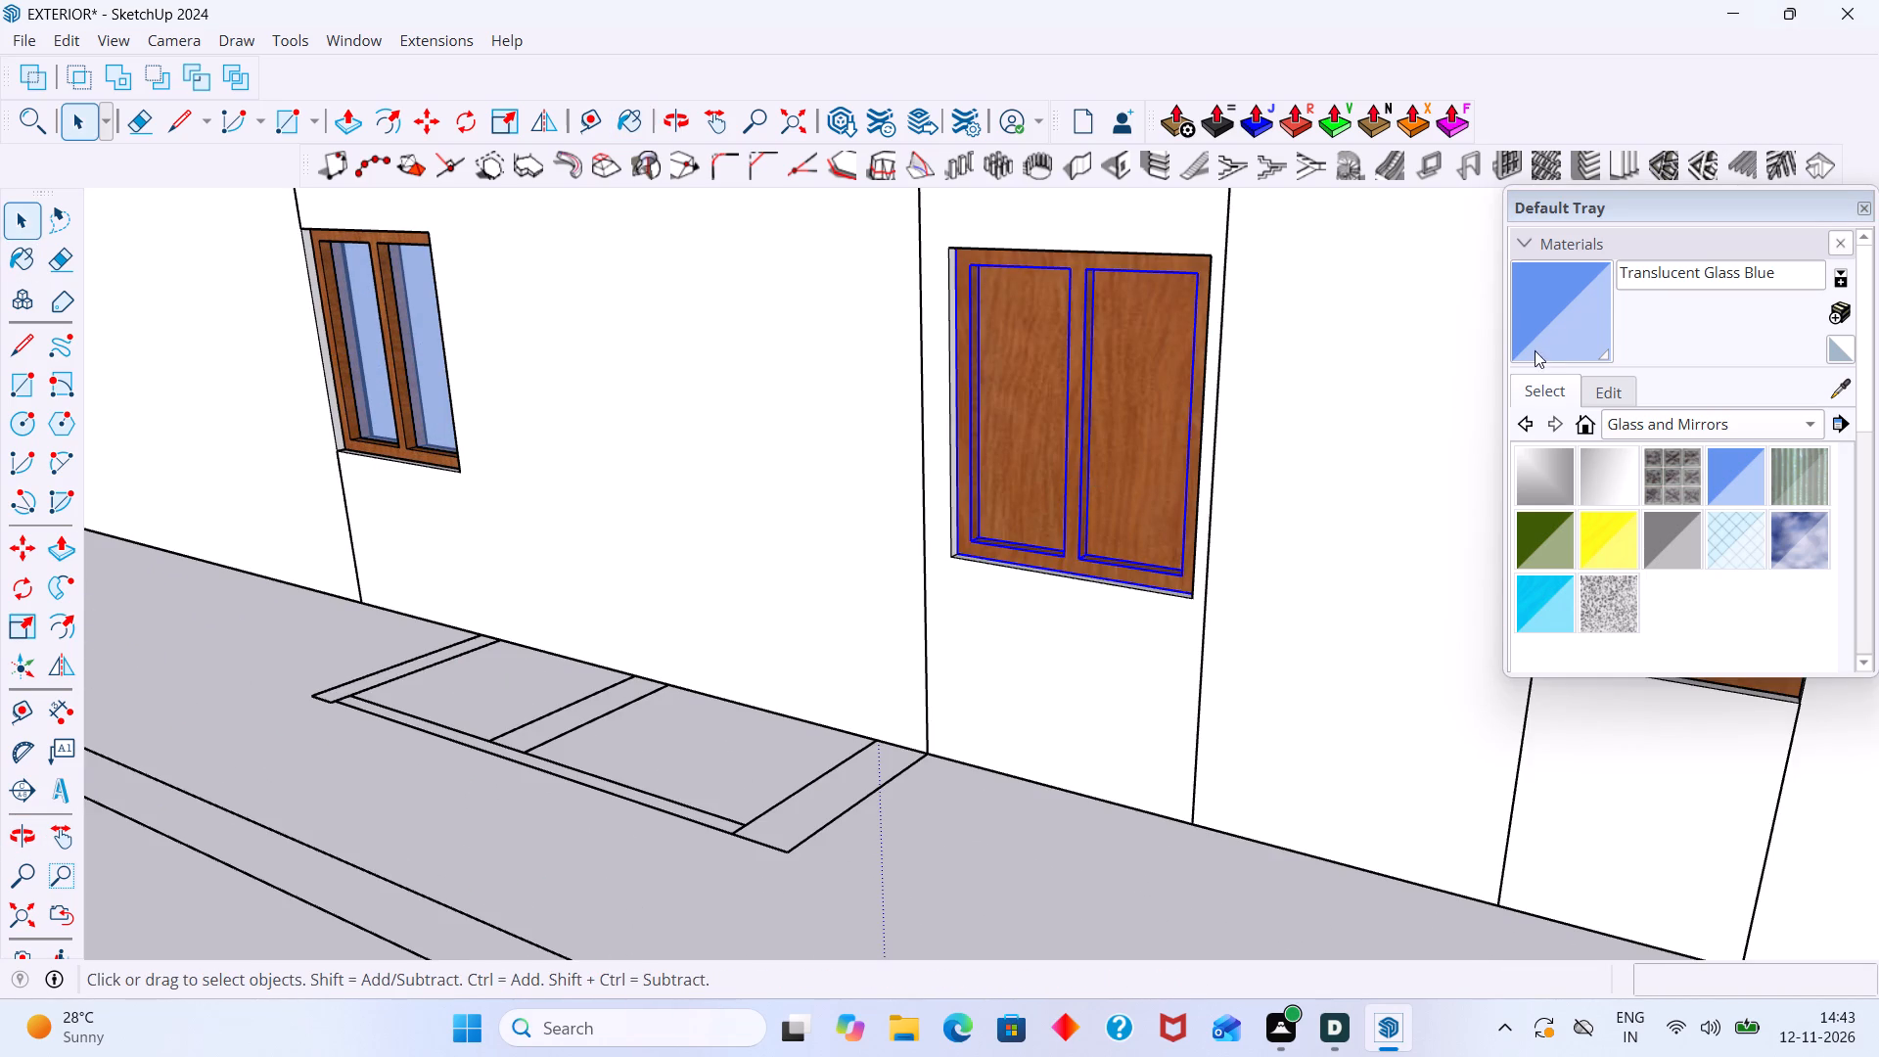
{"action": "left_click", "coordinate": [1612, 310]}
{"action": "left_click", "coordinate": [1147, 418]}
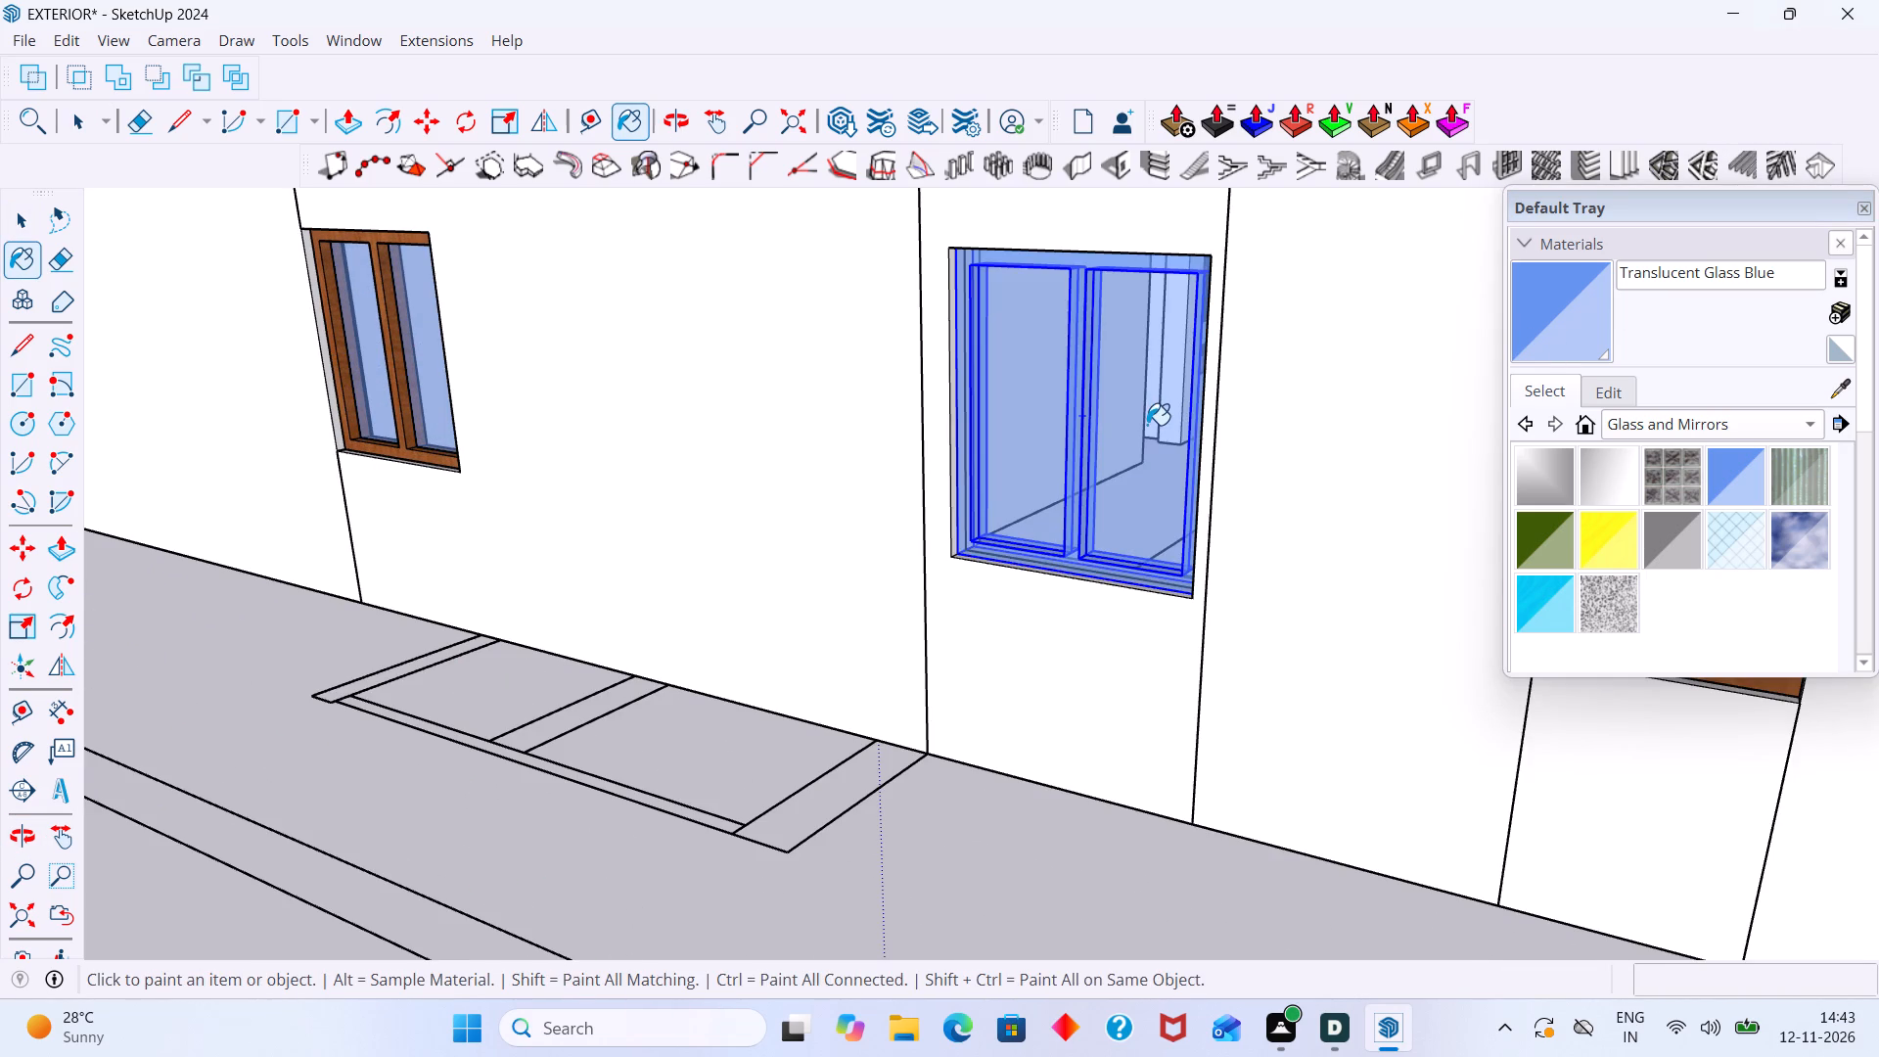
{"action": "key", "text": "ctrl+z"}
Paint only the glass panes inside the middle of the three rear-wall windows with Translucent Glass Blue.
{"action": "key", "text": "space"}
{"action": "double_click", "coordinate": [1126, 446]}
{"action": "left_click", "coordinate": [1137, 452]}
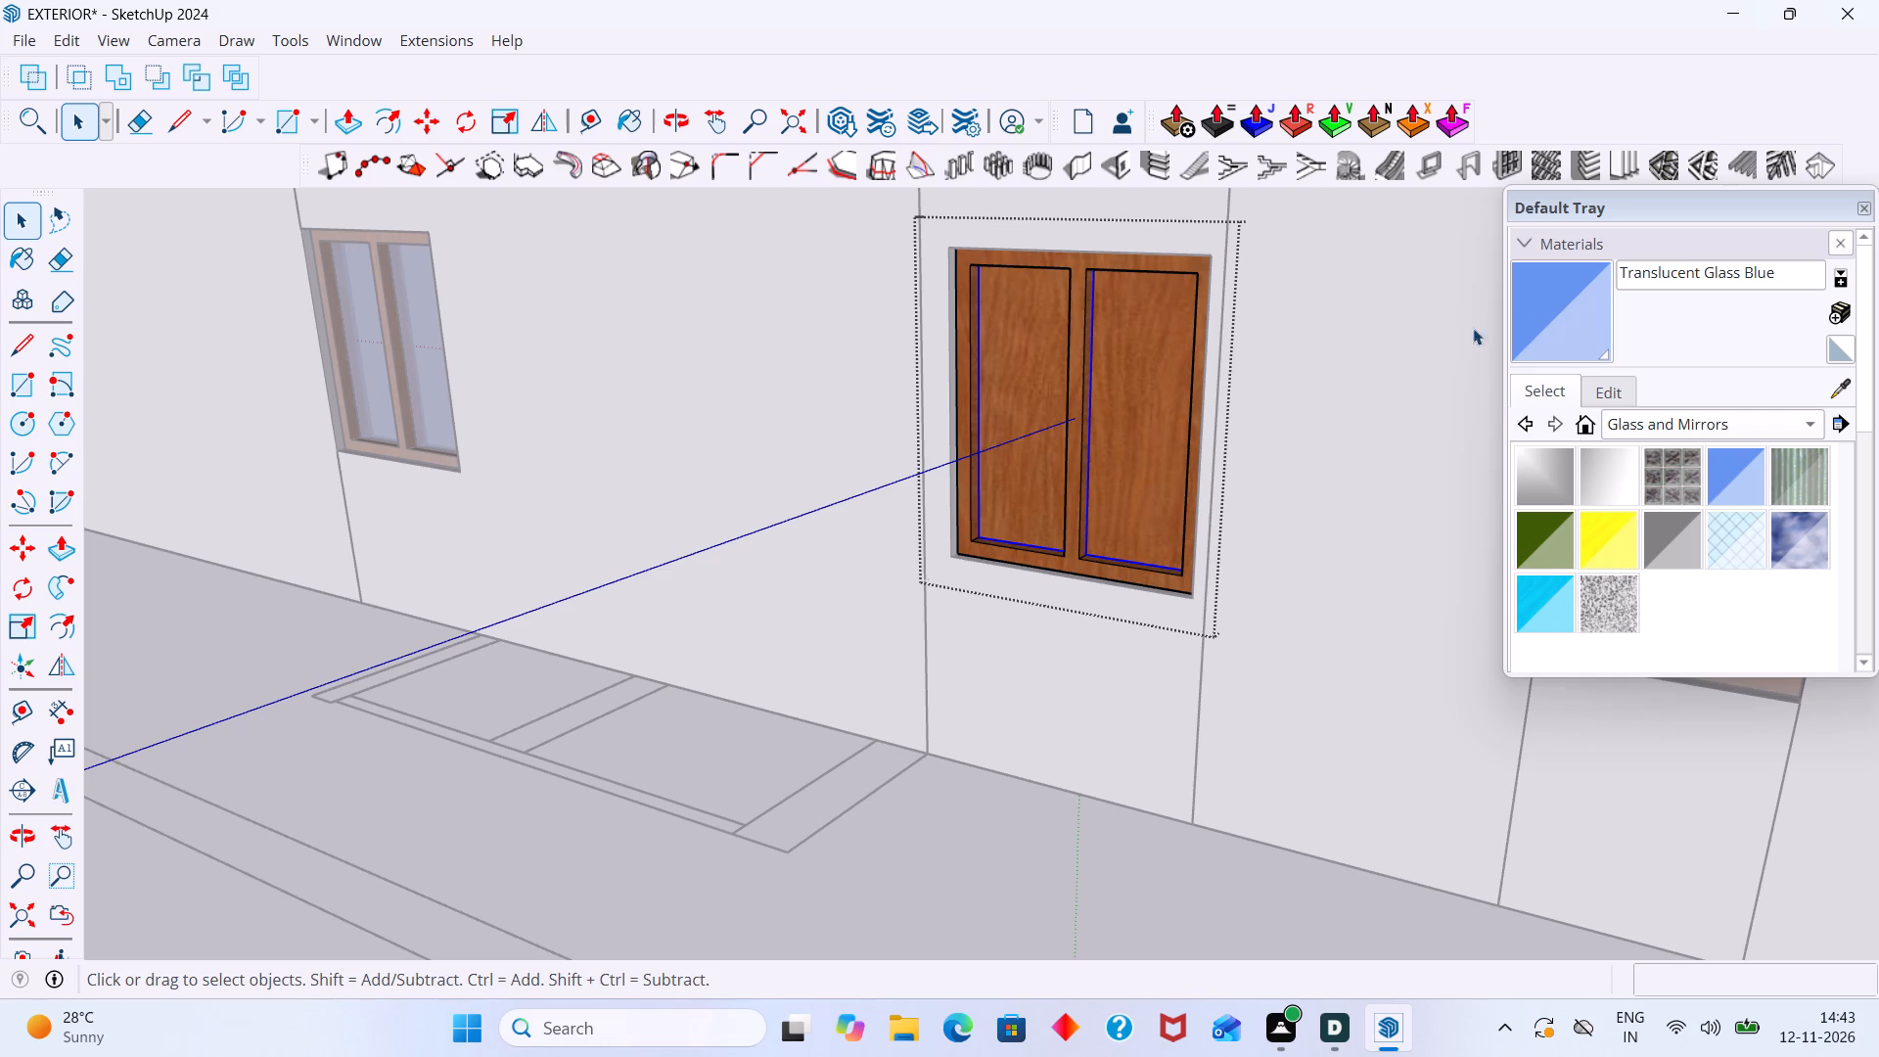
{"action": "left_click", "coordinate": [1551, 299]}
{"action": "left_click", "coordinate": [1115, 448]}
Paint the glass panes of the narrow rear-wall window nearest the wooden door with Translucent Glass Blue.
{"action": "scroll", "coordinate": [1118, 444], "scroll_direction": "down", "scroll_amount": 6}
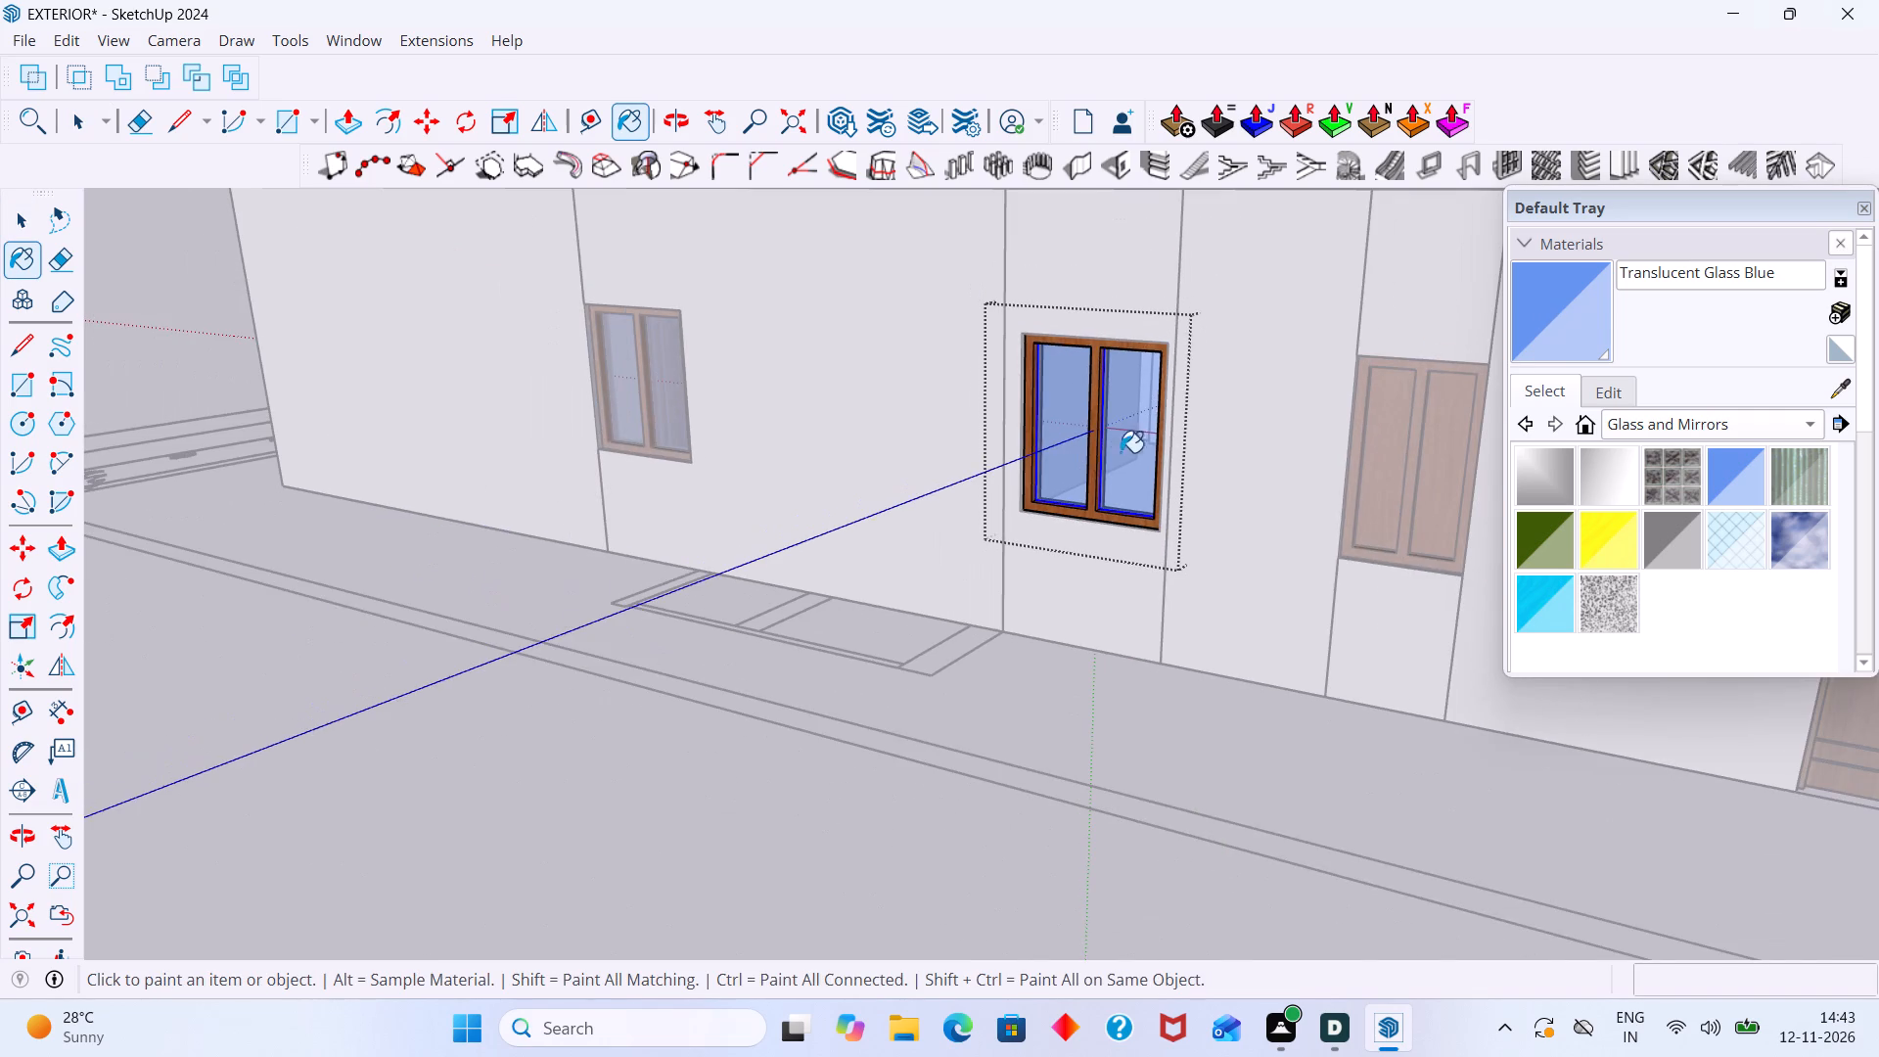
{"action": "middle_click_drag", "start_coordinate": [1139, 470], "coordinate": [774, 473], "text": "shift"}
{"action": "key", "text": "space"}
{"action": "left_click", "coordinate": [838, 653]}
{"action": "scroll", "coordinate": [986, 496], "scroll_direction": "up", "scroll_amount": 7}
{"action": "triple_click", "coordinate": [992, 492]}
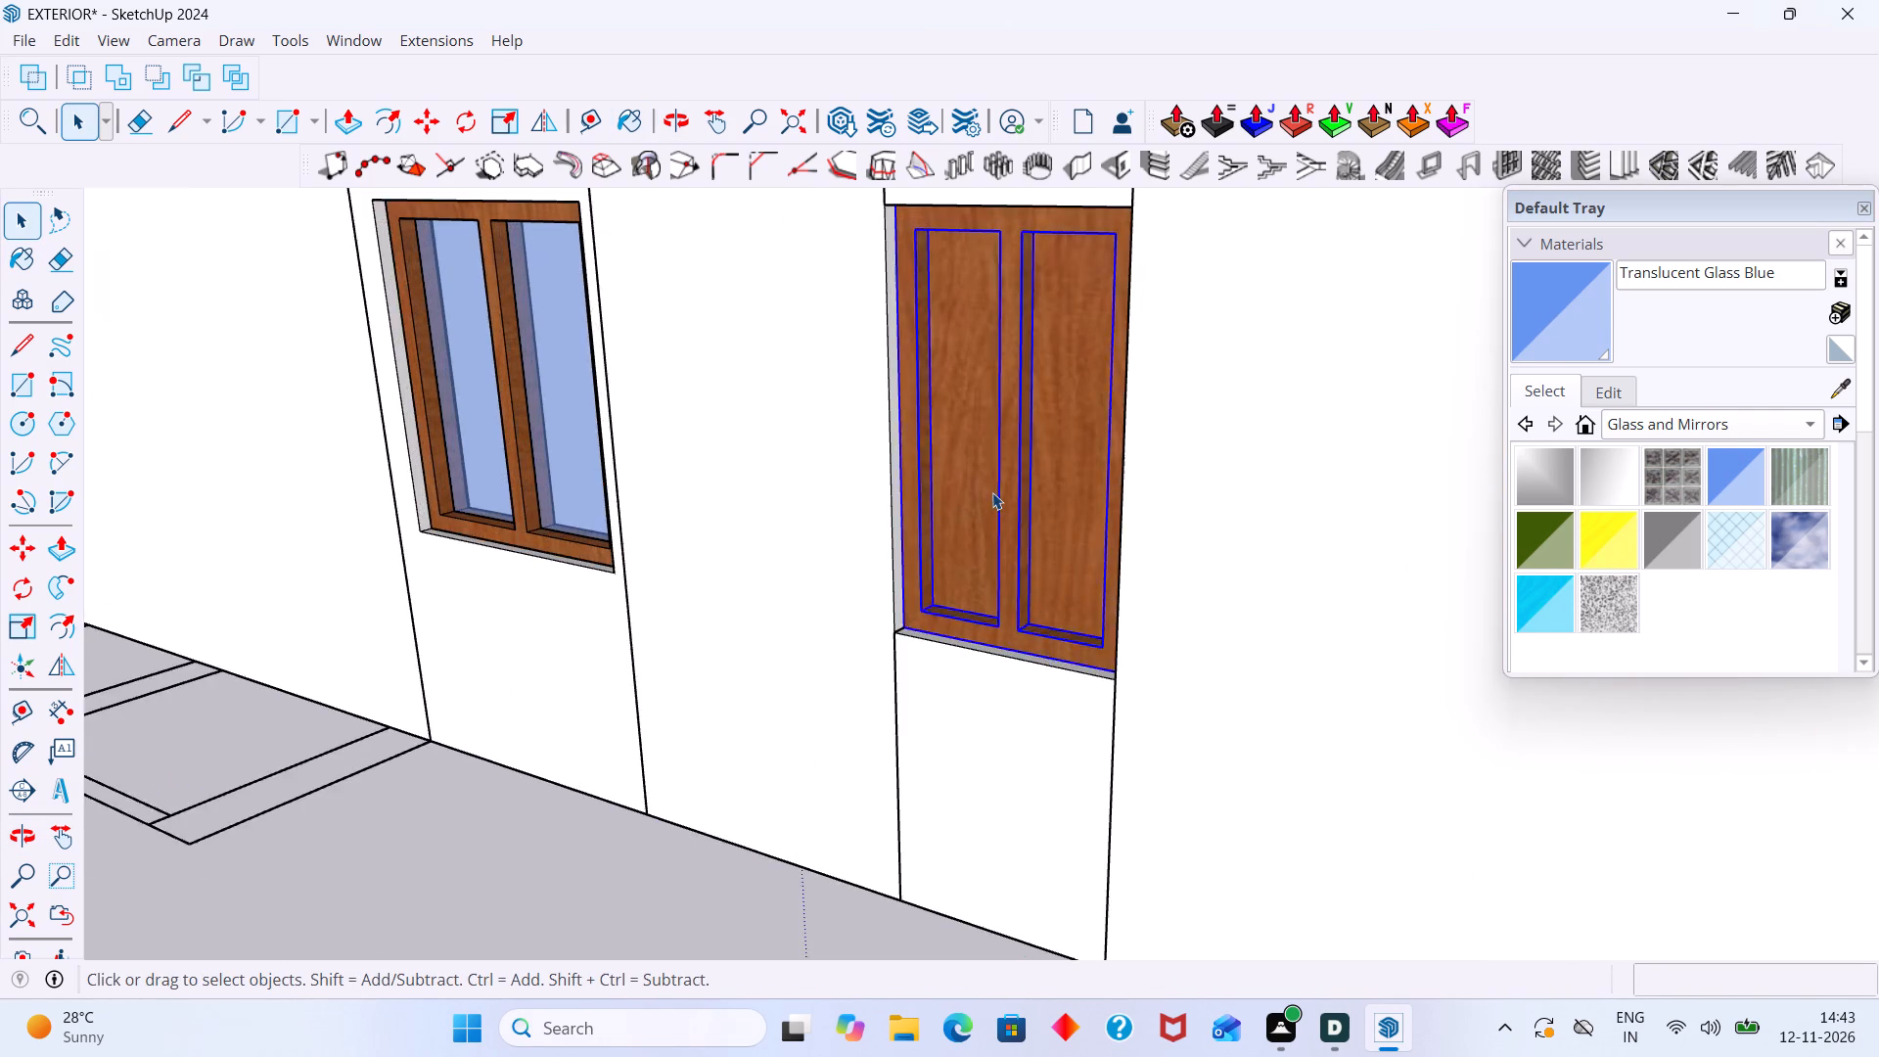
{"action": "left_click", "coordinate": [1577, 328]}
{"action": "left_click", "coordinate": [937, 513]}
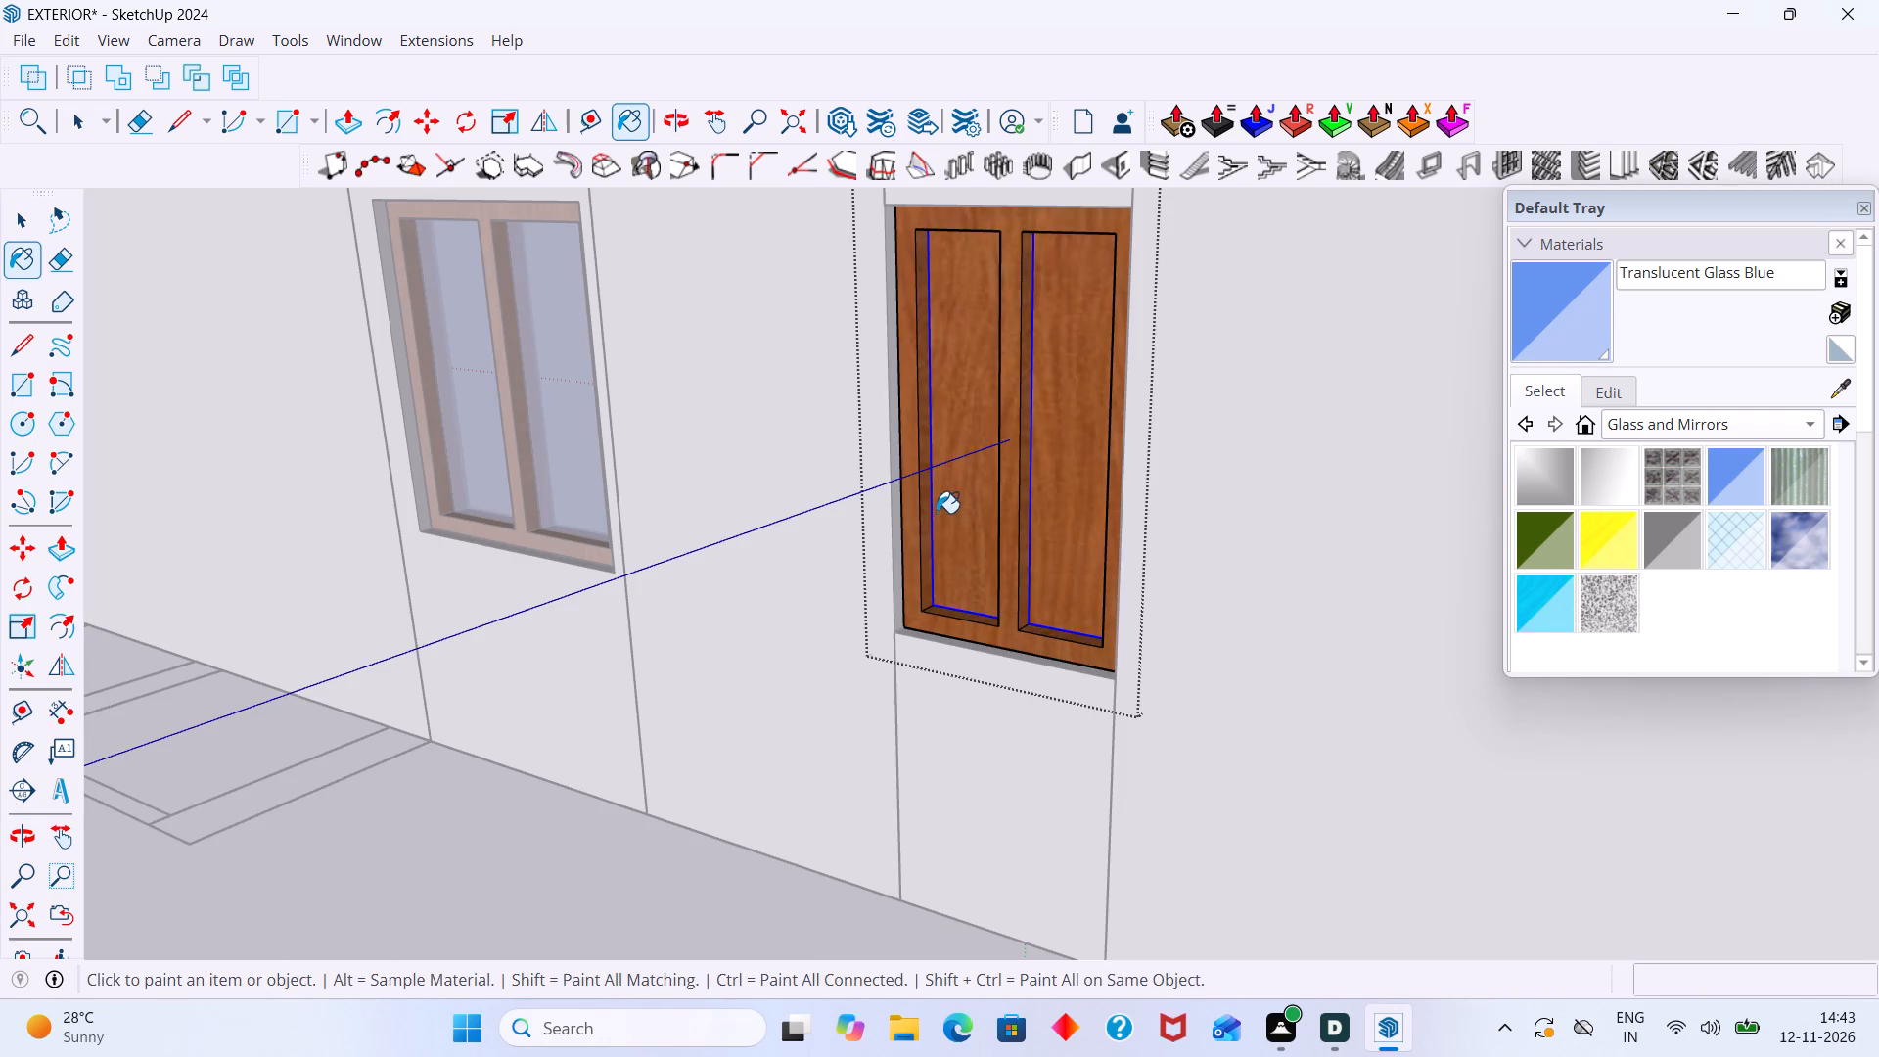
{"action": "key", "text": "space"}
{"action": "left_click", "coordinate": [696, 852]}
Paint the glass panes of the window between the rear wooden door and the house corner with Translucent Glass Blue.
{"action": "scroll", "coordinate": [728, 795], "scroll_direction": "down", "scroll_amount": 4}
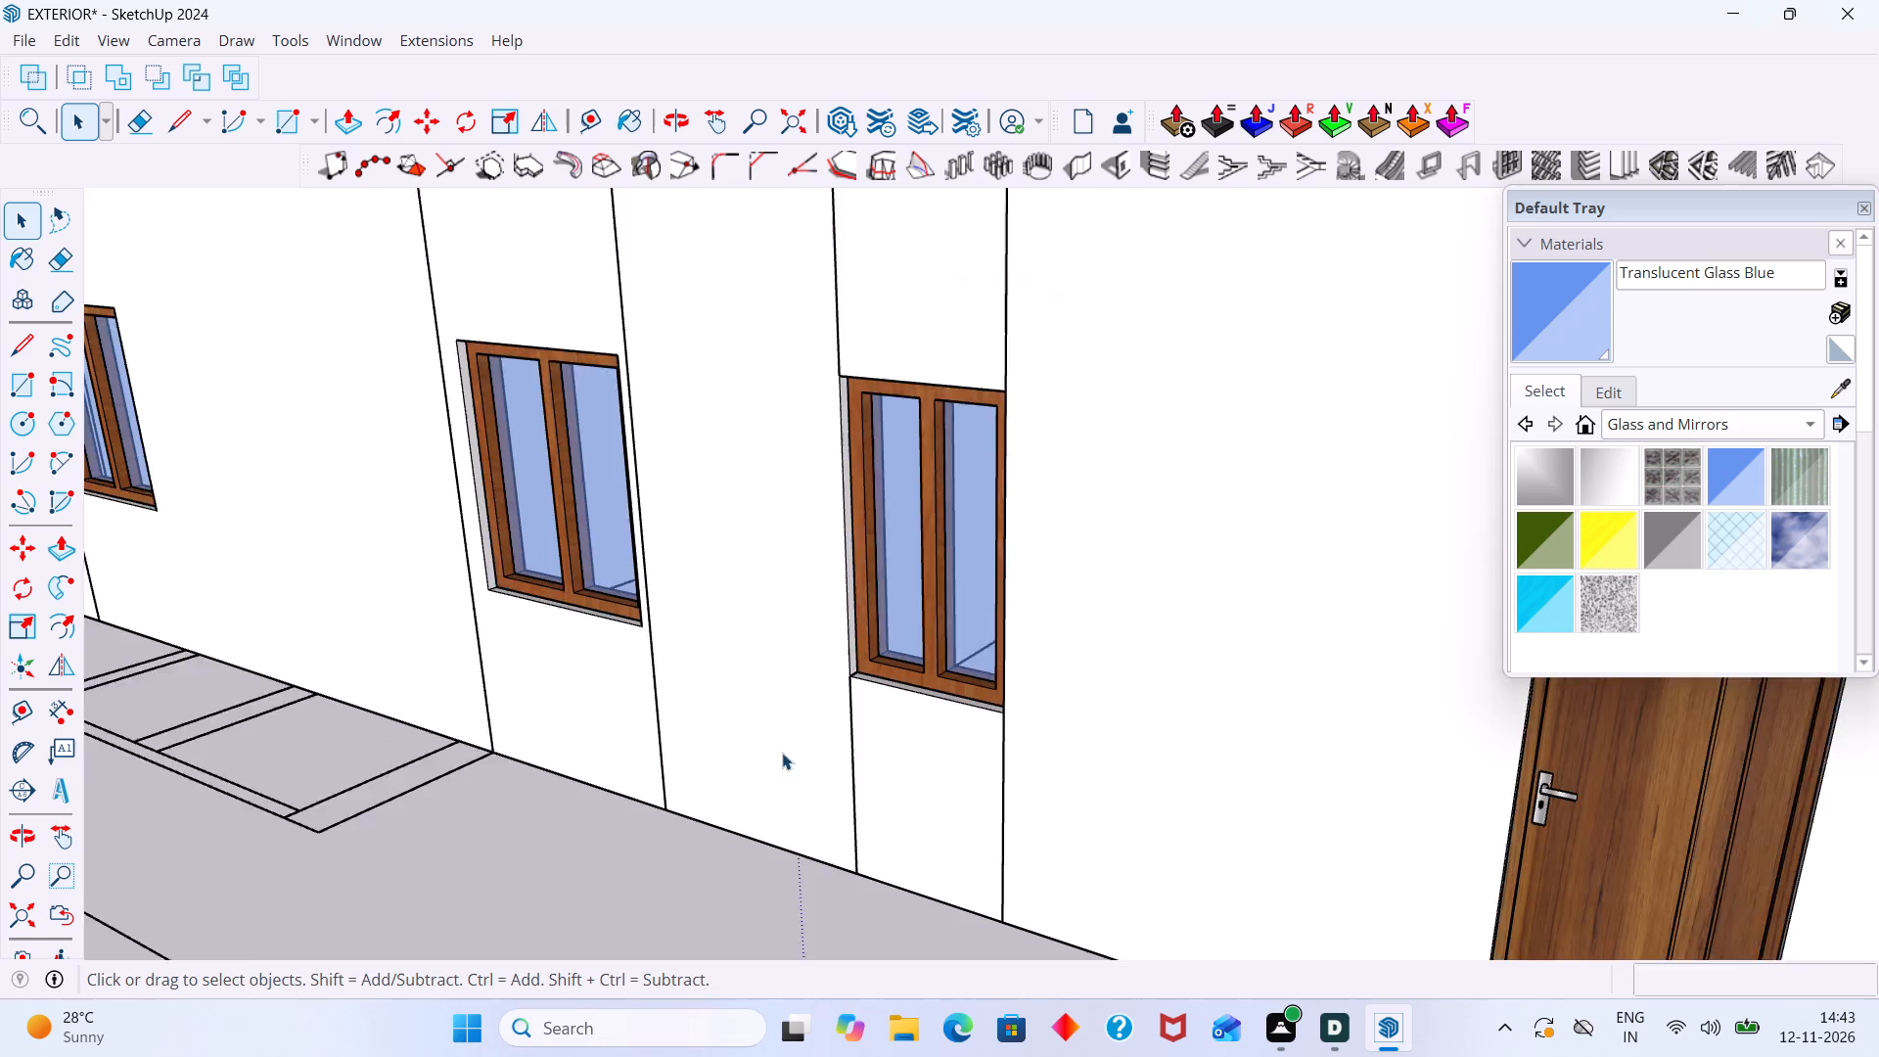
{"action": "scroll", "coordinate": [782, 753], "scroll_direction": "down", "scroll_amount": 5}
{"action": "scroll", "coordinate": [864, 677], "scroll_direction": "down", "scroll_amount": 2}
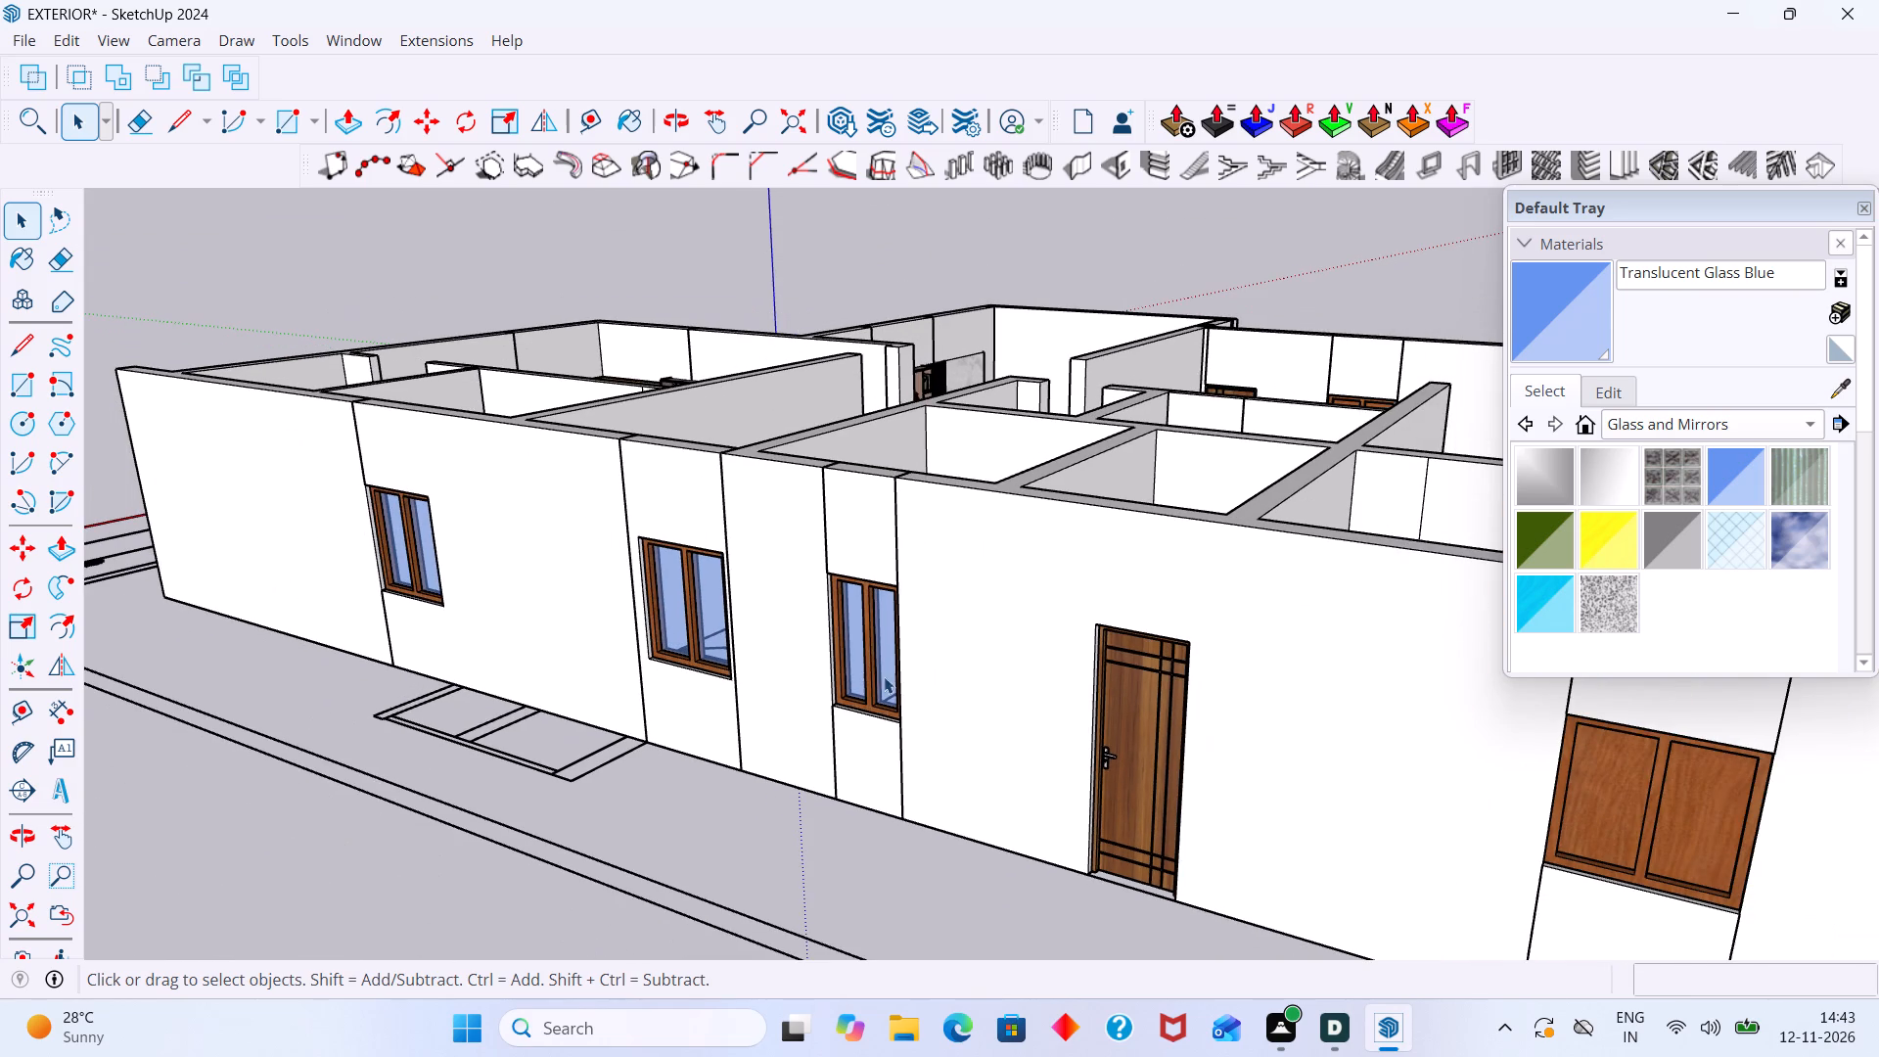
{"action": "middle_click_drag", "start_coordinate": [899, 697], "coordinate": [554, 556], "text": "shift"}
{"action": "scroll", "coordinate": [980, 689], "scroll_direction": "up", "scroll_amount": 6}
{"action": "middle_click_drag", "start_coordinate": [1276, 630], "coordinate": [927, 582]}
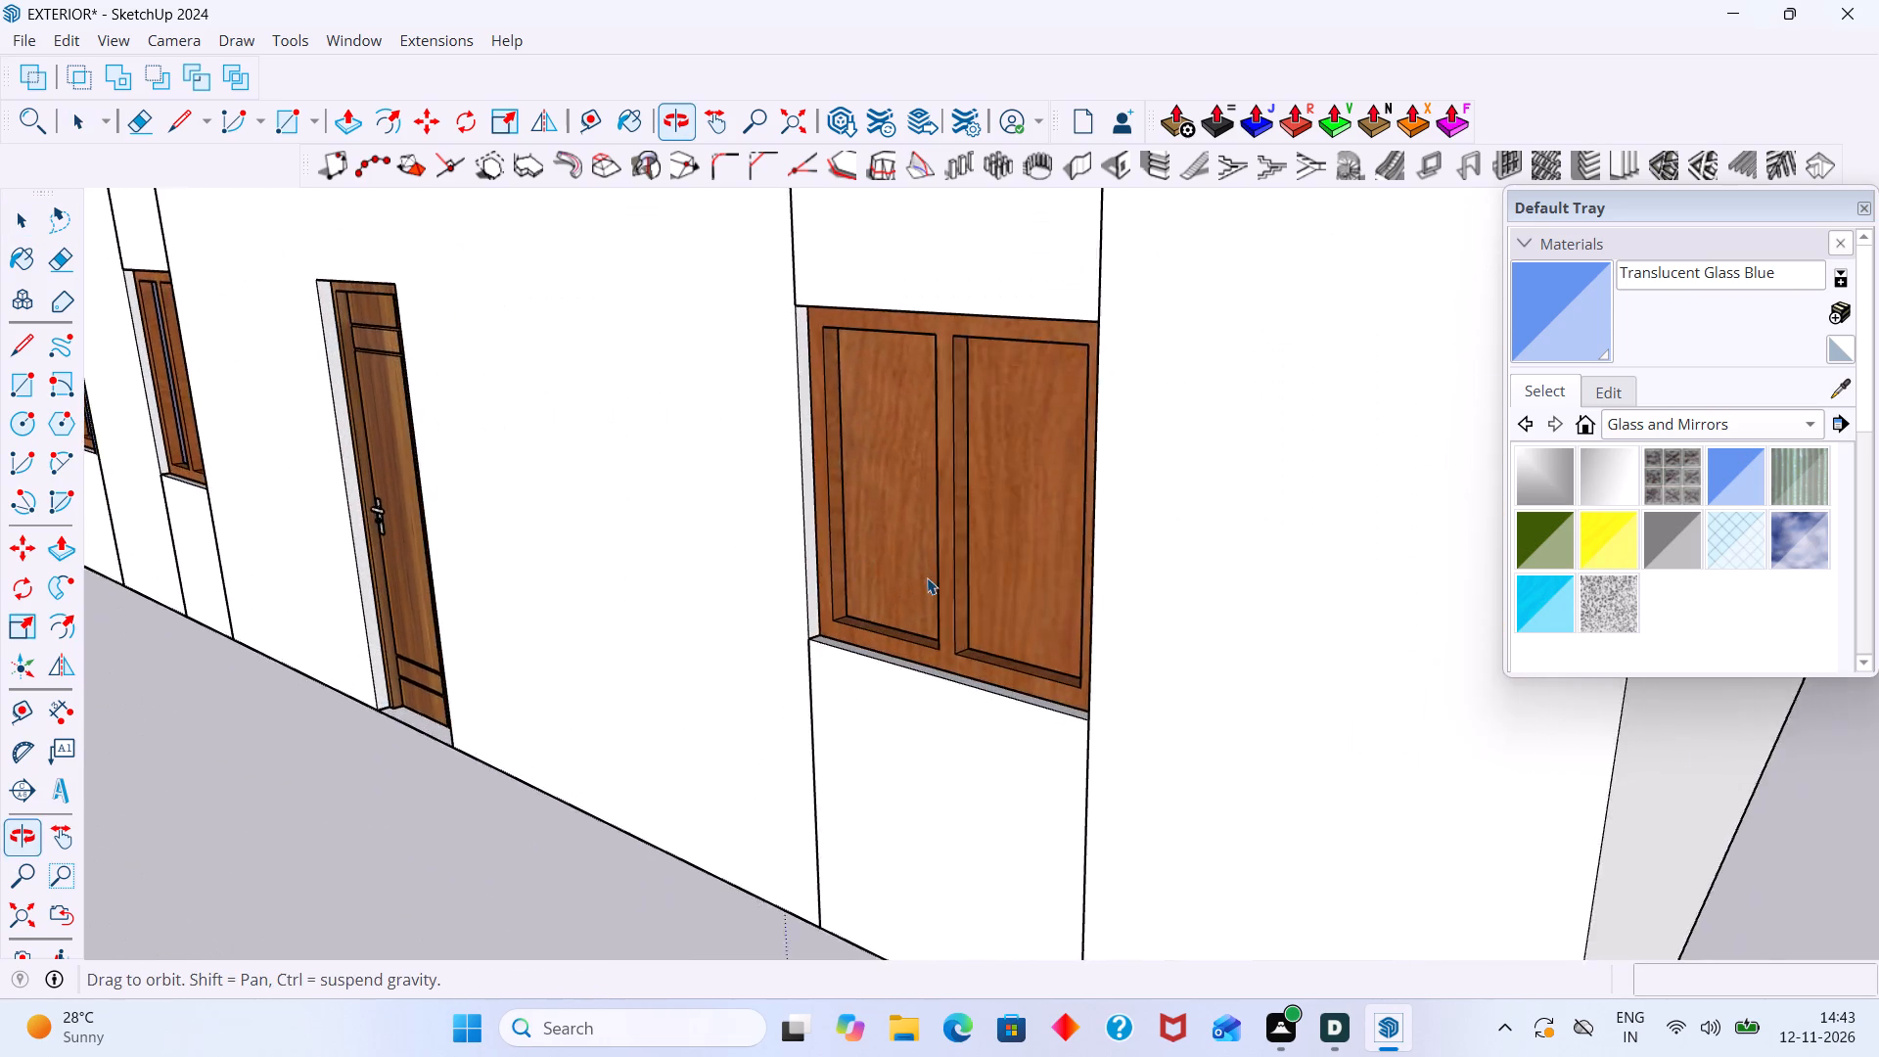
{"action": "scroll", "coordinate": [925, 568], "scroll_direction": "up", "scroll_amount": 4}
{"action": "double_click", "coordinate": [933, 547]}
{"action": "scroll", "coordinate": [926, 546], "scroll_direction": "up", "scroll_amount": 2}
{"action": "left_click", "coordinate": [925, 546]}
{"action": "left_click", "coordinate": [1533, 332]}
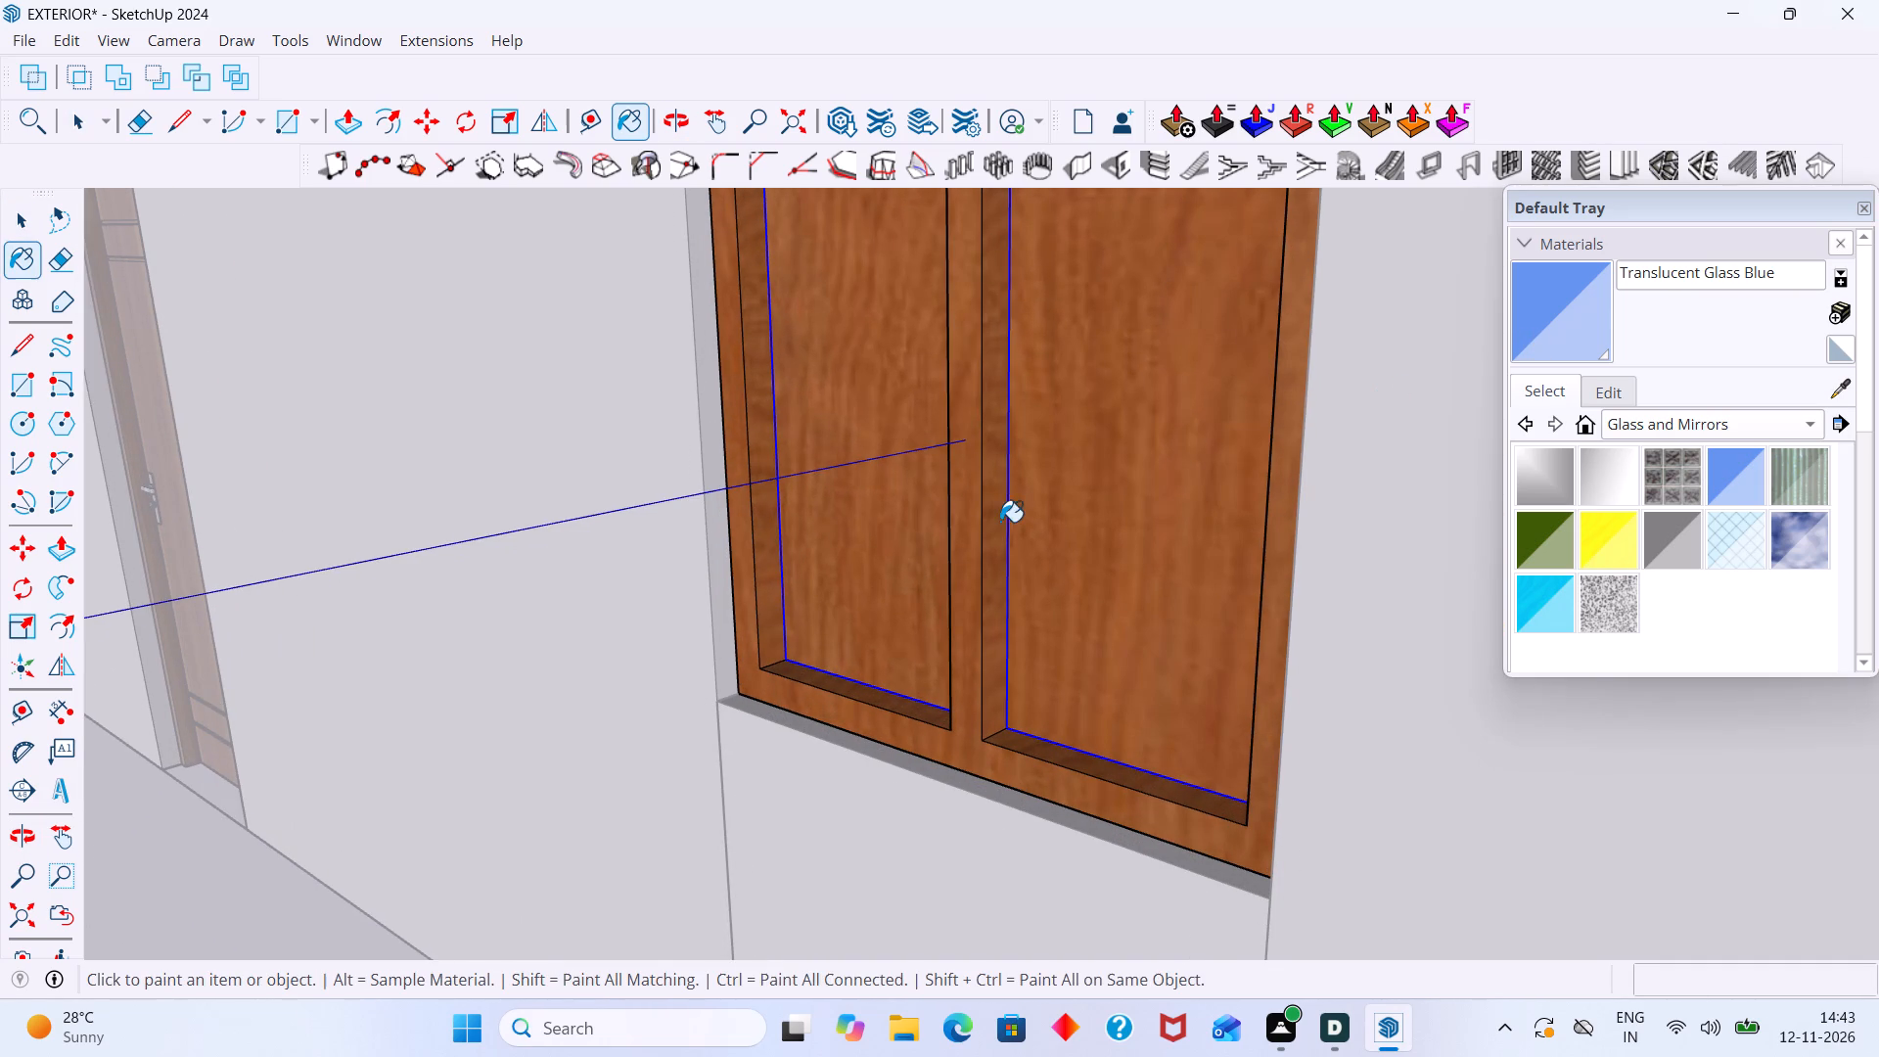
{"action": "left_click", "coordinate": [1055, 524]}
{"action": "scroll", "coordinate": [1055, 523], "scroll_direction": "down", "scroll_amount": 10}
{"action": "key", "text": "space"}
{"action": "left_click", "coordinate": [756, 782]}
Paint the glass panes of the wood-framed window beside the wooden door facing the planting strip with Translucent Glass Blue.
{"action": "scroll", "coordinate": [741, 776], "scroll_direction": "down", "scroll_amount": 5}
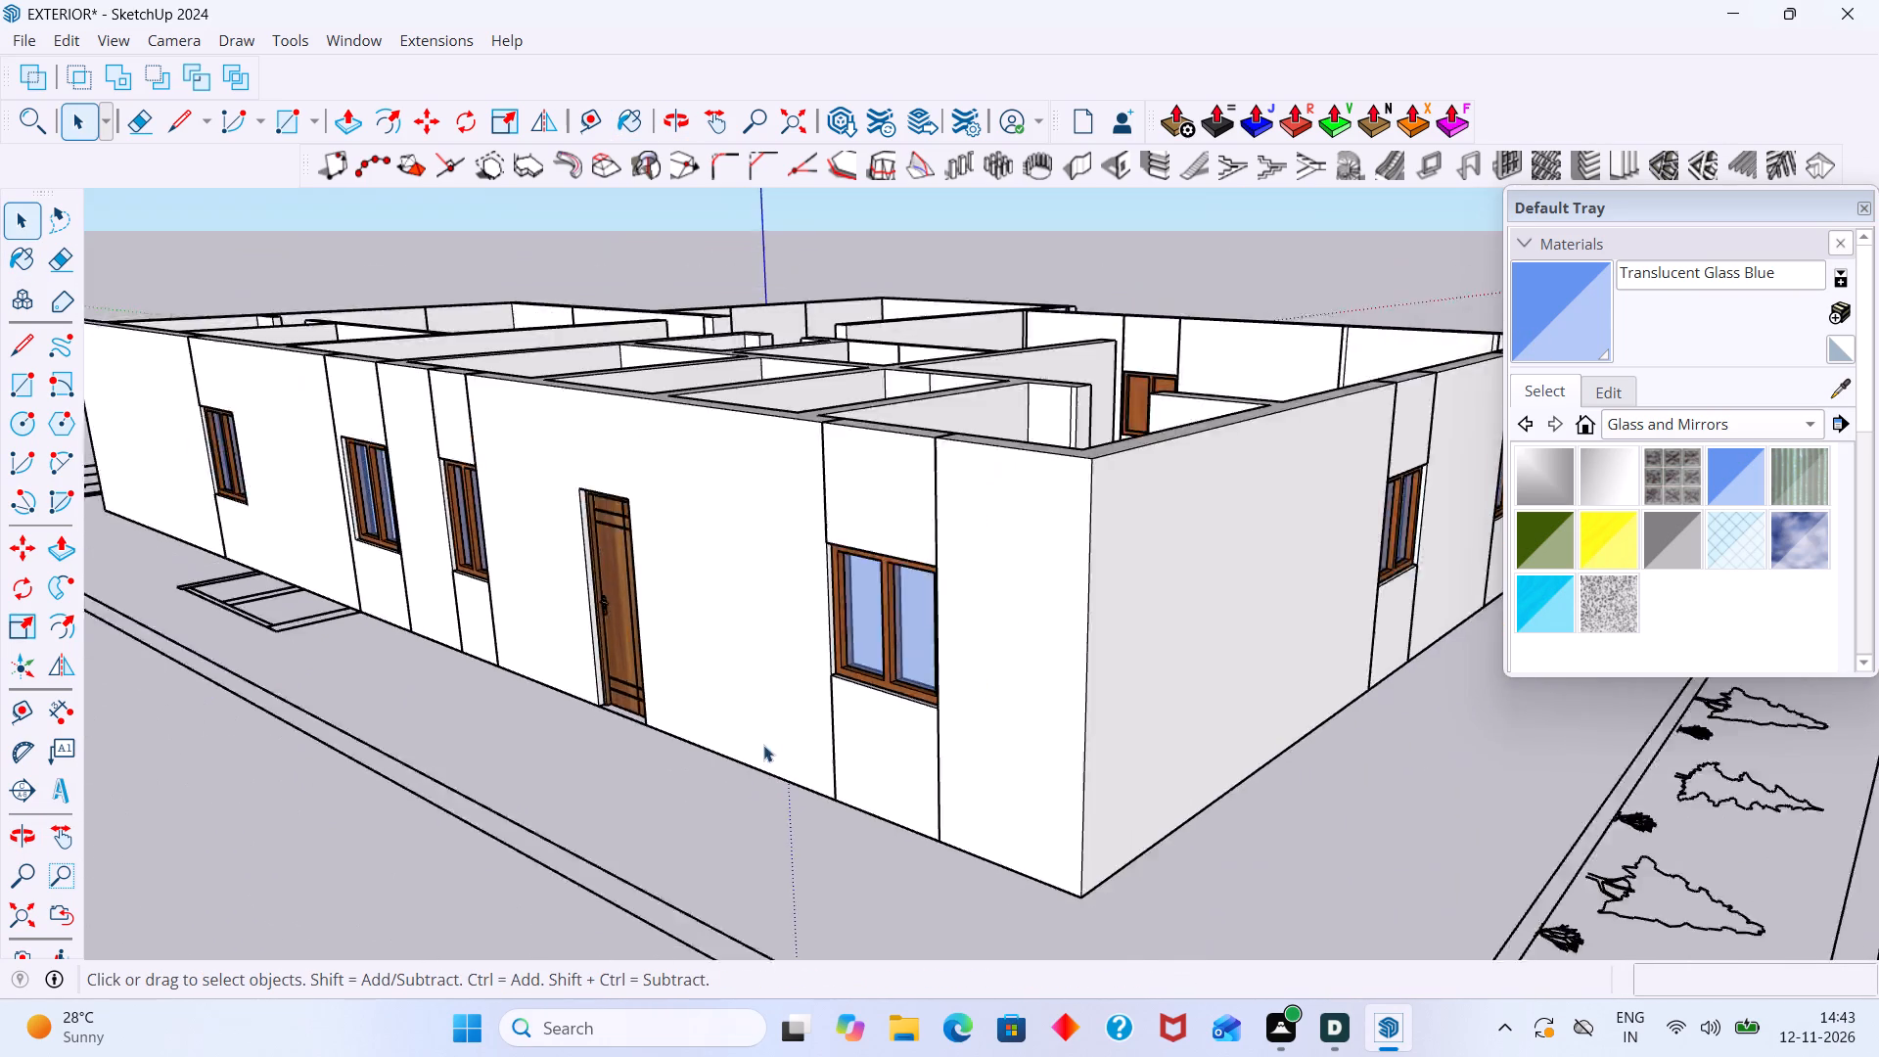
{"action": "scroll", "coordinate": [763, 745], "scroll_direction": "down", "scroll_amount": 6}
{"action": "middle_click_drag", "start_coordinate": [1210, 638], "coordinate": [696, 647]}
{"action": "middle_click_drag", "start_coordinate": [894, 608], "coordinate": [502, 668]}
{"action": "middle_click_drag", "start_coordinate": [1028, 542], "coordinate": [771, 567]}
{"action": "scroll", "coordinate": [608, 522], "scroll_direction": "up", "scroll_amount": 6}
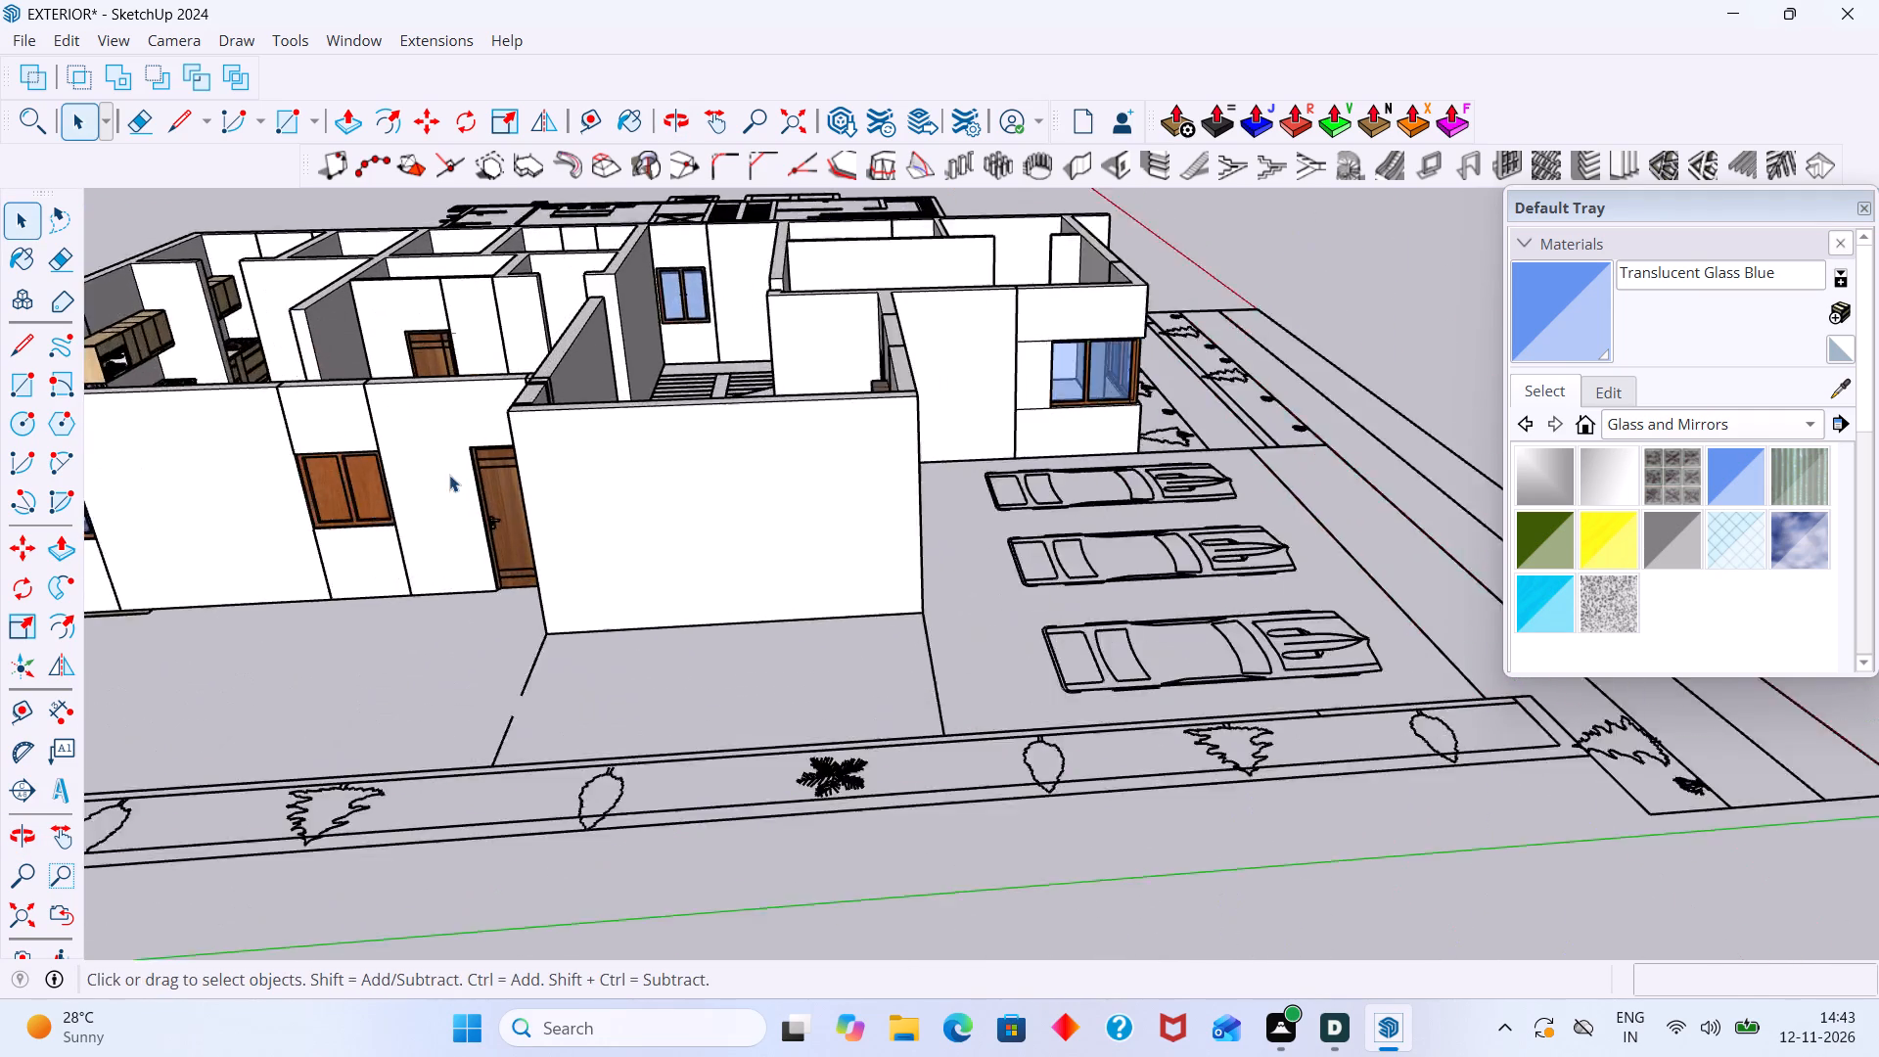
{"action": "scroll", "coordinate": [449, 475], "scroll_direction": "up", "scroll_amount": 14}
{"action": "left_click", "coordinate": [338, 489]}
{"action": "scroll", "coordinate": [340, 489], "scroll_direction": "up", "scroll_amount": 4}
{"action": "double_click", "coordinate": [334, 491]}
{"action": "left_click", "coordinate": [336, 519]}
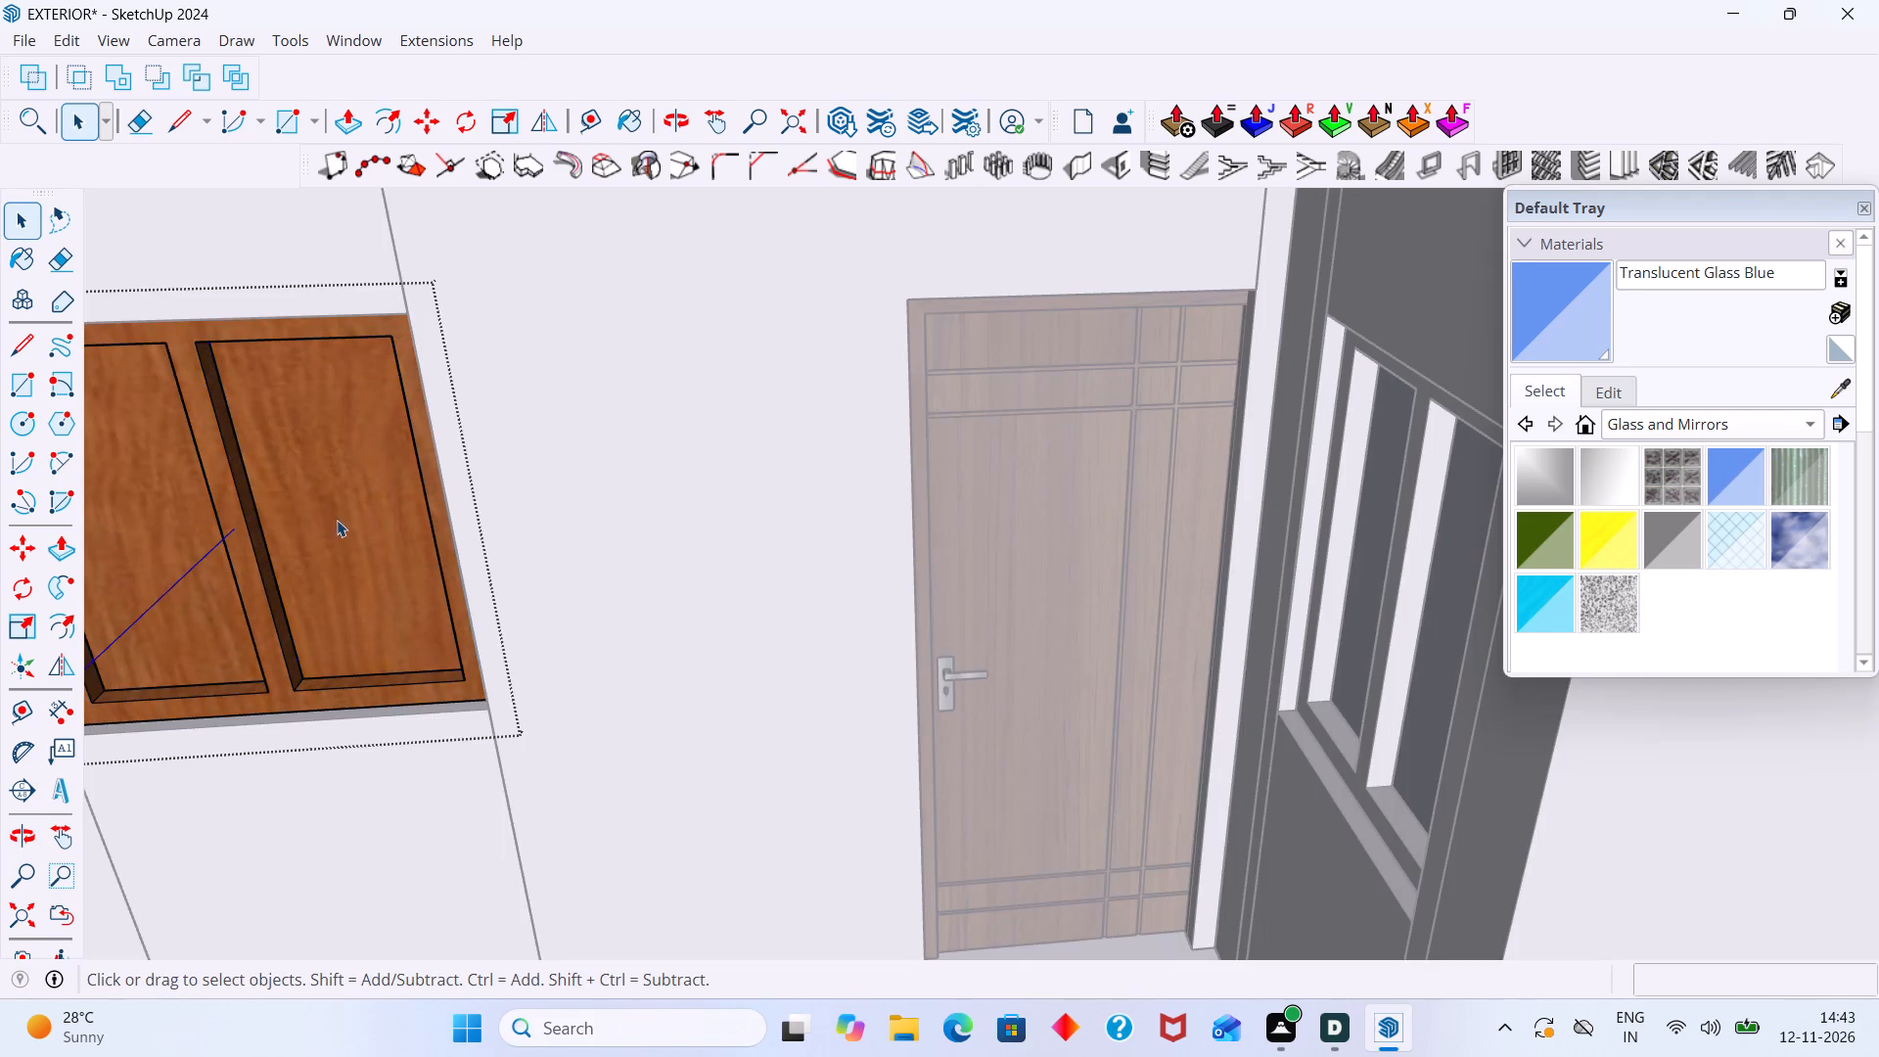
{"action": "left_click", "coordinate": [1525, 326]}
{"action": "left_click", "coordinate": [381, 529]}
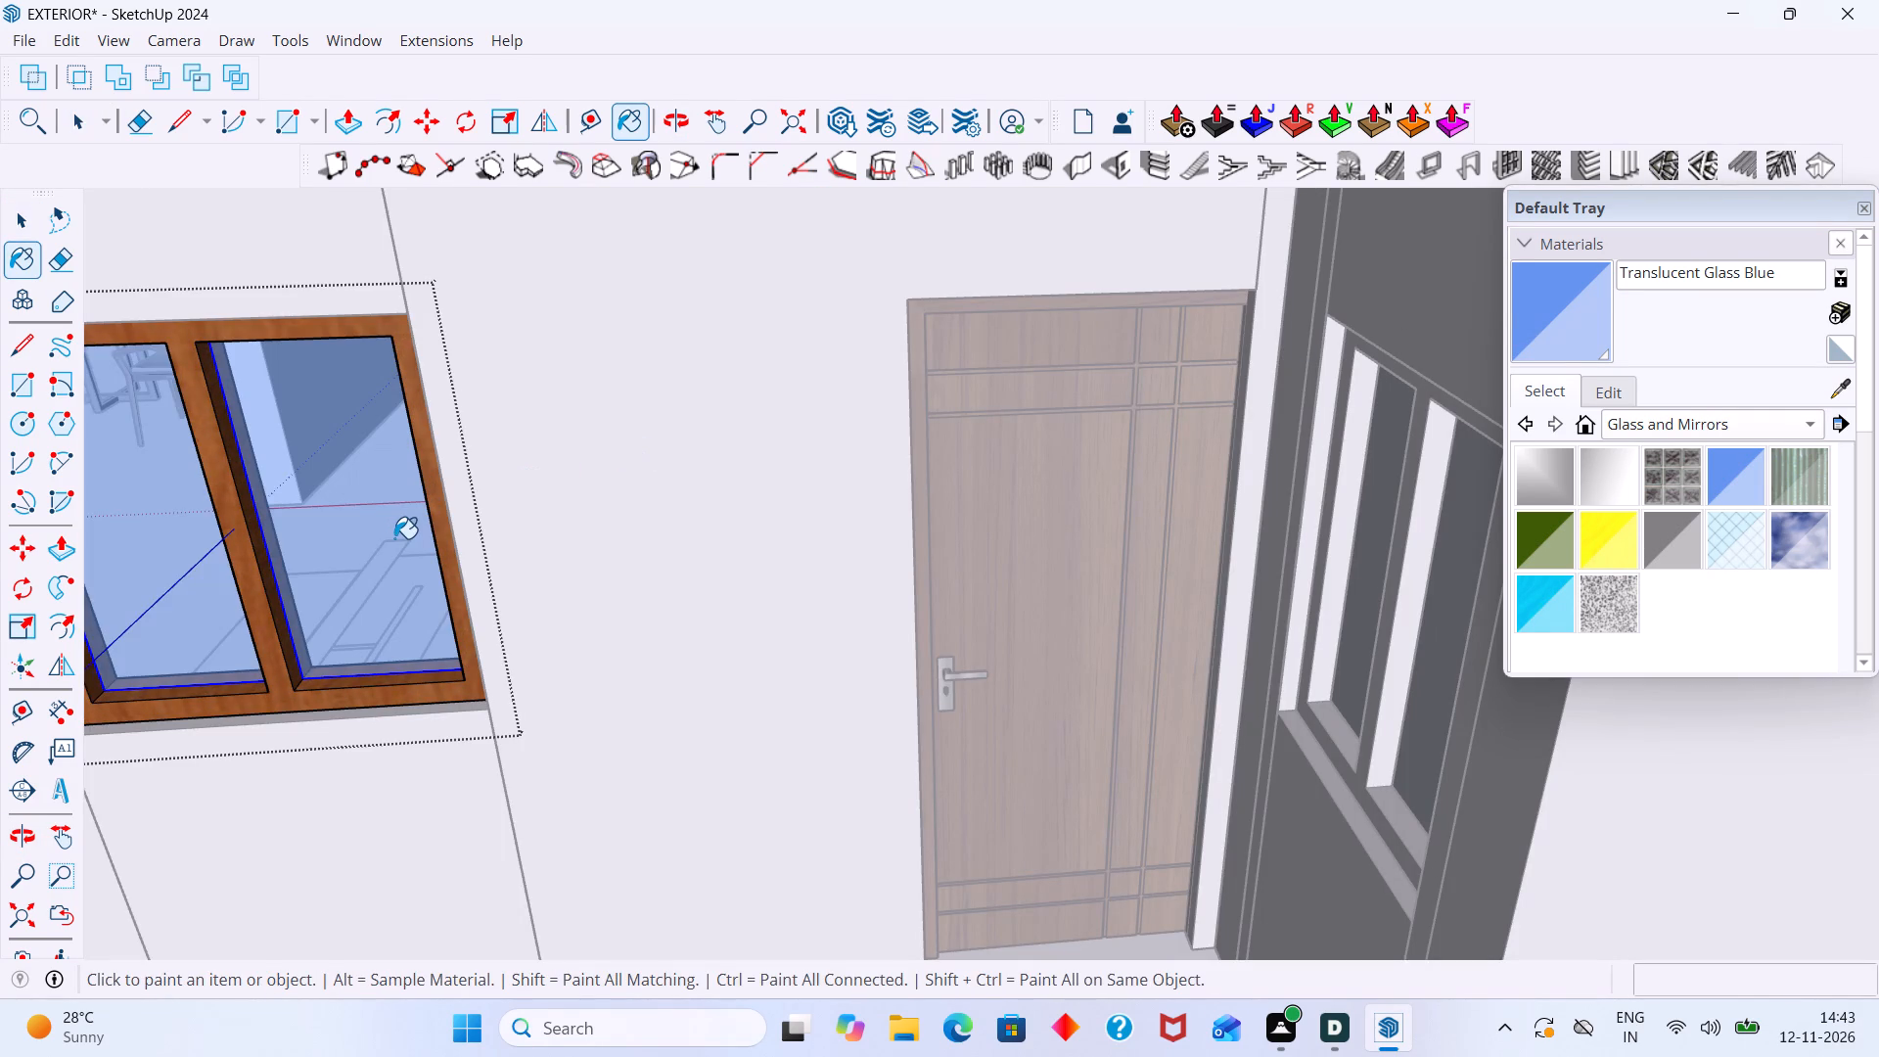
{"action": "key", "text": "space"}
{"action": "scroll", "coordinate": [434, 593], "scroll_direction": "down", "scroll_amount": 3}
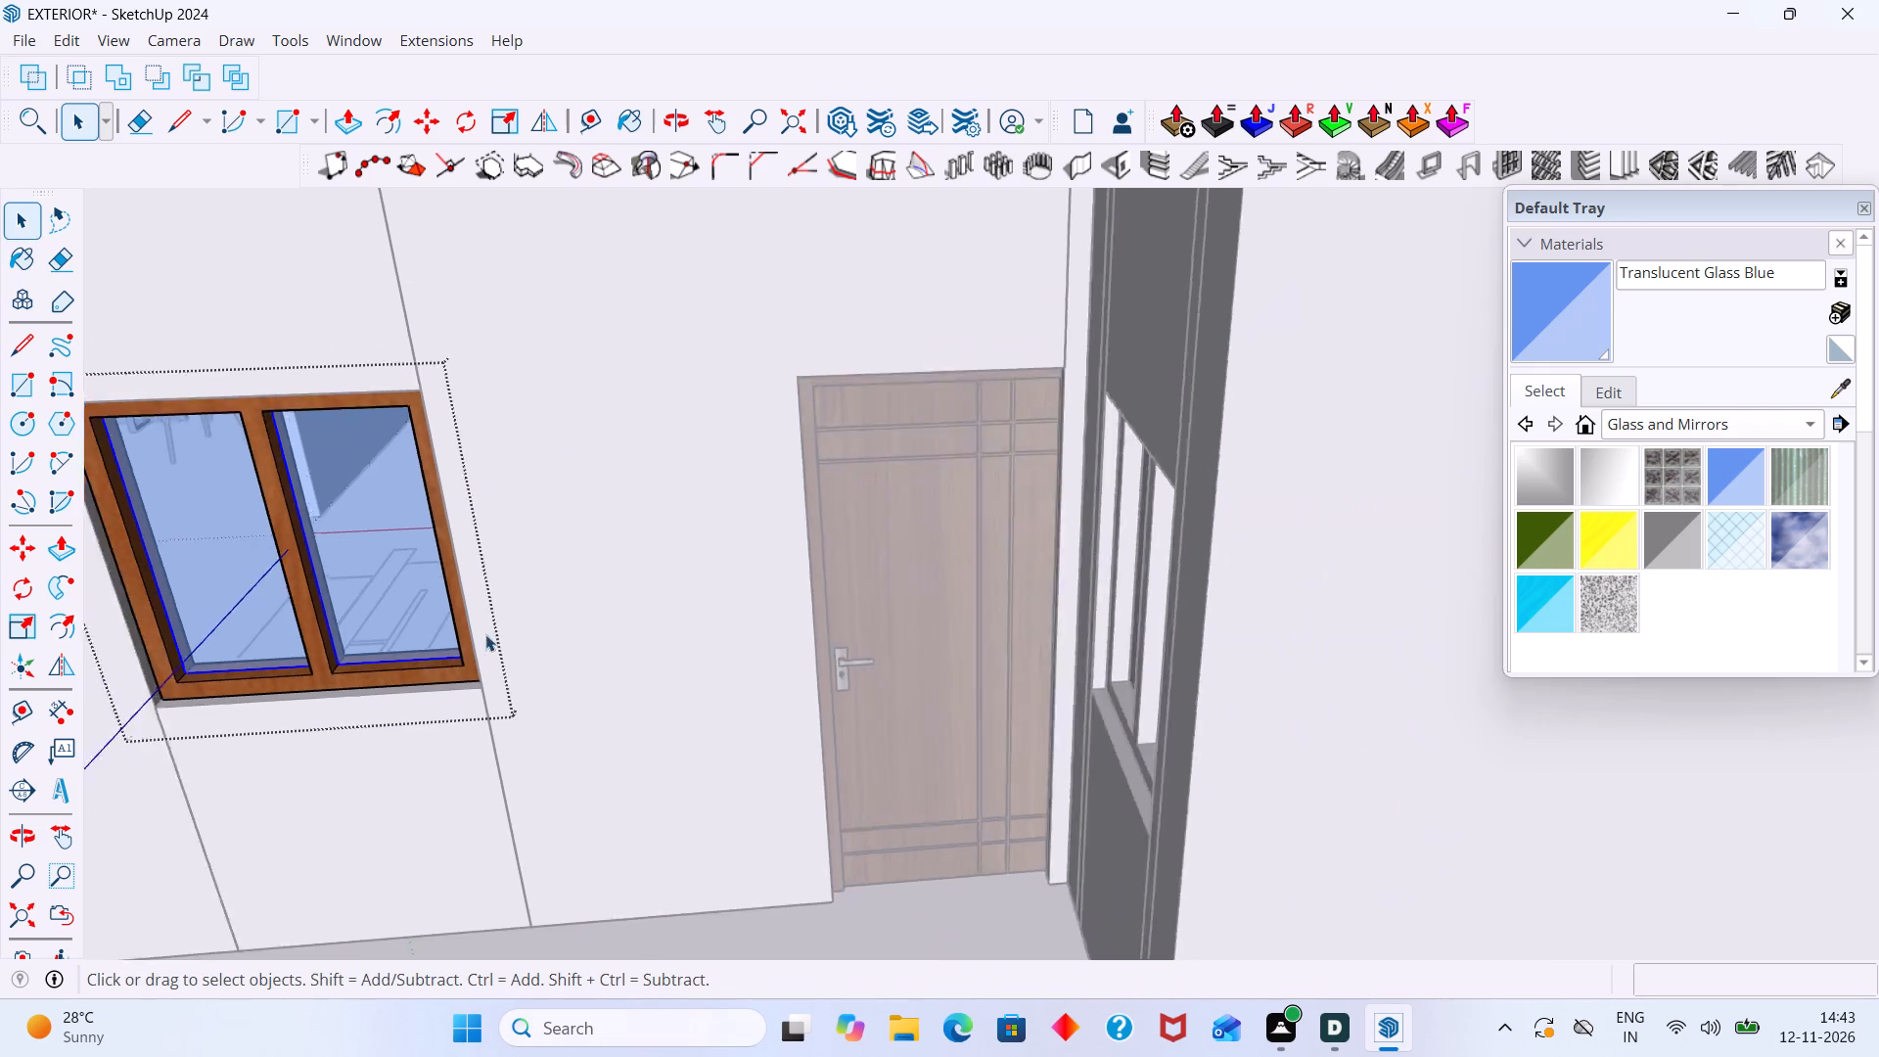
{"action": "scroll", "coordinate": [485, 634], "scroll_direction": "down", "scroll_amount": 7}
{"action": "left_click", "coordinate": [583, 841]}
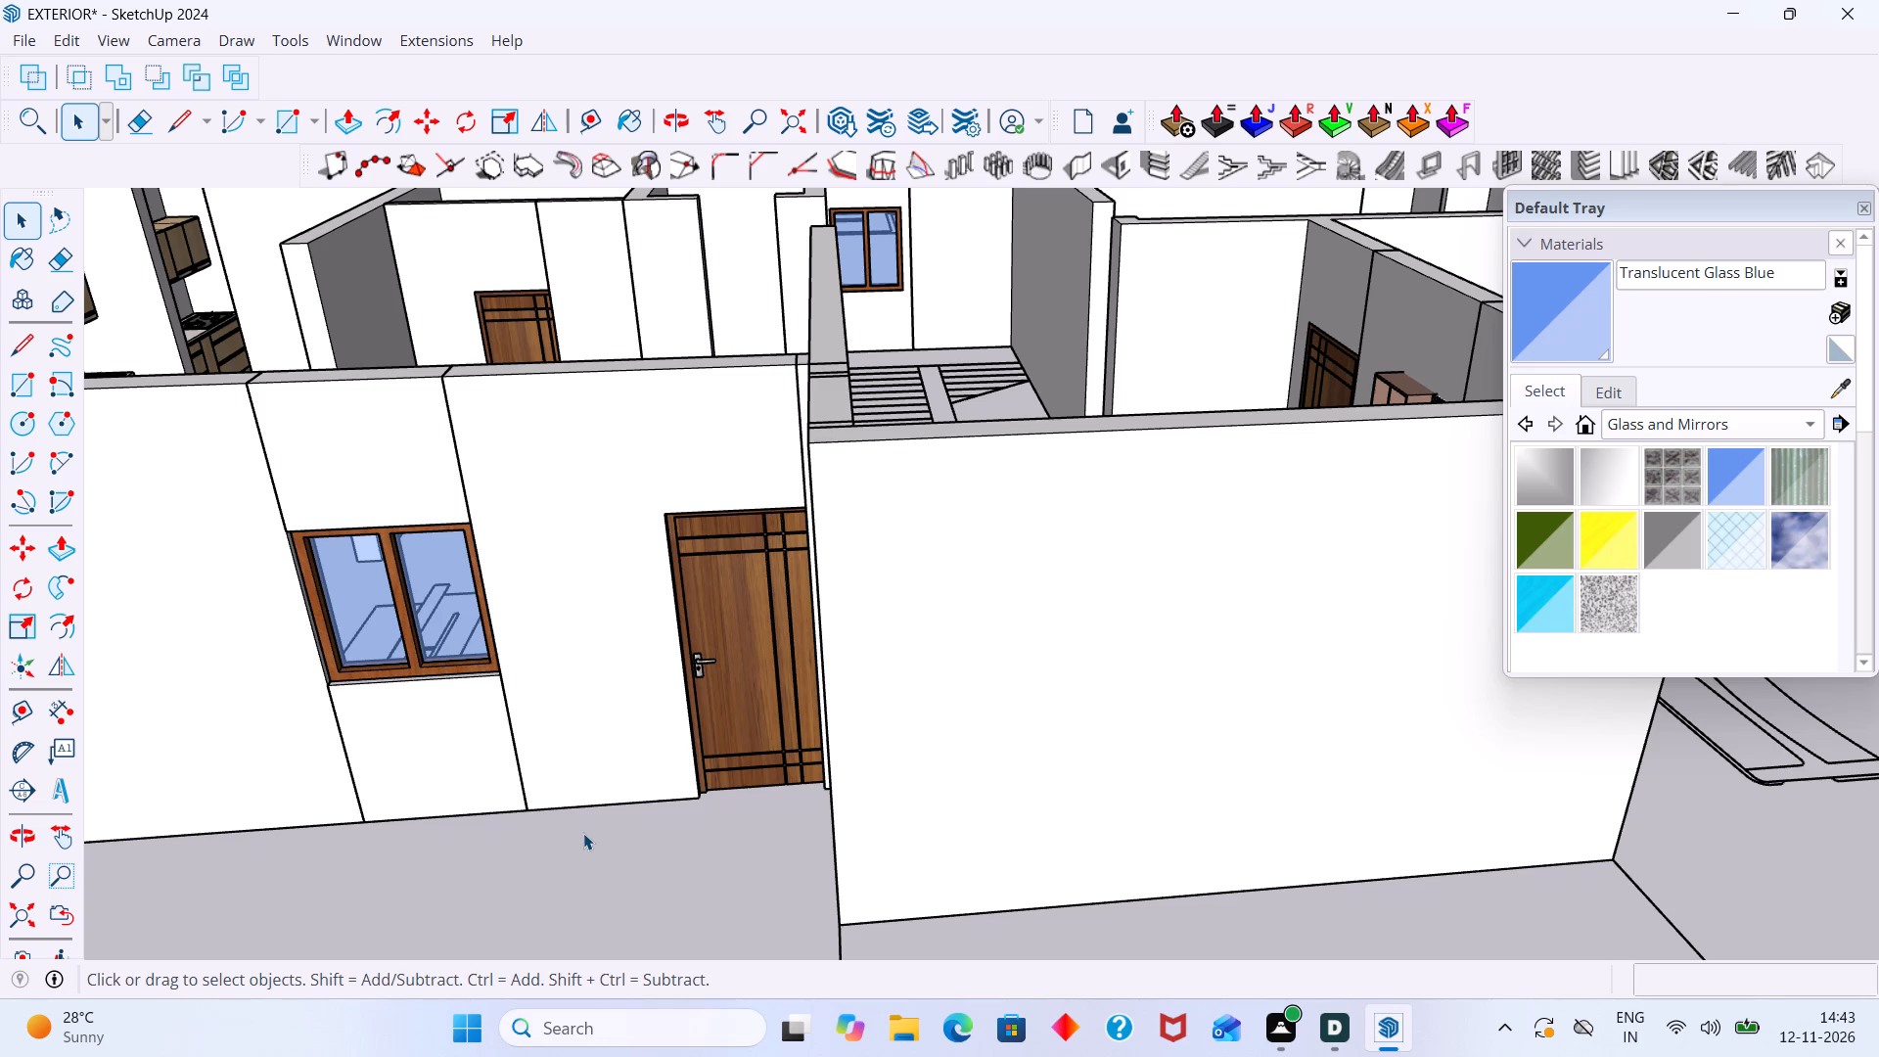
Examine the planting-strip side of the house and its rooms for windows still lacking wood or glass materials.
{"action": "scroll", "coordinate": [575, 799], "scroll_direction": "down", "scroll_amount": 5}
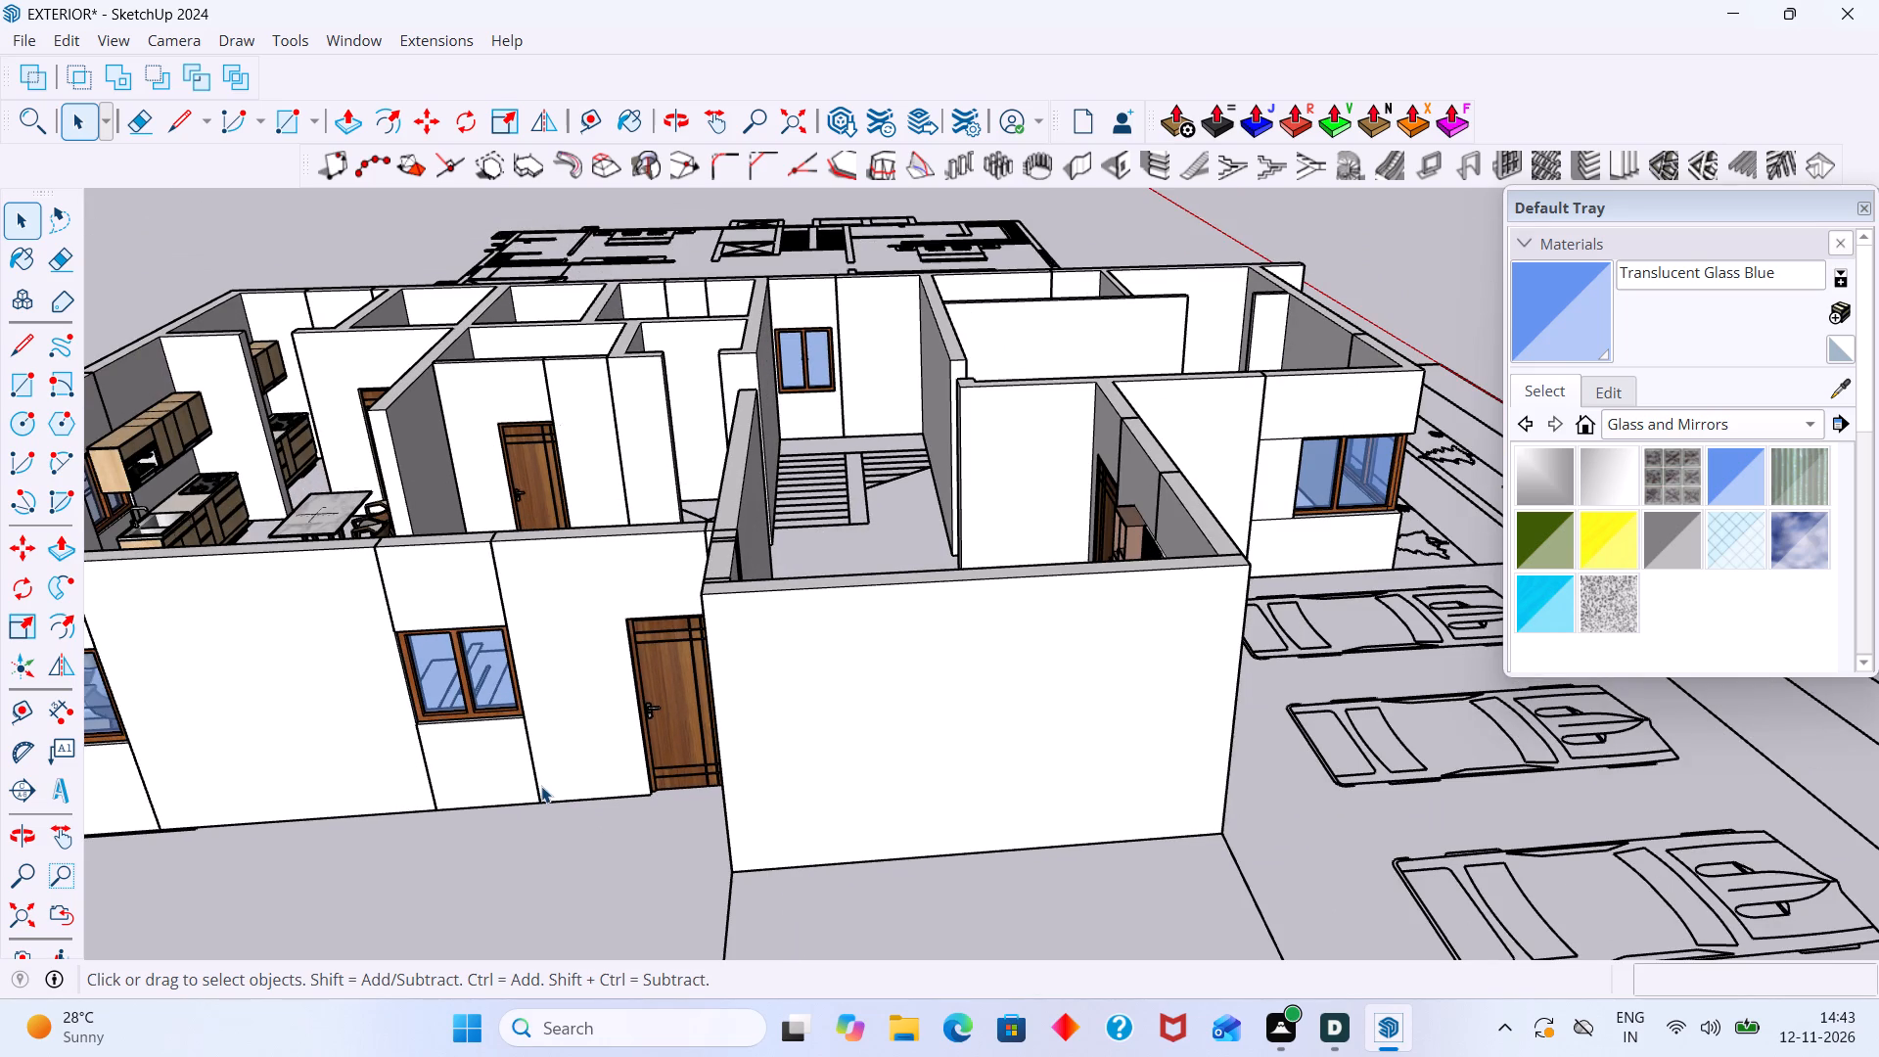
{"action": "scroll", "coordinate": [554, 776], "scroll_direction": "down", "scroll_amount": 9}
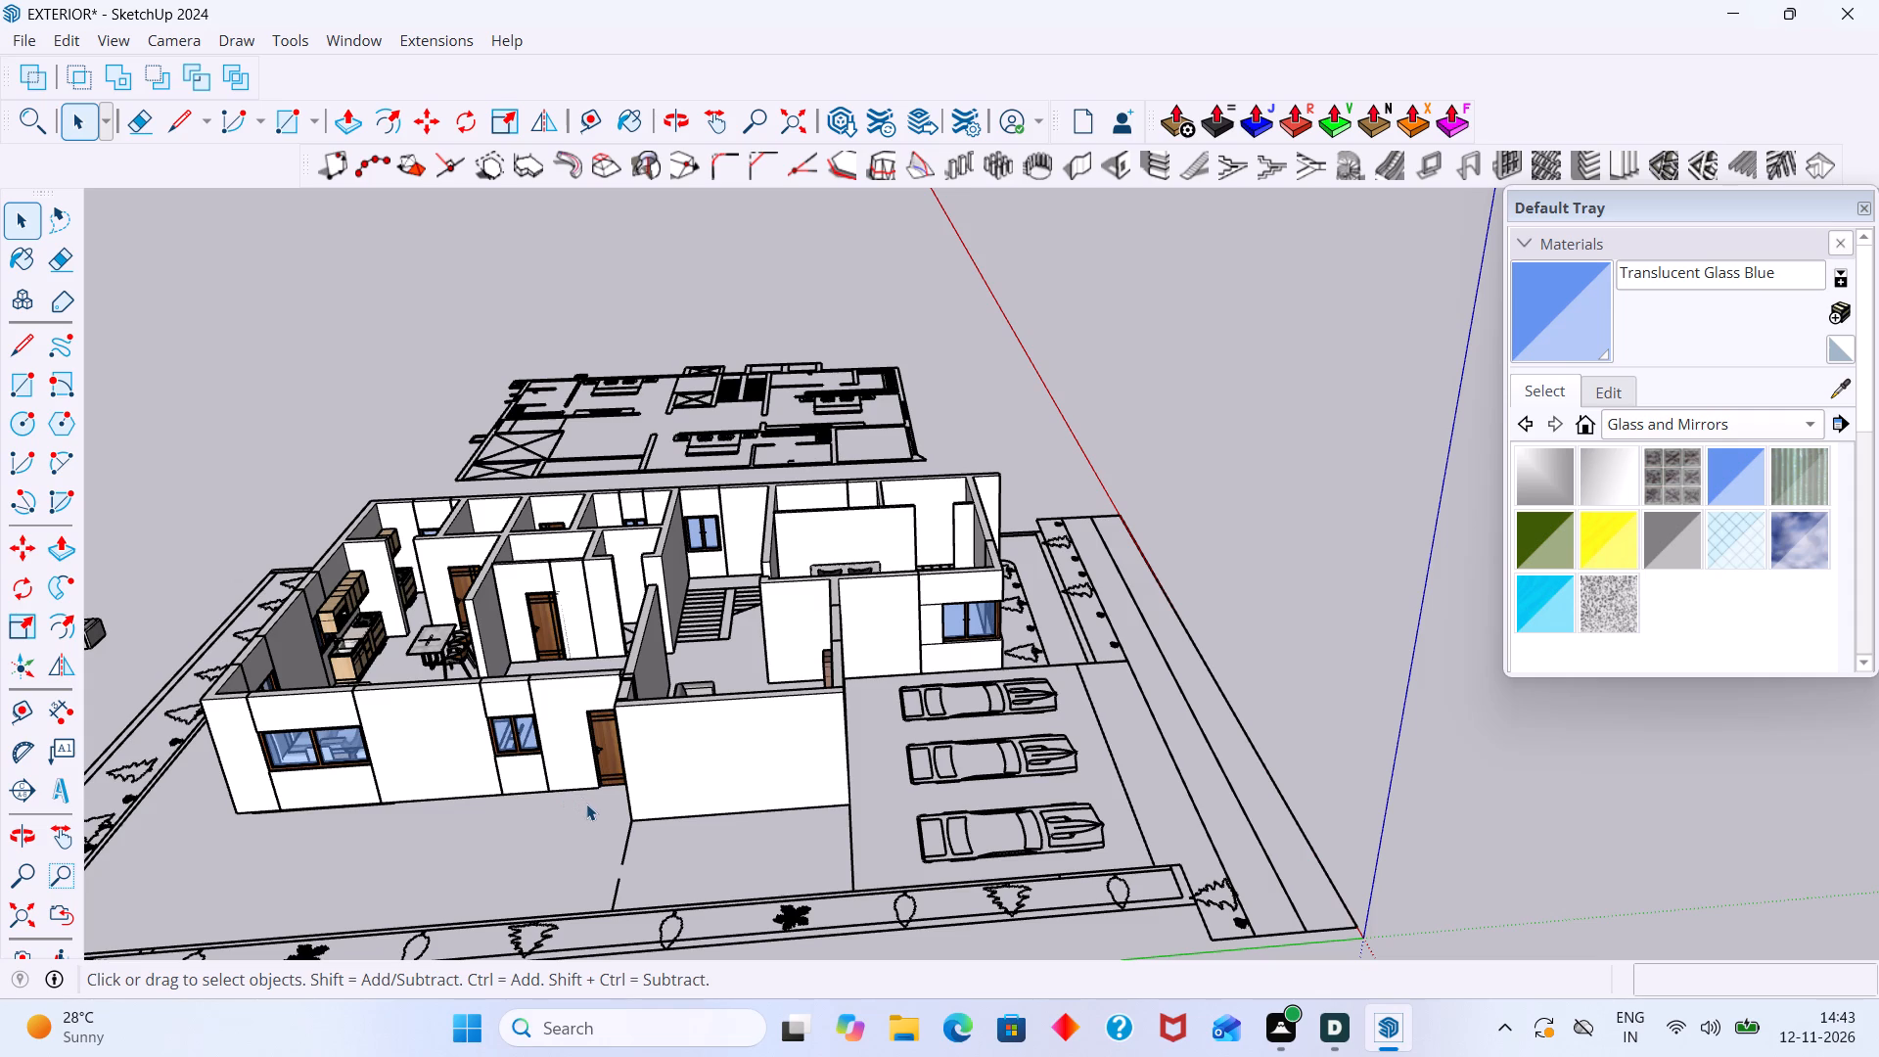
{"action": "middle_click_drag", "start_coordinate": [601, 794], "coordinate": [538, 673]}
{"action": "scroll", "coordinate": [515, 622], "scroll_direction": "up", "scroll_amount": 2}
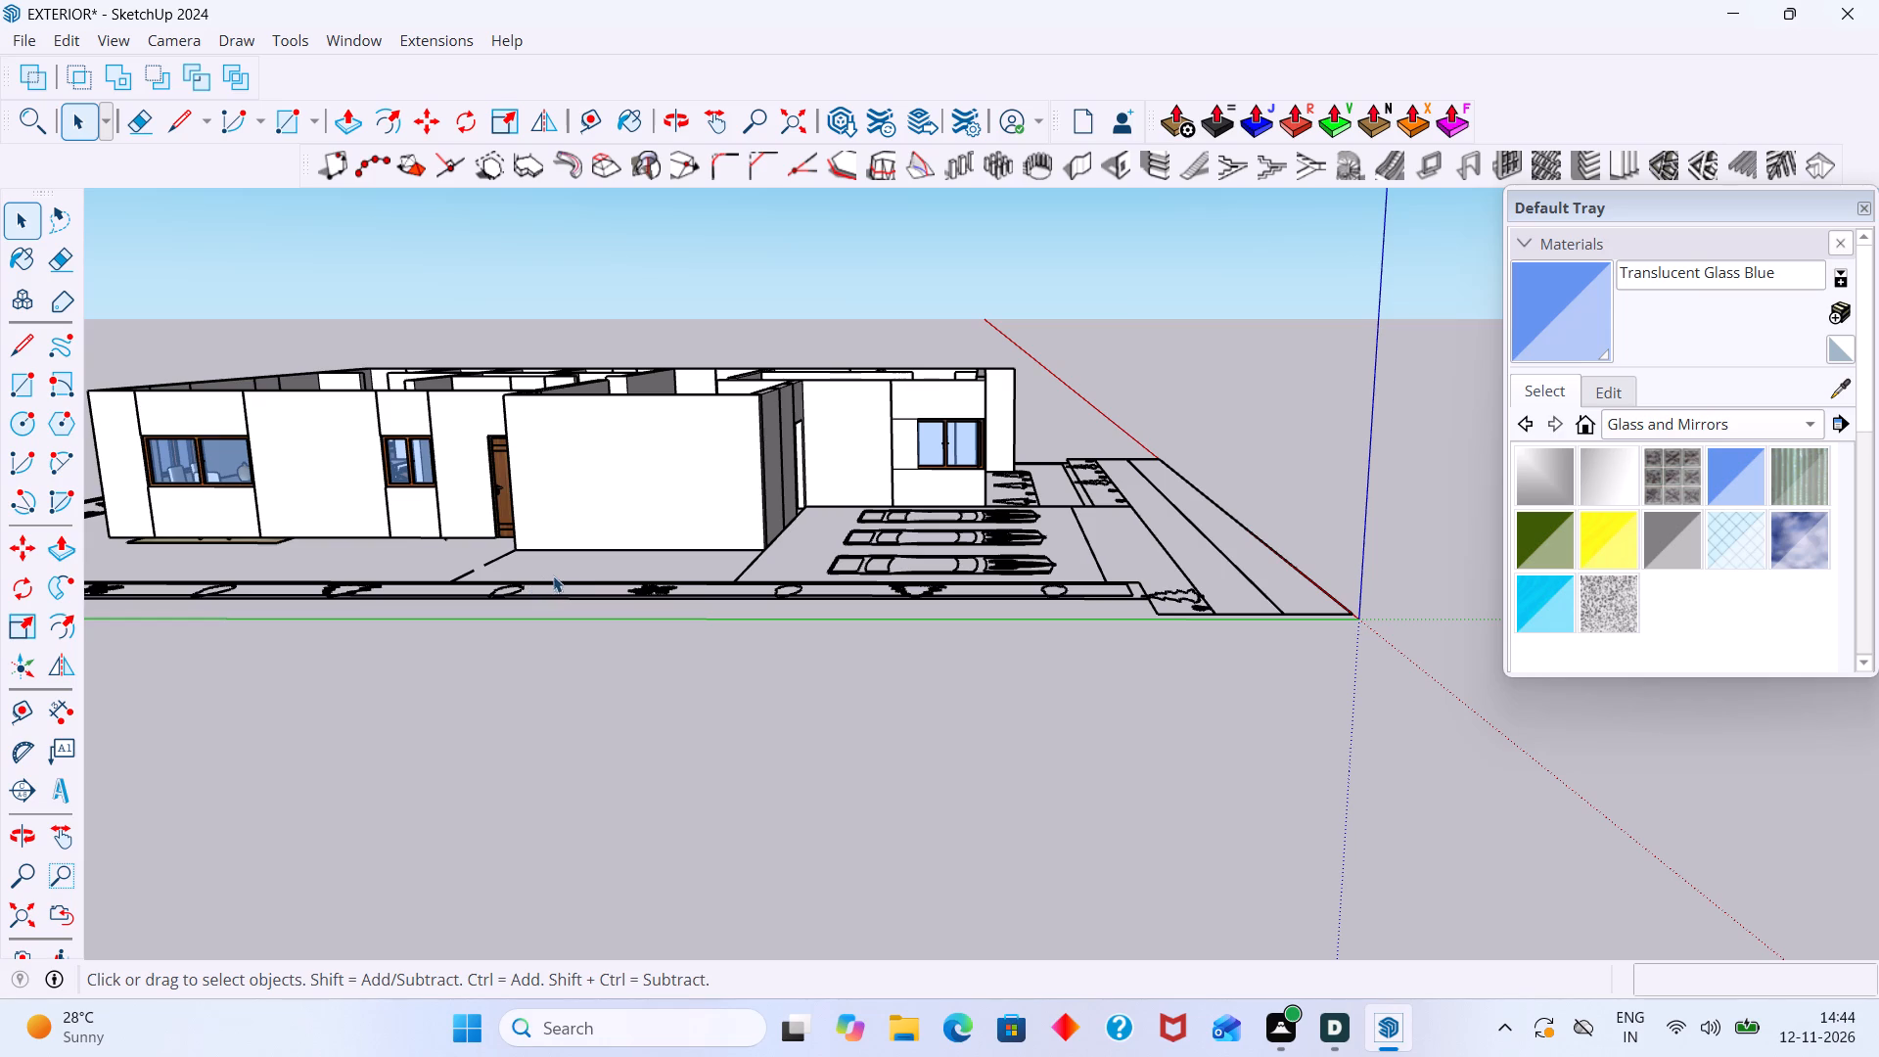
{"action": "scroll", "coordinate": [557, 574], "scroll_direction": "down", "scroll_amount": 10}
{"action": "scroll", "coordinate": [526, 518], "scroll_direction": "up", "scroll_amount": 14}
{"action": "middle_click_drag", "start_coordinate": [494, 540], "coordinate": [643, 558]}
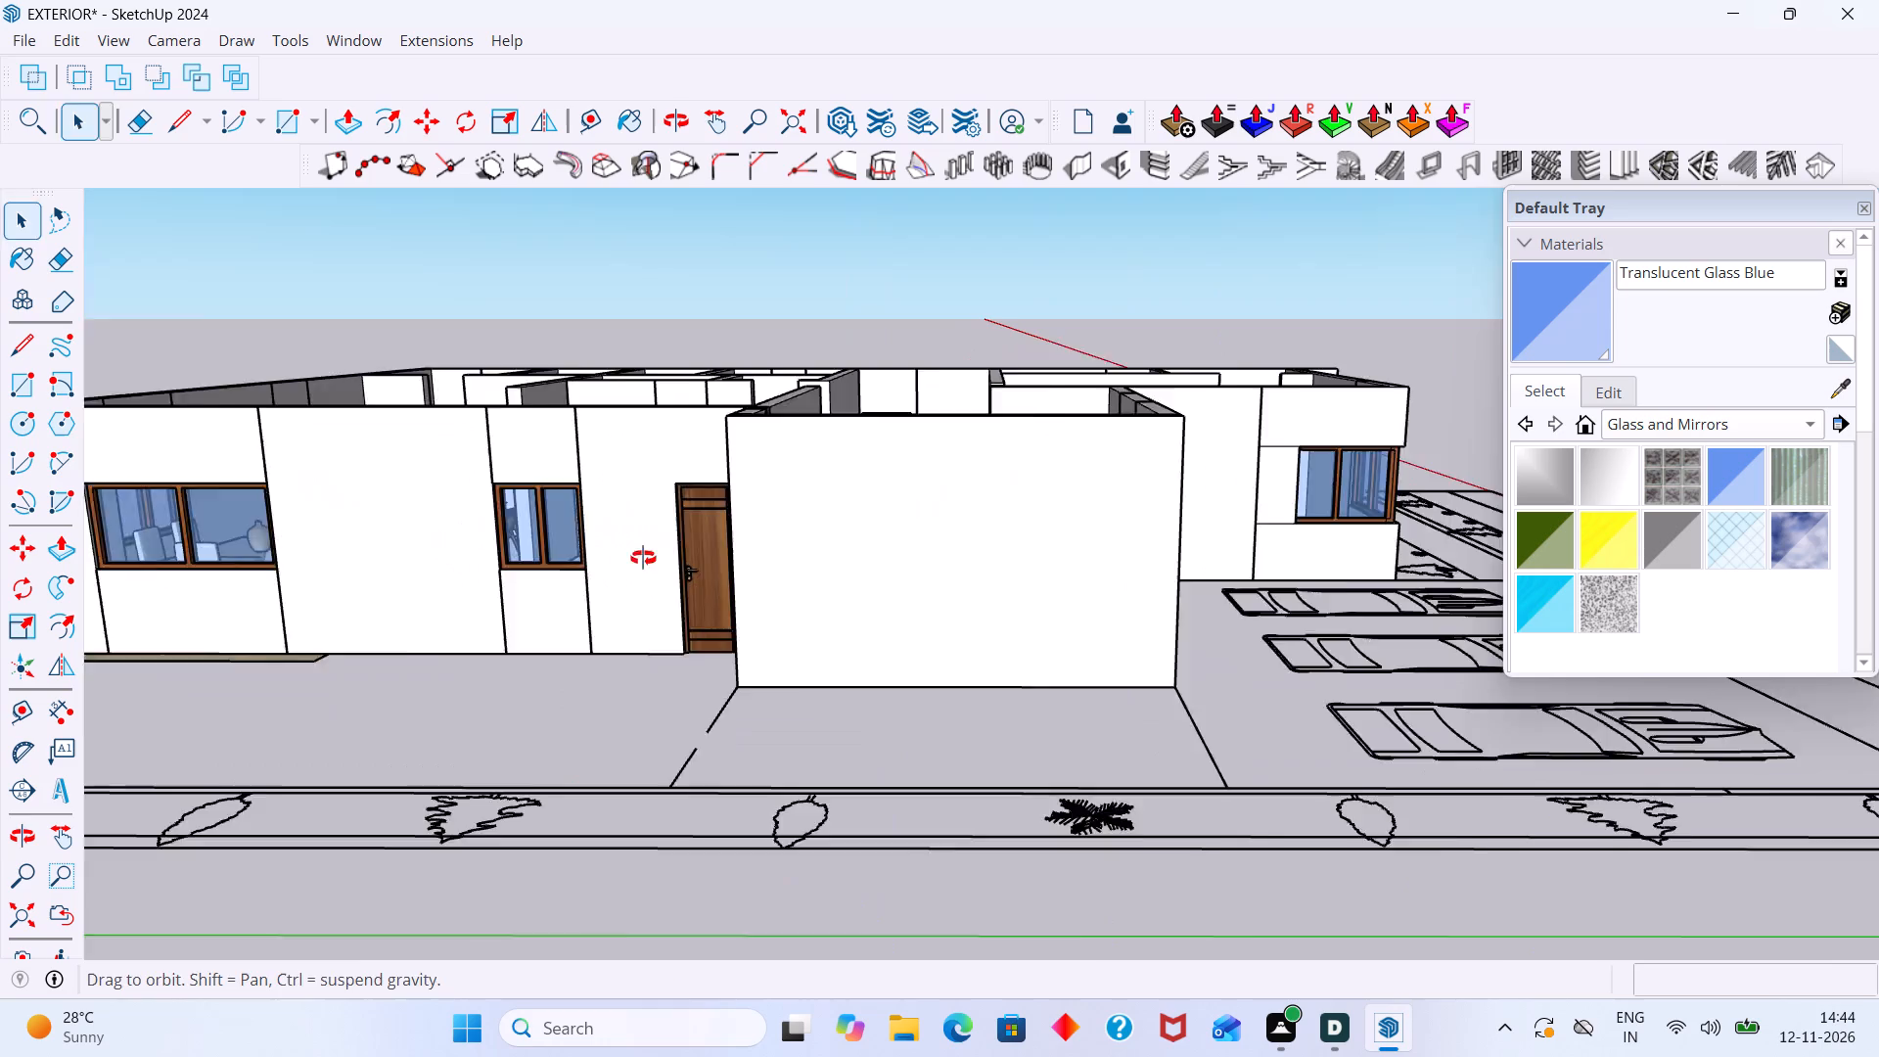
{"action": "middle_click_drag", "start_coordinate": [643, 558], "coordinate": [754, 593]}
{"action": "scroll", "coordinate": [817, 570], "scroll_direction": "up", "scroll_amount": 4}
{"action": "middle_click_drag", "start_coordinate": [816, 586], "coordinate": [783, 785]}
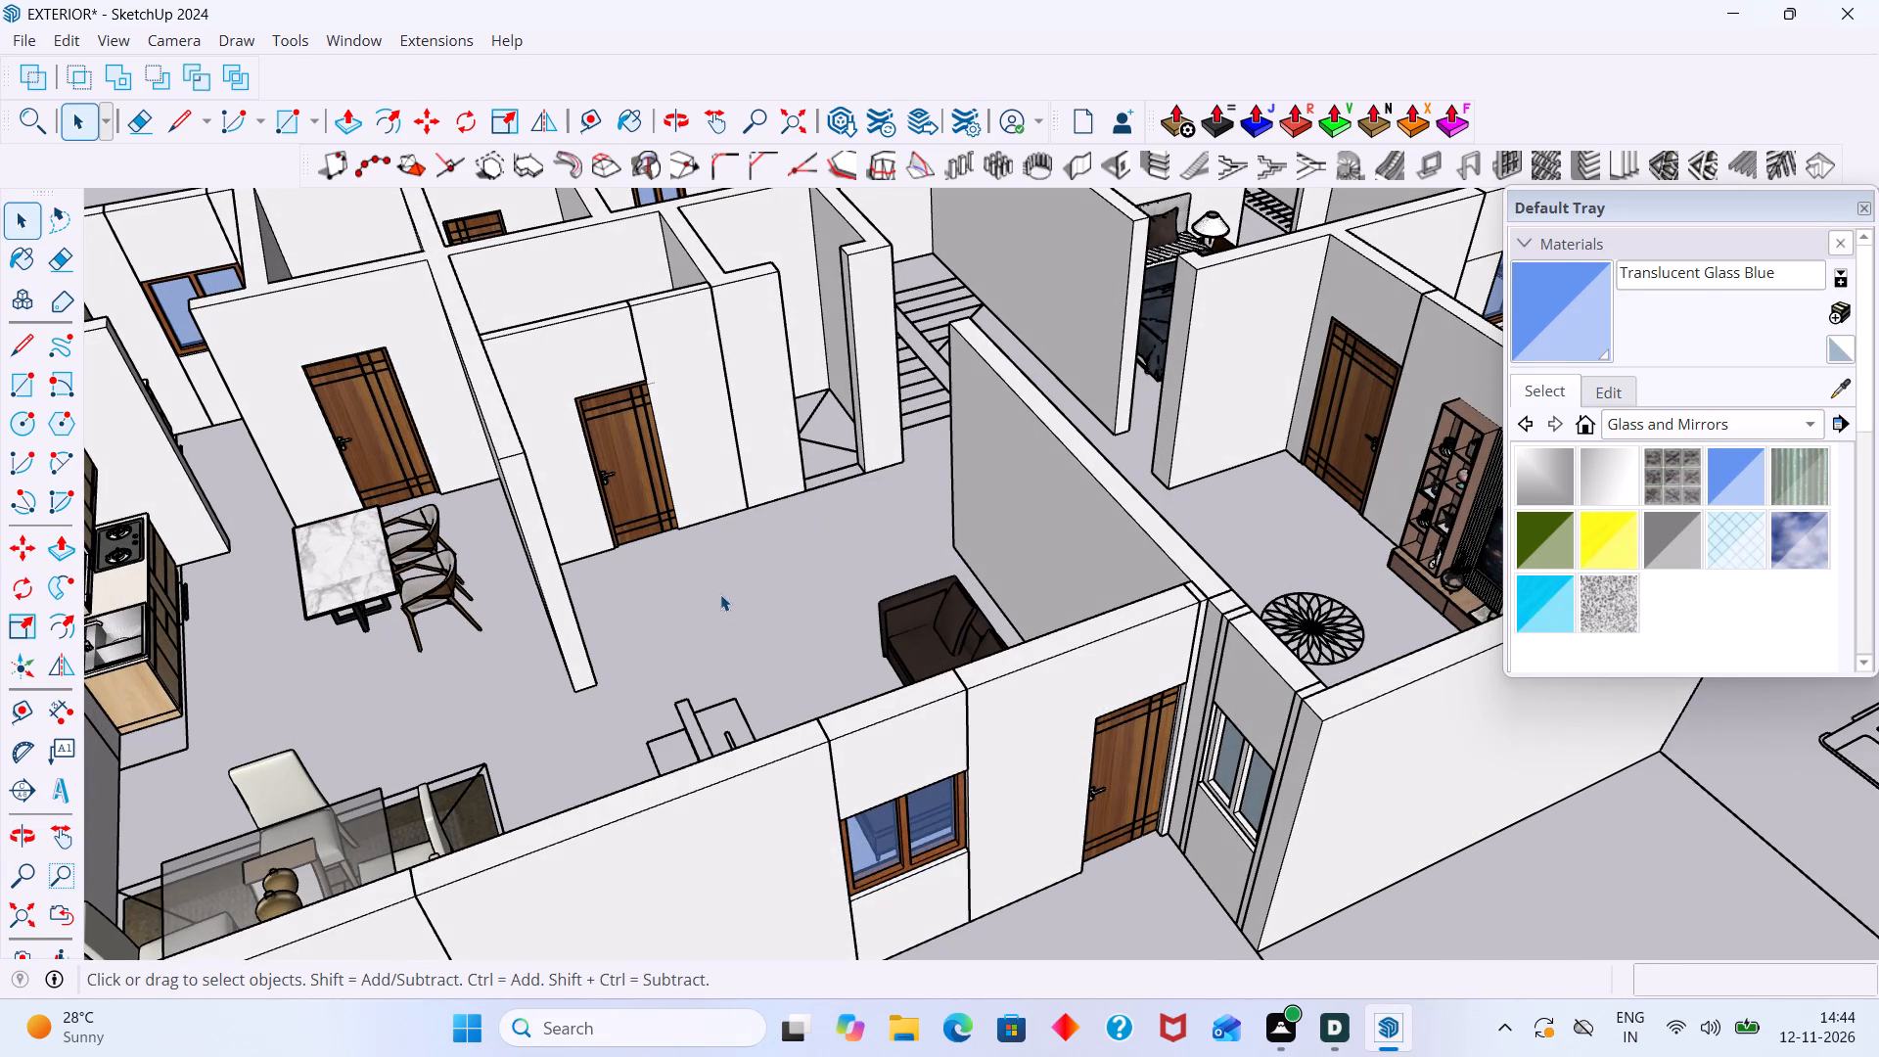
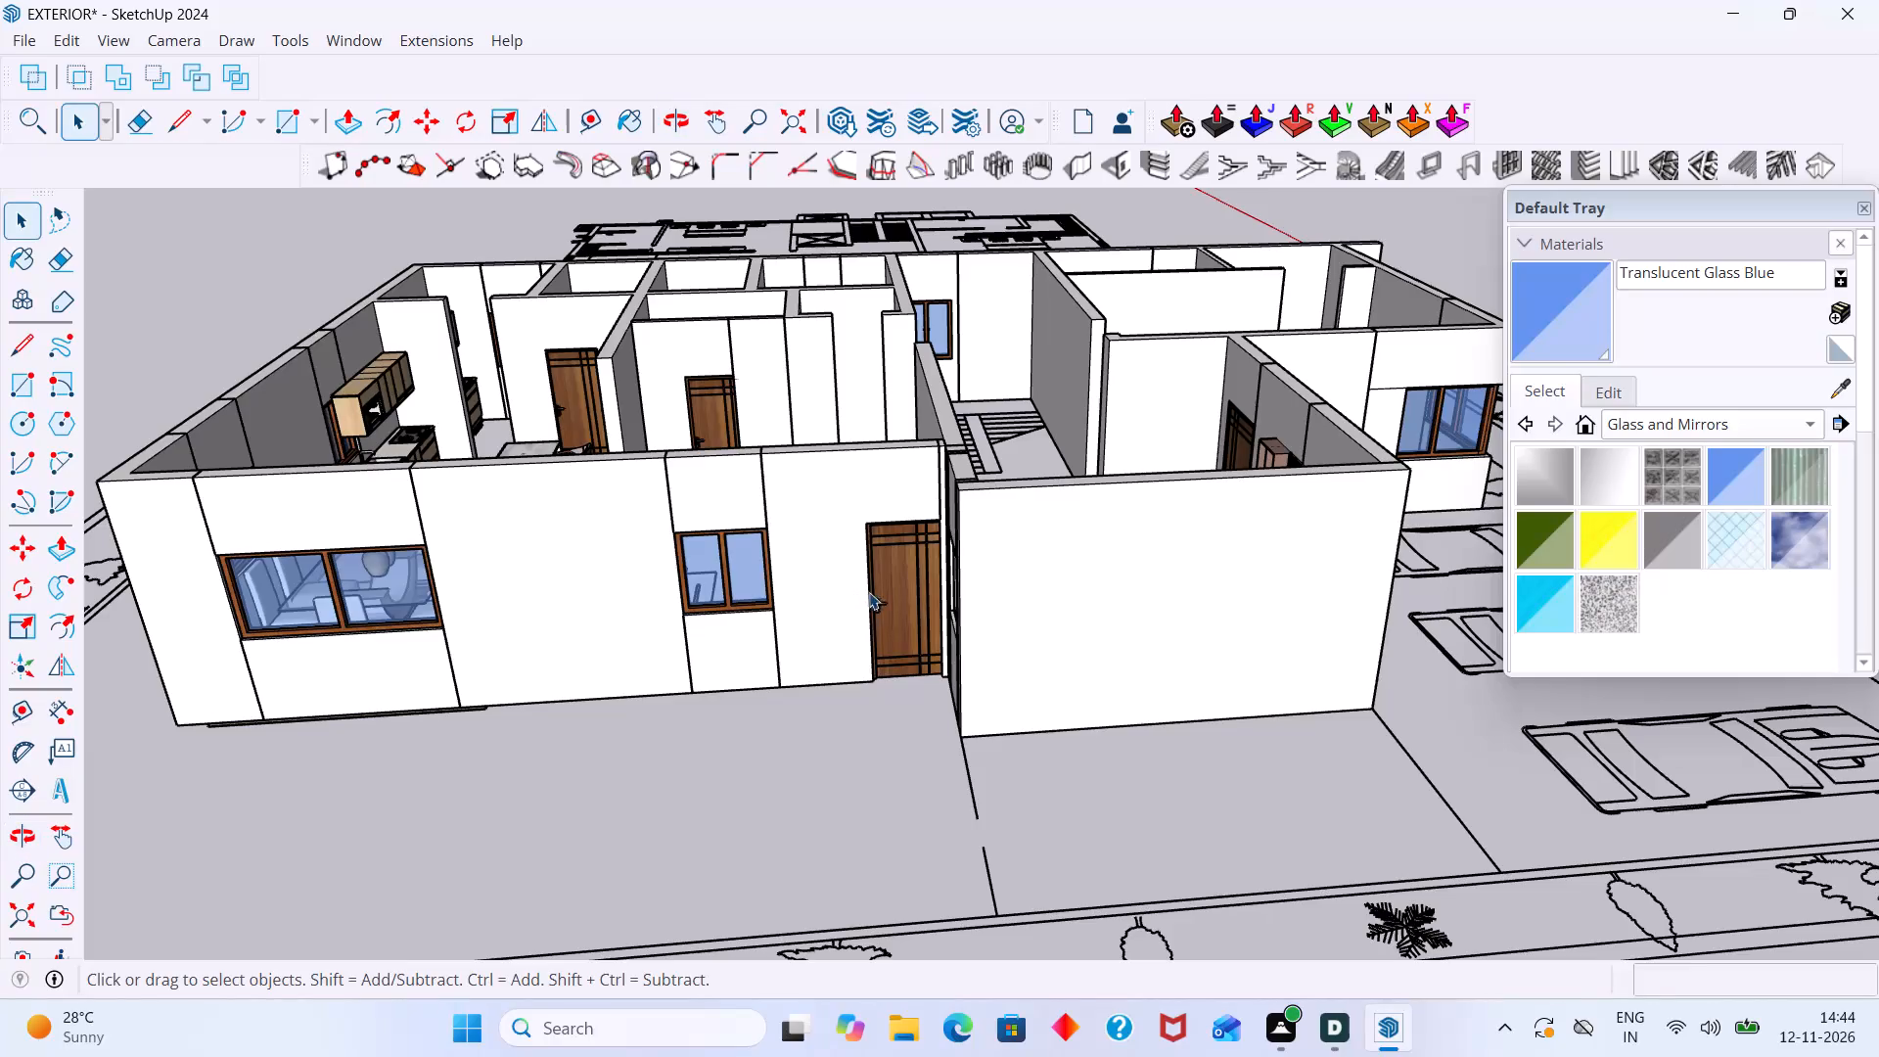
Examine the house's rooms, windows and doors from several sides, including the bedroom and car-parking sides.
{"action": "middle_click_drag", "start_coordinate": [867, 597], "coordinate": [1077, 640]}
{"action": "scroll", "coordinate": [1082, 633], "scroll_direction": "down", "scroll_amount": 2}
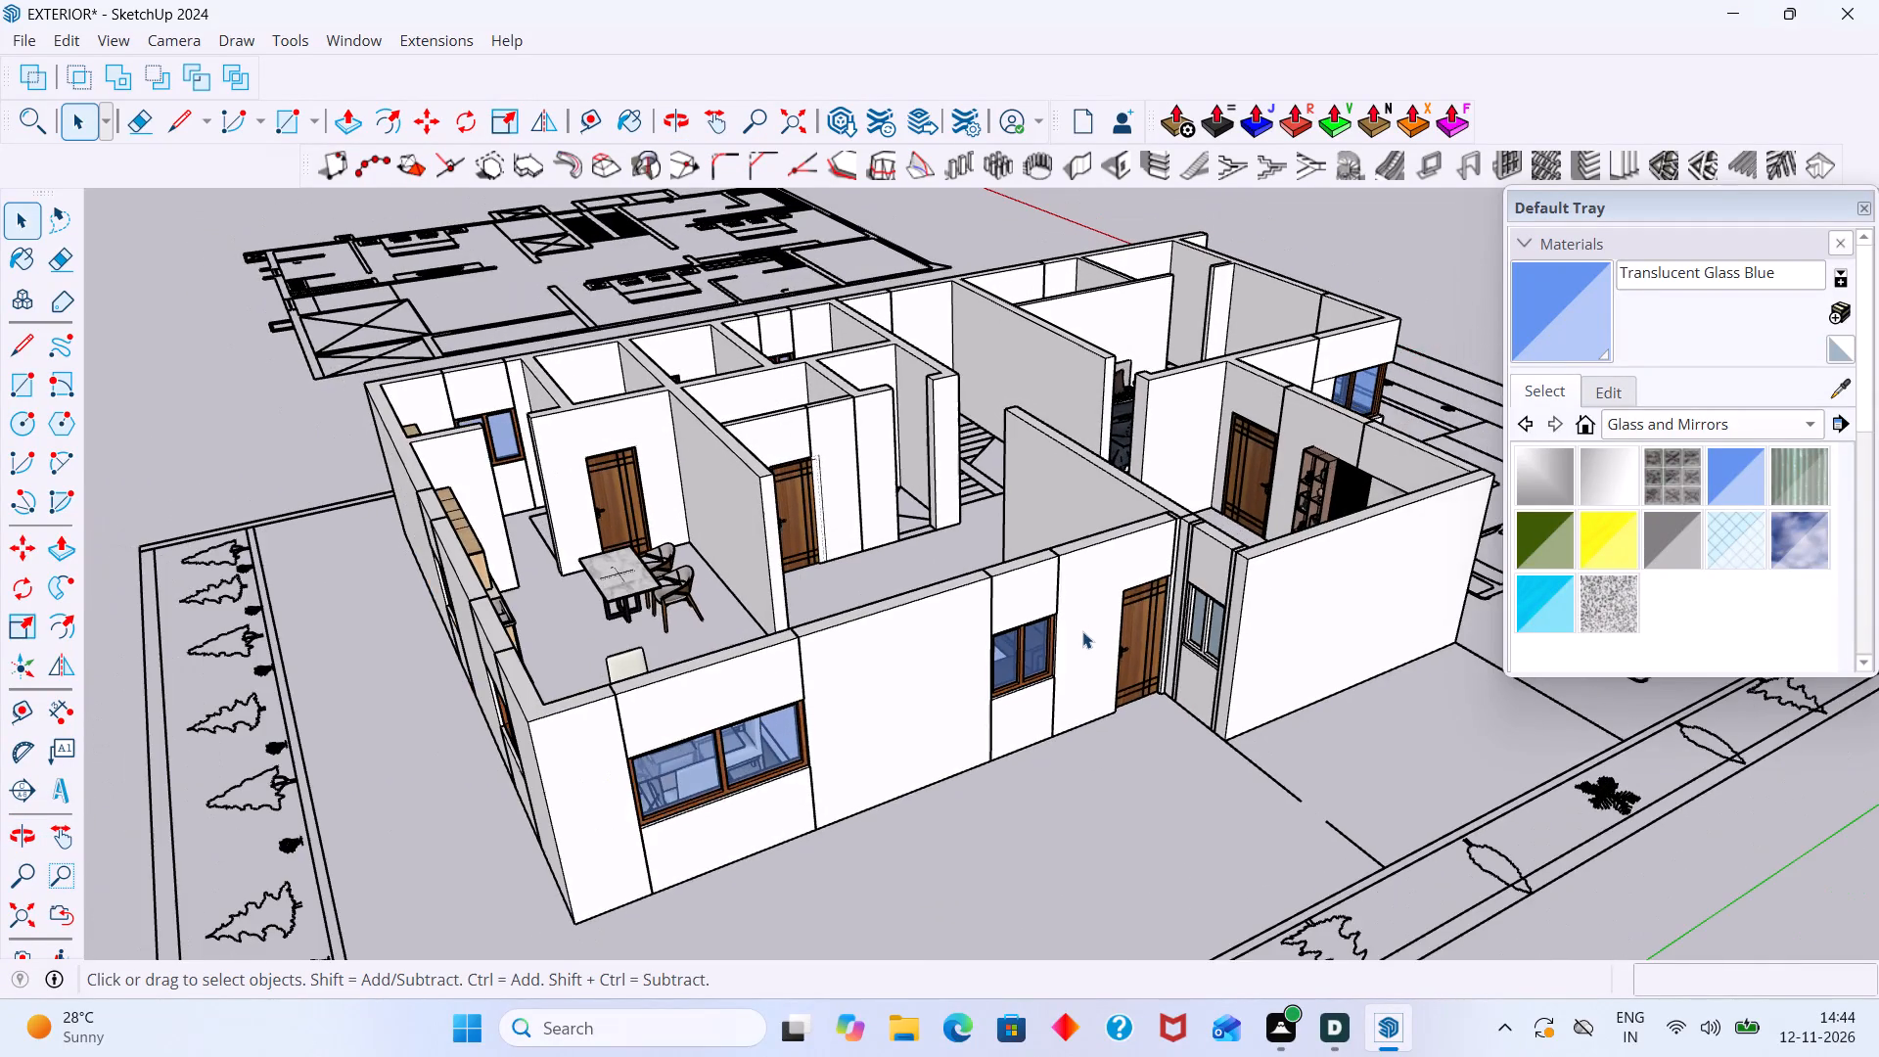
{"action": "middle_click_drag", "start_coordinate": [1071, 611], "coordinate": [1023, 851], "text": "shift"}
{"action": "middle_click_drag", "start_coordinate": [1030, 711], "coordinate": [1125, 805]}
{"action": "scroll", "coordinate": [1020, 725], "scroll_direction": "up", "scroll_amount": 5}
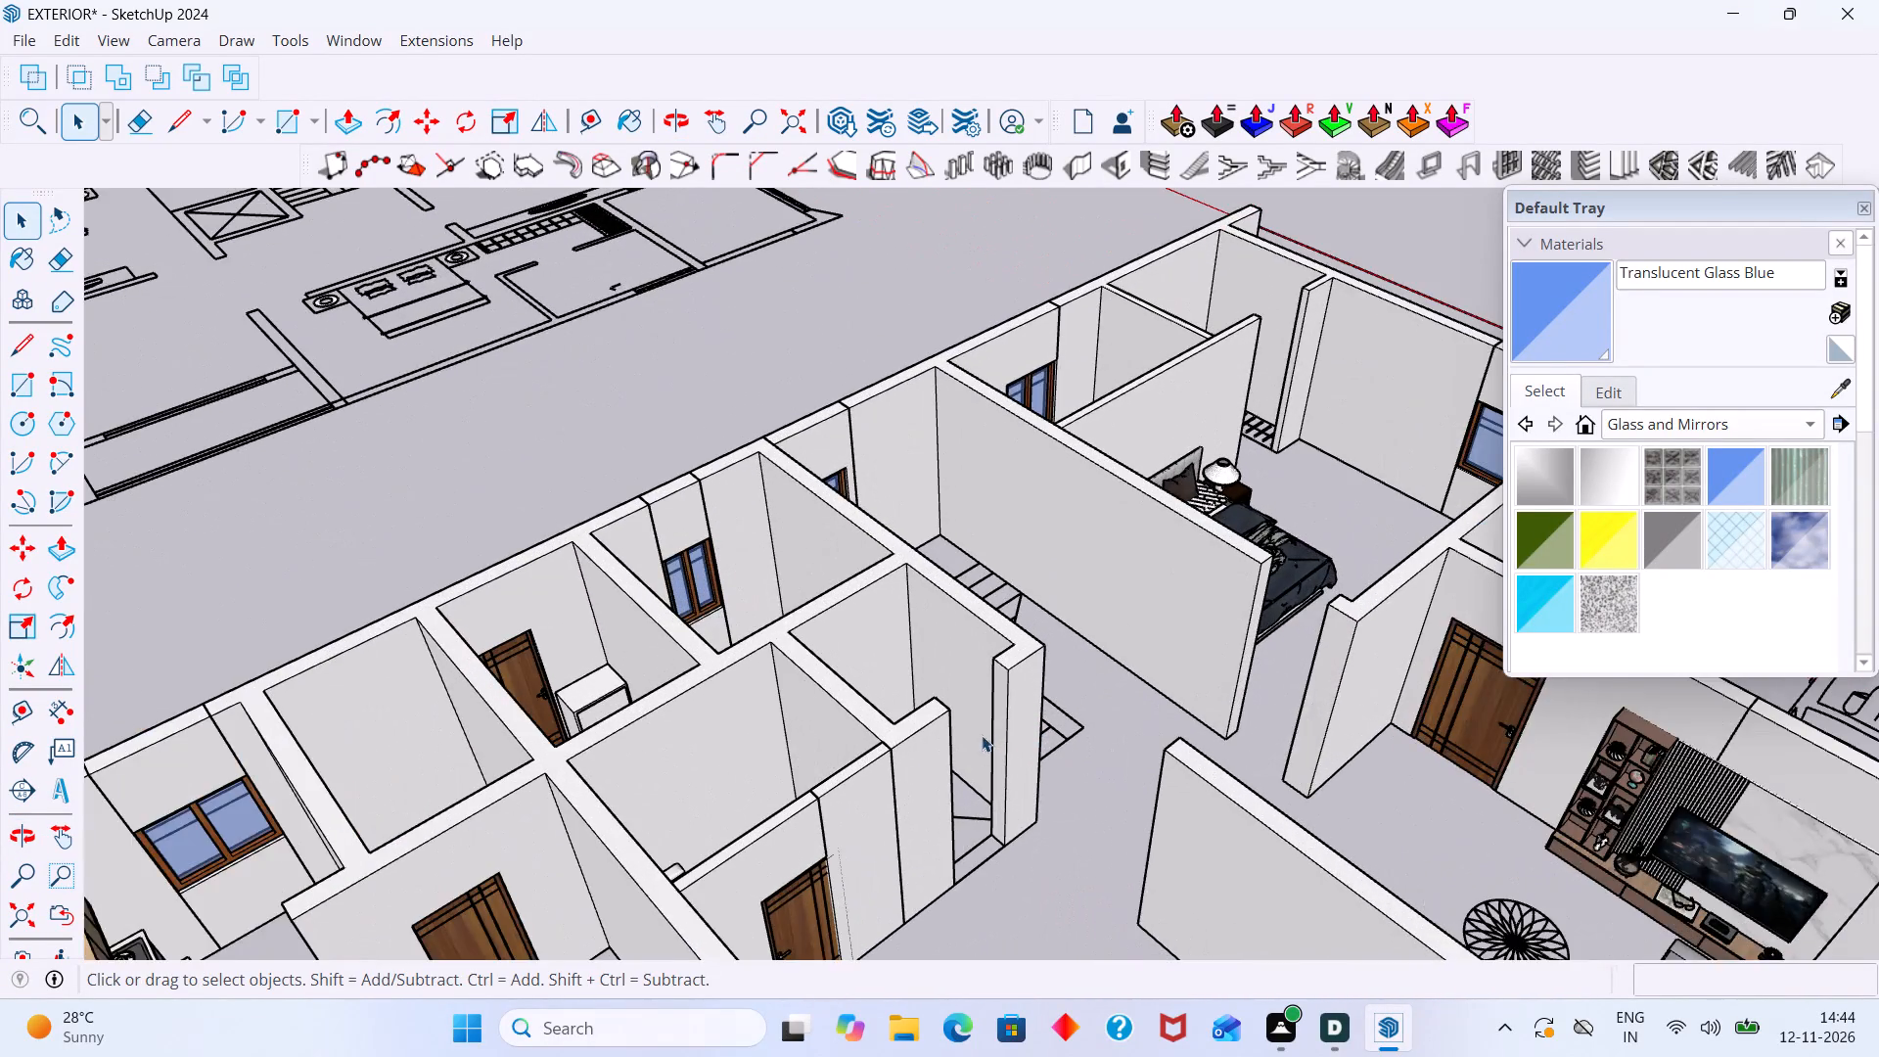
{"action": "scroll", "coordinate": [970, 727], "scroll_direction": "down", "scroll_amount": 3}
{"action": "middle_click_drag", "start_coordinate": [898, 670], "coordinate": [581, 671]}
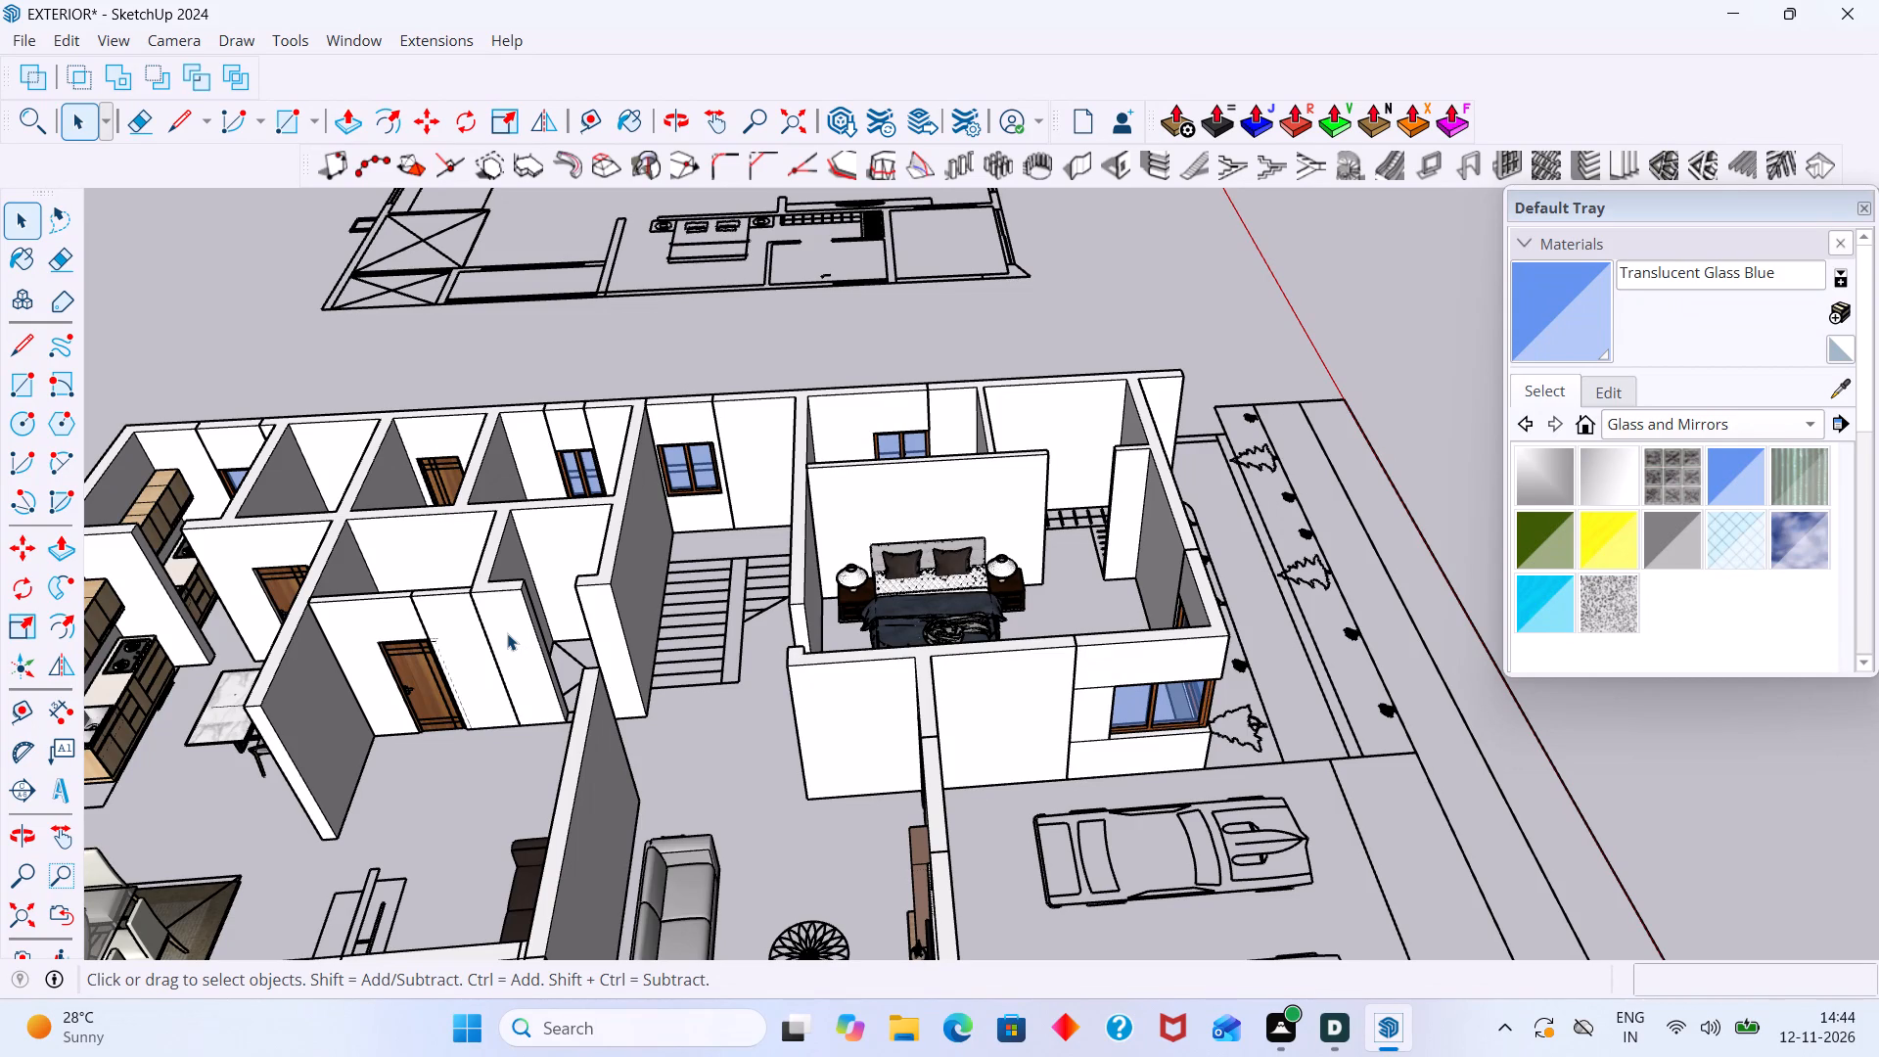
{"action": "scroll", "coordinate": [570, 640], "scroll_direction": "down", "scroll_amount": 3}
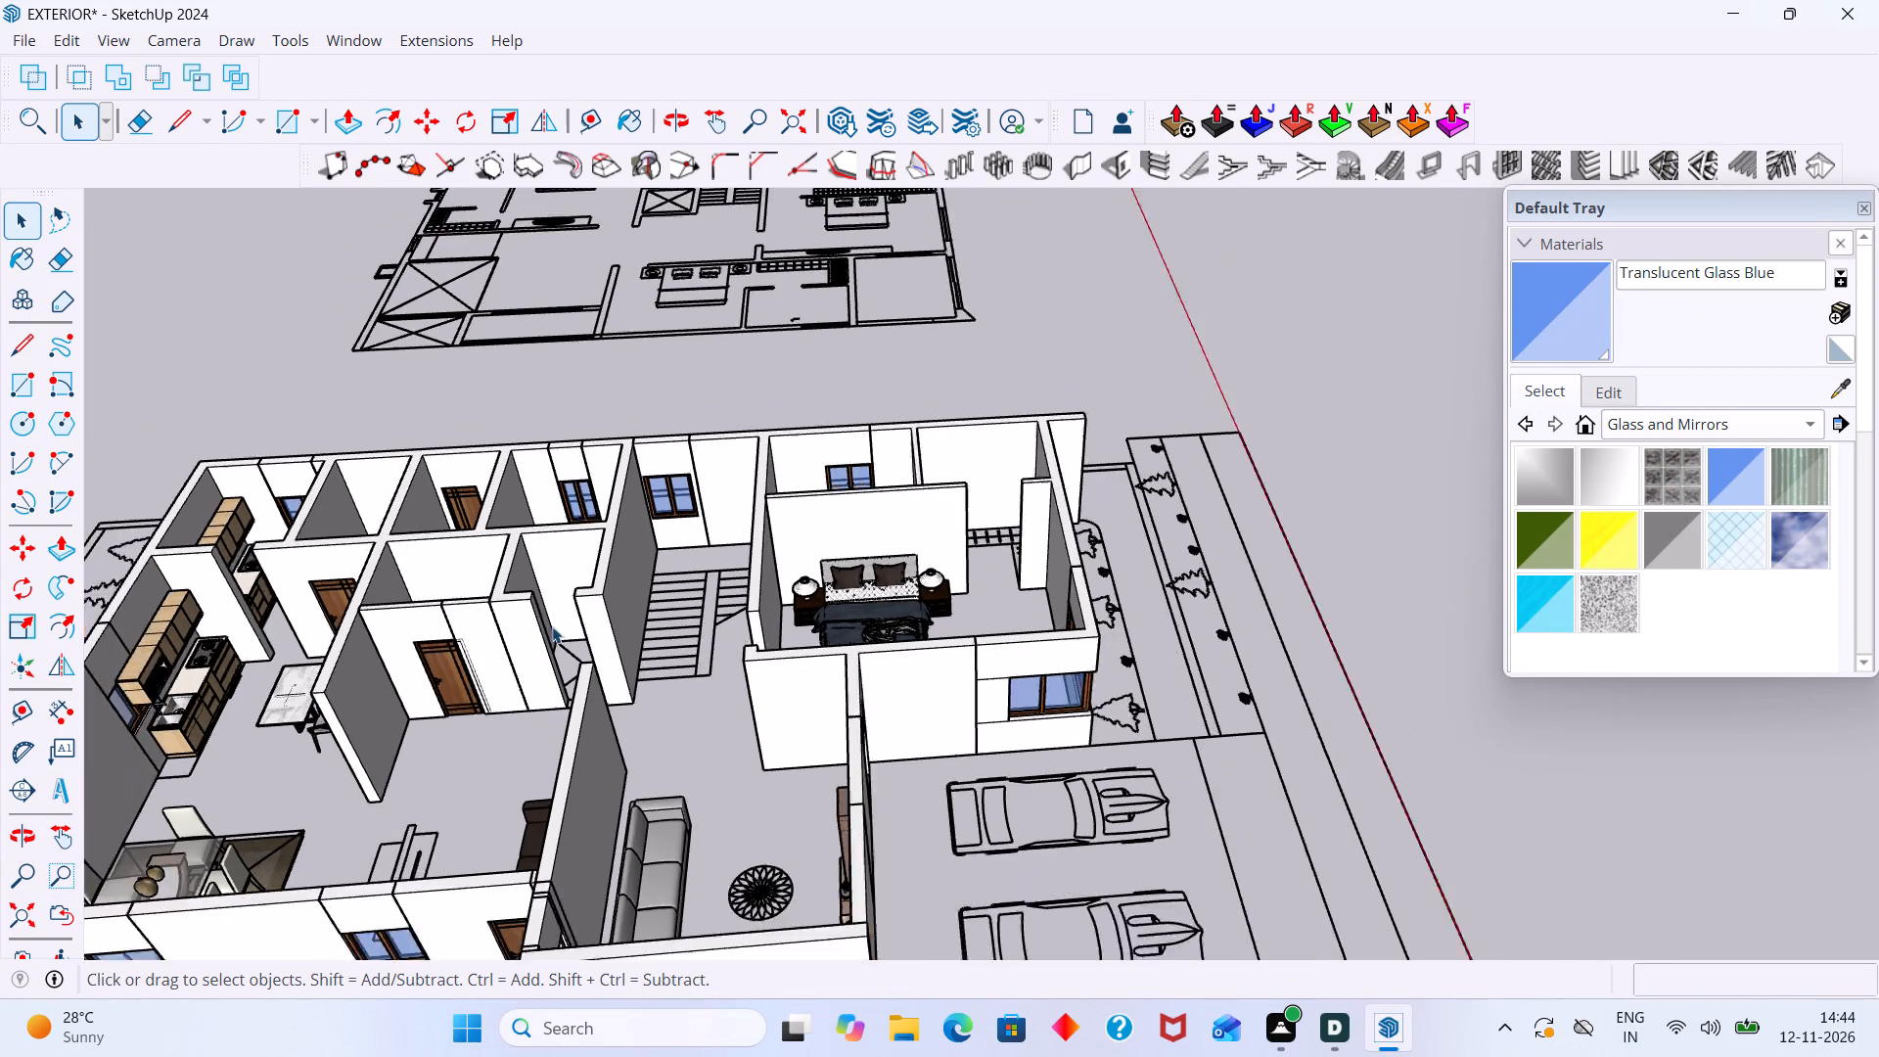
{"action": "scroll", "coordinate": [552, 626], "scroll_direction": "down", "scroll_amount": 2}
{"action": "scroll", "coordinate": [673, 523], "scroll_direction": "up", "scroll_amount": 6}
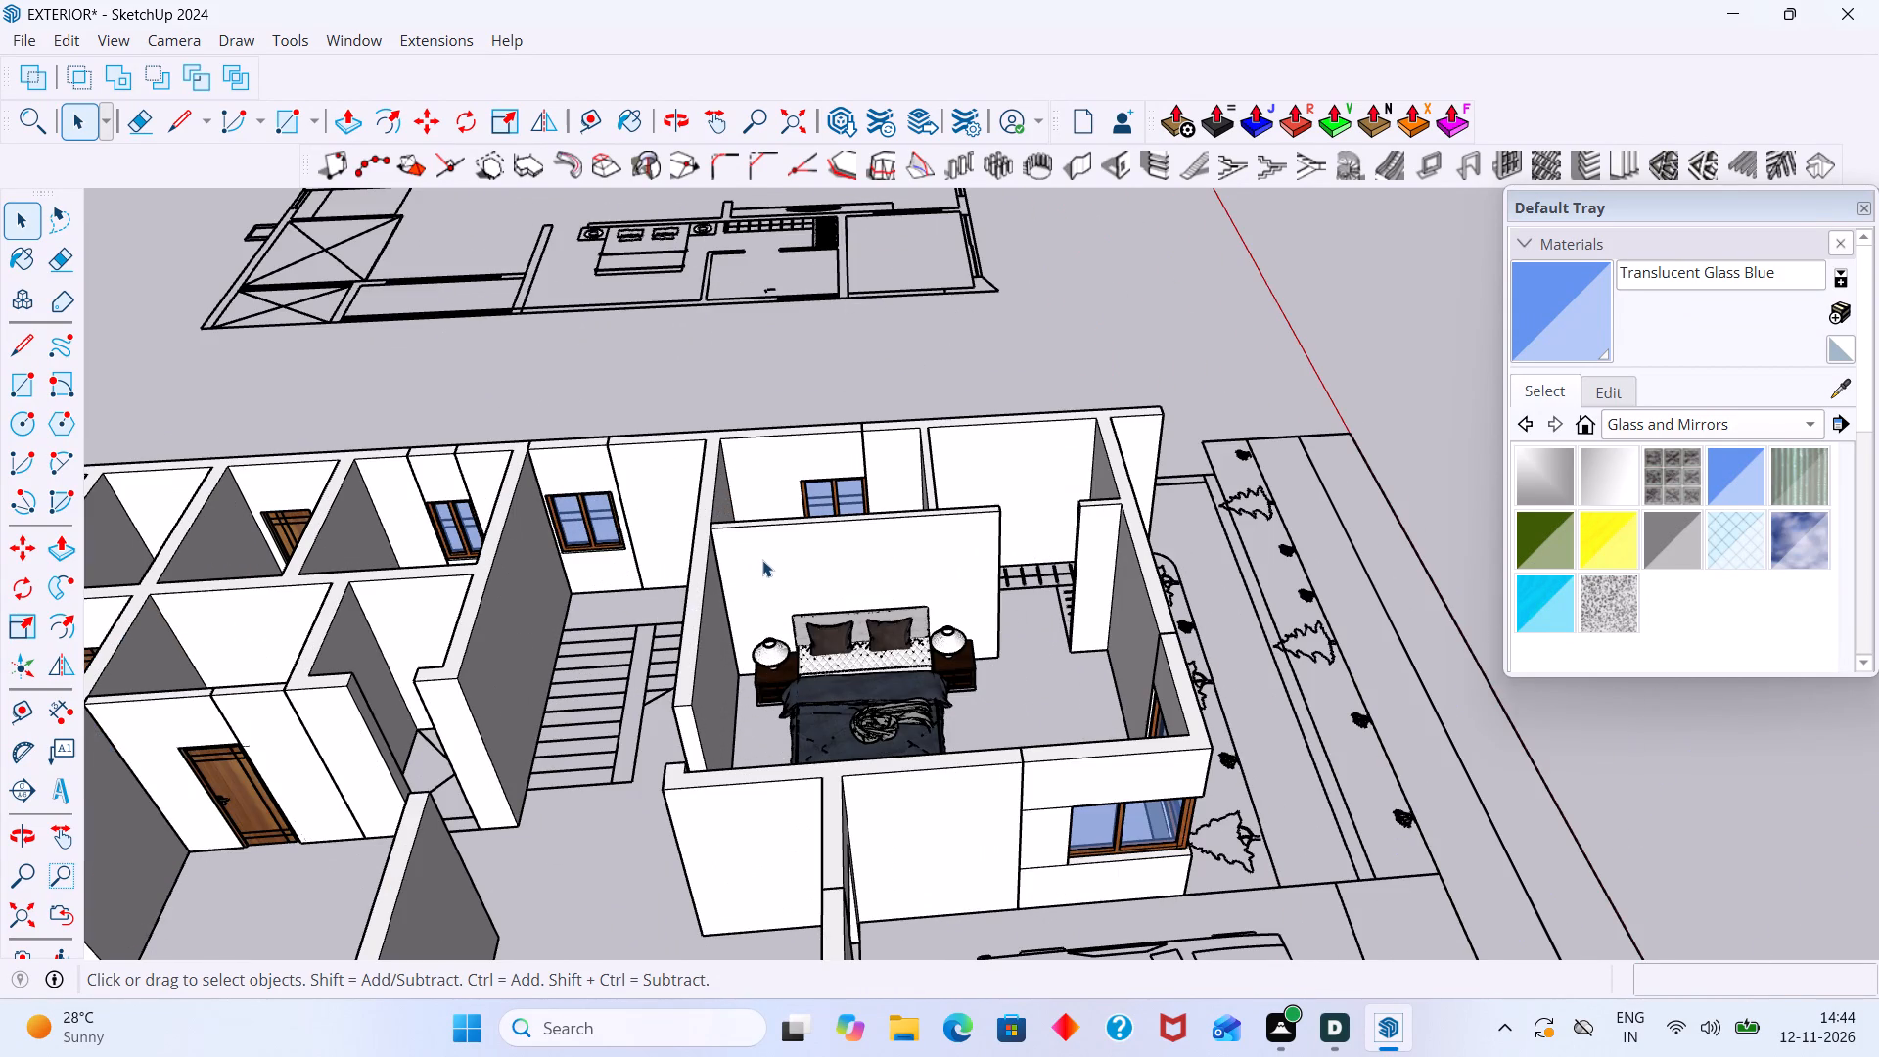
{"action": "scroll", "coordinate": [765, 565], "scroll_direction": "down", "scroll_amount": 6}
{"action": "middle_click_drag", "start_coordinate": [716, 610], "coordinate": [882, 610]}
{"action": "scroll", "coordinate": [819, 610], "scroll_direction": "down", "scroll_amount": 1}
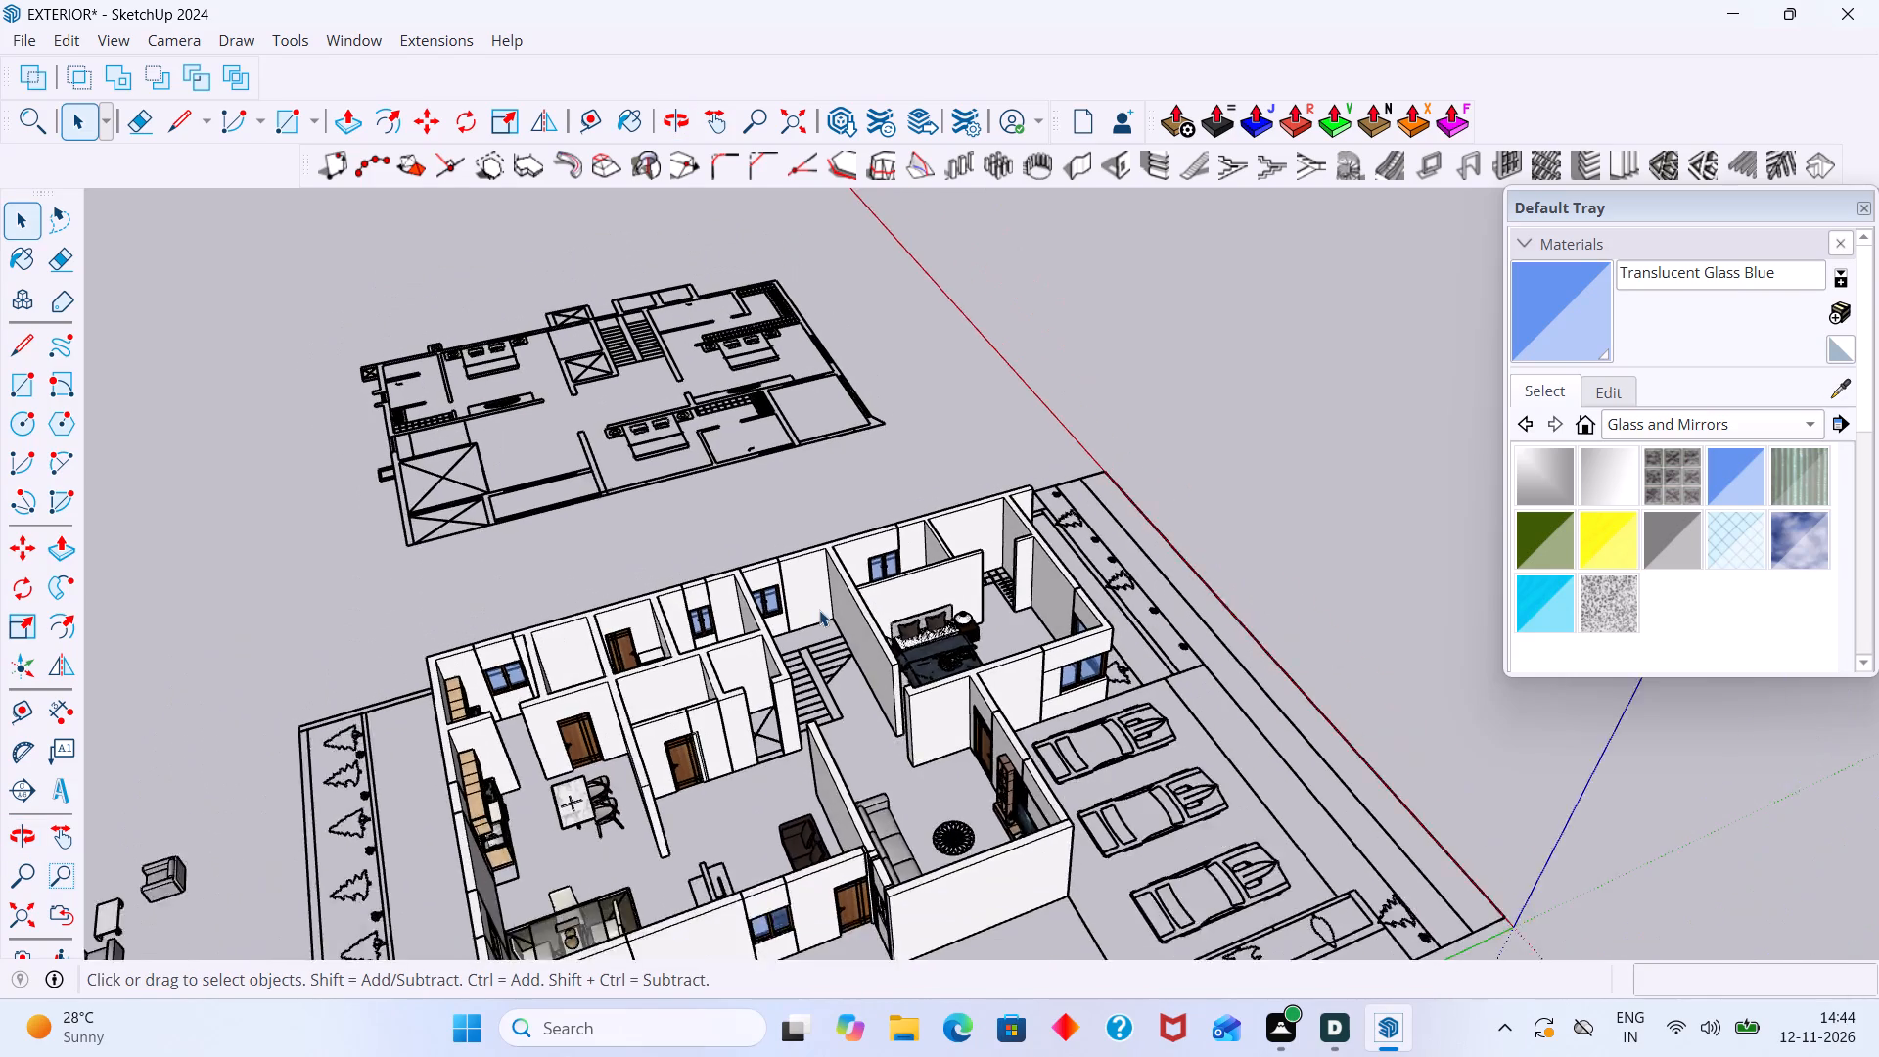
{"action": "scroll", "coordinate": [819, 610], "scroll_direction": "down", "scroll_amount": 3}
{"action": "middle_click_drag", "start_coordinate": [770, 633], "coordinate": [605, 467]}
{"action": "scroll", "coordinate": [579, 510], "scroll_direction": "down", "scroll_amount": 2}
{"action": "middle_click_drag", "start_coordinate": [556, 589], "coordinate": [503, 716]}
{"action": "scroll", "coordinate": [408, 574], "scroll_direction": "up", "scroll_amount": 2}
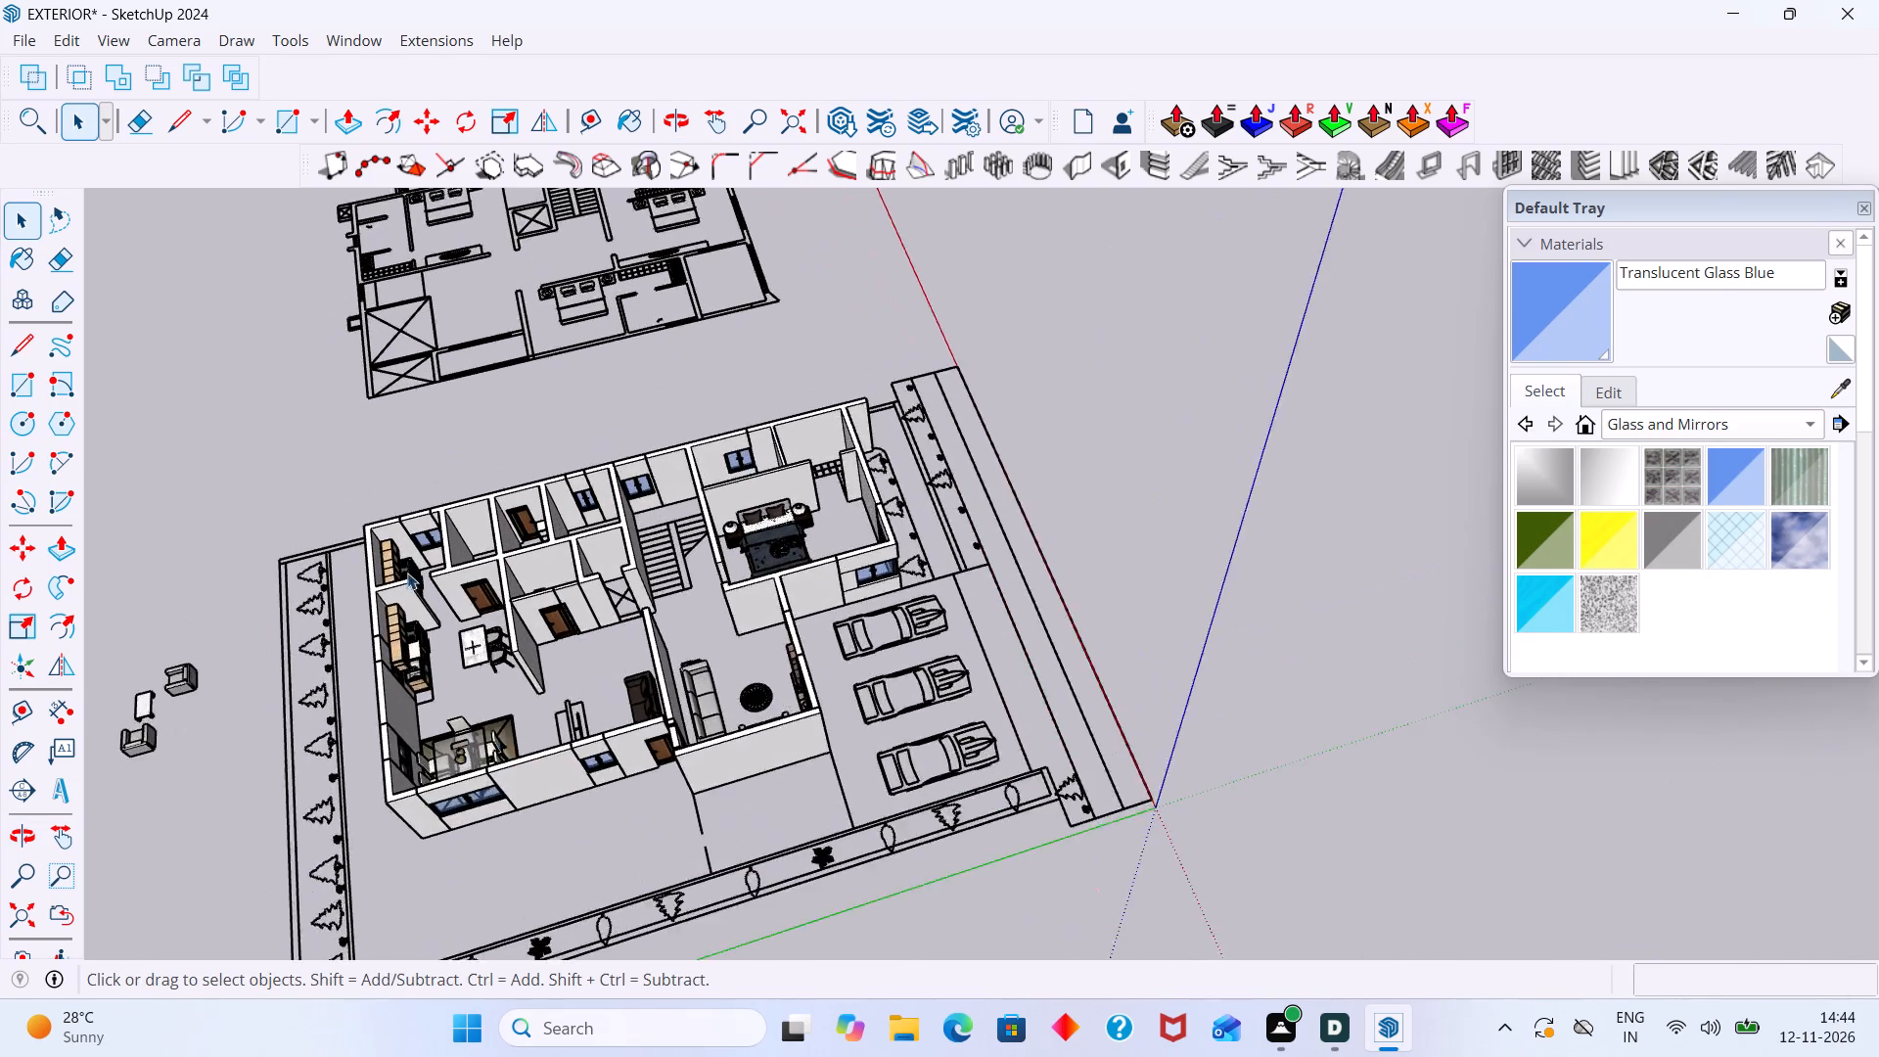
{"action": "scroll", "coordinate": [407, 573], "scroll_direction": "up", "scroll_amount": 3}
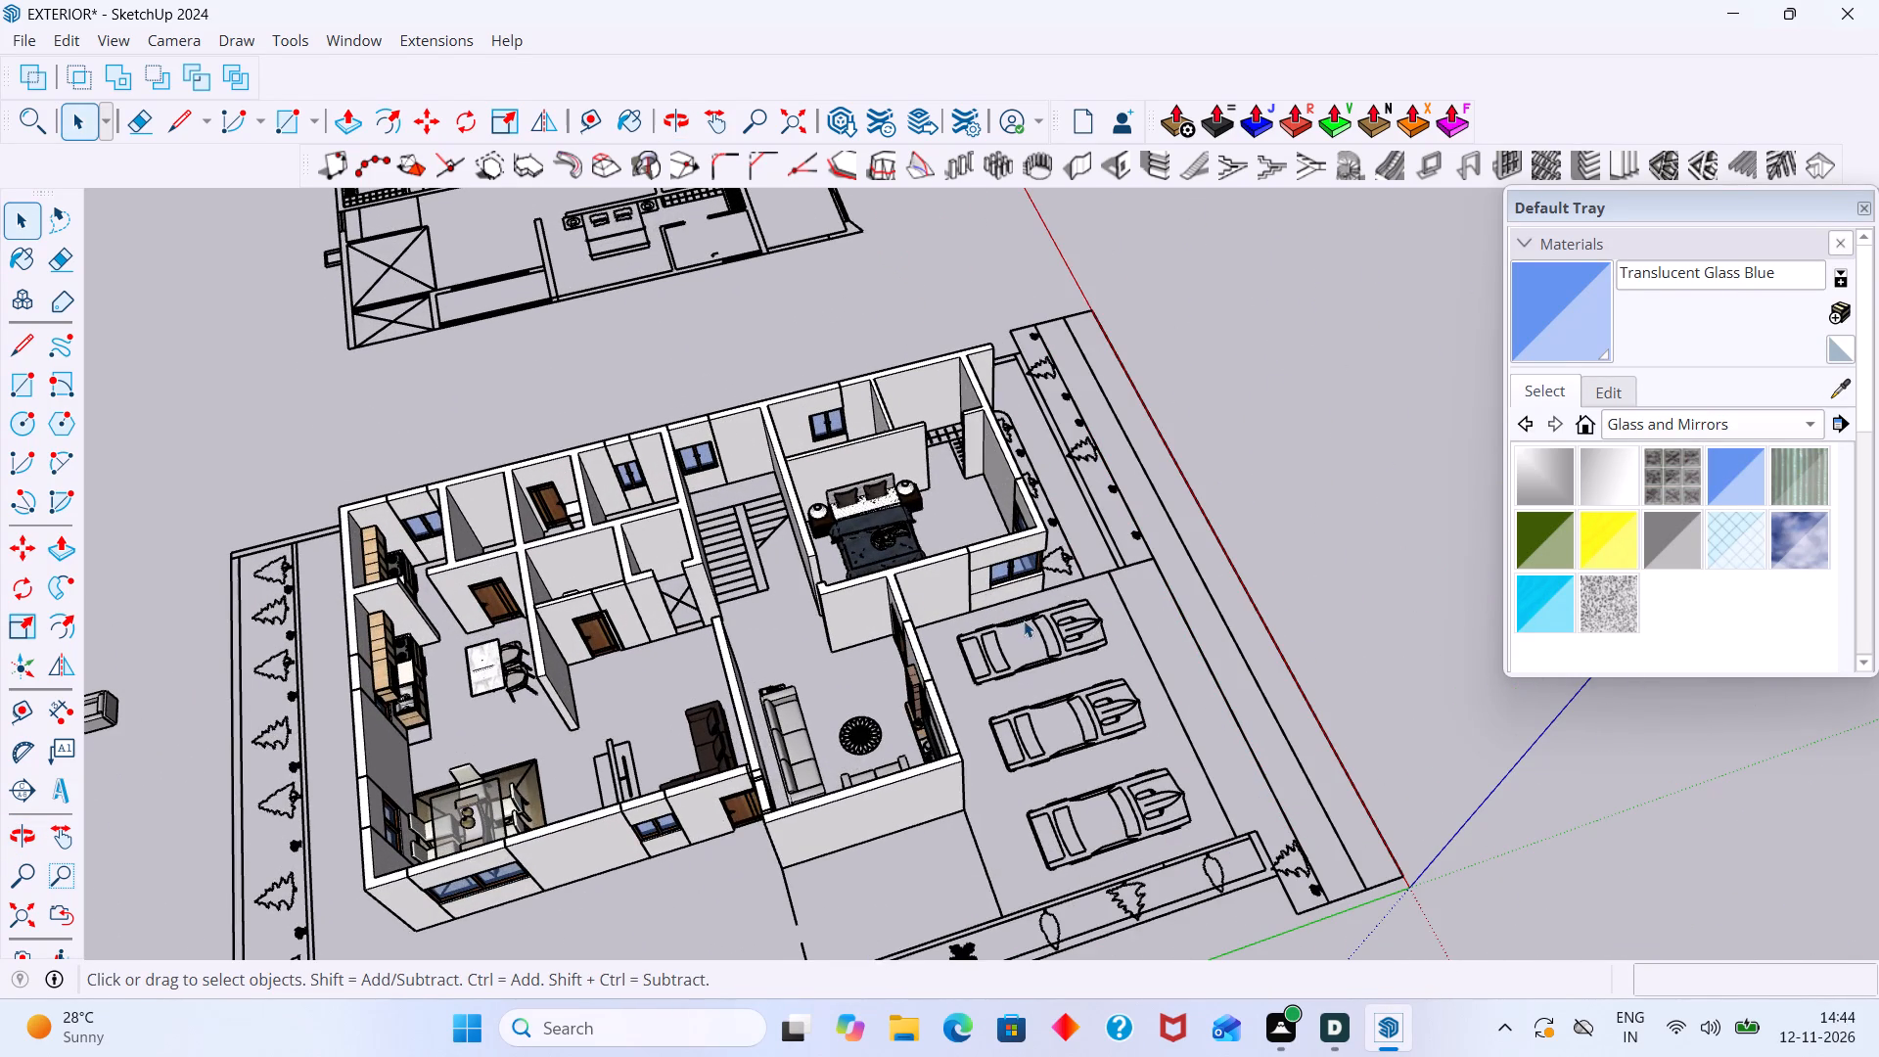
{"action": "middle_click_drag", "start_coordinate": [845, 621], "coordinate": [572, 601]}
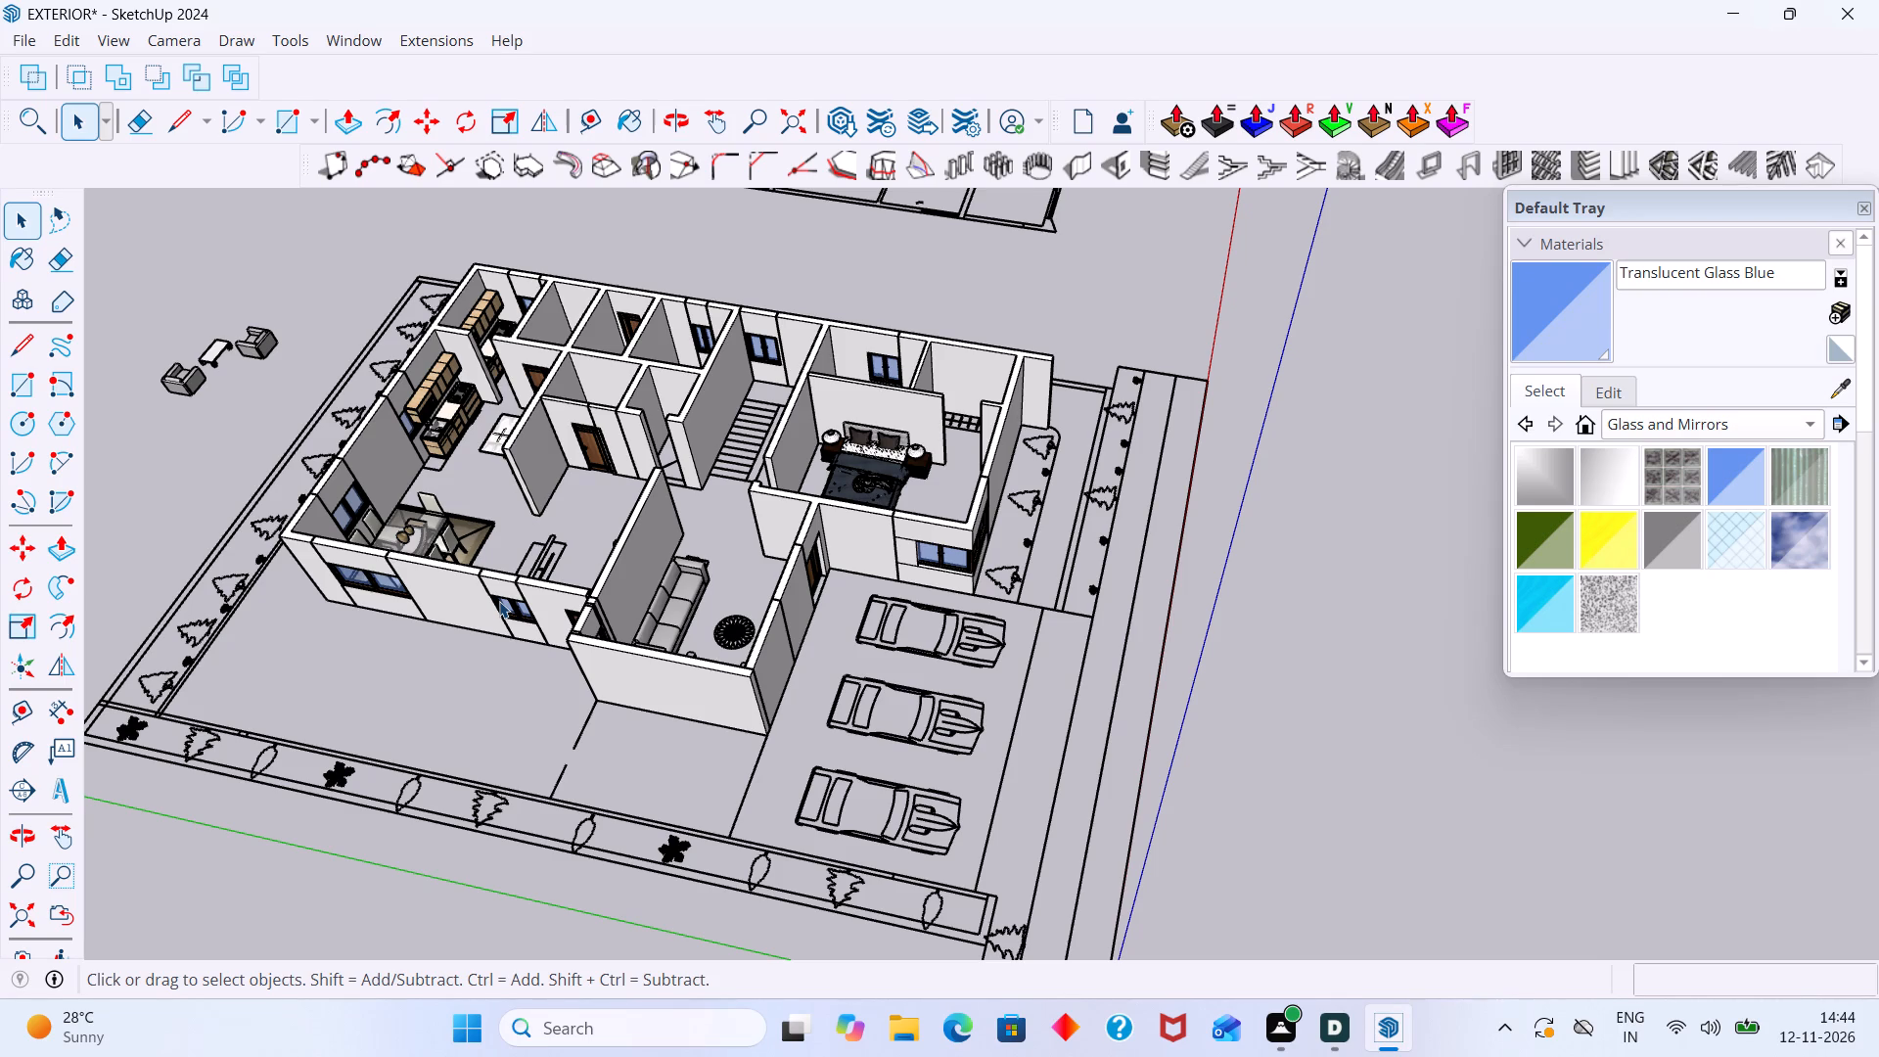
Draw a 46' by 42' 7" roof rectangle across the wall tops, from the kitchen's outer rear corner to the living room's front corner beside the parking.
{"action": "scroll", "coordinate": [583, 591], "scroll_direction": "down", "scroll_amount": 3}
{"action": "middle_click_drag", "start_coordinate": [592, 601], "coordinate": [791, 606]}
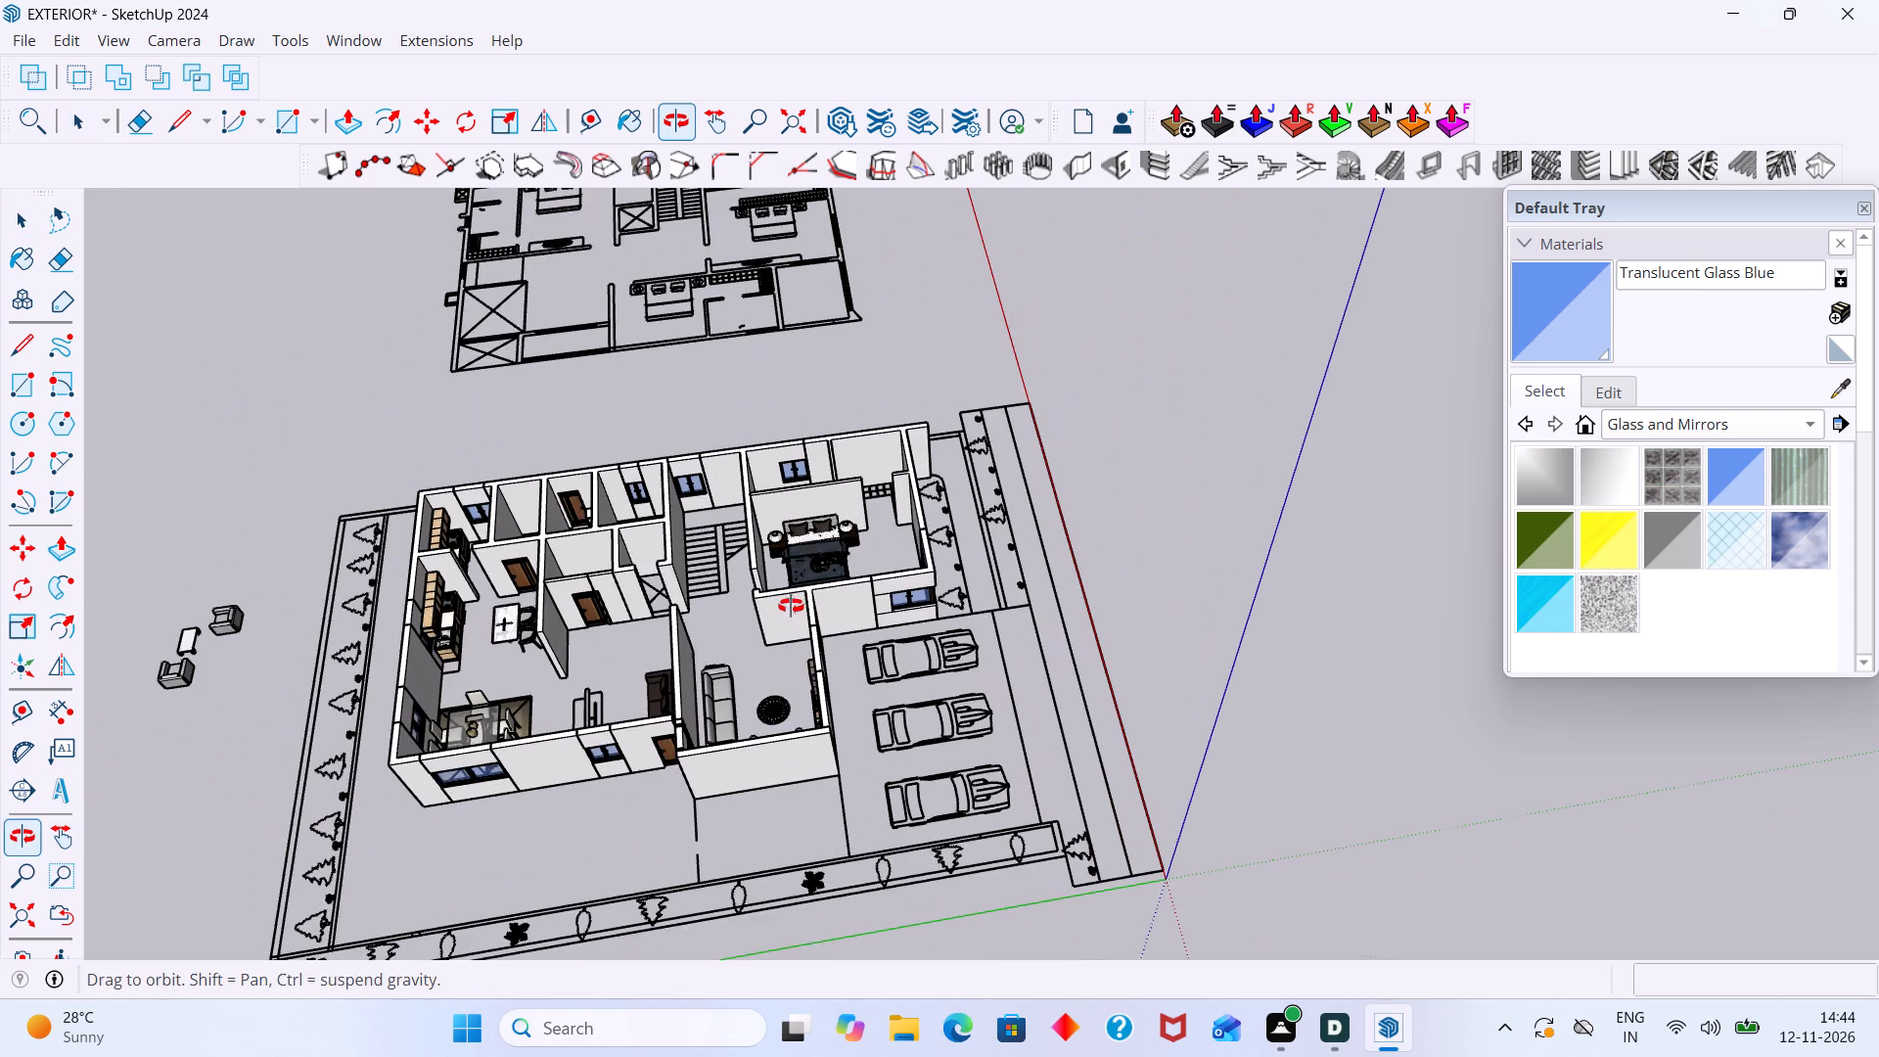
{"action": "middle_click_drag", "start_coordinate": [791, 606], "coordinate": [792, 600]}
{"action": "key", "text": "r"}
{"action": "scroll", "coordinate": [446, 545], "scroll_direction": "up", "scroll_amount": 4}
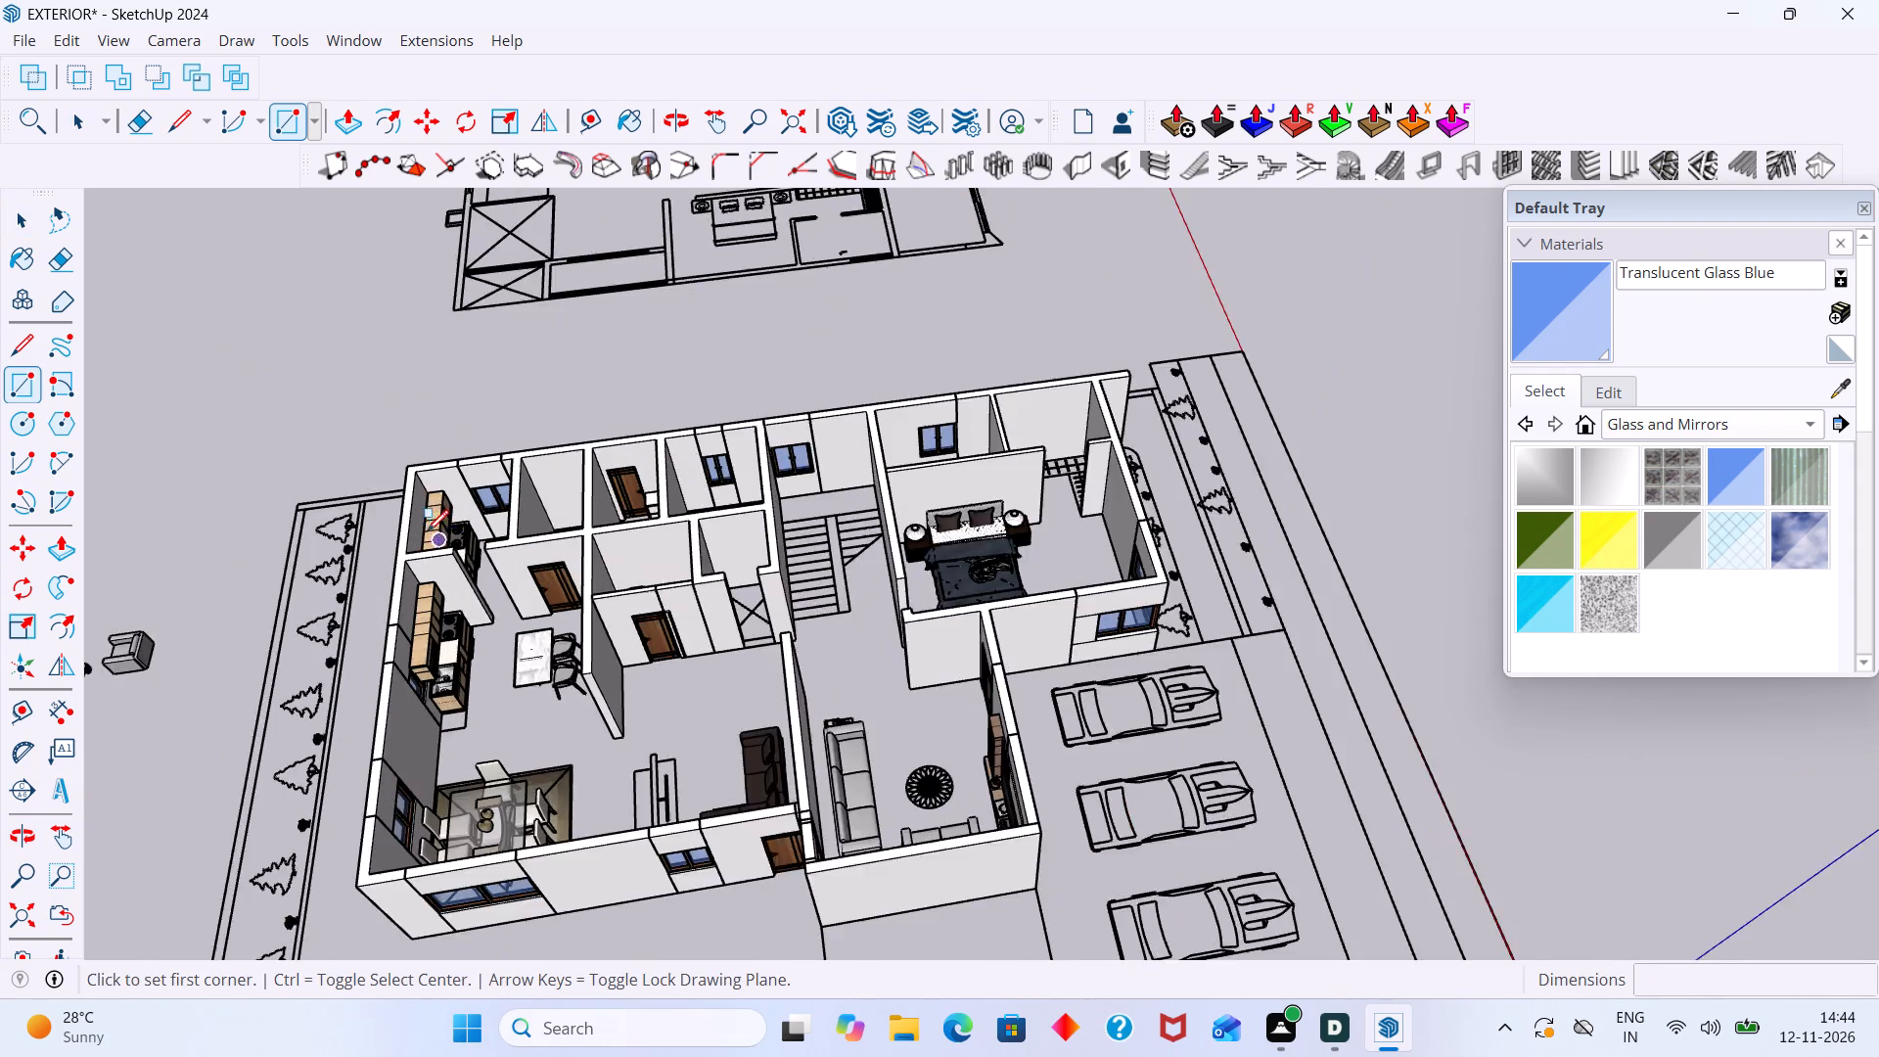
{"action": "scroll", "coordinate": [427, 531], "scroll_direction": "up", "scroll_amount": 4}
{"action": "left_click", "coordinate": [398, 443]}
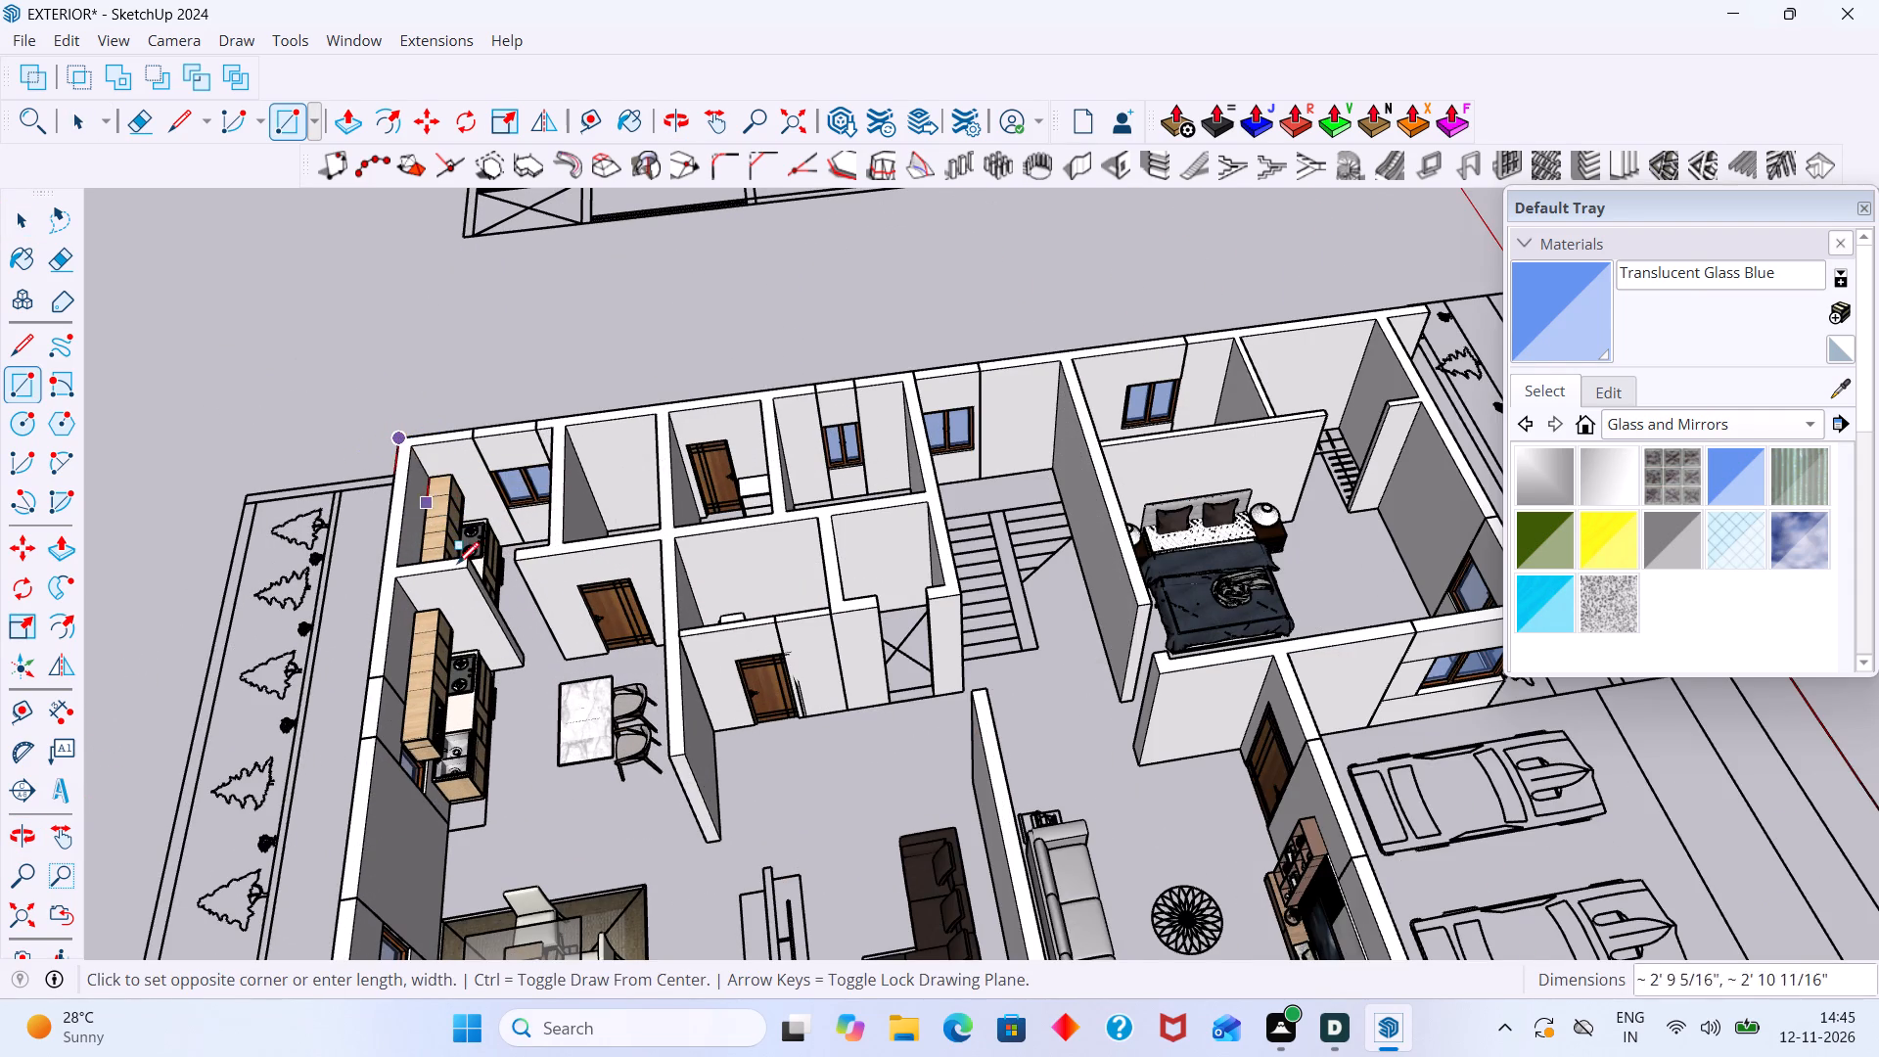
{"action": "scroll", "coordinate": [543, 750], "scroll_direction": "down", "scroll_amount": 11}
{"action": "scroll", "coordinate": [733, 877], "scroll_direction": "up", "scroll_amount": 6}
{"action": "scroll", "coordinate": [853, 874], "scroll_direction": "up", "scroll_amount": 4}
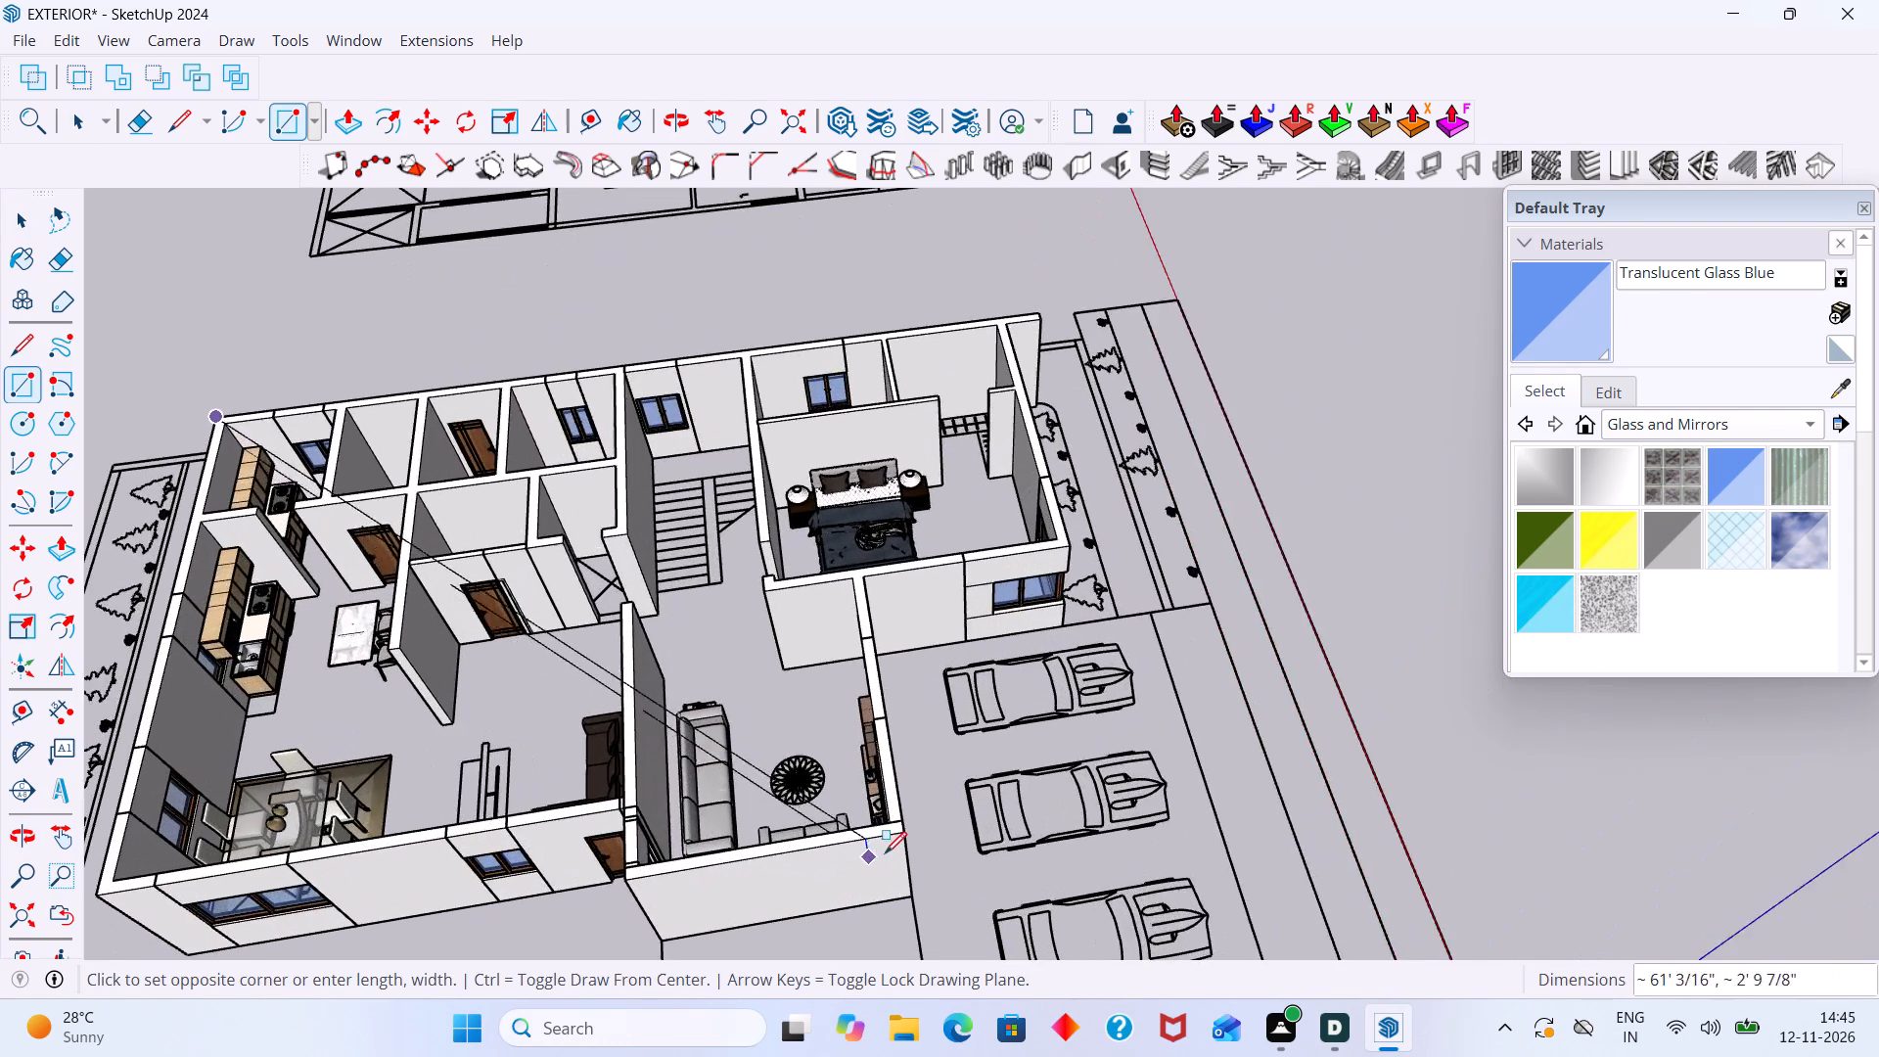
{"action": "scroll", "coordinate": [885, 853], "scroll_direction": "up", "scroll_amount": 5}
{"action": "scroll", "coordinate": [912, 809], "scroll_direction": "down", "scroll_amount": 3}
{"action": "scroll", "coordinate": [911, 807], "scroll_direction": "up", "scroll_amount": 1}
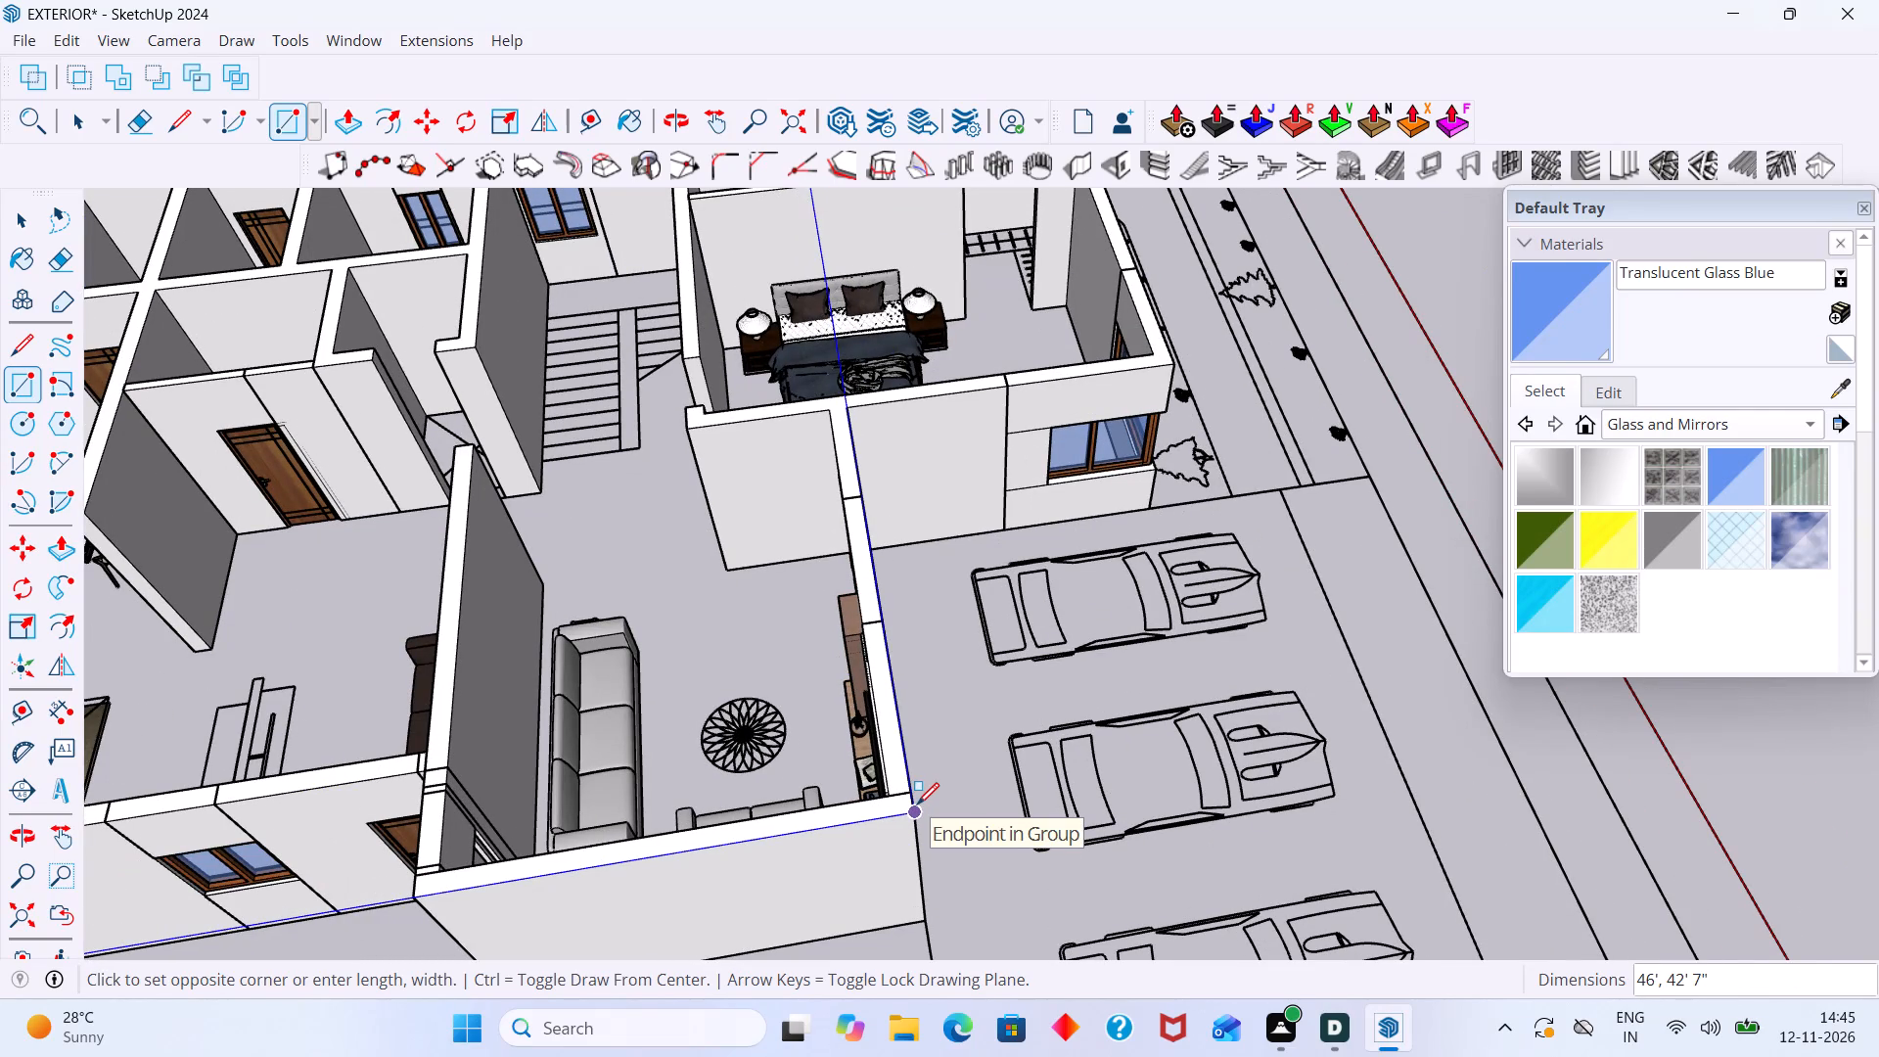
{"action": "left_click", "coordinate": [917, 804]}
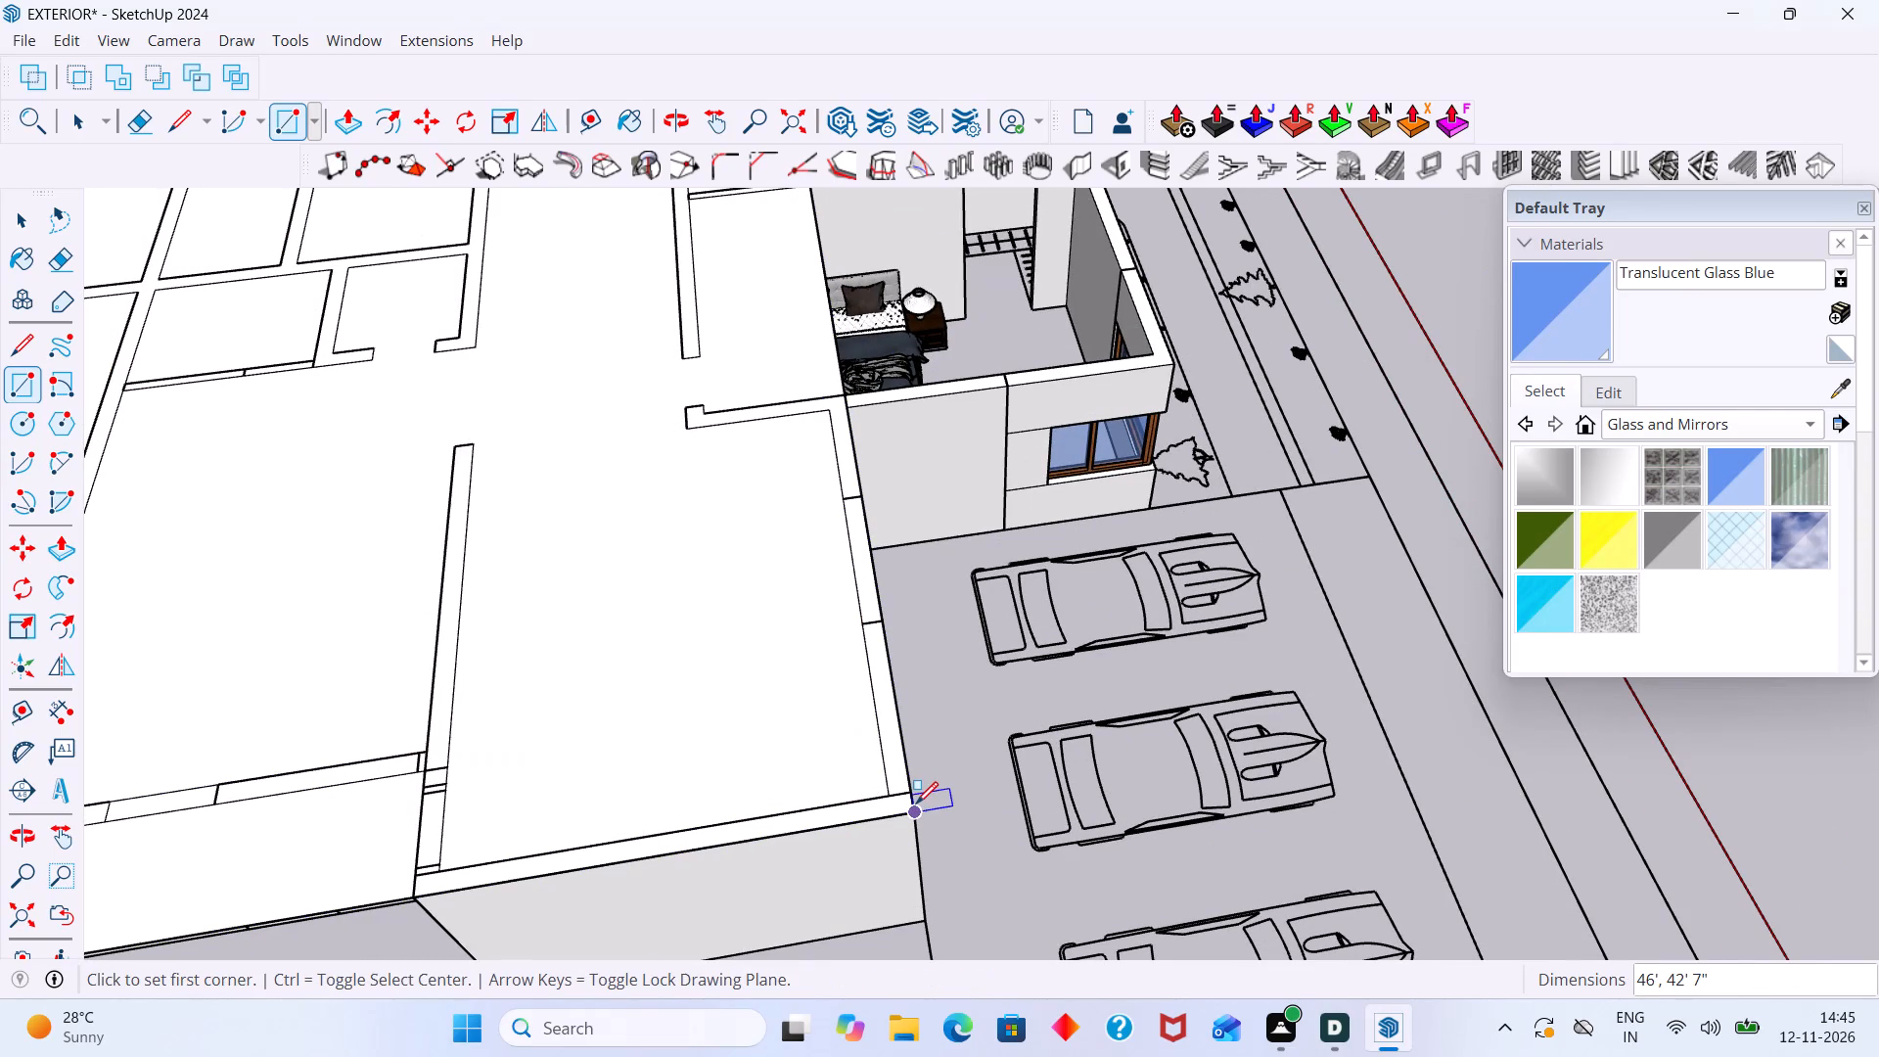
{"action": "key", "text": "space"}
Draw a second roof rectangle over the uncovered bedroom wing, adjoining the main roof rectangle's edge at wall-top level.
{"action": "scroll", "coordinate": [909, 750], "scroll_direction": "down", "scroll_amount": 16}
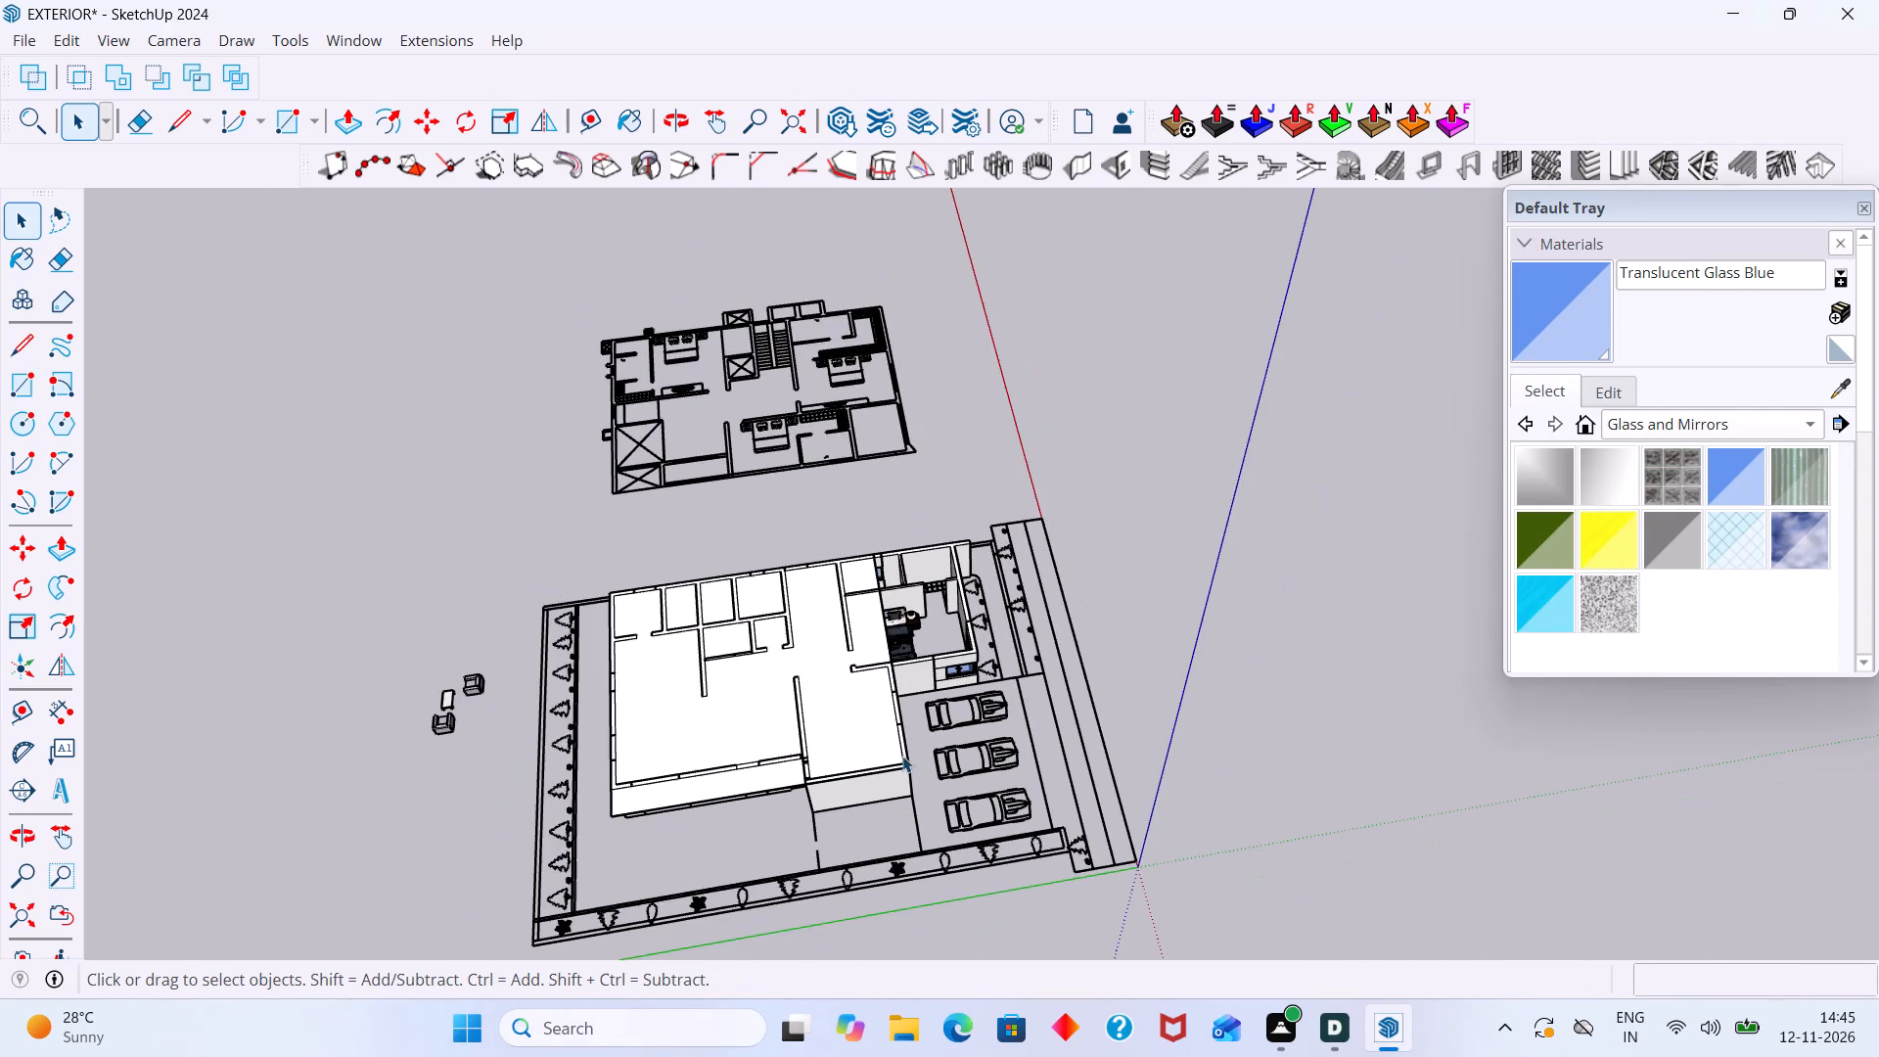
{"action": "scroll", "coordinate": [925, 570], "scroll_direction": "up", "scroll_amount": 7}
{"action": "key", "text": "r"}
{"action": "scroll", "coordinate": [848, 573], "scroll_direction": "up", "scroll_amount": 6}
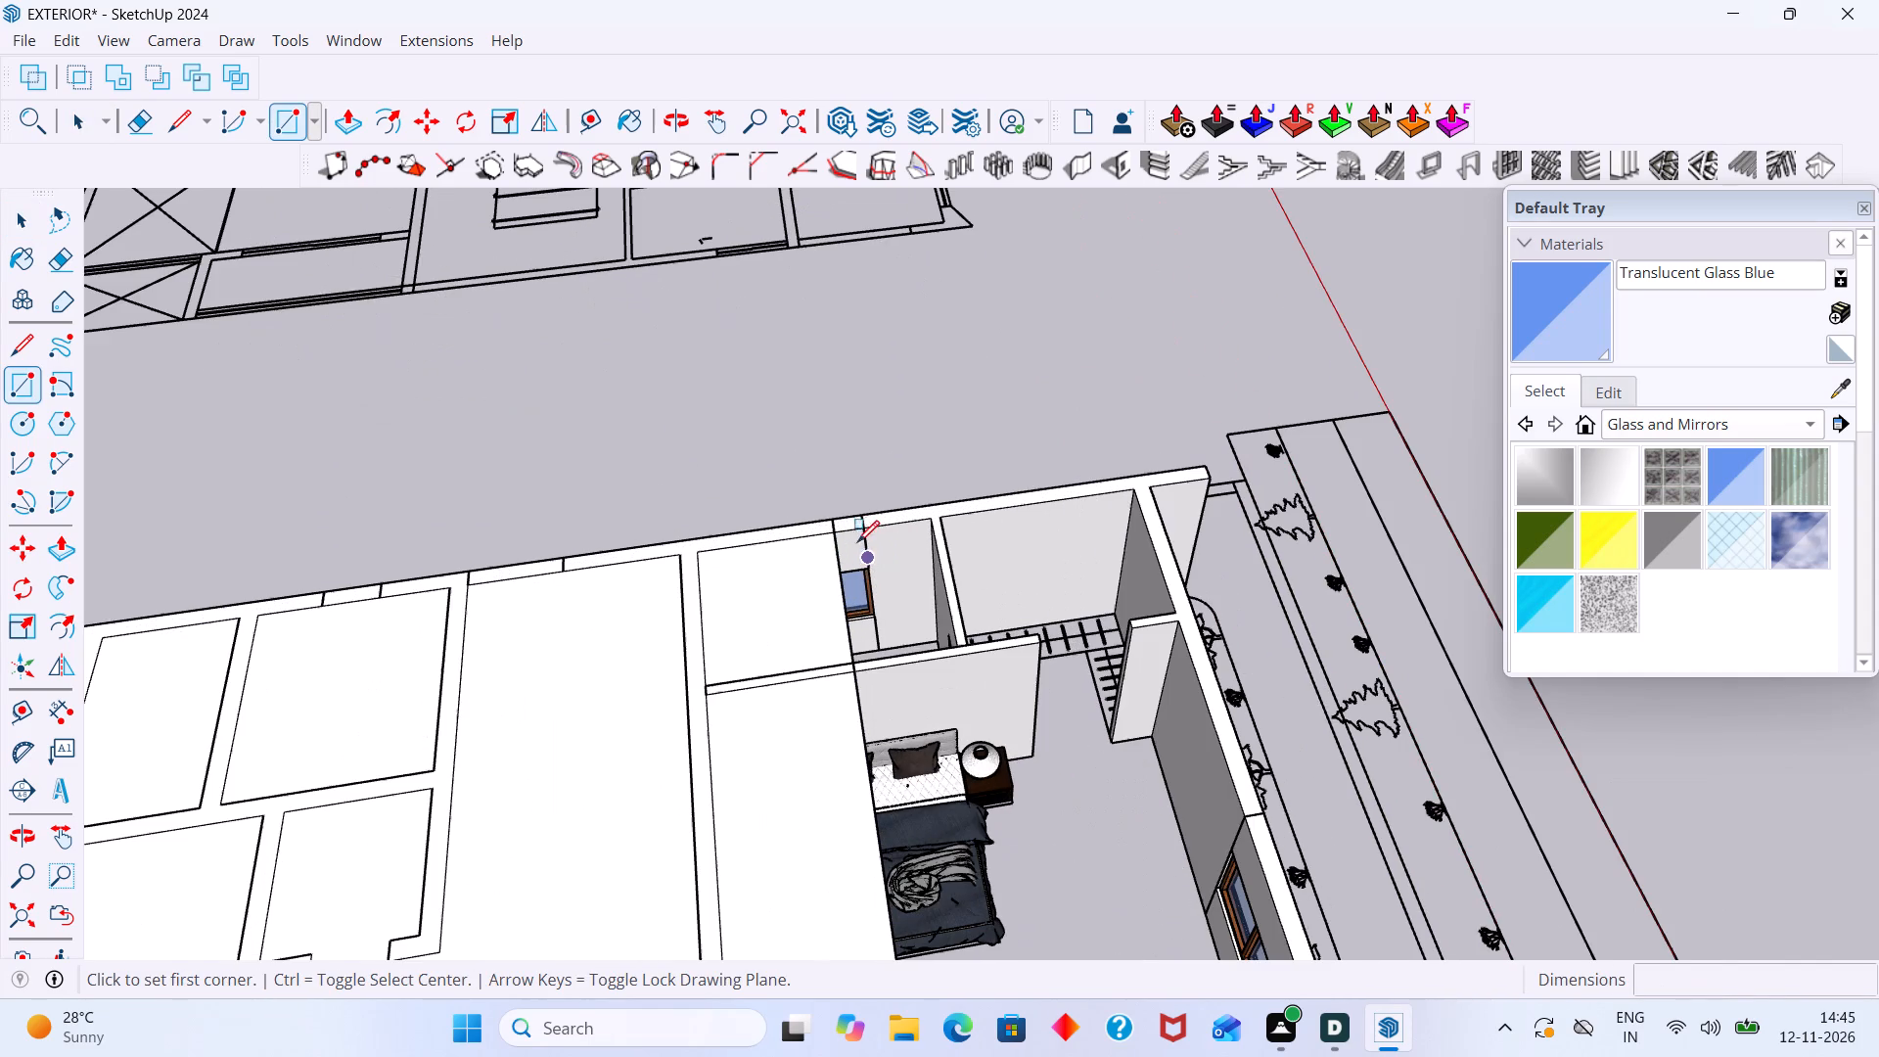
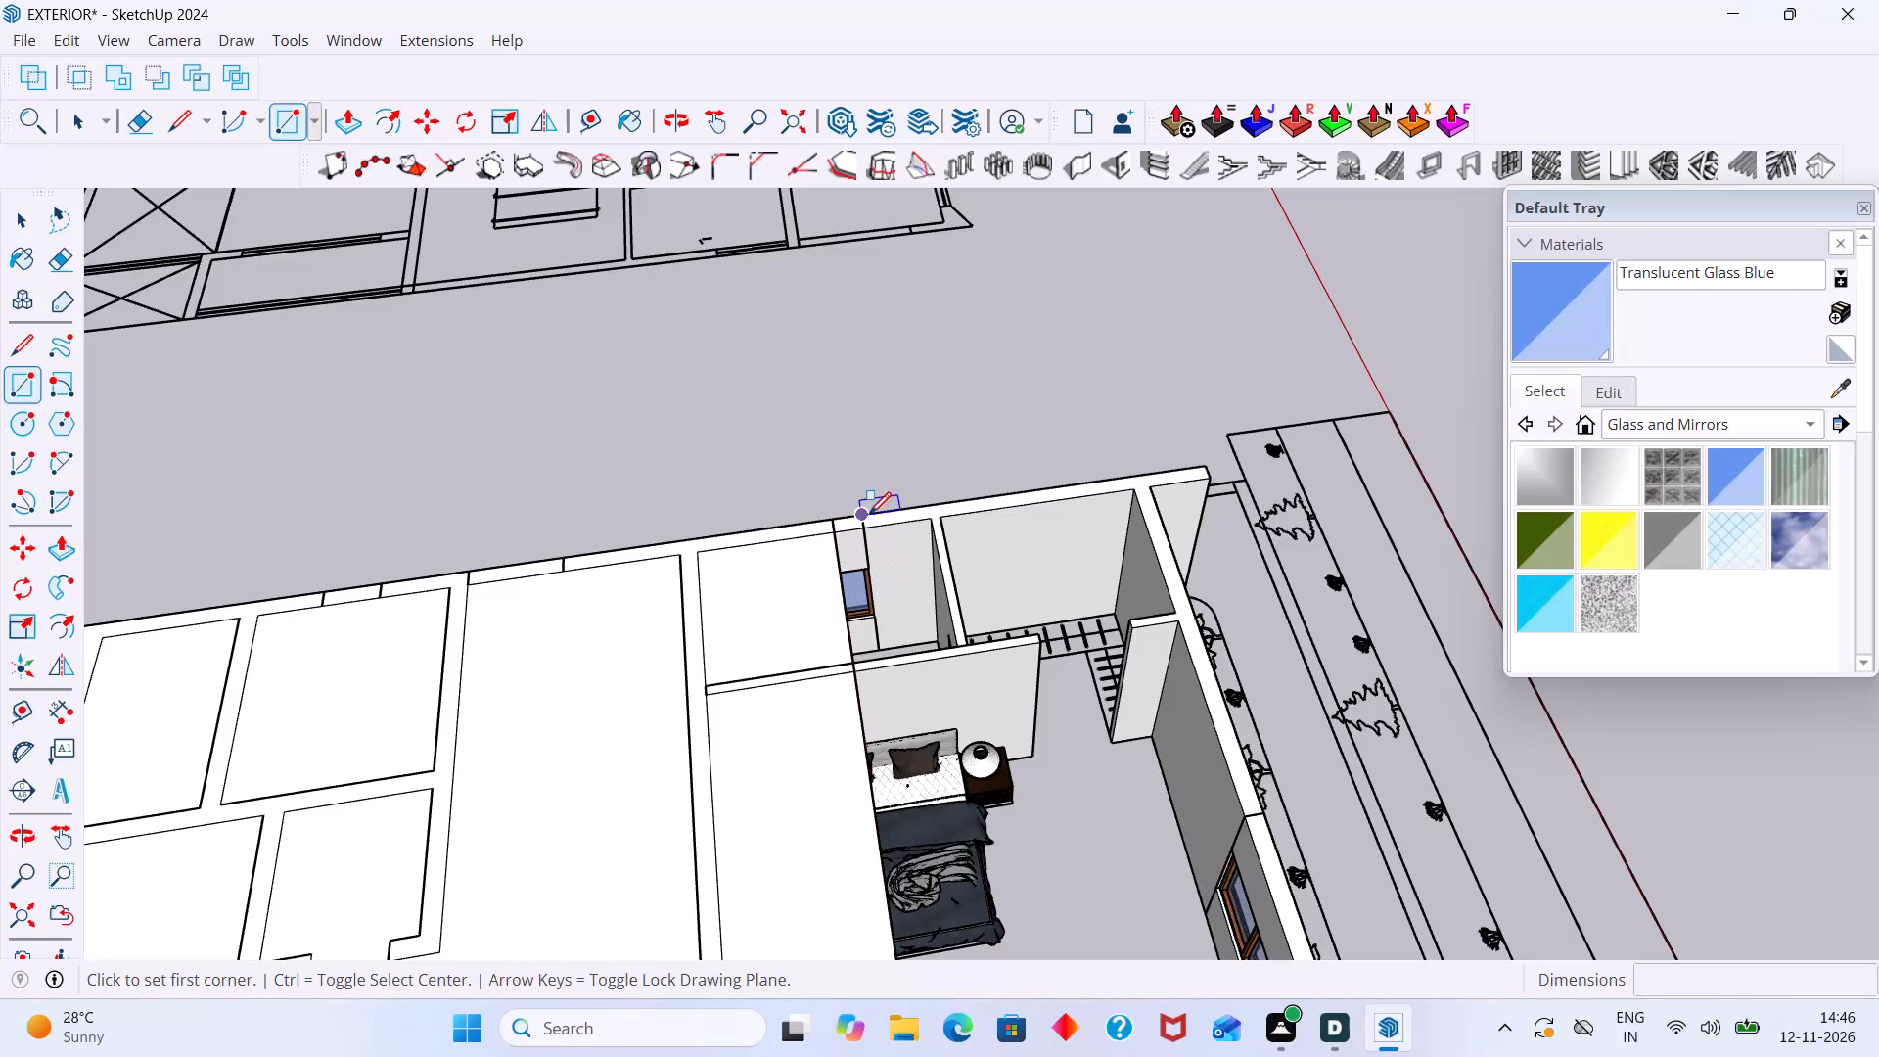
Draw a 14' 5" by 23' 7" roof rectangle over the open bedroom wing, from the main roof's rear corner to the wing's outer front corner.
{"action": "left_click", "coordinate": [832, 521]}
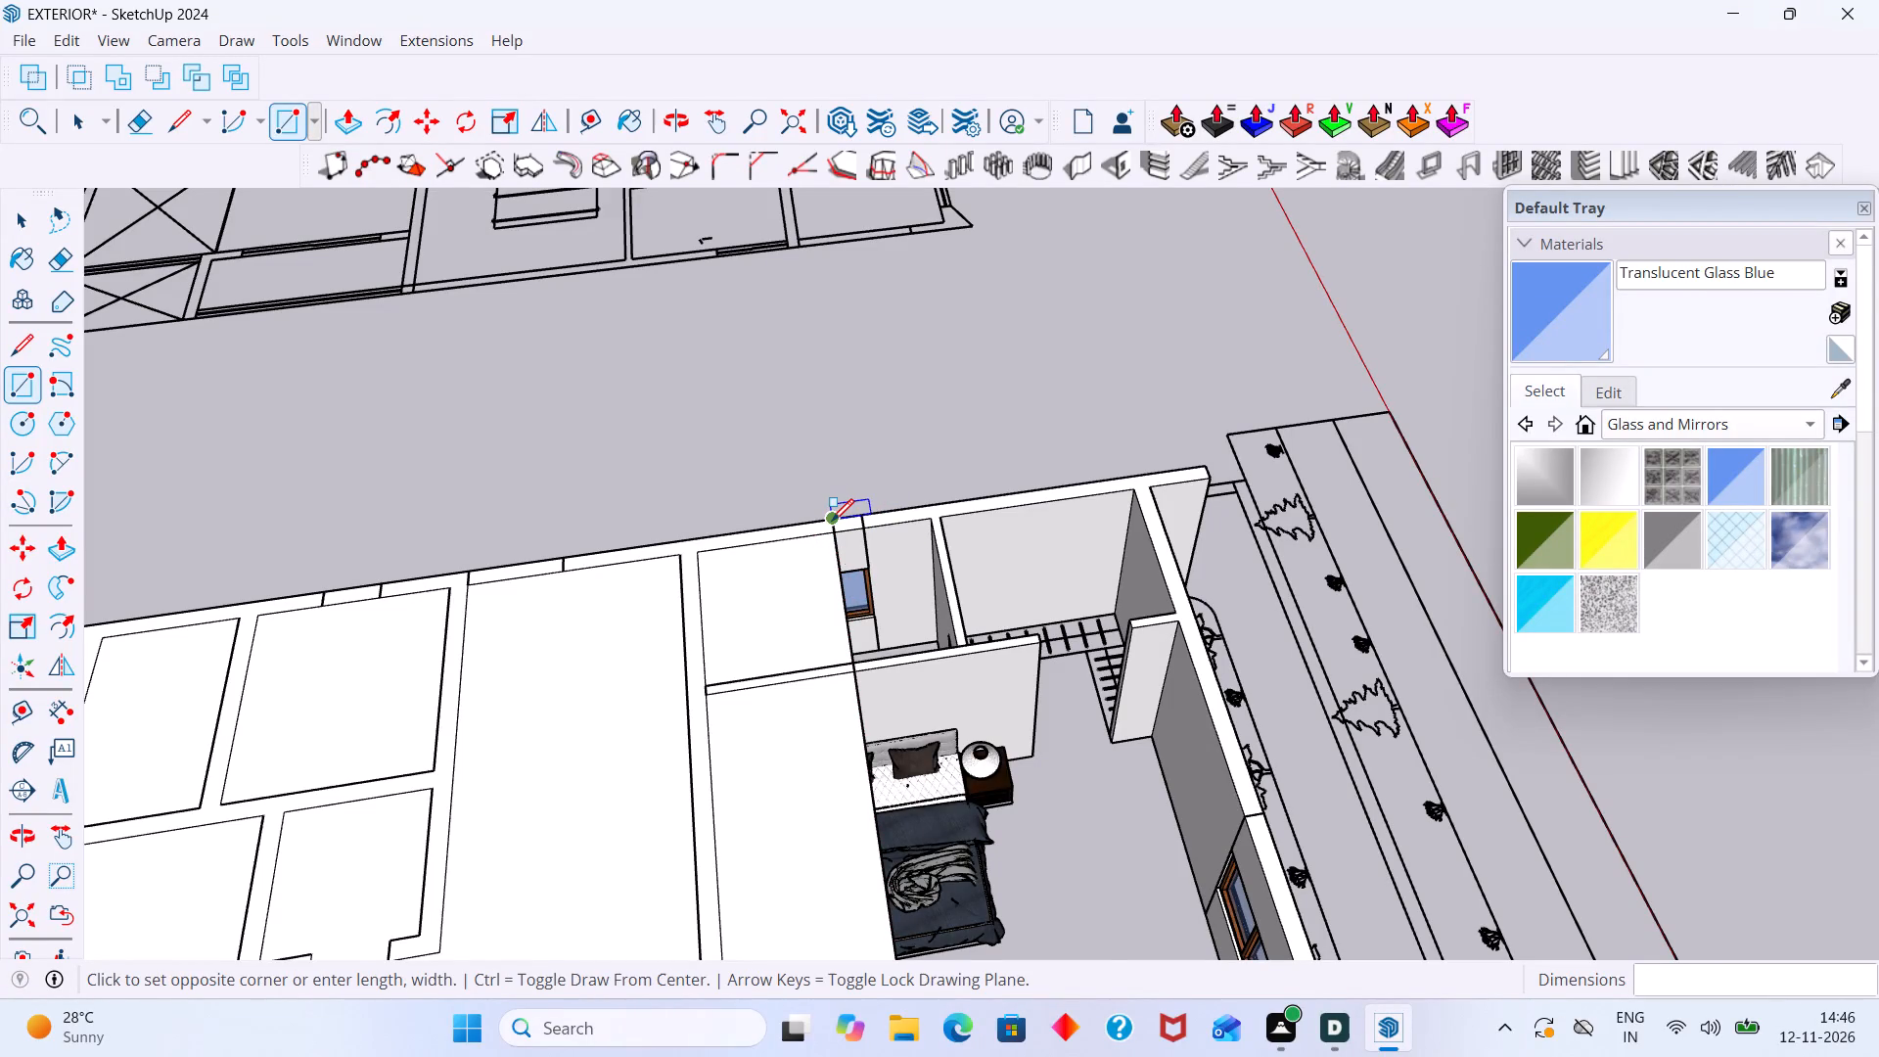
{"action": "scroll", "coordinate": [917, 757], "scroll_direction": "down", "scroll_amount": 12}
{"action": "scroll", "coordinate": [1138, 896], "scroll_direction": "up", "scroll_amount": 5}
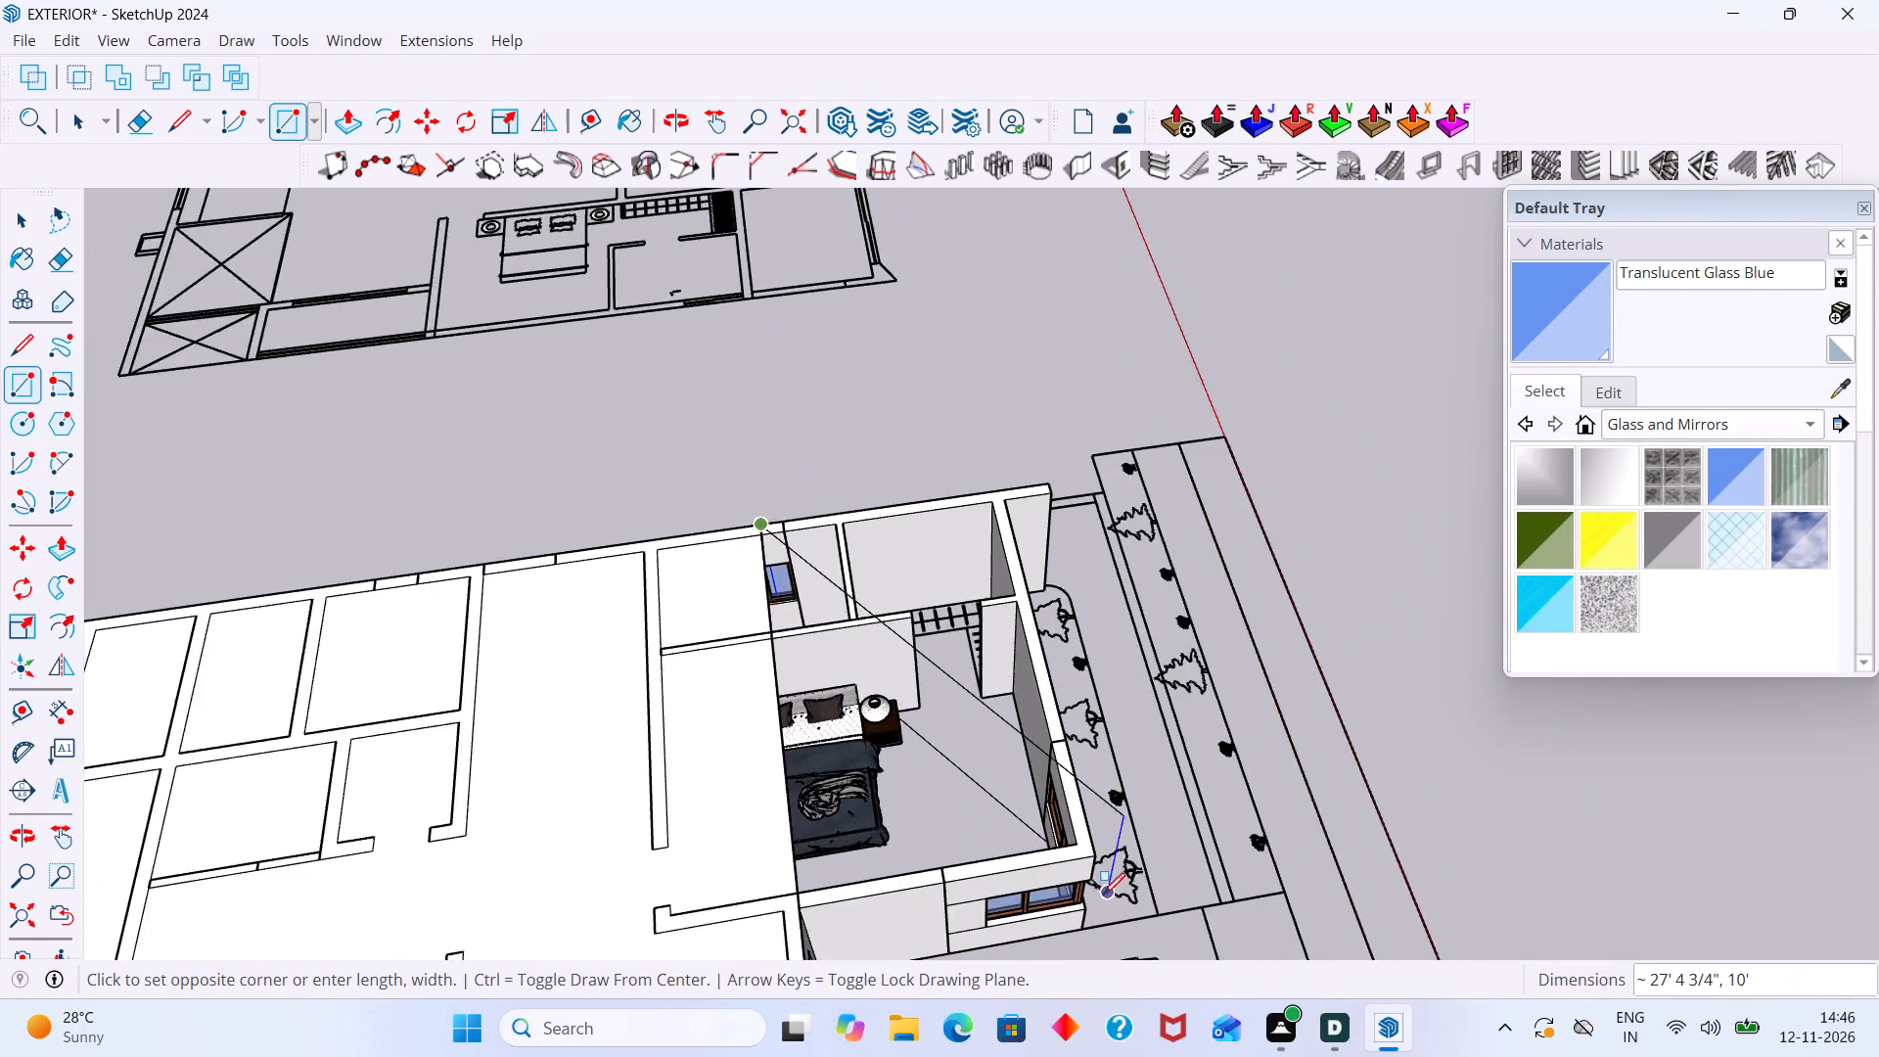
{"action": "scroll", "coordinate": [1103, 895], "scroll_direction": "up", "scroll_amount": 5}
{"action": "left_click", "coordinate": [1086, 811]}
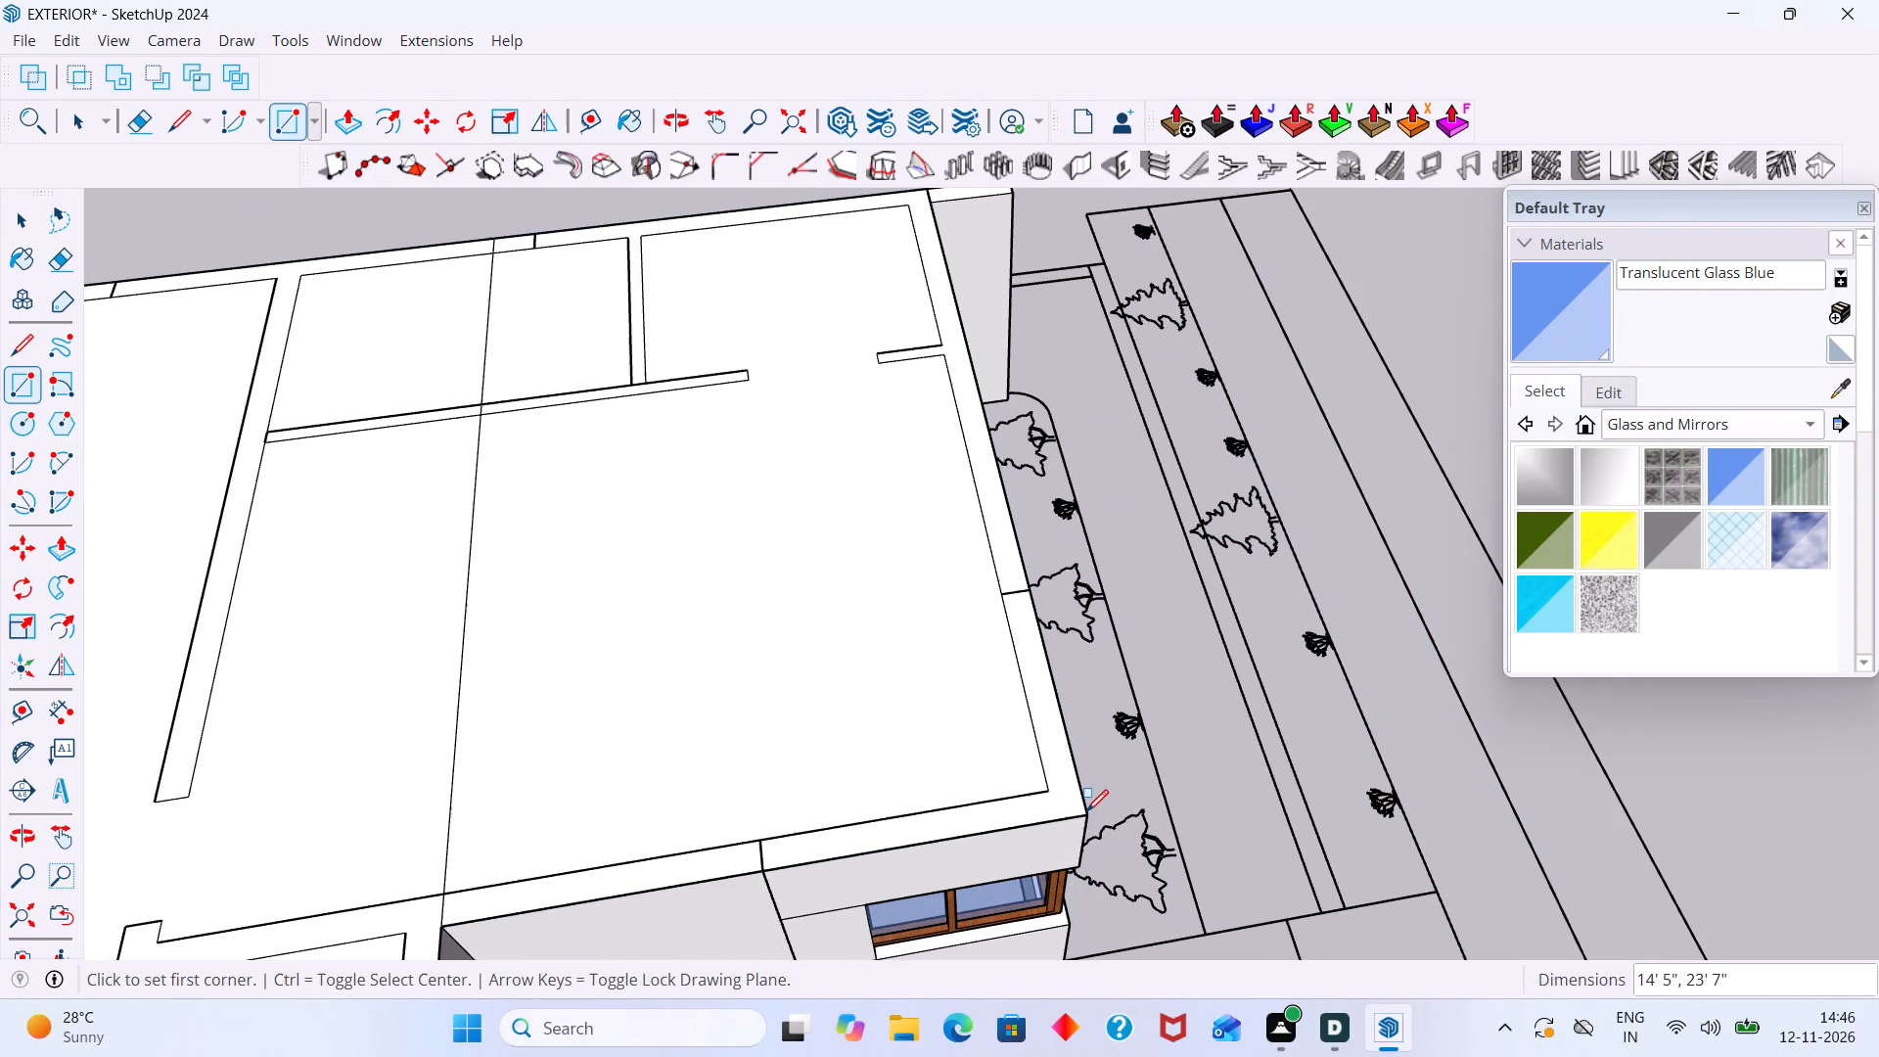
Select both adjoining roof faces, the bedroom wing's and the main roof's, together with their bounding edges.
{"action": "key", "text": "space"}
{"action": "scroll", "coordinate": [1160, 841], "scroll_direction": "down", "scroll_amount": 1}
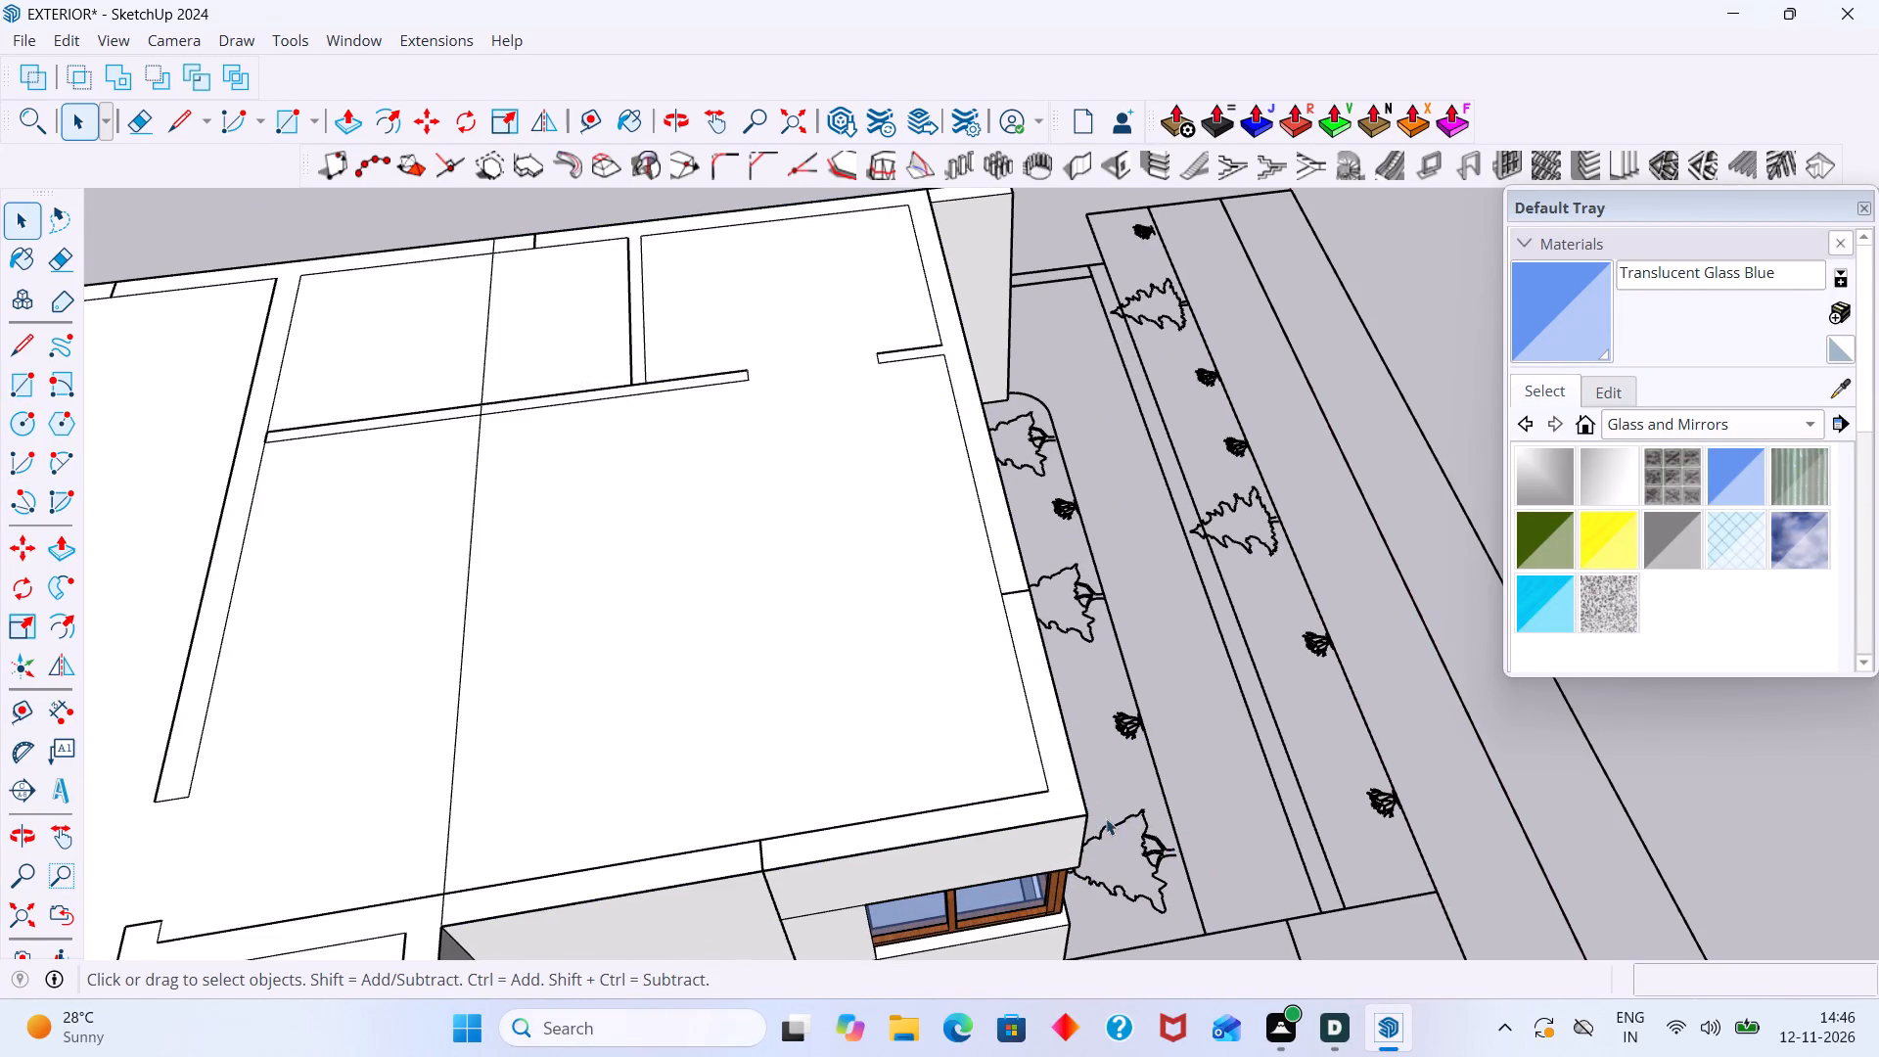
{"action": "scroll", "coordinate": [1106, 818], "scroll_direction": "down", "scroll_amount": 3}
{"action": "middle_click_drag", "start_coordinate": [877, 759], "coordinate": [806, 705]}
{"action": "double_click", "coordinate": [805, 700]}
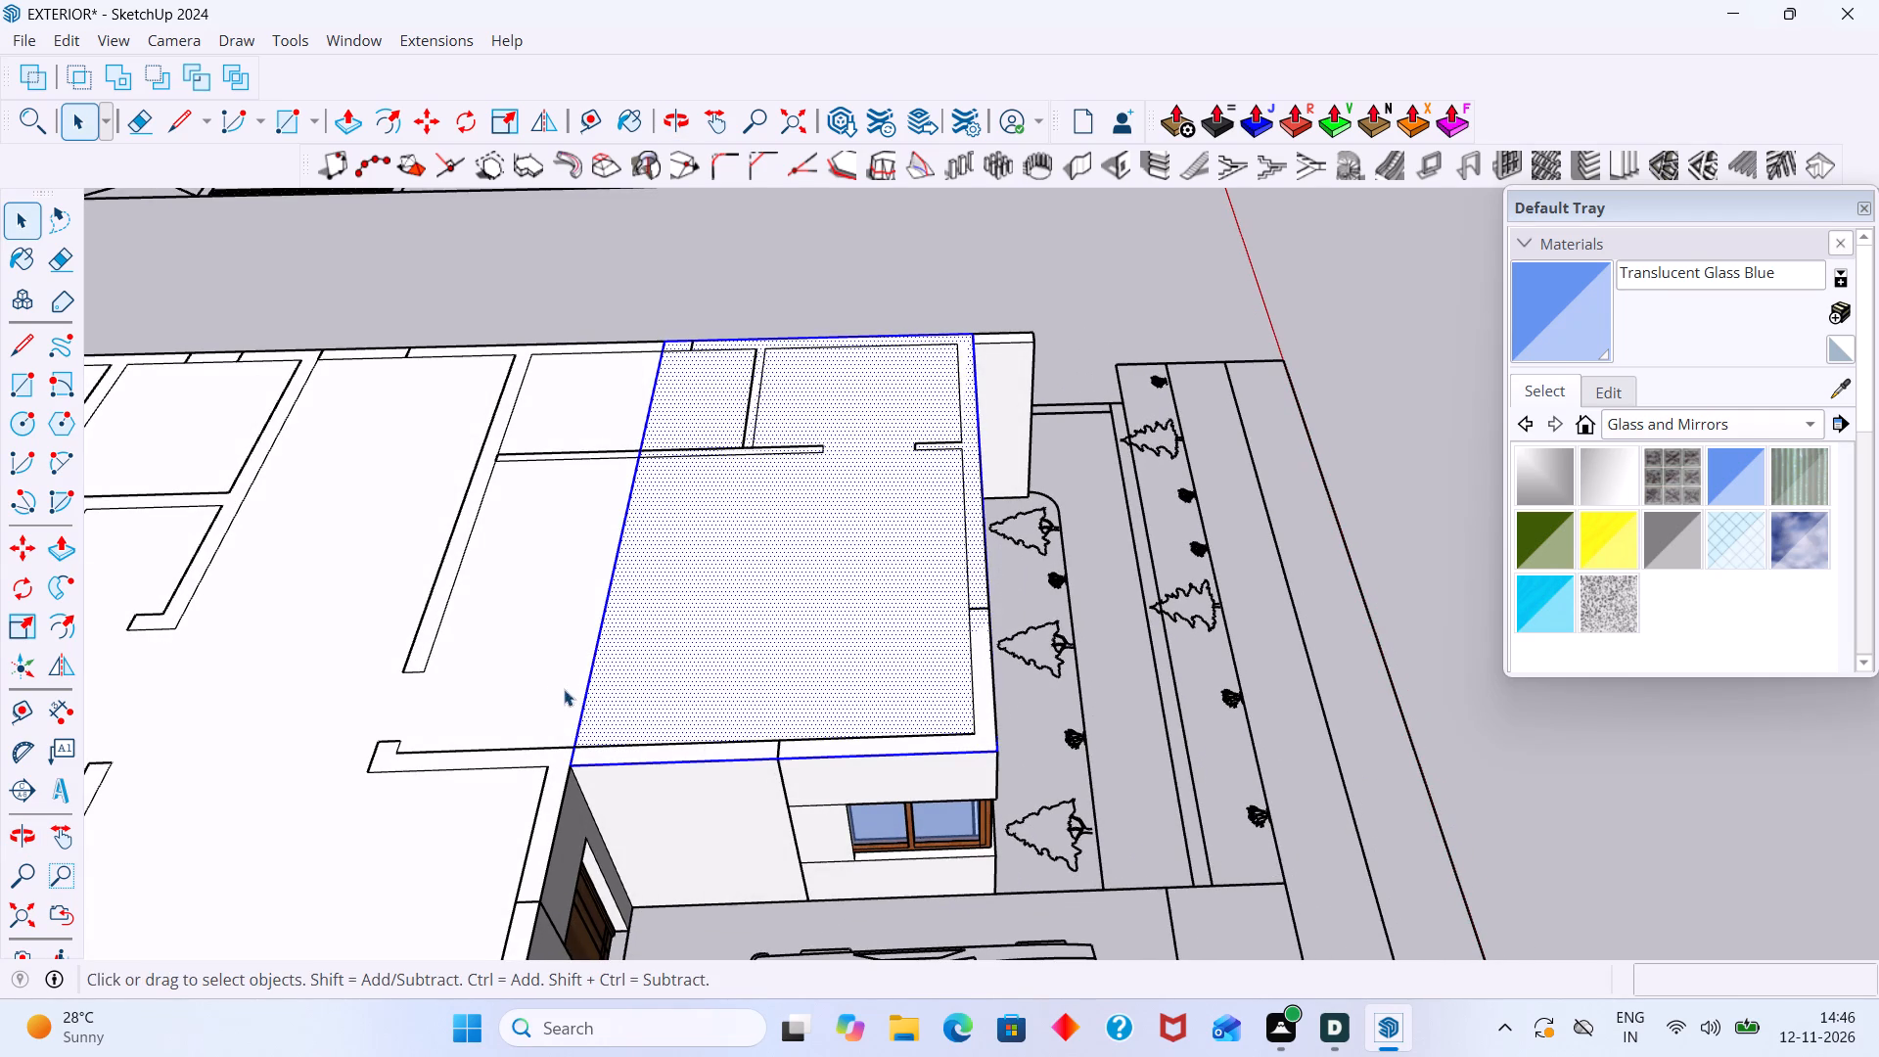
{"action": "double_click", "coordinate": [514, 689], "text": "shift"}
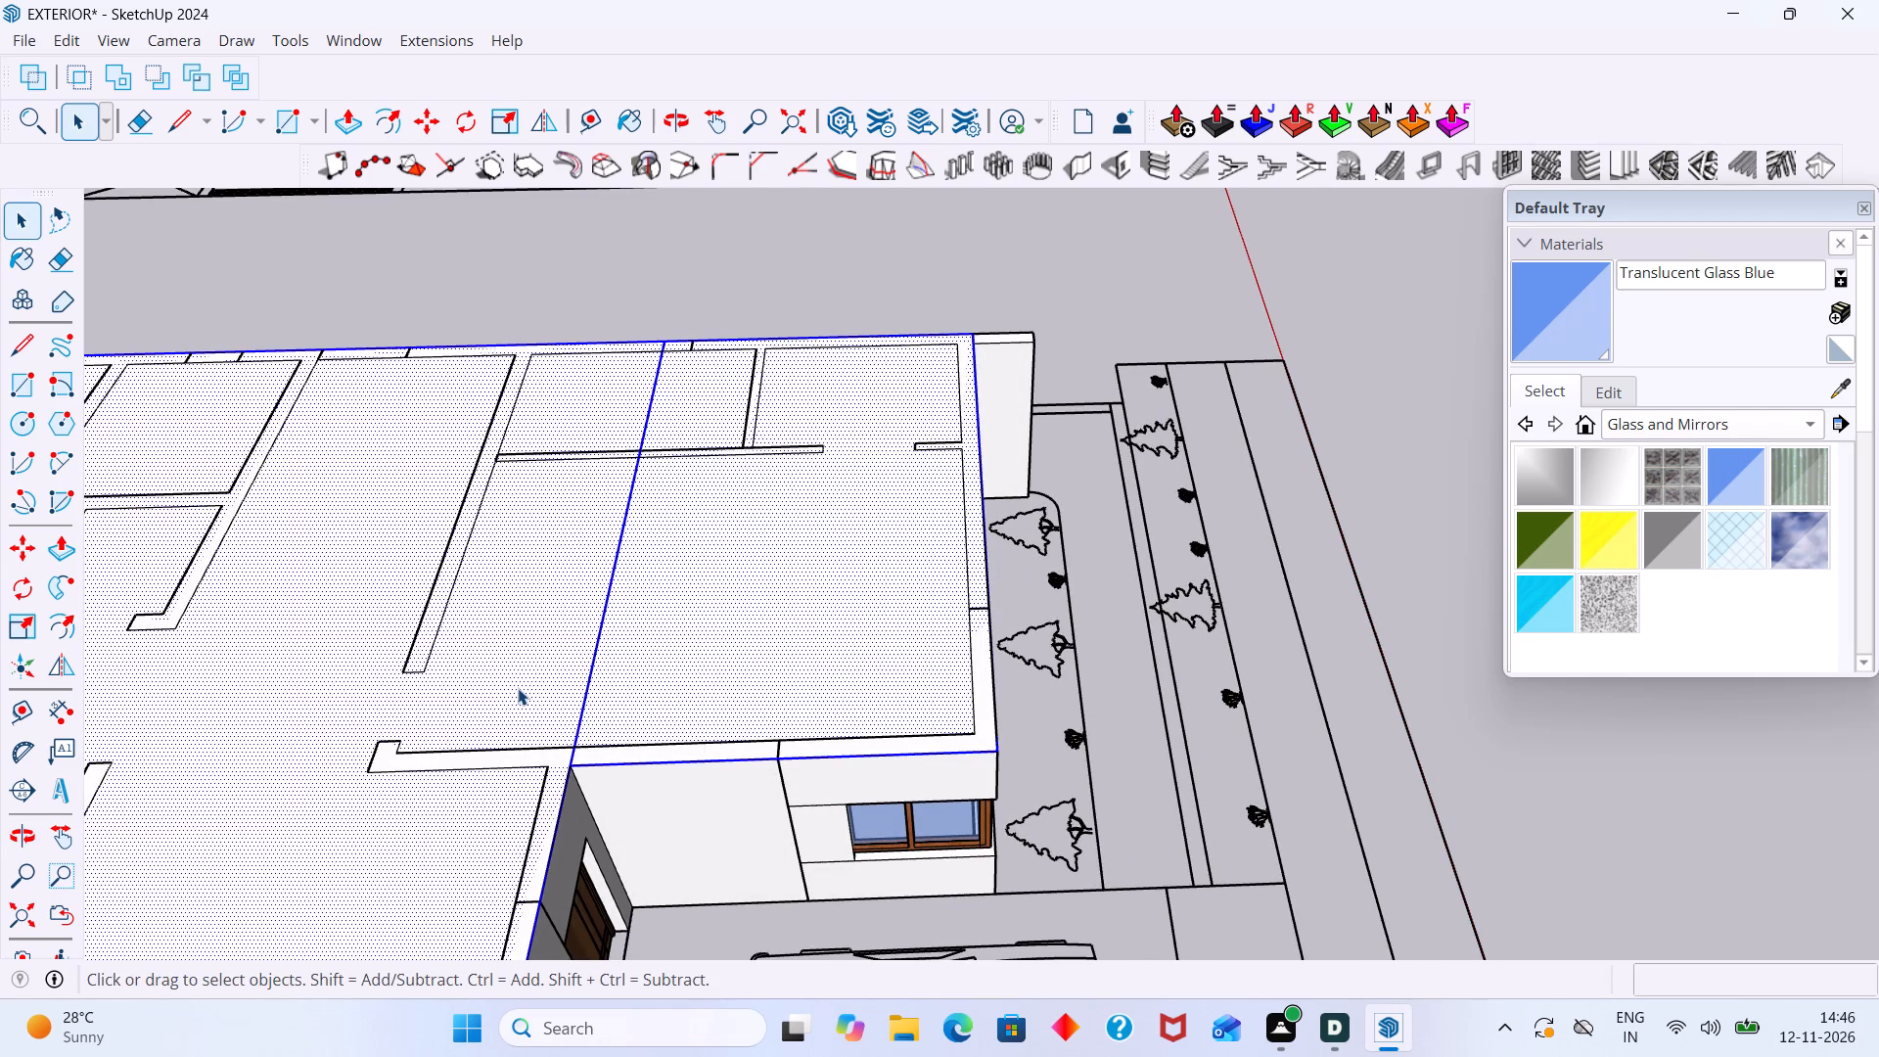
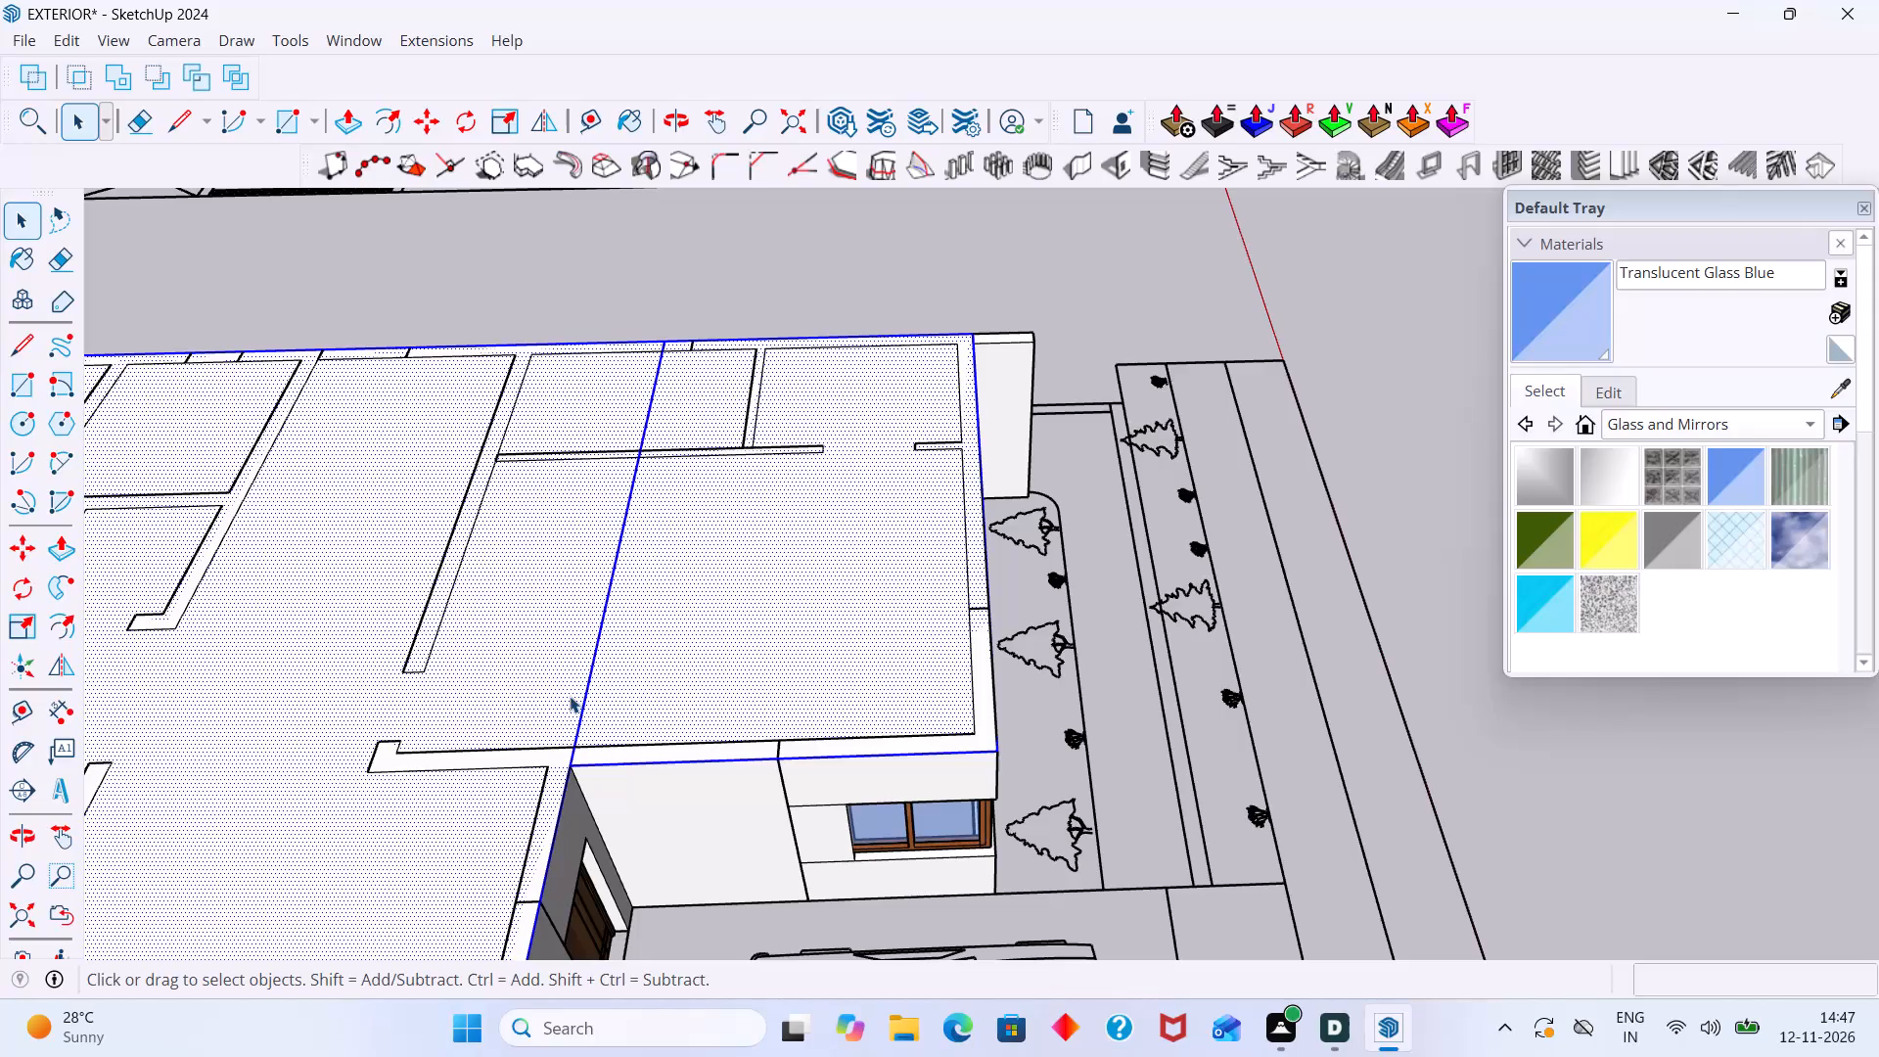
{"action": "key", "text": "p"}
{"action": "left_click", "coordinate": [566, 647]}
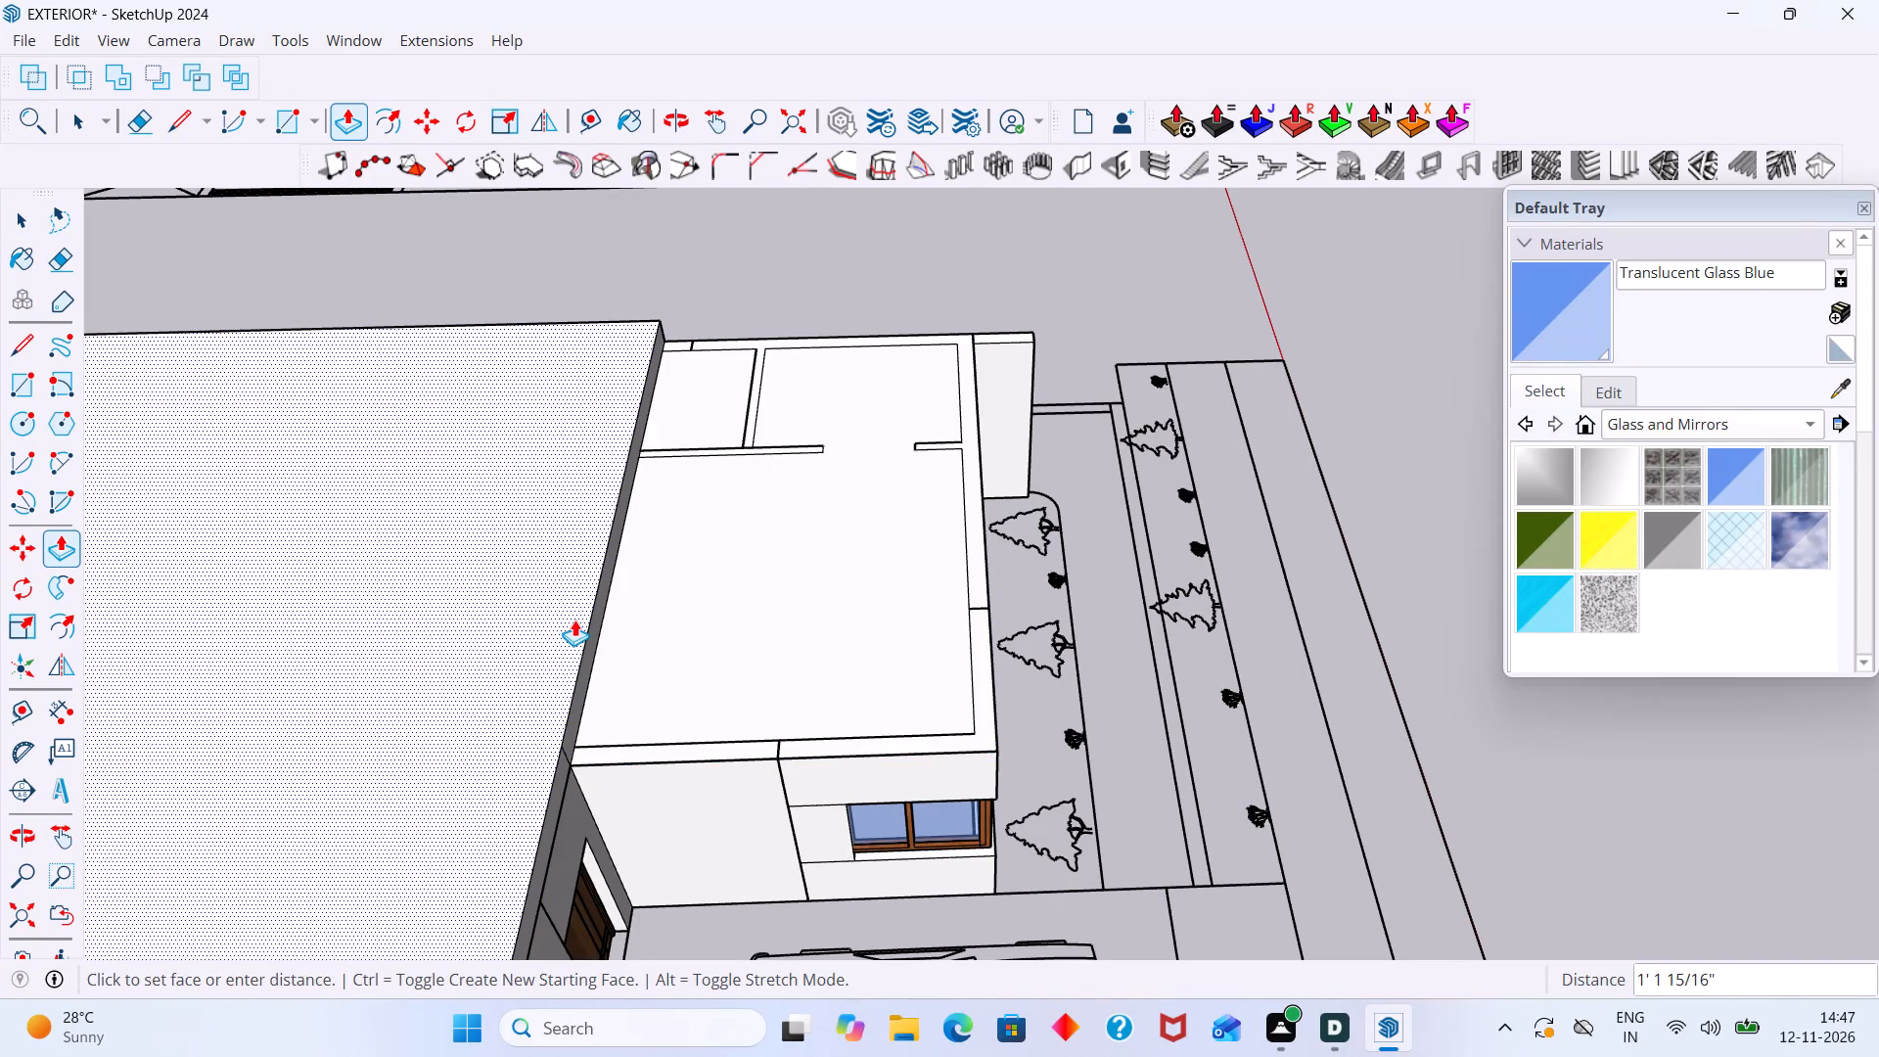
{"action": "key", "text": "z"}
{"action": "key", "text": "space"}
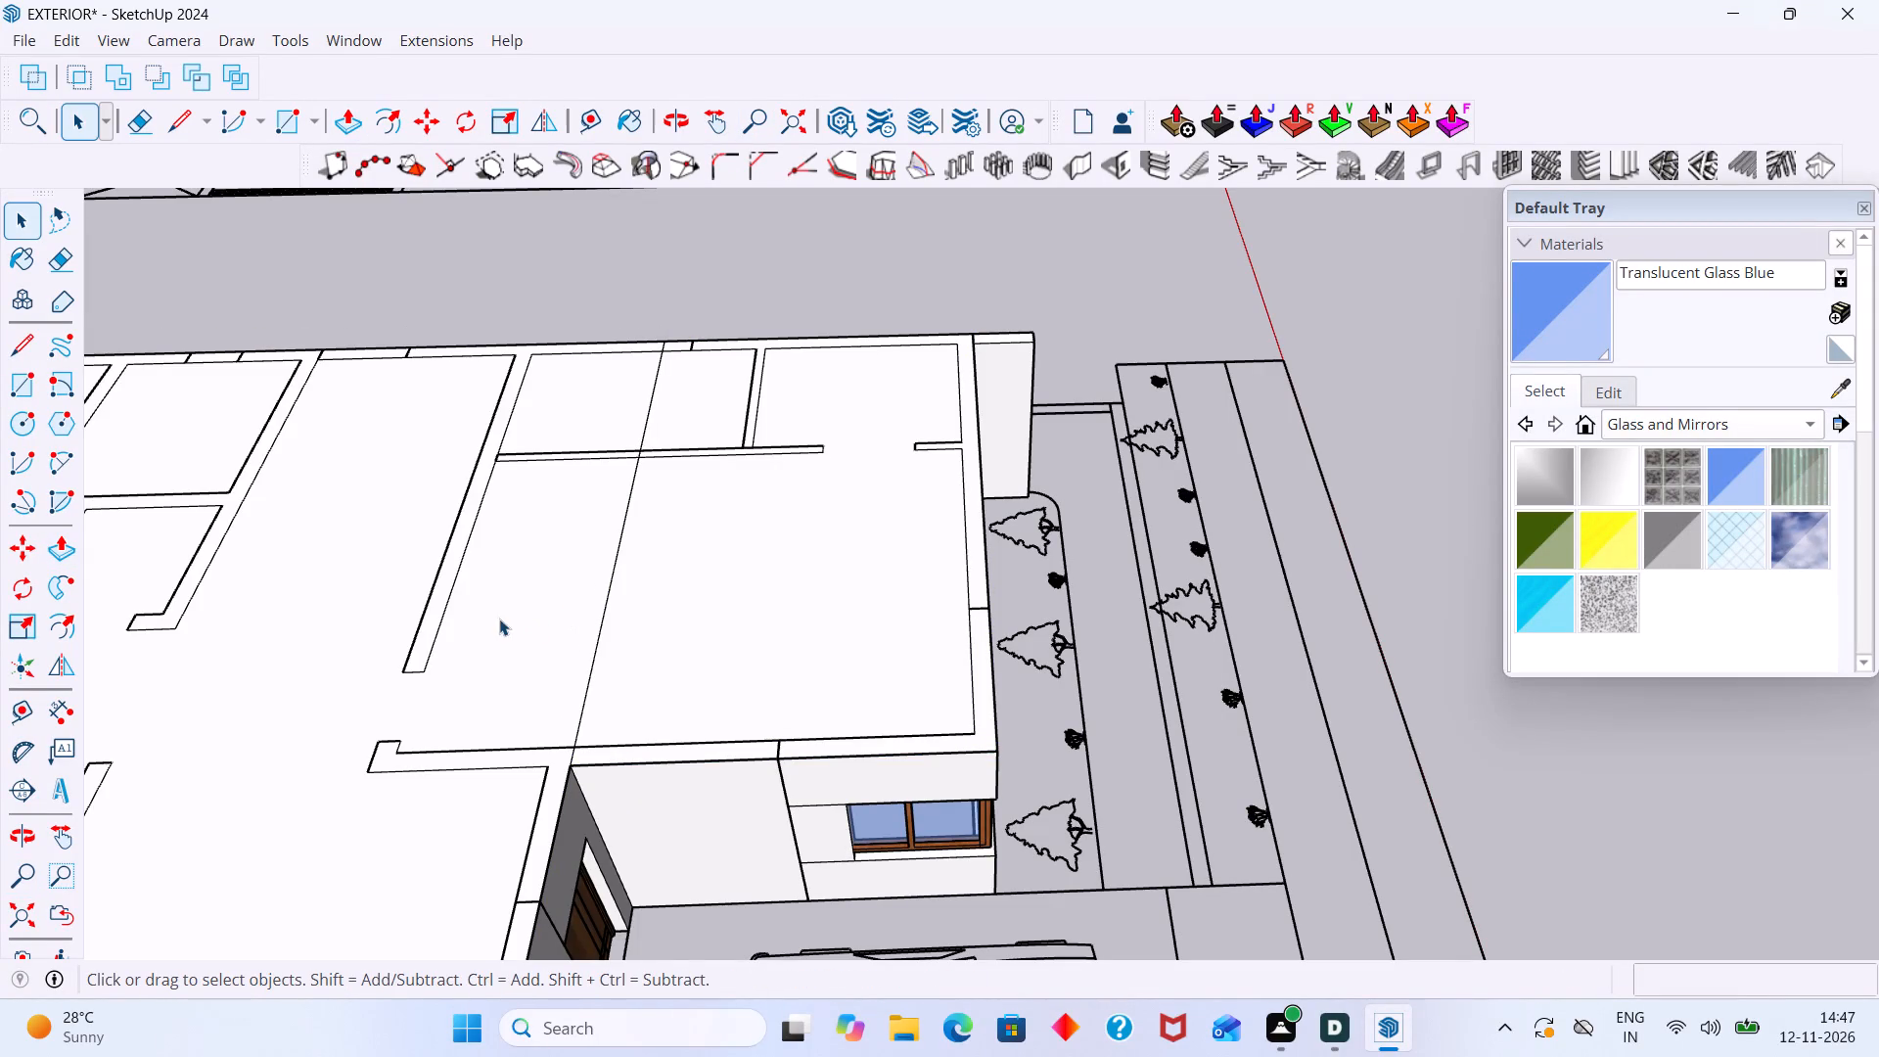
Group the main roof face together with its bounding edges.
{"action": "left_click", "coordinate": [496, 623]}
{"action": "double_click", "coordinate": [501, 627]}
{"action": "right_click", "coordinate": [531, 632]}
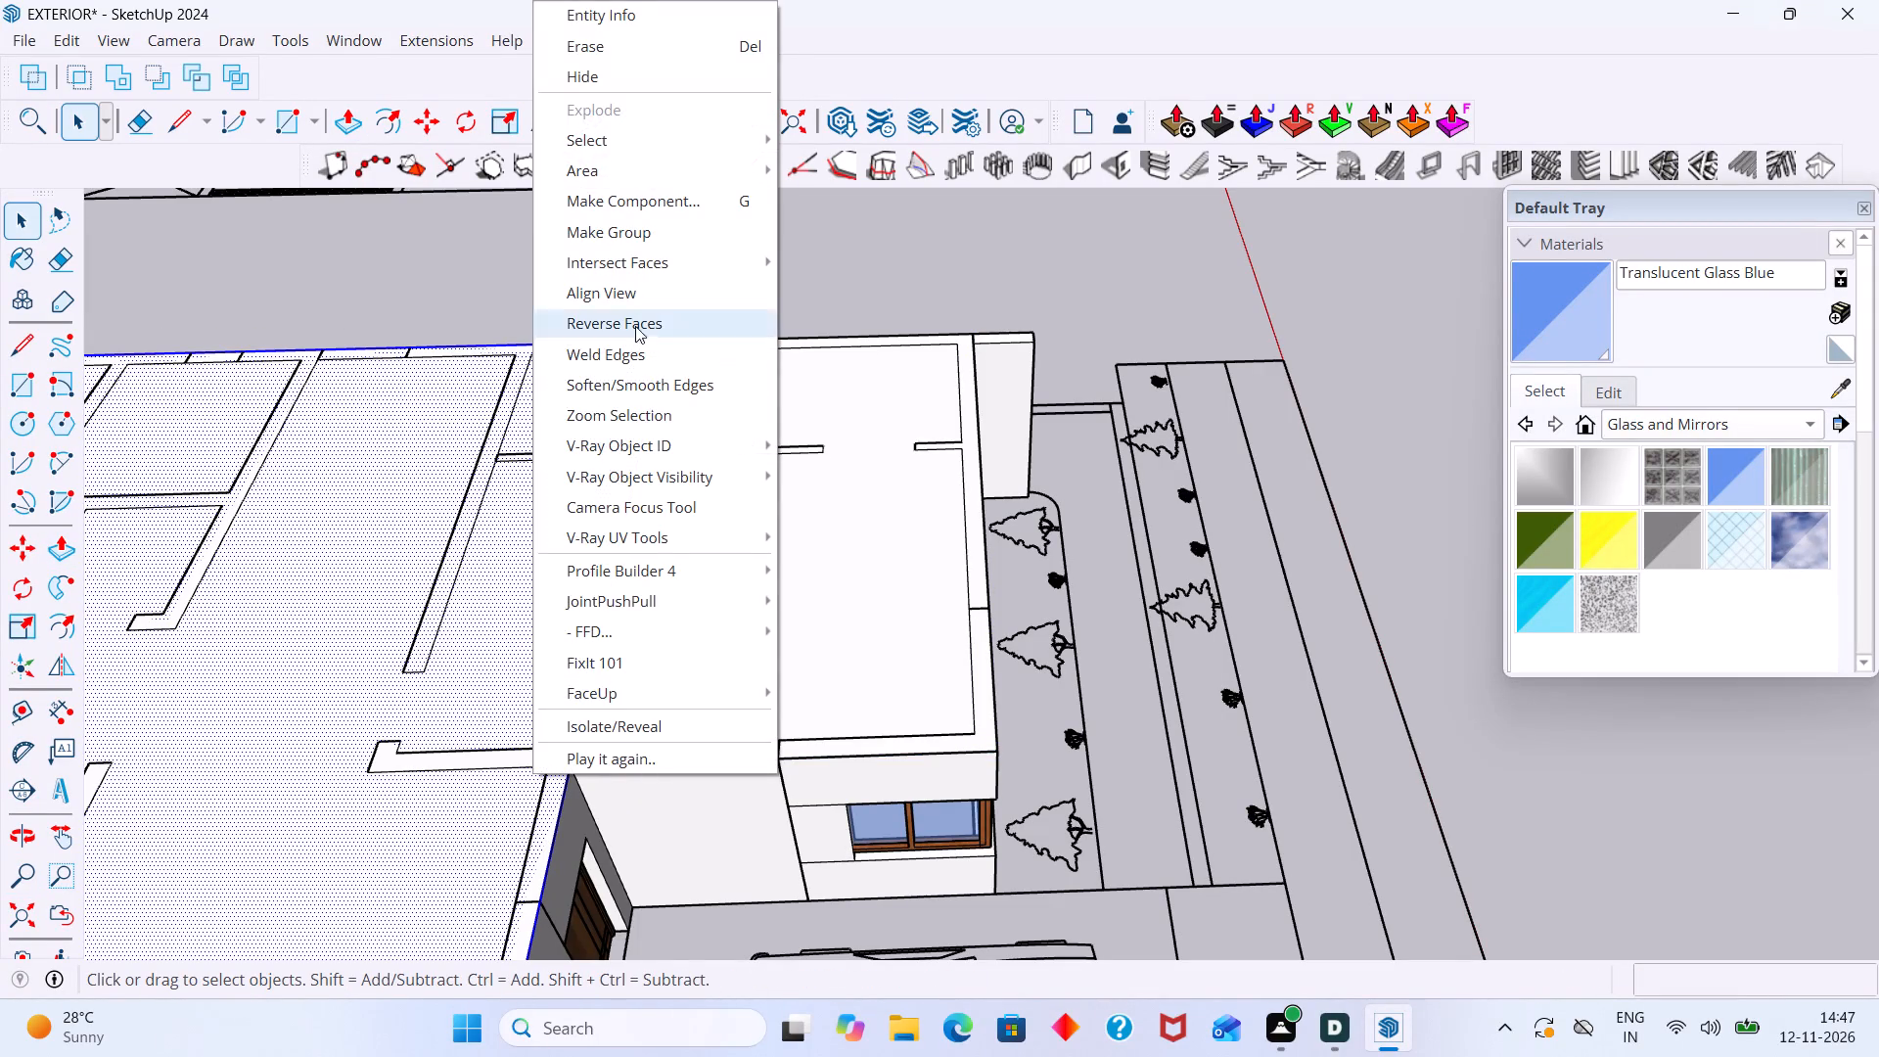
{"action": "left_click", "coordinate": [669, 231]}
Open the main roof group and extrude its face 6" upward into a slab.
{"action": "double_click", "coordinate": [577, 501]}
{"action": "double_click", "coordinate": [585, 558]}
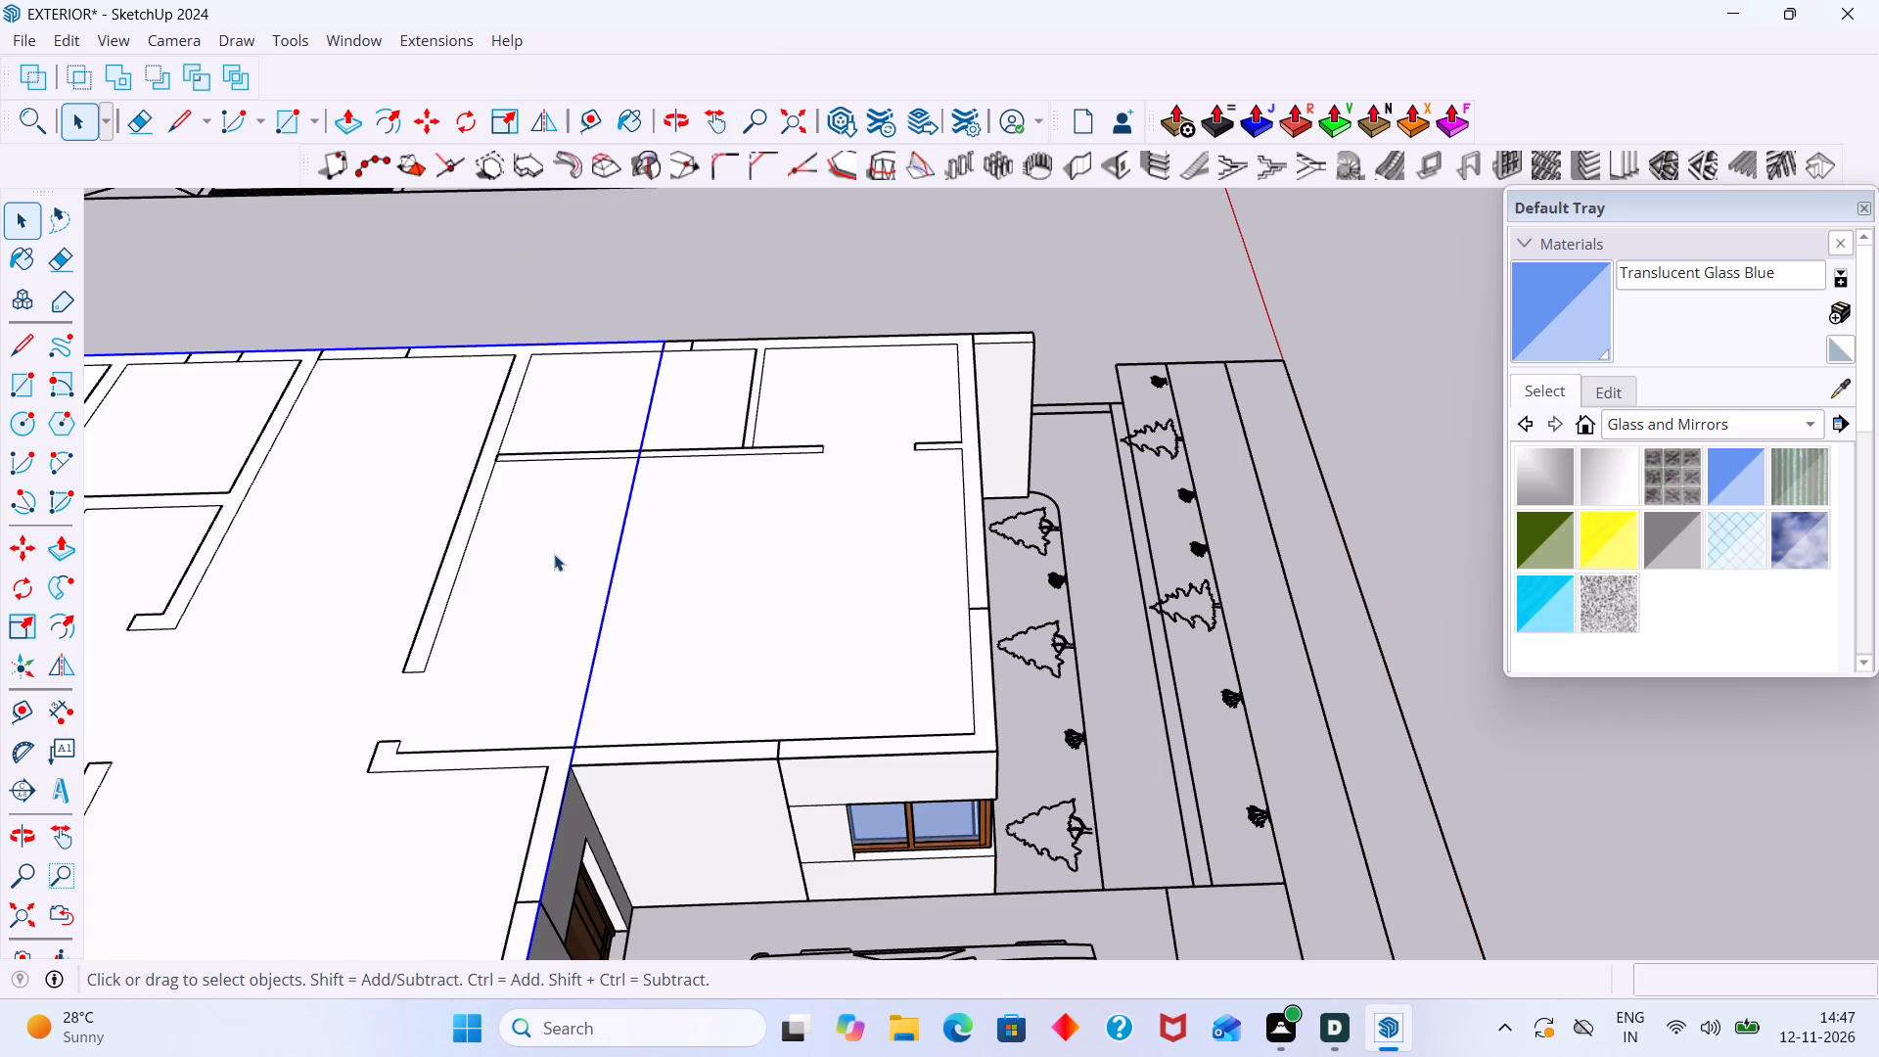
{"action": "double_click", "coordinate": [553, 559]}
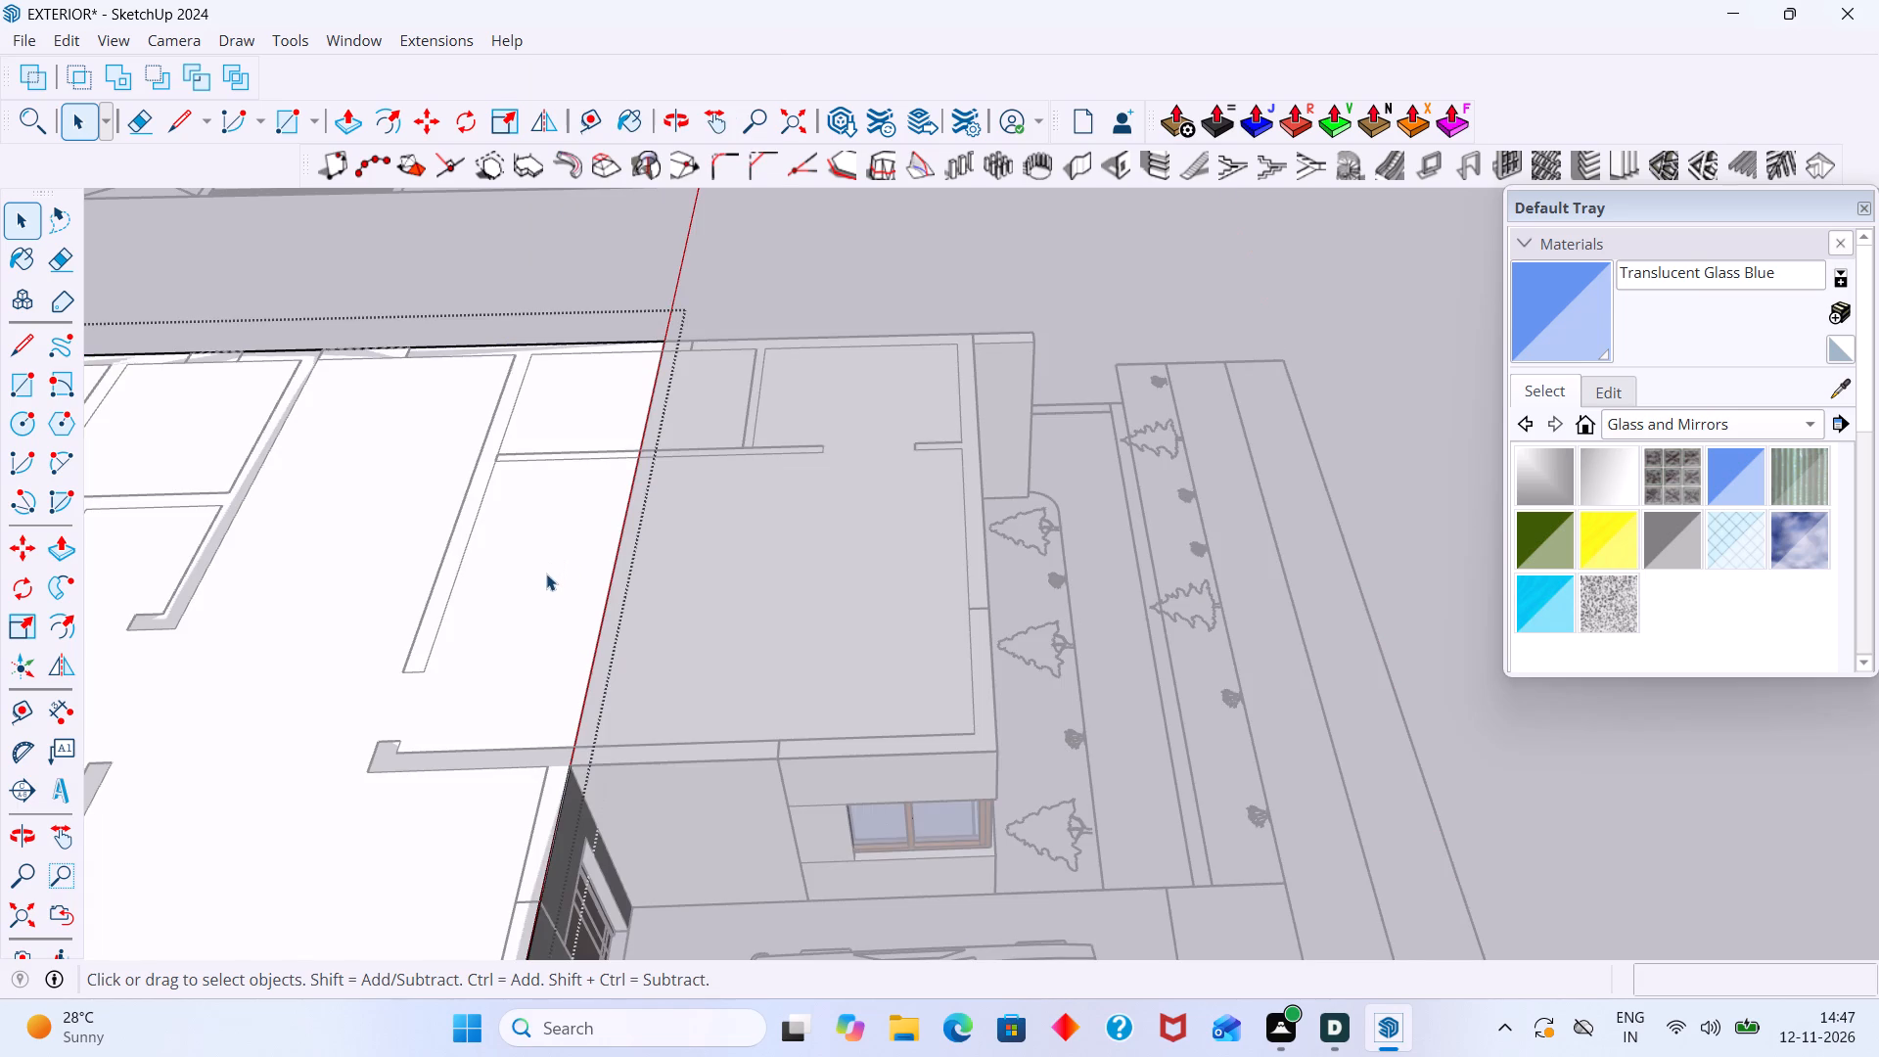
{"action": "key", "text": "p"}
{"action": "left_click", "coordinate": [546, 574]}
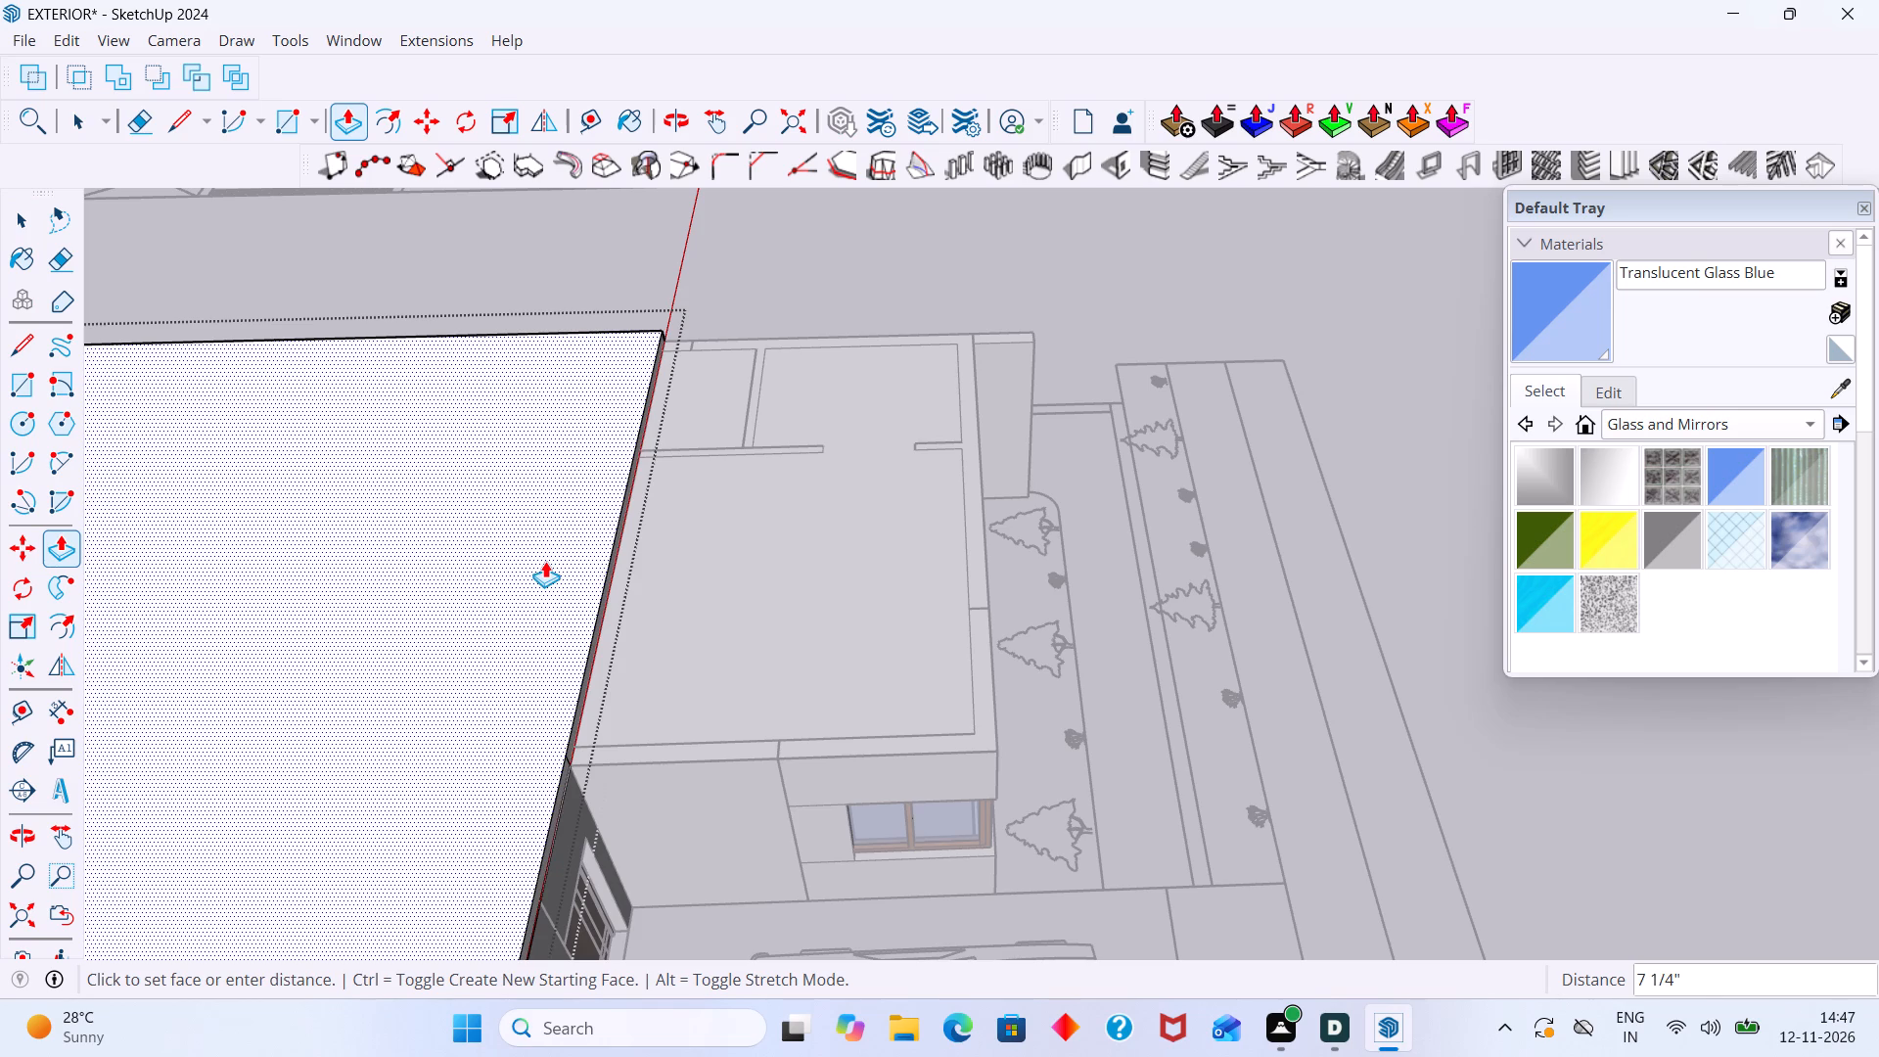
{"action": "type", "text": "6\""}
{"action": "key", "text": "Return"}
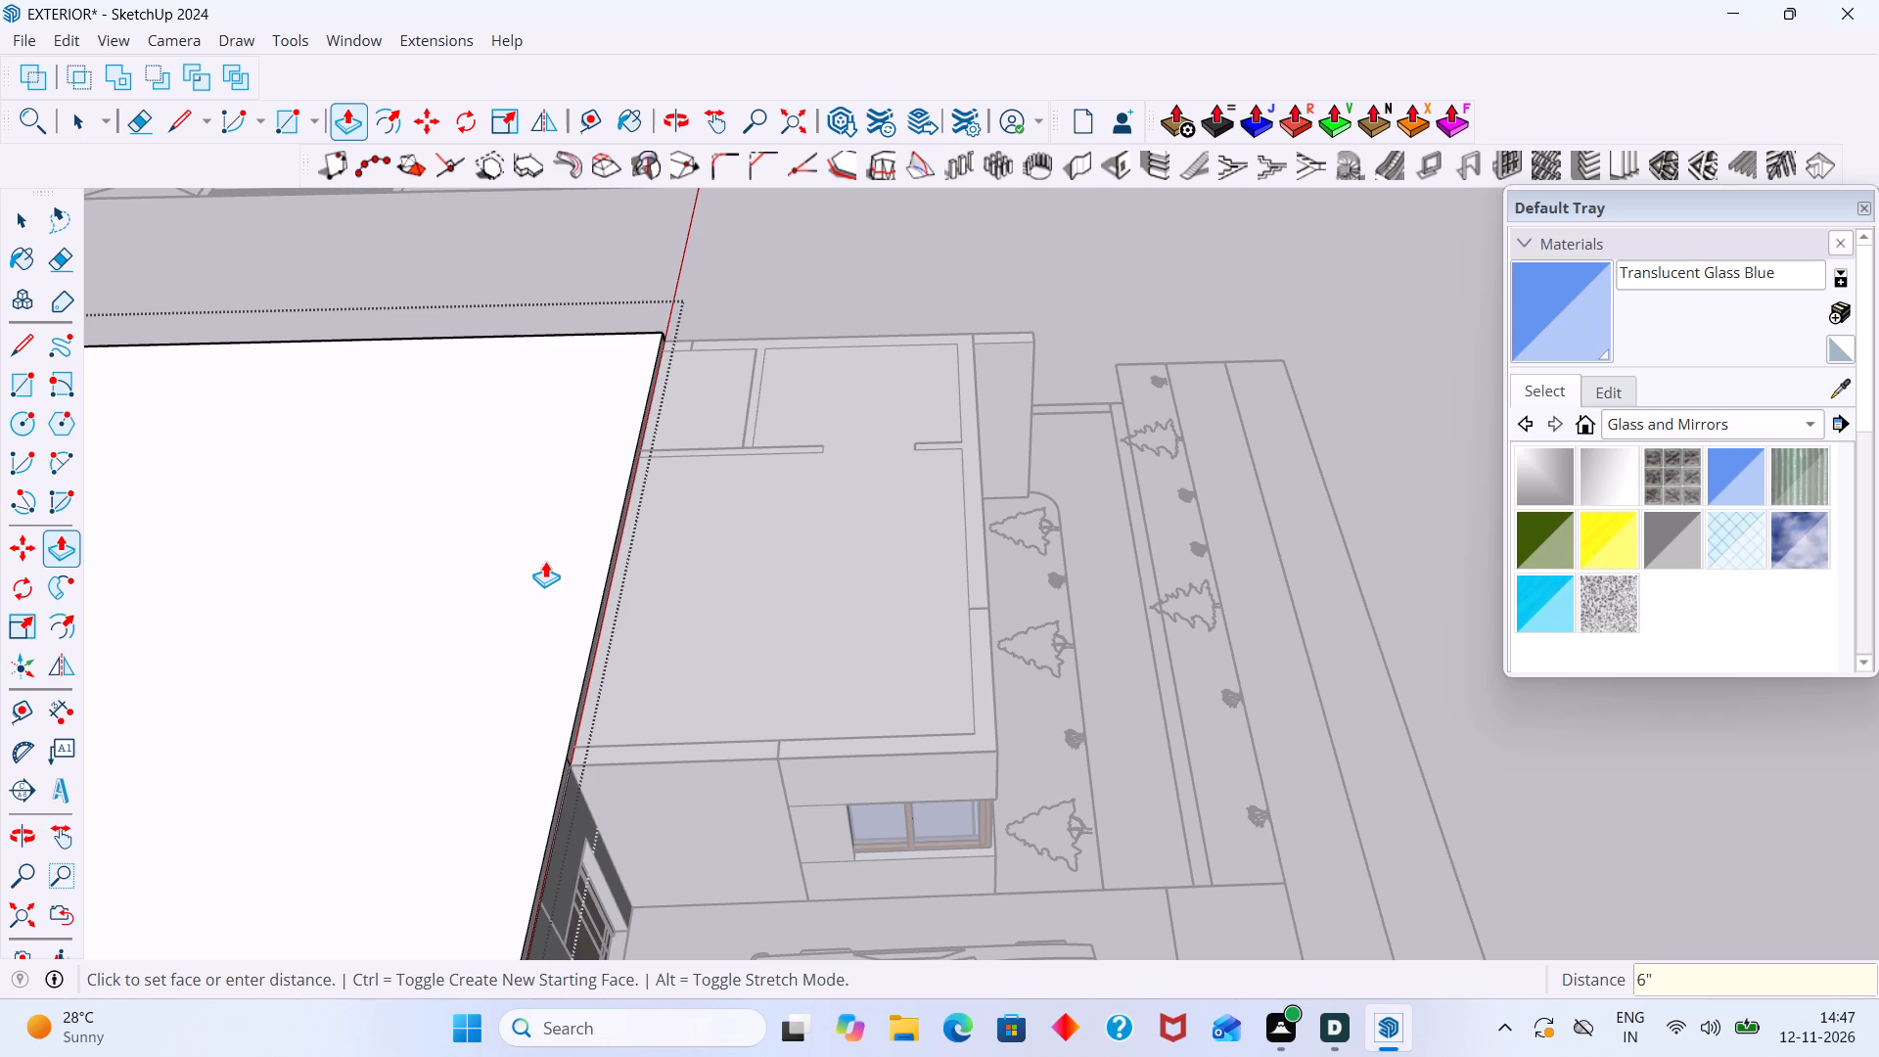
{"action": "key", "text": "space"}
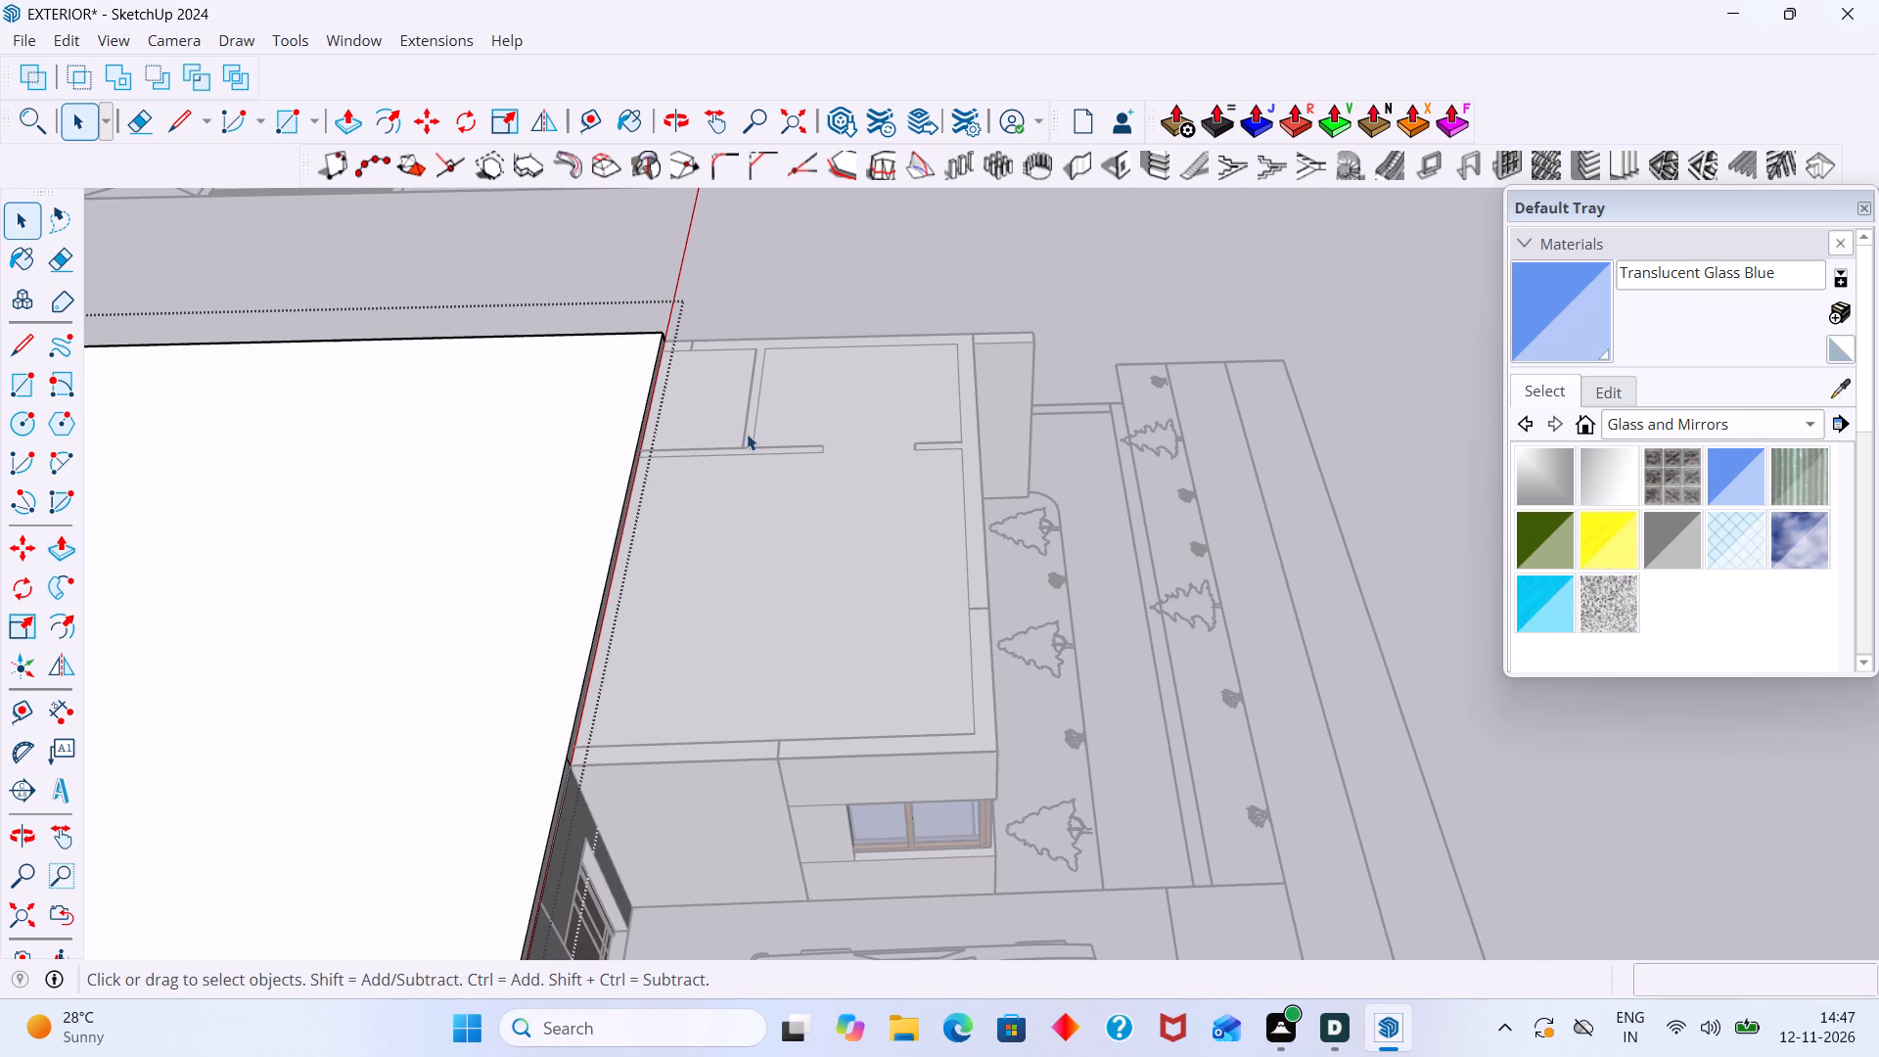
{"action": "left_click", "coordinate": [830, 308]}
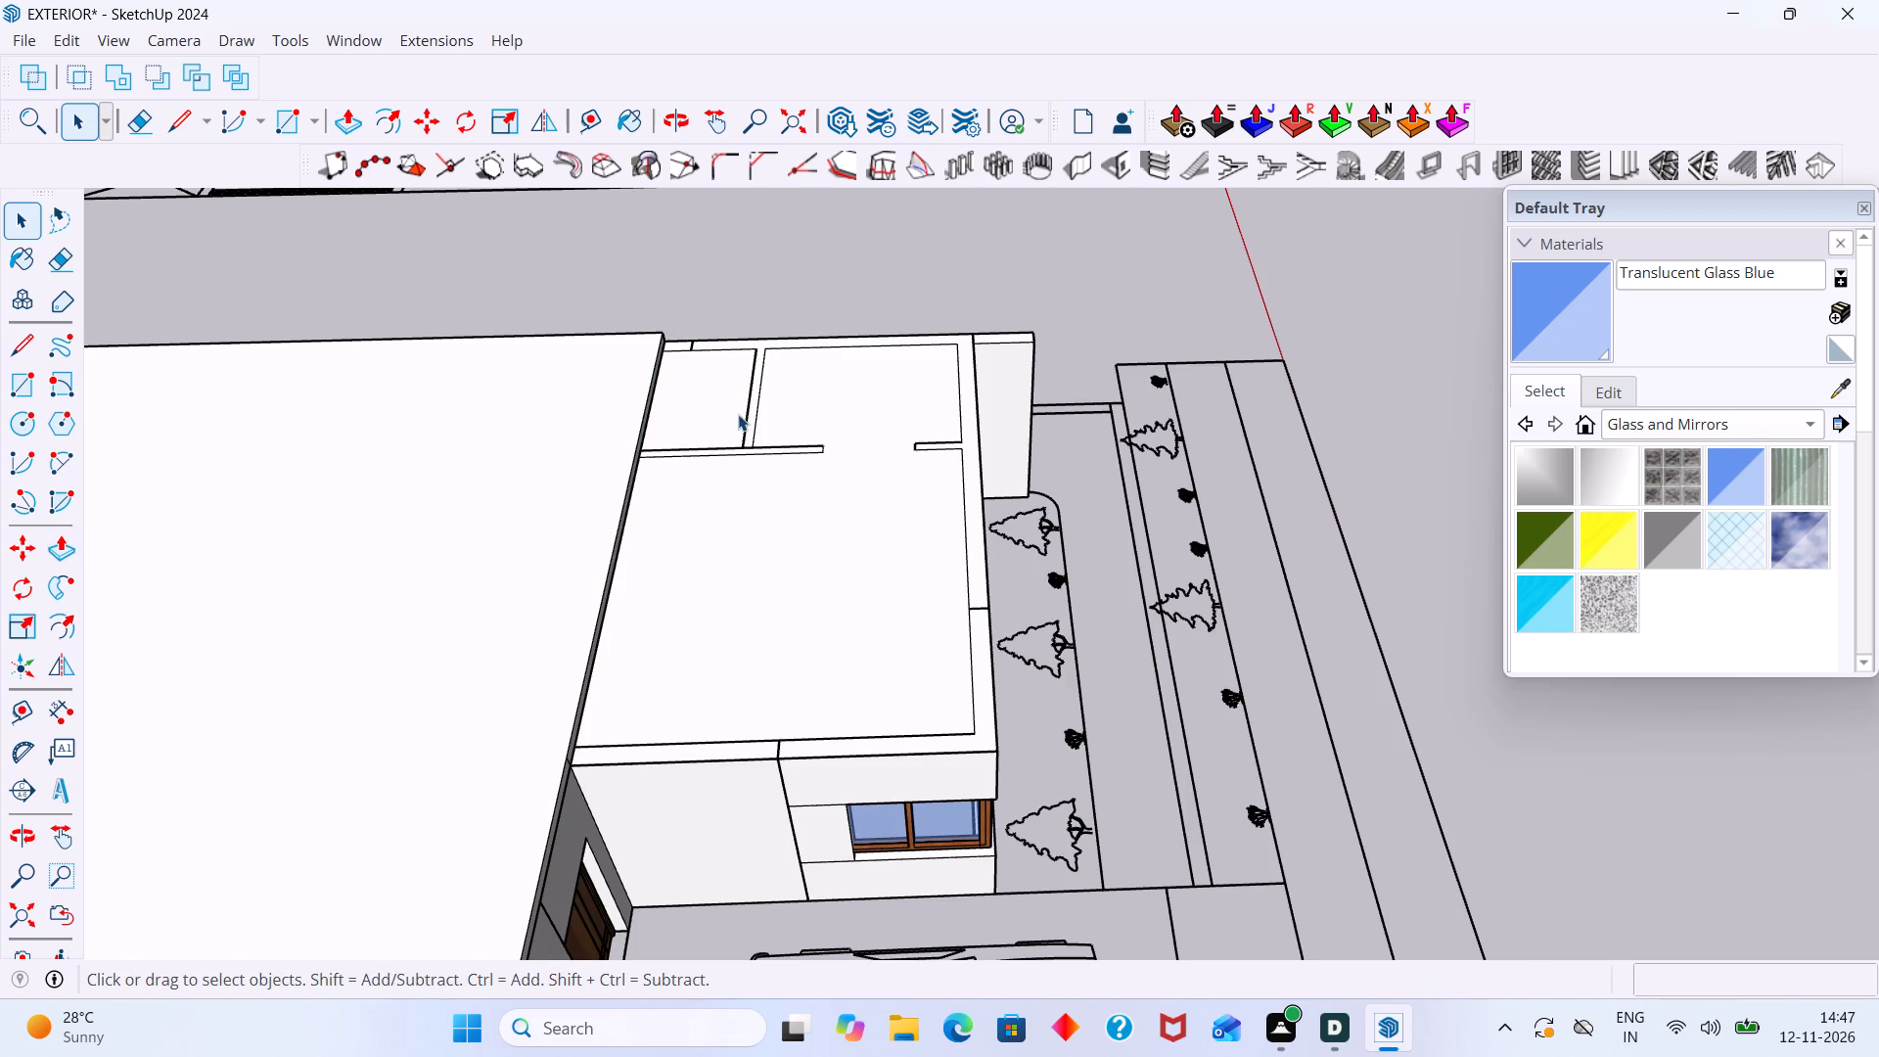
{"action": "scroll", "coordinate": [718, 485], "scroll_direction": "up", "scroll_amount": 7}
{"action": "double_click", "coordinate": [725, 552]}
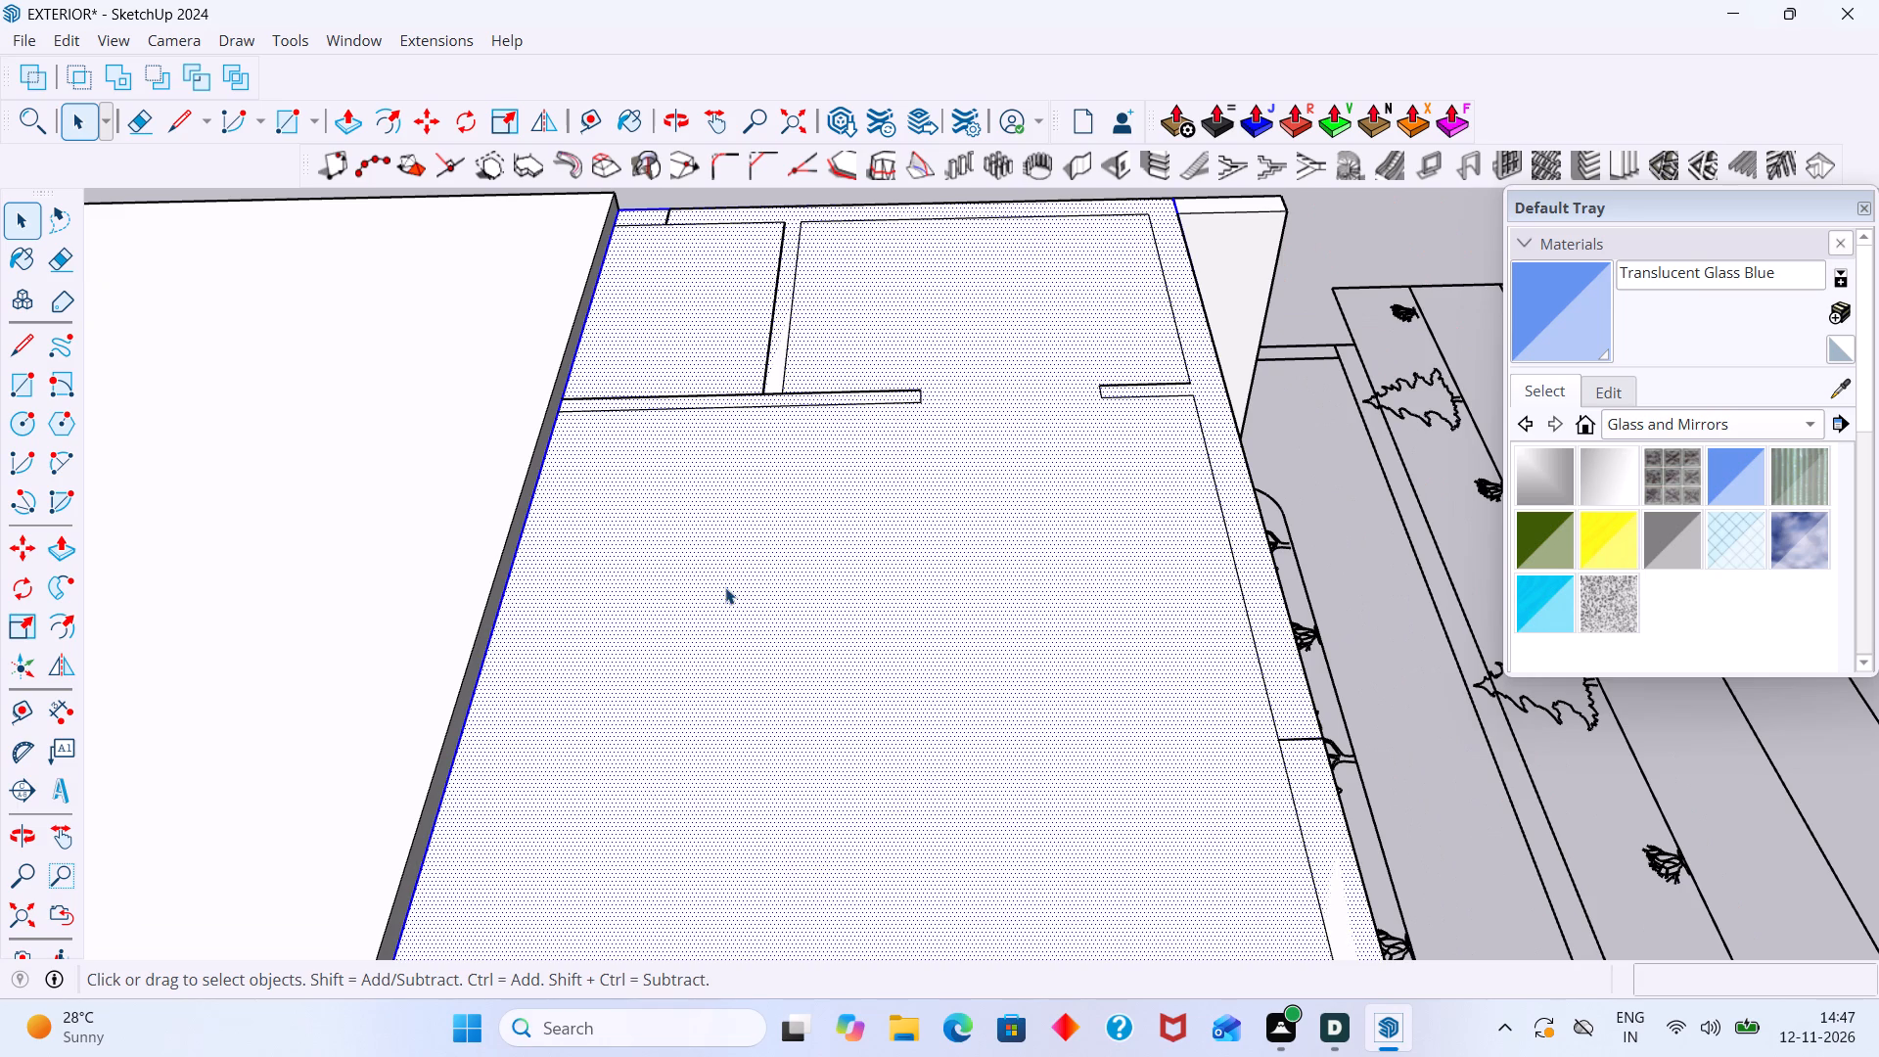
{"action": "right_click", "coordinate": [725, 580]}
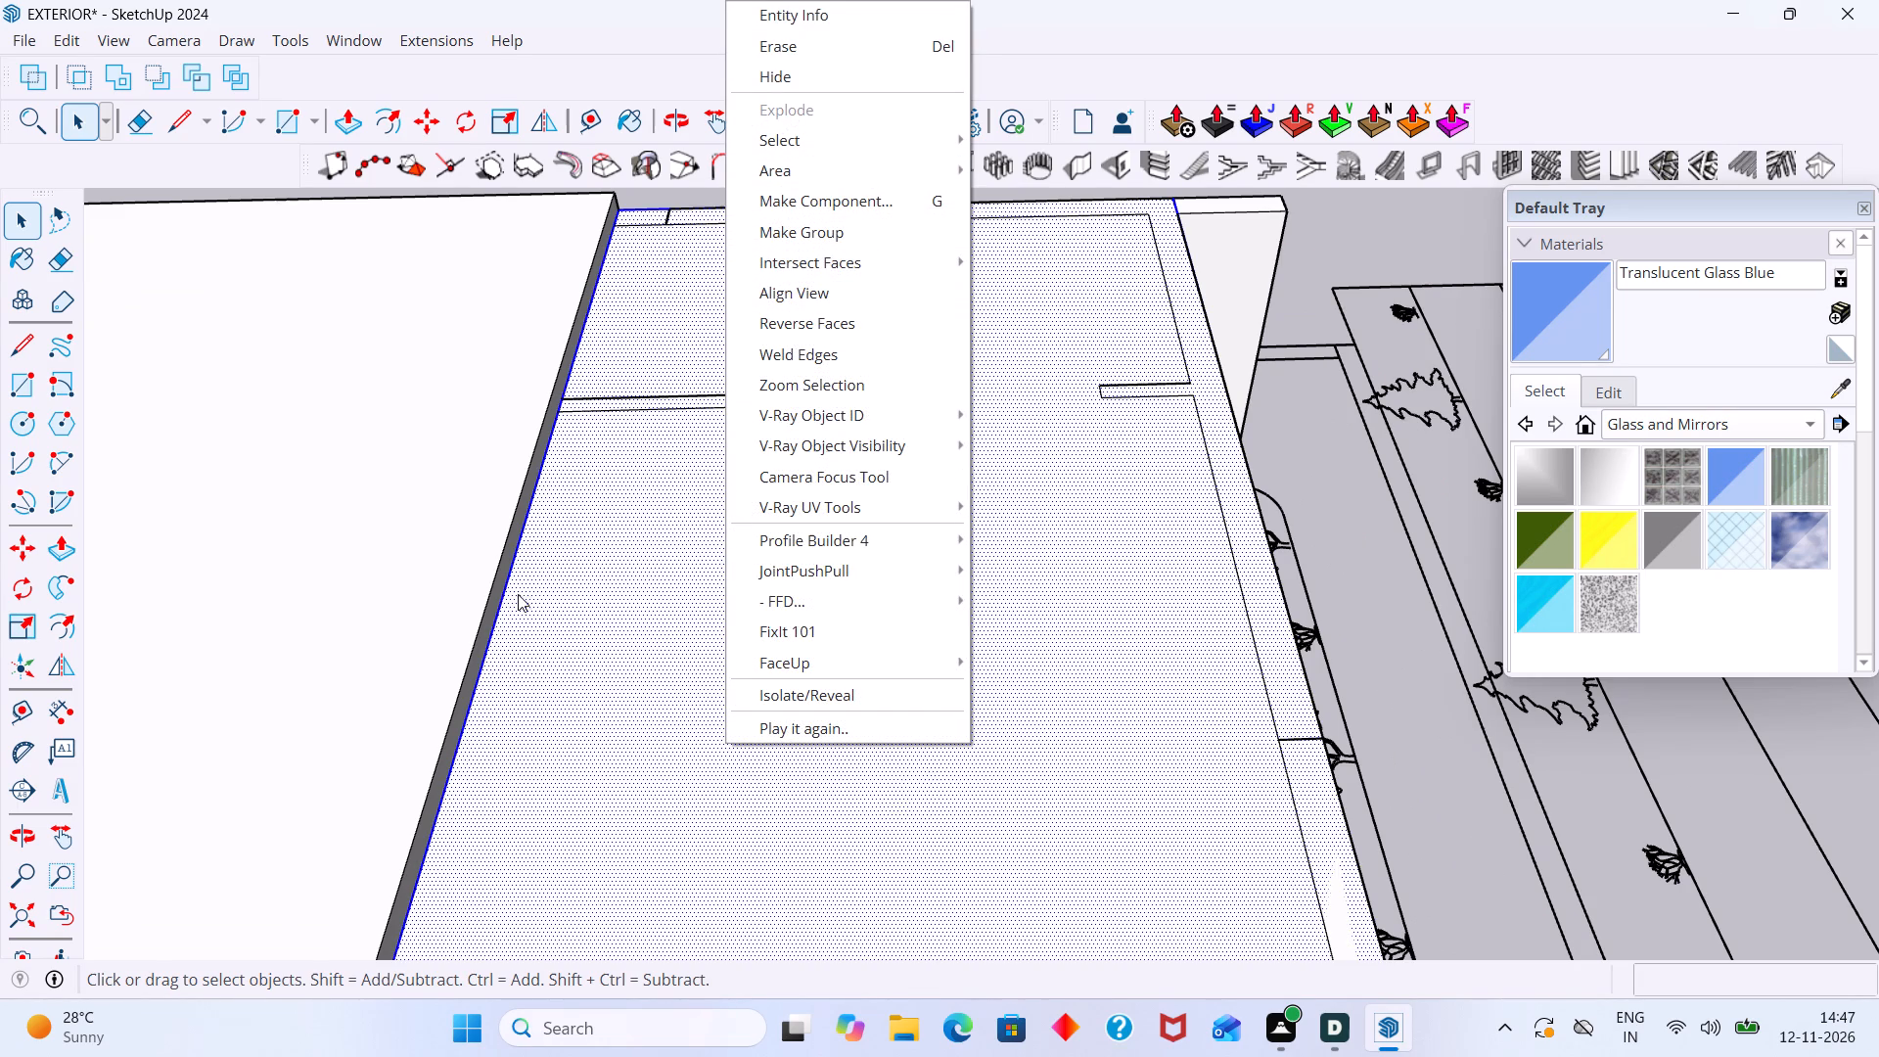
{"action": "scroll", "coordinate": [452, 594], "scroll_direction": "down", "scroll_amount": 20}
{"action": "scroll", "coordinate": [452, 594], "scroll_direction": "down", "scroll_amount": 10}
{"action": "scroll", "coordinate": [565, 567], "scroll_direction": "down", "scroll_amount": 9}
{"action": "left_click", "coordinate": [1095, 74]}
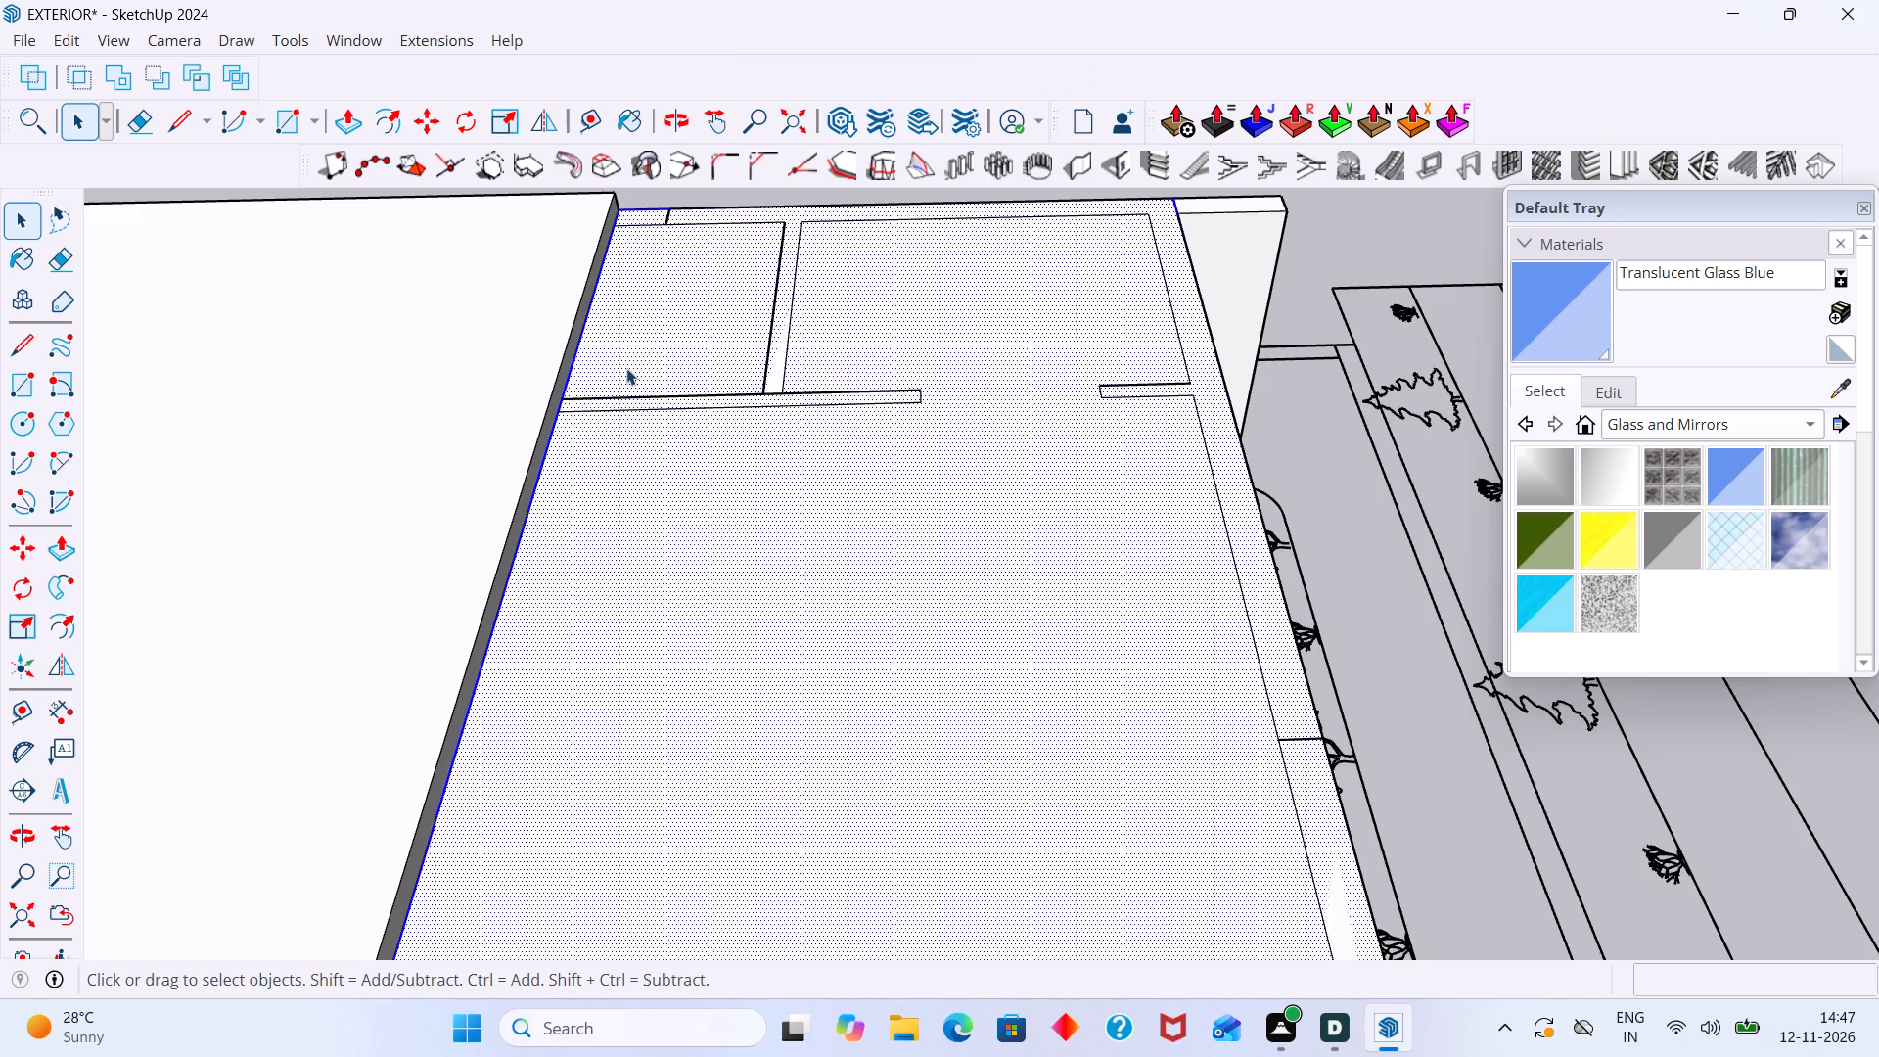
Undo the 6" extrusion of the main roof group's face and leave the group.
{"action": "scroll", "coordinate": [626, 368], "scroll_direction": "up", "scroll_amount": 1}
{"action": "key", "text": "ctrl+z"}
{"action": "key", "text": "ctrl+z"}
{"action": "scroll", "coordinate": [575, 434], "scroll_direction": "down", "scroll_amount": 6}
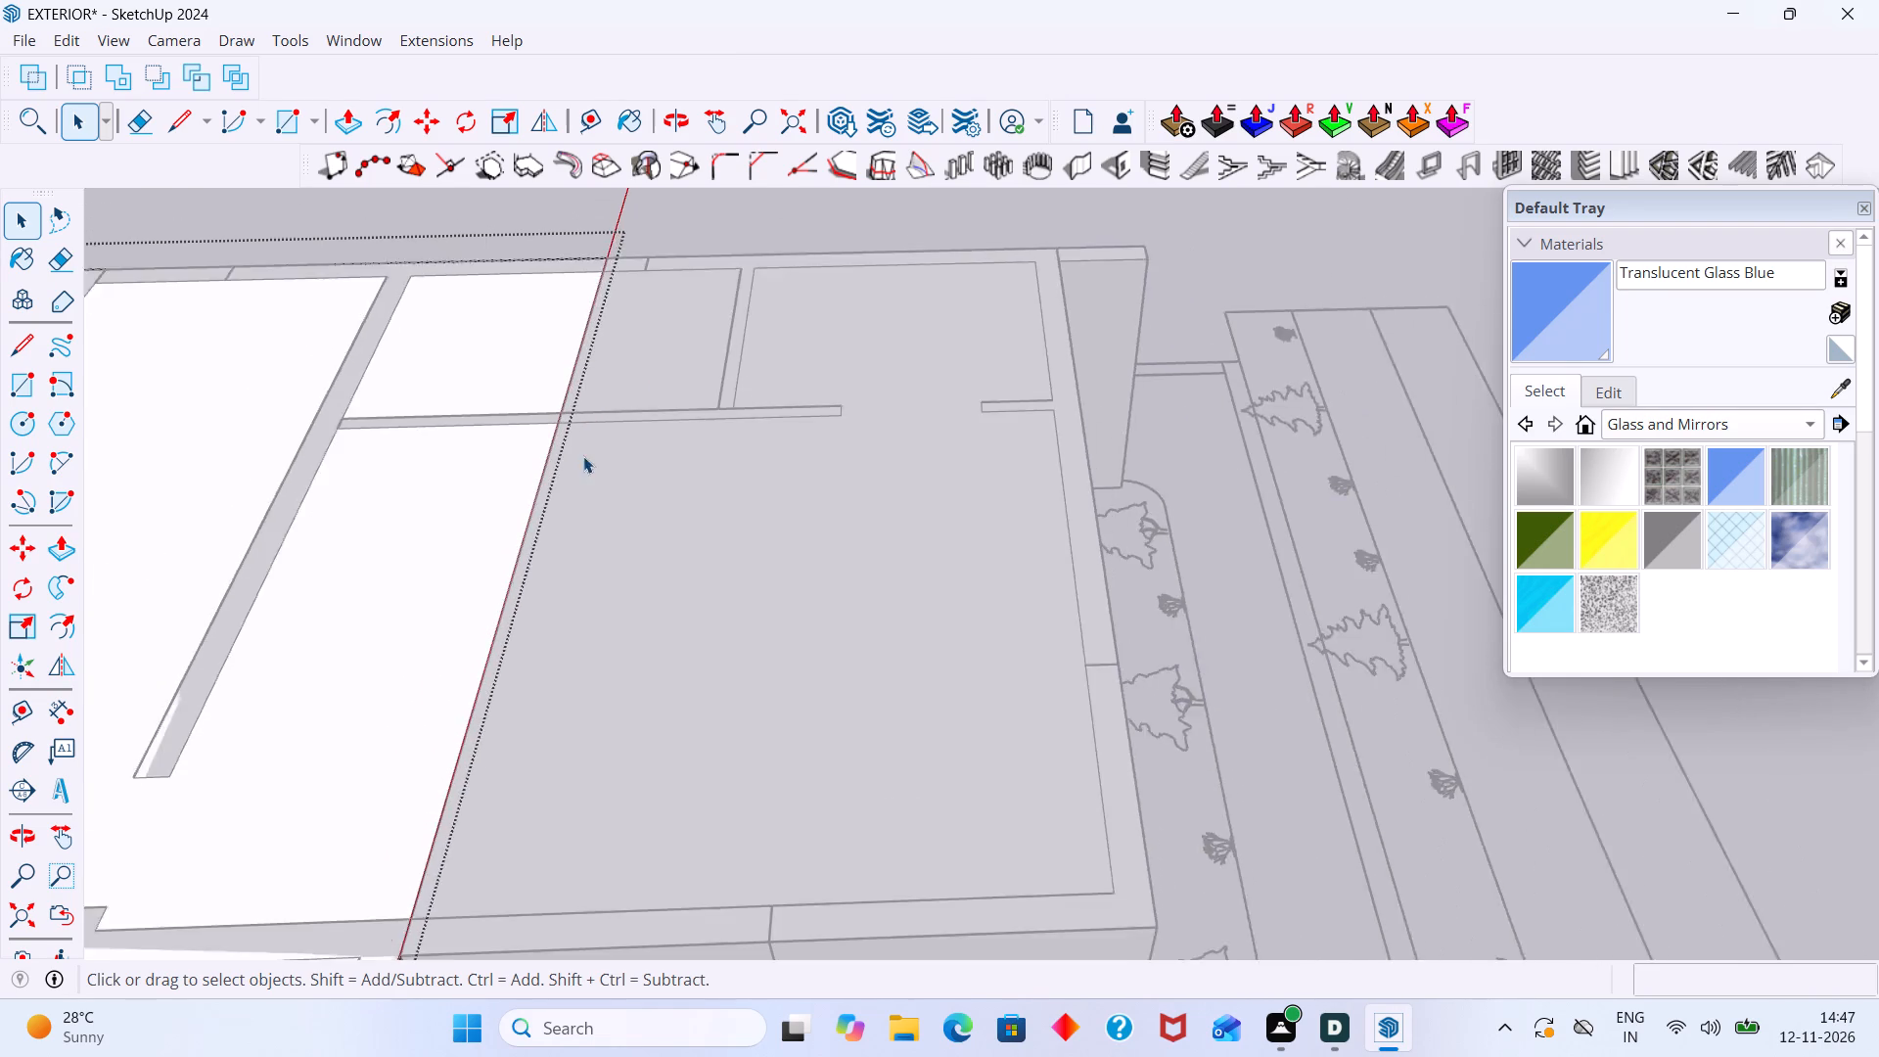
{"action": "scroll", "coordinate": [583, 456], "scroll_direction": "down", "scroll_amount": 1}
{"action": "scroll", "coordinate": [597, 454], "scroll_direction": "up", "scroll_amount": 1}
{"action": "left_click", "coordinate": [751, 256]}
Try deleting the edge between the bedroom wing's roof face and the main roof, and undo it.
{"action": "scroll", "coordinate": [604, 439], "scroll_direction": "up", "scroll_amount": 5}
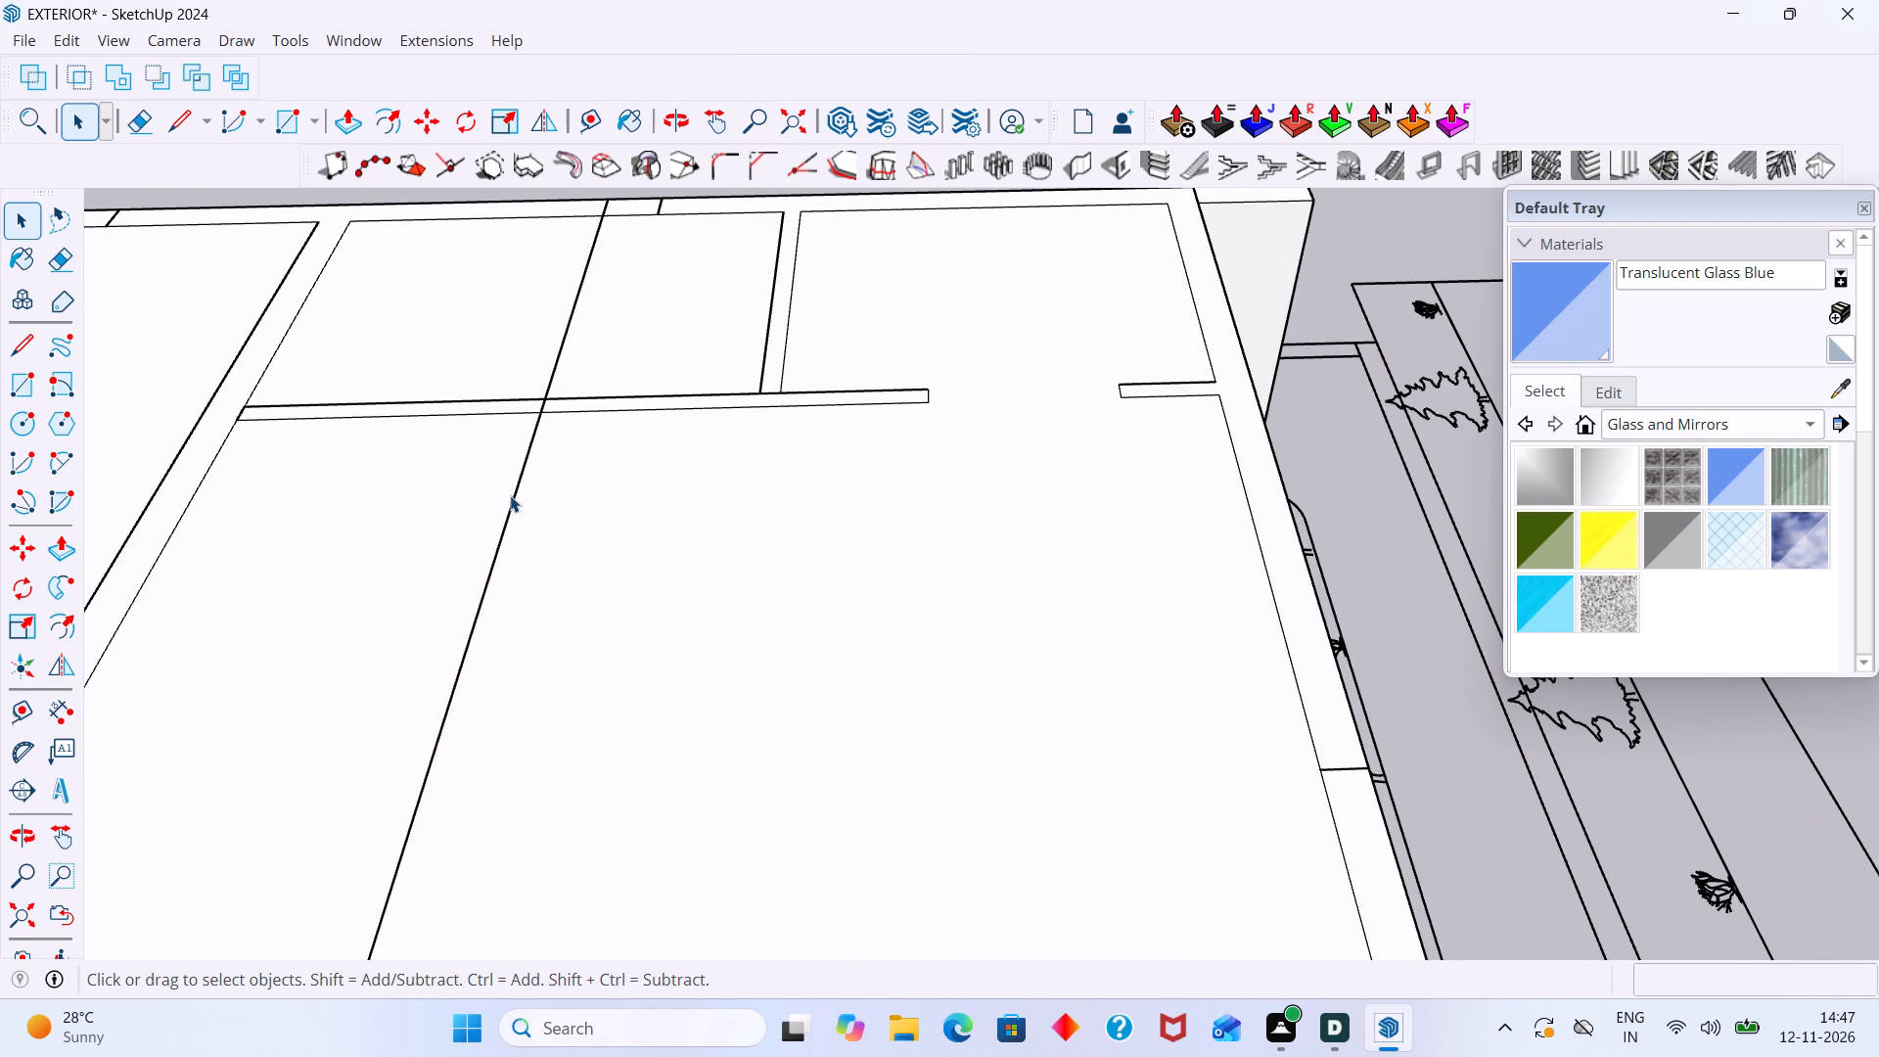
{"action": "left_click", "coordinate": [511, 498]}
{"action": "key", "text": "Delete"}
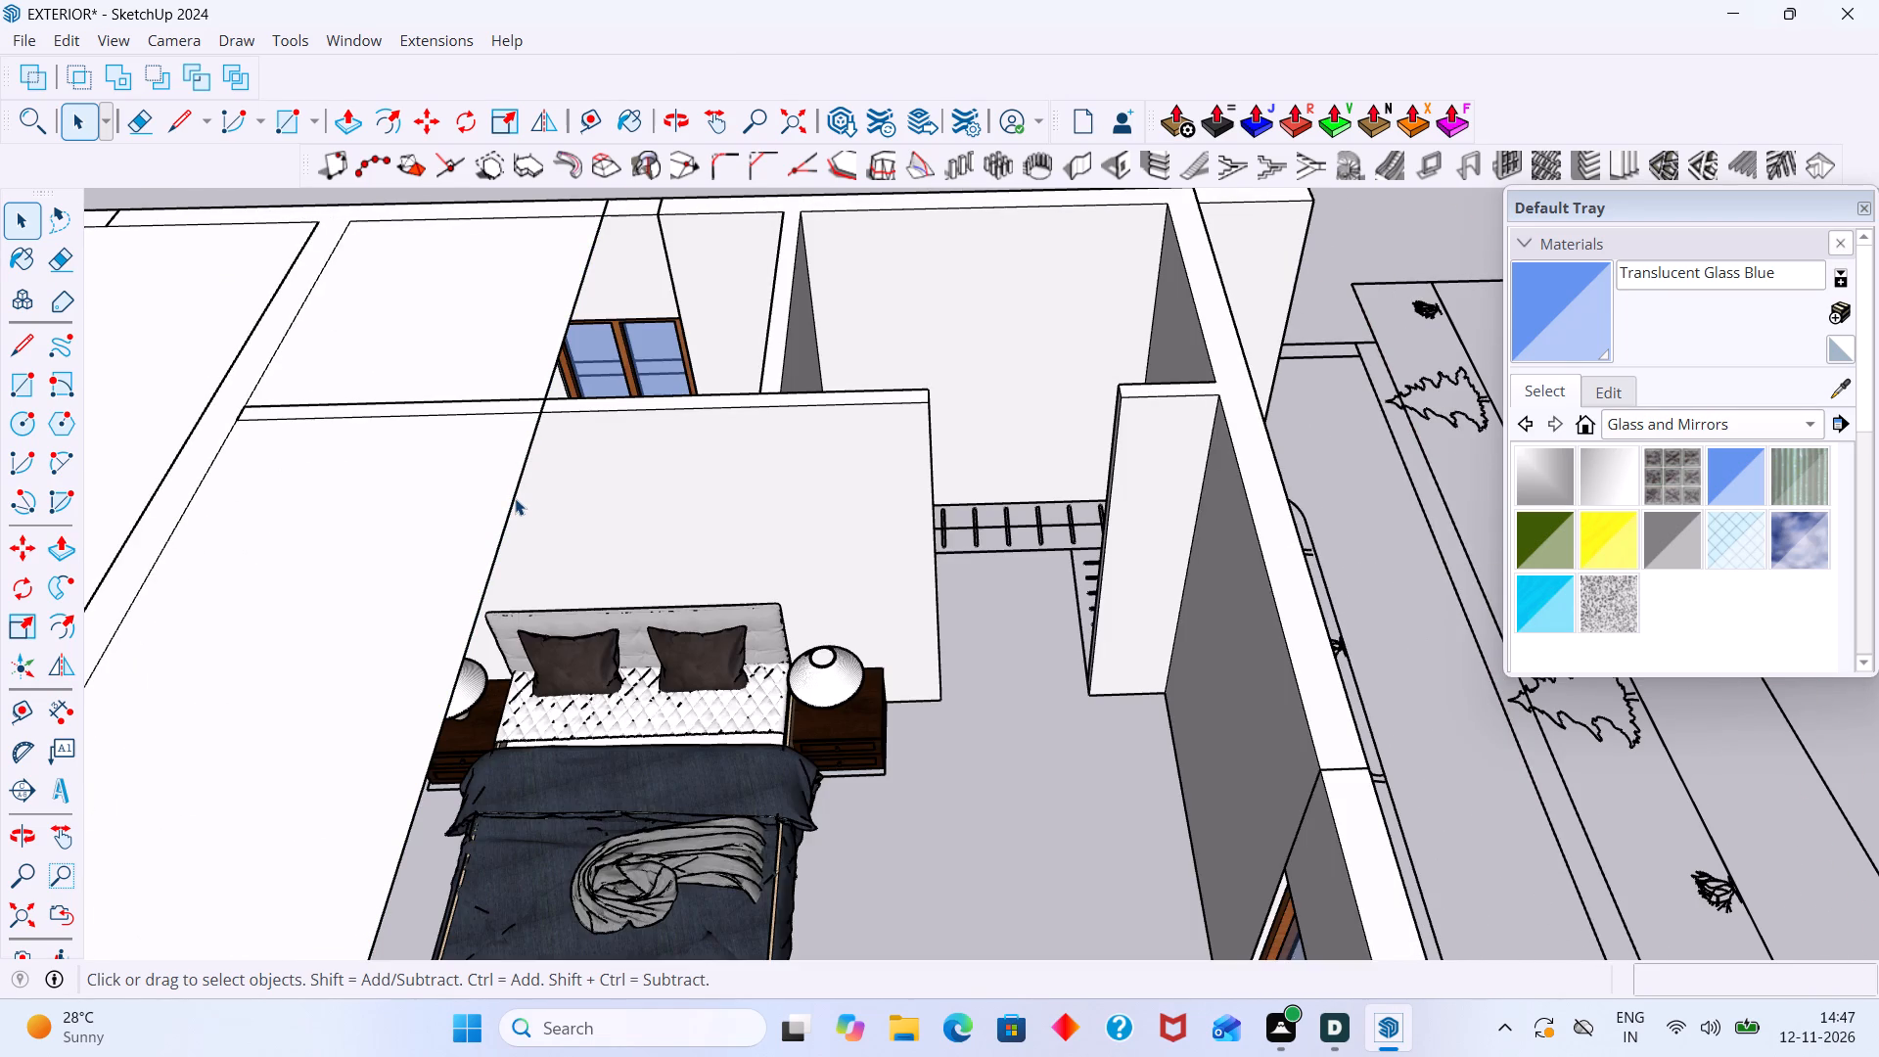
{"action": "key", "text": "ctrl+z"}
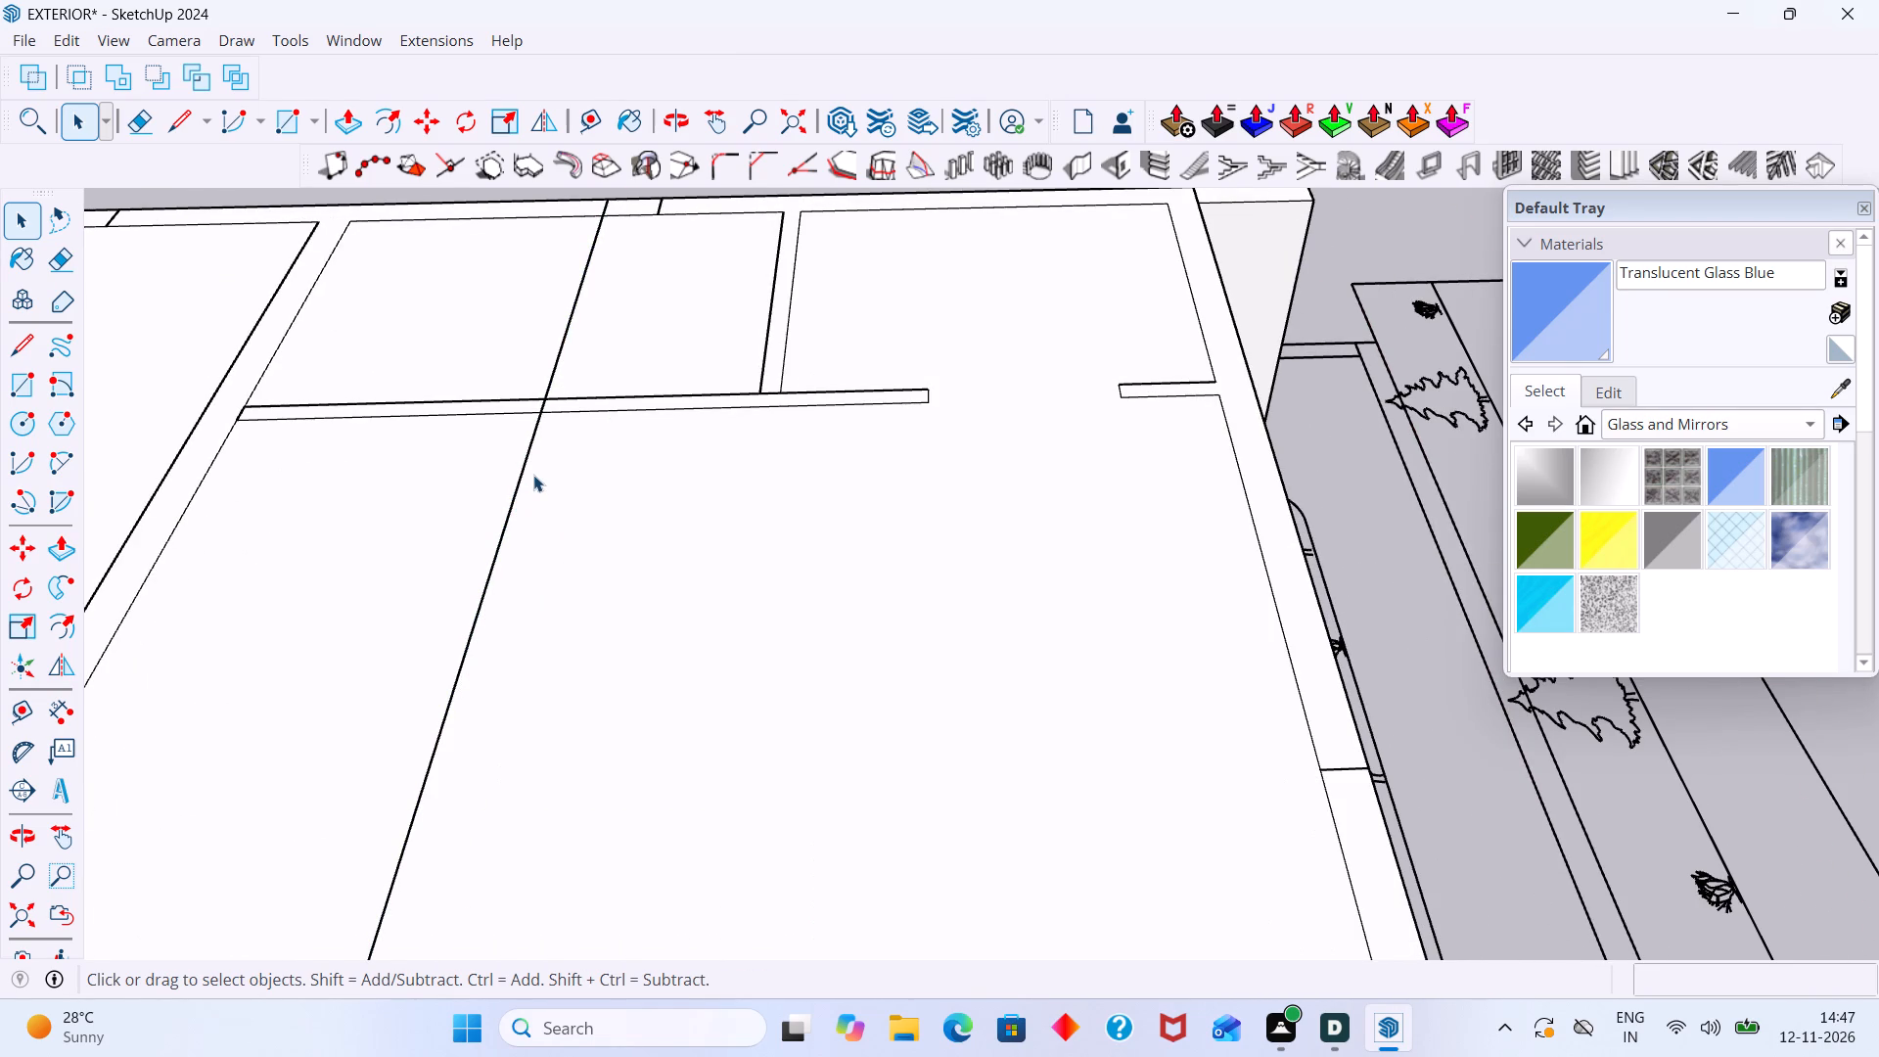
Remove the bedroom wing's roof face by deleting its edge along the main roof group.
{"action": "scroll", "coordinate": [533, 475], "scroll_direction": "down", "scroll_amount": 5}
{"action": "scroll", "coordinate": [530, 475], "scroll_direction": "up", "scroll_amount": 2}
{"action": "scroll", "coordinate": [530, 475], "scroll_direction": "down", "scroll_amount": 8}
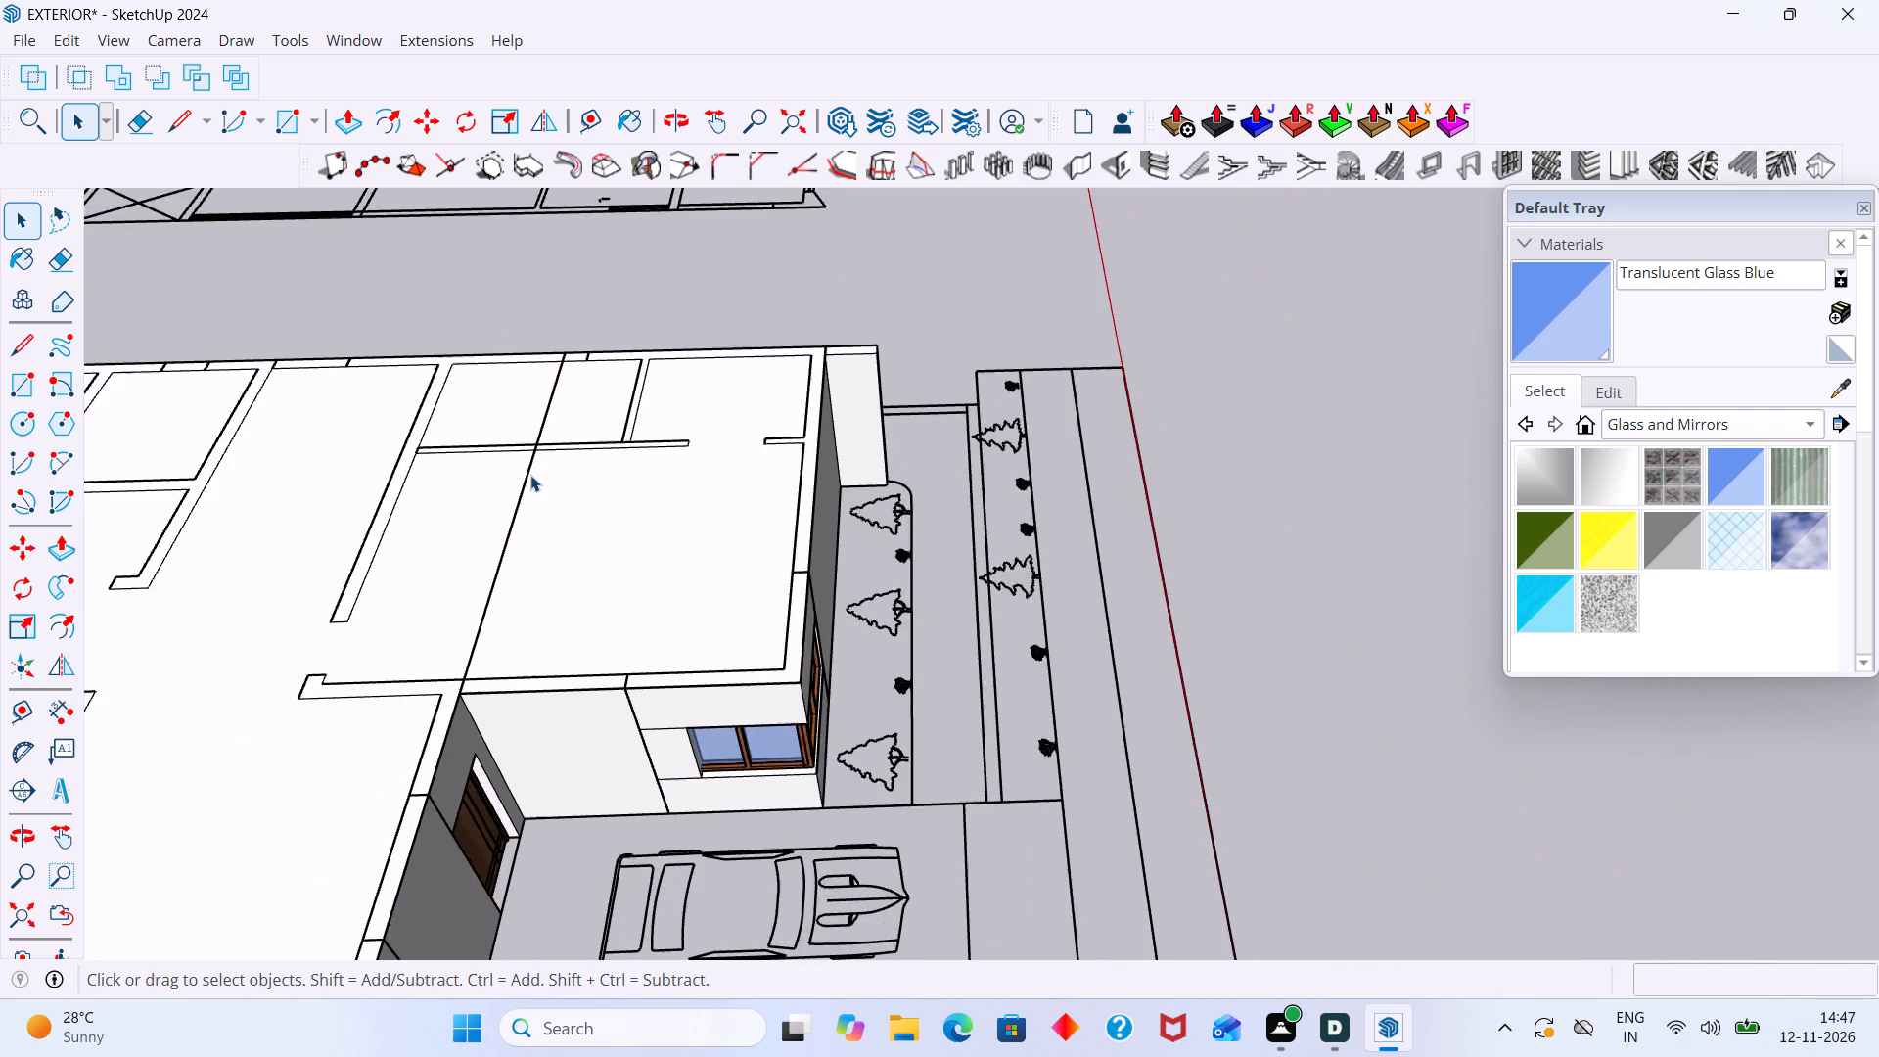
{"action": "scroll", "coordinate": [530, 475], "scroll_direction": "up", "scroll_amount": 2}
{"action": "scroll", "coordinate": [527, 477], "scroll_direction": "down", "scroll_amount": 3}
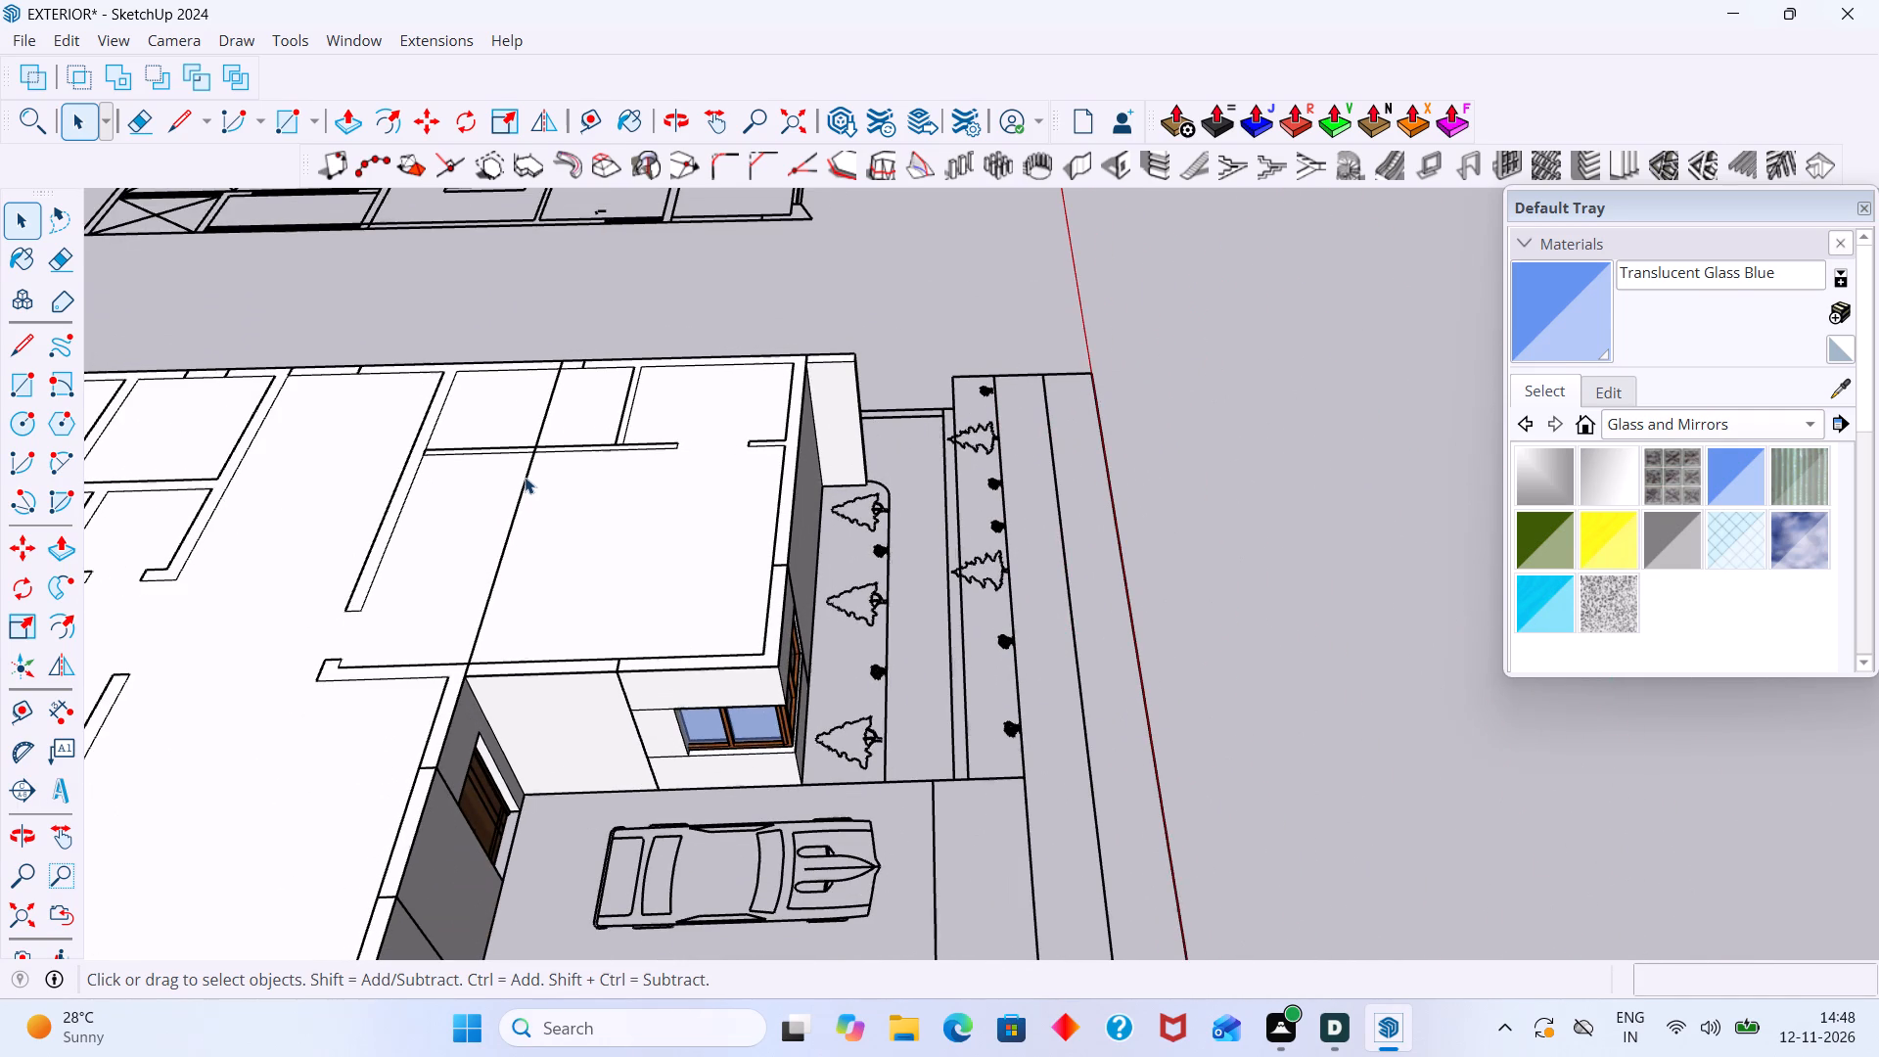
{"action": "left_click", "coordinate": [520, 490]}
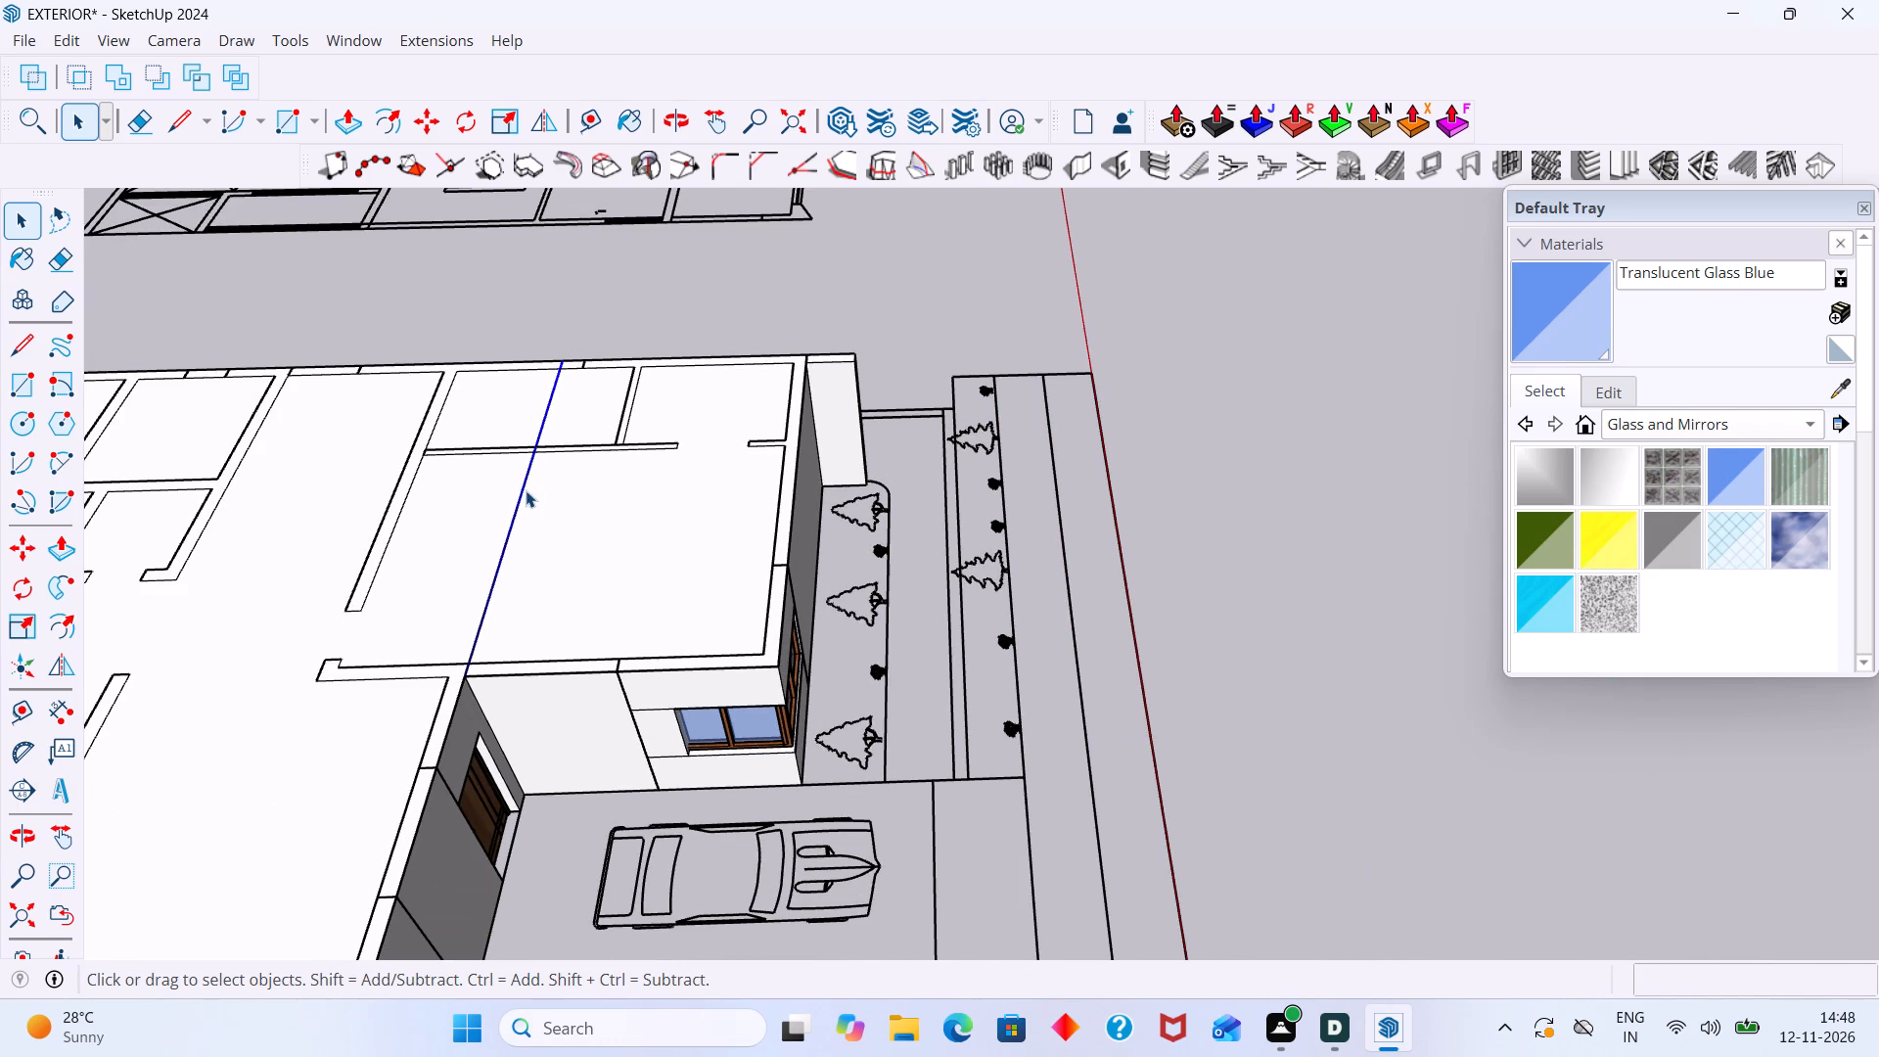
{"action": "key", "text": "Delete"}
Move the main roof group 14' 5" along the green axis, so its edge meets the bedroom wing's outer wall edge.
{"action": "left_click", "coordinate": [494, 592]}
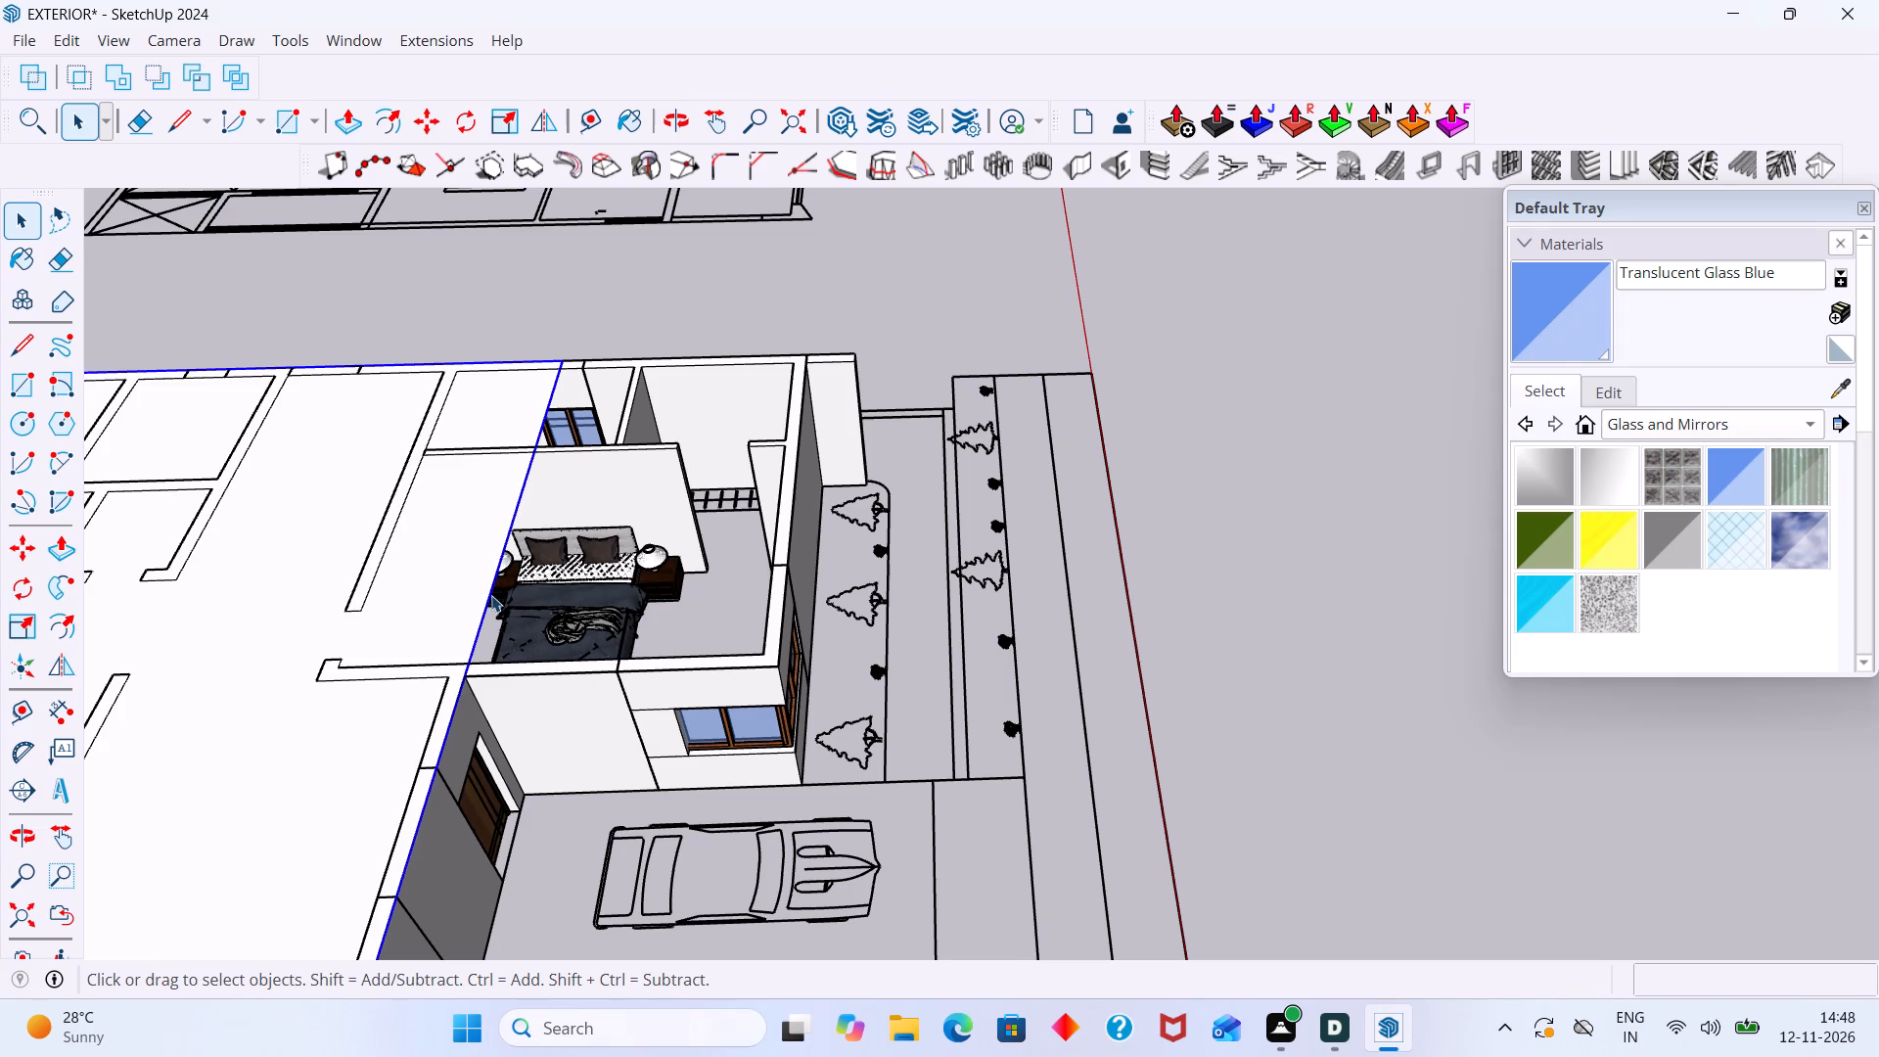
{"action": "key", "text": "m"}
{"action": "left_click", "coordinate": [479, 638]}
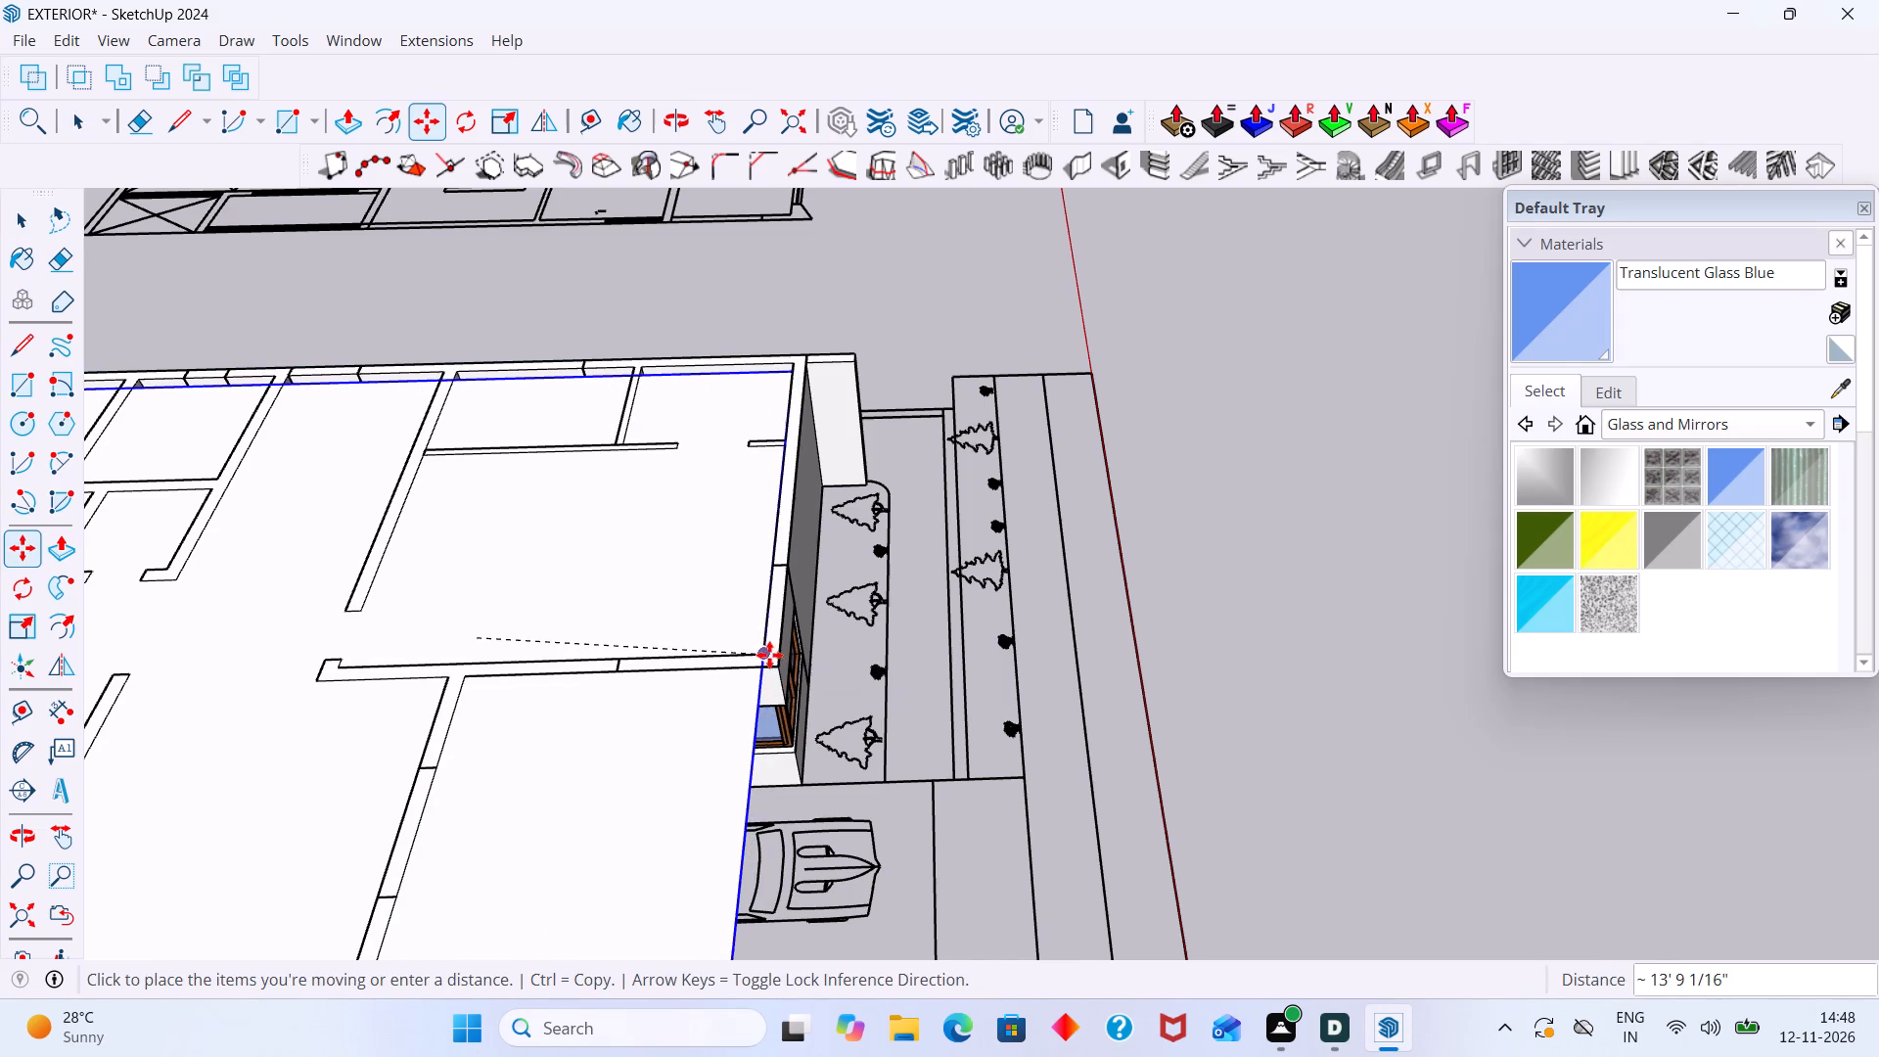
{"action": "key", "text": "Right"}
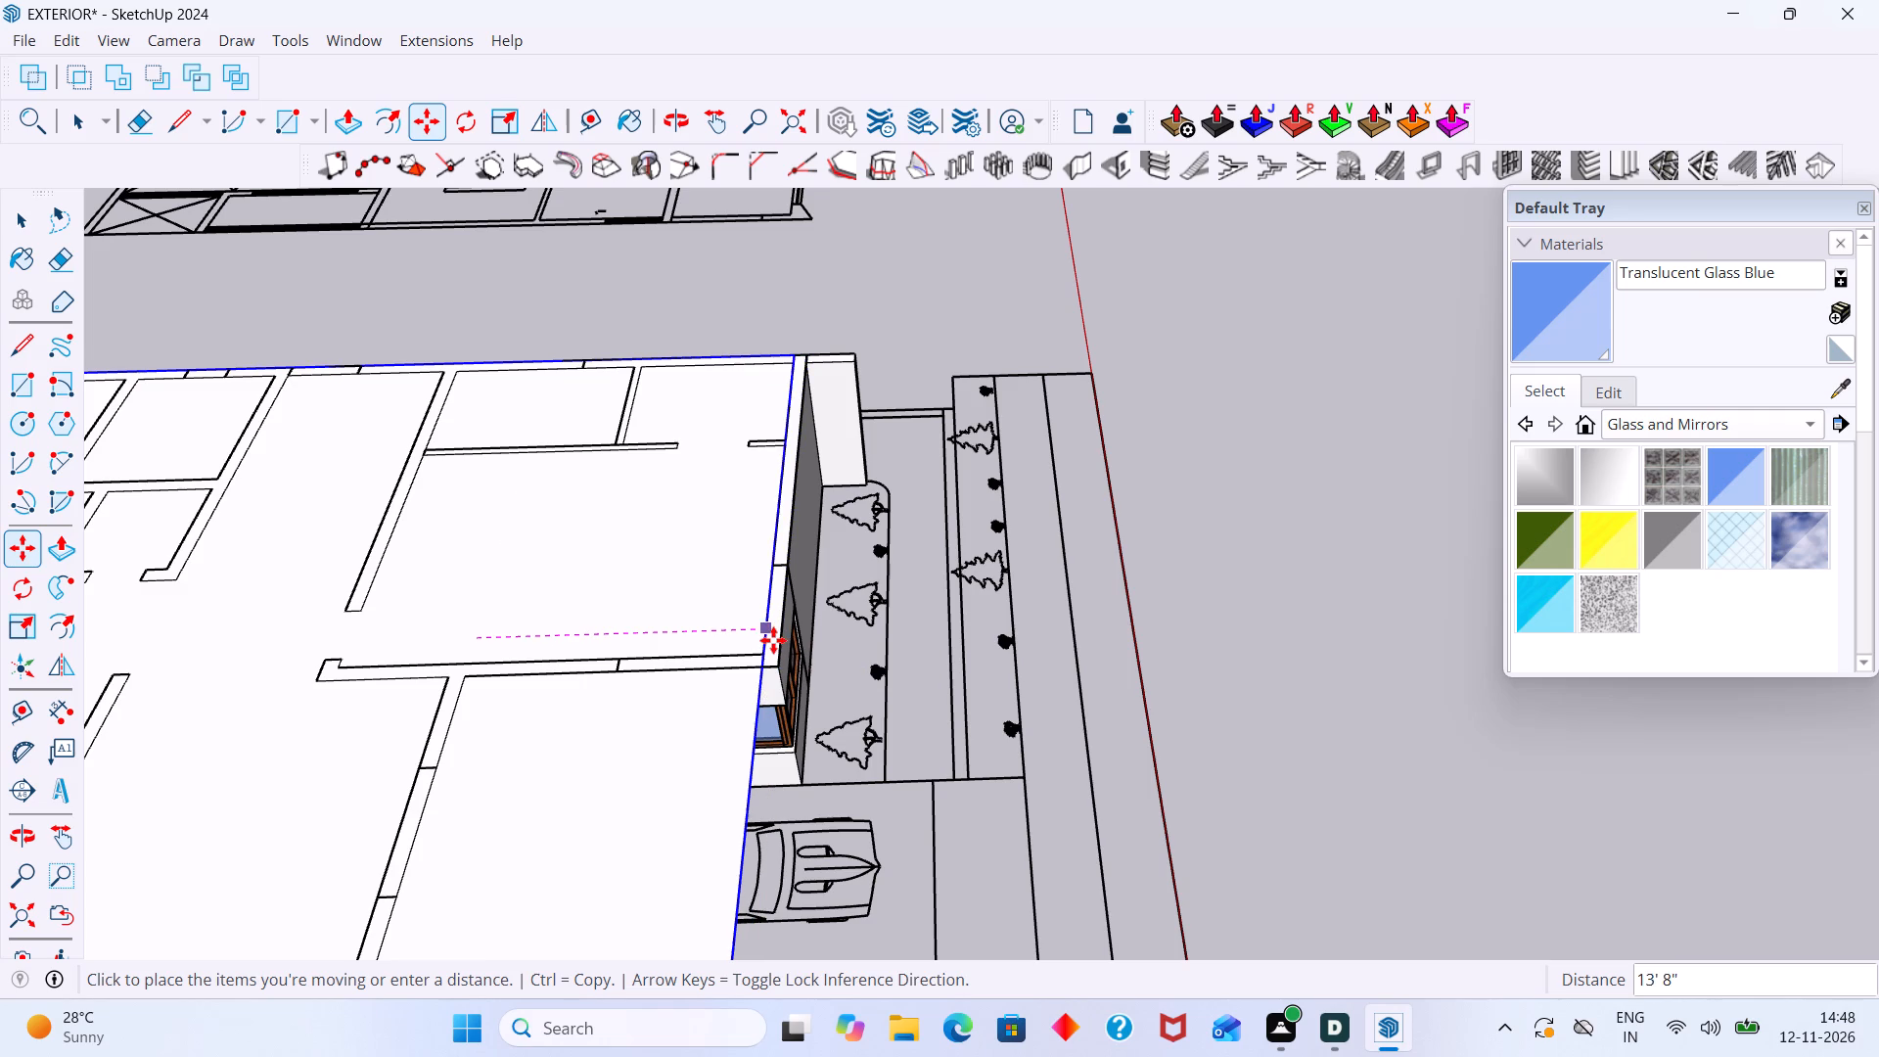
{"action": "key", "text": "Escape"}
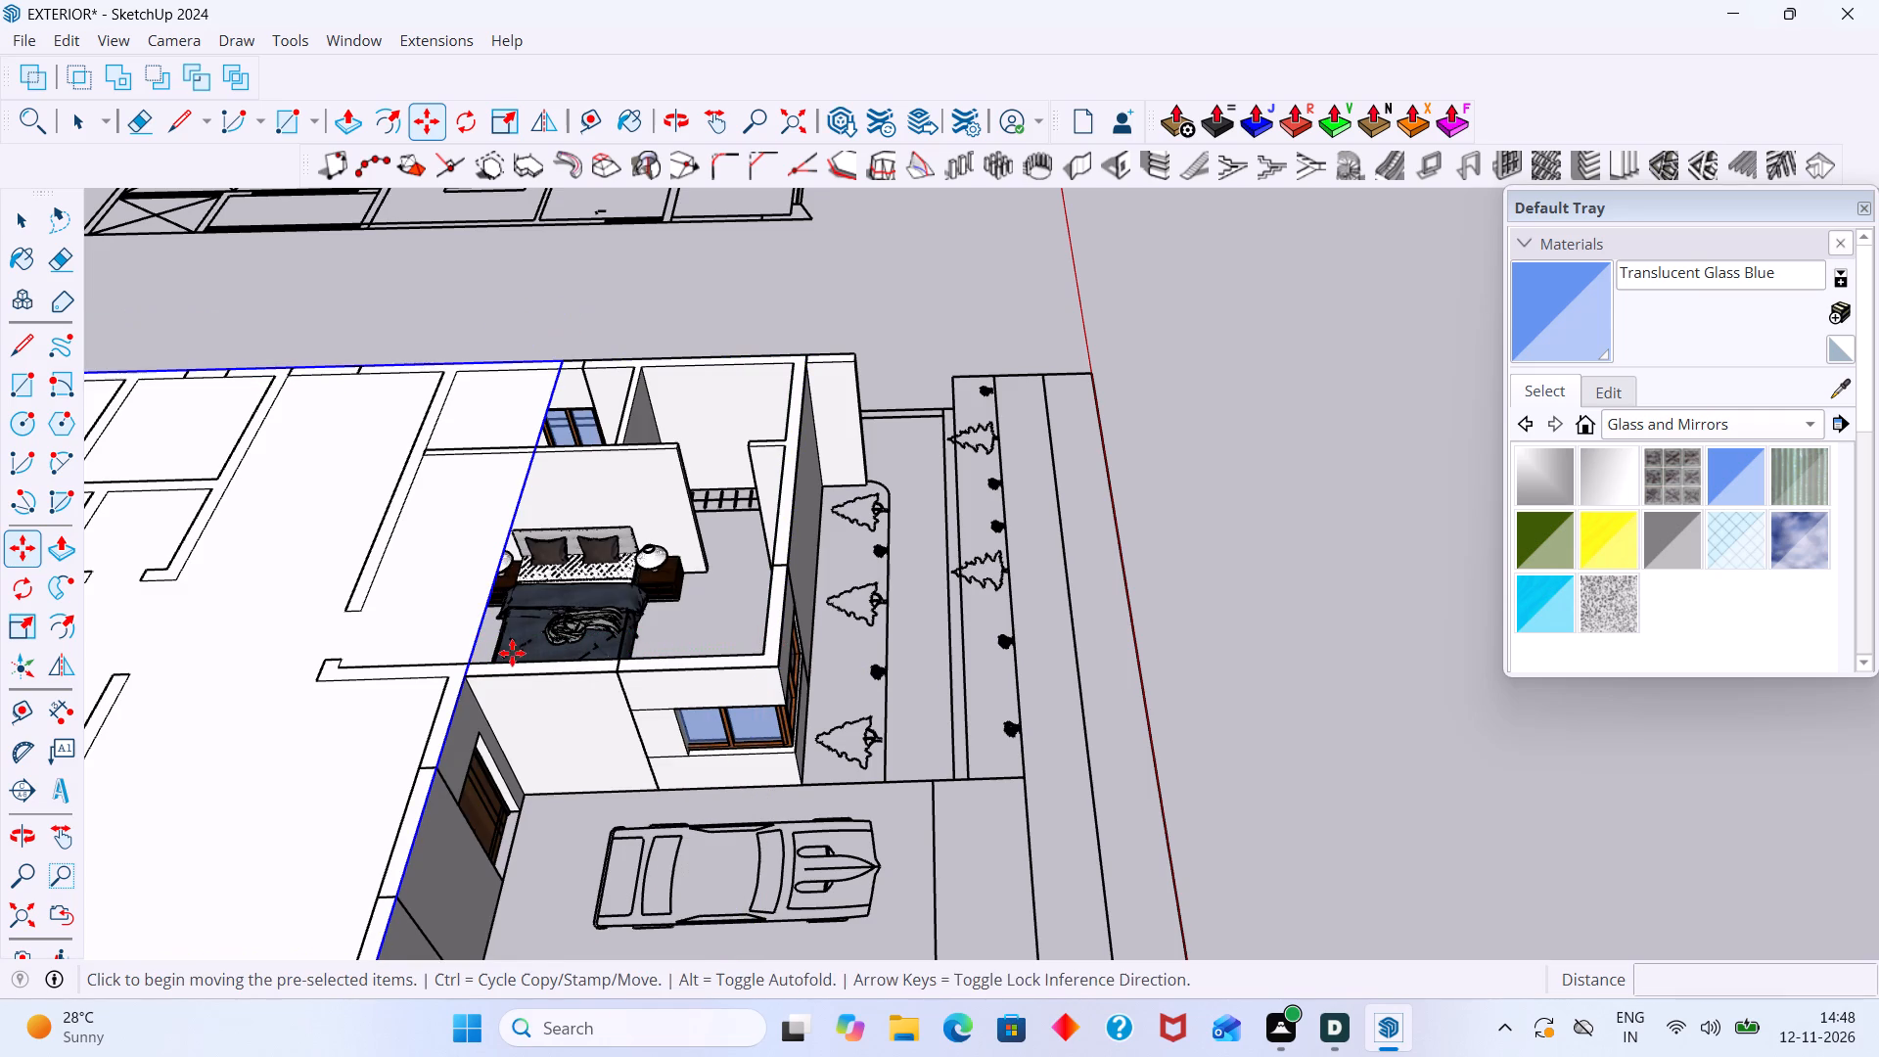
{"action": "left_click", "coordinate": [471, 646]}
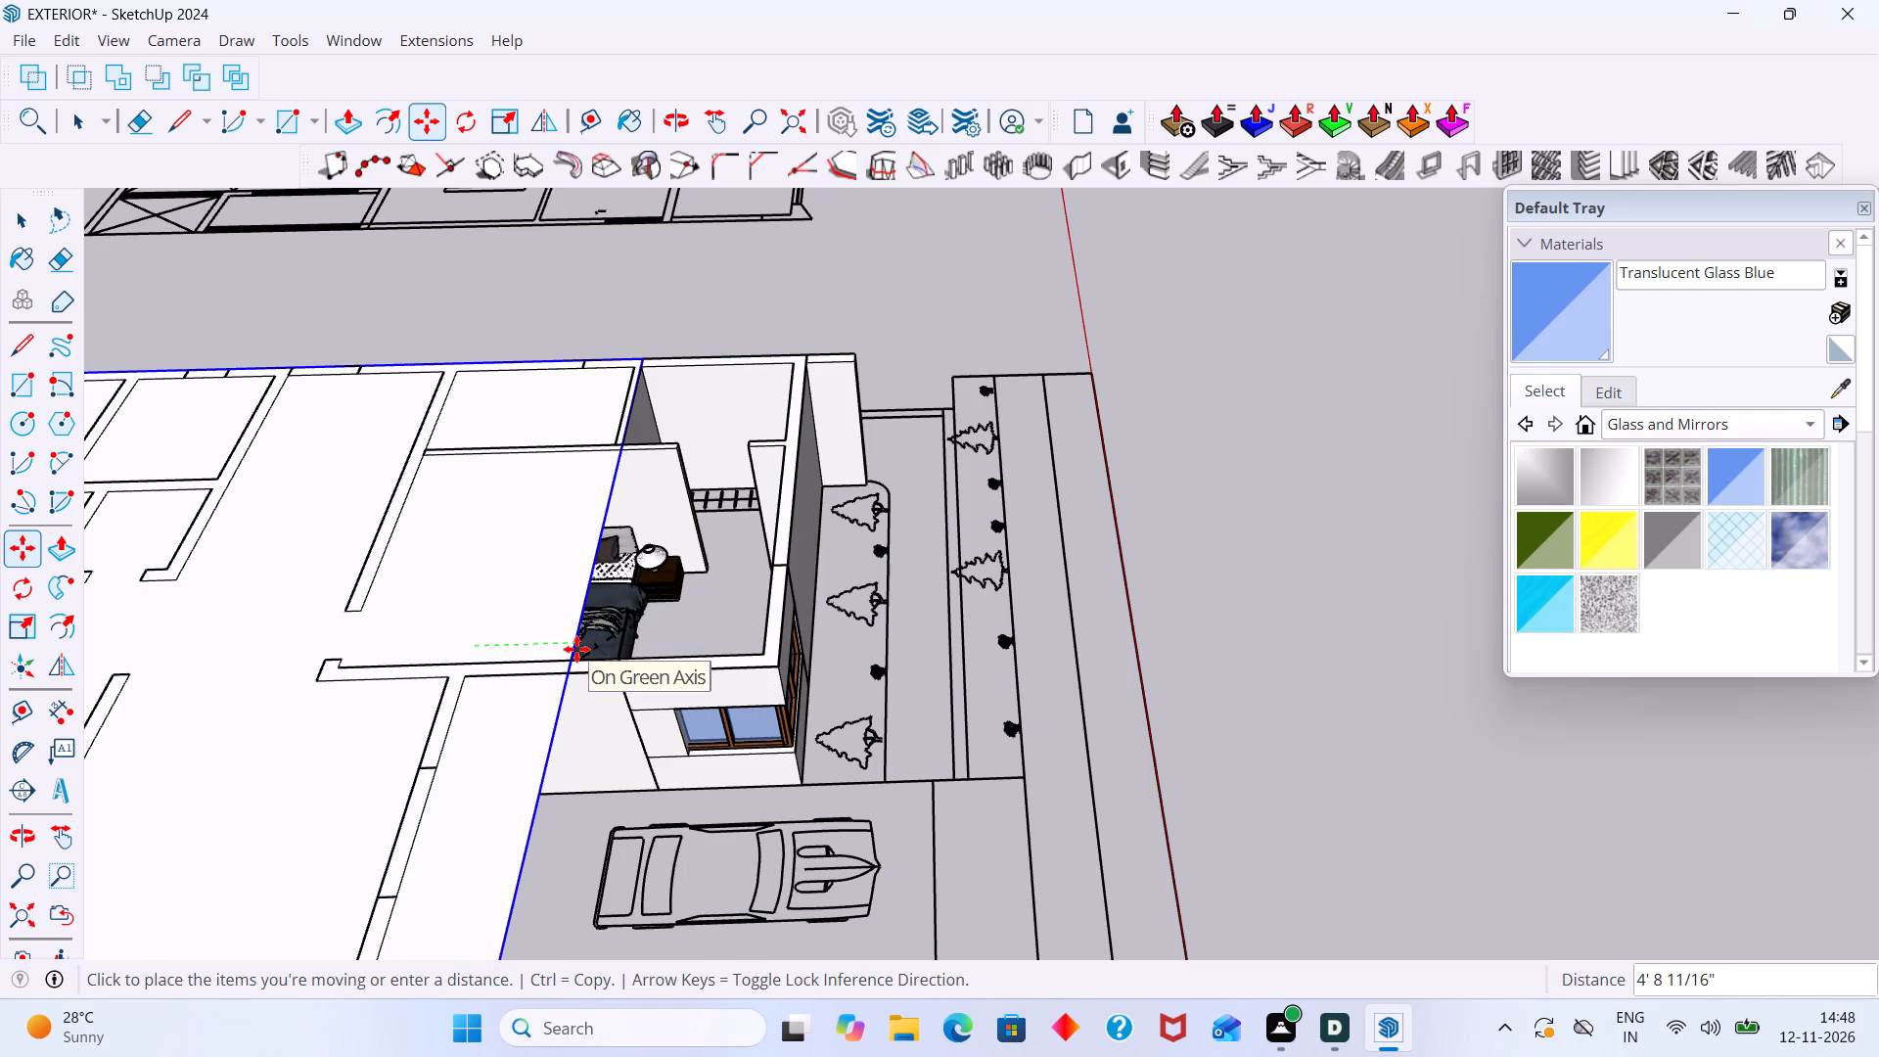
{"action": "key", "text": "Left"}
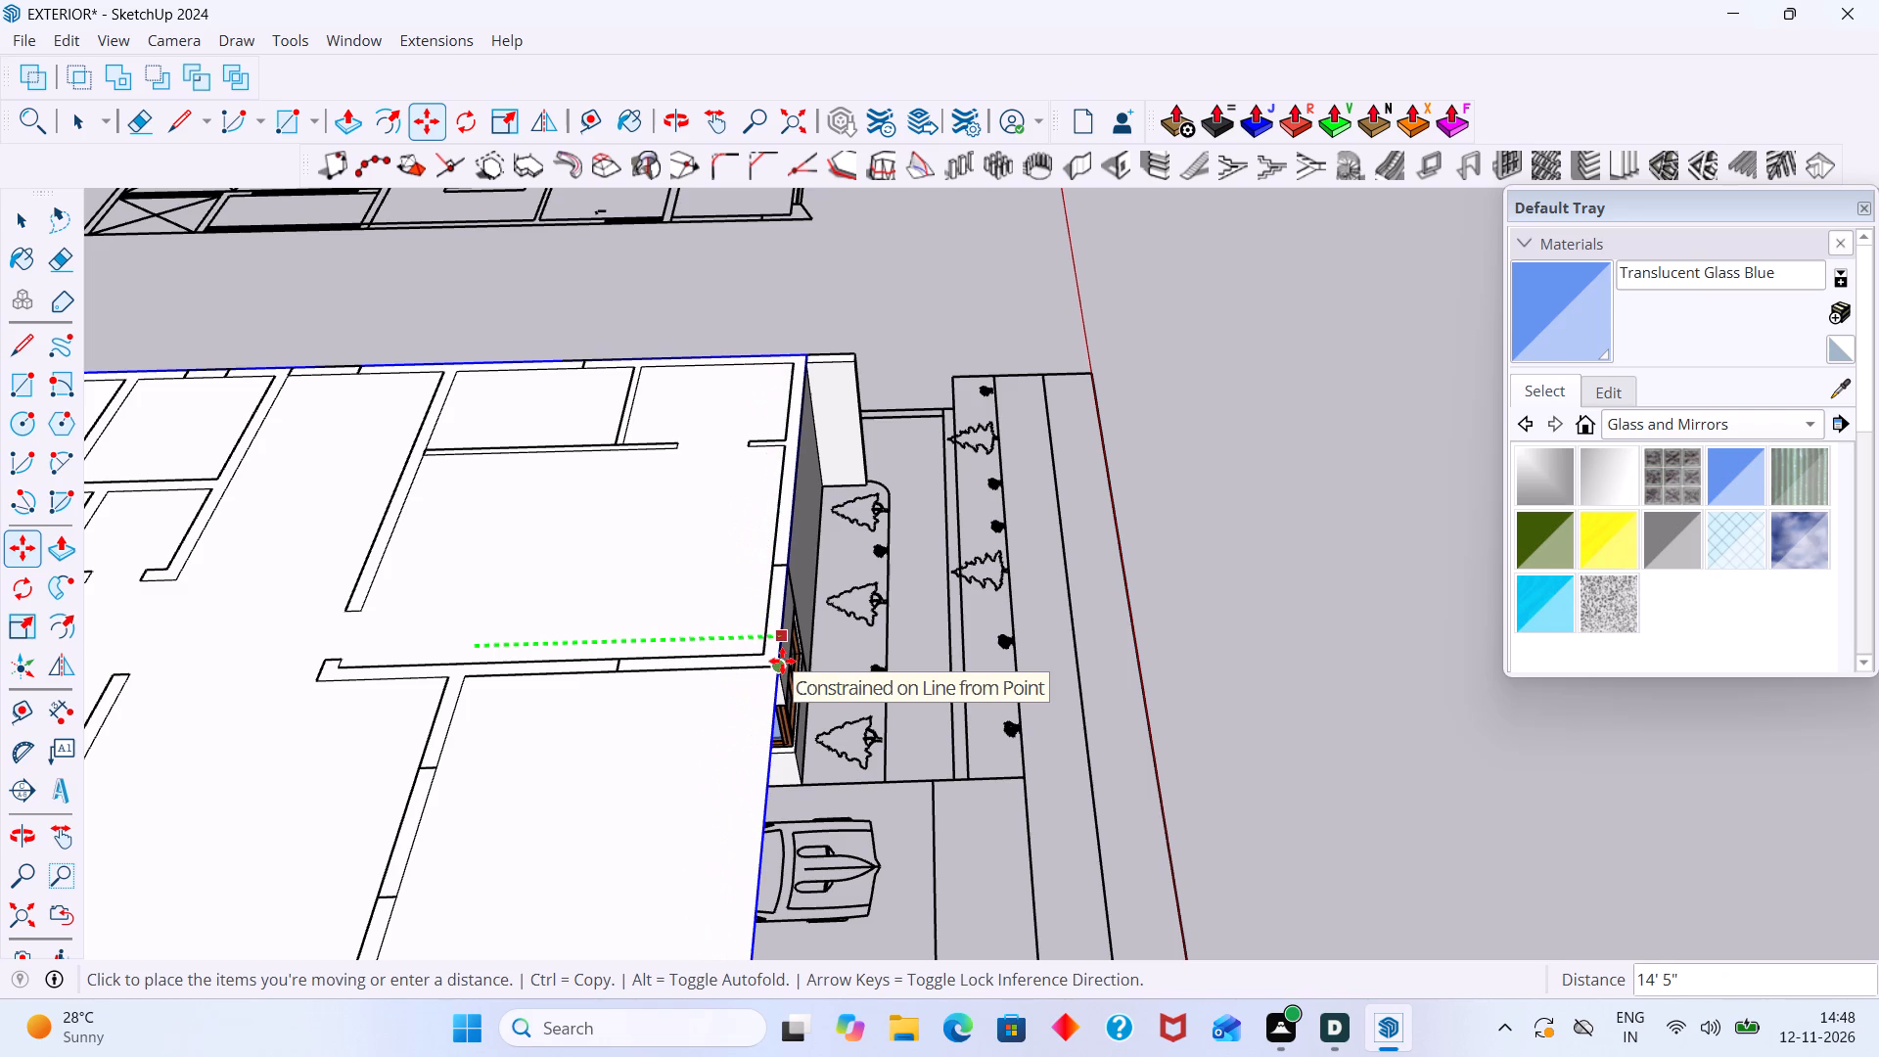
{"action": "left_click", "coordinate": [782, 661]}
{"action": "key", "text": "space"}
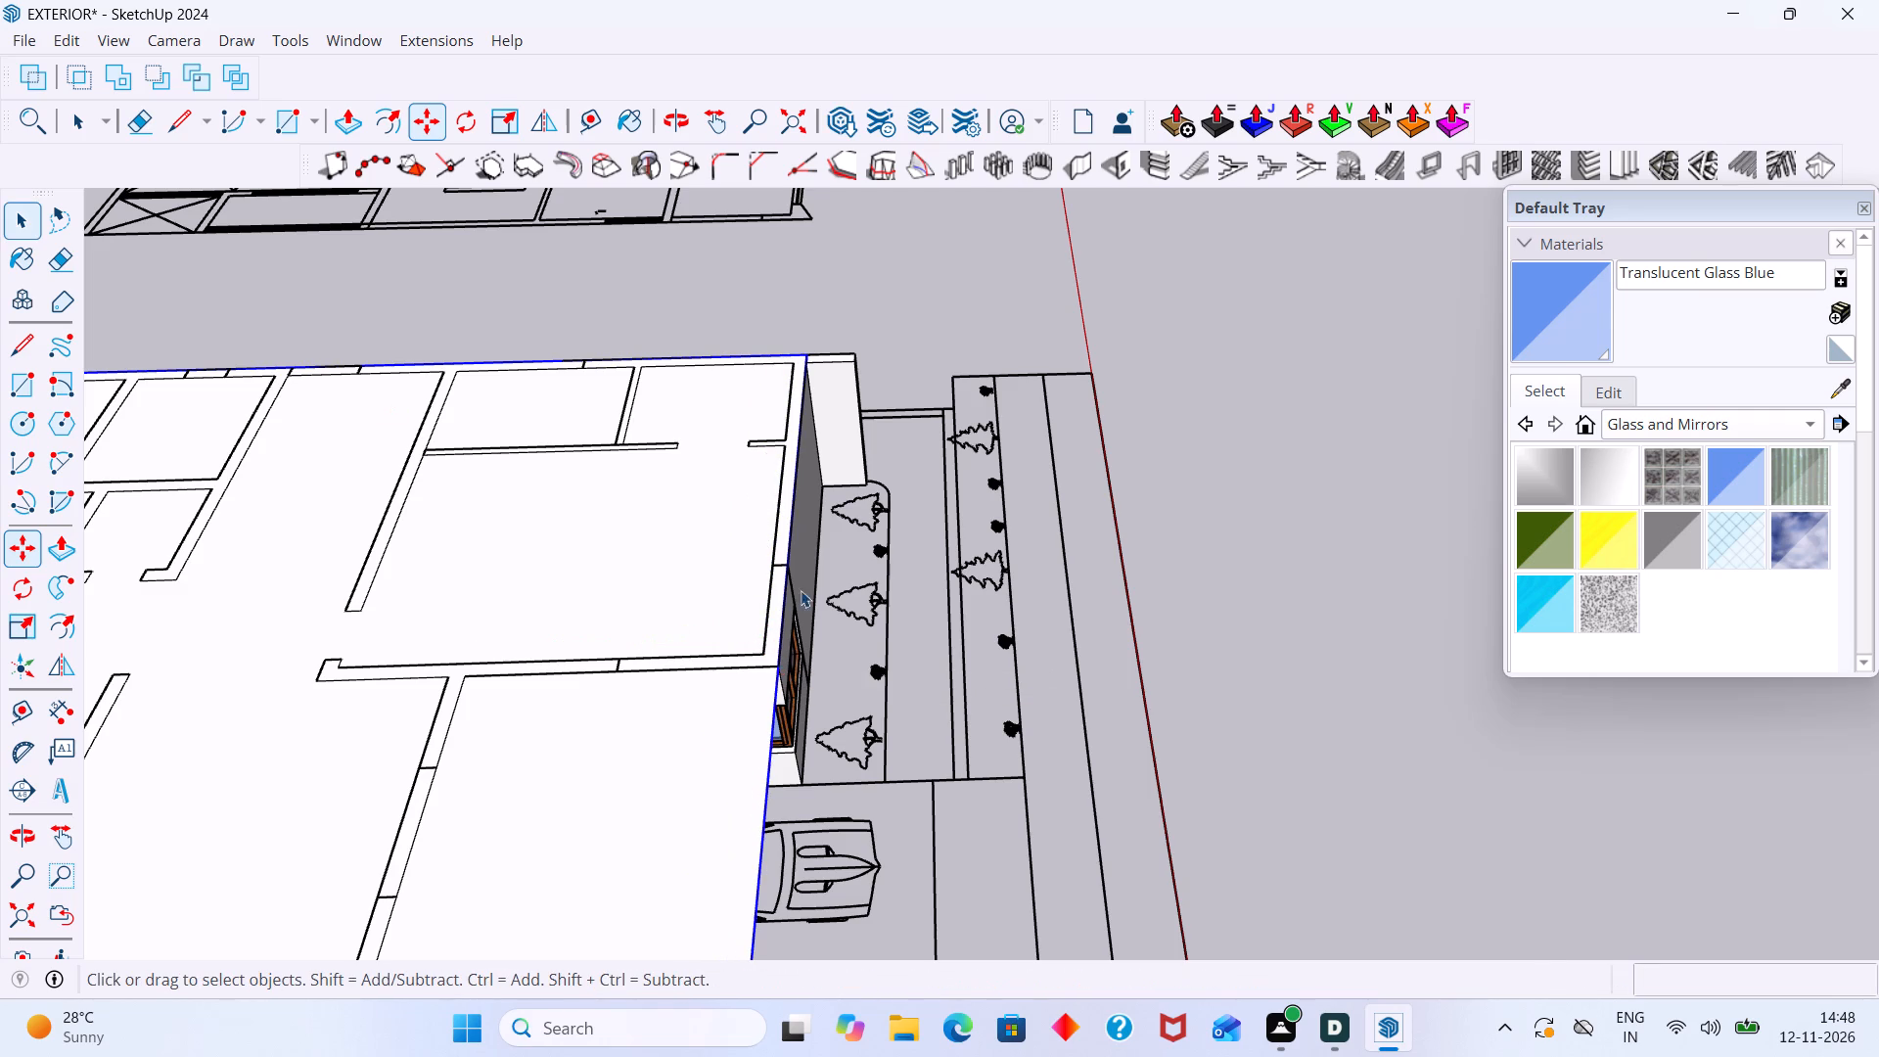
{"action": "left_click", "coordinate": [940, 296]}
Open the moved roof group and extrude its face 6" upward into a slab.
{"action": "middle_click_drag", "start_coordinate": [804, 470], "coordinate": [509, 433]}
{"action": "scroll", "coordinate": [988, 416], "scroll_direction": "up", "scroll_amount": 4}
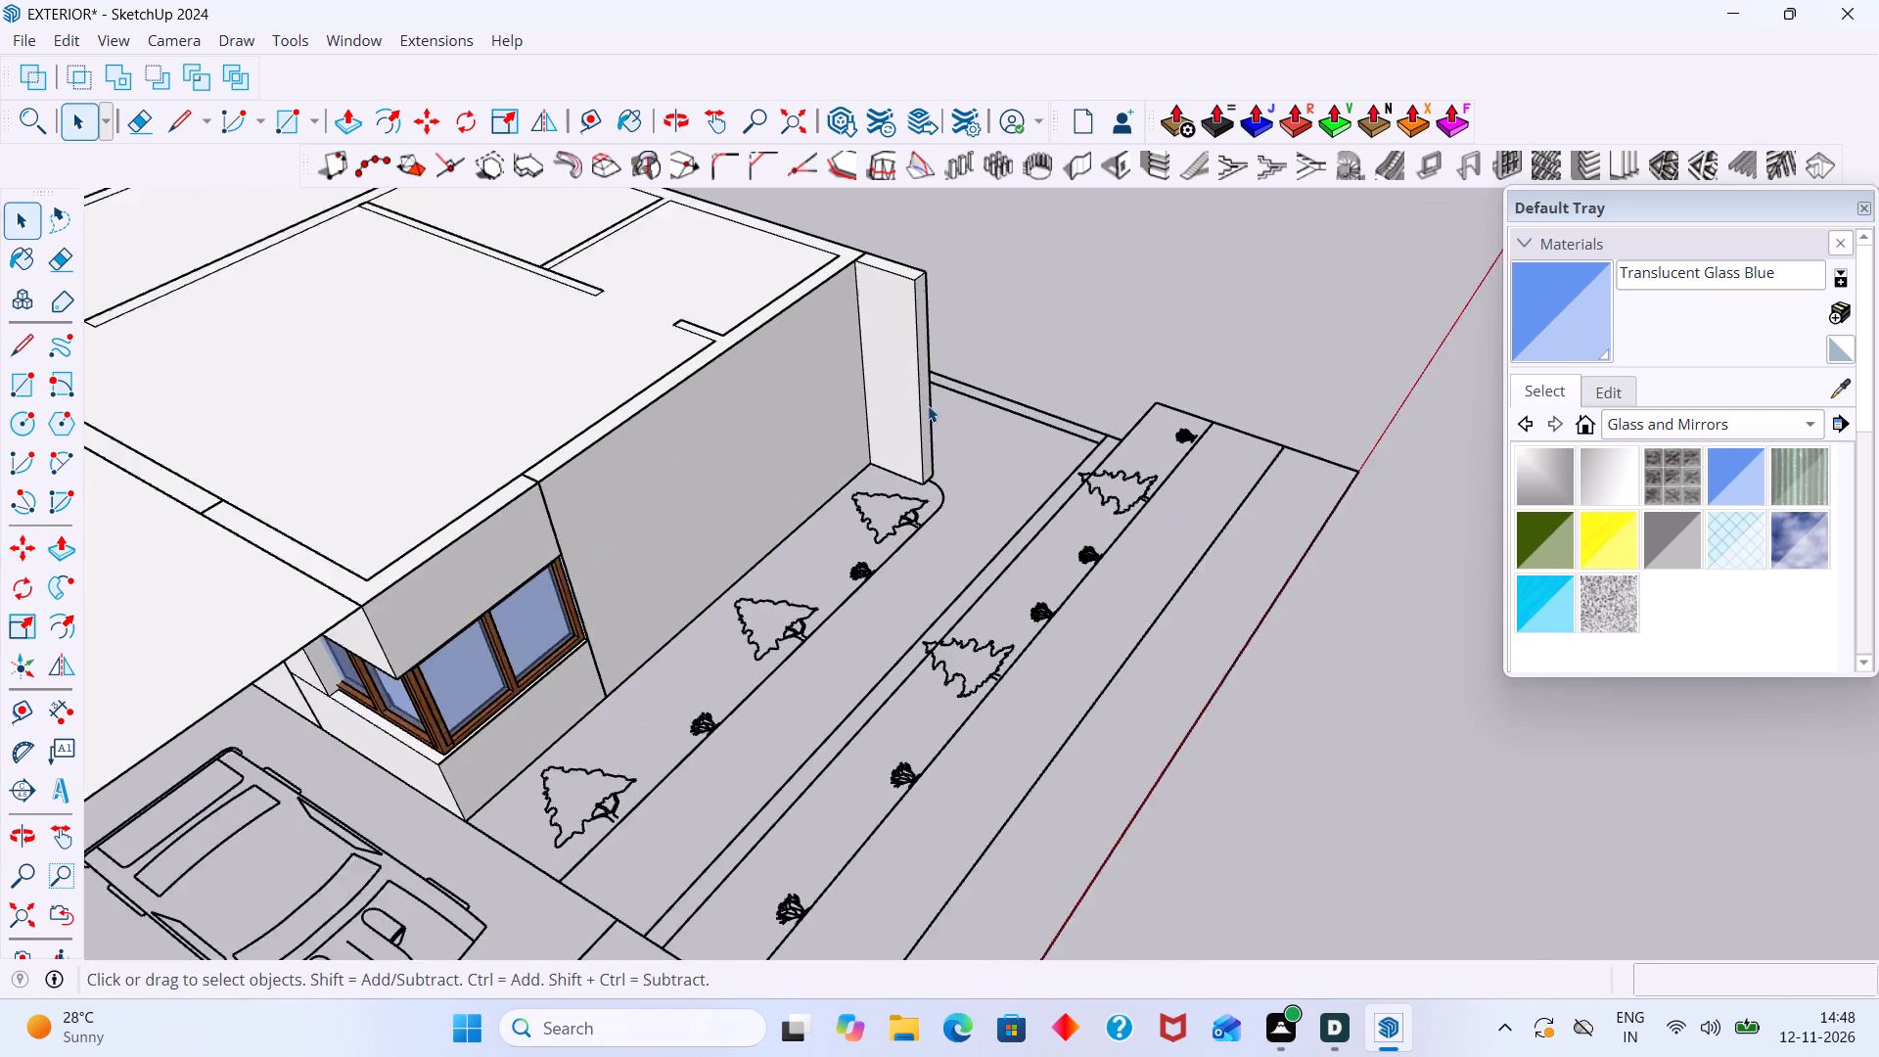
{"action": "scroll", "coordinate": [928, 405], "scroll_direction": "up", "scroll_amount": 9}
{"action": "scroll", "coordinate": [901, 456], "scroll_direction": "down", "scroll_amount": 20}
{"action": "scroll", "coordinate": [901, 456], "scroll_direction": "down", "scroll_amount": 1}
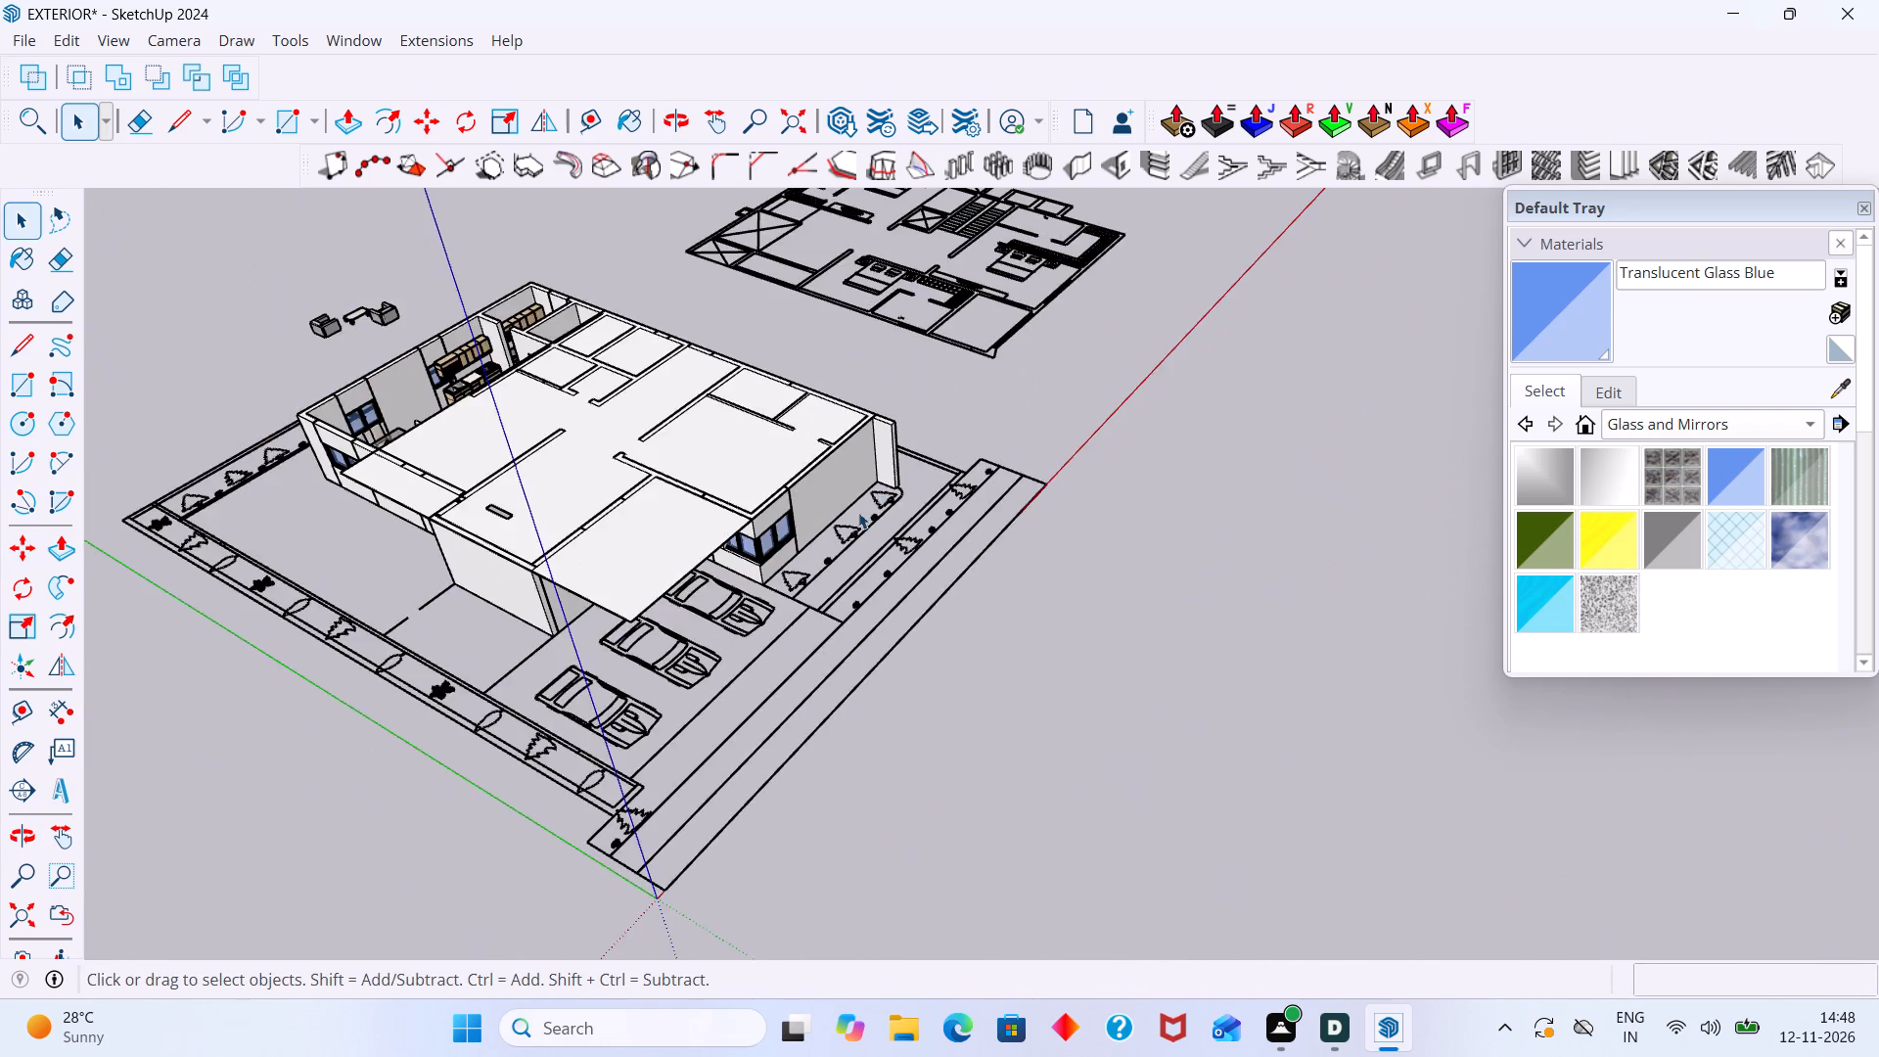
{"action": "middle_click_drag", "start_coordinate": [853, 514], "coordinate": [1008, 499]}
{"action": "scroll", "coordinate": [785, 496], "scroll_direction": "up", "scroll_amount": 7}
{"action": "double_click", "coordinate": [785, 494]}
{"action": "left_click", "coordinate": [790, 495]}
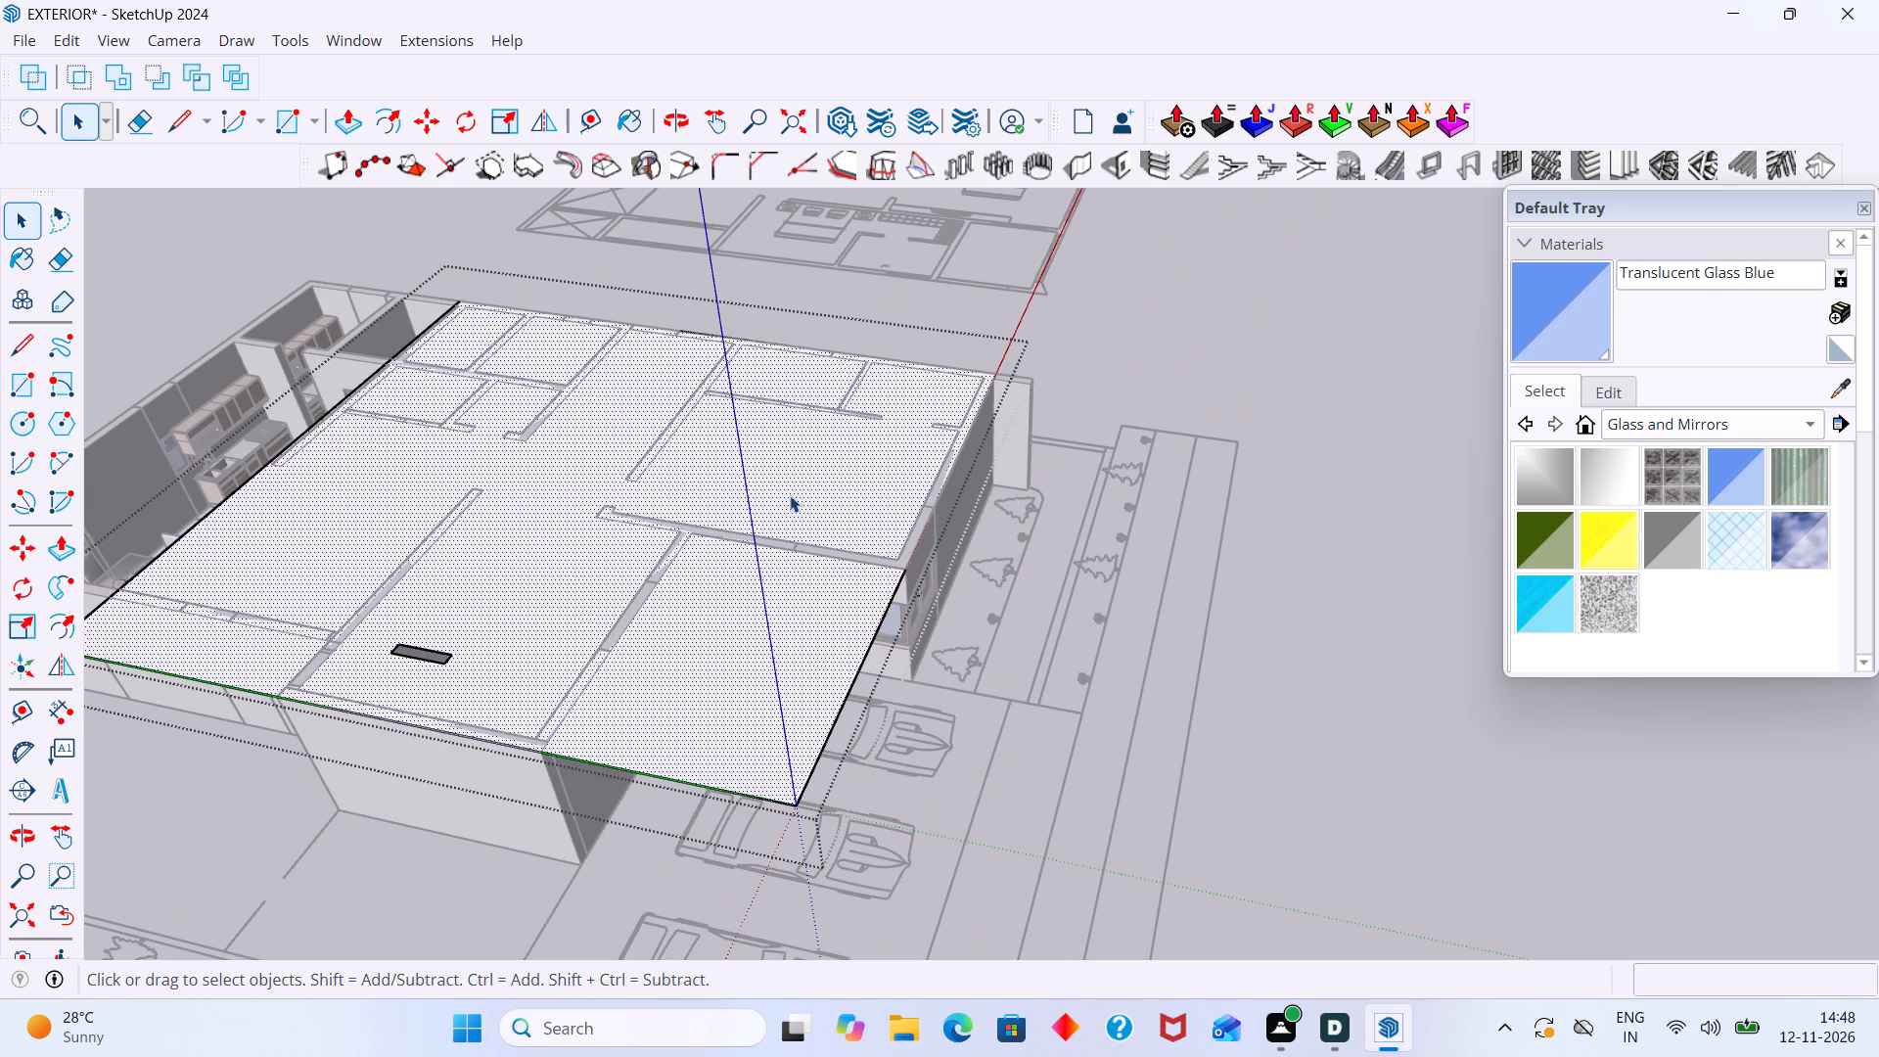
{"action": "key", "text": "p"}
{"action": "left_click", "coordinate": [790, 496]}
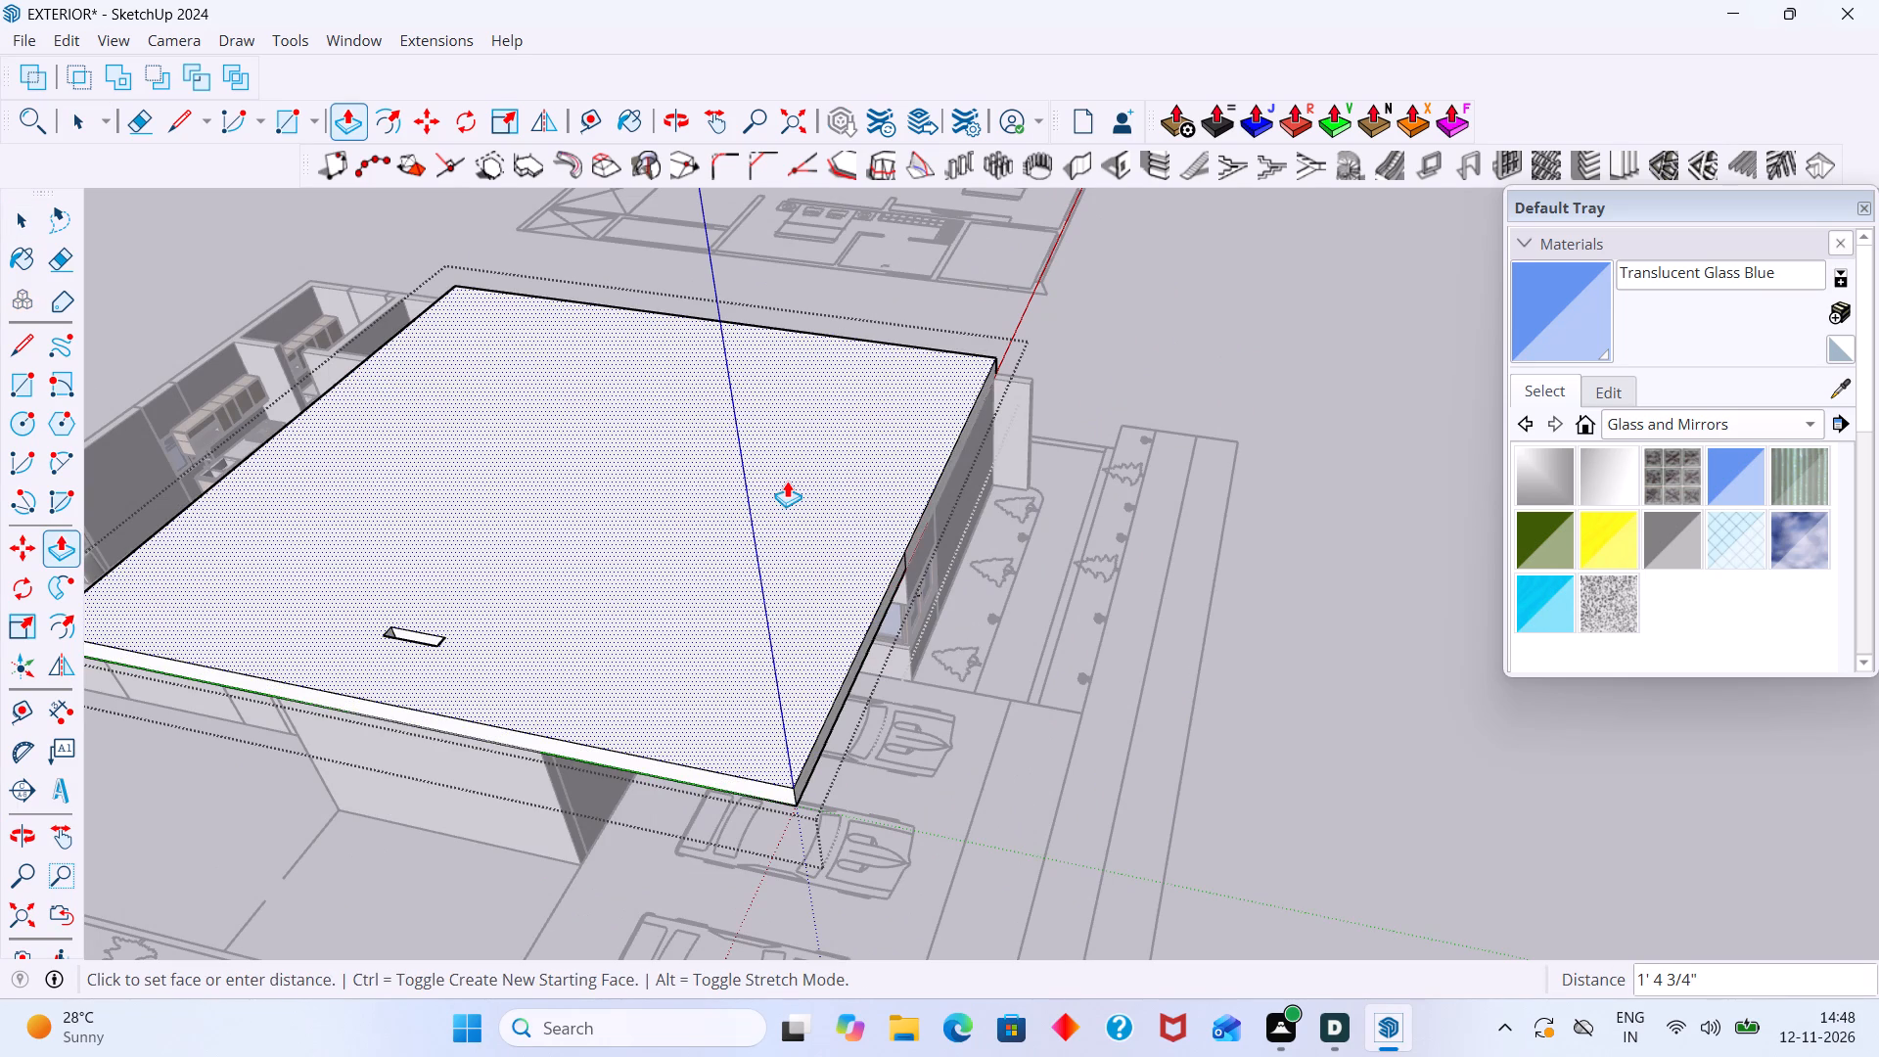
{"action": "type", "text": "6\""}
{"action": "key", "text": "Return"}
{"action": "key", "text": "space"}
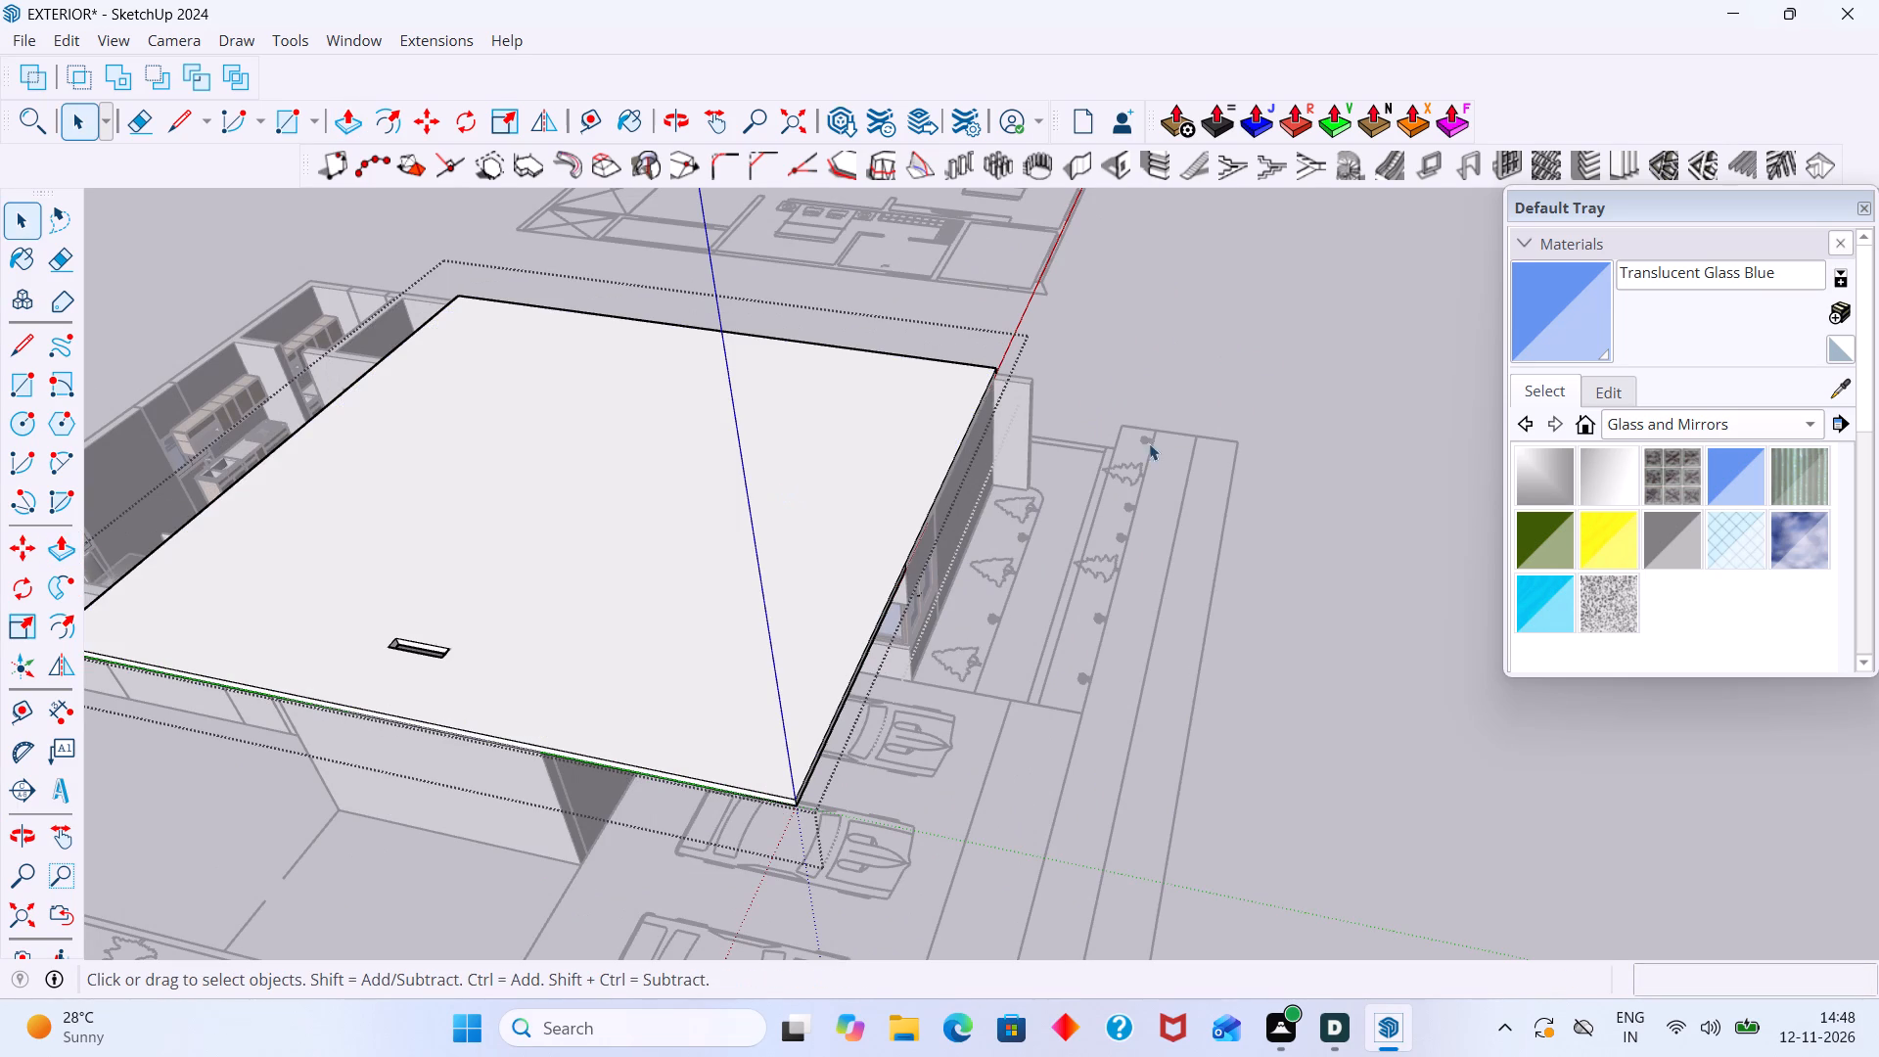
{"action": "left_click", "coordinate": [1274, 328]}
Close the small rectangular opening in the roof slab by pushing its long inner side face 9" across to the opposite side.
{"action": "scroll", "coordinate": [811, 476], "scroll_direction": "up", "scroll_amount": 3}
{"action": "middle_click_drag", "start_coordinate": [198, 676], "coordinate": [325, 696]}
{"action": "scroll", "coordinate": [325, 696], "scroll_direction": "down", "scroll_amount": 2}
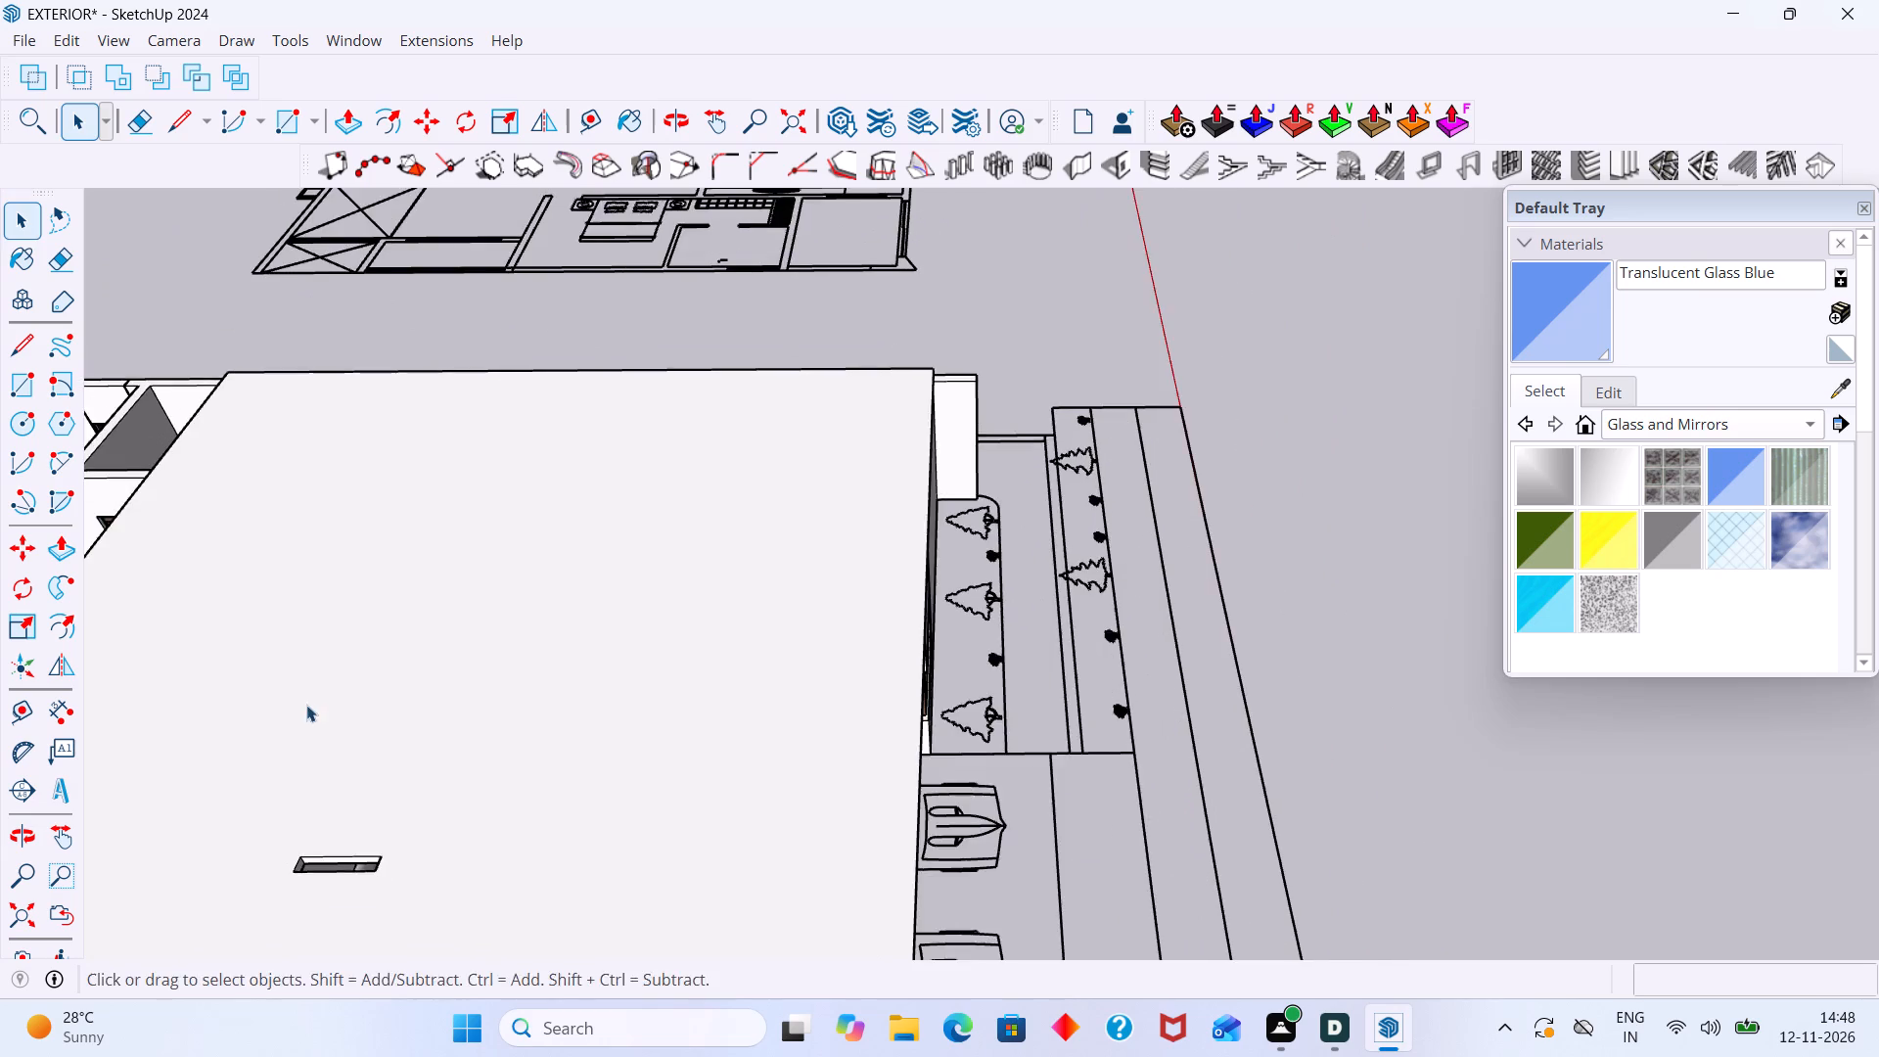
{"action": "middle_click_drag", "start_coordinate": [306, 705], "coordinate": [599, 592], "text": "shift"}
{"action": "scroll", "coordinate": [578, 761], "scroll_direction": "up", "scroll_amount": 19}
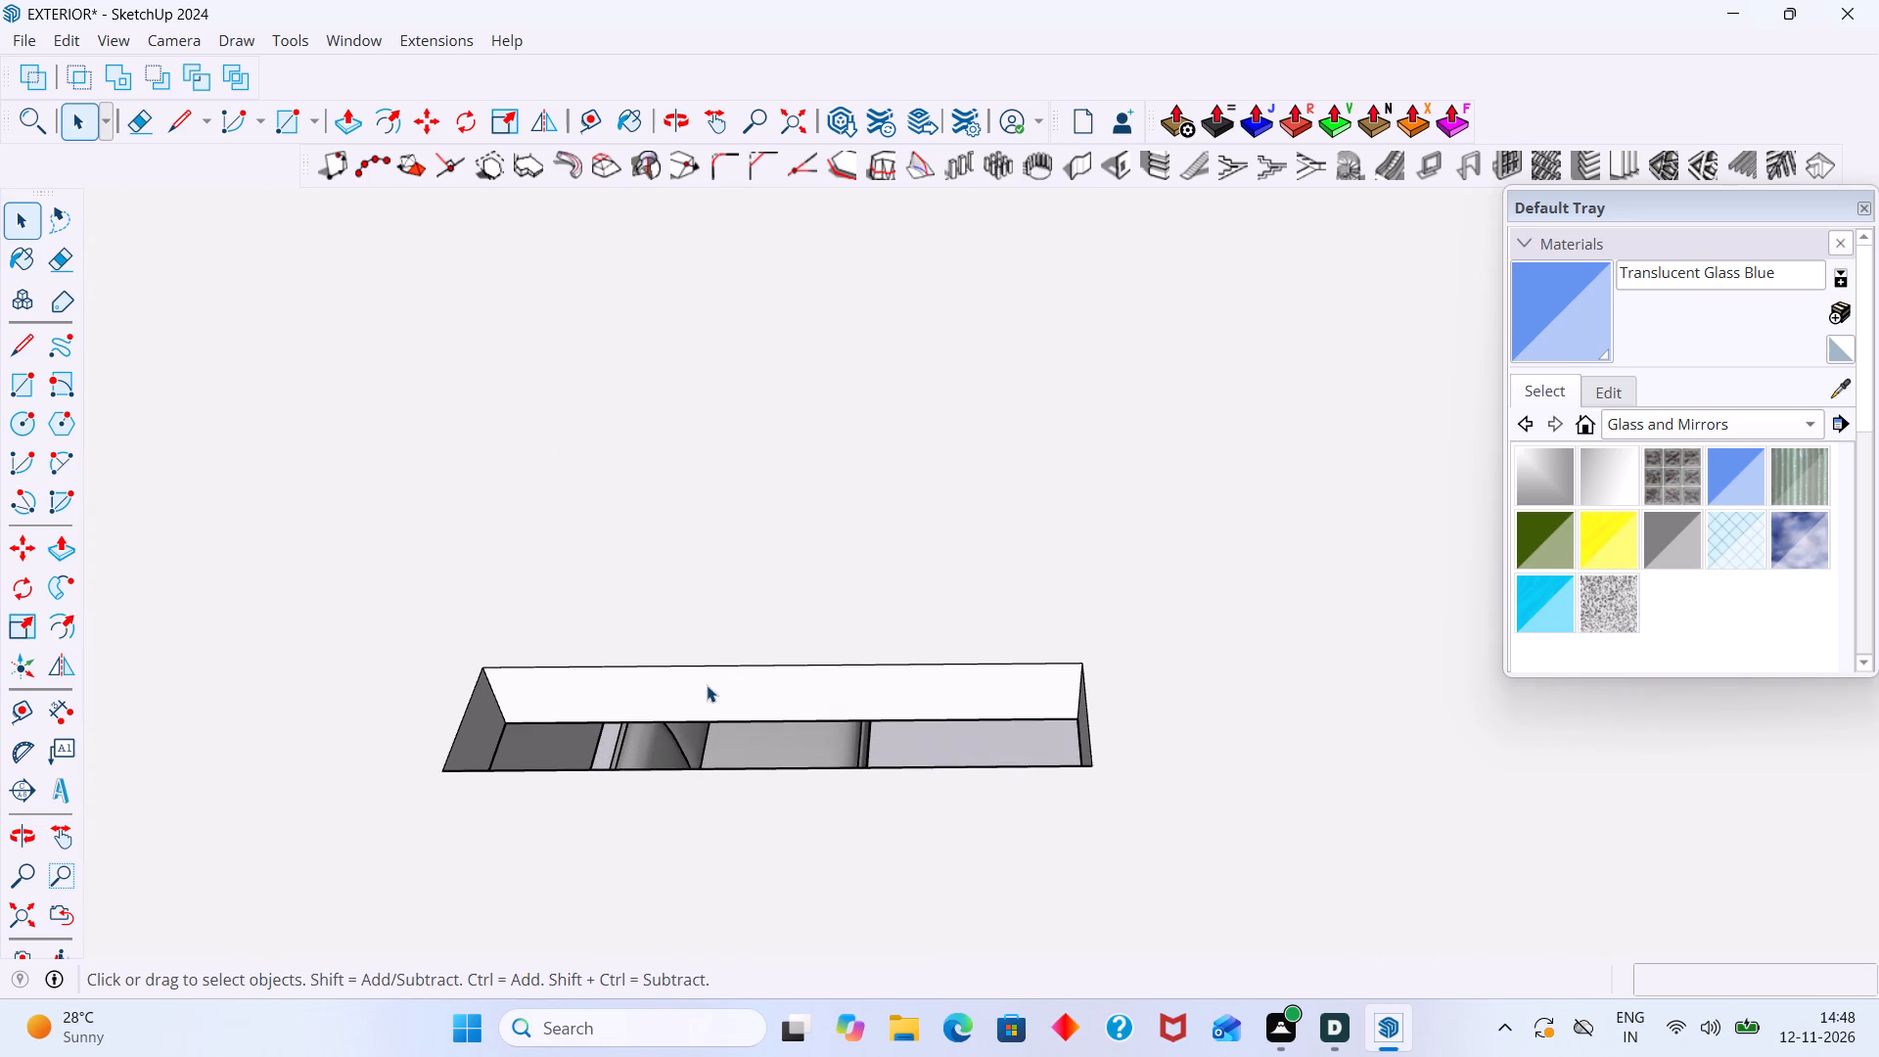
{"action": "scroll", "coordinate": [707, 685], "scroll_direction": "up", "scroll_amount": 6}
{"action": "left_click", "coordinate": [705, 685]}
{"action": "double_click", "coordinate": [705, 685]}
{"action": "left_click", "coordinate": [706, 693]}
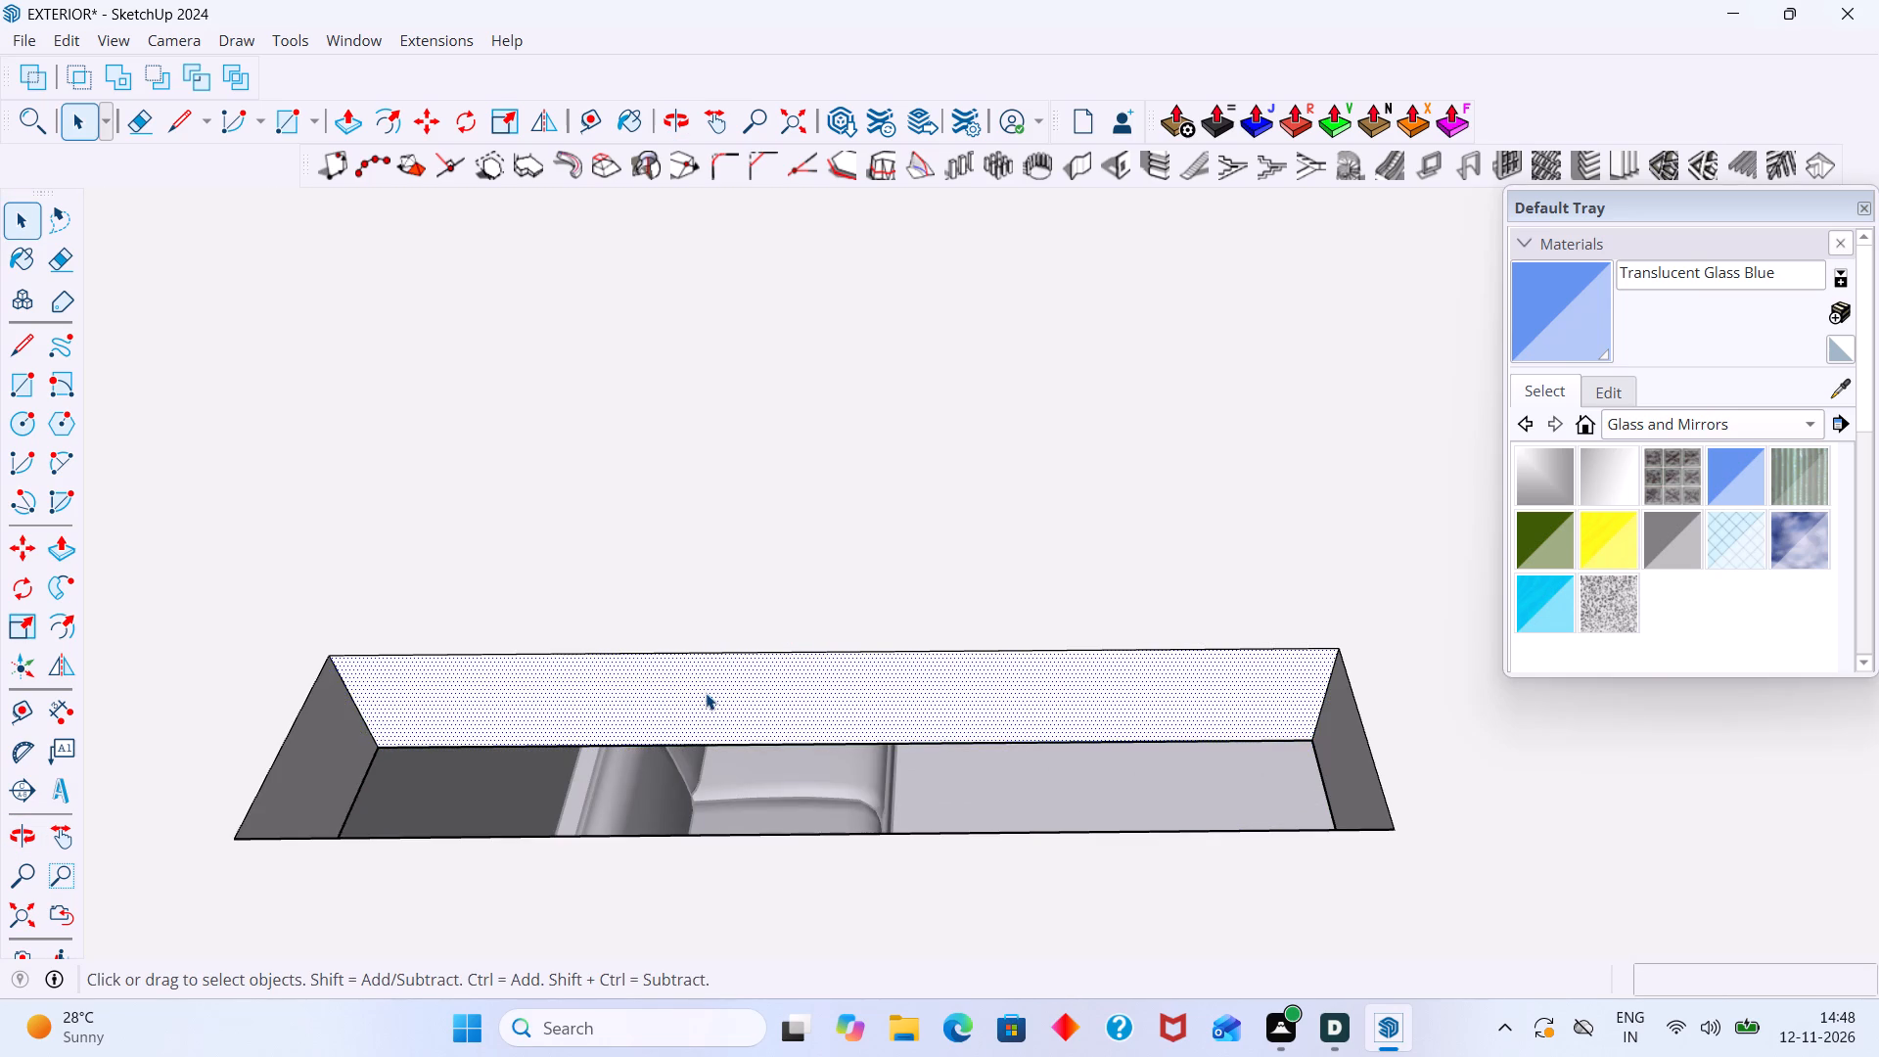
{"action": "key", "text": "p"}
{"action": "left_click", "coordinate": [705, 695]}
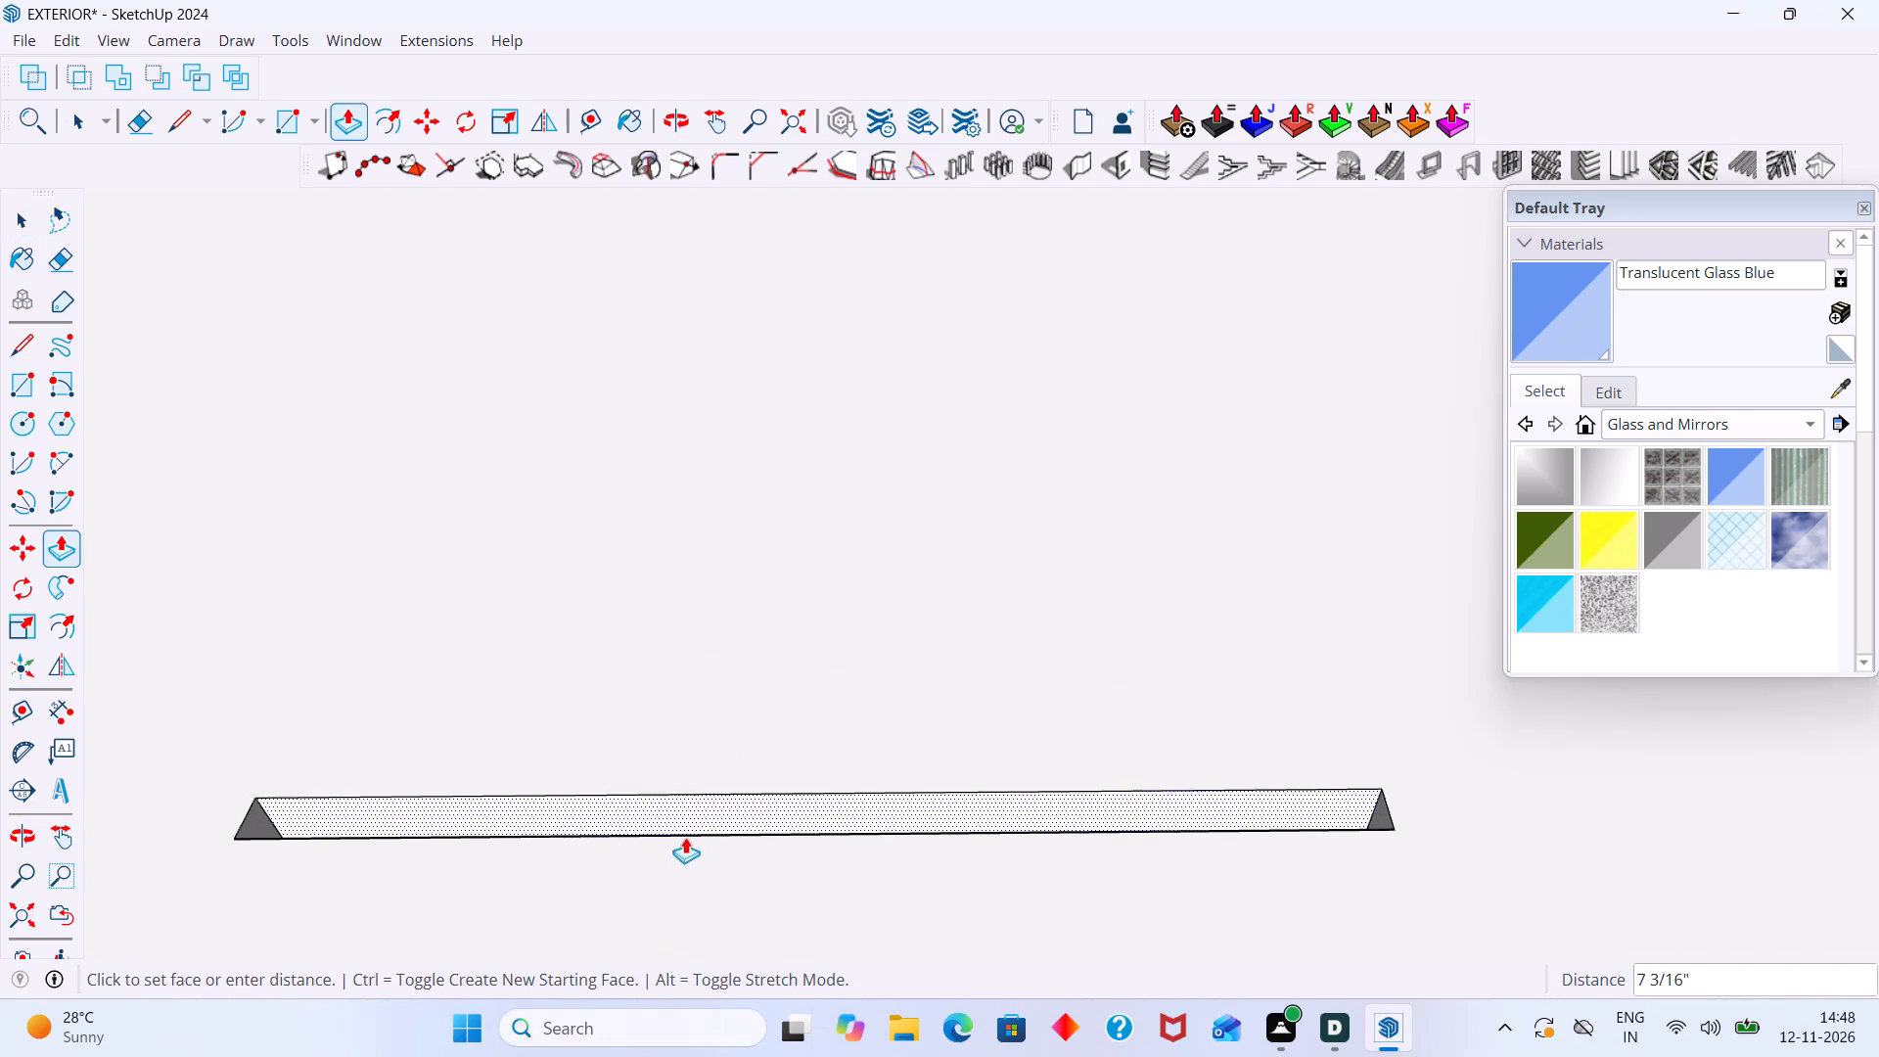
{"action": "left_click", "coordinate": [1391, 820]}
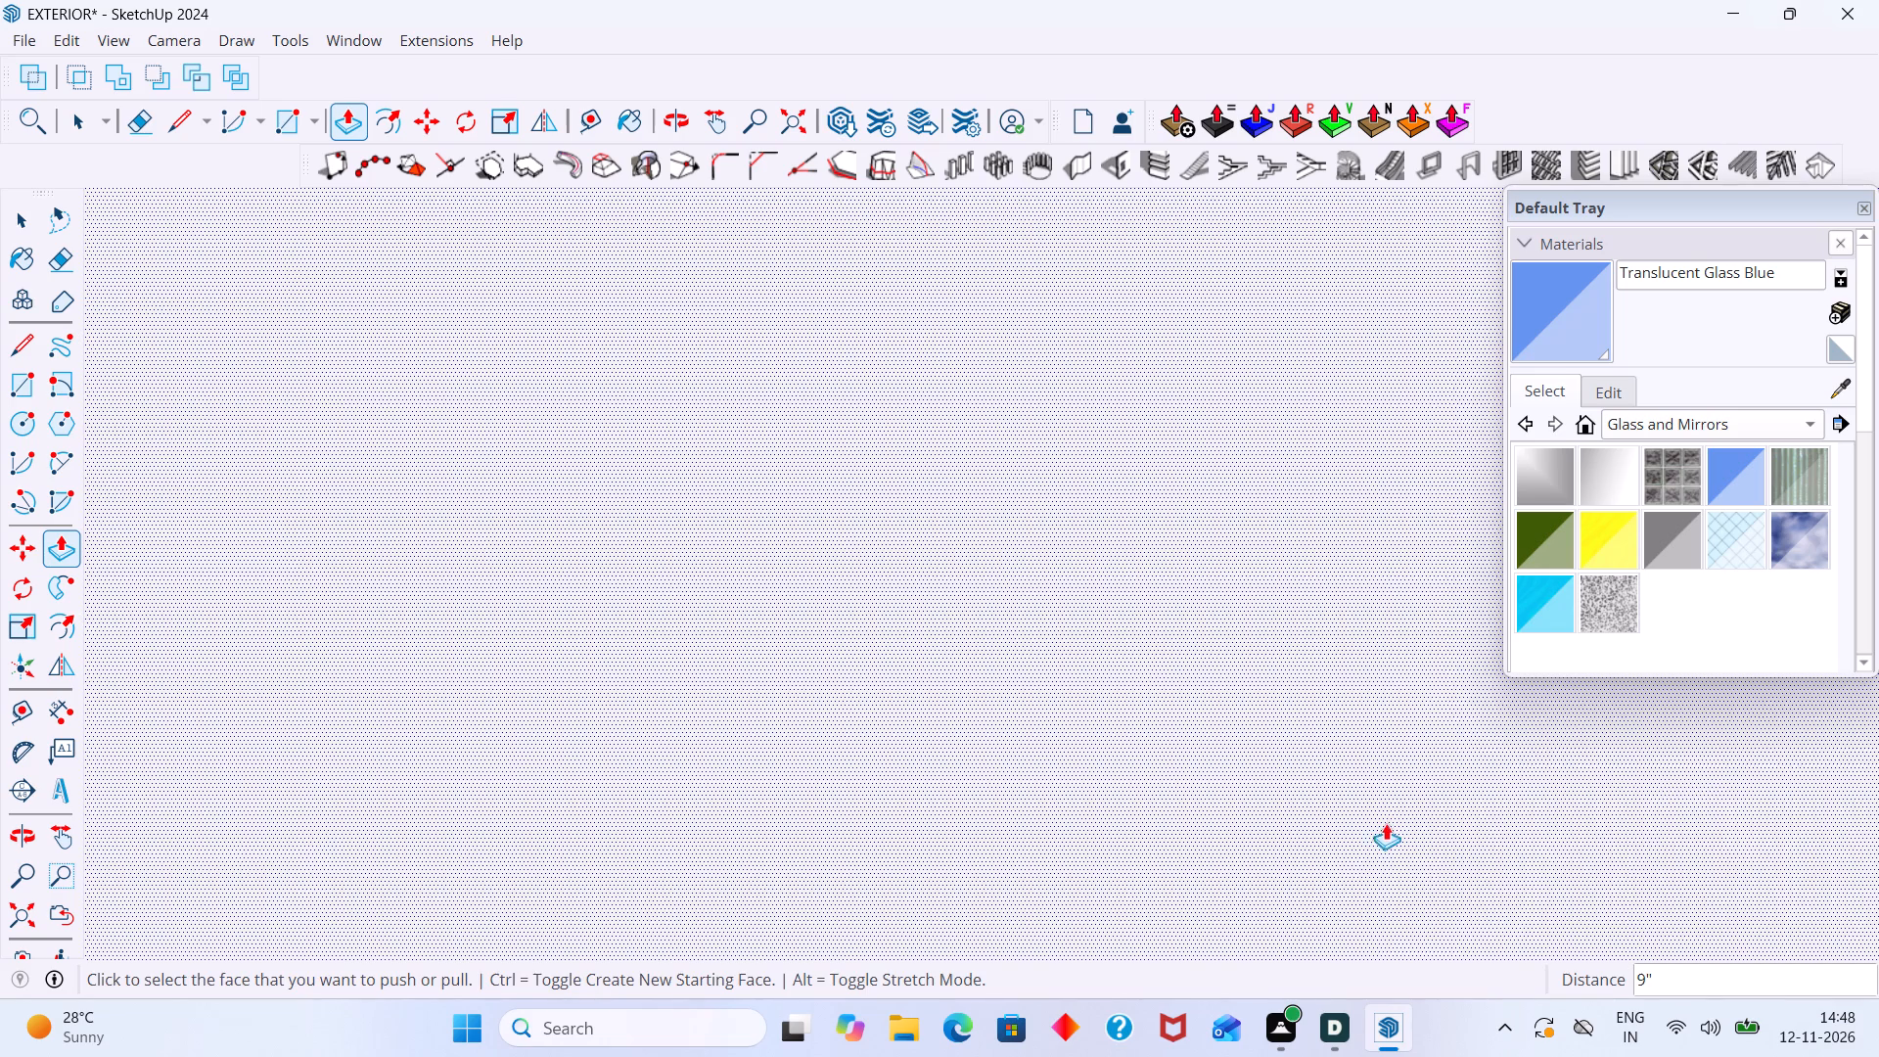
{"action": "key", "text": "space"}
{"action": "scroll", "coordinate": [1321, 801], "scroll_direction": "down", "scroll_amount": 20}
{"action": "scroll", "coordinate": [1321, 801], "scroll_direction": "down", "scroll_amount": 13}
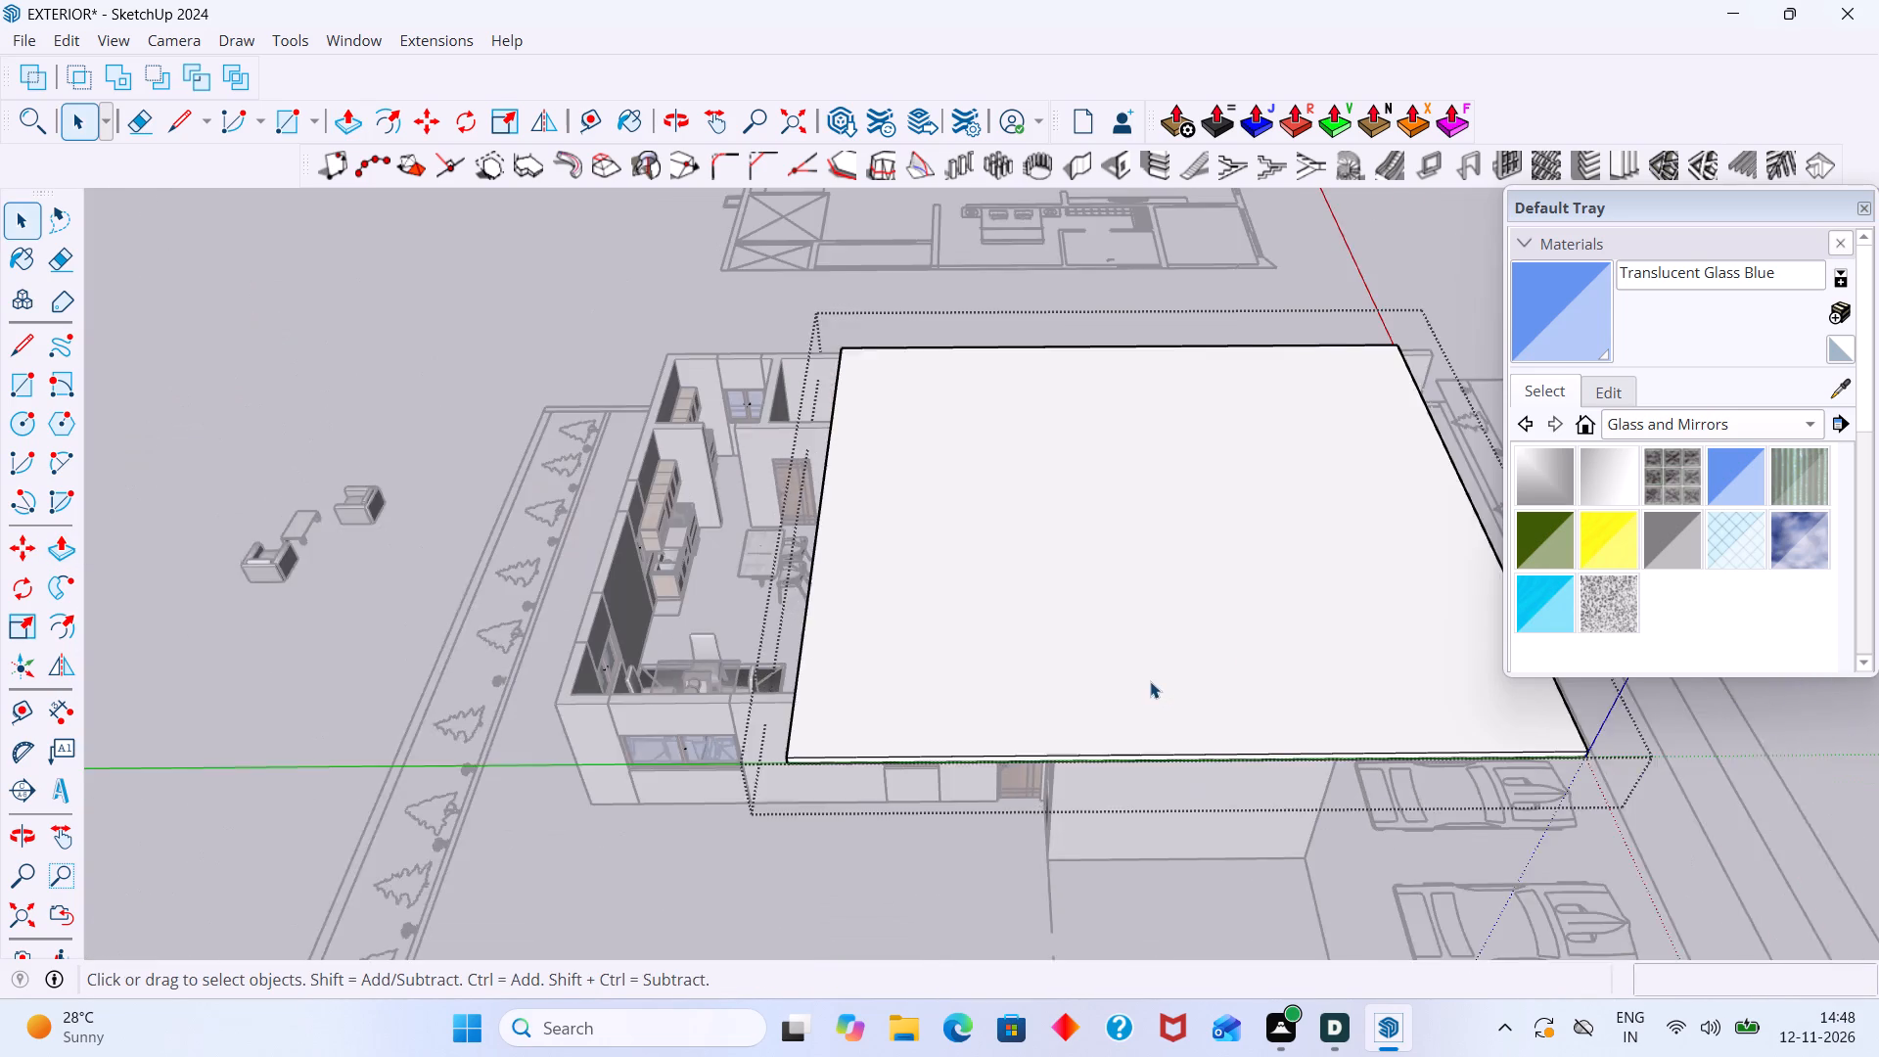
{"action": "scroll", "coordinate": [1117, 666], "scroll_direction": "down", "scroll_amount": 5}
{"action": "left_click", "coordinate": [1349, 373]}
Extend the roof slab's side face 14' 5" over the uncovered dining and kitchen wing to the outer wall edge.
{"action": "scroll", "coordinate": [1063, 645], "scroll_direction": "up", "scroll_amount": 2}
{"action": "middle_click_drag", "start_coordinate": [1053, 655], "coordinate": [975, 580]}
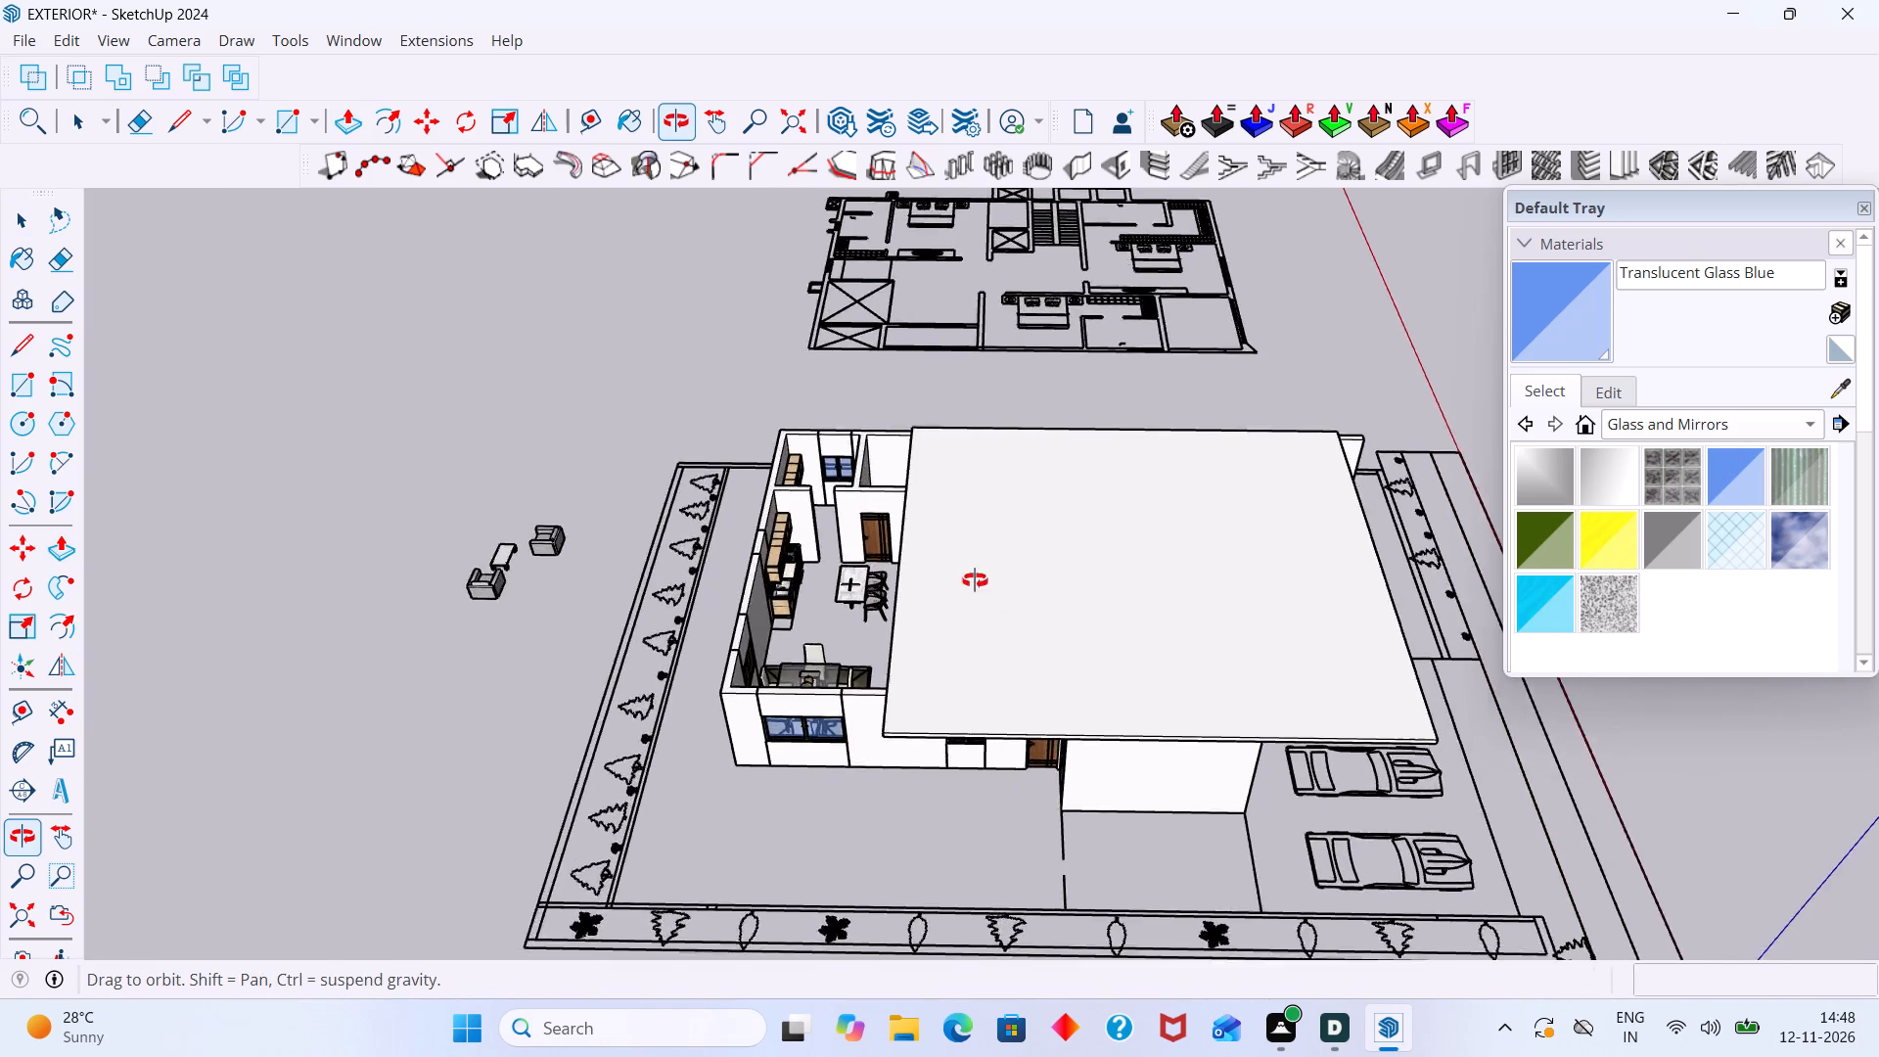
{"action": "middle_click_drag", "start_coordinate": [975, 580], "coordinate": [1265, 527]}
{"action": "scroll", "coordinate": [1161, 499], "scroll_direction": "up", "scroll_amount": 2}
{"action": "scroll", "coordinate": [1197, 448], "scroll_direction": "down", "scroll_amount": 1}
{"action": "middle_click_drag", "start_coordinate": [1169, 447], "coordinate": [1140, 447]}
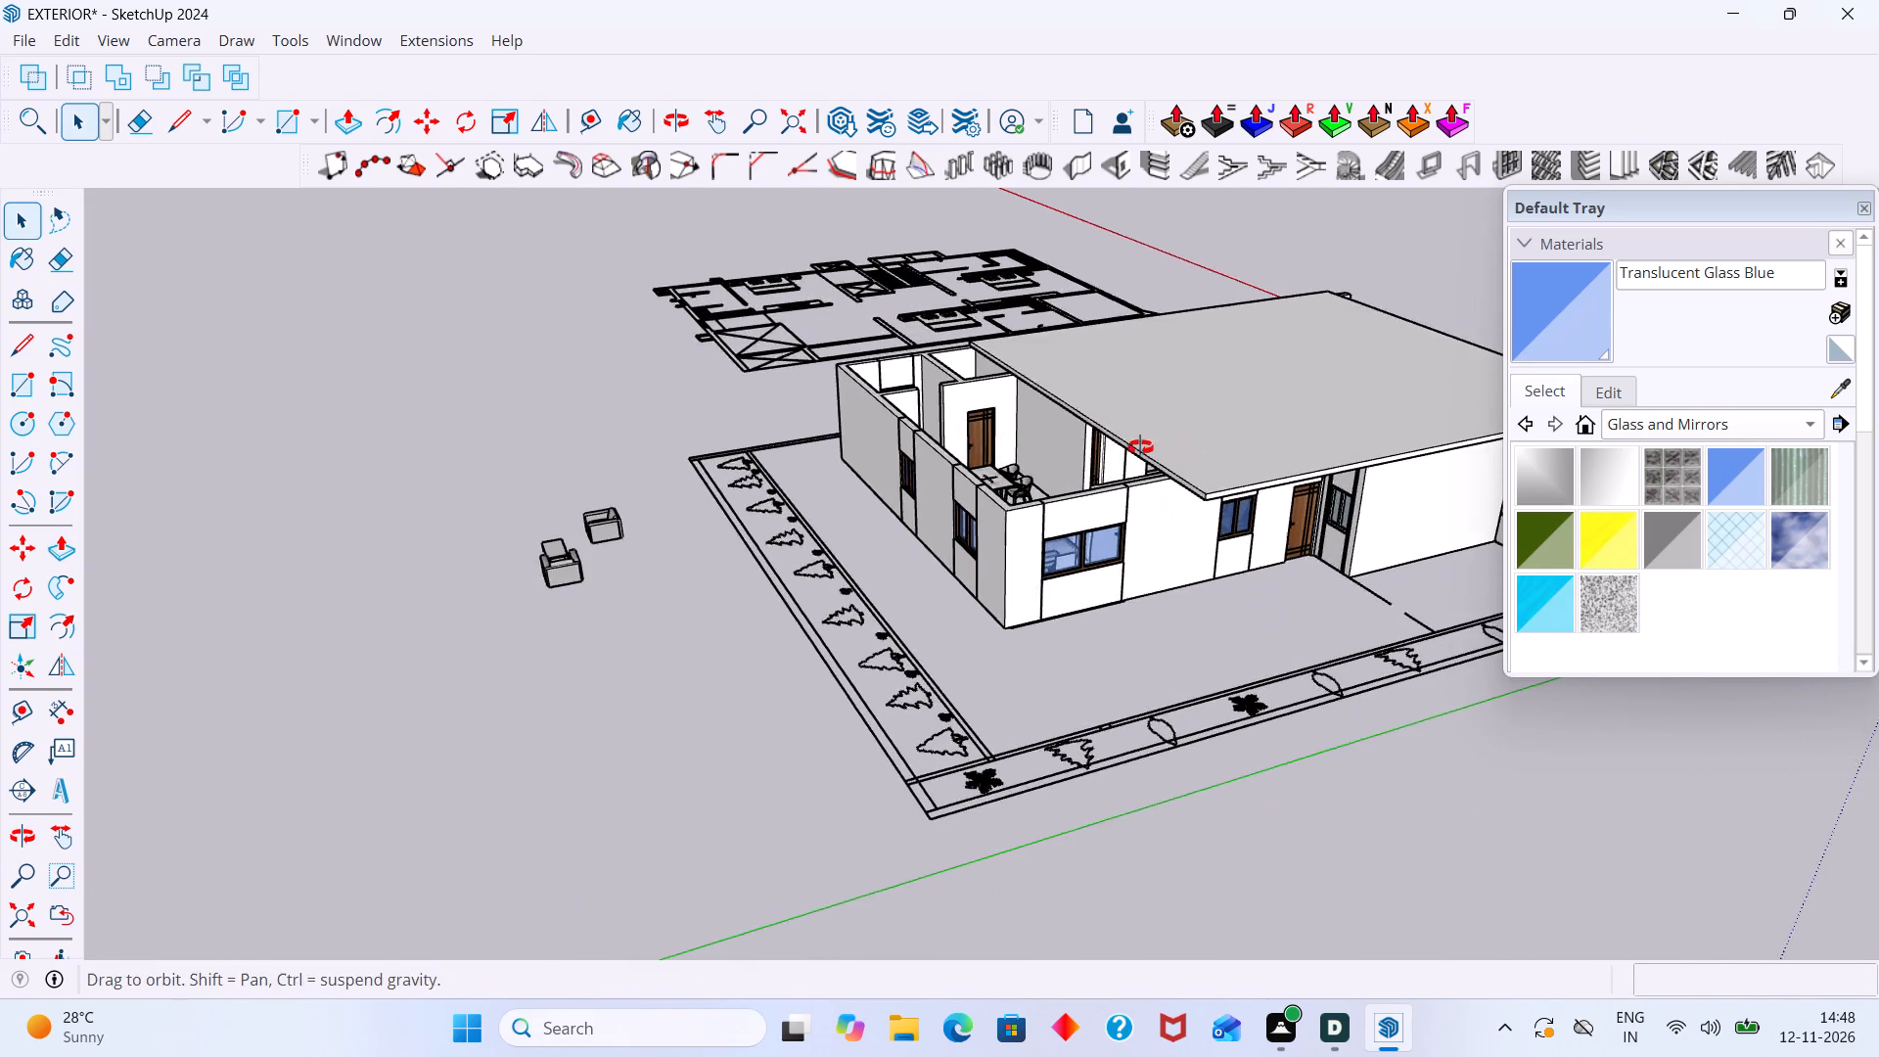
{"action": "middle_click_drag", "start_coordinate": [1140, 447], "coordinate": [868, 544]}
{"action": "middle_click_drag", "start_coordinate": [909, 528], "coordinate": [1113, 551]}
{"action": "scroll", "coordinate": [995, 564], "scroll_direction": "up", "scroll_amount": 6}
{"action": "middle_click_drag", "start_coordinate": [1014, 556], "coordinate": [1146, 538]}
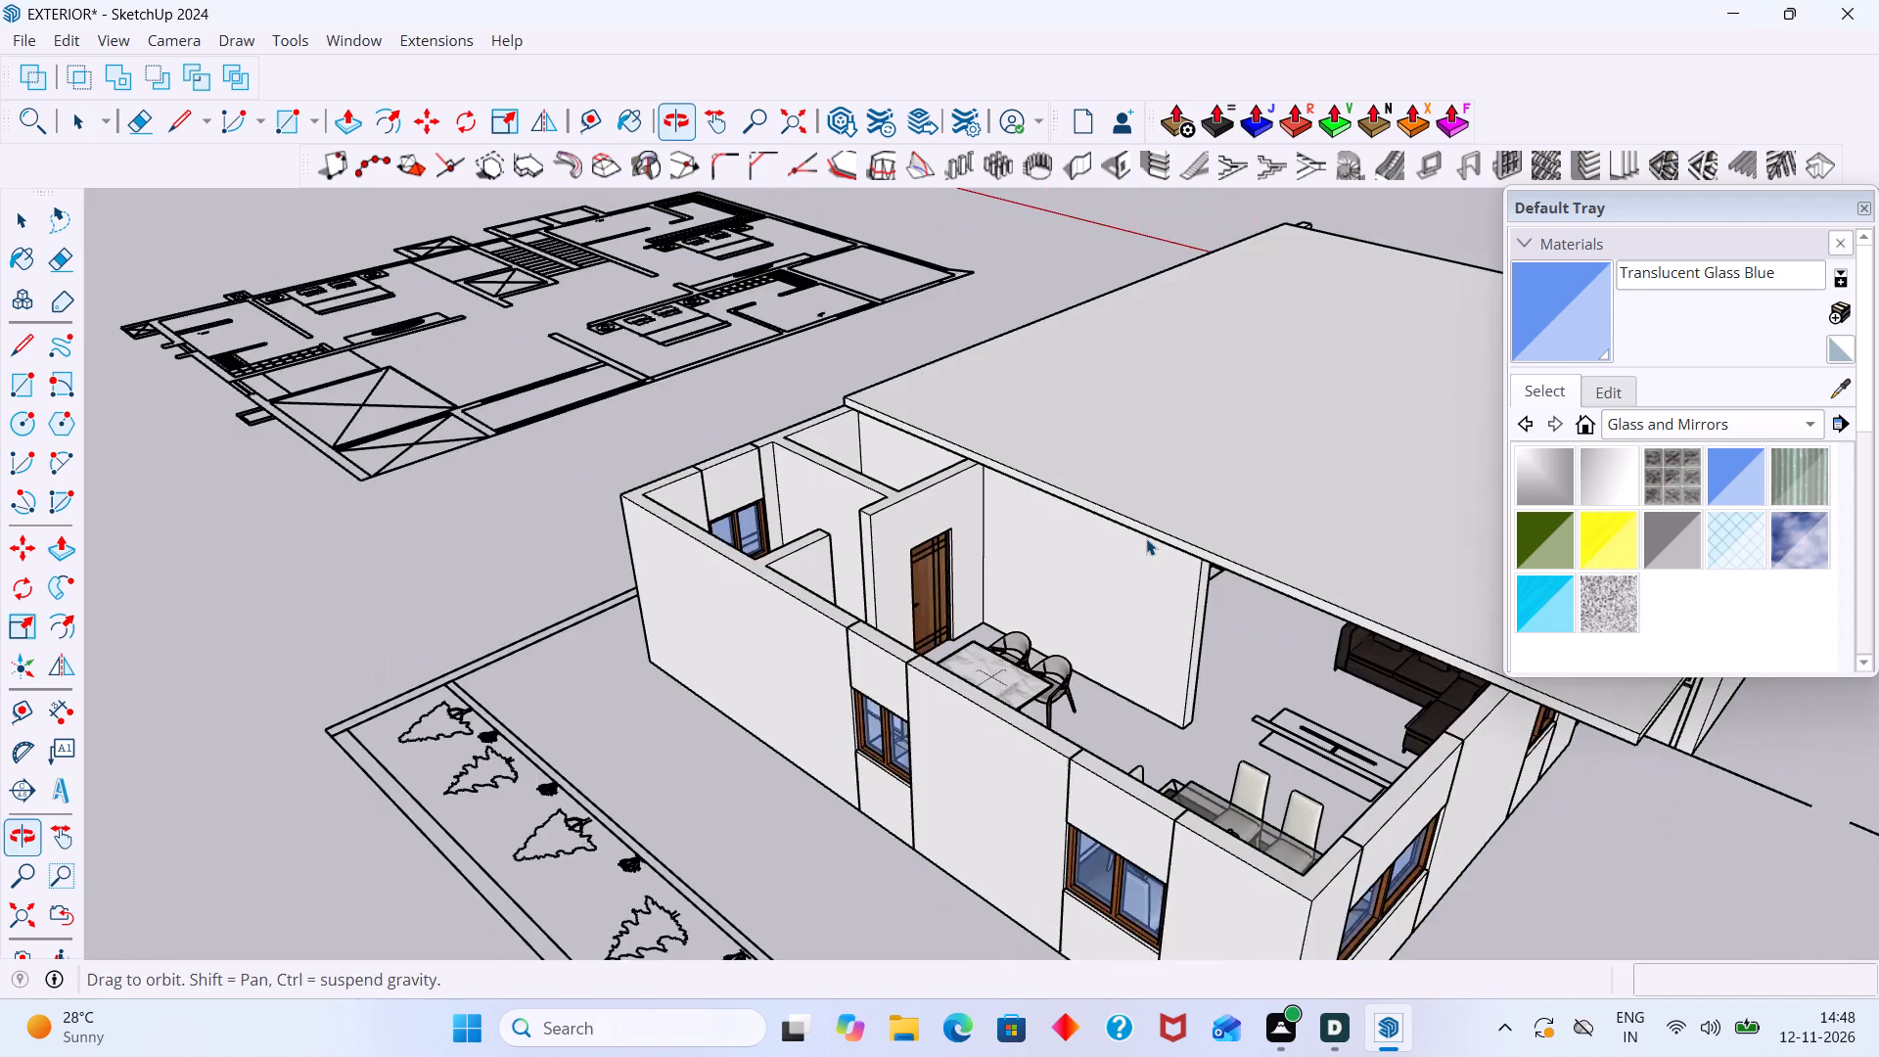
{"action": "scroll", "coordinate": [1146, 537], "scroll_direction": "up", "scroll_amount": 15}
{"action": "left_click", "coordinate": [1148, 525]}
{"action": "double_click", "coordinate": [1148, 525]}
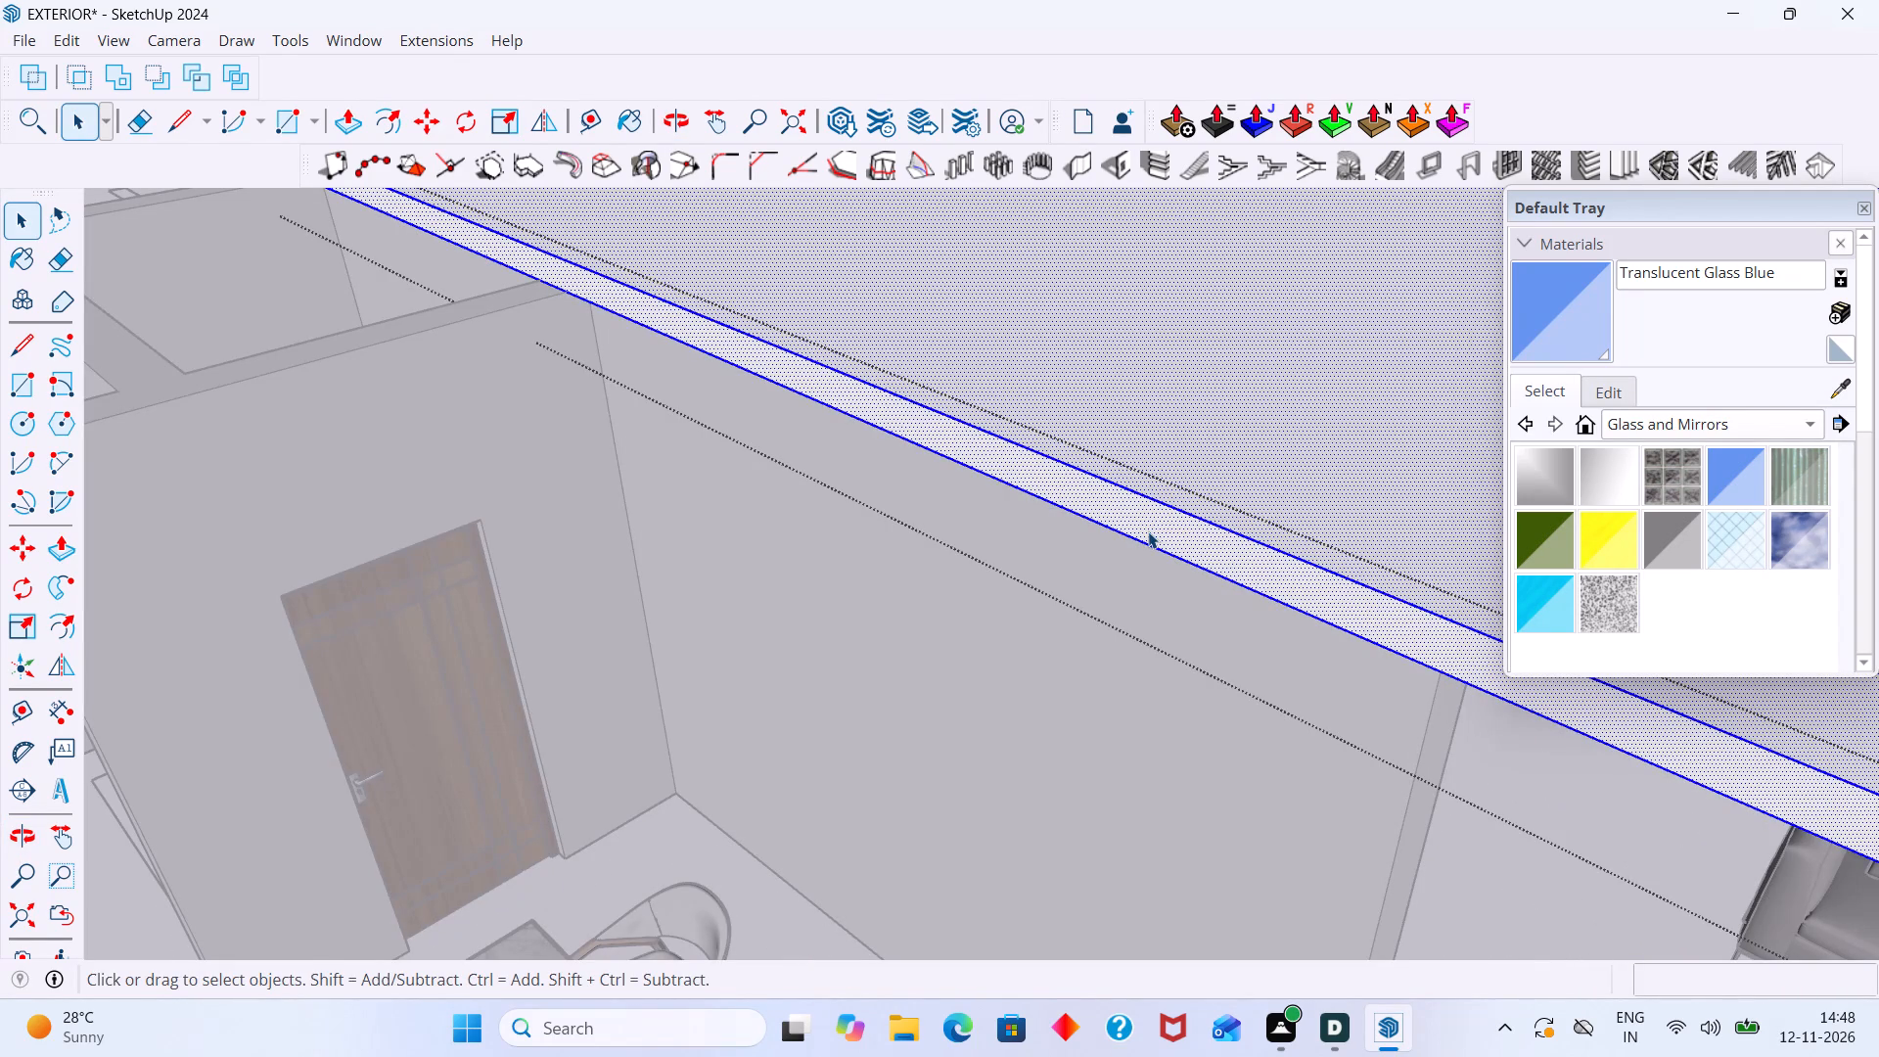
{"action": "key", "text": "p"}
{"action": "left_click", "coordinate": [1153, 529]}
{"action": "scroll", "coordinate": [903, 618], "scroll_direction": "down", "scroll_amount": 20}
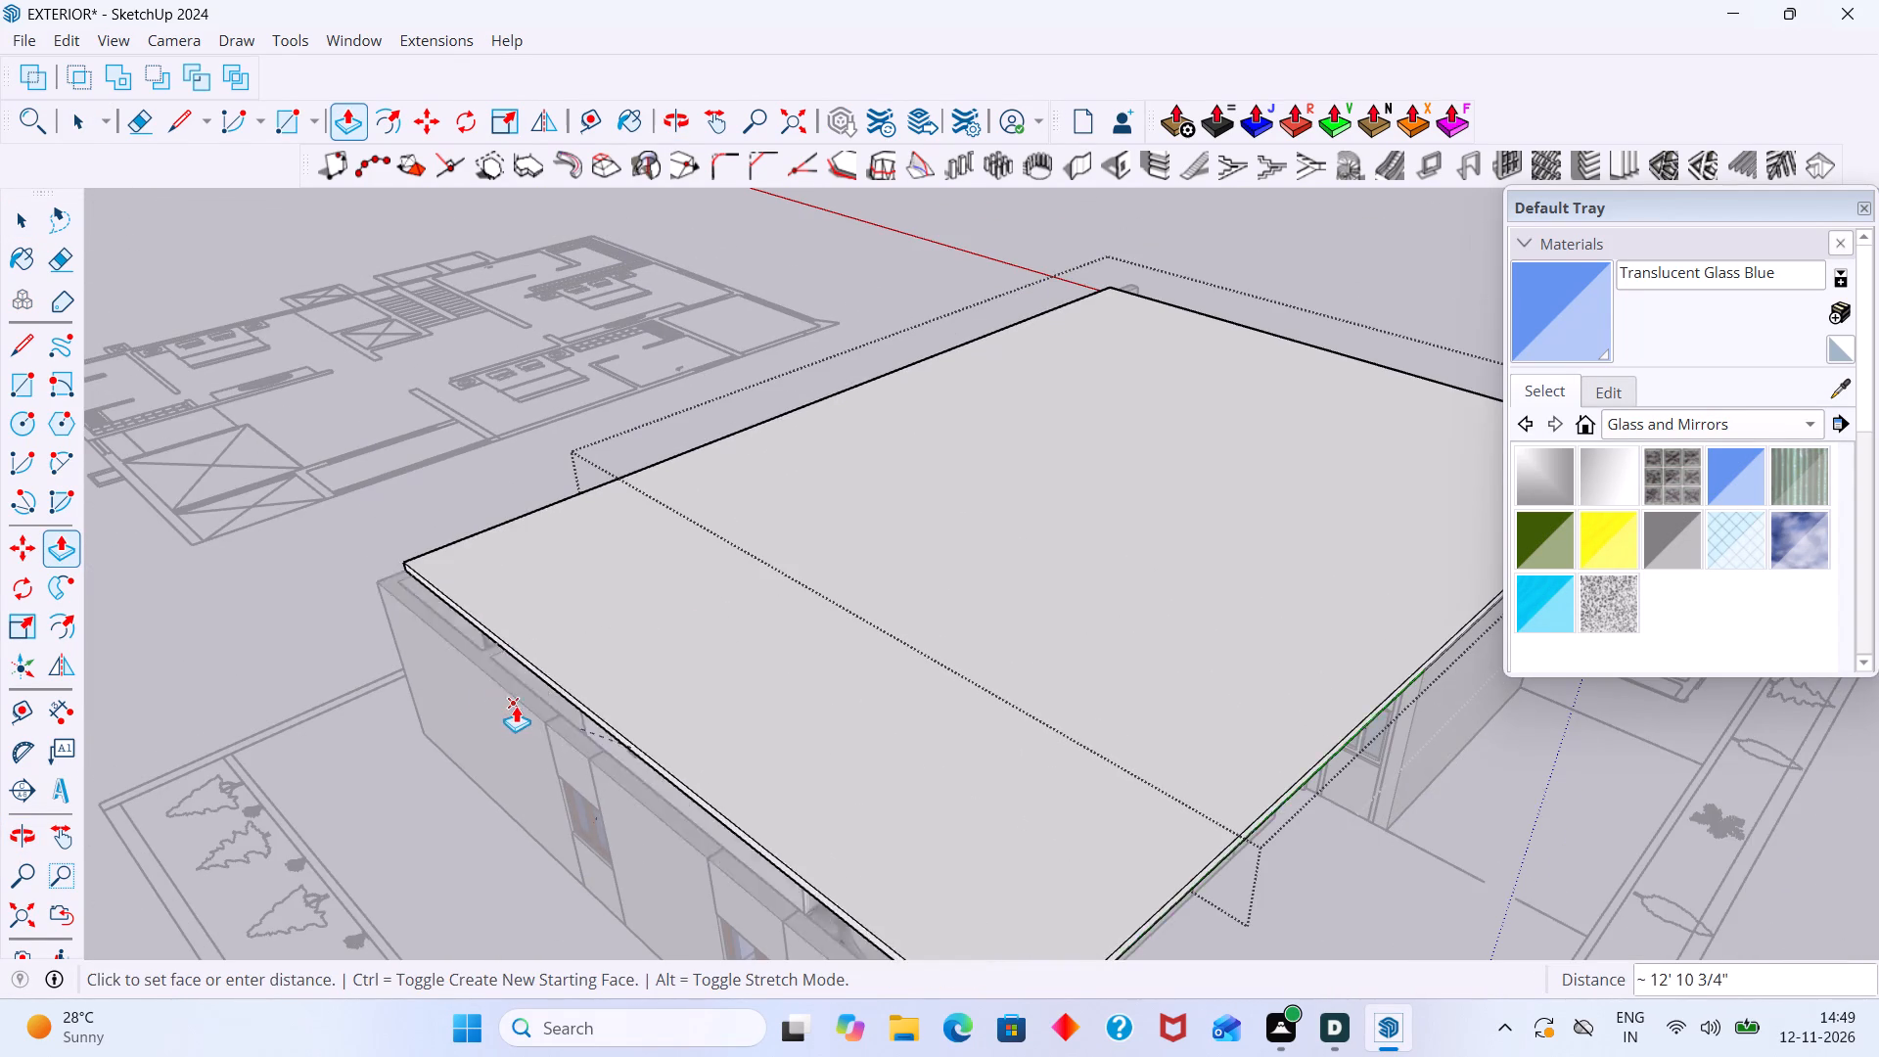
{"action": "scroll", "coordinate": [516, 706], "scroll_direction": "up", "scroll_amount": 6}
{"action": "middle_click_drag", "start_coordinate": [496, 708], "coordinate": [638, 636]}
{"action": "scroll", "coordinate": [614, 670], "scroll_direction": "up", "scroll_amount": 2}
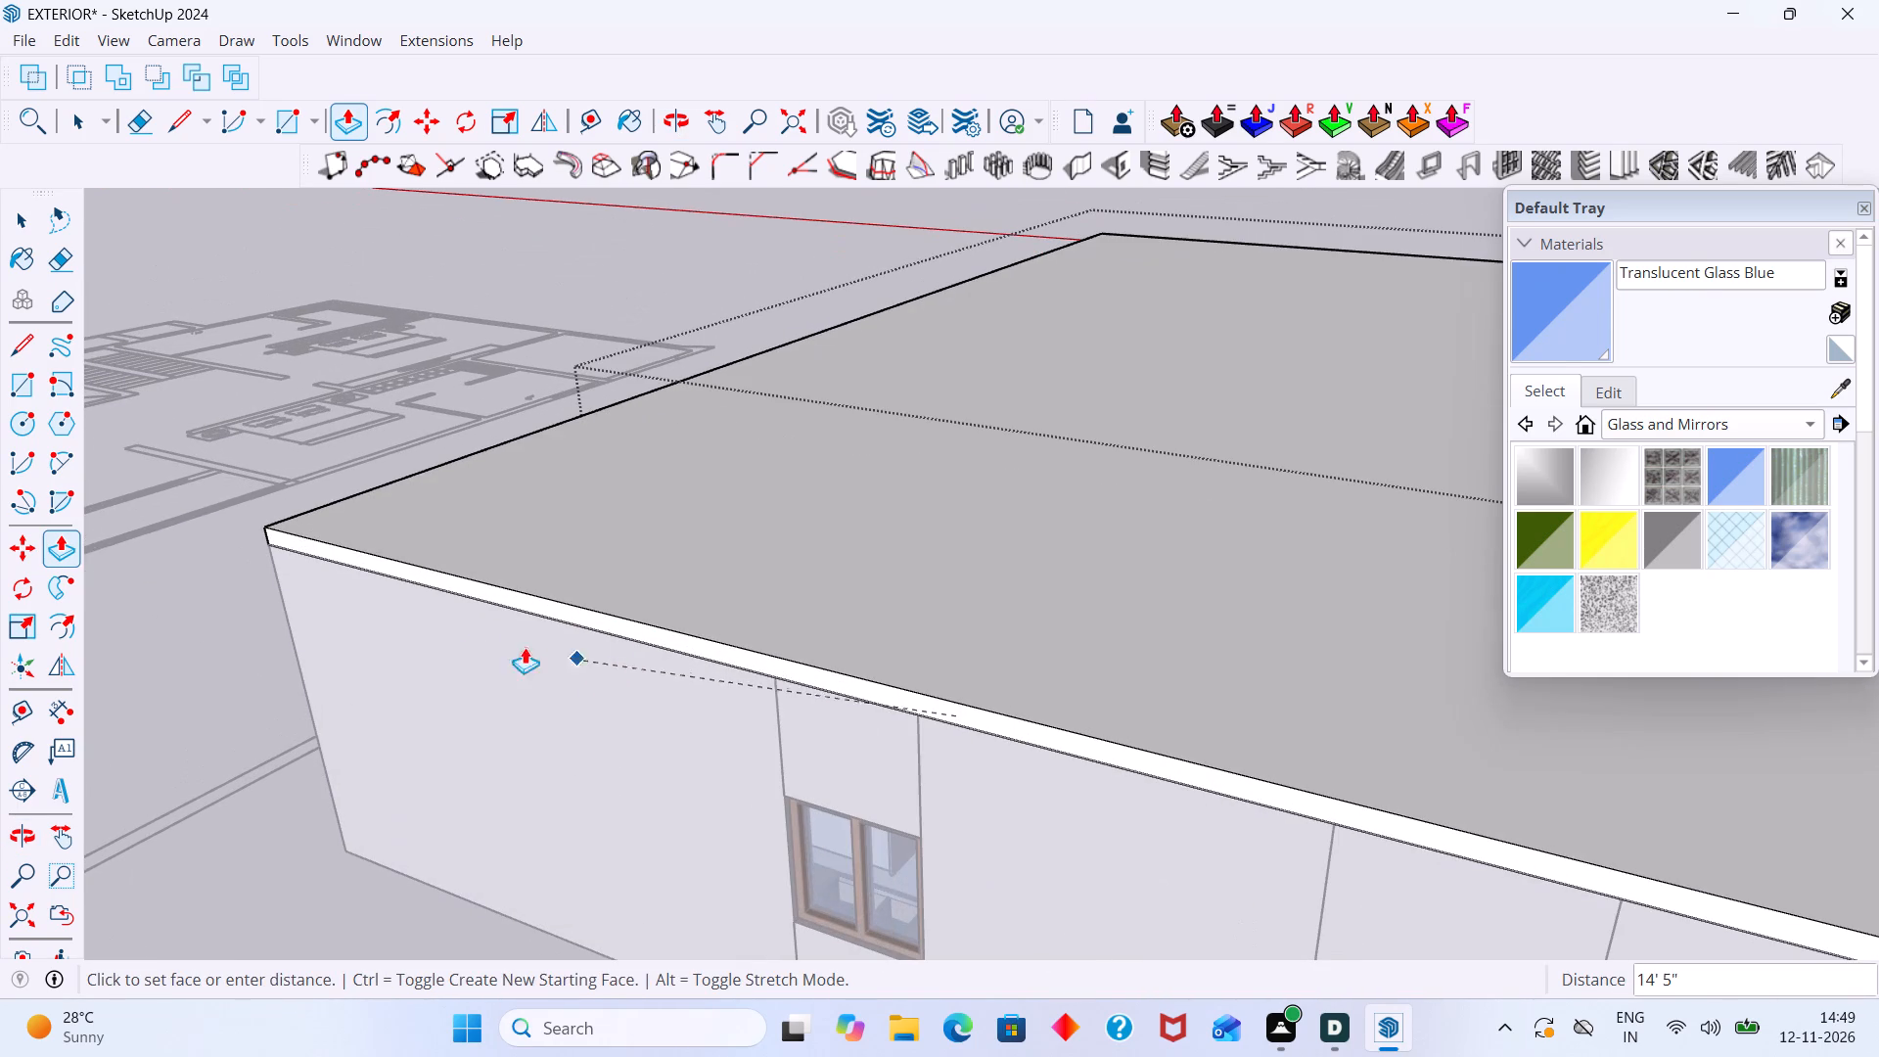
{"action": "left_click", "coordinate": [268, 552]}
{"action": "key", "text": "space"}
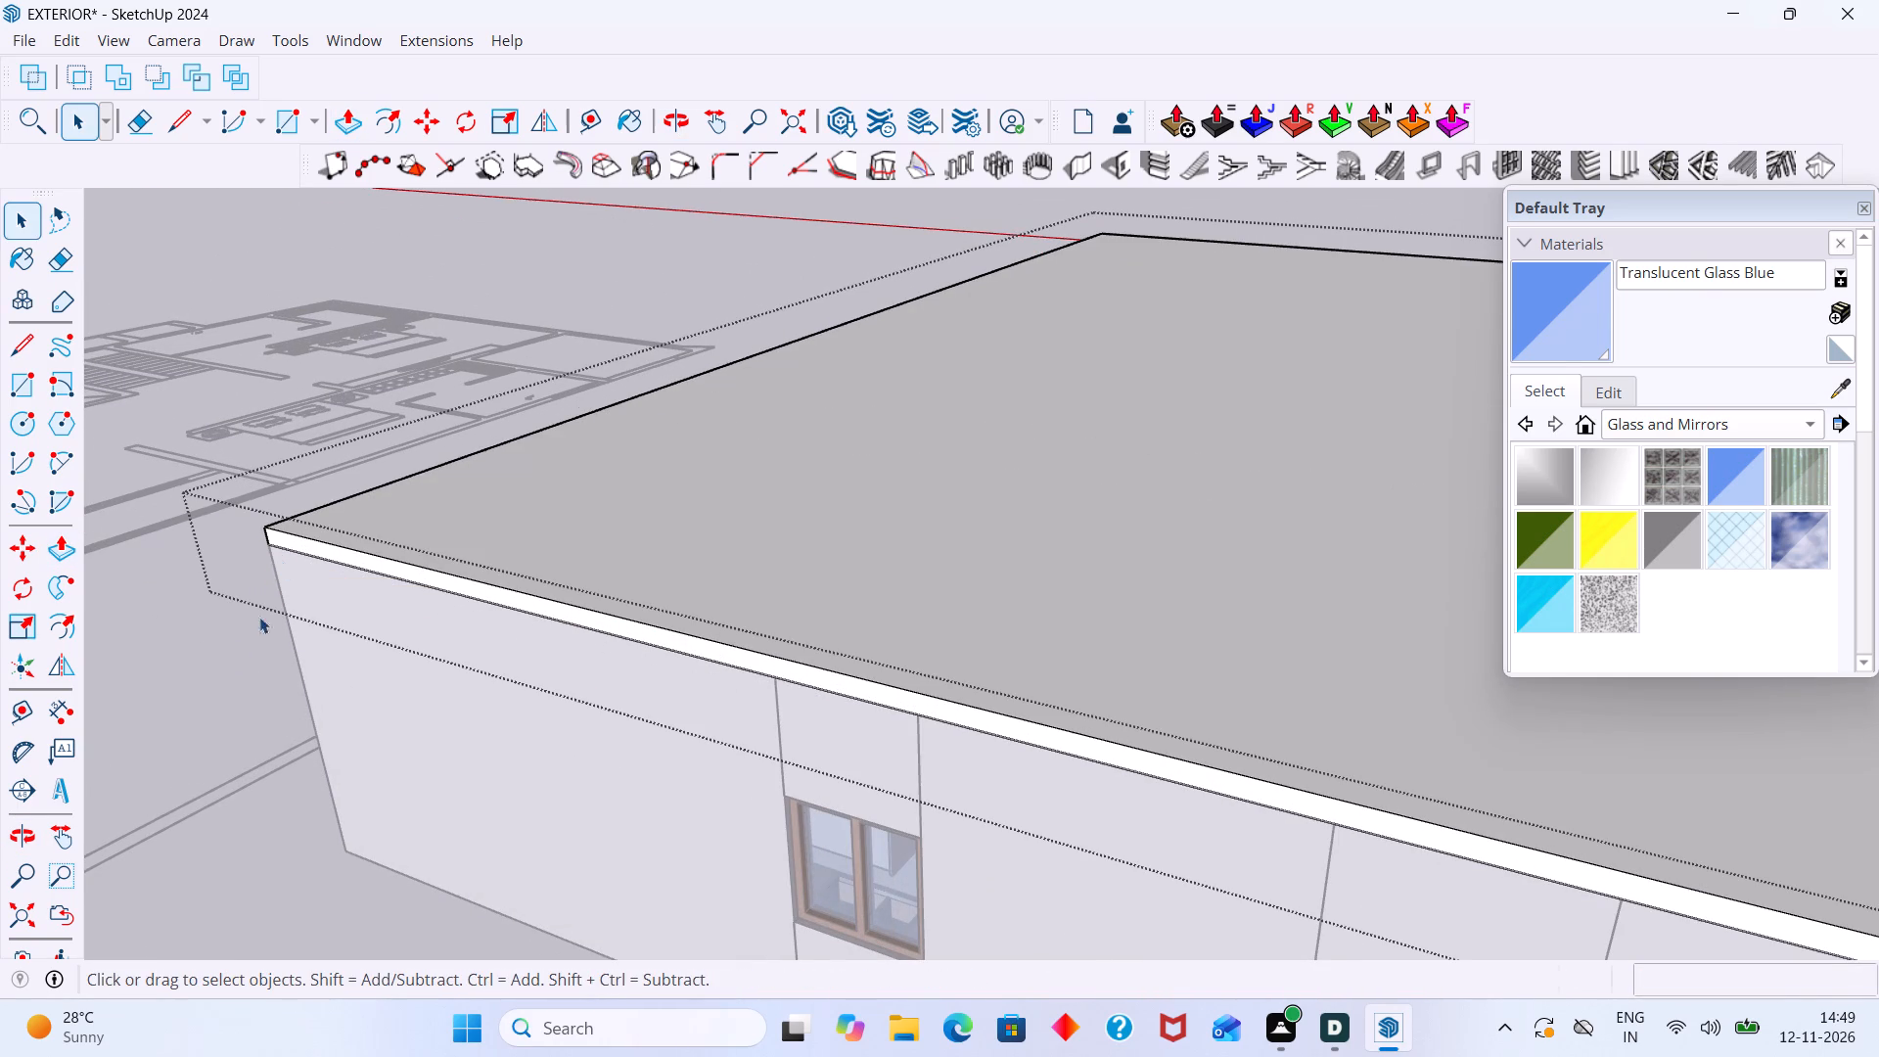
{"action": "left_click", "coordinate": [200, 670]}
Examine how the extended roof slab meets the outer walls, including the projecting wall at the corner near the planting strip.
{"action": "scroll", "coordinate": [218, 656], "scroll_direction": "down", "scroll_amount": 14}
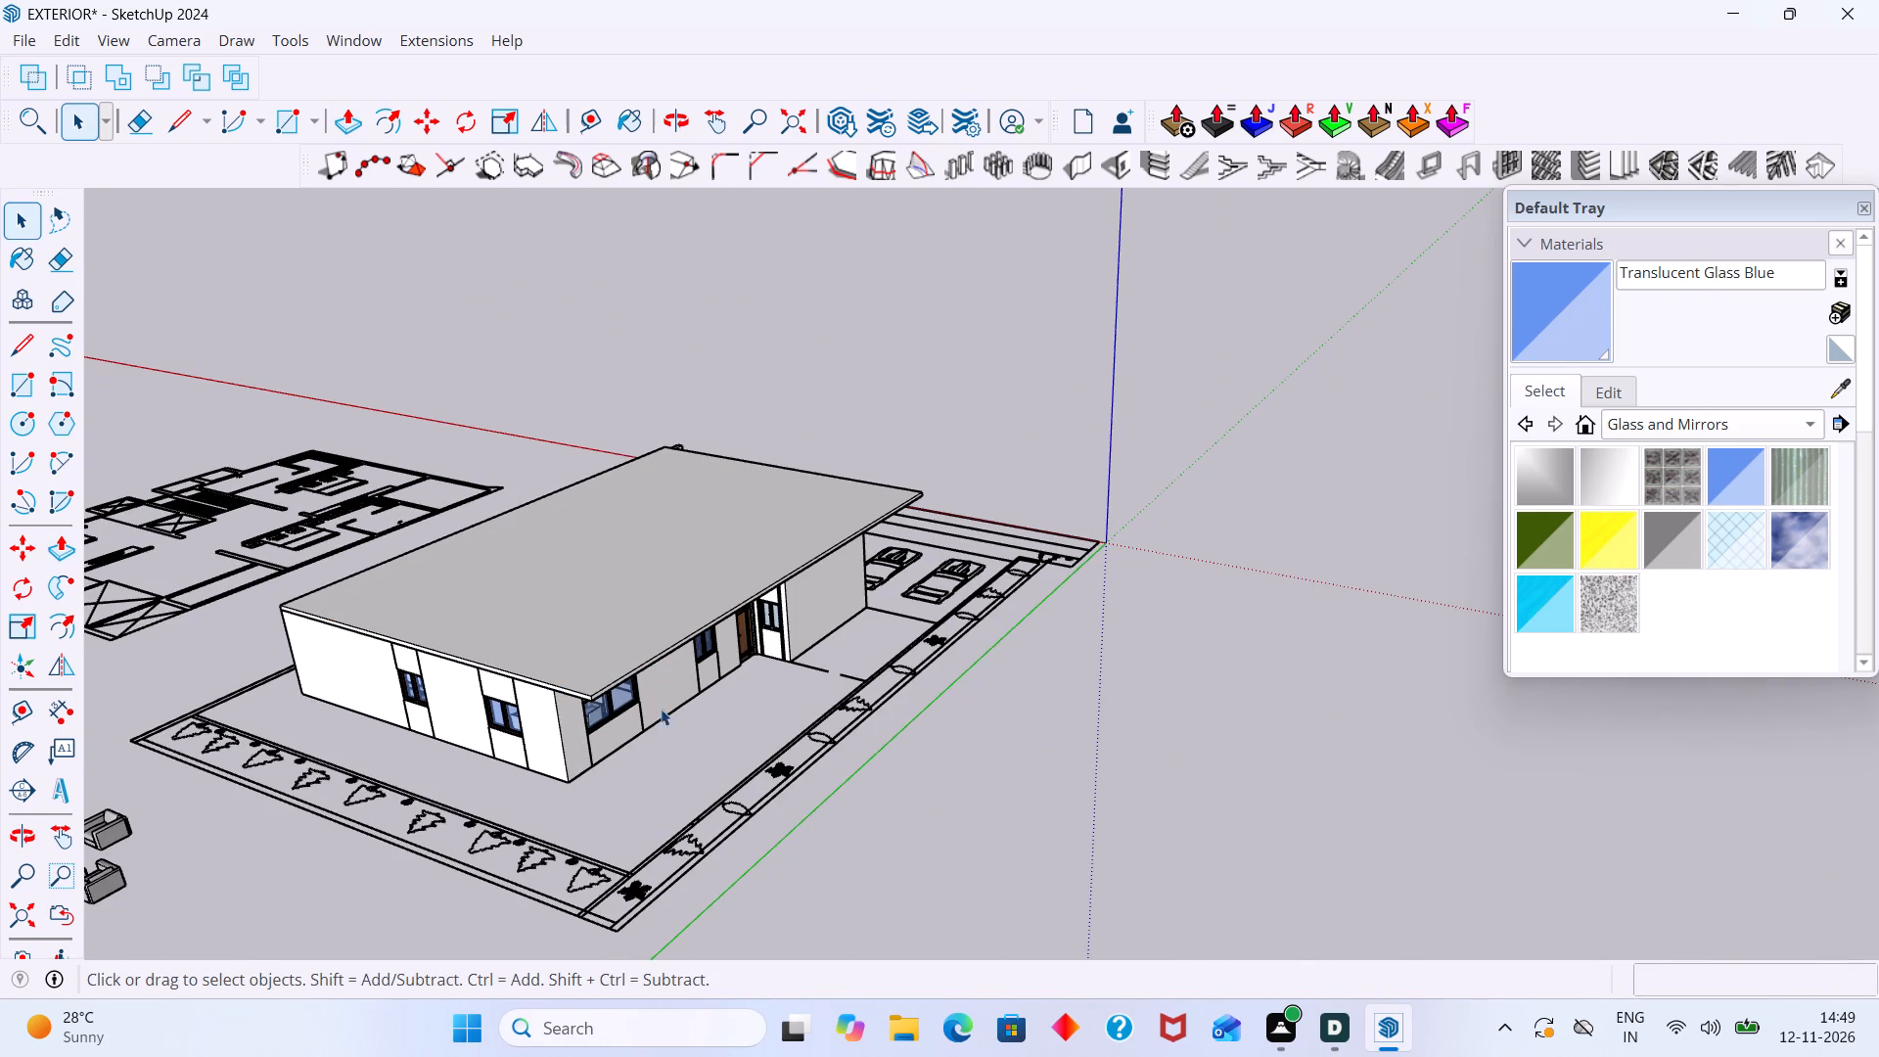
{"action": "middle_click_drag", "start_coordinate": [683, 601], "coordinate": [473, 657]}
{"action": "scroll", "coordinate": [779, 392], "scroll_direction": "up", "scroll_amount": 8}
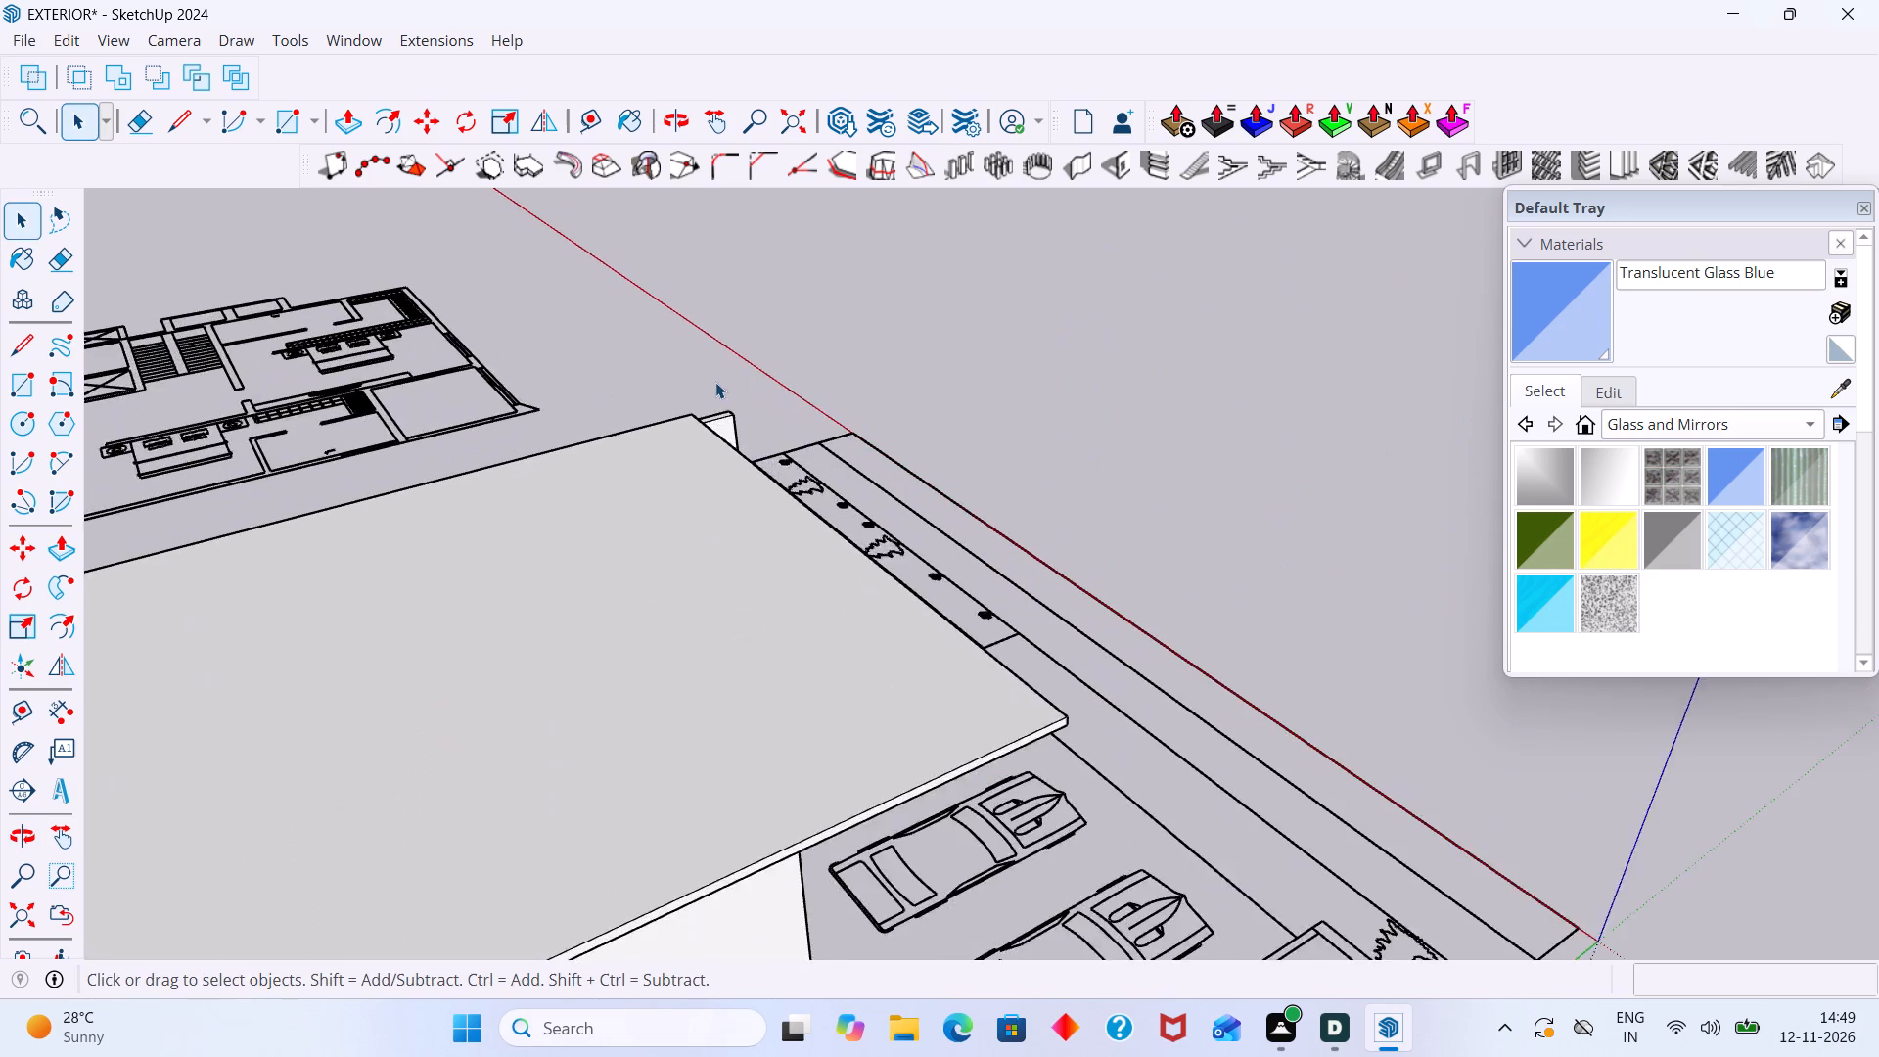
{"action": "scroll", "coordinate": [715, 382], "scroll_direction": "up", "scroll_amount": 5}
{"action": "middle_click_drag", "start_coordinate": [576, 455], "coordinate": [208, 485]}
{"action": "scroll", "coordinate": [700, 383], "scroll_direction": "up", "scroll_amount": 6}
{"action": "scroll", "coordinate": [570, 354], "scroll_direction": "up", "scroll_amount": 8}
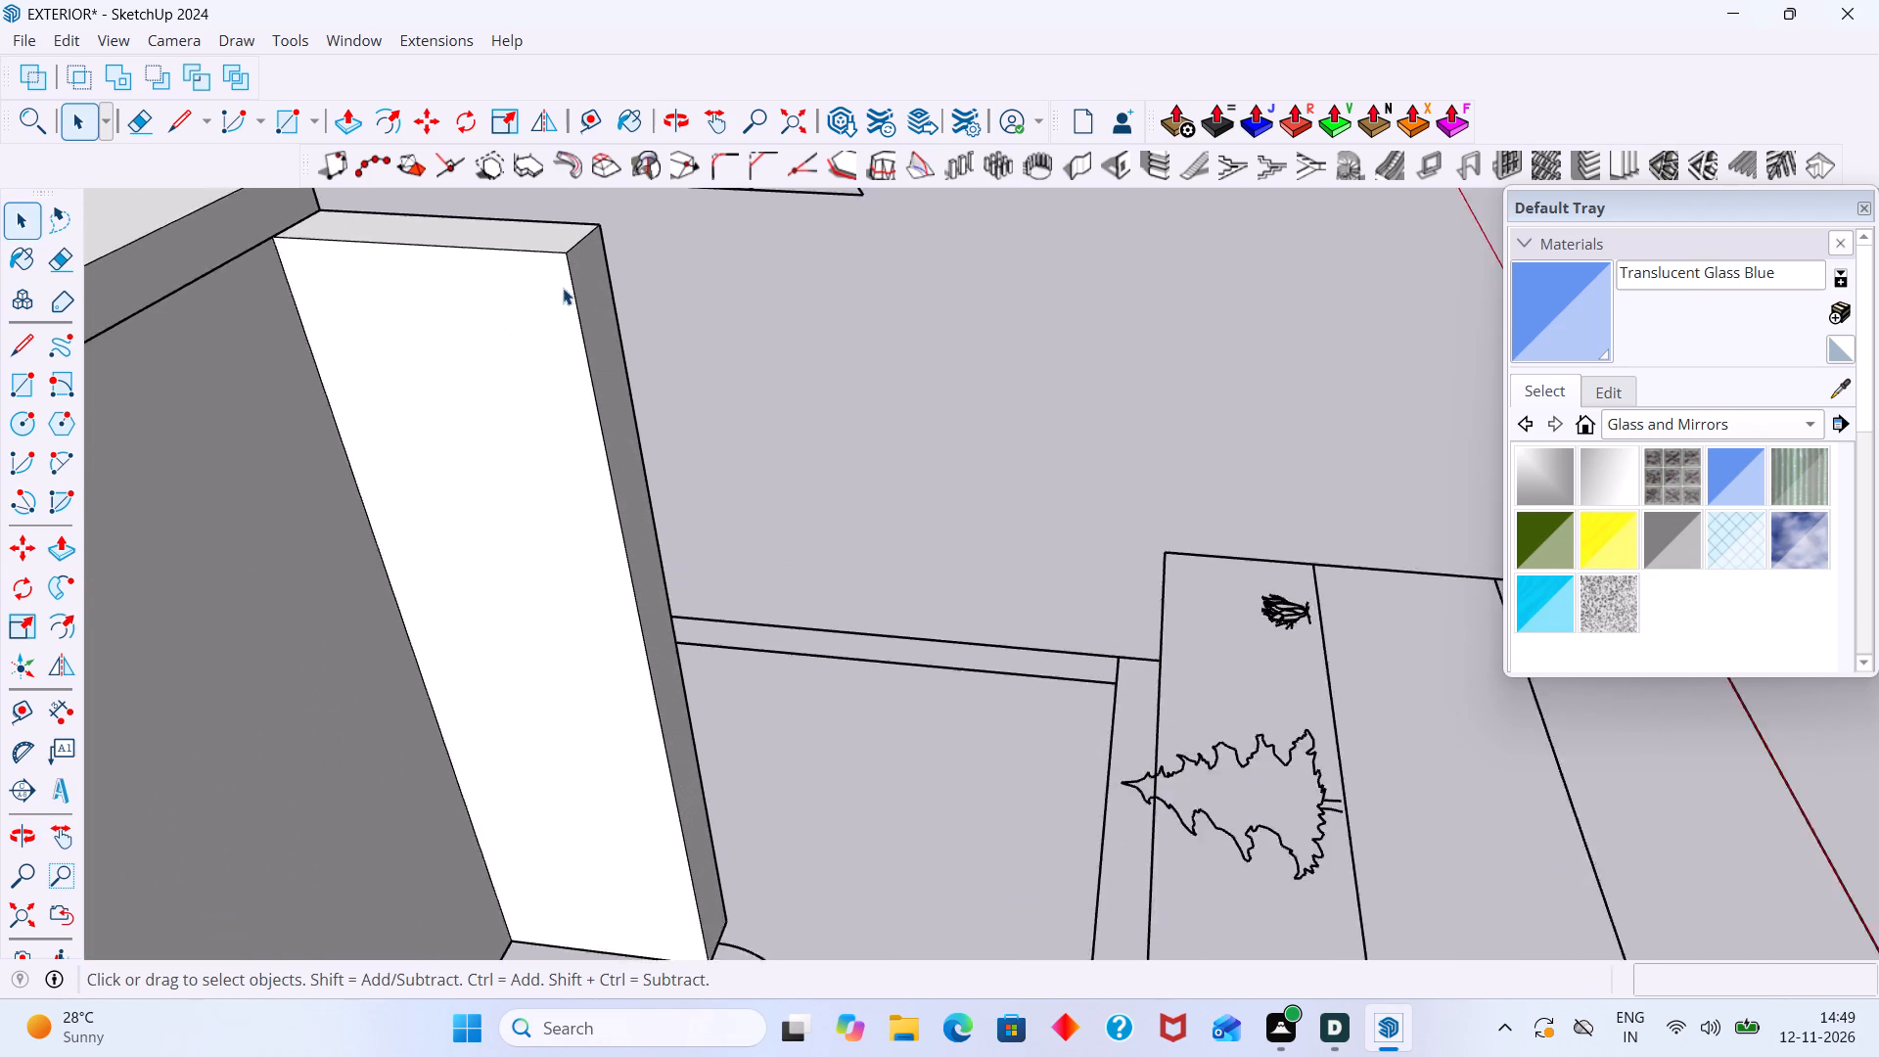
{"action": "scroll", "coordinate": [563, 288], "scroll_direction": "up", "scroll_amount": 4}
{"action": "middle_click_drag", "start_coordinate": [552, 293], "coordinate": [531, 426]}
{"action": "scroll", "coordinate": [585, 314], "scroll_direction": "down", "scroll_amount": 8}
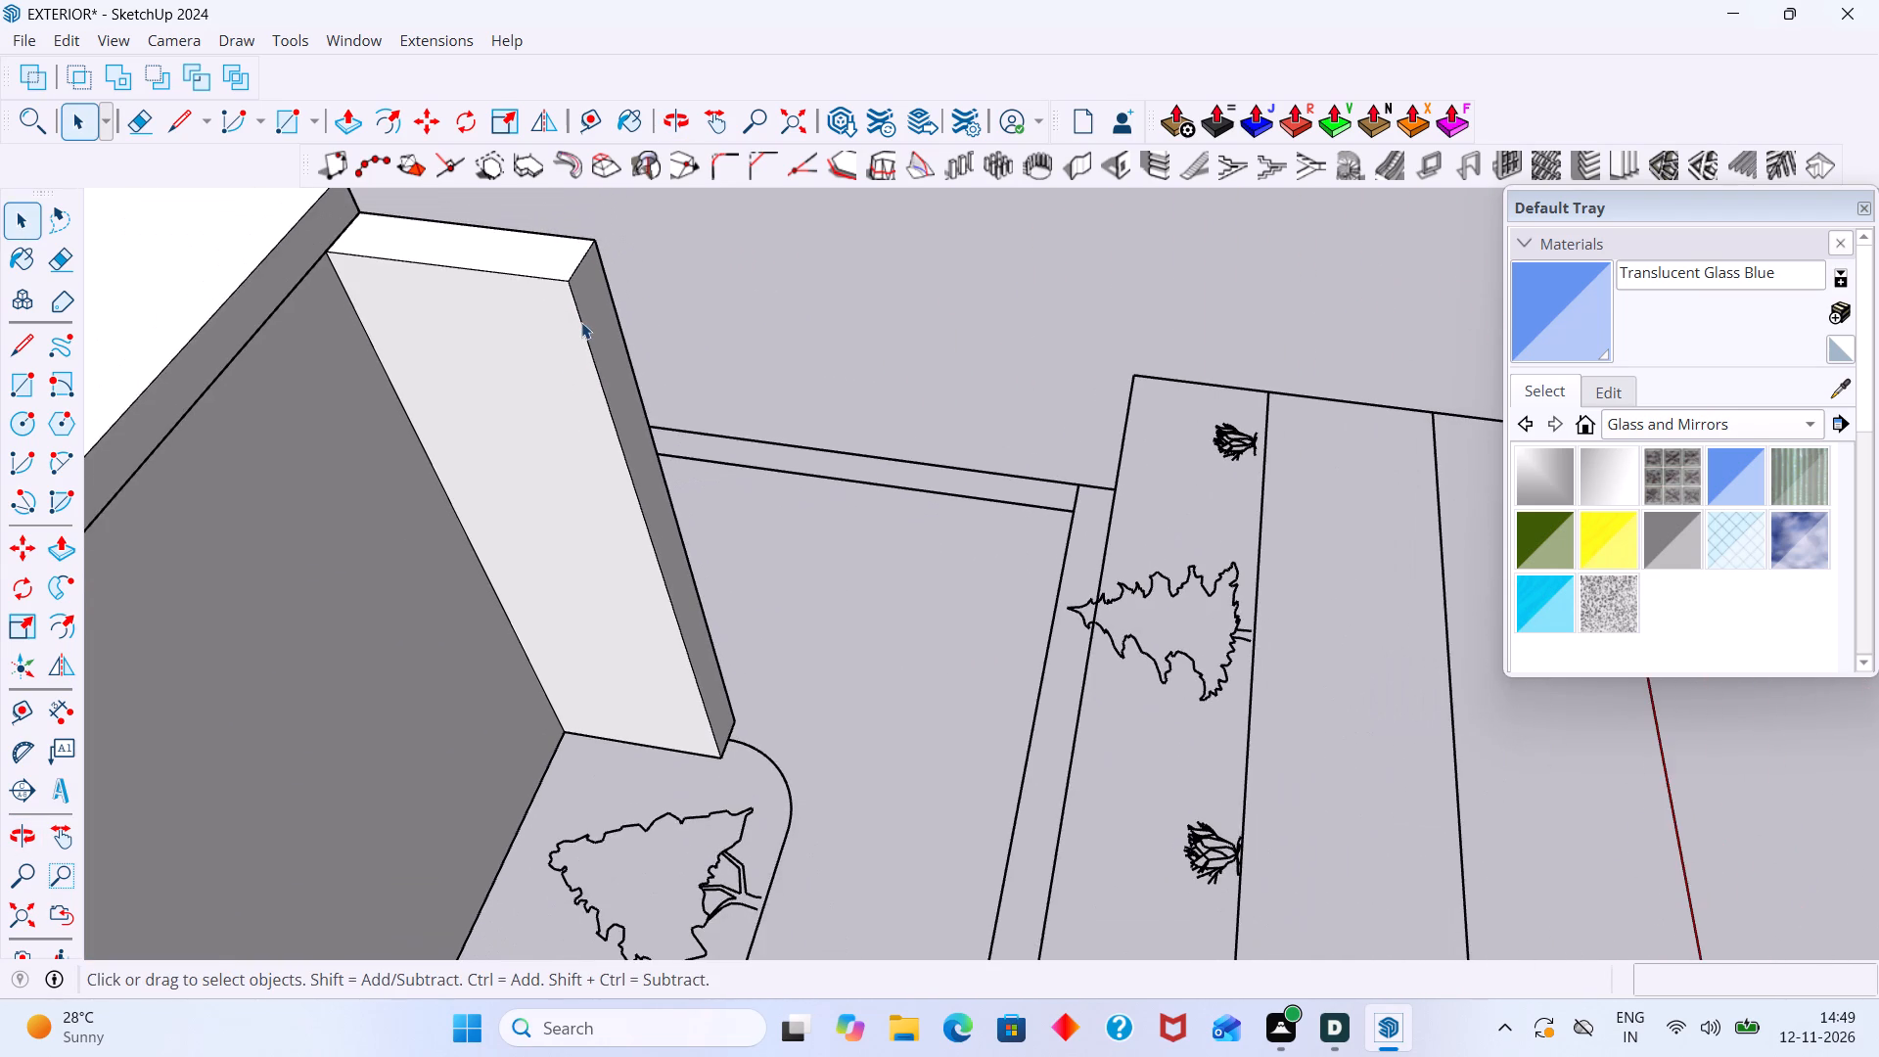
{"action": "middle_click_drag", "start_coordinate": [580, 324], "coordinate": [665, 476], "text": "shift"}
{"action": "scroll", "coordinate": [606, 478], "scroll_direction": "down", "scroll_amount": 14}
{"action": "middle_click_drag", "start_coordinate": [560, 506], "coordinate": [634, 420]}
{"action": "scroll", "coordinate": [527, 527], "scroll_direction": "down", "scroll_amount": 9}
{"action": "middle_click_drag", "start_coordinate": [524, 564], "coordinate": [502, 397]}
{"action": "scroll", "coordinate": [499, 423], "scroll_direction": "down", "scroll_amount": 4}
{"action": "middle_click_drag", "start_coordinate": [489, 434], "coordinate": [763, 426]}
{"action": "middle_click_drag", "start_coordinate": [696, 451], "coordinate": [1180, 461]}
{"action": "middle_click_drag", "start_coordinate": [901, 548], "coordinate": [750, 441]}
{"action": "middle_click_drag", "start_coordinate": [780, 499], "coordinate": [817, 558]}
{"action": "scroll", "coordinate": [828, 524], "scroll_direction": "up", "scroll_amount": 2}
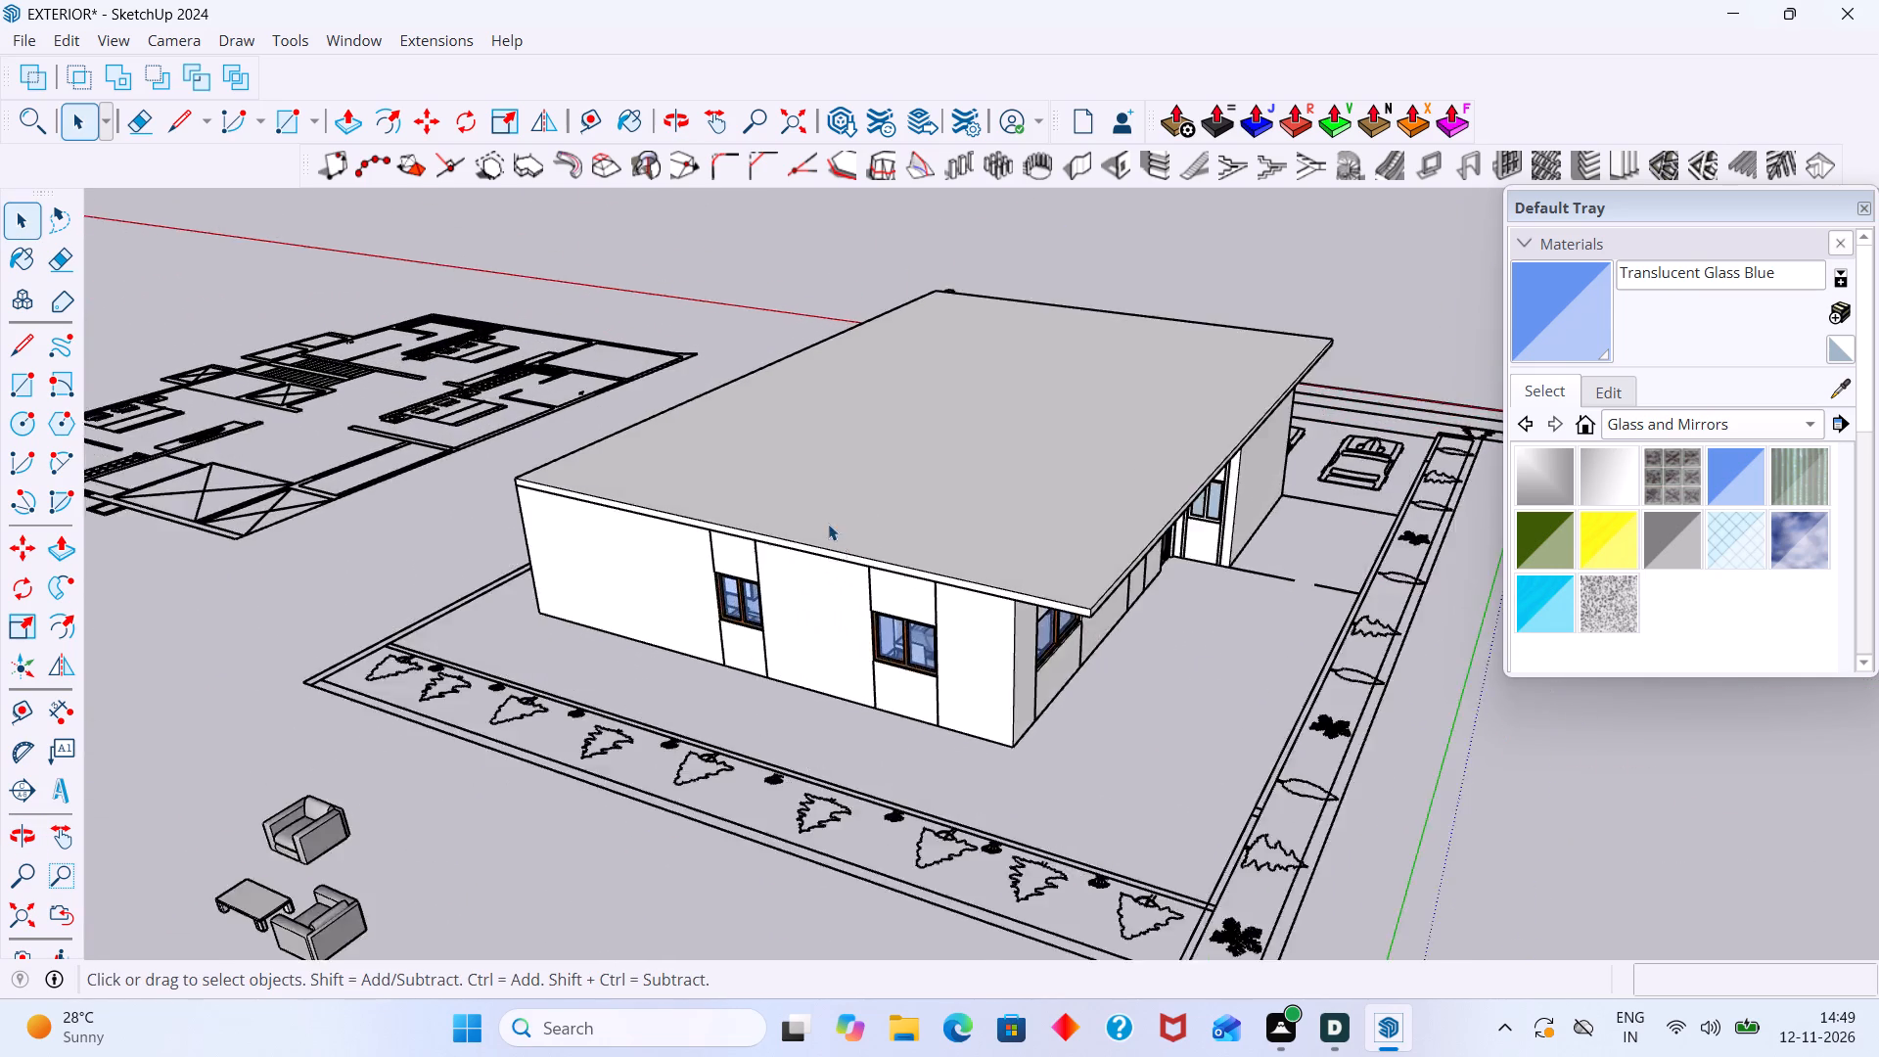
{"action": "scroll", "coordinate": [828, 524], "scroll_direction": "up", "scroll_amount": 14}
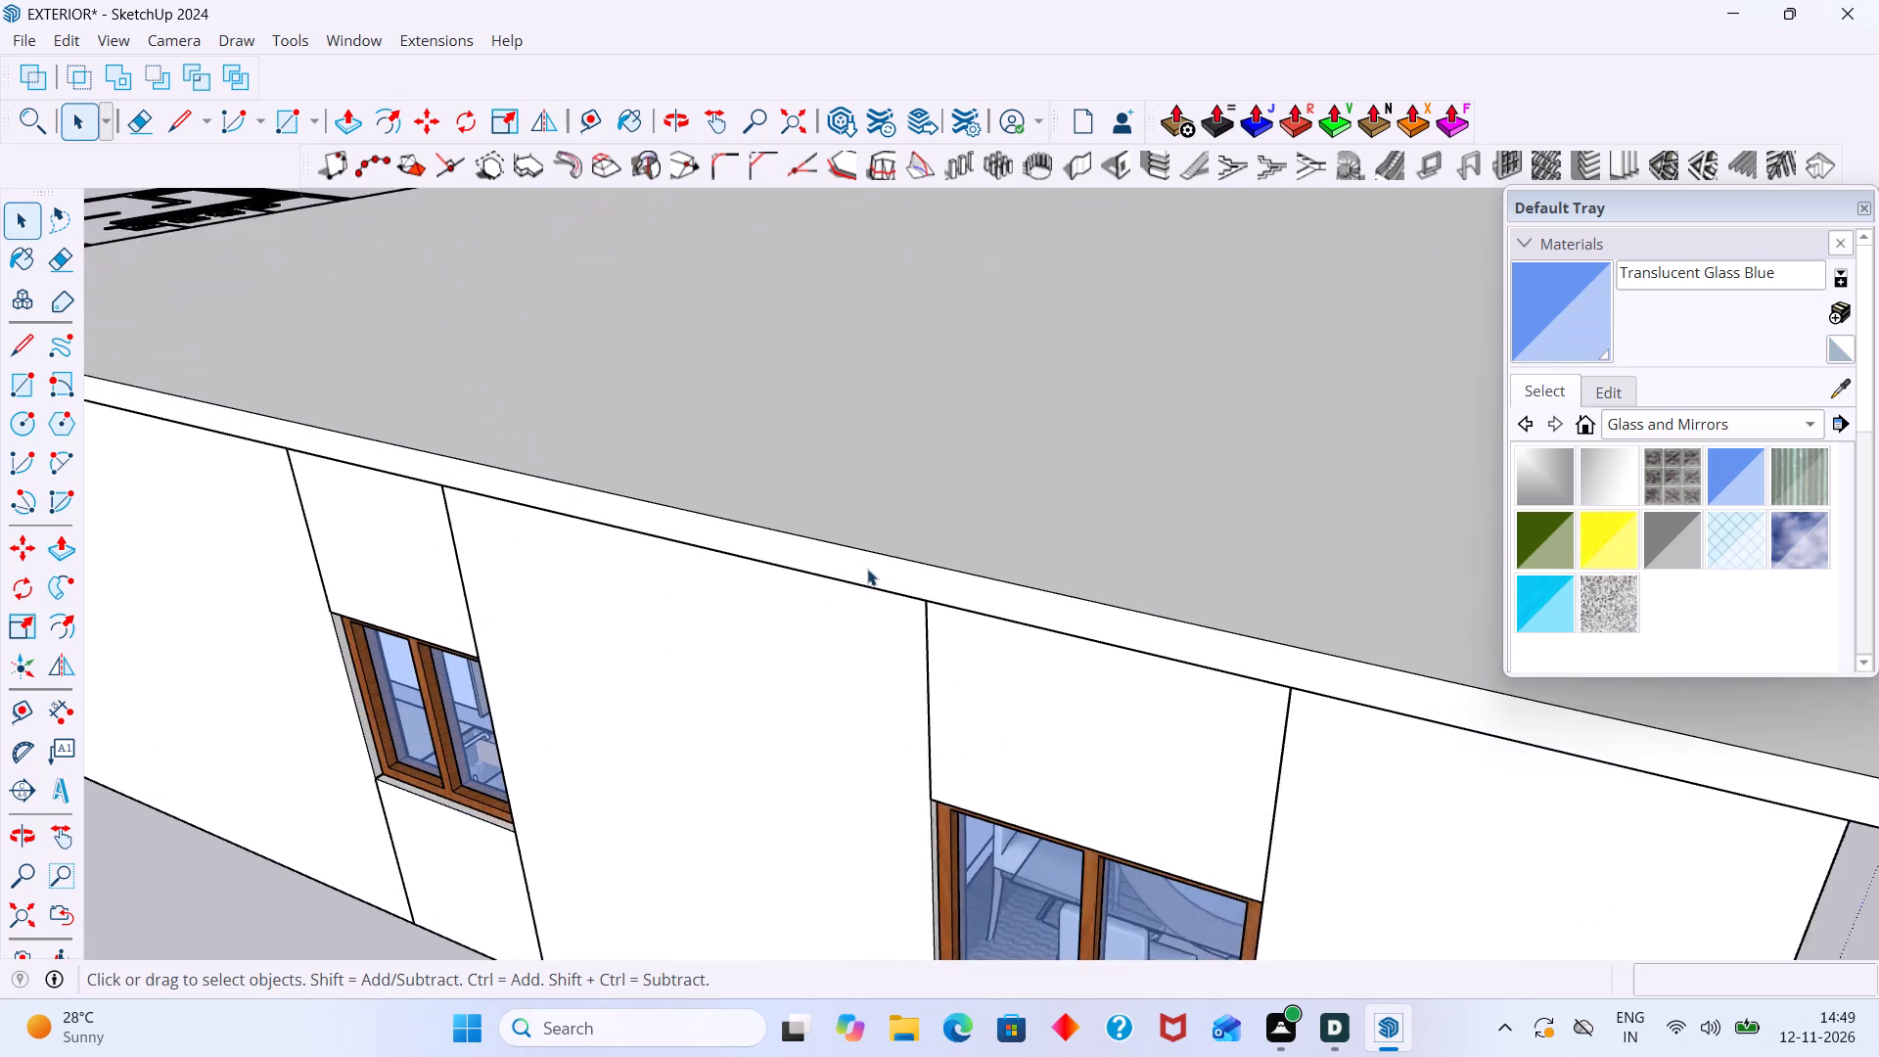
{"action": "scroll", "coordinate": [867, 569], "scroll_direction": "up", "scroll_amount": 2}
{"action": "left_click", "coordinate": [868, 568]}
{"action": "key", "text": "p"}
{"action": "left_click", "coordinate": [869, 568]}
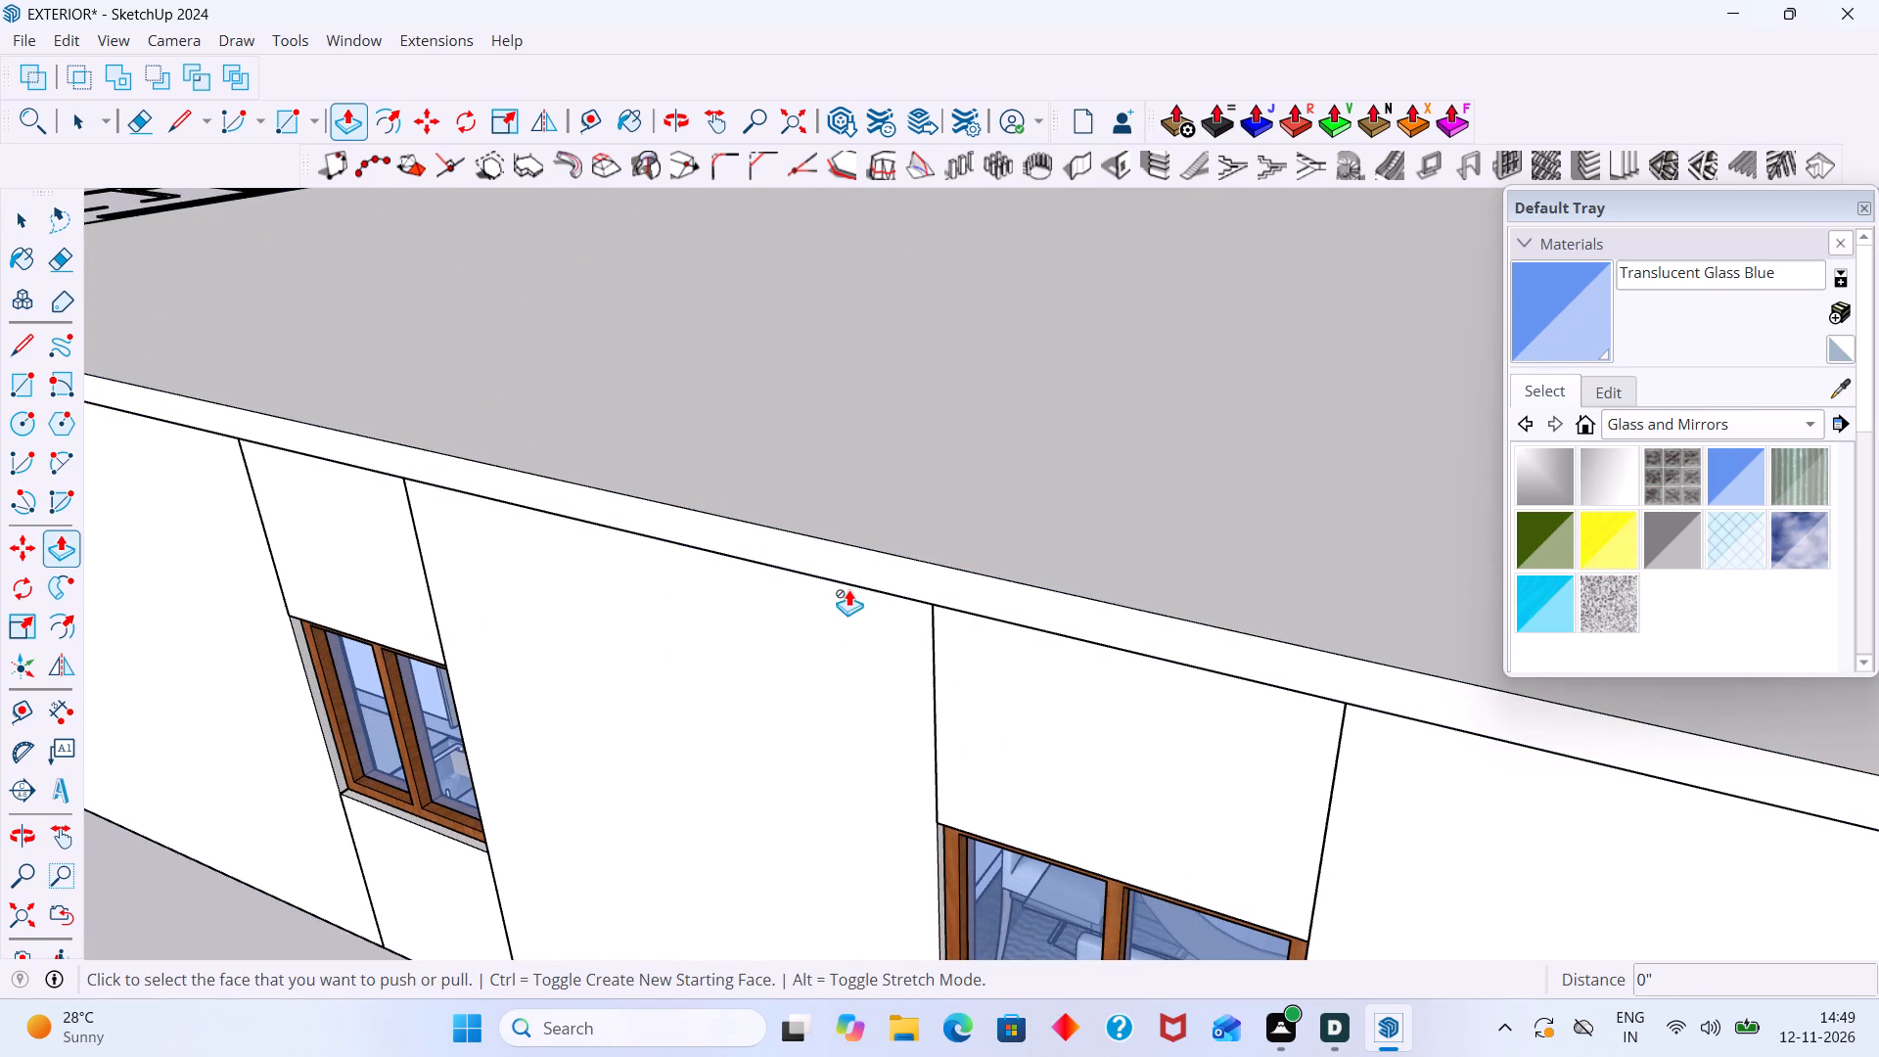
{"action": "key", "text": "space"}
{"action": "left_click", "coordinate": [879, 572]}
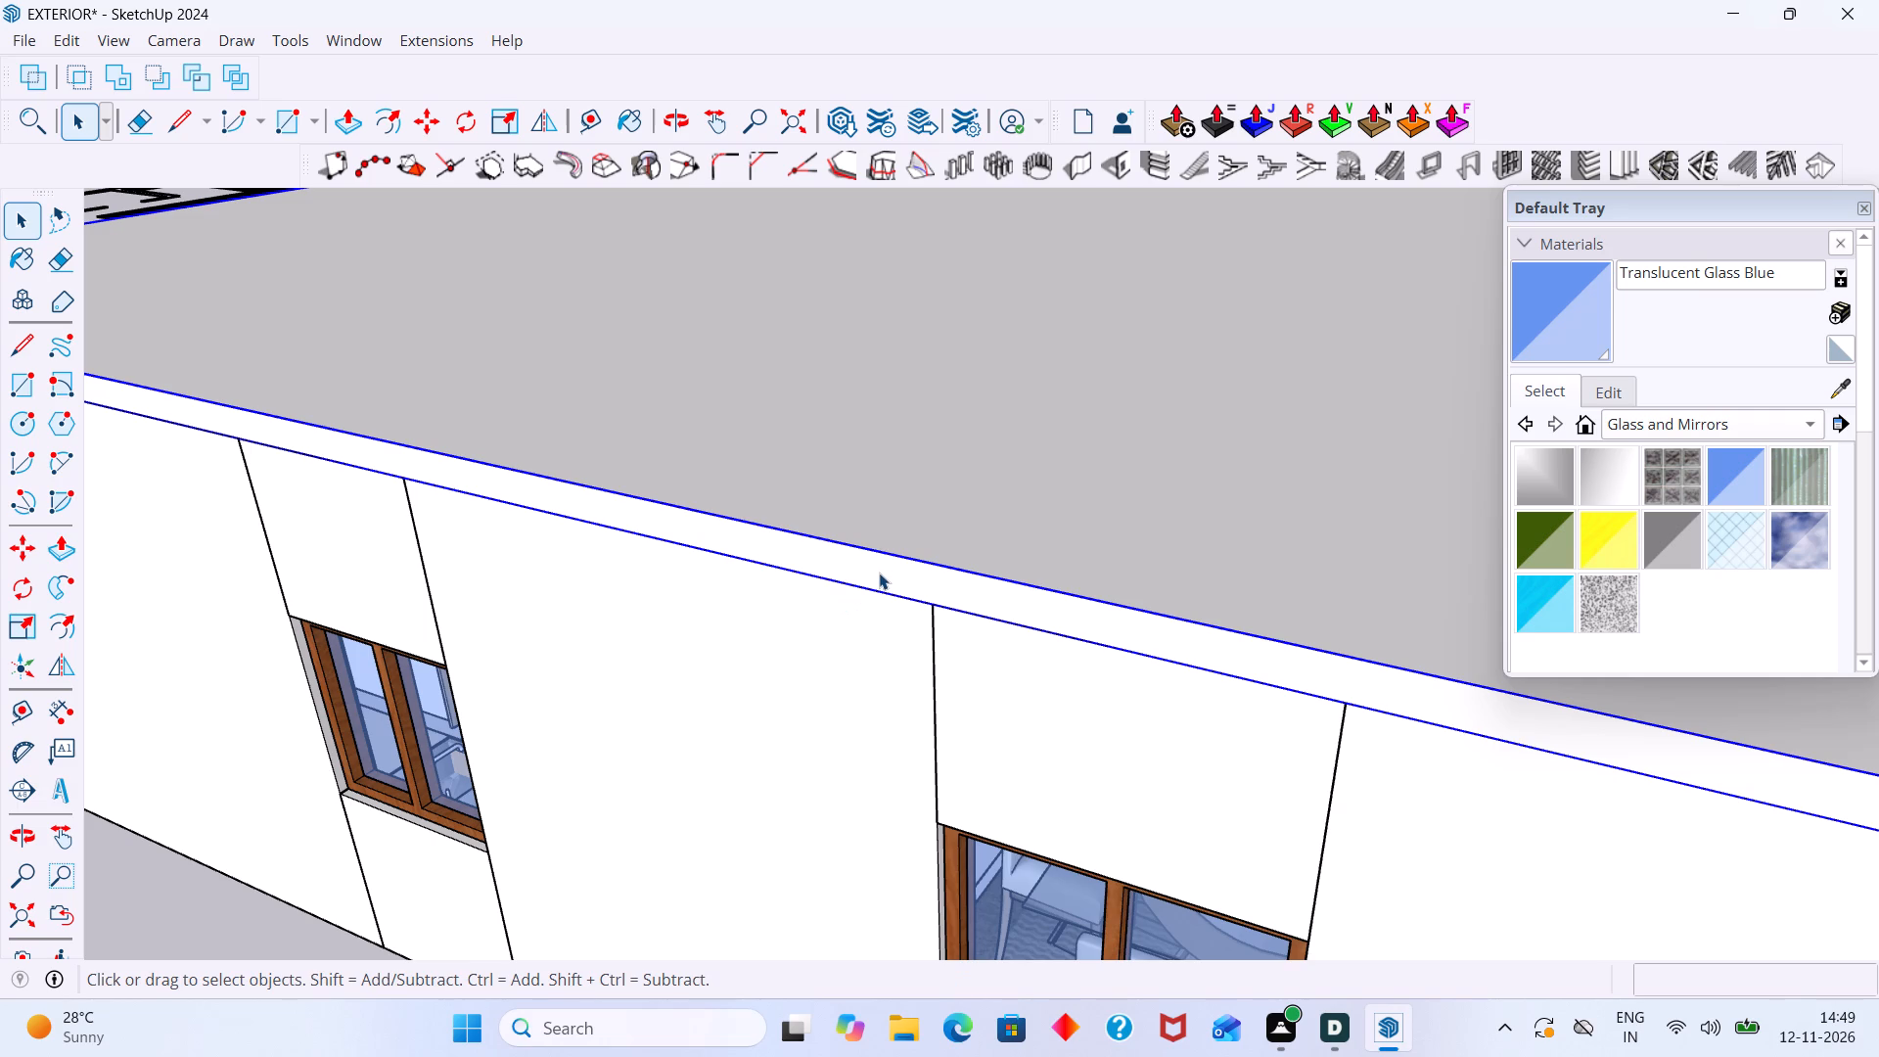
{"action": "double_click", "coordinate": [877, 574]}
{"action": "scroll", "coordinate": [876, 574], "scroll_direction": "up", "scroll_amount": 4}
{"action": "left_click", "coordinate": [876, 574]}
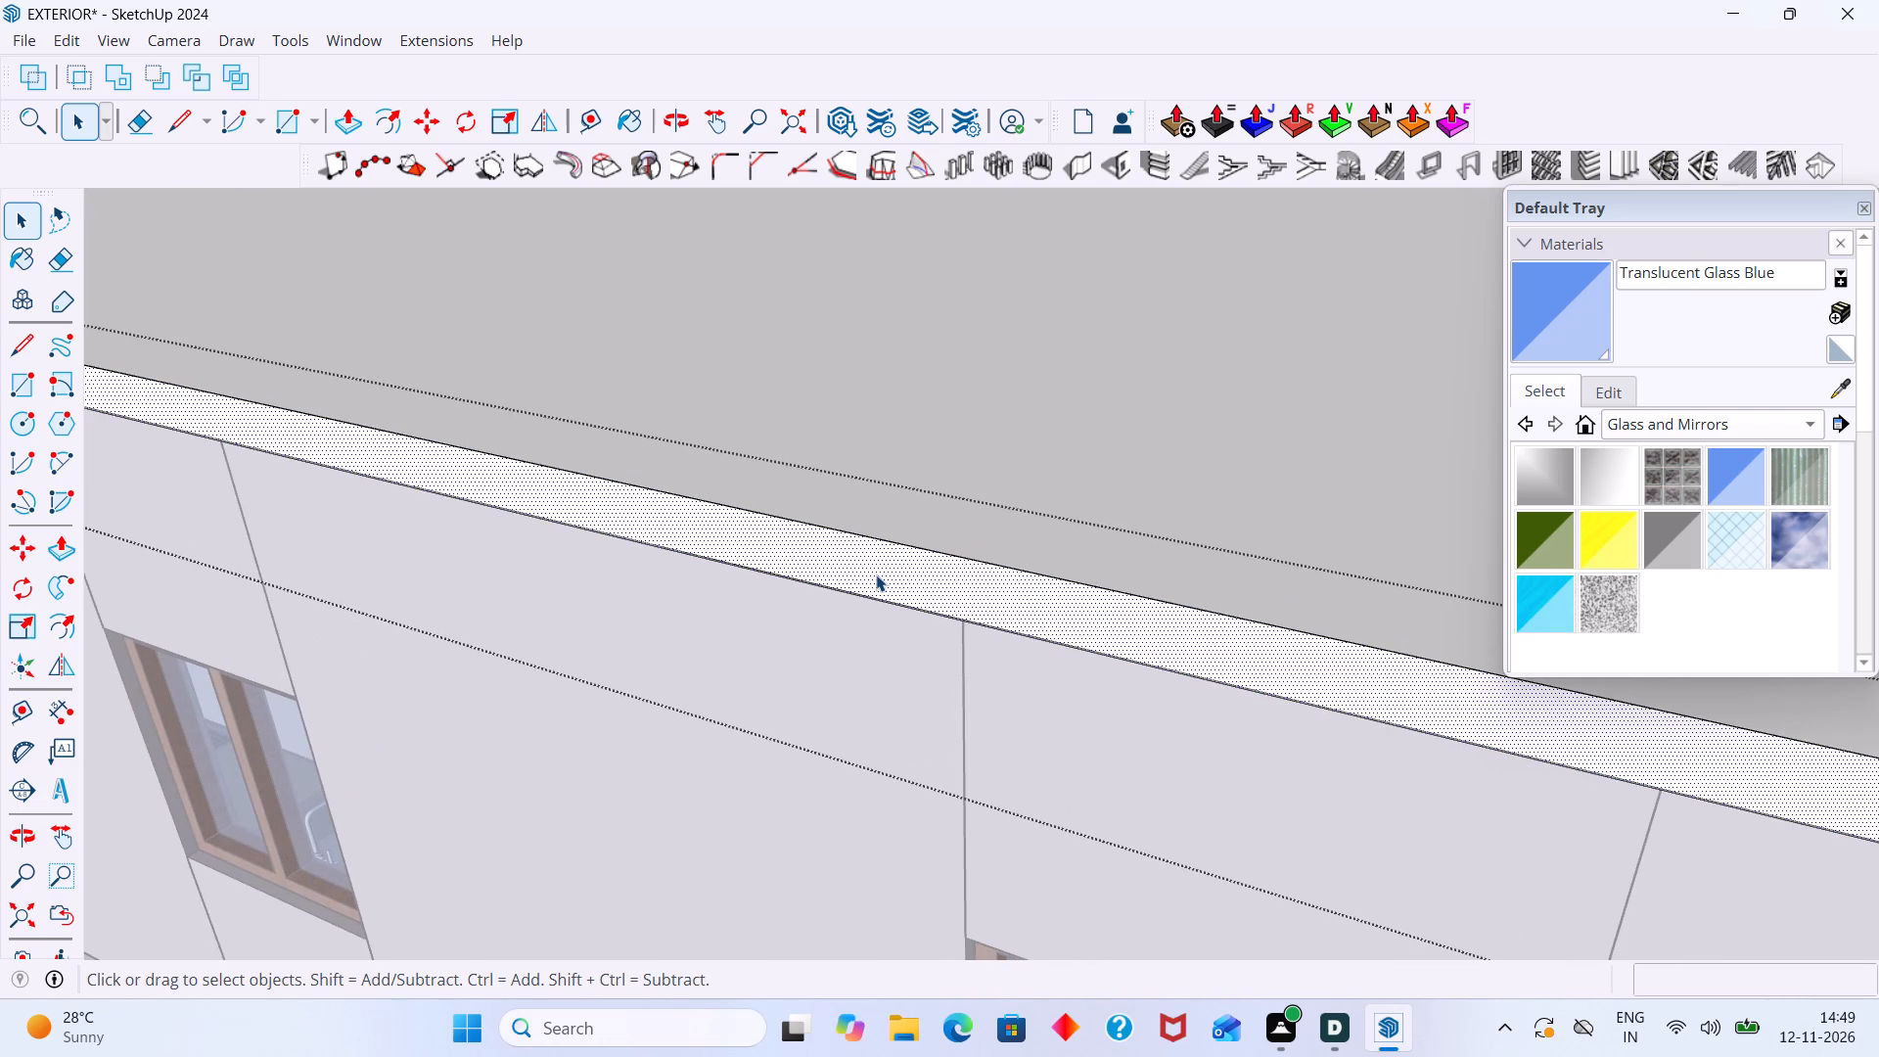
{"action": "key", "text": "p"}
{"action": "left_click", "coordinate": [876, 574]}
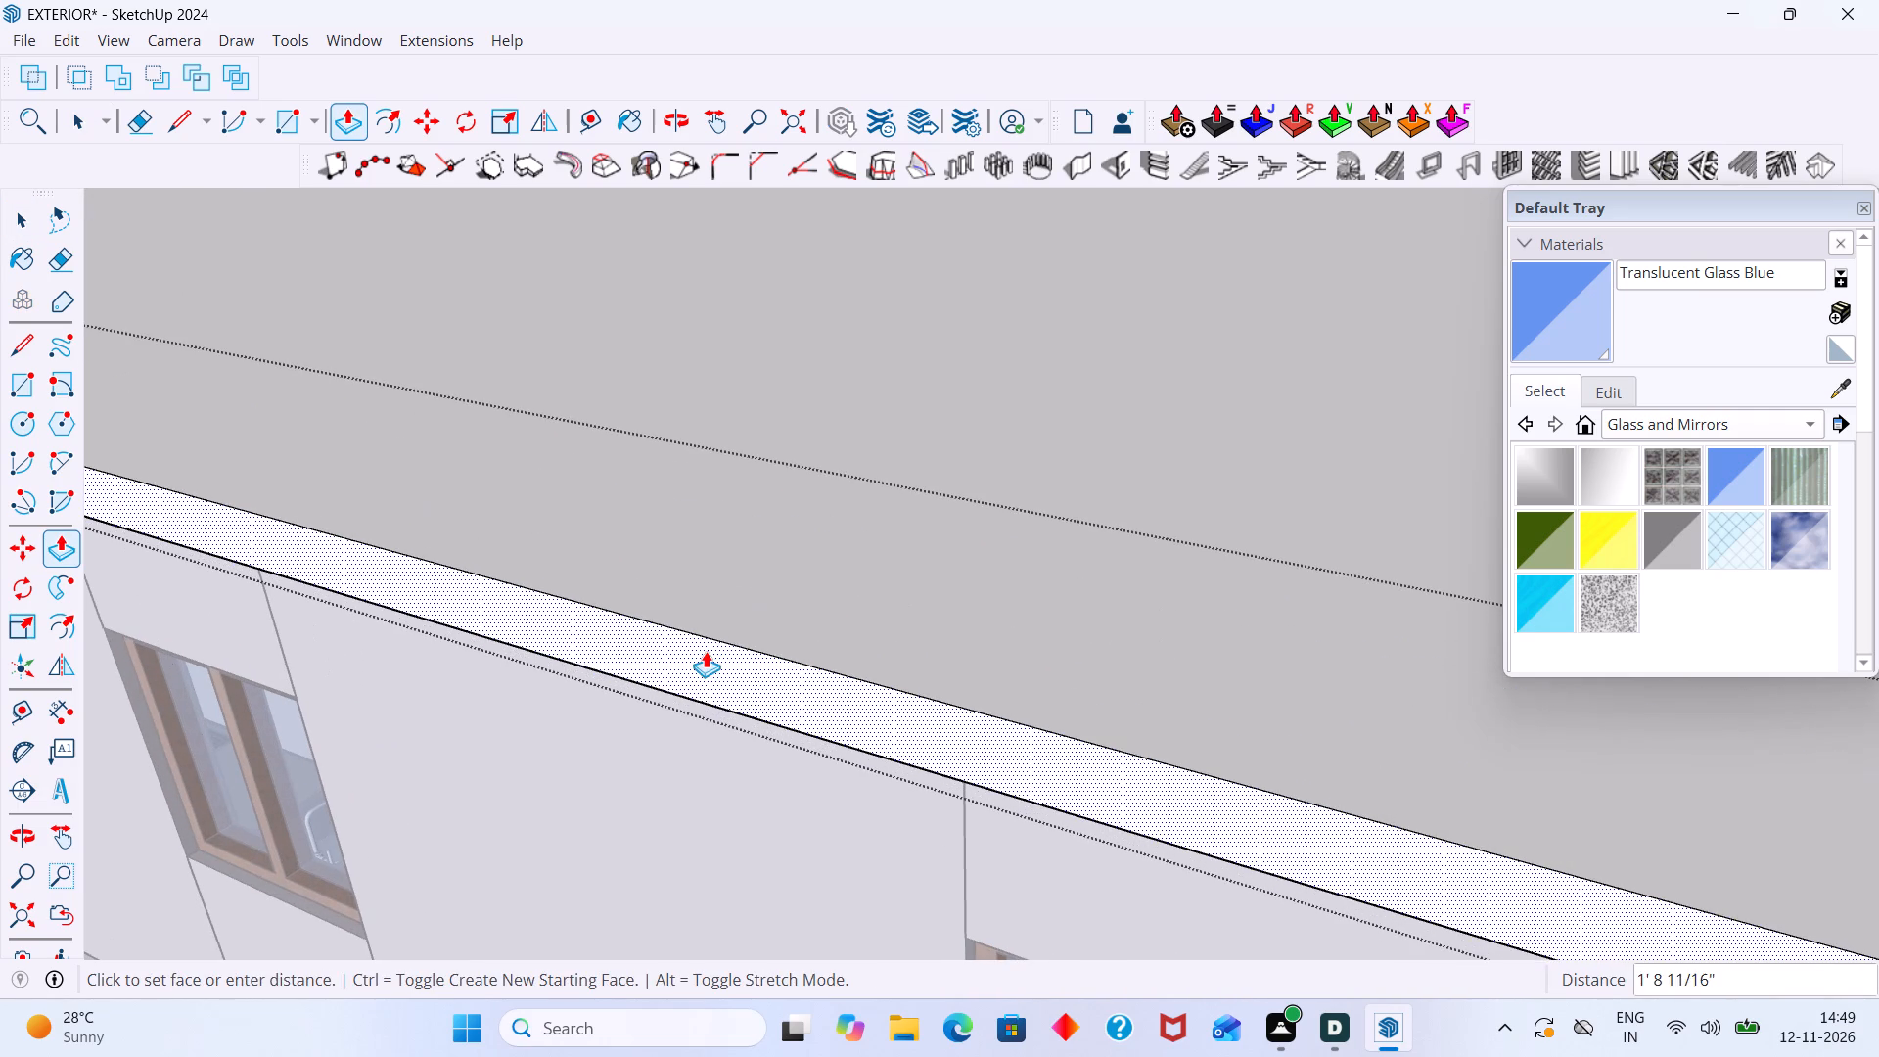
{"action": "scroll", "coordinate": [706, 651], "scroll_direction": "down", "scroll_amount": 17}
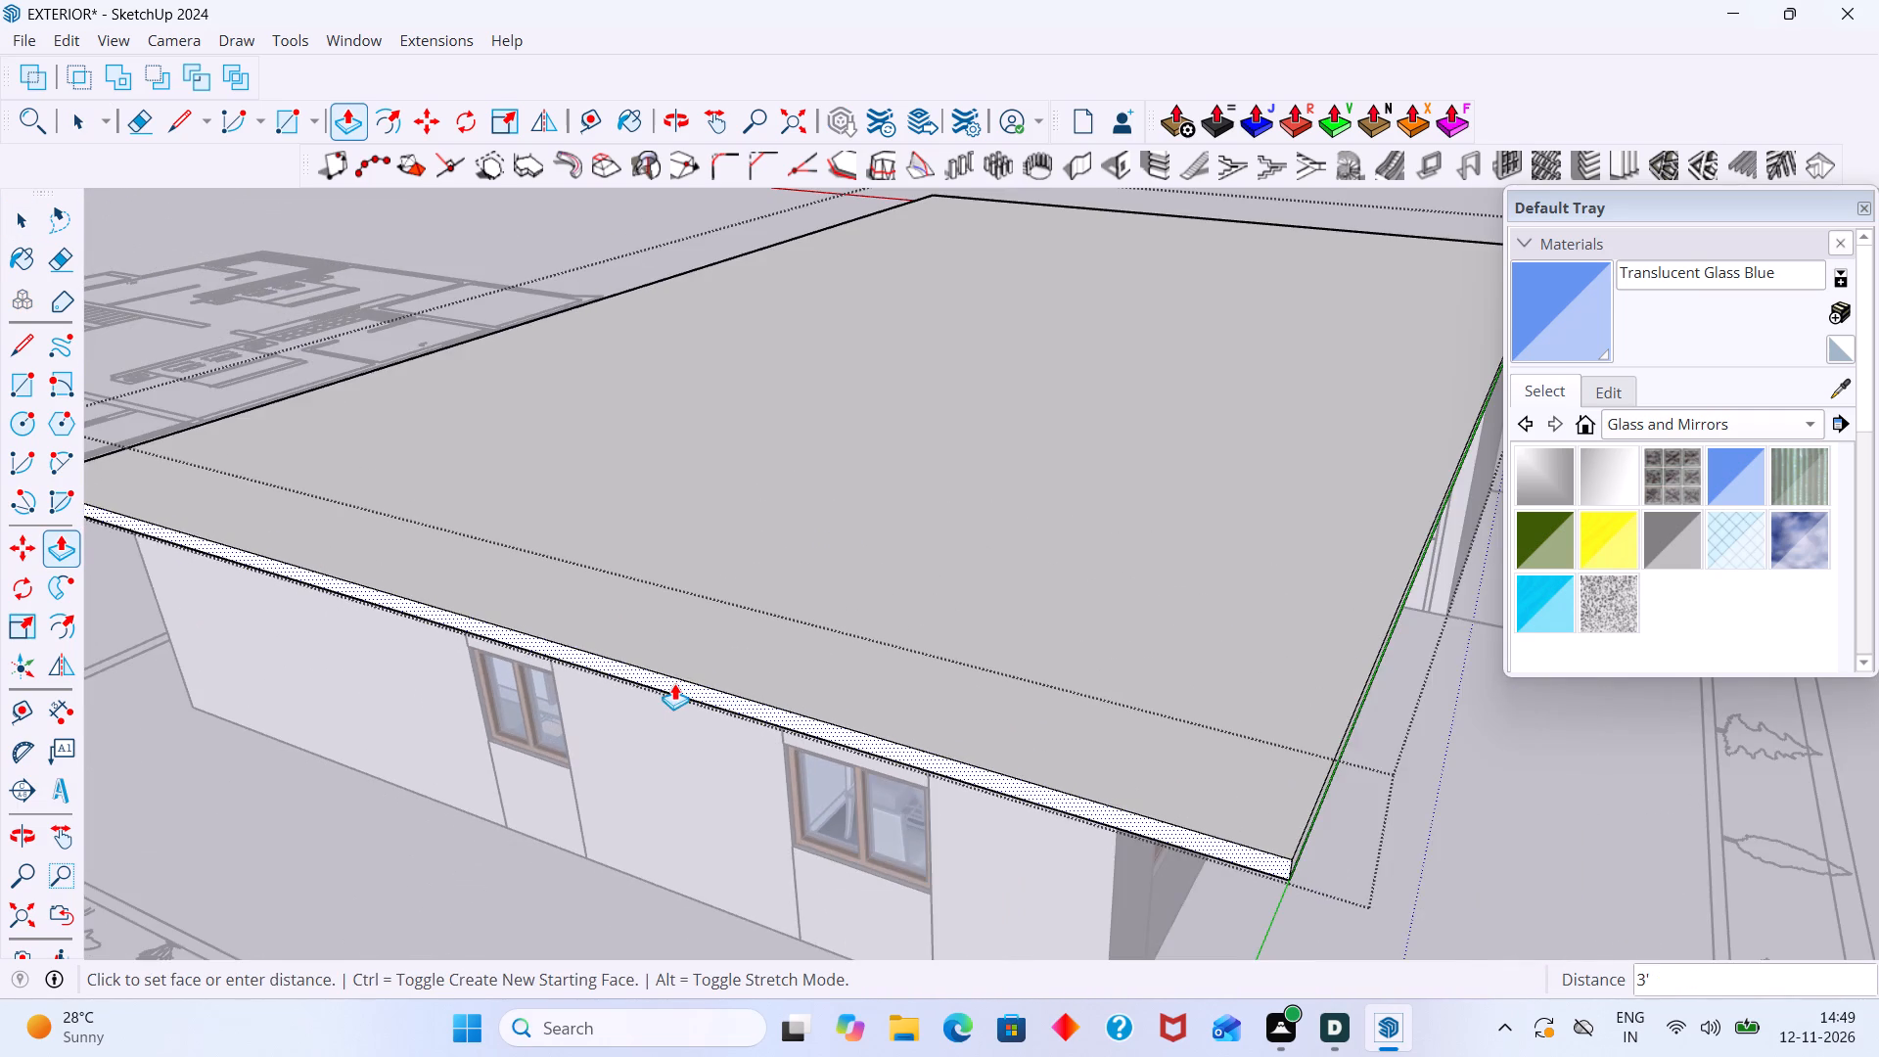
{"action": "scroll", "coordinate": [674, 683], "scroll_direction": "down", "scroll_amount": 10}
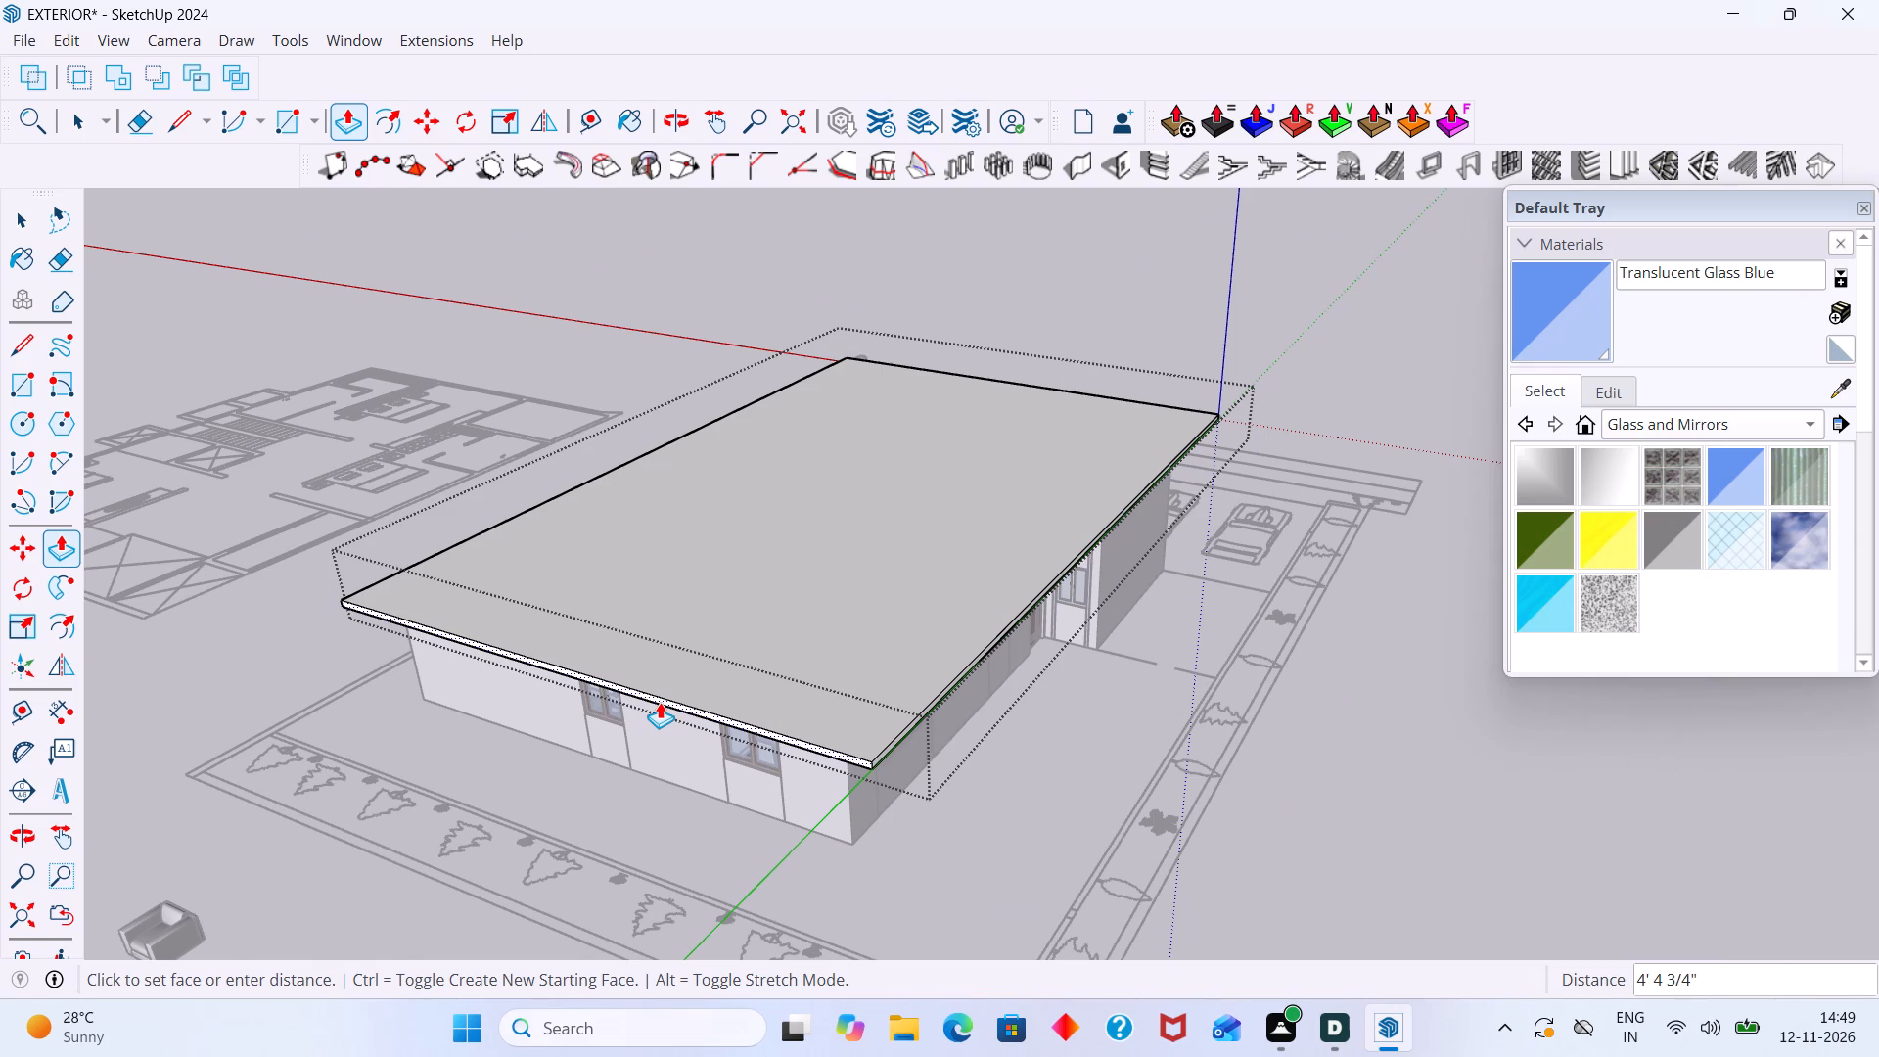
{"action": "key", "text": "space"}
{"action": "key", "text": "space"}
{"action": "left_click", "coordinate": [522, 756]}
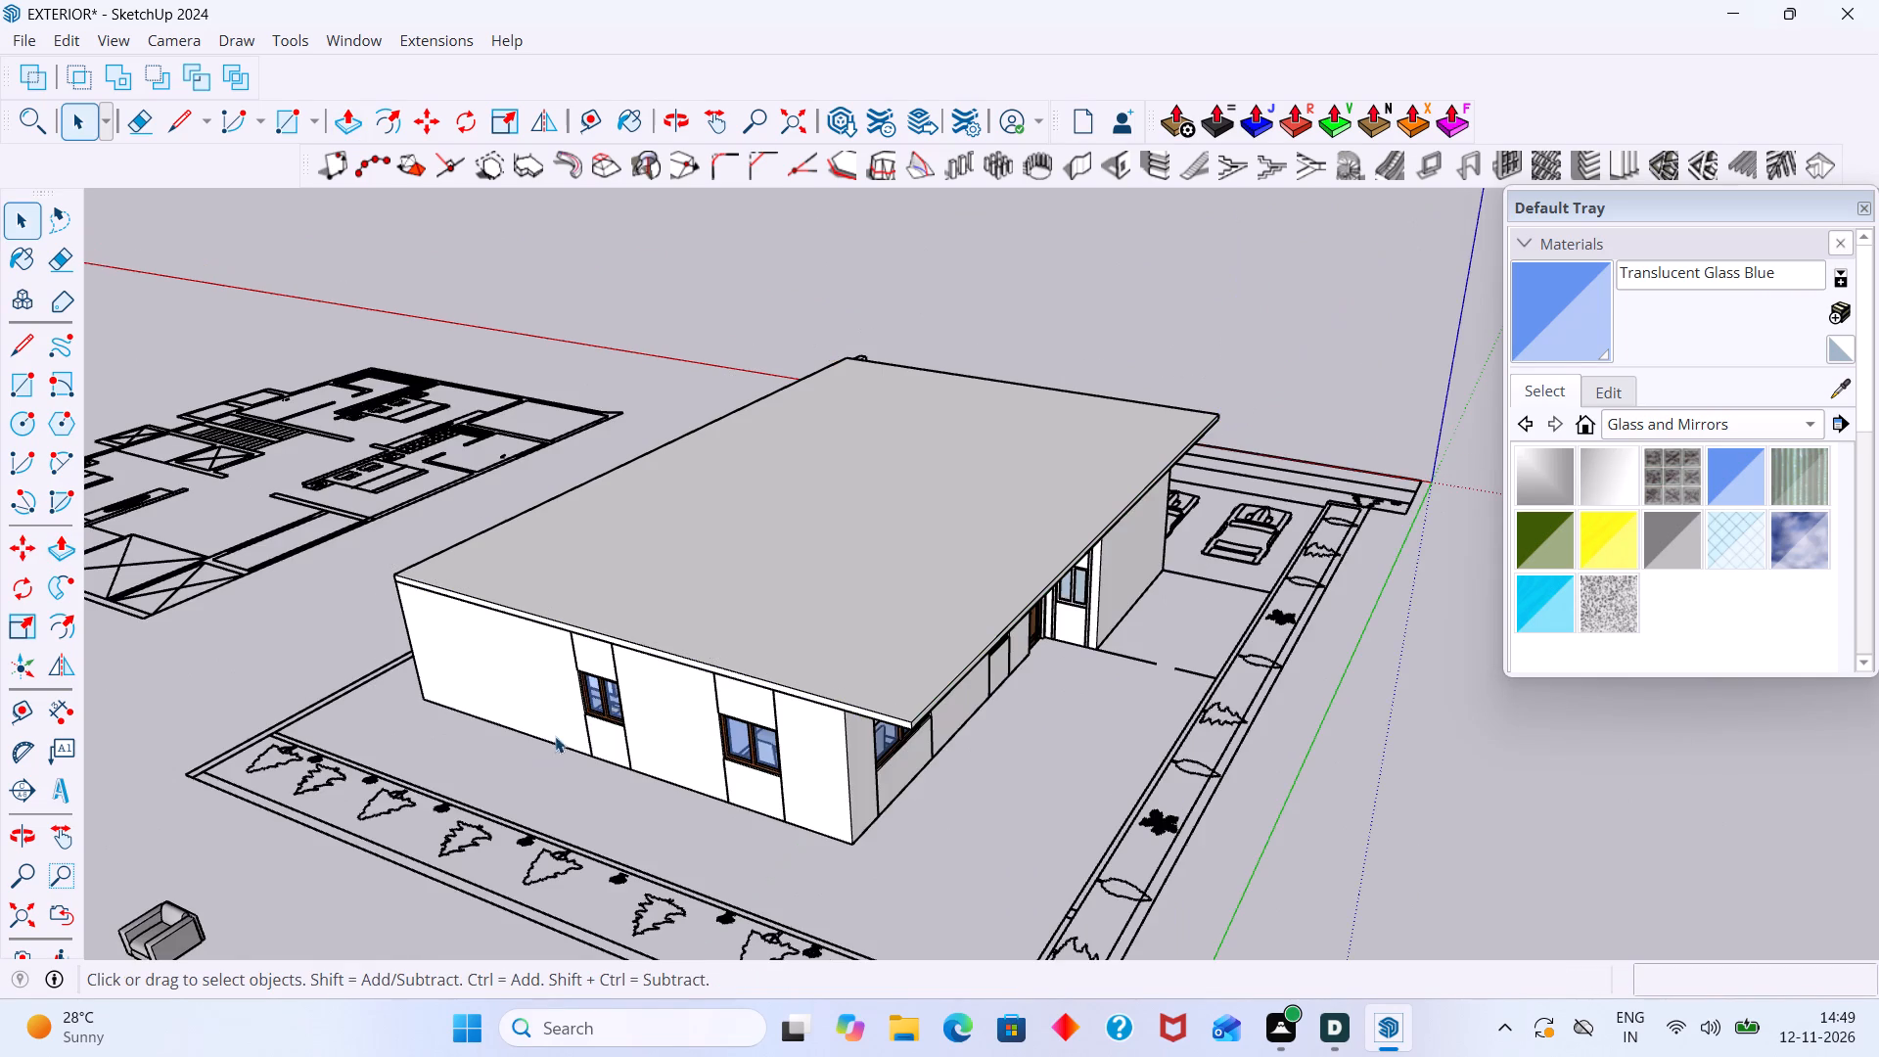
Examine the roof slab's edges and overhangs from all sides of the house, including the rear windows and the car parking side.
{"action": "scroll", "coordinate": [672, 661], "scroll_direction": "down", "scroll_amount": 8}
{"action": "middle_click_drag", "start_coordinate": [768, 792], "coordinate": [615, 792]}
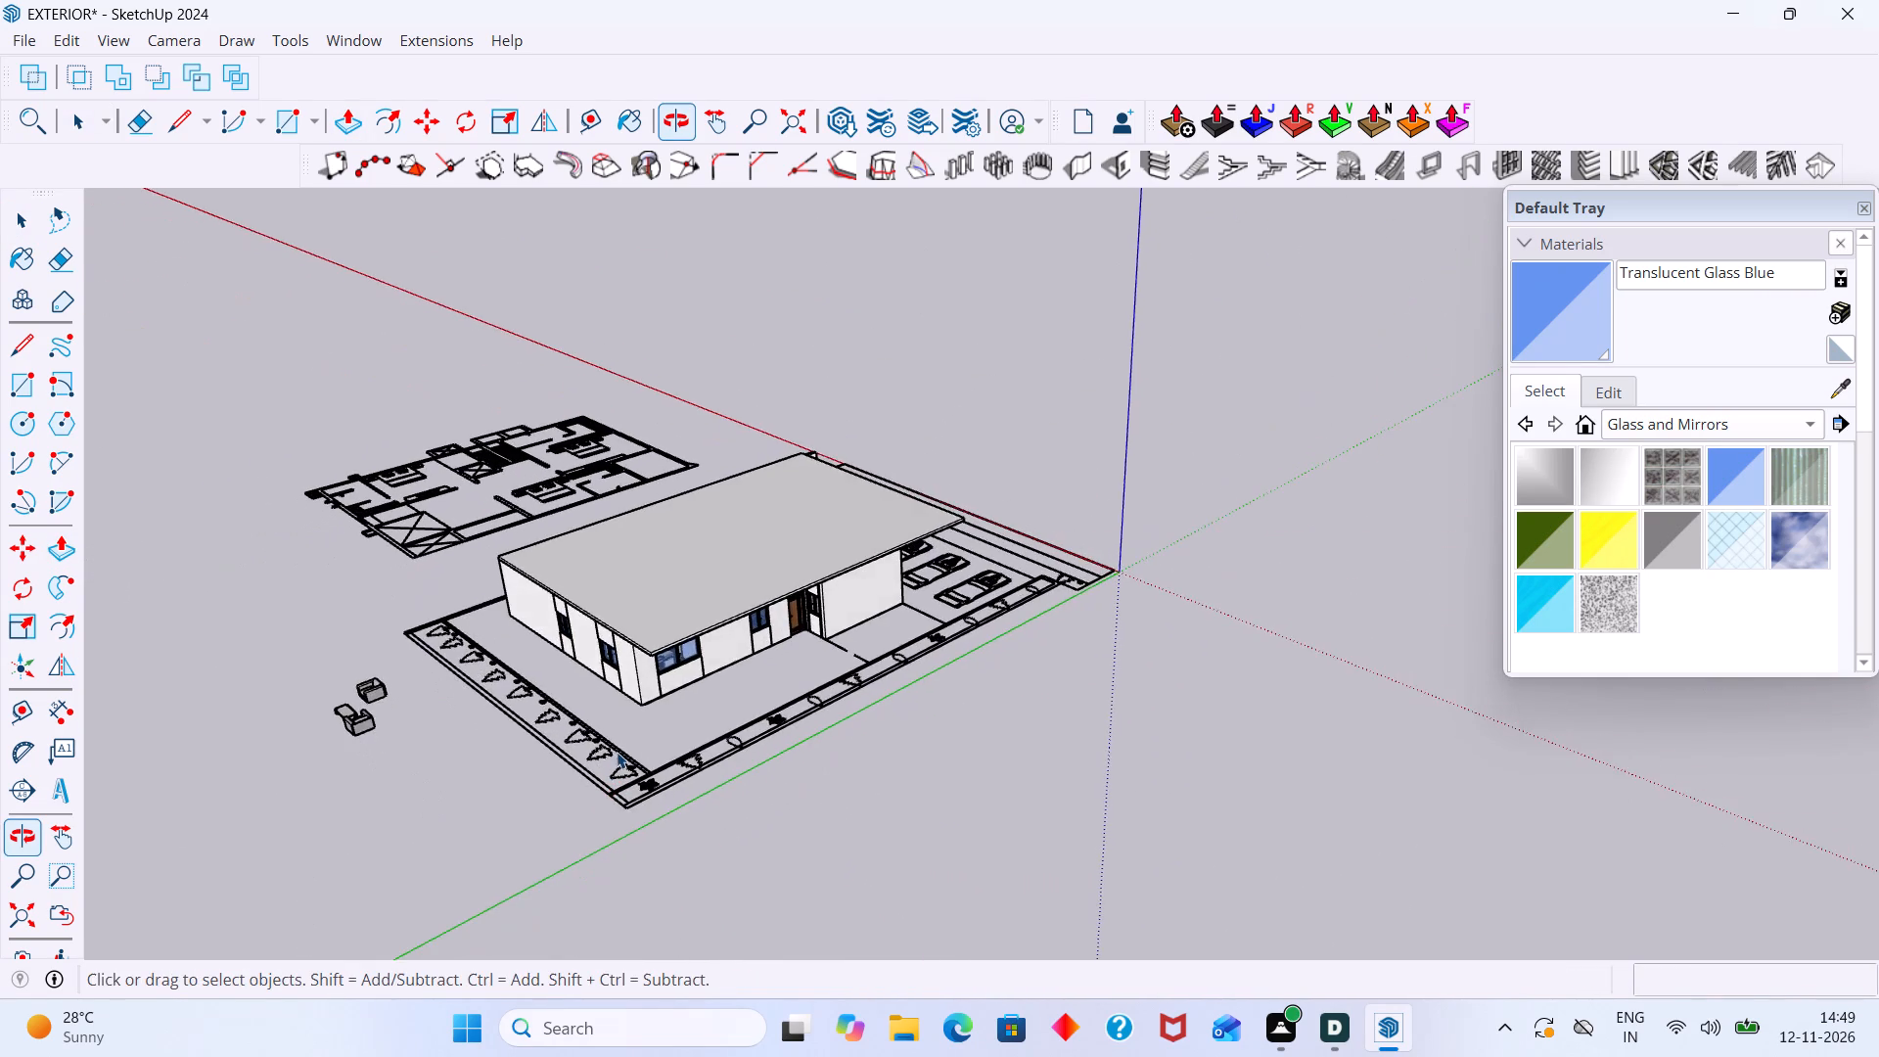
{"action": "scroll", "coordinate": [586, 620], "scroll_direction": "up", "scroll_amount": 11}
{"action": "middle_click_drag", "start_coordinate": [593, 650], "coordinate": [811, 683]}
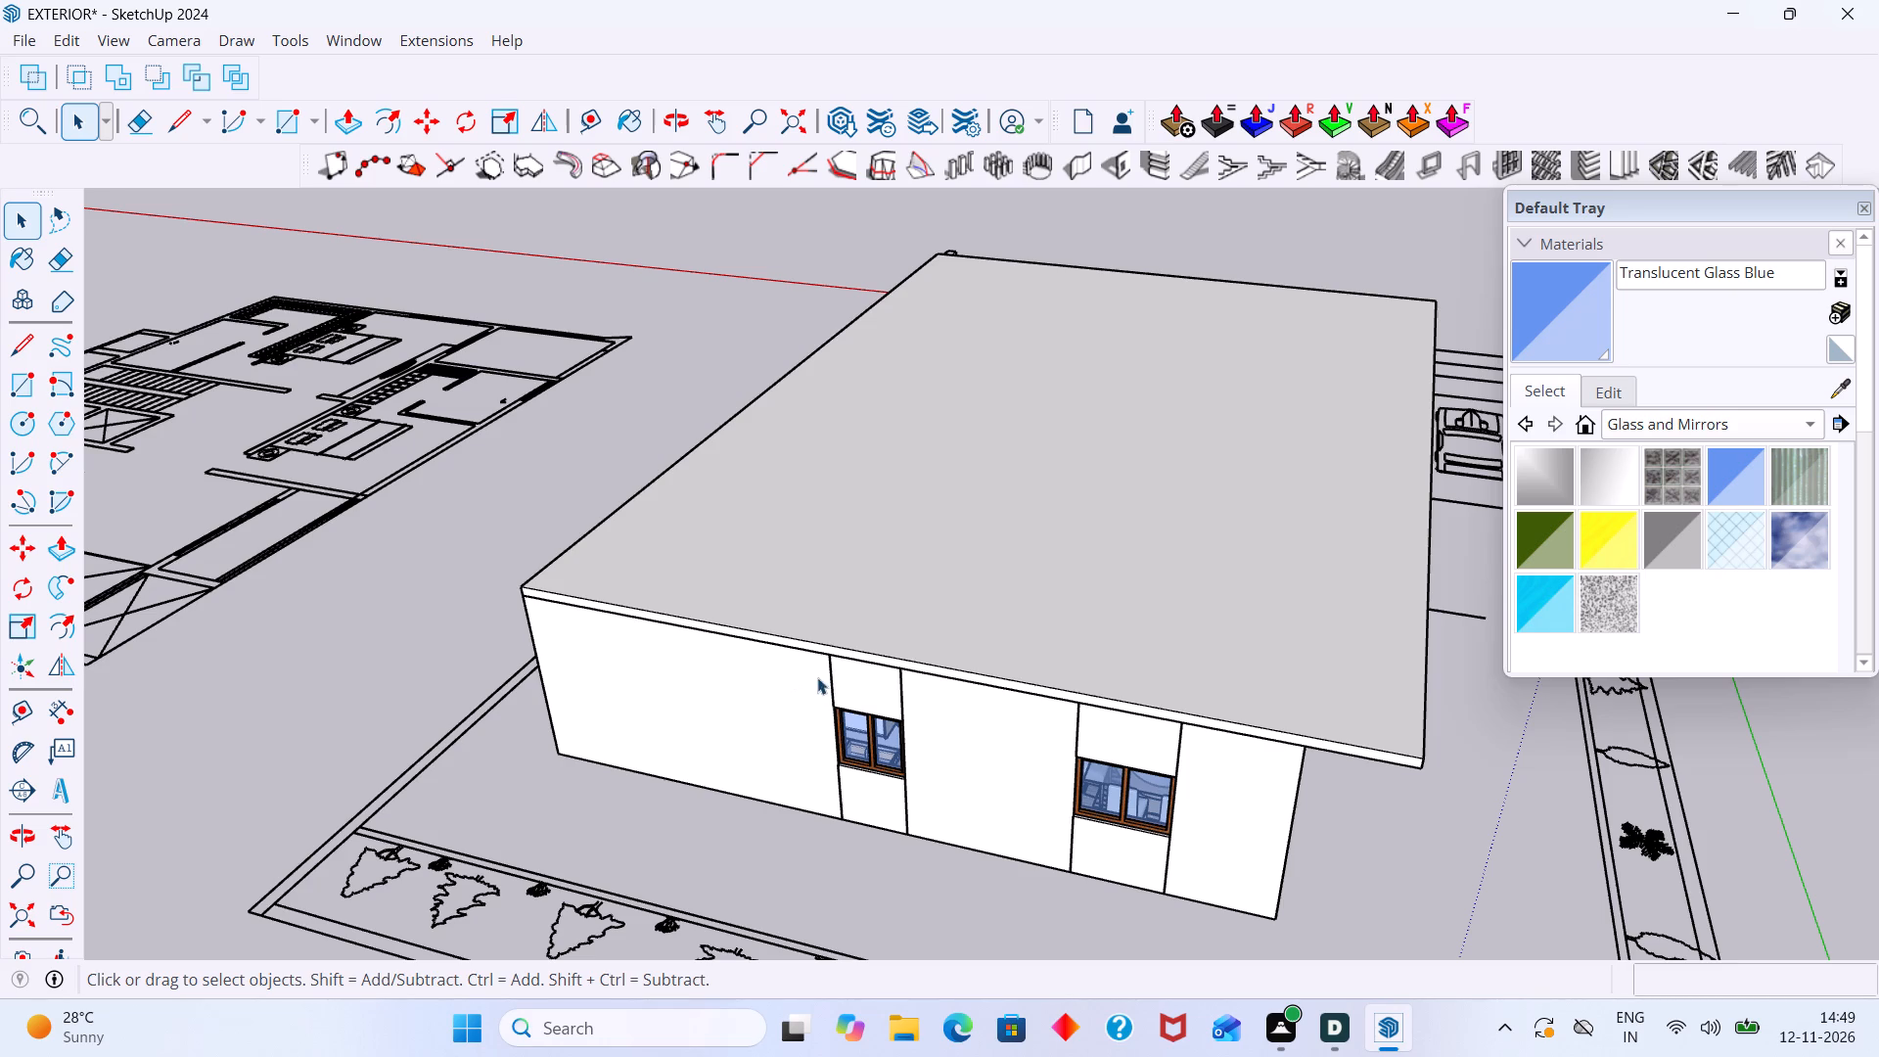
{"action": "scroll", "coordinate": [812, 677], "scroll_direction": "down", "scroll_amount": 7}
{"action": "middle_click_drag", "start_coordinate": [749, 716], "coordinate": [884, 746]}
{"action": "scroll", "coordinate": [746, 667], "scroll_direction": "up", "scroll_amount": 3}
{"action": "left_click", "coordinate": [726, 635]}
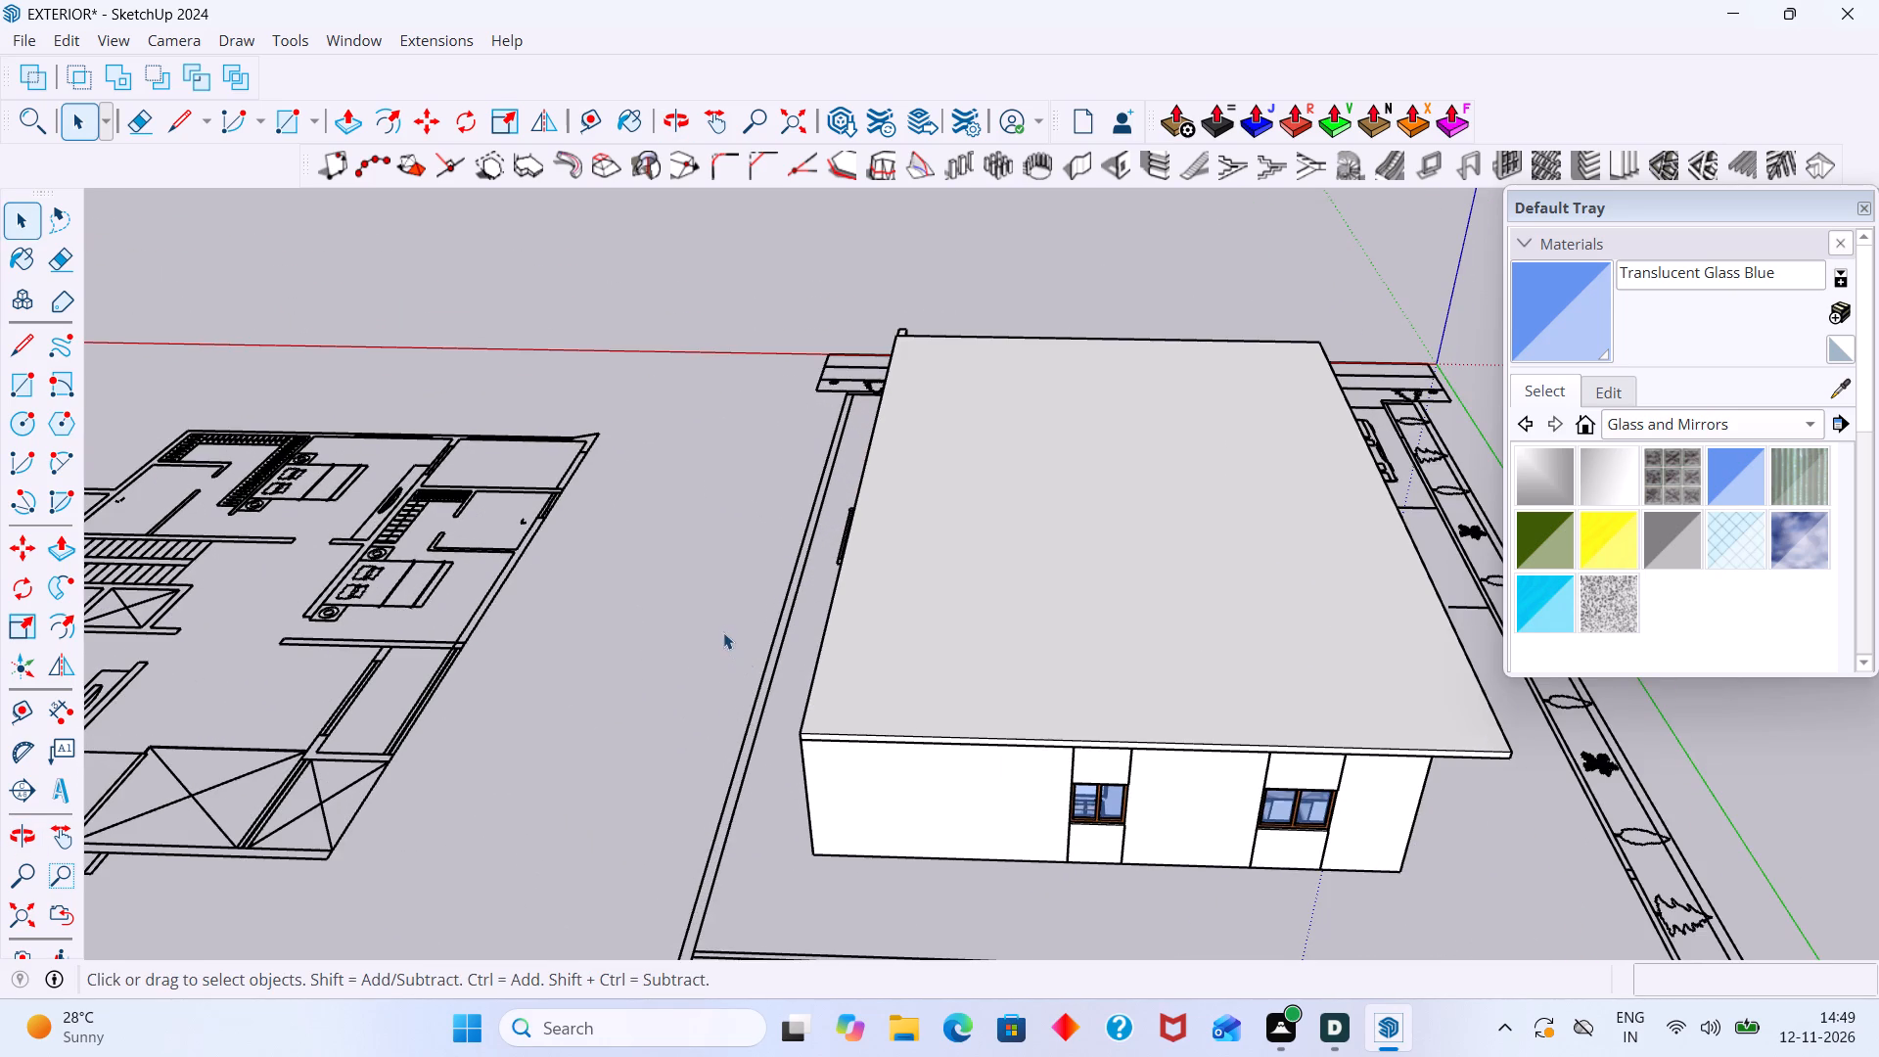
{"action": "scroll", "coordinate": [831, 560], "scroll_direction": "up", "scroll_amount": 3}
{"action": "middle_click_drag", "start_coordinate": [831, 560], "coordinate": [1067, 552]}
{"action": "scroll", "coordinate": [1034, 527], "scroll_direction": "up", "scroll_amount": 8}
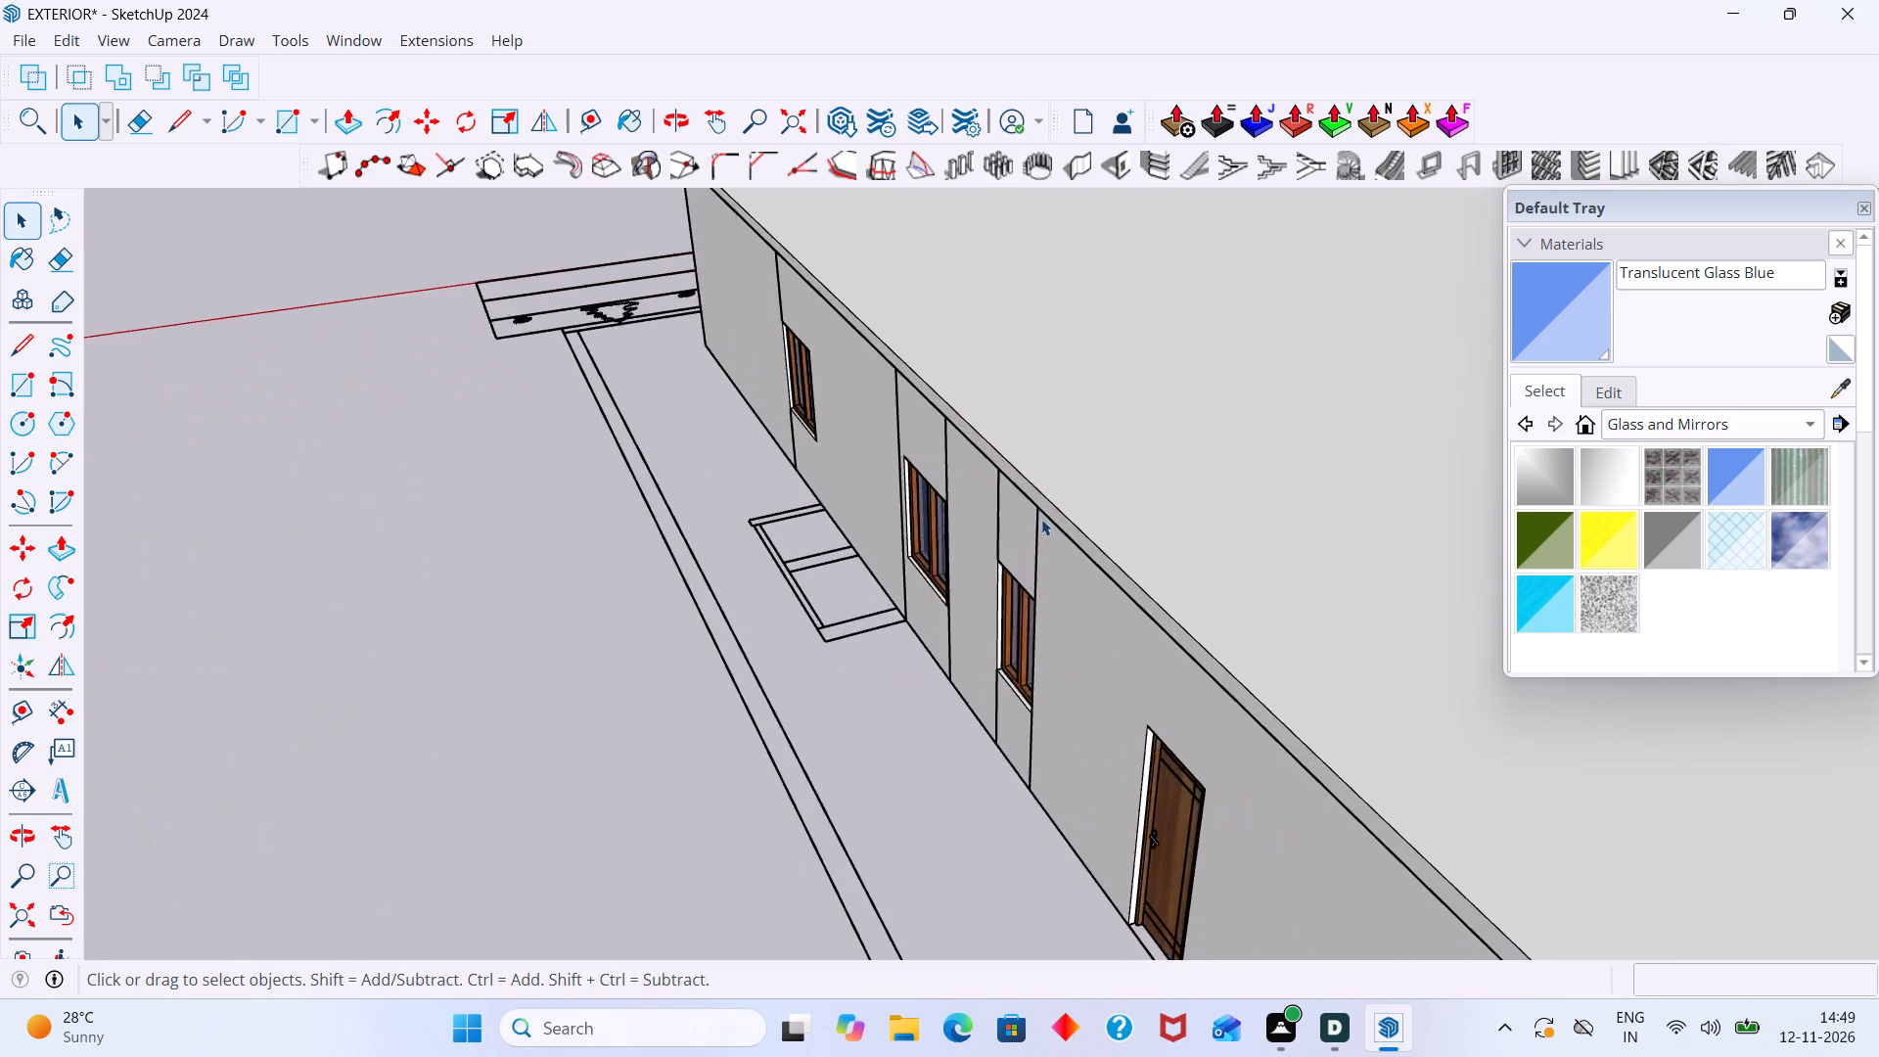
{"action": "scroll", "coordinate": [1039, 519], "scroll_direction": "down", "scroll_amount": 10}
{"action": "middle_click_drag", "start_coordinate": [852, 341], "coordinate": [787, 498]}
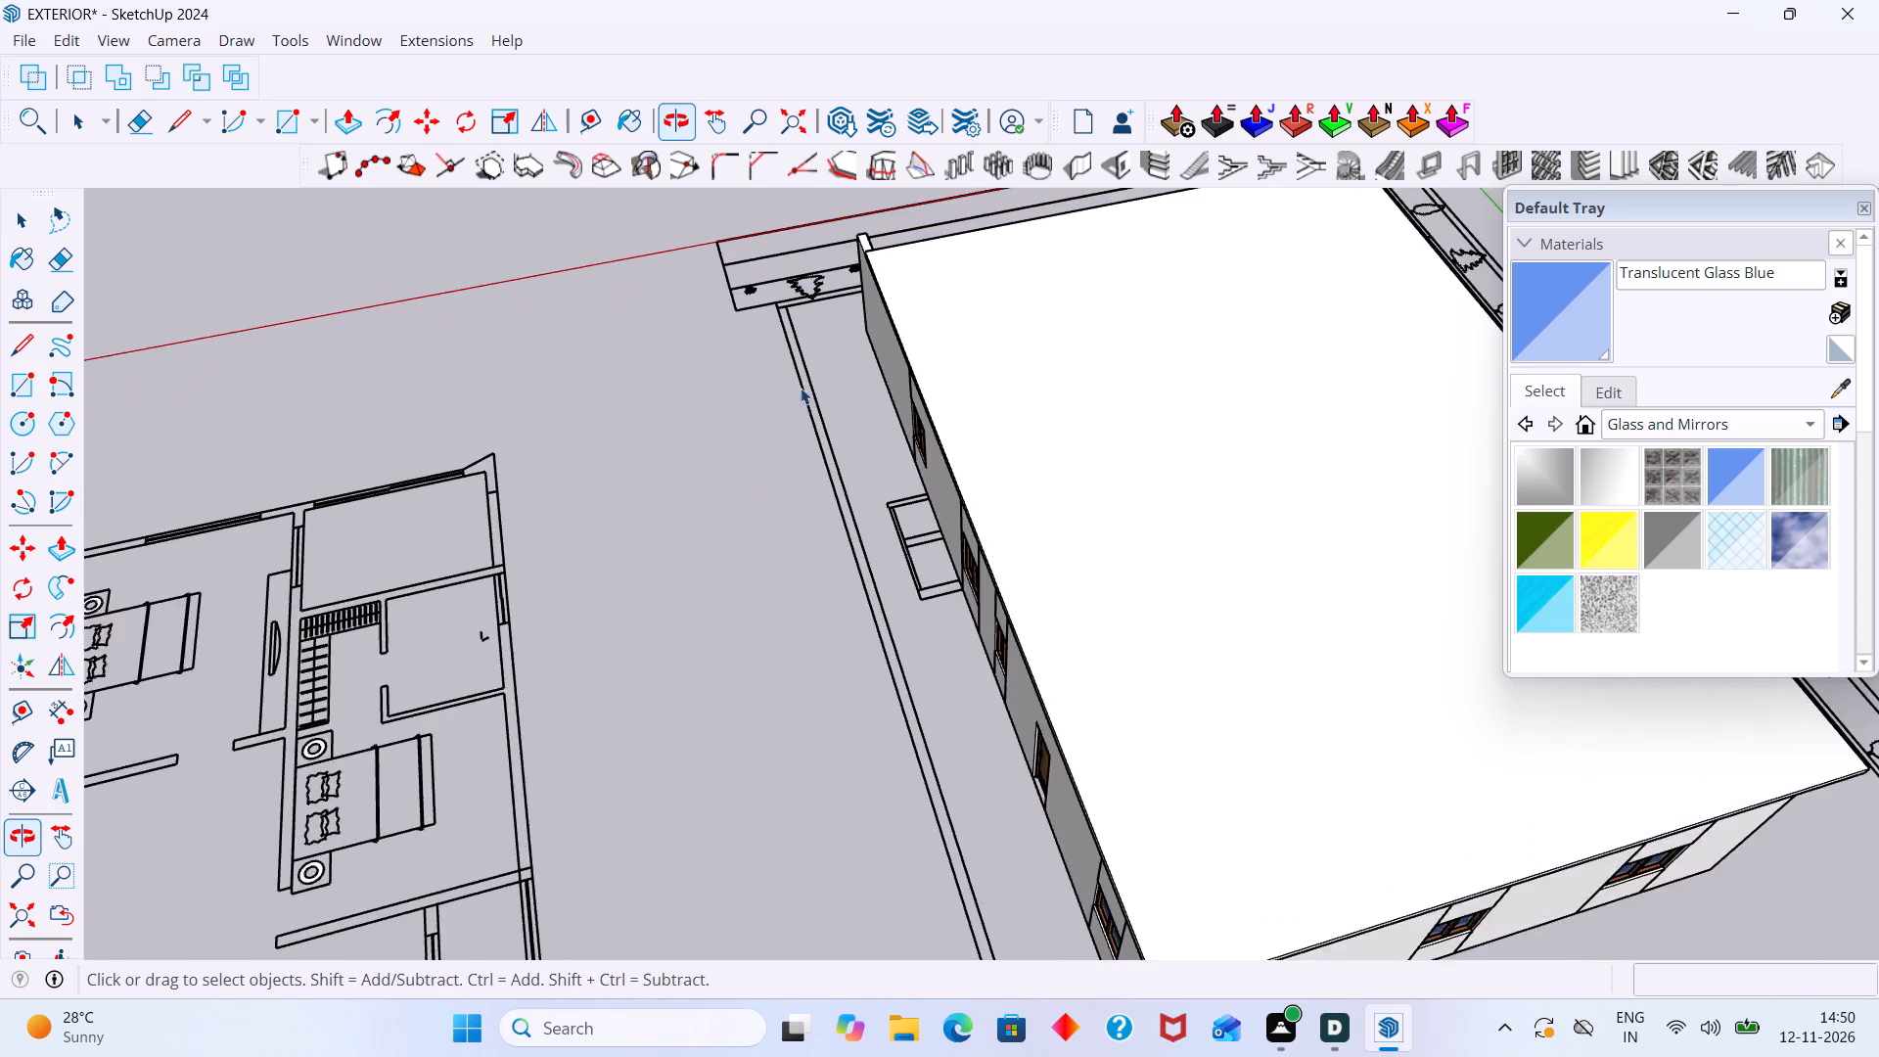
{"action": "scroll", "coordinate": [814, 348], "scroll_direction": "up", "scroll_amount": 2}
{"action": "middle_click_drag", "start_coordinate": [836, 348], "coordinate": [717, 710], "text": "shift"}
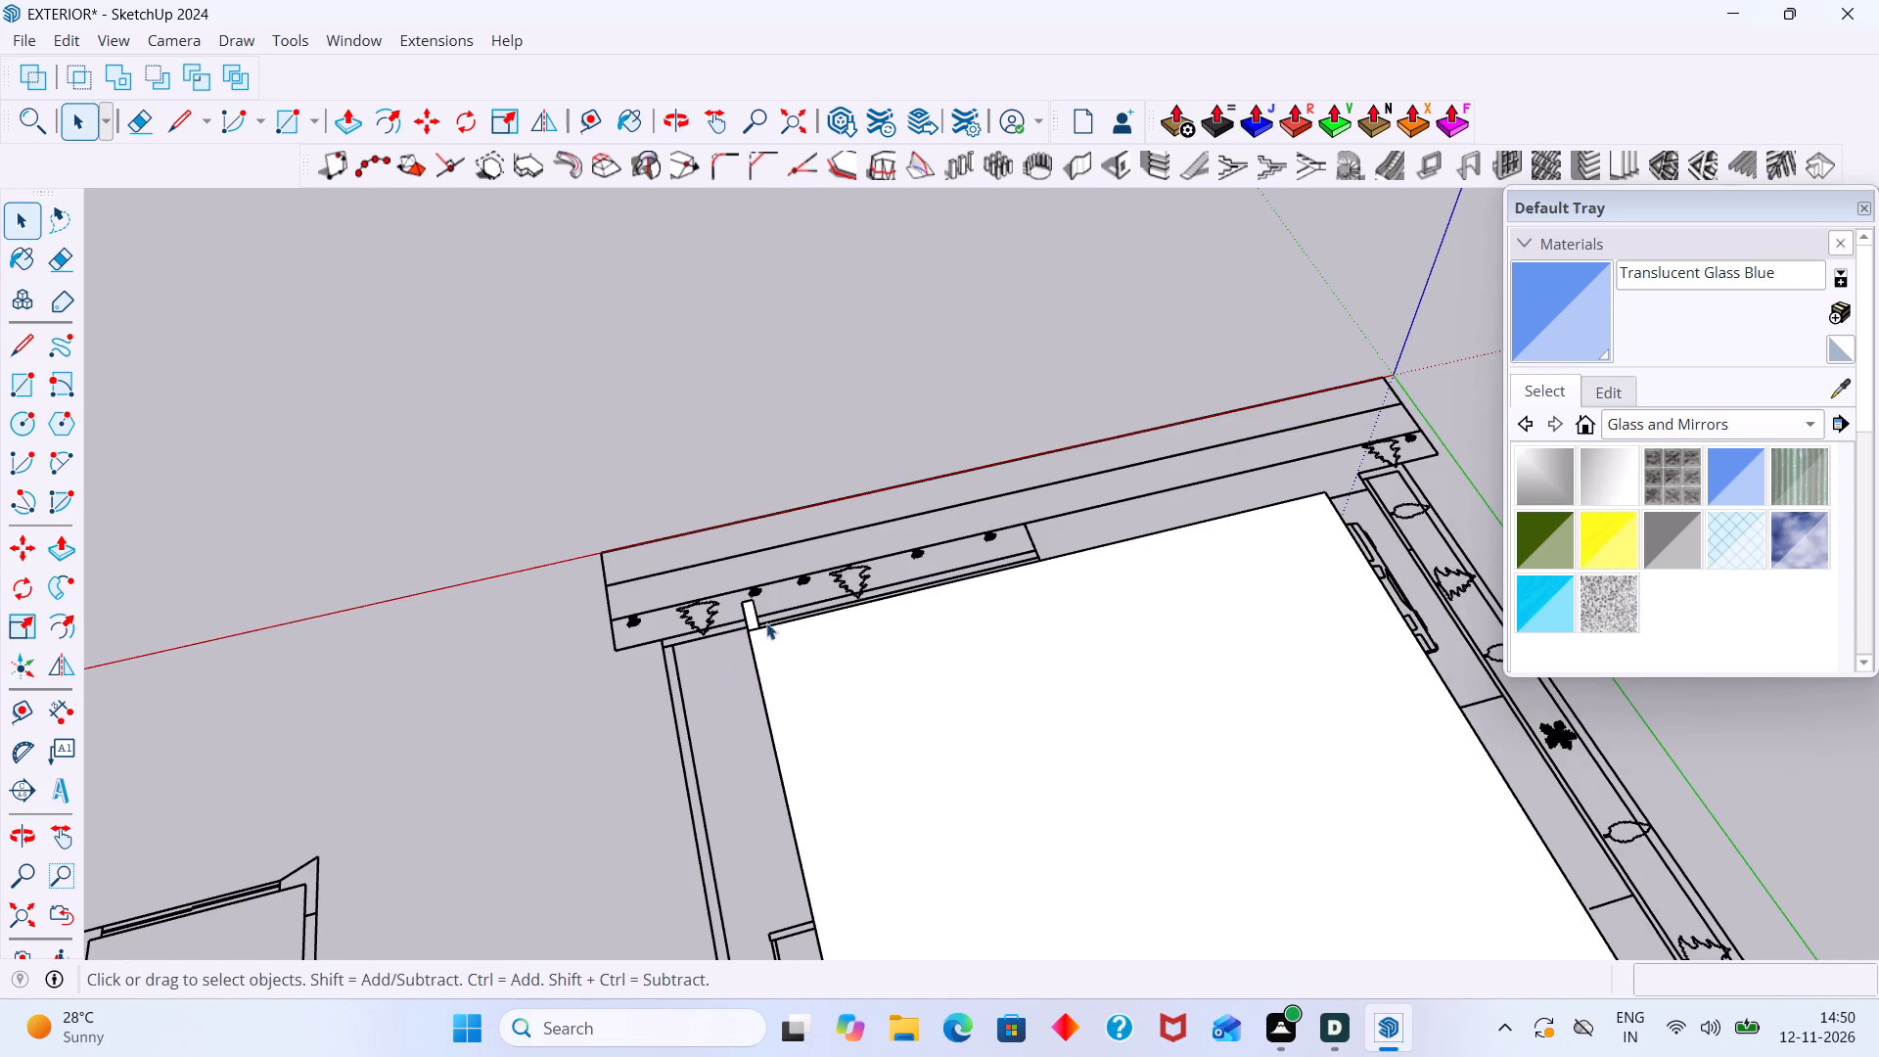
{"action": "middle_click_drag", "start_coordinate": [829, 766], "coordinate": [179, 686]}
{"action": "middle_click_drag", "start_coordinate": [802, 796], "coordinate": [248, 705]}
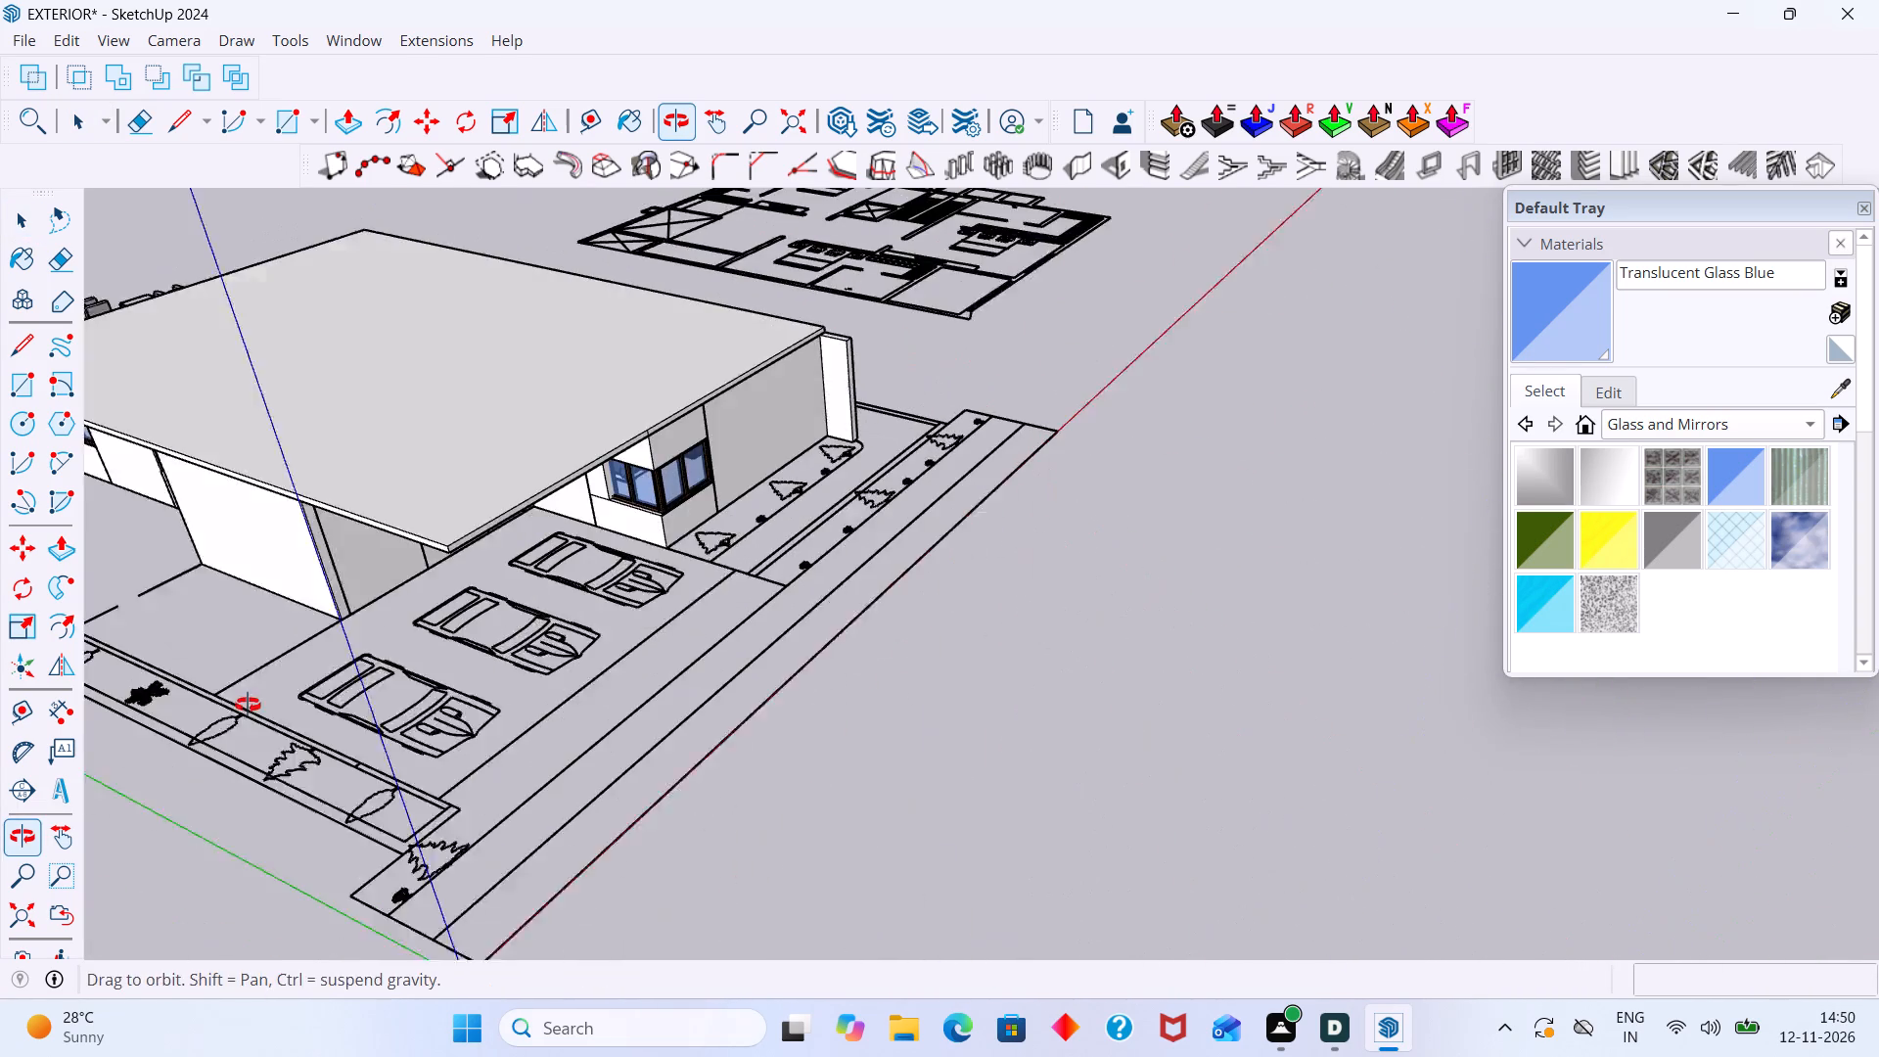
{"action": "middle_click_drag", "start_coordinate": [248, 705], "coordinate": [245, 701]}
{"action": "scroll", "coordinate": [655, 643], "scroll_direction": "up", "scroll_amount": 3}
{"action": "scroll", "coordinate": [606, 620], "scroll_direction": "down", "scroll_amount": 9}
{"action": "middle_click_drag", "start_coordinate": [592, 650], "coordinate": [574, 593]}
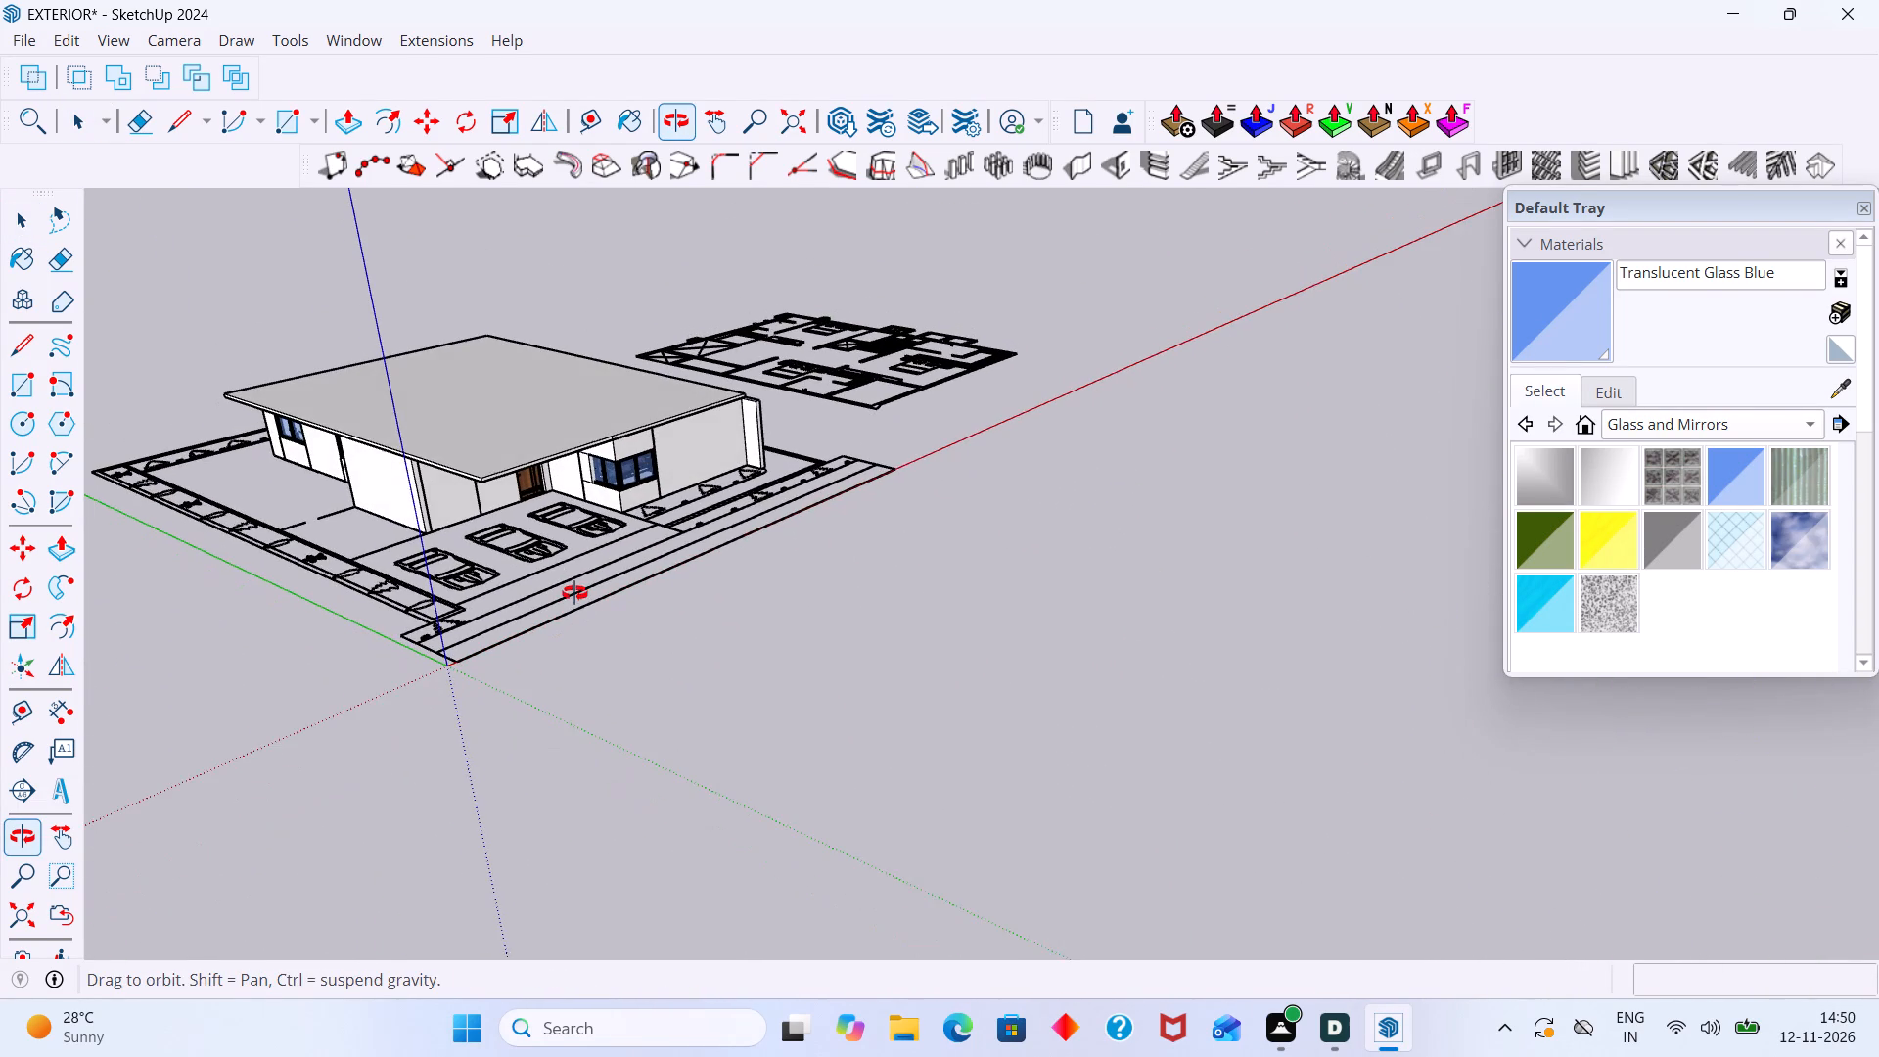
{"action": "middle_click_drag", "start_coordinate": [574, 593], "coordinate": [576, 593]}
{"action": "middle_click_drag", "start_coordinate": [586, 587], "coordinate": [816, 706], "text": "shift"}
{"action": "scroll", "coordinate": [793, 686], "scroll_direction": "up", "scroll_amount": 11}
{"action": "middle_click_drag", "start_coordinate": [706, 652], "coordinate": [749, 593]}
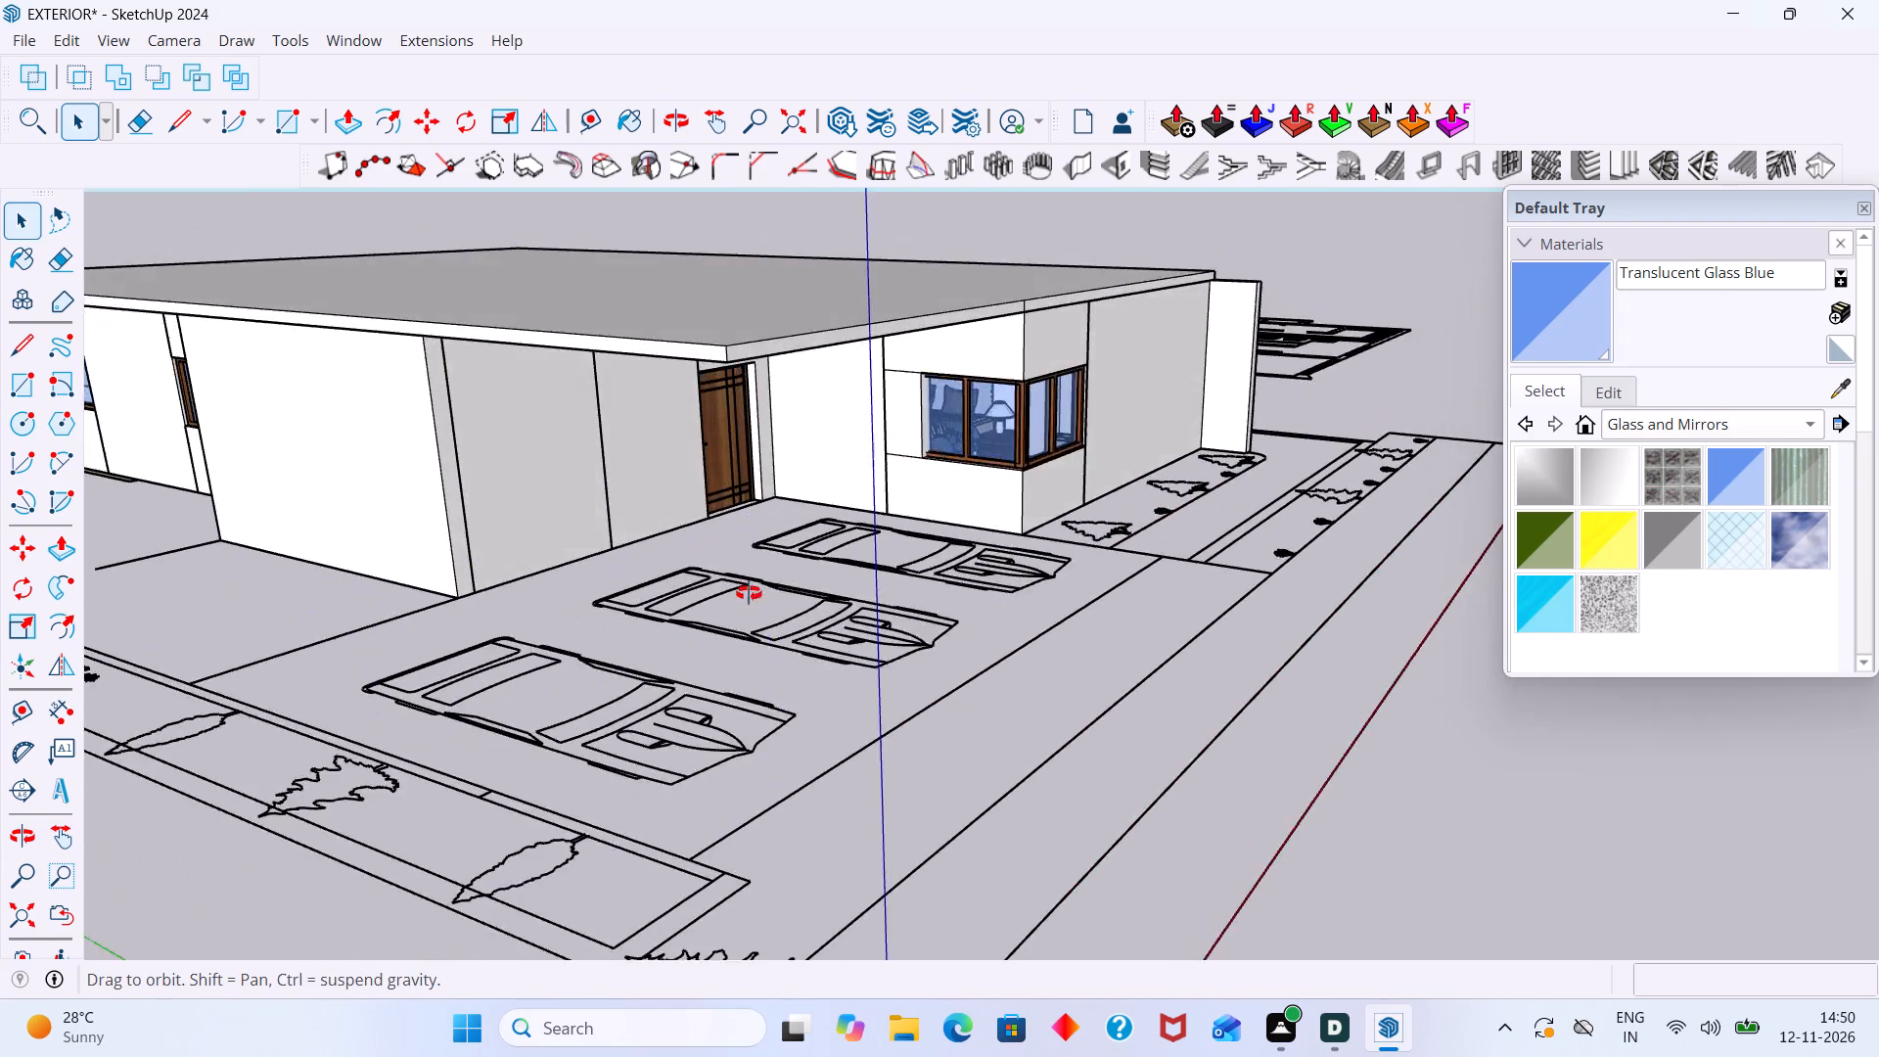
Delete the stray vertical edge dividing the roof slab's side face above the corner window.
{"action": "middle_click_drag", "start_coordinate": [749, 593], "coordinate": [858, 543]}
{"action": "scroll", "coordinate": [904, 524], "scroll_direction": "down", "scroll_amount": 5}
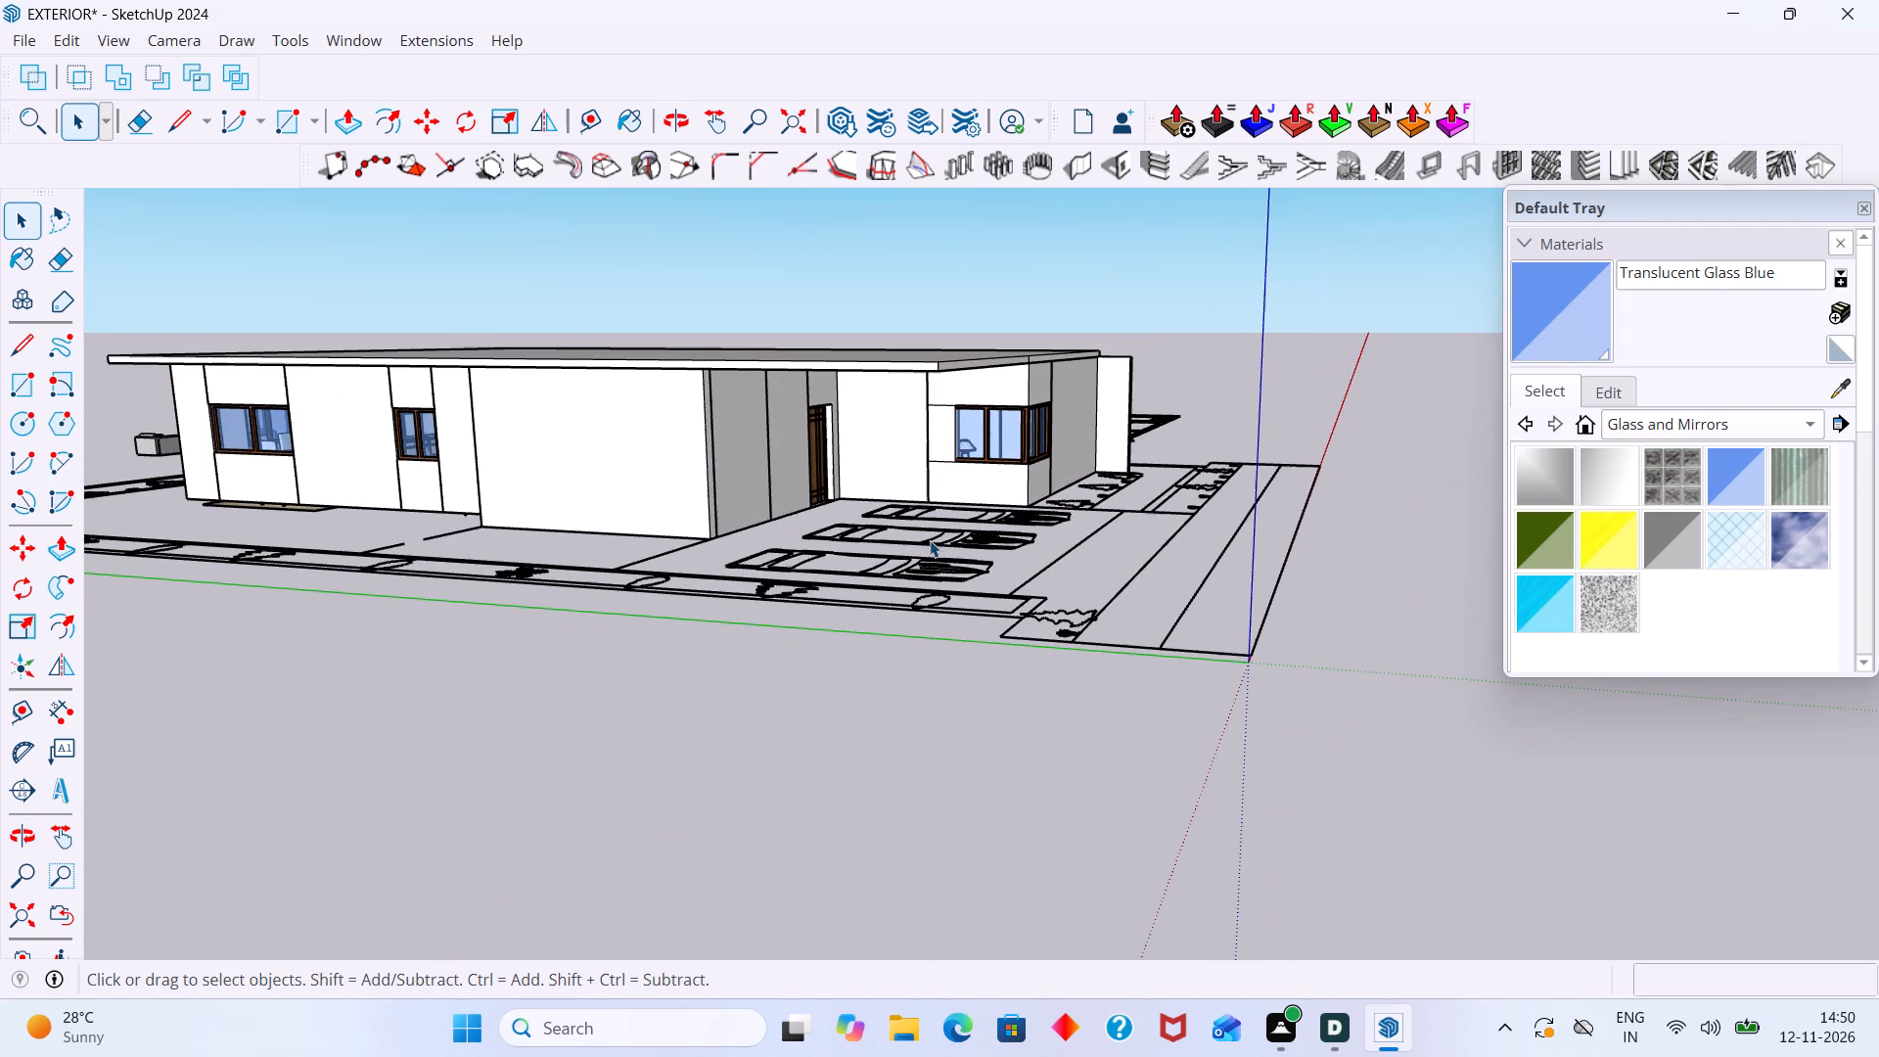
{"action": "middle_click_drag", "start_coordinate": [1018, 561], "coordinate": [888, 707]}
{"action": "scroll", "coordinate": [853, 604], "scroll_direction": "up", "scroll_amount": 3}
{"action": "middle_click_drag", "start_coordinate": [872, 597], "coordinate": [826, 717]}
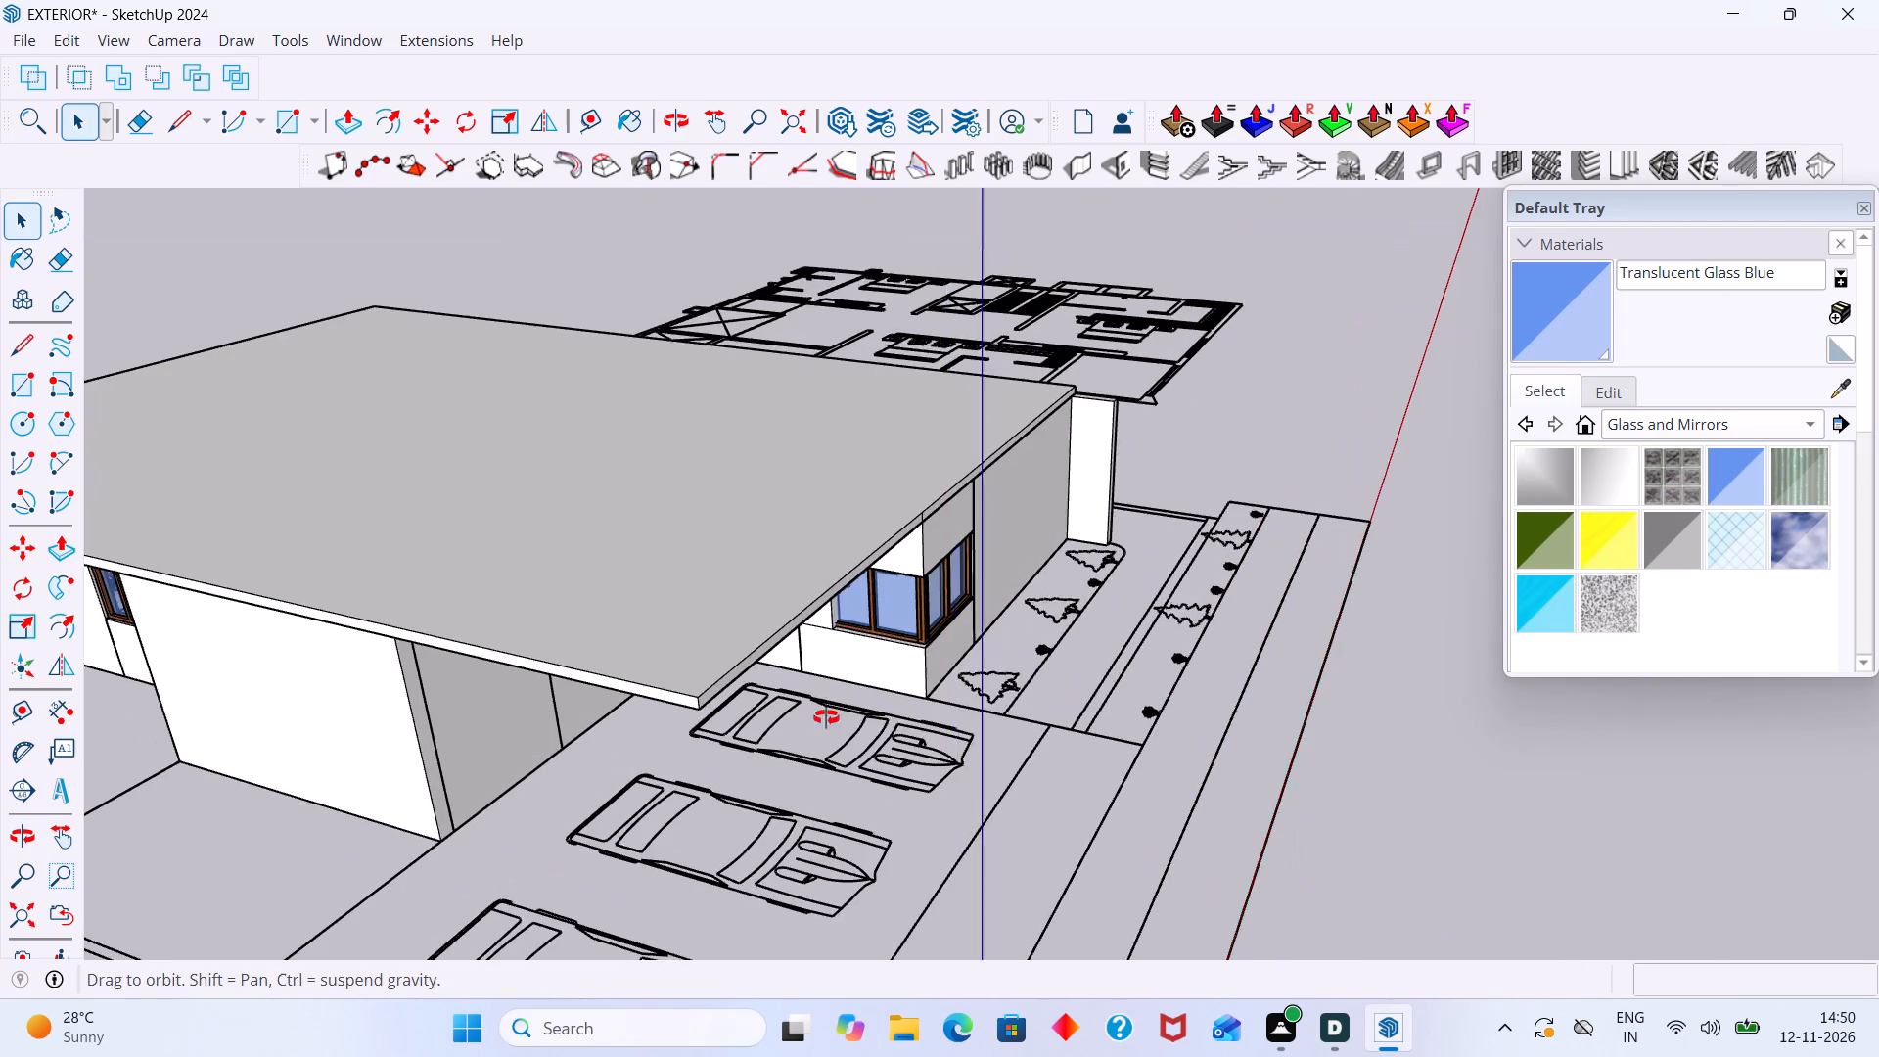
{"action": "middle_click_drag", "start_coordinate": [826, 717], "coordinate": [826, 712]}
{"action": "scroll", "coordinate": [819, 647], "scroll_direction": "up", "scroll_amount": 11}
{"action": "scroll", "coordinate": [901, 488], "scroll_direction": "up", "scroll_amount": 1}
{"action": "scroll", "coordinate": [901, 488], "scroll_direction": "down", "scroll_amount": 4}
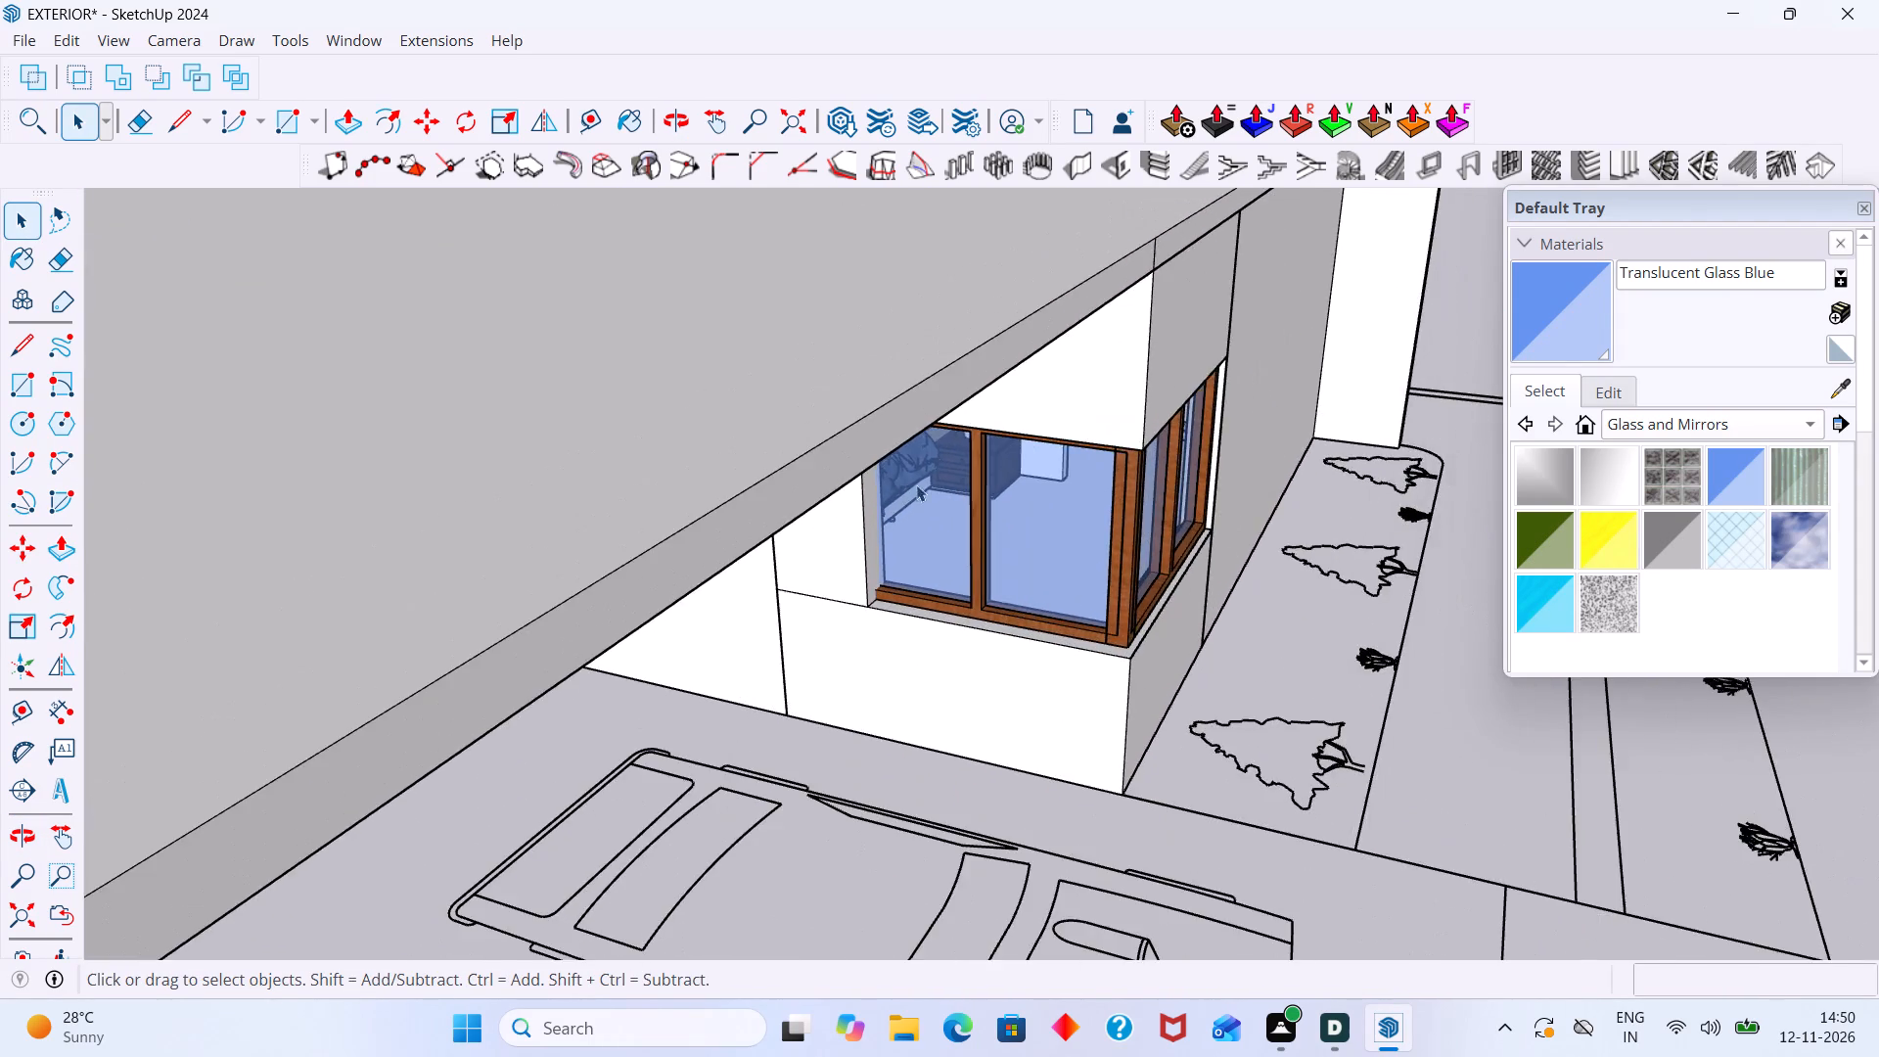
{"action": "middle_click_drag", "start_coordinate": [916, 483], "coordinate": [717, 483]}
{"action": "scroll", "coordinate": [891, 440], "scroll_direction": "down", "scroll_amount": 3}
{"action": "middle_click_drag", "start_coordinate": [840, 437], "coordinate": [787, 595]}
{"action": "scroll", "coordinate": [700, 505], "scroll_direction": "up", "scroll_amount": 9}
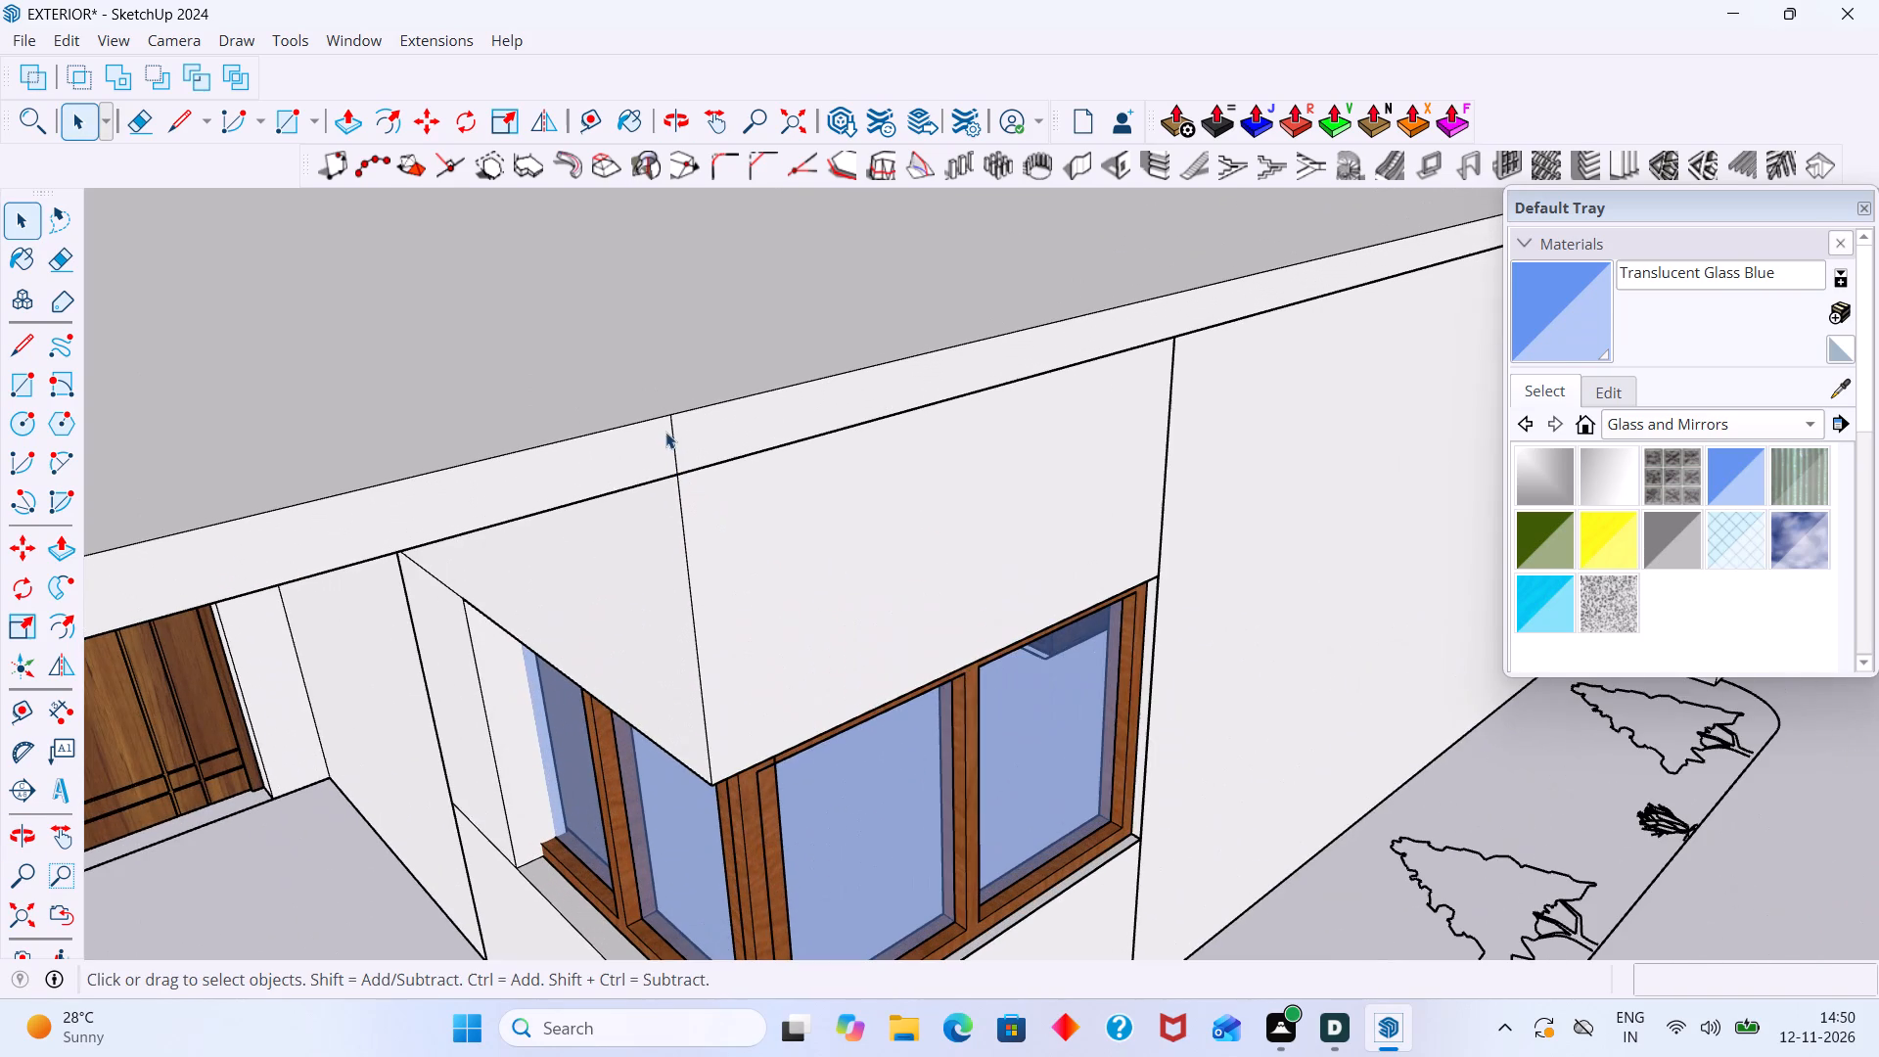
{"action": "double_click", "coordinate": [677, 437]}
{"action": "left_click", "coordinate": [672, 442]}
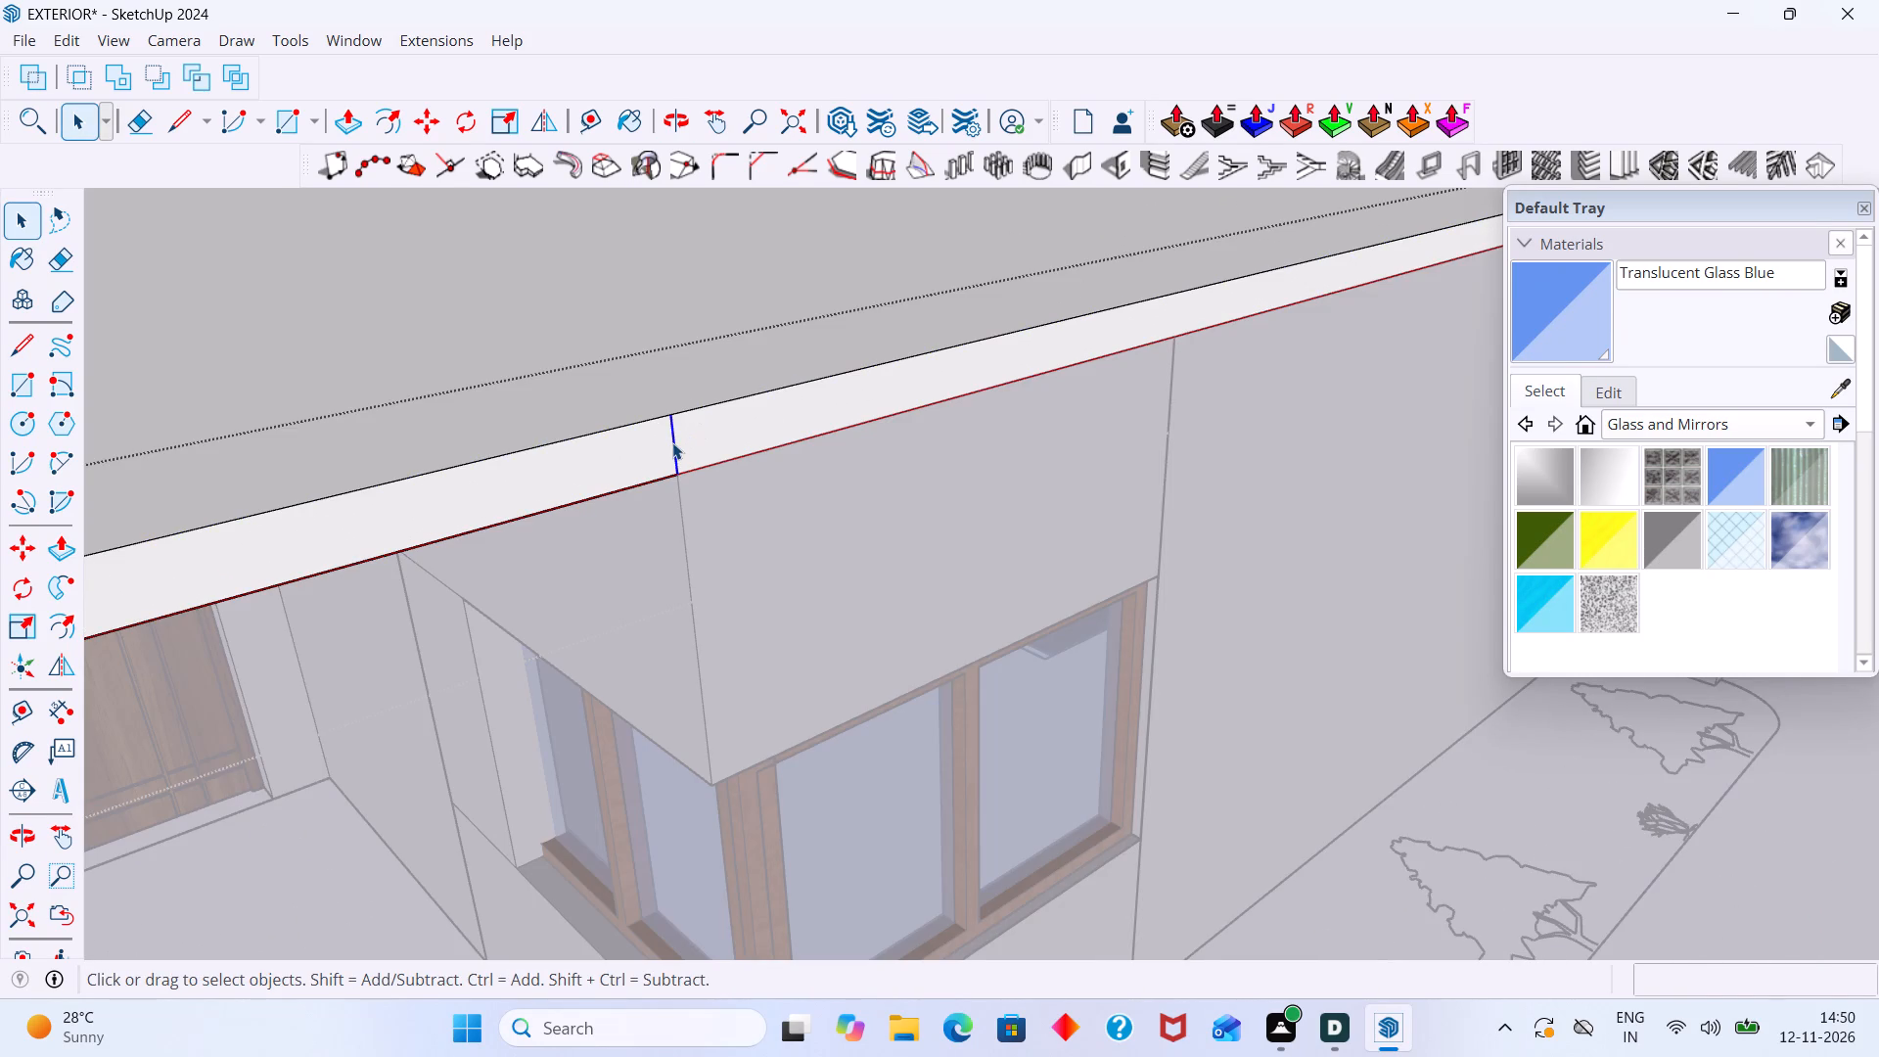
{"action": "key", "text": "Delete"}
{"action": "scroll", "coordinate": [735, 522], "scroll_direction": "down", "scroll_amount": 9}
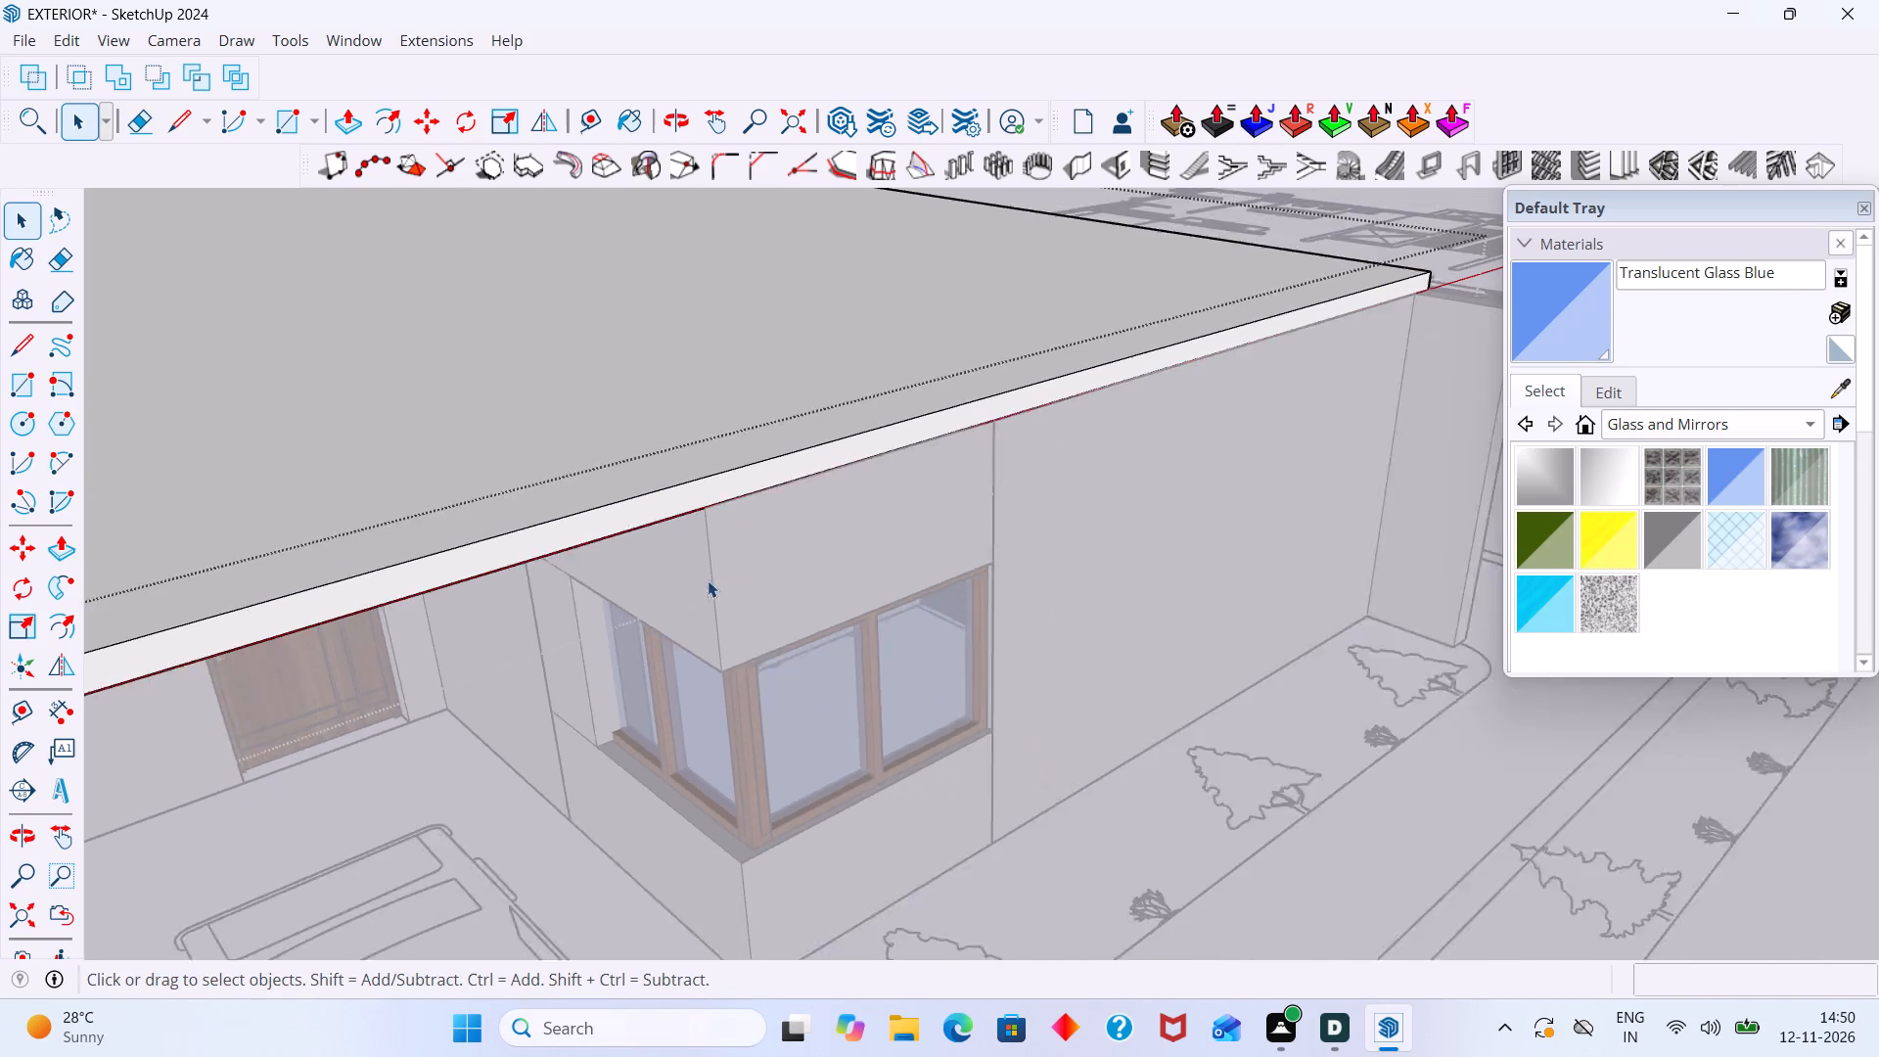
{"action": "scroll", "coordinate": [708, 580], "scroll_direction": "down", "scroll_amount": 5}
{"action": "left_click", "coordinate": [992, 801]}
Extend the roof slab's side face above the entrance door and corner window about 2' 10" outward to the projecting corner wall's outer end.
{"action": "scroll", "coordinate": [965, 778], "scroll_direction": "down", "scroll_amount": 7}
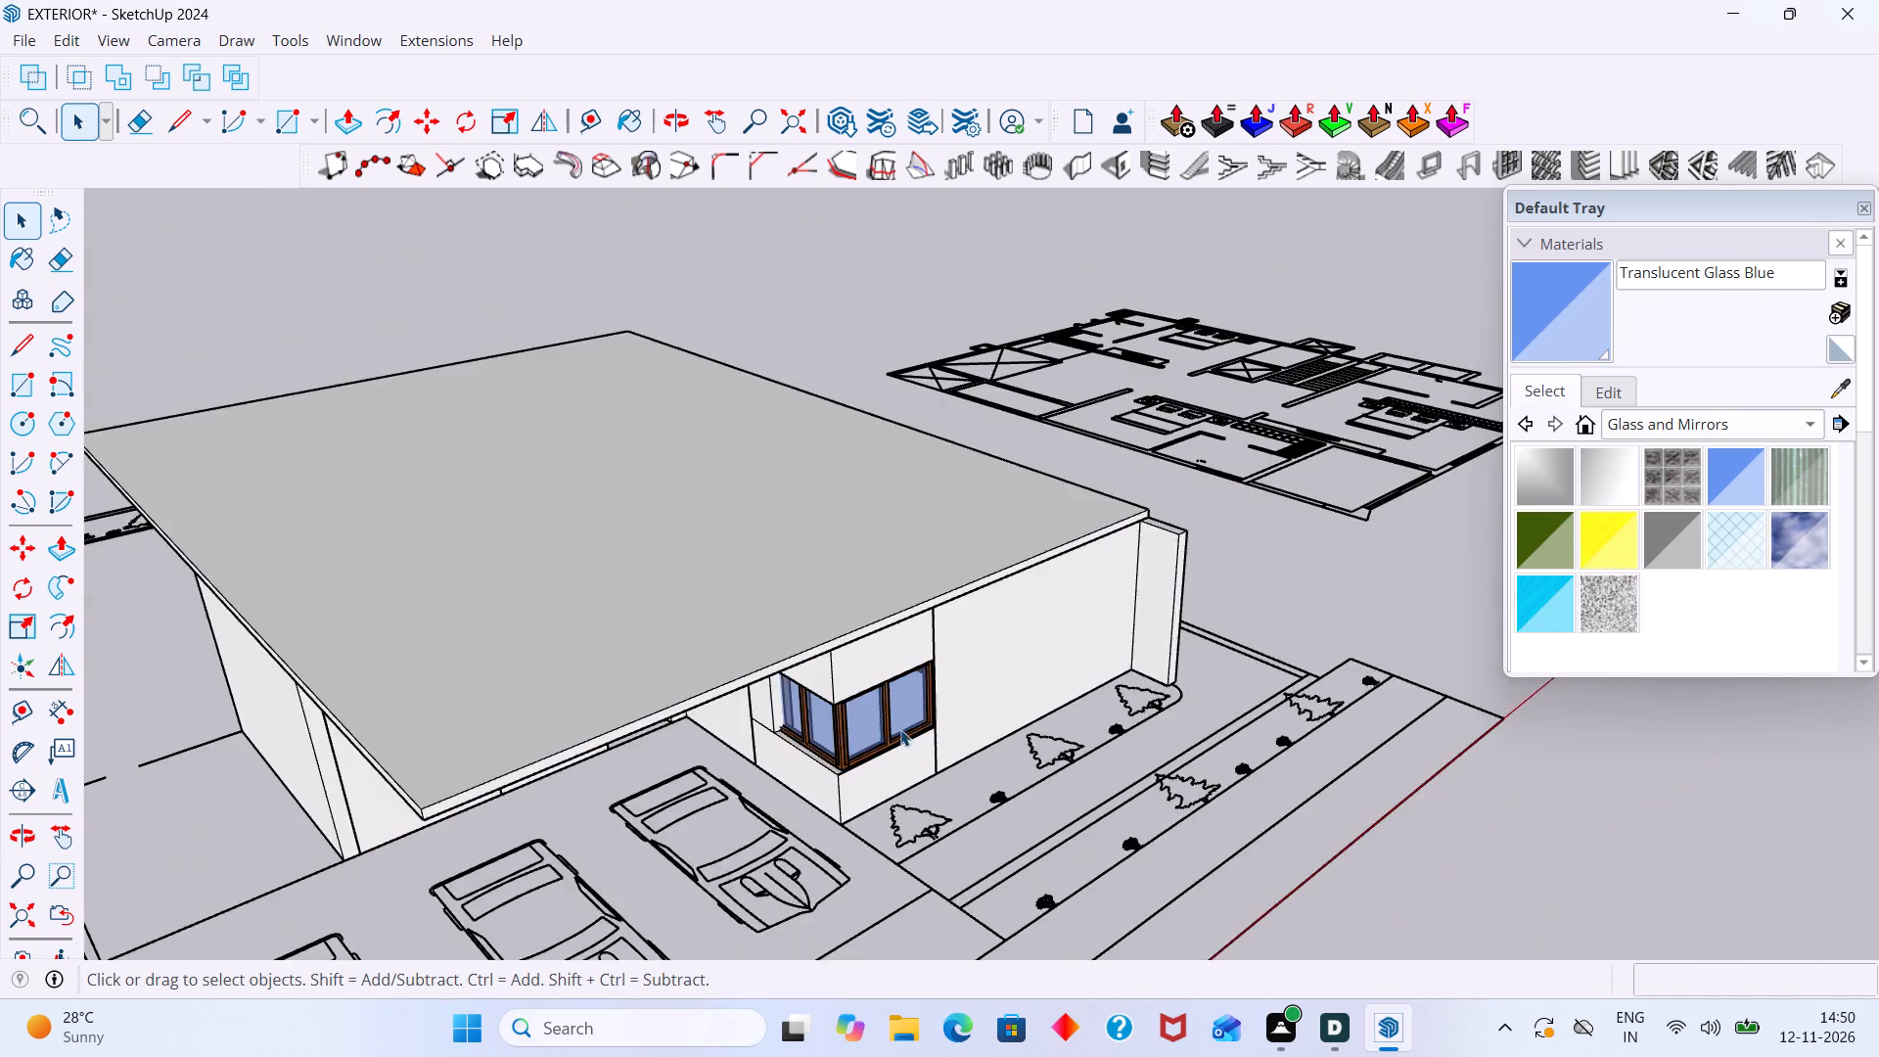
{"action": "scroll", "coordinate": [900, 729], "scroll_direction": "down", "scroll_amount": 3}
{"action": "middle_click_drag", "start_coordinate": [739, 764], "coordinate": [750, 656]}
{"action": "scroll", "coordinate": [628, 577], "scroll_direction": "up", "scroll_amount": 14}
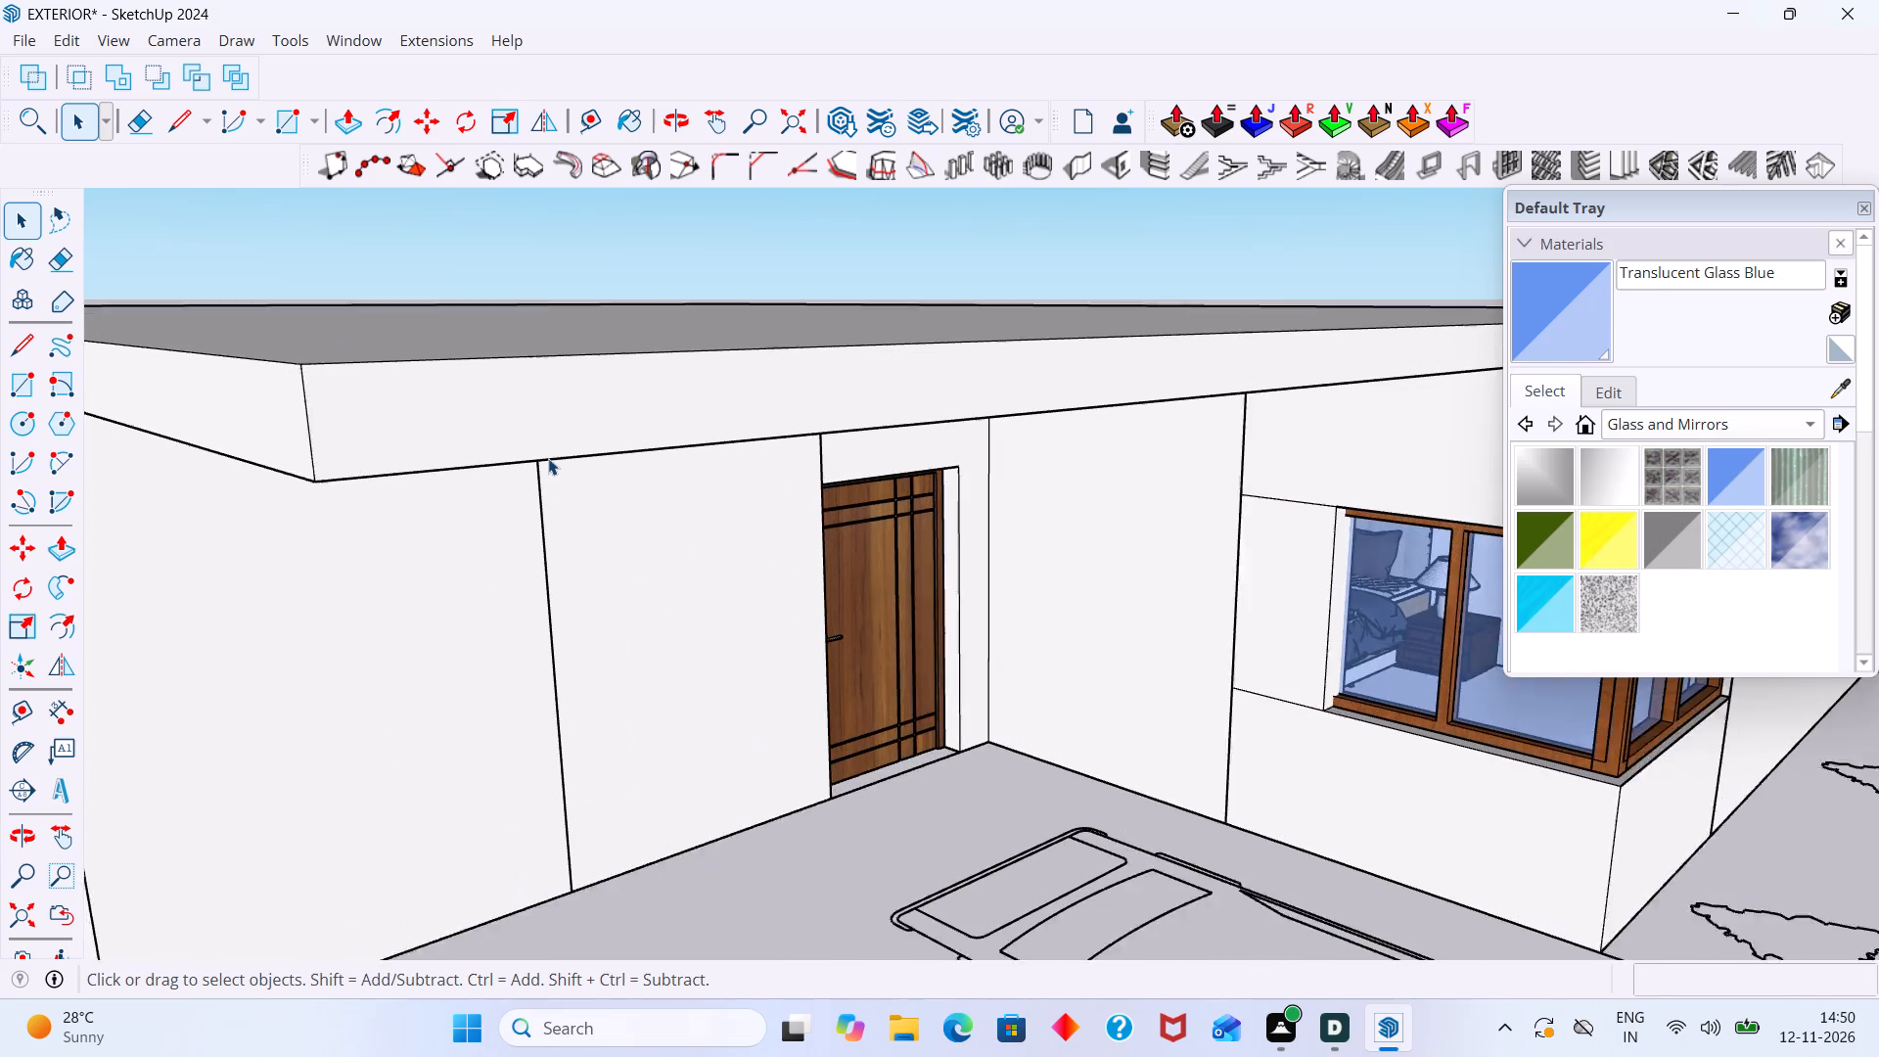
{"action": "scroll", "coordinate": [548, 458], "scroll_direction": "up", "scroll_amount": 1}
{"action": "double_click", "coordinate": [546, 436]}
{"action": "left_click", "coordinate": [562, 436]}
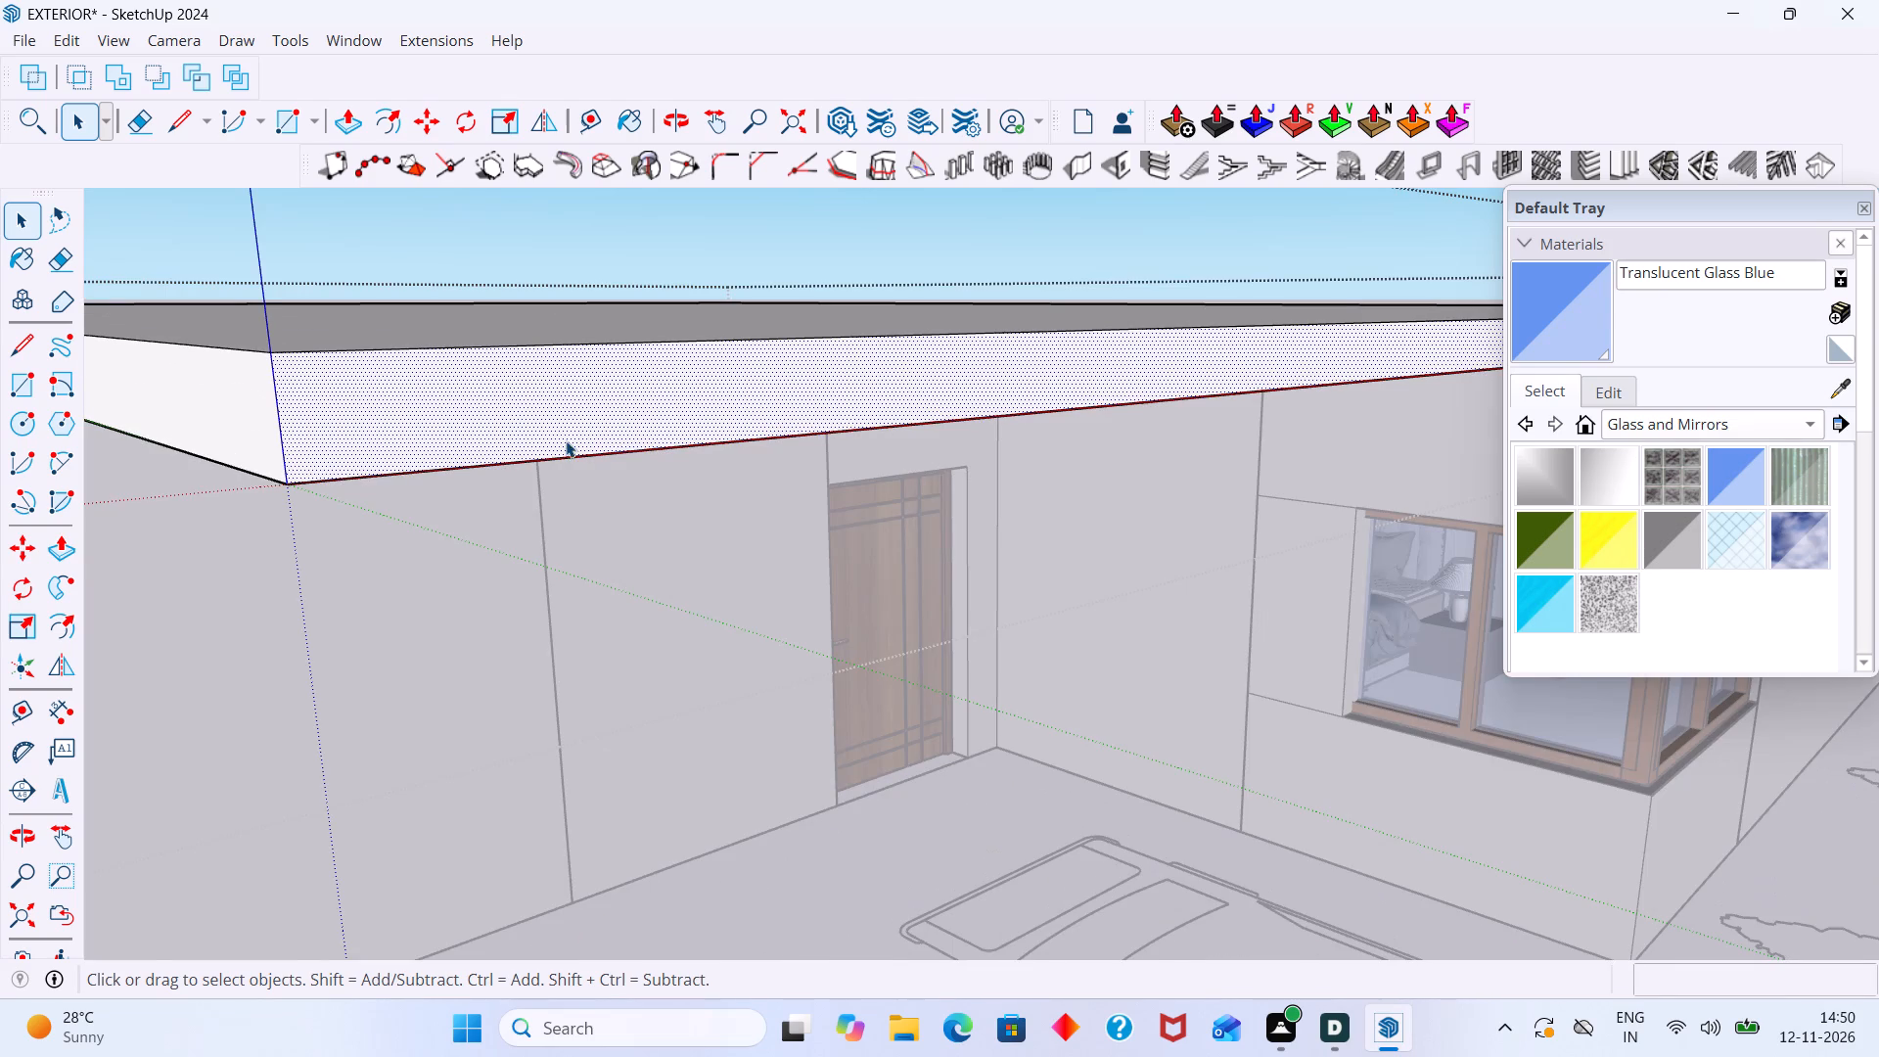
{"action": "key", "text": "p"}
{"action": "left_click", "coordinate": [566, 440]}
{"action": "scroll", "coordinate": [722, 504], "scroll_direction": "down", "scroll_amount": 15}
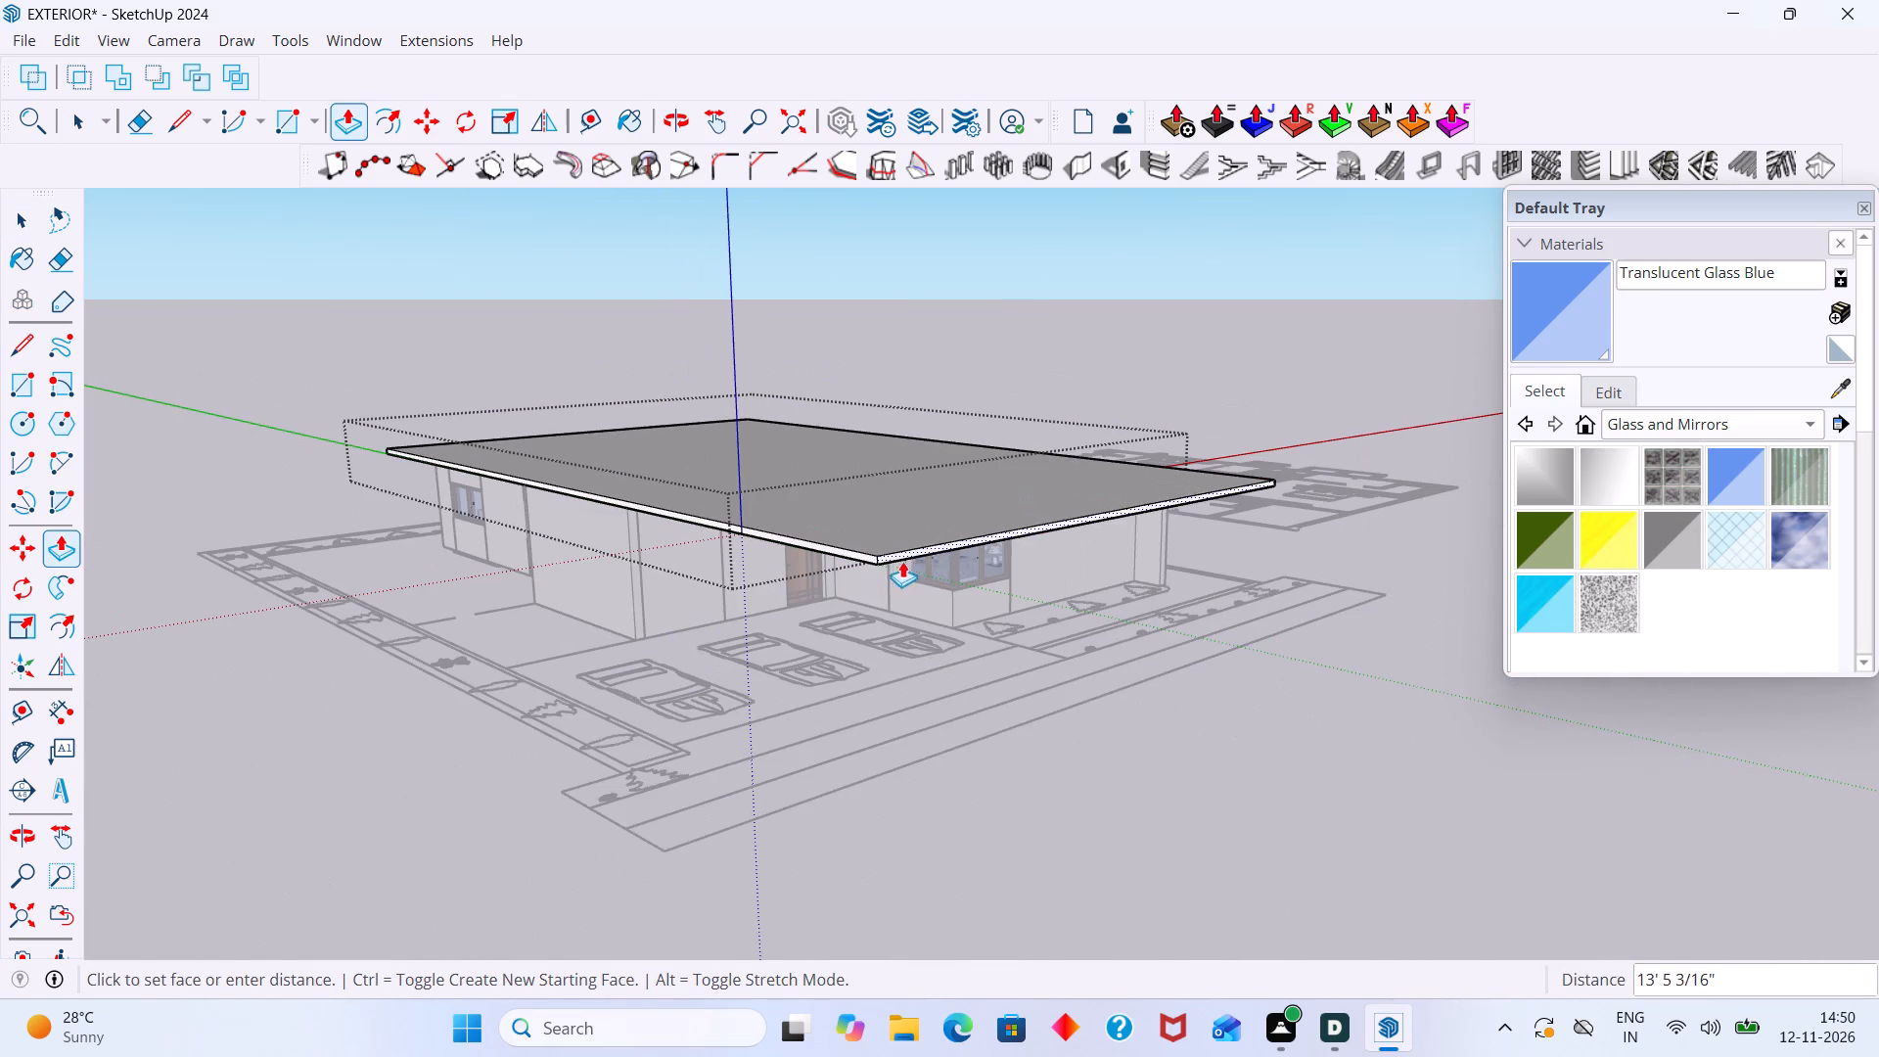
{"action": "middle_click_drag", "start_coordinate": [1137, 449], "coordinate": [839, 633]}
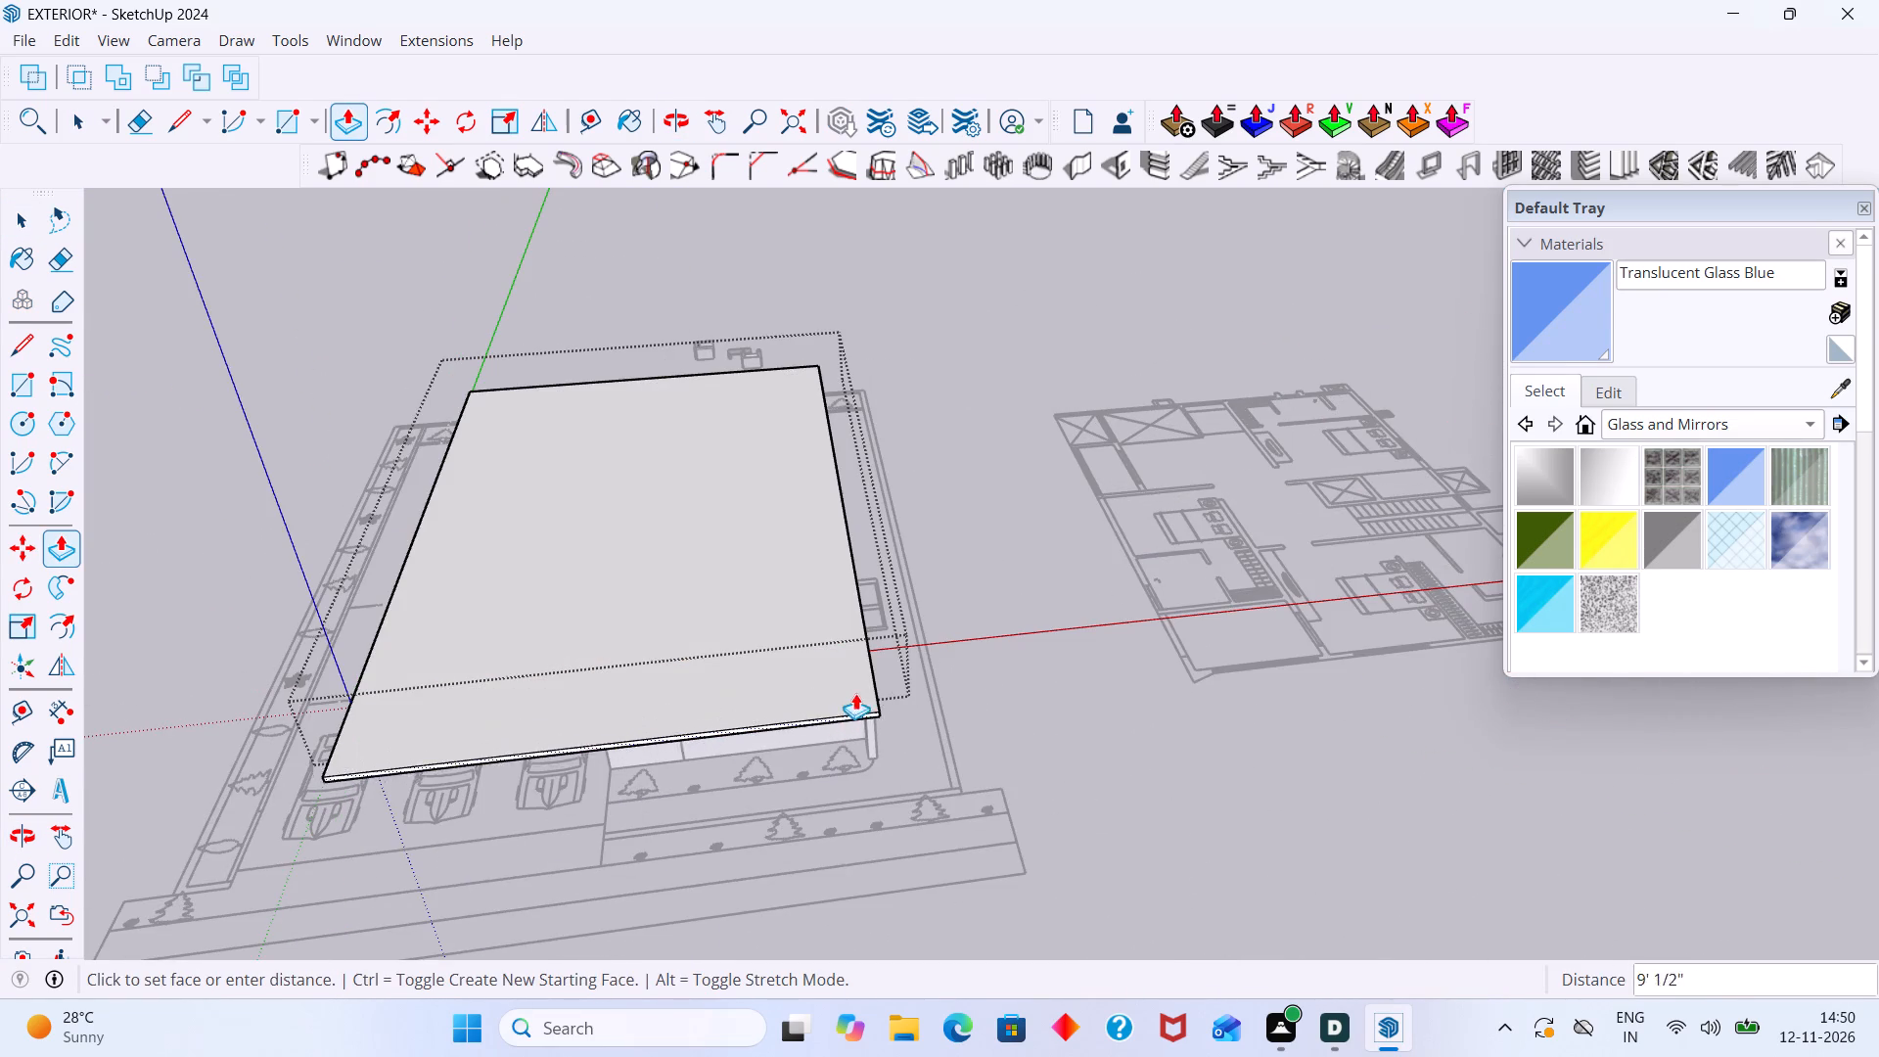
{"action": "scroll", "coordinate": [863, 687], "scroll_direction": "up", "scroll_amount": 7}
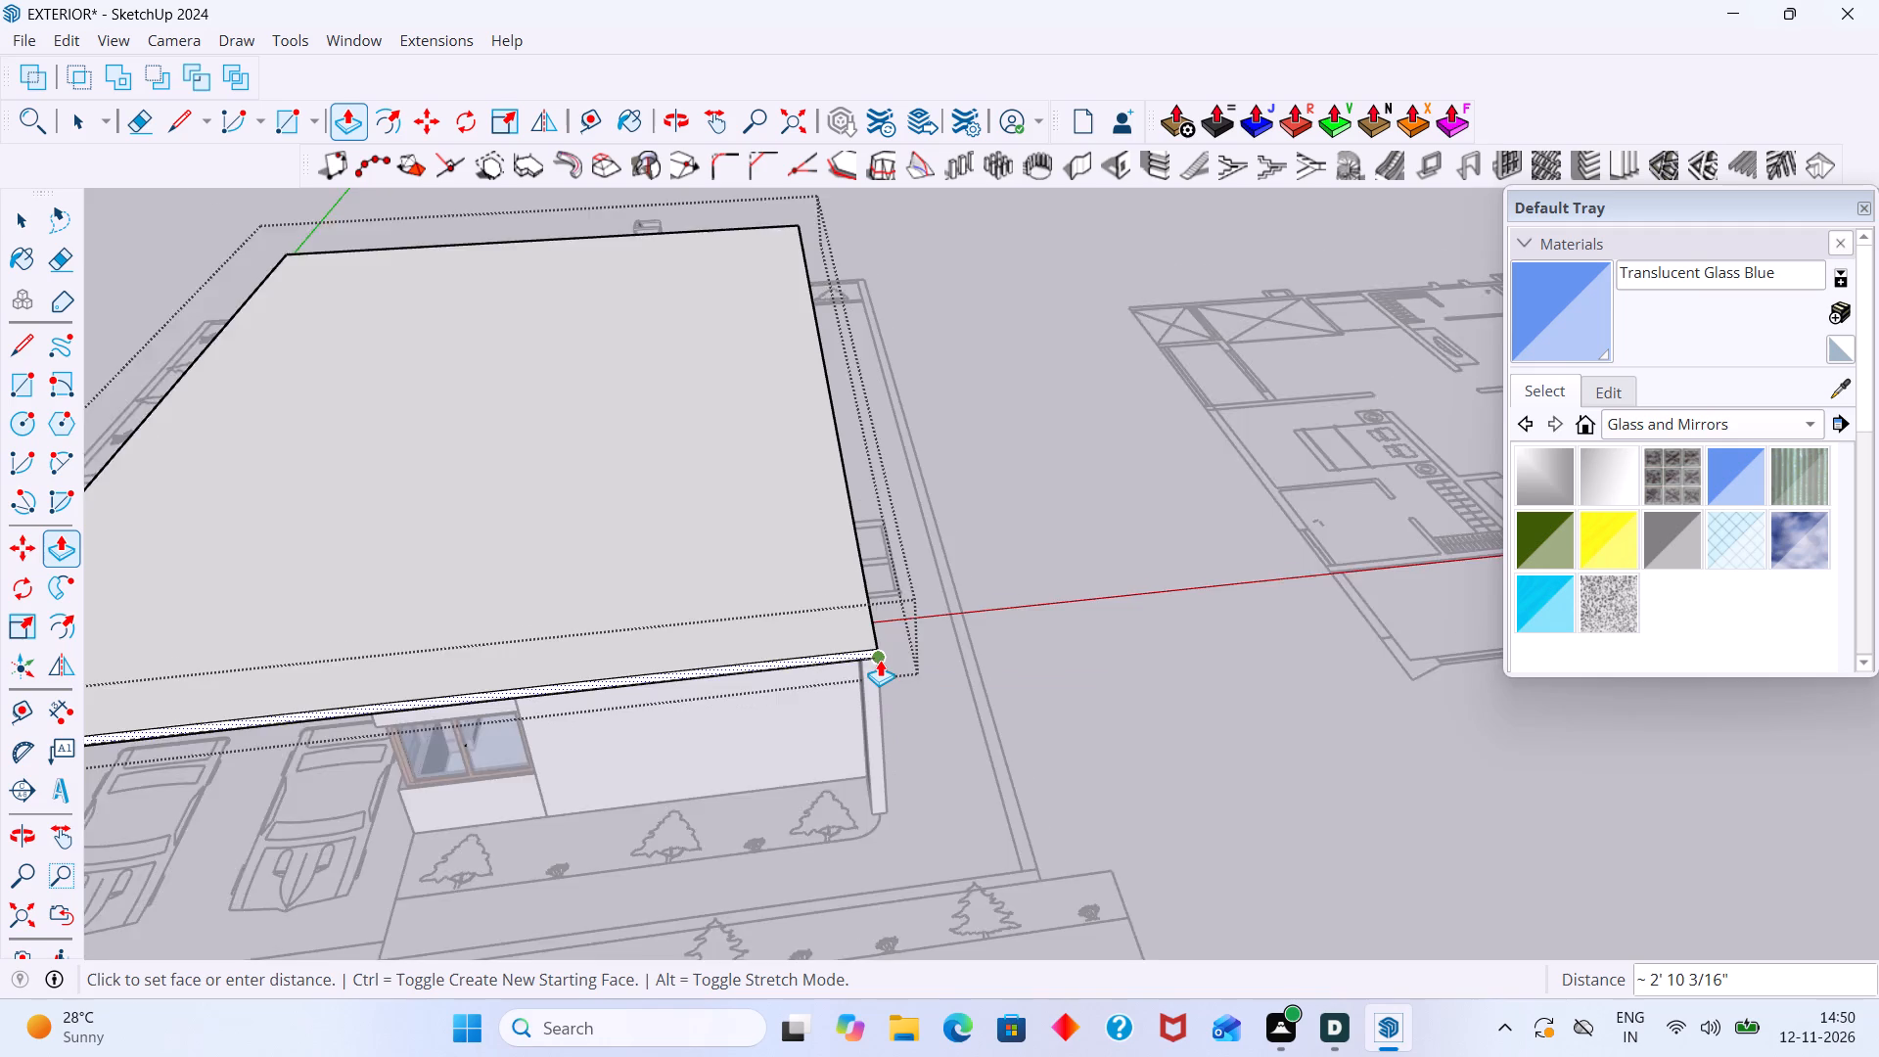
{"action": "scroll", "coordinate": [880, 660], "scroll_direction": "up", "scroll_amount": 7}
{"action": "left_click", "coordinate": [881, 656]}
{"action": "key", "text": "space"}
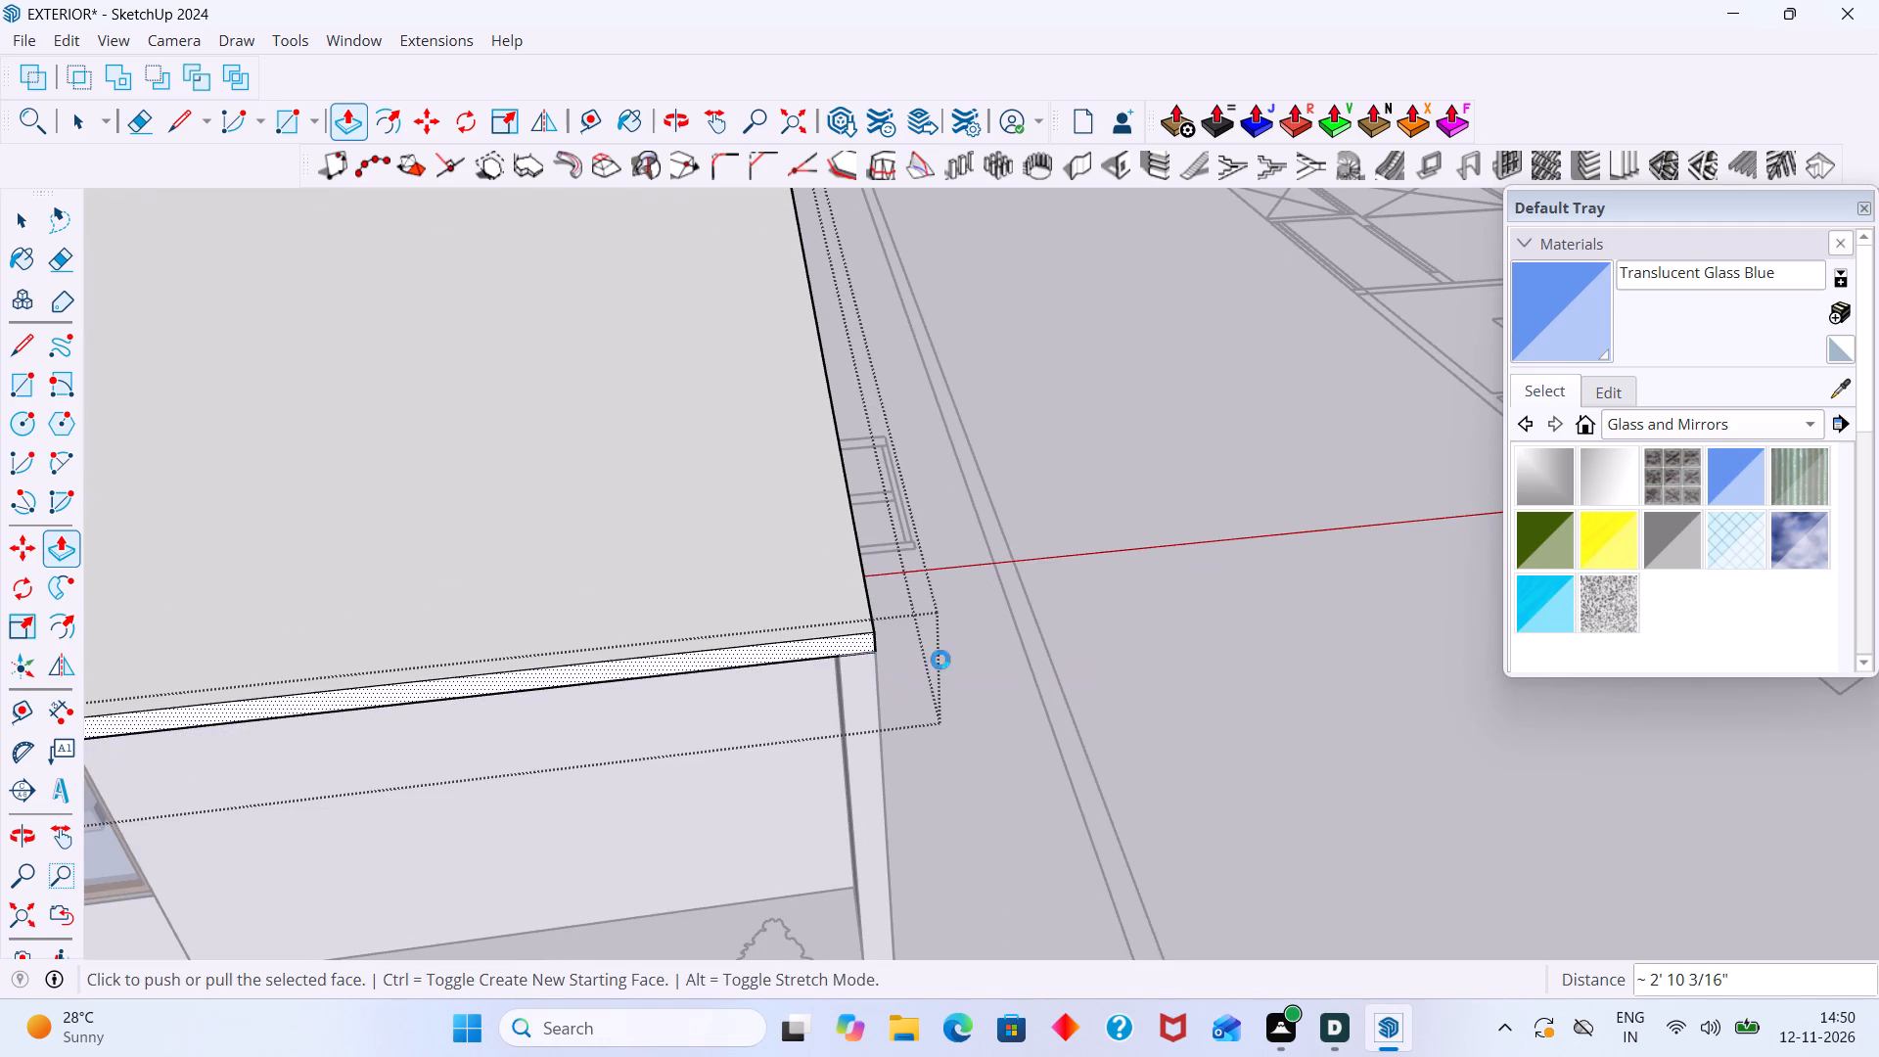
{"action": "left_click", "coordinate": [1118, 605]}
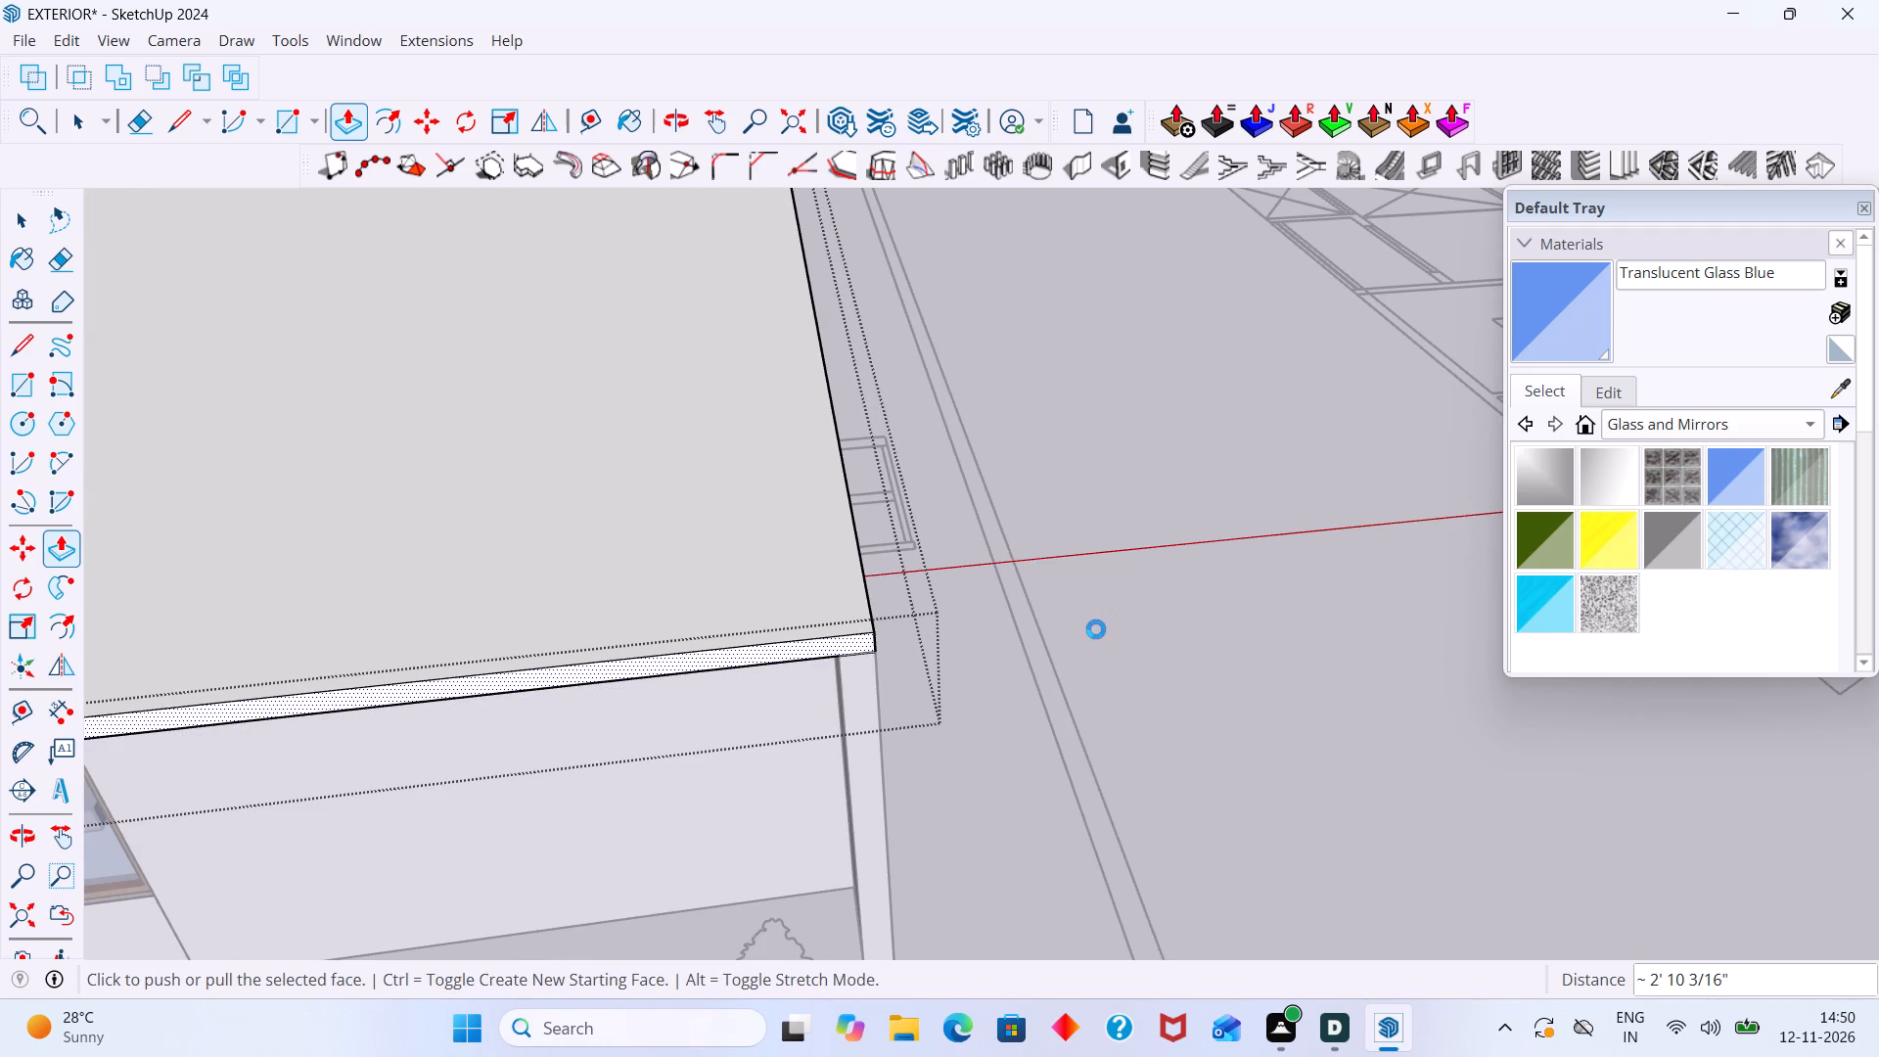
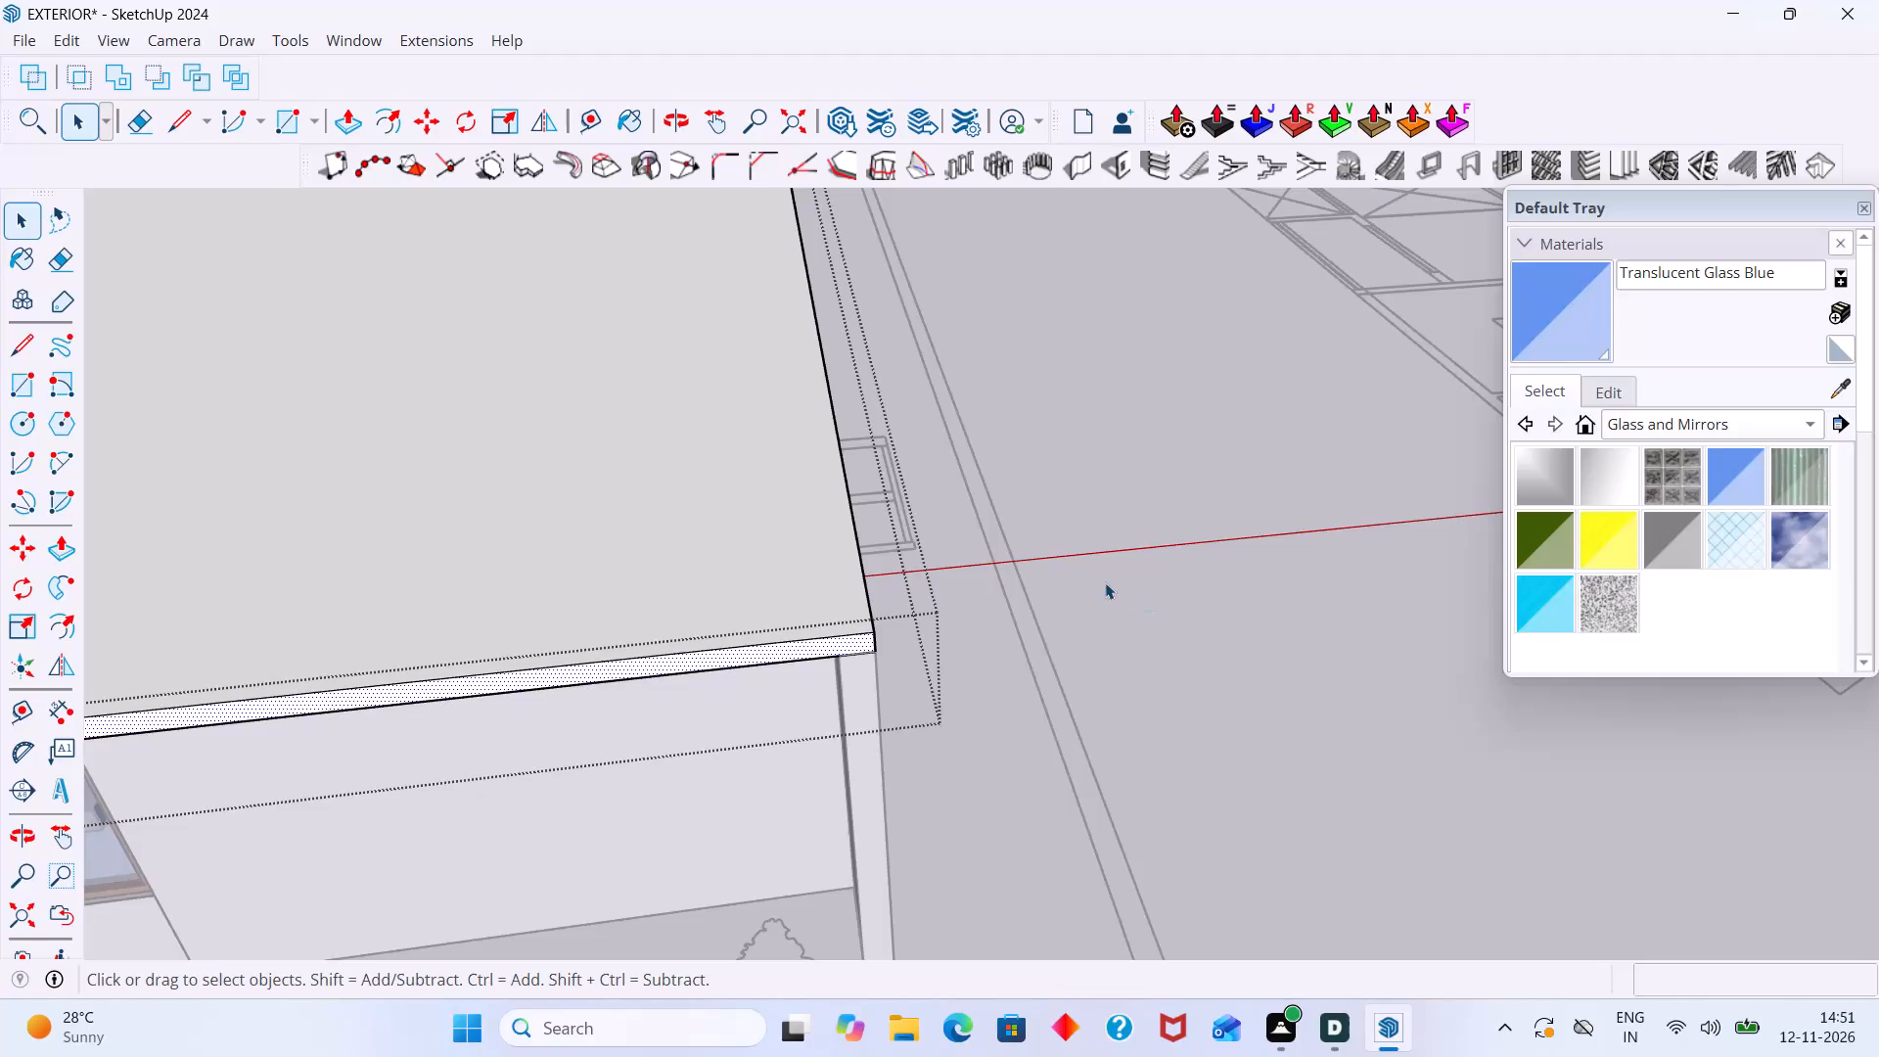
Examine the extended roof slab around the house, checking its overhangs above the entrance, corner window, side walls and car parking.
{"action": "left_click", "coordinate": [1192, 425]}
{"action": "scroll", "coordinate": [1048, 561], "scroll_direction": "down", "scroll_amount": 5}
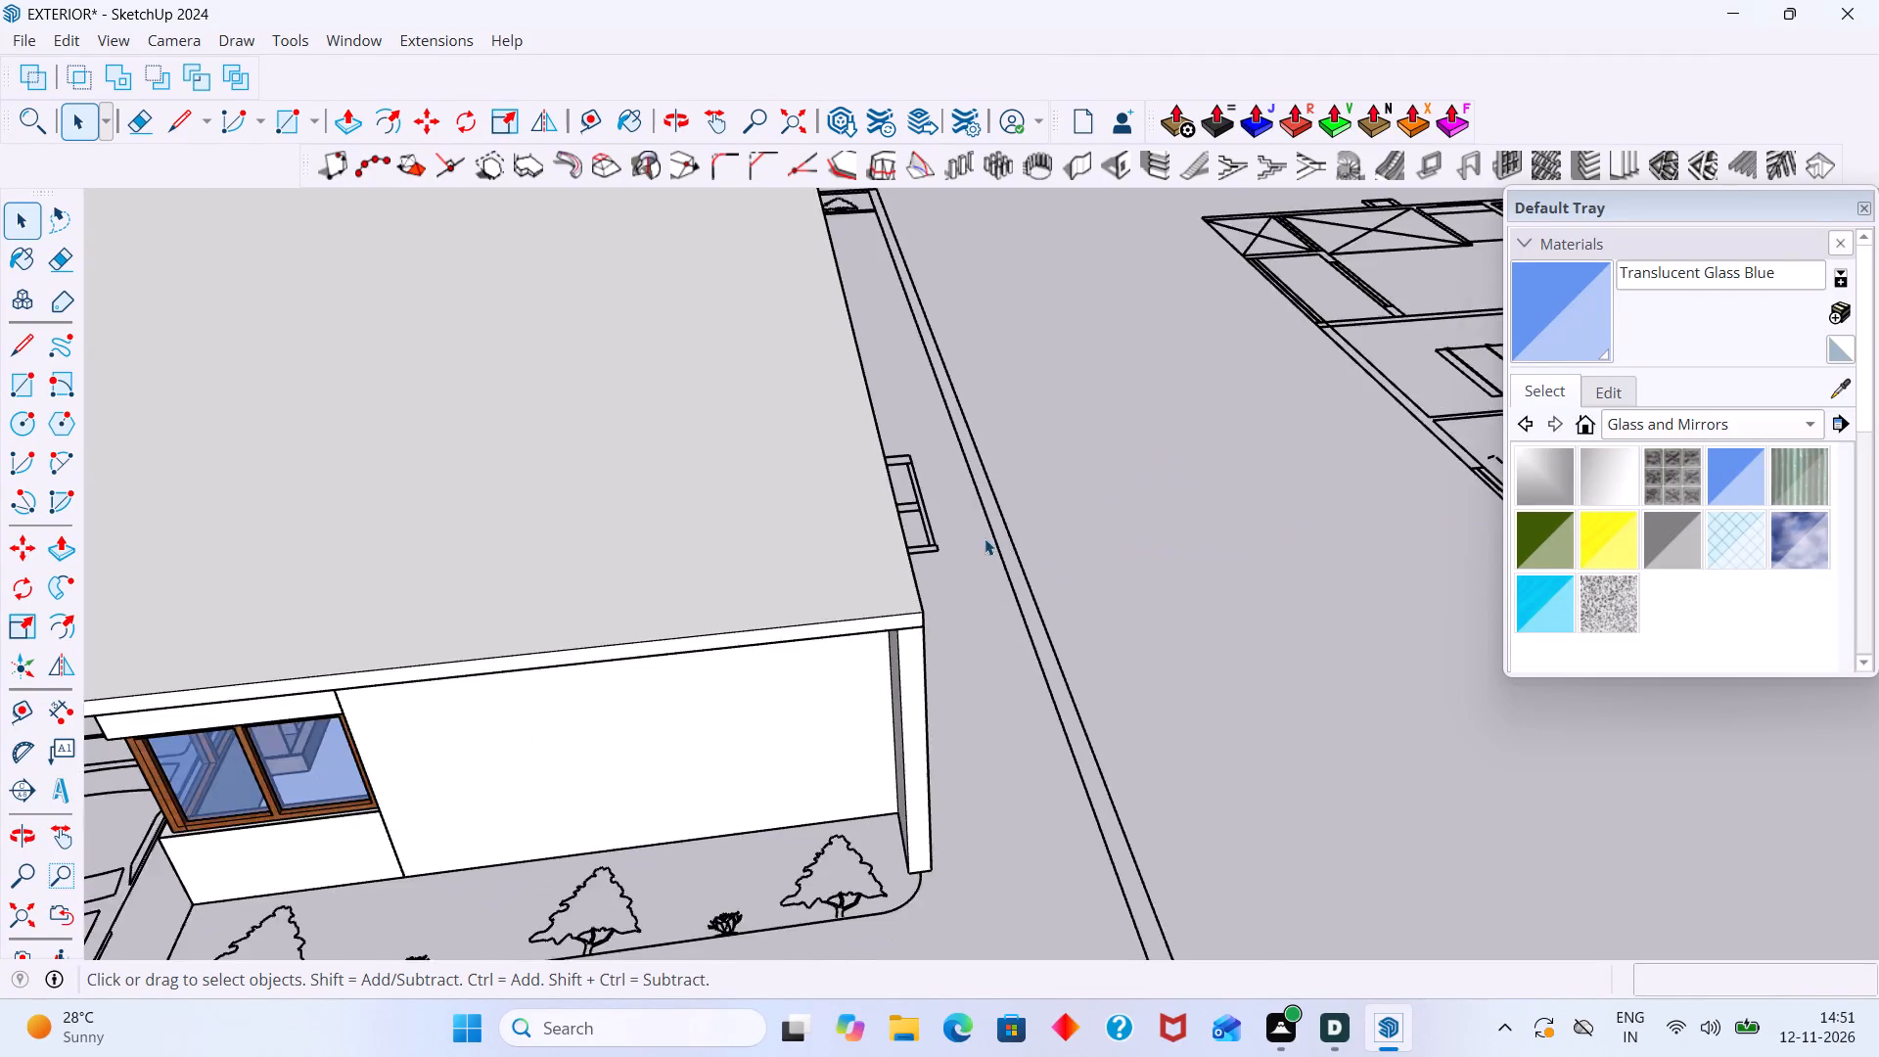
{"action": "scroll", "coordinate": [985, 538], "scroll_direction": "down", "scroll_amount": 2}
{"action": "middle_click_drag", "start_coordinate": [873, 691], "coordinate": [876, 577]}
{"action": "scroll", "coordinate": [876, 577], "scroll_direction": "down", "scroll_amount": 3}
{"action": "middle_click_drag", "start_coordinate": [871, 574], "coordinate": [1044, 597]}
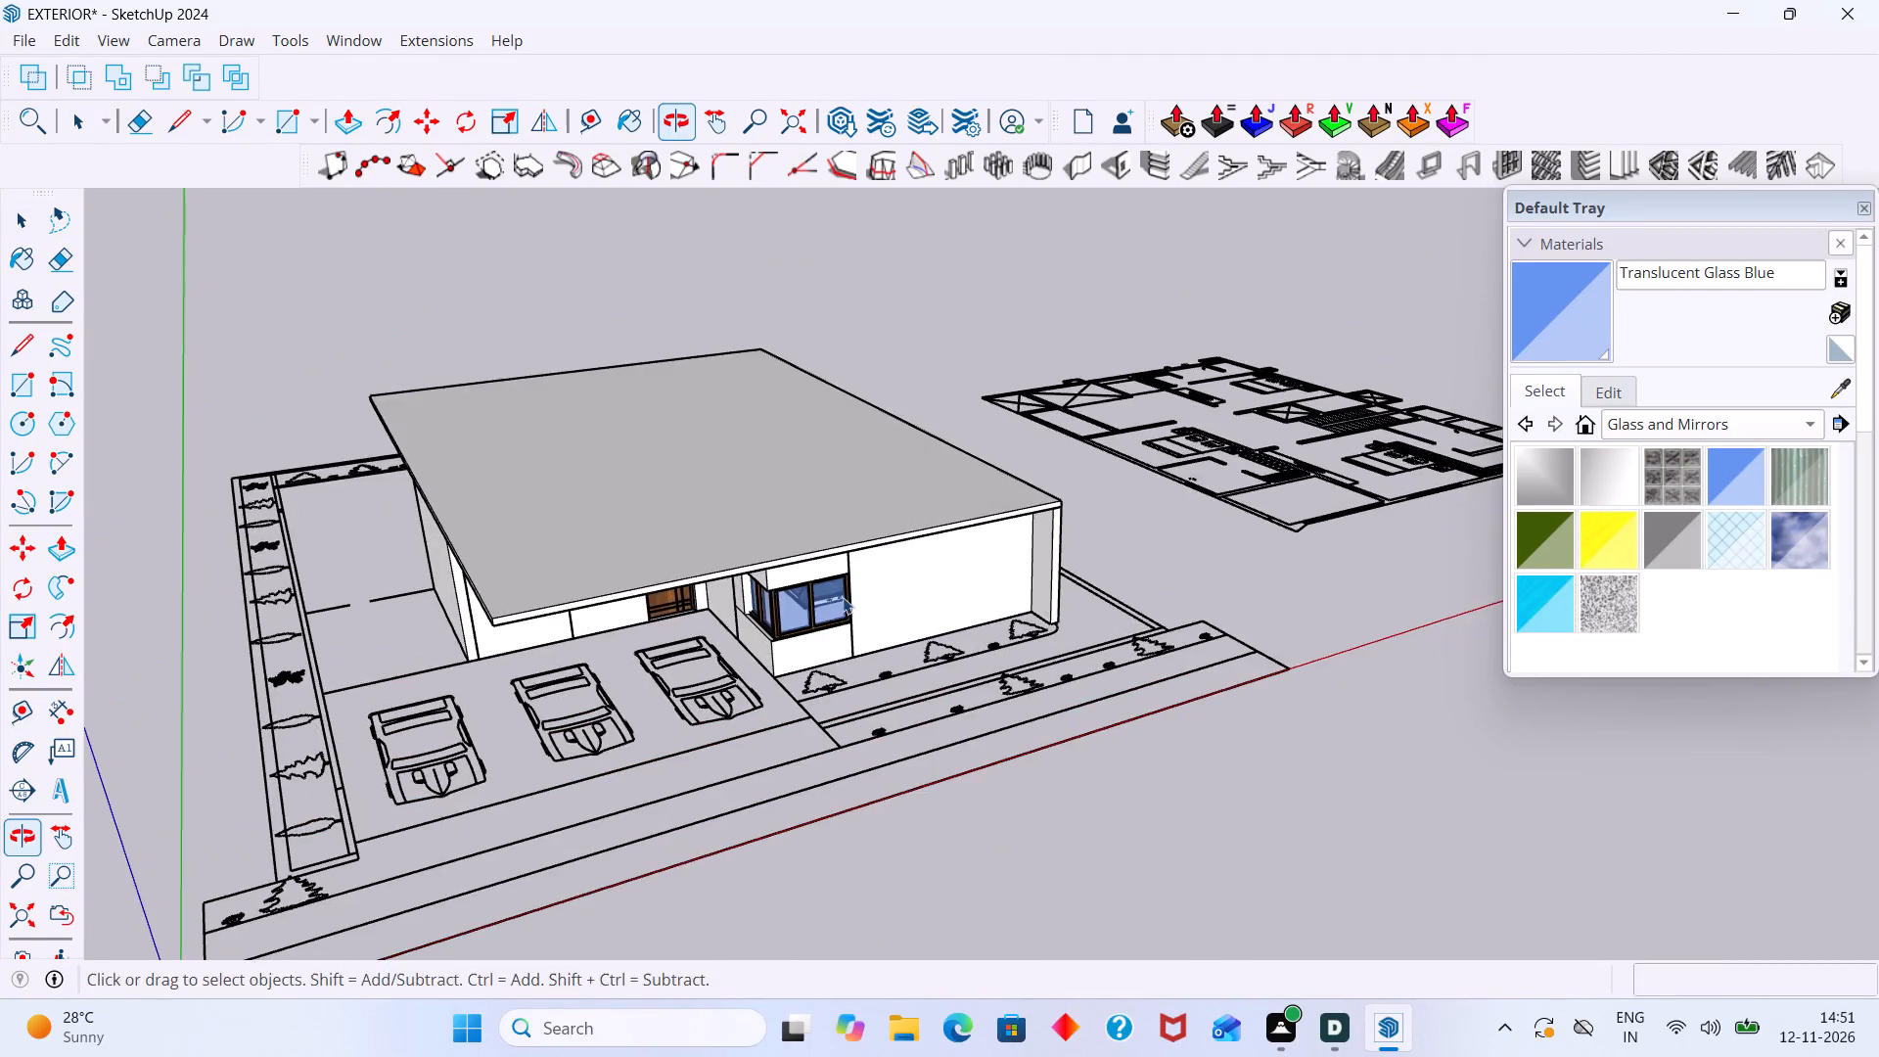
{"action": "middle_click_drag", "start_coordinate": [844, 596], "coordinate": [1008, 591]}
{"action": "middle_click_drag", "start_coordinate": [953, 617], "coordinate": [1038, 492]}
{"action": "middle_click_drag", "start_coordinate": [976, 542], "coordinate": [1023, 477]}
{"action": "scroll", "coordinate": [915, 447], "scroll_direction": "up", "scroll_amount": 3}
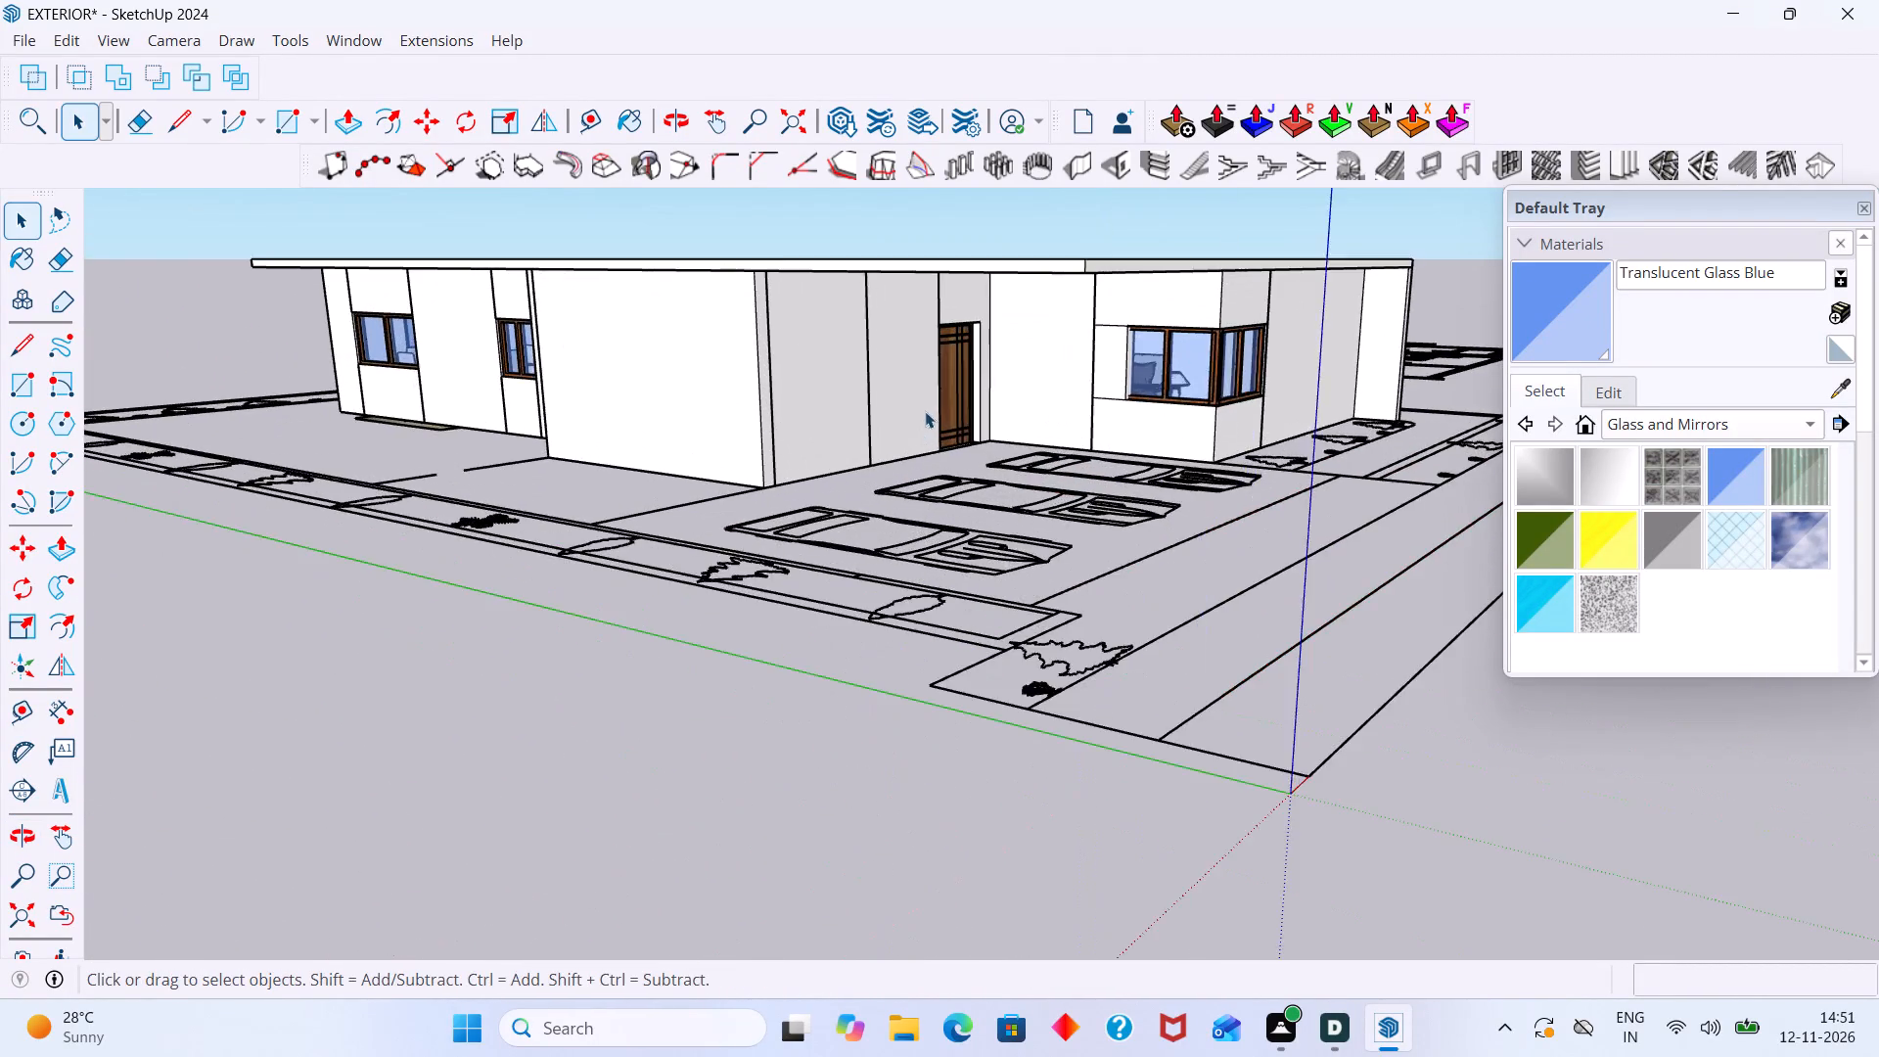
{"action": "scroll", "coordinate": [930, 412], "scroll_direction": "up", "scroll_amount": 1}
{"action": "middle_click_drag", "start_coordinate": [931, 433], "coordinate": [931, 528]}
{"action": "scroll", "coordinate": [927, 532], "scroll_direction": "down", "scroll_amount": 5}
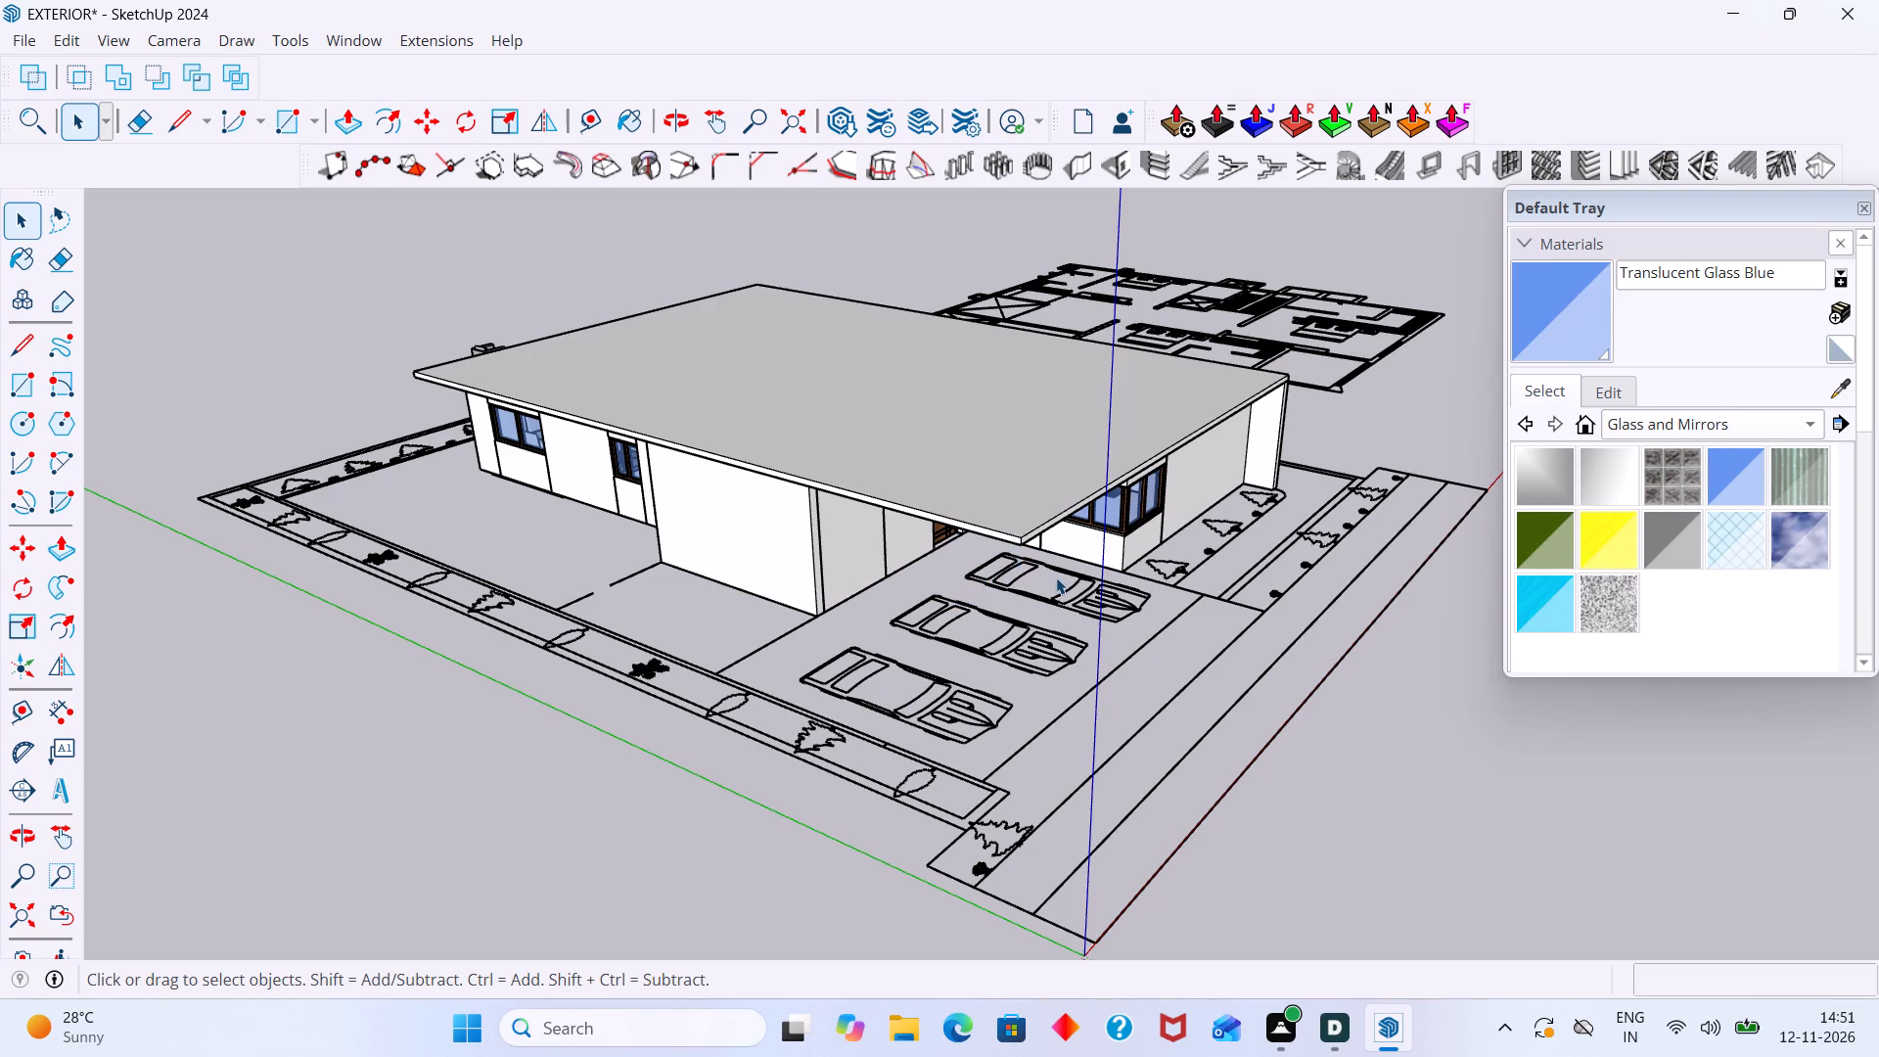
{"action": "middle_click_drag", "start_coordinate": [1031, 582], "coordinate": [824, 529]}
{"action": "scroll", "coordinate": [617, 515], "scroll_direction": "up", "scroll_amount": 3}
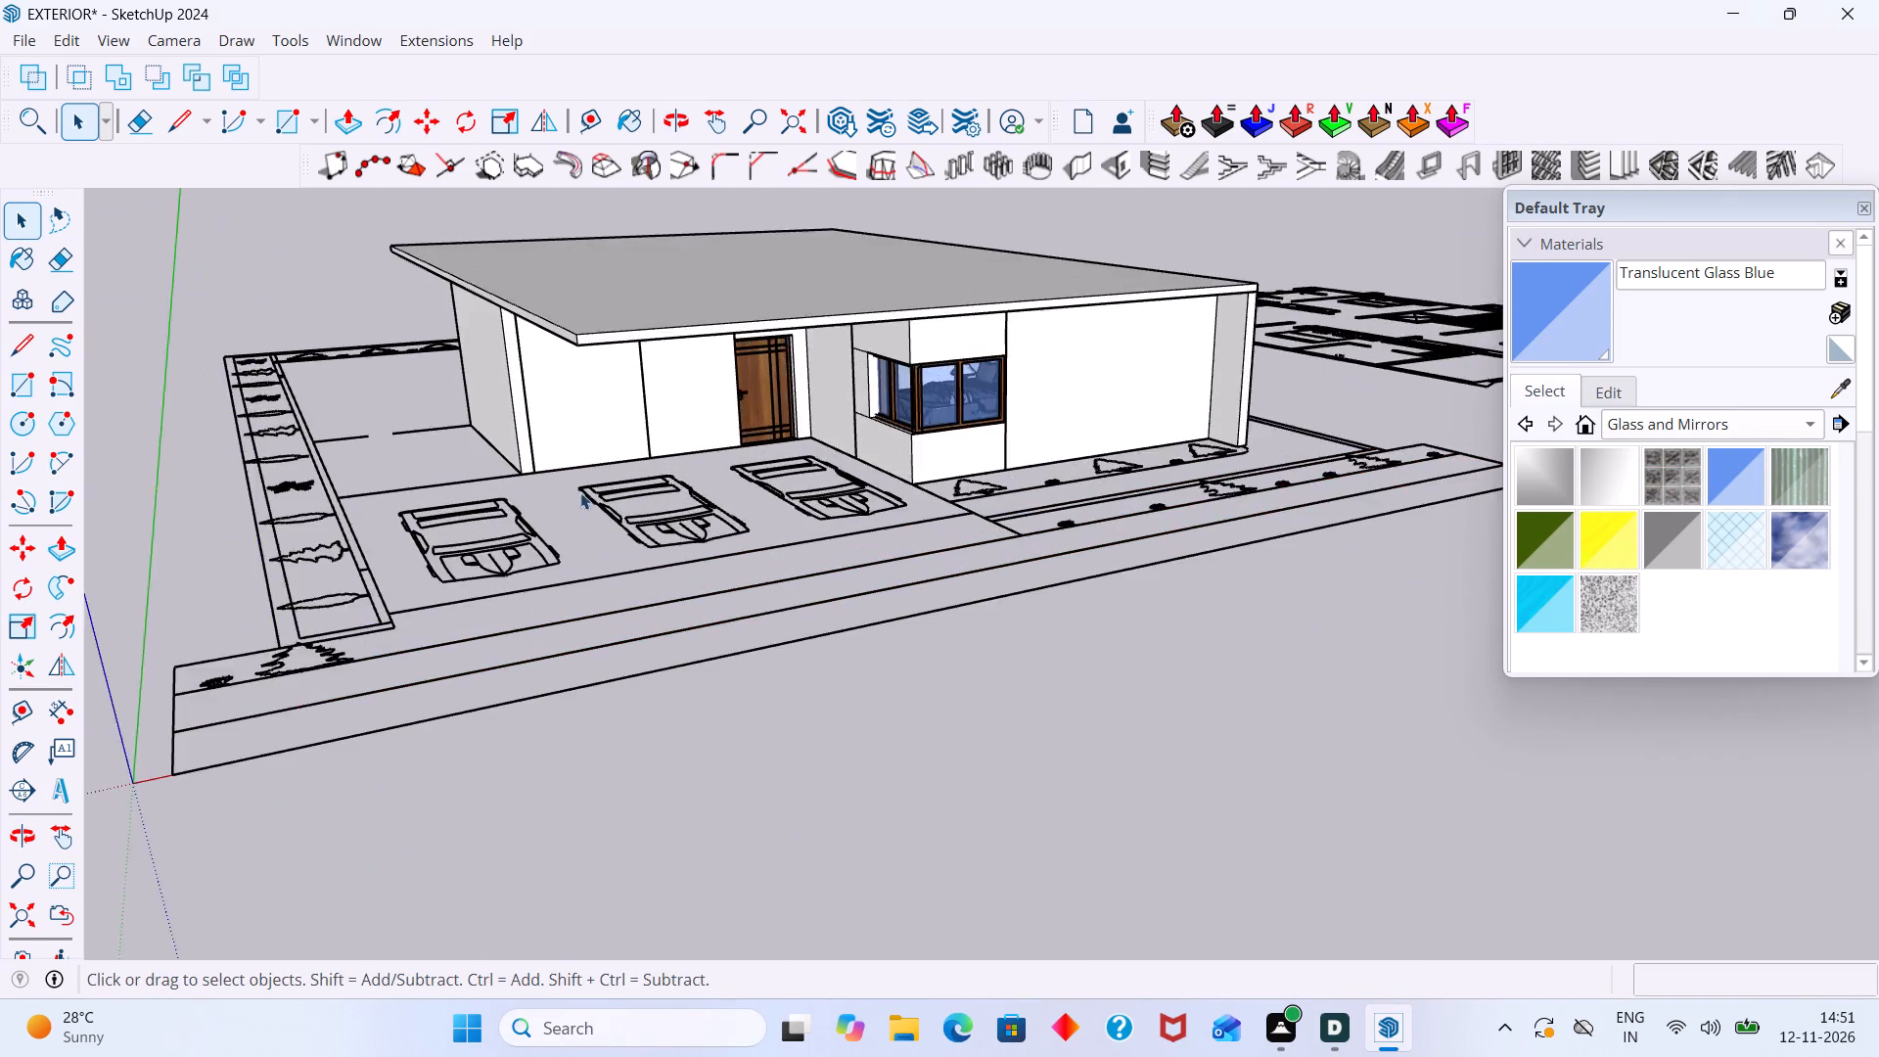
{"action": "scroll", "coordinate": [580, 492], "scroll_direction": "up", "scroll_amount": 2}
{"action": "middle_click_drag", "start_coordinate": [558, 486], "coordinate": [560, 525]}
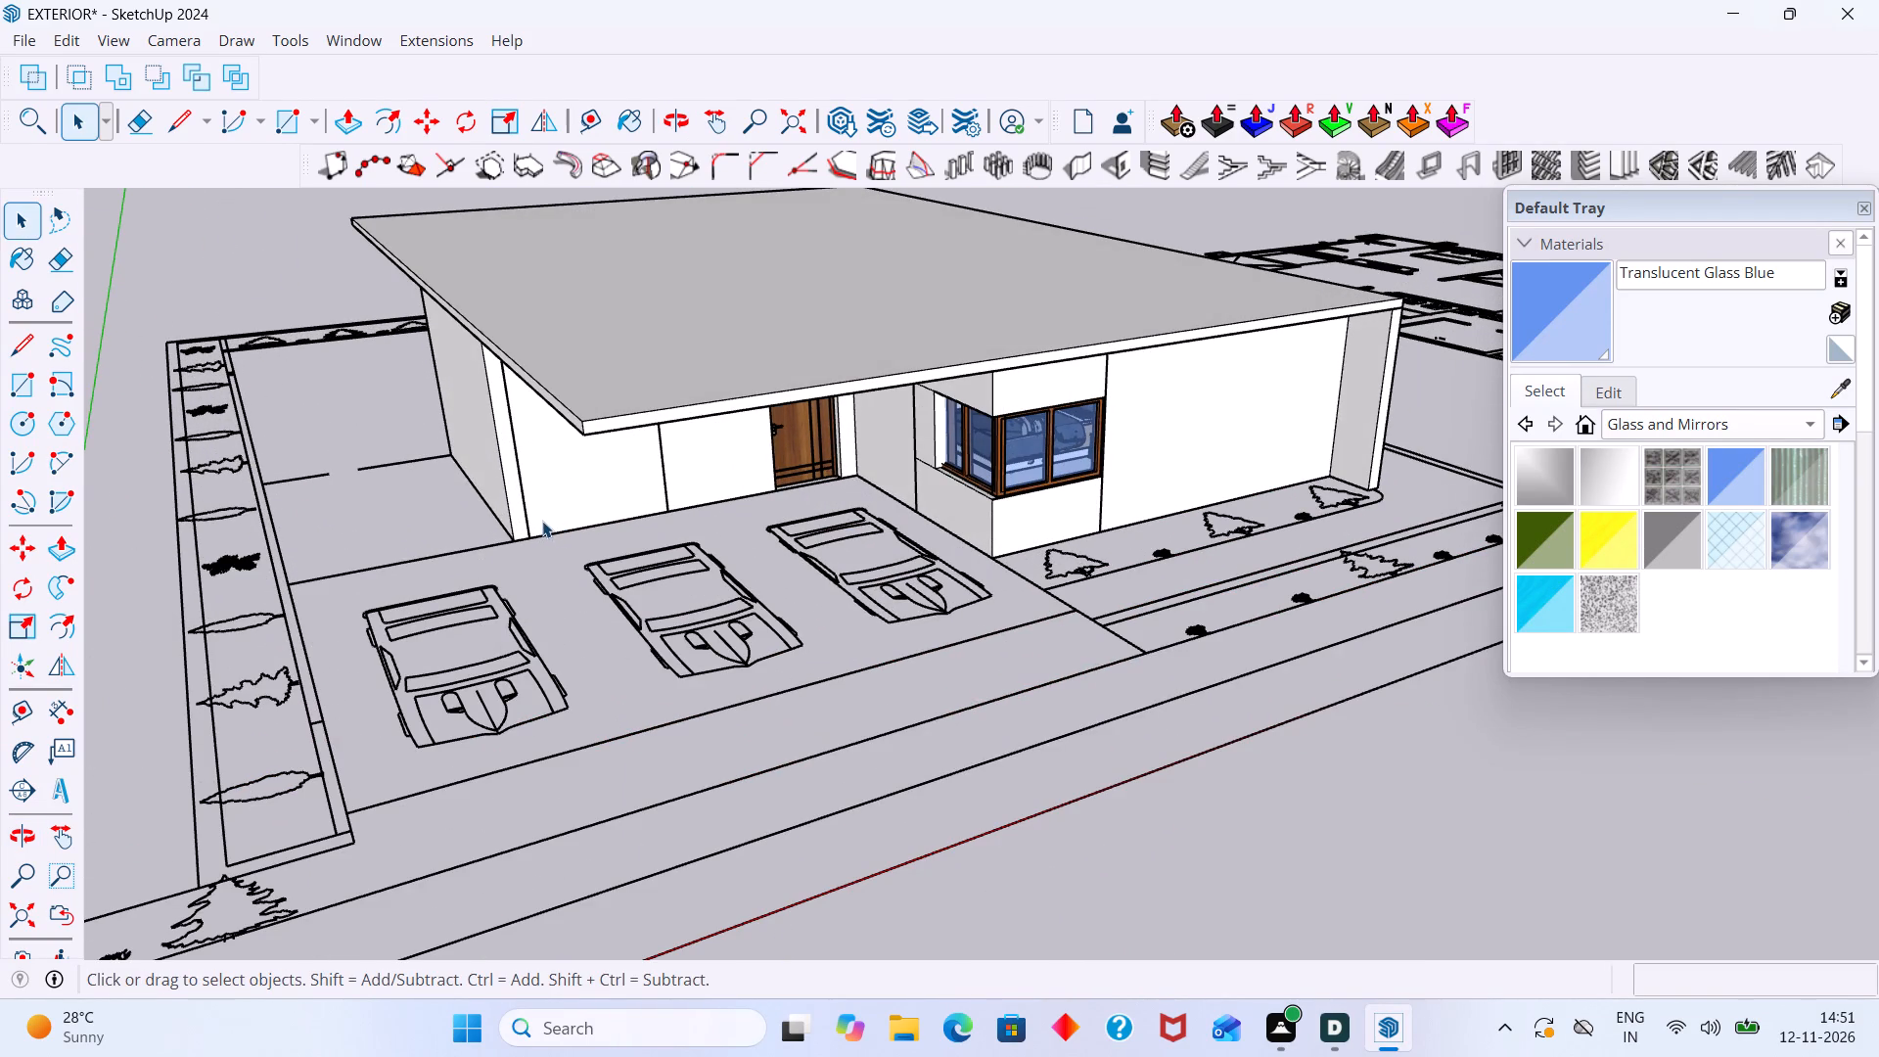
{"action": "scroll", "coordinate": [536, 521], "scroll_direction": "down", "scroll_amount": 5}
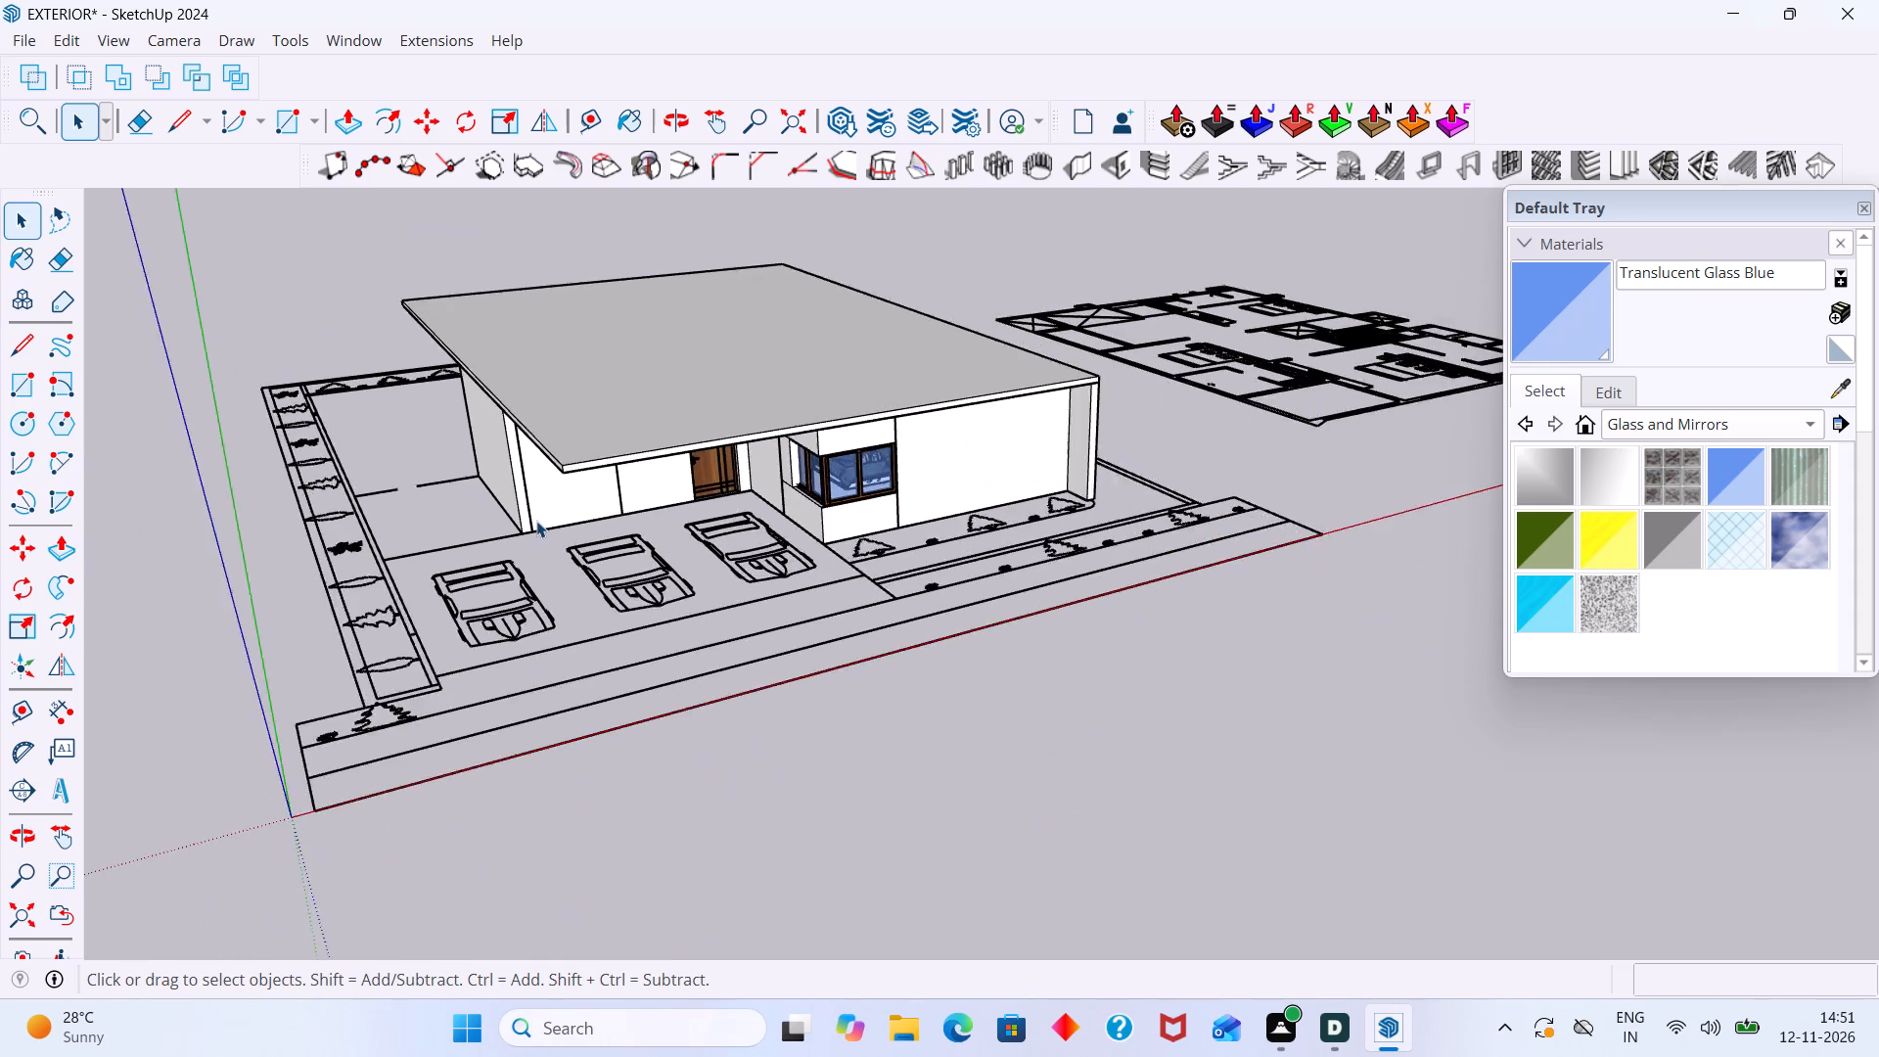
{"action": "scroll", "coordinate": [536, 521], "scroll_direction": "down", "scroll_amount": 2}
{"action": "middle_click_drag", "start_coordinate": [536, 521], "coordinate": [686, 545]}
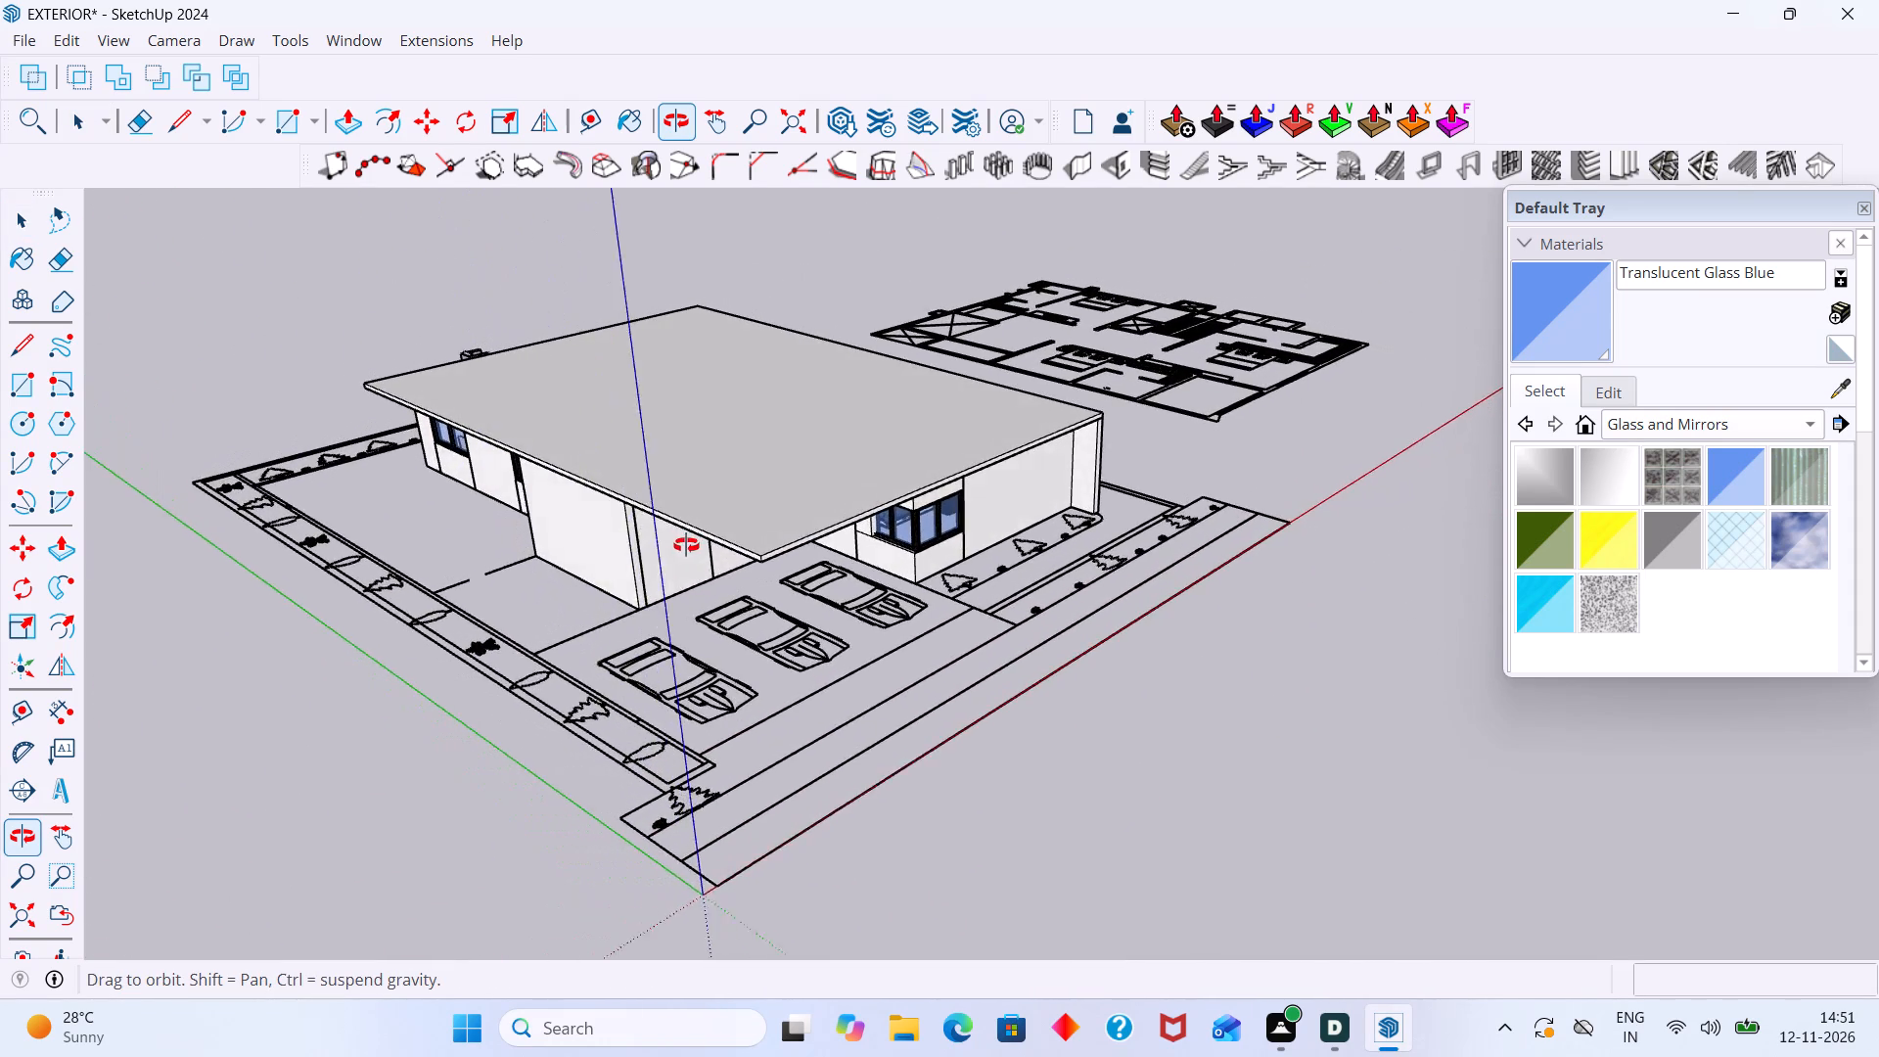
{"action": "middle_click_drag", "start_coordinate": [686, 545], "coordinate": [555, 566]}
{"action": "scroll", "coordinate": [700, 585], "scroll_direction": "up", "scroll_amount": 1}
{"action": "middle_click_drag", "start_coordinate": [700, 585], "coordinate": [609, 597]}
{"action": "scroll", "coordinate": [623, 600], "scroll_direction": "up", "scroll_amount": 2}
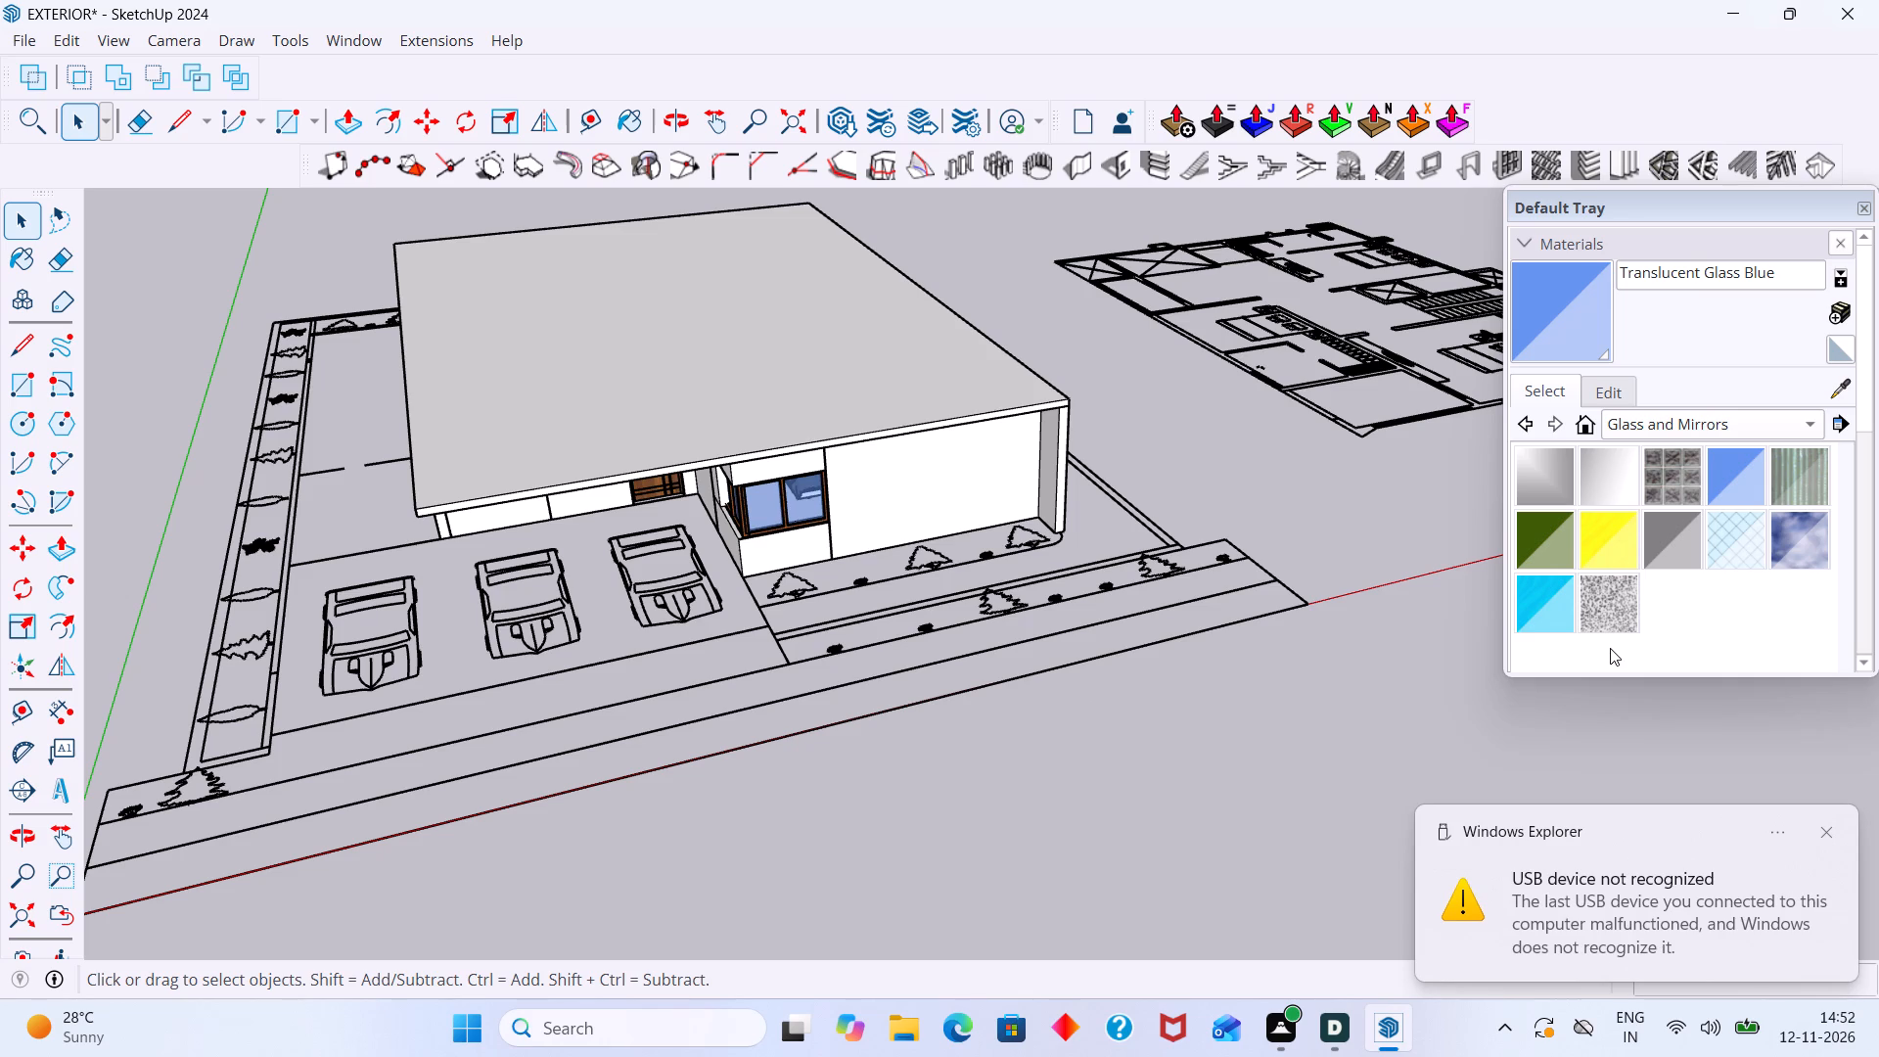
Examine the front of the house, from the corner window and projecting wall to the planting strip and car parking spaces.
{"action": "left_click", "coordinate": [1825, 828]}
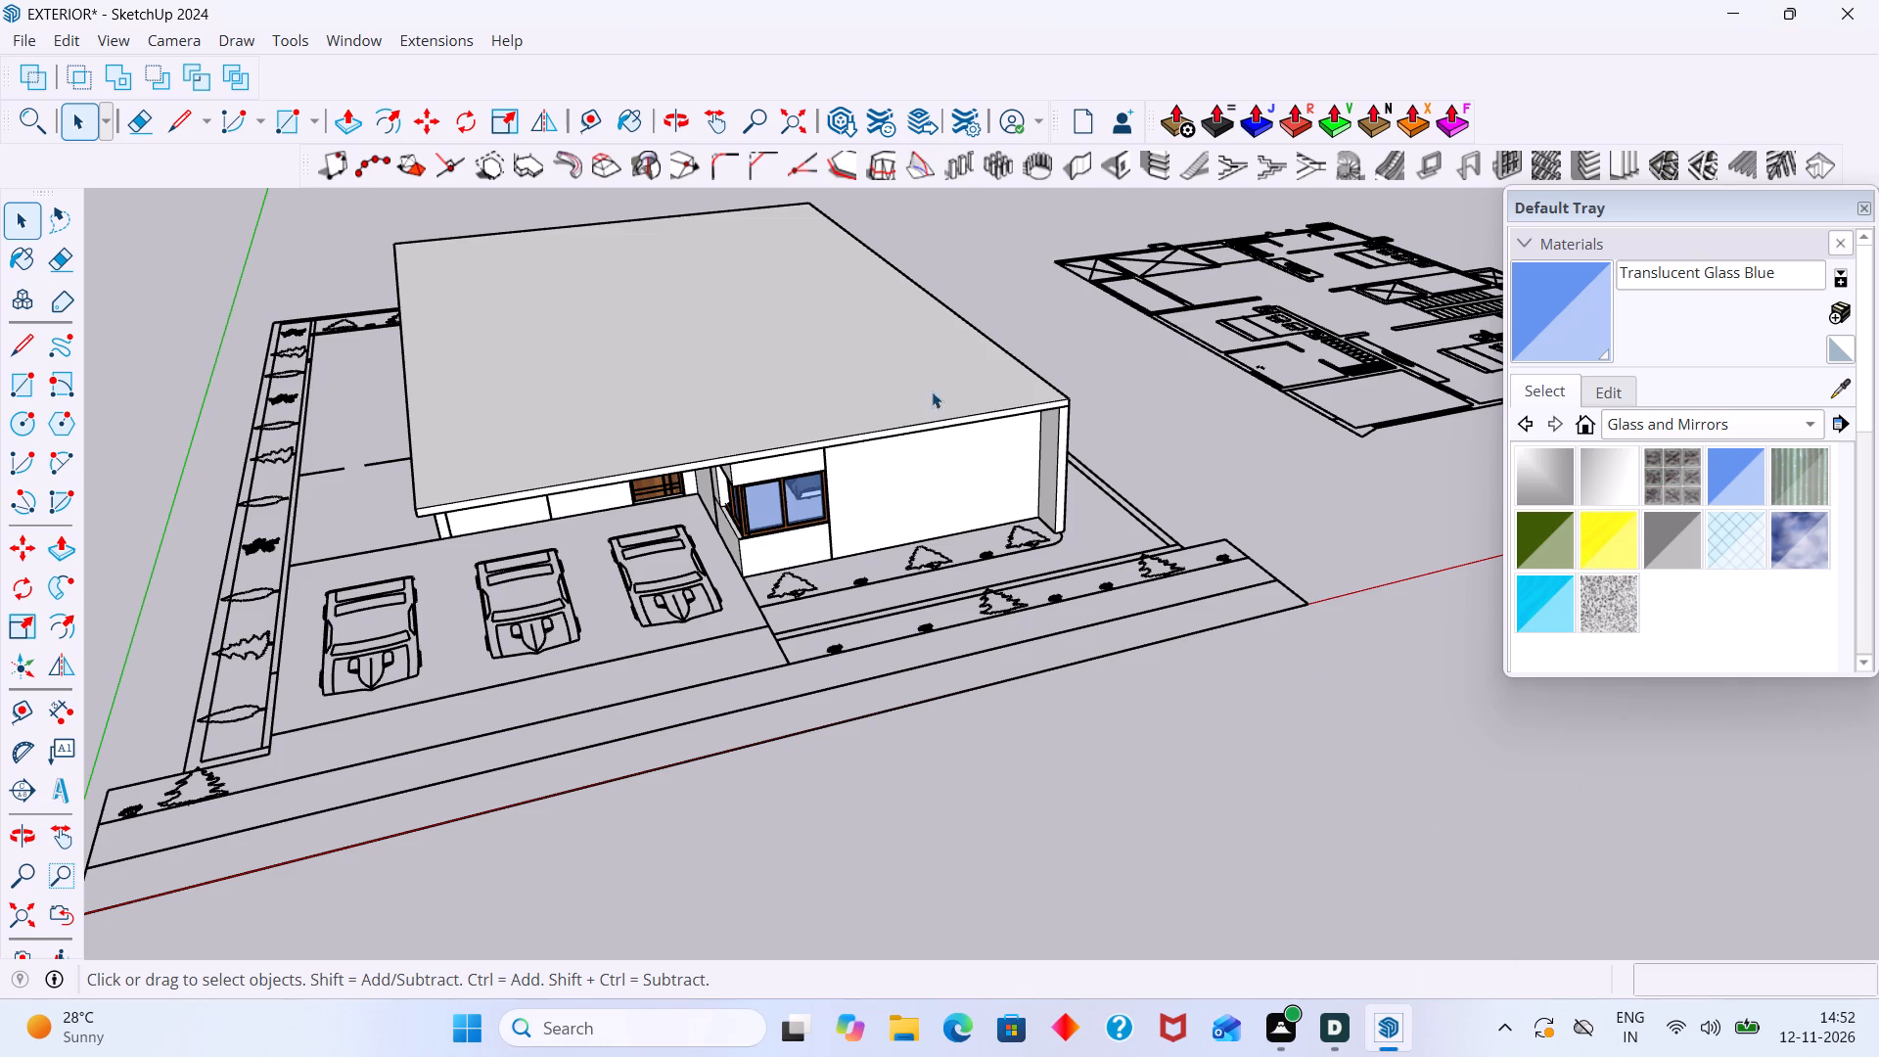
{"action": "scroll", "coordinate": [931, 351], "scroll_direction": "down", "scroll_amount": 11}
{"action": "middle_click_drag", "start_coordinate": [915, 466], "coordinate": [1011, 456]}
{"action": "scroll", "coordinate": [993, 405], "scroll_direction": "up", "scroll_amount": 5}
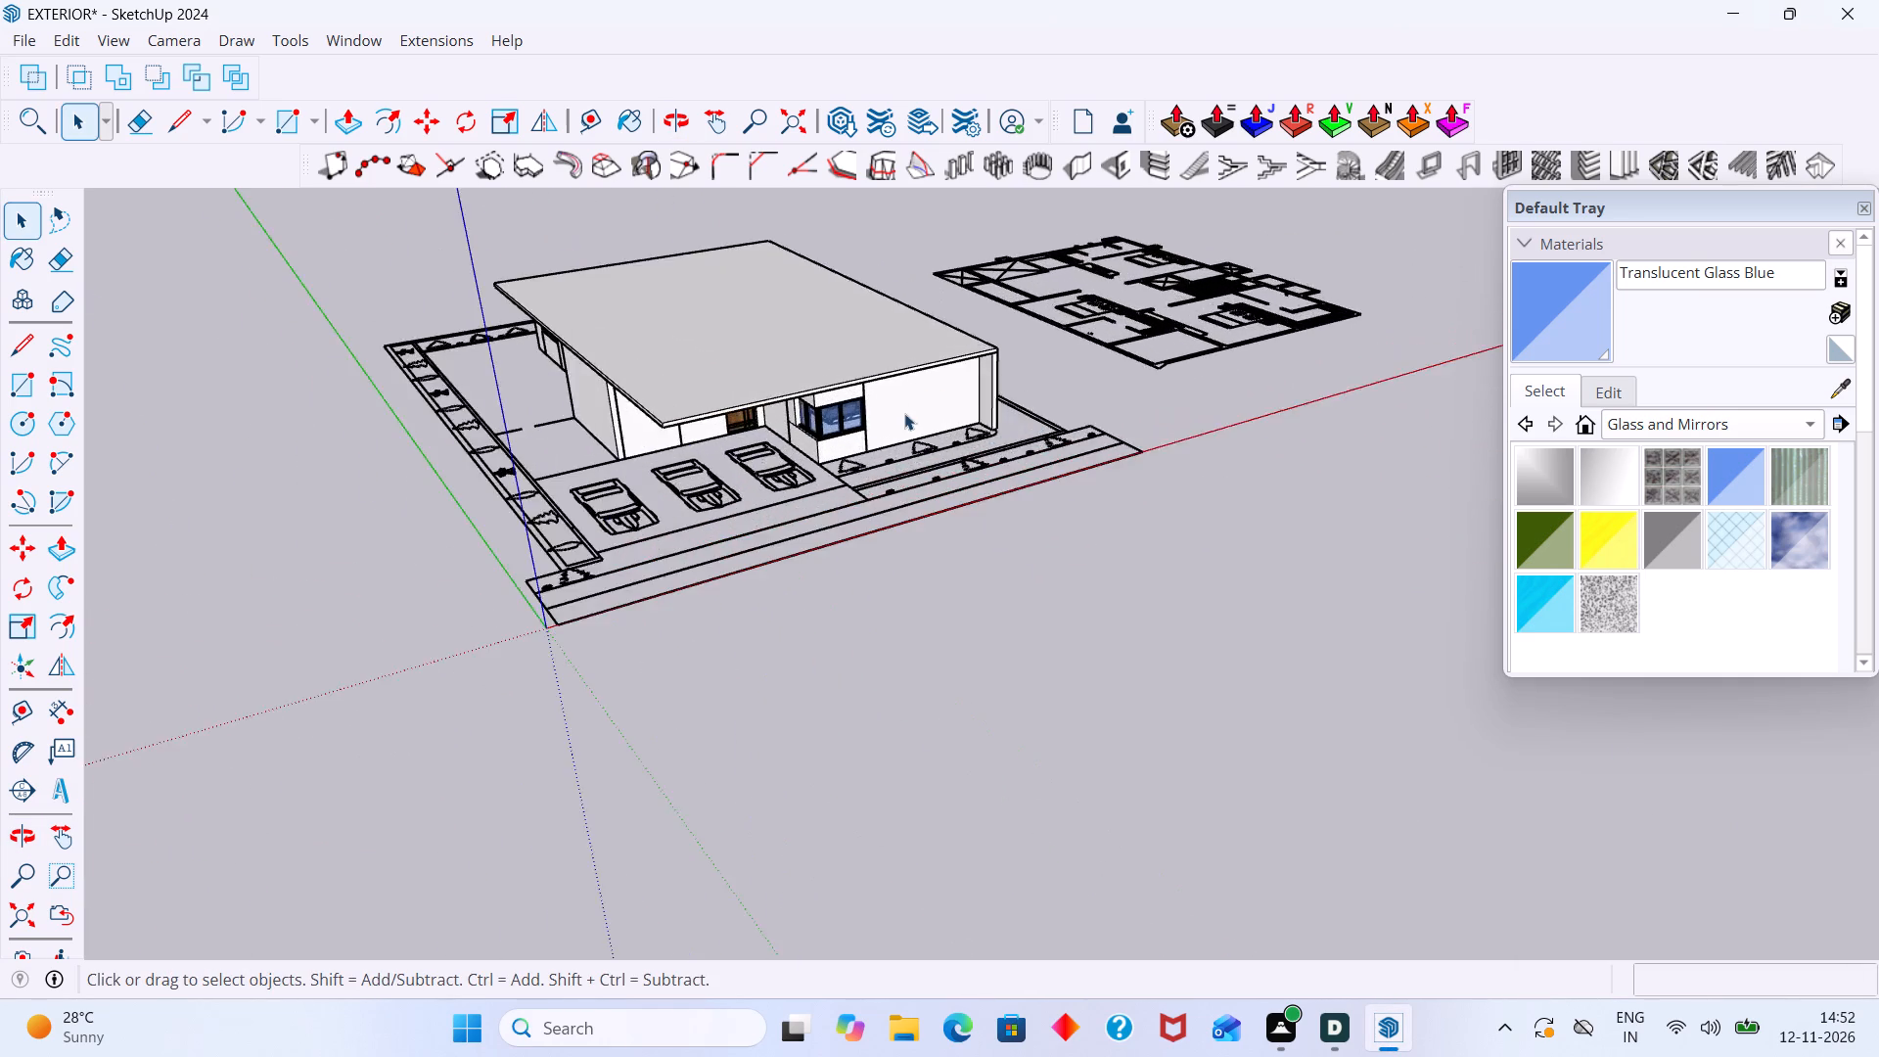
{"action": "scroll", "coordinate": [904, 413], "scroll_direction": "up", "scroll_amount": 4}
{"action": "middle_click_drag", "start_coordinate": [931, 450], "coordinate": [1027, 524]}
{"action": "scroll", "coordinate": [1106, 514], "scroll_direction": "up", "scroll_amount": 9}
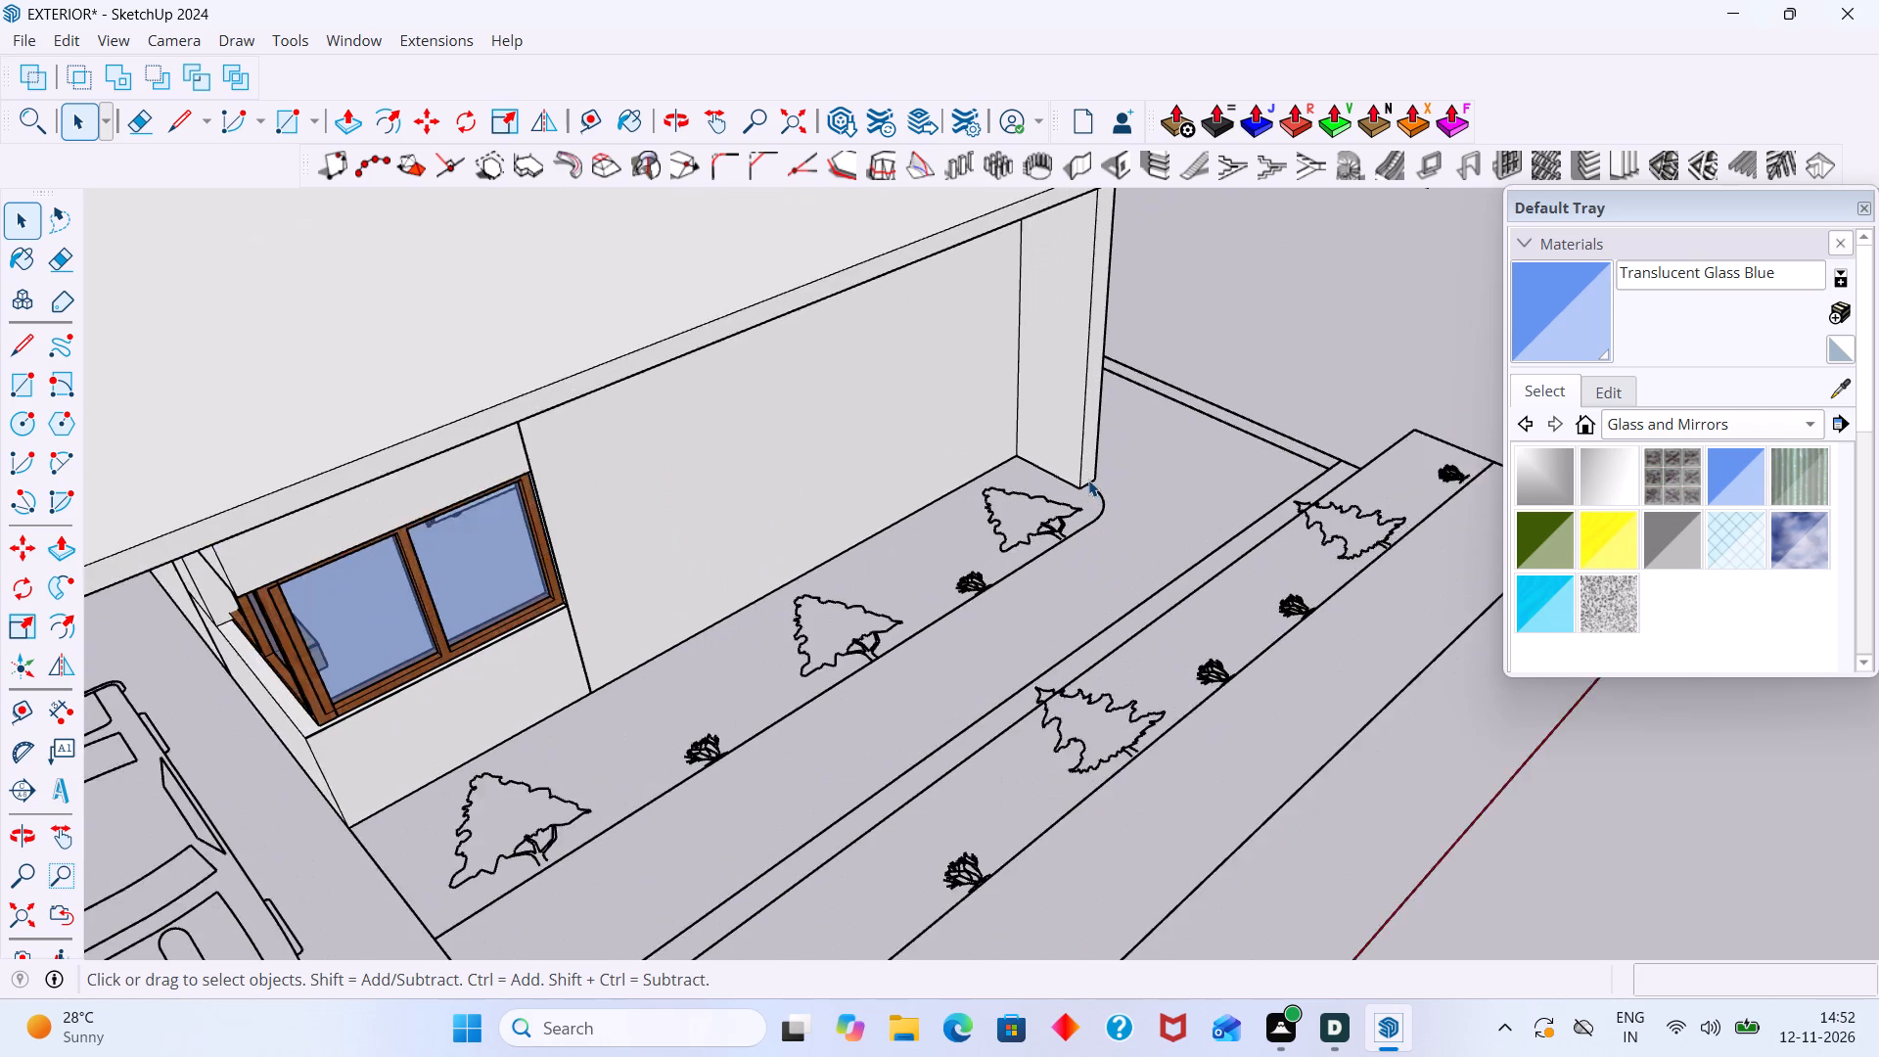
{"action": "scroll", "coordinate": [1088, 480], "scroll_direction": "up", "scroll_amount": 1}
{"action": "scroll", "coordinate": [1088, 480], "scroll_direction": "down", "scroll_amount": 12}
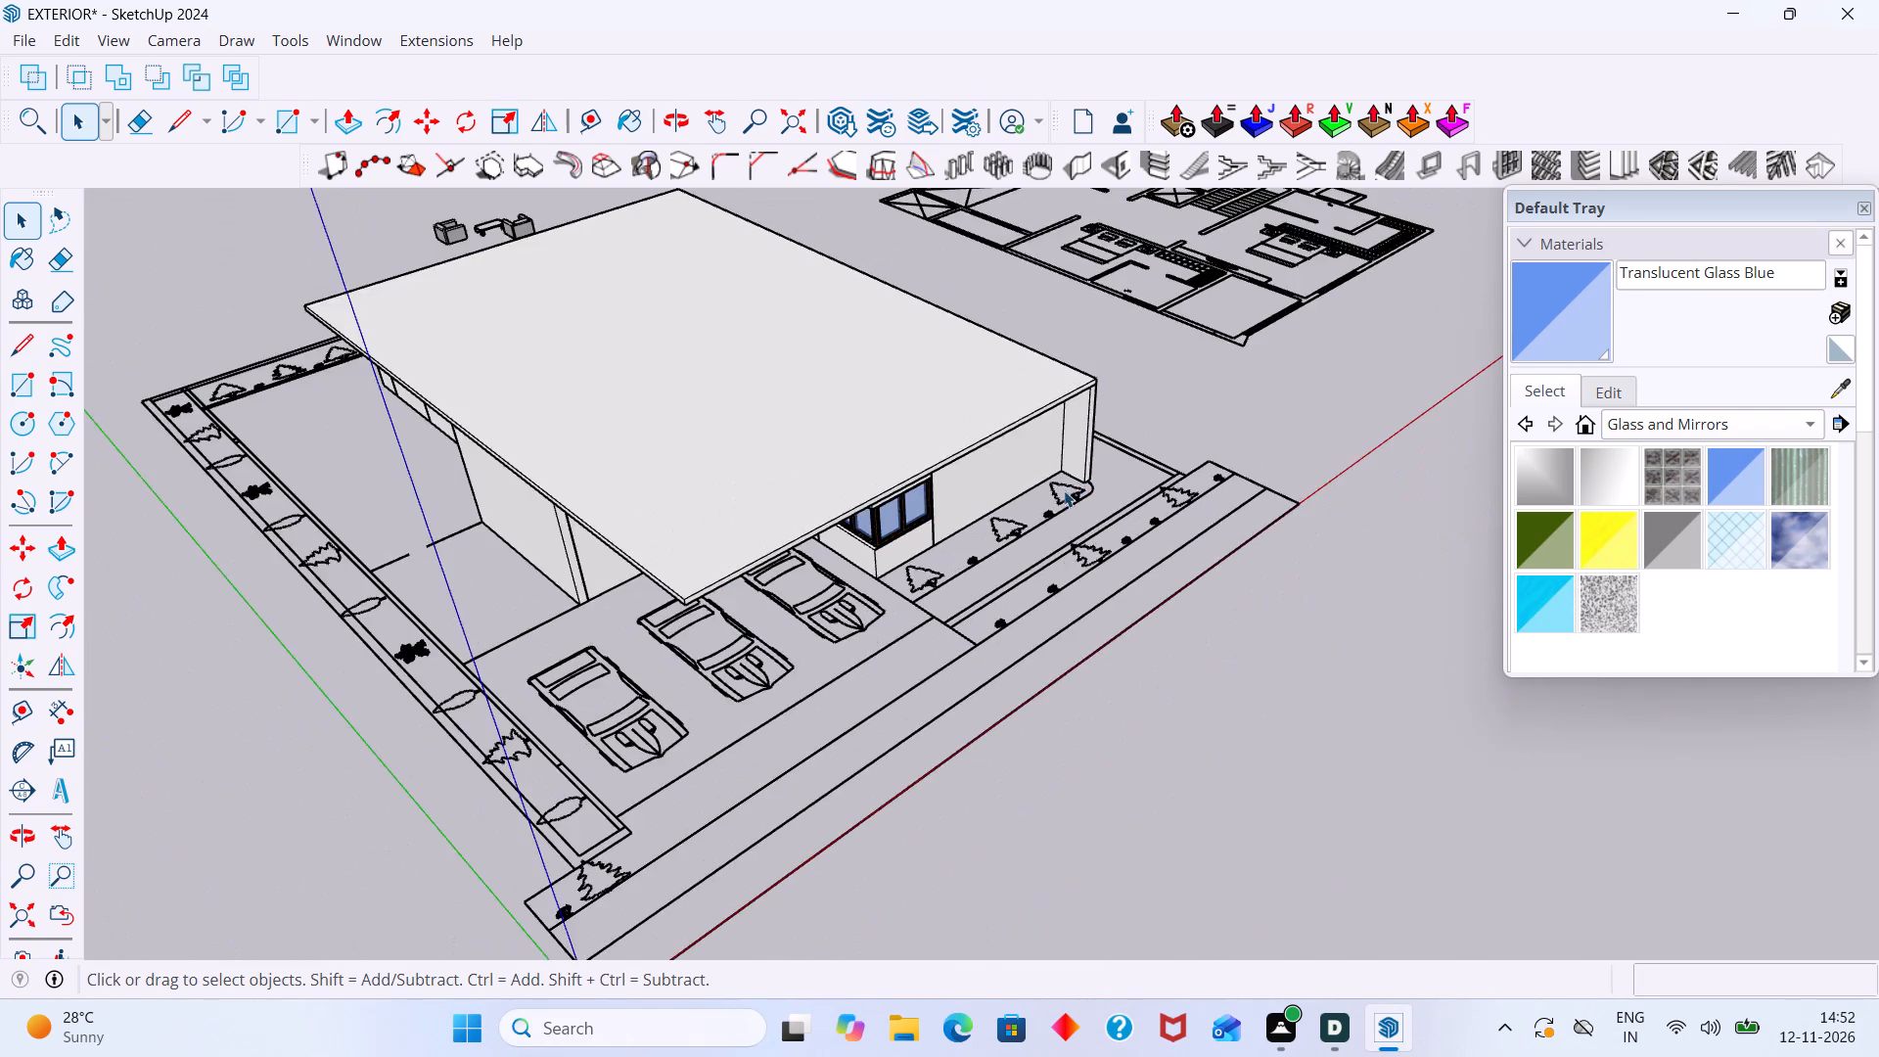
{"action": "middle_click_drag", "start_coordinate": [1064, 490], "coordinate": [977, 414]}
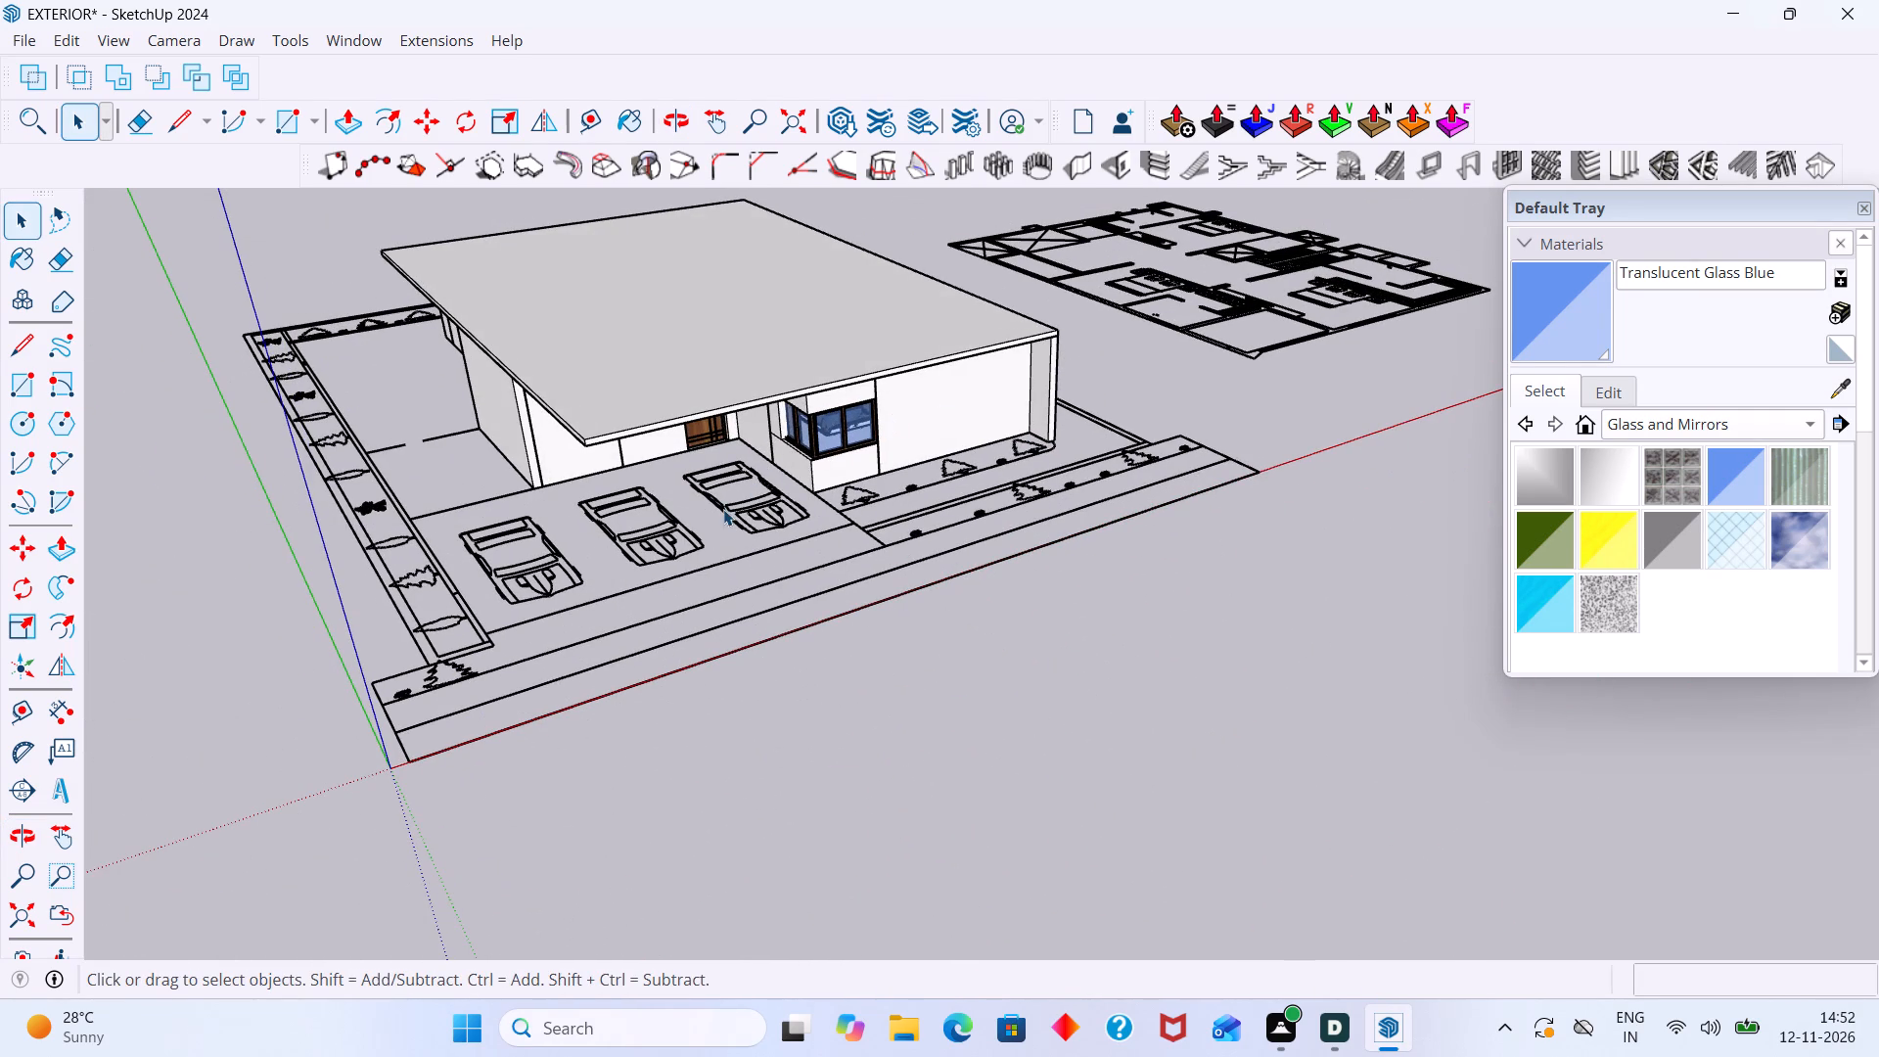
Search the 3D Warehouse for "car" models.
{"action": "left_click", "coordinate": [354, 42]}
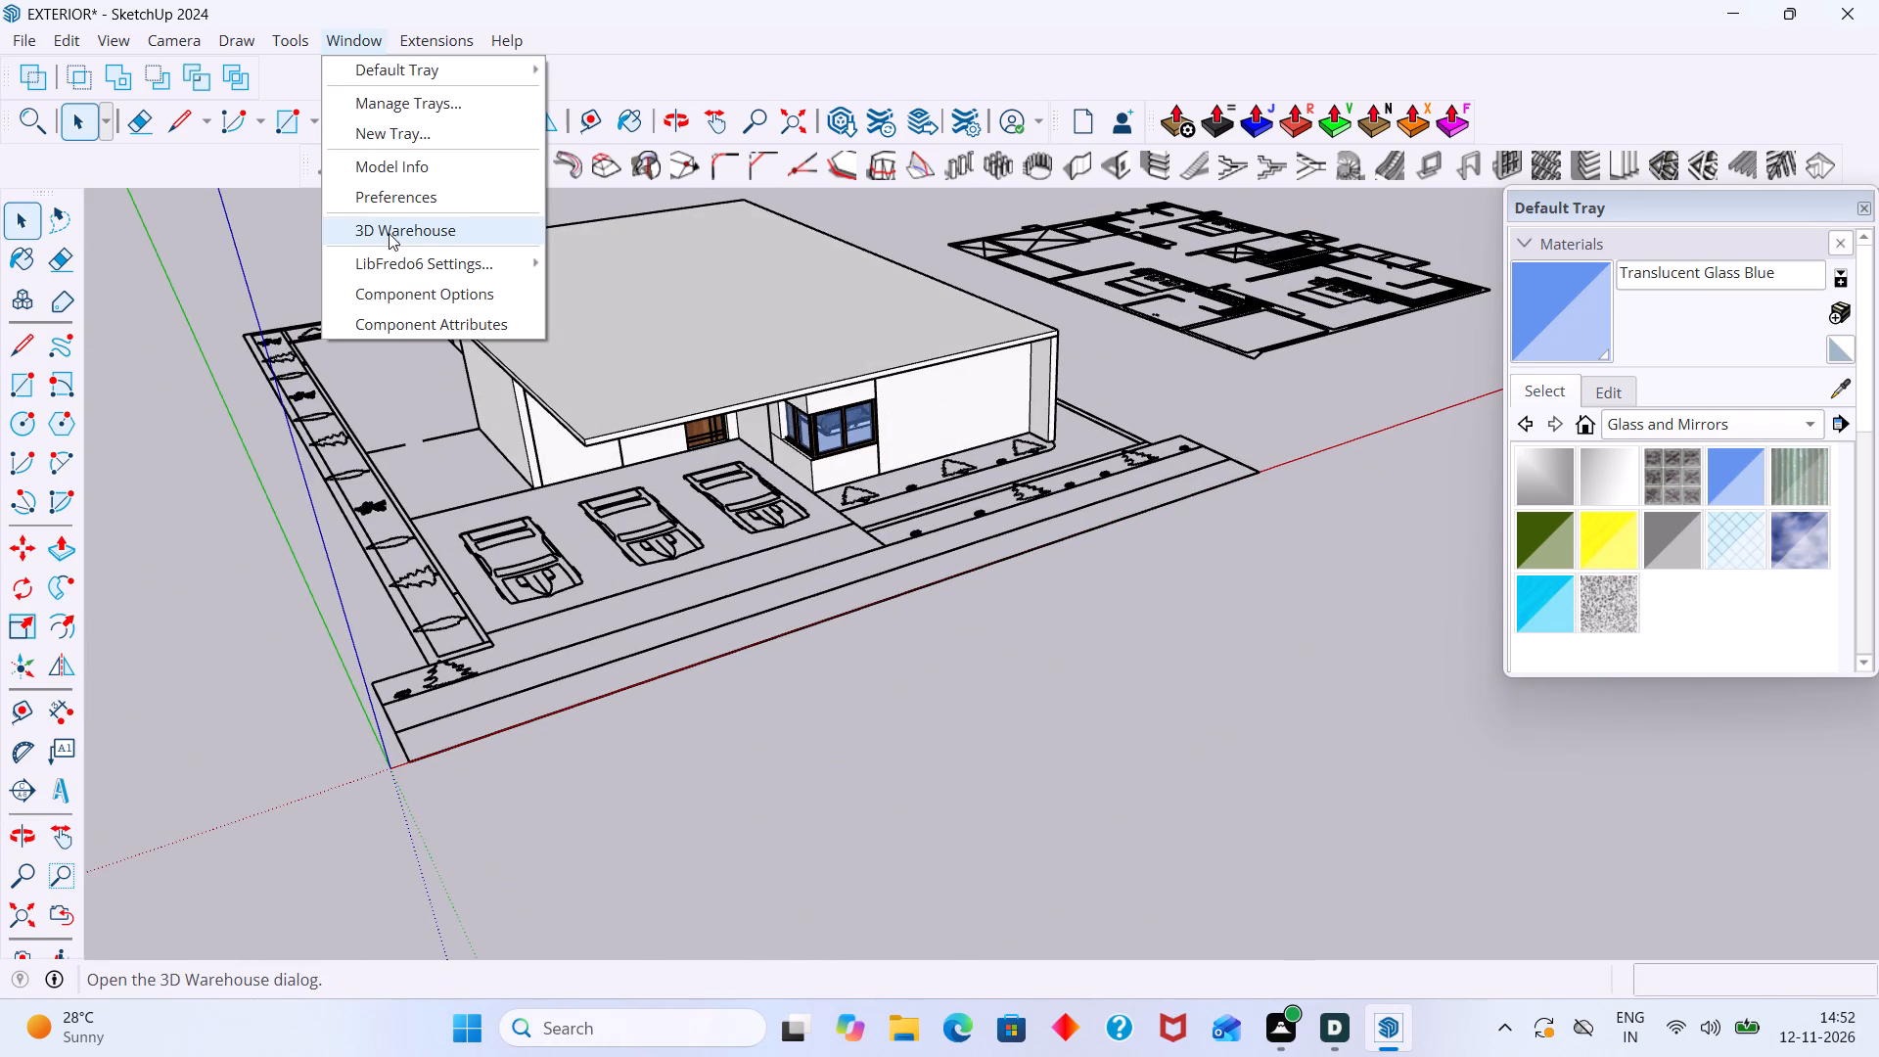
{"action": "left_click", "coordinate": [389, 230]}
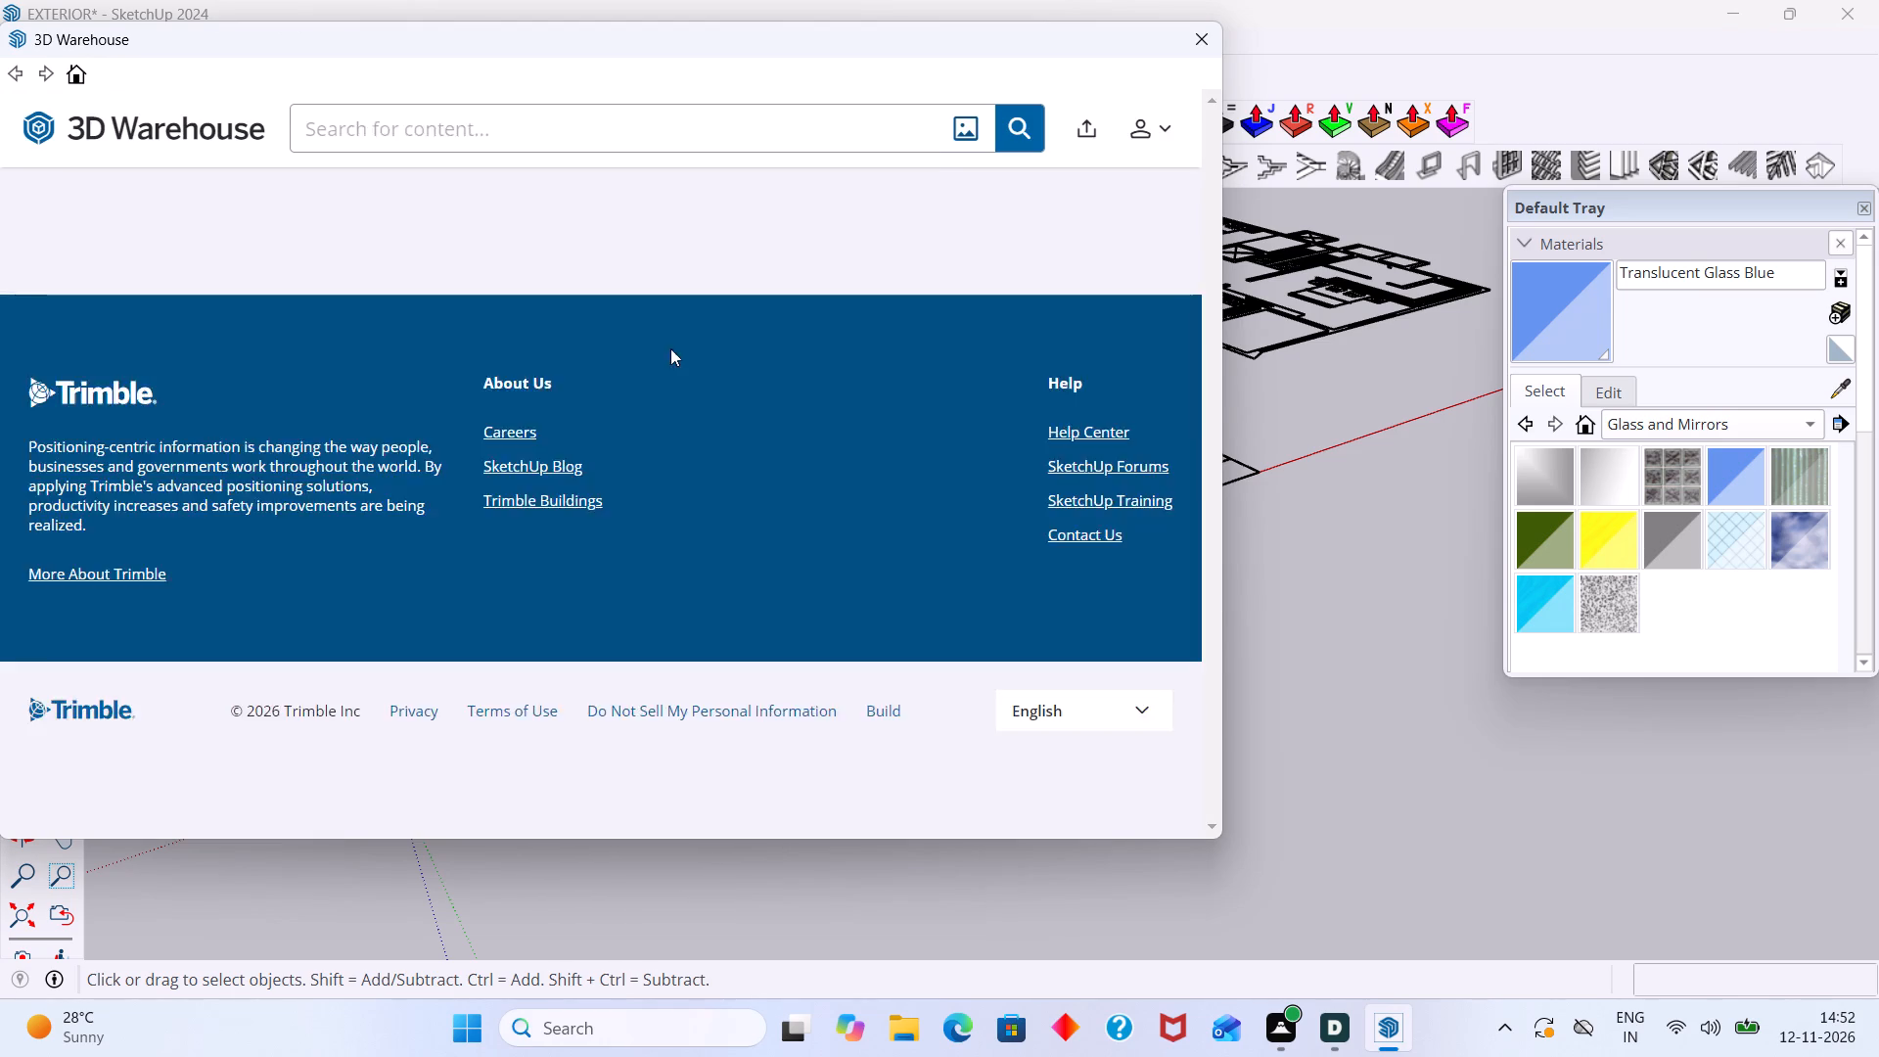
{"action": "left_click", "coordinate": [544, 132]}
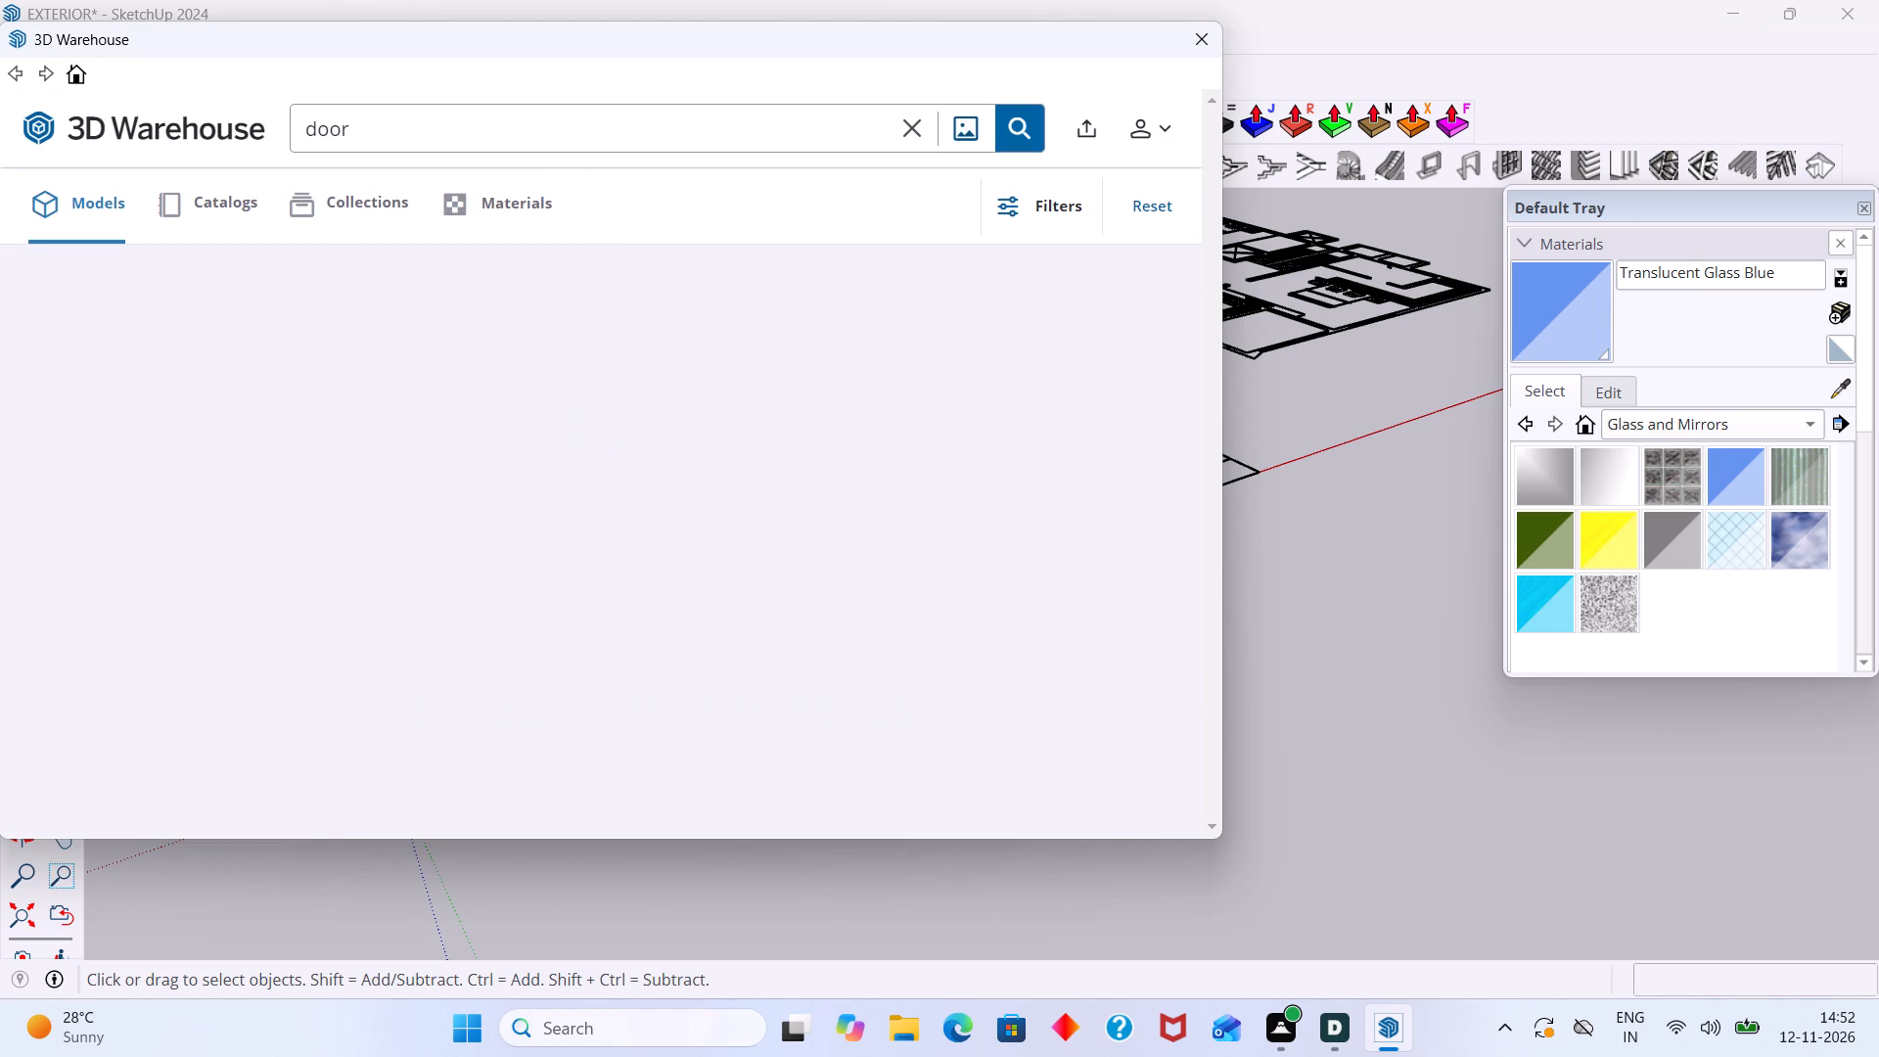
{"action": "key", "text": "BackSpace"}
{"action": "key", "text": "BackSpace"}
{"action": "key", "text": "BackSpace"}
{"action": "key", "text": "BackSpace"}
{"action": "key", "text": "BackSpace"}
{"action": "key", "text": "BackSpace"}
{"action": "key", "text": "BackSpace"}
{"action": "key", "text": "BackSpace"}
{"action": "key", "text": "BackSpace"}
{"action": "key", "text": "BackSpace"}
{"action": "key", "text": "BackSpace"}
{"action": "key", "text": "BackSpace"}
{"action": "key", "text": "BackSpace"}
{"action": "key", "text": "BackSpace"}
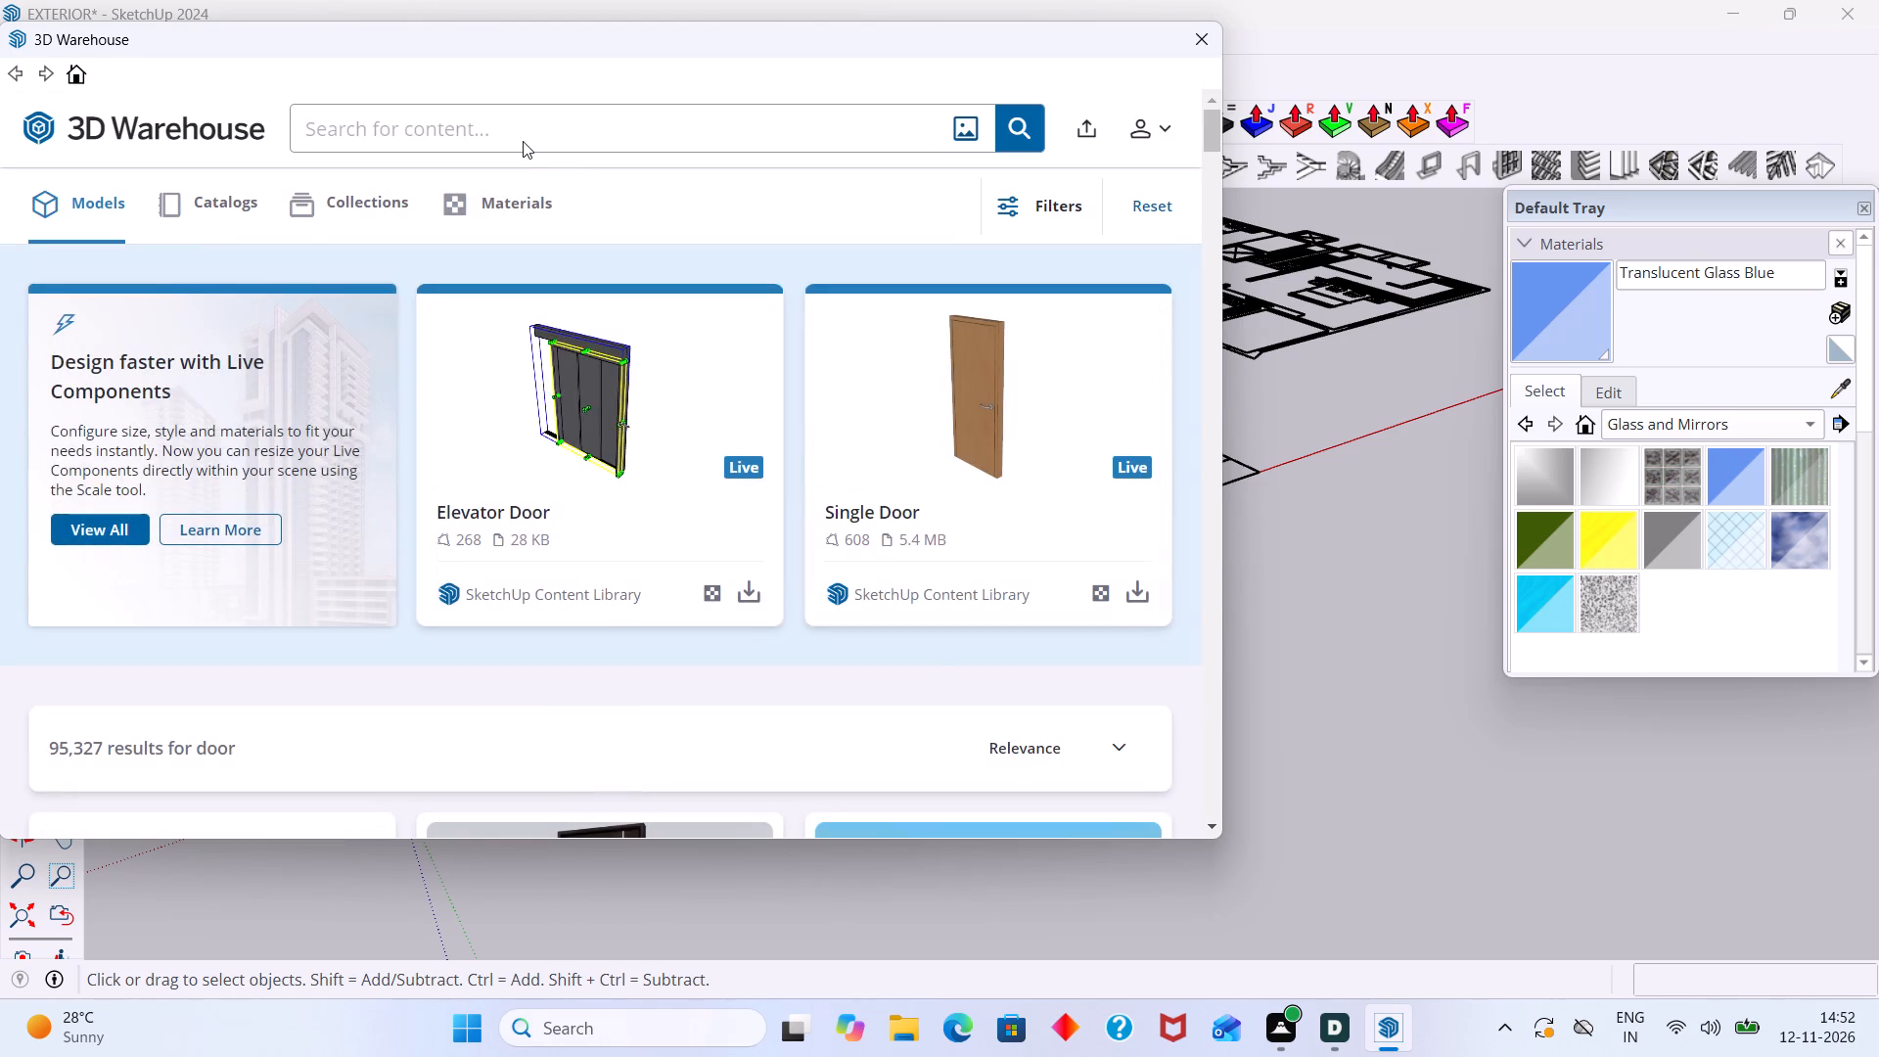
{"action": "key", "text": "c"}
{"action": "key", "text": "a"}
{"action": "key", "text": "r"}
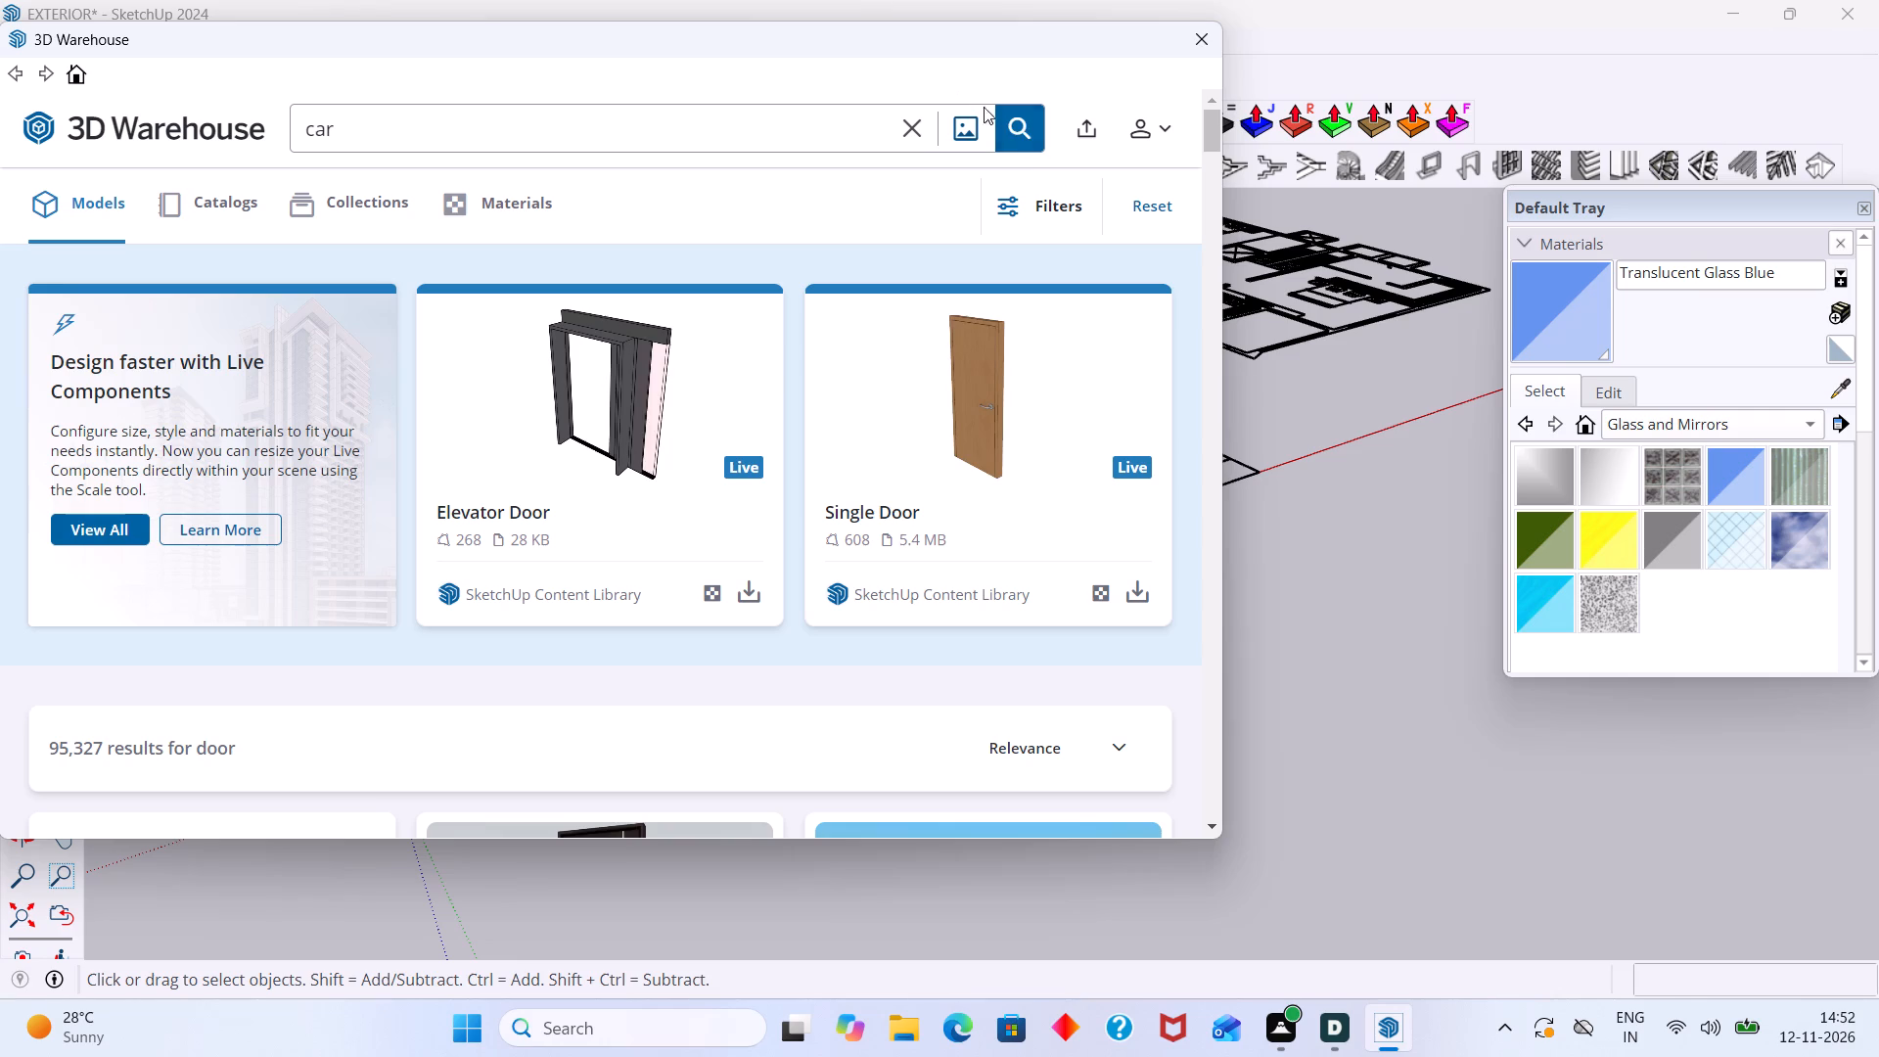
{"action": "left_click", "coordinate": [1011, 144]}
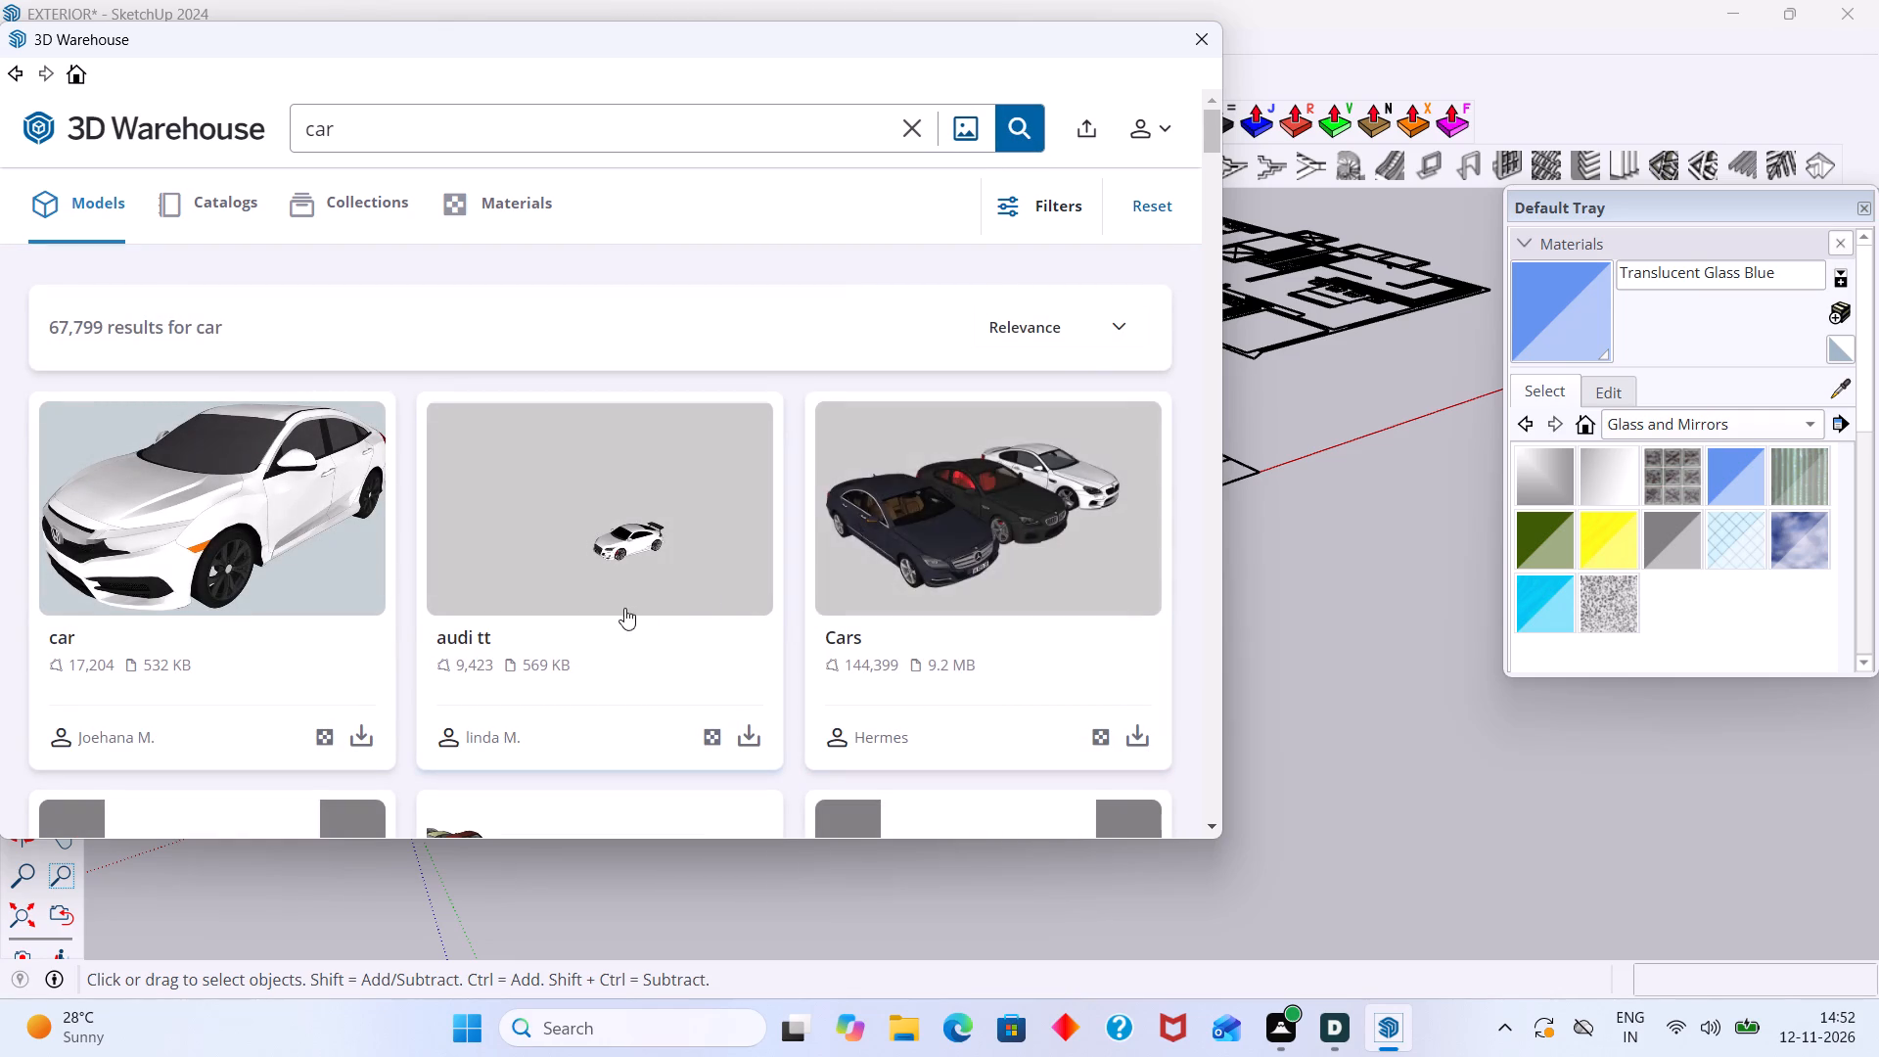
Look through the car models on offer to compare candidates for the parking spaces.
{"action": "scroll", "coordinate": [613, 601], "scroll_direction": "down", "scroll_amount": 3}
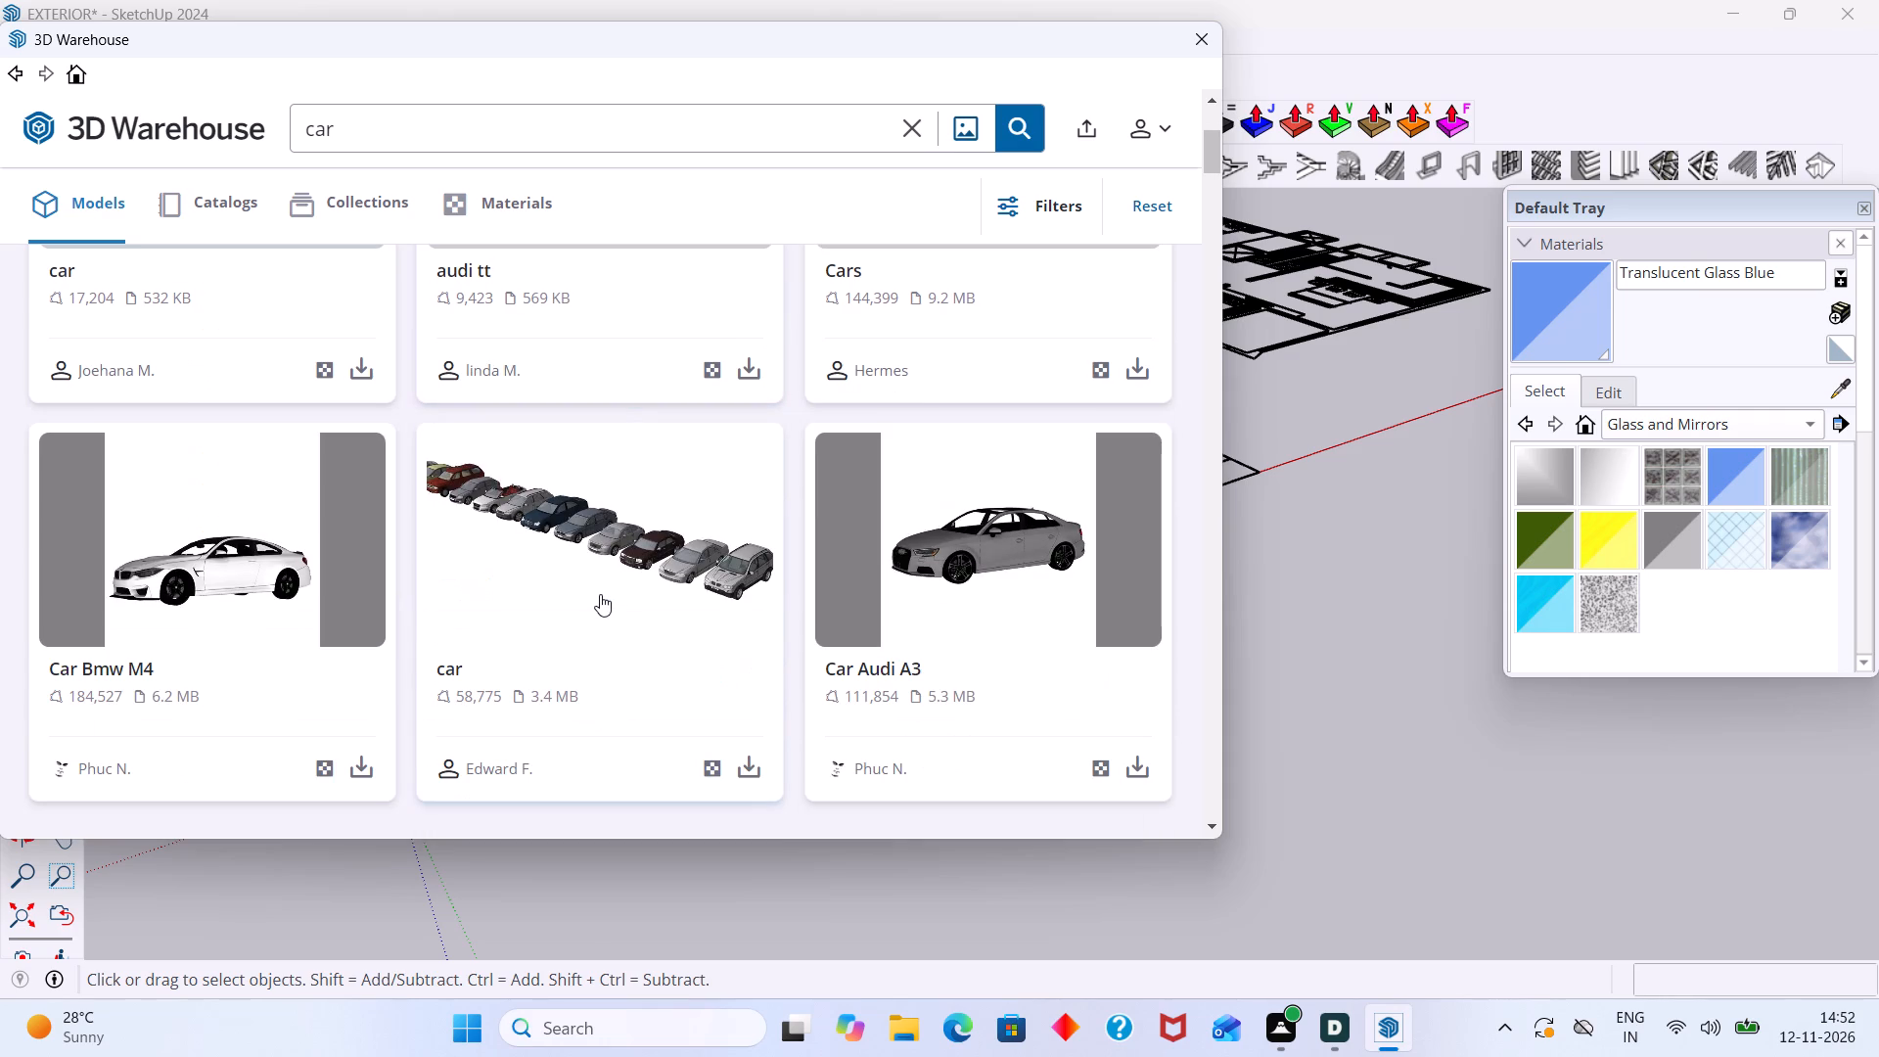
{"action": "scroll", "coordinate": [600, 594], "scroll_direction": "up", "scroll_amount": 2}
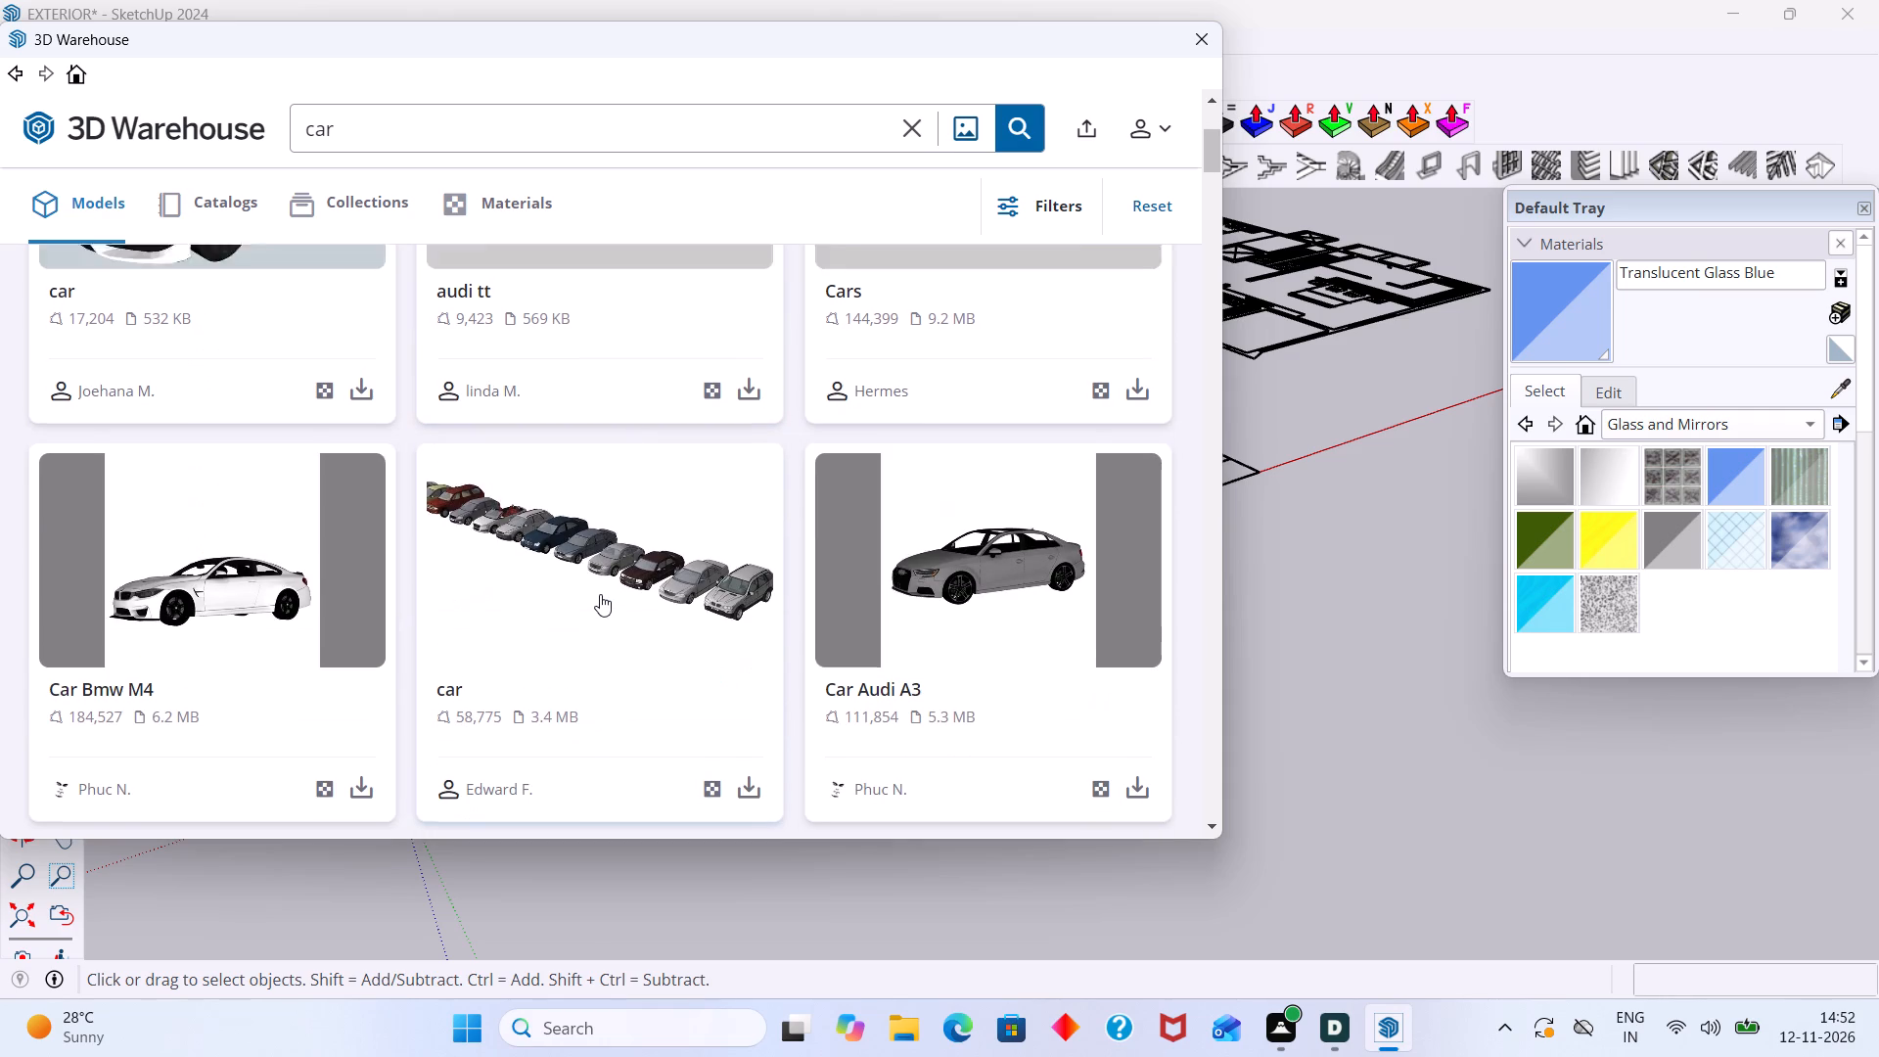
{"action": "scroll", "coordinate": [600, 594], "scroll_direction": "up", "scroll_amount": 3}
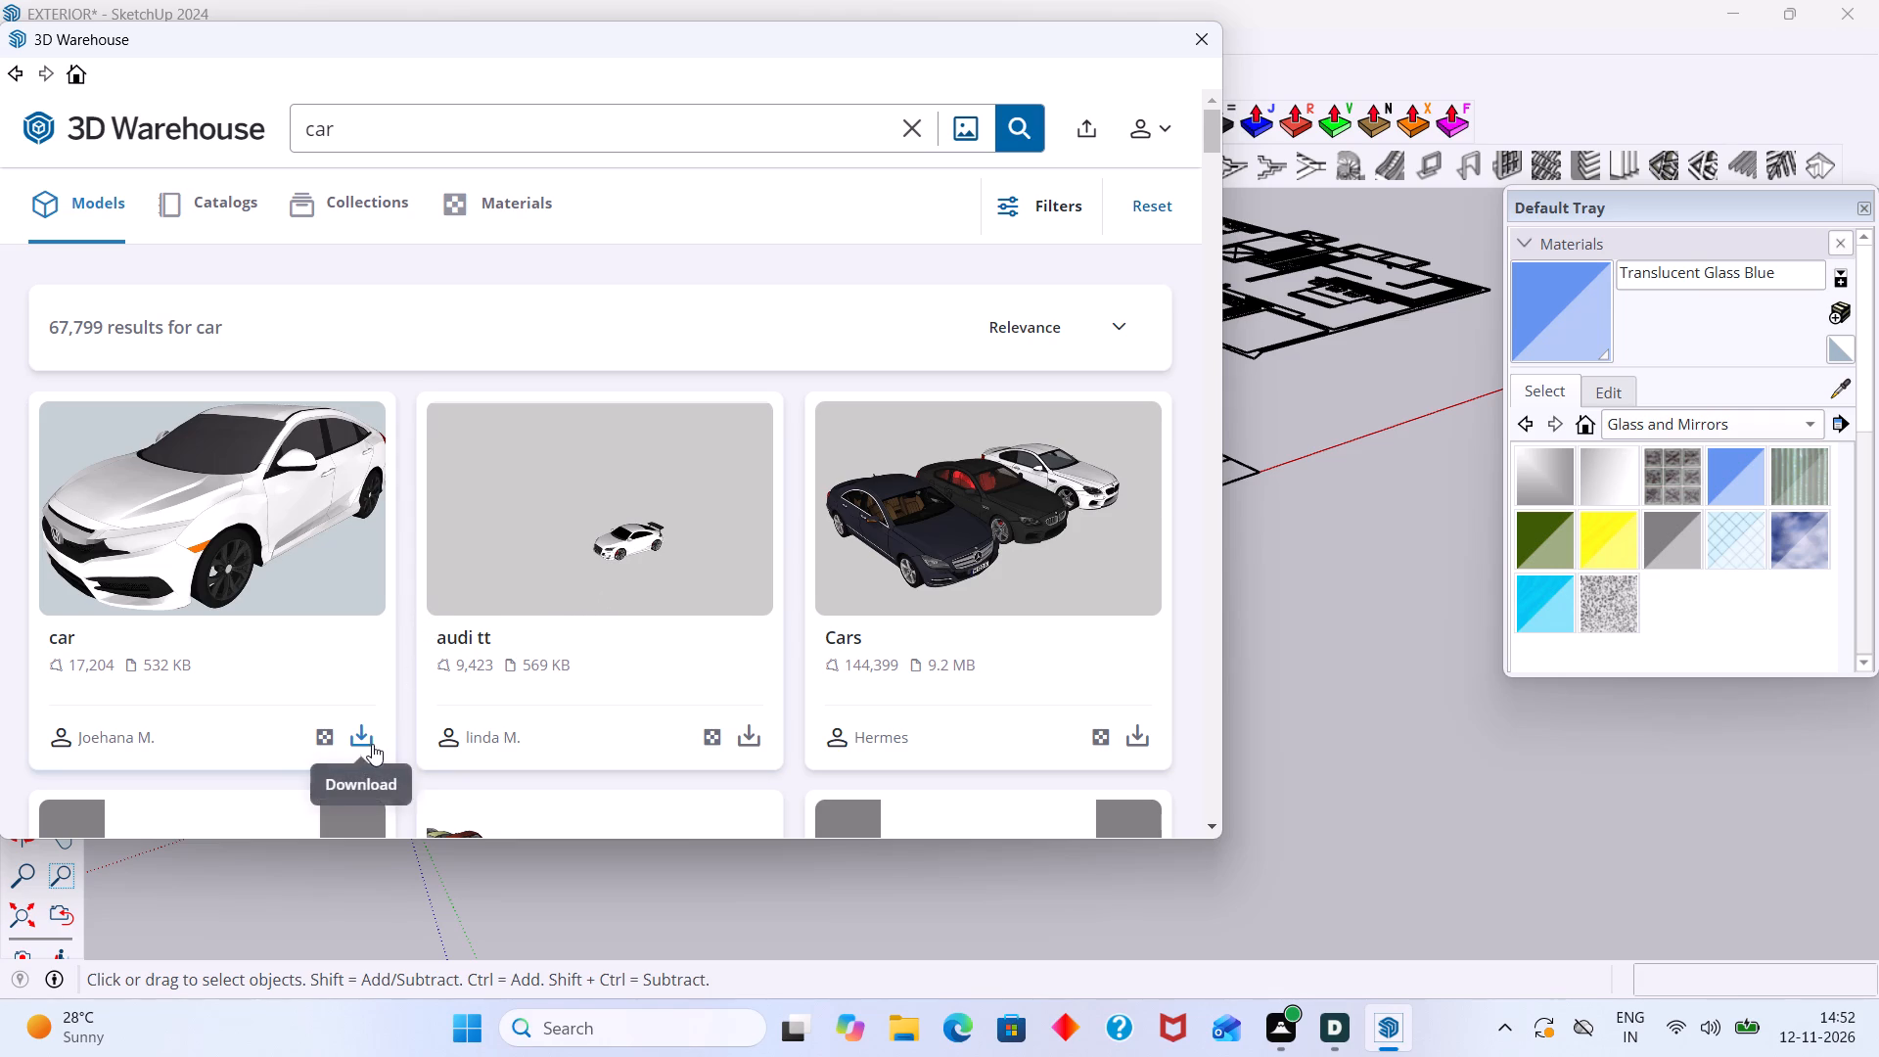
{"action": "scroll", "coordinate": [372, 743], "scroll_direction": "down", "scroll_amount": 6}
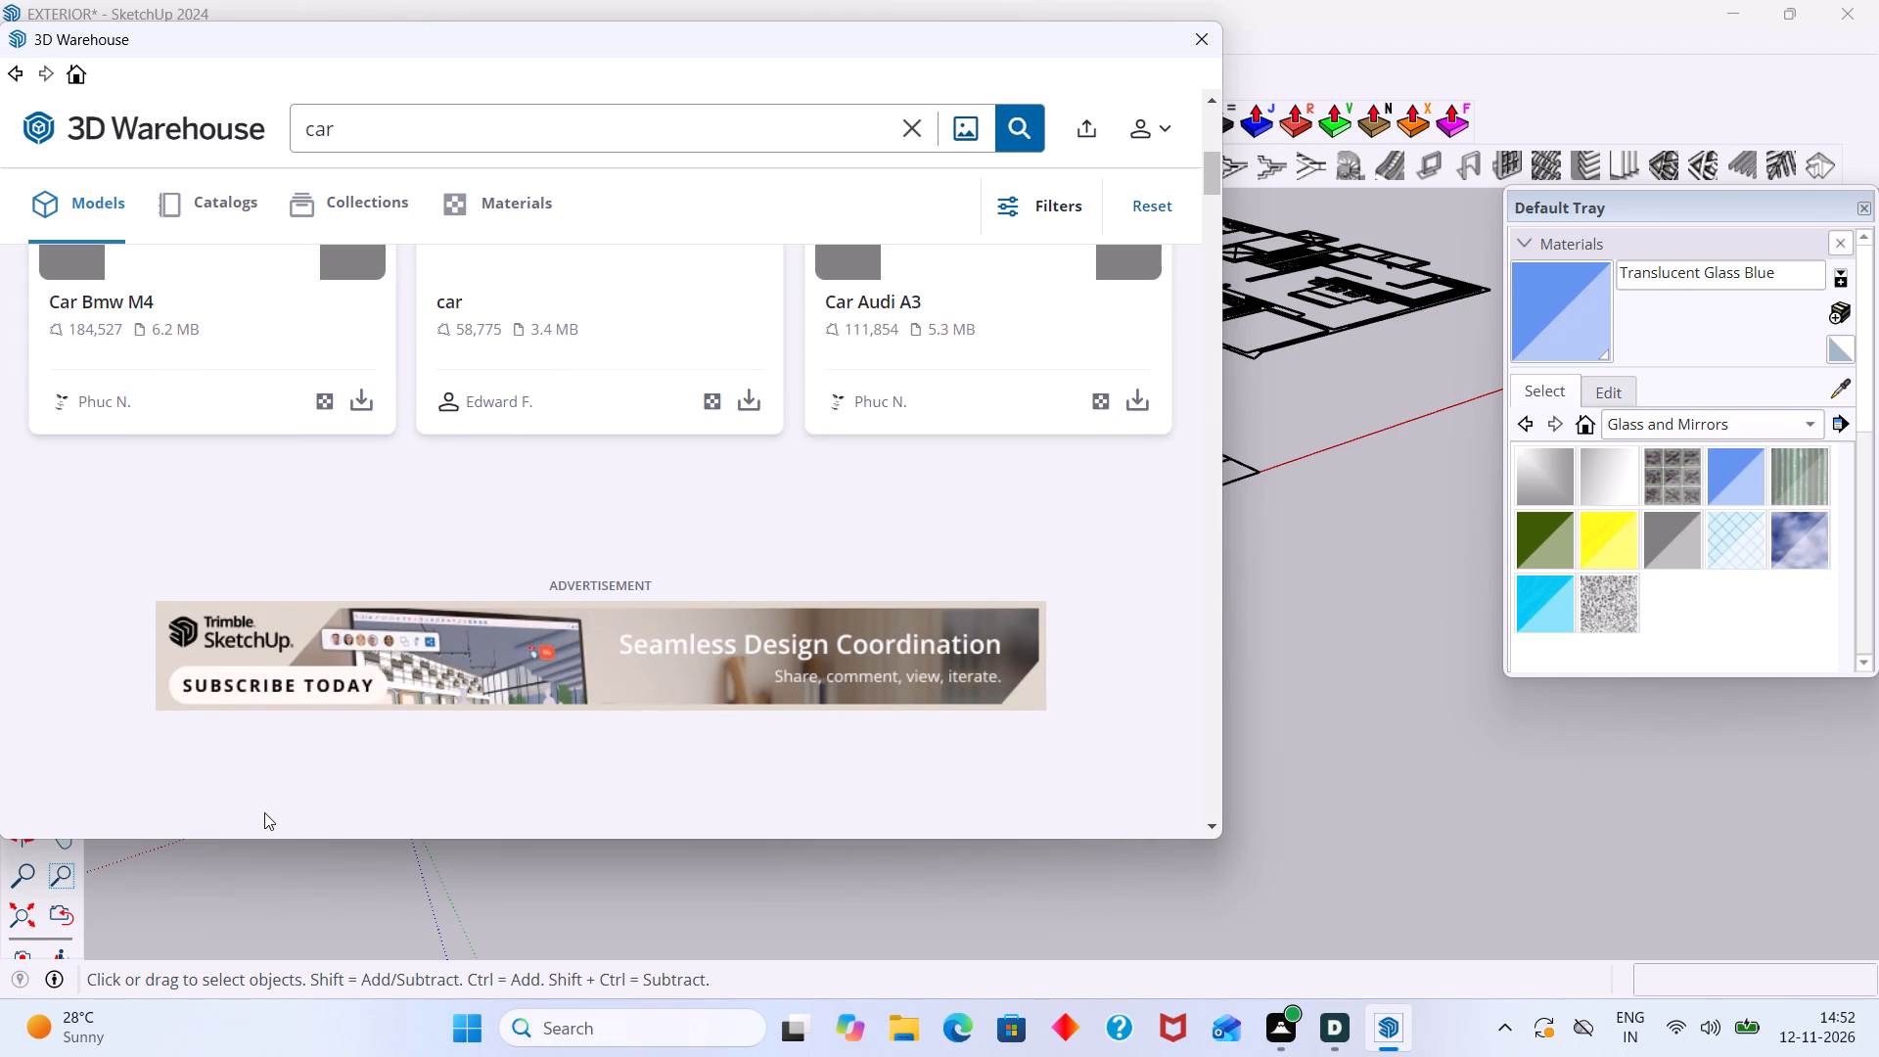
{"action": "scroll", "coordinate": [375, 406], "scroll_direction": "down", "scroll_amount": 6}
{"action": "scroll", "coordinate": [375, 472], "scroll_direction": "up", "scroll_amount": 3}
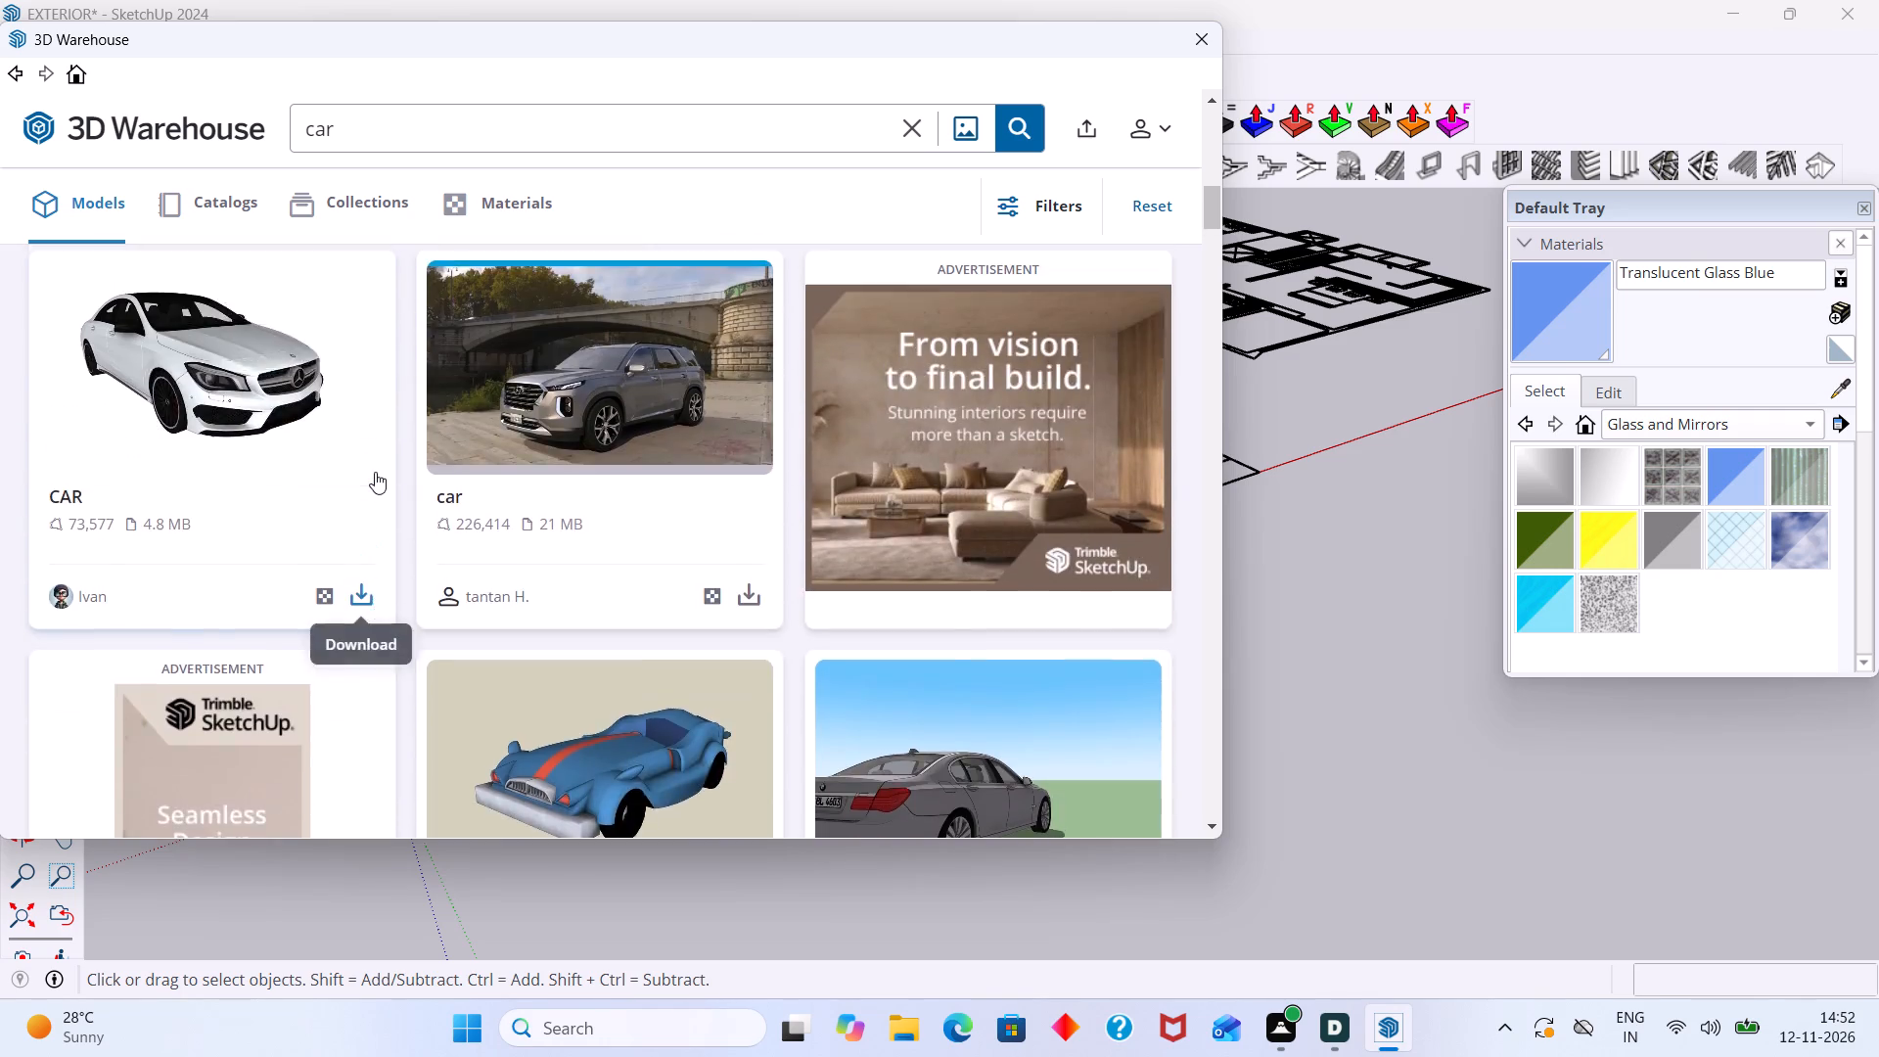
{"action": "scroll", "coordinate": [373, 480], "scroll_direction": "down", "scroll_amount": 2}
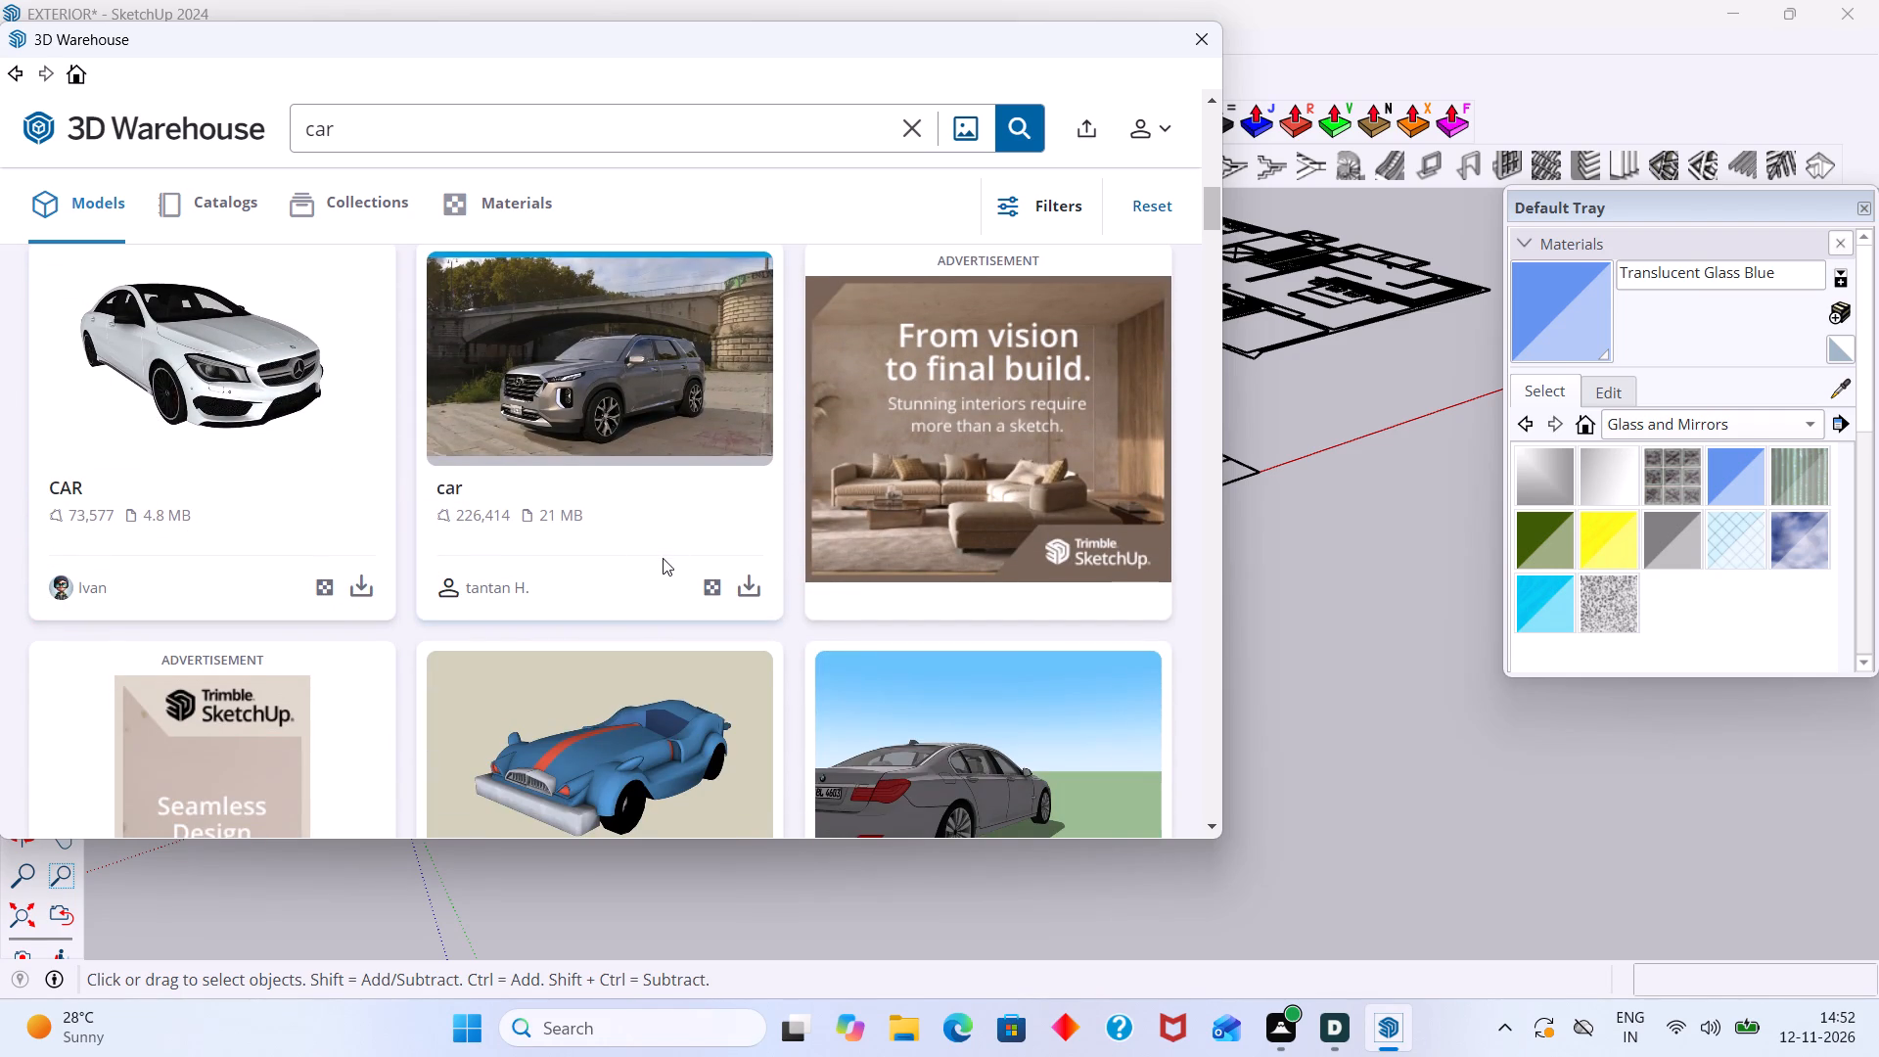
{"action": "scroll", "coordinate": [659, 564], "scroll_direction": "down", "scroll_amount": 5}
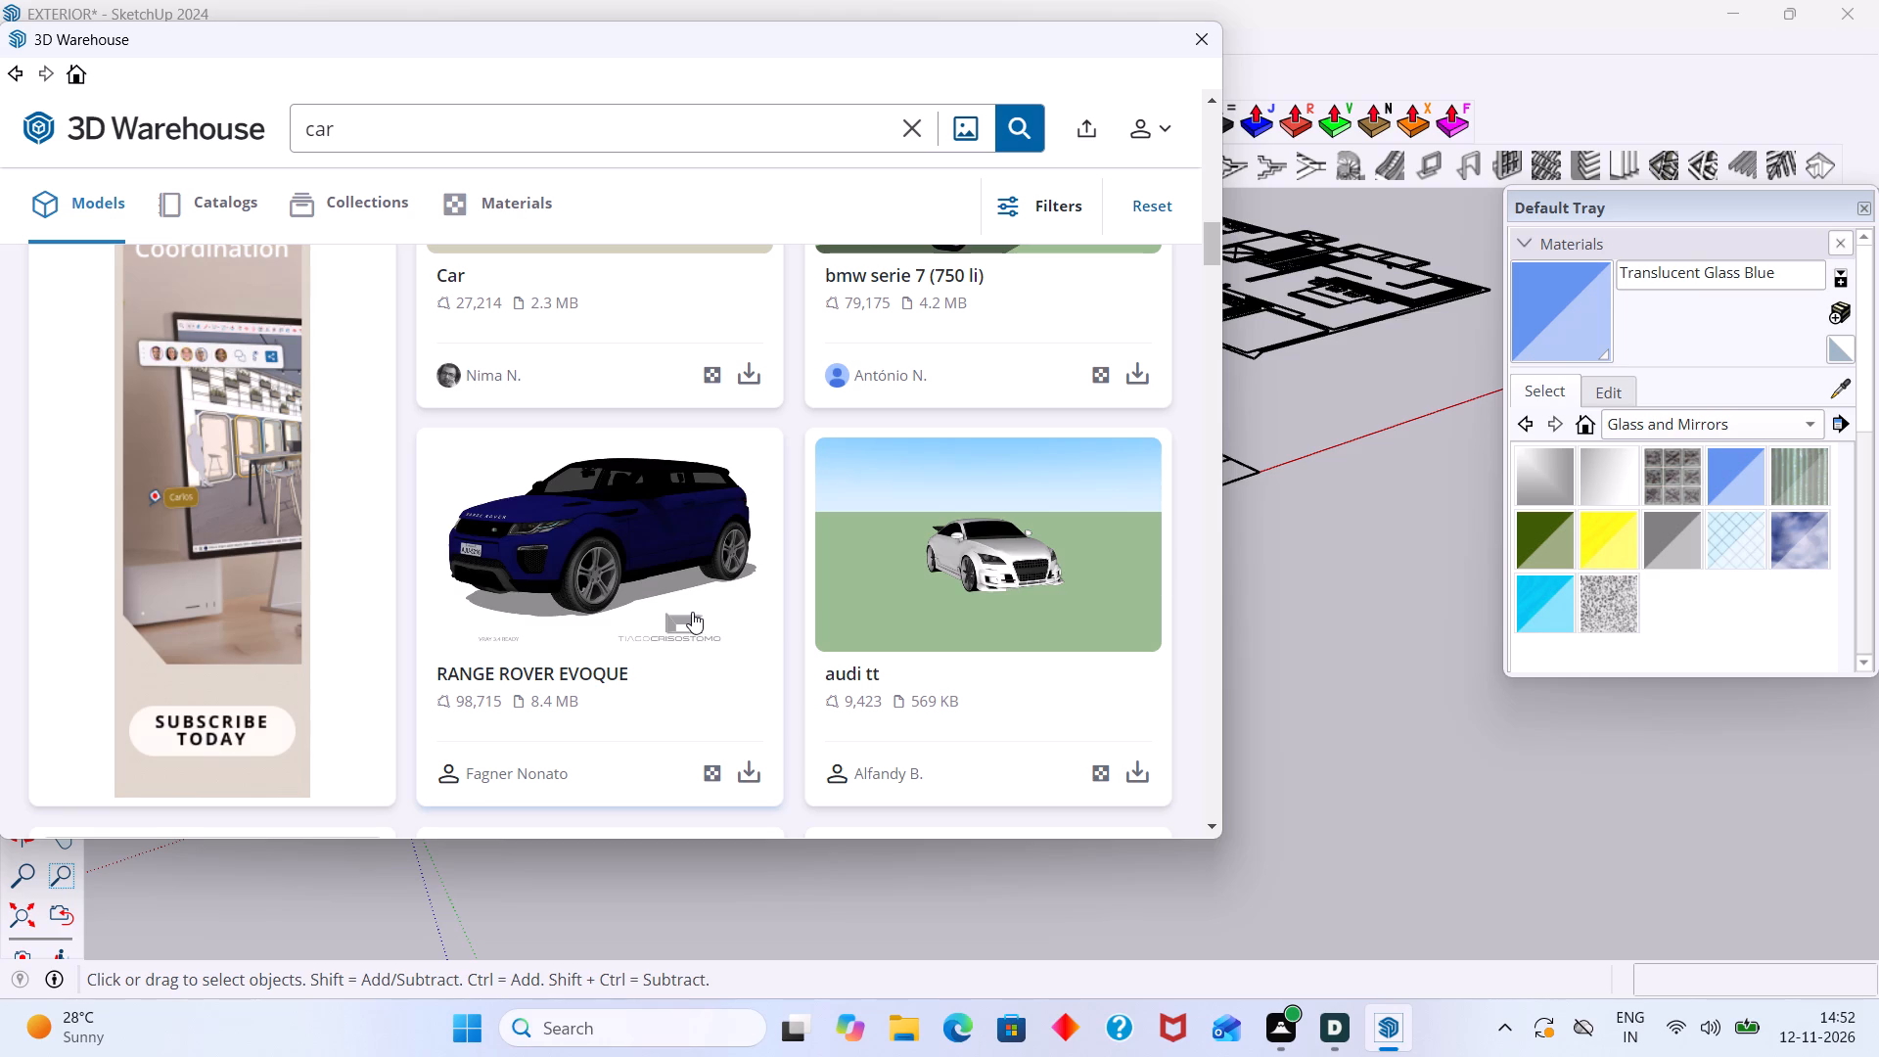
{"action": "scroll", "coordinate": [683, 611], "scroll_direction": "up", "scroll_amount": 7}
{"action": "scroll", "coordinate": [564, 611], "scroll_direction": "up", "scroll_amount": 3}
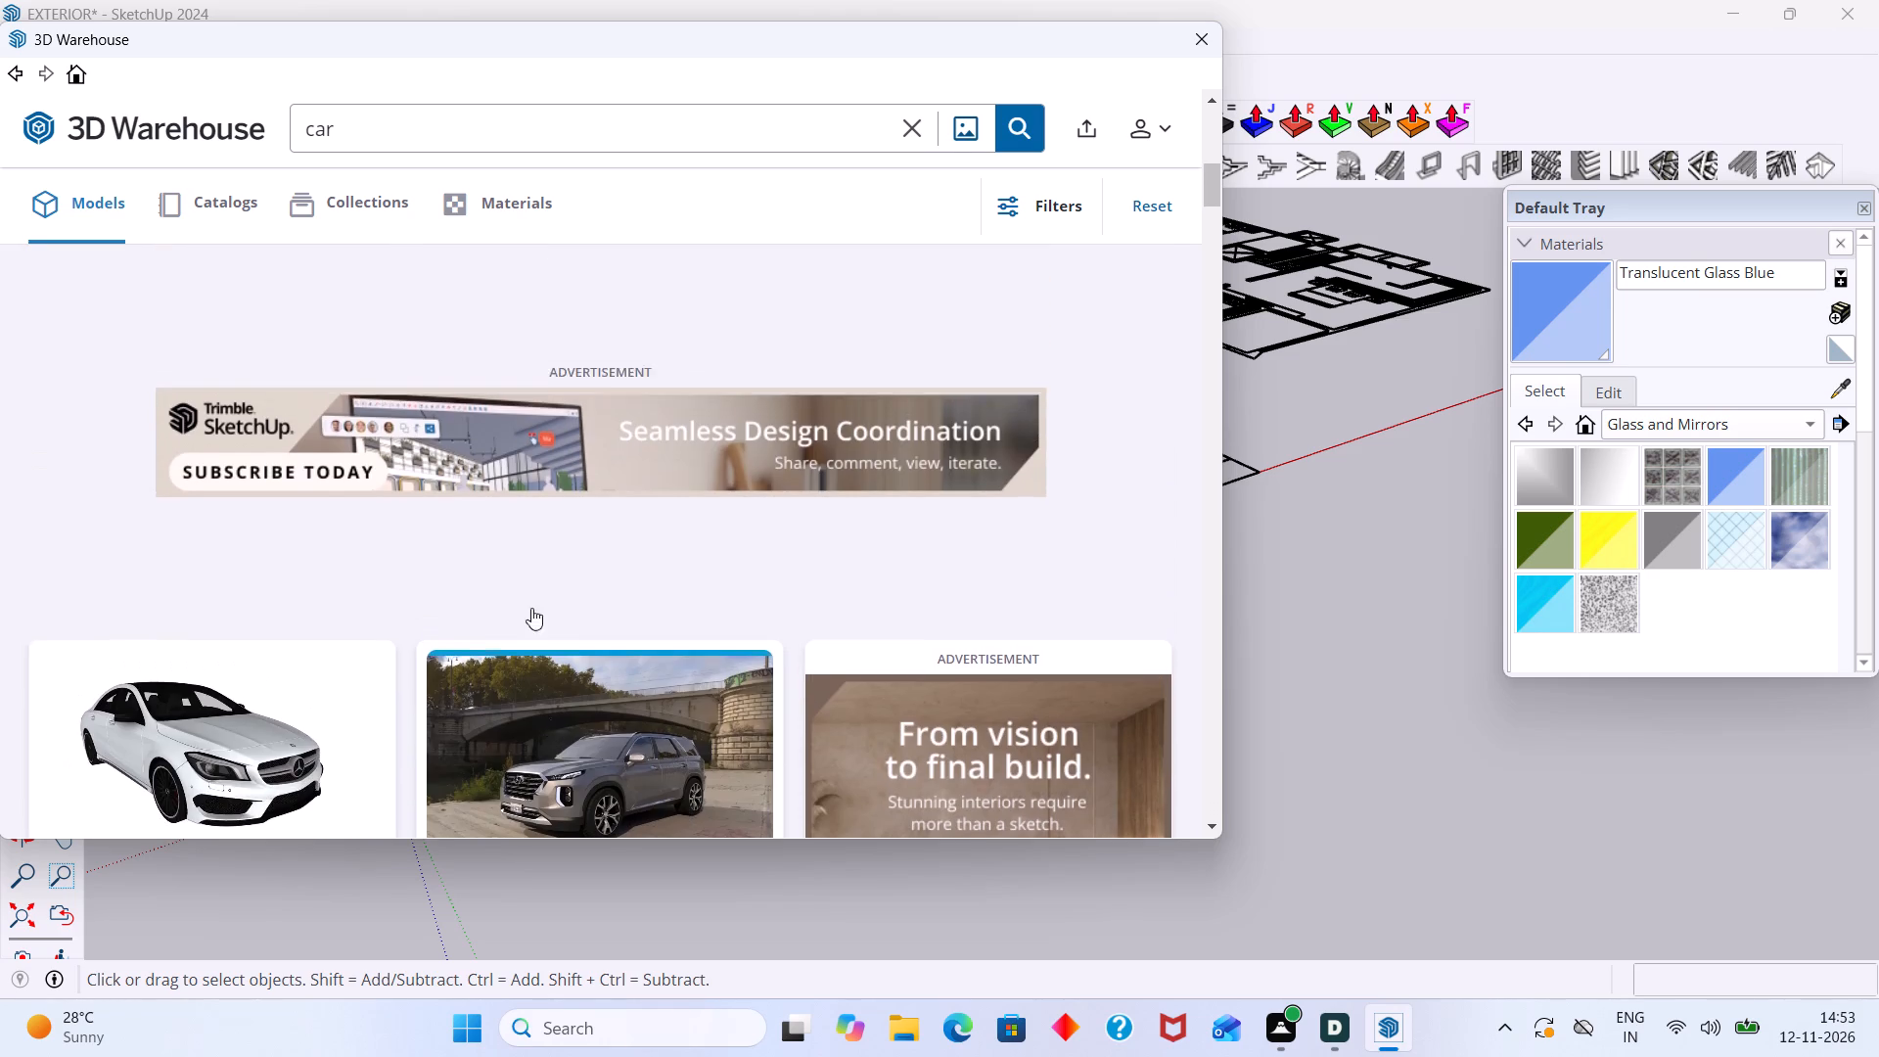
{"action": "scroll", "coordinate": [487, 580], "scroll_direction": "up", "scroll_amount": 3}
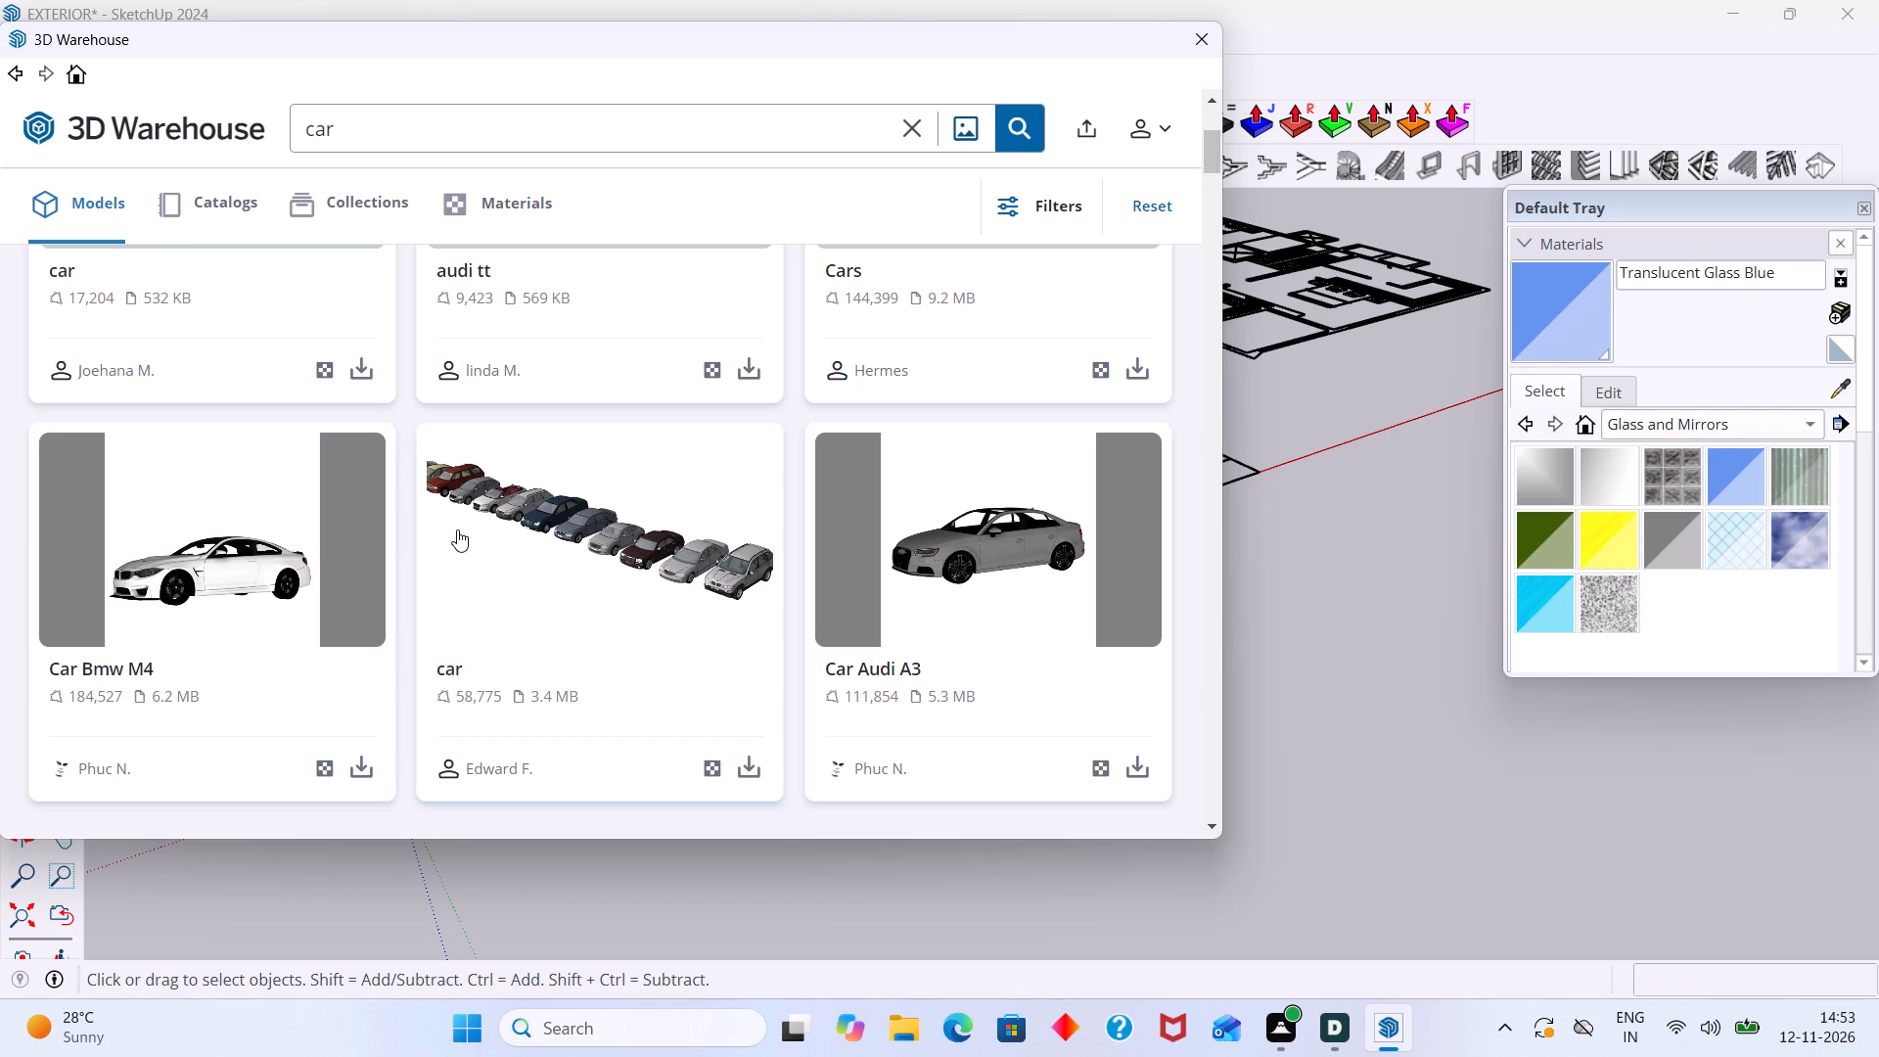
{"action": "scroll", "coordinate": [407, 542], "scroll_direction": "up", "scroll_amount": 9}
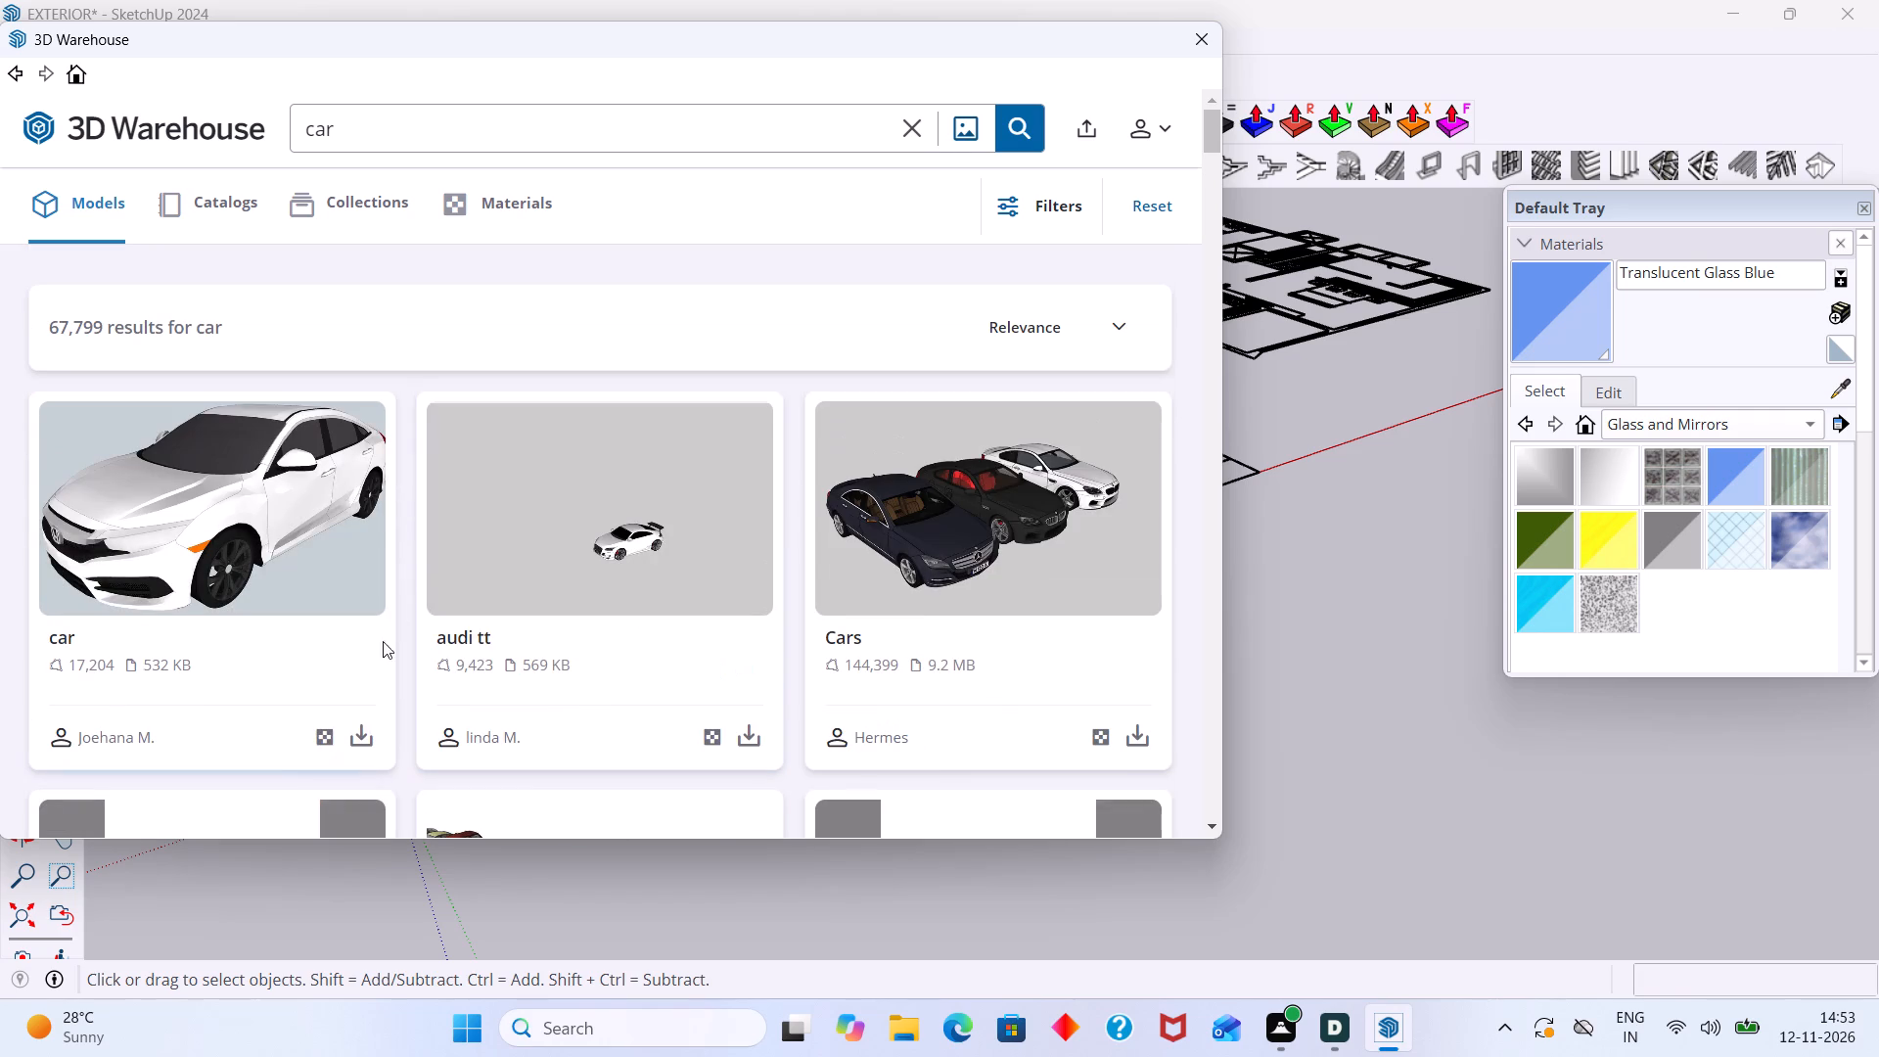
Download the white sedan model "car" (532 KB) from 3D Warehouse and load it directly into the house model.
{"action": "left_click", "coordinate": [367, 734]}
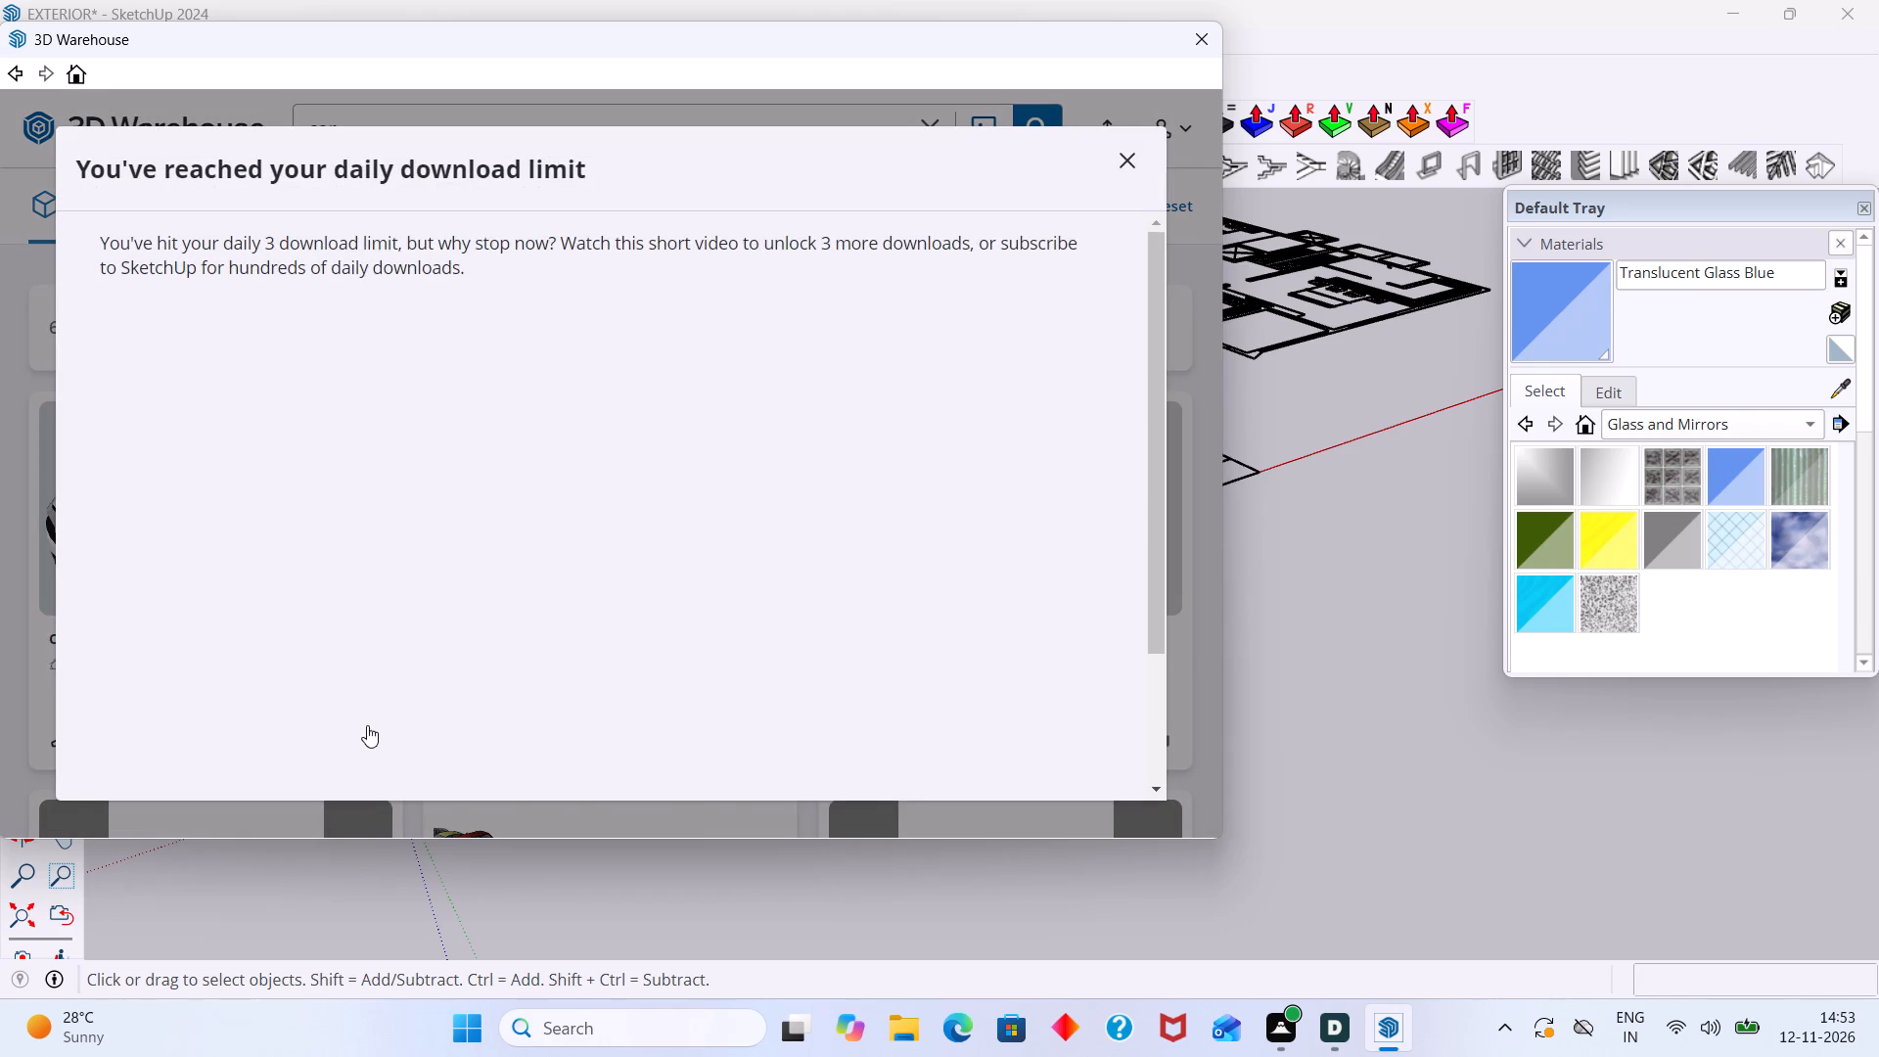
{"action": "scroll", "coordinate": [621, 620], "scroll_direction": "down", "scroll_amount": 5}
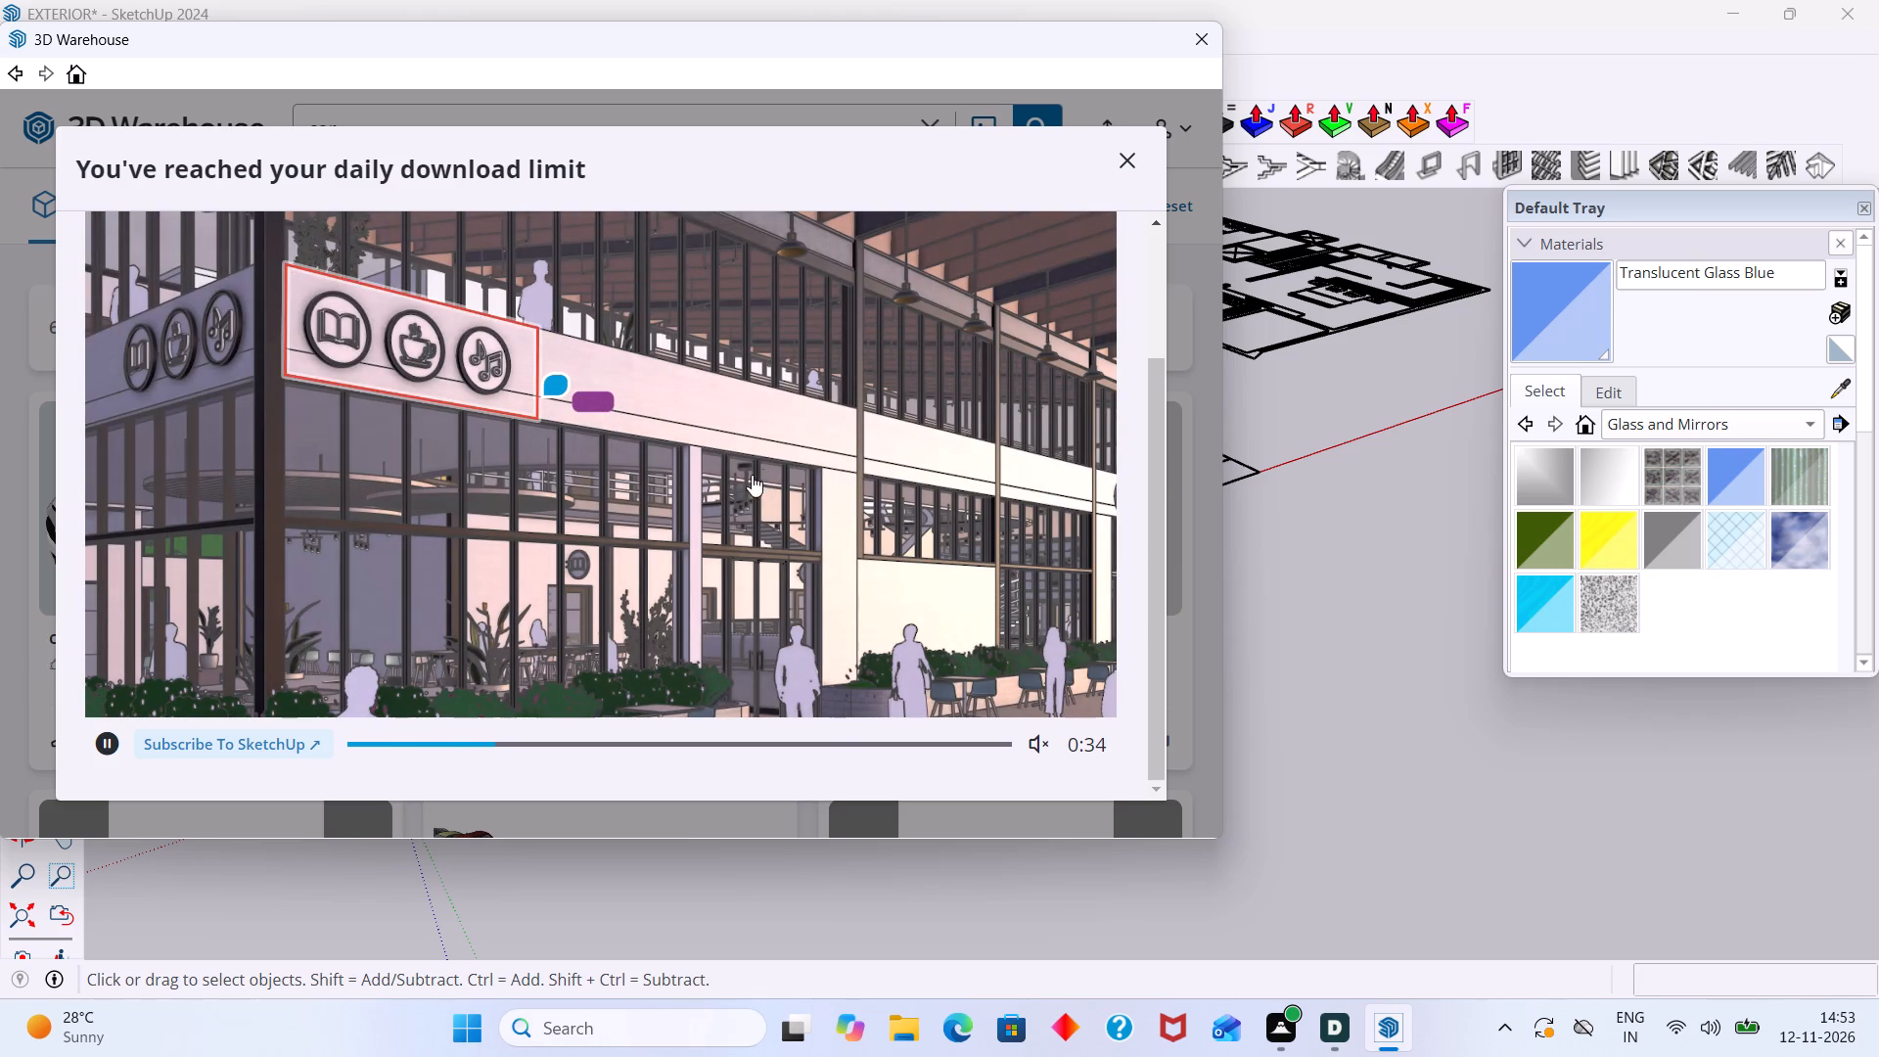
{"action": "left_click", "coordinate": [1010, 687]}
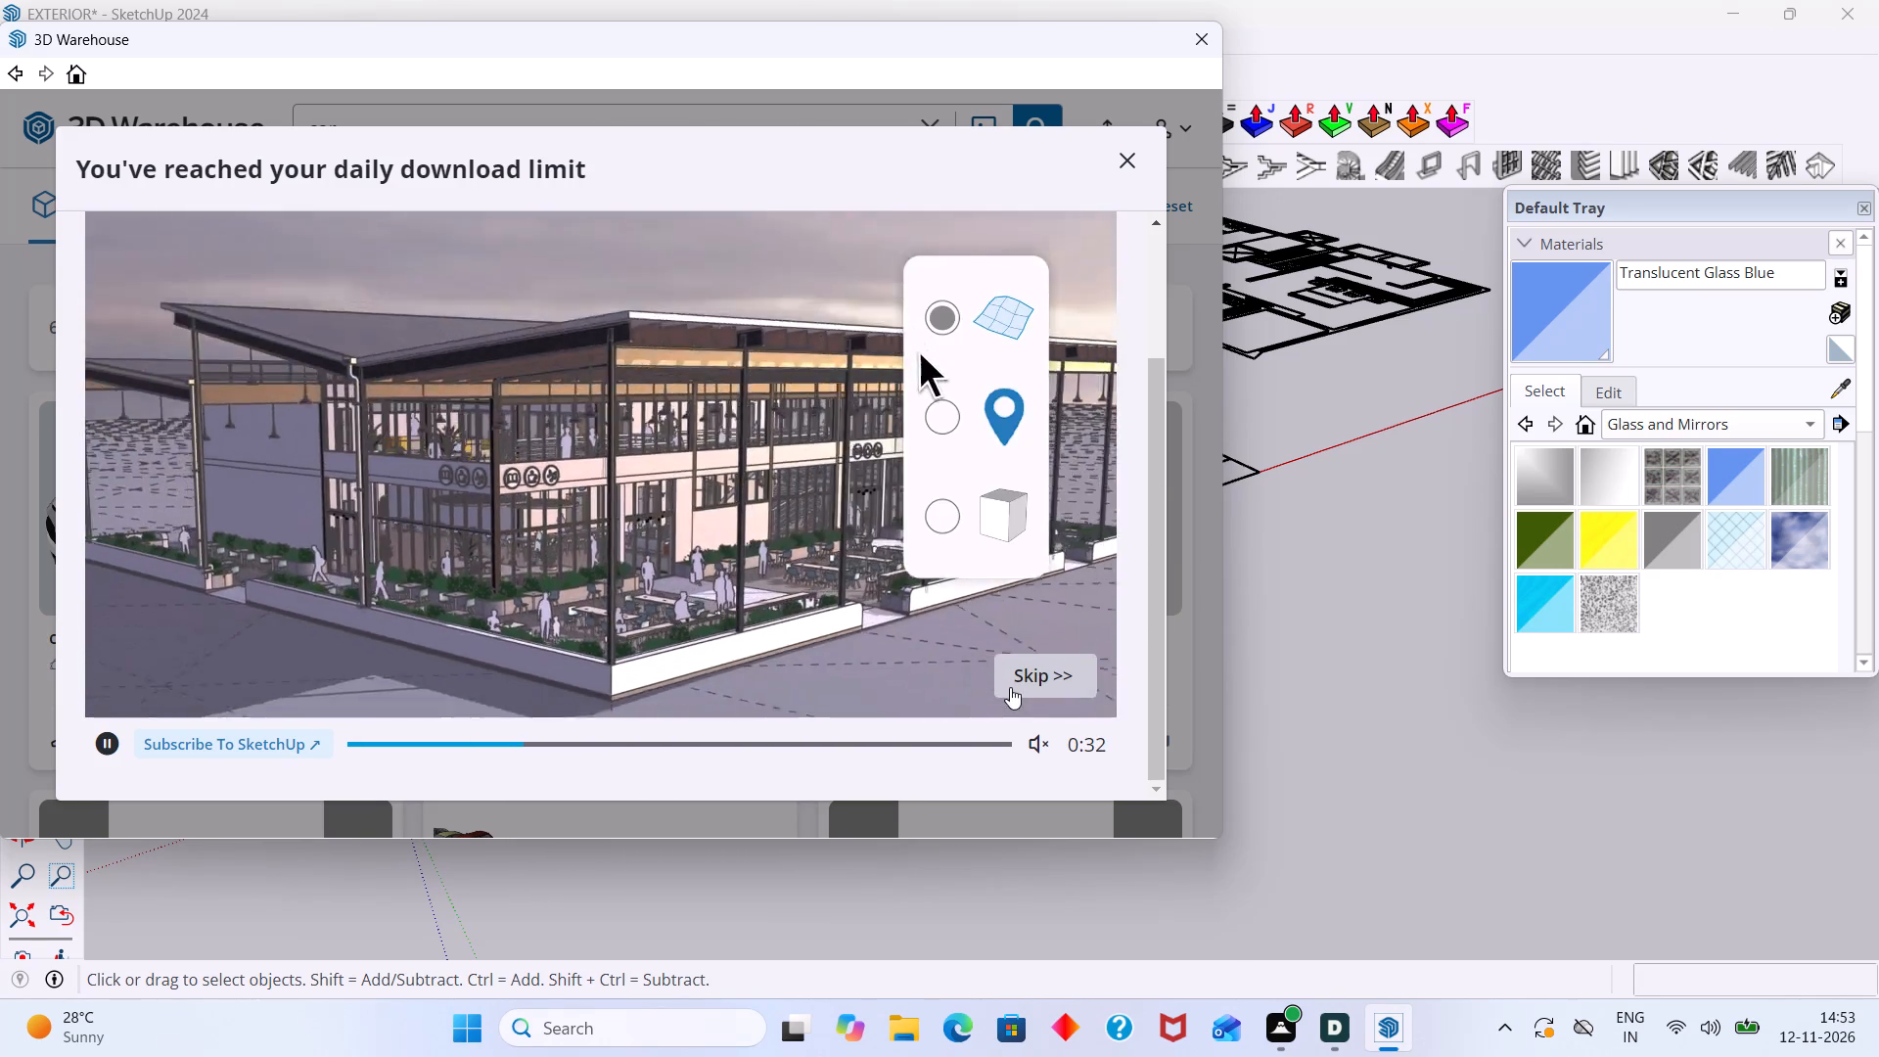
{"action": "left_click", "coordinate": [637, 575]}
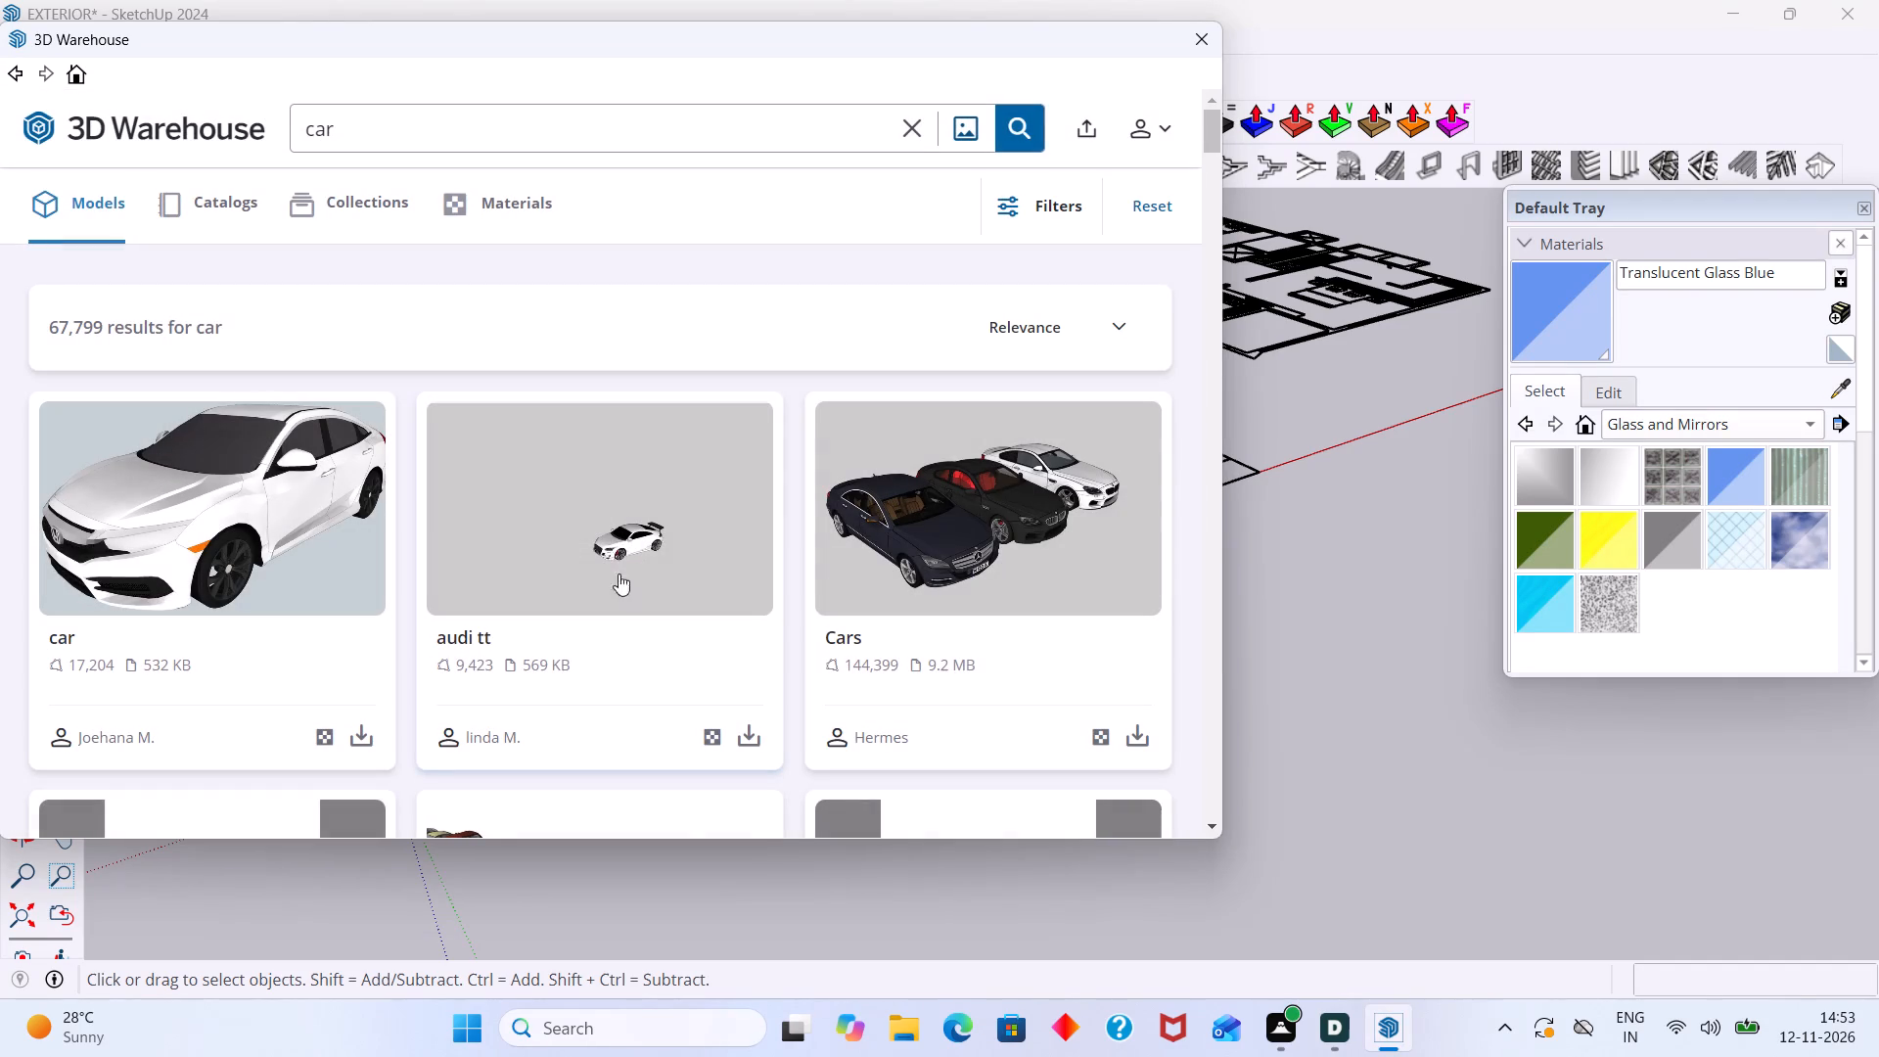
{"action": "left_click", "coordinate": [373, 741]}
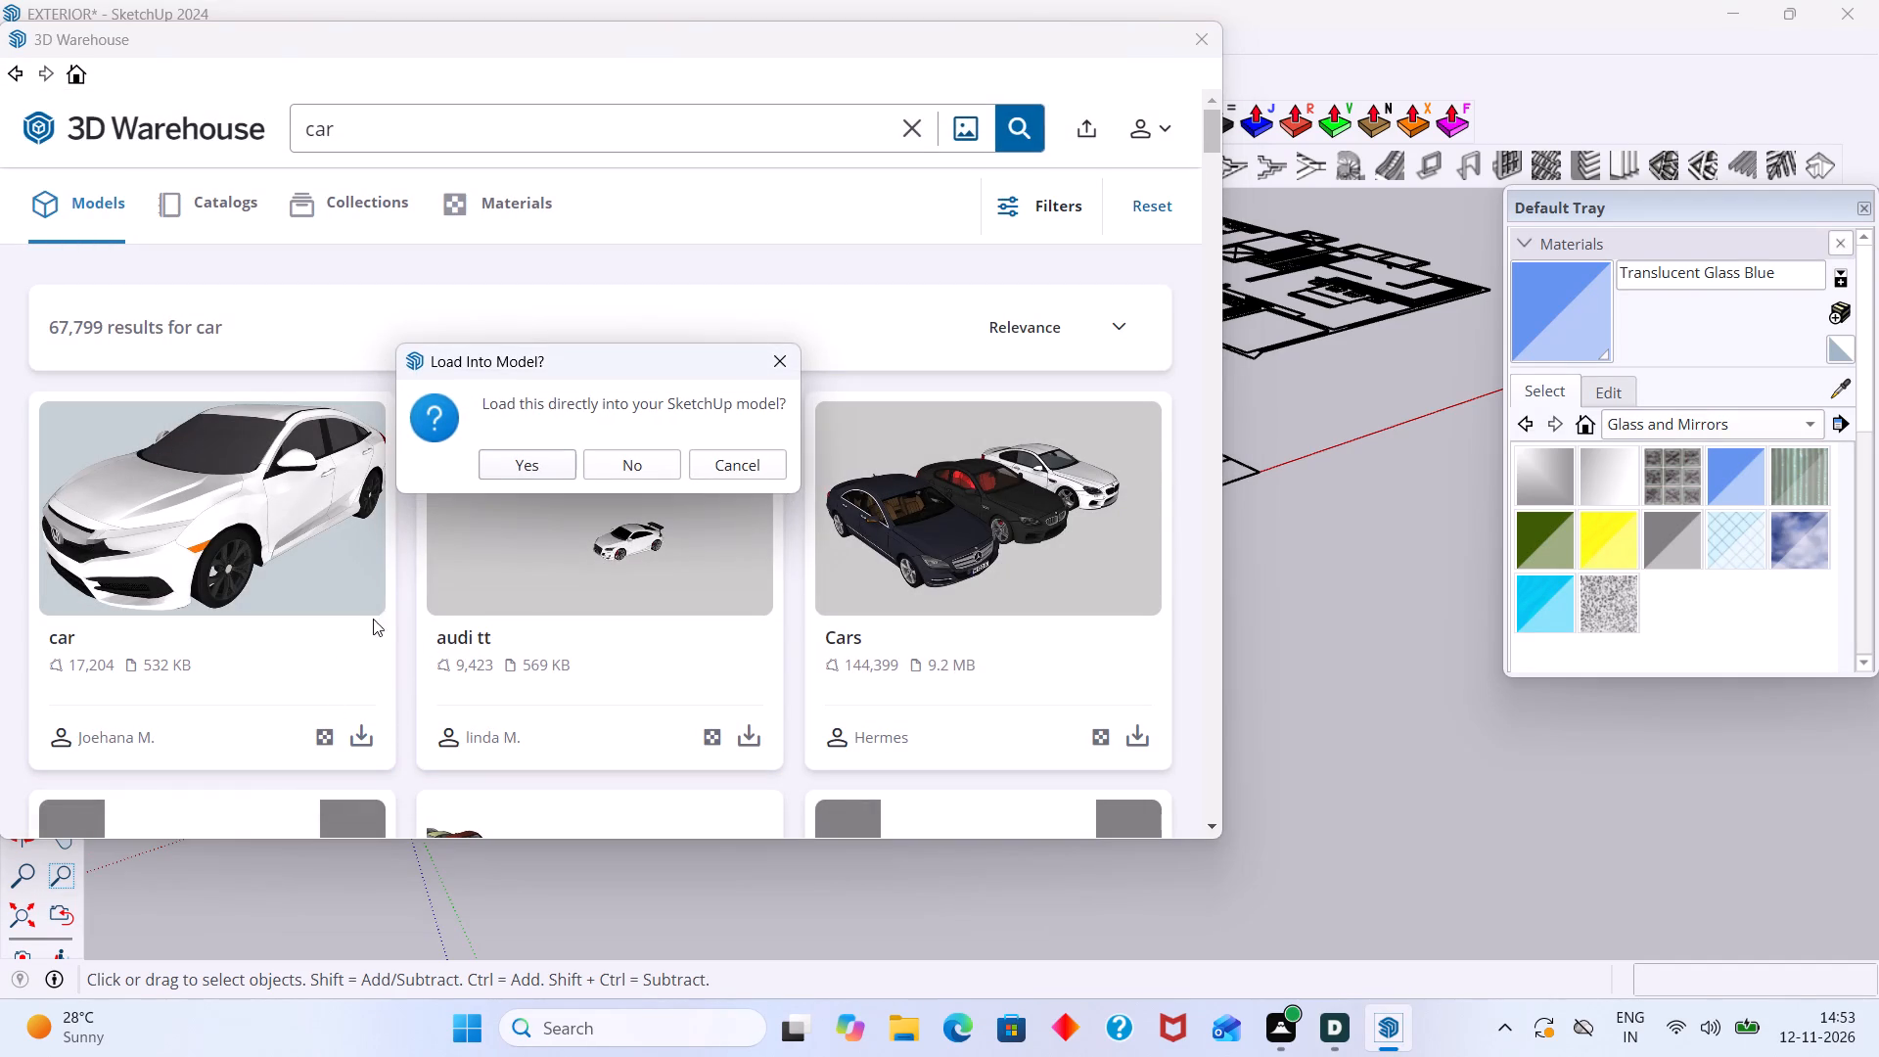
{"action": "left_click", "coordinate": [496, 474]}
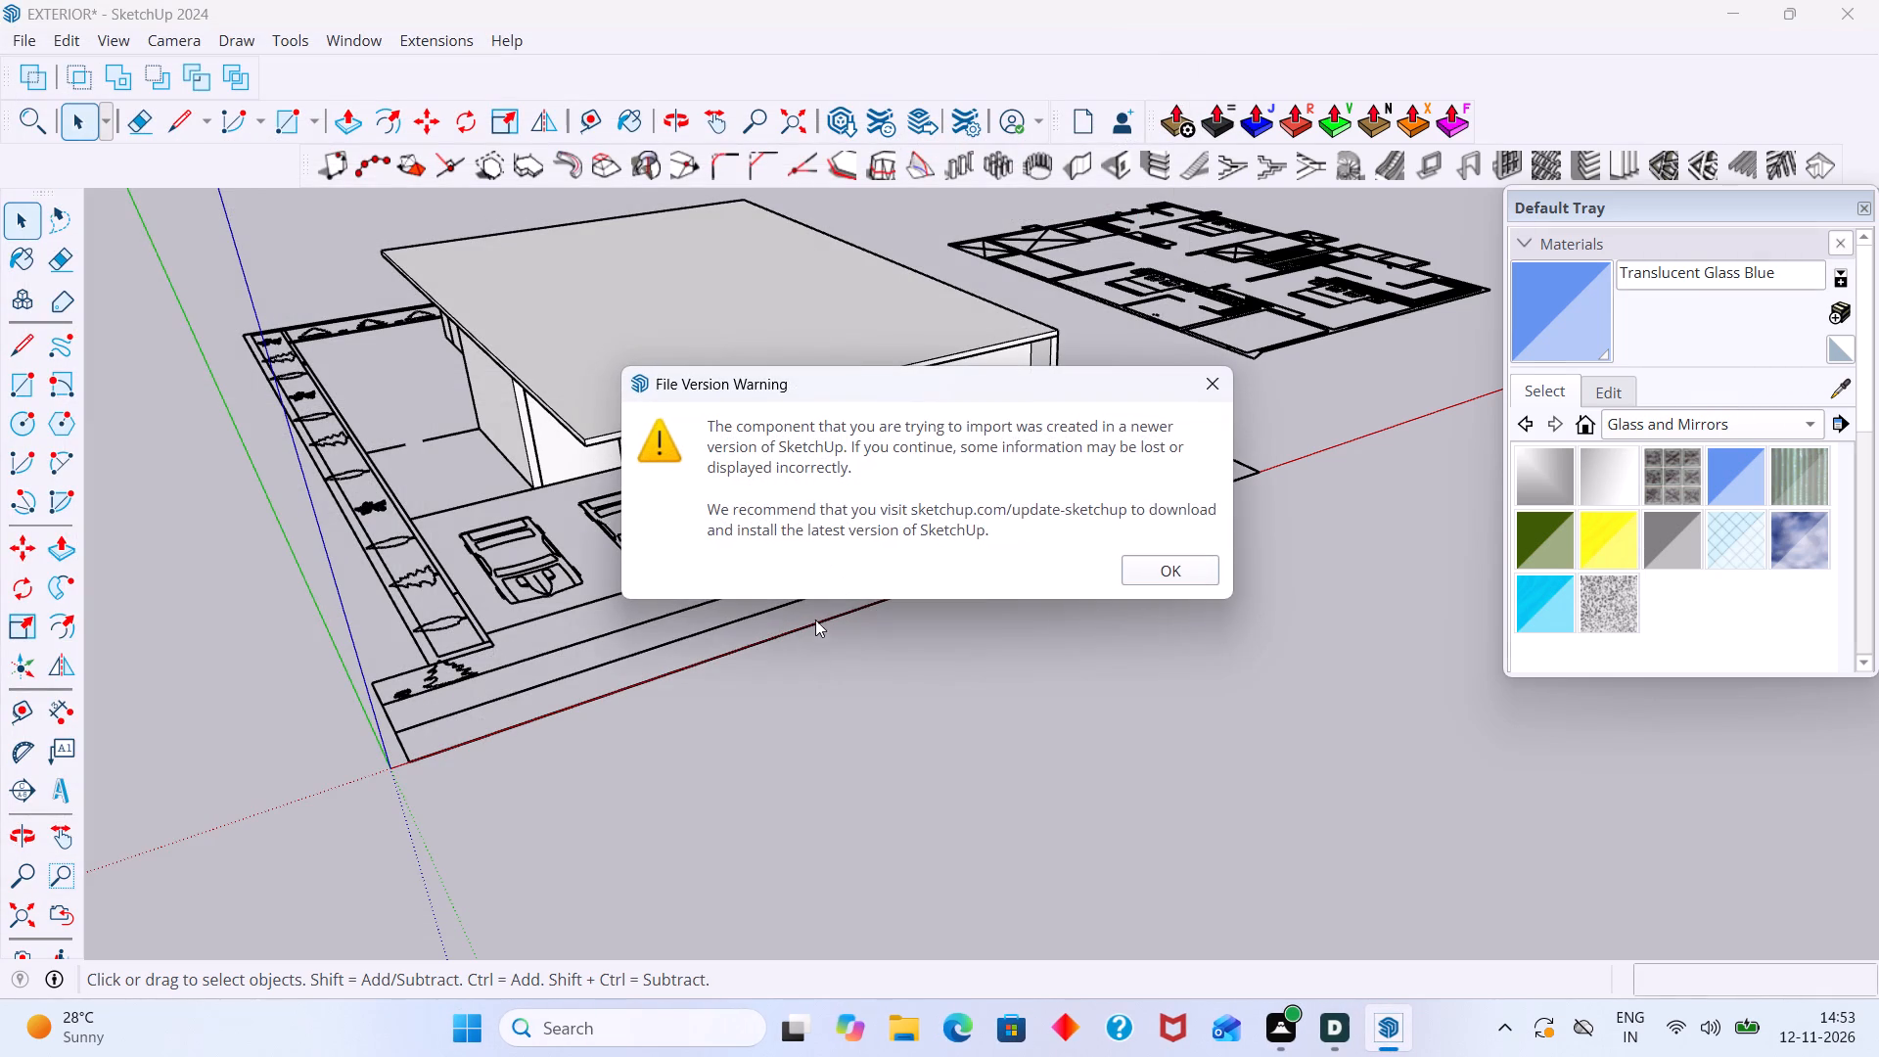
{"action": "left_click", "coordinate": [1231, 574]}
{"action": "left_click", "coordinate": [1210, 568]}
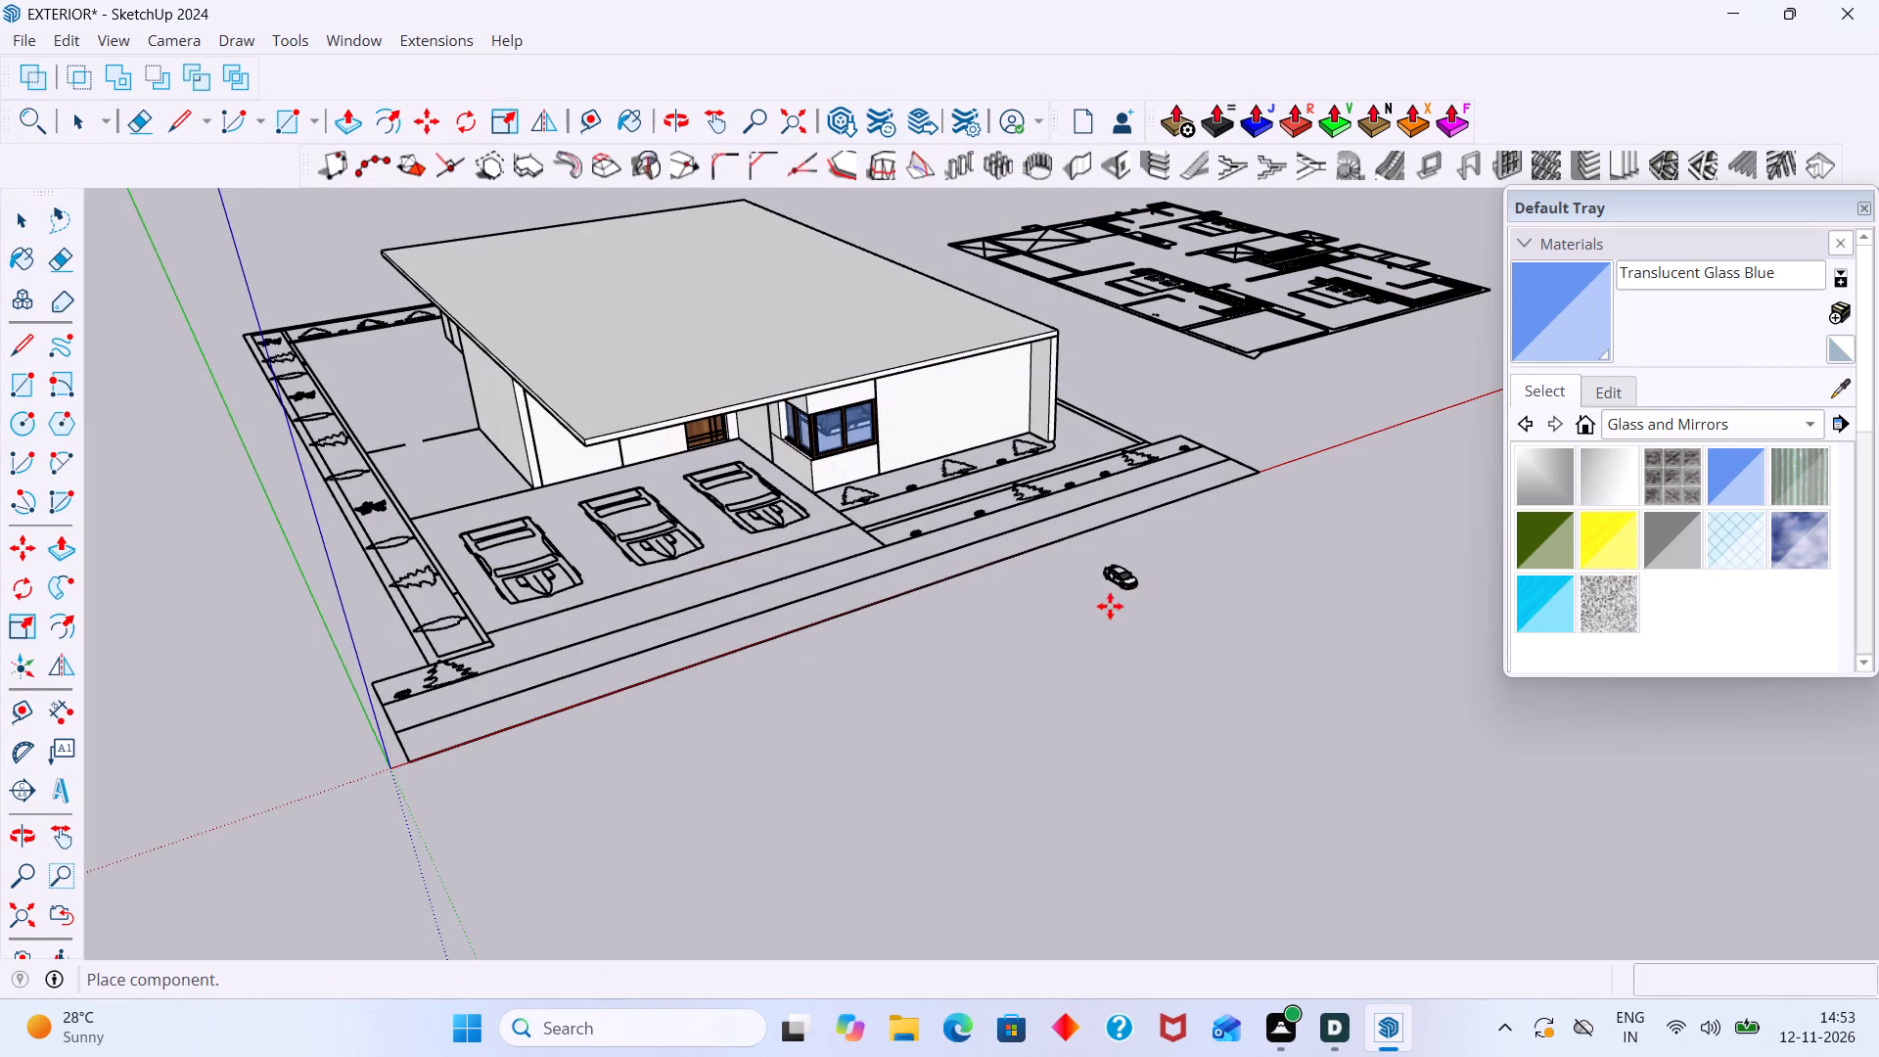
Place the white car inside the parking outline nearest the corner window.
{"action": "scroll", "coordinate": [1061, 617], "scroll_direction": "up", "scroll_amount": 14}
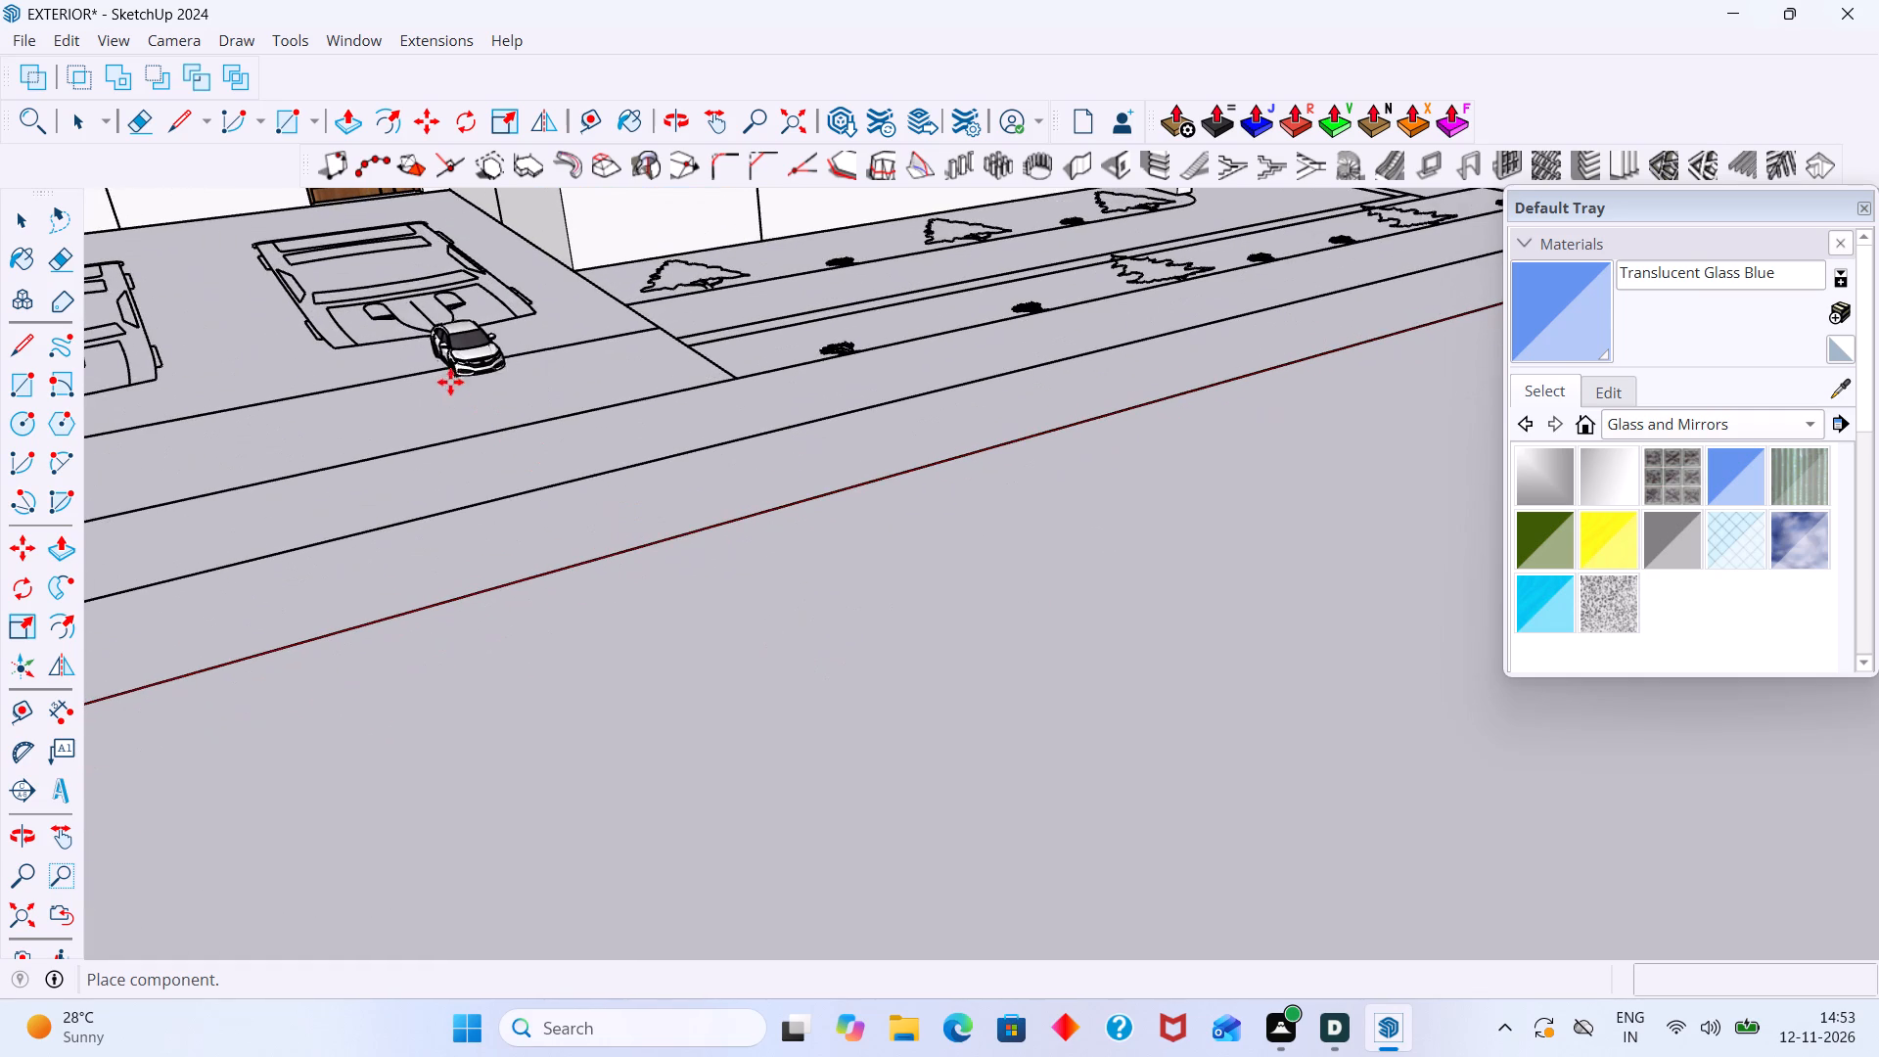
{"action": "middle_click_drag", "start_coordinate": [443, 367], "coordinate": [723, 594]}
{"action": "scroll", "coordinate": [723, 594], "scroll_direction": "up", "scroll_amount": 7}
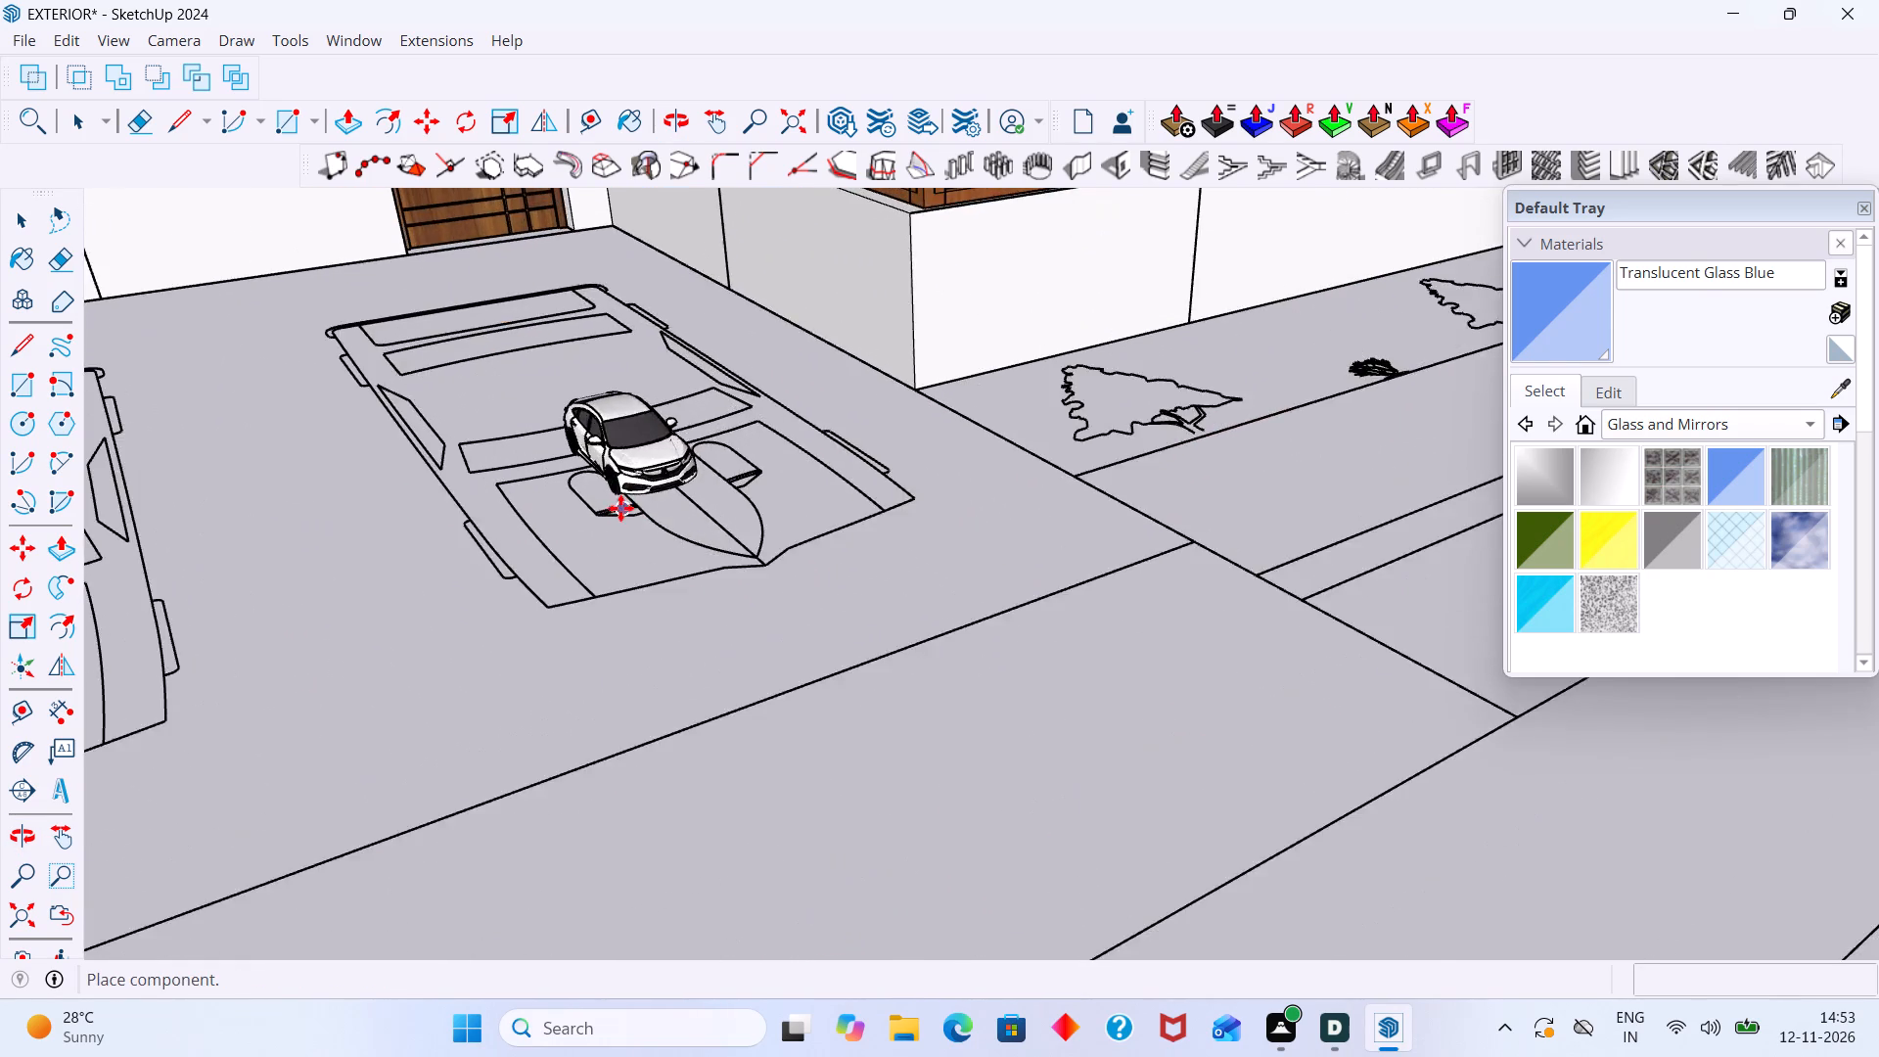
{"action": "middle_click_drag", "start_coordinate": [620, 508], "coordinate": [804, 653]}
{"action": "scroll", "coordinate": [718, 560], "scroll_direction": "up", "scroll_amount": 4}
{"action": "left_click", "coordinate": [719, 563]}
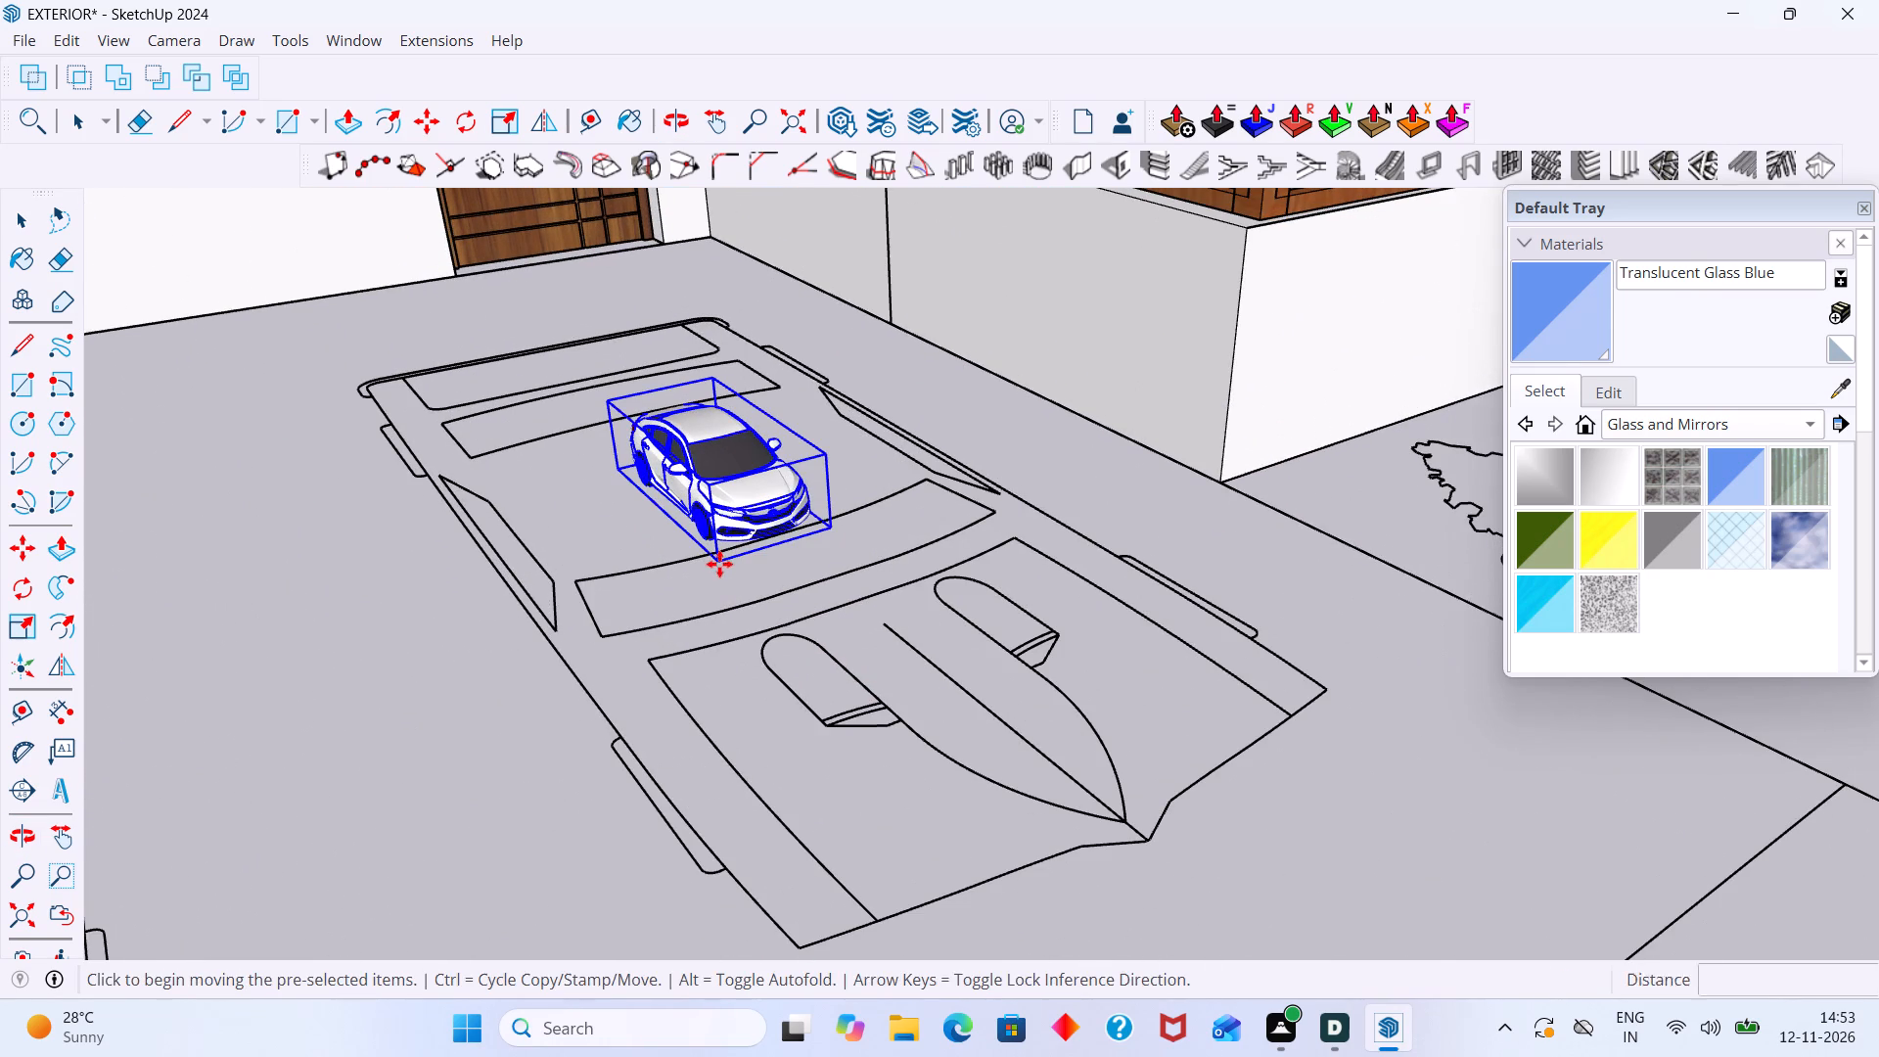
{"action": "key", "text": "space"}
{"action": "left_click", "coordinate": [575, 713]}
Examine the placed car from the front and side, comparing its size with the parking outline around it.
{"action": "scroll", "coordinate": [656, 506], "scroll_direction": "up", "scroll_amount": 7}
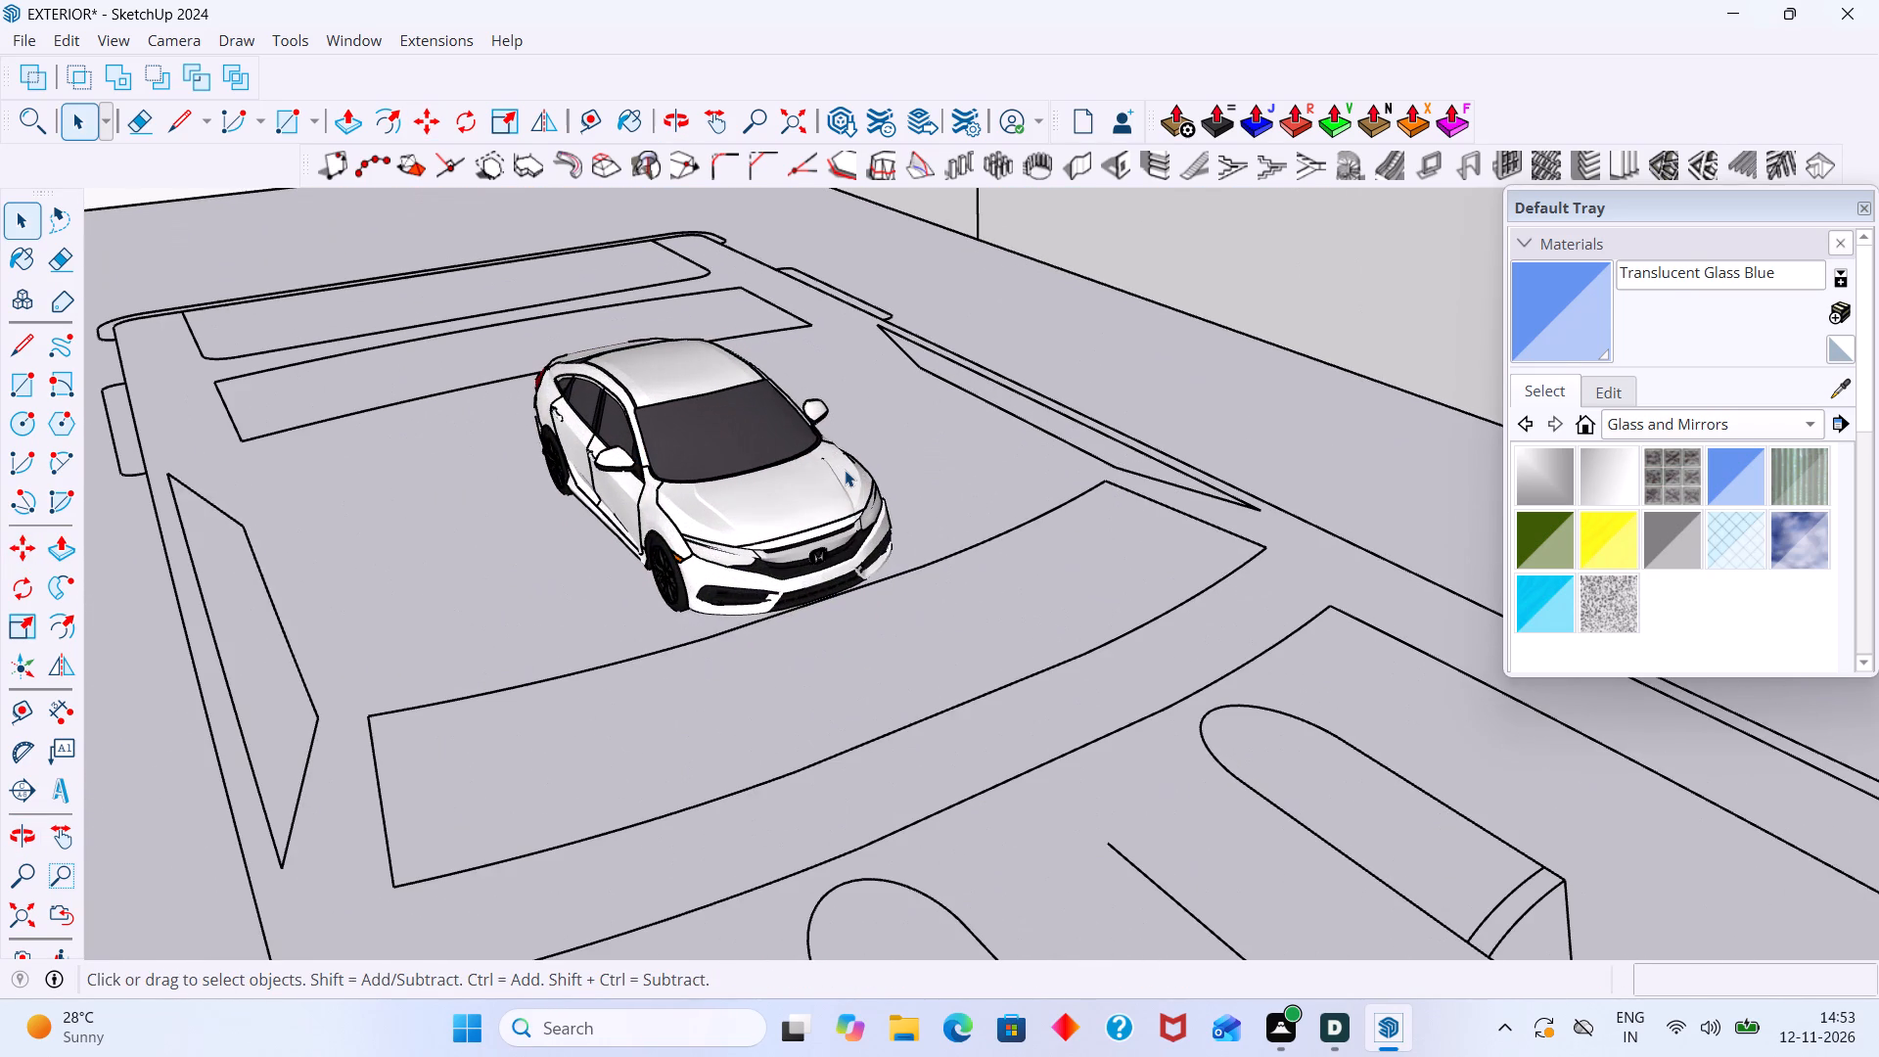
{"action": "left_click", "coordinate": [765, 528]}
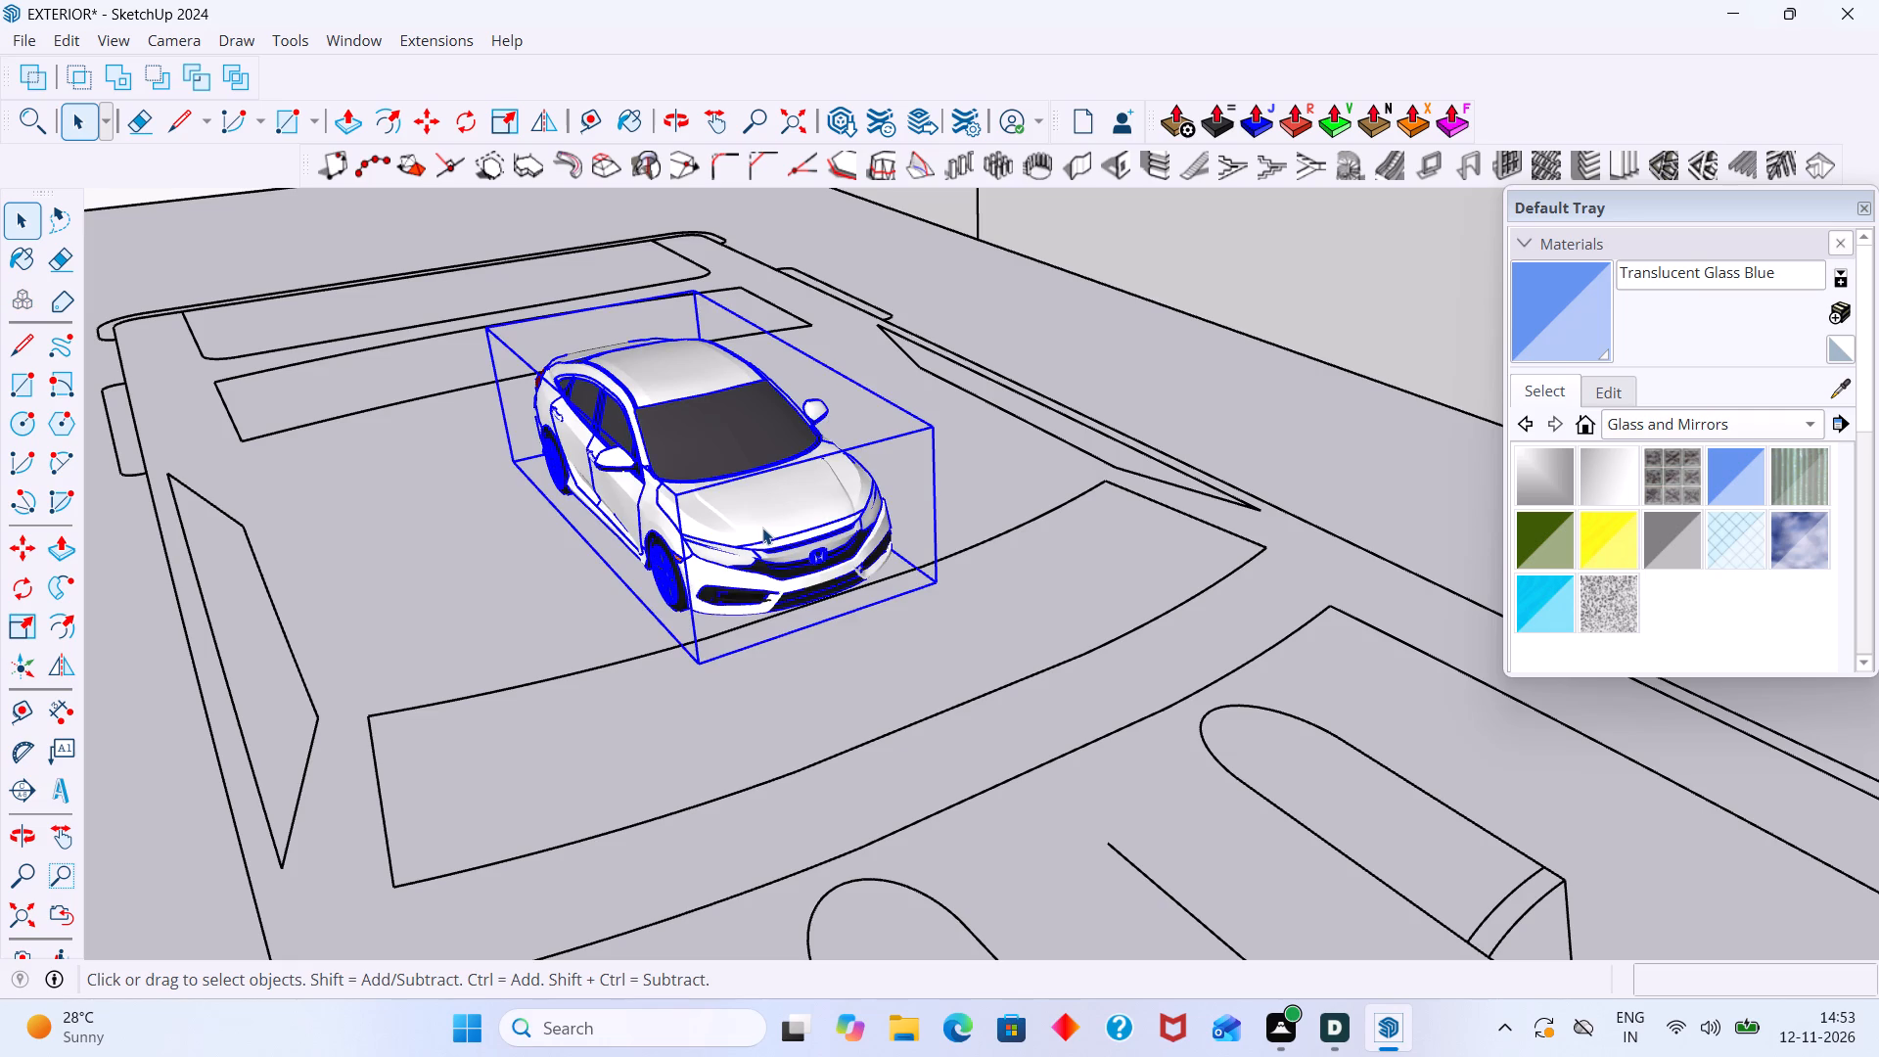
{"action": "scroll", "coordinate": [793, 529], "scroll_direction": "up", "scroll_amount": 6}
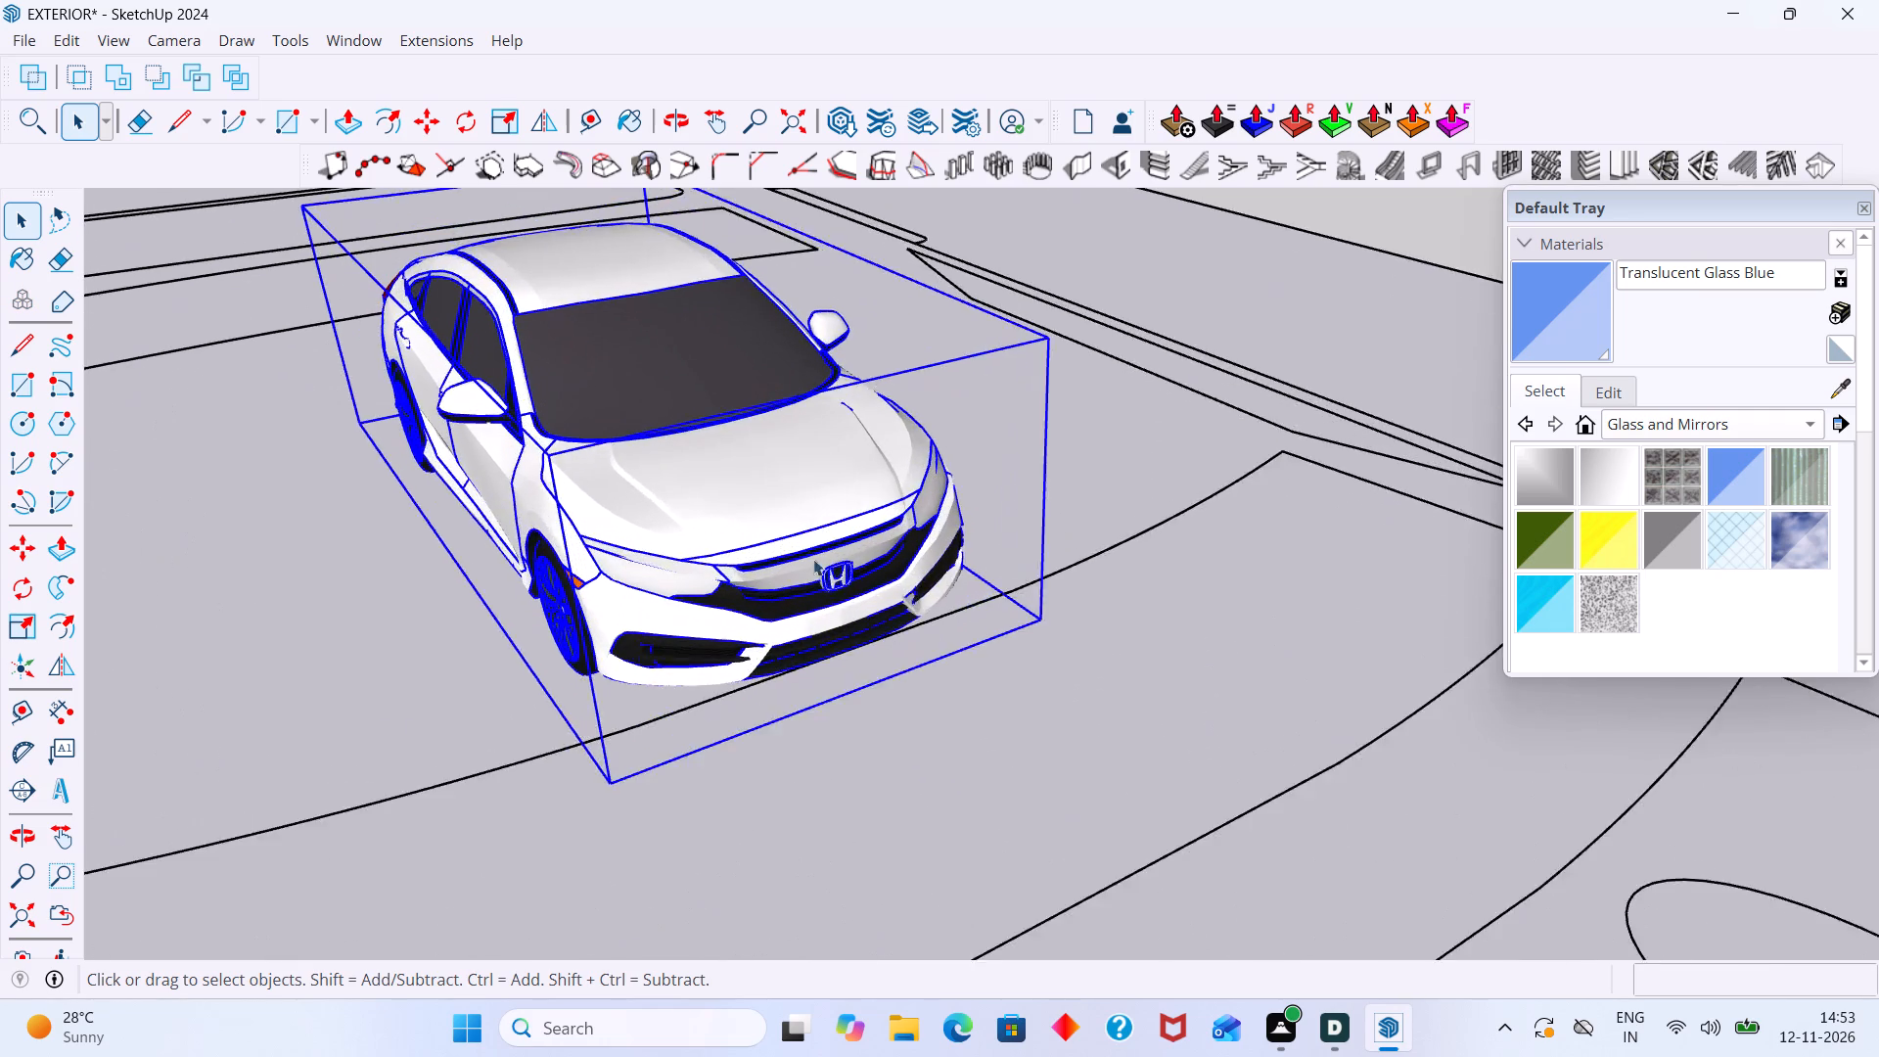
{"action": "scroll", "coordinate": [813, 559], "scroll_direction": "up", "scroll_amount": 6}
{"action": "scroll", "coordinate": [828, 588], "scroll_direction": "down", "scroll_amount": 11}
{"action": "middle_click_drag", "start_coordinate": [820, 584], "coordinate": [1189, 588]}
{"action": "scroll", "coordinate": [1072, 859], "scroll_direction": "down", "scroll_amount": 2}
{"action": "left_click", "coordinate": [1140, 862]}
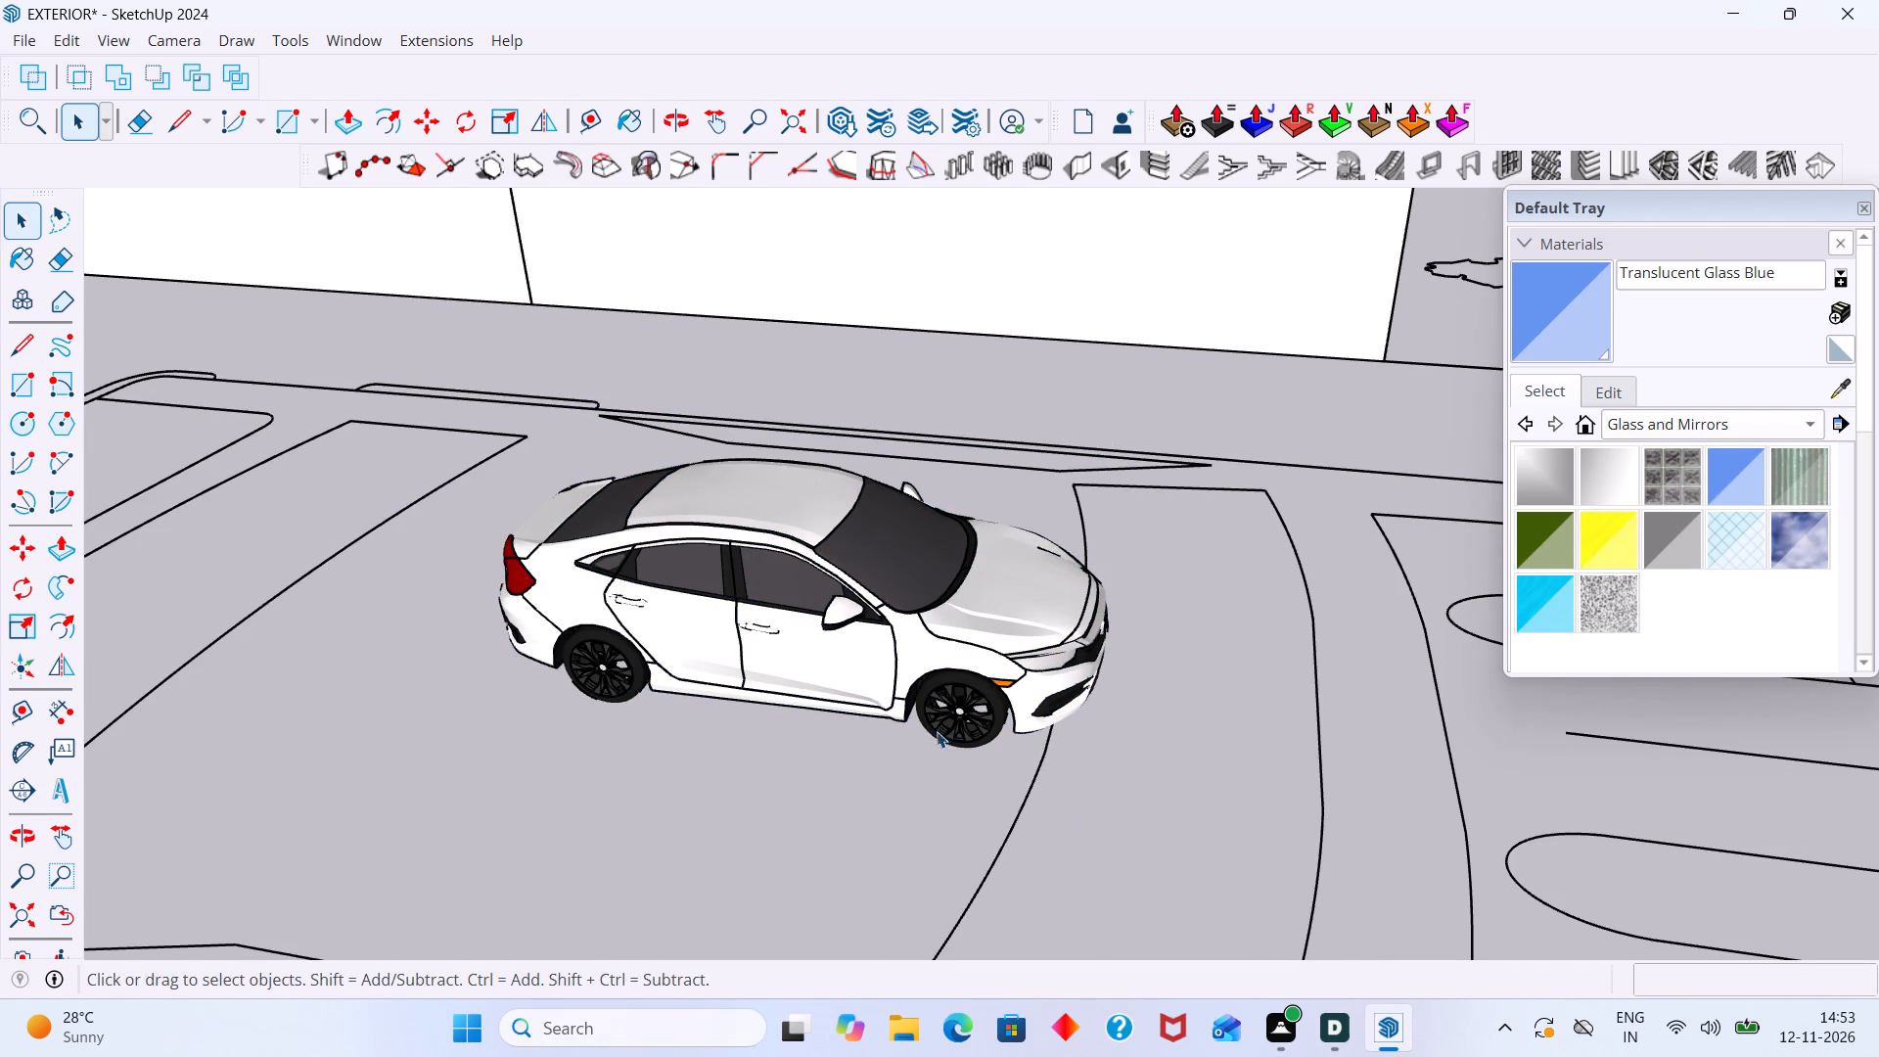
{"action": "middle_click_drag", "start_coordinate": [922, 726], "coordinate": [811, 707]}
{"action": "middle_click_drag", "start_coordinate": [769, 677], "coordinate": [1035, 654]}
{"action": "scroll", "coordinate": [931, 656], "scroll_direction": "up", "scroll_amount": 2}
{"action": "middle_click_drag", "start_coordinate": [935, 676], "coordinate": [1025, 755]}
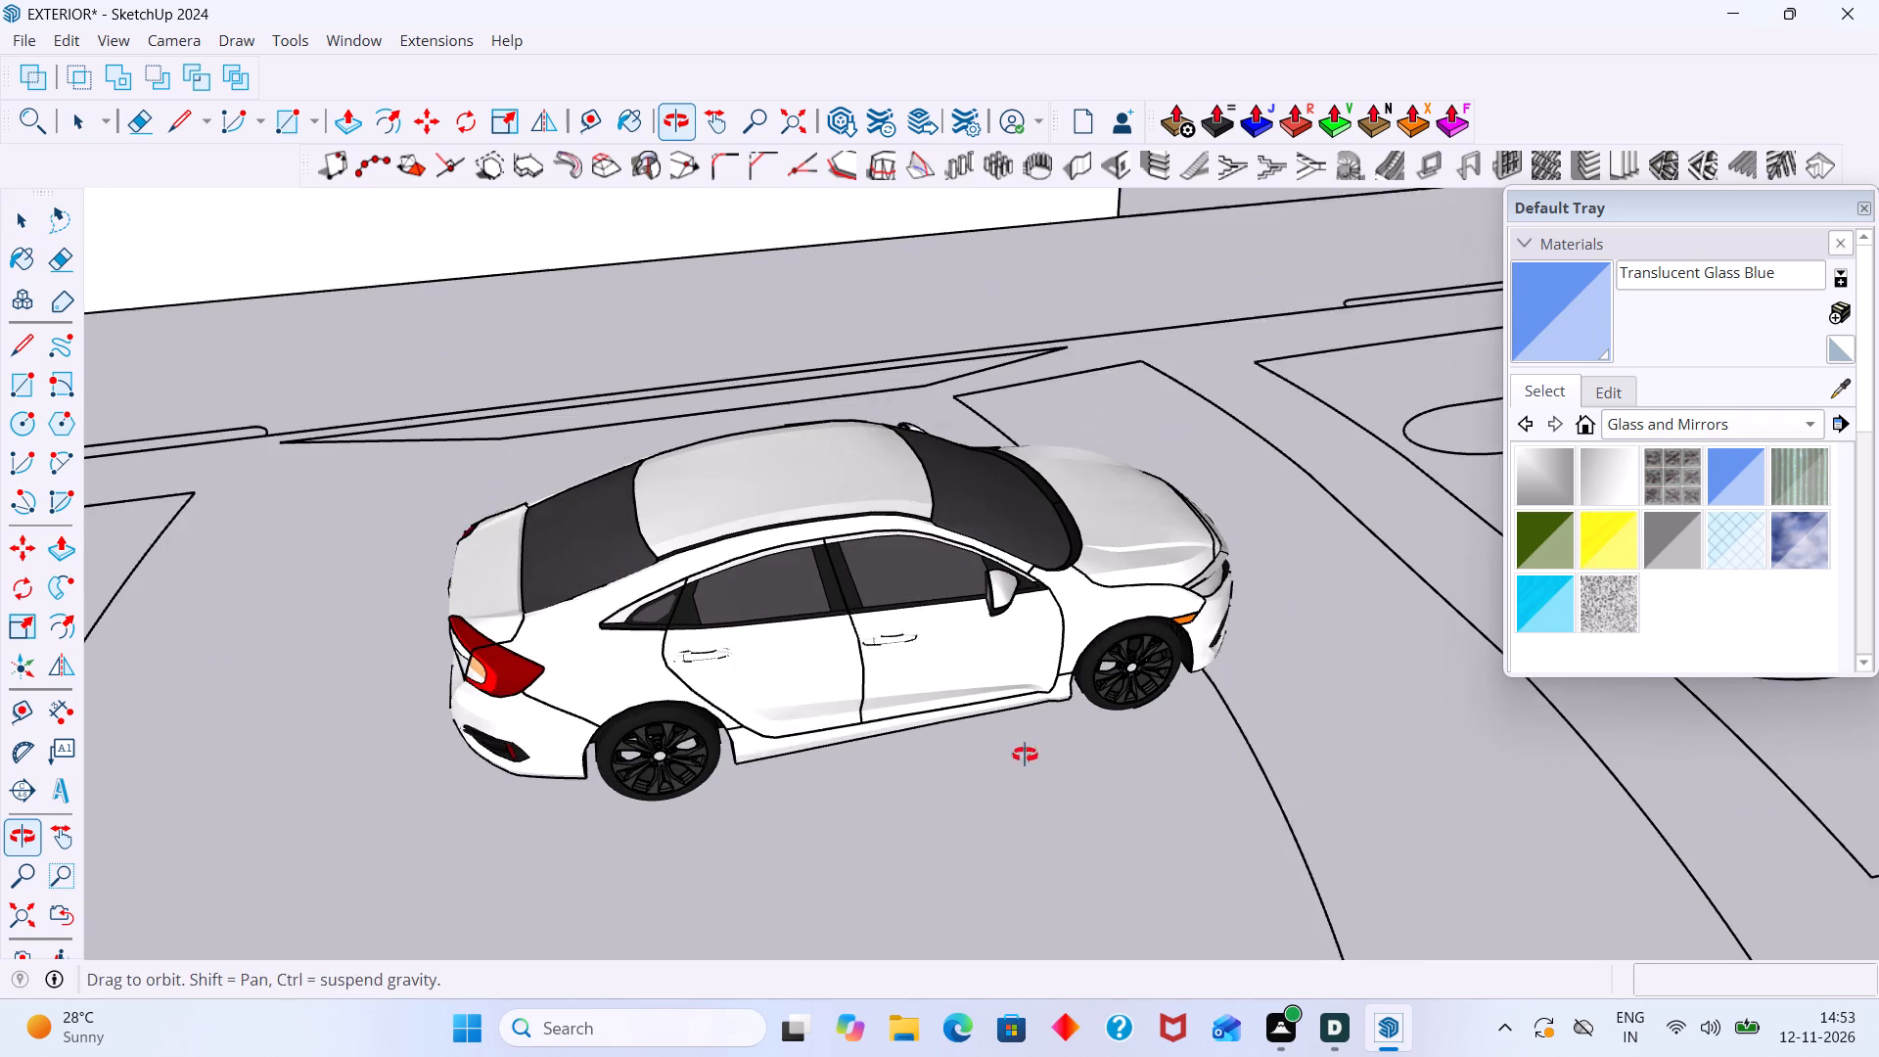
{"action": "middle_click_drag", "start_coordinate": [1025, 755], "coordinate": [1035, 767]}
{"action": "scroll", "coordinate": [1054, 740], "scroll_direction": "down", "scroll_amount": 3}
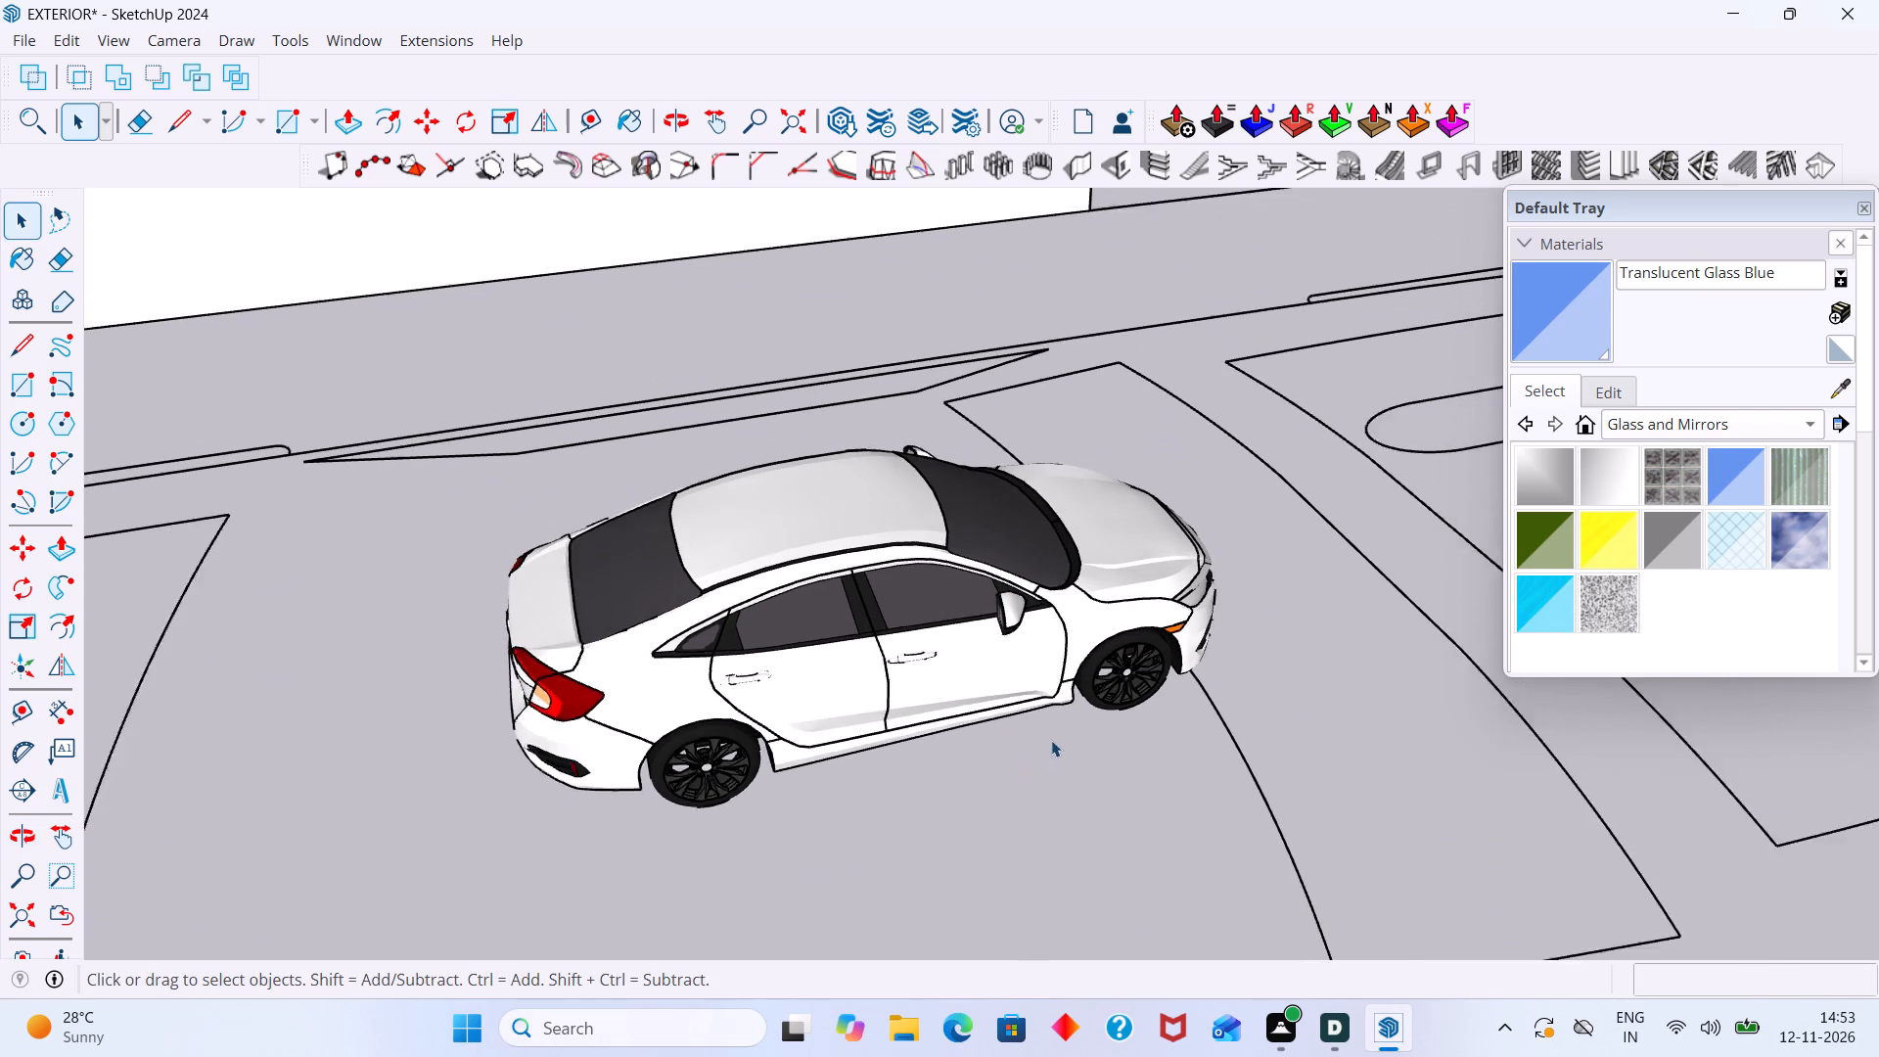
{"action": "scroll", "coordinate": [1037, 744], "scroll_direction": "down", "scroll_amount": 2}
{"action": "middle_click_drag", "start_coordinate": [1013, 744], "coordinate": [635, 646]}
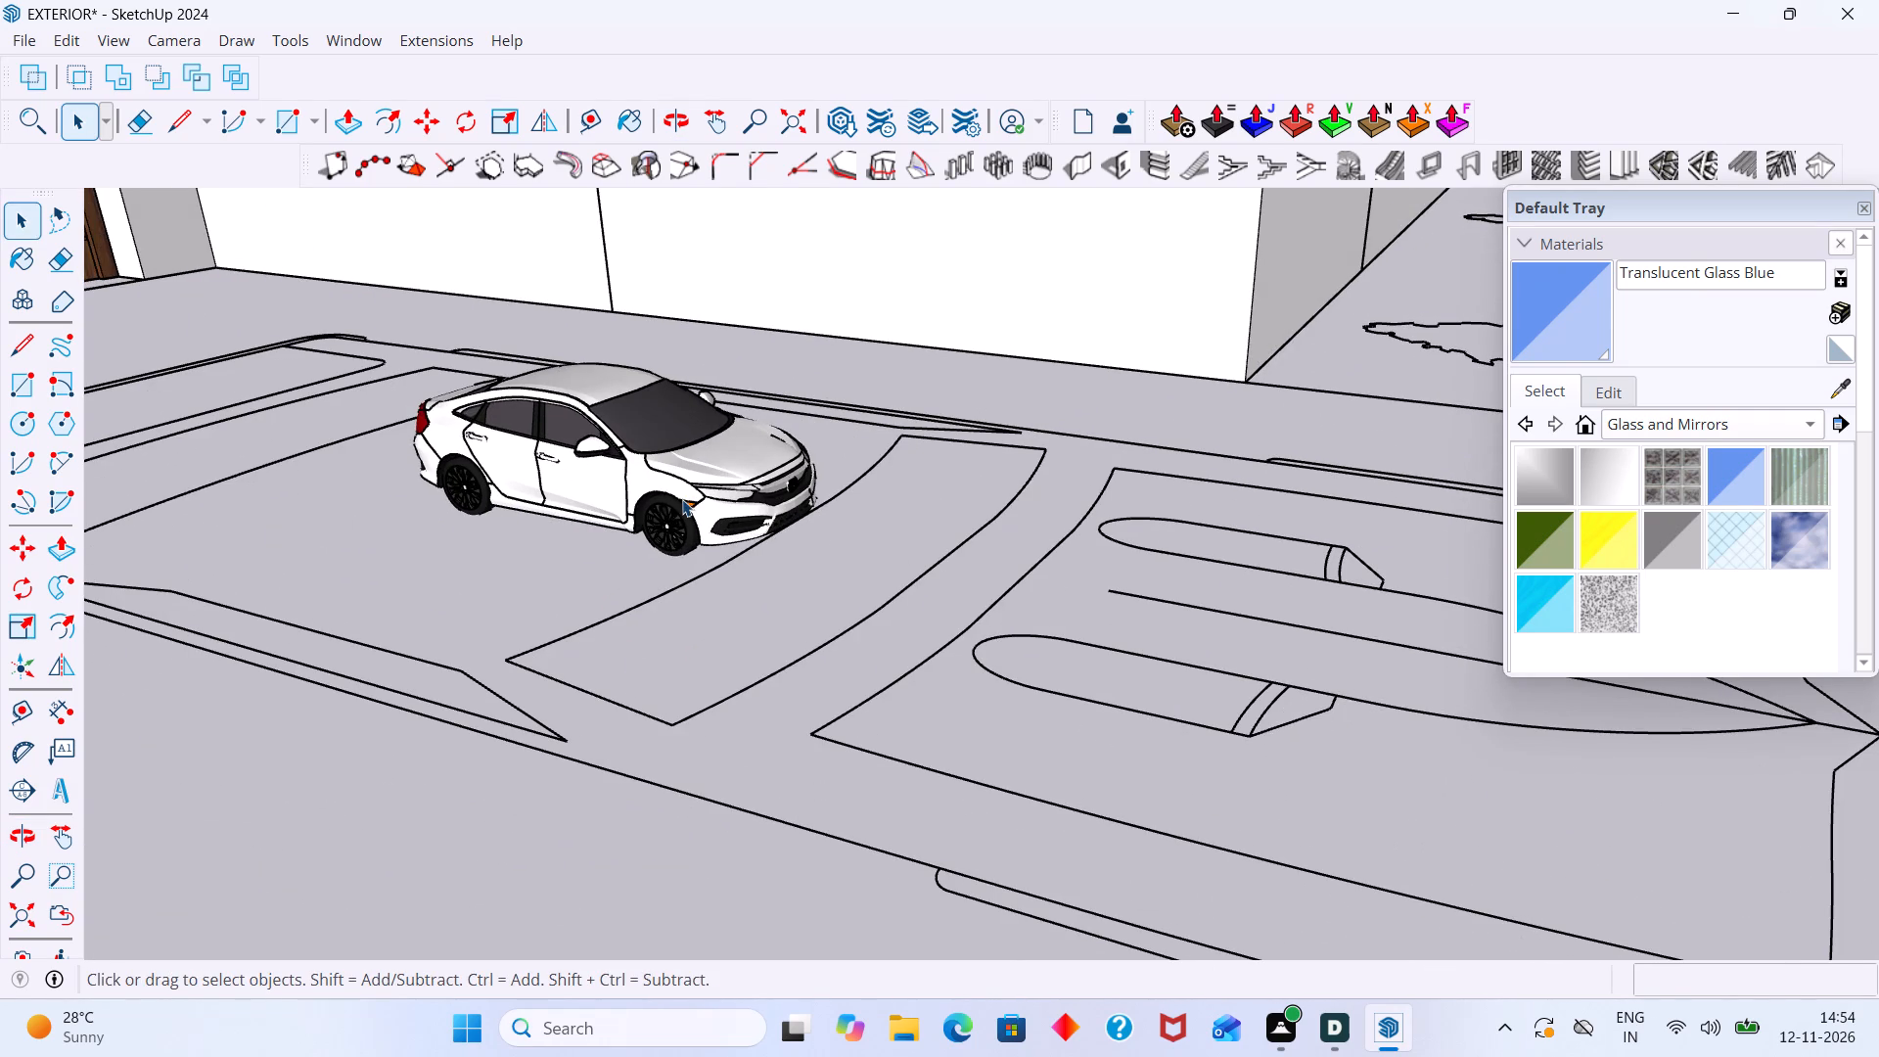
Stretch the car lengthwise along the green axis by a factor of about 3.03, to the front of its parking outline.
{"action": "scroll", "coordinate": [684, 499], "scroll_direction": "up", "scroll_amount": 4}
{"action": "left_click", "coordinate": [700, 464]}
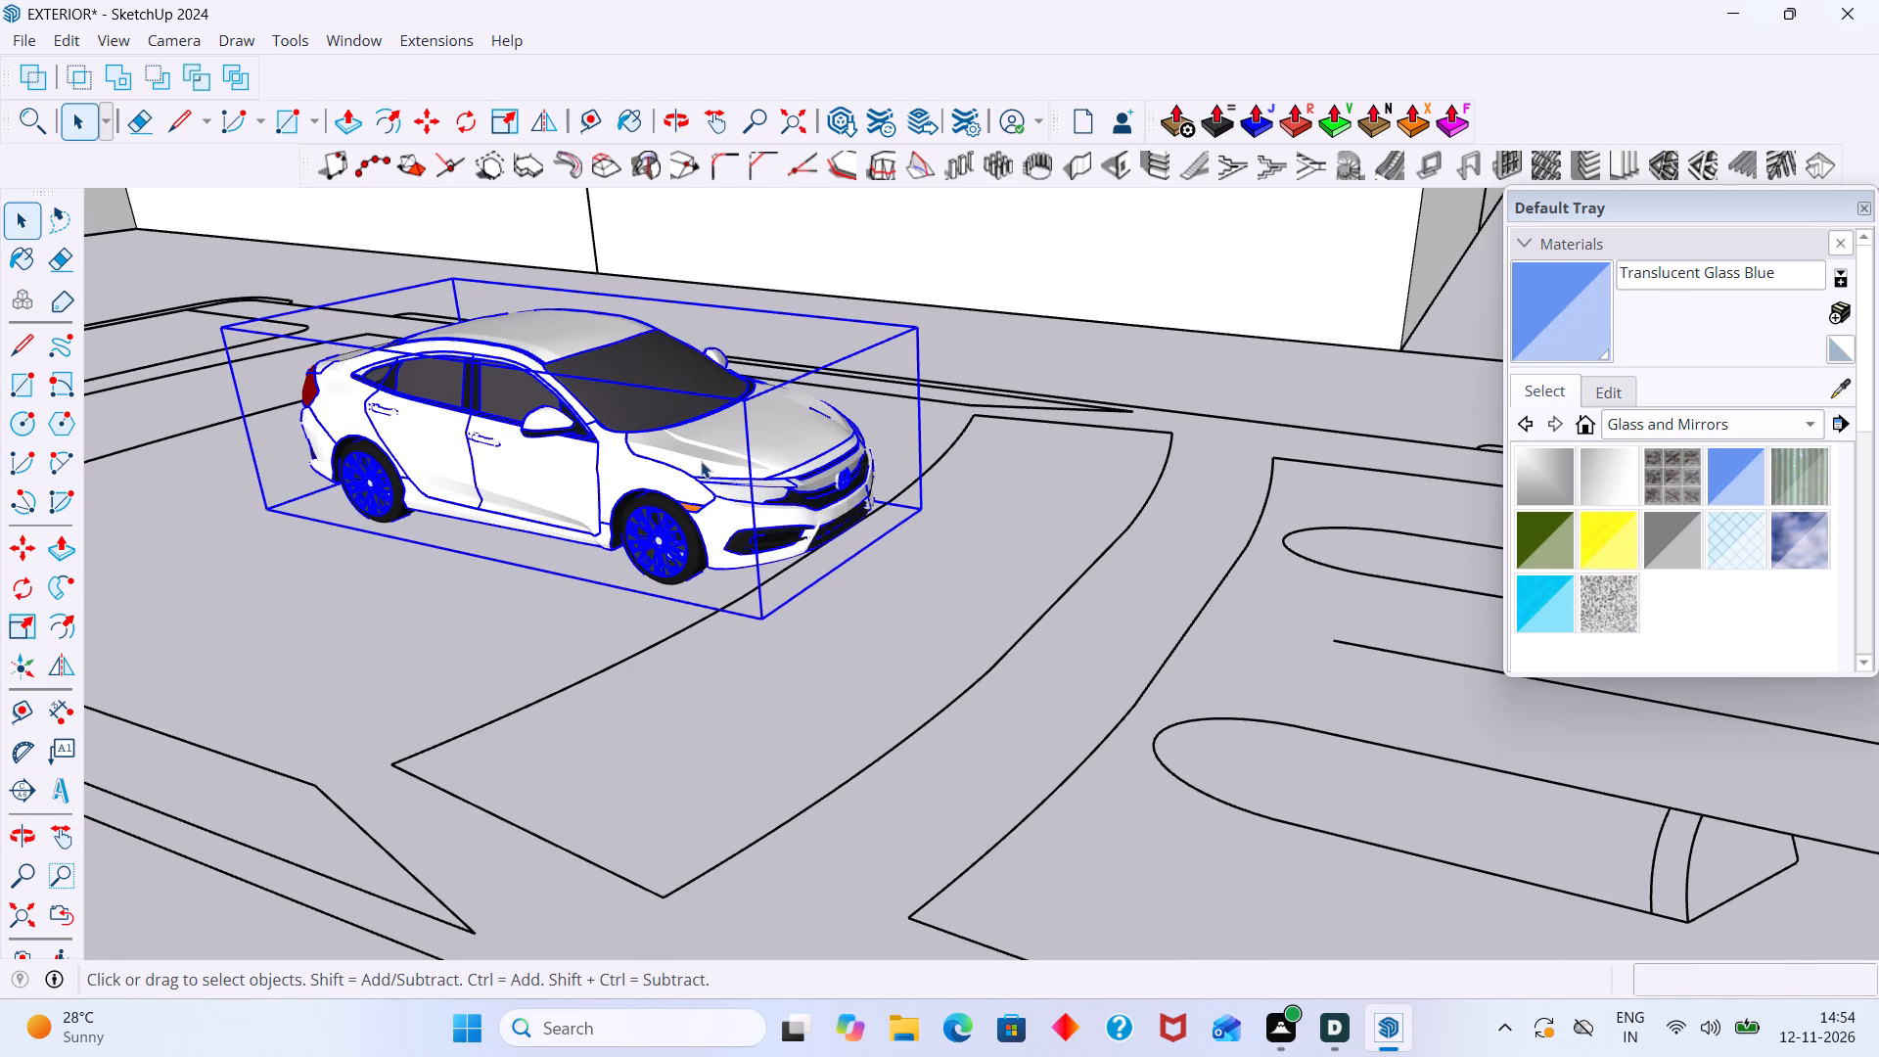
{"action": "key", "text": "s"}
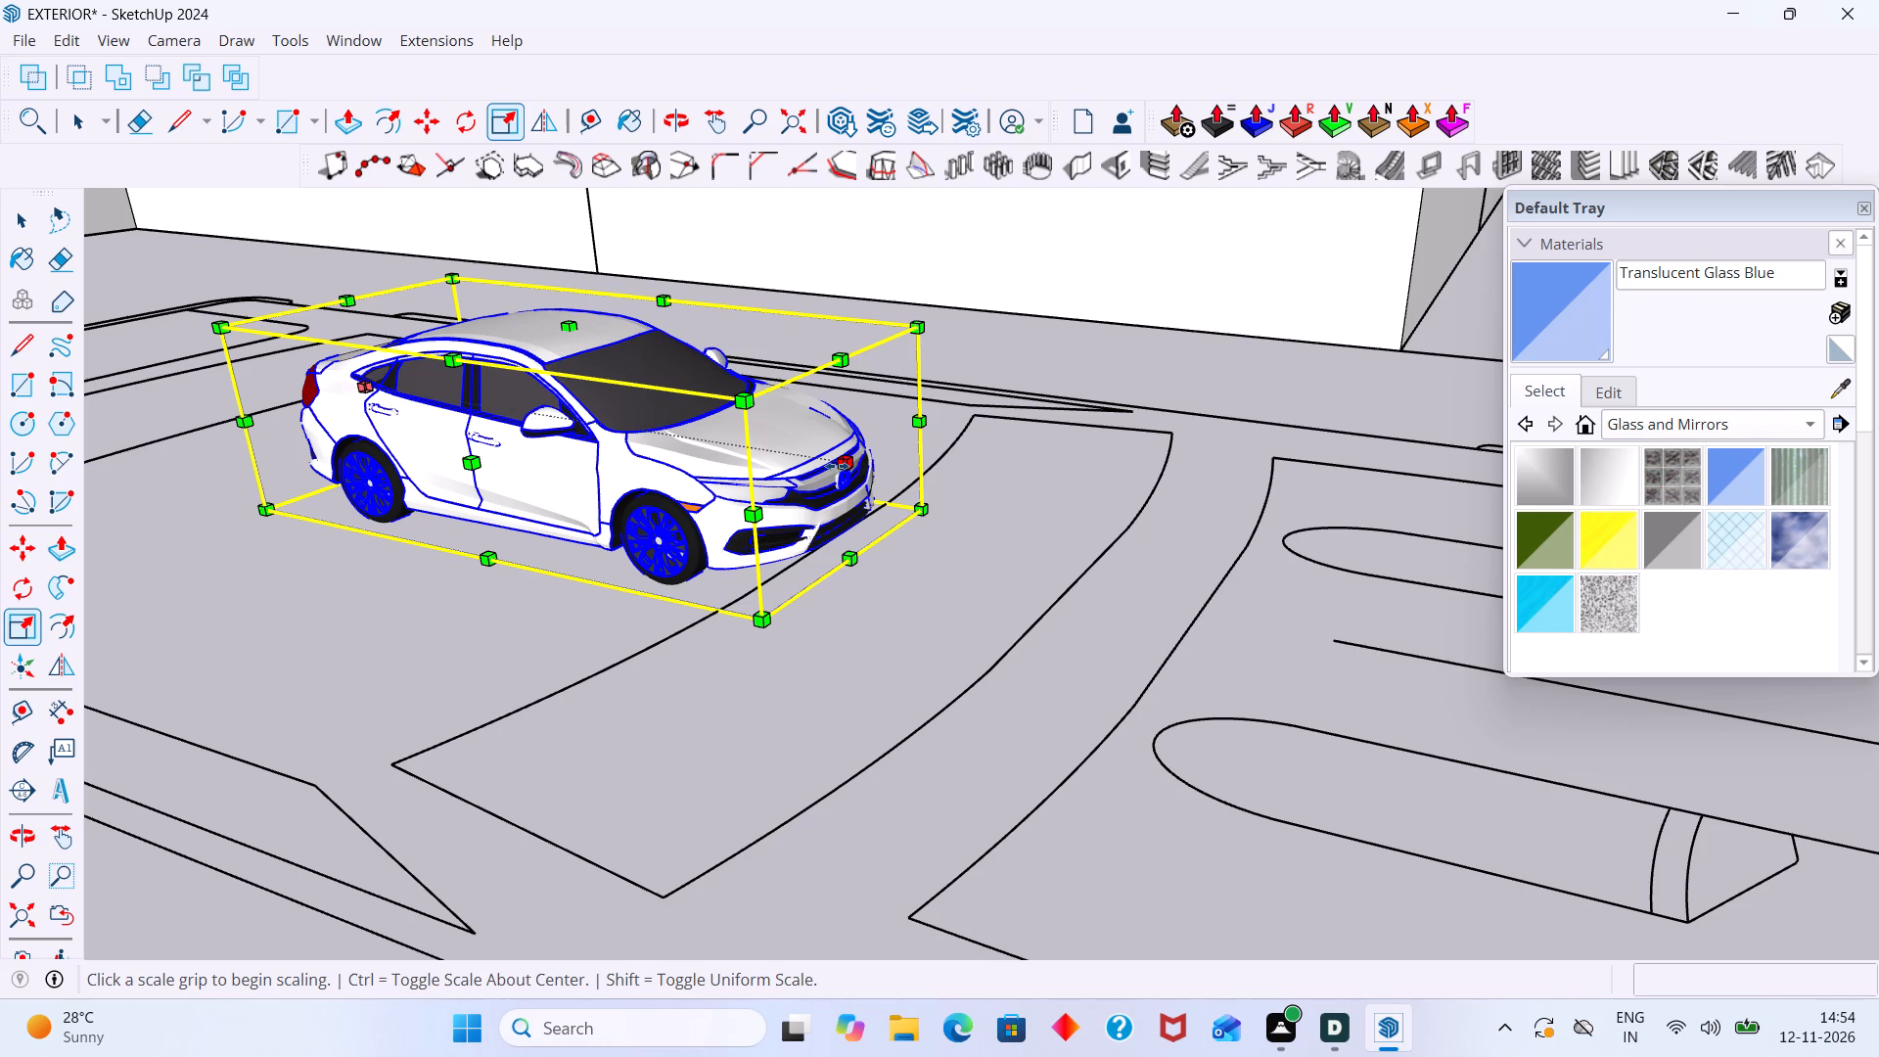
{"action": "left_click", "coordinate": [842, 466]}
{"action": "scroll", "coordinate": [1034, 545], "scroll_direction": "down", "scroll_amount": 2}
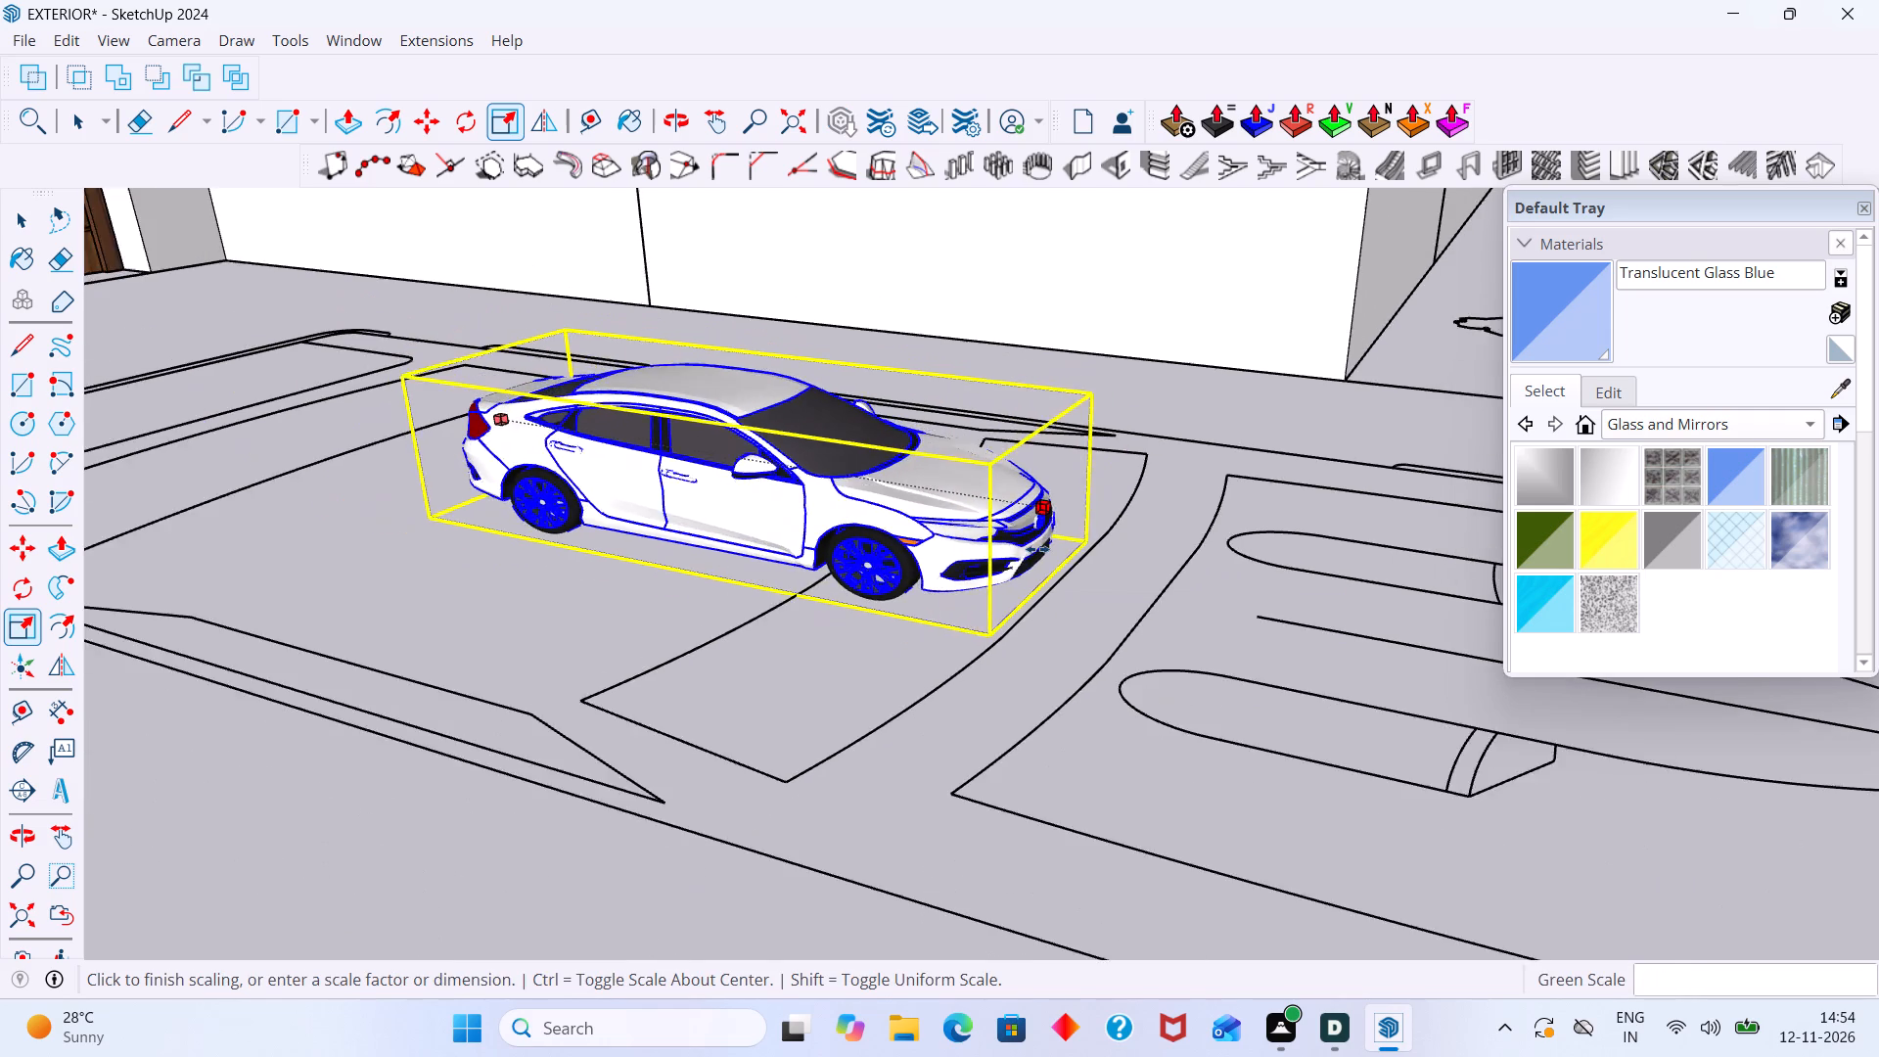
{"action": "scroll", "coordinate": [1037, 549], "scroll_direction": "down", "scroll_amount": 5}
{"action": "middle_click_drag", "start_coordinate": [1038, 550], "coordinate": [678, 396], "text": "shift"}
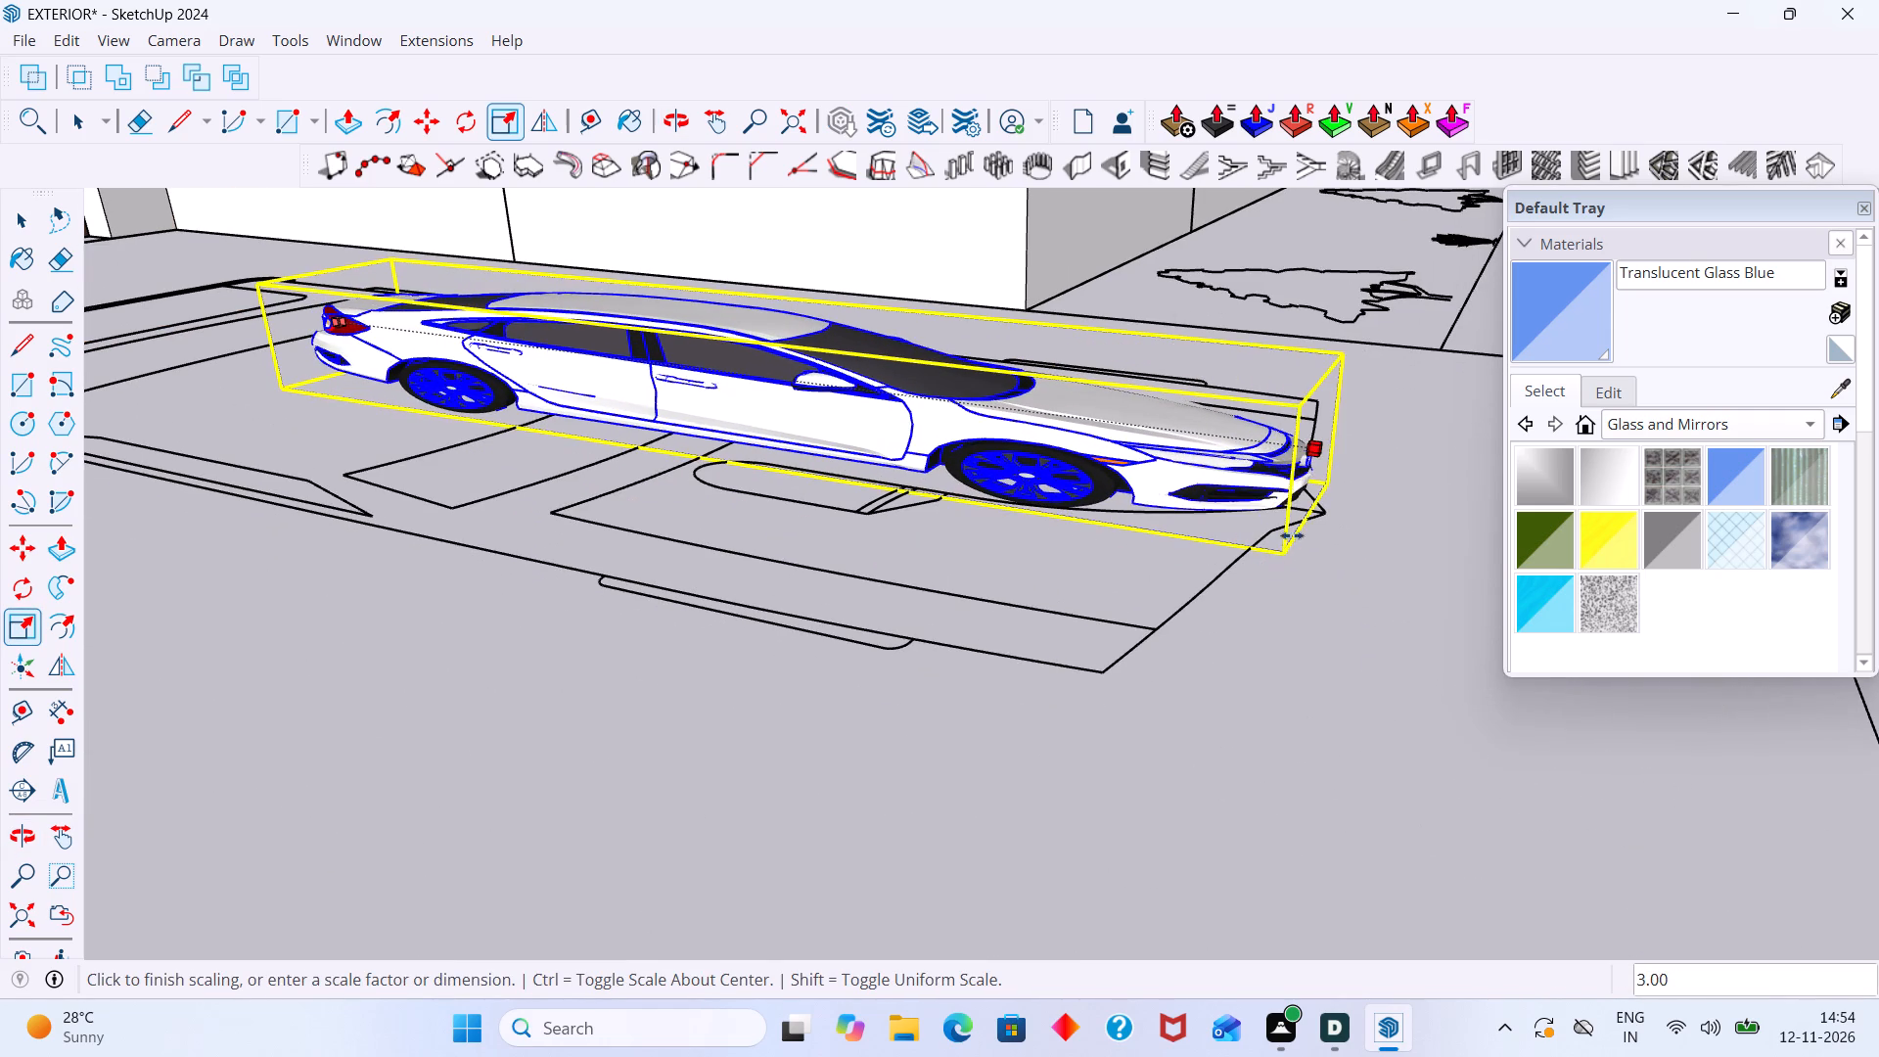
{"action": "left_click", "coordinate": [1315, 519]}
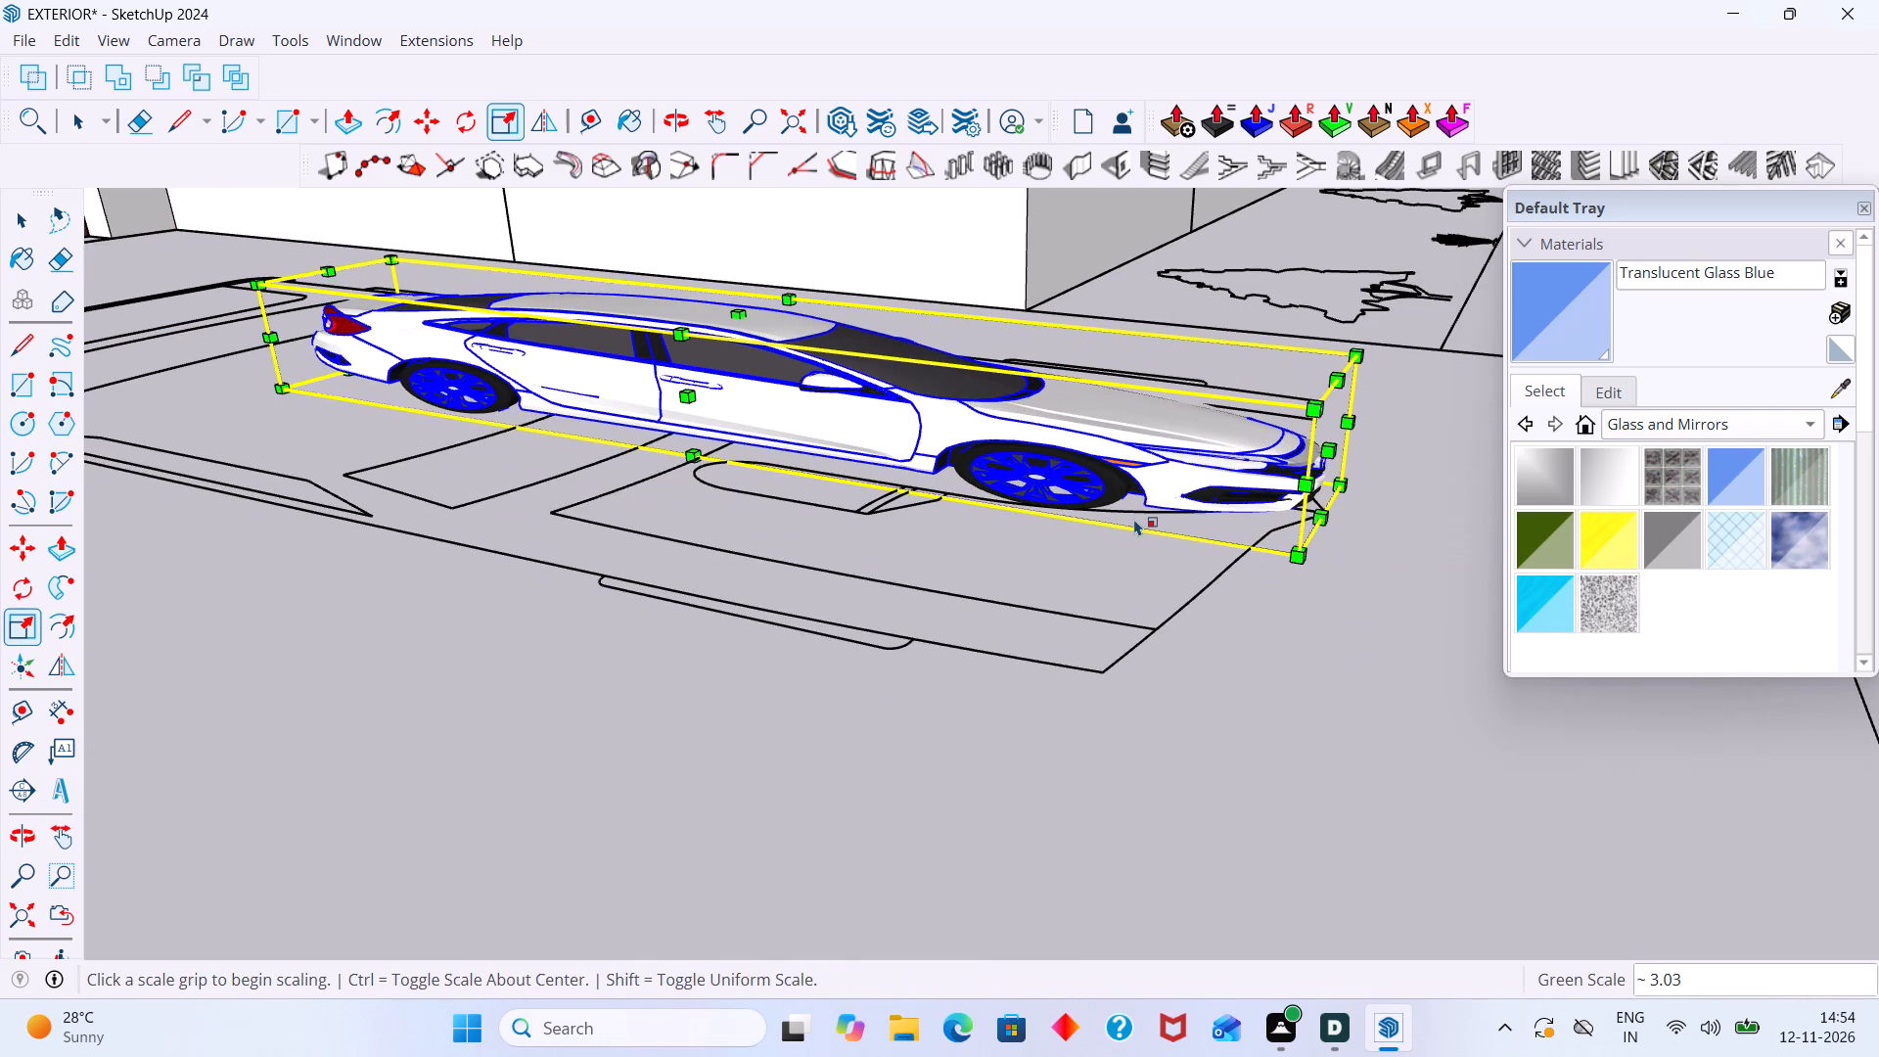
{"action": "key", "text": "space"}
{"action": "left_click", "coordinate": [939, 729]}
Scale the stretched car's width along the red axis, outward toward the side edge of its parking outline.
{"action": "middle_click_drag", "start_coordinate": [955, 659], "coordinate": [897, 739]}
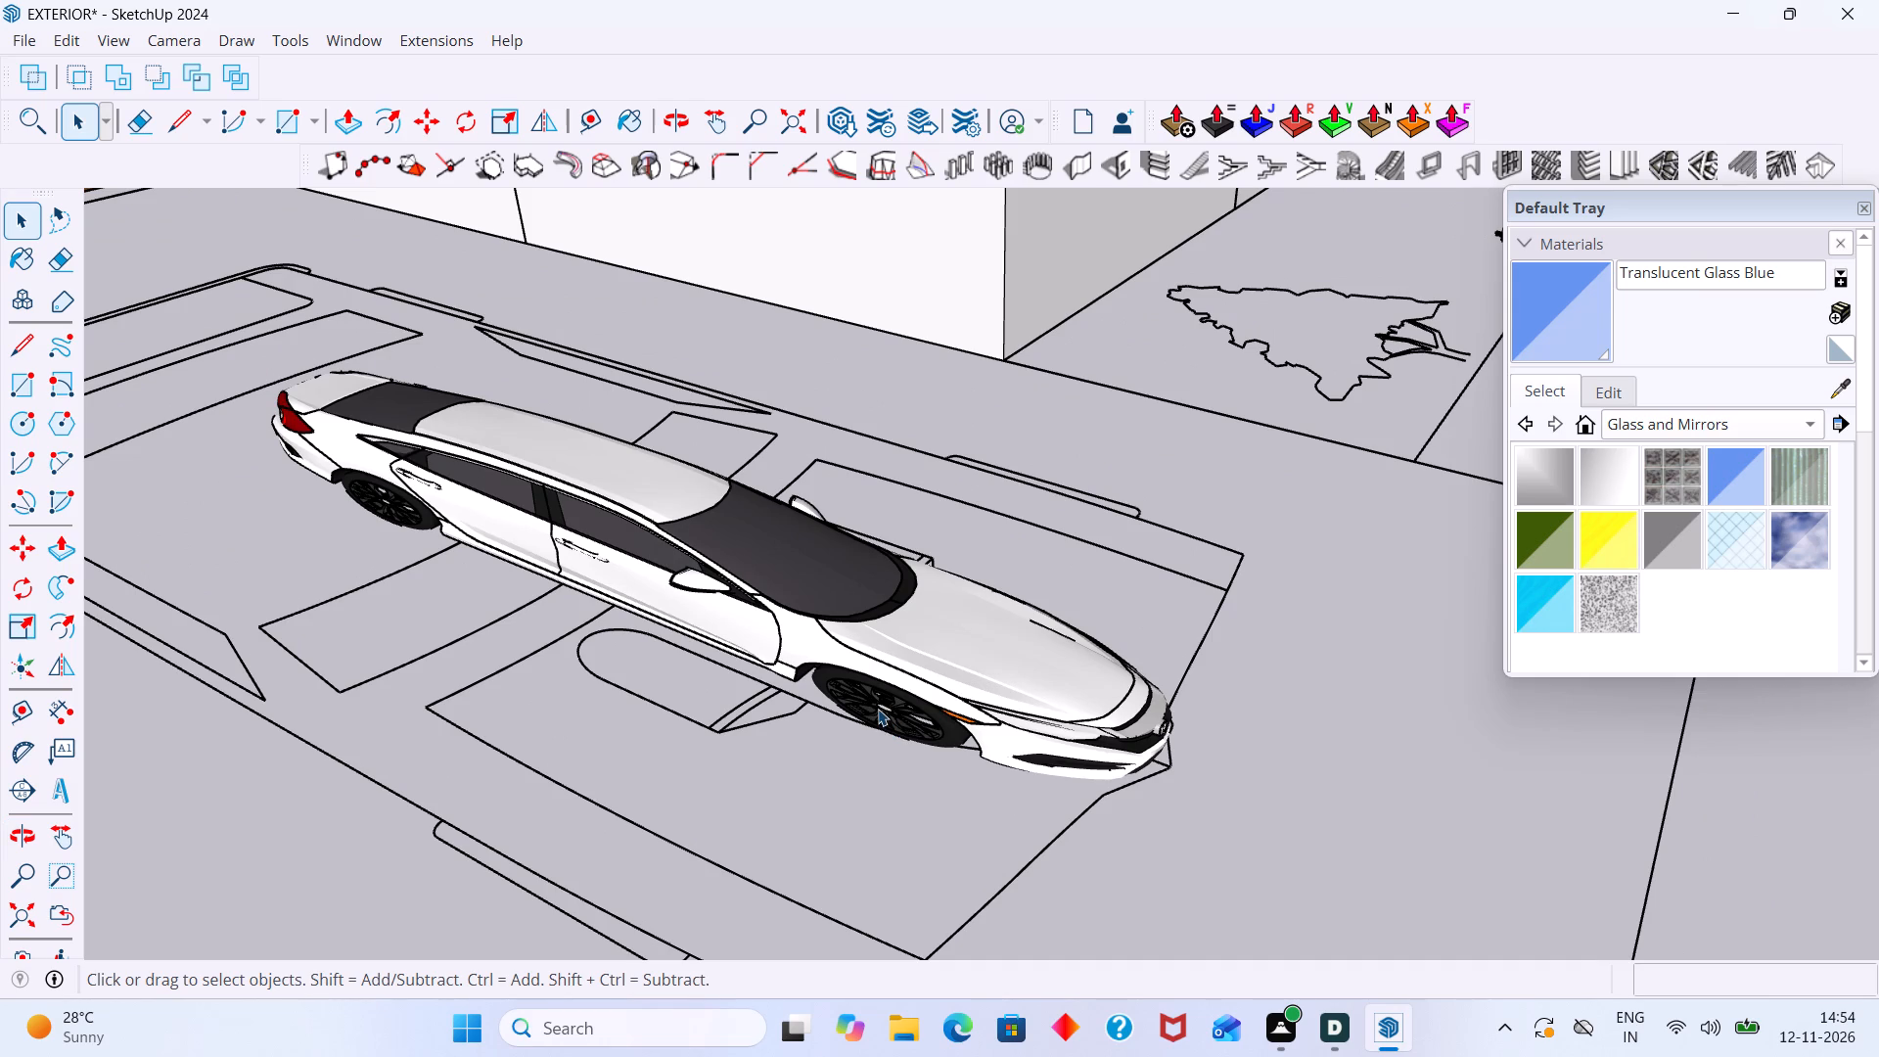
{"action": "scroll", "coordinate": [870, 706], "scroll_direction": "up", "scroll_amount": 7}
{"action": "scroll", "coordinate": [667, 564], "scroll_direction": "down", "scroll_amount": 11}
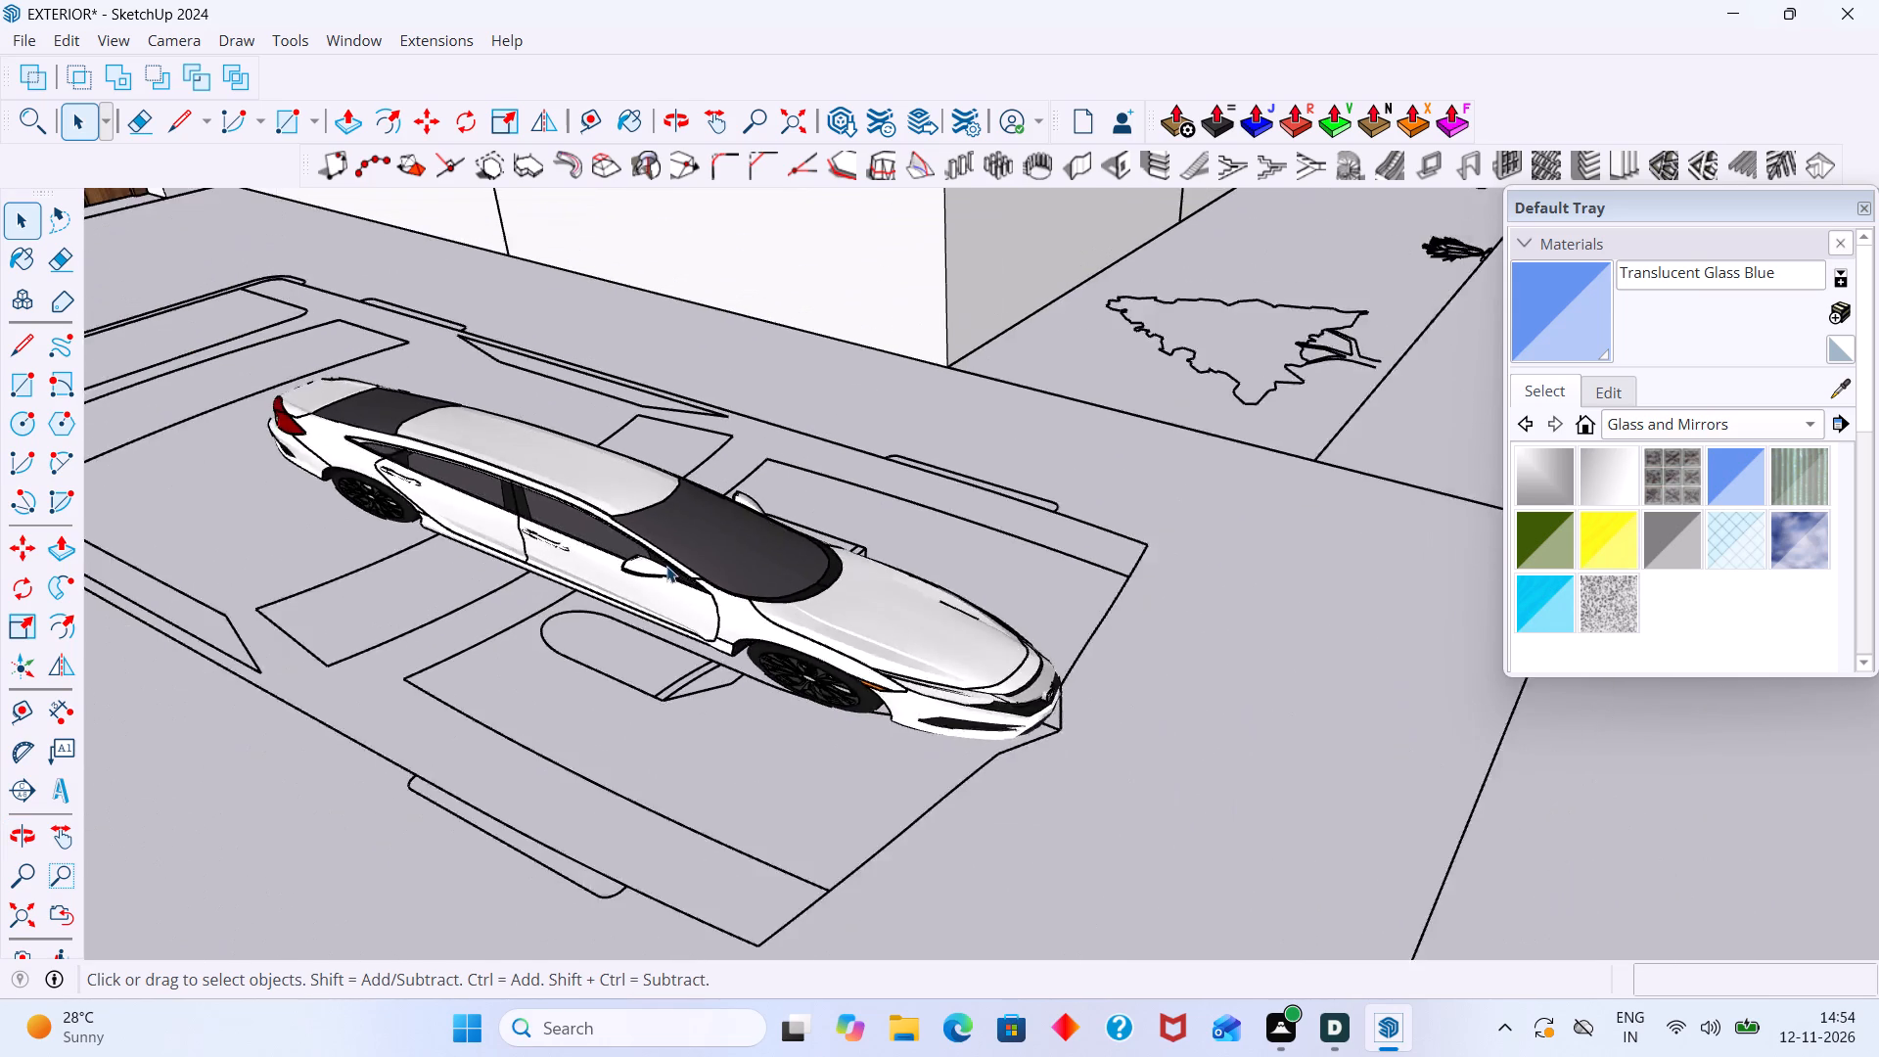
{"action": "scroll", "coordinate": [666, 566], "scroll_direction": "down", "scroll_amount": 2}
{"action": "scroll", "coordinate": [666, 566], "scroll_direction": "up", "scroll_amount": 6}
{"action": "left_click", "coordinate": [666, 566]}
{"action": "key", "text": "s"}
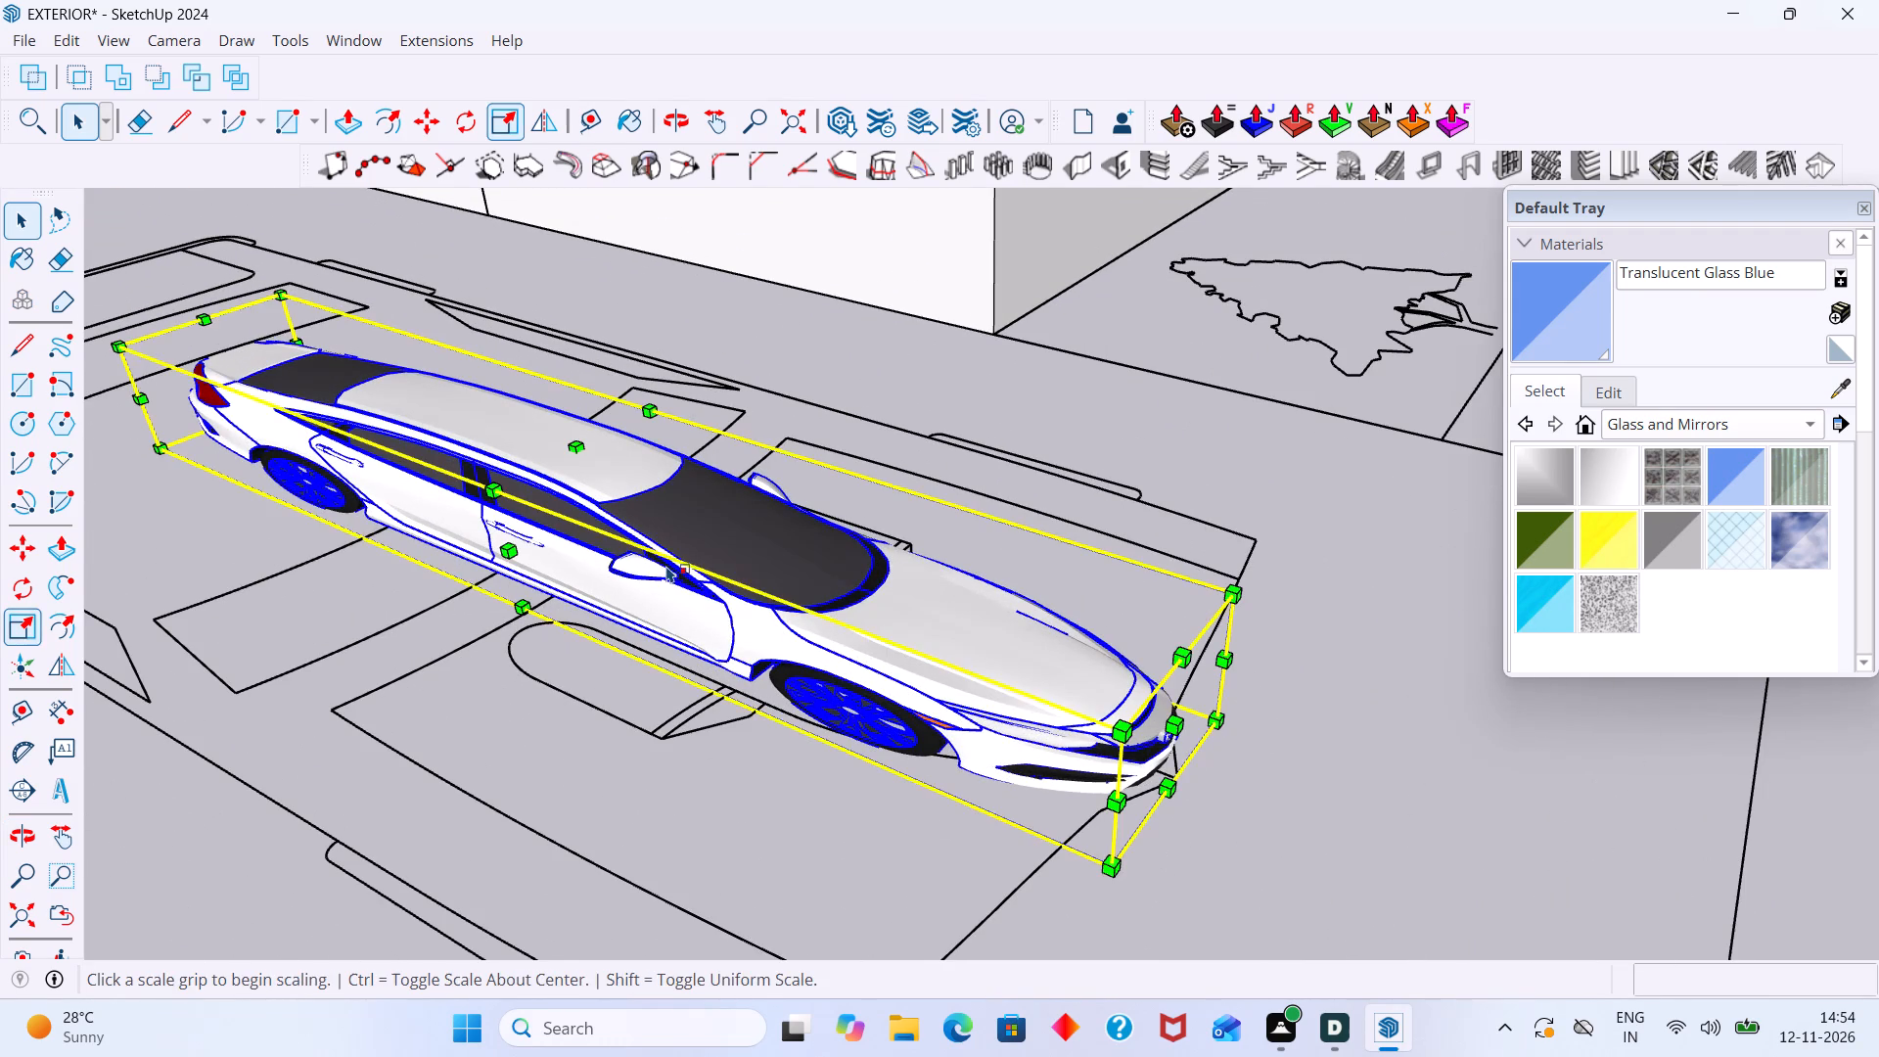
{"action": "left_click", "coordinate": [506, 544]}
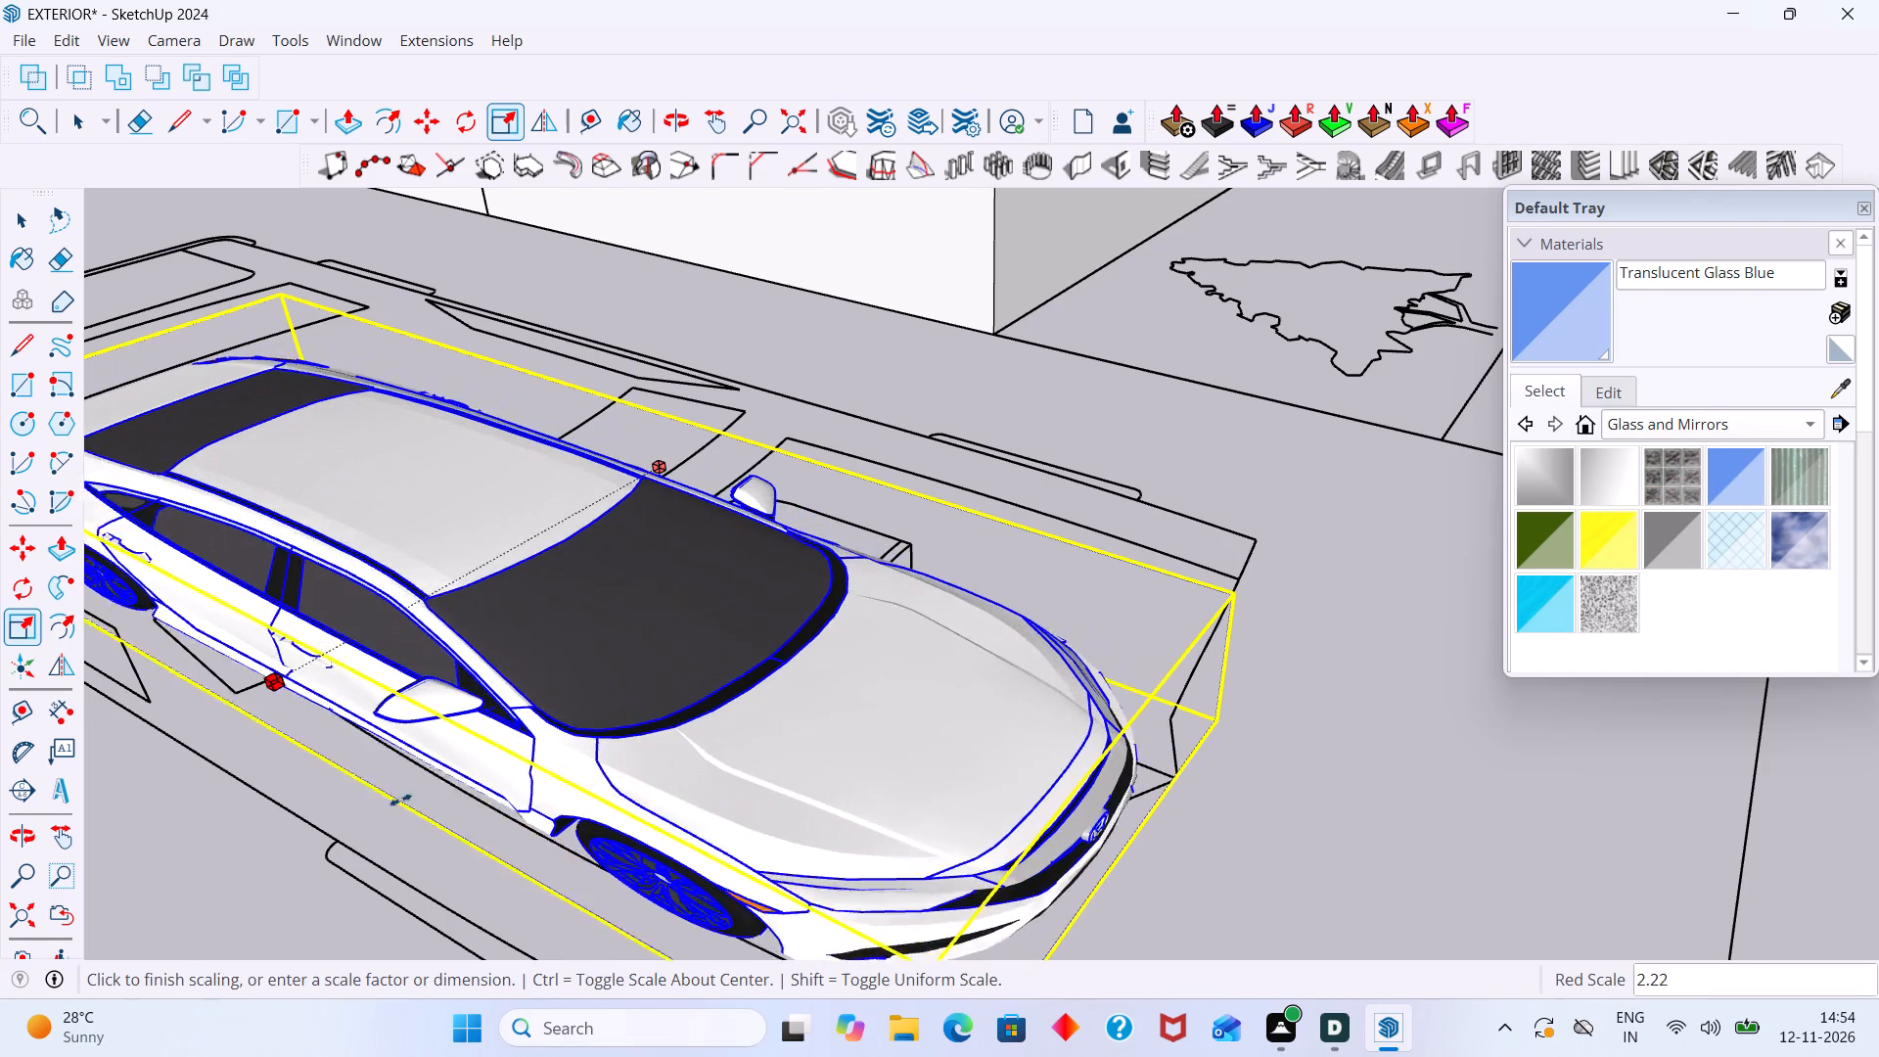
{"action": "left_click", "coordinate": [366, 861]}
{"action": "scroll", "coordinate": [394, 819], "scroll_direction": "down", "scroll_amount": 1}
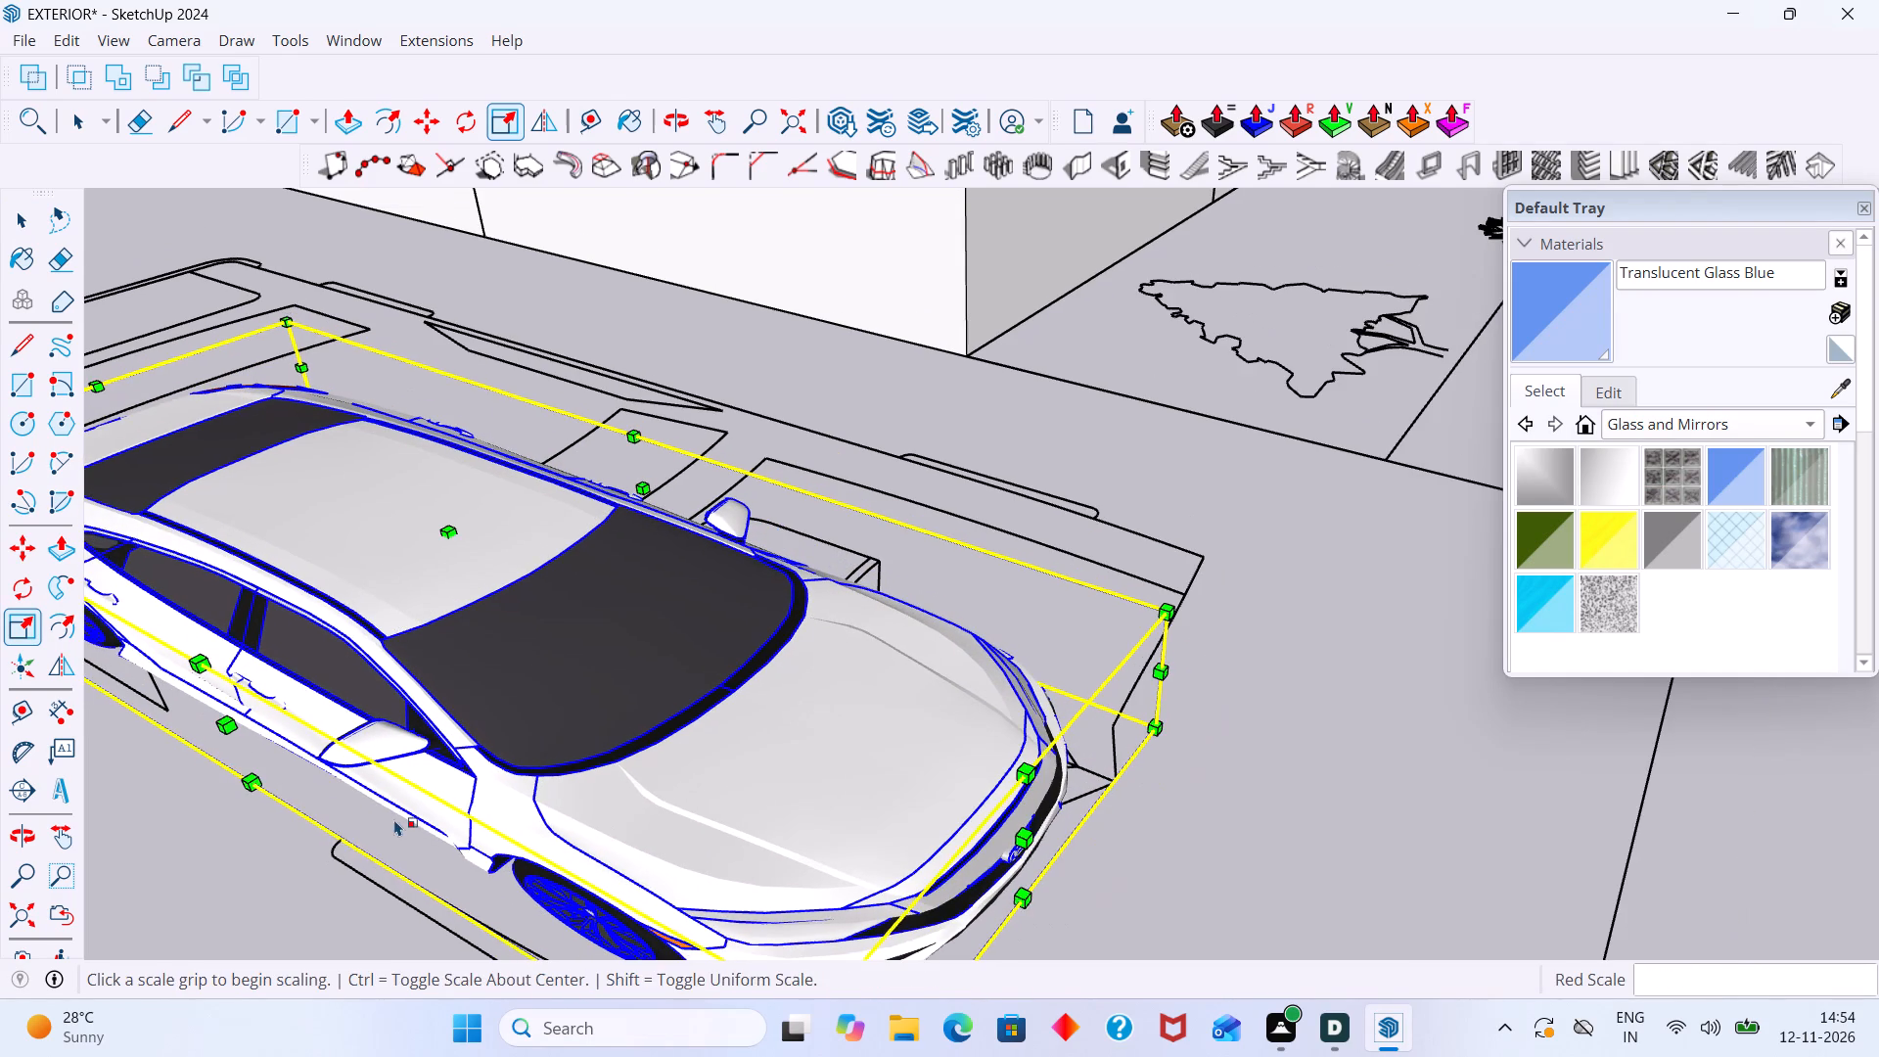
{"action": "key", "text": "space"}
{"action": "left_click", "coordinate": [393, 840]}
Examine the scaled car's proportions from above and from the side, against the parking outline and the house.
{"action": "scroll", "coordinate": [388, 838], "scroll_direction": "down", "scroll_amount": 5}
{"action": "middle_click_drag", "start_coordinate": [432, 833], "coordinate": [541, 795]}
{"action": "scroll", "coordinate": [541, 795], "scroll_direction": "down", "scroll_amount": 3}
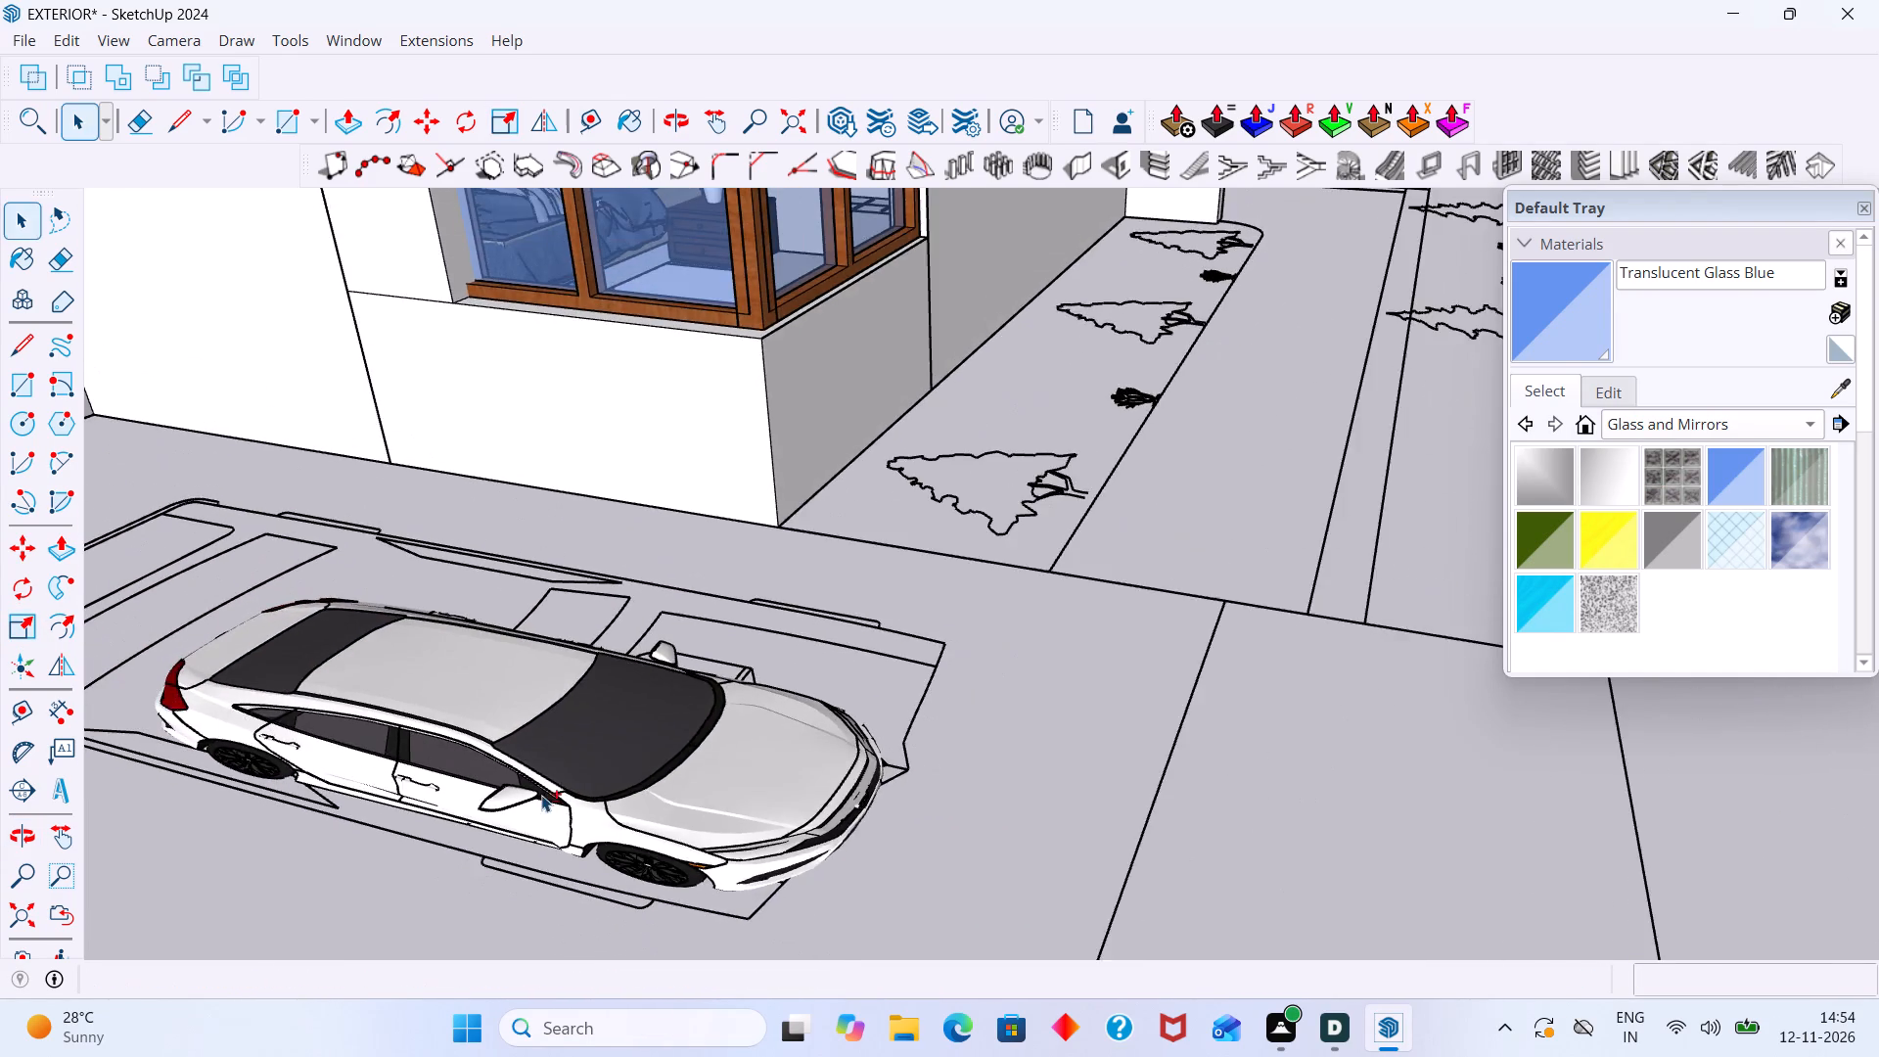
{"action": "middle_click_drag", "start_coordinate": [541, 795], "coordinate": [864, 676], "text": "shift"}
{"action": "scroll", "coordinate": [850, 664], "scroll_direction": "down", "scroll_amount": 9}
{"action": "middle_click_drag", "start_coordinate": [807, 710], "coordinate": [808, 617]}
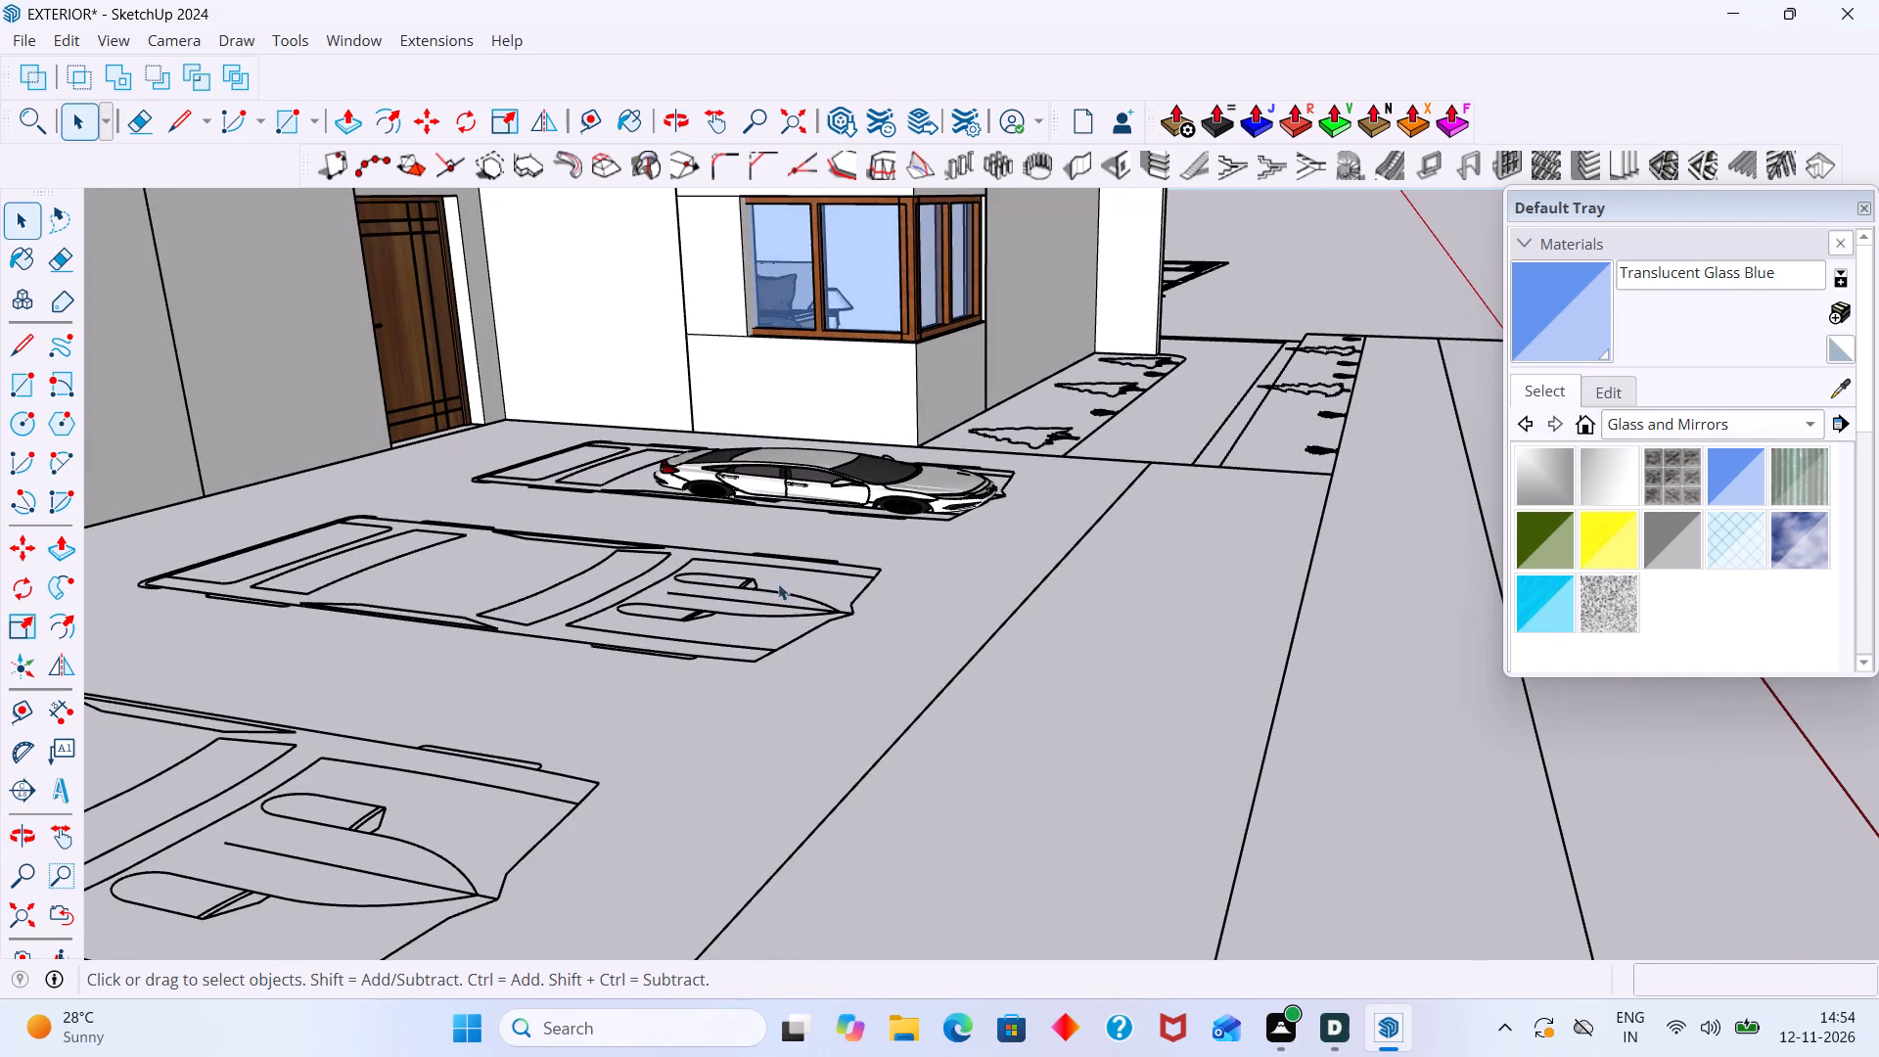
{"action": "scroll", "coordinate": [798, 556], "scroll_direction": "up", "scroll_amount": 10}
{"action": "middle_click_drag", "start_coordinate": [836, 425], "coordinate": [1008, 499]}
{"action": "scroll", "coordinate": [1009, 497], "scroll_direction": "up", "scroll_amount": 4}
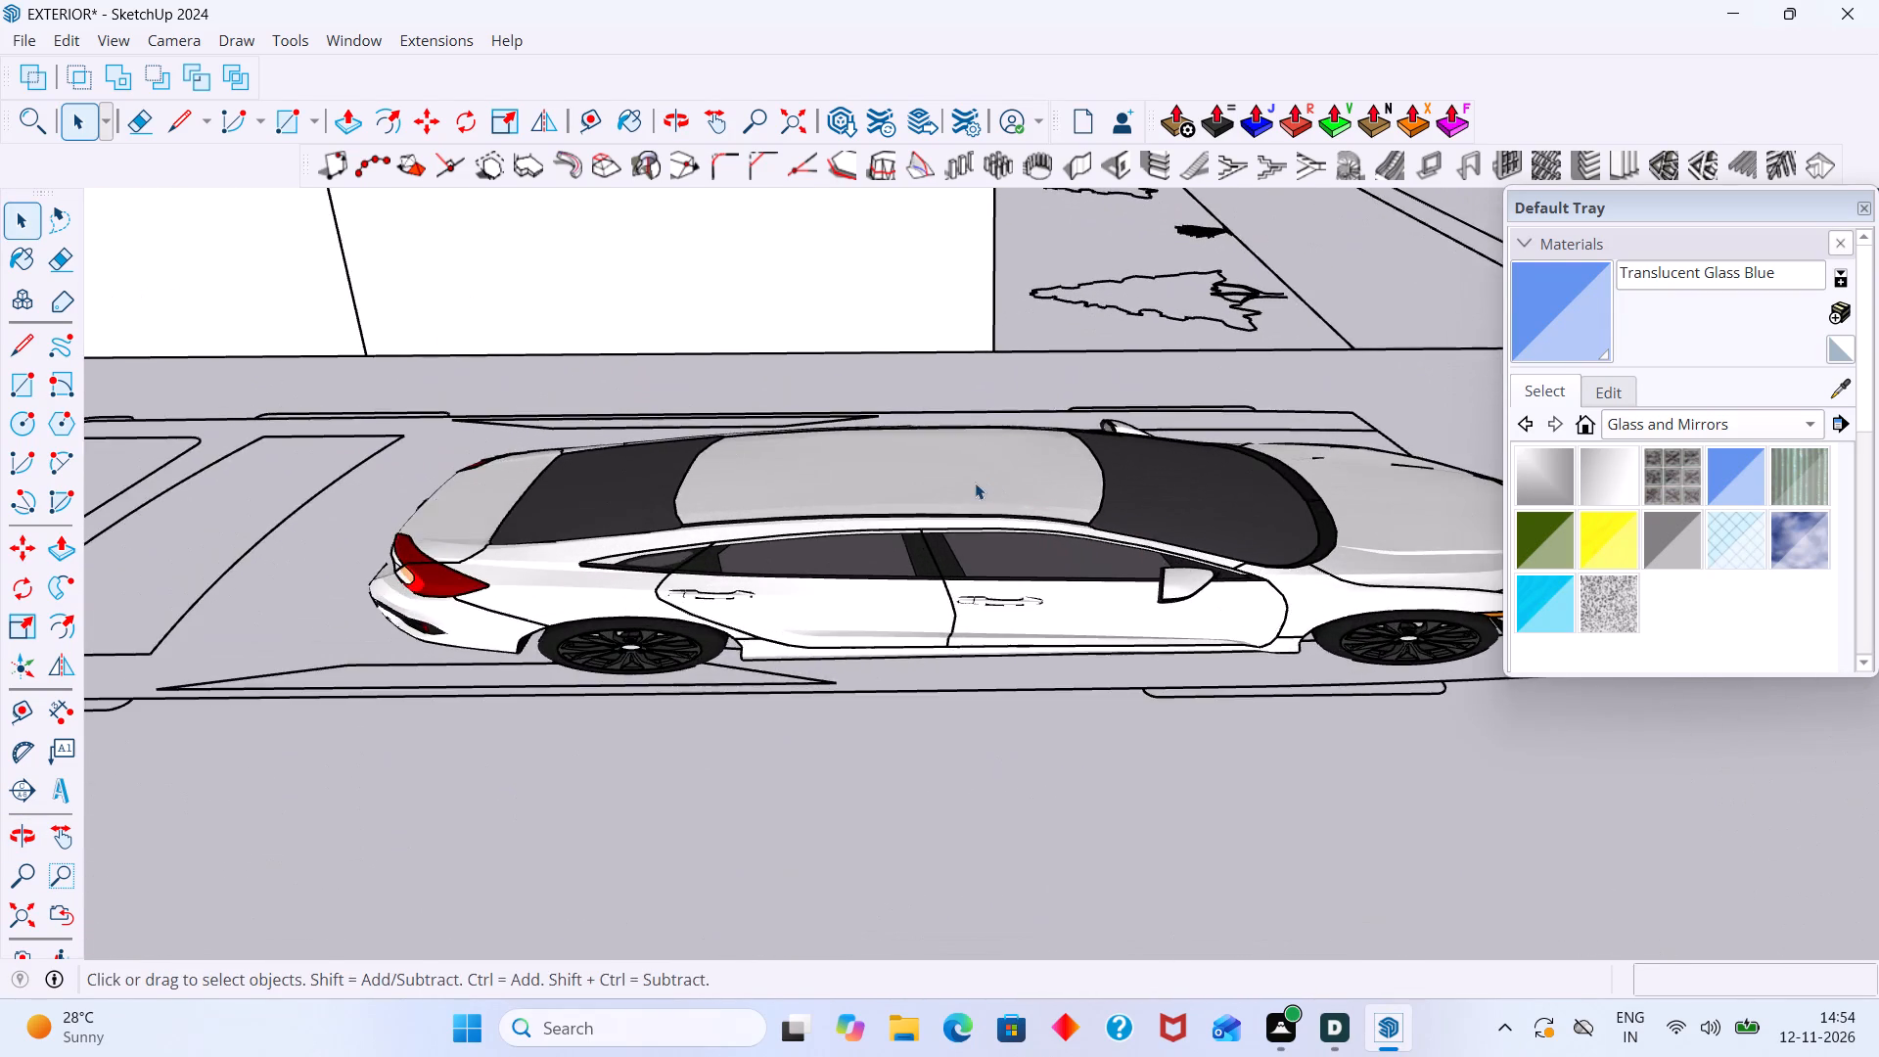
{"action": "middle_click_drag", "start_coordinate": [955, 504], "coordinate": [824, 405]}
{"action": "scroll", "coordinate": [836, 403], "scroll_direction": "down", "scroll_amount": 3}
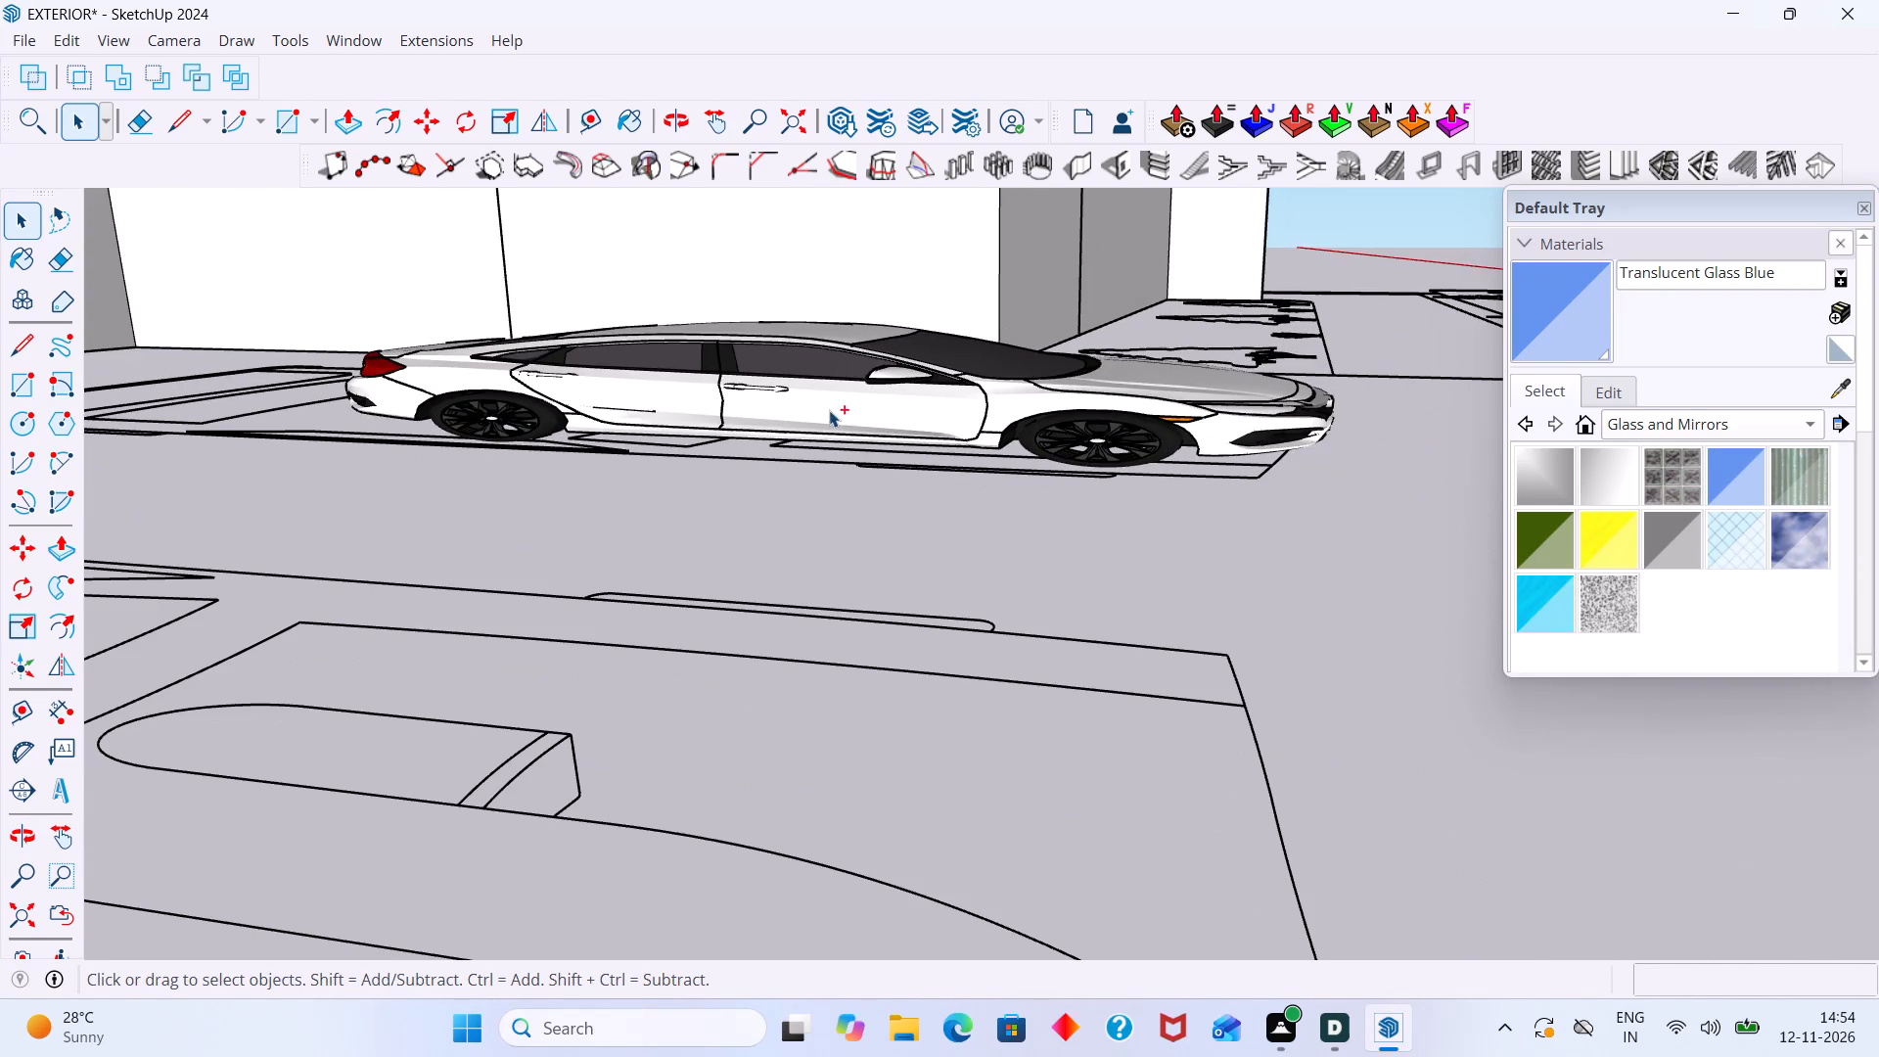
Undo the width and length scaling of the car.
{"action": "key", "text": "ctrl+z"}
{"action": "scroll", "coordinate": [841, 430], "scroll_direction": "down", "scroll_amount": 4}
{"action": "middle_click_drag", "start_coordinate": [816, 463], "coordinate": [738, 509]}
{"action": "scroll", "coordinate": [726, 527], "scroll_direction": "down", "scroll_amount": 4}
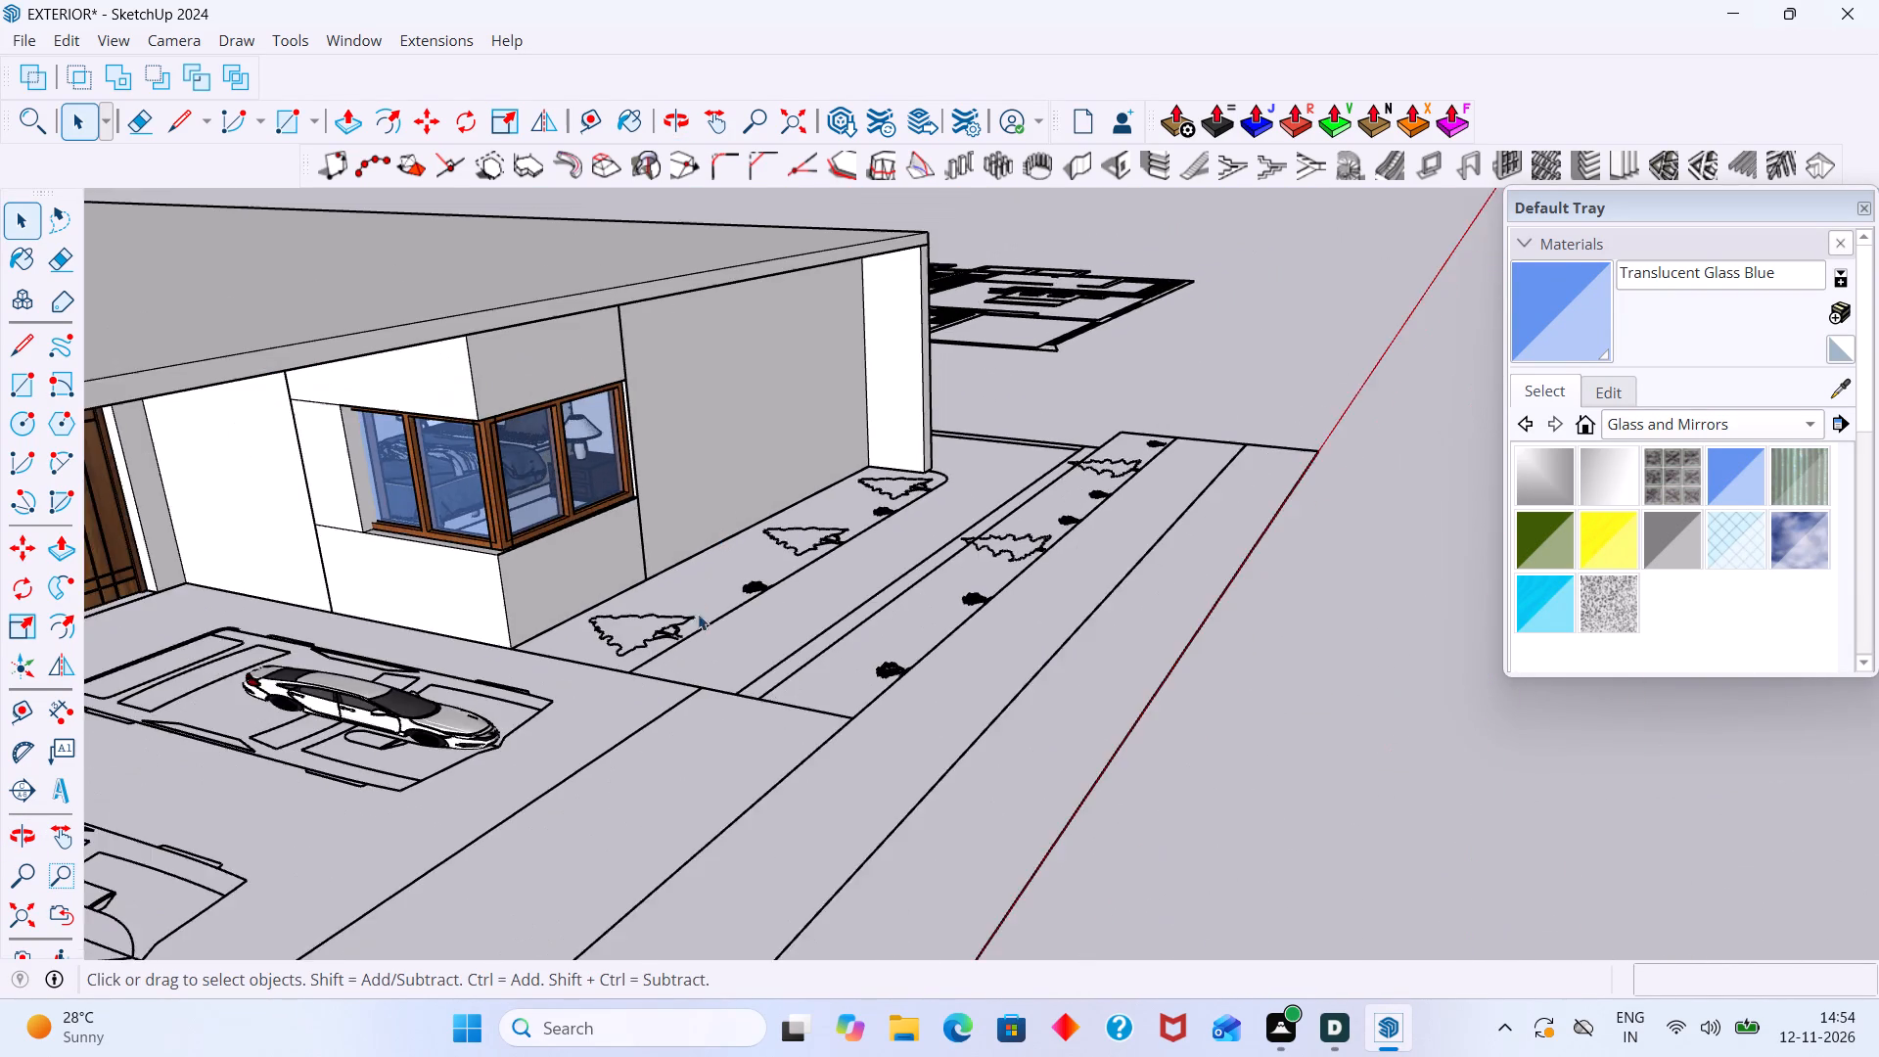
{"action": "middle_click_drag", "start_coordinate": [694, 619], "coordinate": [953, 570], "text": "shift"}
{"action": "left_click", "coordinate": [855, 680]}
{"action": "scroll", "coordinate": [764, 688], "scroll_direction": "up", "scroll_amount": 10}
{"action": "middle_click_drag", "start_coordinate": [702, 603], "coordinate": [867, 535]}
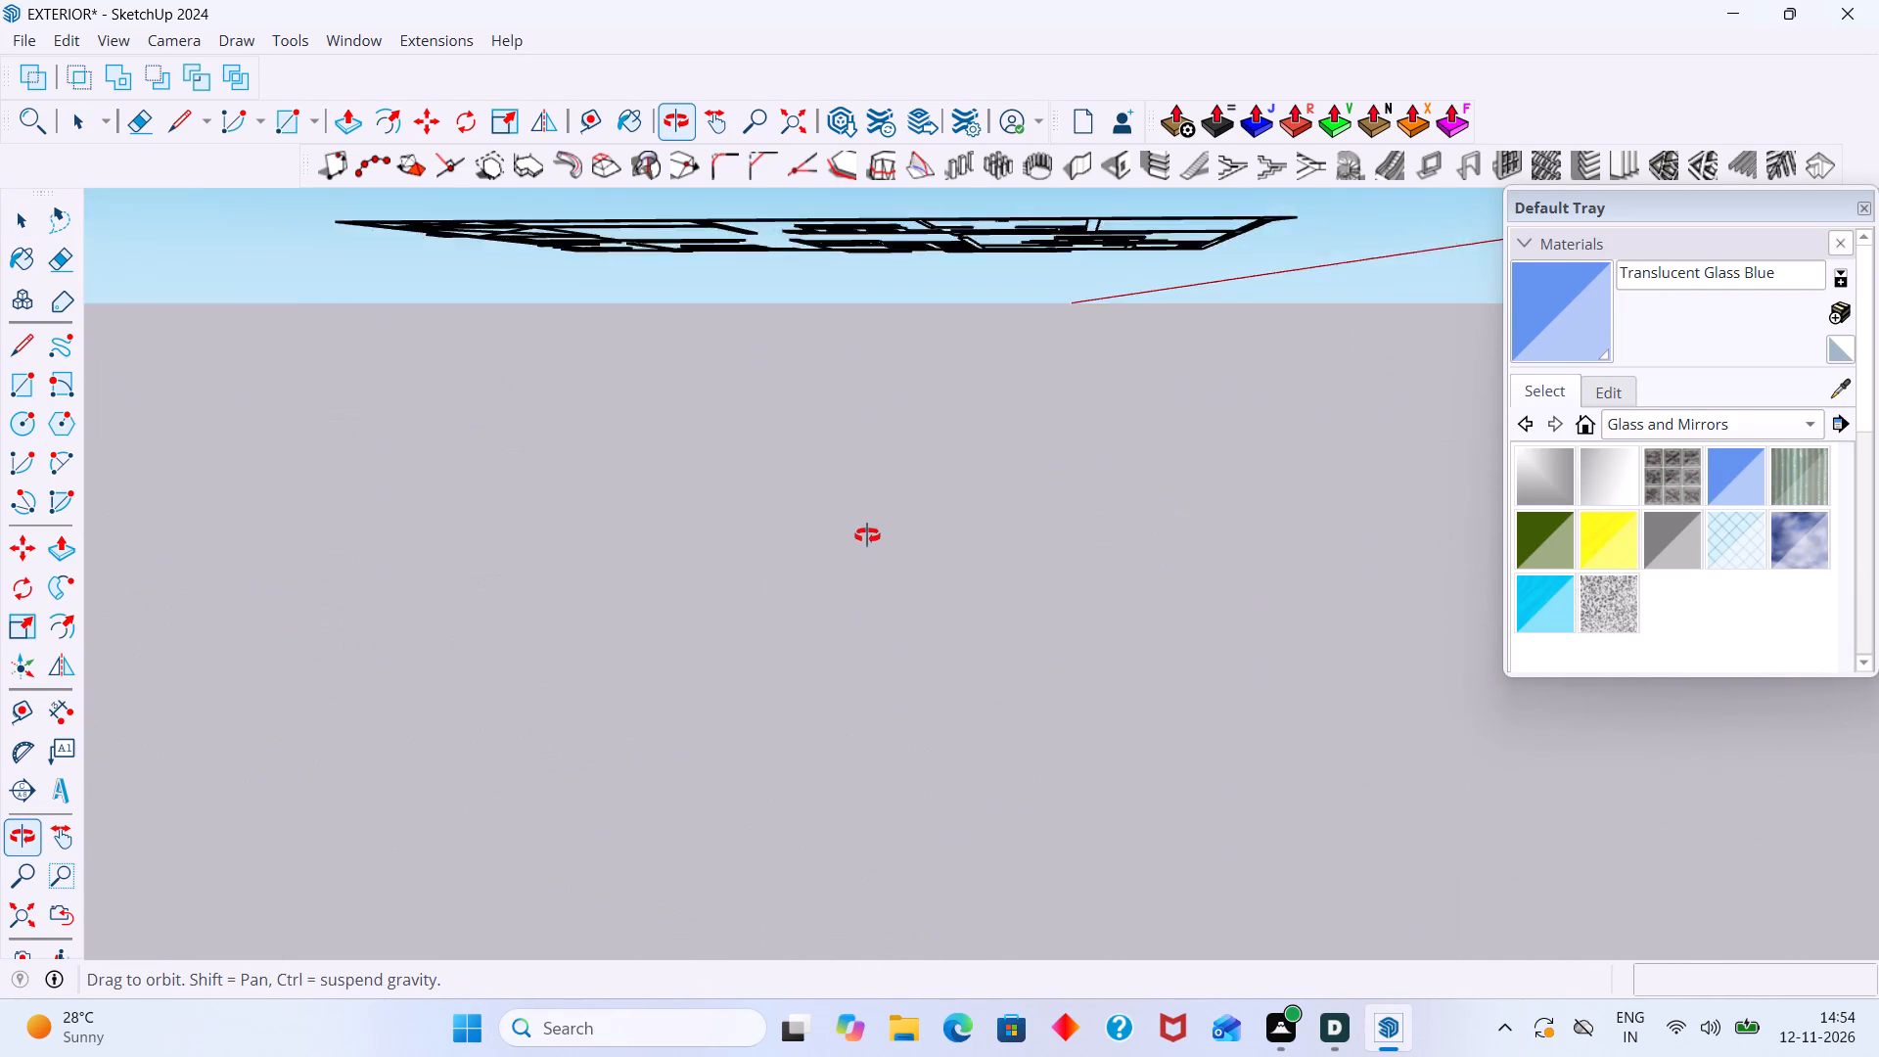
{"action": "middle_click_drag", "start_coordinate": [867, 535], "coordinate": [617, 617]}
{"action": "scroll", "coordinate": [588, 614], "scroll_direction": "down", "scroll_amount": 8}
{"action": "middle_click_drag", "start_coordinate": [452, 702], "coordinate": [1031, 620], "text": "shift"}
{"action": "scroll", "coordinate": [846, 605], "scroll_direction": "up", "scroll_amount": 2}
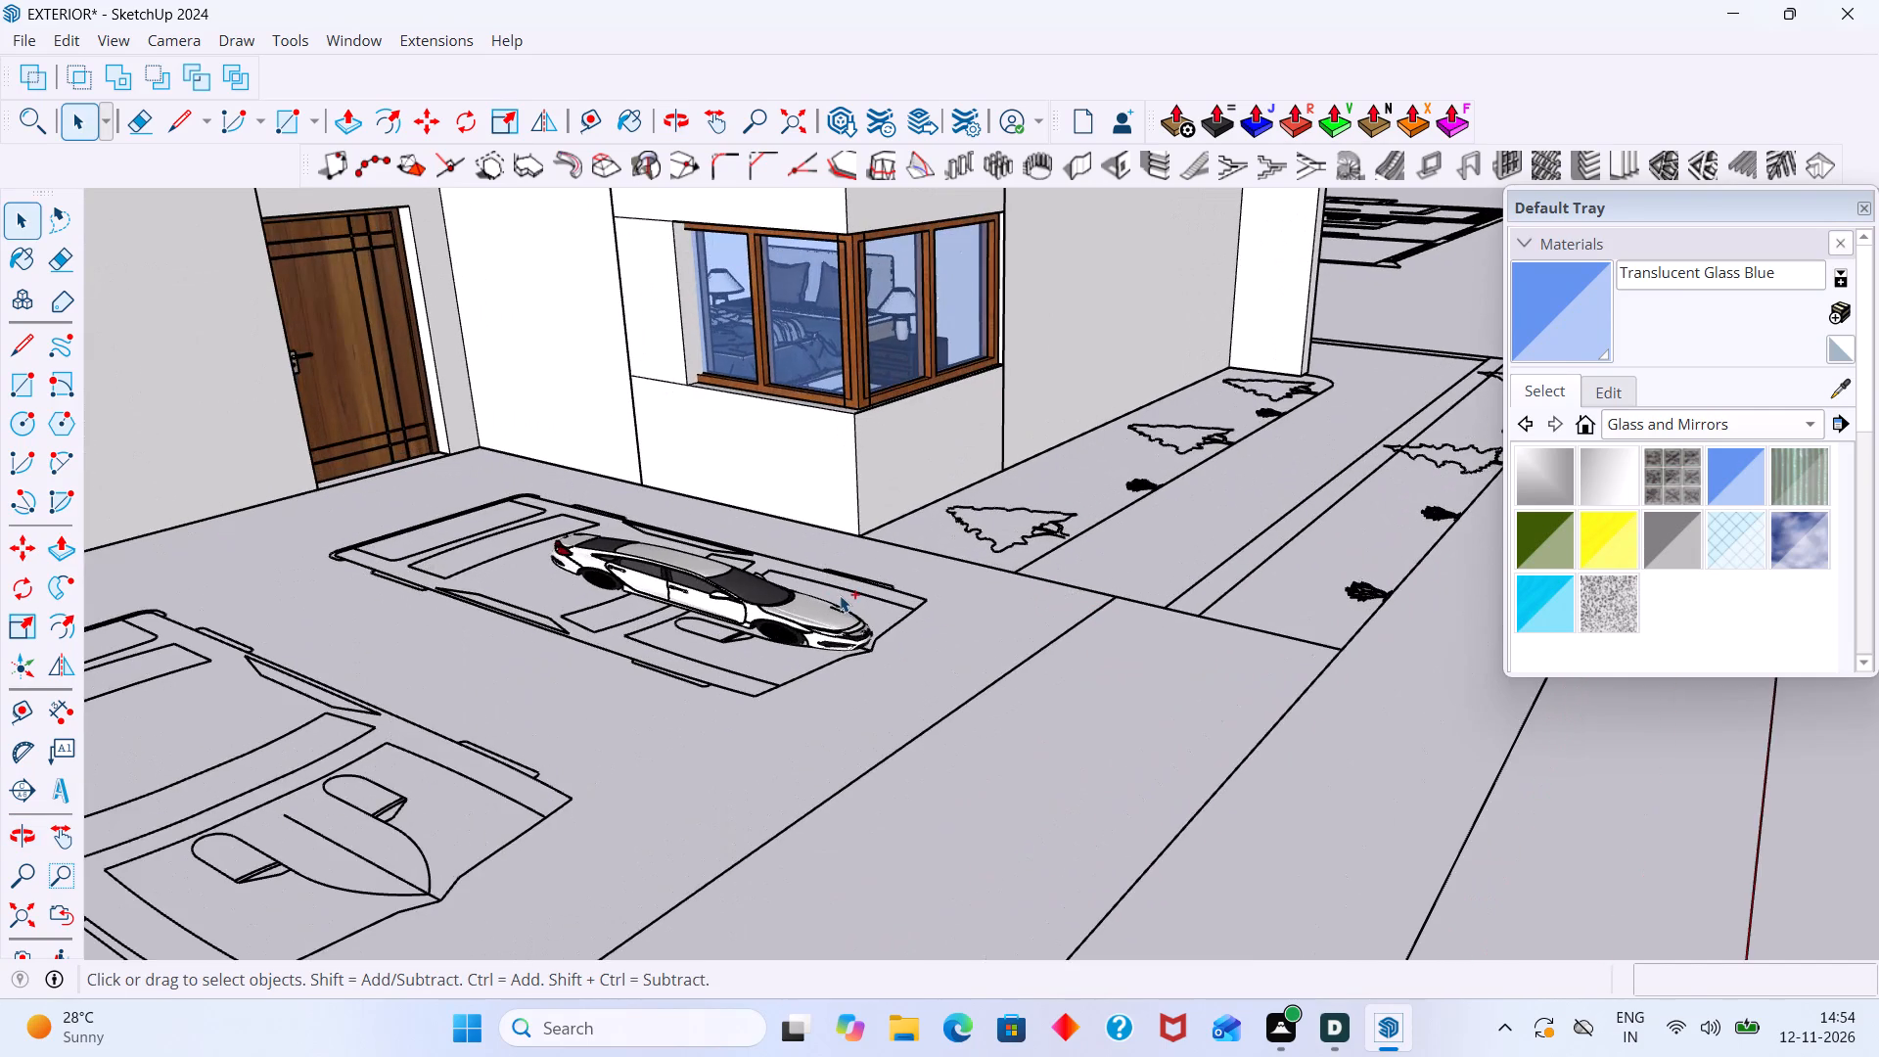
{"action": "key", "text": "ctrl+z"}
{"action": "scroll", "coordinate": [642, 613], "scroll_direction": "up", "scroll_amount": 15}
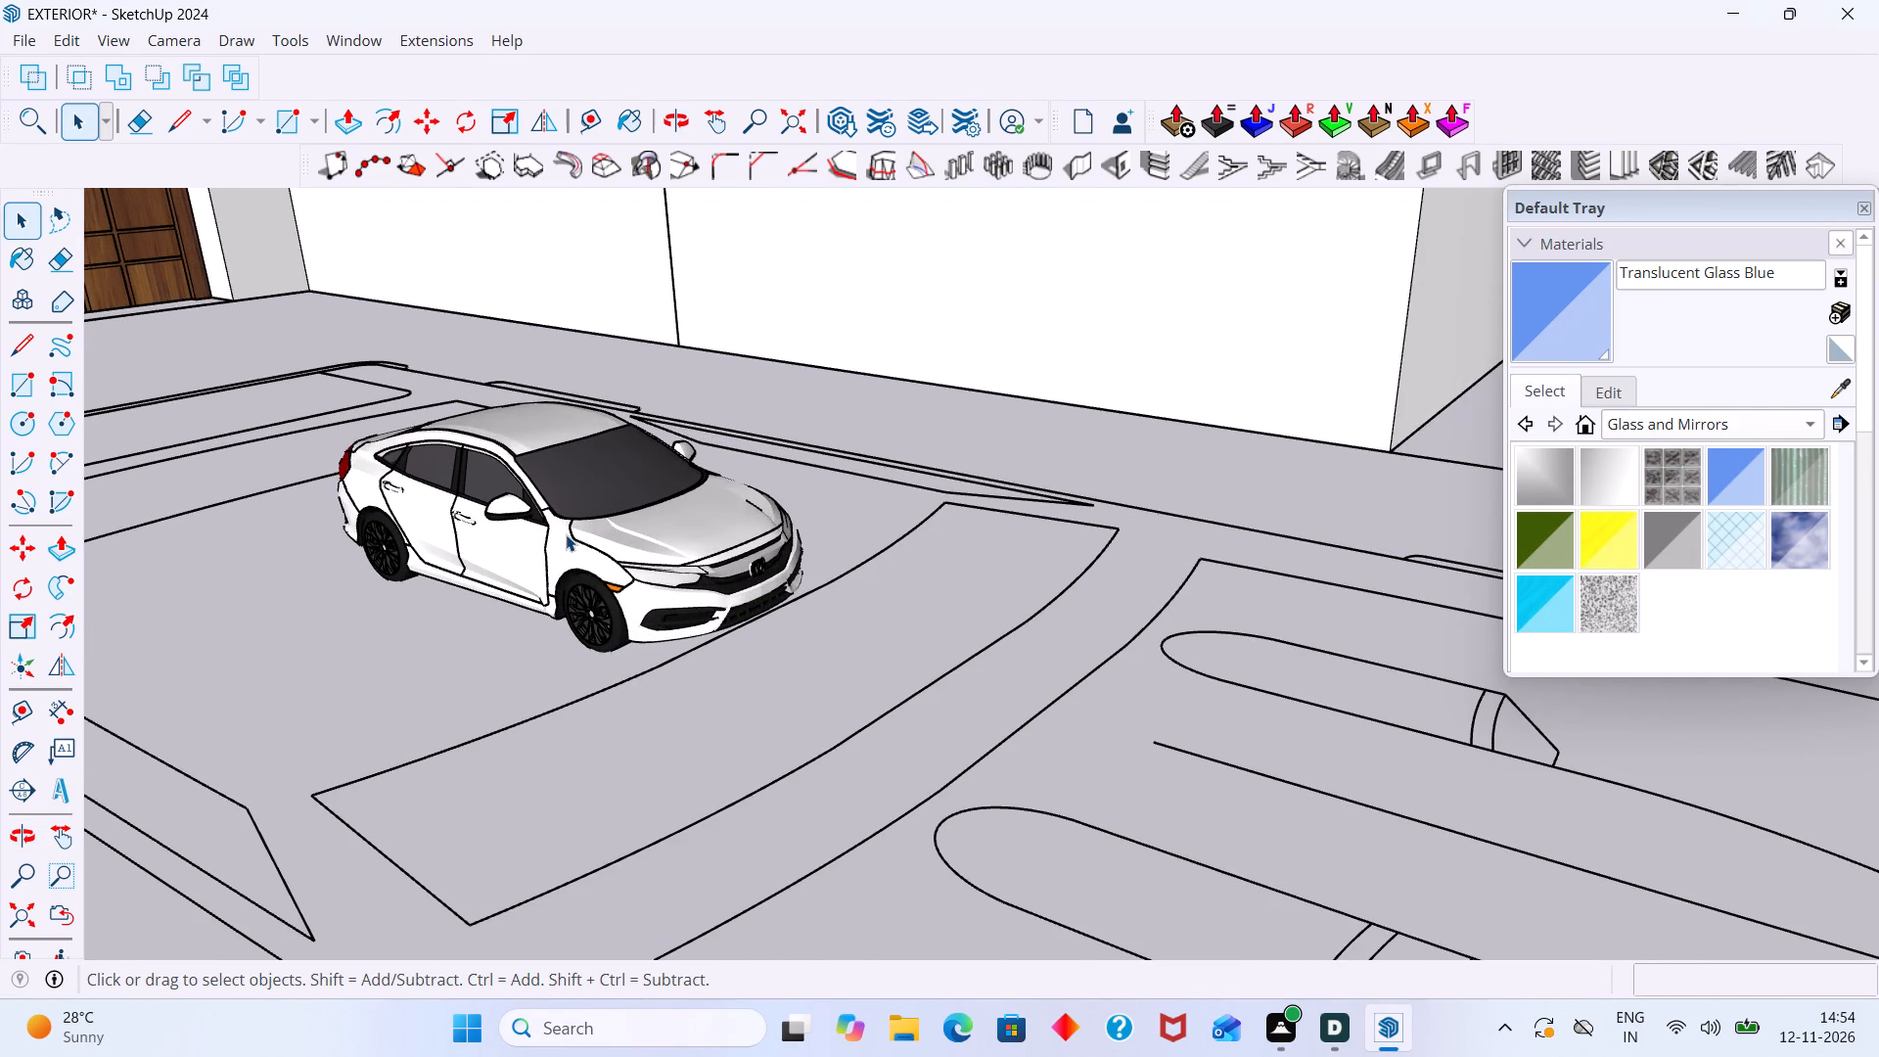
Scale the car's width along the red axis by about 2.00, outward on the side facing away from the house wall.
{"action": "scroll", "coordinate": [566, 534], "scroll_direction": "up", "scroll_amount": 3}
{"action": "scroll", "coordinate": [549, 518], "scroll_direction": "down", "scroll_amount": 10}
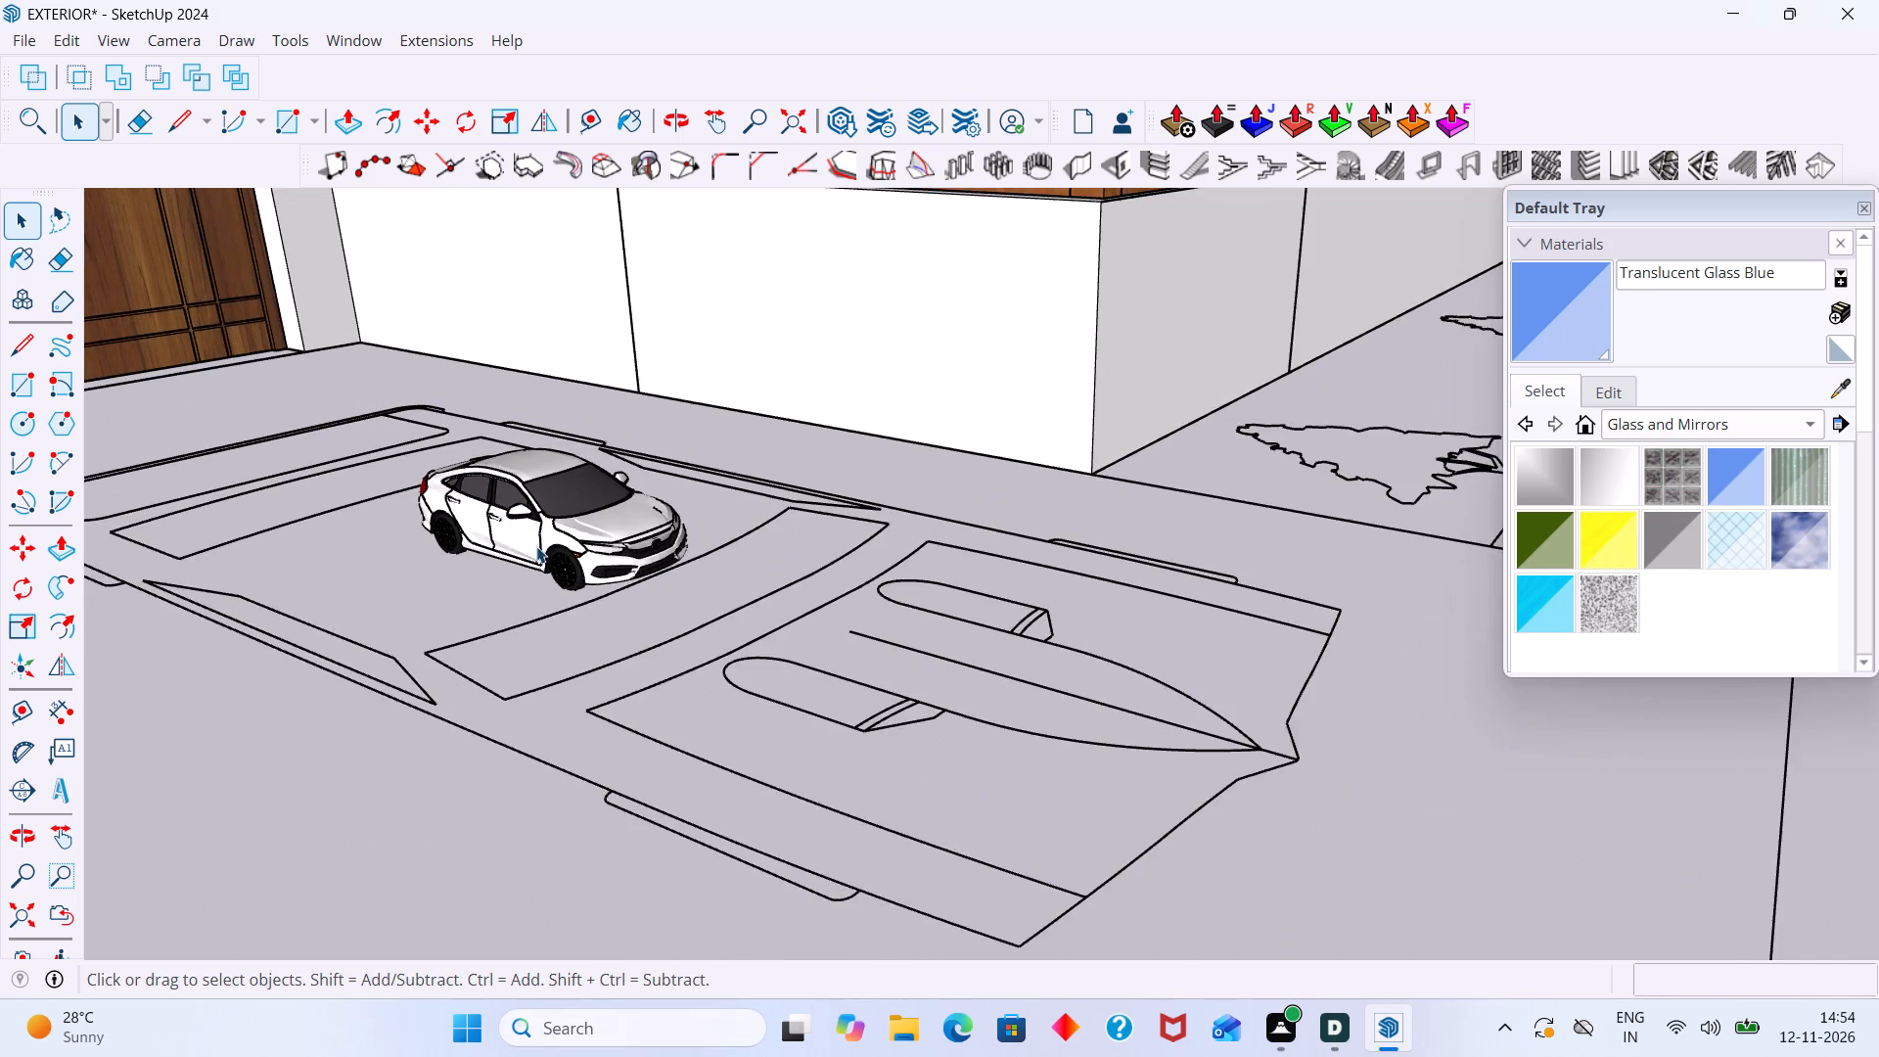
{"action": "middle_click_drag", "start_coordinate": [525, 566], "coordinate": [512, 626]}
{"action": "scroll", "coordinate": [523, 616], "scroll_direction": "up", "scroll_amount": 6}
{"action": "left_click", "coordinate": [549, 598]}
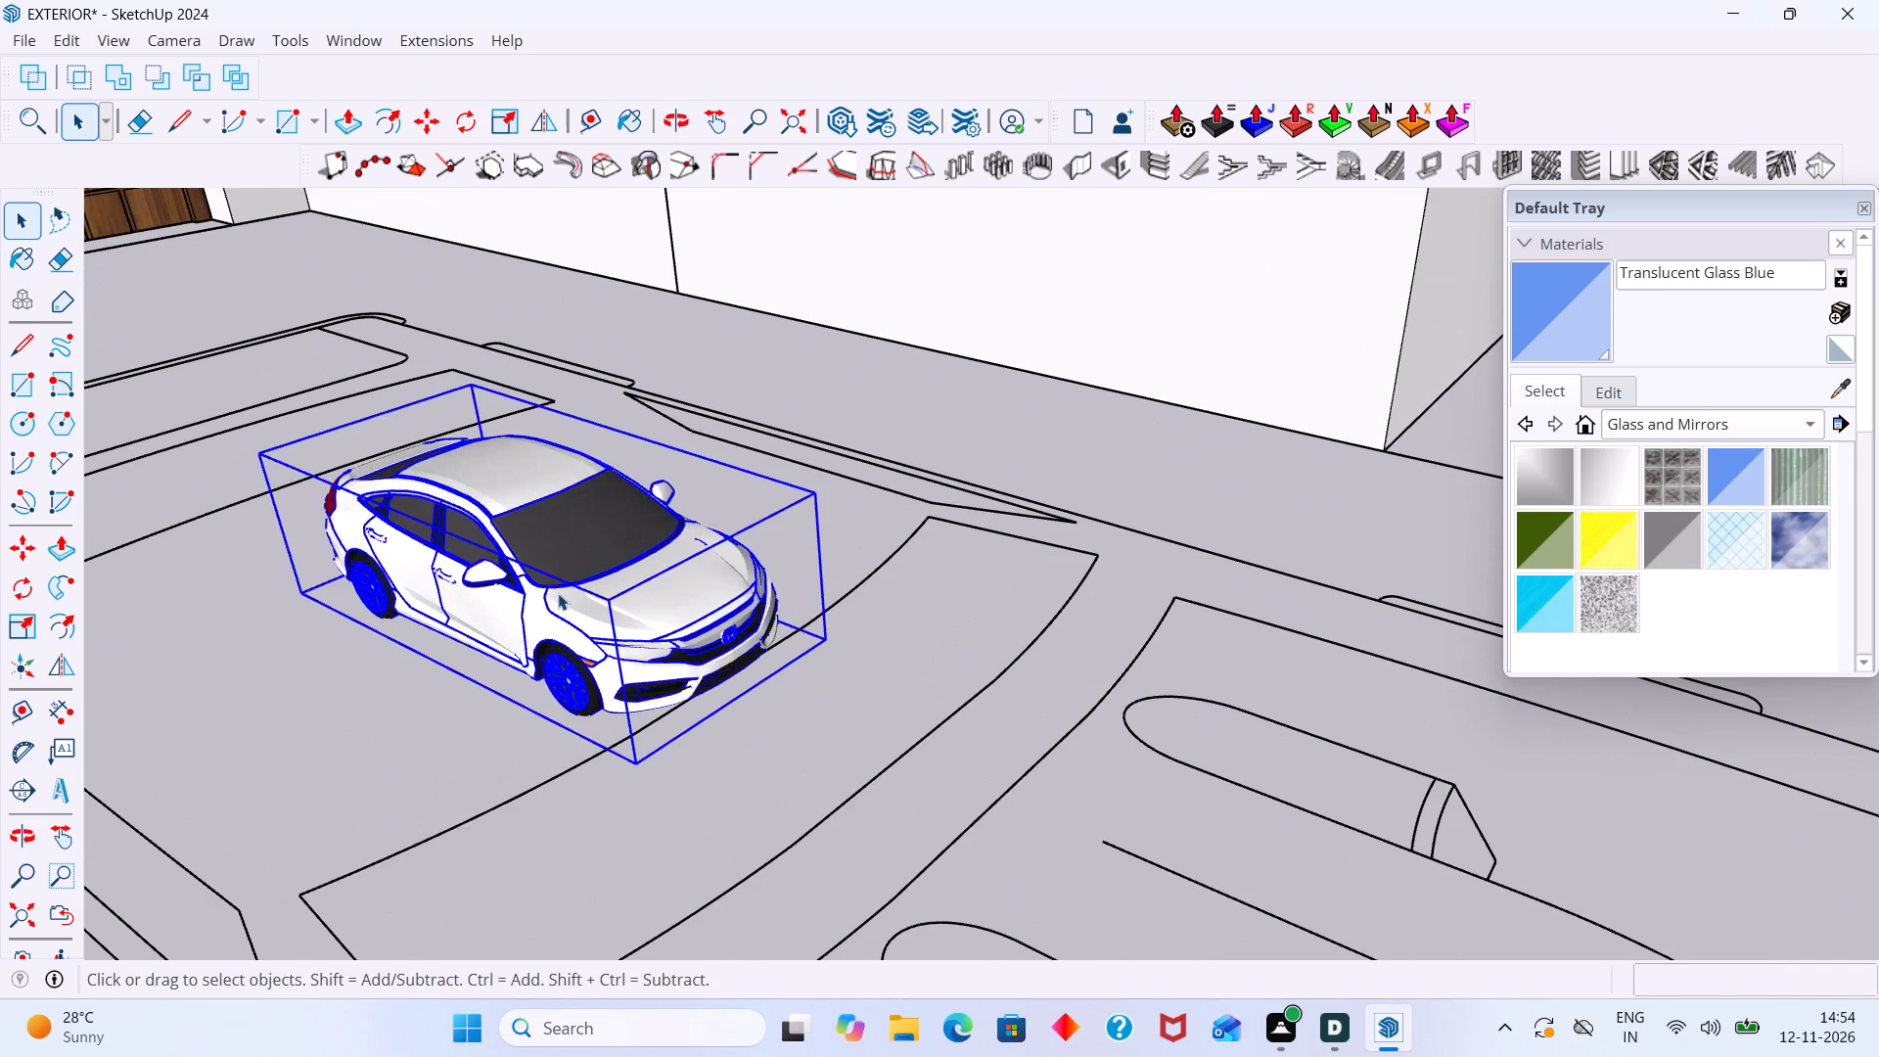
{"action": "key", "text": "s"}
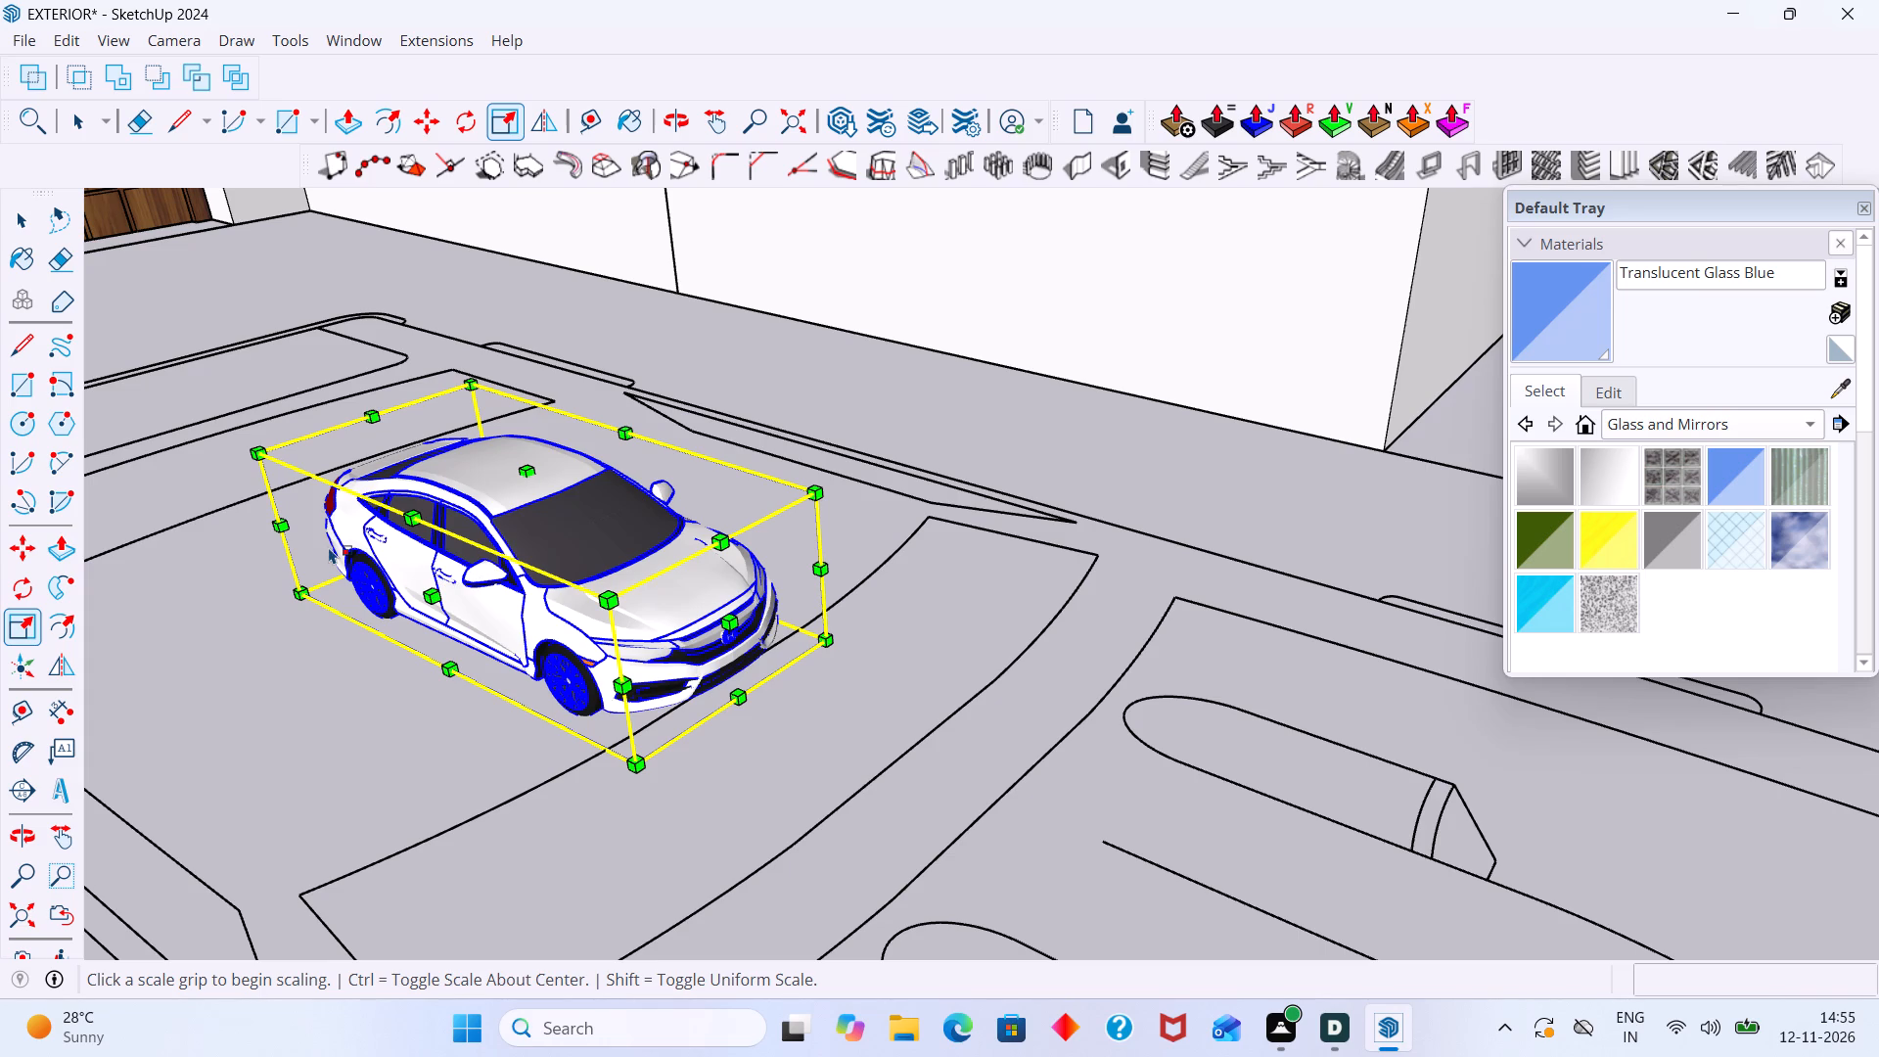
{"action": "scroll", "coordinate": [758, 655], "scroll_direction": "down", "scroll_amount": 4}
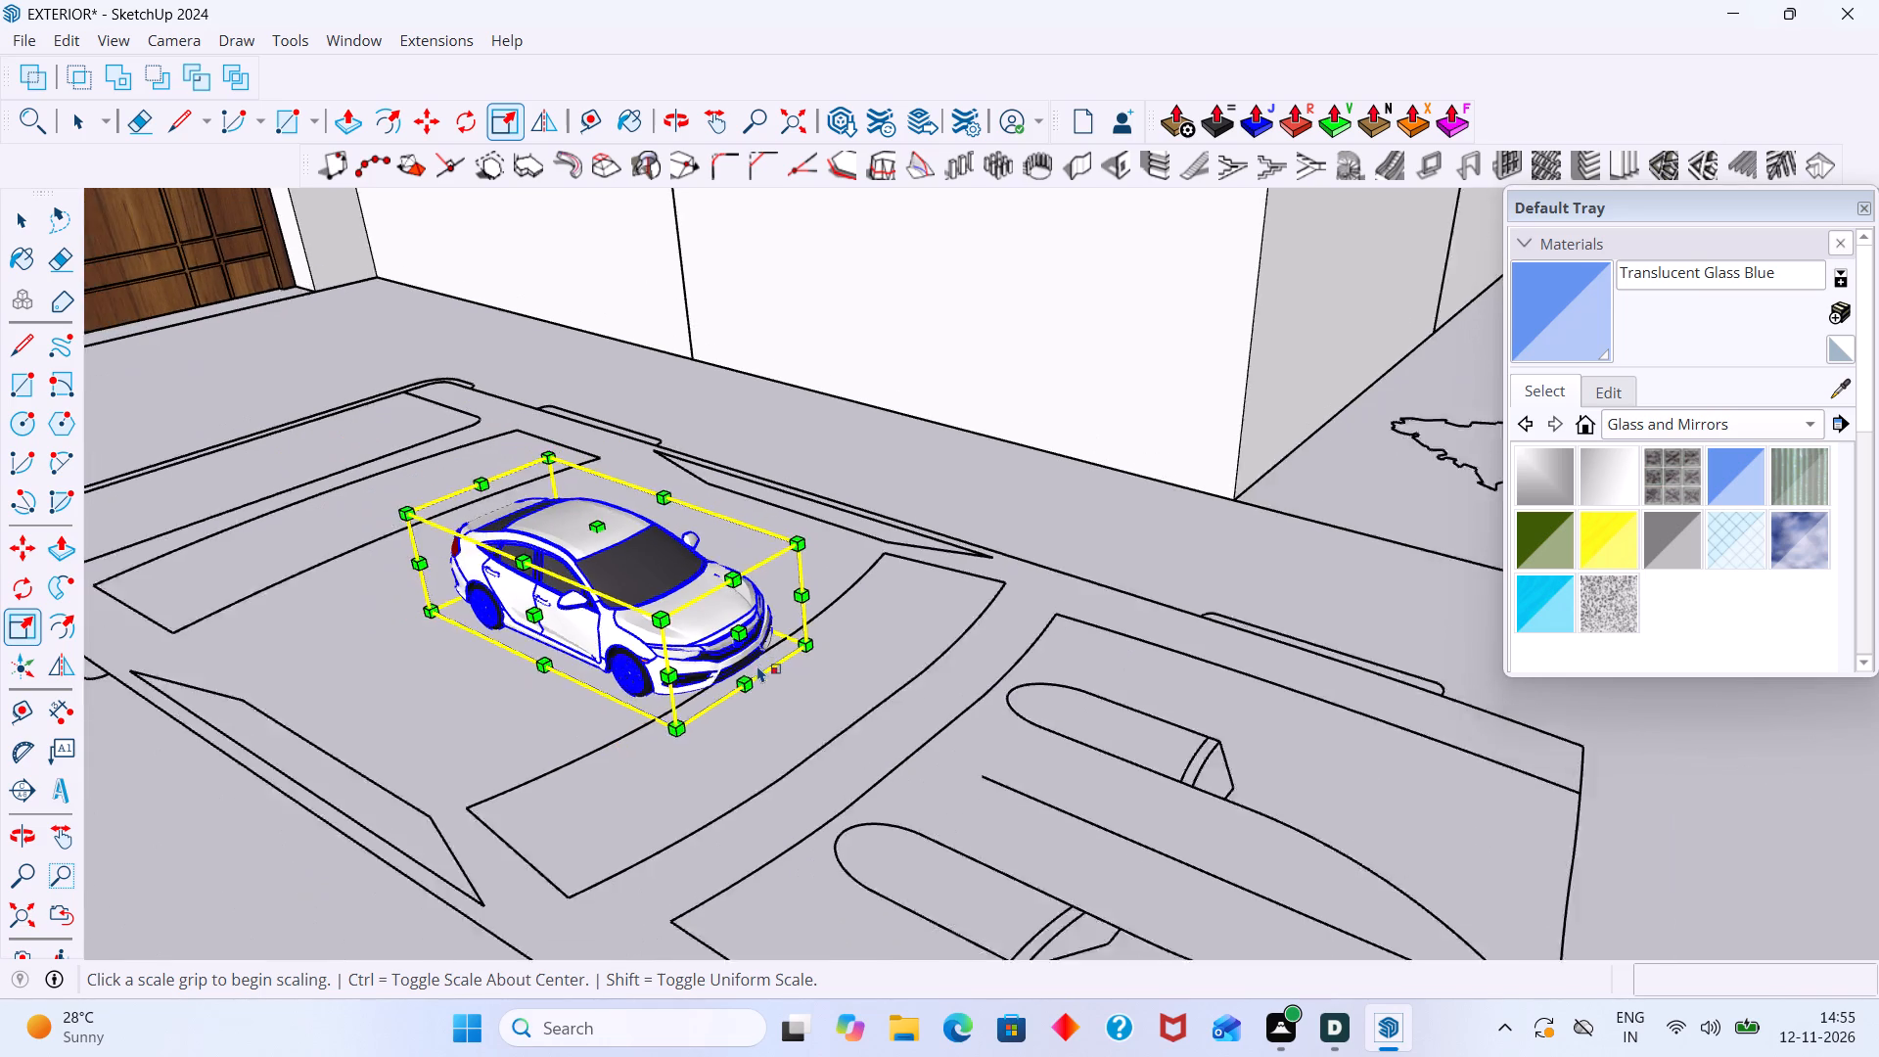
{"action": "scroll", "coordinate": [757, 666], "scroll_direction": "down", "scroll_amount": 3}
{"action": "scroll", "coordinate": [545, 667], "scroll_direction": "up", "scroll_amount": 6}
{"action": "left_click", "coordinate": [606, 596]}
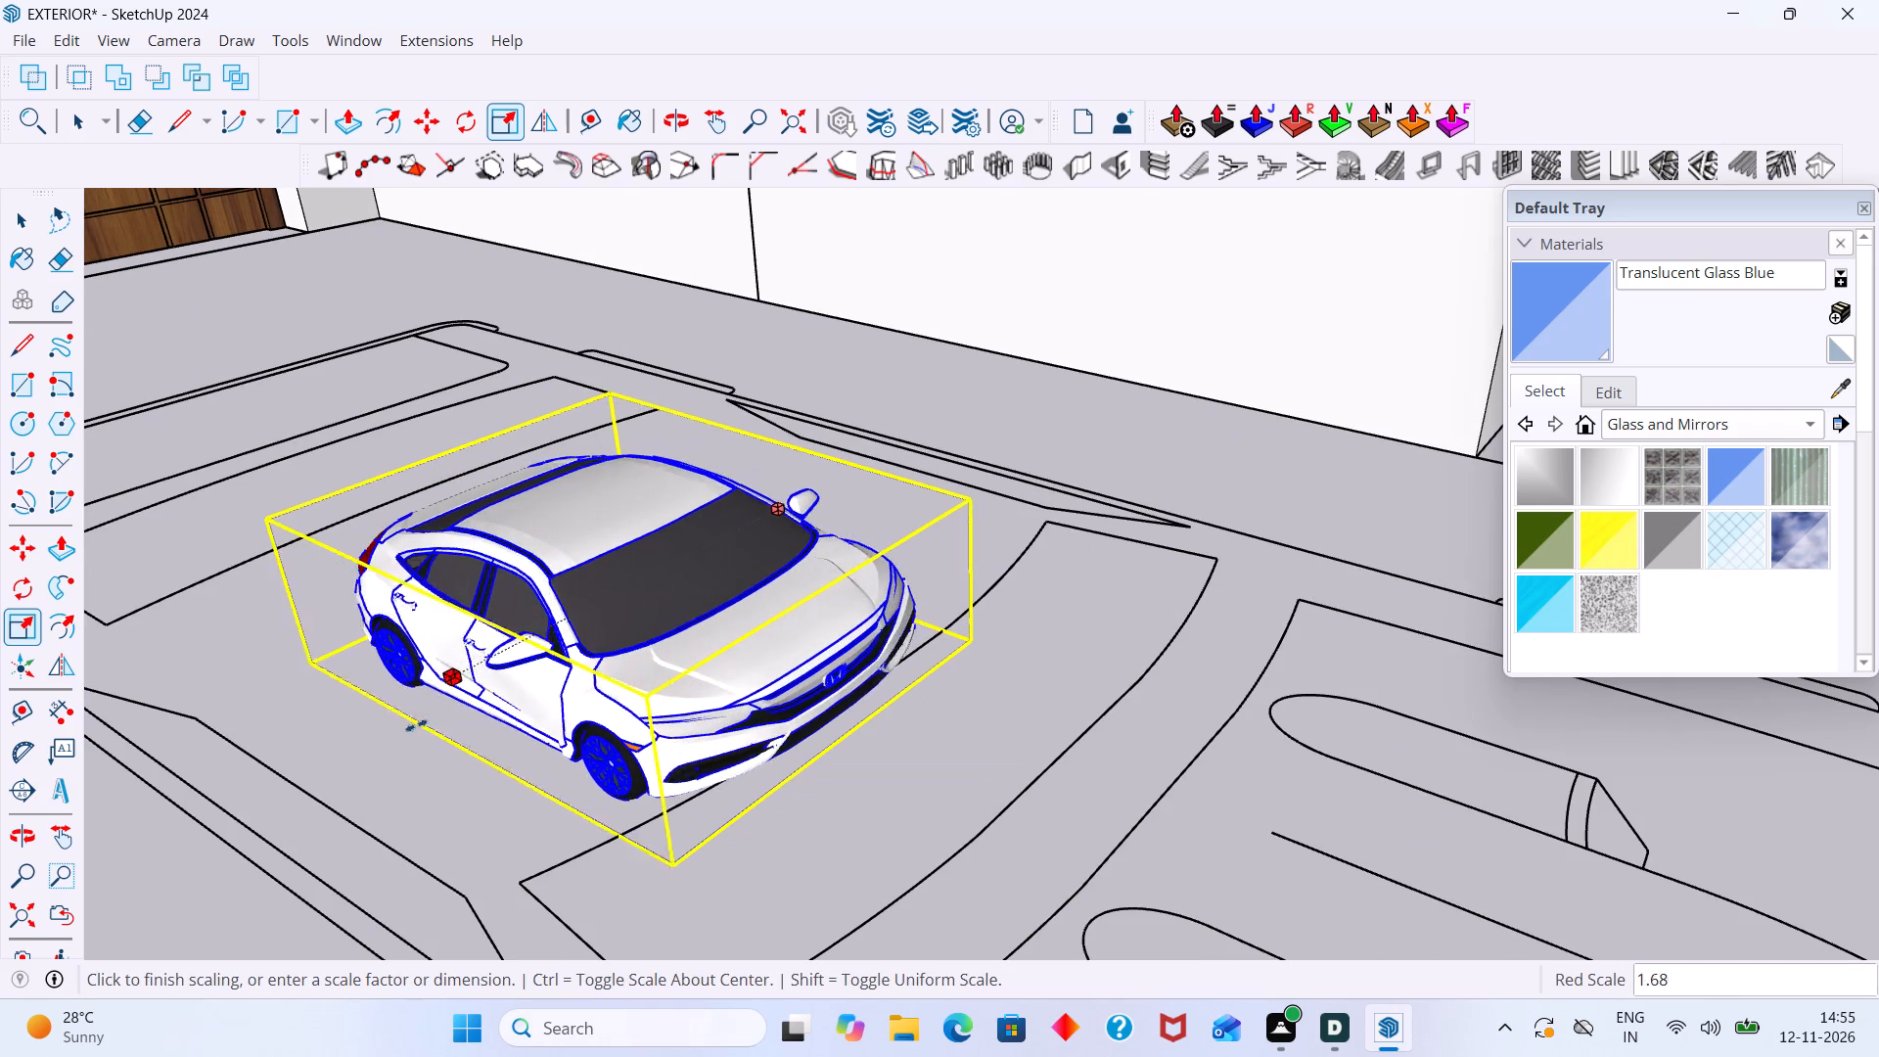
{"action": "scroll", "coordinate": [388, 757], "scroll_direction": "down", "scroll_amount": 7}
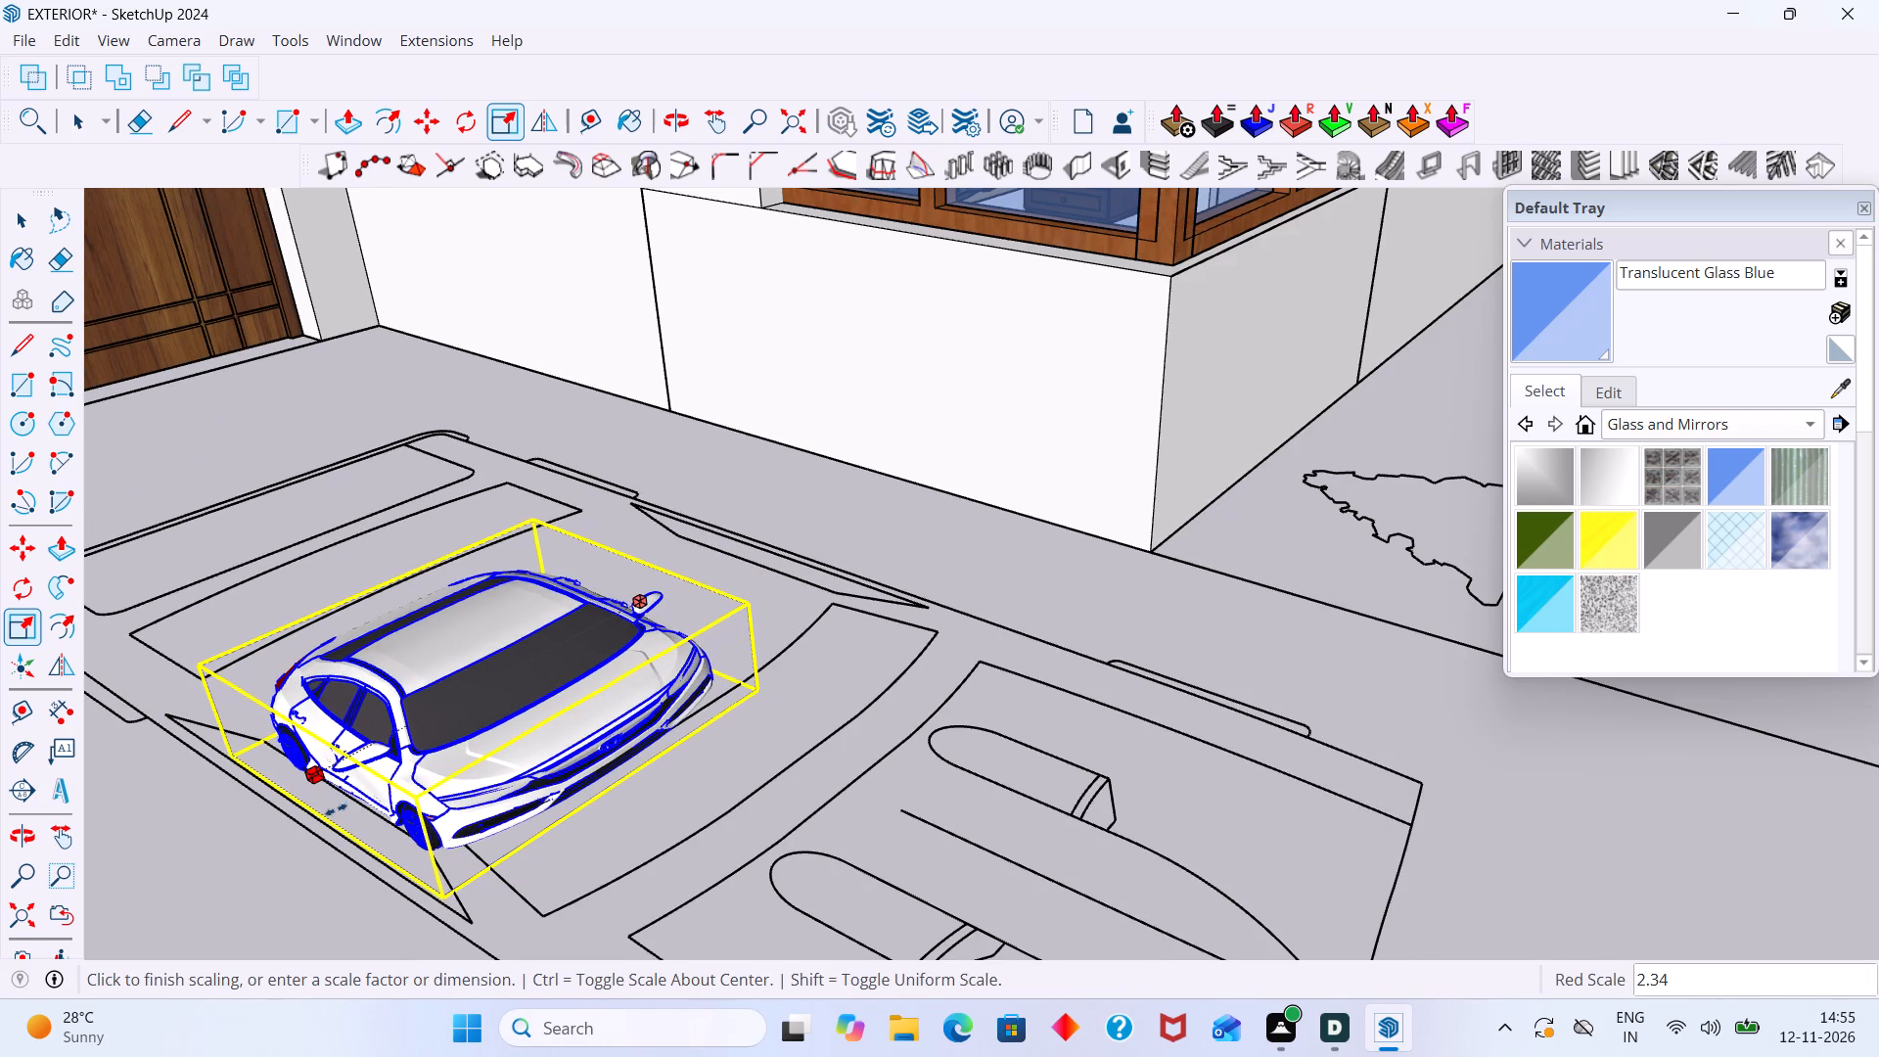
{"action": "scroll", "coordinate": [338, 809], "scroll_direction": "up", "scroll_amount": 3}
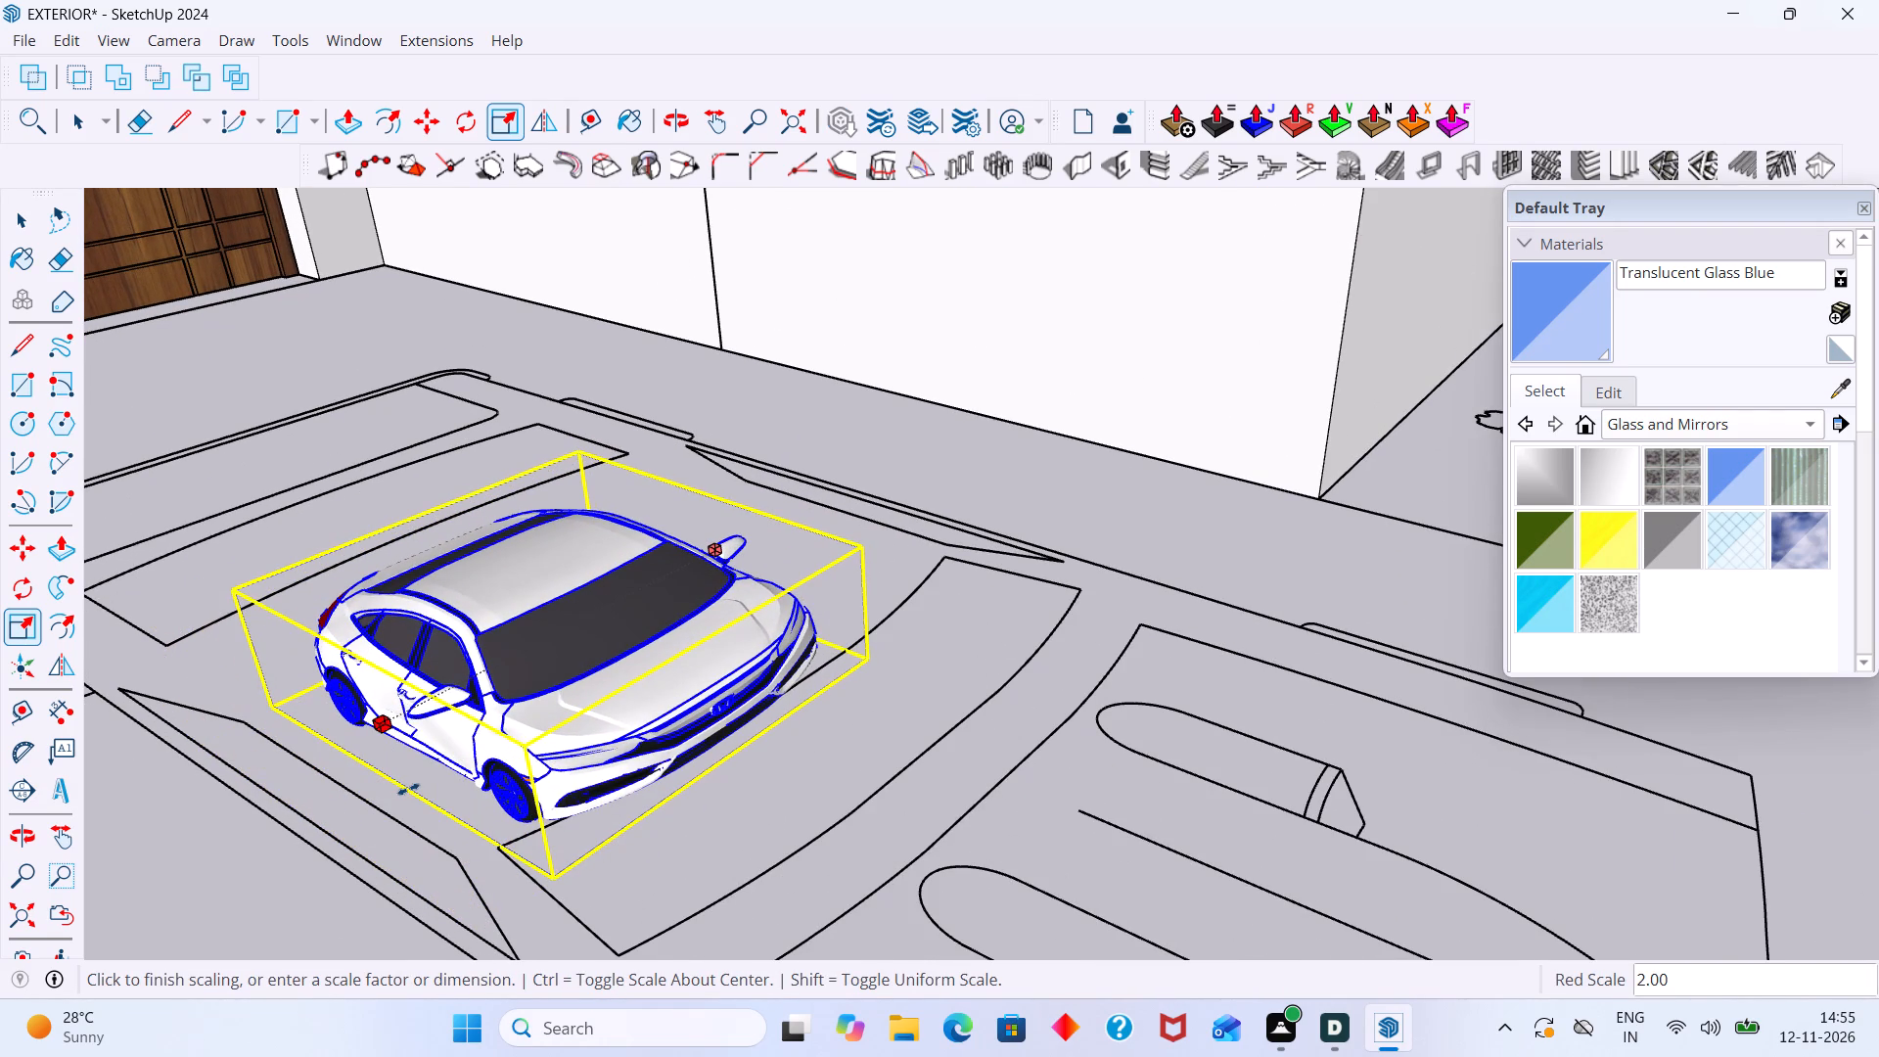
{"action": "left_click", "coordinate": [408, 789]}
Stretch the car's length along the green axis by a factor of about 2.39, toward the rear of its parking outline.
{"action": "middle_click_drag", "start_coordinate": [461, 603], "coordinate": [710, 613]}
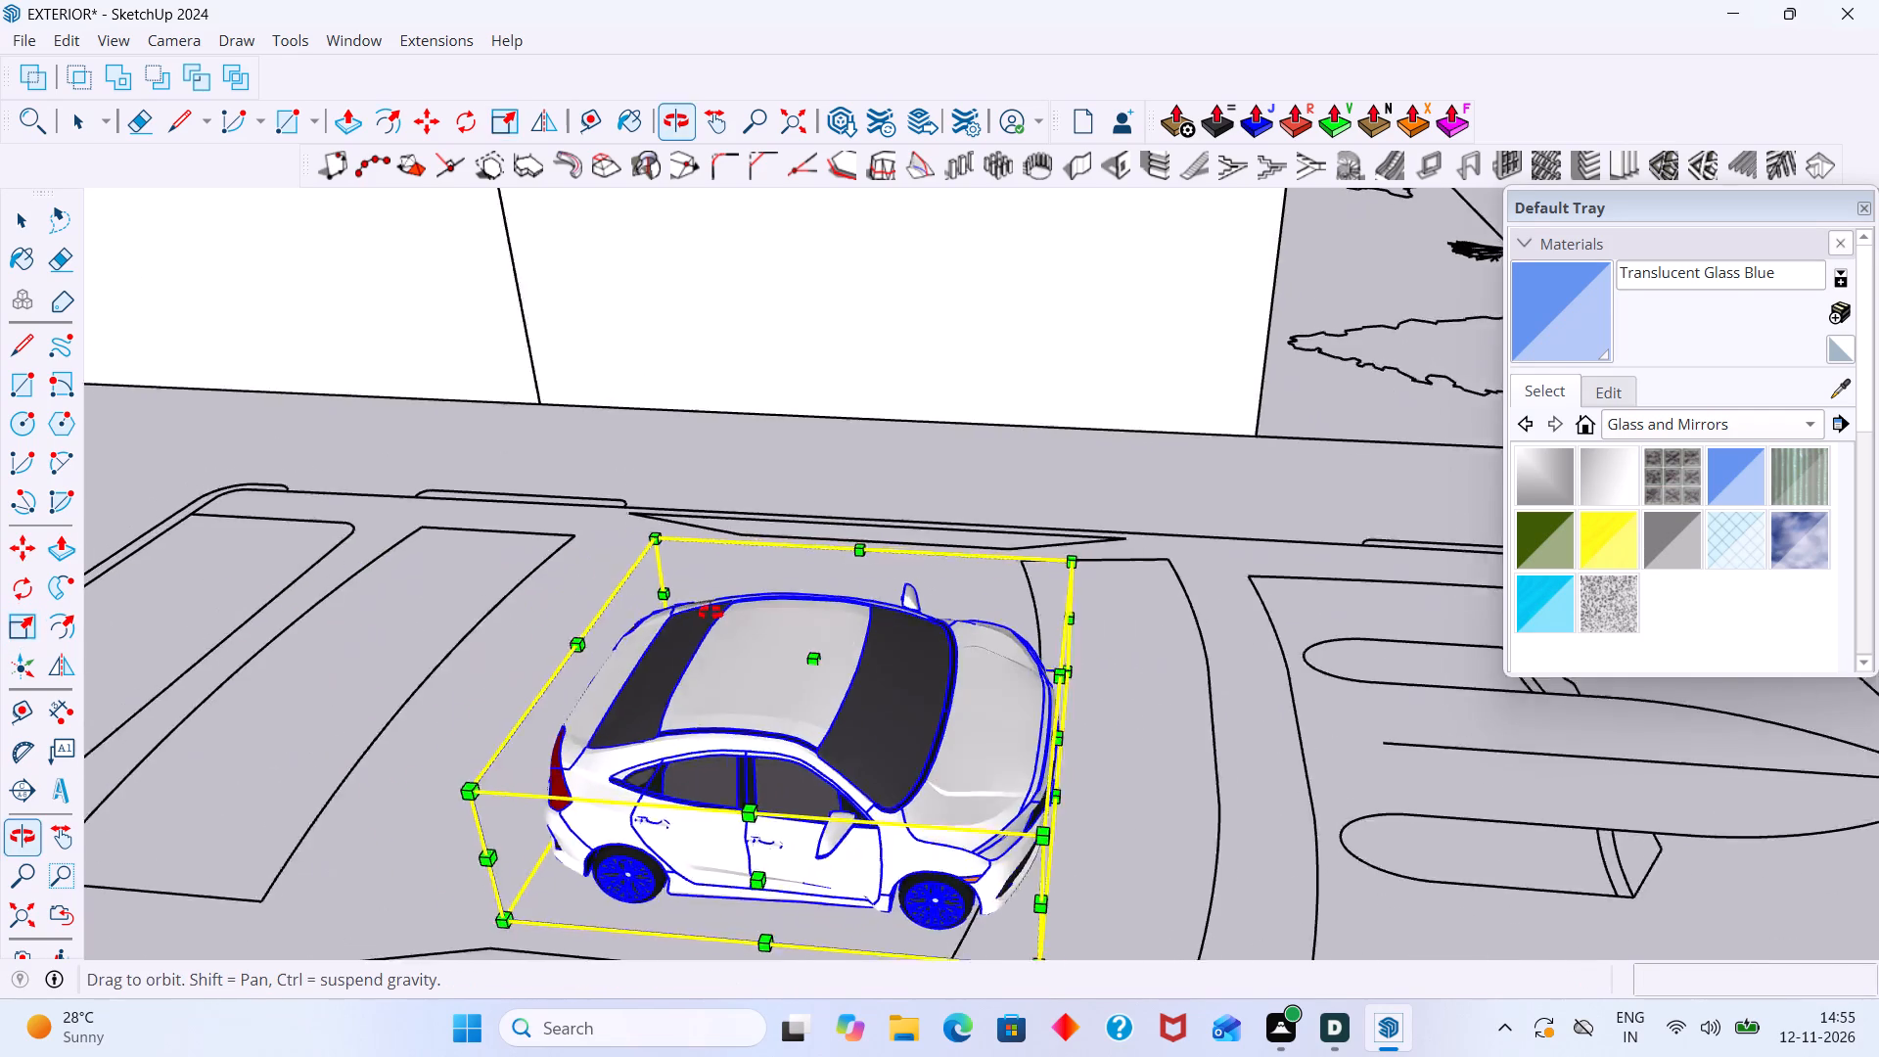
{"action": "middle_click_drag", "start_coordinate": [710, 613], "coordinate": [734, 607]}
{"action": "scroll", "coordinate": [735, 607], "scroll_direction": "down", "scroll_amount": 7}
{"action": "middle_click_drag", "start_coordinate": [735, 784], "coordinate": [987, 751]}
{"action": "scroll", "coordinate": [1339, 620], "scroll_direction": "up", "scroll_amount": 4}
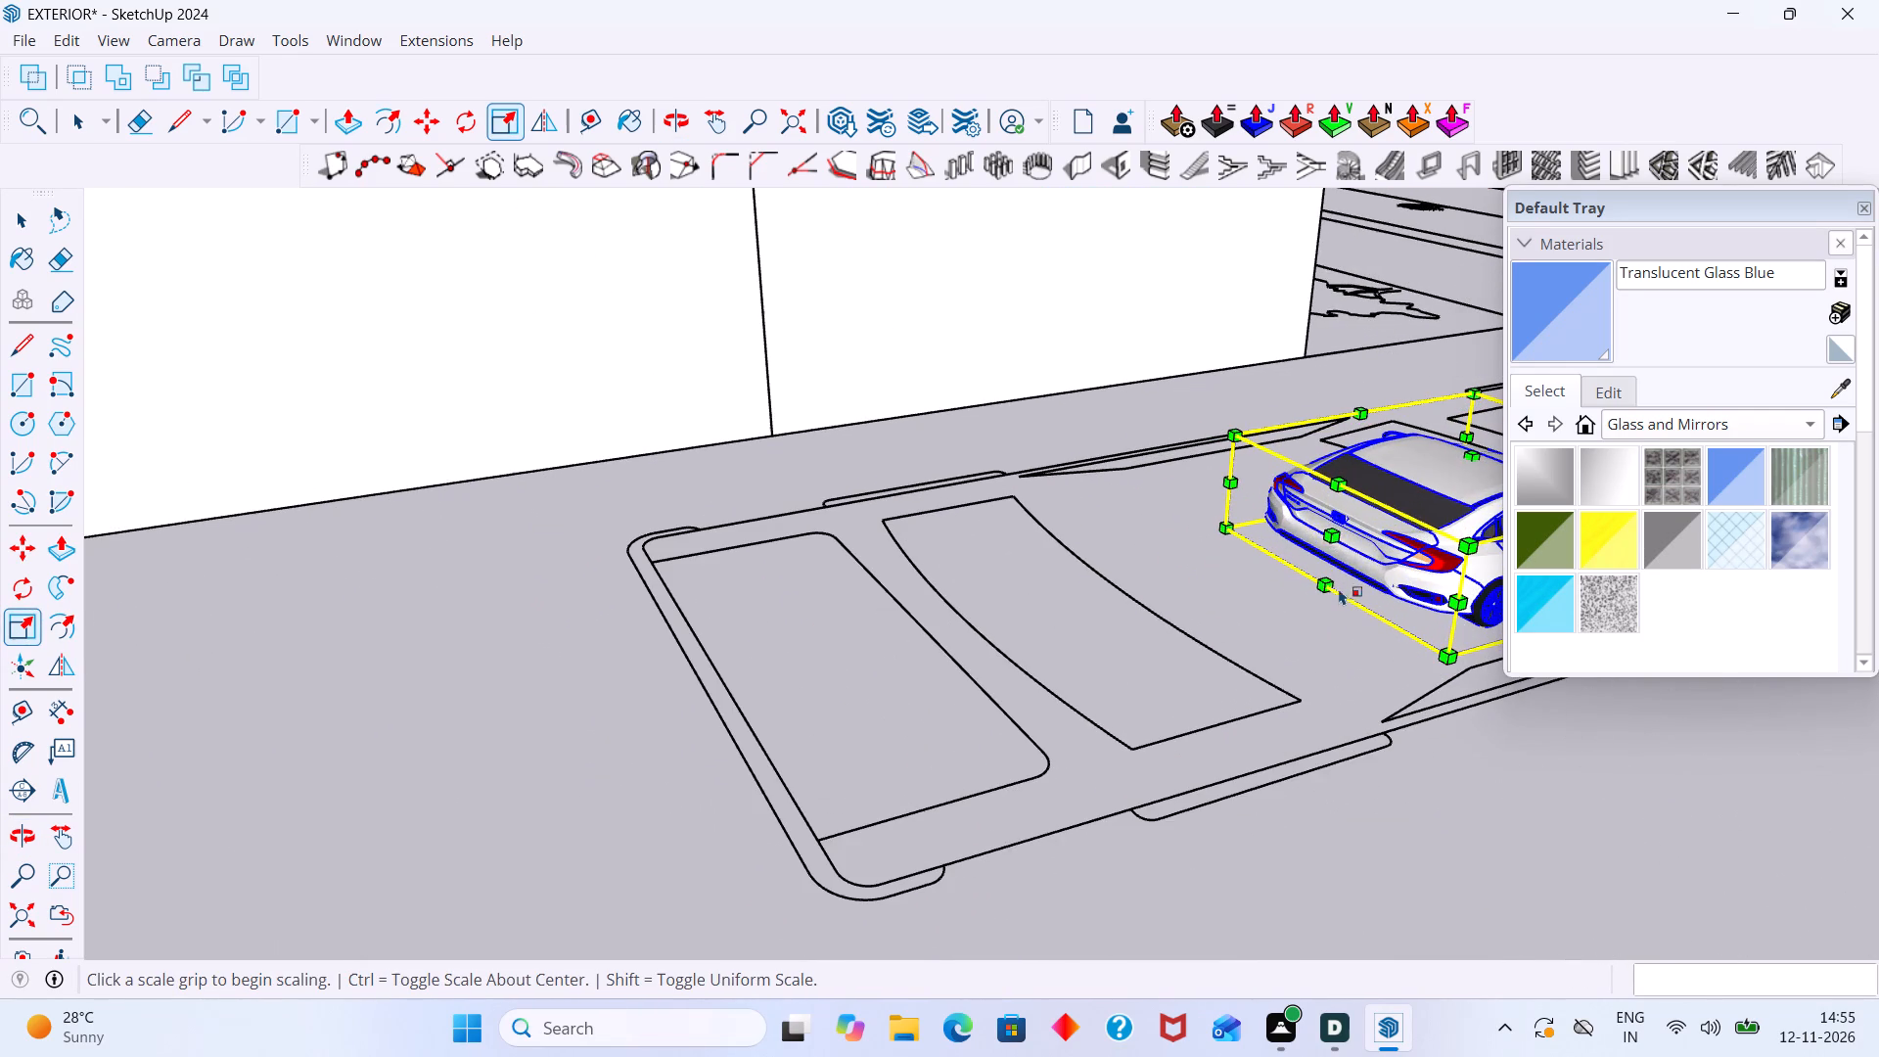
{"action": "left_click", "coordinate": [1322, 529]}
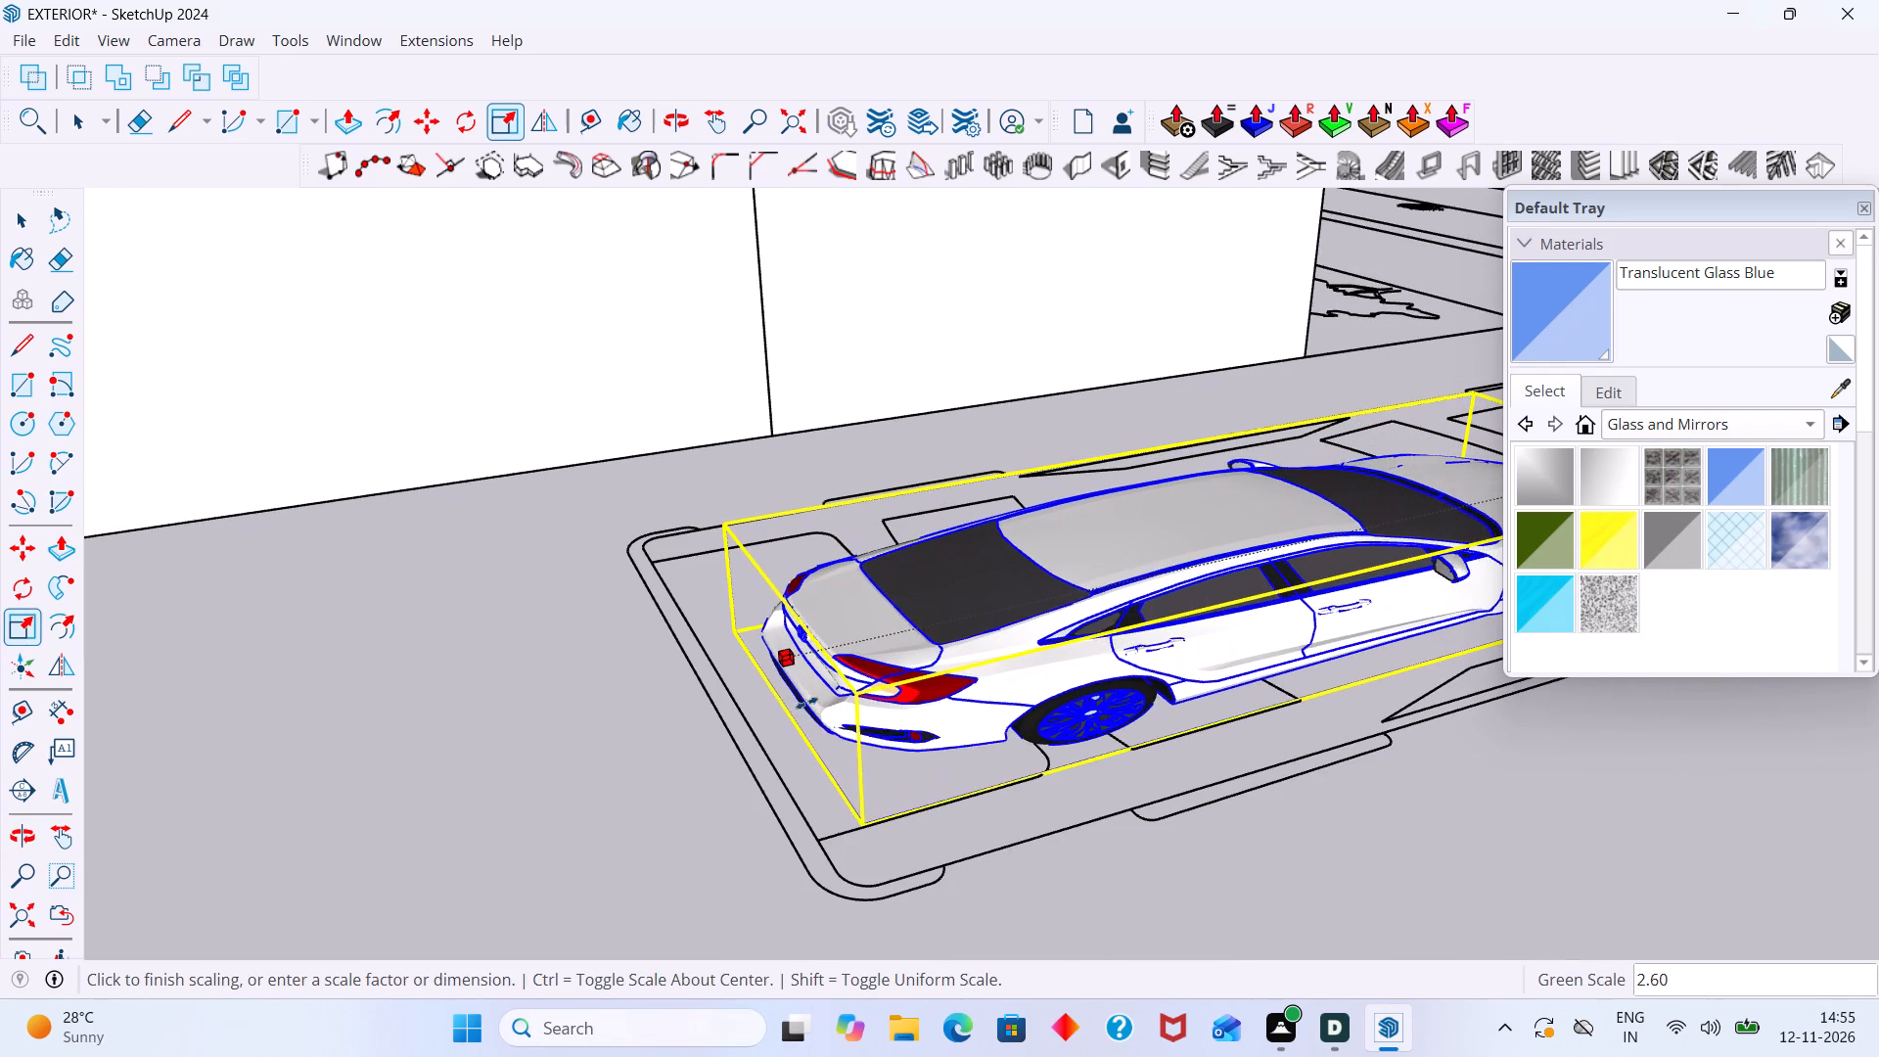
{"action": "middle_click_drag", "start_coordinate": [806, 703], "coordinate": [547, 681]}
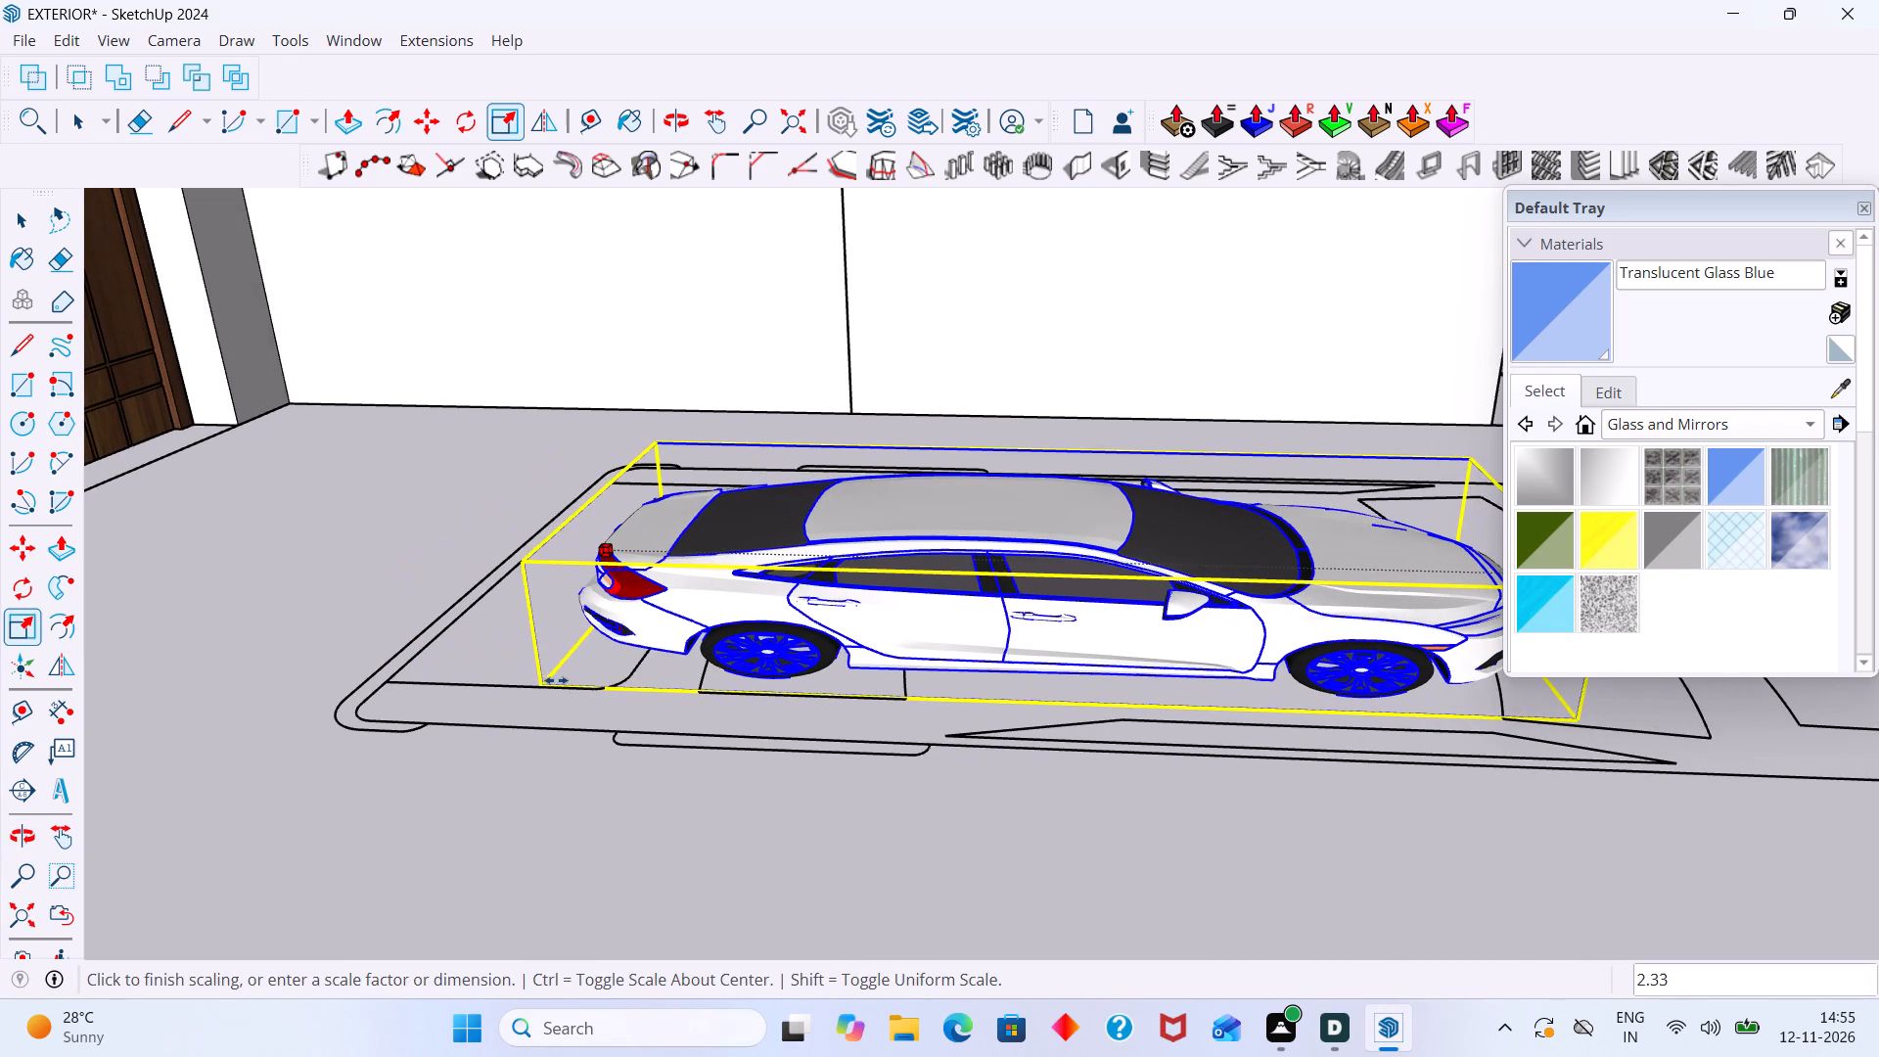
{"action": "left_click", "coordinate": [534, 676]}
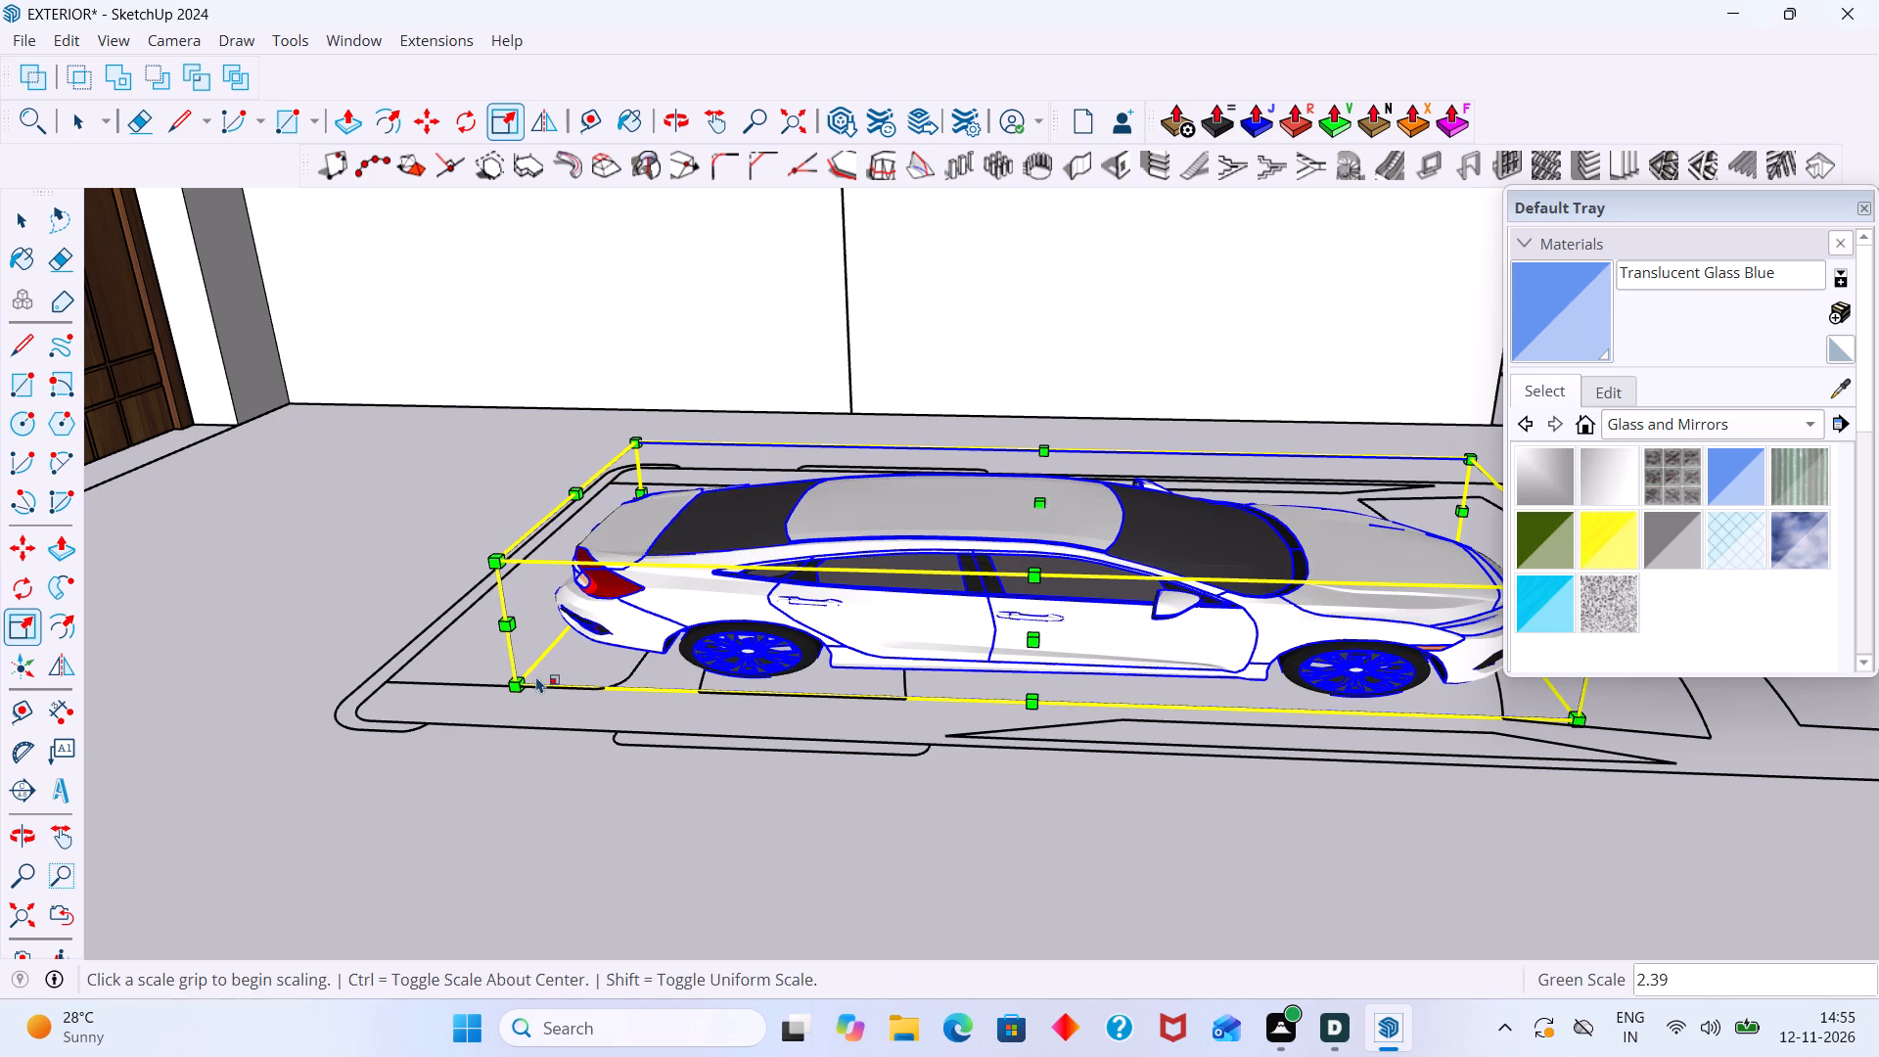
Widen the car along the red axis by a factor of about 1.49, toward the outline edge nearest the house wall.
{"action": "key", "text": "space"}
{"action": "scroll", "coordinate": [672, 727], "scroll_direction": "down", "scroll_amount": 5}
{"action": "middle_click_drag", "start_coordinate": [861, 762], "coordinate": [459, 799]}
{"action": "scroll", "coordinate": [619, 764], "scroll_direction": "down", "scroll_amount": 2}
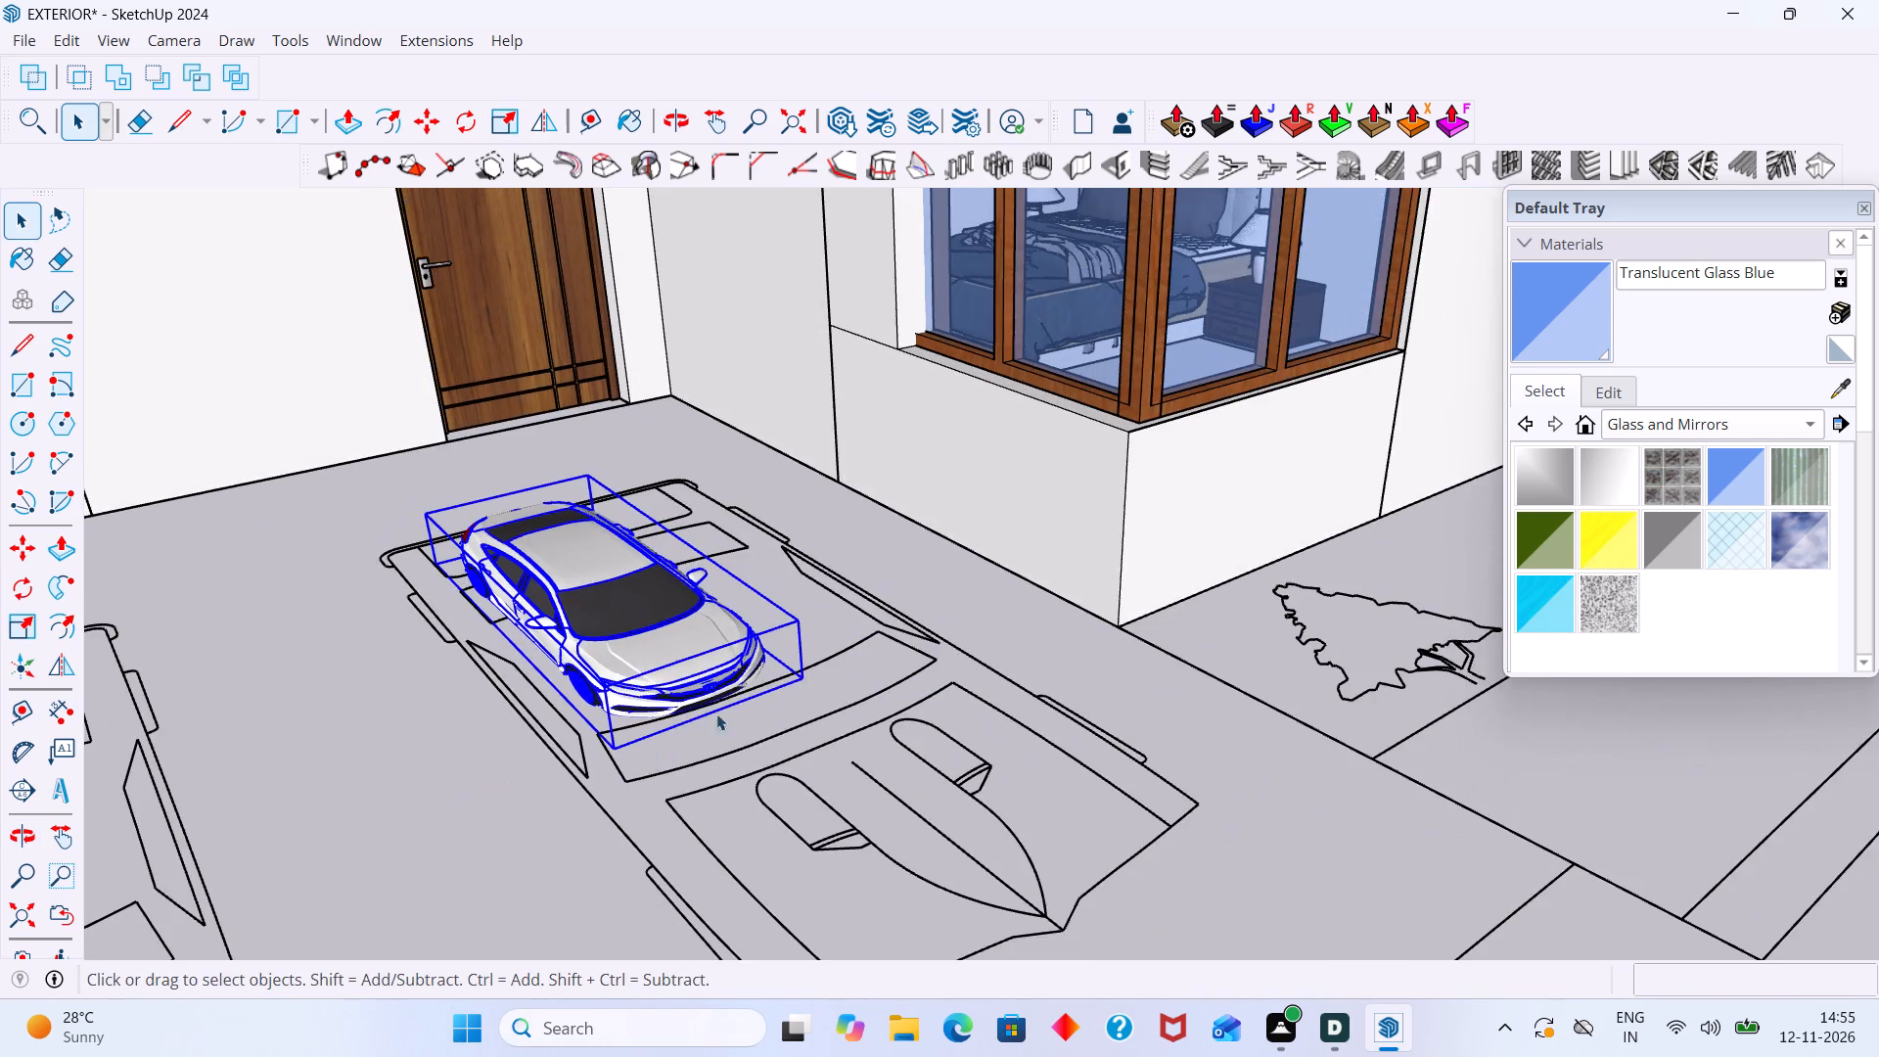
{"action": "scroll", "coordinate": [729, 666], "scroll_direction": "up", "scroll_amount": 6}
{"action": "middle_click_drag", "start_coordinate": [686, 689], "coordinate": [659, 740]}
{"action": "scroll", "coordinate": [575, 639], "scroll_direction": "up", "scroll_amount": 2}
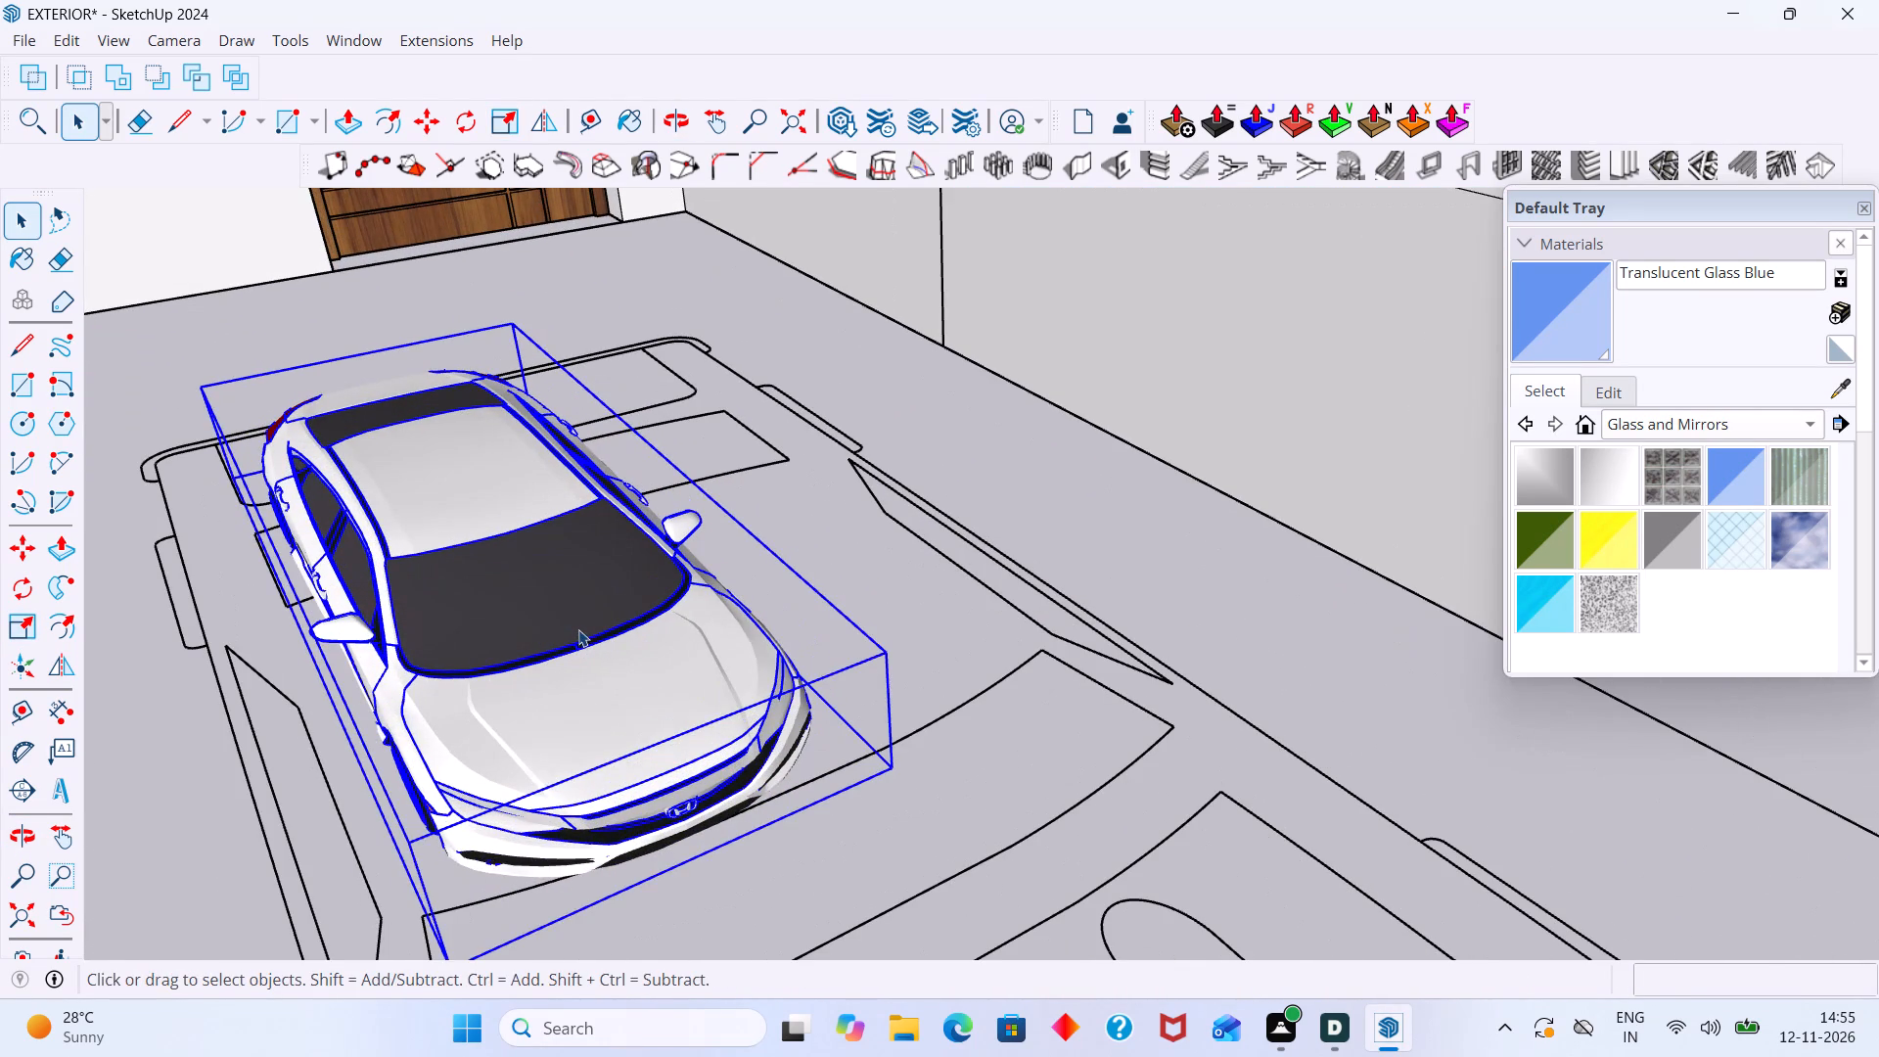
{"action": "key", "text": "s"}
{"action": "left_click", "coordinate": [662, 496]}
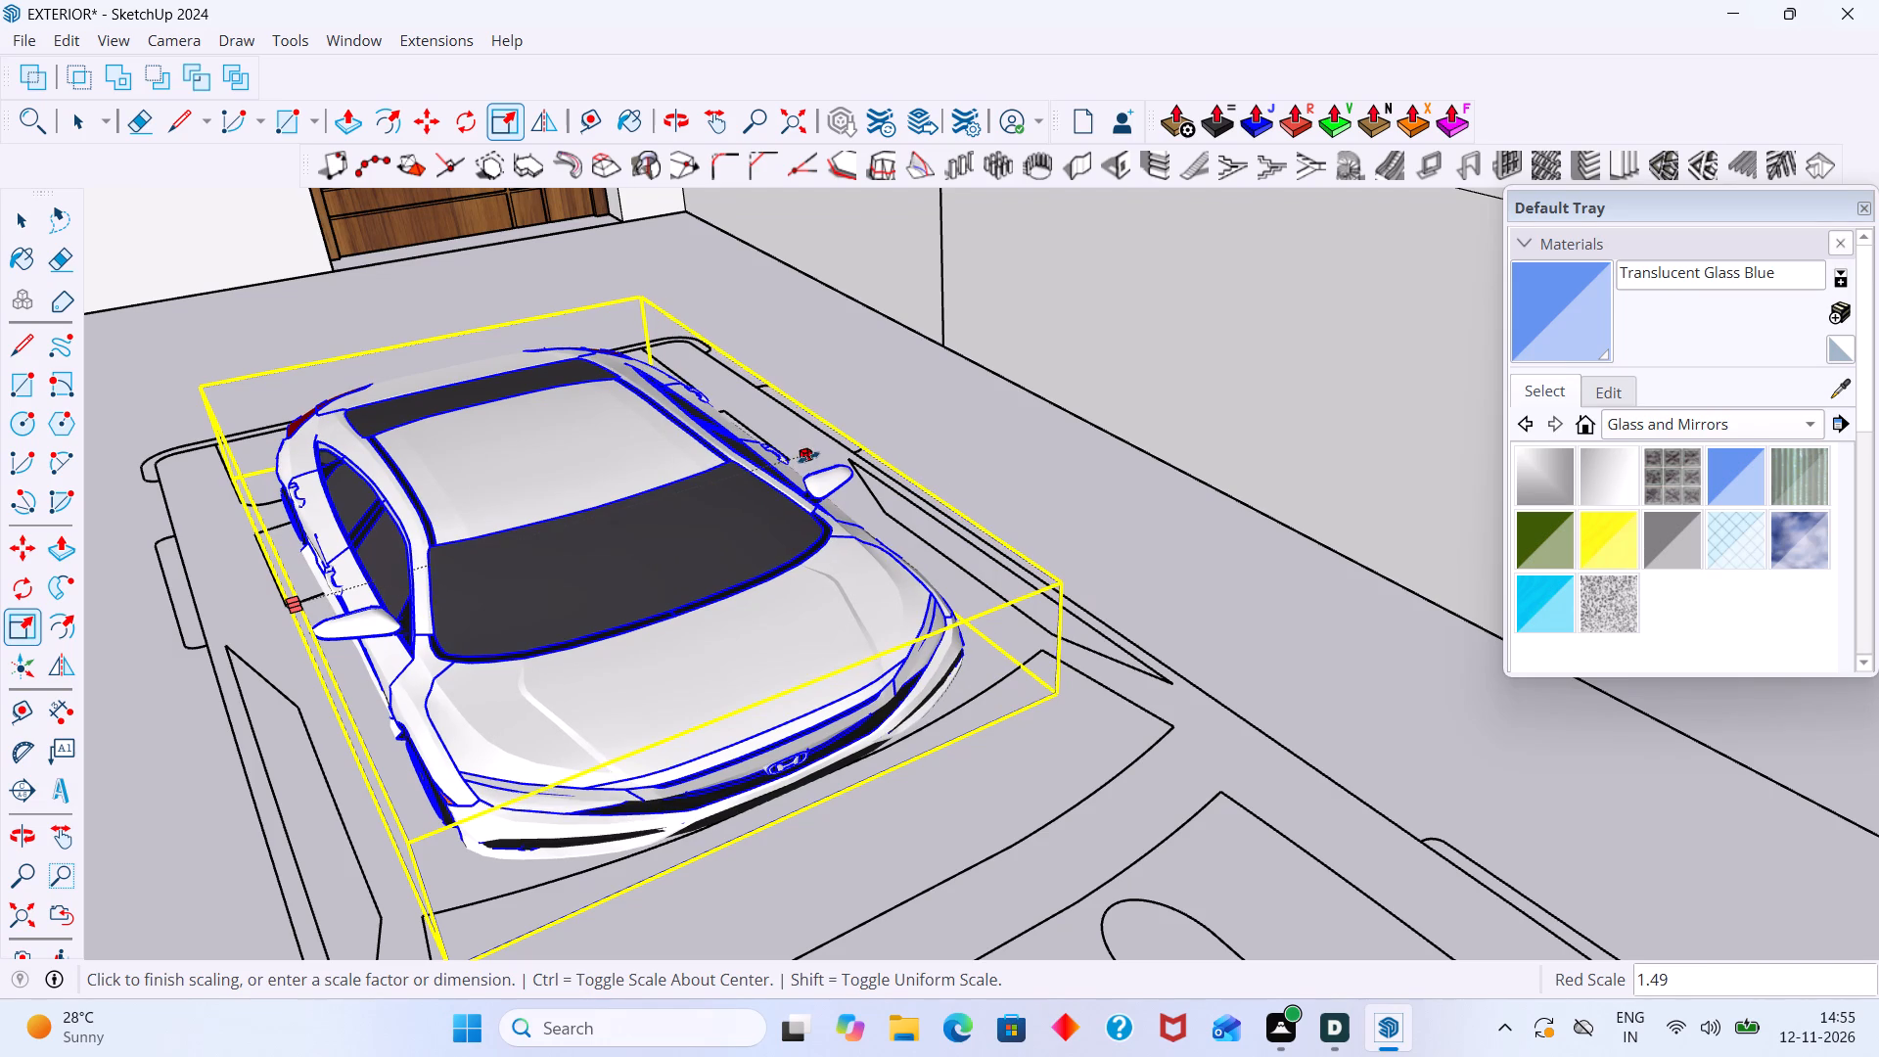
{"action": "left_click", "coordinate": [808, 457]}
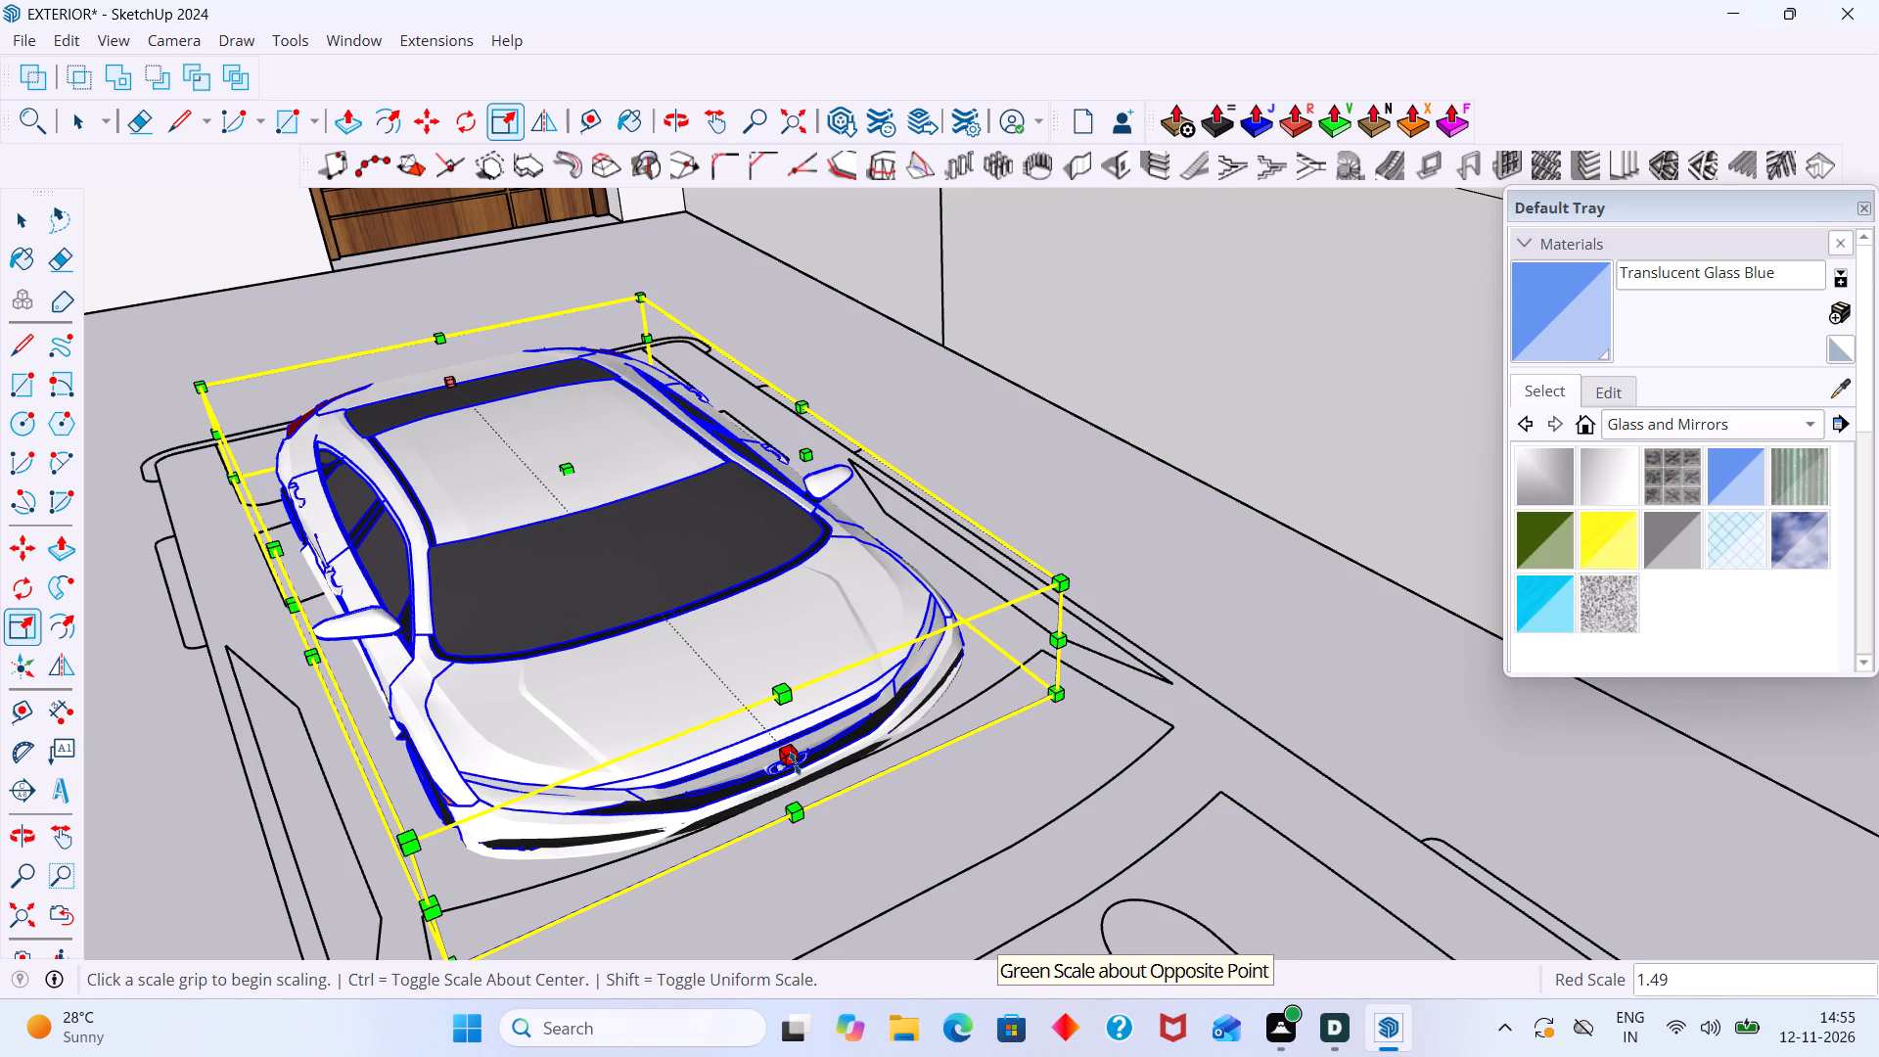
Stretch the car forward along the green axis by a factor of about 1.20, then deselect it.
{"action": "left_click", "coordinate": [783, 762]}
{"action": "scroll", "coordinate": [847, 817], "scroll_direction": "down", "scroll_amount": 2}
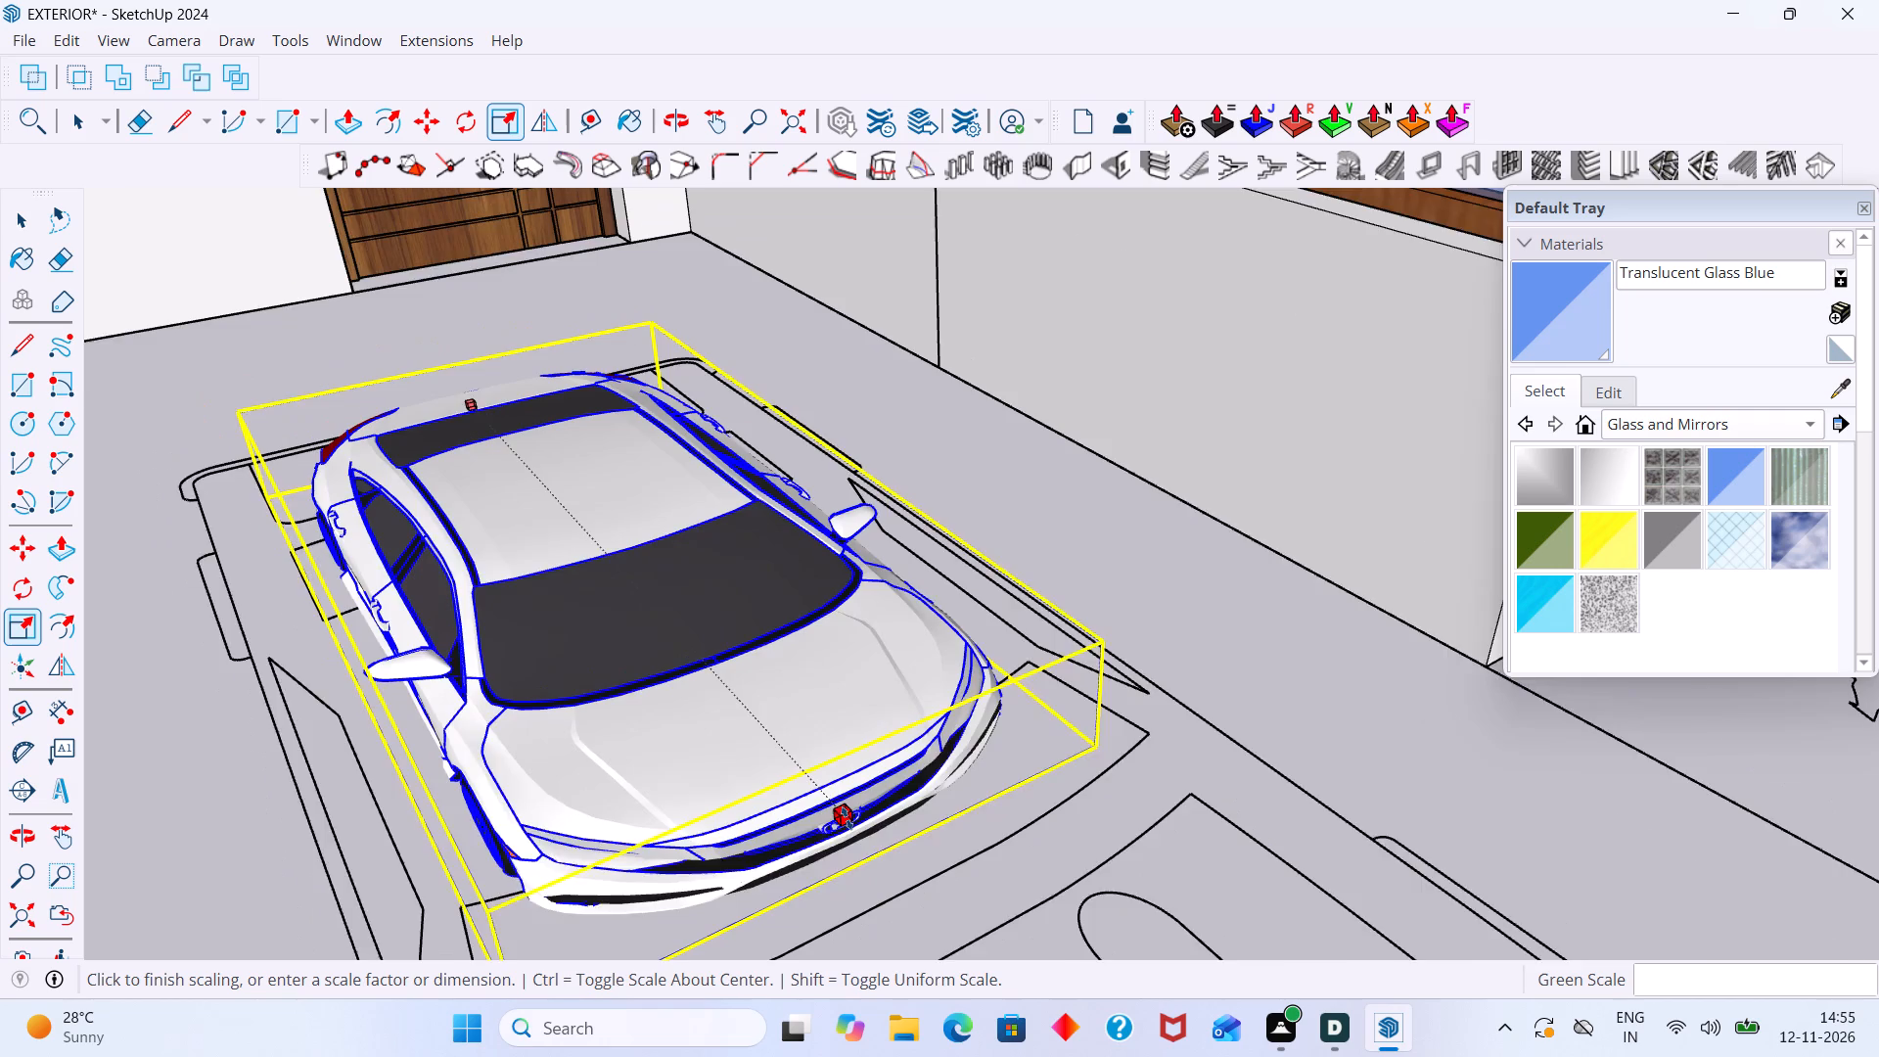
{"action": "scroll", "coordinate": [847, 818], "scroll_direction": "down", "scroll_amount": 8}
{"action": "left_click", "coordinate": [909, 835]}
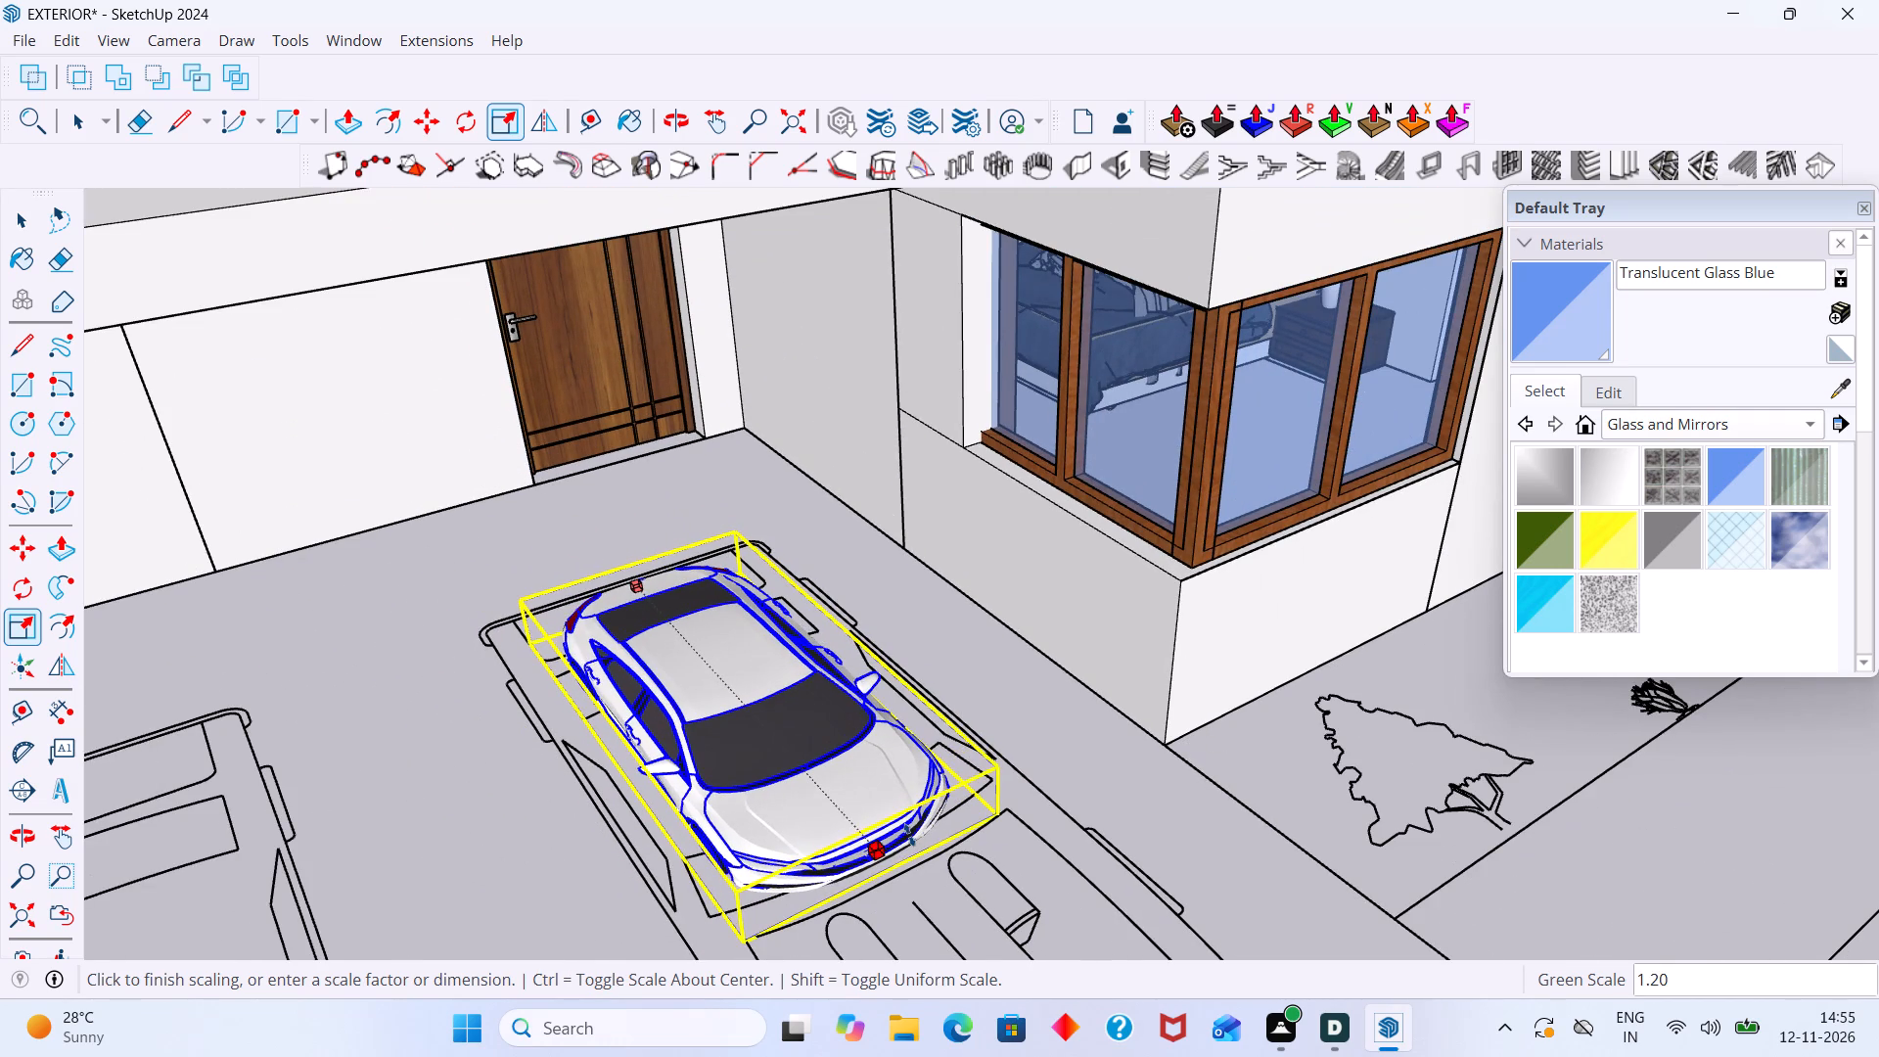
{"action": "scroll", "coordinate": [900, 804], "scroll_direction": "down", "scroll_amount": 10}
{"action": "middle_click_drag", "start_coordinate": [889, 822], "coordinate": [949, 689]}
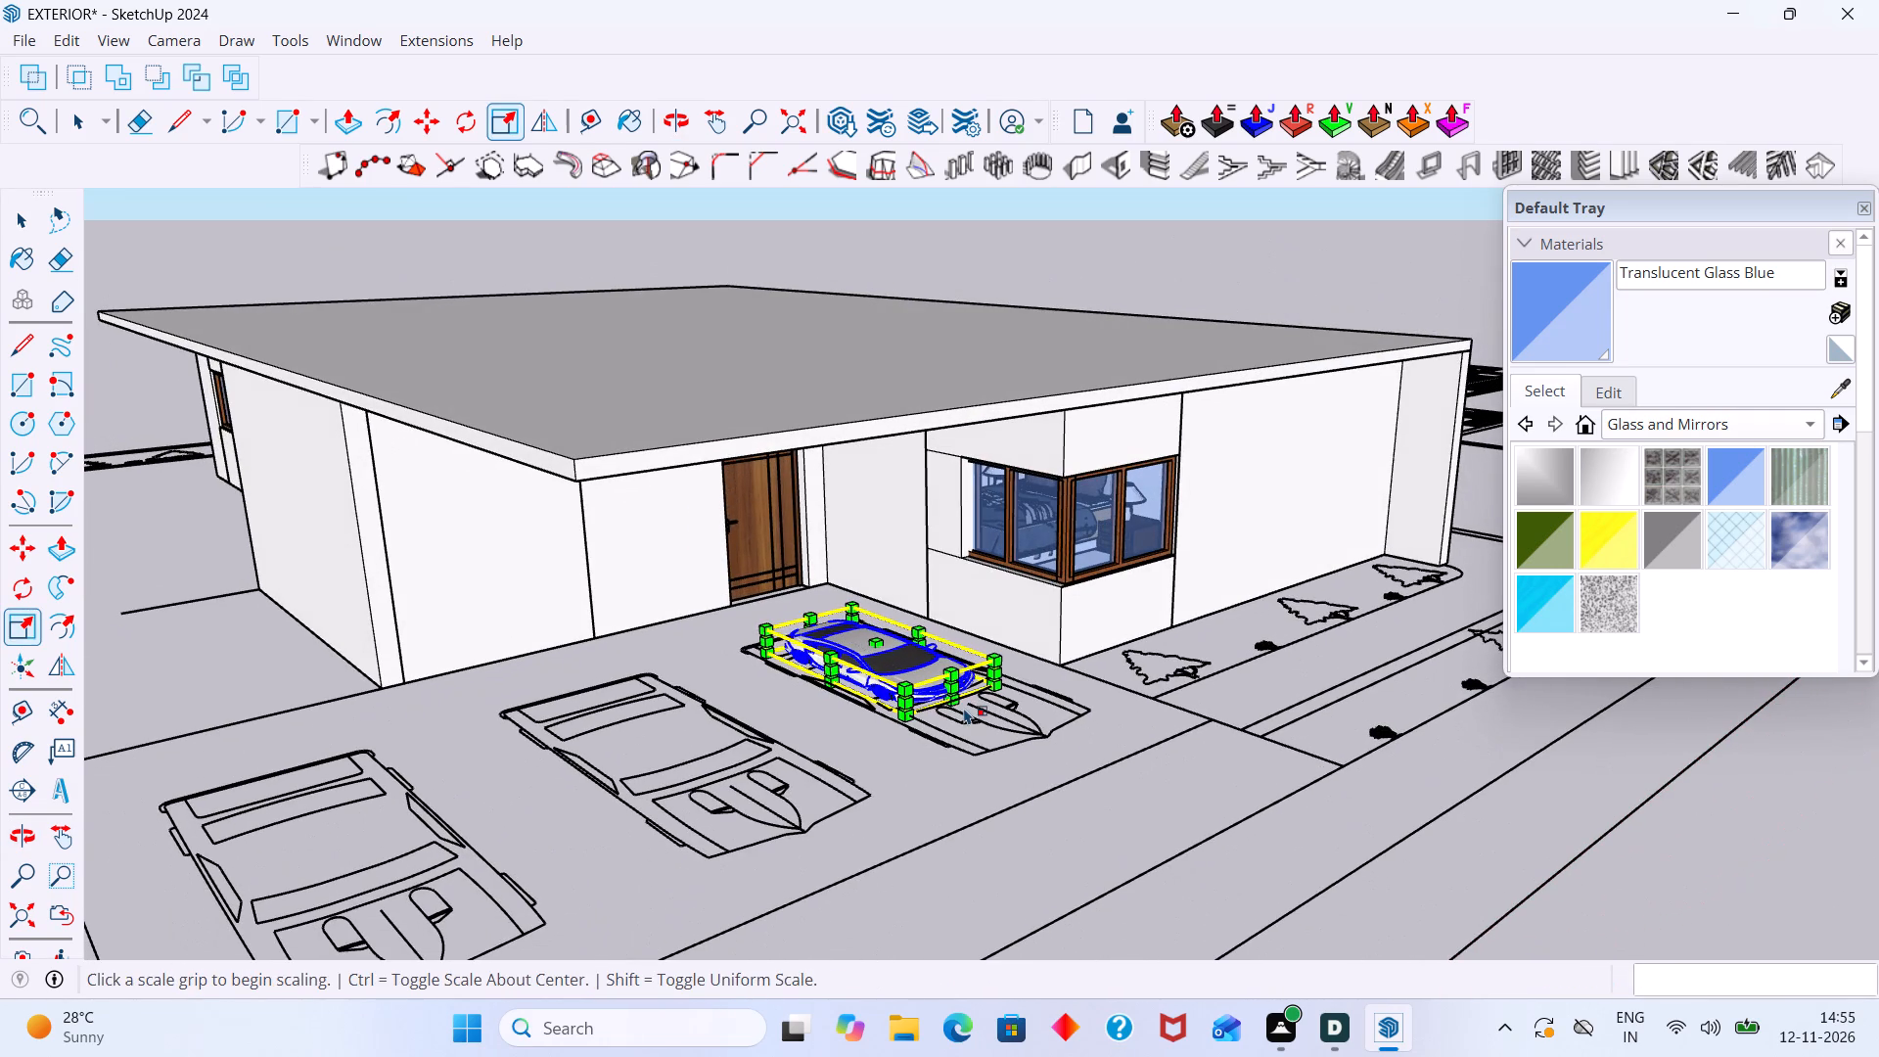
{"action": "key", "text": "space"}
{"action": "scroll", "coordinate": [890, 756], "scroll_direction": "up", "scroll_amount": 9}
{"action": "left_click", "coordinate": [903, 737]}
Scale the car's height upward along the blue axis by a factor of just over 2.1.
{"action": "scroll", "coordinate": [844, 519], "scroll_direction": "up", "scroll_amount": 3}
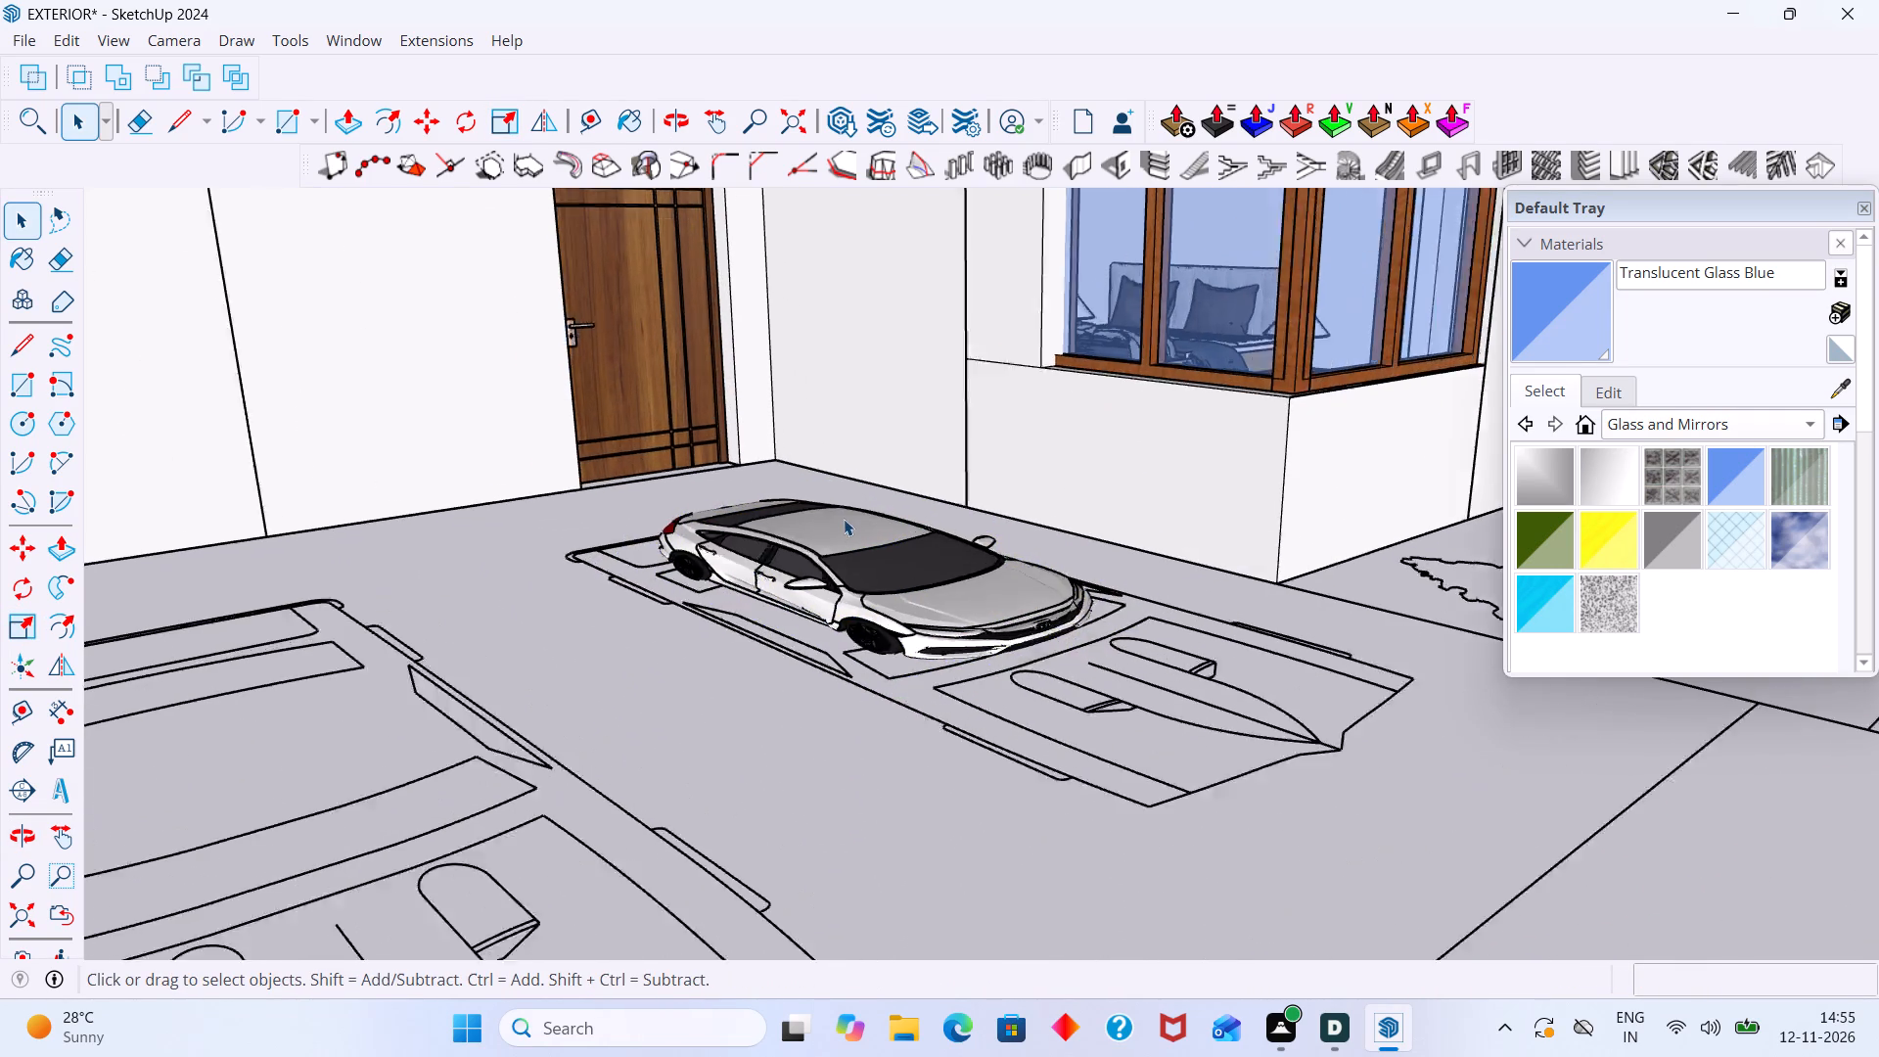
{"action": "scroll", "coordinate": [844, 519], "scroll_direction": "up", "scroll_amount": 1}
{"action": "left_click", "coordinate": [835, 529]}
{"action": "key", "text": "s"}
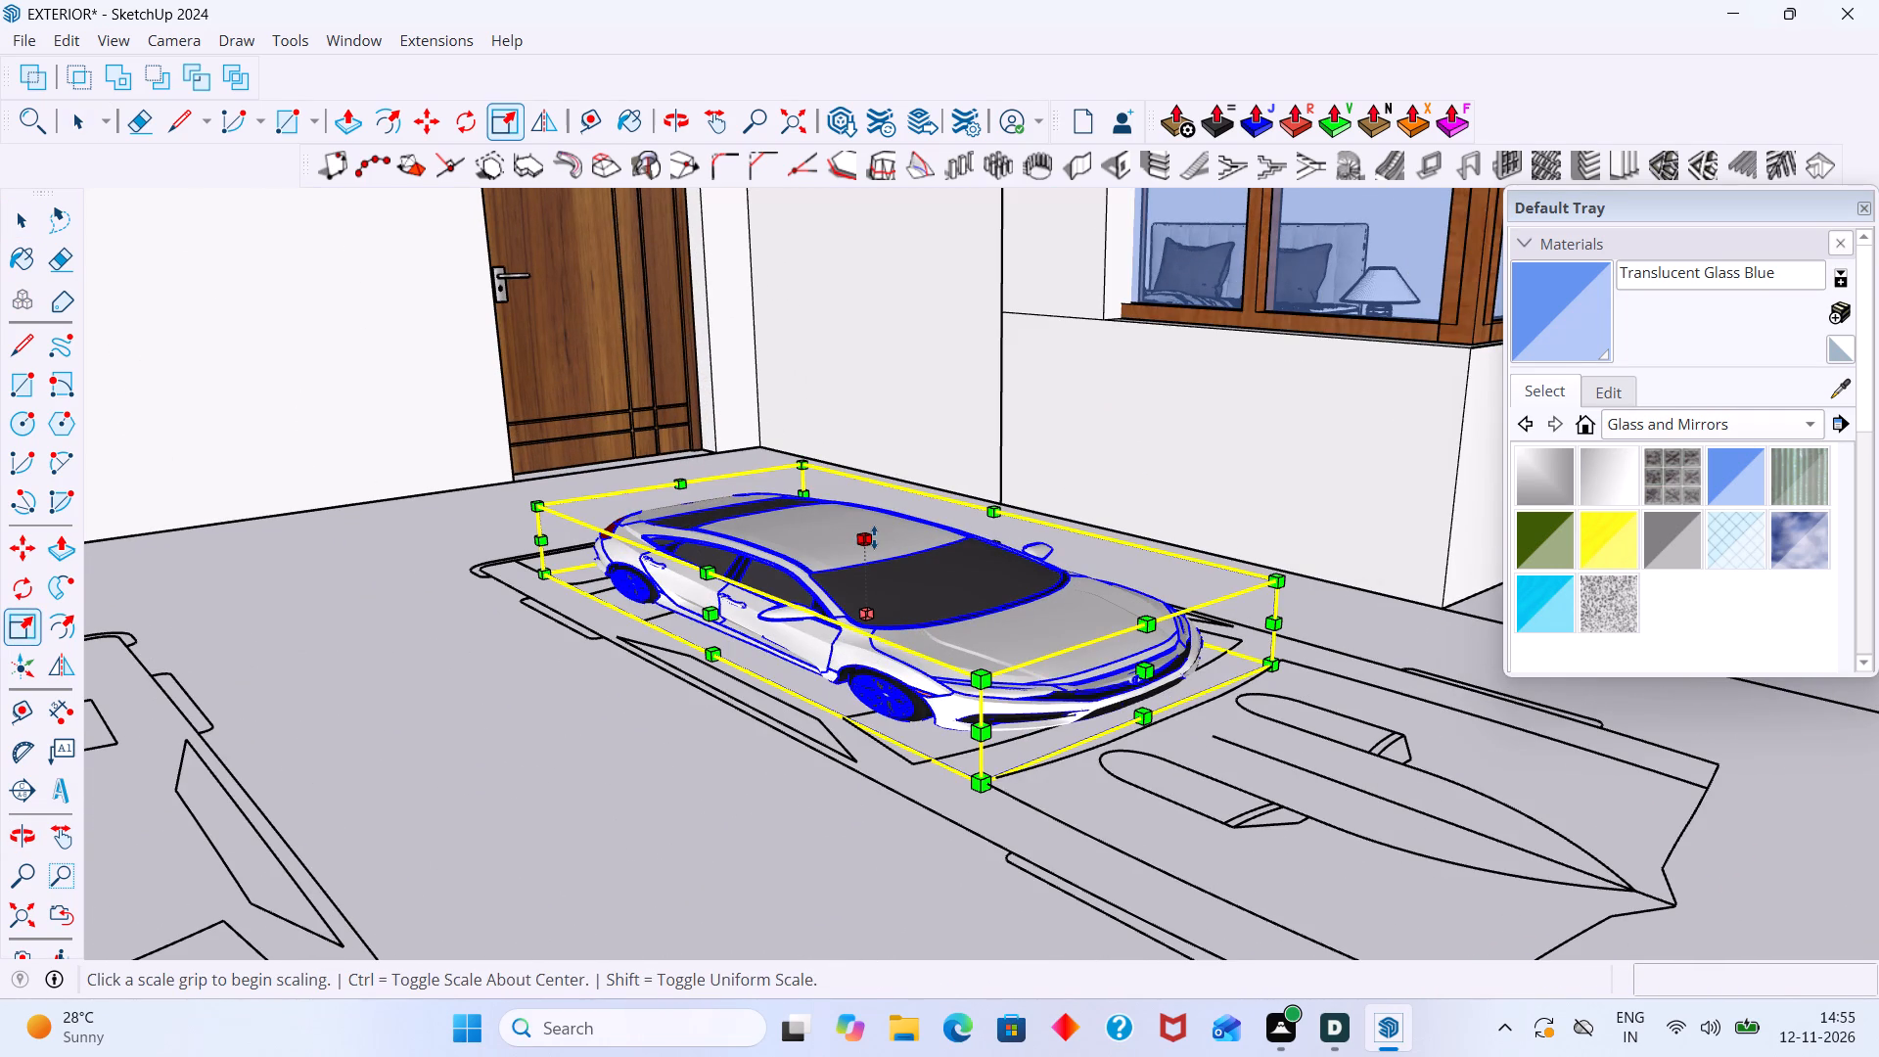
{"action": "left_click", "coordinate": [870, 537]}
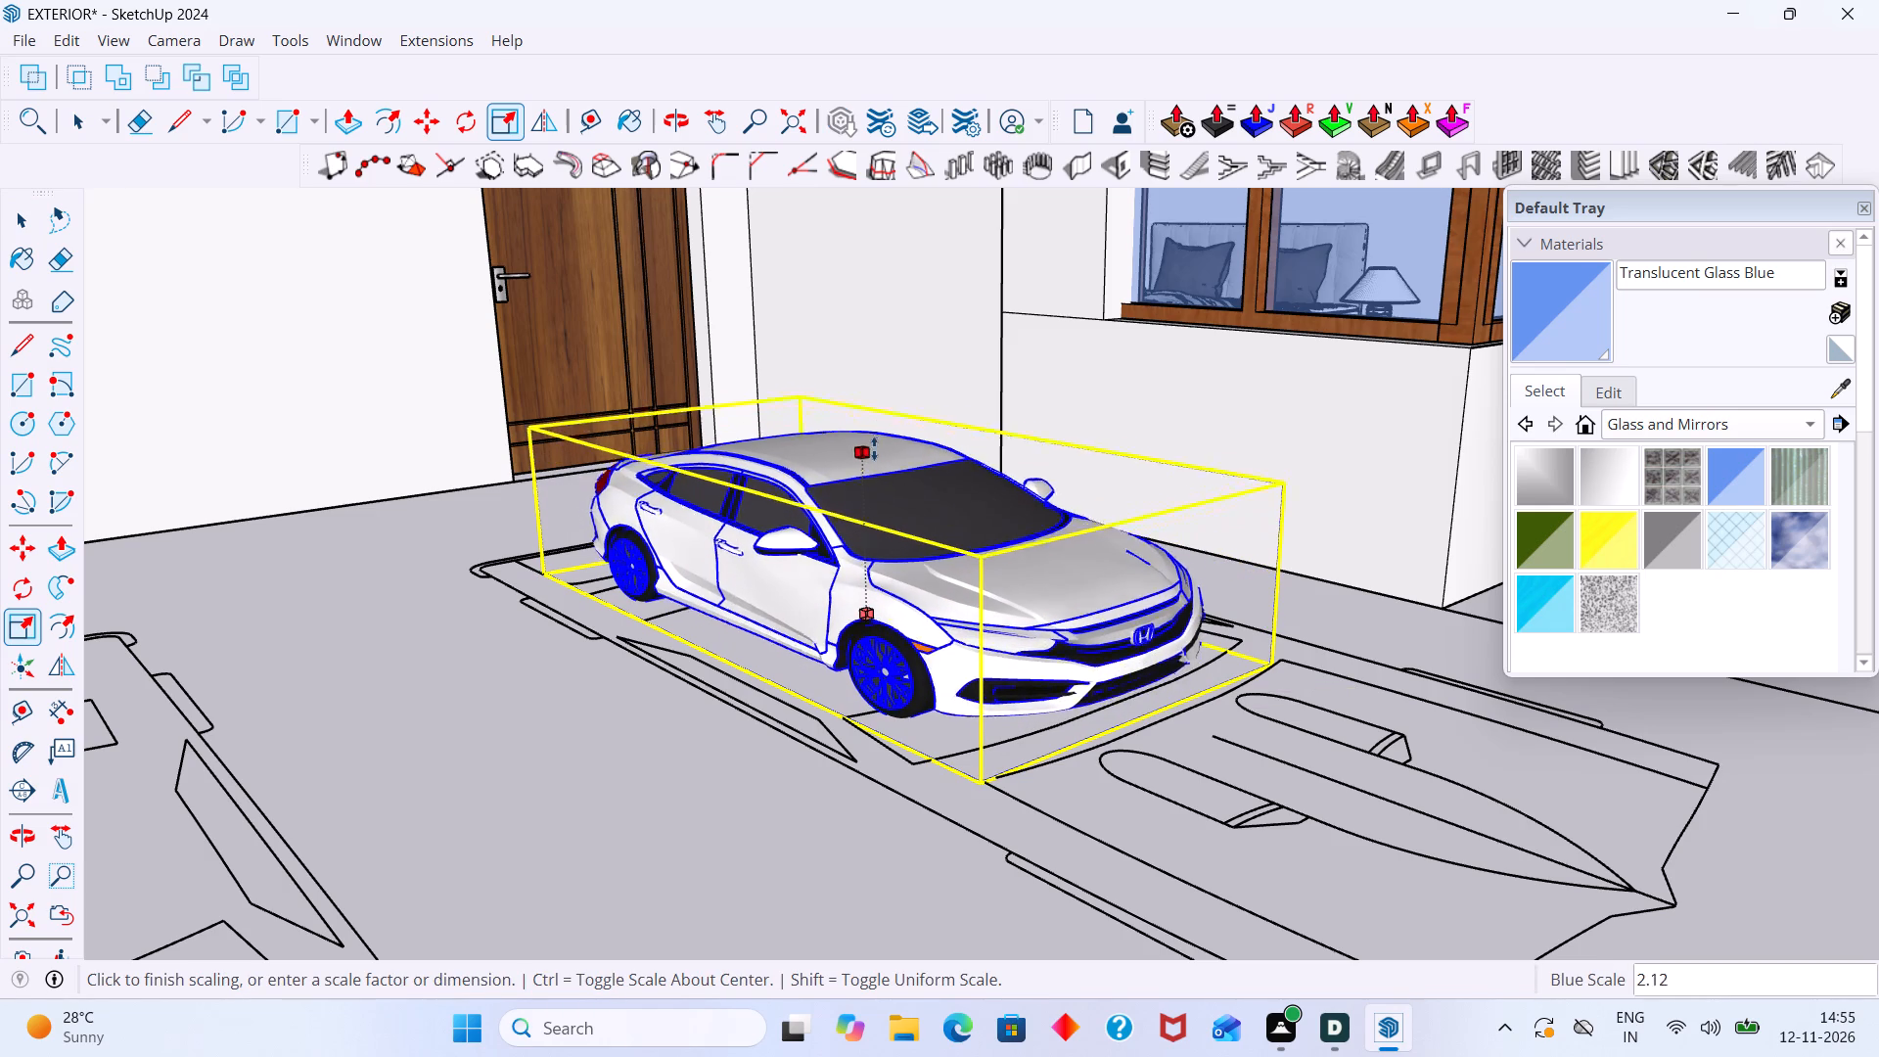
{"action": "left_click", "coordinate": [876, 439]}
{"action": "key", "text": "space"}
{"action": "left_click", "coordinate": [399, 797]}
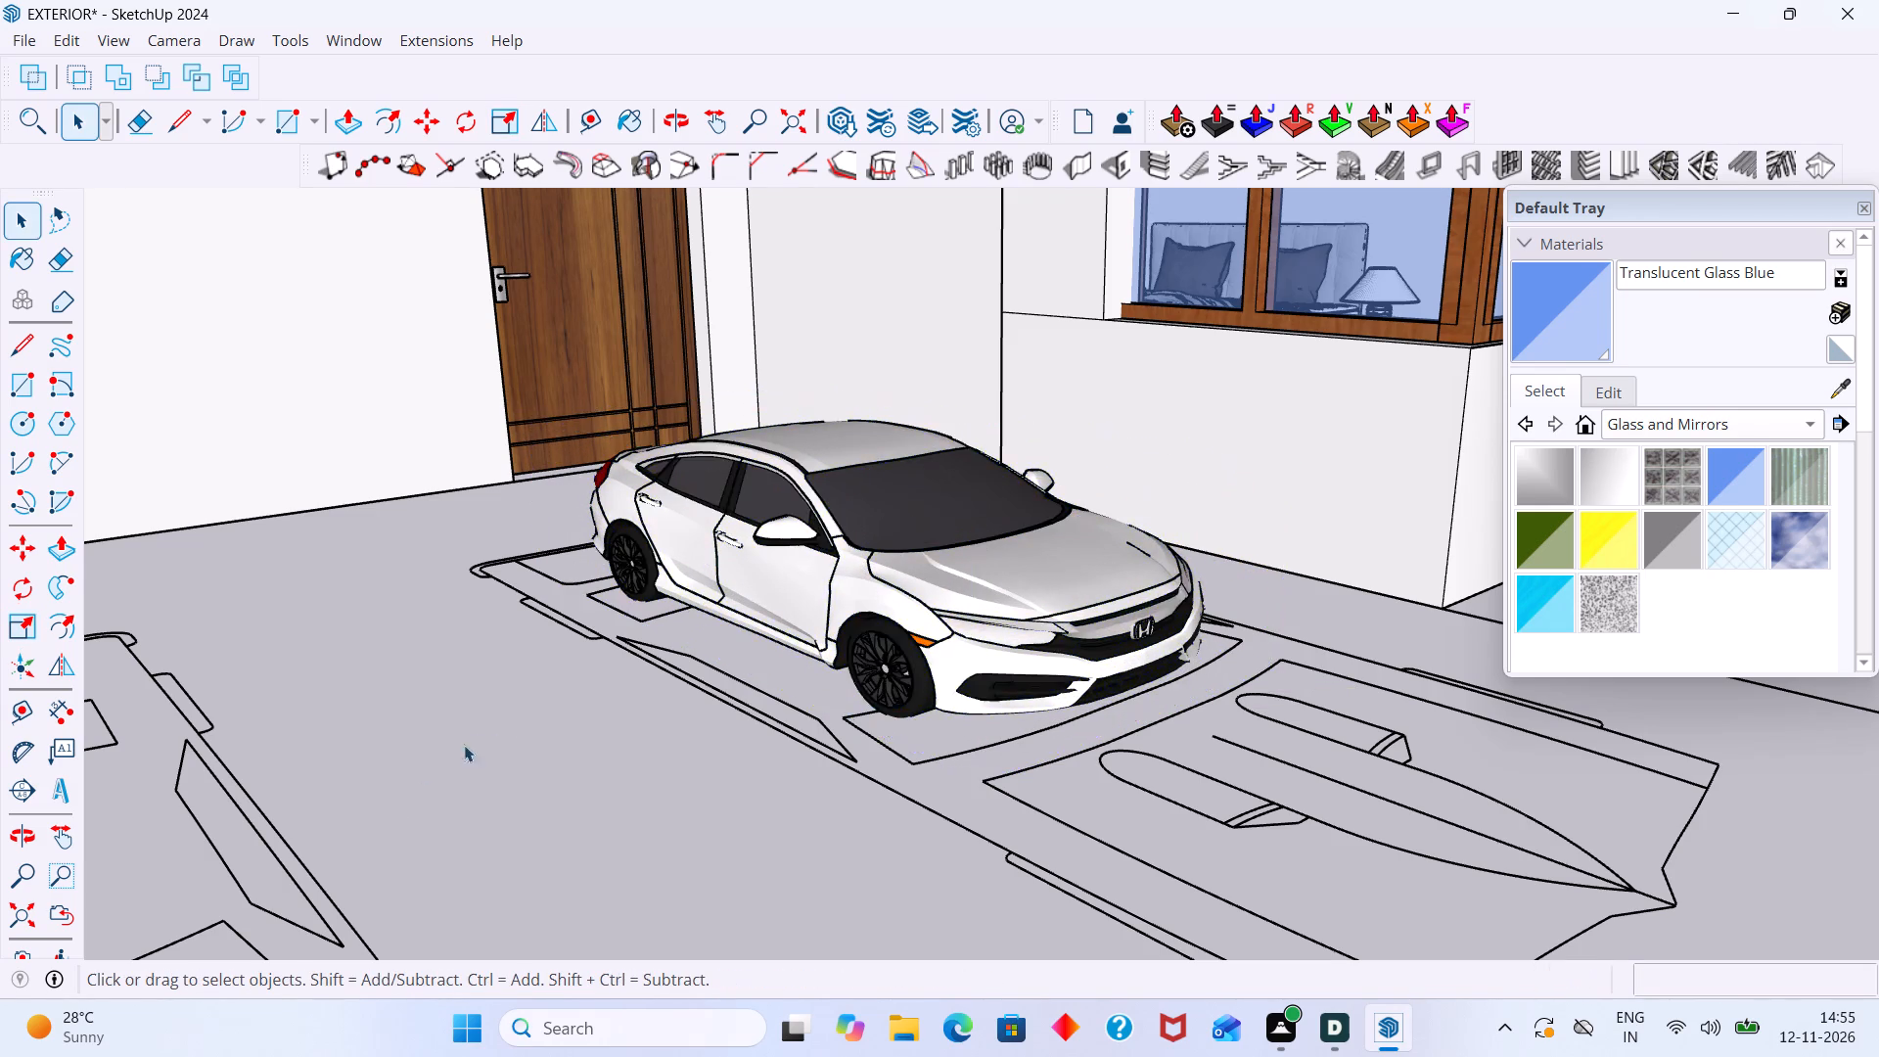
Stretch the car's front forward along the green axis by a factor of about 1.37, over the hood area of its parking outline.
{"action": "scroll", "coordinate": [507, 714], "scroll_direction": "down", "scroll_amount": 5}
{"action": "middle_click_drag", "start_coordinate": [569, 733], "coordinate": [504, 756]}
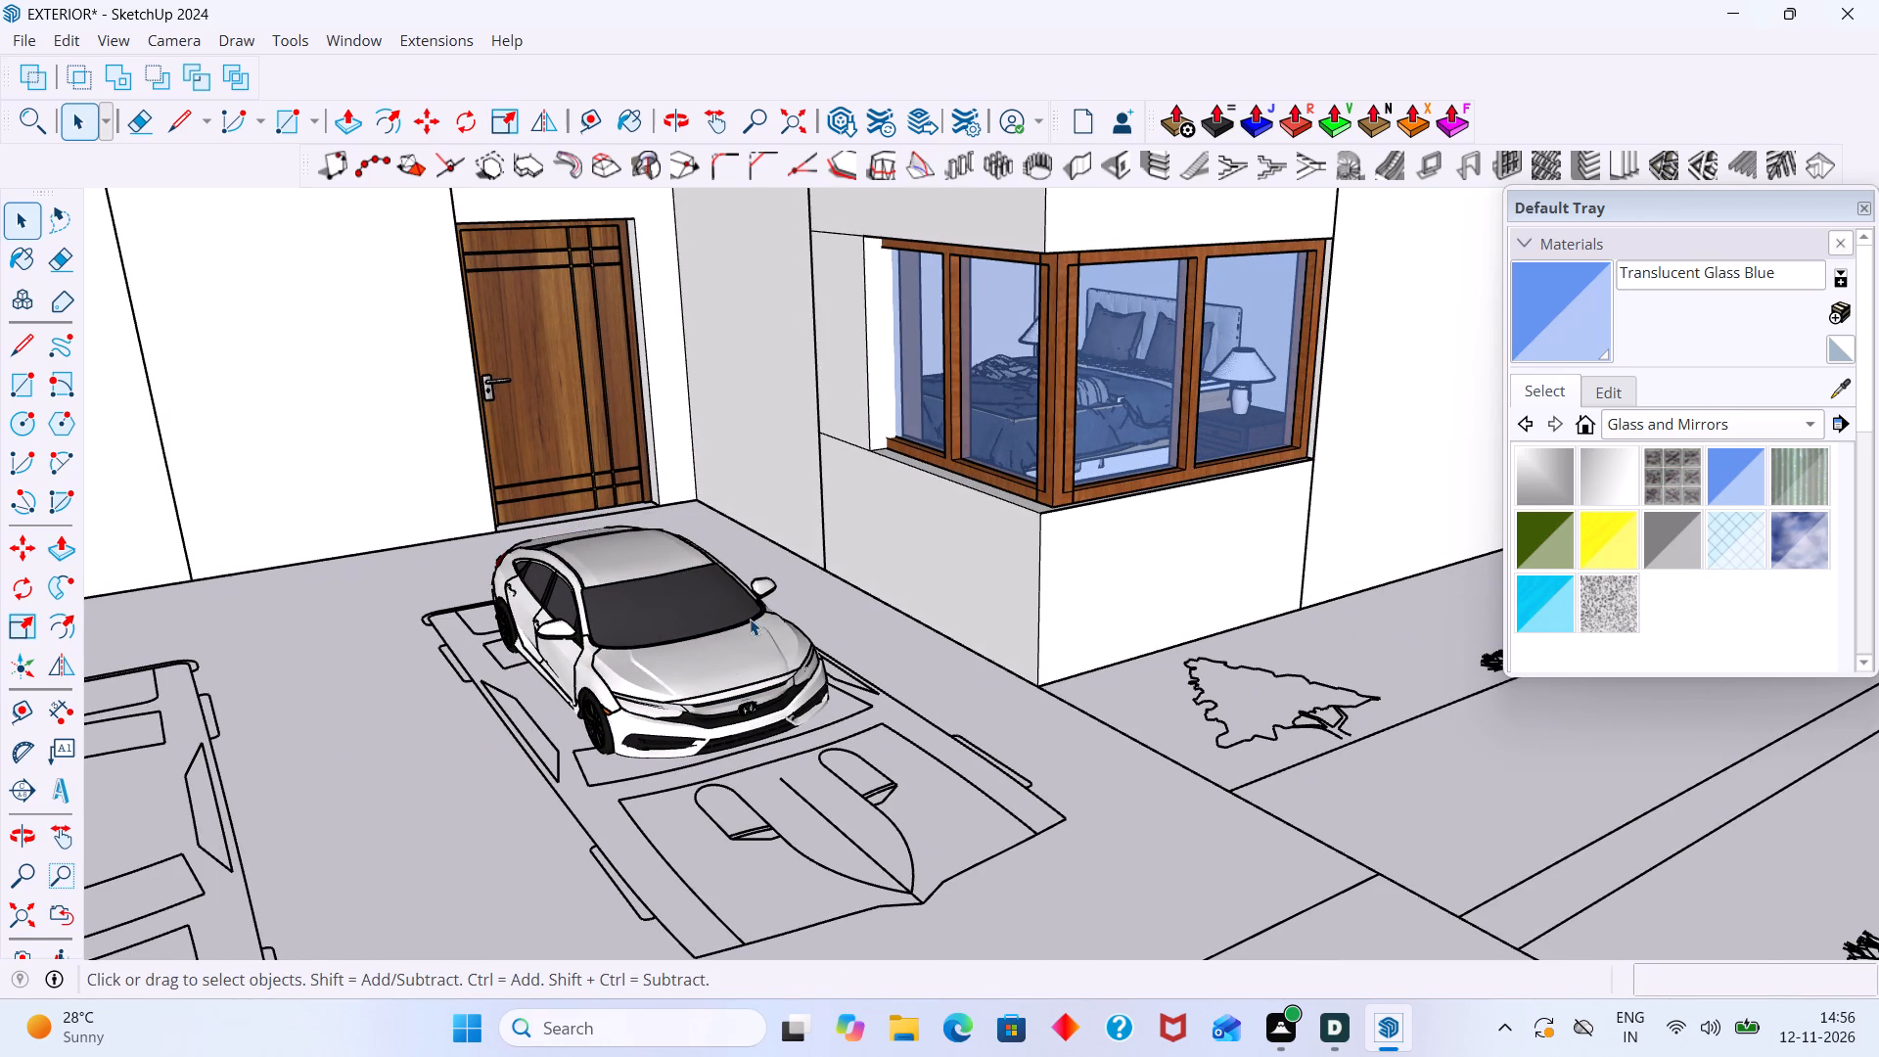
{"action": "scroll", "coordinate": [750, 619], "scroll_direction": "down", "scroll_amount": 6}
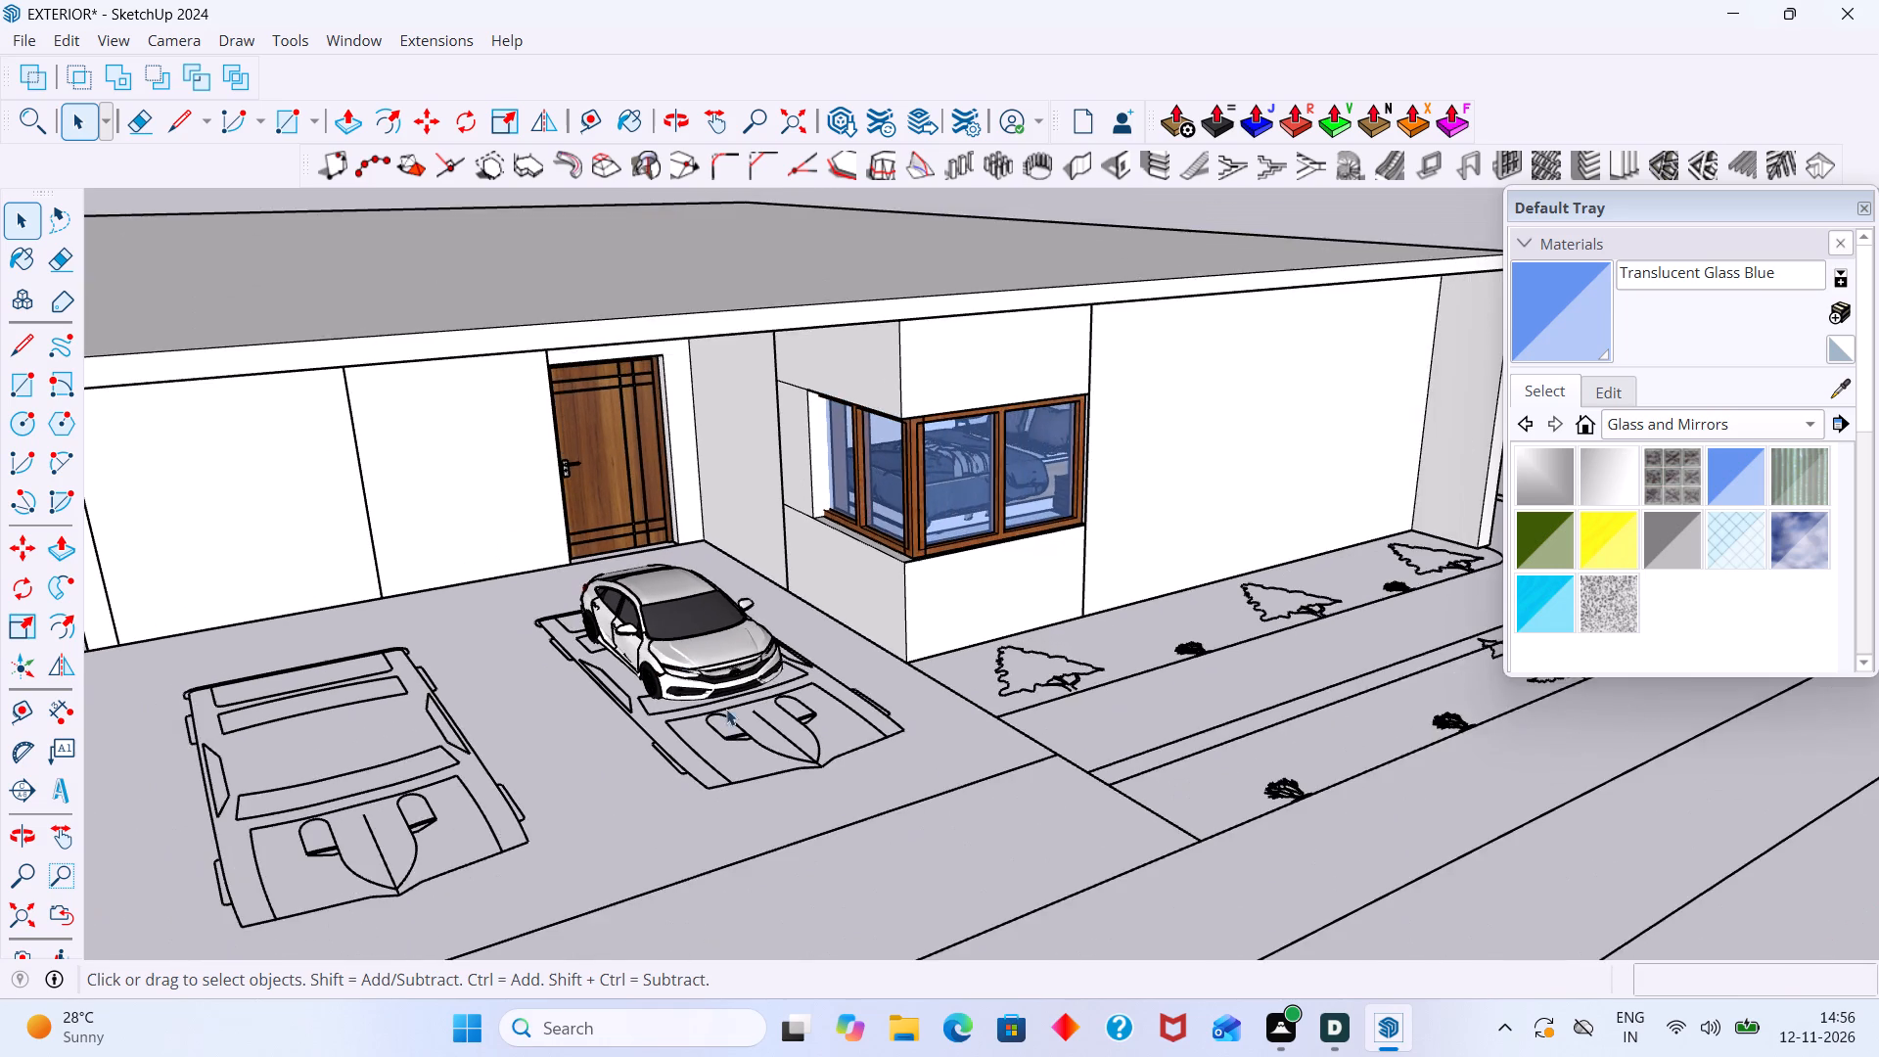
{"action": "middle_click_drag", "start_coordinate": [723, 735], "coordinate": [713, 791]}
{"action": "scroll", "coordinate": [686, 729], "scroll_direction": "up", "scroll_amount": 3}
{"action": "middle_click_drag", "start_coordinate": [692, 718], "coordinate": [789, 597], "text": "shift"}
{"action": "scroll", "coordinate": [765, 602], "scroll_direction": "up", "scroll_amount": 6}
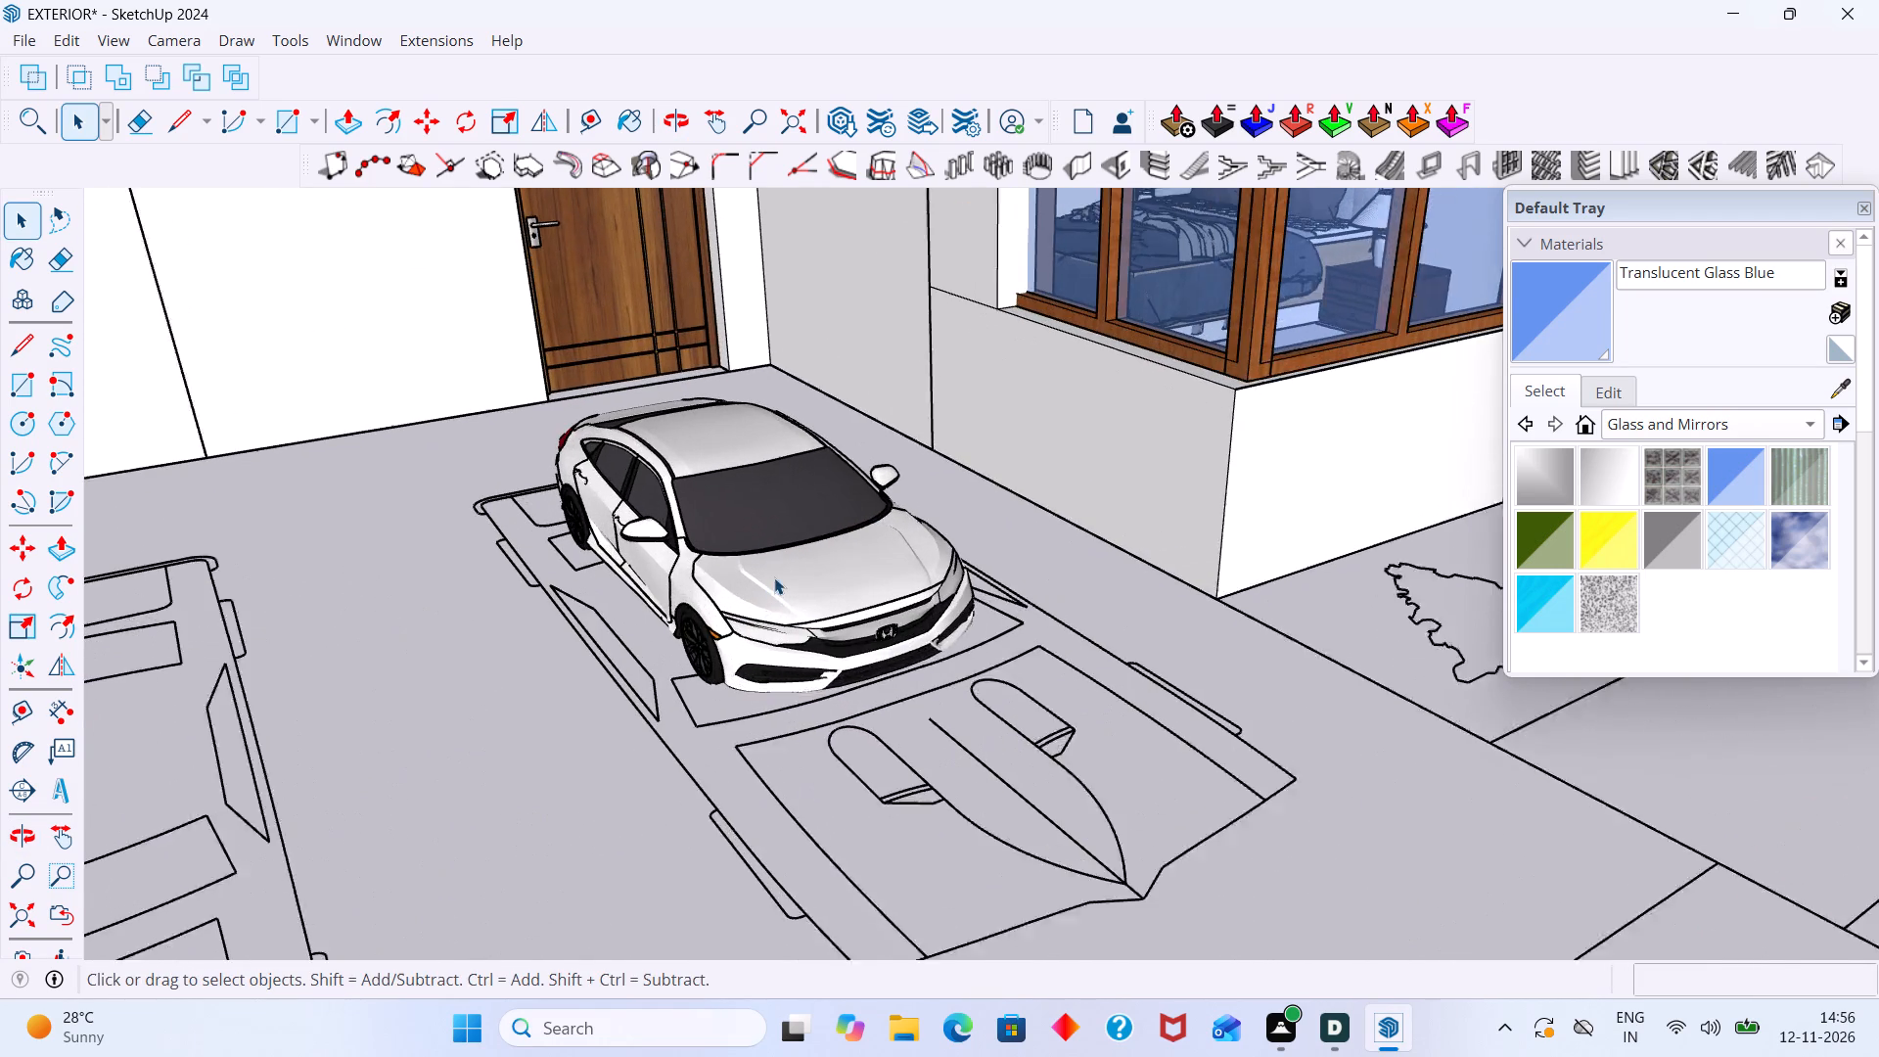
{"action": "left_click", "coordinate": [775, 576]}
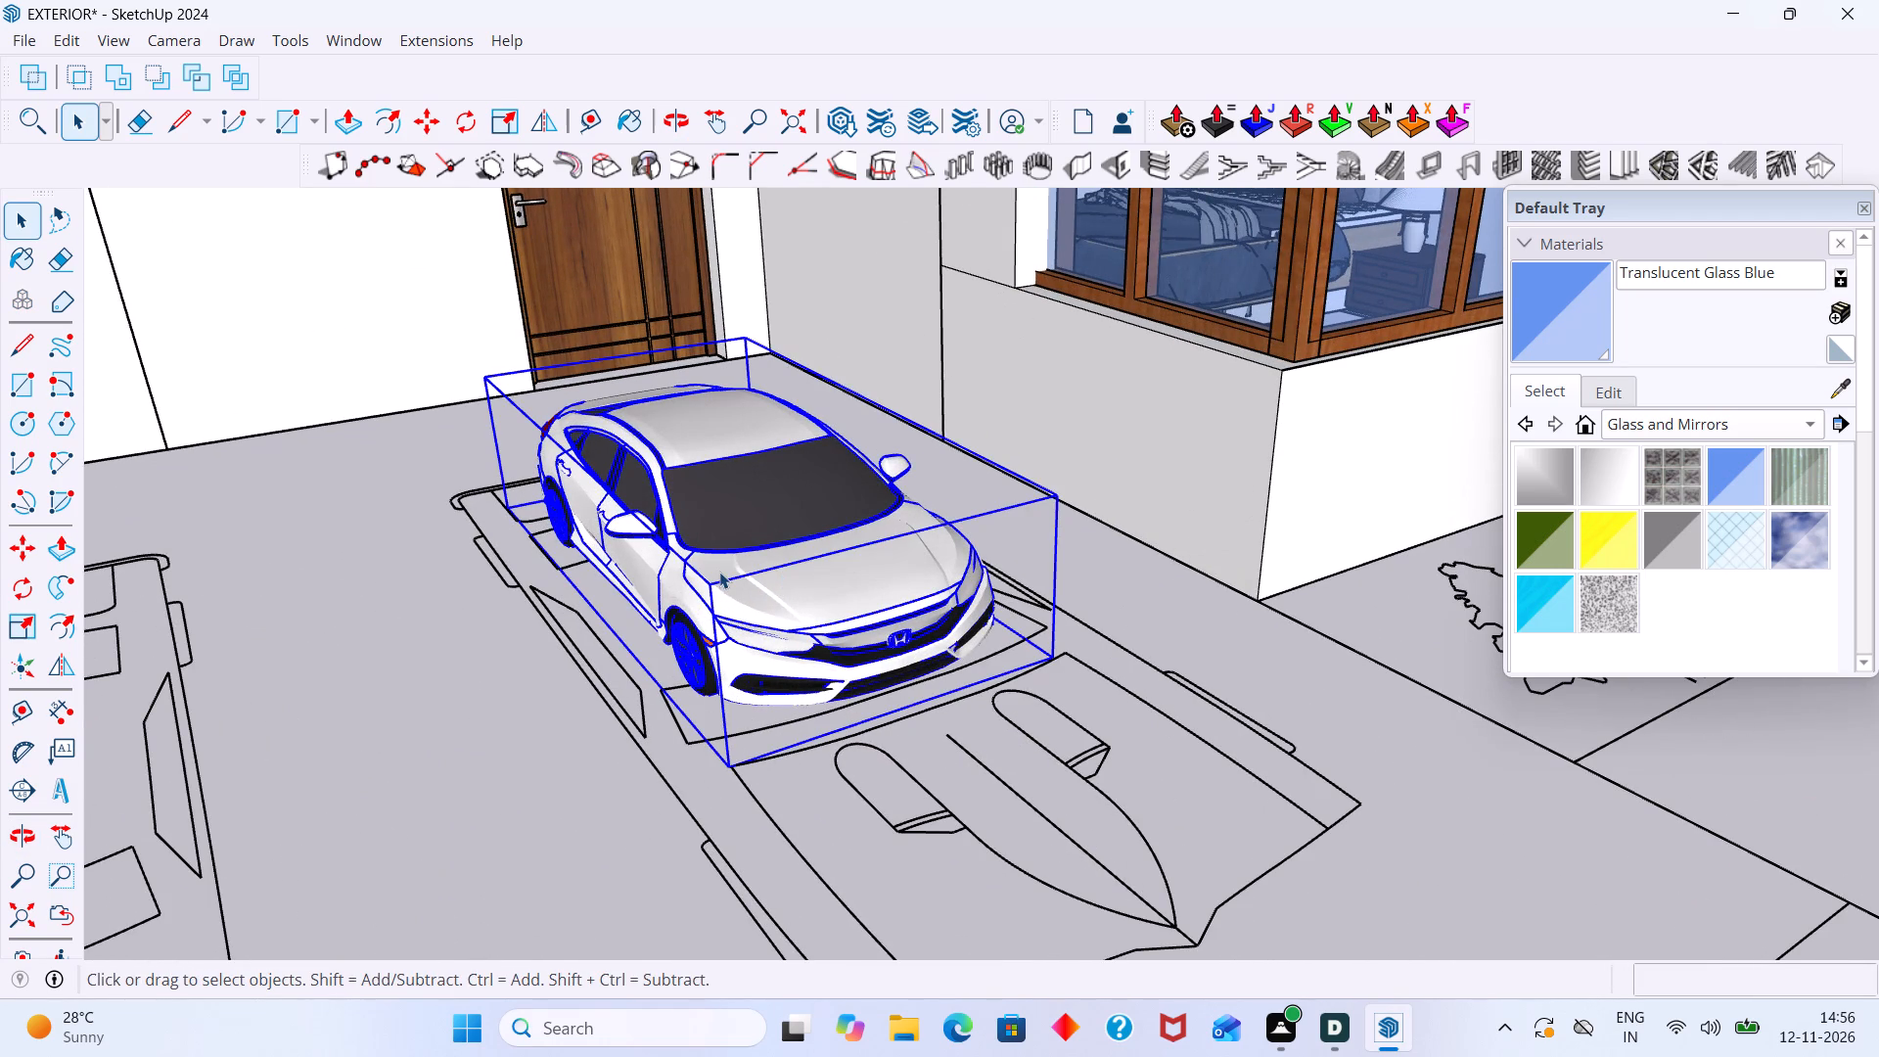
{"action": "key", "text": "s"}
{"action": "left_click", "coordinate": [898, 620]}
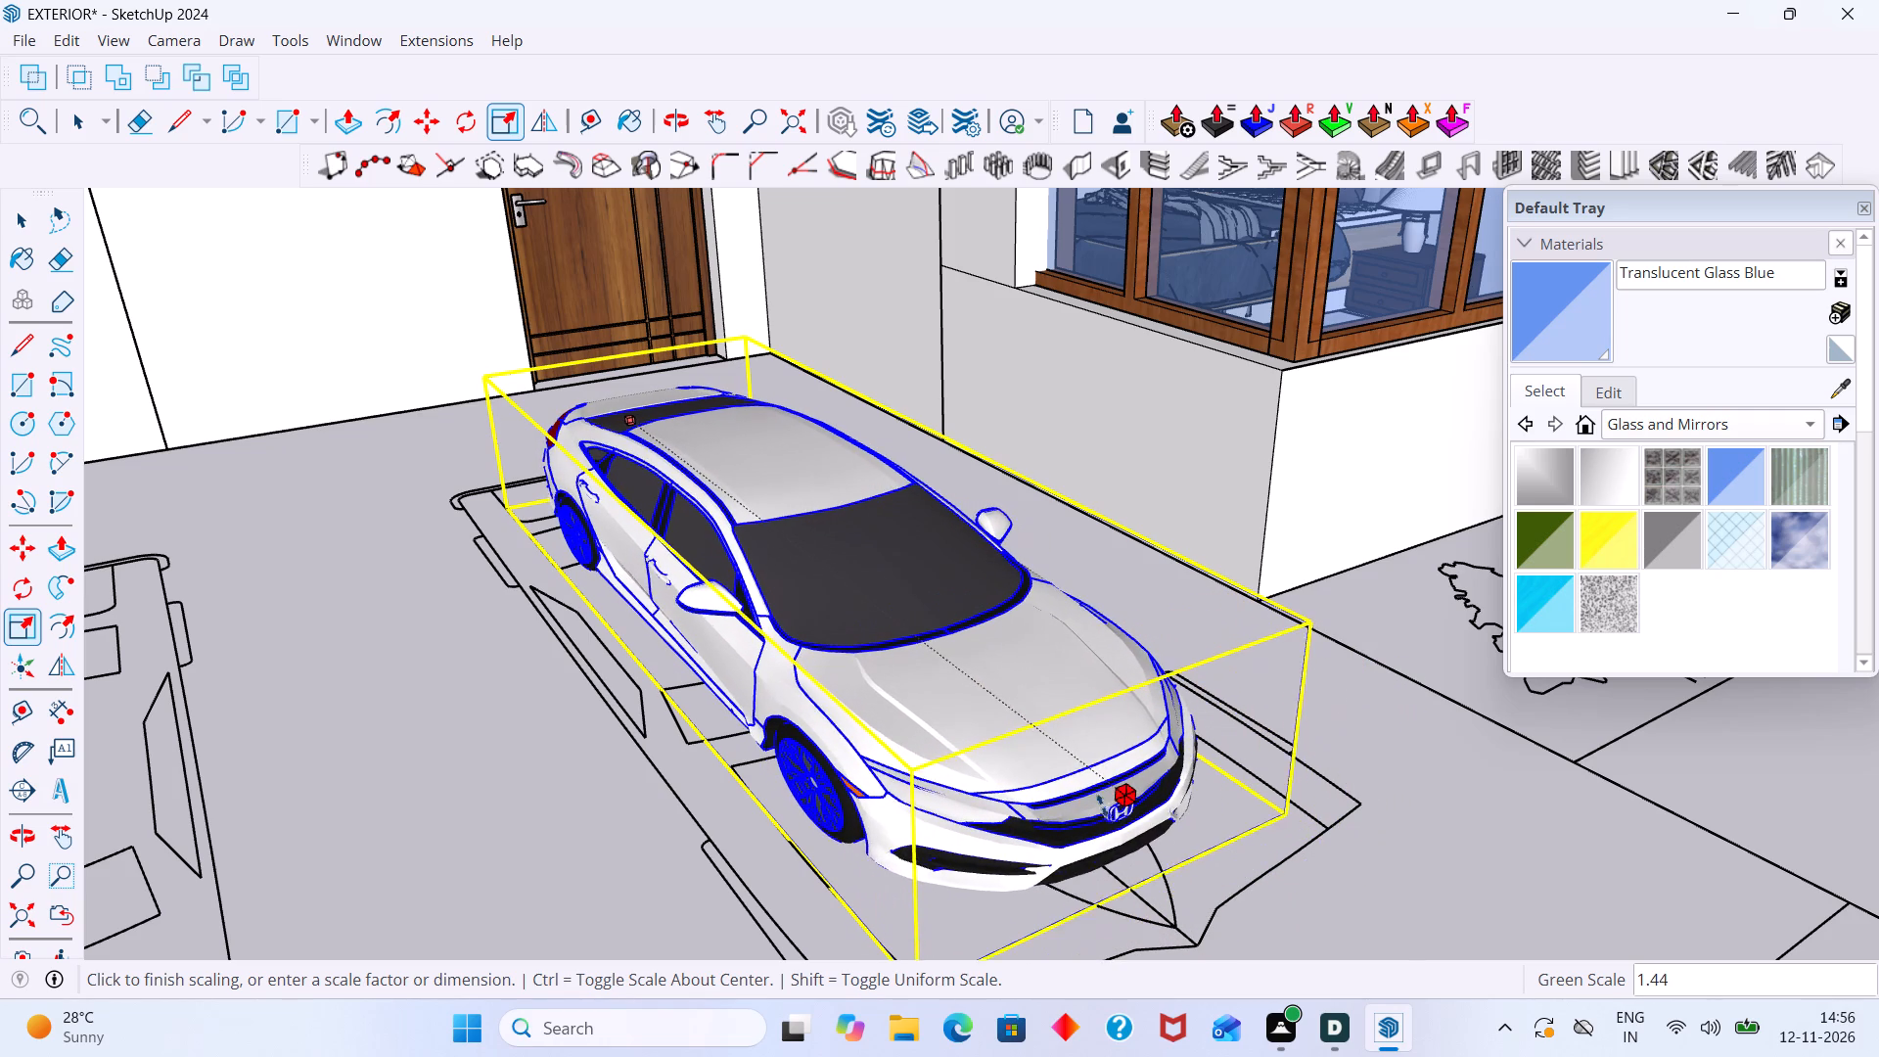
{"action": "left_click", "coordinate": [1089, 752]}
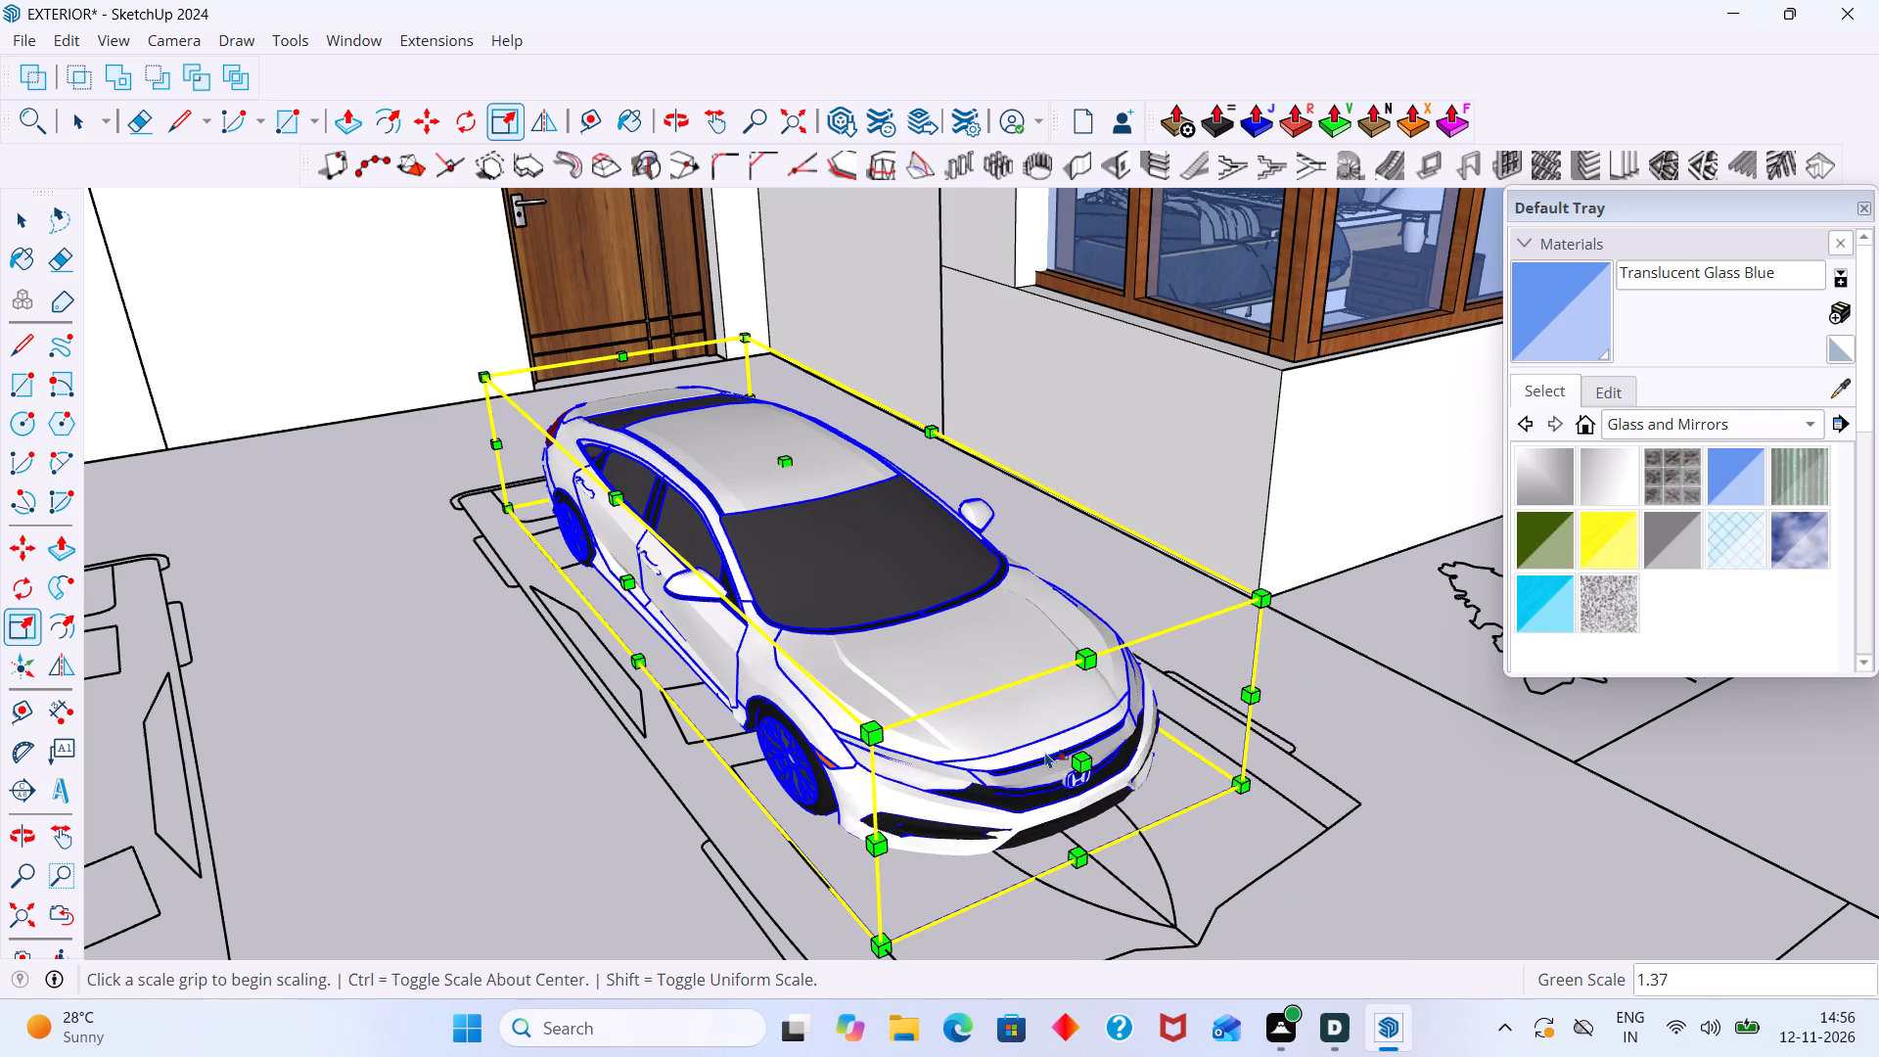
Widen the car along the red axis by about 1.19 on the side away from the house wall, toward the outline's edge.
{"action": "scroll", "coordinate": [688, 645], "scroll_direction": "up", "scroll_amount": 1}
{"action": "middle_click_drag", "start_coordinate": [688, 647], "coordinate": [878, 635]}
{"action": "scroll", "coordinate": [881, 639], "scroll_direction": "up", "scroll_amount": 5}
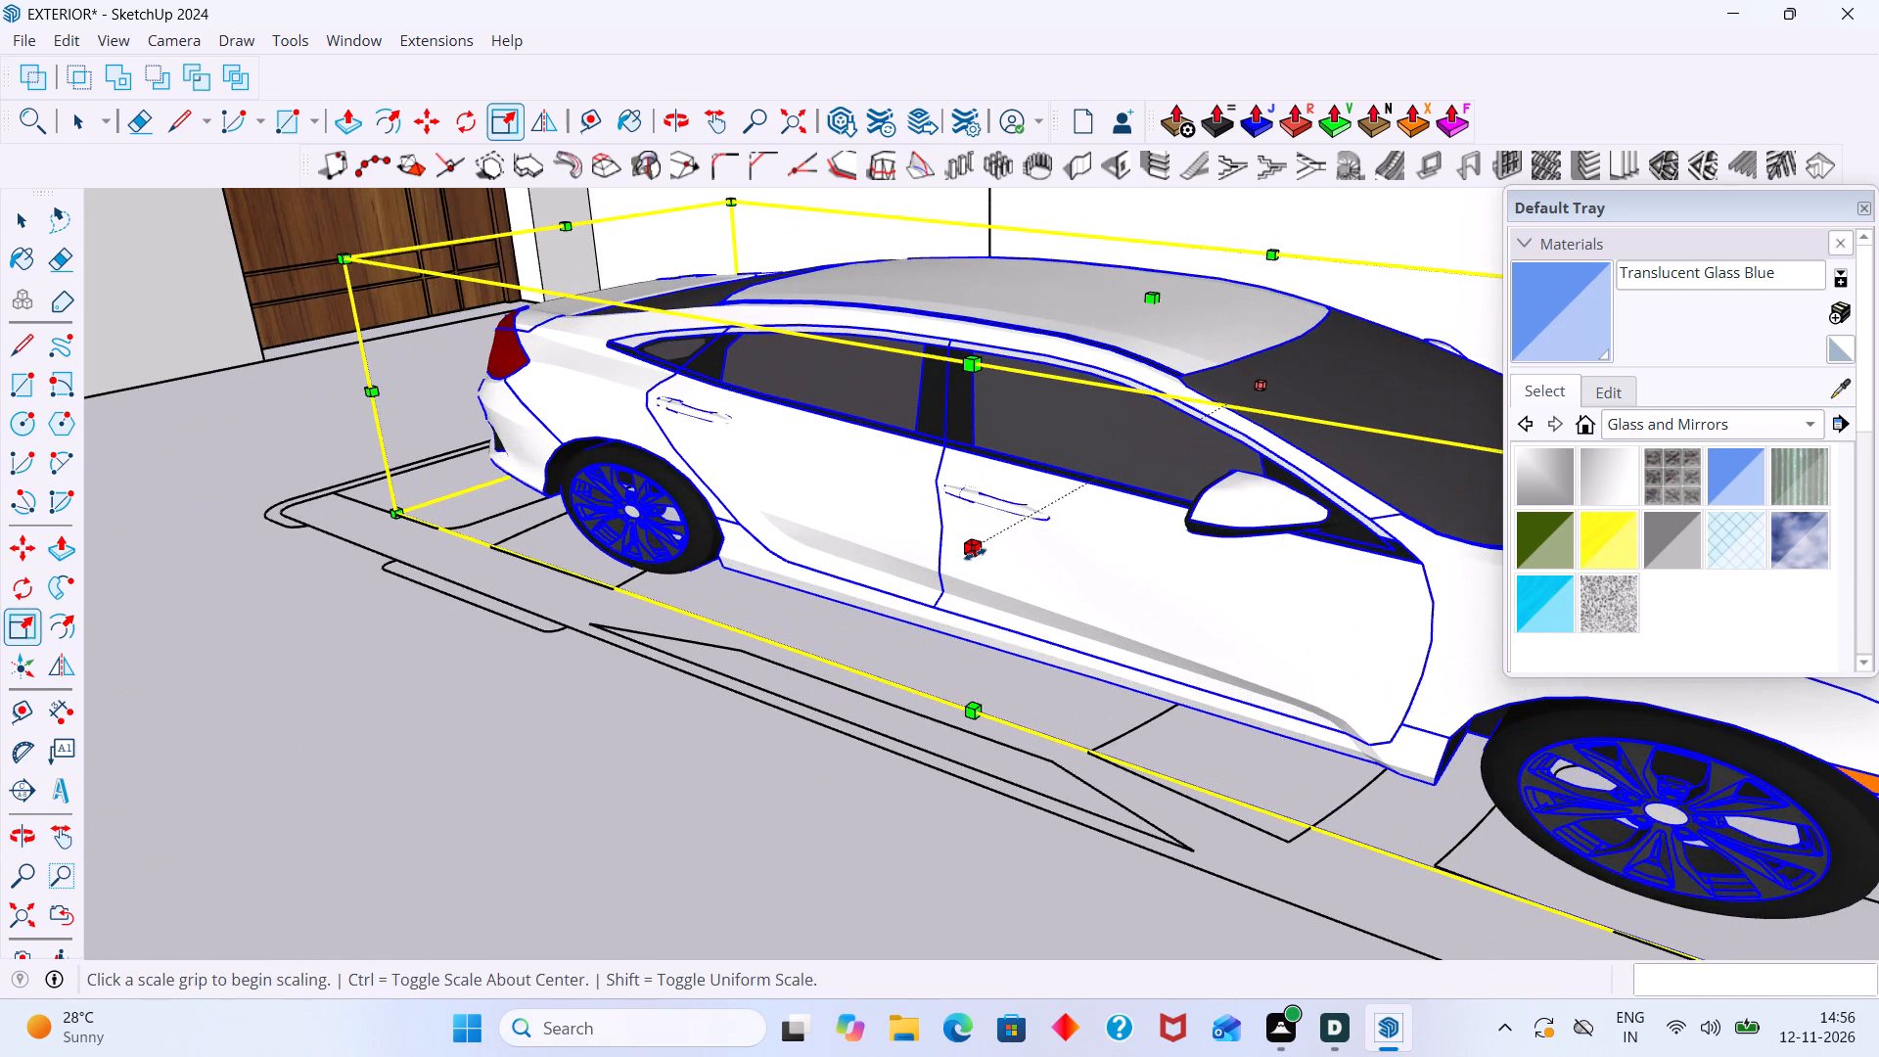
{"action": "left_click", "coordinate": [975, 553]}
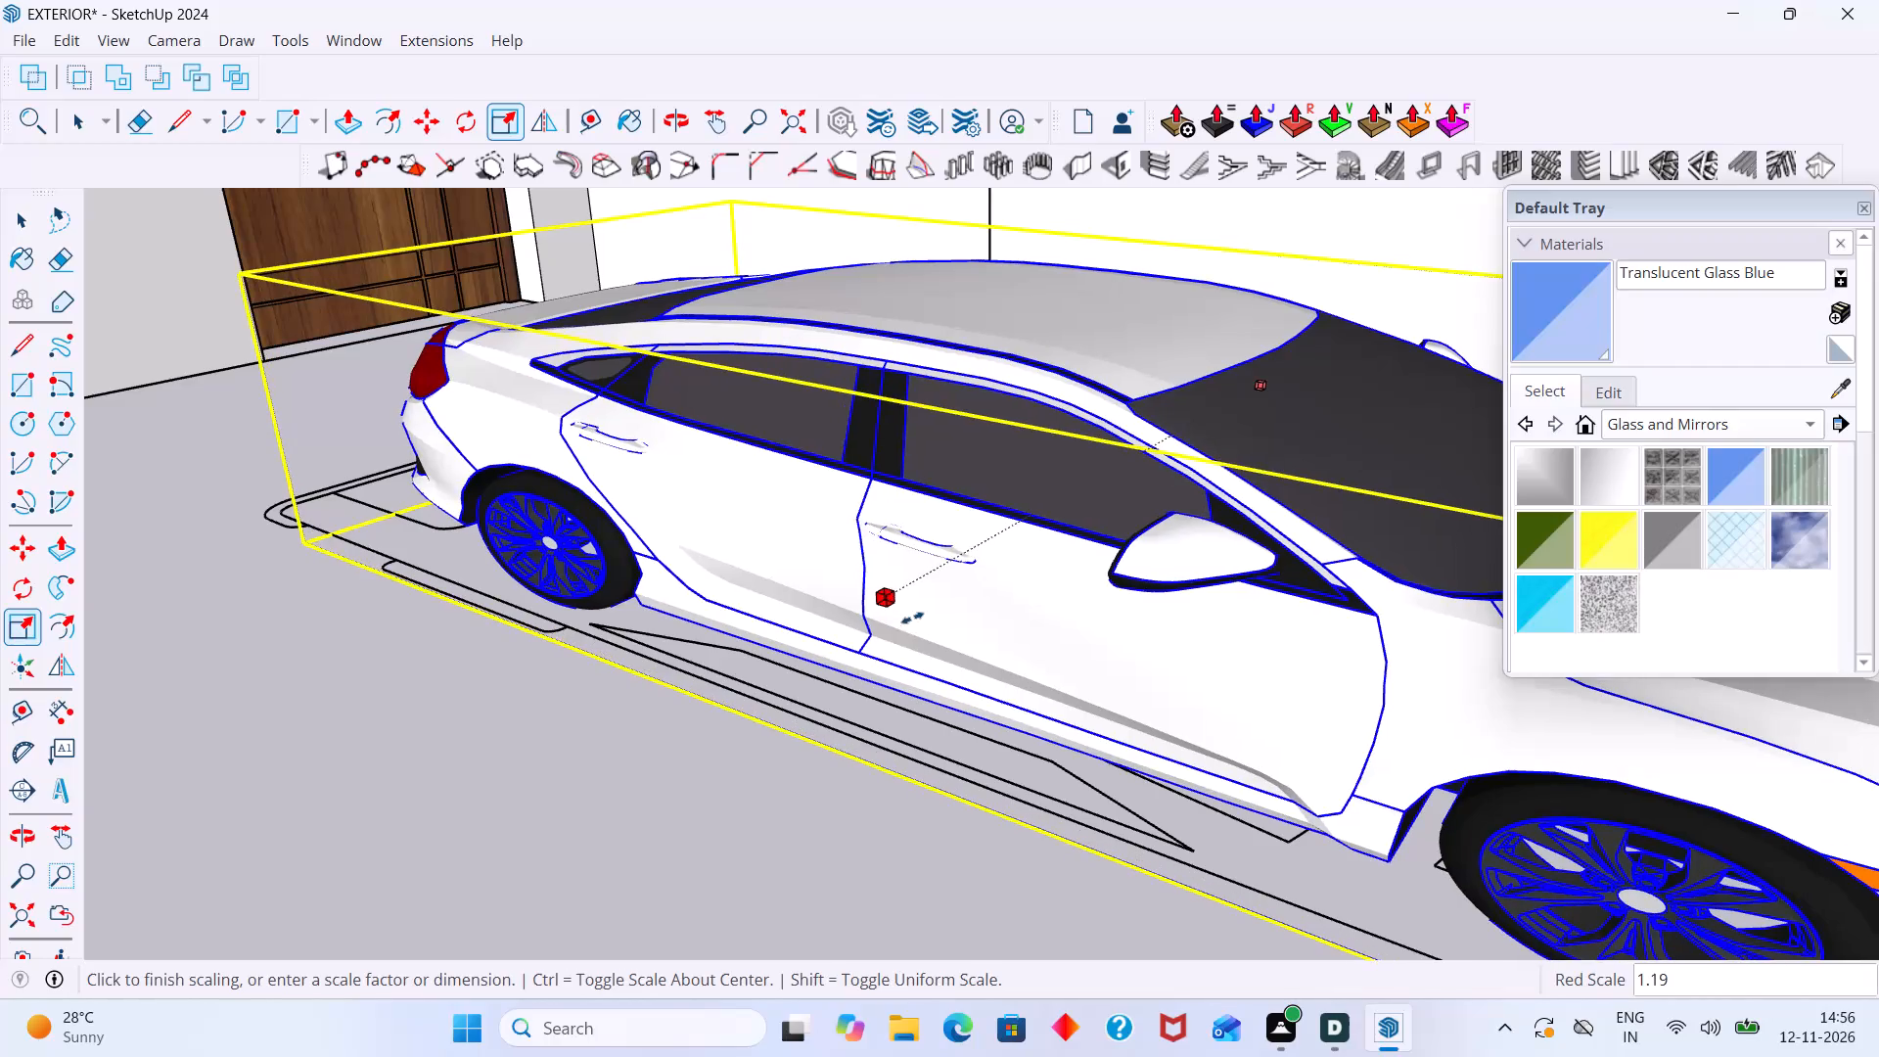
{"action": "left_click", "coordinate": [912, 618]}
{"action": "key", "text": "space"}
{"action": "left_click", "coordinate": [733, 854]}
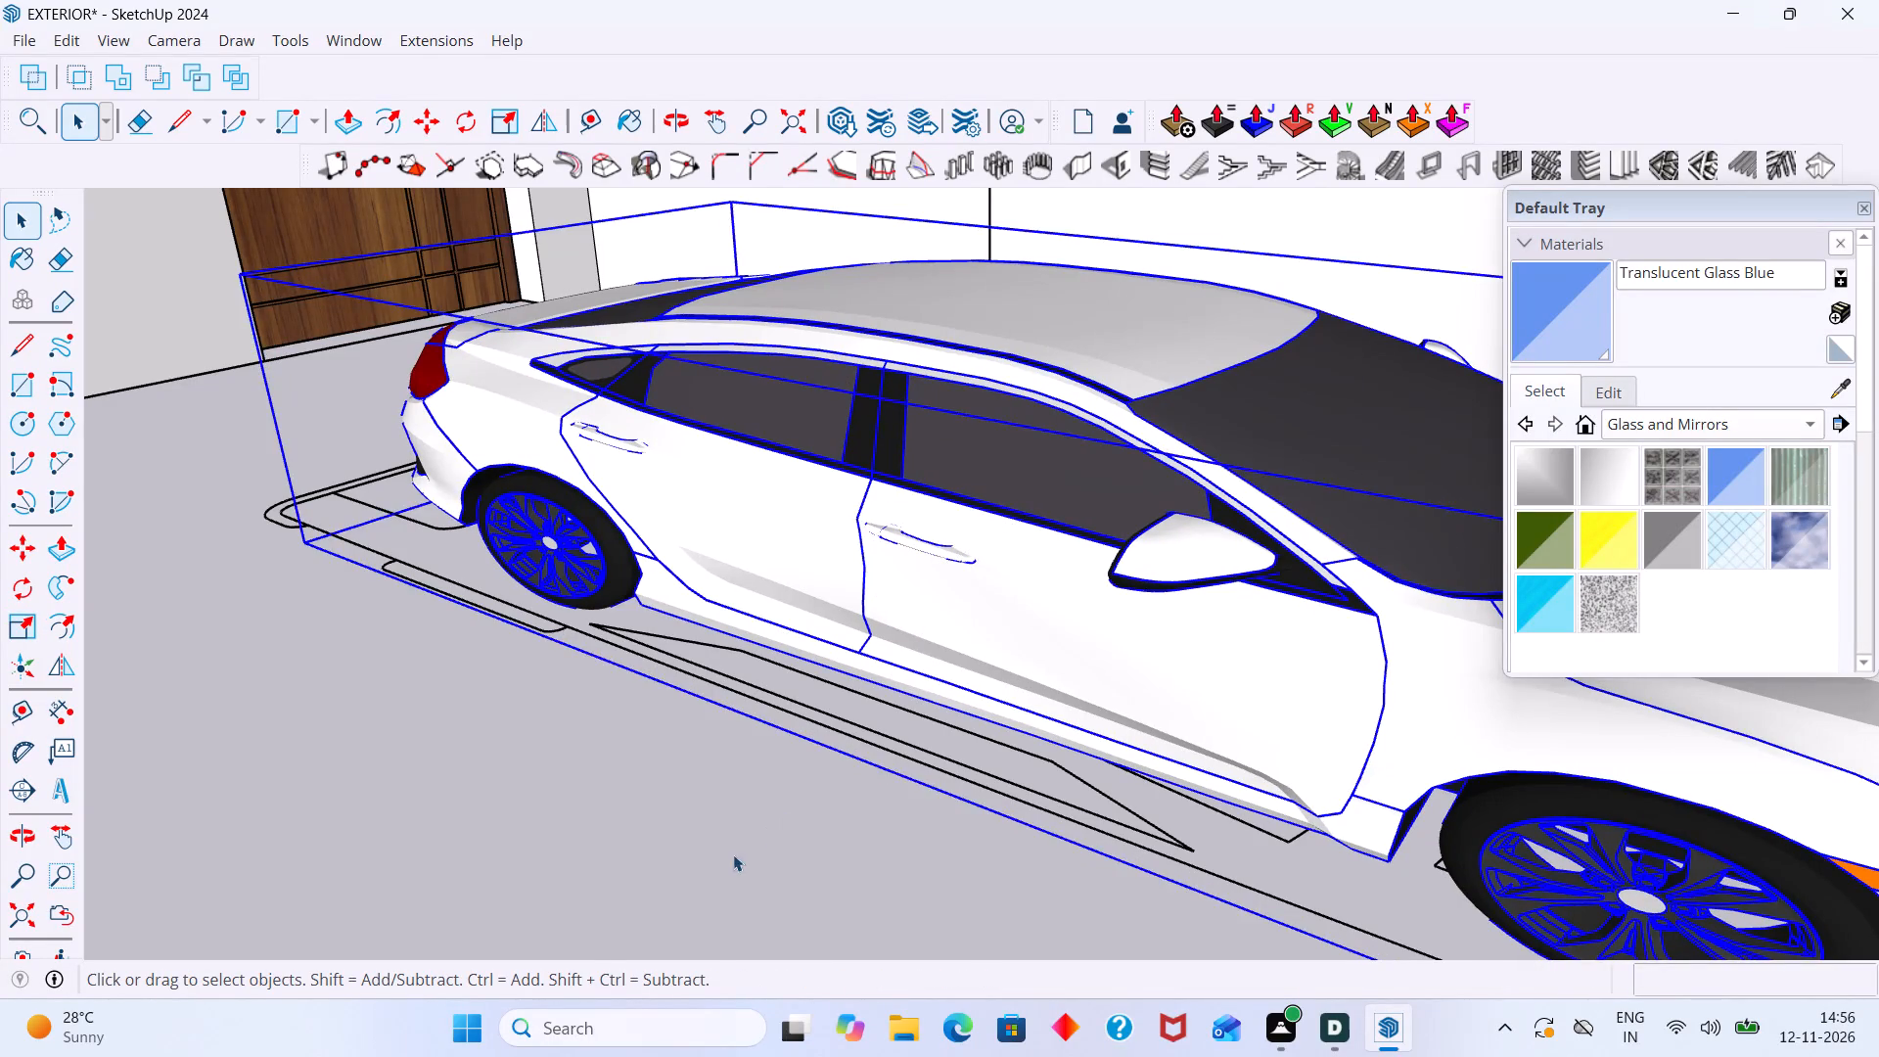
Widen the white car by a factor of about 1.17 along the red axis toward the house wall, keeping the blue scale at 1.00.
{"action": "scroll", "coordinate": [779, 823], "scroll_direction": "down", "scroll_amount": 9}
{"action": "middle_click_drag", "start_coordinate": [955, 798], "coordinate": [698, 783]}
{"action": "scroll", "coordinate": [771, 751], "scroll_direction": "down", "scroll_amount": 4}
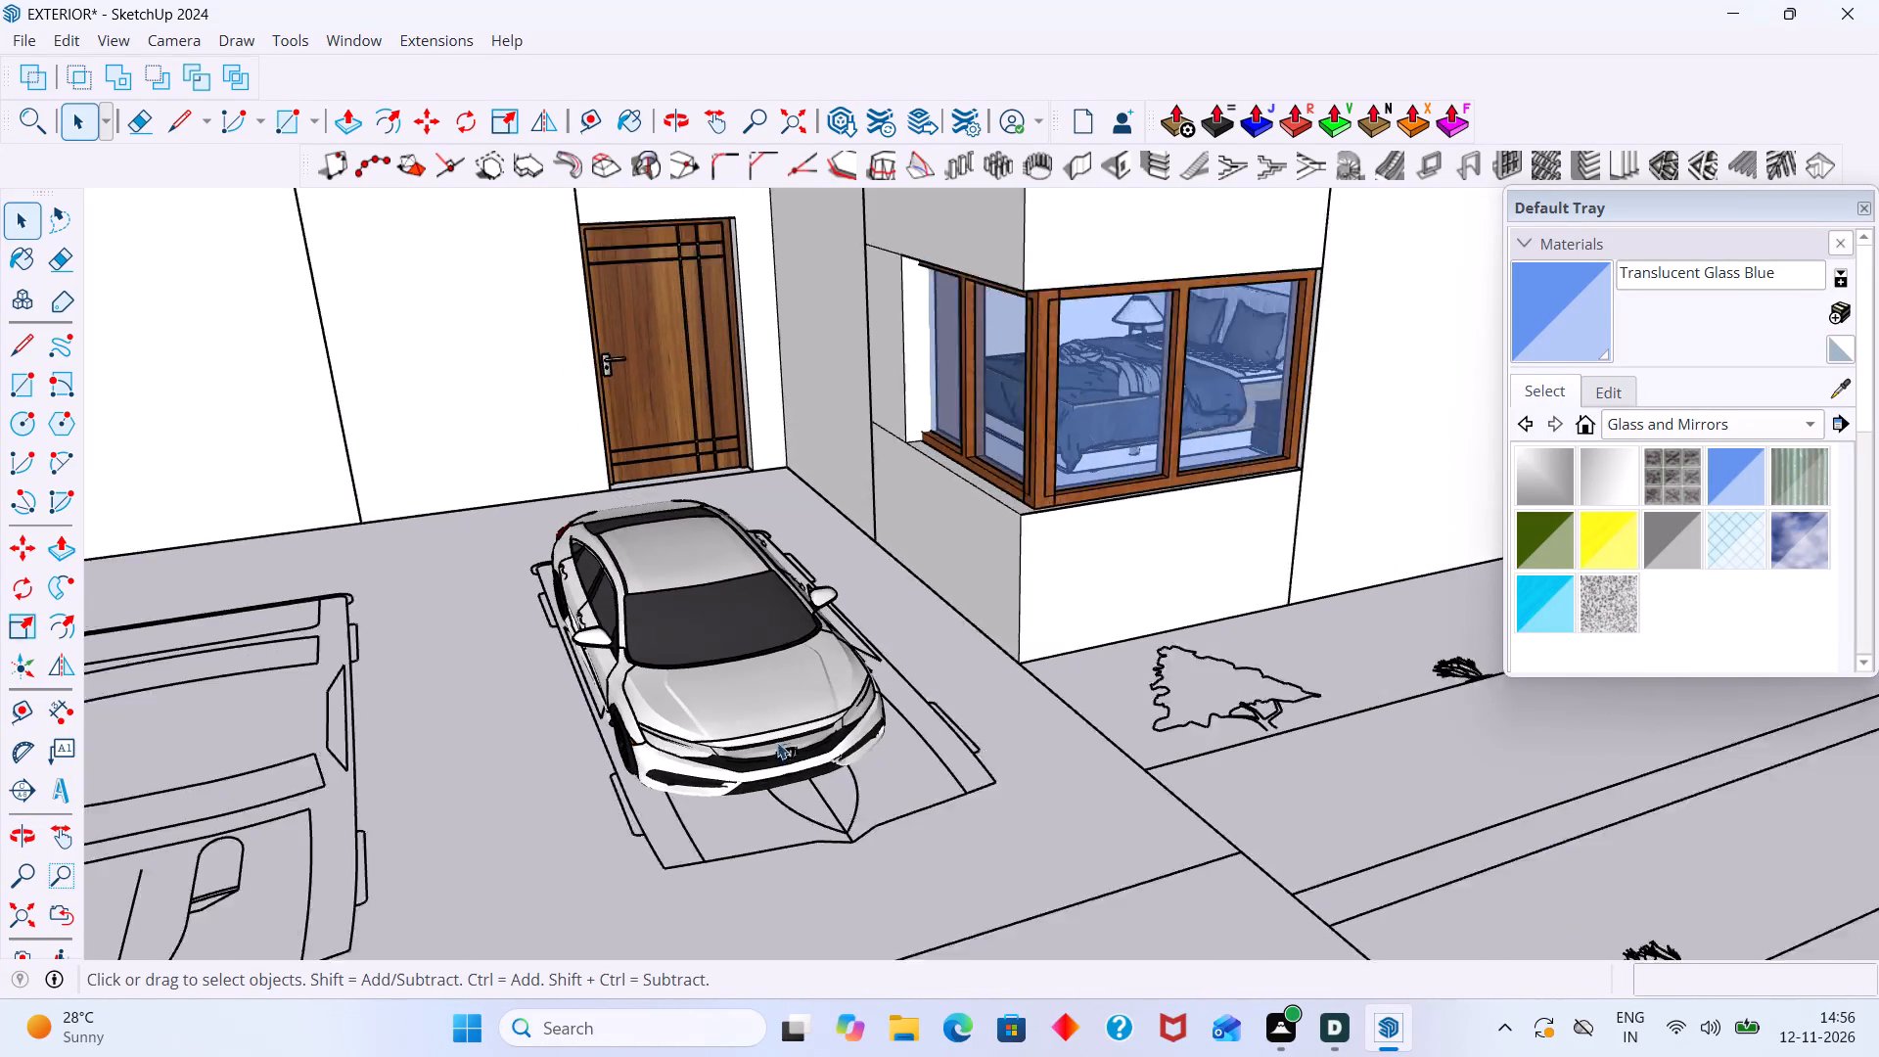
{"action": "scroll", "coordinate": [777, 742], "scroll_direction": "down", "scroll_amount": 2}
{"action": "middle_click_drag", "start_coordinate": [693, 764], "coordinate": [585, 772]}
{"action": "scroll", "coordinate": [640, 689], "scroll_direction": "up", "scroll_amount": 7}
{"action": "left_click", "coordinate": [679, 631]}
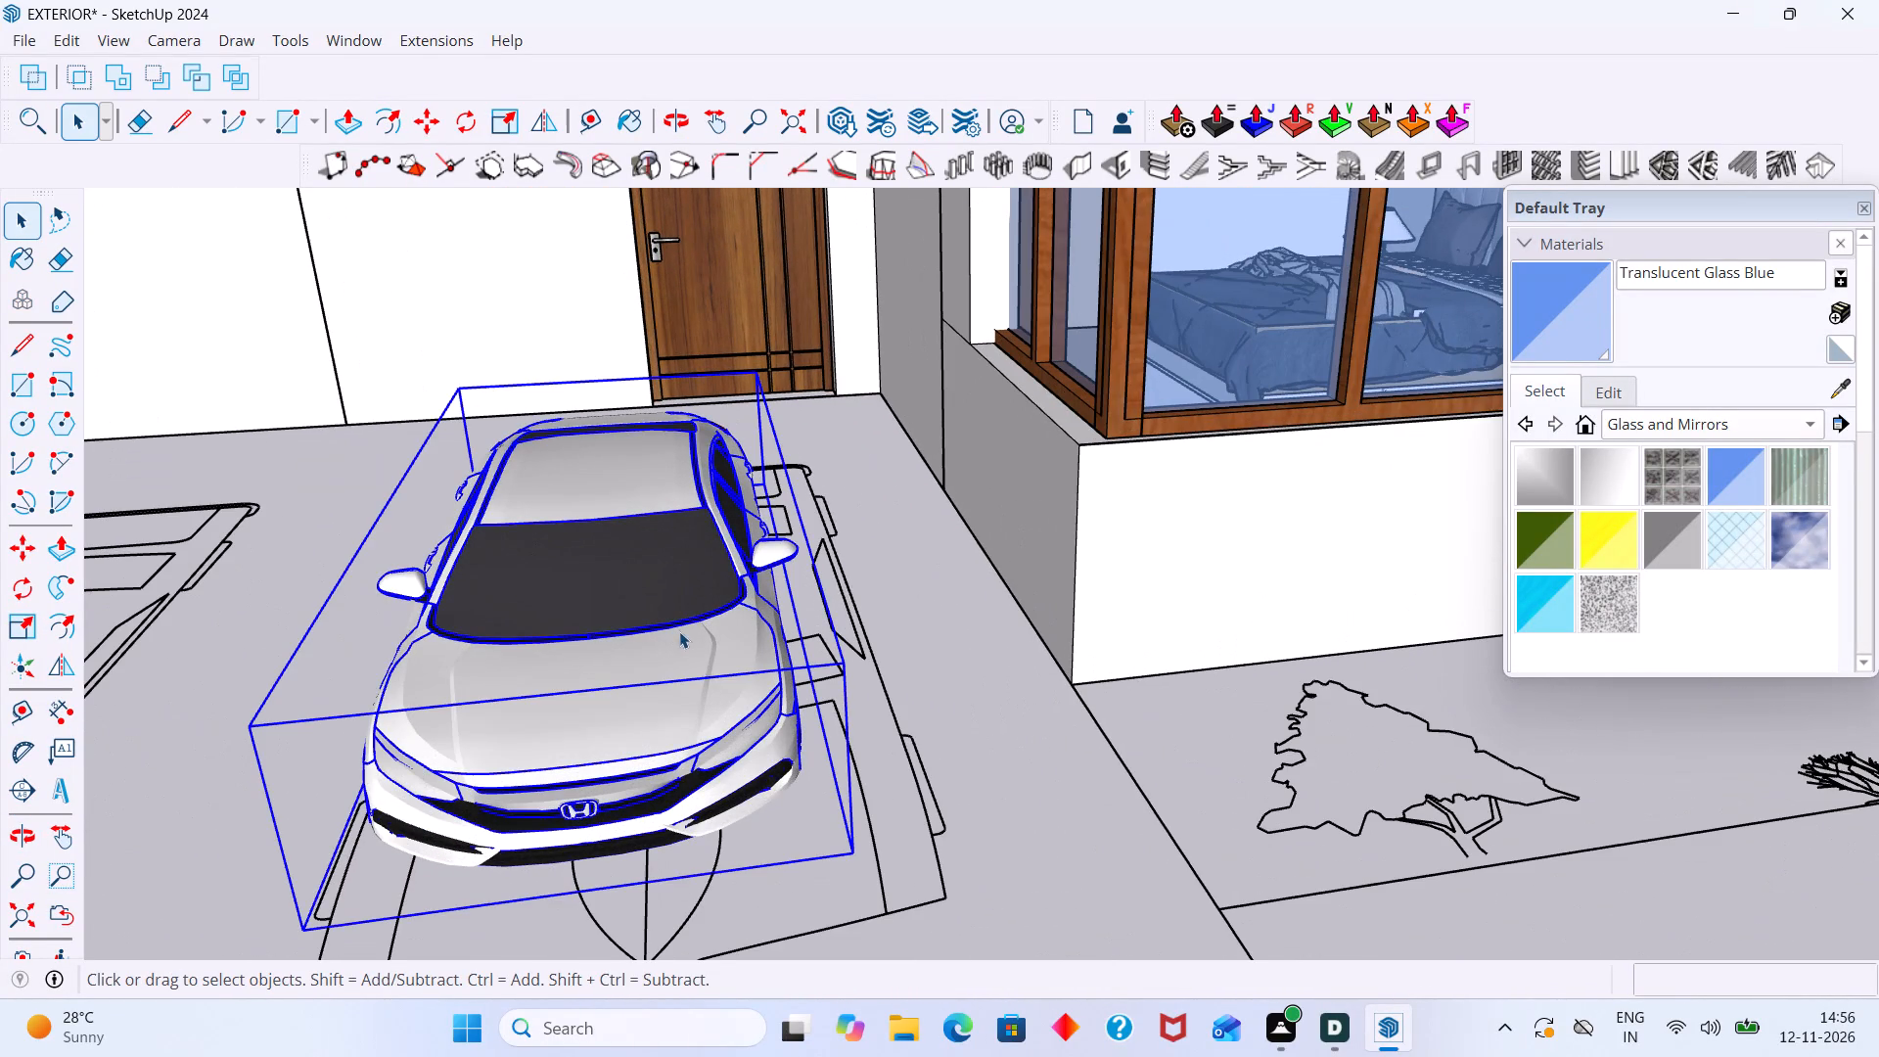
{"action": "key", "text": "s"}
{"action": "scroll", "coordinate": [770, 613], "scroll_direction": "up", "scroll_amount": 5}
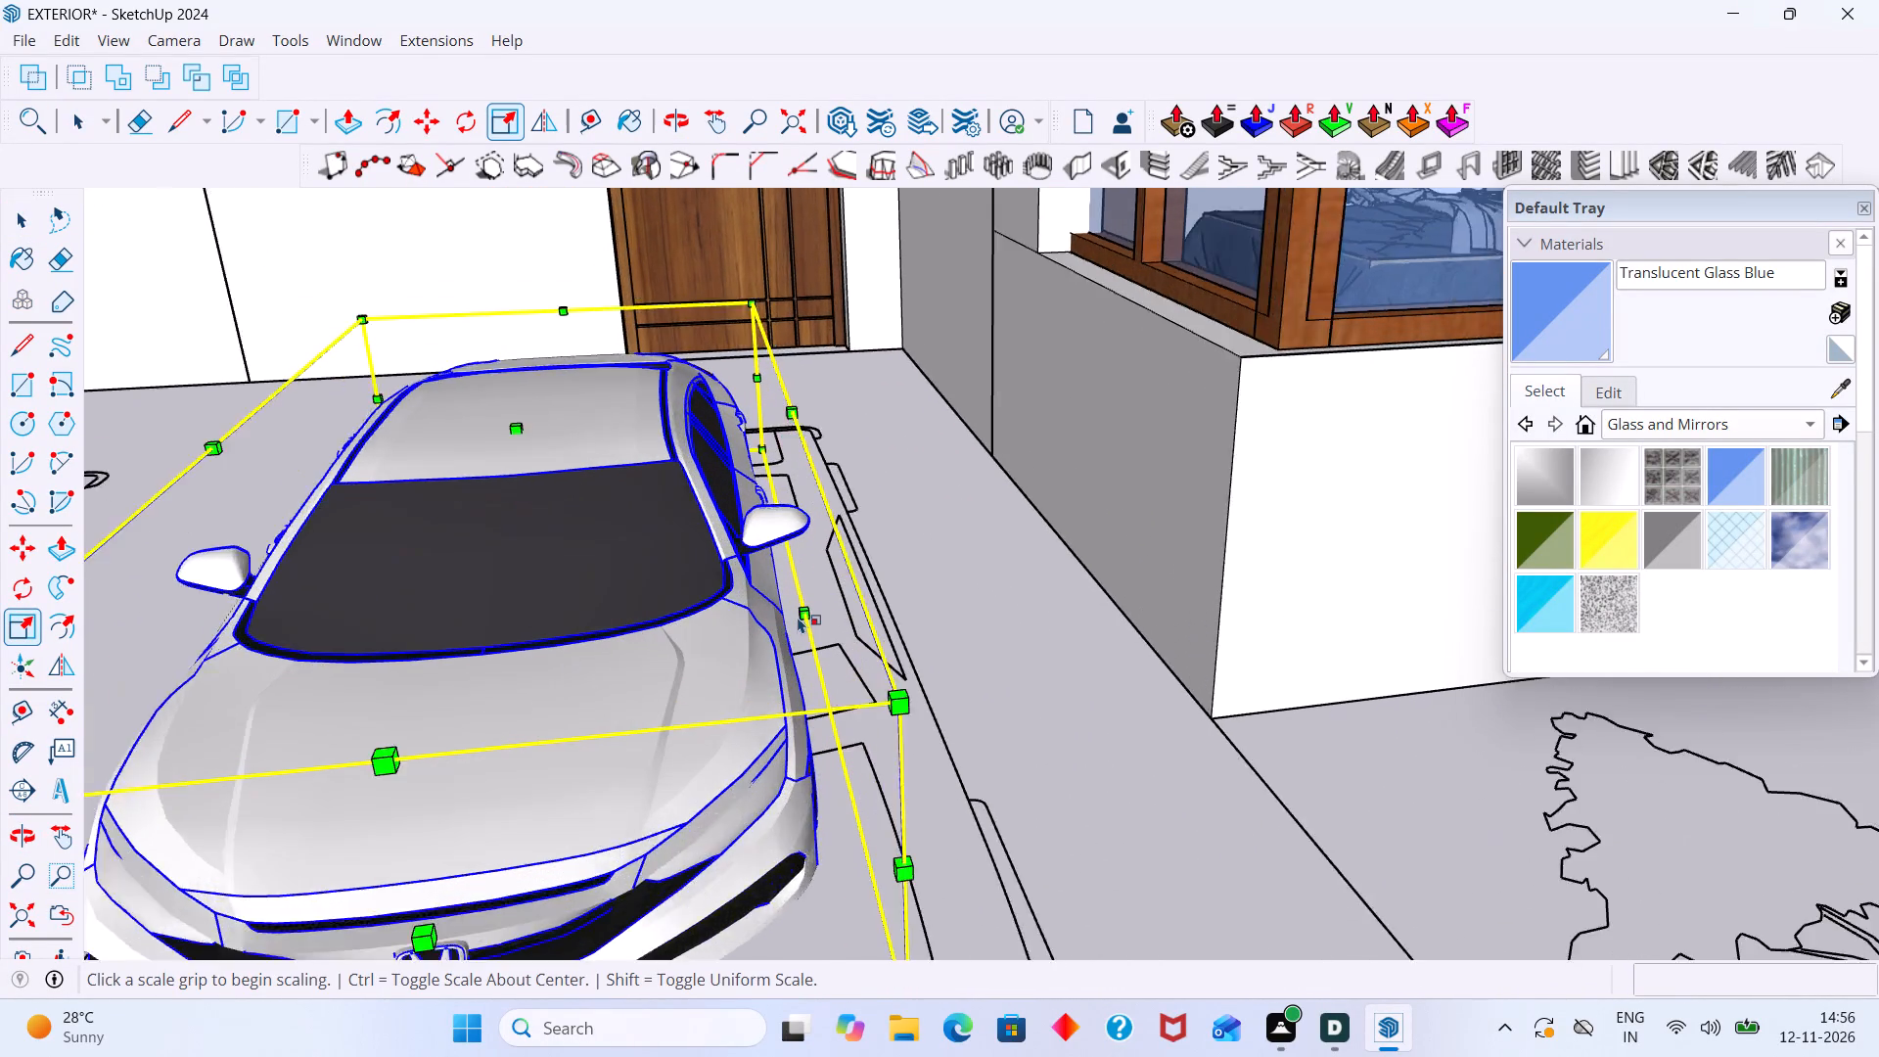
{"action": "scroll", "coordinate": [798, 617], "scroll_direction": "up", "scroll_amount": 2}
{"action": "left_click", "coordinate": [801, 613]}
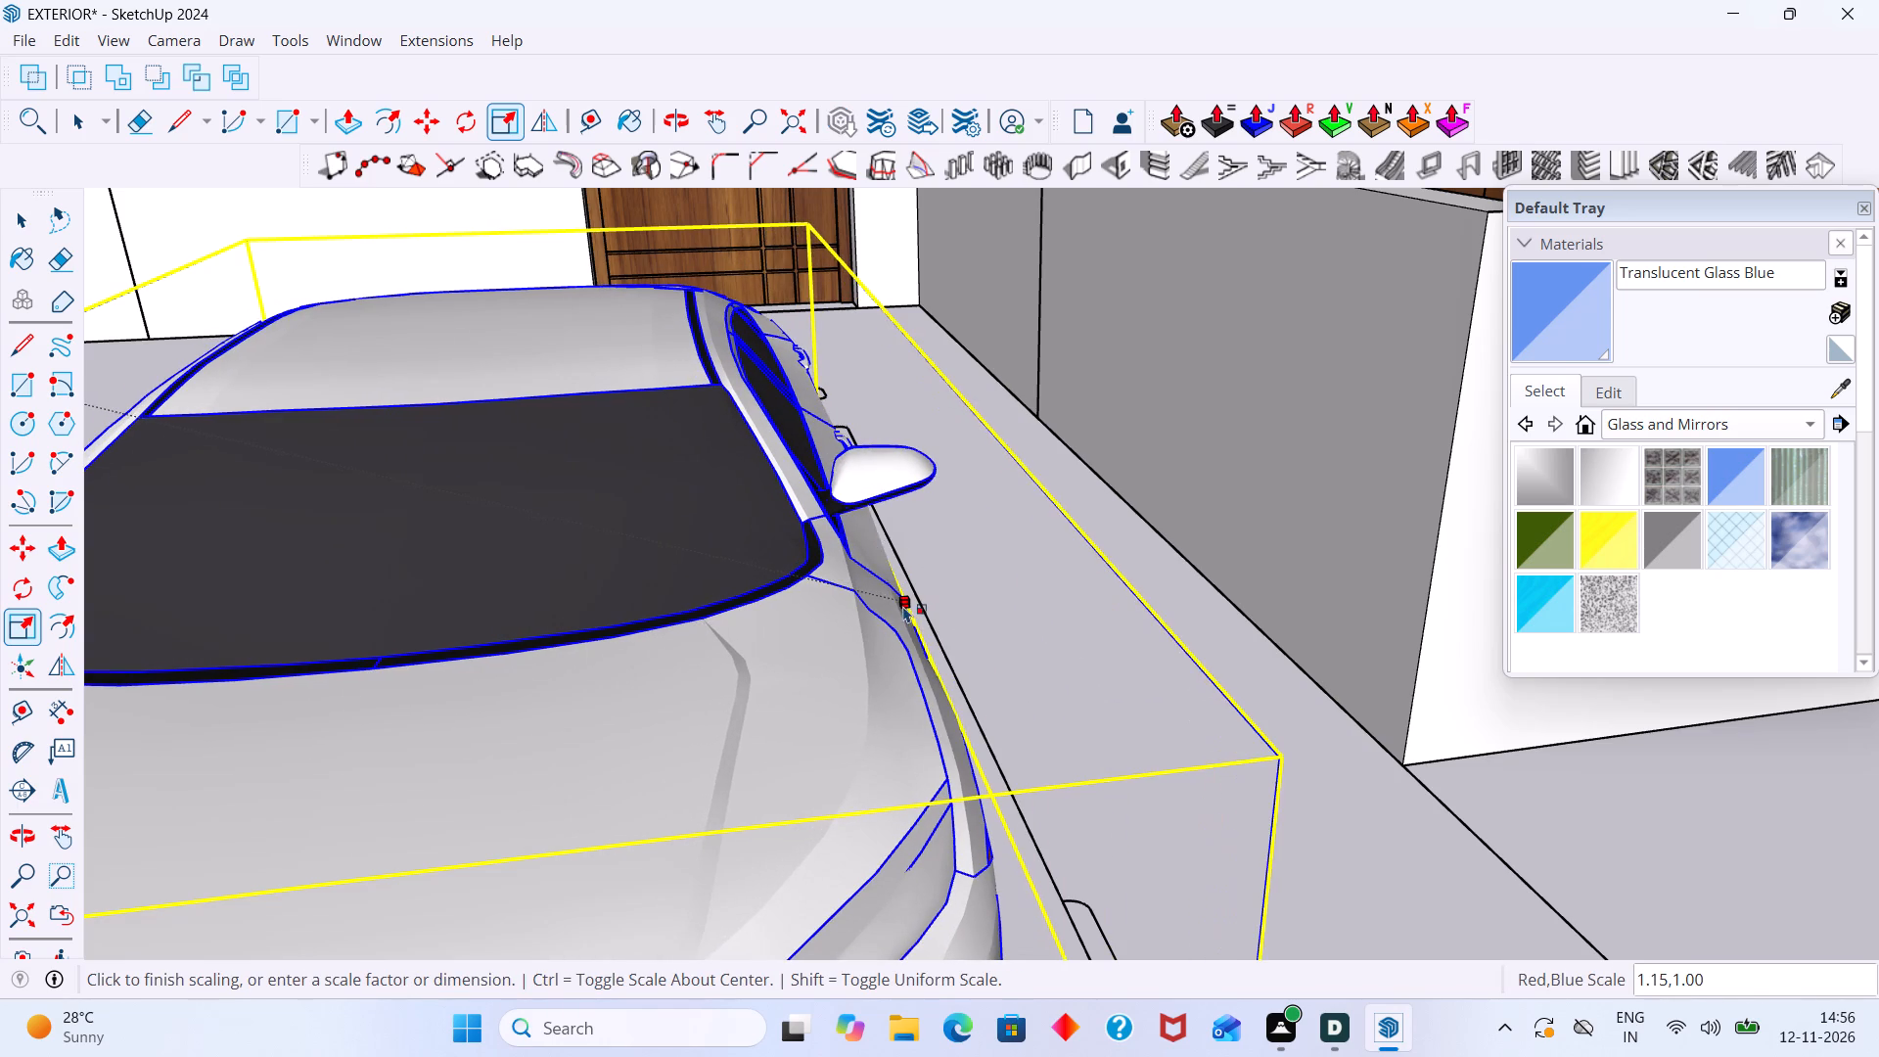
{"action": "left_click", "coordinate": [920, 605]}
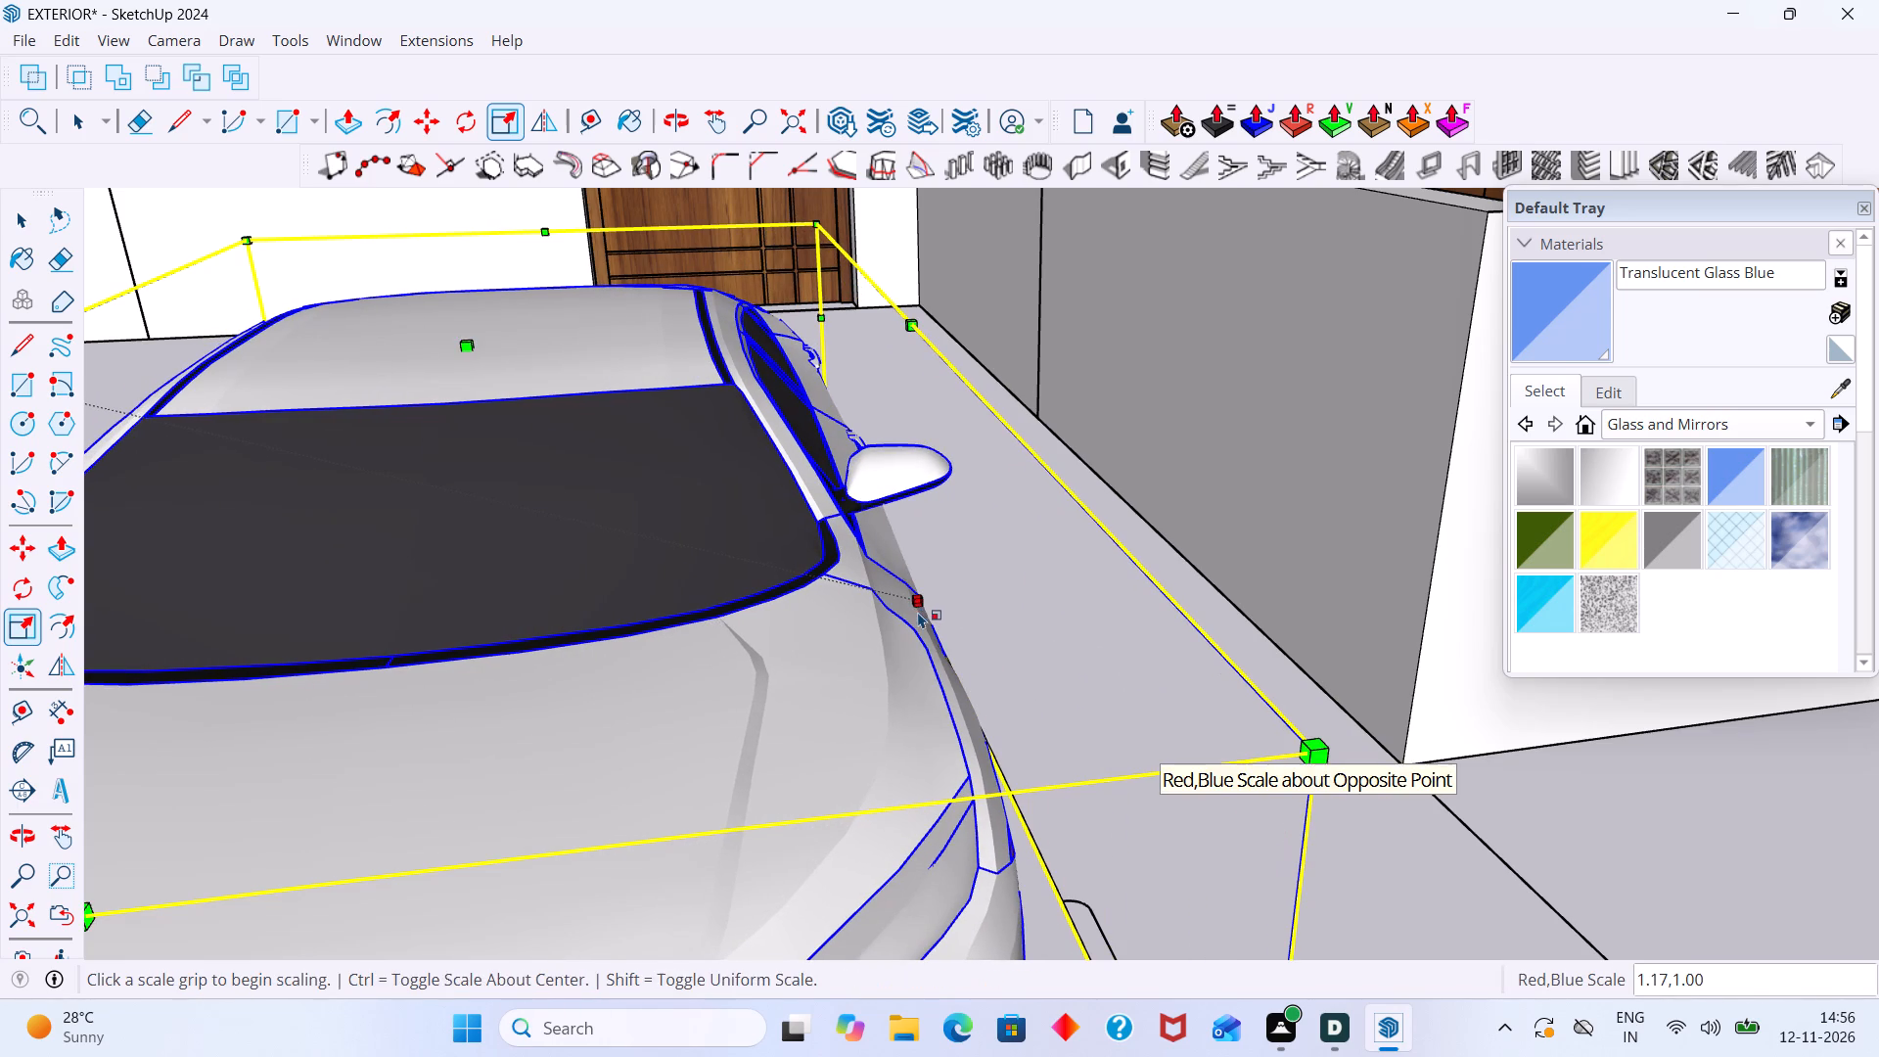
{"action": "key", "text": "space"}
{"action": "left_click", "coordinate": [969, 635]}
Scale the white car's height upward along the blue axis by a factor of about 1.7, then deselect it.
{"action": "scroll", "coordinate": [969, 634], "scroll_direction": "down", "scroll_amount": 14}
{"action": "middle_click_drag", "start_coordinate": [934, 680], "coordinate": [1177, 725]}
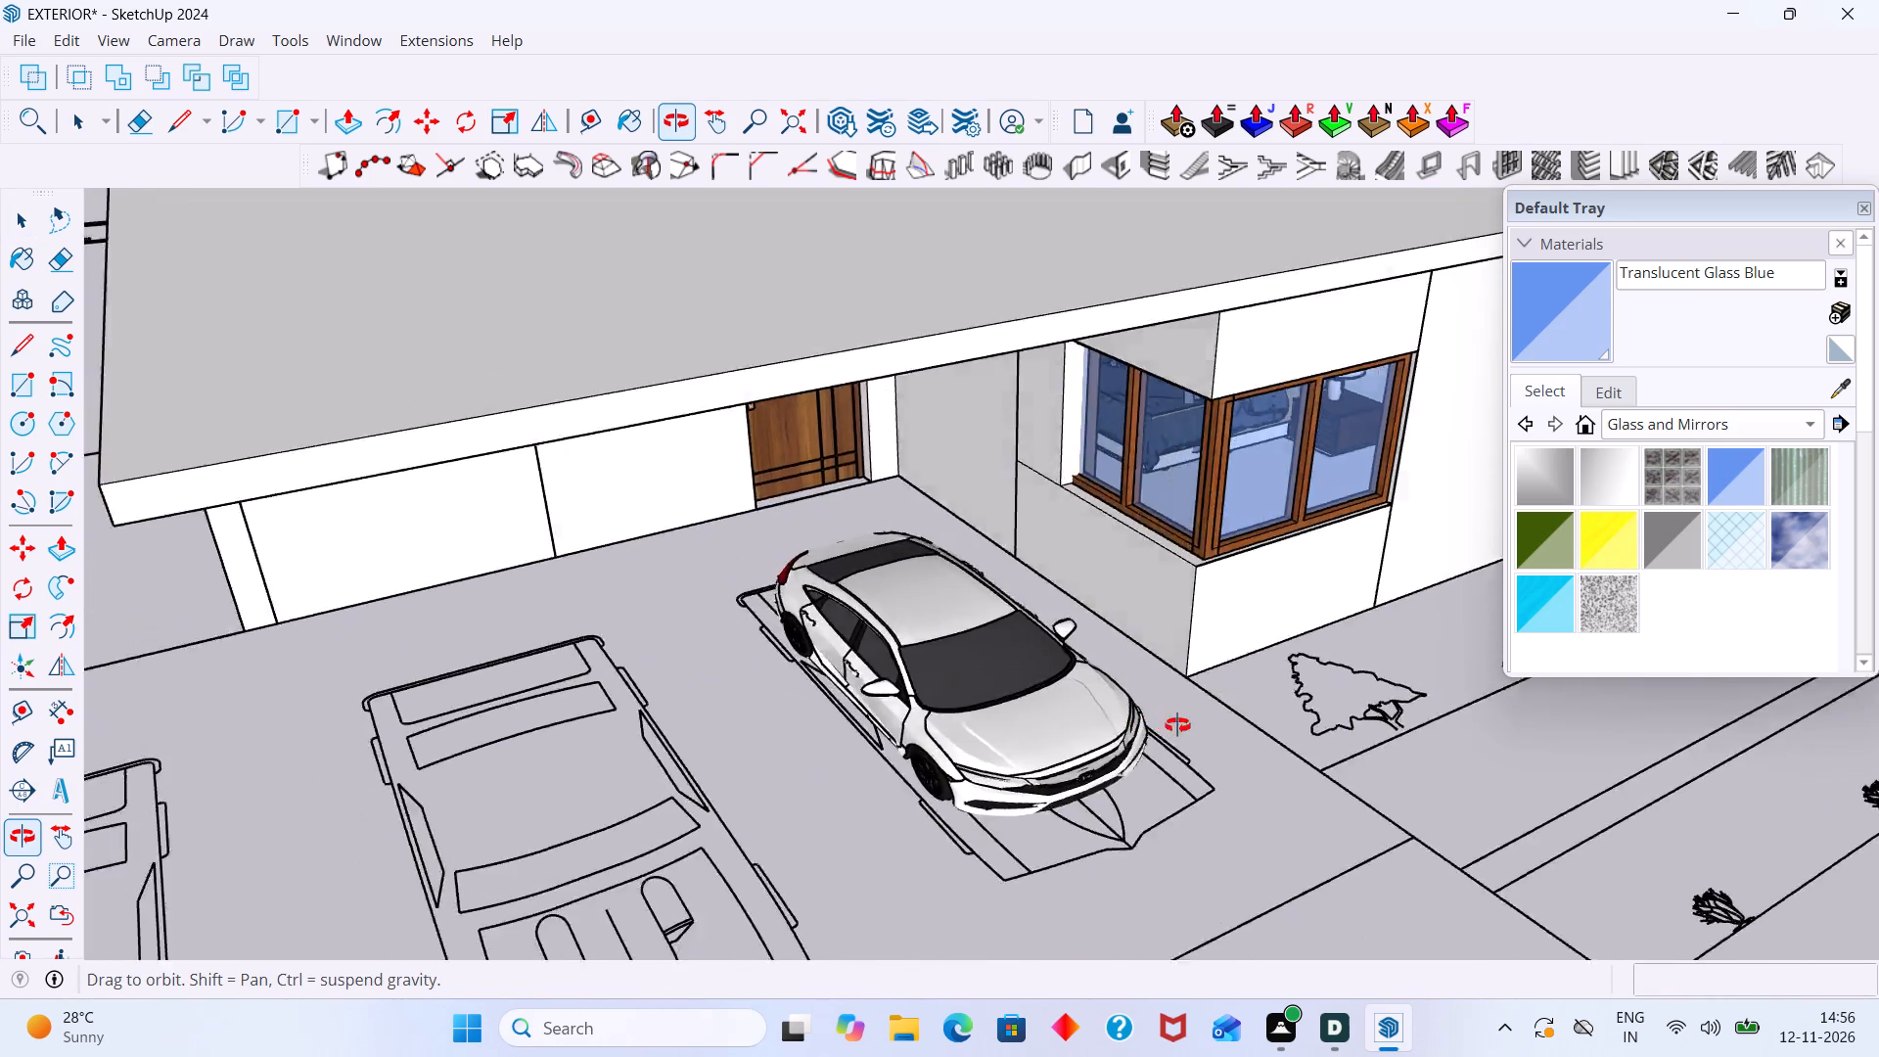
{"action": "middle_click_drag", "start_coordinate": [1177, 725], "coordinate": [1290, 660]}
{"action": "scroll", "coordinate": [1115, 609], "scroll_direction": "up", "scroll_amount": 7}
{"action": "left_click", "coordinate": [1082, 548]}
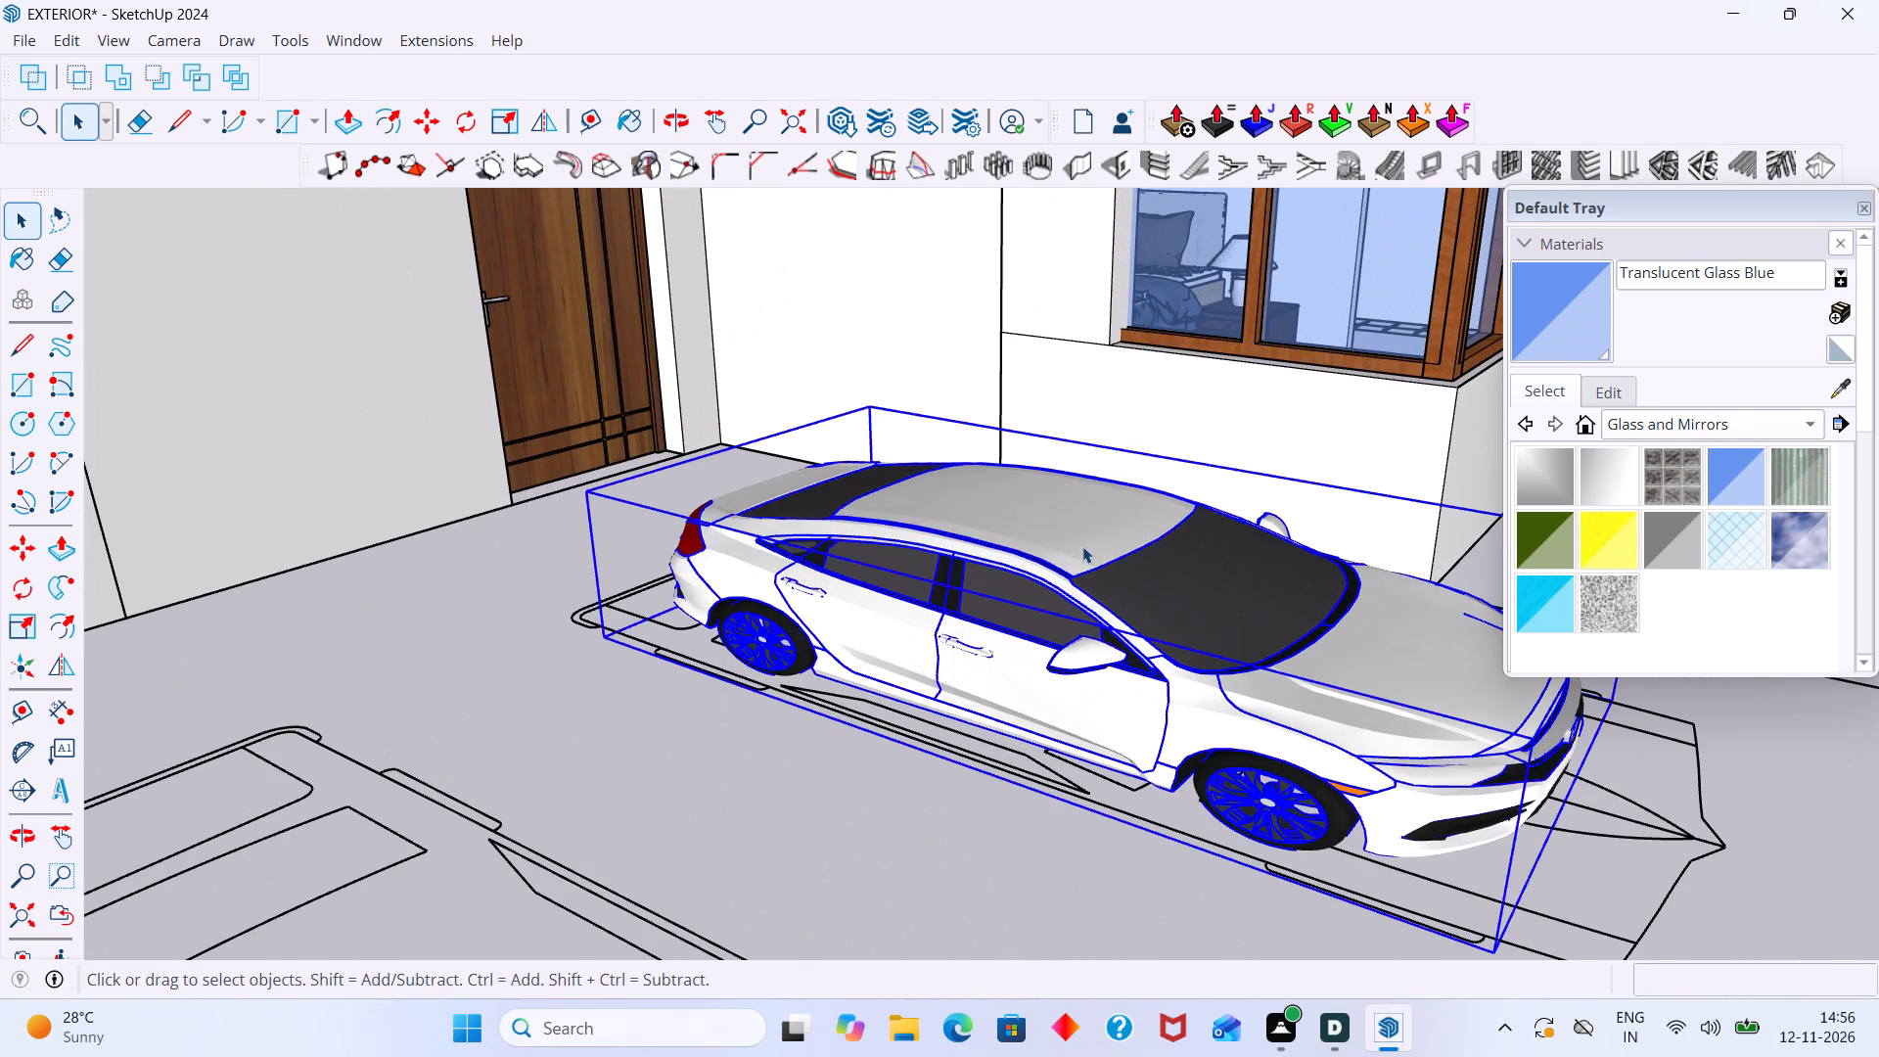
{"action": "key", "text": "s"}
{"action": "left_click", "coordinate": [1088, 508]}
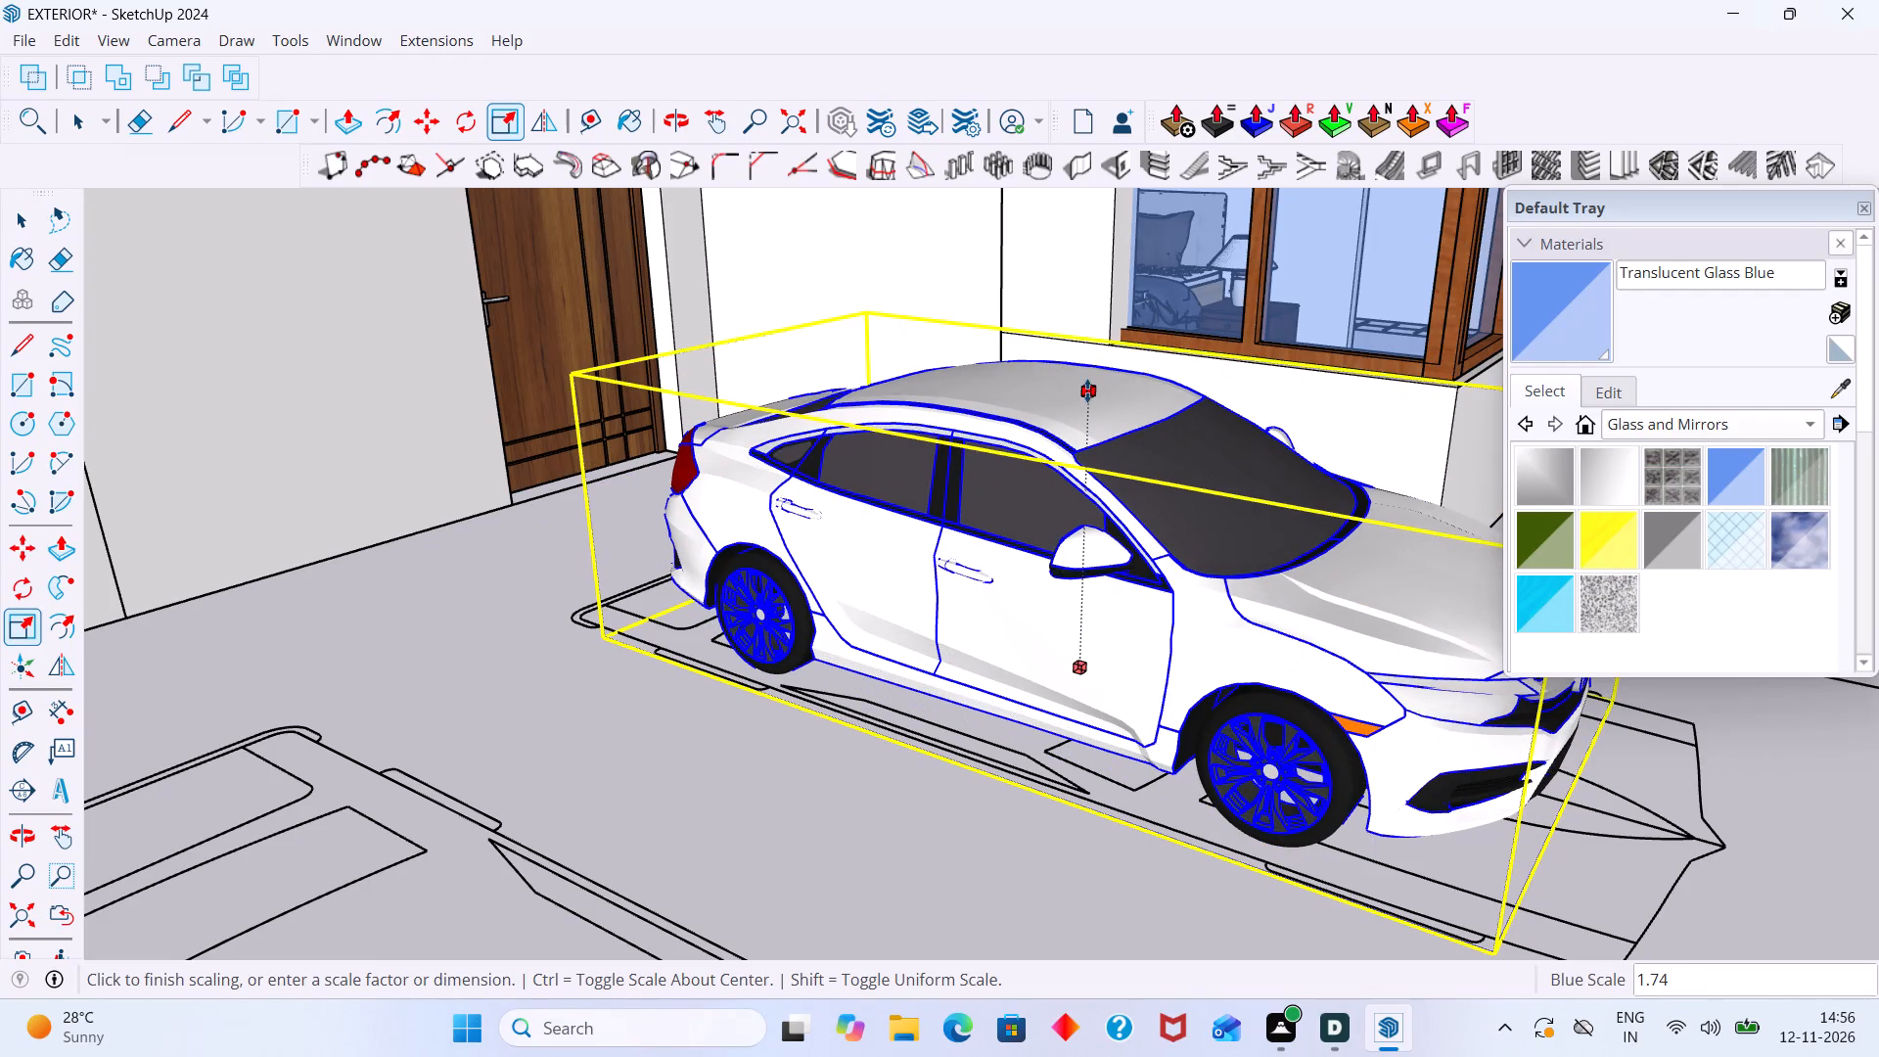
{"action": "left_click", "coordinate": [1085, 397]}
{"action": "key", "text": "space"}
{"action": "left_click", "coordinate": [752, 883]}
Examine the white car's fit and proportions against its parking outline, the front door and the house from several angles.
{"action": "scroll", "coordinate": [767, 852], "scroll_direction": "down", "scroll_amount": 3}
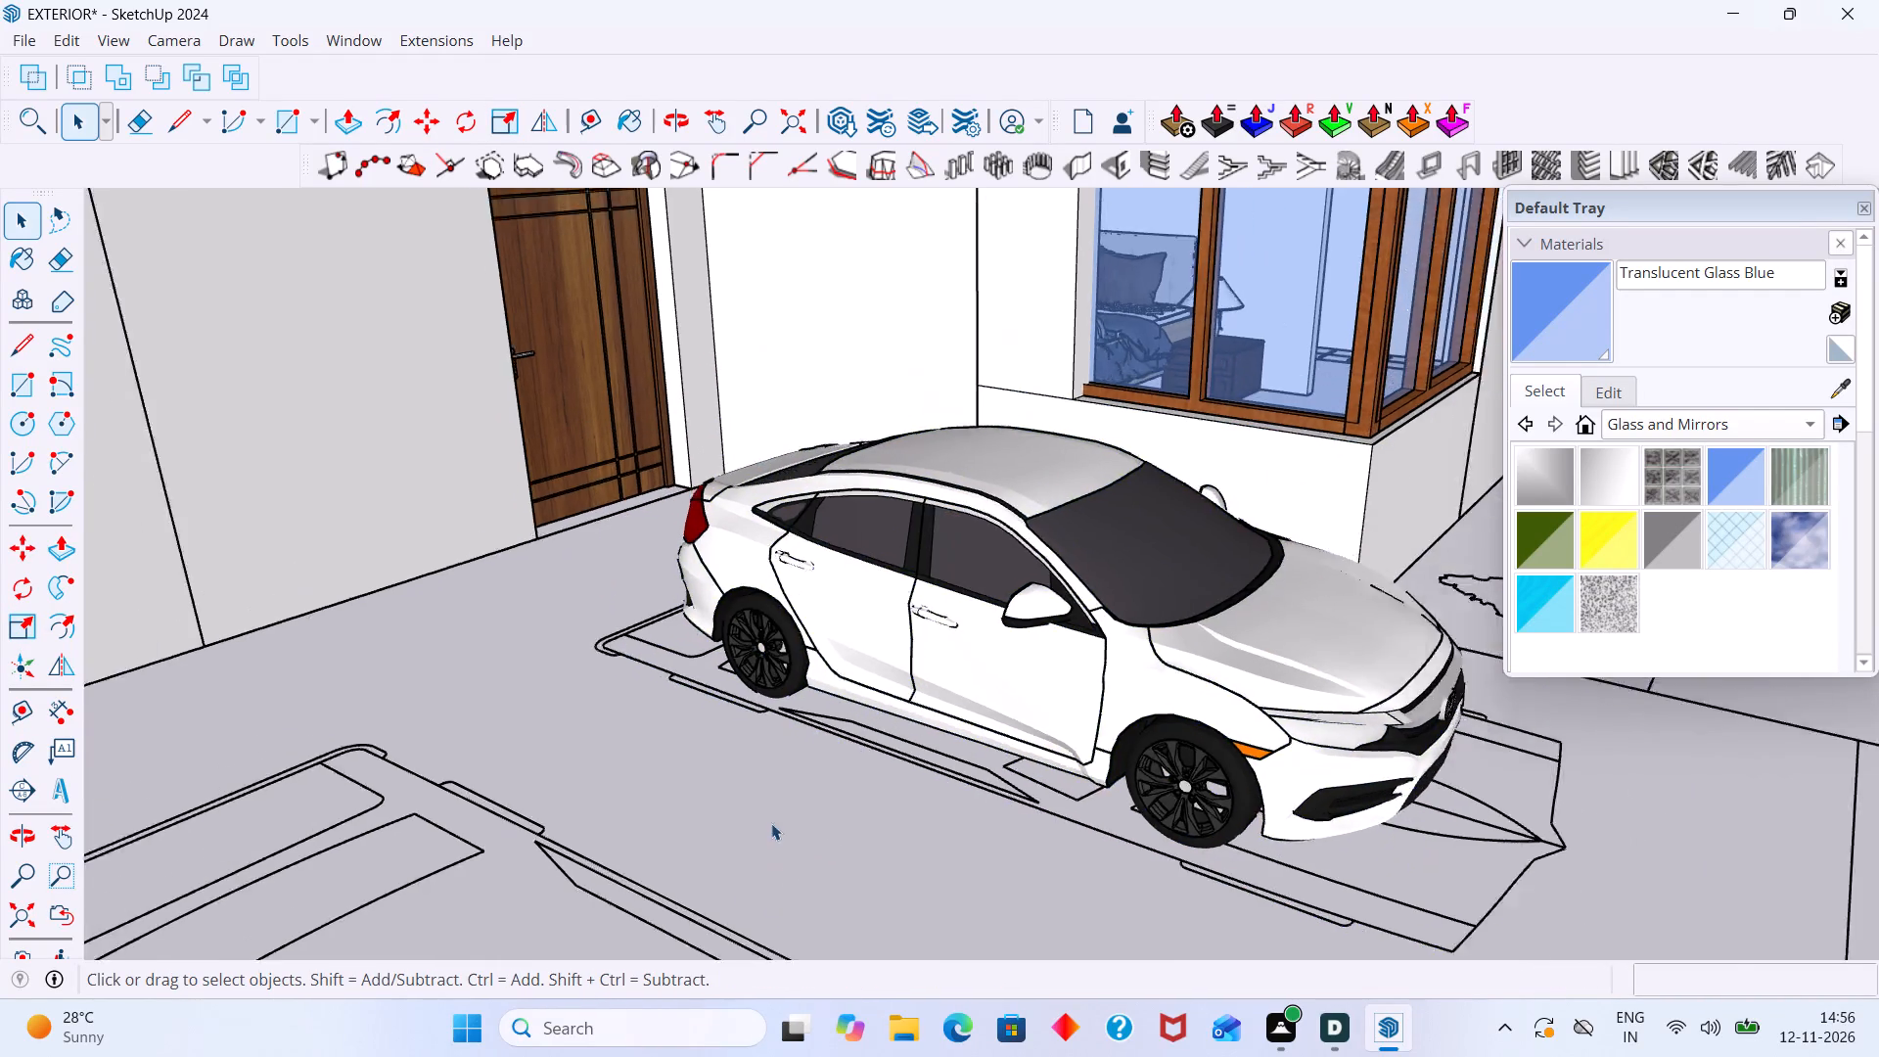
{"action": "scroll", "coordinate": [771, 823], "scroll_direction": "down", "scroll_amount": 9}
{"action": "middle_click_drag", "start_coordinate": [920, 799], "coordinate": [690, 786]}
{"action": "scroll", "coordinate": [706, 765], "scroll_direction": "up", "scroll_amount": 4}
{"action": "scroll", "coordinate": [754, 762], "scroll_direction": "down", "scroll_amount": 1}
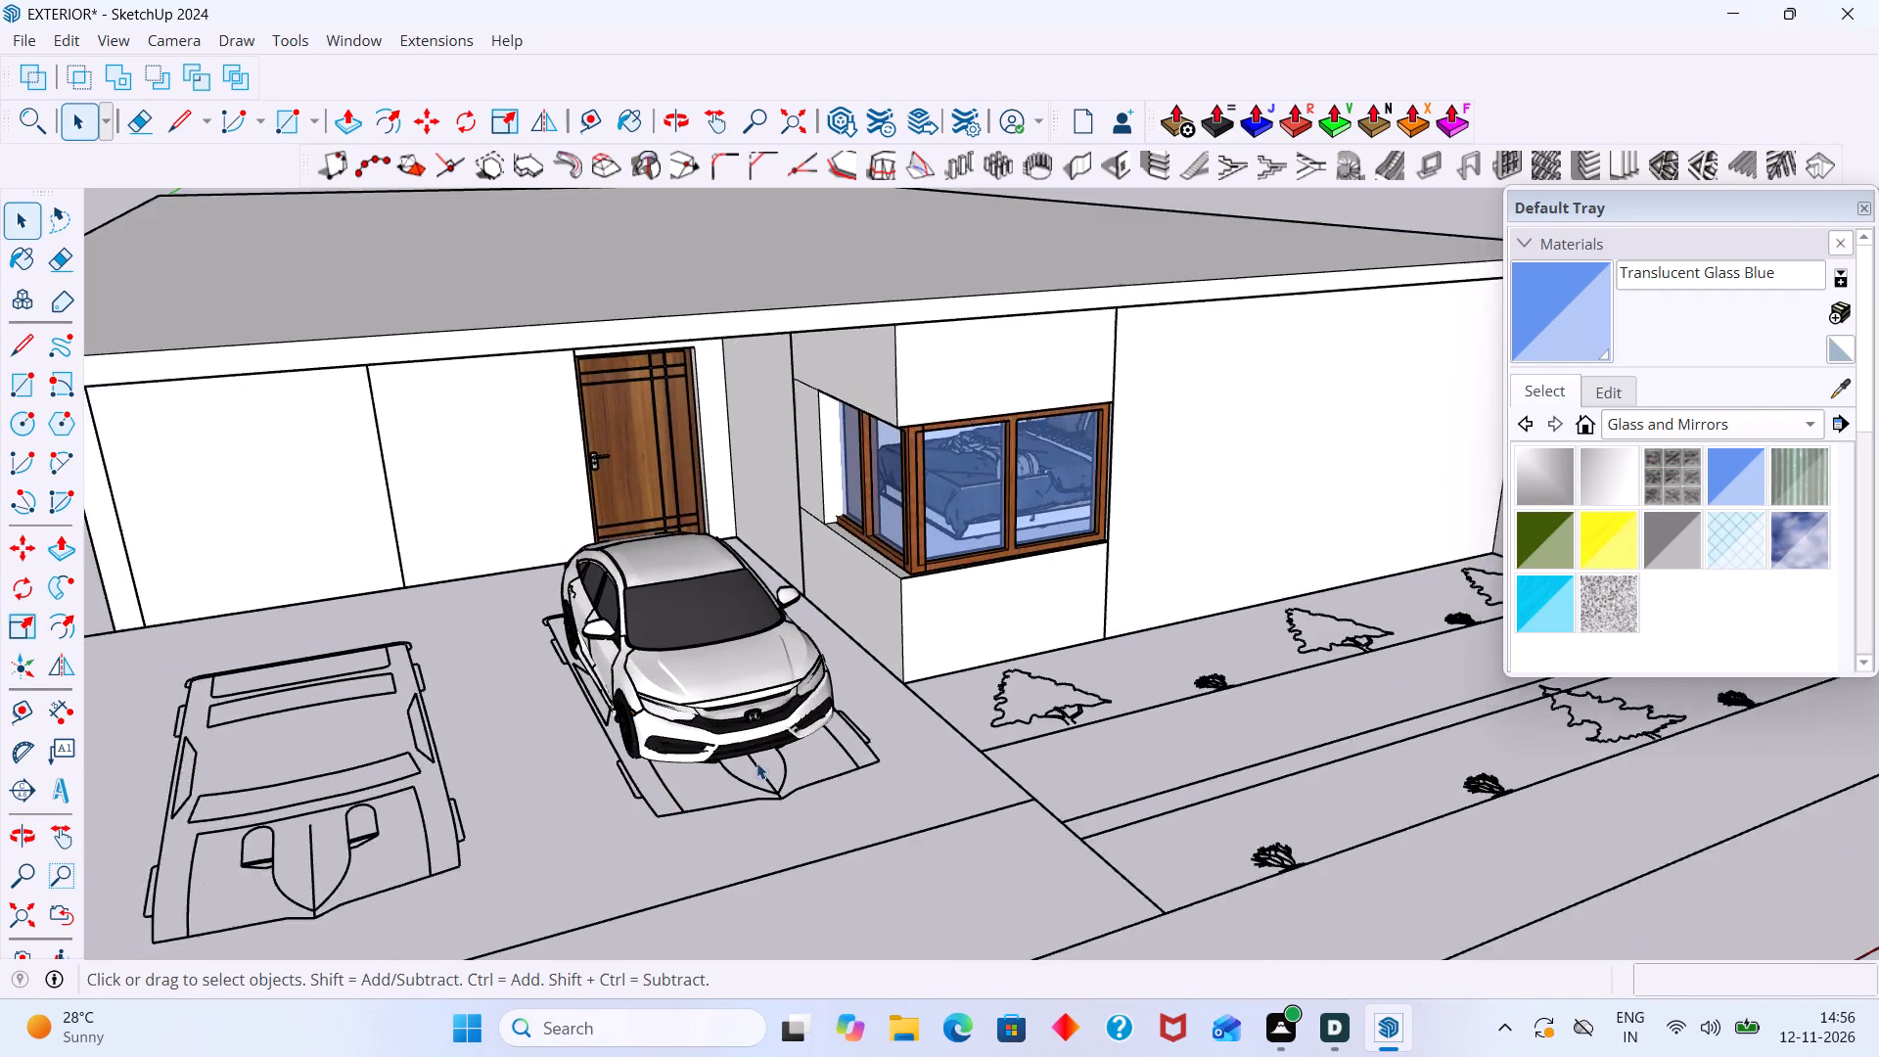
{"action": "scroll", "coordinate": [756, 762], "scroll_direction": "down", "scroll_amount": 4}
{"action": "middle_click_drag", "start_coordinate": [773, 779], "coordinate": [966, 702], "text": "shift"}
{"action": "scroll", "coordinate": [939, 699], "scroll_direction": "down", "scroll_amount": 5}
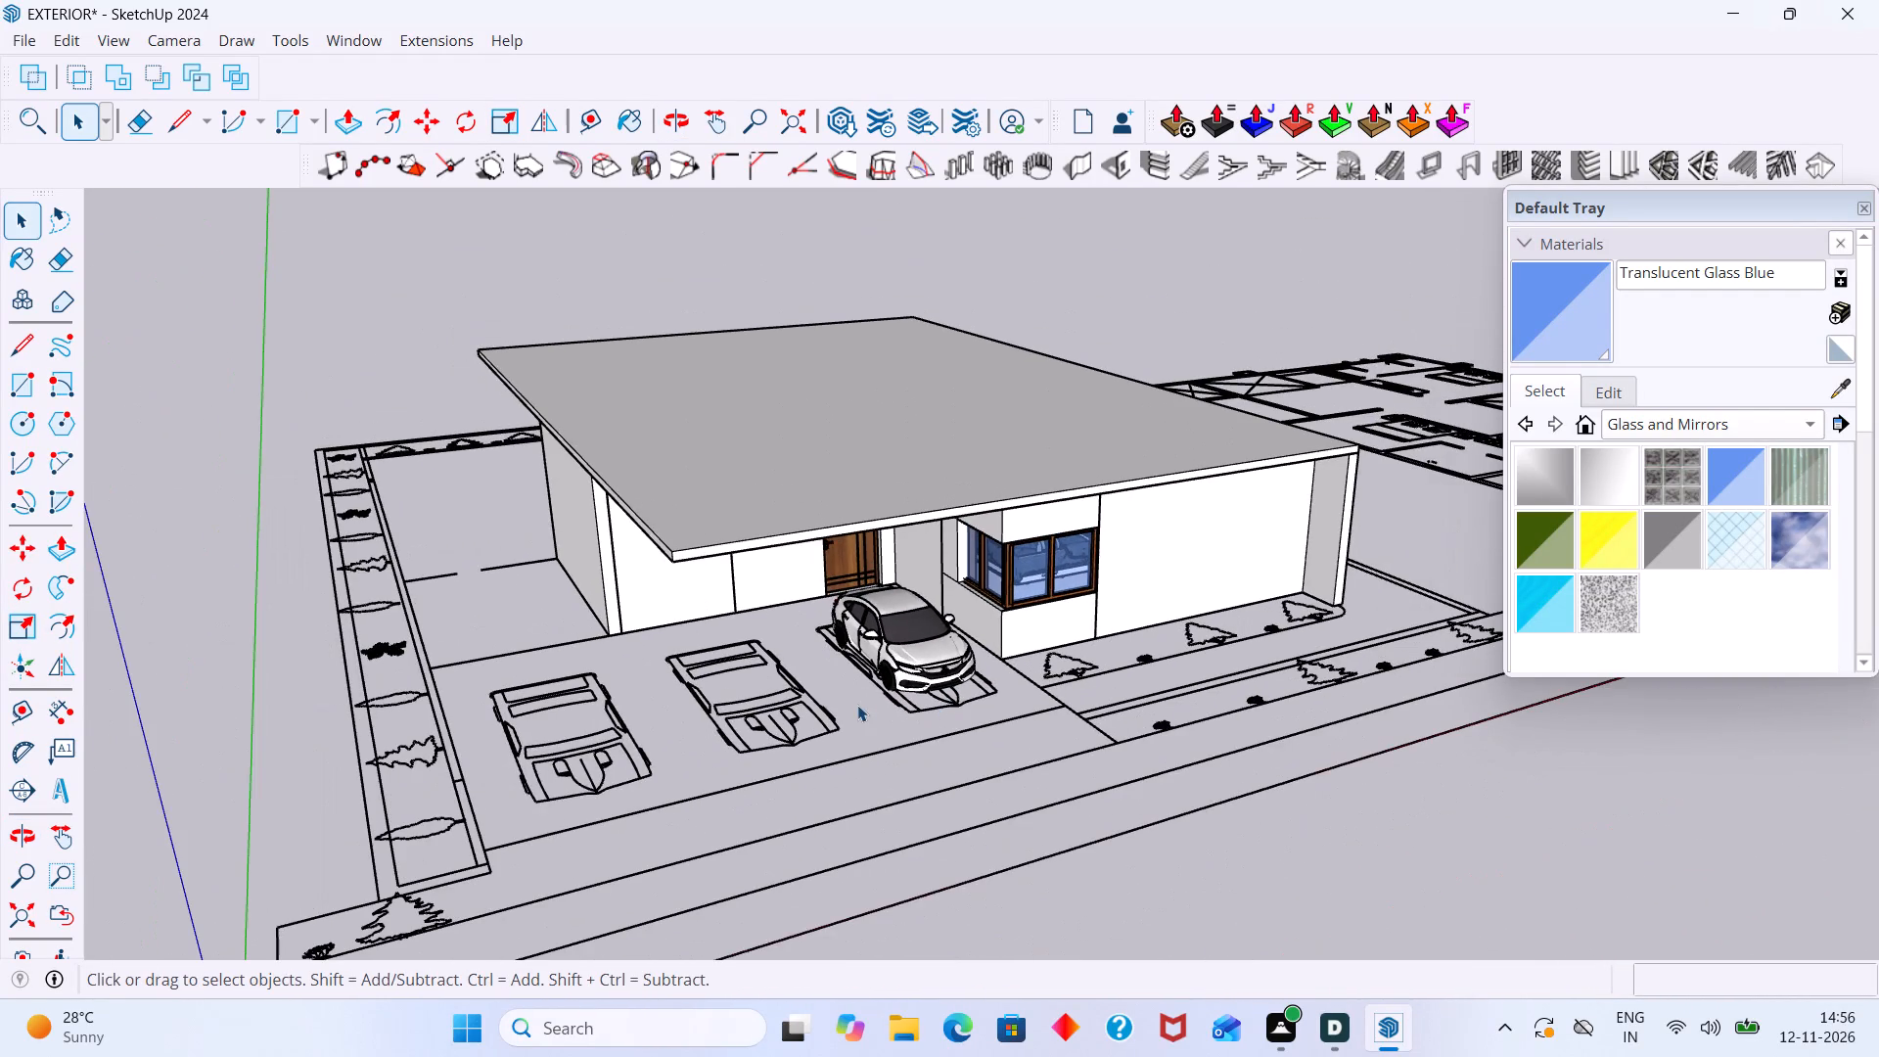
{"action": "middle_click_drag", "start_coordinate": [856, 706], "coordinate": [1175, 681]}
{"action": "scroll", "coordinate": [1231, 636], "scroll_direction": "up", "scroll_amount": 2}
{"action": "middle_click_drag", "start_coordinate": [1236, 625], "coordinate": [792, 633]}
{"action": "middle_click_drag", "start_coordinate": [818, 625], "coordinate": [968, 737]}
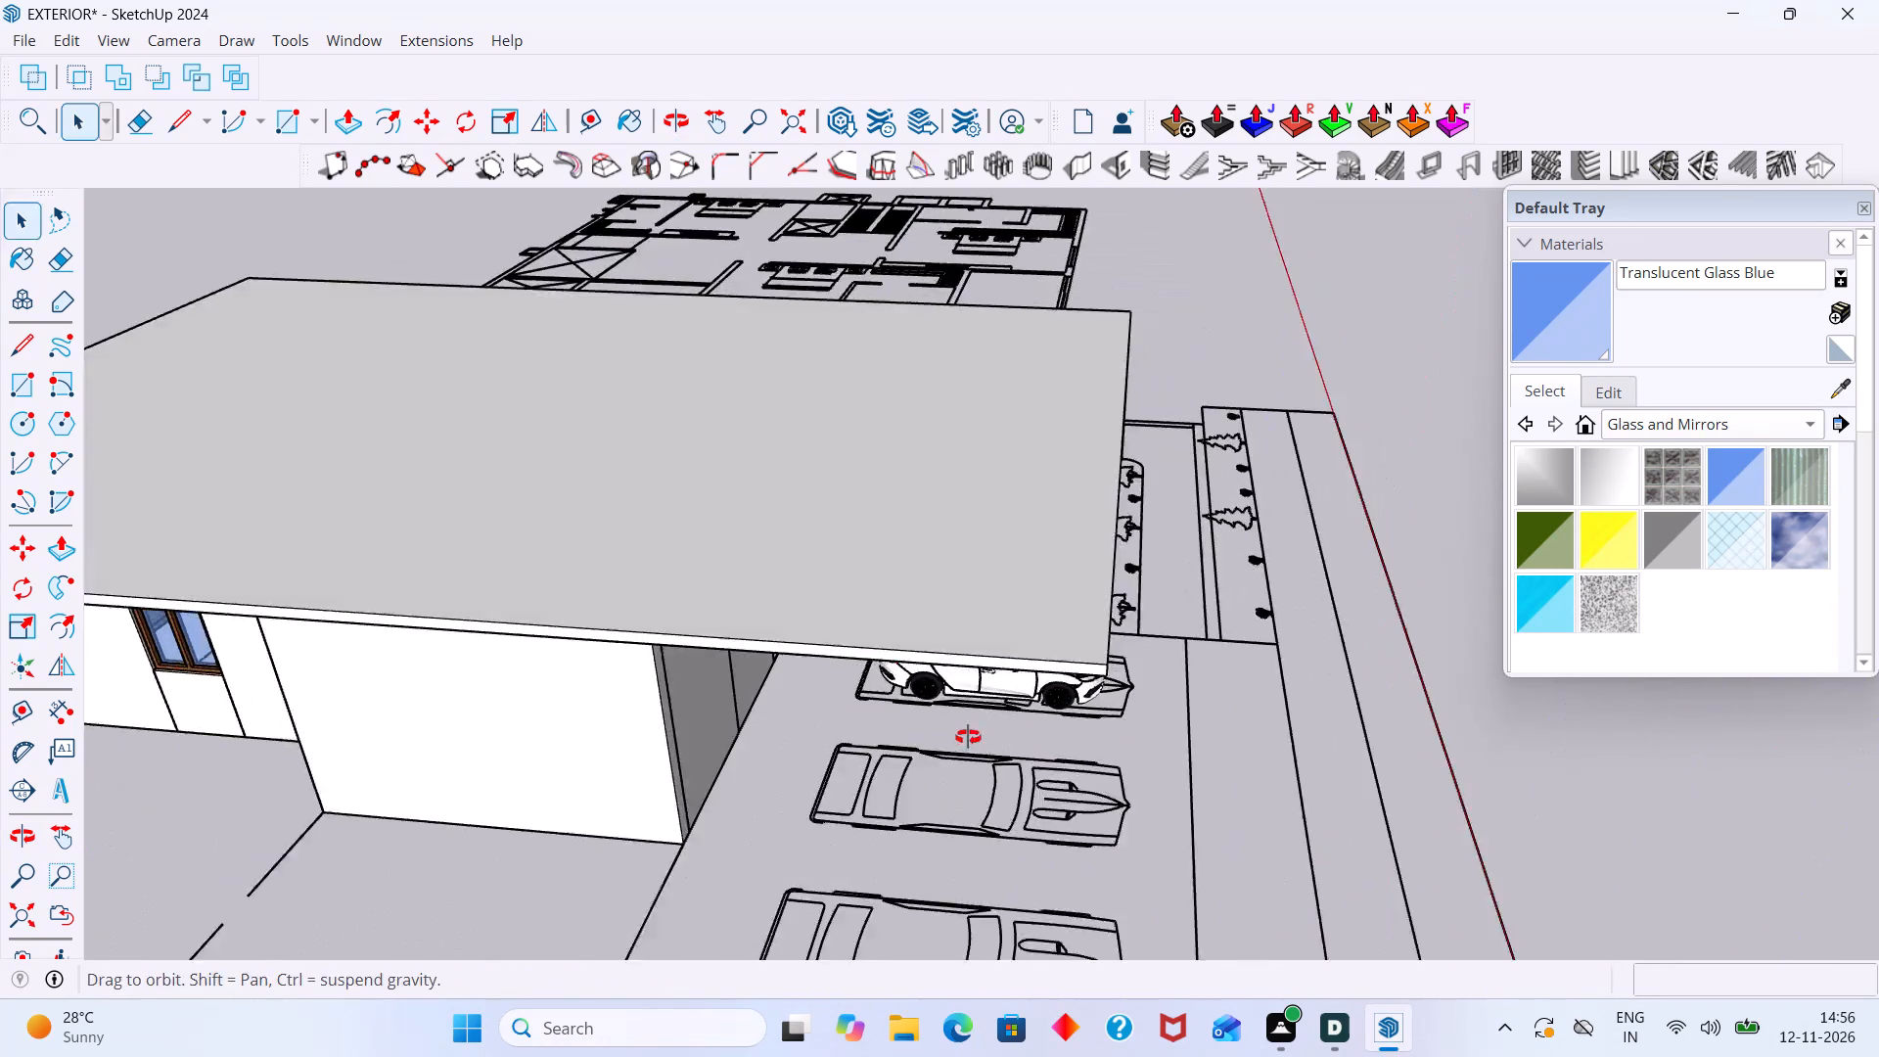
{"action": "middle_click_drag", "start_coordinate": [968, 737], "coordinate": [1045, 705]}
{"action": "scroll", "coordinate": [1086, 695], "scroll_direction": "up", "scroll_amount": 3}
{"action": "middle_click_drag", "start_coordinate": [1086, 689], "coordinate": [975, 608]}
{"action": "scroll", "coordinate": [1030, 573], "scroll_direction": "up", "scroll_amount": 4}
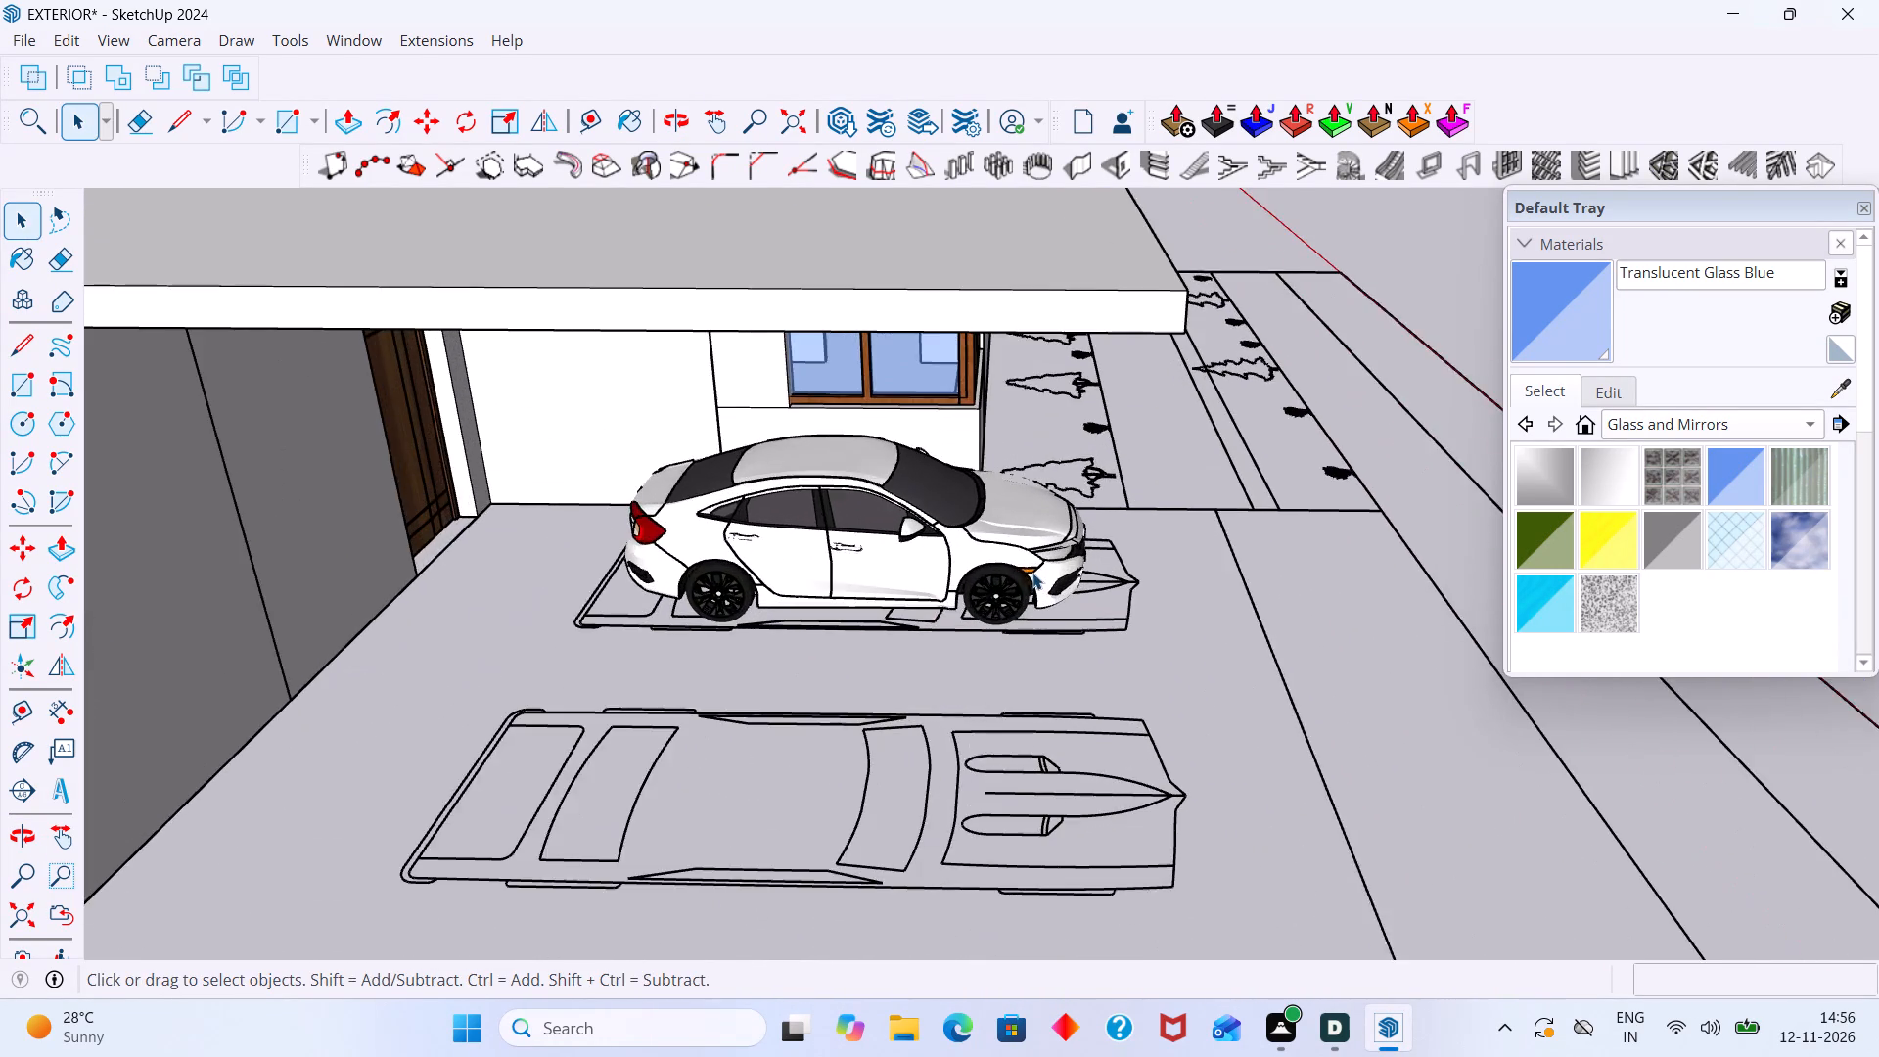
{"action": "middle_click_drag", "start_coordinate": [1033, 573], "coordinate": [768, 595]}
{"action": "scroll", "coordinate": [768, 593], "scroll_direction": "down", "scroll_amount": 4}
{"action": "middle_click_drag", "start_coordinate": [817, 610], "coordinate": [967, 606], "text": "shift"}
{"action": "scroll", "coordinate": [966, 606], "scroll_direction": "down", "scroll_amount": 5}
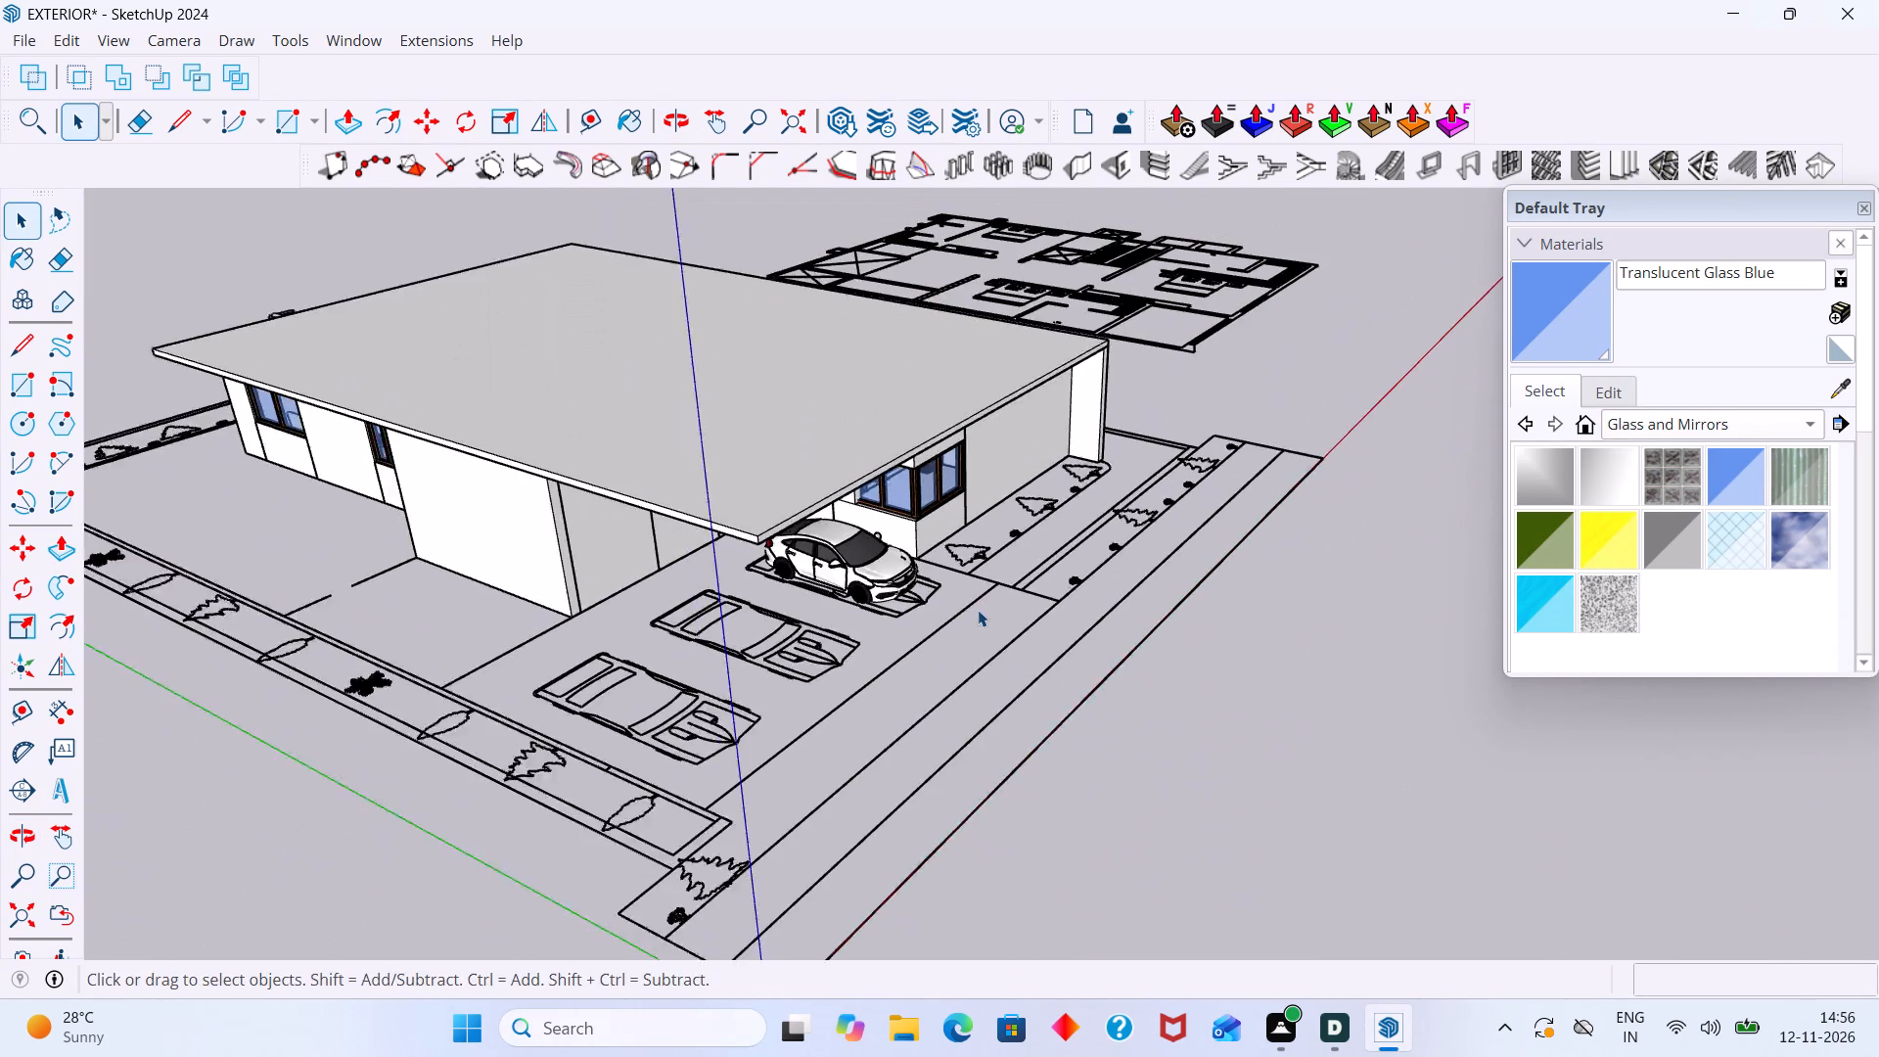
{"action": "scroll", "coordinate": [978, 610], "scroll_direction": "down", "scroll_amount": 3}
{"action": "middle_click_drag", "start_coordinate": [1004, 644], "coordinate": [1215, 665]}
{"action": "middle_click_drag", "start_coordinate": [1150, 631], "coordinate": [900, 627]}
{"action": "middle_click_drag", "start_coordinate": [900, 626], "coordinate": [1078, 654], "text": "shift"}
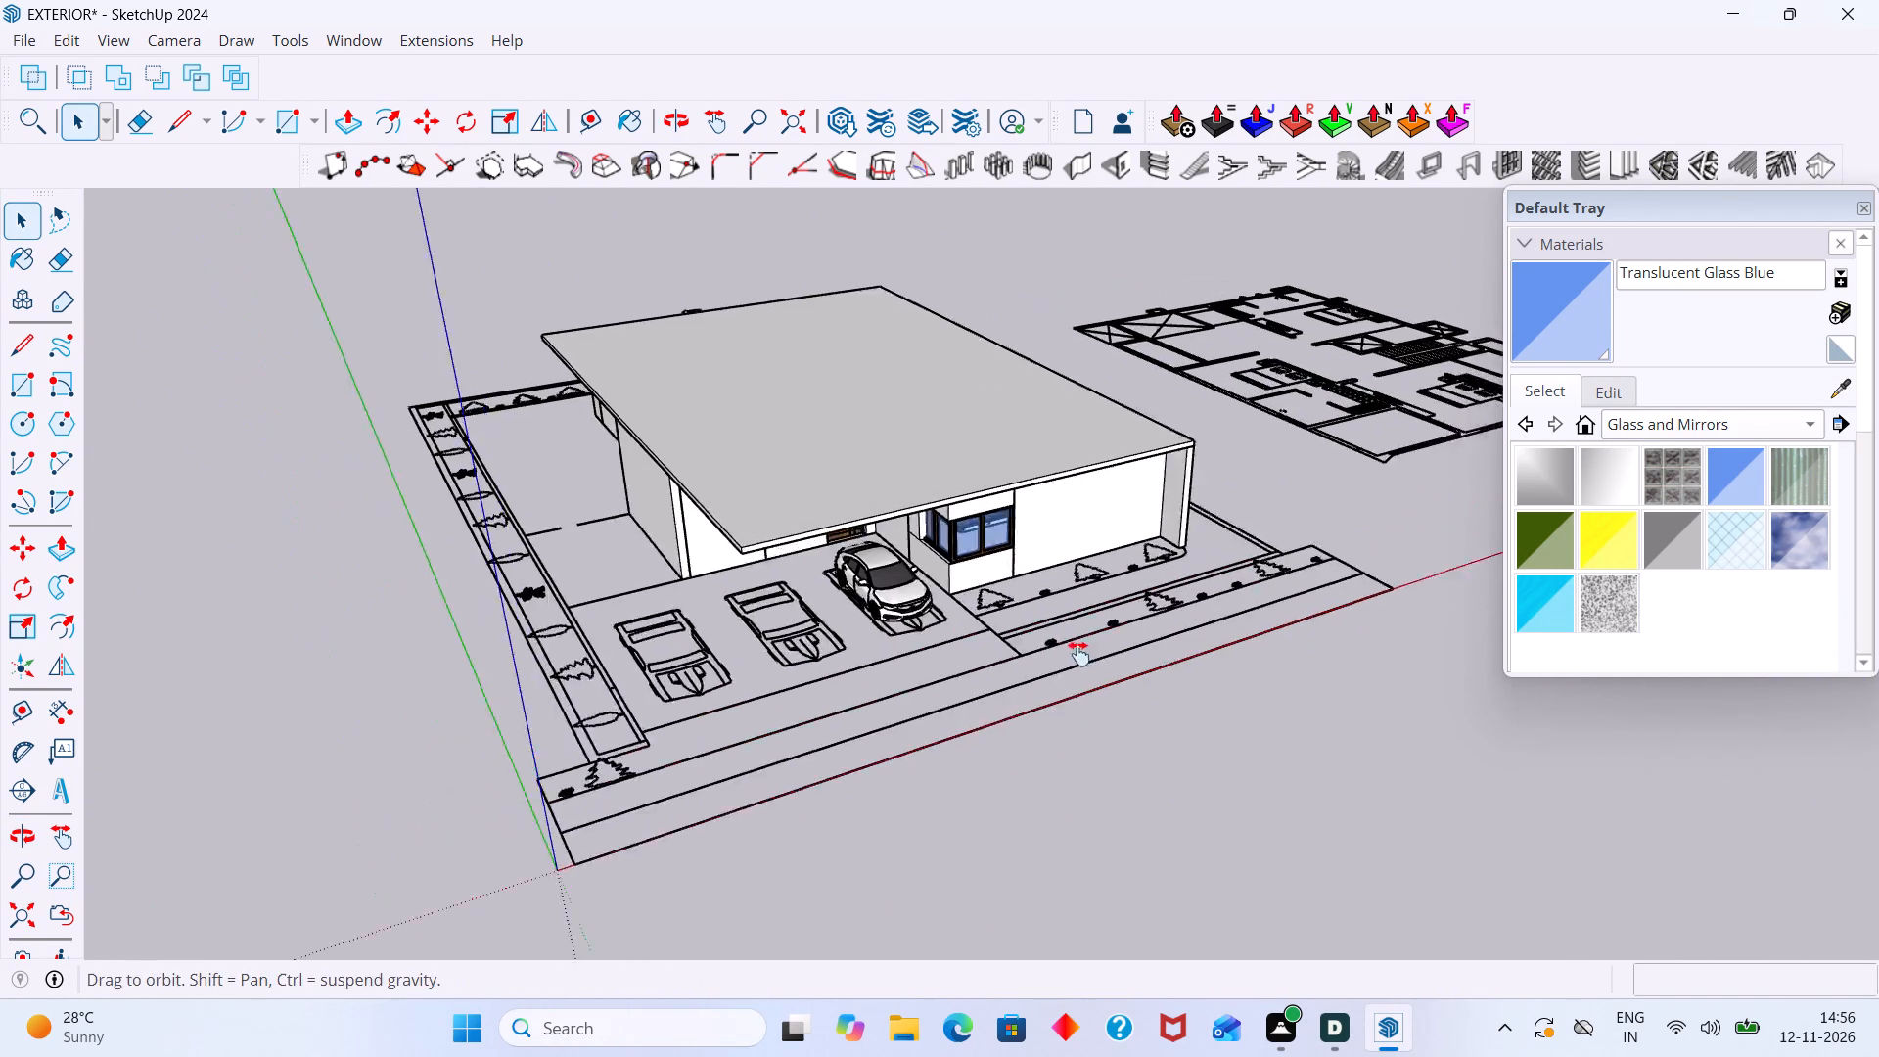
{"action": "middle_click_drag", "start_coordinate": [1078, 654], "coordinate": [1136, 667], "text": "shift"}
{"action": "scroll", "coordinate": [950, 557], "scroll_direction": "up", "scroll_amount": 4}
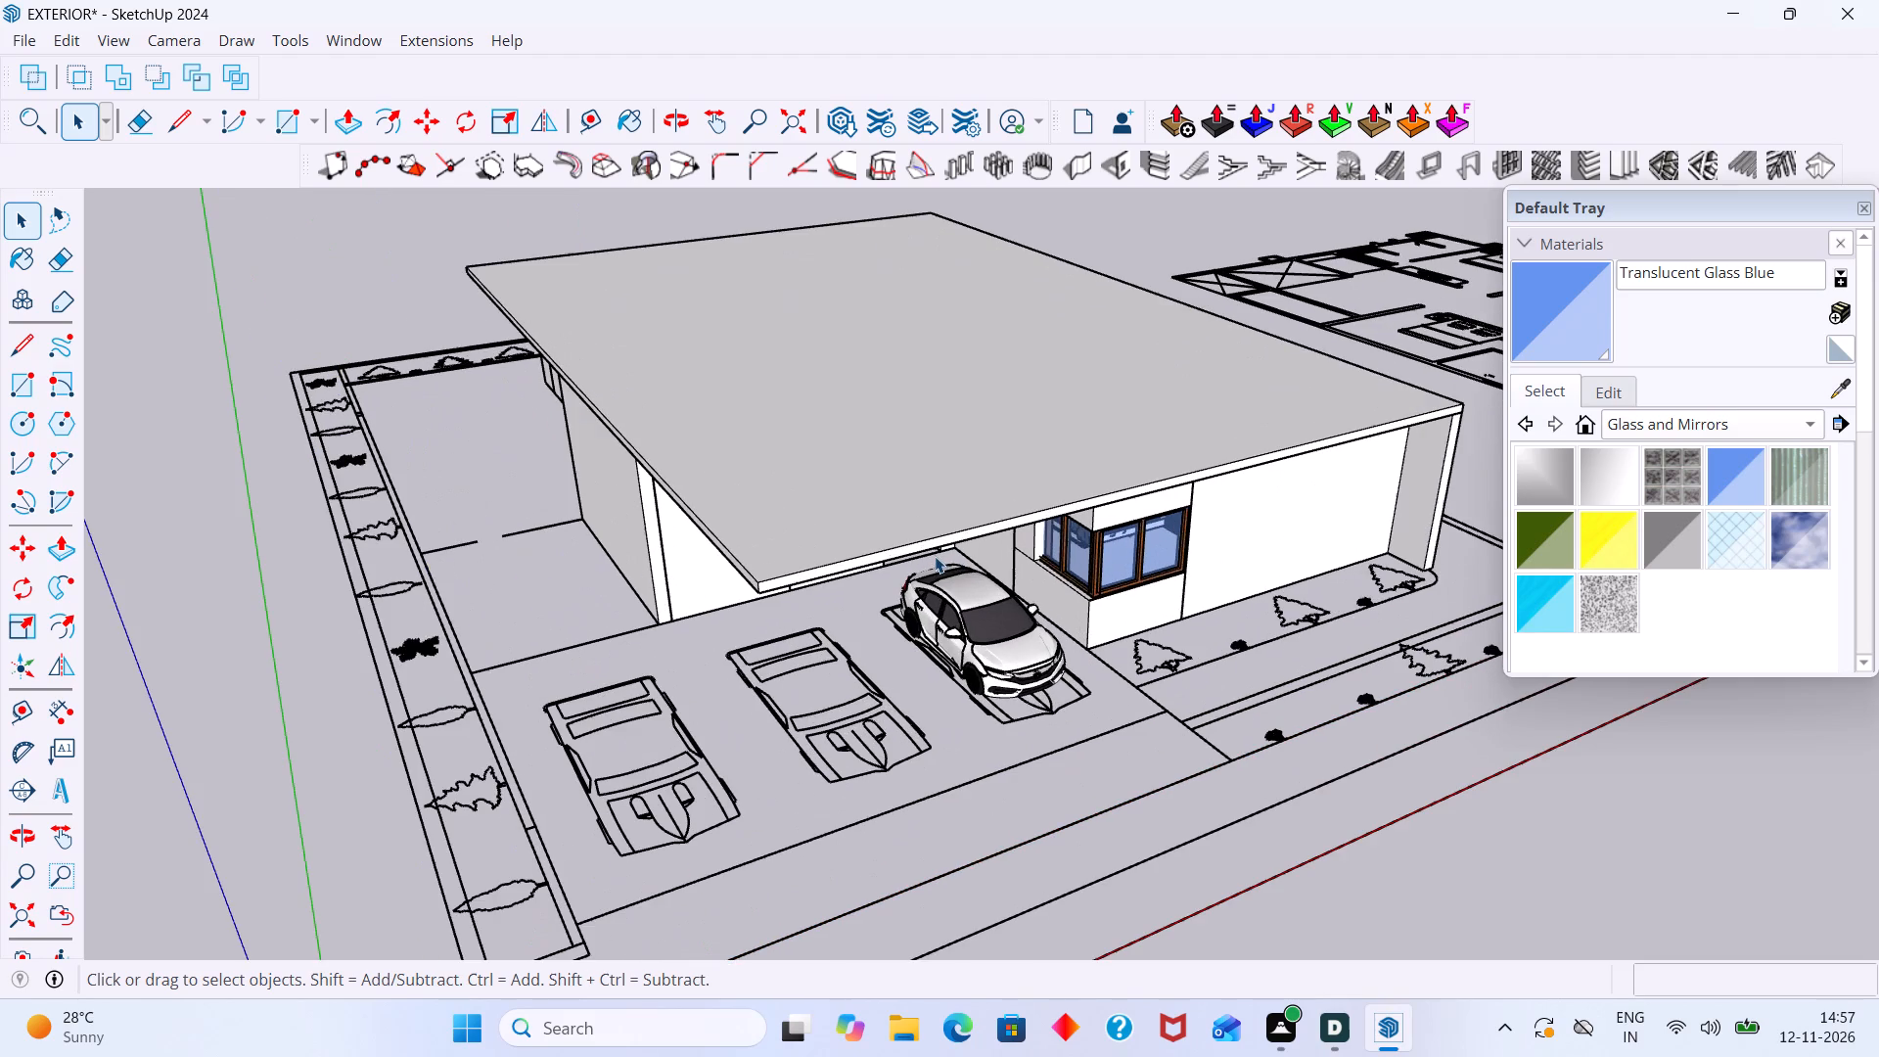
{"action": "scroll", "coordinate": [924, 556], "scroll_direction": "up", "scroll_amount": 2}
{"action": "scroll", "coordinate": [924, 556], "scroll_direction": "down", "scroll_amount": 7}
{"action": "scroll", "coordinate": [928, 560], "scroll_direction": "up", "scroll_amount": 3}
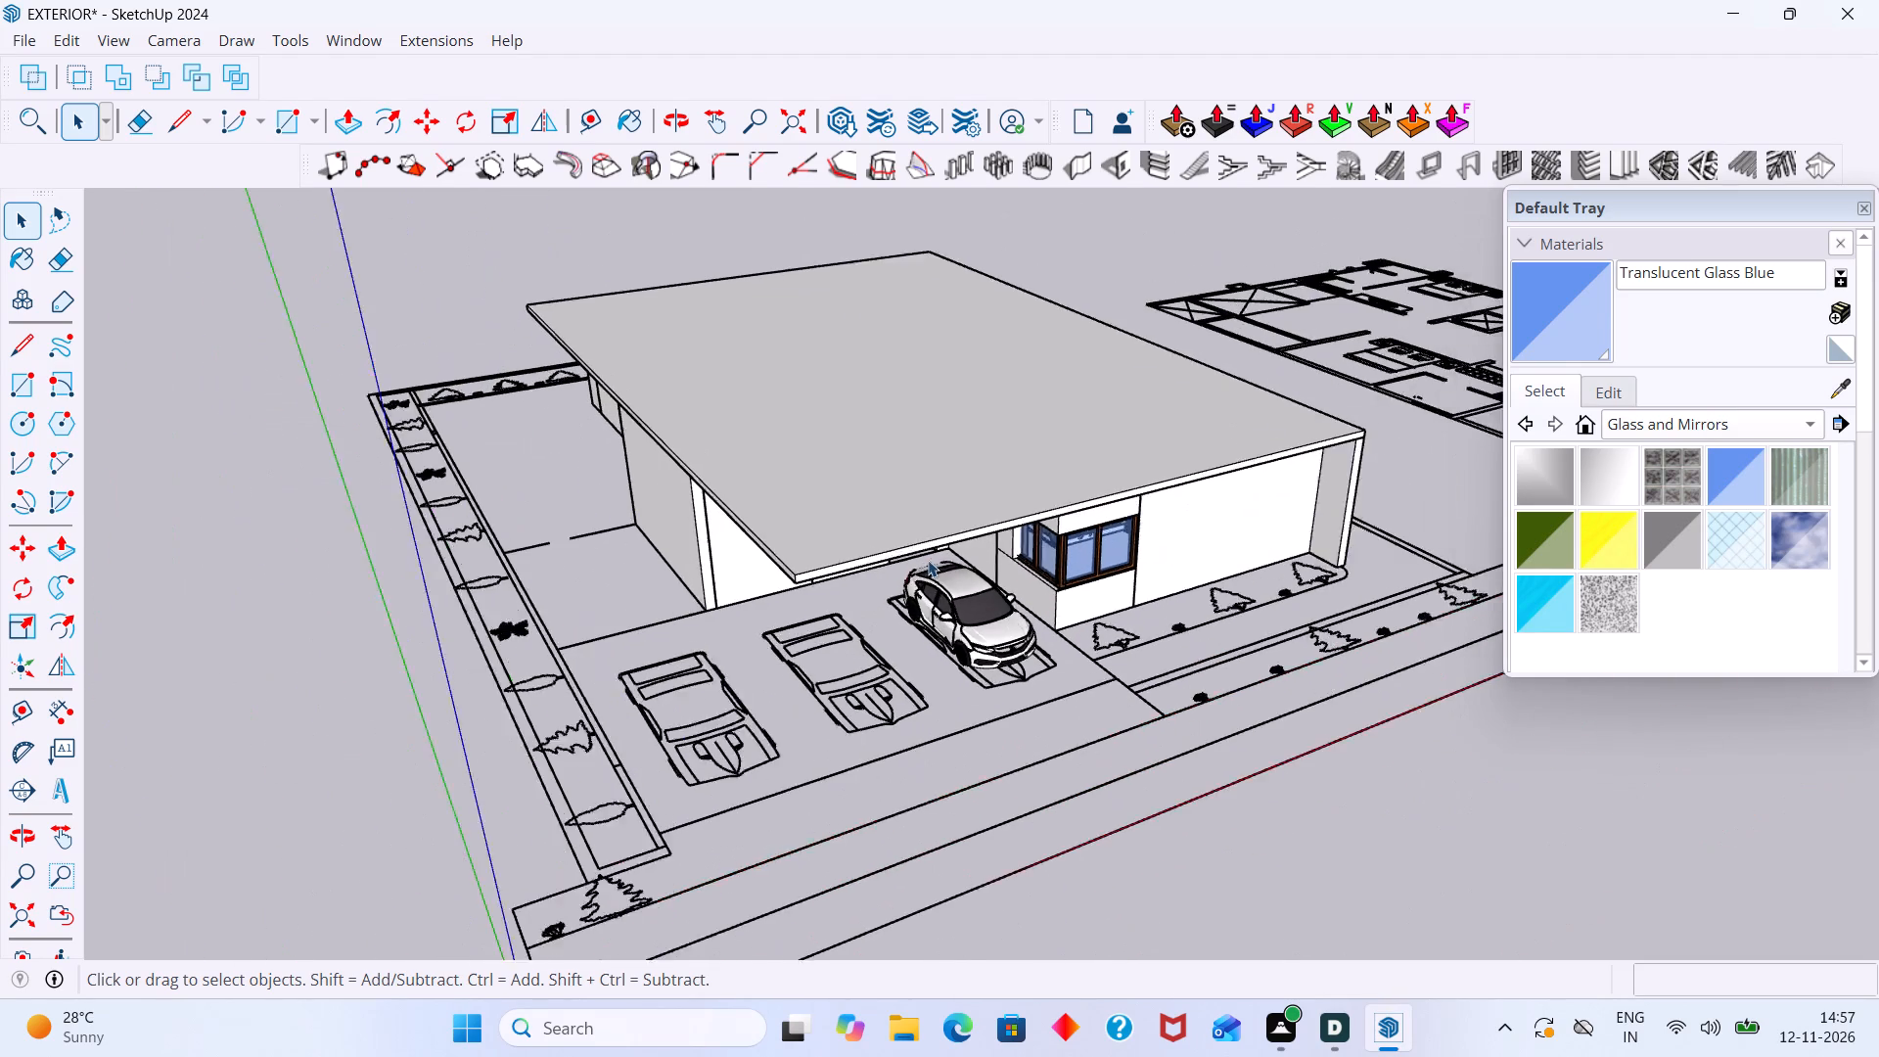
{"action": "scroll", "coordinate": [882, 550], "scroll_direction": "up", "scroll_amount": 7}
{"action": "middle_click_drag", "start_coordinate": [863, 570], "coordinate": [998, 573]}
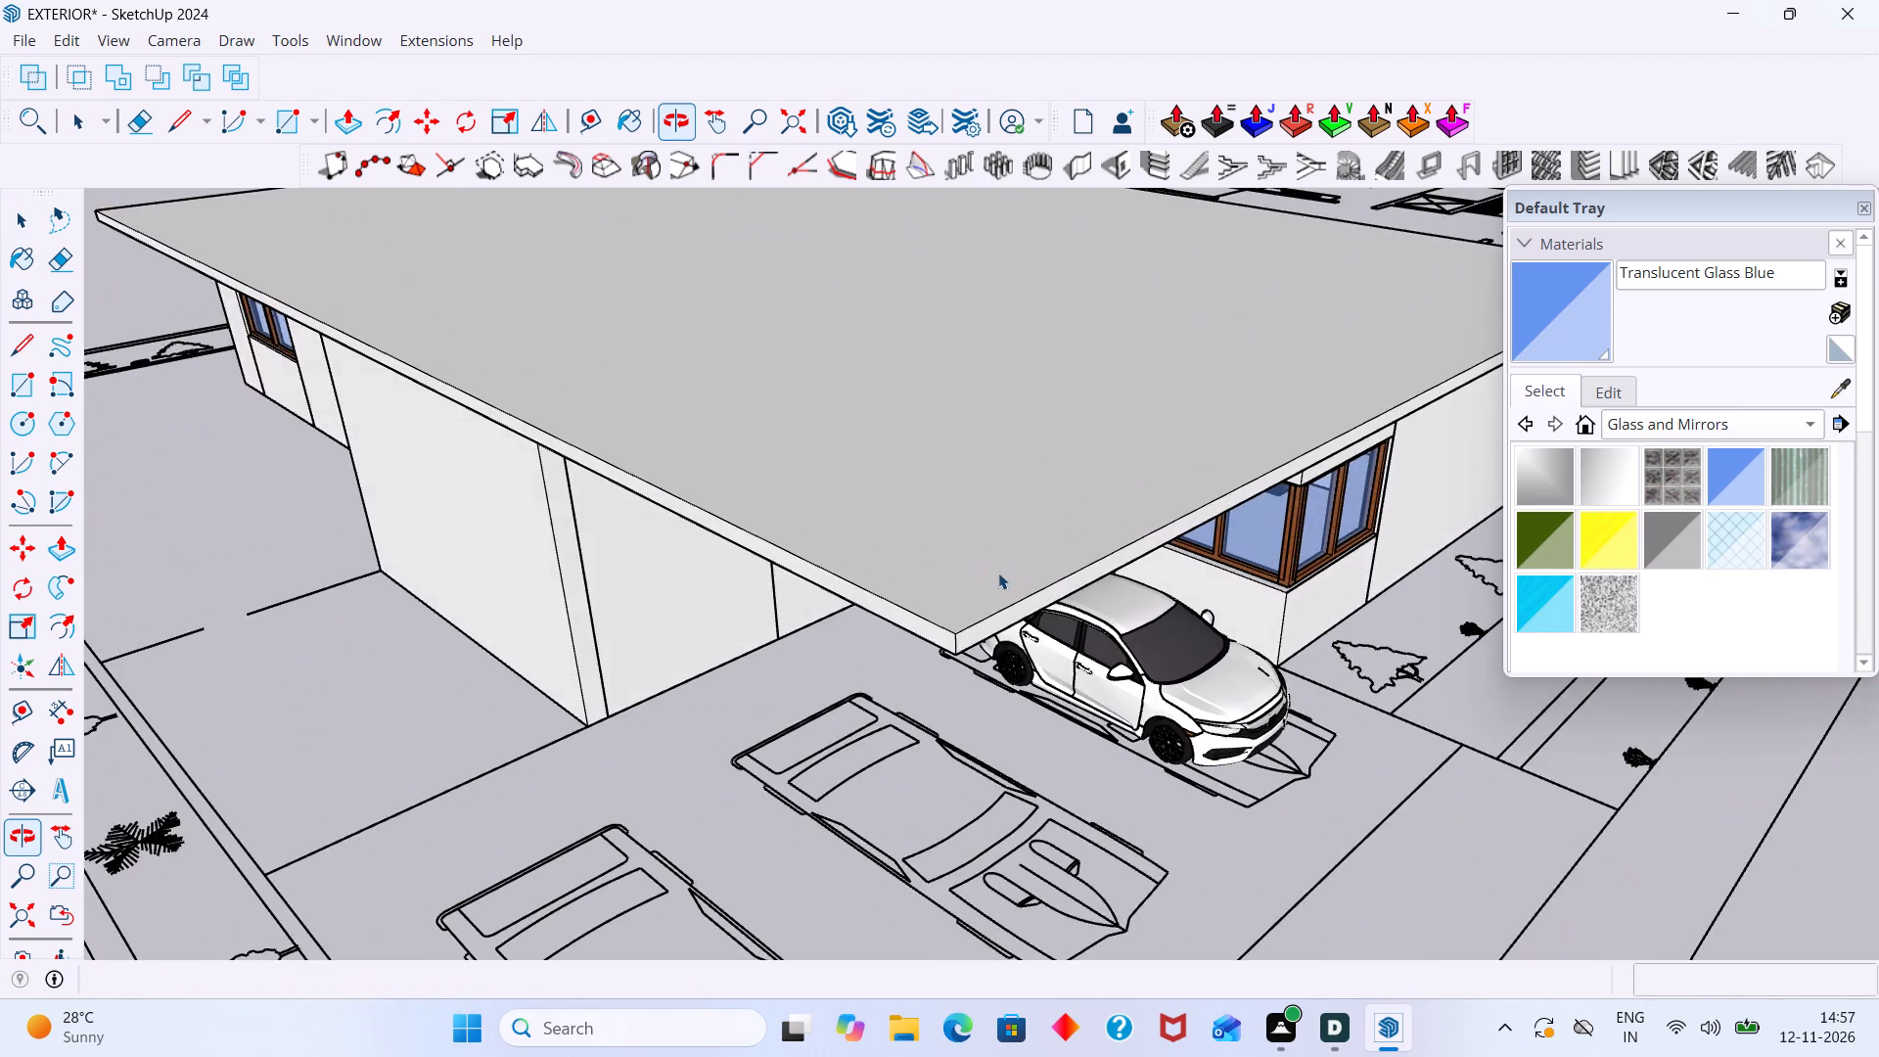
{"action": "scroll", "coordinate": [998, 573], "scroll_direction": "down", "scroll_amount": 3}
{"action": "middle_click_drag", "start_coordinate": [1018, 570], "coordinate": [943, 411]}
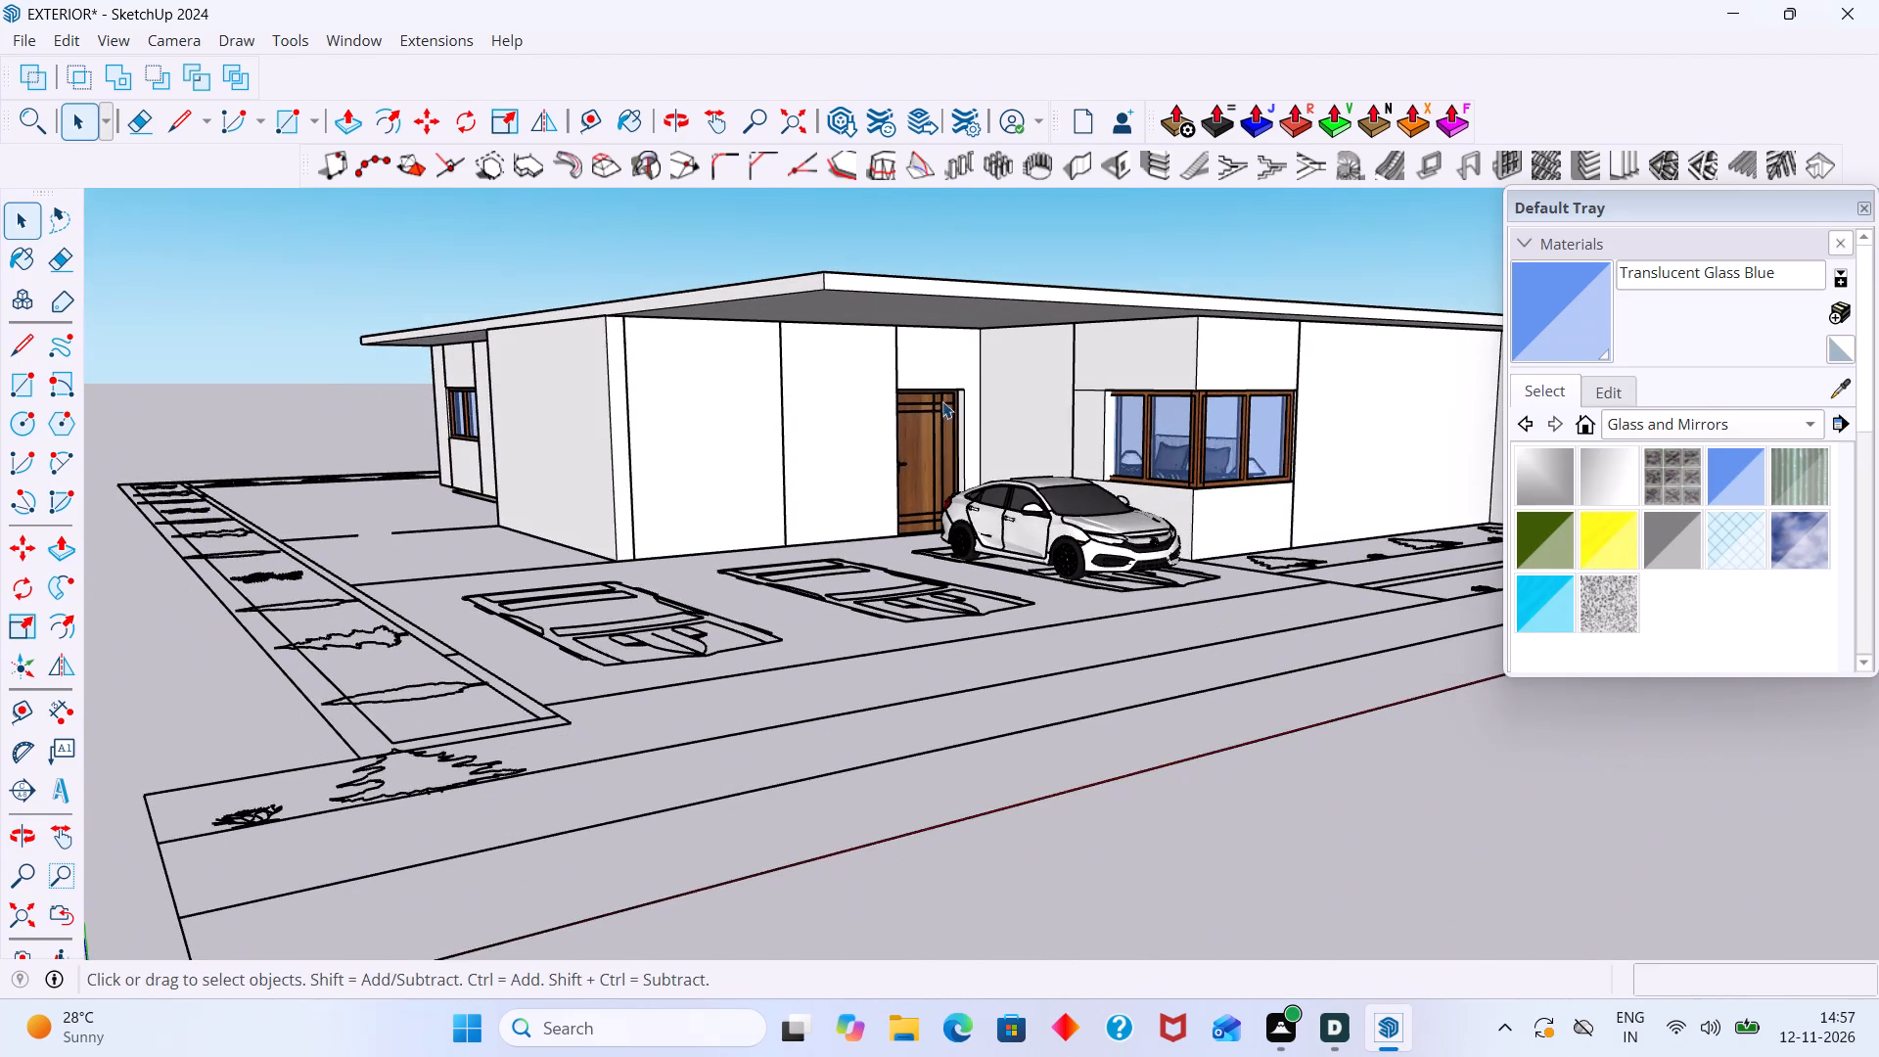
{"action": "scroll", "coordinate": [943, 404], "scroll_direction": "down", "scroll_amount": 1}
{"action": "middle_click_drag", "start_coordinate": [947, 407], "coordinate": [786, 460]}
{"action": "scroll", "coordinate": [943, 452], "scroll_direction": "up", "scroll_amount": 6}
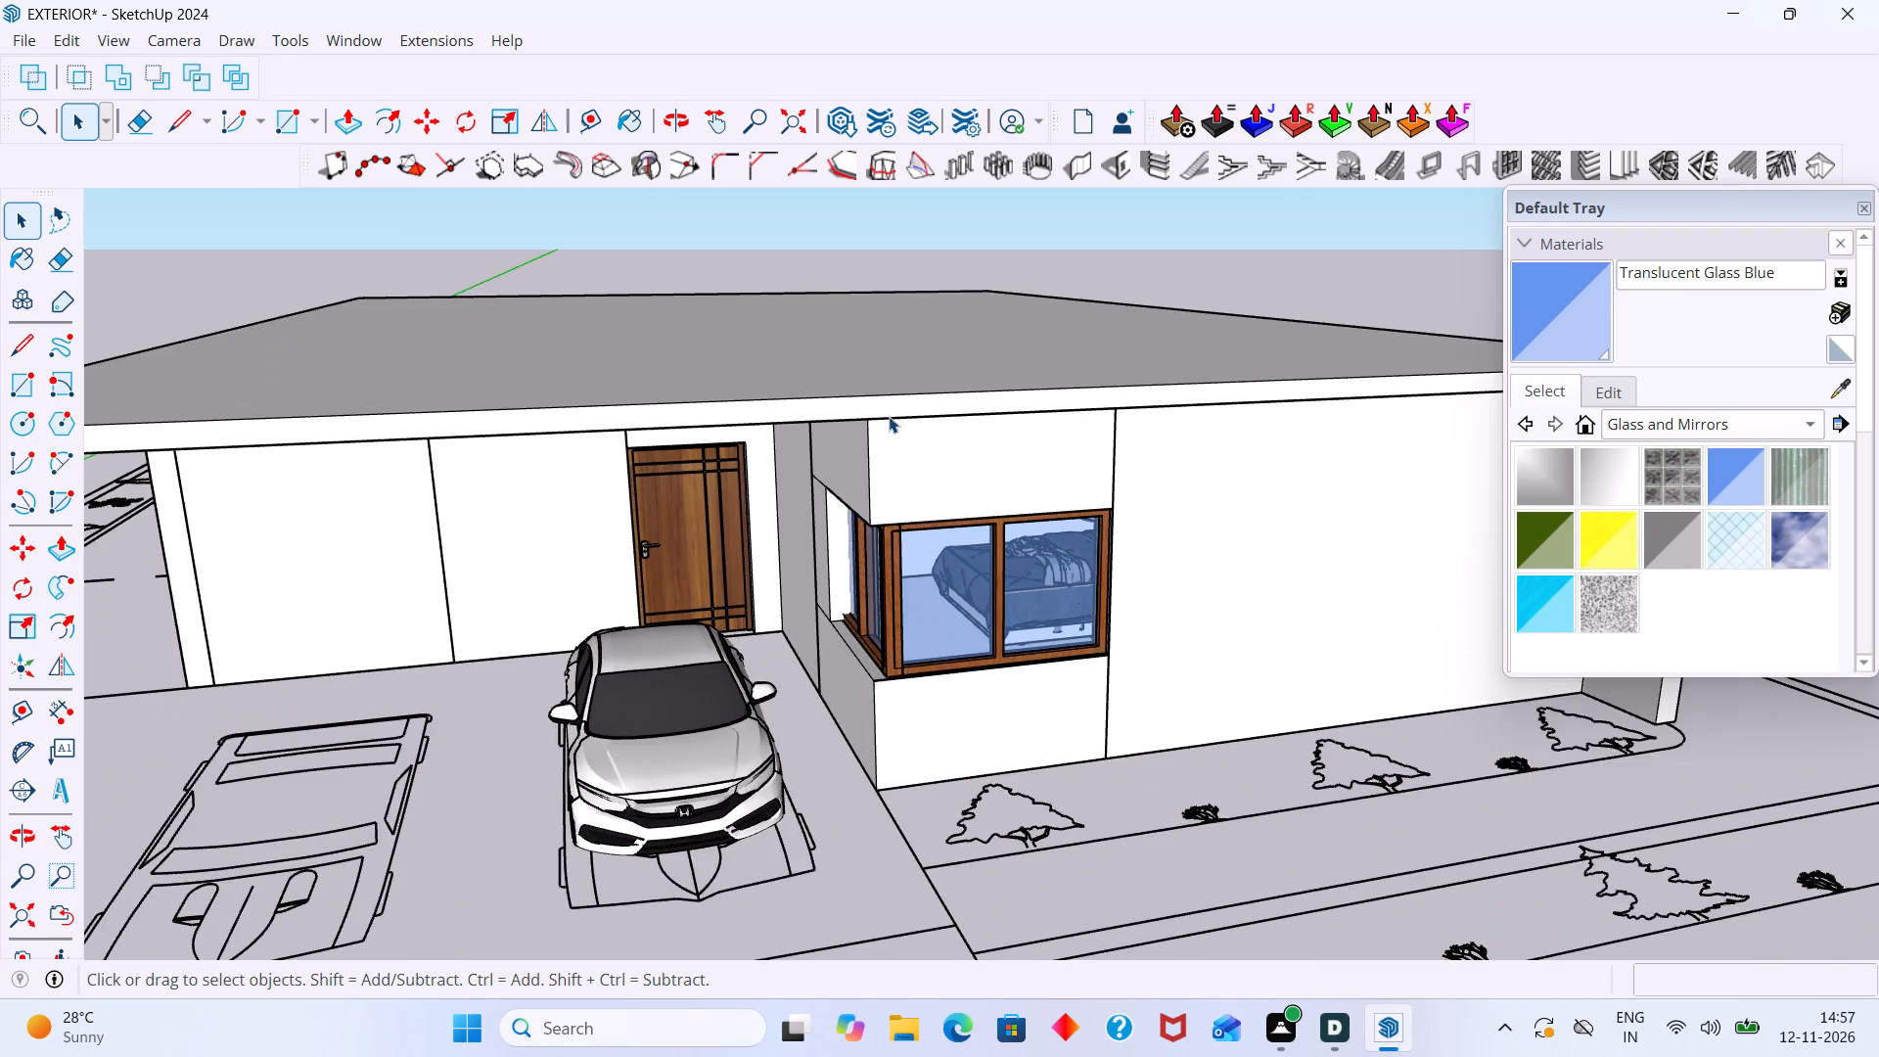
{"action": "scroll", "coordinate": [881, 417], "scroll_direction": "up", "scroll_amount": 3}
{"action": "scroll", "coordinate": [877, 421], "scroll_direction": "down", "scroll_amount": 16}
{"action": "middle_click_drag", "start_coordinate": [700, 558], "coordinate": [830, 627]}
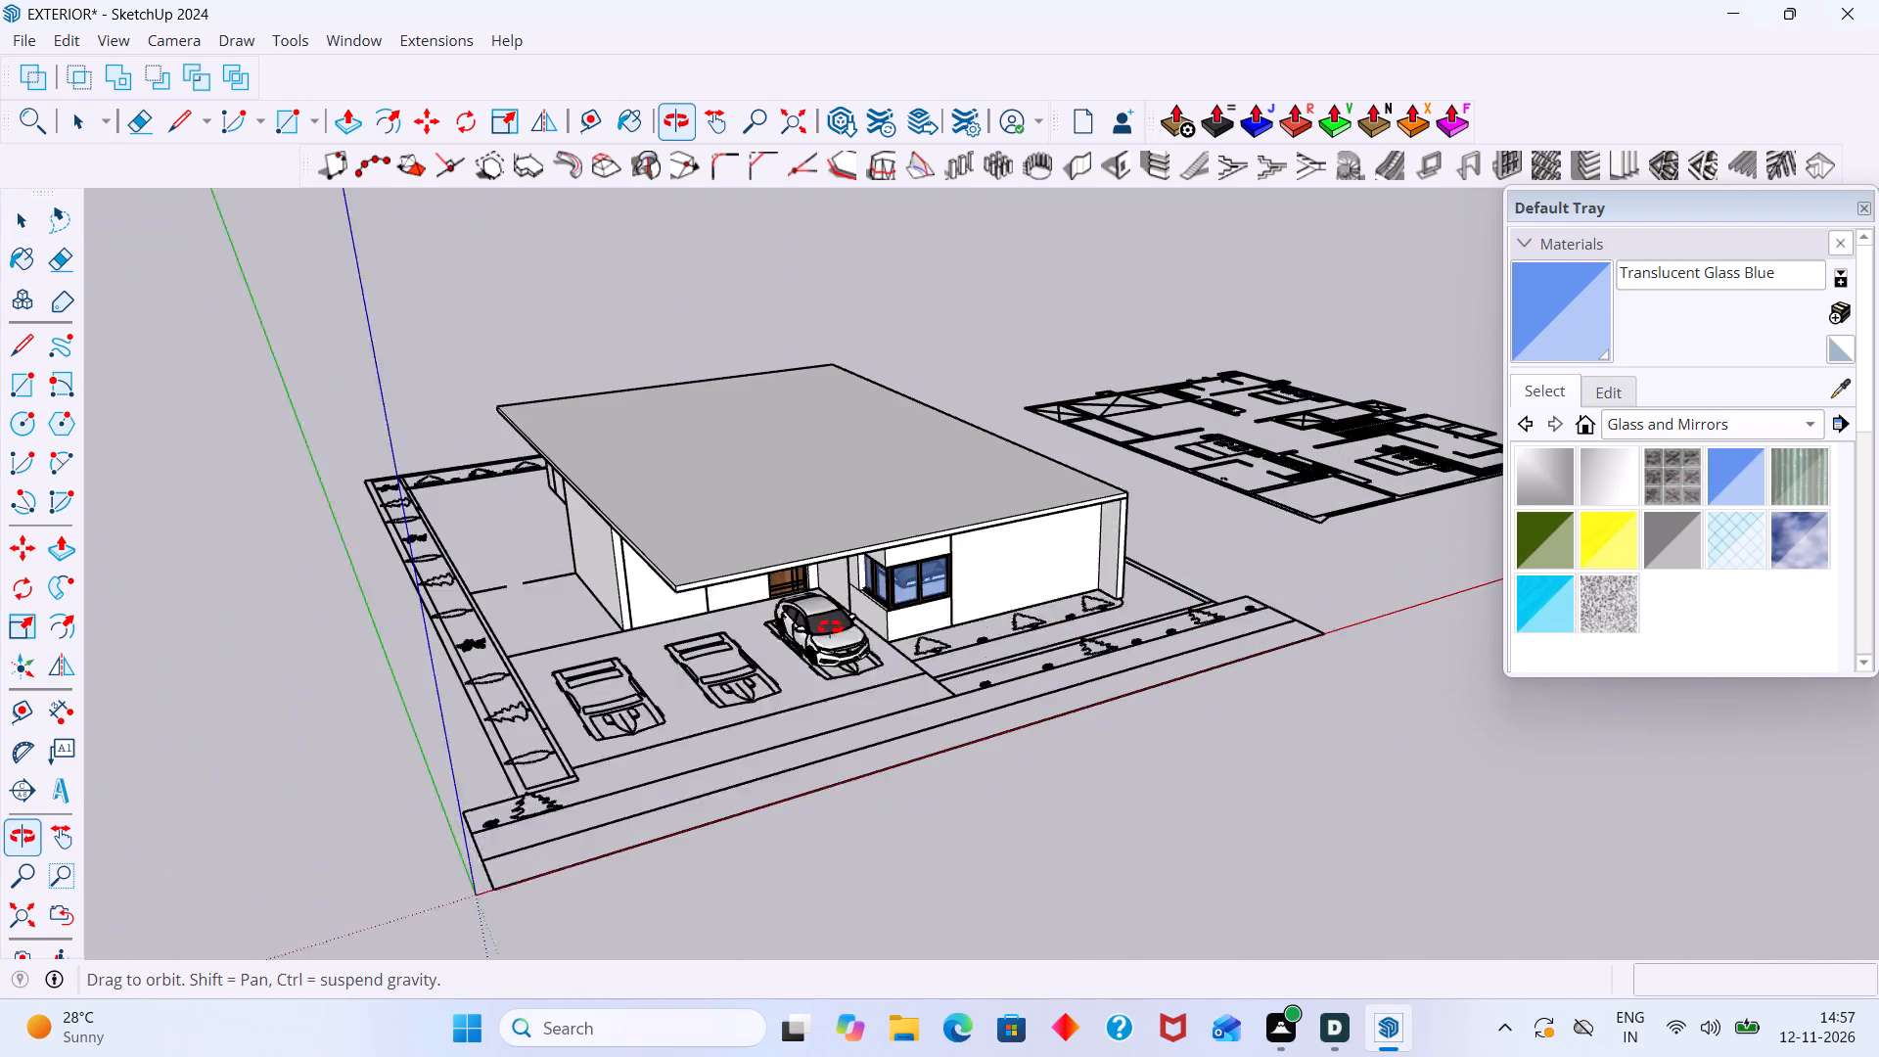
{"action": "middle_click_drag", "start_coordinate": [830, 627], "coordinate": [839, 632]}
{"action": "middle_click_drag", "start_coordinate": [772, 690], "coordinate": [836, 681]}
{"action": "scroll", "coordinate": [815, 704], "scroll_direction": "up", "scroll_amount": 4}
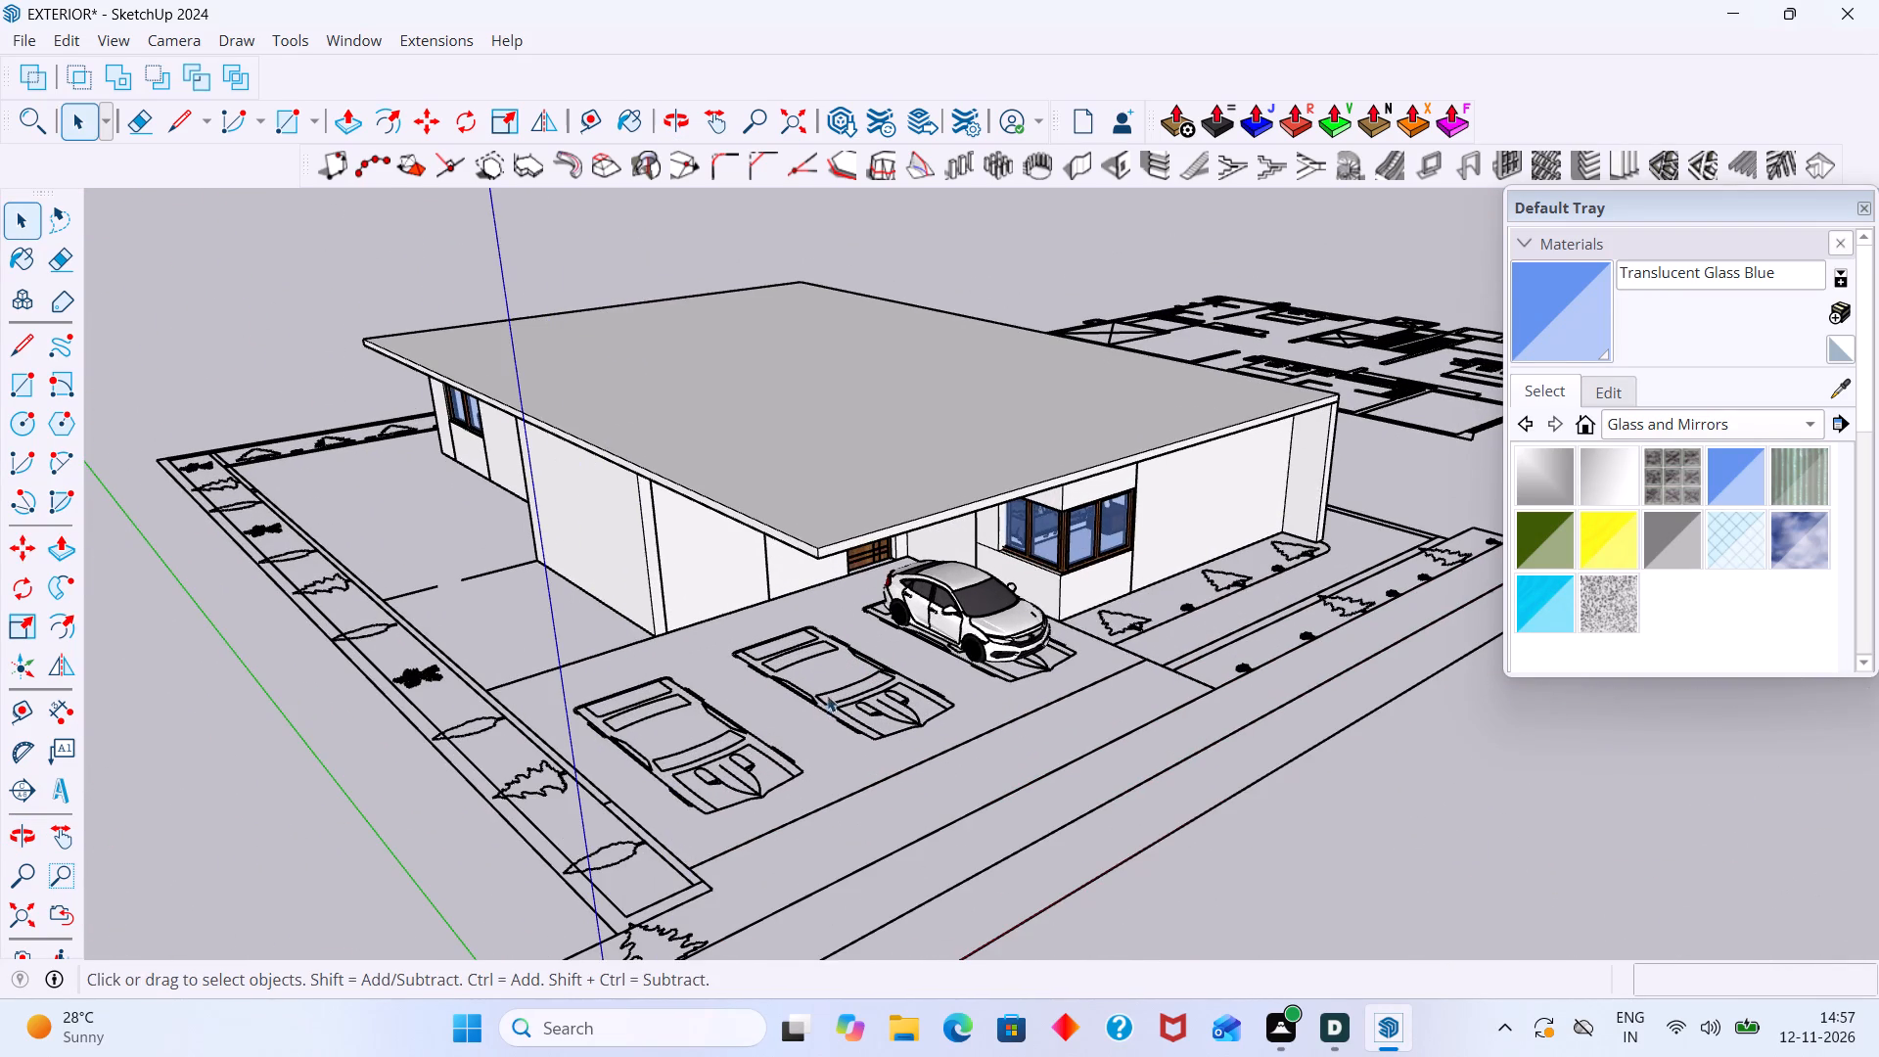
{"action": "middle_click_drag", "start_coordinate": [842, 687], "coordinate": [817, 660]}
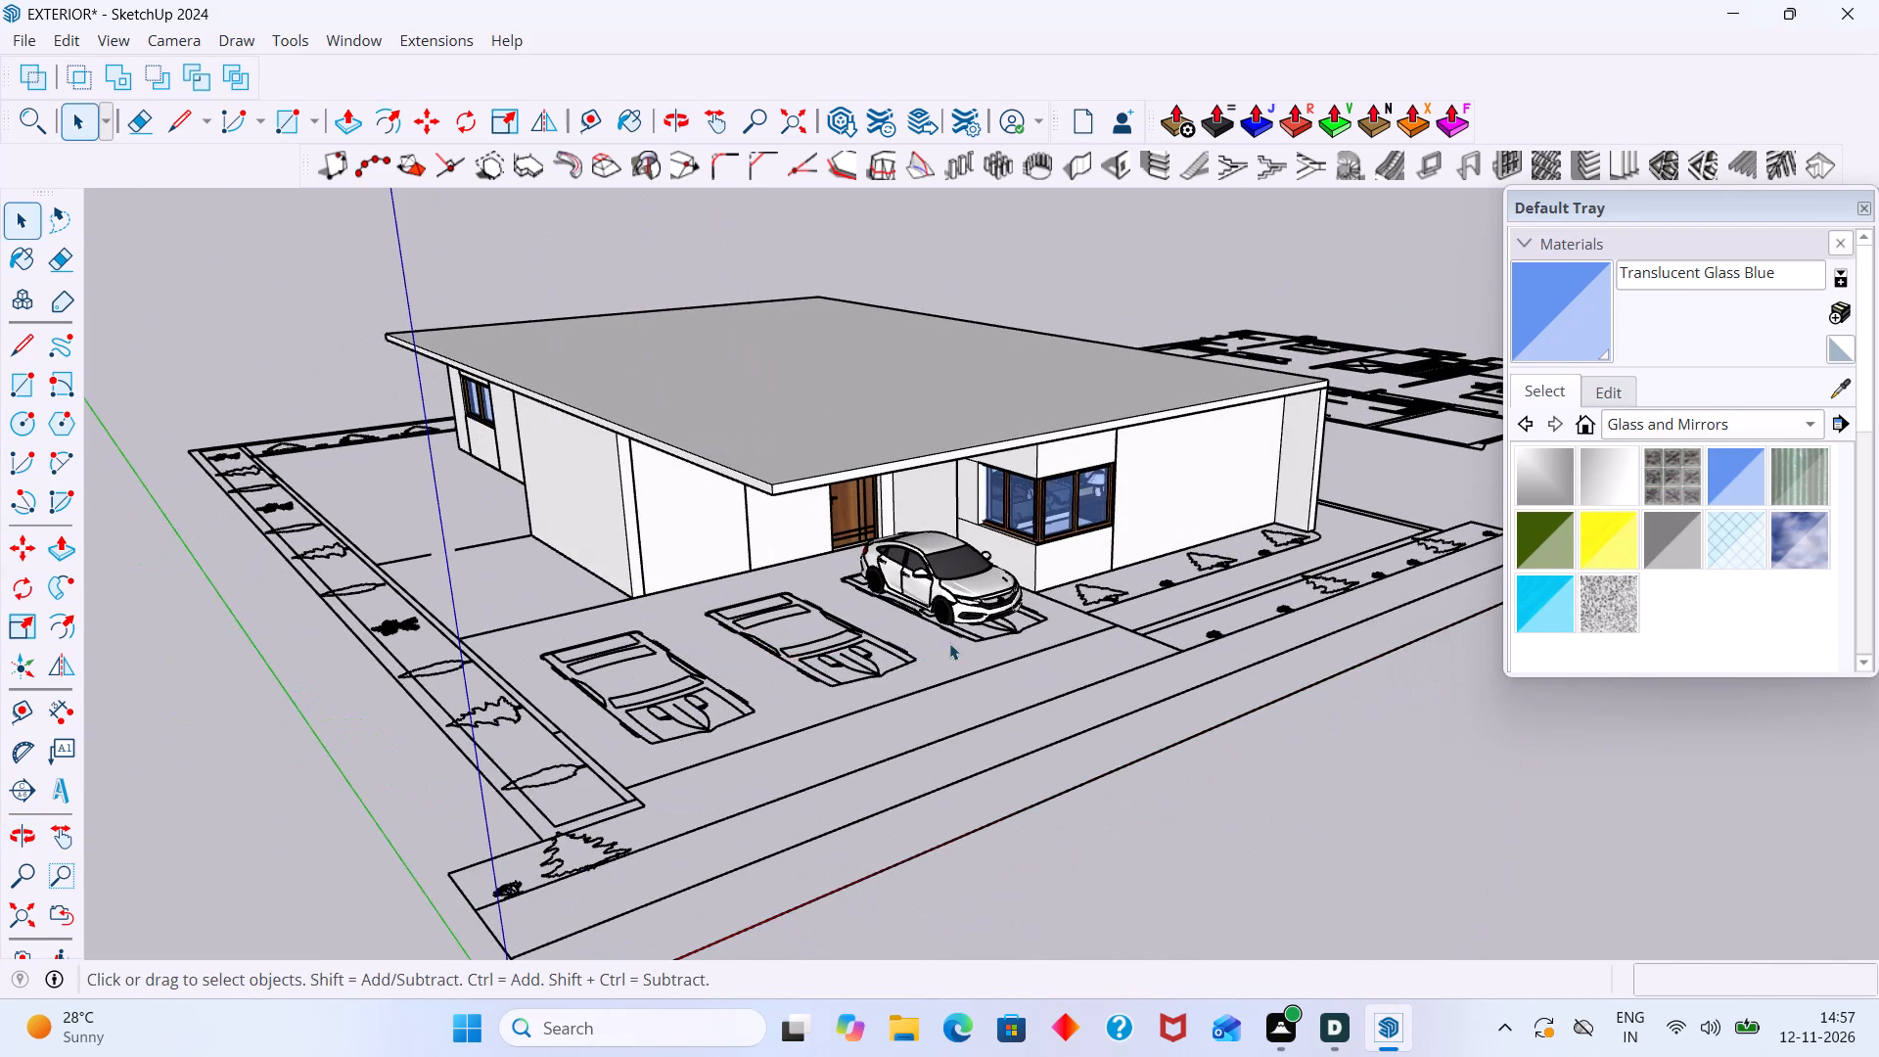
{"action": "scroll", "coordinate": [970, 610], "scroll_direction": "up", "scroll_amount": 11}
{"action": "scroll", "coordinate": [858, 620], "scroll_direction": "down", "scroll_amount": 3}
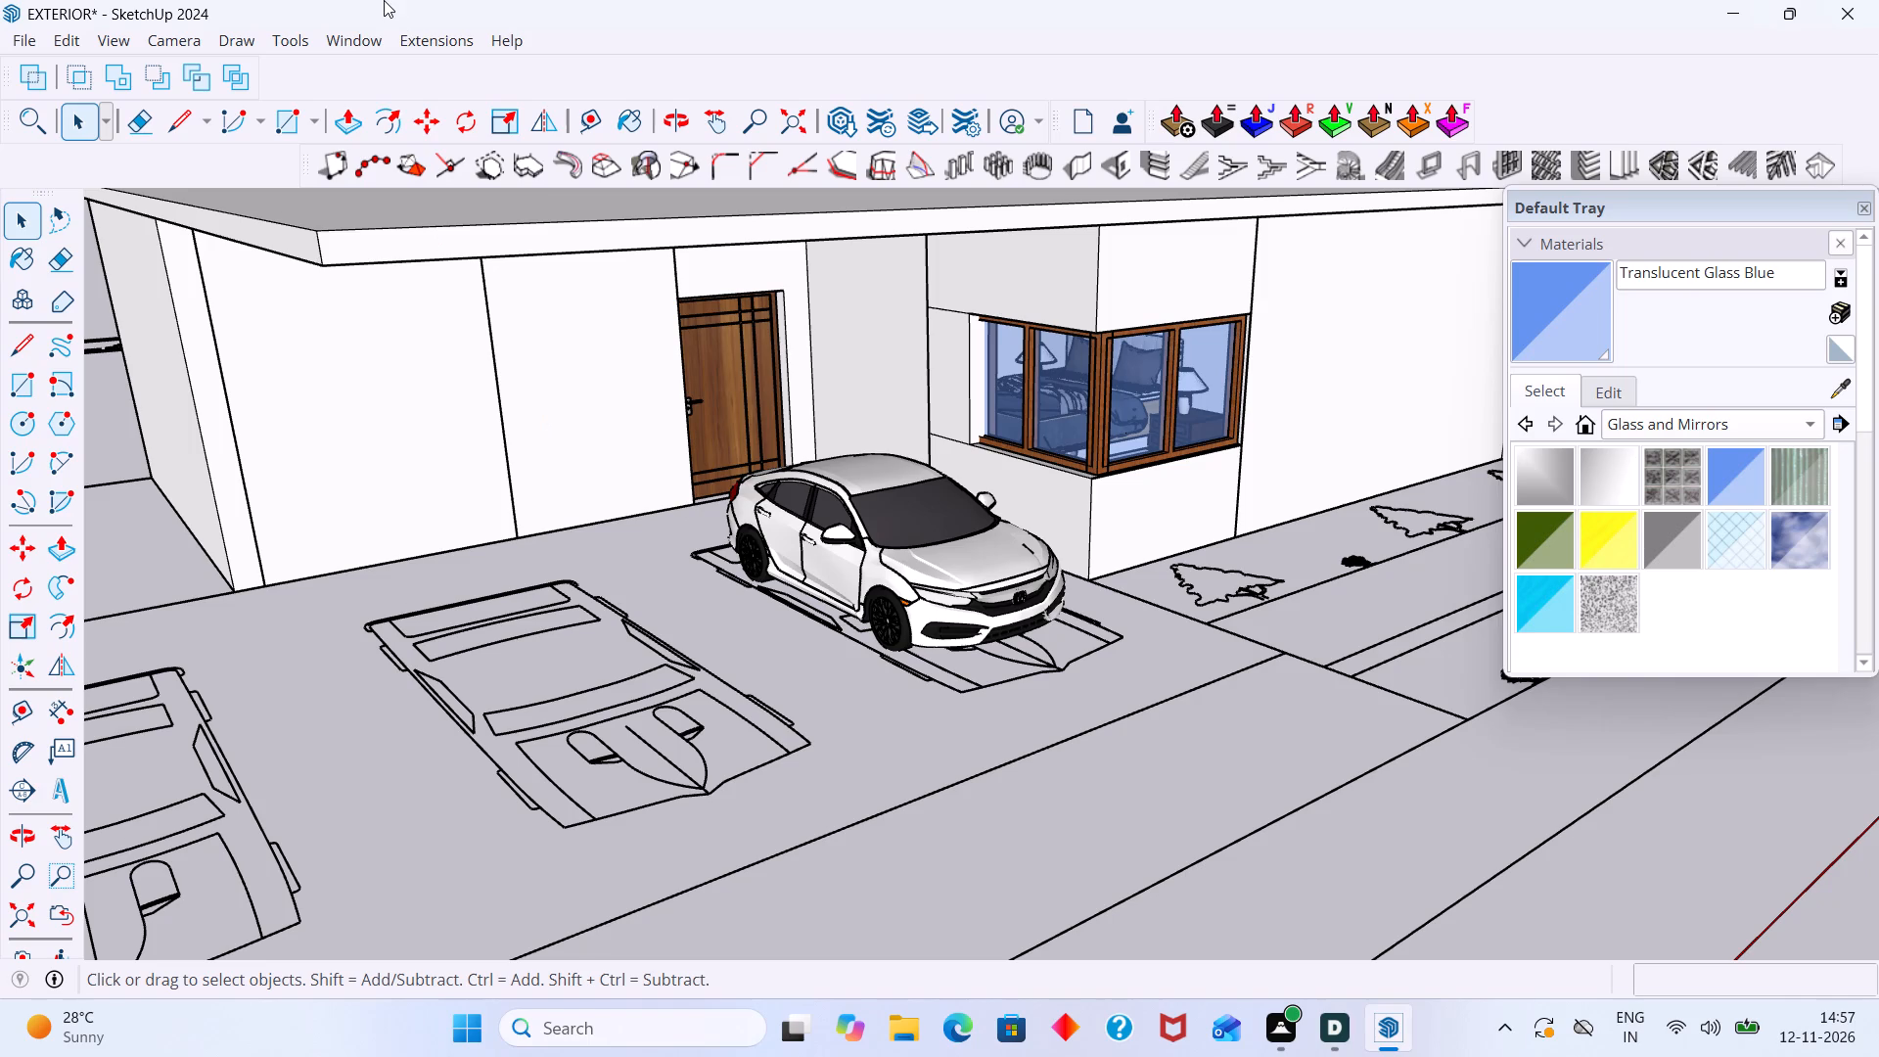
Browse the 3D Warehouse car results and load the RANGE ROVER EVOQUE model directly into the house model.
{"action": "left_click", "coordinate": [359, 51]}
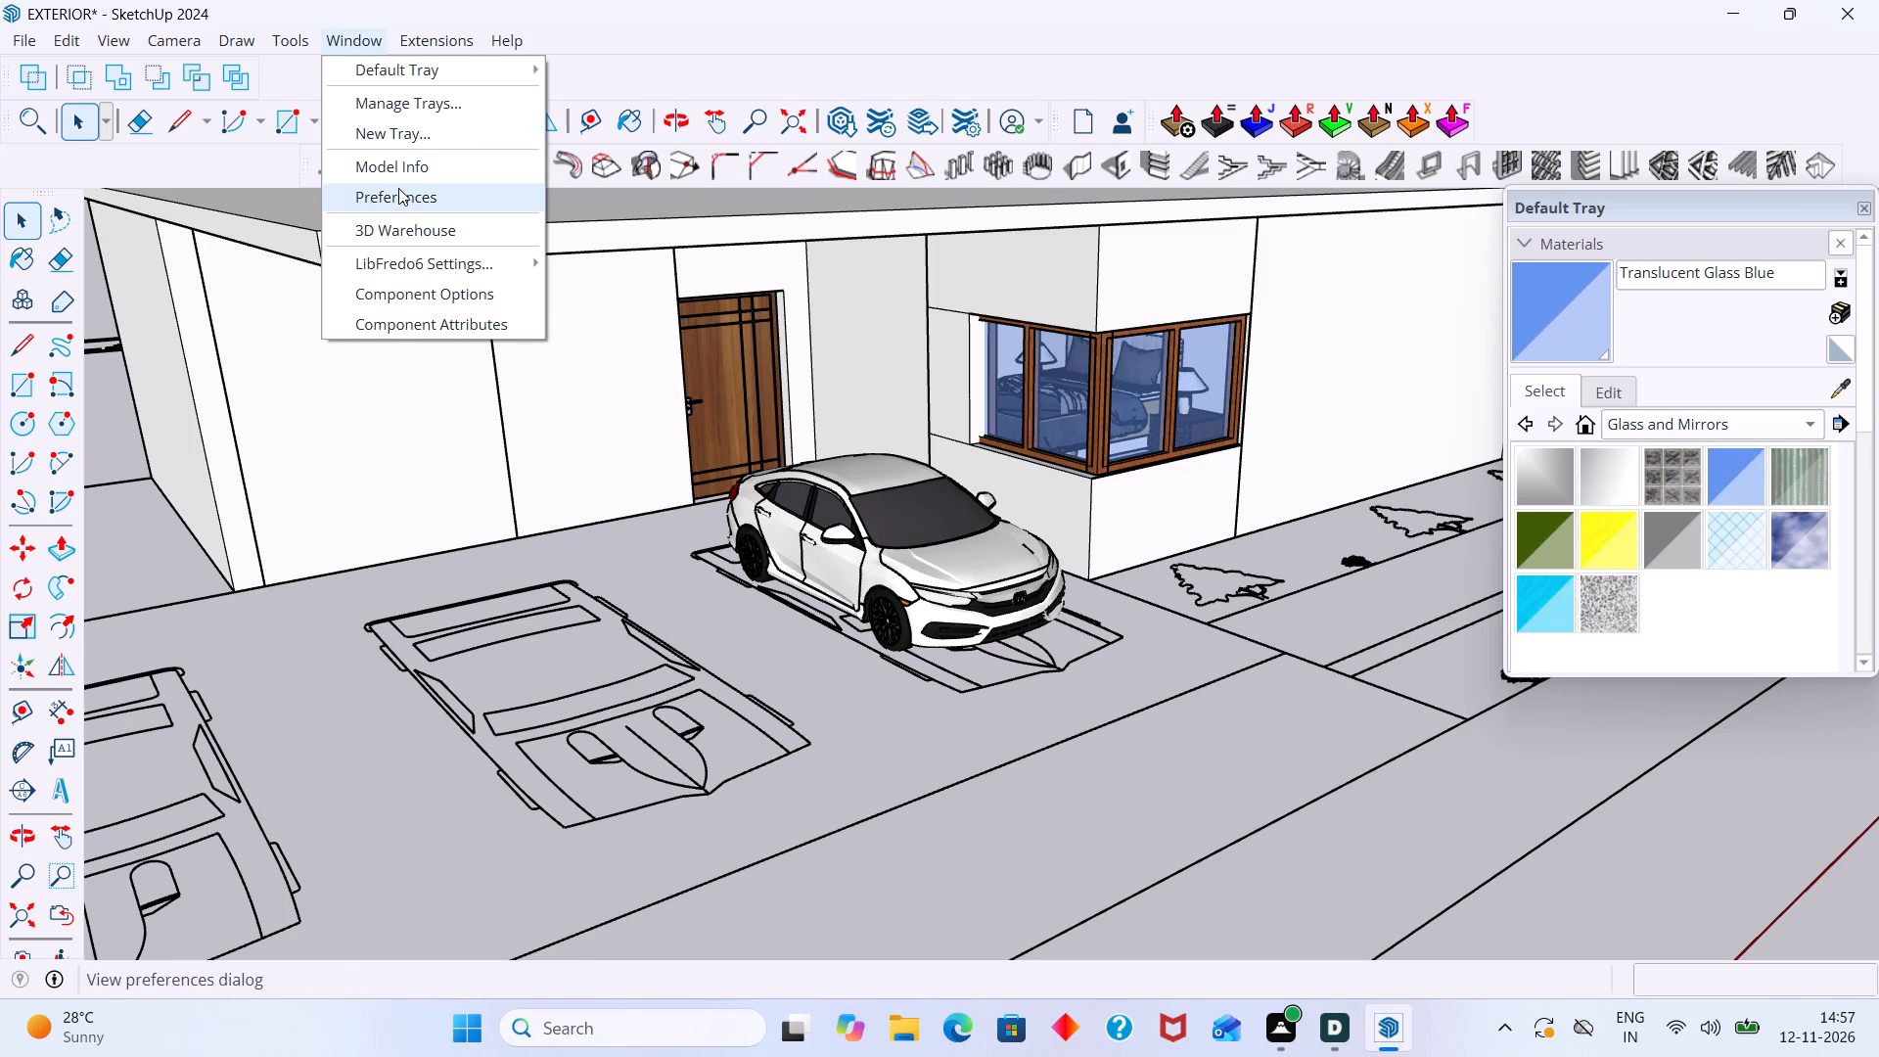
{"action": "left_click", "coordinate": [399, 232]}
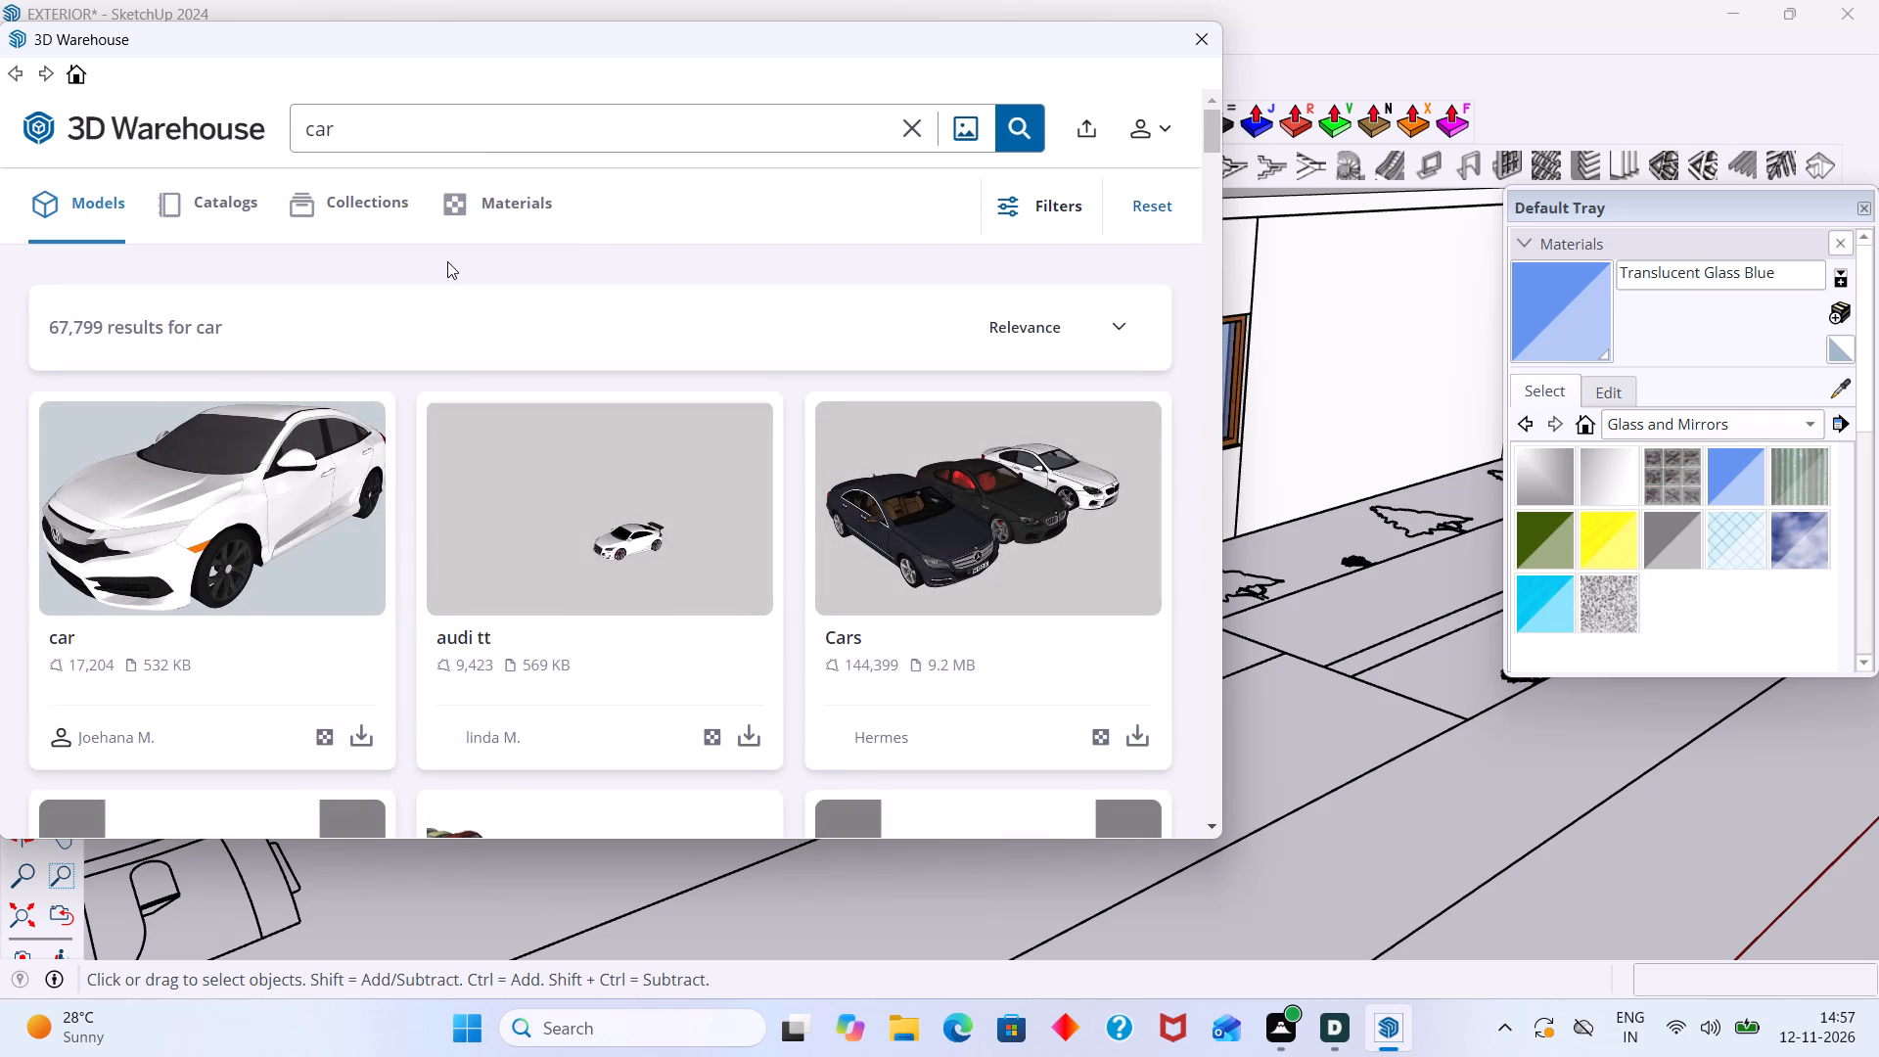
{"action": "scroll", "coordinate": [1066, 539], "scroll_direction": "down", "scroll_amount": 5}
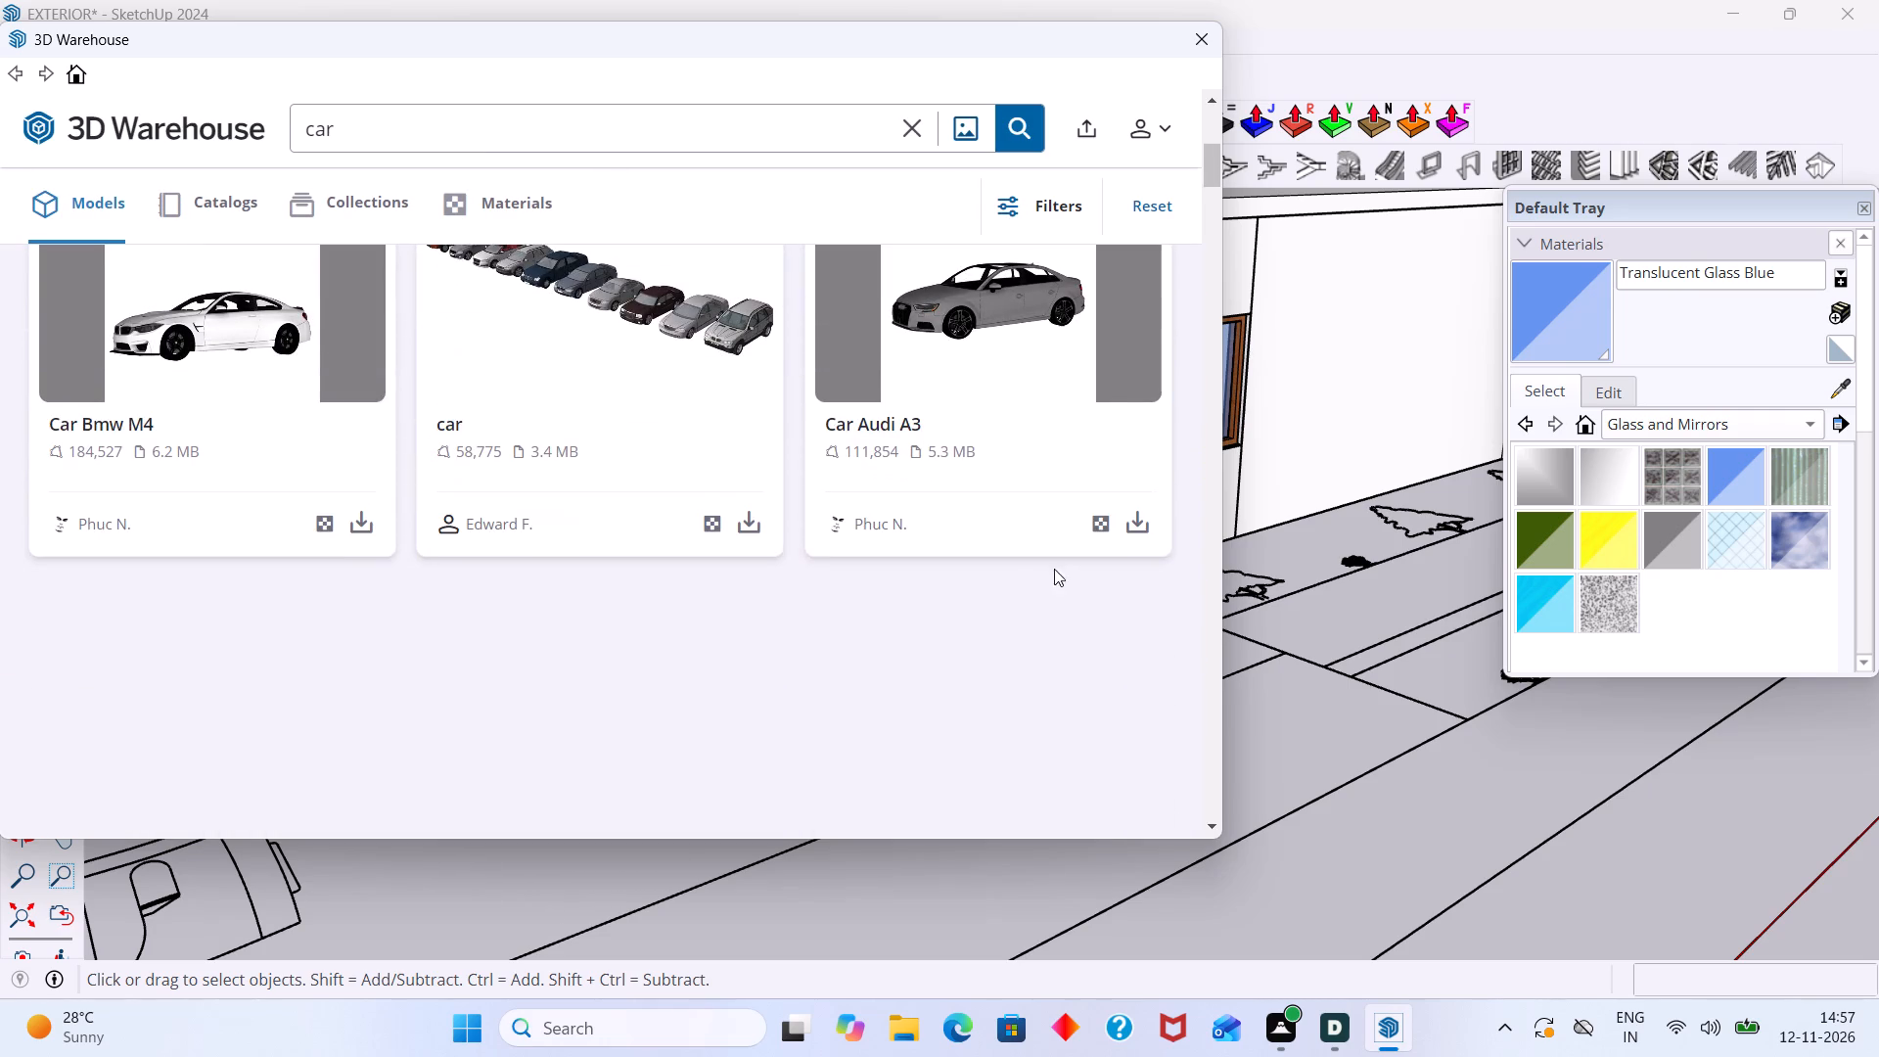
{"action": "scroll", "coordinate": [964, 570], "scroll_direction": "down", "scroll_amount": 4}
{"action": "scroll", "coordinate": [894, 606], "scroll_direction": "down", "scroll_amount": 5}
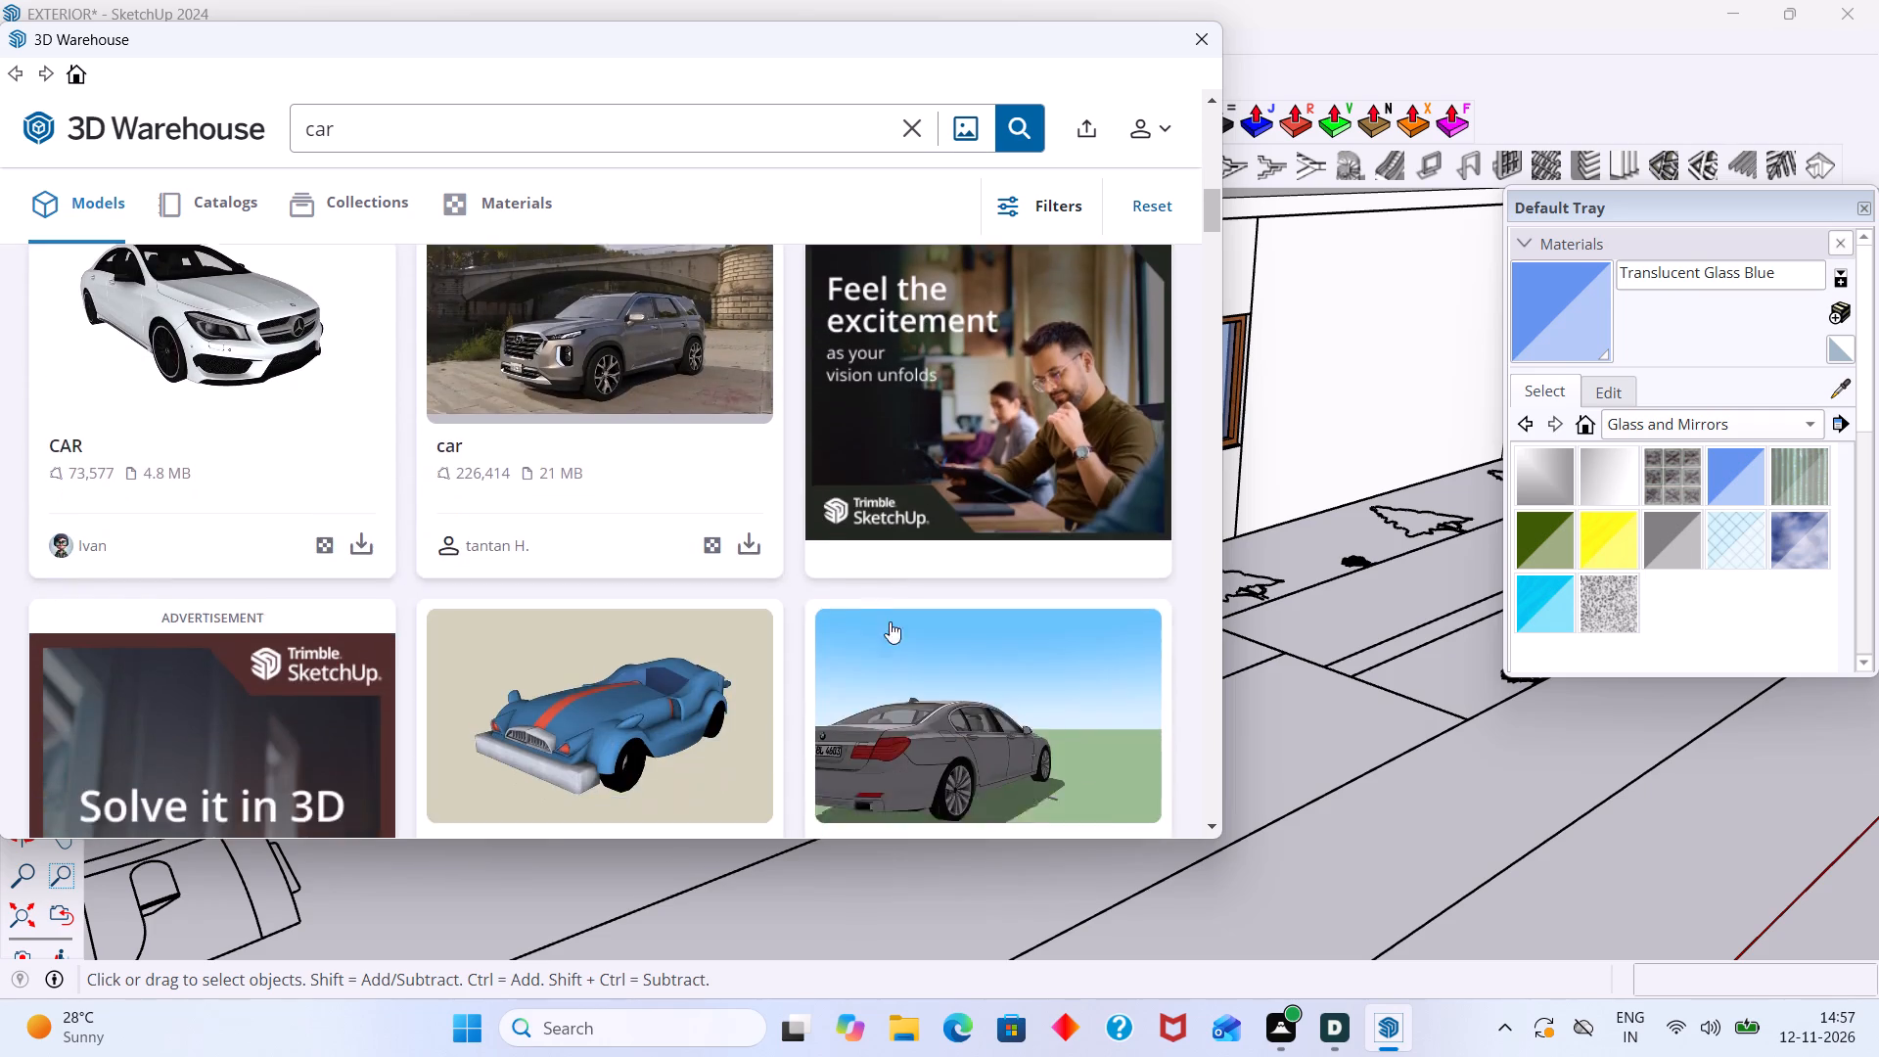
{"action": "scroll", "coordinate": [890, 621], "scroll_direction": "down", "scroll_amount": 1}
{"action": "scroll", "coordinate": [802, 680], "scroll_direction": "down", "scroll_amount": 2}
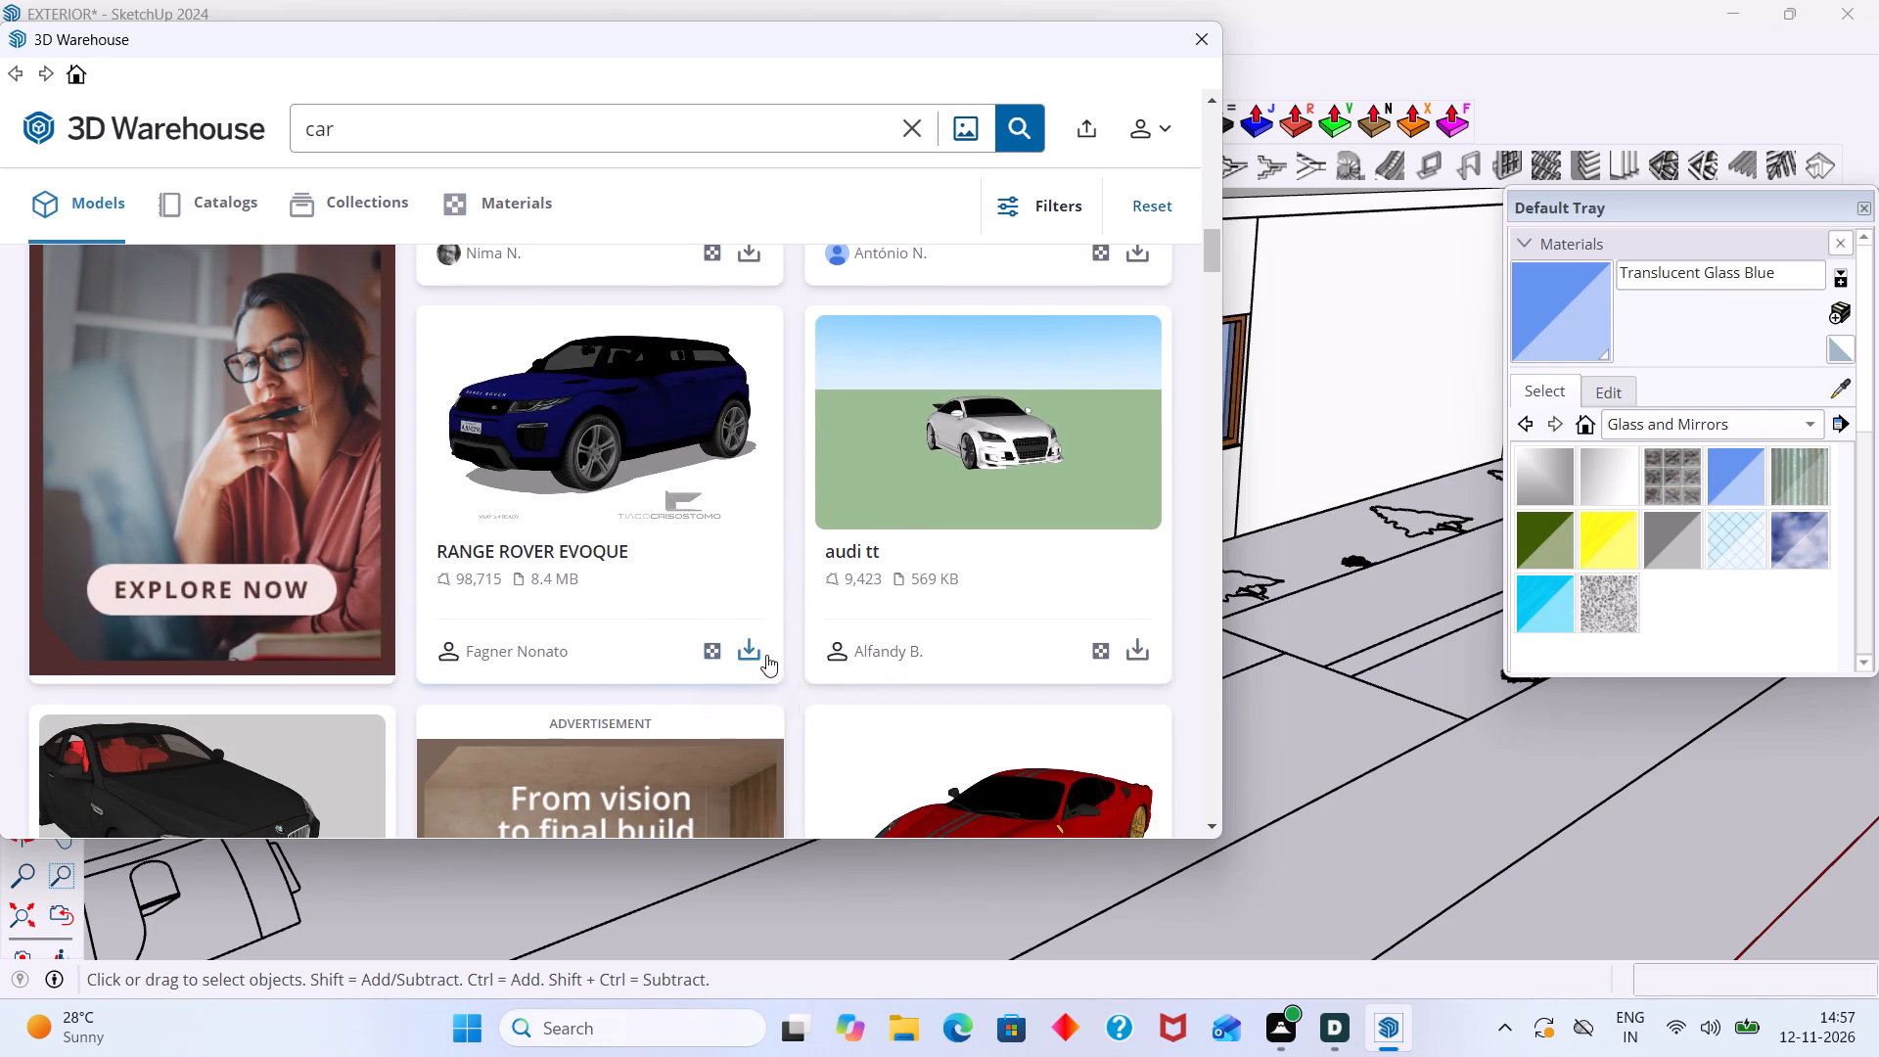
{"action": "left_click", "coordinate": [751, 649]}
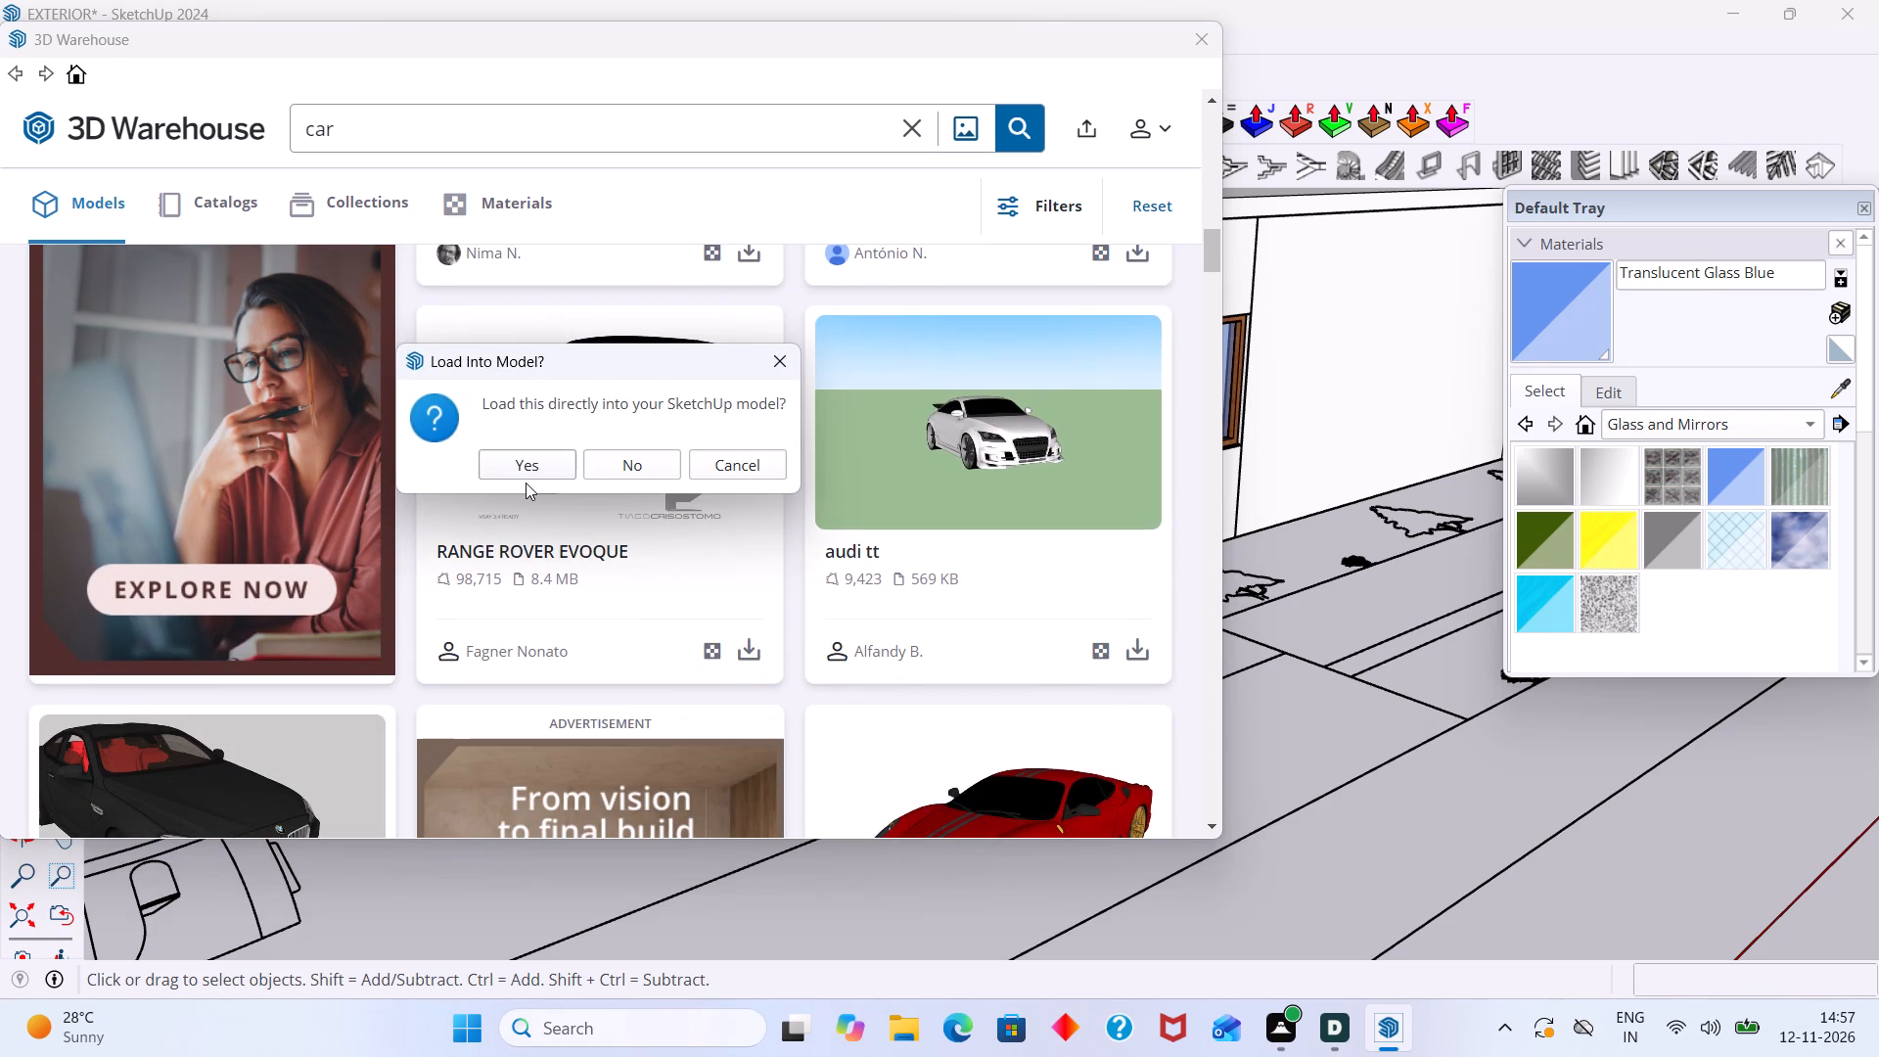
{"action": "left_click", "coordinate": [524, 469]}
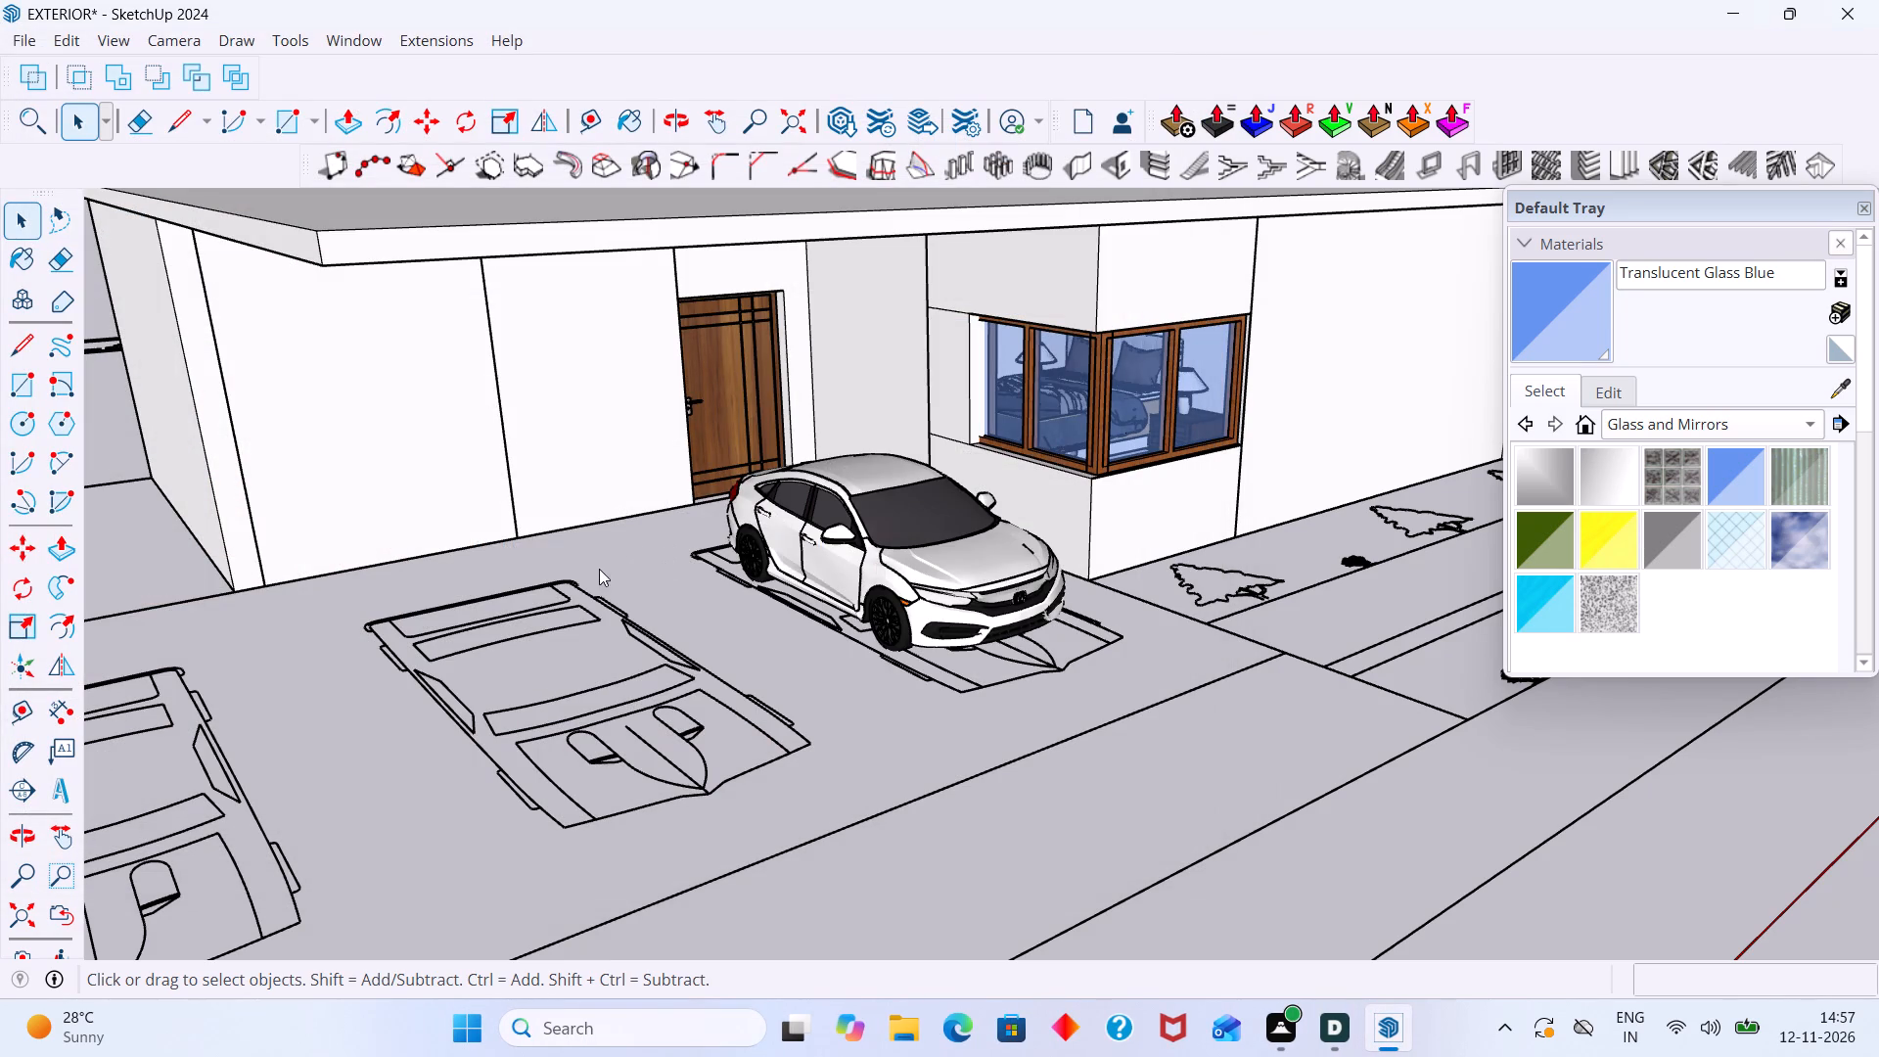
{"action": "scroll", "coordinate": [559, 600], "scroll_direction": "down", "scroll_amount": 14}
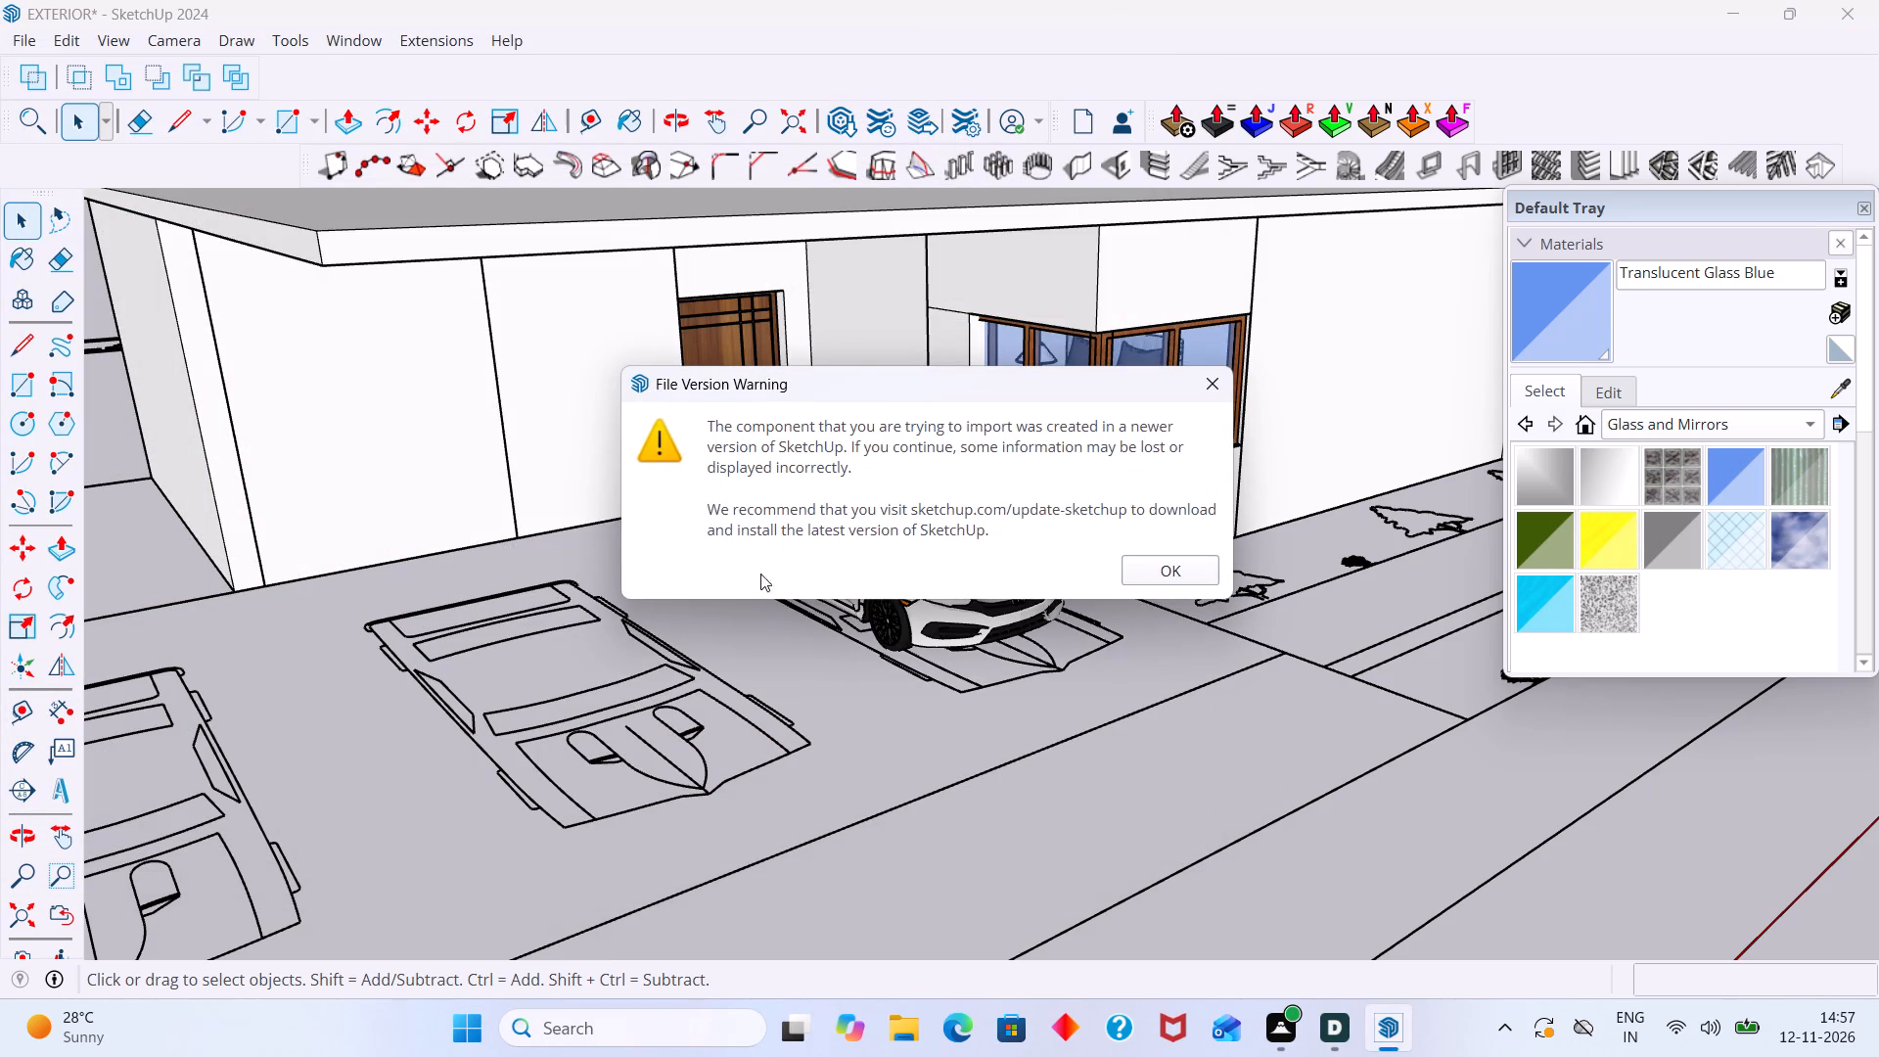
{"action": "left_click", "coordinate": [1139, 569]}
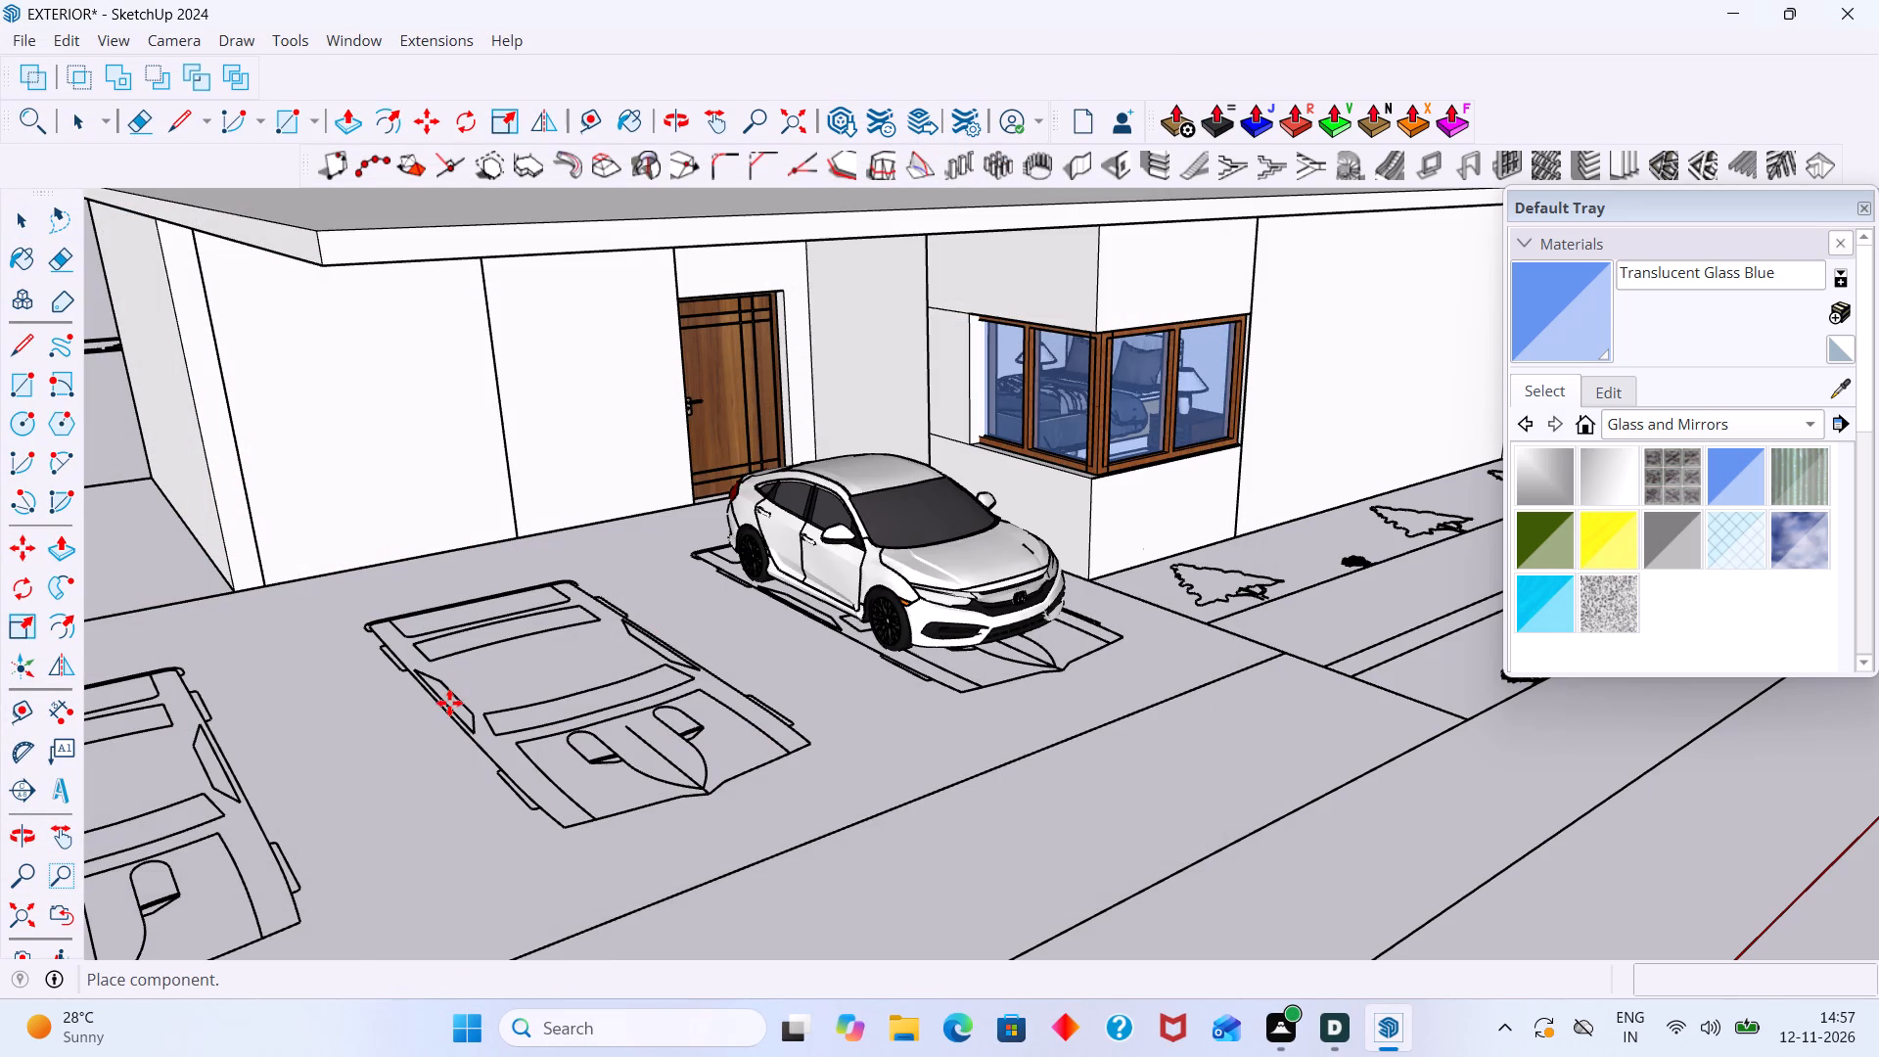
Place the Range Rover Evoque over the empty parking outlines beside the white car and deselect it.
{"action": "scroll", "coordinate": [447, 703], "scroll_direction": "down", "scroll_amount": 6}
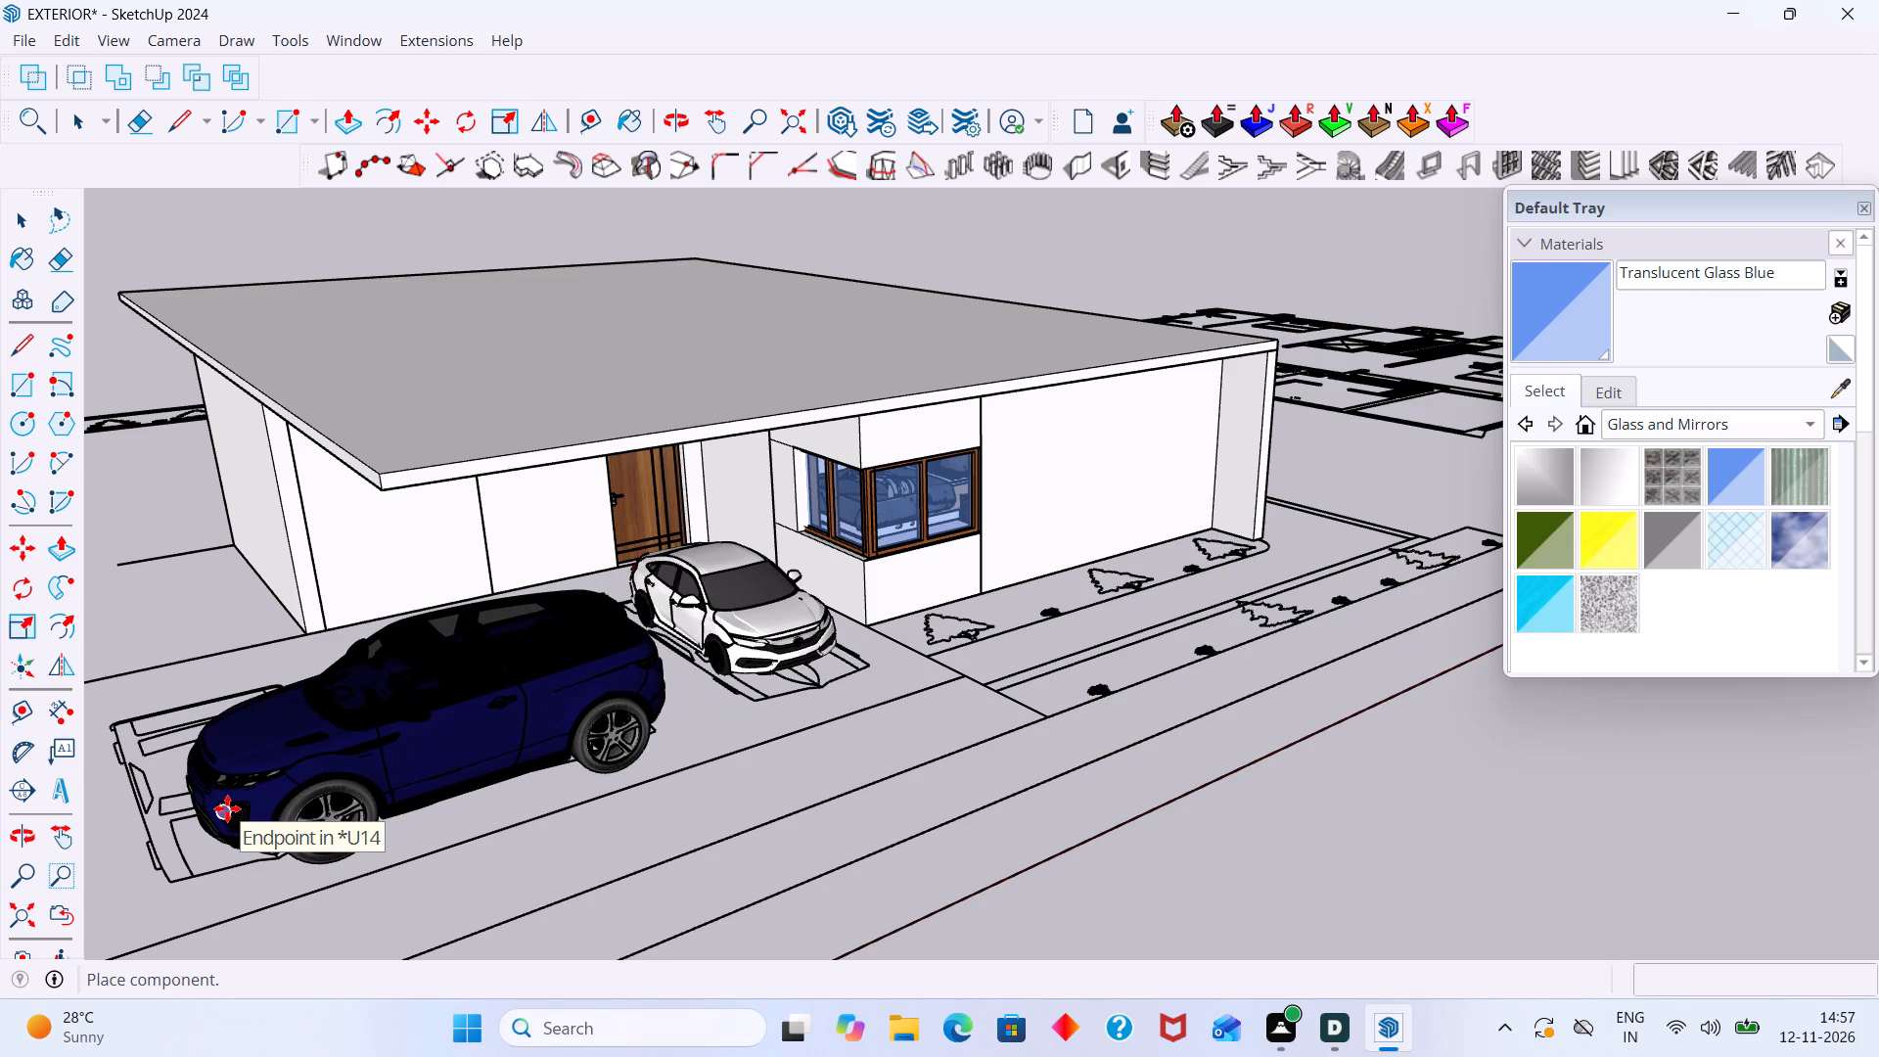
{"action": "left_click", "coordinate": [227, 808]}
{"action": "key", "text": "space"}
{"action": "left_click", "coordinate": [624, 844]}
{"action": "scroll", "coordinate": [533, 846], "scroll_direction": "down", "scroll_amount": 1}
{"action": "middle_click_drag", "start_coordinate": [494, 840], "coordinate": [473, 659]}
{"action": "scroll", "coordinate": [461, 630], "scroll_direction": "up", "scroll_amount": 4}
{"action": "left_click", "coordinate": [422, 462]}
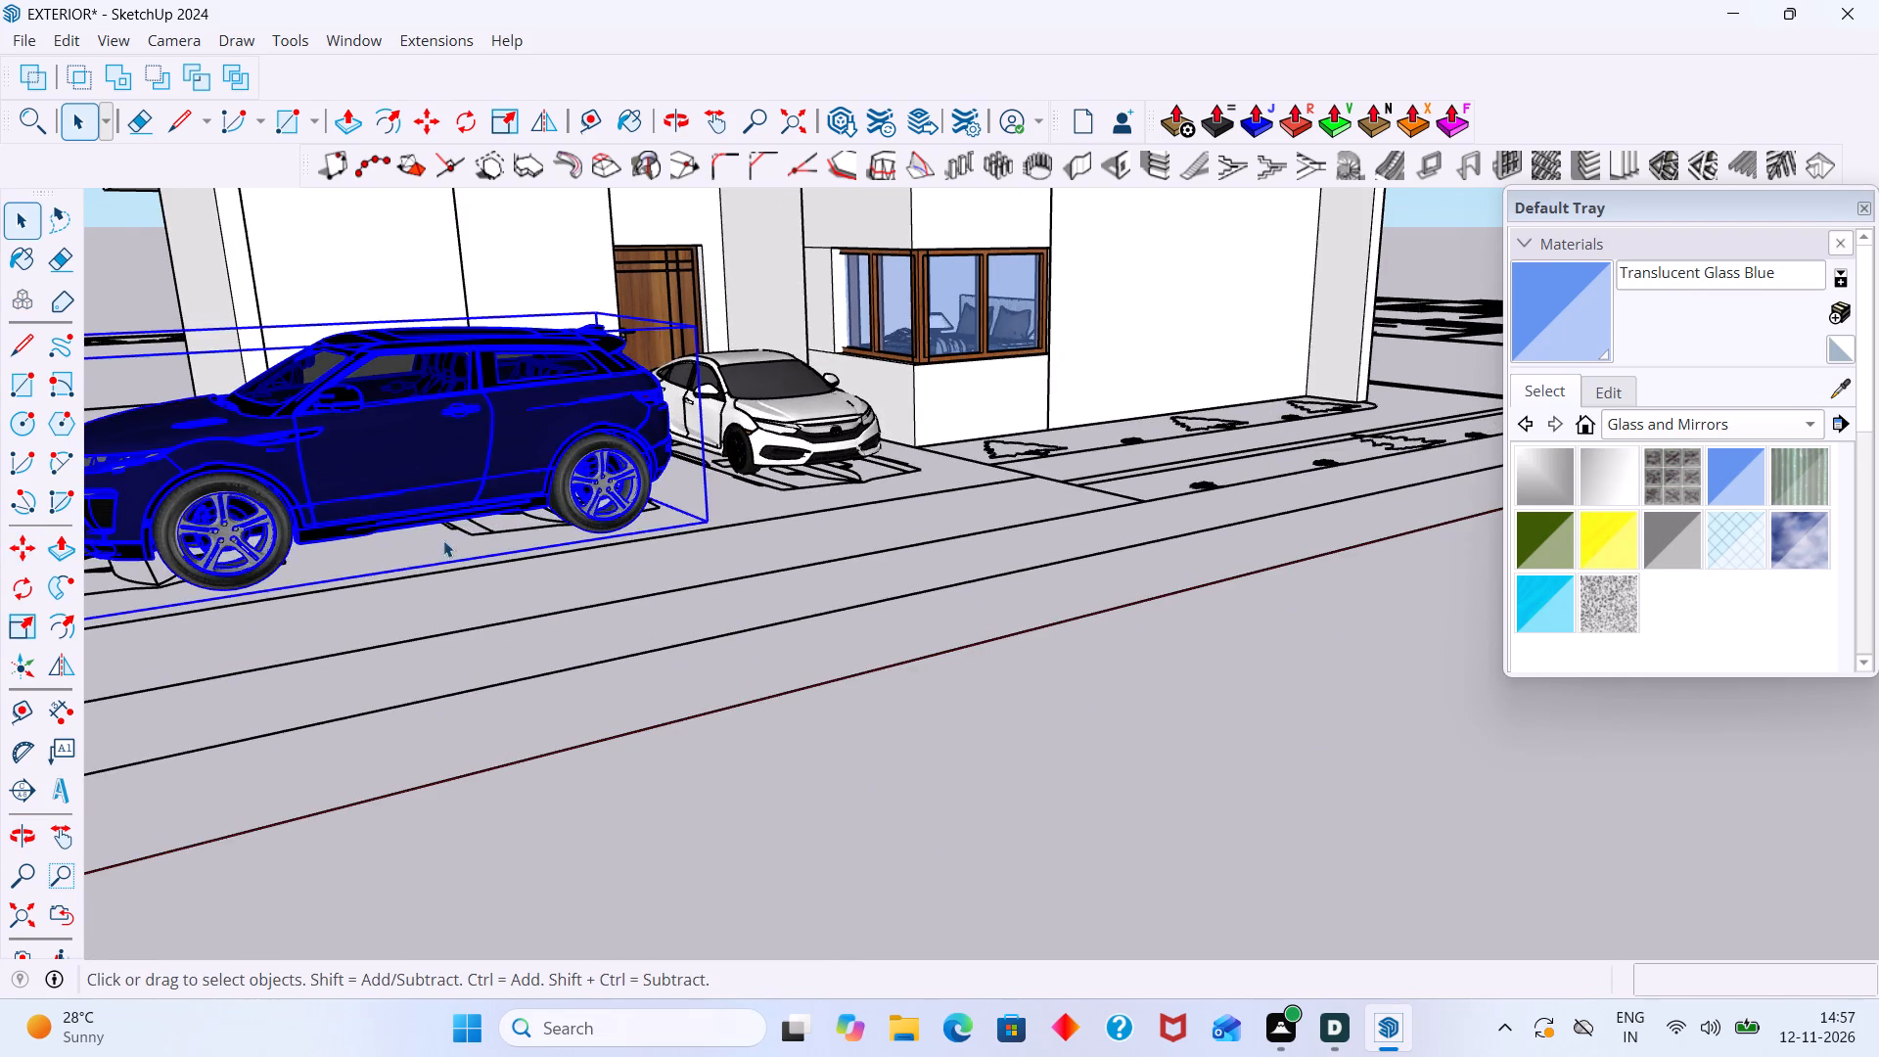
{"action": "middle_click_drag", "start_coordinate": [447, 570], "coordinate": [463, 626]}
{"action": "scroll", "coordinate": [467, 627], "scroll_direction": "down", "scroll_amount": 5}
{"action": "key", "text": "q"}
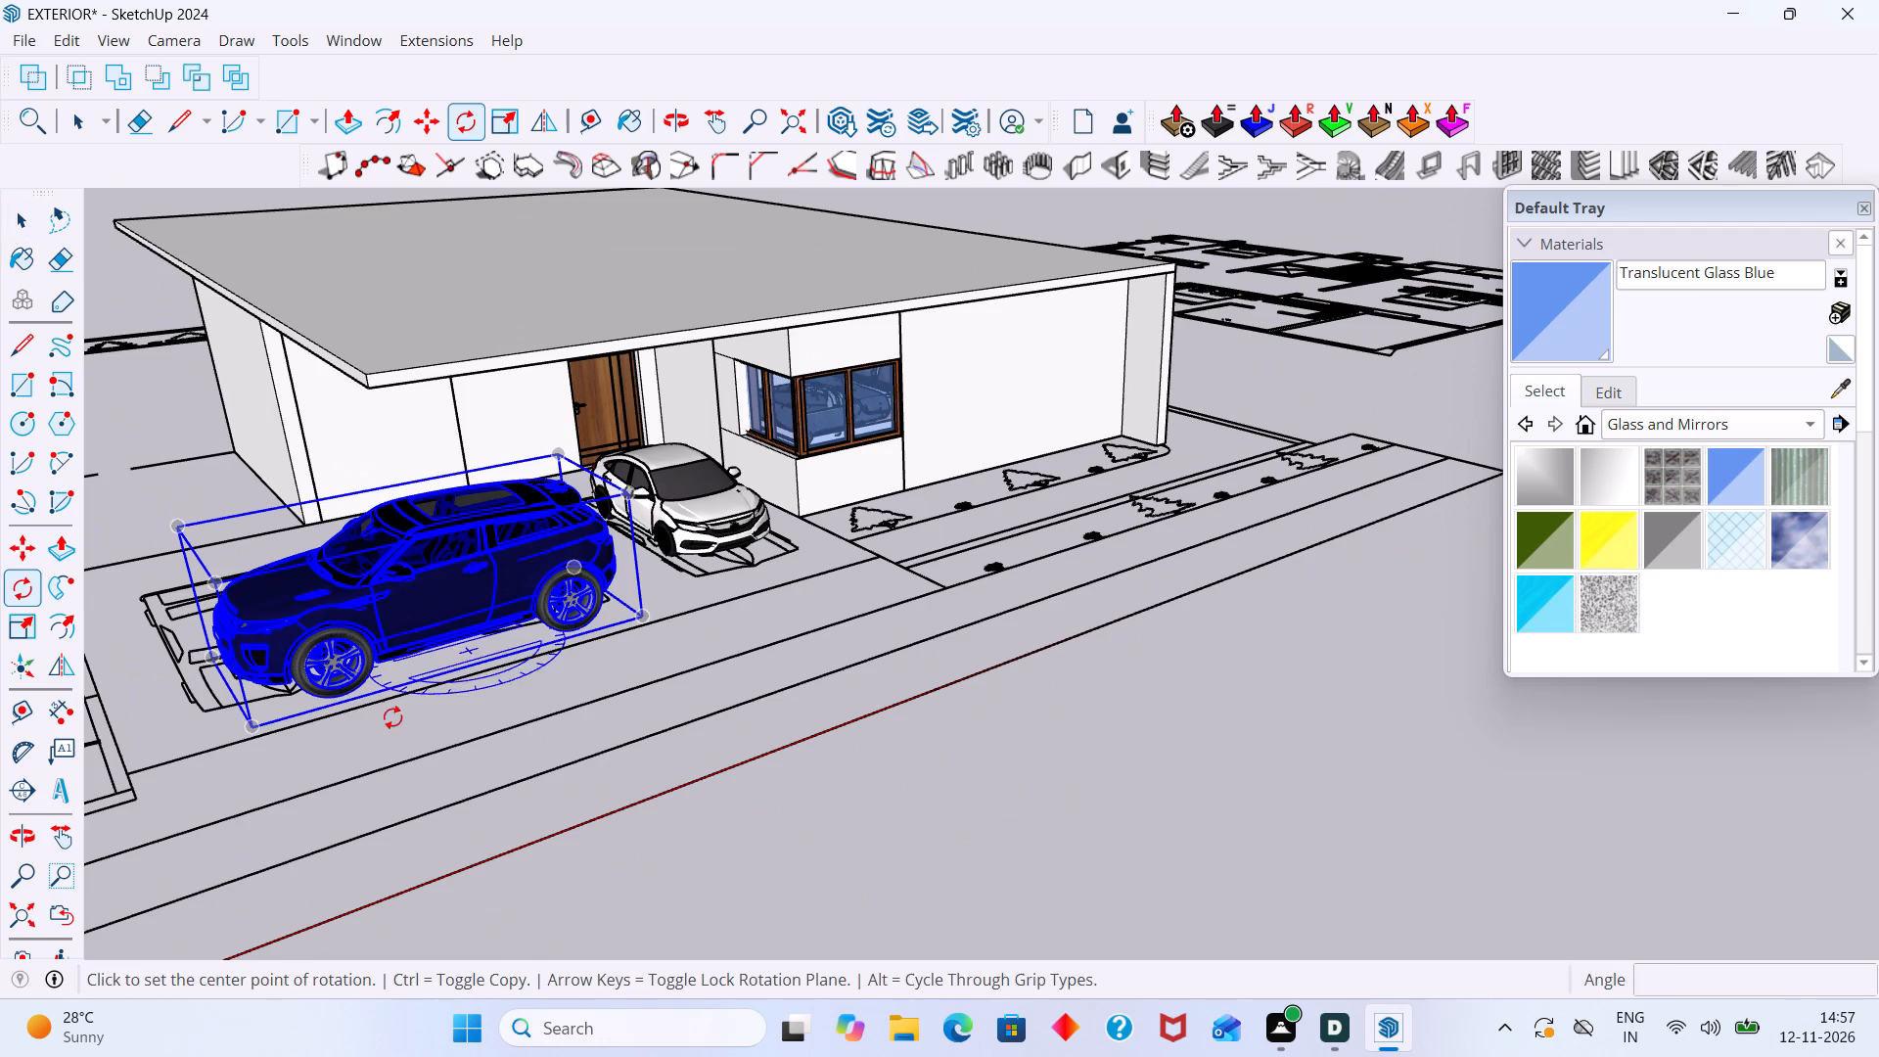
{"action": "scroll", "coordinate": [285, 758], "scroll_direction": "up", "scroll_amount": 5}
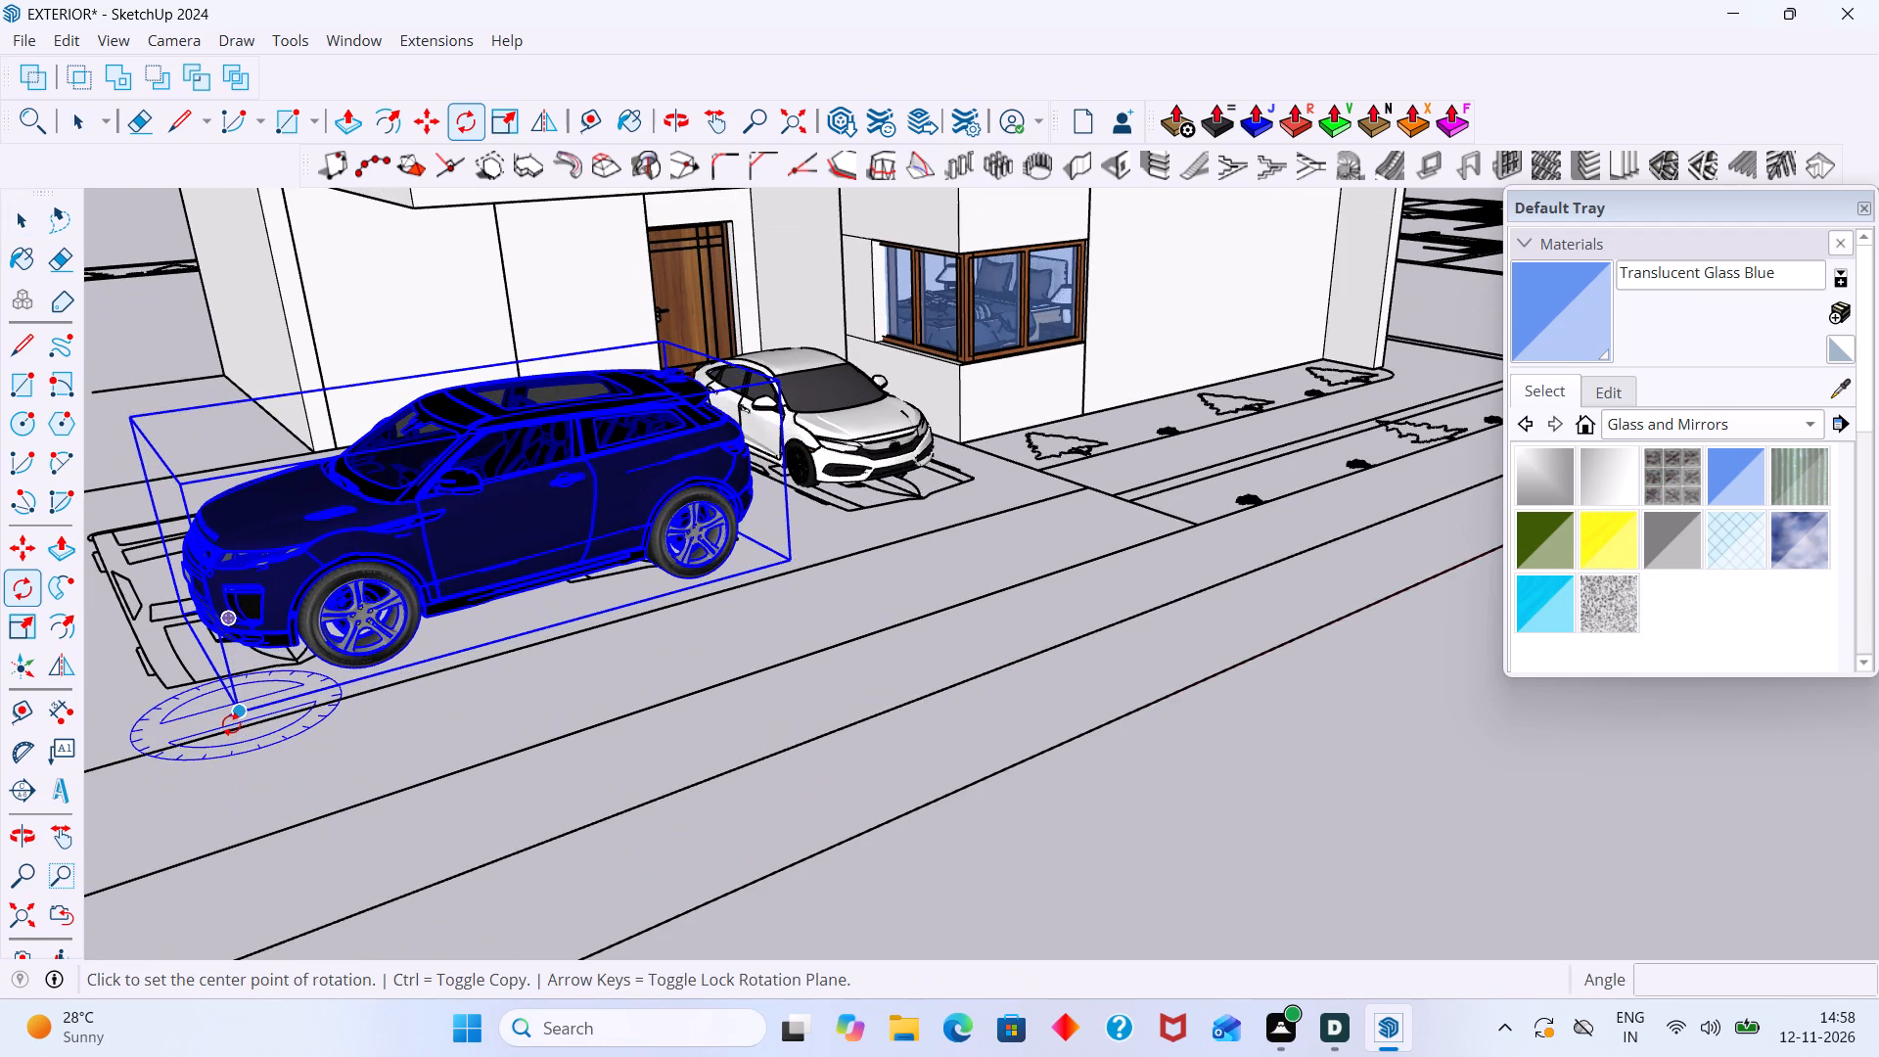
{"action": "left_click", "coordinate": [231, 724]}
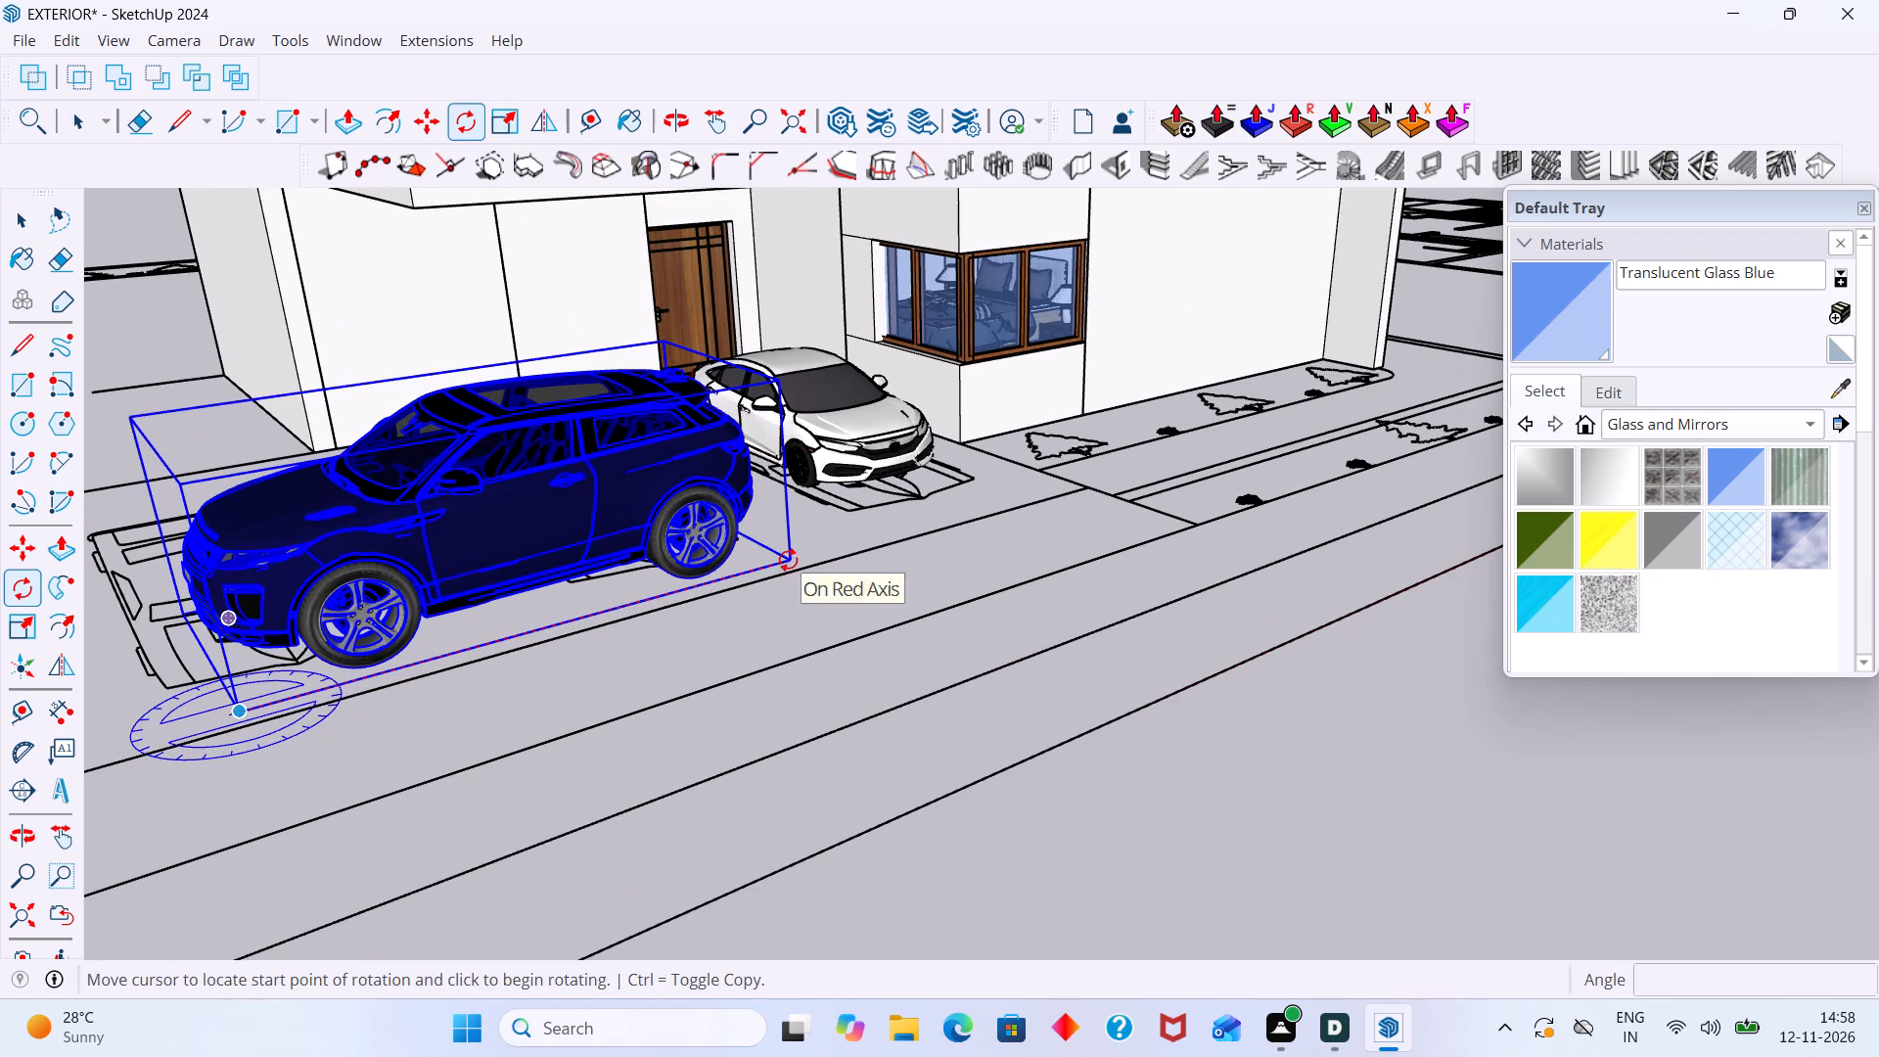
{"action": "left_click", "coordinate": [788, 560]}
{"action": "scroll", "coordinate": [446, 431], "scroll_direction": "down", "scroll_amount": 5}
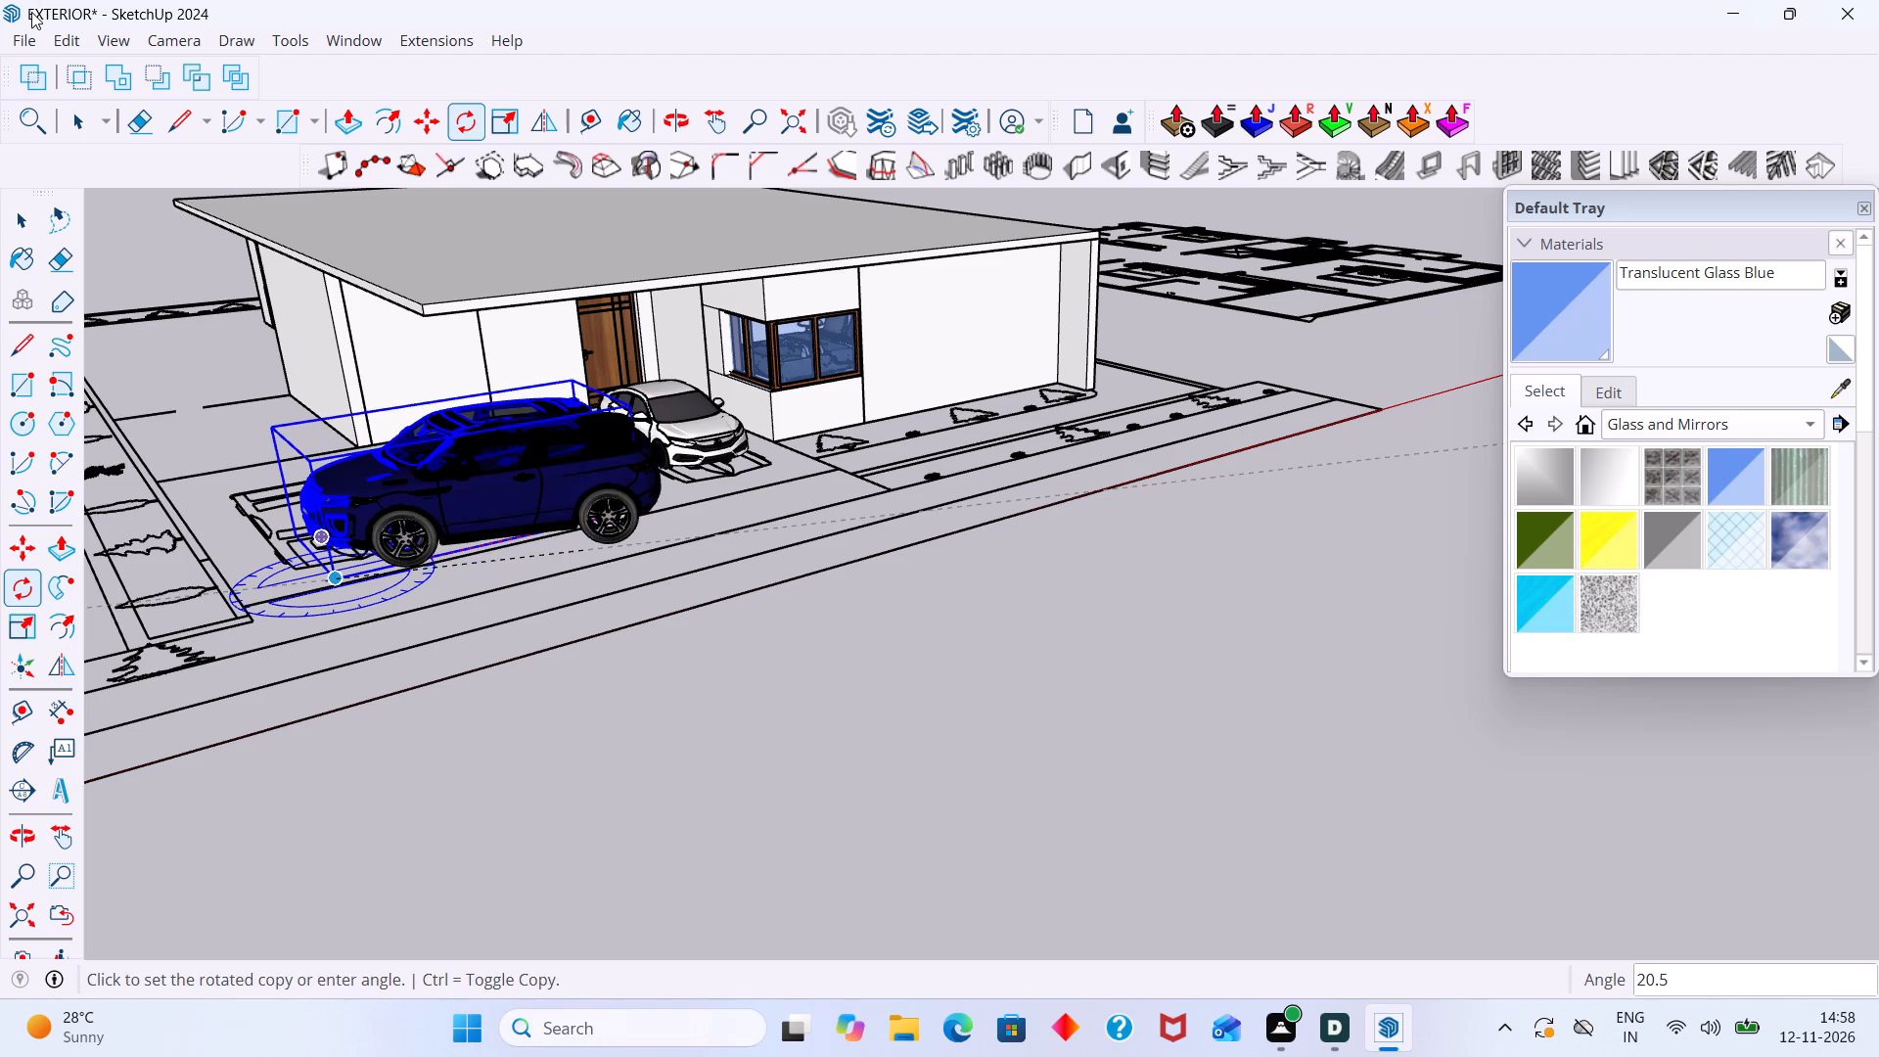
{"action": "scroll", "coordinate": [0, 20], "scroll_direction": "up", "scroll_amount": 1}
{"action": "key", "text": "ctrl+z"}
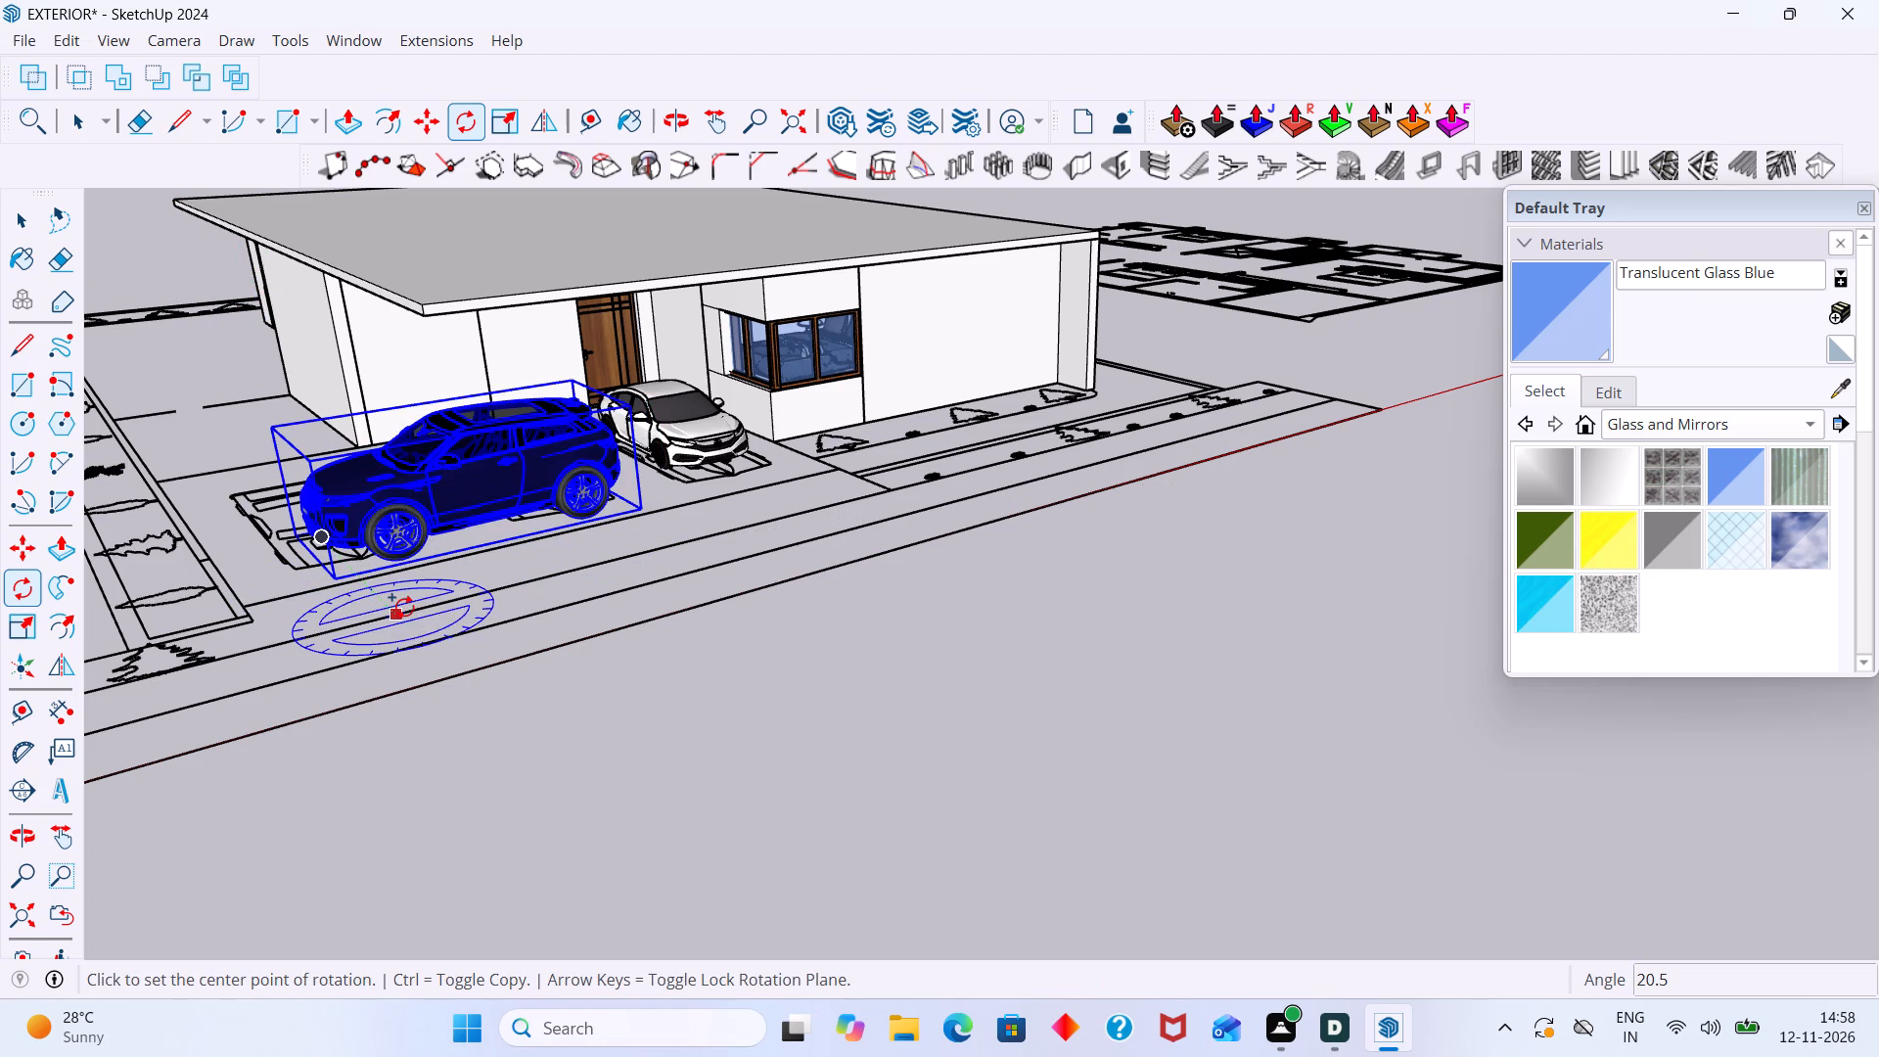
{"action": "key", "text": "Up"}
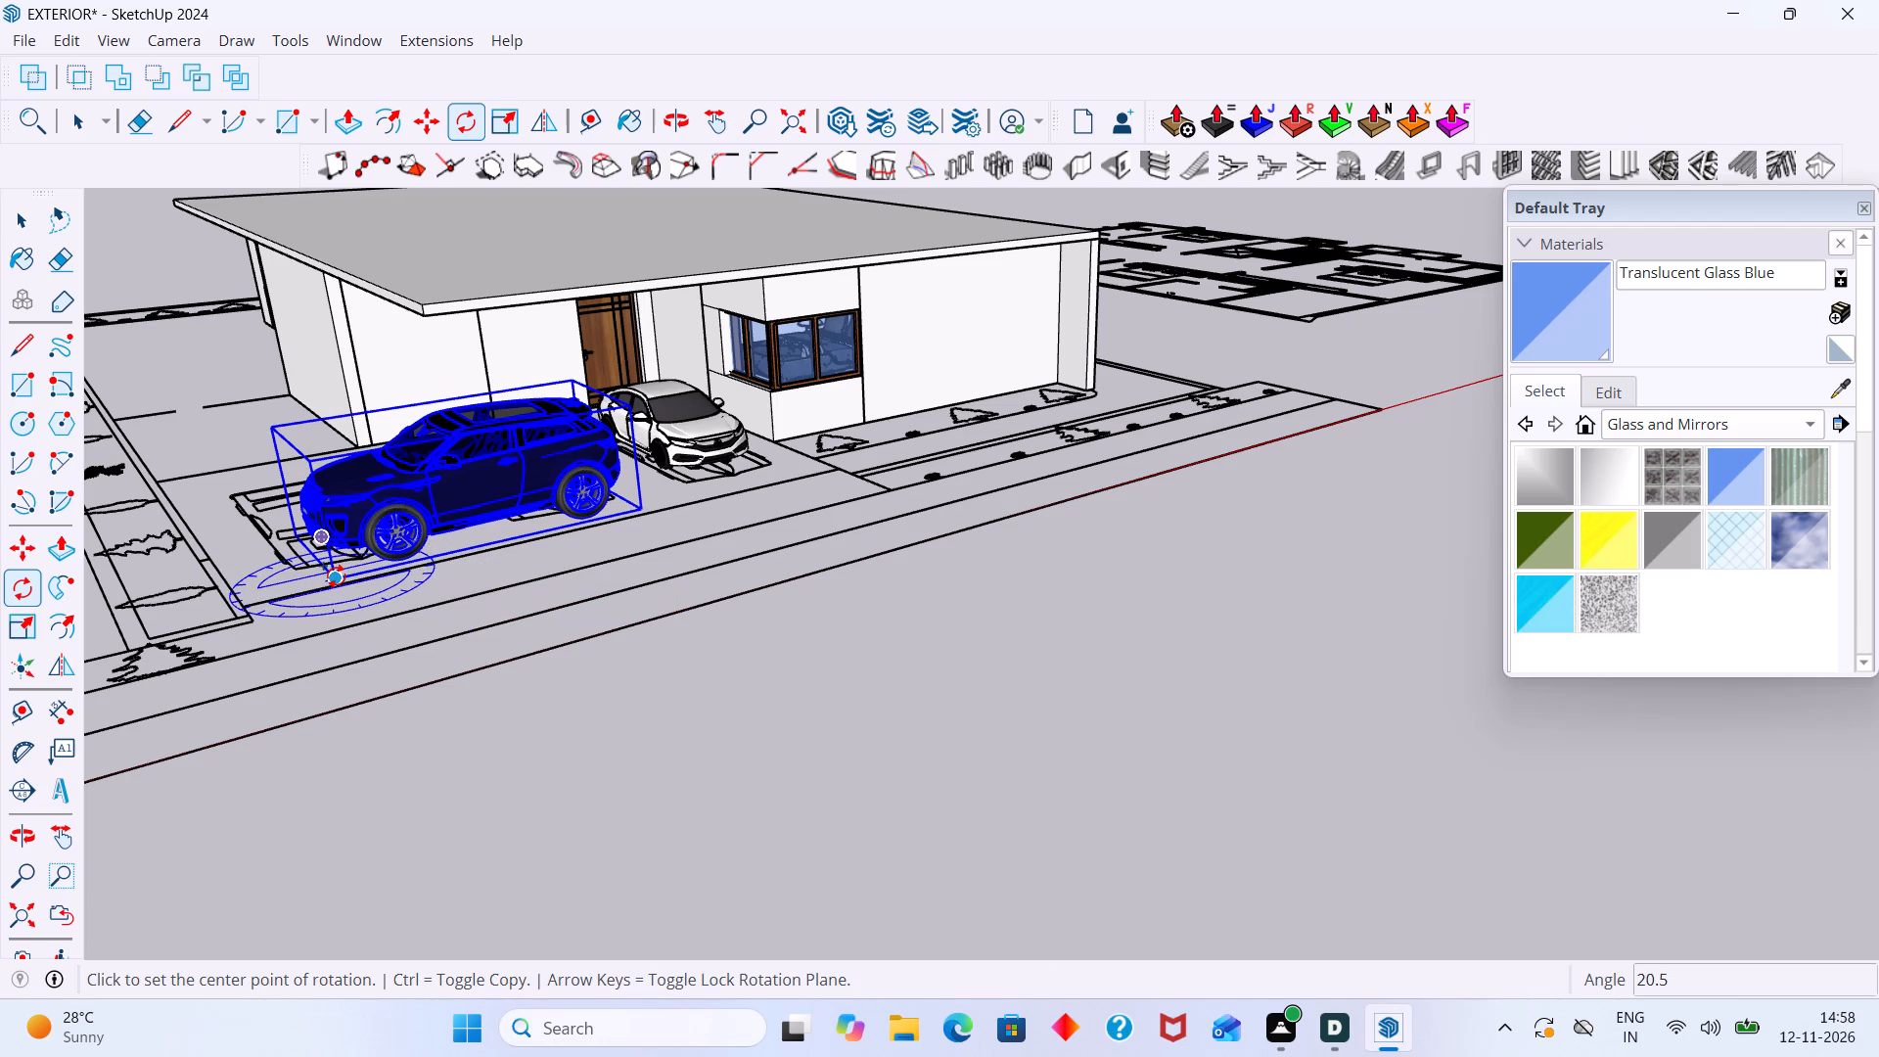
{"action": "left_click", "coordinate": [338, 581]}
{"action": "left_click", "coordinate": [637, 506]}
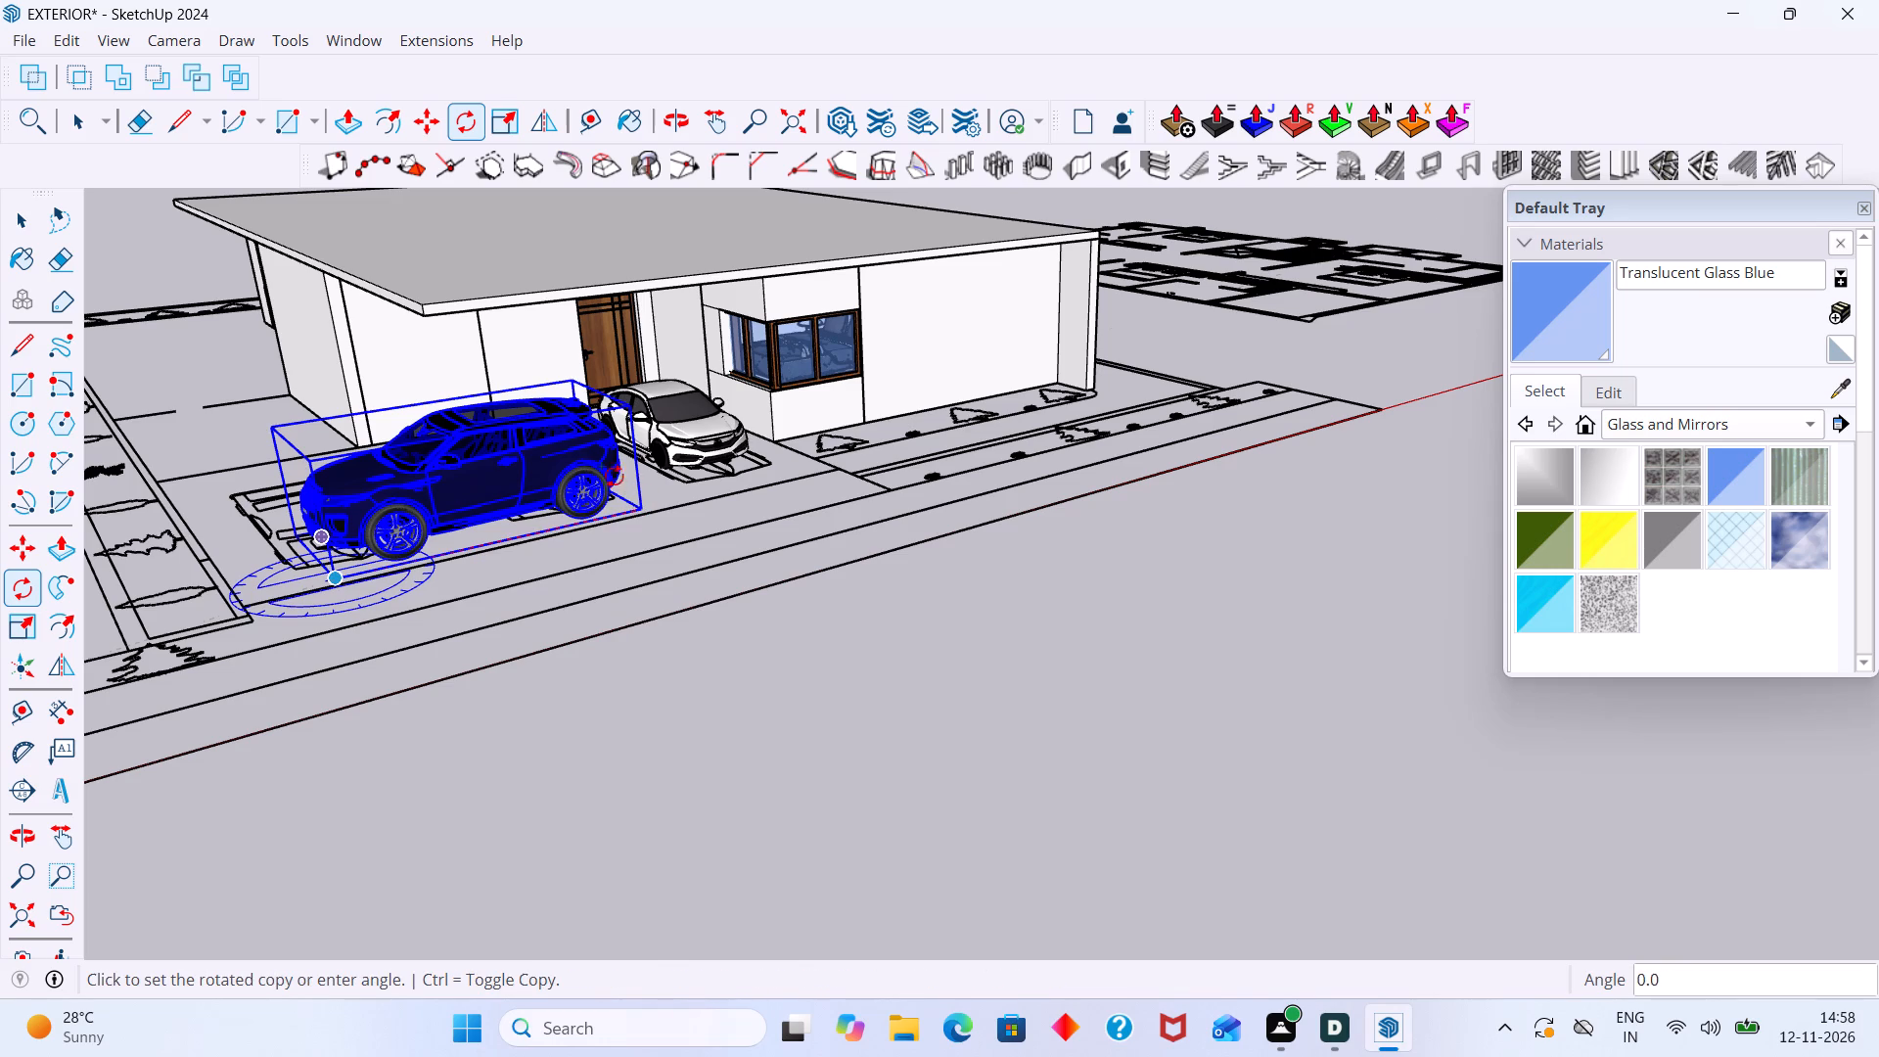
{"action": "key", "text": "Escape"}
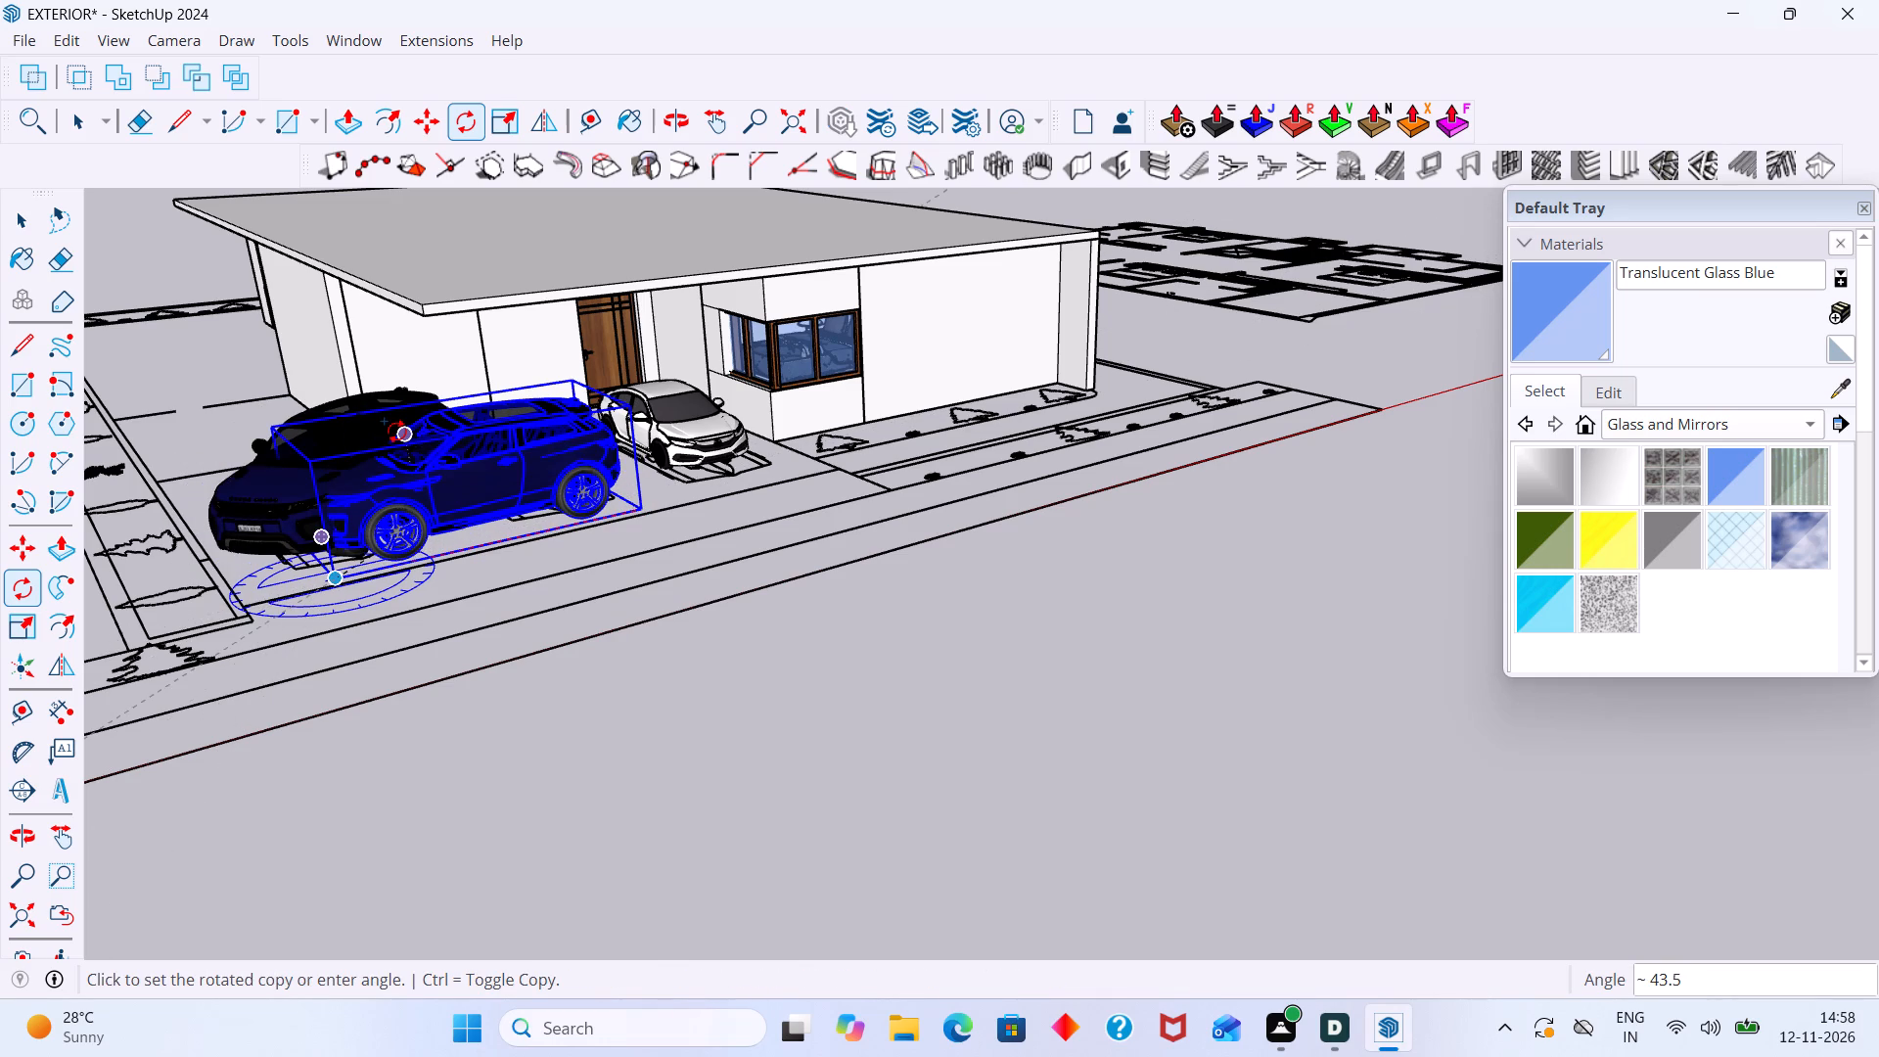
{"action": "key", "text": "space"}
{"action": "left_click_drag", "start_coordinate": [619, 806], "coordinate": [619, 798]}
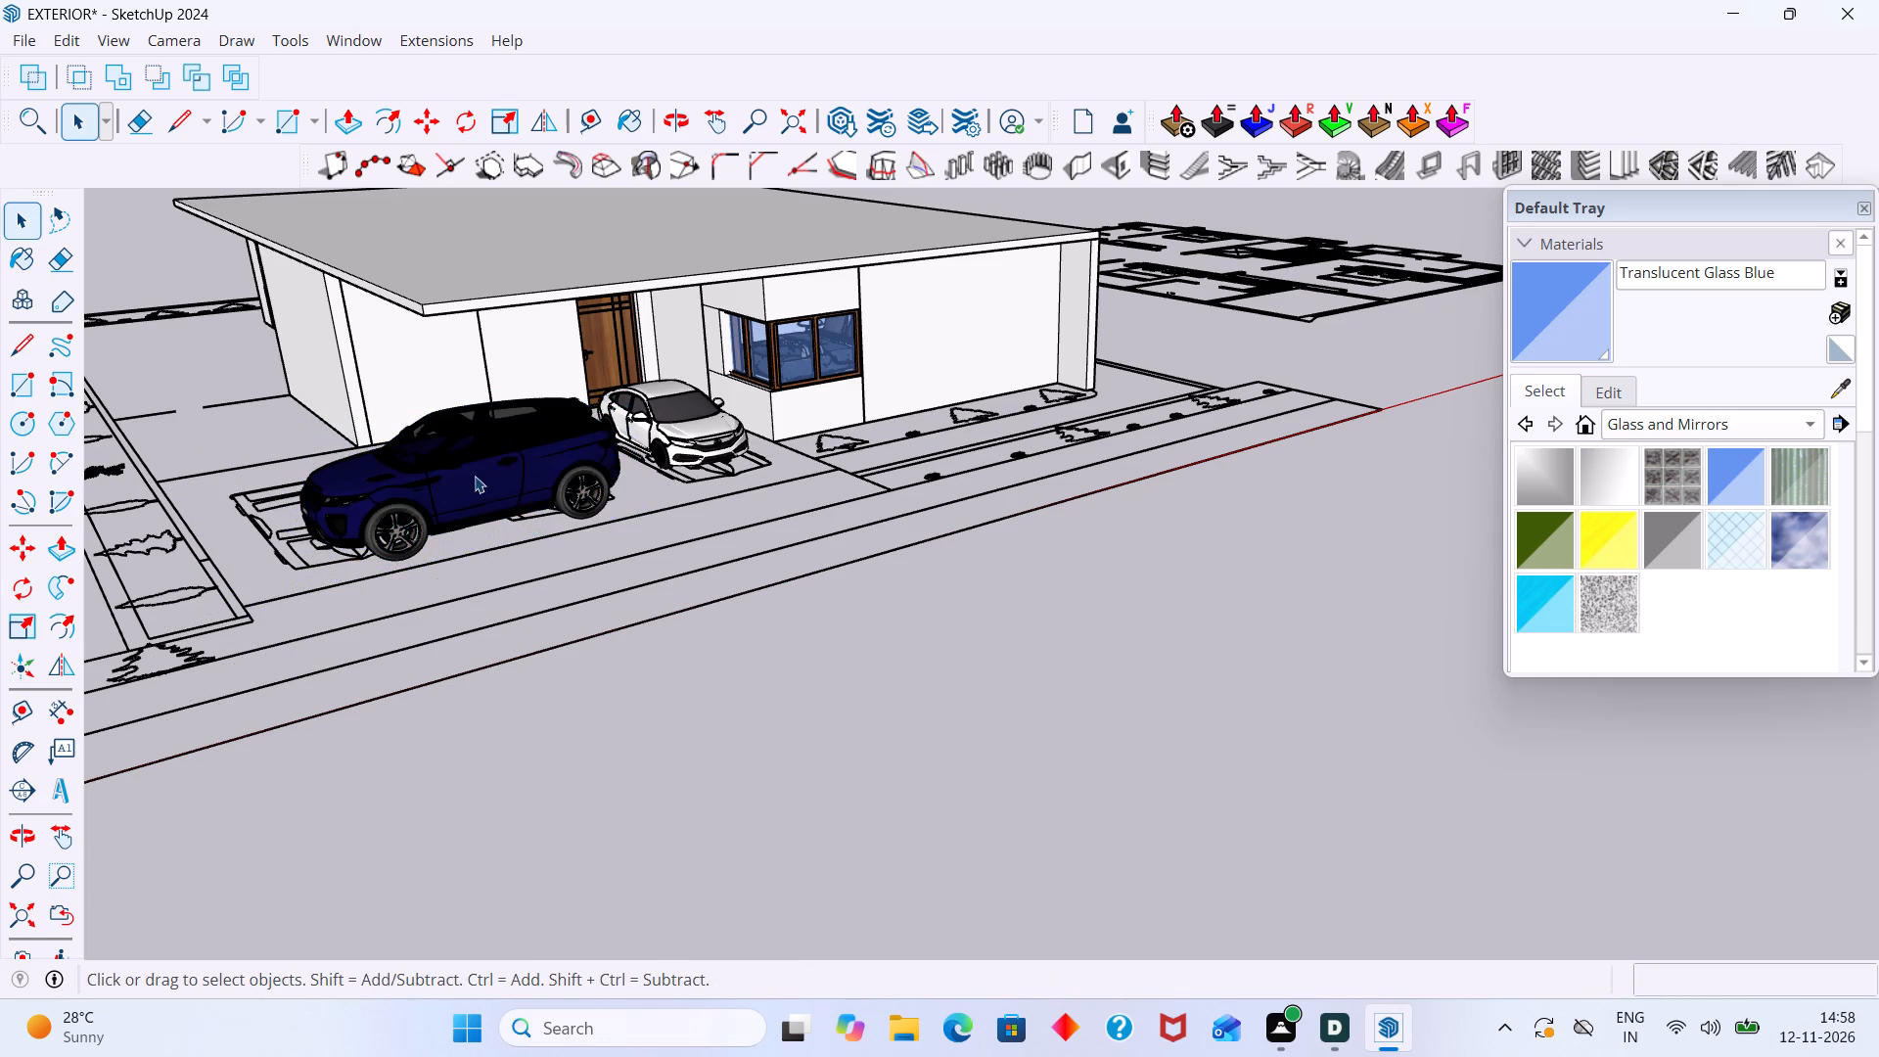
Rotate the Range Rover Evoque 90 degrees on the ground plane about its lower front corner, then deselect it.
{"action": "scroll", "coordinate": [475, 476], "scroll_direction": "up", "scroll_amount": 4}
{"action": "left_click", "coordinate": [467, 476]}
{"action": "key", "text": "q"}
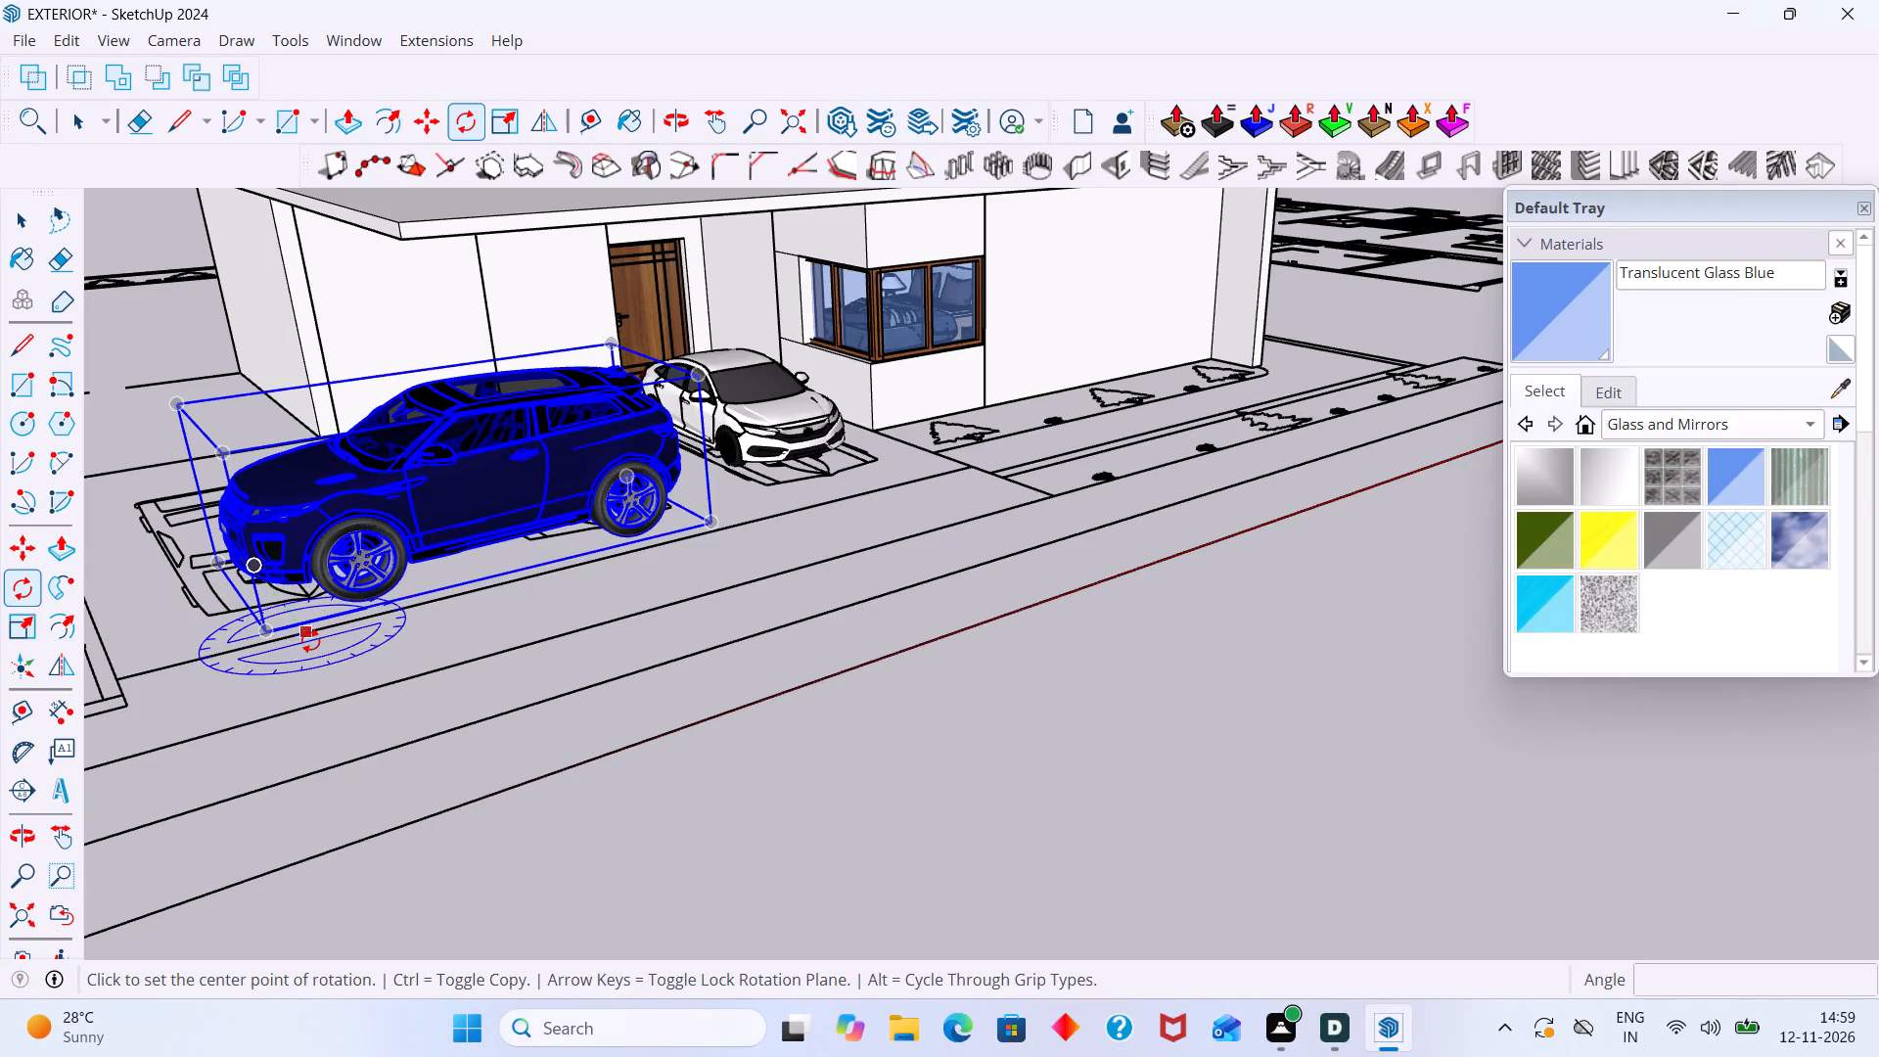
{"action": "key", "text": "Up"}
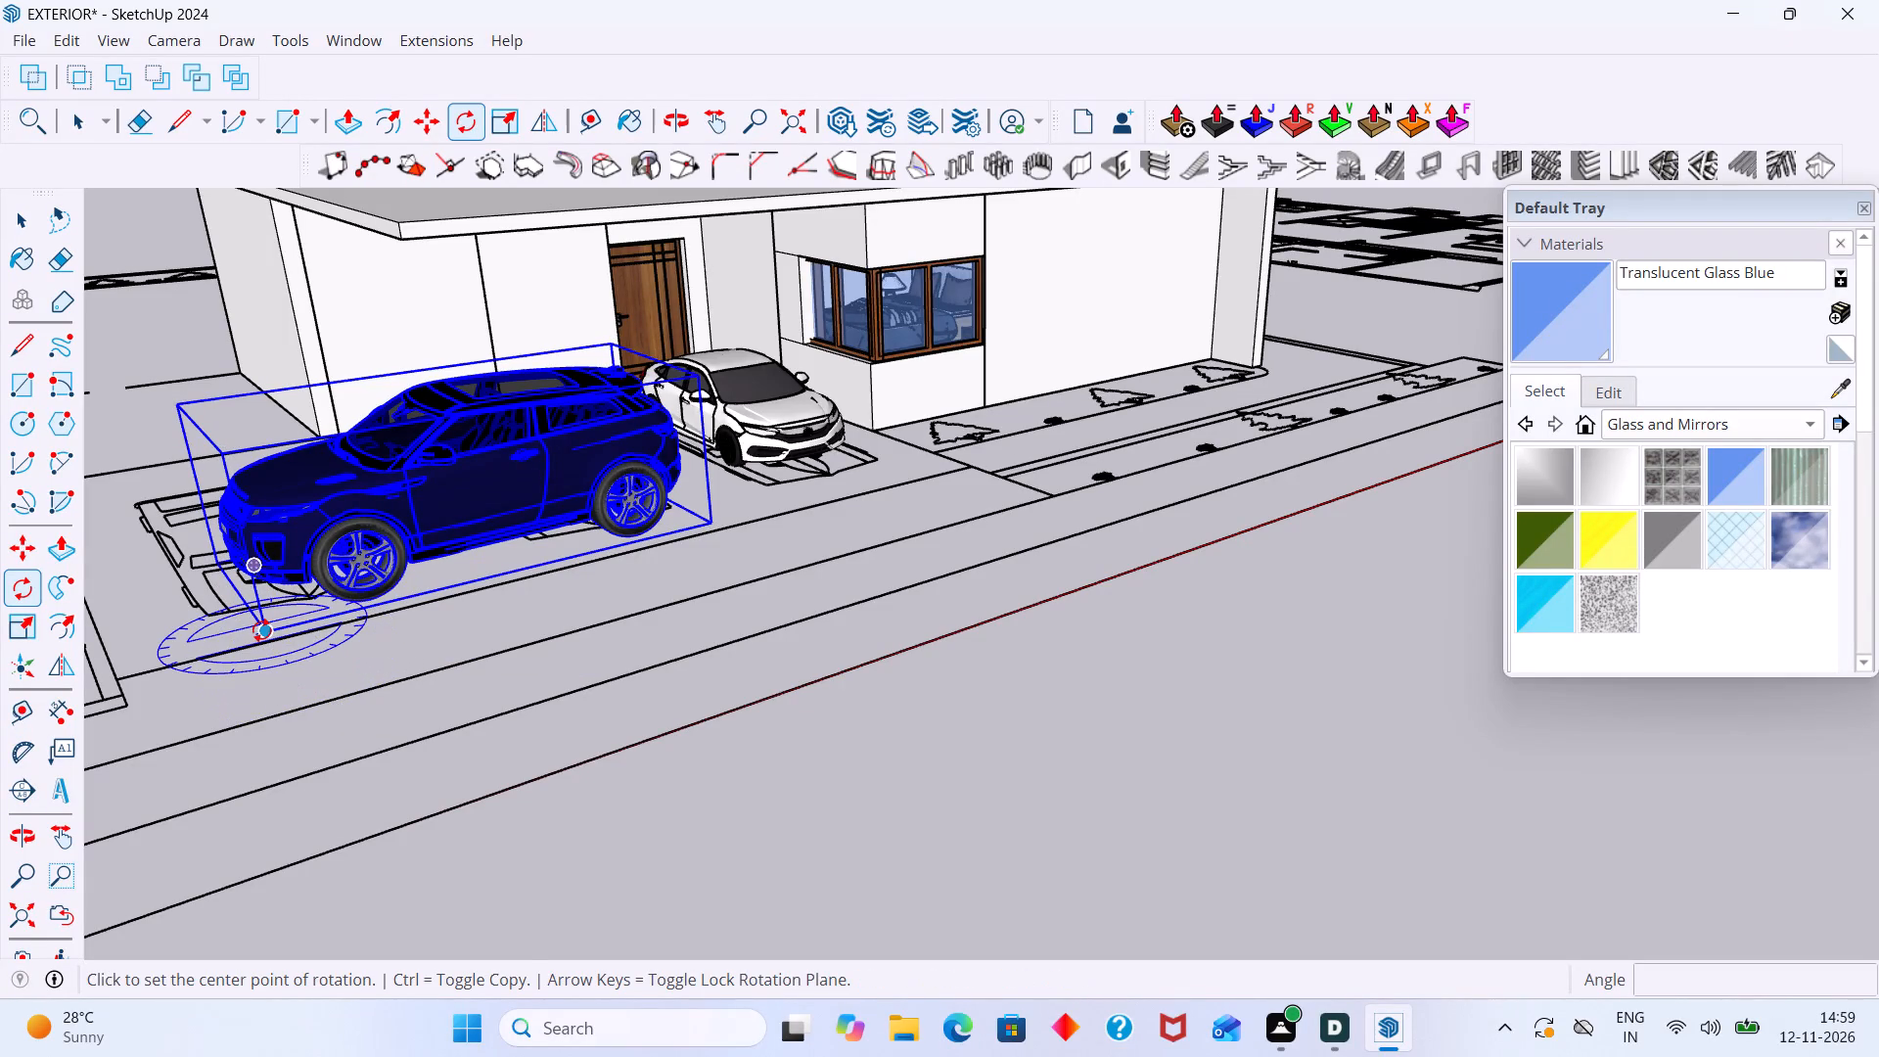
{"action": "left_click", "coordinate": [261, 630]}
{"action": "left_click", "coordinate": [715, 526]}
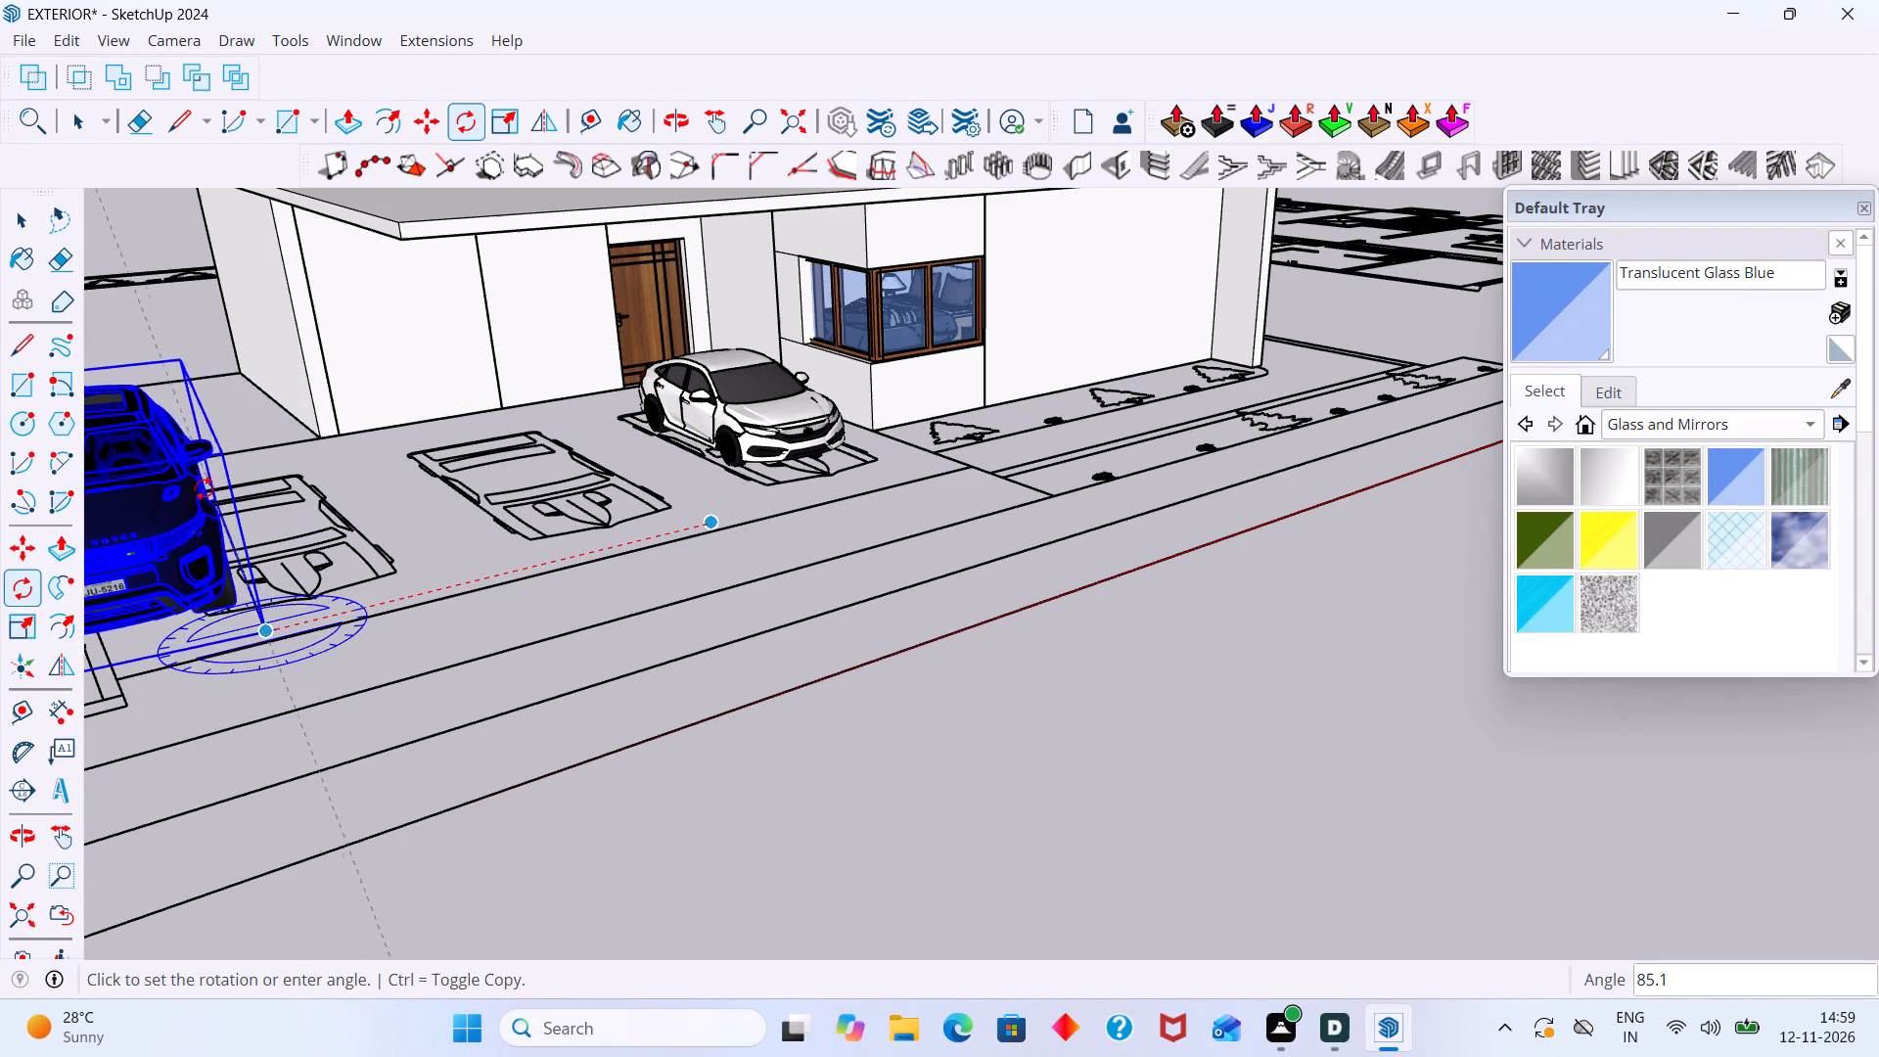
{"action": "key", "text": "9"}
{"action": "key", "text": "0"}
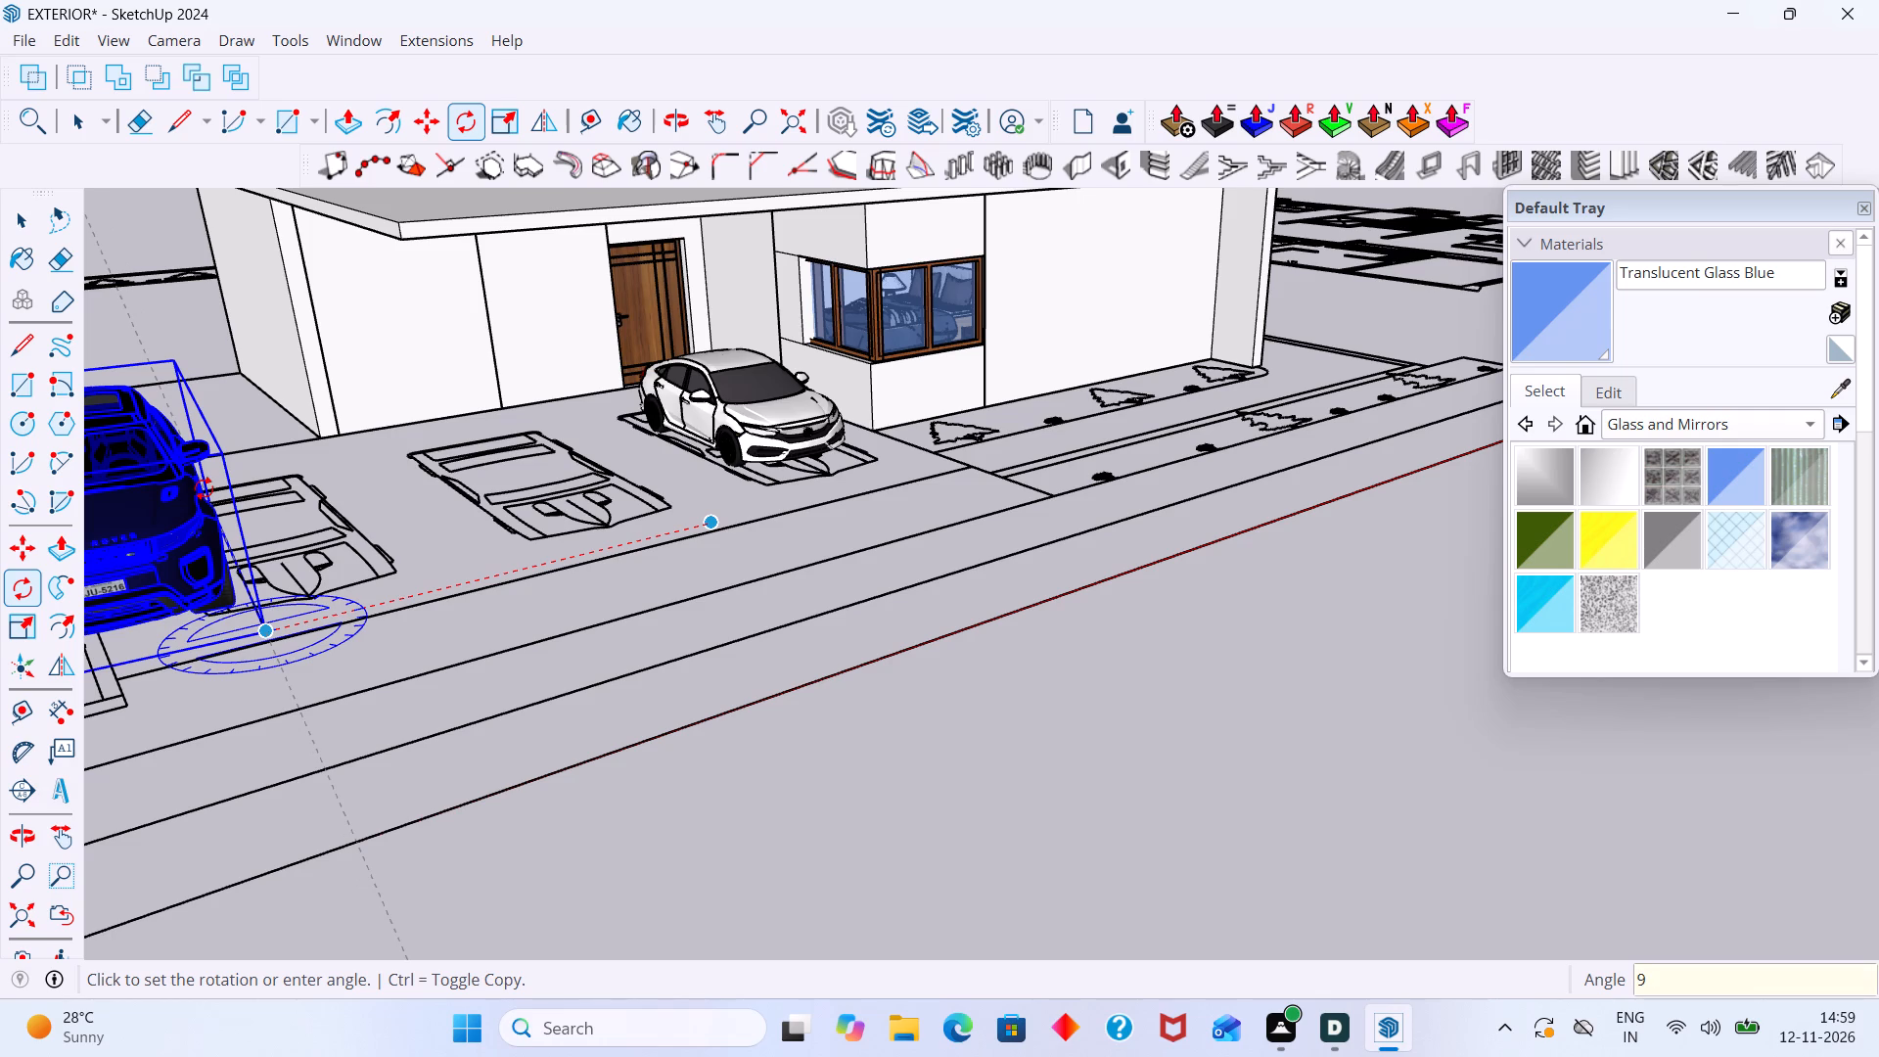
{"action": "key", "text": "Return"}
{"action": "key", "text": "space"}
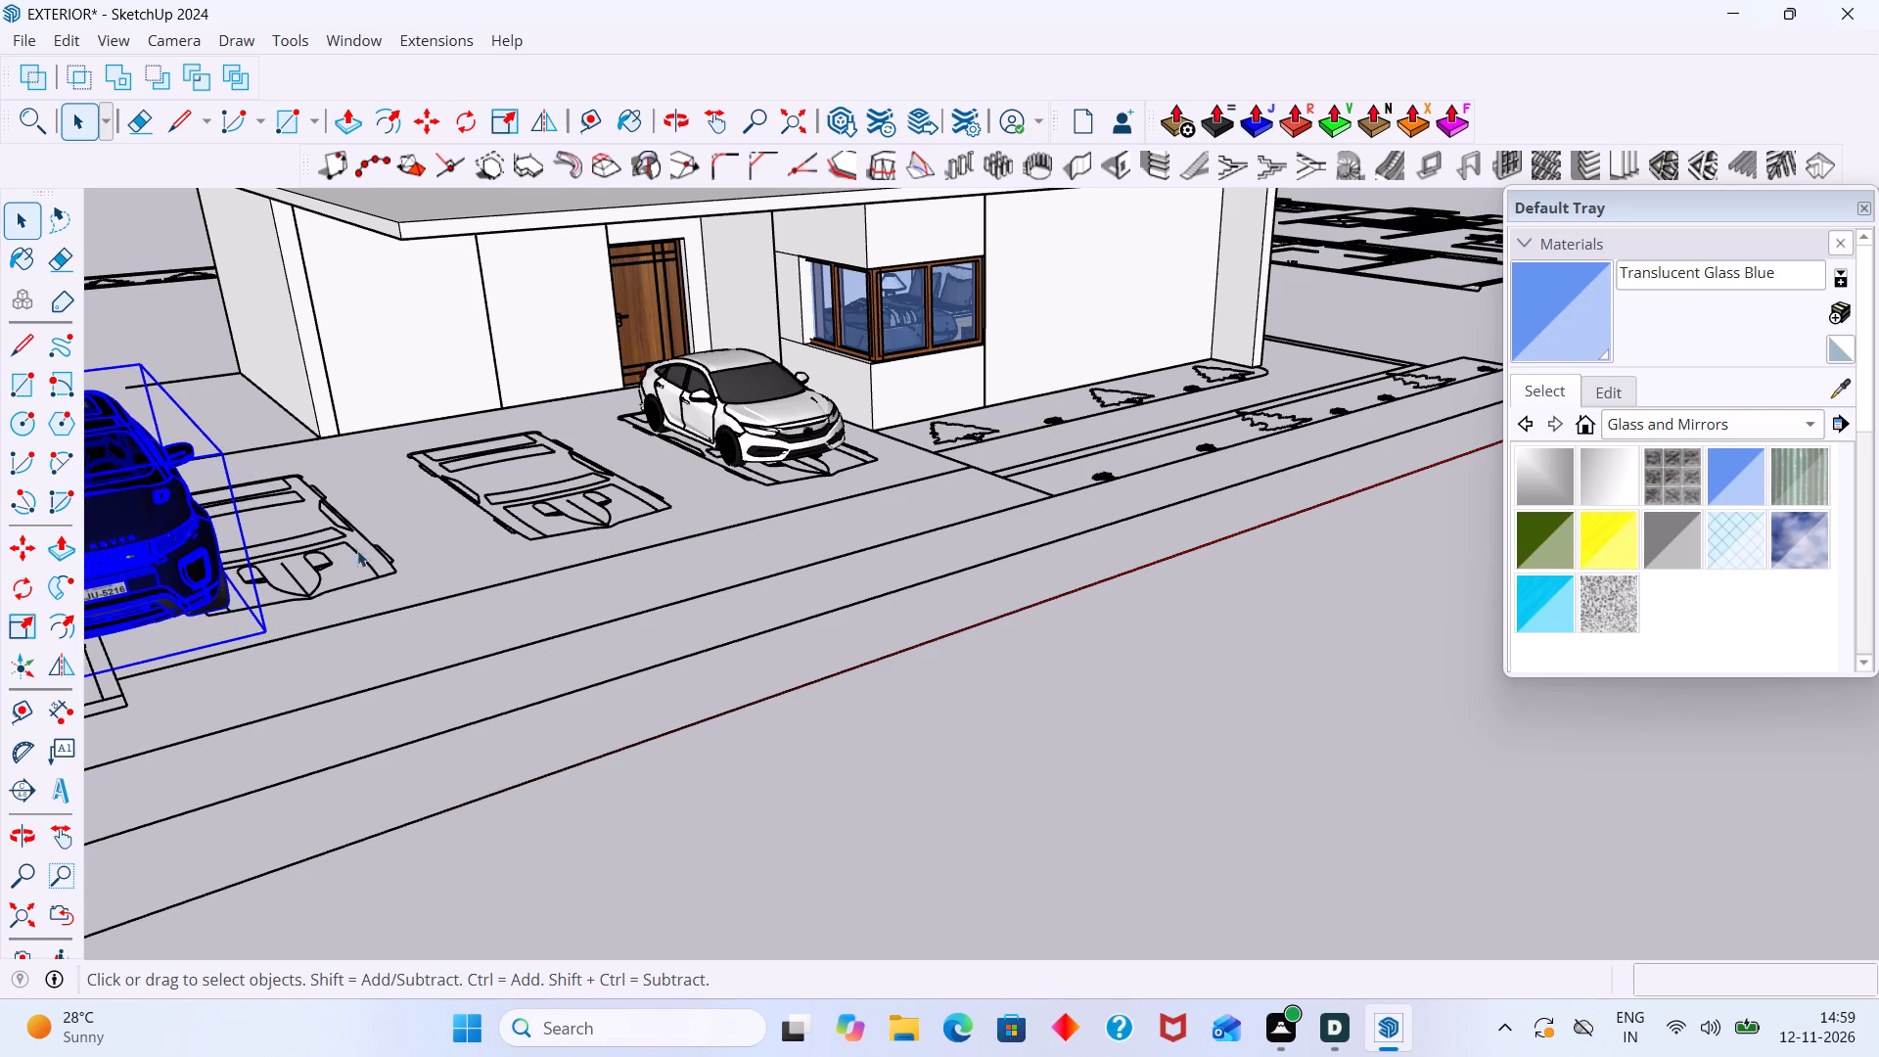
{"action": "left_click", "coordinate": [404, 542]}
Move the Range Rover about 14' from its lower front corner onto the middle parking outline beside the white car, then deselect it.
{"action": "scroll", "coordinate": [403, 540], "scroll_direction": "down", "scroll_amount": 8}
{"action": "middle_click_drag", "start_coordinate": [367, 532], "coordinate": [646, 472]}
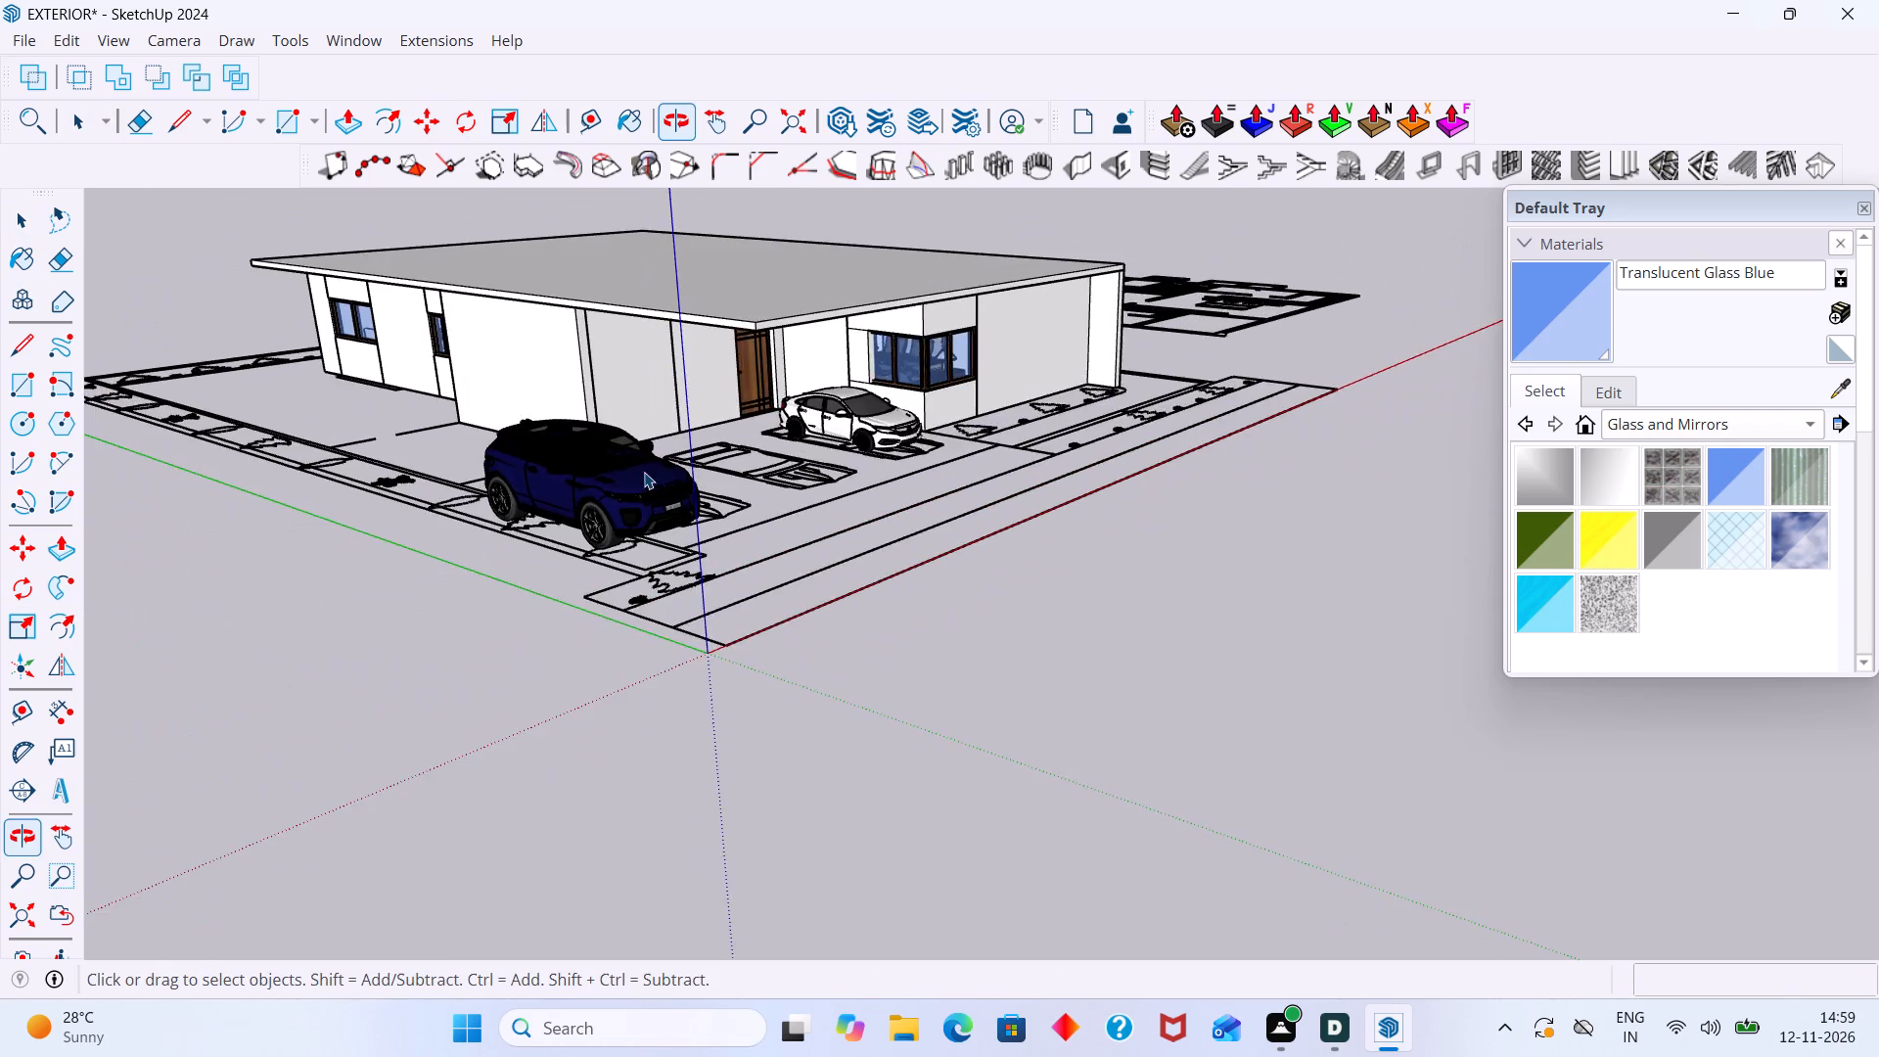
{"action": "scroll", "coordinate": [644, 472], "scroll_direction": "up", "scroll_amount": 7}
{"action": "left_click", "coordinate": [611, 477]}
{"action": "key", "text": "m"}
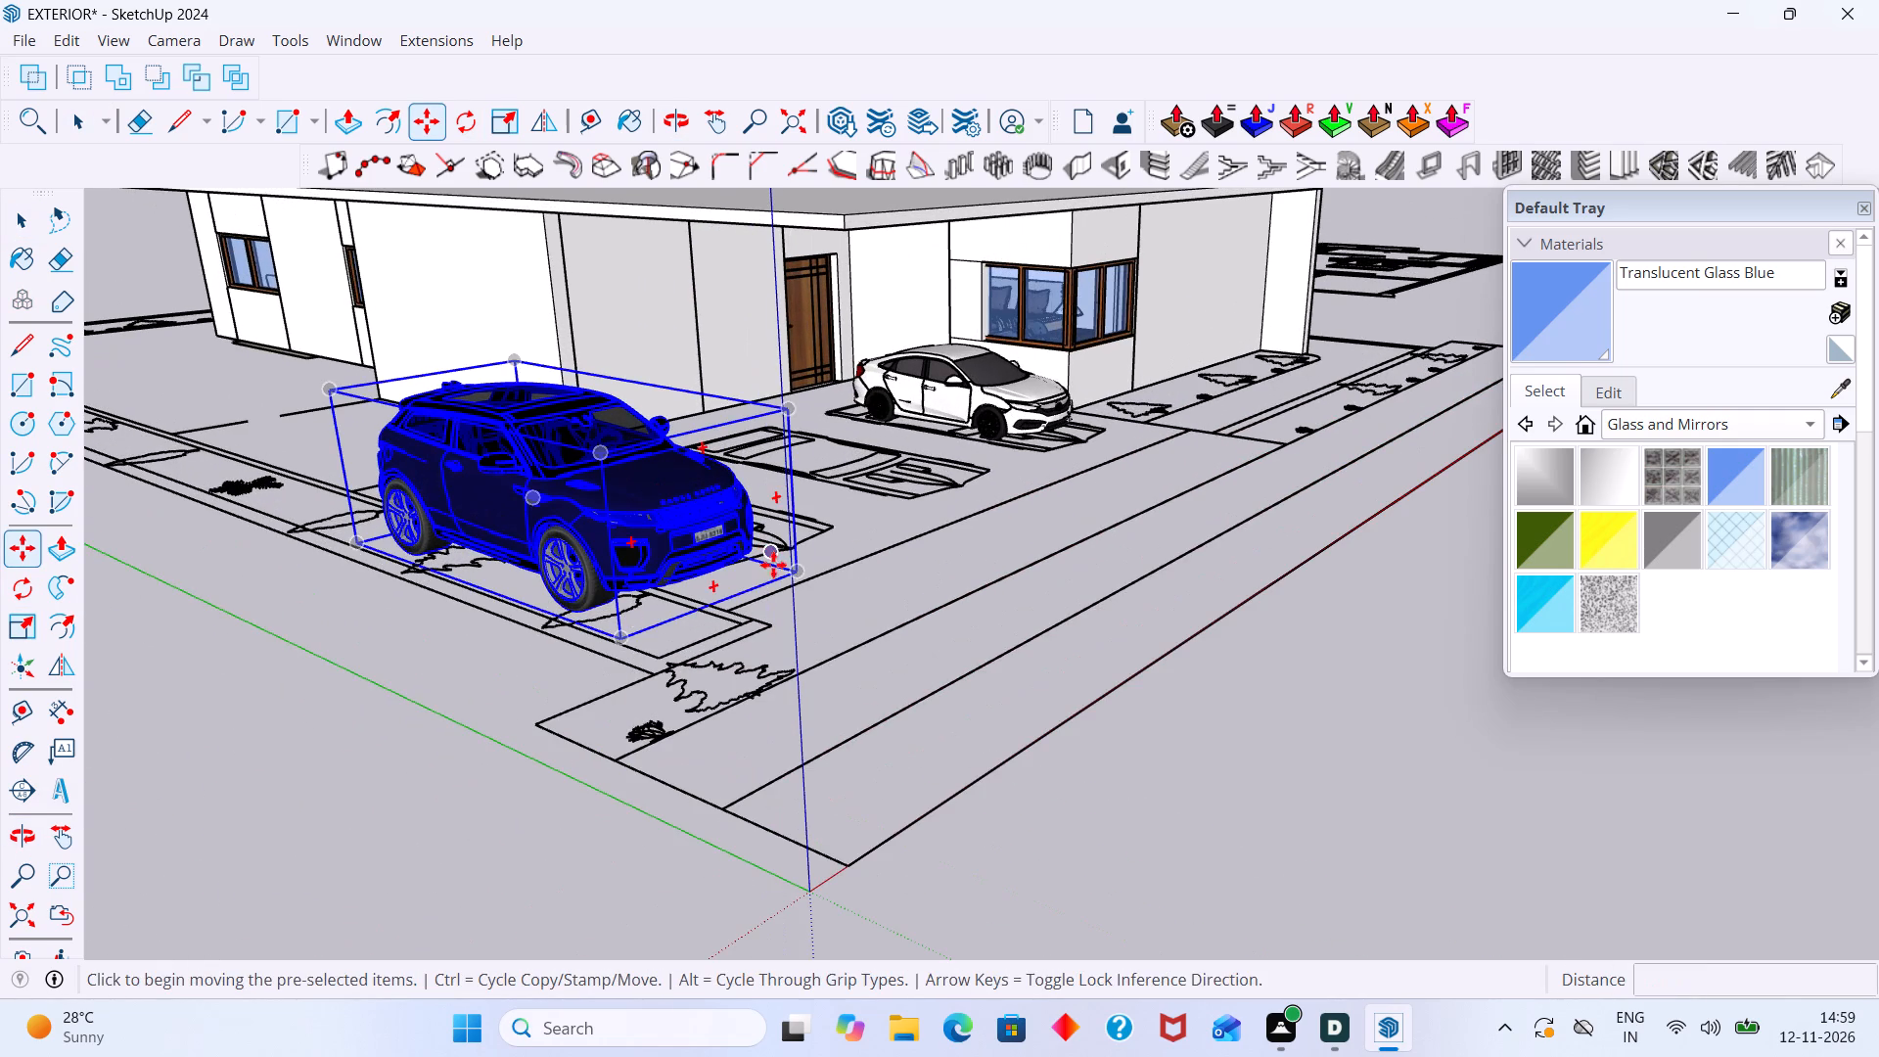
{"action": "left_click", "coordinate": [796, 573]}
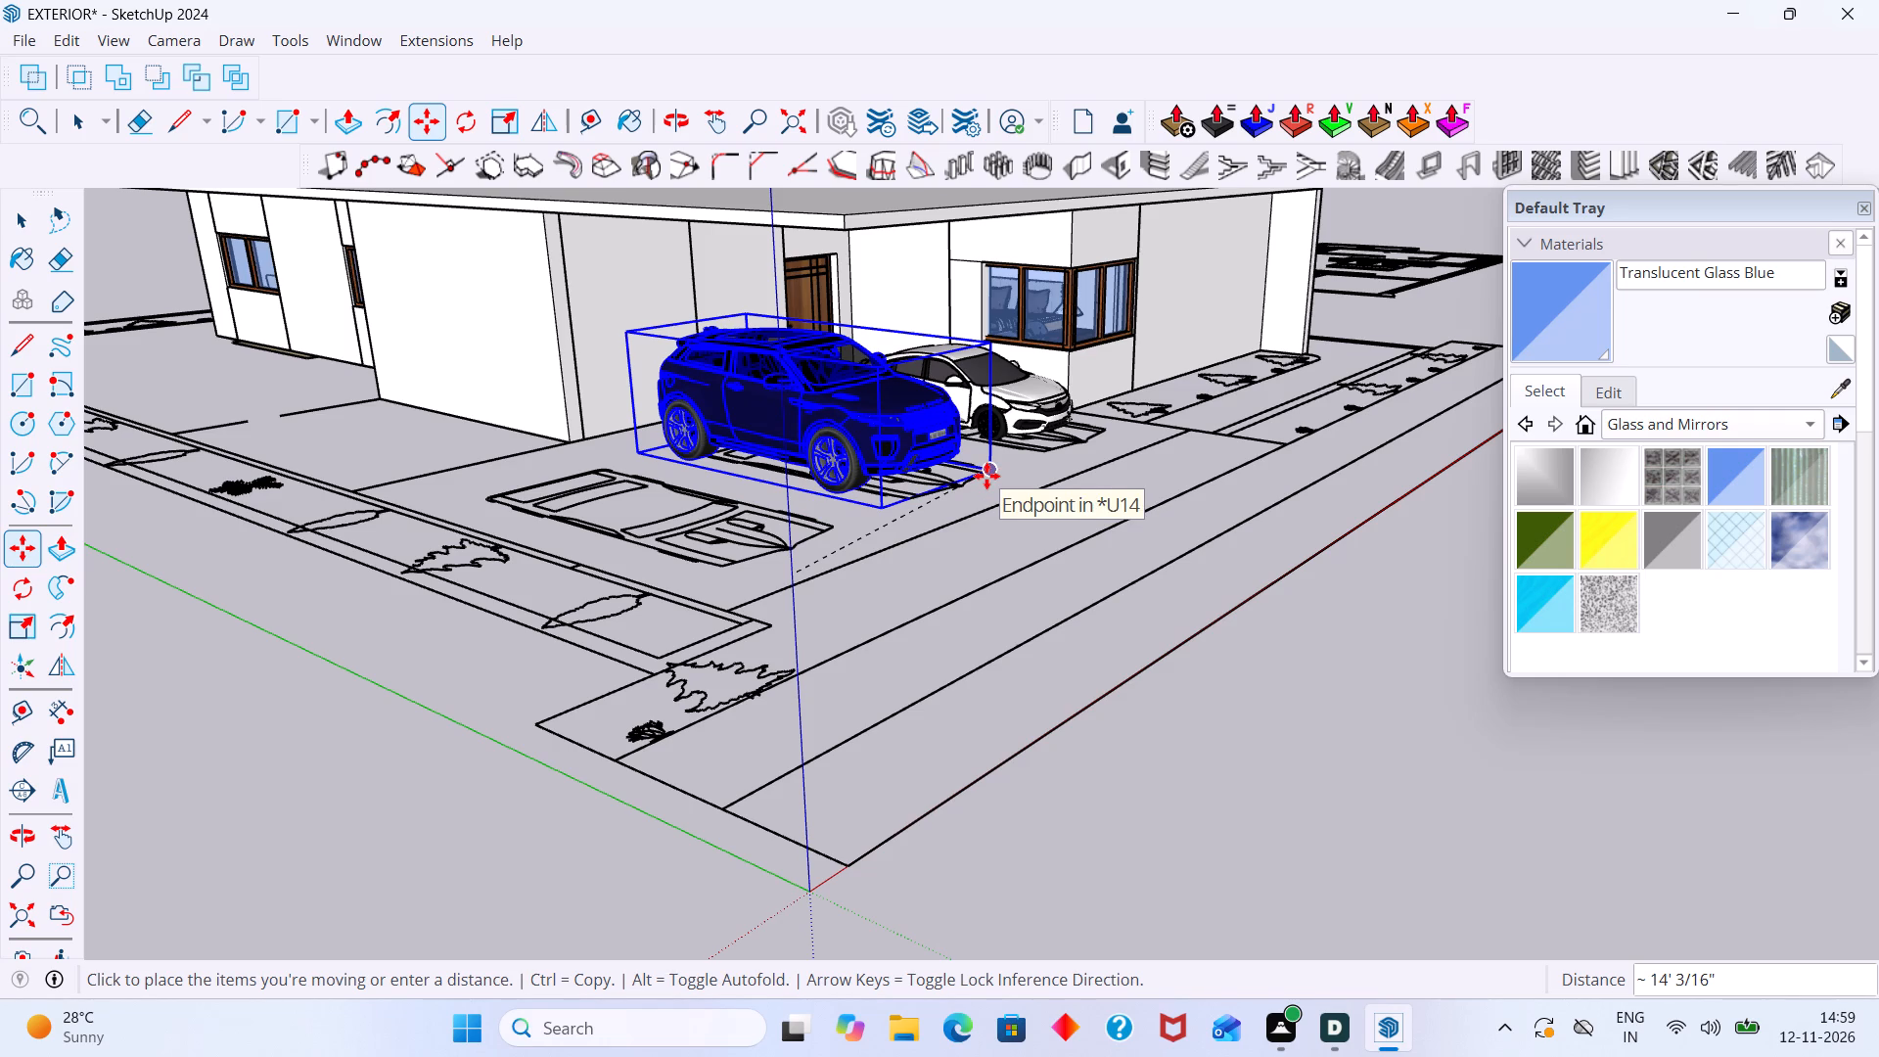
{"action": "left_click", "coordinate": [986, 476]}
{"action": "key", "text": "space"}
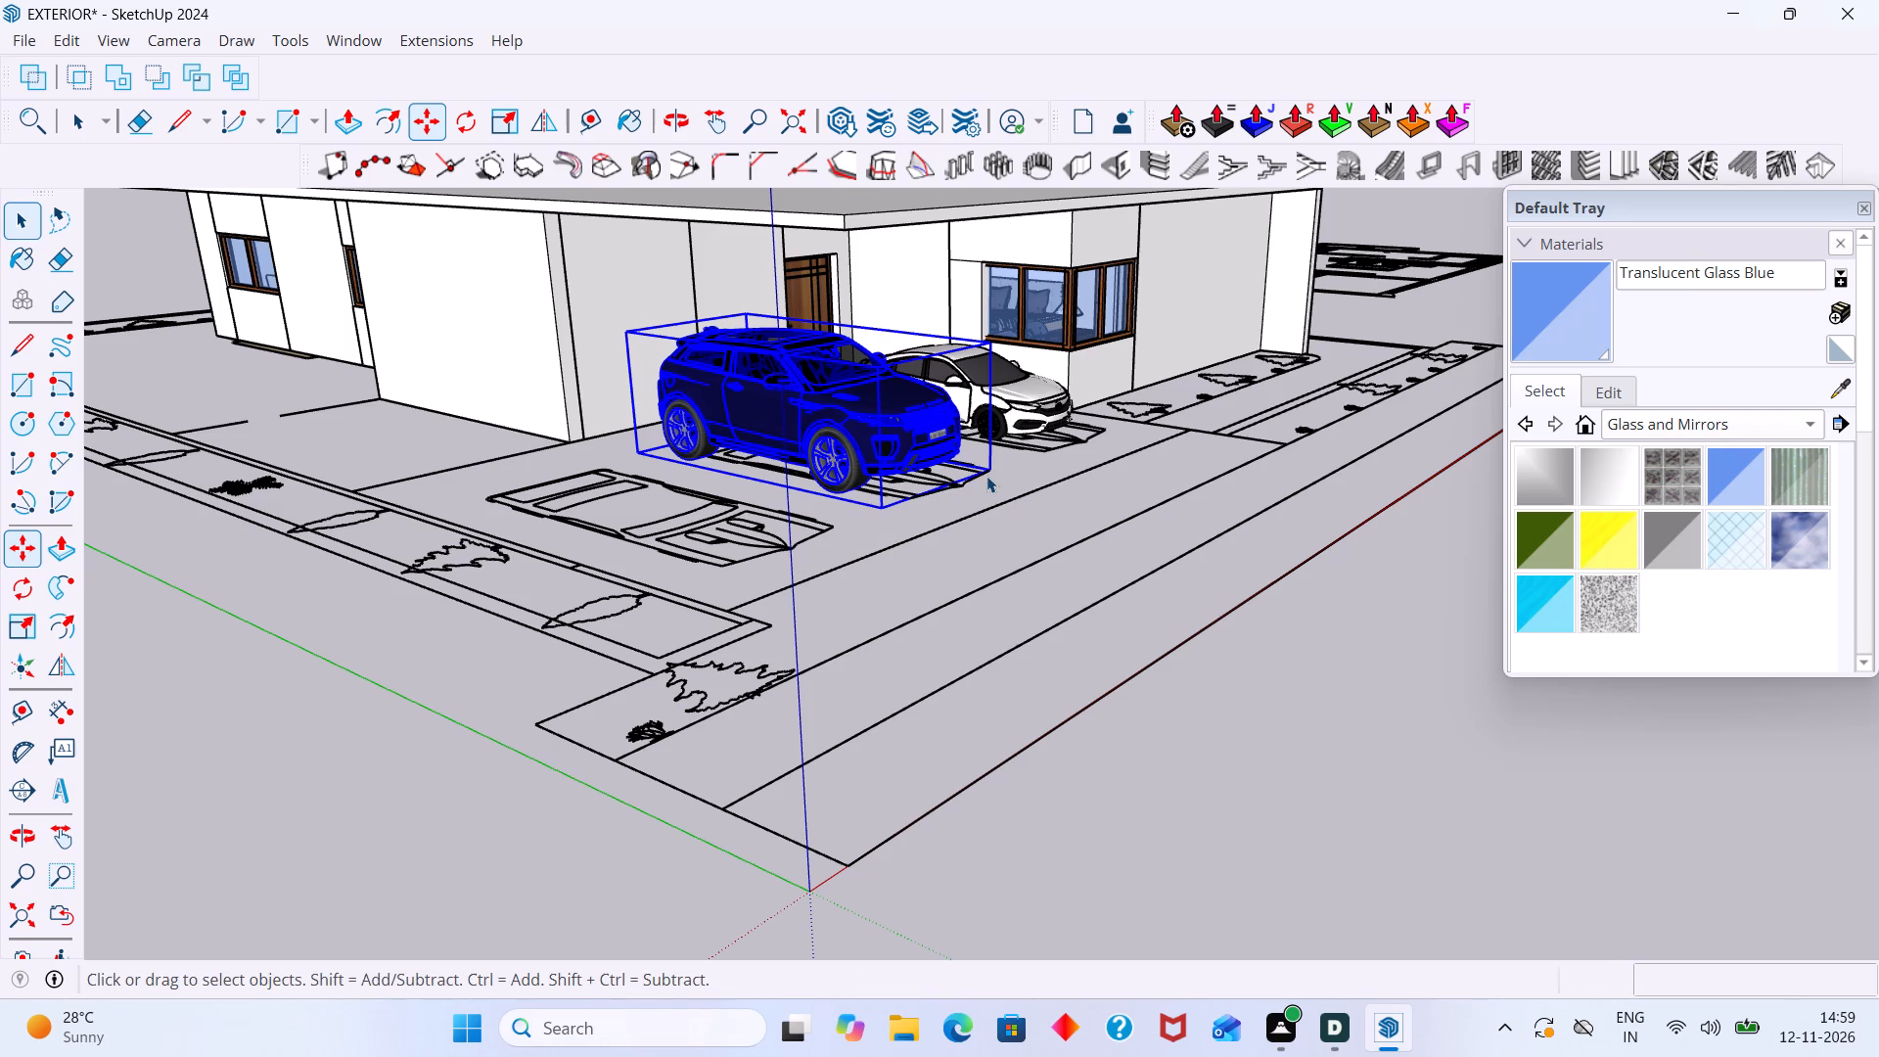
{"action": "left_click", "coordinate": [1003, 471]}
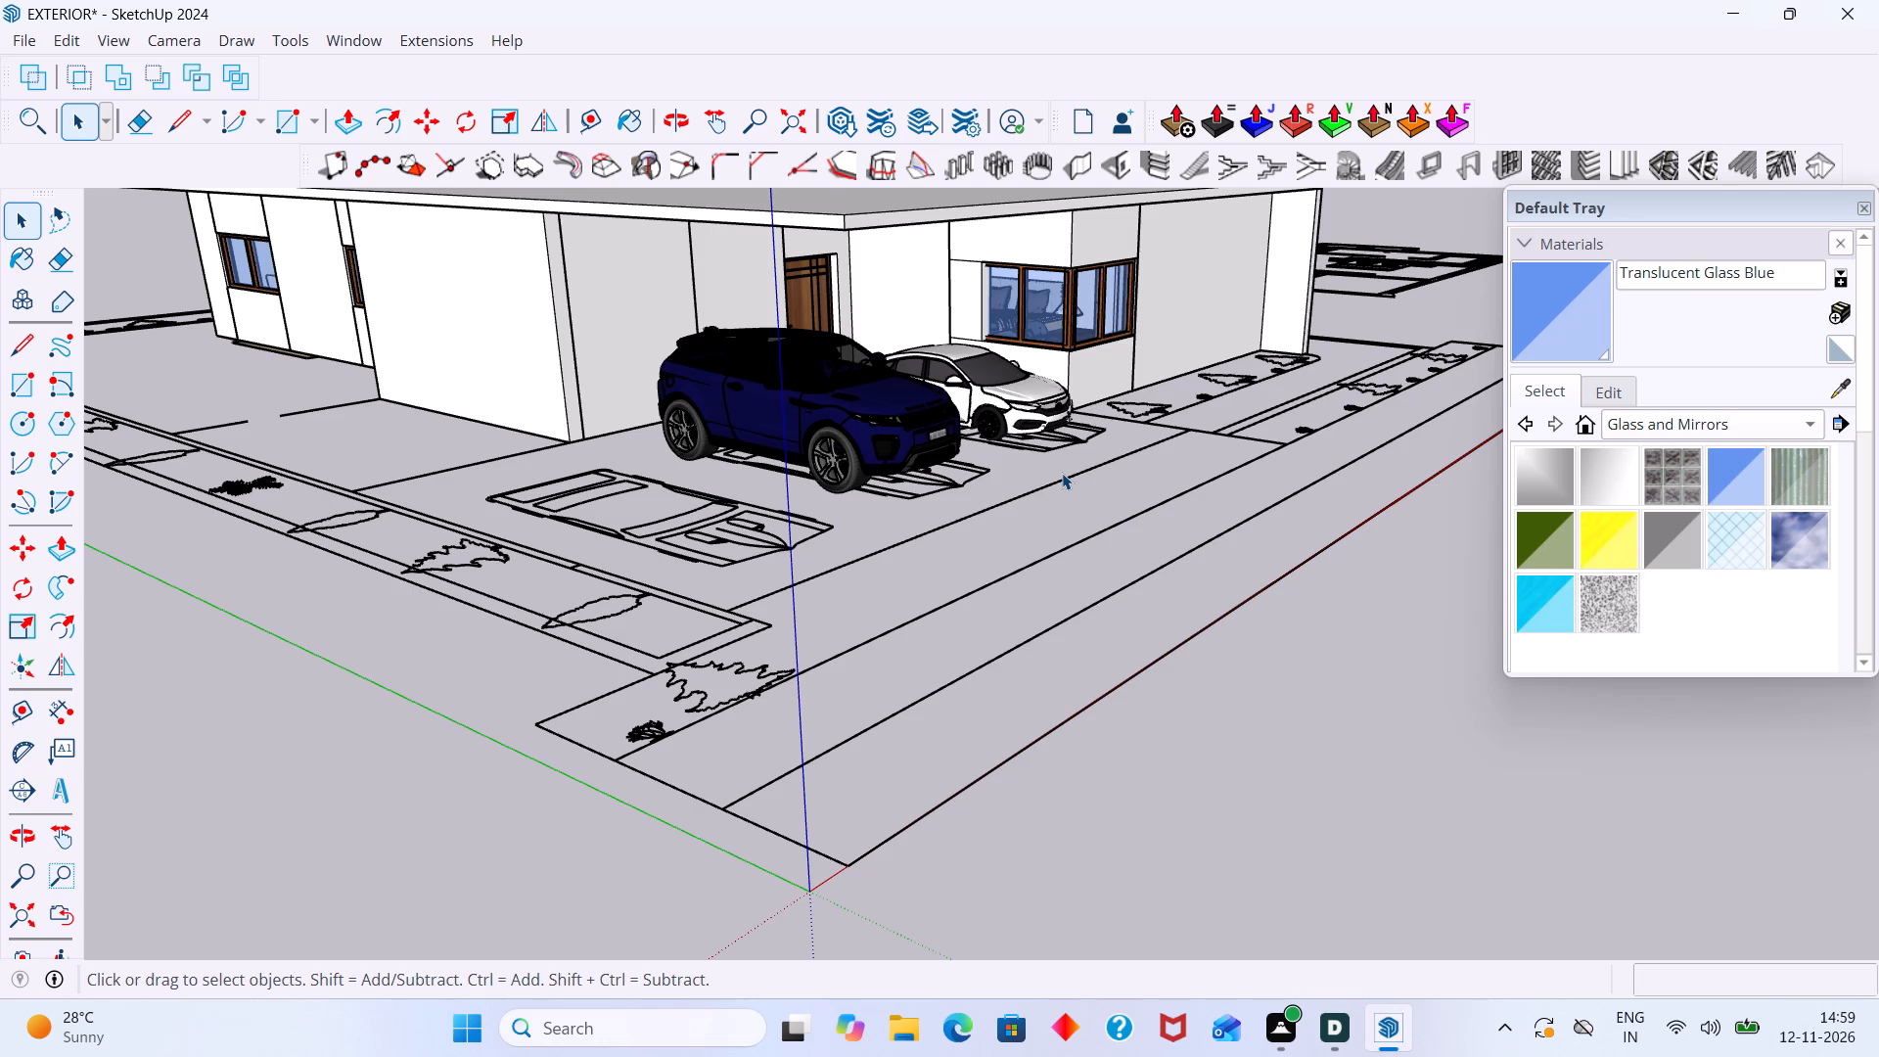
Scale the Range Rover's length along the red axis toward its front by a factor of about 1.1, then deselect it.
{"action": "scroll", "coordinate": [877, 206], "scroll_direction": "up", "scroll_amount": 3}
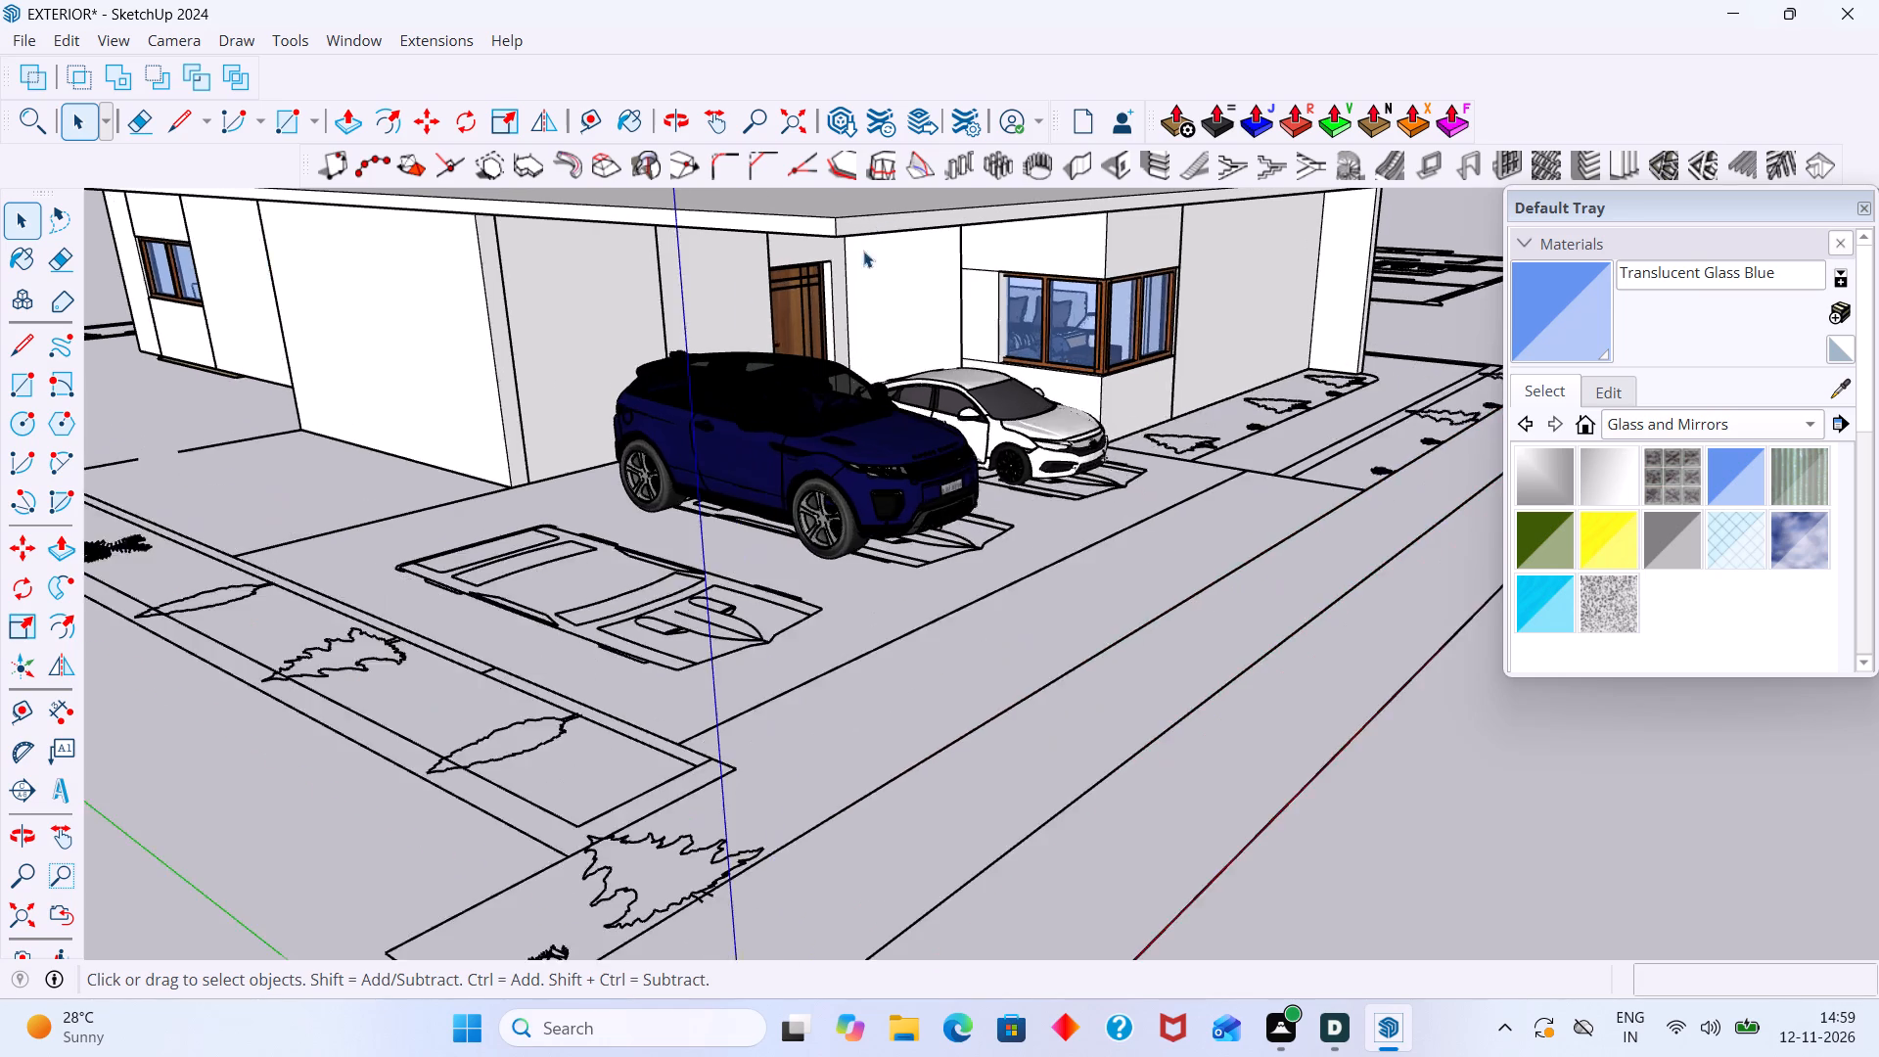
{"action": "scroll", "coordinate": [863, 251], "scroll_direction": "up", "scroll_amount": 9}
{"action": "scroll", "coordinate": [757, 440], "scroll_direction": "down", "scroll_amount": 13}
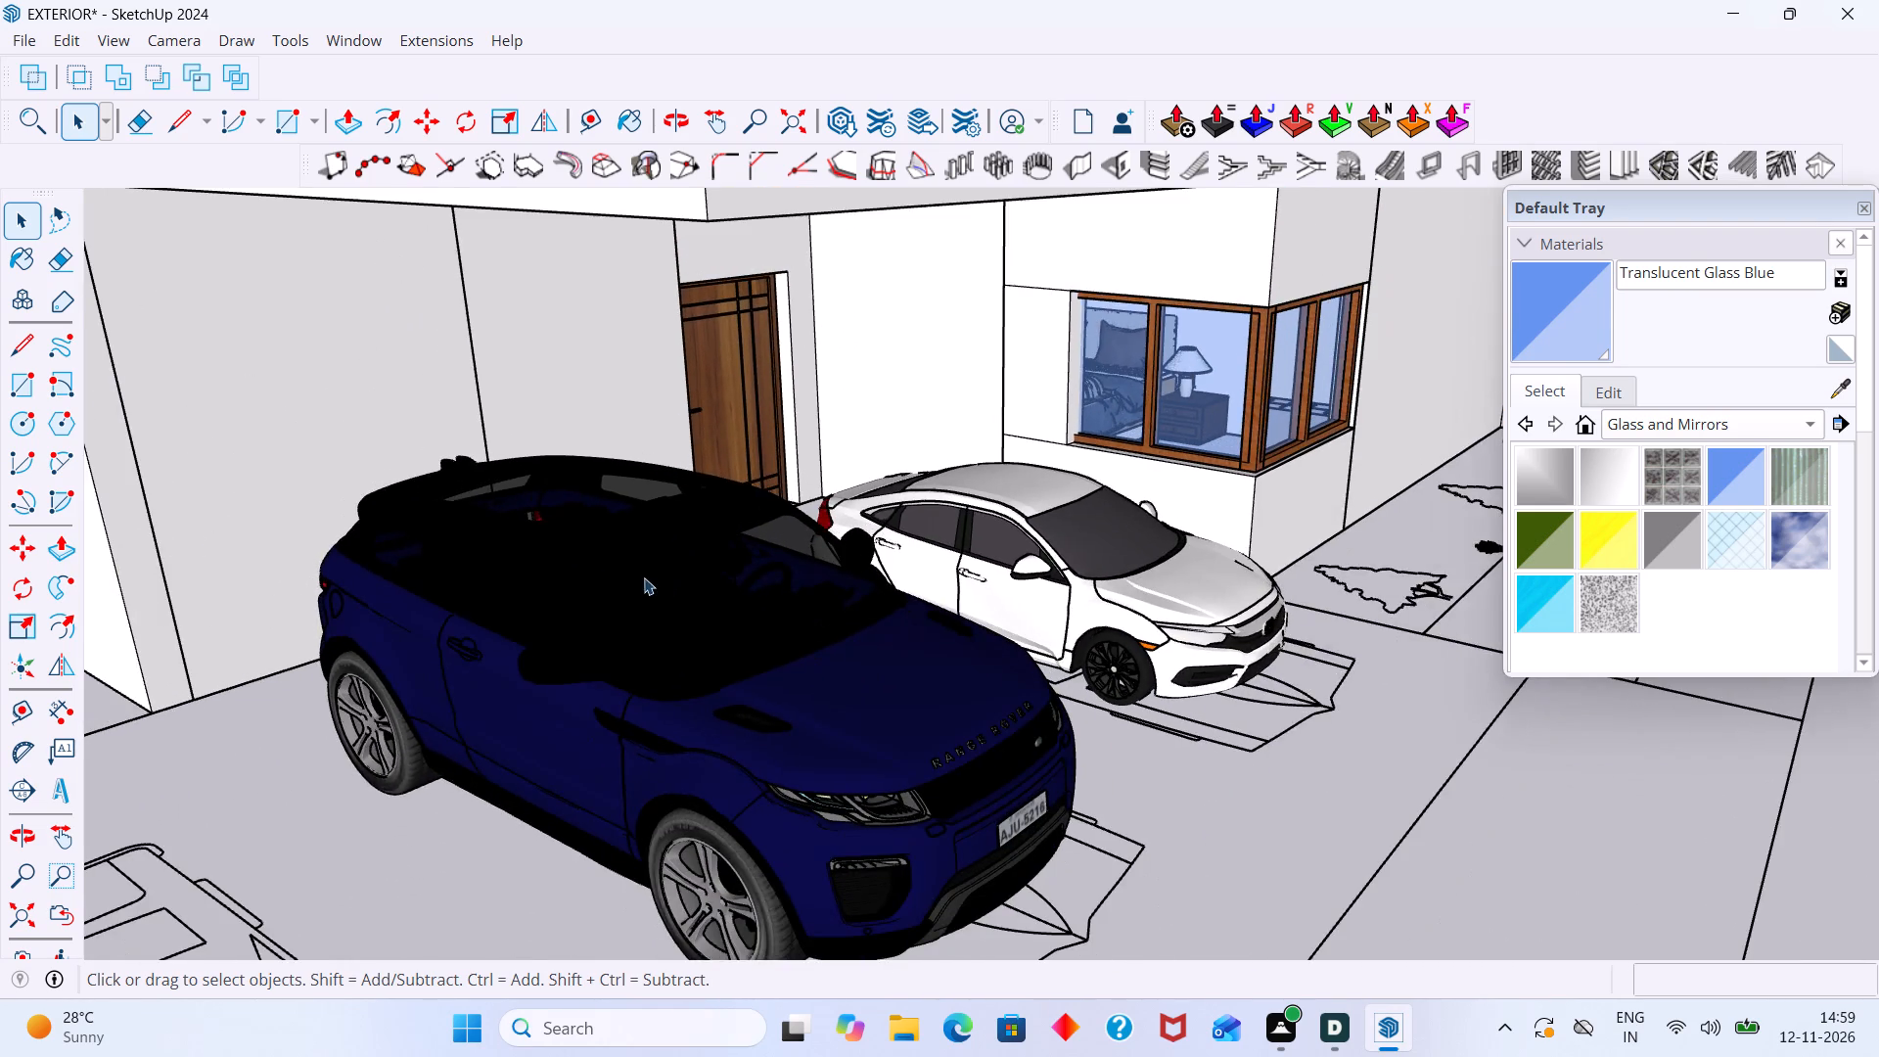
{"action": "scroll", "coordinate": [646, 602], "scroll_direction": "down", "scroll_amount": 5}
{"action": "left_click", "coordinate": [742, 677]}
{"action": "key", "text": "s"}
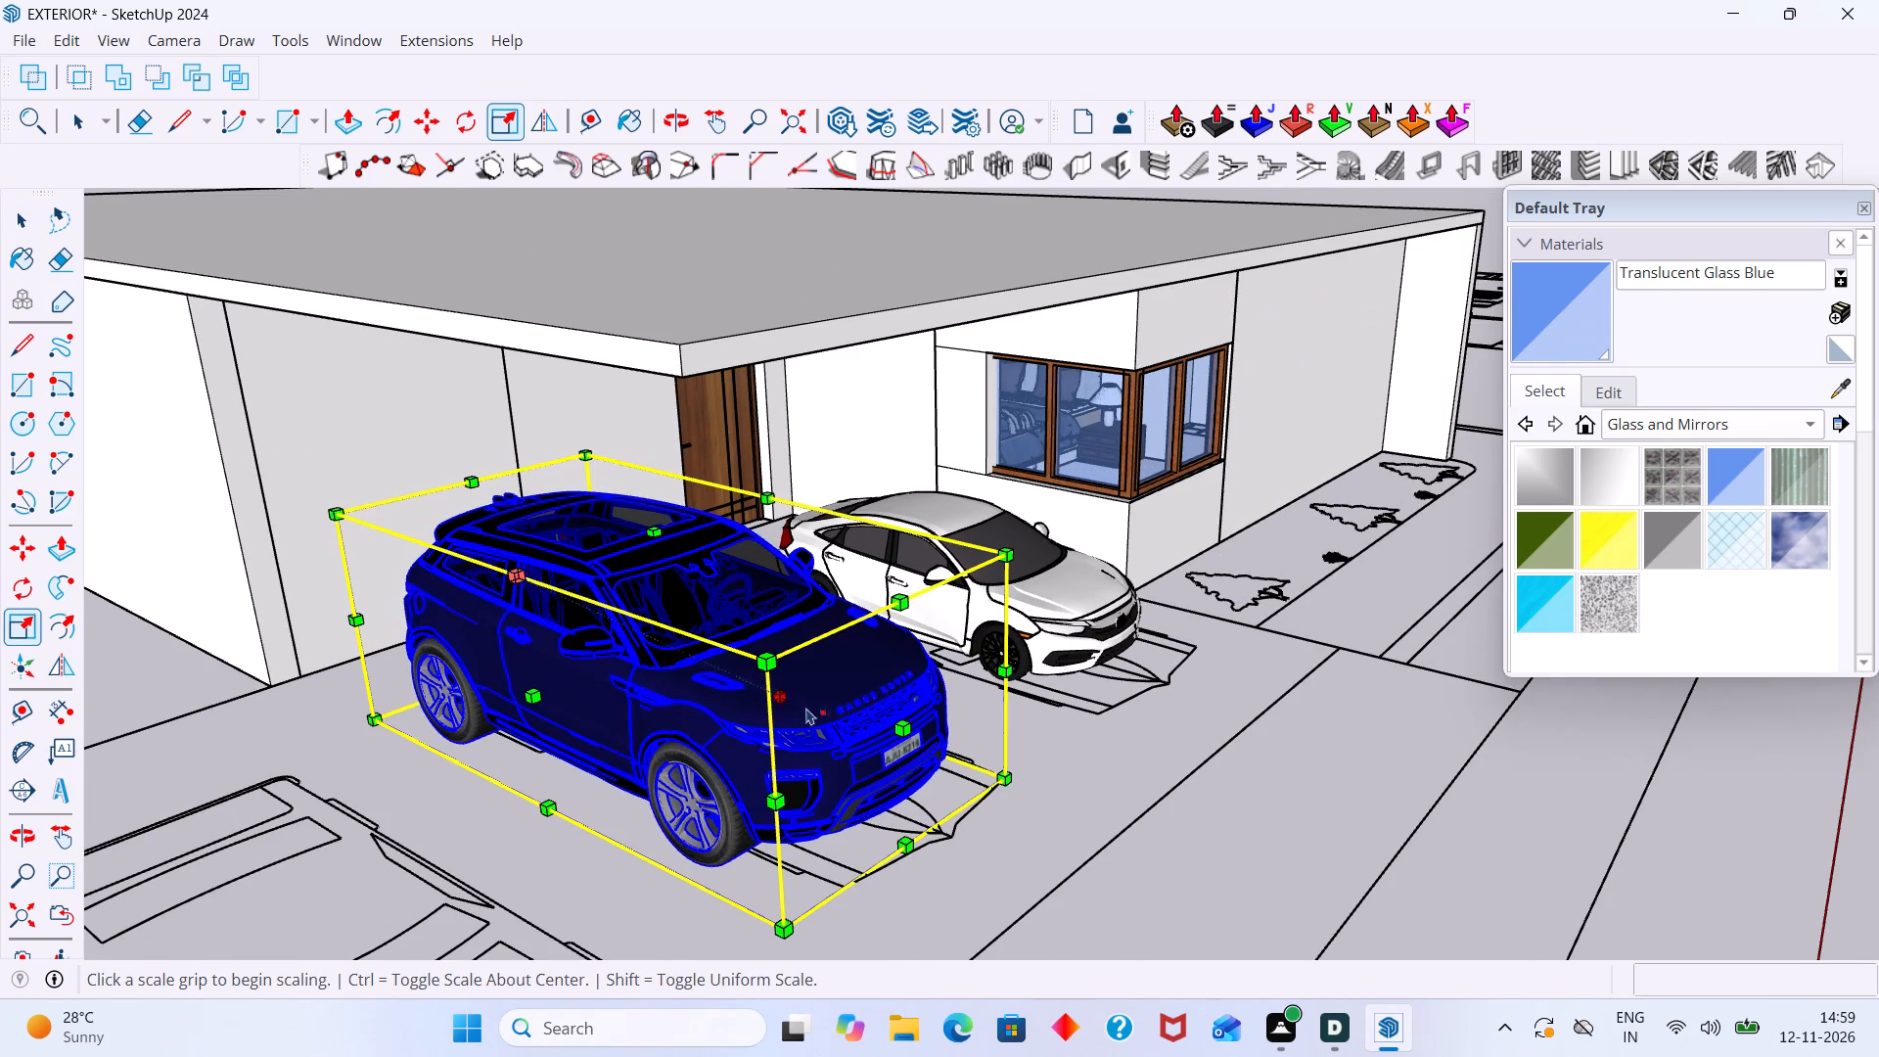
{"action": "left_click", "coordinate": [903, 730]}
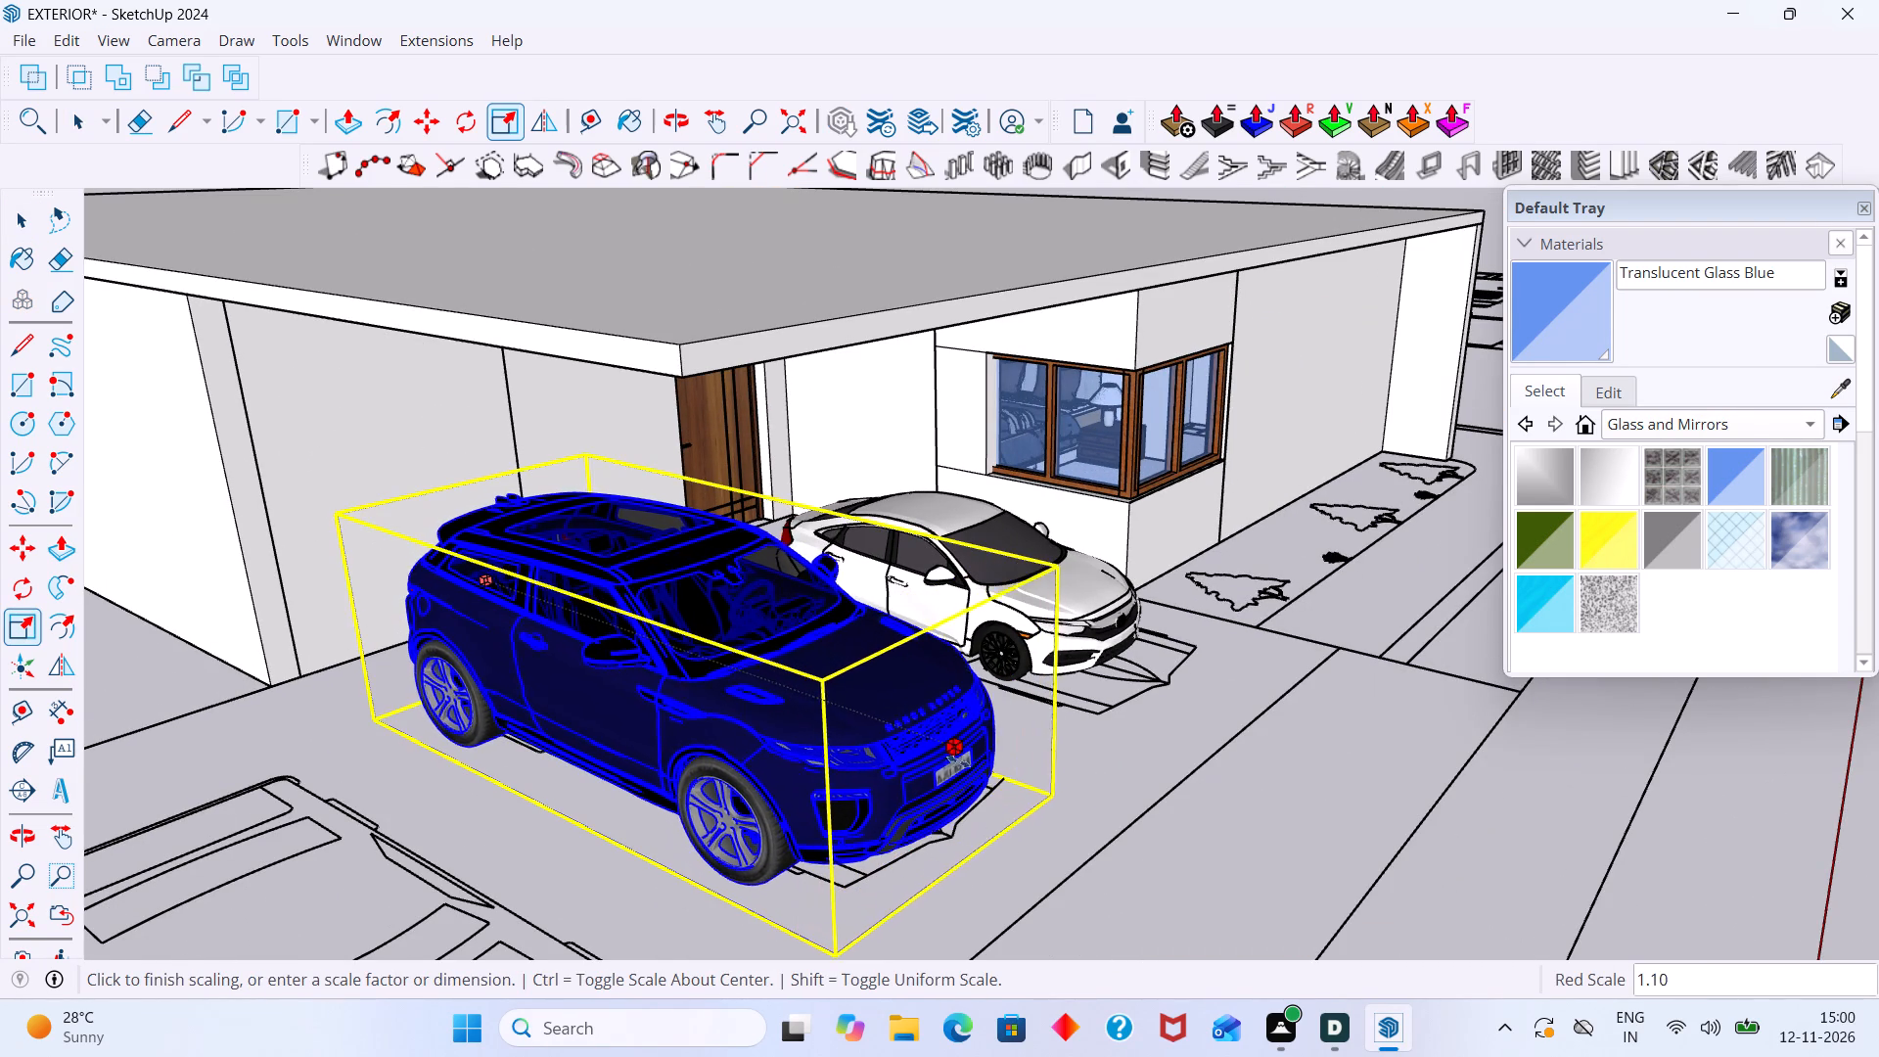
{"action": "left_click", "coordinate": [971, 771]}
{"action": "key", "text": "space"}
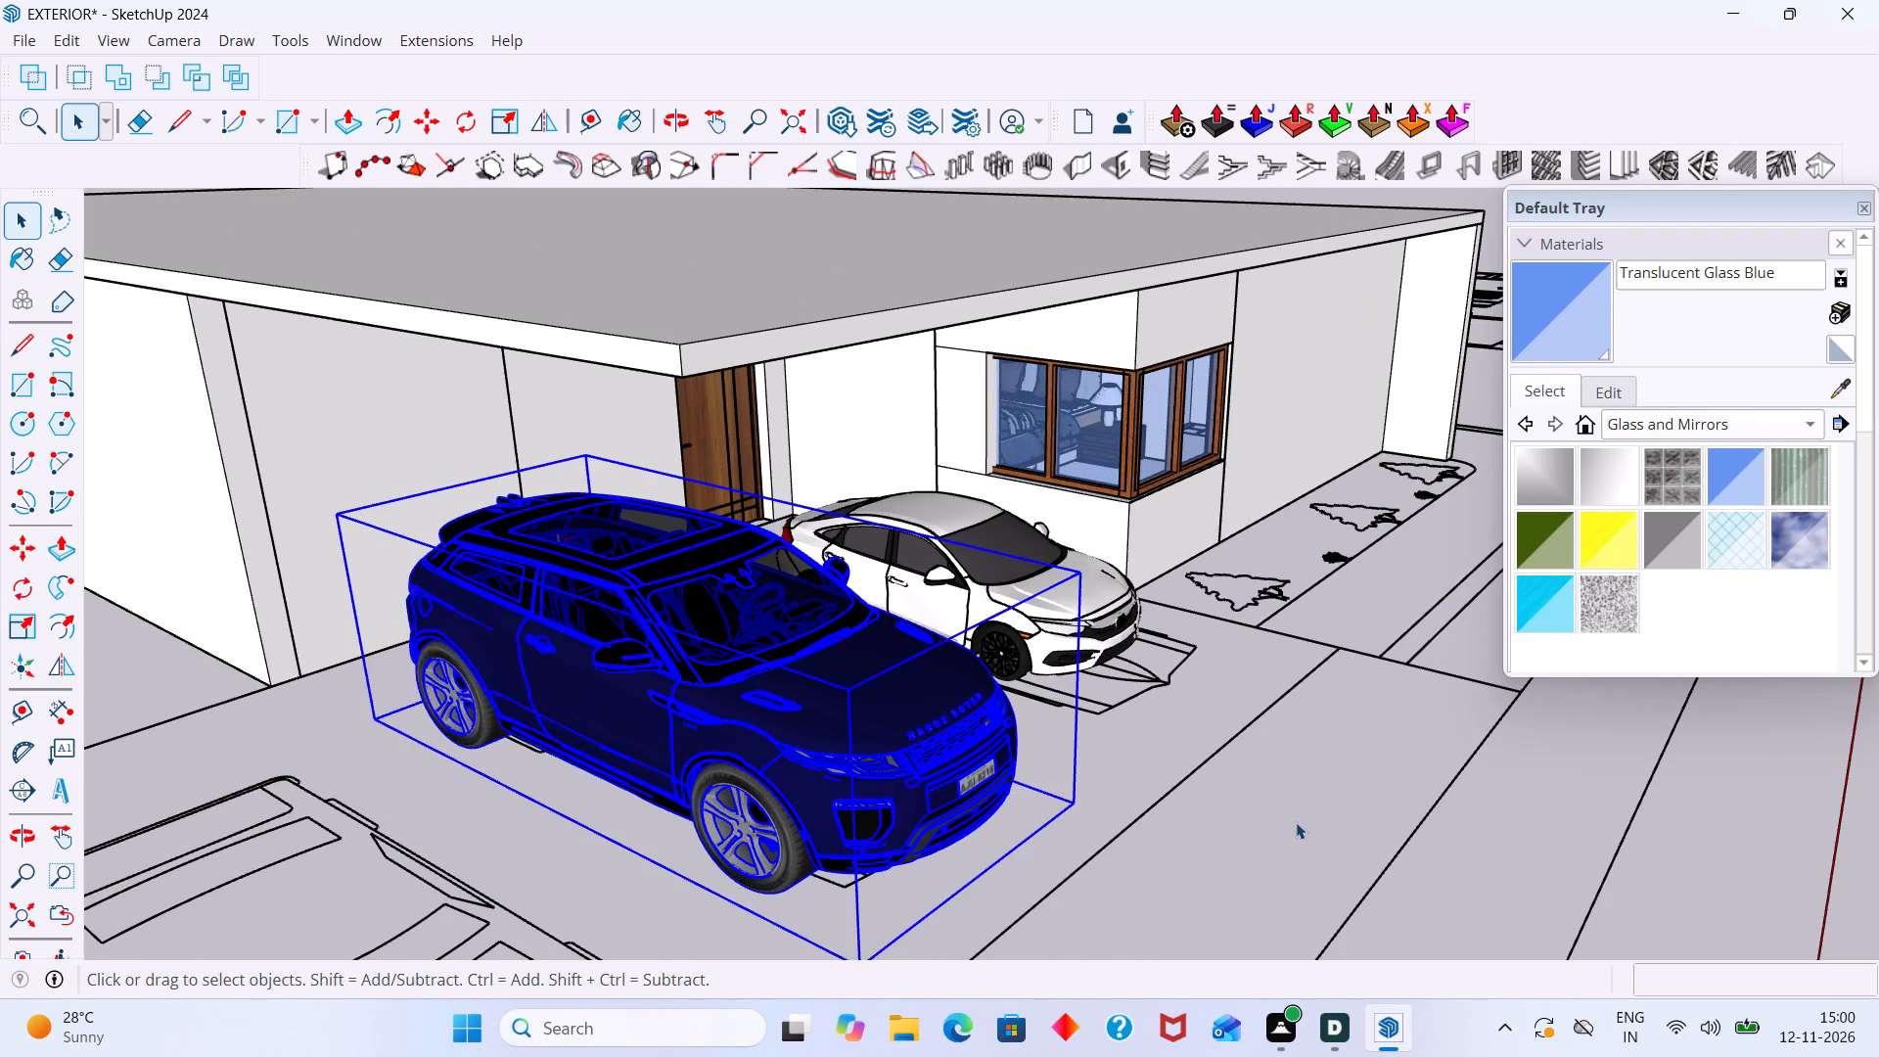
{"action": "left_click", "coordinate": [1296, 821]}
Examine the Range Rover's fit and proportions against its parking outline, the white car and the house from several angles.
{"action": "scroll", "coordinate": [1115, 756], "scroll_direction": "down", "scroll_amount": 8}
{"action": "scroll", "coordinate": [874, 707], "scroll_direction": "up", "scroll_amount": 3}
{"action": "middle_click_drag", "start_coordinate": [840, 698], "coordinate": [875, 668]}
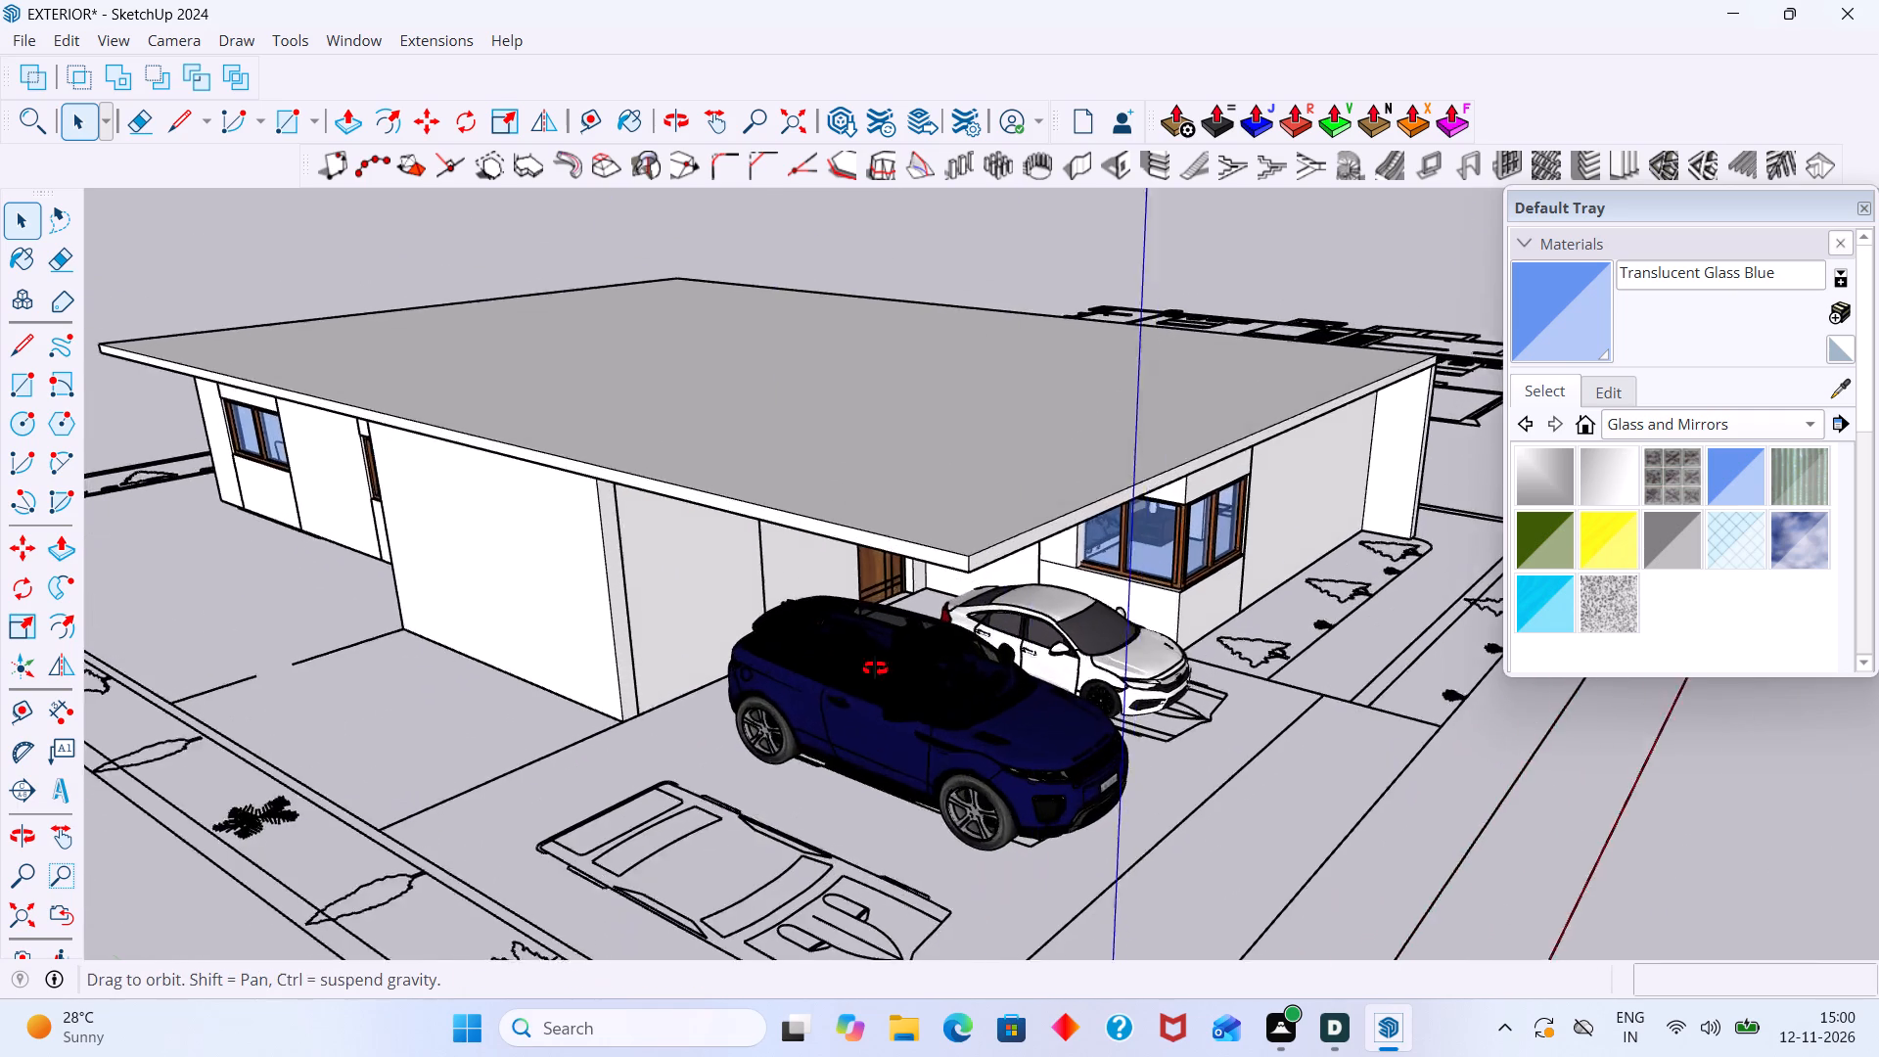
{"action": "middle_click_drag", "start_coordinate": [875, 668], "coordinate": [937, 625]}
{"action": "scroll", "coordinate": [934, 552], "scroll_direction": "up", "scroll_amount": 1}
{"action": "middle_click_drag", "start_coordinate": [934, 552], "coordinate": [1065, 596]}
{"action": "scroll", "coordinate": [1056, 605], "scroll_direction": "up", "scroll_amount": 2}
{"action": "middle_click_drag", "start_coordinate": [1061, 652], "coordinate": [1160, 669]}
{"action": "scroll", "coordinate": [1160, 690], "scroll_direction": "up", "scroll_amount": 2}
{"action": "scroll", "coordinate": [1162, 703], "scroll_direction": "down", "scroll_amount": 8}
{"action": "middle_click_drag", "start_coordinate": [1130, 731], "coordinate": [886, 683]}
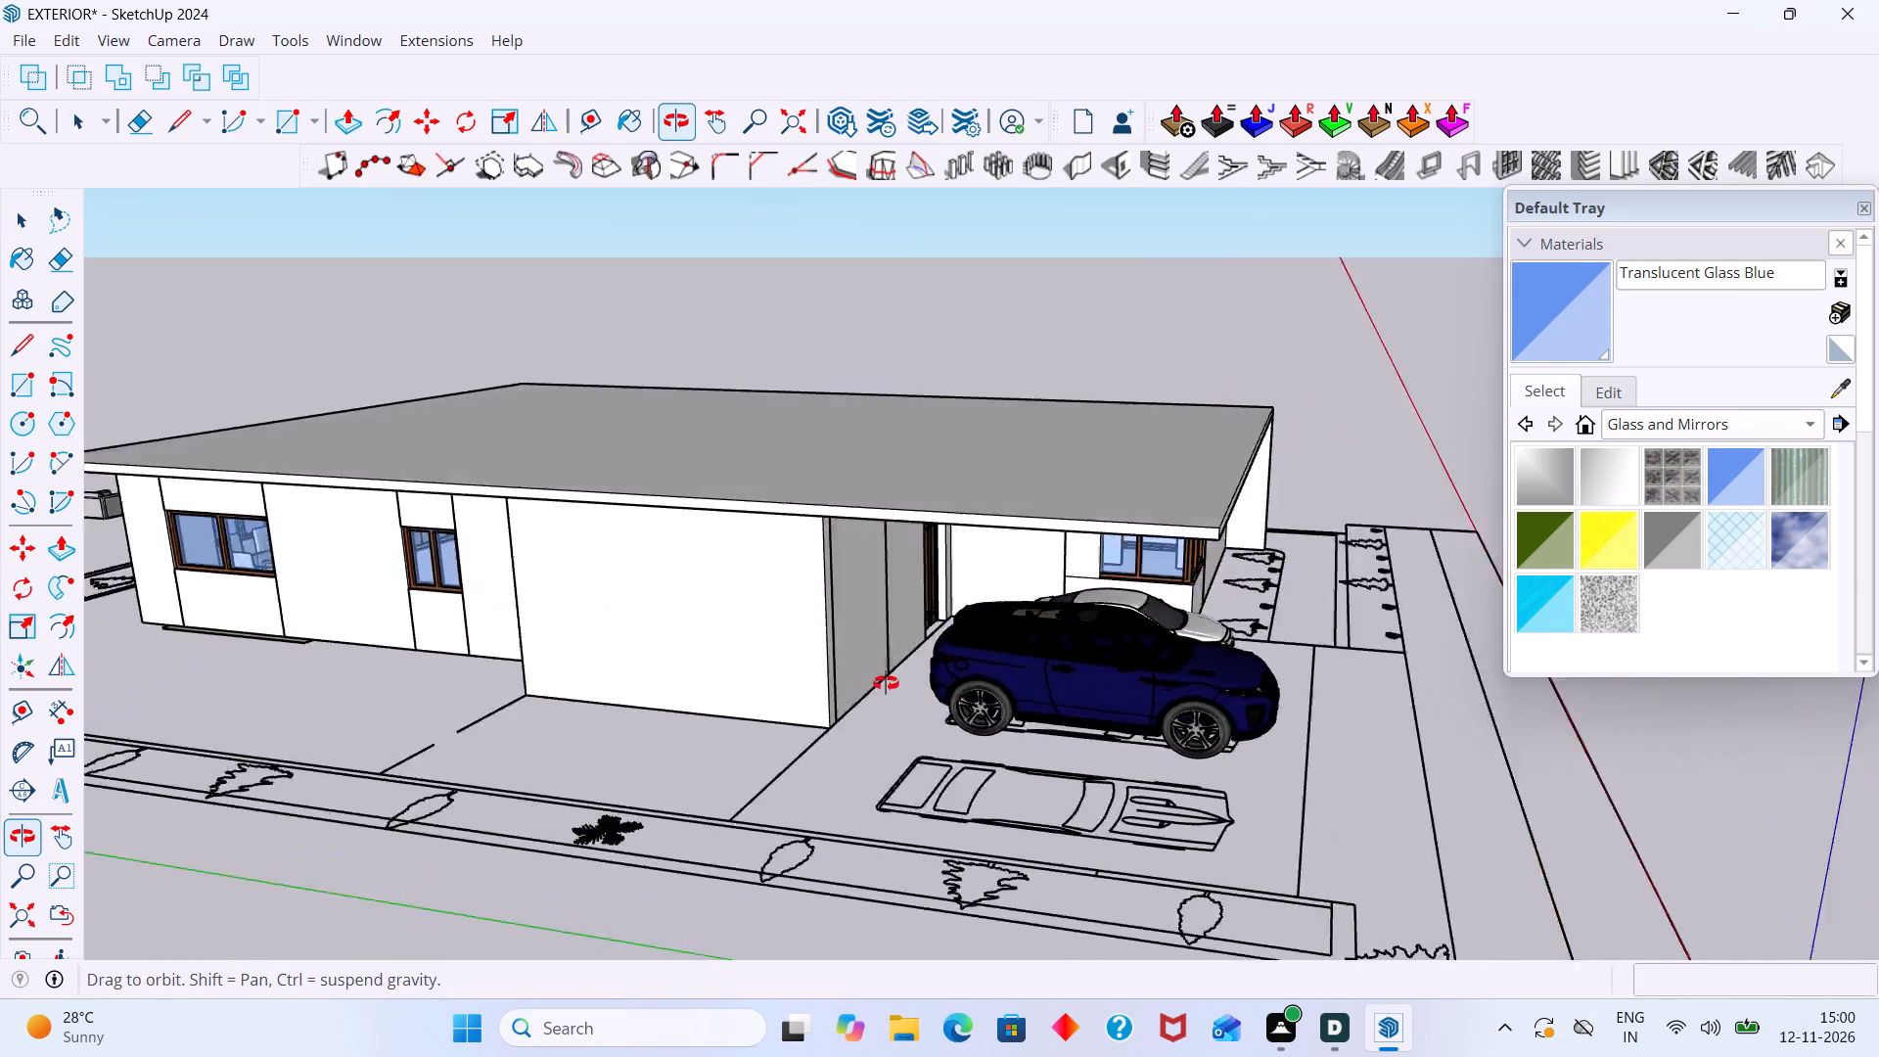
{"action": "middle_click_drag", "start_coordinate": [886, 683], "coordinate": [490, 682]}
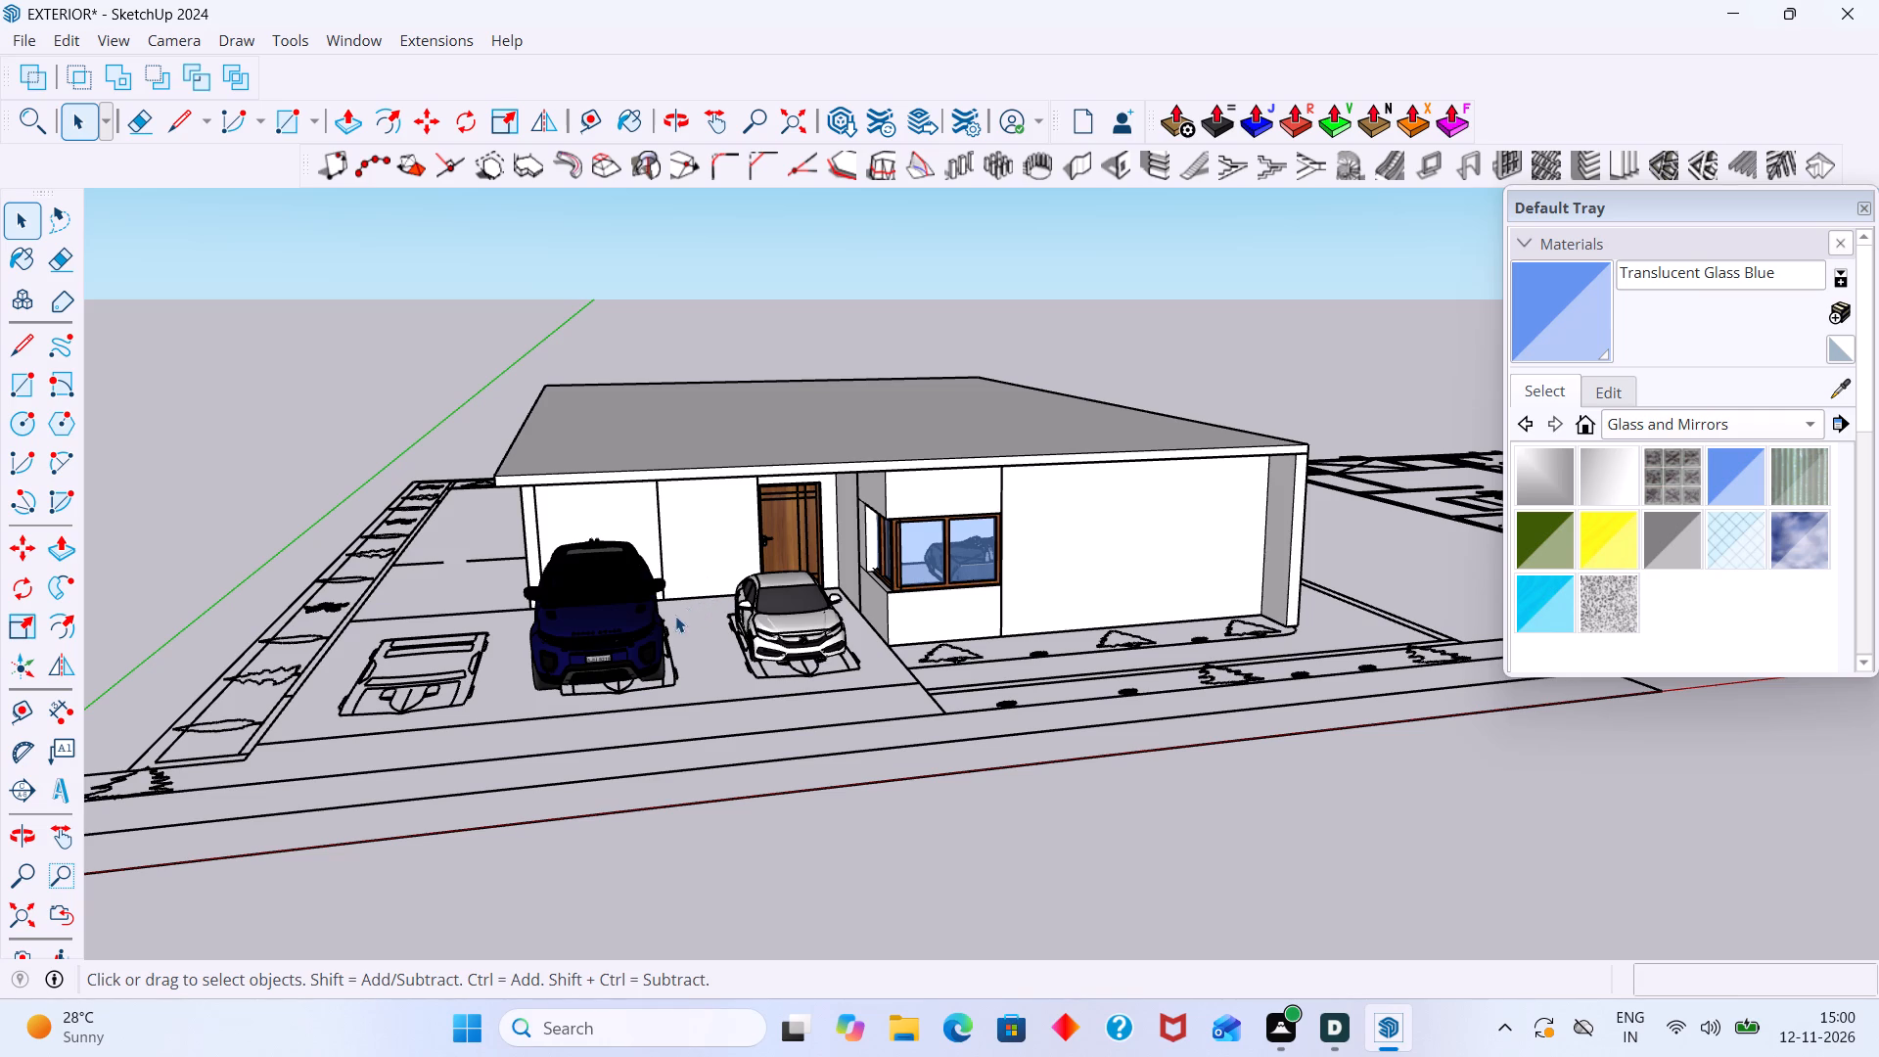
{"action": "scroll", "coordinate": [639, 631], "scroll_direction": "up", "scroll_amount": 7}
{"action": "middle_click_drag", "start_coordinate": [629, 704], "coordinate": [746, 727]}
{"action": "scroll", "coordinate": [684, 801], "scroll_direction": "up", "scroll_amount": 2}
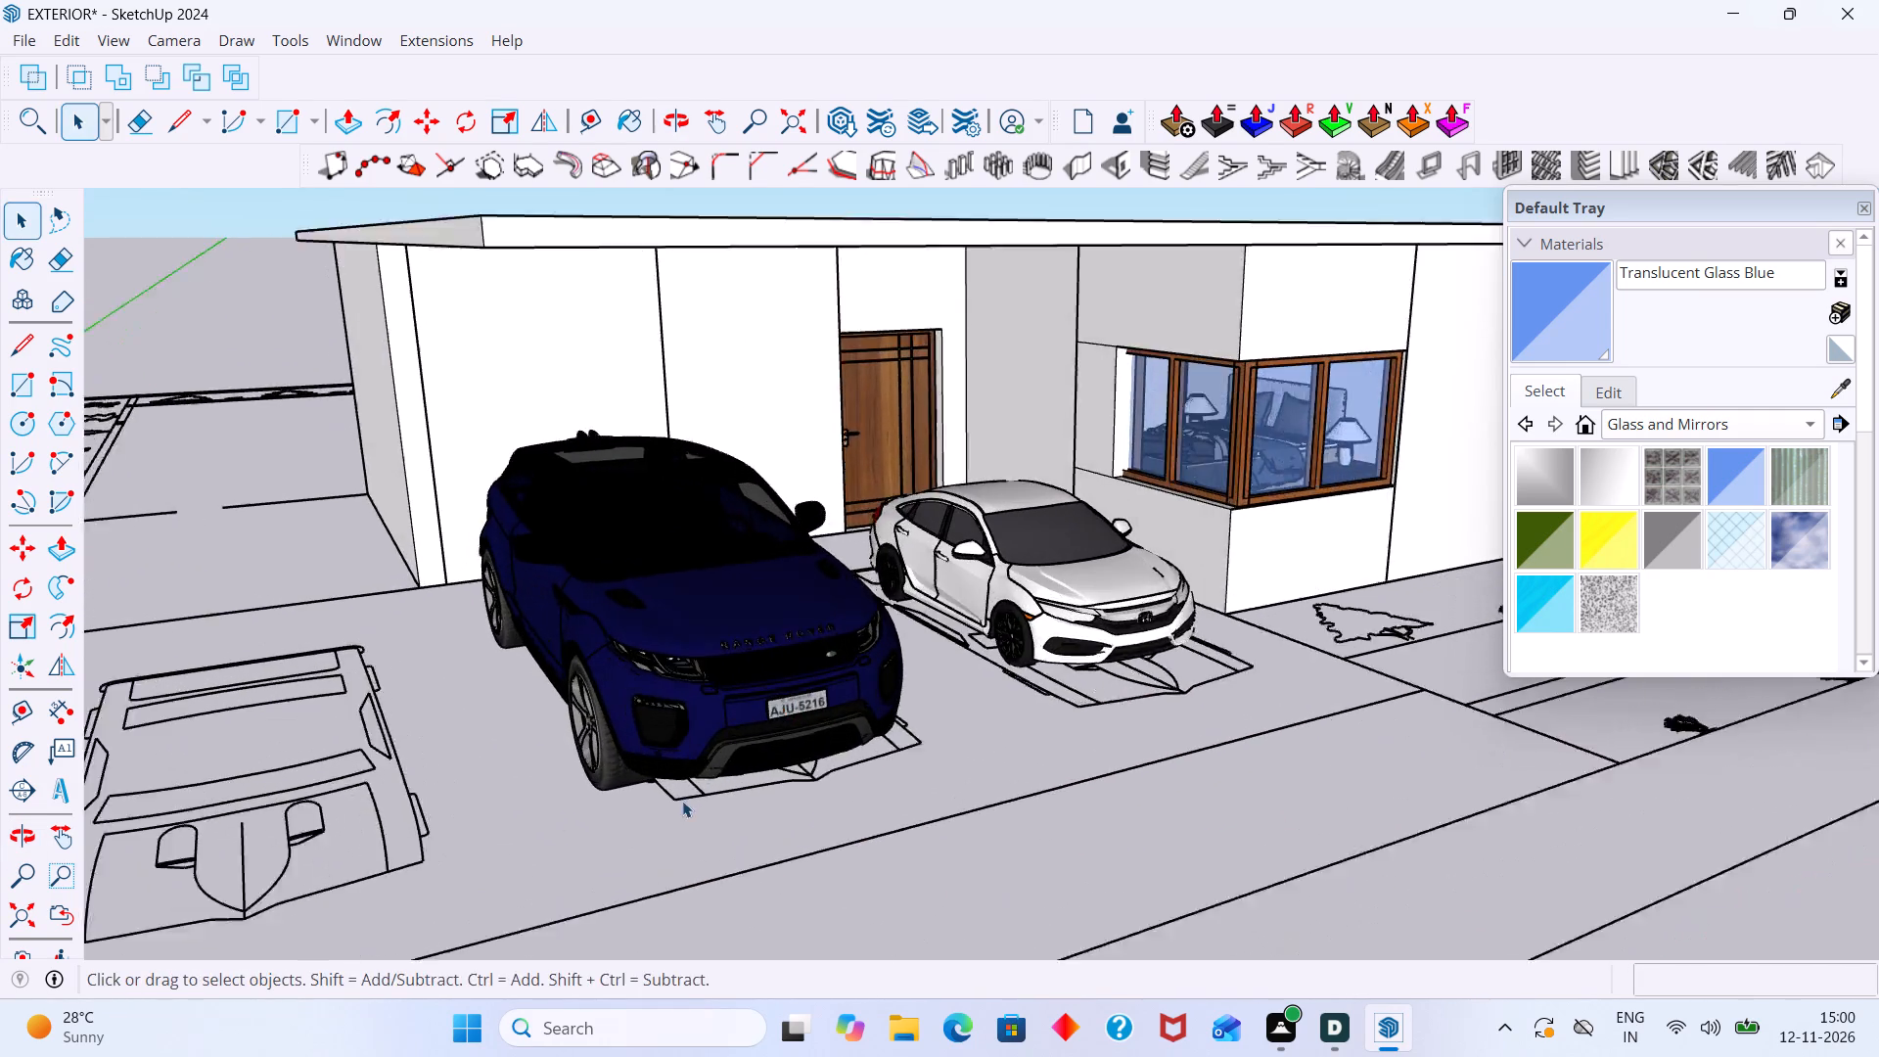
{"action": "scroll", "coordinate": [682, 801], "scroll_direction": "up", "scroll_amount": 3}
{"action": "middle_click_drag", "start_coordinate": [695, 801], "coordinate": [797, 773]}
{"action": "scroll", "coordinate": [797, 773], "scroll_direction": "up", "scroll_amount": 1}
{"action": "scroll", "coordinate": [797, 756], "scroll_direction": "down", "scroll_amount": 13}
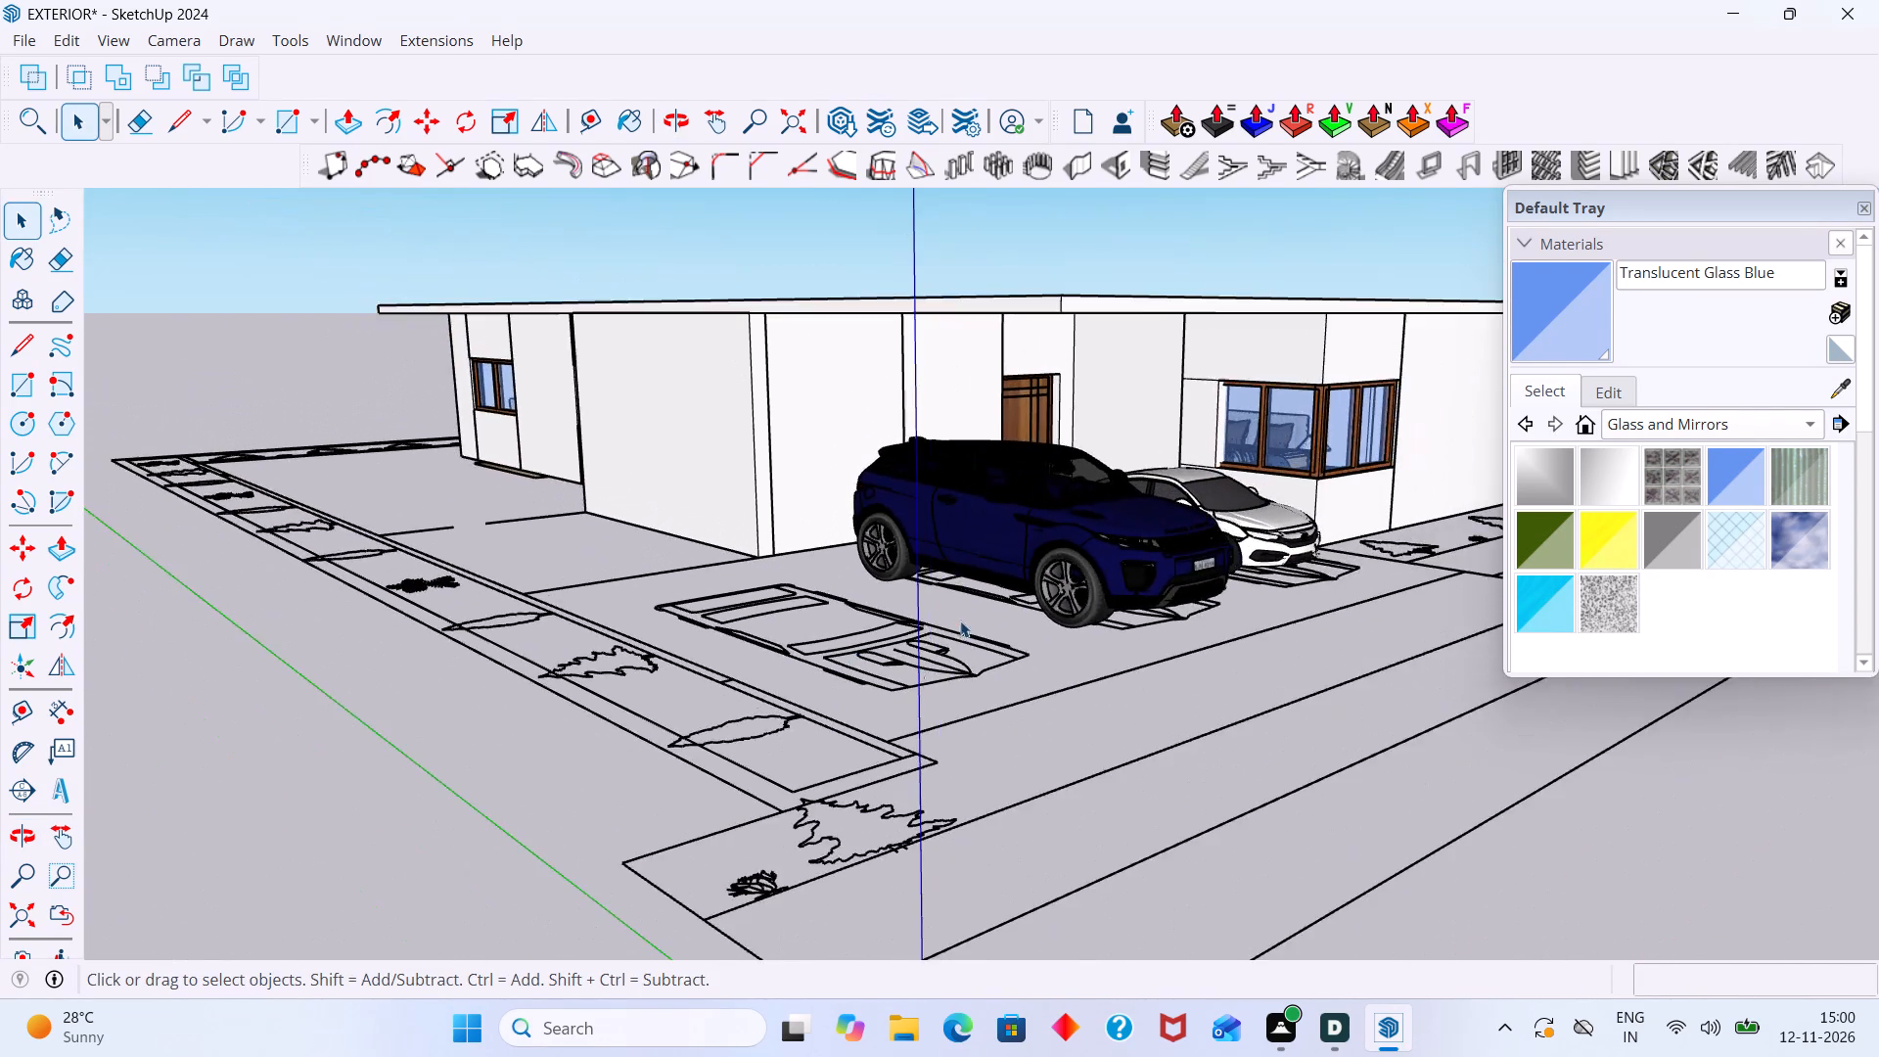
Delete the parking outlines beneath the Range Rover and the white car, keeping the empty outline beside them.
{"action": "middle_click_drag", "start_coordinate": [971, 612], "coordinate": [856, 660]}
{"action": "scroll", "coordinate": [1019, 707], "scroll_direction": "up", "scroll_amount": 7}
{"action": "left_click", "coordinate": [877, 692]}
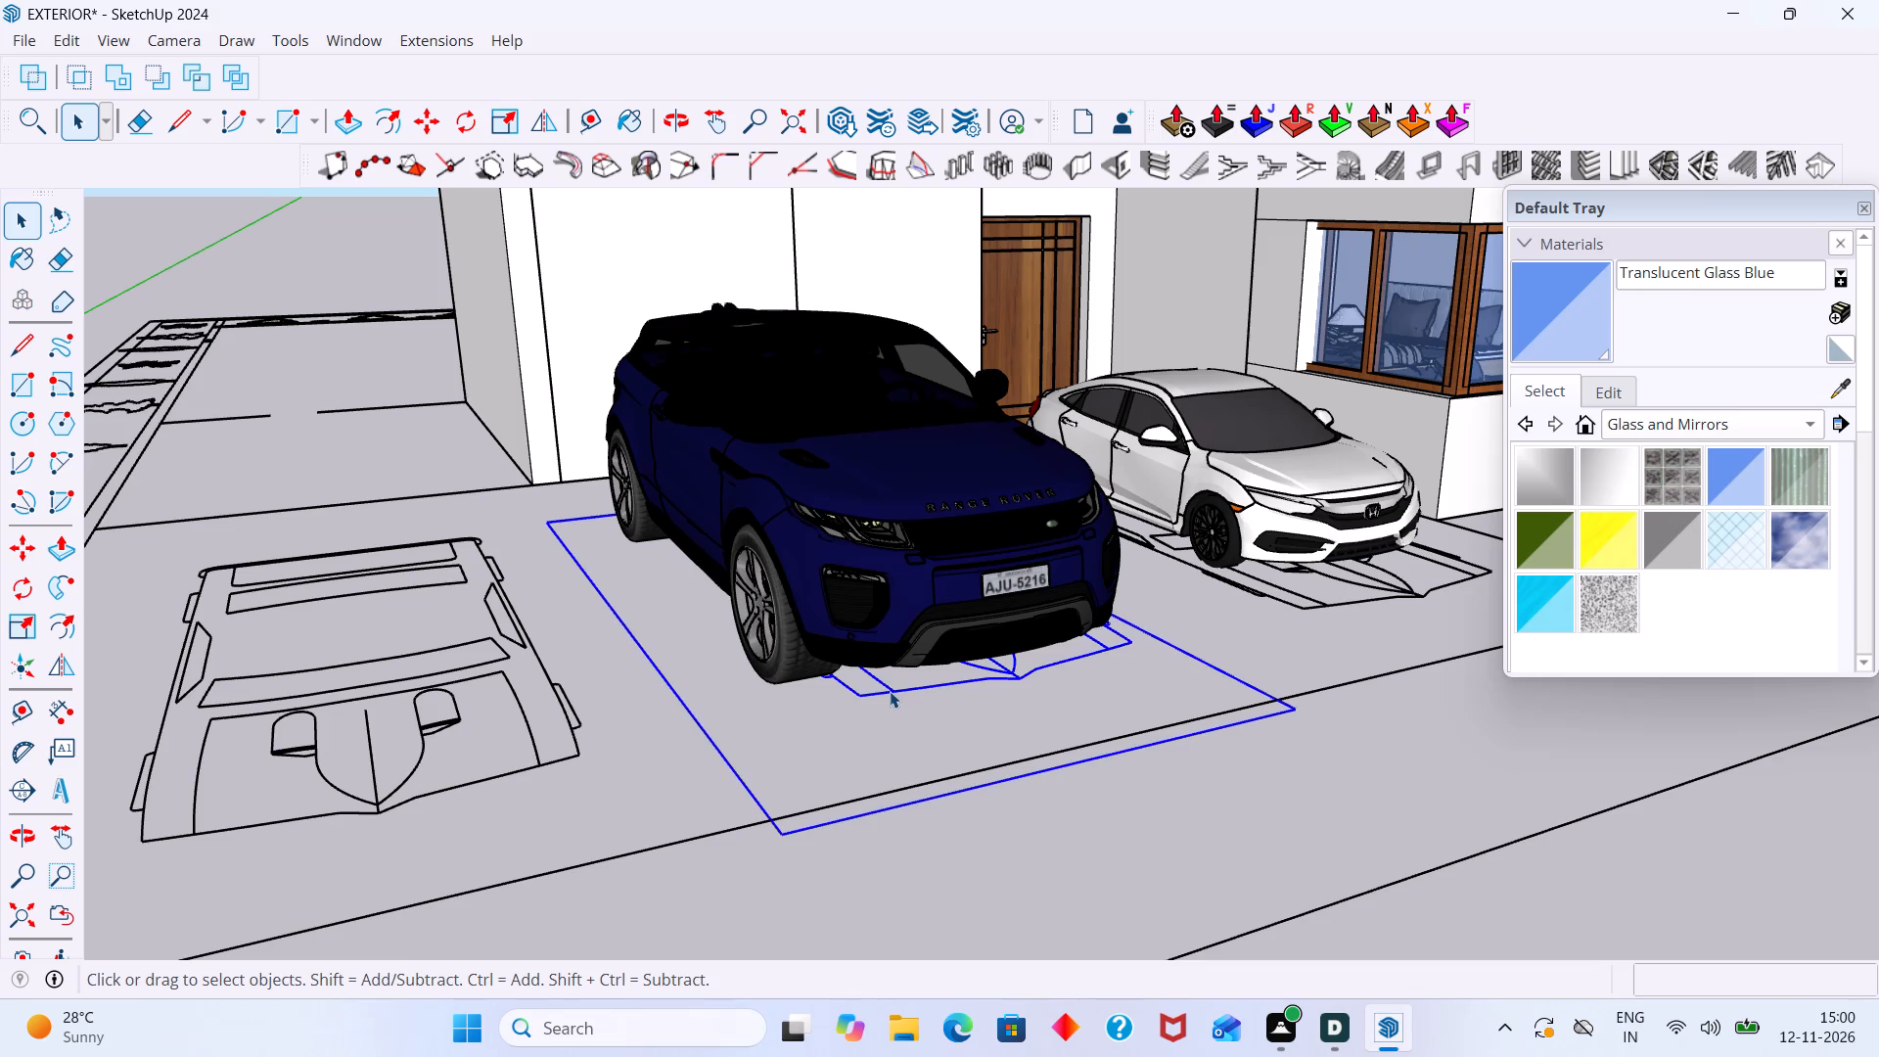
{"action": "key", "text": "Delete"}
{"action": "scroll", "coordinate": [951, 687], "scroll_direction": "up", "scroll_amount": 1}
{"action": "scroll", "coordinate": [951, 687], "scroll_direction": "down", "scroll_amount": 2}
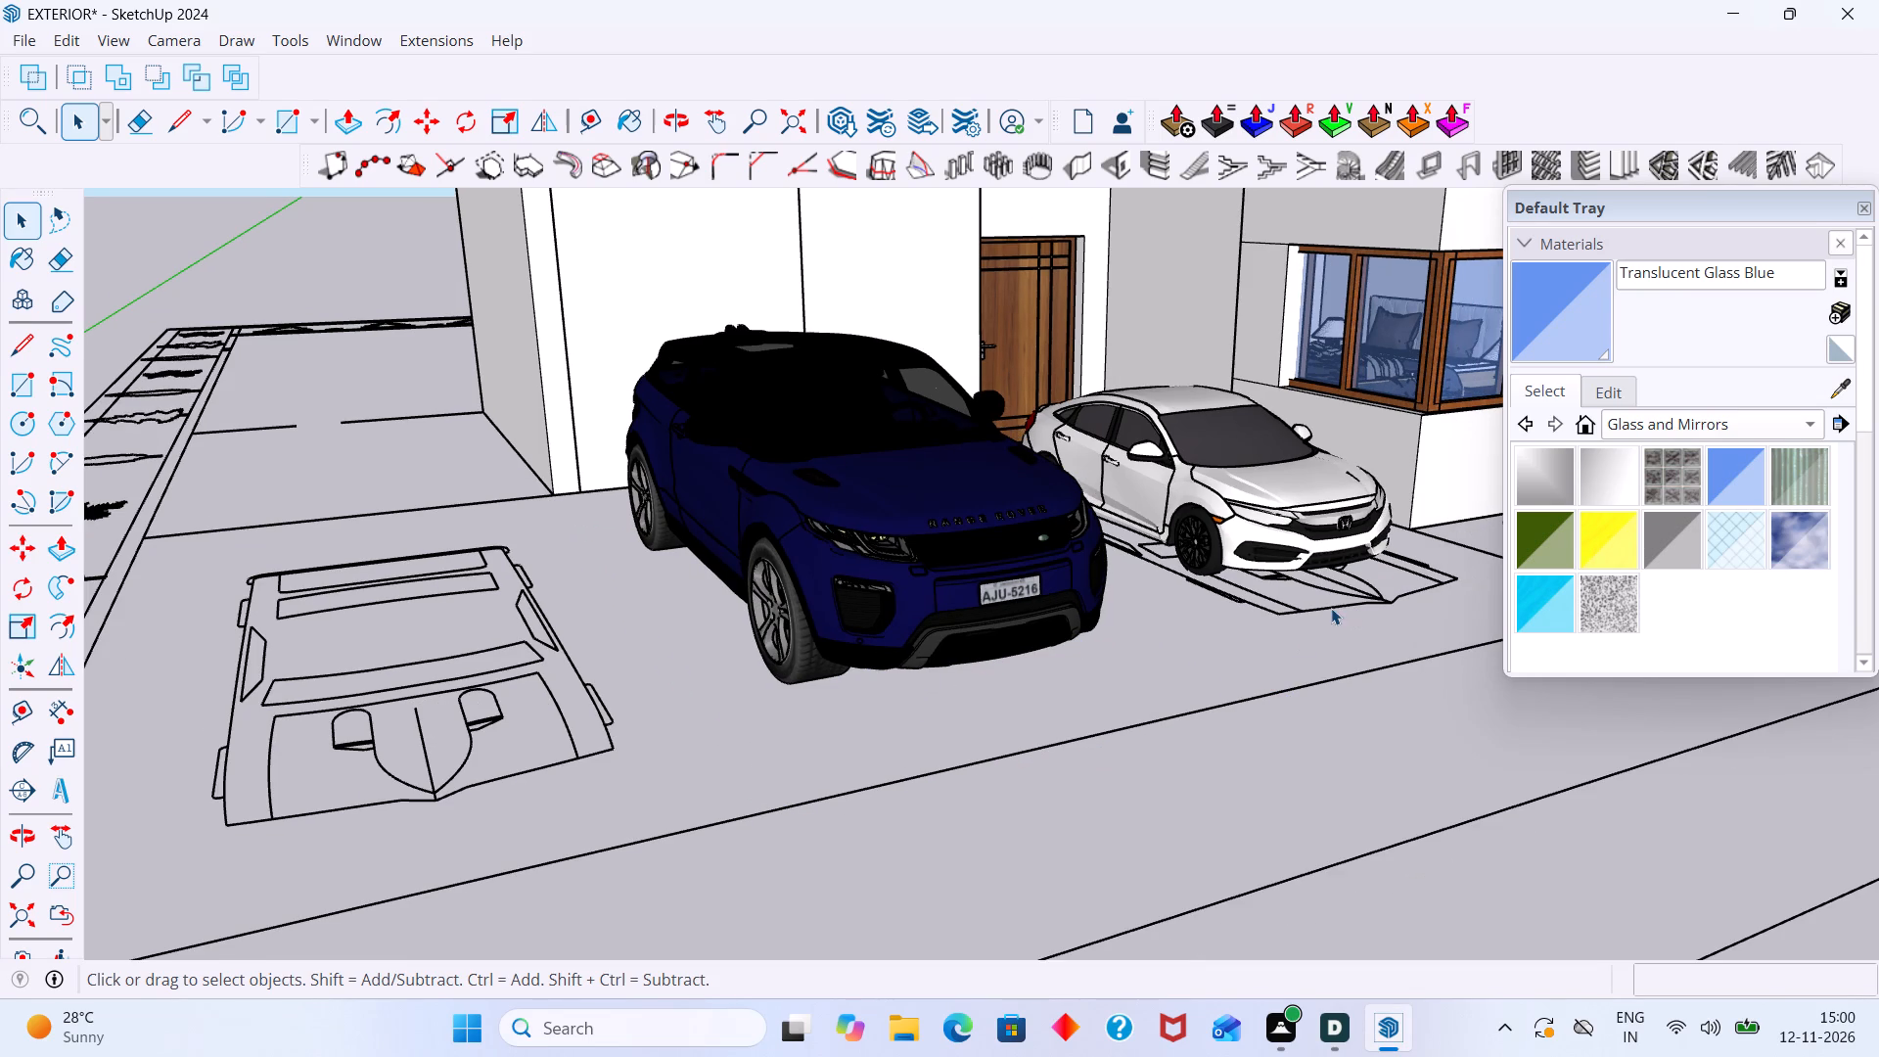
{"action": "left_click", "coordinate": [1331, 608]}
{"action": "key", "text": "Delete"}
Examine the two parked cars and the remaining parking outline in front of the house from several angles.
{"action": "scroll", "coordinate": [1185, 666], "scroll_direction": "down", "scroll_amount": 13}
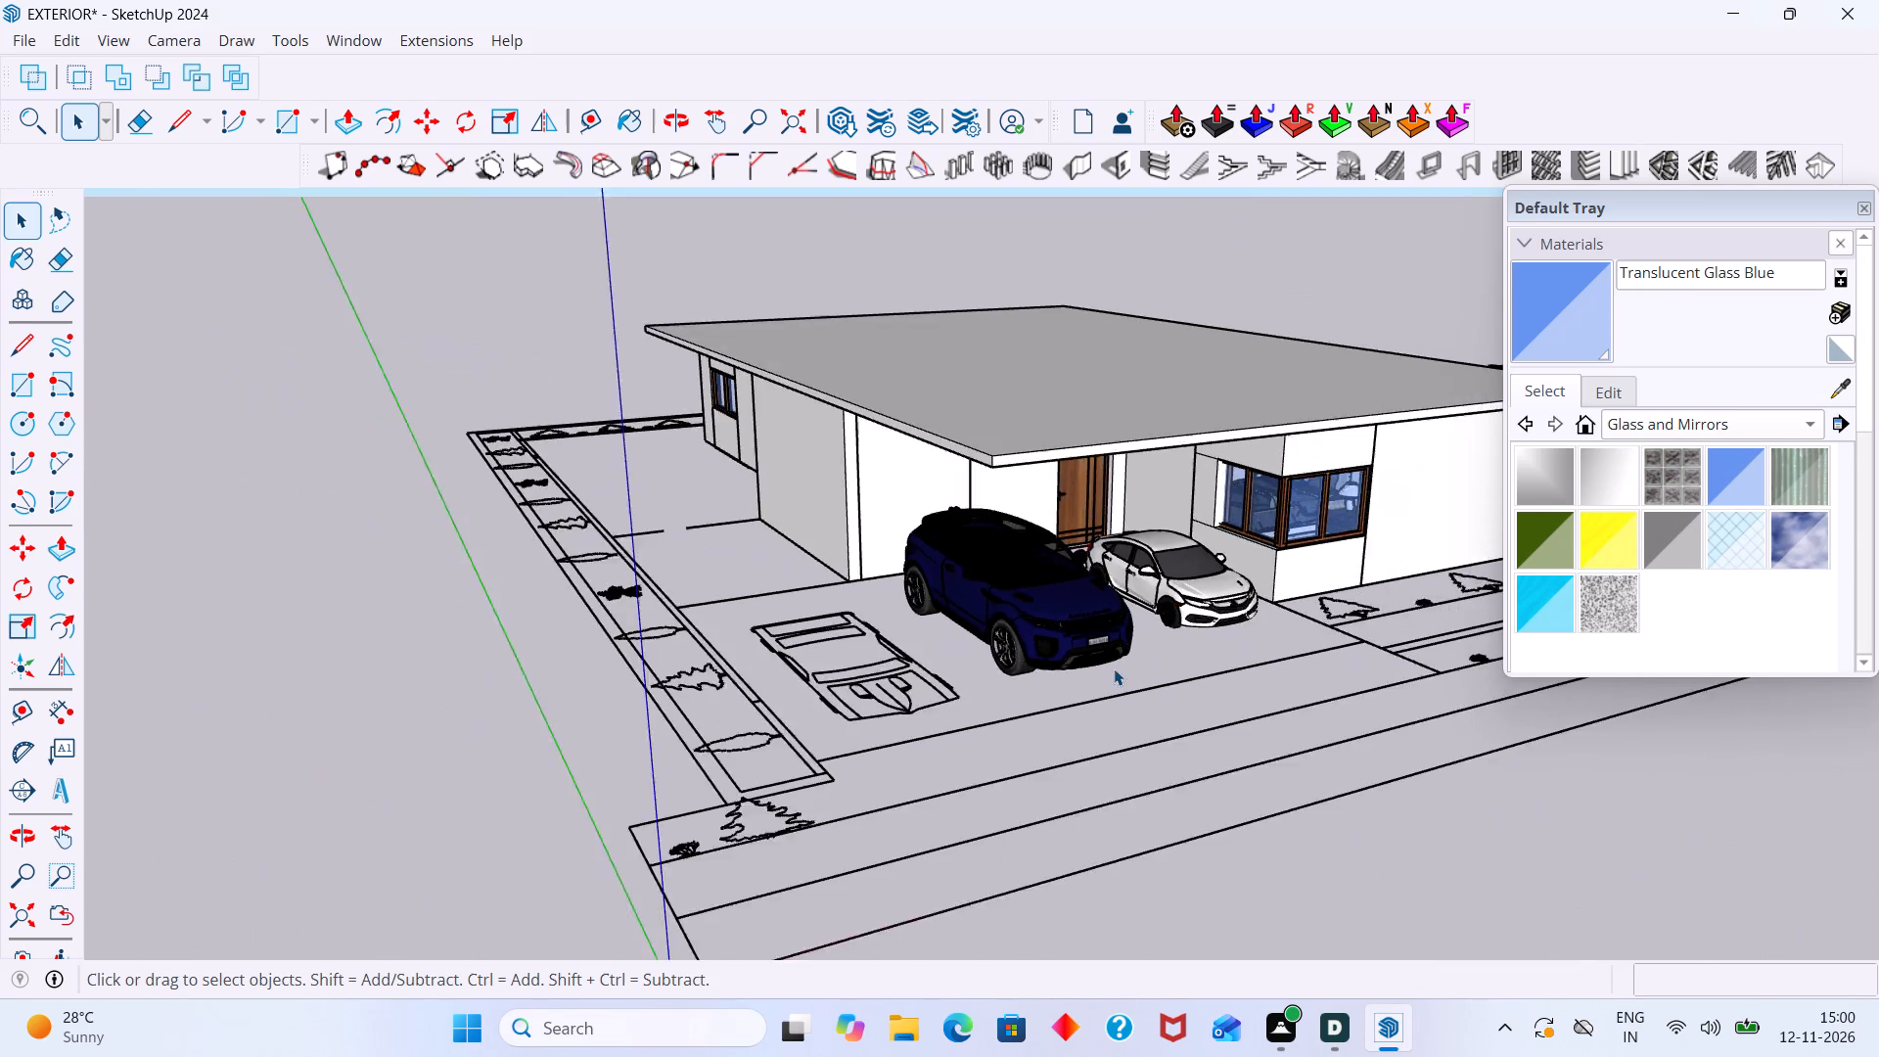
{"action": "scroll", "coordinate": [1114, 668], "scroll_direction": "down", "scroll_amount": 3}
{"action": "middle_click_drag", "start_coordinate": [1204, 620], "coordinate": [1198, 746]}
{"action": "scroll", "coordinate": [1166, 725], "scroll_direction": "up", "scroll_amount": 6}
{"action": "middle_click_drag", "start_coordinate": [1160, 775], "coordinate": [1152, 659]}
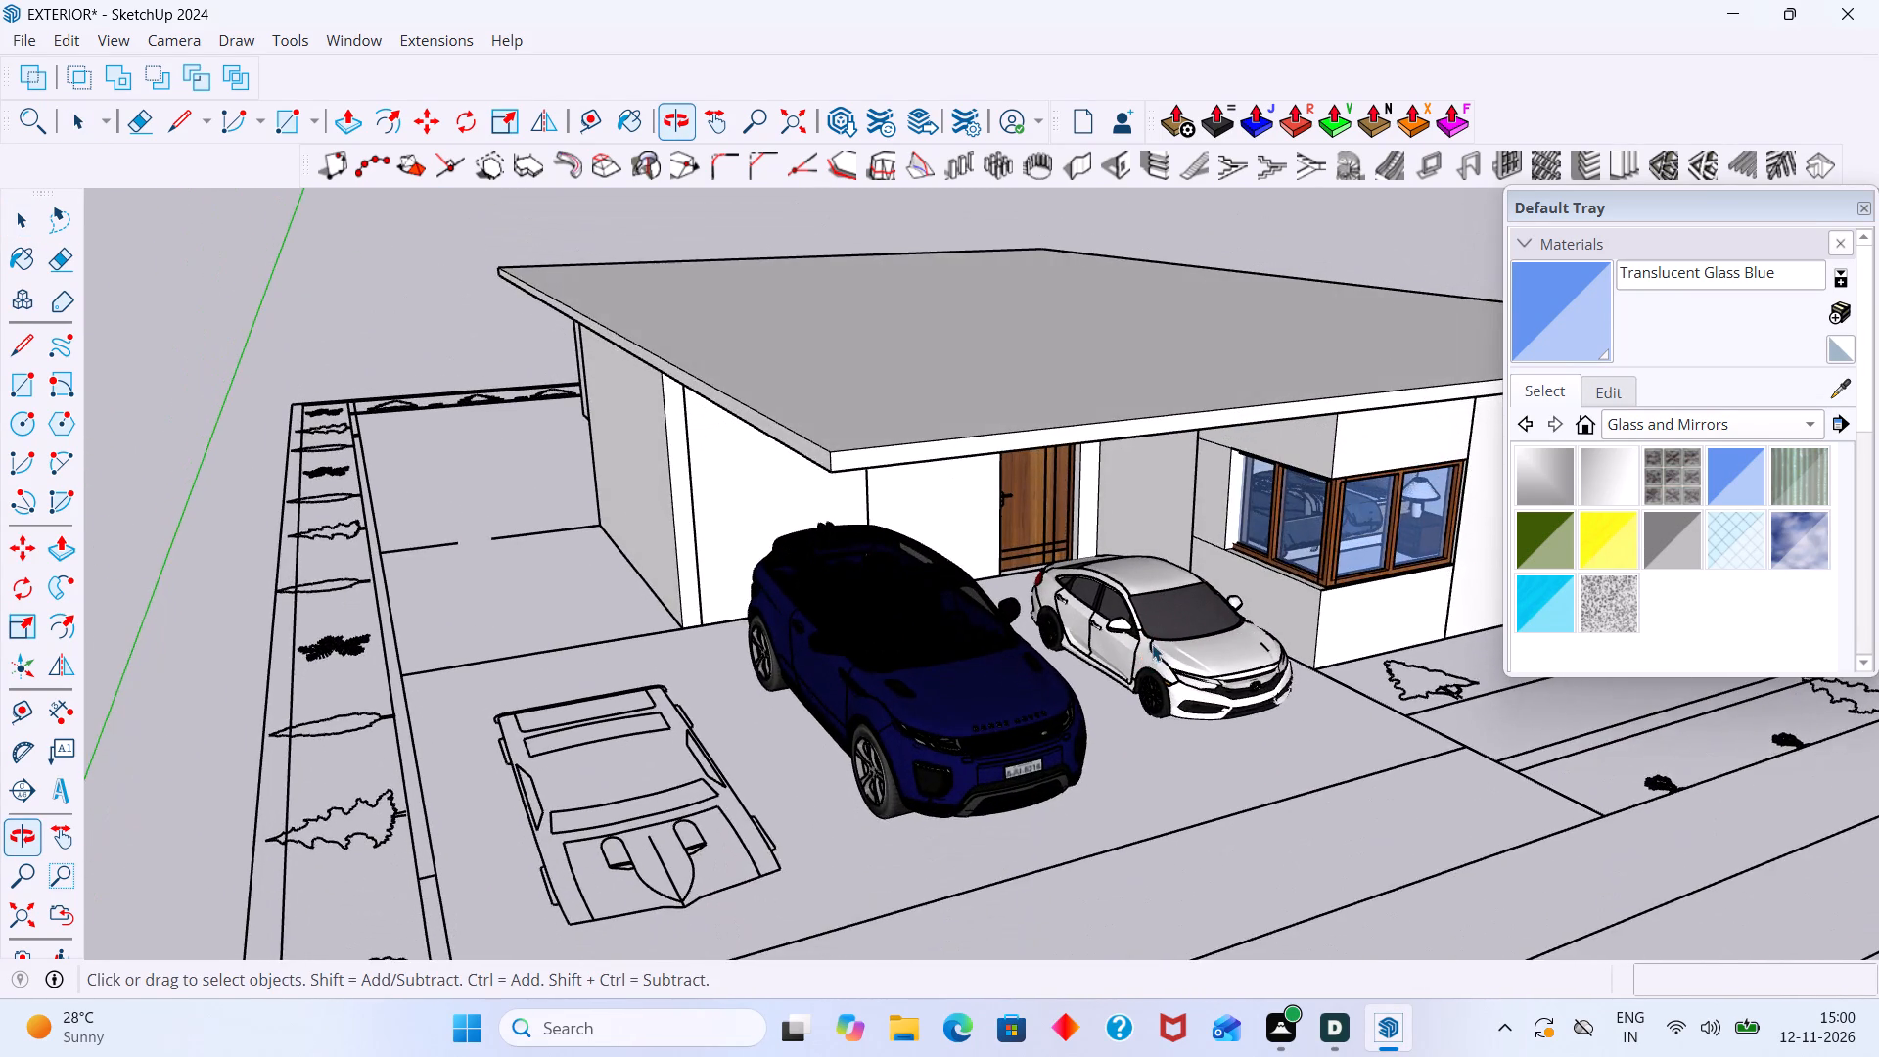
{"action": "scroll", "coordinate": [1154, 639], "scroll_direction": "up", "scroll_amount": 3}
{"action": "scroll", "coordinate": [1169, 636], "scroll_direction": "down", "scroll_amount": 1}
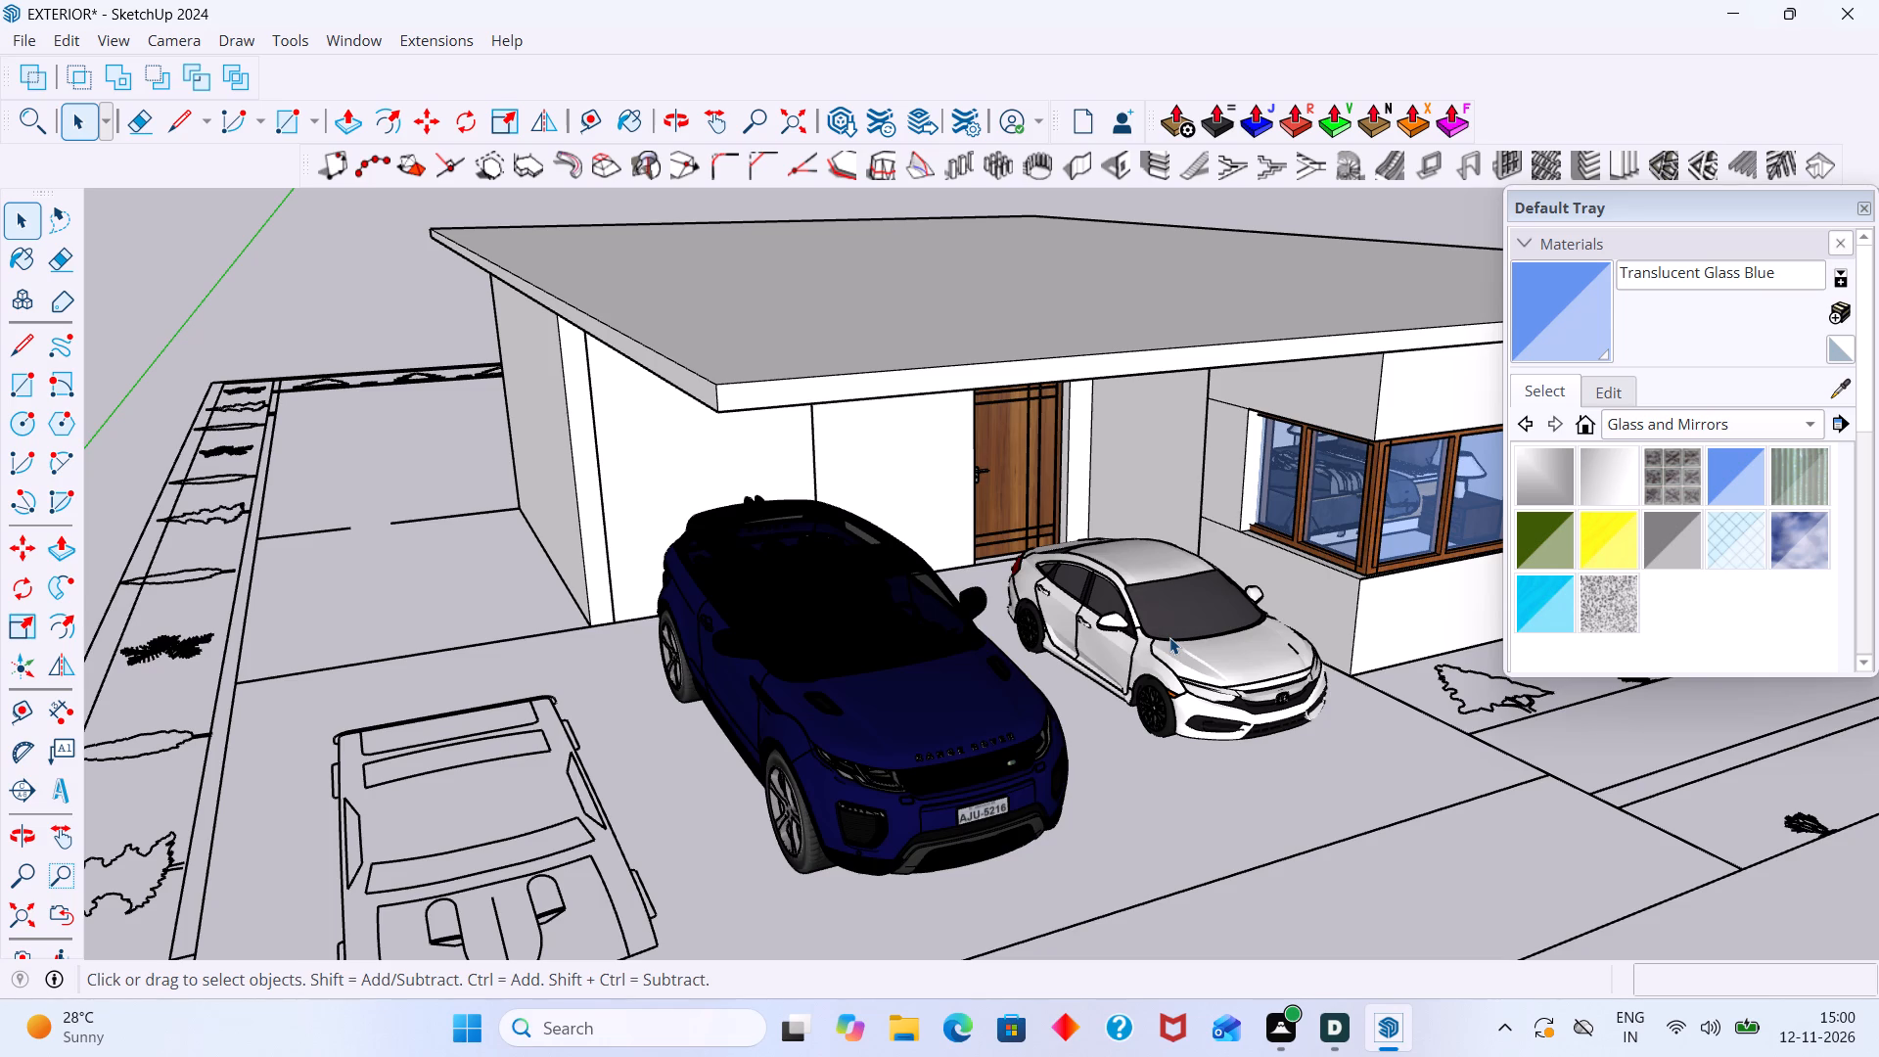
Delete the remaining flat parking outline beside the Range Rover.
{"action": "scroll", "coordinate": [766, 497], "scroll_direction": "down", "scroll_amount": 6}
{"action": "middle_click_drag", "start_coordinate": [781, 639], "coordinate": [707, 626]}
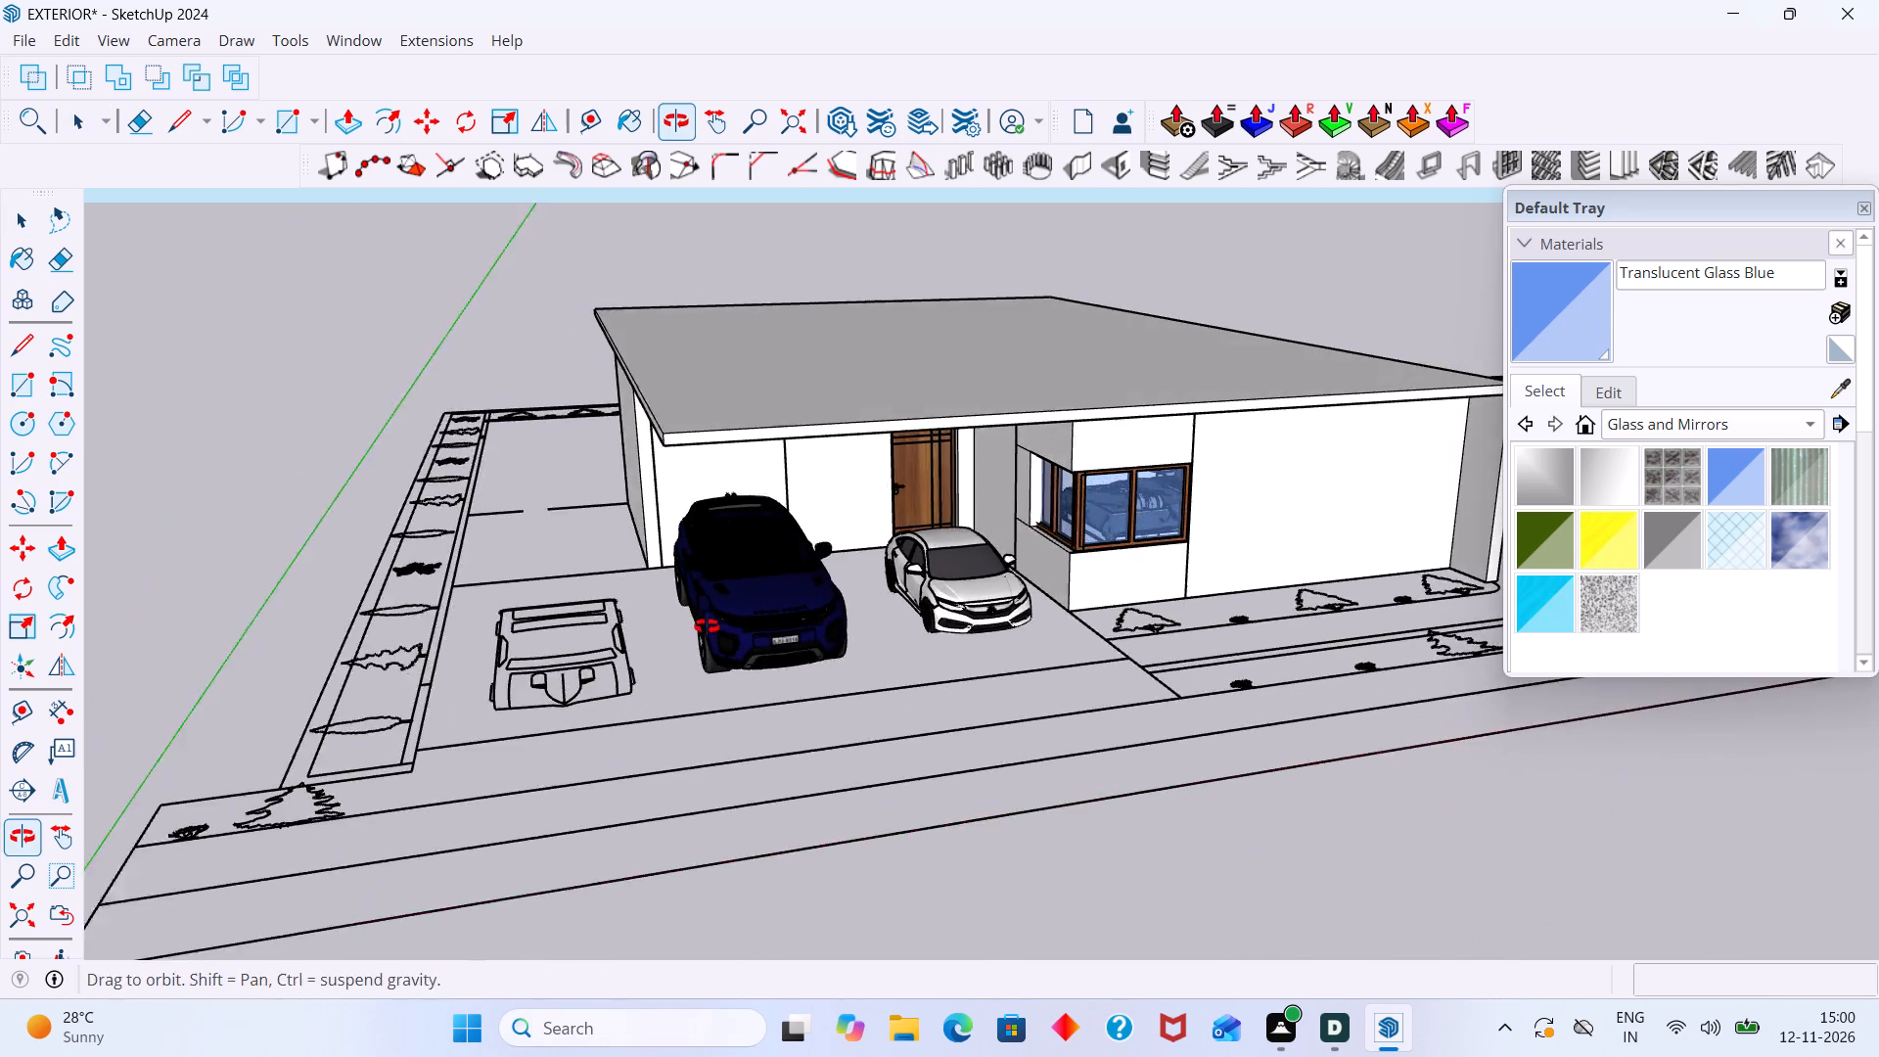
{"action": "middle_click_drag", "start_coordinate": [707, 626], "coordinate": [697, 612]}
{"action": "scroll", "coordinate": [701, 609], "scroll_direction": "up", "scroll_amount": 14}
{"action": "middle_click_drag", "start_coordinate": [908, 644], "coordinate": [908, 761]}
{"action": "scroll", "coordinate": [866, 738], "scroll_direction": "up", "scroll_amount": 4}
{"action": "scroll", "coordinate": [848, 740], "scroll_direction": "down", "scroll_amount": 3}
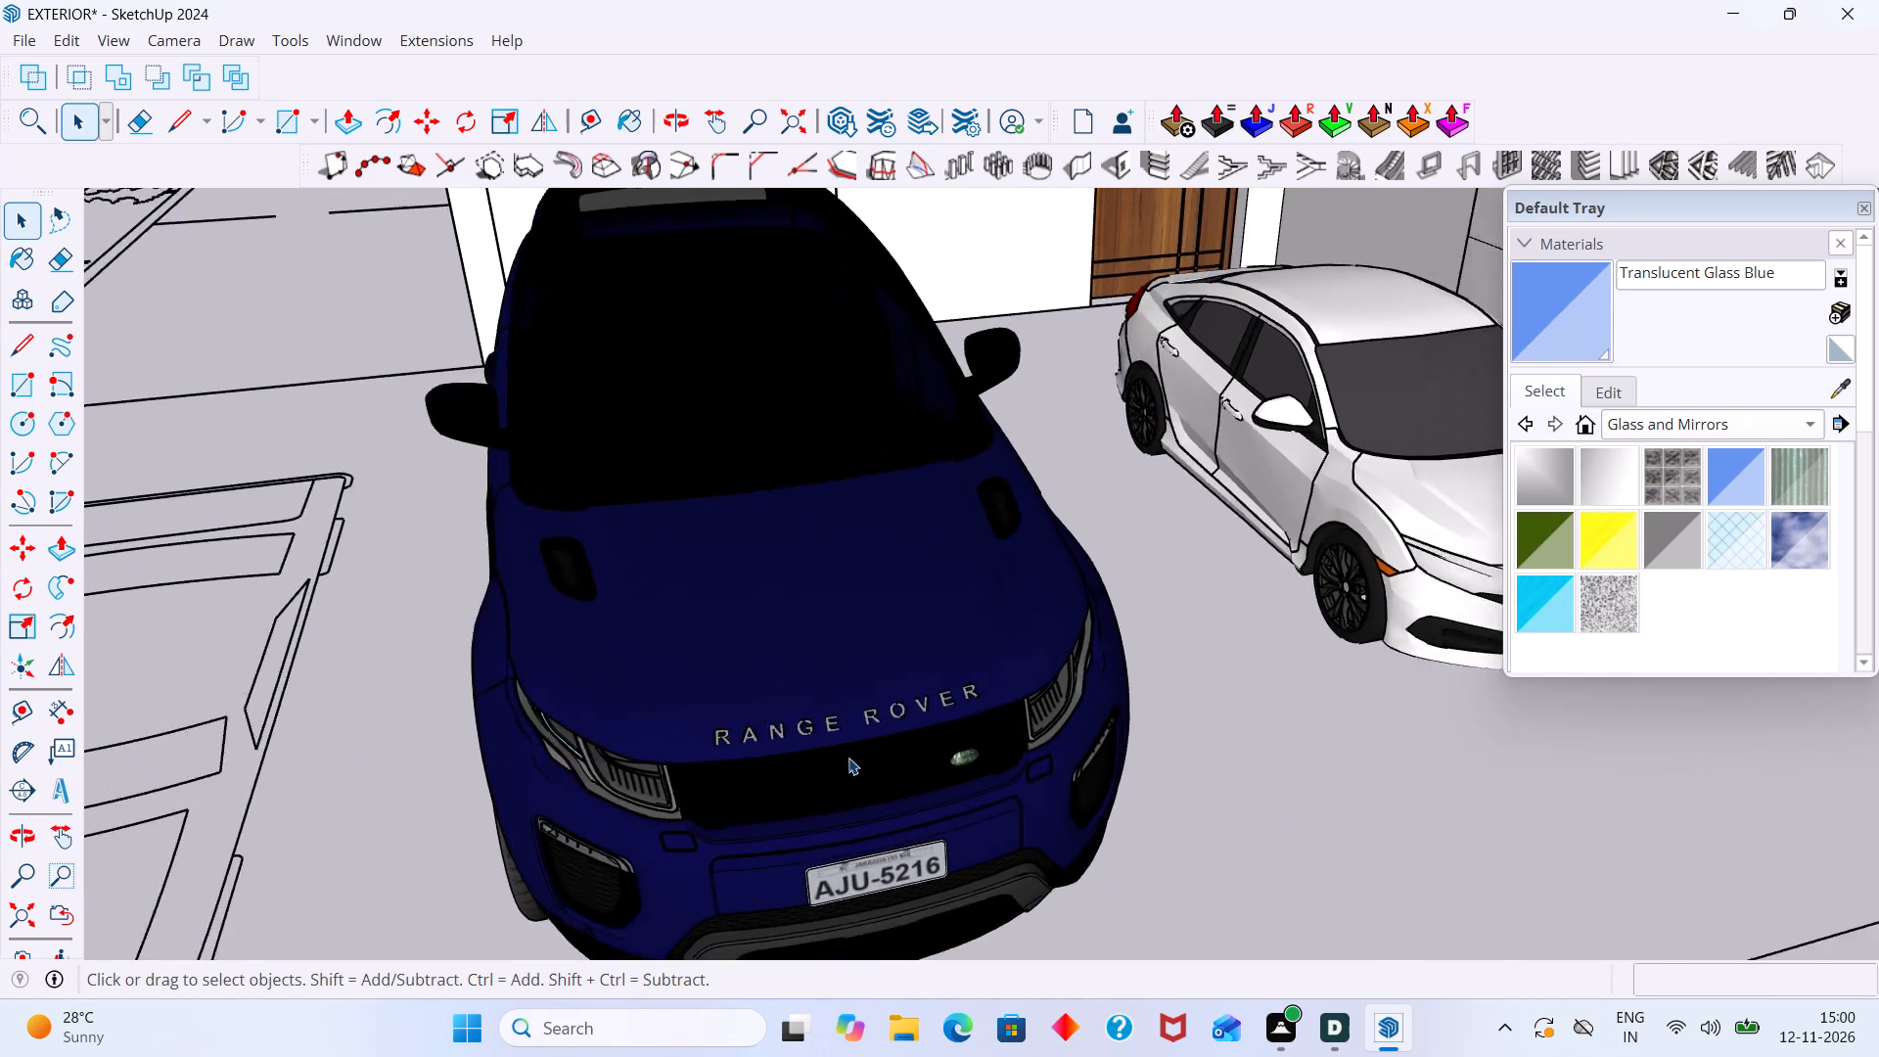
{"action": "scroll", "coordinate": [848, 758], "scroll_direction": "down", "scroll_amount": 17}
{"action": "middle_click_drag", "start_coordinate": [784, 703], "coordinate": [984, 631]}
{"action": "scroll", "coordinate": [950, 624], "scroll_direction": "down", "scroll_amount": 7}
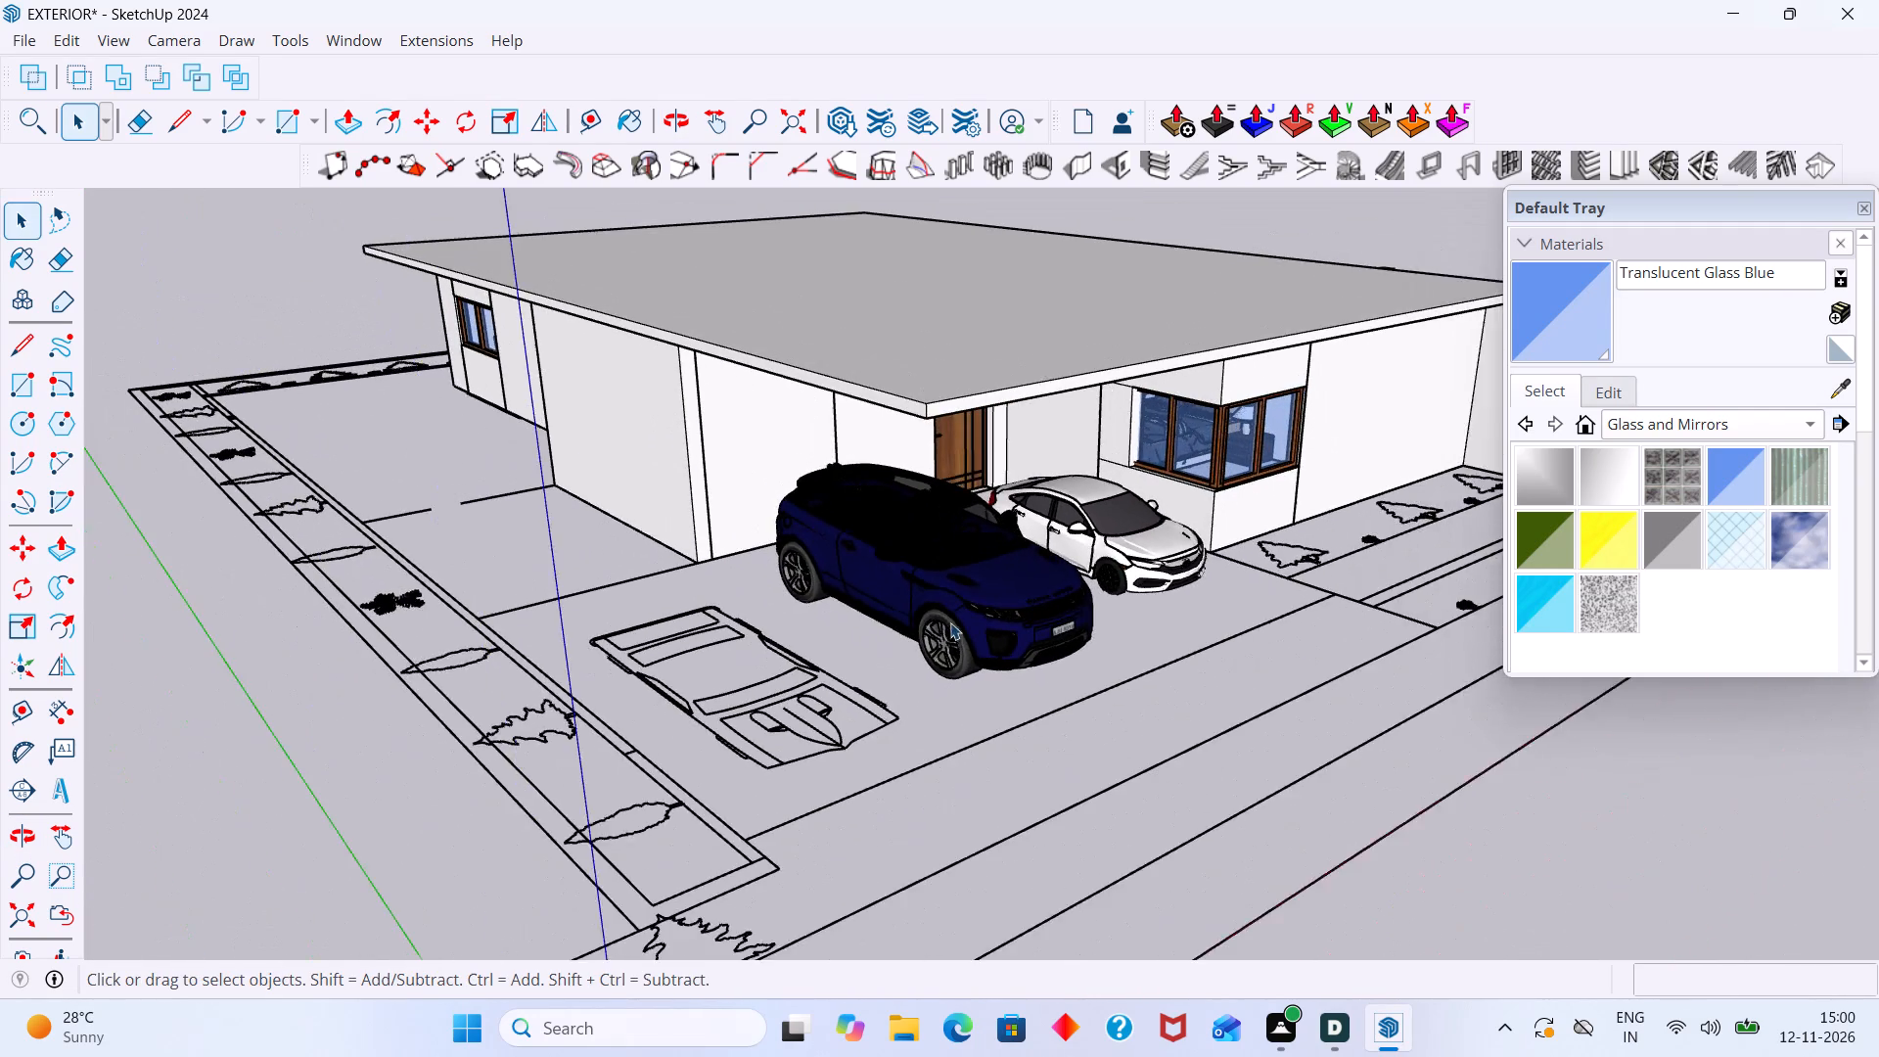
{"action": "scroll", "coordinate": [990, 643], "scroll_direction": "down", "scroll_amount": 1}
{"action": "scroll", "coordinate": [960, 677], "scroll_direction": "up", "scroll_amount": 6}
{"action": "left_click_drag", "start_coordinate": [889, 728], "coordinate": [817, 698]}
{"action": "key", "text": "Delete"}
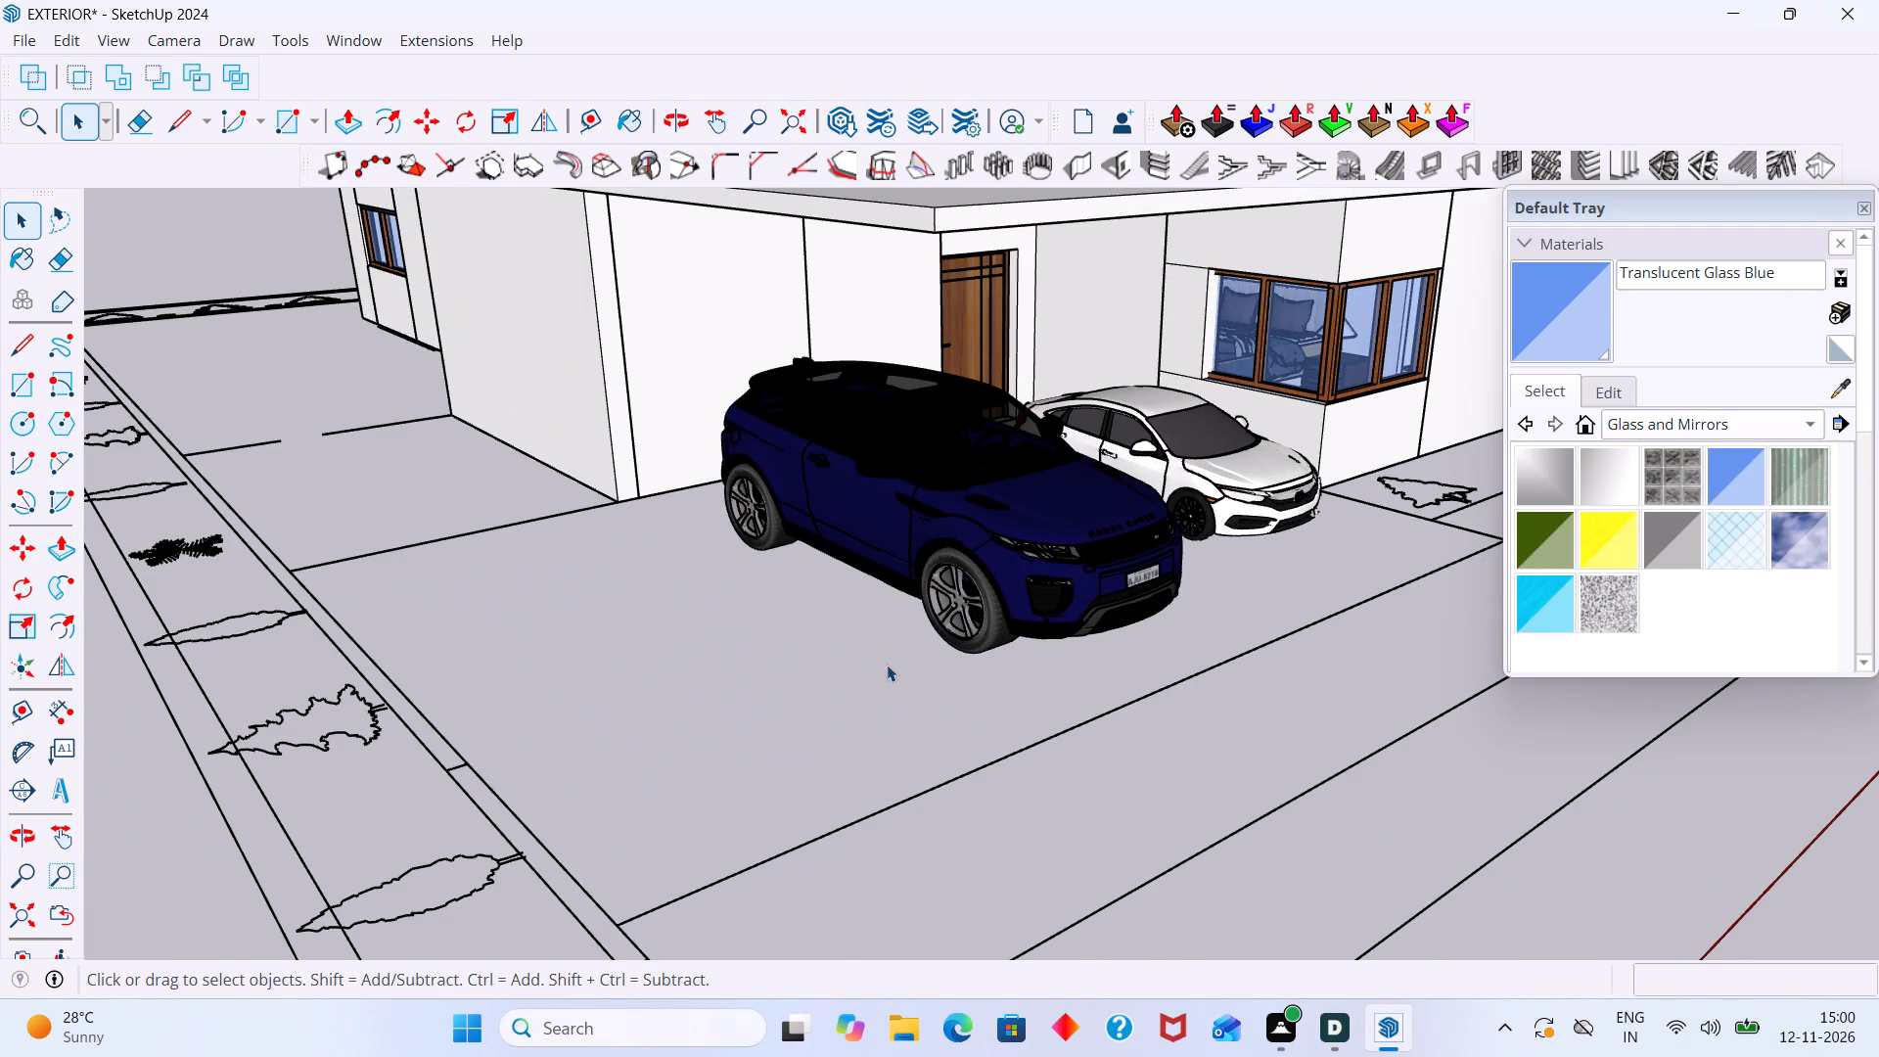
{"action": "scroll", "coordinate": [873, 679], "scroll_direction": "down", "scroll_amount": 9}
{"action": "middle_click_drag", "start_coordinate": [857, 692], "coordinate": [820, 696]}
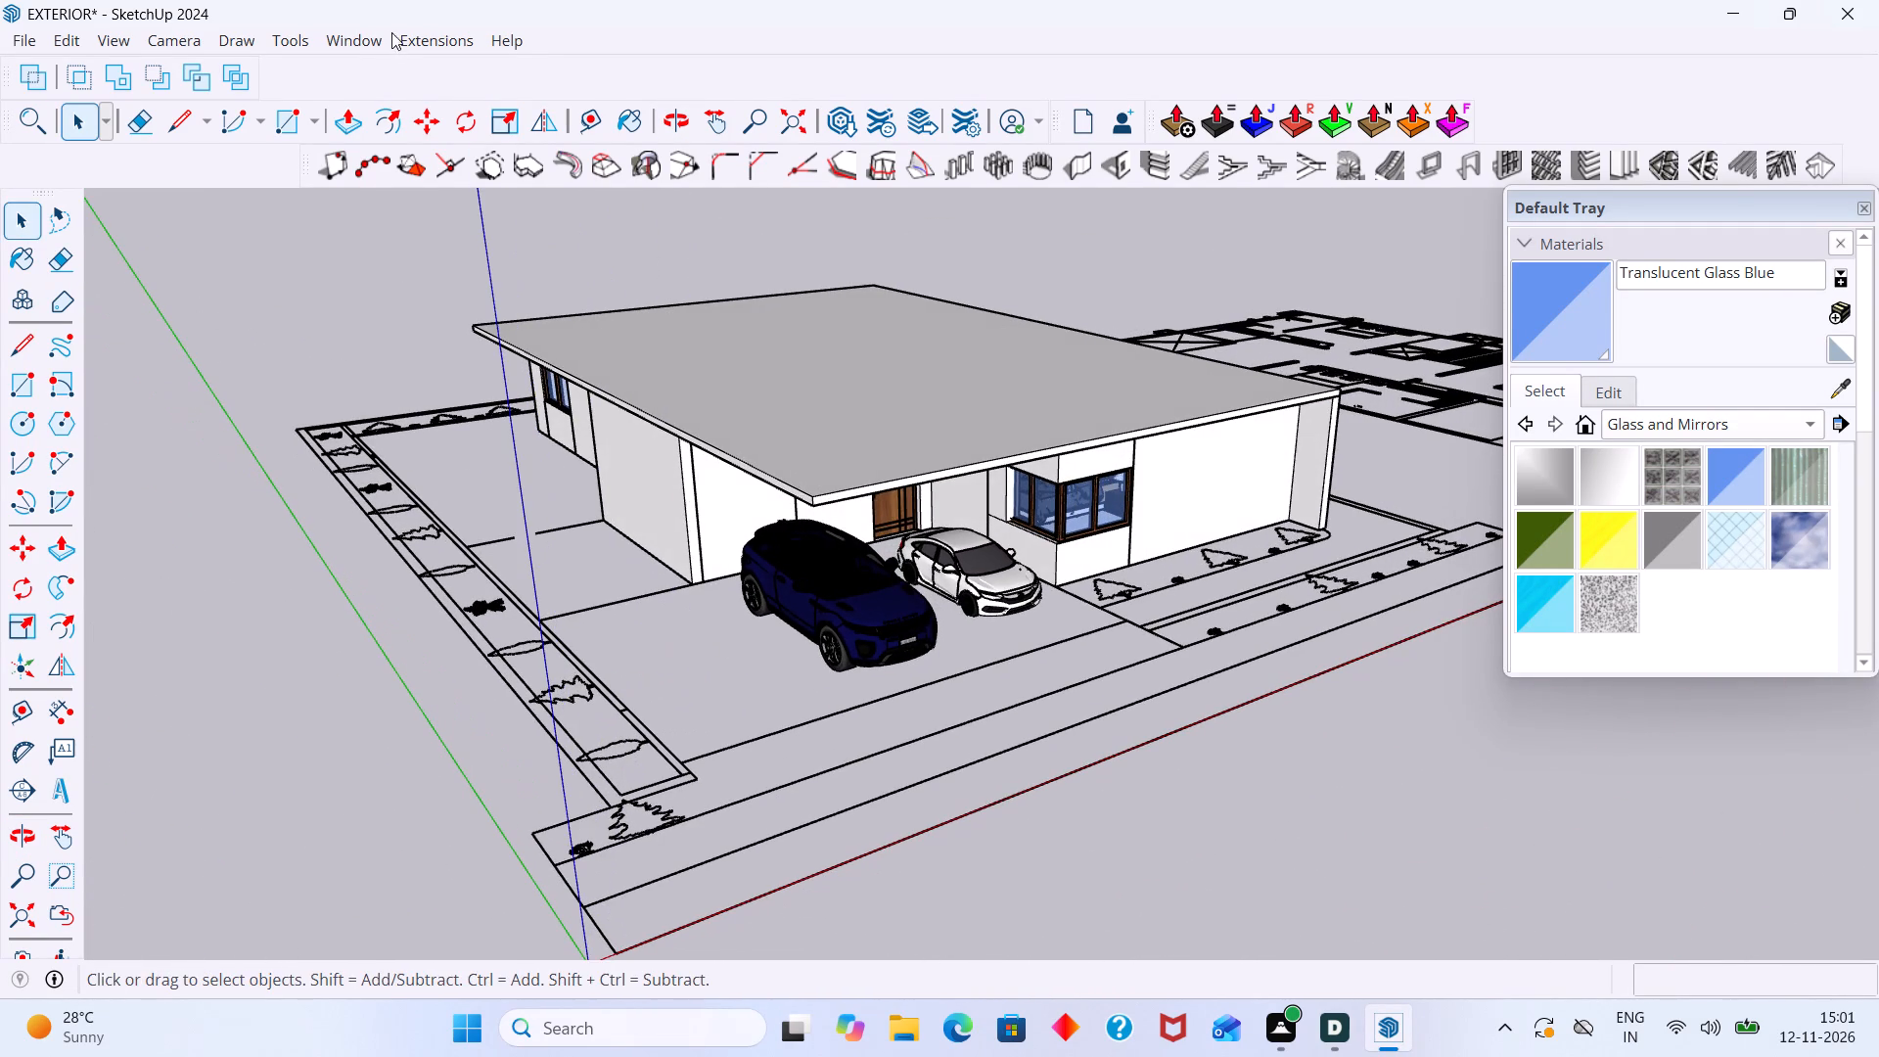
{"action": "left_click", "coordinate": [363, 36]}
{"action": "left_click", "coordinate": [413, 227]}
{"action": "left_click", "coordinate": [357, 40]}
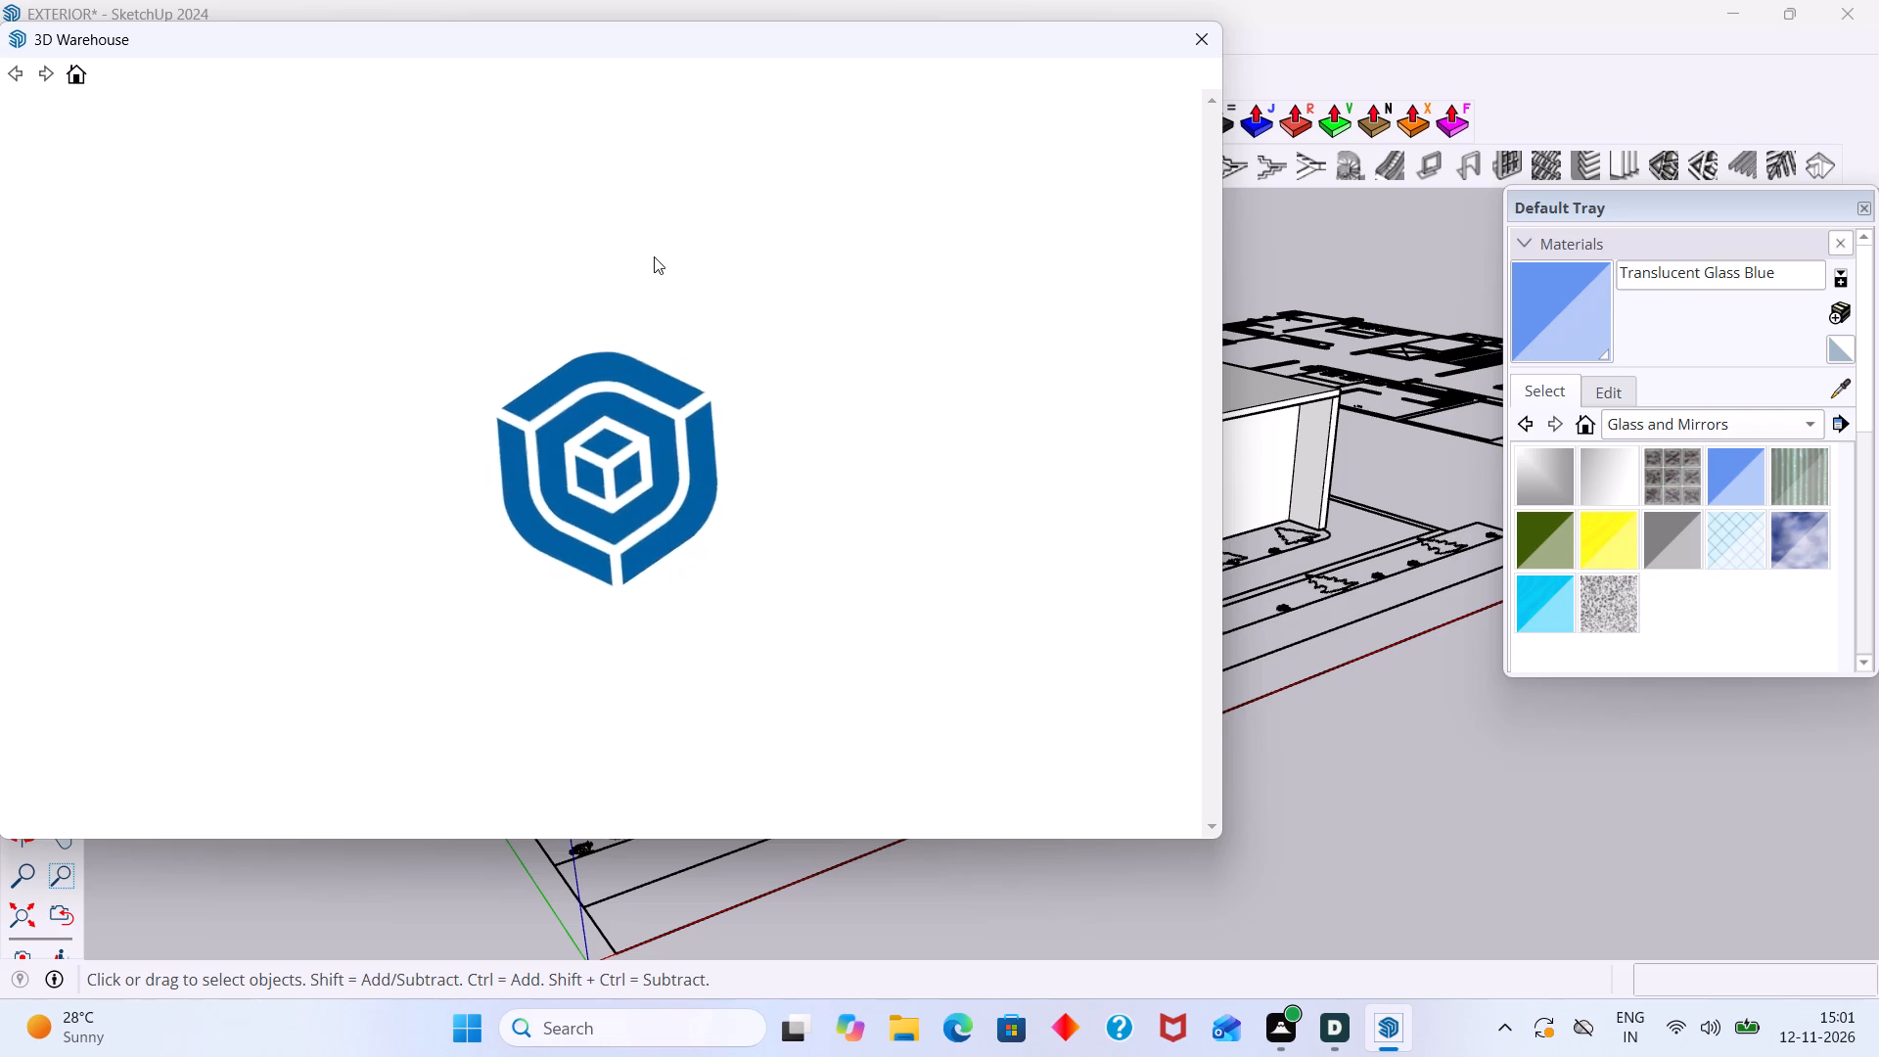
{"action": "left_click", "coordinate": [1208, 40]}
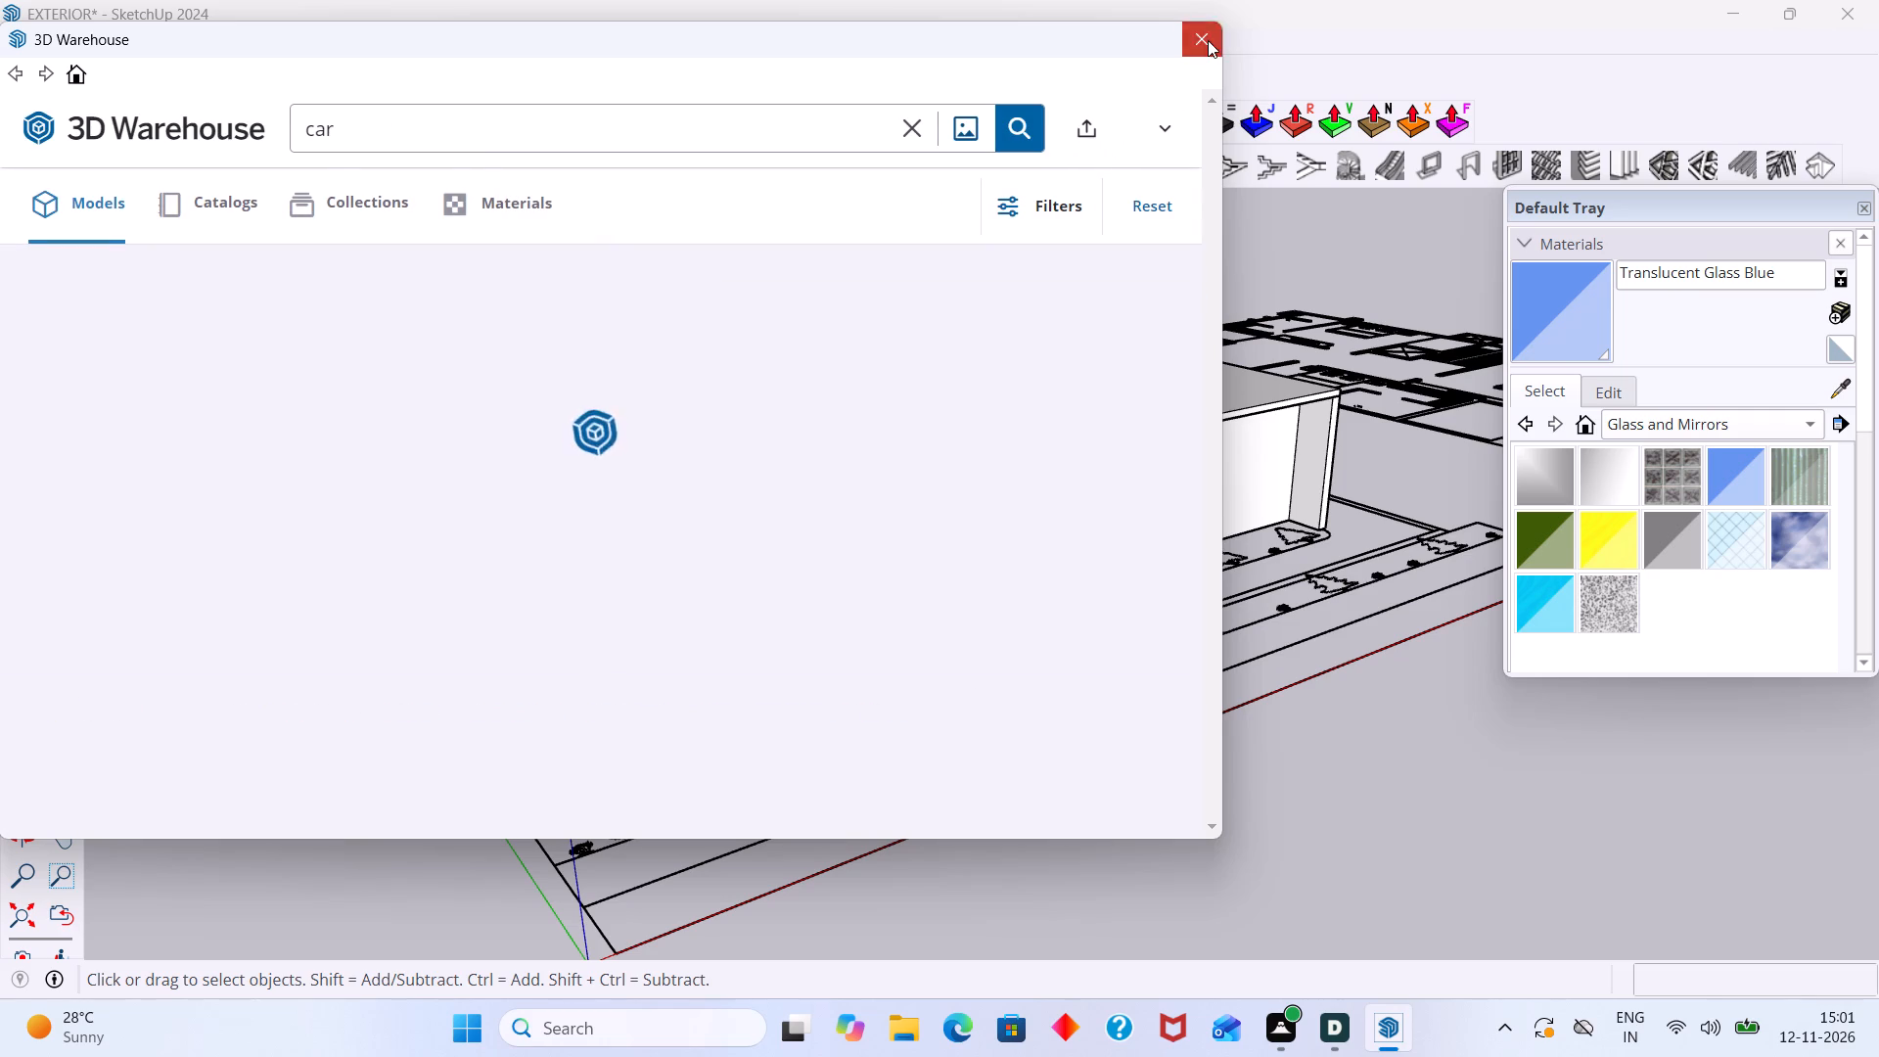
Examine the house, the parked cars and the surrounding site plan from several angles.
{"action": "scroll", "coordinate": [1007, 335], "scroll_direction": "down", "scroll_amount": 7}
{"action": "middle_click_drag", "start_coordinate": [1012, 571], "coordinate": [928, 717]}
{"action": "scroll", "coordinate": [941, 702], "scroll_direction": "up", "scroll_amount": 5}
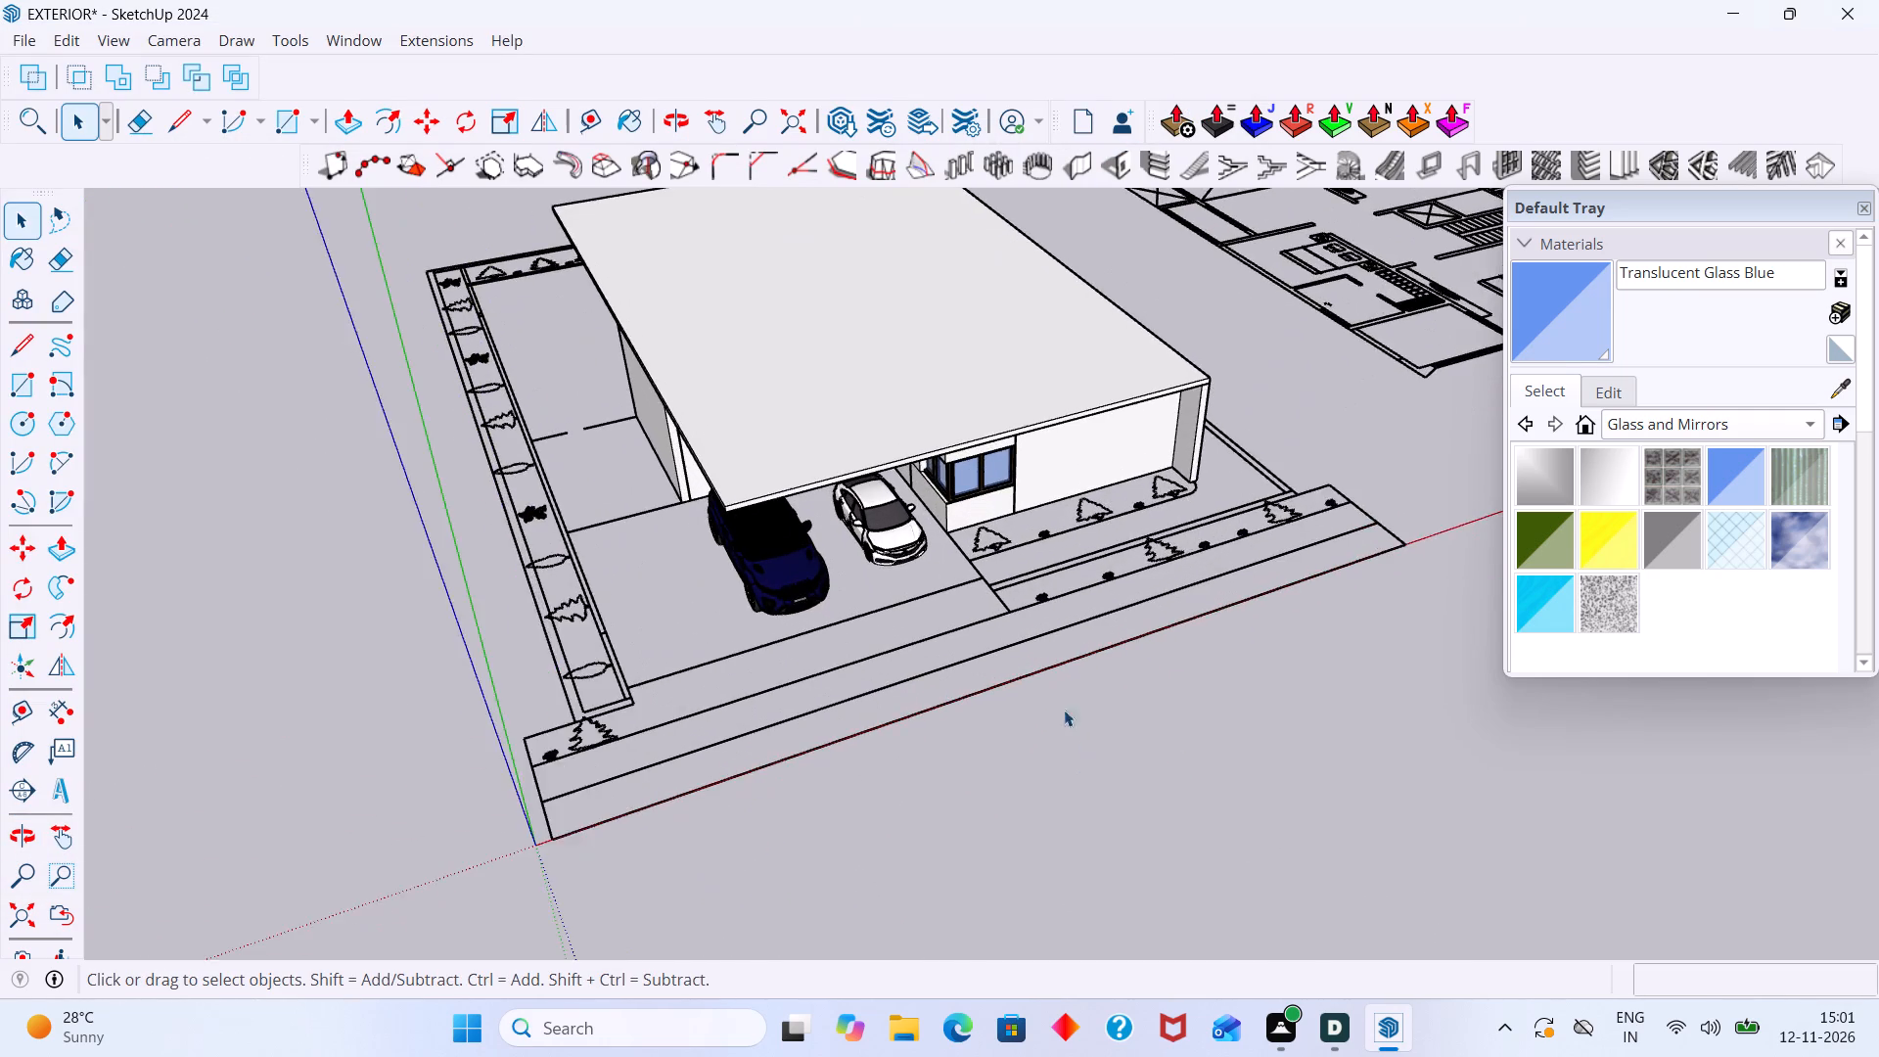
{"action": "scroll", "coordinate": [1031, 597], "scroll_direction": "up", "scroll_amount": 2}
{"action": "middle_click_drag", "start_coordinate": [1016, 568], "coordinate": [878, 660], "text": "shift"}
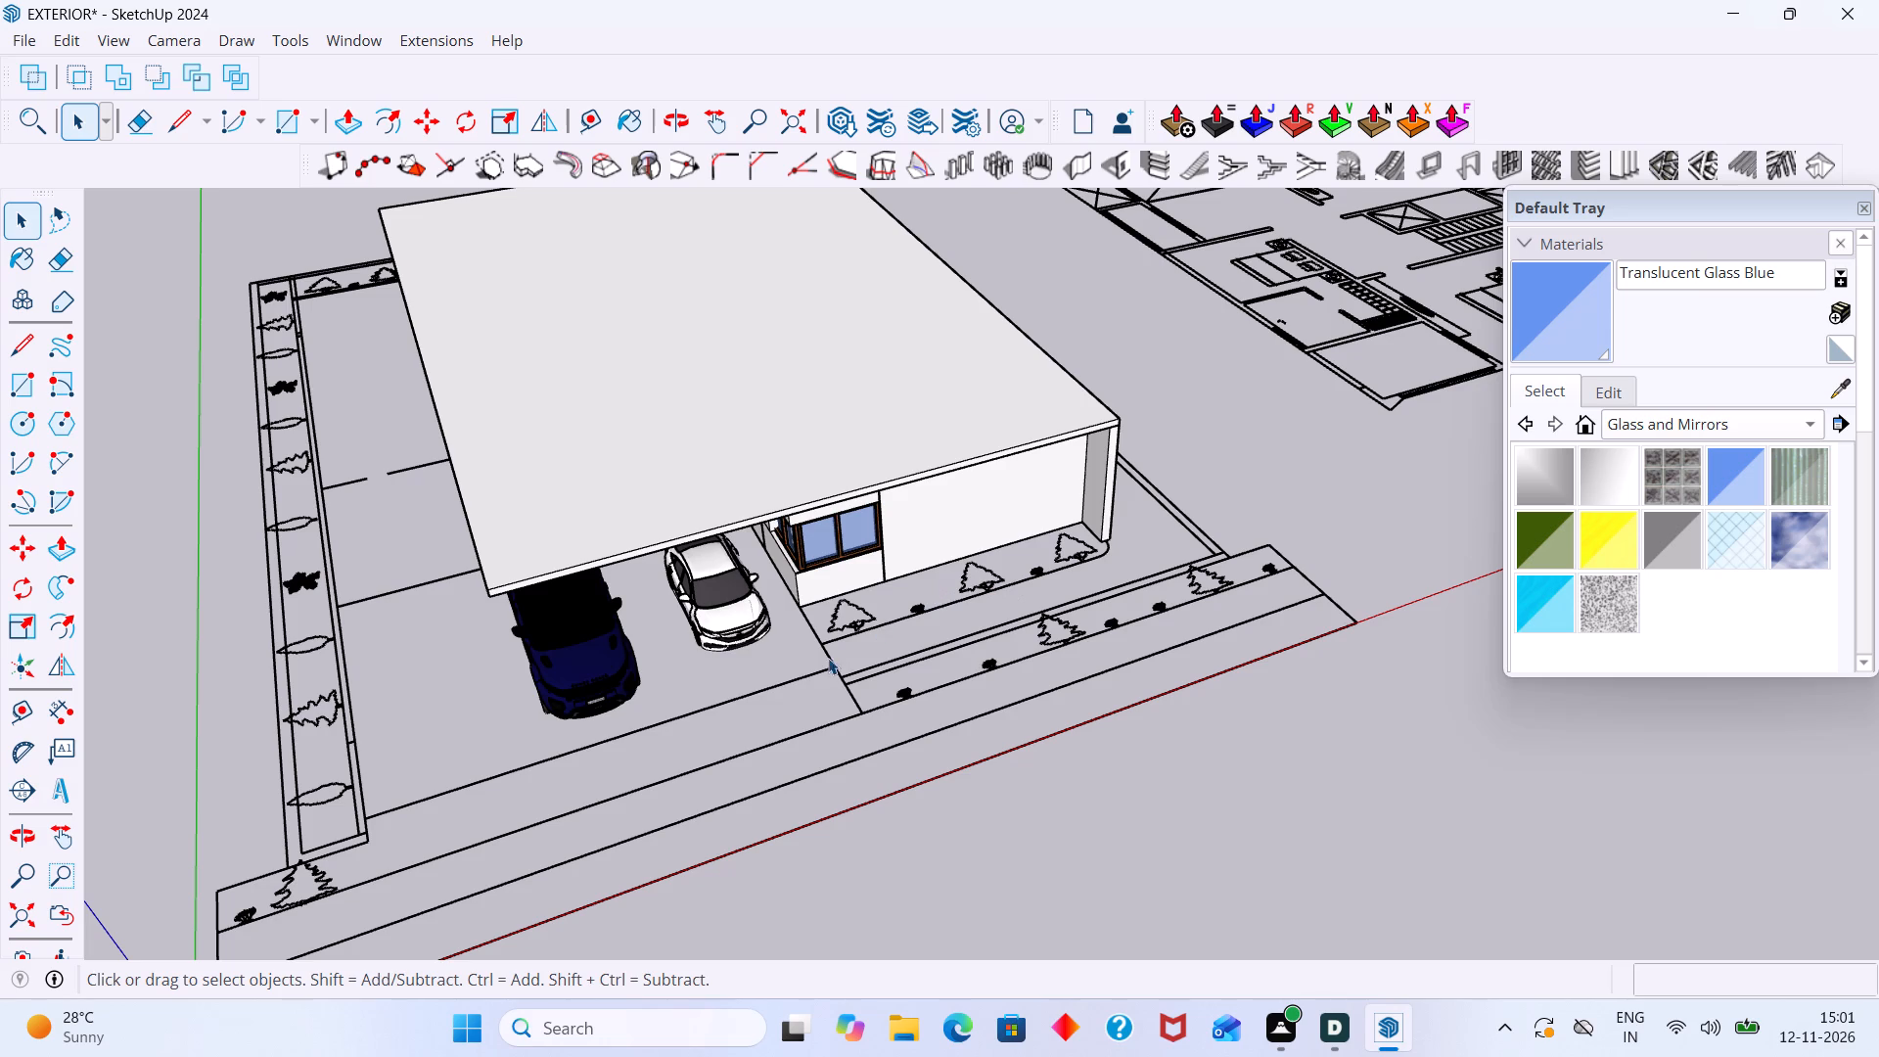
{"action": "middle_click_drag", "start_coordinate": [749, 679], "coordinate": [791, 650]}
{"action": "scroll", "coordinate": [791, 666], "scroll_direction": "down", "scroll_amount": 2}
{"action": "middle_click_drag", "start_coordinate": [792, 668], "coordinate": [930, 624]}
{"action": "scroll", "coordinate": [930, 622], "scroll_direction": "down", "scroll_amount": 4}
{"action": "middle_click_drag", "start_coordinate": [922, 620], "coordinate": [866, 705]}
{"action": "scroll", "coordinate": [863, 711], "scroll_direction": "down", "scroll_amount": 3}
{"action": "middle_click_drag", "start_coordinate": [871, 715], "coordinate": [828, 724]}
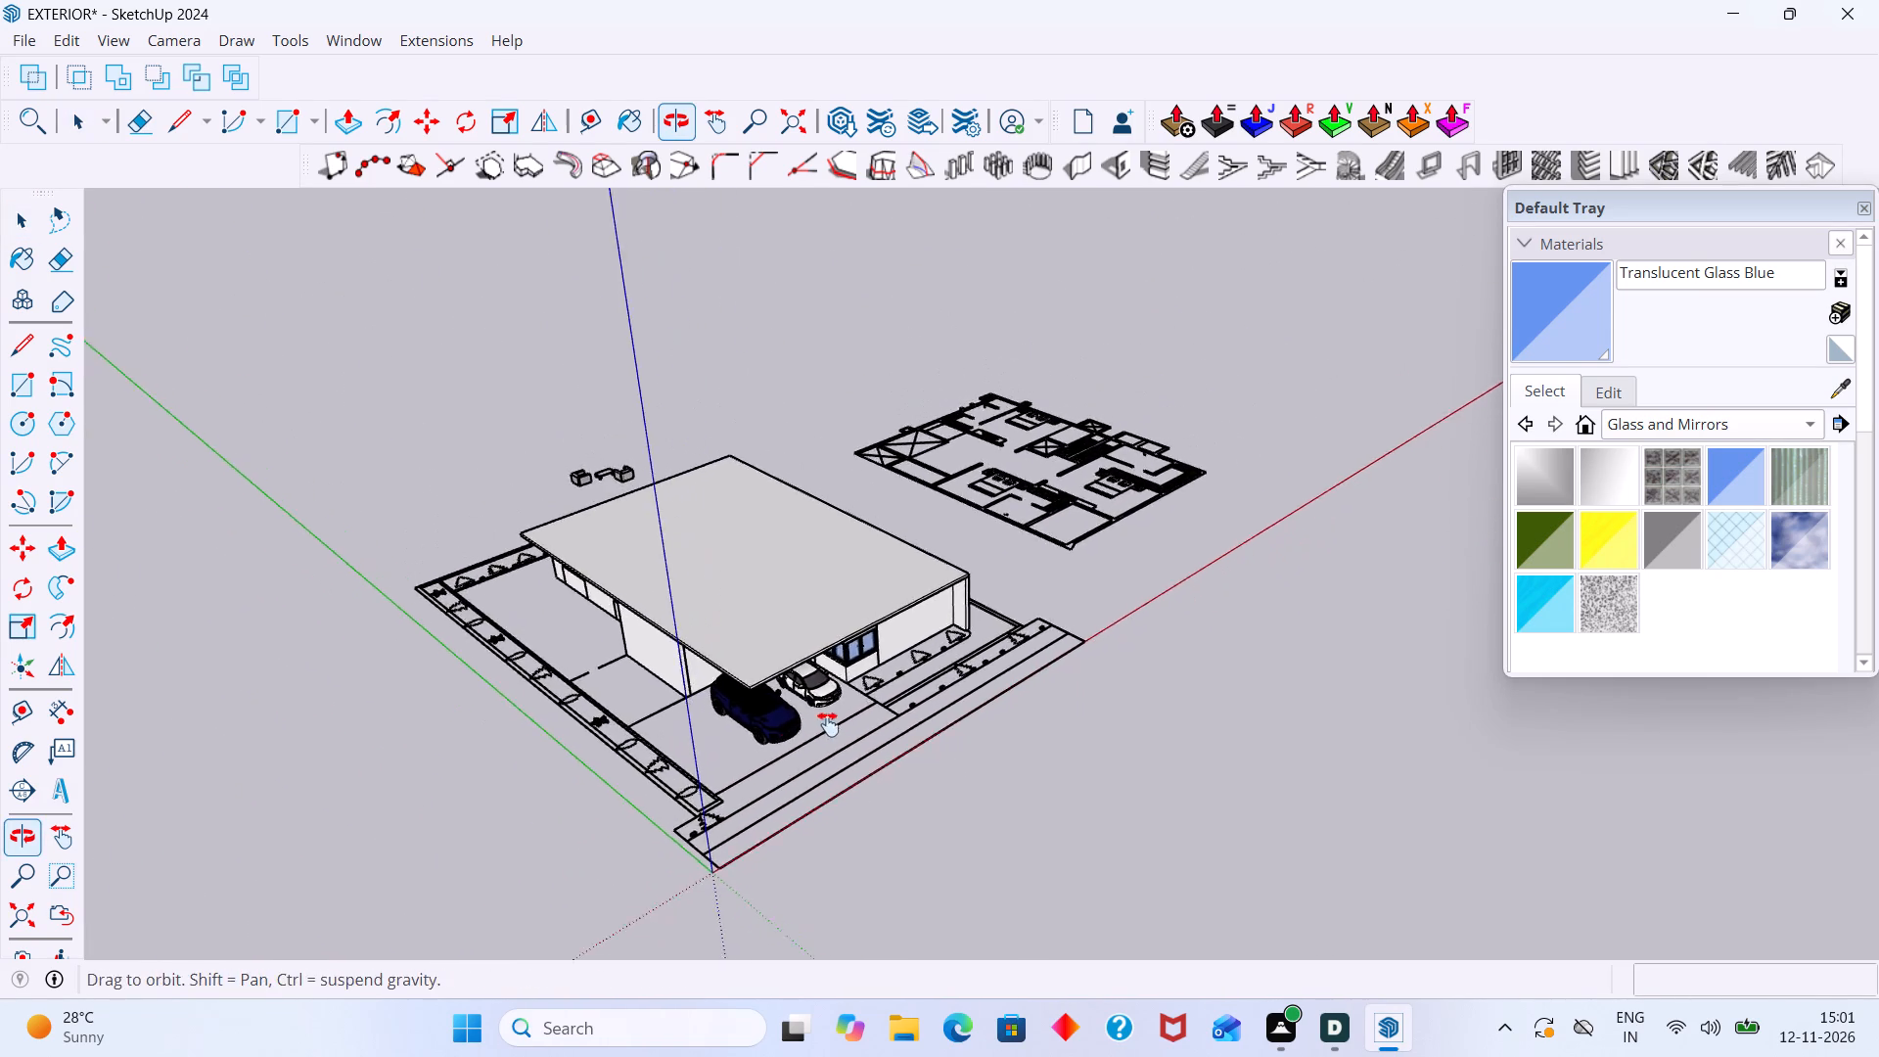
{"action": "middle_click_drag", "start_coordinate": [828, 724], "coordinate": [772, 753]}
{"action": "scroll", "coordinate": [658, 822], "scroll_direction": "up", "scroll_amount": 15}
{"action": "scroll", "coordinate": [745, 803], "scroll_direction": "up", "scroll_amount": 3}
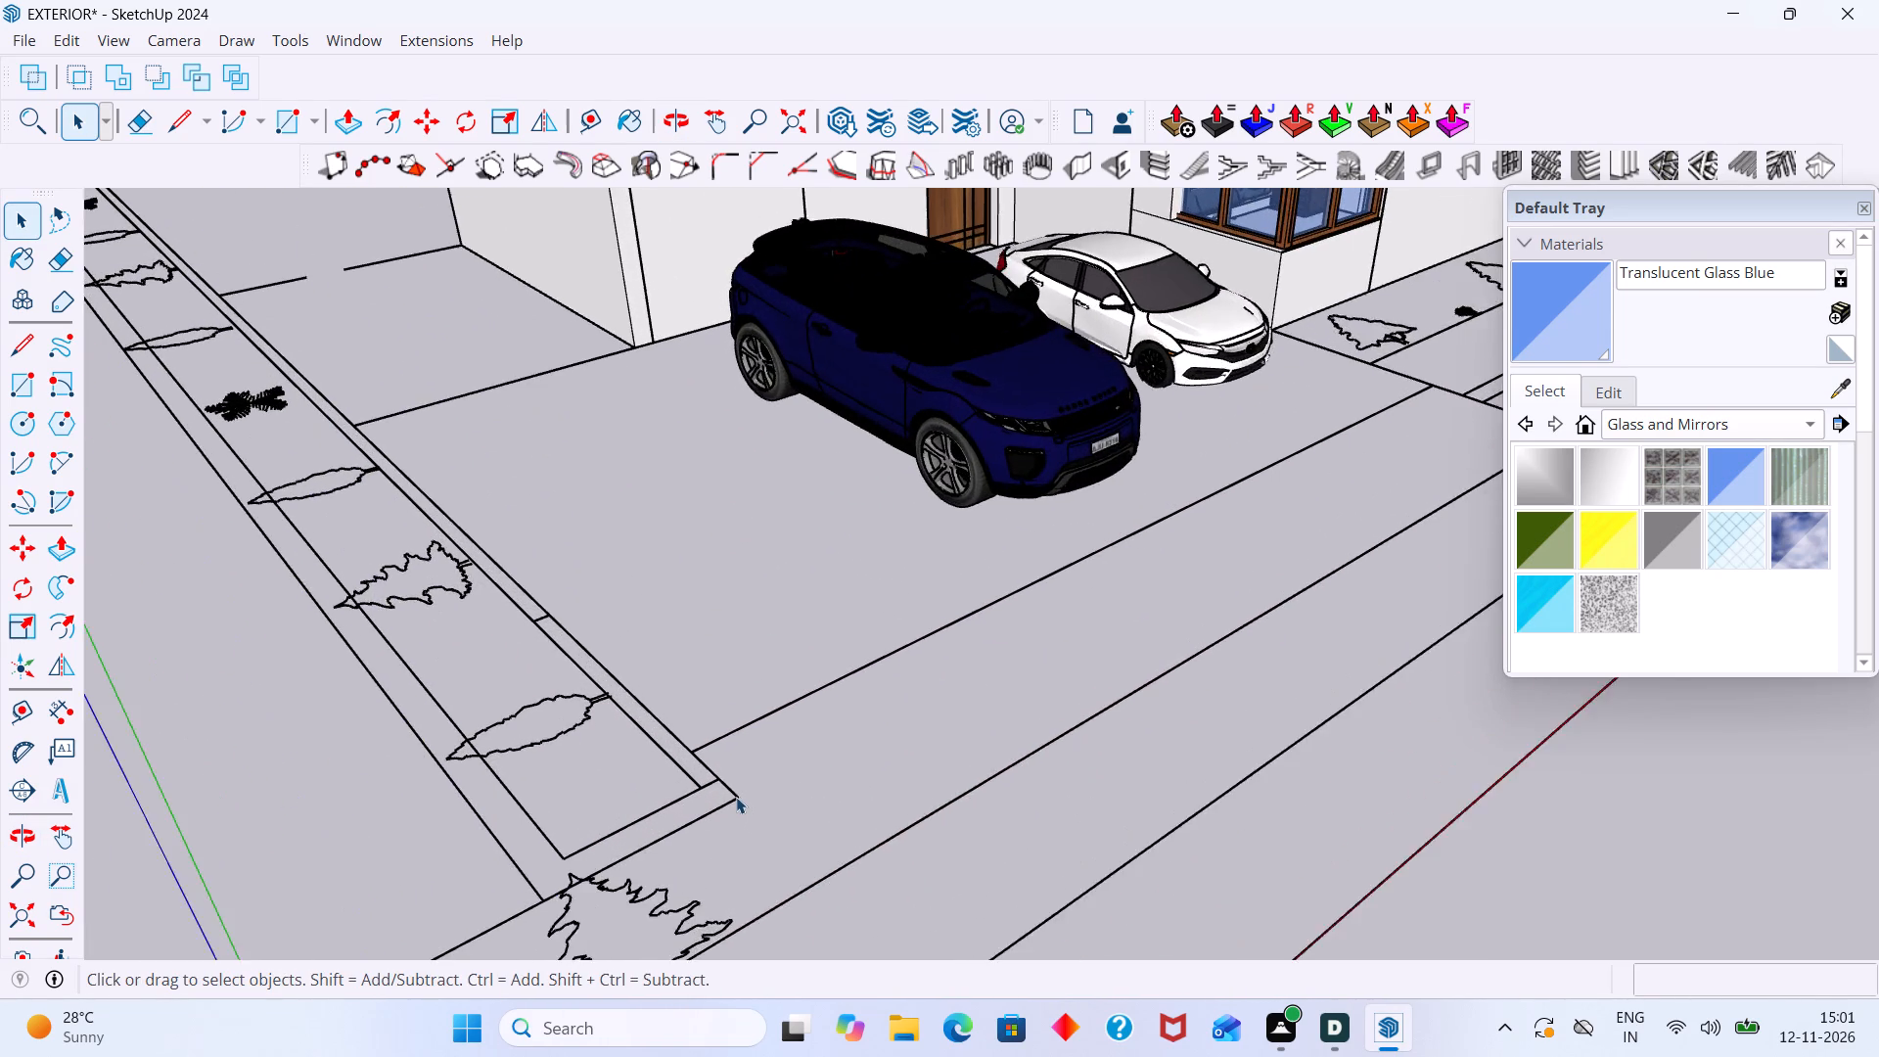
{"action": "scroll", "coordinate": [736, 797], "scroll_direction": "up", "scroll_amount": 2}
{"action": "middle_click_drag", "start_coordinate": [735, 797], "coordinate": [697, 805]}
{"action": "scroll", "coordinate": [700, 797], "scroll_direction": "down", "scroll_amount": 5}
{"action": "middle_click_drag", "start_coordinate": [698, 797], "coordinate": [690, 788]}
{"action": "scroll", "coordinate": [675, 751], "scroll_direction": "down", "scroll_amount": 3}
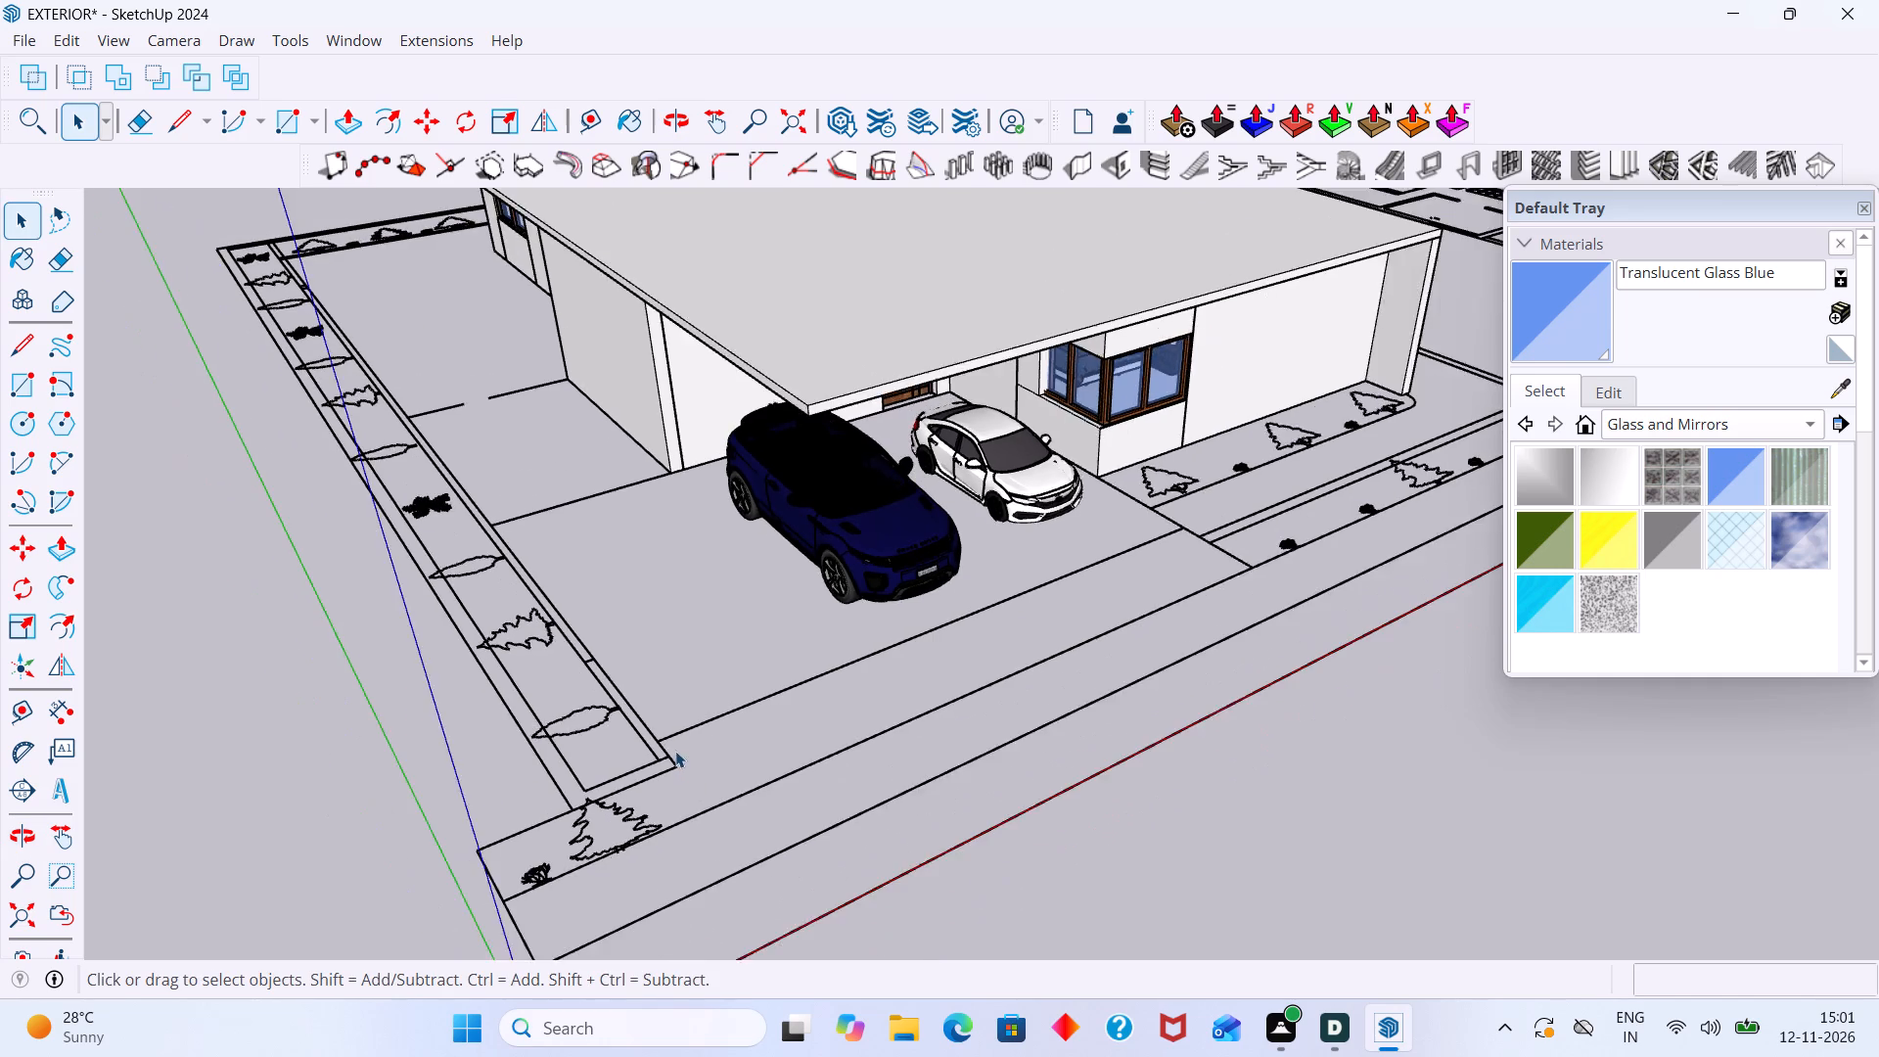
{"action": "scroll", "coordinate": [675, 751], "scroll_direction": "down", "scroll_amount": 2}
{"action": "middle_click_drag", "start_coordinate": [683, 745], "coordinate": [677, 926]}
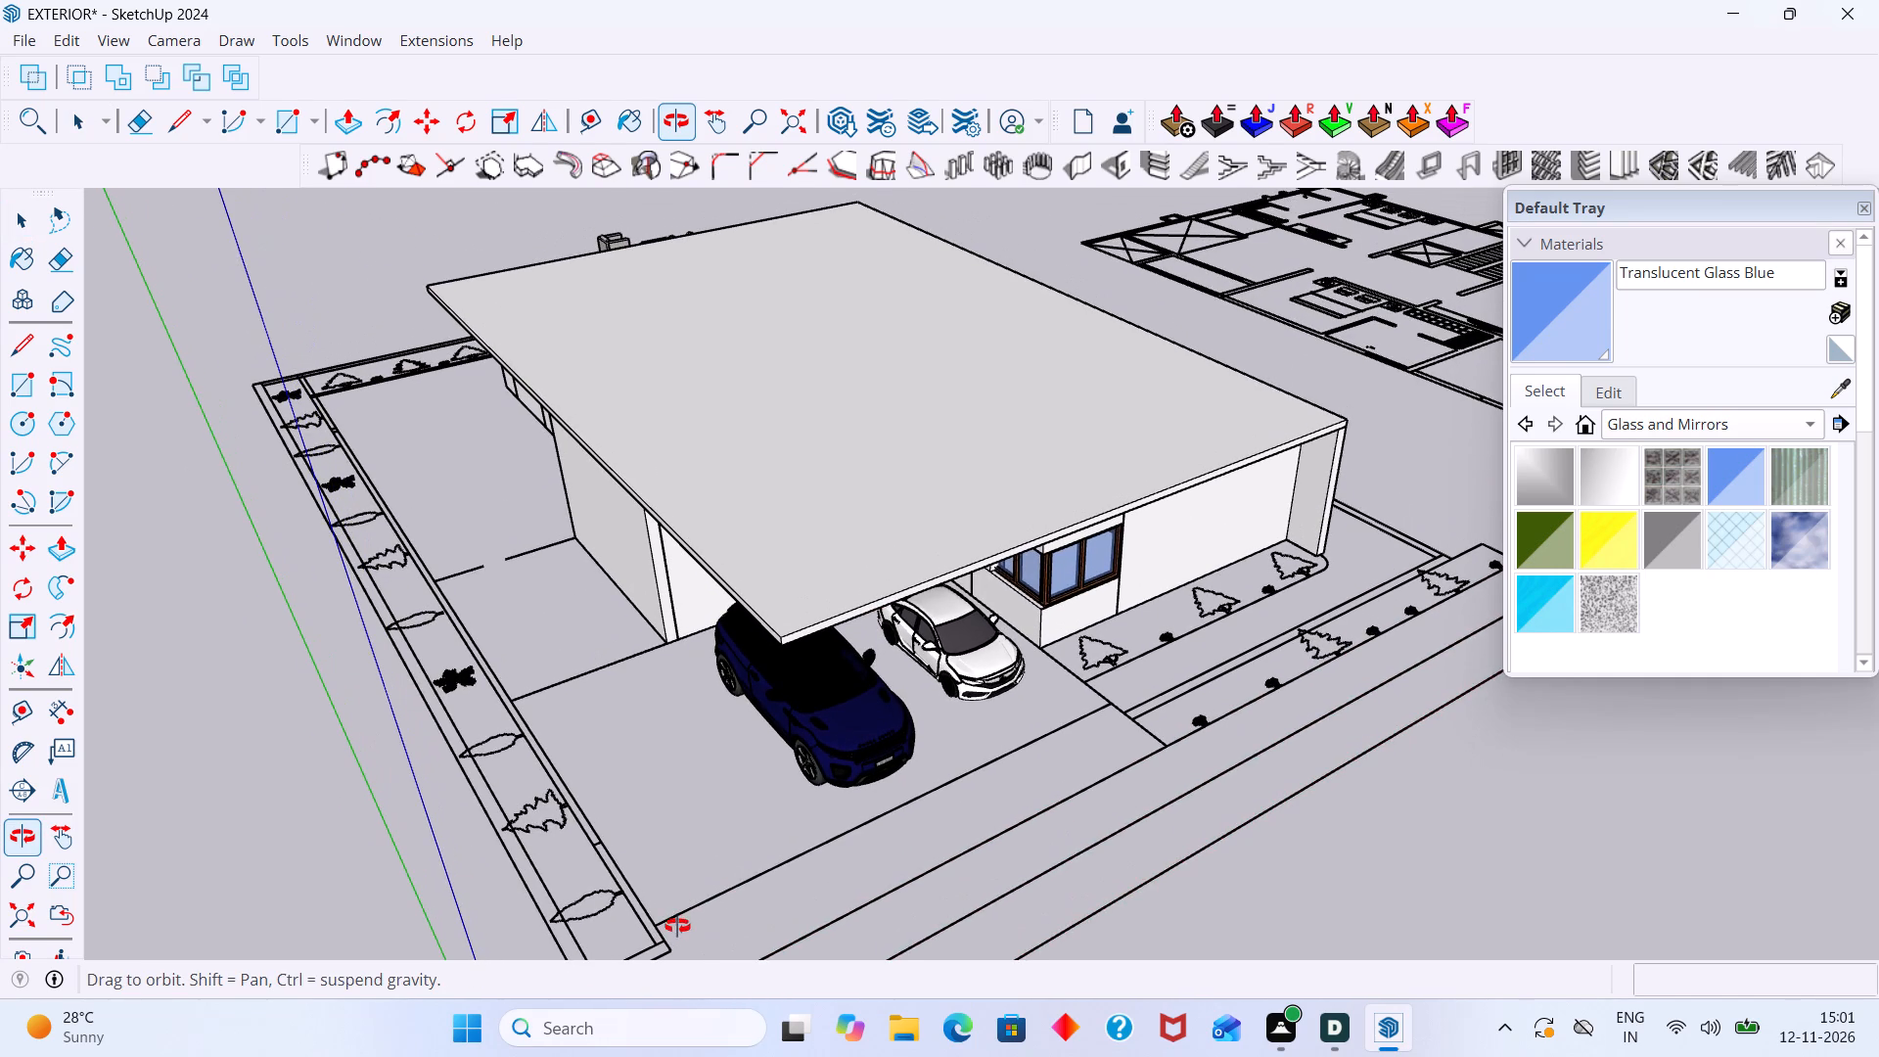
{"action": "middle_click_drag", "start_coordinate": [677, 926], "coordinate": [679, 927]}
{"action": "scroll", "coordinate": [767, 875], "scroll_direction": "down", "scroll_amount": 2}
{"action": "middle_click_drag", "start_coordinate": [848, 810], "coordinate": [593, 842], "text": "shift"}
{"action": "scroll", "coordinate": [748, 792], "scroll_direction": "down", "scroll_amount": 4}
{"action": "middle_click_drag", "start_coordinate": [793, 732], "coordinate": [652, 749]}
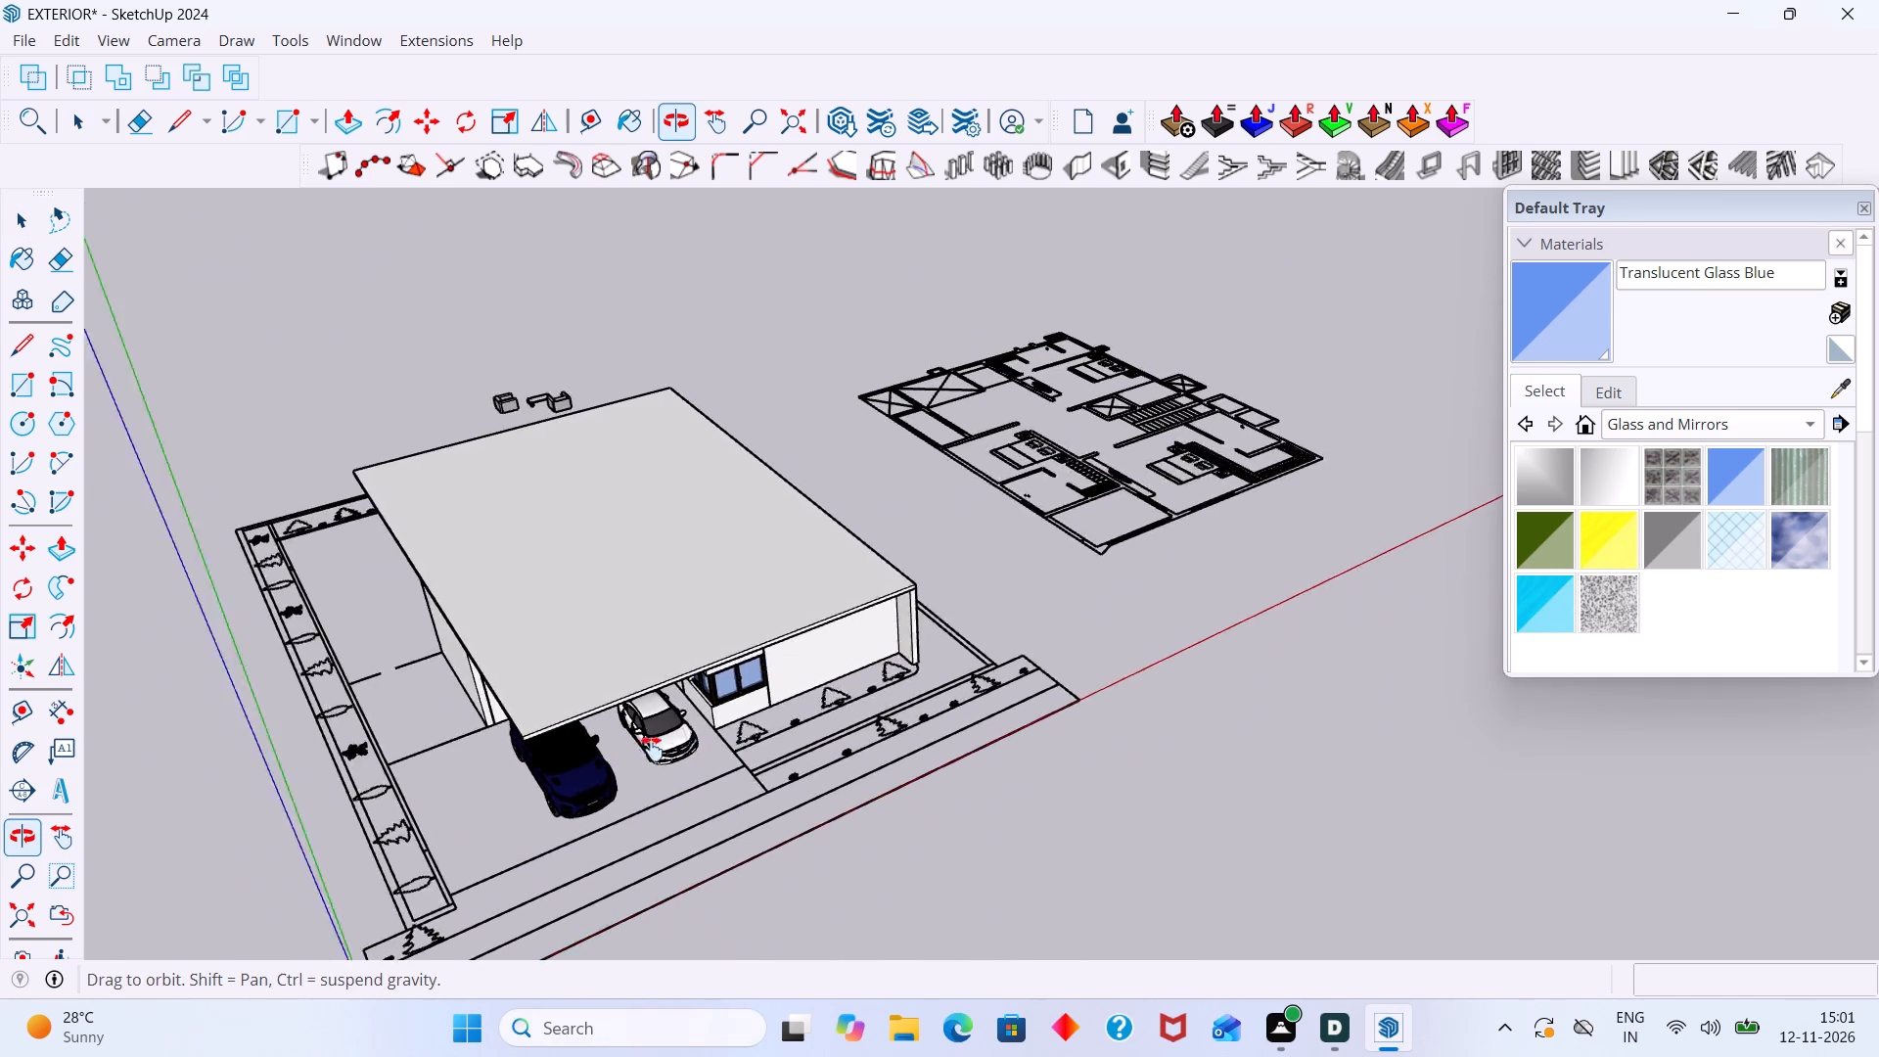
Copy the roof slab straight down 10' 6" to the base of the walls as a floor slab, then deselect it.
{"action": "middle_click_drag", "start_coordinate": [652, 749], "coordinate": [576, 763]}
{"action": "scroll", "coordinate": [650, 748], "scroll_direction": "up", "scroll_amount": 2}
{"action": "middle_click_drag", "start_coordinate": [656, 742], "coordinate": [665, 568]}
{"action": "scroll", "coordinate": [634, 453], "scroll_direction": "up", "scroll_amount": 5}
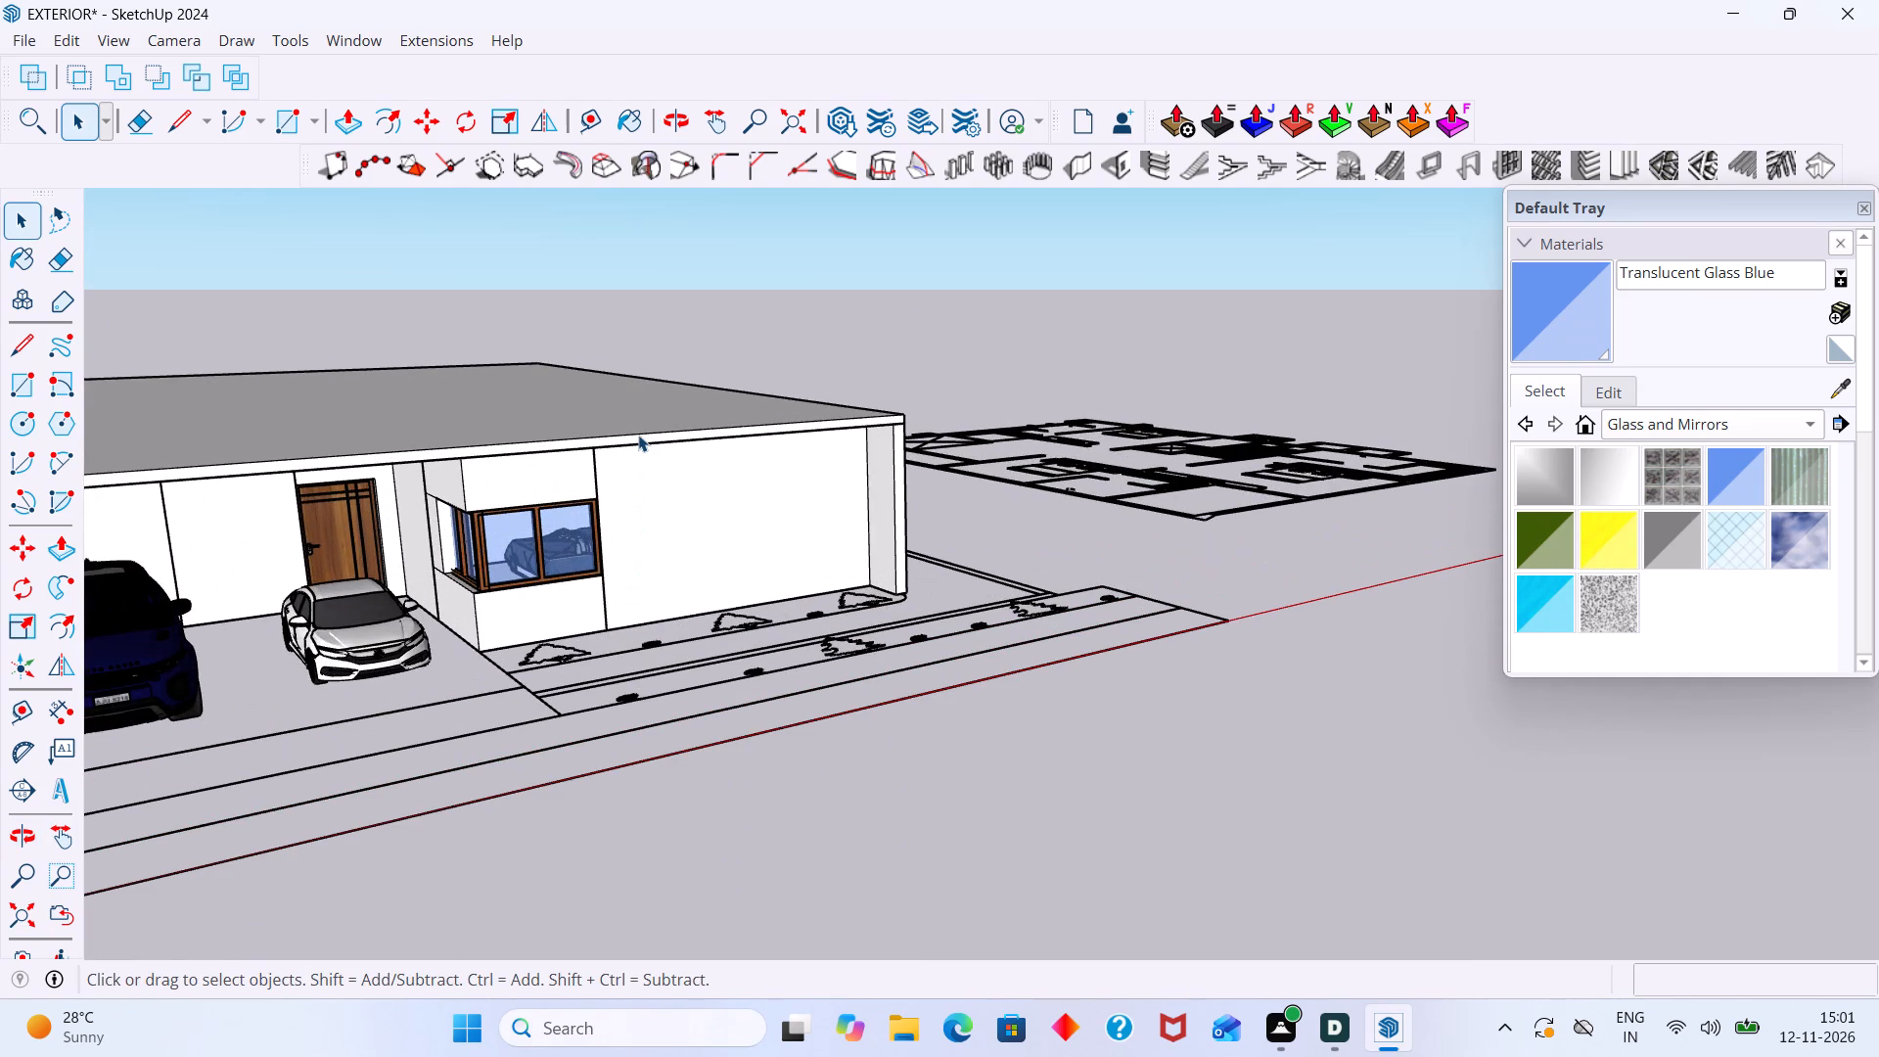
{"action": "left_click", "coordinate": [638, 435]}
{"action": "key", "text": "m"}
{"action": "scroll", "coordinate": [868, 438], "scroll_direction": "up", "scroll_amount": 2}
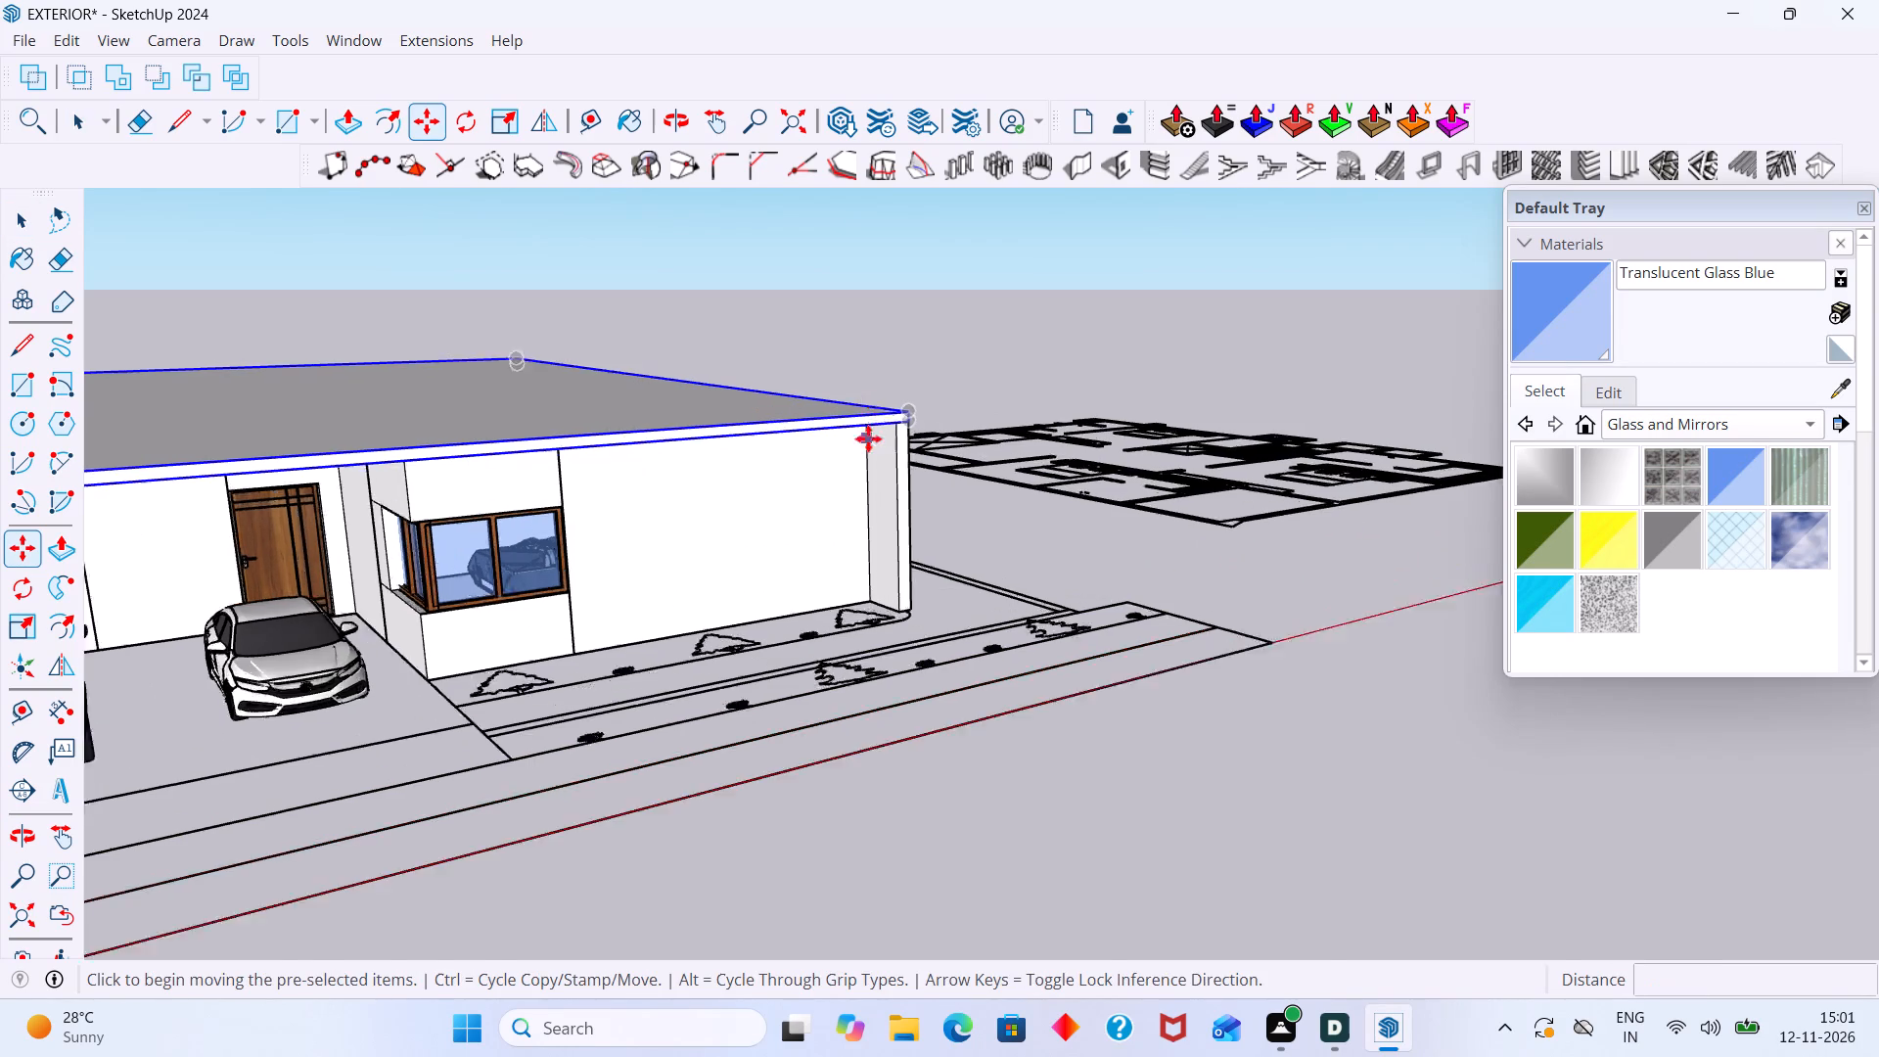
{"action": "scroll", "coordinate": [868, 438], "scroll_direction": "up", "scroll_amount": 5}
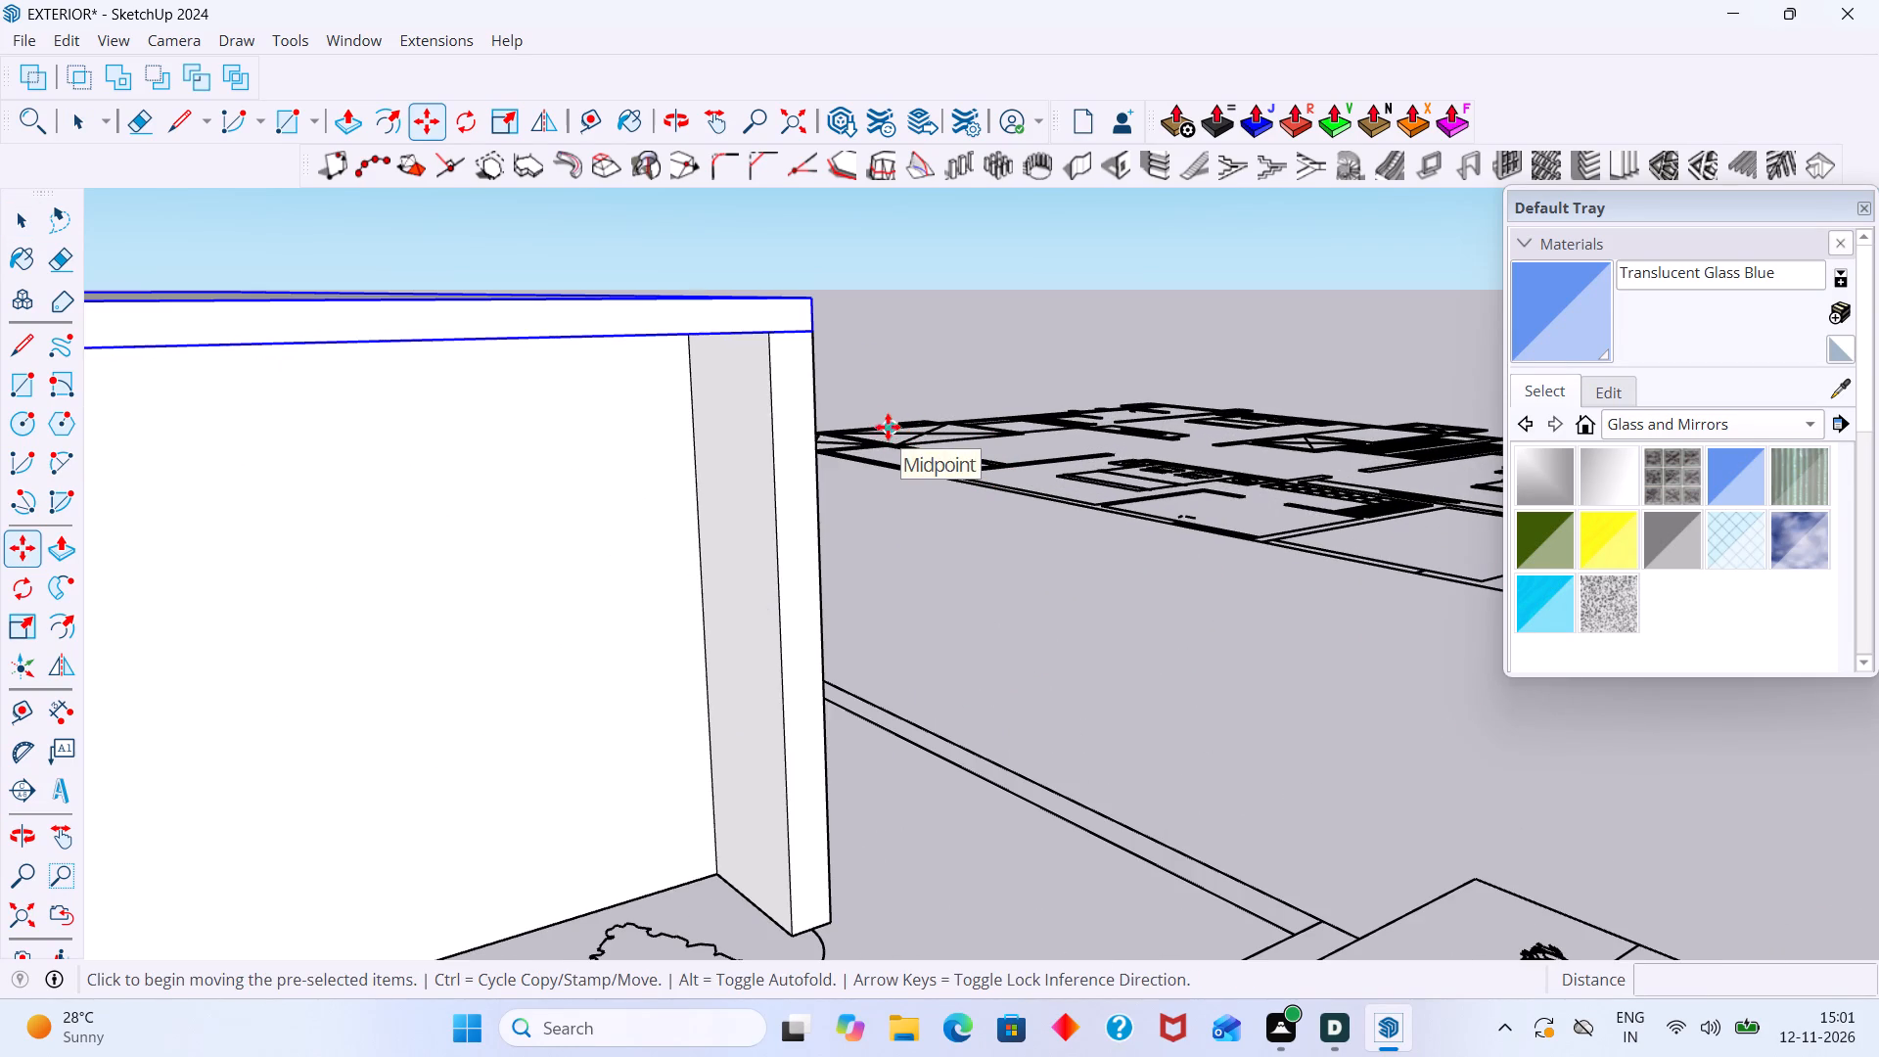
{"action": "left_click", "coordinate": [811, 296]}
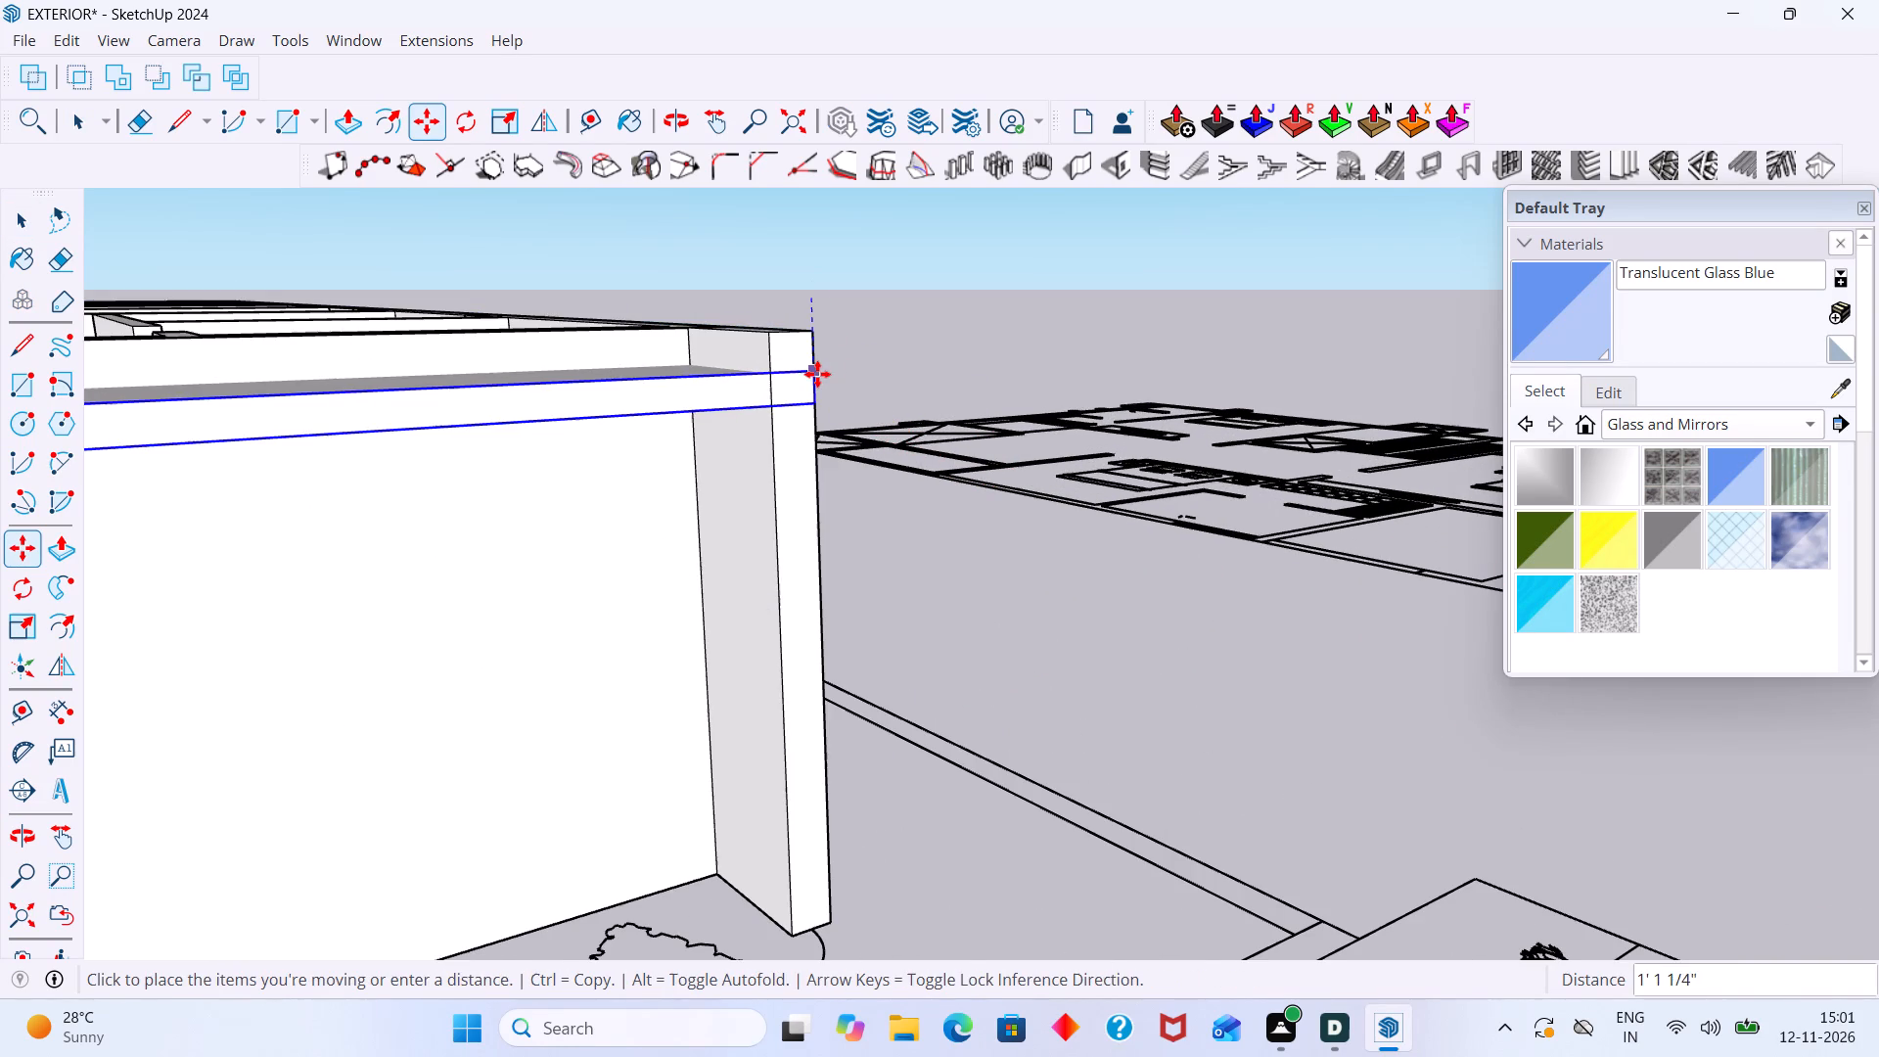
{"action": "scroll", "coordinate": [825, 474], "scroll_direction": "down", "scroll_amount": 5}
{"action": "scroll", "coordinate": [816, 741], "scroll_direction": "up", "scroll_amount": 8}
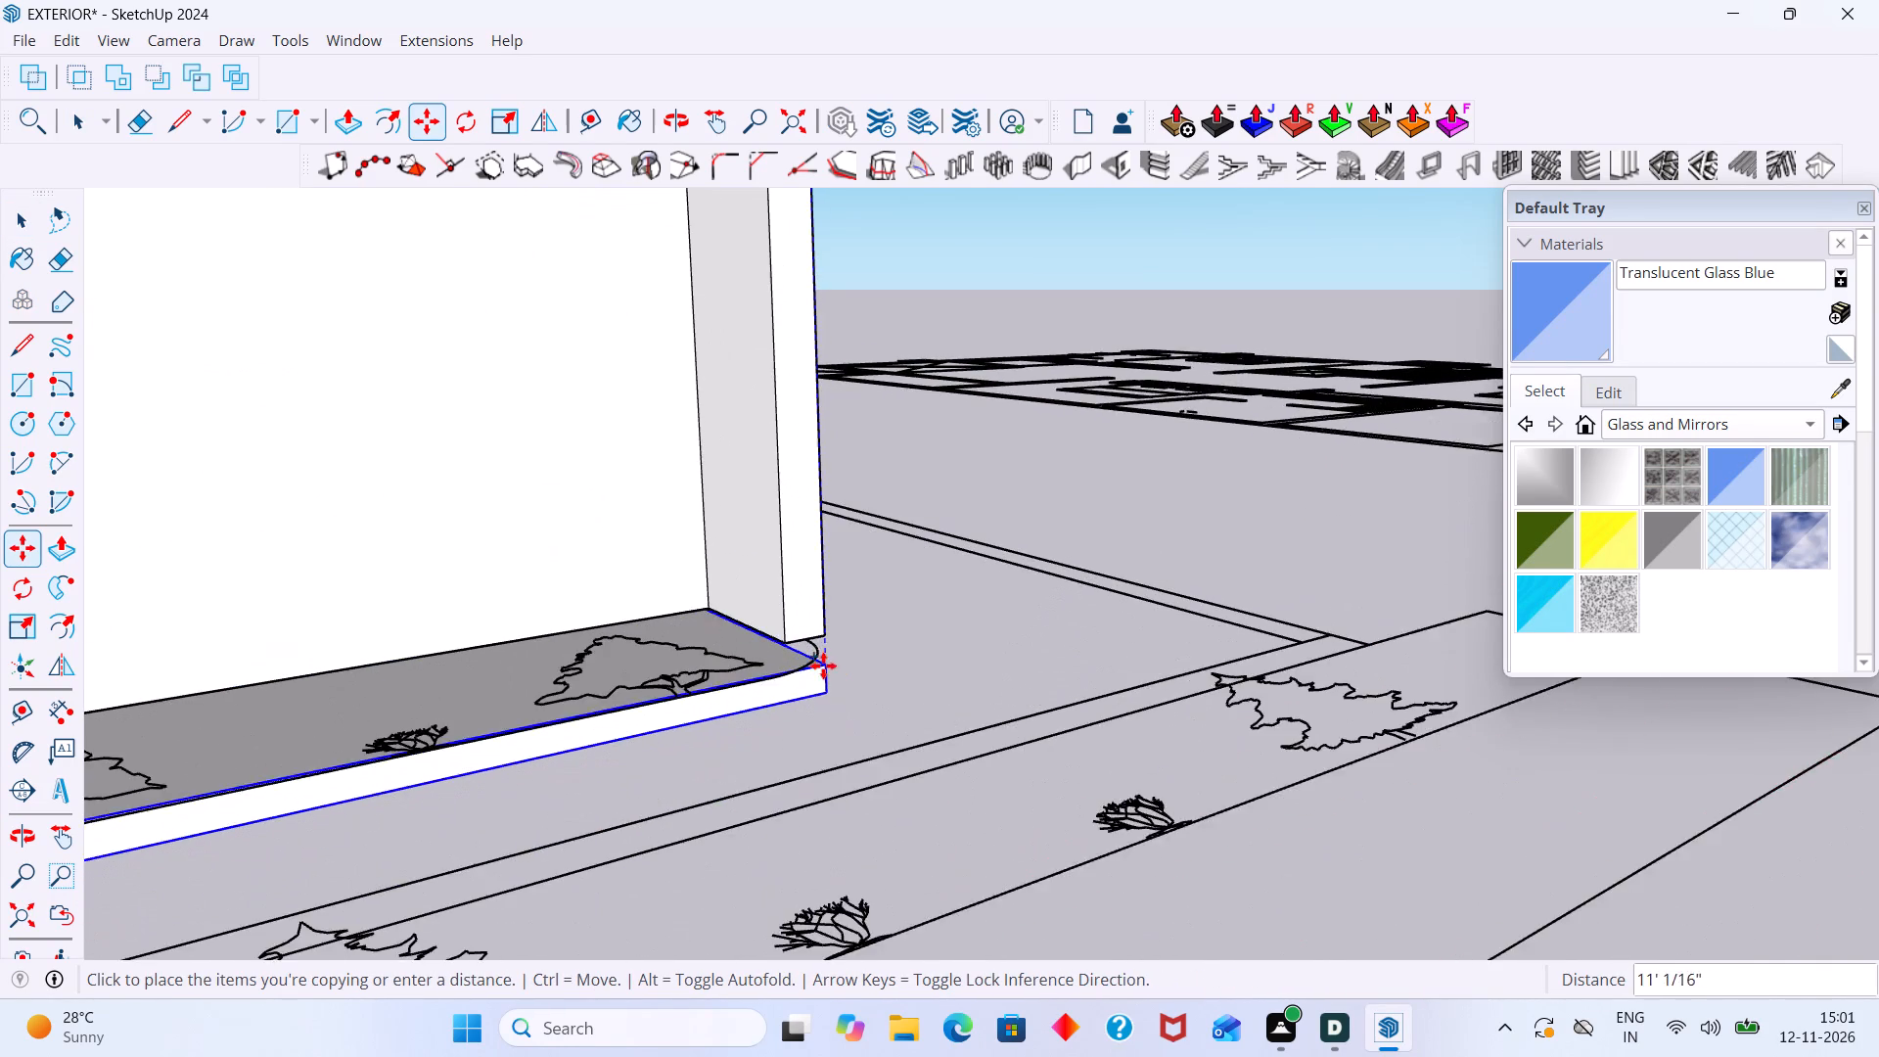
{"action": "scroll", "coordinate": [823, 666], "scroll_direction": "up", "scroll_amount": 4}
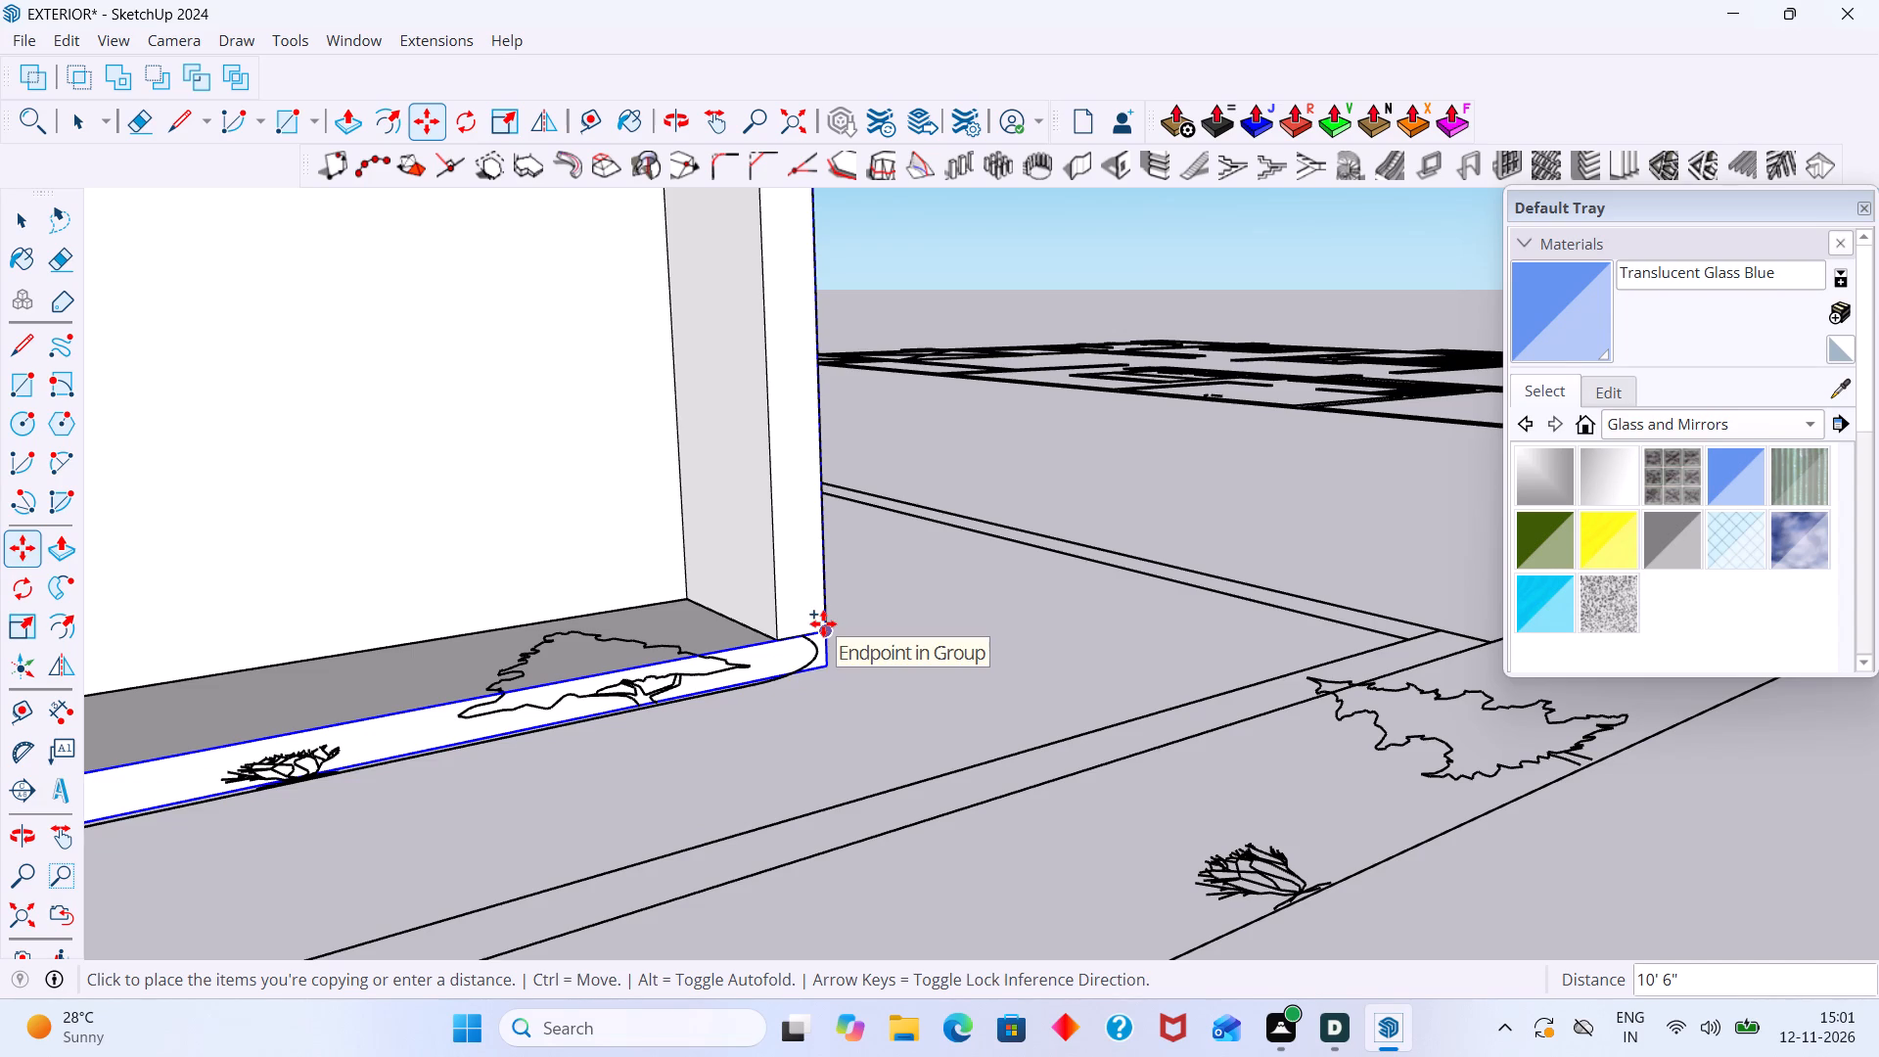
{"action": "key", "text": "space"}
{"action": "left_click", "coordinate": [981, 640]}
Examine how the copied floor slab sits beneath the walls, the front planting strip and the parked cars.
{"action": "scroll", "coordinate": [916, 642], "scroll_direction": "down", "scroll_amount": 7}
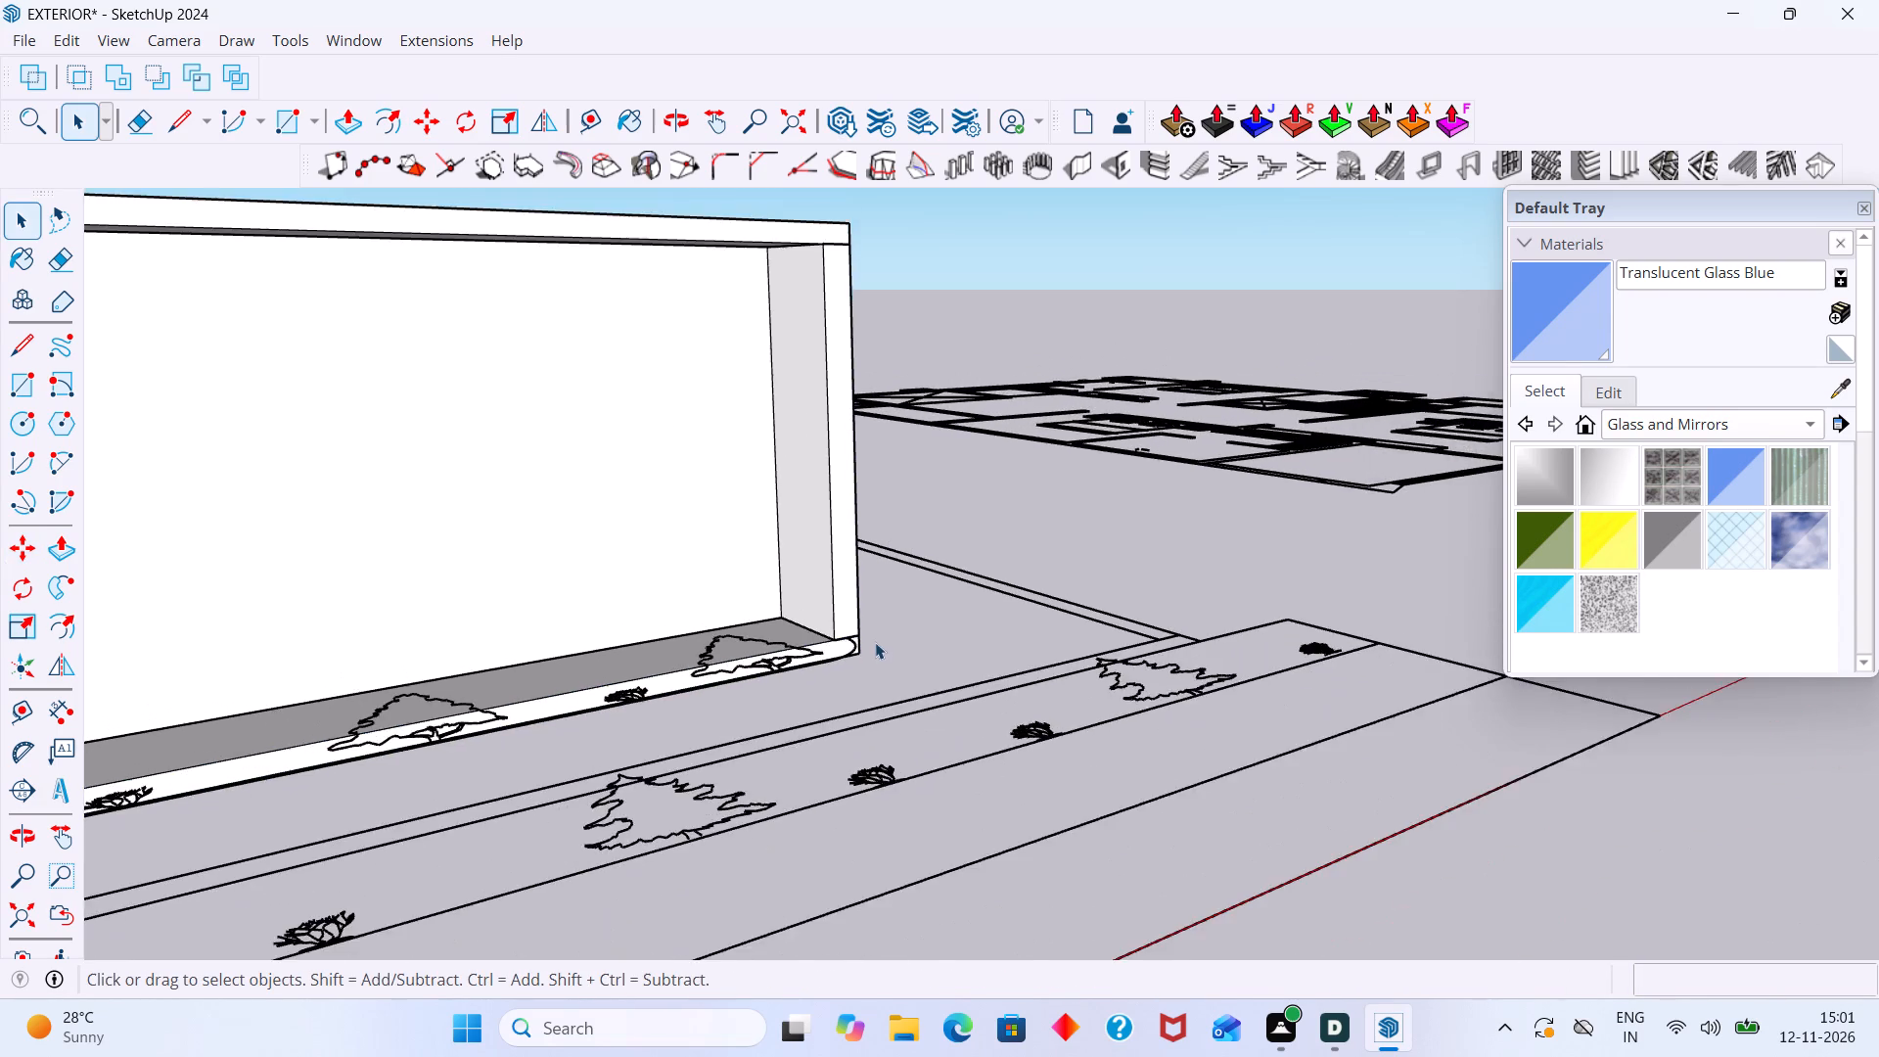
{"action": "middle_click_drag", "start_coordinate": [875, 642], "coordinate": [834, 683]}
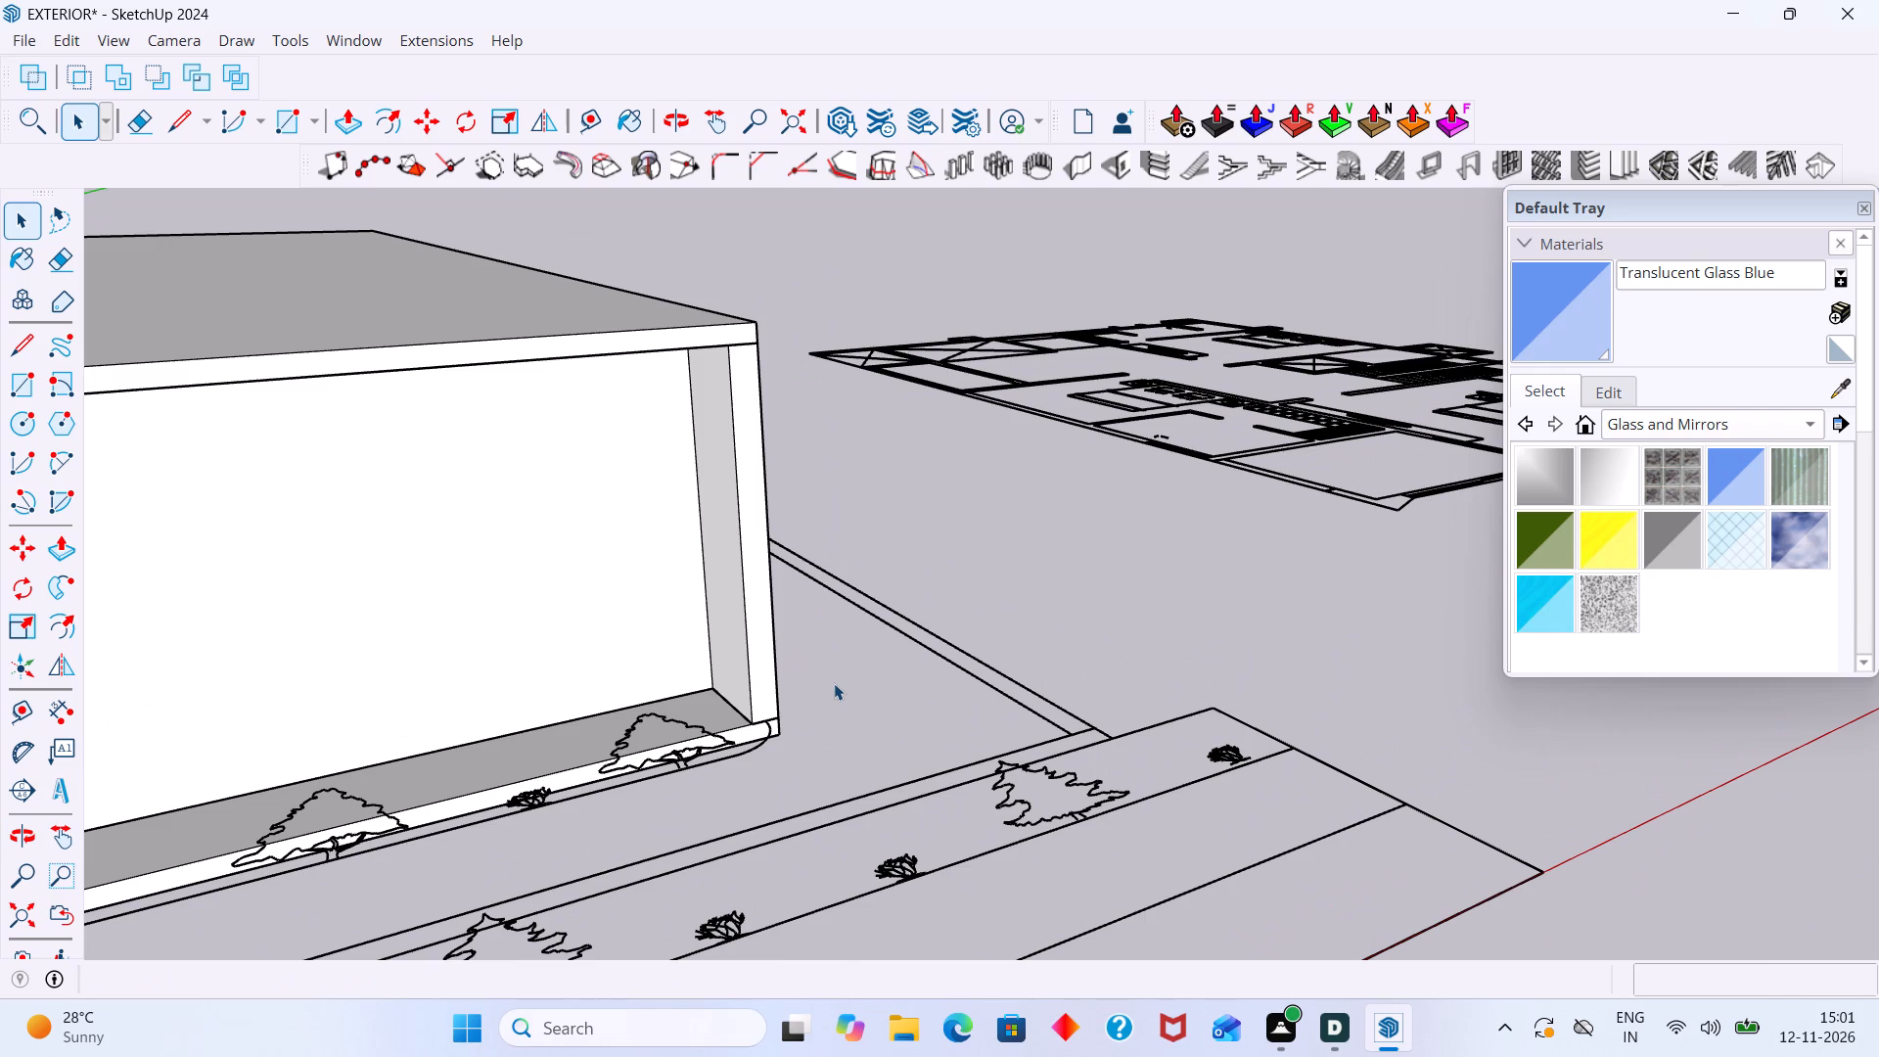
{"action": "scroll", "coordinate": [512, 732], "scroll_direction": "down", "scroll_amount": 5}
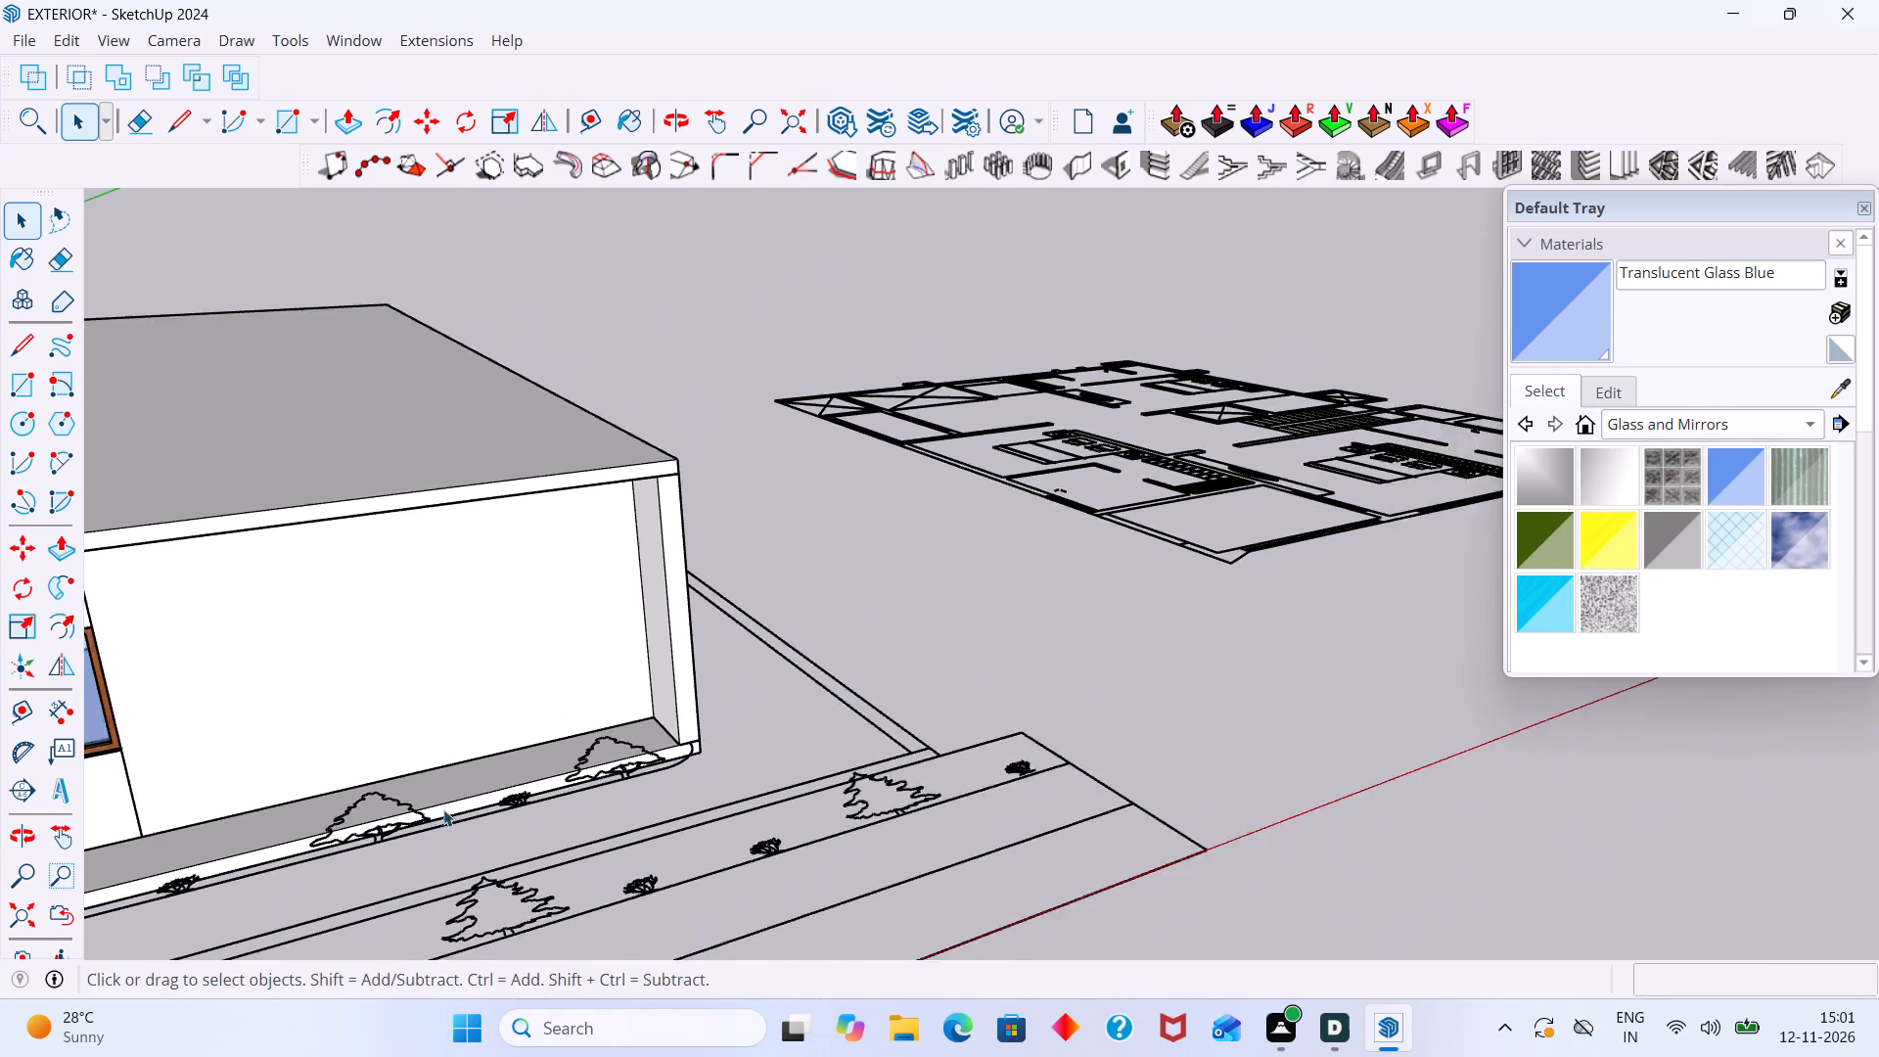
{"action": "scroll", "coordinate": [443, 809], "scroll_direction": "down", "scroll_amount": 2}
{"action": "middle_click_drag", "start_coordinate": [434, 730], "coordinate": [506, 695], "text": "shift"}
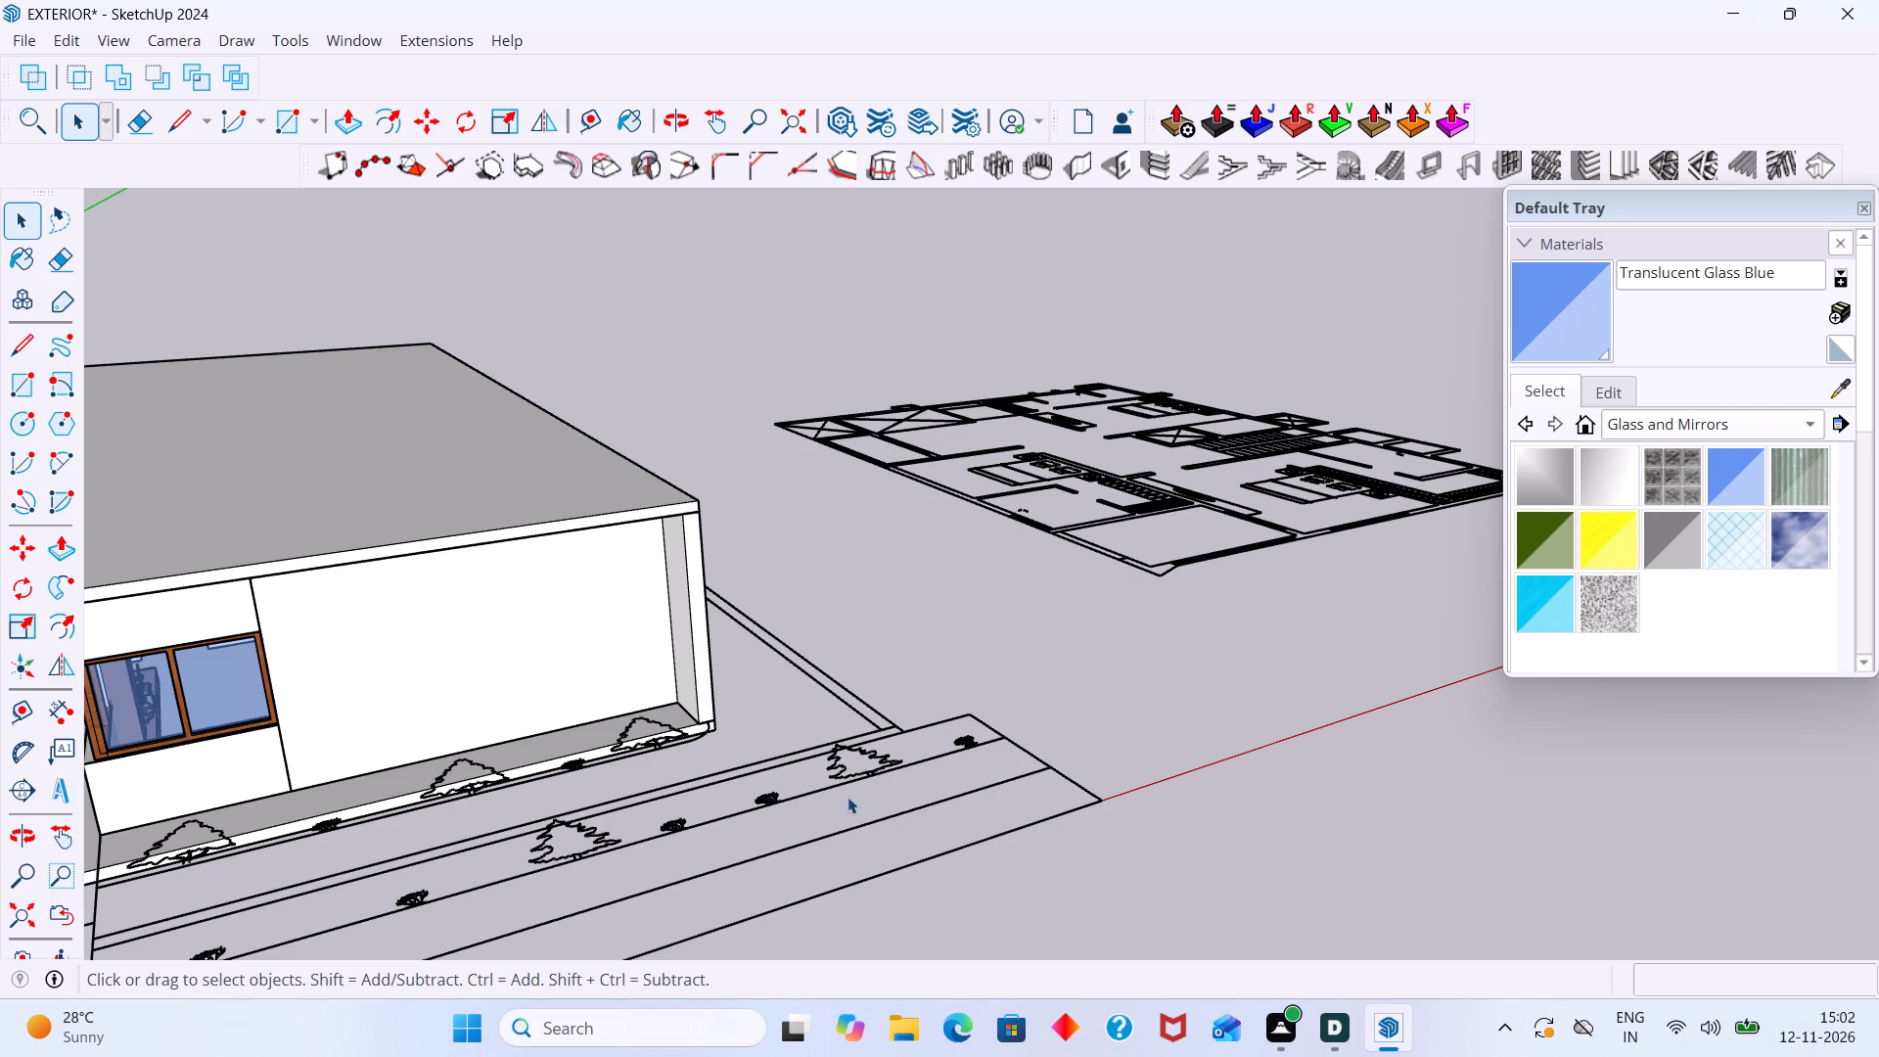
{"action": "scroll", "coordinate": [810, 770], "scroll_direction": "down", "scroll_amount": 3}
{"action": "middle_click_drag", "start_coordinate": [779, 729], "coordinate": [743, 780]}
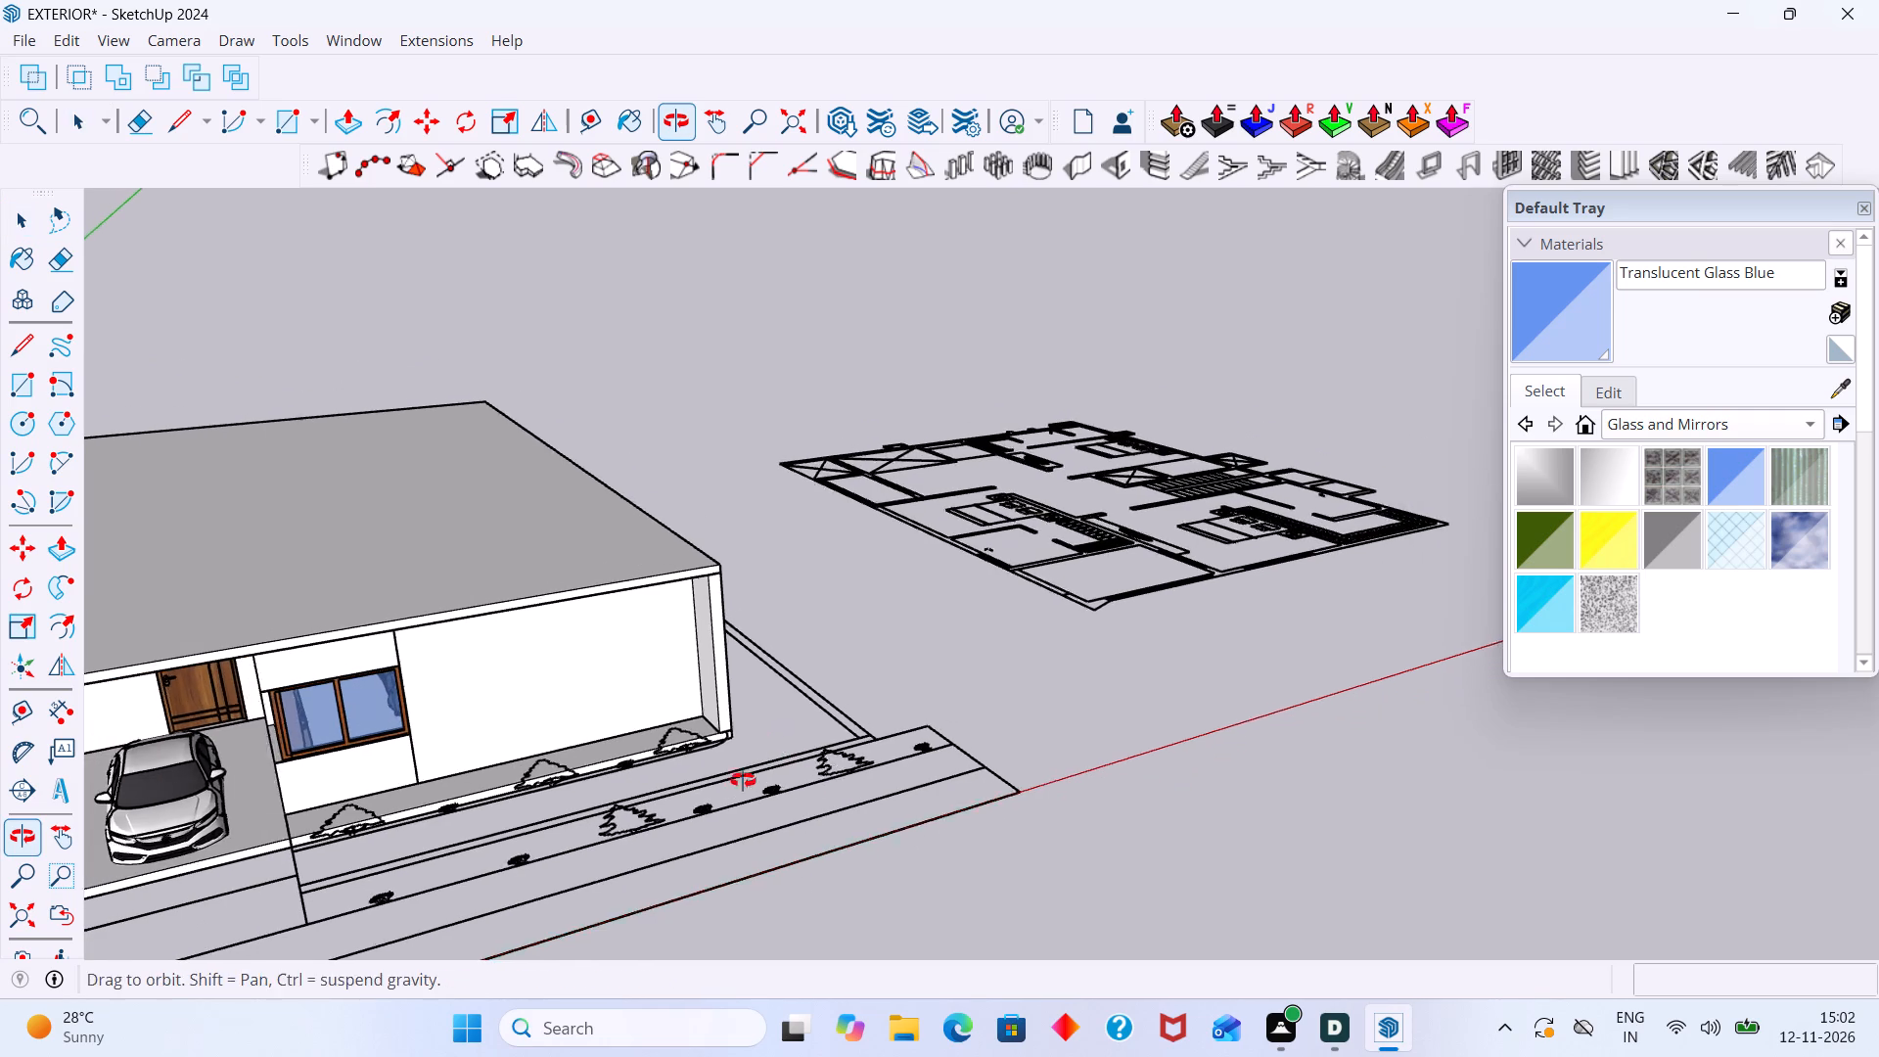
{"action": "middle_click_drag", "start_coordinate": [743, 780], "coordinate": [738, 798]}
{"action": "scroll", "coordinate": [702, 785], "scroll_direction": "up", "scroll_amount": 2}
{"action": "middle_click_drag", "start_coordinate": [673, 793], "coordinate": [853, 676]}
{"action": "scroll", "coordinate": [737, 726], "scroll_direction": "up", "scroll_amount": 3}
{"action": "middle_click_drag", "start_coordinate": [751, 730], "coordinate": [922, 591]}
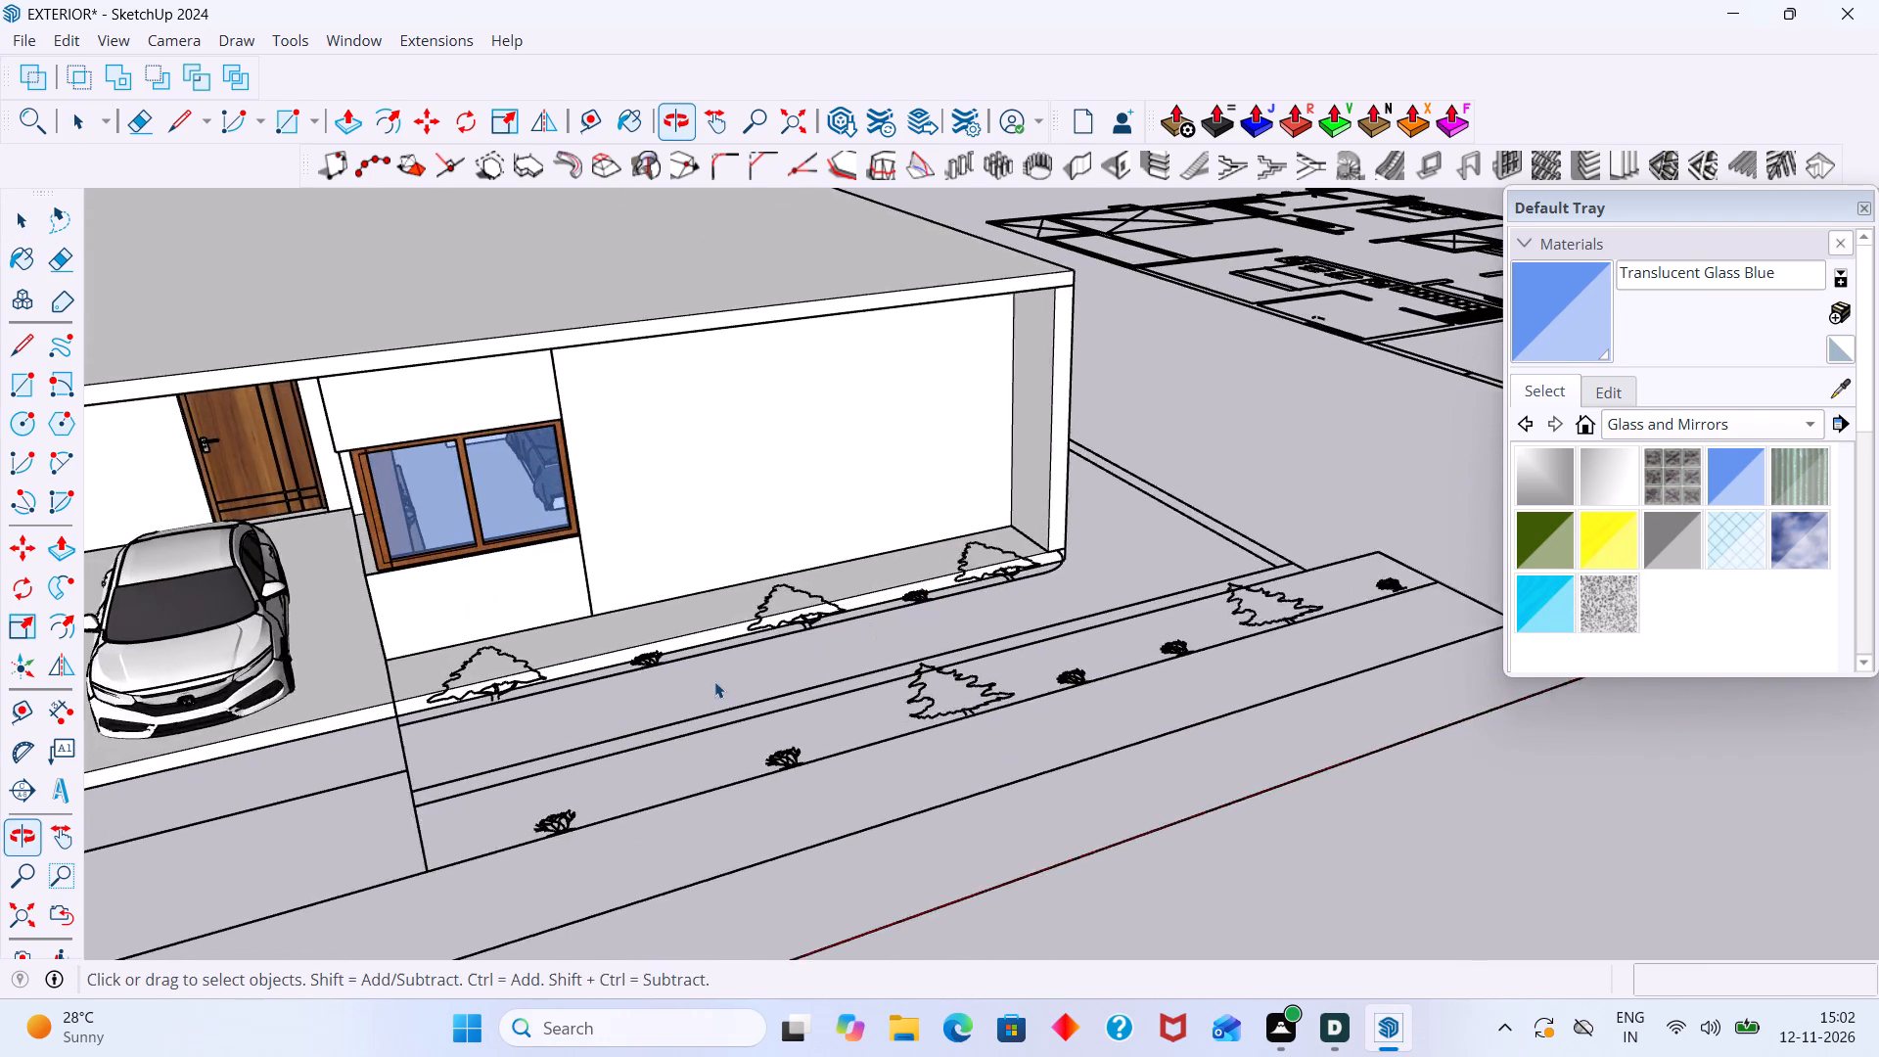
{"action": "scroll", "coordinate": [711, 686], "scroll_direction": "down", "scroll_amount": 5}
{"action": "middle_click_drag", "start_coordinate": [471, 734], "coordinate": [737, 577], "text": "shift"}
{"action": "scroll", "coordinate": [685, 590], "scroll_direction": "down", "scroll_amount": 7}
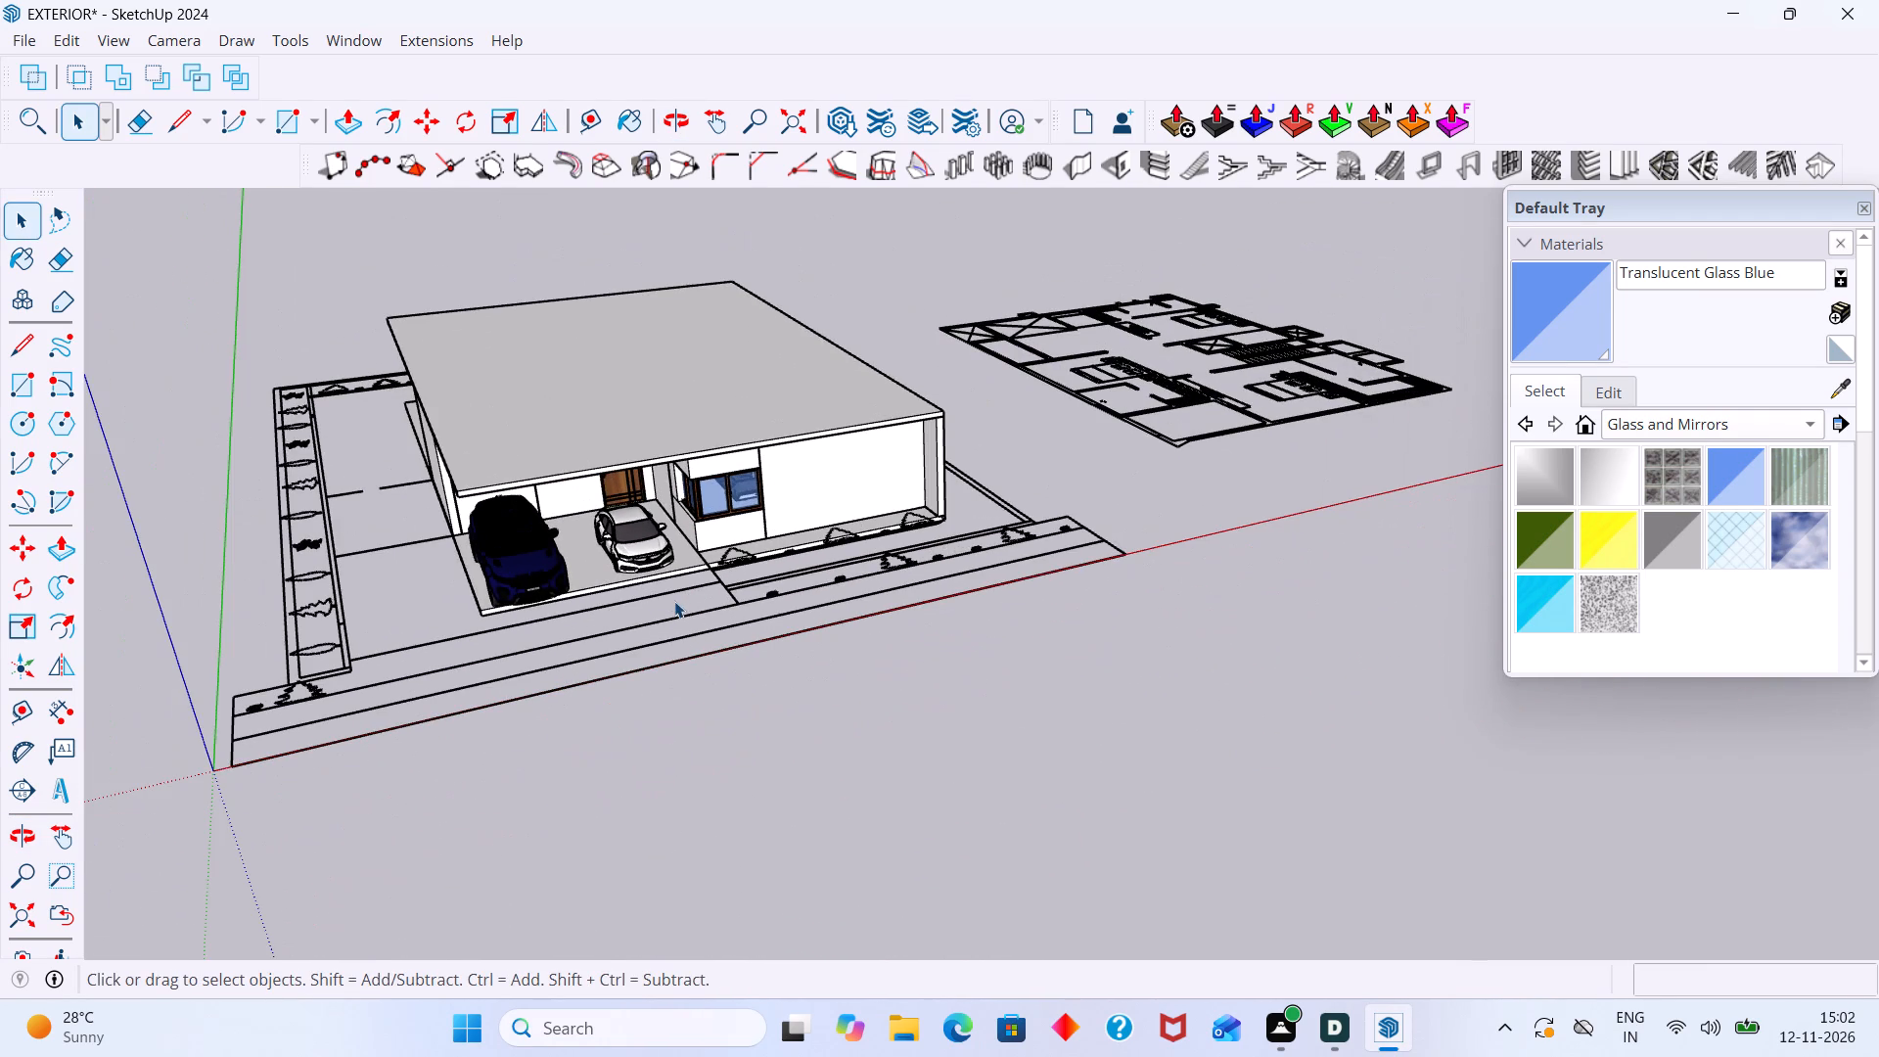
Scale the Range Rover's length along the red axis from its front by a factor of about 0.88, then deselect it.
{"action": "middle_click_drag", "start_coordinate": [601, 587], "coordinate": [887, 561]}
{"action": "scroll", "coordinate": [877, 576], "scroll_direction": "up", "scroll_amount": 9}
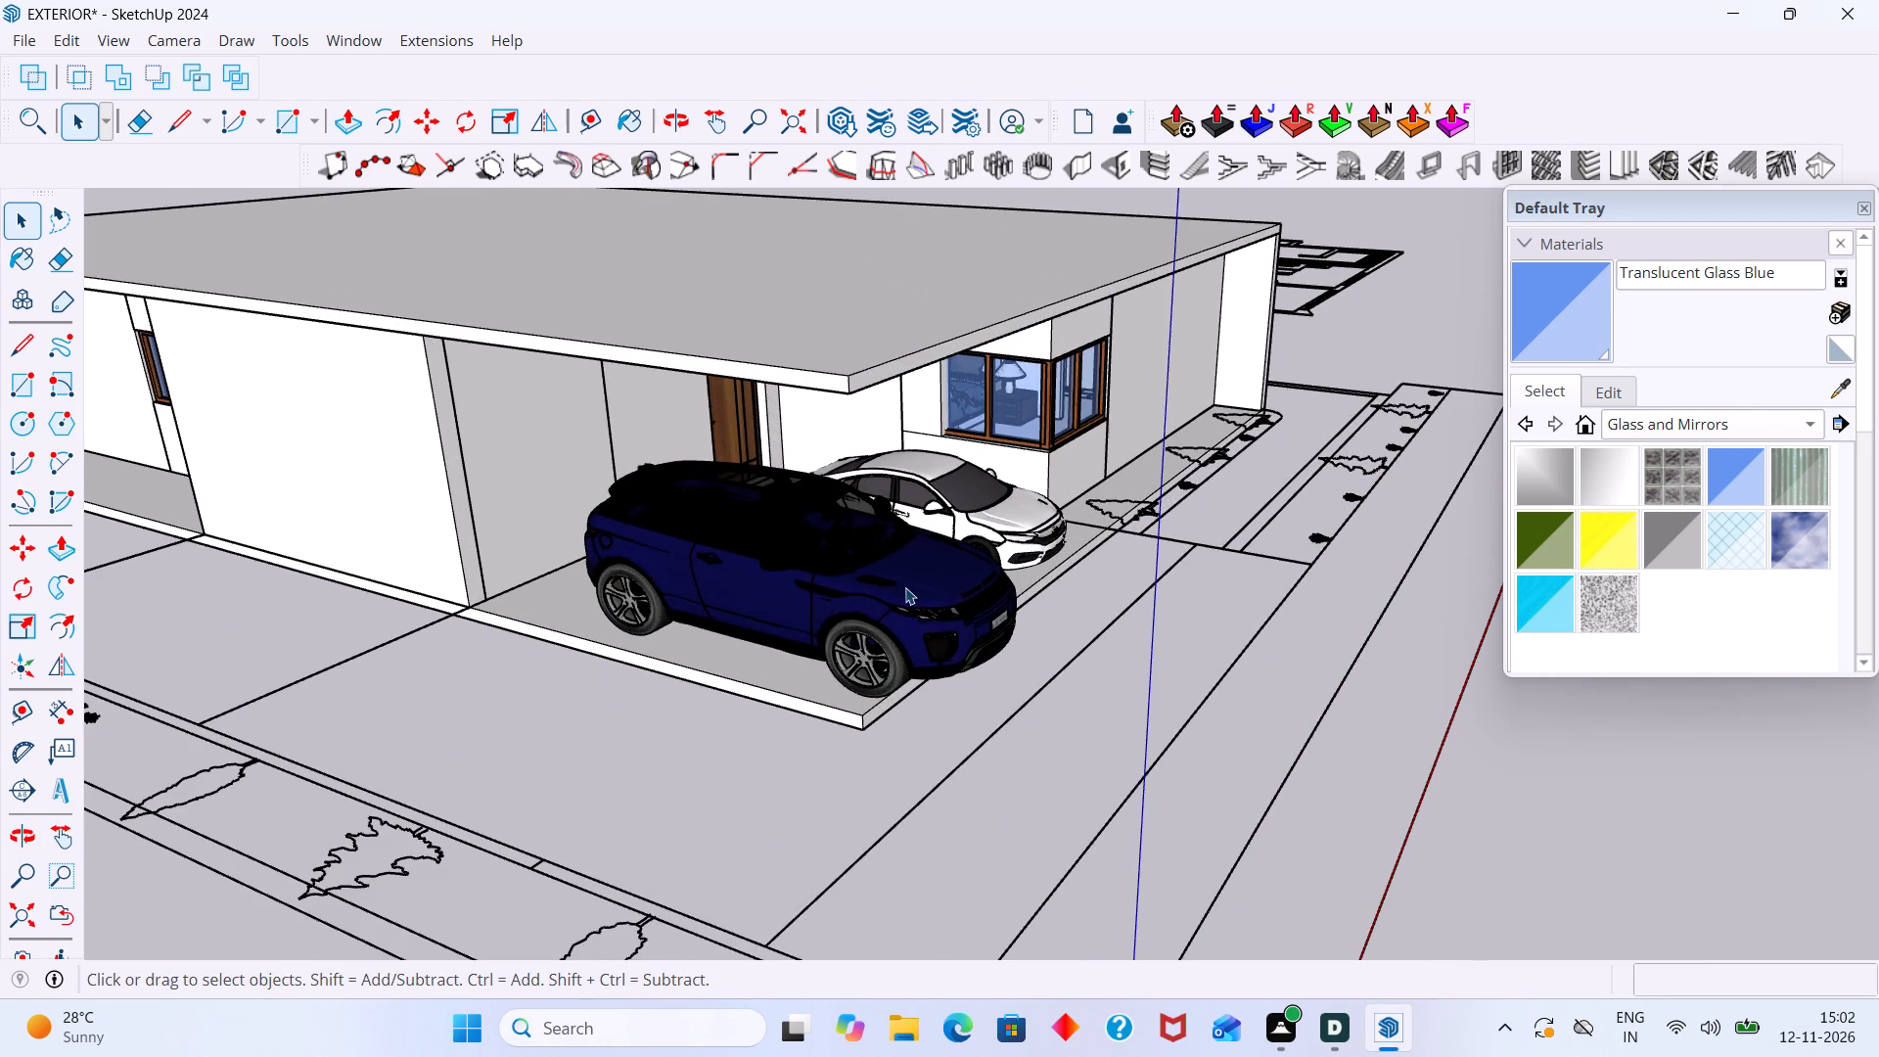
{"action": "left_click", "coordinate": [902, 585]}
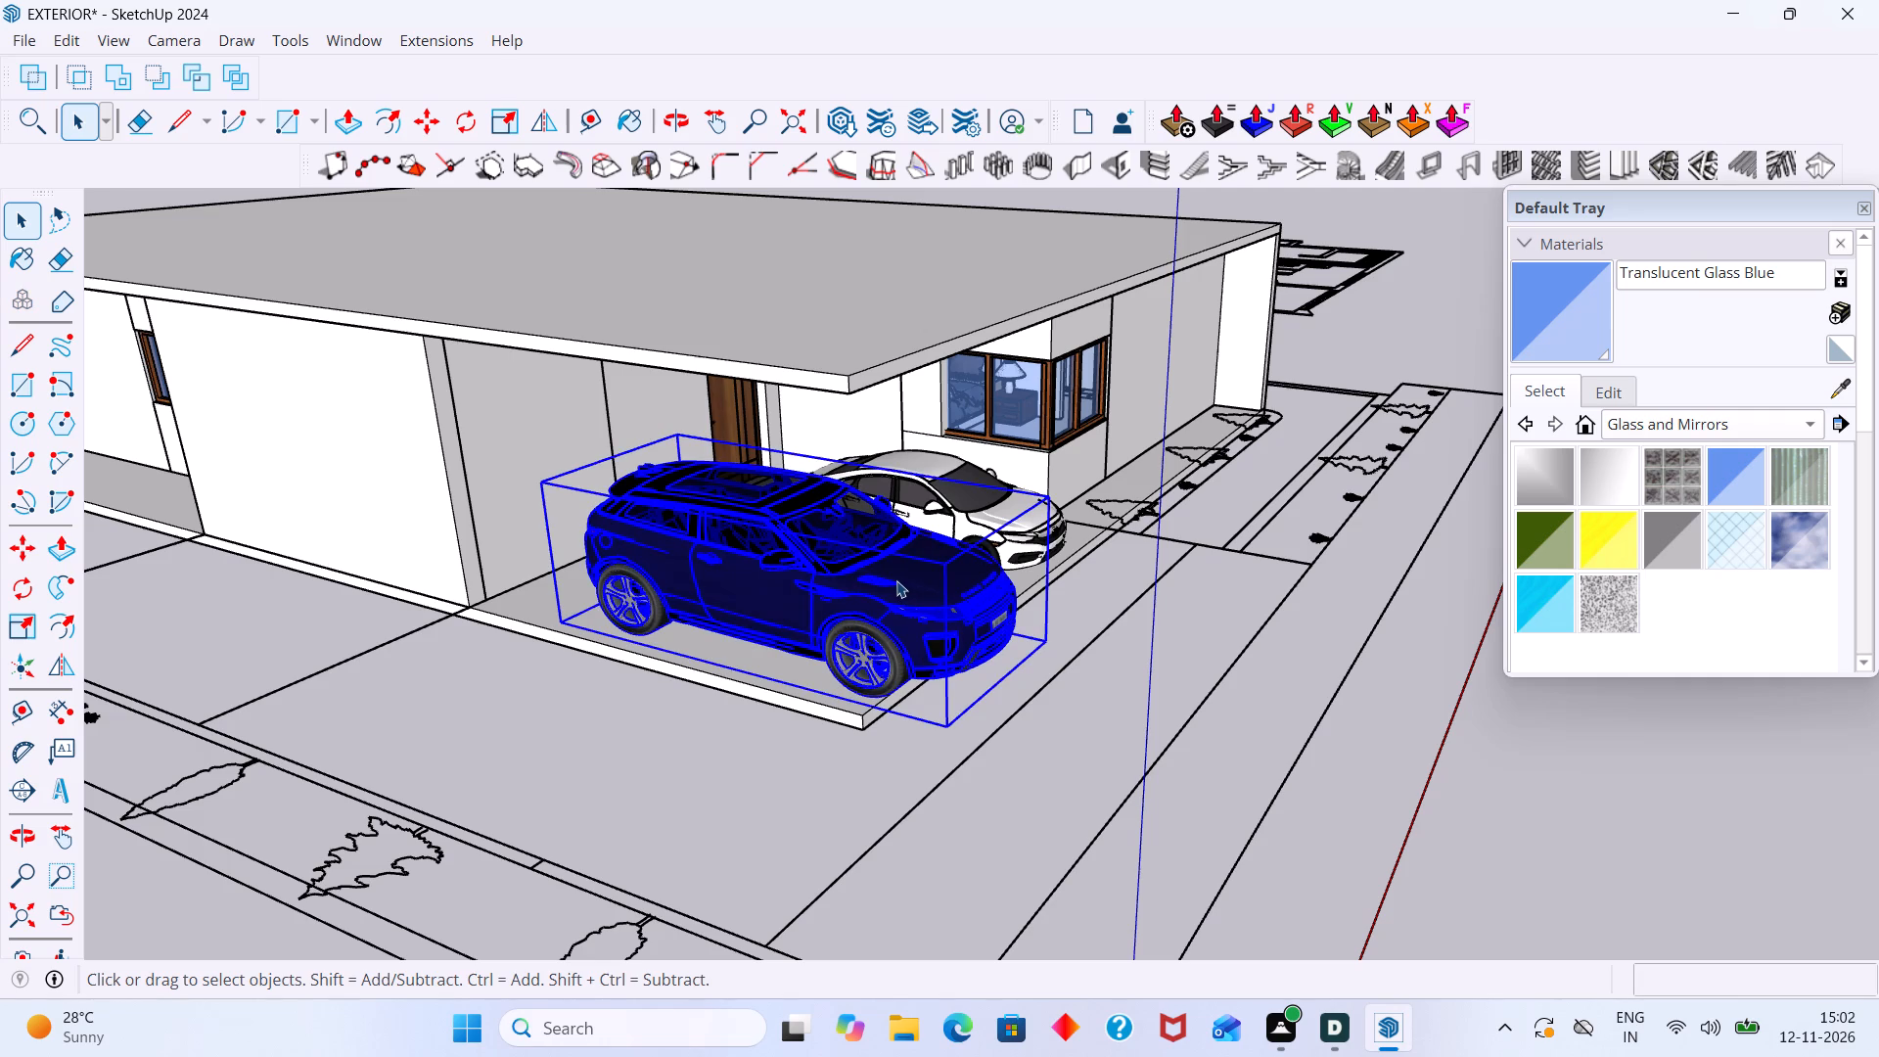
{"action": "key", "text": "s"}
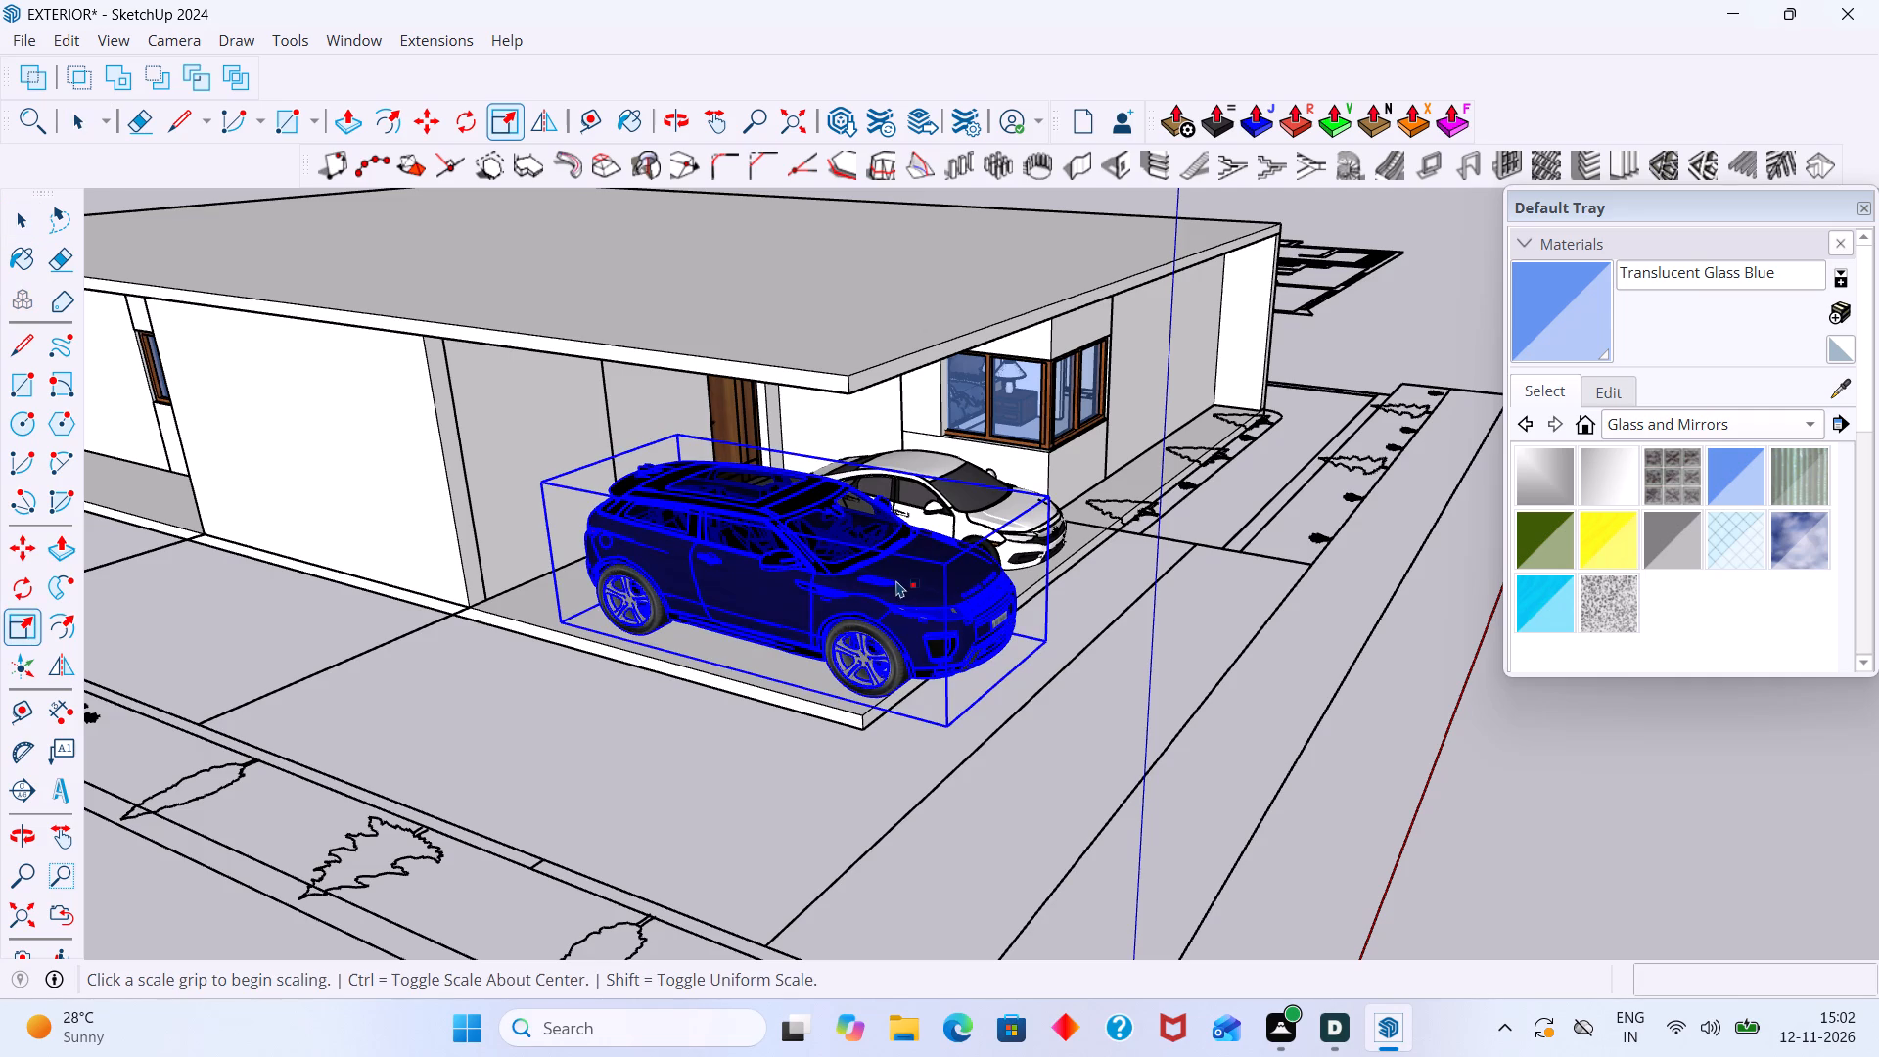
{"action": "scroll", "coordinate": [985, 635], "scroll_direction": "up", "scroll_amount": 6}
{"action": "left_click", "coordinate": [1004, 597]}
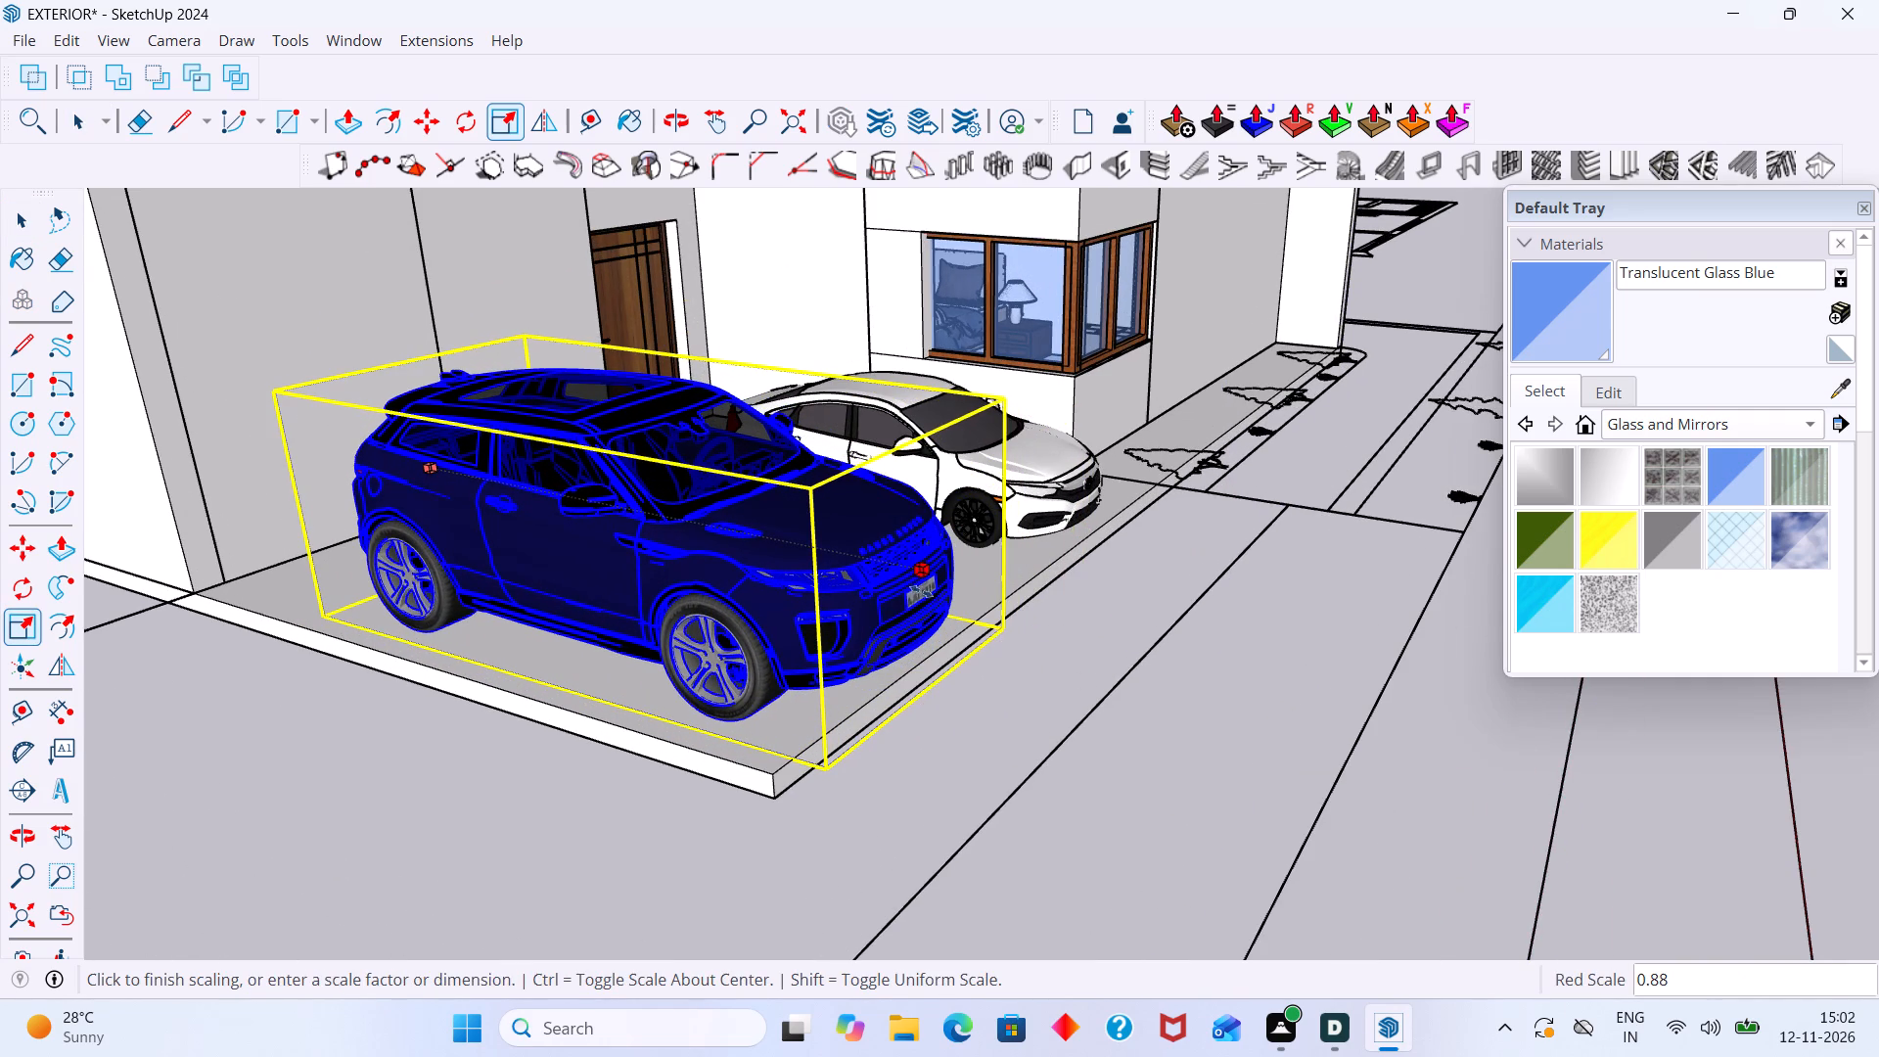
{"action": "left_click", "coordinate": [909, 586]}
{"action": "key", "text": "space"}
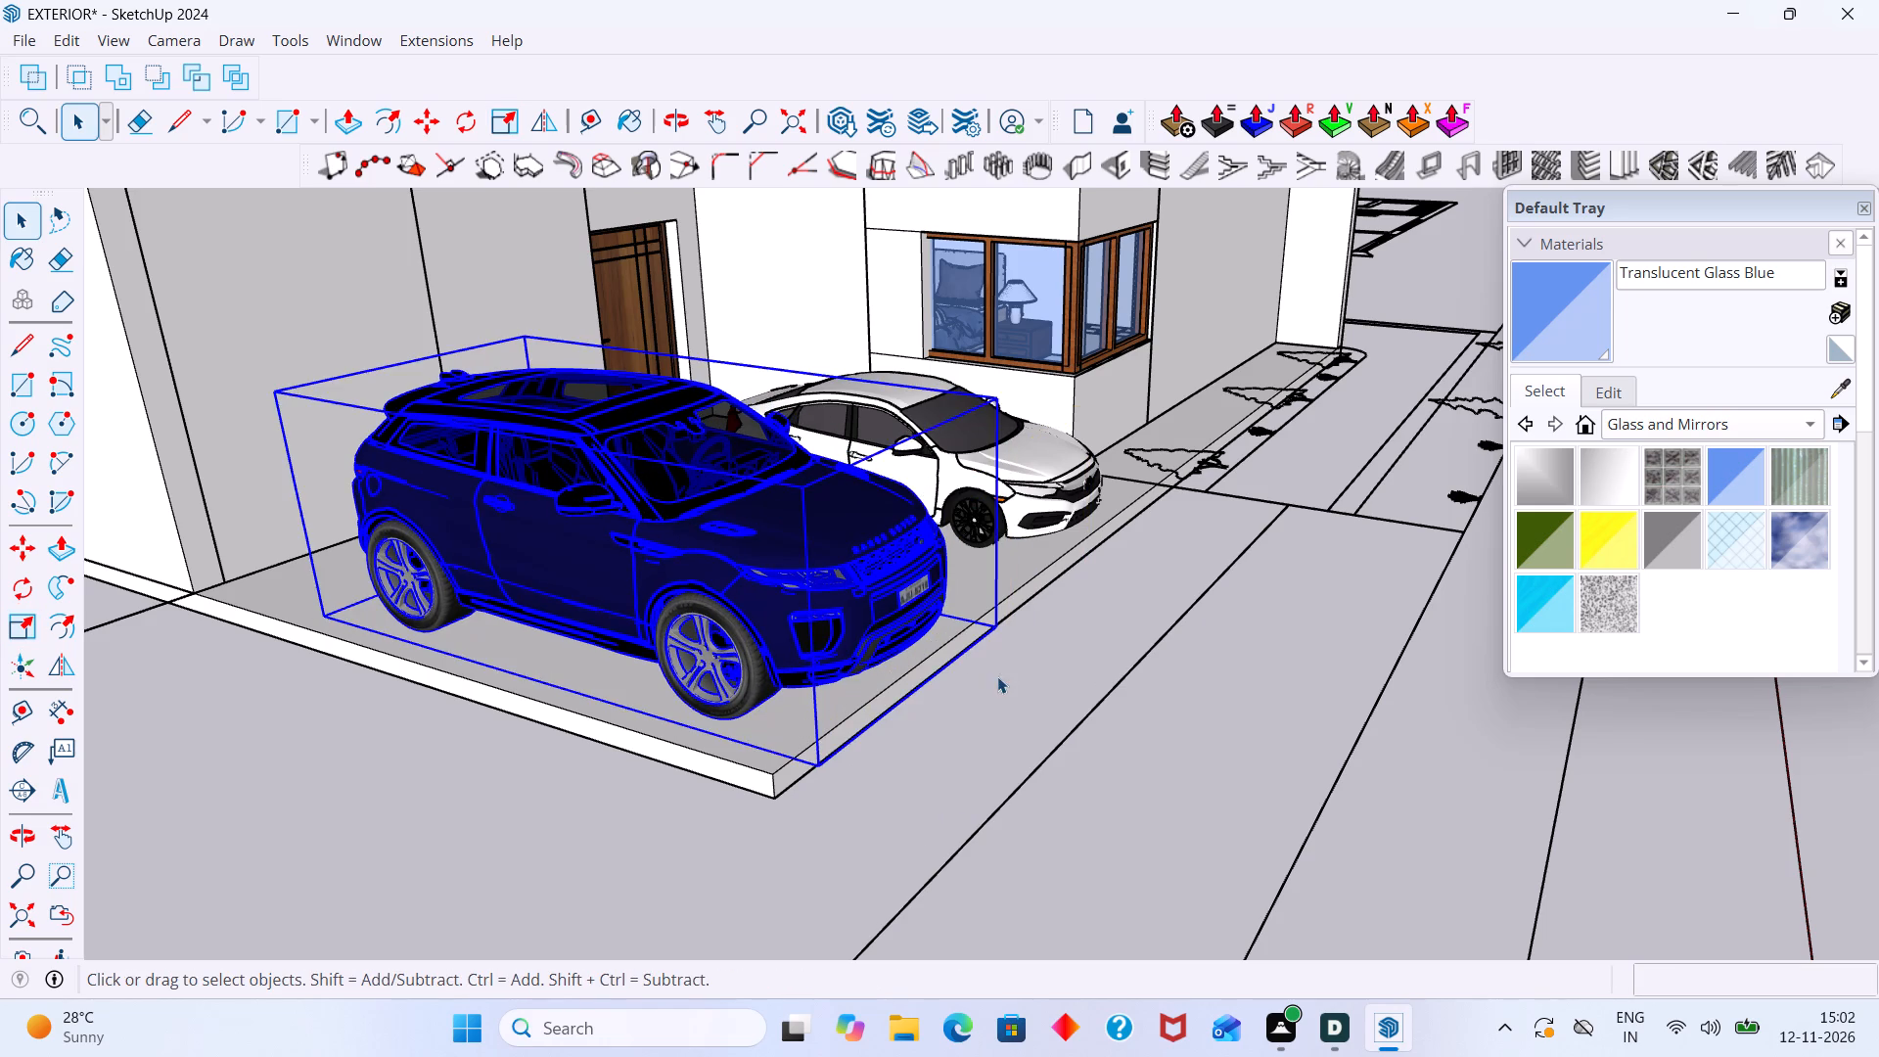
{"action": "left_click", "coordinate": [997, 676]}
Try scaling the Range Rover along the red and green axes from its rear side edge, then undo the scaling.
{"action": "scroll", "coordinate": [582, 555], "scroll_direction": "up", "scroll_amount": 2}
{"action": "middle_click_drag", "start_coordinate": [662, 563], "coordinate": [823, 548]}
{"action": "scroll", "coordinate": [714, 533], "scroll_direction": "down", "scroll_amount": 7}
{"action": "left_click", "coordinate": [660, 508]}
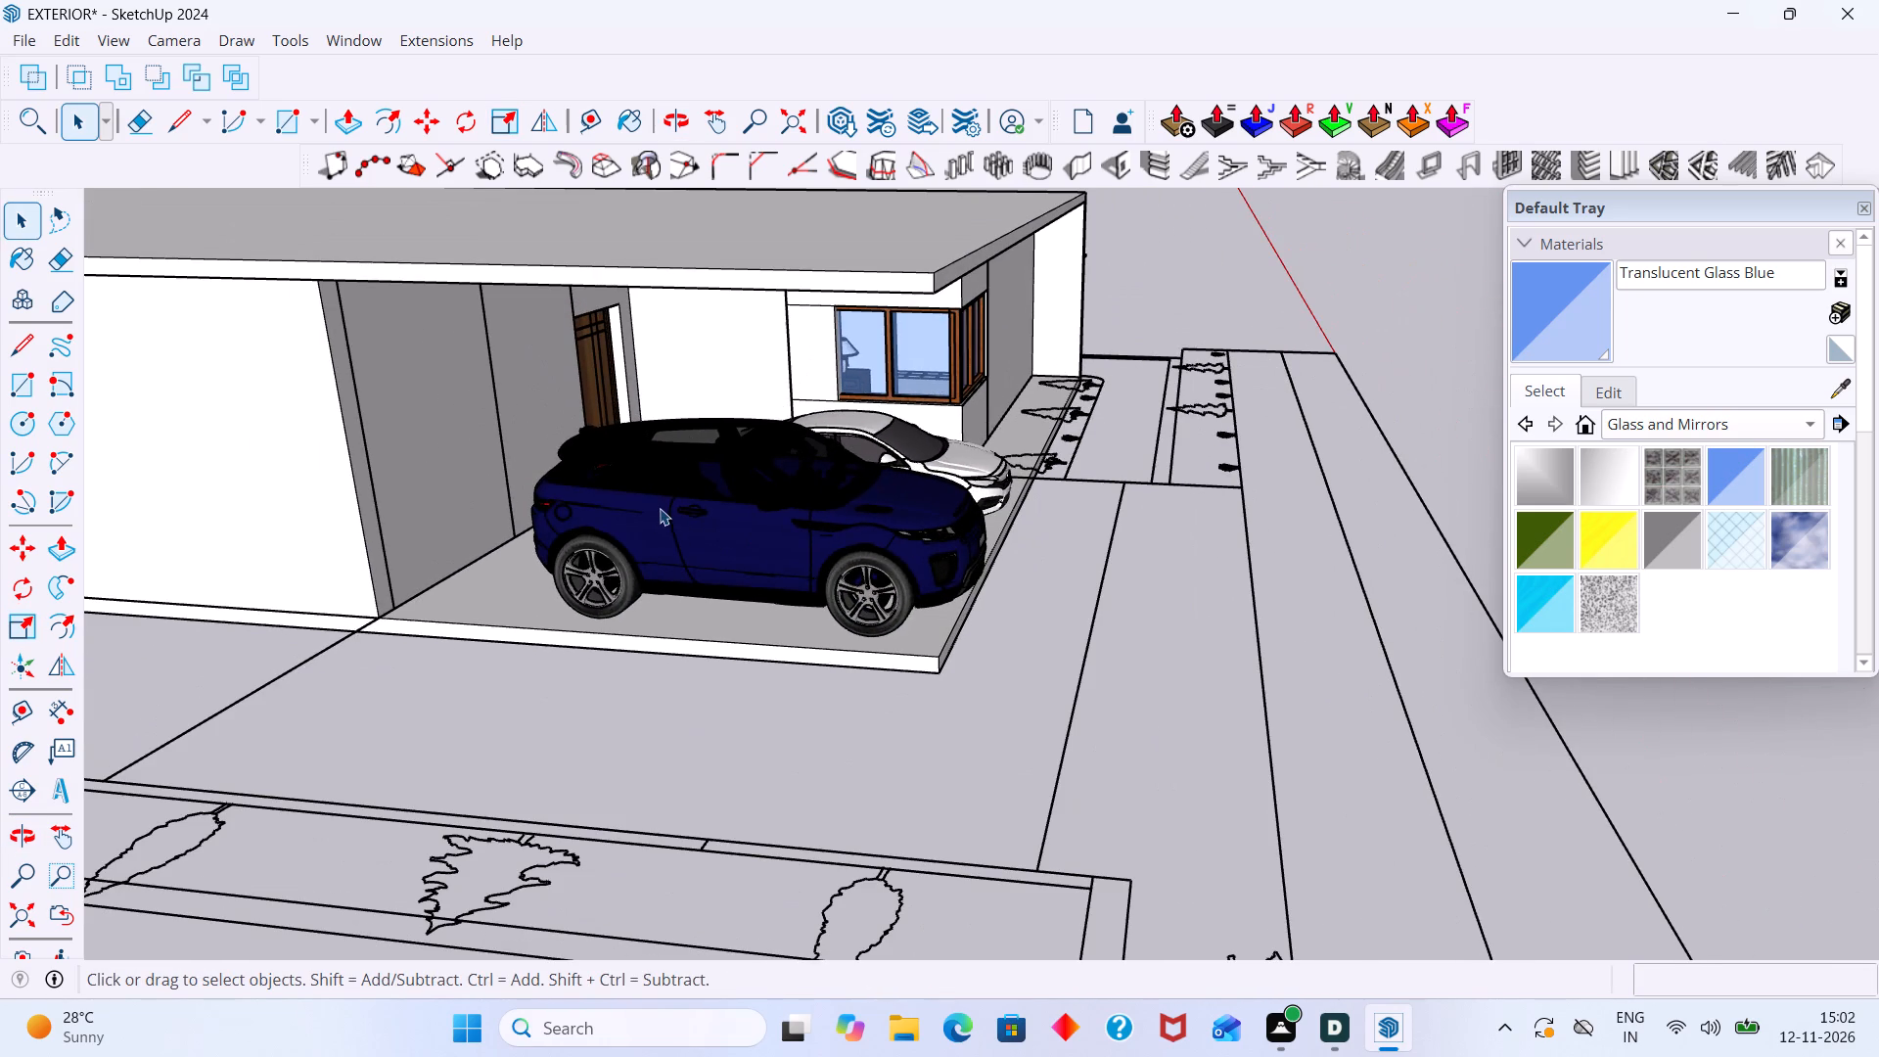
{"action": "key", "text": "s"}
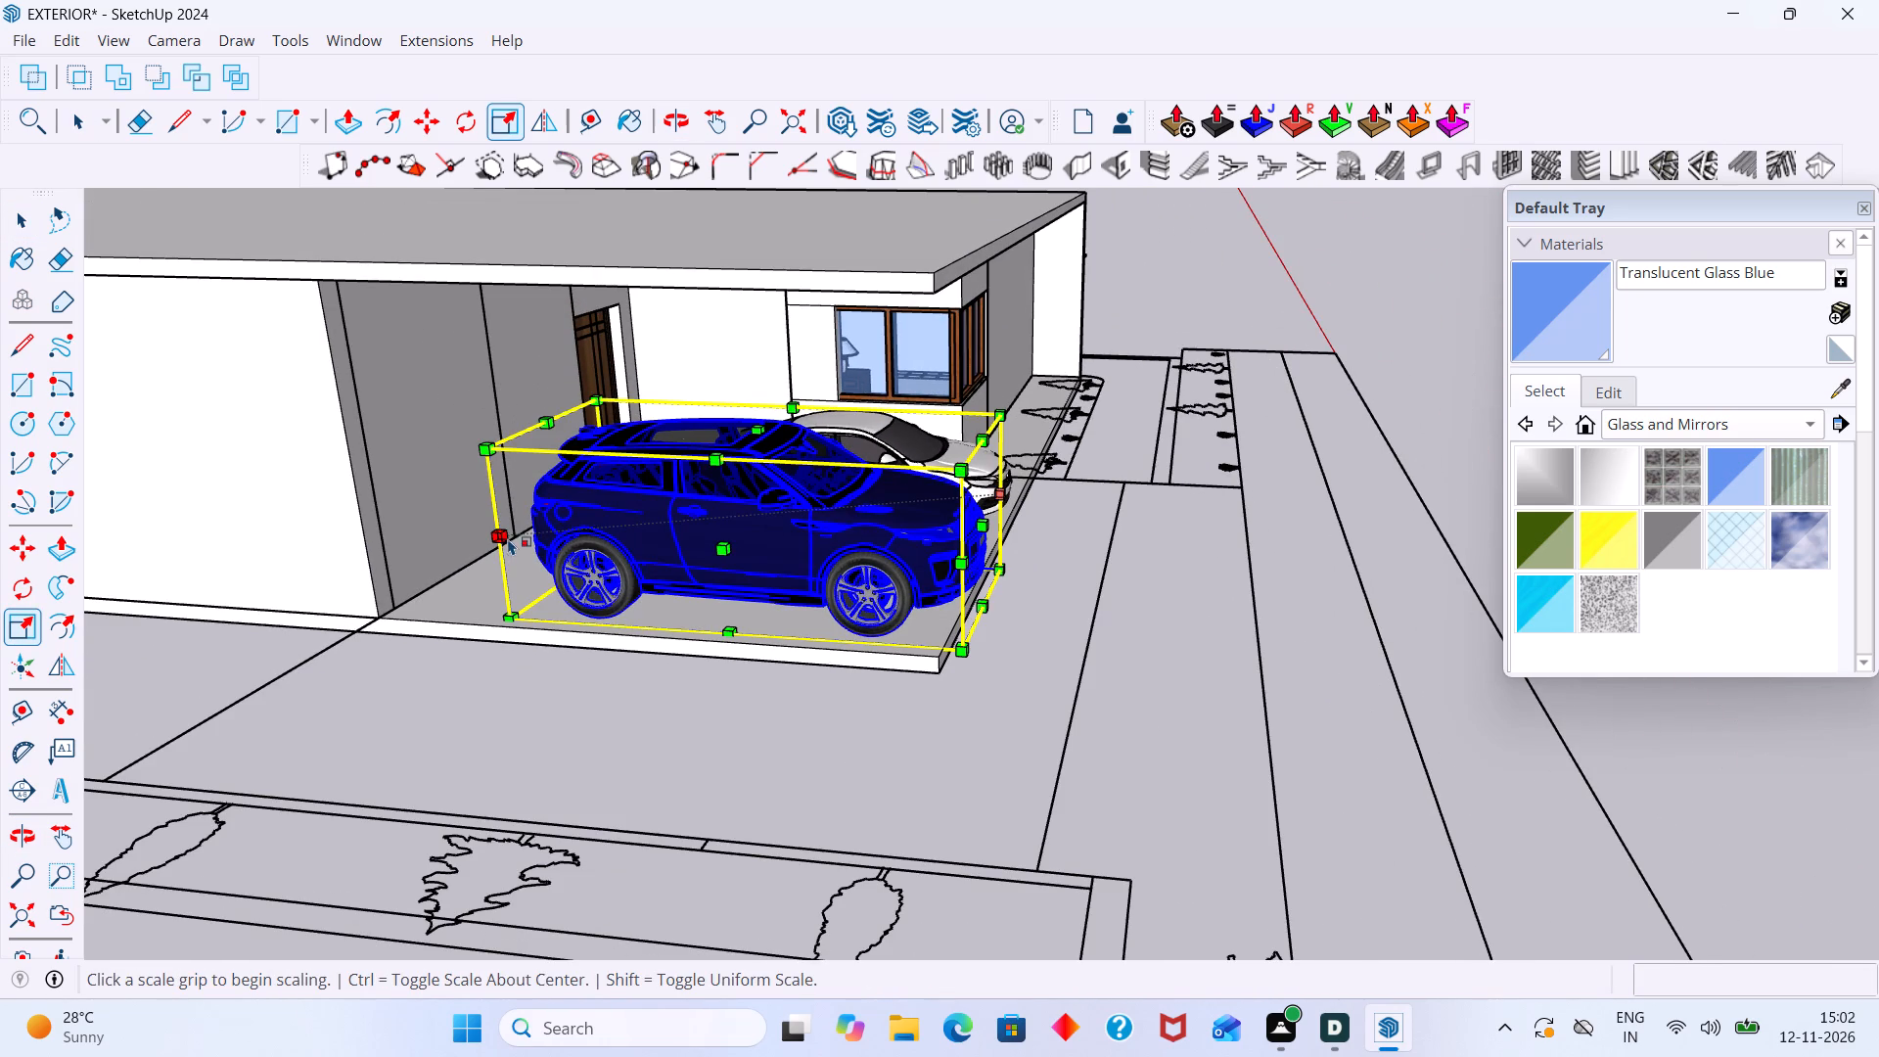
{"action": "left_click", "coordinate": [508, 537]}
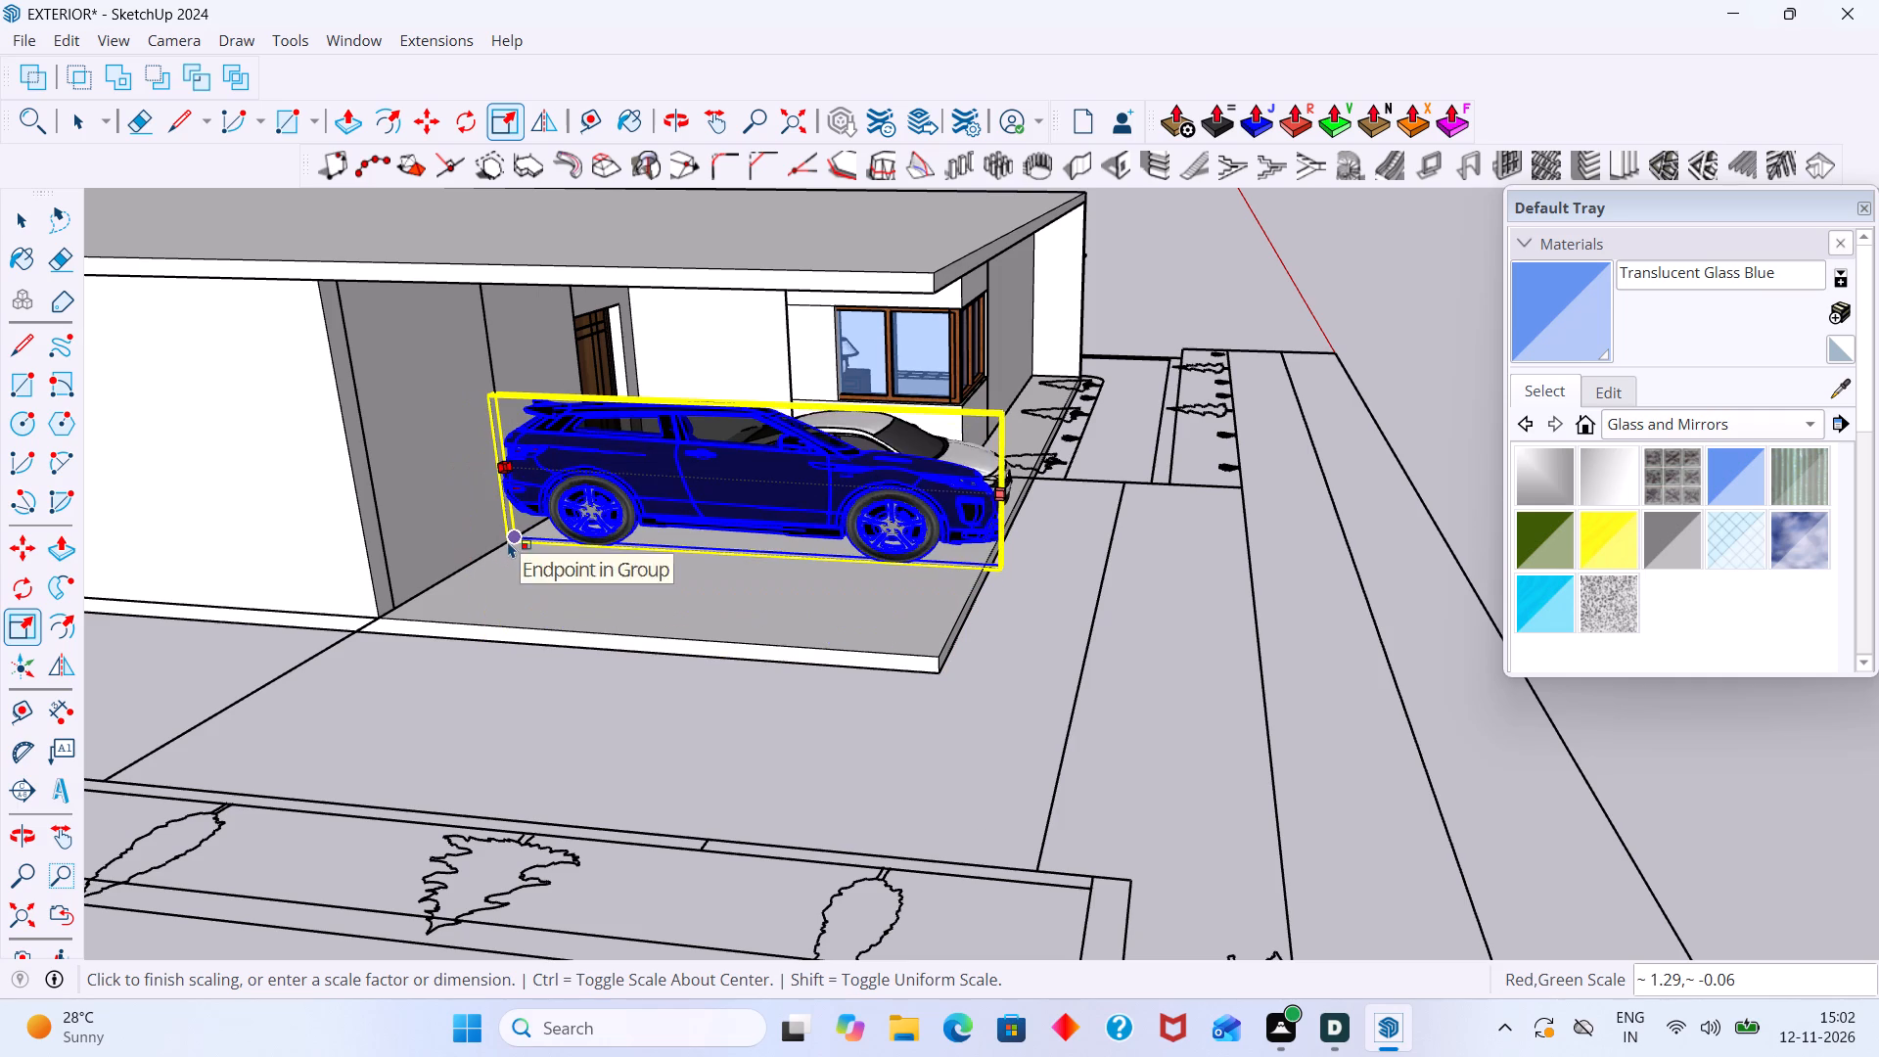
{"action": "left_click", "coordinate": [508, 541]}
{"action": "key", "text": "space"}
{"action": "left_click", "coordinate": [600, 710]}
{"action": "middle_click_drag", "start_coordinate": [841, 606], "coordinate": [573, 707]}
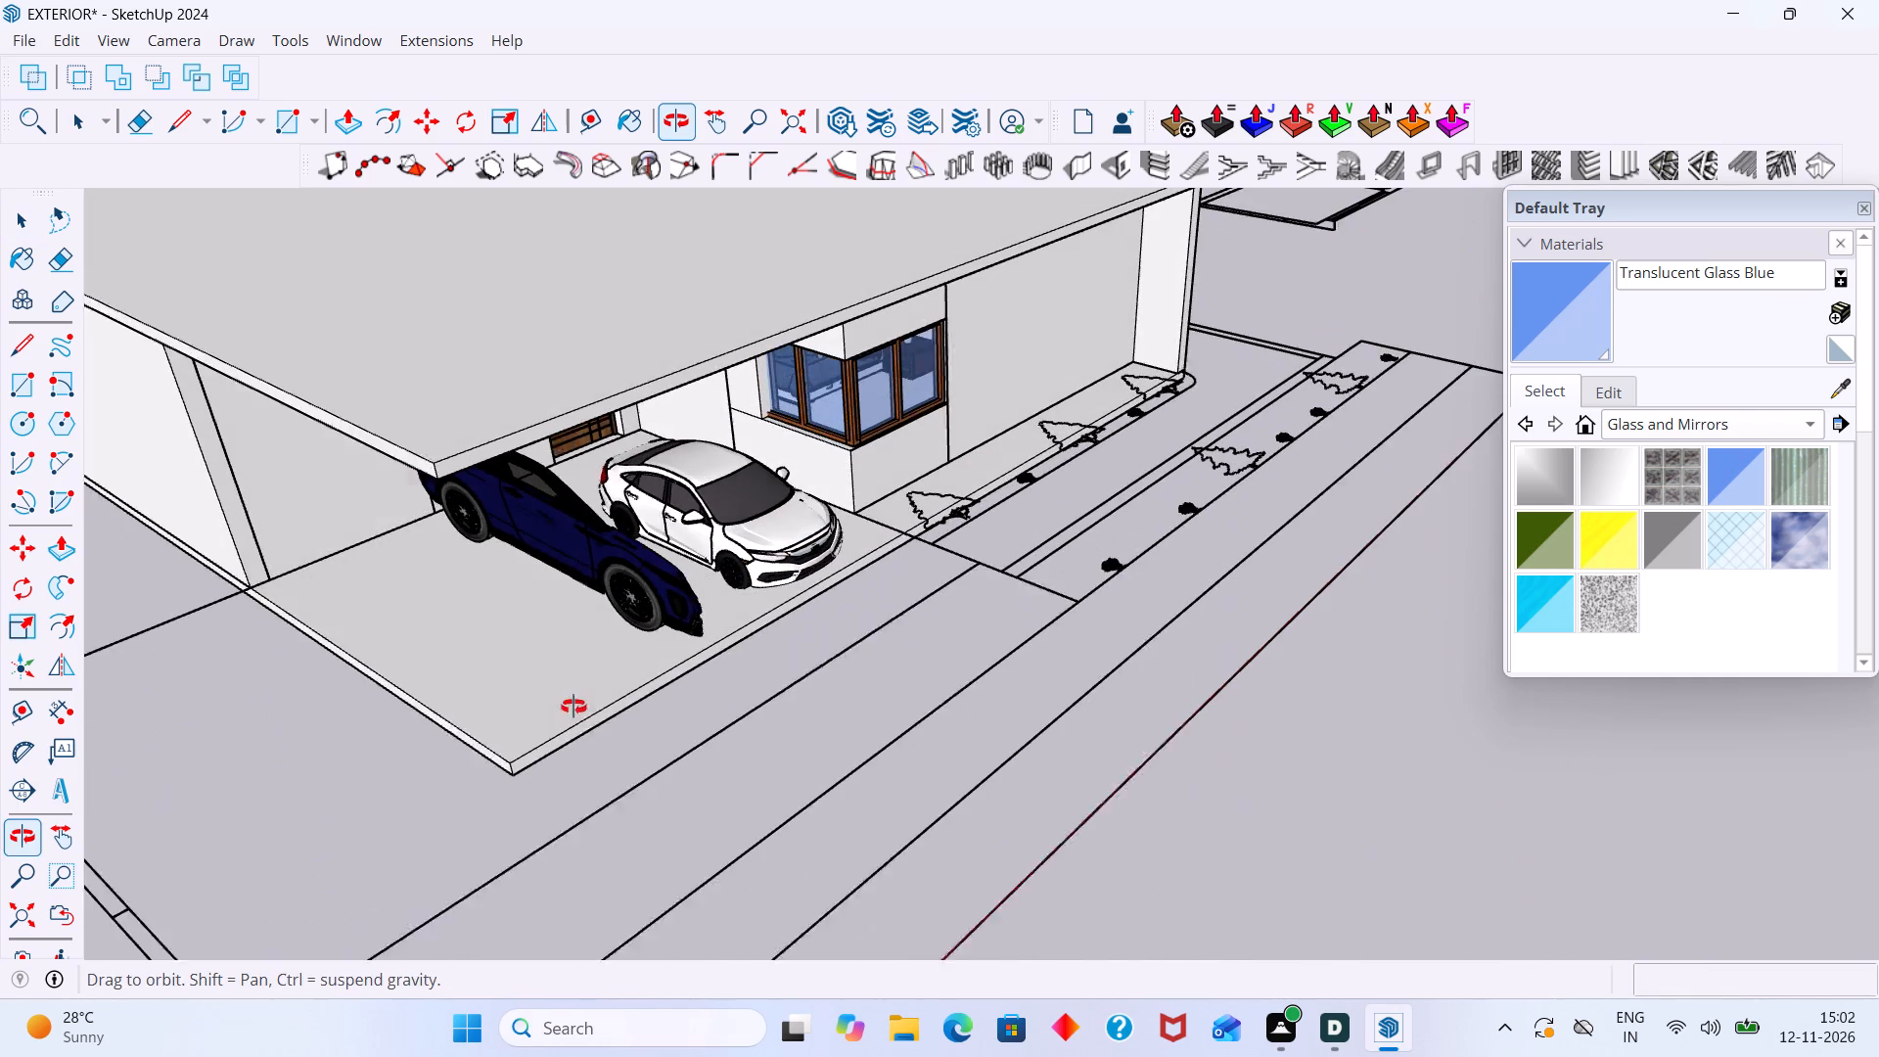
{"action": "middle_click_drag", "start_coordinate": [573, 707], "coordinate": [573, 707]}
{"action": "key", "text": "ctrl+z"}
Scale the Range Rover's length along the red axis from its rear by a factor of 1.20, then deselect it.
{"action": "scroll", "coordinate": [620, 608], "scroll_direction": "up", "scroll_amount": 4}
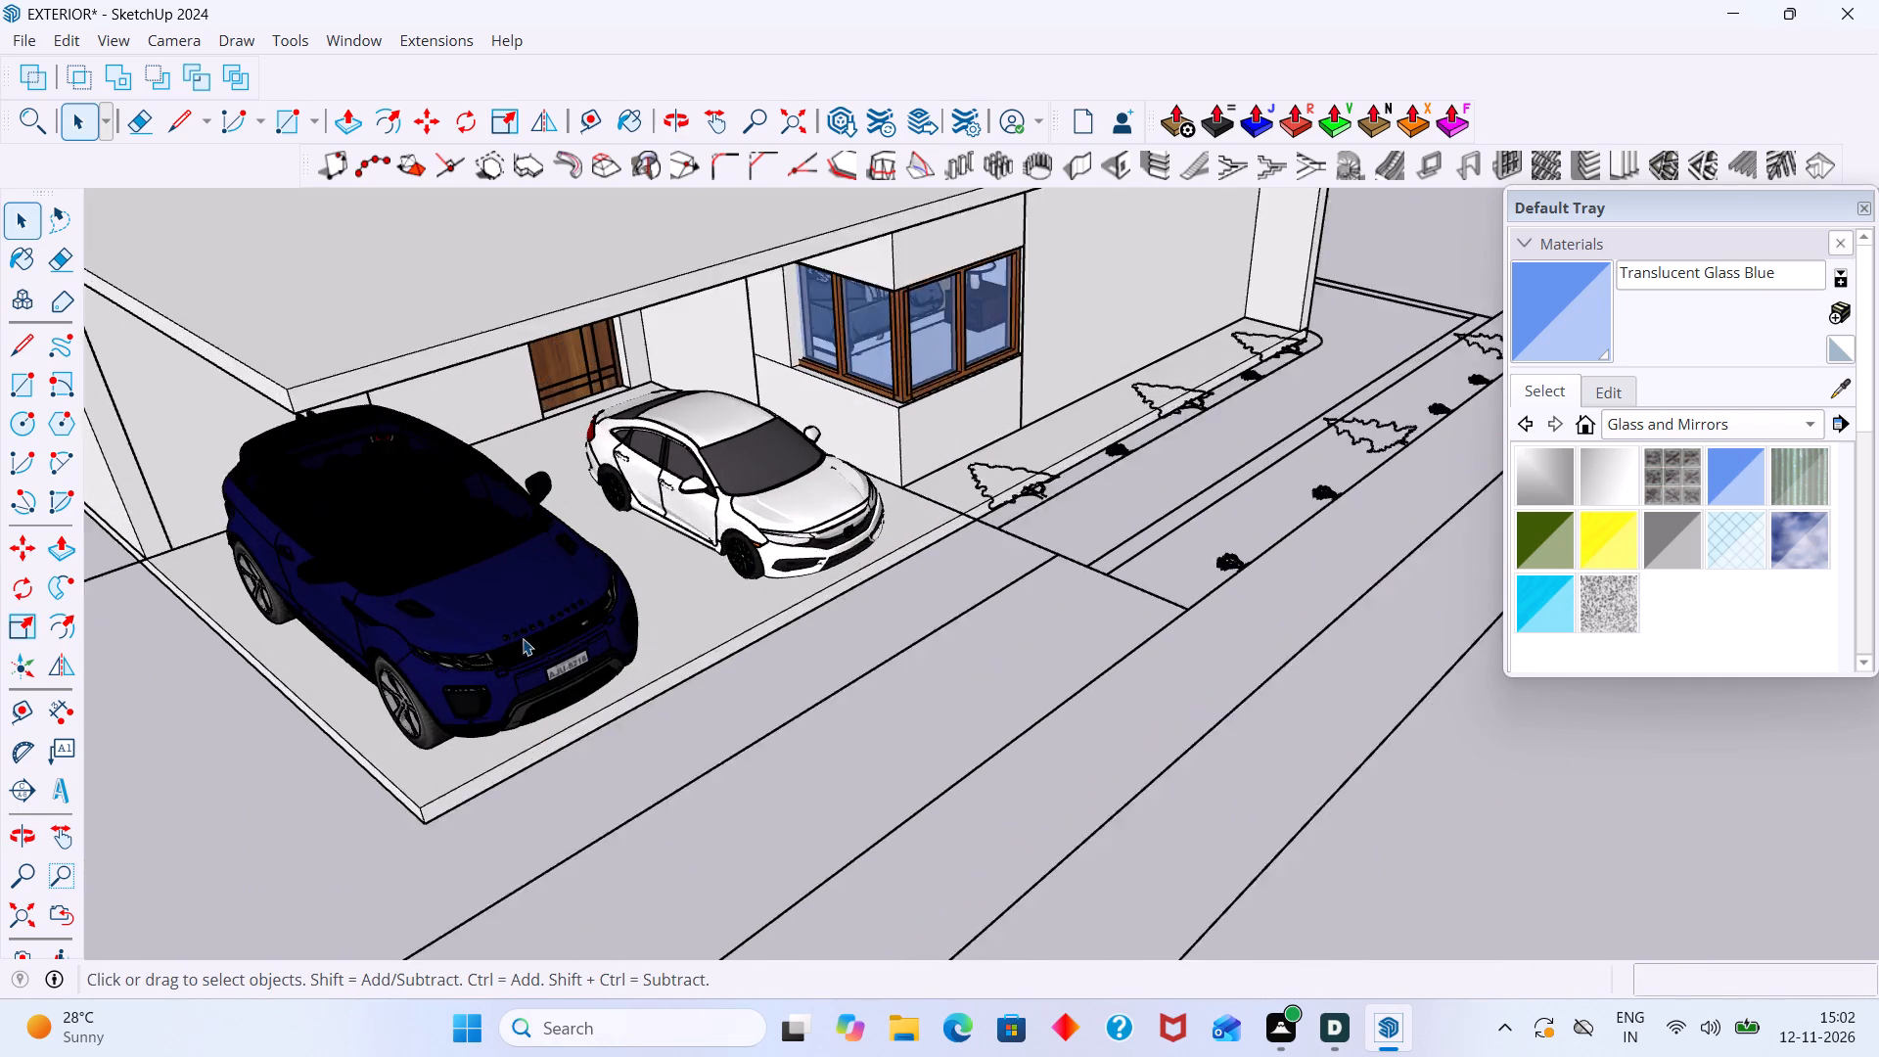
{"action": "scroll", "coordinate": [523, 638], "scroll_direction": "up", "scroll_amount": 2}
{"action": "middle_click_drag", "start_coordinate": [518, 637], "coordinate": [674, 584]}
{"action": "scroll", "coordinate": [674, 584], "scroll_direction": "down", "scroll_amount": 4}
{"action": "middle_click_drag", "start_coordinate": [675, 599], "coordinate": [877, 507]}
{"action": "scroll", "coordinate": [841, 517], "scroll_direction": "up", "scroll_amount": 3}
{"action": "left_click", "coordinate": [843, 517]}
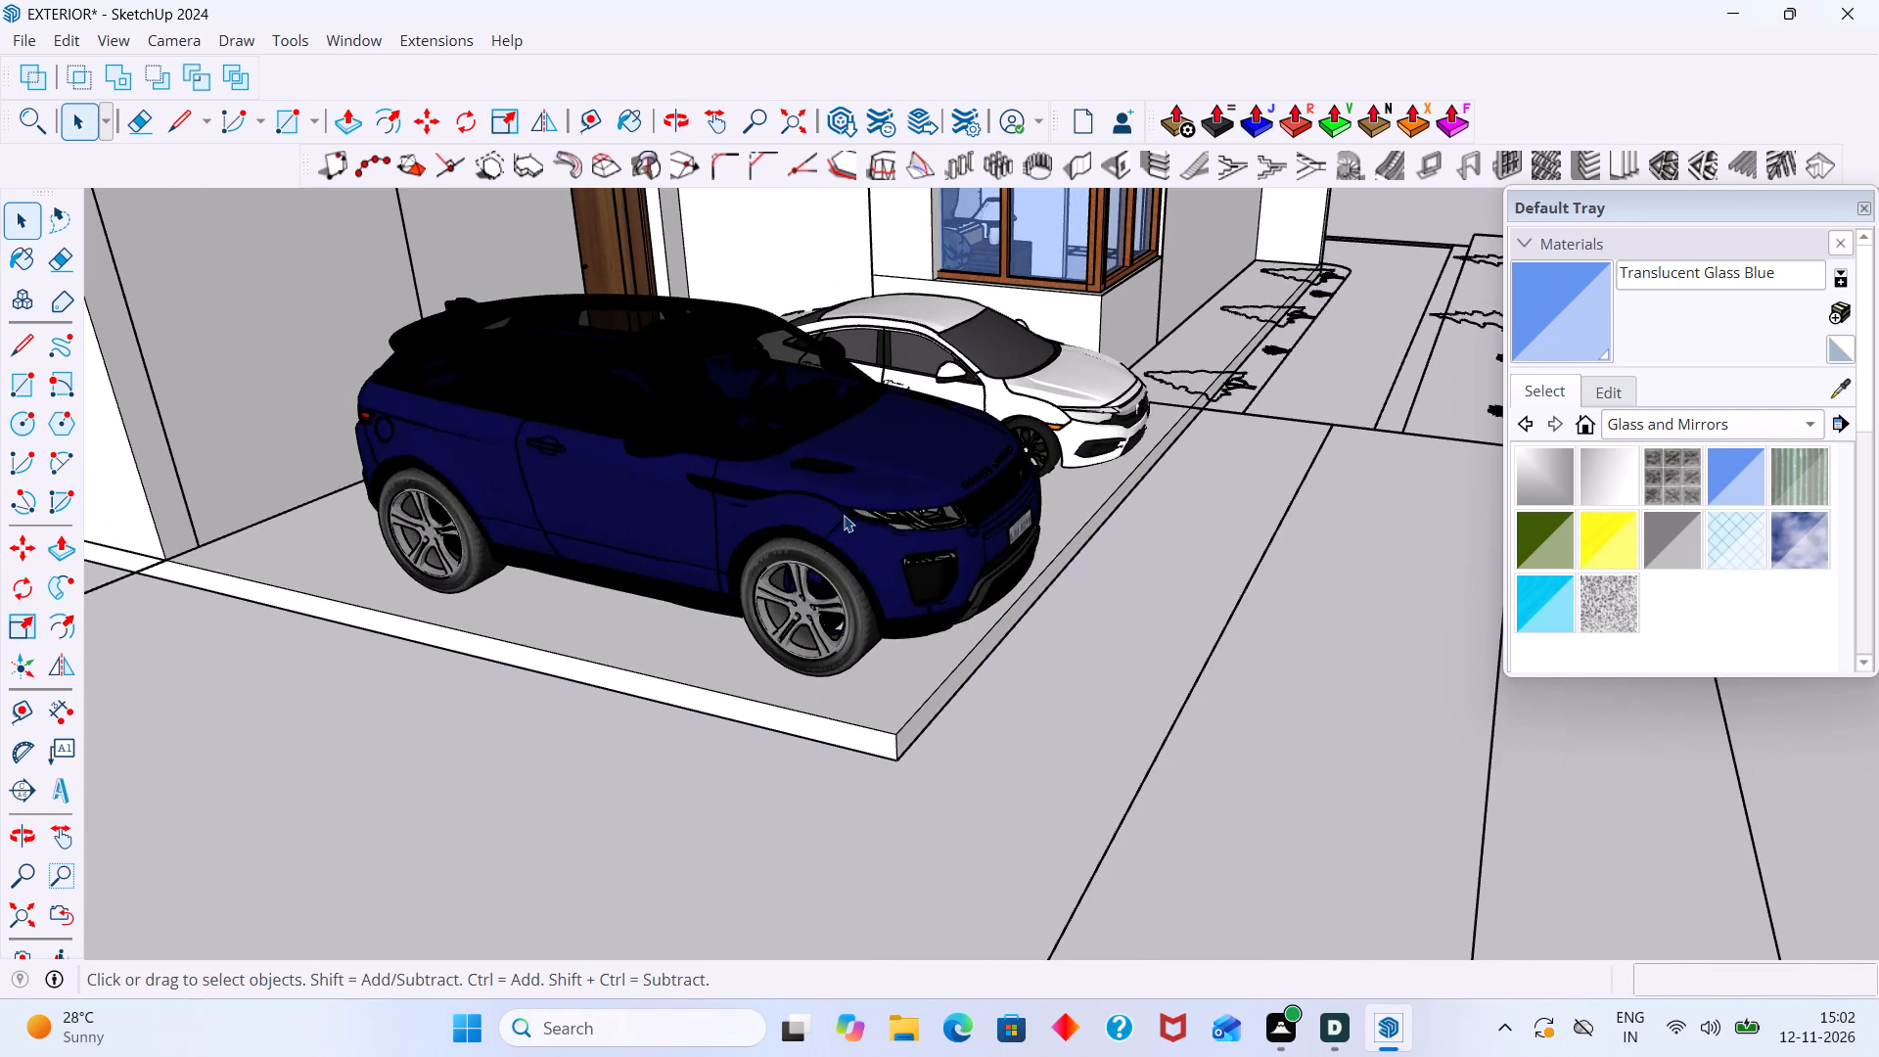
{"action": "key", "text": "s"}
{"action": "middle_click_drag", "start_coordinate": [762, 572], "coordinate": [1146, 487]}
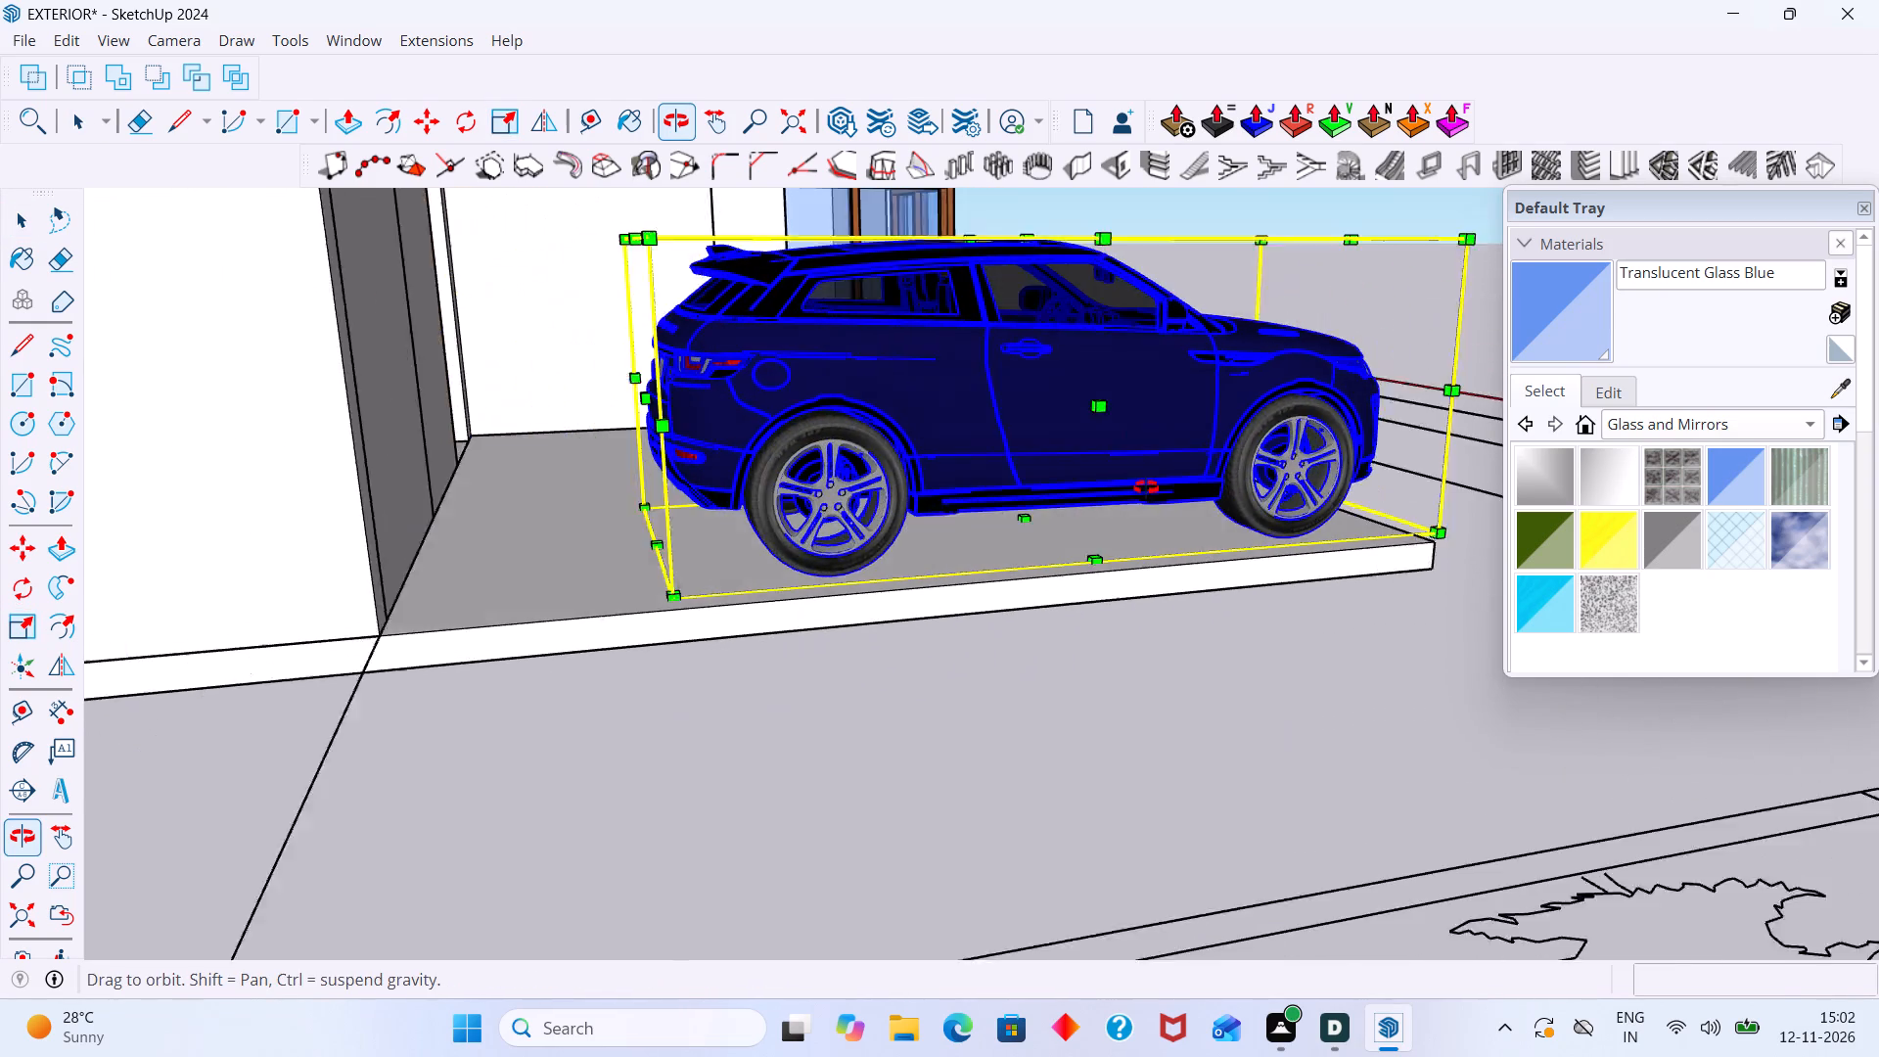
{"action": "middle_click_drag", "start_coordinate": [1146, 487], "coordinate": [1171, 483]}
{"action": "scroll", "coordinate": [785, 435], "scroll_direction": "up", "scroll_amount": 4}
{"action": "left_click", "coordinate": [682, 373]}
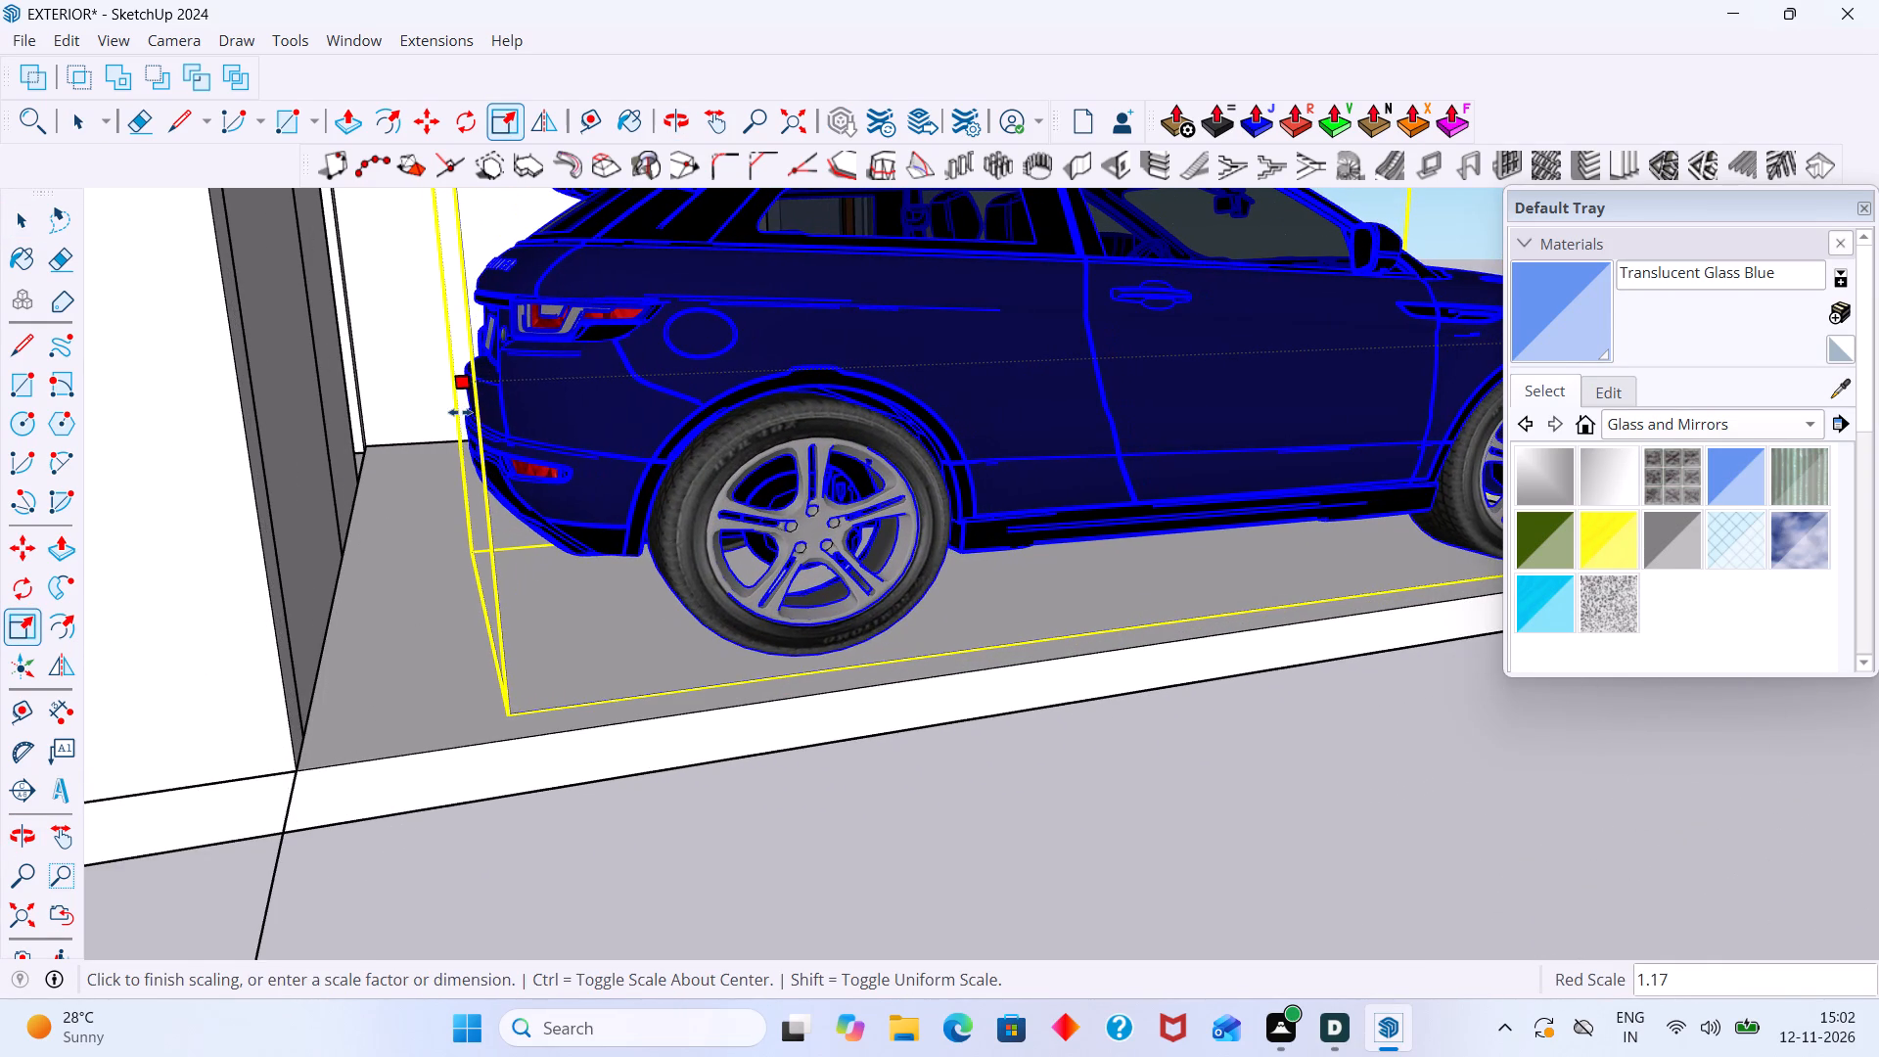
{"action": "left_click", "coordinate": [430, 419]}
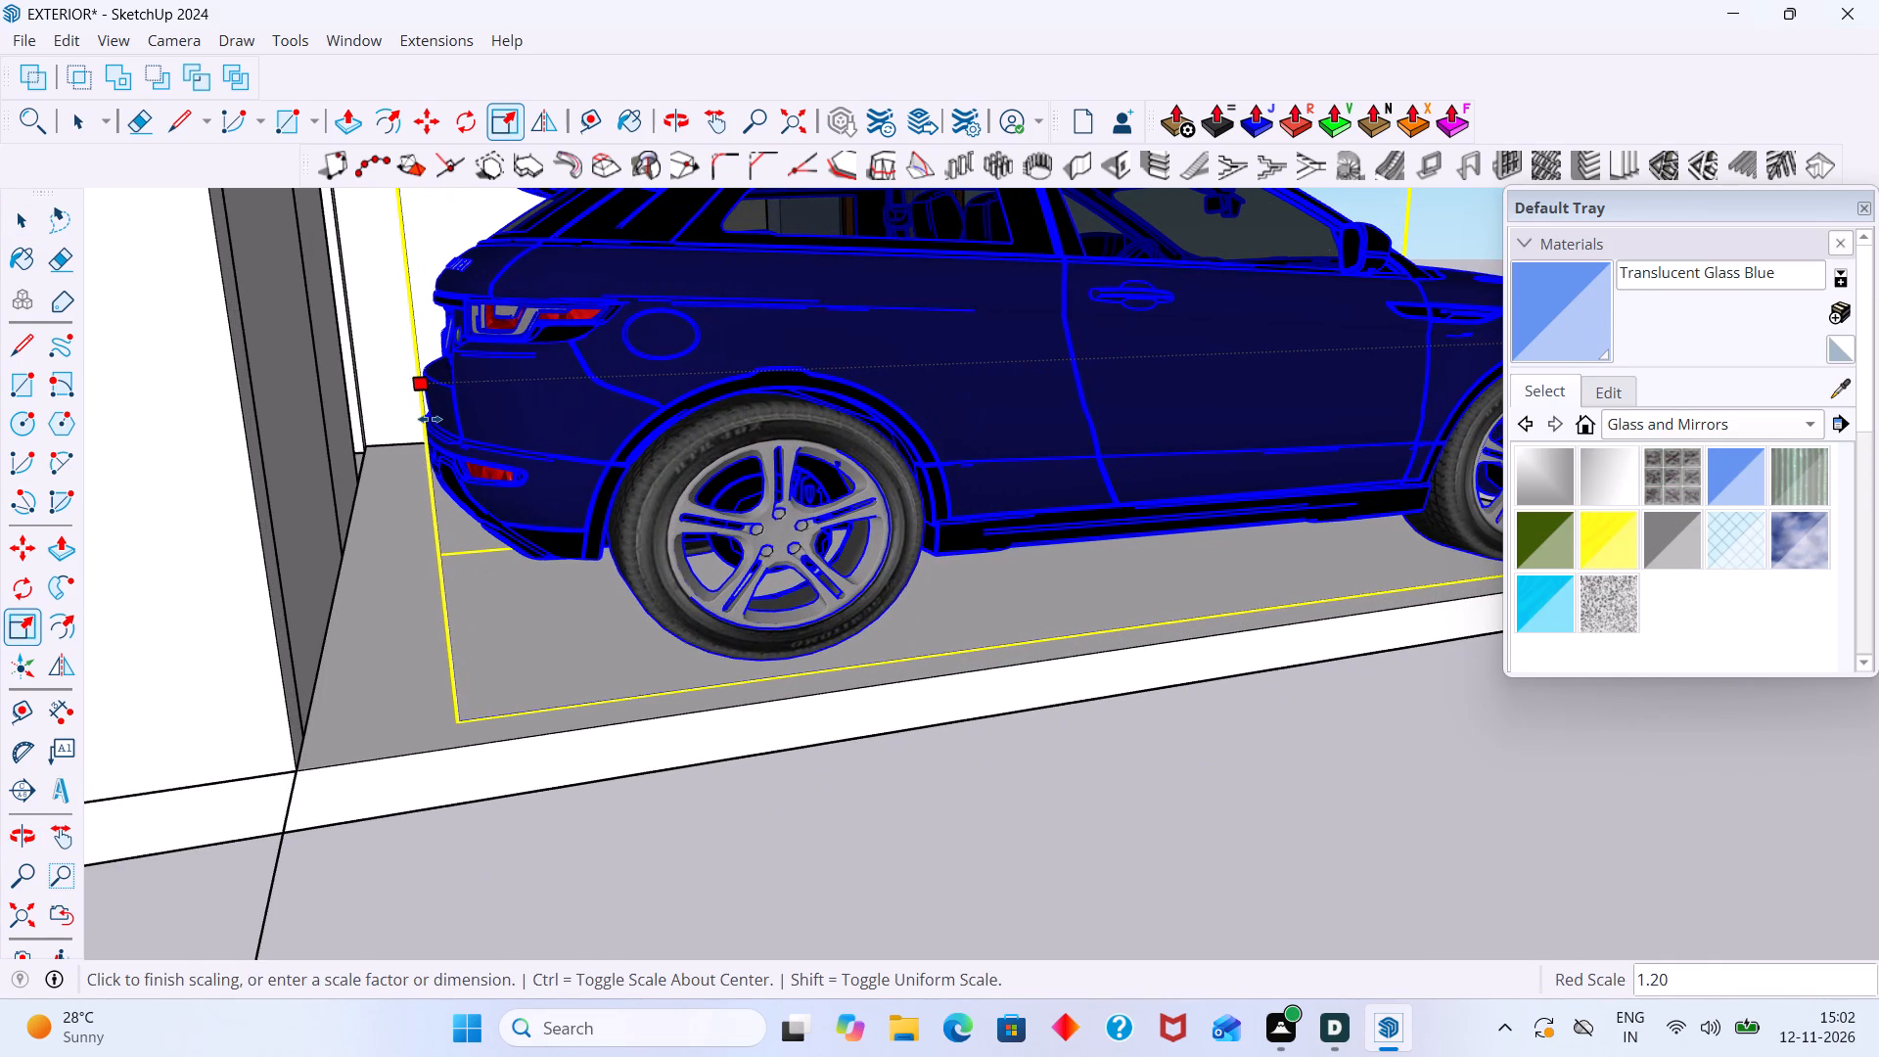
{"action": "key", "text": "space"}
{"action": "left_click", "coordinate": [1008, 736]}
Examine the resized Range Rover beside the white Honda on the parking slab from the side, front and above.
{"action": "scroll", "coordinate": [815, 659], "scroll_direction": "down", "scroll_amount": 10}
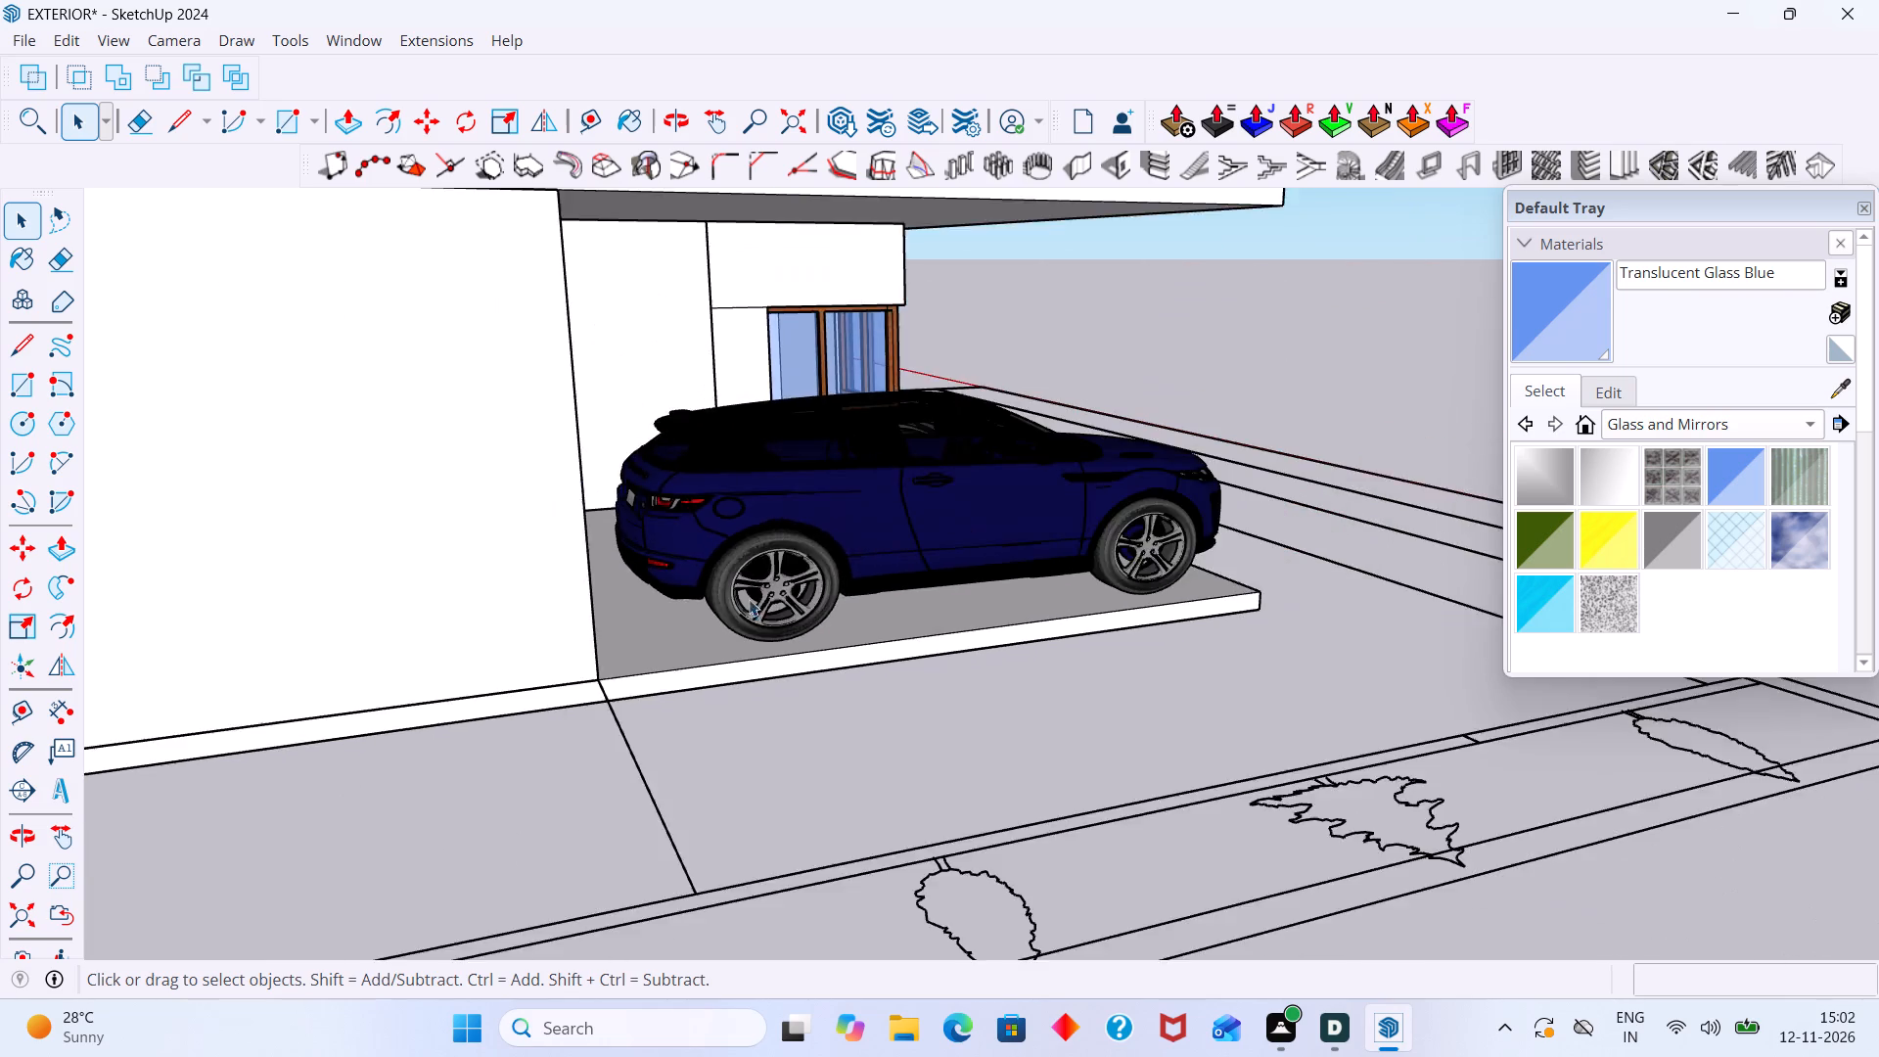
{"action": "scroll", "coordinate": [749, 599], "scroll_direction": "down", "scroll_amount": 2}
{"action": "middle_click_drag", "start_coordinate": [925, 546], "coordinate": [497, 561]}
{"action": "scroll", "coordinate": [608, 548], "scroll_direction": "up", "scroll_amount": 5}
{"action": "middle_click_drag", "start_coordinate": [736, 502], "coordinate": [570, 559]}
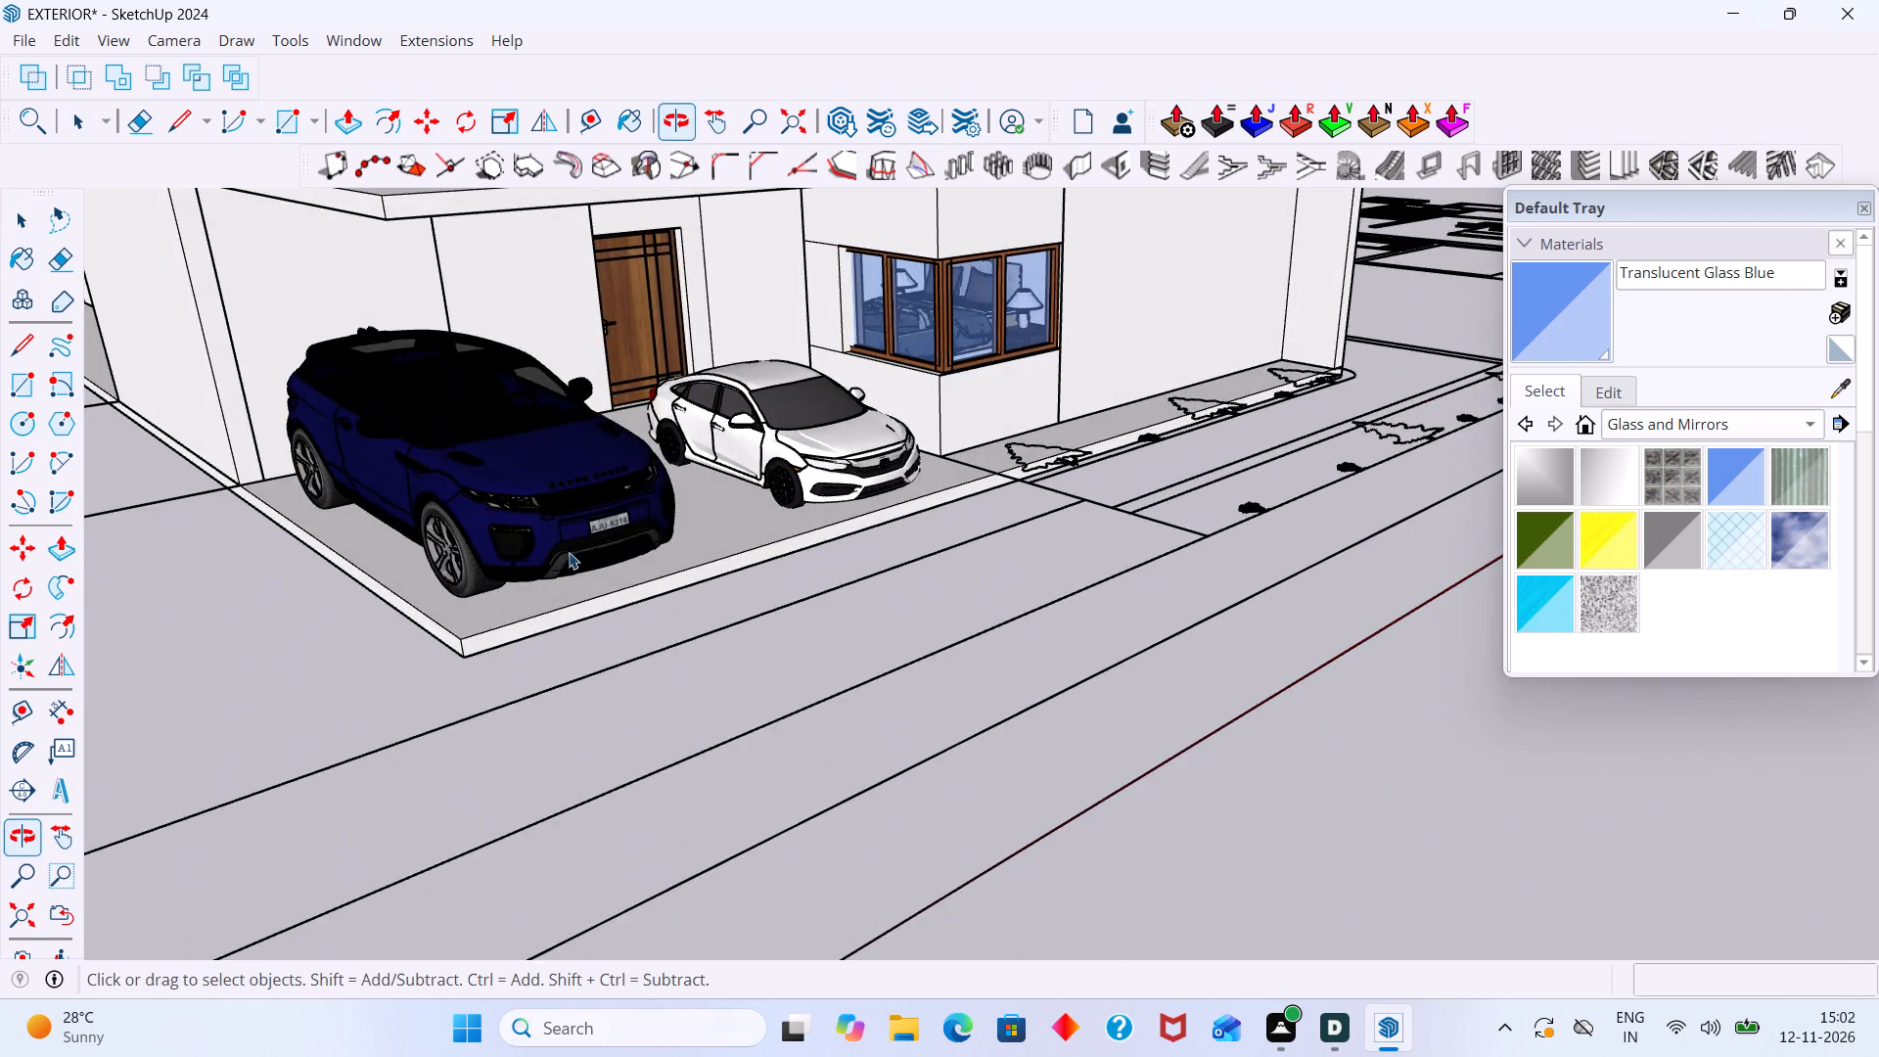
{"action": "scroll", "coordinate": [547, 532], "scroll_direction": "up", "scroll_amount": 8}
{"action": "scroll", "coordinate": [645, 533], "scroll_direction": "up", "scroll_amount": 2}
{"action": "middle_click_drag", "start_coordinate": [640, 525], "coordinate": [548, 525]}
{"action": "scroll", "coordinate": [544, 464], "scroll_direction": "up", "scroll_amount": 6}
{"action": "middle_click_drag", "start_coordinate": [465, 411], "coordinate": [366, 449]}
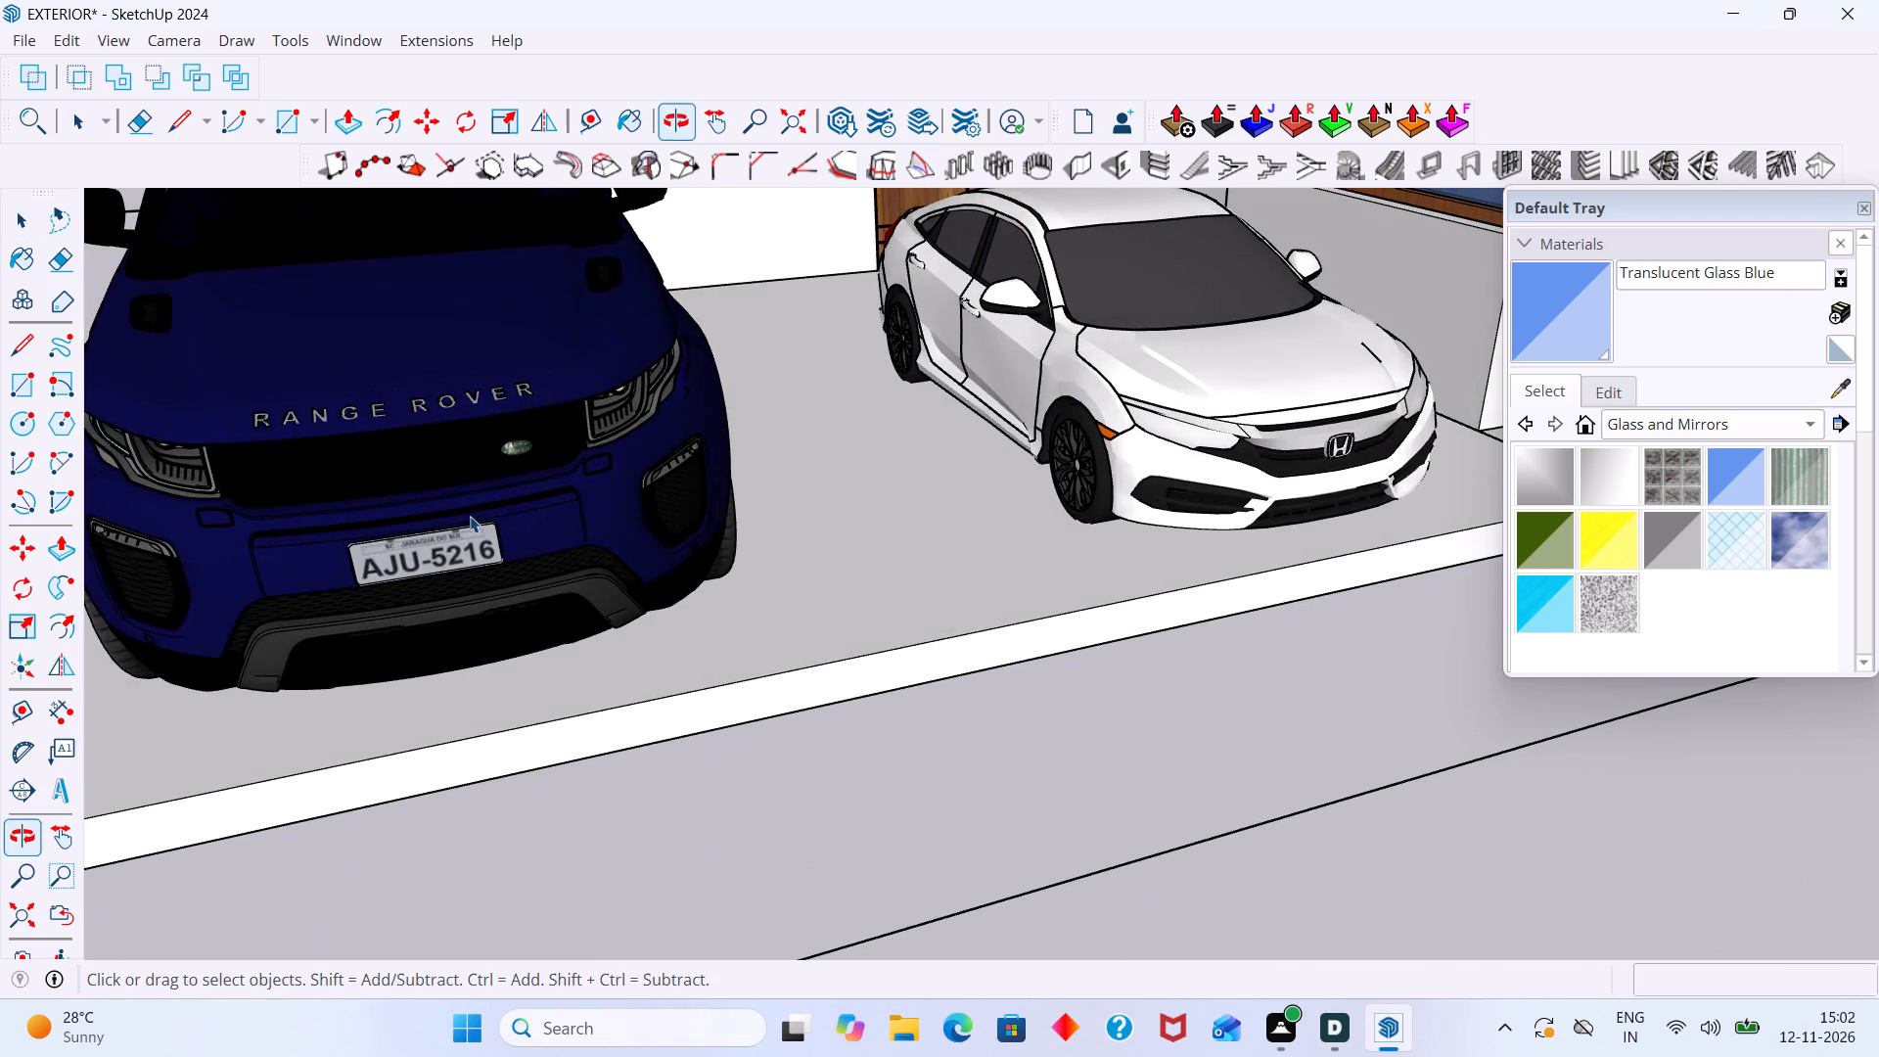
{"action": "scroll", "coordinate": [486, 558], "scroll_direction": "down", "scroll_amount": 5}
{"action": "middle_click_drag", "start_coordinate": [507, 567], "coordinate": [452, 664]}
{"action": "scroll", "coordinate": [430, 623], "scroll_direction": "up", "scroll_amount": 6}
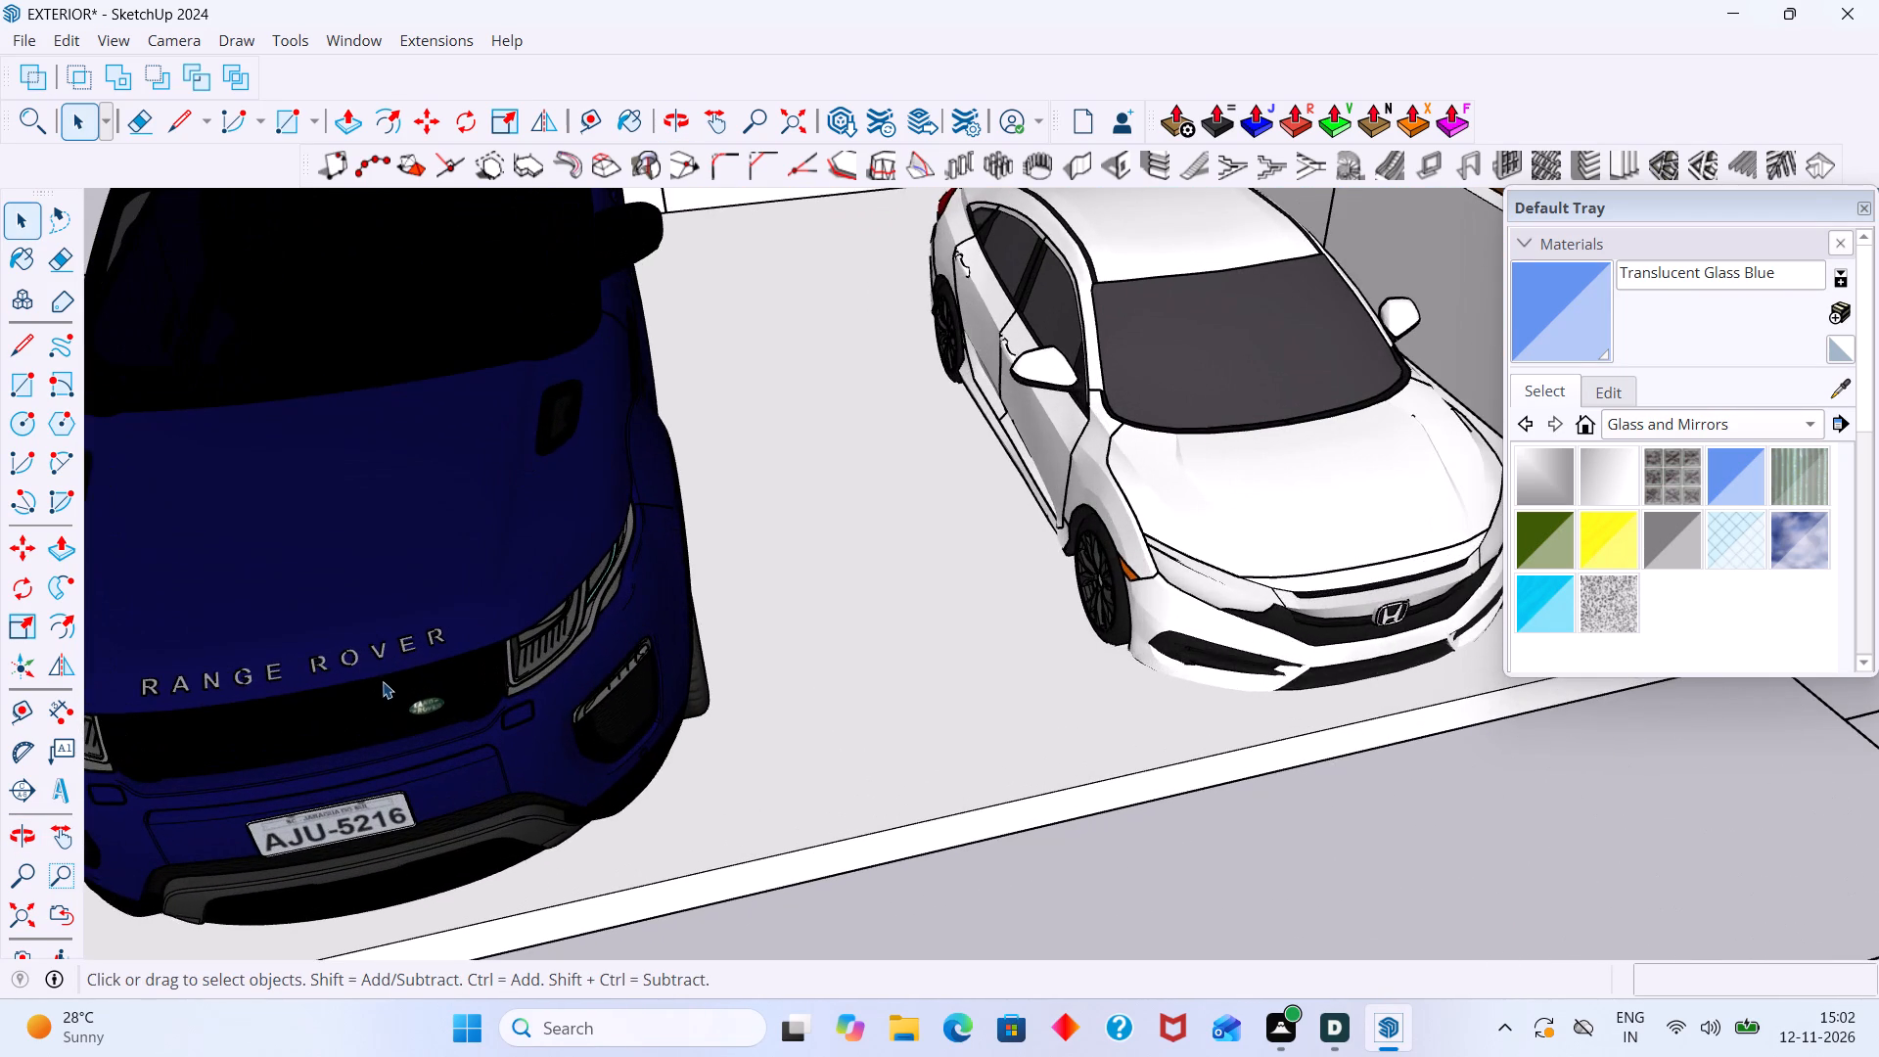
{"action": "middle_click_drag", "start_coordinate": [385, 680], "coordinate": [614, 537]}
{"action": "scroll", "coordinate": [518, 579], "scroll_direction": "up", "scroll_amount": 4}
{"action": "scroll", "coordinate": [557, 492], "scroll_direction": "down", "scroll_amount": 3}
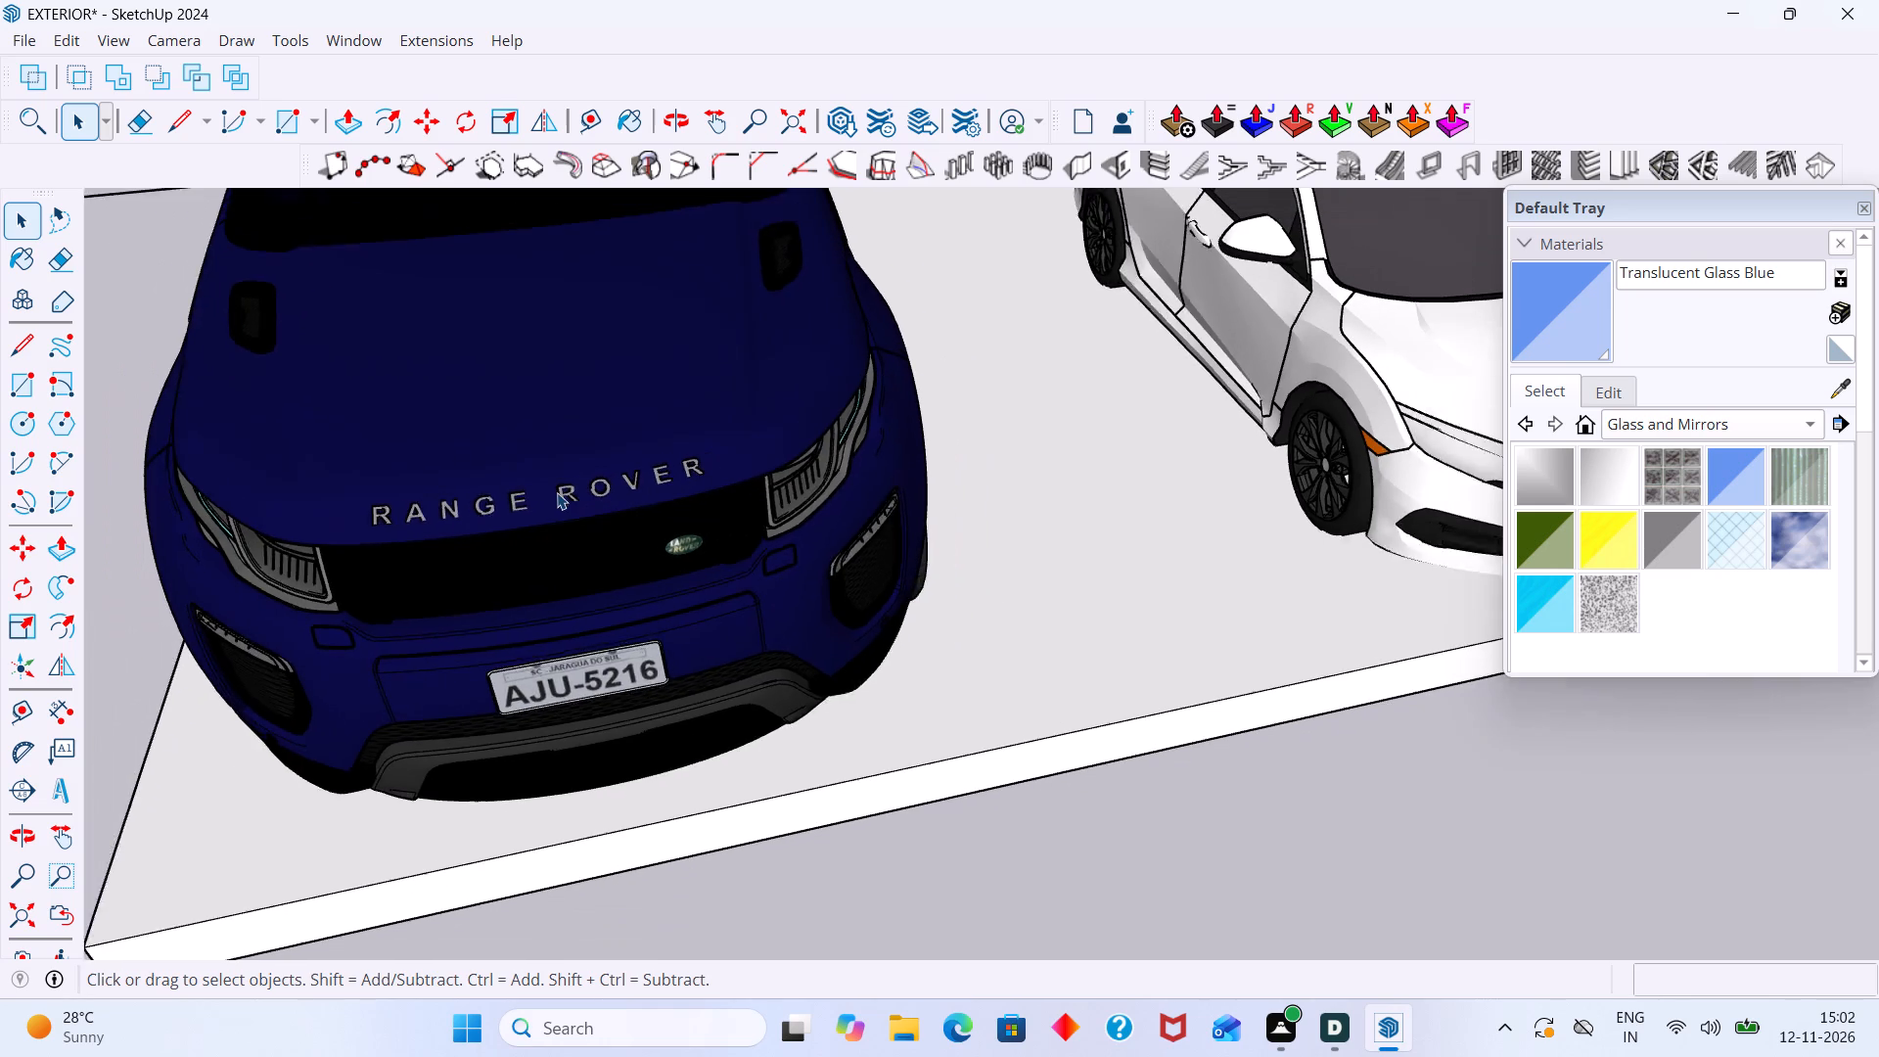
{"action": "scroll", "coordinate": [557, 492], "scroll_direction": "down", "scroll_amount": 2}
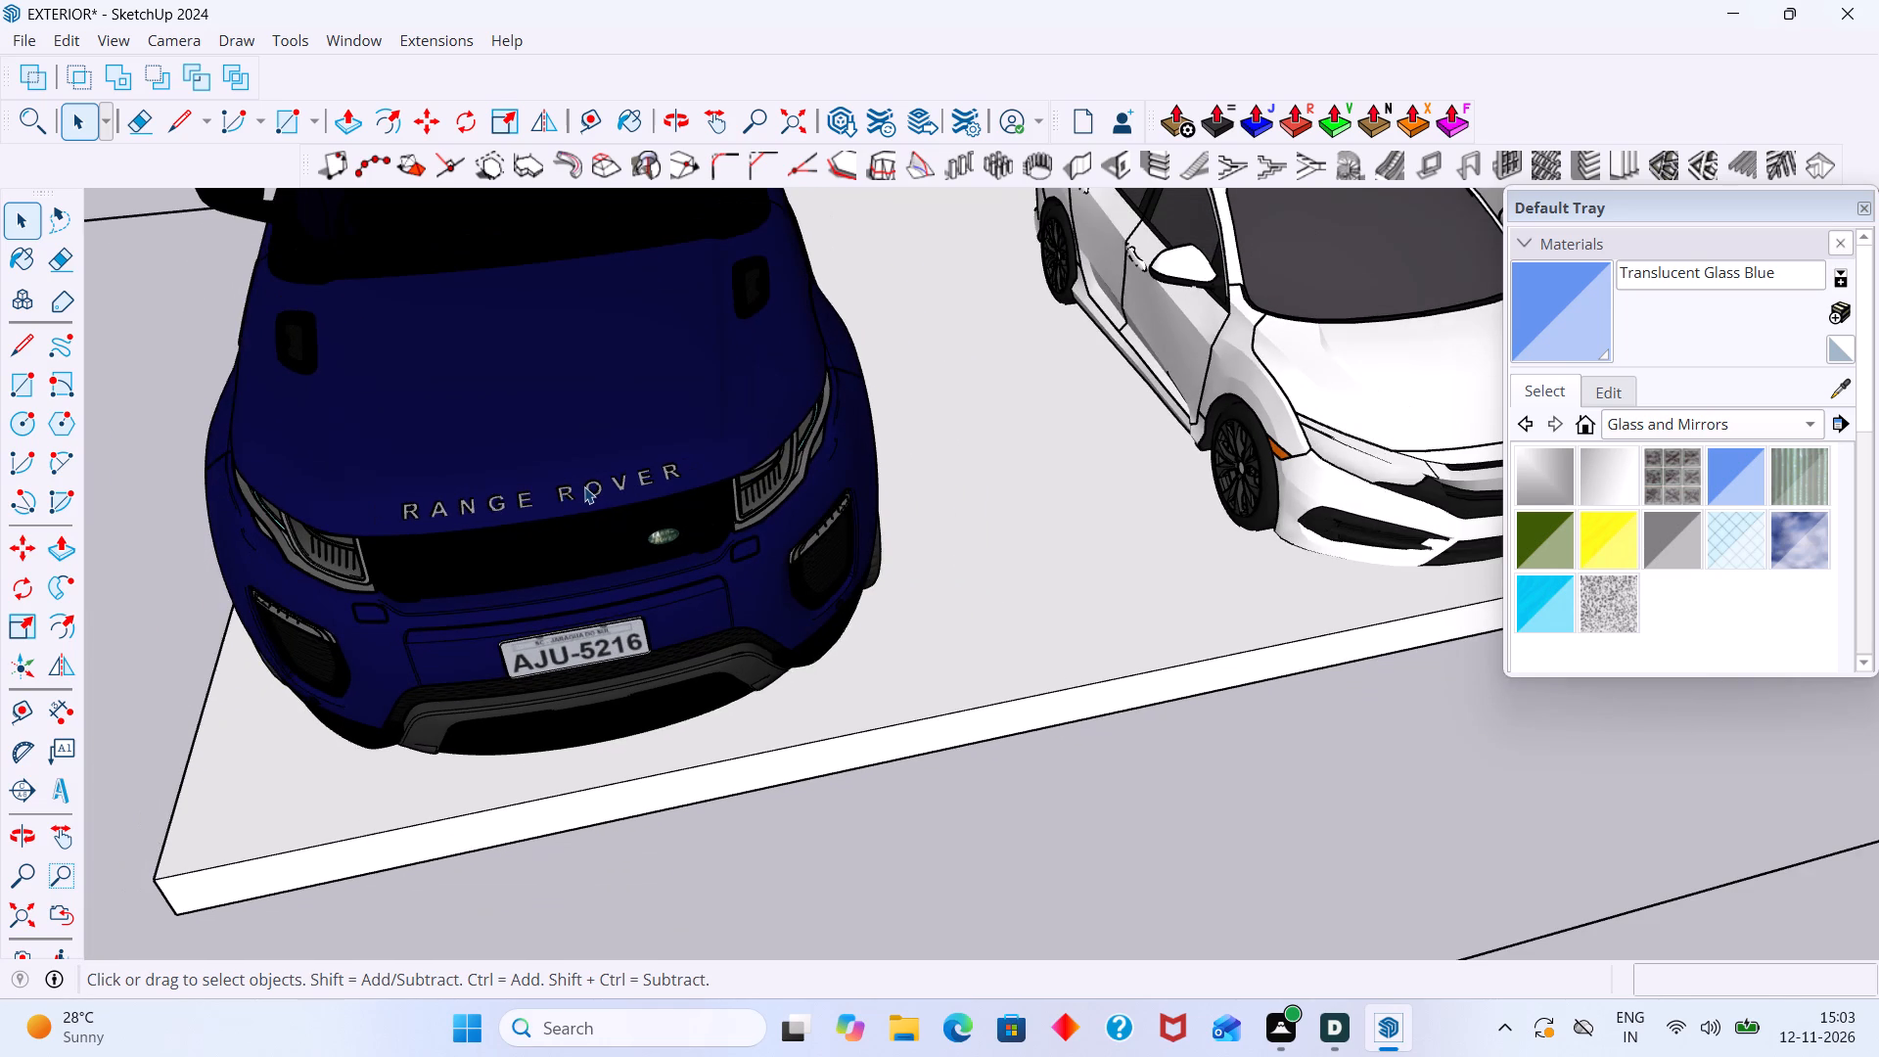
{"action": "scroll", "coordinate": [584, 496], "scroll_direction": "down", "scroll_amount": 7}
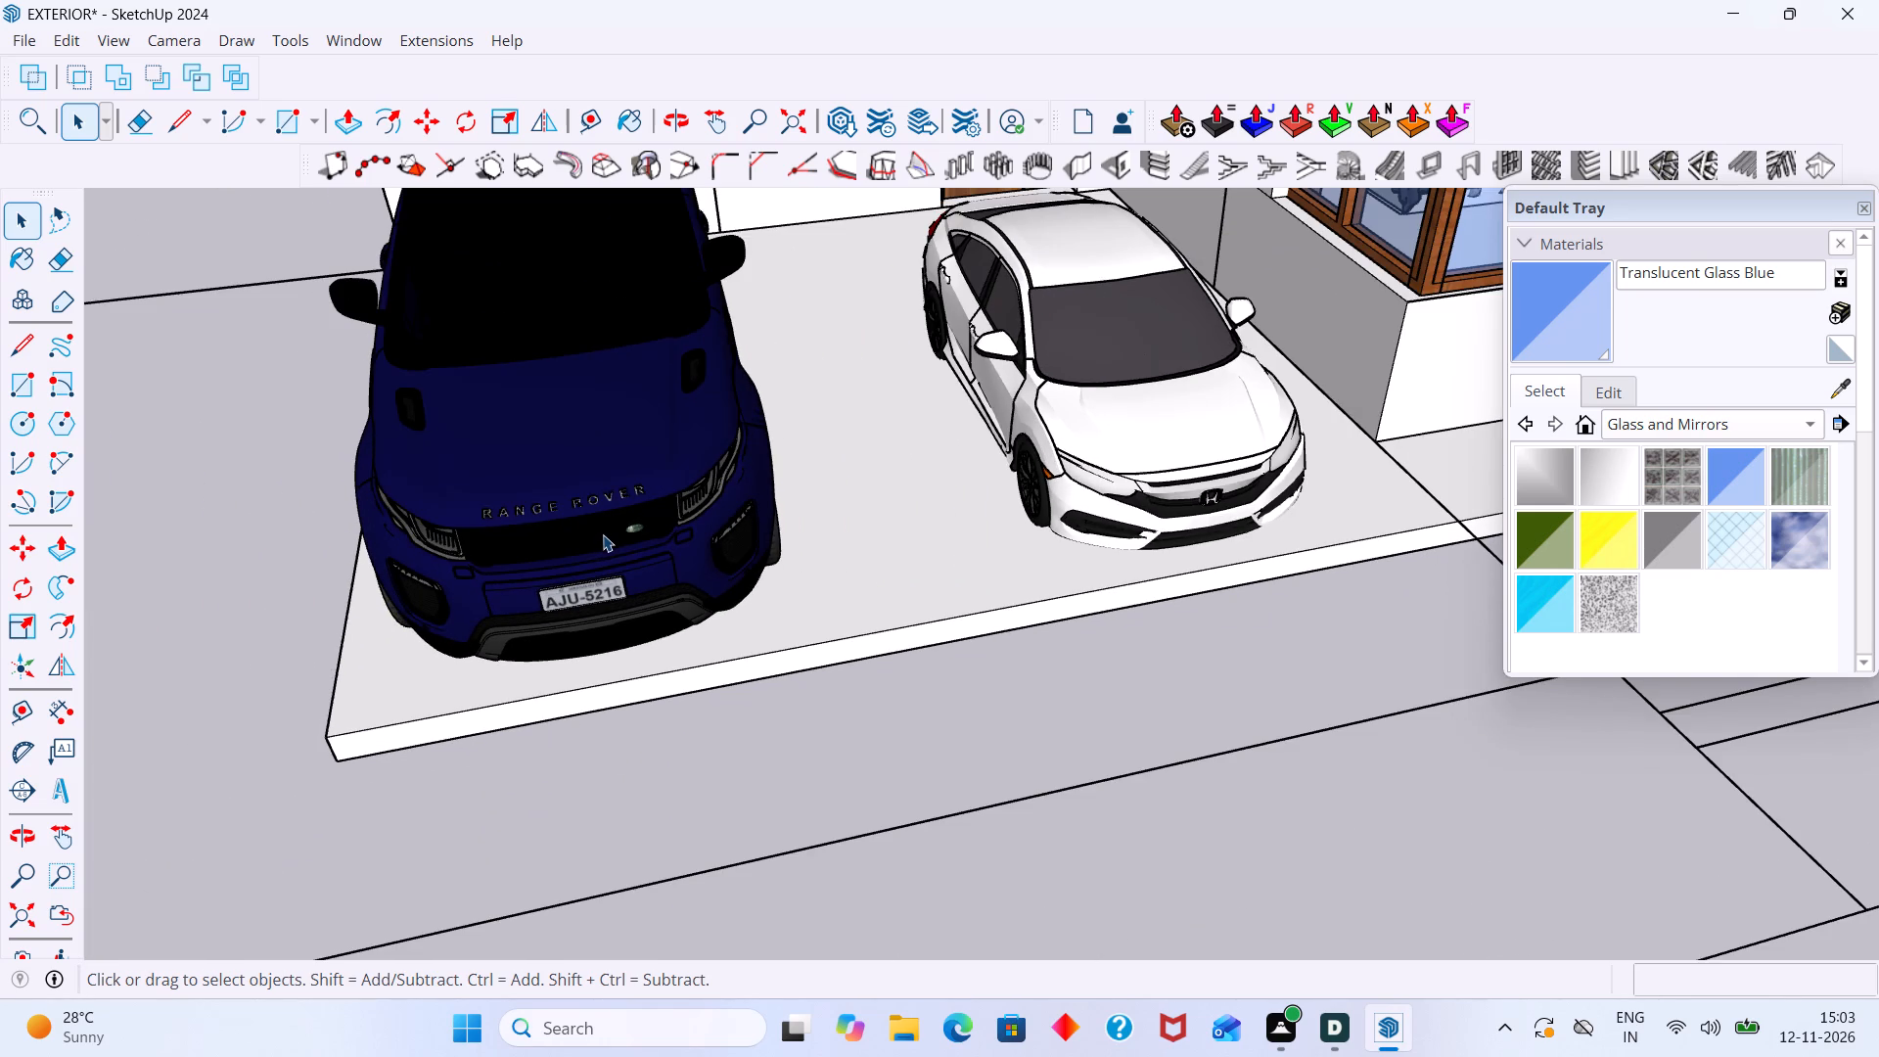
{"action": "scroll", "coordinate": [636, 556], "scroll_direction": "down", "scroll_amount": 5}
{"action": "middle_click_drag", "start_coordinate": [657, 591], "coordinate": [721, 473]}
{"action": "scroll", "coordinate": [721, 475], "scroll_direction": "down", "scroll_amount": 4}
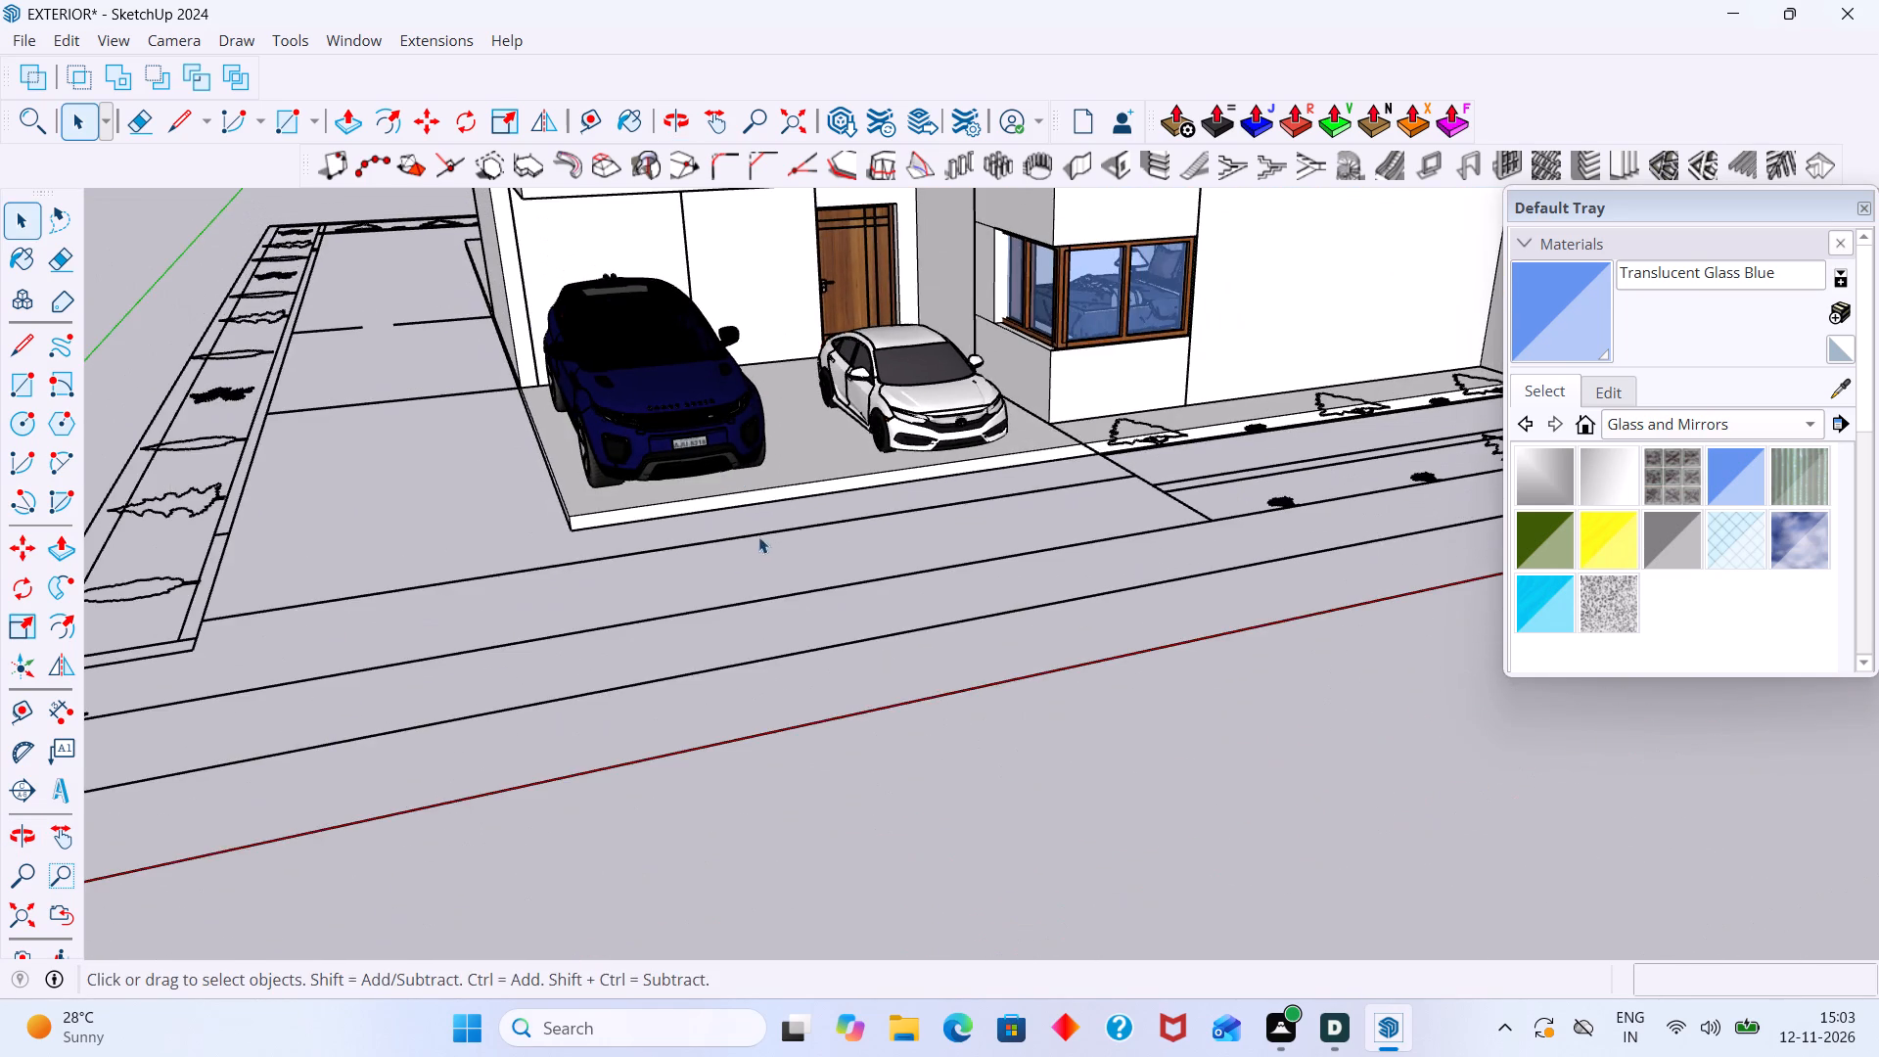
Examine the whole house with its parked cars, the site plan and the separate bedroom floor plan from several angles.
{"action": "middle_click_drag", "start_coordinate": [756, 533], "coordinate": [772, 647]}
{"action": "middle_click_drag", "start_coordinate": [801, 650], "coordinate": [1036, 603]}
{"action": "scroll", "coordinate": [968, 611], "scroll_direction": "down", "scroll_amount": 2}
{"action": "middle_click_drag", "start_coordinate": [984, 618], "coordinate": [553, 672], "text": "shift"}
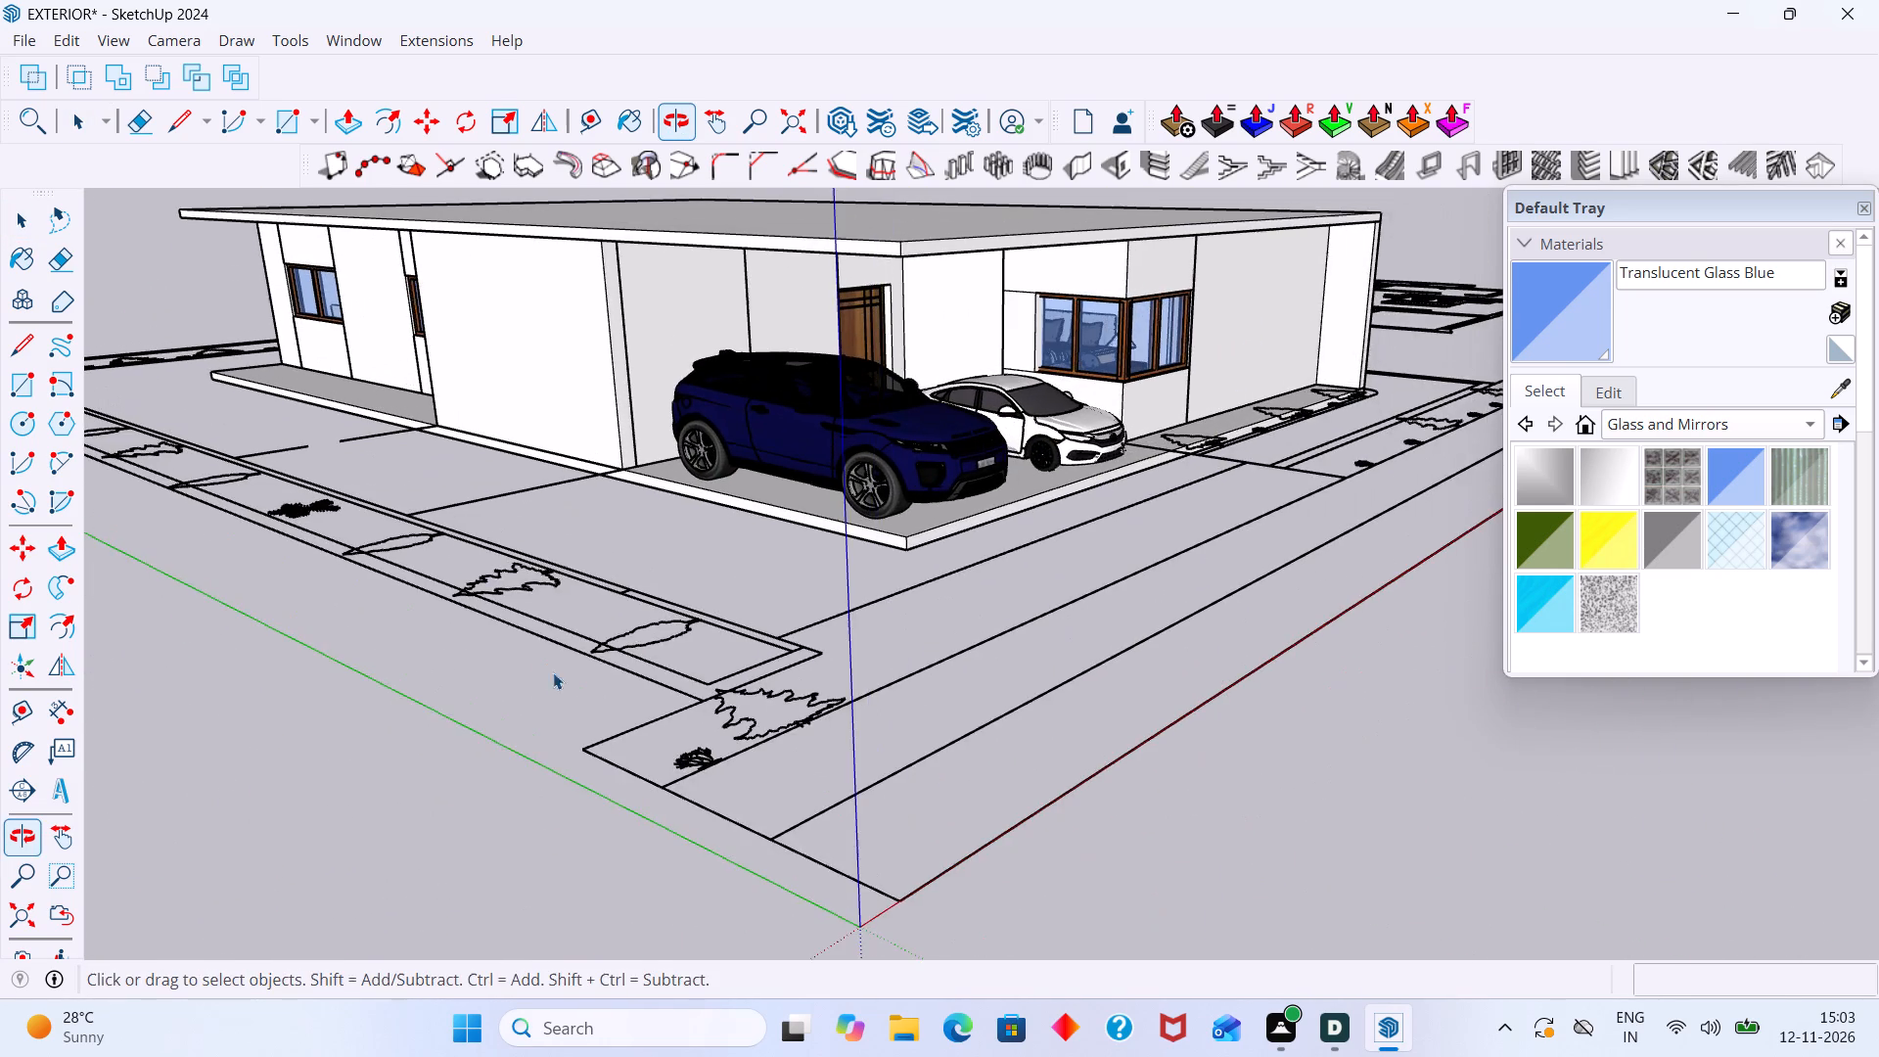
{"action": "middle_click_drag", "start_coordinate": [839, 547], "coordinate": [811, 602]}
{"action": "scroll", "coordinate": [1075, 502], "scroll_direction": "up", "scroll_amount": 8}
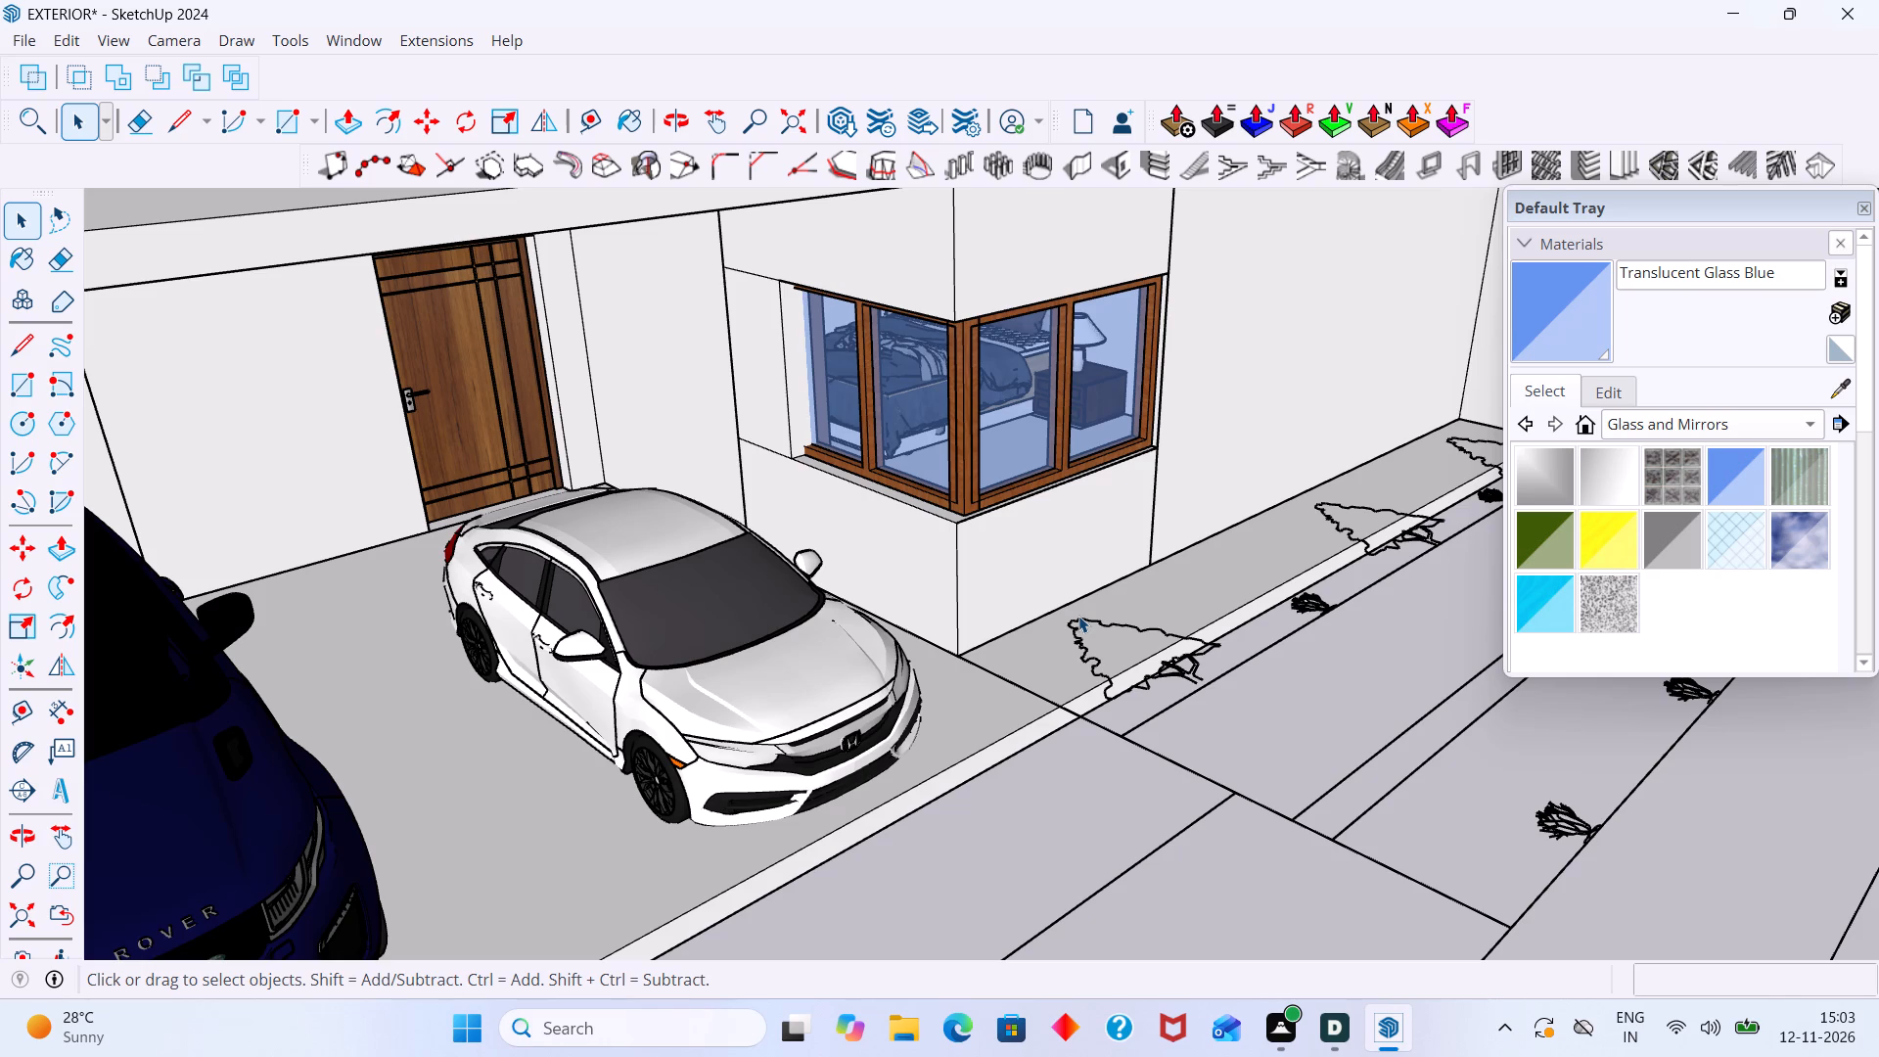
{"action": "scroll", "coordinate": [760, 646], "scroll_direction": "down", "scroll_amount": 5}
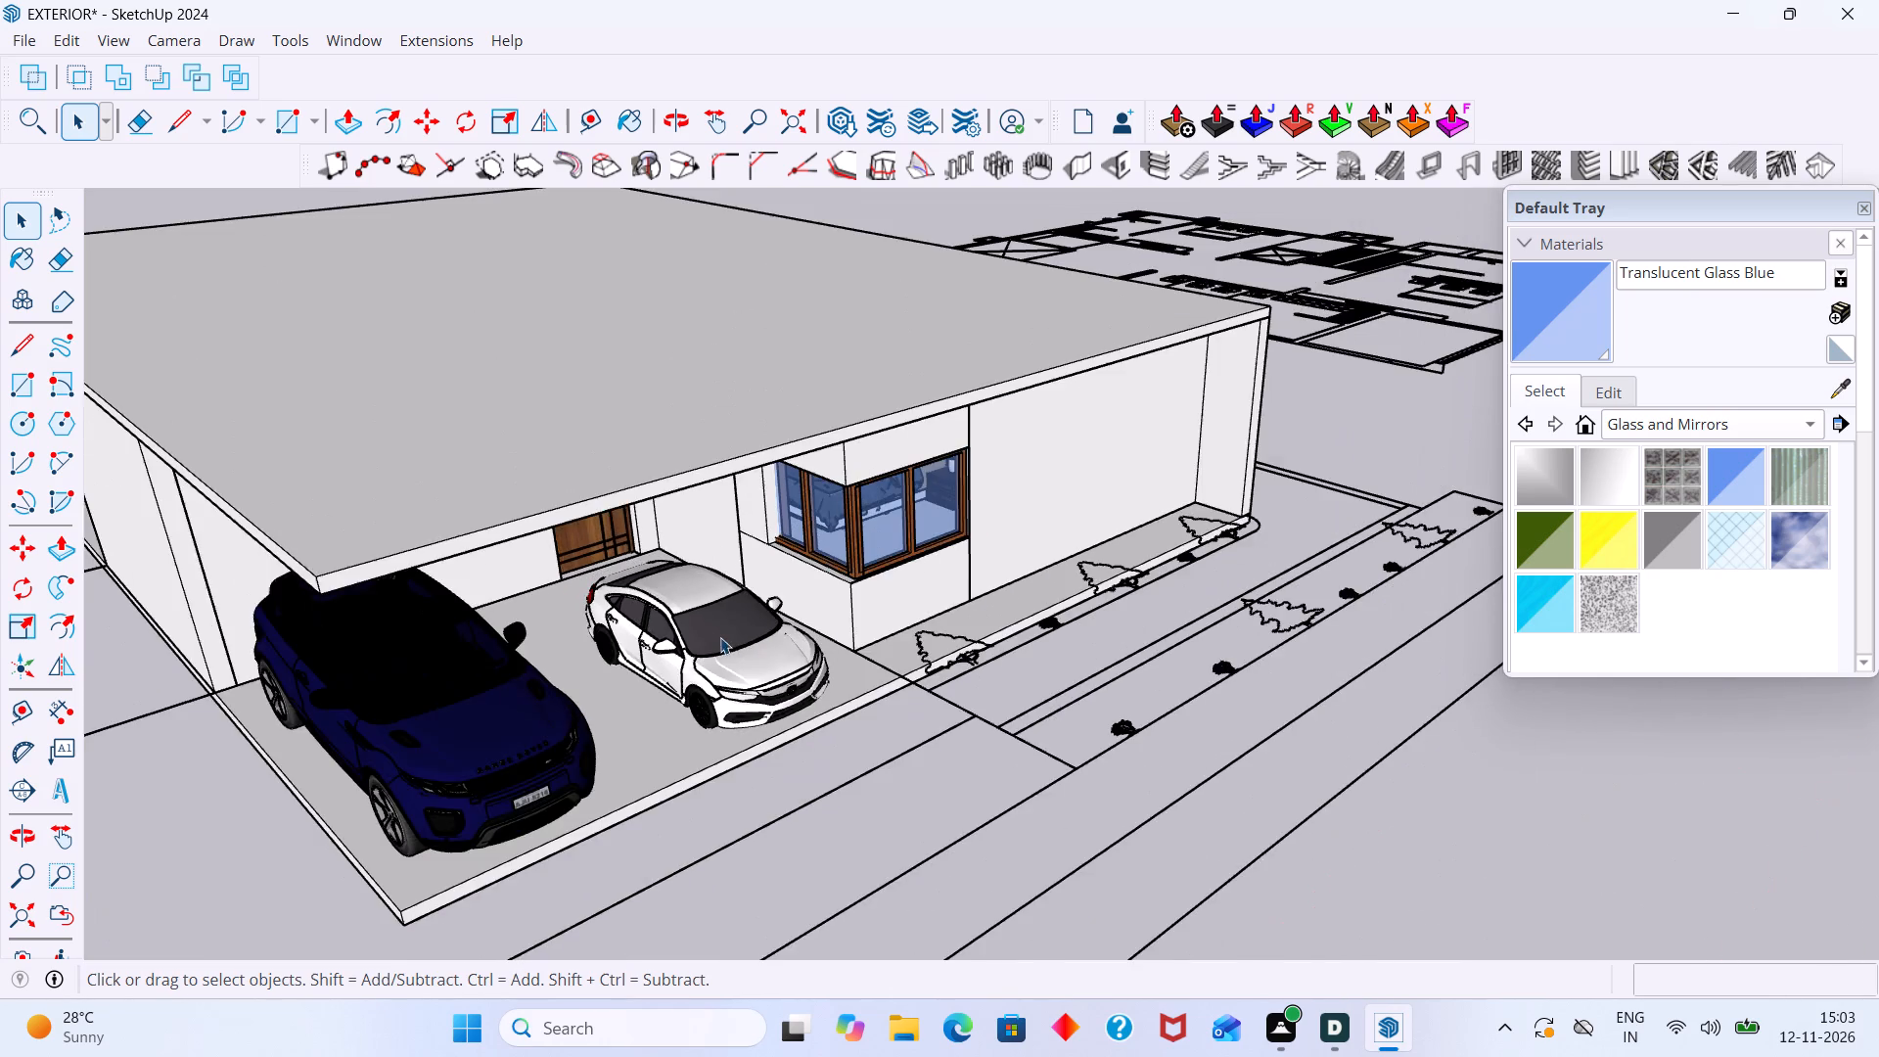
{"action": "scroll", "coordinate": [720, 637], "scroll_direction": "down", "scroll_amount": 7}
{"action": "left_click", "coordinate": [1223, 828]}
{"action": "middle_click_drag", "start_coordinate": [942, 715], "coordinate": [1062, 623]}
{"action": "middle_click_drag", "start_coordinate": [790, 678], "coordinate": [1063, 685]}
{"action": "scroll", "coordinate": [1052, 672], "scroll_direction": "down", "scroll_amount": 2}
{"action": "middle_click_drag", "start_coordinate": [1061, 682], "coordinate": [777, 669], "text": "shift"}
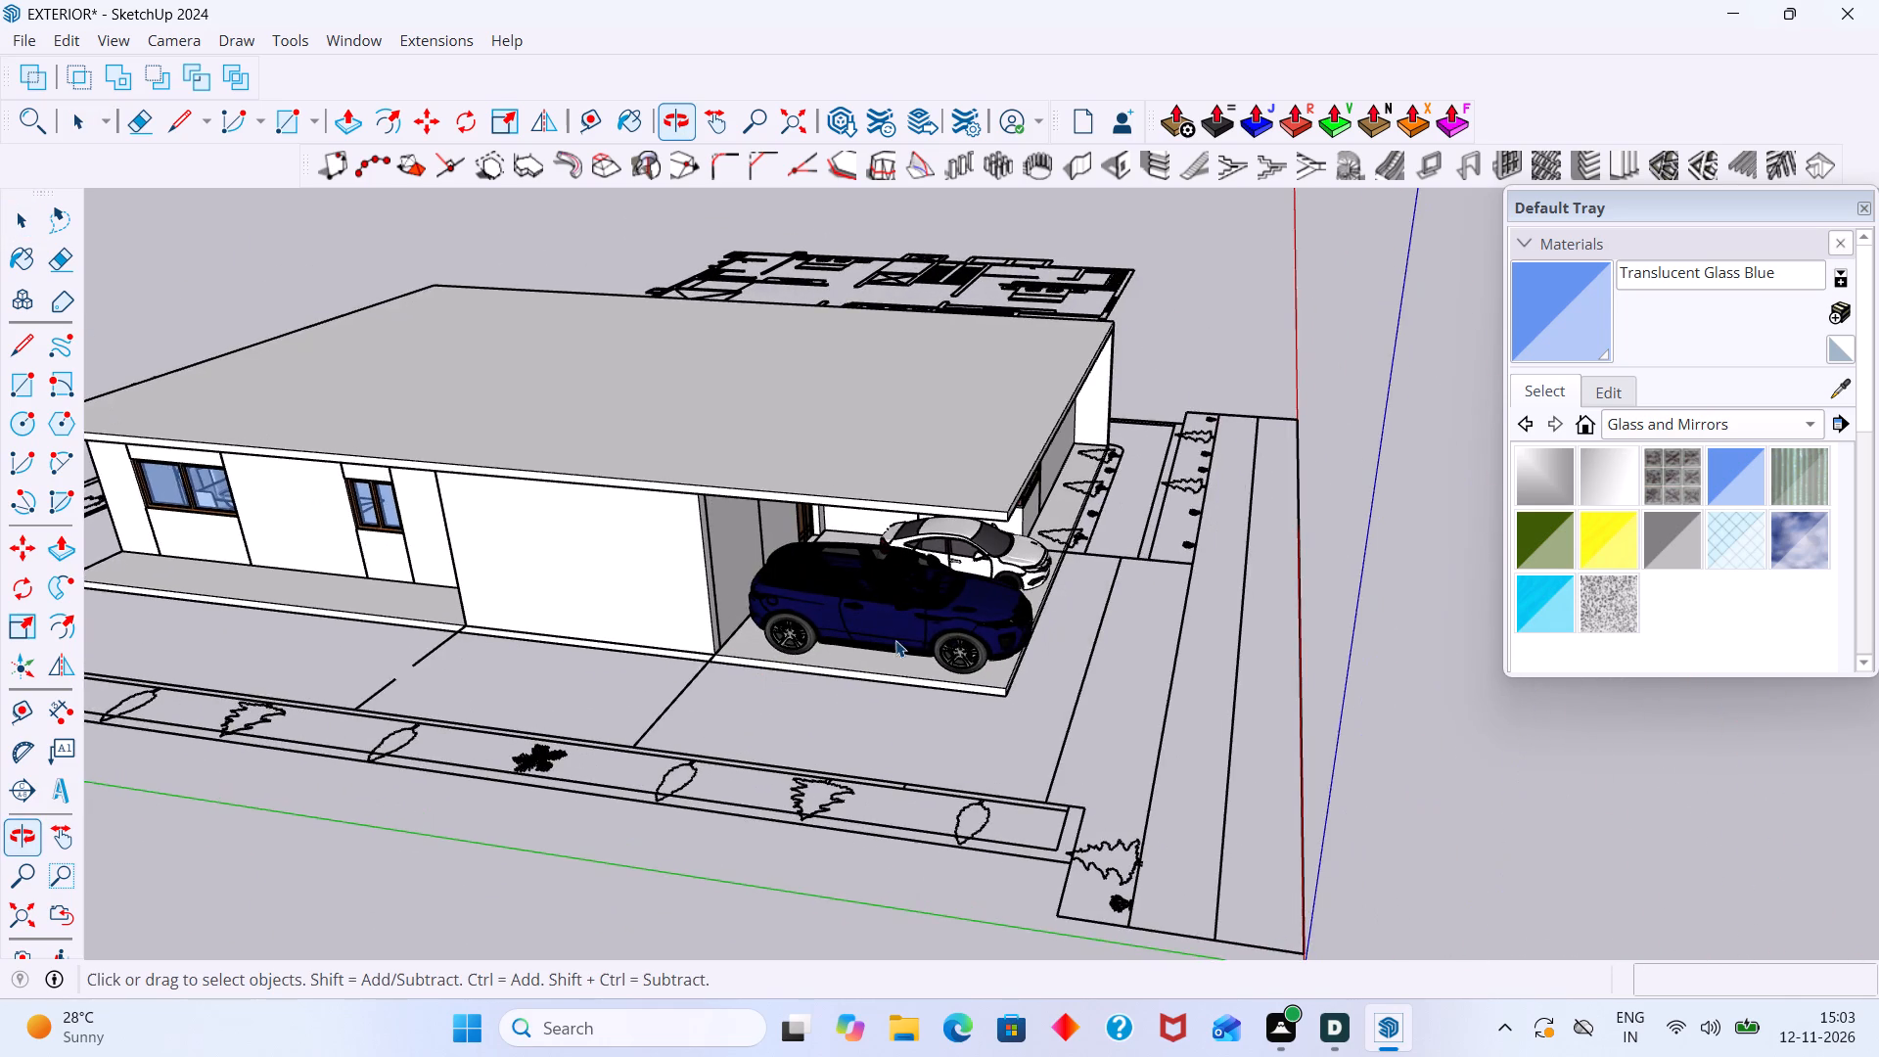
{"action": "scroll", "coordinate": [933, 640], "scroll_direction": "up", "scroll_amount": 2}
{"action": "scroll", "coordinate": [973, 661], "scroll_direction": "down", "scroll_amount": 5}
{"action": "scroll", "coordinate": [910, 586], "scroll_direction": "down", "scroll_amount": 2}
{"action": "middle_click_drag", "start_coordinate": [1007, 606], "coordinate": [656, 614]}
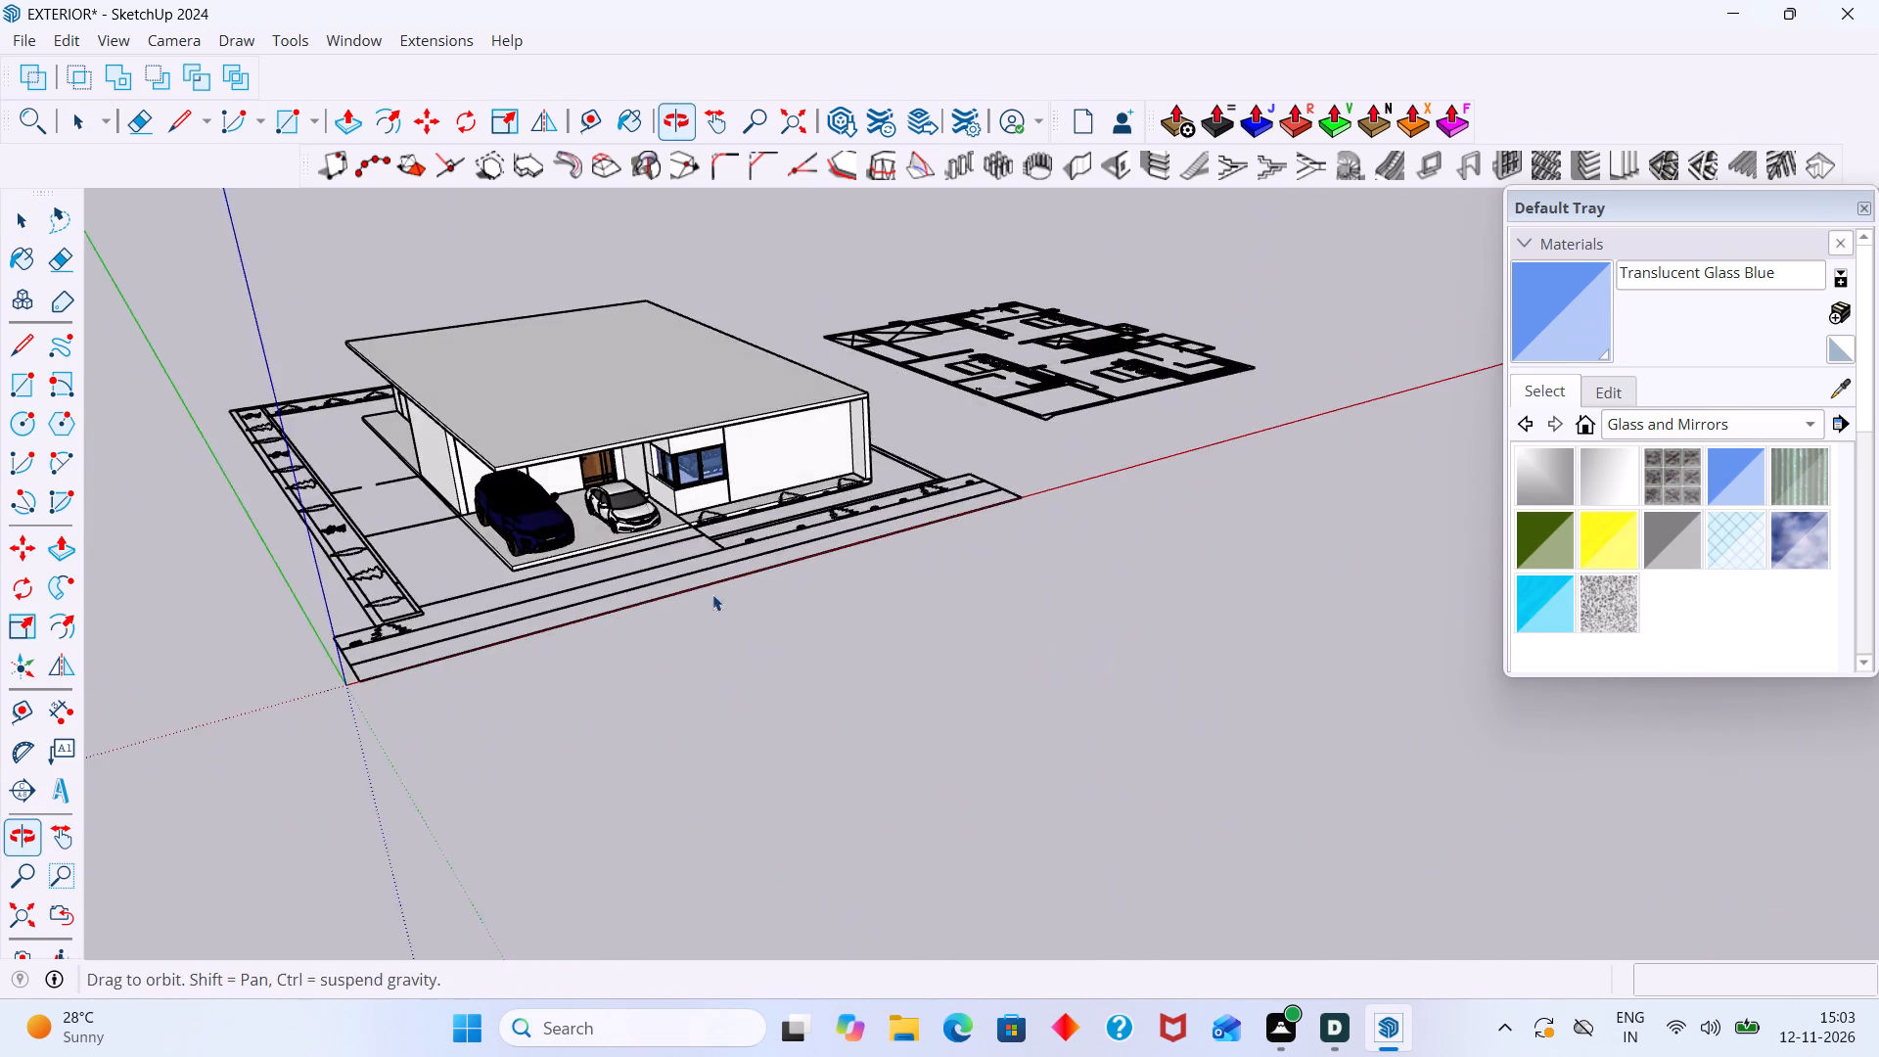
{"action": "scroll", "coordinate": [732, 562], "scroll_direction": "down", "scroll_amount": 2}
{"action": "middle_click_drag", "start_coordinate": [916, 573], "coordinate": [615, 945]}
{"action": "scroll", "coordinate": [692, 774], "scroll_direction": "up", "scroll_amount": 3}
{"action": "middle_click_drag", "start_coordinate": [697, 812], "coordinate": [302, 868]}
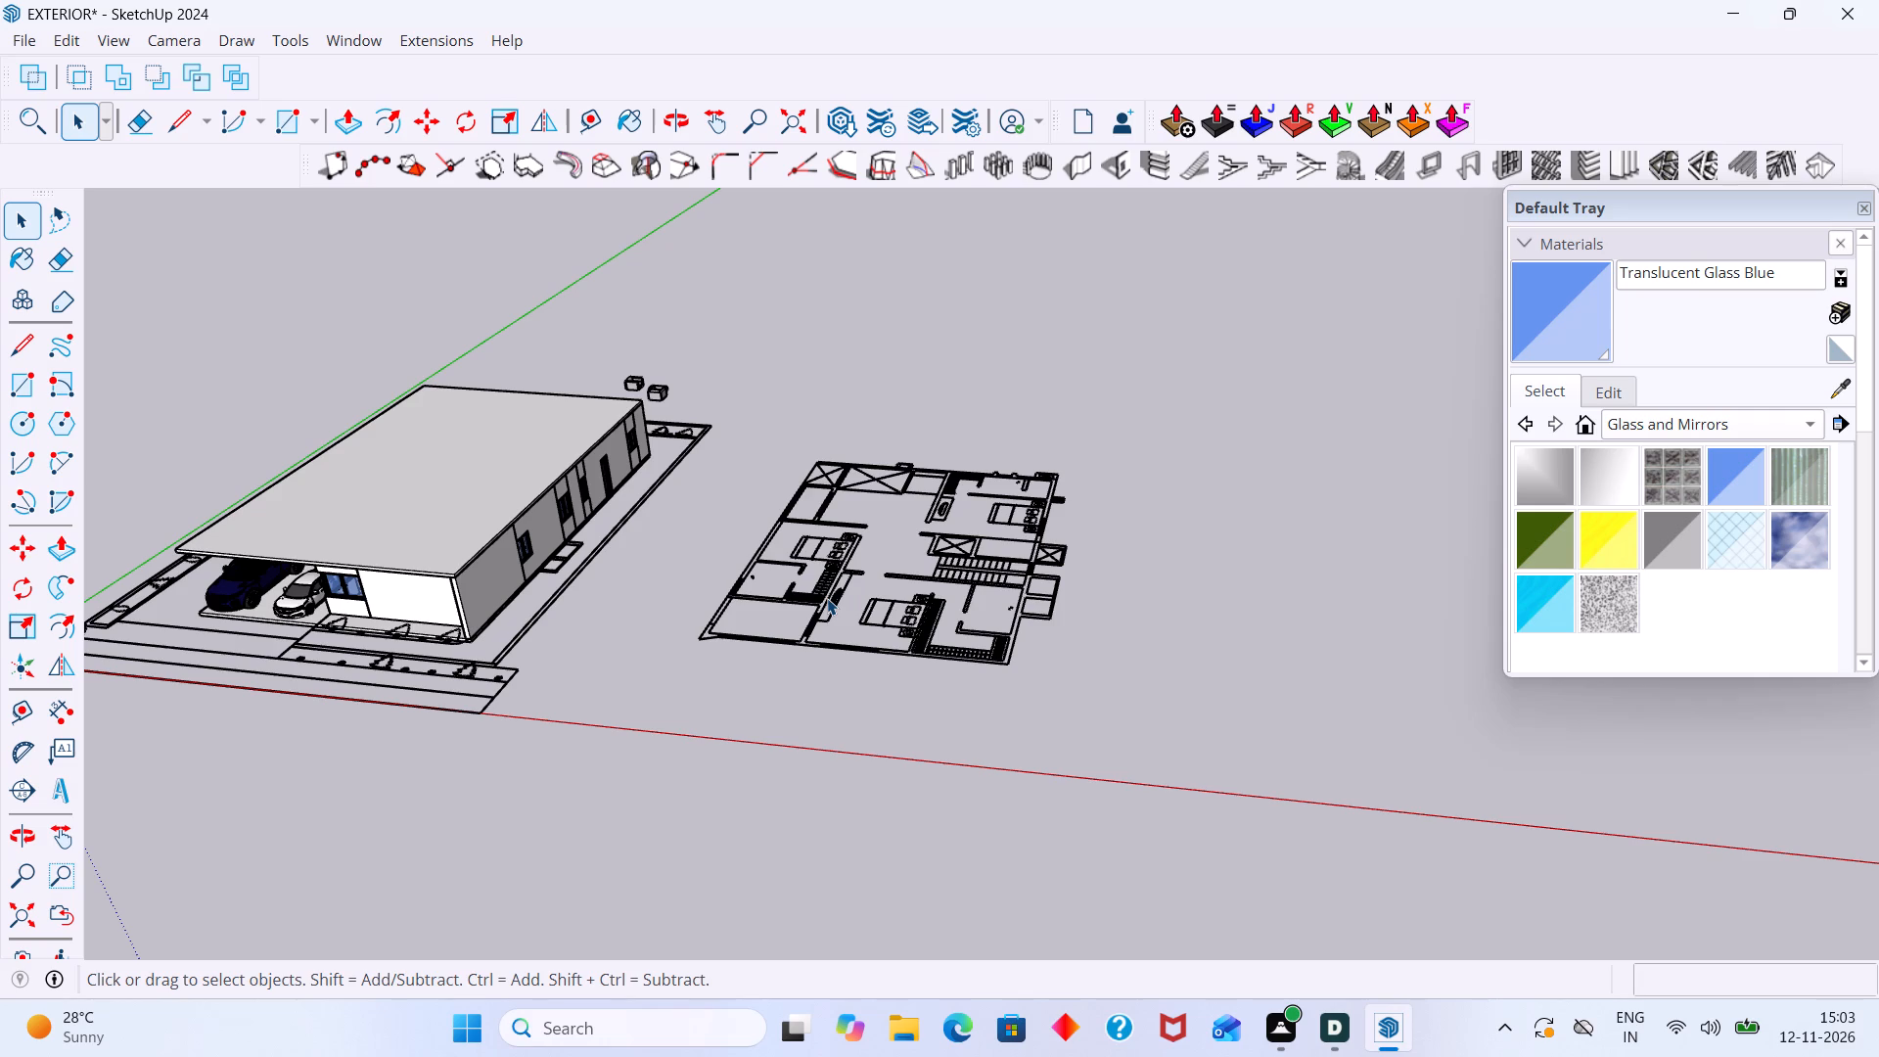
Delete the stray armchairs and small table lying outside the plot behind the house's rear planting strip.
{"action": "scroll", "coordinate": [851, 643], "scroll_direction": "down", "scroll_amount": 4}
{"action": "middle_click_drag", "start_coordinate": [832, 669], "coordinate": [929, 743]}
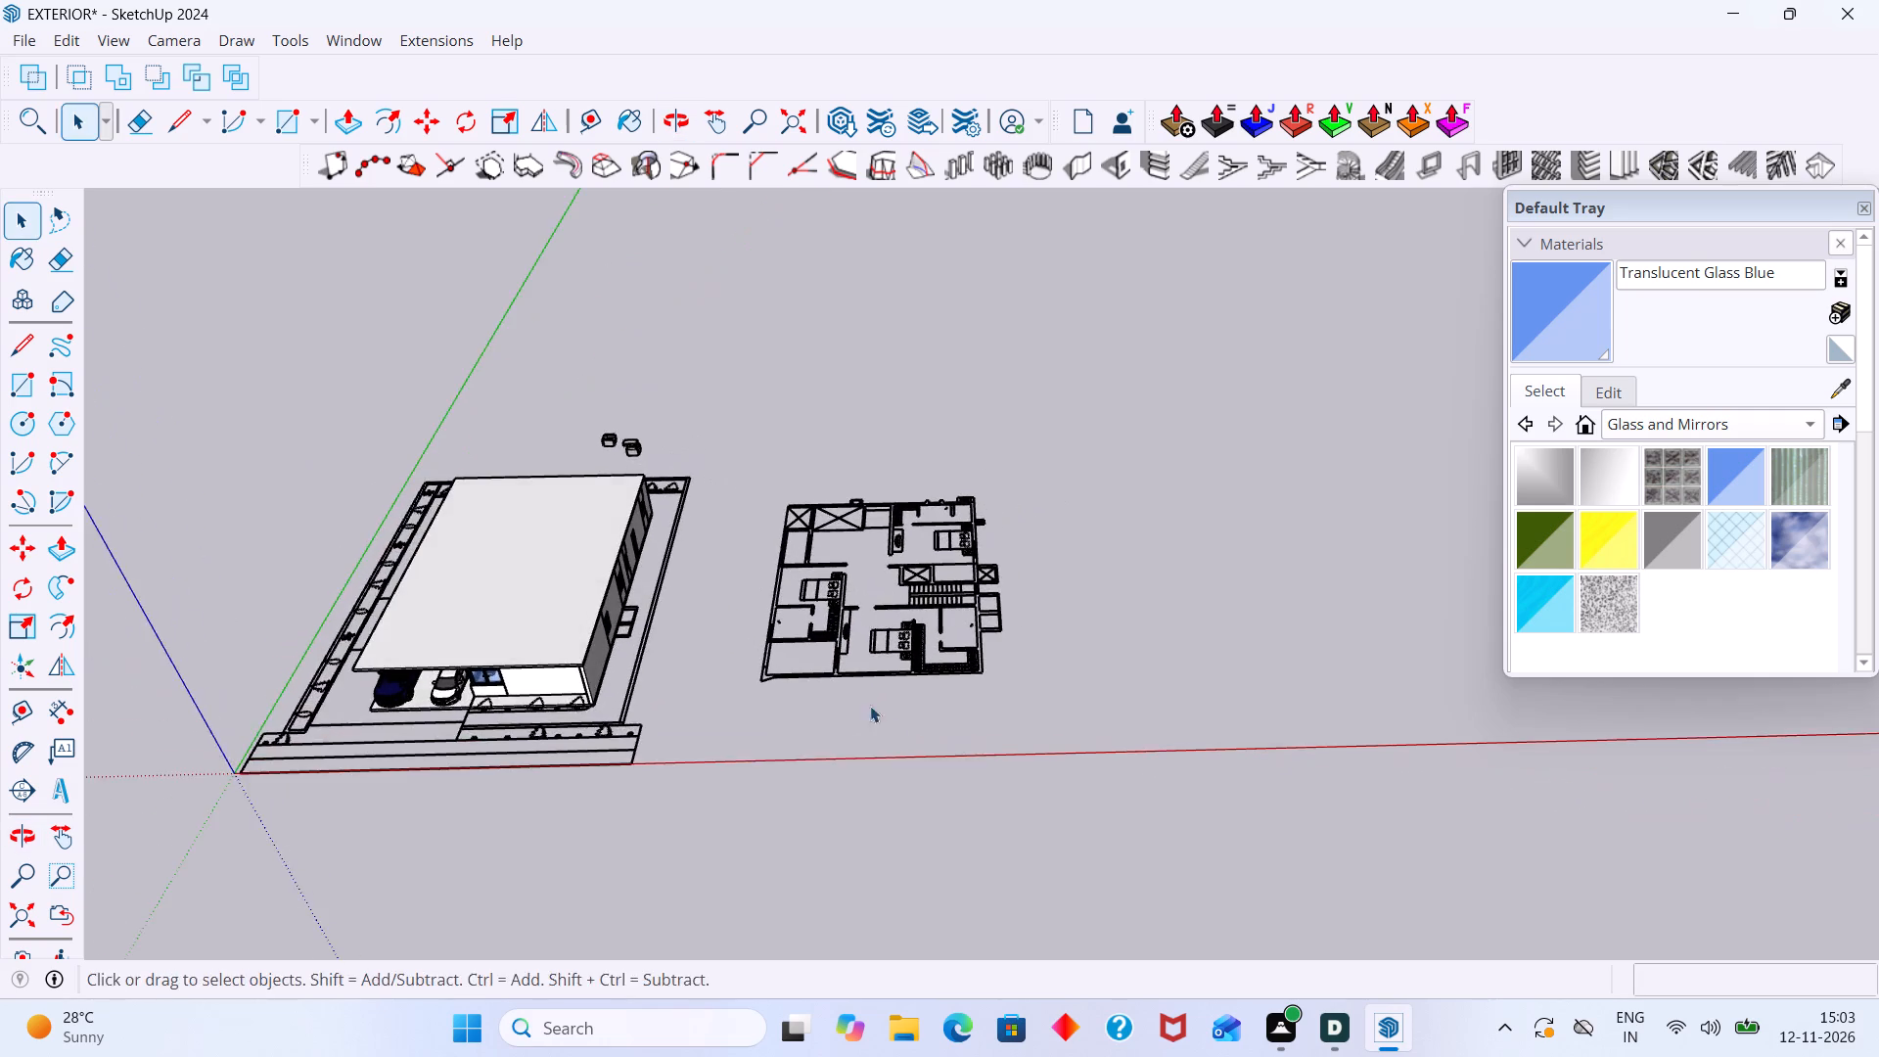
{"action": "middle_click_drag", "start_coordinate": [863, 712], "coordinate": [903, 829]}
{"action": "scroll", "coordinate": [496, 477], "scroll_direction": "up", "scroll_amount": 14}
{"action": "left_click_drag", "start_coordinate": [776, 469], "coordinate": [608, 307]}
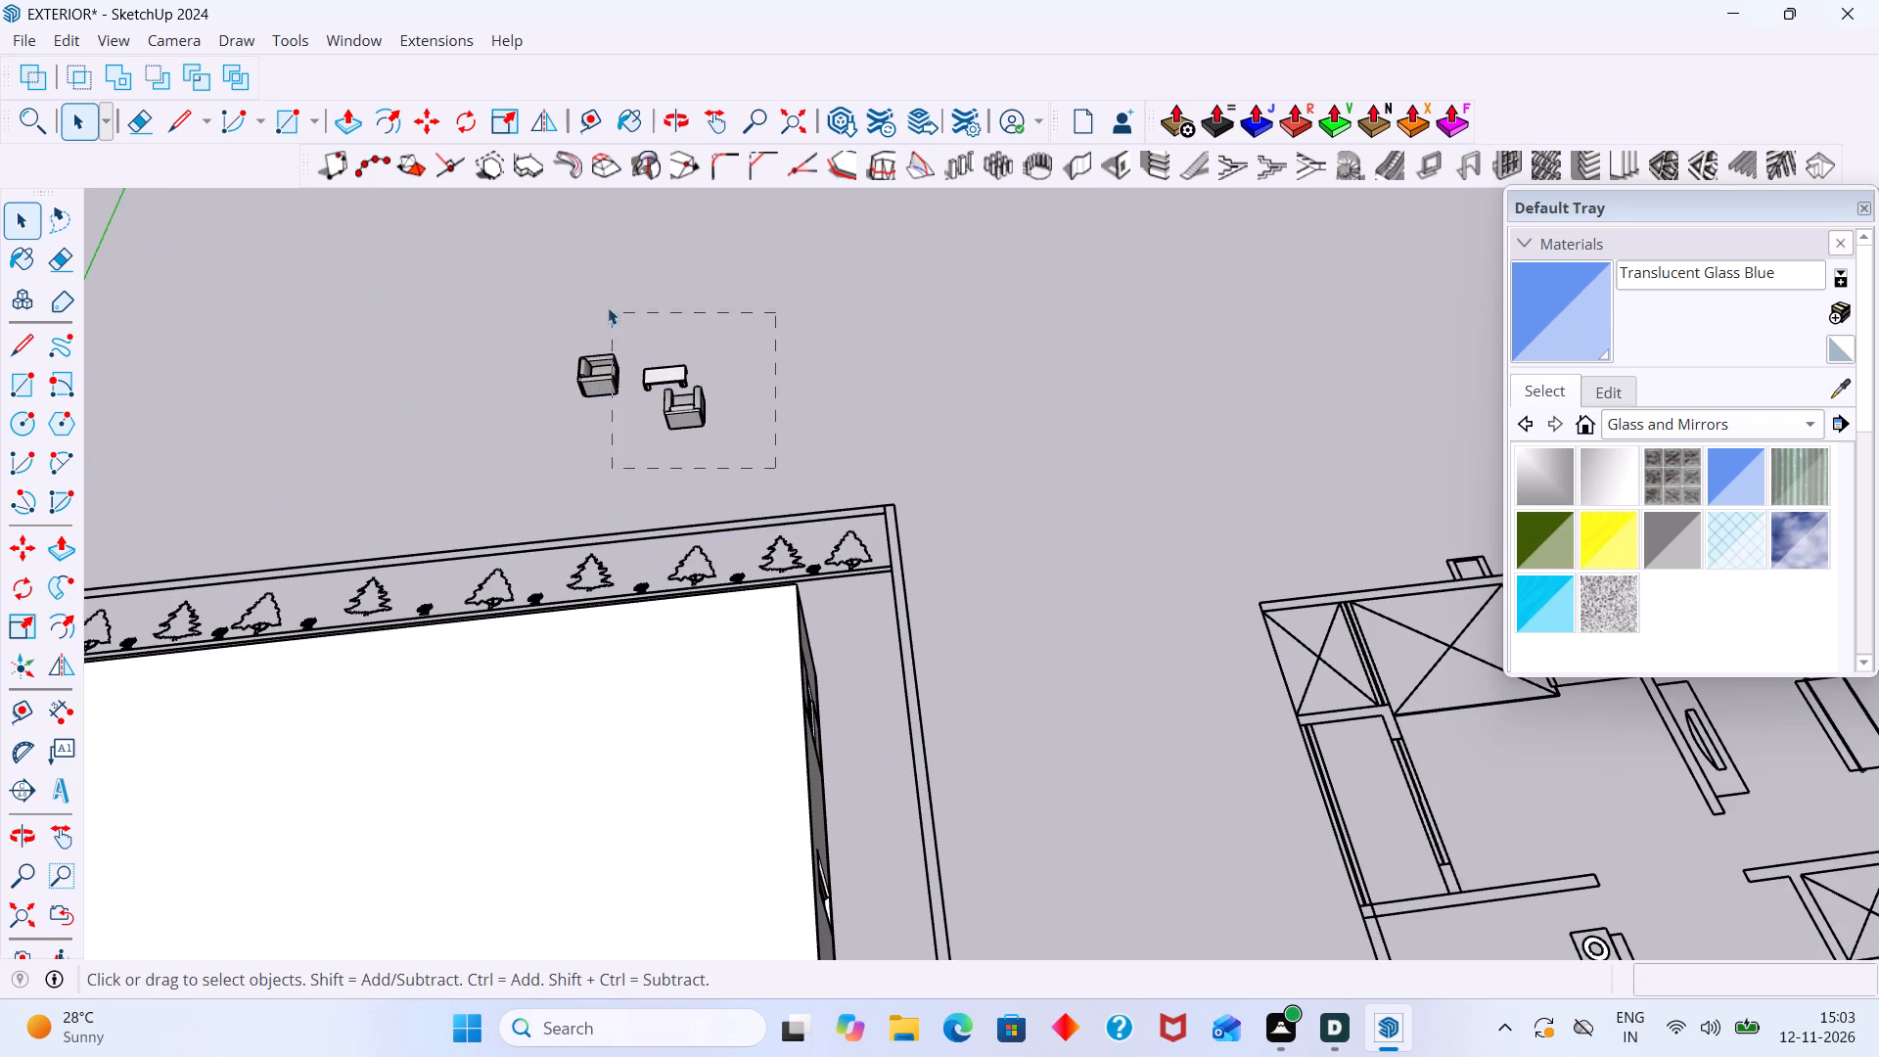
{"action": "left_click_drag", "start_coordinate": [608, 307], "coordinate": [580, 279]}
{"action": "key", "text": "Delete"}
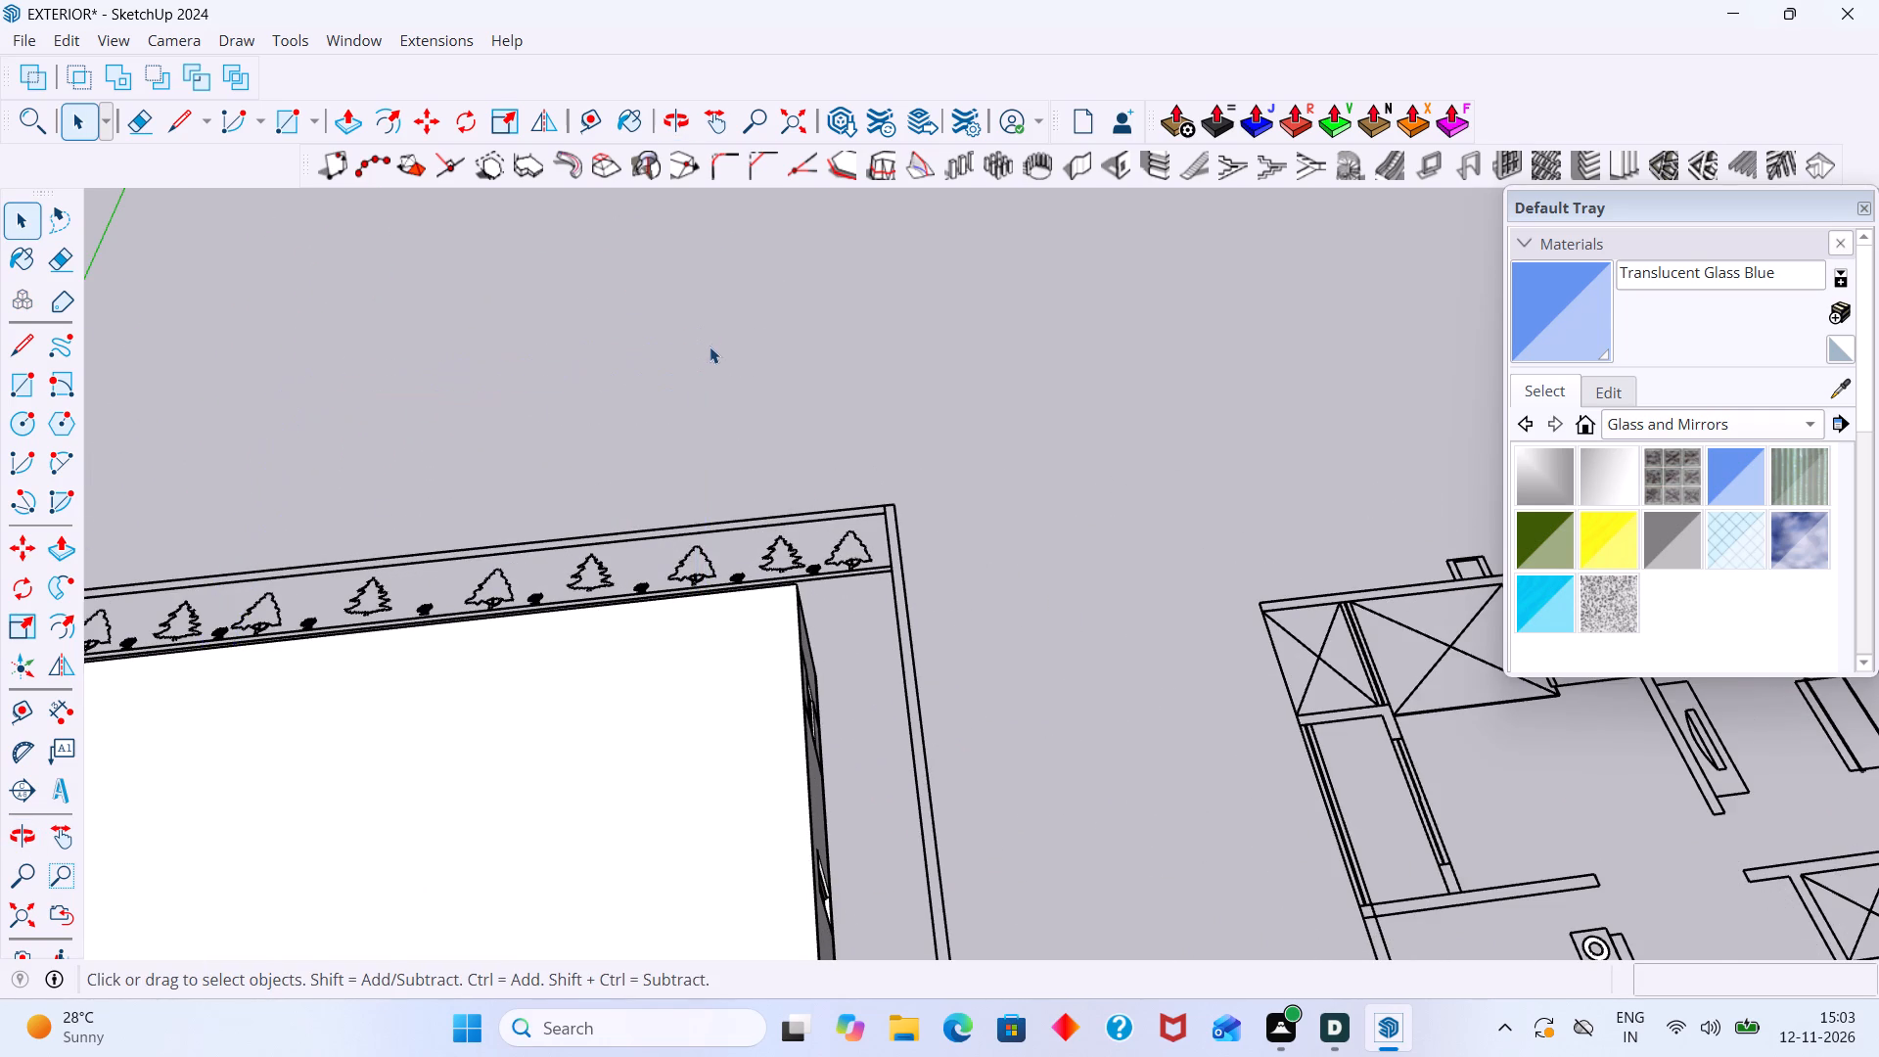
Examine the separate bedroom floor plan beside the house, including its walls, openings, staircase and outer projections.
{"action": "scroll", "coordinate": [716, 390], "scroll_direction": "down", "scroll_amount": 12}
{"action": "middle_click_drag", "start_coordinate": [902, 622], "coordinate": [867, 538]}
{"action": "scroll", "coordinate": [881, 556], "scroll_direction": "down", "scroll_amount": 2}
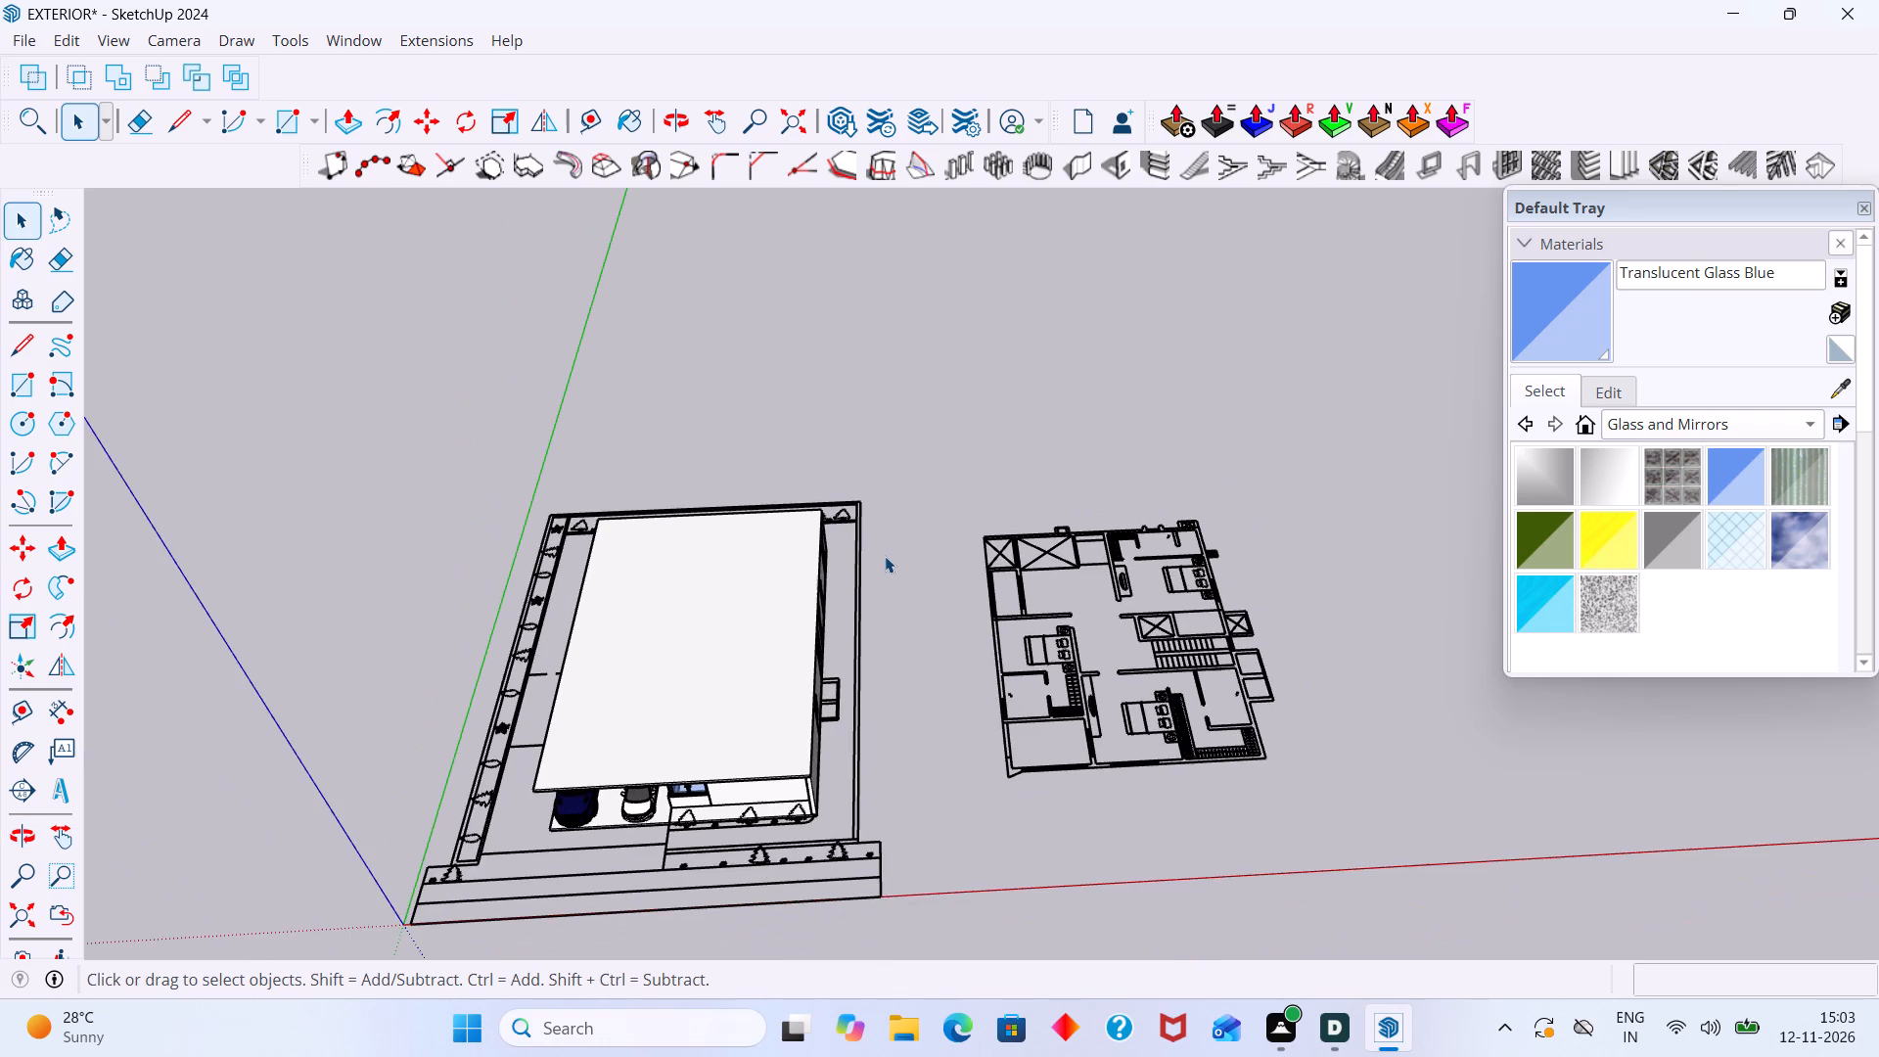
{"action": "middle_click_drag", "start_coordinate": [859, 548], "coordinate": [701, 476], "text": "shift"}
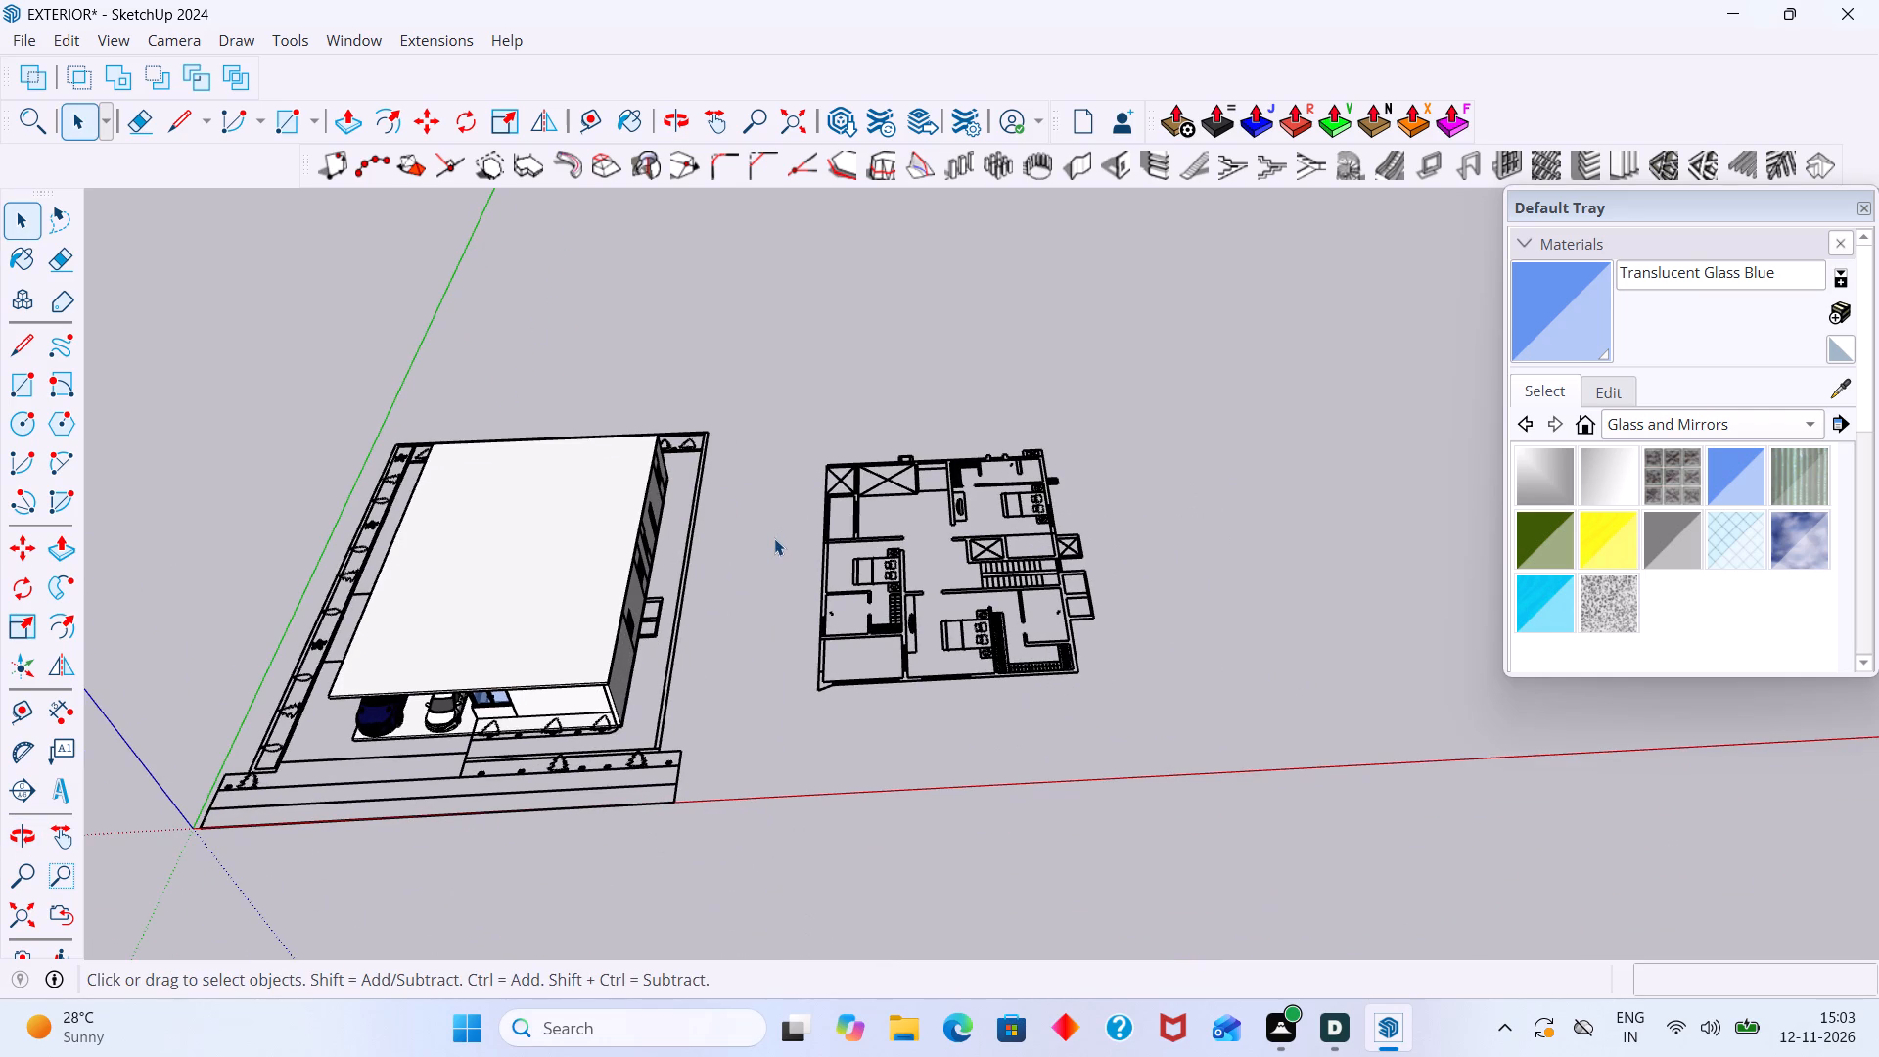
{"action": "middle_click_drag", "start_coordinate": [795, 543], "coordinate": [827, 536]}
{"action": "scroll", "coordinate": [829, 533], "scroll_direction": "up", "scroll_amount": 6}
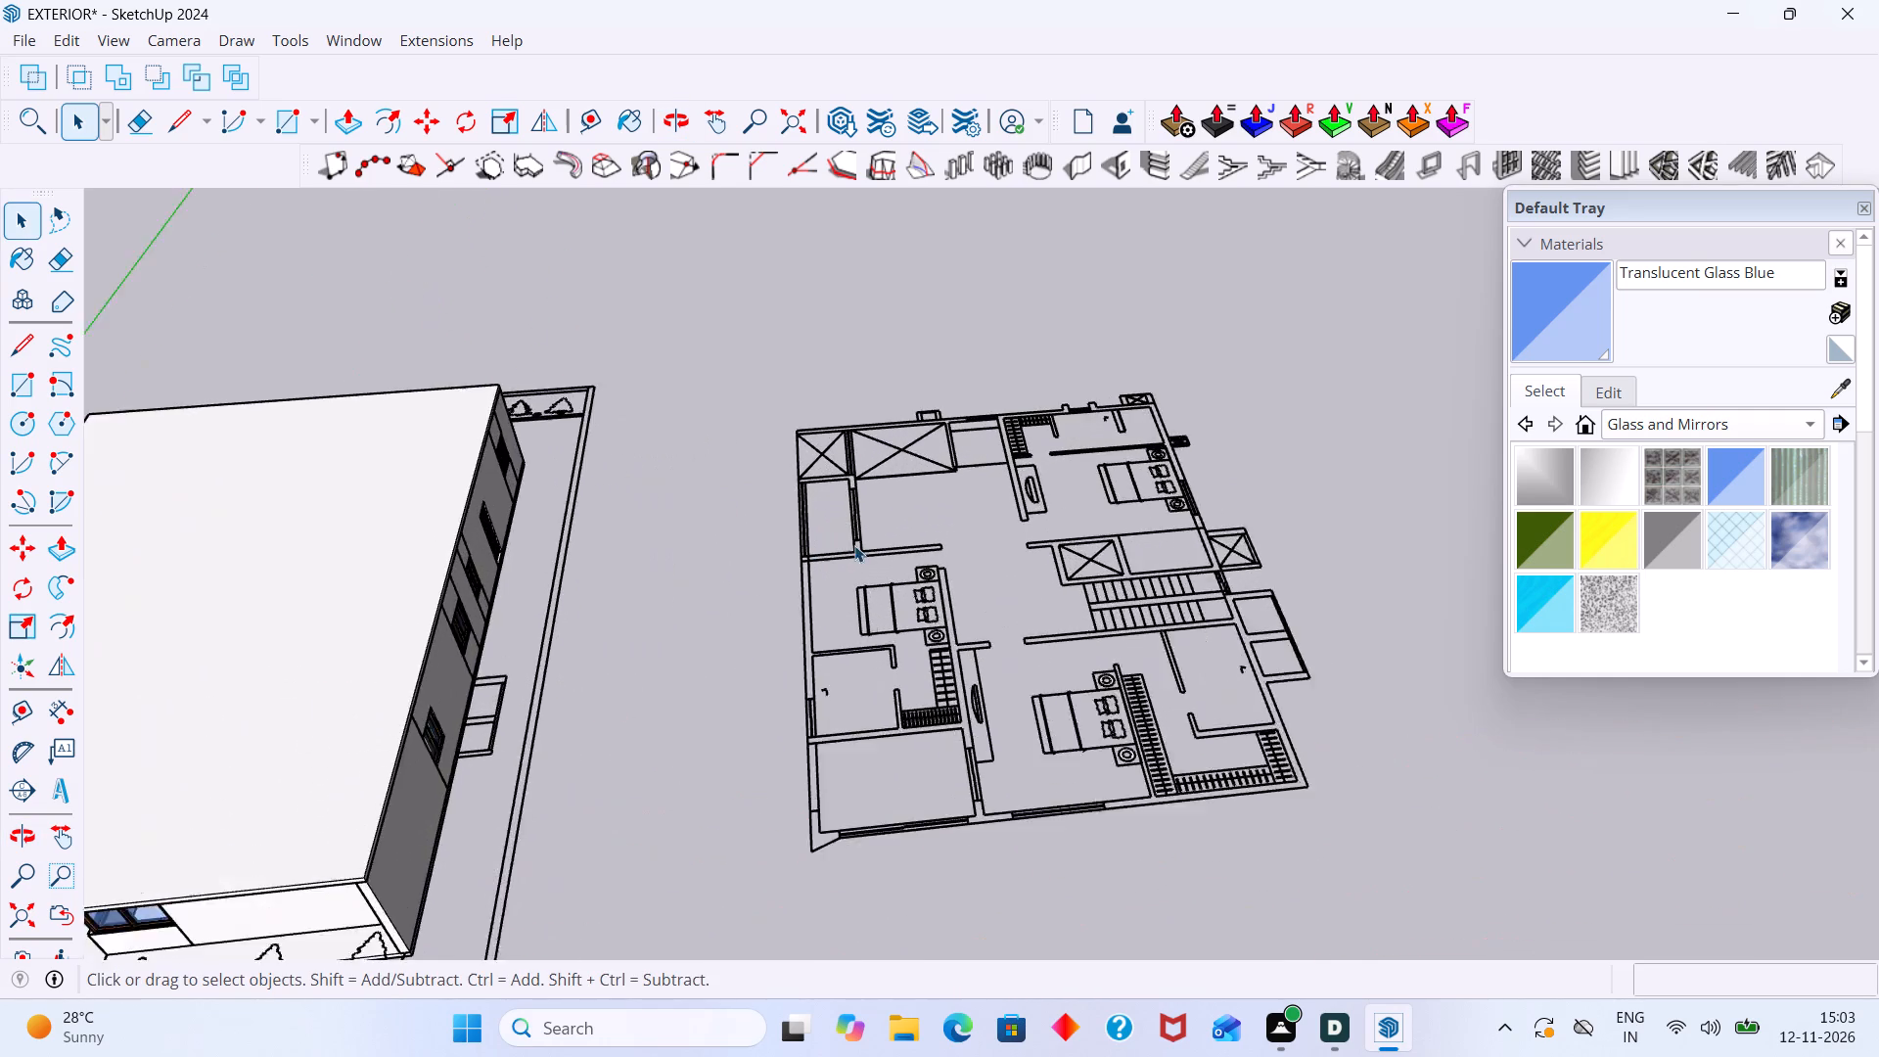
{"action": "scroll", "coordinate": [854, 545], "scroll_direction": "up", "scroll_amount": 2}
{"action": "middle_click_drag", "start_coordinate": [851, 544], "coordinate": [646, 528], "text": "shift"}
{"action": "scroll", "coordinate": [639, 553], "scroll_direction": "up", "scroll_amount": 1}
{"action": "middle_click_drag", "start_coordinate": [505, 566], "coordinate": [504, 568]}
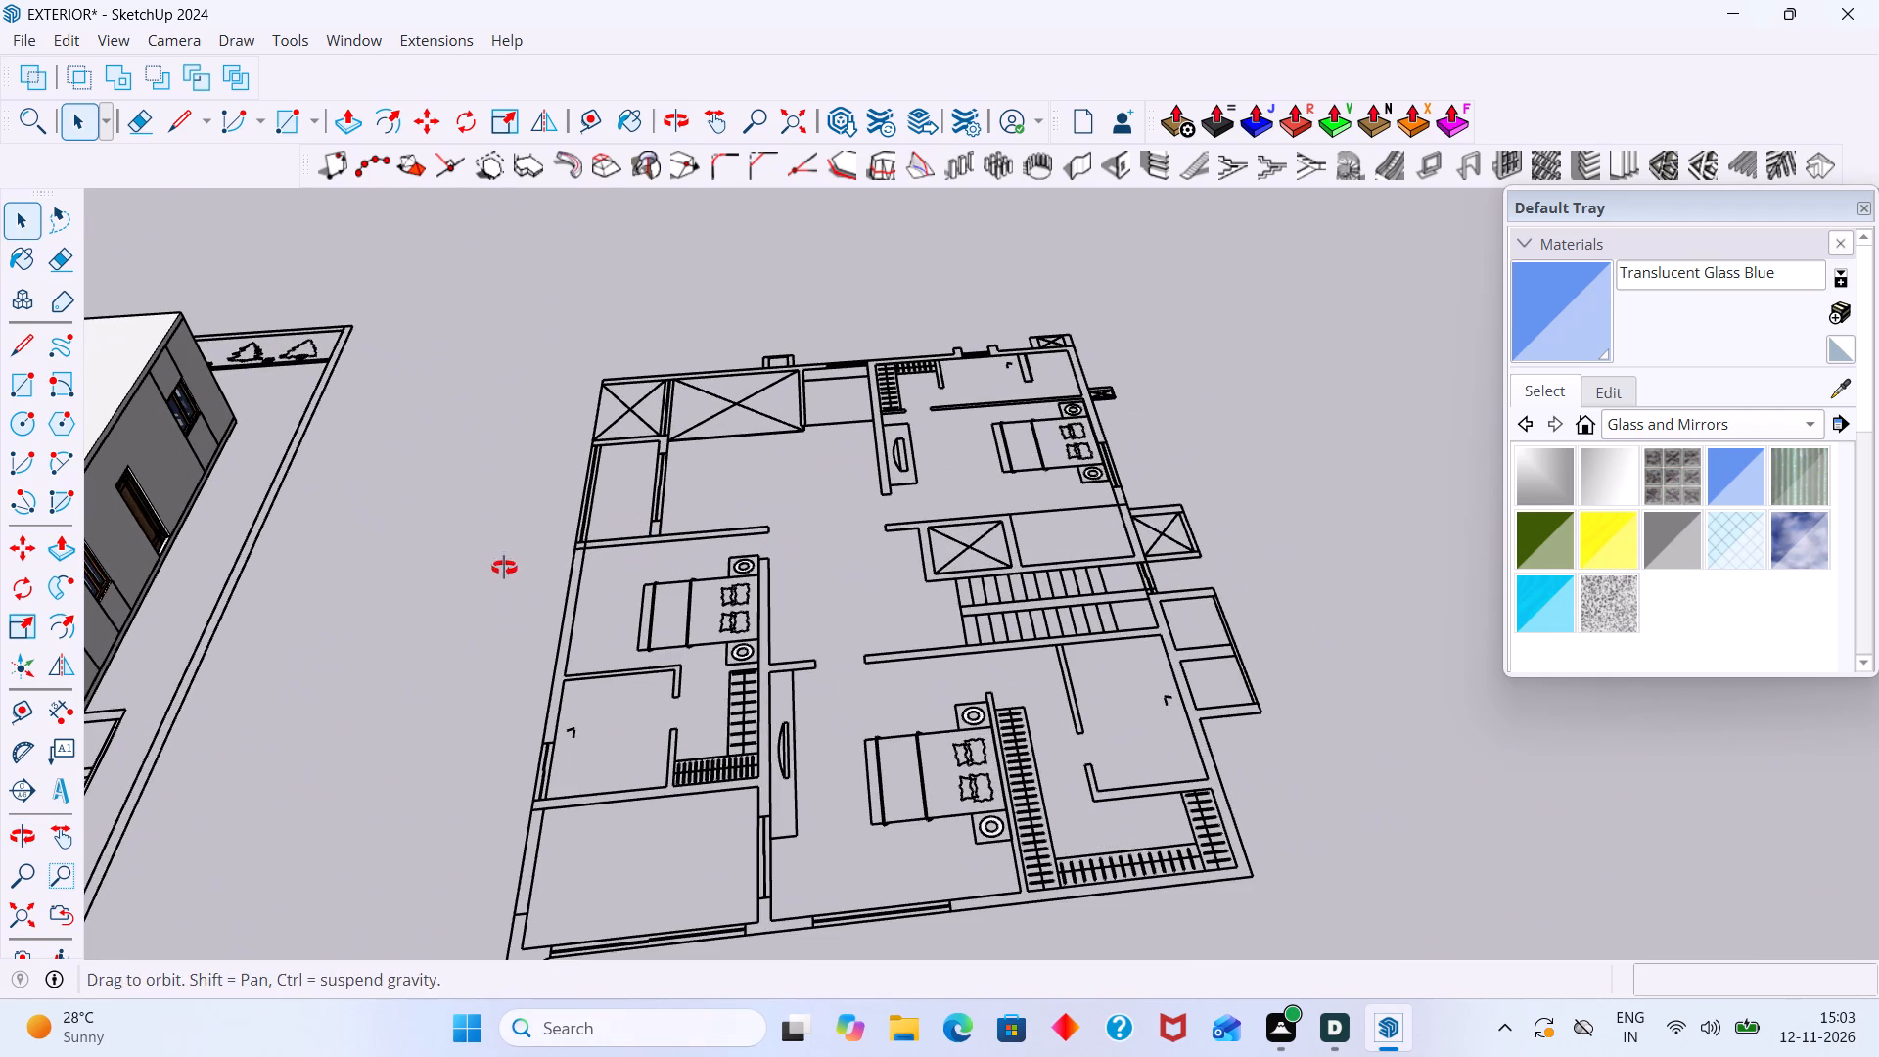
{"action": "middle_click_drag", "start_coordinate": [504, 568], "coordinate": [504, 610]}
{"action": "scroll", "coordinate": [539, 535], "scroll_direction": "up", "scroll_amount": 6}
{"action": "scroll", "coordinate": [561, 463], "scroll_direction": "down", "scroll_amount": 7}
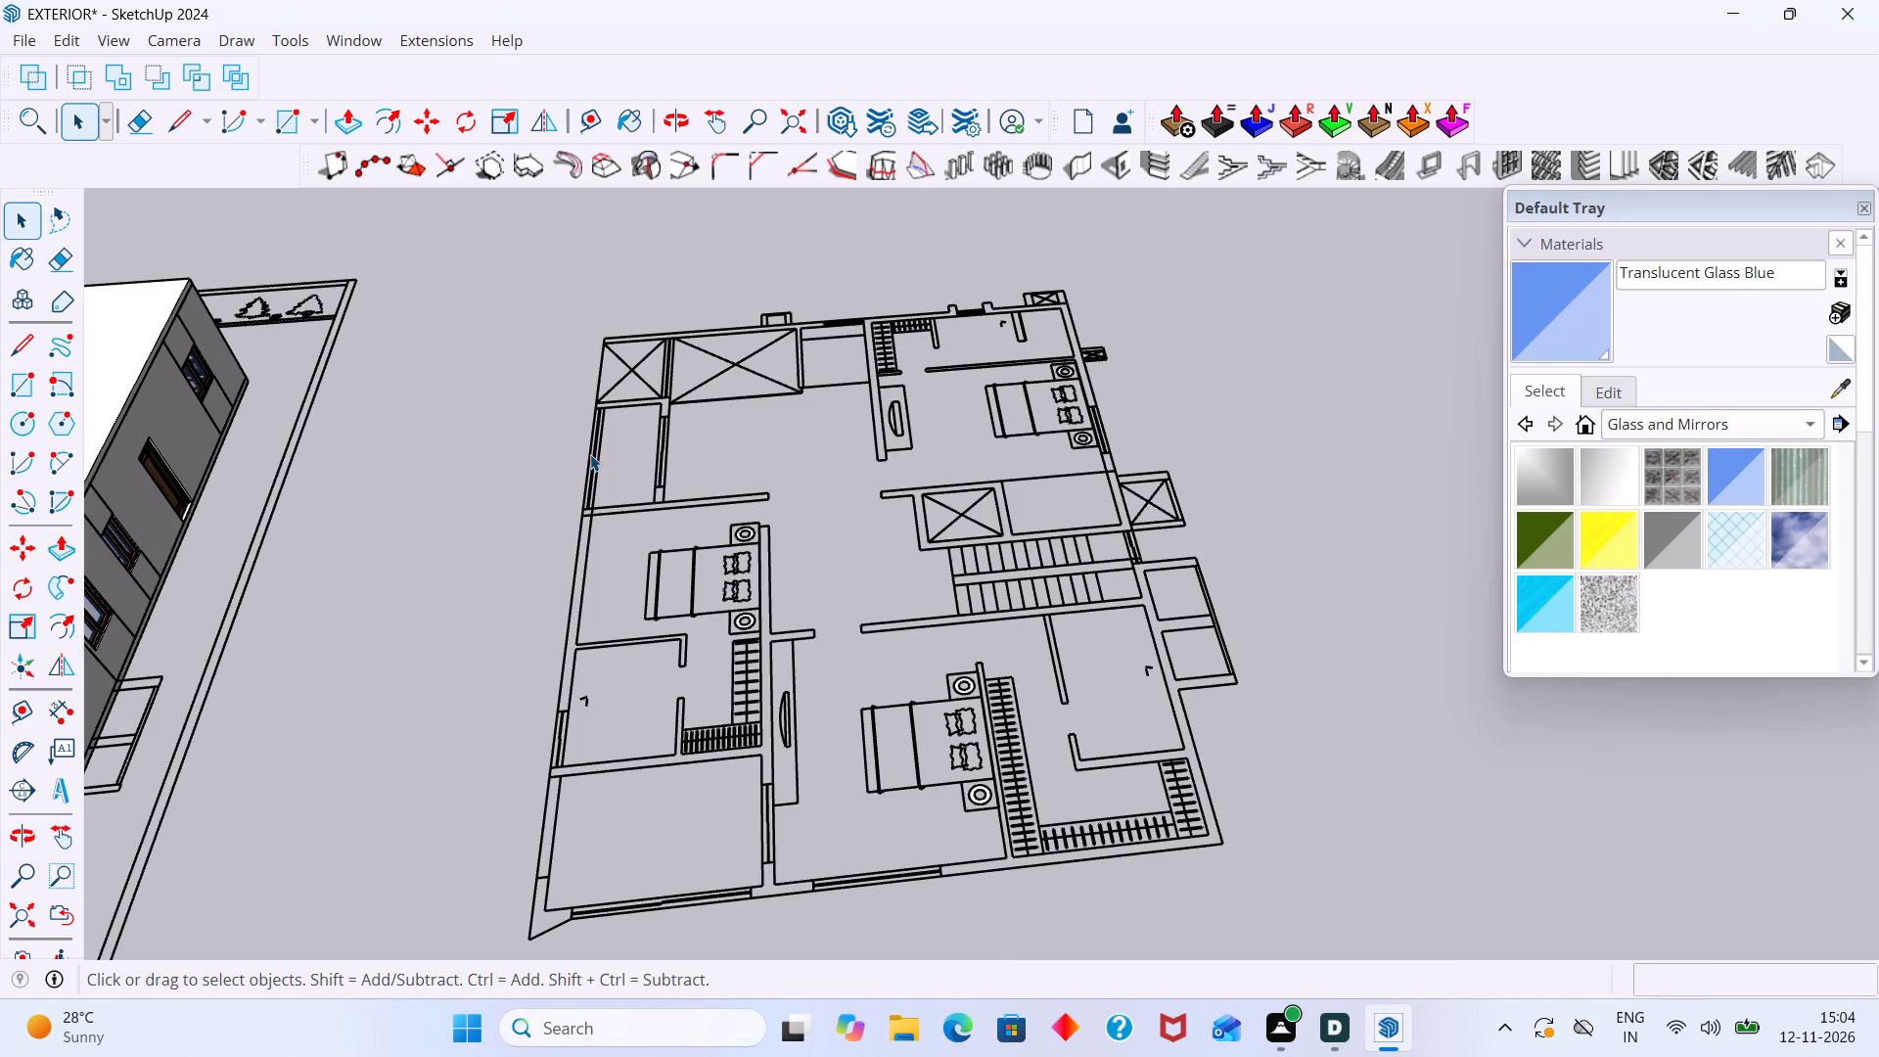
{"action": "scroll", "coordinate": [630, 465], "scroll_direction": "down", "scroll_amount": 8}
{"action": "middle_click_drag", "start_coordinate": [646, 576], "coordinate": [646, 669]}
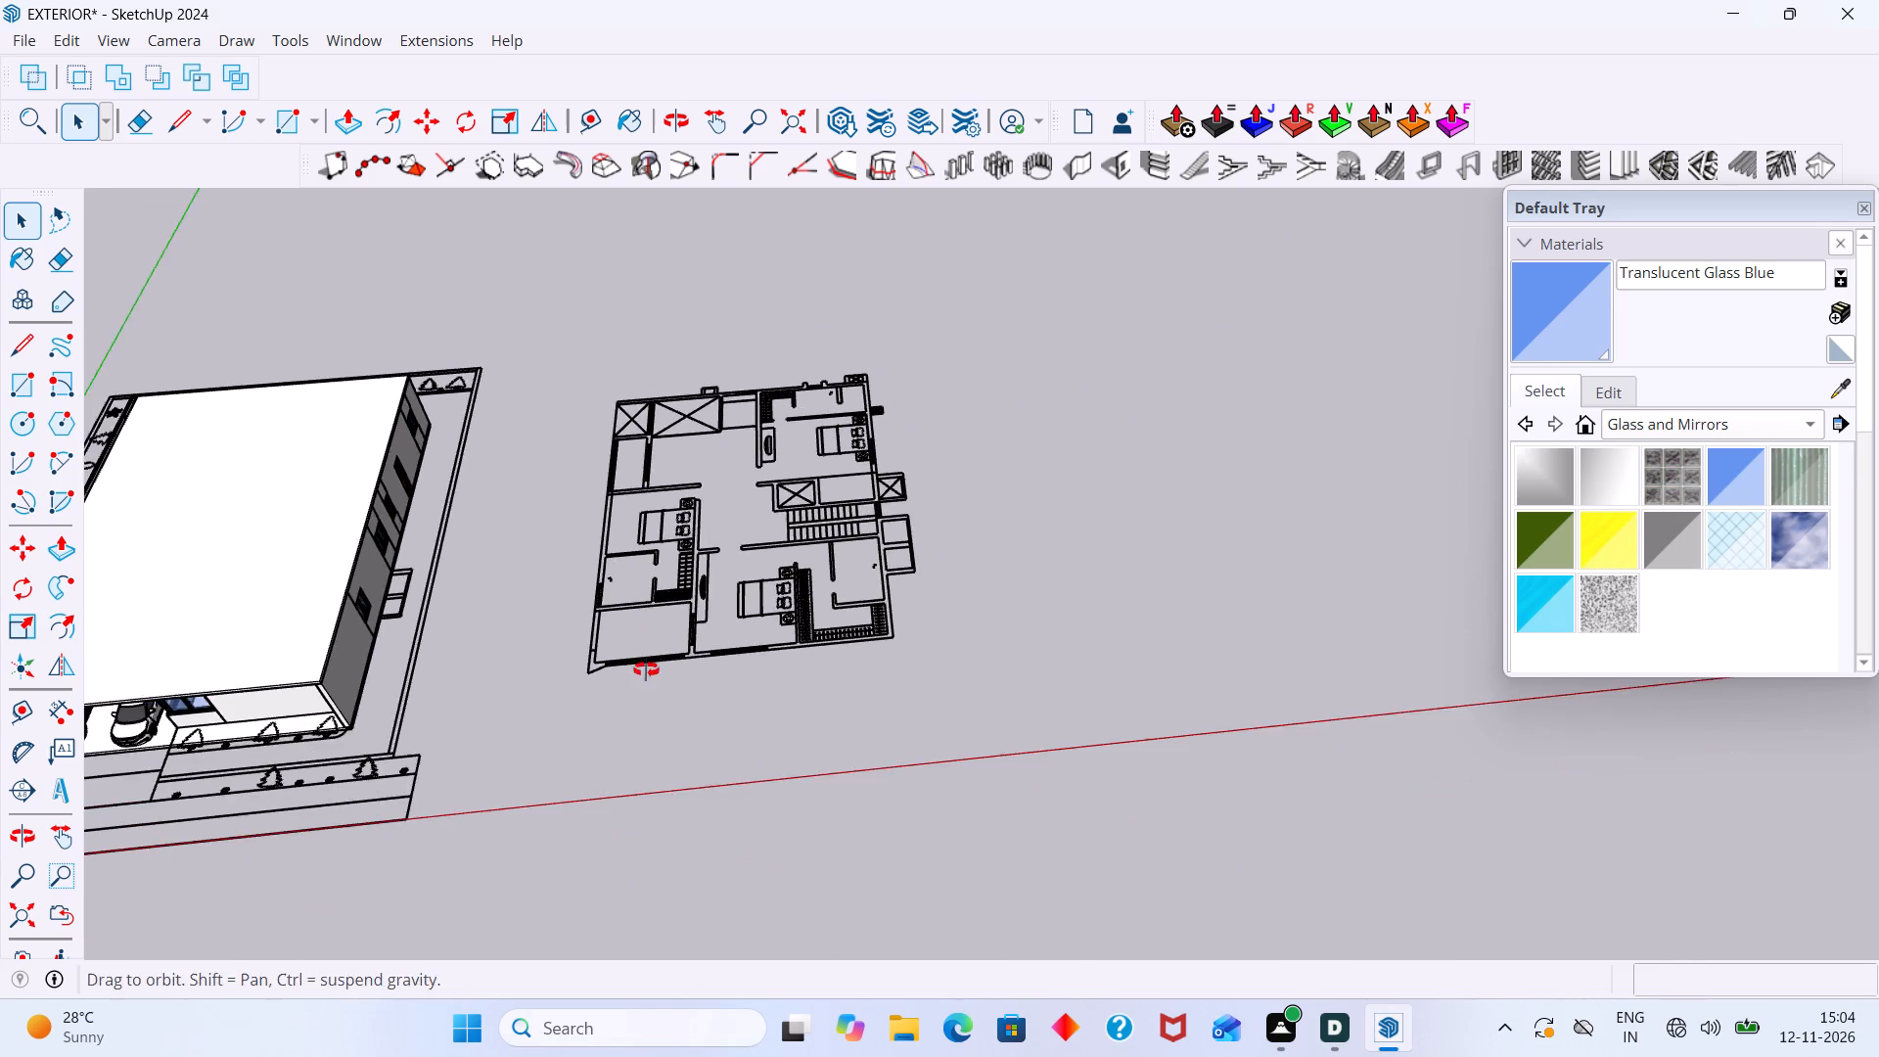
{"action": "middle_click_drag", "start_coordinate": [646, 669], "coordinate": [651, 667]}
{"action": "scroll", "coordinate": [631, 599], "scroll_direction": "up", "scroll_amount": 8}
{"action": "scroll", "coordinate": [610, 549], "scroll_direction": "down", "scroll_amount": 3}
{"action": "middle_click_drag", "start_coordinate": [637, 518], "coordinate": [662, 745]}
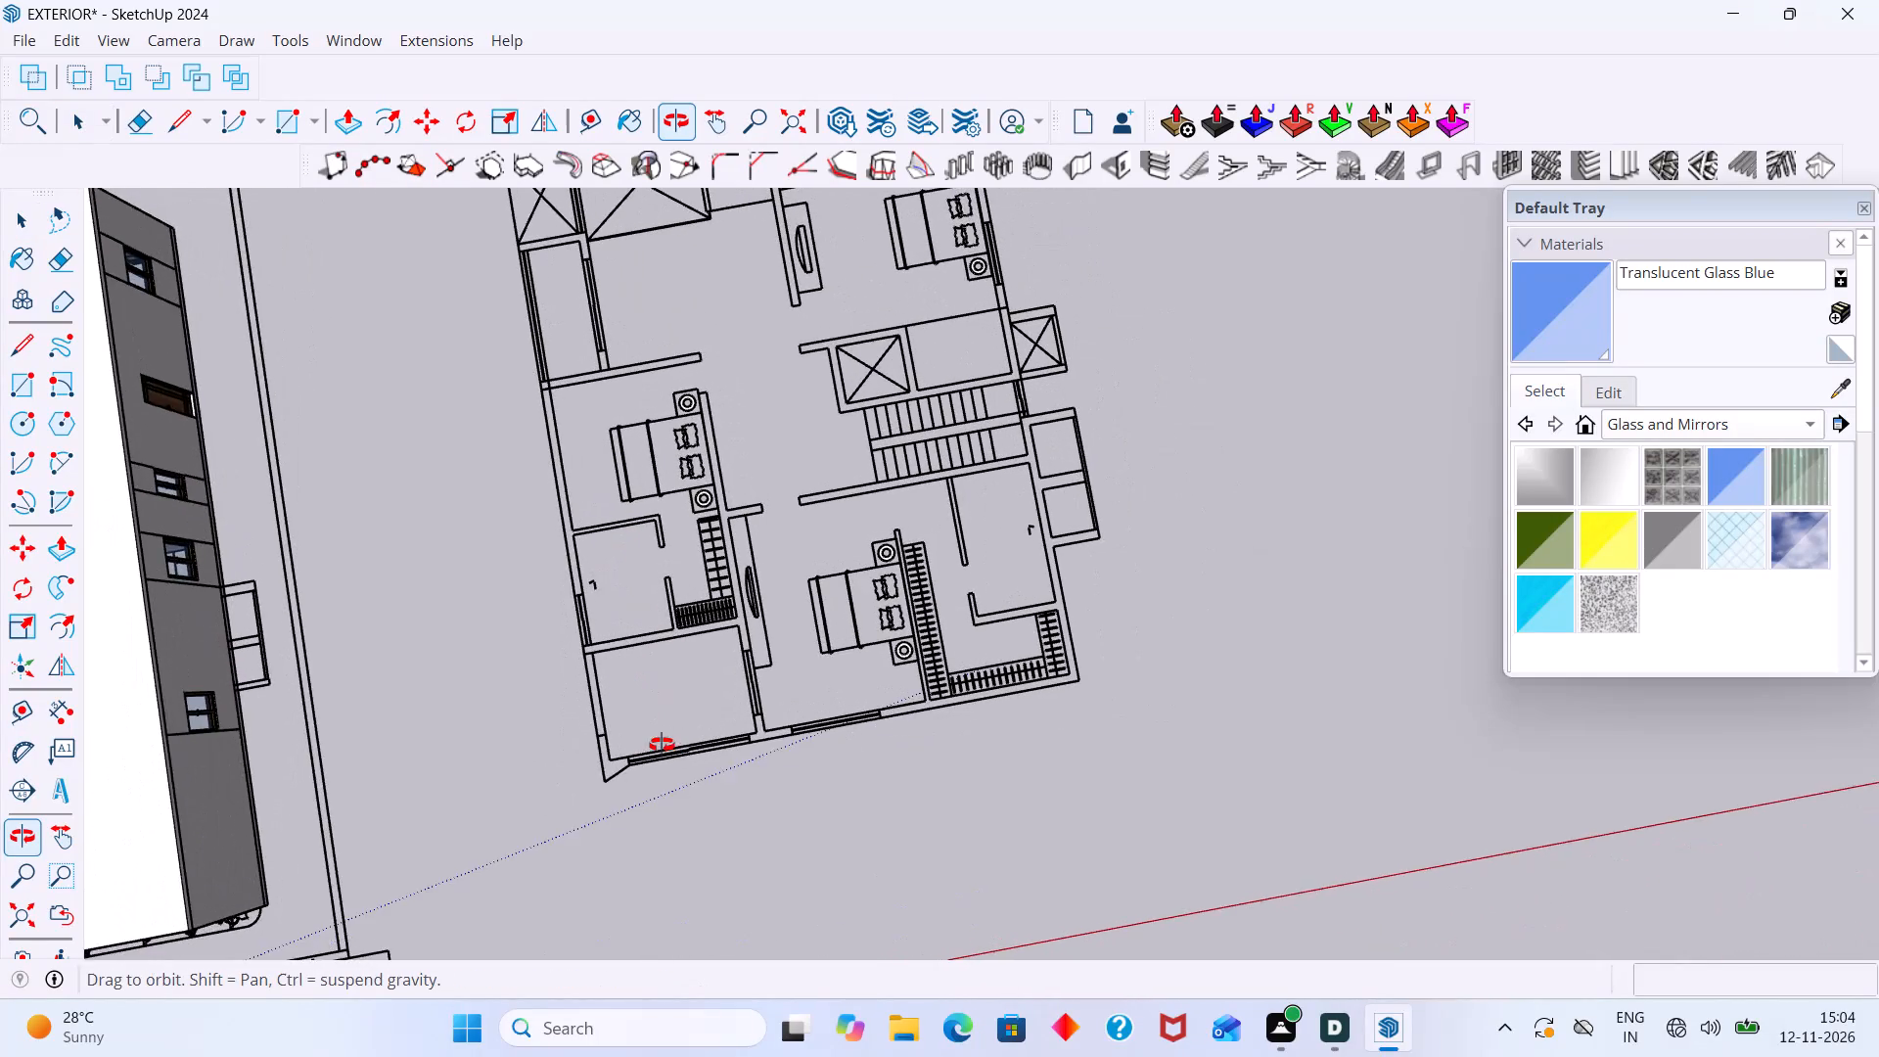
{"action": "middle_click_drag", "start_coordinate": [662, 745], "coordinate": [658, 696]}
{"action": "scroll", "coordinate": [722, 691], "scroll_direction": "down", "scroll_amount": 1}
{"action": "middle_click_drag", "start_coordinate": [732, 693], "coordinate": [792, 910], "text": "shift"}
{"action": "middle_click_drag", "start_coordinate": [771, 724], "coordinate": [748, 654]}
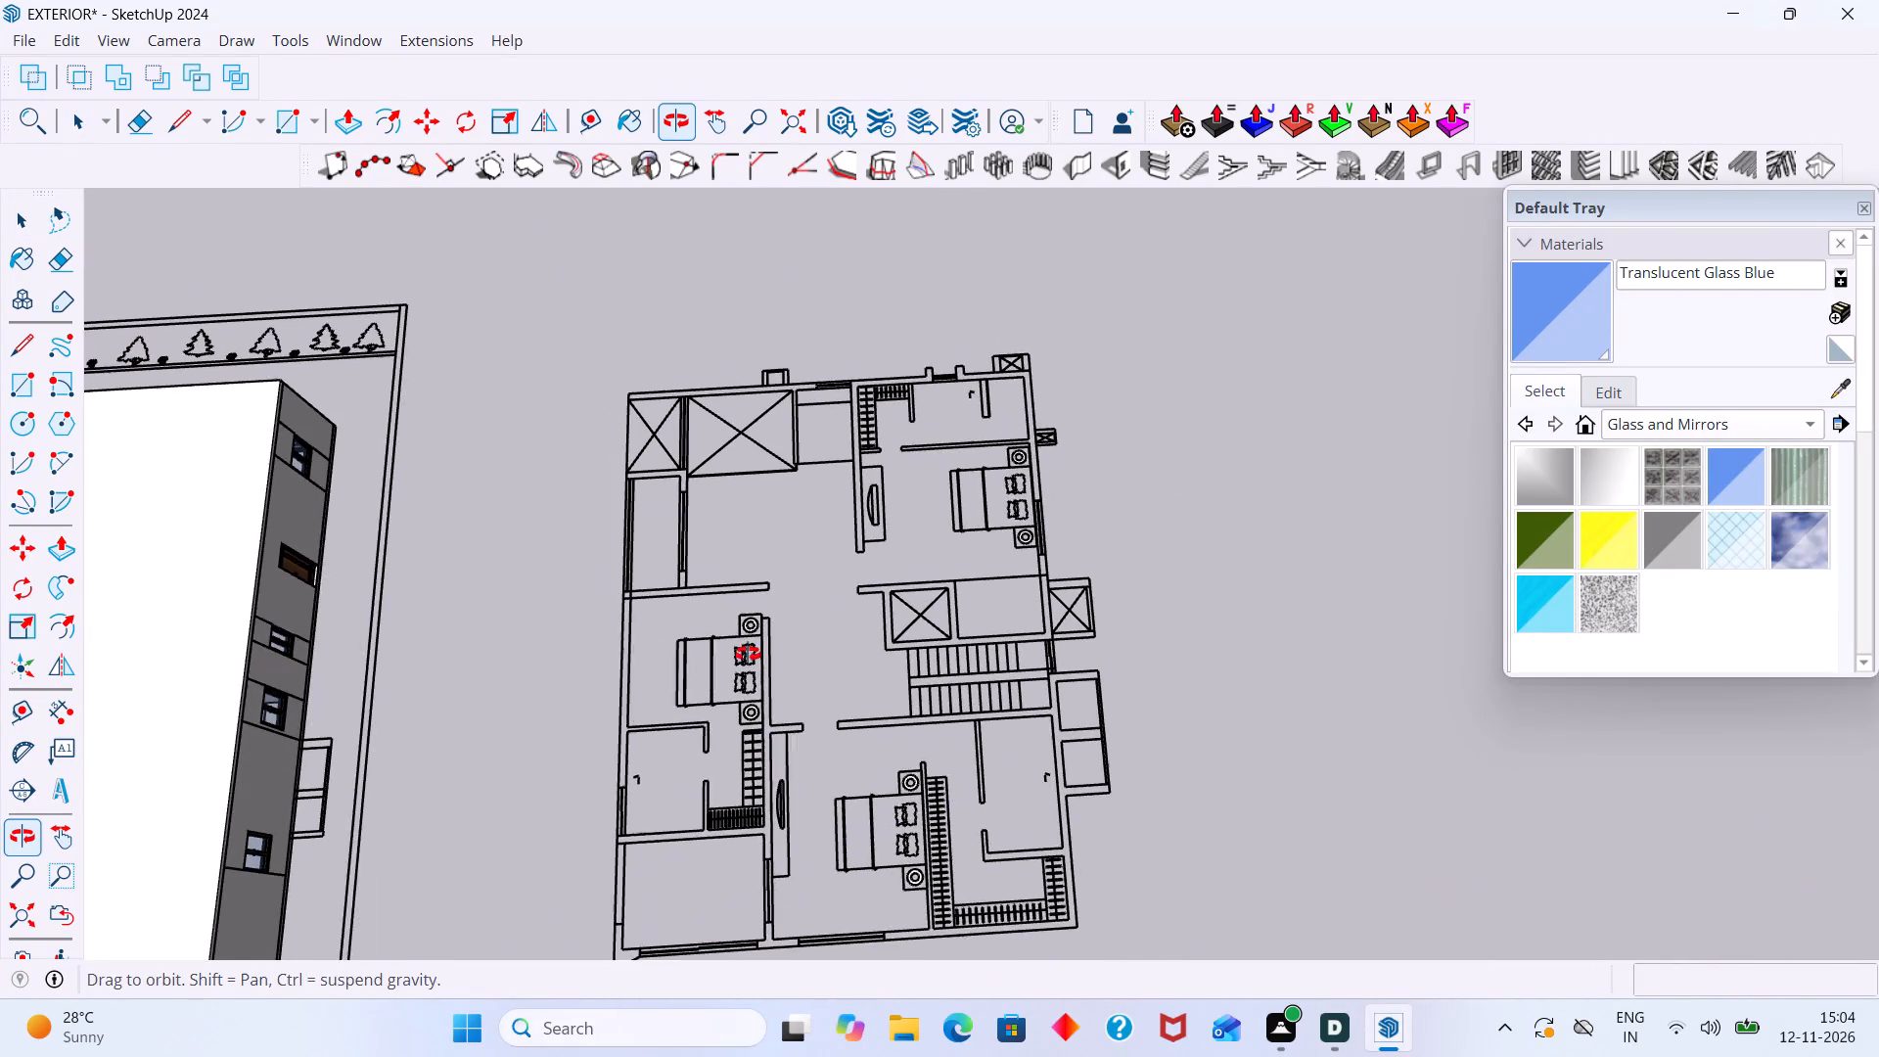
{"action": "middle_click_drag", "start_coordinate": [748, 654], "coordinate": [729, 604]}
{"action": "scroll", "coordinate": [696, 590], "scroll_direction": "up", "scroll_amount": 1}
{"action": "middle_click_drag", "start_coordinate": [693, 586], "coordinate": [636, 511]}
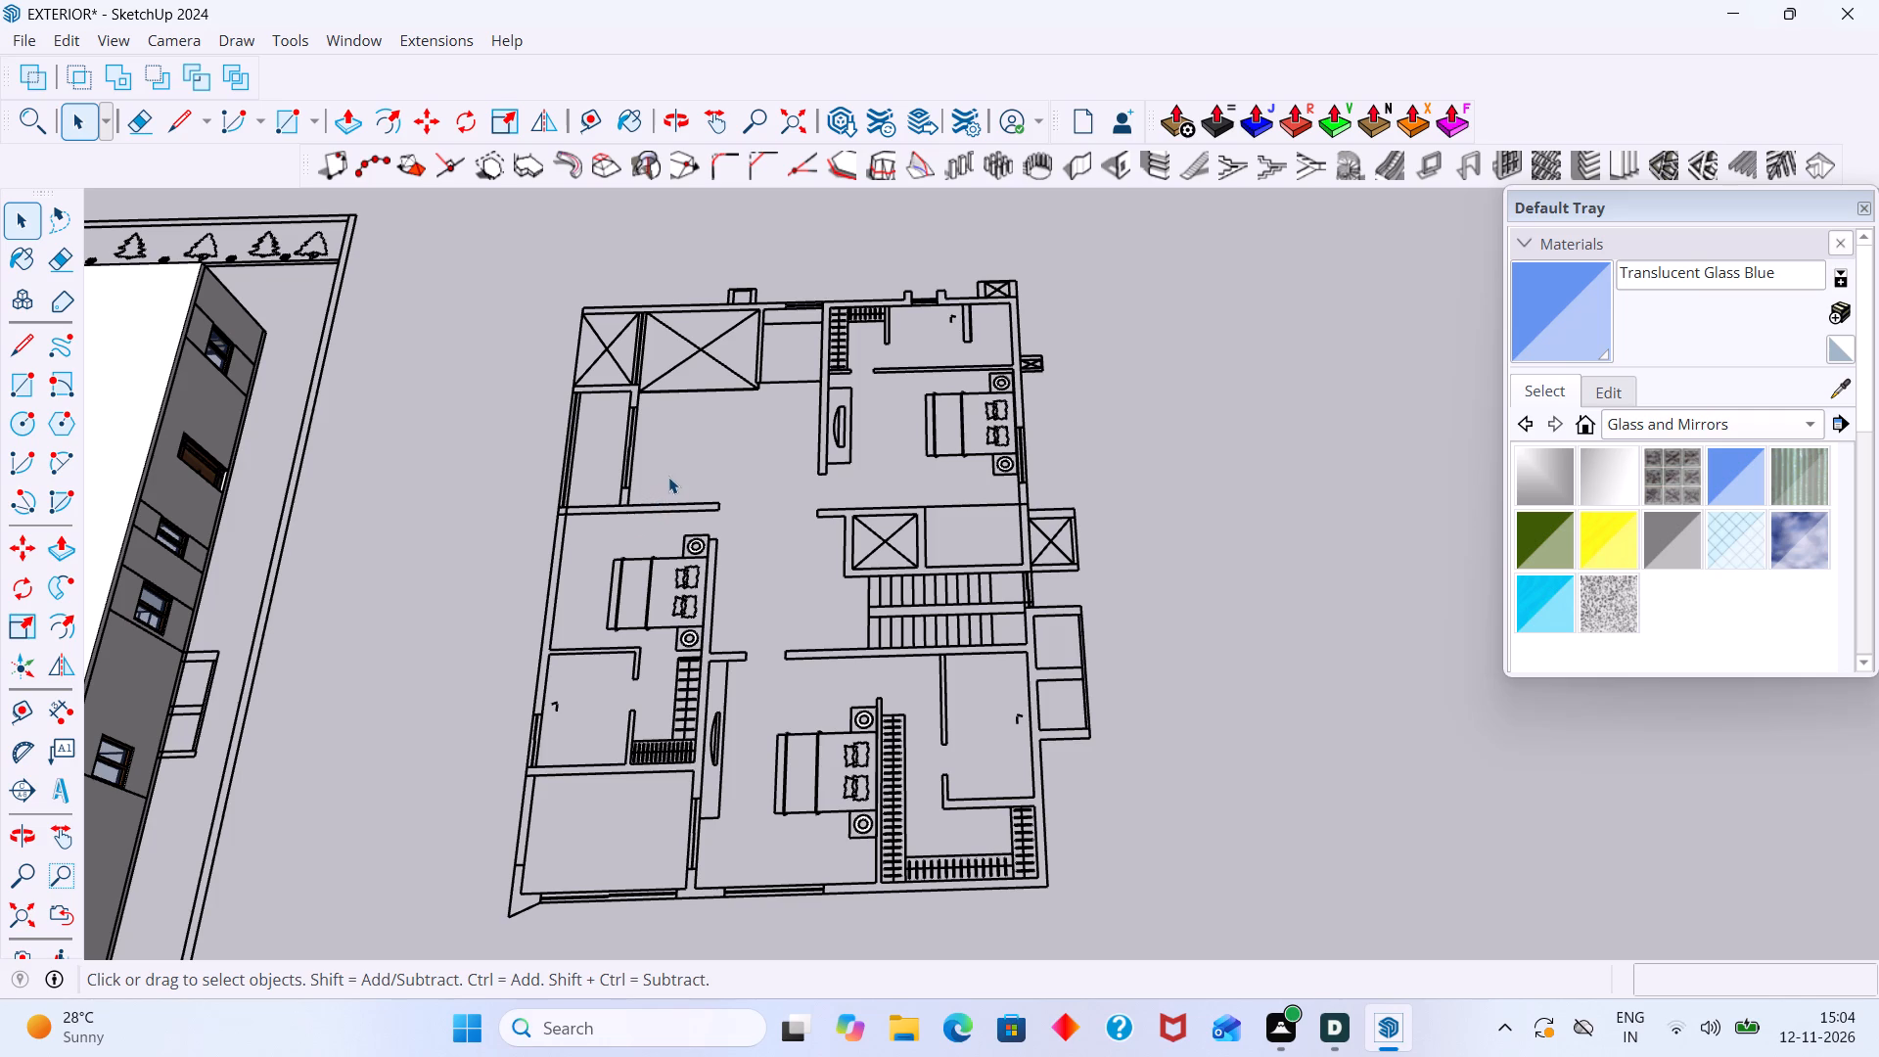
Draw a rectangle about 43' 8" wide between the opposite outer wall corners of the bedroom floor plan.
{"action": "key", "text": "r"}
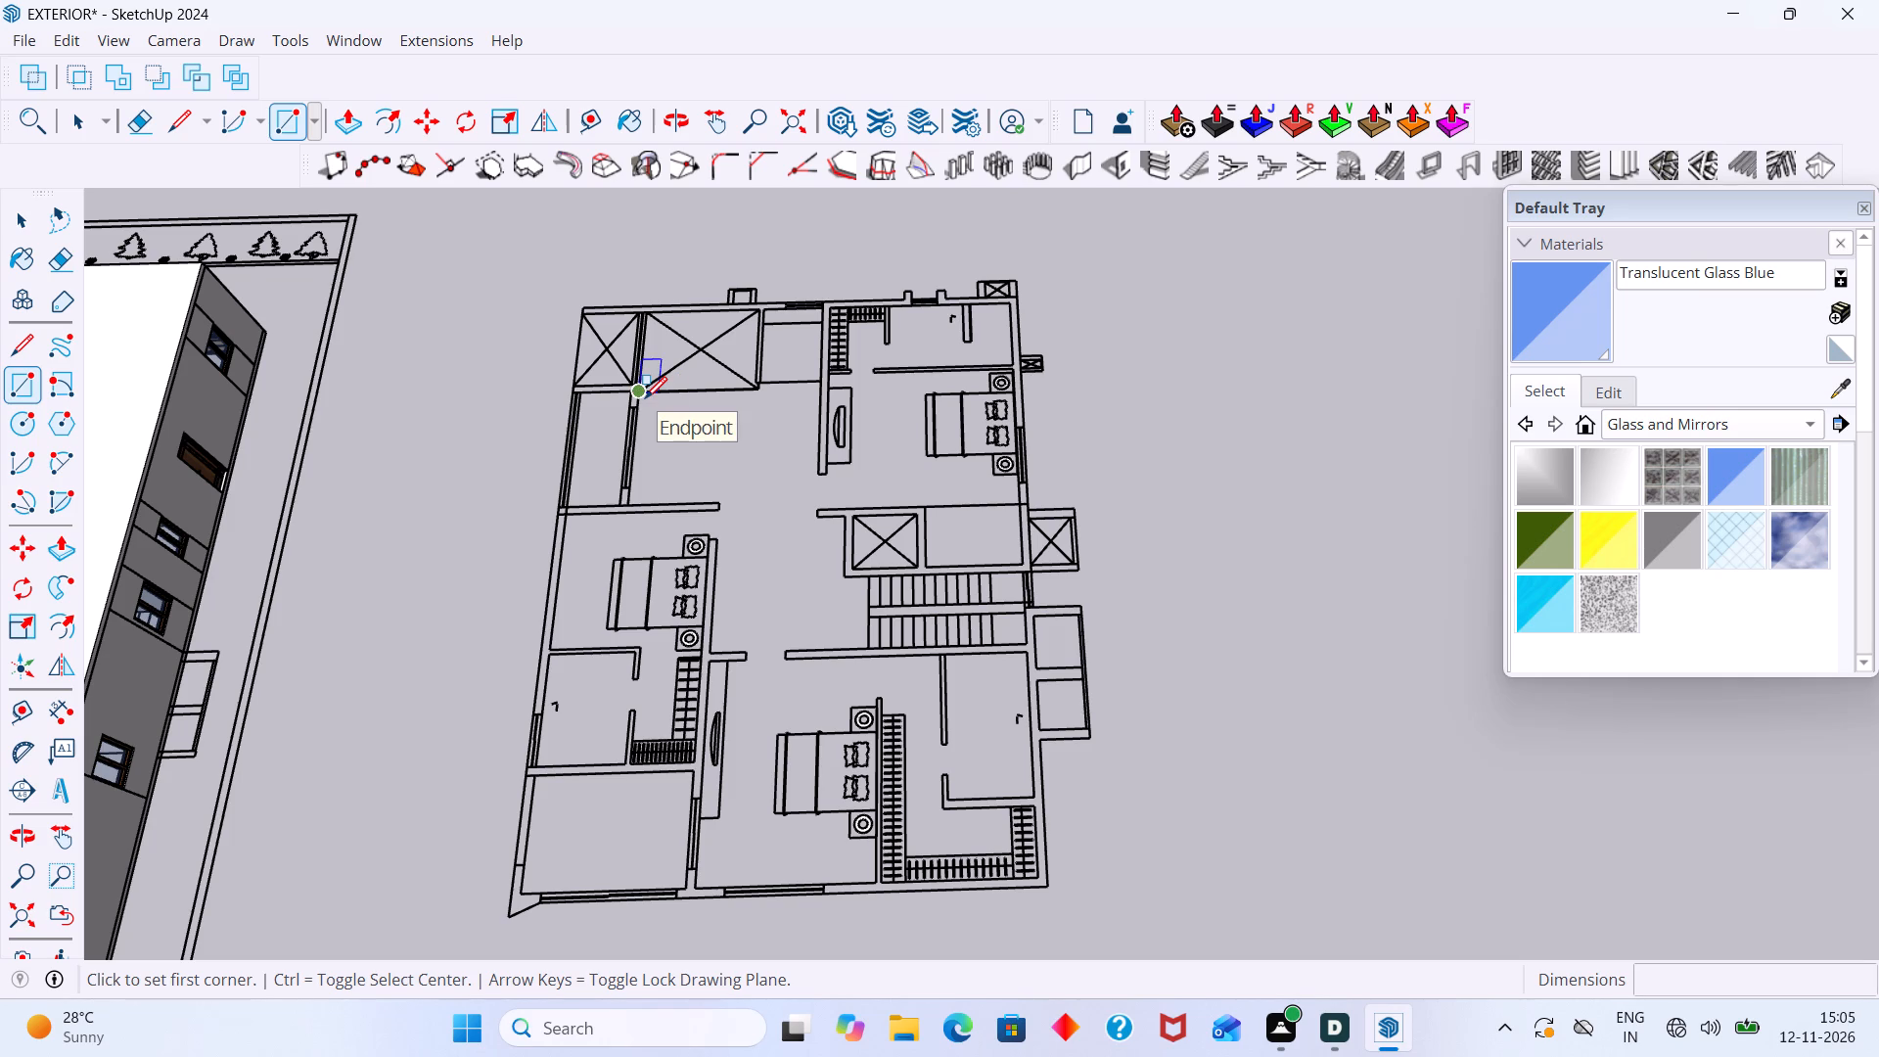
{"action": "scroll", "coordinate": [653, 414], "scroll_direction": "up", "scroll_amount": 2}
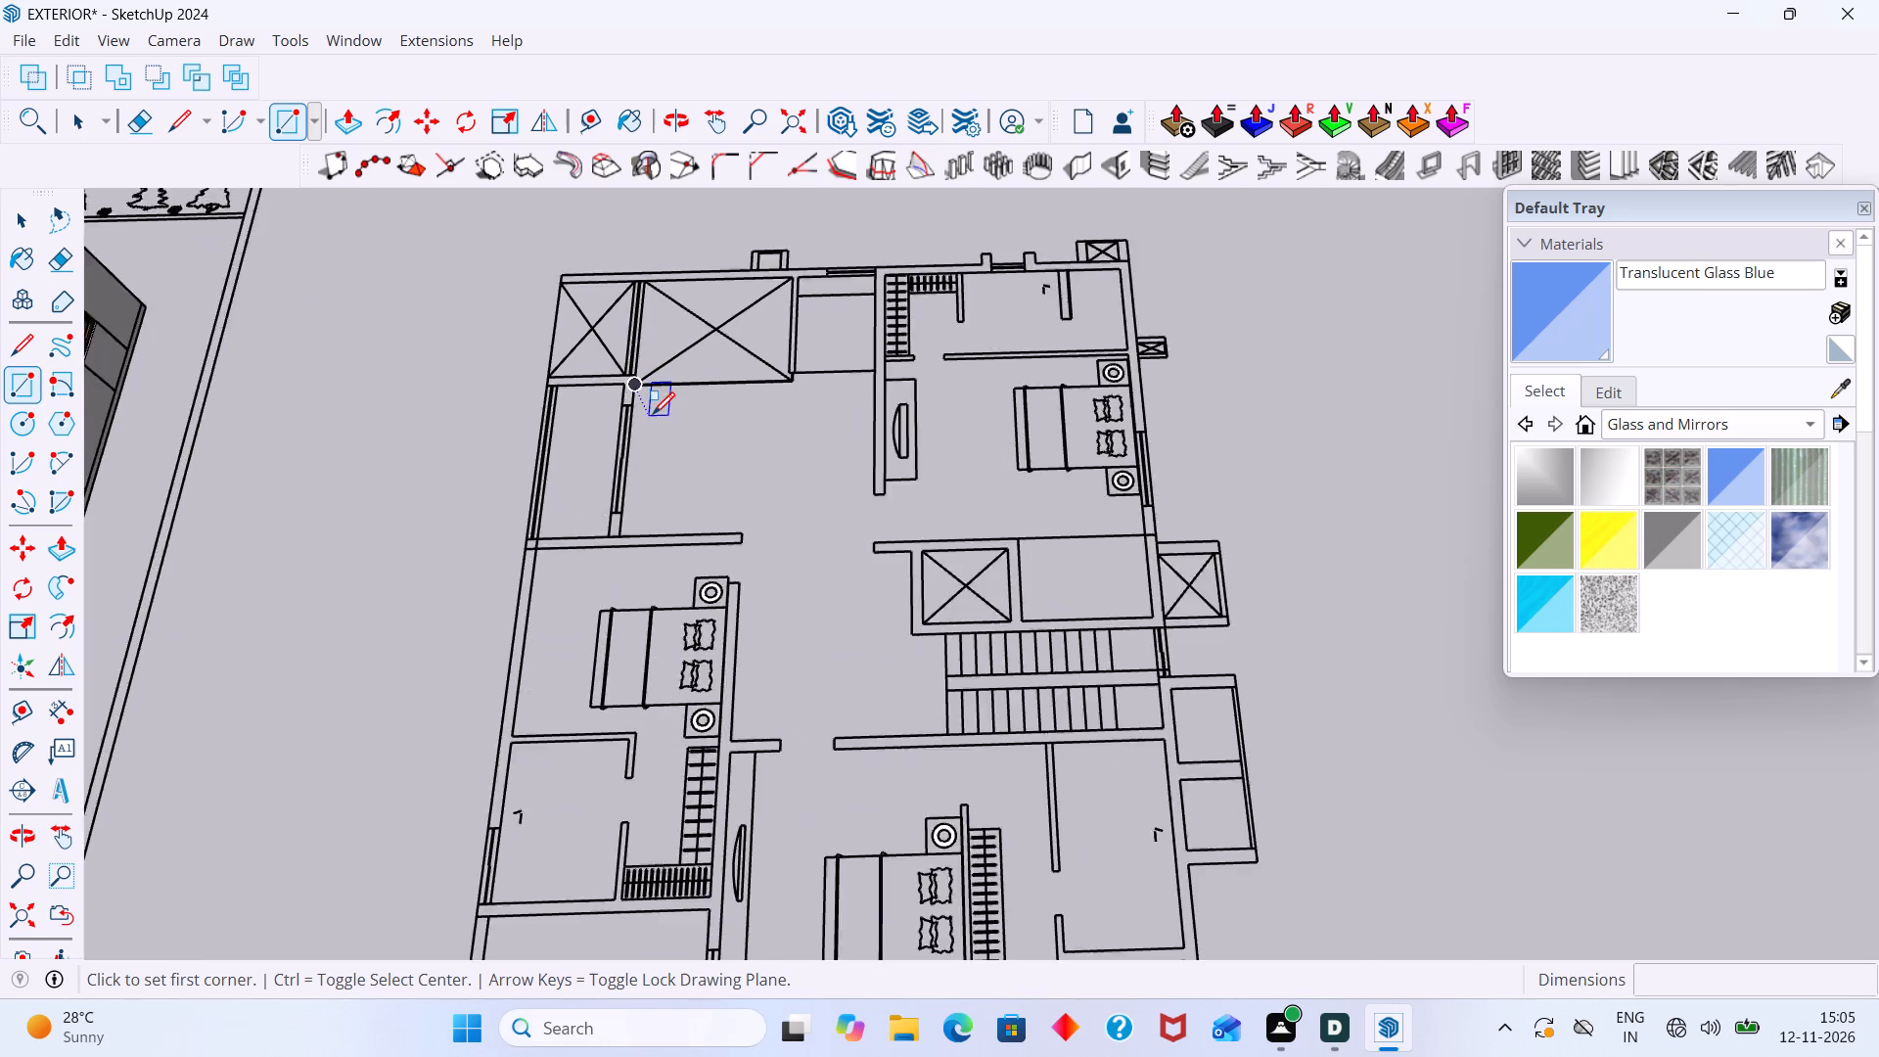
{"action": "scroll", "coordinate": [653, 414], "scroll_direction": "up", "scroll_amount": 4}
{"action": "middle_click_drag", "start_coordinate": [675, 450], "coordinate": [695, 495]}
{"action": "scroll", "coordinate": [825, 348], "scroll_direction": "up", "scroll_amount": 1}
{"action": "scroll", "coordinate": [827, 345], "scroll_direction": "down", "scroll_amount": 1}
{"action": "middle_click_drag", "start_coordinate": [831, 344], "coordinate": [779, 574]}
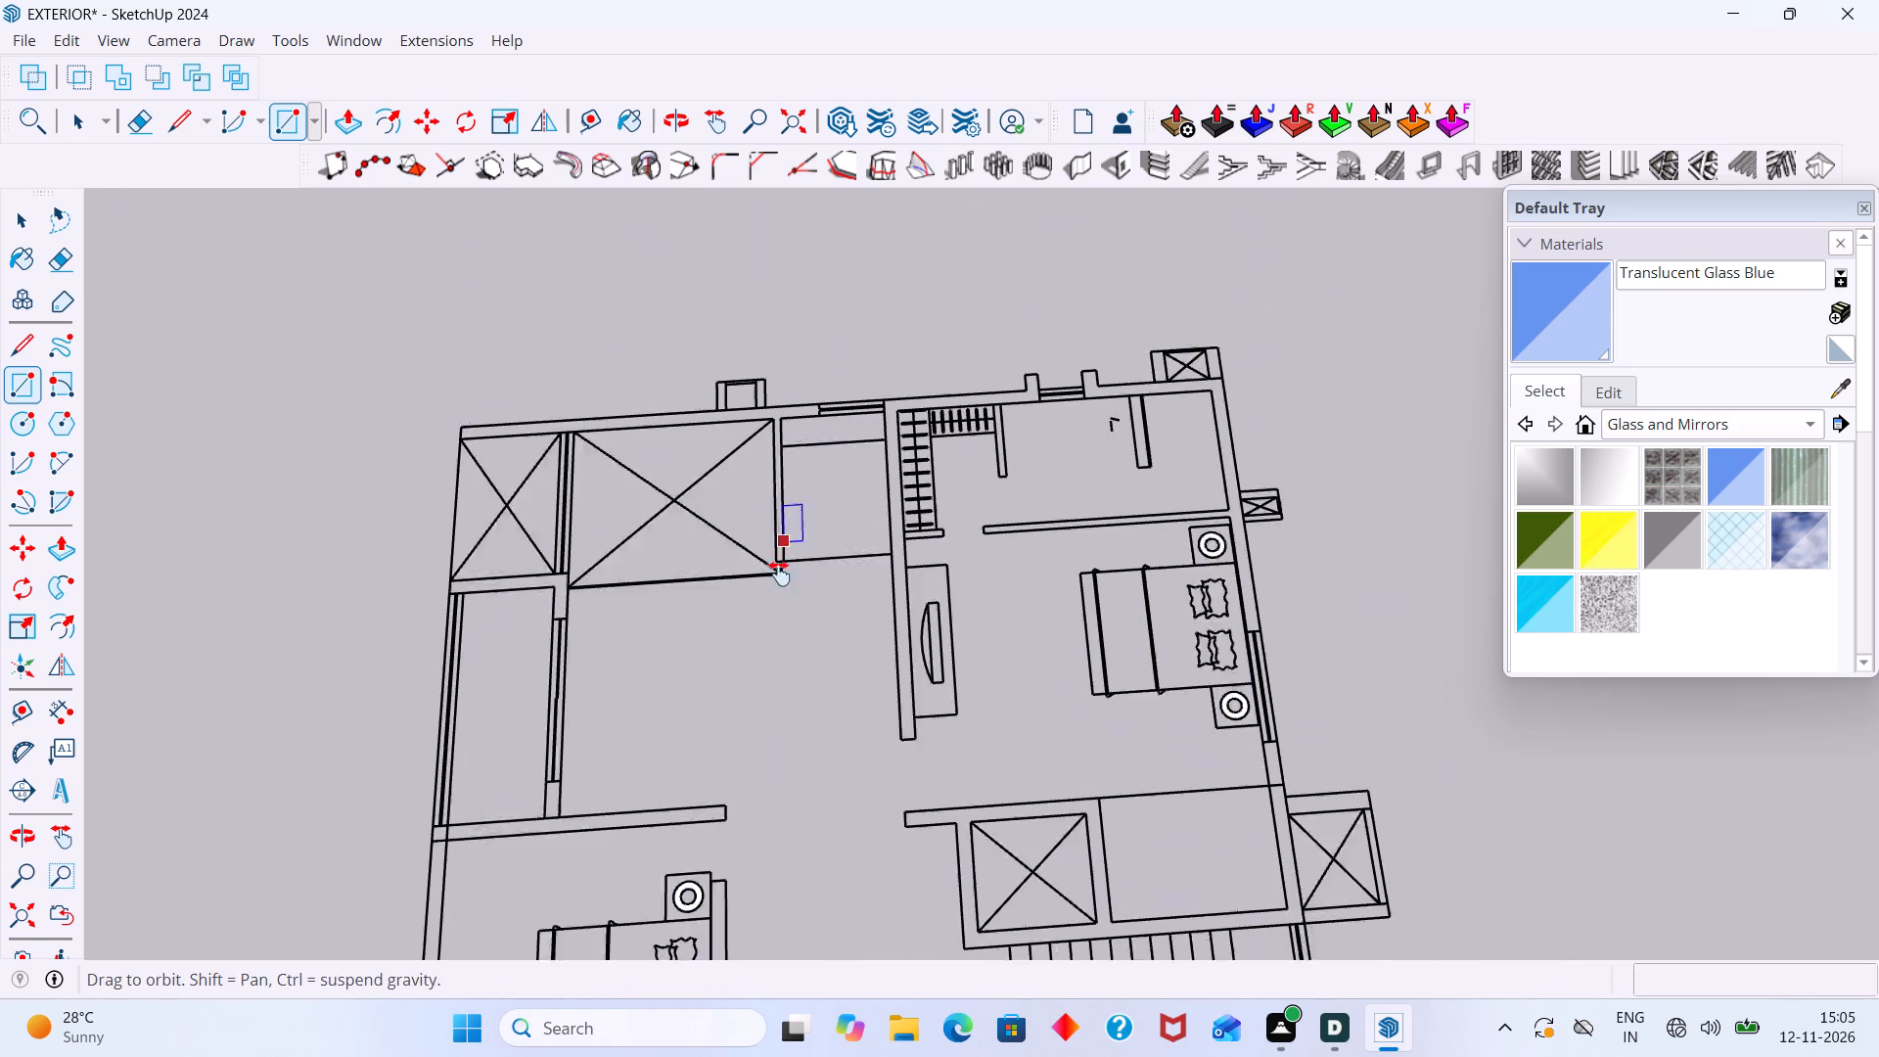
{"action": "middle_click_drag", "start_coordinate": [779, 574], "coordinate": [786, 573]}
{"action": "scroll", "coordinate": [935, 471], "scroll_direction": "up", "scroll_amount": 1}
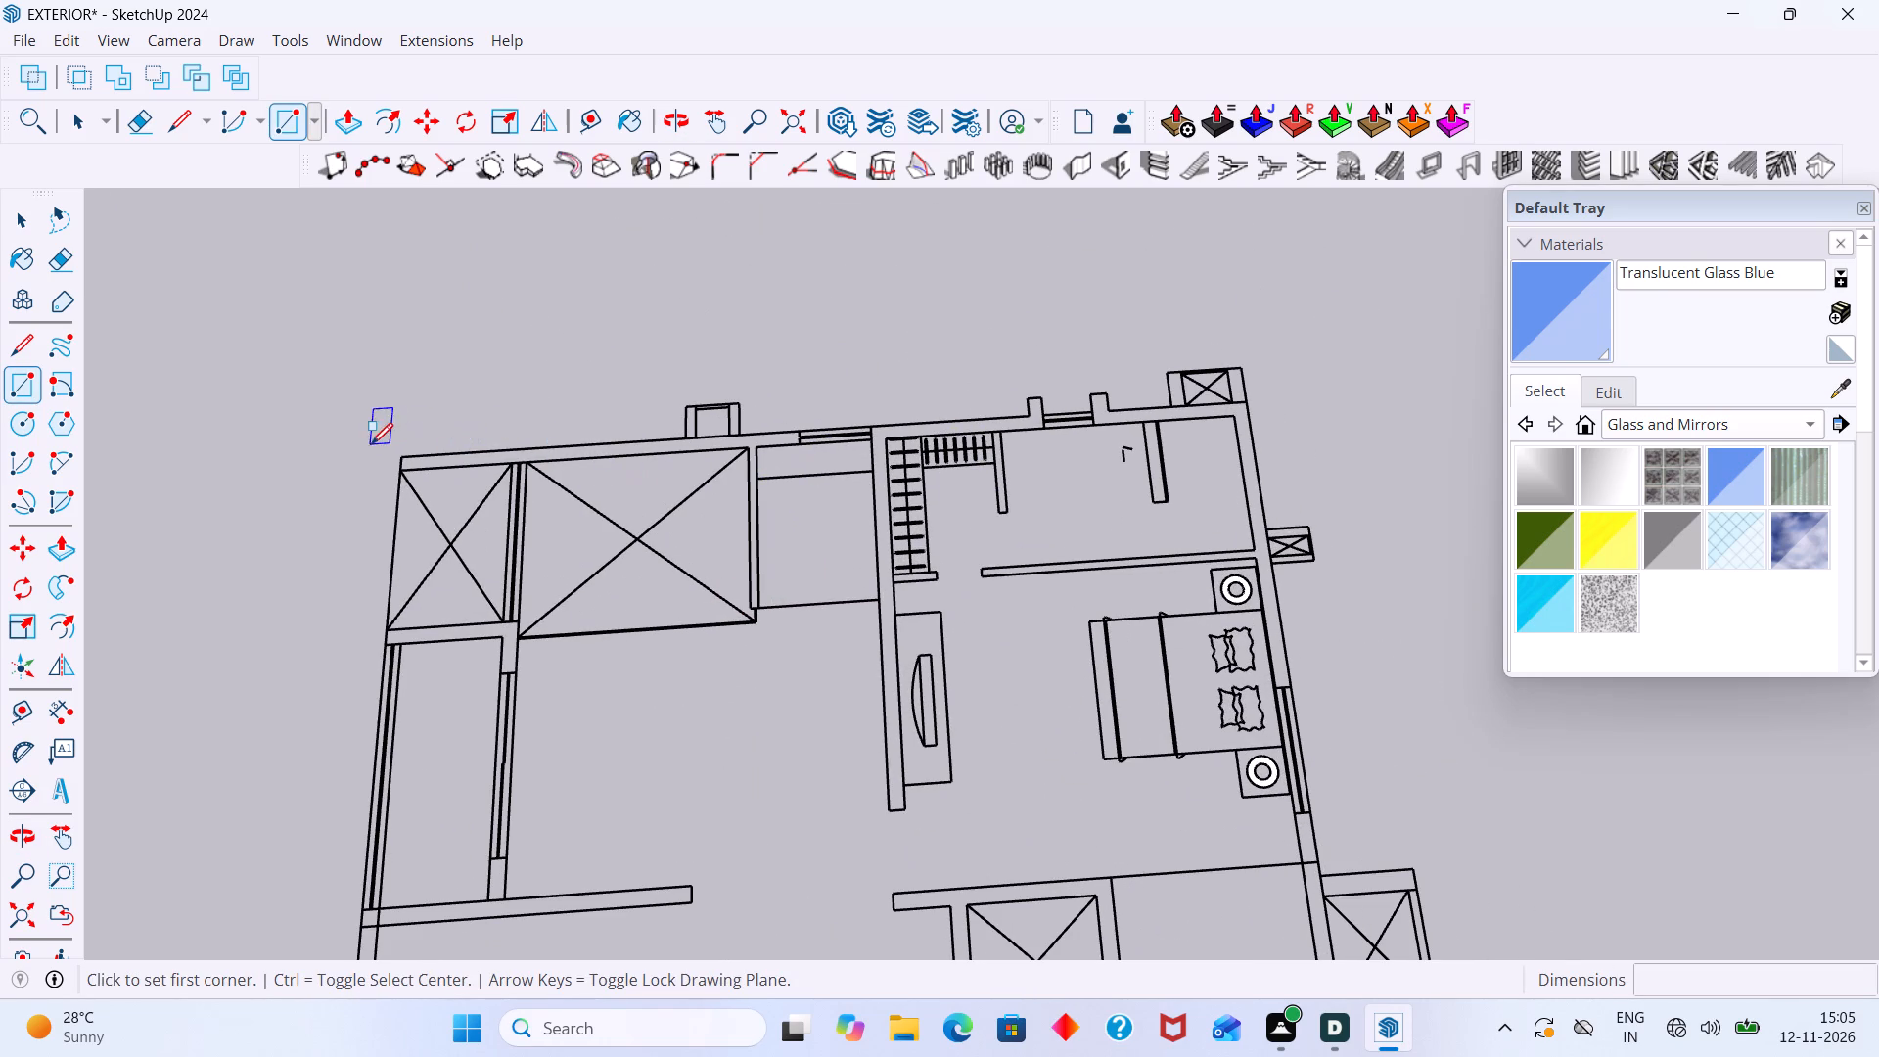
{"action": "left_click", "coordinate": [403, 459]}
{"action": "scroll", "coordinate": [502, 596], "scroll_direction": "down", "scroll_amount": 7}
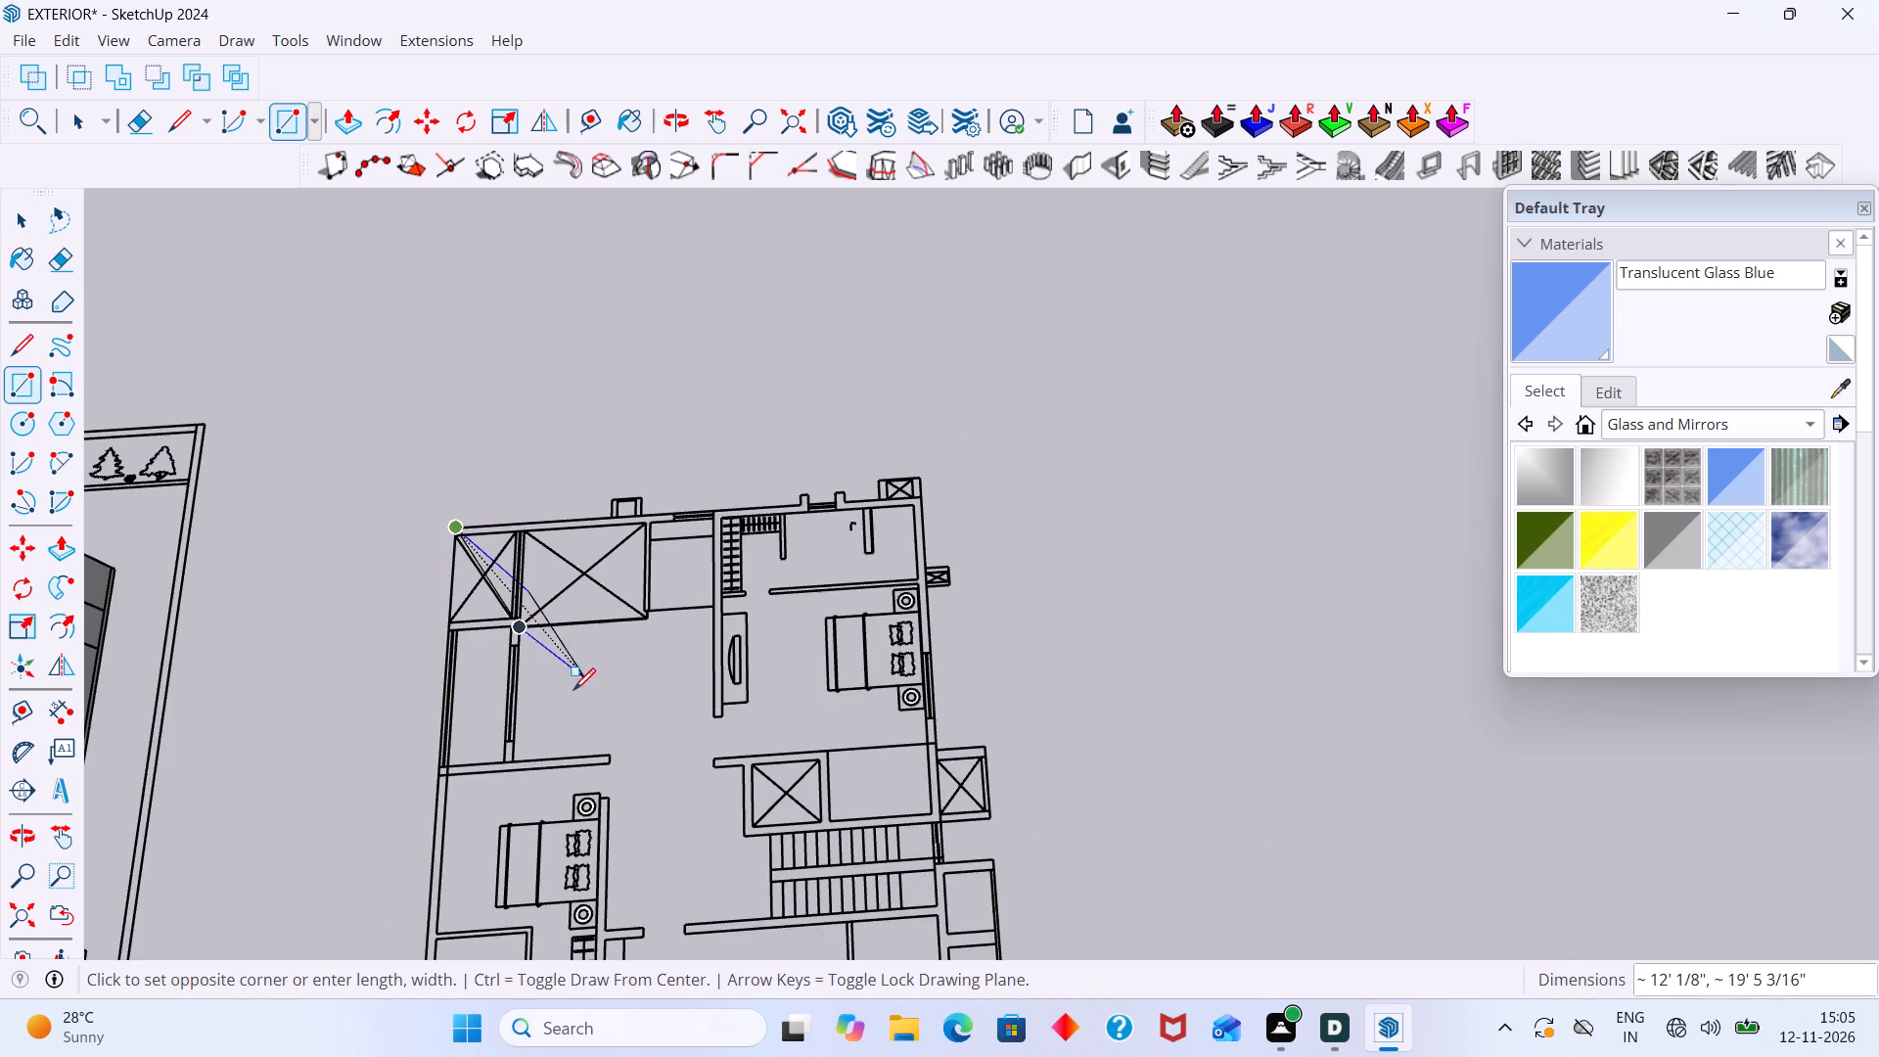
{"action": "middle_click_drag", "start_coordinate": [571, 690], "coordinate": [575, 414]}
{"action": "scroll", "coordinate": [676, 588], "scroll_direction": "down", "scroll_amount": 2}
{"action": "scroll", "coordinate": [846, 826], "scroll_direction": "up", "scroll_amount": 9}
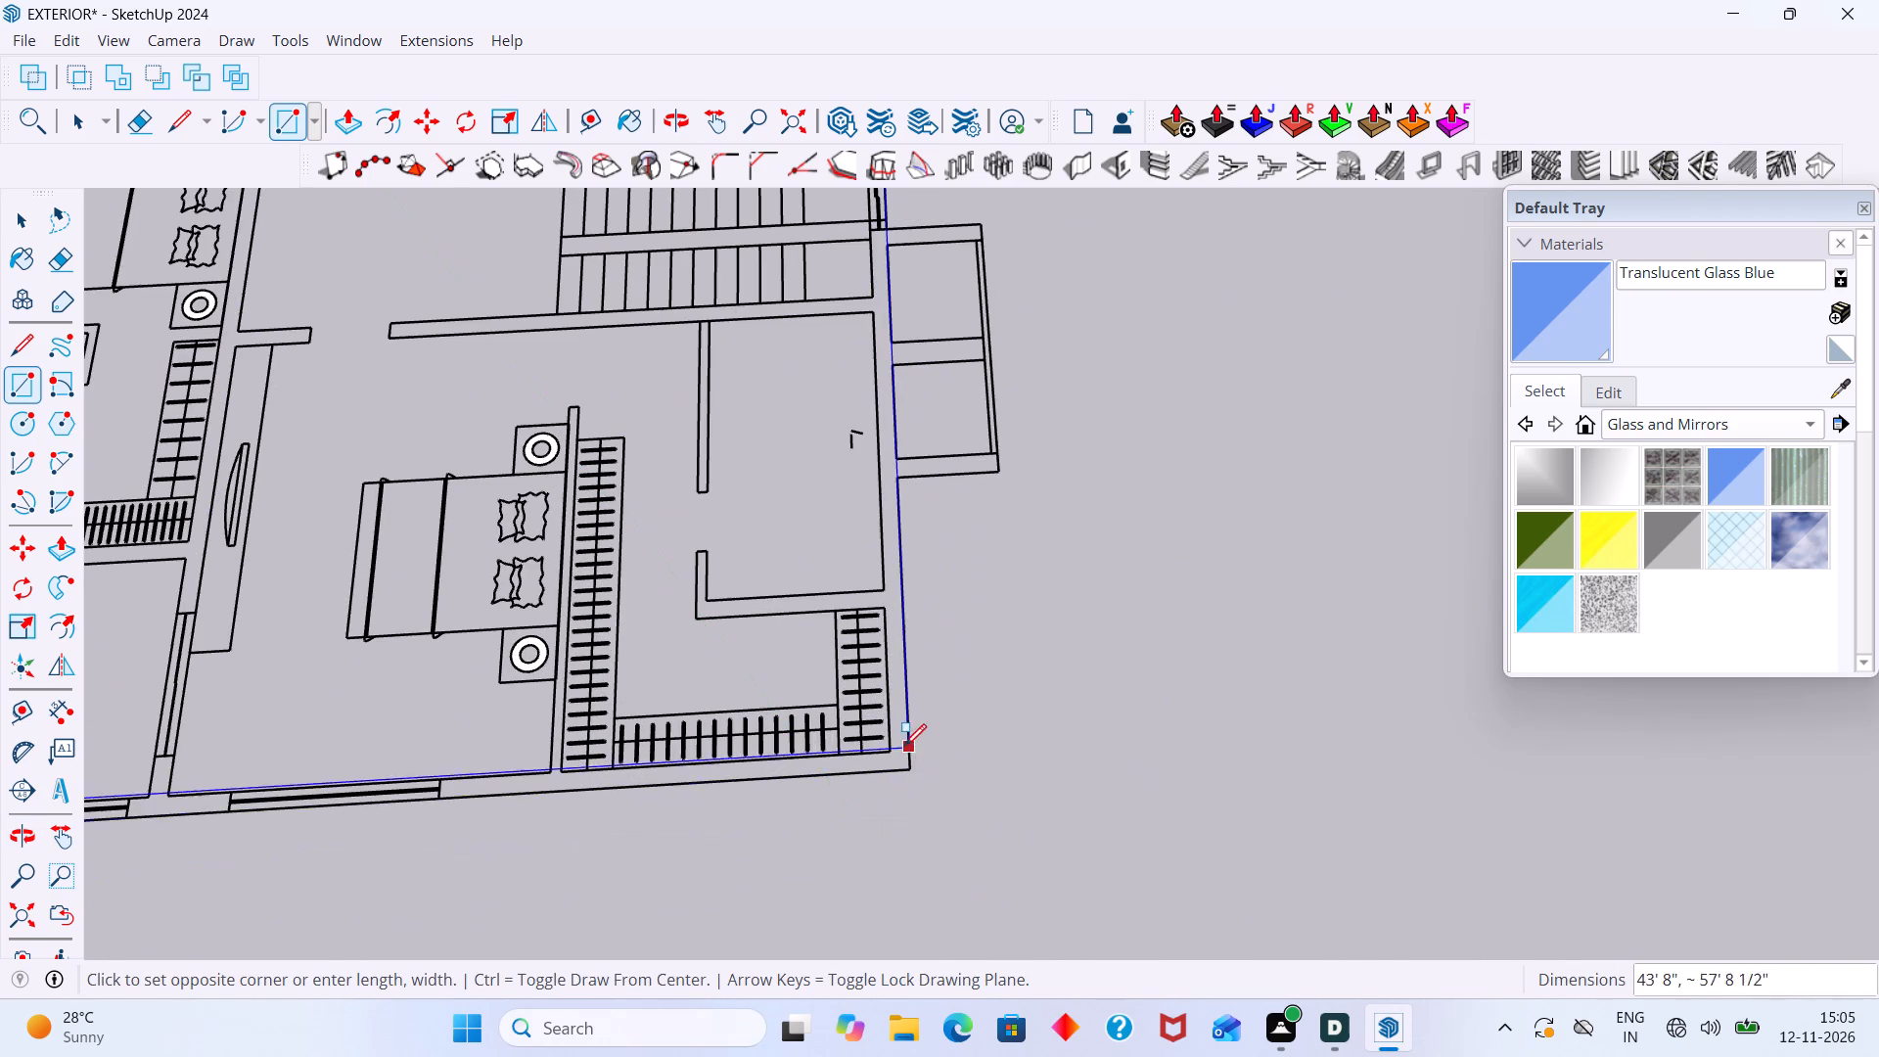
{"action": "left_click", "coordinate": [914, 769]}
{"action": "key", "text": "space"}
Delete the faces filling the two-bay projection outside the staircase wall, including its border strips, keeping the outlines.
{"action": "scroll", "coordinate": [954, 739], "scroll_direction": "down", "scroll_amount": 6}
{"action": "middle_click_drag", "start_coordinate": [979, 665], "coordinate": [834, 643]}
{"action": "scroll", "coordinate": [845, 626], "scroll_direction": "down", "scroll_amount": 1}
{"action": "middle_click_drag", "start_coordinate": [898, 621], "coordinate": [834, 792], "text": "shift"}
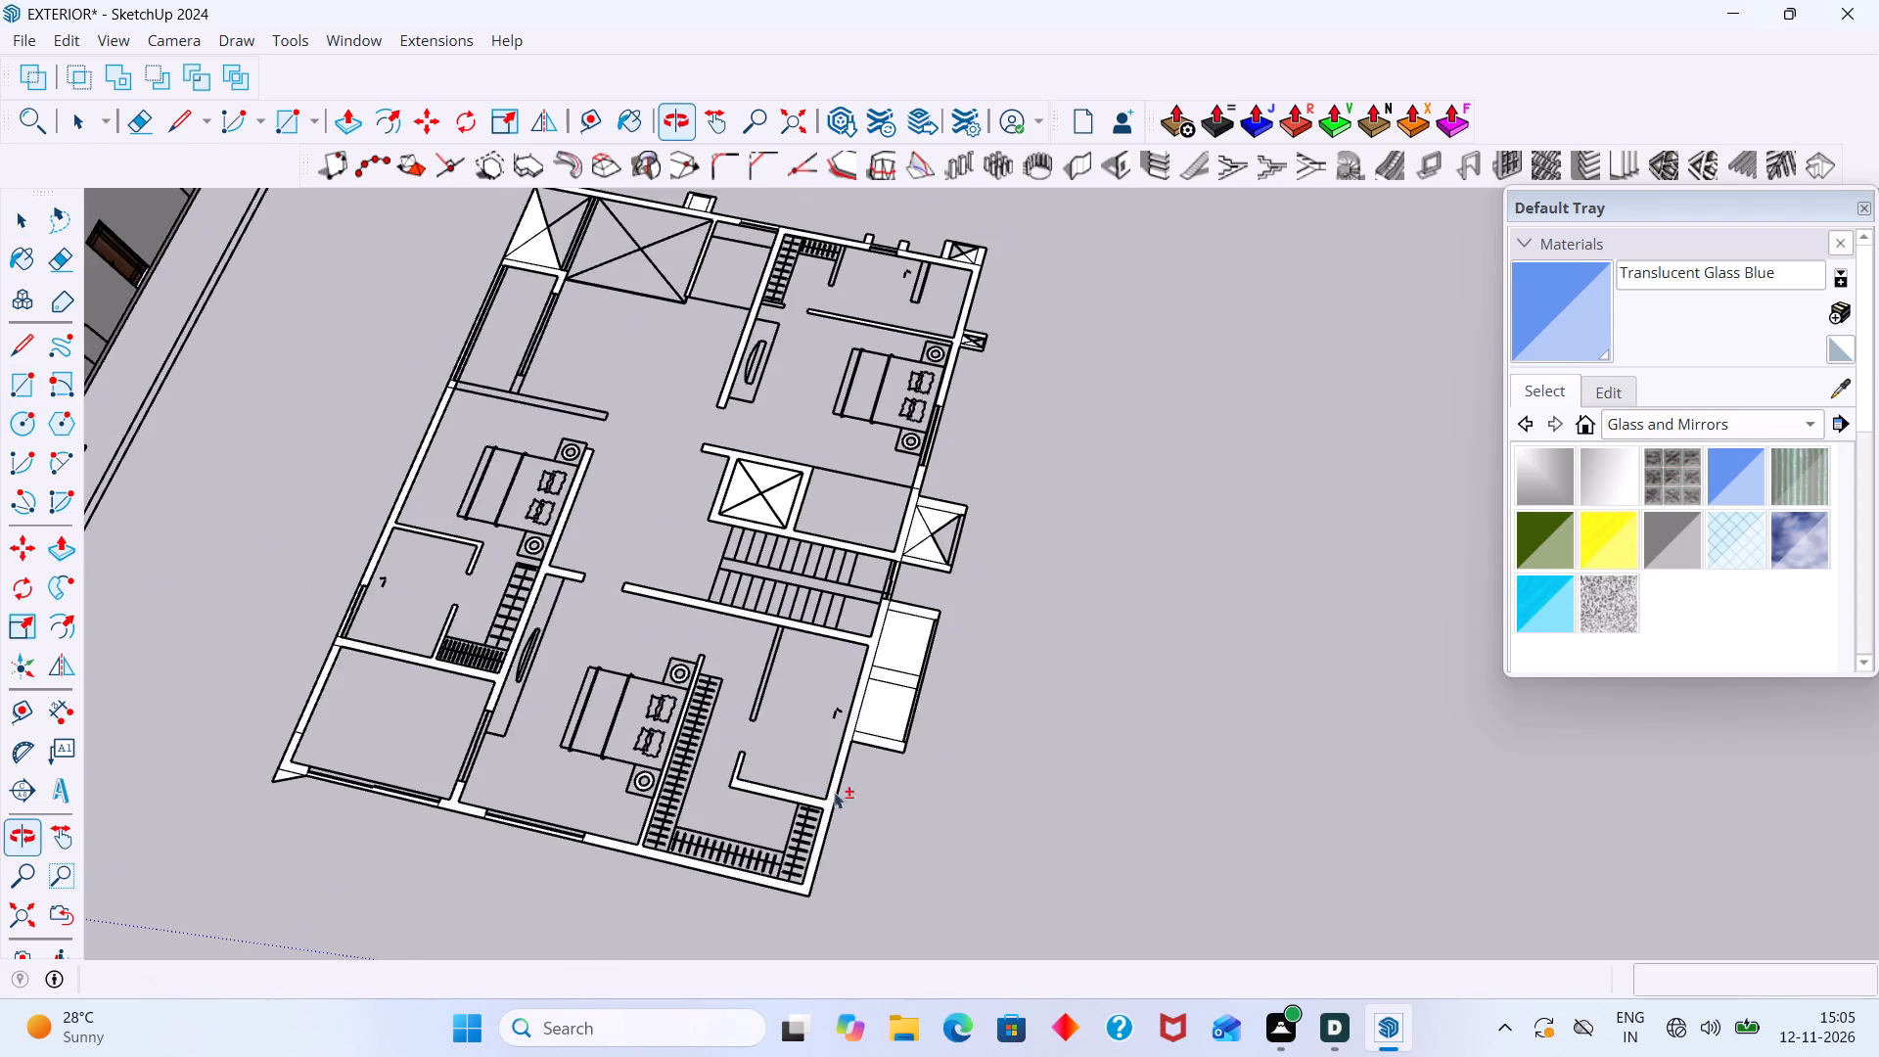
{"action": "scroll", "coordinate": [868, 751], "scroll_direction": "up", "scroll_amount": 7}
{"action": "scroll", "coordinate": [882, 691], "scroll_direction": "down", "scroll_amount": 5}
{"action": "middle_click_drag", "start_coordinate": [900, 689], "coordinate": [776, 666]}
{"action": "scroll", "coordinate": [778, 667], "scroll_direction": "up", "scroll_amount": 2}
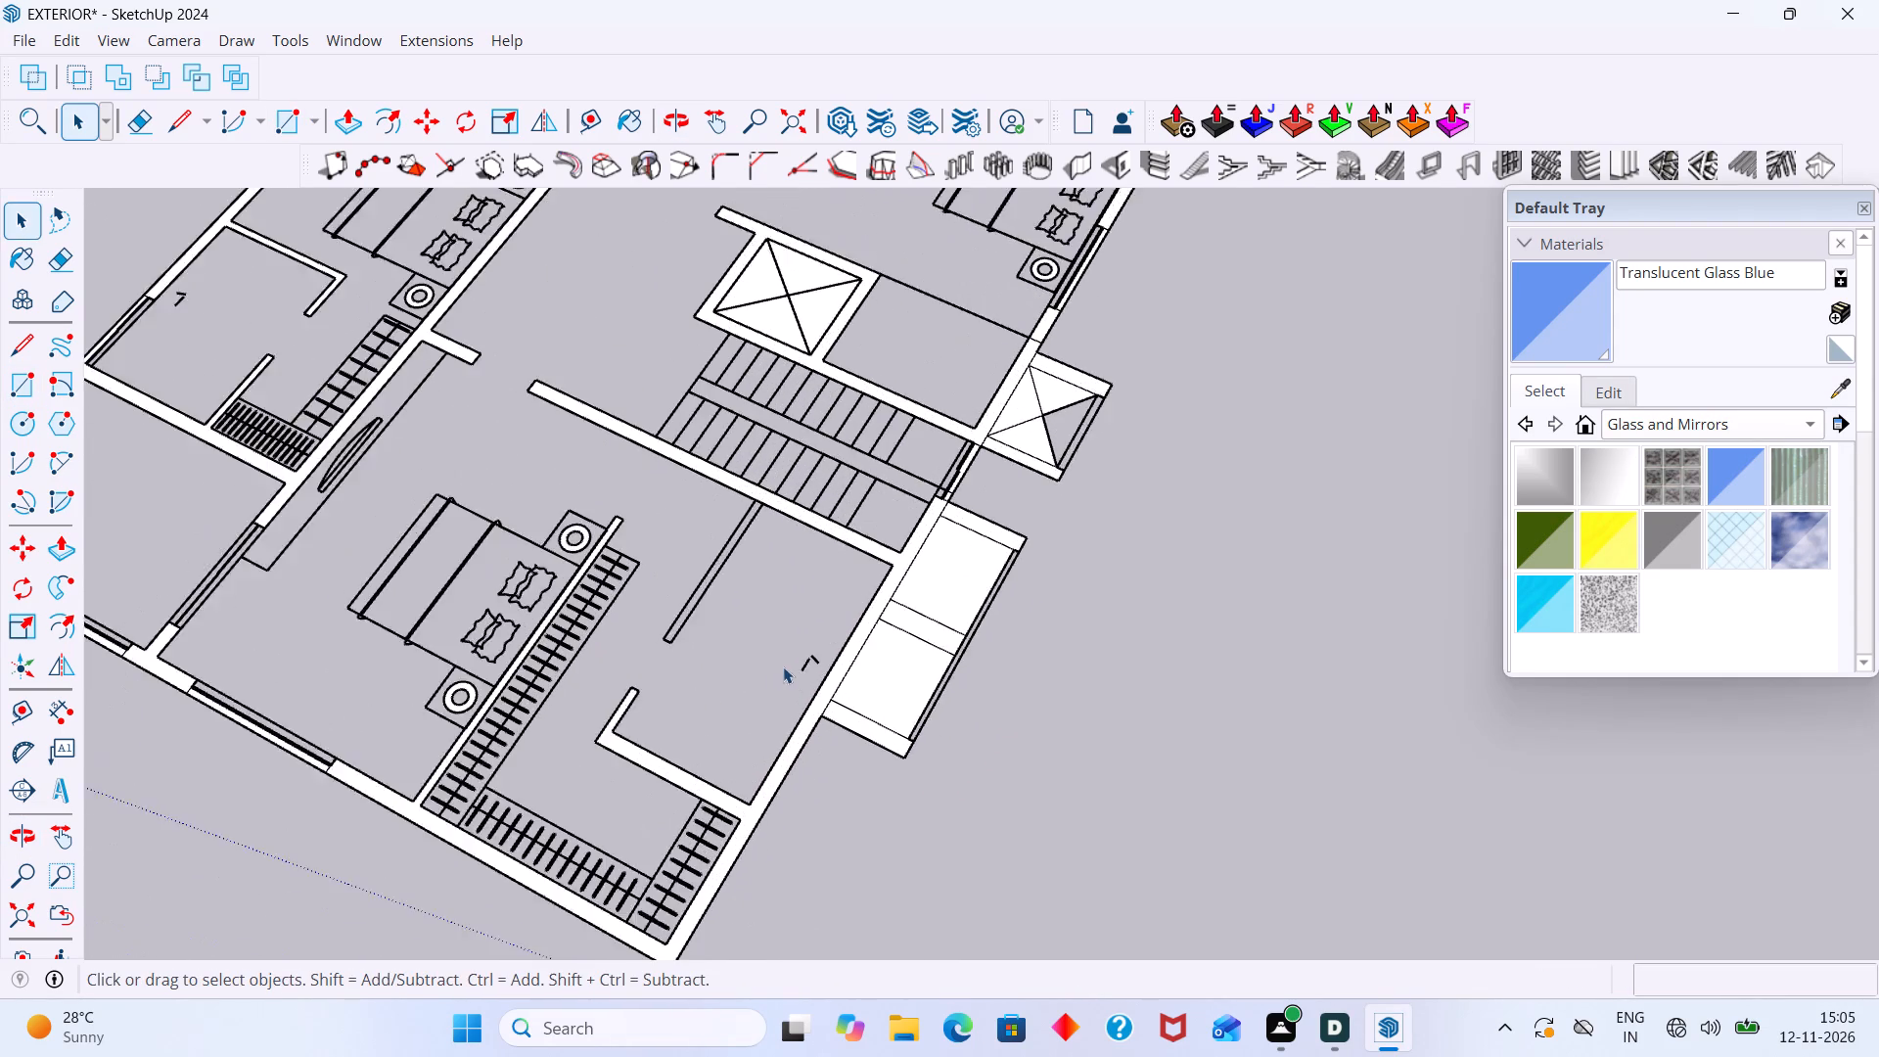
{"action": "scroll", "coordinate": [783, 666], "scroll_direction": "up", "scroll_amount": 3}
{"action": "left_click", "coordinate": [868, 652]}
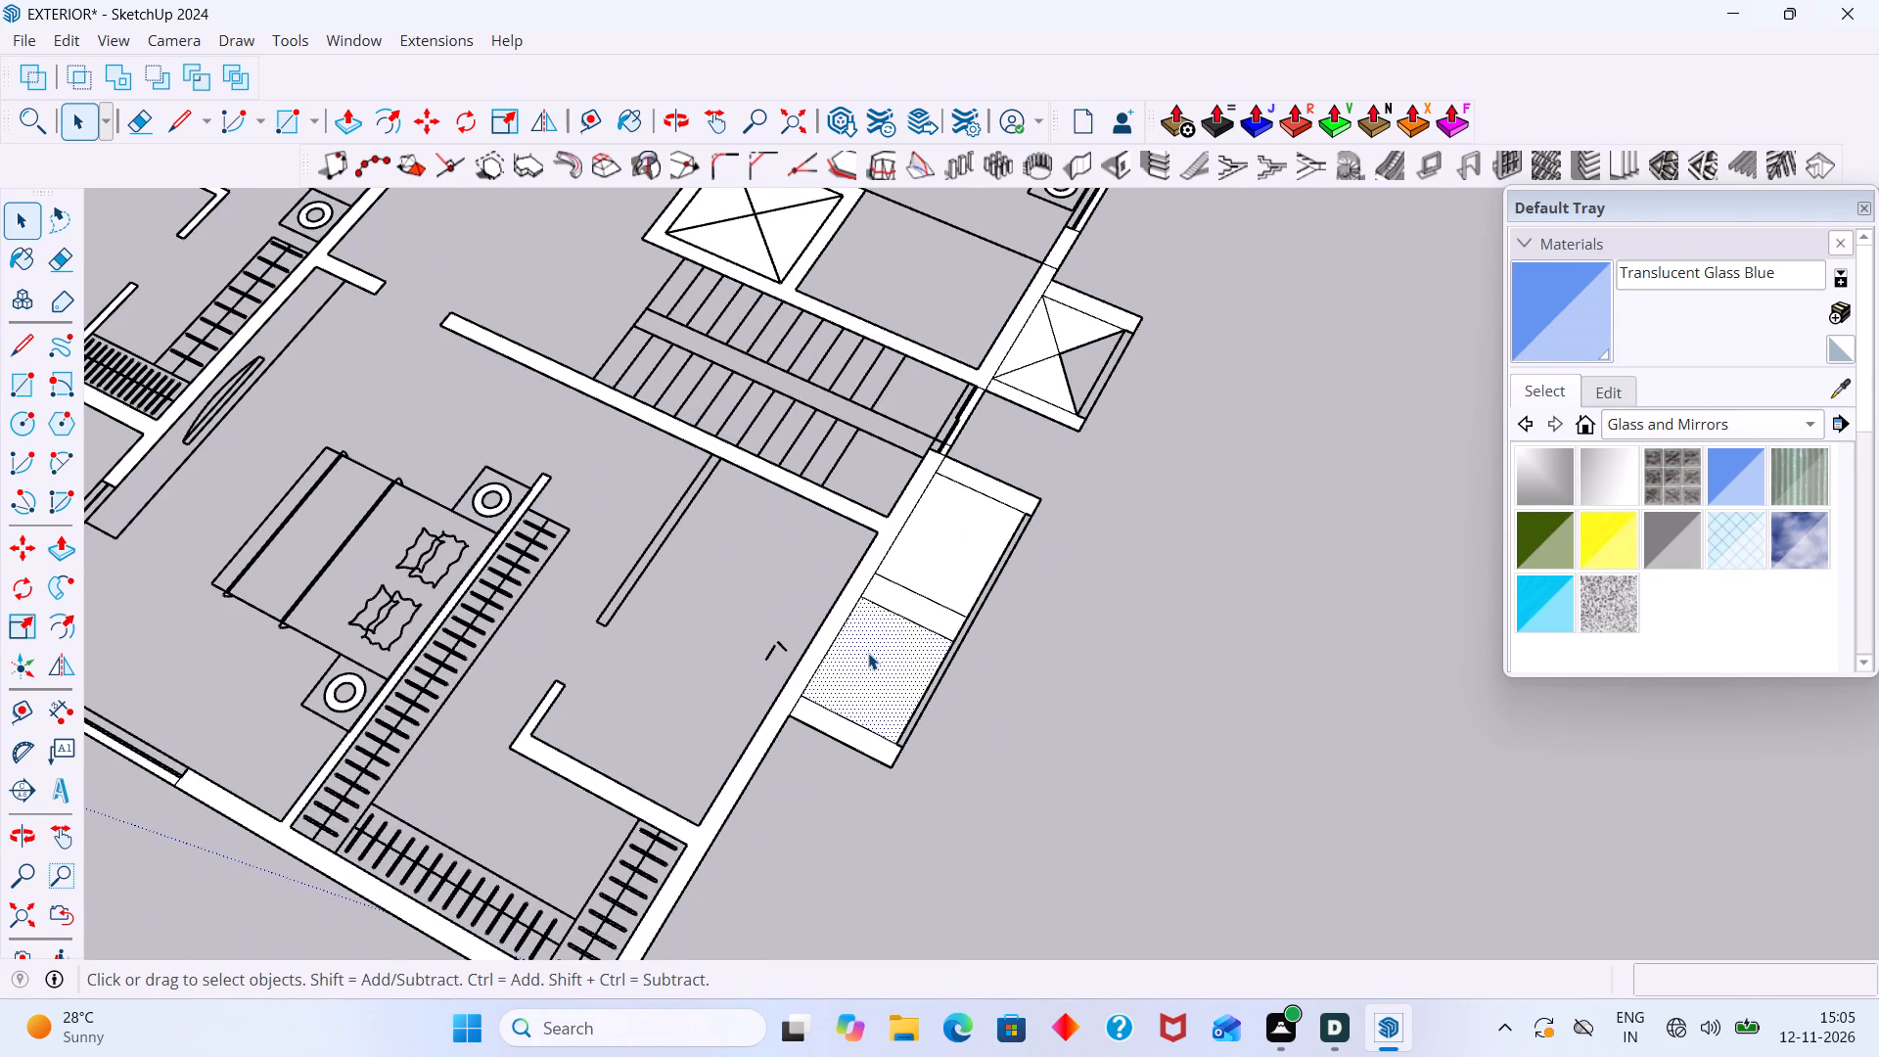
{"action": "key", "text": "Delete"}
{"action": "scroll", "coordinate": [850, 697], "scroll_direction": "up", "scroll_amount": 7}
{"action": "left_click", "coordinate": [834, 767]}
{"action": "key", "text": "Delete"}
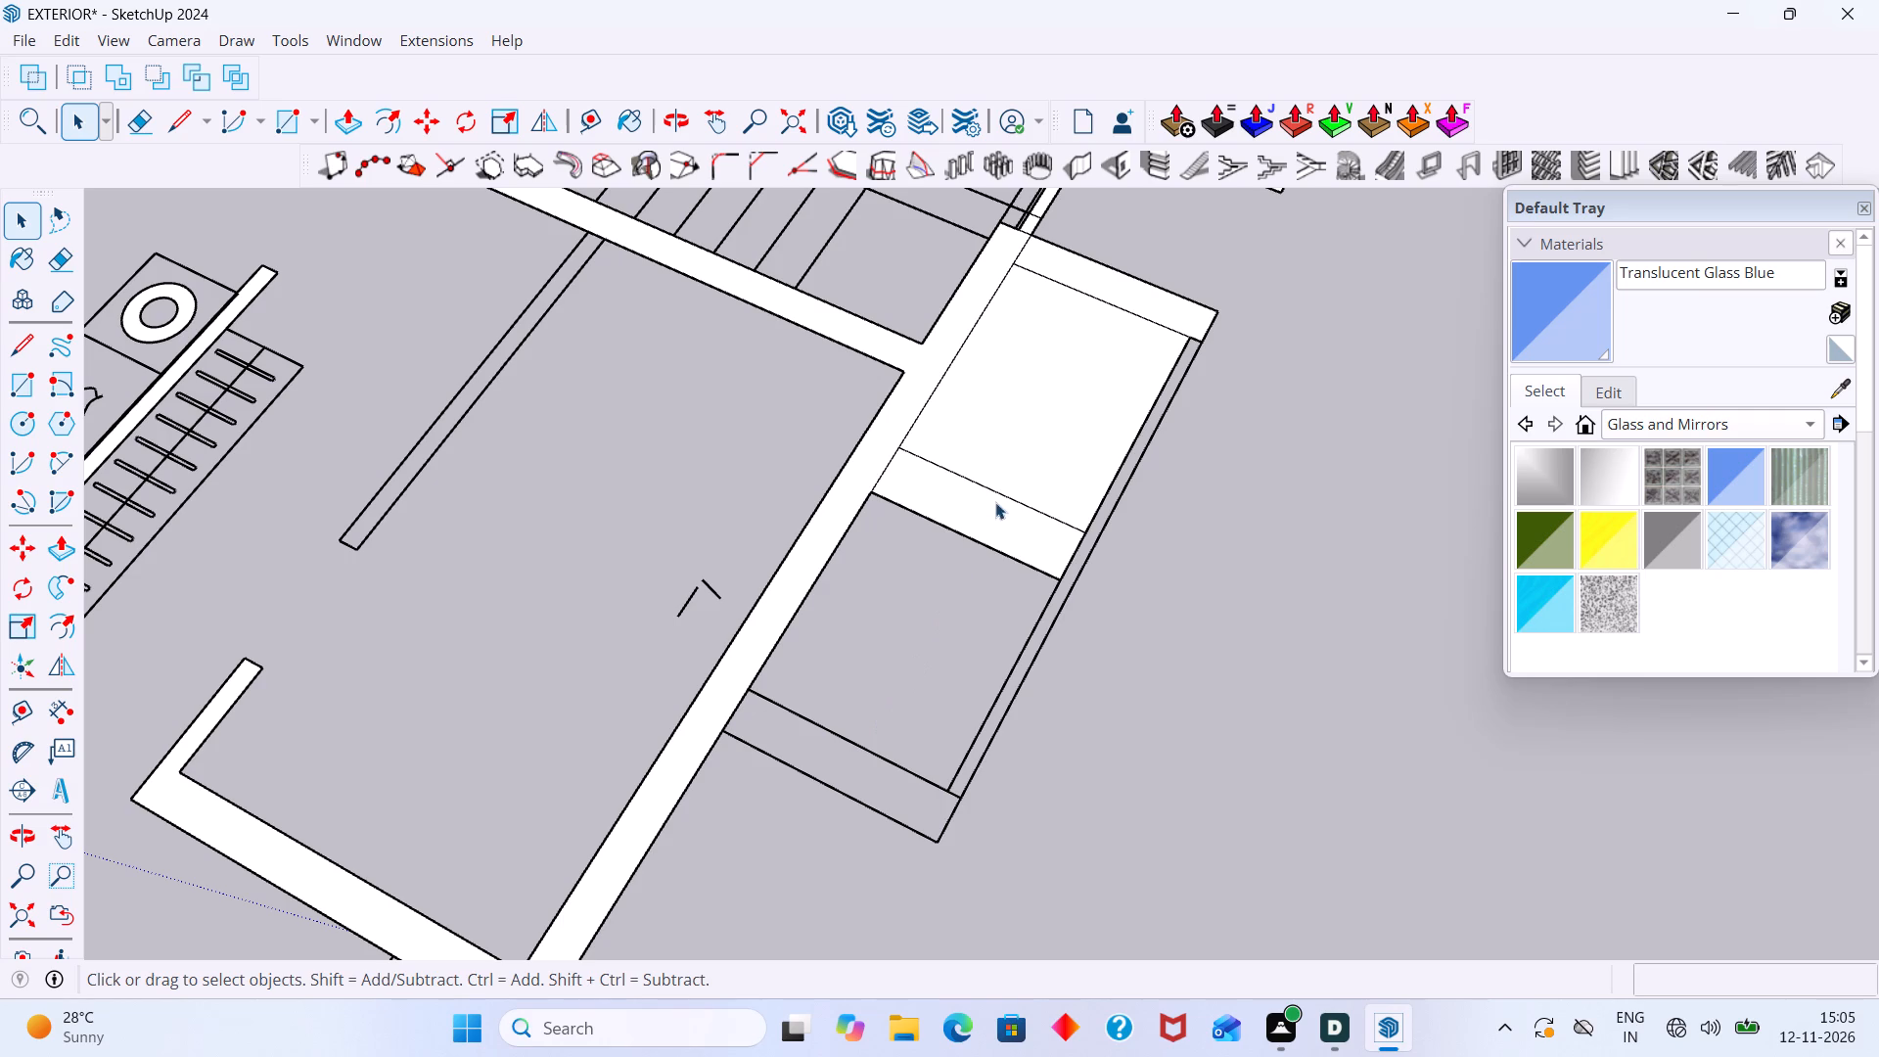
{"action": "left_click", "coordinate": [995, 502]}
{"action": "key", "text": "Delete"}
{"action": "left_click", "coordinate": [1037, 434]}
{"action": "key", "text": "Delete"}
{"action": "left_click", "coordinate": [1134, 294]}
{"action": "key", "text": "Delete"}
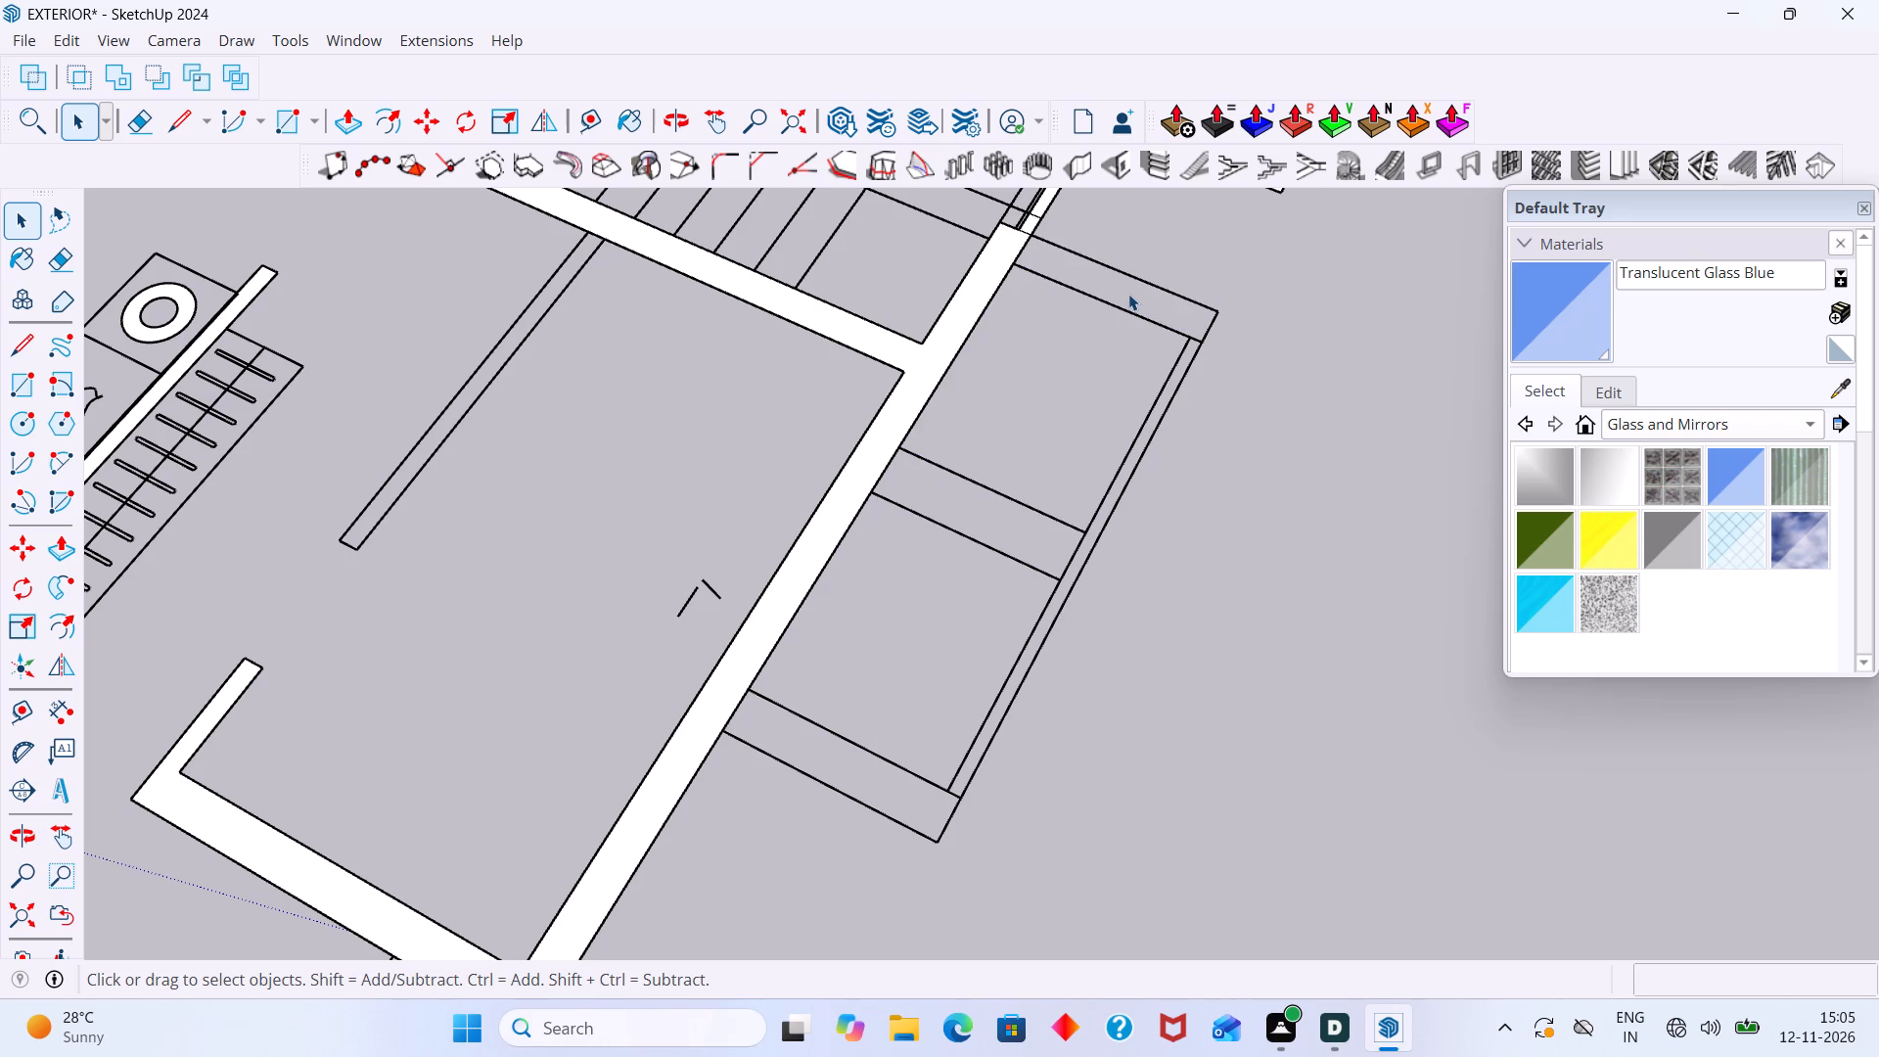
Delete the triangular and border faces of the crossed shaft projection on the outer wall beside the staircase.
{"action": "scroll", "coordinate": [1140, 333], "scroll_direction": "down", "scroll_amount": 4}
{"action": "scroll", "coordinate": [1136, 354], "scroll_direction": "up", "scroll_amount": 1, "text": "shift"}
{"action": "middle_click_drag", "start_coordinate": [1136, 354], "coordinate": [997, 618], "text": "shift"}
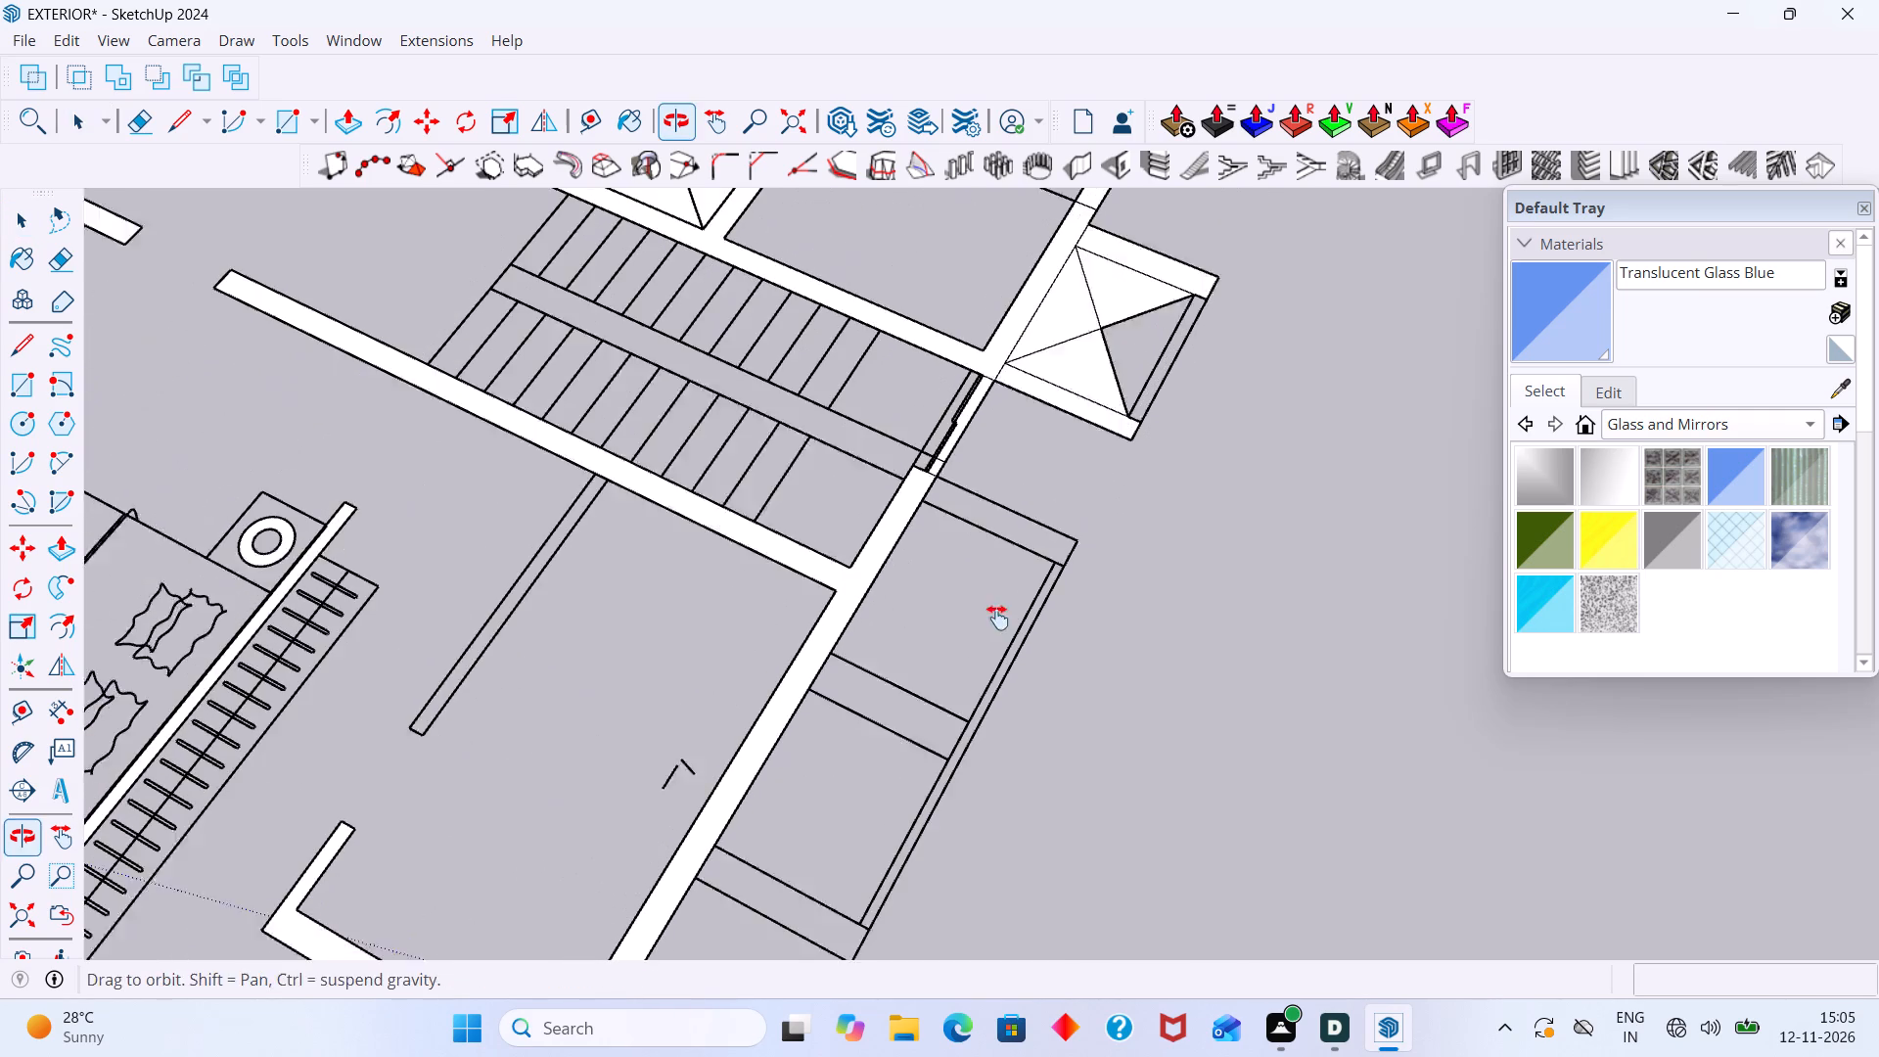
{"action": "middle_click_drag", "start_coordinate": [997, 618], "coordinate": [997, 620], "text": "shift"}
{"action": "middle_click_drag", "start_coordinate": [1065, 490], "coordinate": [1021, 659], "text": "shift"}
{"action": "scroll", "coordinate": [1021, 559], "scroll_direction": "up", "scroll_amount": 6}
{"action": "left_click", "coordinate": [1008, 492]}
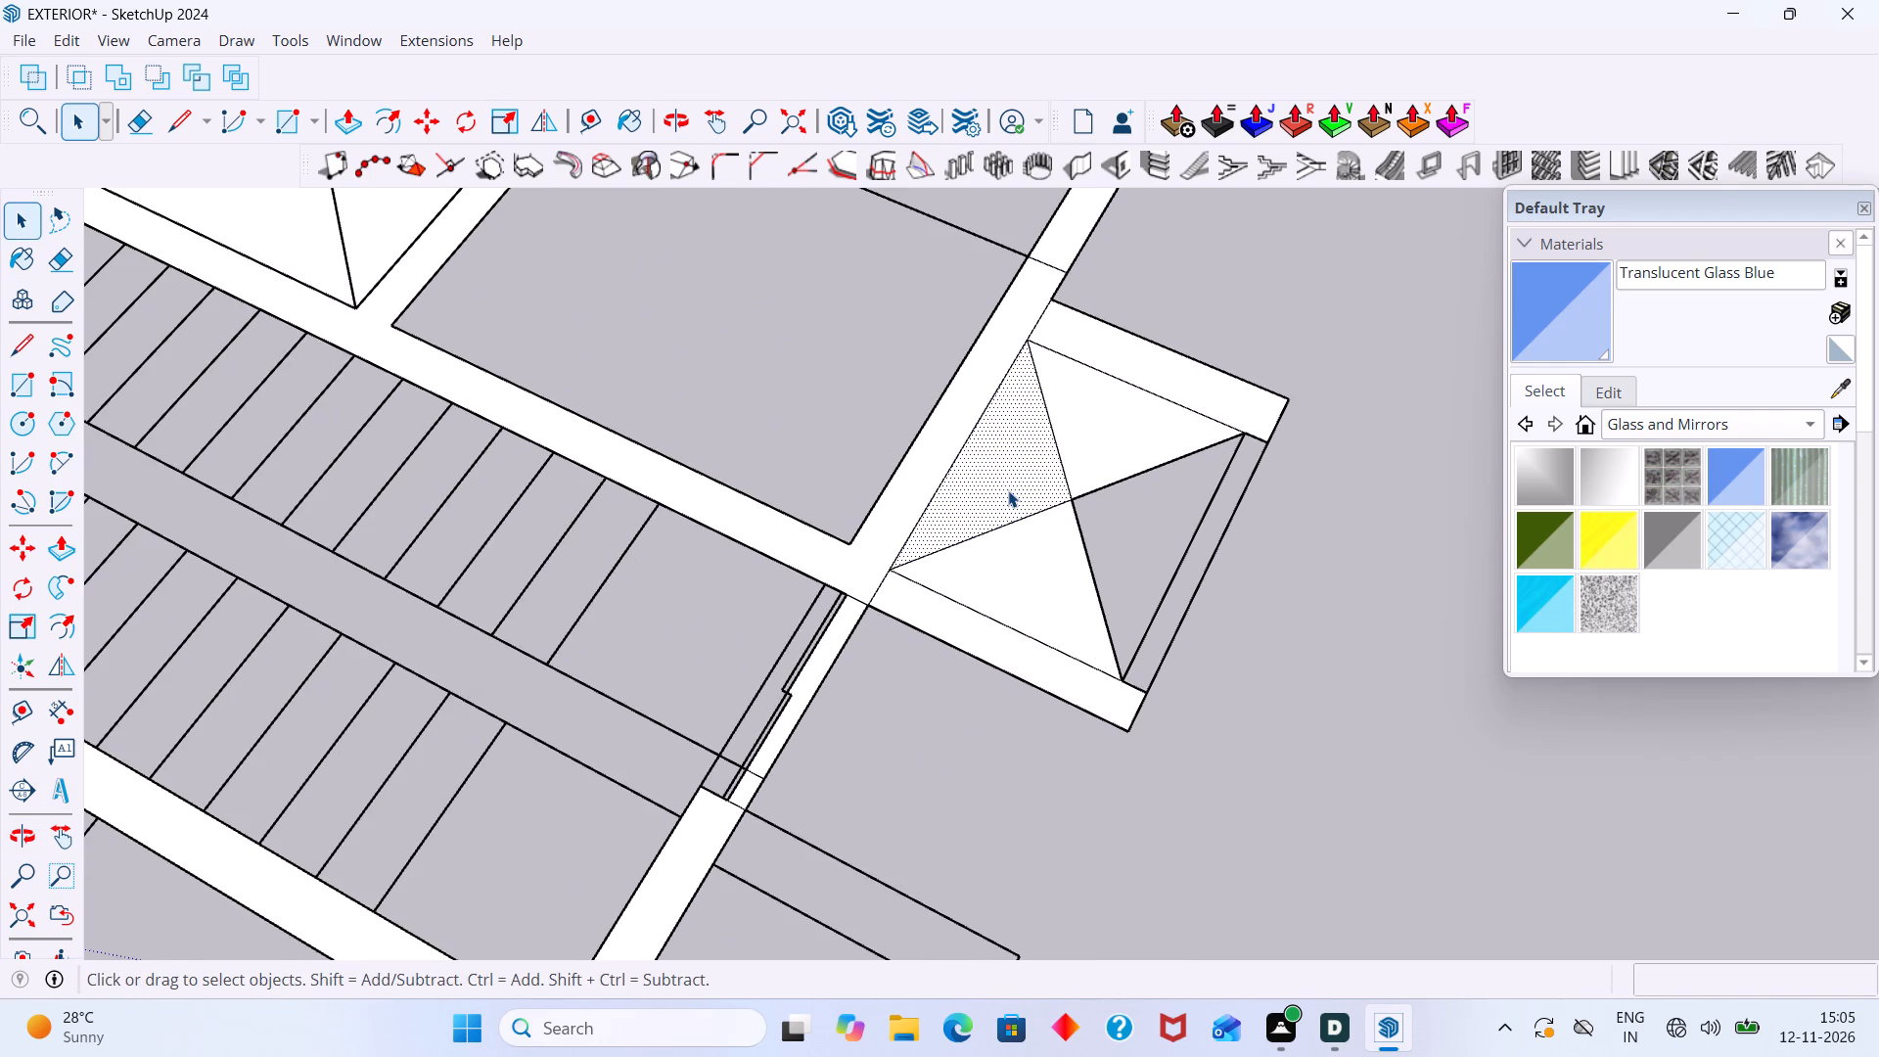
{"action": "key", "text": "Delete"}
{"action": "left_click", "coordinate": [1020, 586]}
{"action": "key", "text": "Delete"}
{"action": "left_click", "coordinate": [1091, 454]}
{"action": "key", "text": "Delete"}
{"action": "scroll", "coordinate": [1113, 410], "scroll_direction": "up", "scroll_amount": 2}
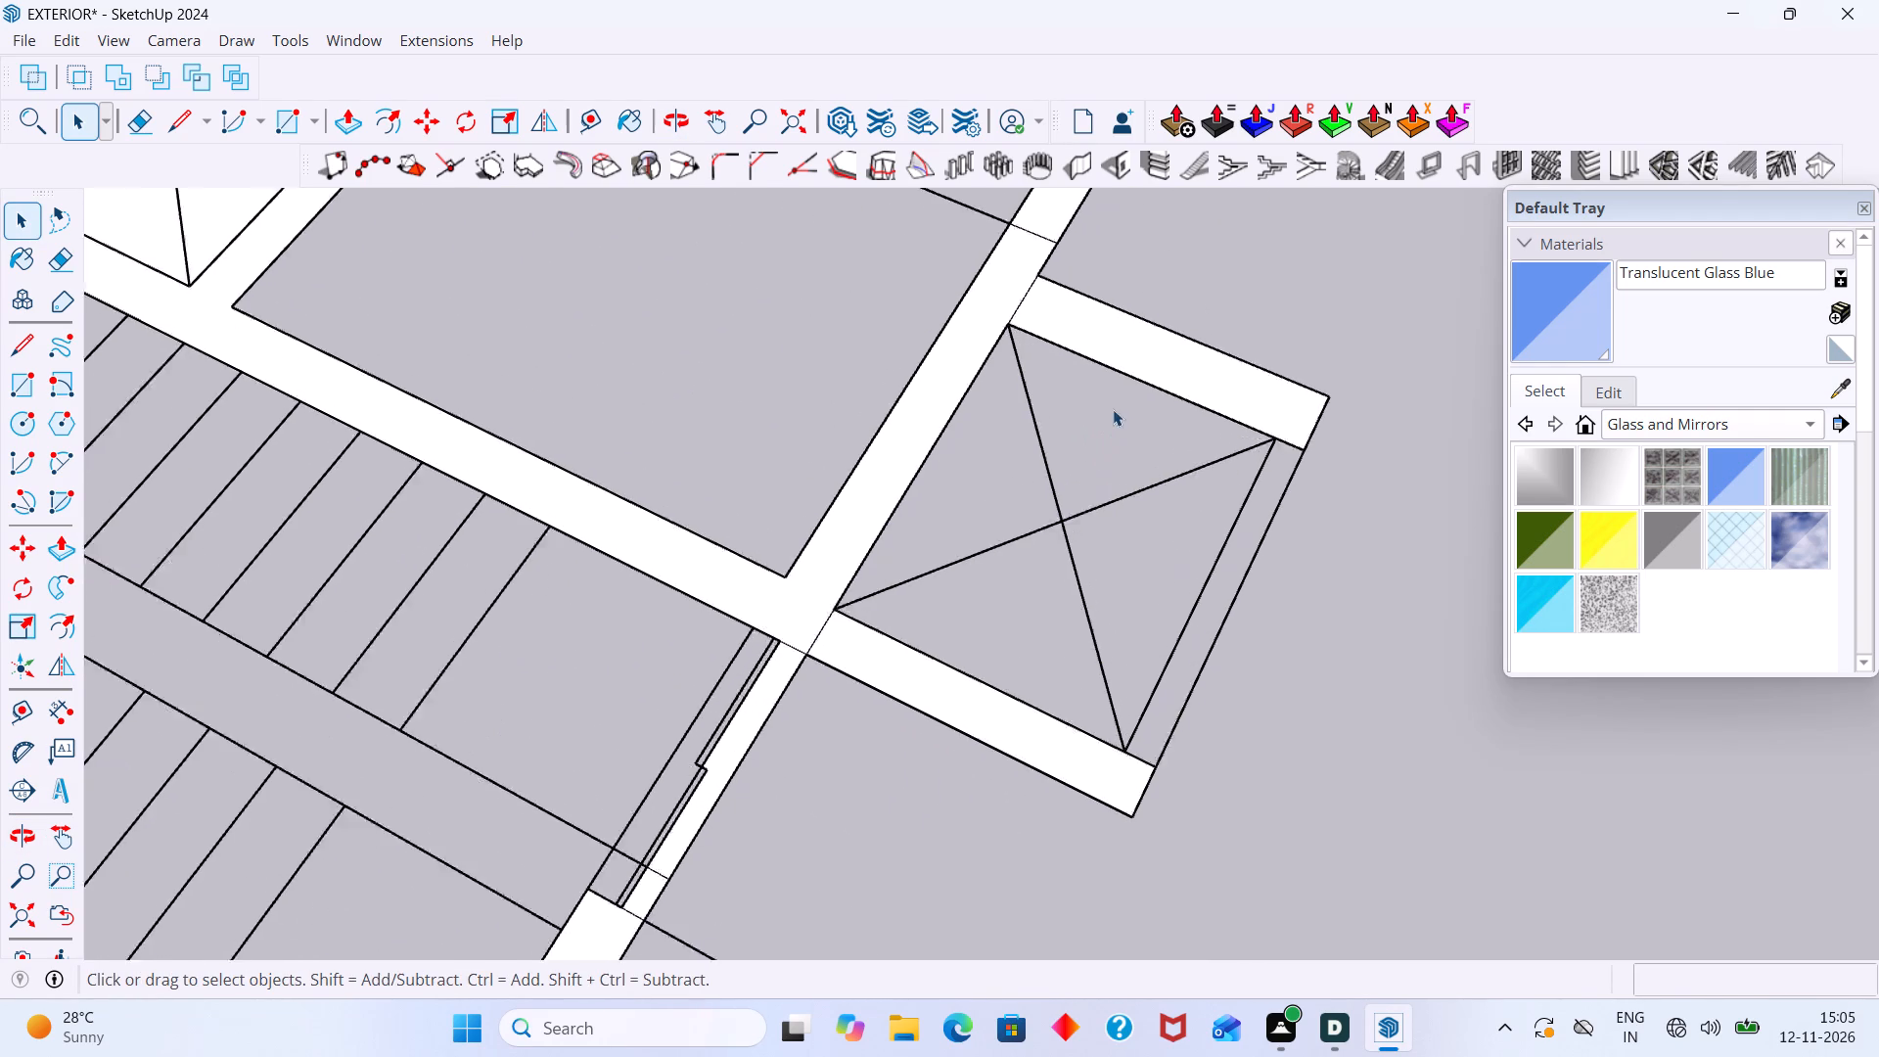
{"action": "scroll", "coordinate": [1113, 409], "scroll_direction": "up", "scroll_amount": 2}
{"action": "left_click", "coordinate": [1159, 345]}
{"action": "key", "text": "Delete"}
{"action": "left_click", "coordinate": [896, 744]}
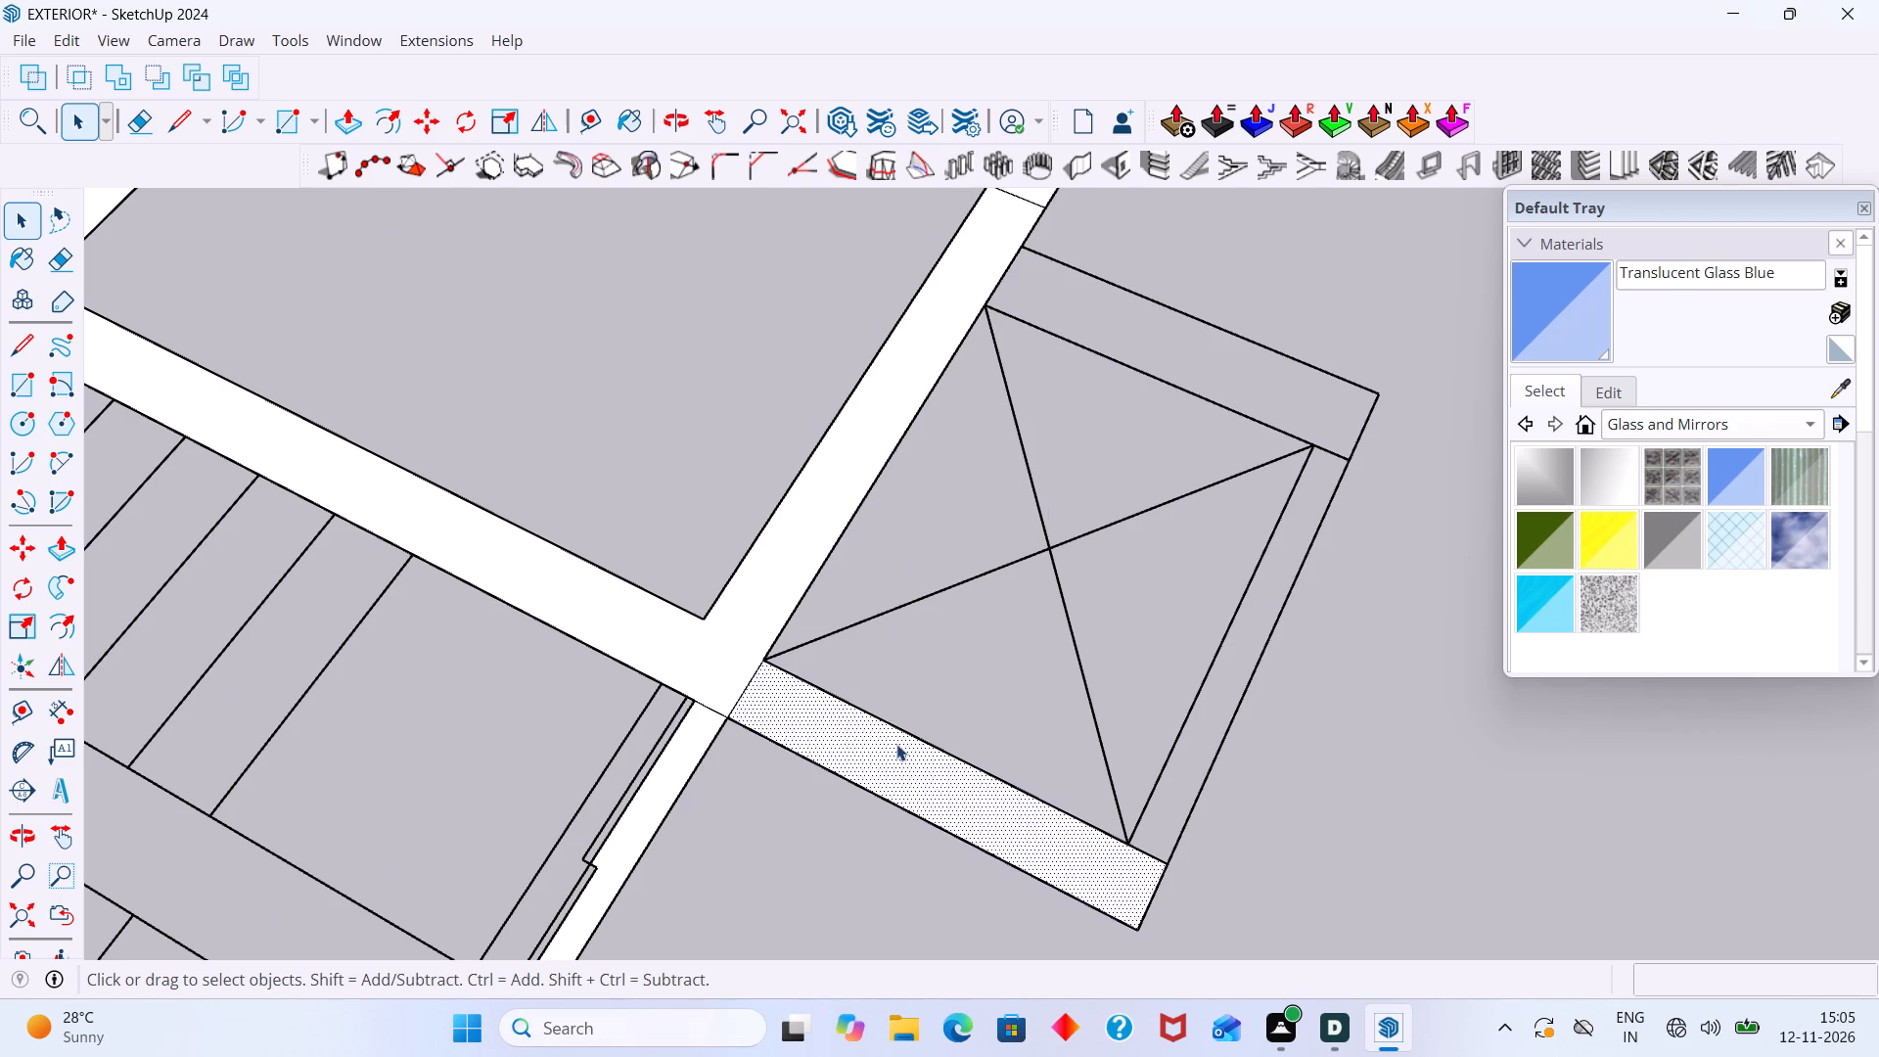
{"action": "key", "text": "Delete"}
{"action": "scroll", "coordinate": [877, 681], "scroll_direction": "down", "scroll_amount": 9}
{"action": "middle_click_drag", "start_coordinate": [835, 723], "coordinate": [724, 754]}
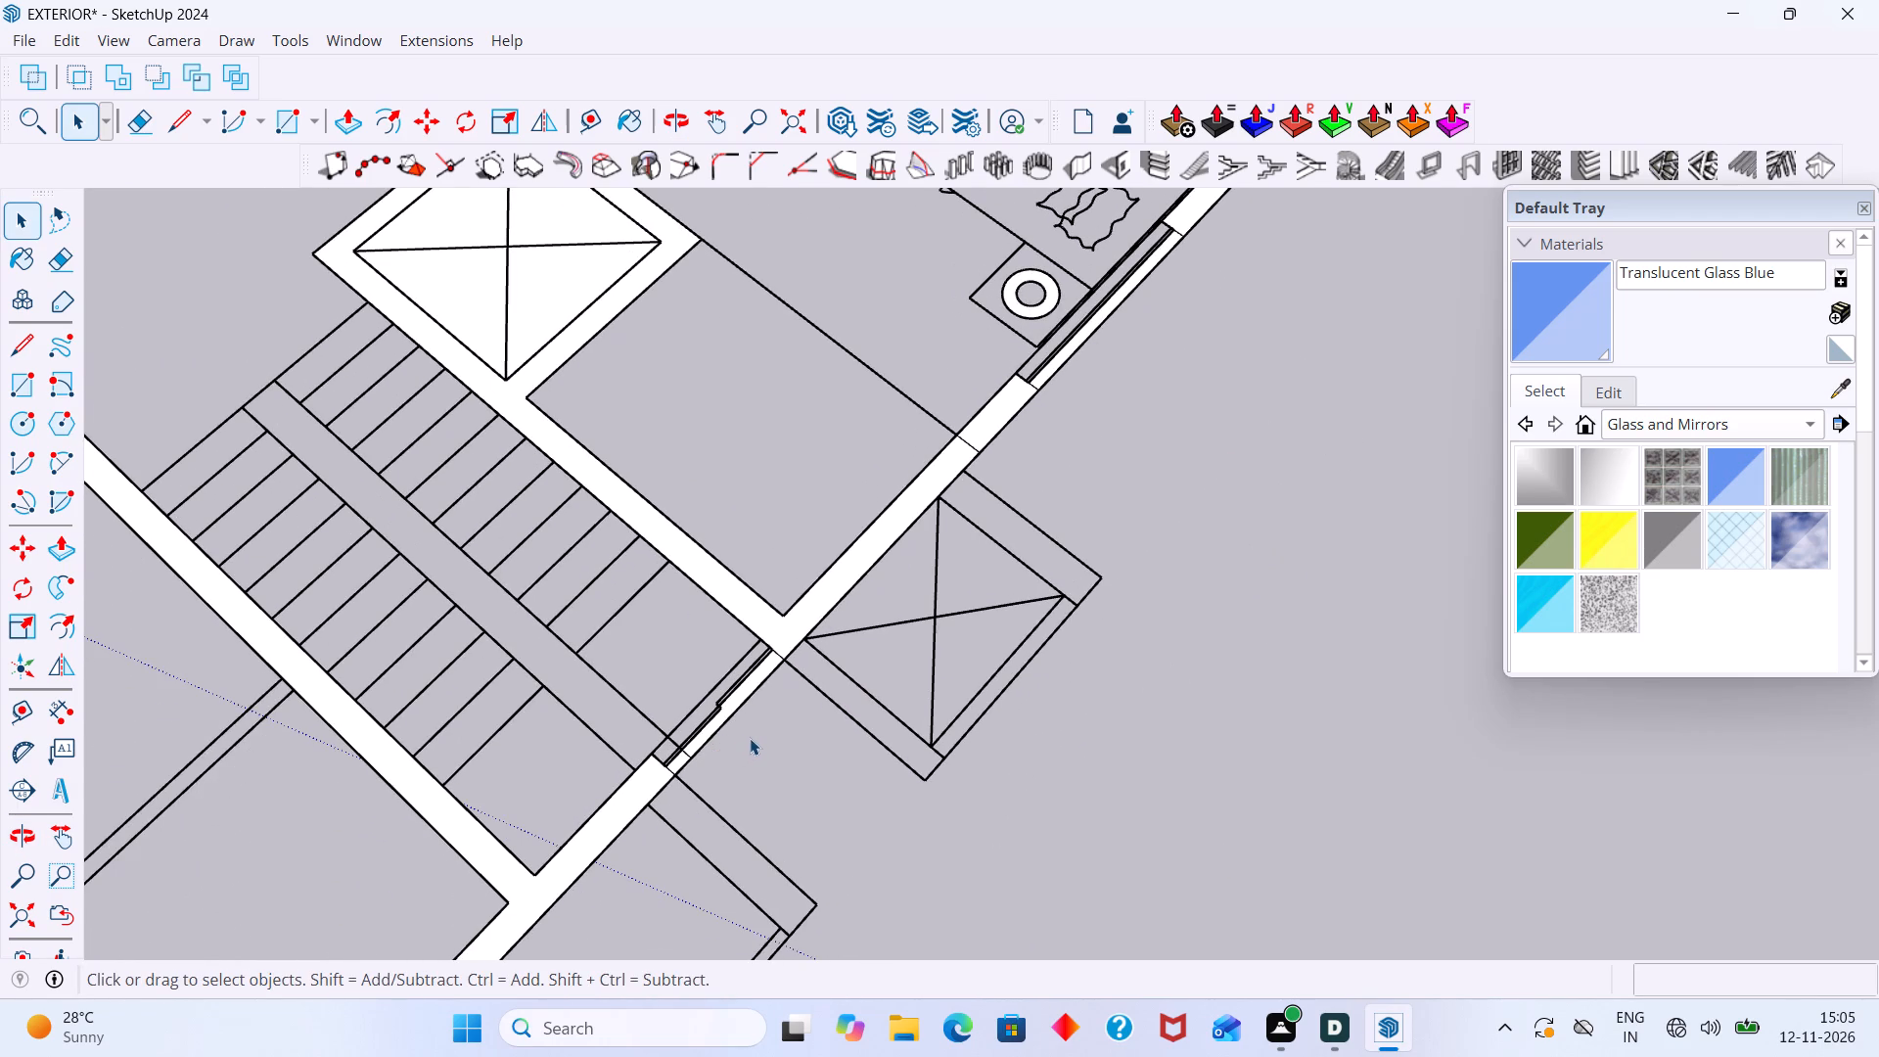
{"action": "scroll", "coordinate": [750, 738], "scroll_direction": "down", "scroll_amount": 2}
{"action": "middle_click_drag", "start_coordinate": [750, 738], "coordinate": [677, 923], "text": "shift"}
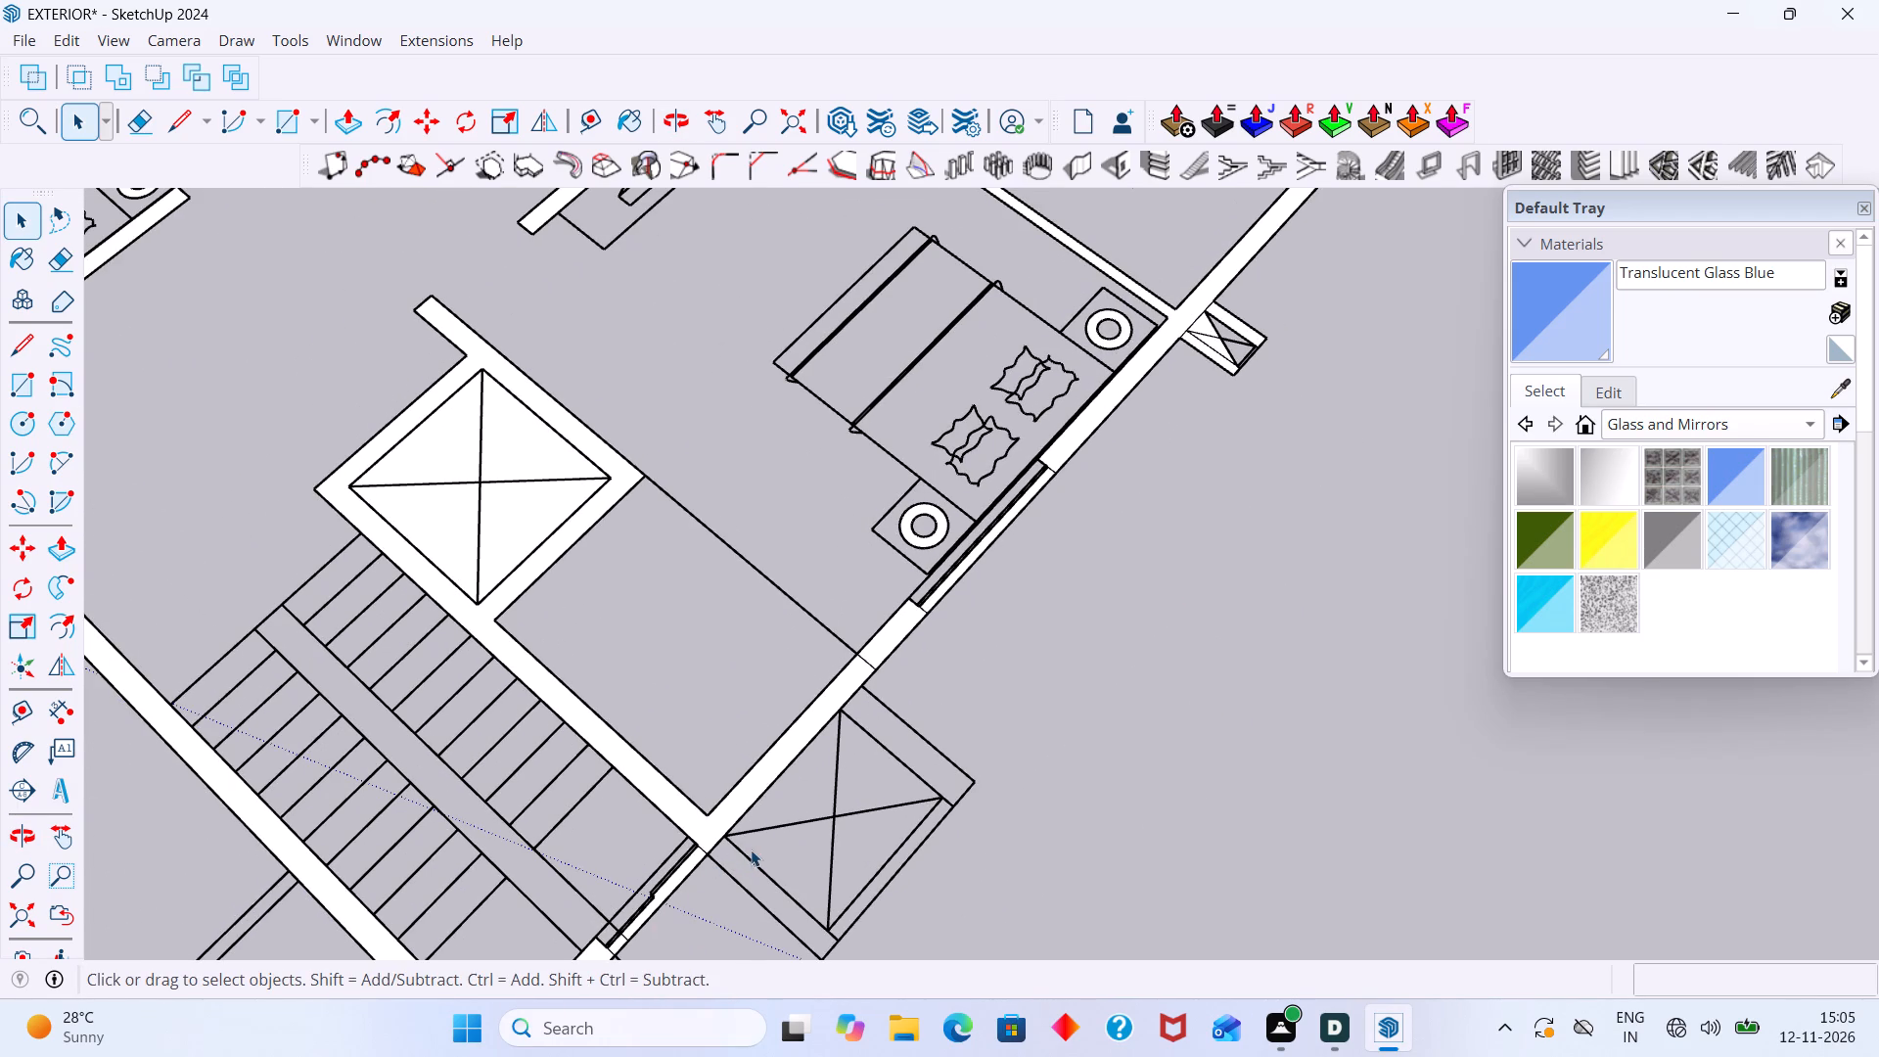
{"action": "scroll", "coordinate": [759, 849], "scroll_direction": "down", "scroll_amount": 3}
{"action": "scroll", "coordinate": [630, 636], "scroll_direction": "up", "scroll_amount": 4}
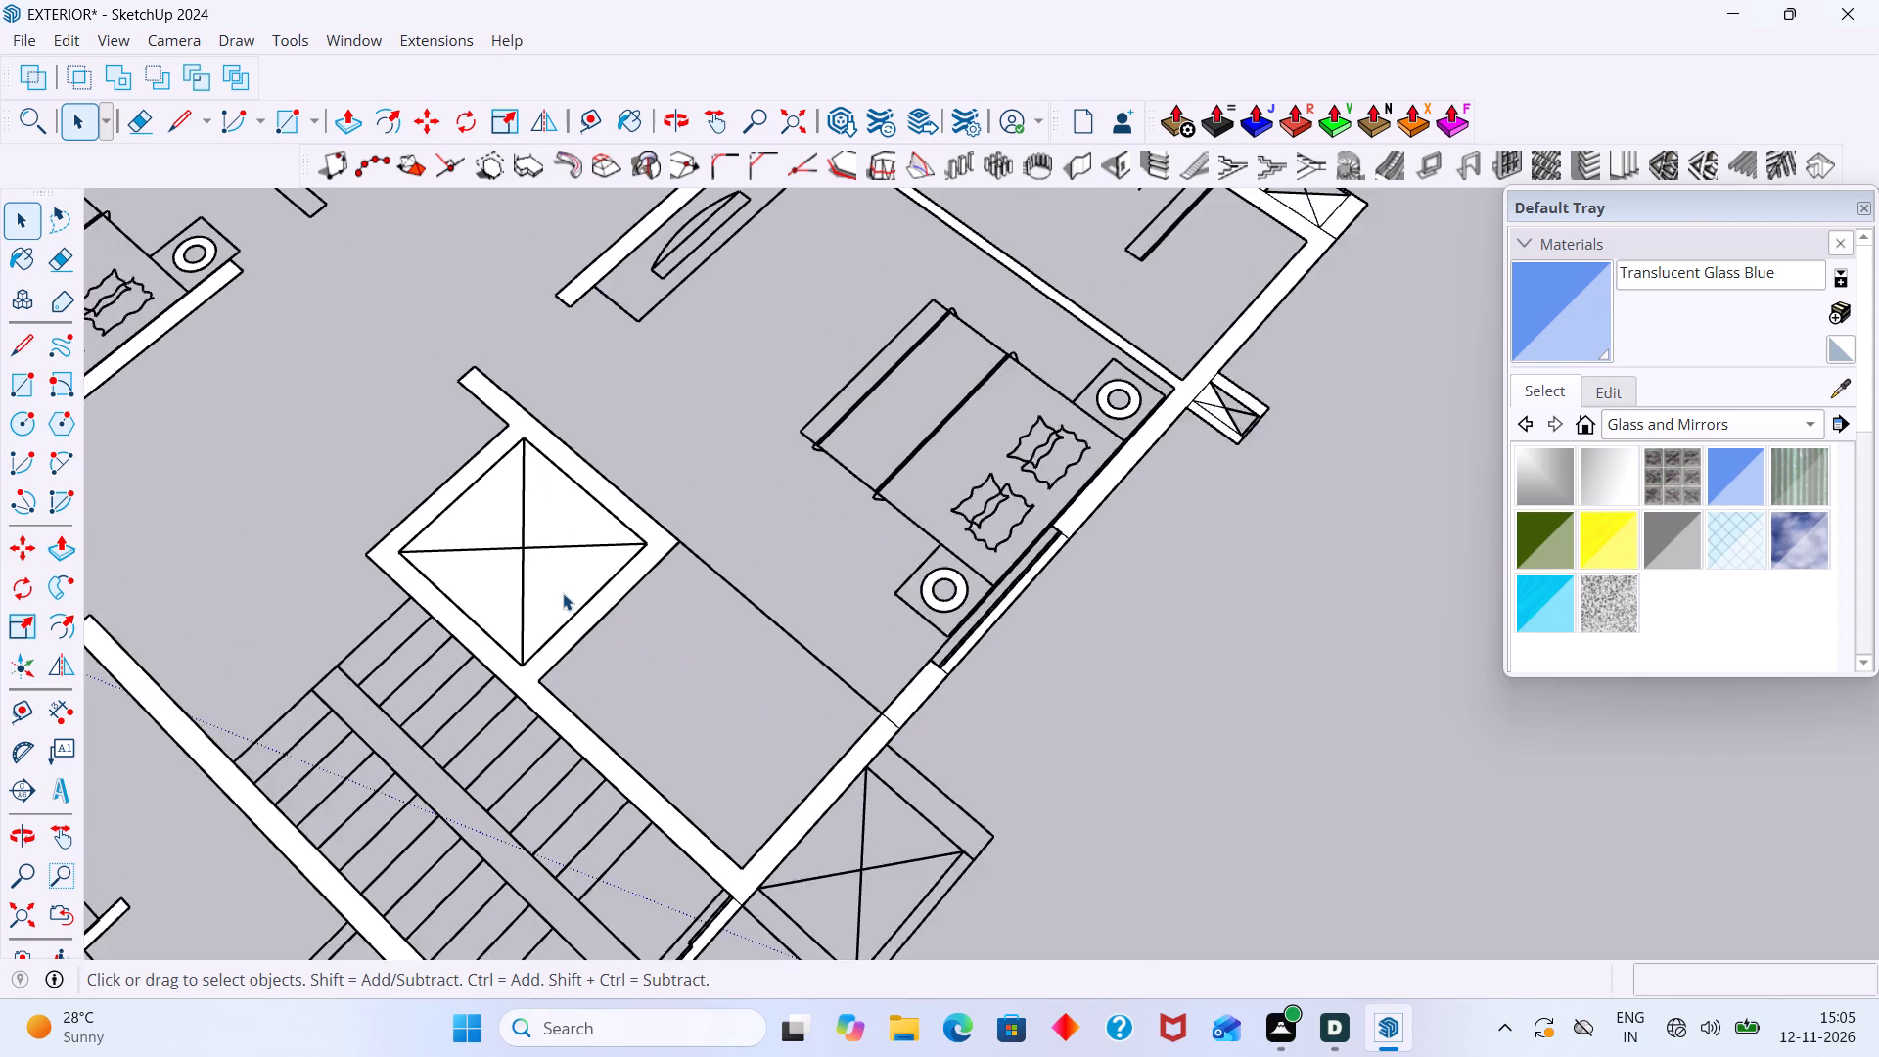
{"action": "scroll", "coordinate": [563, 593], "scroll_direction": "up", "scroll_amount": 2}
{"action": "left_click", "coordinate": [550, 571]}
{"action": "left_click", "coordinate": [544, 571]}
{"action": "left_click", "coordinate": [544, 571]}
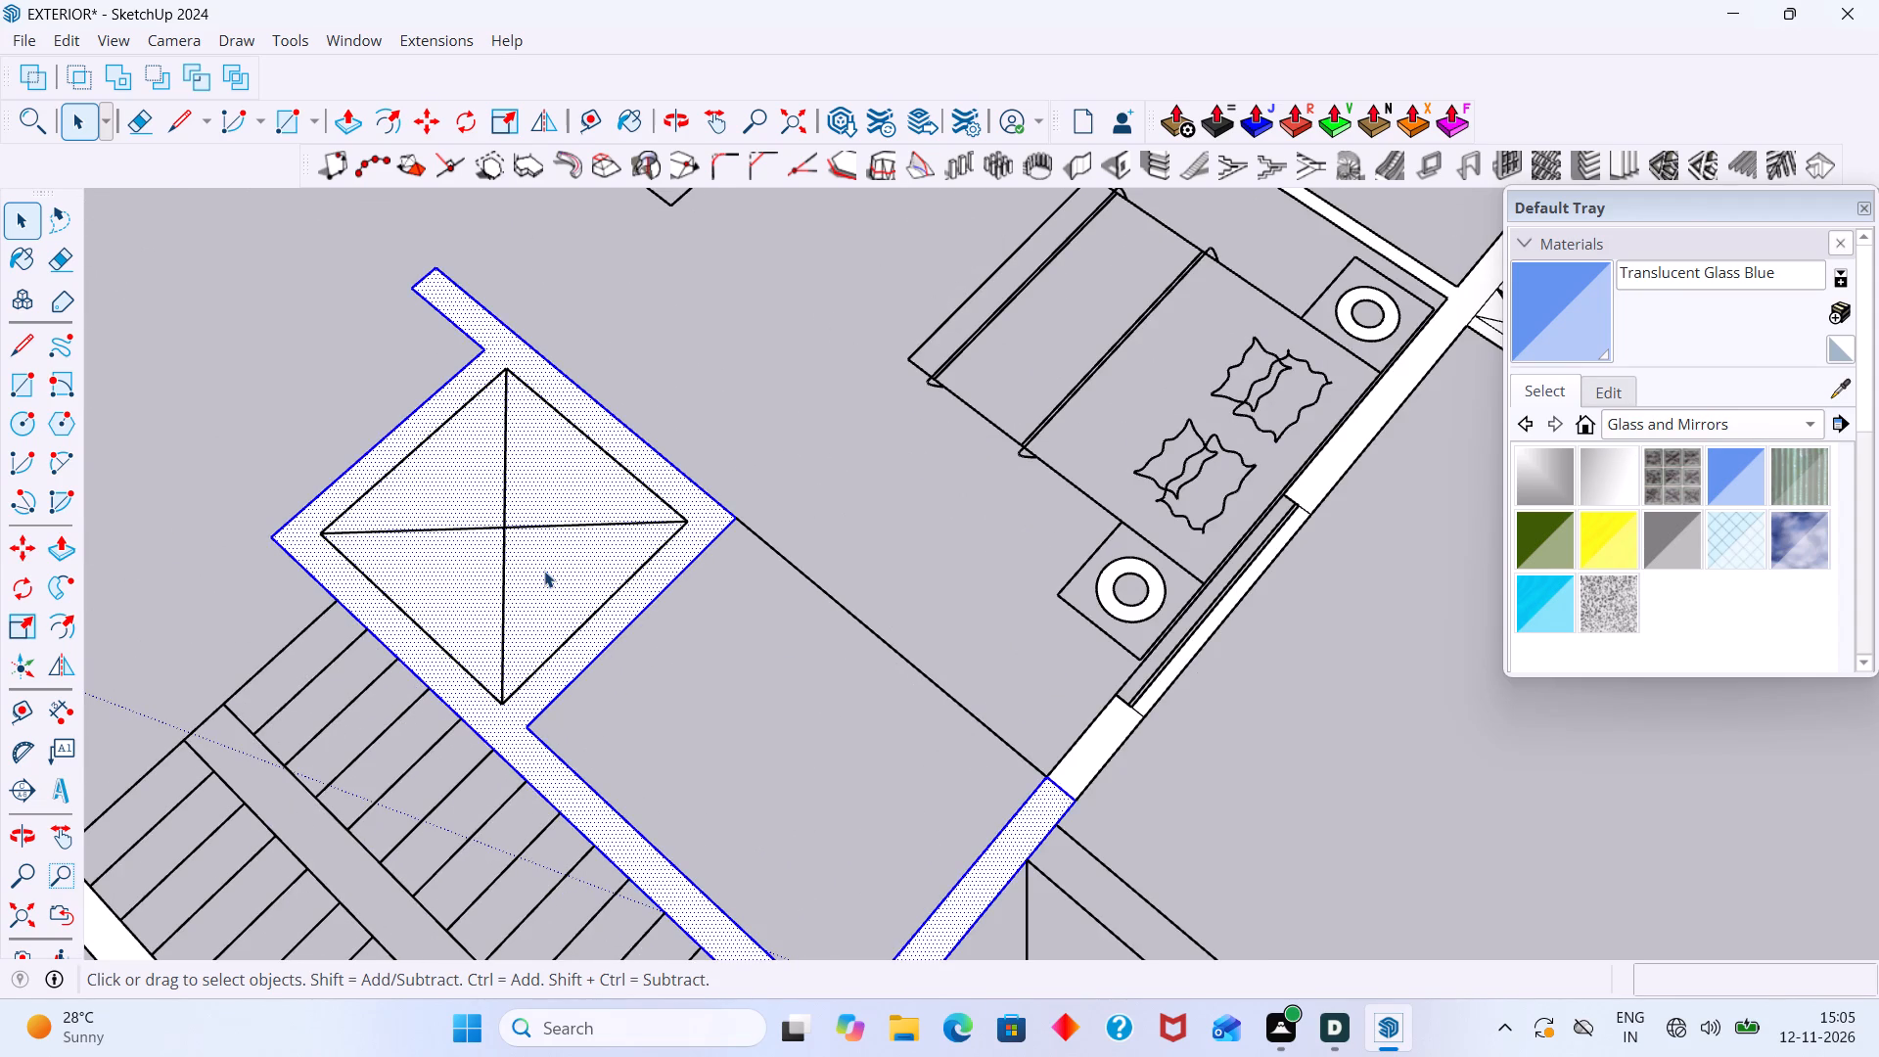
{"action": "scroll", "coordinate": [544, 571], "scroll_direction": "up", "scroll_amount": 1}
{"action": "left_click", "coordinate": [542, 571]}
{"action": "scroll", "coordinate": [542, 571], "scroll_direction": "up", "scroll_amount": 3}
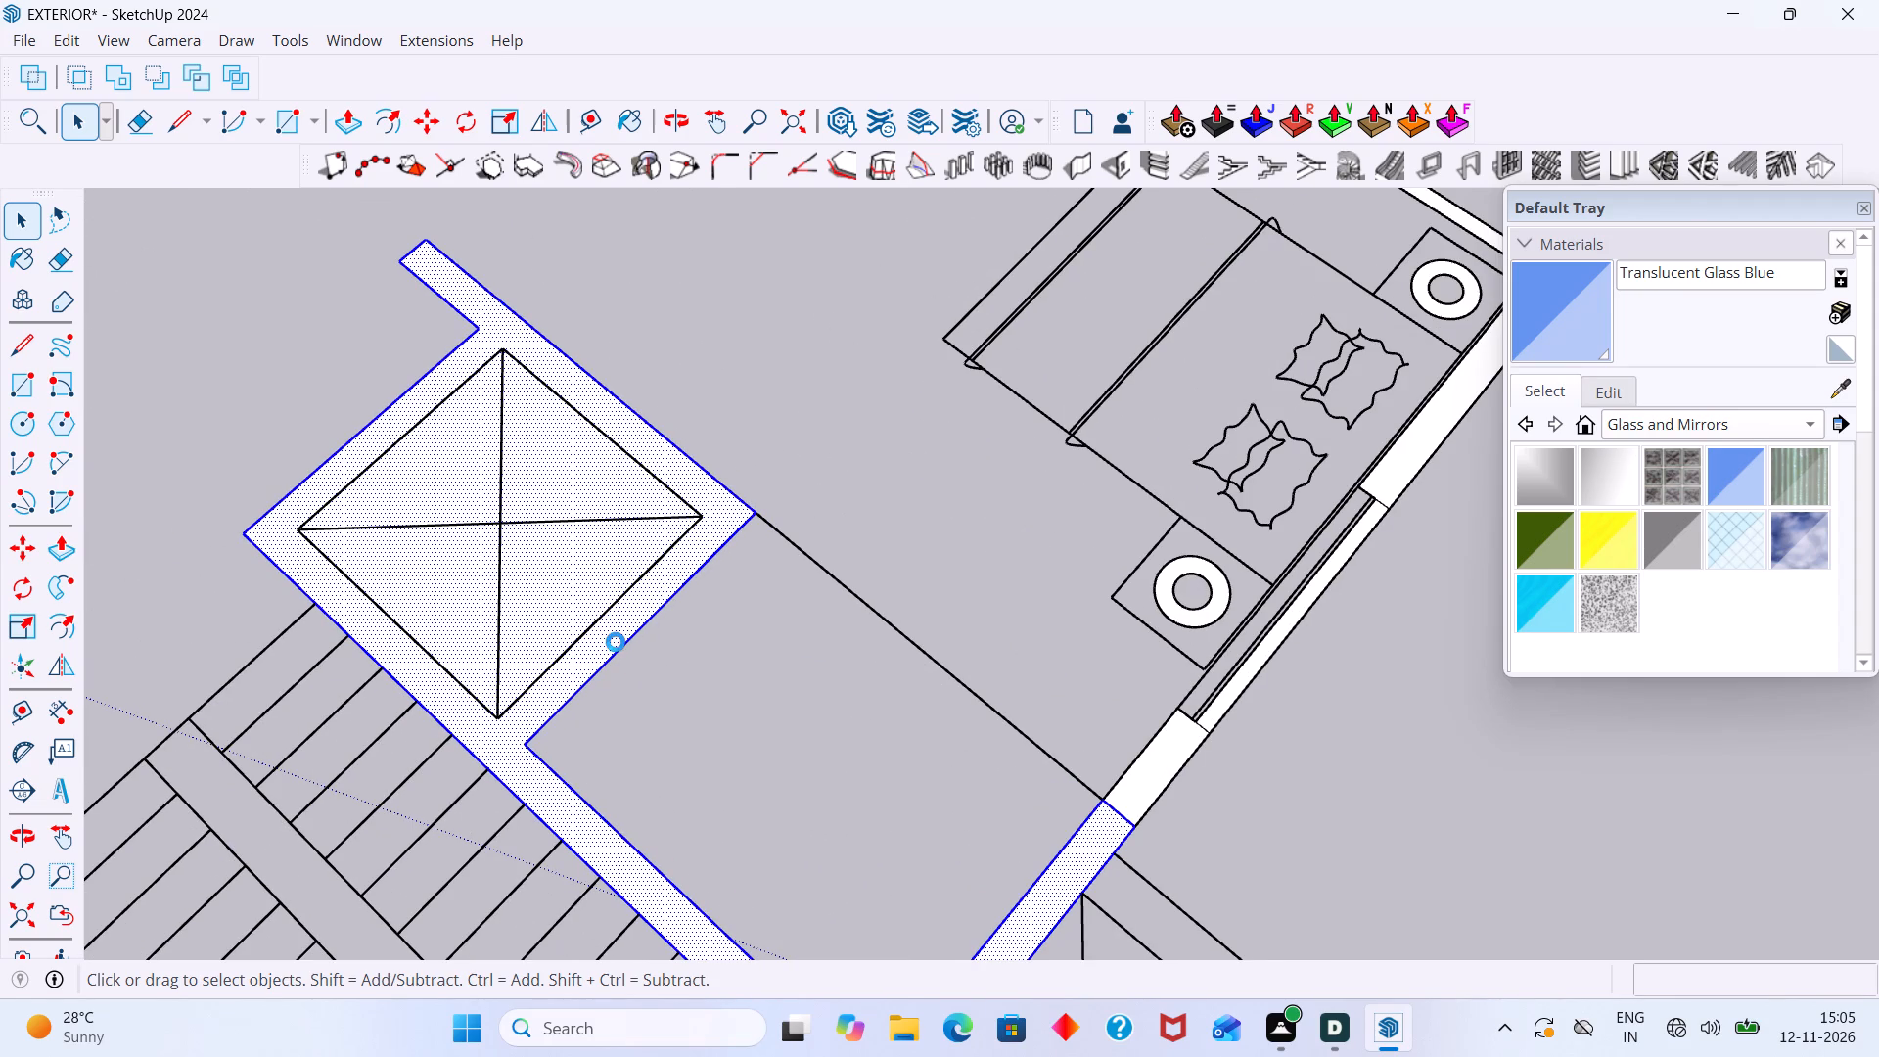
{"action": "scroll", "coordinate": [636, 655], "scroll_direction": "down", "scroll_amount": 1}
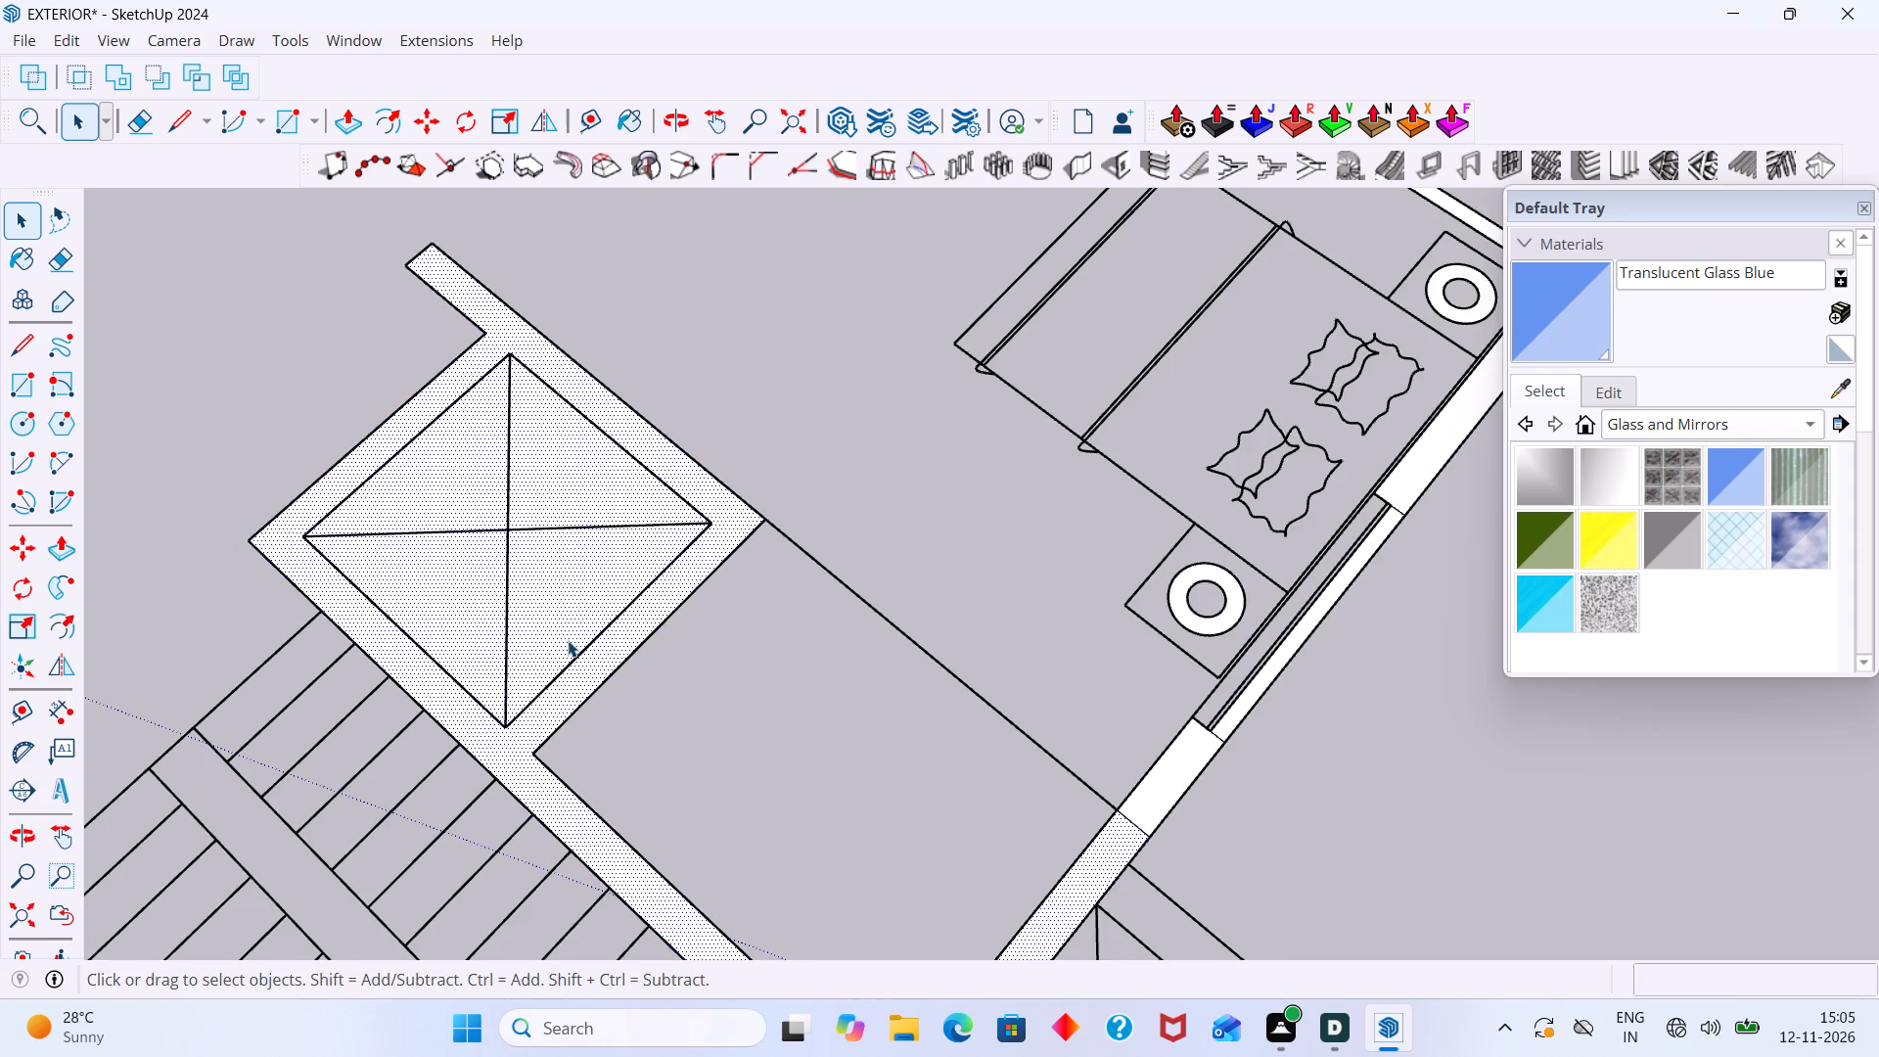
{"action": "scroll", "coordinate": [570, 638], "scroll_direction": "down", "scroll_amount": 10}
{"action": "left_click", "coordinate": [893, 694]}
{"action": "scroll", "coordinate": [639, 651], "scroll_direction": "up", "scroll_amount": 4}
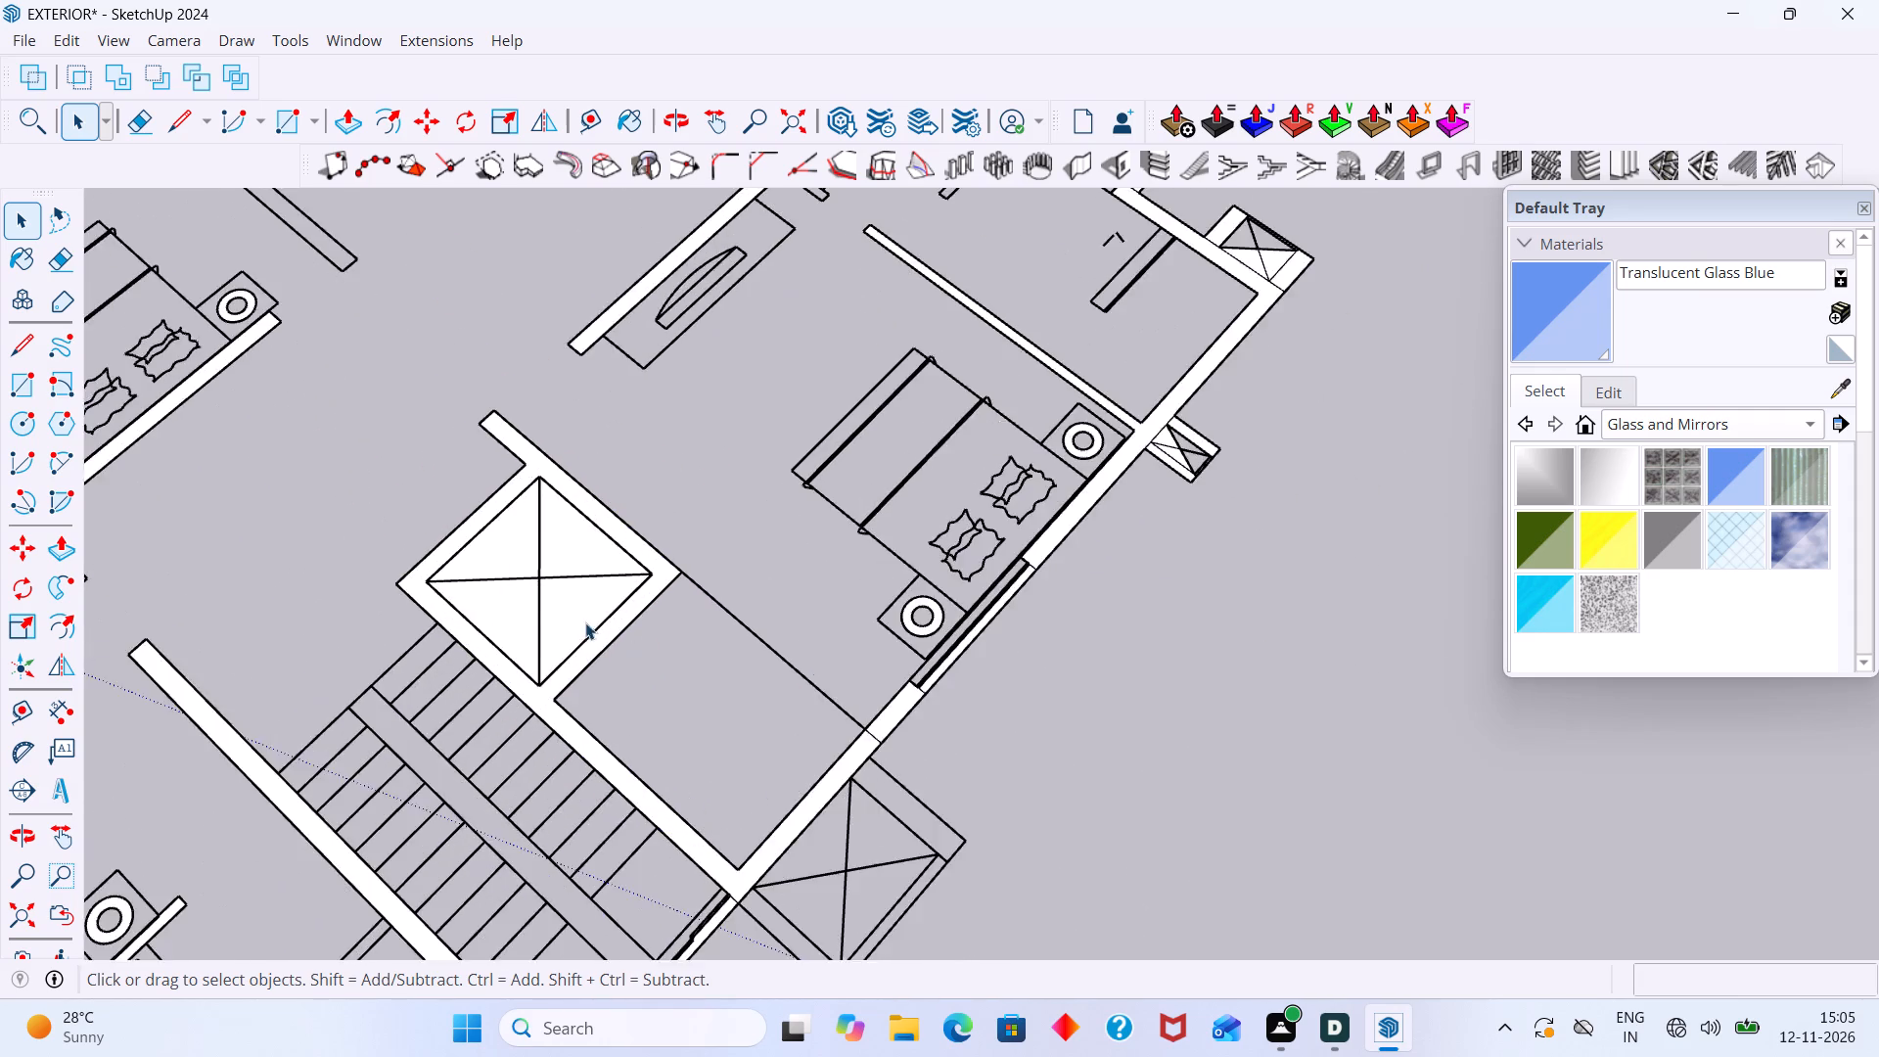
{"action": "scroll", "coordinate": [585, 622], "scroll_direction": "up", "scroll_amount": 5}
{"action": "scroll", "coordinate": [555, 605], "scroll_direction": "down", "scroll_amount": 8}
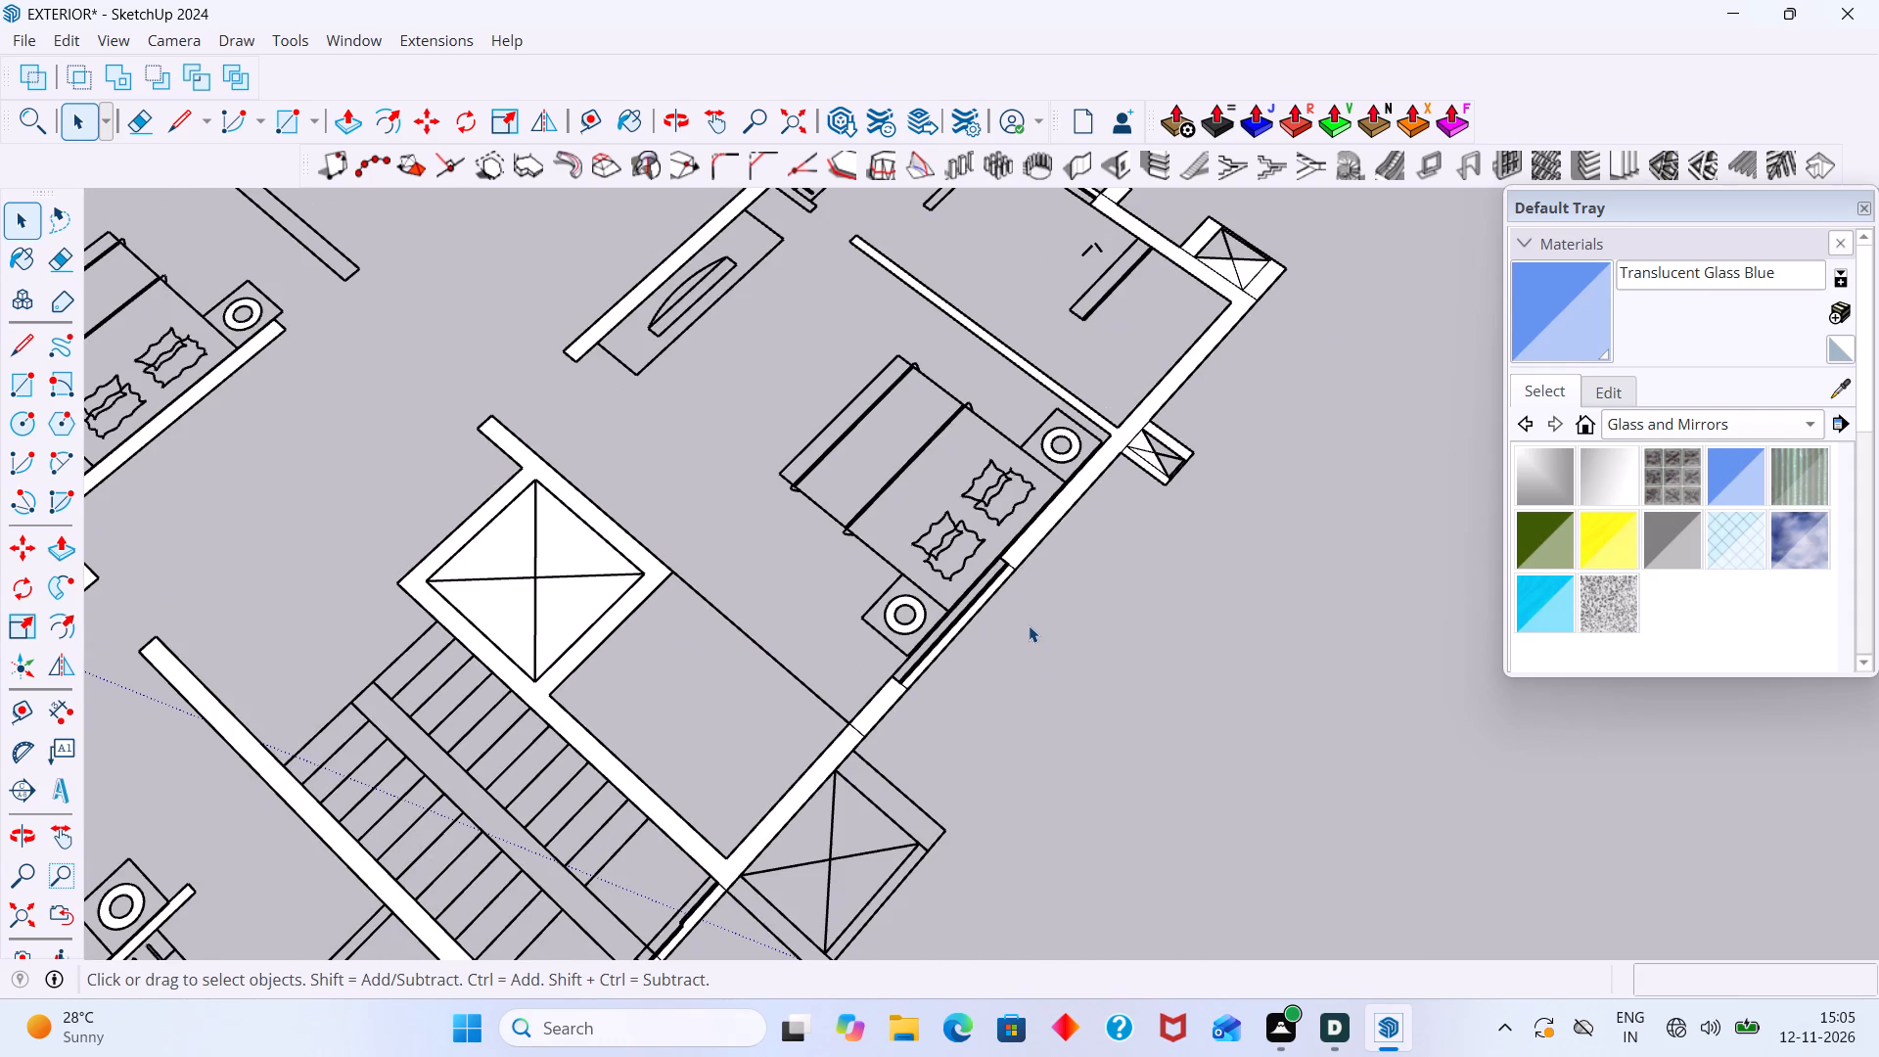
Delete the triangular and border faces of the crossed projection at the plan's outer corner beside the bathroom.
{"action": "middle_click_drag", "start_coordinate": [1031, 624], "coordinate": [961, 881]}
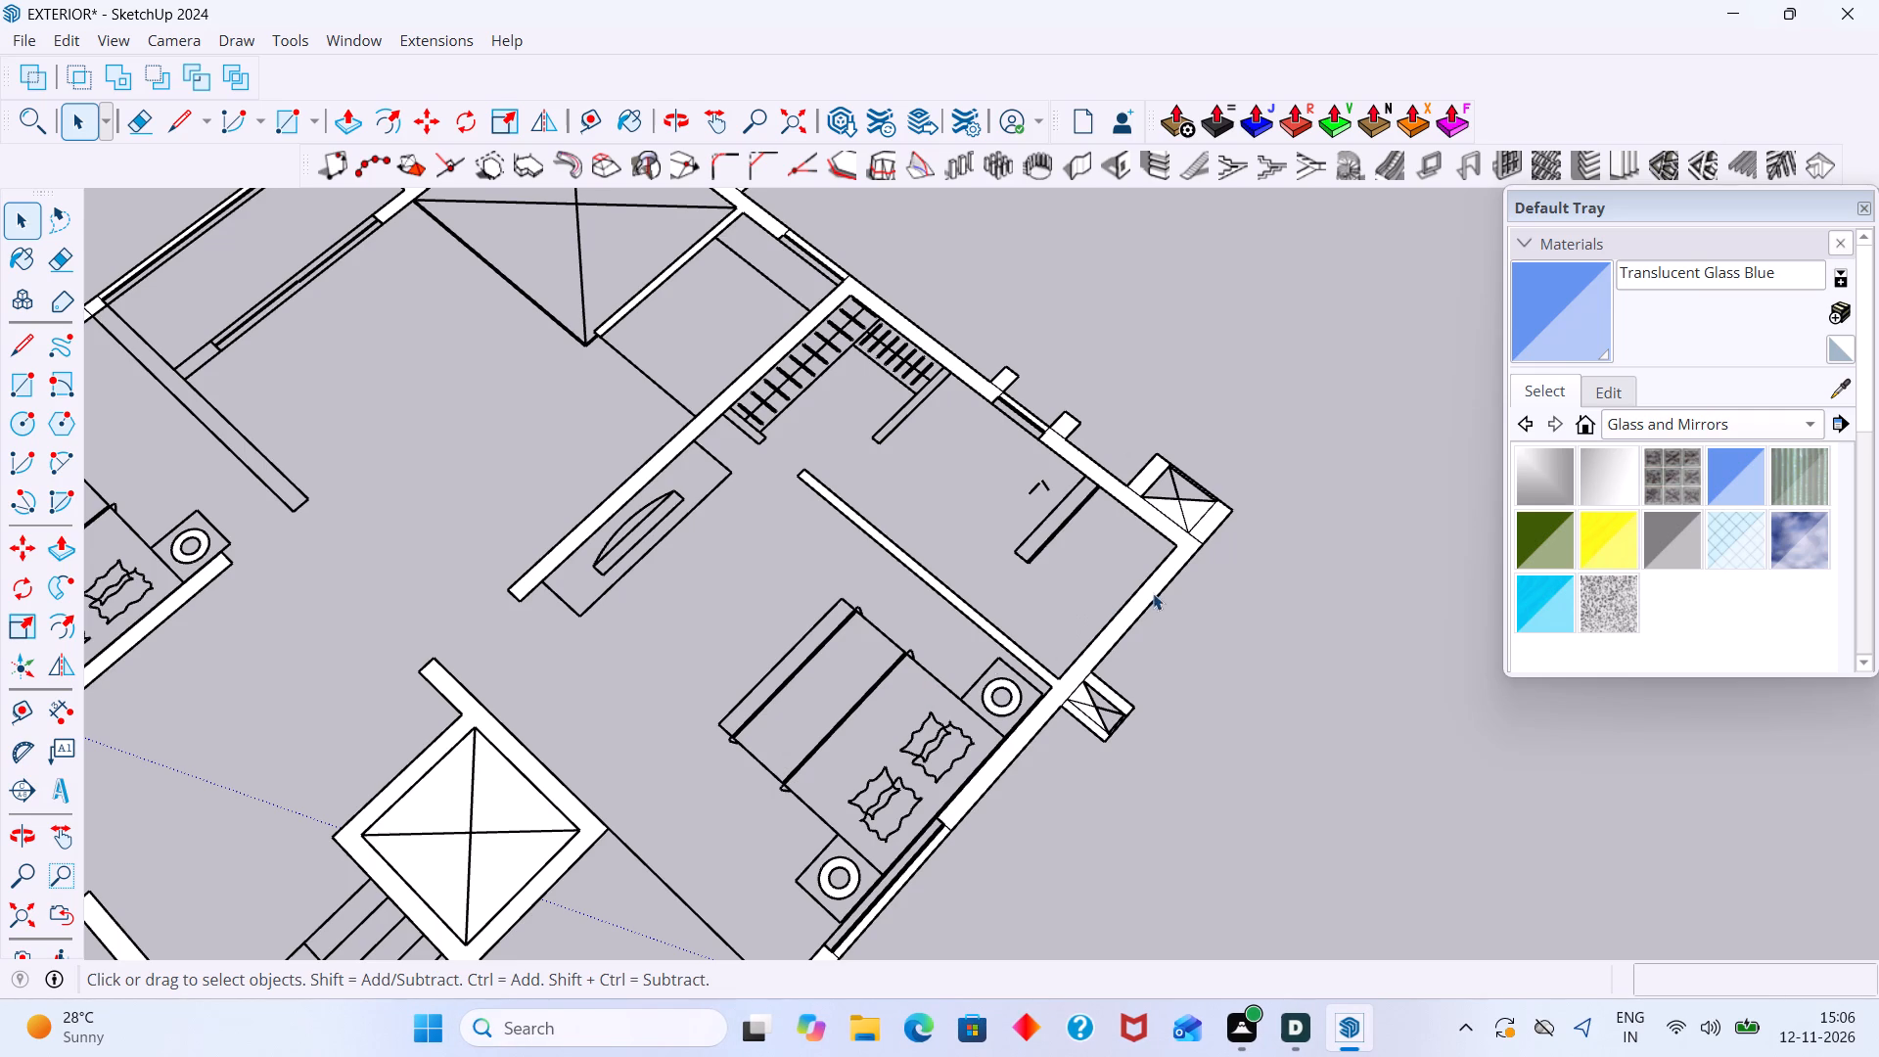
{"action": "scroll", "coordinate": [1153, 593], "scroll_direction": "up", "scroll_amount": 12}
{"action": "left_click", "coordinate": [1199, 489]}
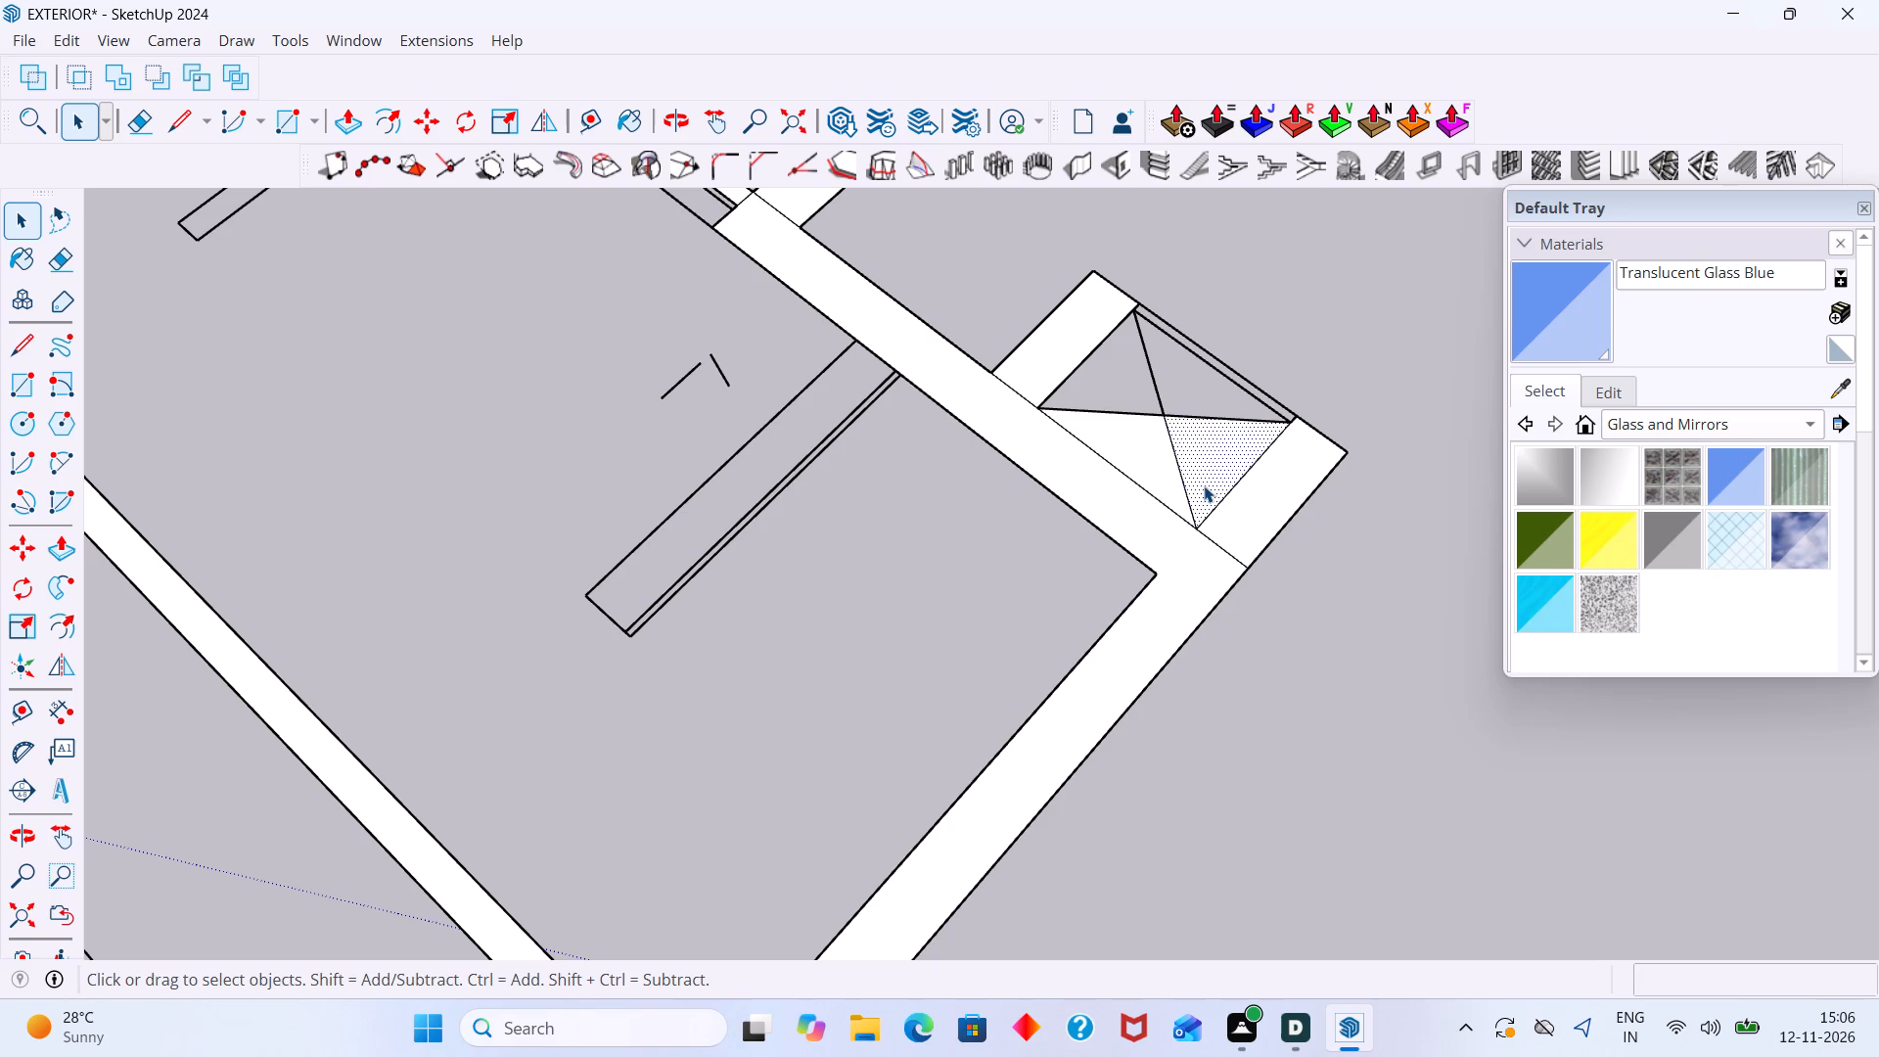
{"action": "key", "text": "Delete"}
{"action": "left_click", "coordinate": [1163, 480]}
{"action": "key", "text": "Delete"}
{"action": "scroll", "coordinate": [1244, 511], "scroll_direction": "down", "scroll_amount": 2}
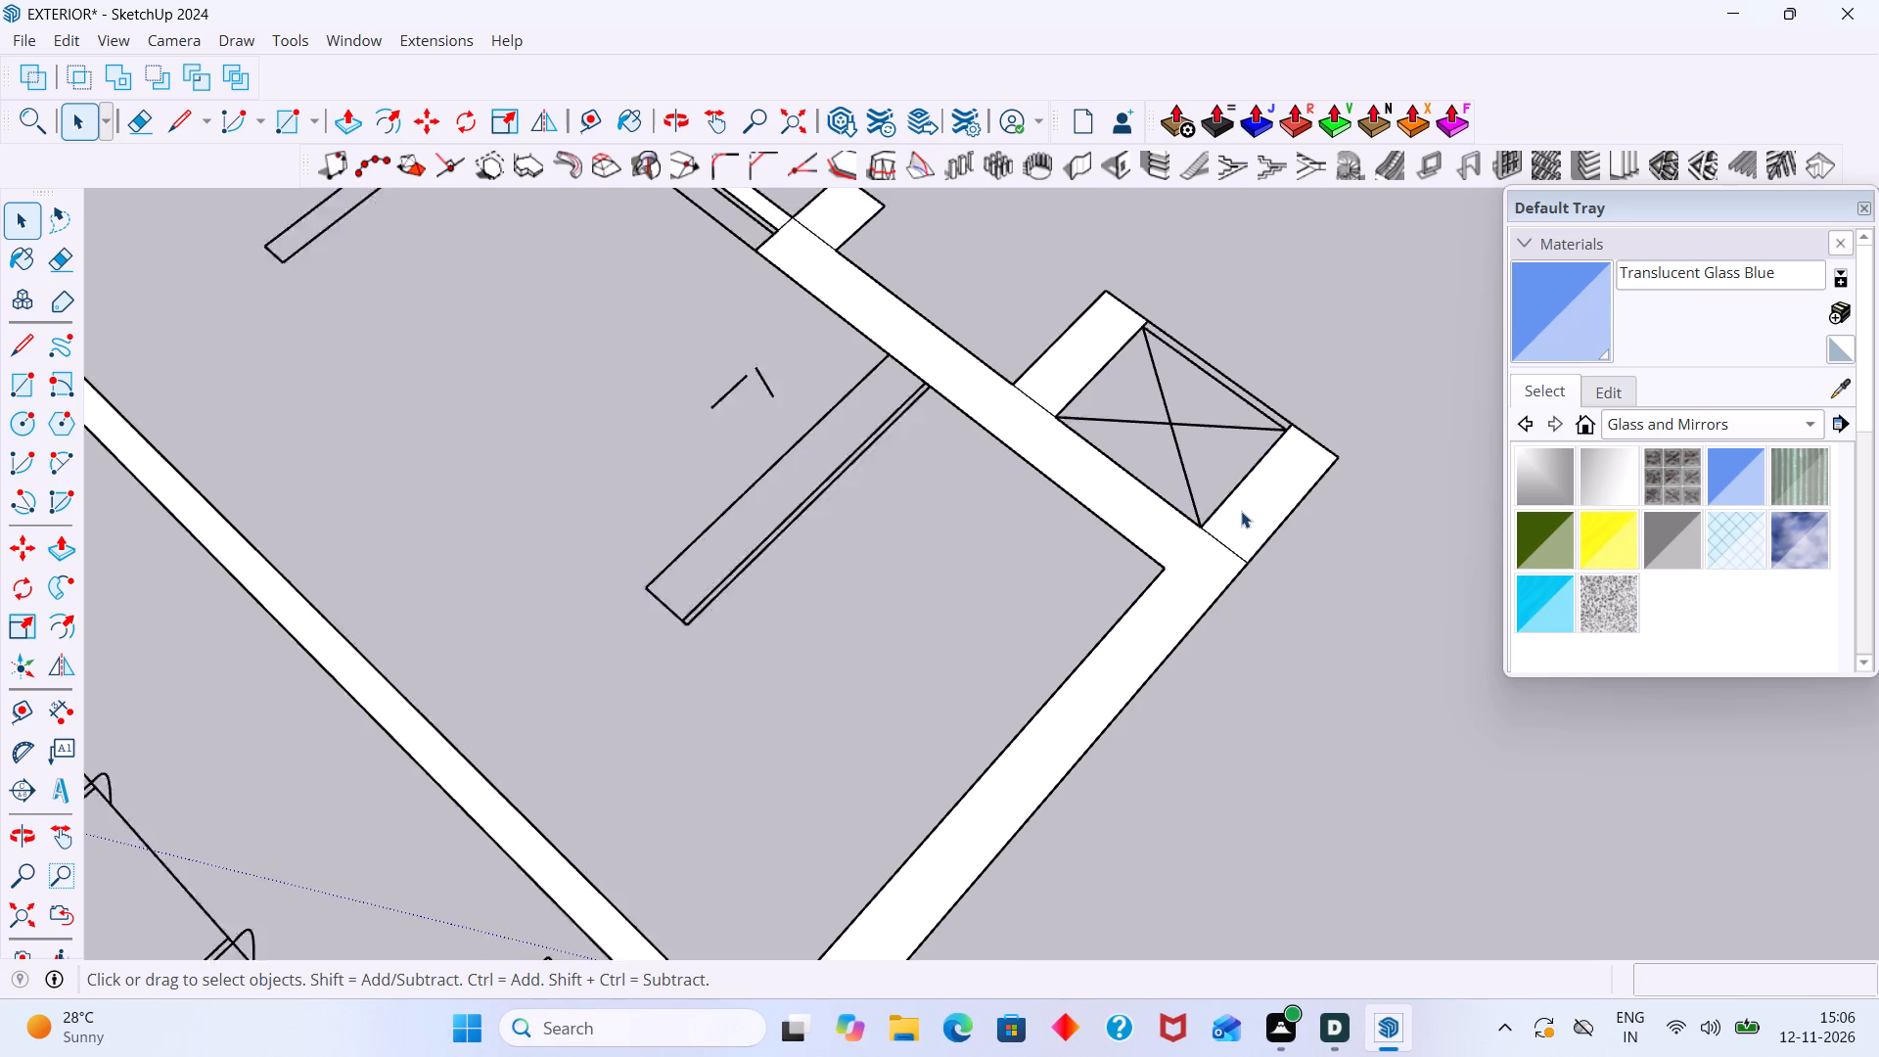
{"action": "scroll", "coordinate": [1241, 511], "scroll_direction": "down", "scroll_amount": 2}
{"action": "middle_click_drag", "start_coordinate": [1199, 523], "coordinate": [963, 552]}
{"action": "scroll", "coordinate": [1110, 500], "scroll_direction": "up", "scroll_amount": 5}
{"action": "scroll", "coordinate": [1308, 728], "scroll_direction": "up", "scroll_amount": 2}
{"action": "left_click", "coordinate": [1308, 731]}
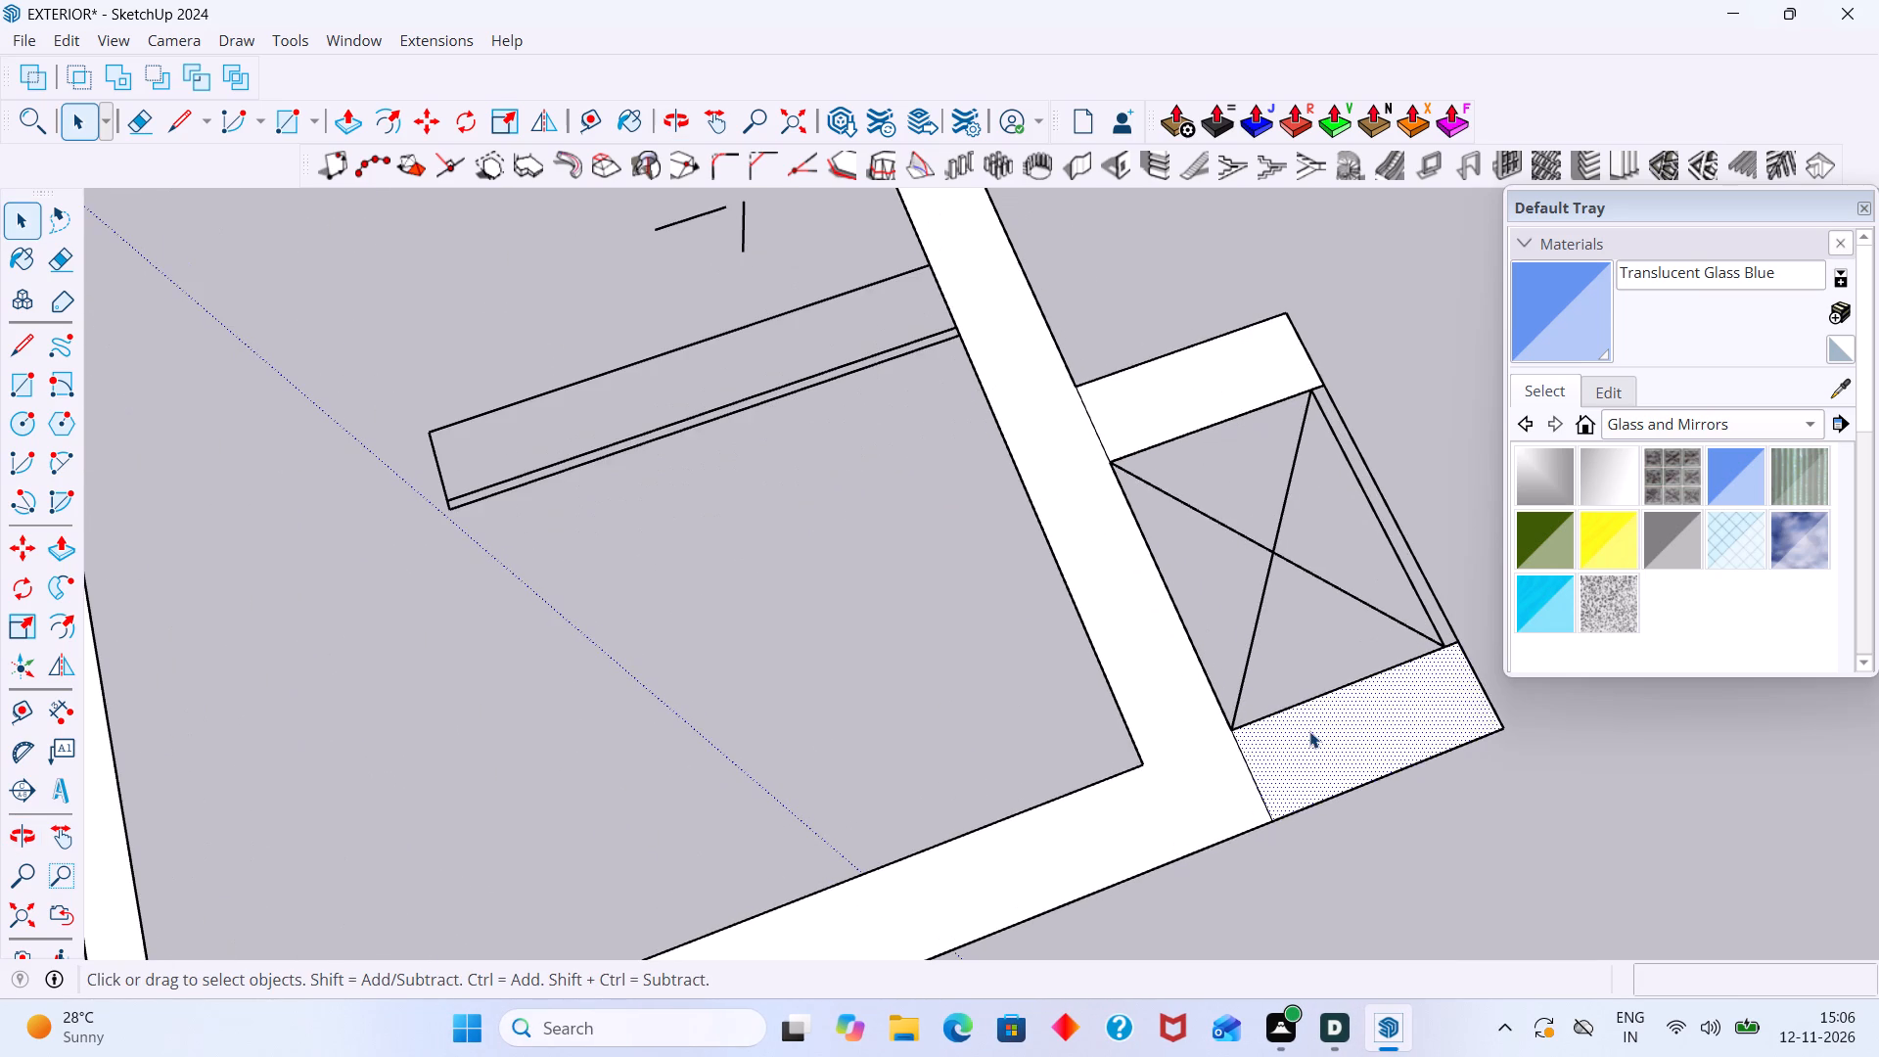
{"action": "key", "text": "Delete"}
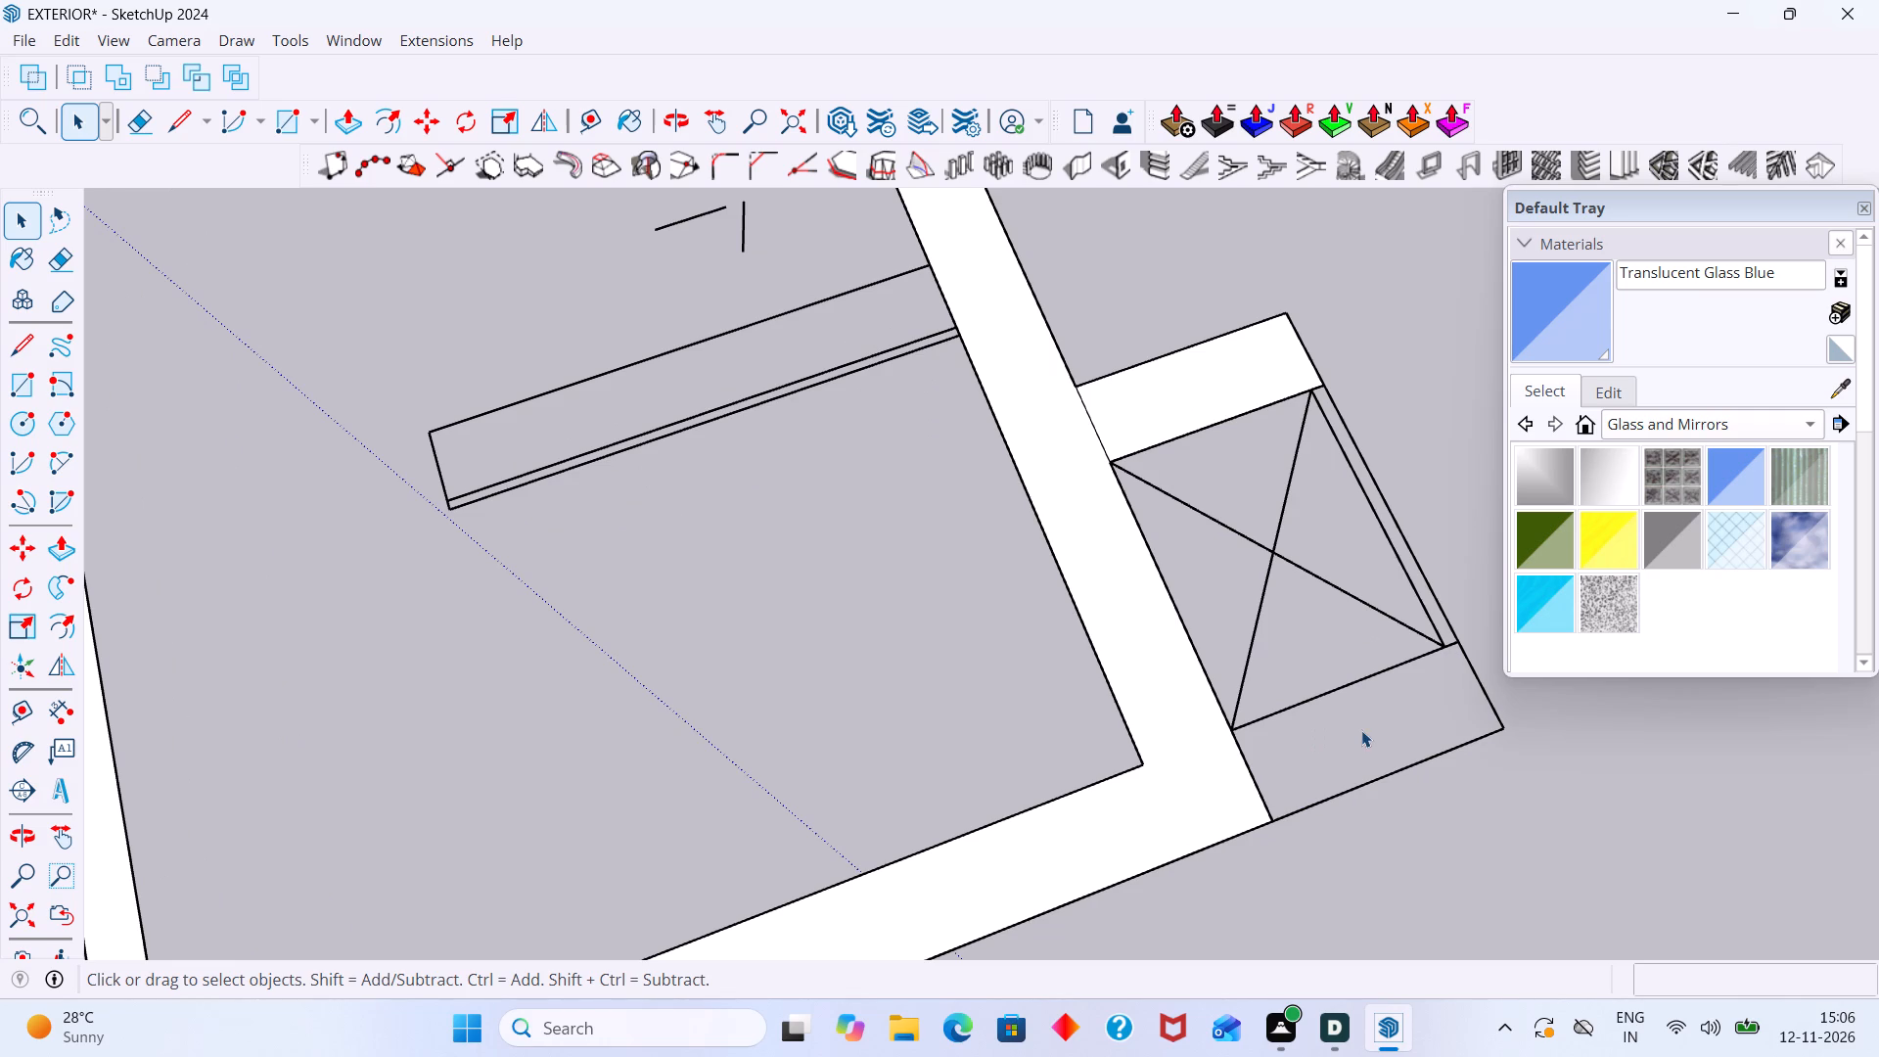
{"action": "scroll", "coordinate": [1354, 697], "scroll_direction": "down", "scroll_amount": 8}
{"action": "middle_click_drag", "start_coordinate": [1280, 620], "coordinate": [1264, 697]}
{"action": "scroll", "coordinate": [1232, 588], "scroll_direction": "up", "scroll_amount": 5}
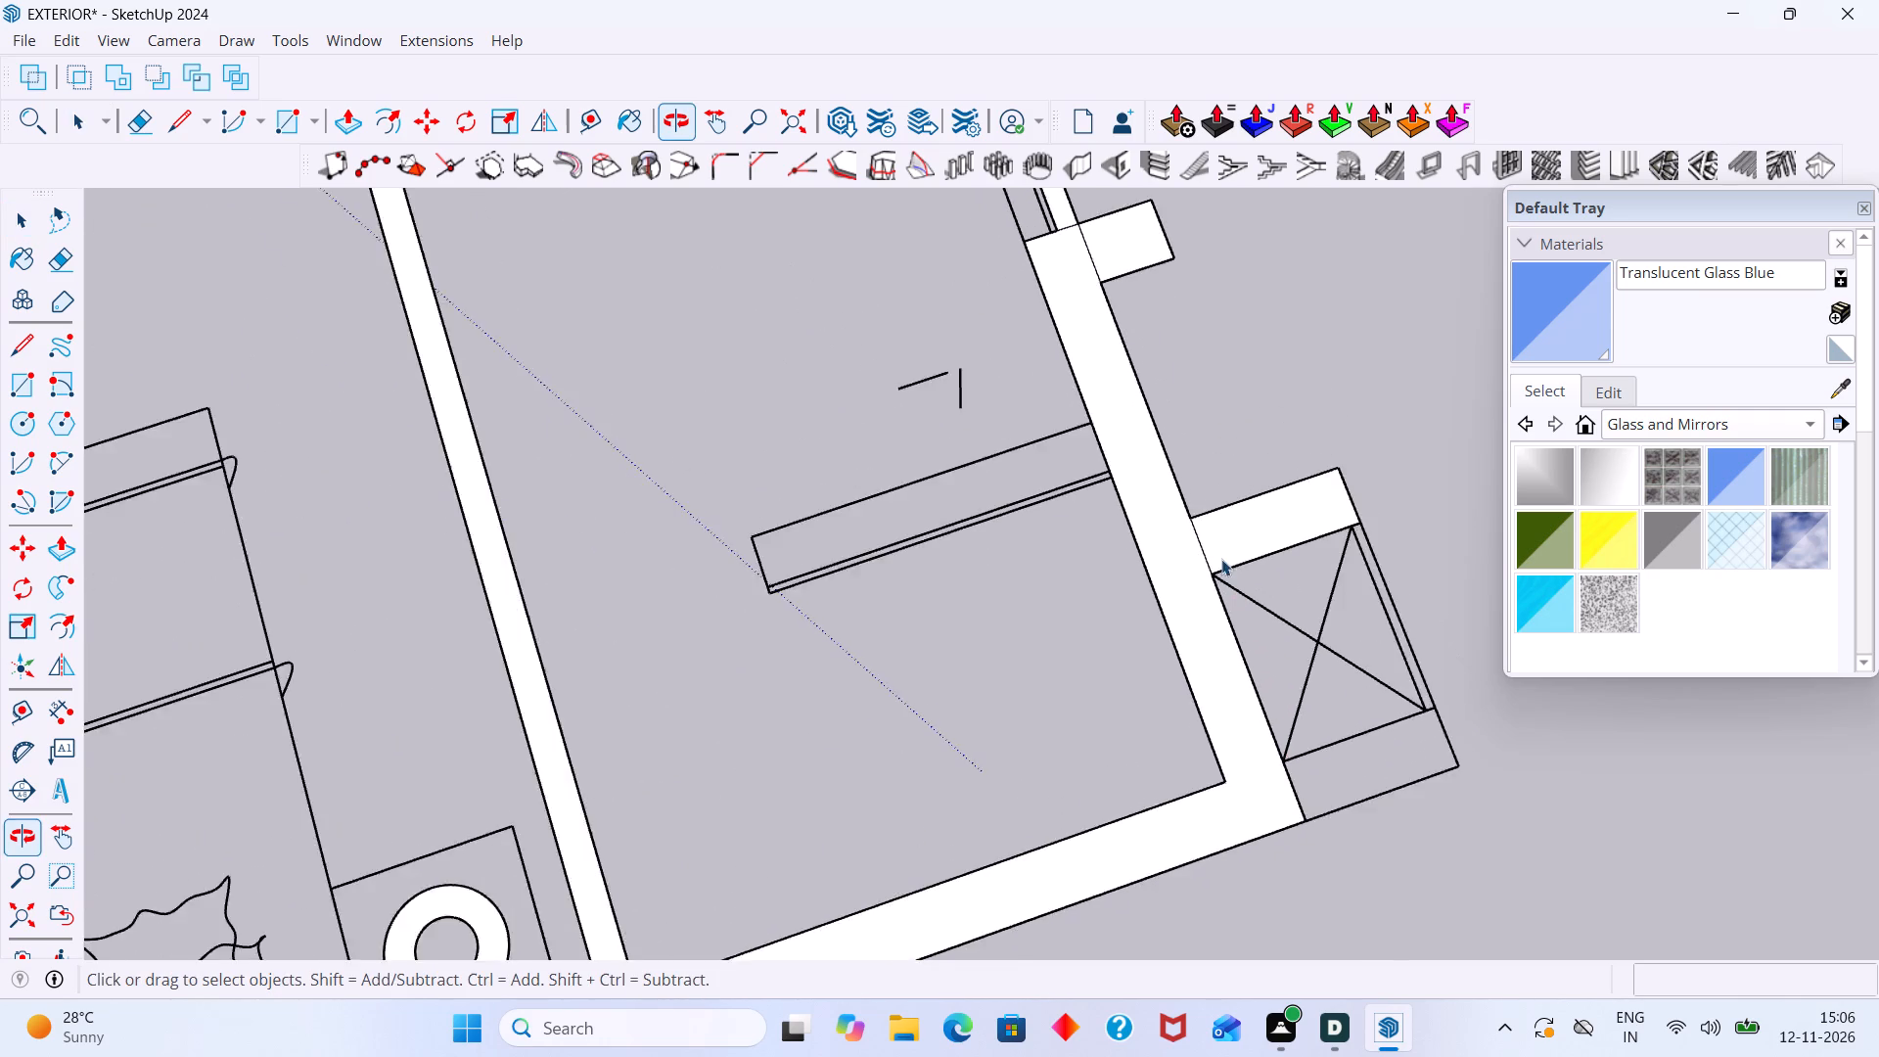
{"action": "scroll", "coordinate": [1221, 559], "scroll_direction": "up", "scroll_amount": 4}
{"action": "left_click", "coordinate": [1221, 538]}
{"action": "key", "text": "Delete"}
{"action": "scroll", "coordinate": [1221, 529], "scroll_direction": "down", "scroll_amount": 4}
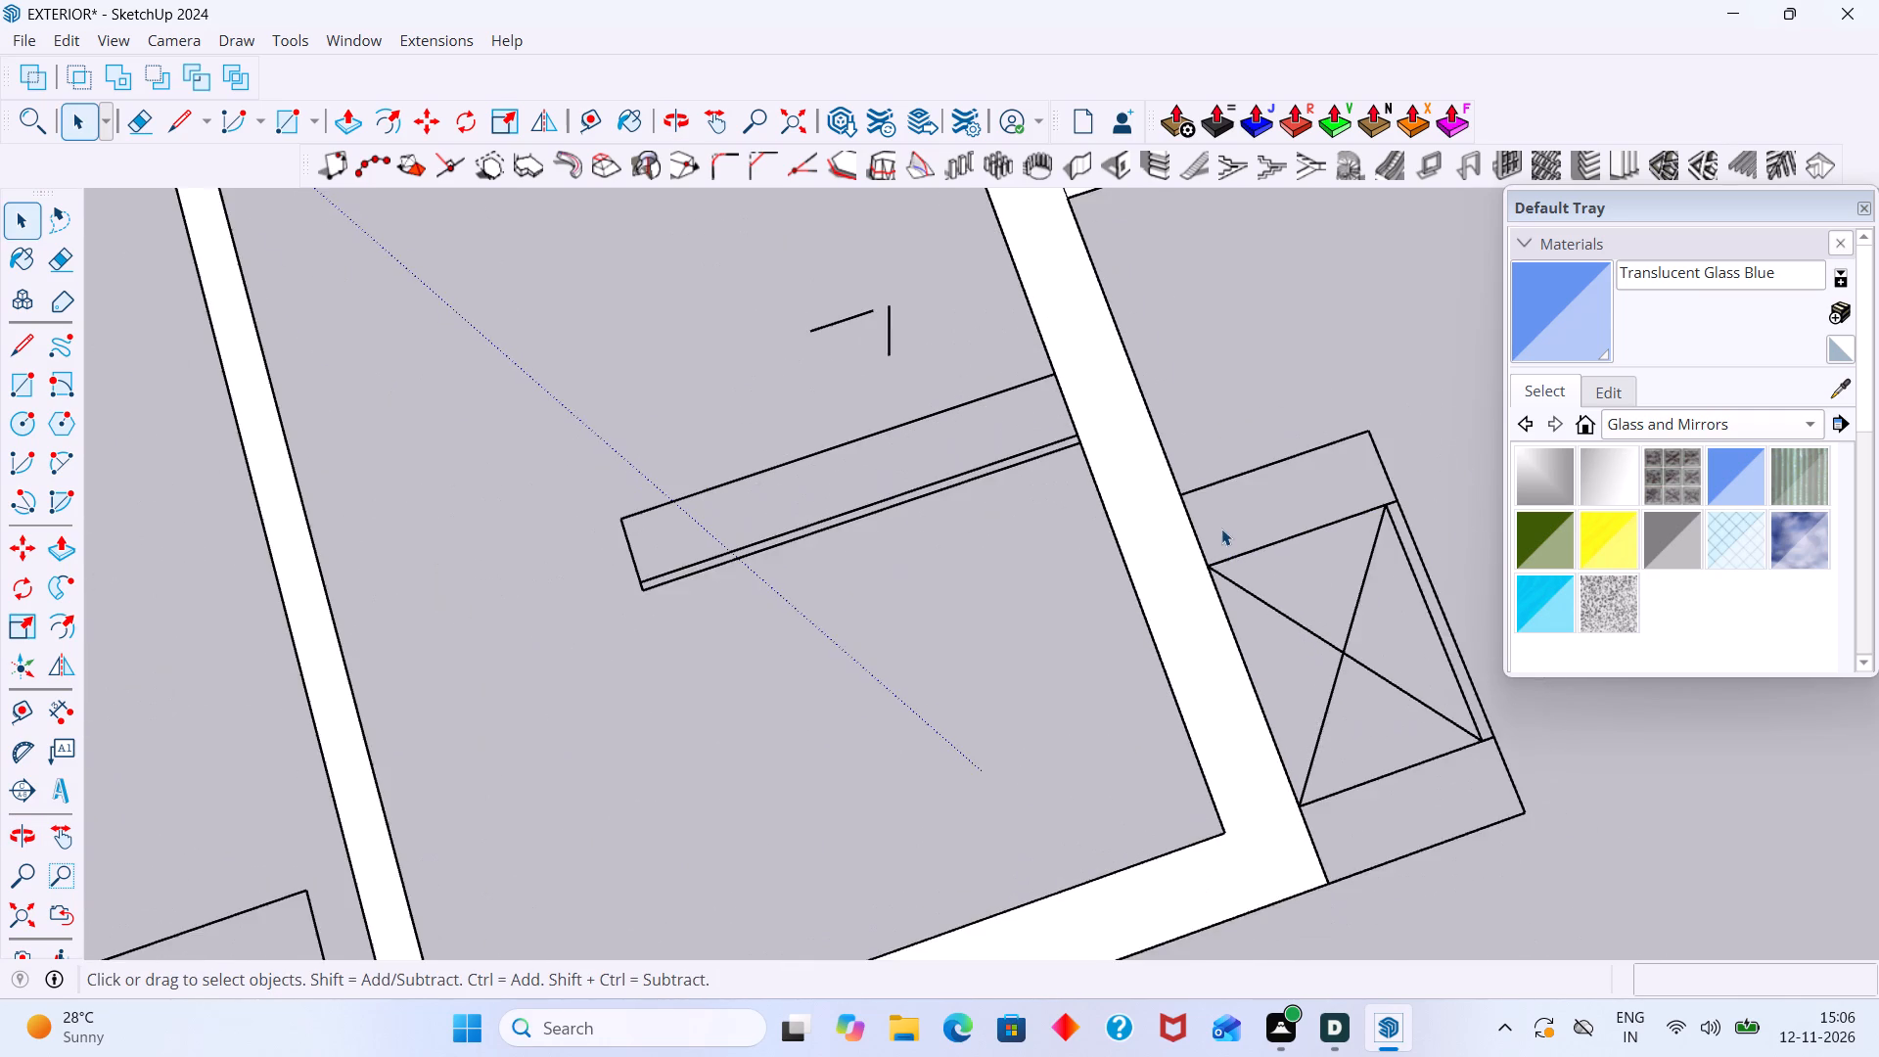
Delete the faces of the two small rectangular projections flanking the bathroom window on the outer wall.
{"action": "middle_click_drag", "start_coordinate": [1226, 518], "coordinate": [1157, 638], "text": "shift"}
{"action": "scroll", "coordinate": [1160, 605], "scroll_direction": "up", "scroll_amount": 1}
{"action": "scroll", "coordinate": [1151, 619], "scroll_direction": "down", "scroll_amount": 5}
{"action": "middle_click_drag", "start_coordinate": [1124, 601], "coordinate": [1115, 856]}
{"action": "scroll", "coordinate": [1105, 867], "scroll_direction": "up", "scroll_amount": 8, "text": "shift"}
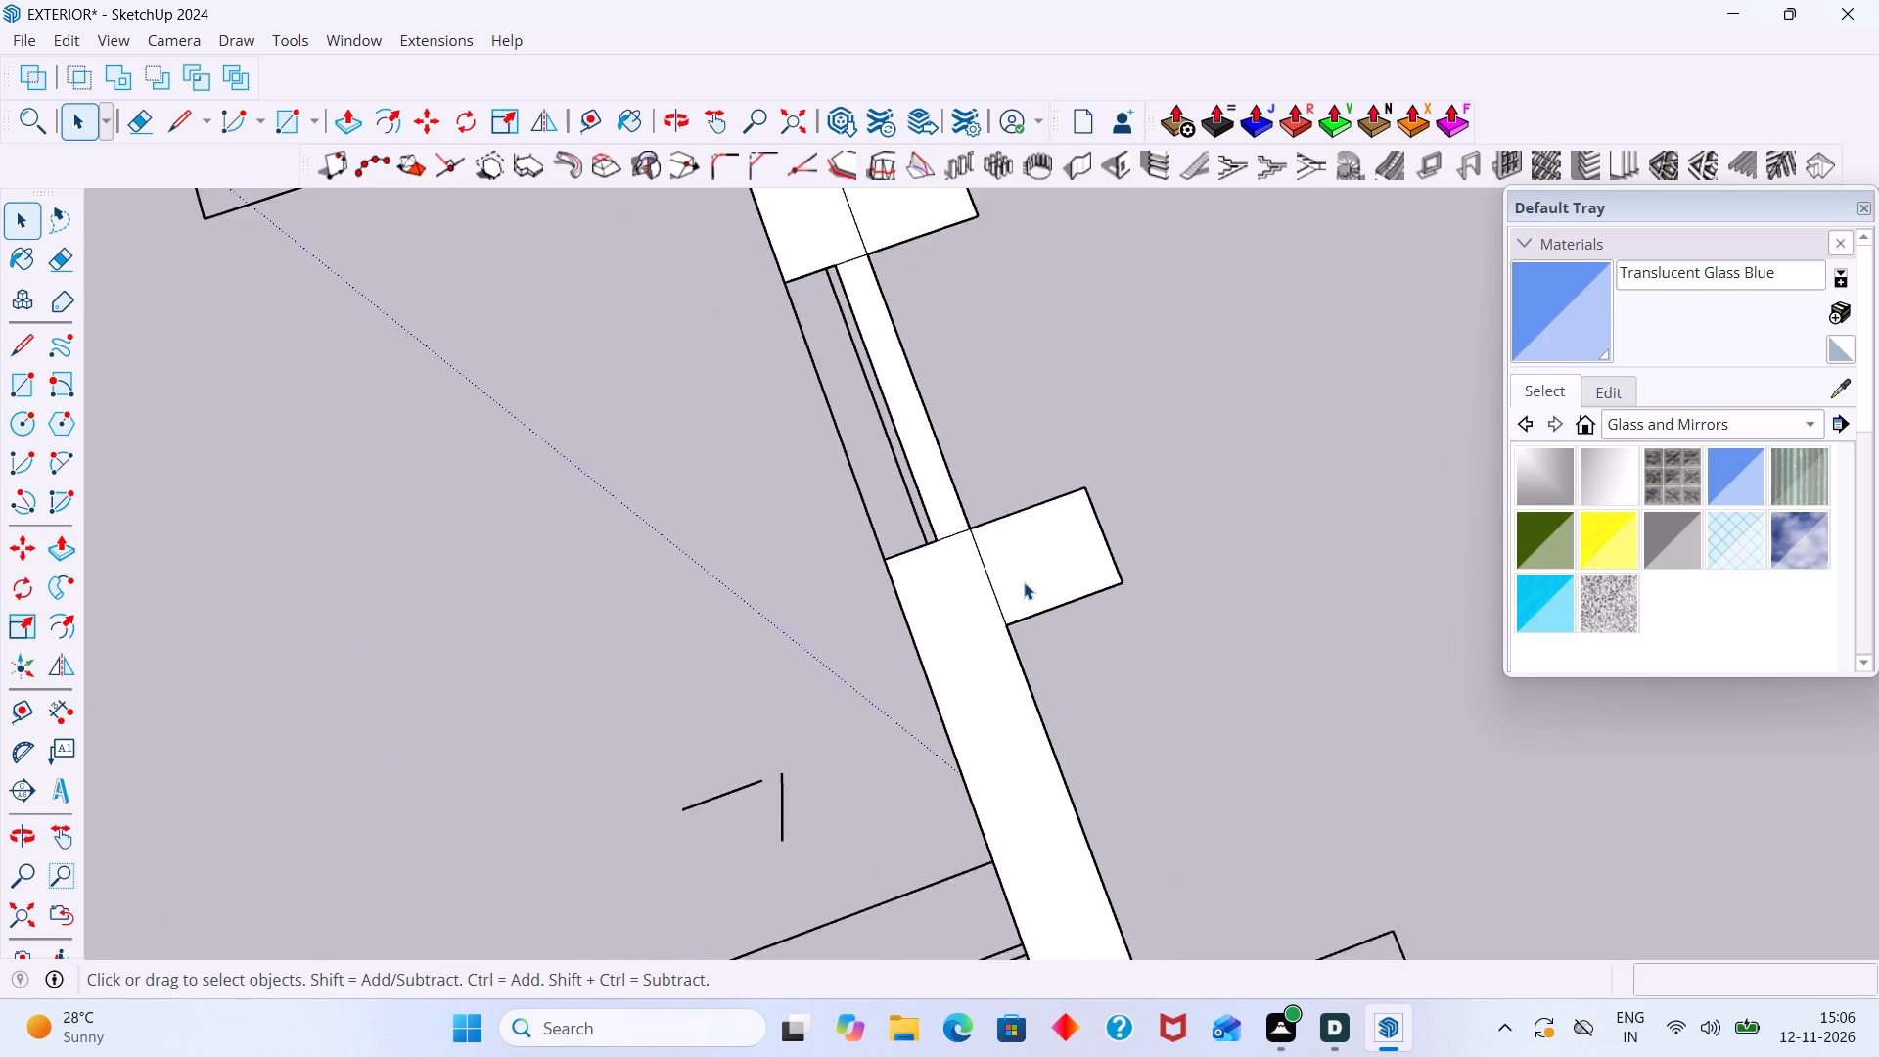
{"action": "scroll", "coordinate": [1024, 582], "scroll_direction": "up", "scroll_amount": 2, "text": "shift"}
{"action": "left_click", "coordinate": [1024, 578]}
{"action": "key", "text": "Delete"}
{"action": "scroll", "coordinate": [1024, 578], "scroll_direction": "down", "scroll_amount": 7}
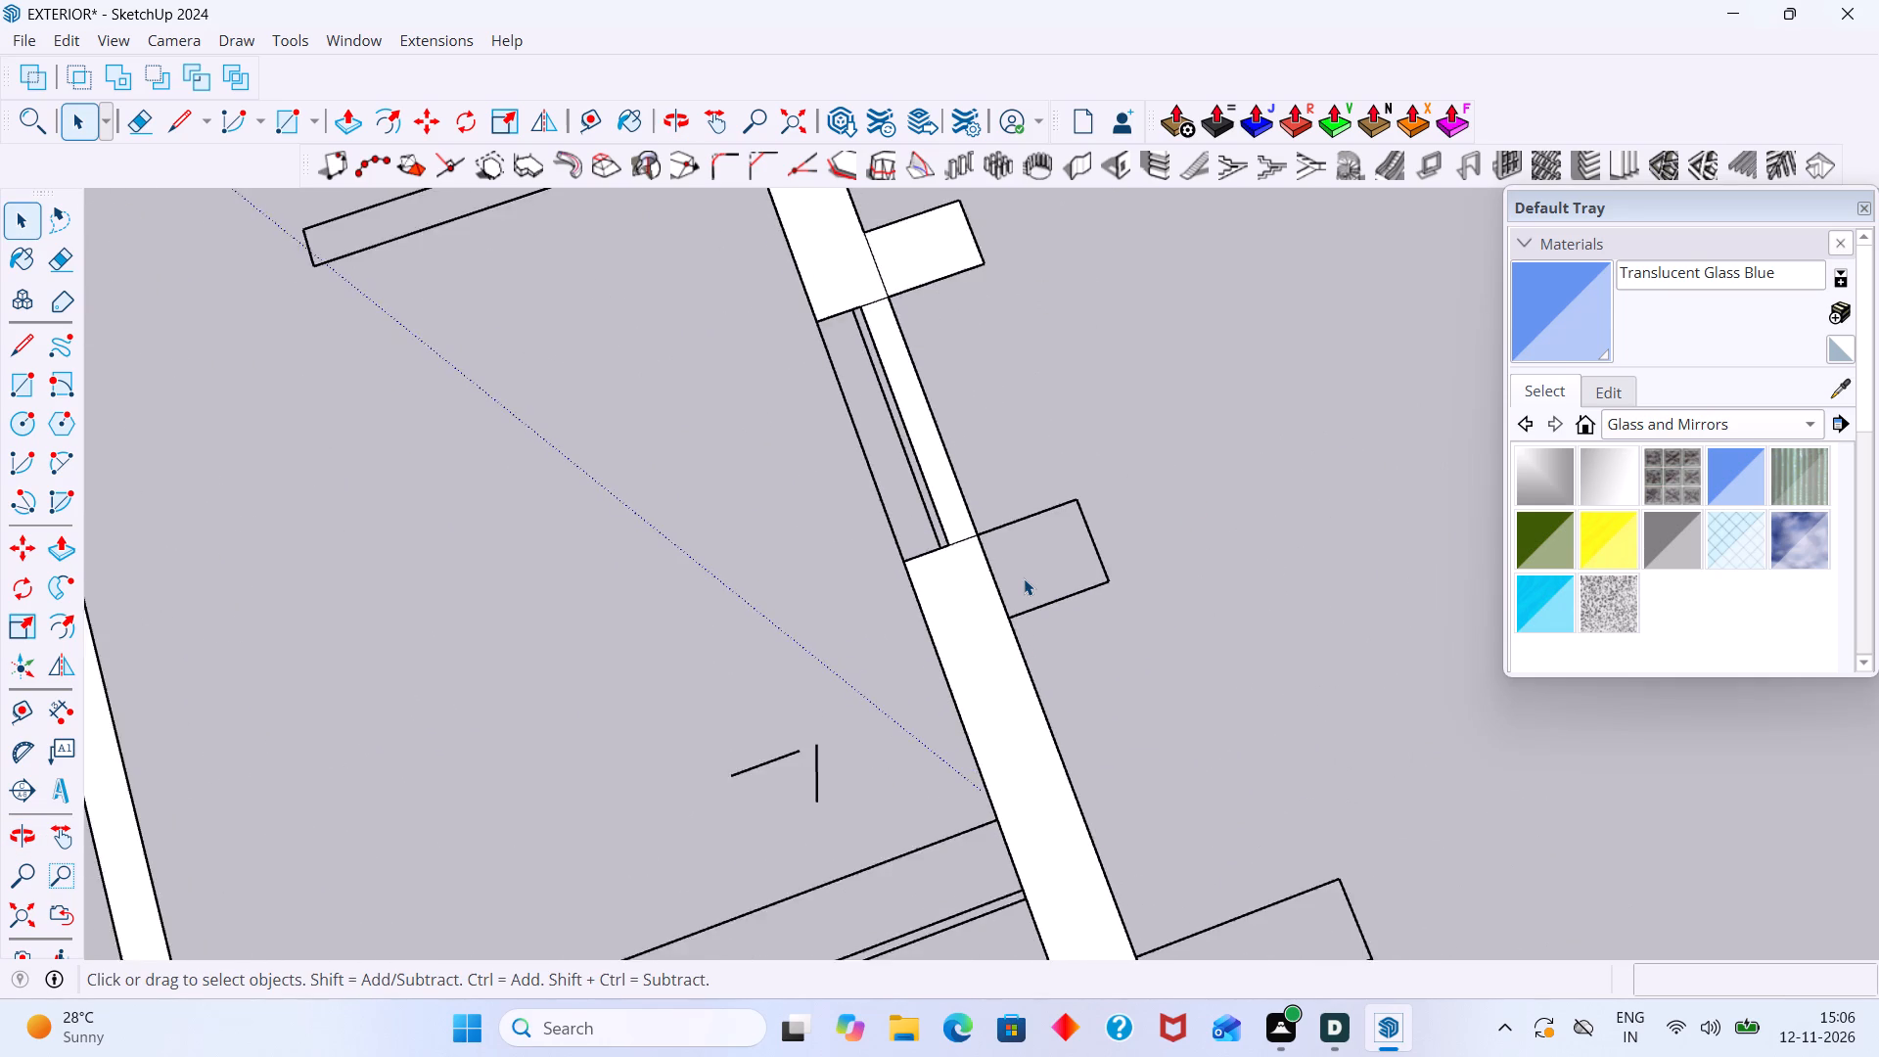
{"action": "scroll", "coordinate": [1024, 578], "scroll_direction": "down", "scroll_amount": 1}
{"action": "middle_click_drag", "start_coordinate": [1035, 579], "coordinate": [1092, 845], "text": "shift"}
{"action": "middle_click_drag", "start_coordinate": [1077, 736], "coordinate": [1073, 815]}
{"action": "scroll", "coordinate": [994, 712], "scroll_direction": "up", "scroll_amount": 5}
{"action": "left_click", "coordinate": [1005, 627]}
{"action": "key", "text": "Delete"}
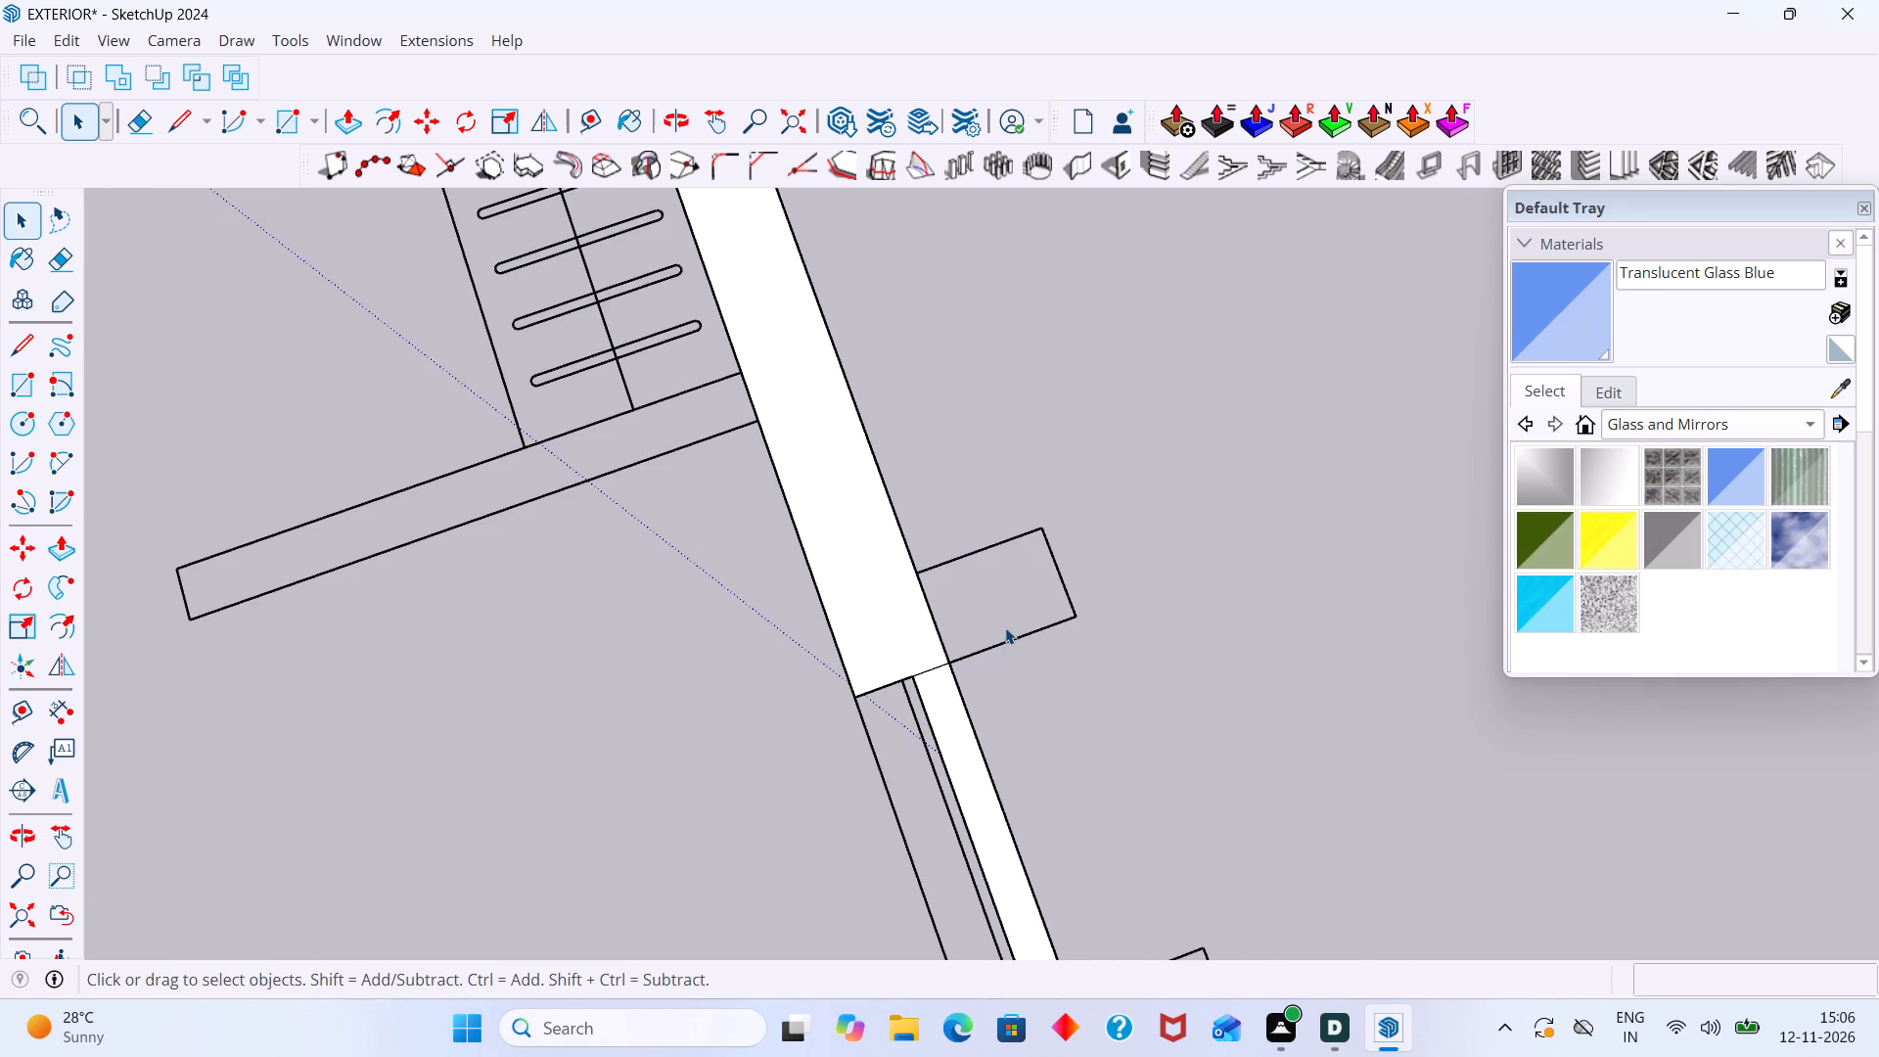
Delete the faces filling the small outer-wall projection beside the large crossed void.
{"action": "scroll", "coordinate": [1022, 635], "scroll_direction": "down", "scroll_amount": 5}
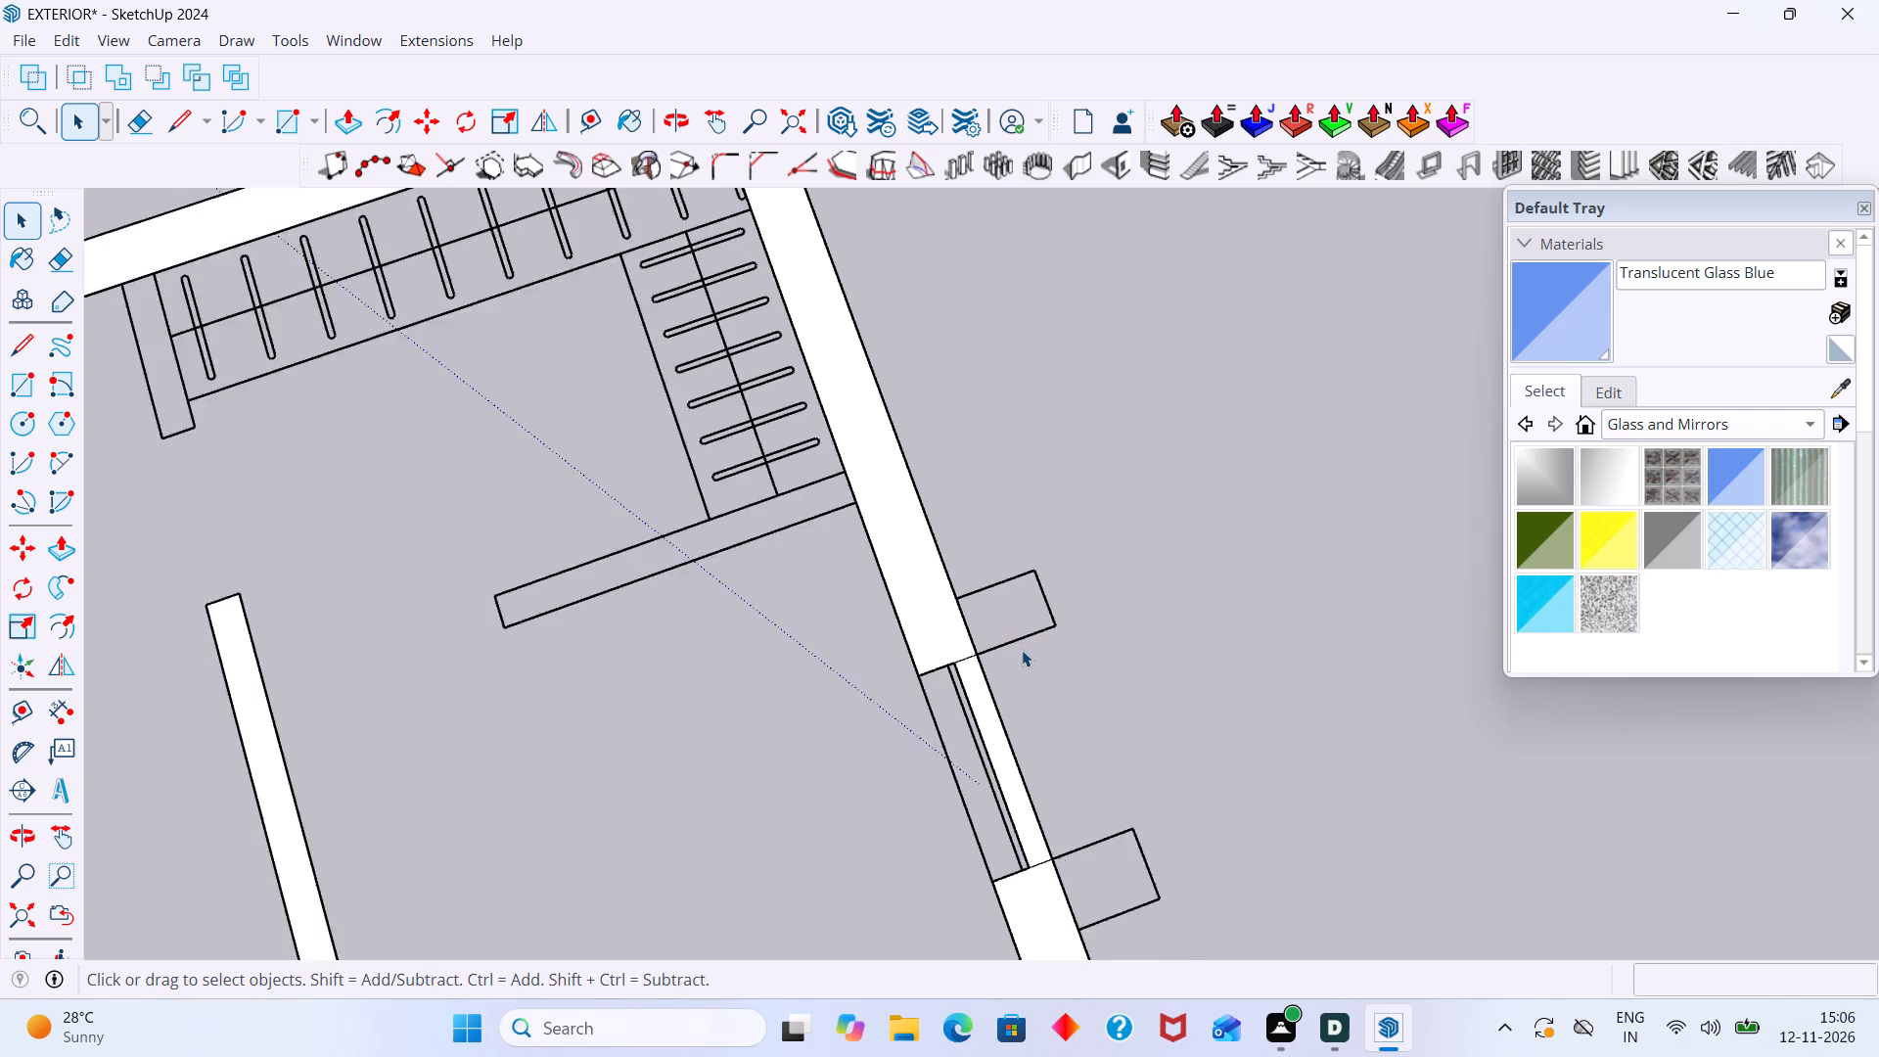
{"action": "scroll", "coordinate": [1022, 650], "scroll_direction": "down", "scroll_amount": 4}
{"action": "middle_click_drag", "start_coordinate": [1068, 642], "coordinate": [1190, 922], "text": "shift"}
{"action": "middle_click_drag", "start_coordinate": [1094, 666], "coordinate": [1120, 728]}
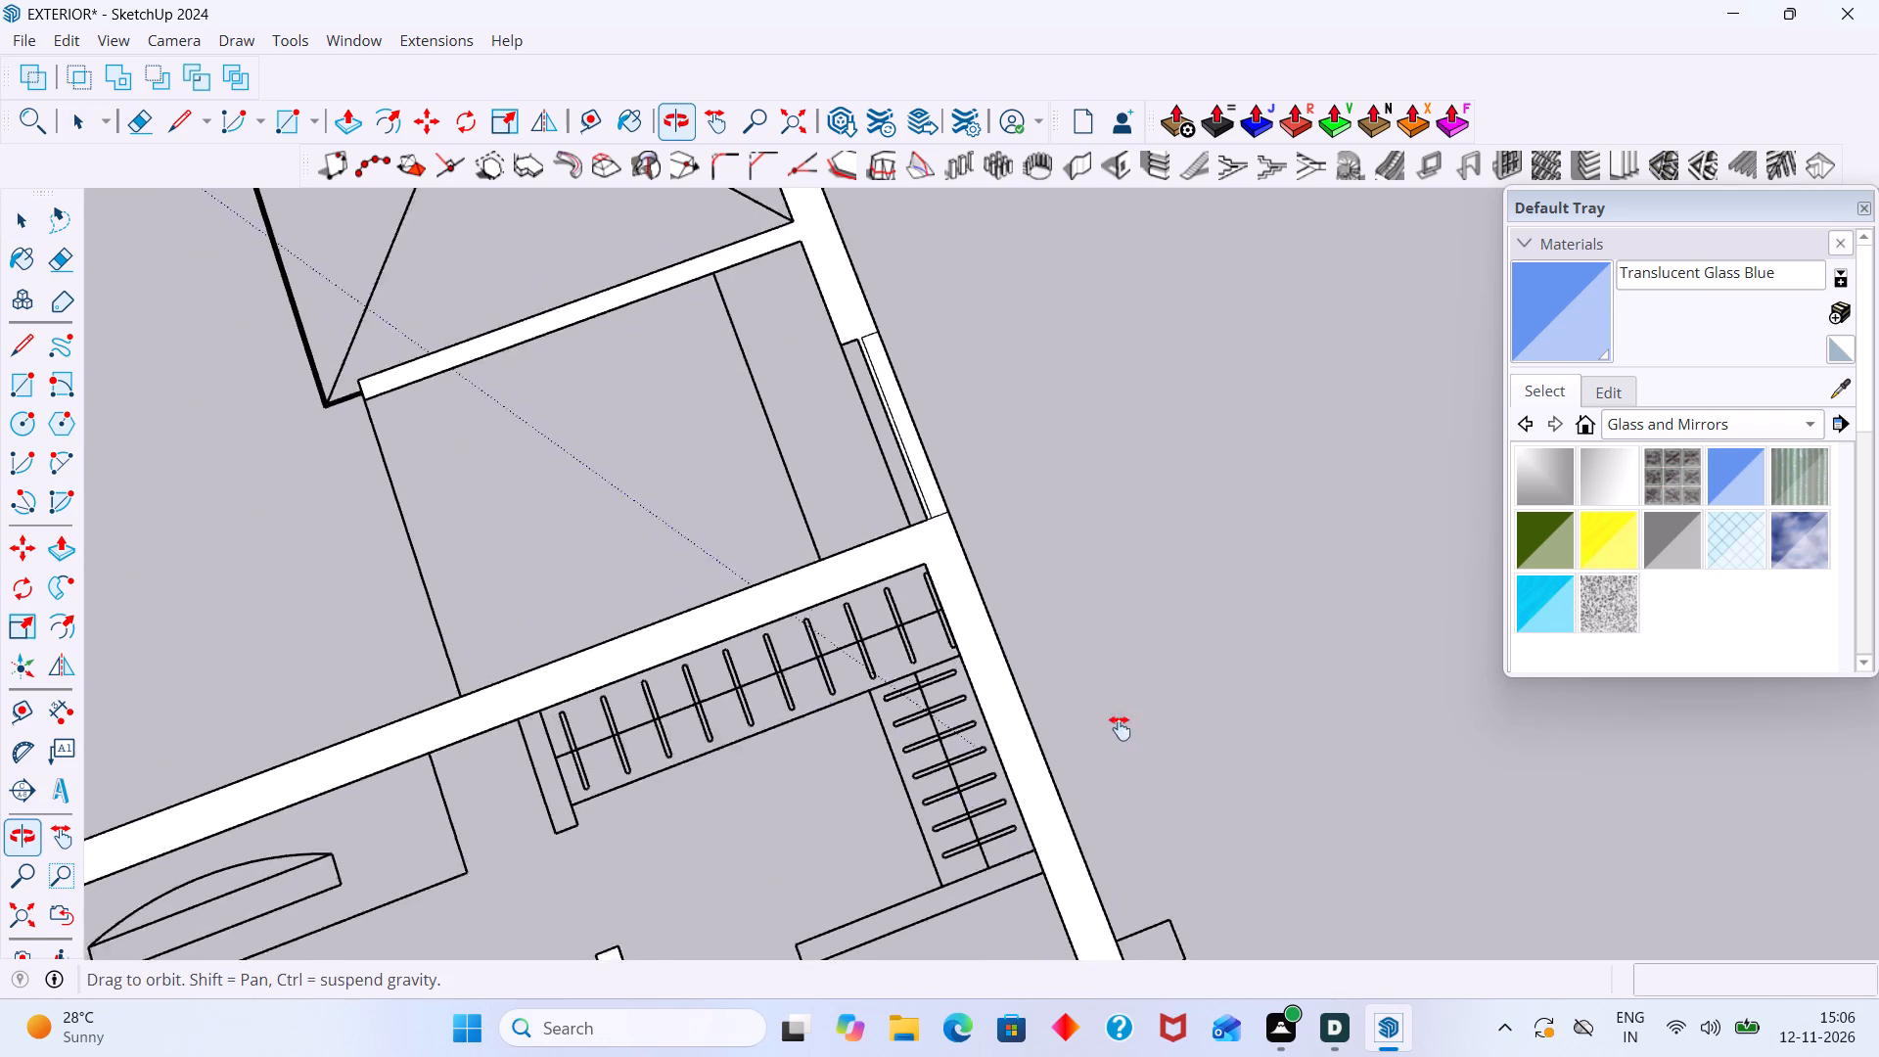
{"action": "middle_click_drag", "start_coordinate": [1120, 728], "coordinate": [1184, 852]}
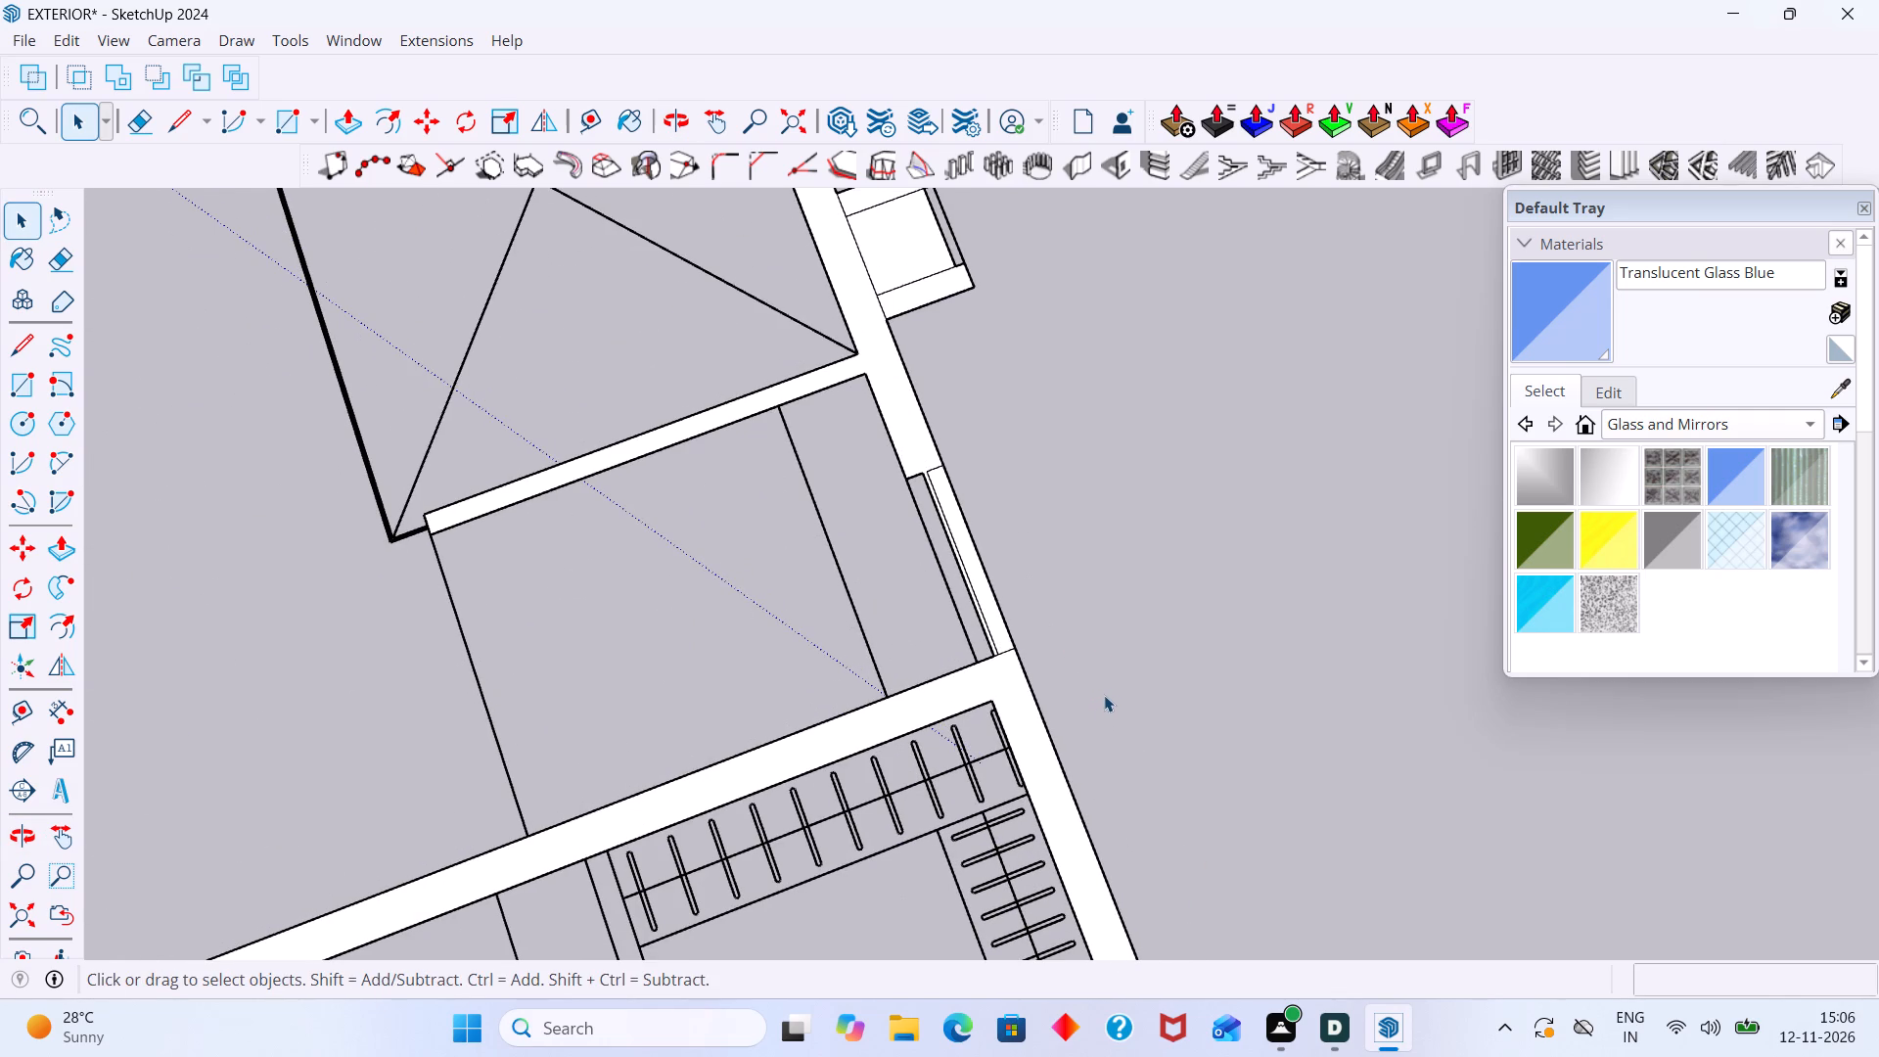
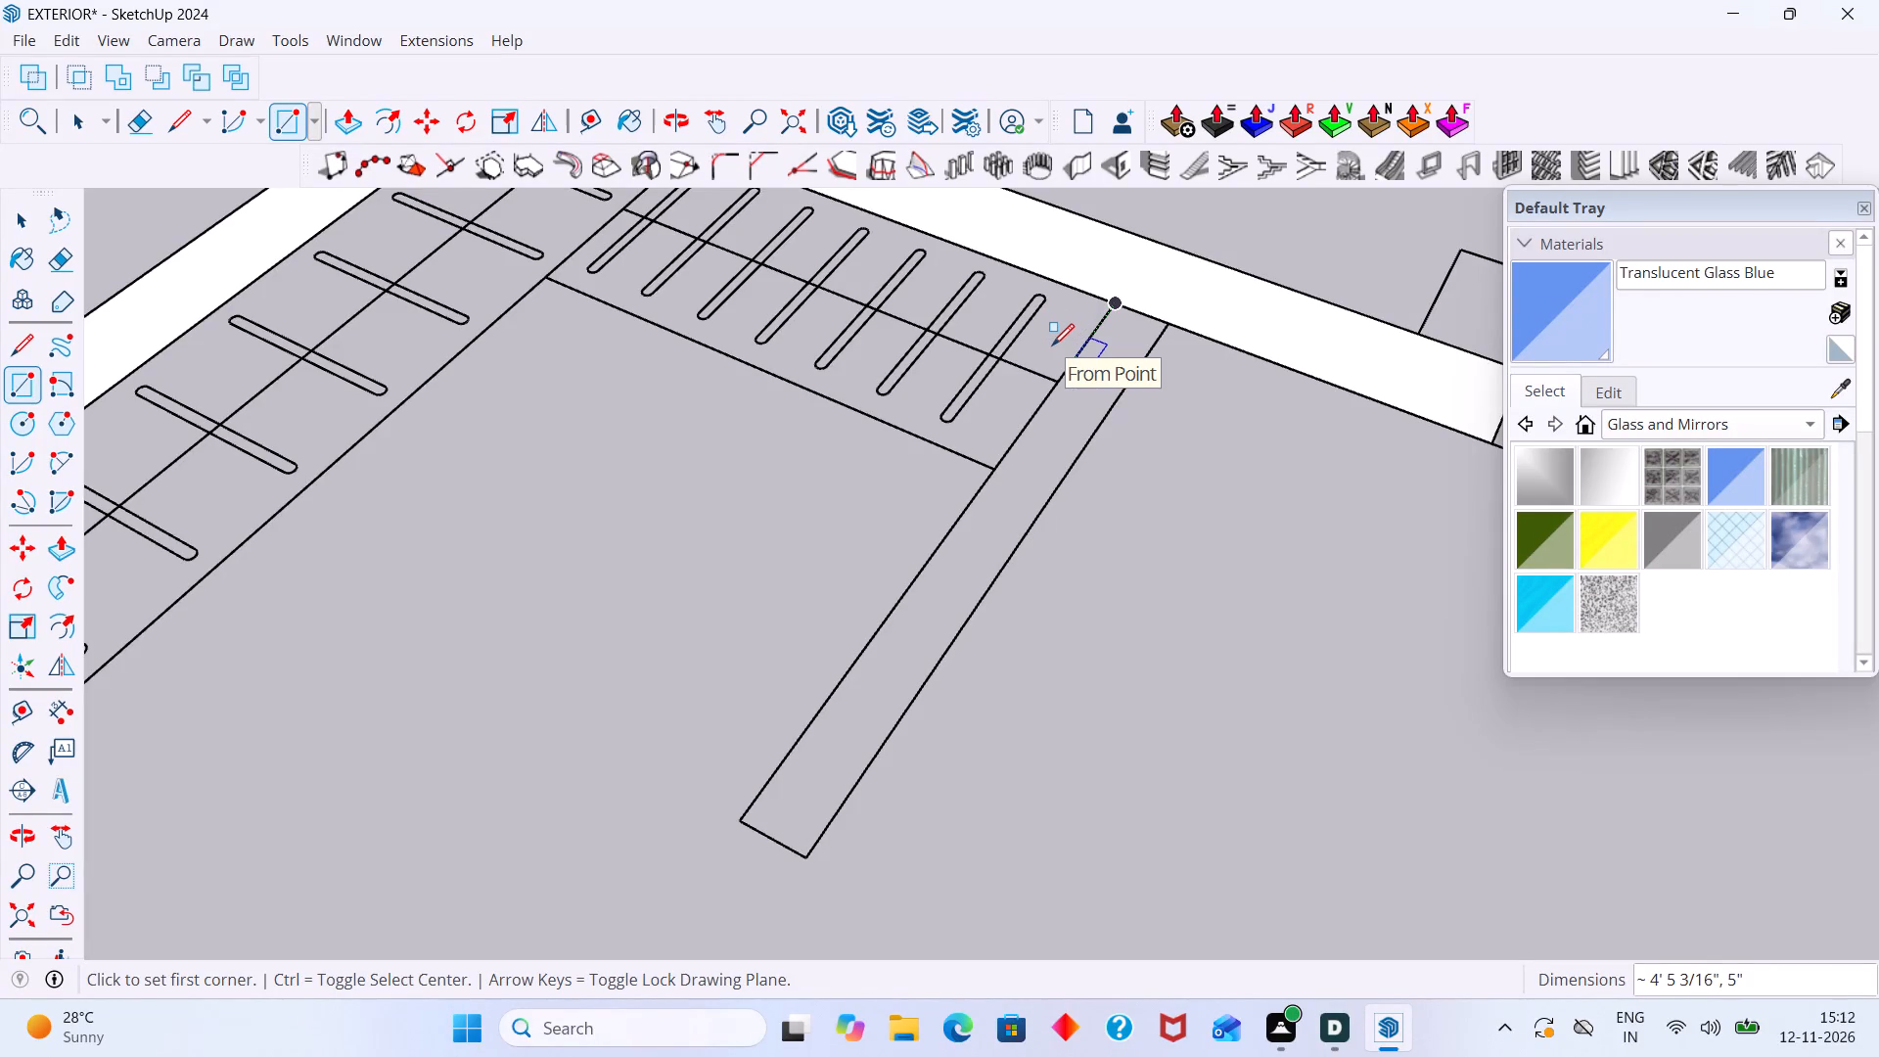
Fill the partition wall at the end of the short wardrobe with a rectangle, and delete the surplus room face.
{"action": "scroll", "coordinate": [1060, 473], "scroll_direction": "down", "scroll_amount": 4}
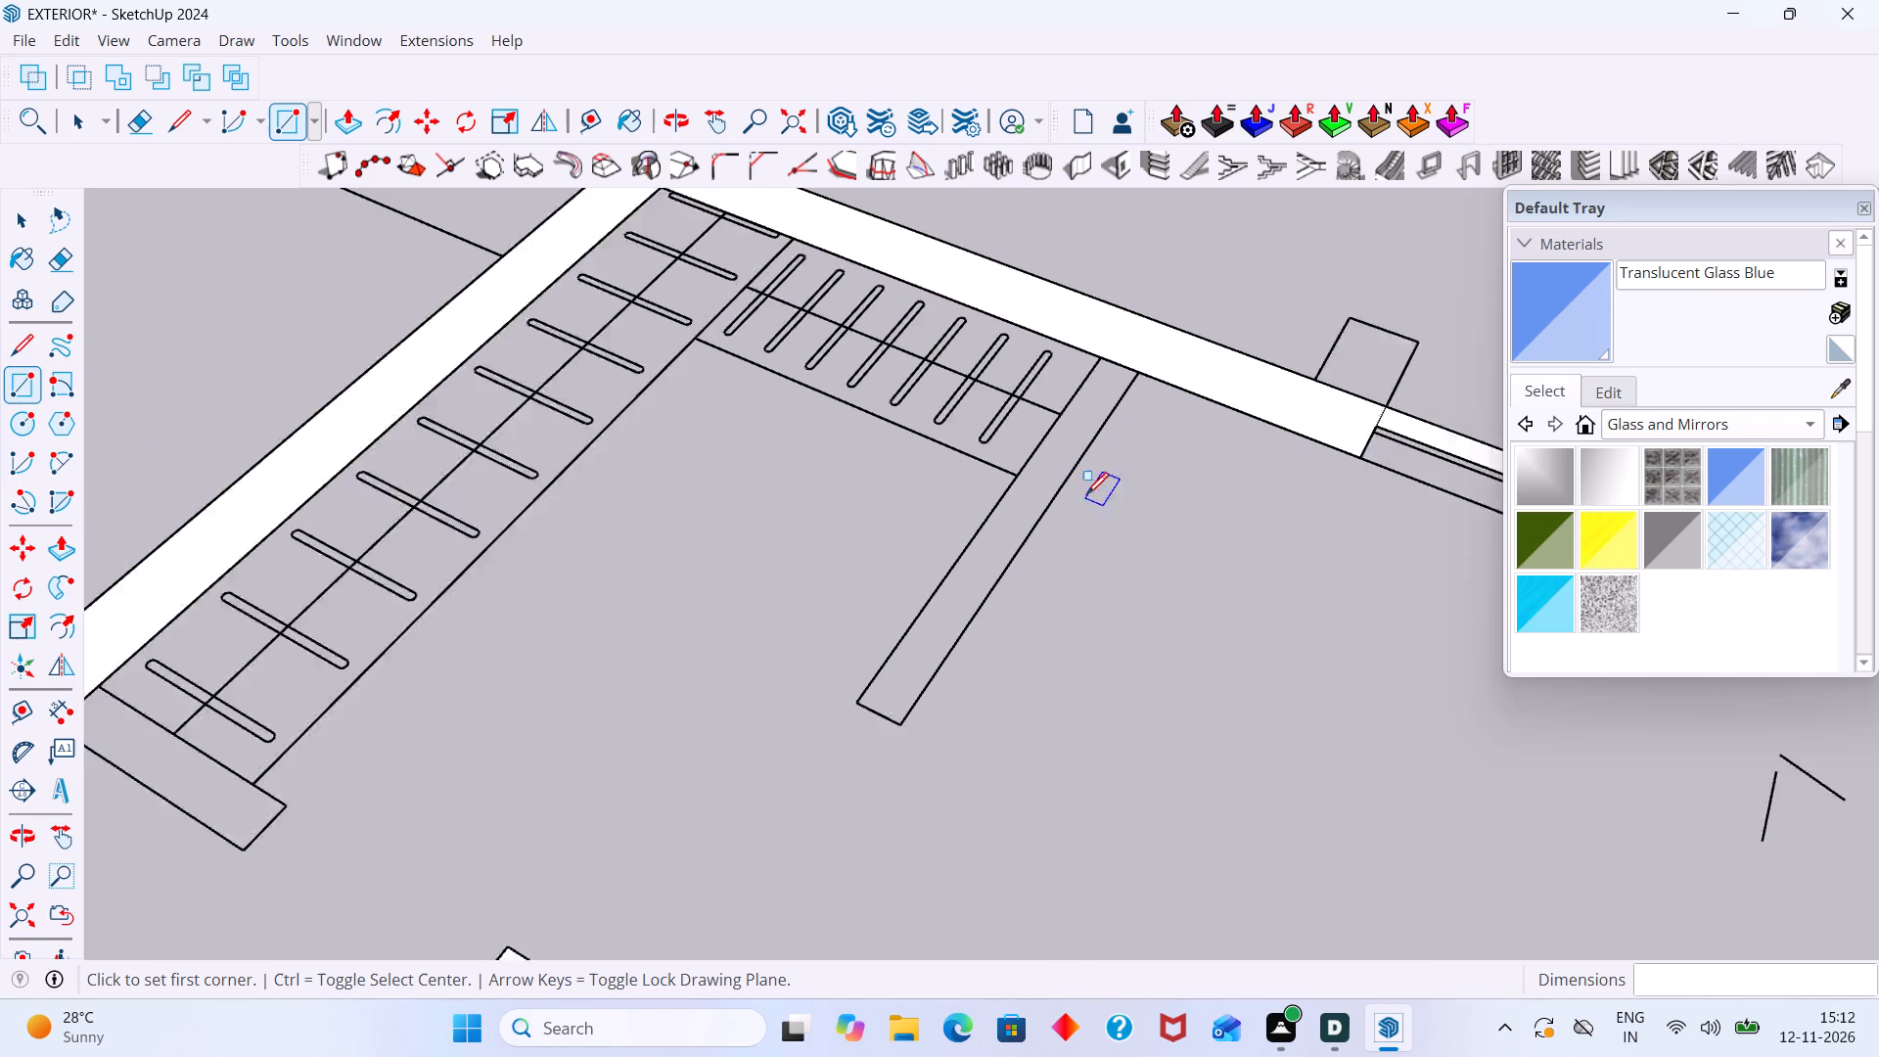
{"action": "scroll", "coordinate": [1086, 494], "scroll_direction": "down", "scroll_amount": 3}
{"action": "middle_click_drag", "start_coordinate": [1121, 518], "coordinate": [1193, 502]}
{"action": "scroll", "coordinate": [1099, 350], "scroll_direction": "up", "scroll_amount": 6}
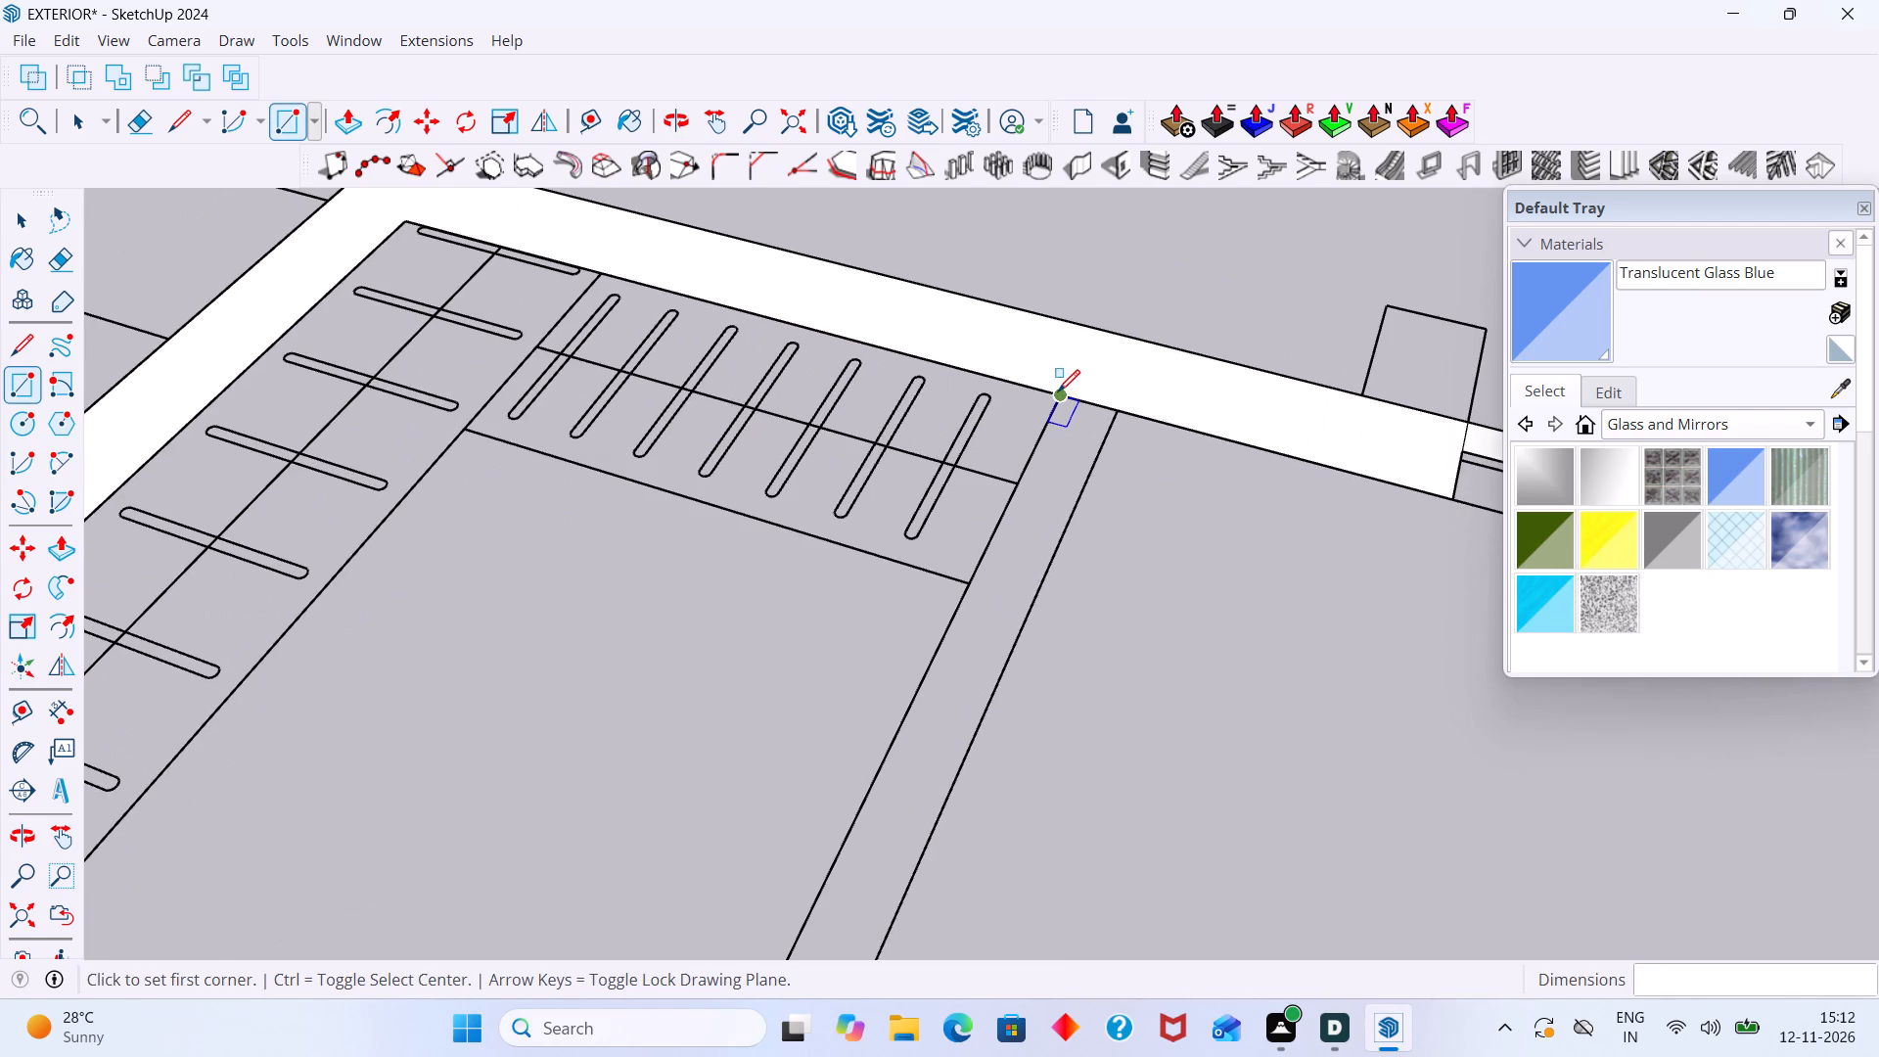
{"action": "left_click", "coordinate": [1058, 391]}
{"action": "scroll", "coordinate": [1030, 533], "scroll_direction": "down", "scroll_amount": 5}
{"action": "middle_click_drag", "start_coordinate": [1023, 559], "coordinate": [1181, 368], "text": "shift"}
{"action": "scroll", "coordinate": [1151, 471], "scroll_direction": "up", "scroll_amount": 2}
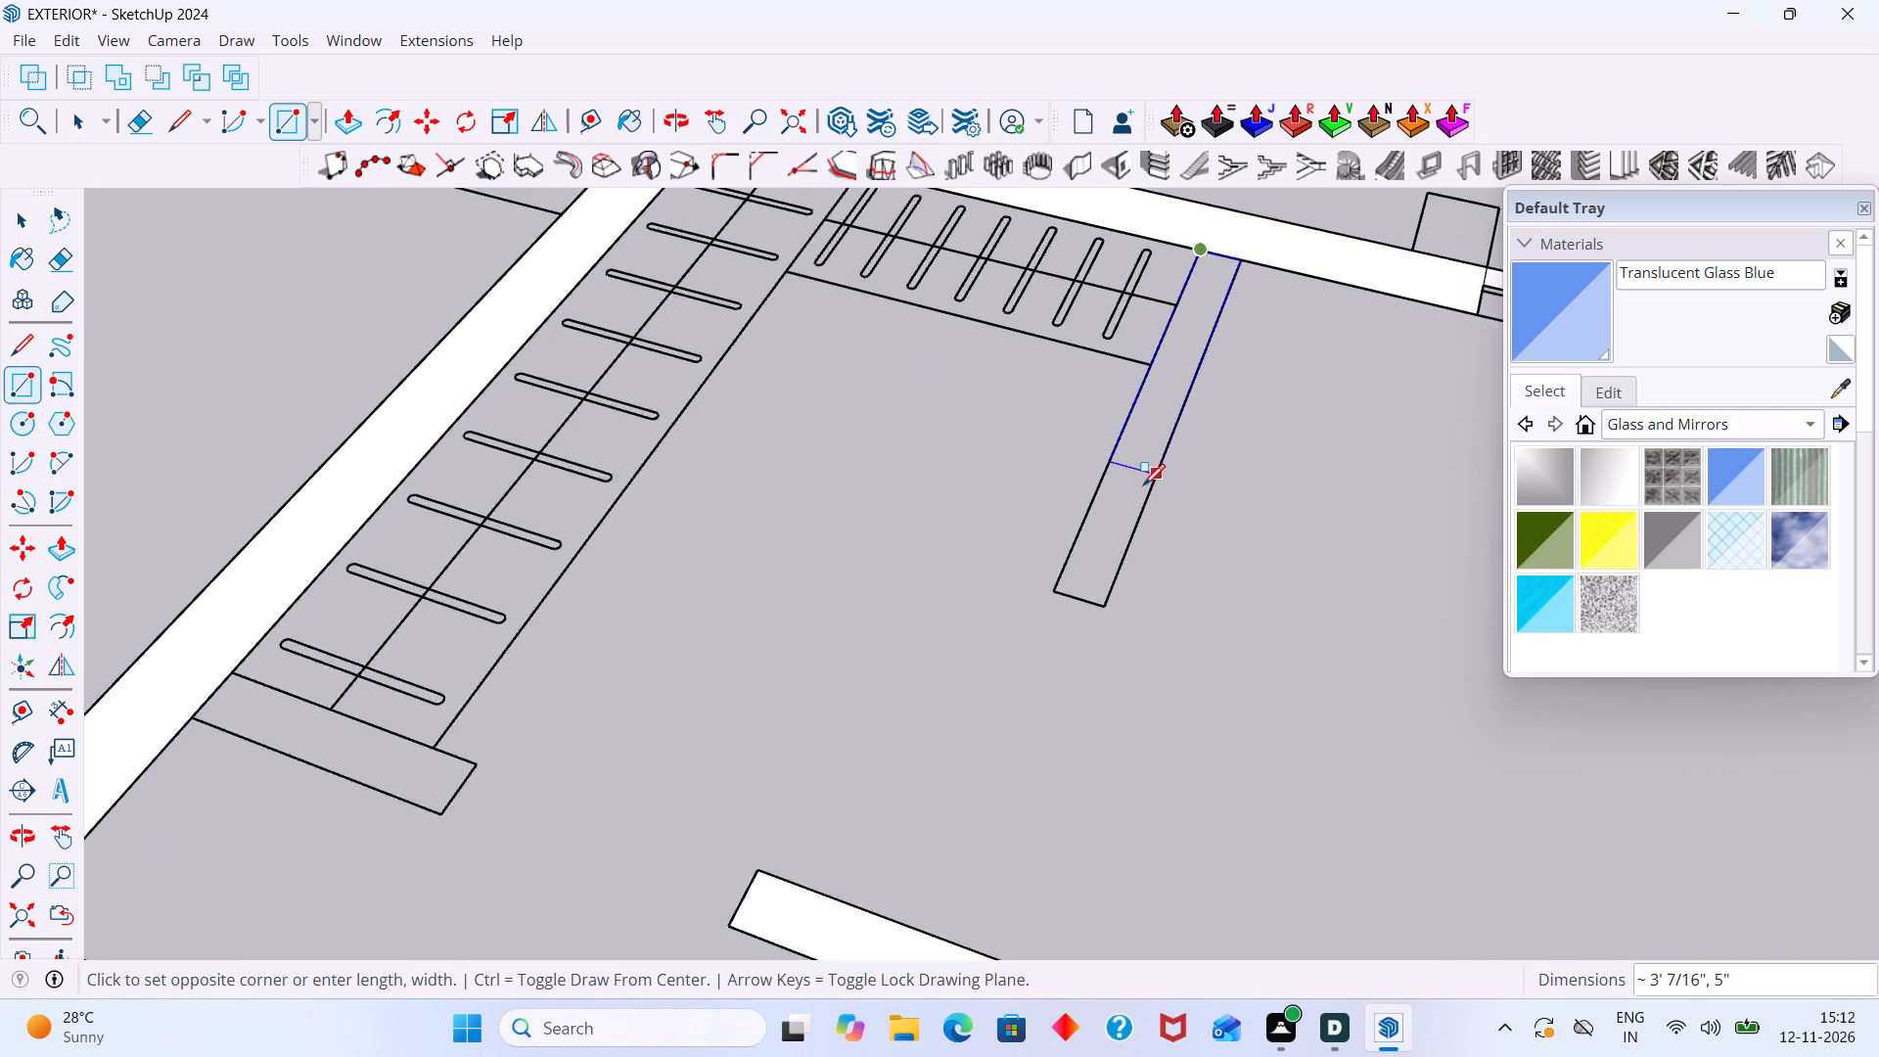
{"action": "scroll", "coordinate": [1143, 485], "scroll_direction": "up", "scroll_amount": 1}
{"action": "left_click", "coordinate": [1096, 641]}
{"action": "key", "text": "space"}
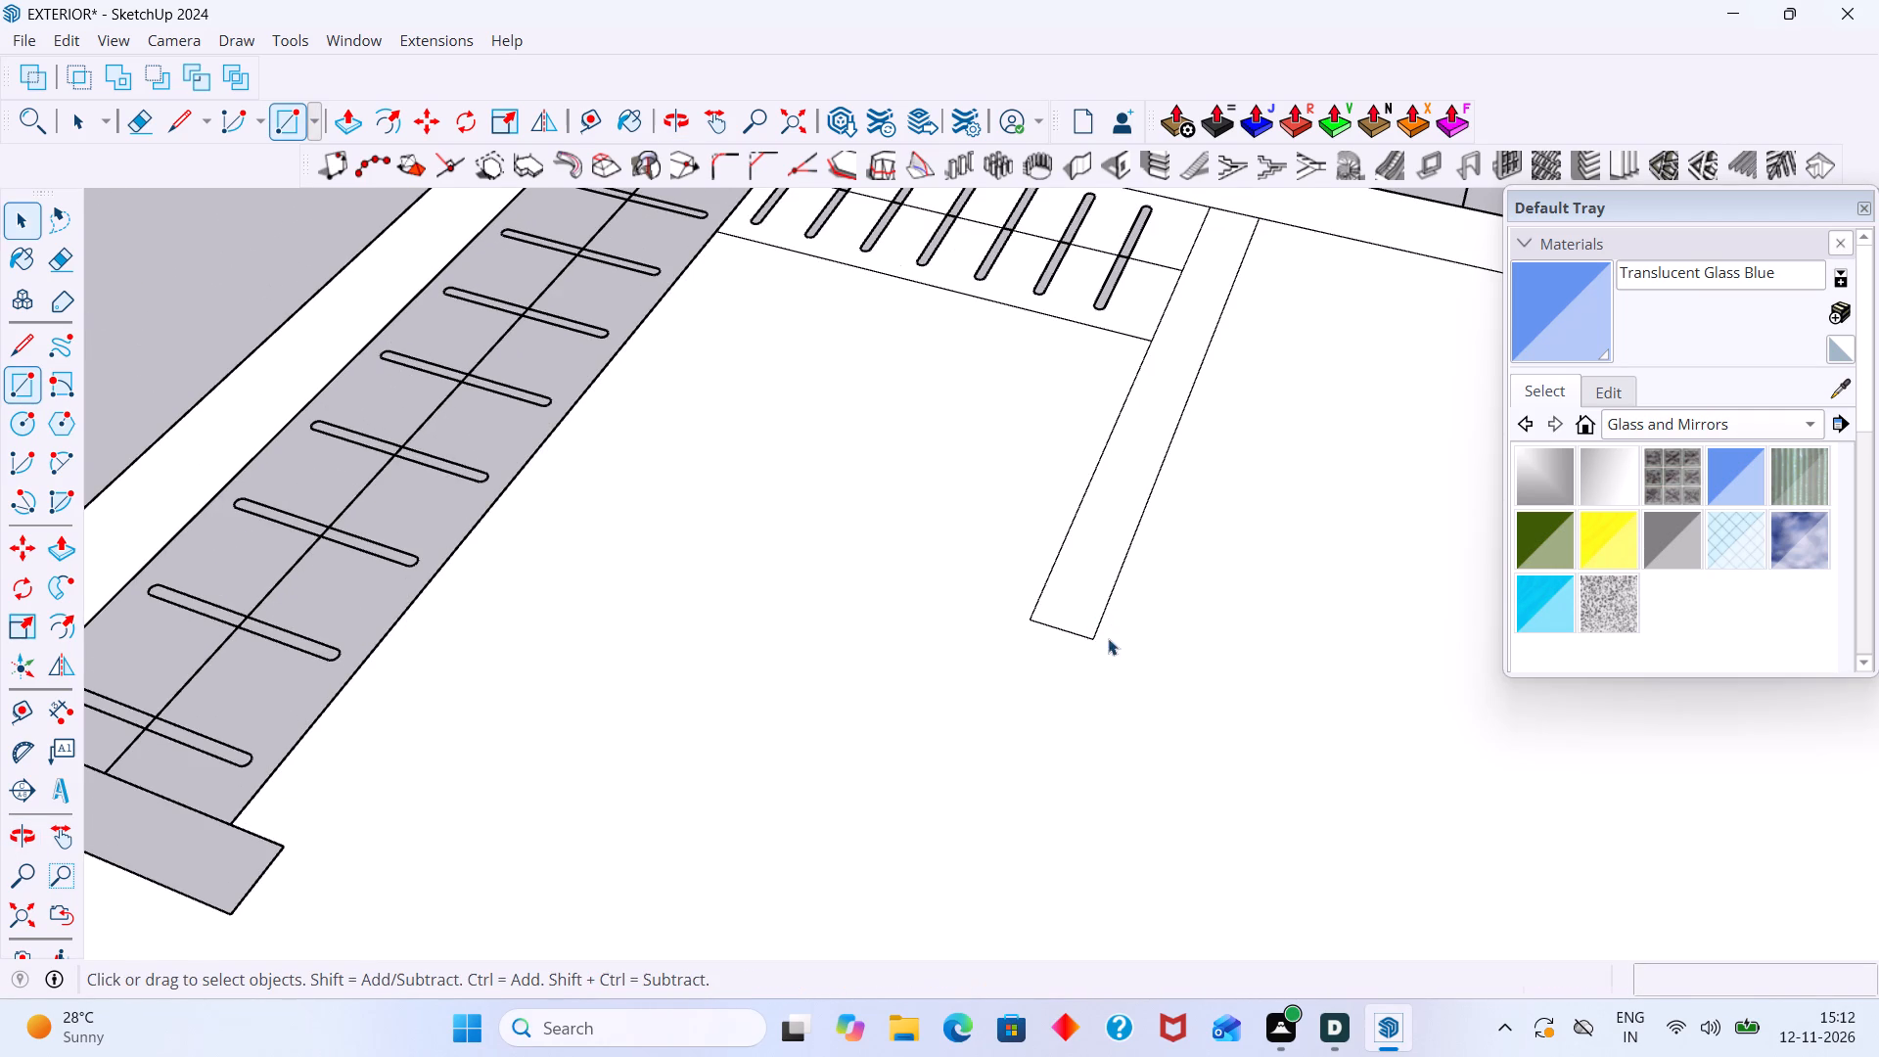
{"action": "left_click", "coordinate": [1149, 620]}
{"action": "key", "text": "Delete"}
Delete the two faces filling the short wardrobe run between its centre line and edges.
{"action": "scroll", "coordinate": [1034, 620], "scroll_direction": "down", "scroll_amount": 4}
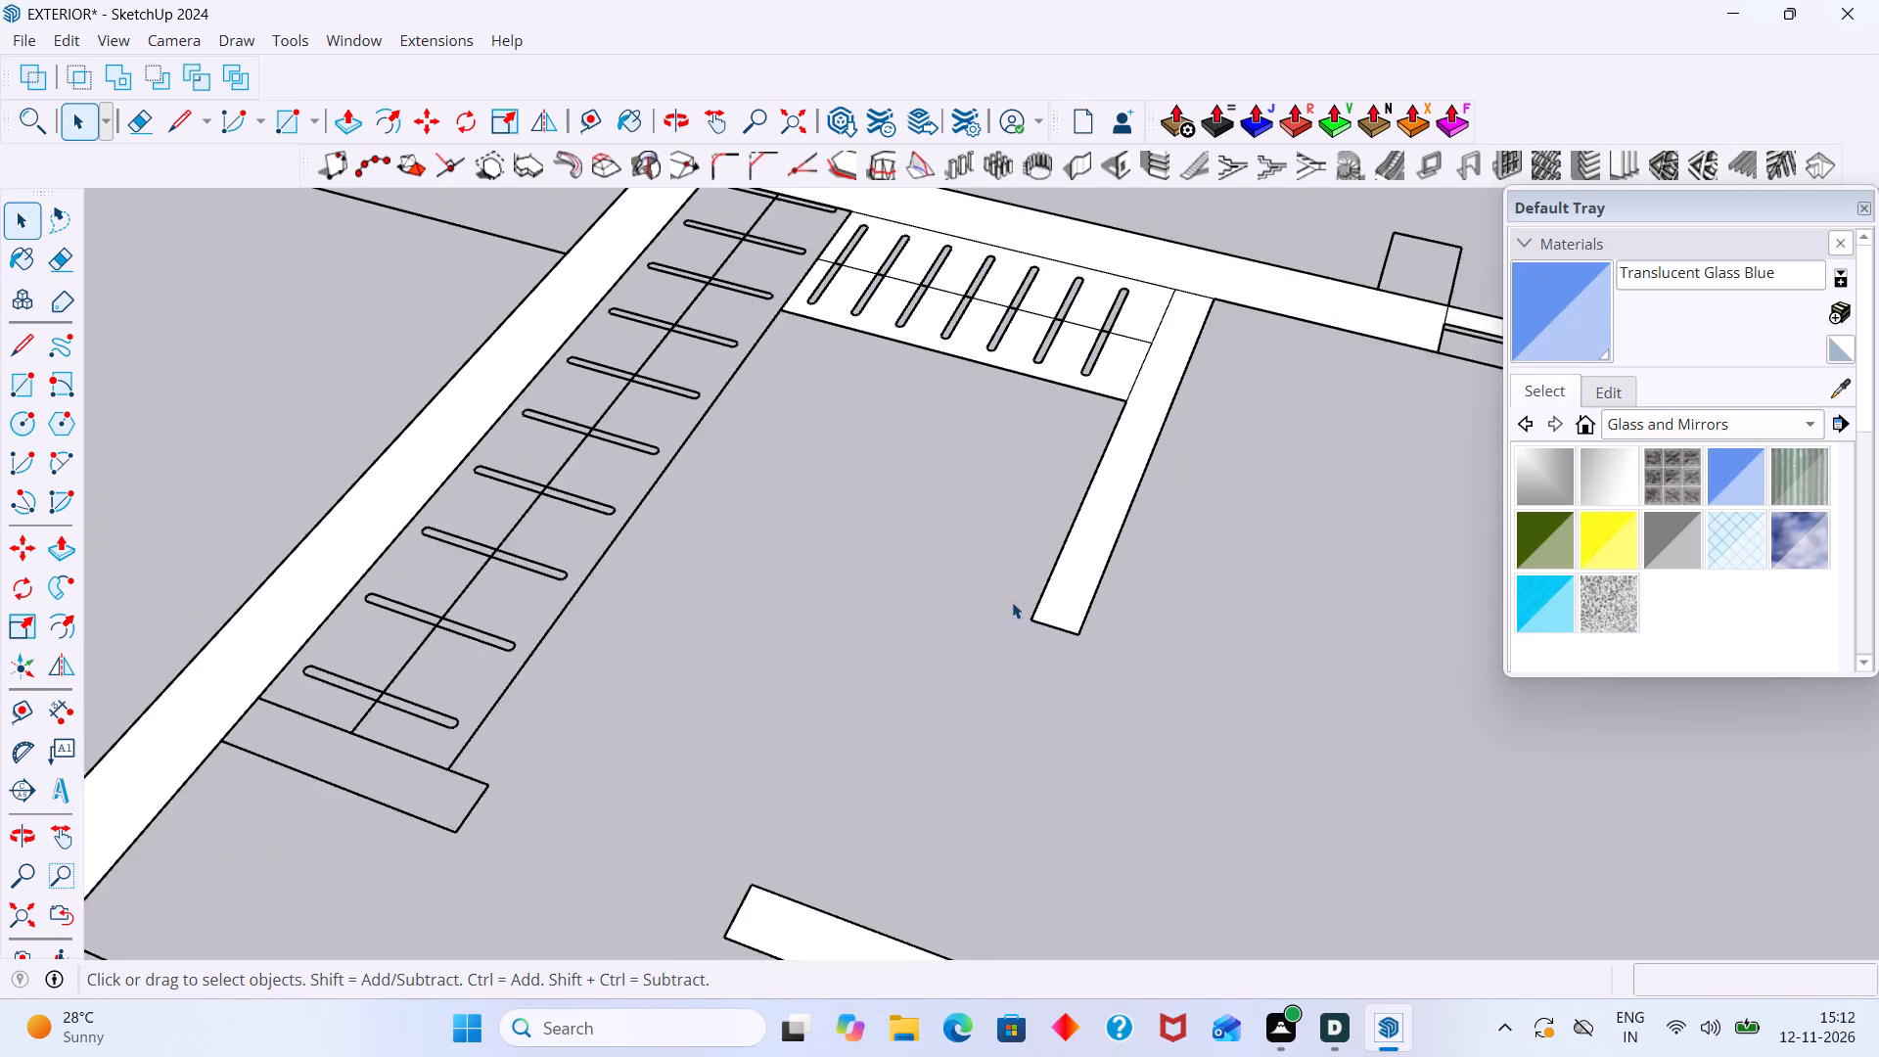
{"action": "scroll", "coordinate": [1012, 602], "scroll_direction": "down", "scroll_amount": 1}
{"action": "scroll", "coordinate": [1059, 394], "scroll_direction": "up", "scroll_amount": 9}
{"action": "left_click", "coordinate": [1065, 391]}
{"action": "key", "text": "Delete"}
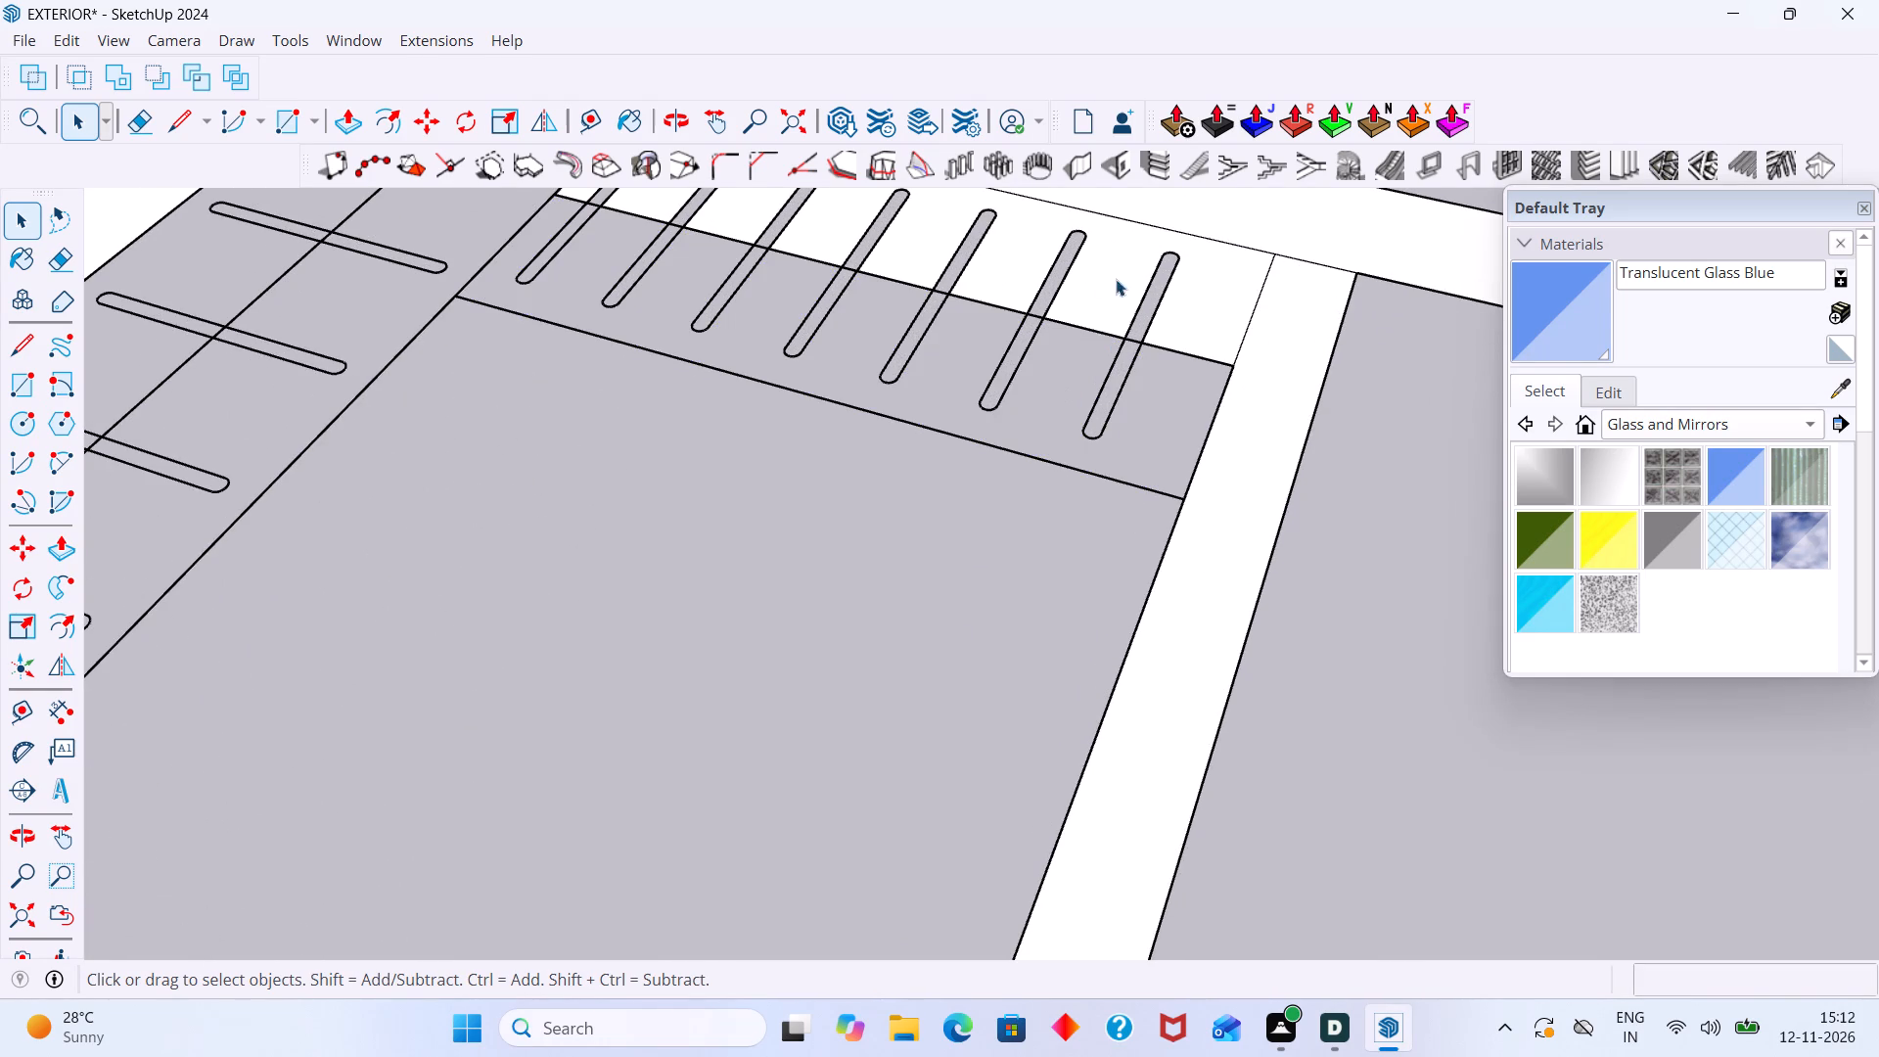
{"action": "left_click", "coordinate": [1102, 276]}
{"action": "key", "text": "Delete"}
{"action": "scroll", "coordinate": [1163, 301], "scroll_direction": "down", "scroll_amount": 7}
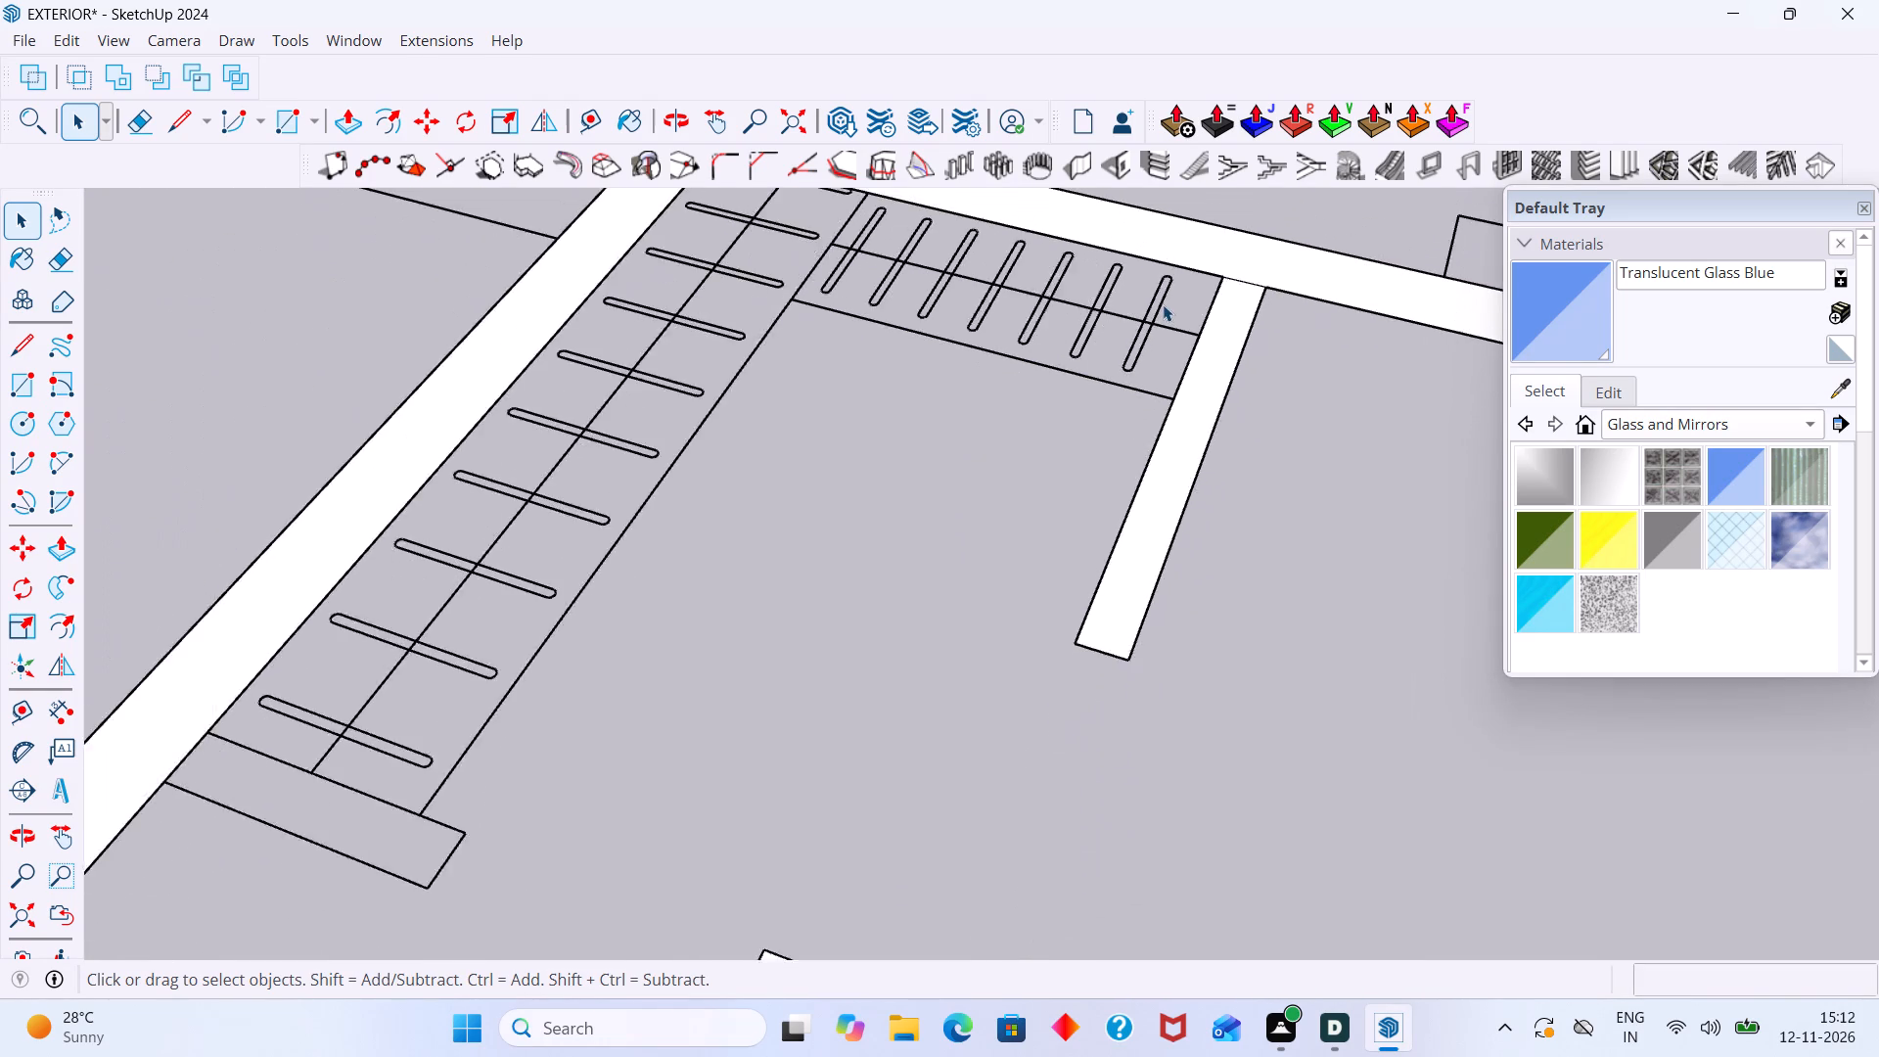
Erase the two stray short line segments in the room beside the narrow double-lined partition.
{"action": "scroll", "coordinate": [1163, 304], "scroll_direction": "down", "scroll_amount": 7}
{"action": "scroll", "coordinate": [998, 344], "scroll_direction": "down", "scroll_amount": 2}
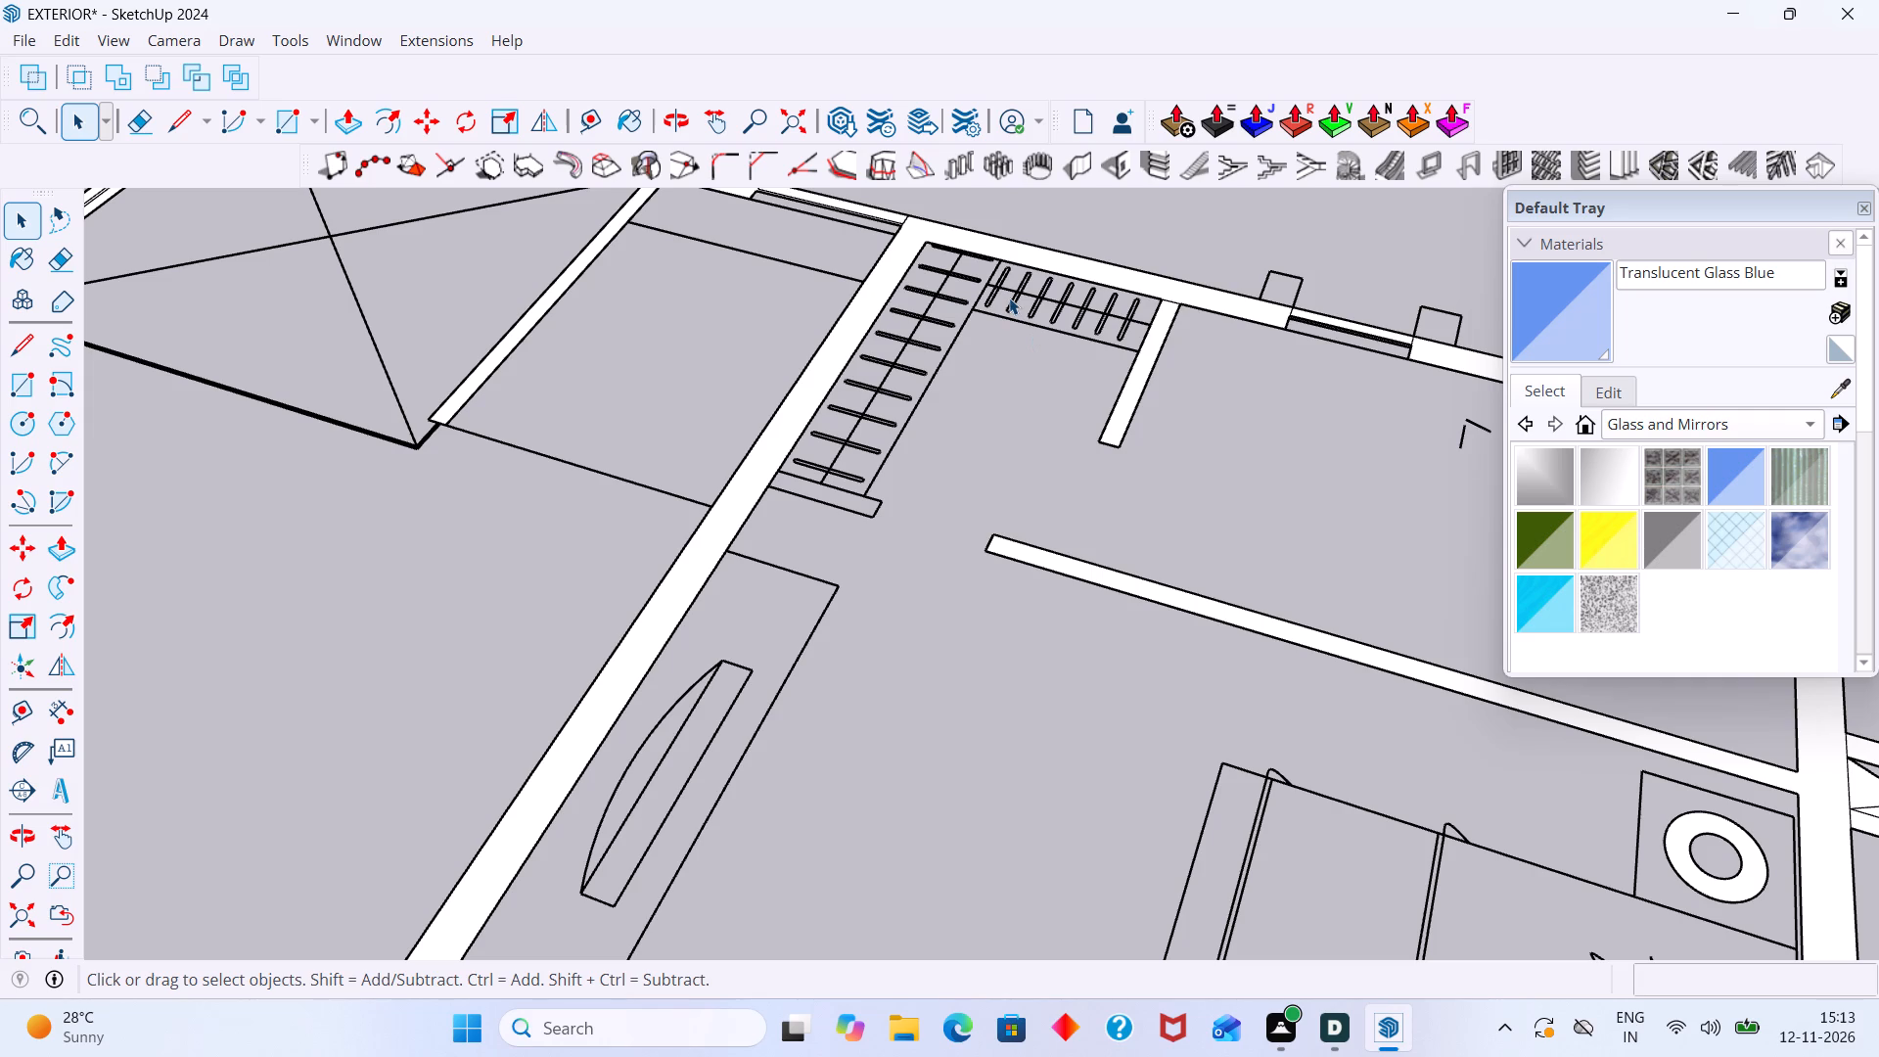
{"action": "scroll", "coordinate": [1007, 299], "scroll_direction": "down", "scroll_amount": 9}
{"action": "middle_click_drag", "start_coordinate": [1073, 330], "coordinate": [984, 447]}
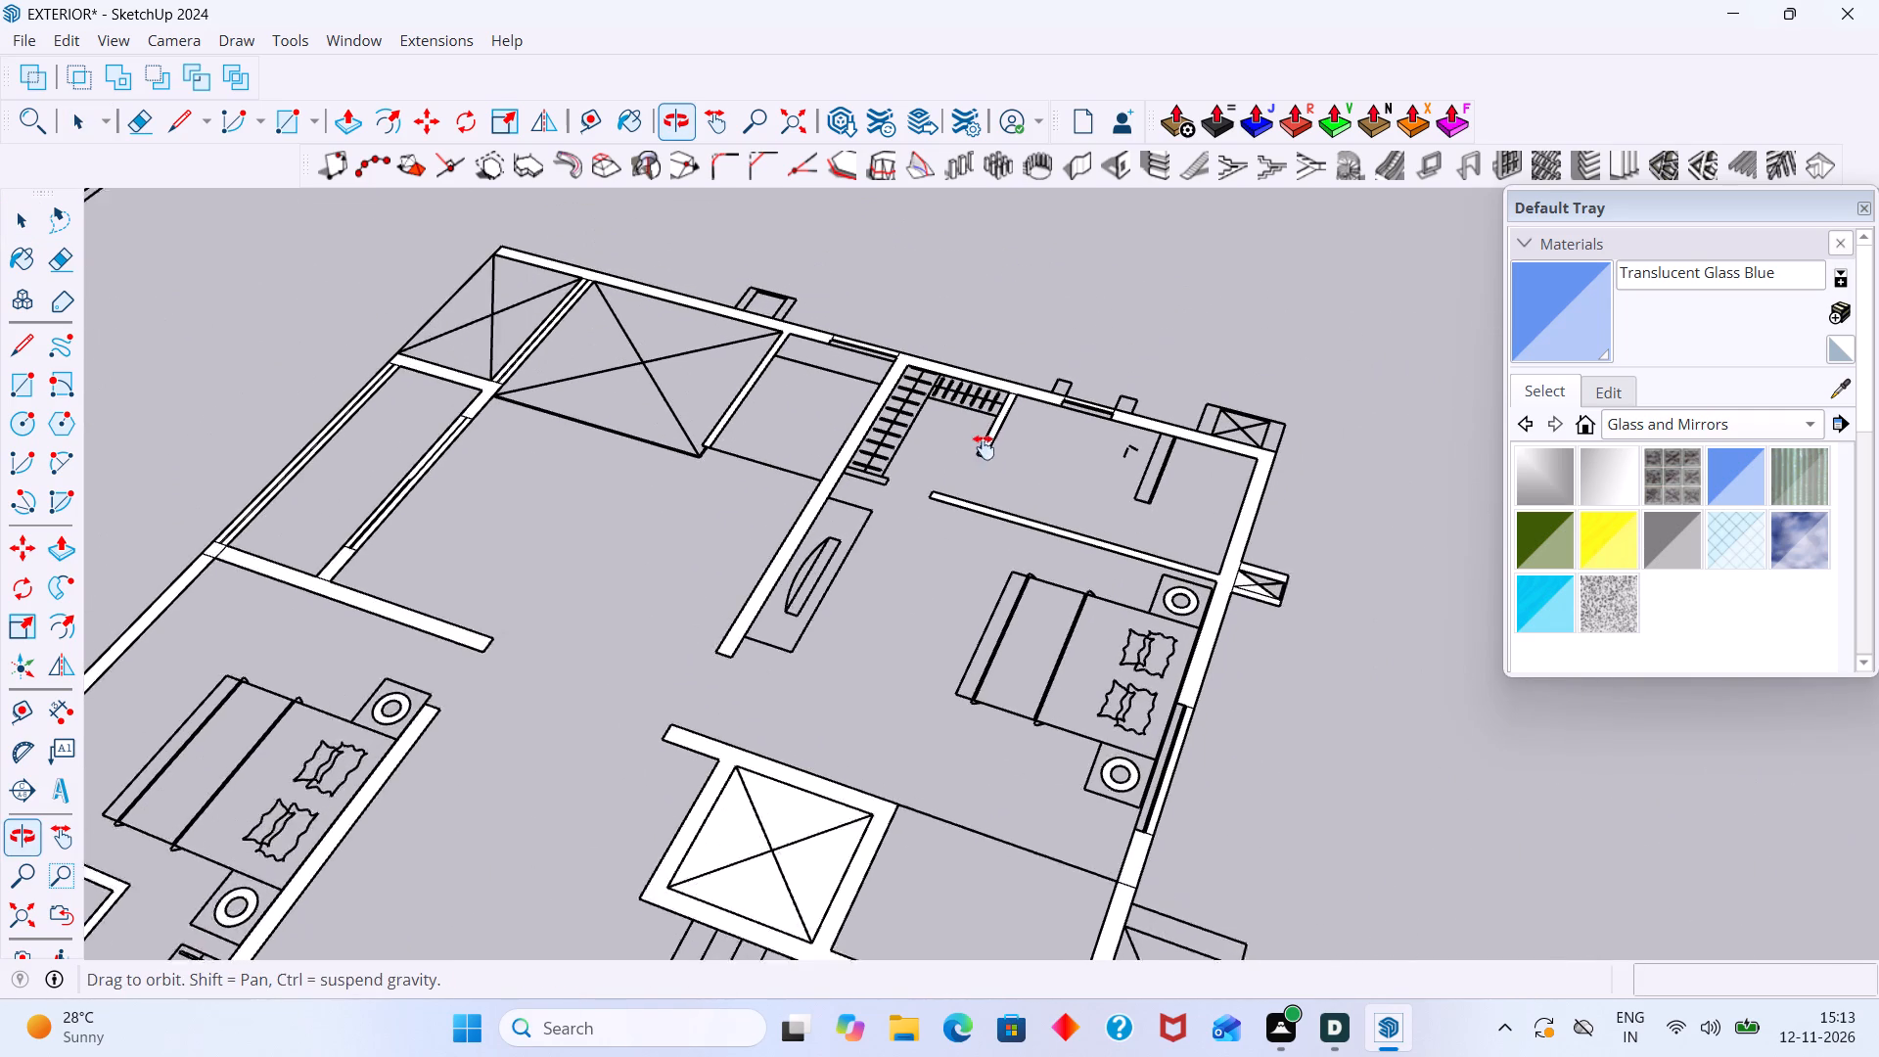
{"action": "middle_click_drag", "start_coordinate": [984, 447], "coordinate": [980, 453]}
{"action": "scroll", "coordinate": [1071, 484], "scroll_direction": "up", "scroll_amount": 12}
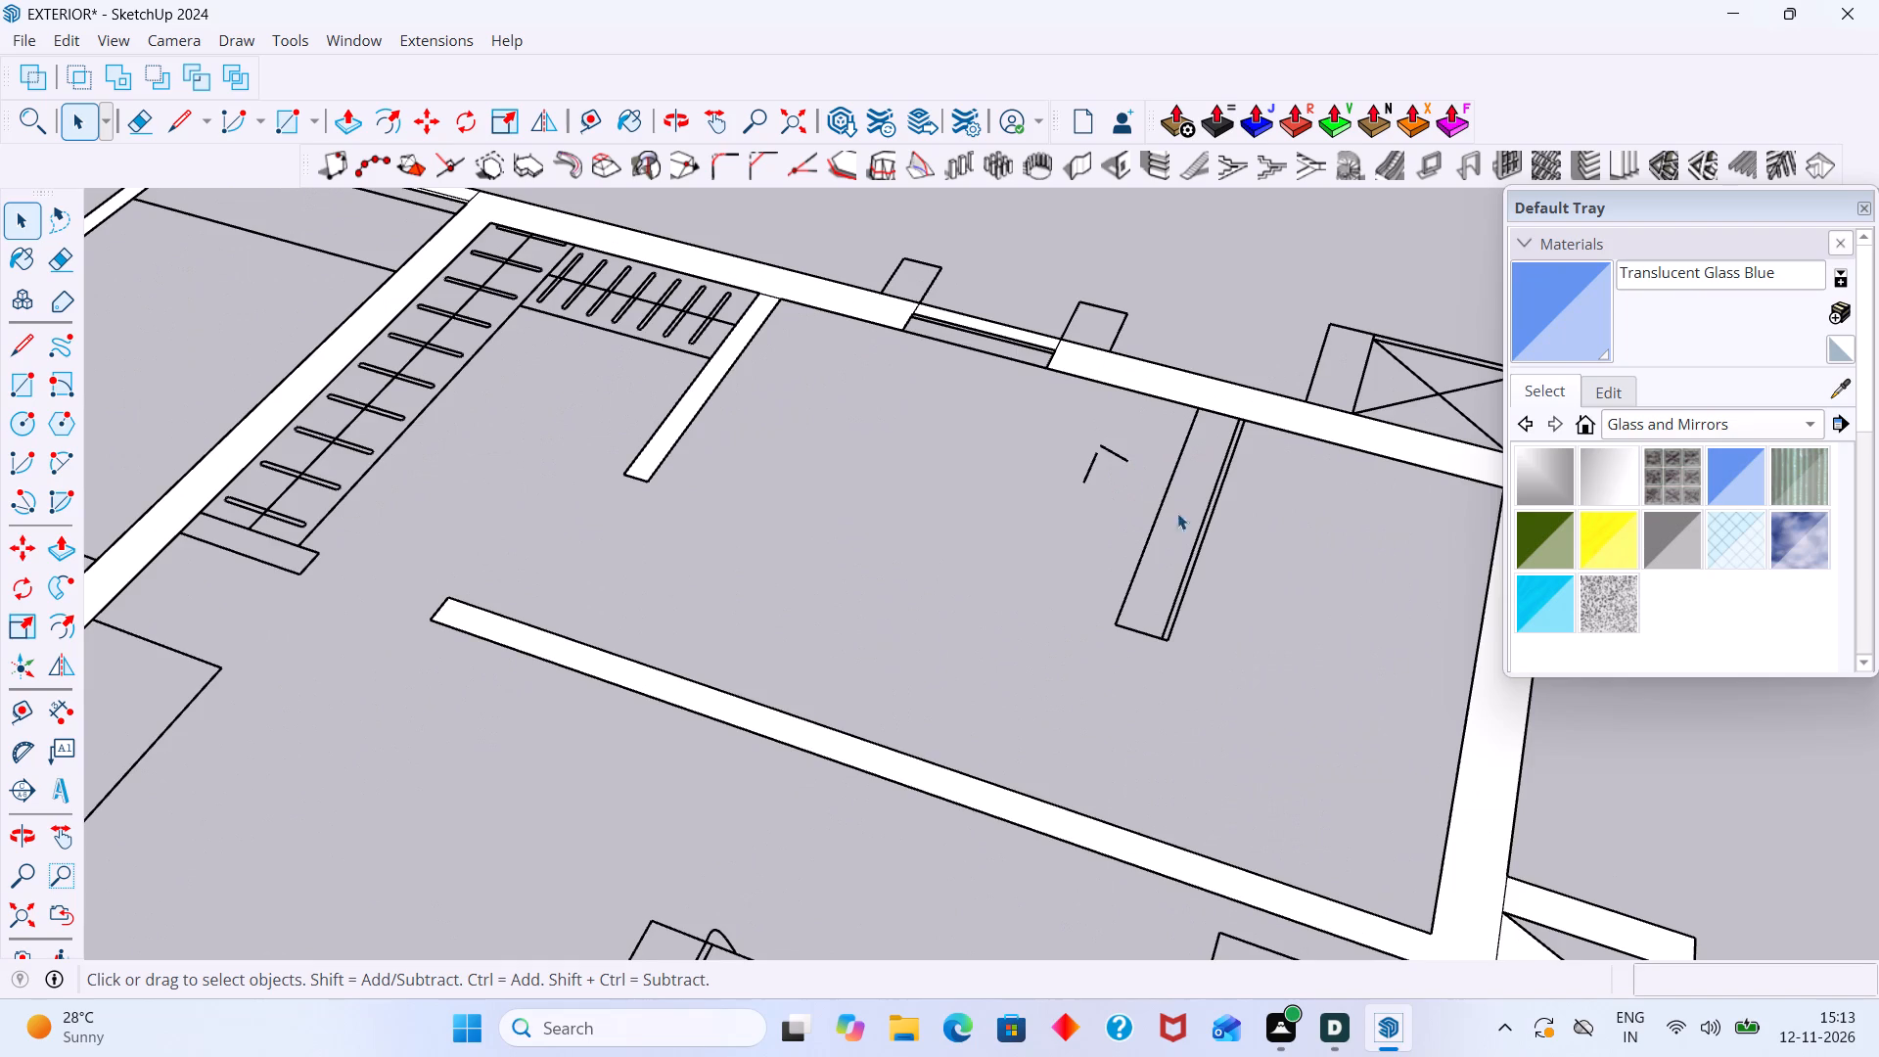
{"action": "scroll", "coordinate": [1206, 496], "scroll_direction": "up", "scroll_amount": 10}
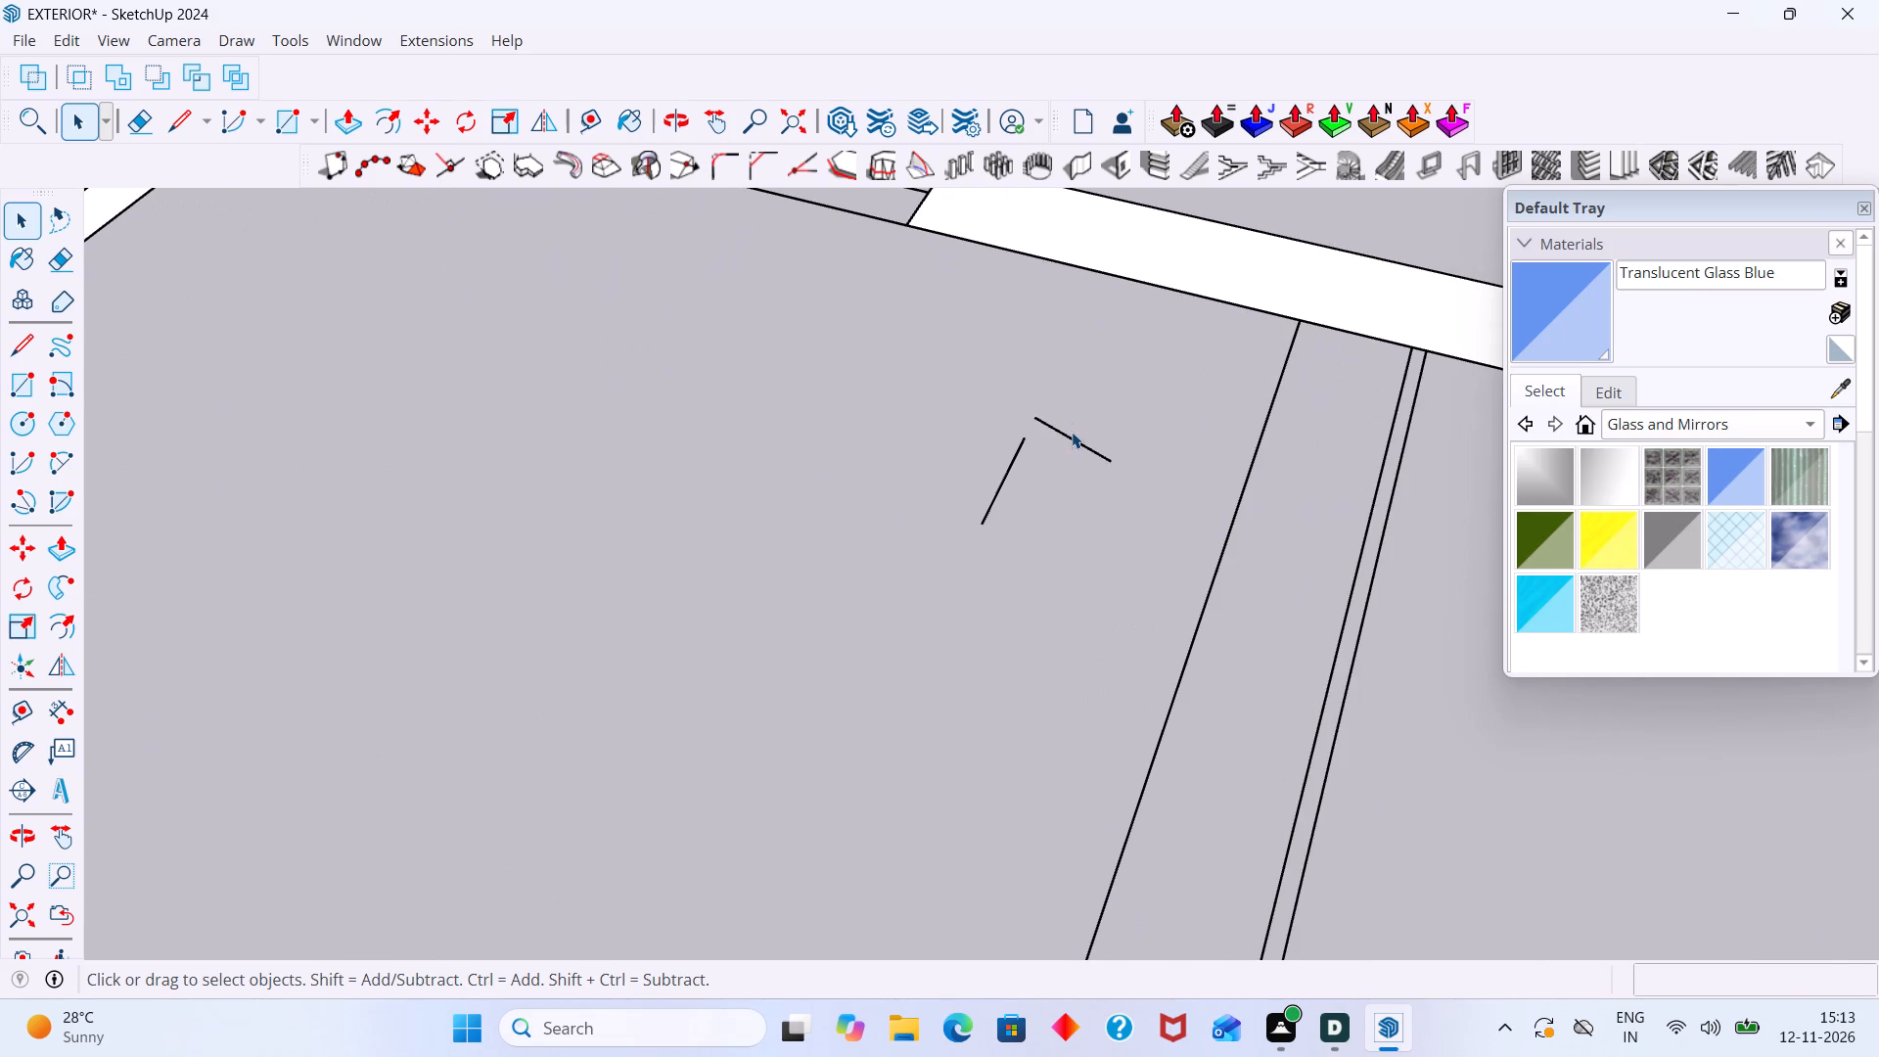
{"action": "key", "text": "e"}
{"action": "left_click_drag", "start_coordinate": [1103, 426], "coordinate": [1001, 473]}
{"action": "scroll", "coordinate": [1026, 472], "scroll_direction": "down", "scroll_amount": 2}
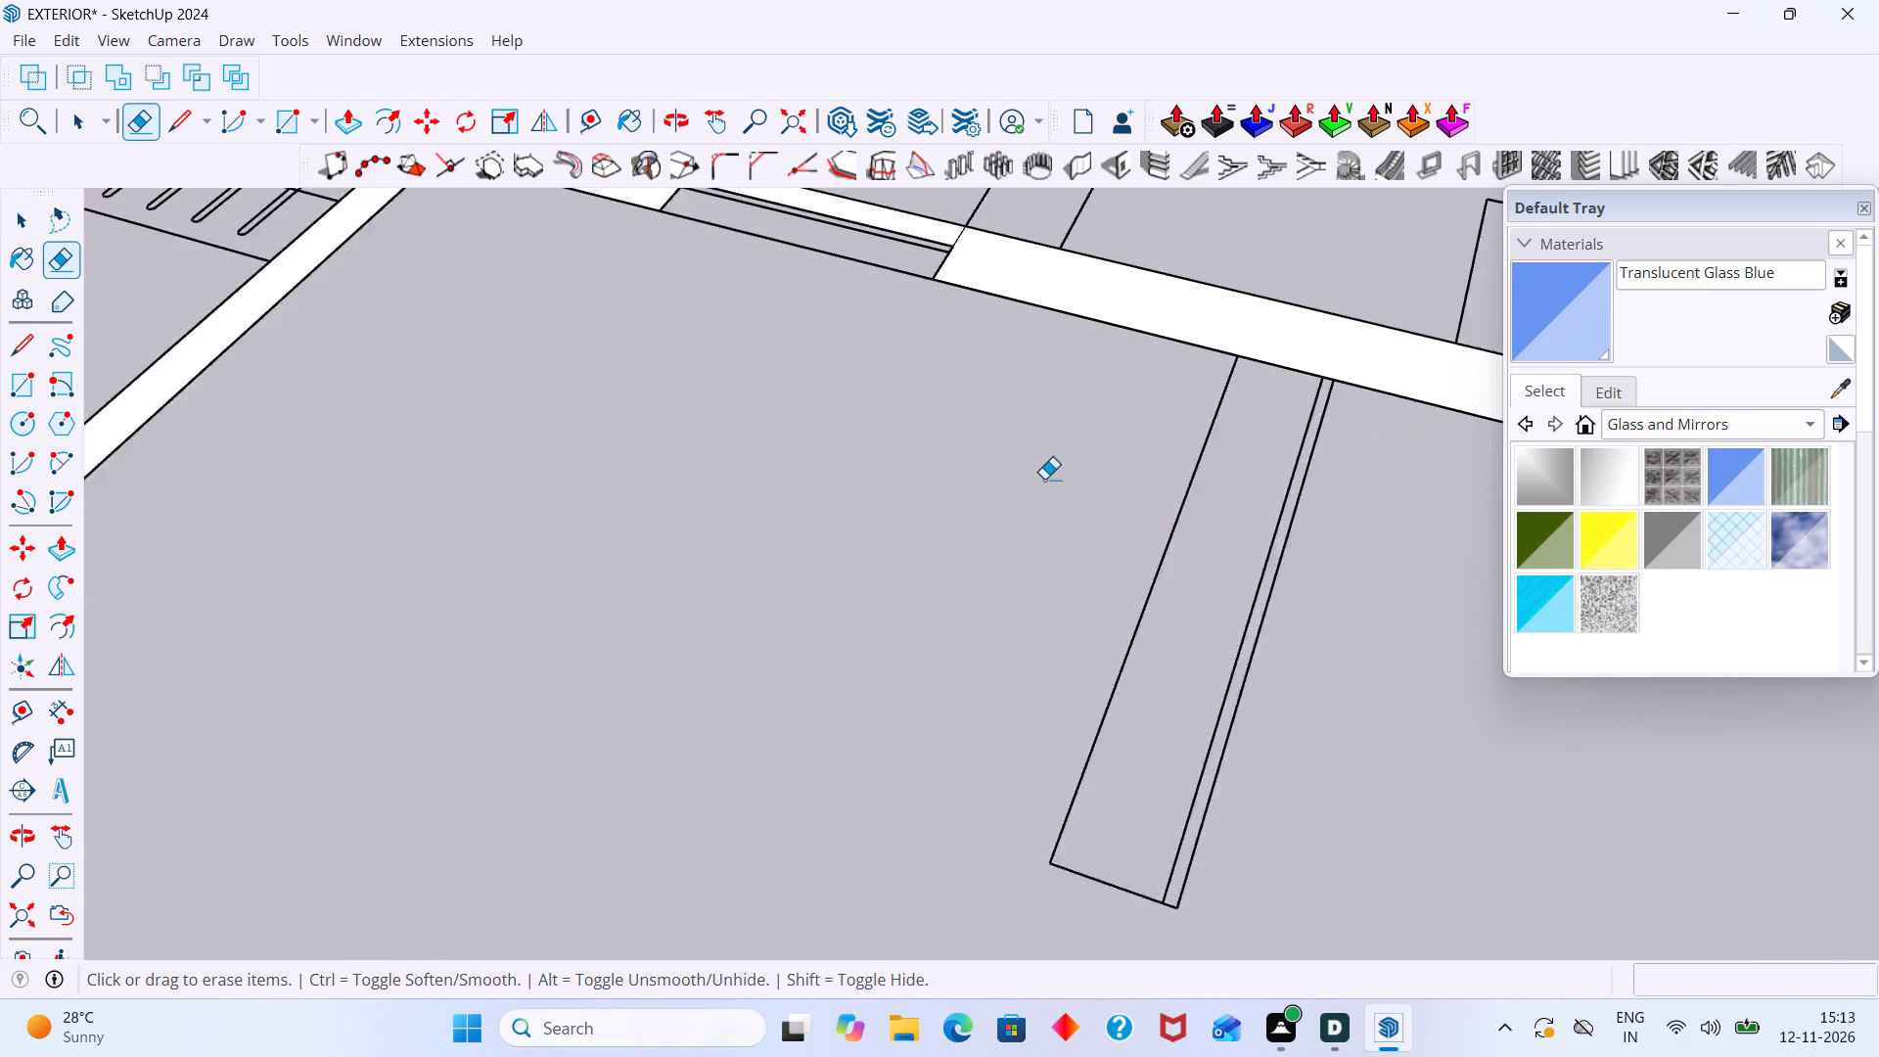
{"action": "scroll", "coordinate": [1044, 479], "scroll_direction": "down", "scroll_amount": 7}
{"action": "key", "text": "ctrl+z"}
{"action": "scroll", "coordinate": [1036, 441], "scroll_direction": "up", "scroll_amount": 4}
{"action": "left_click", "coordinate": [1038, 446]}
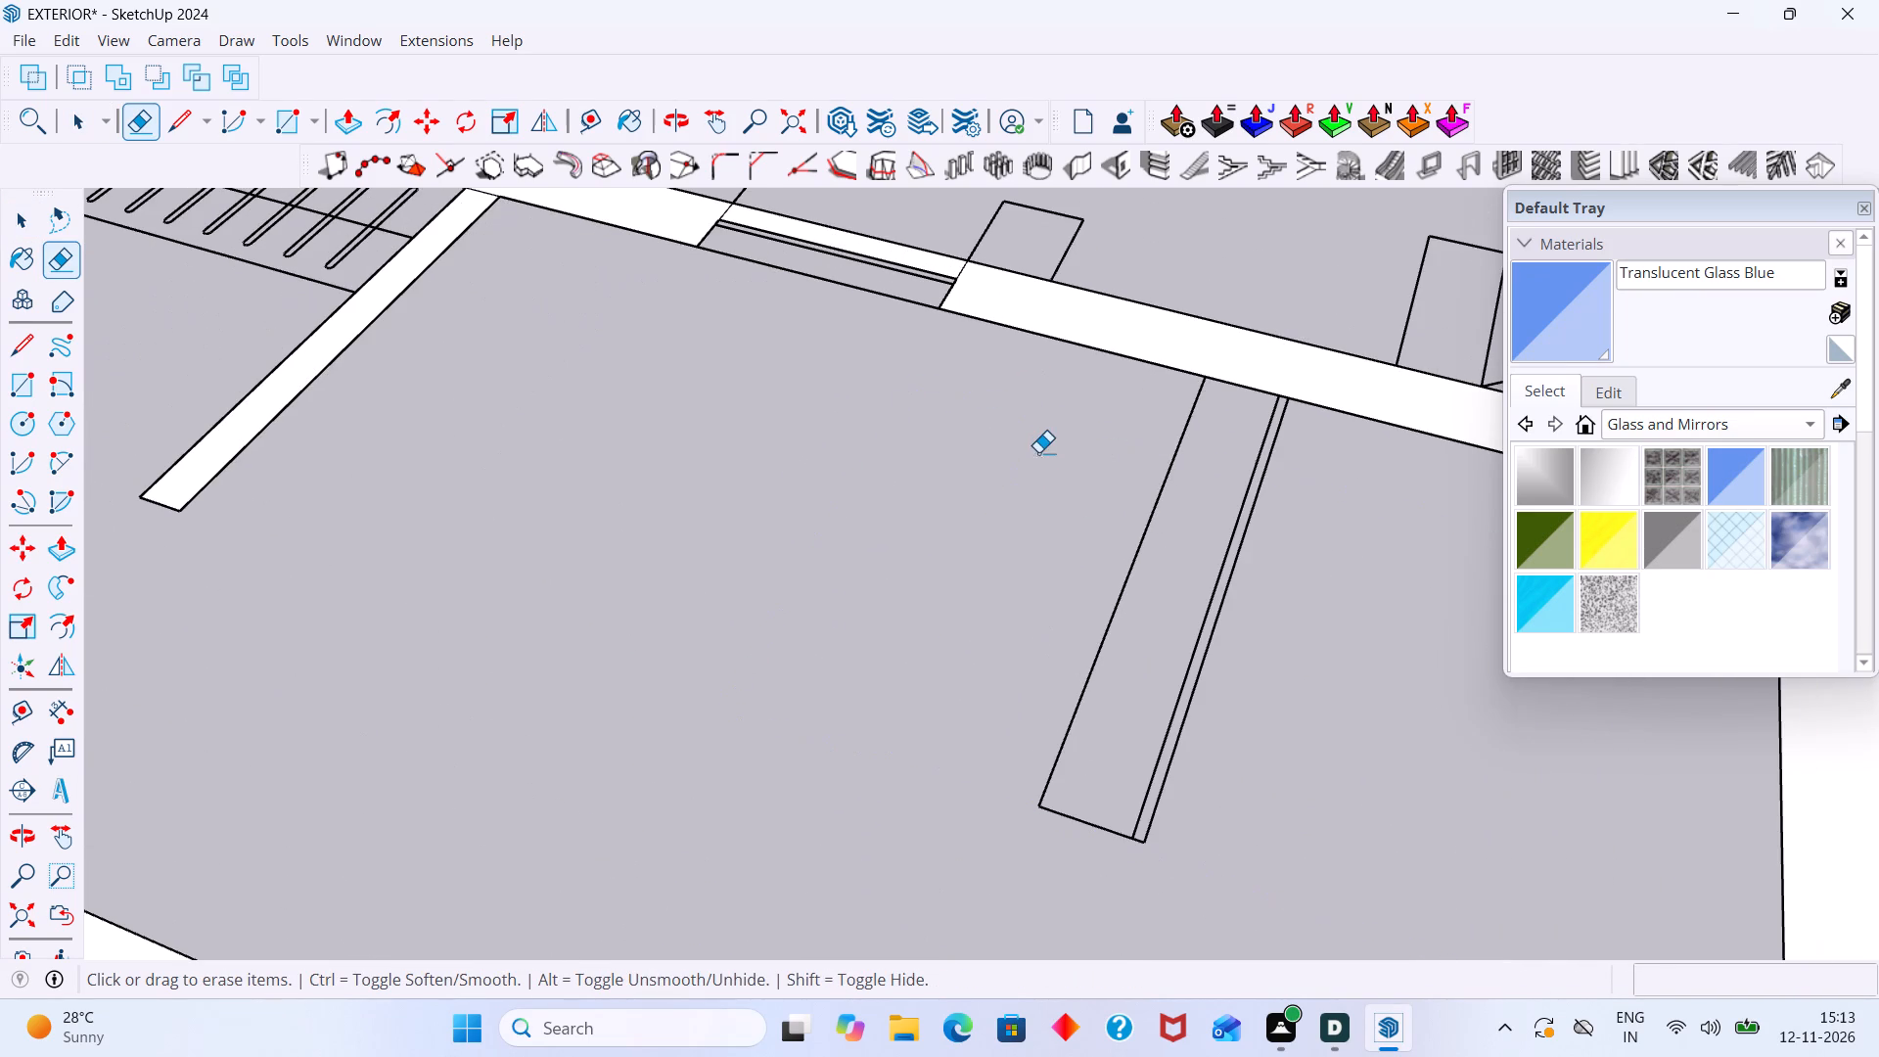
{"action": "scroll", "coordinate": [1024, 479], "scroll_direction": "down", "scroll_amount": 10}
{"action": "key", "text": "space"}
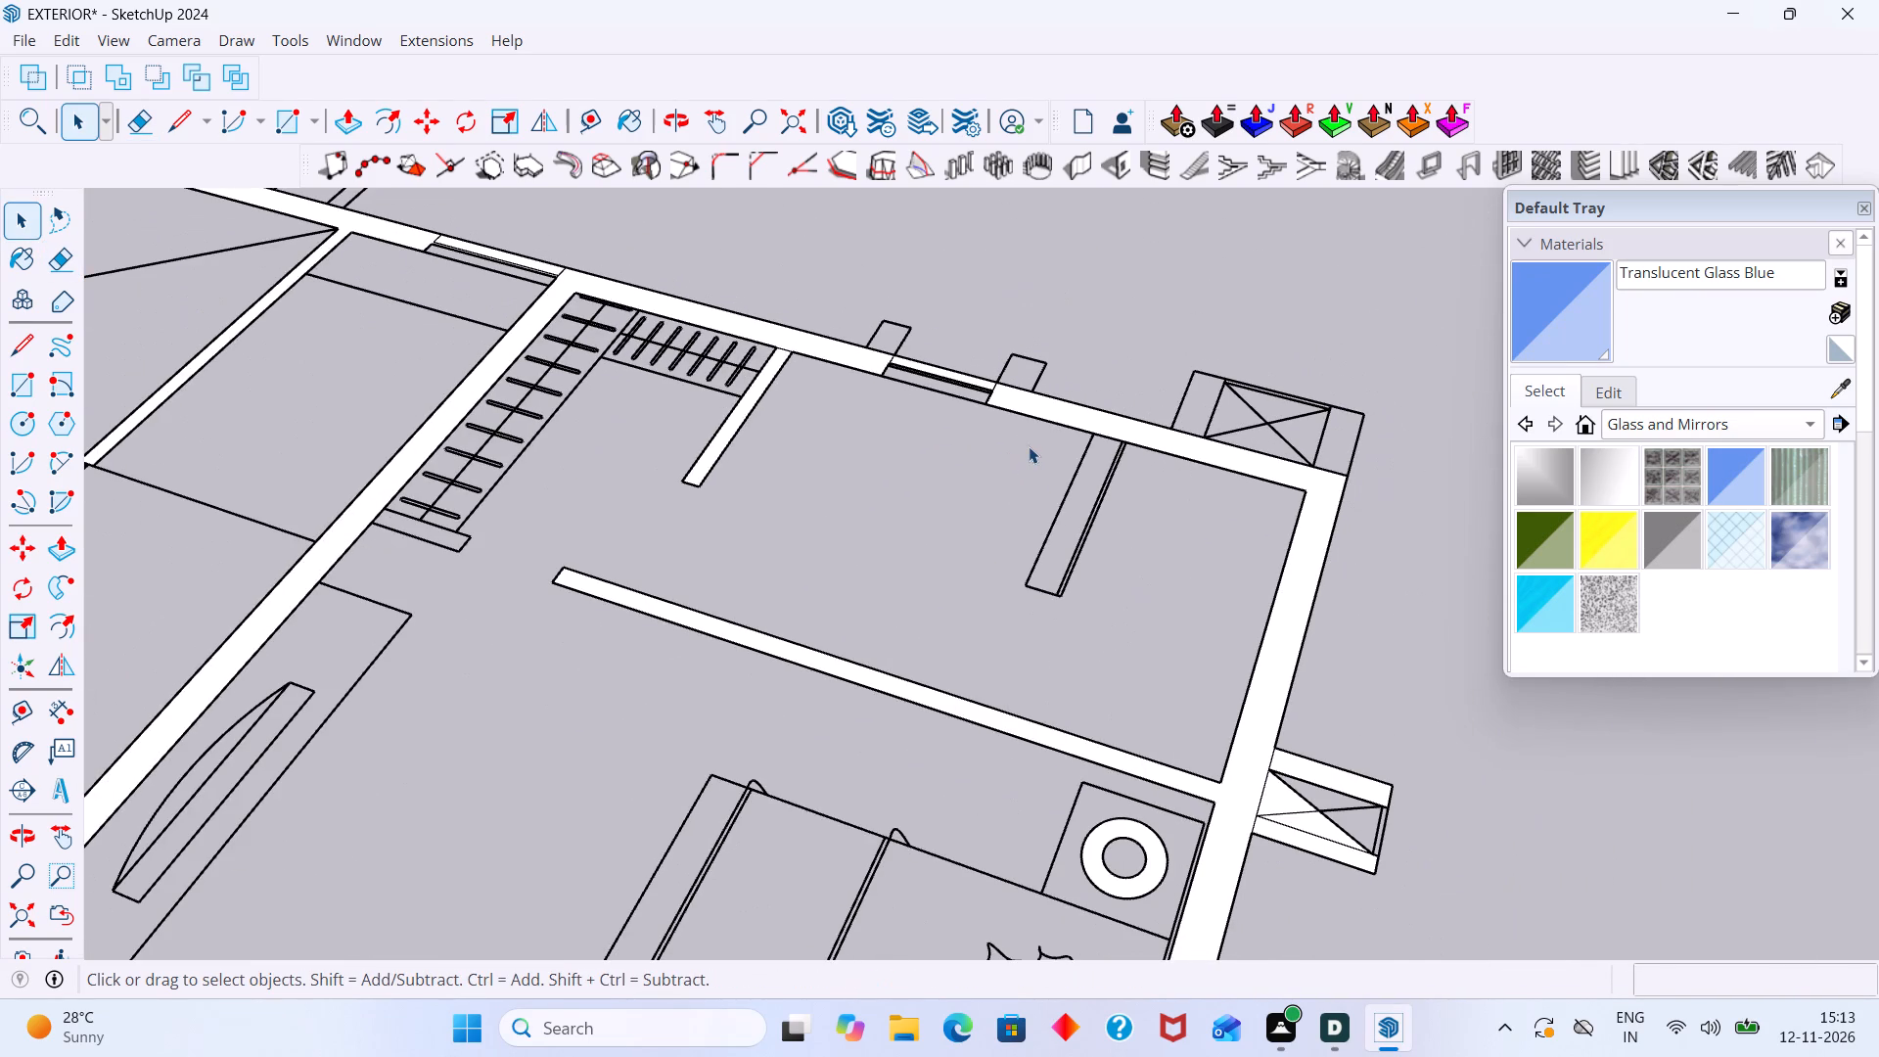
Examine the unfilled double-lined partition near the outer wall and the surrounding bedroom walls.
{"action": "scroll", "coordinate": [1029, 446], "scroll_direction": "up", "scroll_amount": 3}
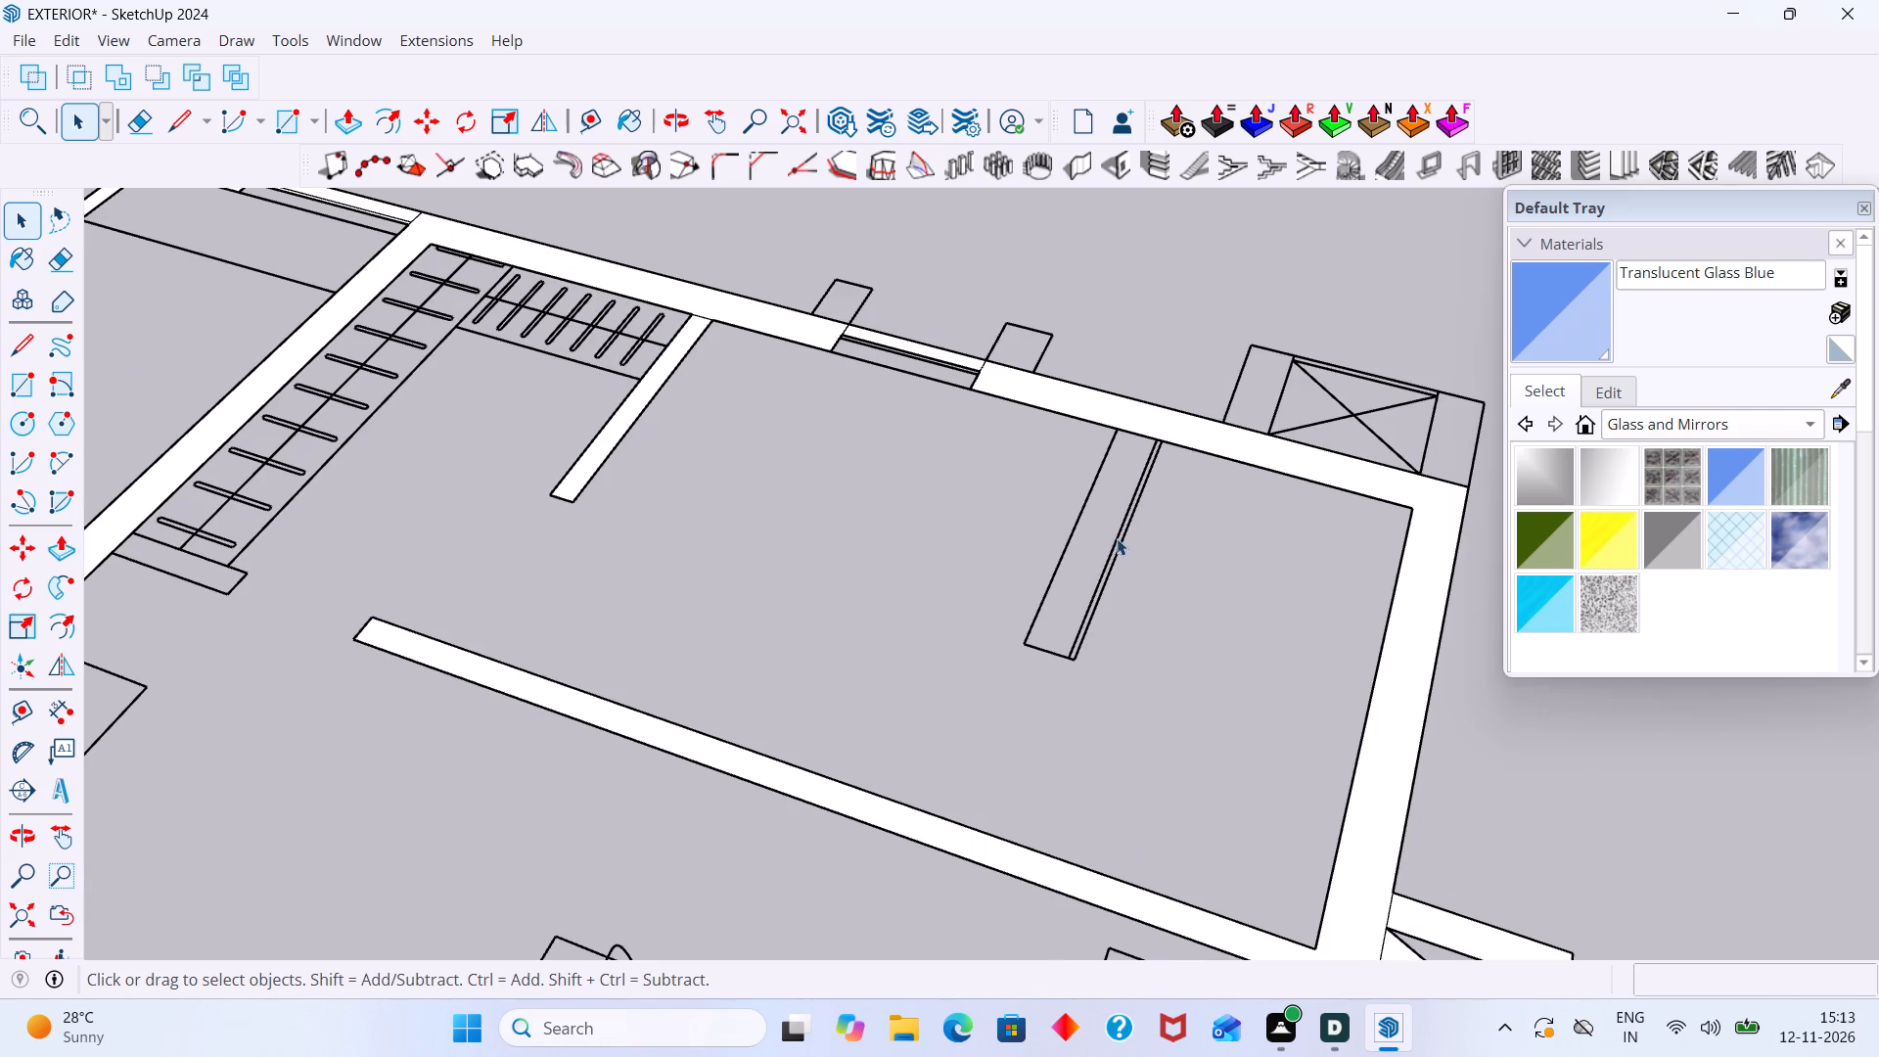
{"action": "scroll", "coordinate": [1171, 489], "scroll_direction": "down", "scroll_amount": 3}
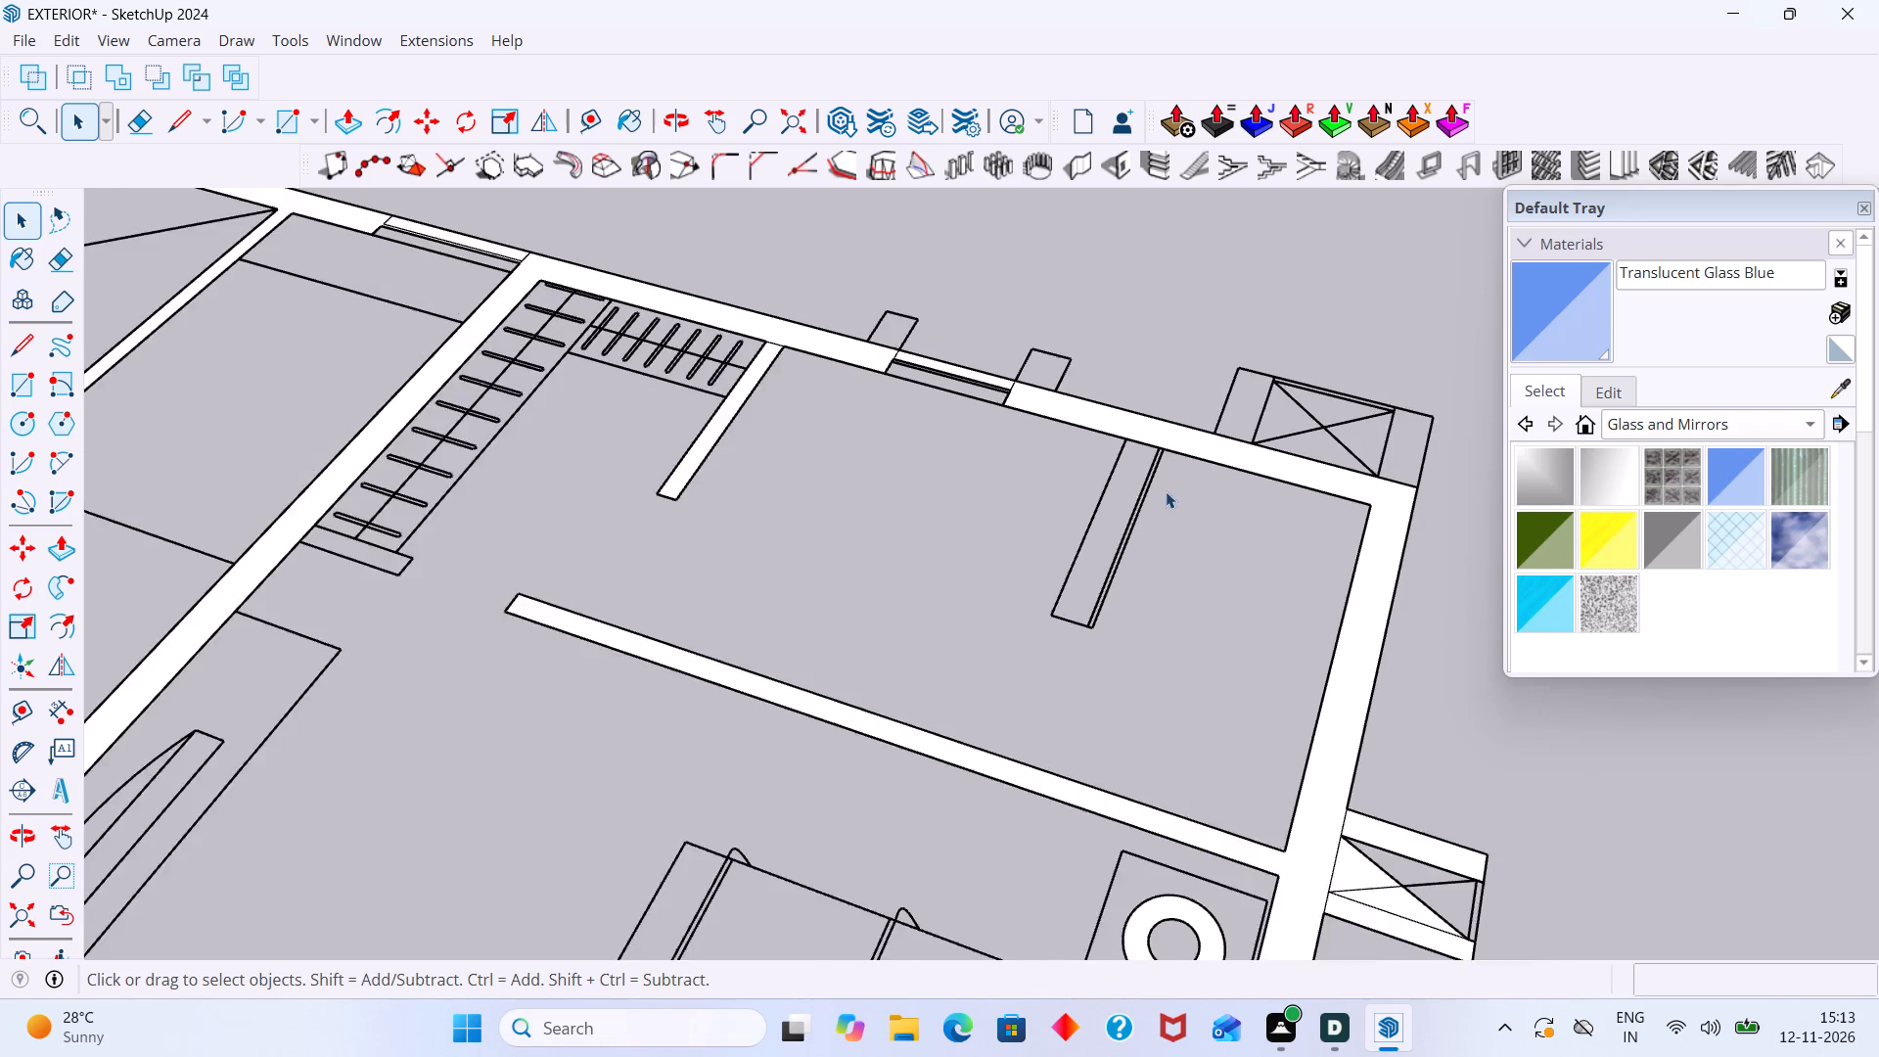
{"action": "scroll", "coordinate": [1166, 491], "scroll_direction": "down", "scroll_amount": 2}
{"action": "scroll", "coordinate": [1103, 497], "scroll_direction": "up", "scroll_amount": 1}
{"action": "middle_click_drag", "start_coordinate": [1096, 500], "coordinate": [1099, 664], "text": "shift"}
{"action": "scroll", "coordinate": [1091, 647], "scroll_direction": "up", "scroll_amount": 1}
{"action": "middle_click_drag", "start_coordinate": [1084, 644], "coordinate": [990, 477]}
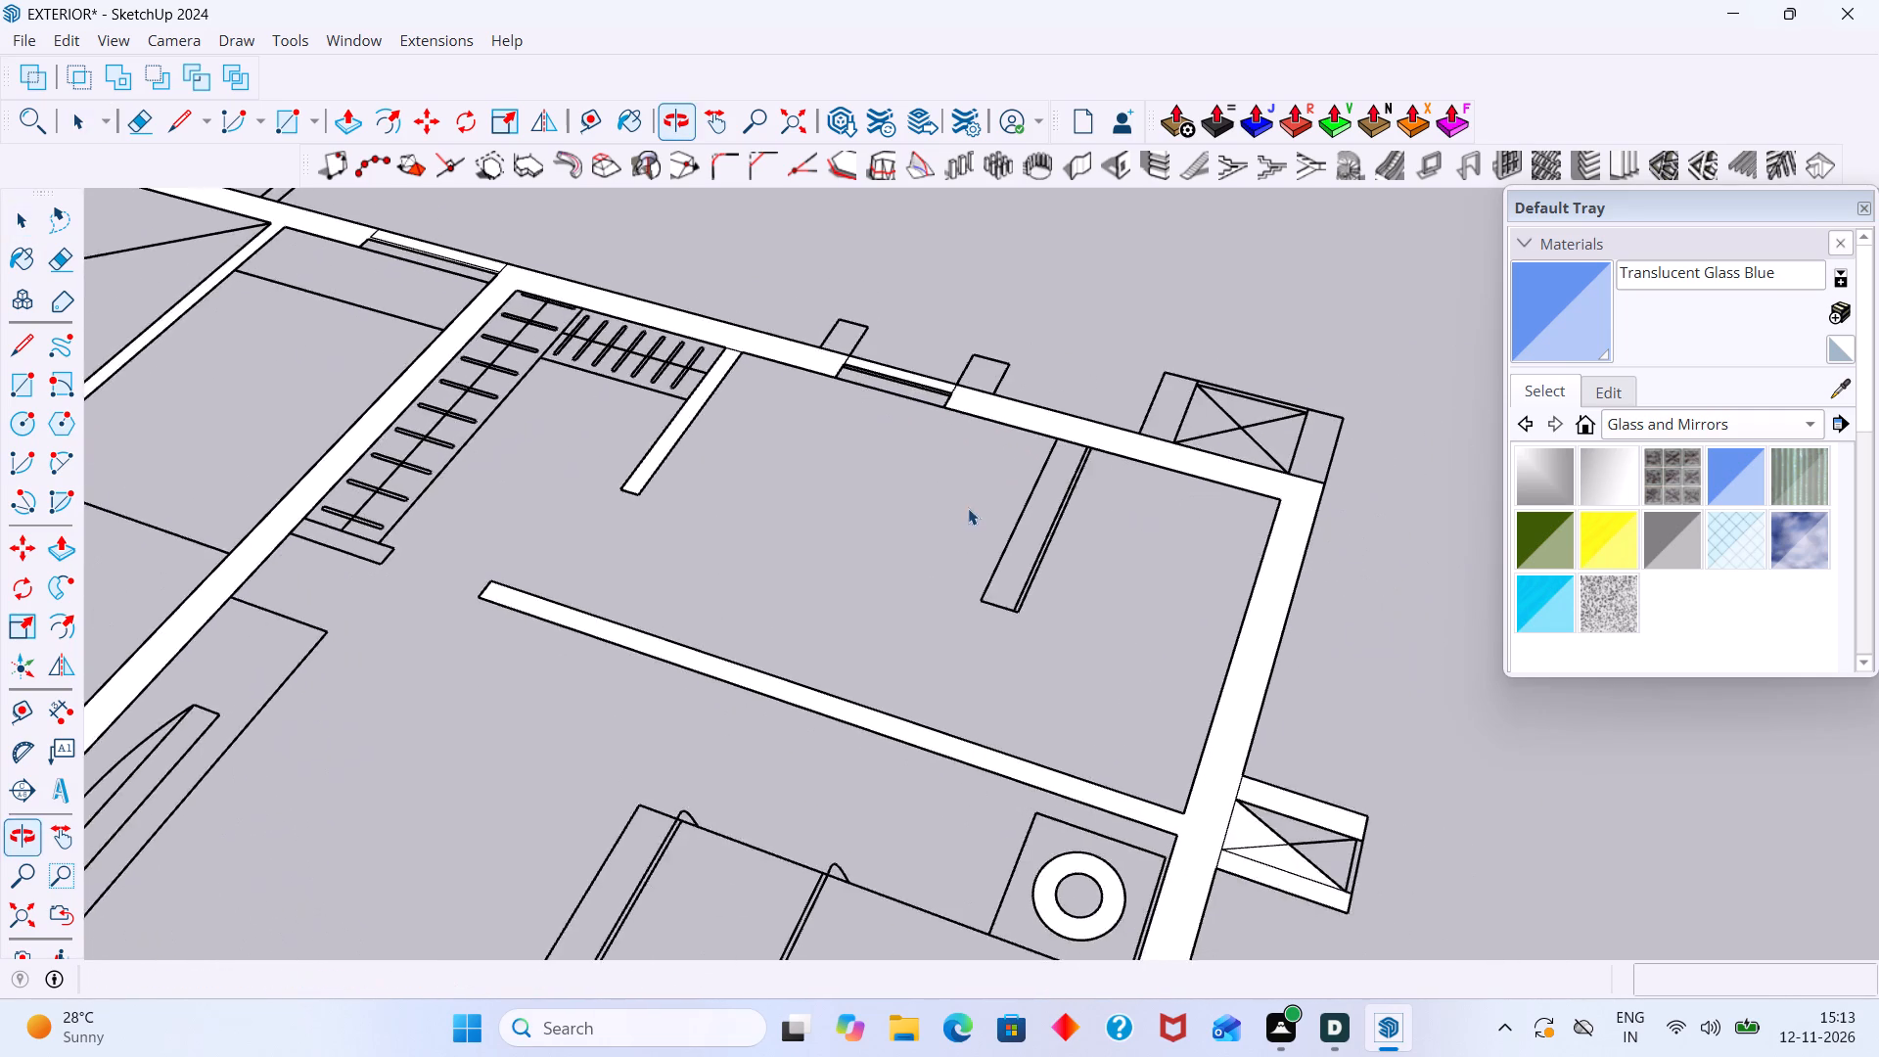
{"action": "scroll", "coordinate": [968, 508], "scroll_direction": "down", "scroll_amount": 3}
{"action": "middle_click_drag", "start_coordinate": [1032, 503], "coordinate": [1216, 589]}
{"action": "scroll", "coordinate": [1174, 566], "scroll_direction": "down", "scroll_amount": 3}
{"action": "middle_click_drag", "start_coordinate": [1066, 528], "coordinate": [1010, 425], "text": "shift"}
{"action": "scroll", "coordinate": [1007, 416], "scroll_direction": "down", "scroll_amount": 4}
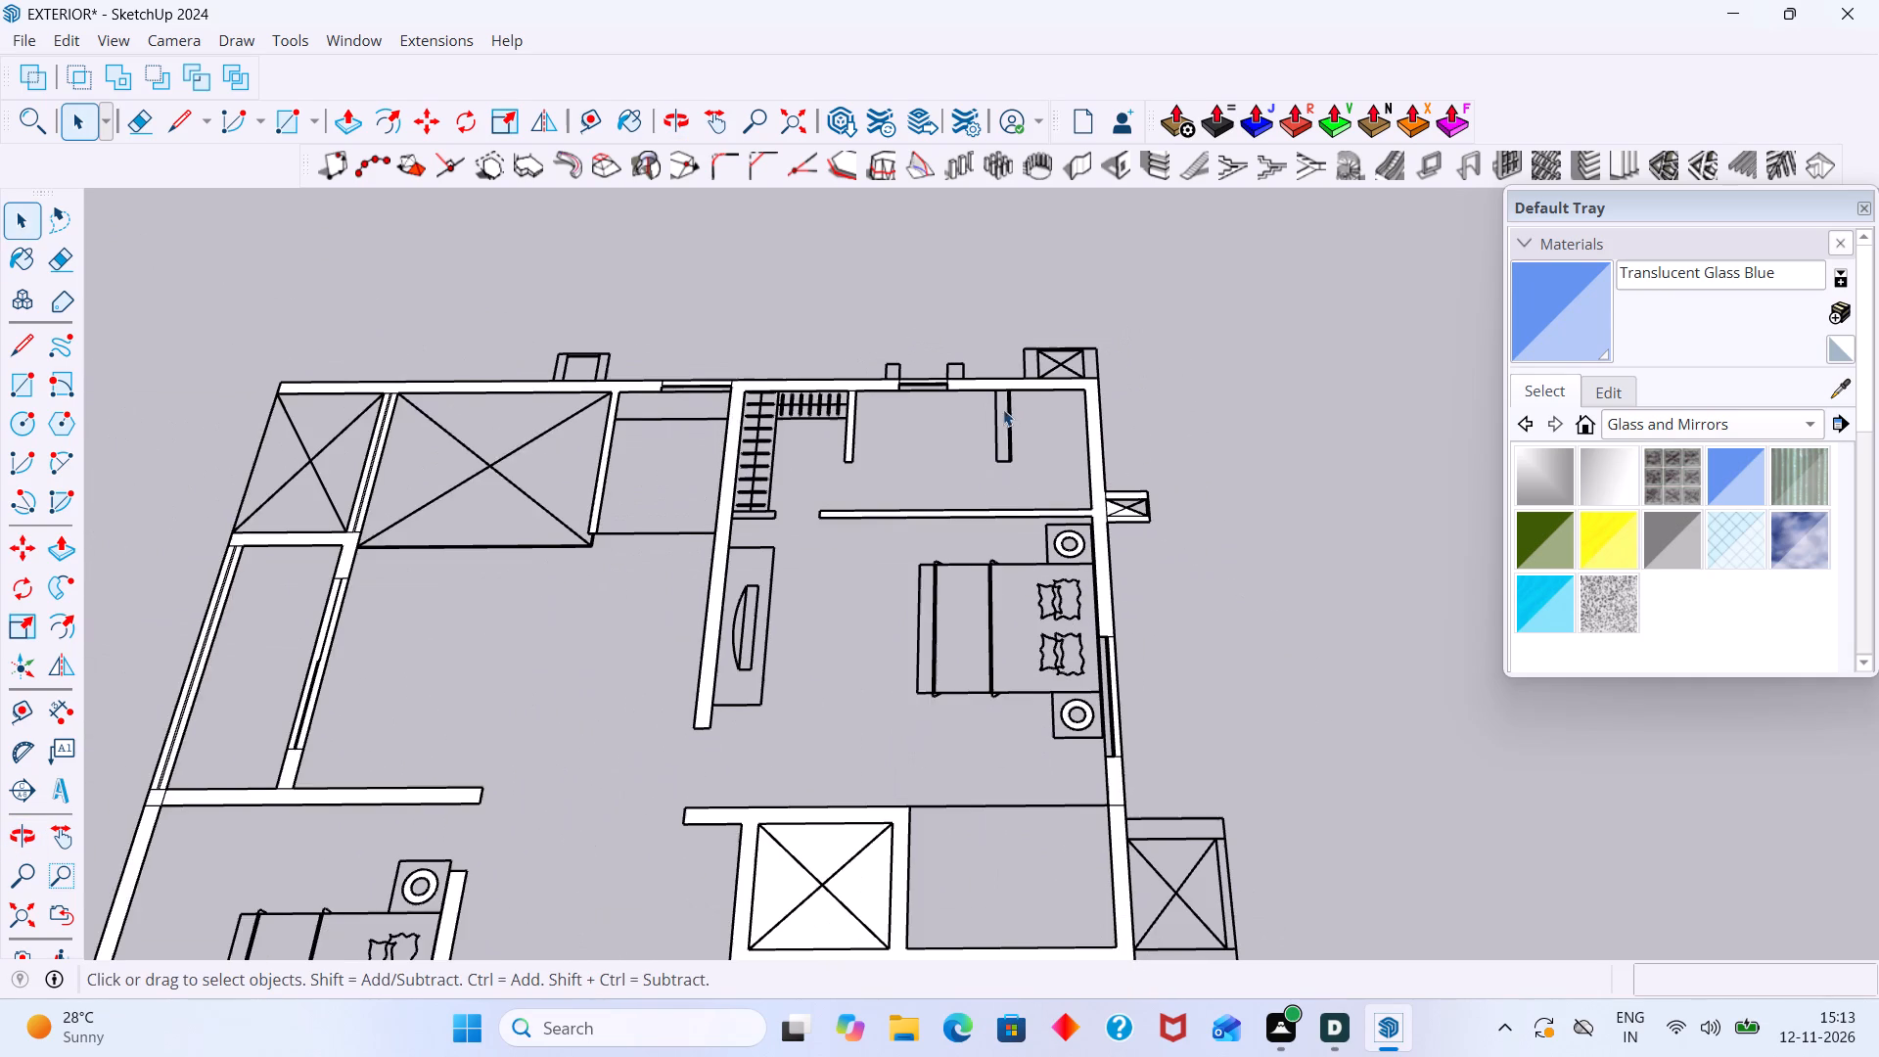
{"action": "scroll", "coordinate": [1003, 409], "scroll_direction": "down", "scroll_amount": 1}
{"action": "scroll", "coordinate": [1024, 588], "scroll_direction": "up", "scroll_amount": 1}
{"action": "middle_click_drag", "start_coordinate": [1025, 622], "coordinate": [1157, 683]}
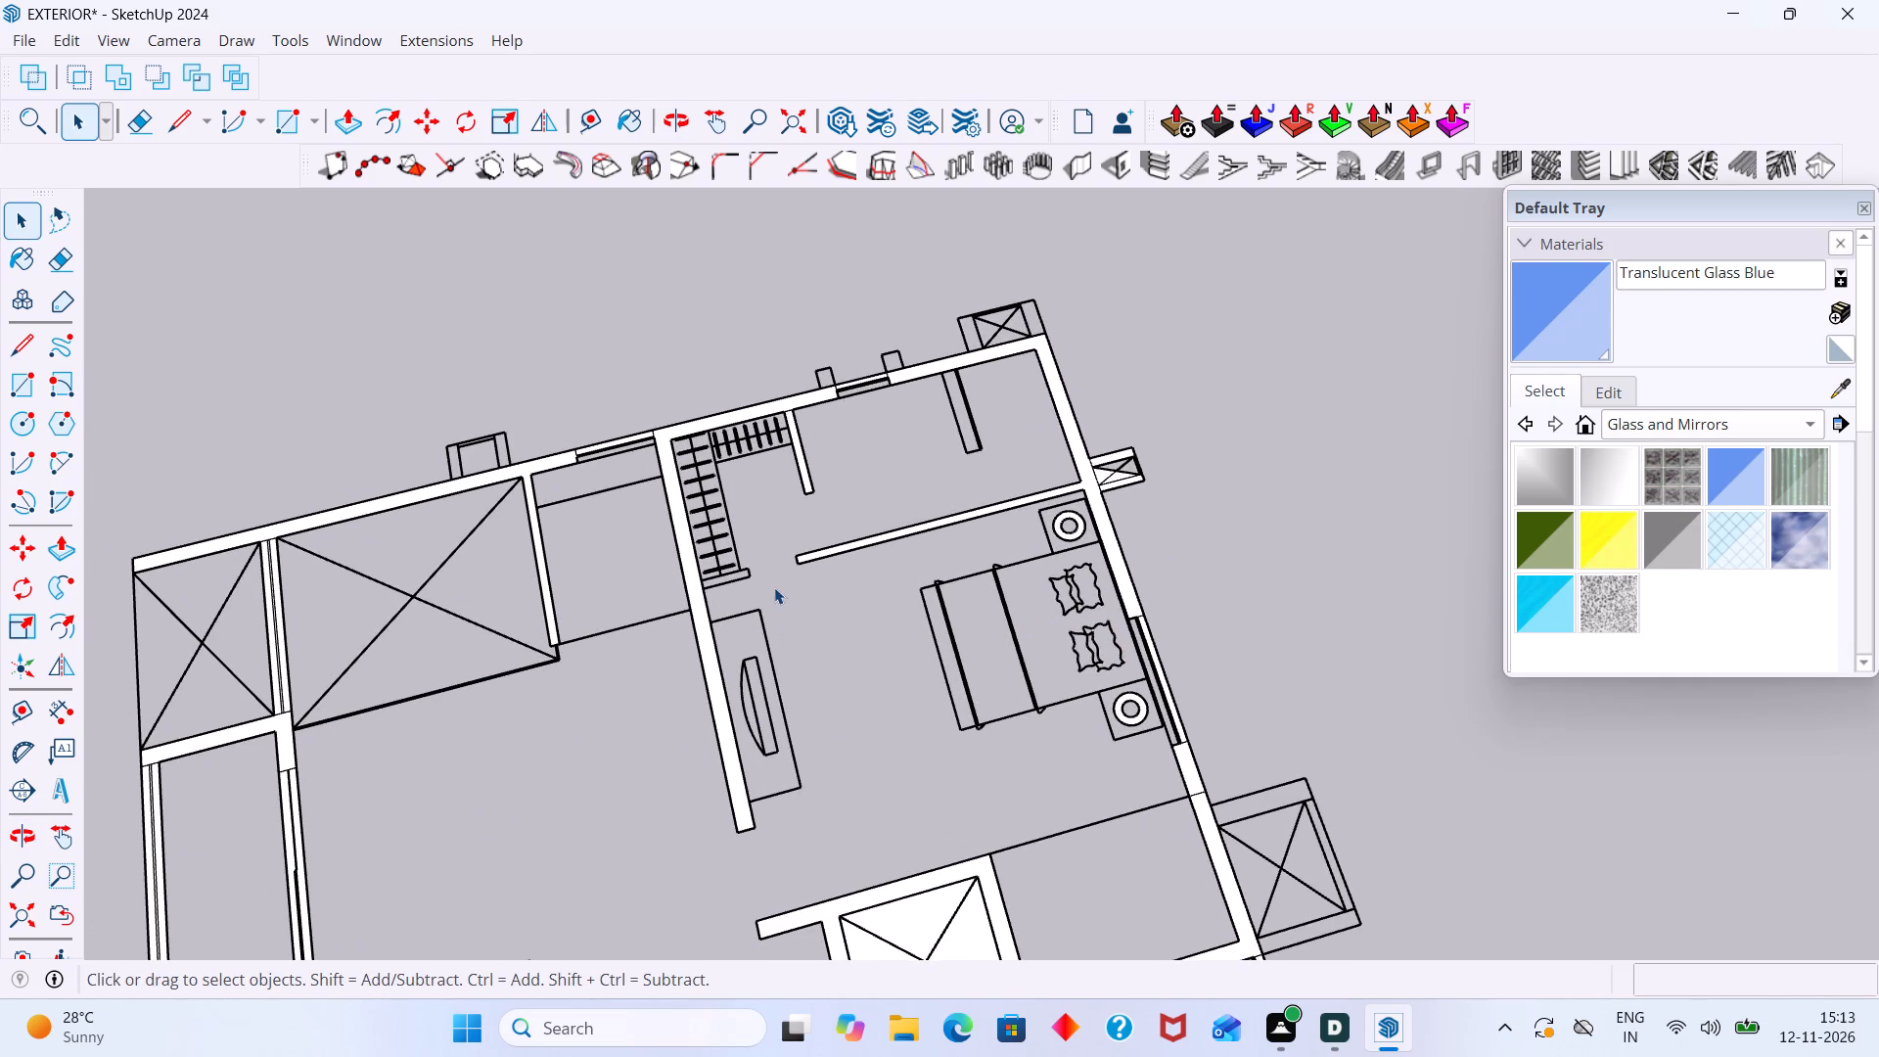
Fill the stub wall at the end of the long wardrobe with a 2' 2" by 5" rectangle, deleting the surplus room face.
{"action": "scroll", "coordinate": [772, 583], "scroll_direction": "up", "scroll_amount": 5}
{"action": "middle_click_drag", "start_coordinate": [729, 599], "coordinate": [679, 594]}
{"action": "scroll", "coordinate": [707, 557], "scroll_direction": "up", "scroll_amount": 8}
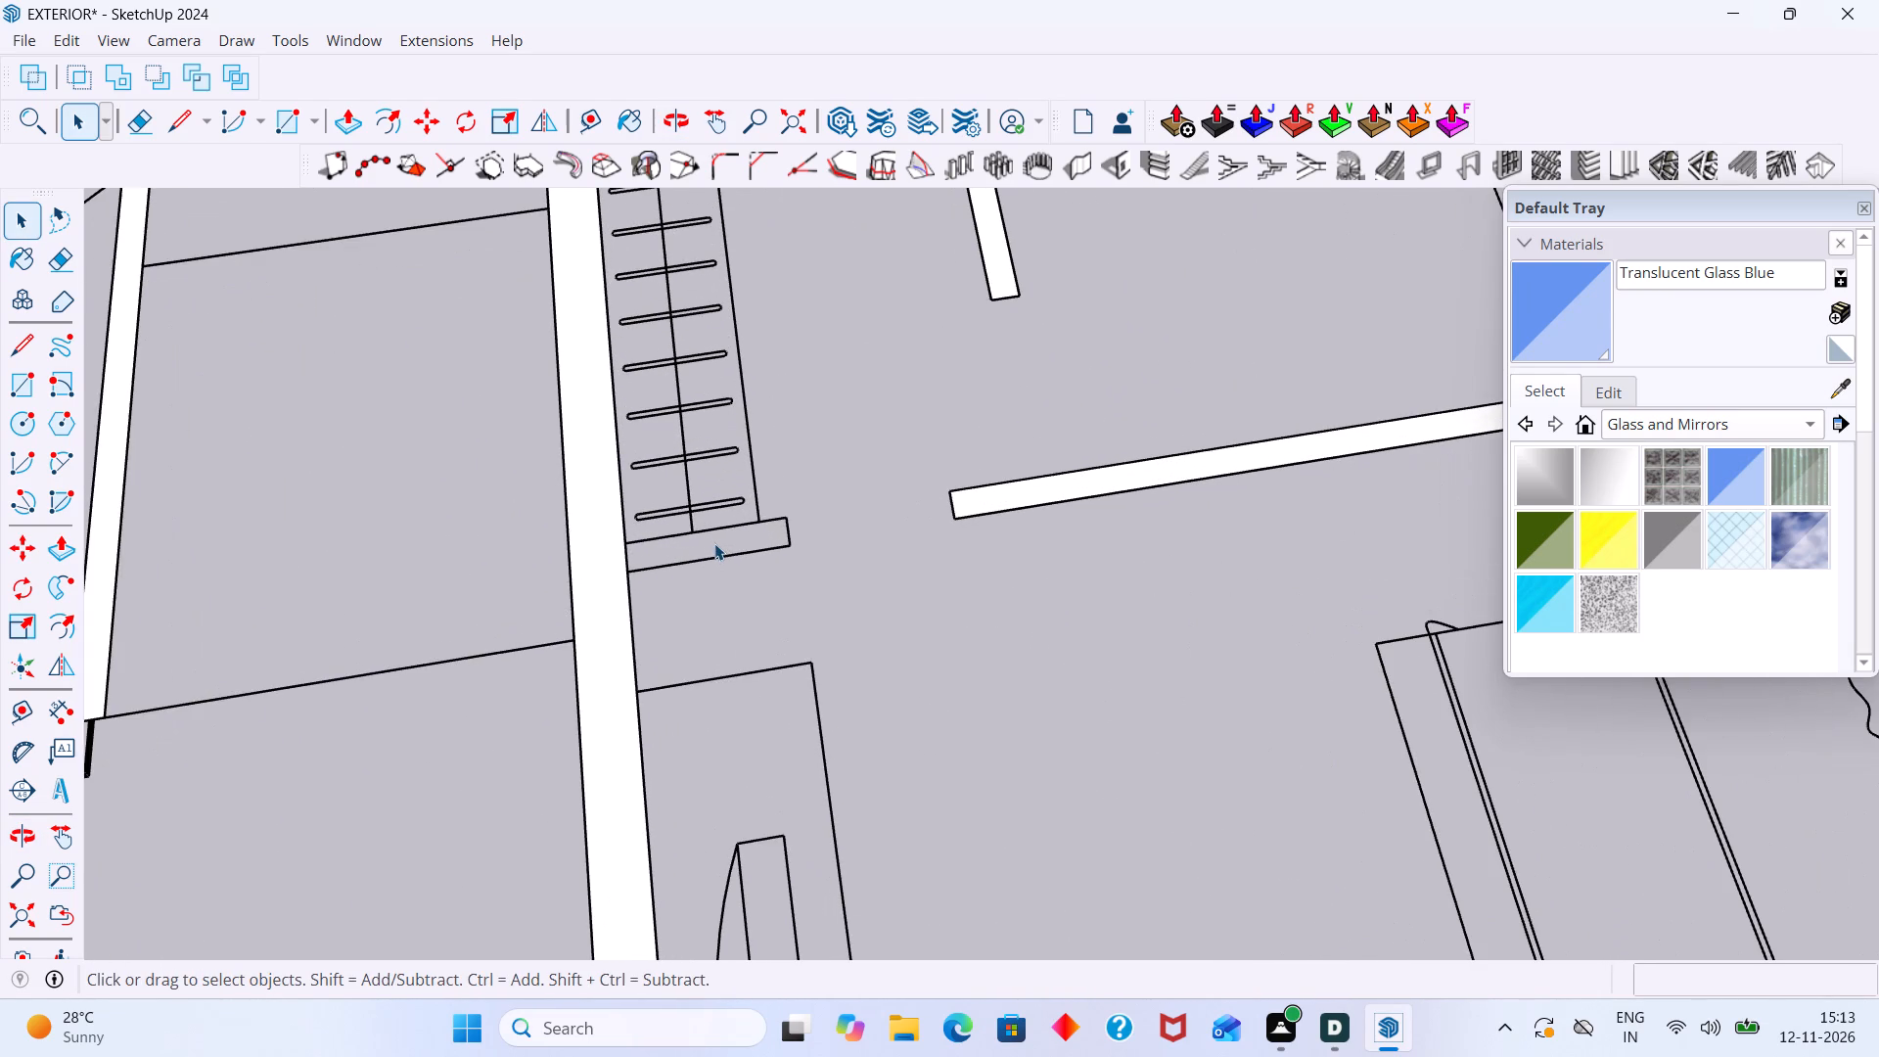
{"action": "key", "text": "r"}
{"action": "scroll", "coordinate": [675, 545], "scroll_direction": "up", "scroll_amount": 7}
{"action": "left_click", "coordinate": [579, 534]}
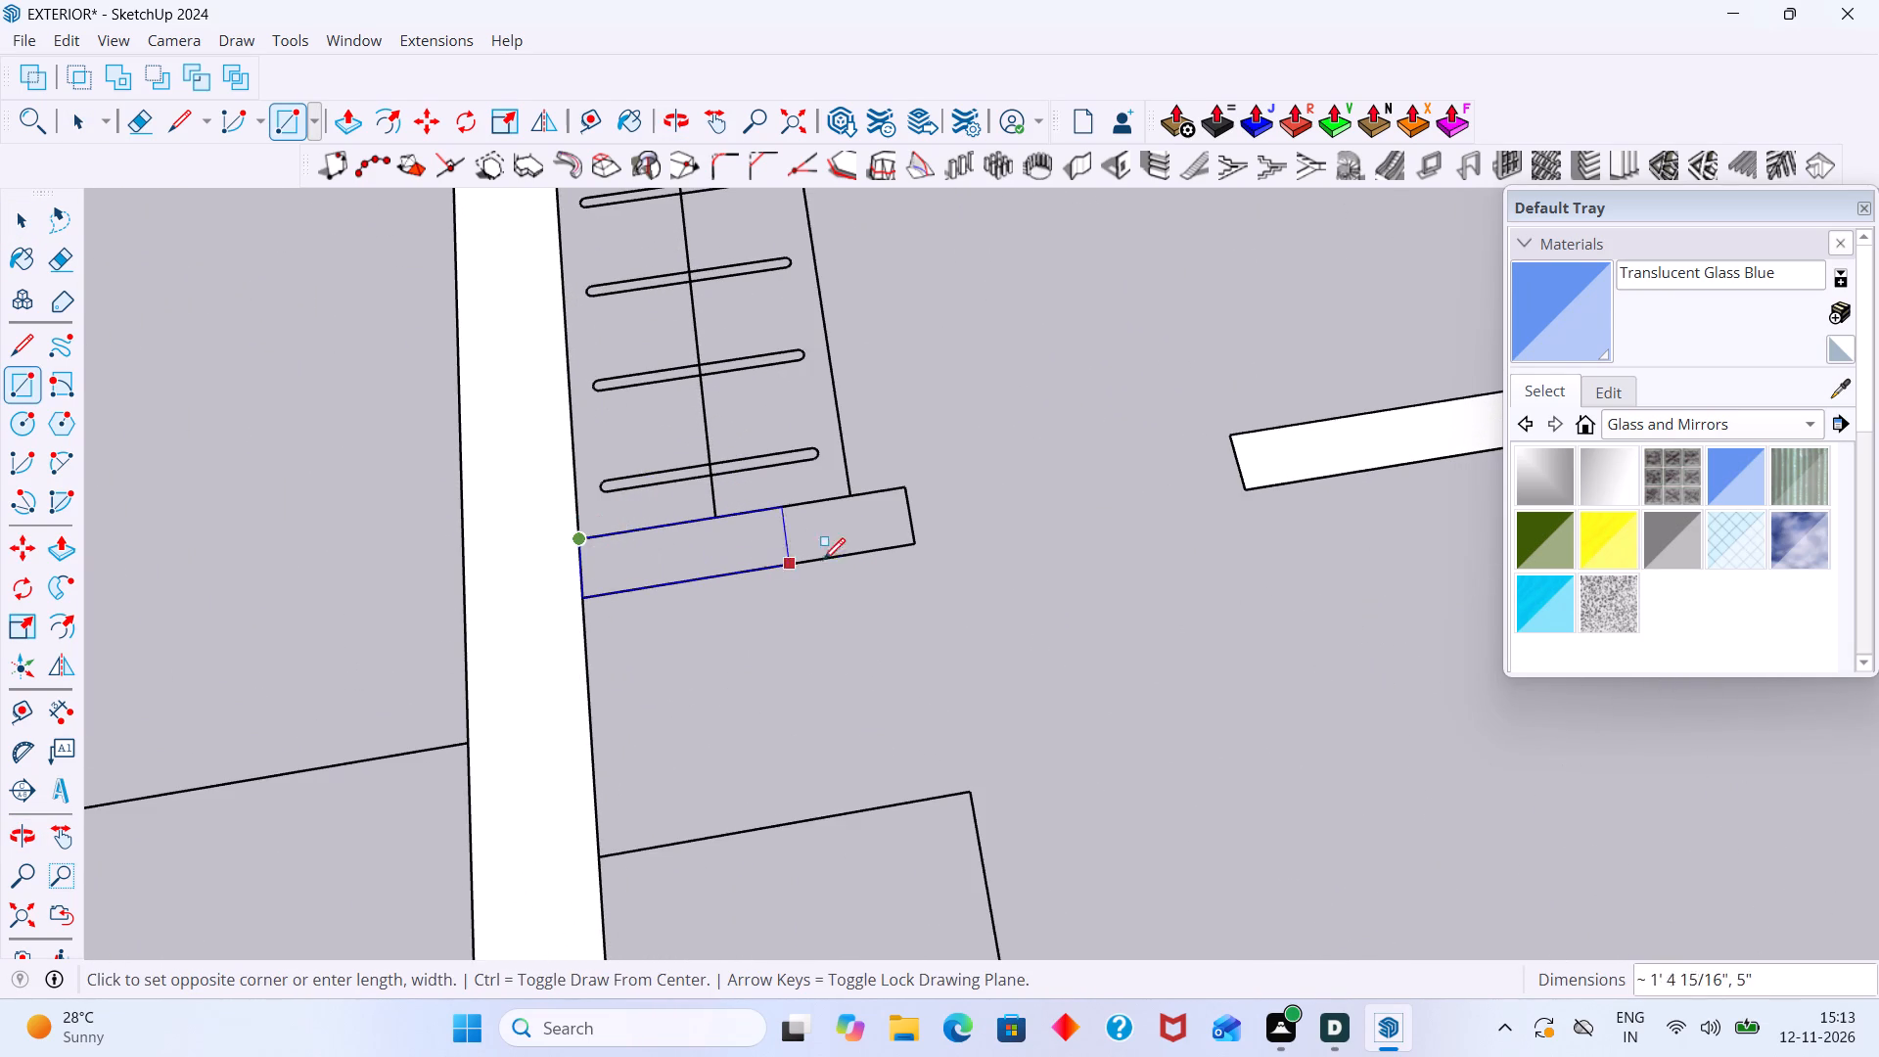
{"action": "left_click", "coordinate": [908, 541]}
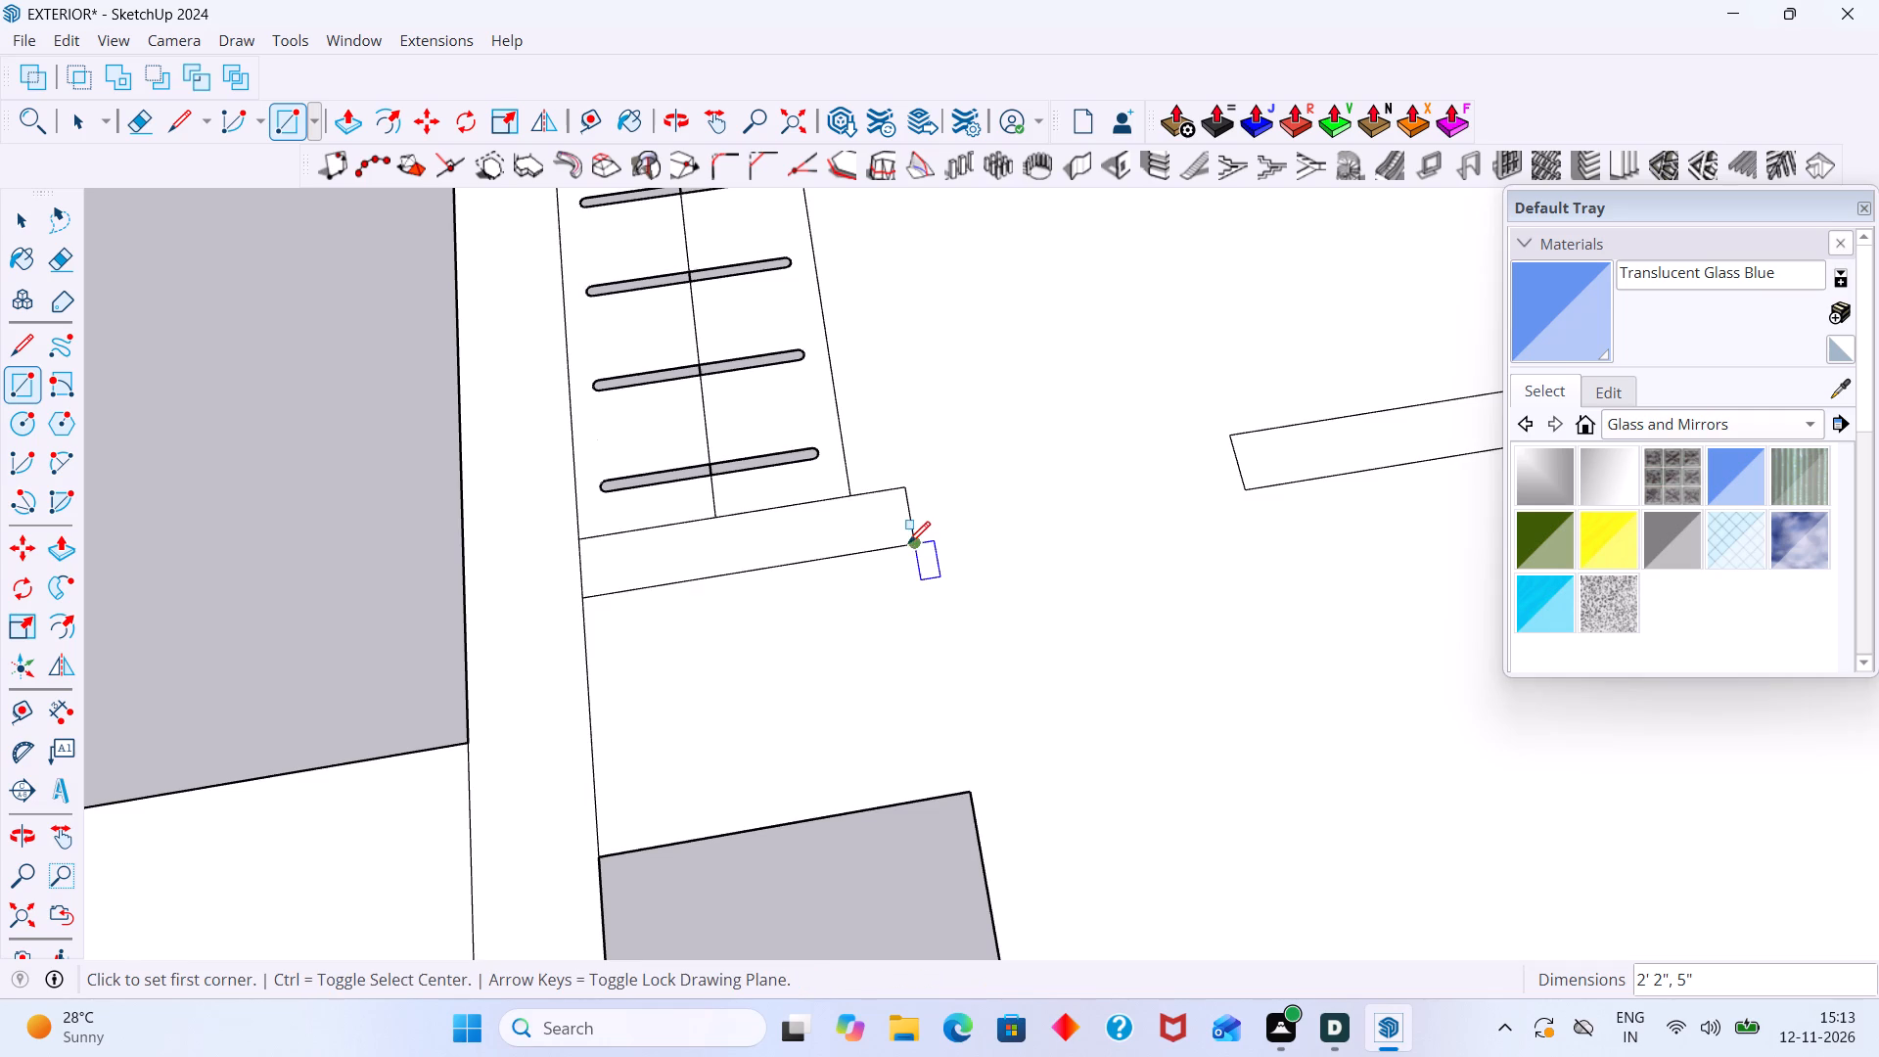
{"action": "key", "text": "space"}
{"action": "left_click", "coordinate": [973, 507]}
{"action": "key", "text": "Delete"}
Delete the two faces filling the long wardrobe run on either side of its centre line.
{"action": "scroll", "coordinate": [917, 528], "scroll_direction": "down", "scroll_amount": 6}
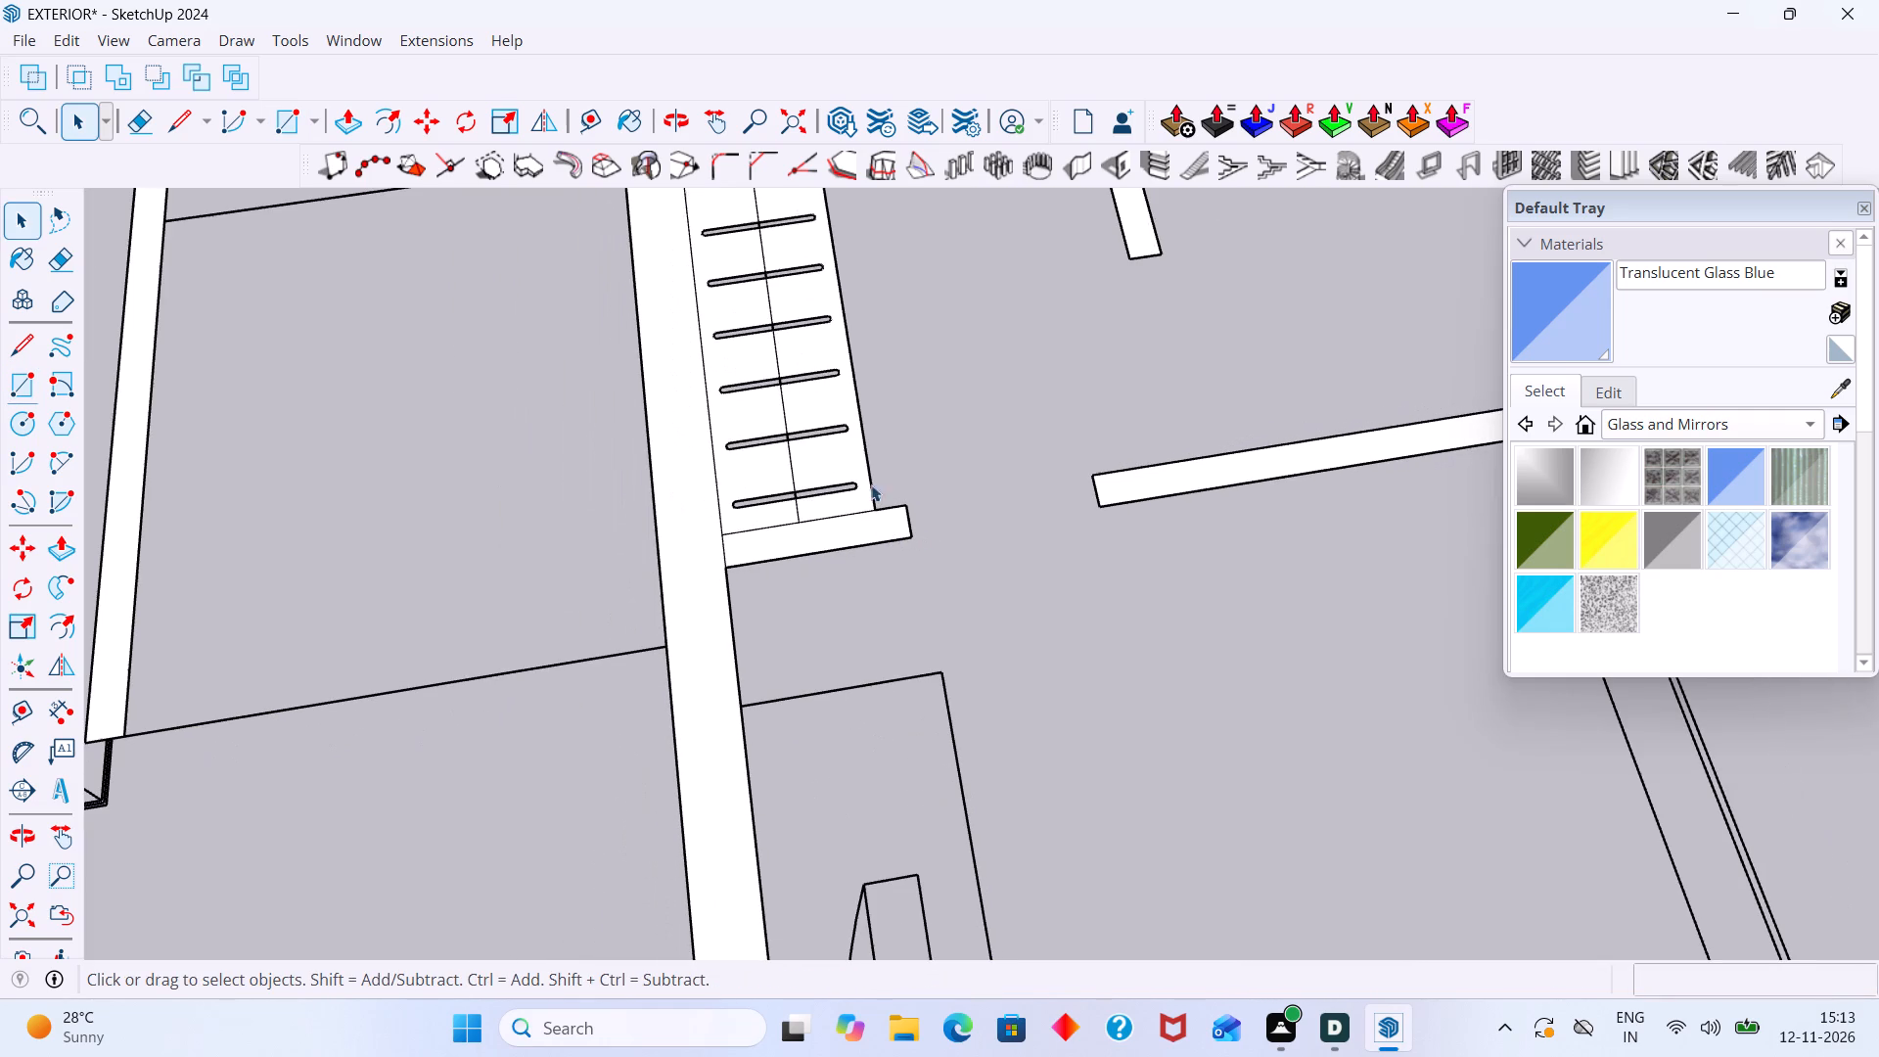
{"action": "left_click", "coordinate": [850, 455]}
{"action": "key", "text": "Delete"}
{"action": "left_click", "coordinate": [778, 465]}
{"action": "key", "text": "Delete"}
Examine the wall end and railing lines at the corner of the large crossed void.
{"action": "scroll", "coordinate": [784, 462], "scroll_direction": "down", "scroll_amount": 7}
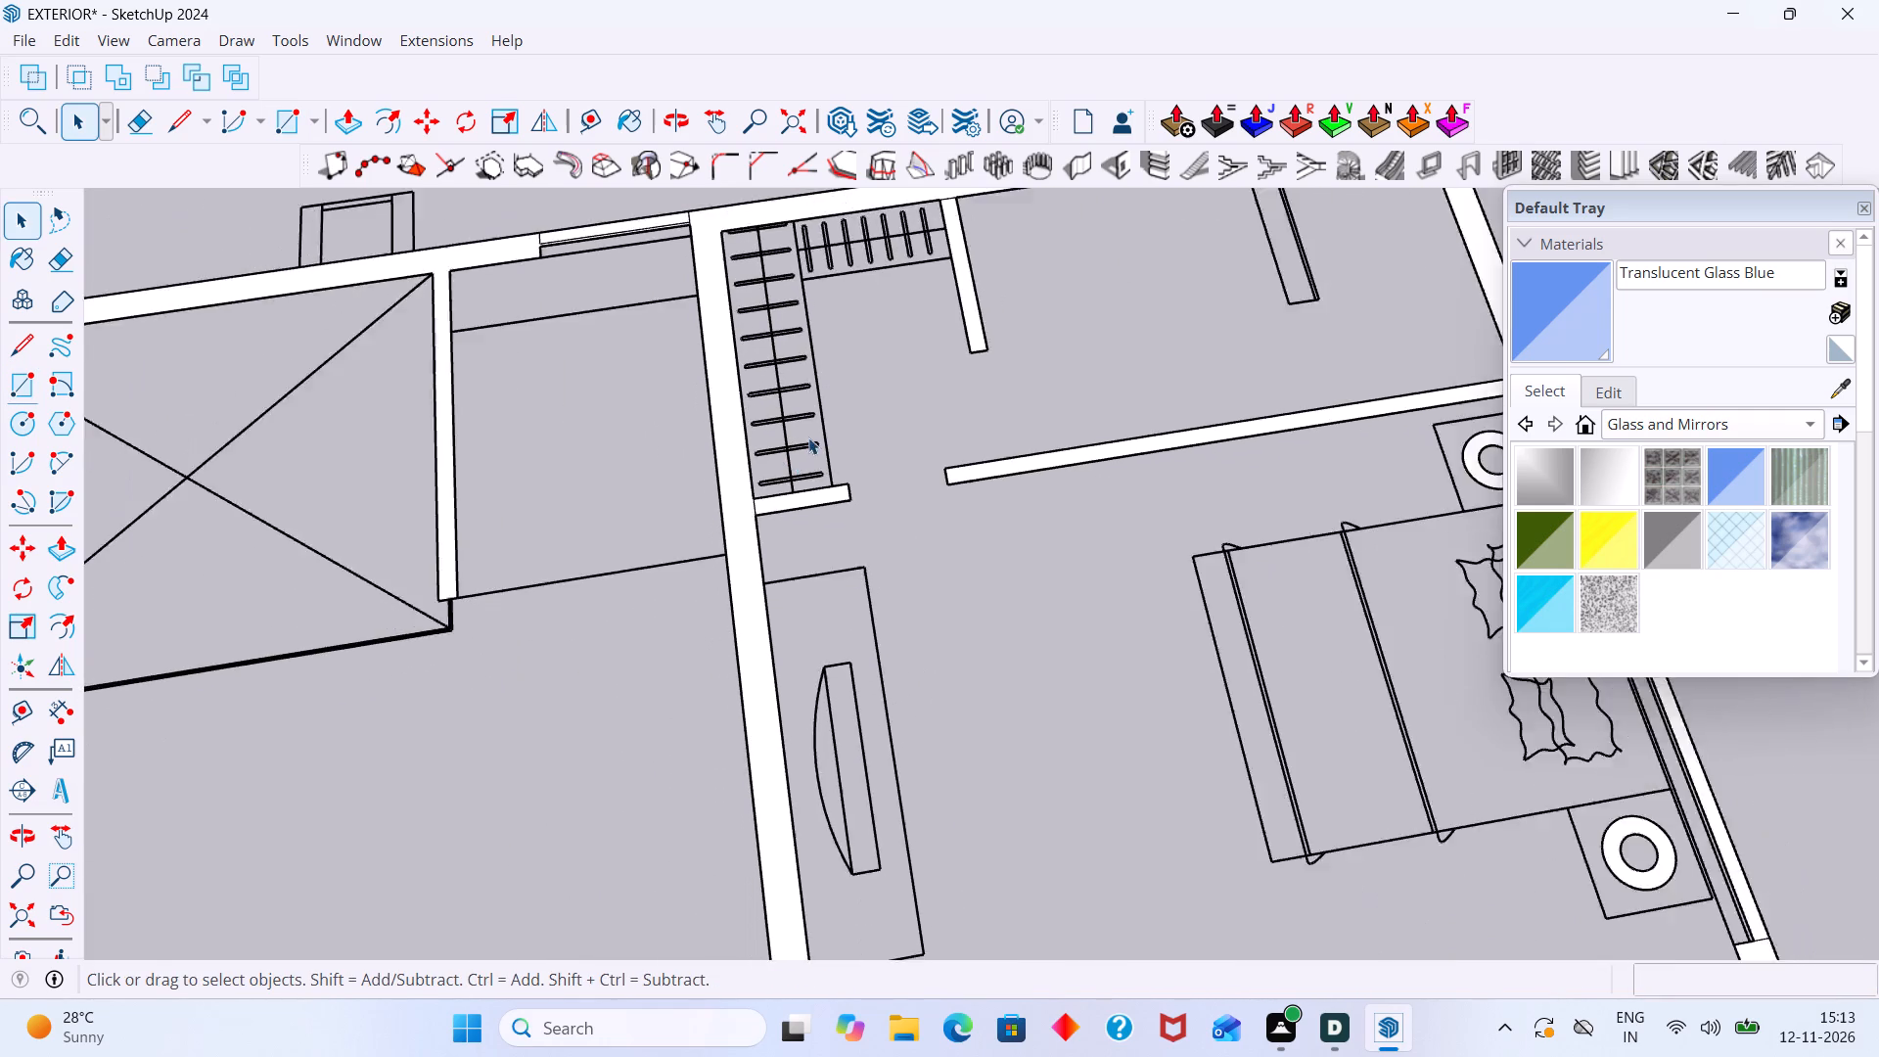
{"action": "scroll", "coordinate": [808, 437], "scroll_direction": "down", "scroll_amount": 8}
{"action": "middle_click_drag", "start_coordinate": [654, 554], "coordinate": [631, 525]}
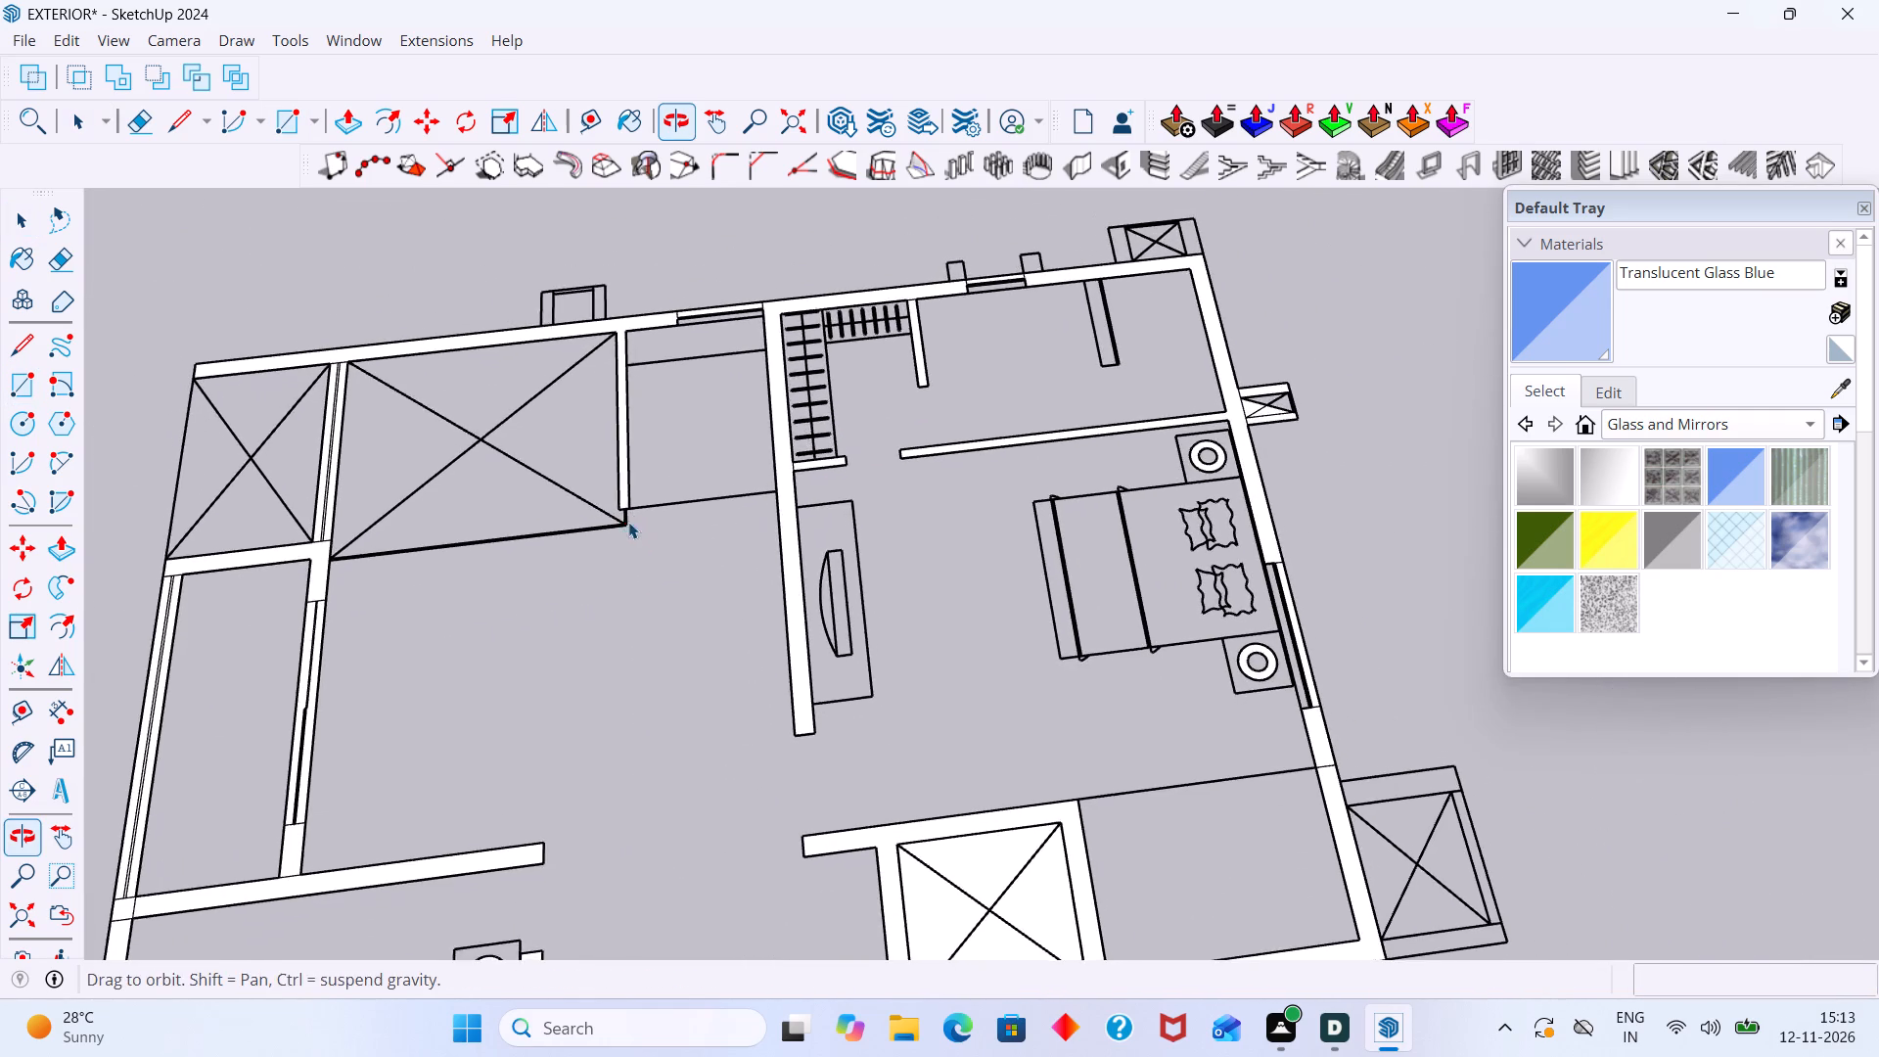
{"action": "scroll", "coordinate": [623, 513], "scroll_direction": "up", "scroll_amount": 20}
{"action": "scroll", "coordinate": [623, 513], "scroll_direction": "up", "scroll_amount": 5}
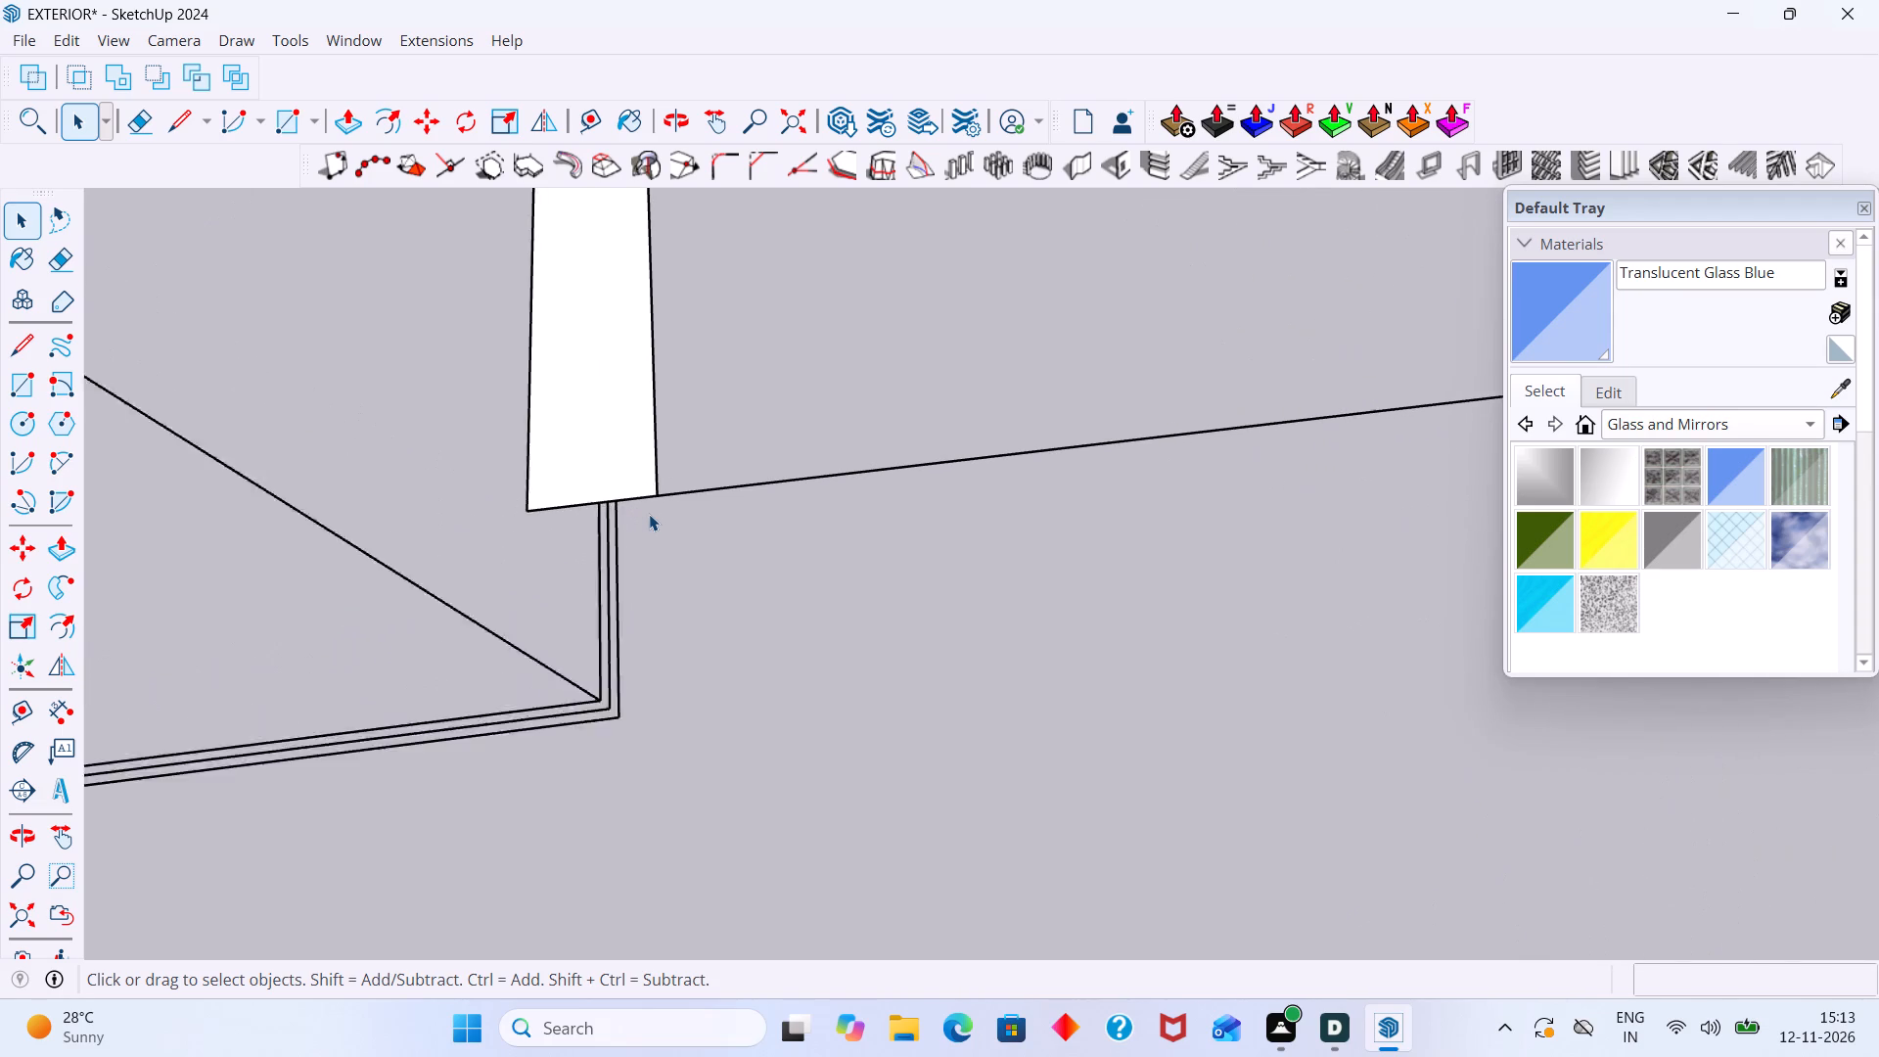
{"action": "scroll", "coordinate": [649, 514], "scroll_direction": "up", "scroll_amount": 5}
{"action": "scroll", "coordinate": [649, 513], "scroll_direction": "down", "scroll_amount": 20}
{"action": "scroll", "coordinate": [649, 513], "scroll_direction": "down", "scroll_amount": 11}
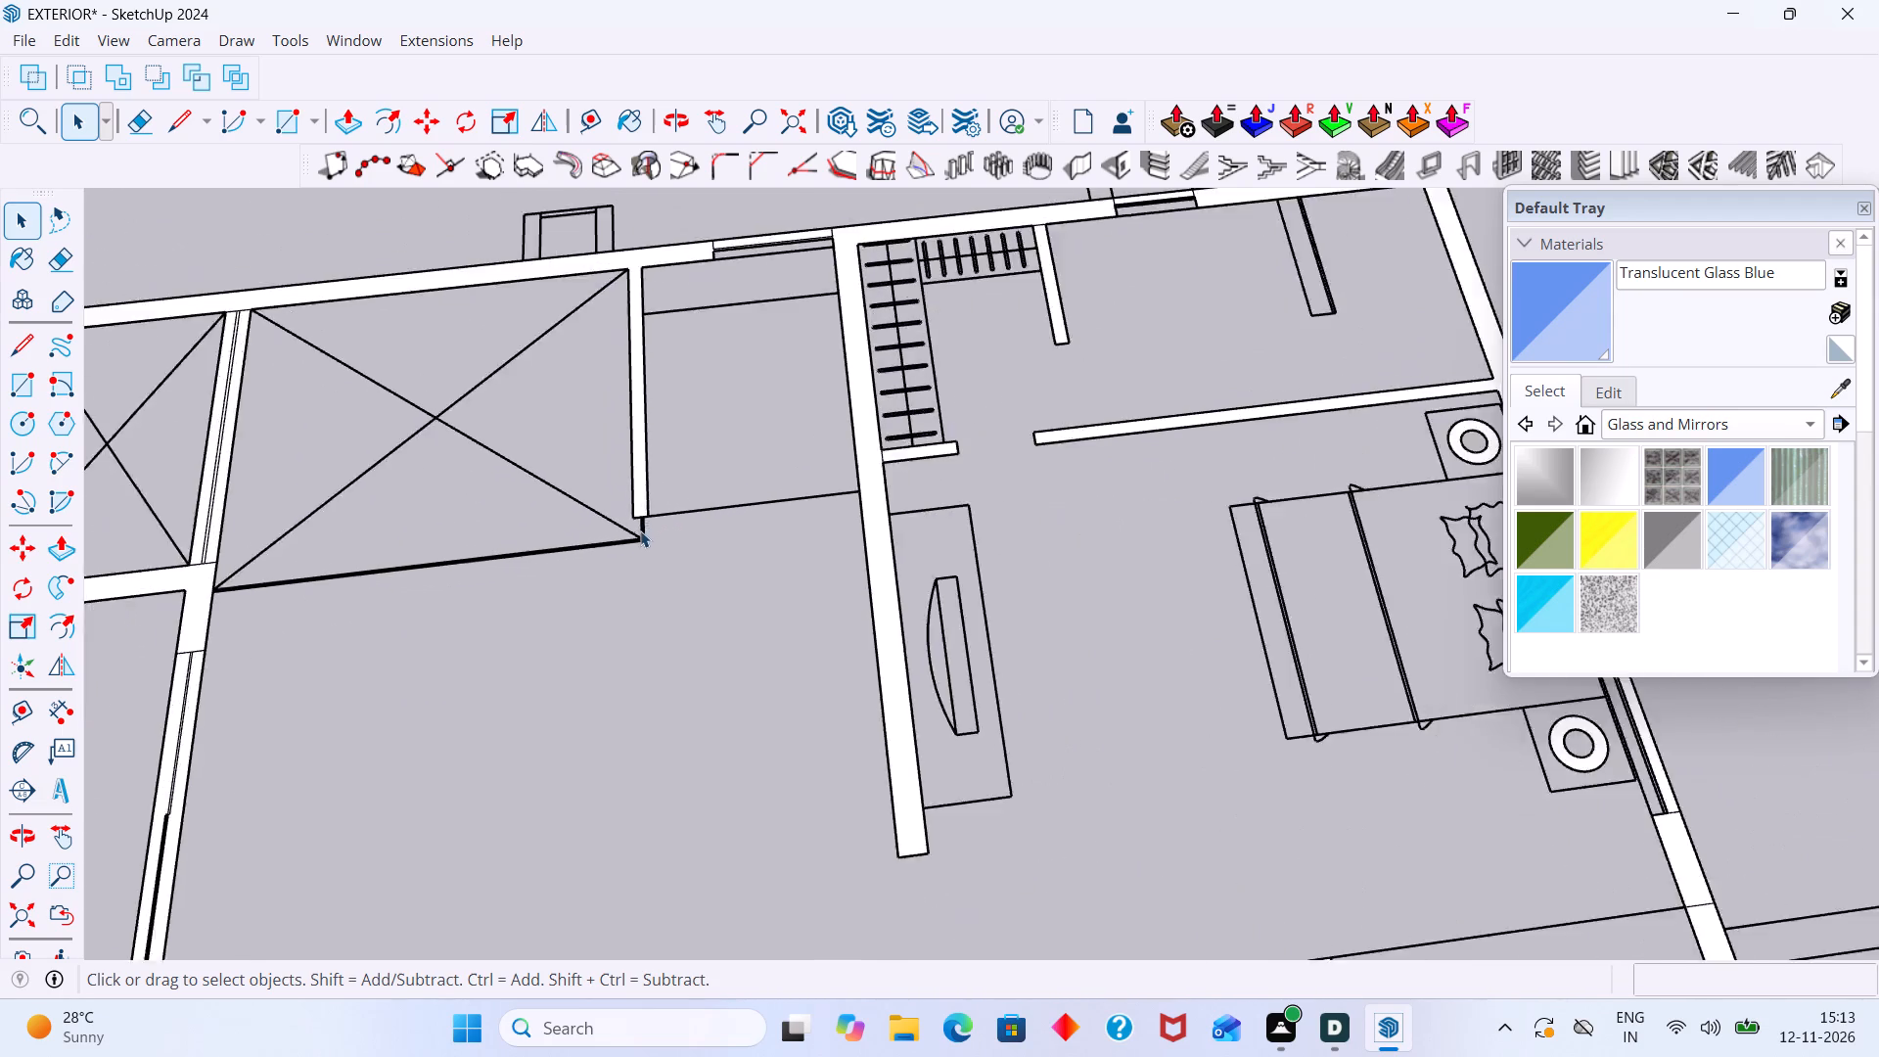
{"action": "scroll", "coordinate": [640, 530], "scroll_direction": "down", "scroll_amount": 4}
Push/Pull the connected wall face beside the staircase up by 10'.
{"action": "middle_click_drag", "start_coordinate": [563, 654], "coordinate": [556, 607]}
{"action": "middle_click_drag", "start_coordinate": [485, 717], "coordinate": [297, 800]}
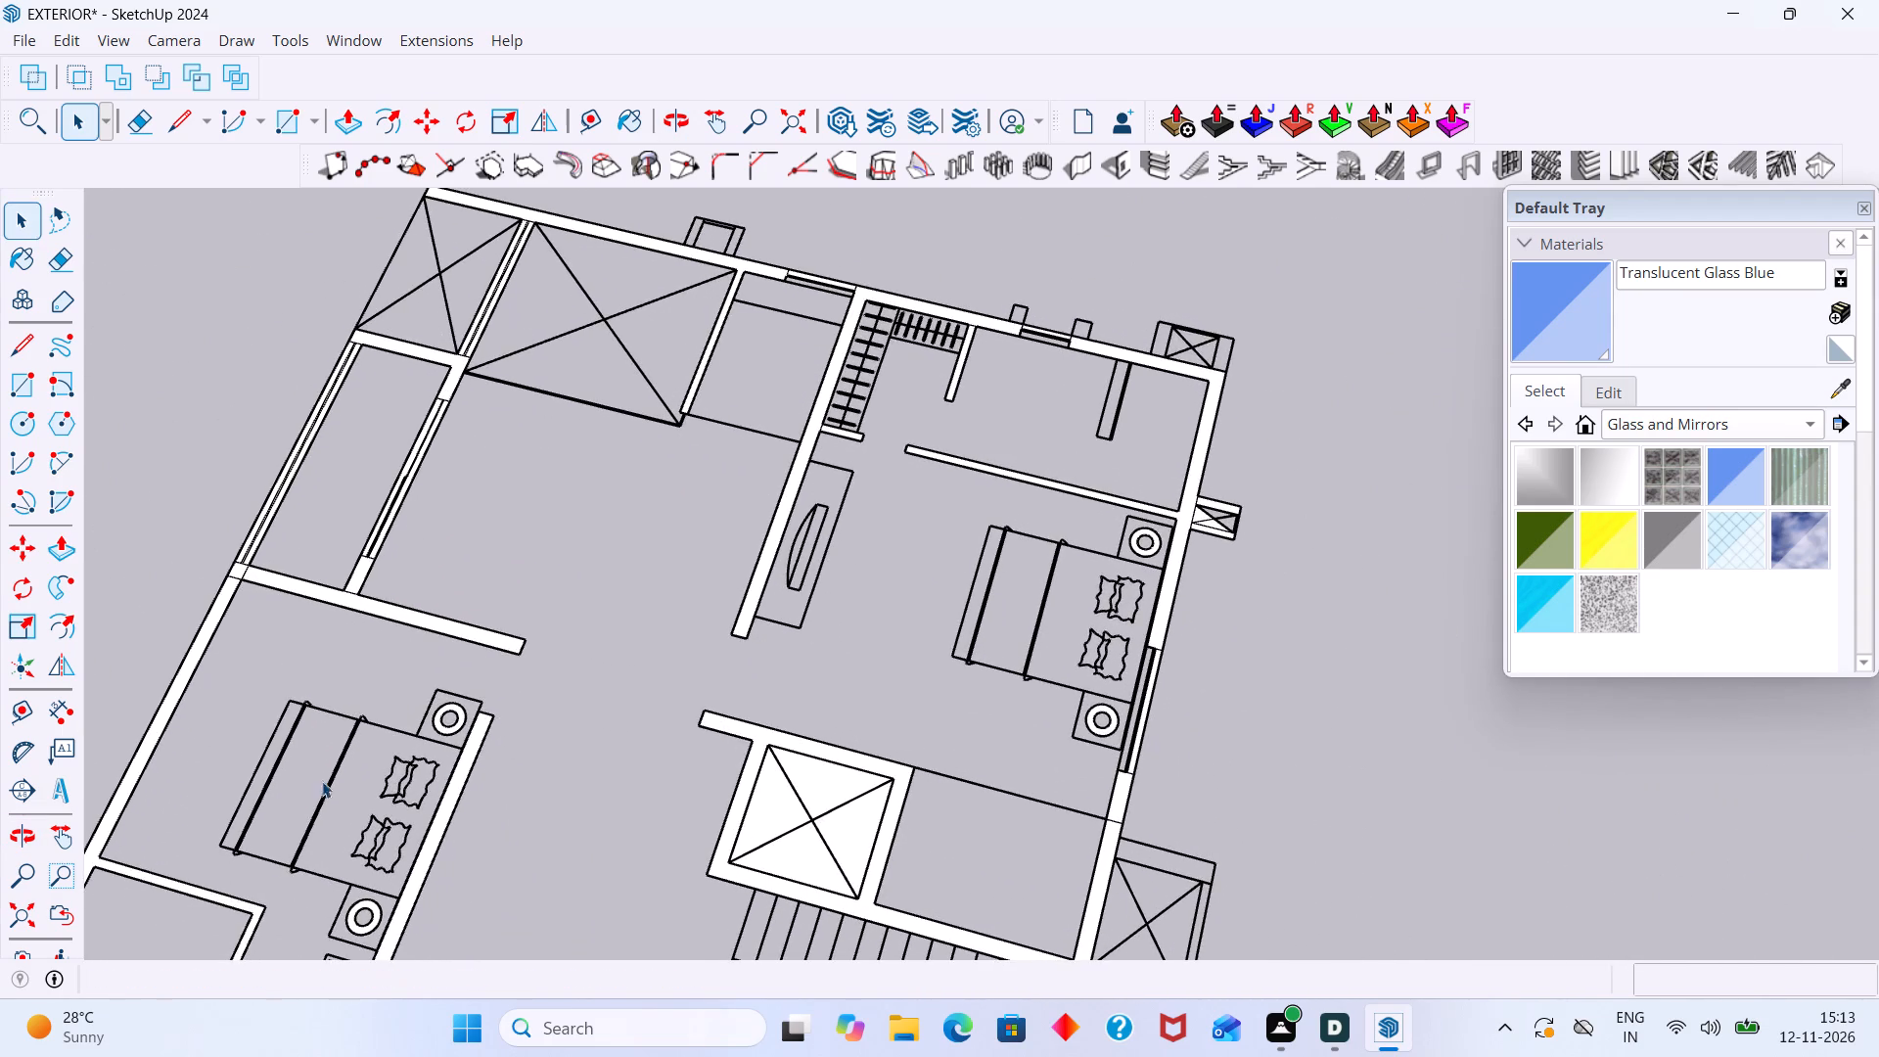
{"action": "scroll", "coordinate": [635, 754], "scroll_direction": "down", "scroll_amount": 3}
{"action": "scroll", "coordinate": [792, 843], "scroll_direction": "down", "scroll_amount": 3}
{"action": "middle_click_drag", "start_coordinate": [703, 824], "coordinate": [780, 542], "text": "shift"}
{"action": "scroll", "coordinate": [856, 728], "scroll_direction": "up", "scroll_amount": 3}
{"action": "middle_click_drag", "start_coordinate": [872, 760], "coordinate": [812, 690]}
{"action": "scroll", "coordinate": [776, 720], "scroll_direction": "up", "scroll_amount": 5}
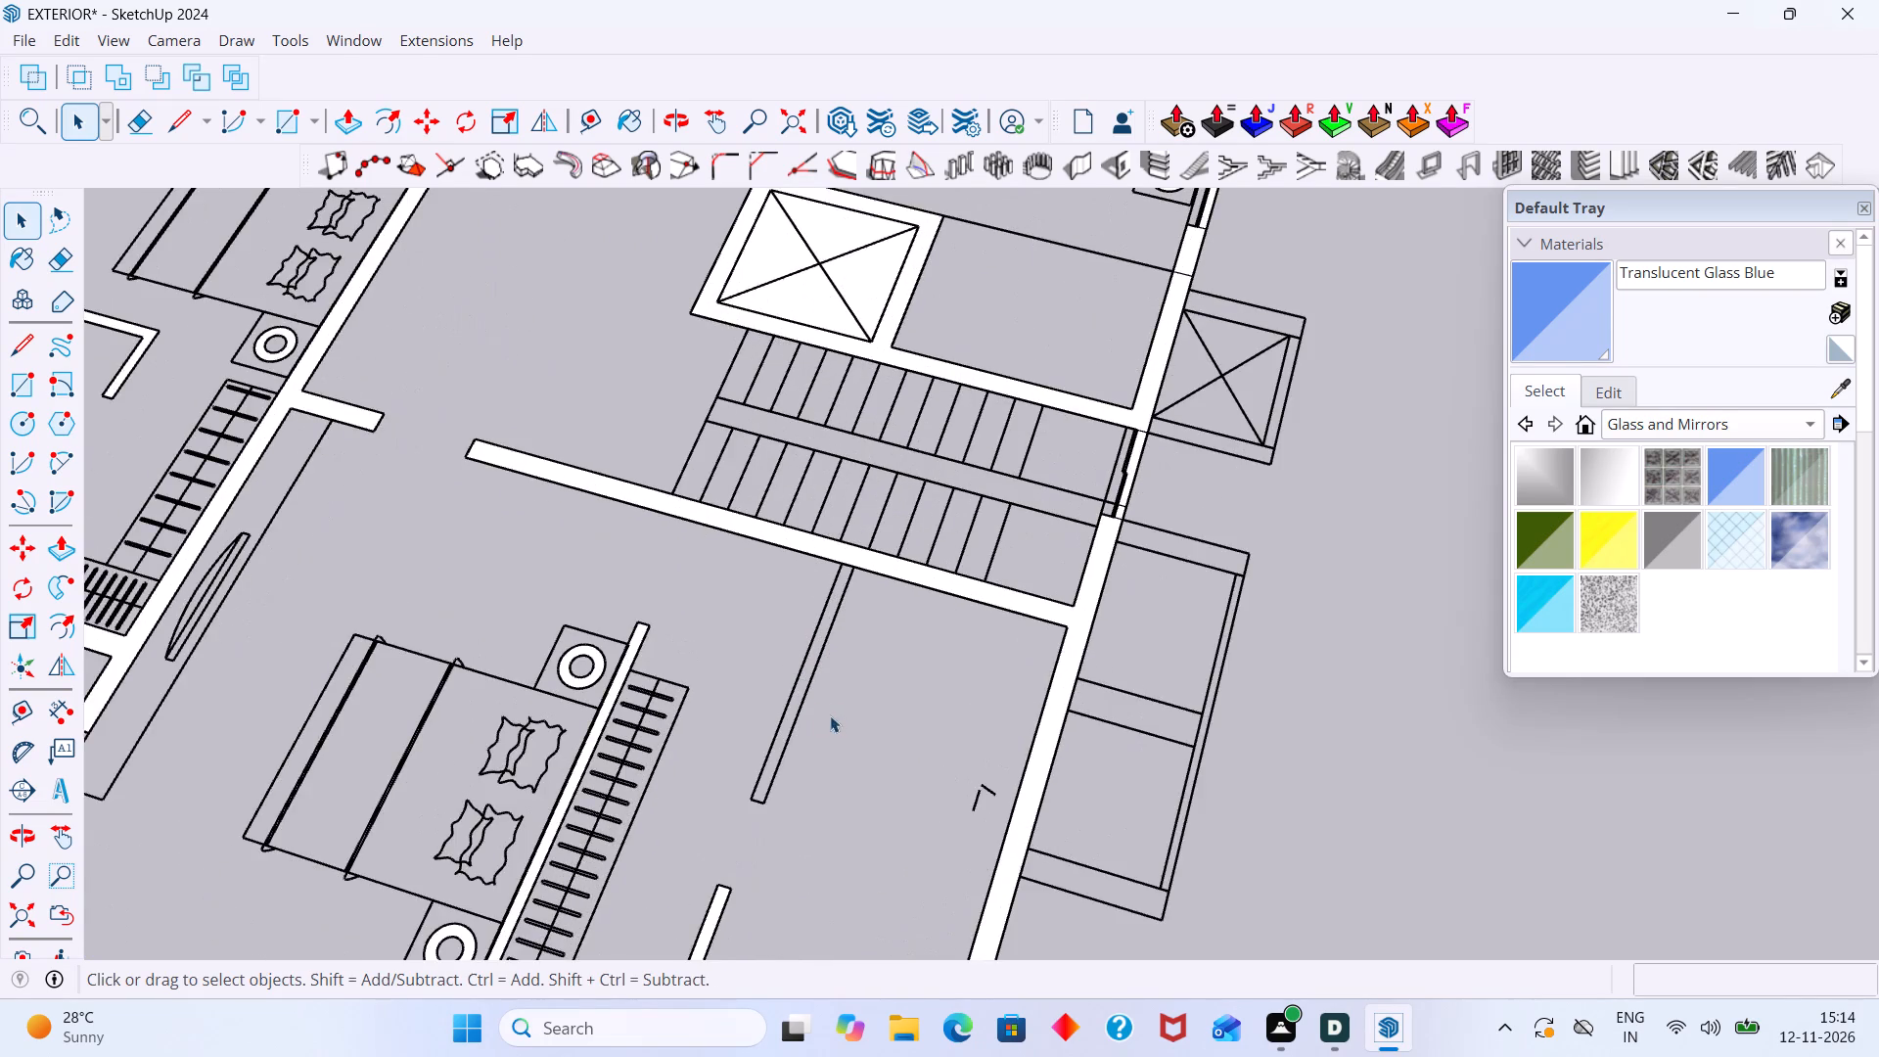
{"action": "middle_click_drag", "start_coordinate": [830, 715], "coordinate": [917, 699]}
{"action": "scroll", "coordinate": [1002, 647], "scroll_direction": "up", "scroll_amount": 8}
{"action": "left_click", "coordinate": [1027, 578]}
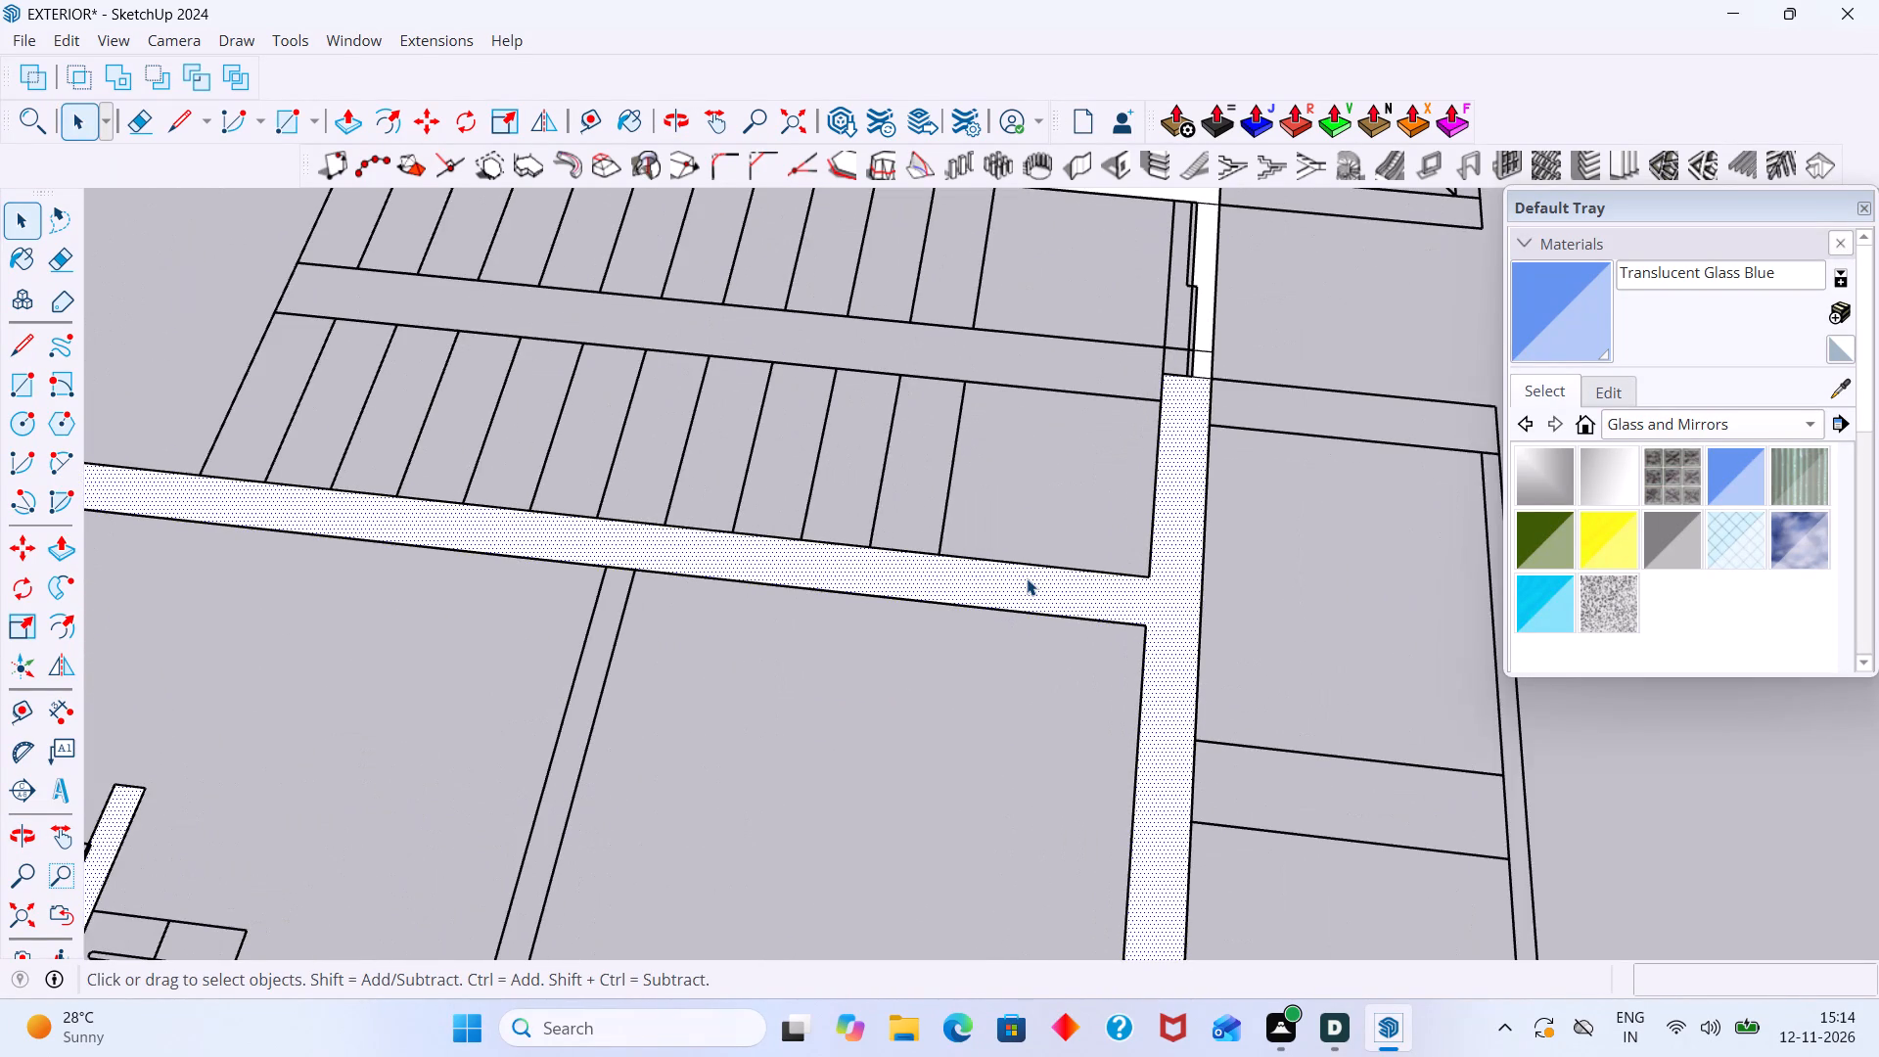
{"action": "key", "text": "p"}
{"action": "left_click", "coordinate": [1030, 578]}
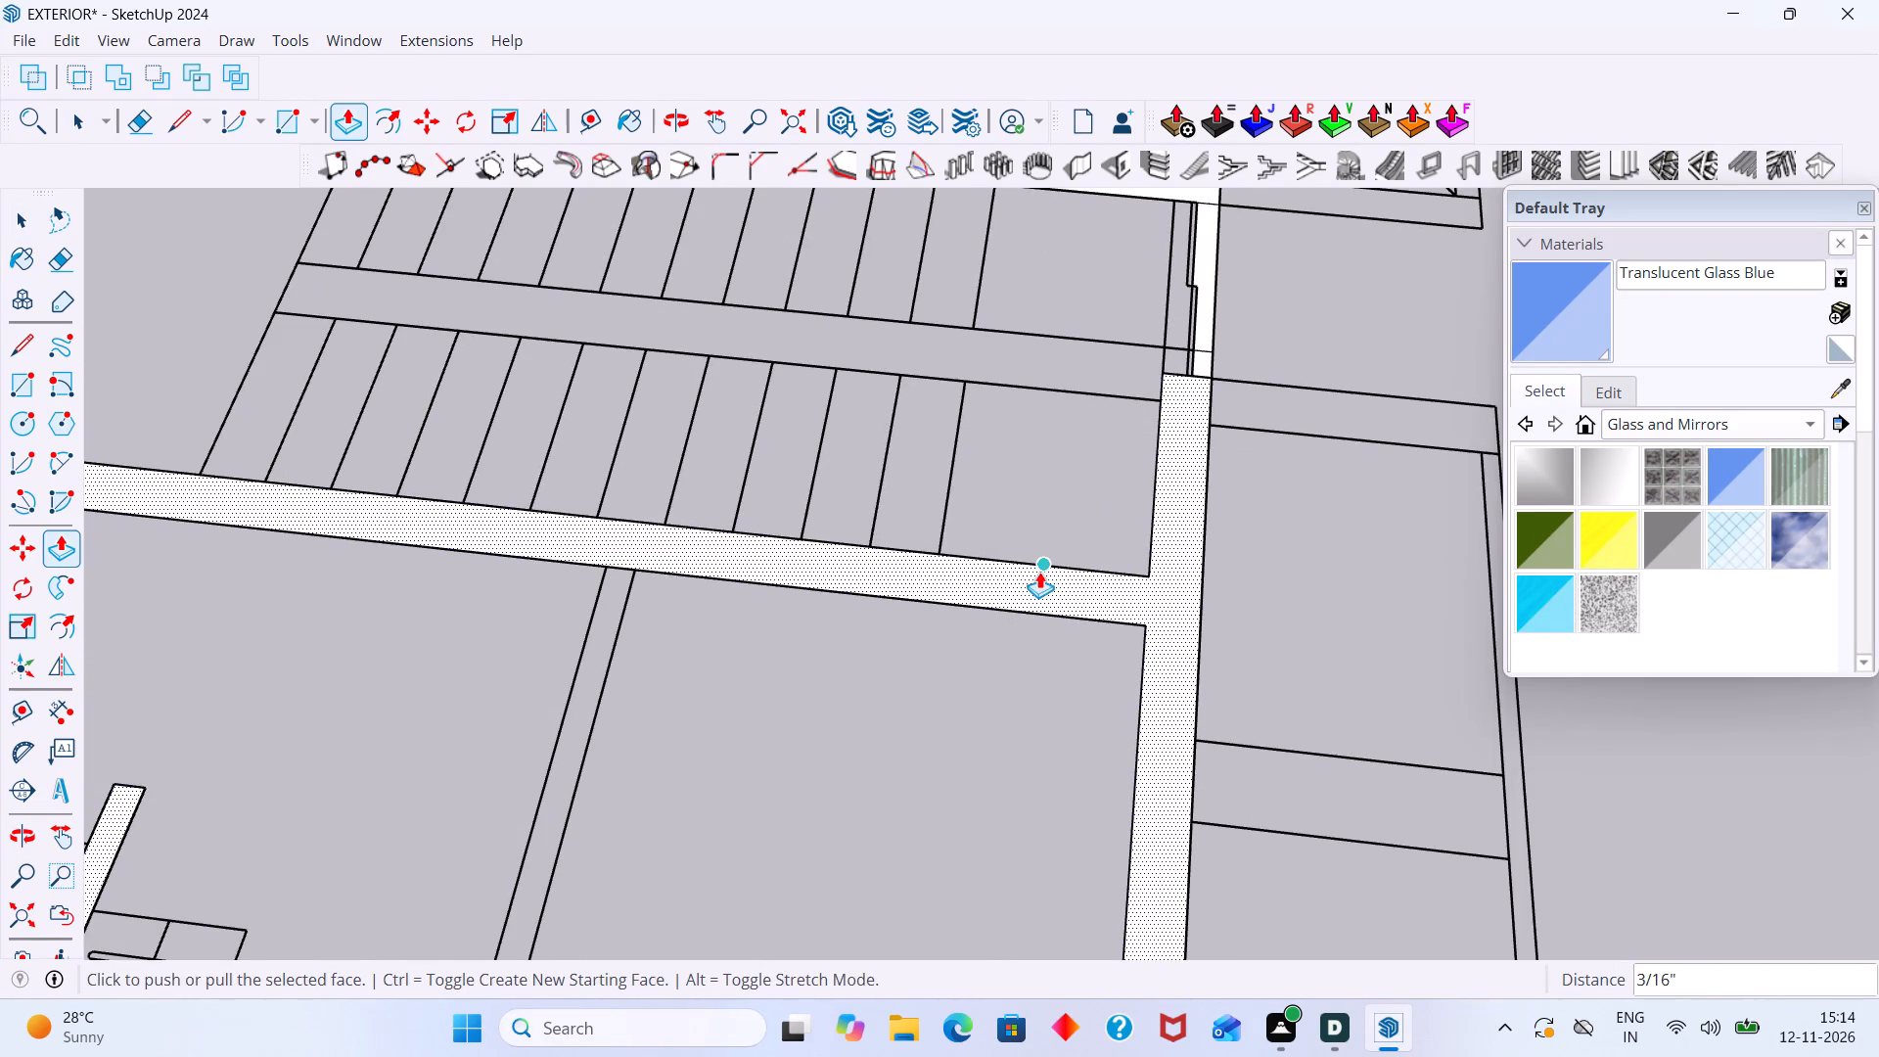
{"action": "left_click", "coordinate": [1039, 572]}
{"action": "type", "text": "10"}
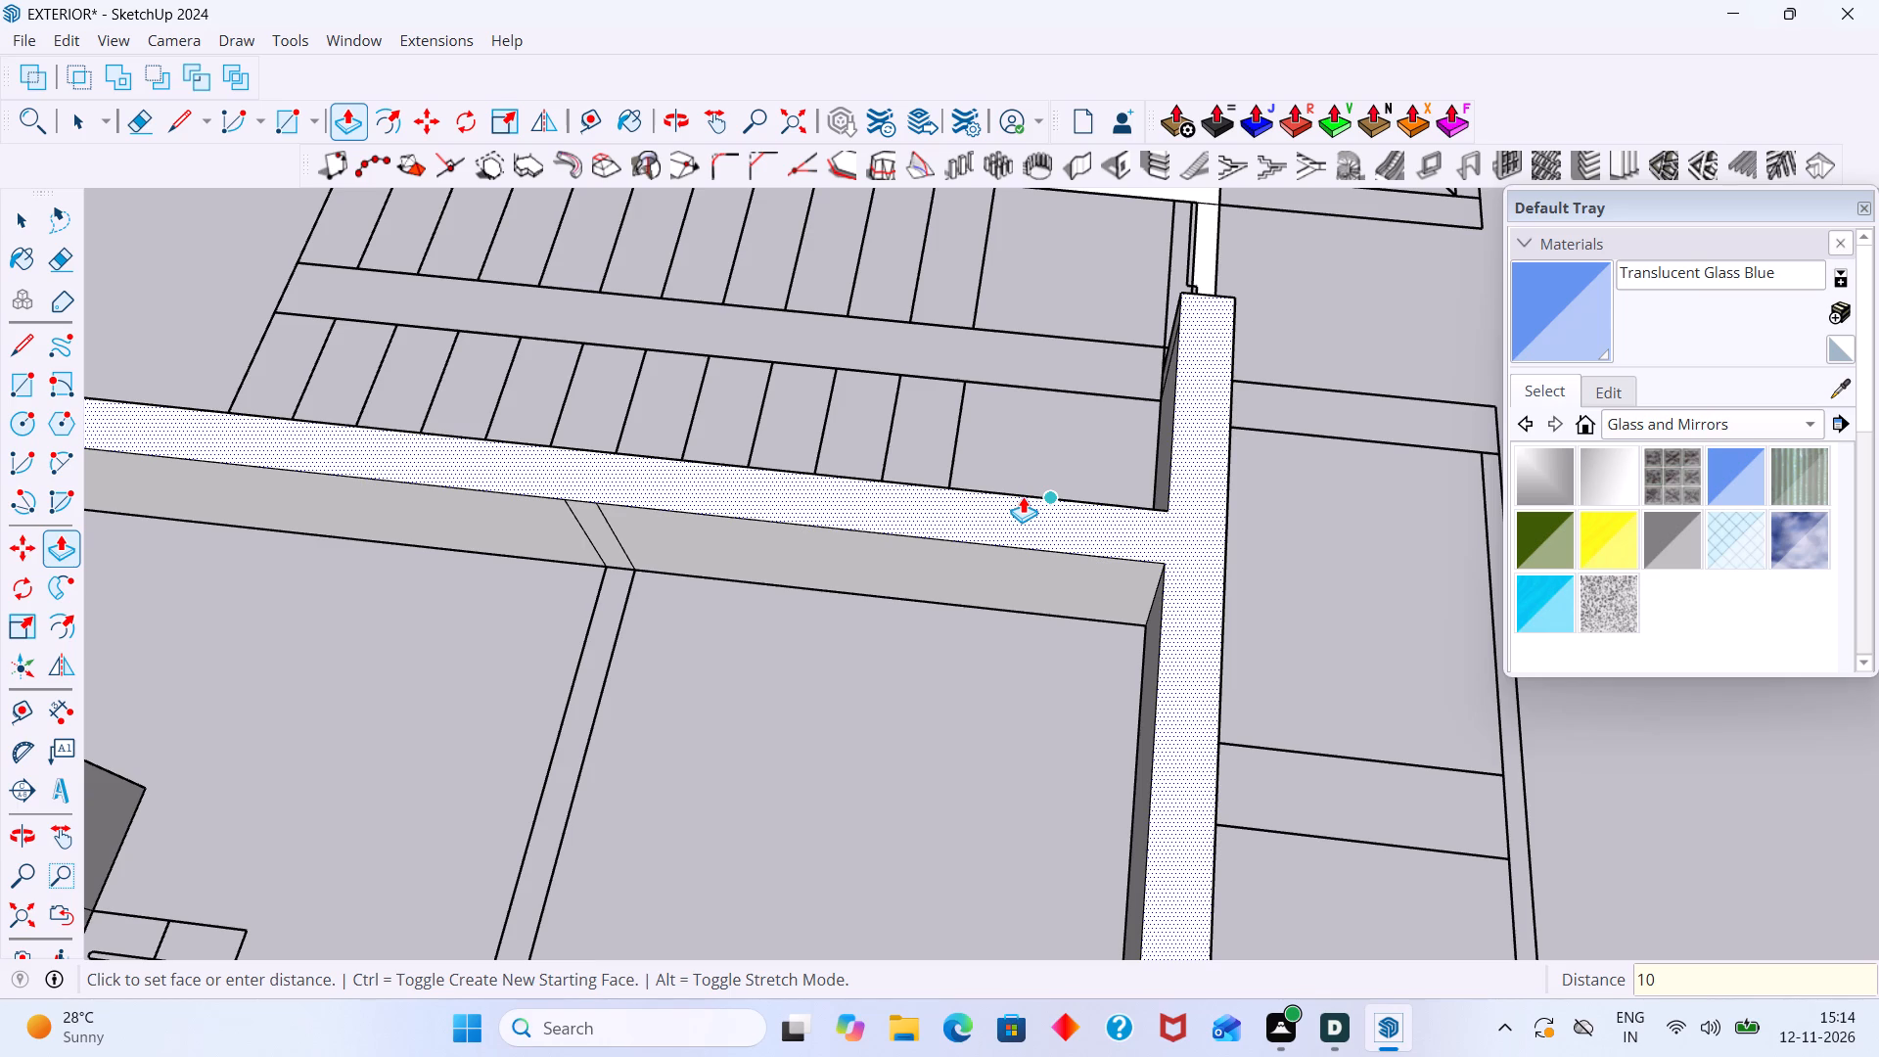
{"action": "key", "text": "apostrophe"}
{"action": "key", "text": "Return"}
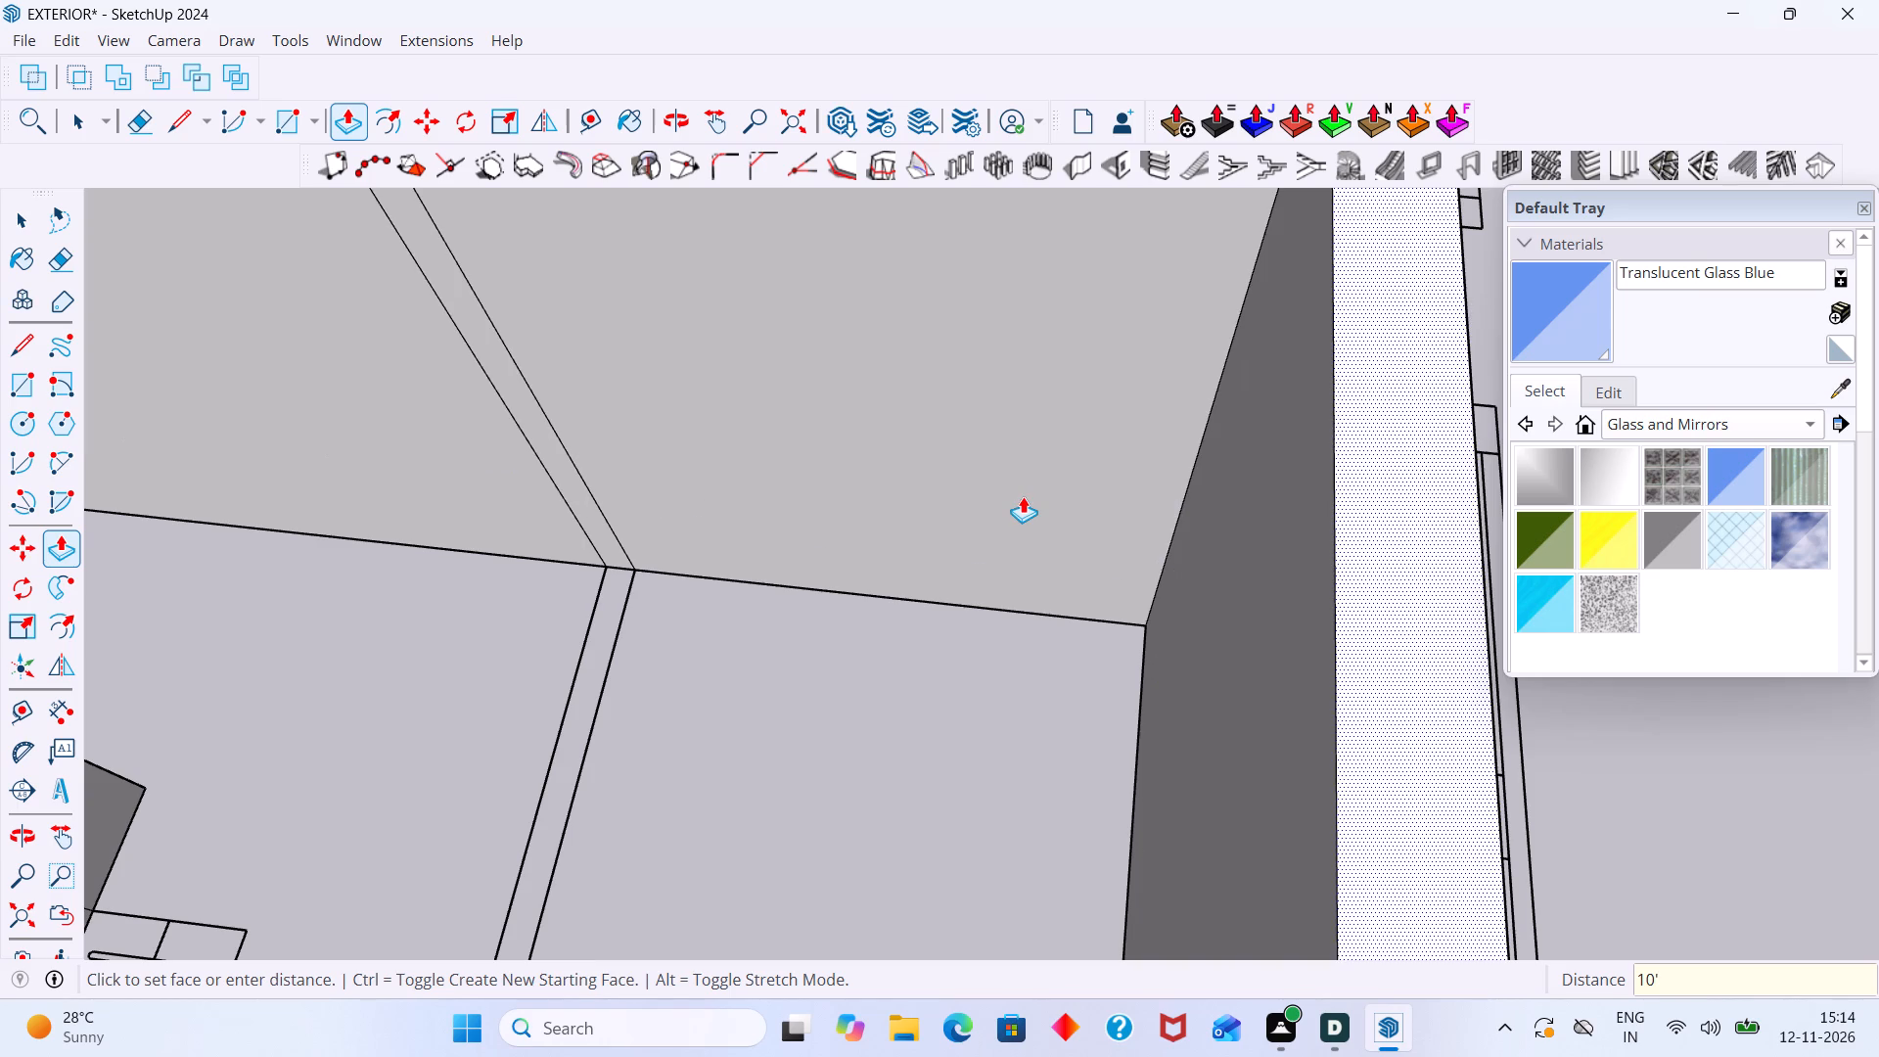
{"action": "key", "text": "space"}
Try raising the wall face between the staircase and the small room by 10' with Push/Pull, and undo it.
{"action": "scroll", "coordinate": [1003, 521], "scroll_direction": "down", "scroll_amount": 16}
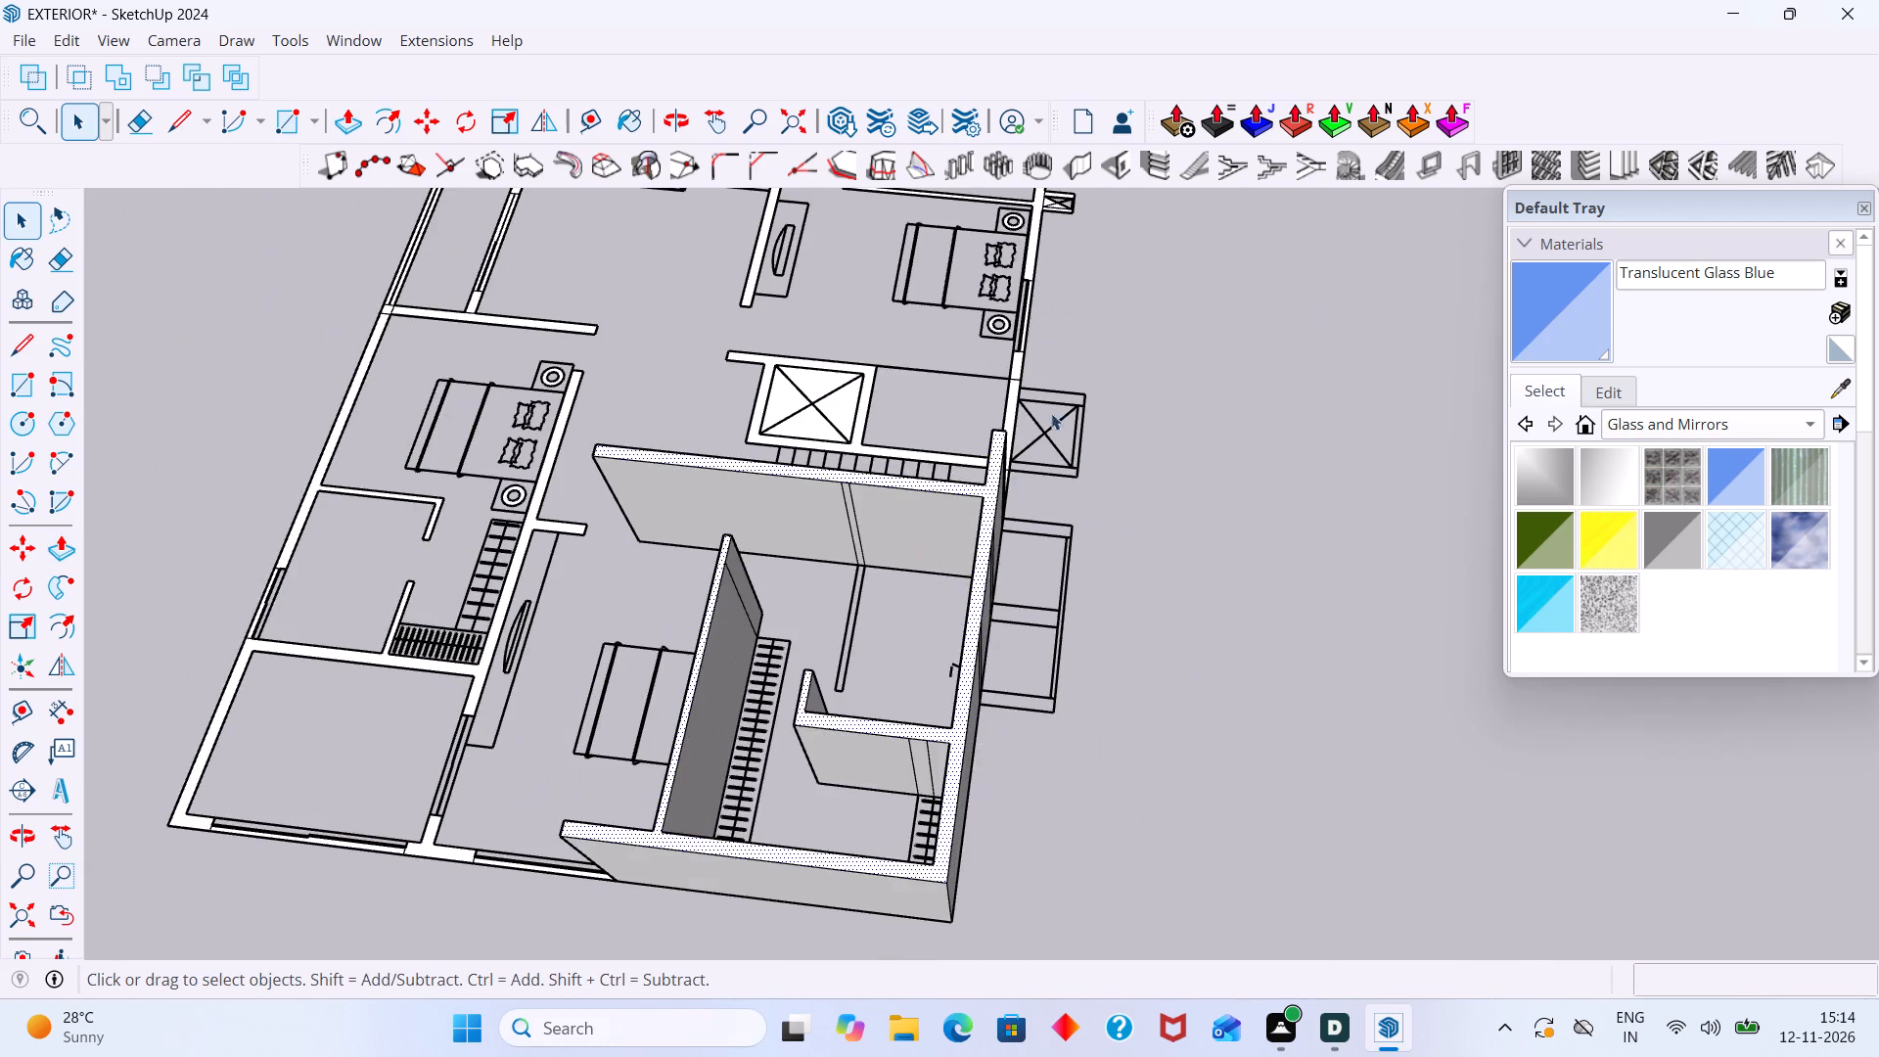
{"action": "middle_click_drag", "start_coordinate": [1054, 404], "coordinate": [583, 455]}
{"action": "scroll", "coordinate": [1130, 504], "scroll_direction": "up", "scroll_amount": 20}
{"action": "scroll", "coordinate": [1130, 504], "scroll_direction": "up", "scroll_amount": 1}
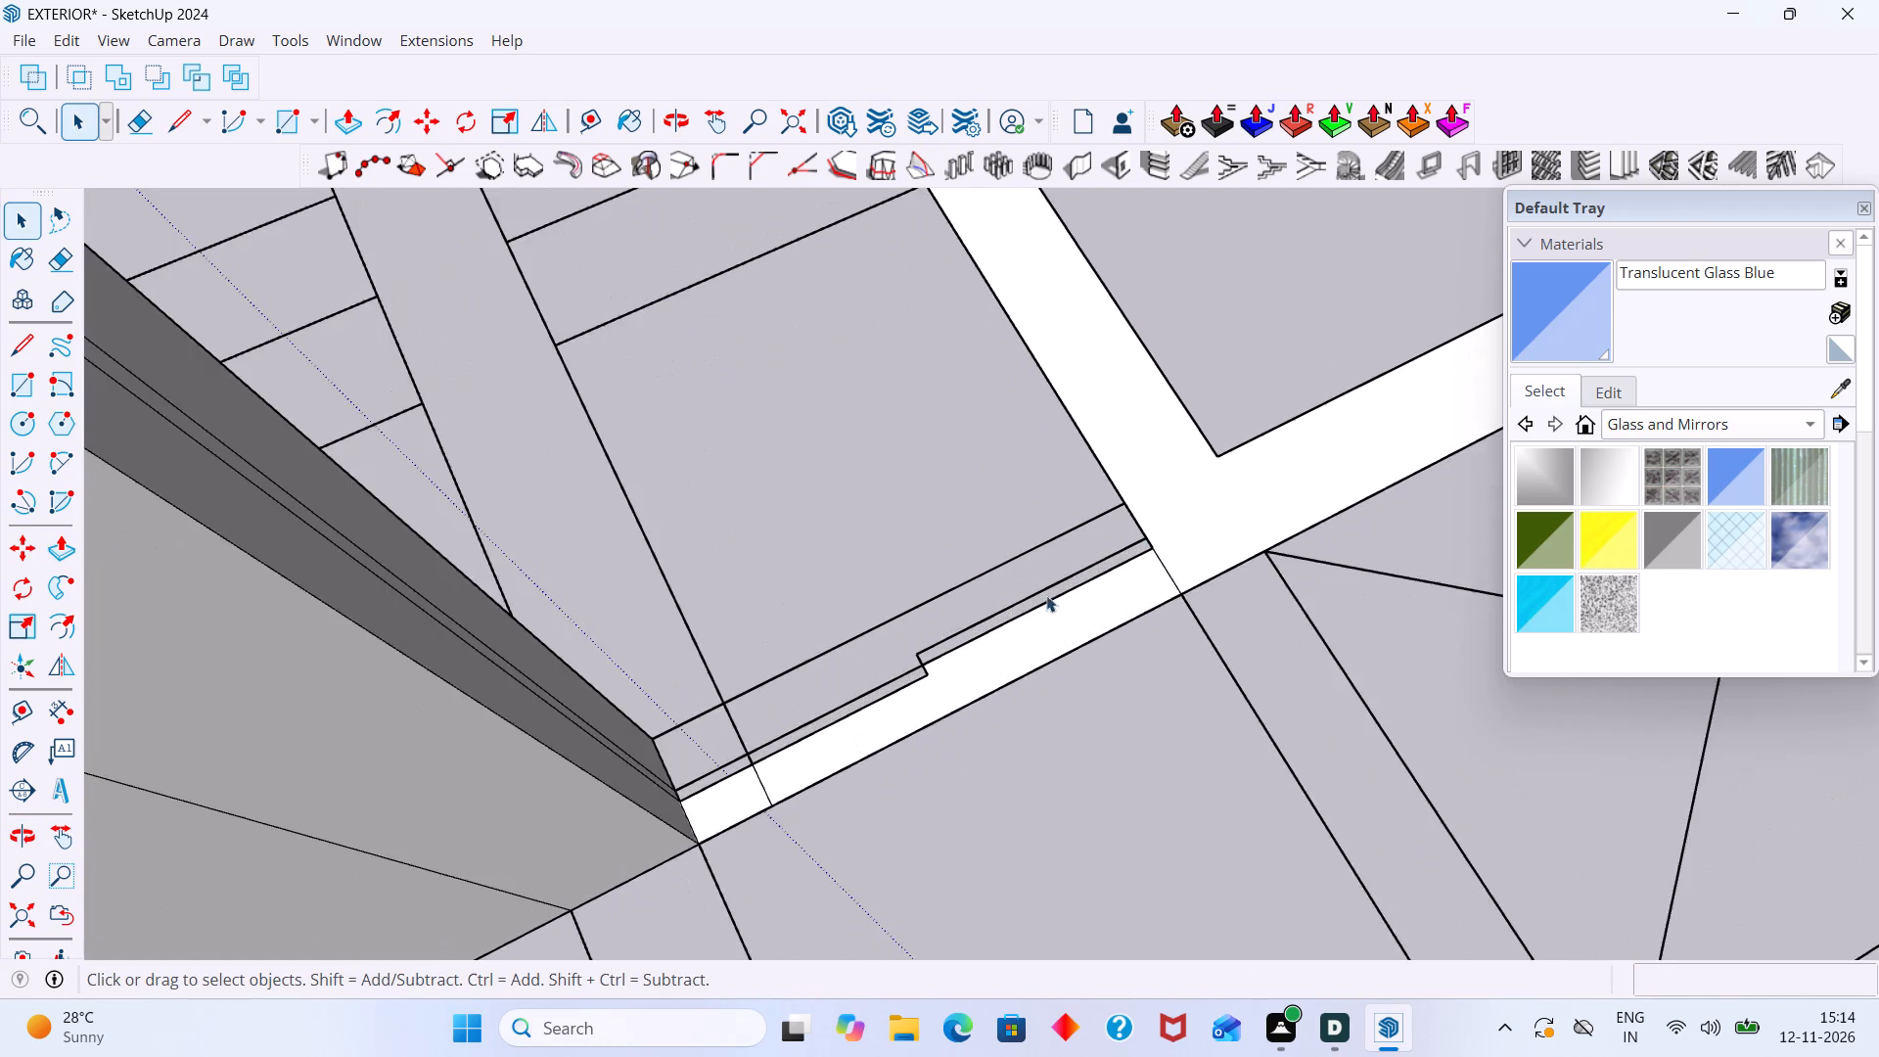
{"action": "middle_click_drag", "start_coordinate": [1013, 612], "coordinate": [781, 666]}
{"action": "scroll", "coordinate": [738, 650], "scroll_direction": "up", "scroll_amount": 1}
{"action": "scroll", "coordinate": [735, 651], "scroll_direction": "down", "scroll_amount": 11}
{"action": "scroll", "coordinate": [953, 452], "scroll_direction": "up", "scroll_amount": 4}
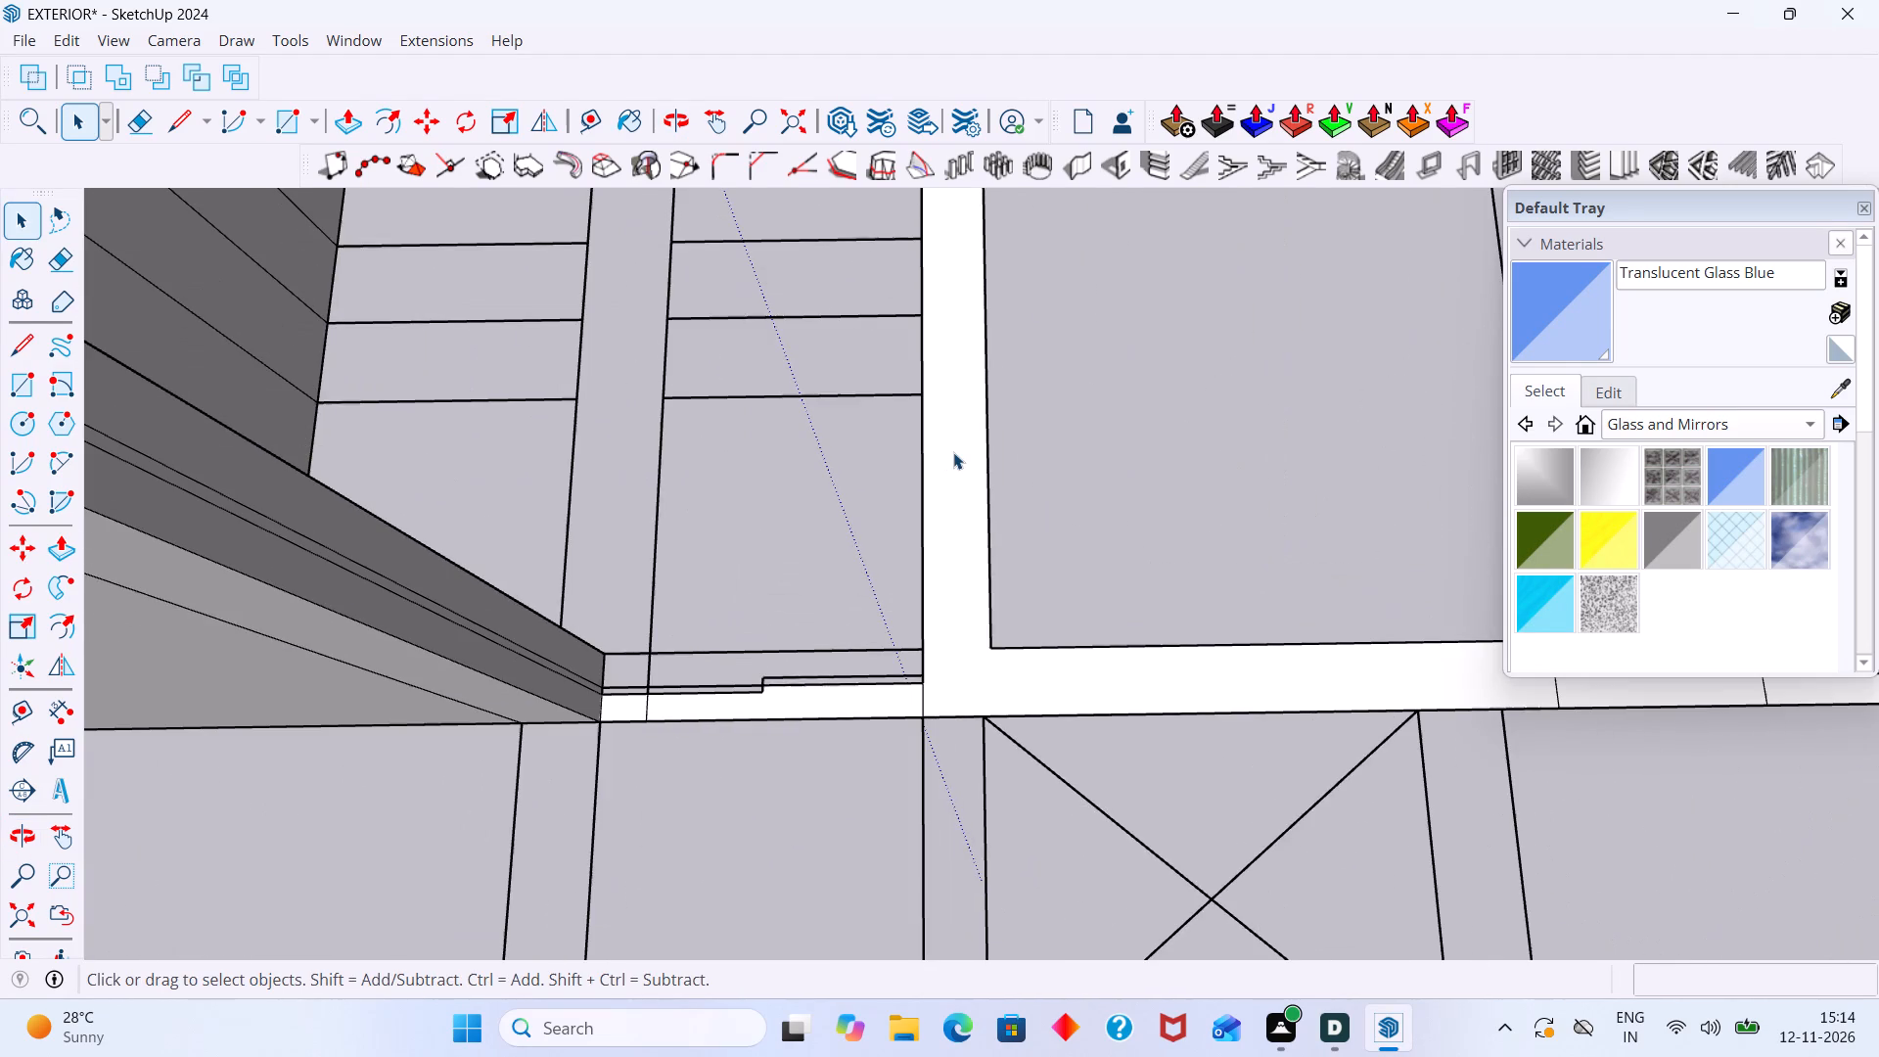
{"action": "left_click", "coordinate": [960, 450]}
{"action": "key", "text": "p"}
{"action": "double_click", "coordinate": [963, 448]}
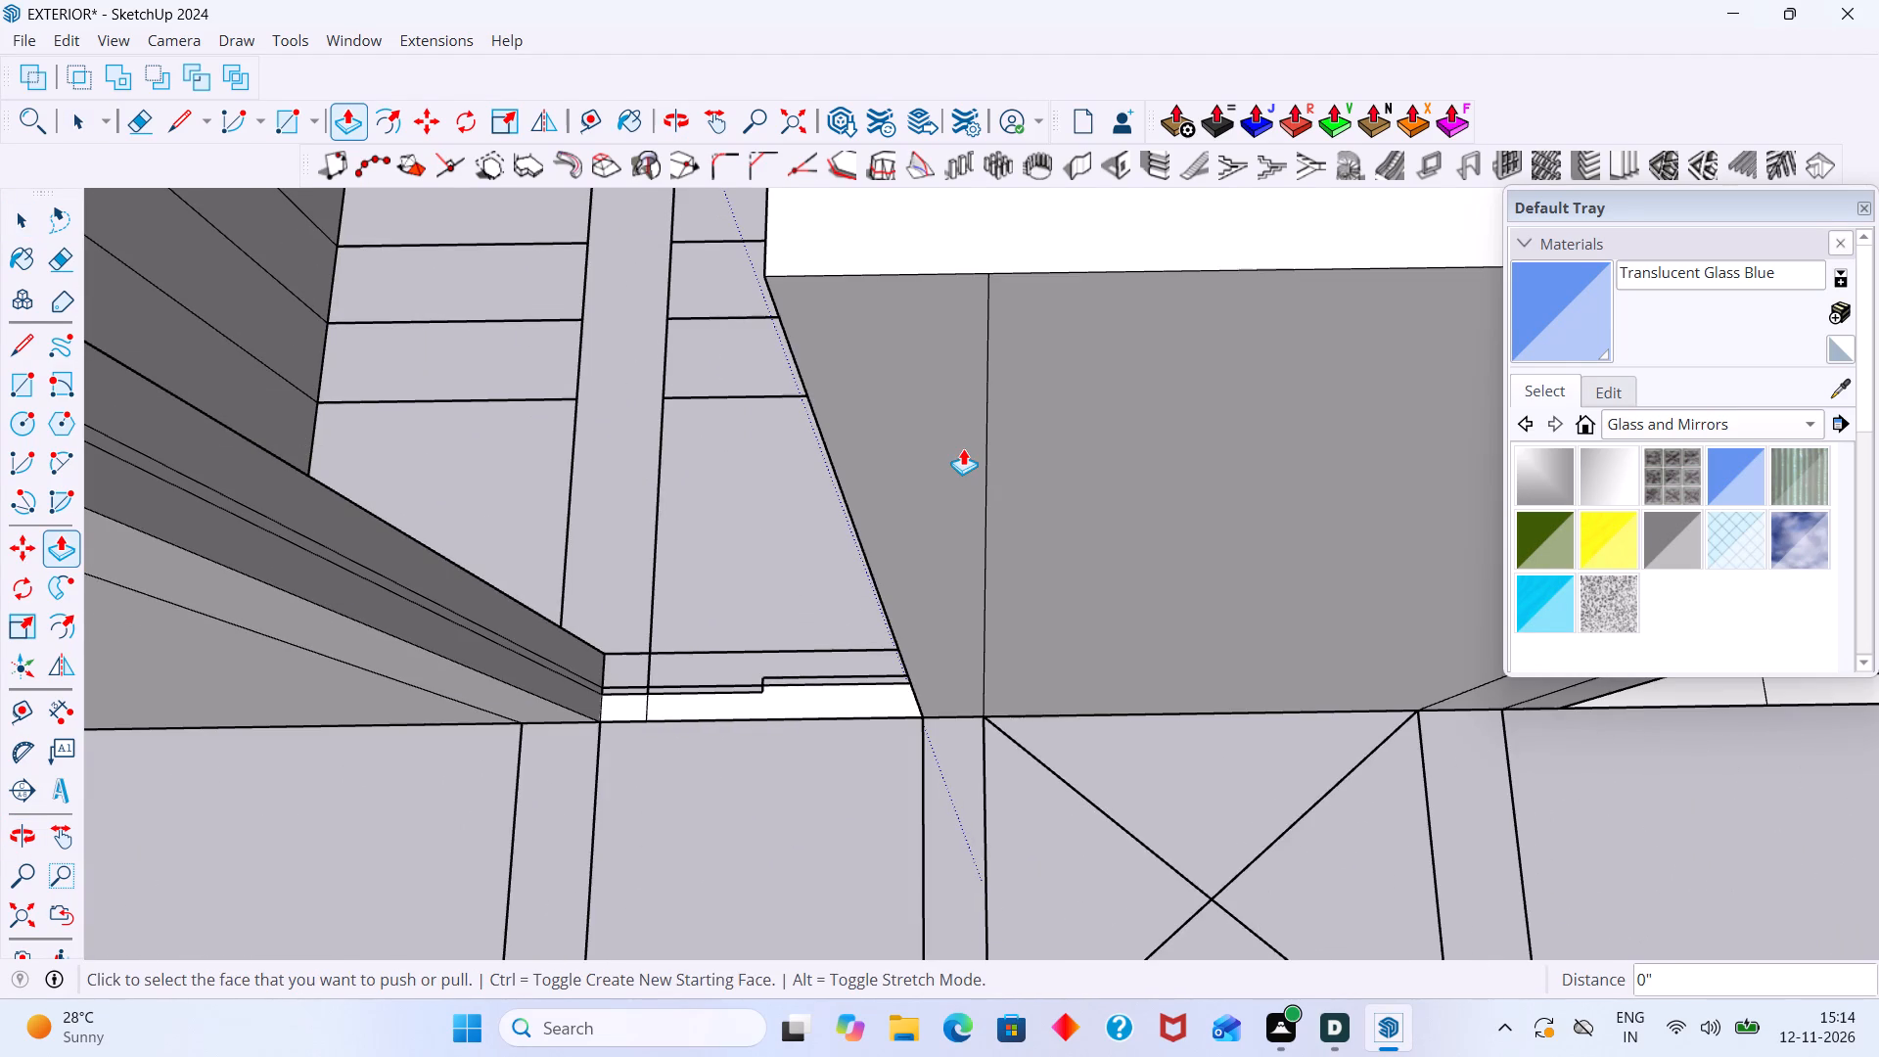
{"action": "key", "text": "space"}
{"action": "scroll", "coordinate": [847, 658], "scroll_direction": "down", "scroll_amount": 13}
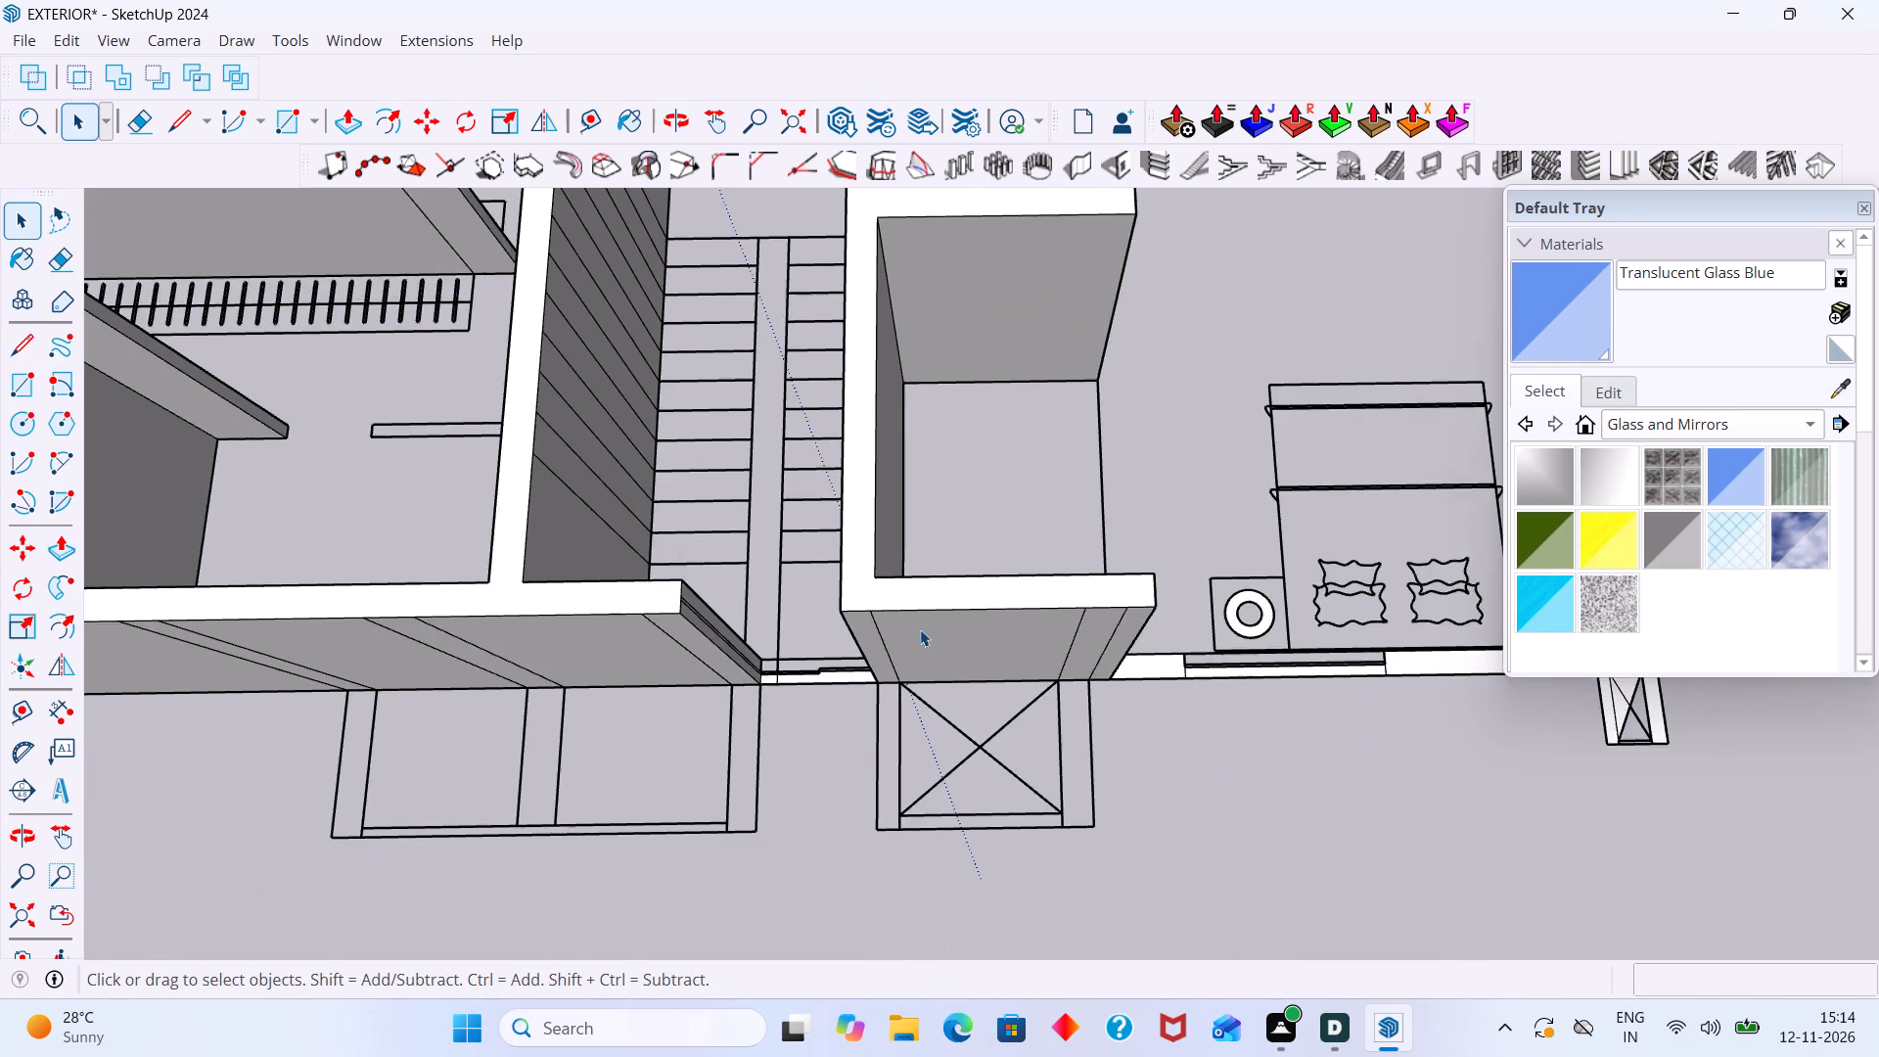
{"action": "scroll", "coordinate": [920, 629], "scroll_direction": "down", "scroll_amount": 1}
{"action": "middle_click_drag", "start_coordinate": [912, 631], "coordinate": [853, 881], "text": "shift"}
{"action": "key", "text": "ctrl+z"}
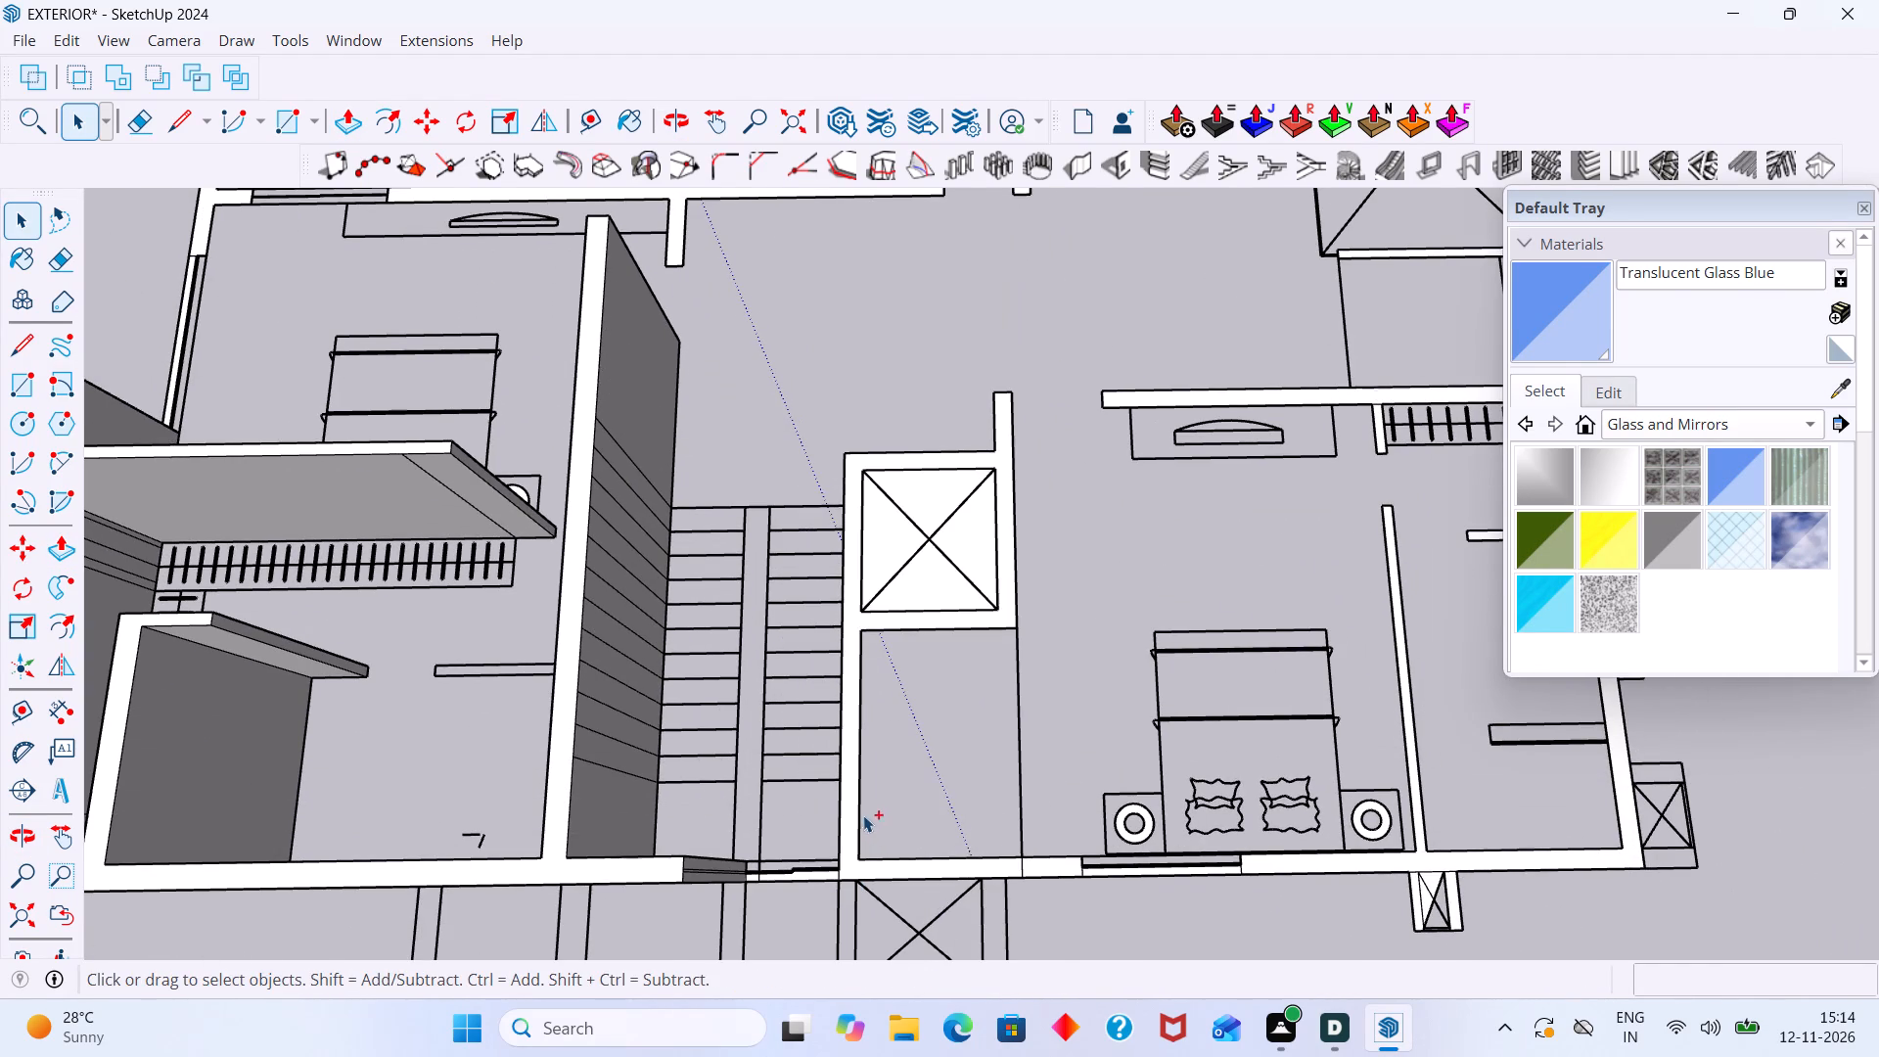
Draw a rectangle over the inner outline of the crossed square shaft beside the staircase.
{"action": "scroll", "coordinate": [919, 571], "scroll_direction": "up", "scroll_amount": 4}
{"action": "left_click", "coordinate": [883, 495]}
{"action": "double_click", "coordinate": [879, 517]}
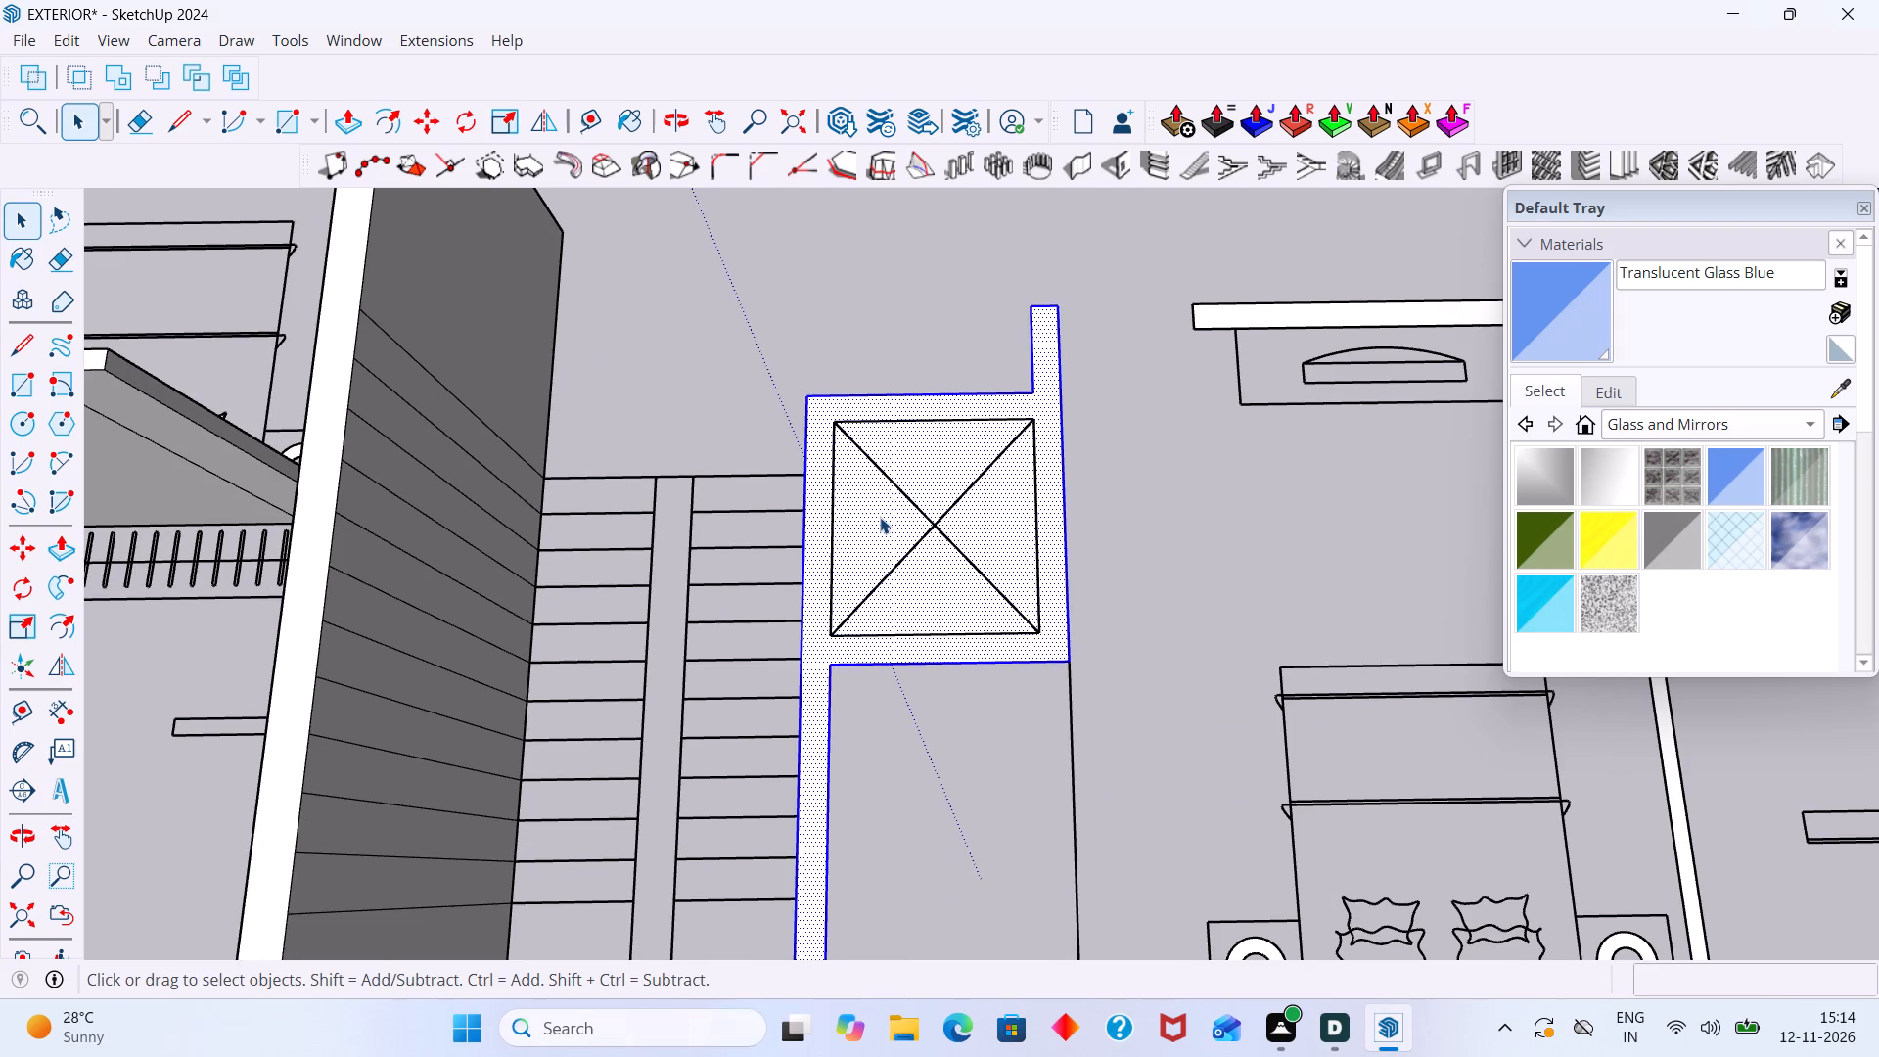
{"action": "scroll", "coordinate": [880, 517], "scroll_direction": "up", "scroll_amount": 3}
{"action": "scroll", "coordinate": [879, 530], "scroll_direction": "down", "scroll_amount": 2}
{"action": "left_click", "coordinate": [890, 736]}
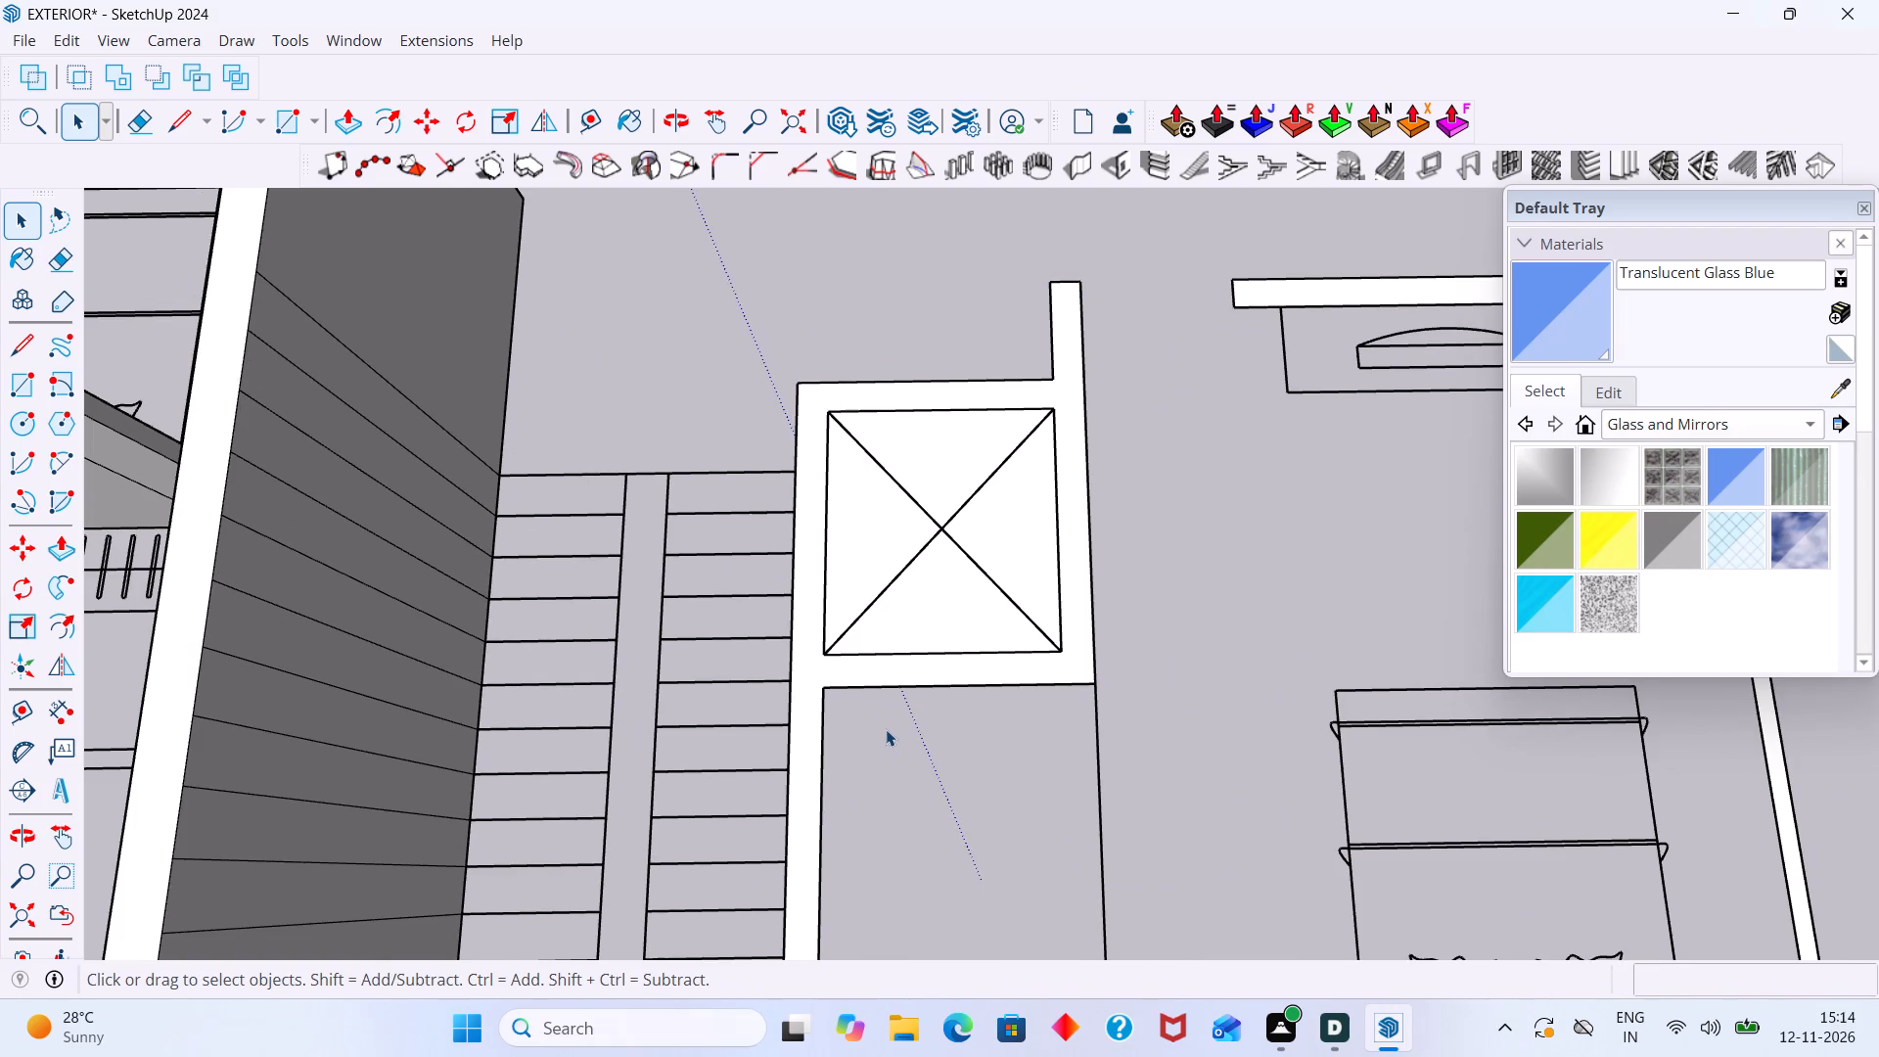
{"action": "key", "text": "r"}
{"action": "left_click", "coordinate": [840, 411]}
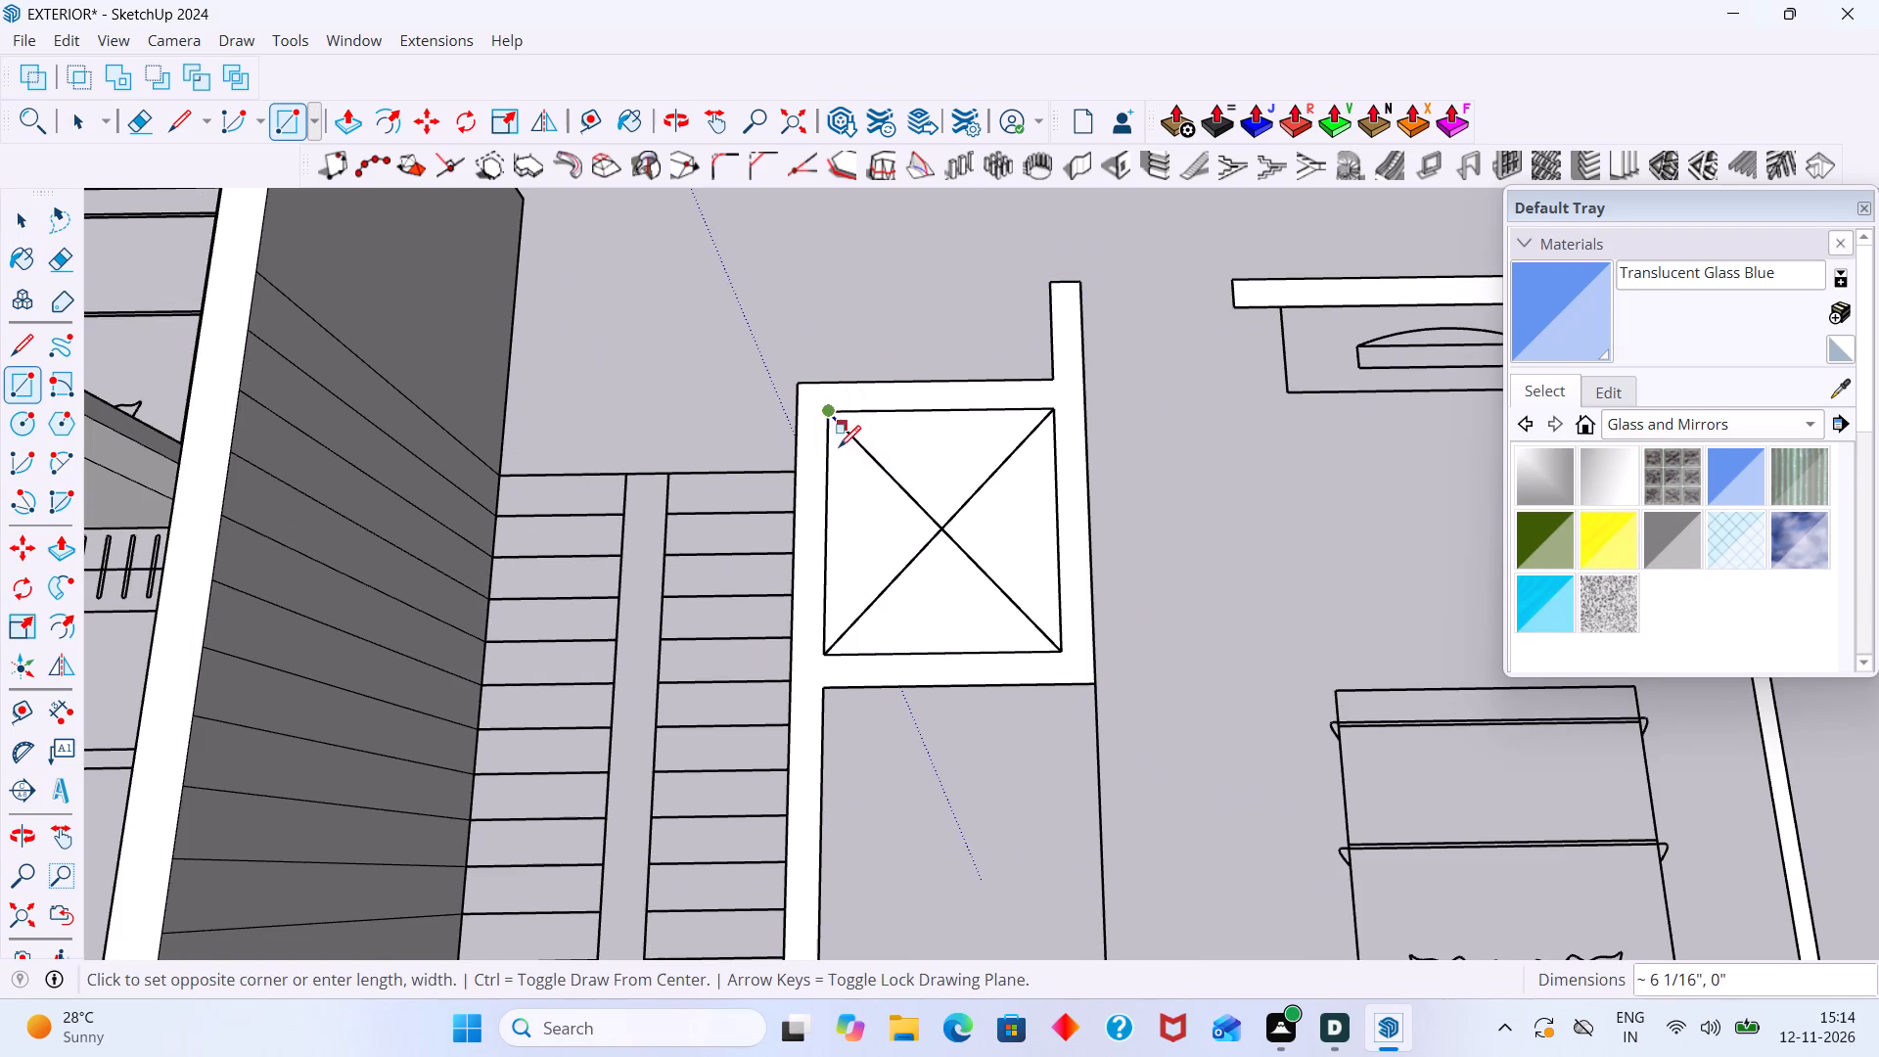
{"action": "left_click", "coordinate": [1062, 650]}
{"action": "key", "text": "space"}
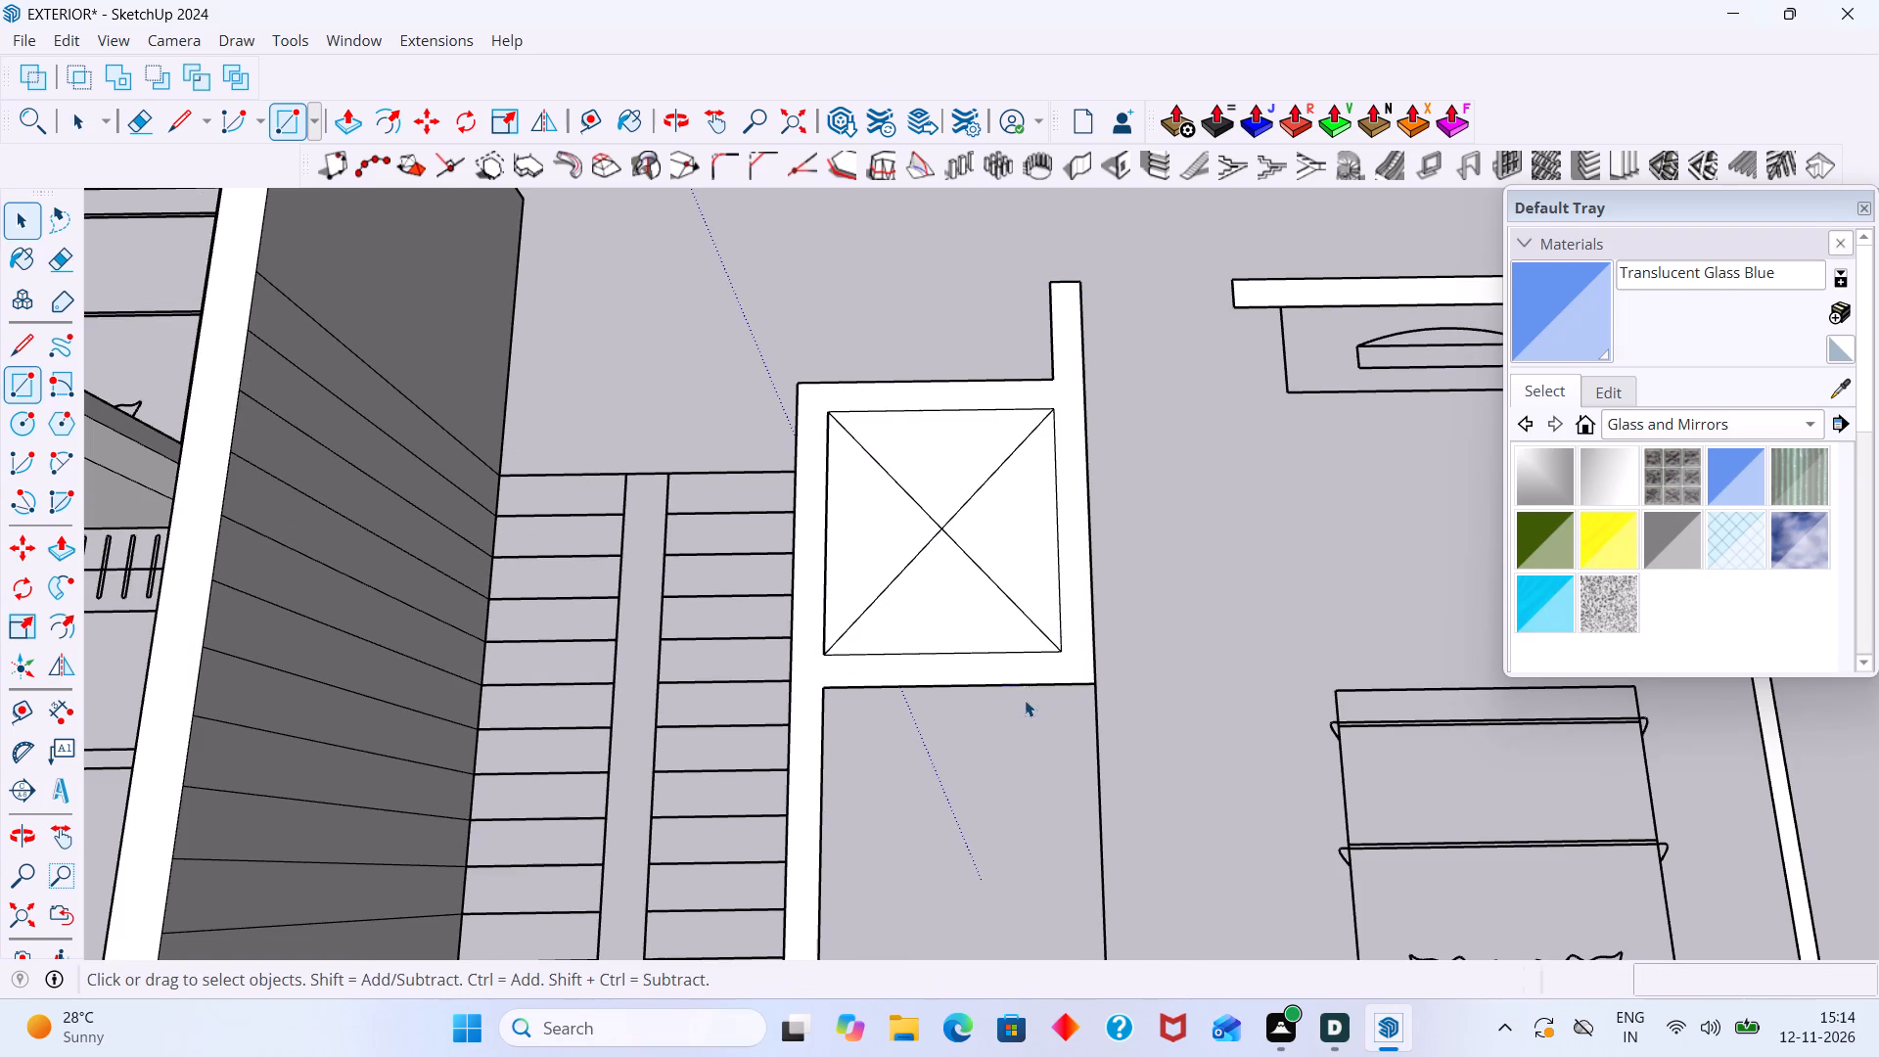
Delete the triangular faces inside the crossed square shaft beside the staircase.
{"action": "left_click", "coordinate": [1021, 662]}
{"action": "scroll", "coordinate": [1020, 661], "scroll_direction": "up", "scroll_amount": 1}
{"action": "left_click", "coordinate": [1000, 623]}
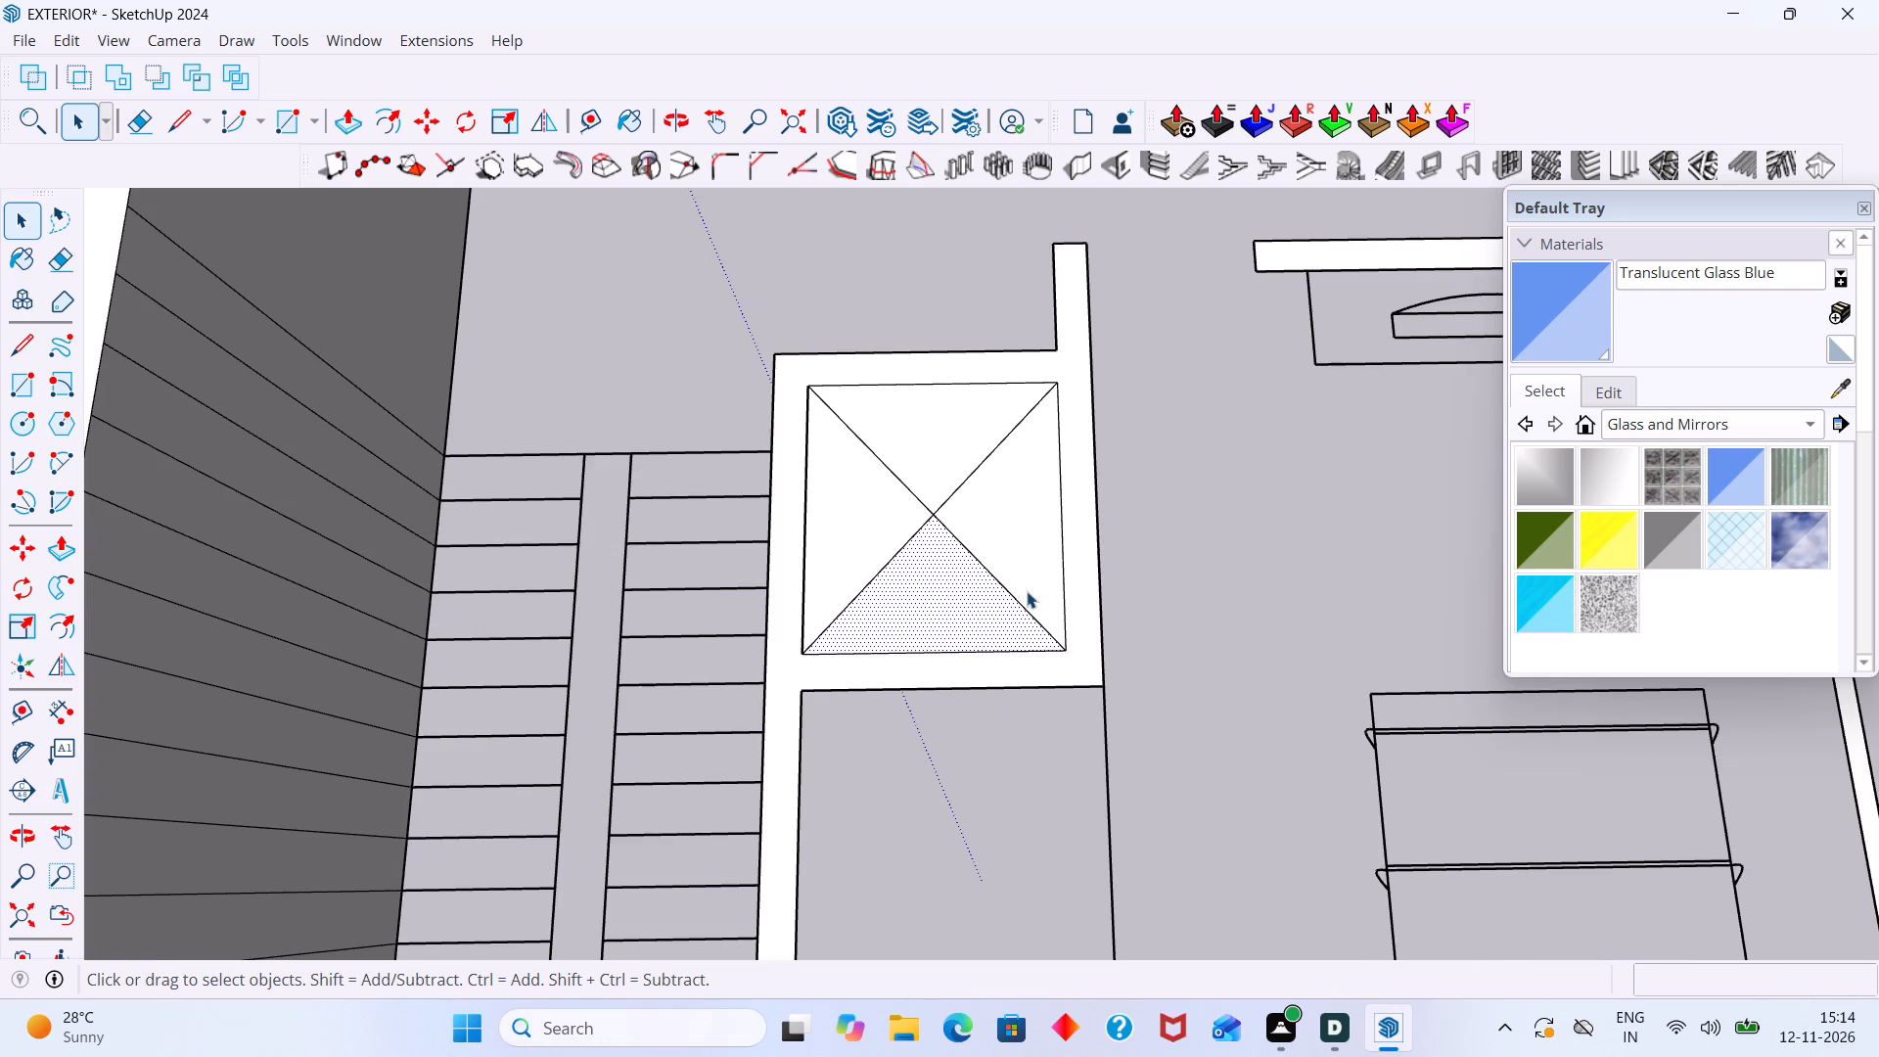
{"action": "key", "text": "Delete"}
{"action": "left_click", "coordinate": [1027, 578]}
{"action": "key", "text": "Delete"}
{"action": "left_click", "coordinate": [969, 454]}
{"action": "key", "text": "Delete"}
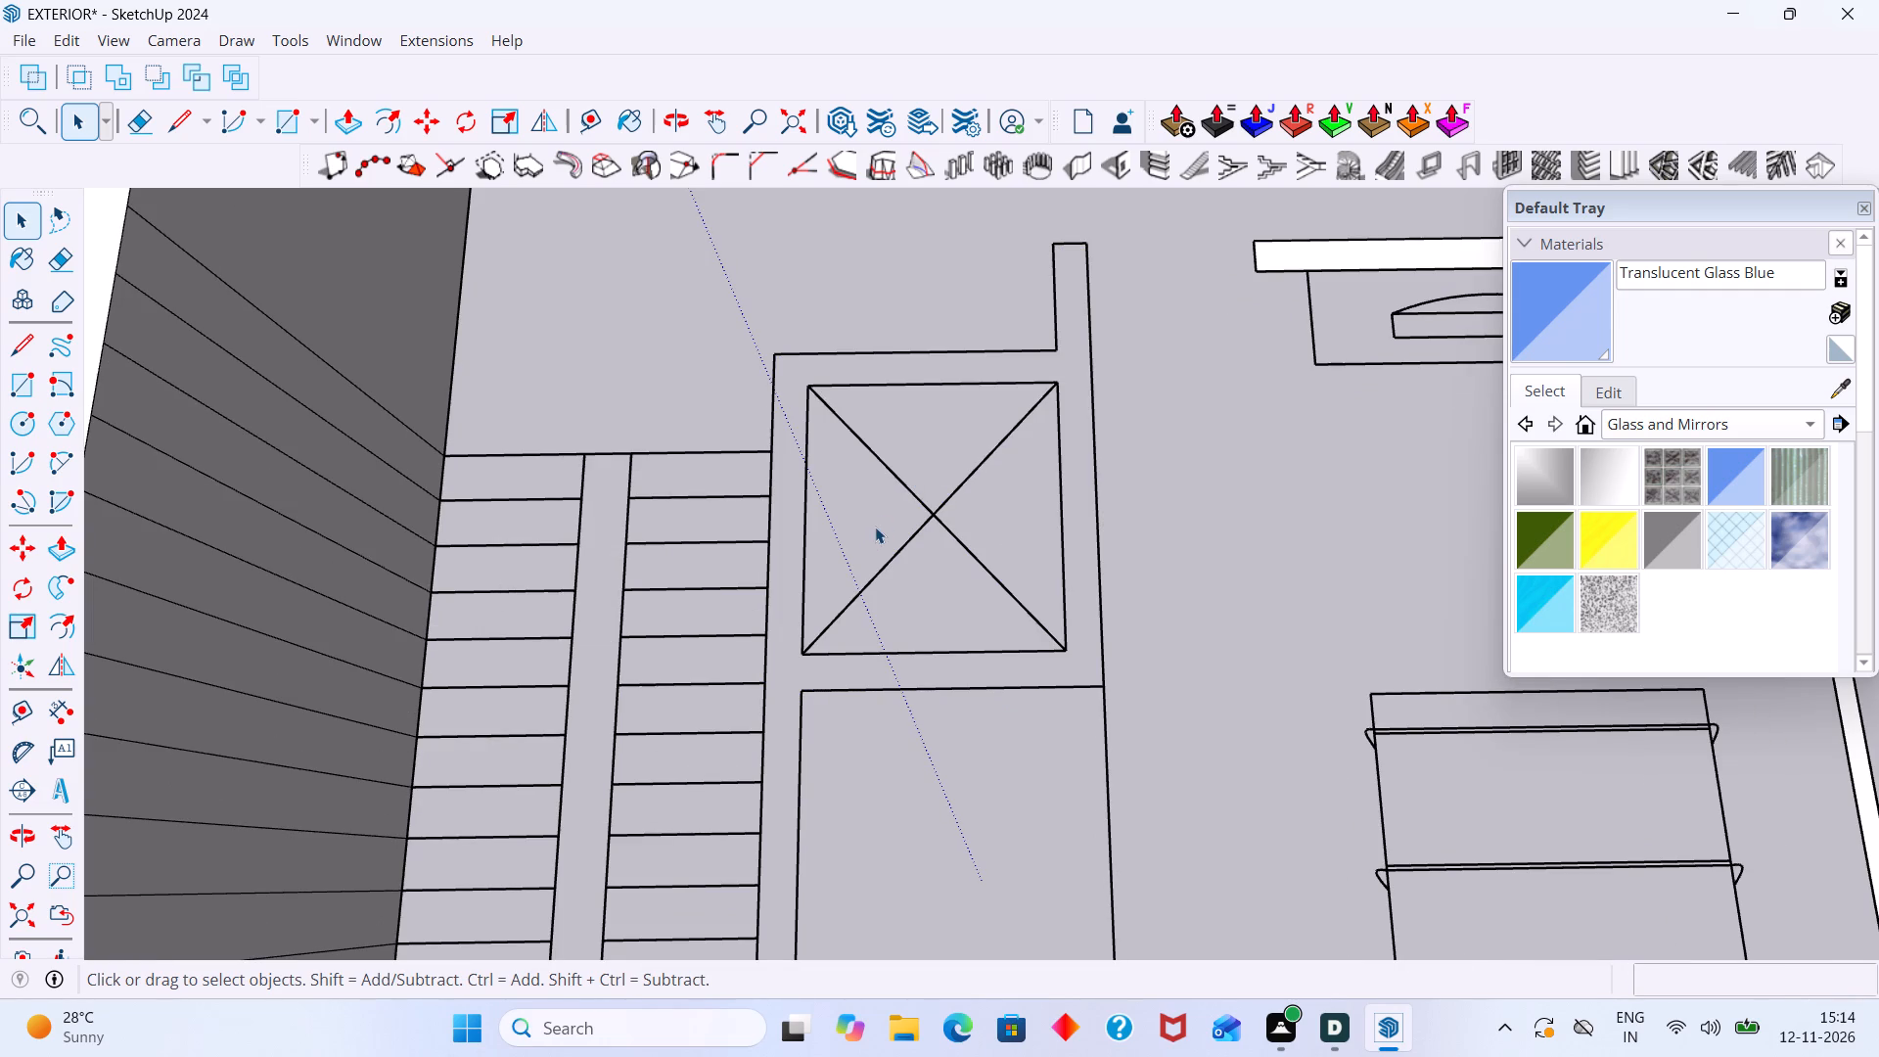
Draw a rectangle from the crossed shaft's outer corner at the staircase to the outer wall below the small room.
{"action": "scroll", "coordinate": [866, 536], "scroll_direction": "down", "scroll_amount": 13}
{"action": "middle_click_drag", "start_coordinate": [911, 792], "coordinate": [860, 714]}
{"action": "scroll", "coordinate": [842, 697], "scroll_direction": "up", "scroll_amount": 7}
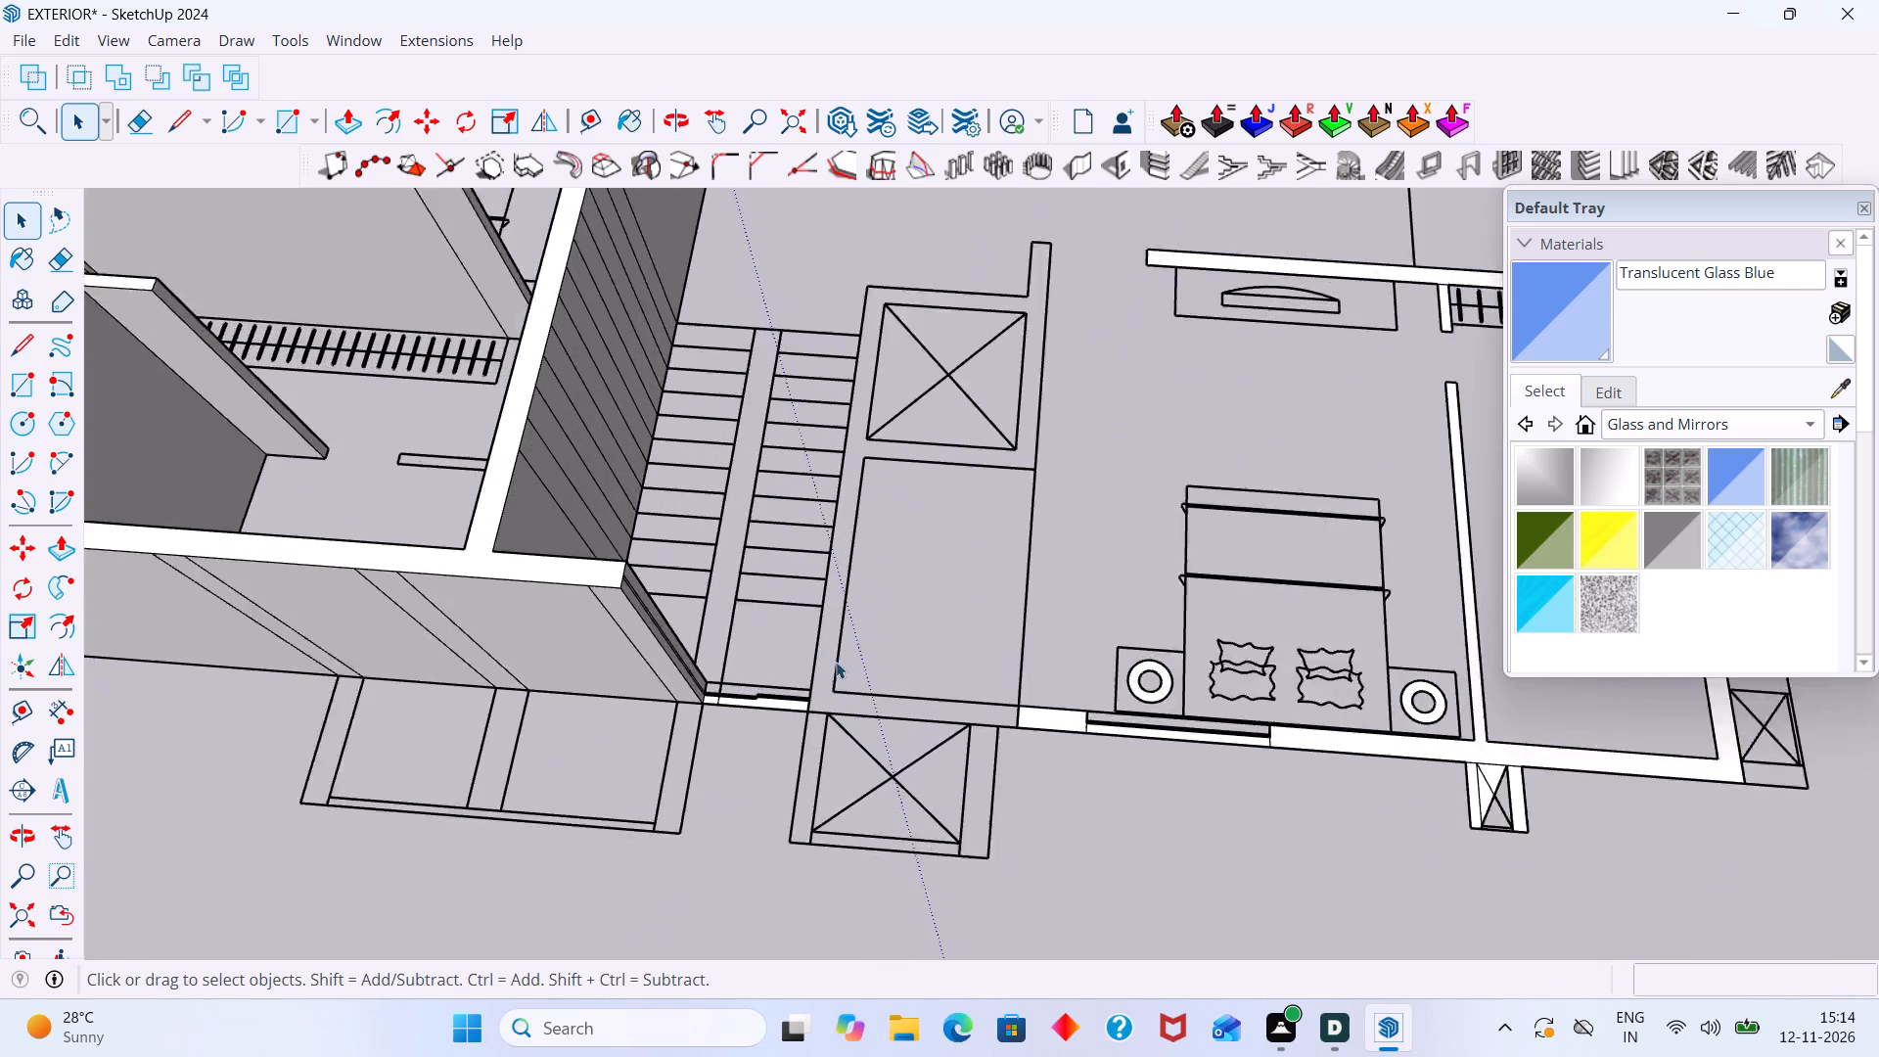
{"action": "scroll", "coordinate": [836, 662], "scroll_direction": "up", "scroll_amount": 3}
{"action": "left_click", "coordinate": [825, 650]}
{"action": "scroll", "coordinate": [825, 647], "scroll_direction": "up", "scroll_amount": 2}
{"action": "scroll", "coordinate": [829, 647], "scroll_direction": "down", "scroll_amount": 7}
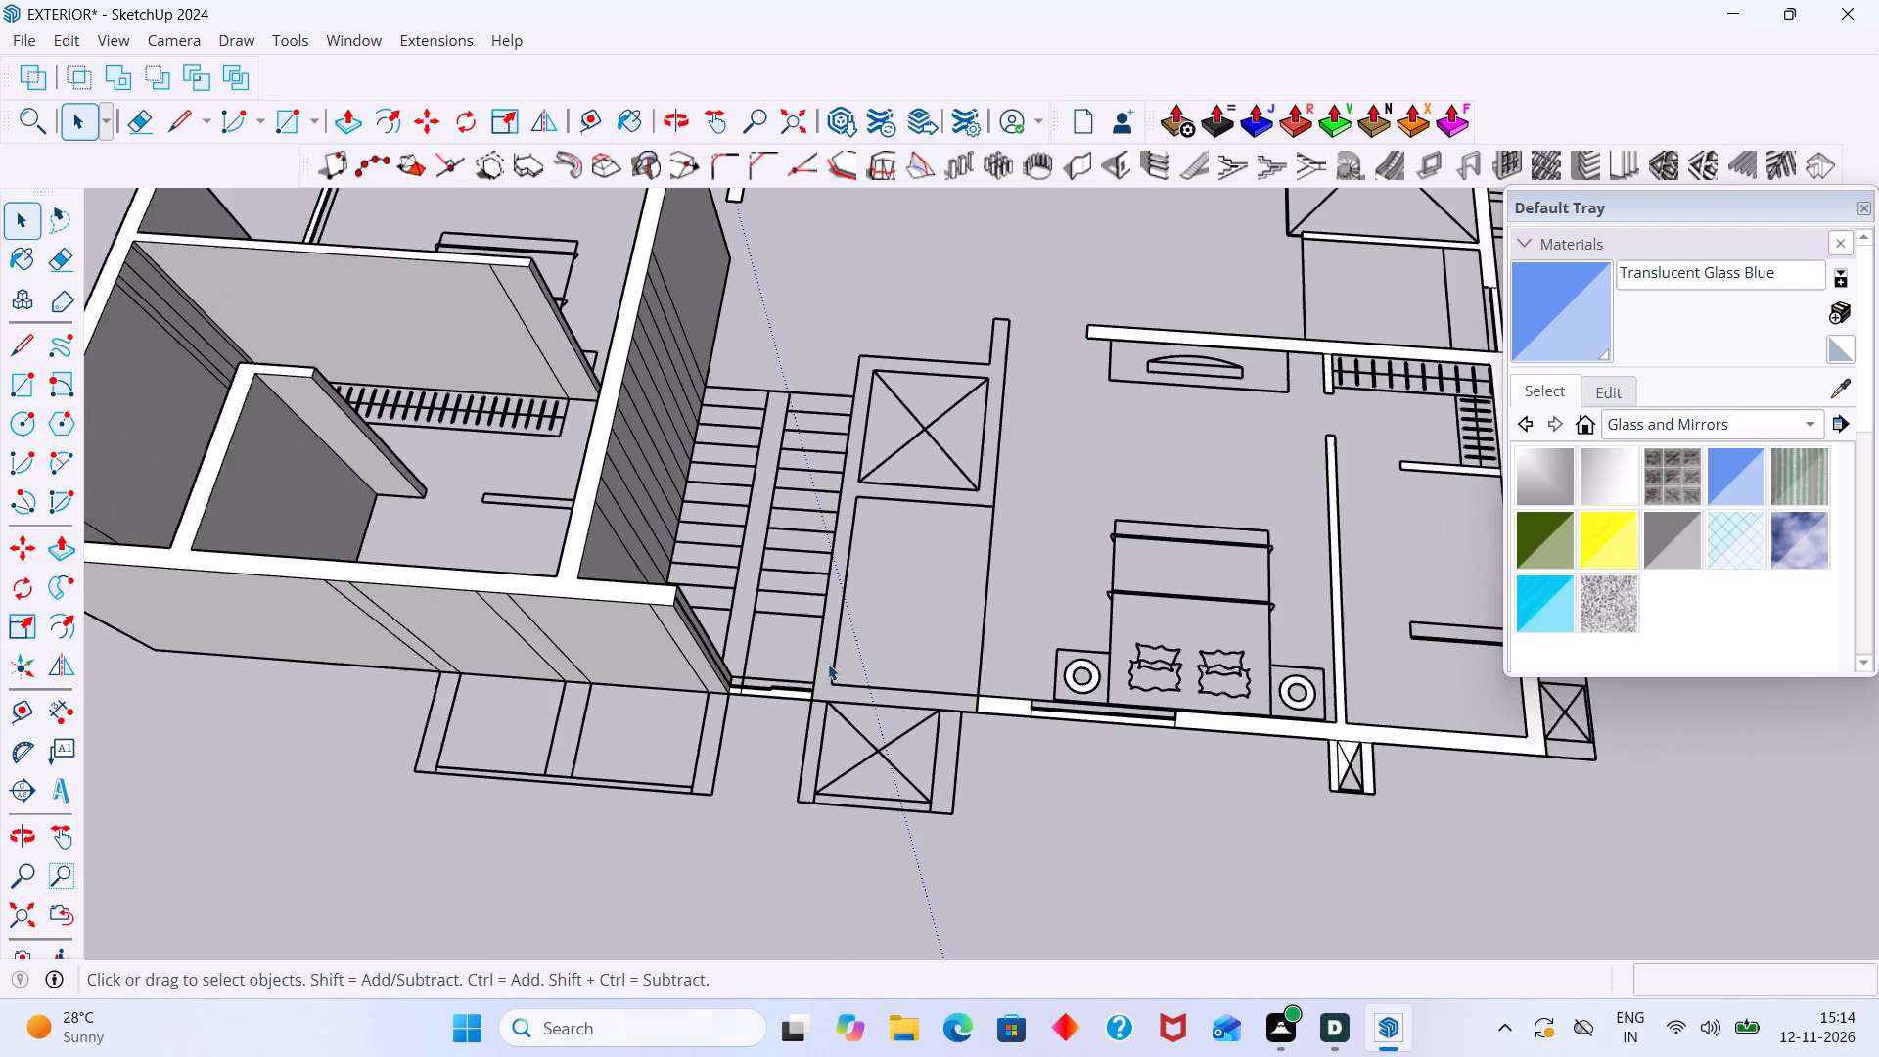
{"action": "scroll", "coordinate": [828, 664], "scroll_direction": "down", "scroll_amount": 2}
{"action": "key", "text": "r"}
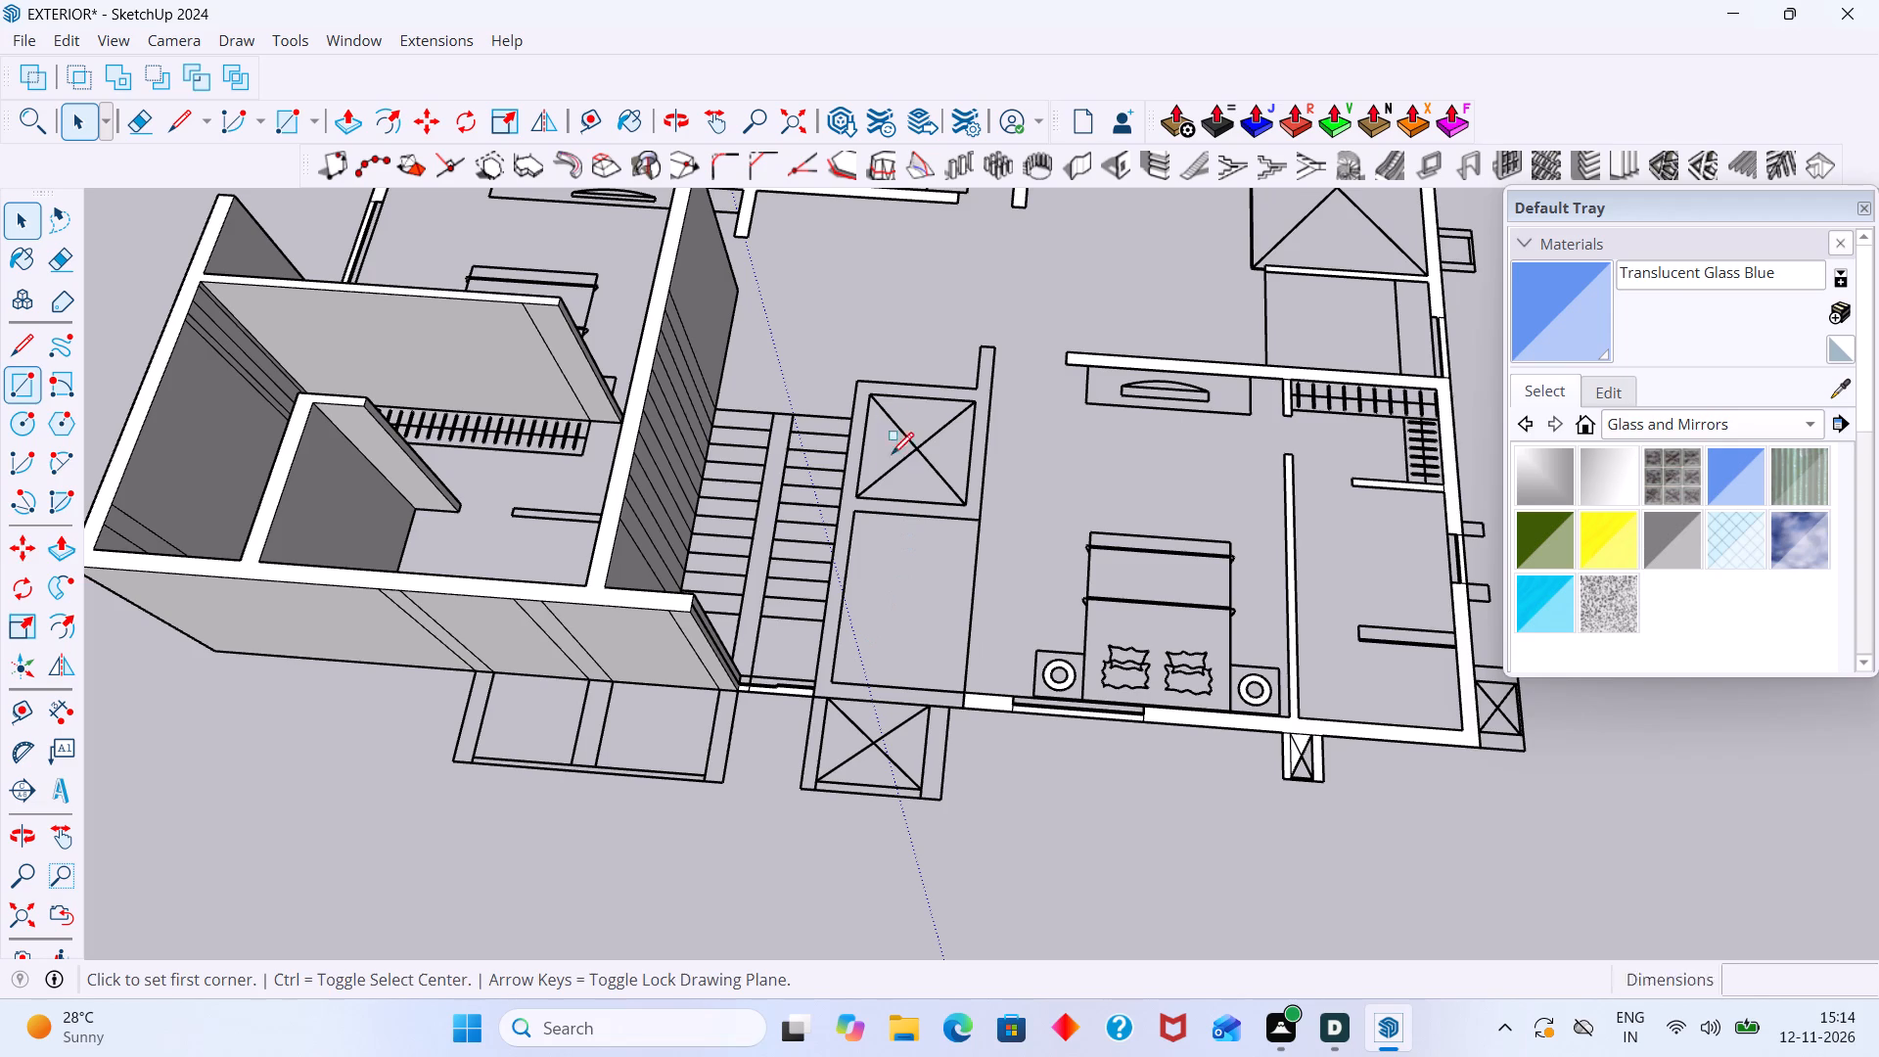
{"action": "left_click", "coordinate": [858, 385]}
{"action": "scroll", "coordinate": [985, 683], "scroll_direction": "up", "scroll_amount": 2}
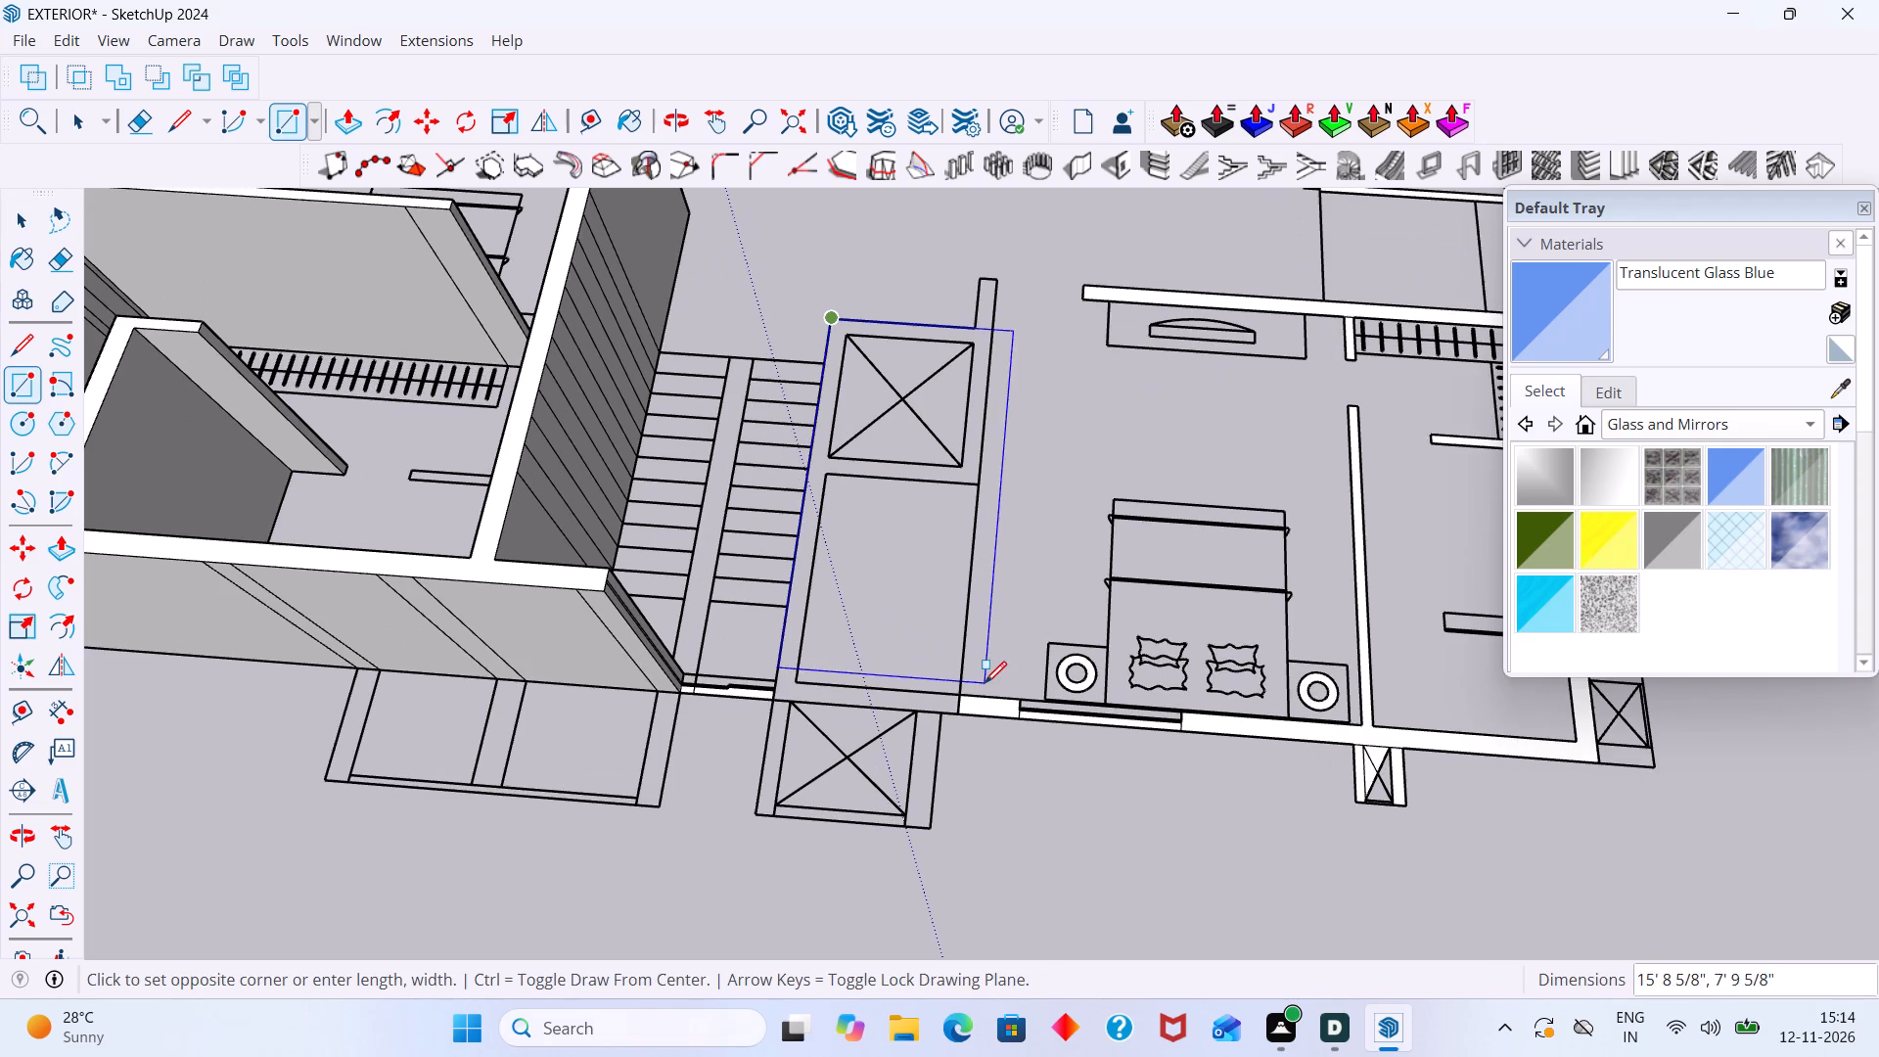
{"action": "left_click", "coordinate": [958, 712]}
{"action": "key", "text": "space"}
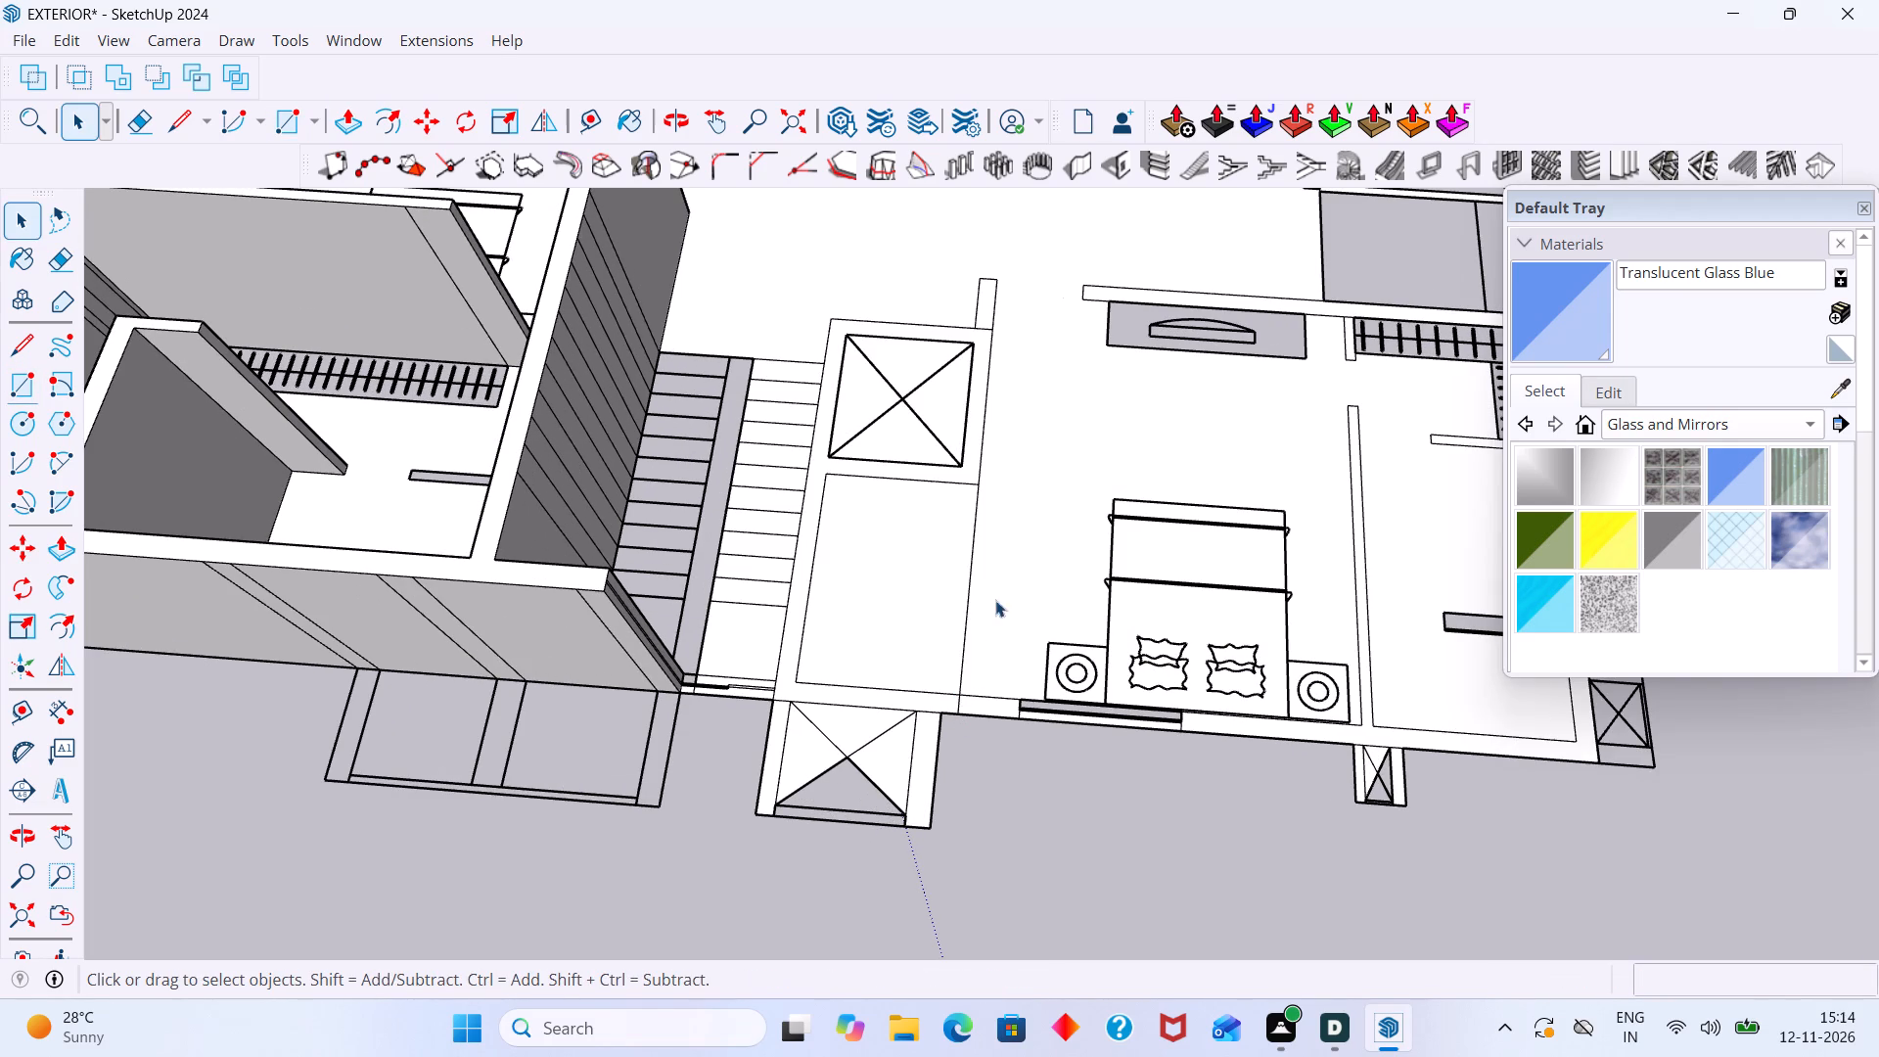
Delete the surplus faces filling the adjoining bedroom area and the small room below the crossed shaft.
{"action": "left_click", "coordinate": [1008, 567]}
{"action": "key", "text": "Delete"}
{"action": "left_click", "coordinate": [830, 602]}
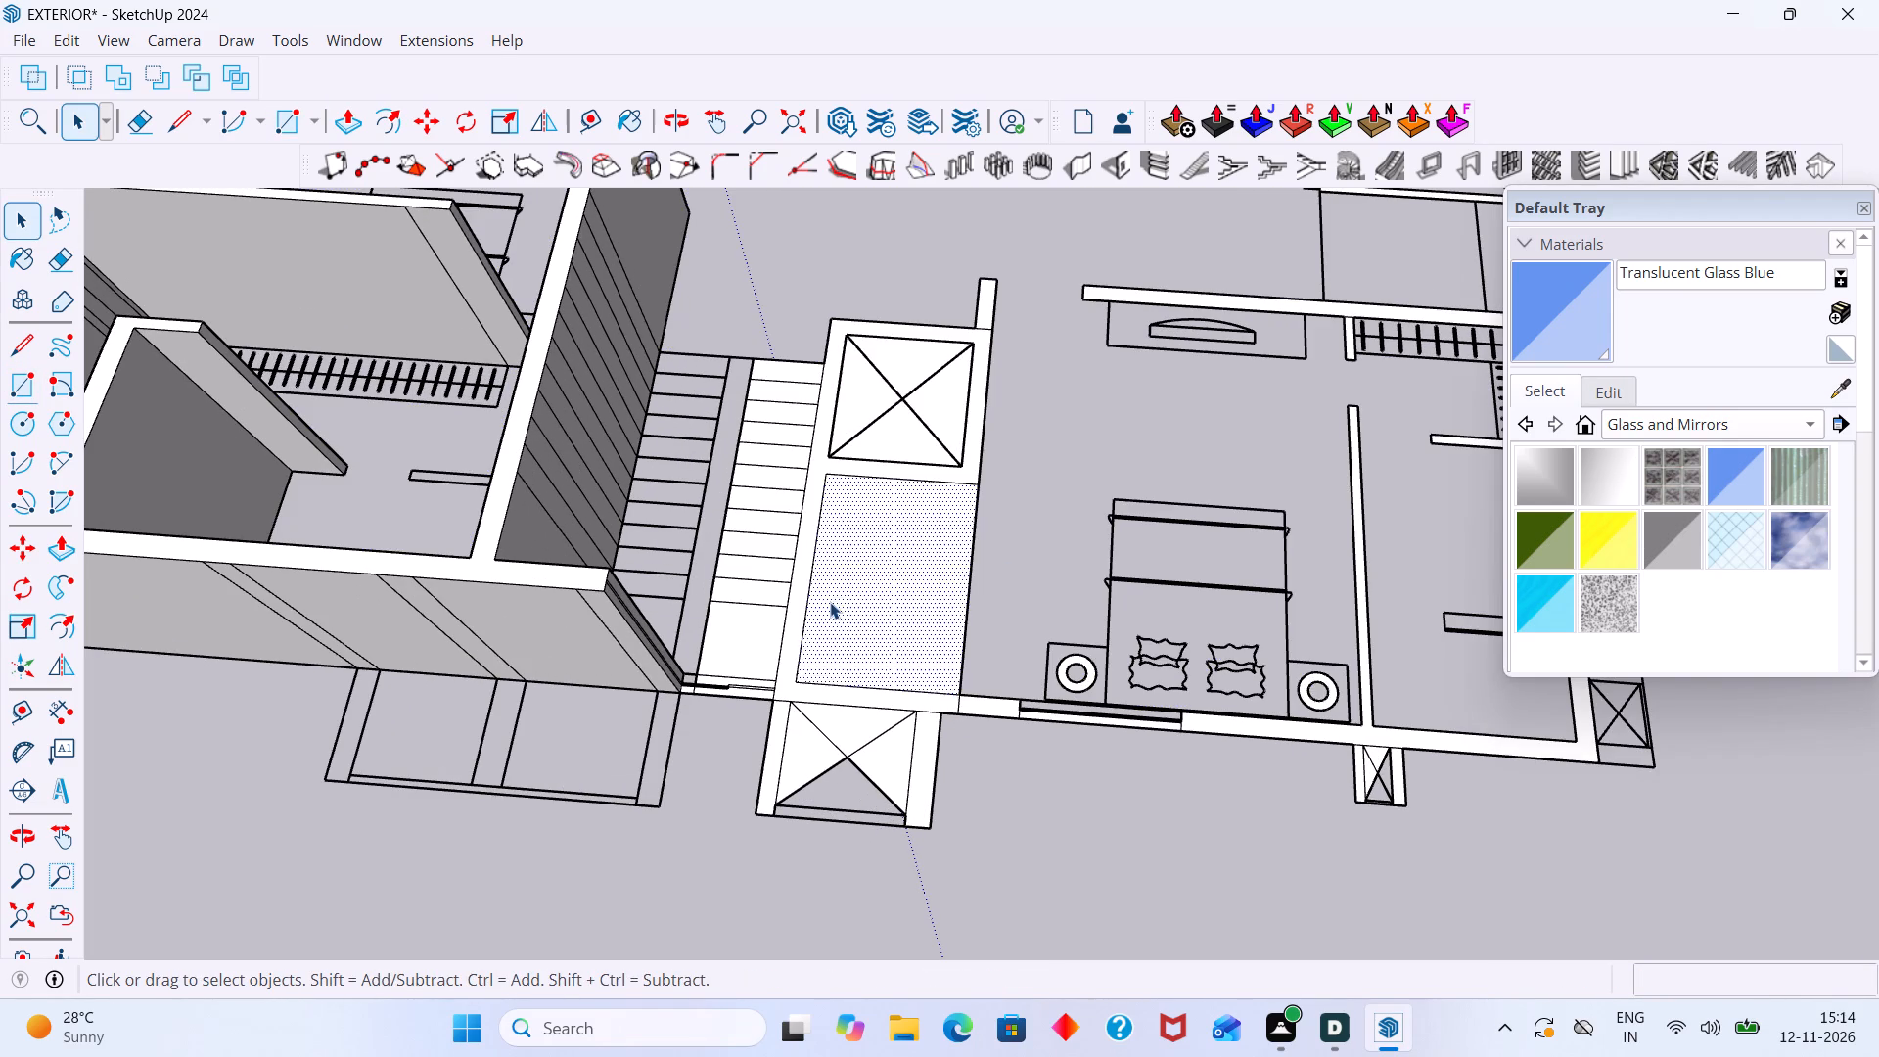
{"action": "key", "text": "Delete"}
Delete the three triangular faces and two side strips of the crossed projection outside the outer wall.
{"action": "scroll", "coordinate": [876, 729], "scroll_direction": "up", "scroll_amount": 4}
{"action": "left_click", "coordinate": [870, 724]}
{"action": "key", "text": "Delete"}
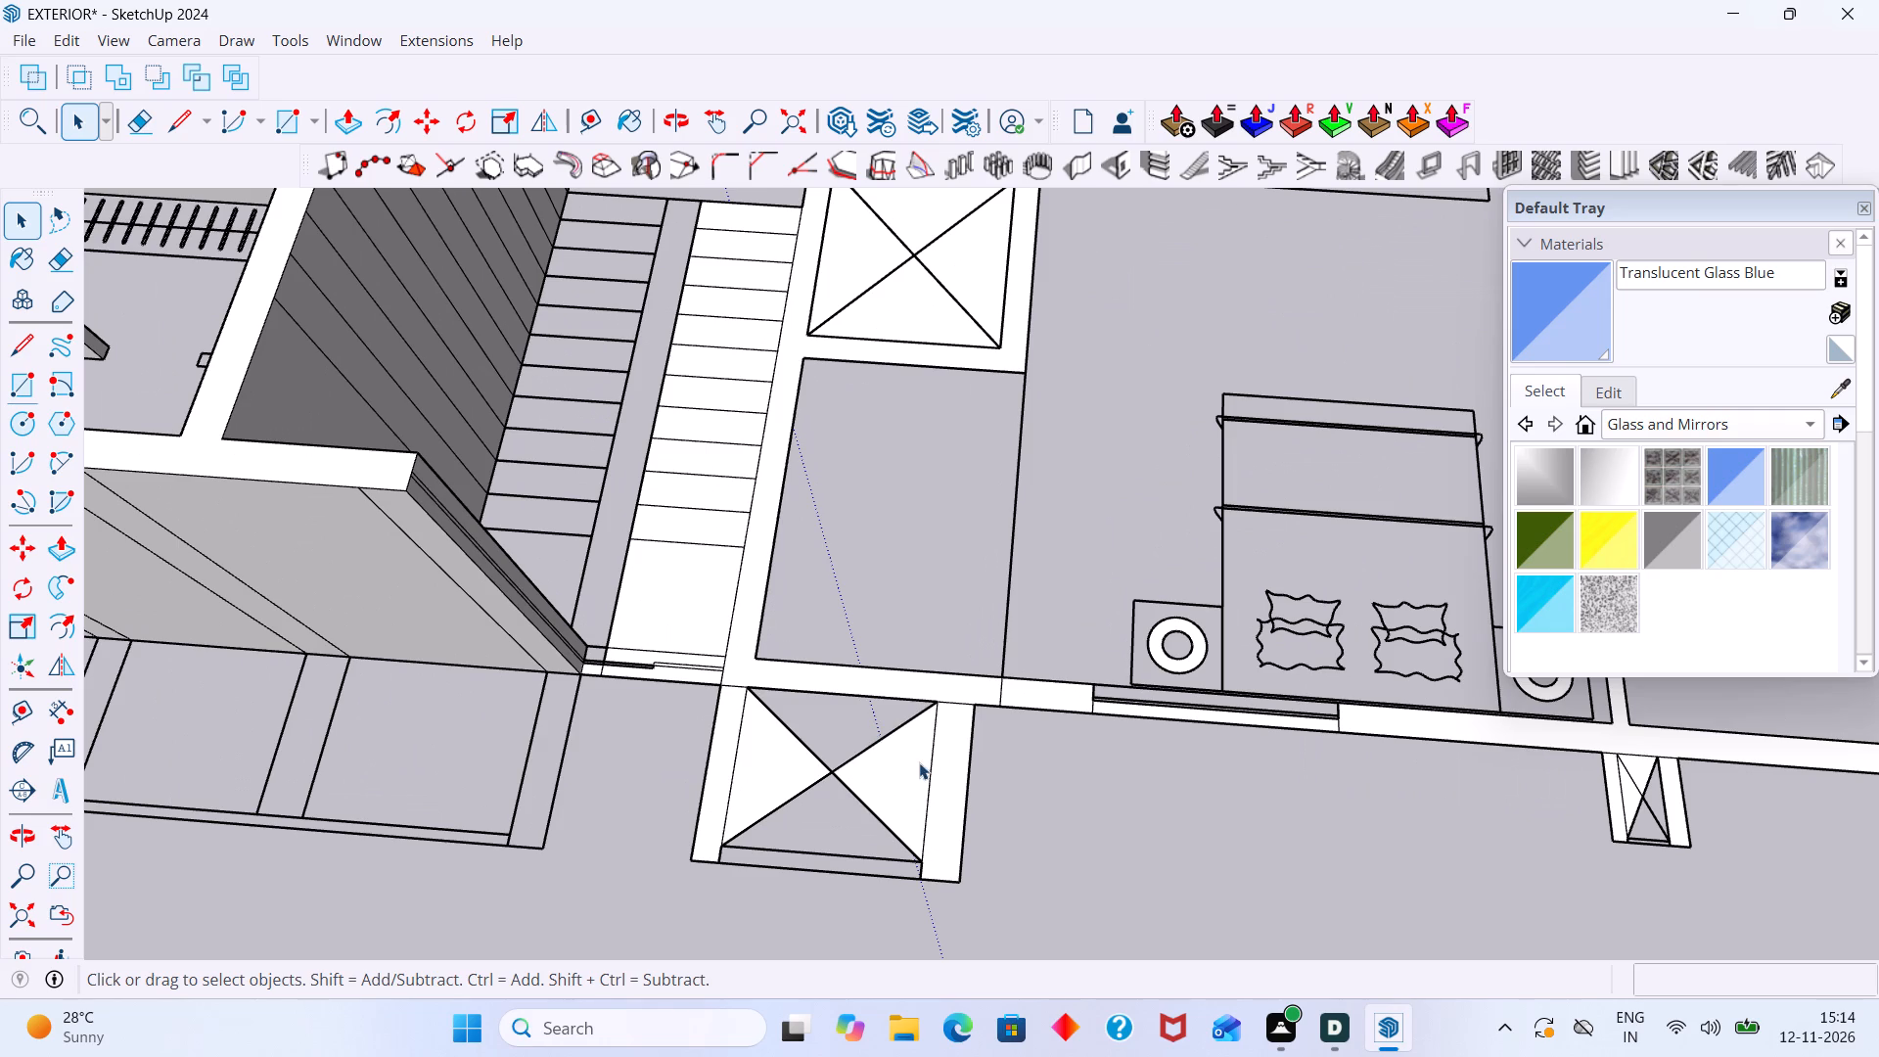
{"action": "left_click", "coordinate": [919, 762]}
{"action": "key", "text": "Delete"}
{"action": "left_click", "coordinate": [802, 766]}
{"action": "key", "text": "Delete"}
{"action": "scroll", "coordinate": [776, 806], "scroll_direction": "up", "scroll_amount": 4}
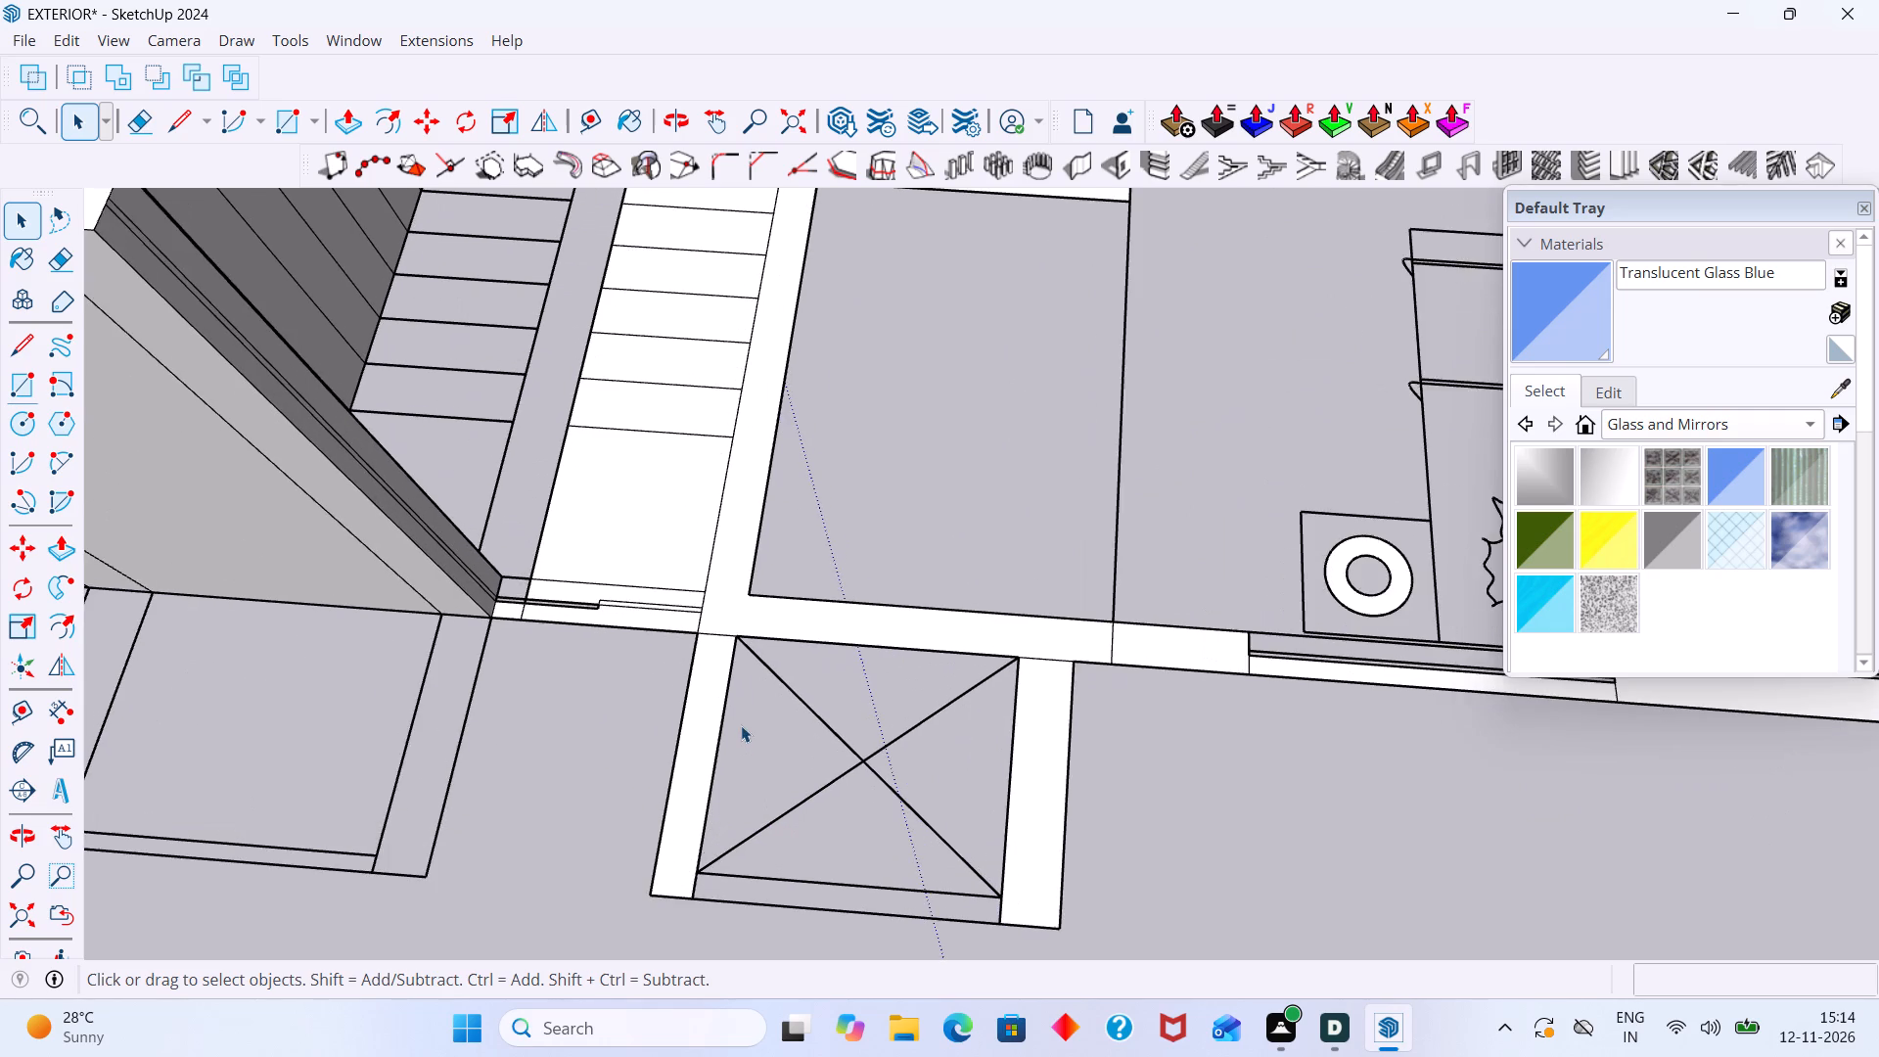
{"action": "scroll", "coordinate": [741, 728], "scroll_direction": "down", "scroll_amount": 4}
{"action": "scroll", "coordinate": [714, 667], "scroll_direction": "up", "scroll_amount": 6}
{"action": "left_click", "coordinate": [717, 680]}
{"action": "key", "text": "Delete"}
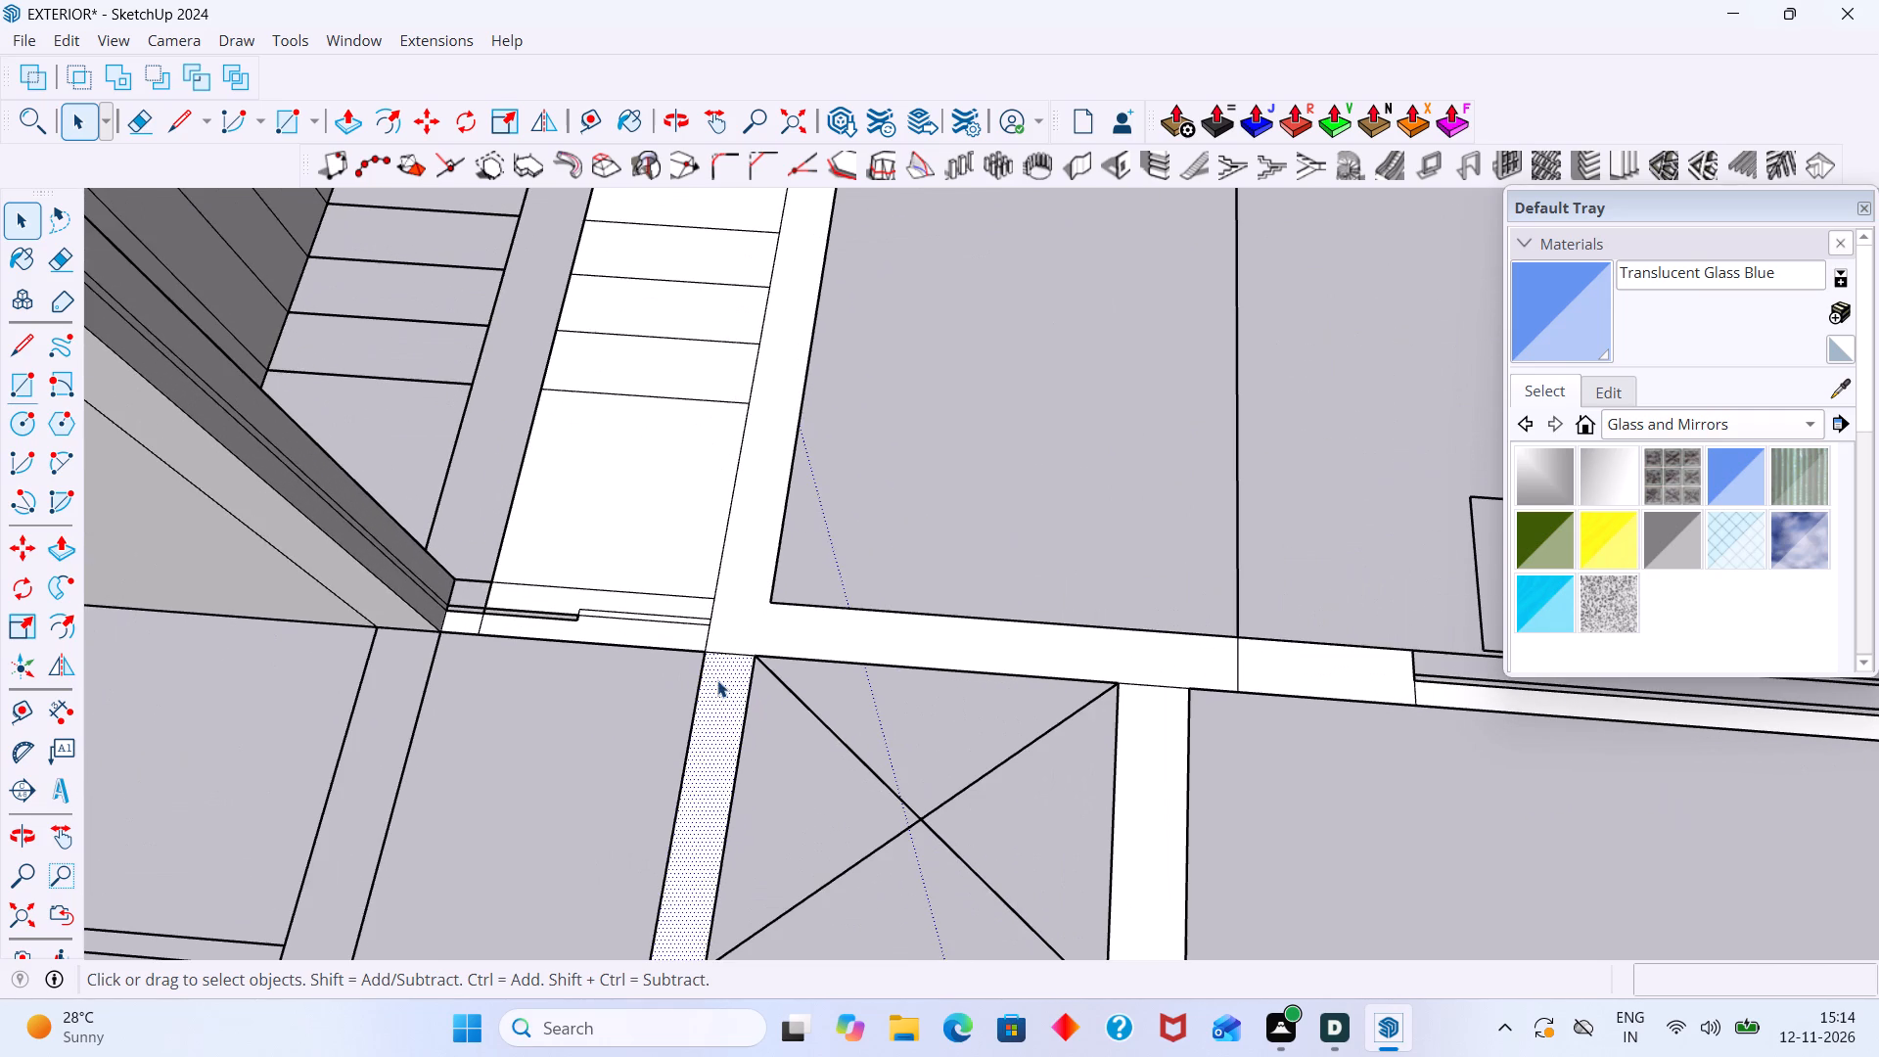
{"action": "left_click", "coordinate": [1167, 745]}
{"action": "key", "text": "Delete"}
Delete the first four tread faces in the stair flight next to the crossed shaft, starting at its far end.
{"action": "scroll", "coordinate": [1140, 746], "scroll_direction": "down", "scroll_amount": 9}
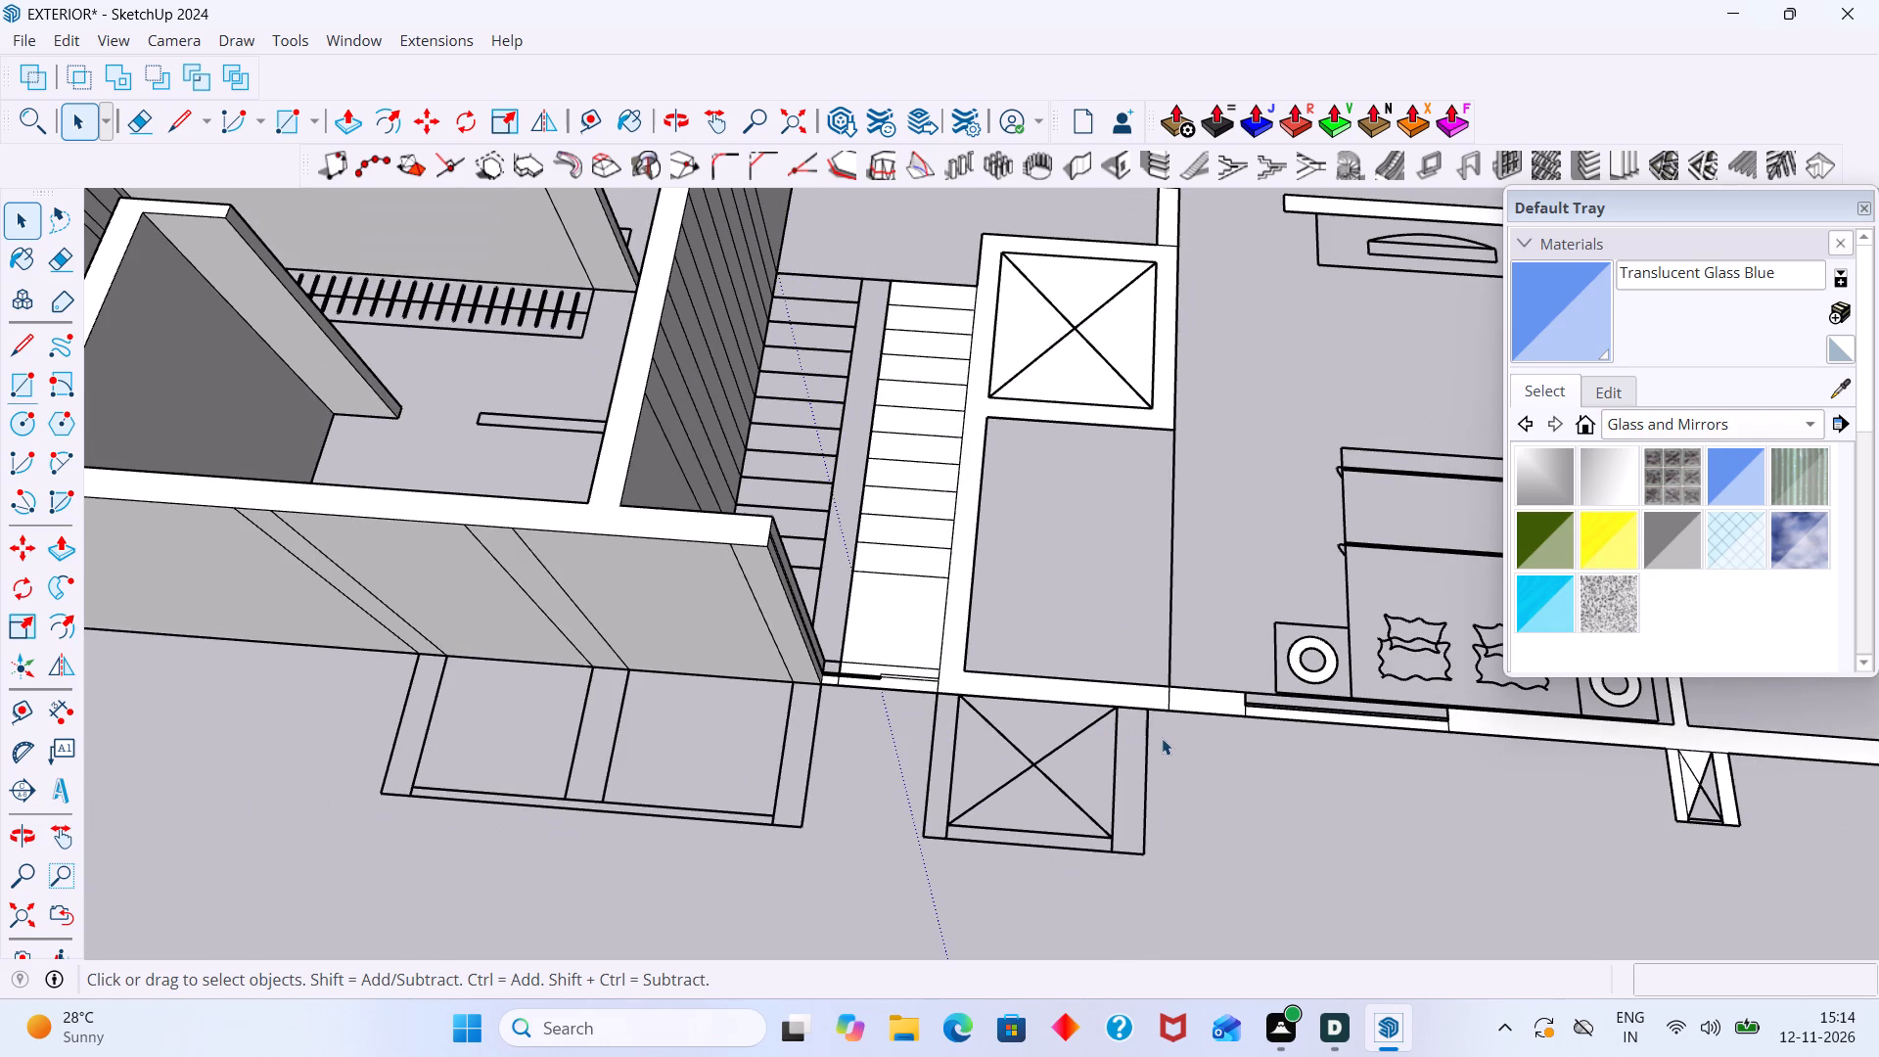
{"action": "scroll", "coordinate": [1160, 685], "scroll_direction": "up", "scroll_amount": 4}
{"action": "middle_click_drag", "start_coordinate": [1183, 705], "coordinate": [1183, 778]}
{"action": "scroll", "coordinate": [1139, 627], "scroll_direction": "up", "scroll_amount": 3}
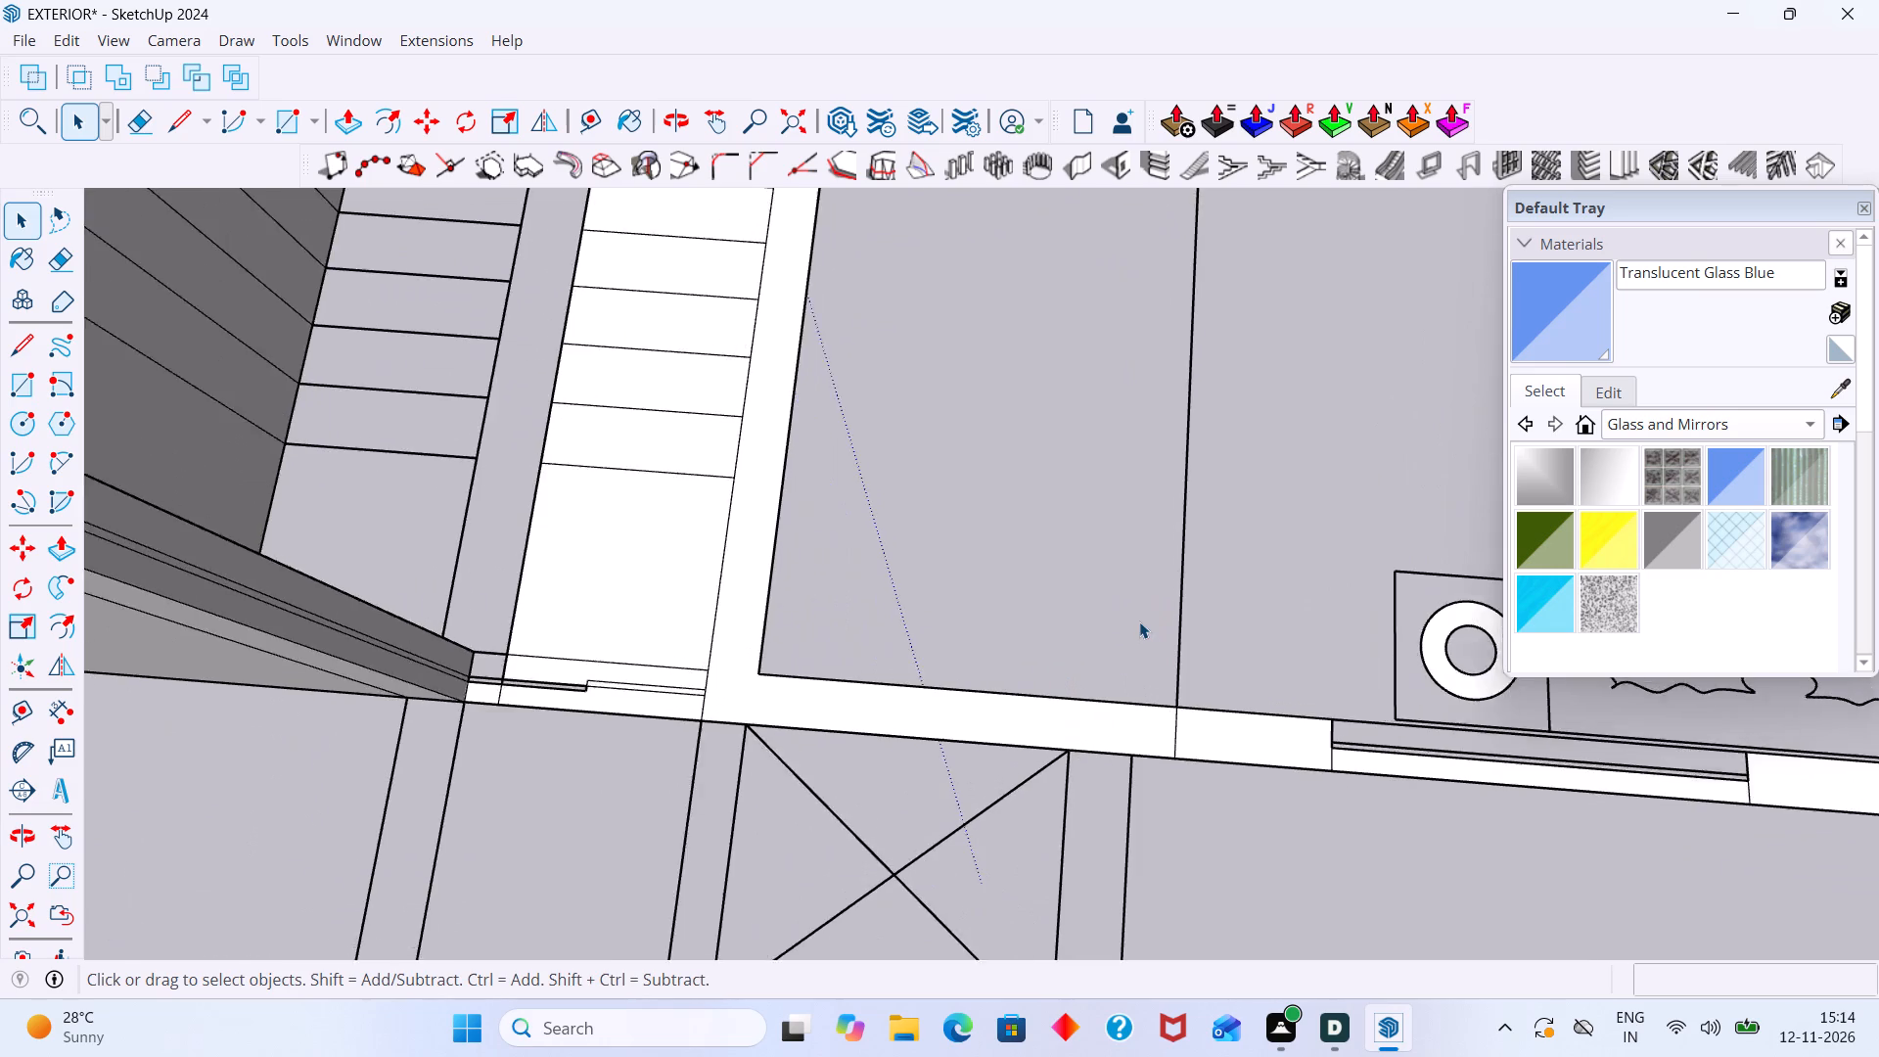
{"action": "scroll", "coordinate": [1139, 621], "scroll_direction": "down", "scroll_amount": 9}
{"action": "middle_click_drag", "start_coordinate": [1114, 590], "coordinate": [1085, 467]}
{"action": "scroll", "coordinate": [933, 367], "scroll_direction": "up", "scroll_amount": 11}
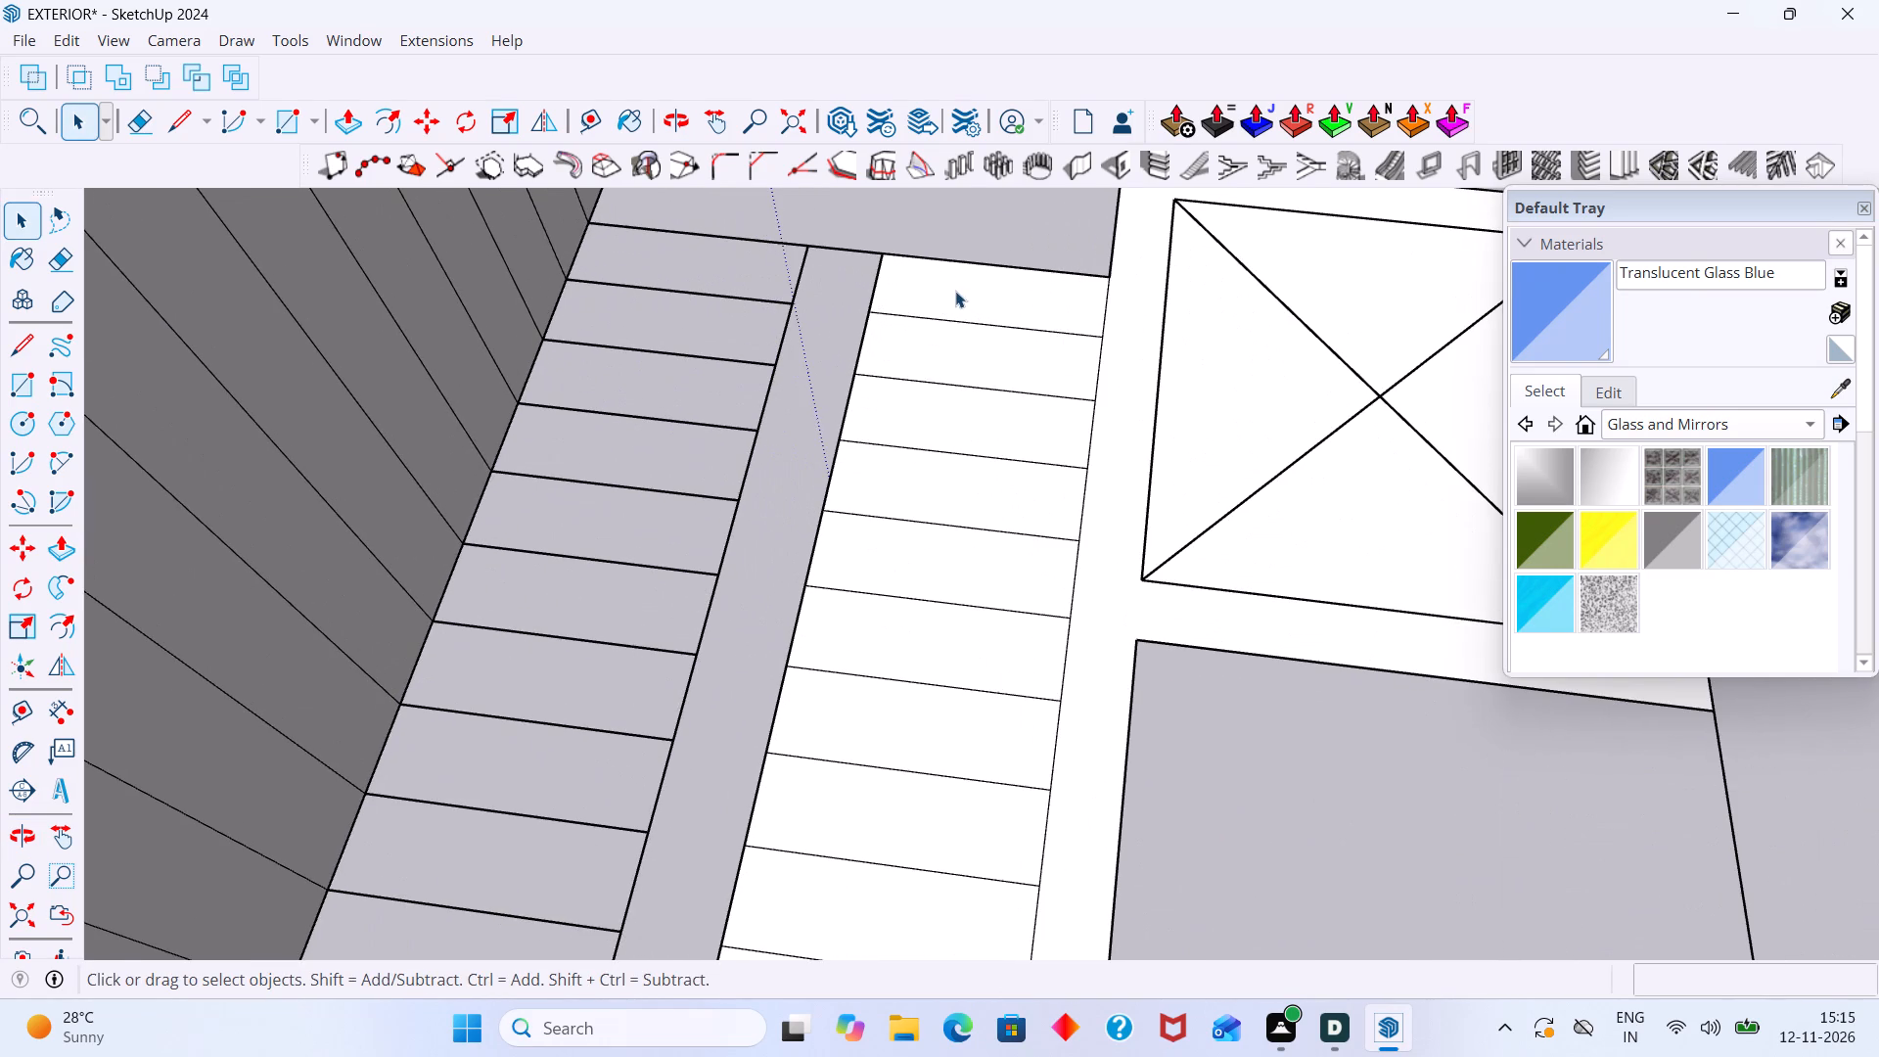
{"action": "left_click", "coordinate": [956, 291]}
{"action": "key", "text": "Delete"}
{"action": "left_click", "coordinate": [959, 341]}
{"action": "key", "text": "Delete"}
{"action": "left_click", "coordinate": [957, 412]}
{"action": "key", "text": "Delete"}
{"action": "left_click", "coordinate": [954, 479]}
{"action": "key", "text": "Delete"}
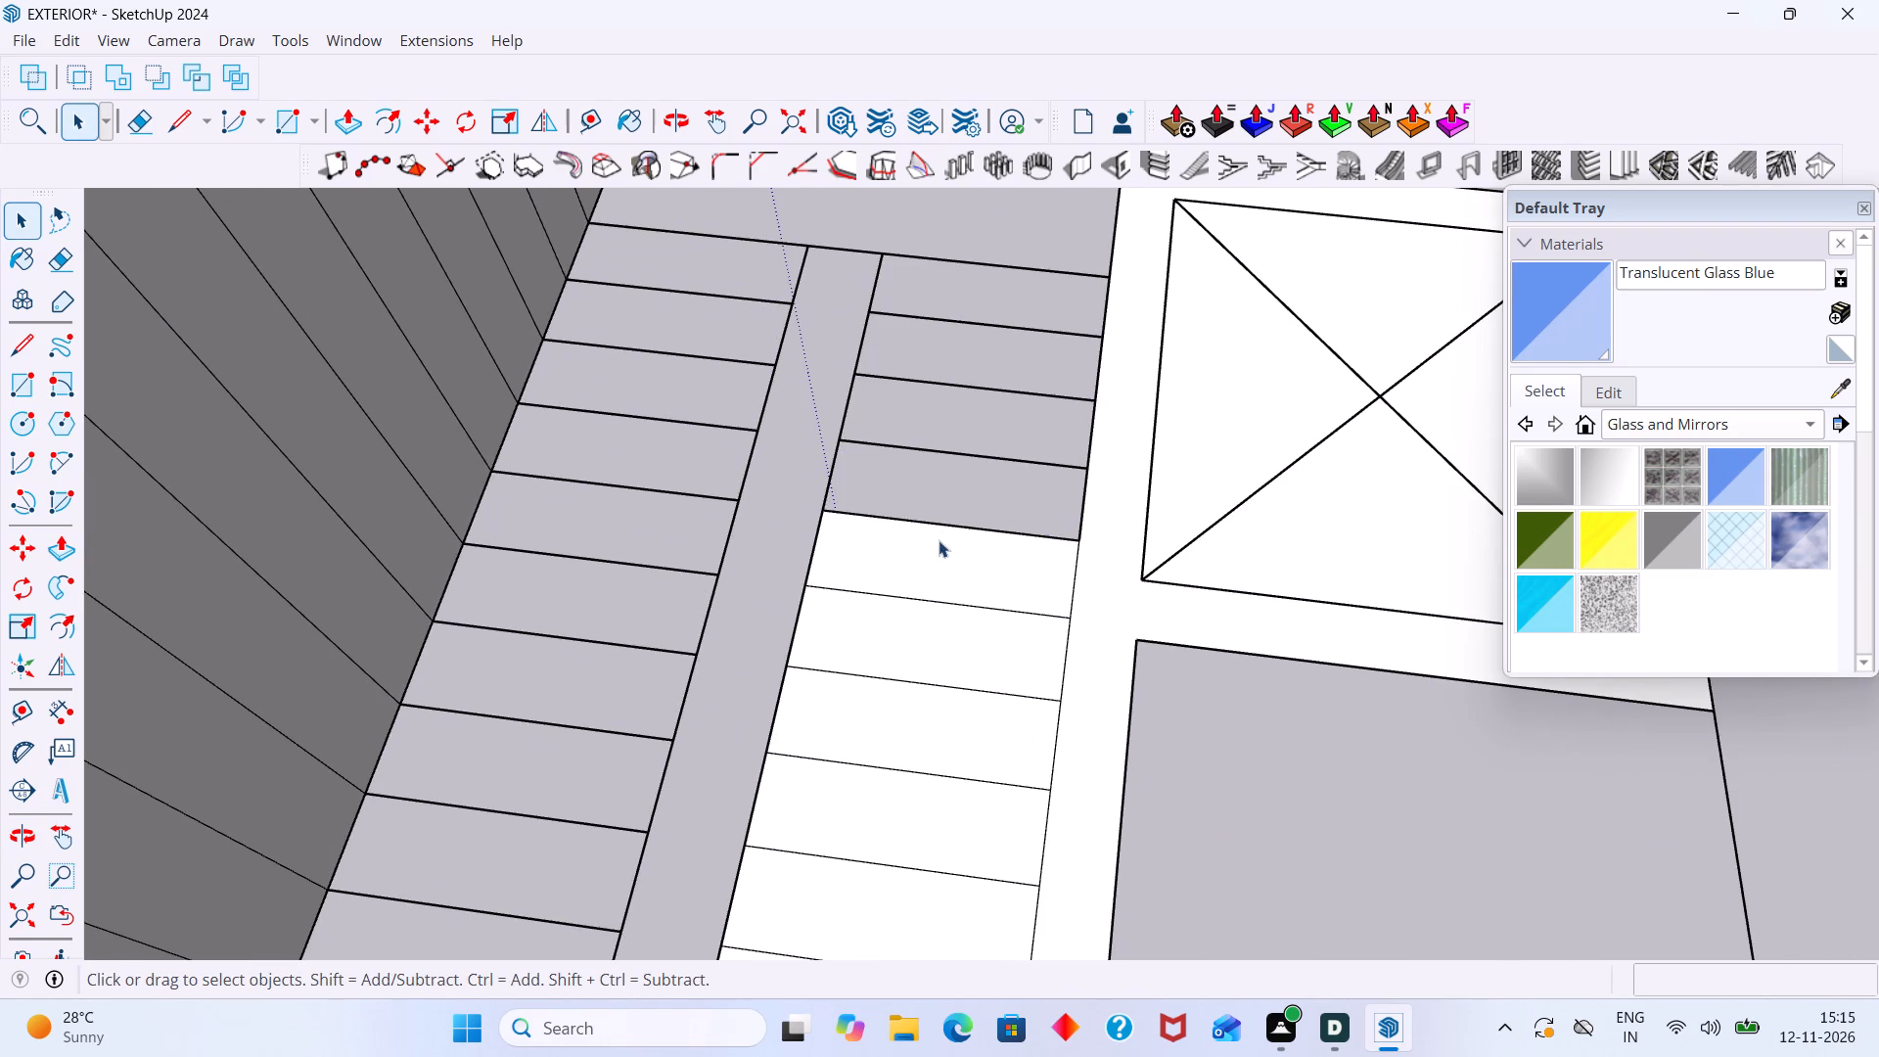
Delete the next five tread faces in the same stair flight.
{"action": "left_click", "coordinate": [939, 543]}
{"action": "key", "text": "Delete"}
{"action": "left_click", "coordinate": [906, 643]}
{"action": "key", "text": "Delete"}
{"action": "left_click", "coordinate": [891, 739]}
{"action": "key", "text": "Delete"}
{"action": "left_click", "coordinate": [882, 798]}
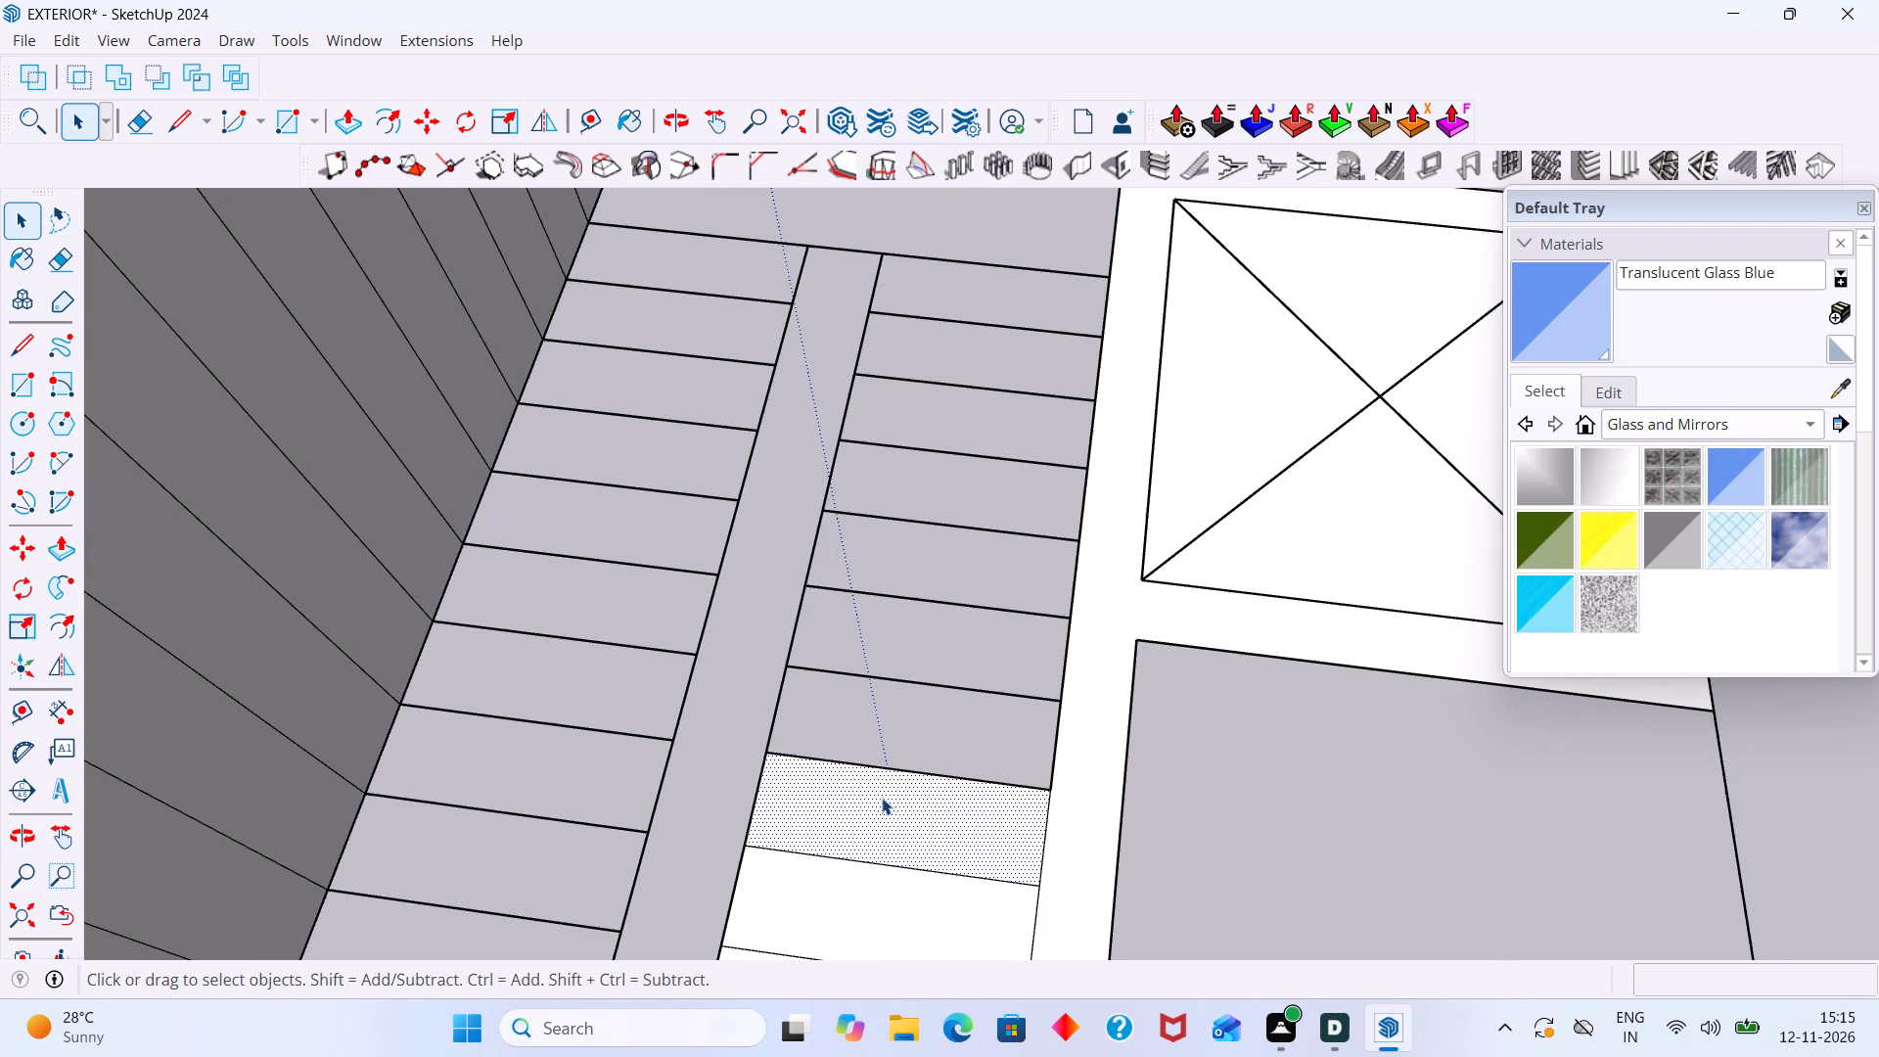
{"action": "key", "text": "Delete"}
{"action": "scroll", "coordinate": [874, 798], "scroll_direction": "down", "scroll_amount": 5}
{"action": "left_click", "coordinate": [874, 838]}
{"action": "key", "text": "Delete"}
Delete the last two tread faces and the landing face at the outer-wall end of the stair flight.
{"action": "scroll", "coordinate": [856, 847], "scroll_direction": "down", "scroll_amount": 2}
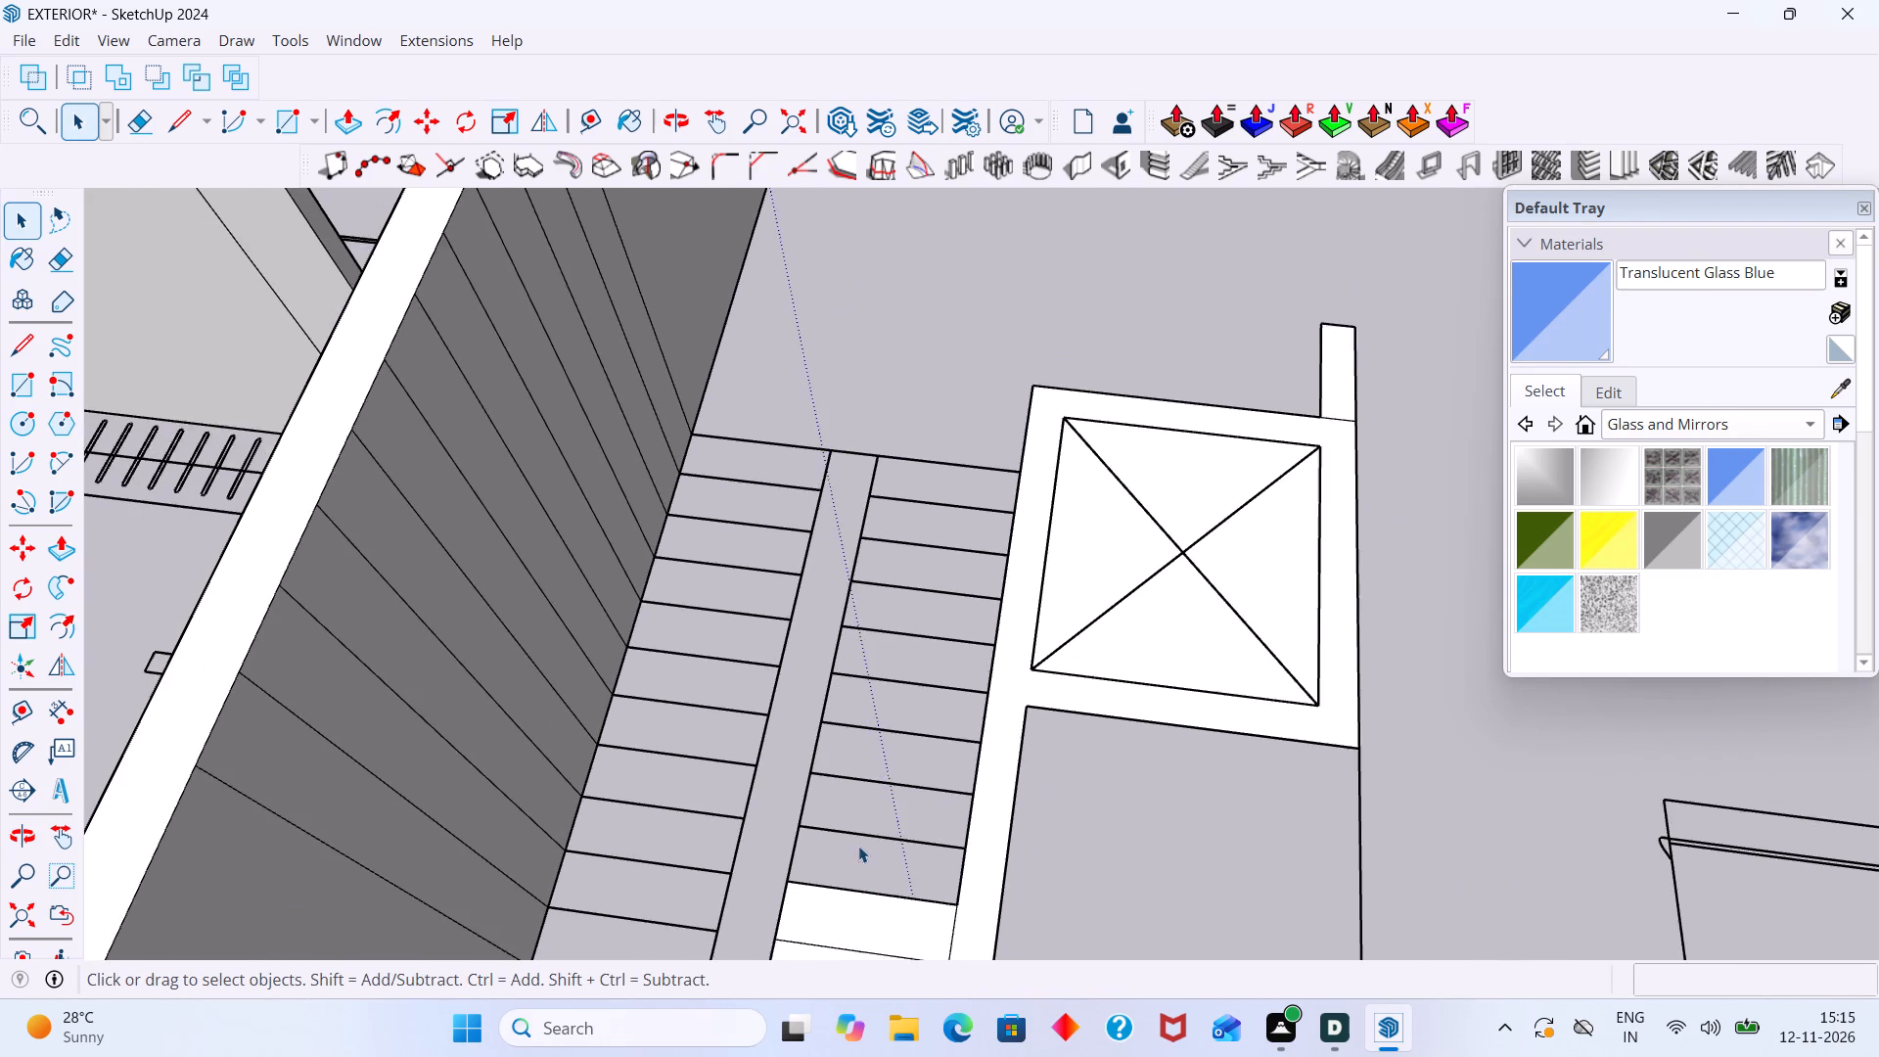
{"action": "middle_click_drag", "start_coordinate": [860, 836], "coordinate": [951, 567], "text": "shift"}
{"action": "scroll", "coordinate": [904, 666], "scroll_direction": "up", "scroll_amount": 2}
{"action": "left_click", "coordinate": [918, 620]}
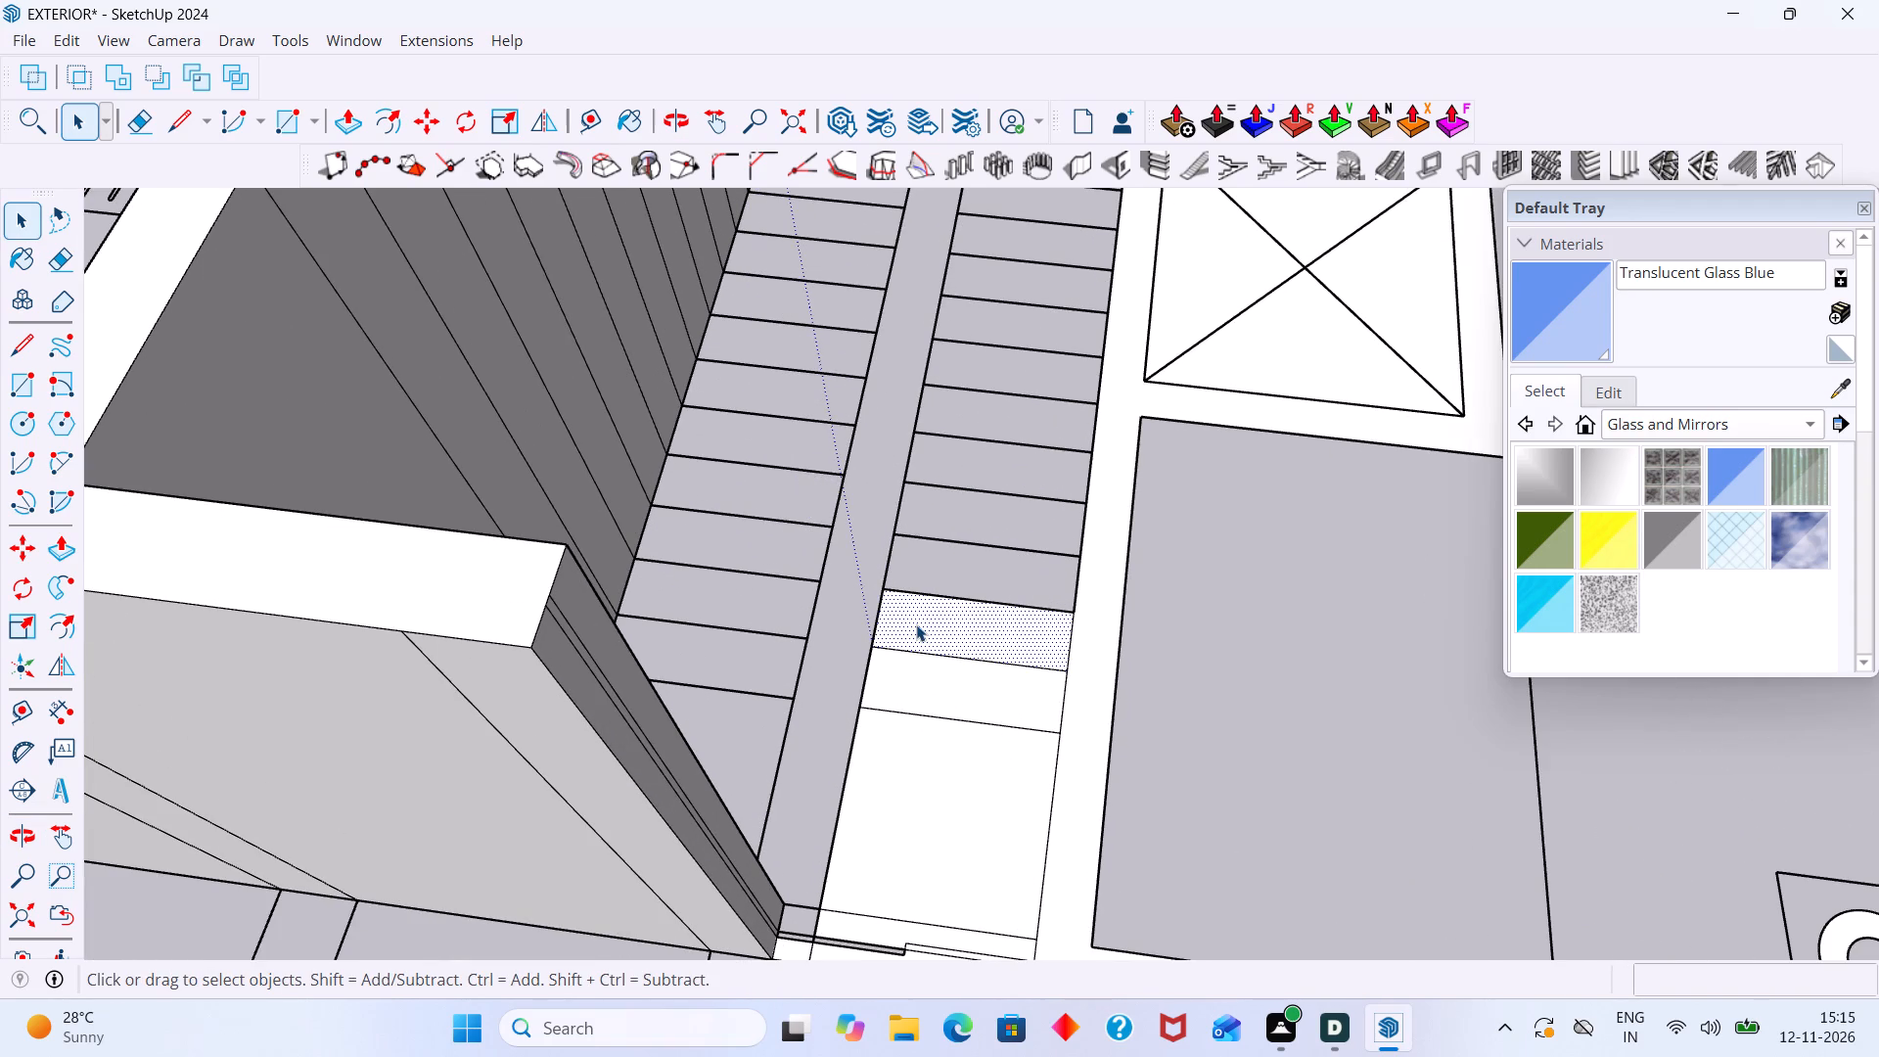
{"action": "key", "text": "Delete"}
{"action": "left_click", "coordinate": [914, 669]}
{"action": "key", "text": "Delete"}
{"action": "left_click", "coordinate": [899, 756]}
{"action": "scroll", "coordinate": [900, 752], "scroll_direction": "down", "scroll_amount": 1}
{"action": "key", "text": "Delete"}
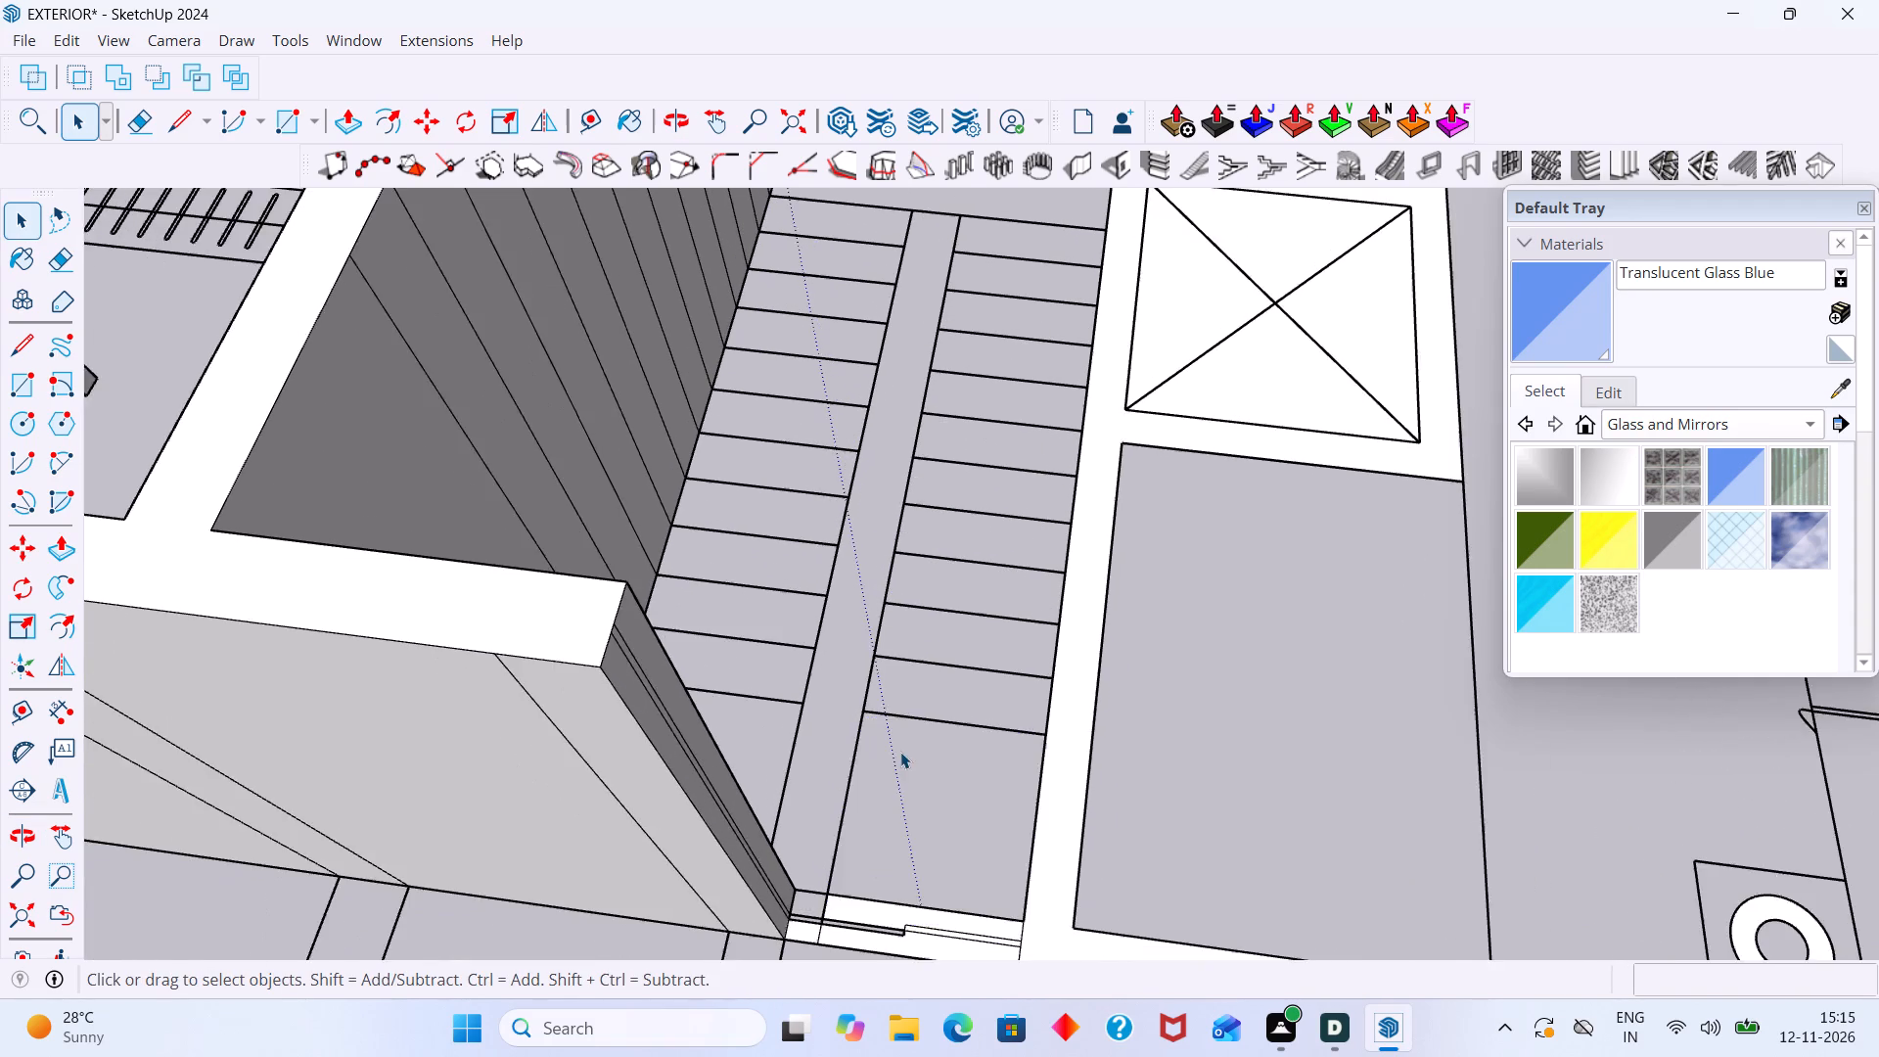
Delete the four faces filling the opening in the outer wall at the landing end of the stairs.
{"action": "scroll", "coordinate": [899, 756], "scroll_direction": "down", "scroll_amount": 3}
{"action": "scroll", "coordinate": [903, 864], "scroll_direction": "up", "scroll_amount": 7}
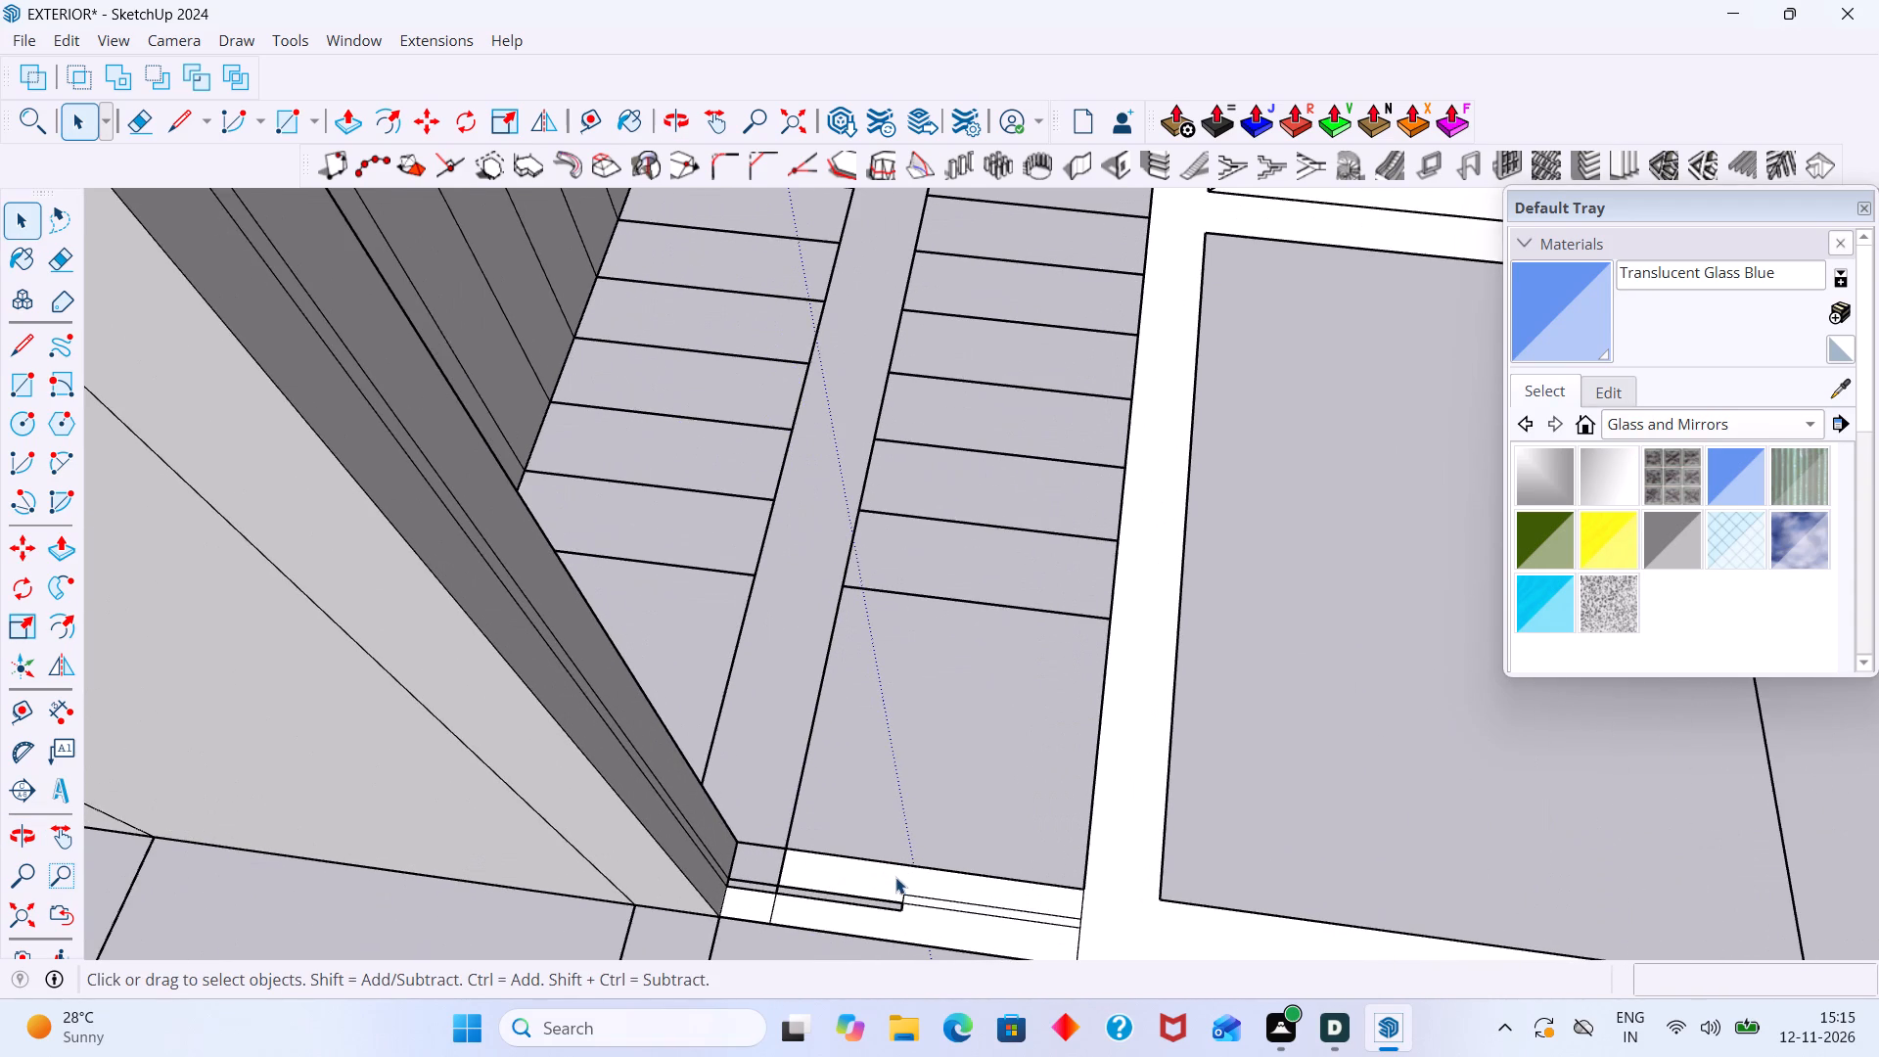
{"action": "scroll", "coordinate": [894, 876], "scroll_direction": "up", "scroll_amount": 1}
{"action": "scroll", "coordinate": [894, 876], "scroll_direction": "down", "scroll_amount": 2}
{"action": "middle_click_drag", "start_coordinate": [895, 874], "coordinate": [909, 857]}
{"action": "scroll", "coordinate": [871, 877], "scroll_direction": "down", "scroll_amount": 3}
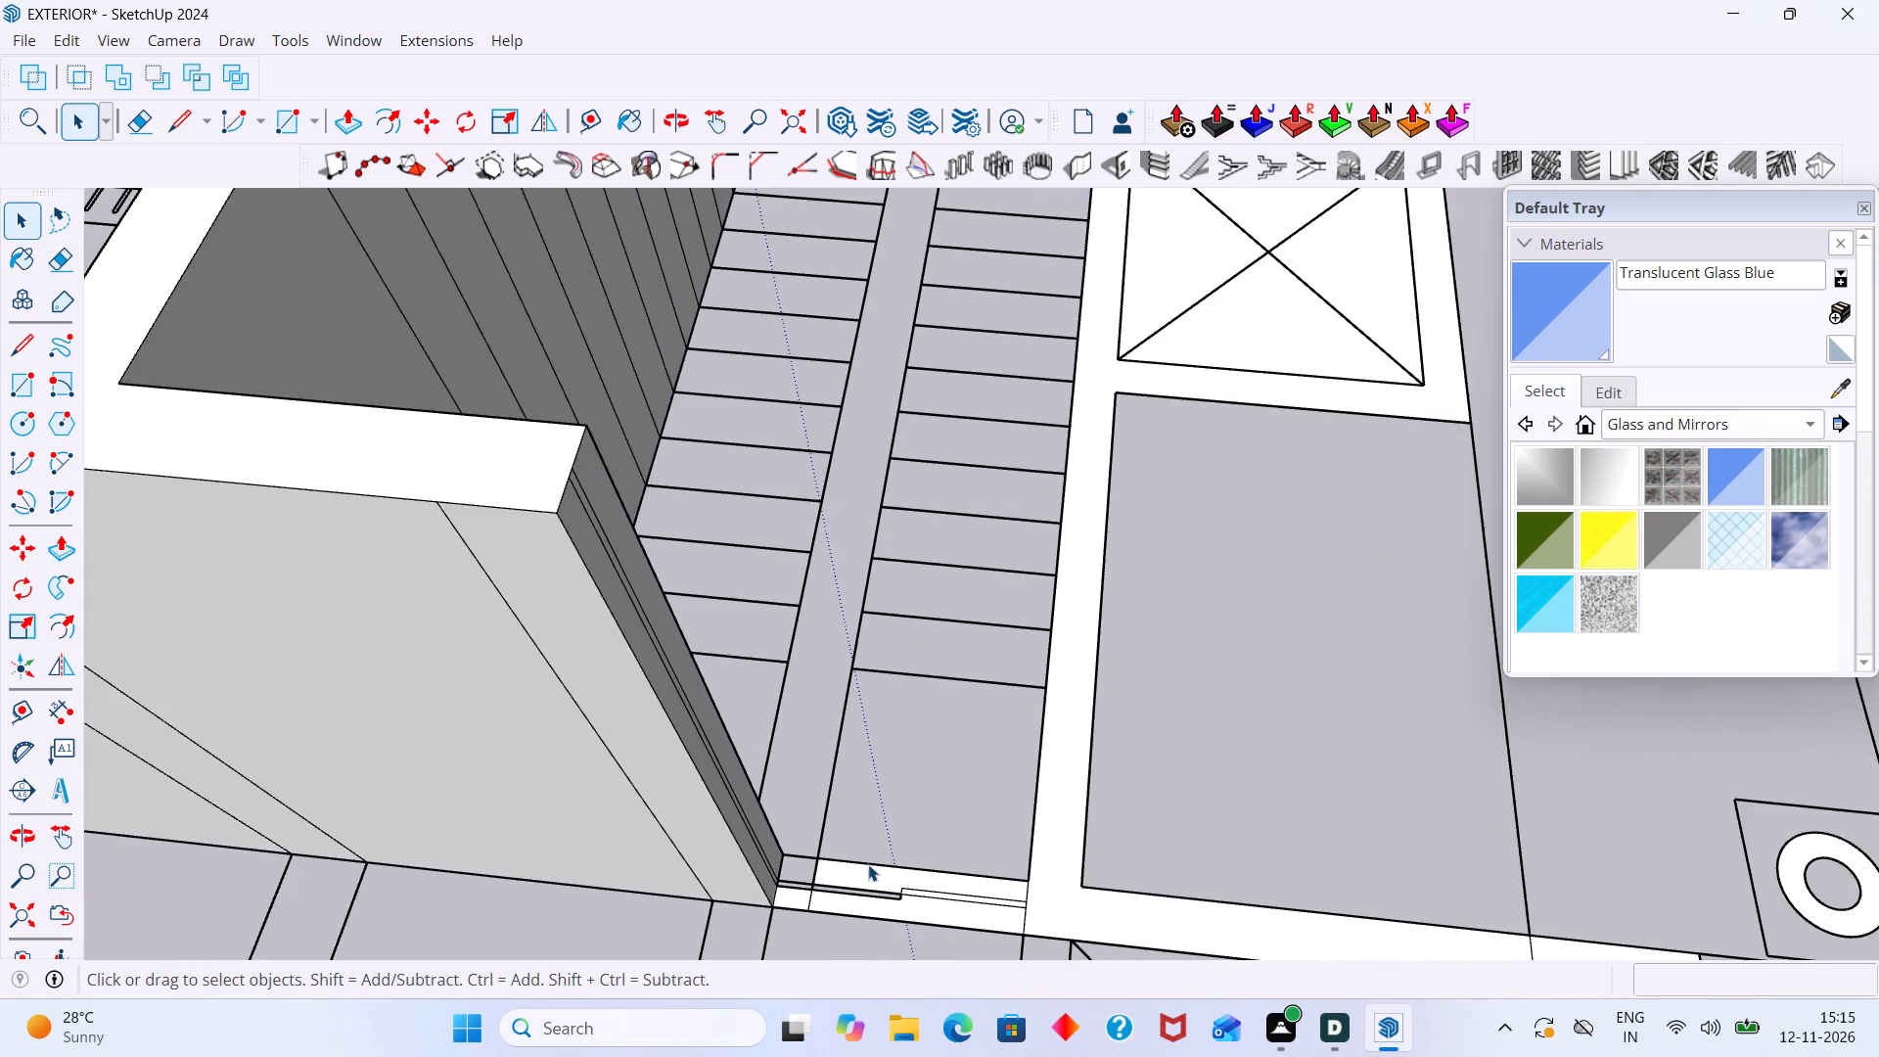
{"action": "scroll", "coordinate": [868, 864], "scroll_direction": "down", "scroll_amount": 6}
{"action": "scroll", "coordinate": [872, 879], "scroll_direction": "up", "scroll_amount": 7}
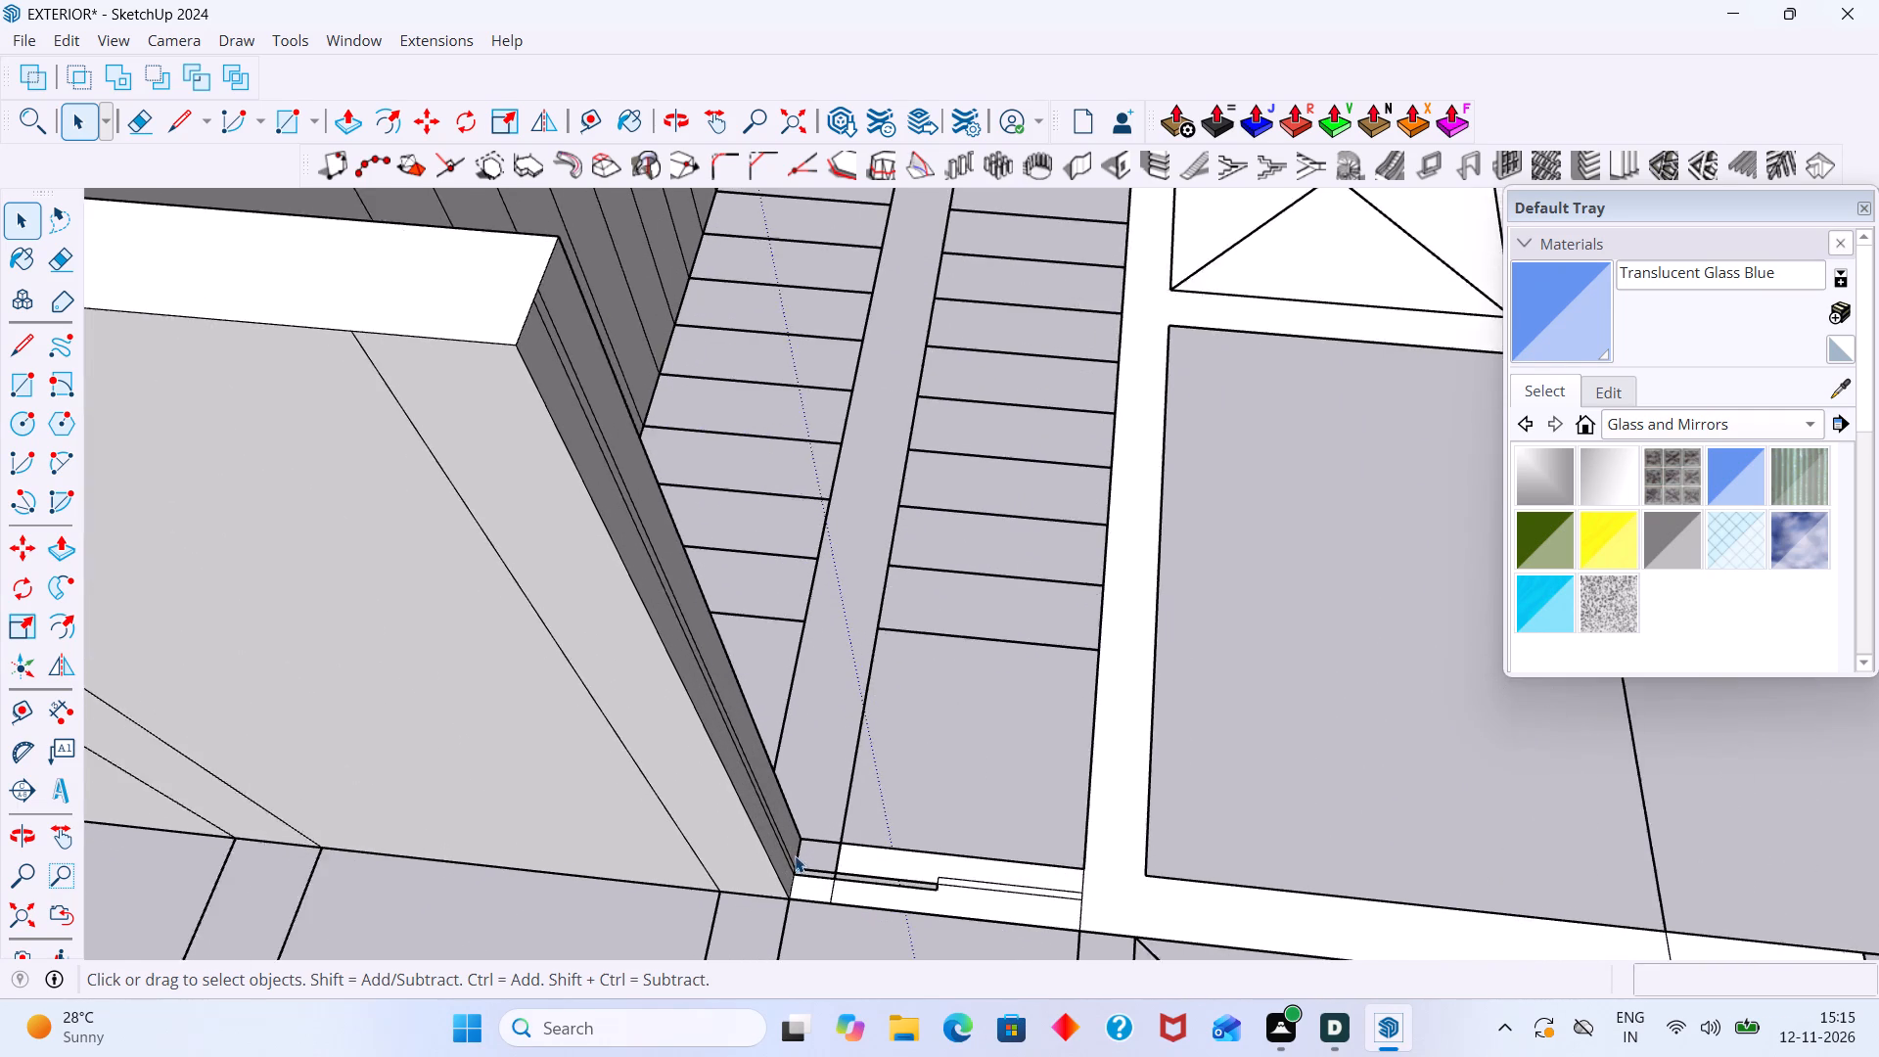
{"action": "scroll", "coordinate": [795, 855], "scroll_direction": "up", "scroll_amount": 1}
{"action": "scroll", "coordinate": [874, 847], "scroll_direction": "up", "scroll_amount": 1}
{"action": "scroll", "coordinate": [878, 835], "scroll_direction": "down", "scroll_amount": 4}
{"action": "scroll", "coordinate": [976, 881], "scroll_direction": "up", "scroll_amount": 3}
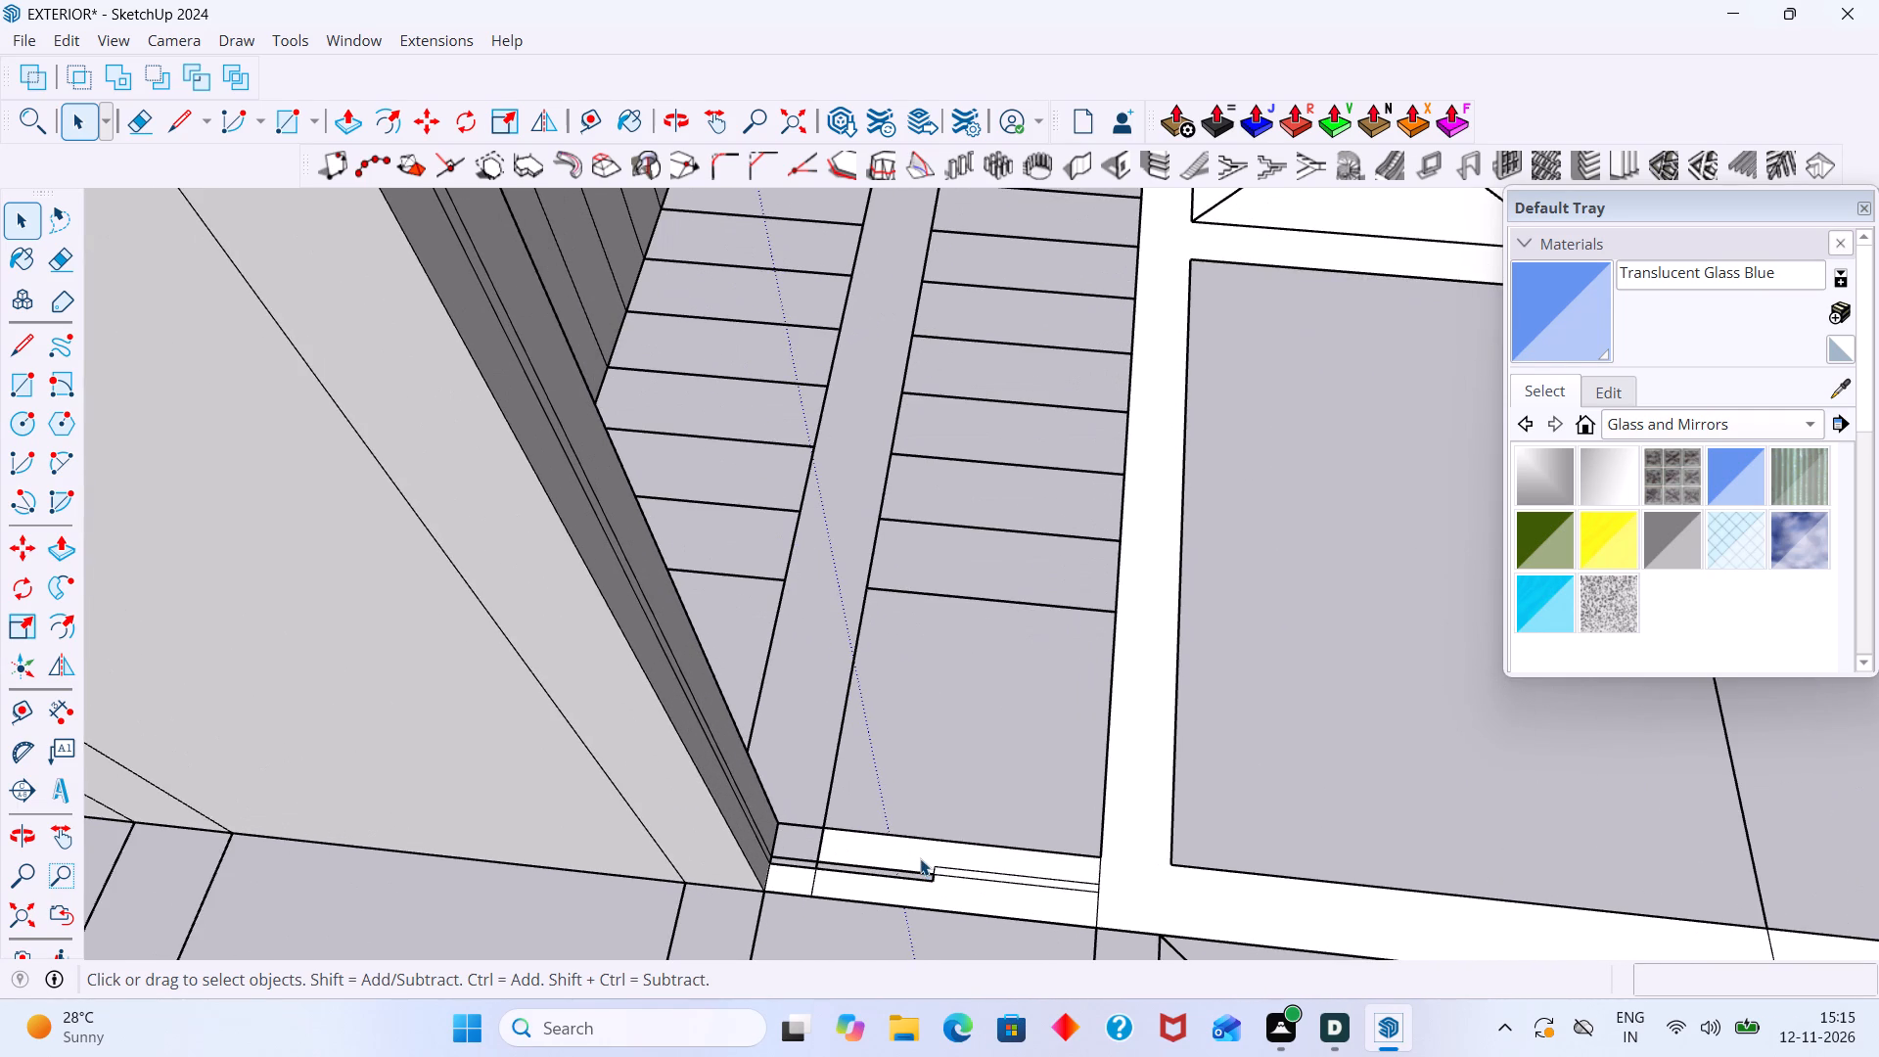
{"action": "left_click", "coordinate": [920, 858]}
{"action": "key", "text": "Delete"}
{"action": "scroll", "coordinate": [966, 886], "scroll_direction": "up", "scroll_amount": 4}
{"action": "left_click", "coordinate": [960, 890]}
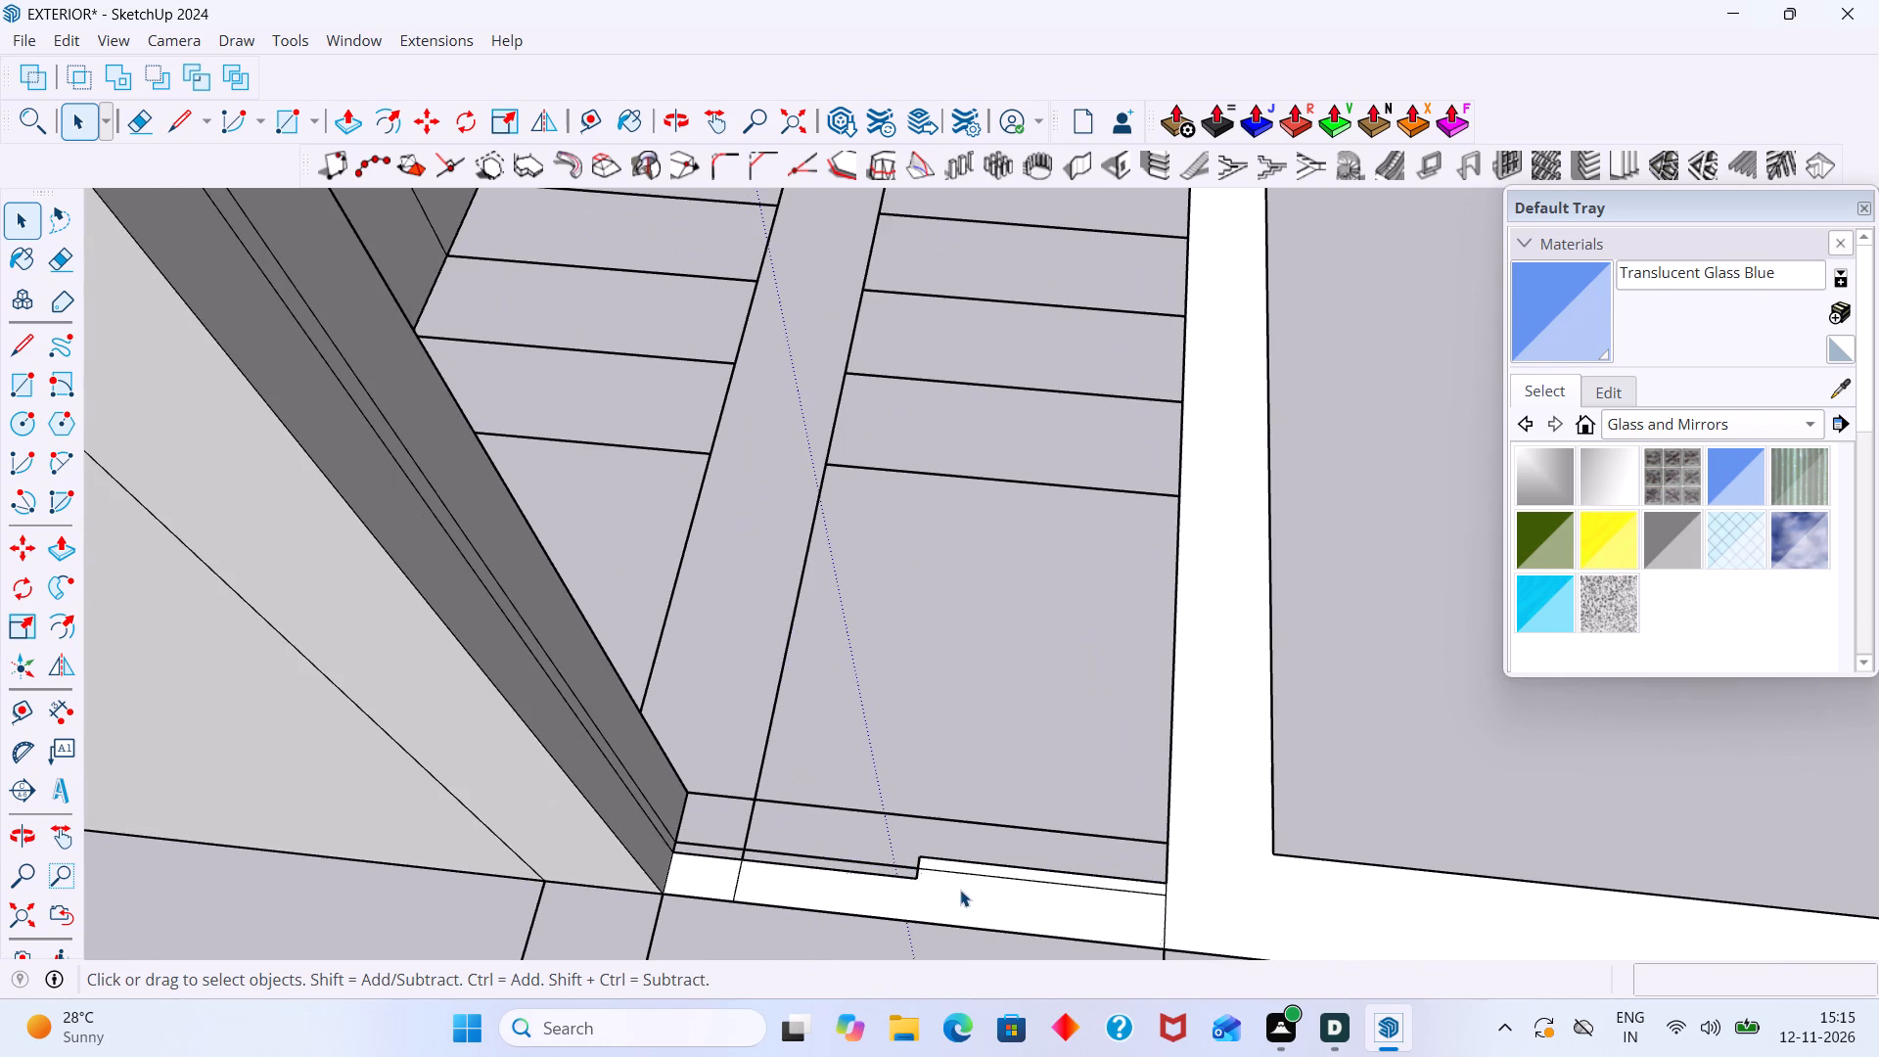
{"action": "key", "text": "Delete"}
{"action": "scroll", "coordinate": [965, 879], "scroll_direction": "up", "scroll_amount": 8}
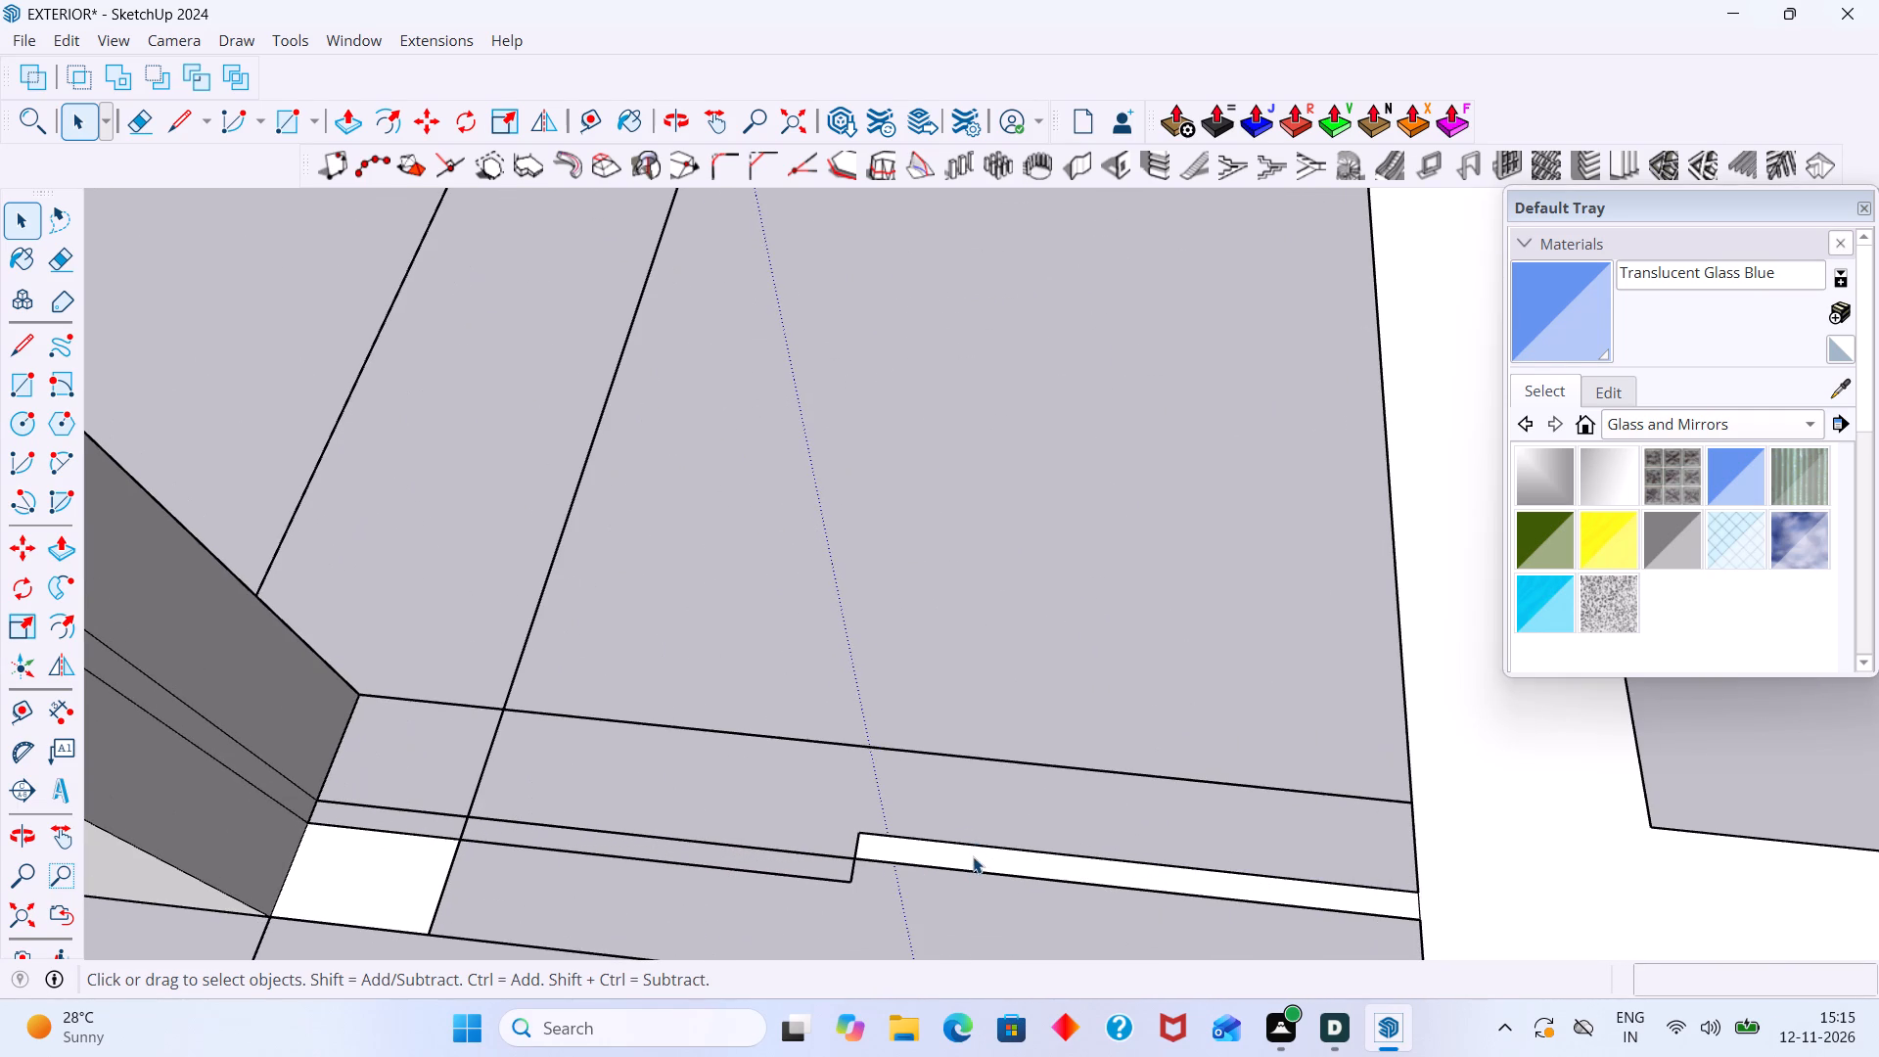
{"action": "left_click", "coordinate": [973, 856]}
{"action": "key", "text": "Delete"}
{"action": "left_click", "coordinate": [416, 903]}
{"action": "key", "text": "Delete"}
{"action": "scroll", "coordinate": [566, 884], "scroll_direction": "down", "scroll_amount": 4}
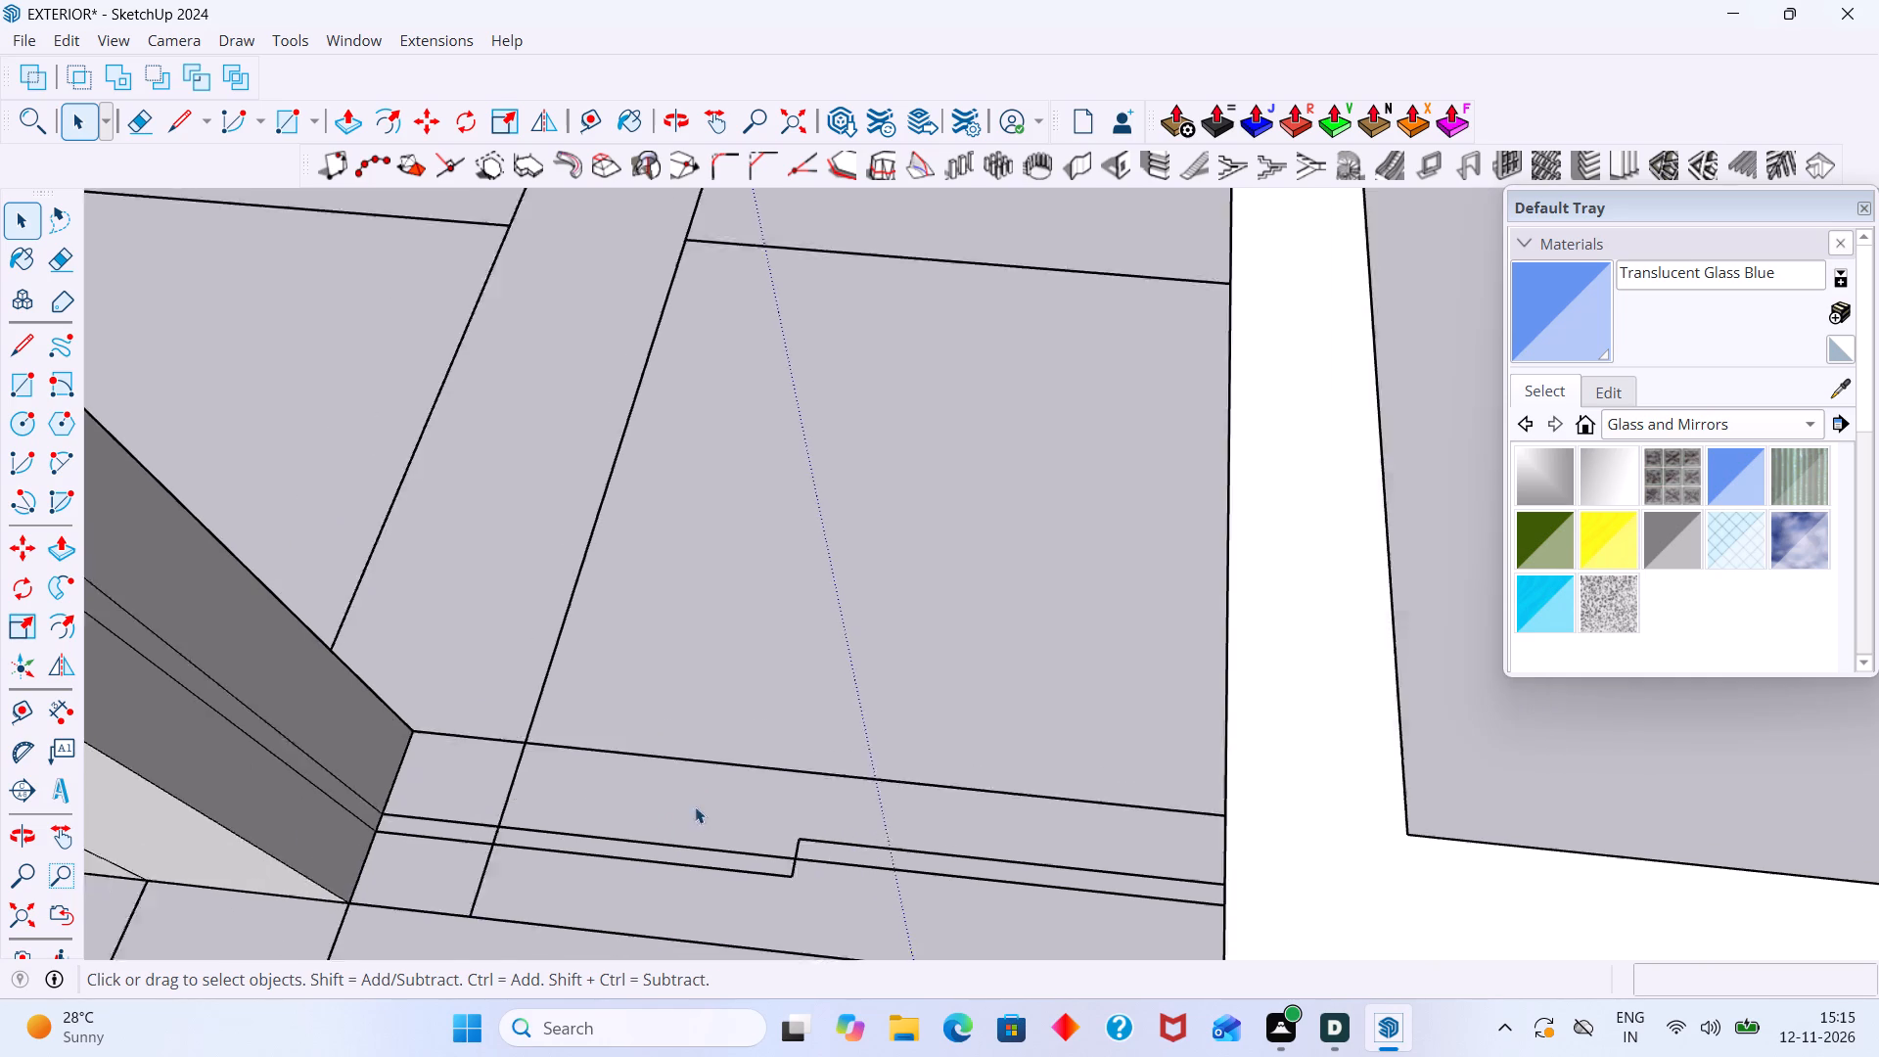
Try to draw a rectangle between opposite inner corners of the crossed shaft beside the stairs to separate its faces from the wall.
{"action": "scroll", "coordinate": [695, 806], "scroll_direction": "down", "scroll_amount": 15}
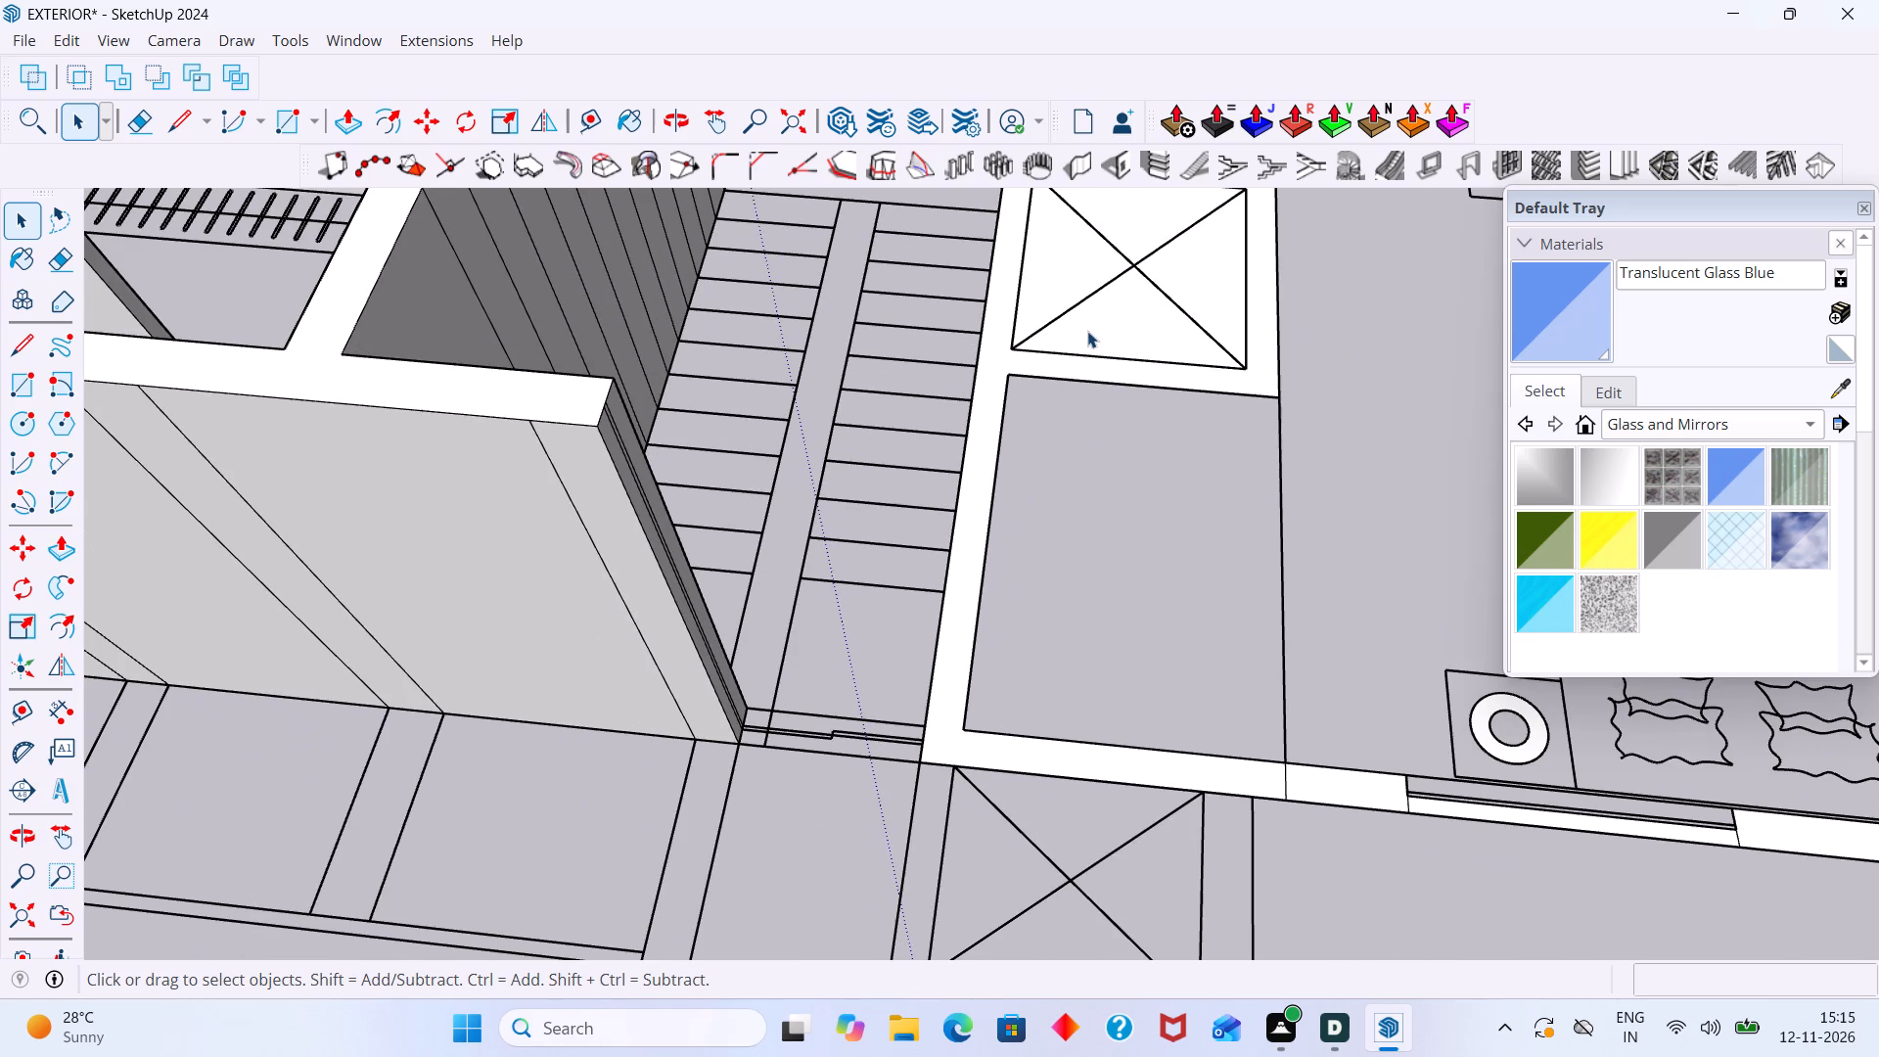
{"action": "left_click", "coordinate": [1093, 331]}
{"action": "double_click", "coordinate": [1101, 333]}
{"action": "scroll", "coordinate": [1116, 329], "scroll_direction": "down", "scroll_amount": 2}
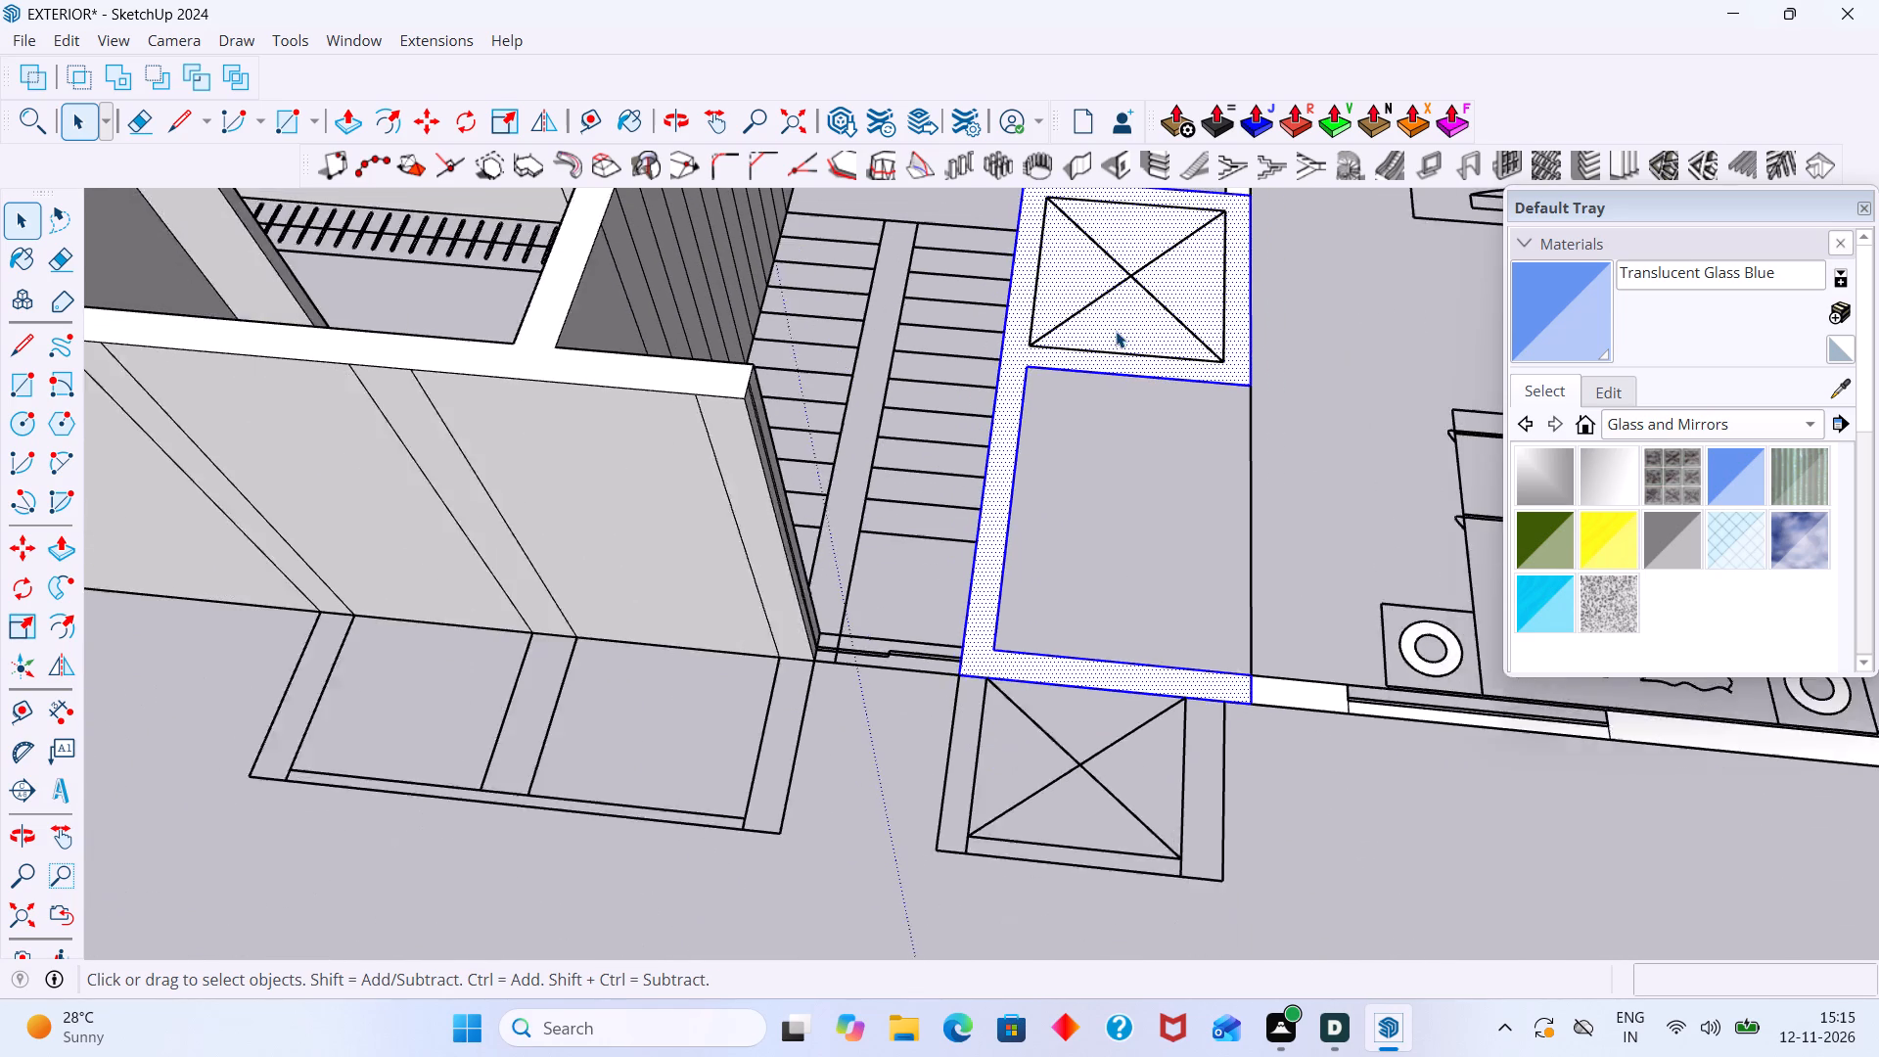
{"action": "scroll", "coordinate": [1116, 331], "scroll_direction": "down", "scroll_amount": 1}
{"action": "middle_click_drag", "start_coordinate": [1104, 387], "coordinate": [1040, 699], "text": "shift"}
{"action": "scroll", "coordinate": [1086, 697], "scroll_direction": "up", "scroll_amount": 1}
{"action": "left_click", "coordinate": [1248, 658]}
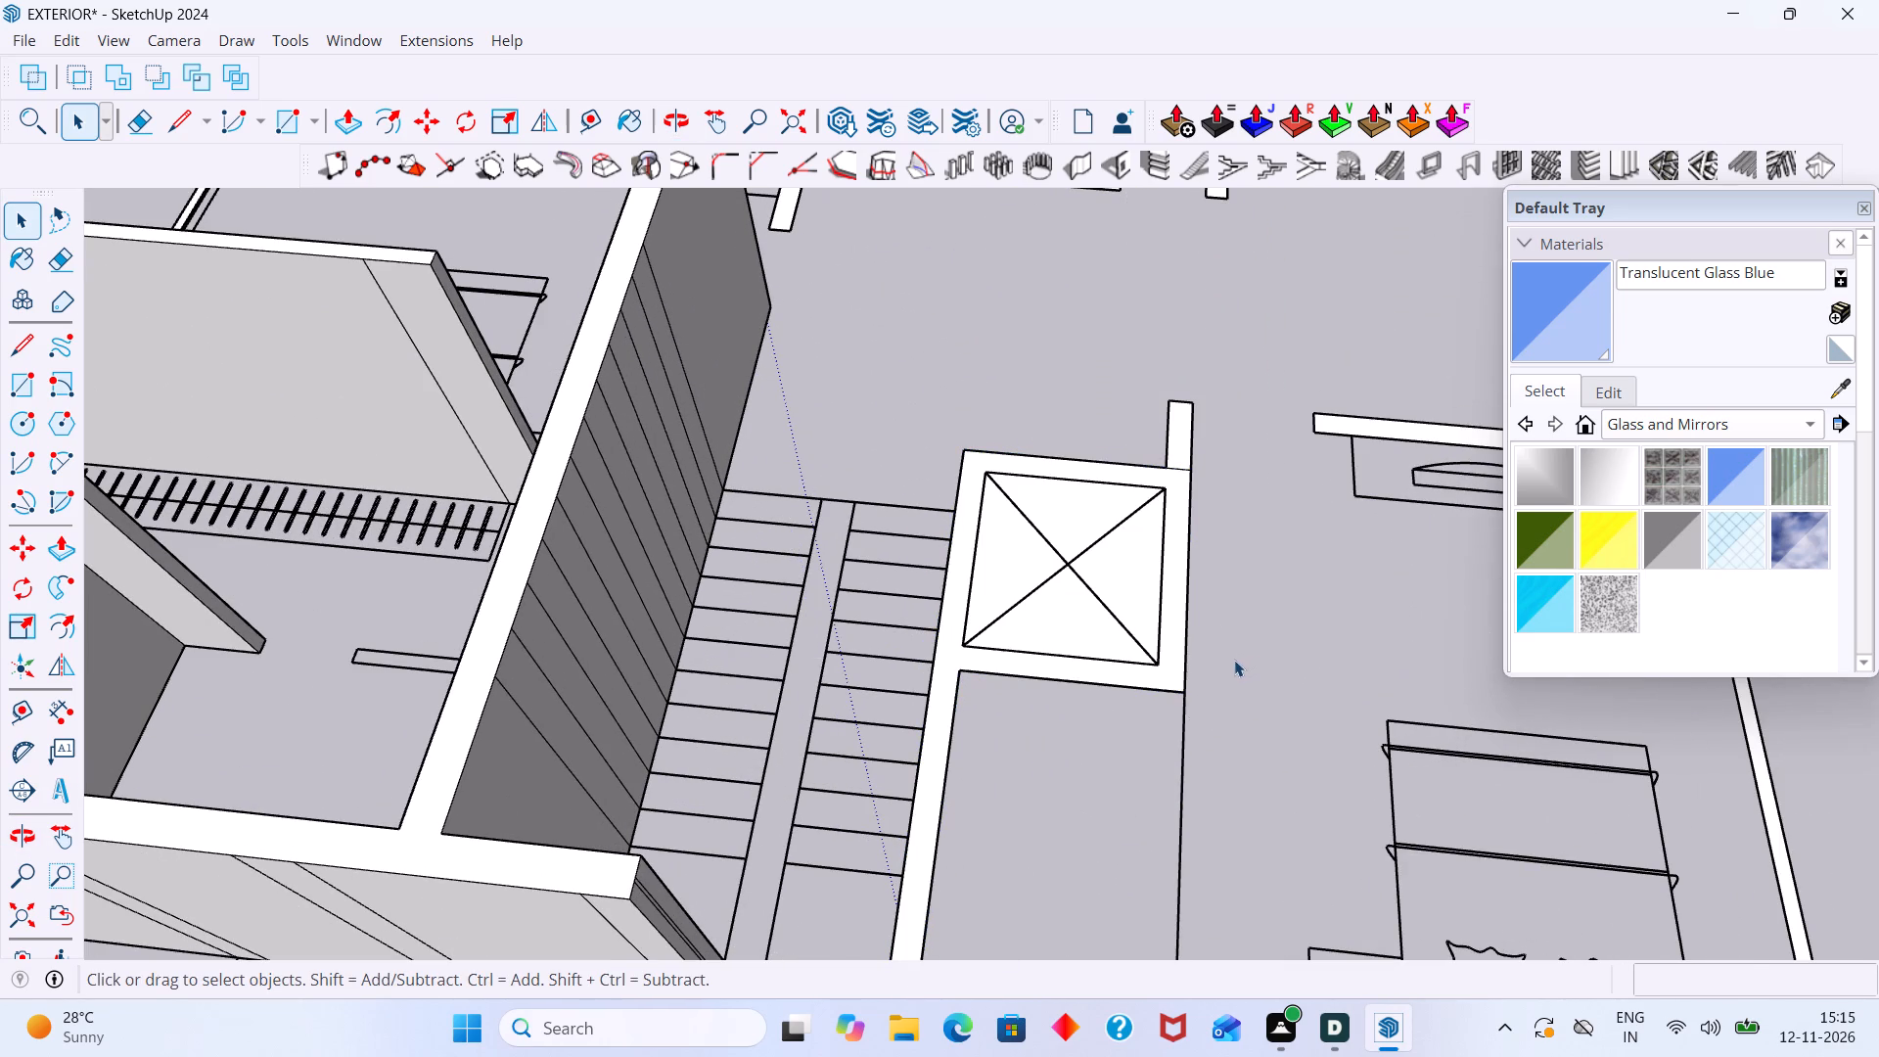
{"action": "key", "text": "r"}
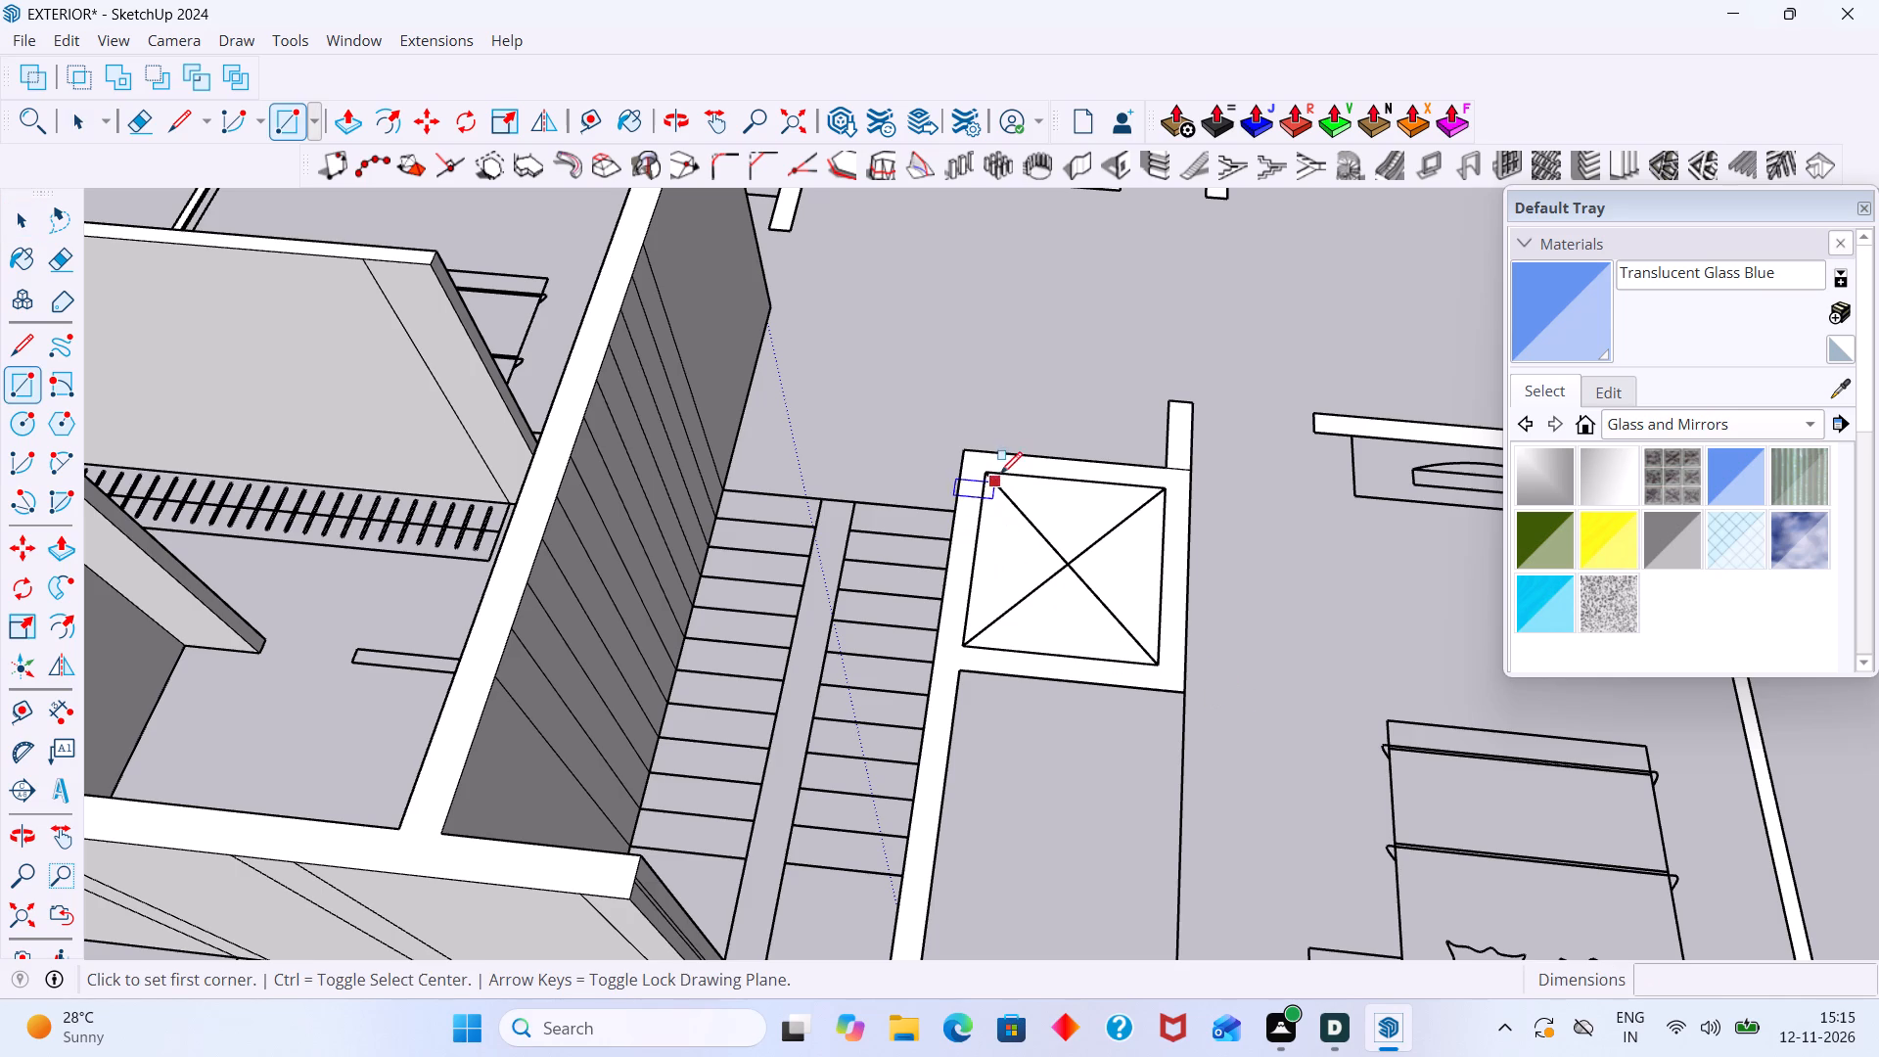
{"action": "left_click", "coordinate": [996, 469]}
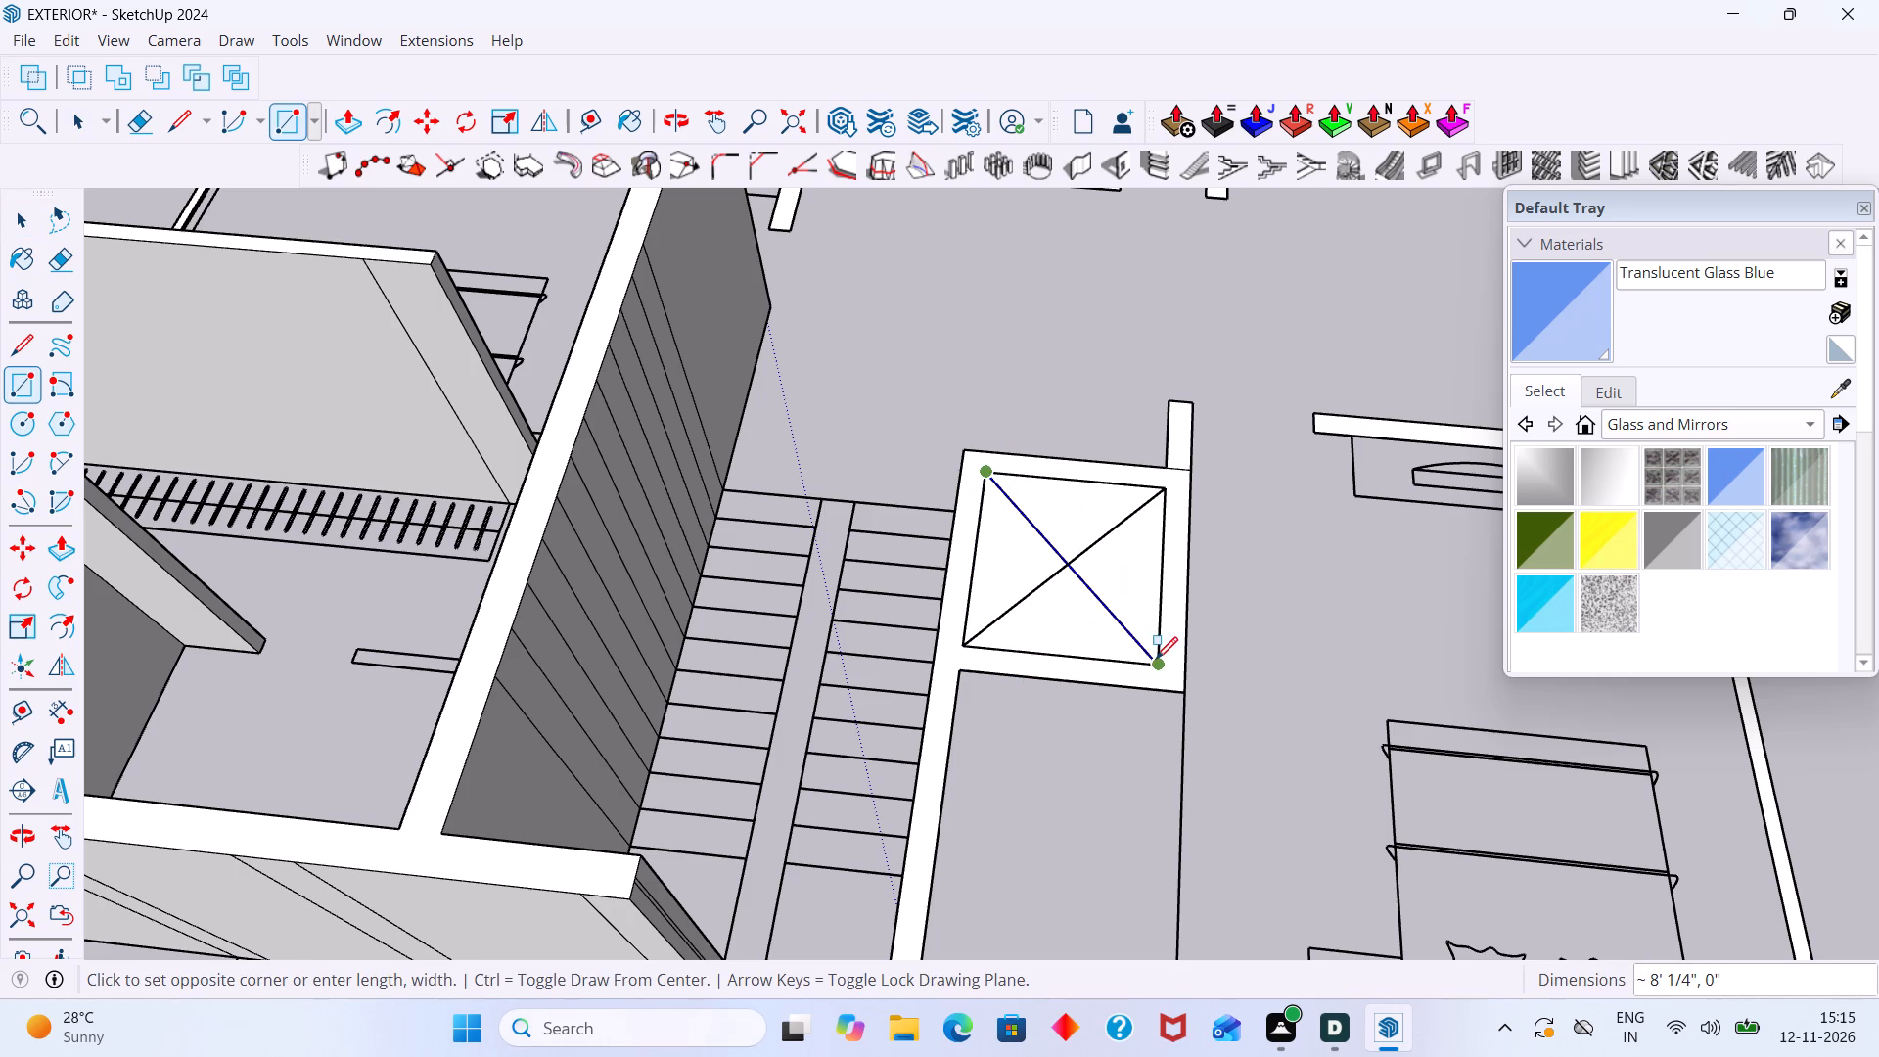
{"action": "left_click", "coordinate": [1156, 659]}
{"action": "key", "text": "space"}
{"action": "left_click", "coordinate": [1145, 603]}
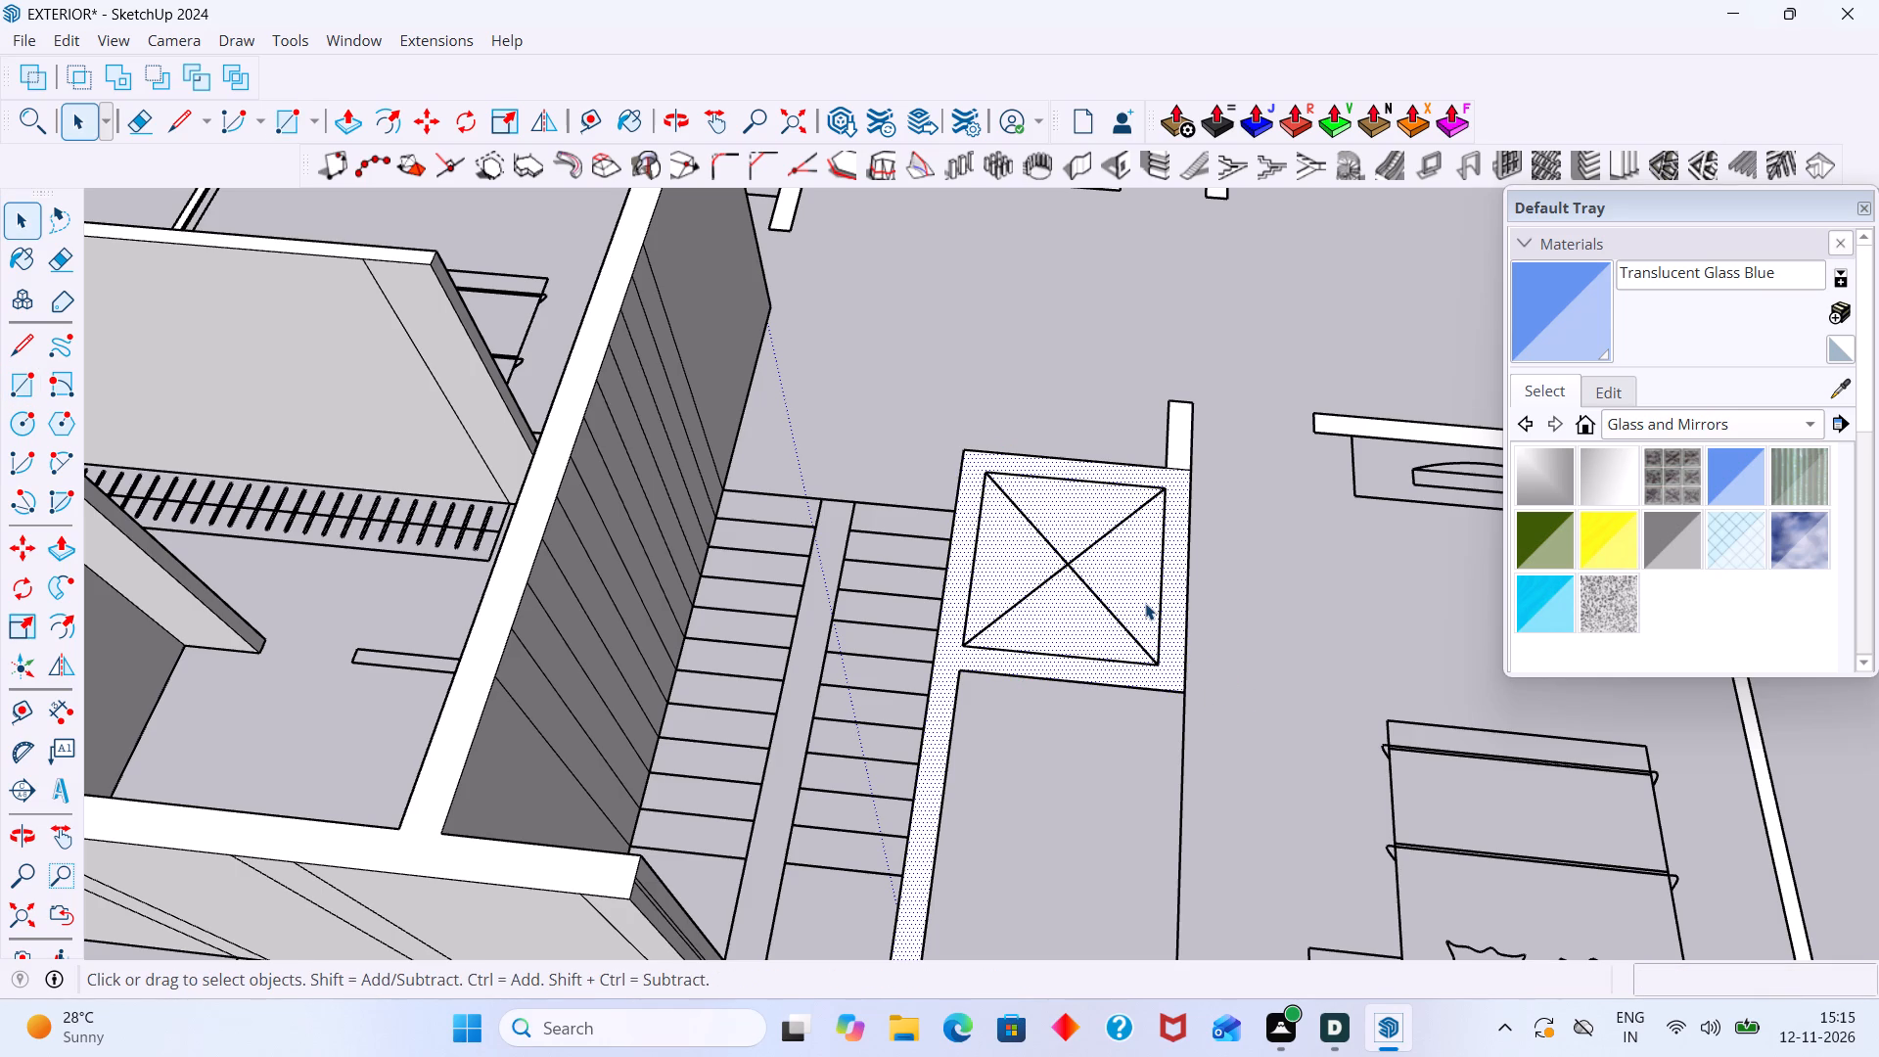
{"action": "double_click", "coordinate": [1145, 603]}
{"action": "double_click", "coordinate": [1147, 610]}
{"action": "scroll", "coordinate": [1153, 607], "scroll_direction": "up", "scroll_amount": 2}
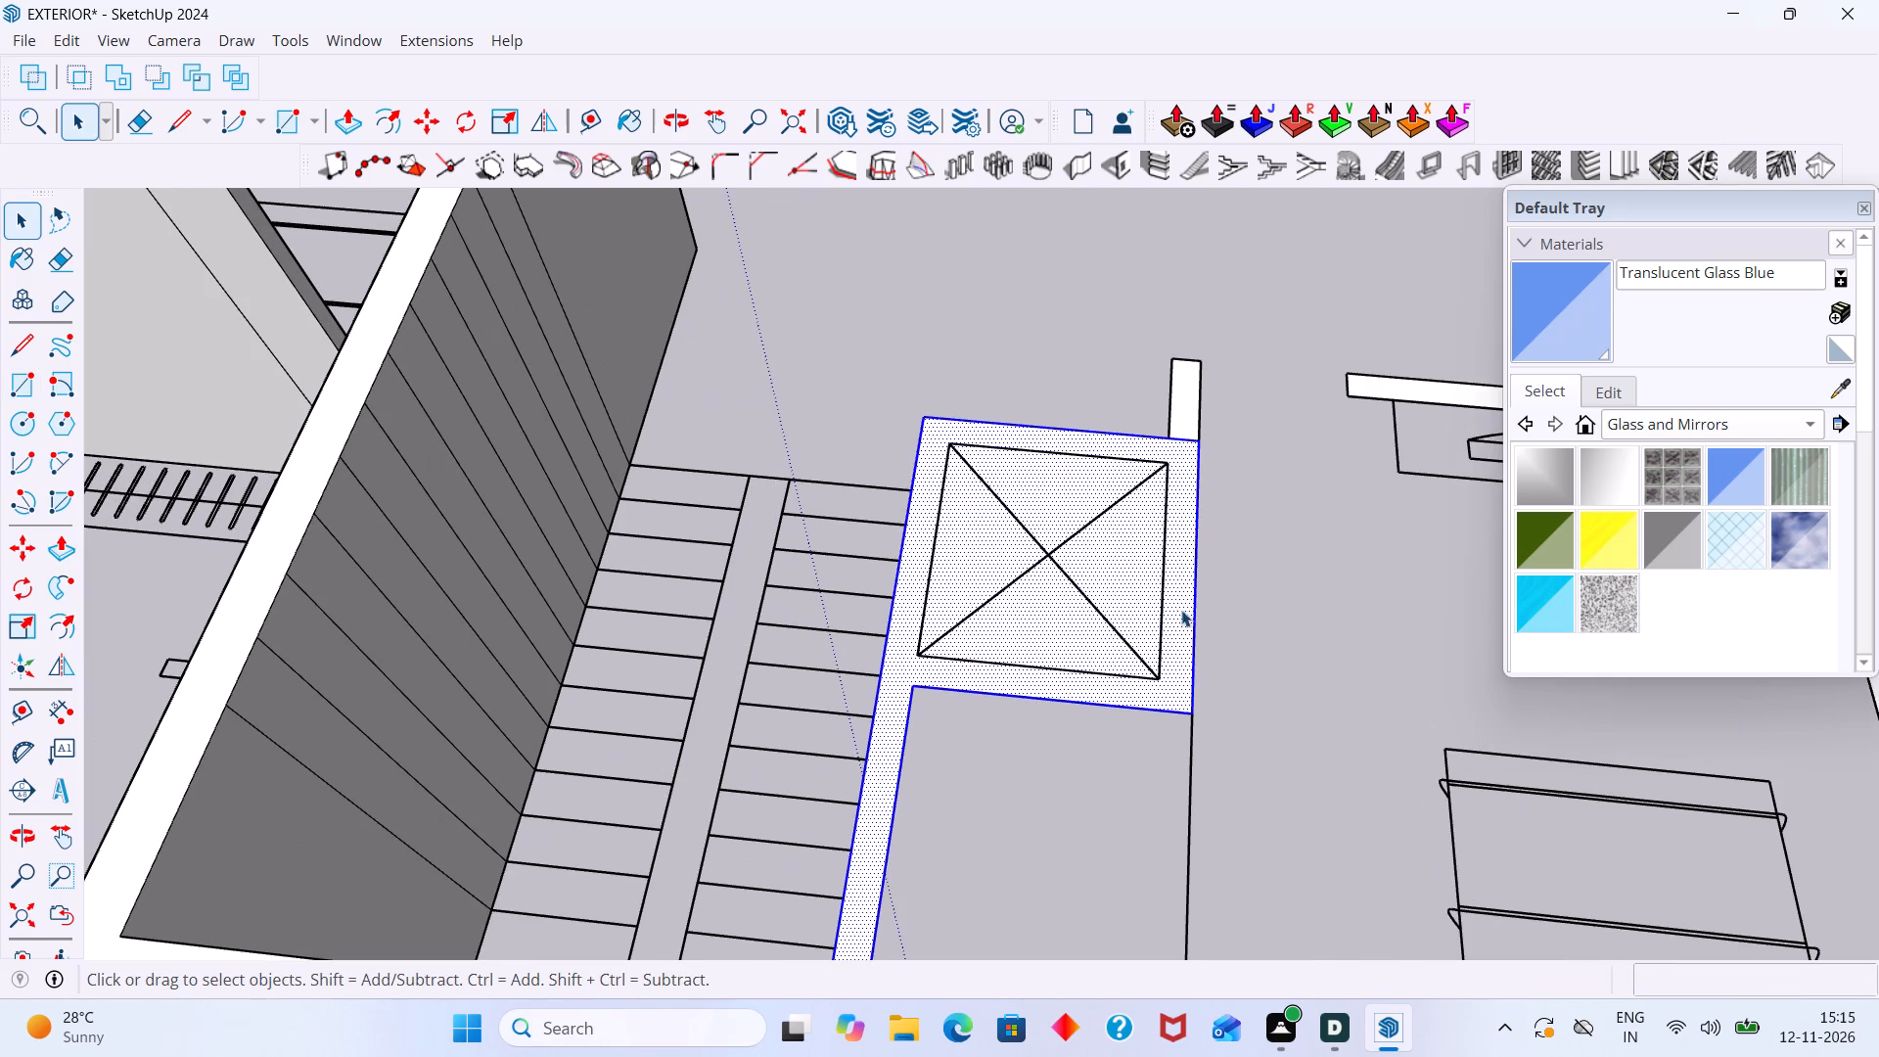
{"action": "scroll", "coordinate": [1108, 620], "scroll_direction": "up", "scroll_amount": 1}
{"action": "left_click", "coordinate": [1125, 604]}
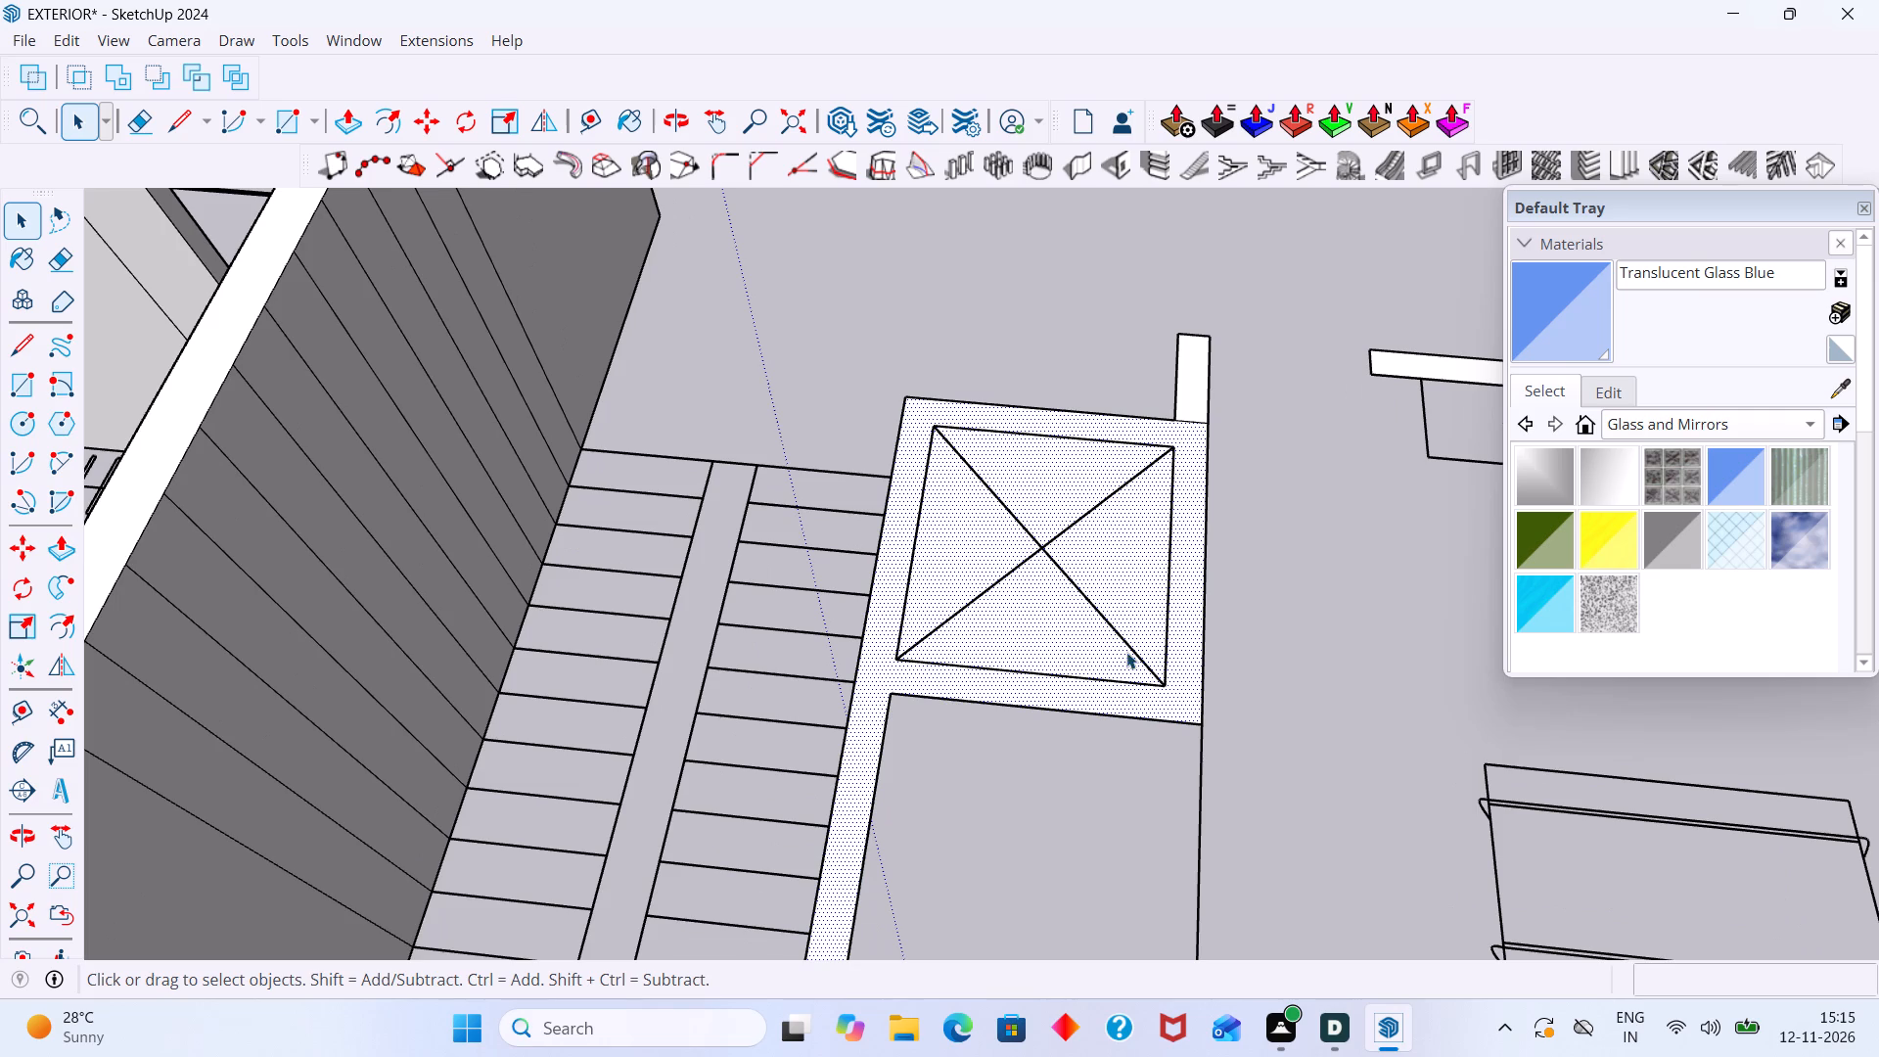
Draw a 5' 5" by 5' 11" rectangle over the inner outline of the crossed shaft beside the stairs.
{"action": "scroll", "coordinate": [1131, 655], "scroll_direction": "down", "scroll_amount": 6}
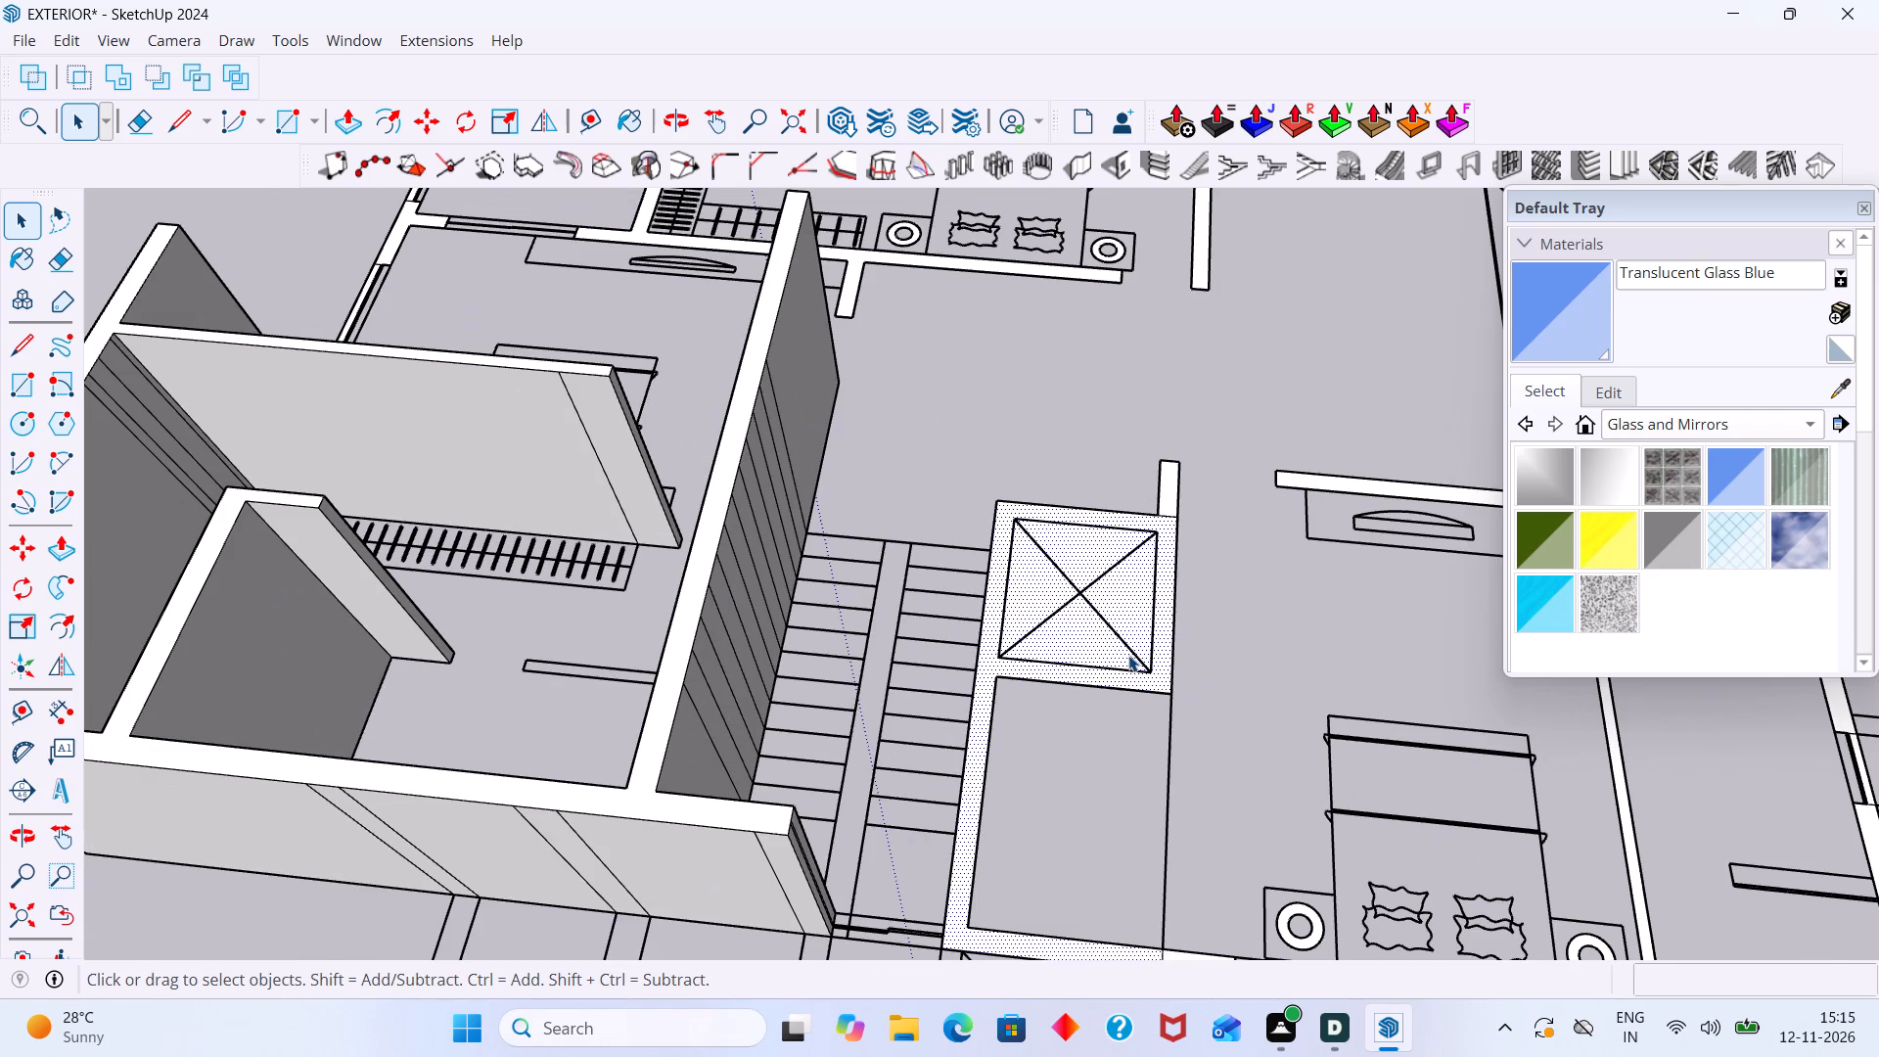
{"action": "key", "text": "r"}
{"action": "left_click", "coordinate": [1025, 516]}
{"action": "left_click", "coordinate": [1157, 664]}
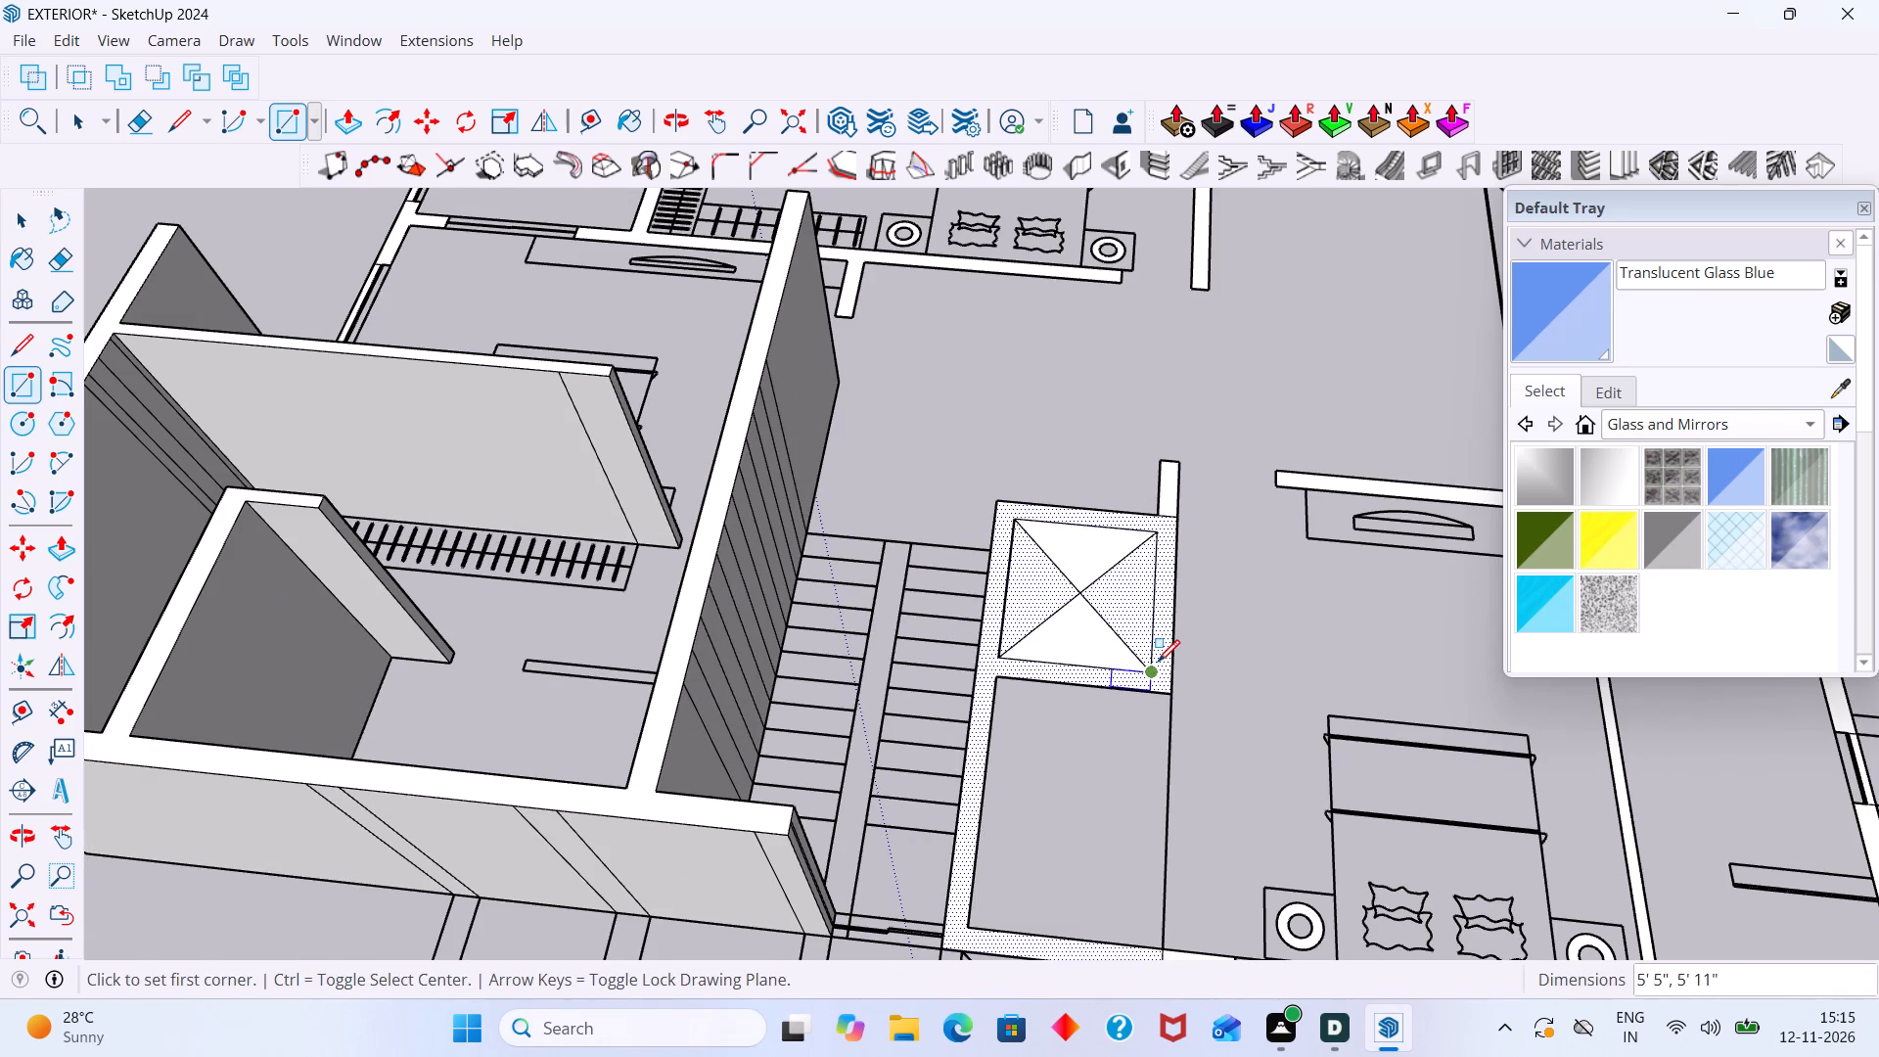
{"action": "key", "text": "space"}
Delete the two opposite triangular faces of the crossed shaft, nearest to and farthest from the outer wall.
{"action": "left_click", "coordinate": [1081, 637]}
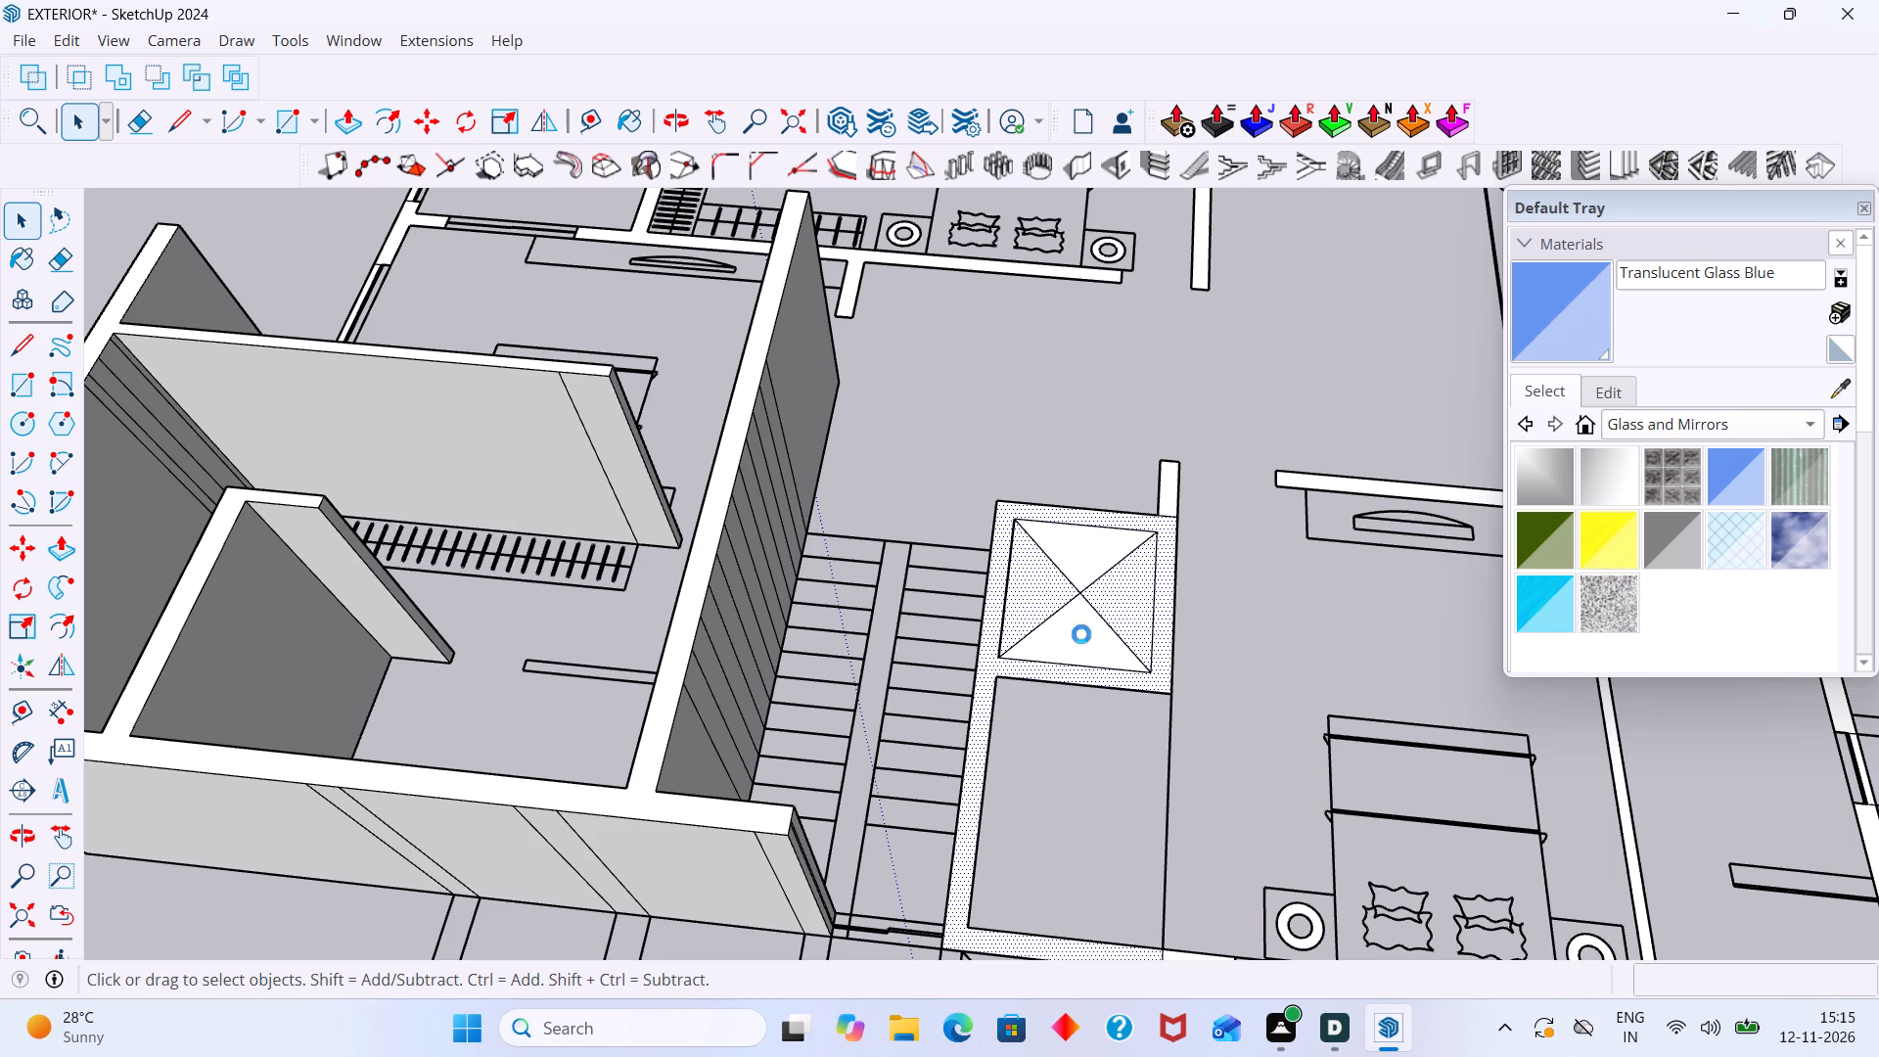
{"action": "left_click", "coordinate": [1082, 625]}
{"action": "scroll", "coordinate": [1087, 635], "scroll_direction": "up", "scroll_amount": 7}
{"action": "scroll", "coordinate": [1072, 643], "scroll_direction": "down", "scroll_amount": 20}
{"action": "scroll", "coordinate": [1072, 643], "scroll_direction": "down", "scroll_amount": 3}
{"action": "scroll", "coordinate": [1077, 661], "scroll_direction": "down", "scroll_amount": 20}
{"action": "scroll", "coordinate": [1077, 661], "scroll_direction": "down", "scroll_amount": 20}
{"action": "scroll", "coordinate": [1077, 661], "scroll_direction": "down", "scroll_amount": 1}
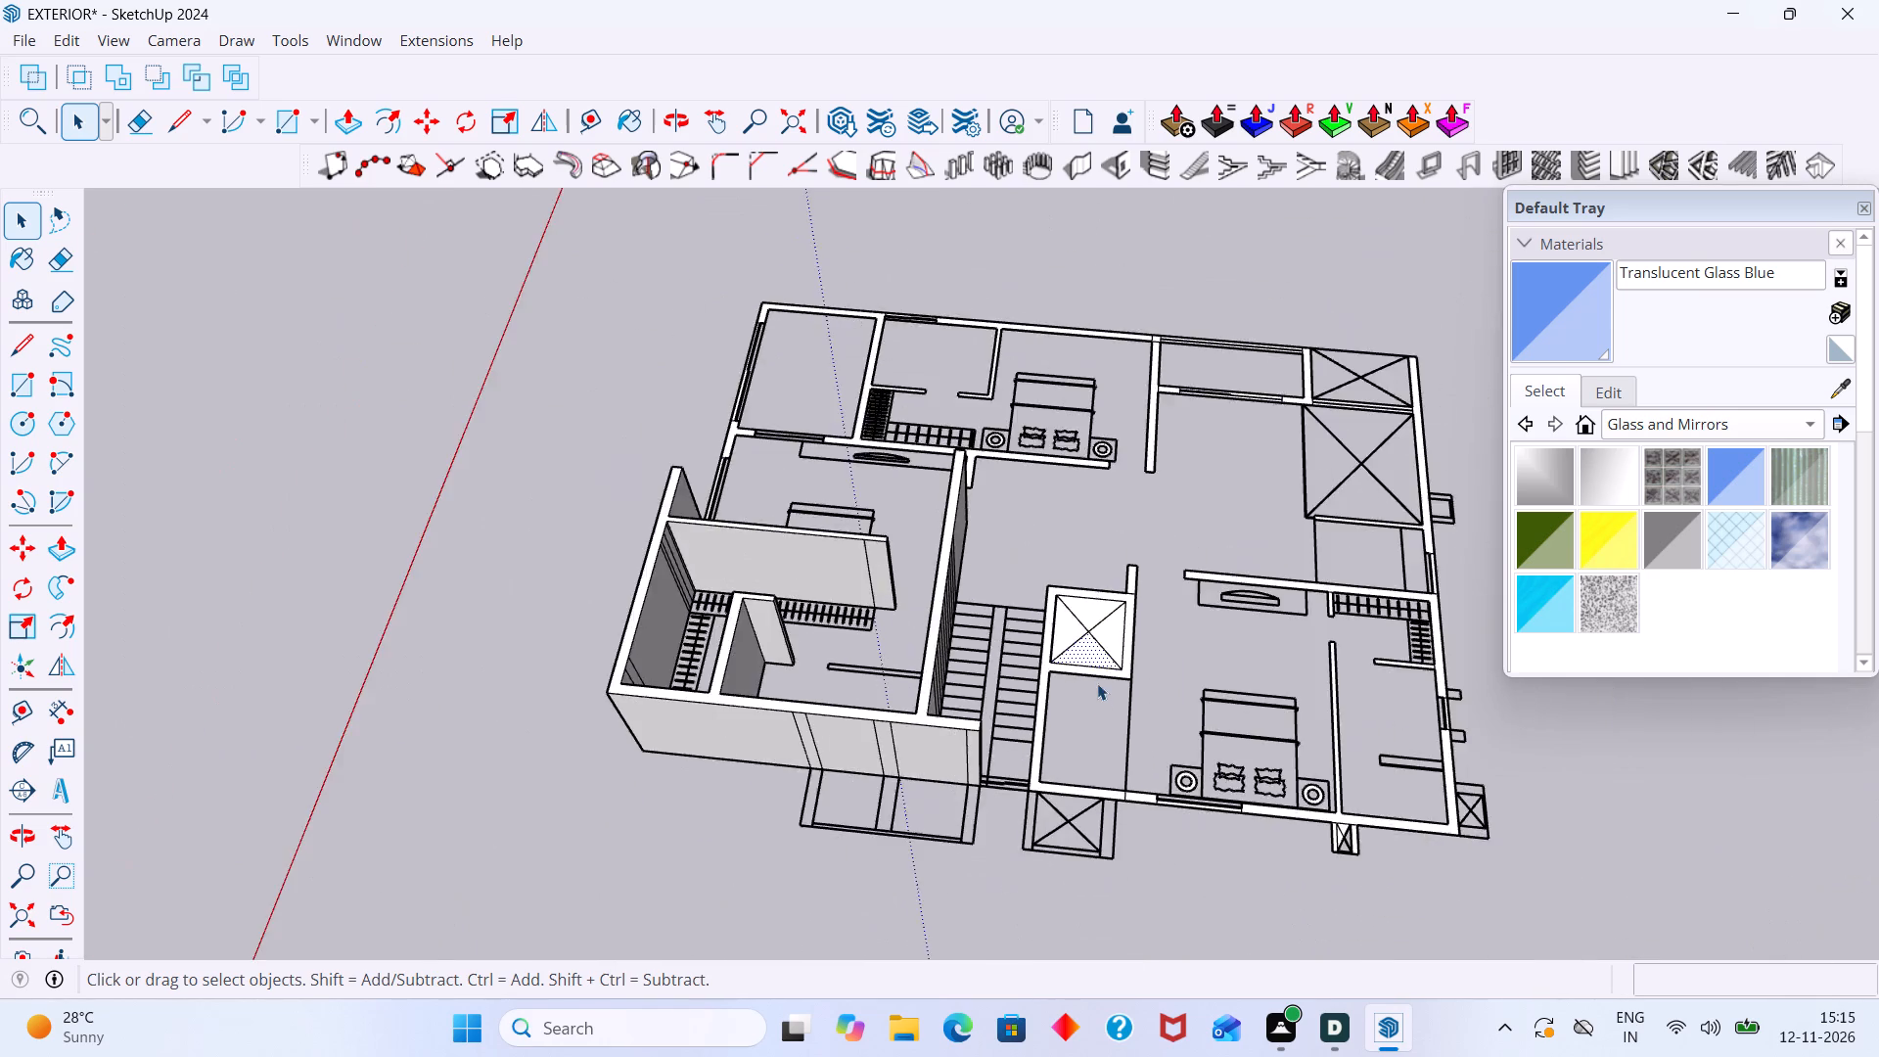
{"action": "scroll", "coordinate": [1095, 681], "scroll_direction": "up", "scroll_amount": 11}
{"action": "key", "text": "Delete"}
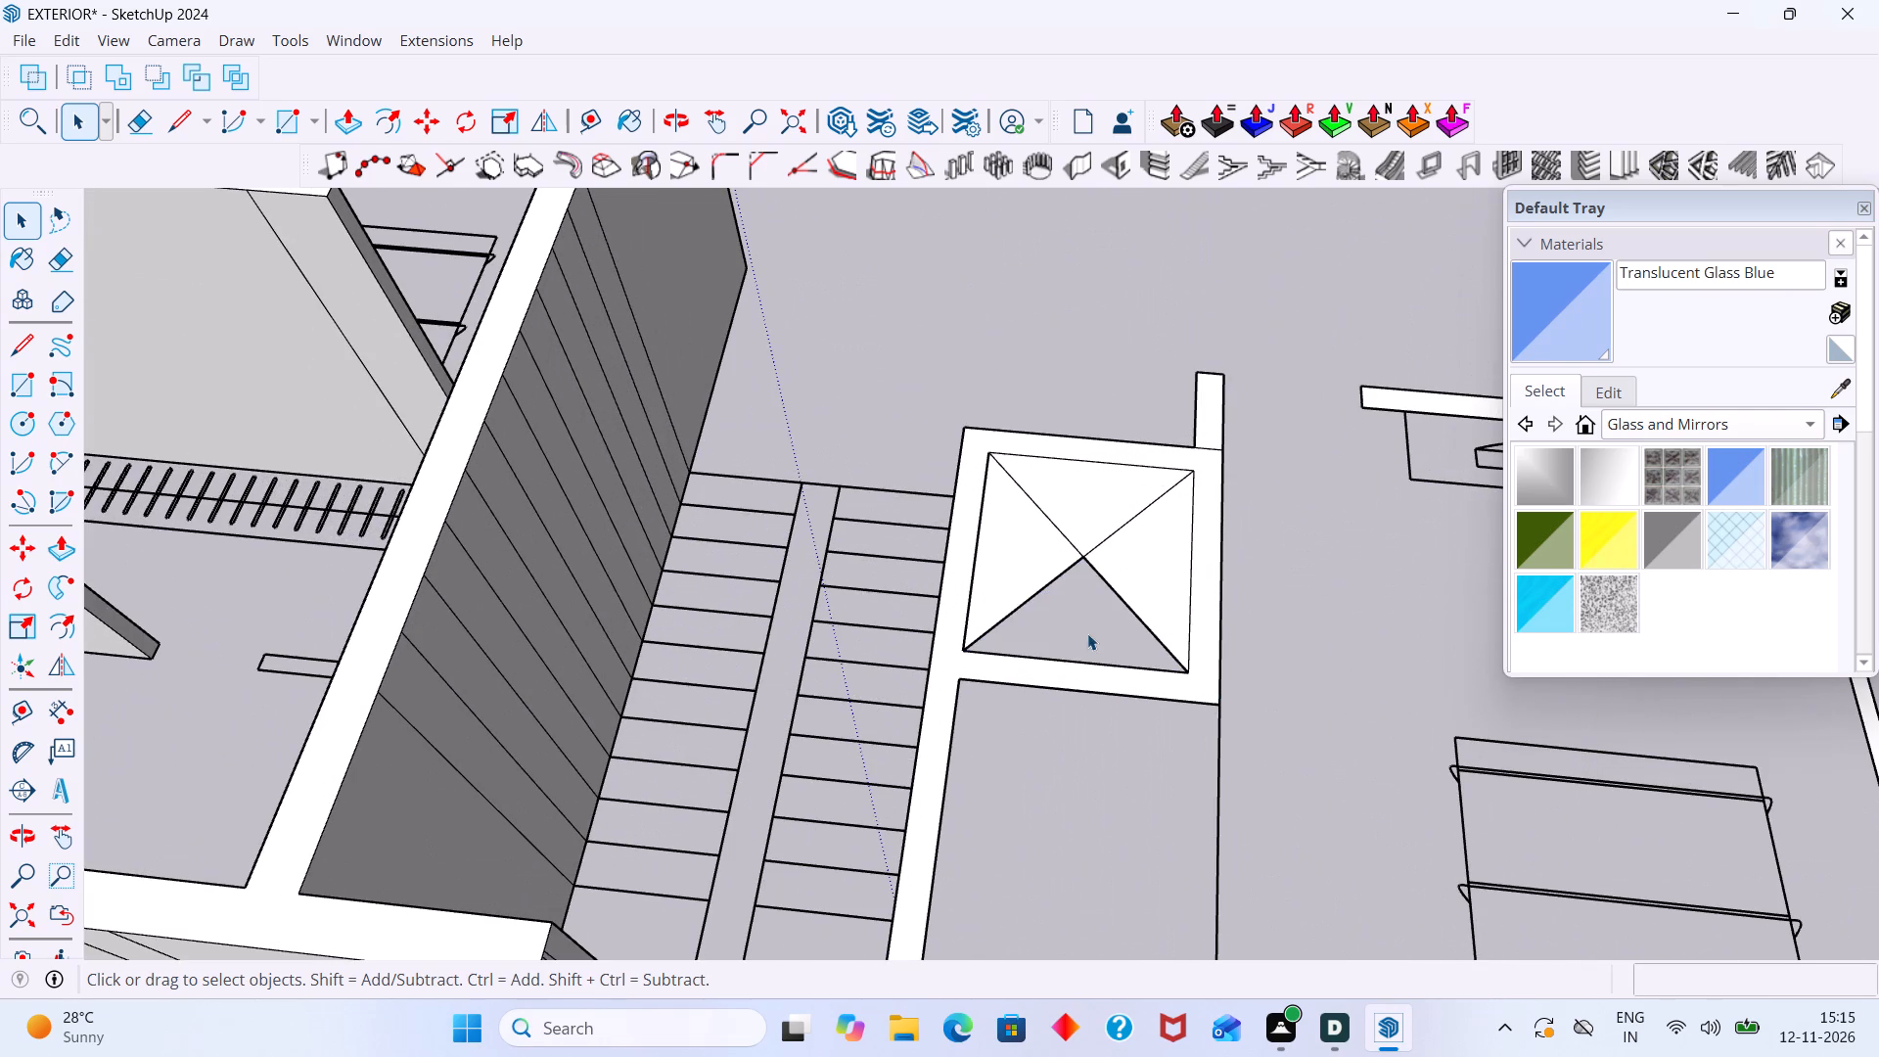
{"action": "left_click", "coordinate": [1102, 516]}
{"action": "key", "text": "Delete"}
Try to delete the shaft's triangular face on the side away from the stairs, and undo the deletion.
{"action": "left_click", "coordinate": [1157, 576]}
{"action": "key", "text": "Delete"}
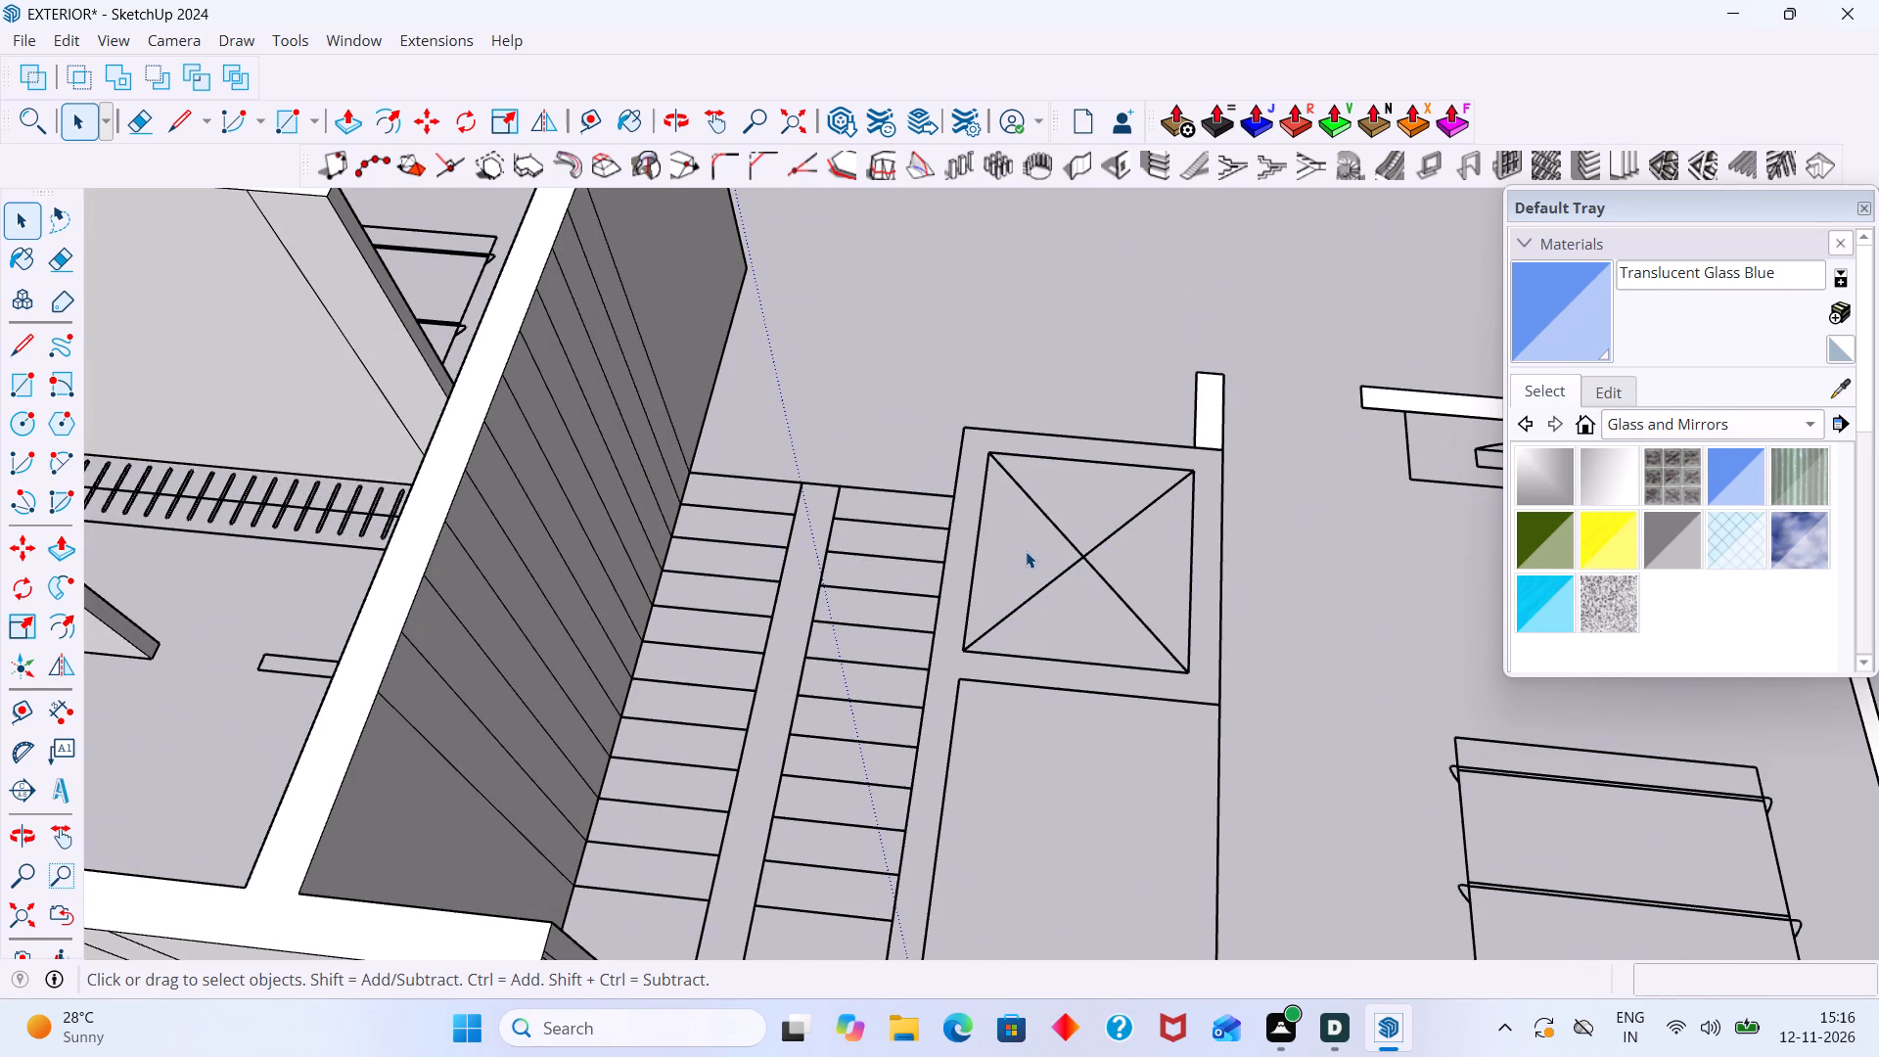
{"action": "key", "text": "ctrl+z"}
Trace the shaft's stair-side triangle with lines through both corners and the centre, closing it along its 5' 11" edge.
{"action": "left_click", "coordinate": [1032, 549]}
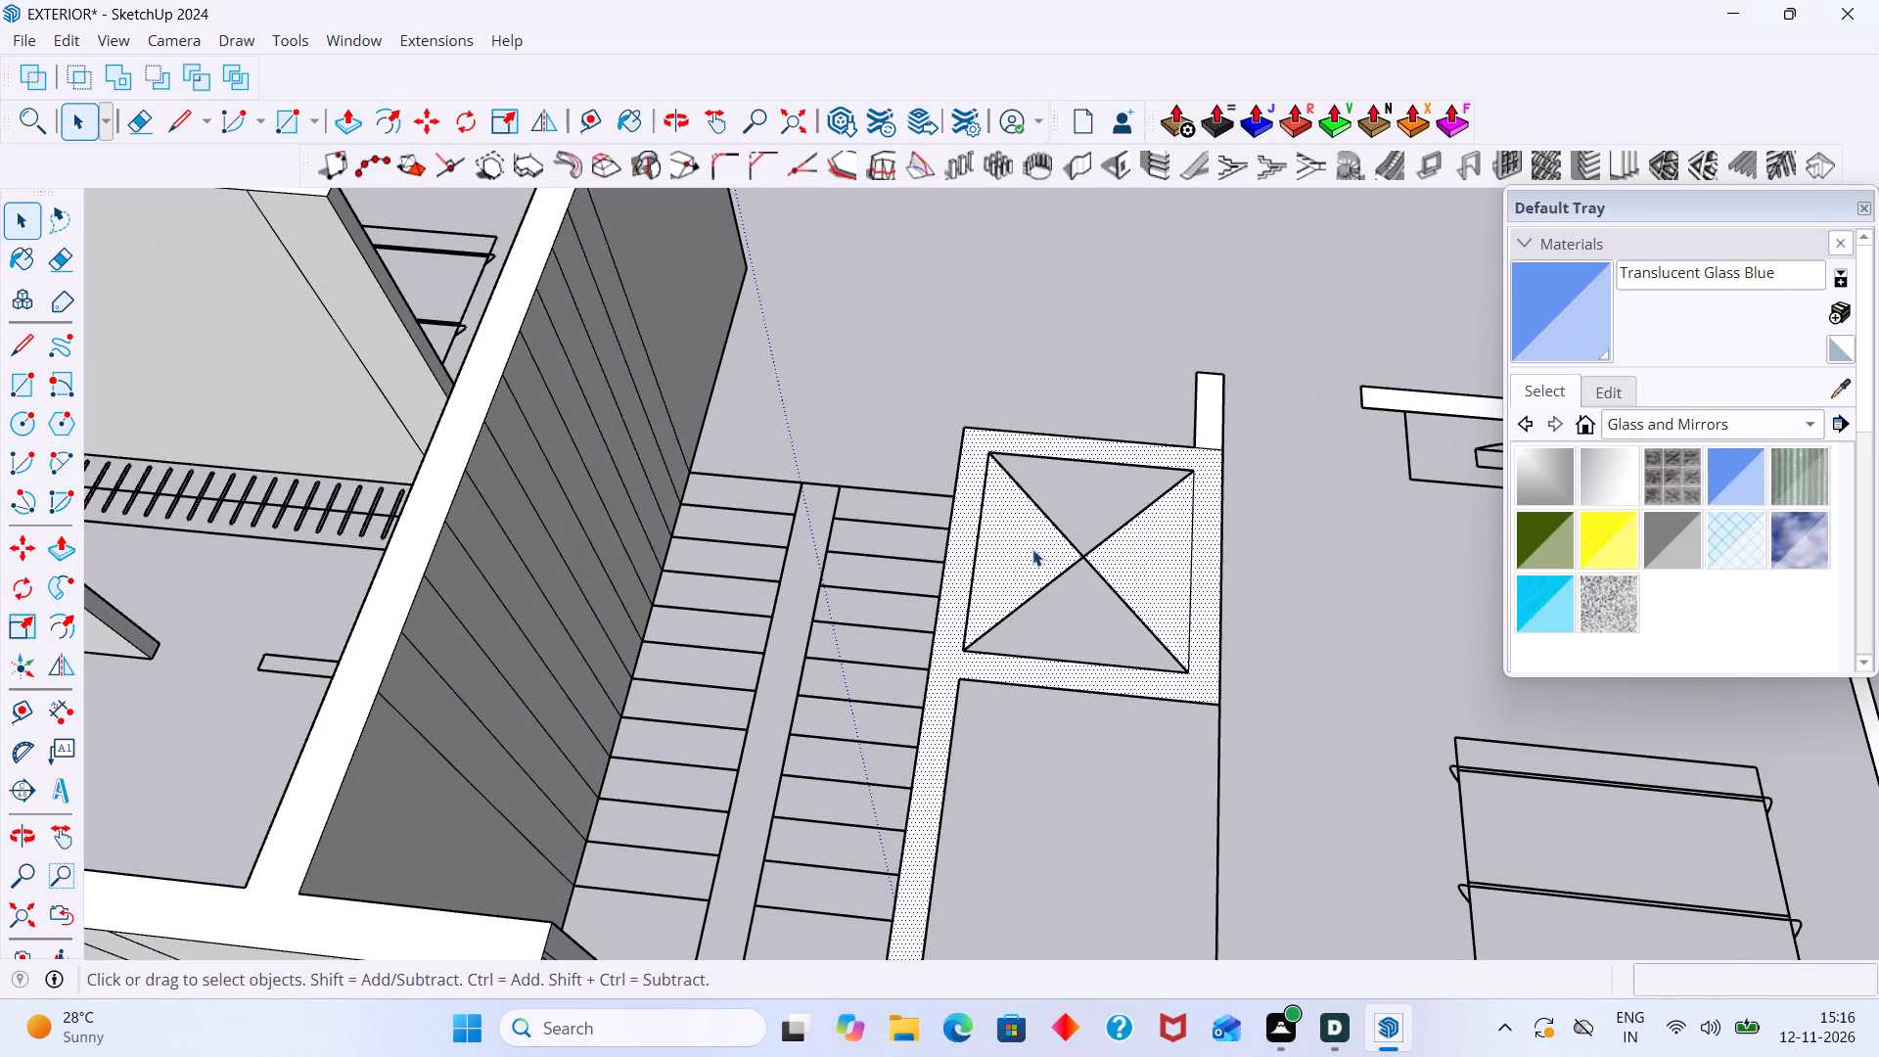
{"action": "left_click", "coordinate": [1034, 547]}
{"action": "scroll", "coordinate": [1040, 553], "scroll_direction": "up", "scroll_amount": 2}
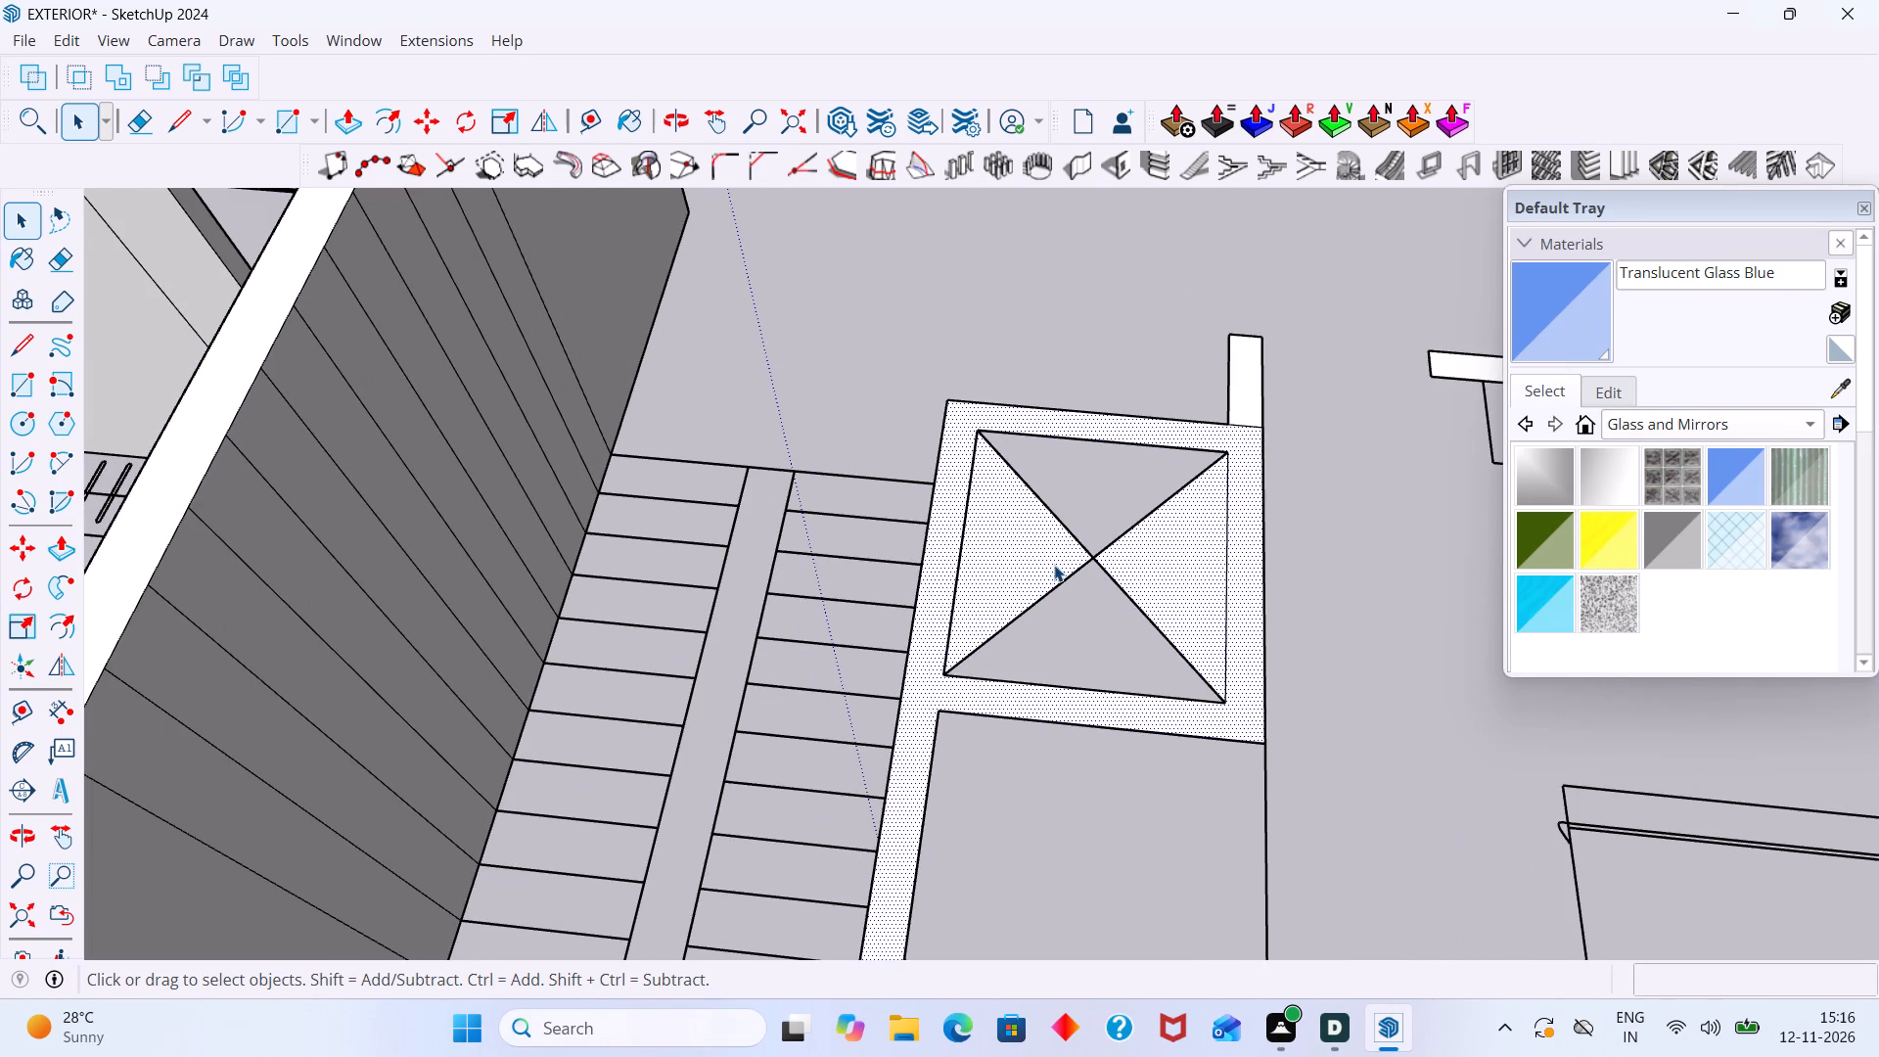
{"action": "key", "text": "l"}
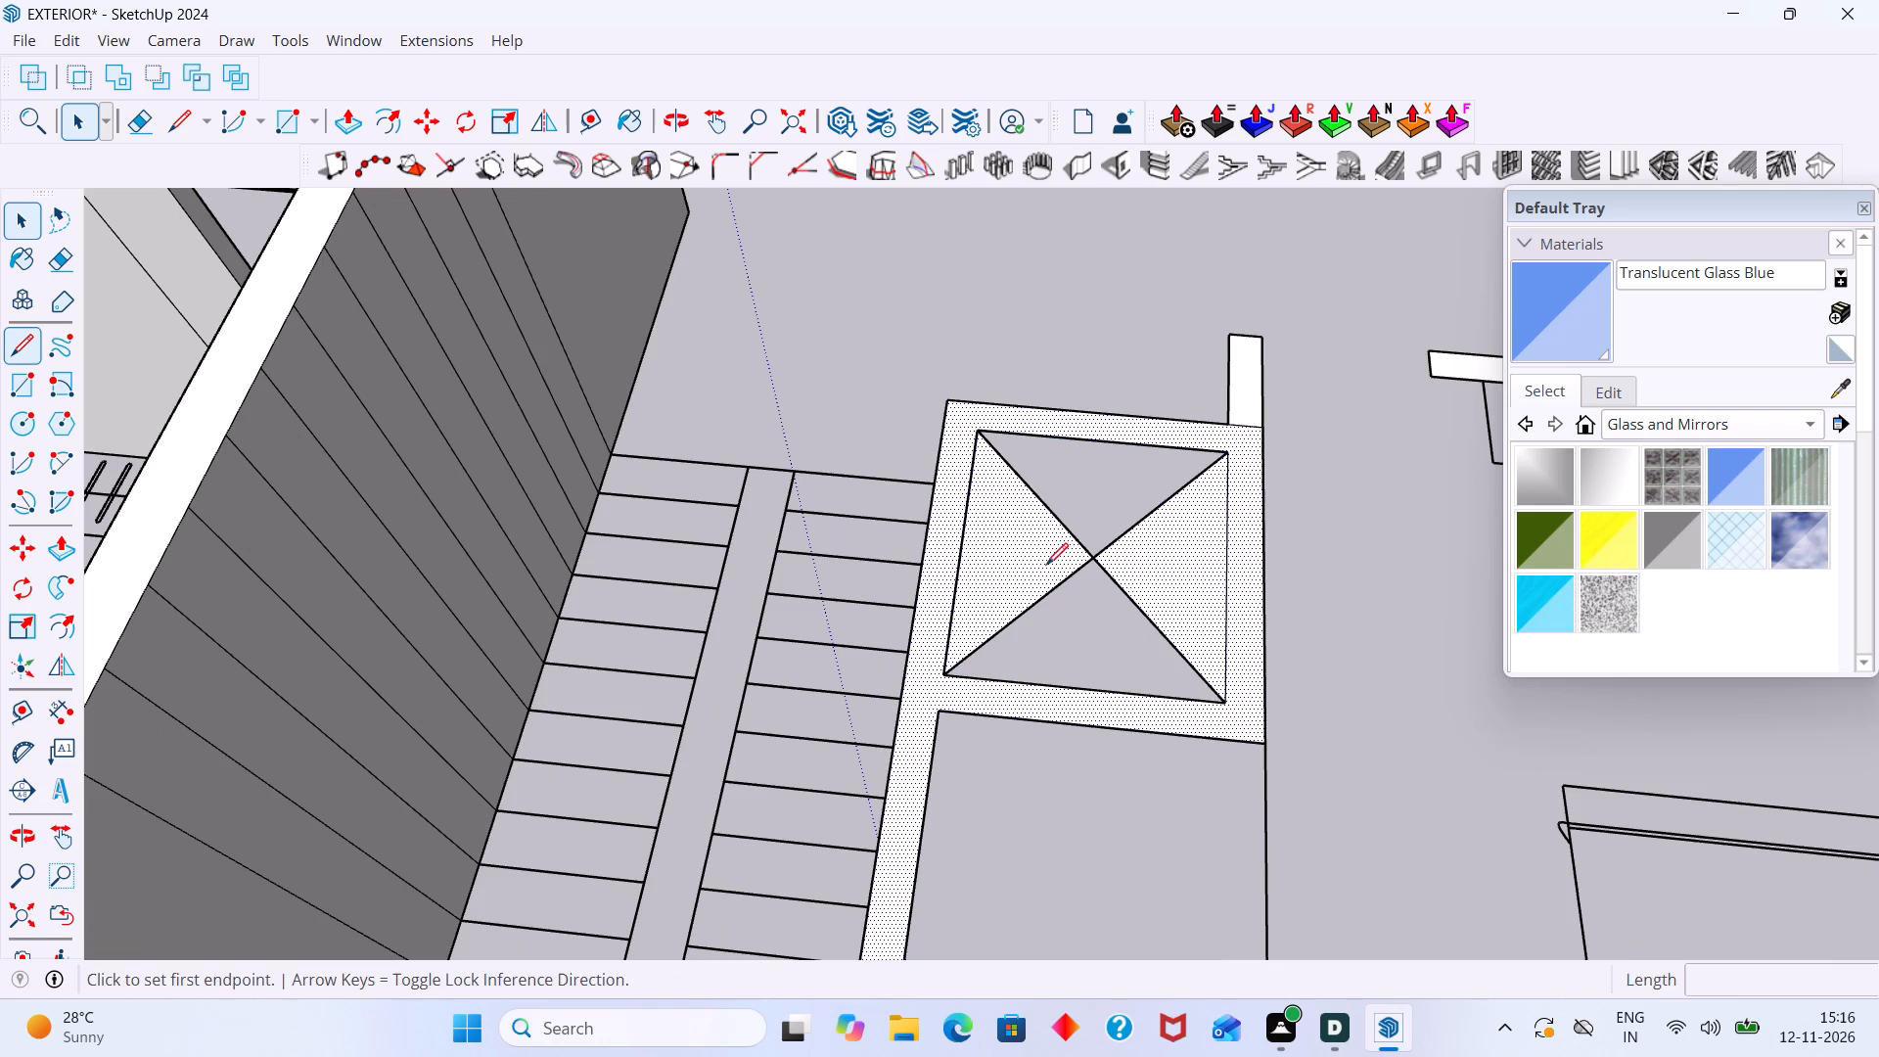
{"action": "left_click", "coordinate": [983, 427]}
{"action": "left_click", "coordinate": [1094, 558]}
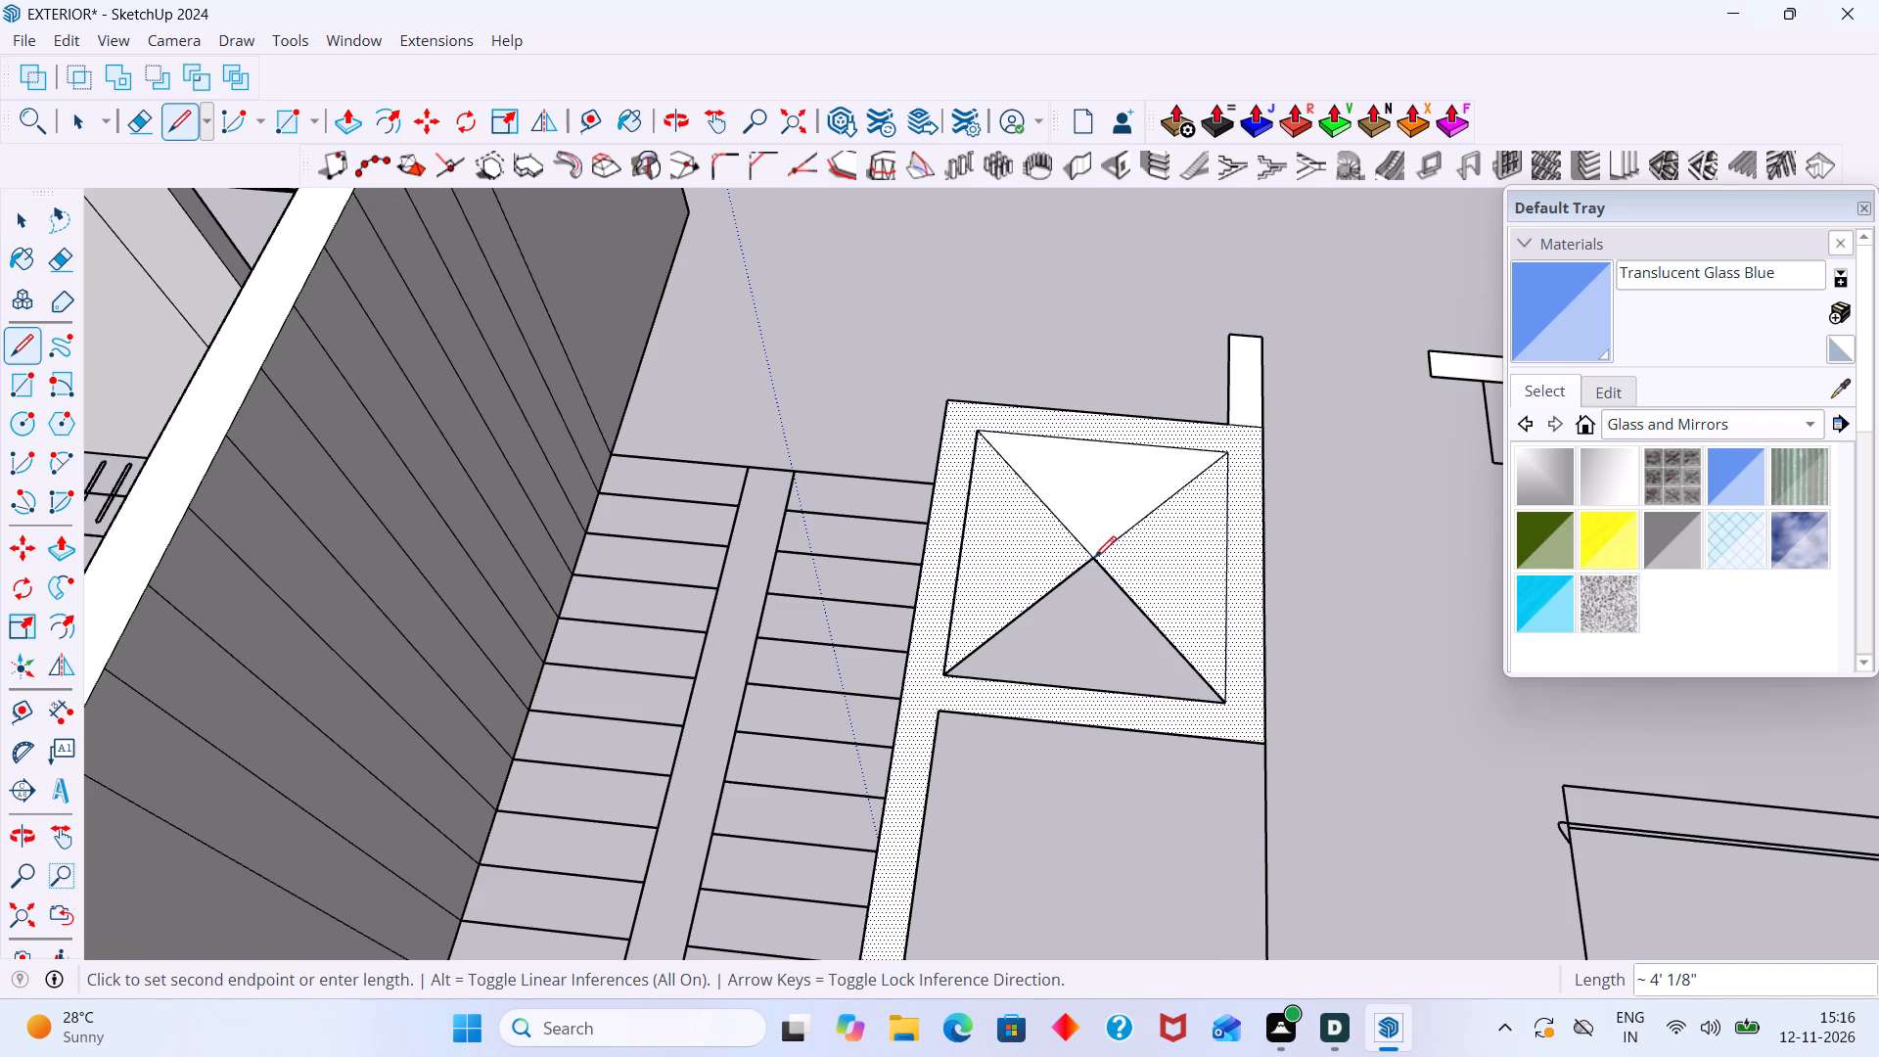
{"action": "left_click", "coordinate": [947, 667]}
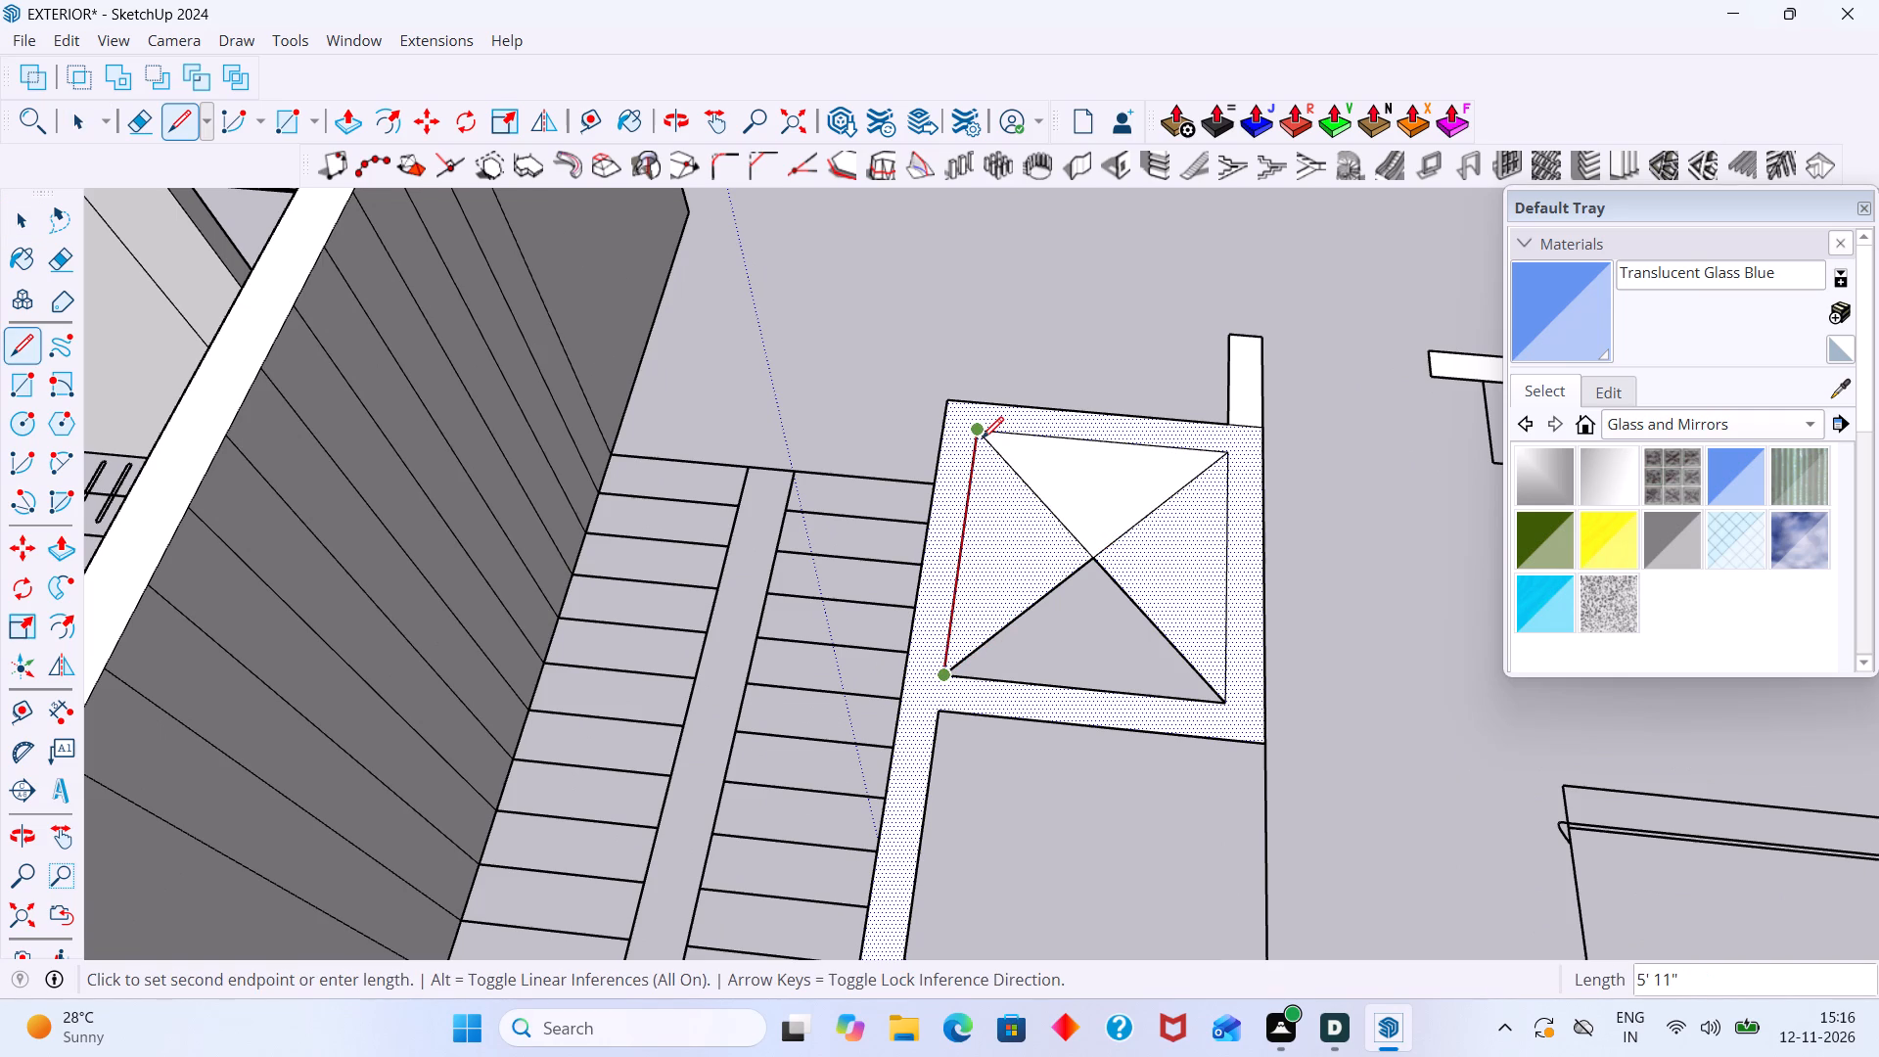
{"action": "left_click", "coordinate": [982, 430]}
{"action": "key", "text": "space"}
Delete the remaining triangular faces inside the crossed shaft, leaving only the surrounding wall face.
{"action": "left_click", "coordinate": [994, 477]}
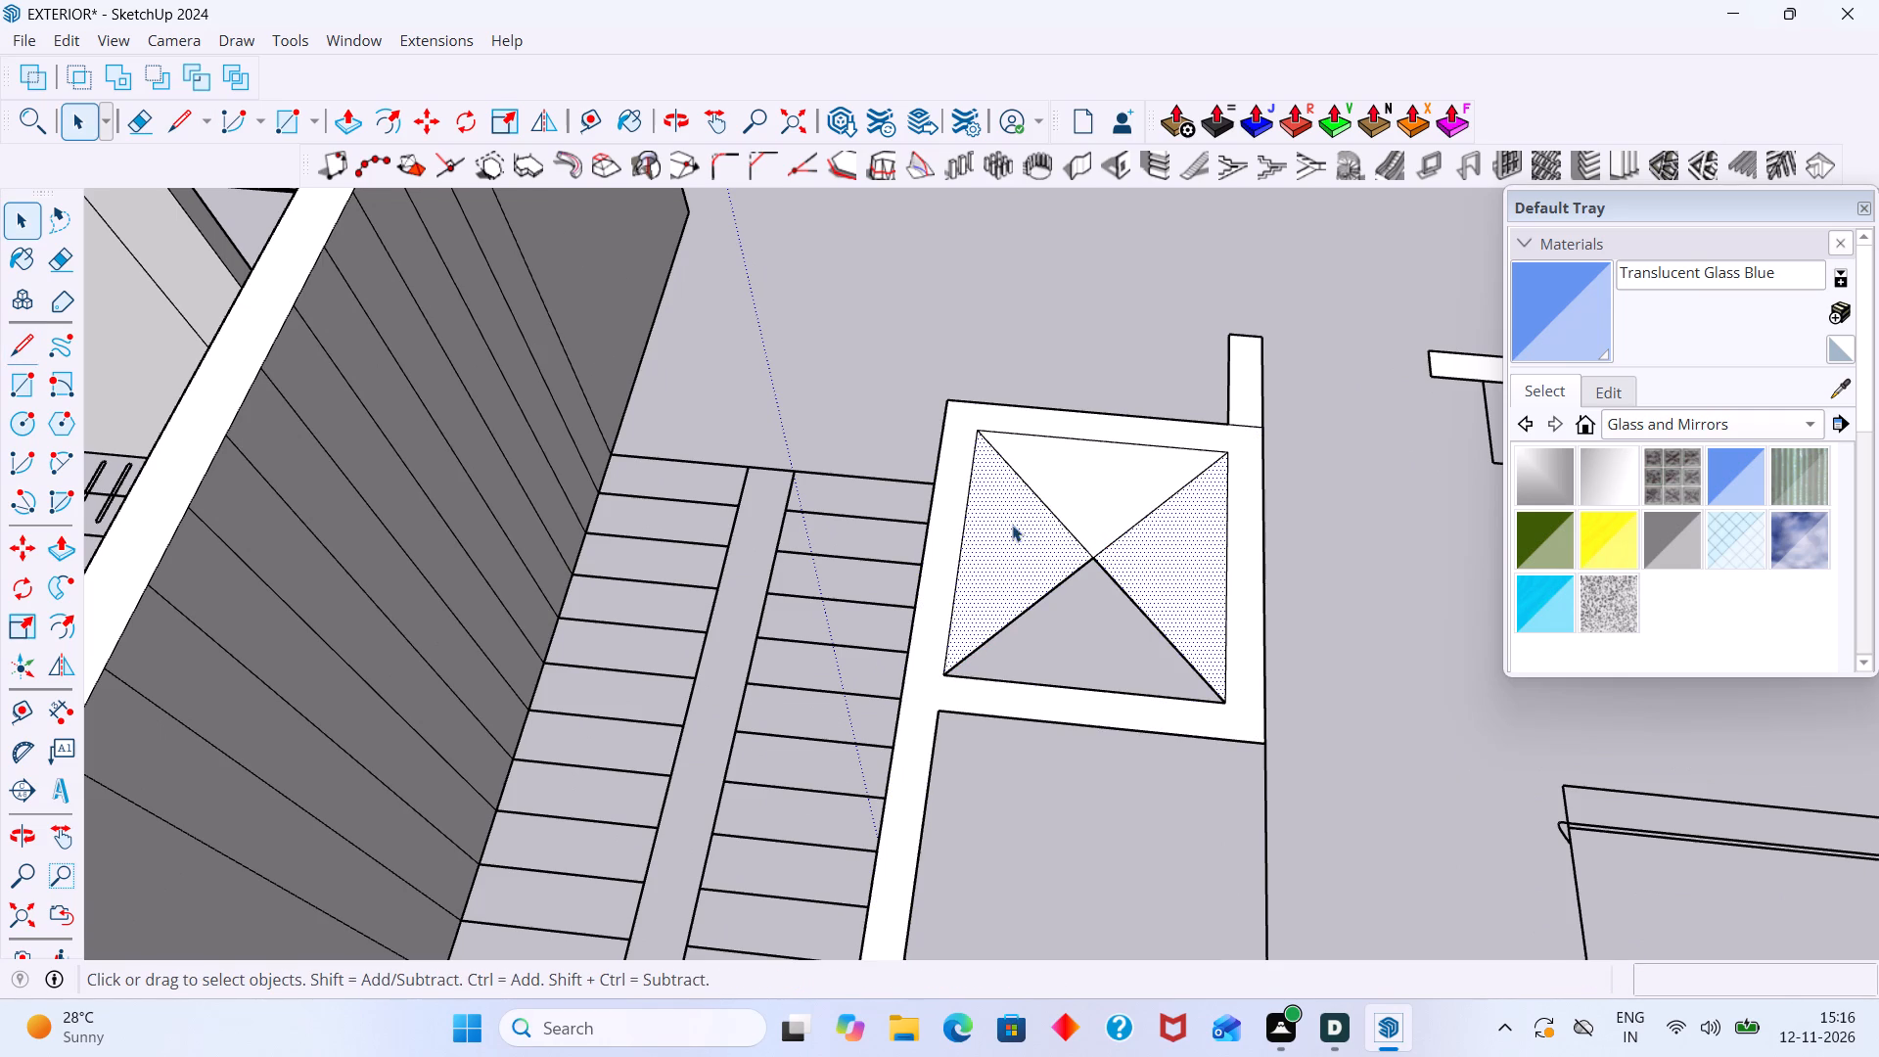
{"action": "key", "text": "Delete"}
{"action": "left_click", "coordinate": [1110, 491]}
{"action": "key", "text": "Delete"}
Push/Pull the wall face around the shaft and adjoining room up by the same height as the walls already raised.
{"action": "scroll", "coordinate": [1169, 584], "scroll_direction": "down", "scroll_amount": 7}
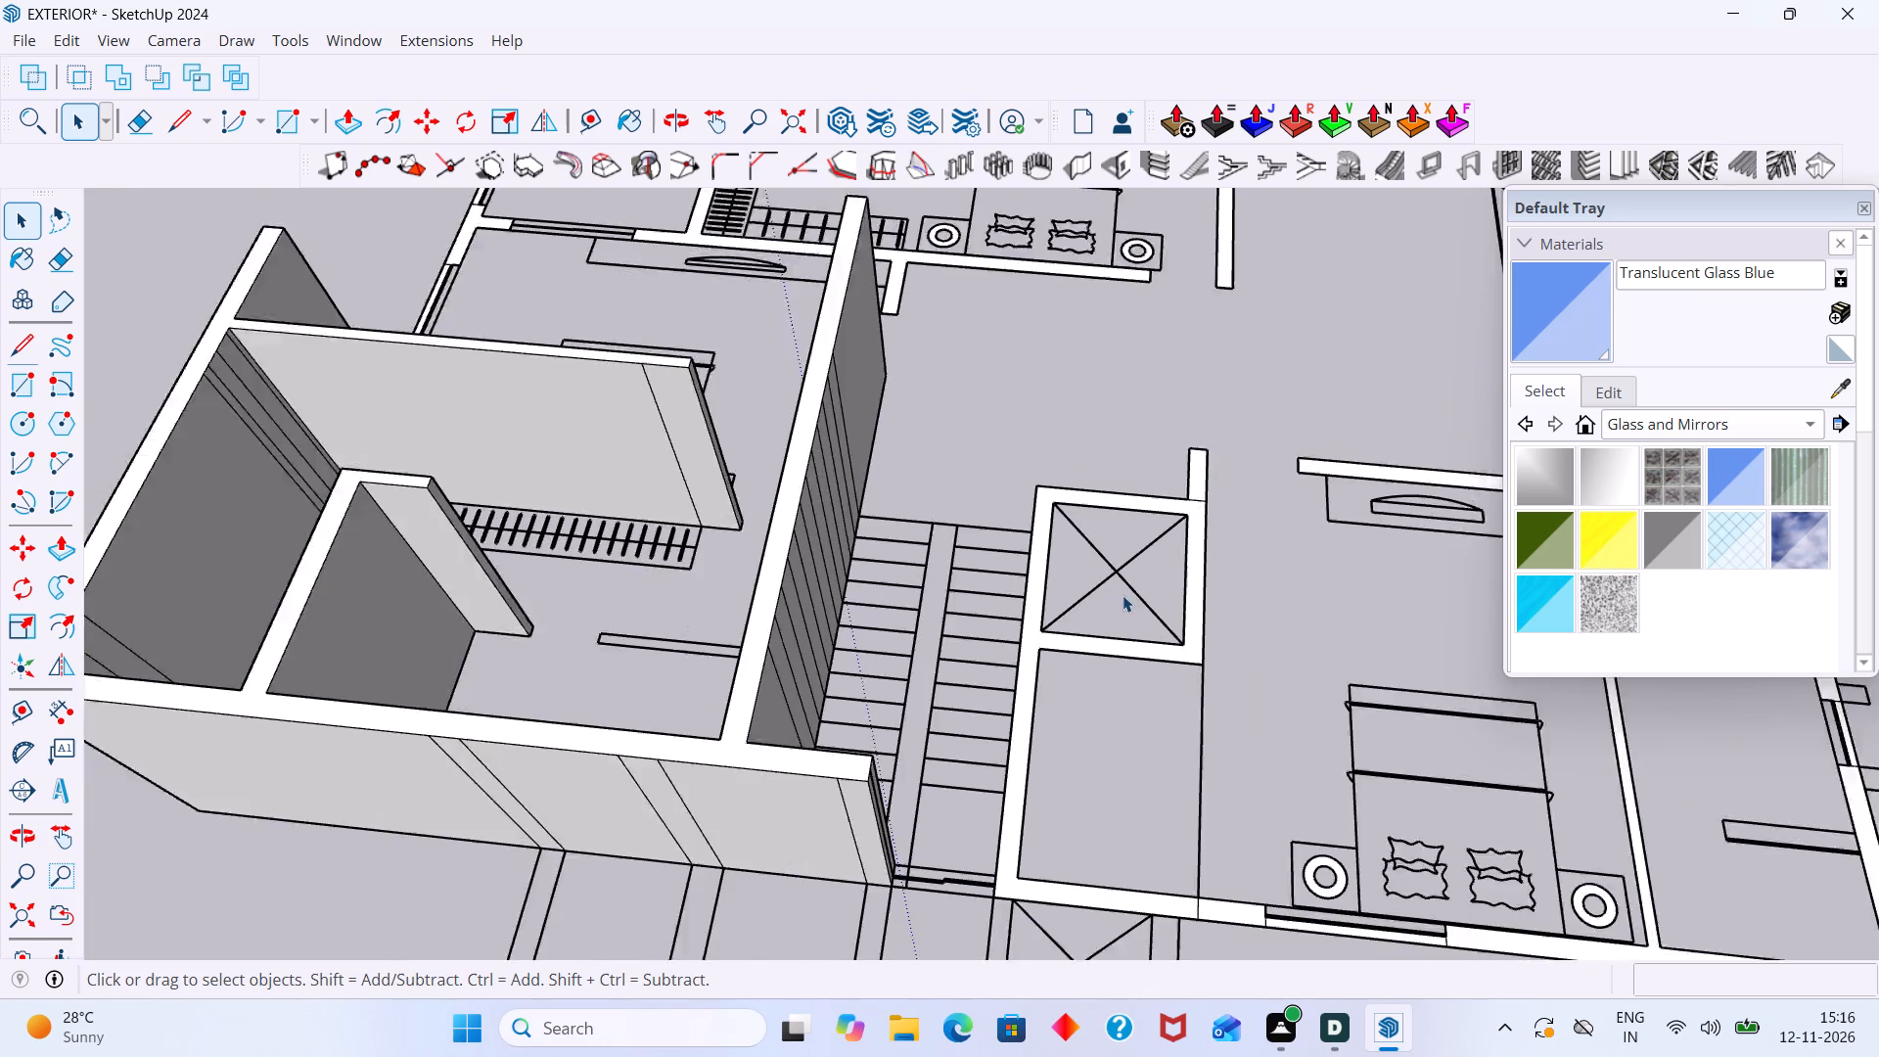
{"action": "scroll", "coordinate": [1123, 595], "scroll_direction": "down", "scroll_amount": 2}
{"action": "scroll", "coordinate": [1160, 620], "scroll_direction": "up", "scroll_amount": 6}
{"action": "scroll", "coordinate": [1216, 459], "scroll_direction": "up", "scroll_amount": 6}
{"action": "scroll", "coordinate": [1202, 438], "scroll_direction": "down", "scroll_amount": 11}
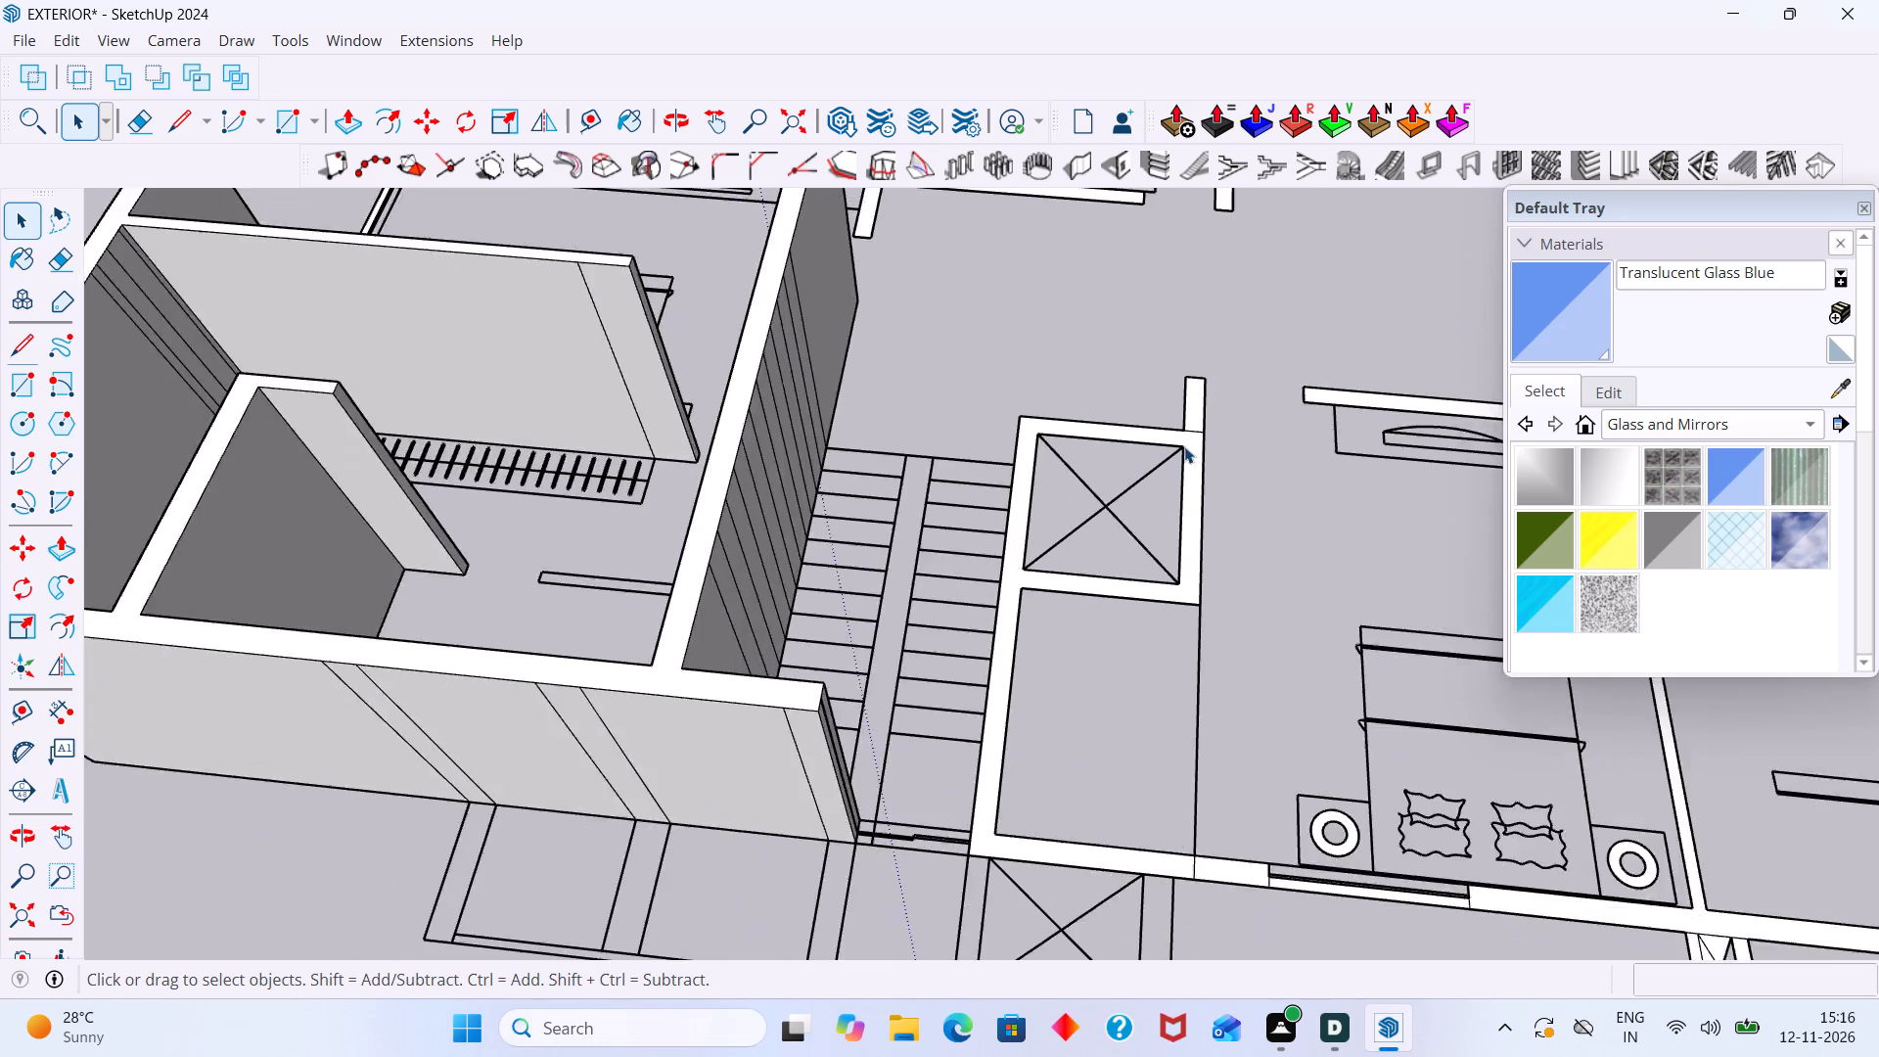
{"action": "scroll", "coordinate": [1184, 446], "scroll_direction": "down", "scroll_amount": 7}
{"action": "scroll", "coordinate": [1186, 437], "scroll_direction": "up", "scroll_amount": 10}
{"action": "scroll", "coordinate": [1217, 459], "scroll_direction": "down", "scroll_amount": 4}
{"action": "scroll", "coordinate": [1186, 492], "scroll_direction": "up", "scroll_amount": 4}
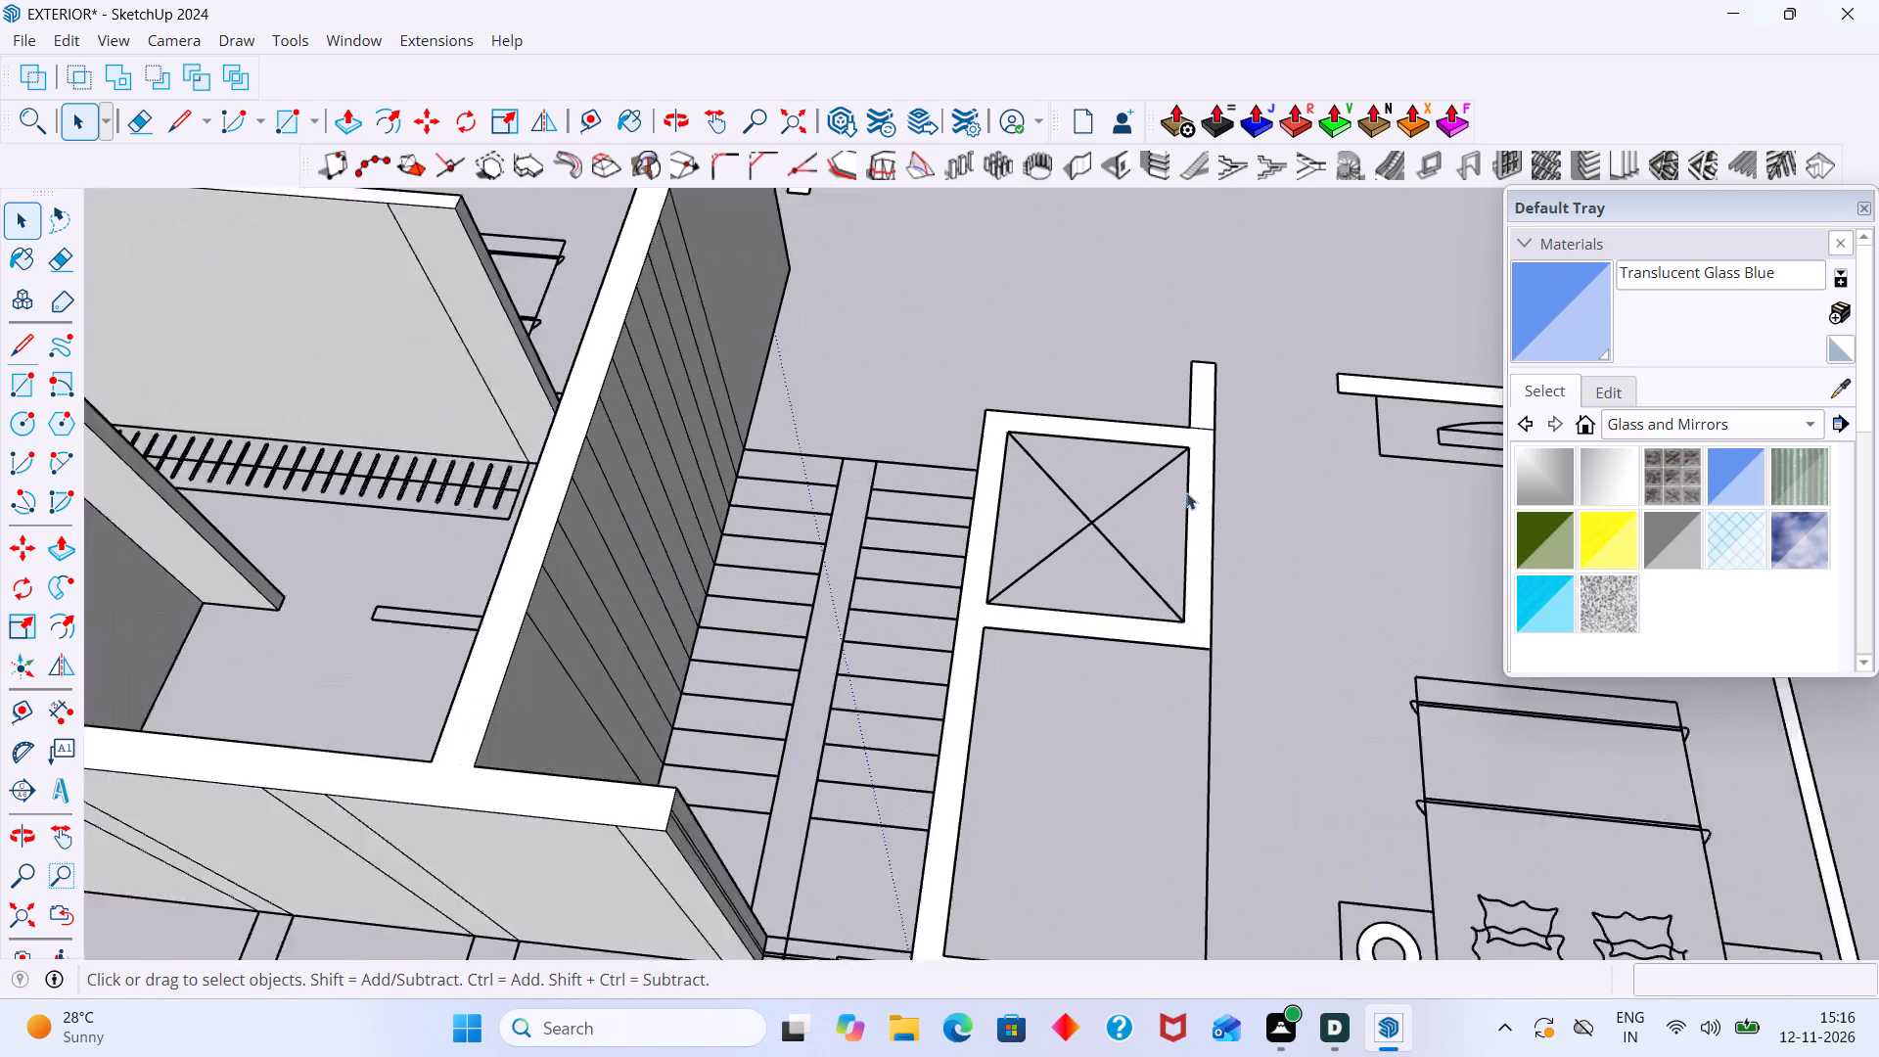
{"action": "left_click", "coordinate": [1198, 486]}
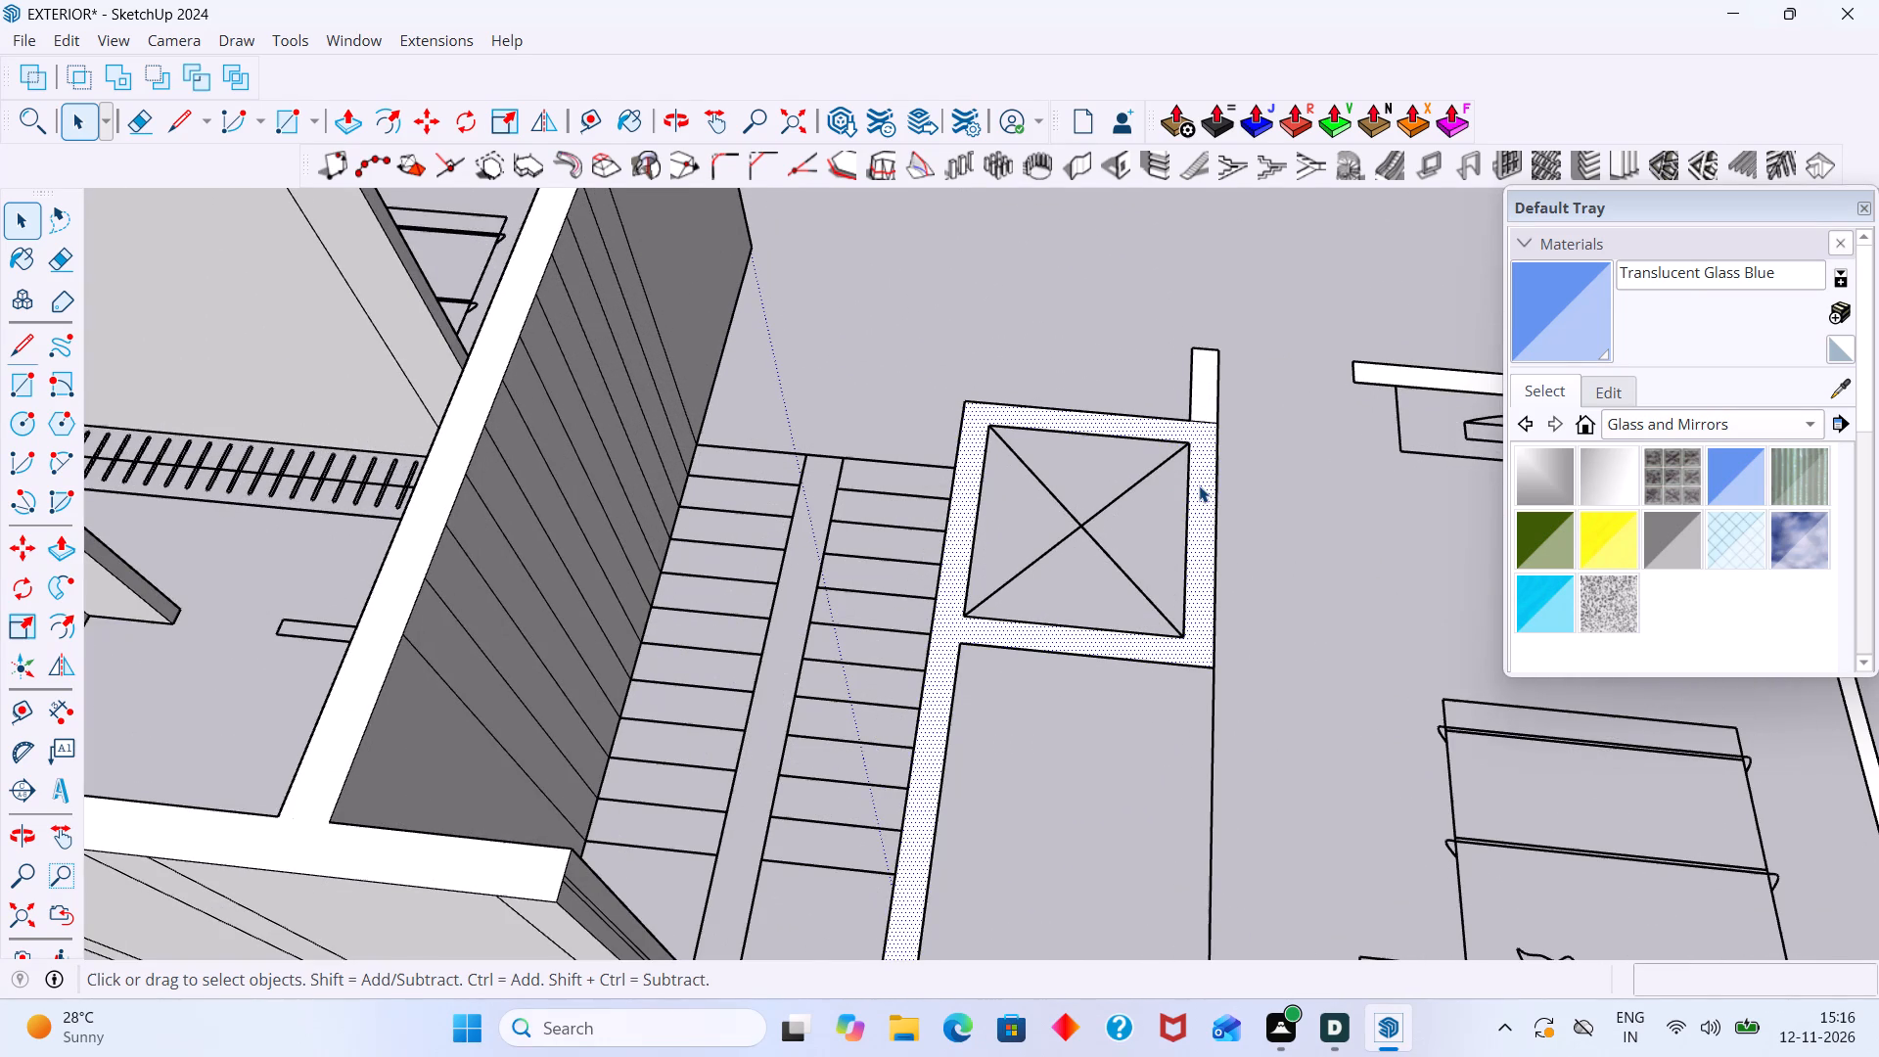
{"action": "key", "text": "p"}
{"action": "double_click", "coordinate": [1199, 485]}
{"action": "key", "text": "space"}
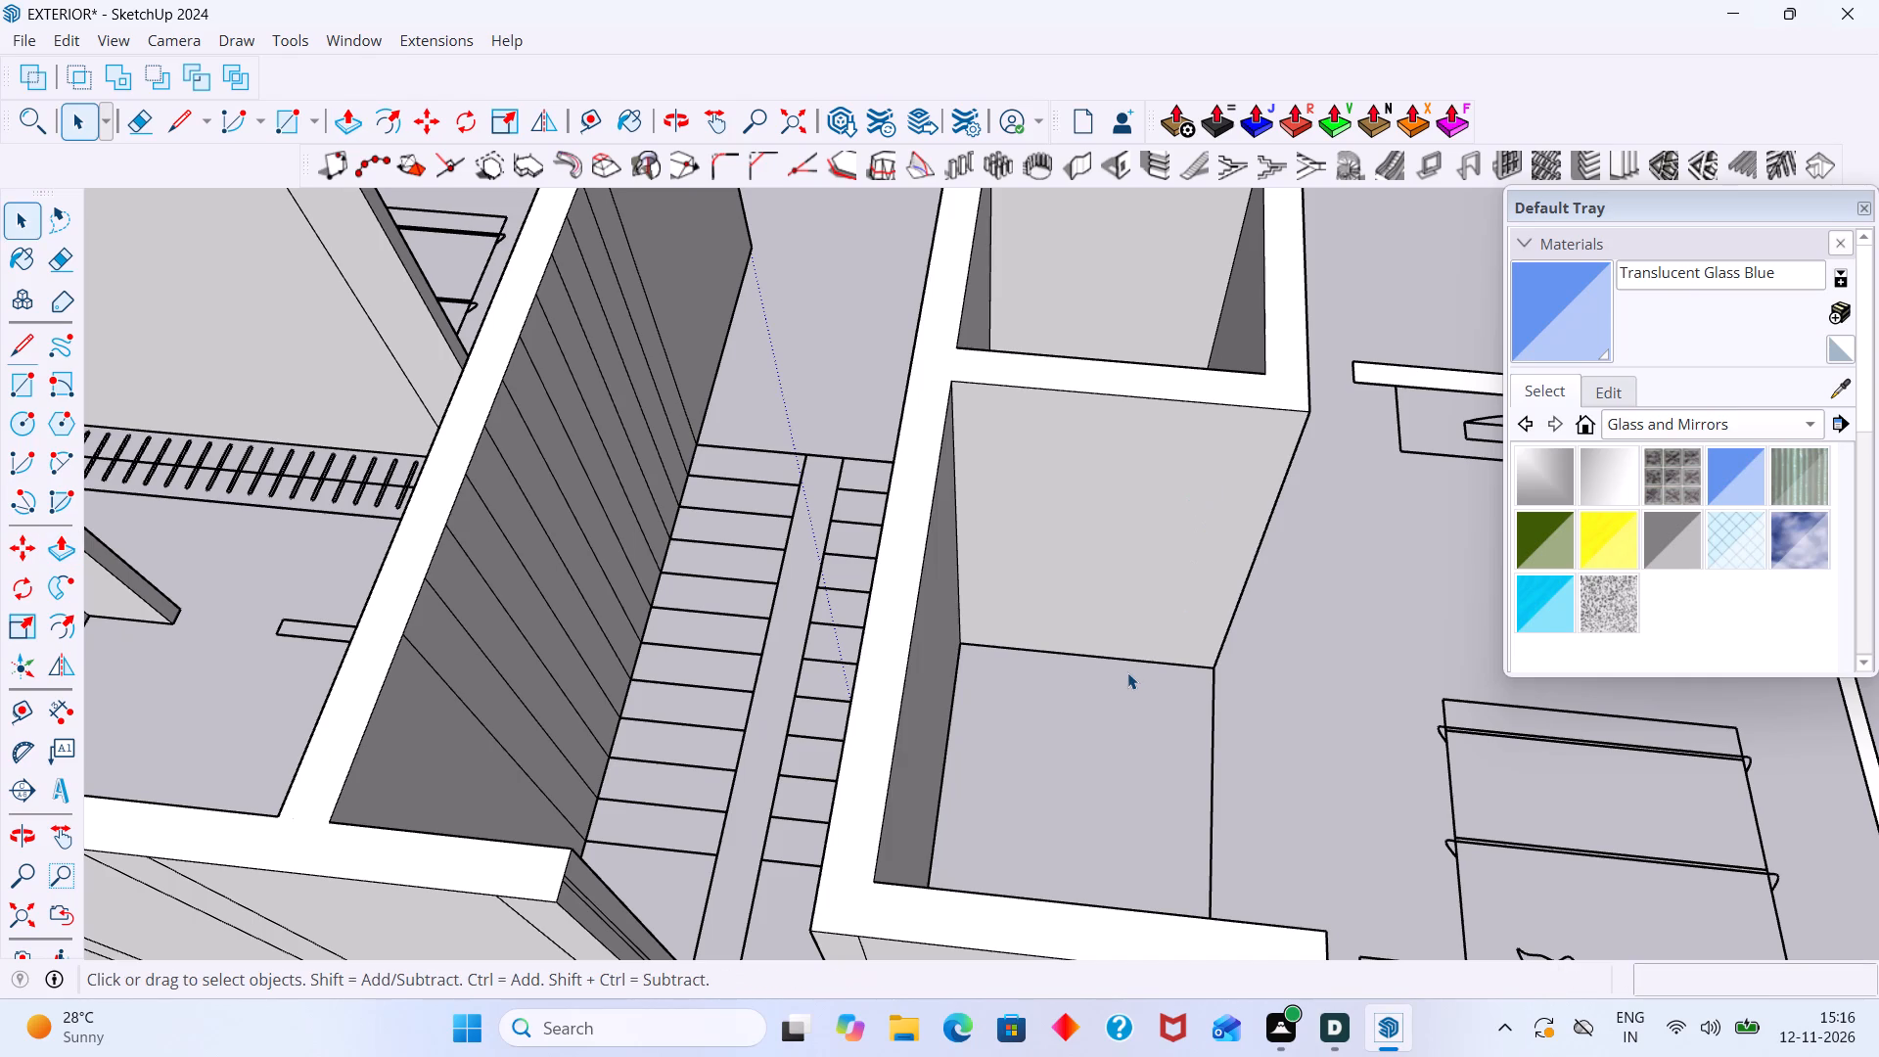
{"action": "left_click", "coordinate": [1127, 673]}
{"action": "scroll", "coordinate": [1124, 663], "scroll_direction": "down", "scroll_amount": 11}
{"action": "middle_click_drag", "start_coordinate": [1170, 523], "coordinate": [747, 561]}
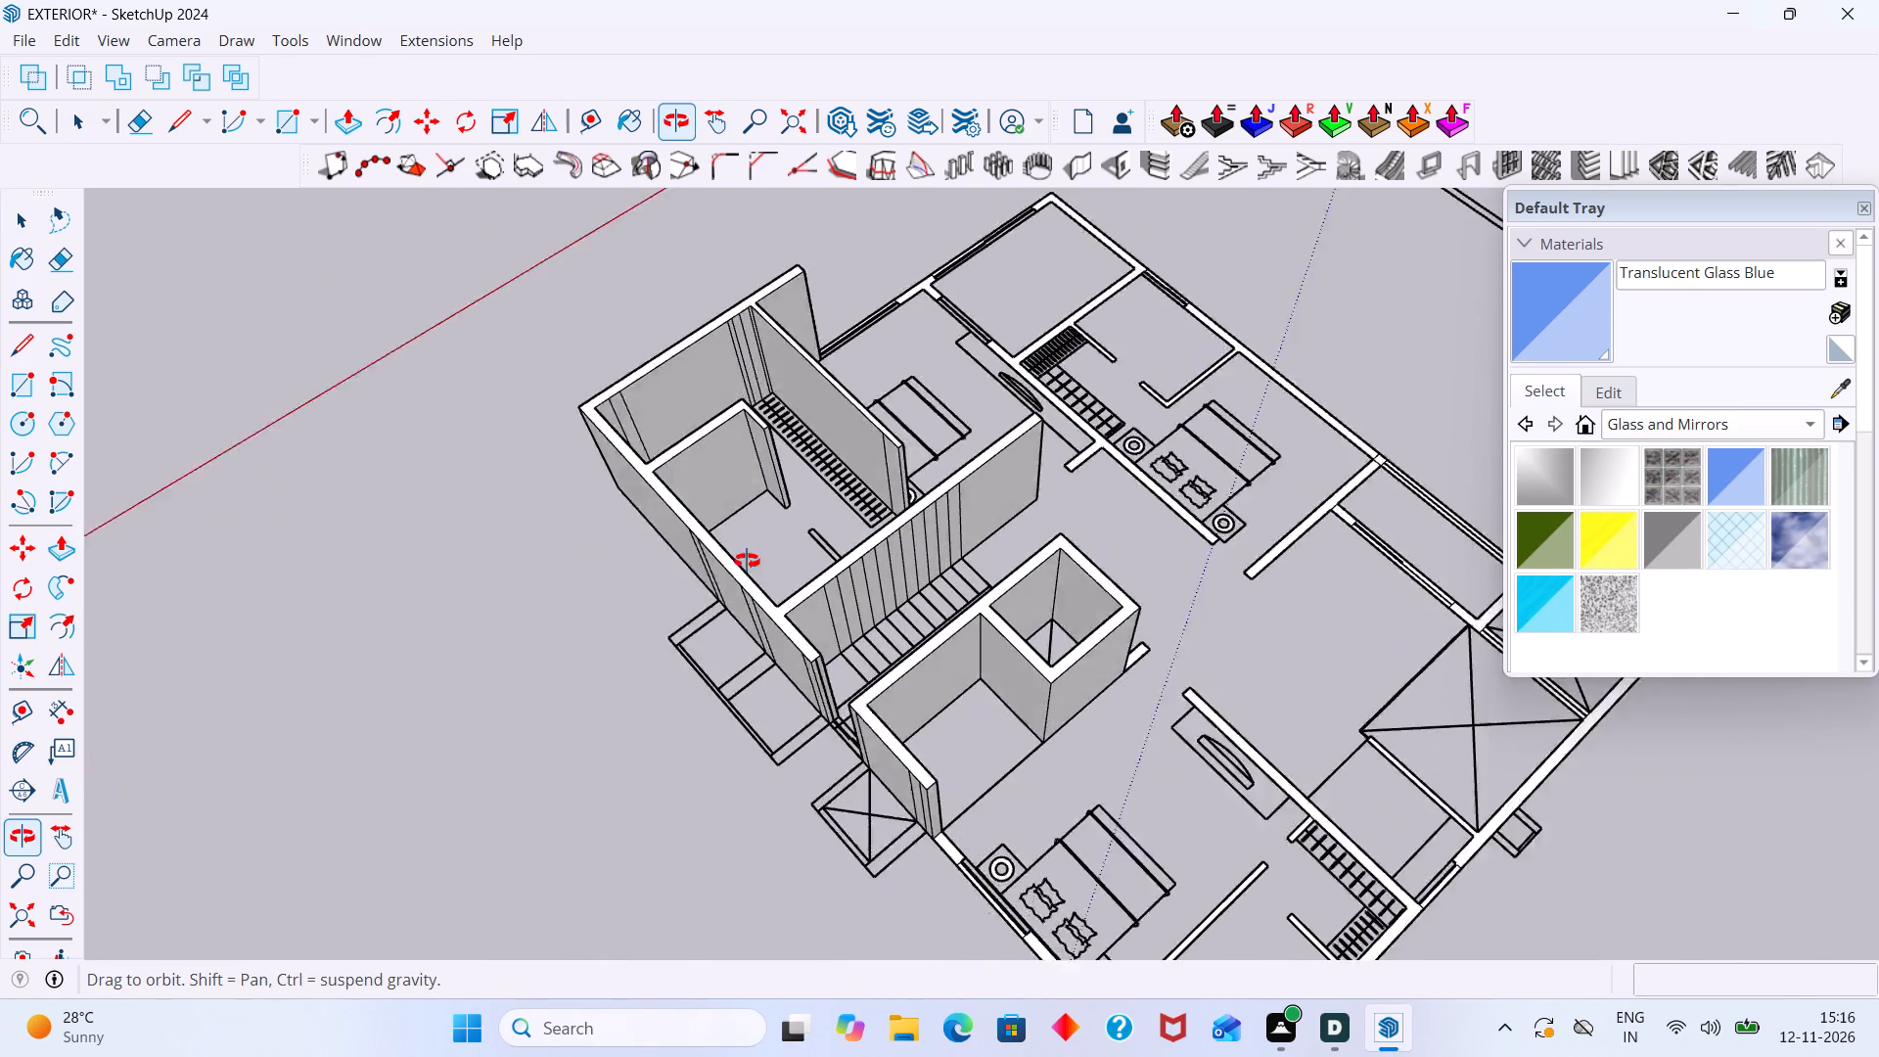
Push/Pull the short wall stub extending from the shaft's corner up by the same height as the raised walls.
{"action": "middle_click_drag", "start_coordinate": [747, 561], "coordinate": [732, 573]}
{"action": "middle_click_drag", "start_coordinate": [1051, 683], "coordinate": [534, 763]}
{"action": "middle_click_drag", "start_coordinate": [1086, 699], "coordinate": [751, 610]}
{"action": "scroll", "coordinate": [979, 645], "scroll_direction": "up", "scroll_amount": 2}
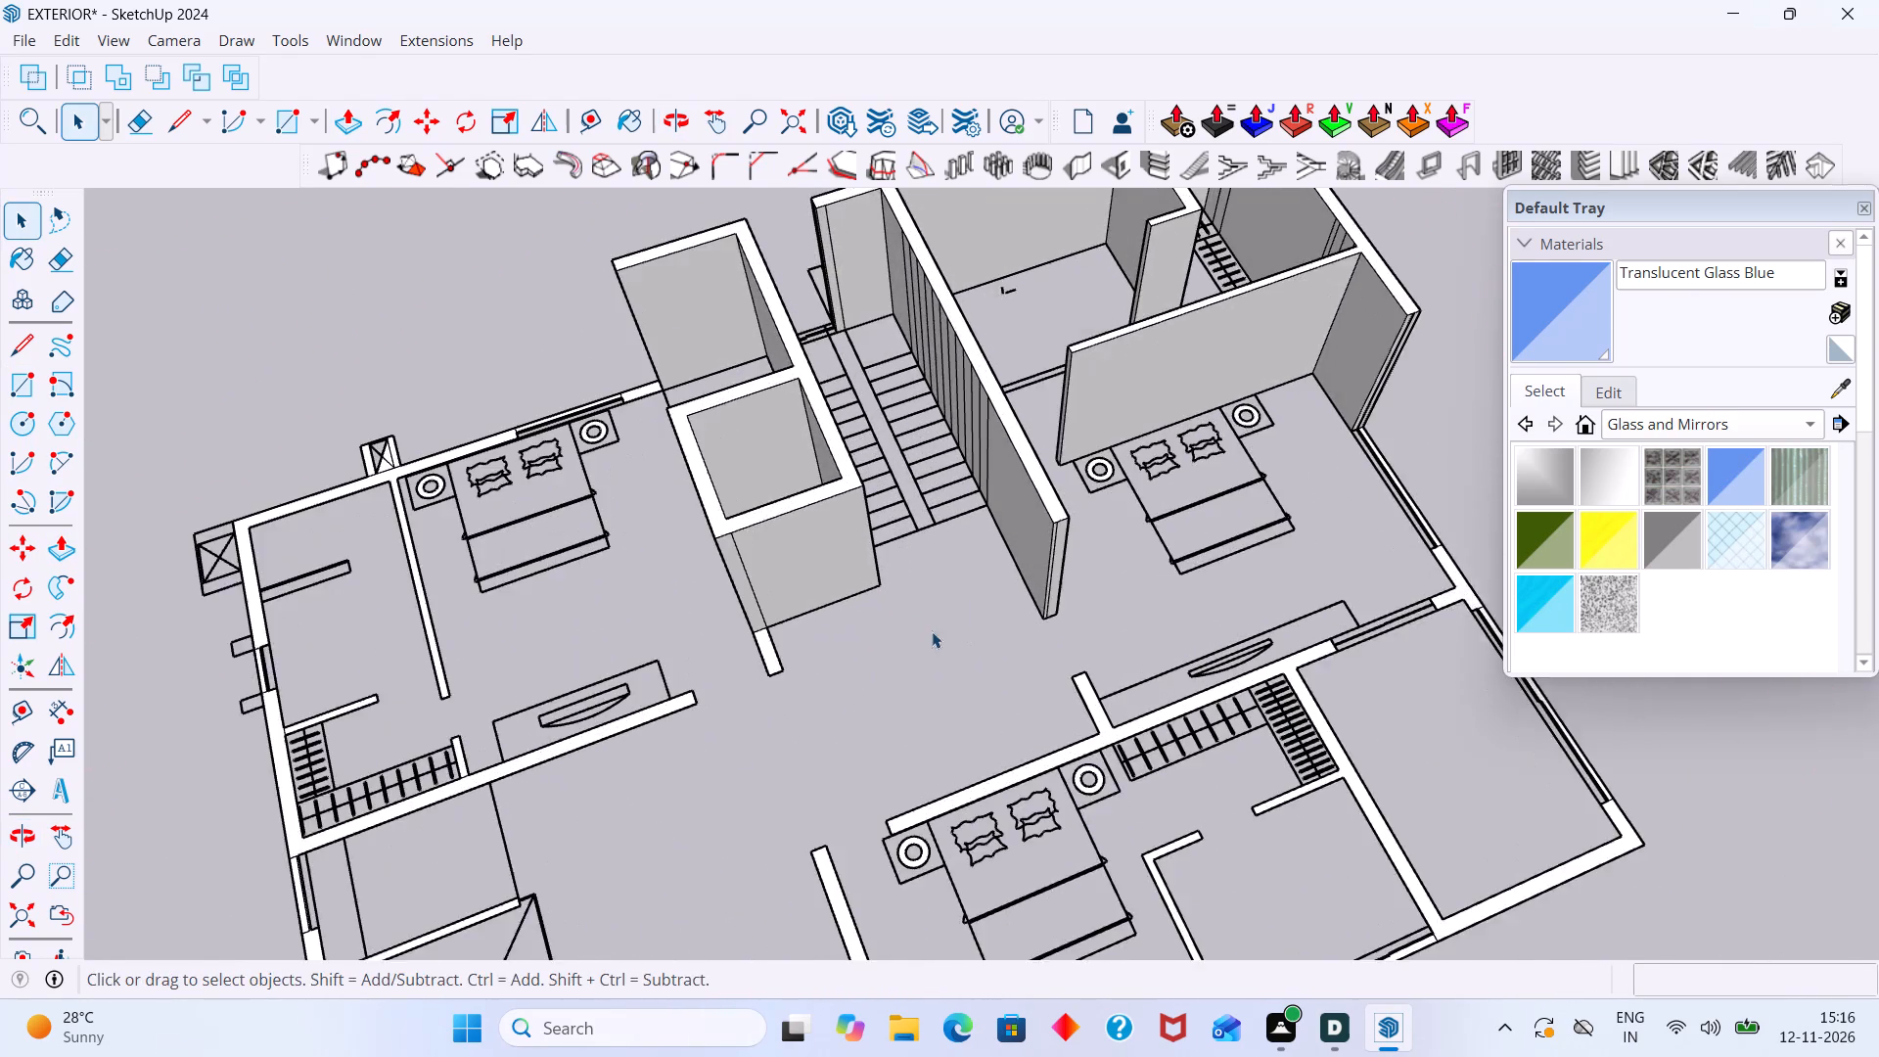
{"action": "scroll", "coordinate": [932, 631], "scroll_direction": "up", "scroll_amount": 4}
{"action": "middle_click_drag", "start_coordinate": [904, 673], "coordinate": [709, 586]}
{"action": "scroll", "coordinate": [833, 387], "scroll_direction": "up", "scroll_amount": 7}
{"action": "scroll", "coordinate": [863, 410], "scroll_direction": "down", "scroll_amount": 10}
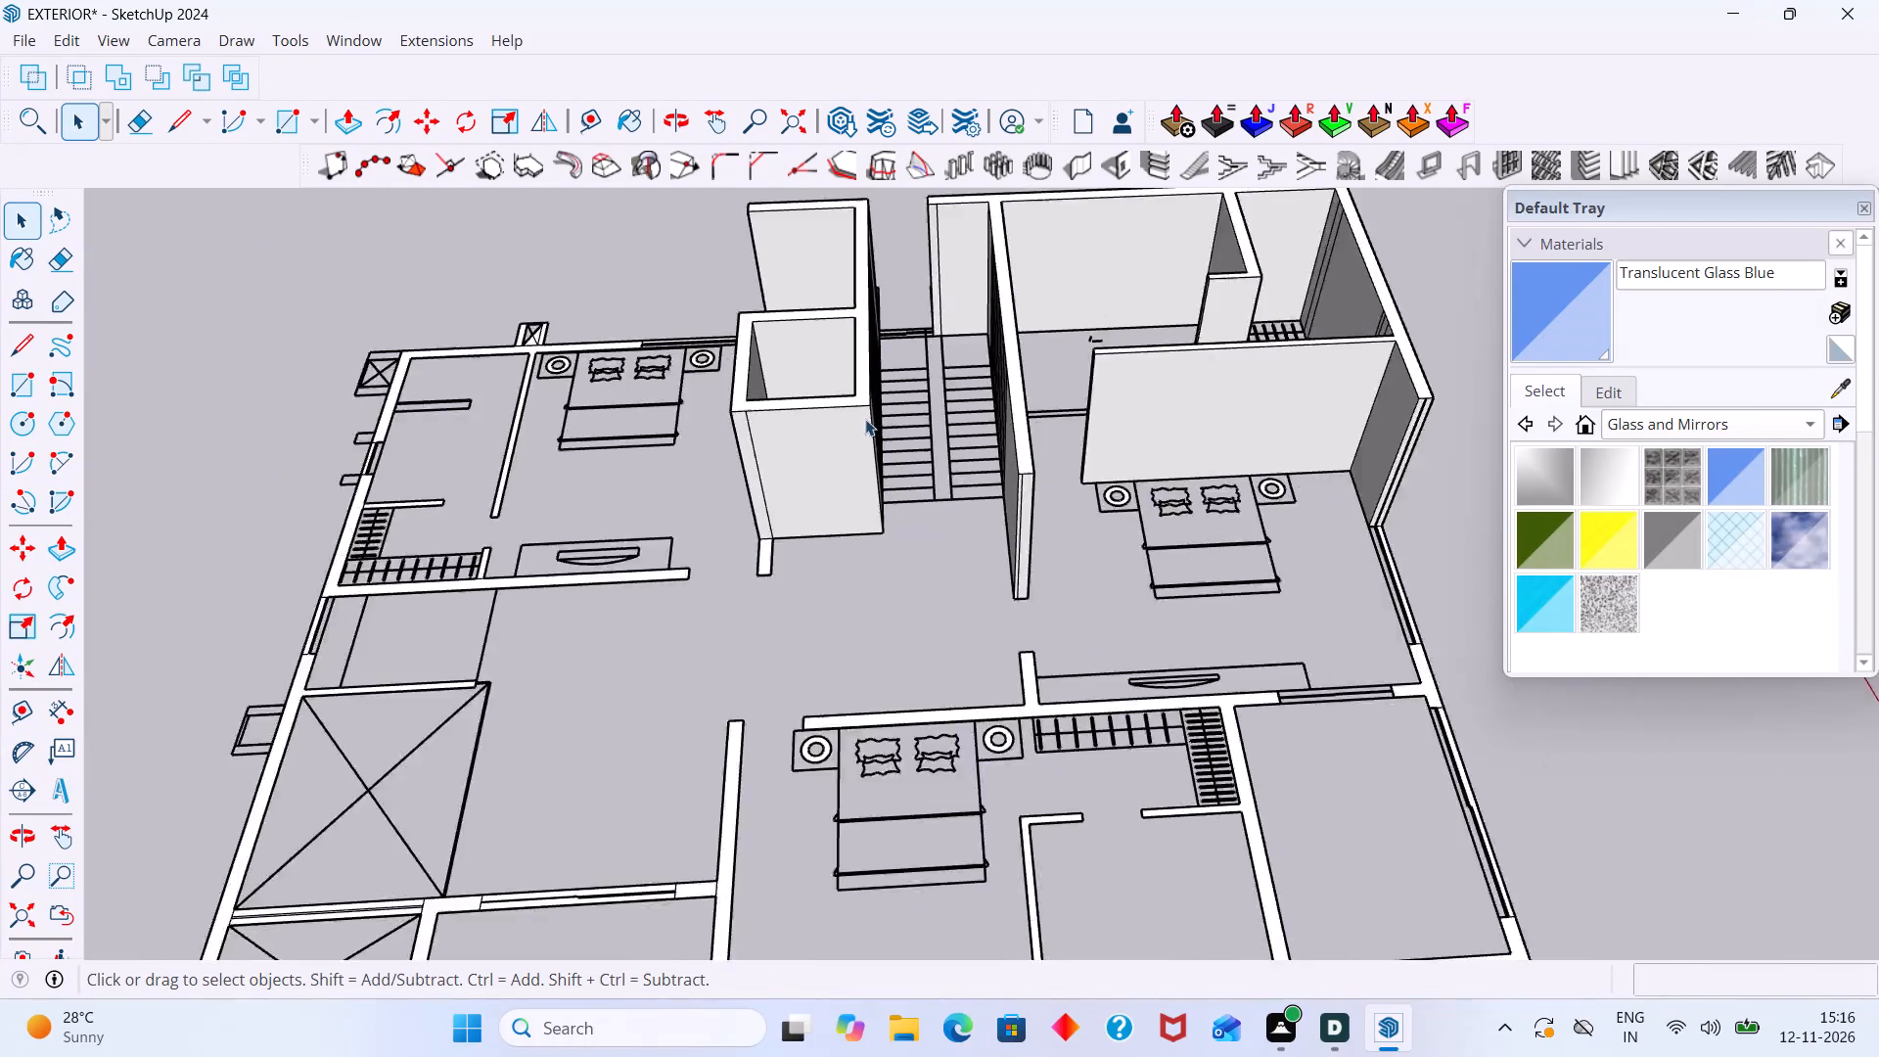
{"action": "scroll", "coordinate": [865, 419], "scroll_direction": "down", "scroll_amount": 4}
{"action": "scroll", "coordinate": [864, 427], "scroll_direction": "up", "scroll_amount": 10}
{"action": "scroll", "coordinate": [823, 441], "scroll_direction": "down", "scroll_amount": 7}
{"action": "scroll", "coordinate": [782, 532], "scroll_direction": "up", "scroll_amount": 7}
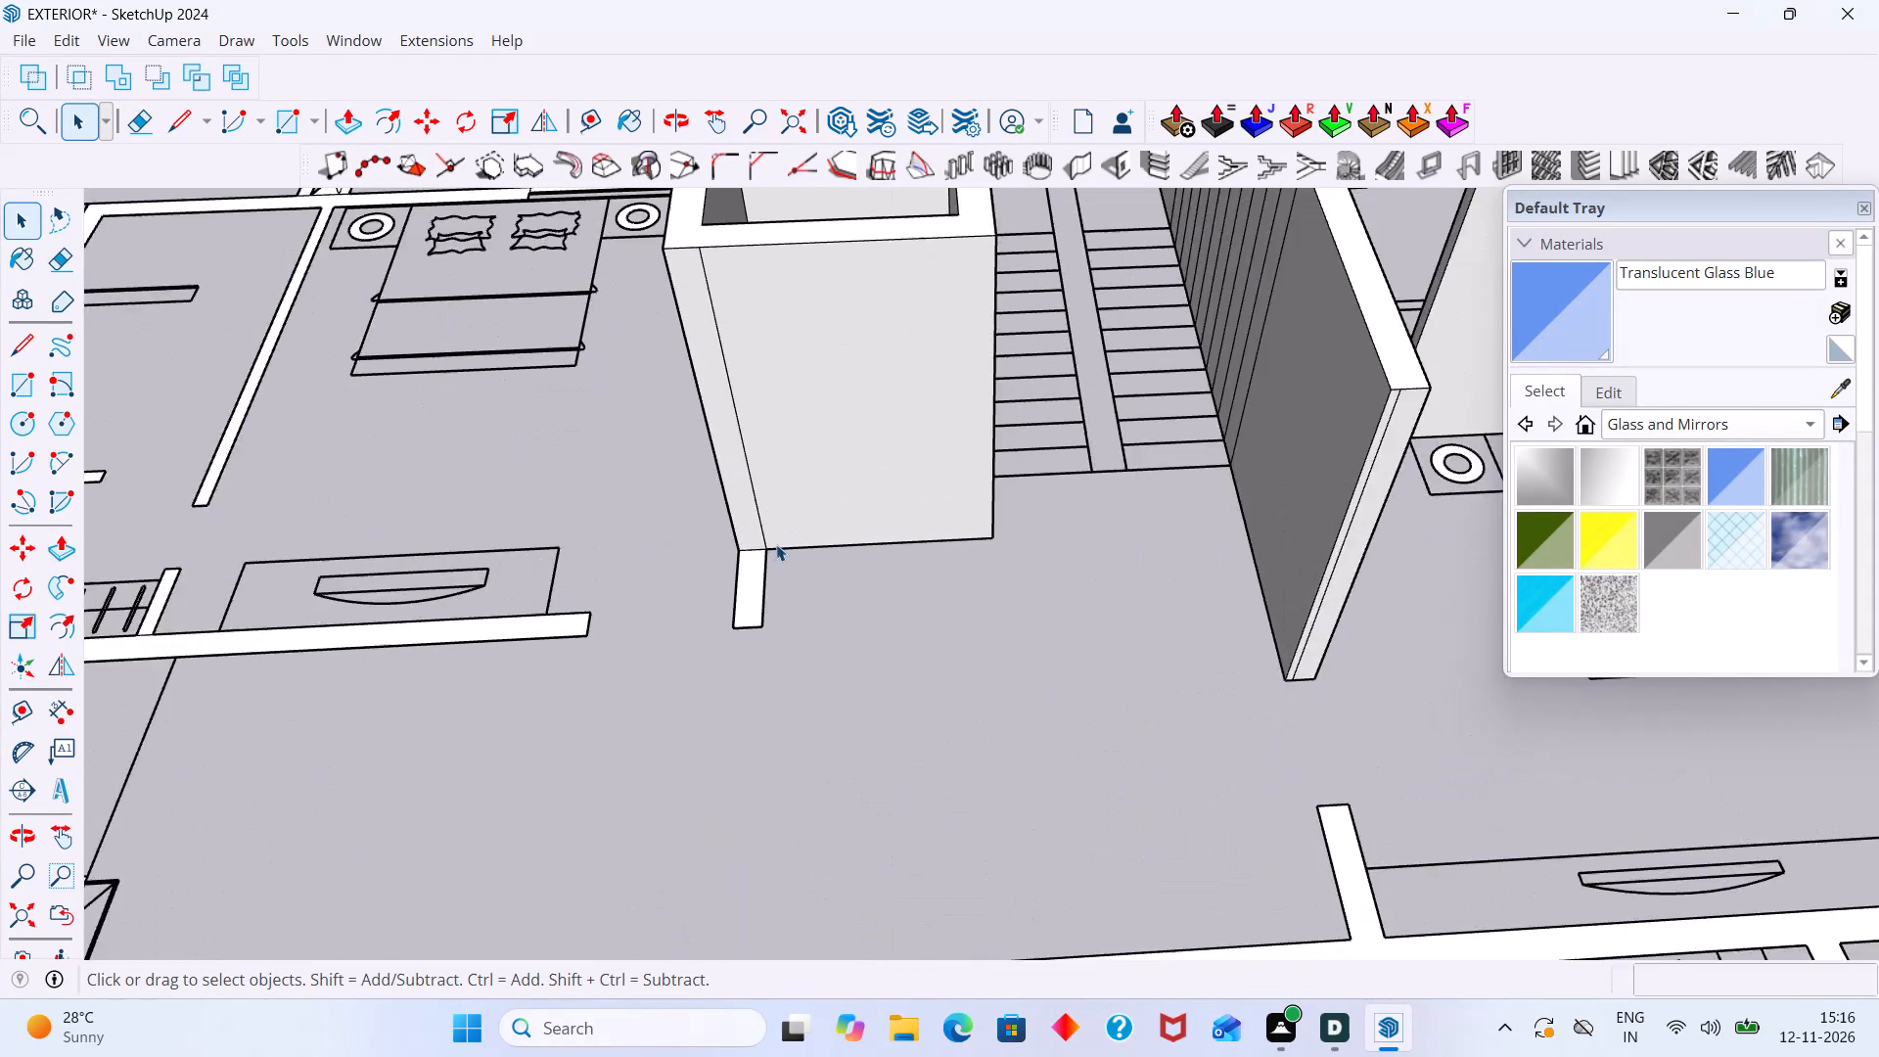
{"action": "middle_click_drag", "start_coordinate": [773, 563], "coordinate": [1015, 555]}
{"action": "scroll", "coordinate": [872, 623], "scroll_direction": "up", "scroll_amount": 5}
{"action": "left_click", "coordinate": [821, 674]}
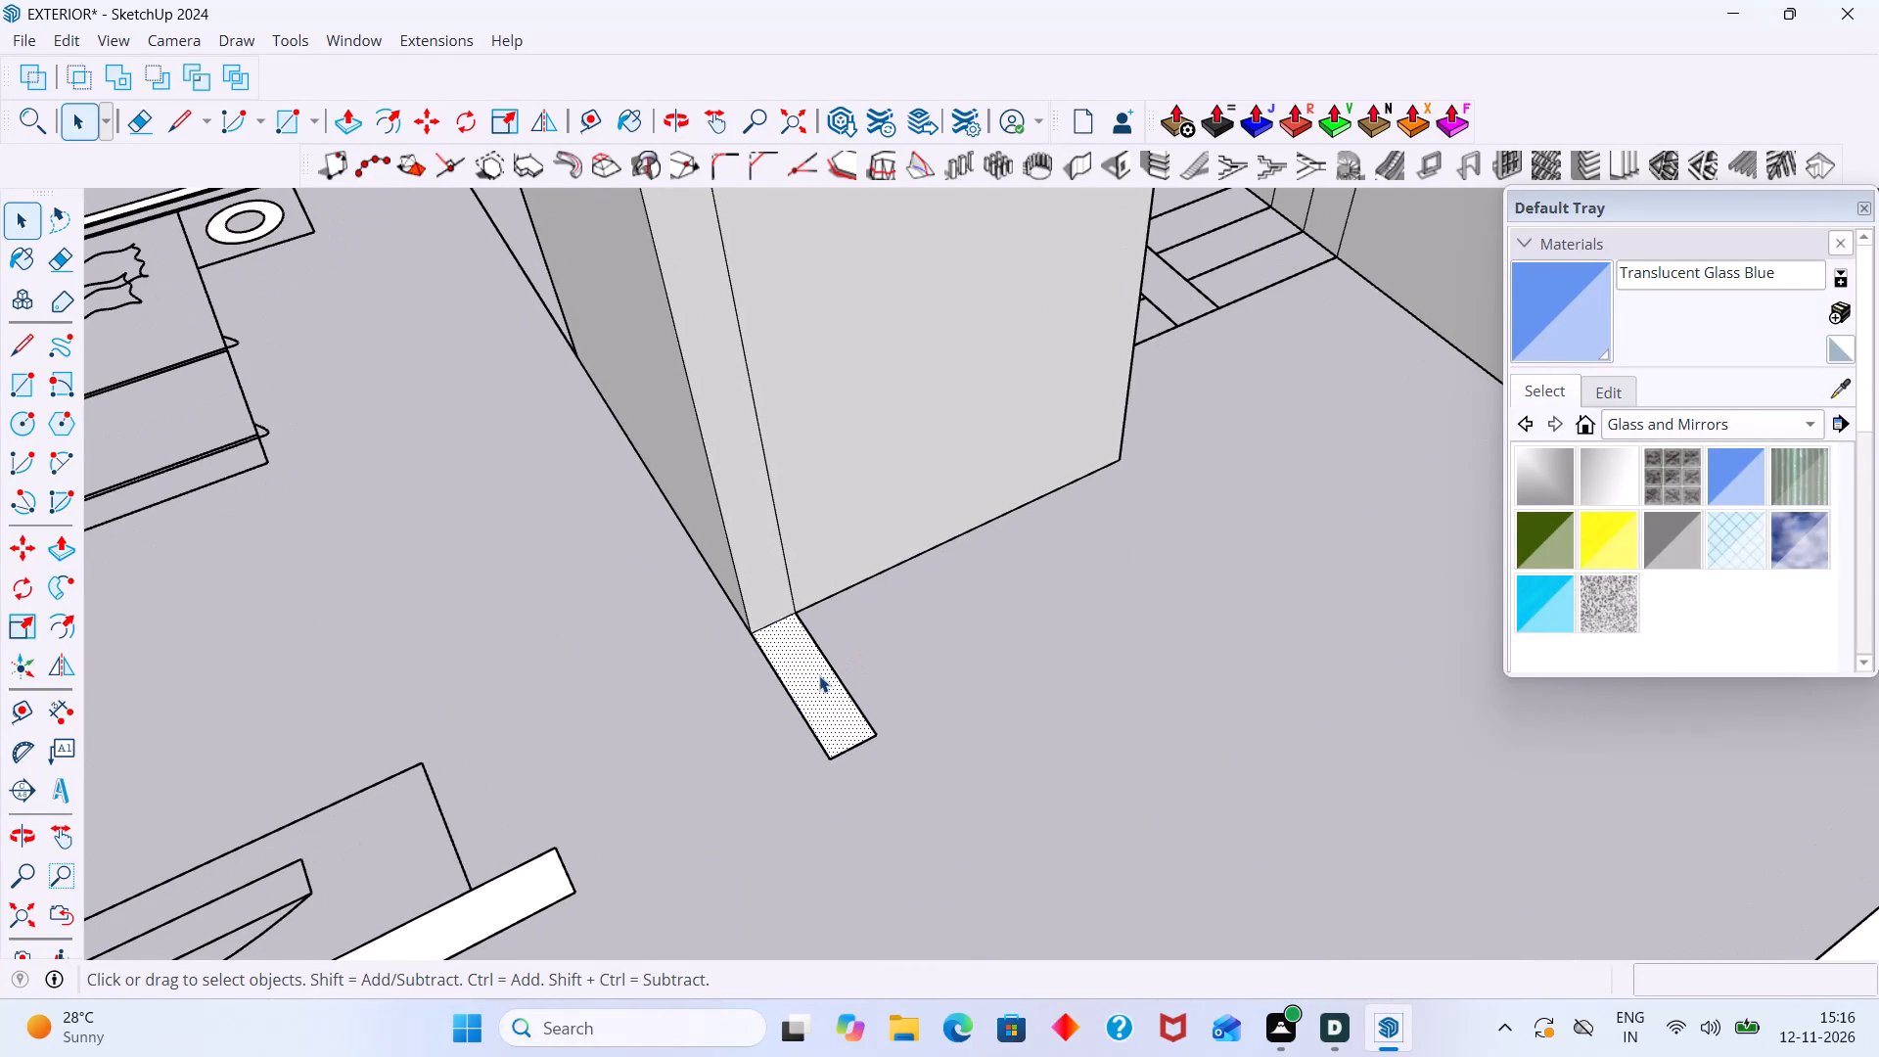
{"action": "key", "text": "p"}
{"action": "double_click", "coordinate": [827, 669]}
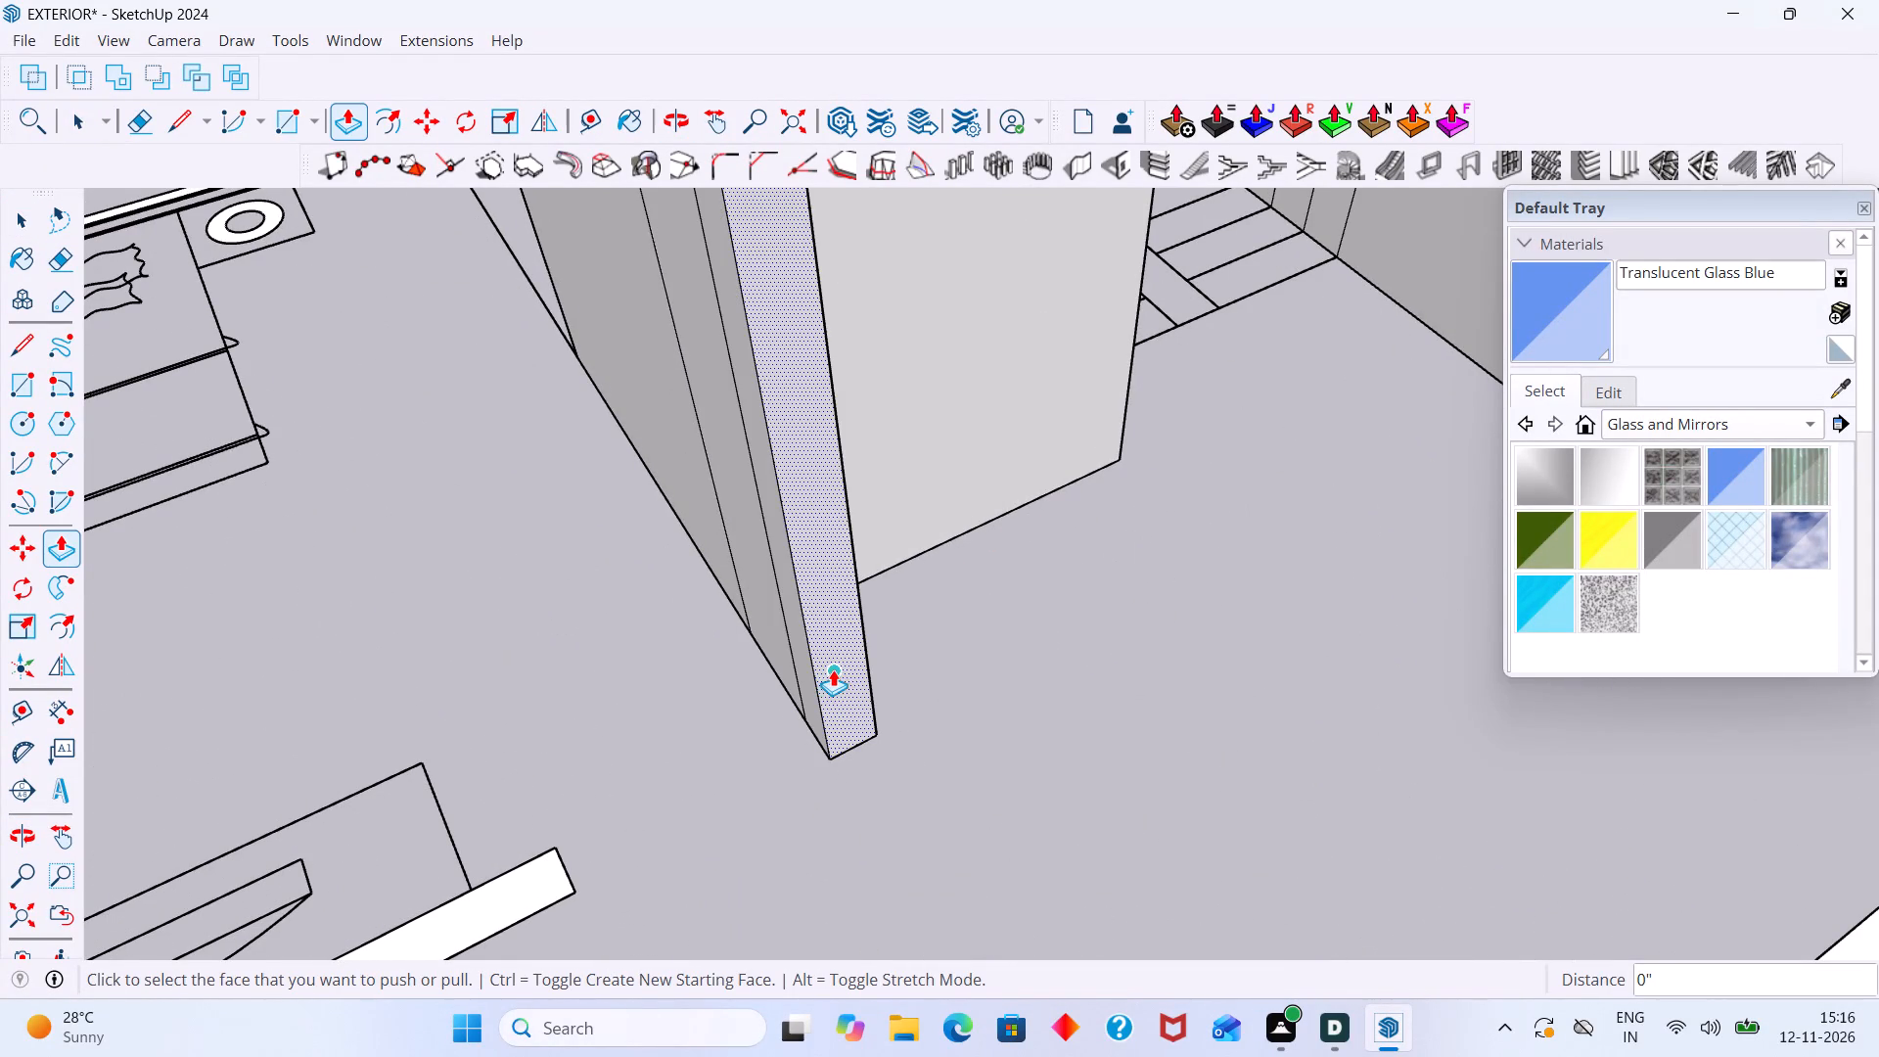
{"action": "key", "text": "space"}
{"action": "left_click", "coordinate": [941, 648]}
Erase the vertical seam lines where the raised stub joins the shaft's outer wall face.
{"action": "scroll", "coordinate": [939, 641], "scroll_direction": "up", "scroll_amount": 1}
{"action": "scroll", "coordinate": [939, 641], "scroll_direction": "down", "scroll_amount": 2}
{"action": "middle_click_drag", "start_coordinate": [933, 633], "coordinate": [1146, 643]}
{"action": "scroll", "coordinate": [942, 659], "scroll_direction": "up", "scroll_amount": 3}
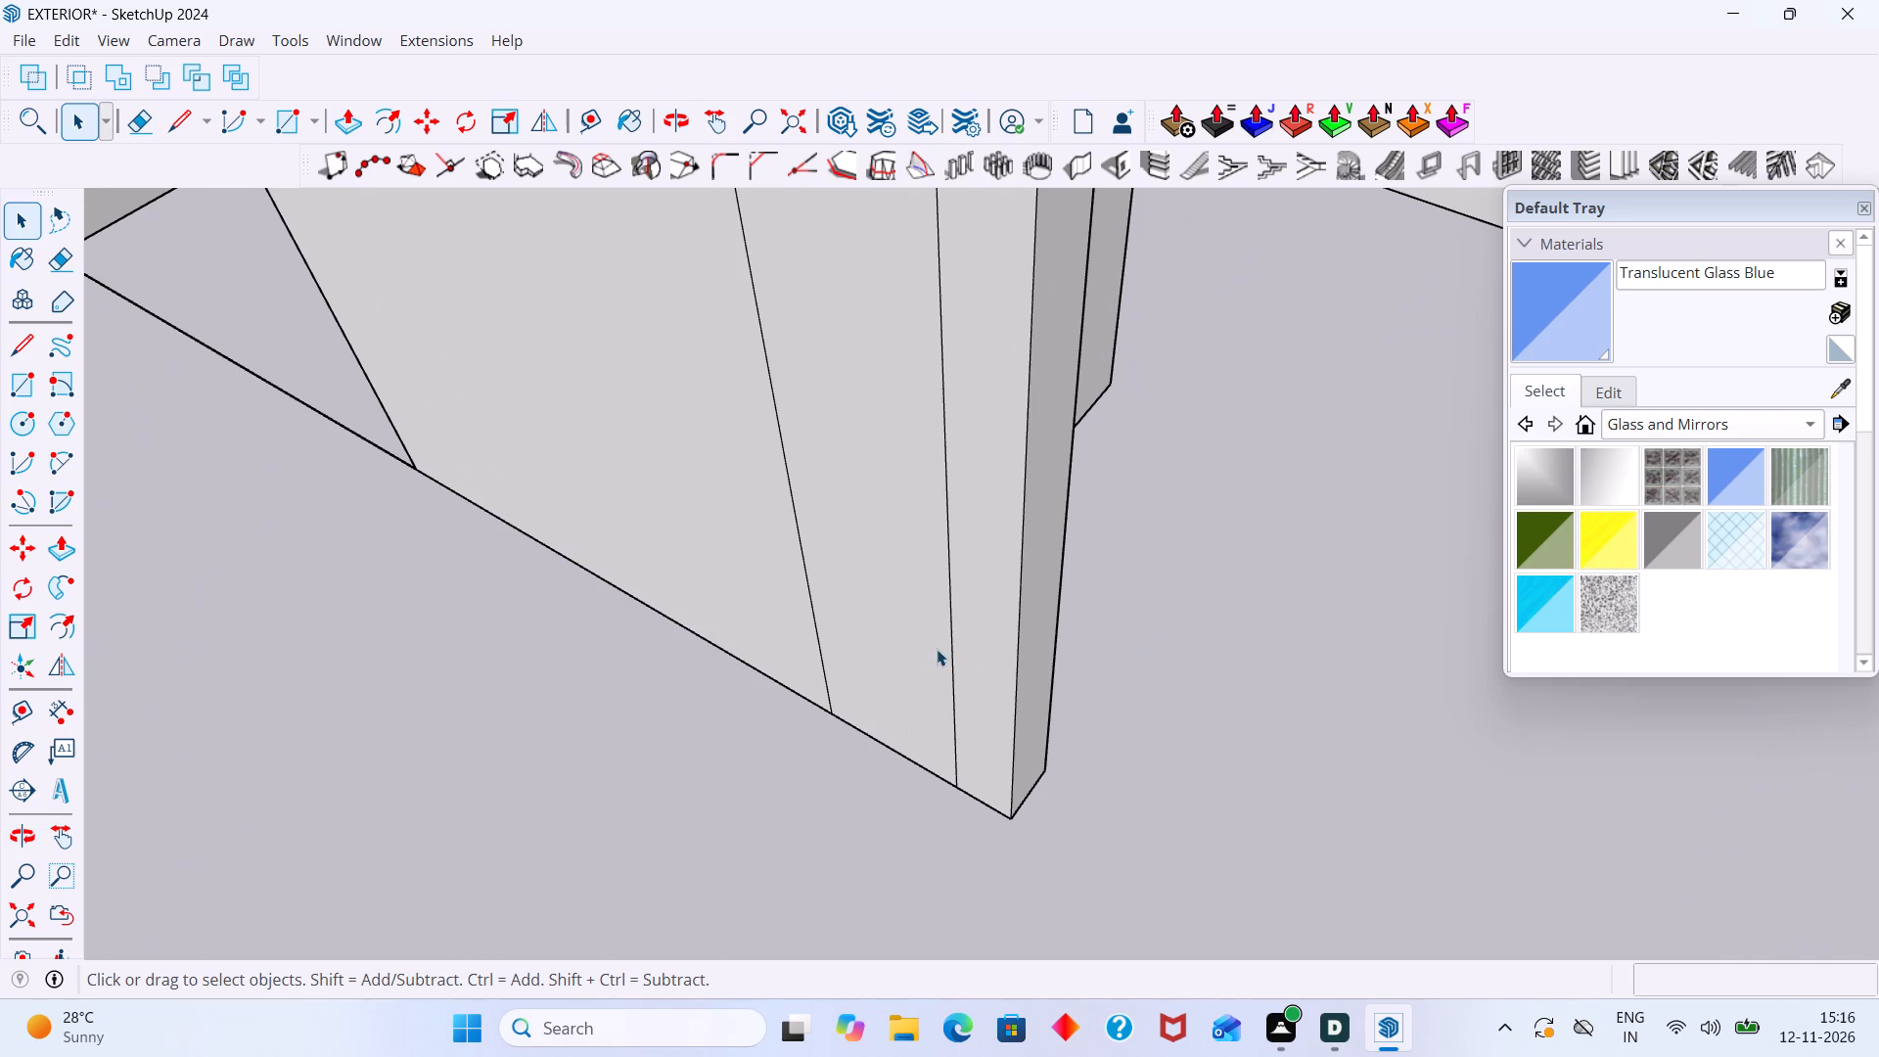
{"action": "double_click", "coordinate": [980, 641]}
{"action": "left_click", "coordinate": [957, 659]}
{"action": "left_click", "coordinate": [957, 666]}
{"action": "left_click", "coordinate": [953, 666]}
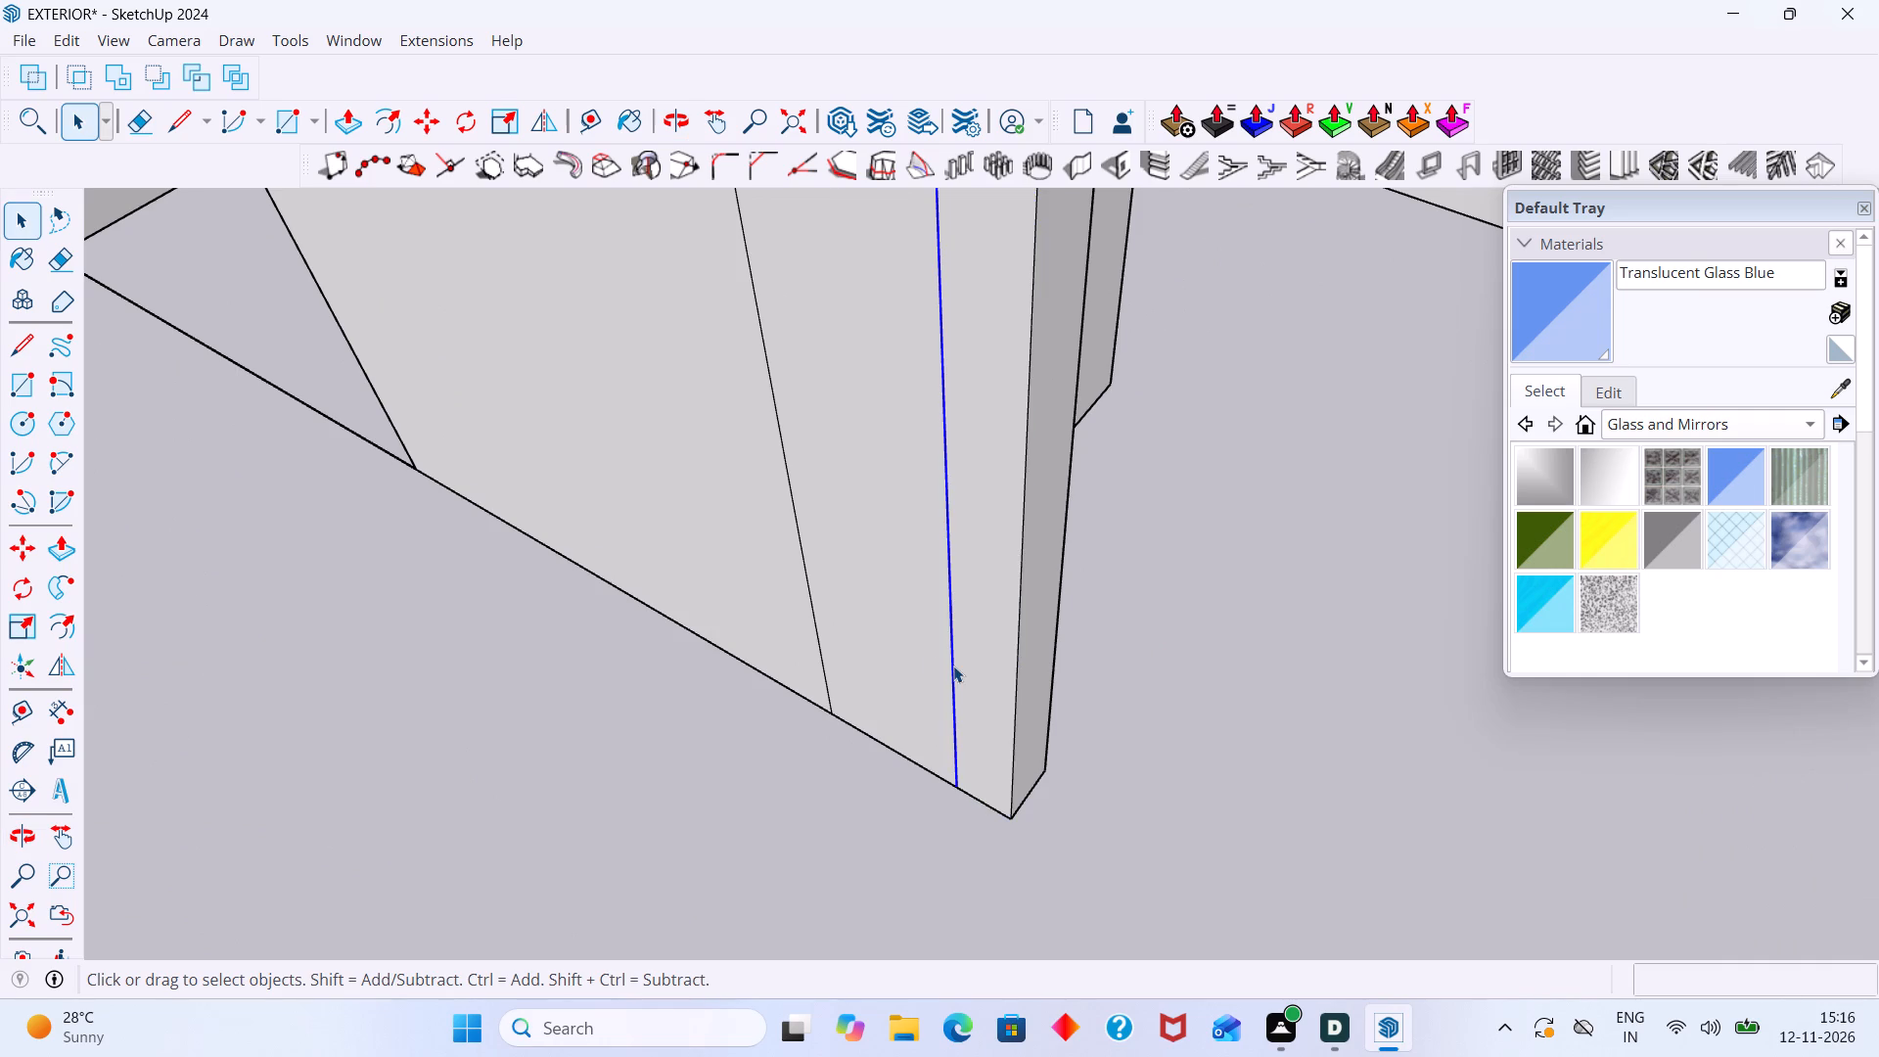
{"action": "key", "text": "e"}
{"action": "left_click_drag", "start_coordinate": [997, 668], "coordinate": [750, 542]}
{"action": "scroll", "coordinate": [793, 549], "scroll_direction": "down", "scroll_amount": 2}
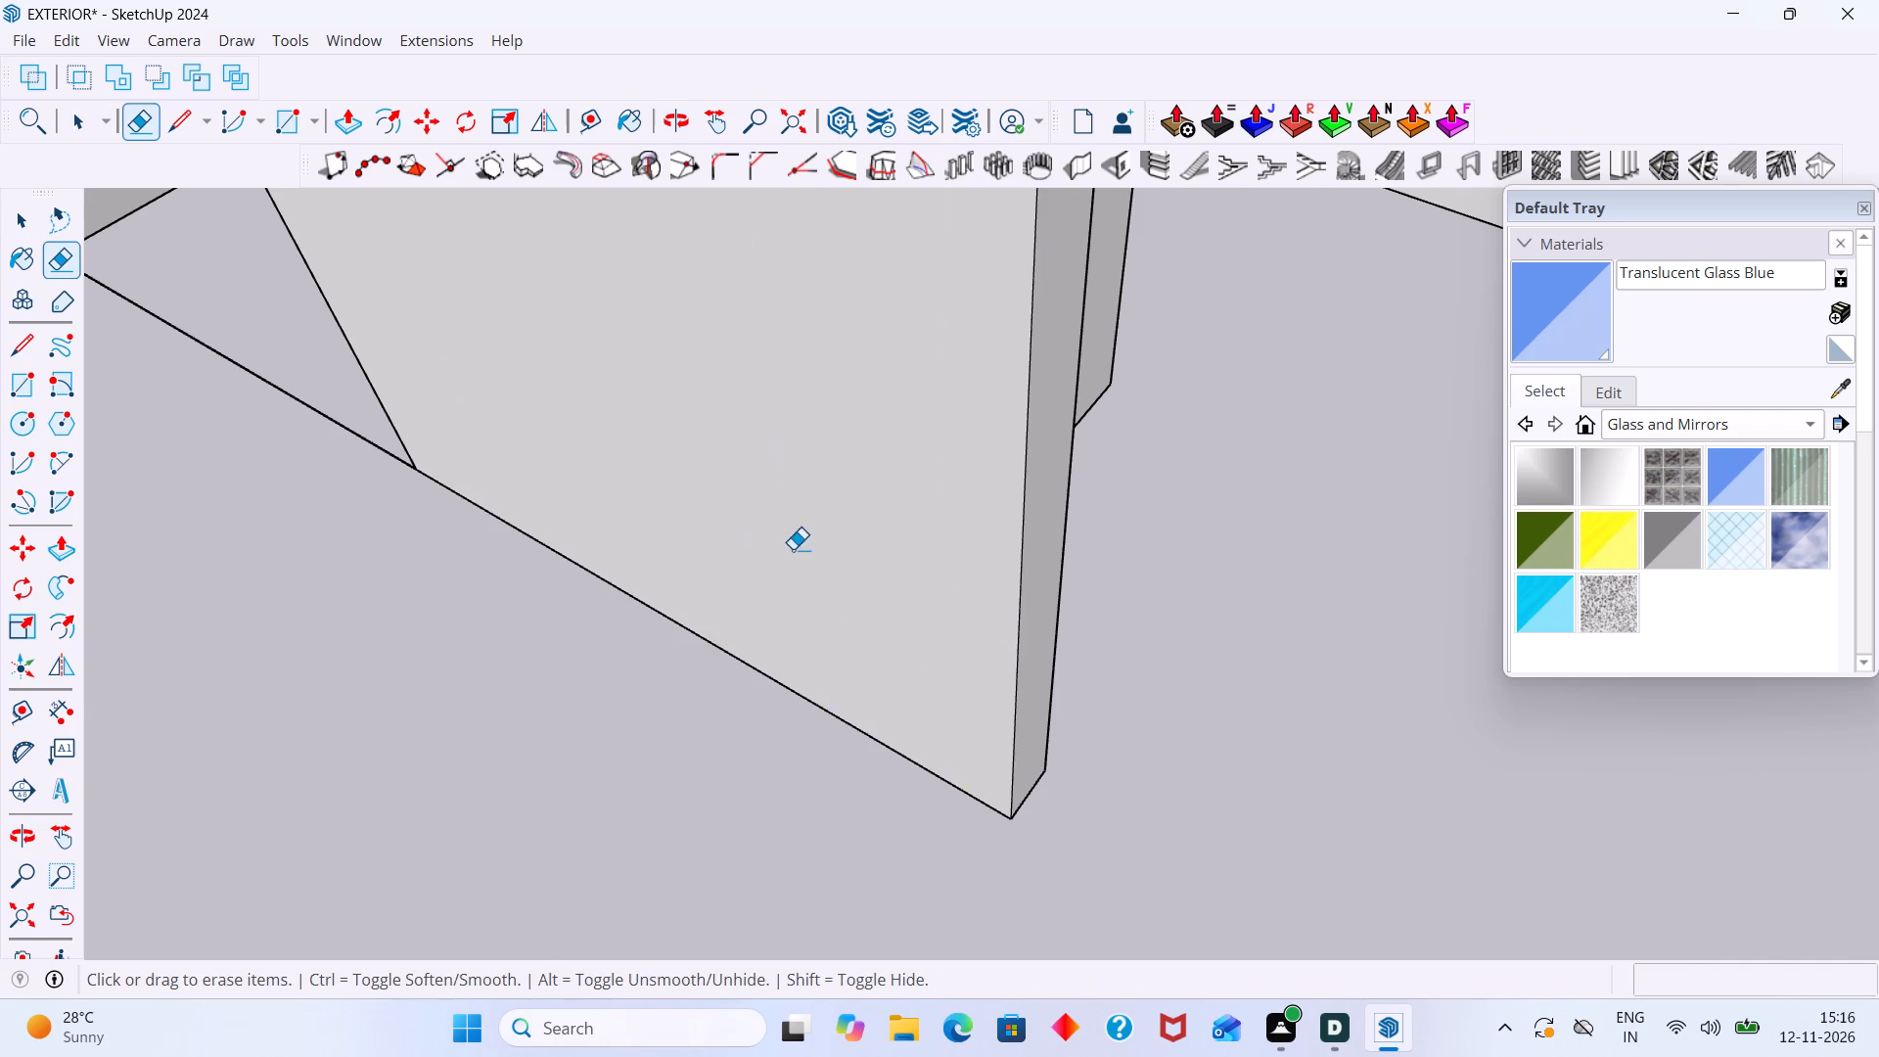
Erase the seam line across the wall top between the stub and the shaft.
{"action": "scroll", "coordinate": [793, 549], "scroll_direction": "down", "scroll_amount": 12}
{"action": "middle_click_drag", "start_coordinate": [944, 476], "coordinate": [389, 484]}
{"action": "middle_click_drag", "start_coordinate": [670, 335], "coordinate": [508, 334]}
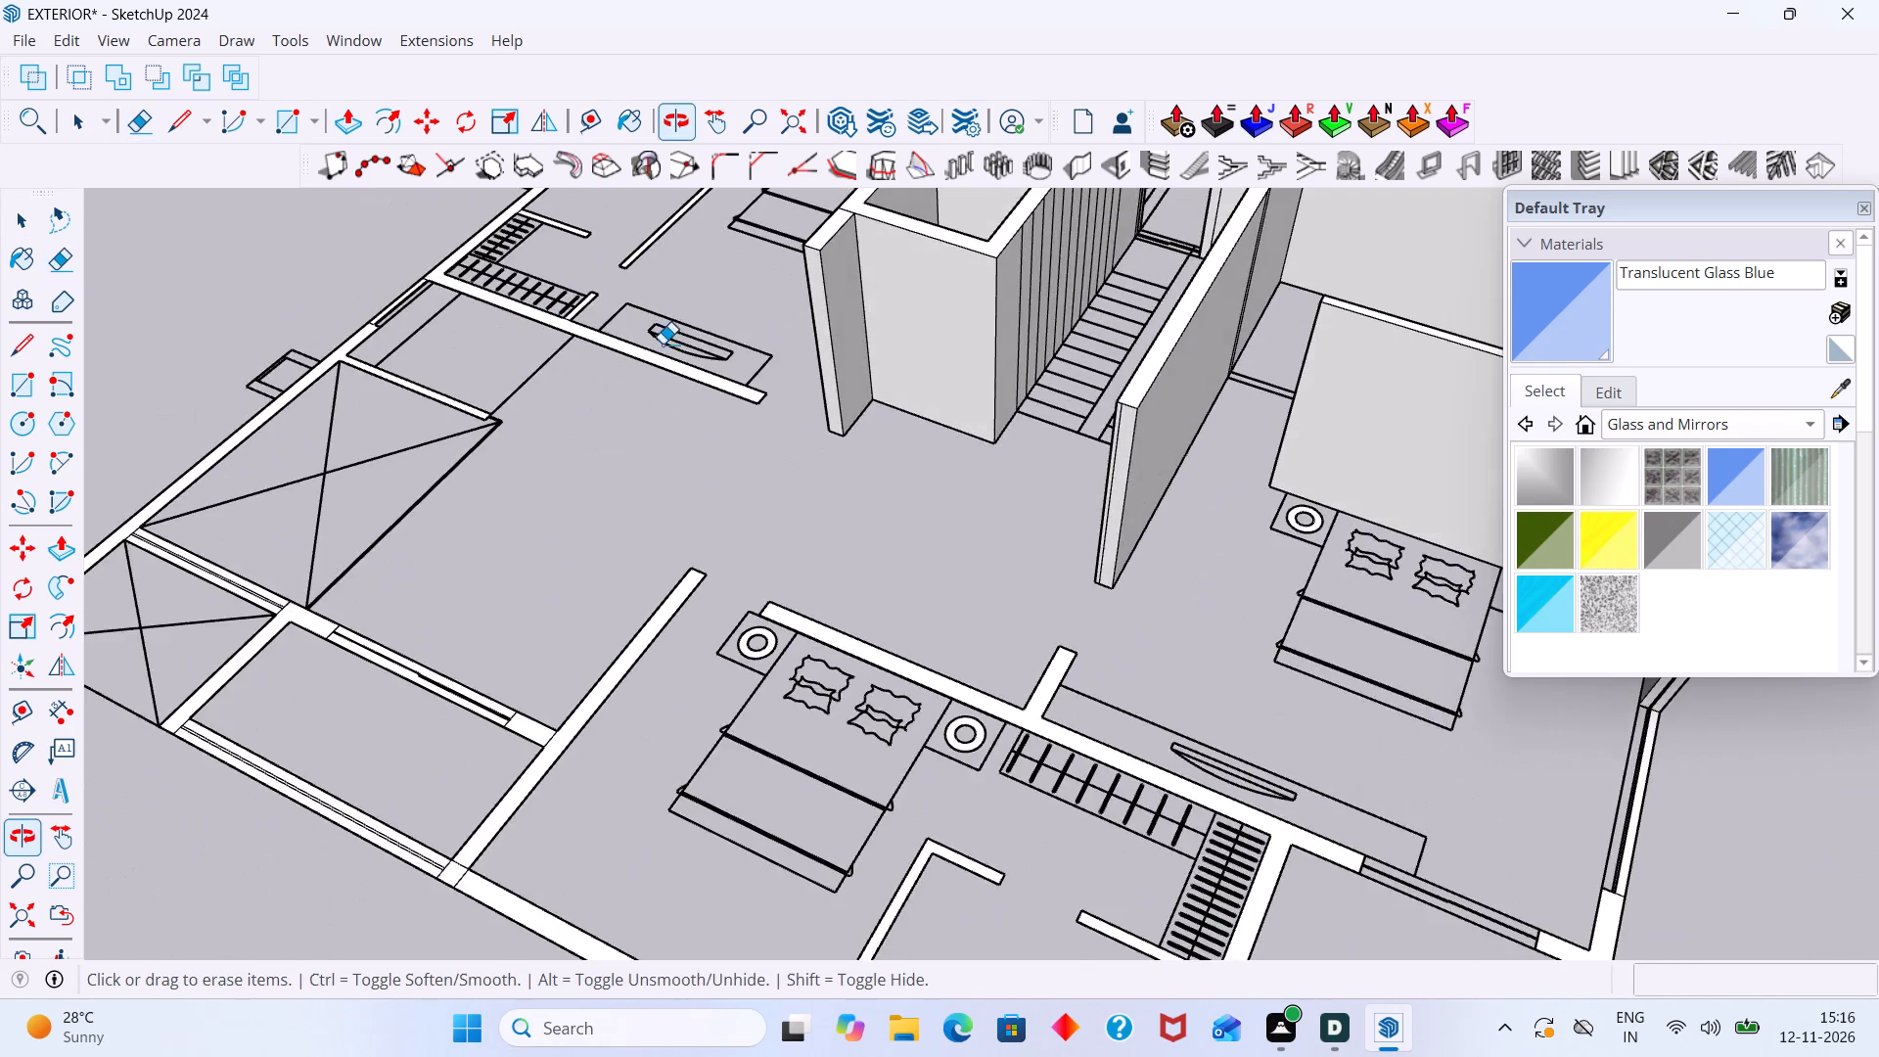
{"action": "scroll", "coordinate": [663, 344], "scroll_direction": "down", "scroll_amount": 7}
{"action": "middle_click_drag", "start_coordinate": [793, 447], "coordinate": [987, 697], "text": "shift"}
{"action": "middle_click_drag", "start_coordinate": [985, 631], "coordinate": [1137, 870]}
{"action": "scroll", "coordinate": [993, 549], "scroll_direction": "up", "scroll_amount": 7}
{"action": "scroll", "coordinate": [1011, 653], "scroll_direction": "up", "scroll_amount": 10}
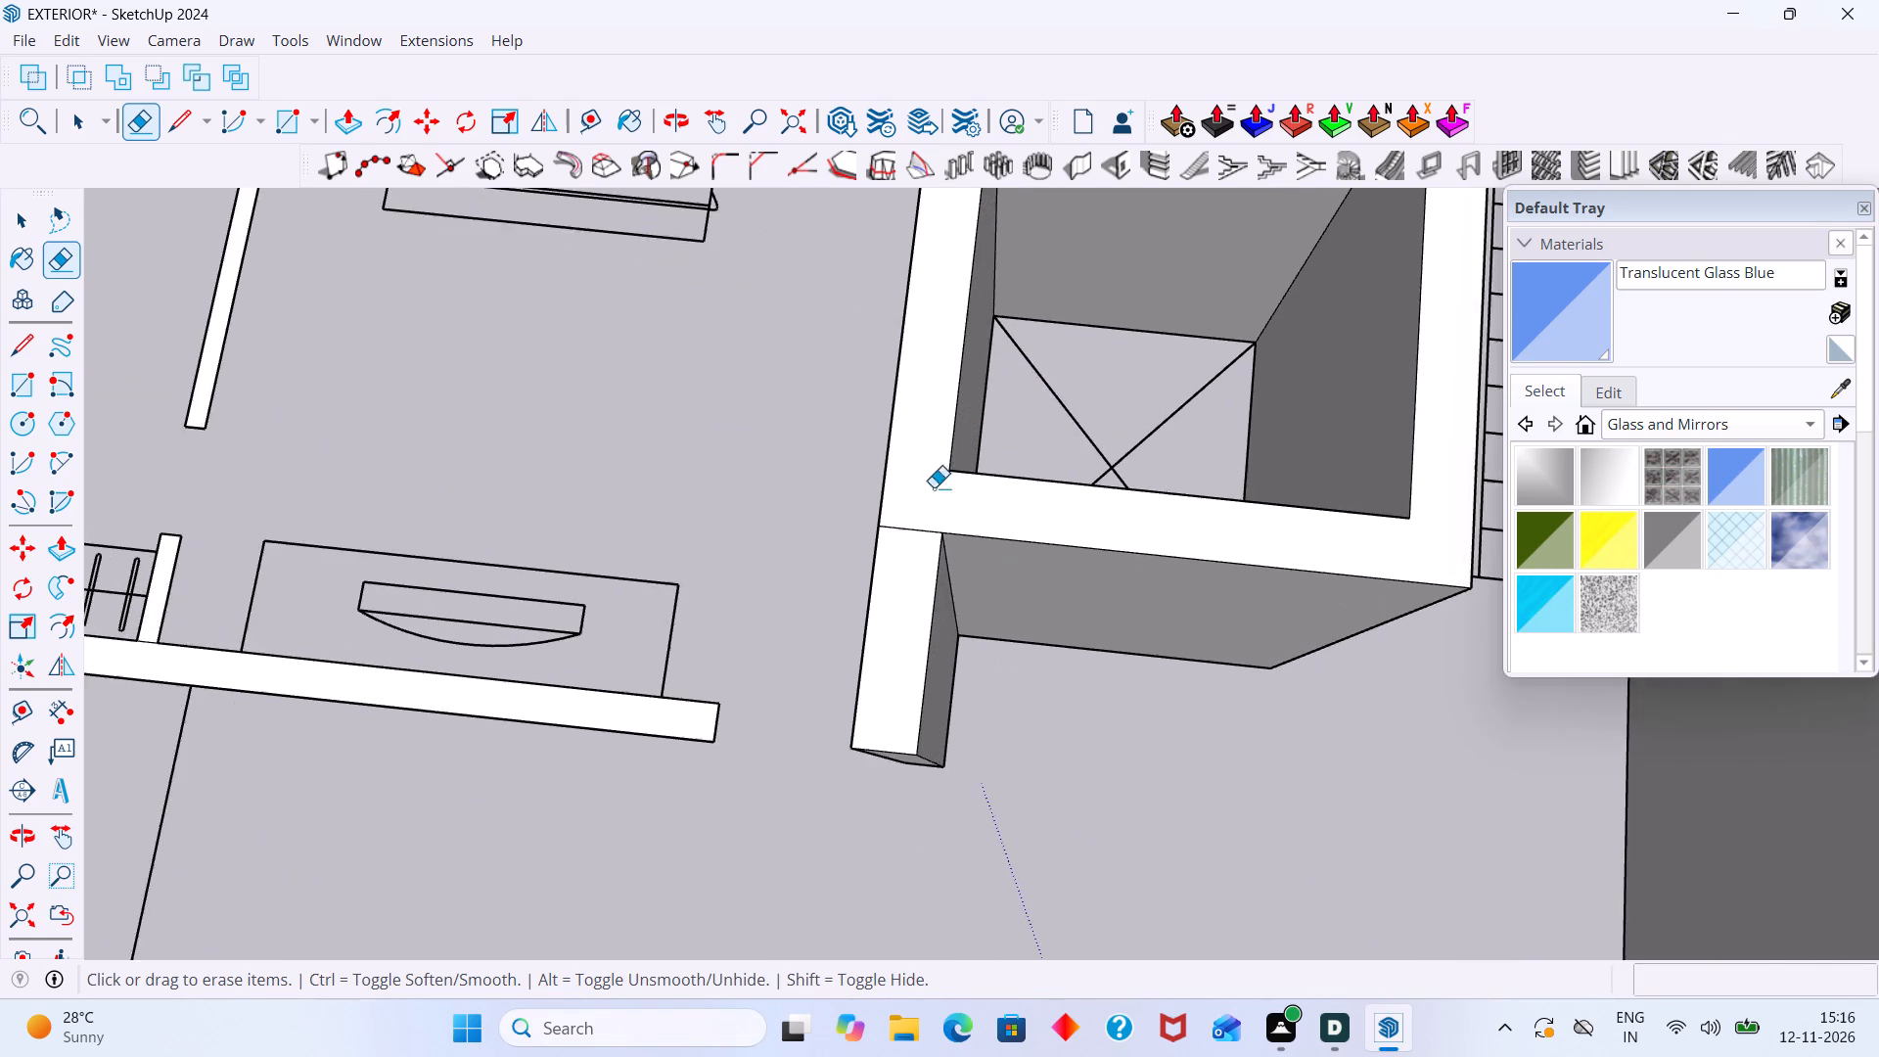
{"action": "scroll", "coordinate": [934, 487], "scroll_direction": "up", "scroll_amount": 6}
{"action": "left_click_drag", "start_coordinate": [913, 519], "coordinate": [917, 593]}
{"action": "scroll", "coordinate": [915, 584], "scroll_direction": "down", "scroll_amount": 18}
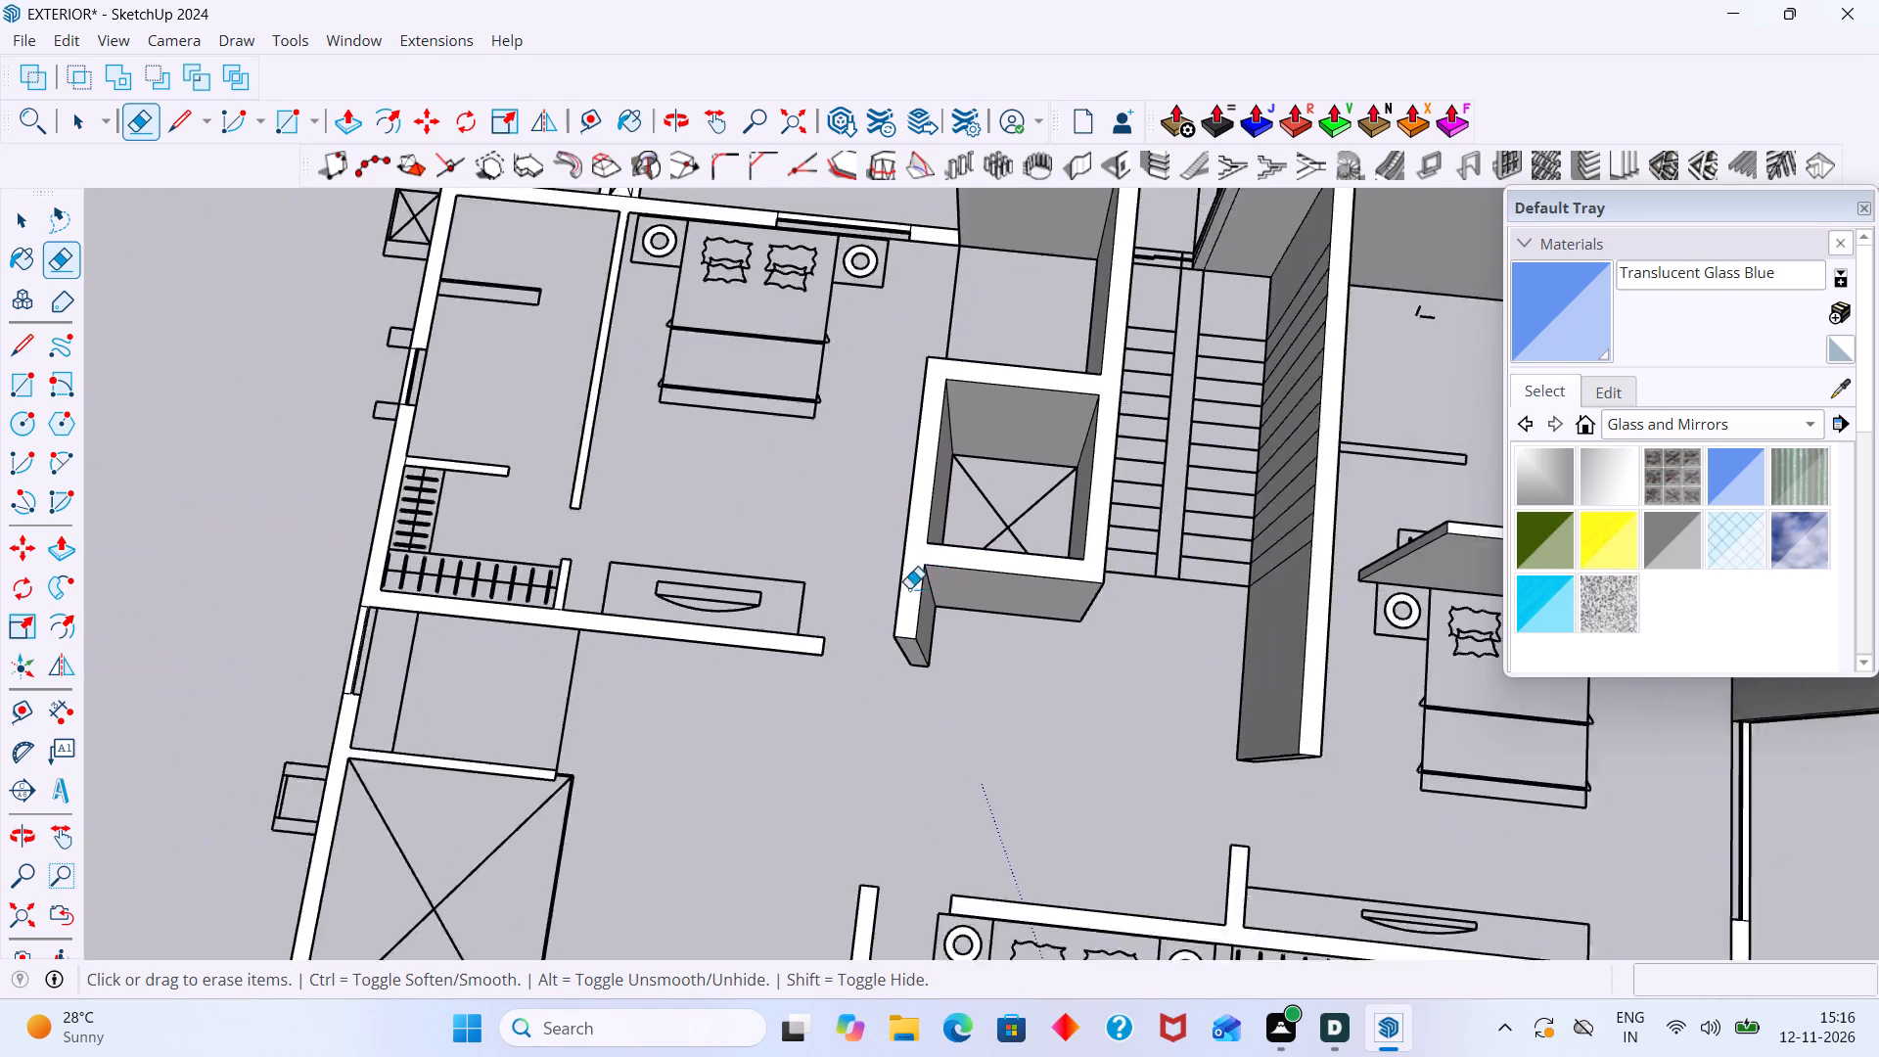
Erase the row of vertical lines from the shaft wall's face along the stairs.
{"action": "scroll", "coordinate": [909, 588], "scroll_direction": "down", "scroll_amount": 11}
{"action": "middle_click_drag", "start_coordinate": [952, 695], "coordinate": [1012, 648]}
{"action": "scroll", "coordinate": [994, 595], "scroll_direction": "up", "scroll_amount": 7}
{"action": "middle_click_drag", "start_coordinate": [993, 589], "coordinate": [901, 780], "text": "shift"}
{"action": "middle_click_drag", "start_coordinate": [1006, 631], "coordinate": [843, 500]}
{"action": "scroll", "coordinate": [957, 470], "scroll_direction": "up", "scroll_amount": 5}
{"action": "middle_click_drag", "start_coordinate": [937, 523], "coordinate": [739, 419]}
{"action": "scroll", "coordinate": [1008, 495], "scroll_direction": "up", "scroll_amount": 2}
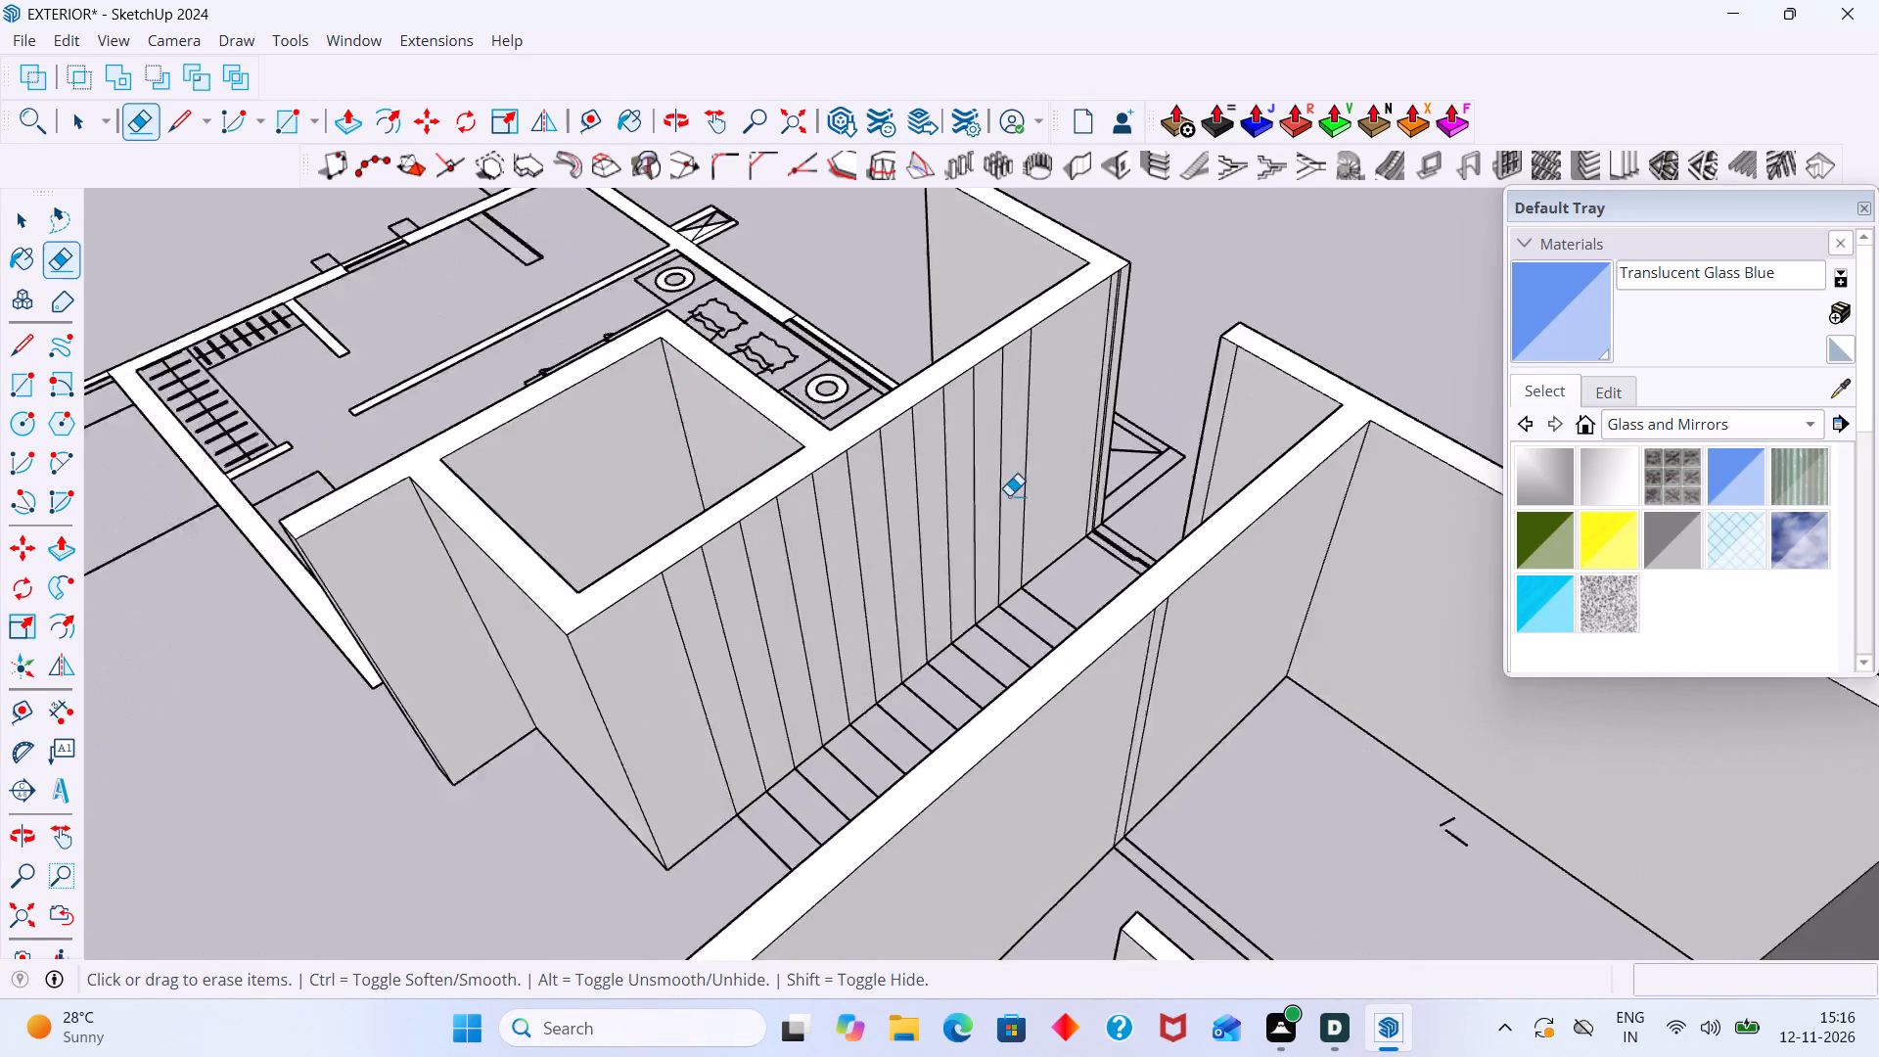
{"action": "scroll", "coordinate": [1009, 495], "scroll_direction": "up", "scroll_amount": 3}
{"action": "left_click_drag", "start_coordinate": [1070, 413], "coordinate": [534, 785]}
{"action": "scroll", "coordinate": [621, 725], "scroll_direction": "down", "scroll_amount": 7}
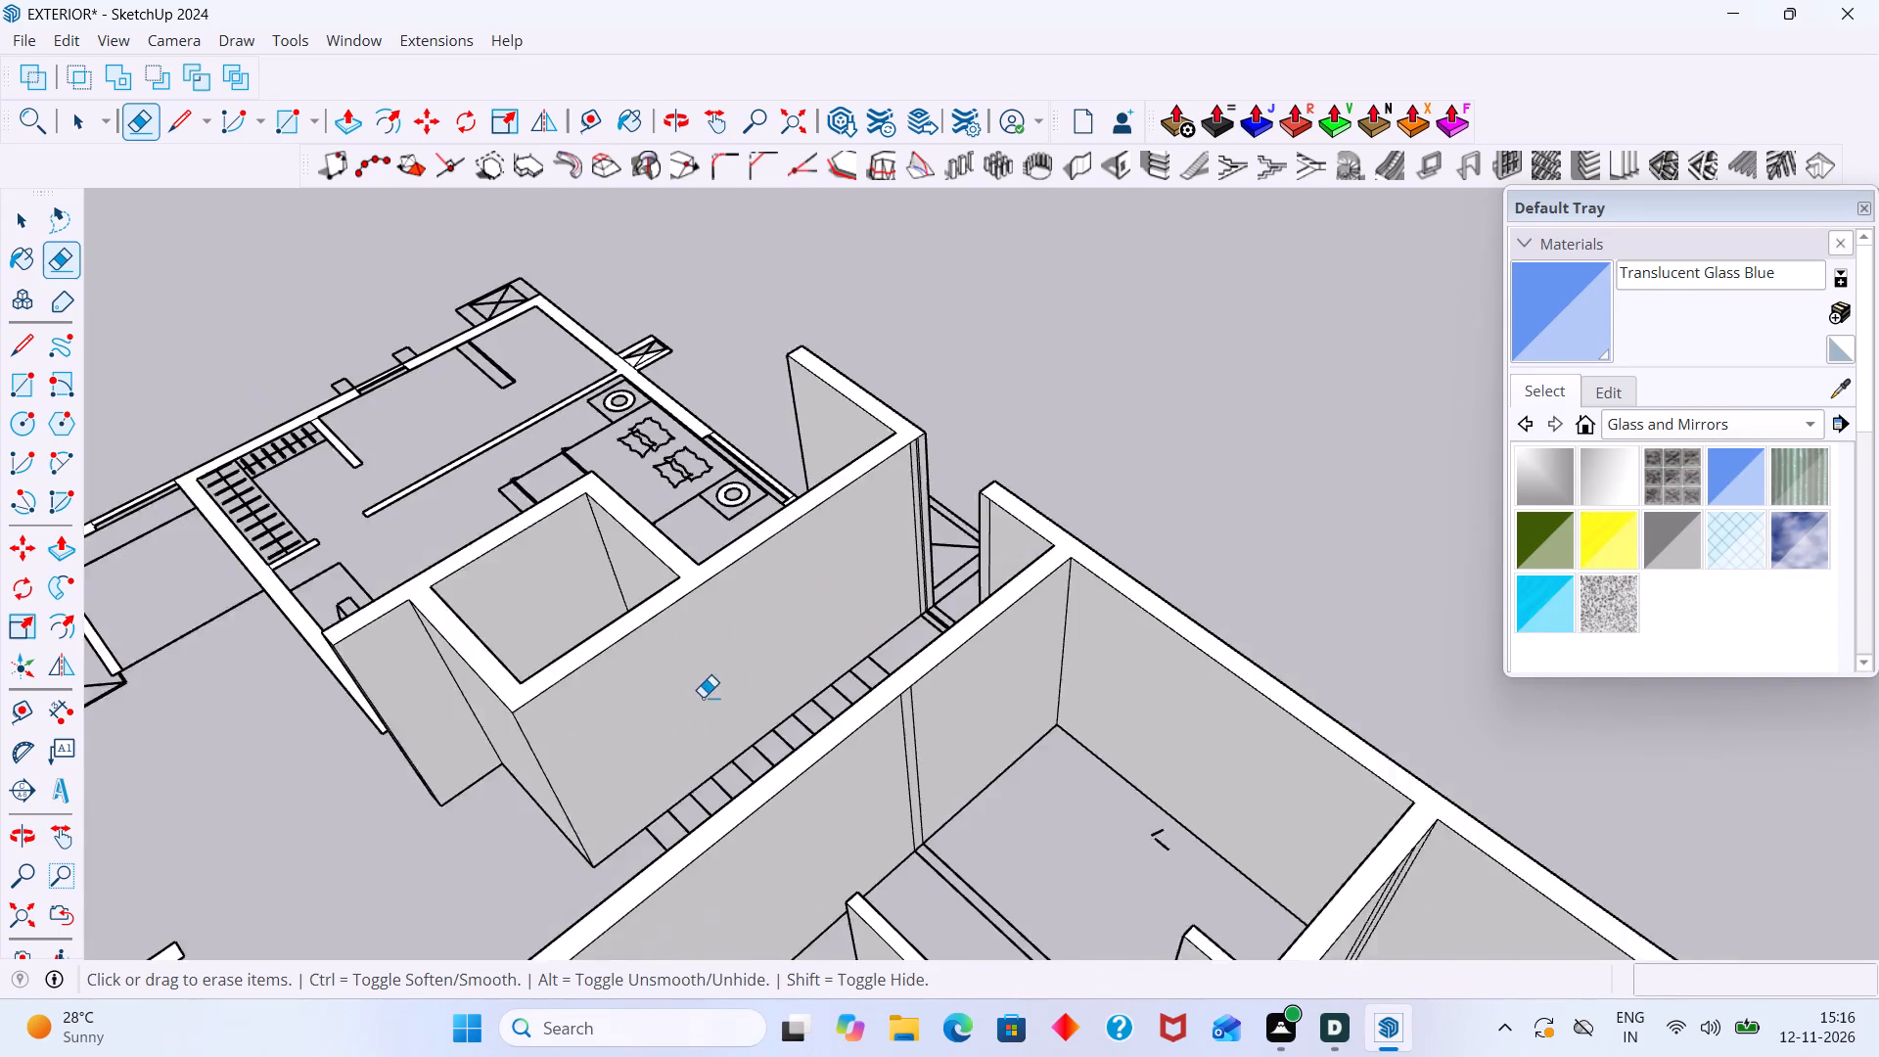
Erase the row of vertical lines from the long wall face on the opposite side of the stairs.
{"action": "scroll", "coordinate": [703, 697], "scroll_direction": "down", "scroll_amount": 3}
{"action": "middle_click_drag", "start_coordinate": [778, 712], "coordinate": [1488, 656]}
{"action": "scroll", "coordinate": [1453, 658], "scroll_direction": "up", "scroll_amount": 6}
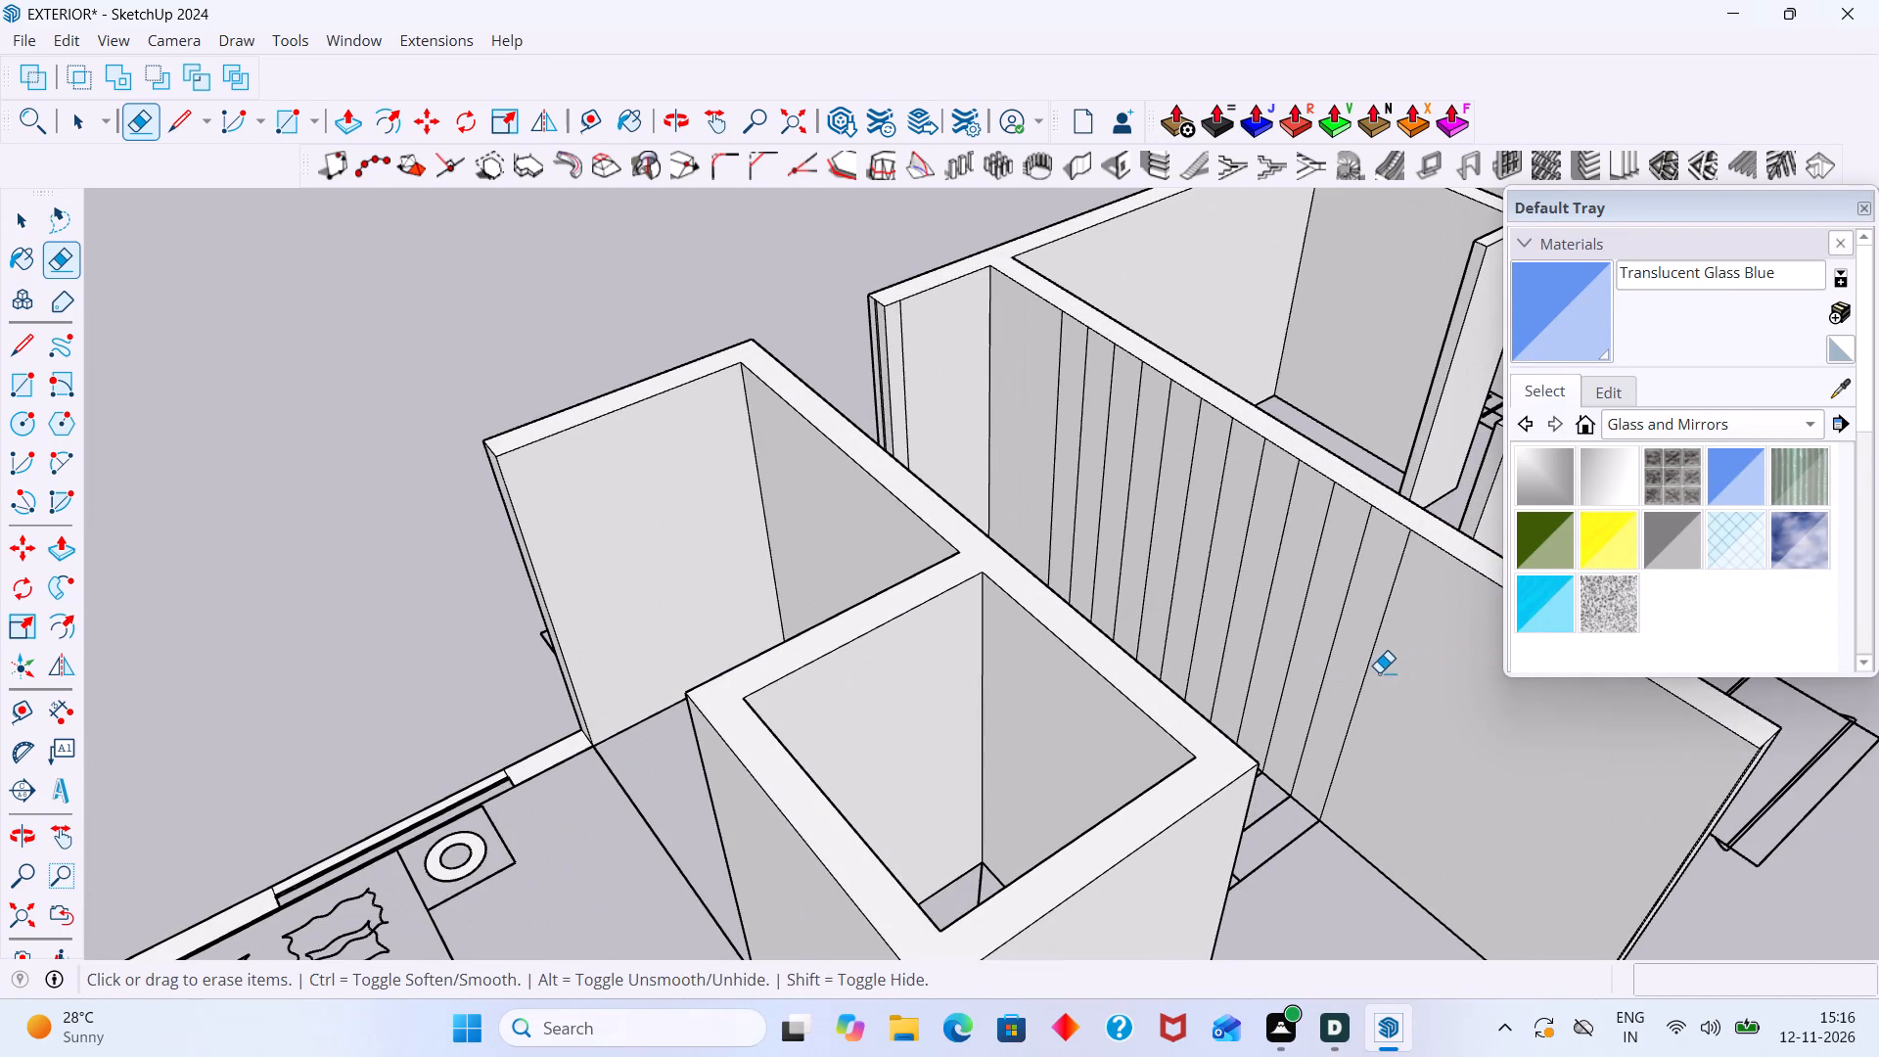
{"action": "left_click_drag", "start_coordinate": [1379, 672], "coordinate": [1067, 394]}
{"action": "left_click", "coordinate": [1067, 394]}
{"action": "left_click_drag", "start_coordinate": [1090, 435], "coordinate": [1044, 385]}
{"action": "scroll", "coordinate": [1044, 392], "scroll_direction": "up", "scroll_amount": 1}
{"action": "scroll", "coordinate": [1044, 392], "scroll_direction": "down", "scroll_amount": 5}
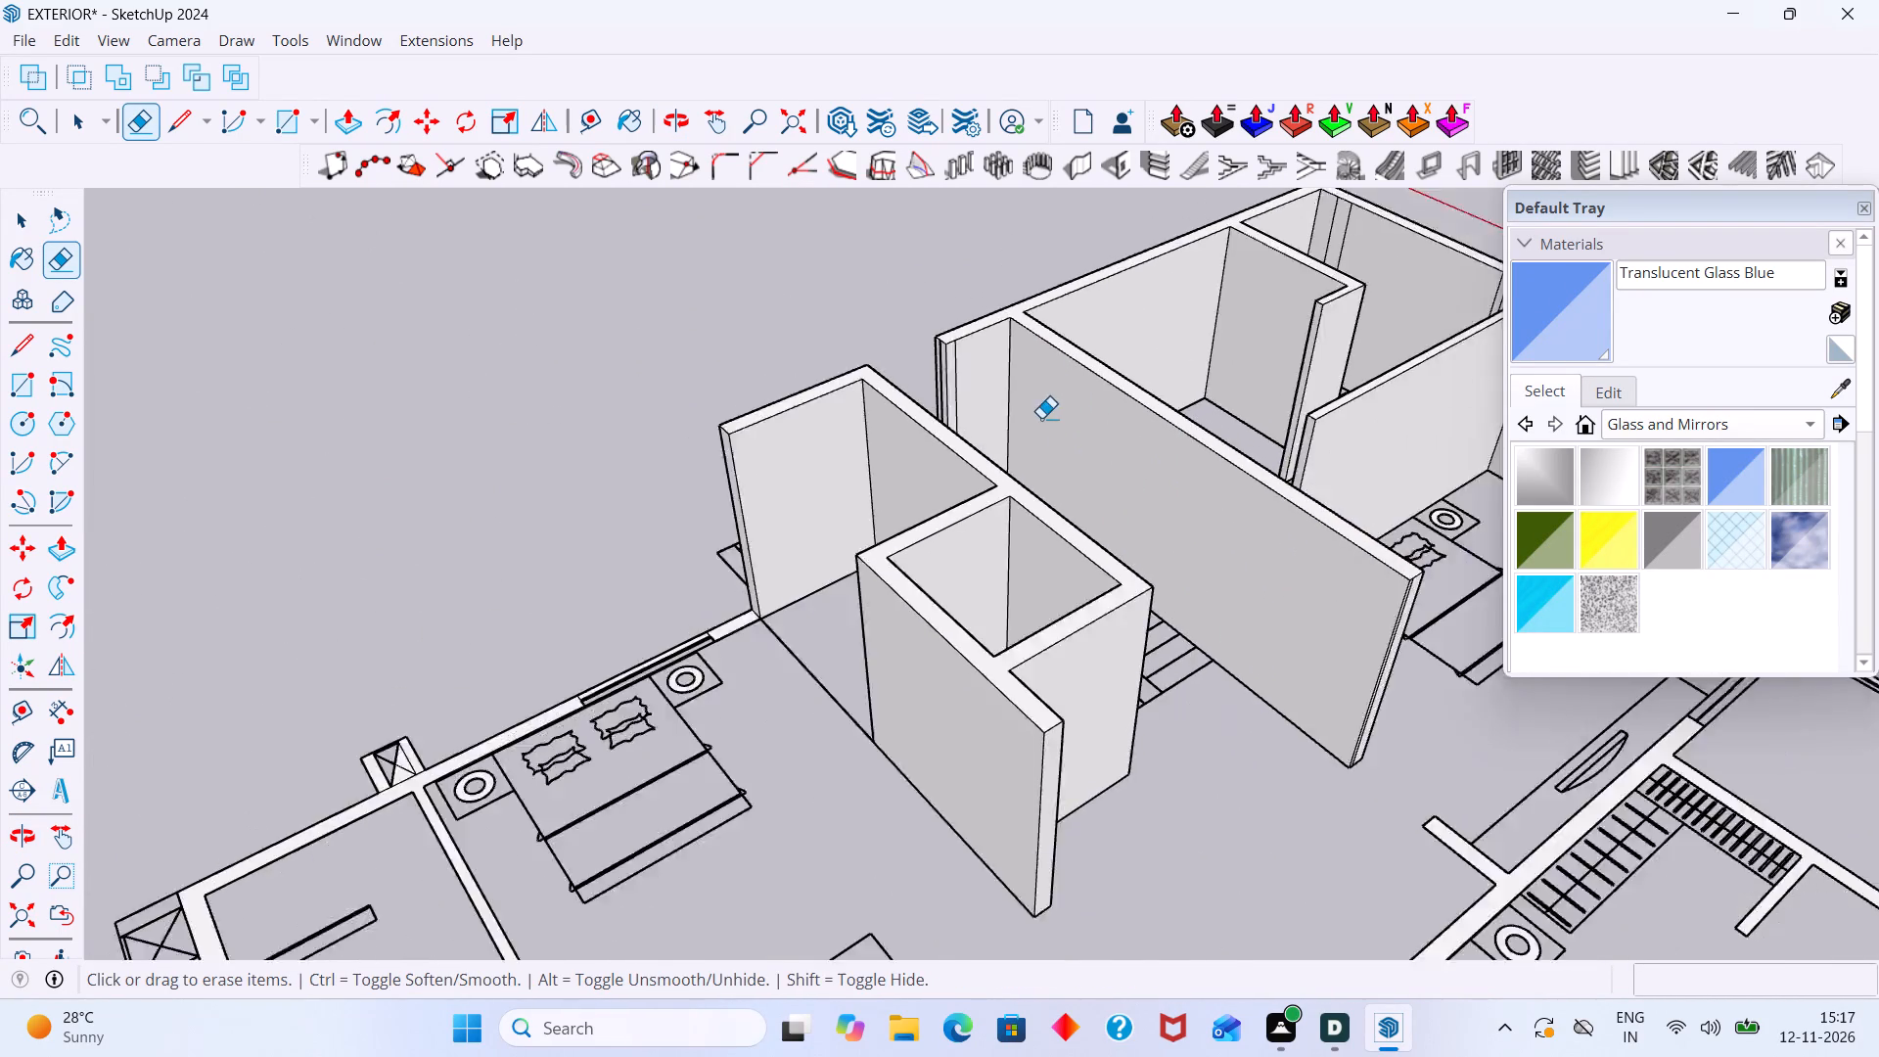
Erase the vertical seam near the free end of the short wall beside the stair opening.
{"action": "scroll", "coordinate": [1041, 418], "scroll_direction": "down", "scroll_amount": 4}
{"action": "middle_click_drag", "start_coordinate": [1077, 528], "coordinate": [670, 497]}
{"action": "scroll", "coordinate": [822, 519], "scroll_direction": "down", "scroll_amount": 2}
{"action": "scroll", "coordinate": [1000, 469], "scroll_direction": "up", "scroll_amount": 6}
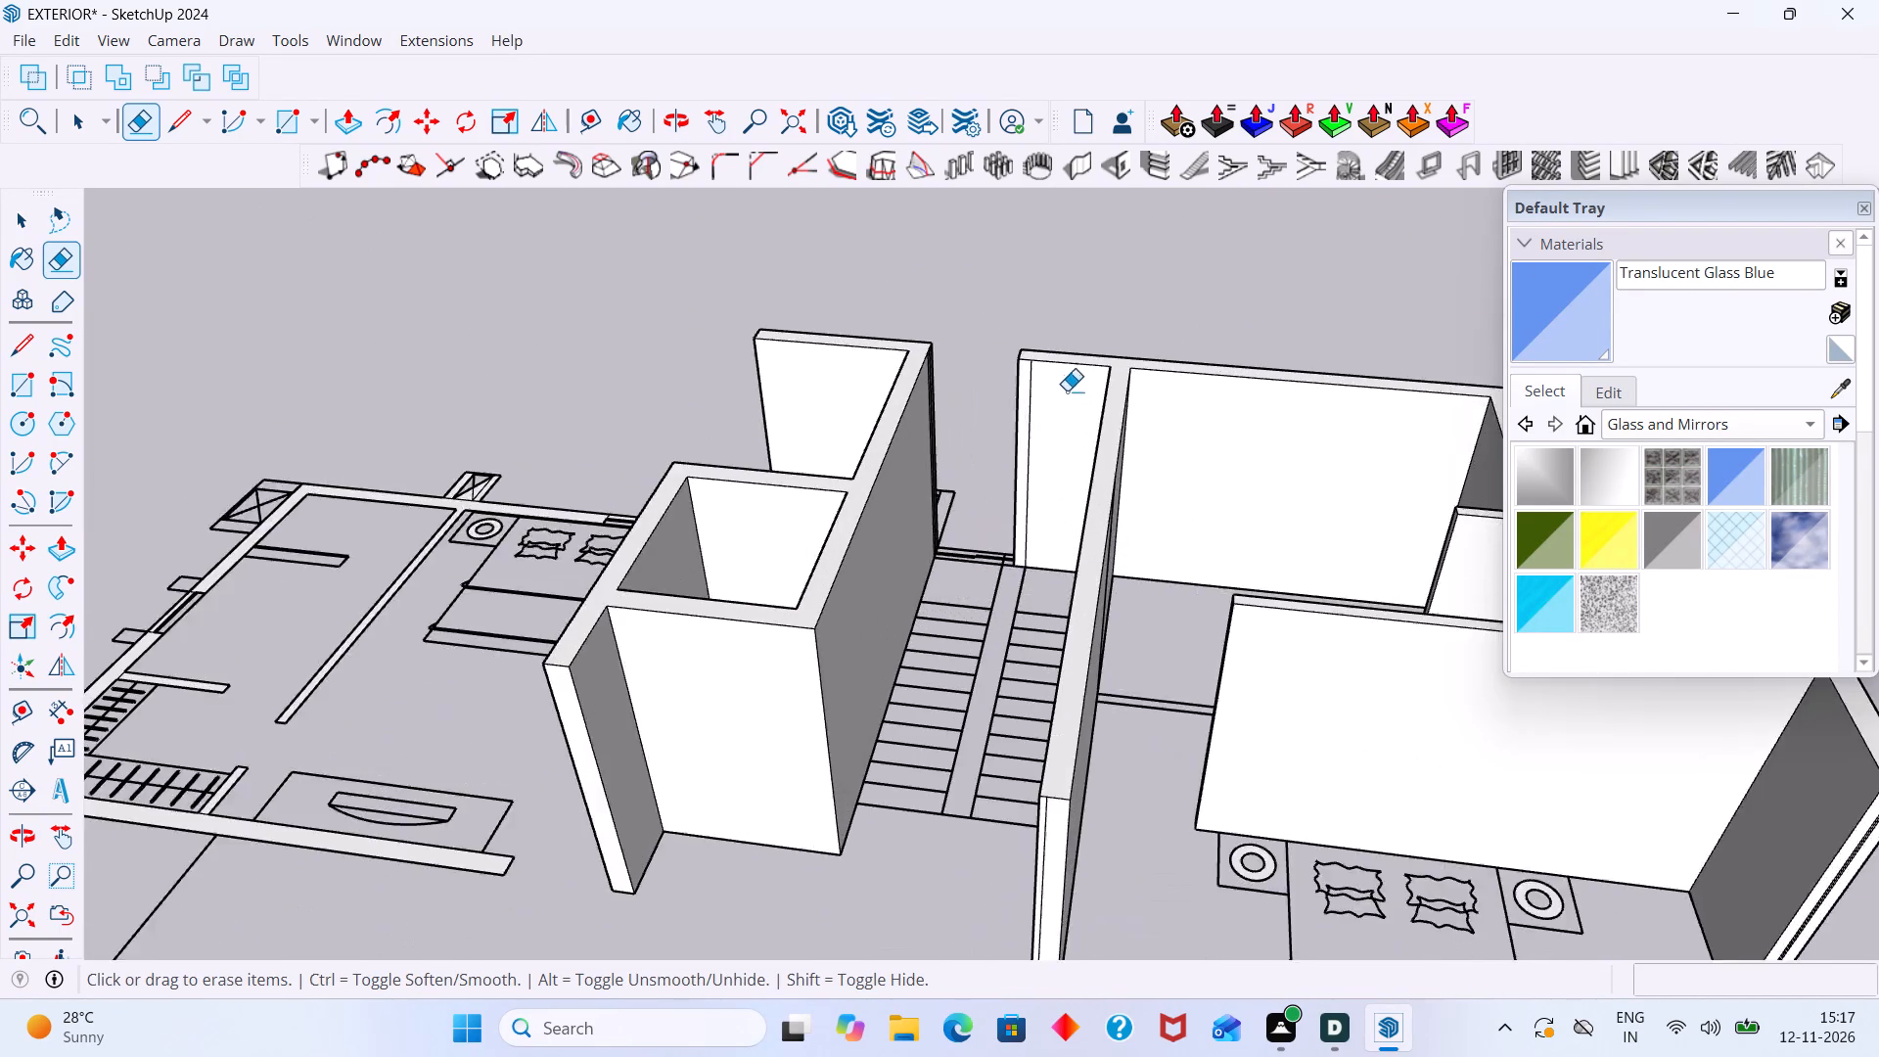
{"action": "scroll", "coordinate": [1067, 391], "scroll_direction": "up", "scroll_amount": 13}
{"action": "left_click_drag", "start_coordinate": [1034, 382], "coordinate": [961, 431]}
{"action": "scroll", "coordinate": [985, 421], "scroll_direction": "down", "scroll_amount": 8}
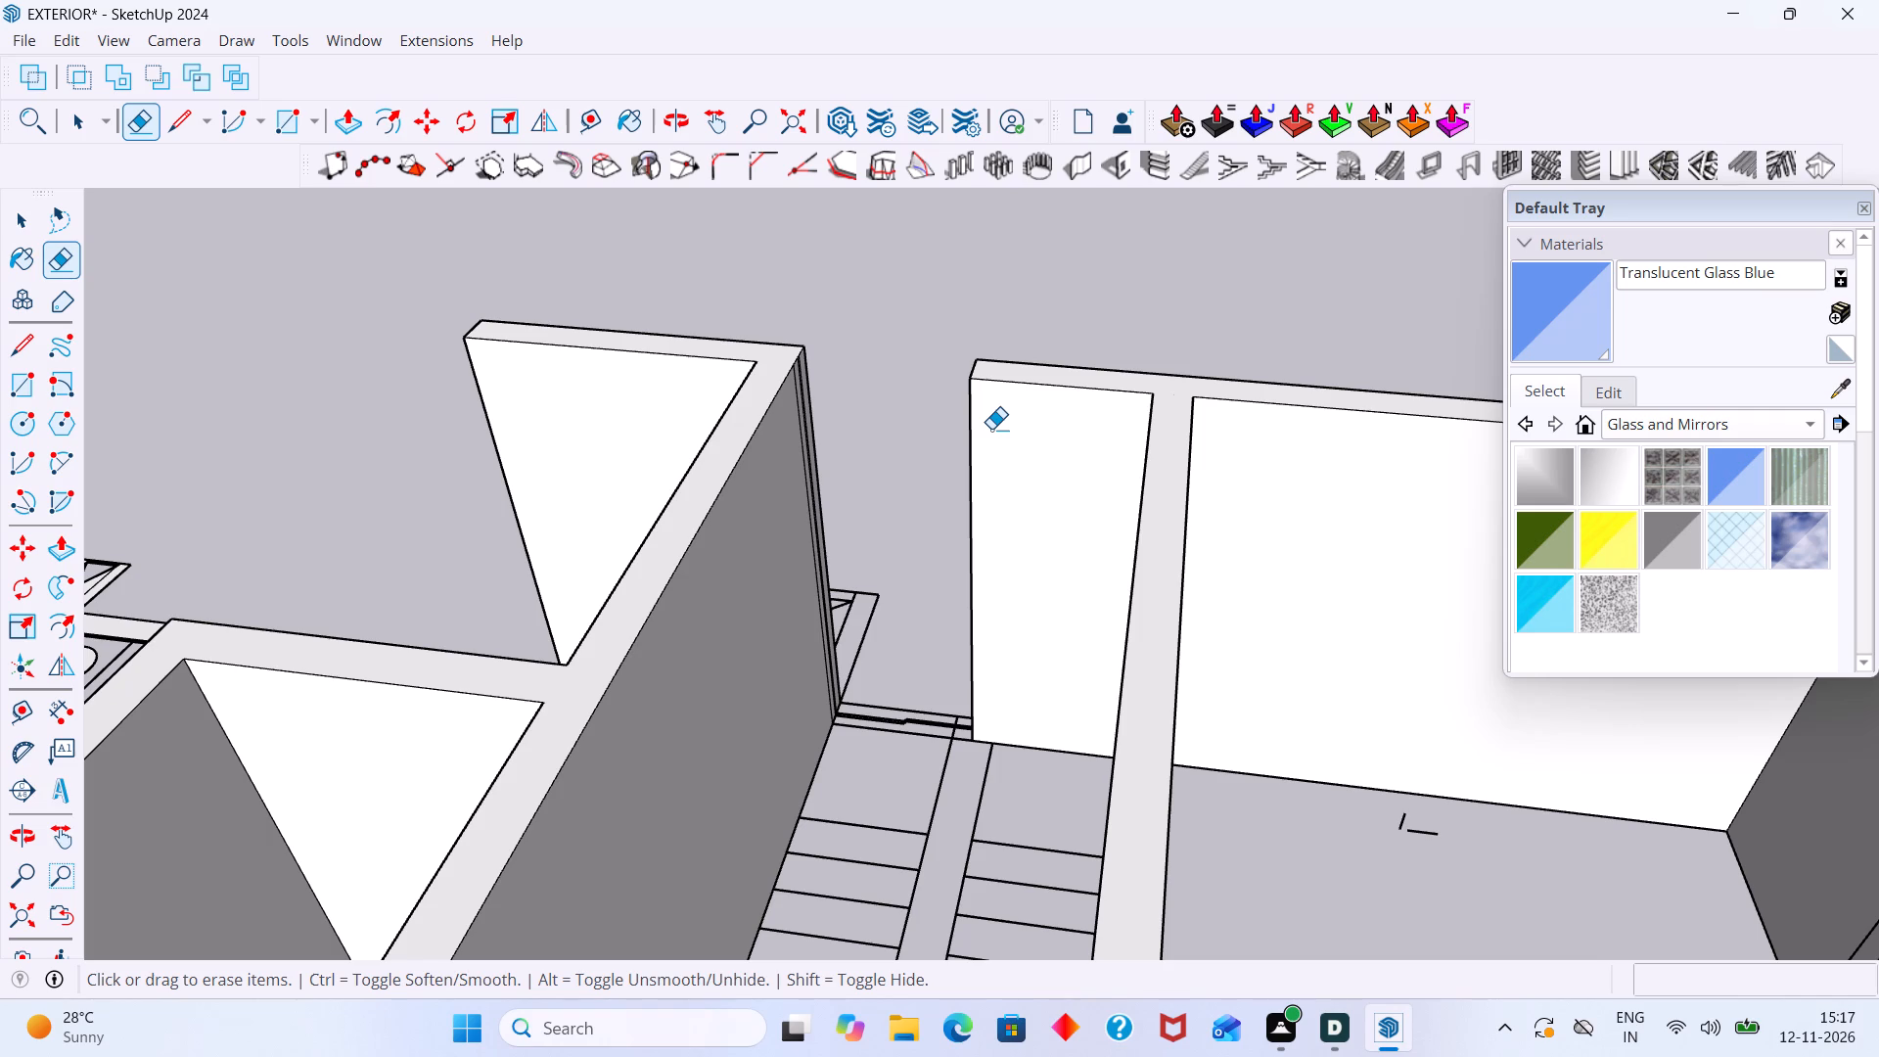
Erase the two vertical lines on the narrow end face of the short wall at the stair opening.
{"action": "scroll", "coordinate": [1018, 549], "scroll_direction": "down", "scroll_amount": 5}
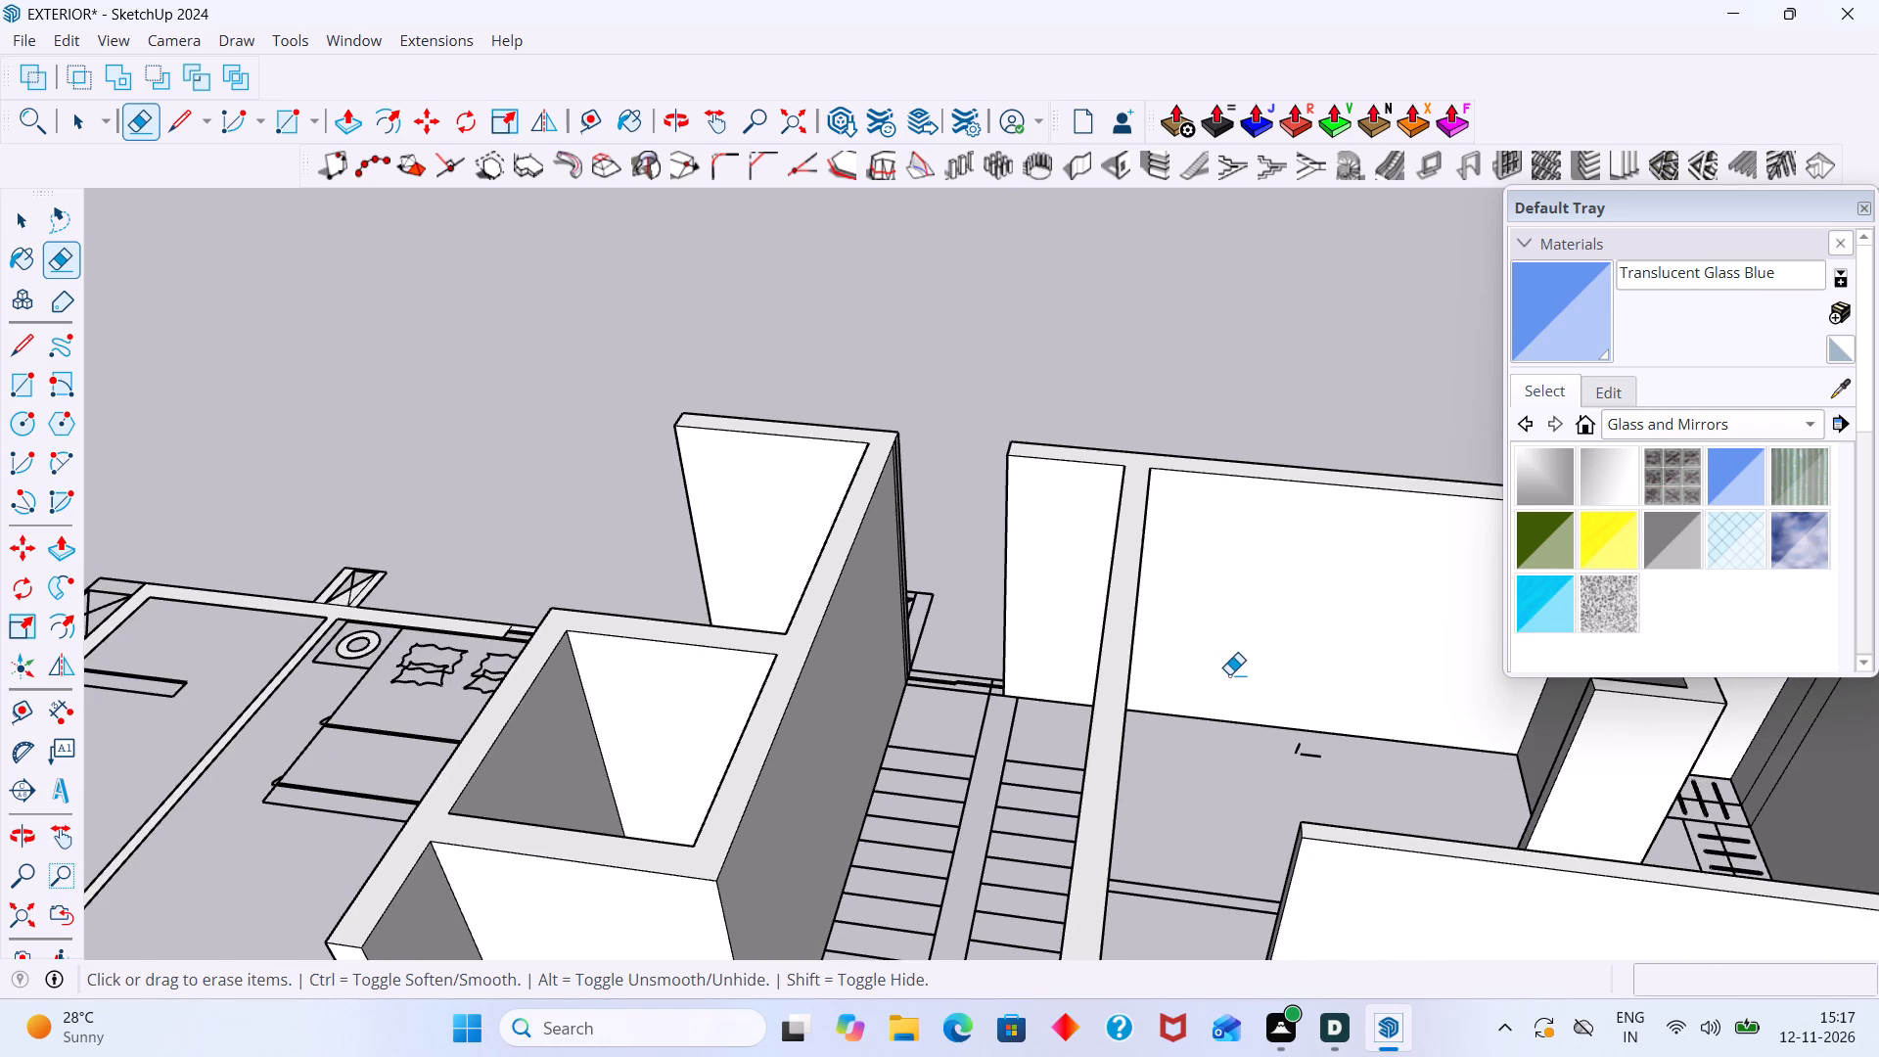
{"action": "scroll", "coordinate": [1226, 668], "scroll_direction": "down", "scroll_amount": 2}
{"action": "middle_click_drag", "start_coordinate": [1211, 676], "coordinate": [1084, 786], "text": "shift"}
{"action": "middle_click_drag", "start_coordinate": [1034, 744], "coordinate": [1507, 770]}
{"action": "scroll", "coordinate": [1046, 694], "scroll_direction": "down", "scroll_amount": 1}
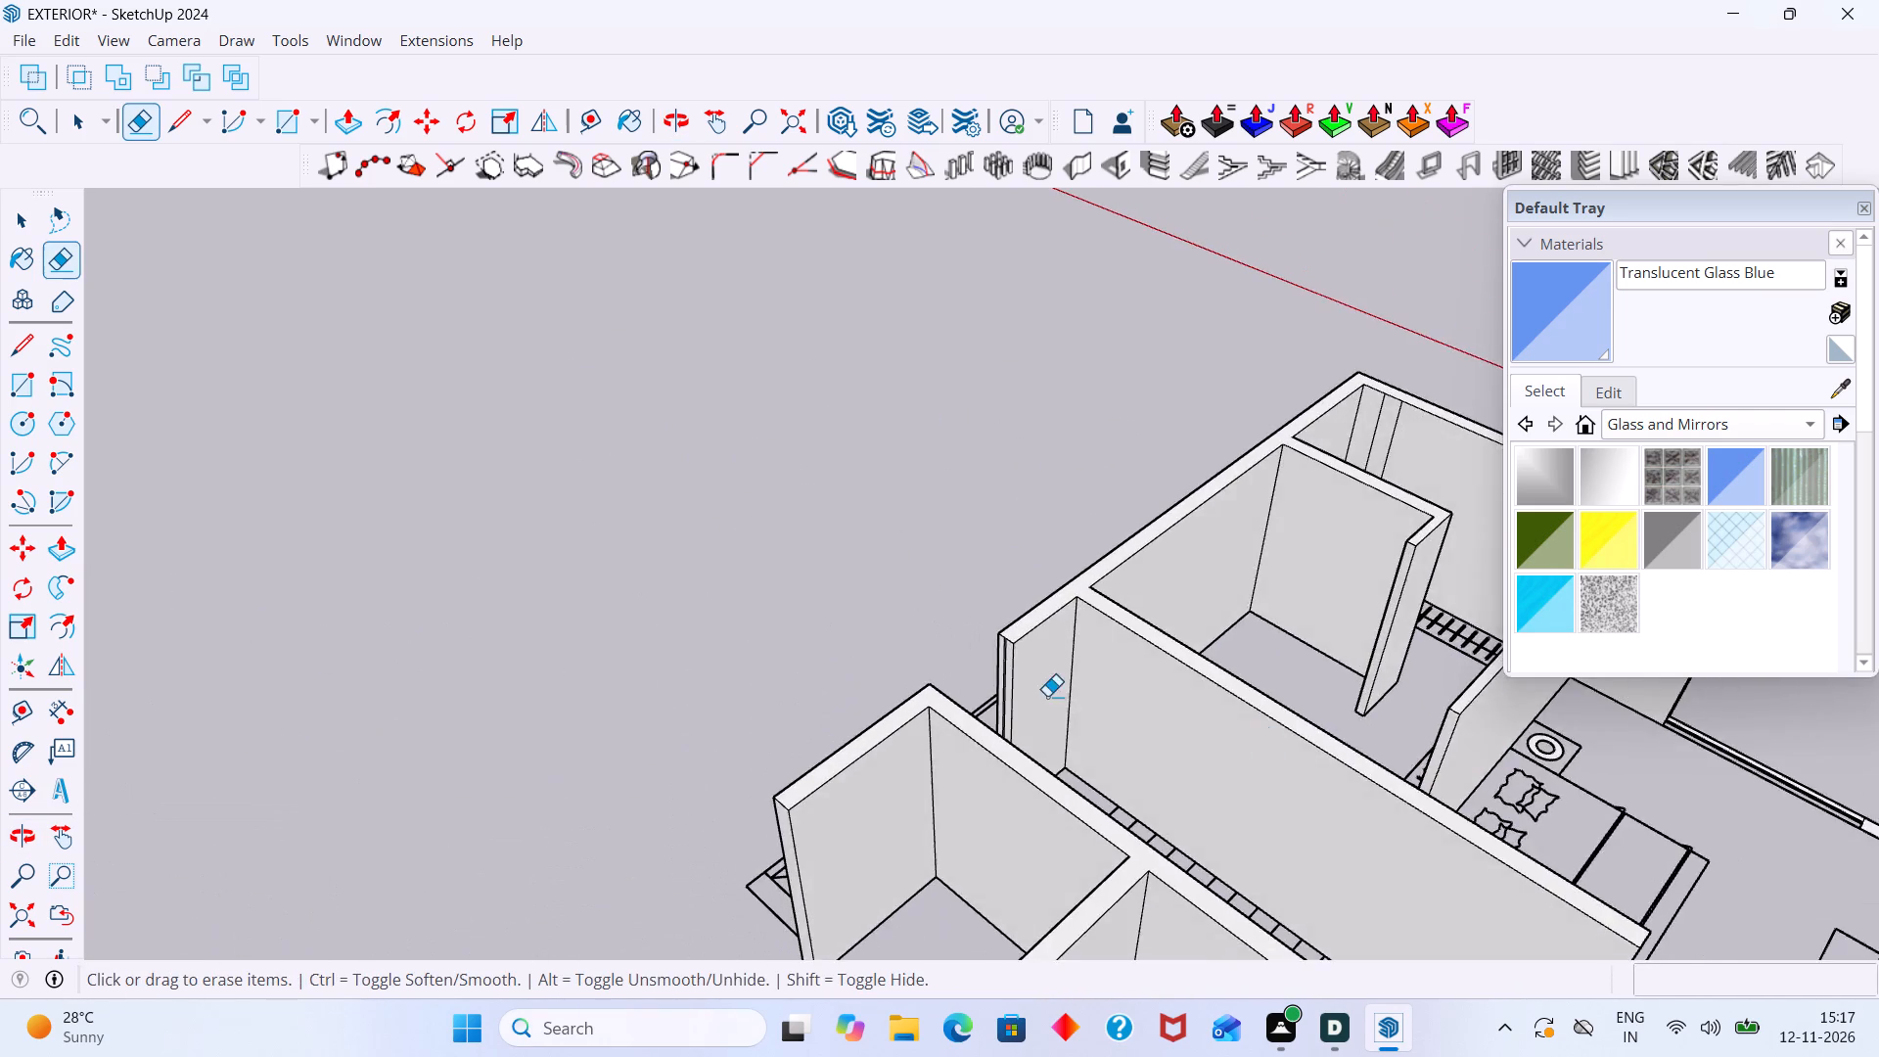
{"action": "scroll", "coordinate": [1047, 696], "scroll_direction": "down", "scroll_amount": 2}
{"action": "middle_click_drag", "start_coordinate": [1042, 698], "coordinate": [1285, 699]}
{"action": "scroll", "coordinate": [1074, 680], "scroll_direction": "up", "scroll_amount": 16}
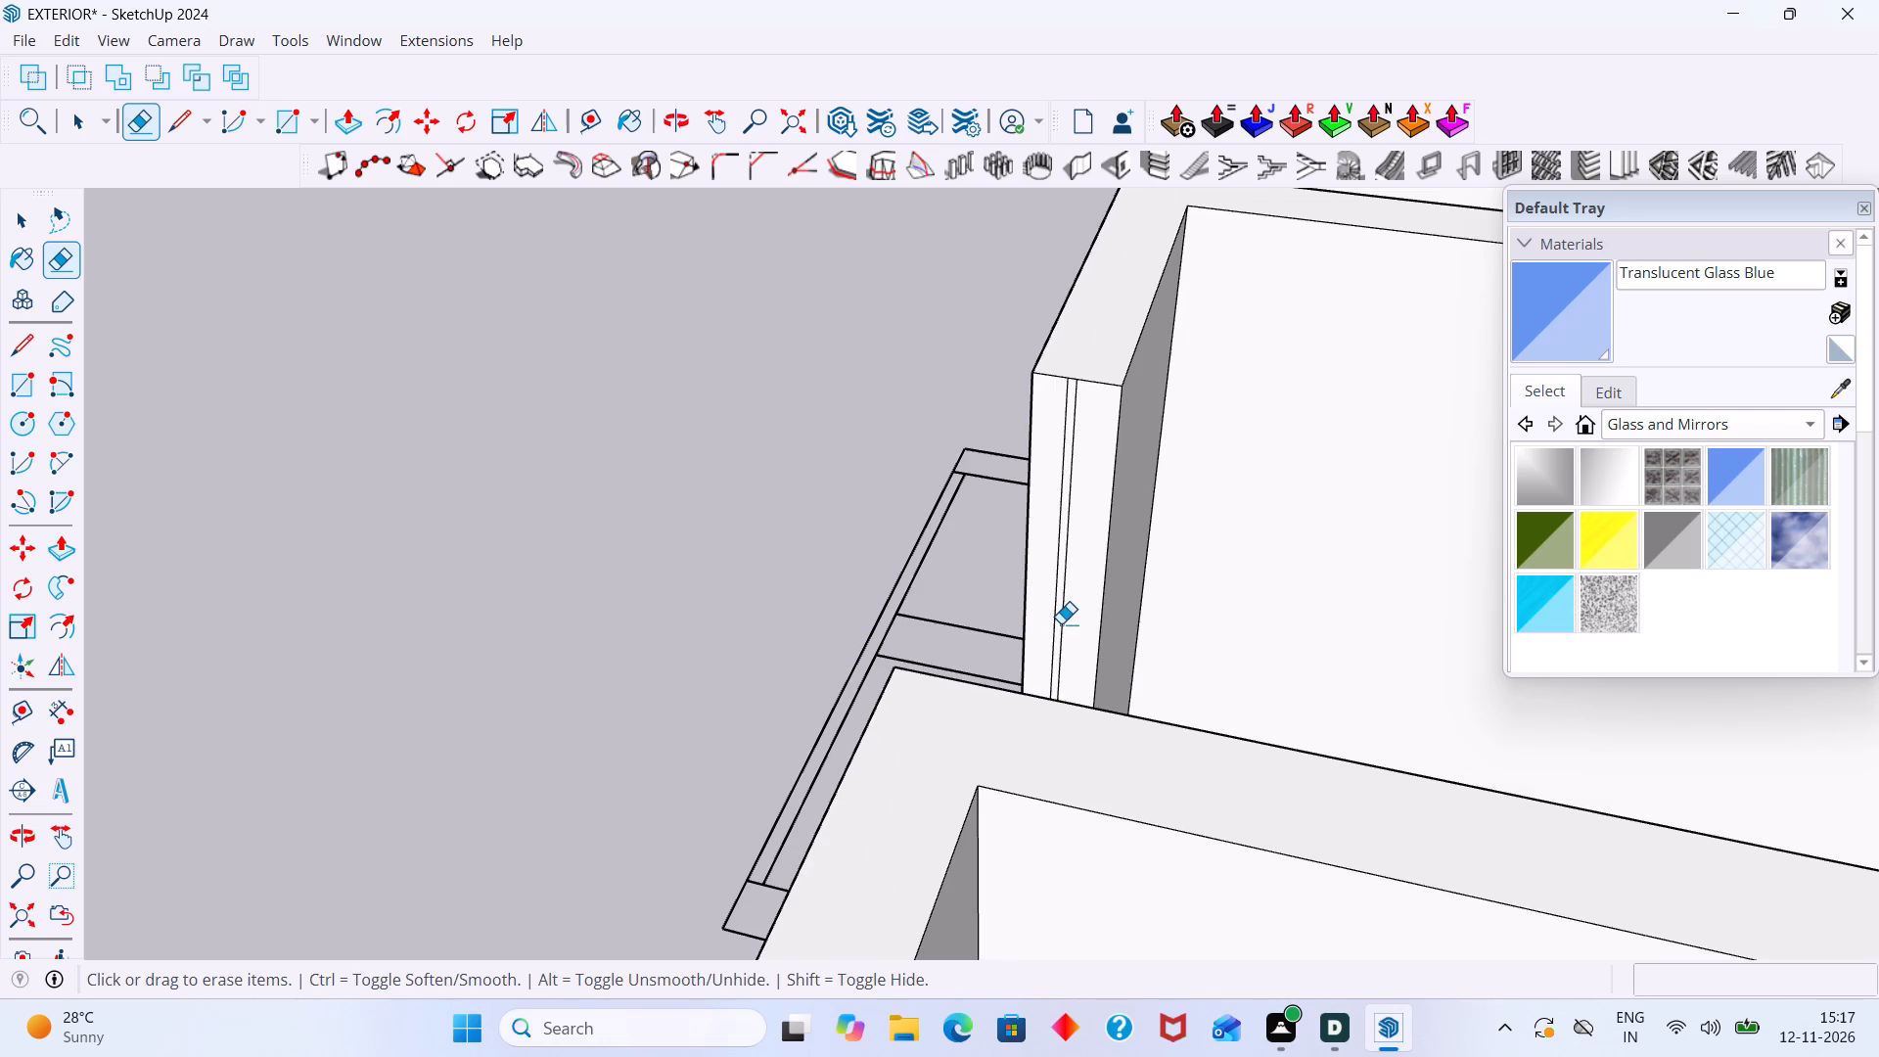
{"action": "scroll", "coordinate": [1066, 619], "scroll_direction": "up", "scroll_amount": 9}
{"action": "scroll", "coordinate": [1062, 540], "scroll_direction": "up", "scroll_amount": 3}
{"action": "left_click_drag", "start_coordinate": [1056, 532], "coordinate": [965, 481]}
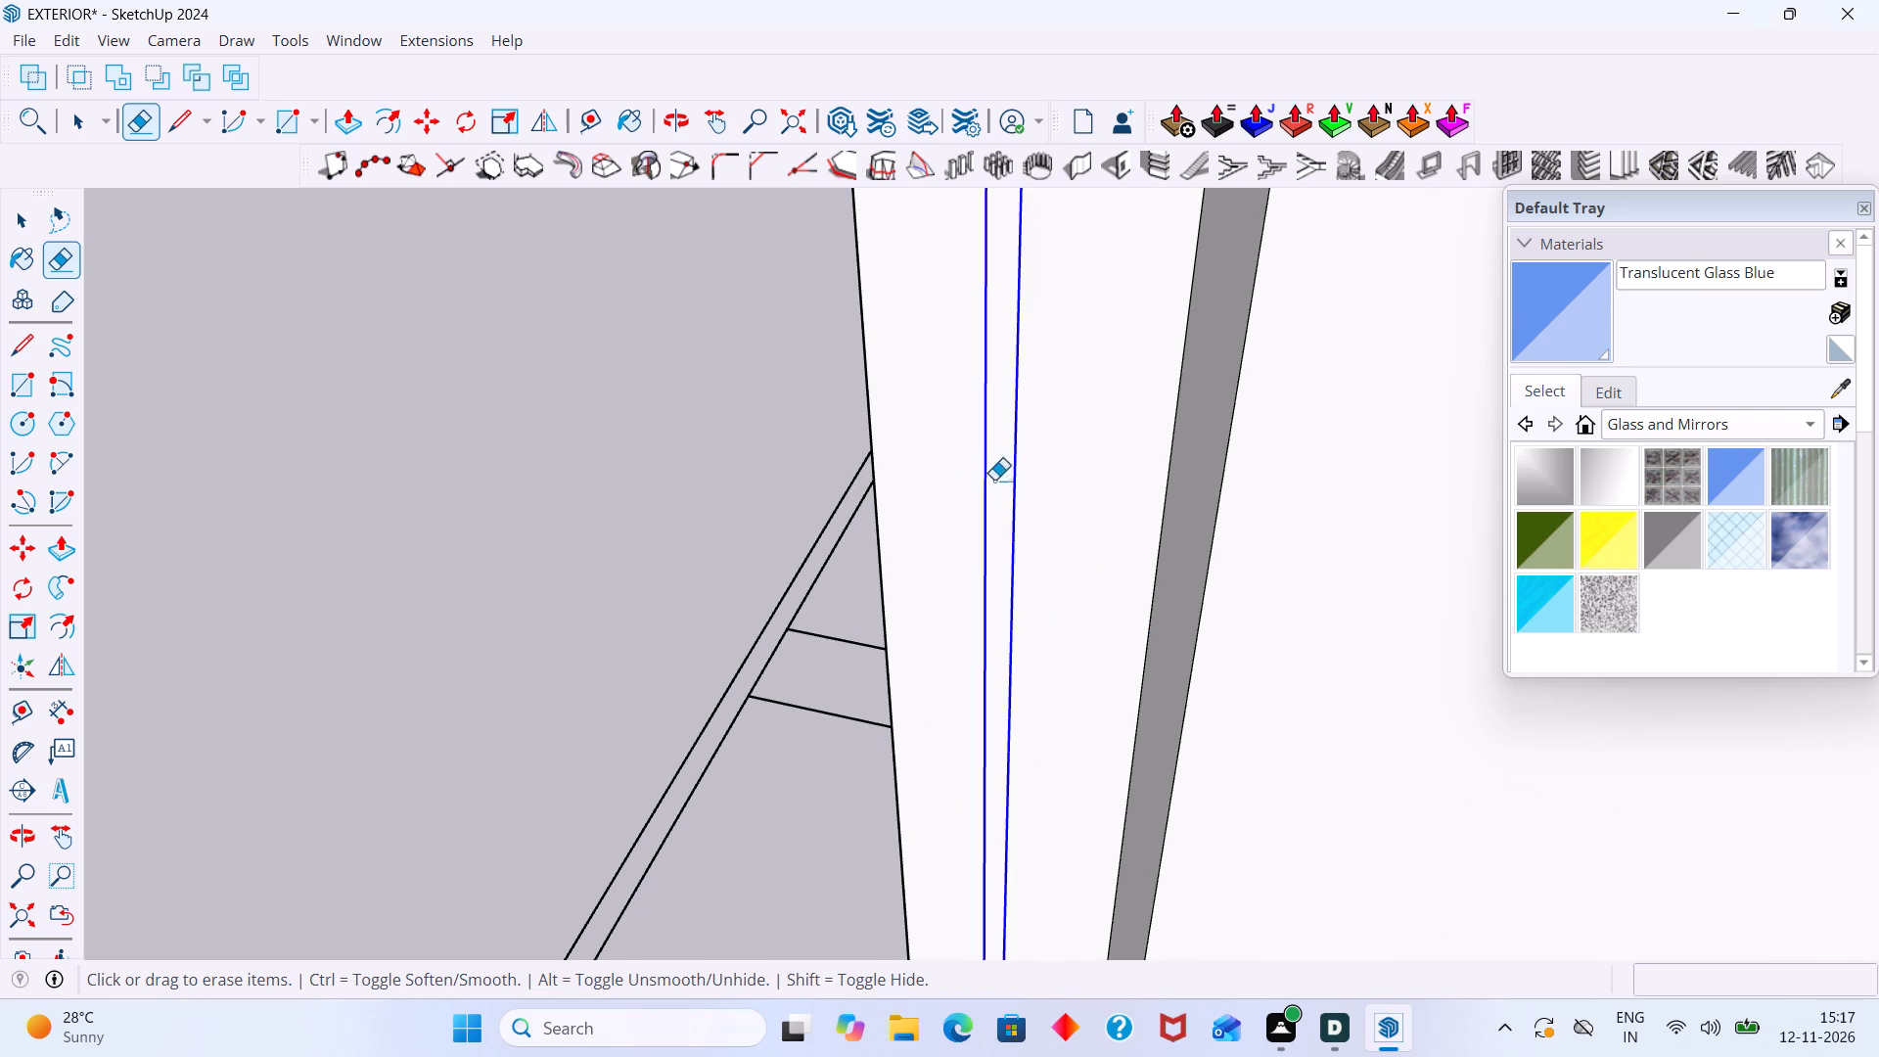
{"action": "scroll", "coordinate": [996, 480], "scroll_direction": "down", "scroll_amount": 17}
Erase the vertical seam lines on the outer face of the exterior wall above the projecting ledge outline beside the stairs.
{"action": "middle_click_drag", "start_coordinate": [1000, 531], "coordinate": [1301, 680]}
{"action": "middle_click_drag", "start_coordinate": [1274, 675], "coordinate": [908, 591]}
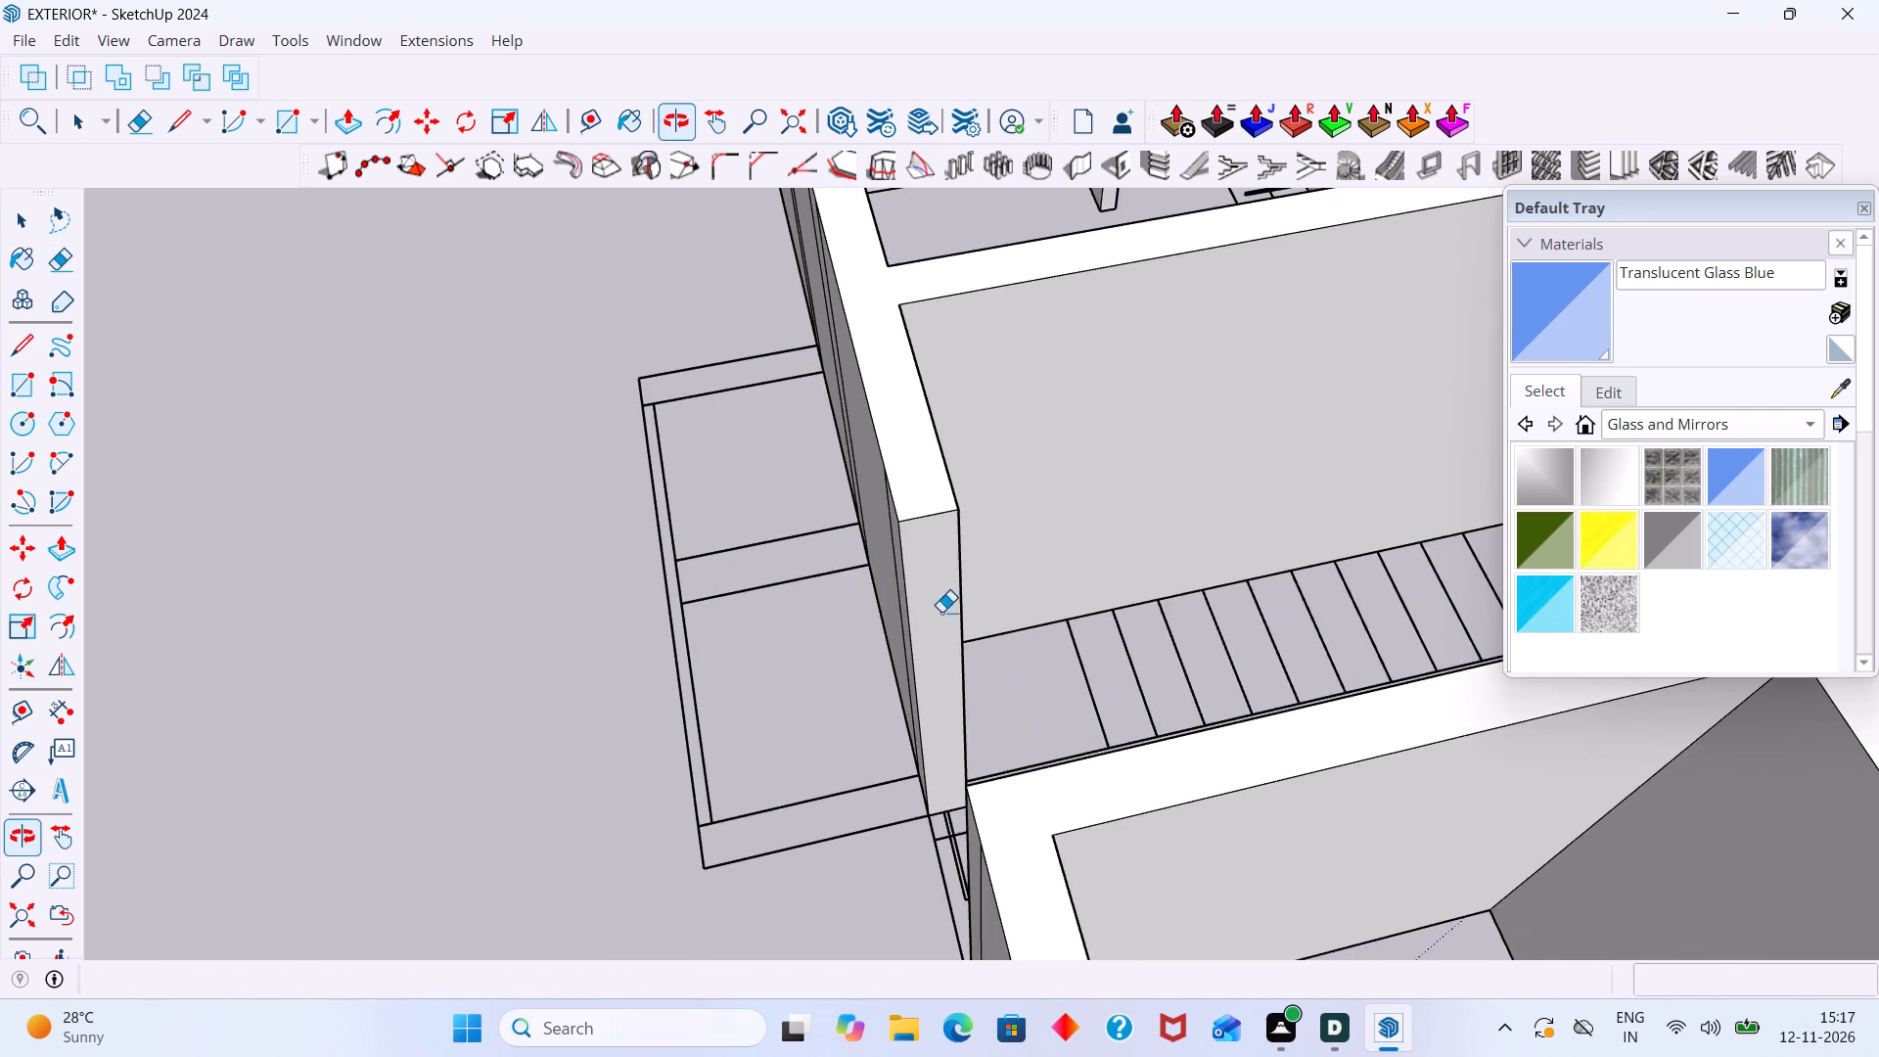
{"action": "middle_click_drag", "start_coordinate": [987, 638], "coordinate": [1278, 606]}
{"action": "scroll", "coordinate": [1208, 616], "scroll_direction": "down", "scroll_amount": 4}
{"action": "middle_click_drag", "start_coordinate": [1182, 637], "coordinate": [1302, 620]}
{"action": "scroll", "coordinate": [1251, 613], "scroll_direction": "up", "scroll_amount": 2}
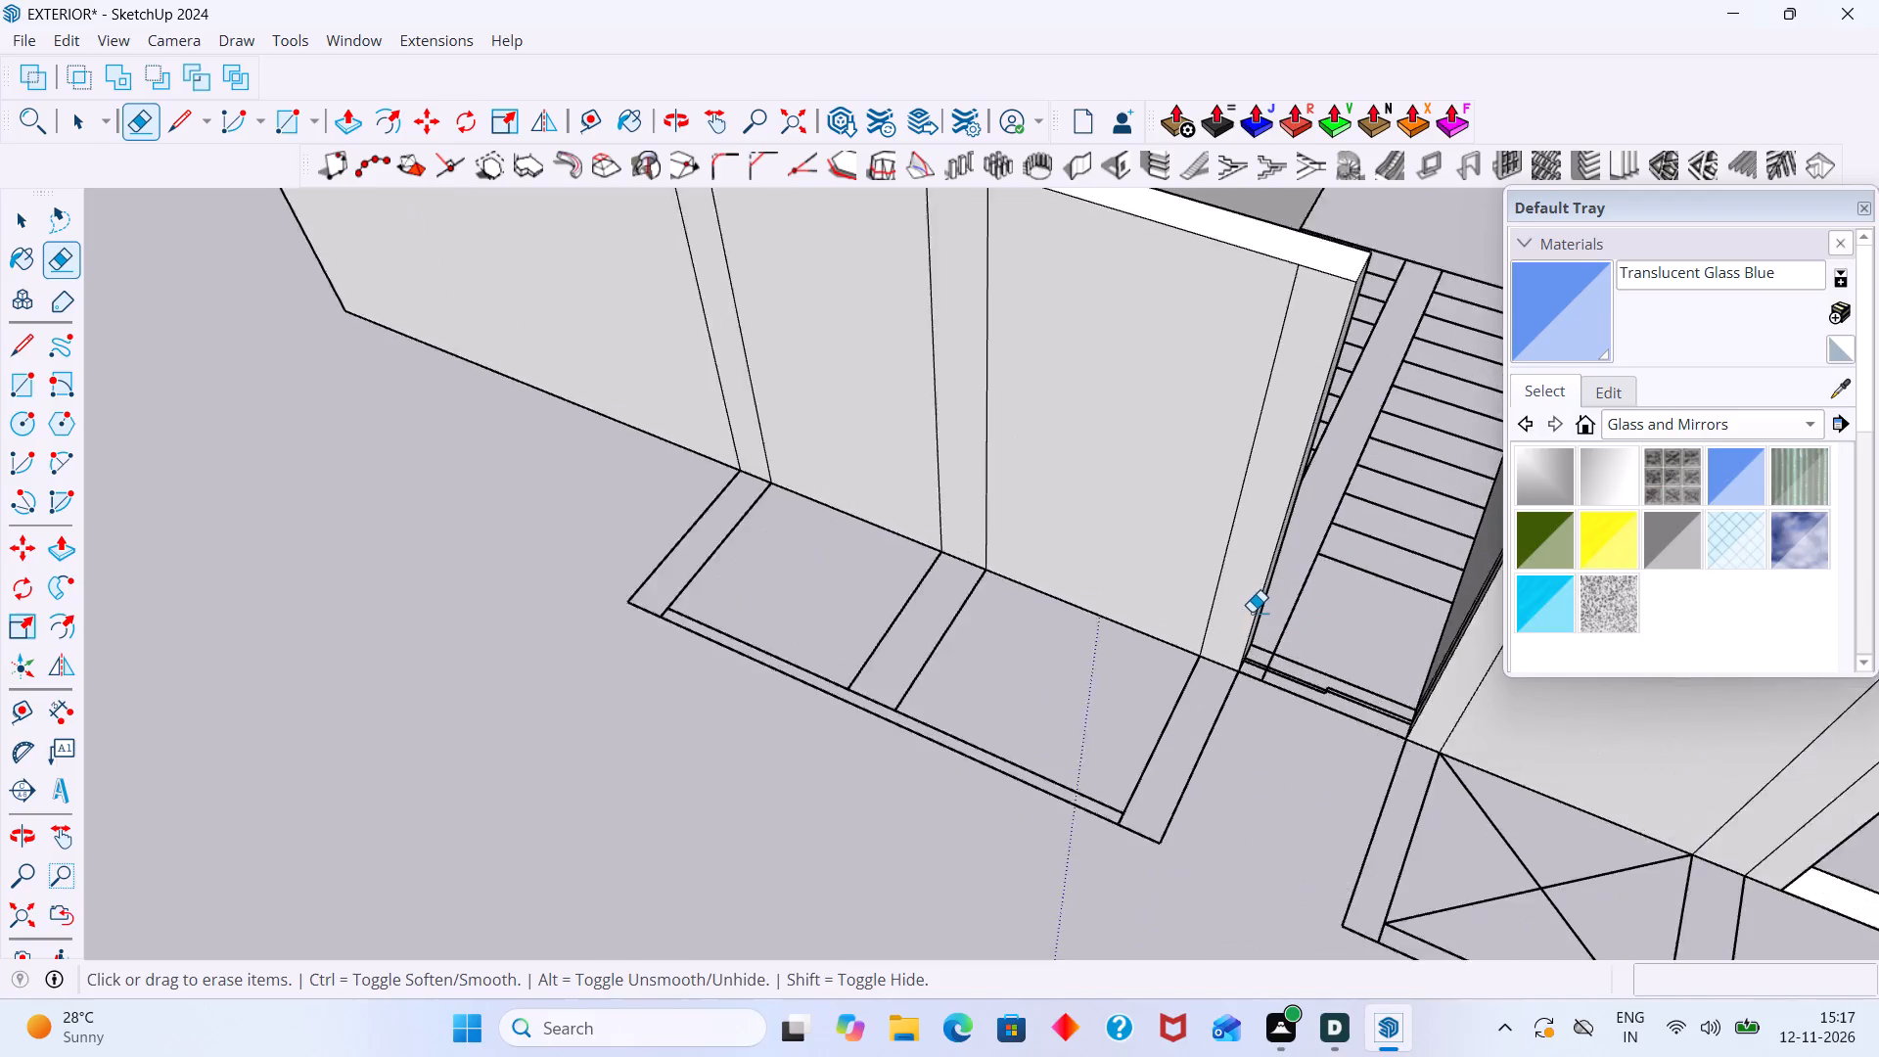
{"action": "scroll", "coordinate": [1252, 612], "scroll_direction": "up", "scroll_amount": 5}
{"action": "scroll", "coordinate": [1230, 587], "scroll_direction": "down", "scroll_amount": 3}
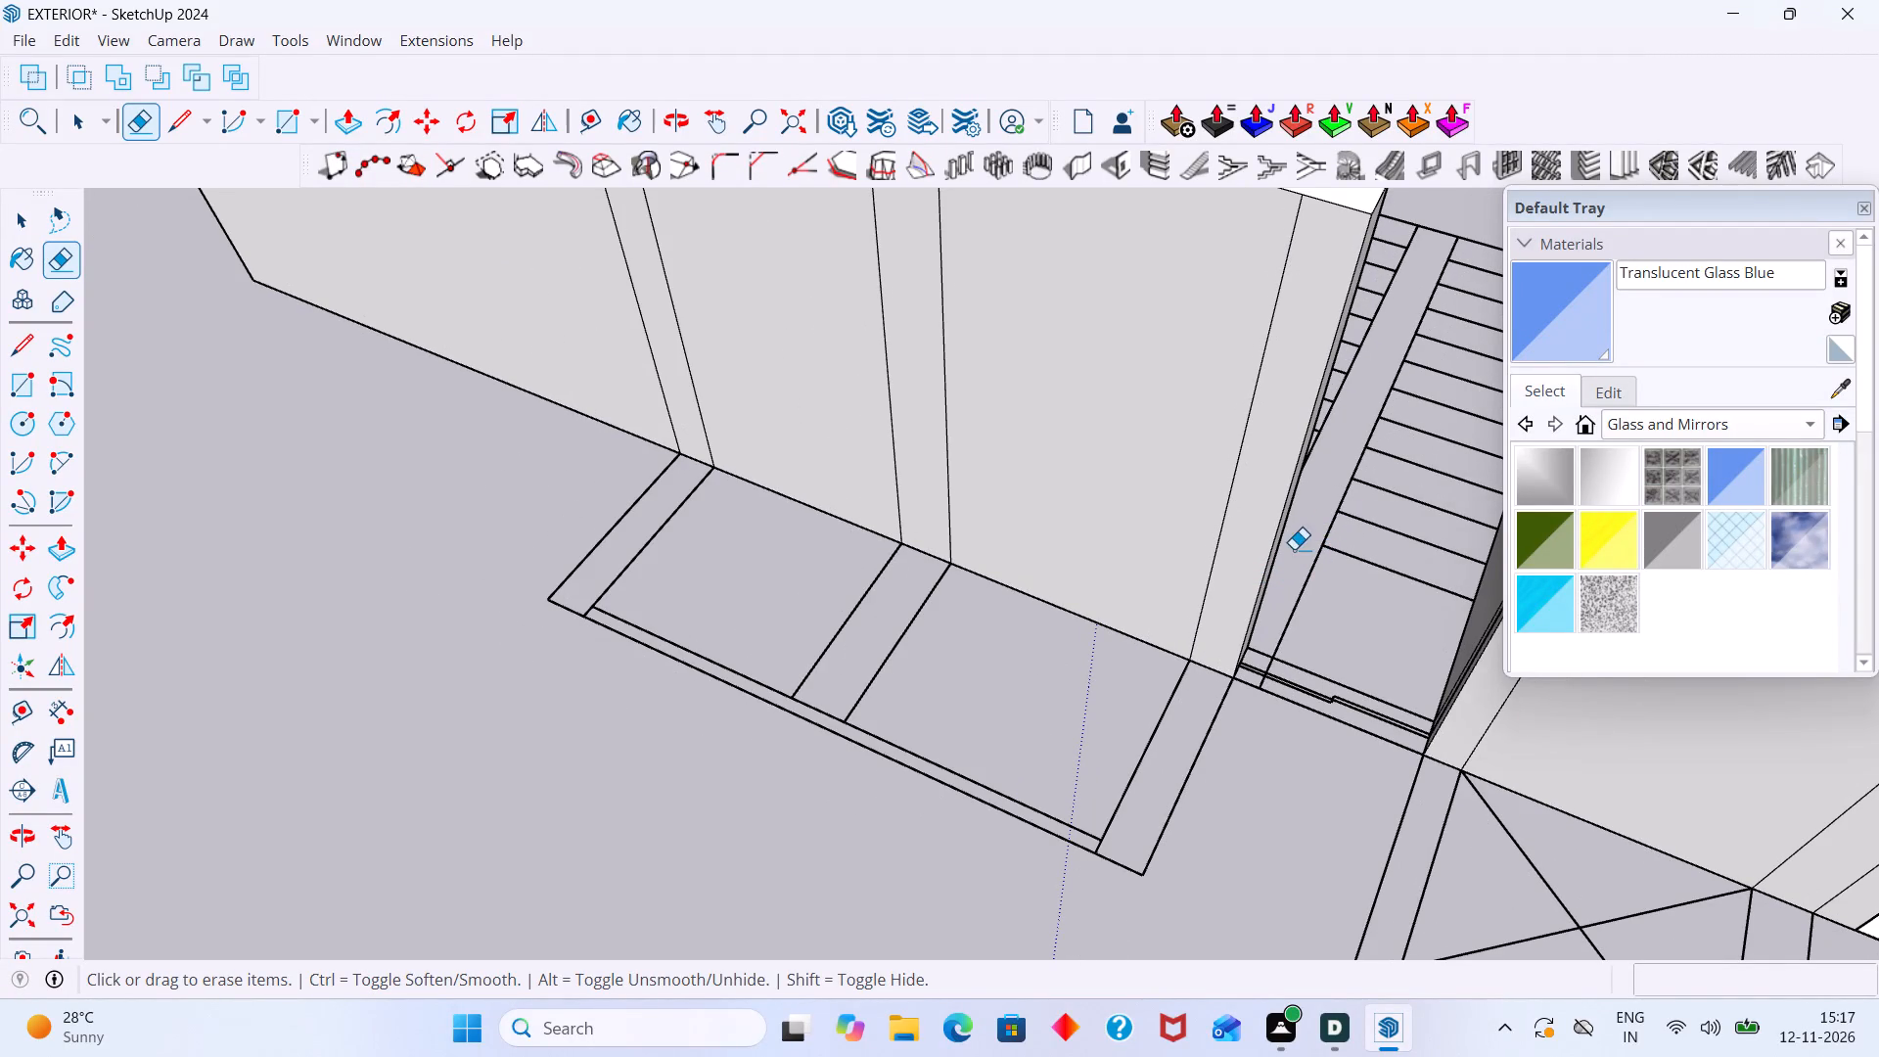
{"action": "scroll", "coordinate": [1210, 550], "scroll_direction": "up", "scroll_amount": 6}
{"action": "left_click_drag", "start_coordinate": [1231, 543], "coordinate": [675, 397]}
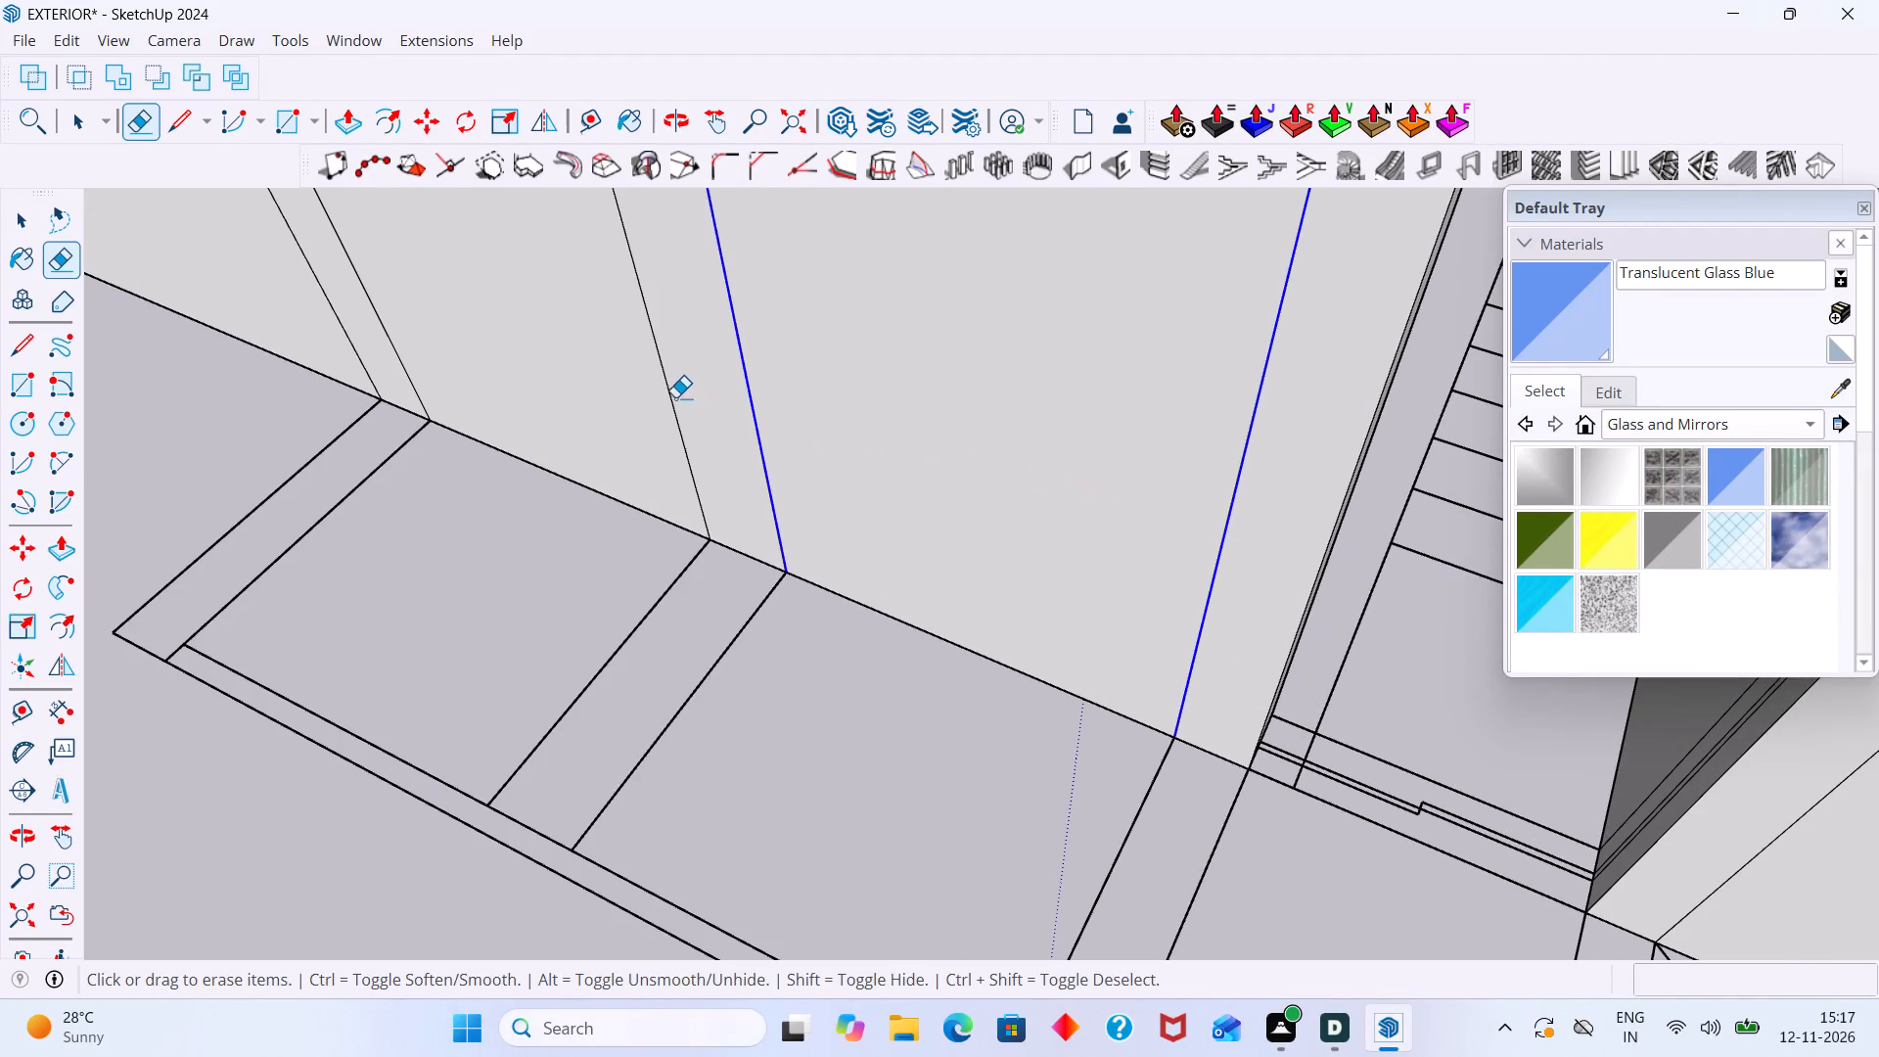
{"action": "left_click_drag", "start_coordinate": [675, 397], "coordinate": [652, 389]}
{"action": "scroll", "coordinate": [652, 389], "scroll_direction": "down", "scroll_amount": 6}
{"action": "middle_click_drag", "start_coordinate": [755, 387], "coordinate": [1107, 670]}
{"action": "scroll", "coordinate": [850, 568], "scroll_direction": "up", "scroll_amount": 4}
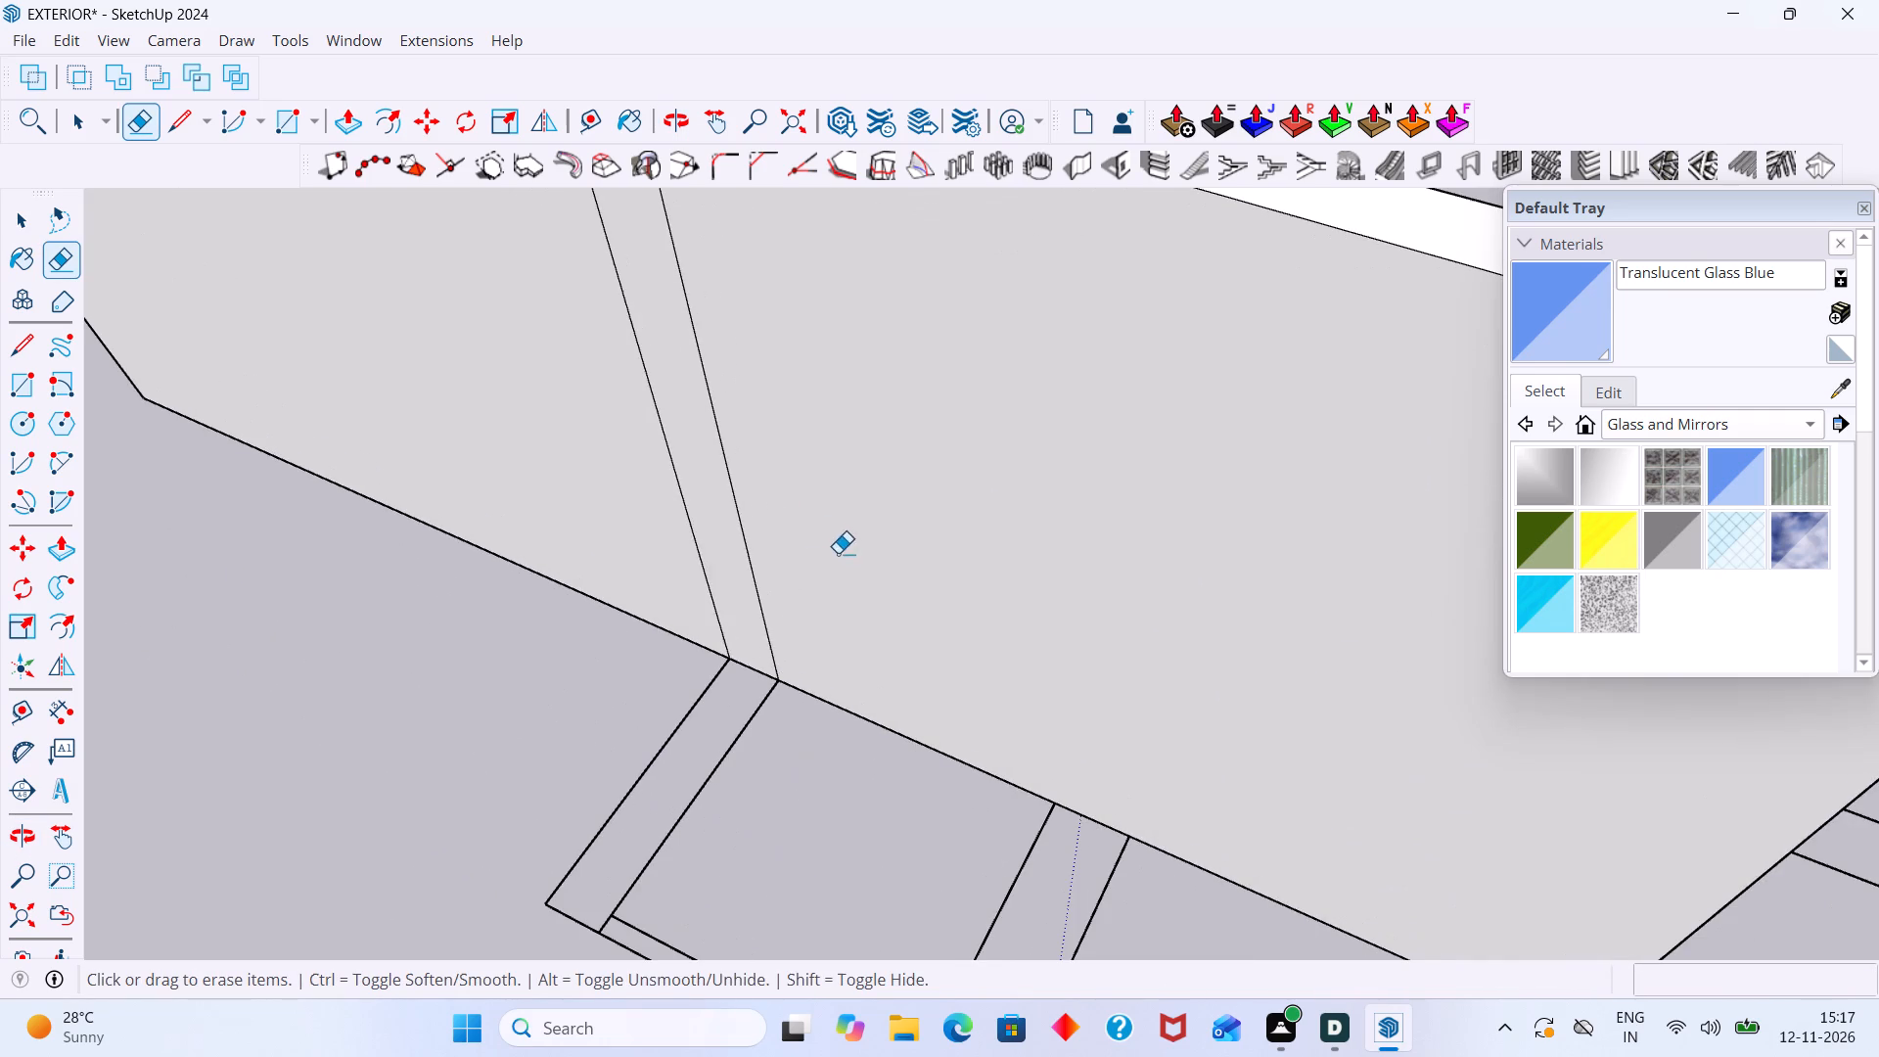
{"action": "left_click_drag", "start_coordinate": [792, 528], "coordinate": [654, 447]}
{"action": "scroll", "coordinate": [654, 441], "scroll_direction": "down", "scroll_amount": 19}
Erase the two vertical lines on the wardrobe room's inner wall face near its outer corner.
{"action": "middle_click_drag", "start_coordinate": [664, 454], "coordinate": [663, 509]}
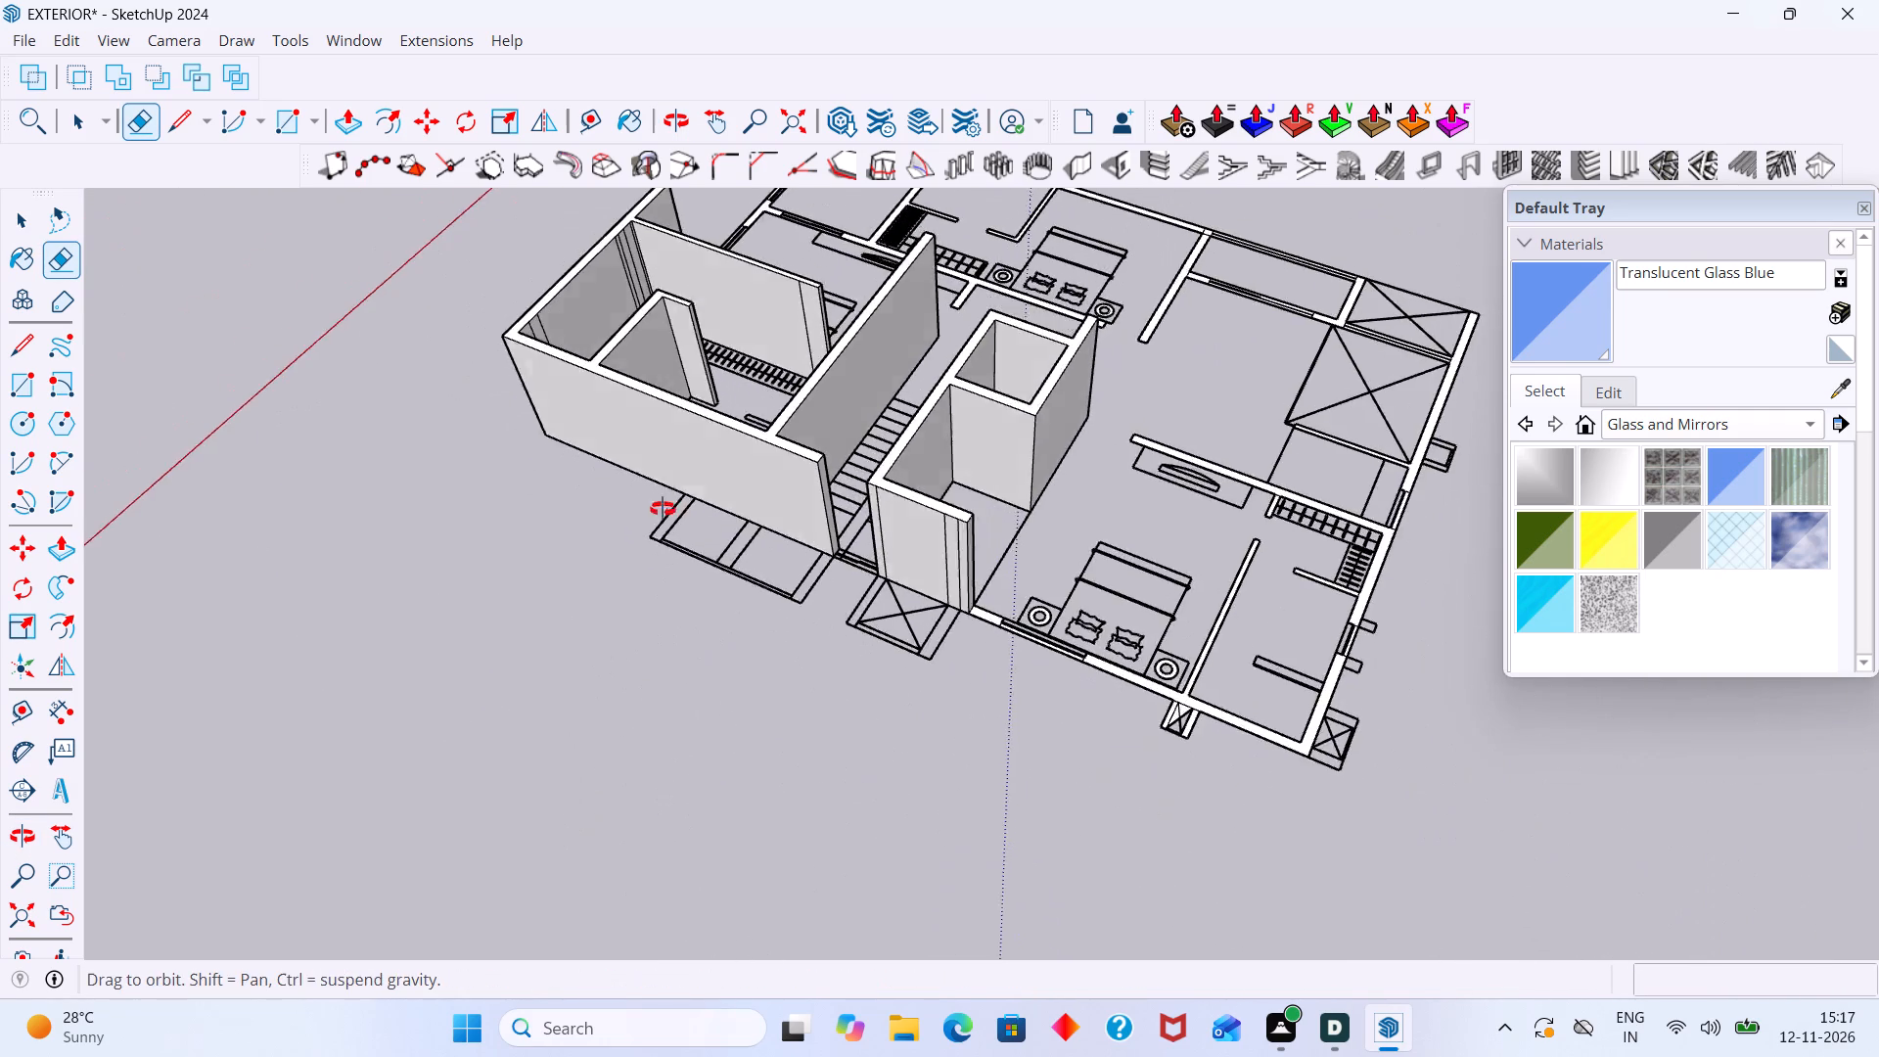
{"action": "middle_click_drag", "start_coordinate": [663, 509], "coordinate": [605, 780]}
{"action": "scroll", "coordinate": [434, 659], "scroll_direction": "up", "scroll_amount": 14}
{"action": "middle_click_drag", "start_coordinate": [528, 551], "coordinate": [437, 569]}
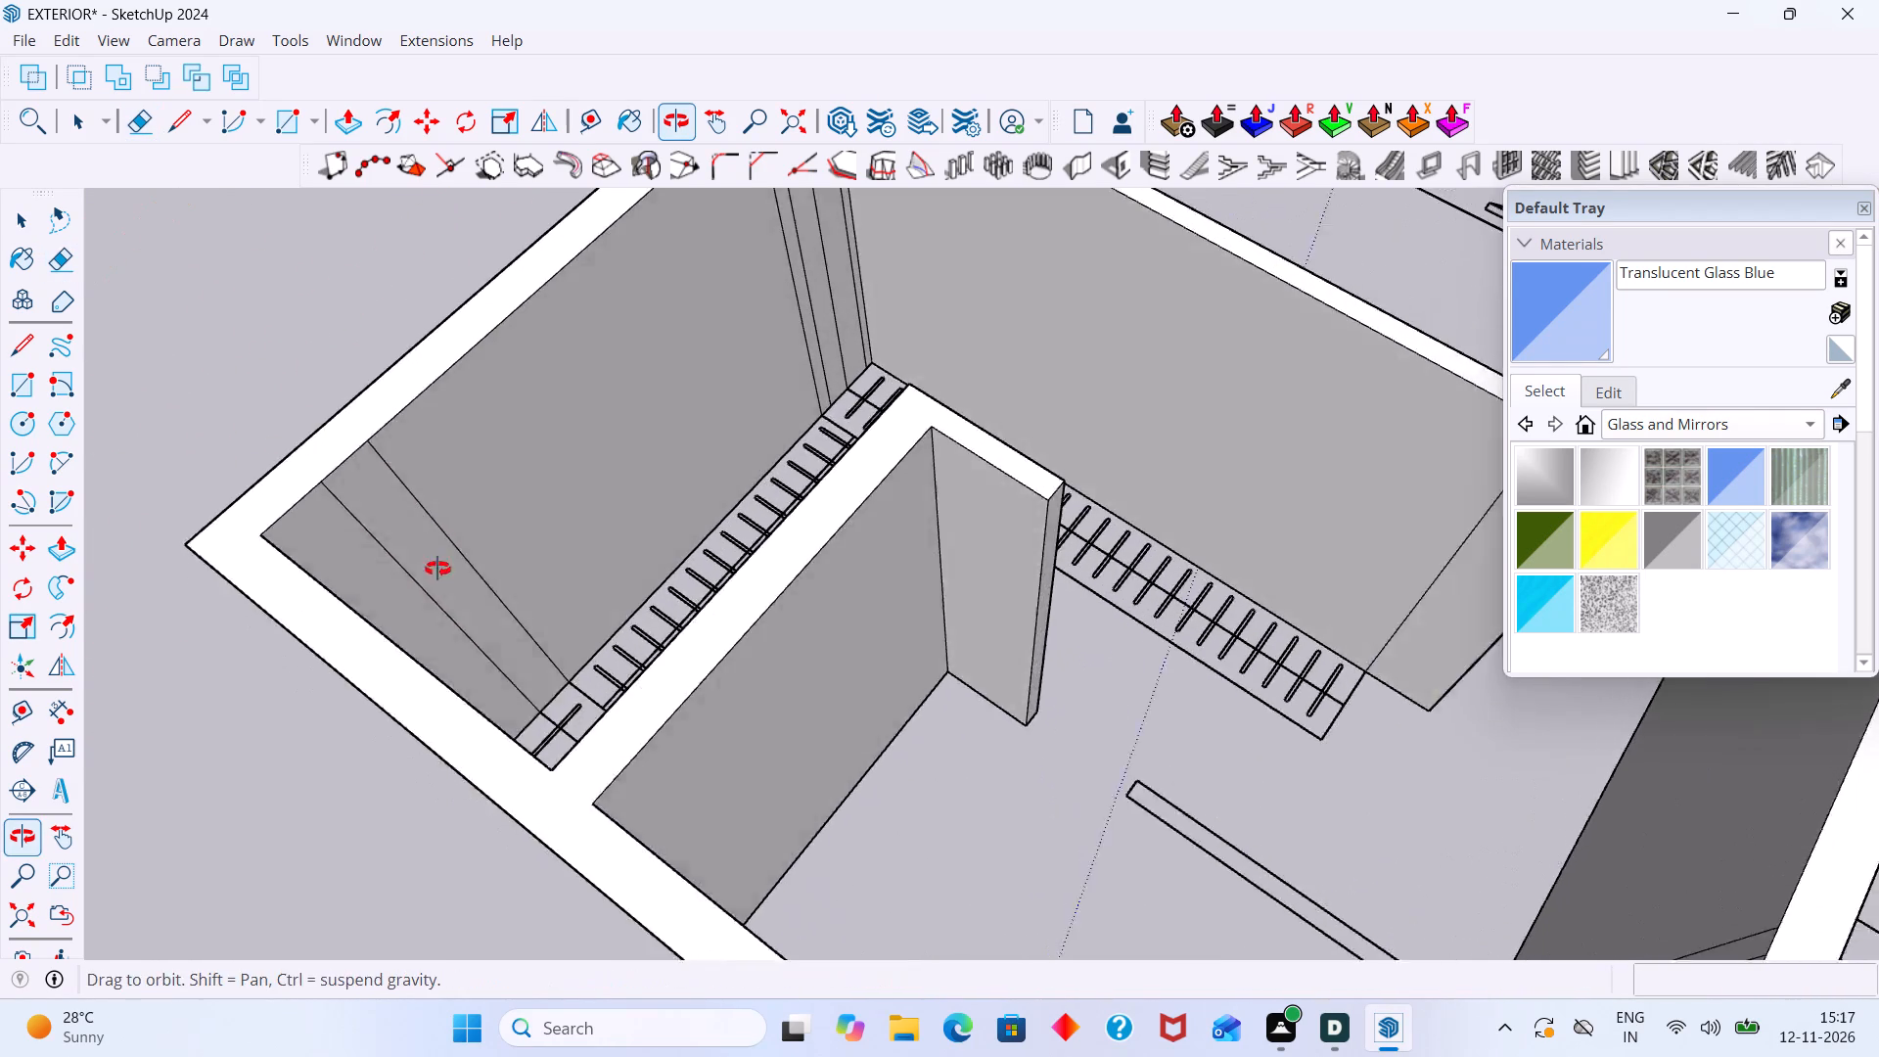
{"action": "middle_click_drag", "start_coordinate": [437, 569], "coordinate": [368, 584]}
{"action": "left_click_drag", "start_coordinate": [524, 461], "coordinate": [422, 579]}
{"action": "scroll", "coordinate": [451, 554], "scroll_direction": "down", "scroll_amount": 5}
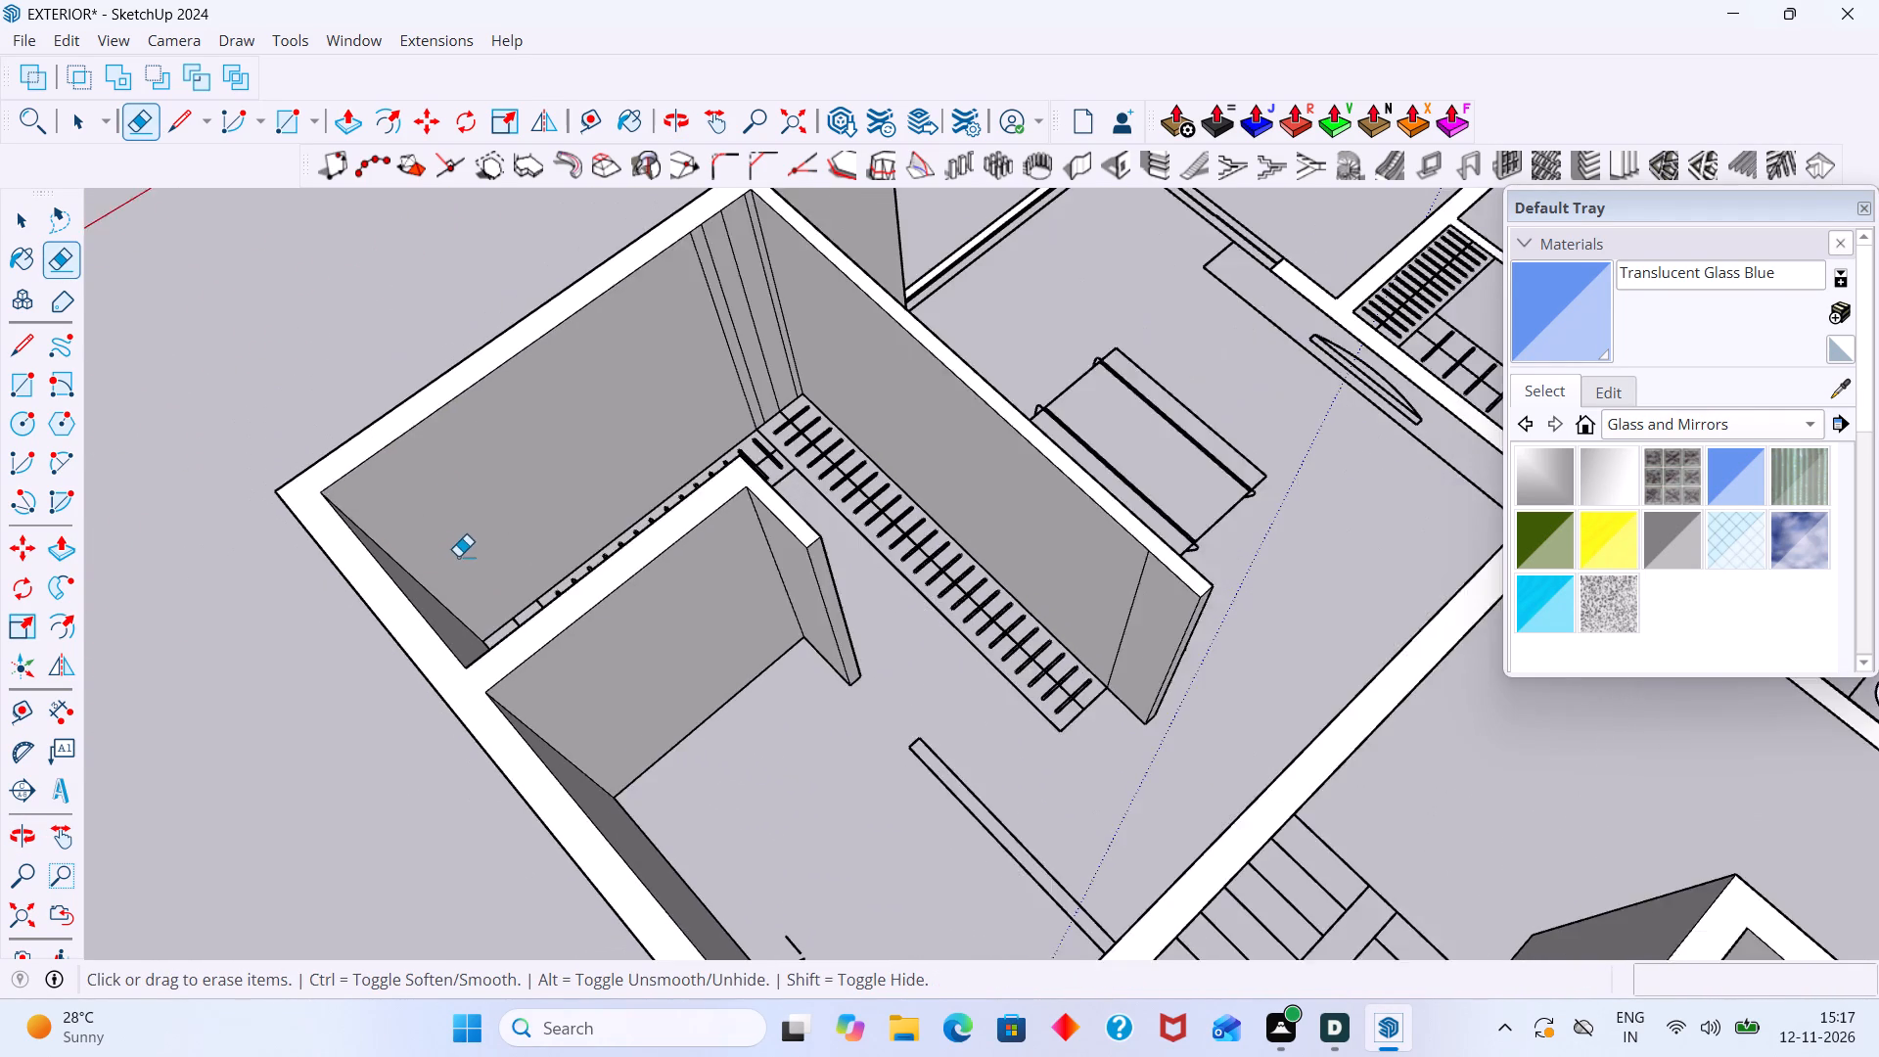
Erase the cluster of vertical lines on the wall face at the corner where the two wardrobe runs meet.
{"action": "scroll", "coordinate": [458, 556], "scroll_direction": "down", "scroll_amount": 1}
{"action": "middle_click_drag", "start_coordinate": [514, 535], "coordinate": [459, 712], "text": "shift"}
{"action": "scroll", "coordinate": [666, 585], "scroll_direction": "up", "scroll_amount": 18}
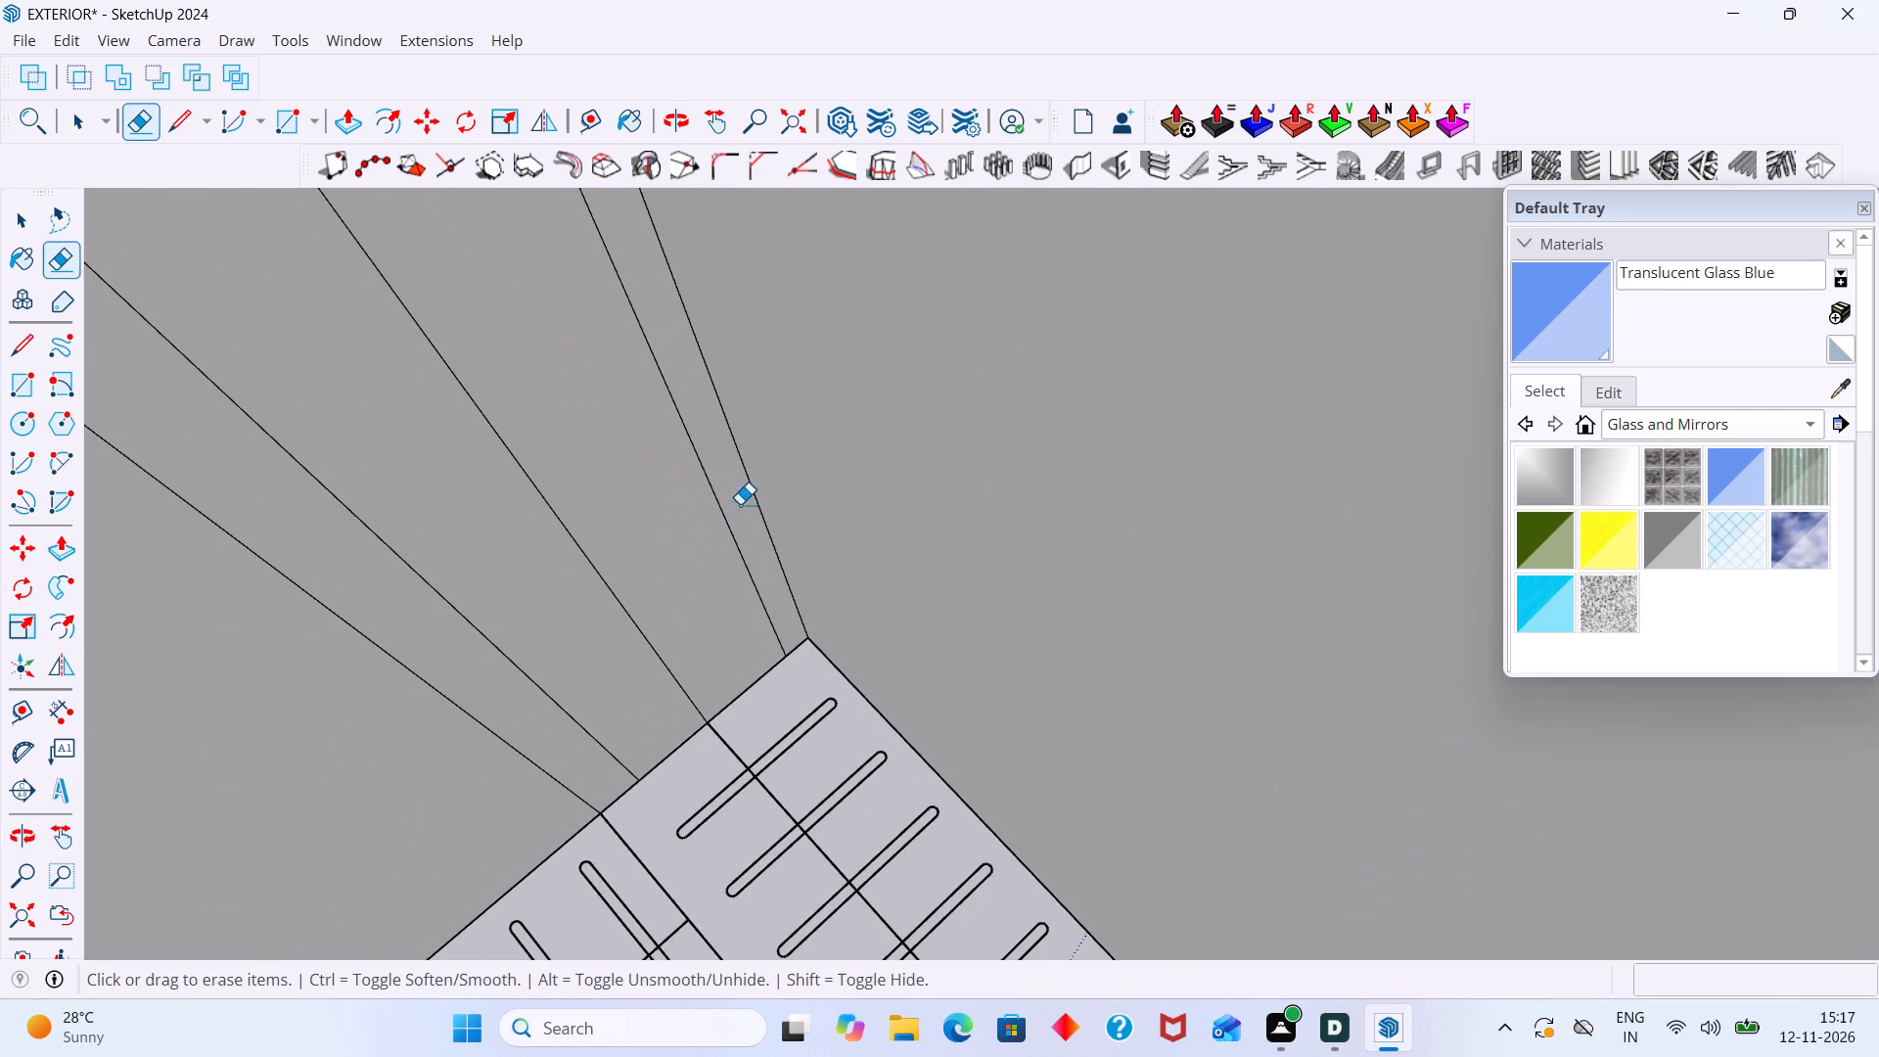
{"action": "left_click_drag", "start_coordinate": [740, 504], "coordinate": [485, 749]}
{"action": "scroll", "coordinate": [504, 713], "scroll_direction": "down", "scroll_amount": 9}
{"action": "scroll", "coordinate": [522, 709], "scroll_direction": "up", "scroll_amount": 1}
{"action": "scroll", "coordinate": [522, 709], "scroll_direction": "down", "scroll_amount": 7}
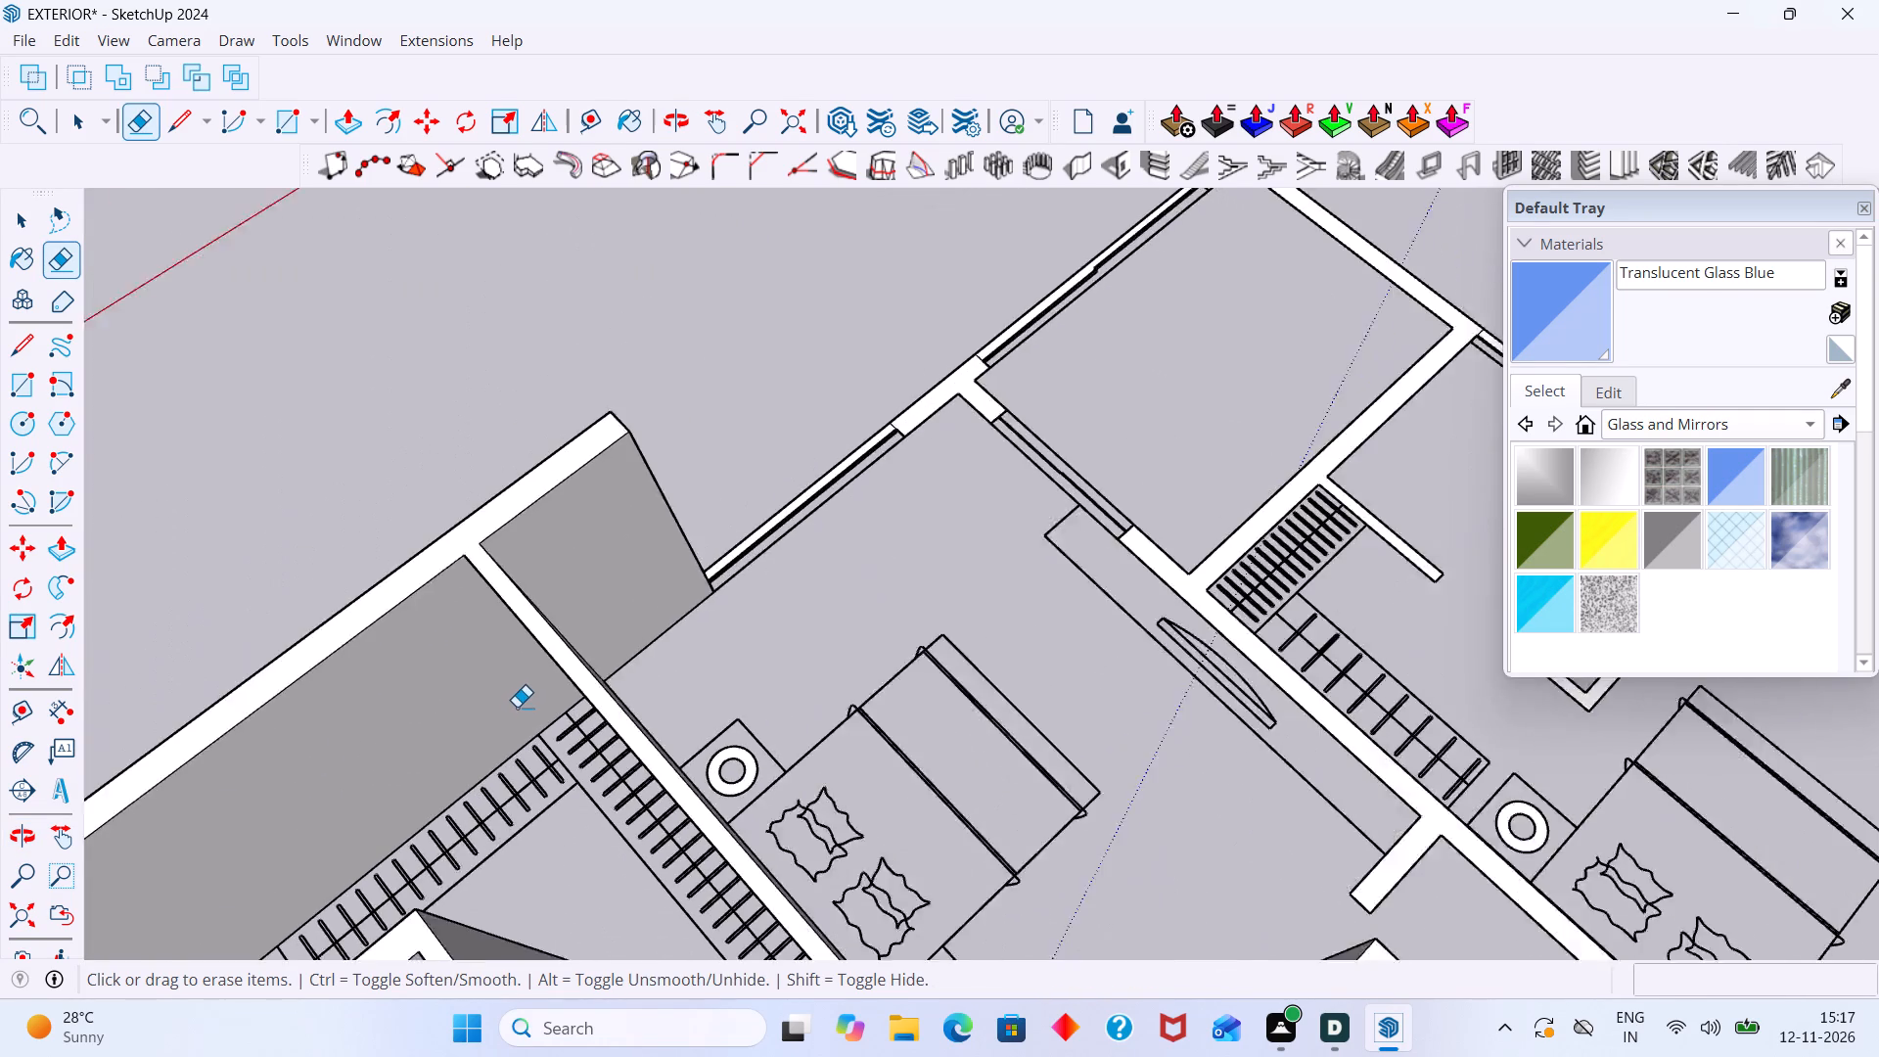
Erase the vertical seam near the free end of the wall behind the longer wardrobe run.
{"action": "scroll", "coordinate": [517, 707], "scroll_direction": "down", "scroll_amount": 7}
{"action": "middle_click_drag", "start_coordinate": [548, 679], "coordinate": [578, 426]}
{"action": "middle_click_drag", "start_coordinate": [638, 635], "coordinate": [976, 397]}
{"action": "scroll", "coordinate": [989, 632], "scroll_direction": "up", "scroll_amount": 4}
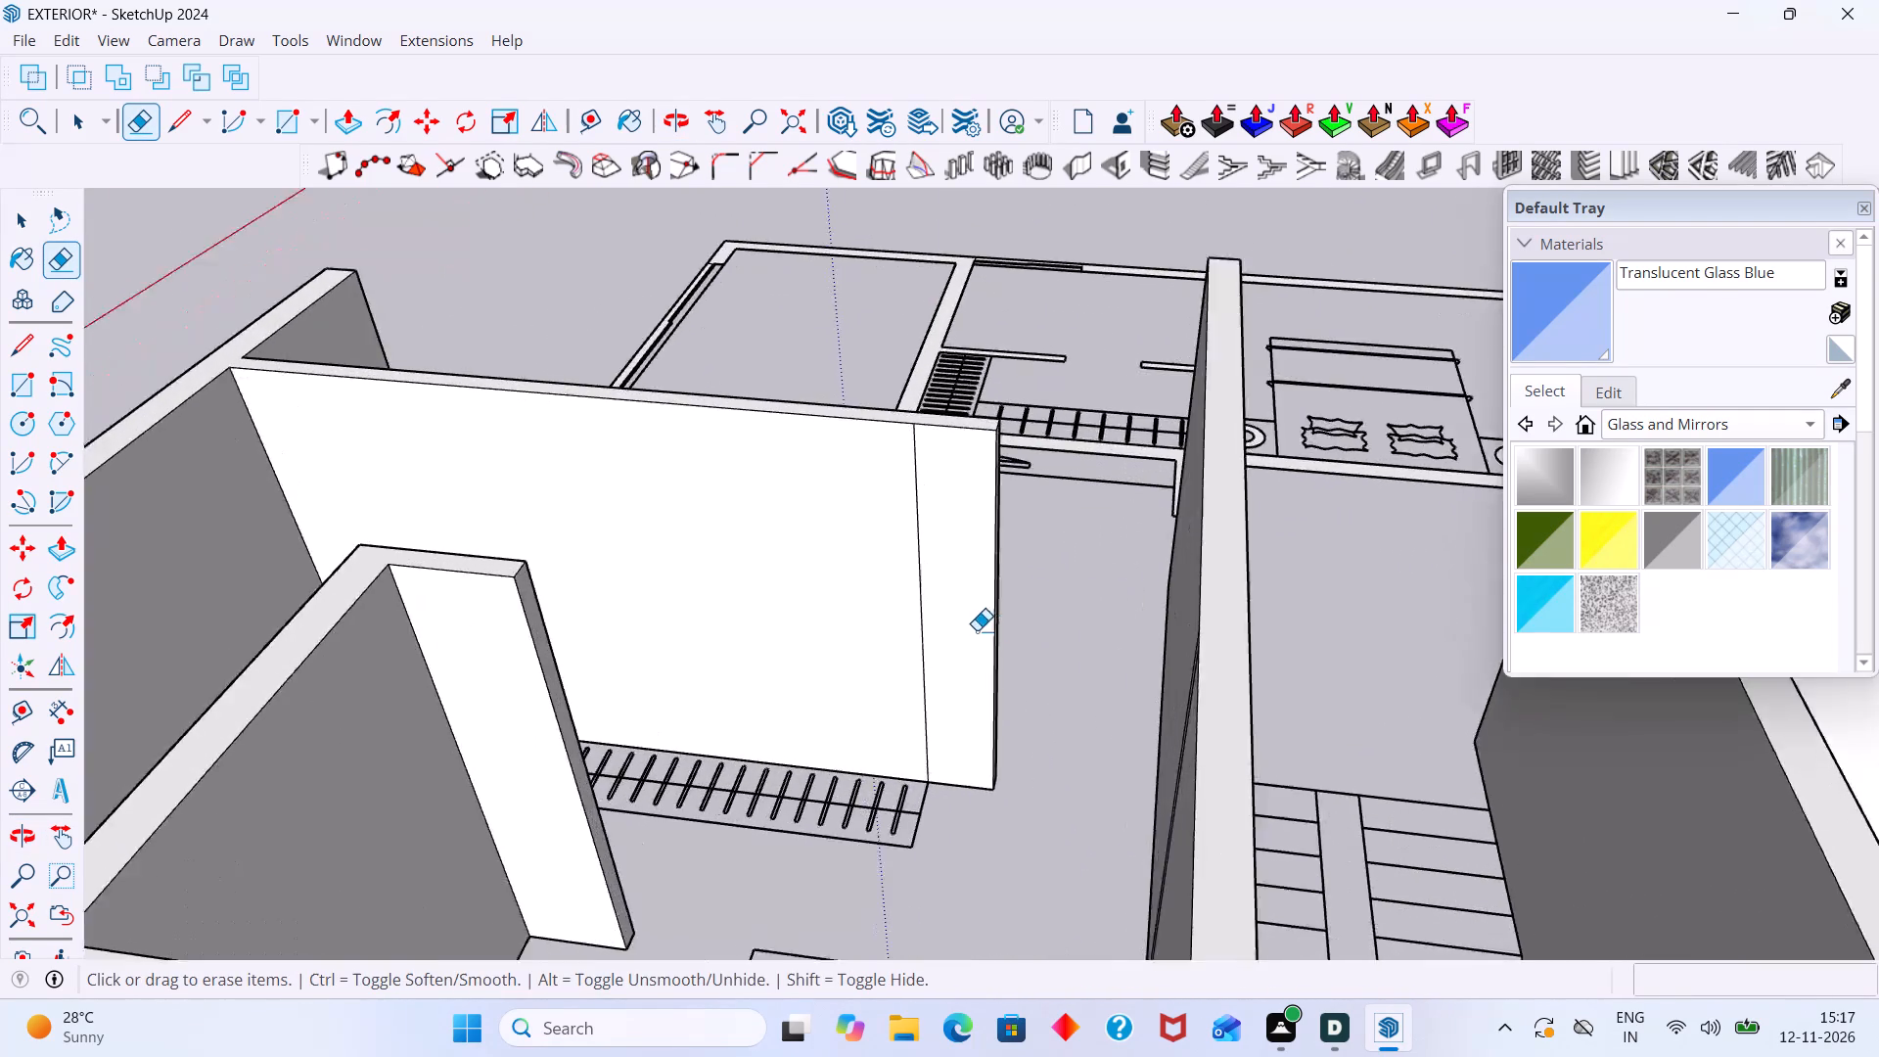
{"action": "scroll", "coordinate": [977, 630], "scroll_direction": "up", "scroll_amount": 3}
{"action": "left_click_drag", "start_coordinate": [919, 606], "coordinate": [822, 604]}
{"action": "scroll", "coordinate": [1011, 582], "scroll_direction": "down", "scroll_amount": 4}
Erase the vertical seam on the free end face of the long wall between the stairs and the bedroom.
{"action": "middle_click_drag", "start_coordinate": [1034, 592], "coordinate": [0, 773]}
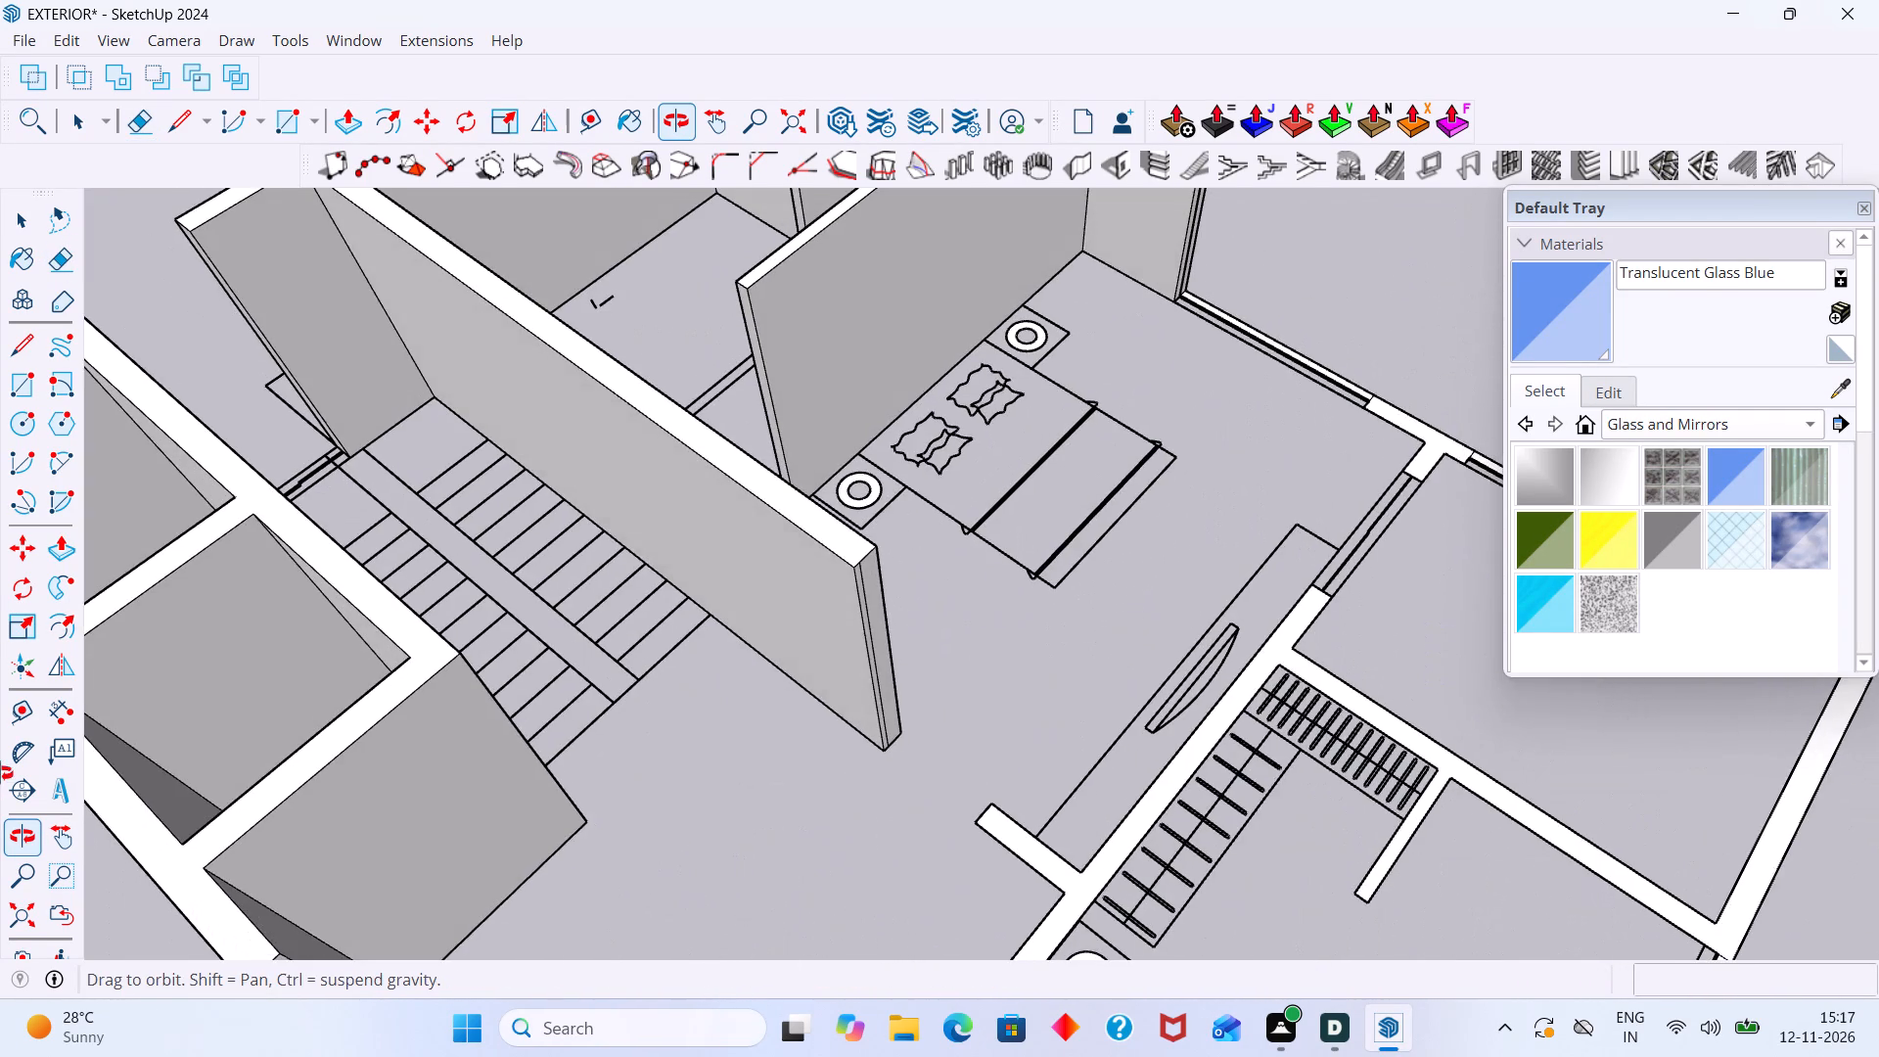
{"action": "middle_click_drag", "start_coordinate": [0, 773], "coordinate": [3, 771]}
{"action": "scroll", "coordinate": [873, 366], "scroll_direction": "up", "scroll_amount": 5}
{"action": "scroll", "coordinate": [804, 414], "scroll_direction": "down", "scroll_amount": 14}
{"action": "scroll", "coordinate": [709, 379], "scroll_direction": "up", "scroll_amount": 4}
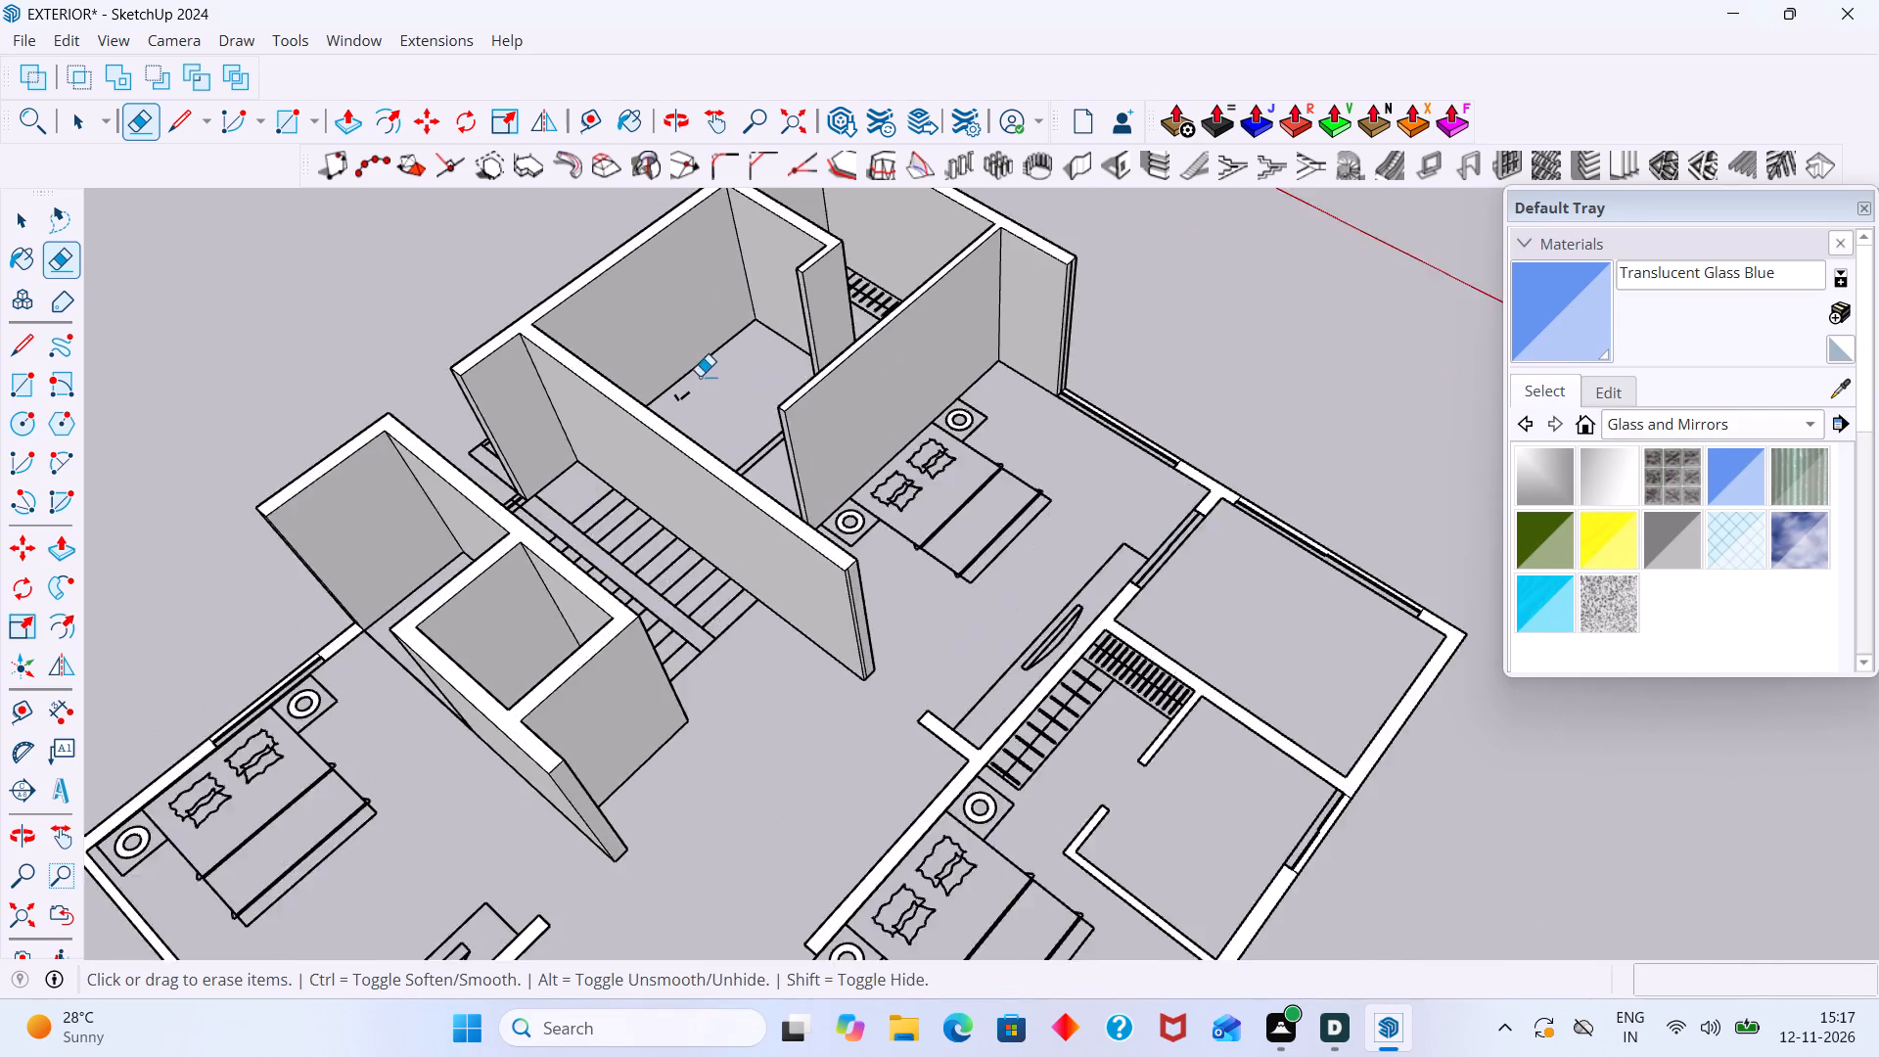
{"action": "scroll", "coordinate": [700, 376], "scroll_direction": "up", "scroll_amount": 9}
{"action": "scroll", "coordinate": [672, 435], "scroll_direction": "down", "scroll_amount": 14}
{"action": "middle_click_drag", "start_coordinate": [864, 713], "coordinate": [762, 546]}
{"action": "scroll", "coordinate": [821, 501], "scroll_direction": "up", "scroll_amount": 7}
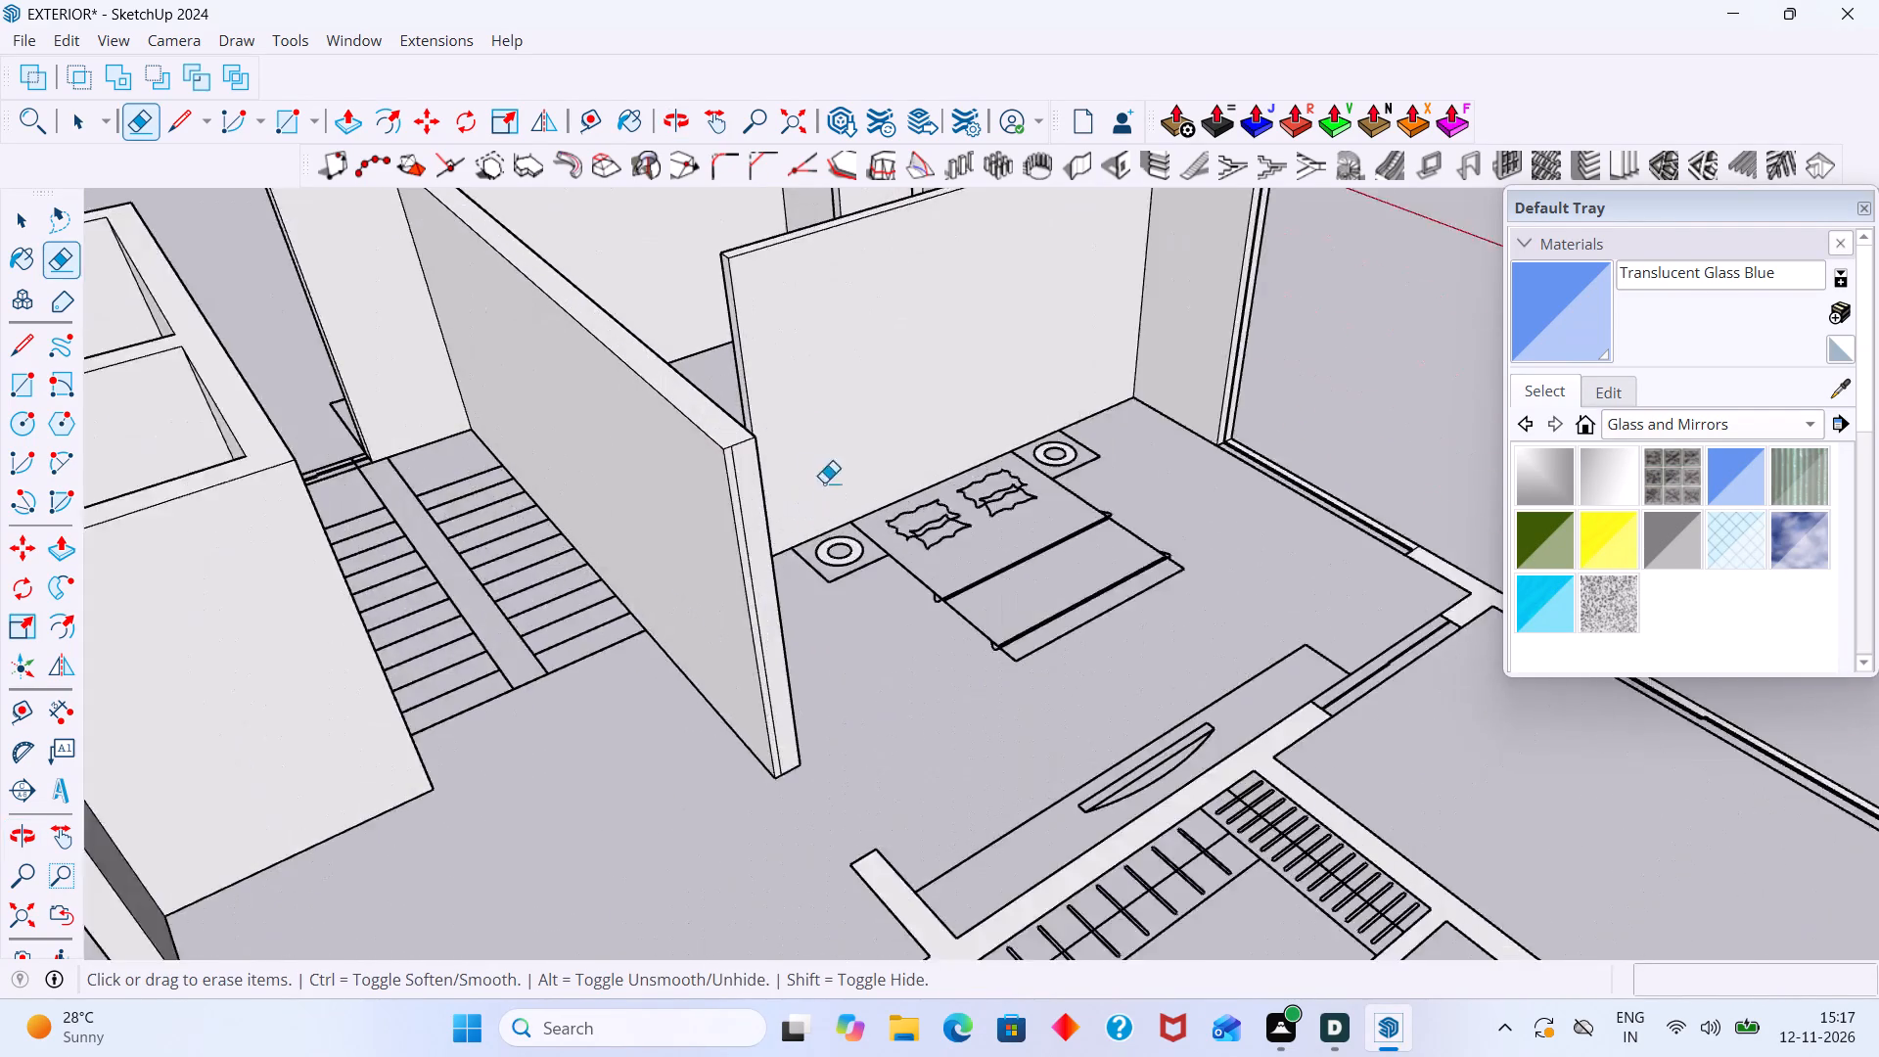
{"action": "scroll", "coordinate": [824, 483], "scroll_direction": "up", "scroll_amount": 12}
{"action": "left_click_drag", "start_coordinate": [740, 477], "coordinate": [724, 487]}
{"action": "scroll", "coordinate": [733, 496], "scroll_direction": "down", "scroll_amount": 5}
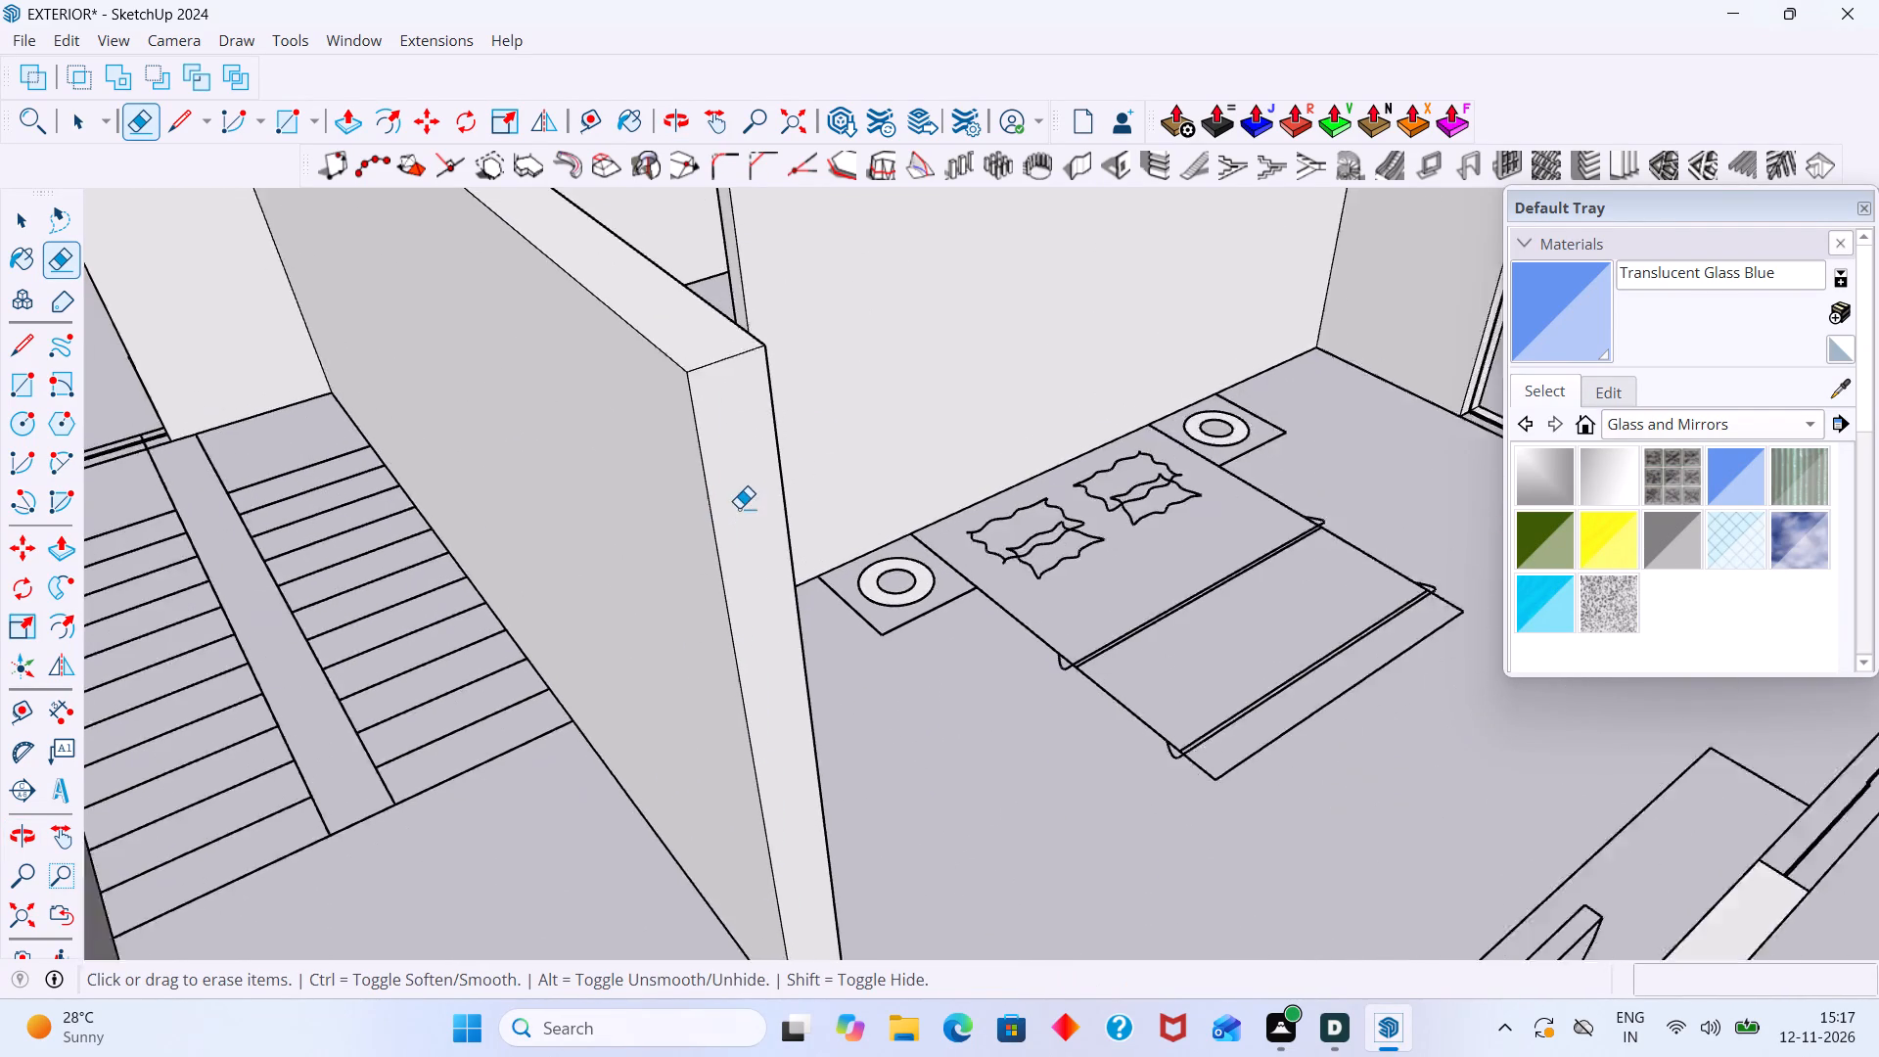
Erase the vertical seam lines on the exterior wall's outer face above the larger crossed-box outline beside the stairs.
{"action": "scroll", "coordinate": [739, 508], "scroll_direction": "down", "scroll_amount": 14}
{"action": "scroll", "coordinate": [832, 604], "scroll_direction": "down", "scroll_amount": 2}
{"action": "middle_click_drag", "start_coordinate": [825, 620], "coordinate": [1117, 712]}
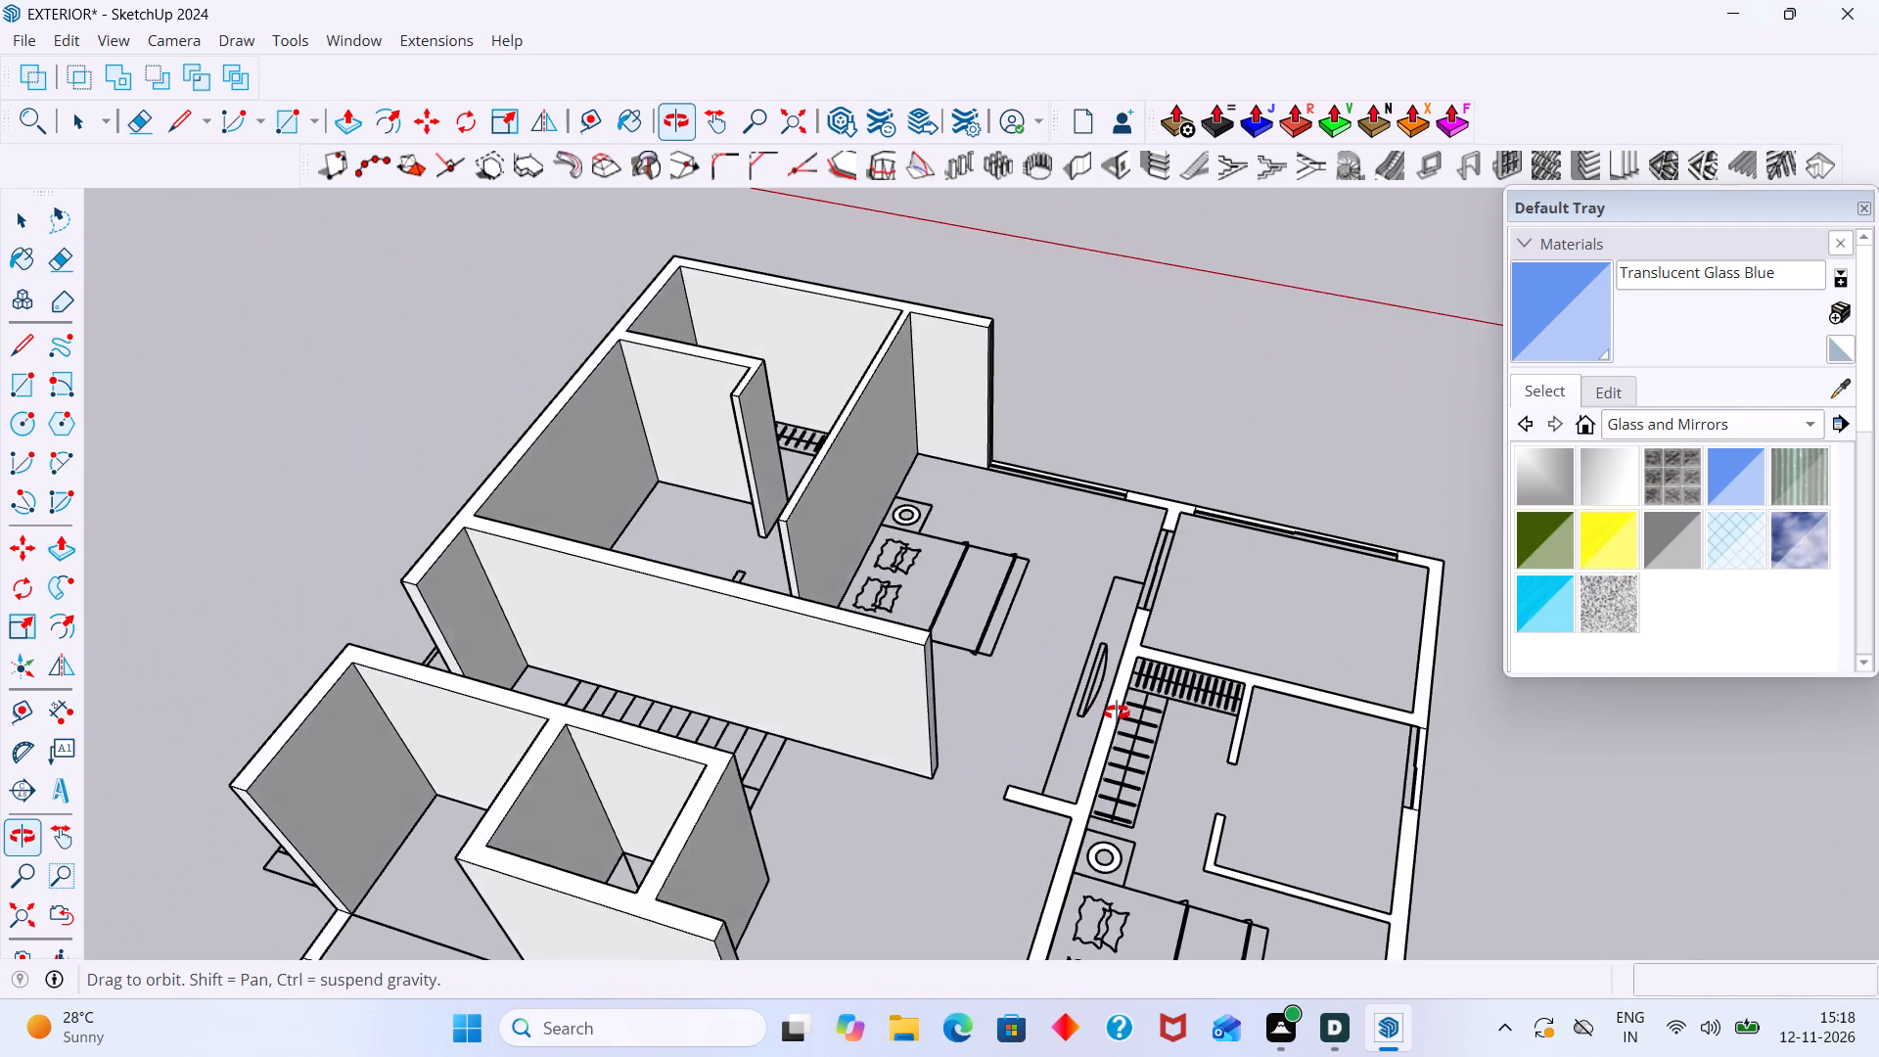
{"action": "middle_click_drag", "start_coordinate": [1117, 712], "coordinate": [1152, 750]}
{"action": "middle_click_drag", "start_coordinate": [1166, 737], "coordinate": [883, 760]}
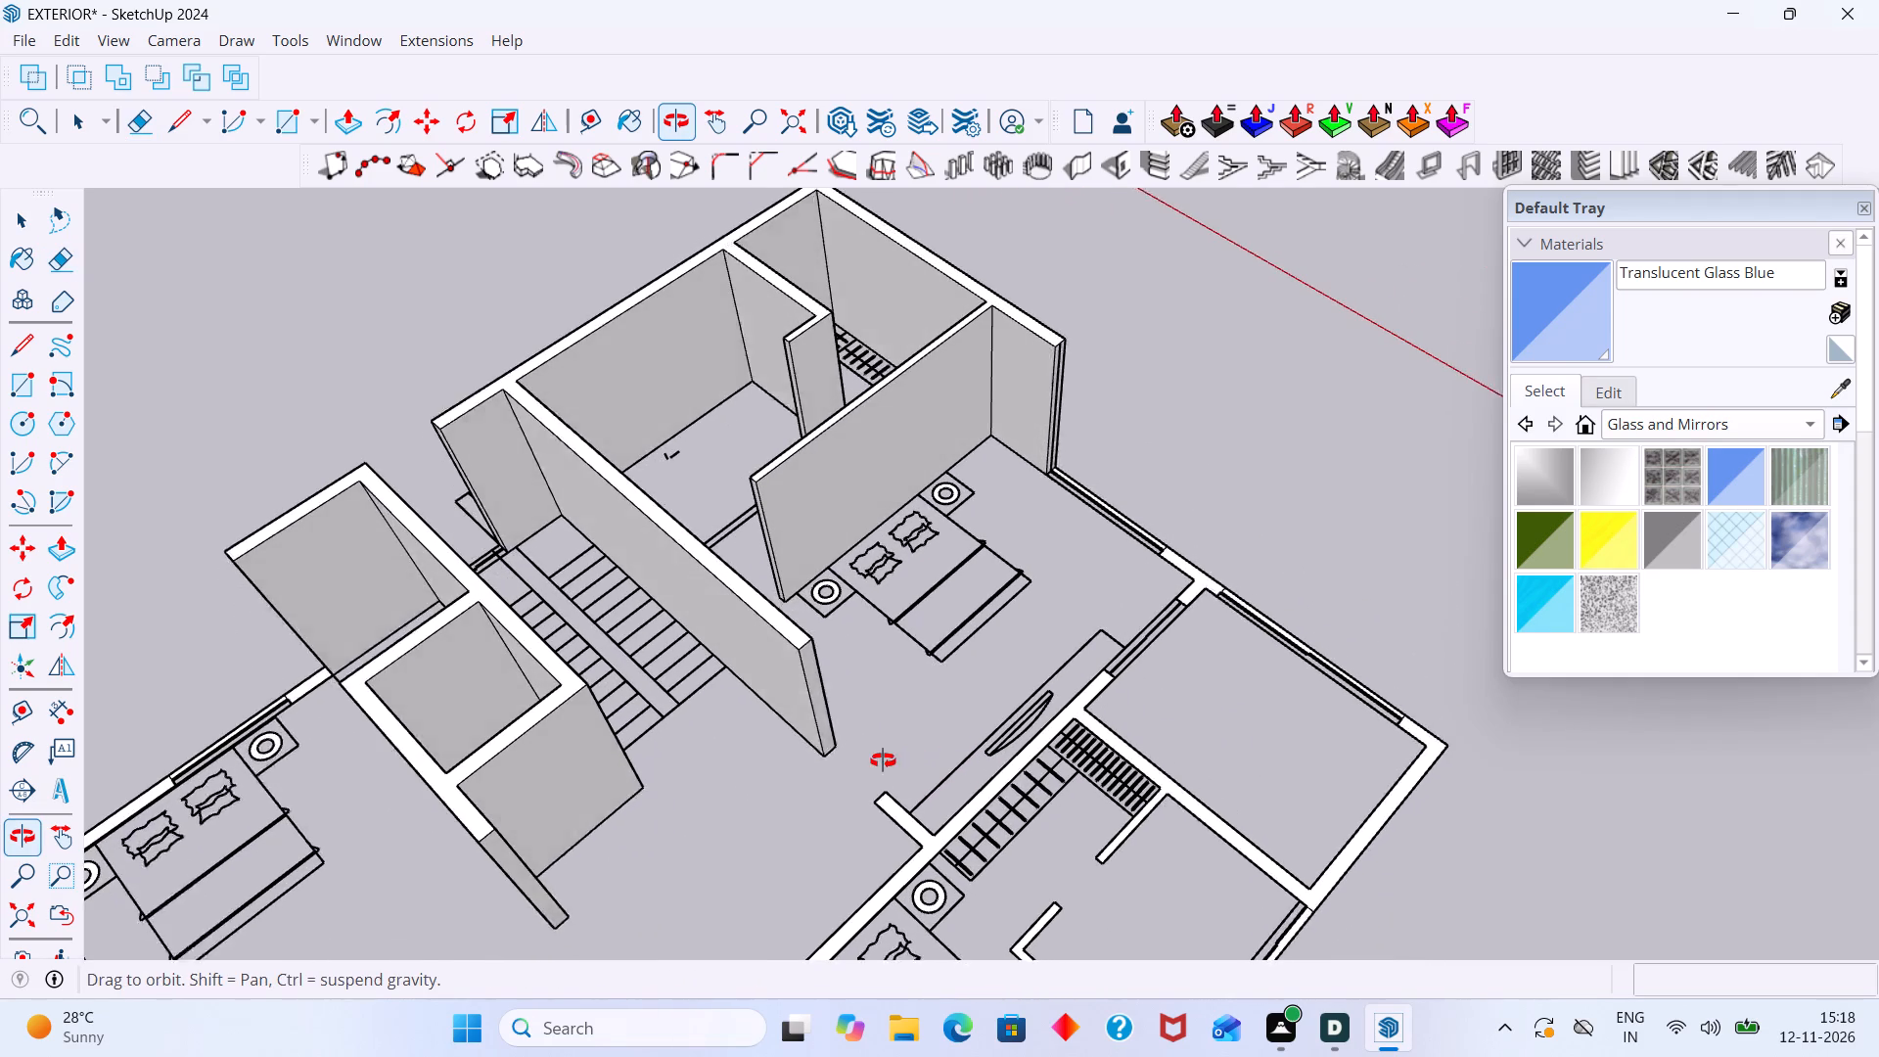
{"action": "middle_click_drag", "start_coordinate": [883, 760], "coordinate": [869, 758]}
{"action": "middle_click_drag", "start_coordinate": [744, 732], "coordinate": [723, 735]}
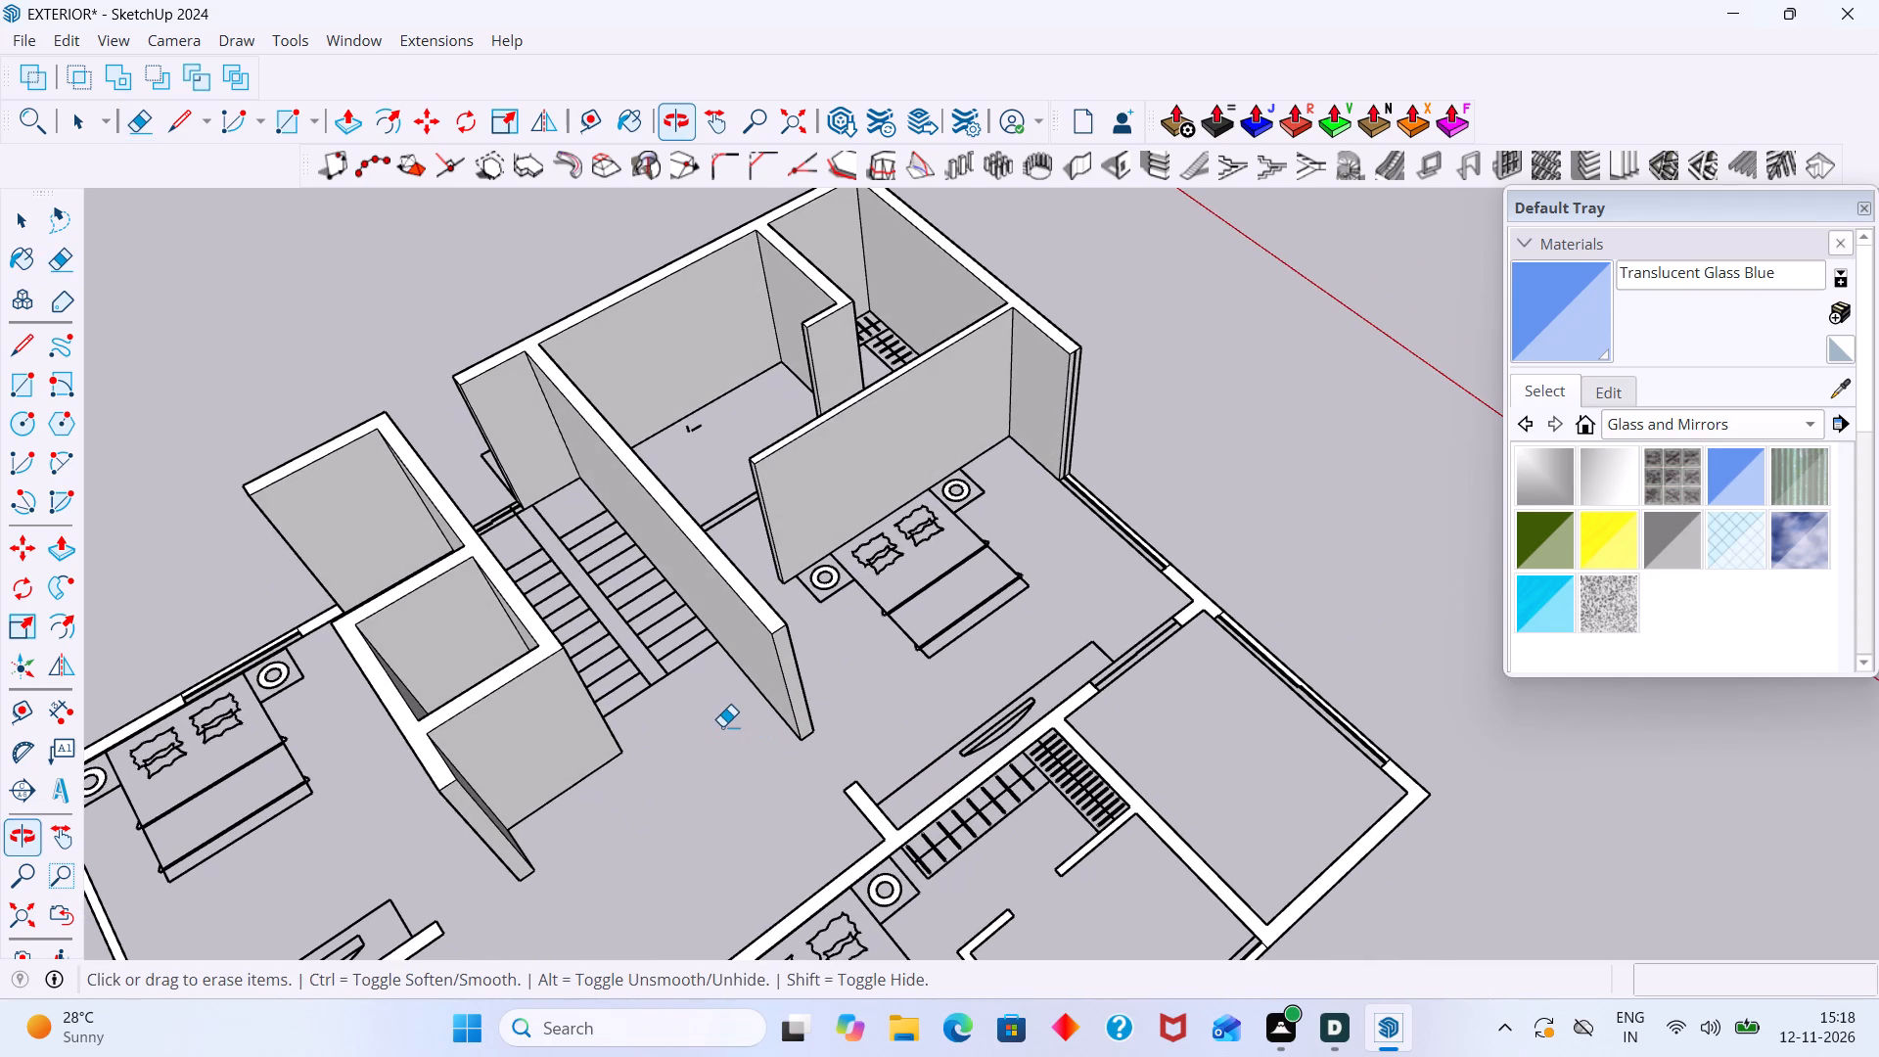
{"action": "key", "text": "space"}
{"action": "scroll", "coordinate": [397, 800], "scroll_direction": "down", "scroll_amount": 1}
{"action": "middle_click_drag", "start_coordinate": [404, 771], "coordinate": [718, 649]}
{"action": "middle_click_drag", "start_coordinate": [687, 670], "coordinate": [1210, 185], "text": "shift"}
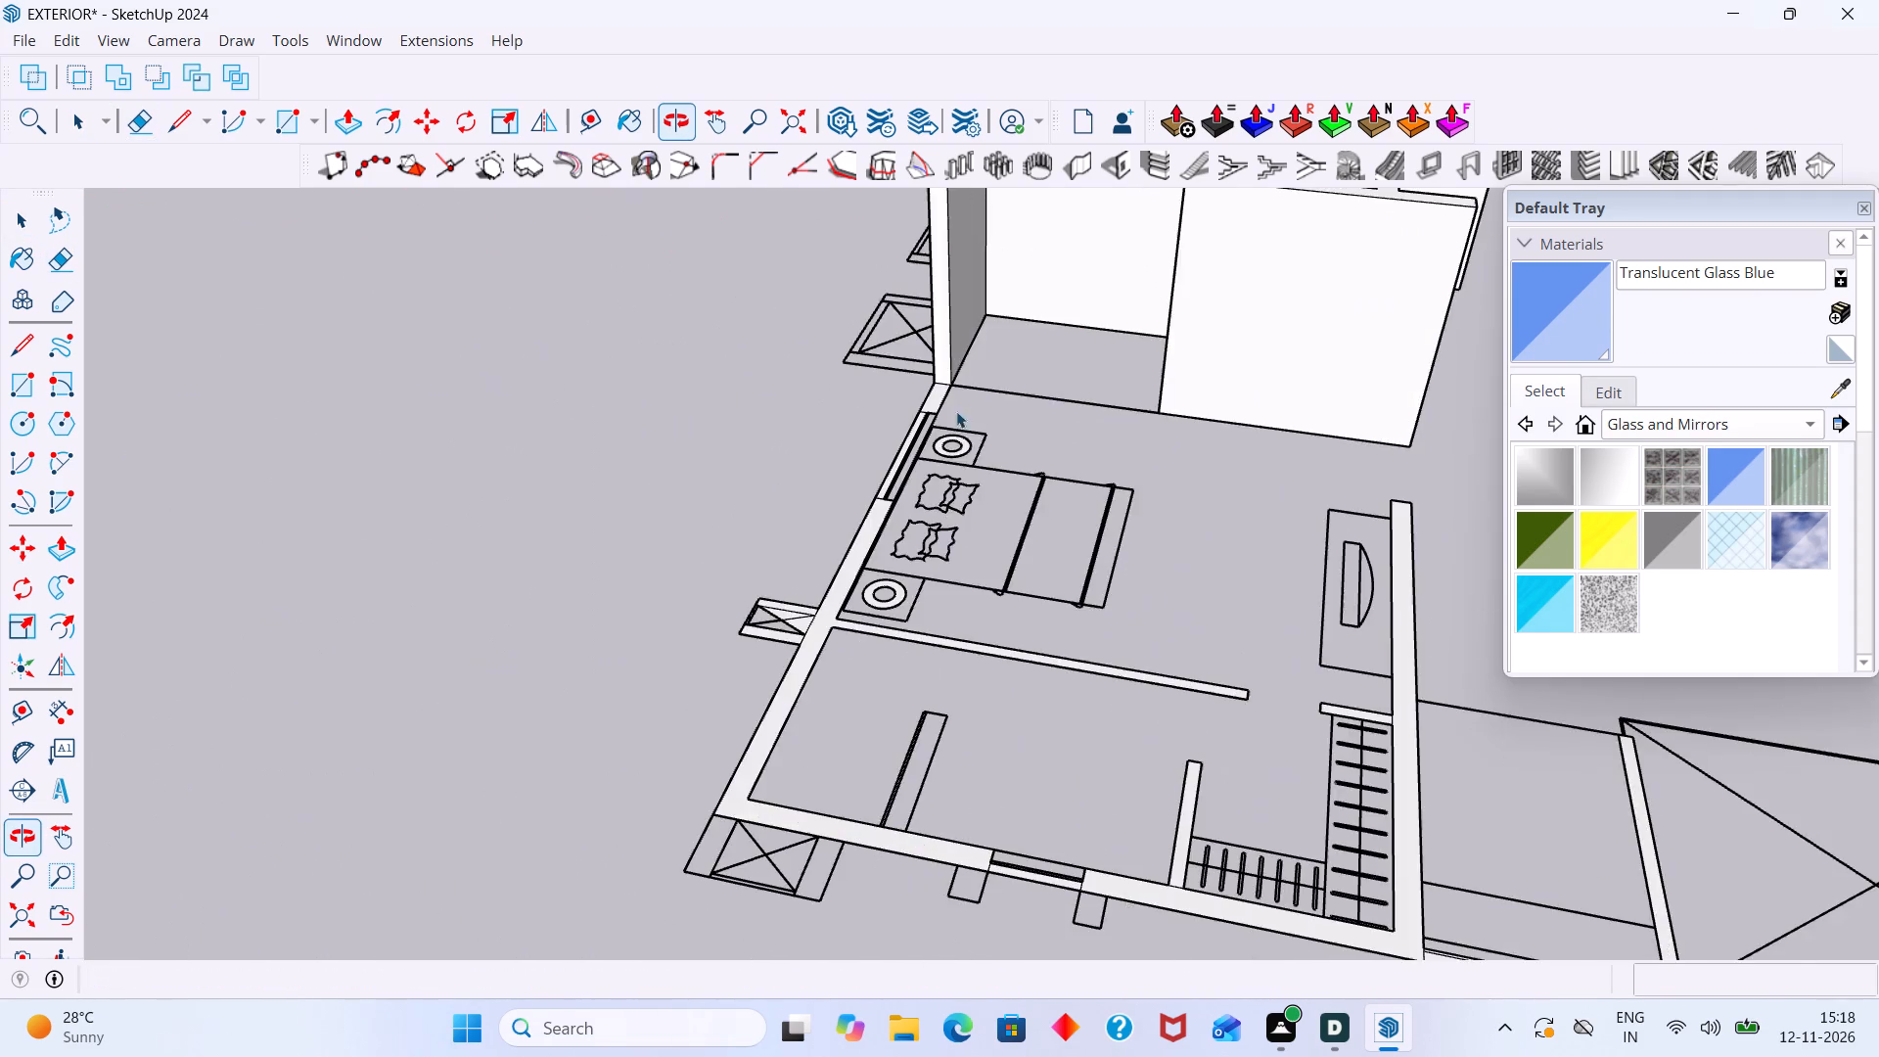
{"action": "middle_click_drag", "start_coordinate": [956, 588], "coordinate": [1292, 810]}
{"action": "scroll", "coordinate": [1071, 565], "scroll_direction": "down", "scroll_amount": 3}
{"action": "middle_click_drag", "start_coordinate": [1070, 559], "coordinate": [1182, 927], "text": "shift"}
{"action": "middle_click_drag", "start_coordinate": [1040, 784], "coordinate": [1474, 799]}
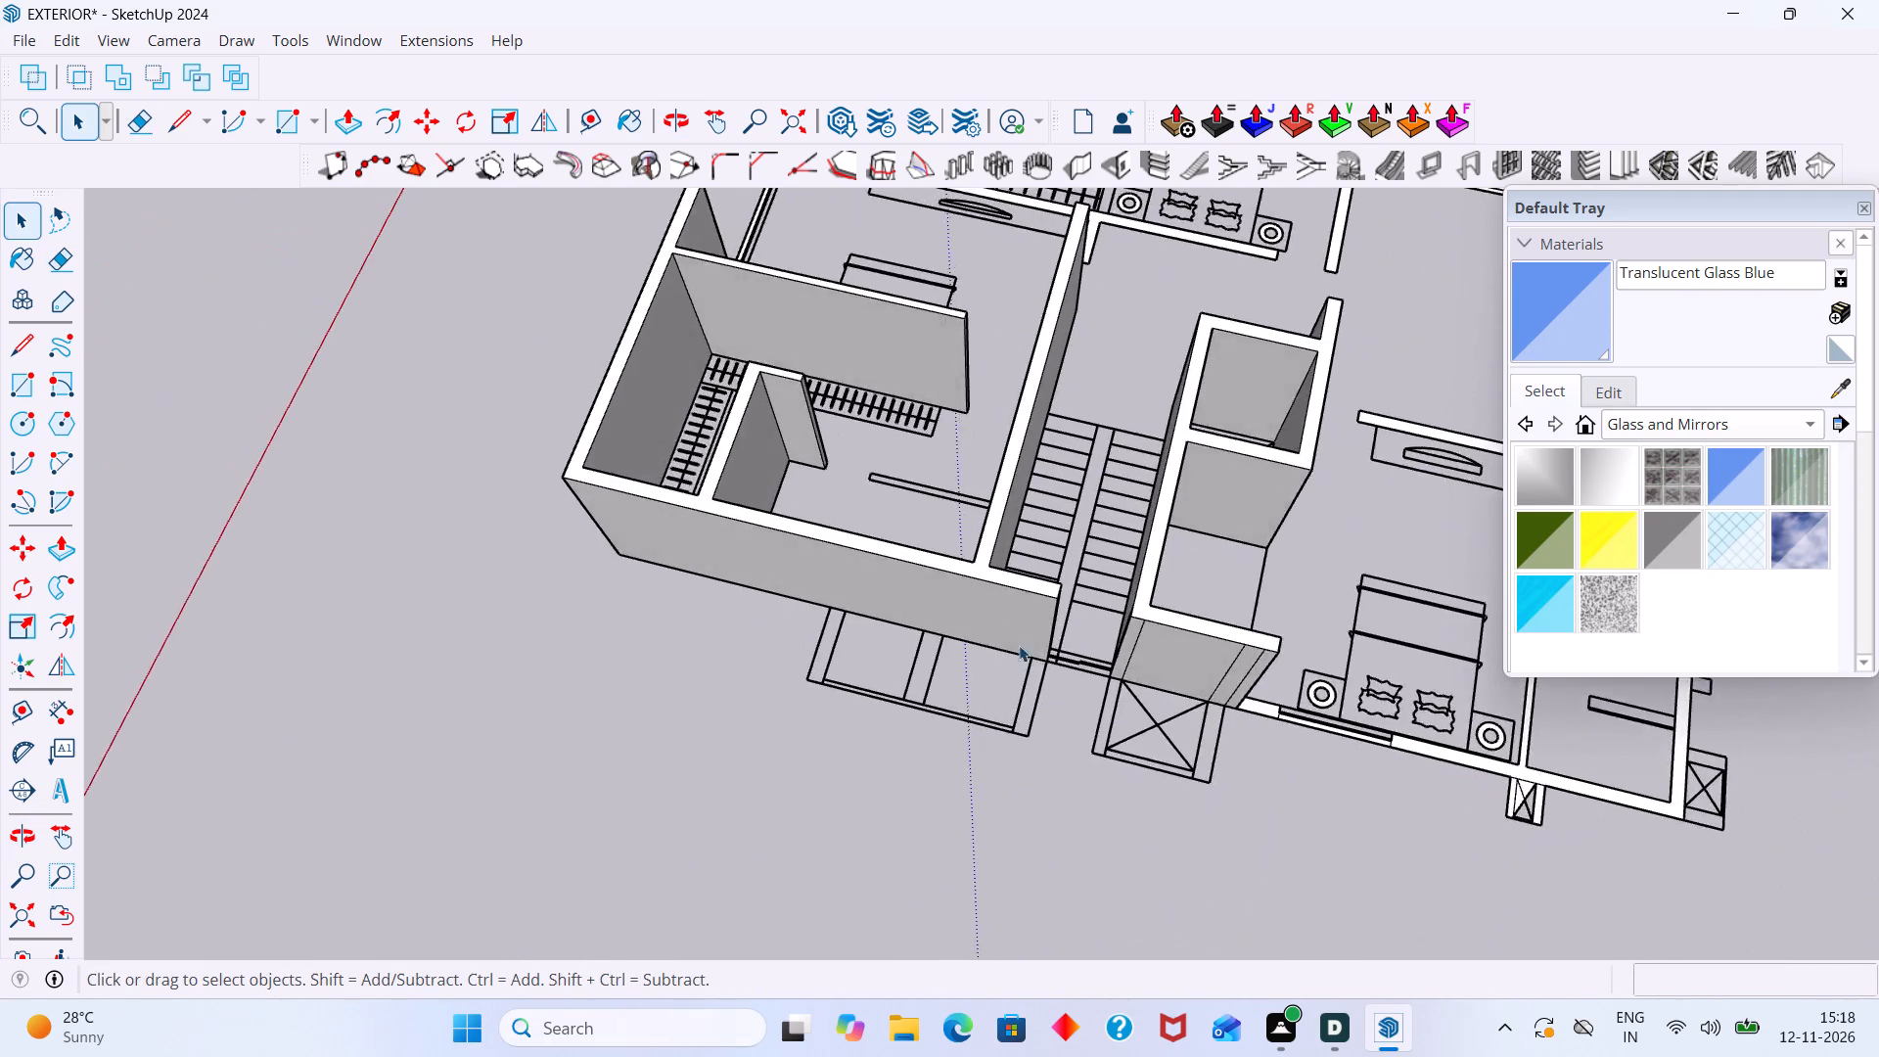
{"action": "scroll", "coordinate": [999, 623], "scroll_direction": "up", "scroll_amount": 4}
{"action": "middle_click_drag", "start_coordinate": [991, 634], "coordinate": [616, 641]}
{"action": "scroll", "coordinate": [990, 634], "scroll_direction": "up", "scroll_amount": 1, "text": "shift"}
{"action": "middle_click_drag", "start_coordinate": [655, 706], "coordinate": [882, 774]}
{"action": "scroll", "coordinate": [879, 770], "scroll_direction": "up", "scroll_amount": 5}
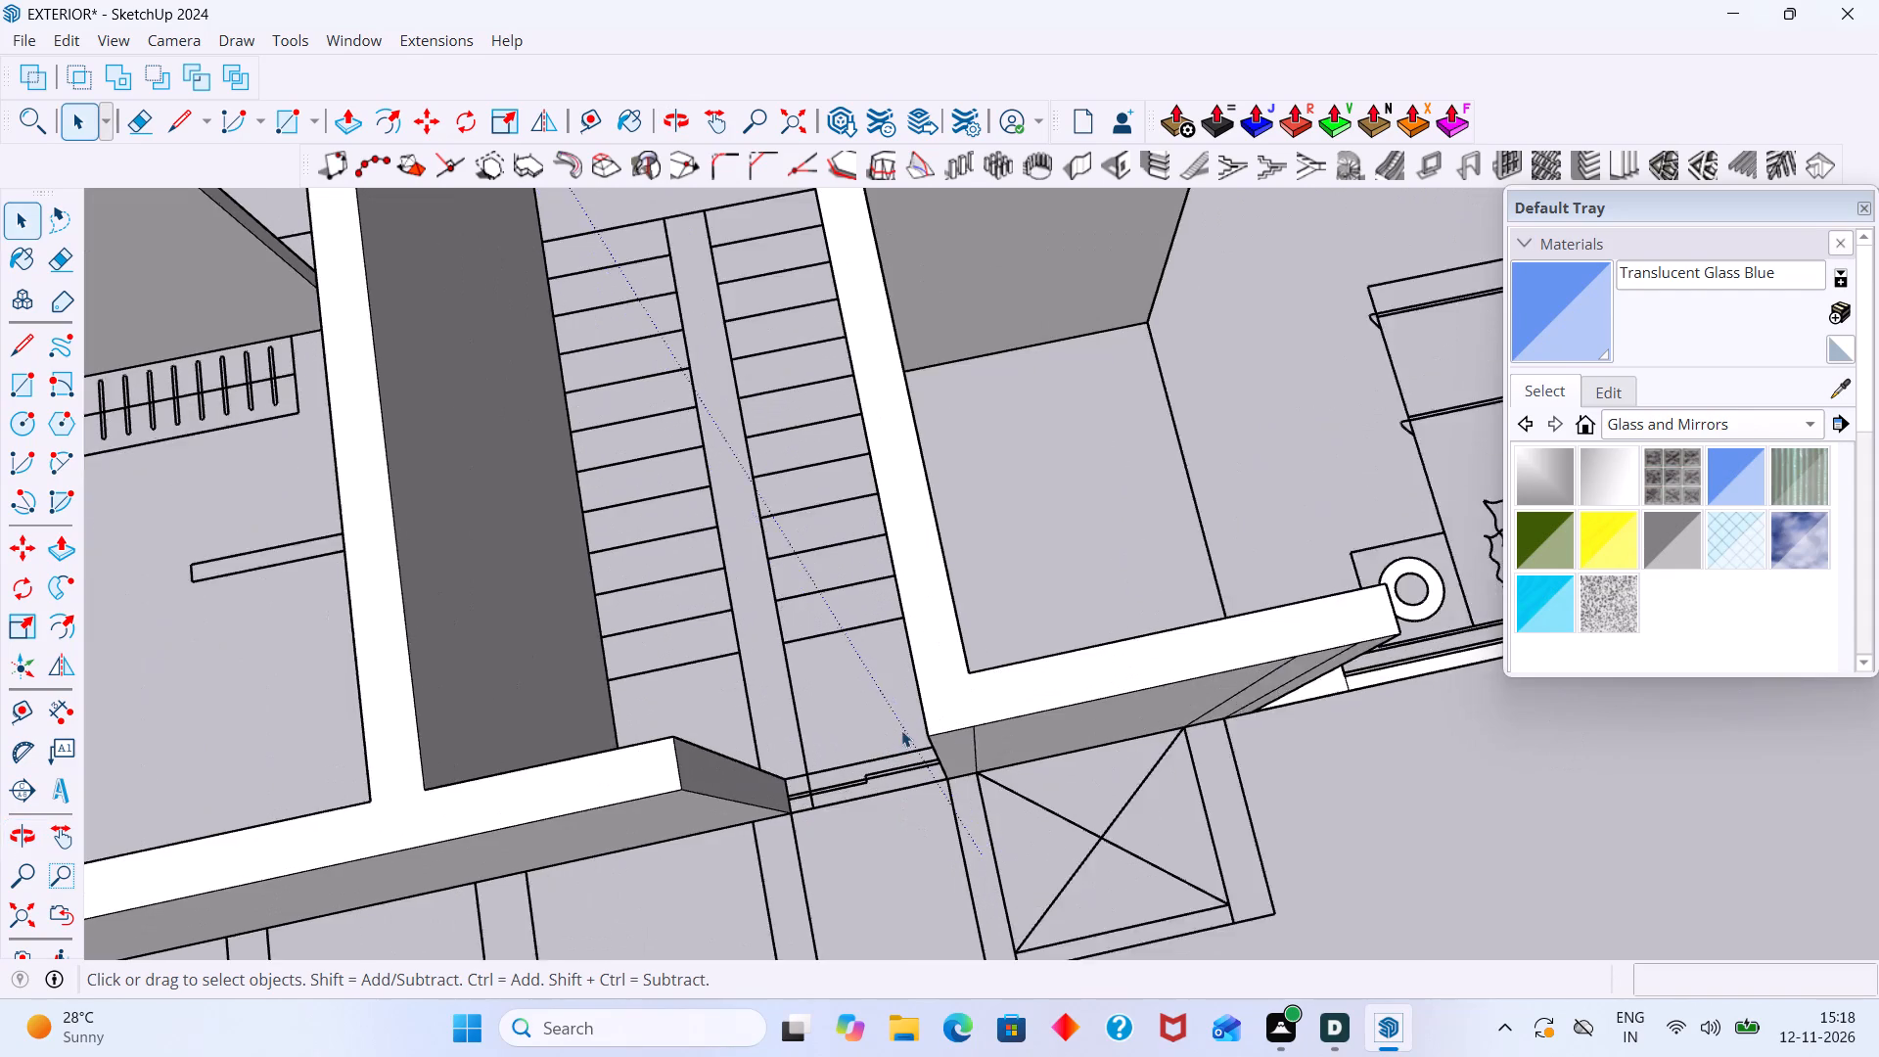
{"action": "scroll", "coordinate": [901, 730], "scroll_direction": "up", "scroll_amount": 4}
{"action": "scroll", "coordinate": [905, 742], "scroll_direction": "down", "scroll_amount": 10}
{"action": "middle_click_drag", "start_coordinate": [1001, 714], "coordinate": [854, 693], "text": "shift"}
{"action": "middle_click_drag", "start_coordinate": [900, 666], "coordinate": [878, 485]}
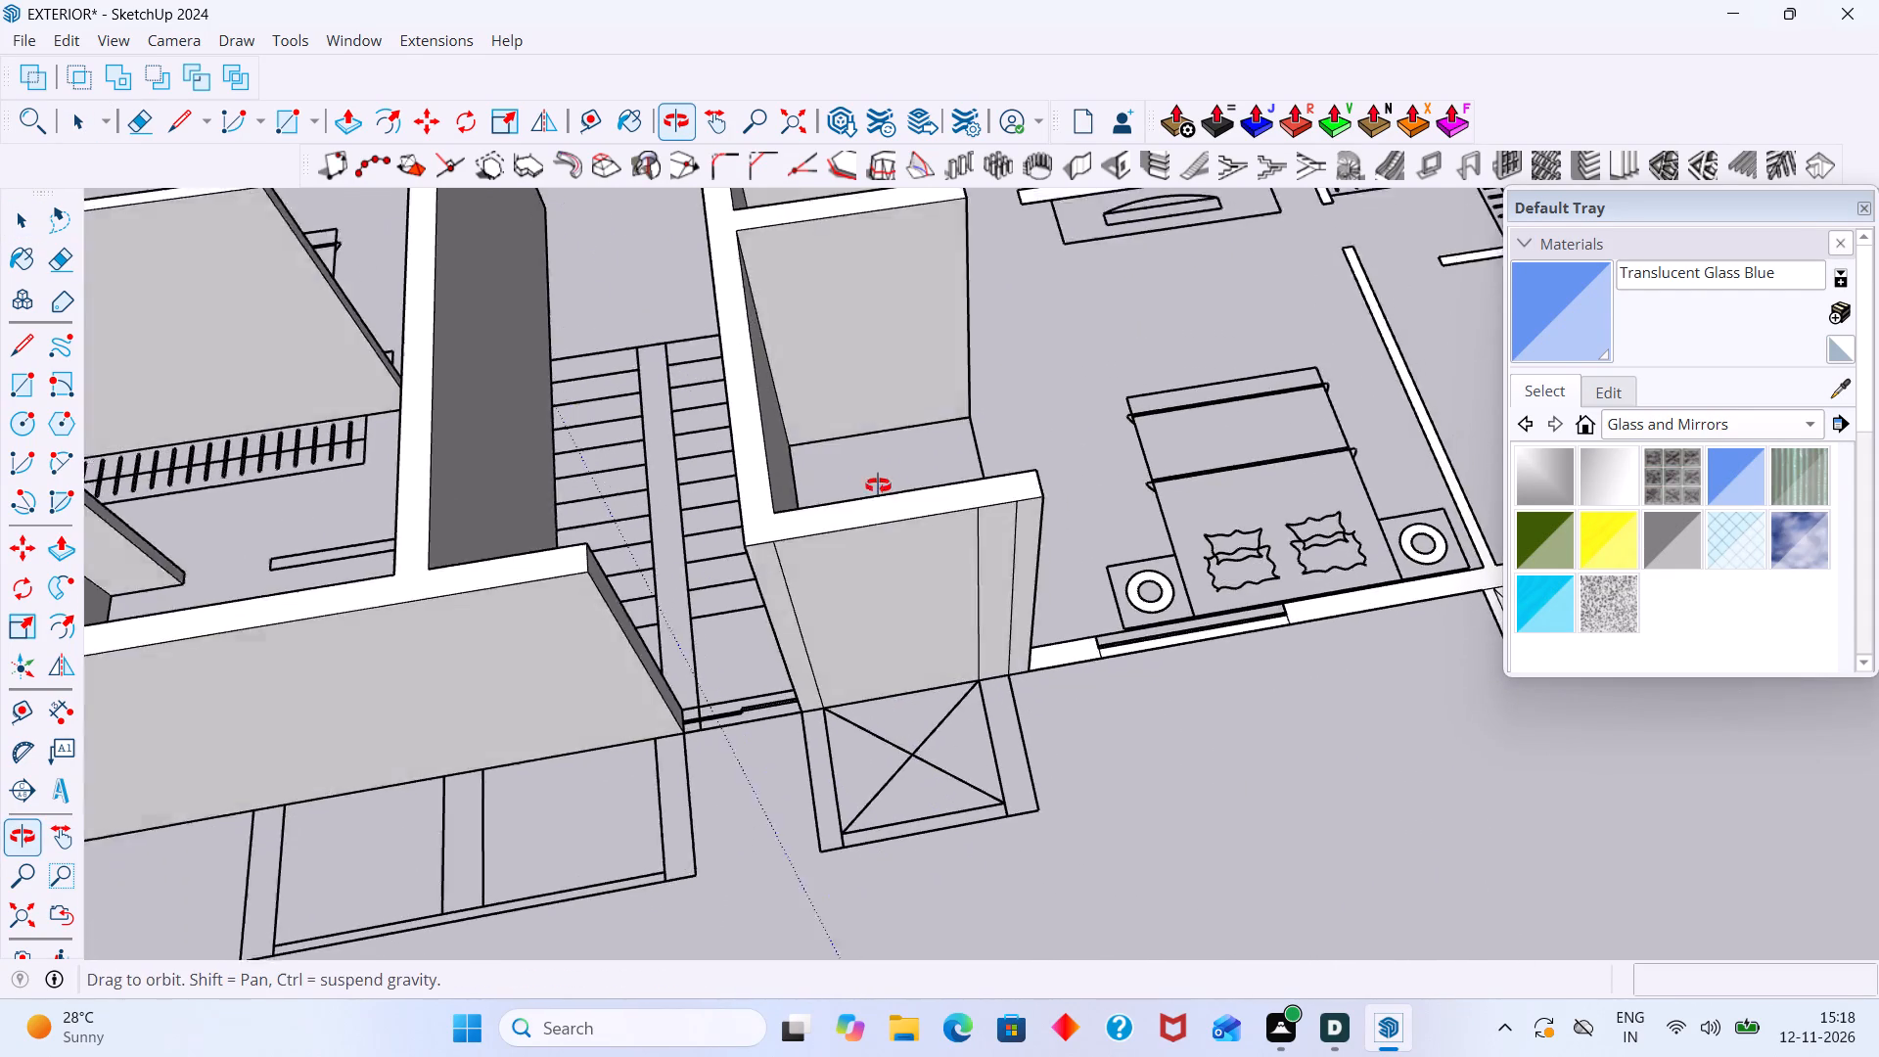
{"action": "middle_click_drag", "start_coordinate": [878, 485], "coordinate": [874, 416]}
{"action": "scroll", "coordinate": [904, 630], "scroll_direction": "up", "scroll_amount": 5}
{"action": "double_click", "coordinate": [1023, 628]}
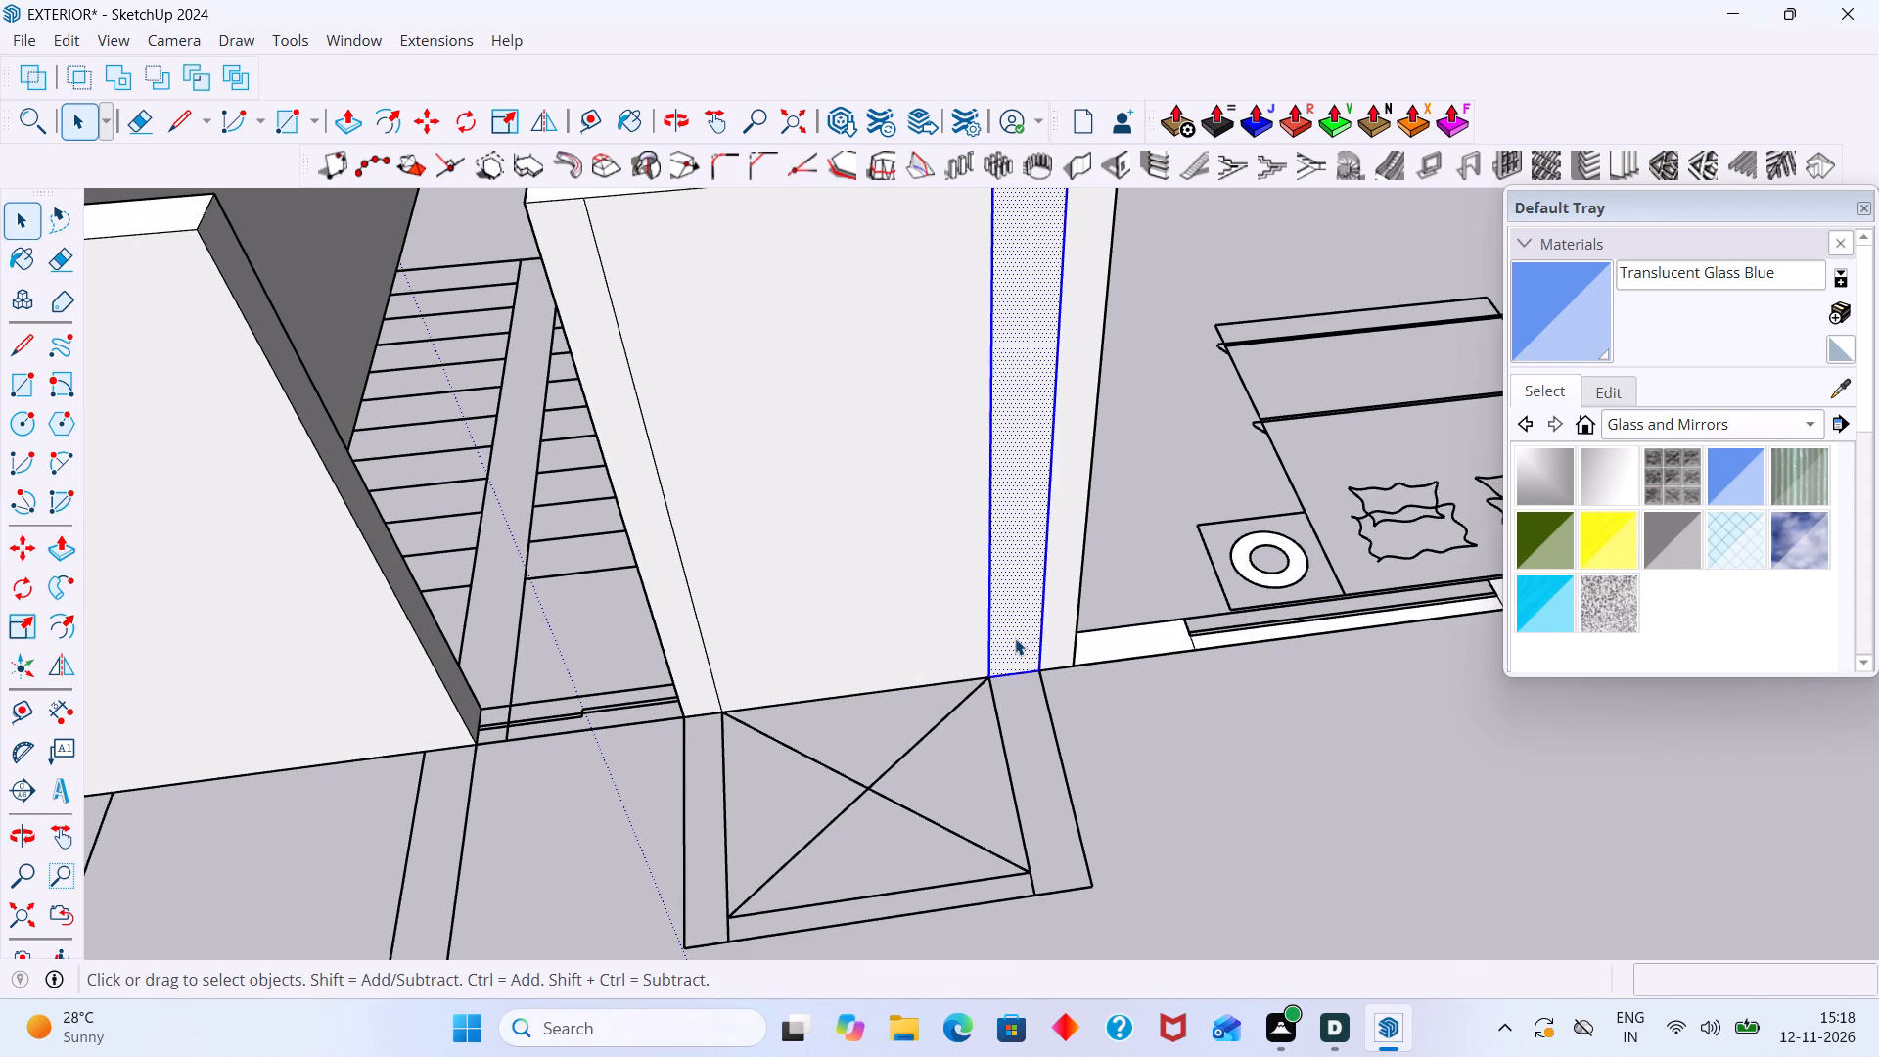
{"action": "left_click", "coordinate": [1015, 638]}
{"action": "key", "text": "e"}
{"action": "left_click_drag", "start_coordinate": [1060, 618], "coordinate": [724, 636]}
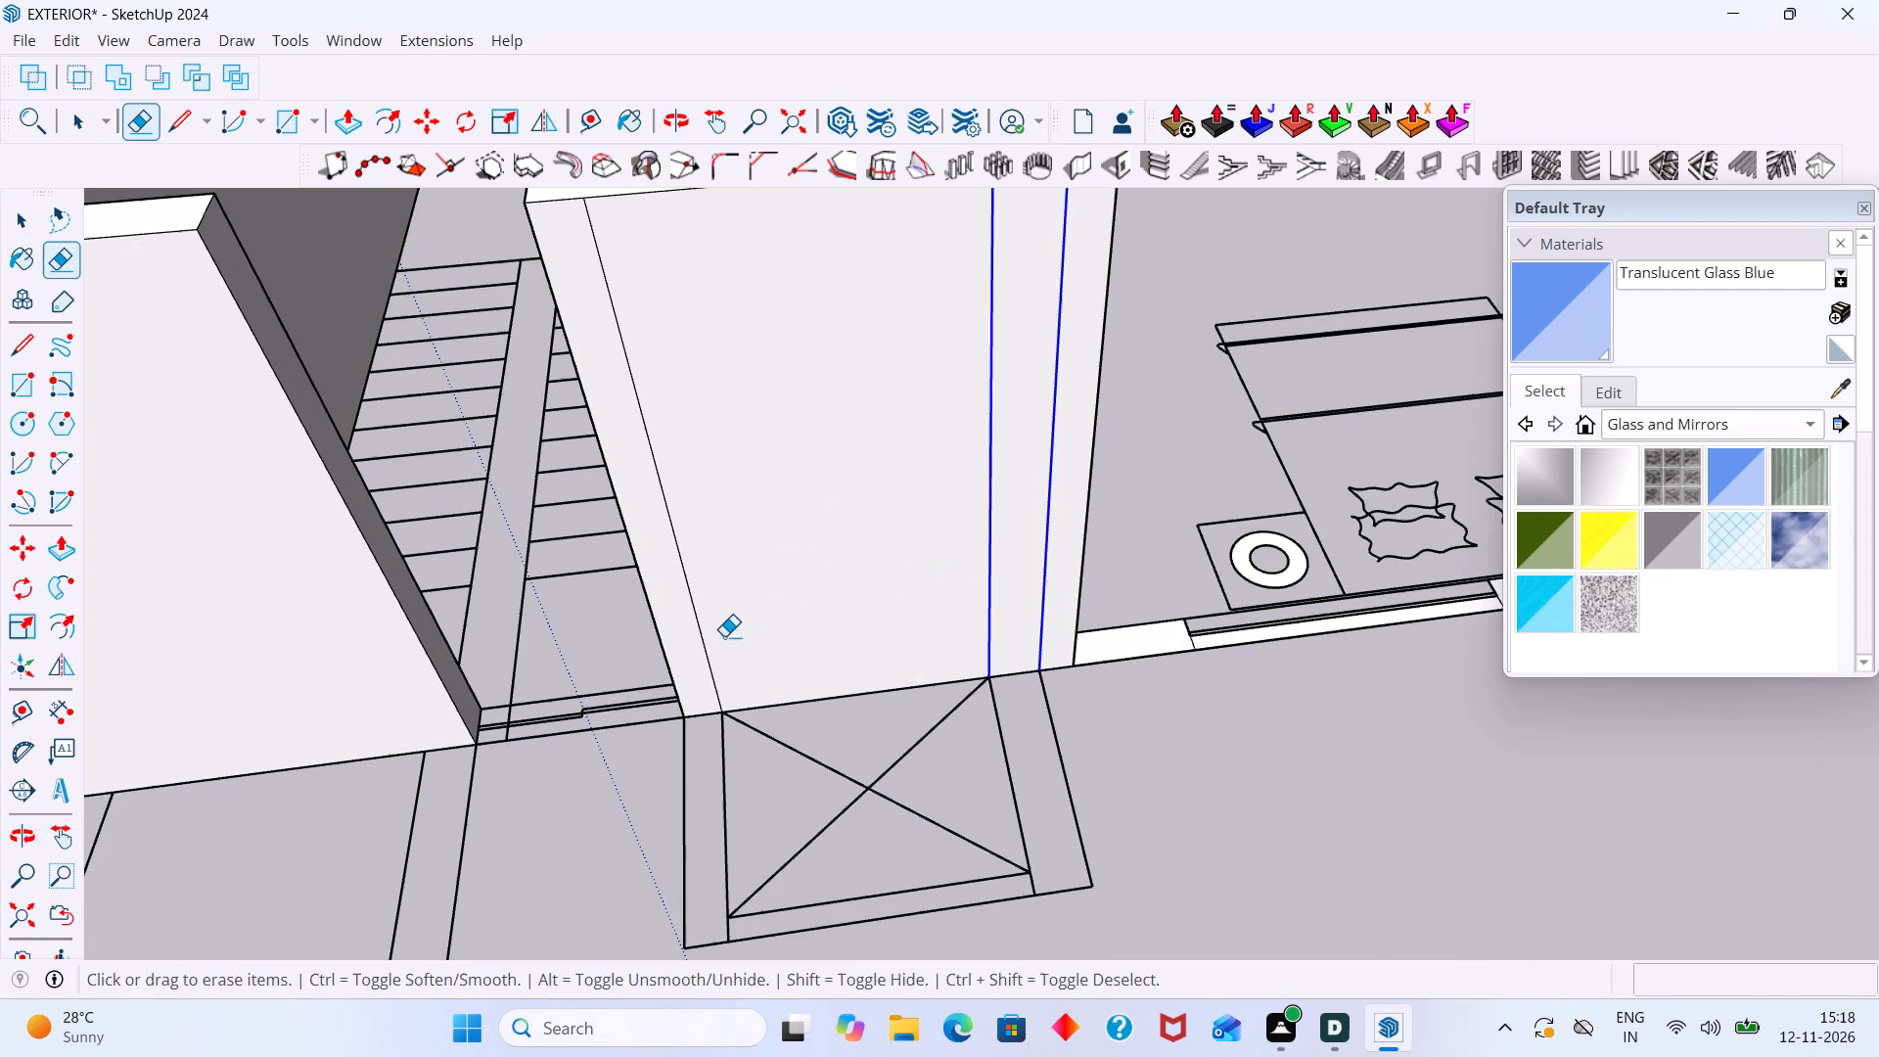
{"action": "left_click_drag", "start_coordinate": [724, 636], "coordinate": [698, 649]}
Erase the pair of vertical lines on the stair wall's face on the wardrobe bedroom side.
{"action": "scroll", "coordinate": [717, 645], "scroll_direction": "down", "scroll_amount": 6}
{"action": "middle_click_drag", "start_coordinate": [935, 596], "coordinate": [215, 676]}
{"action": "middle_click_drag", "start_coordinate": [748, 375], "coordinate": [735, 345]}
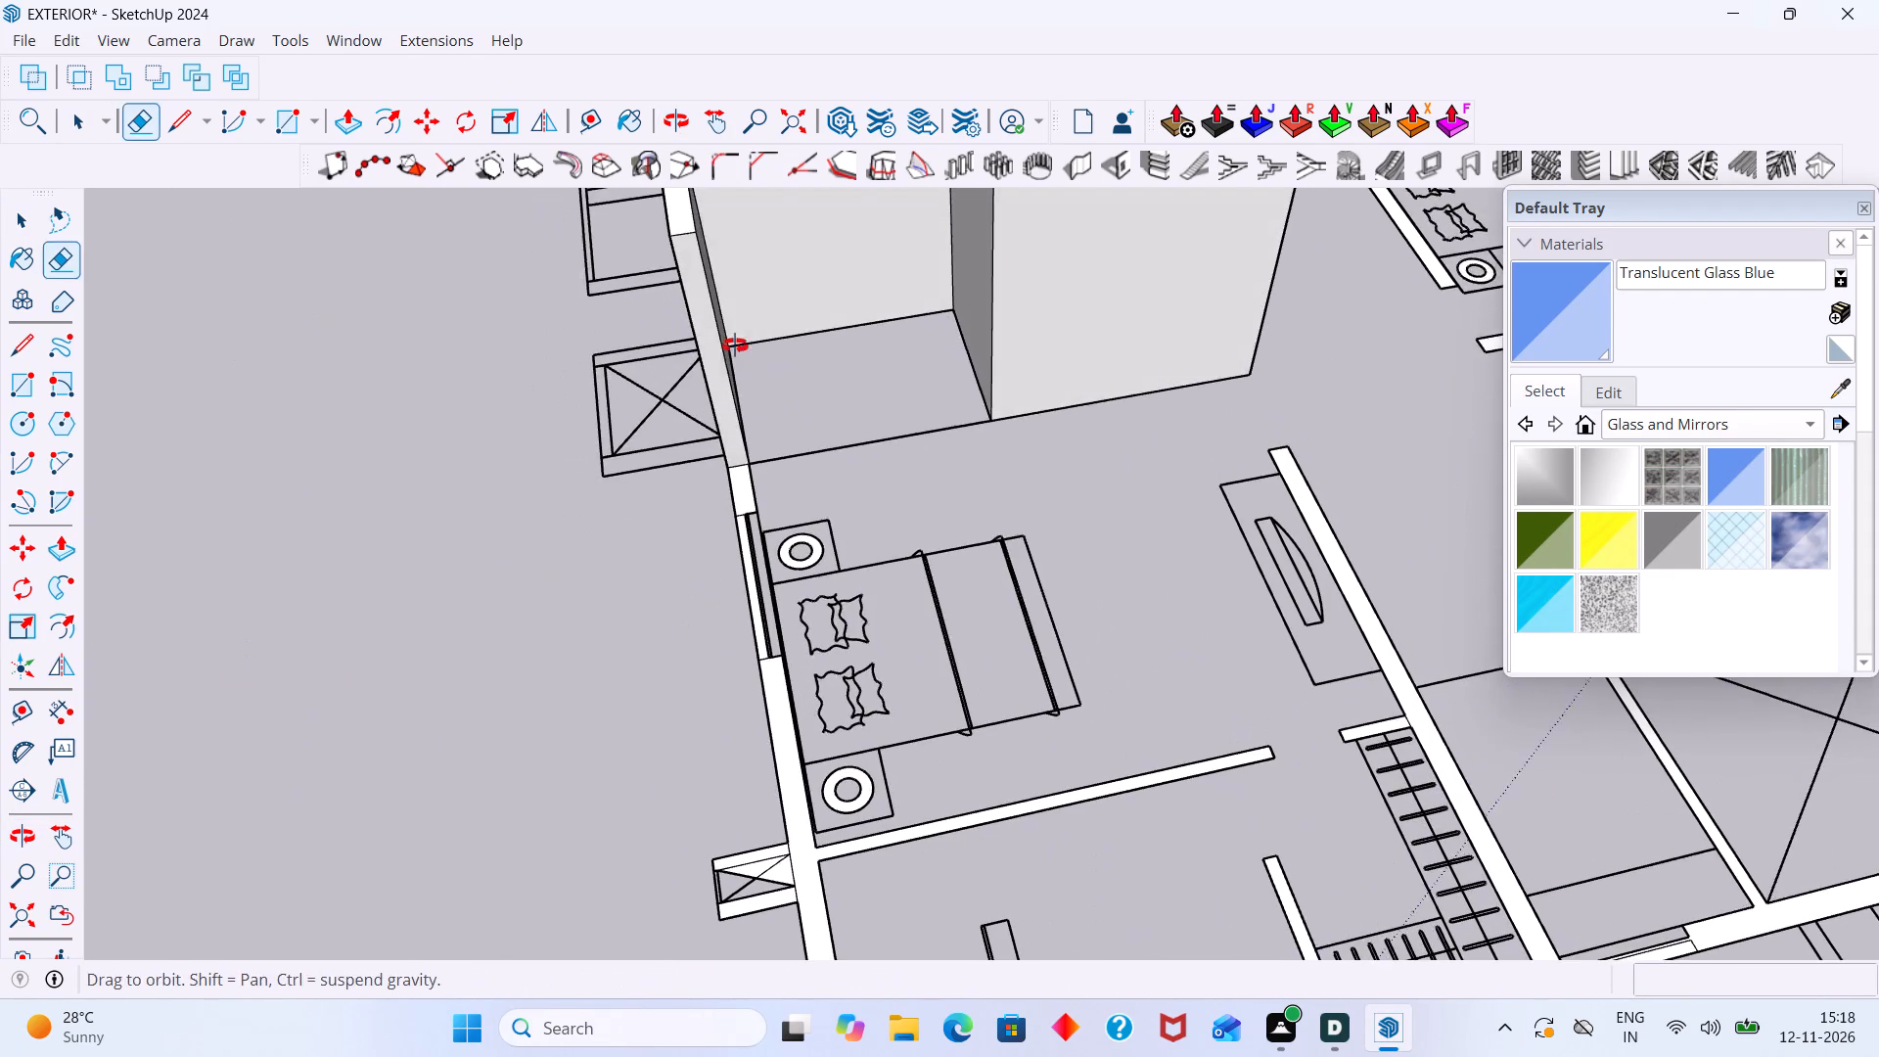
{"action": "middle_click_drag", "start_coordinate": [735, 345], "coordinate": [735, 329]}
{"action": "middle_click_drag", "start_coordinate": [743, 328], "coordinate": [609, 759], "text": "shift"}
{"action": "middle_click_drag", "start_coordinate": [604, 736], "coordinate": [408, 545]}
{"action": "scroll", "coordinate": [411, 517], "scroll_direction": "down", "scroll_amount": 1}
{"action": "middle_click_drag", "start_coordinate": [425, 519], "coordinate": [889, 600]}
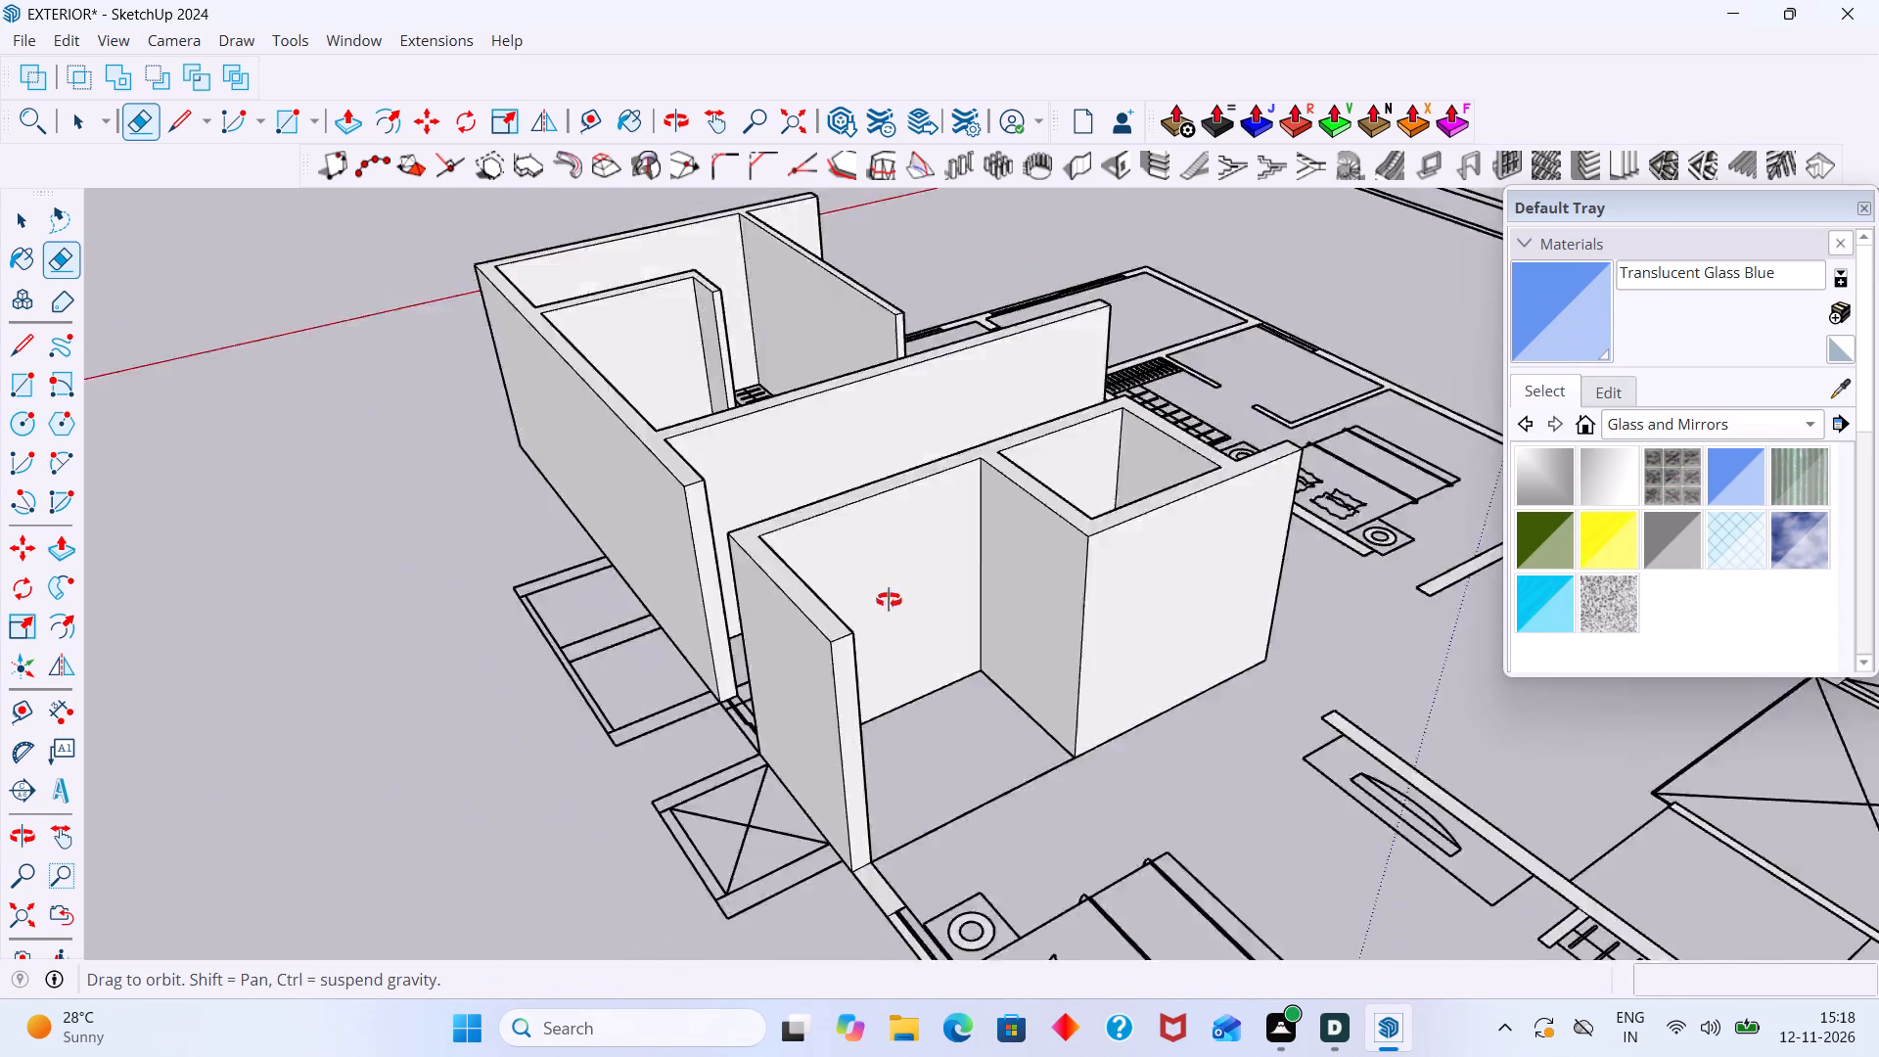
{"action": "middle_click_drag", "start_coordinate": [889, 600], "coordinate": [1299, 666]}
{"action": "middle_click_drag", "start_coordinate": [1237, 667], "coordinate": [710, 543], "text": "shift"}
{"action": "middle_click_drag", "start_coordinate": [733, 550], "coordinate": [1029, 592]}
{"action": "scroll", "coordinate": [770, 630], "scroll_direction": "up", "scroll_amount": 3}
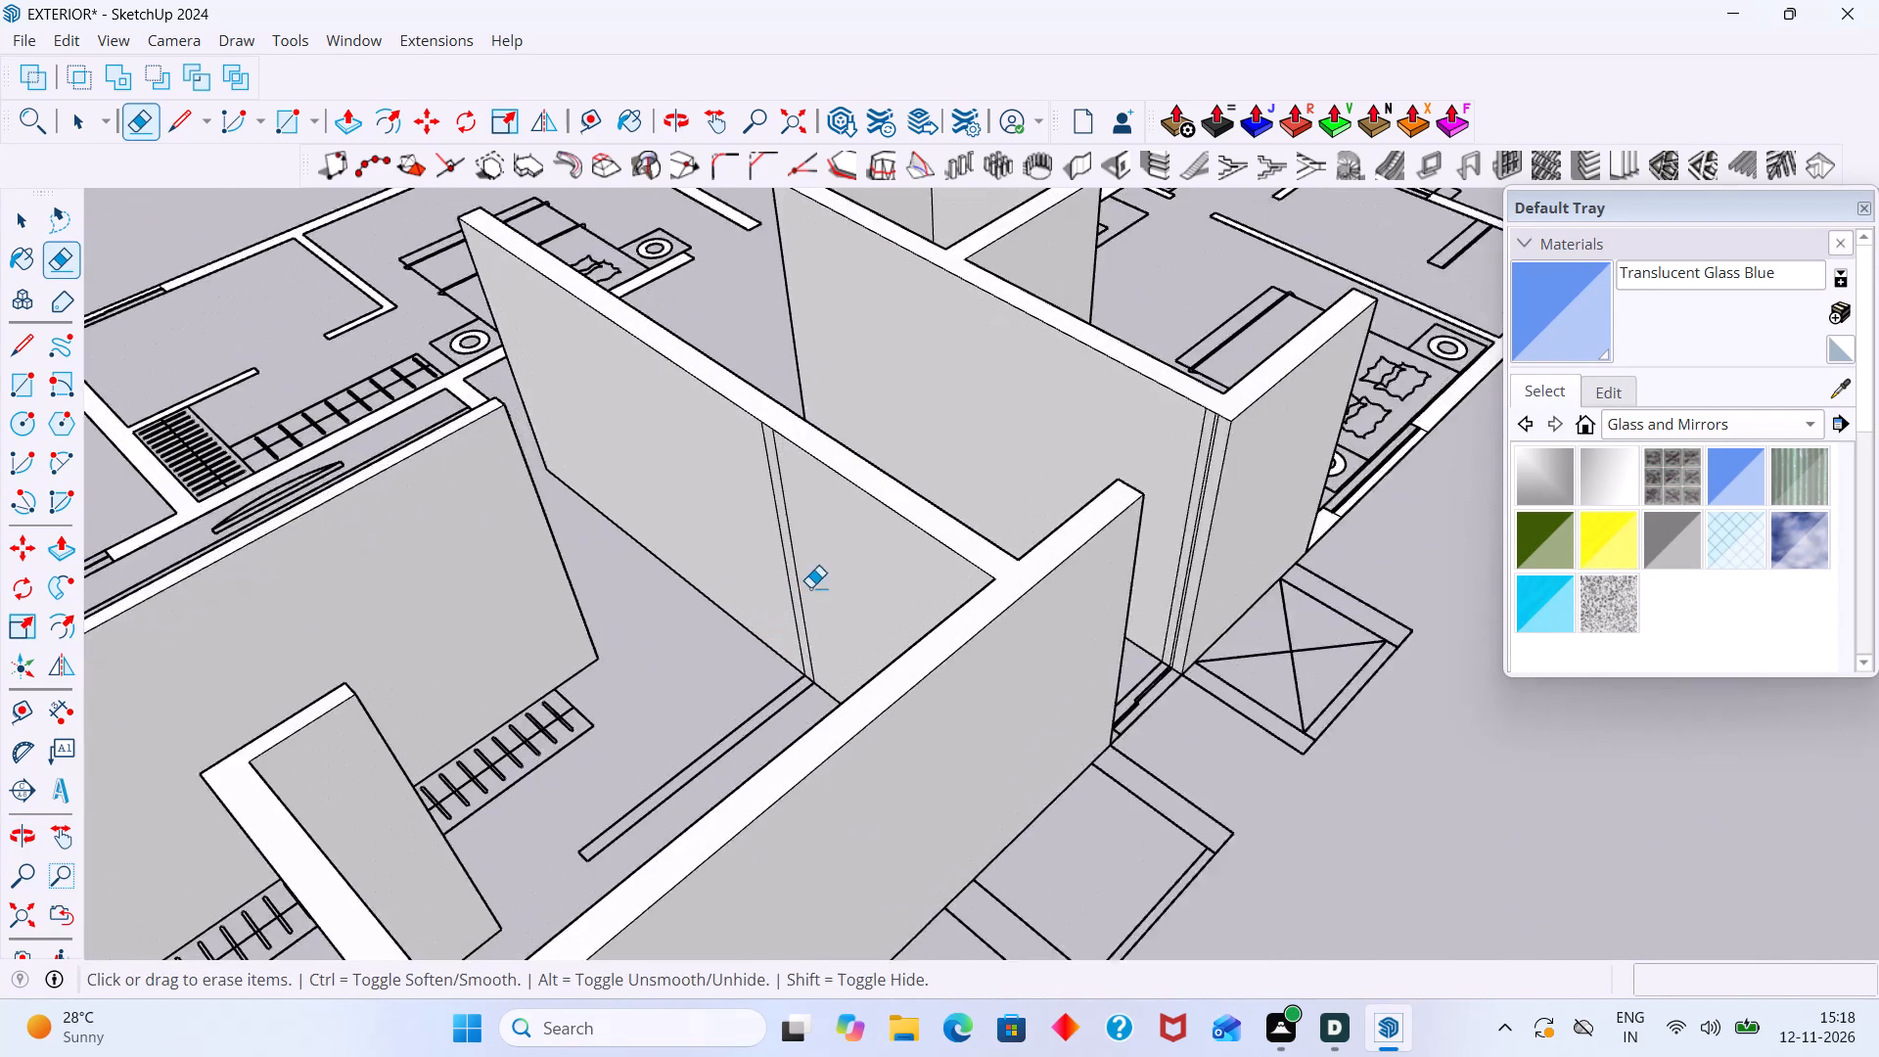
{"action": "scroll", "coordinate": [810, 587], "scroll_direction": "up", "scroll_amount": 3}
{"action": "left_click_drag", "start_coordinate": [826, 543], "coordinate": [712, 448]}
{"action": "scroll", "coordinate": [717, 451], "scroll_direction": "down", "scroll_amount": 14}
Raise the thin partition beside the far bedroom's bed and its connected exterior corner wall to the other walls' height with Push/Pull.
{"action": "middle_click_drag", "start_coordinate": [771, 465], "coordinate": [622, 636]}
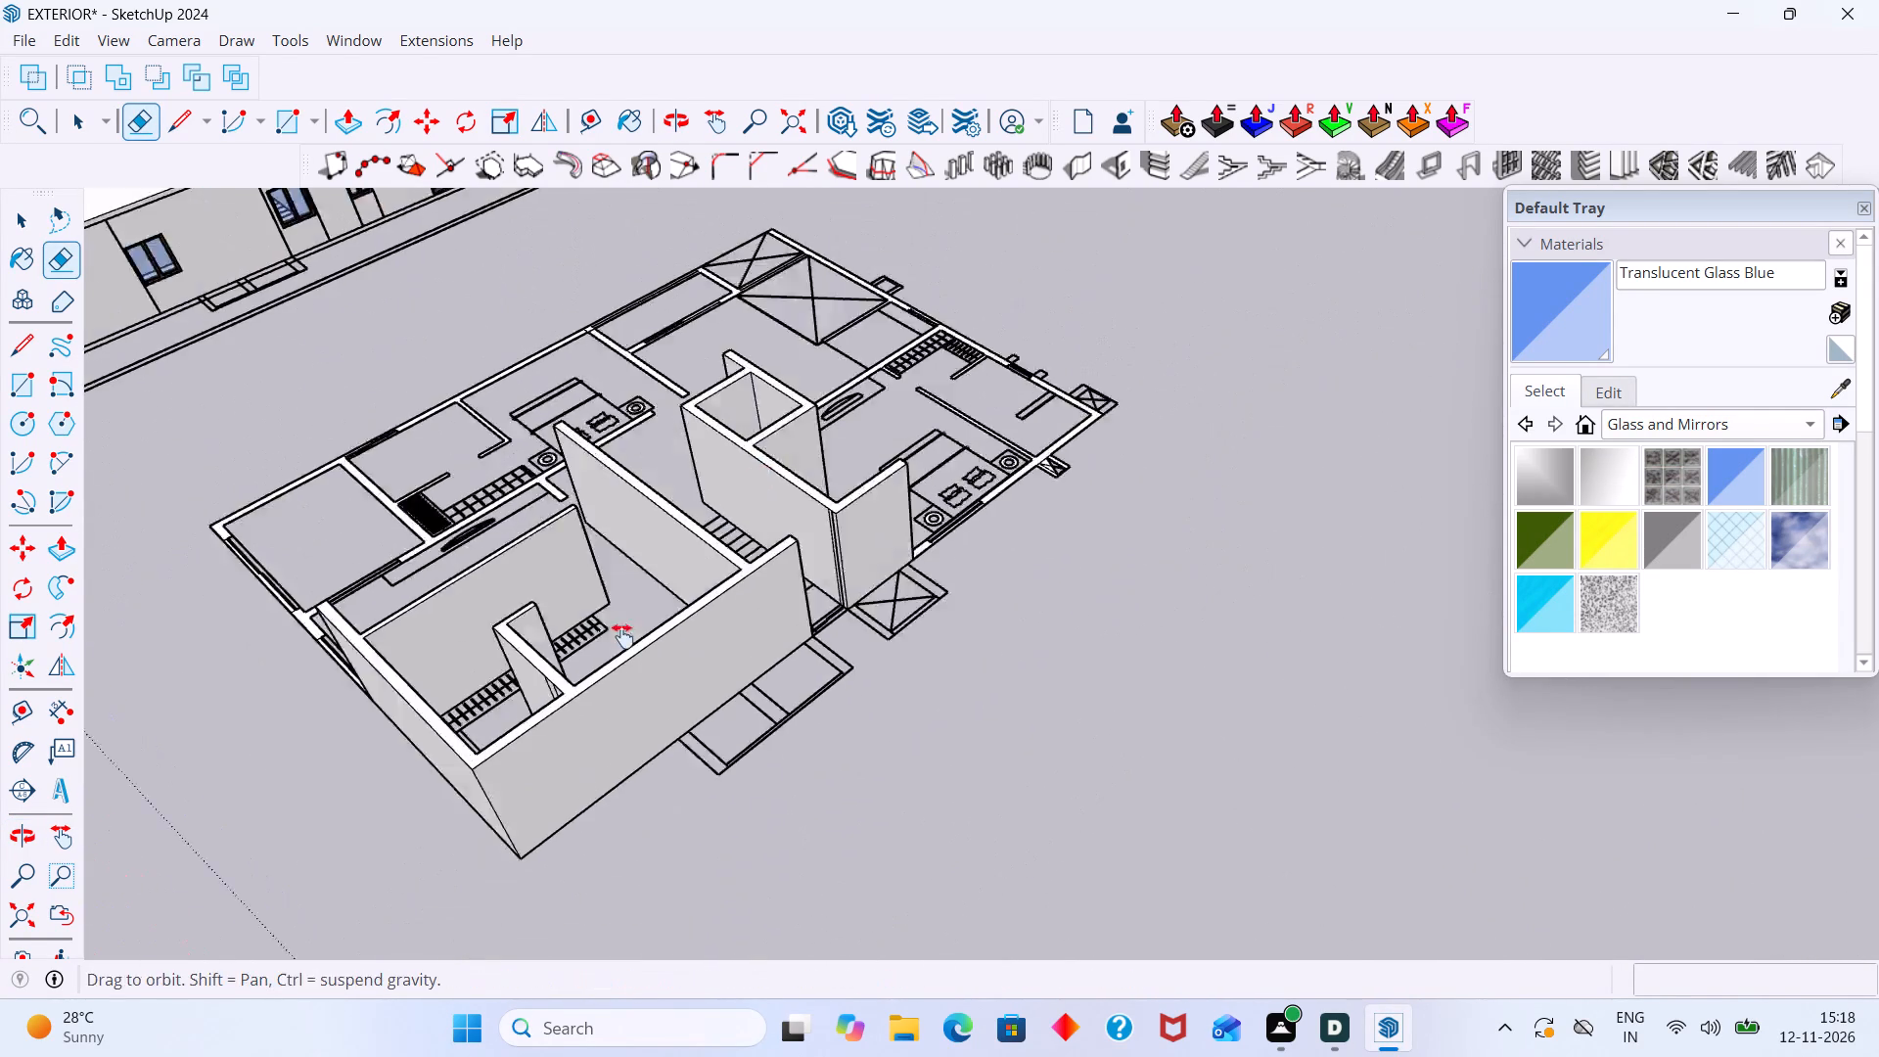
{"action": "middle_click_drag", "start_coordinate": [622, 636], "coordinate": [615, 647]}
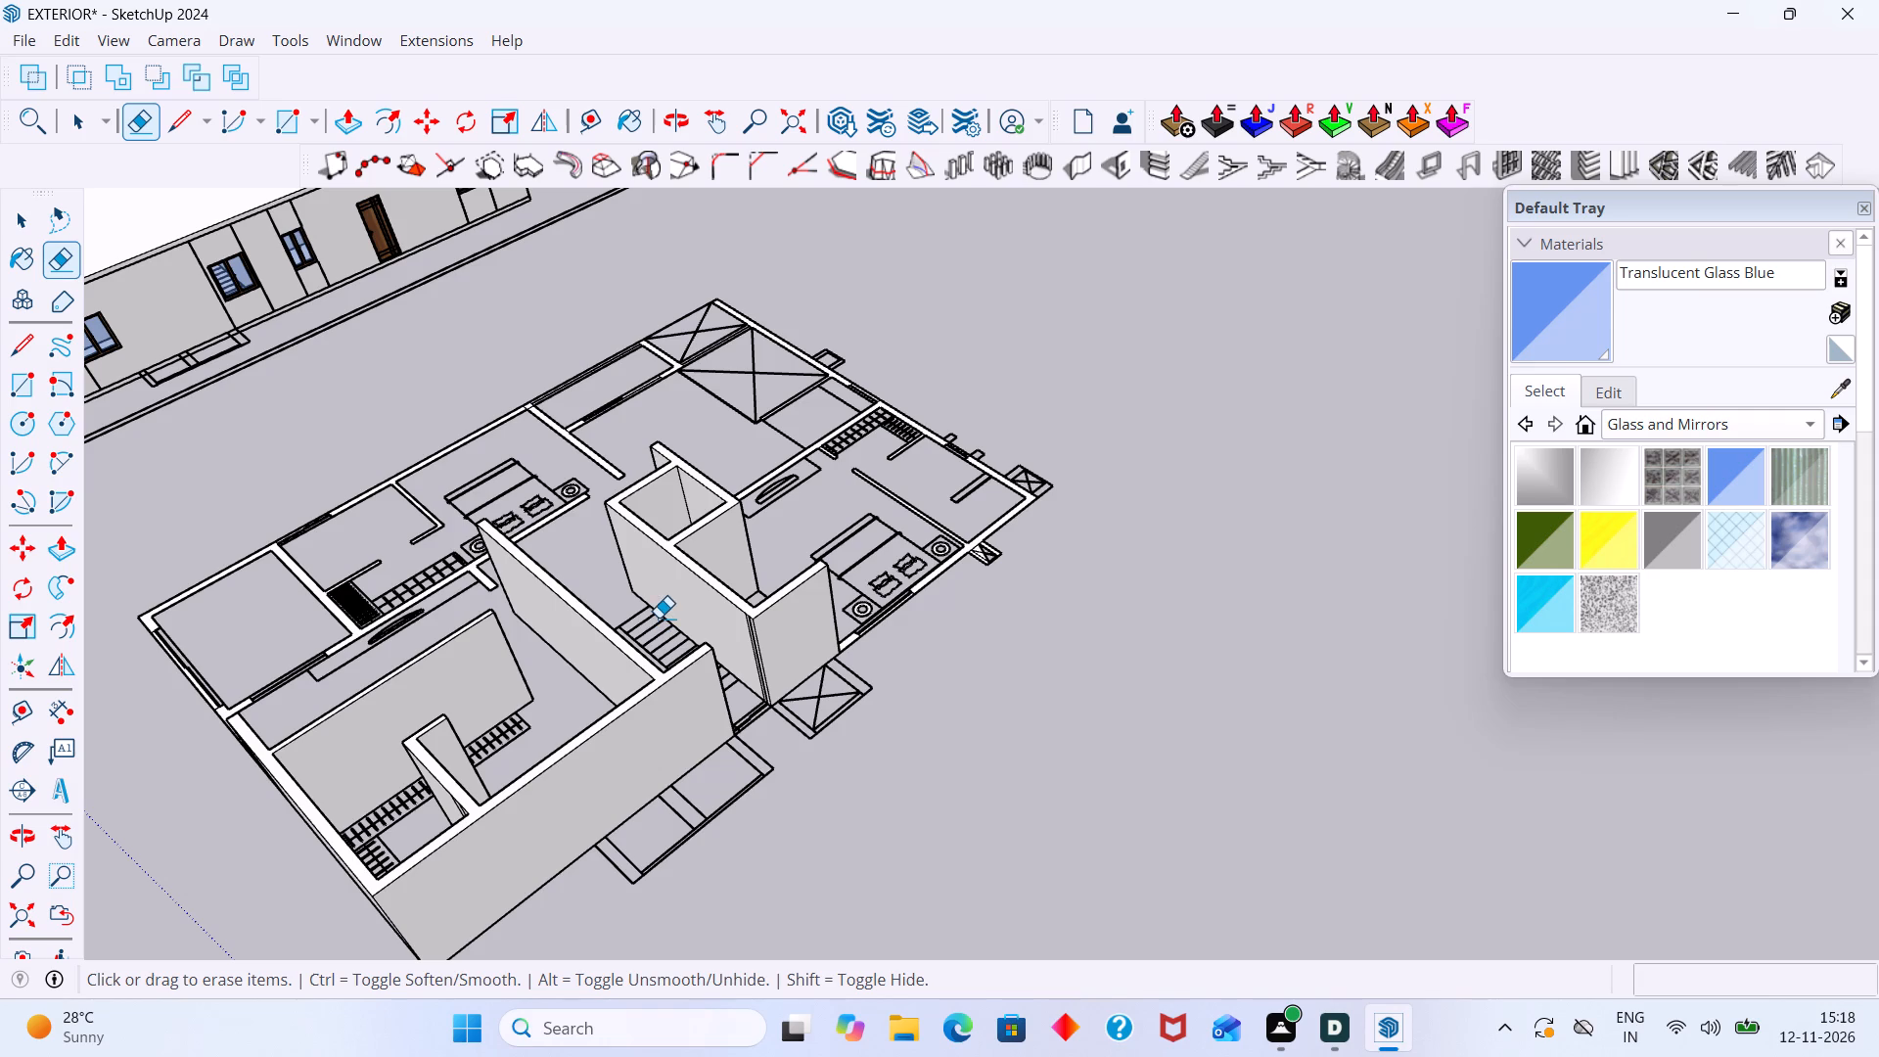
{"action": "scroll", "coordinate": [658, 595], "scroll_direction": "down", "scroll_amount": 7}
{"action": "middle_click_drag", "start_coordinate": [662, 651], "coordinate": [447, 743]}
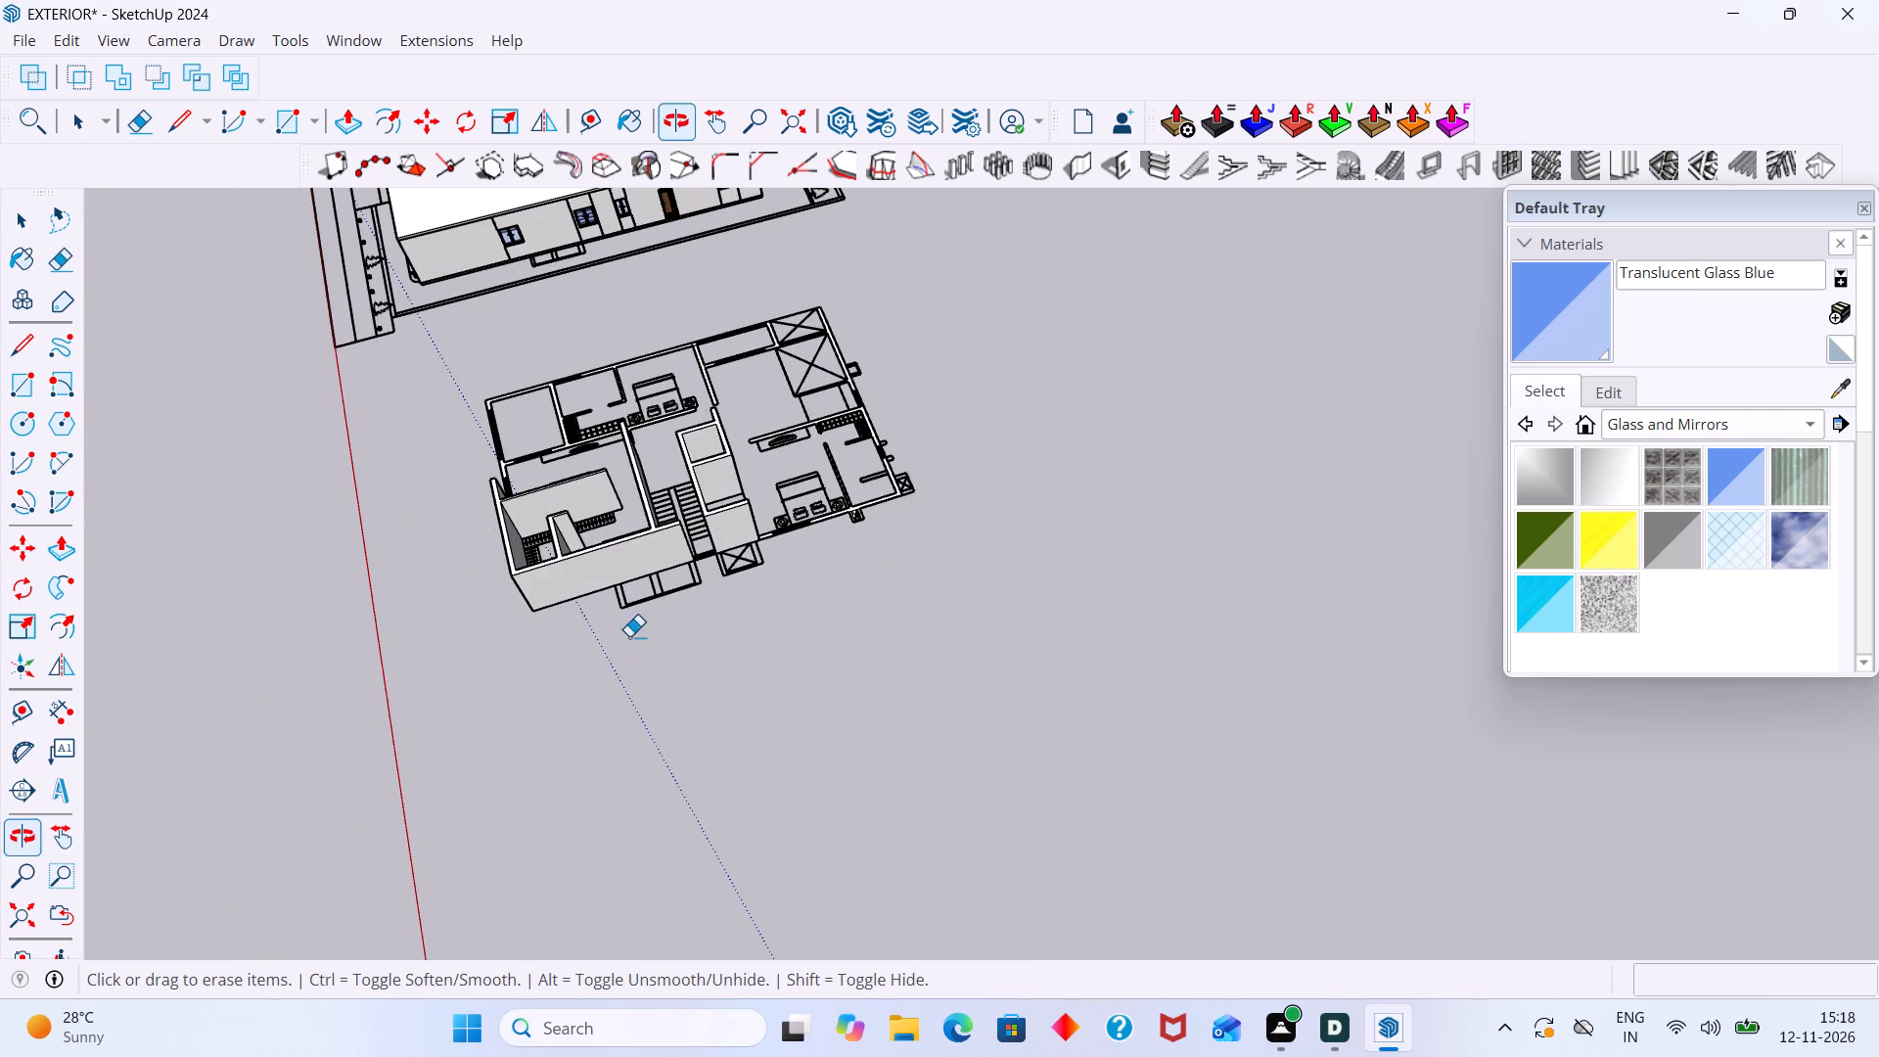
{"action": "scroll", "coordinate": [761, 545], "scroll_direction": "down", "scroll_amount": 1}
{"action": "middle_click_drag", "start_coordinate": [802, 528], "coordinate": [528, 643]}
{"action": "scroll", "coordinate": [625, 537], "scroll_direction": "up", "scroll_amount": 11}
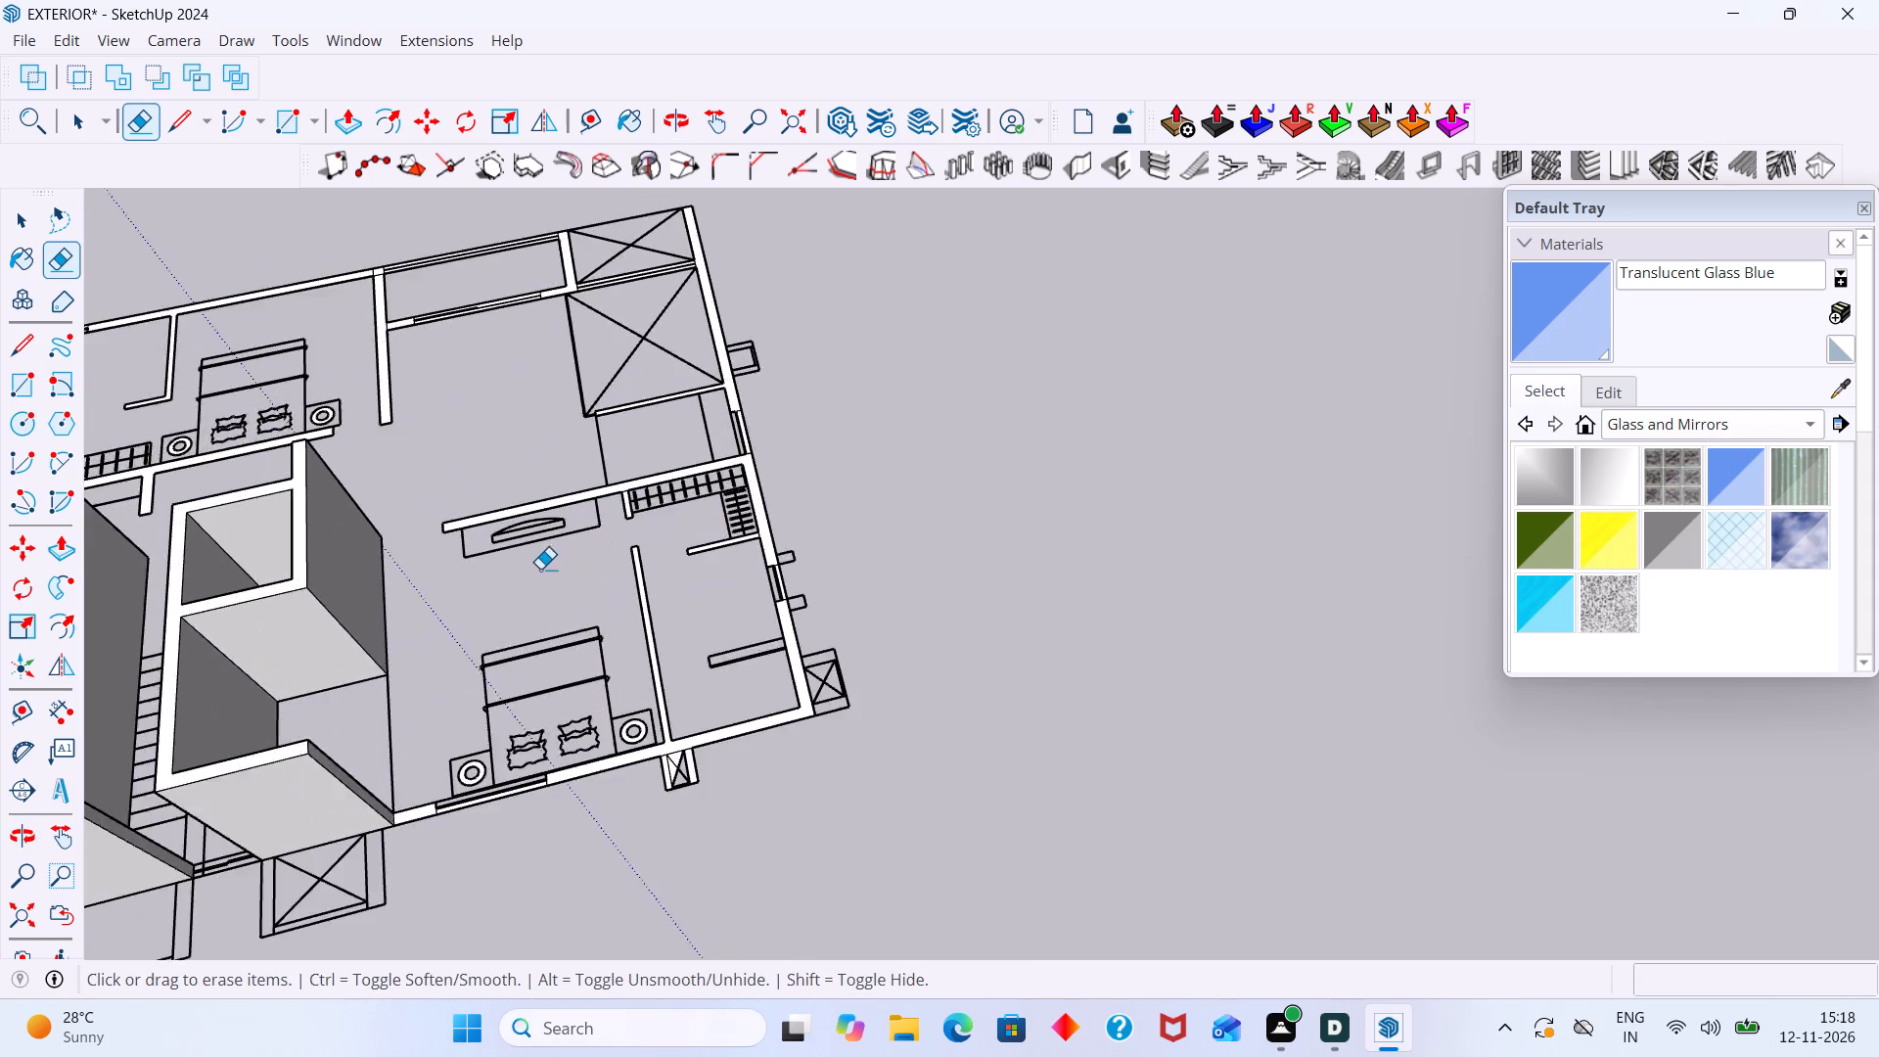
{"action": "scroll", "coordinate": [540, 569], "scroll_direction": "up", "scroll_amount": 8}
{"action": "scroll", "coordinate": [551, 572], "scroll_direction": "down", "scroll_amount": 9}
{"action": "scroll", "coordinate": [707, 612], "scroll_direction": "up", "scroll_amount": 3}
{"action": "key", "text": "space"}
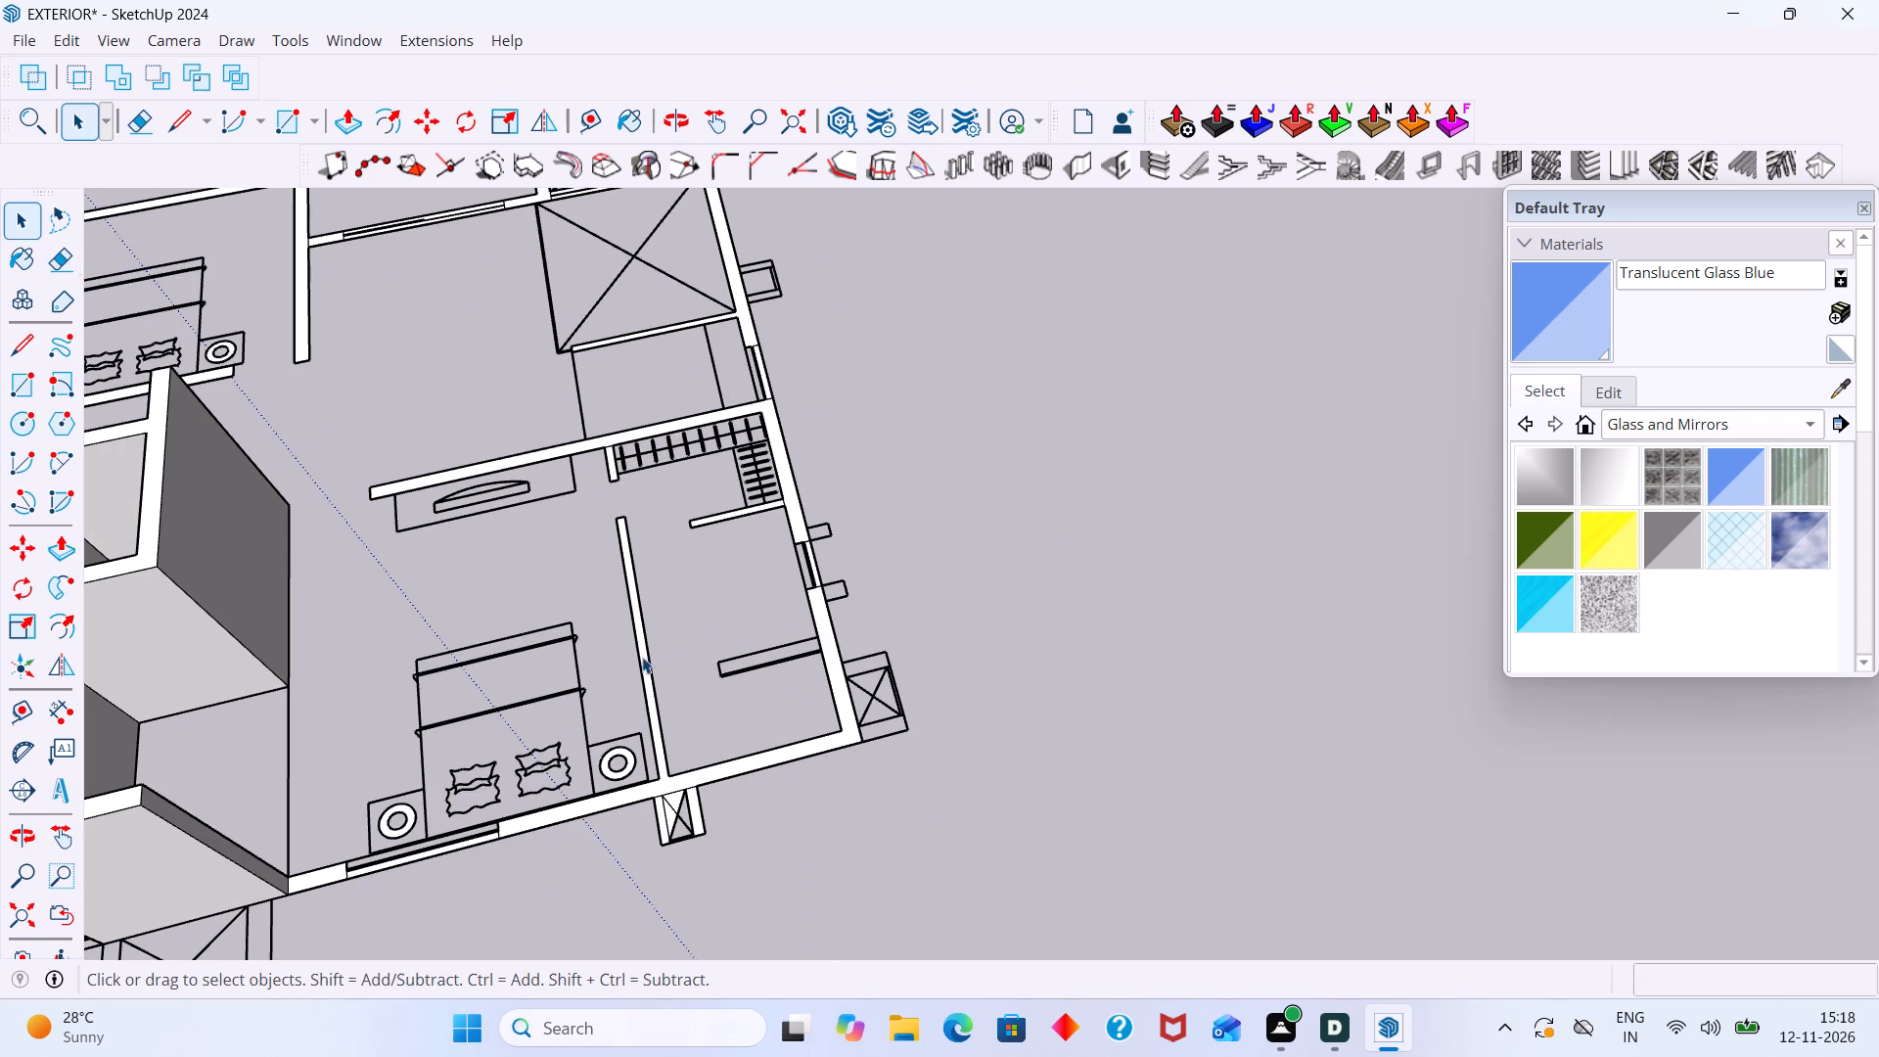
{"action": "scroll", "coordinate": [642, 661], "scroll_direction": "up", "scroll_amount": 11}
{"action": "left_click", "coordinate": [650, 658]}
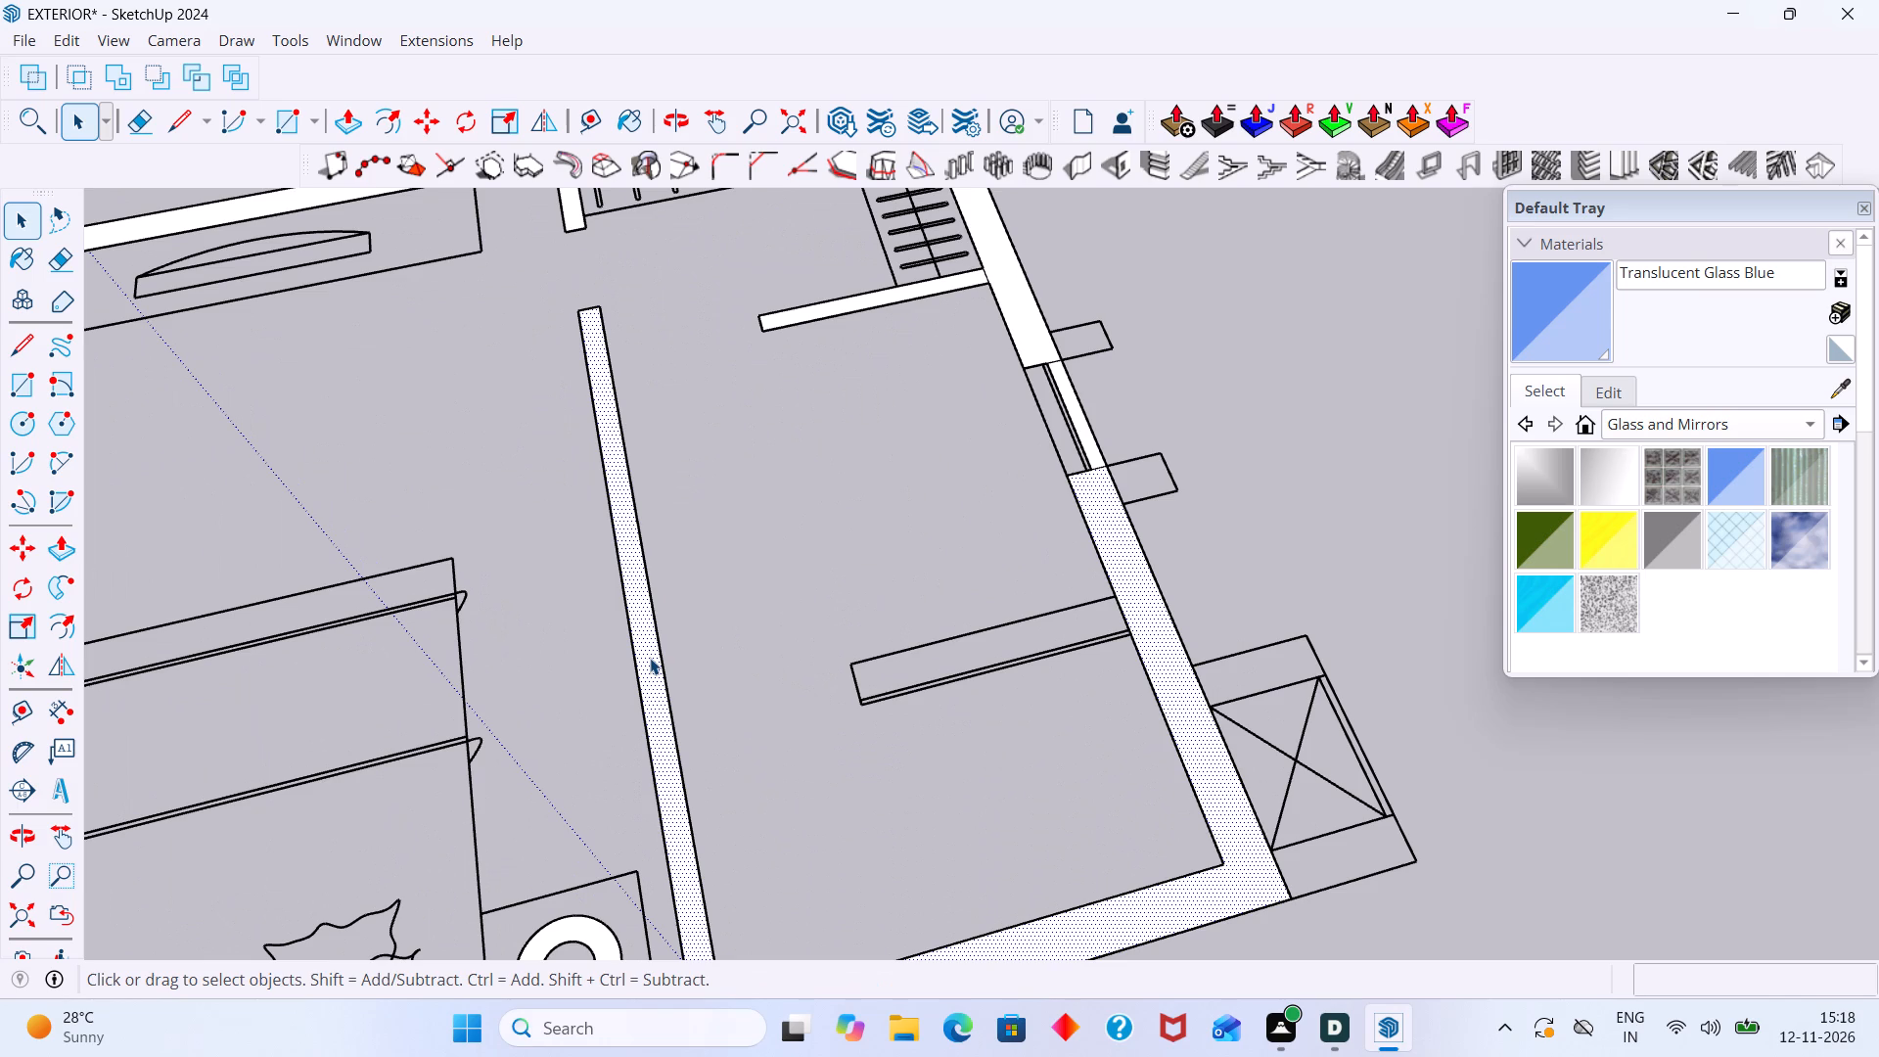
{"action": "key", "text": "p"}
{"action": "double_click", "coordinate": [650, 658]}
{"action": "key", "text": "space"}
{"action": "scroll", "coordinate": [704, 682], "scroll_direction": "down", "scroll_amount": 7}
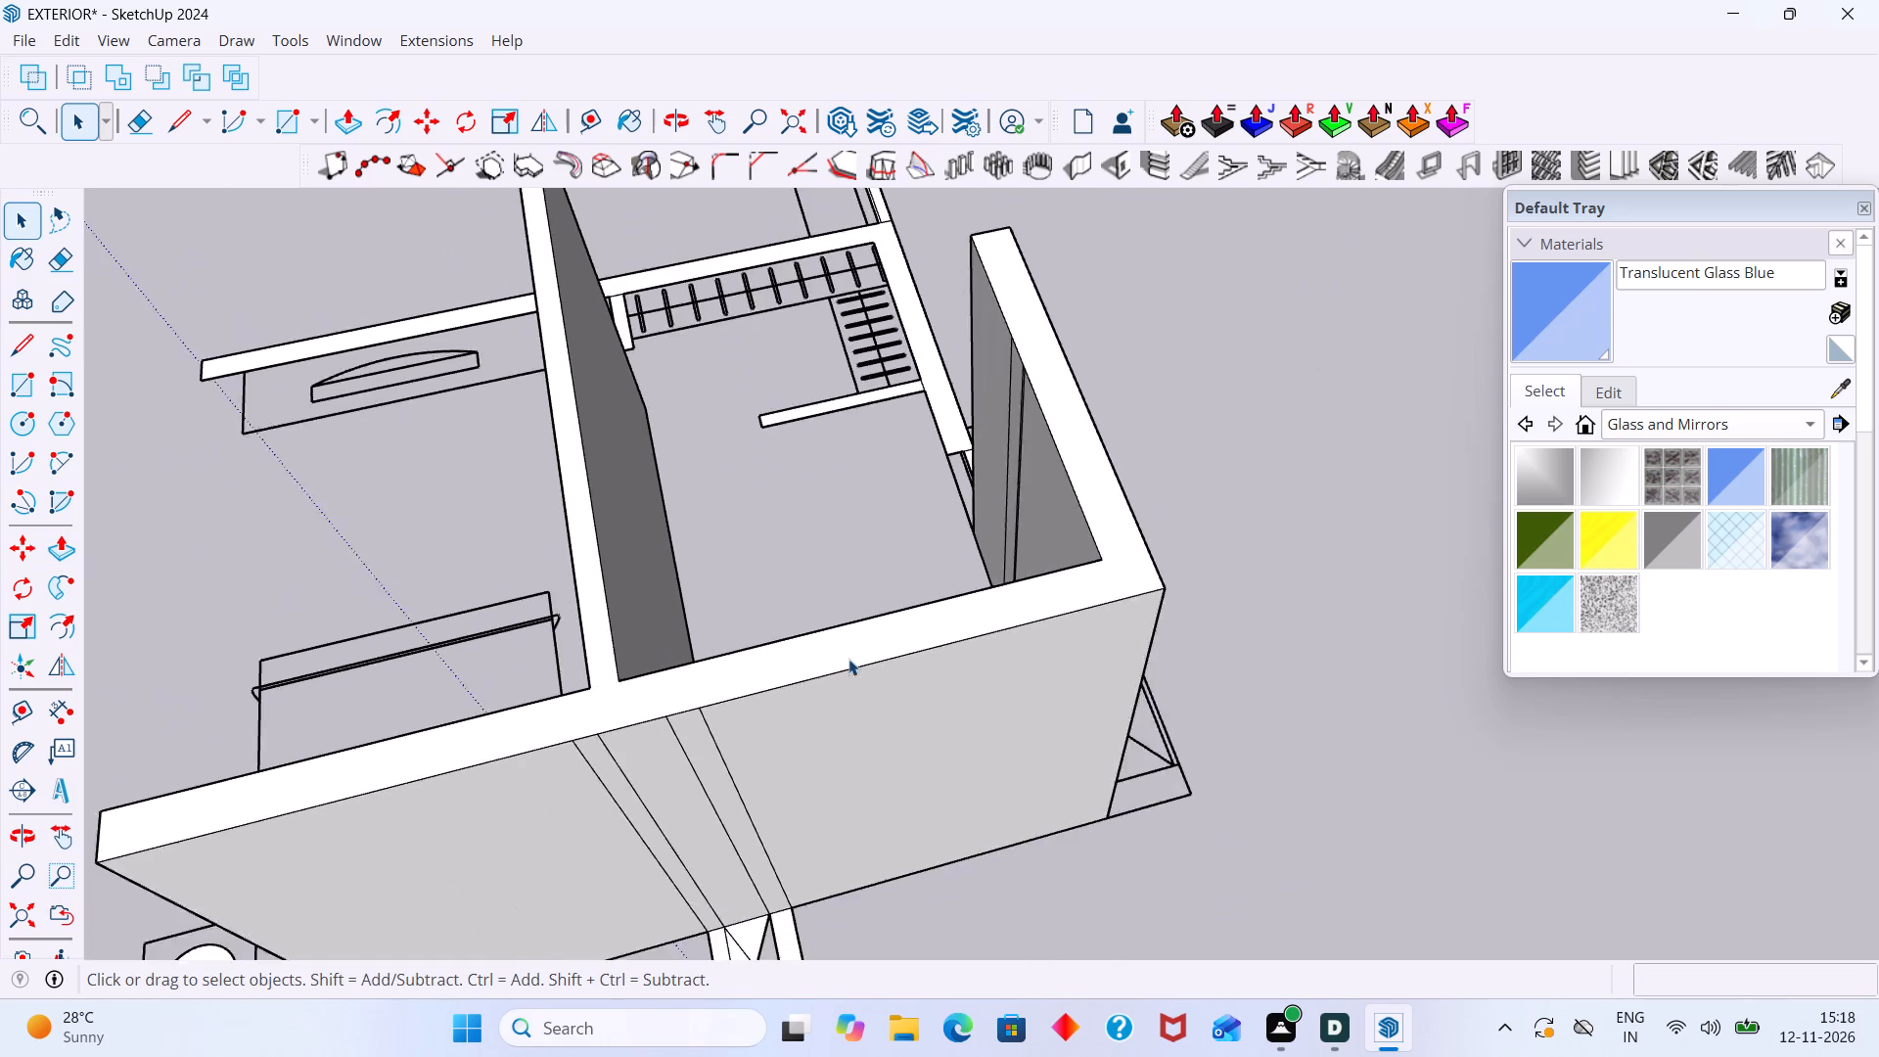
{"action": "scroll", "coordinate": [848, 659], "scroll_direction": "down", "scroll_amount": 11}
{"action": "left_click", "coordinate": [1146, 924]}
Delete the white triangular and side-strip faces from the small crossed-box outline outside the newly raised exterior wall.
{"action": "middle_click_drag", "start_coordinate": [1043, 876], "coordinate": [941, 727]}
{"action": "scroll", "coordinate": [903, 721], "scroll_direction": "up", "scroll_amount": 5}
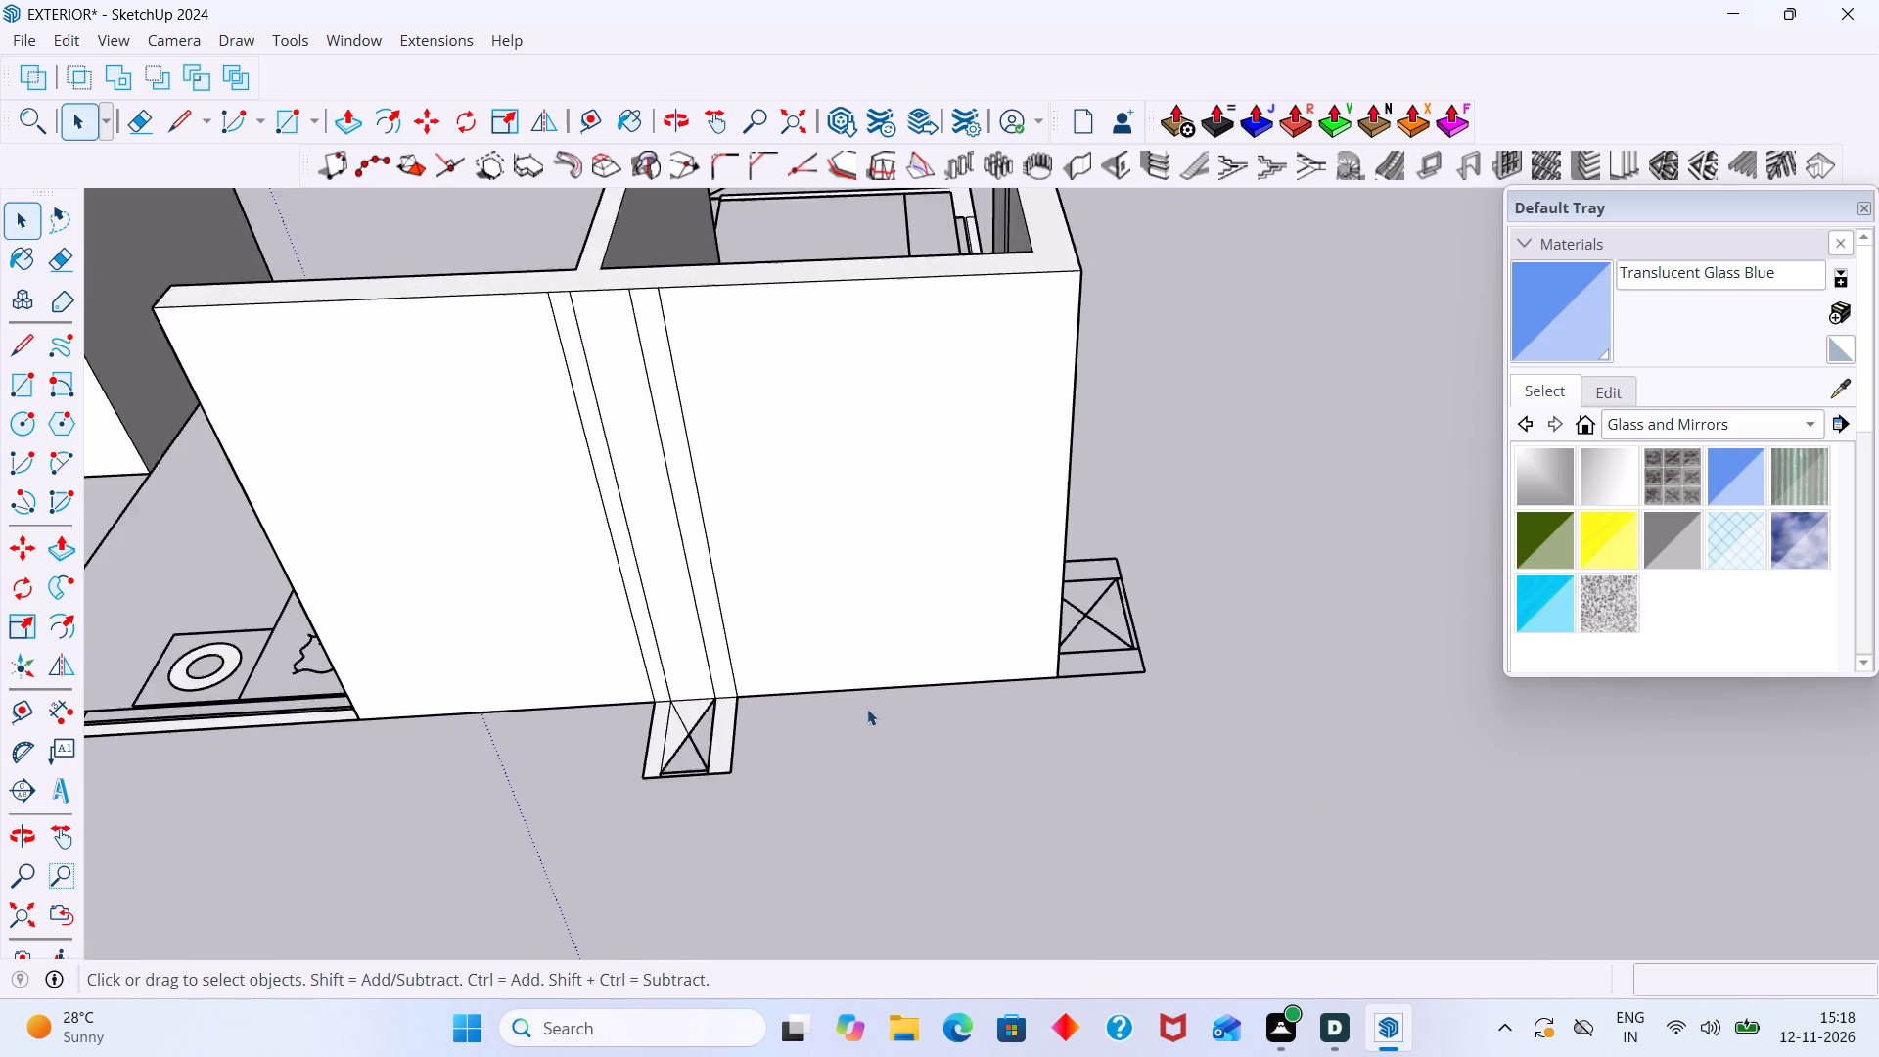
{"action": "scroll", "coordinate": [867, 709], "scroll_direction": "up", "scroll_amount": 5}
{"action": "left_click", "coordinate": [645, 711]}
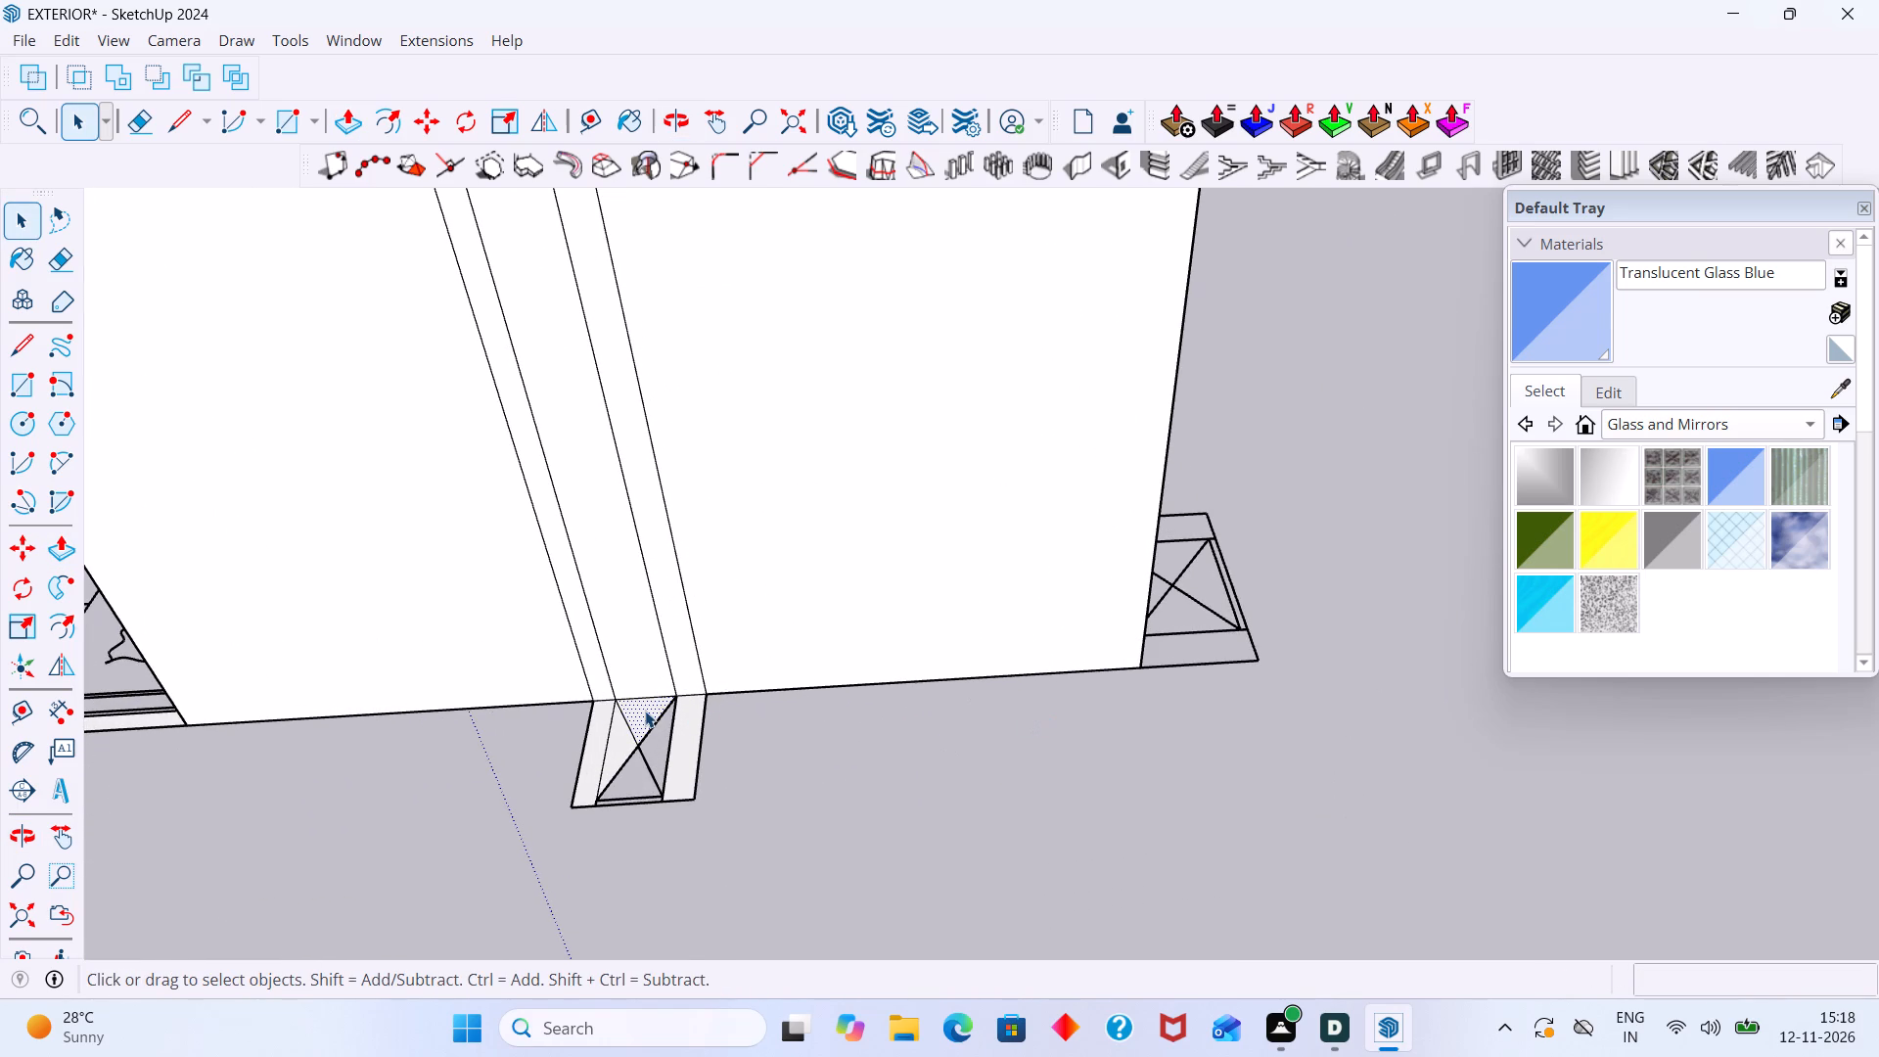
{"action": "key", "text": "Delete"}
{"action": "left_click", "coordinate": [628, 747]}
{"action": "key", "text": "Delete"}
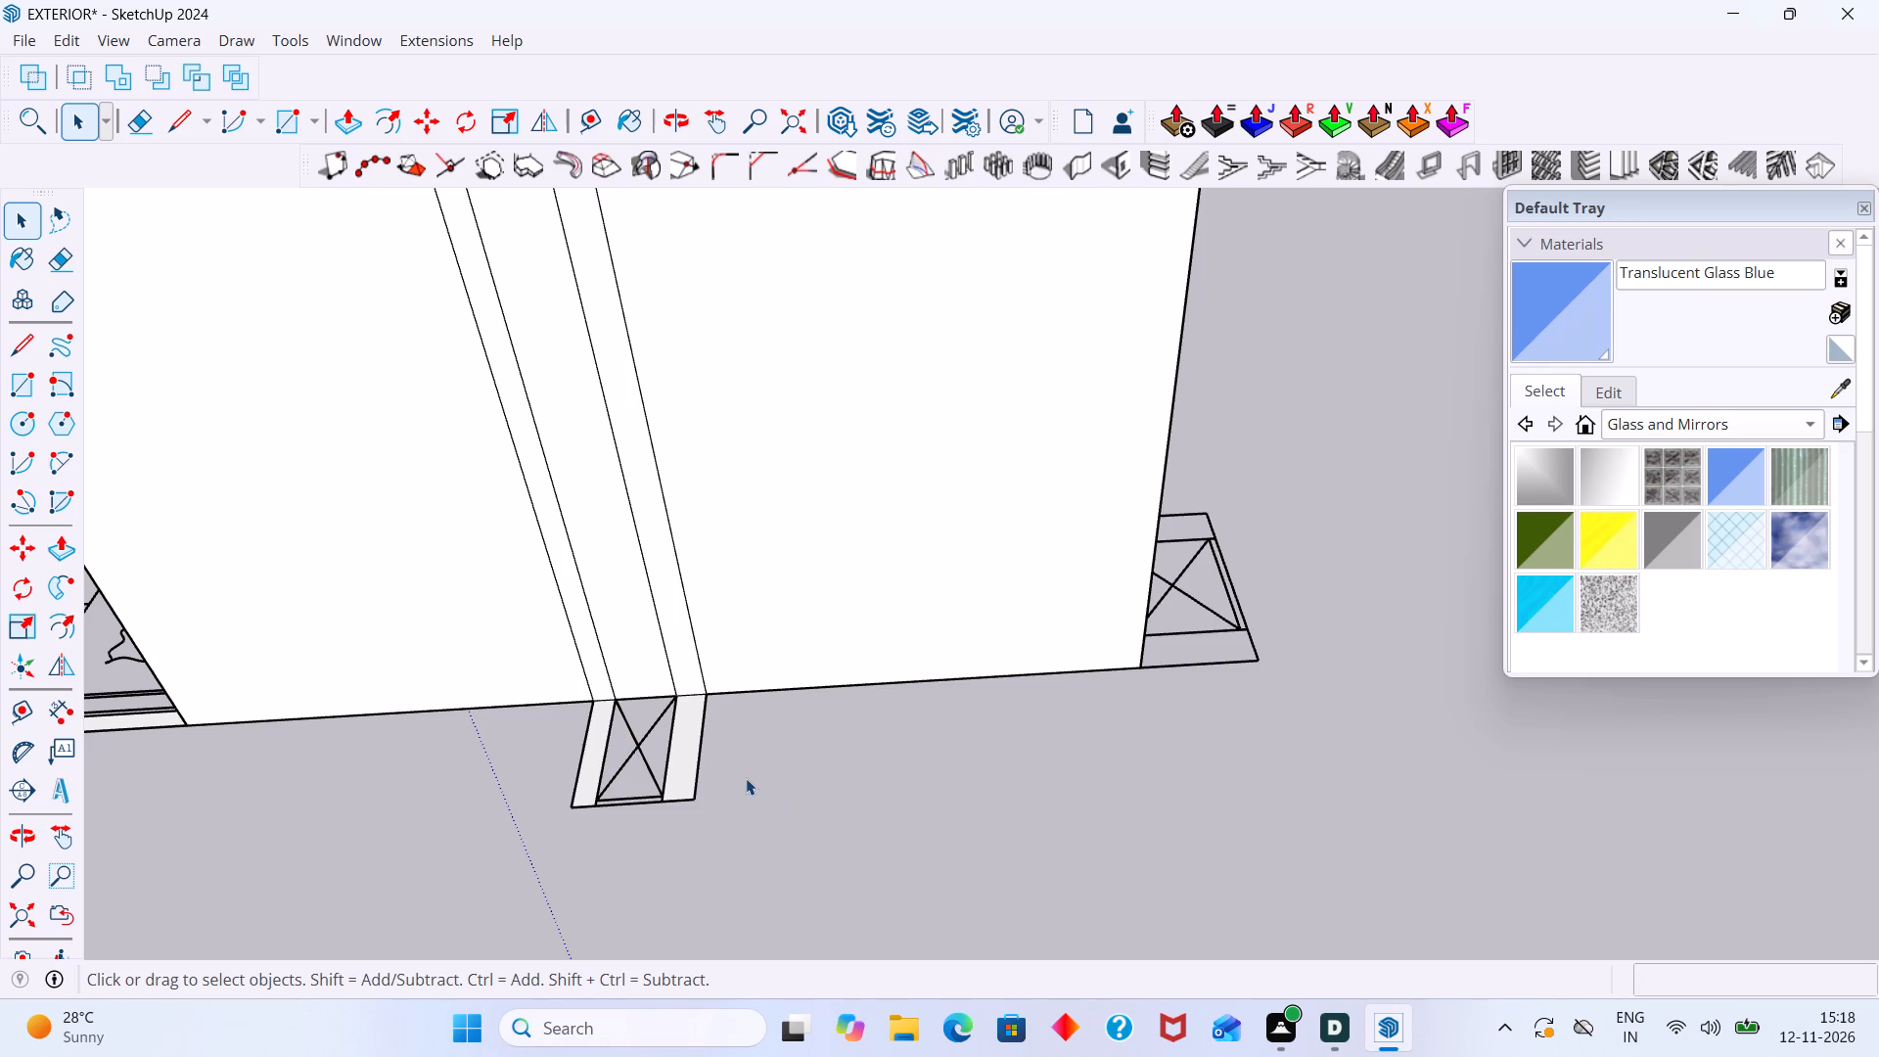
{"action": "scroll", "coordinate": [696, 752], "scroll_direction": "up", "scroll_amount": 7}
{"action": "left_click", "coordinate": [685, 747]}
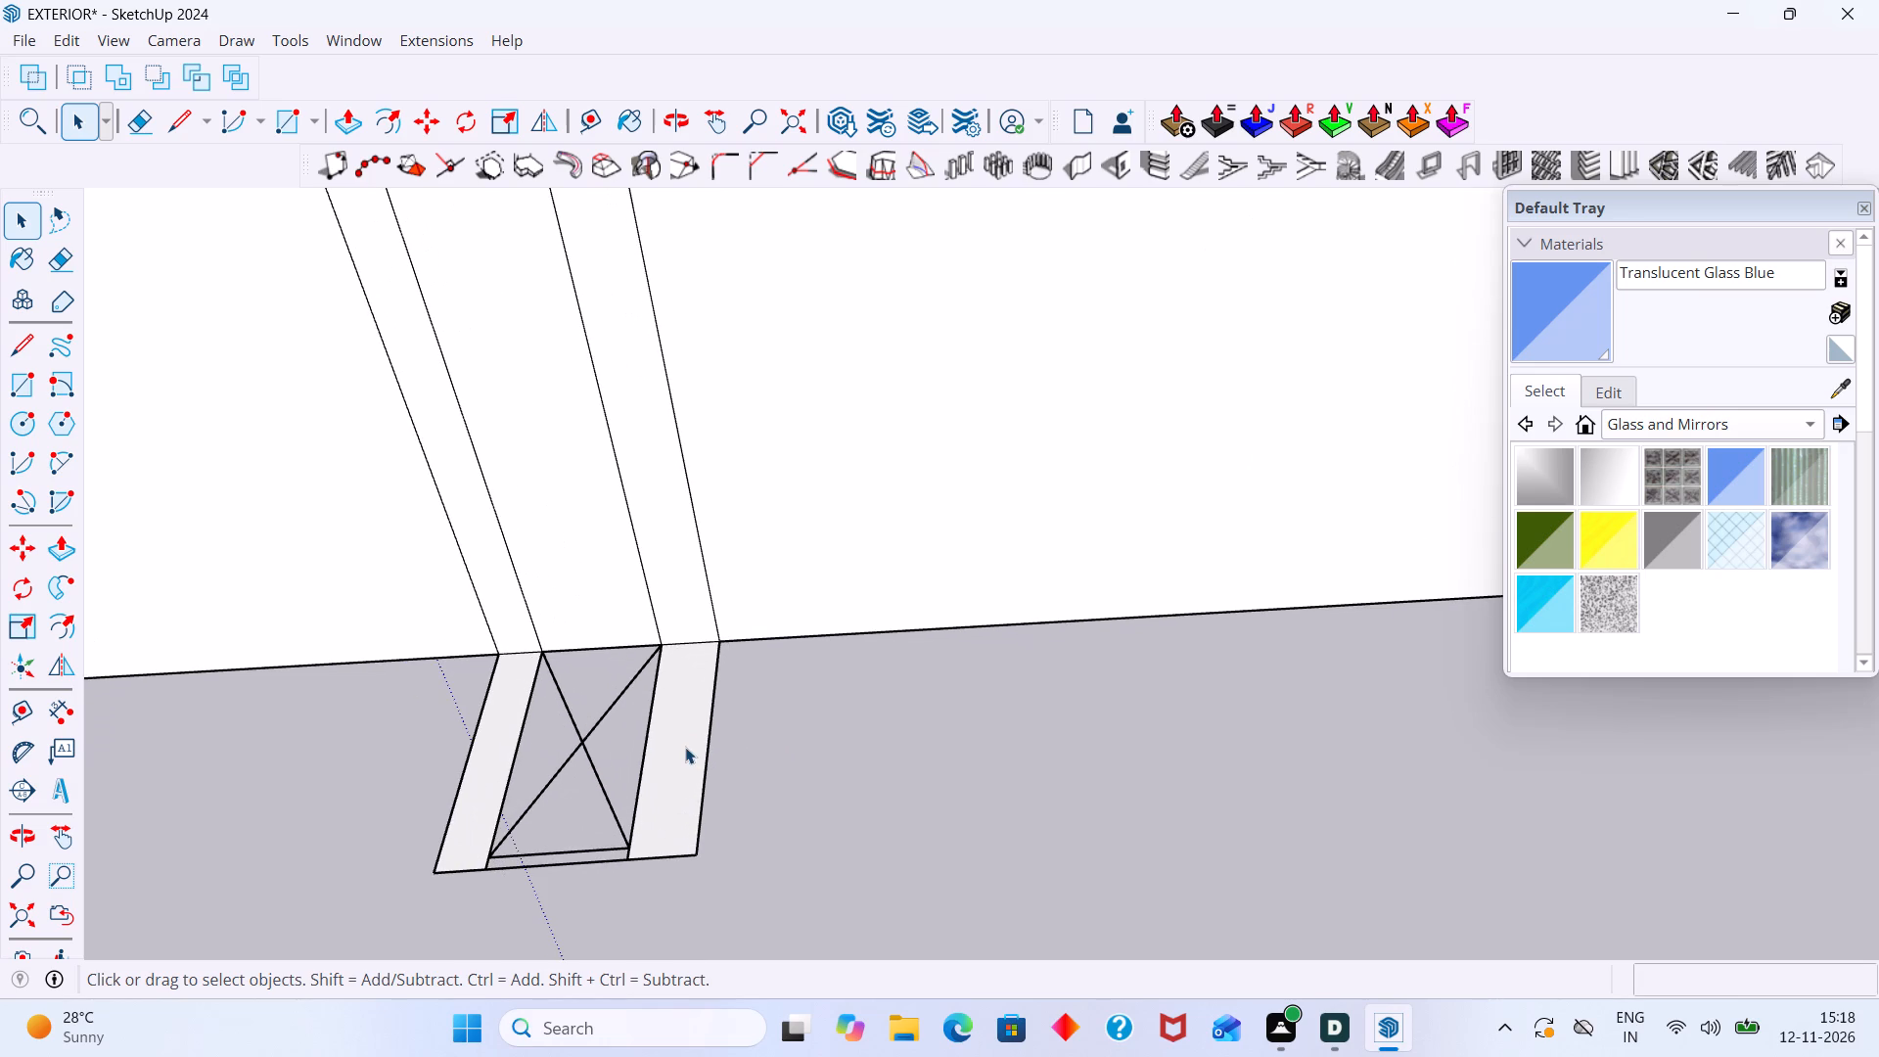
{"action": "key", "text": "Delete"}
{"action": "scroll", "coordinate": [448, 810], "scroll_direction": "up", "scroll_amount": 3}
{"action": "left_click", "coordinate": [467, 796]}
{"action": "key", "text": "Delete"}
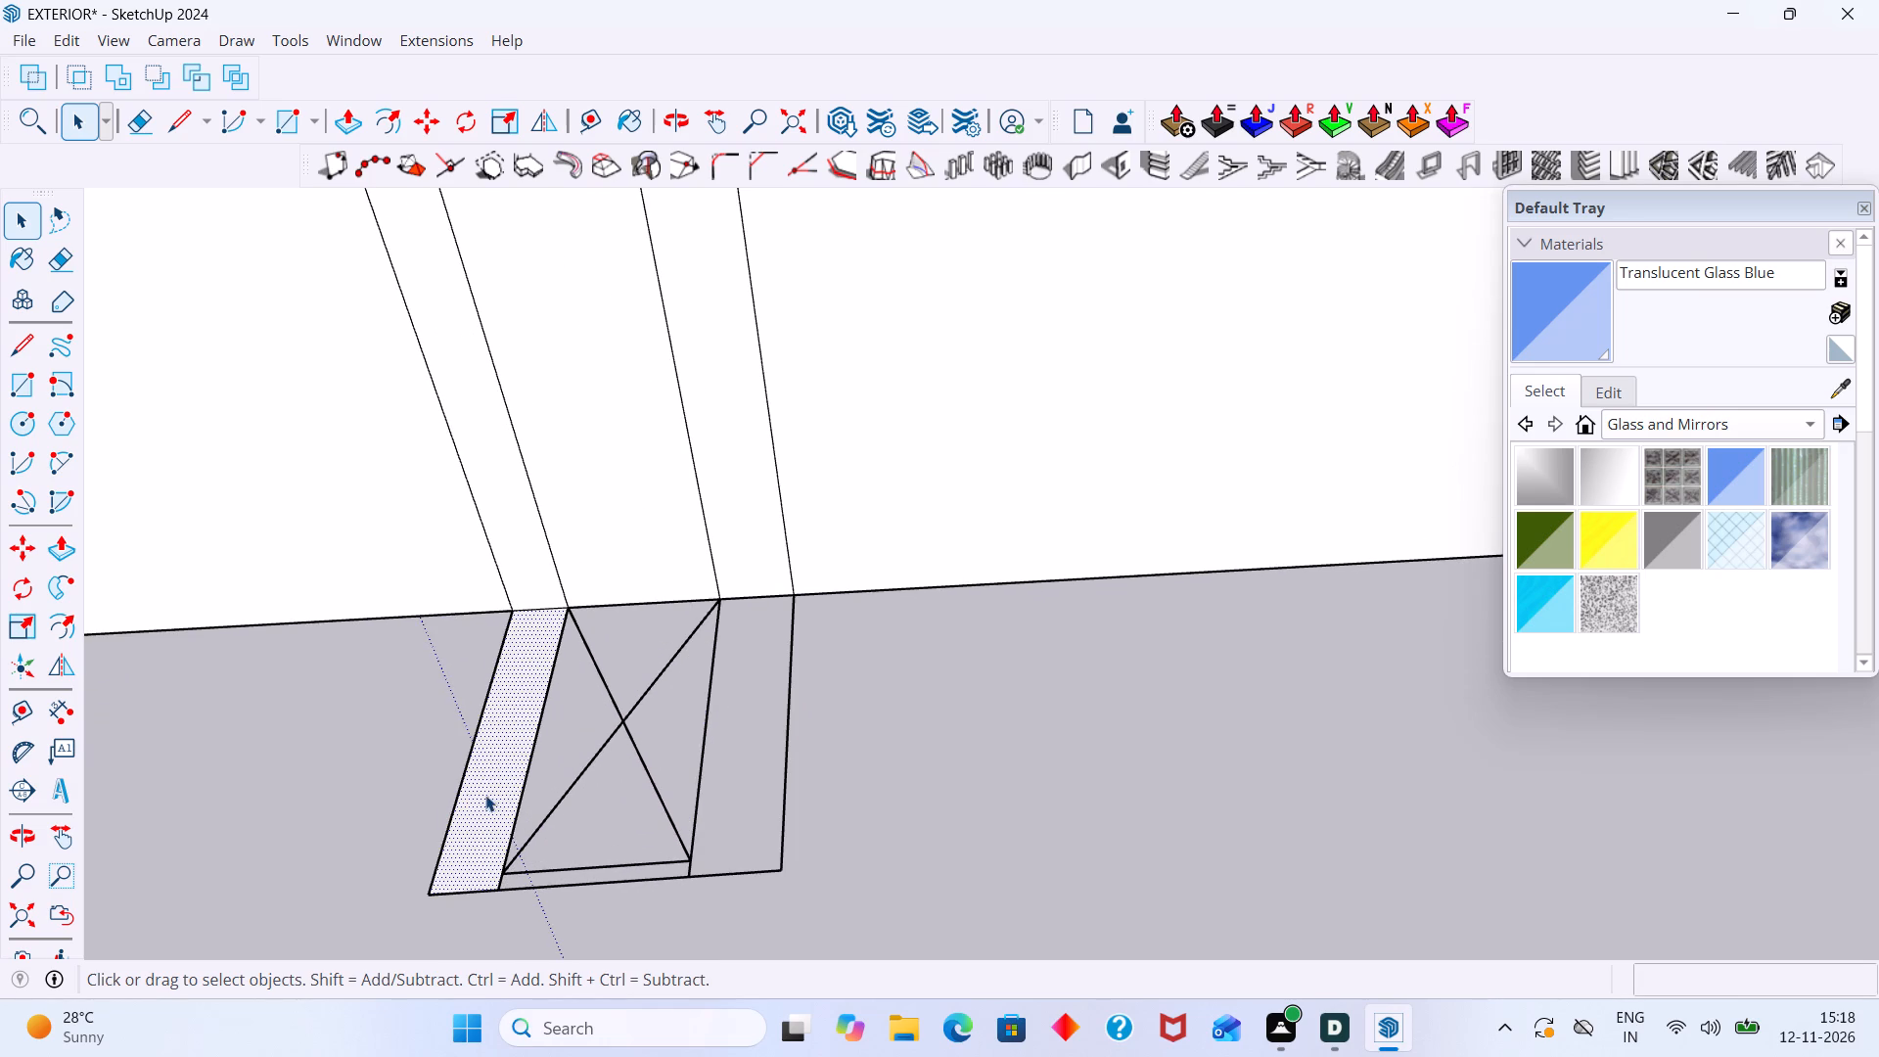
{"action": "scroll", "coordinate": [499, 783], "scroll_direction": "up", "scroll_amount": 1}
Erase the four vertical seam lines on the raised exterior wall's outer face above the small crossed-box outline.
{"action": "scroll", "coordinate": [499, 783], "scroll_direction": "down", "scroll_amount": 18}
{"action": "middle_click_drag", "start_coordinate": [710, 717], "coordinate": [870, 868]}
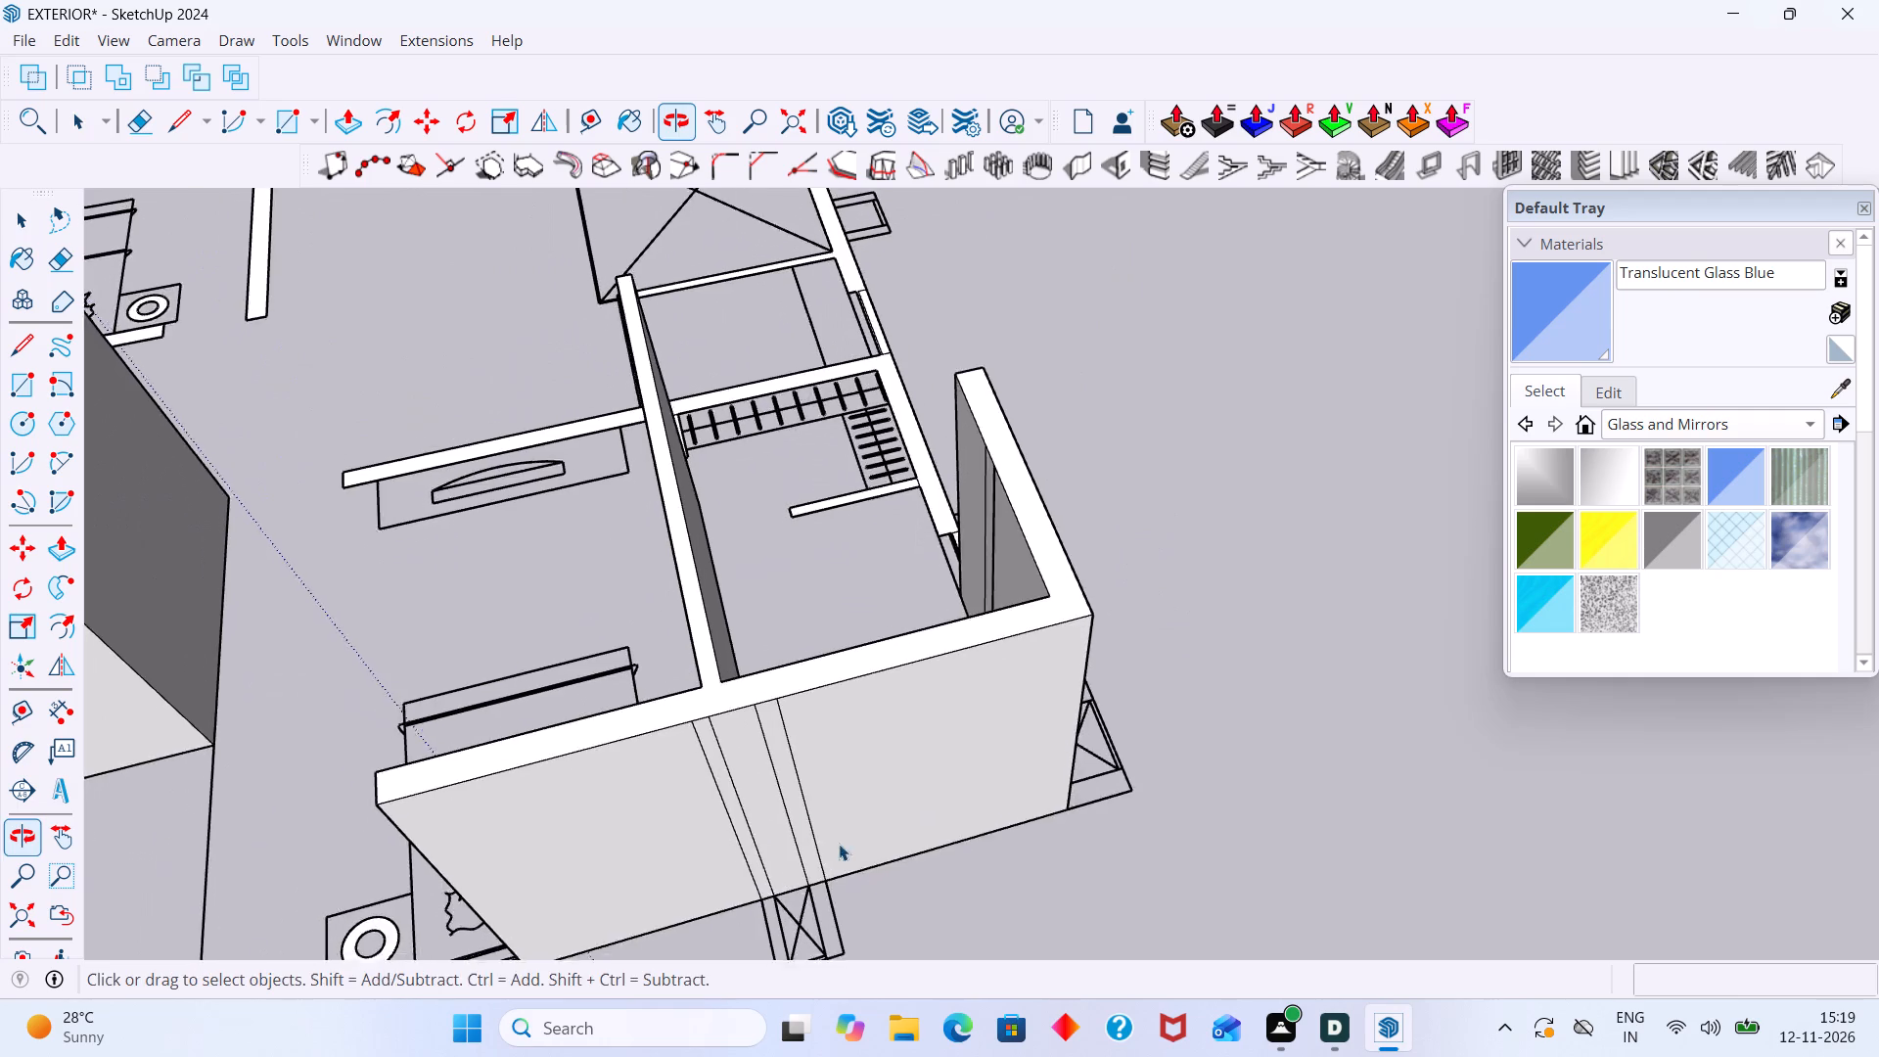
{"action": "scroll", "coordinate": [806, 818], "scroll_direction": "up", "scroll_amount": 7}
{"action": "middle_click_drag", "start_coordinate": [790, 774], "coordinate": [722, 676]}
{"action": "left_click", "coordinate": [759, 661]}
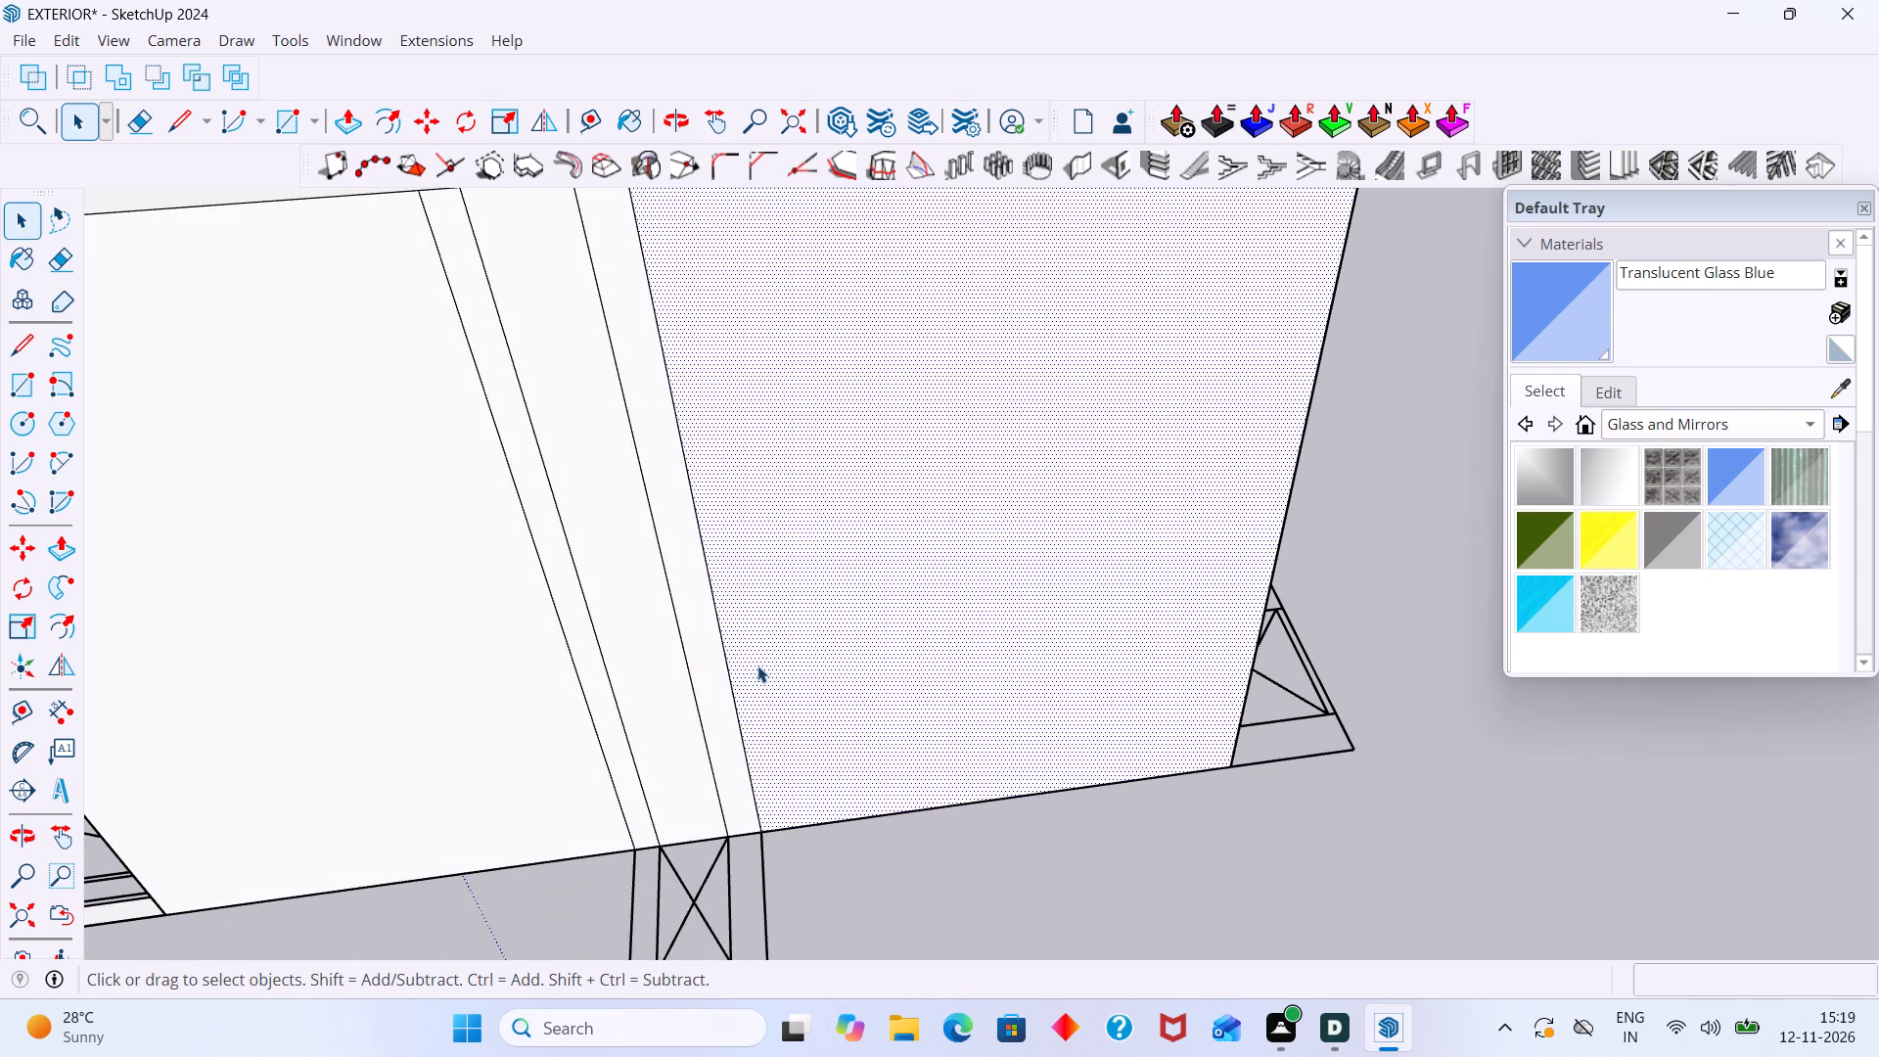
{"action": "left_click", "coordinate": [759, 665]}
{"action": "key", "text": "e"}
{"action": "left_click_drag", "start_coordinate": [777, 667], "coordinate": [523, 682]}
{"action": "scroll", "coordinate": [583, 666], "scroll_direction": "down", "scroll_amount": 4}
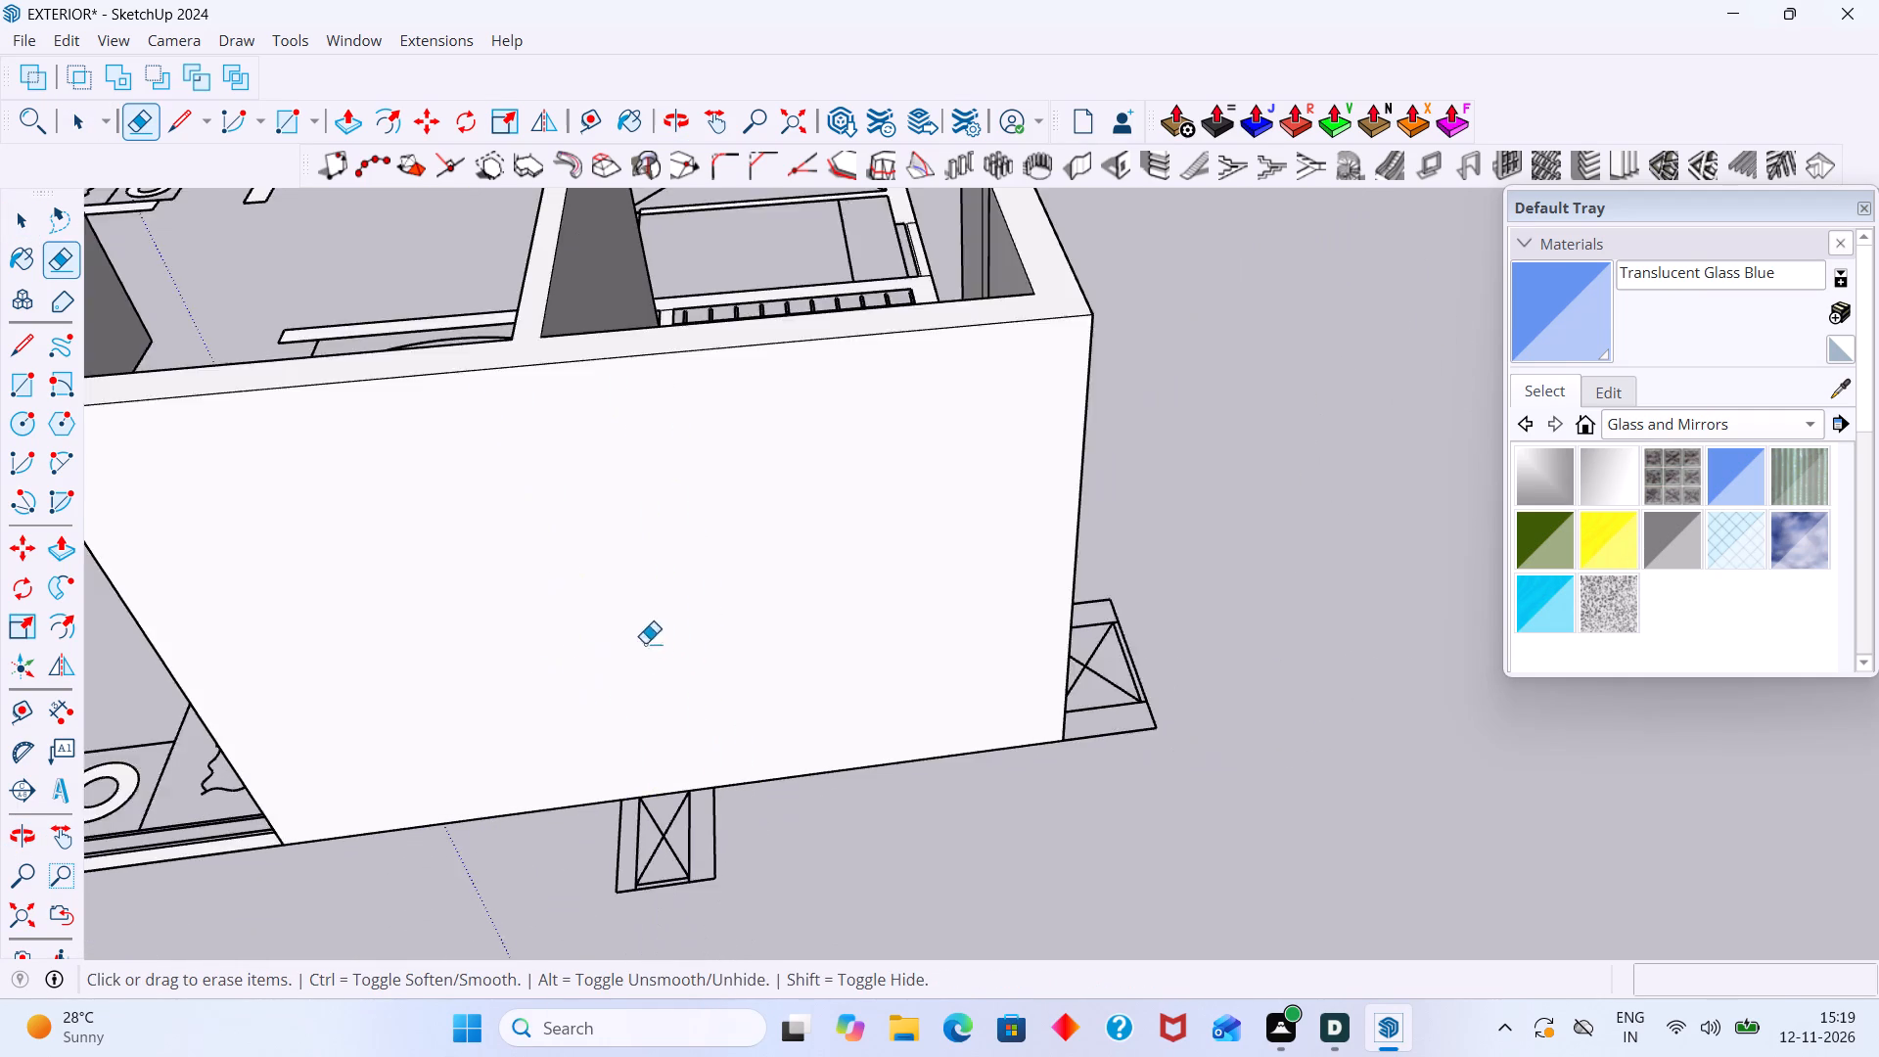
{"action": "scroll", "coordinate": [645, 643], "scroll_direction": "down", "scroll_amount": 7}
Erase the vertical seam lines on the inner face of the exterior side wall behind the raised partition.
{"action": "middle_click_drag", "start_coordinate": [794, 656], "coordinate": [1708, 627]}
{"action": "scroll", "coordinate": [1230, 432], "scroll_direction": "up", "scroll_amount": 10}
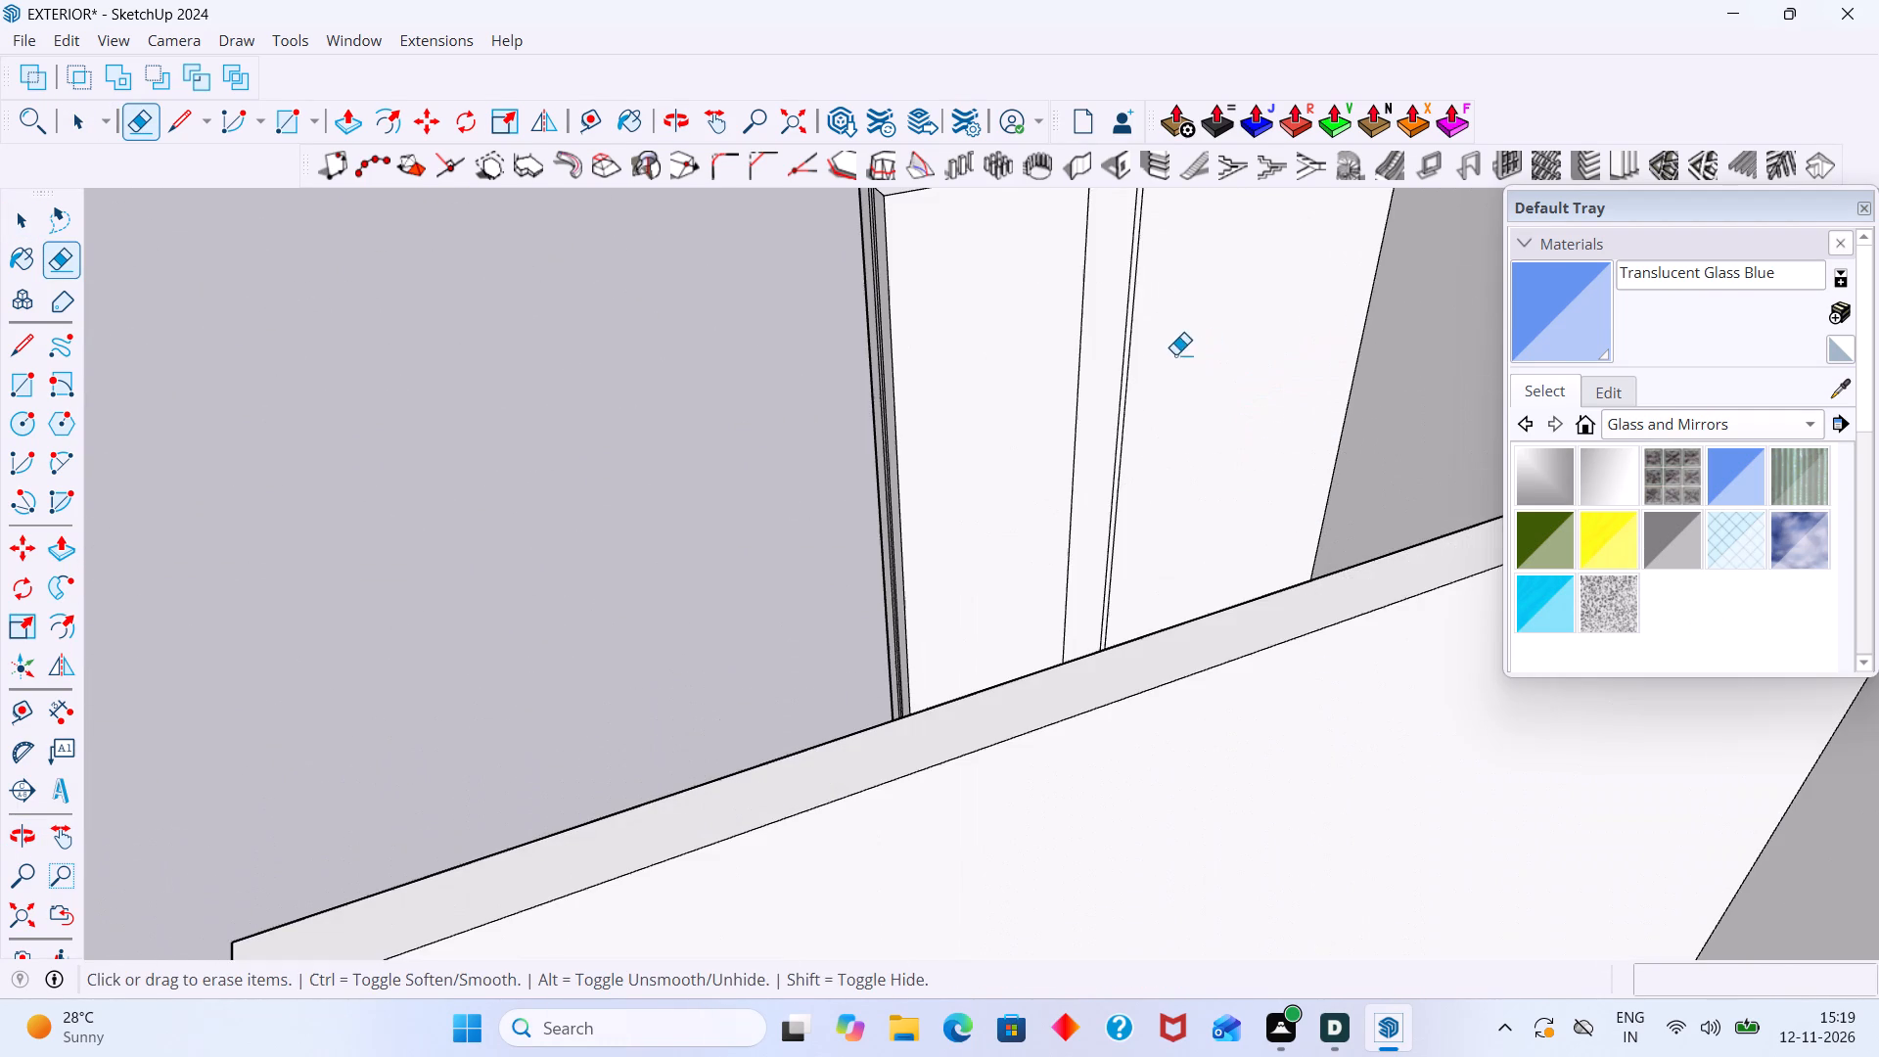
{"action": "scroll", "coordinate": [1175, 354], "scroll_direction": "up", "scroll_amount": 1}
{"action": "left_click_drag", "start_coordinate": [1054, 360], "coordinate": [1011, 375]}
{"action": "left_click_drag", "start_coordinate": [1183, 343], "coordinate": [1047, 378]}
{"action": "scroll", "coordinate": [1059, 378], "scroll_direction": "down", "scroll_amount": 7}
Erase the vertical seam lines on the exterior side wall's free end face at the window opening.
{"action": "middle_click_drag", "start_coordinate": [1028, 464], "coordinate": [1050, 472]}
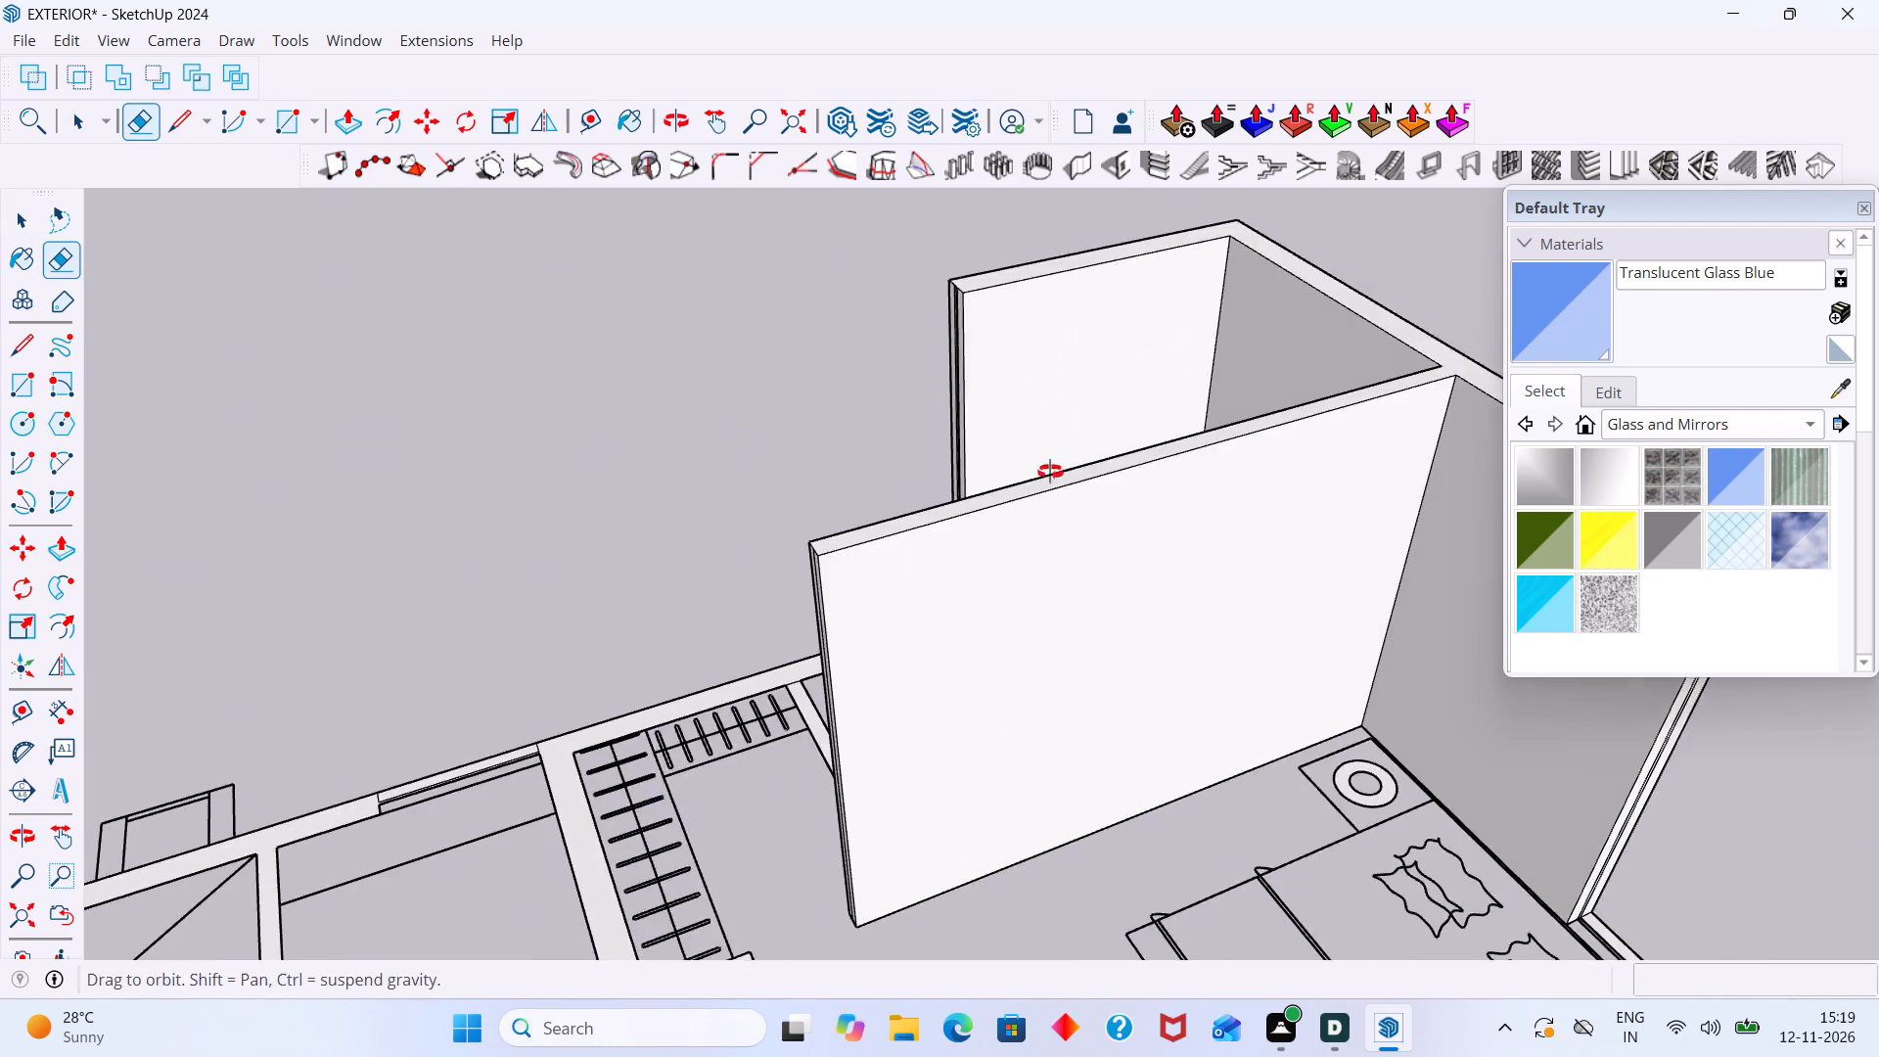
{"action": "middle_click_drag", "start_coordinate": [1050, 472], "coordinate": [1310, 503]}
{"action": "scroll", "coordinate": [829, 424], "scroll_direction": "up", "scroll_amount": 11}
{"action": "scroll", "coordinate": [1114, 460], "scroll_direction": "down", "scroll_amount": 3}
{"action": "left_click_drag", "start_coordinate": [1384, 554], "coordinate": [1243, 466]}
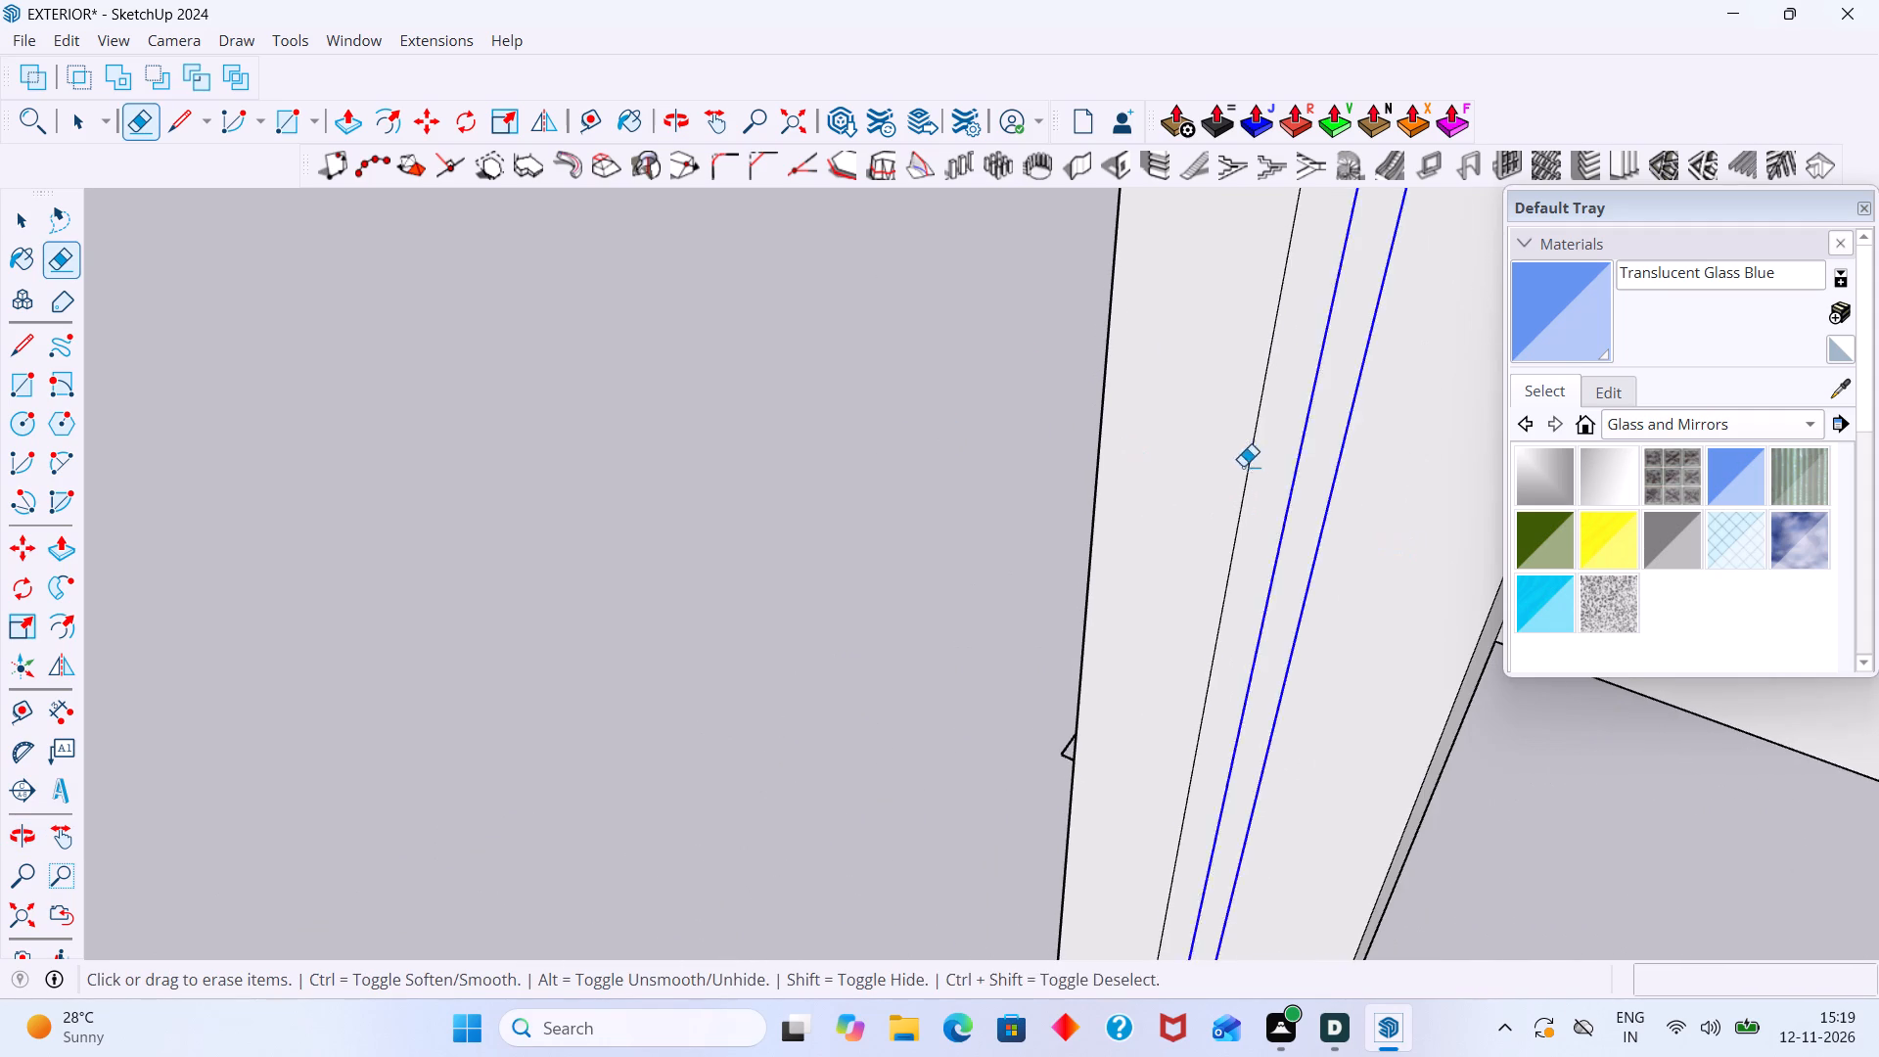
{"action": "left_click_drag", "start_coordinate": [1243, 466], "coordinate": [1242, 465]}
{"action": "scroll", "coordinate": [1202, 447], "scroll_direction": "down", "scroll_amount": 18}
{"action": "middle_click_drag", "start_coordinate": [998, 413], "coordinate": [714, 417], "text": "shift"}
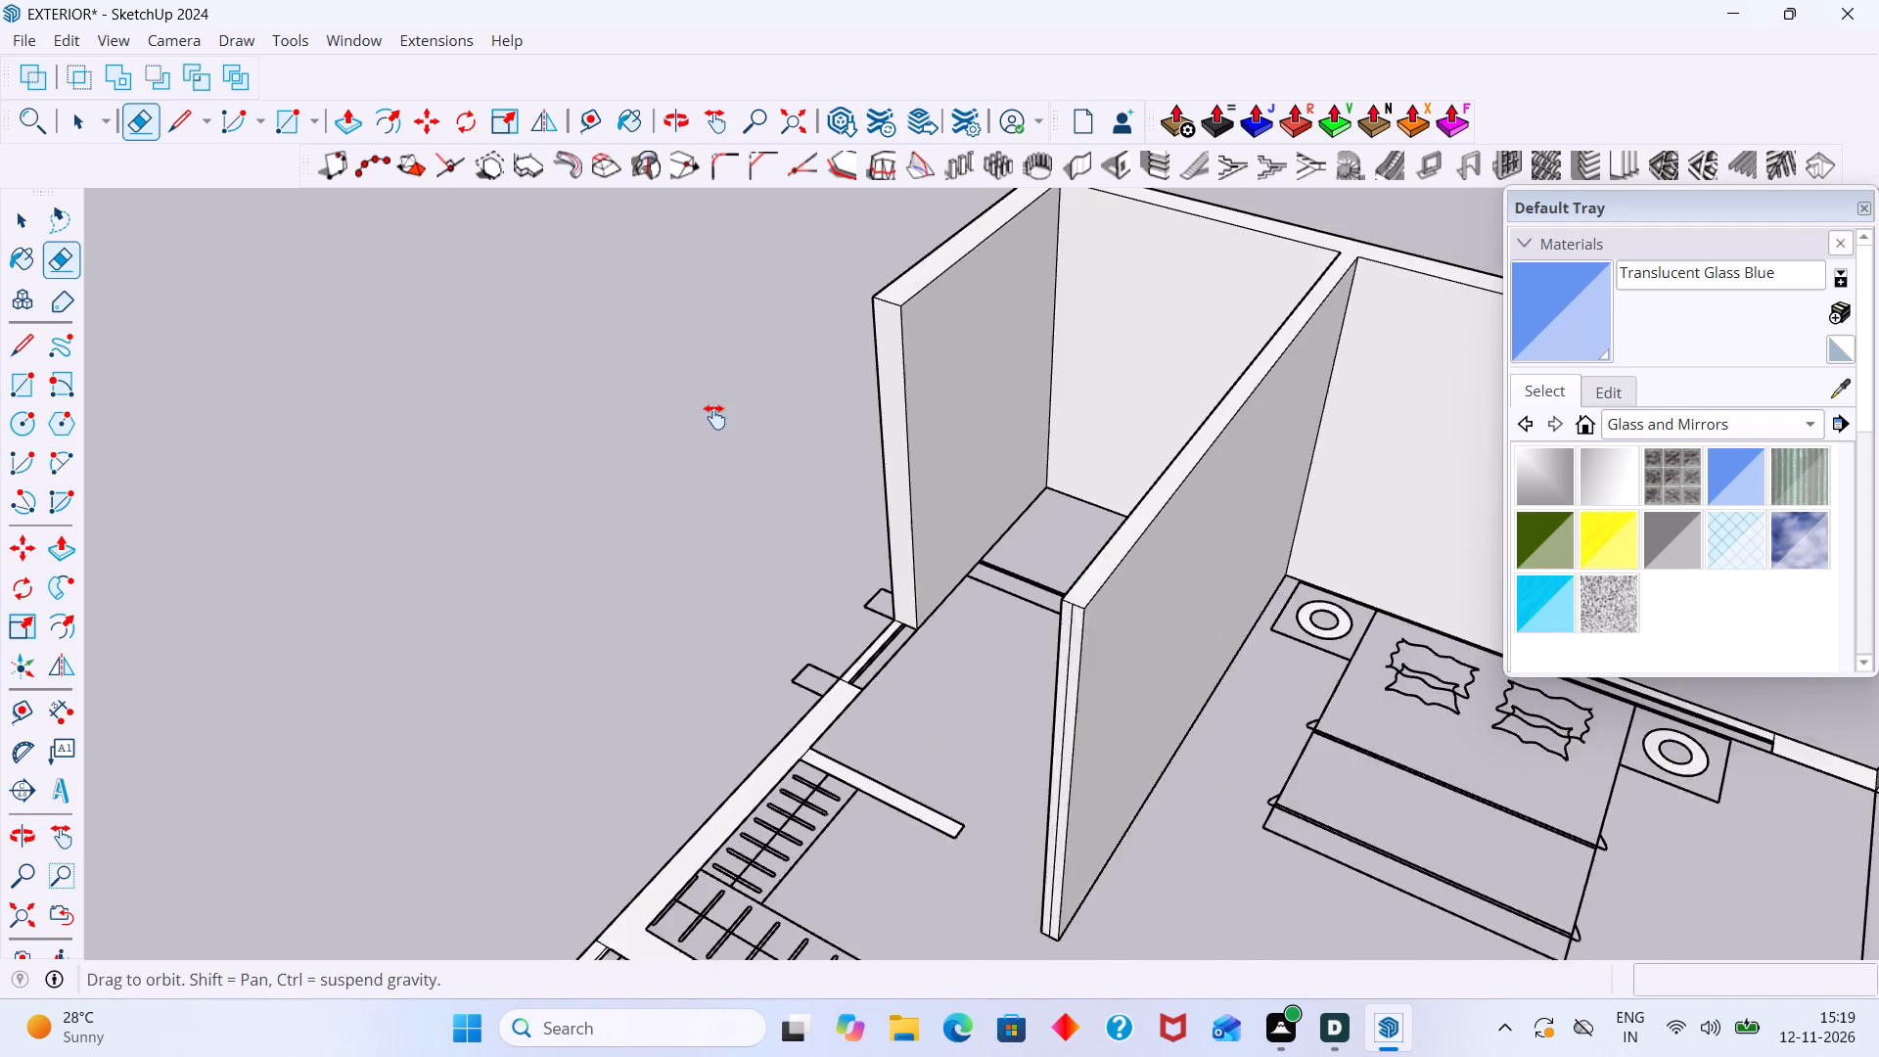
Erase the vertical seam line on the free end face of the raised bedroom partition.
{"action": "middle_click_drag", "start_coordinate": [714, 417], "coordinate": [712, 418], "text": "shift"}
{"action": "scroll", "coordinate": [884, 469], "scroll_direction": "down", "scroll_amount": 3}
{"action": "scroll", "coordinate": [972, 604], "scroll_direction": "up", "scroll_amount": 12}
{"action": "left_click", "coordinate": [1014, 597]}
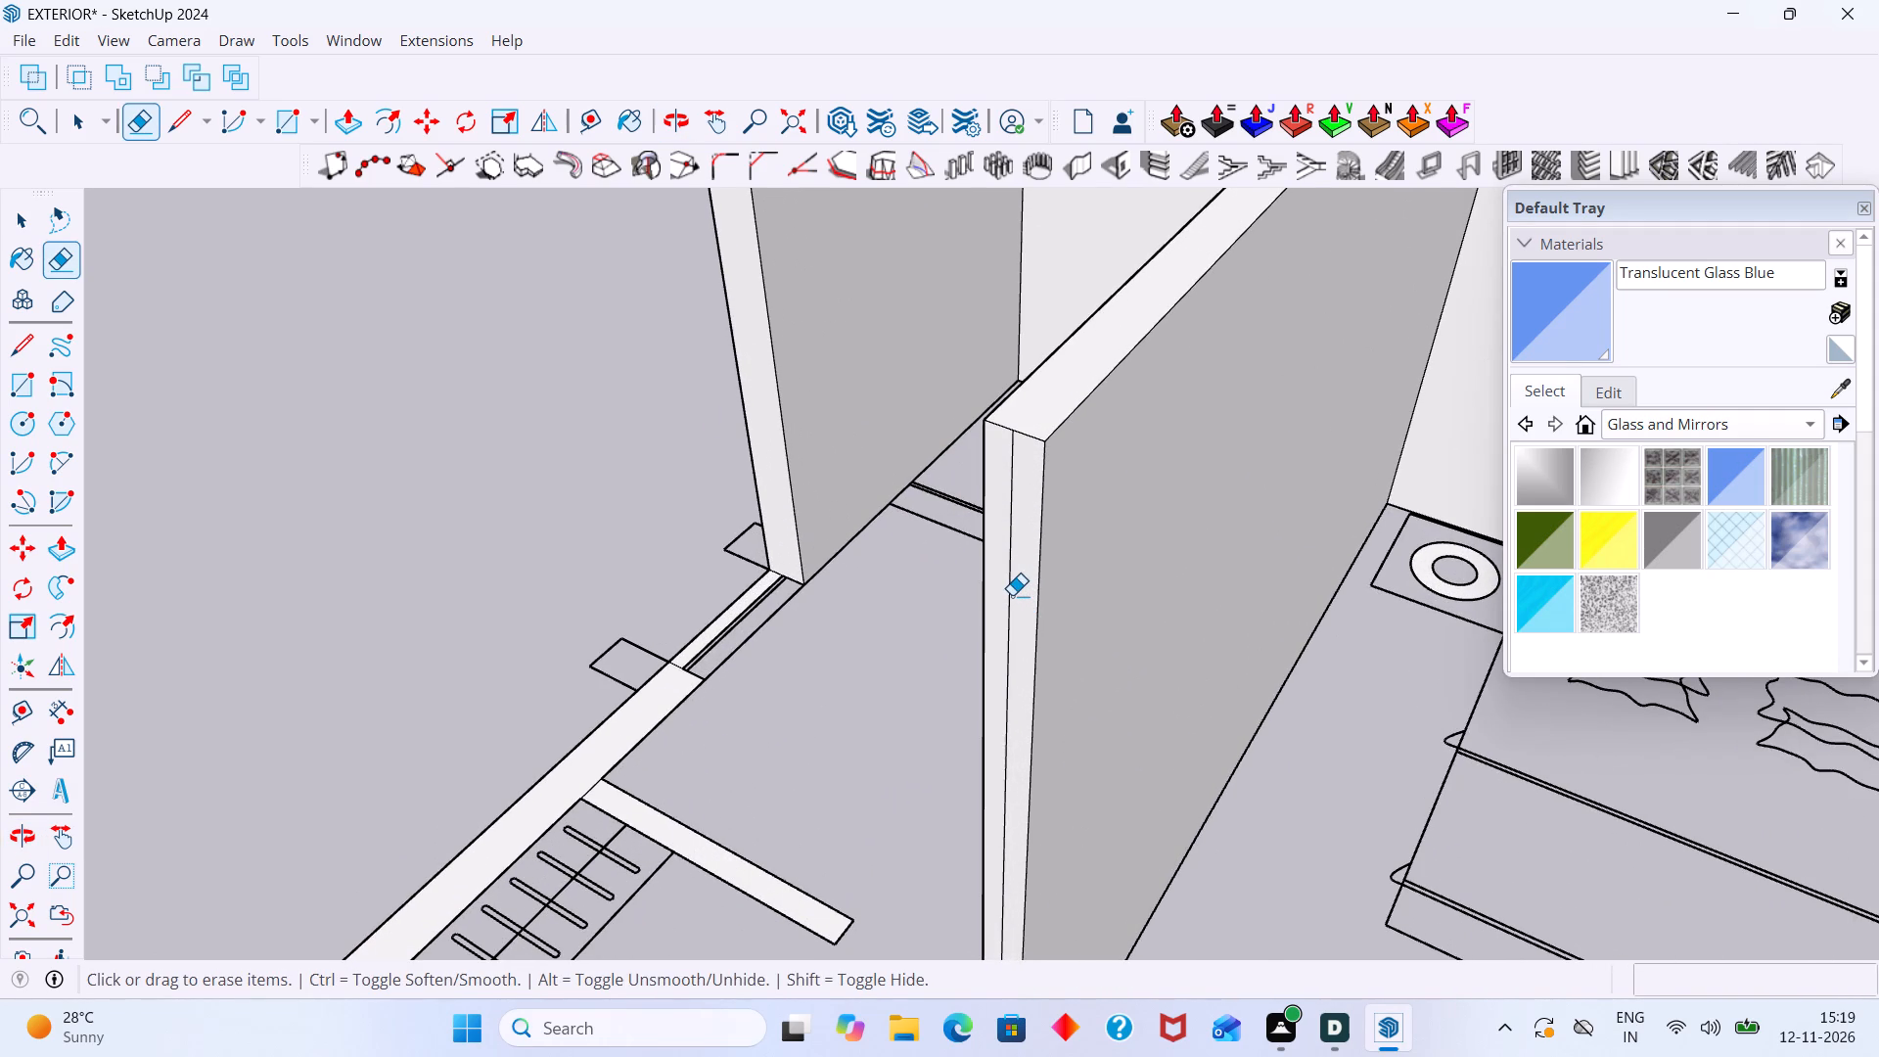
{"action": "left_click", "coordinate": [1012, 595]}
Erase the vertical seam lines on the outer face of the raised exterior side wall above the outside outlines.
{"action": "scroll", "coordinate": [1009, 594], "scroll_direction": "down", "scroll_amount": 7}
{"action": "middle_click_drag", "start_coordinate": [999, 600], "coordinate": [1264, 625]}
{"action": "scroll", "coordinate": [1202, 625], "scroll_direction": "down", "scroll_amount": 2}
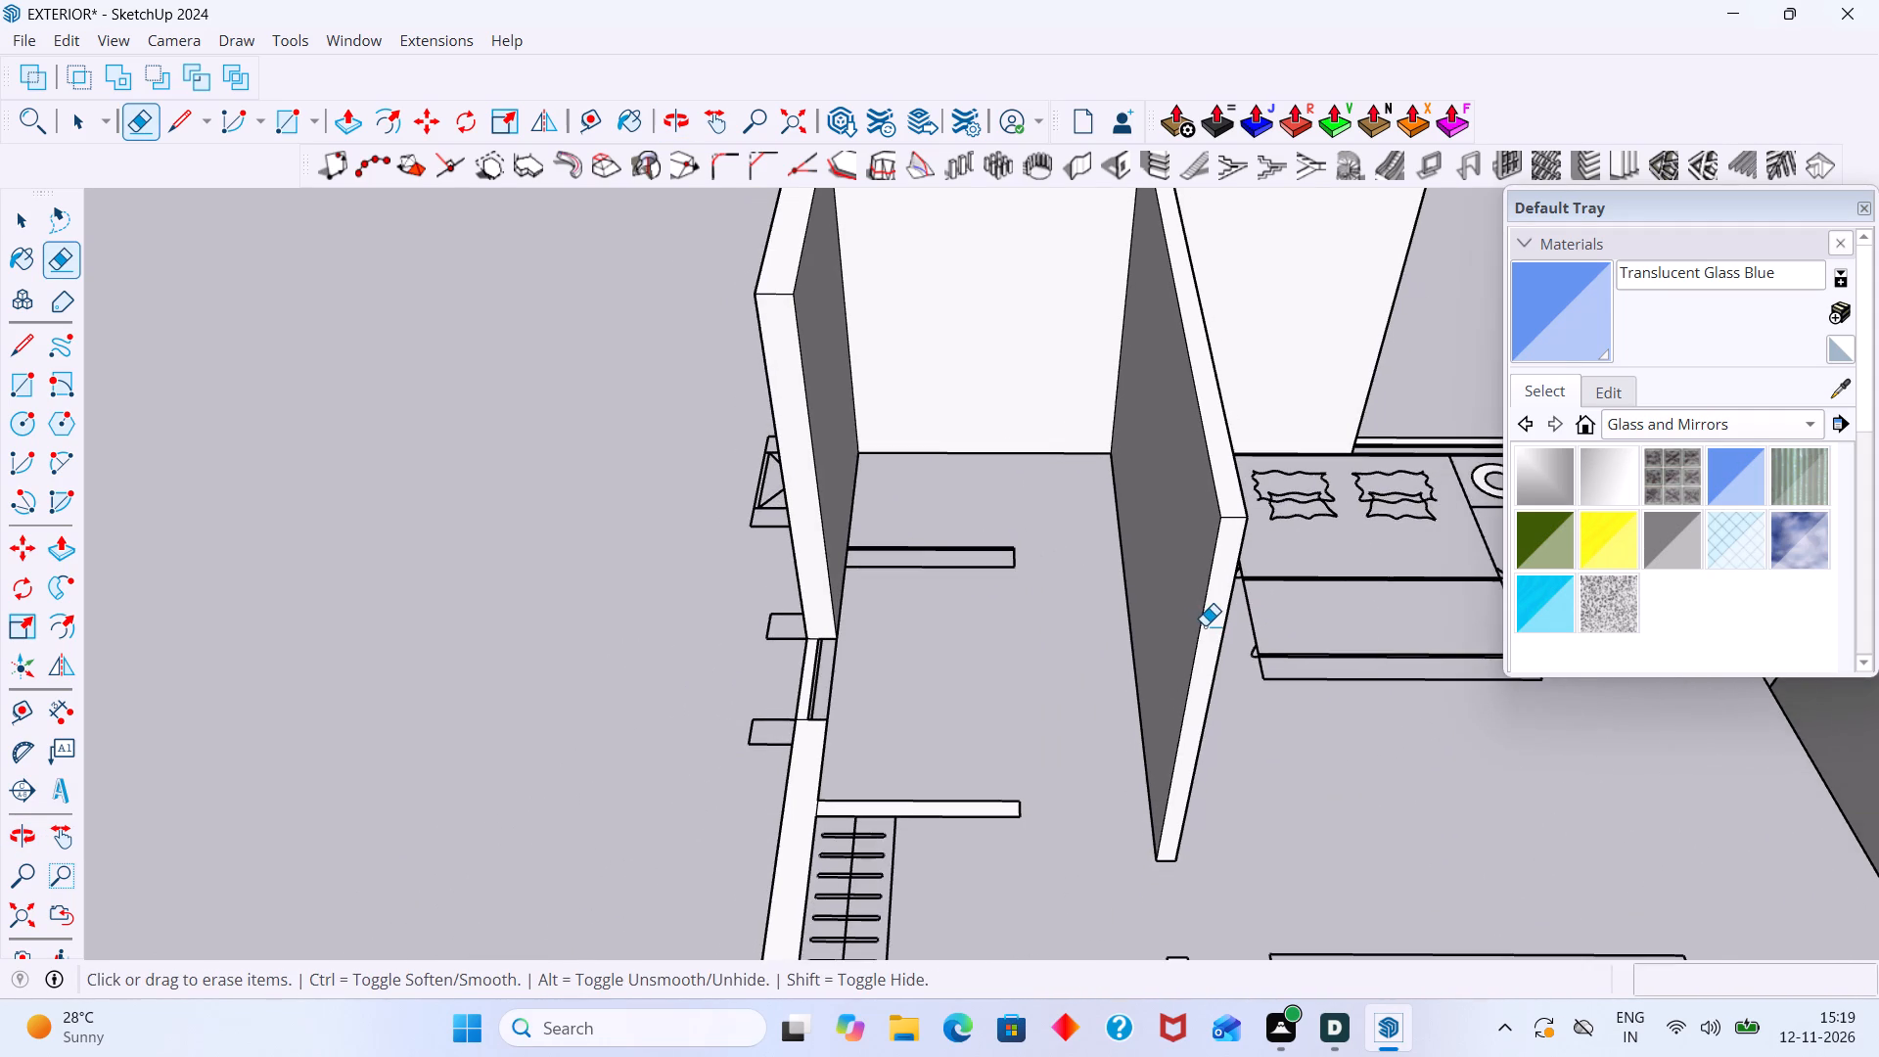
{"action": "middle_click_drag", "start_coordinate": [1206, 638], "coordinate": [1188, 840], "text": "shift"}
{"action": "scroll", "coordinate": [1159, 761], "scroll_direction": "down", "scroll_amount": 6}
{"action": "middle_click_drag", "start_coordinate": [1145, 710], "coordinate": [1074, 866]}
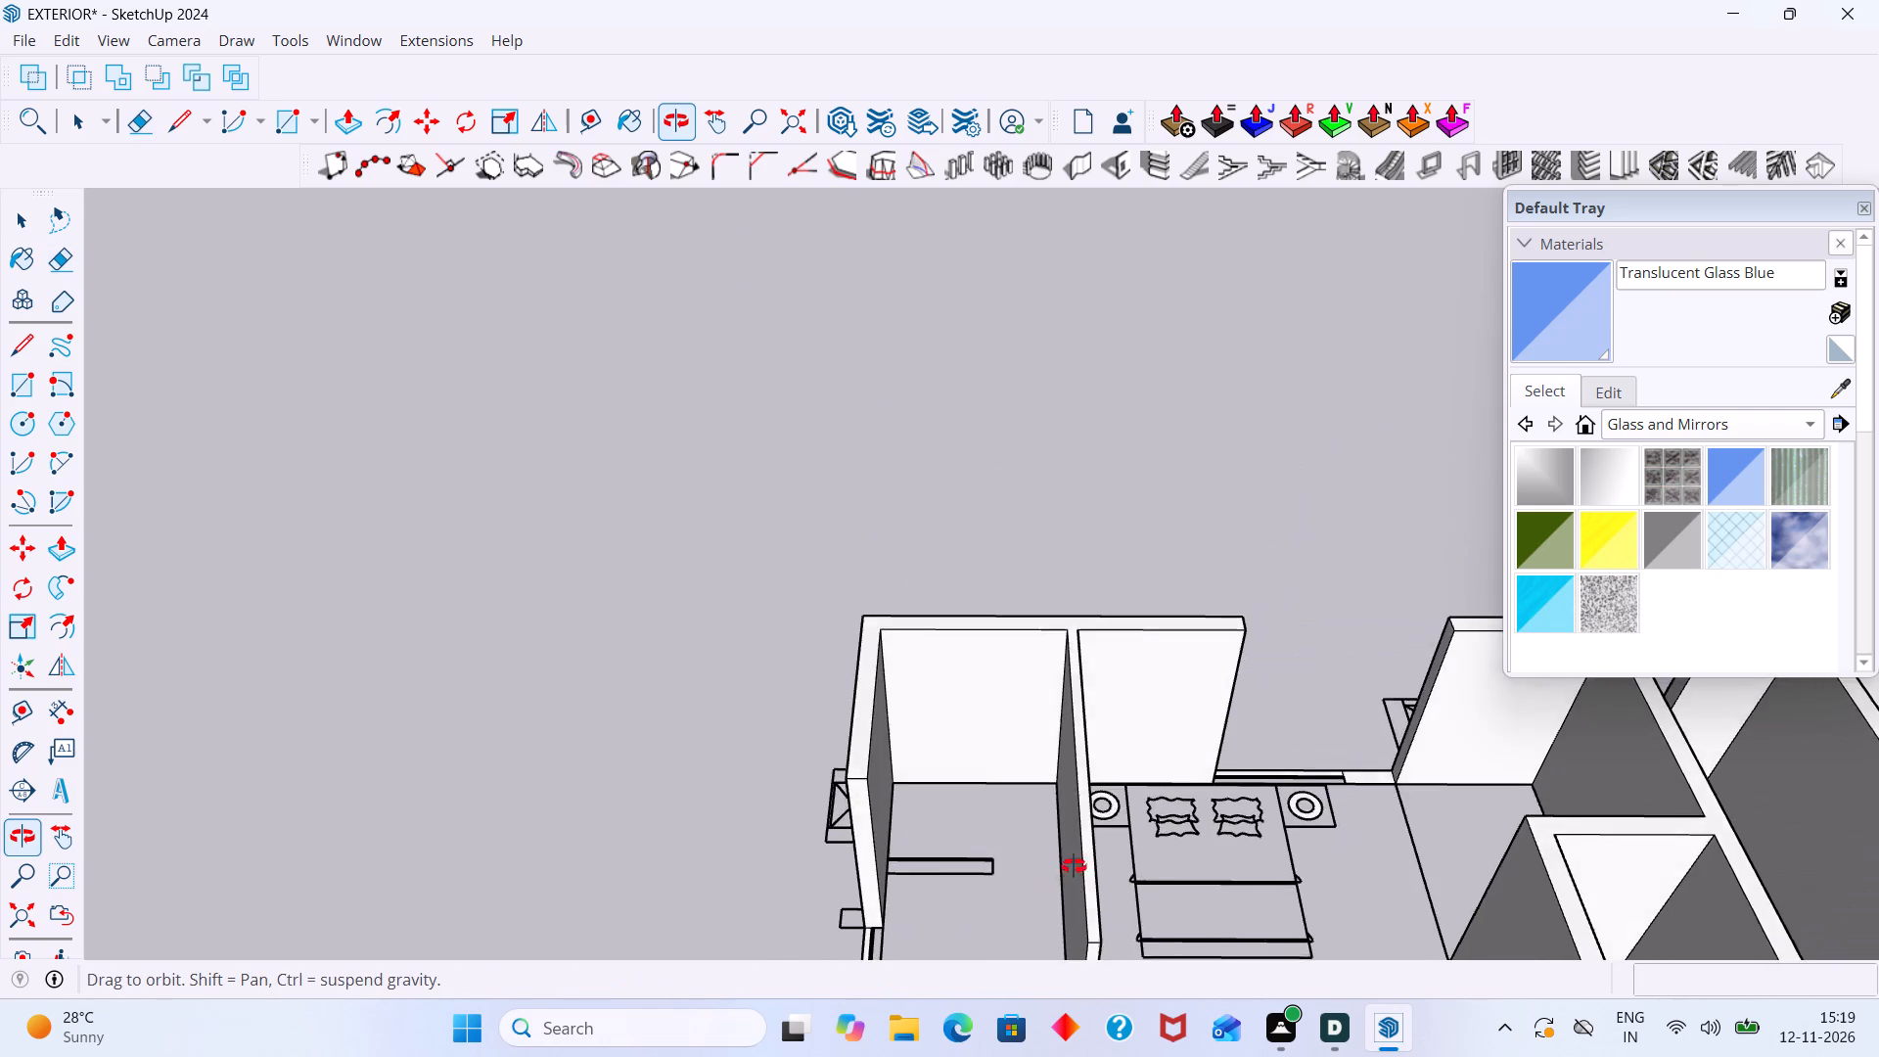
{"action": "middle_click_drag", "start_coordinate": [1074, 866], "coordinate": [1193, 536]}
{"action": "middle_click_drag", "start_coordinate": [779, 682], "coordinate": [1287, 650]}
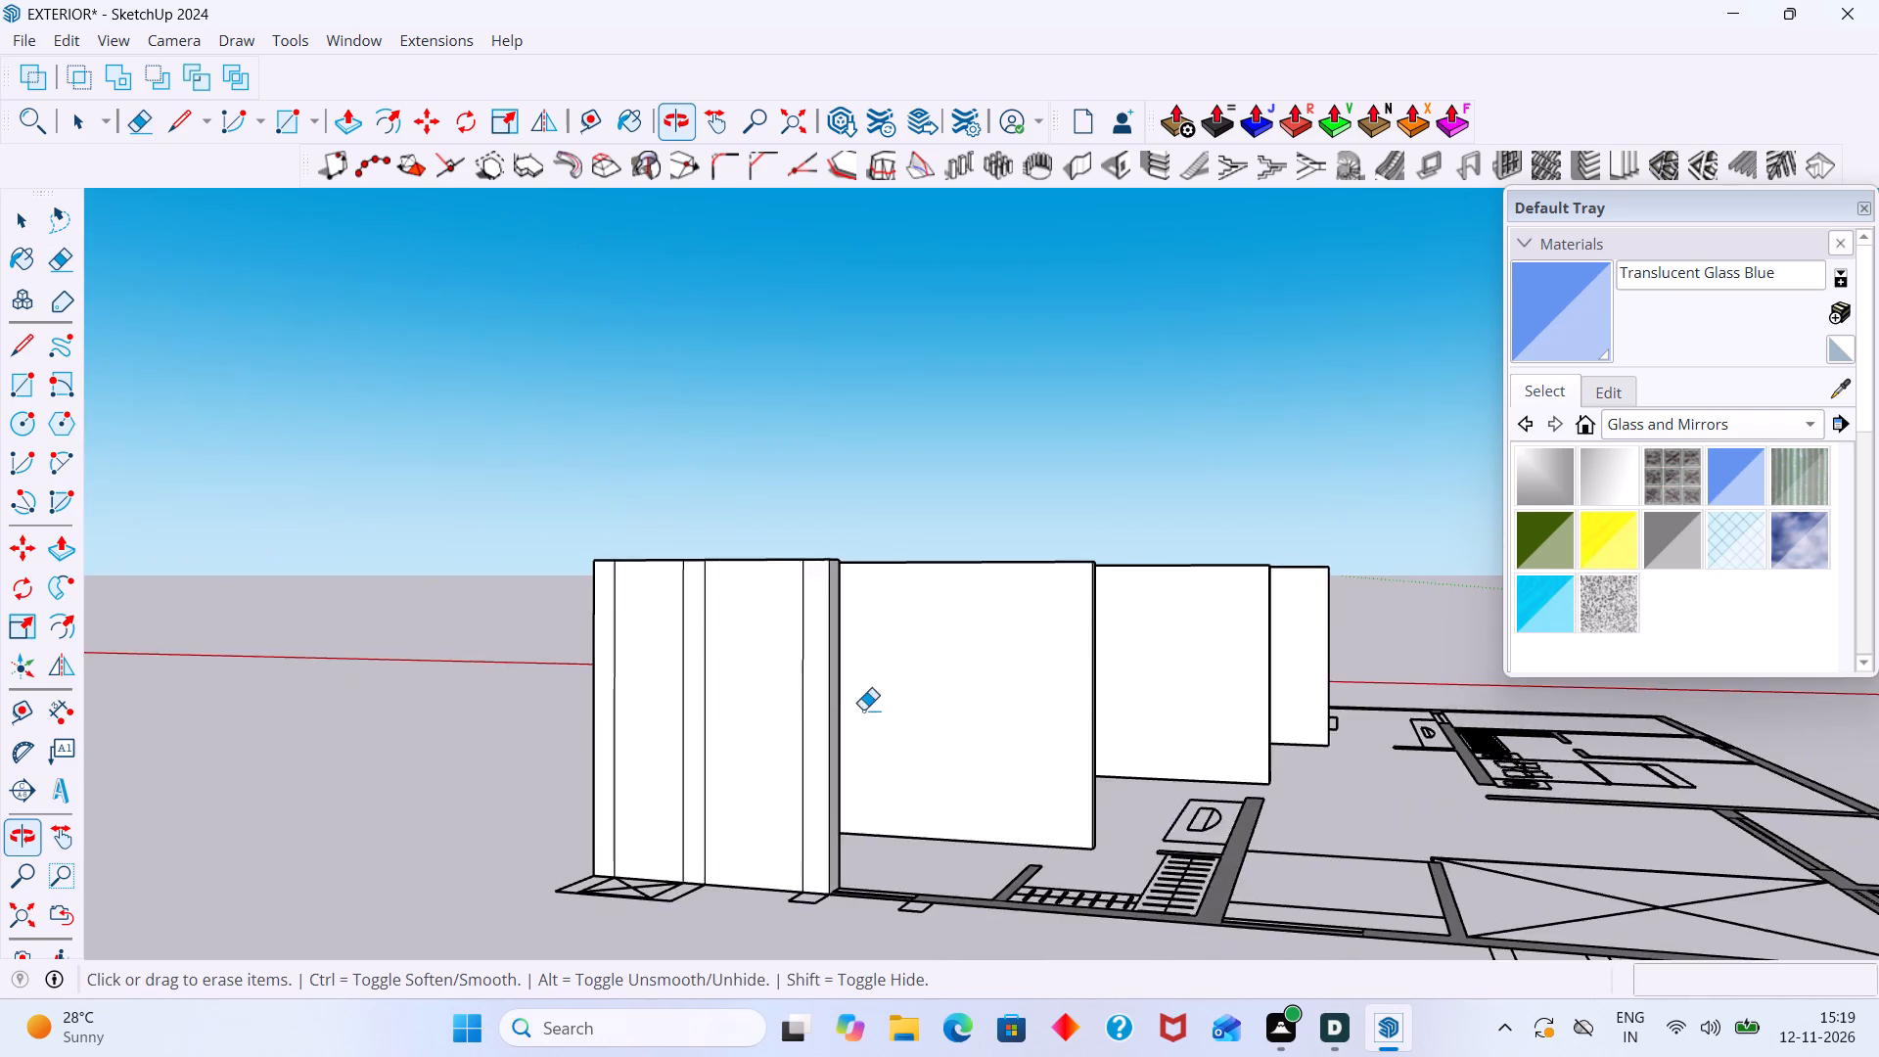
{"action": "scroll", "coordinate": [841, 703], "scroll_direction": "up", "scroll_amount": 7}
{"action": "left_click_drag", "start_coordinate": [790, 608], "coordinate": [383, 661]}
Delete the white outer strip face from the window opening between the raised exterior side wall and the flat wall outline.
{"action": "scroll", "coordinate": [415, 653], "scroll_direction": "down", "scroll_amount": 2}
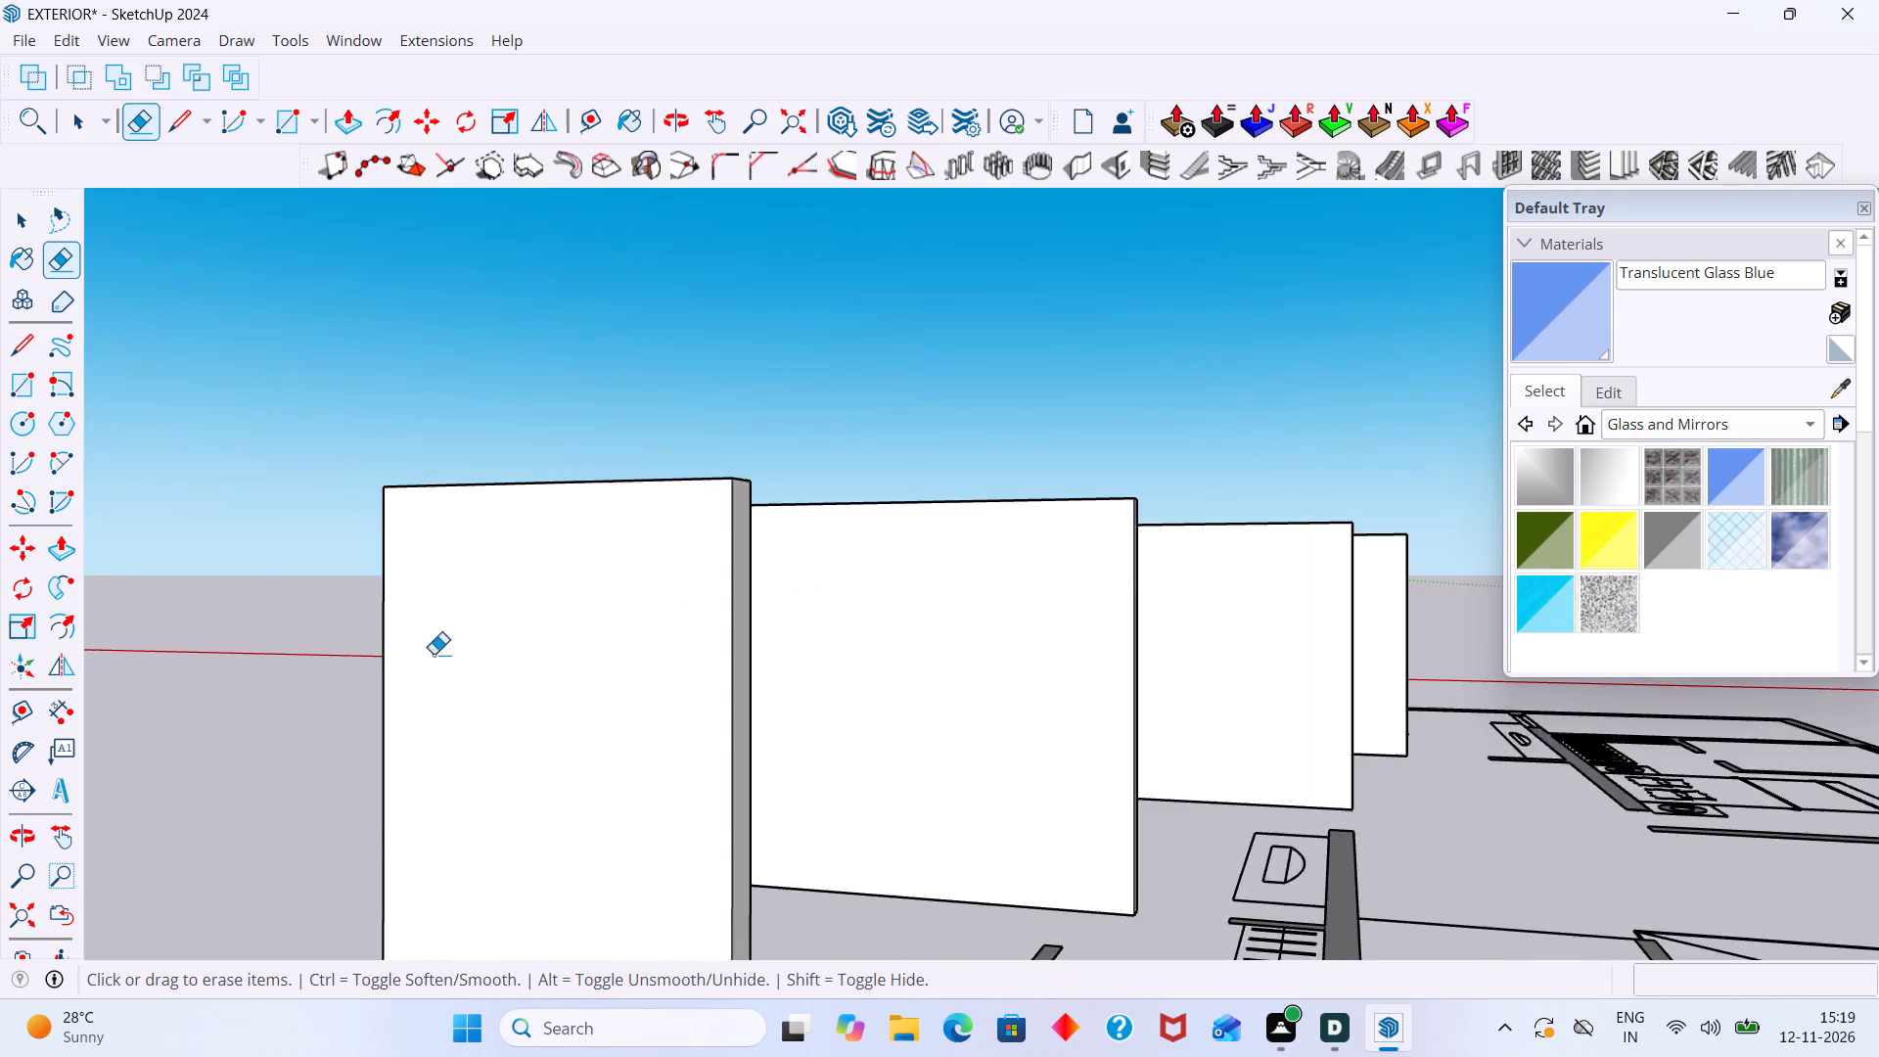
{"action": "scroll", "coordinate": [434, 654], "scroll_direction": "down", "scroll_amount": 12}
{"action": "middle_click_drag", "start_coordinate": [490, 682], "coordinate": [273, 1030]}
{"action": "middle_click_drag", "start_coordinate": [561, 882], "coordinate": [702, 897]}
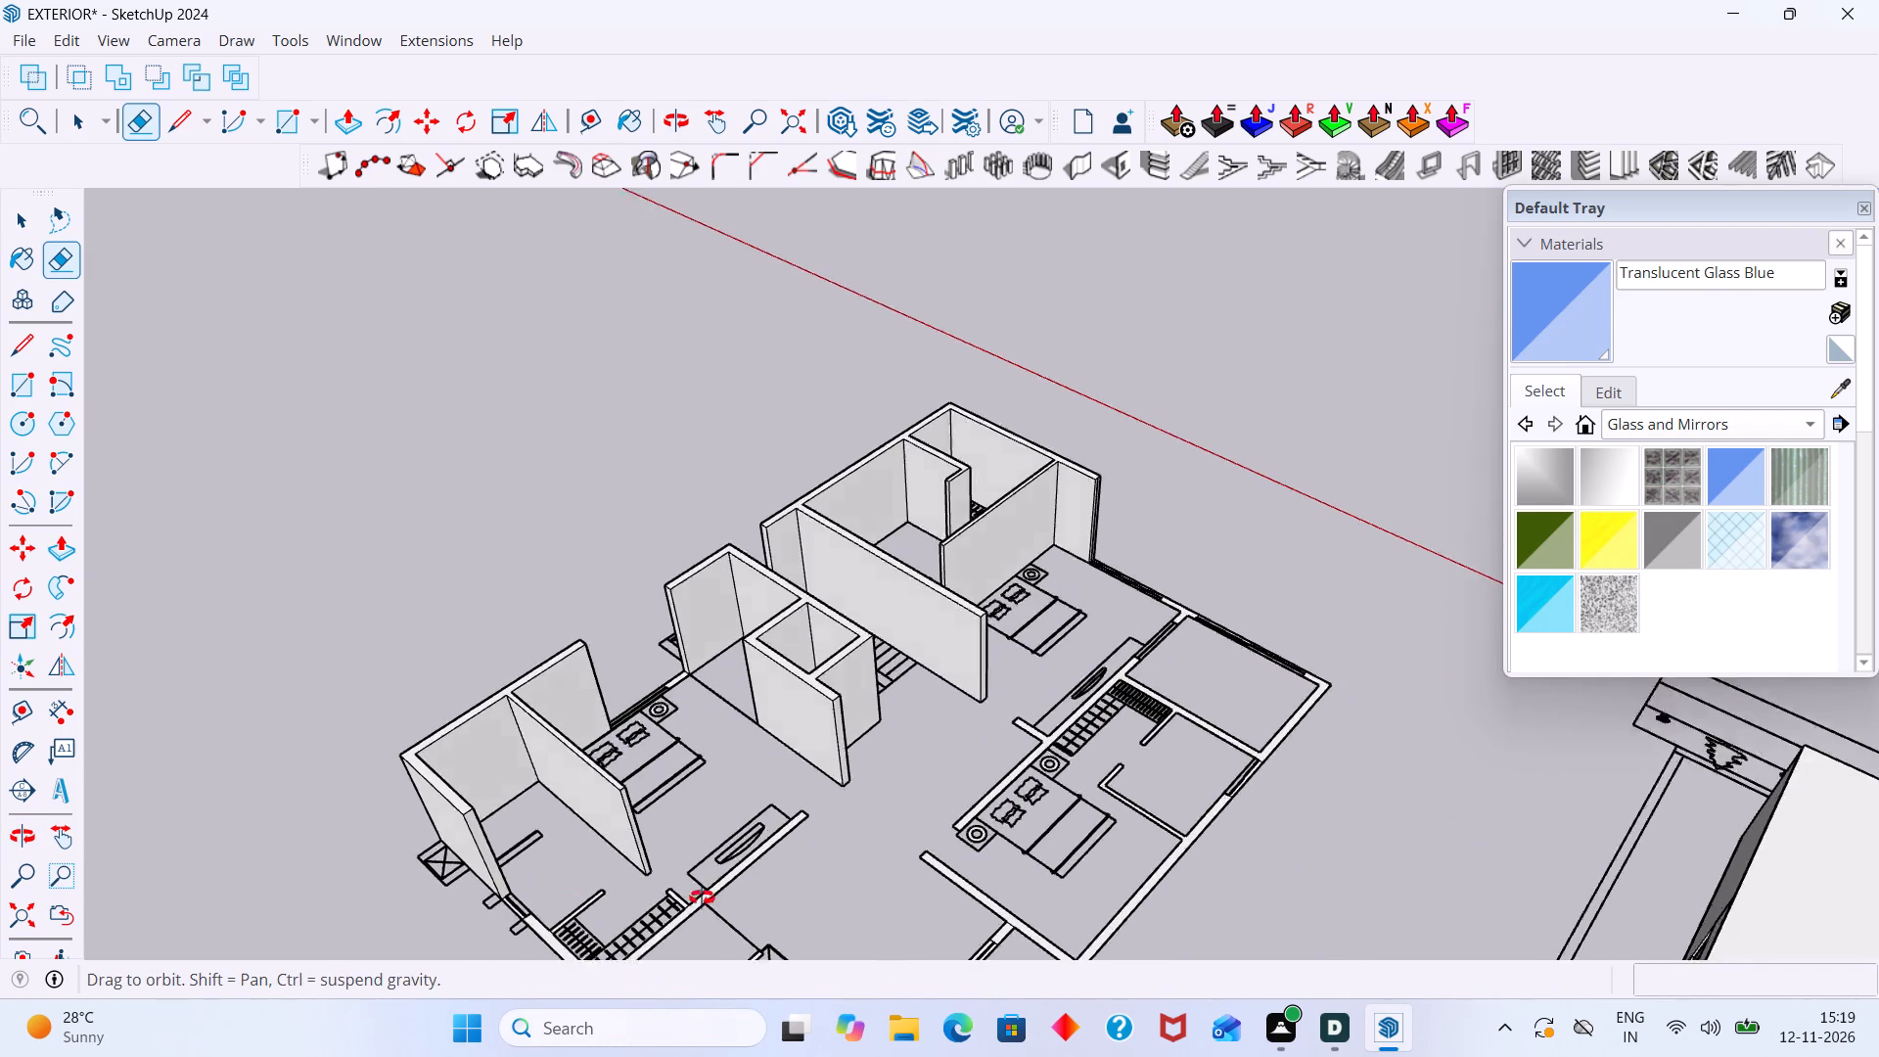
{"action": "middle_click_drag", "start_coordinate": [702, 897], "coordinate": [377, 918]}
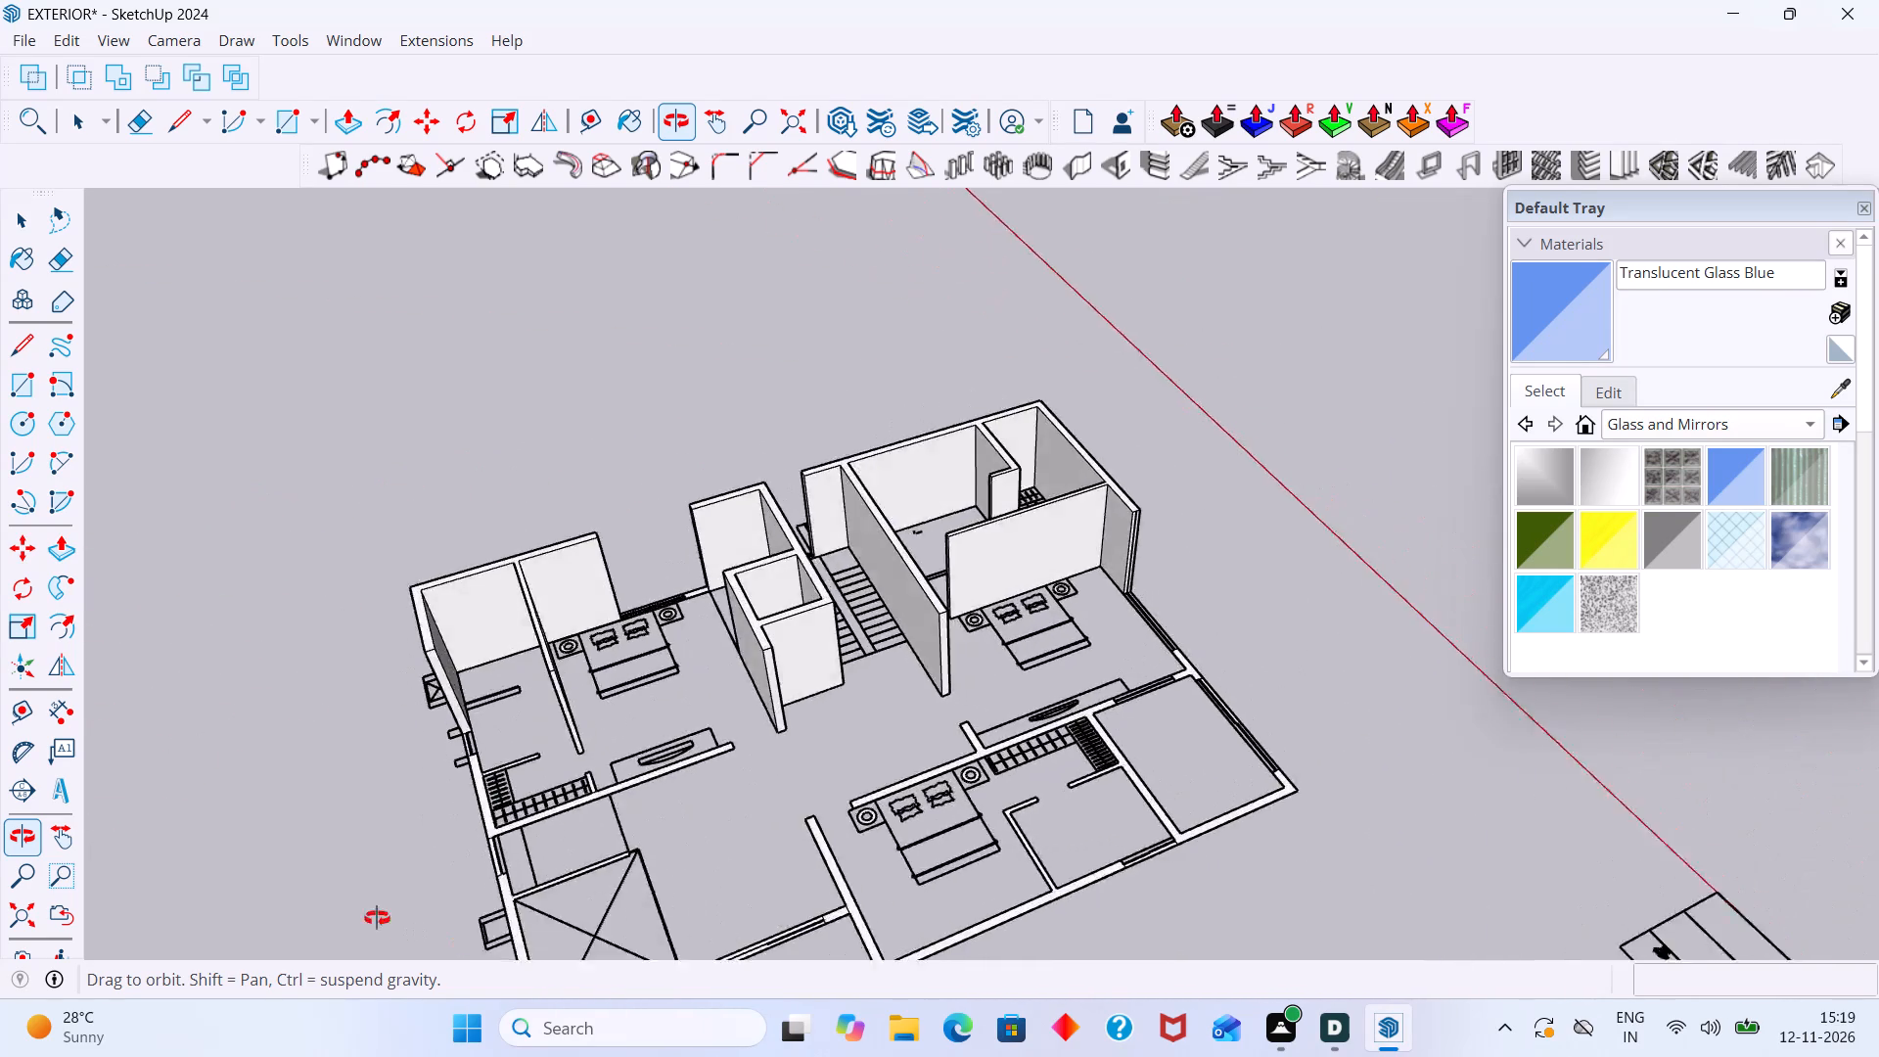
{"action": "middle_click_drag", "start_coordinate": [377, 918], "coordinate": [297, 767]}
{"action": "scroll", "coordinate": [441, 730], "scroll_direction": "up", "scroll_amount": 8}
{"action": "middle_click_drag", "start_coordinate": [509, 635], "coordinate": [543, 640]}
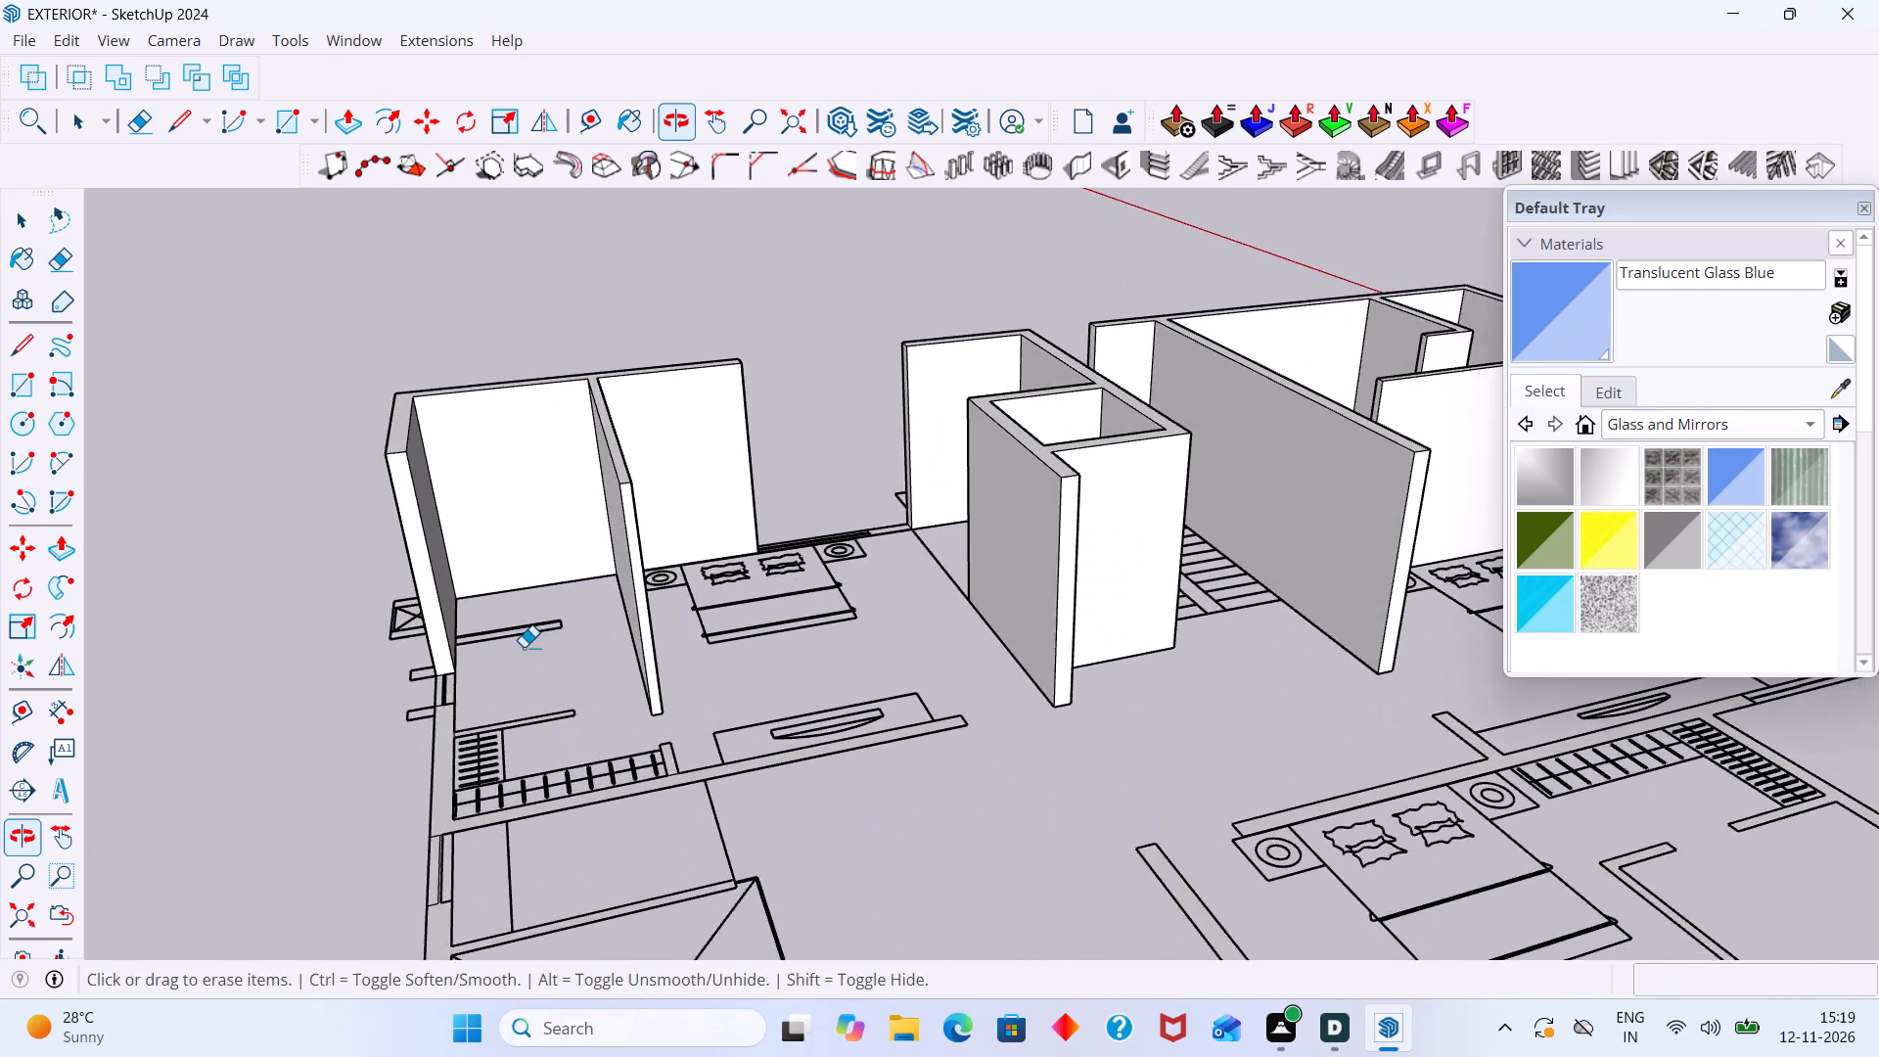
{"action": "scroll", "coordinate": [517, 647], "scroll_direction": "up", "scroll_amount": 1}
{"action": "scroll", "coordinate": [517, 647], "scroll_direction": "down", "scroll_amount": 3}
{"action": "middle_click_drag", "start_coordinate": [521, 690], "coordinate": [594, 494], "text": "shift"}
{"action": "scroll", "coordinate": [502, 554], "scroll_direction": "up", "scroll_amount": 1}
{"action": "middle_click_drag", "start_coordinate": [502, 554], "coordinate": [654, 586]}
{"action": "key", "text": "space"}
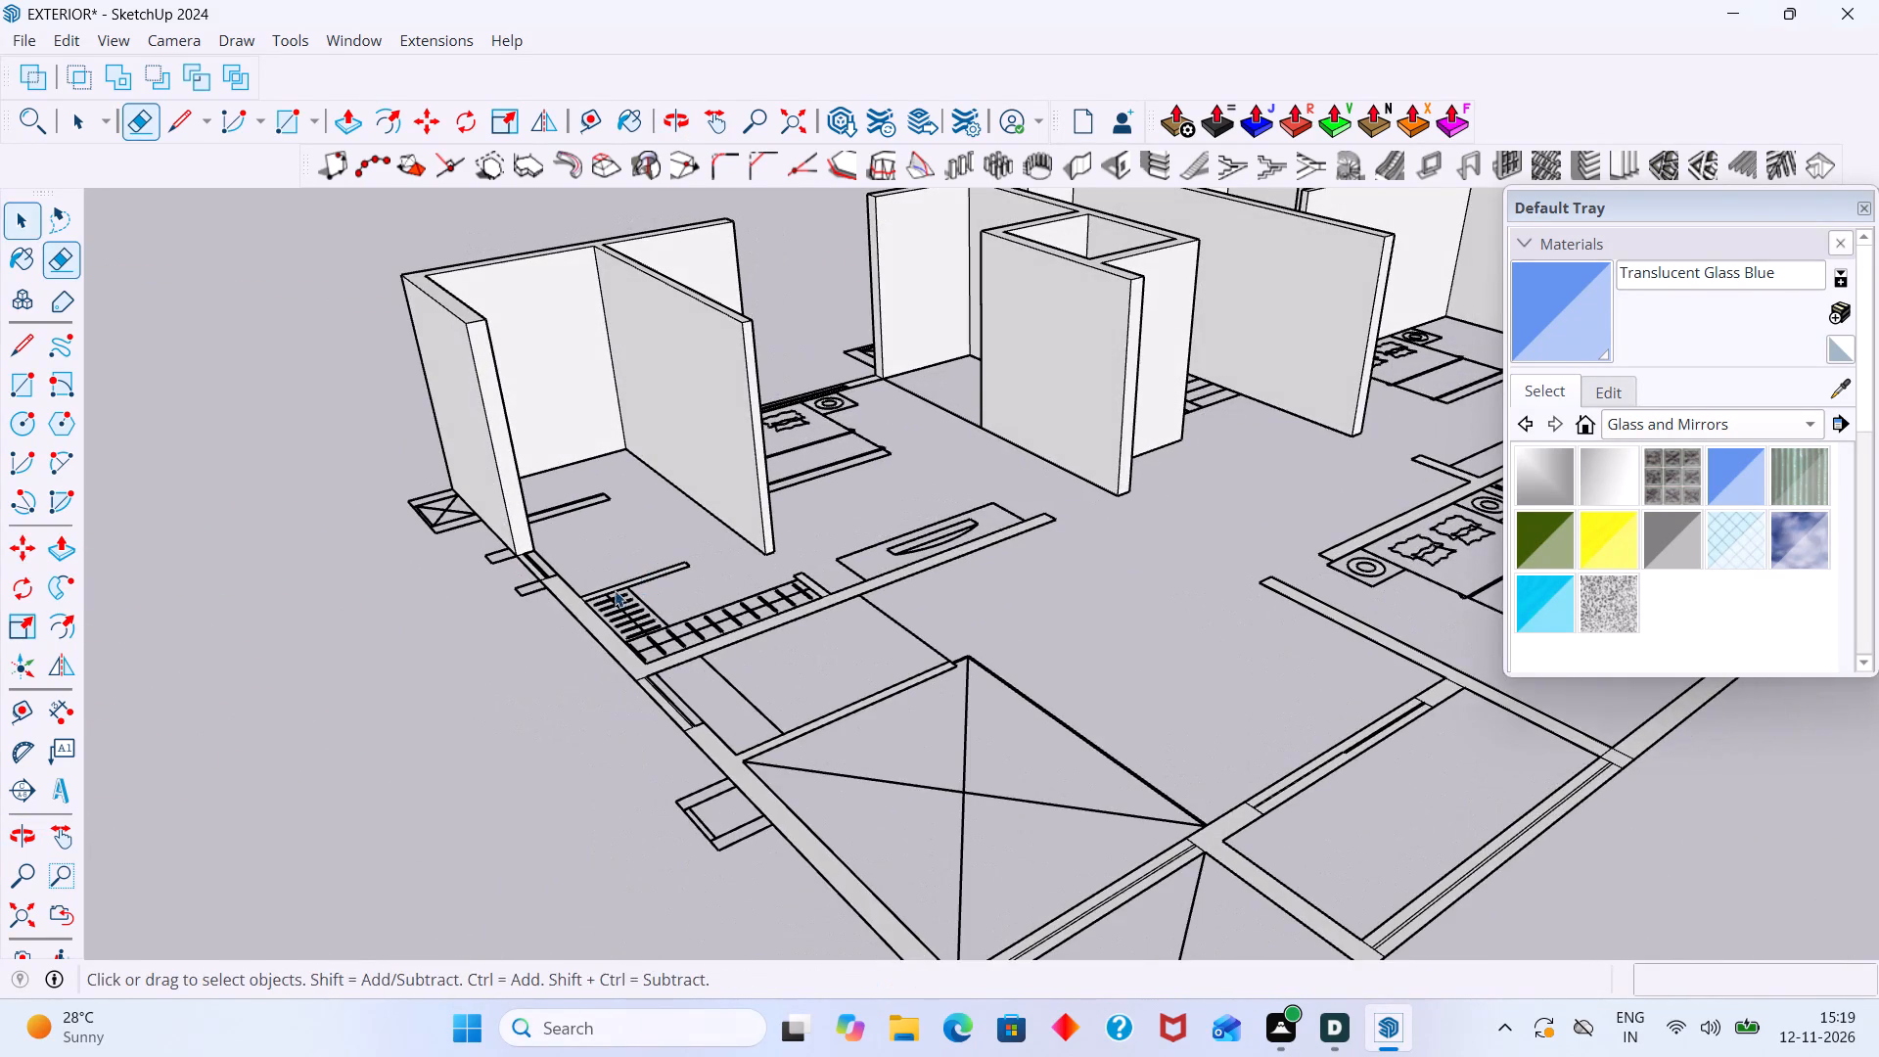
{"action": "middle_click_drag", "start_coordinate": [536, 617], "coordinate": [704, 704]}
{"action": "scroll", "coordinate": [715, 806], "scroll_direction": "up", "scroll_amount": 15}
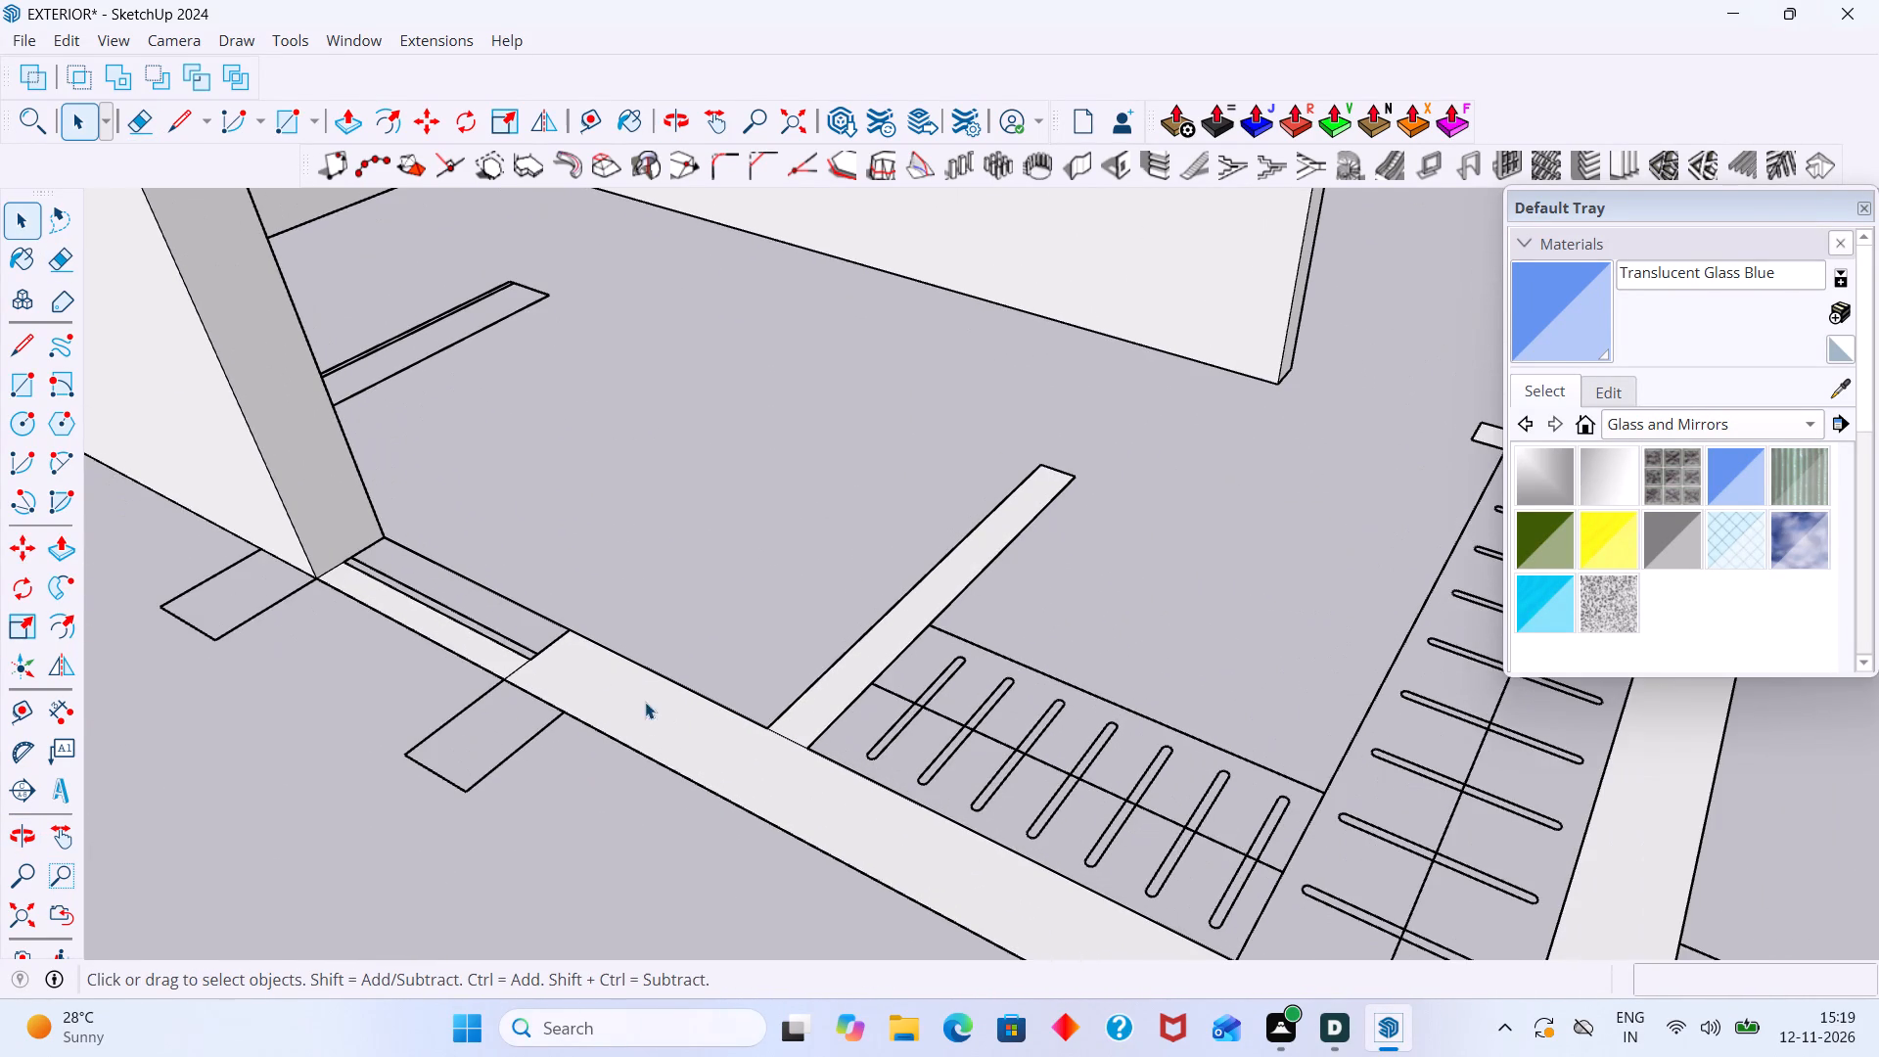
{"action": "left_click", "coordinate": [485, 646], "text": "shift"}
{"action": "key", "text": "Delete"}
Push/Pull the flat wall outline beyond the window opening, including its inner branch, up by the same height as the other walls.
{"action": "left_click", "coordinate": [590, 701]}
{"action": "key", "text": "p"}
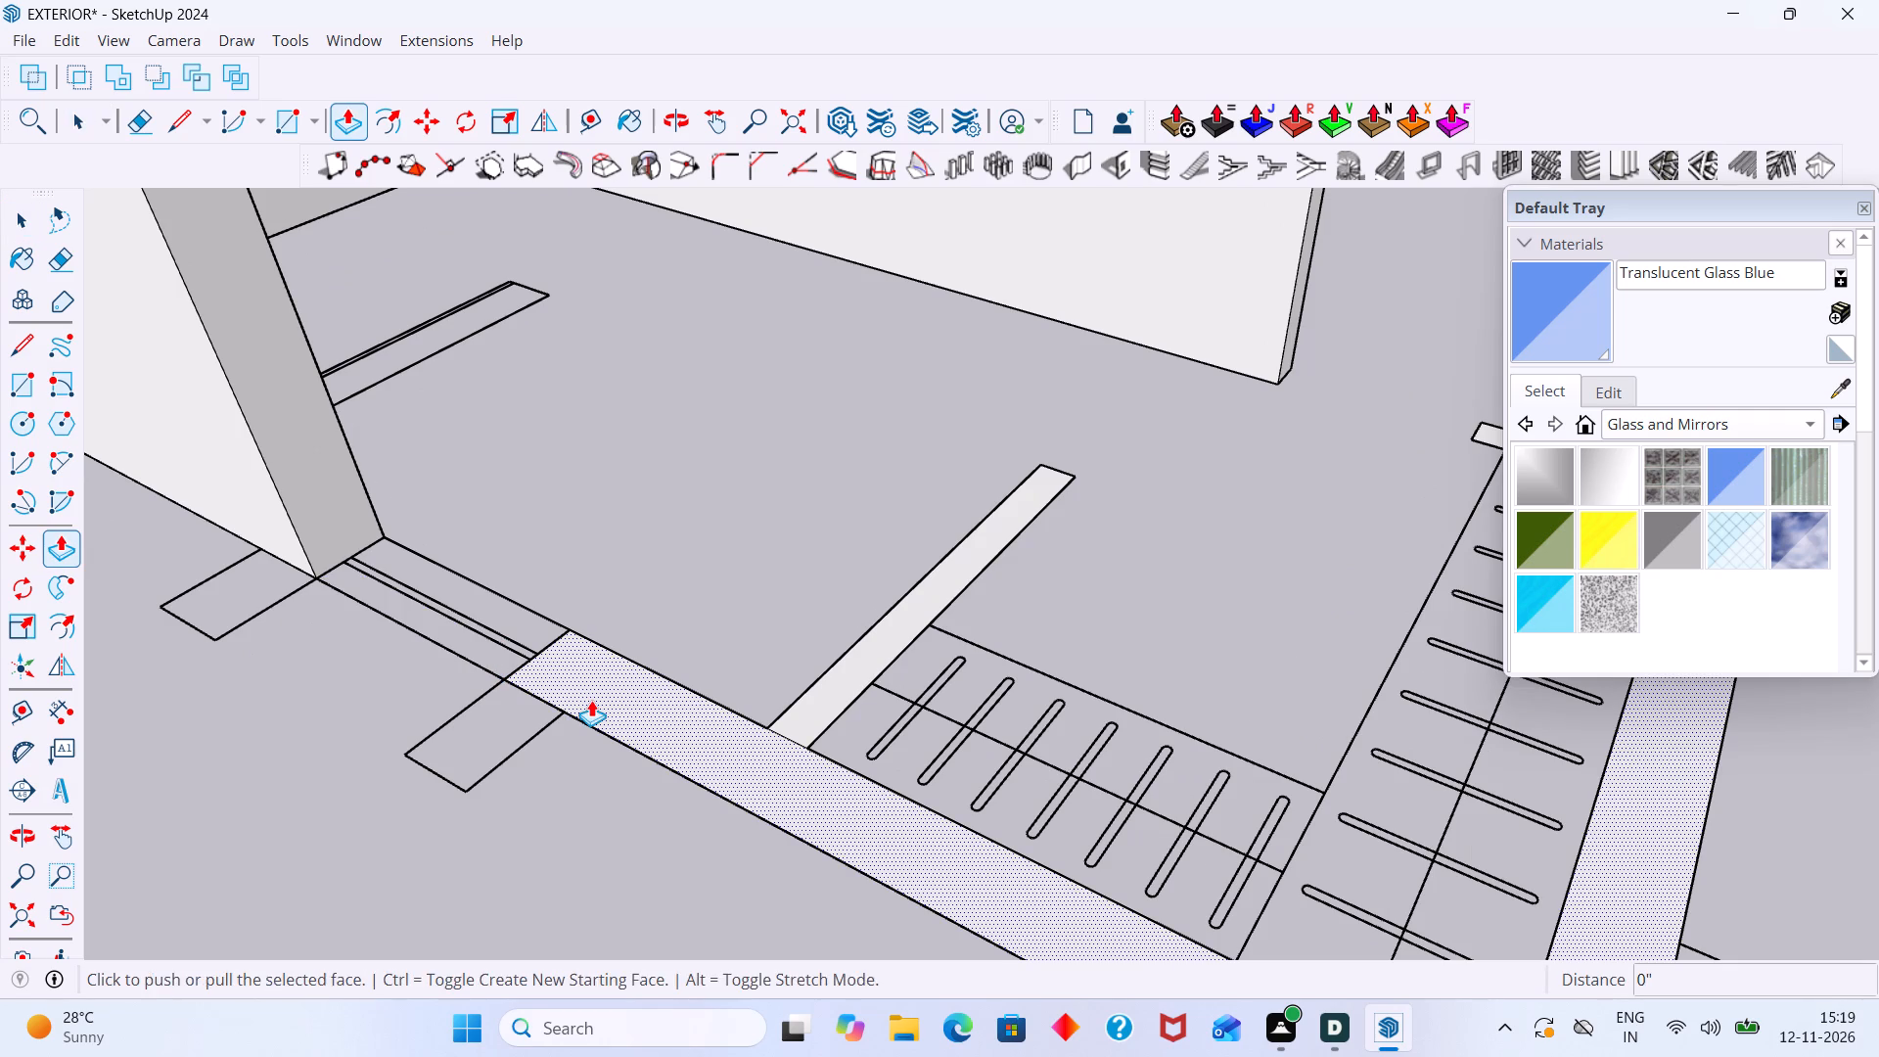
{"action": "double_click", "coordinate": [591, 700]}
{"action": "key", "text": "space"}
{"action": "left_click", "coordinate": [576, 823]}
{"action": "scroll", "coordinate": [569, 819], "scroll_direction": "down", "scroll_amount": 5}
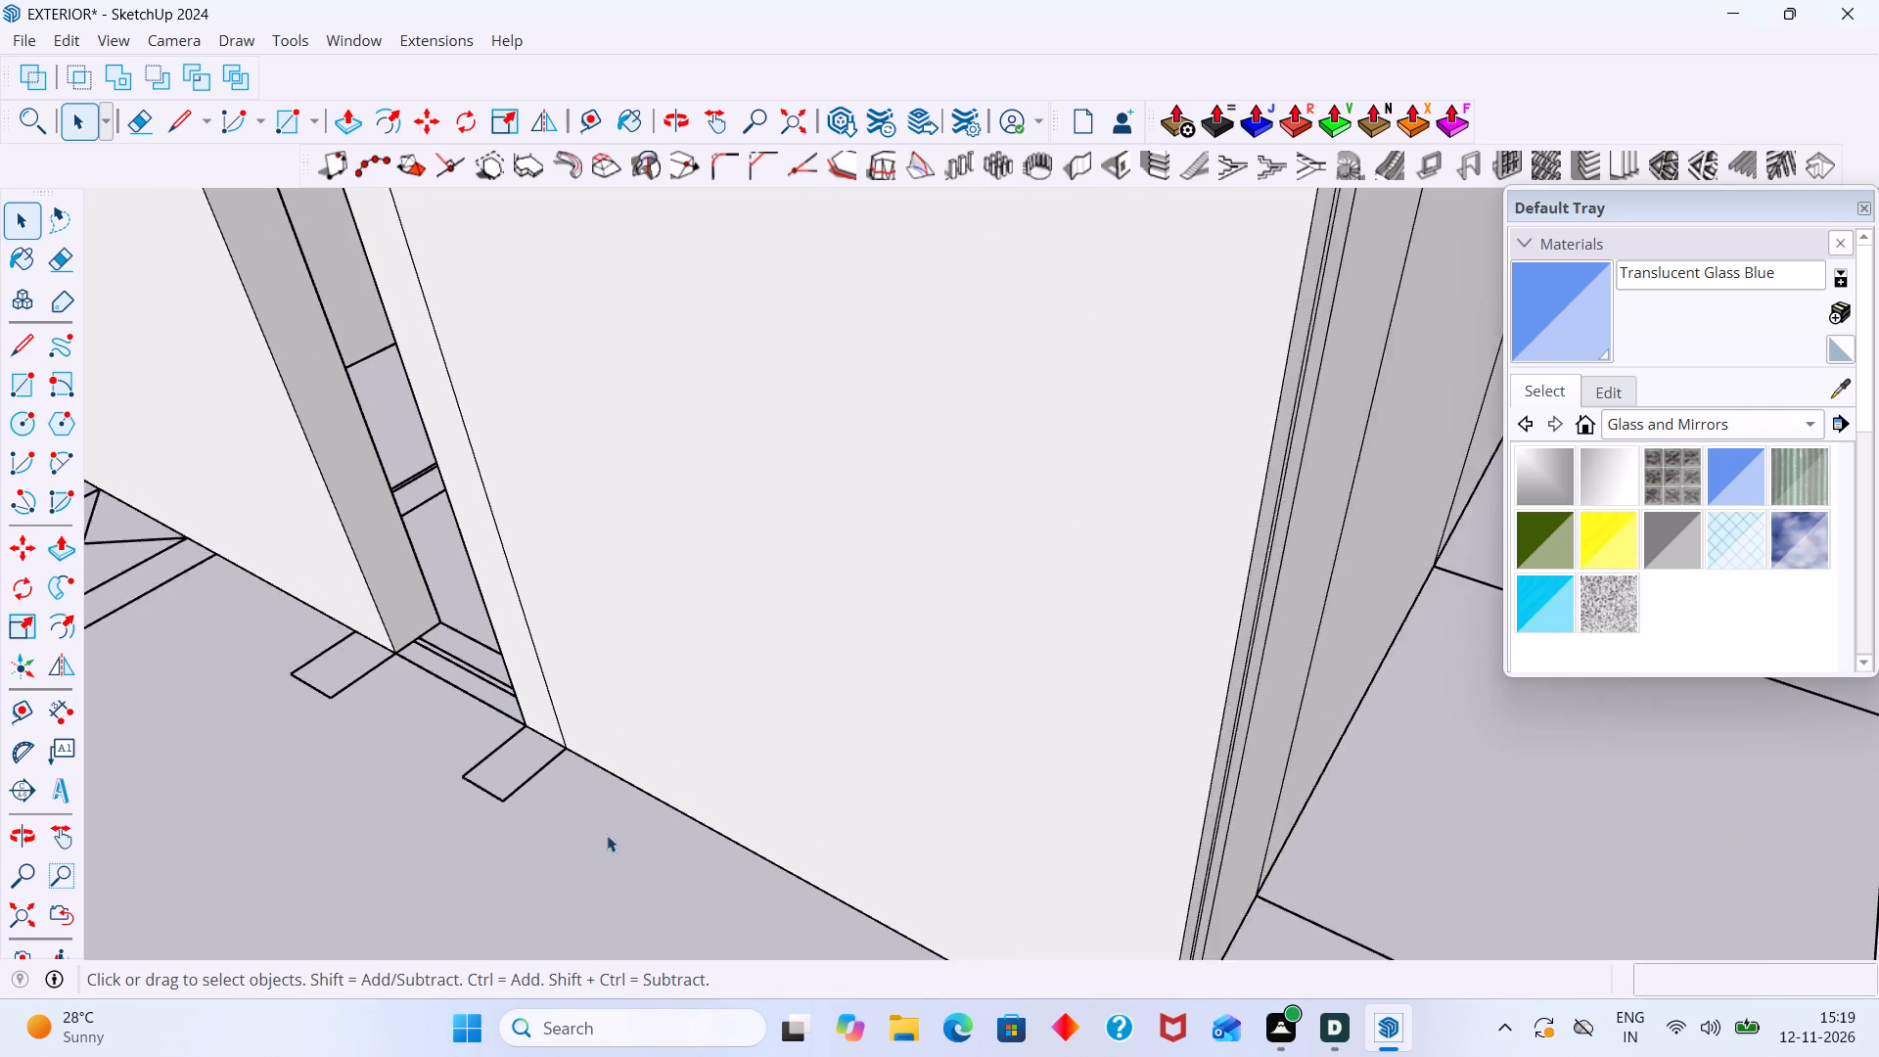
{"action": "scroll", "coordinate": [607, 835], "scroll_direction": "down", "scroll_amount": 4}
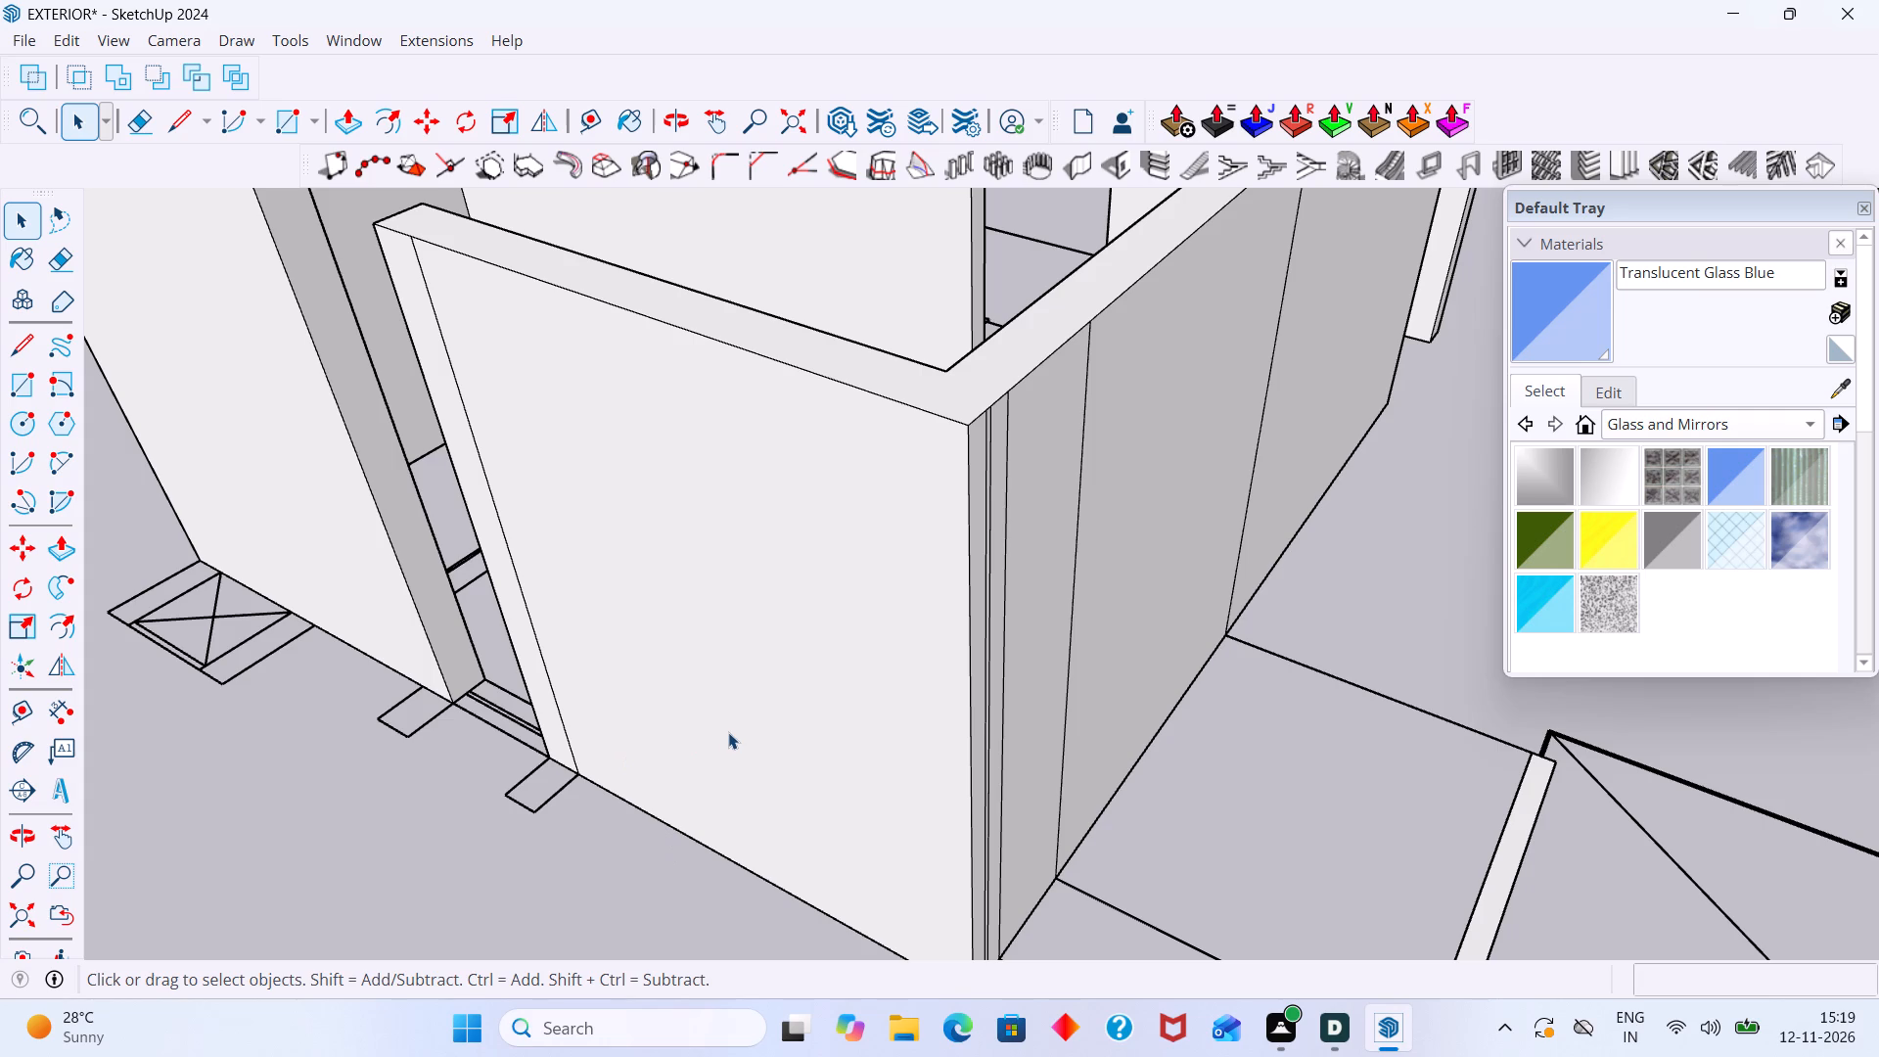
{"action": "scroll", "coordinate": [718, 746], "scroll_direction": "down", "scroll_amount": 7}
Erase the vertical seam line on the newly raised exterior wall's outer face beside the window opening.
{"action": "middle_click_drag", "start_coordinate": [715, 789], "coordinate": [964, 850]}
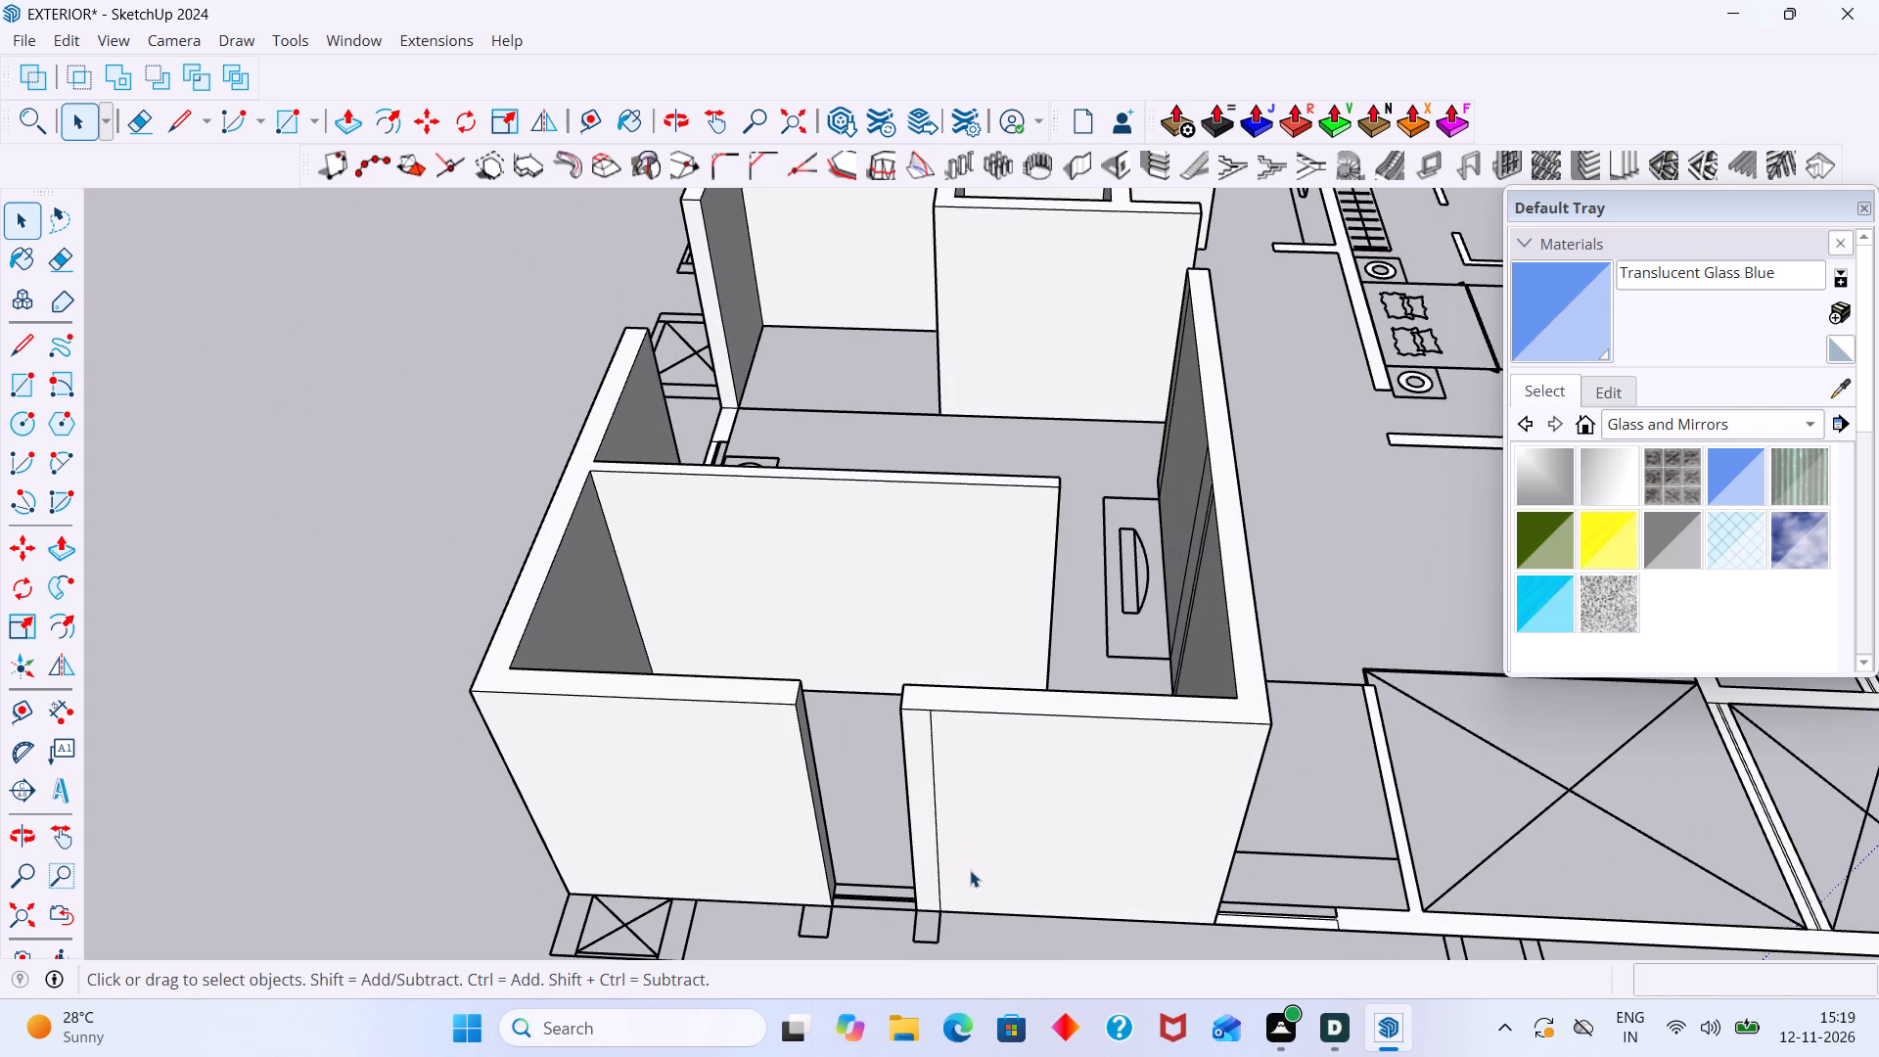
{"action": "middle_click_drag", "start_coordinate": [961, 870], "coordinate": [753, 717], "text": "shift"}
{"action": "middle_click_drag", "start_coordinate": [710, 751], "coordinate": [918, 690]}
{"action": "scroll", "coordinate": [914, 692], "scroll_direction": "up", "scroll_amount": 4}
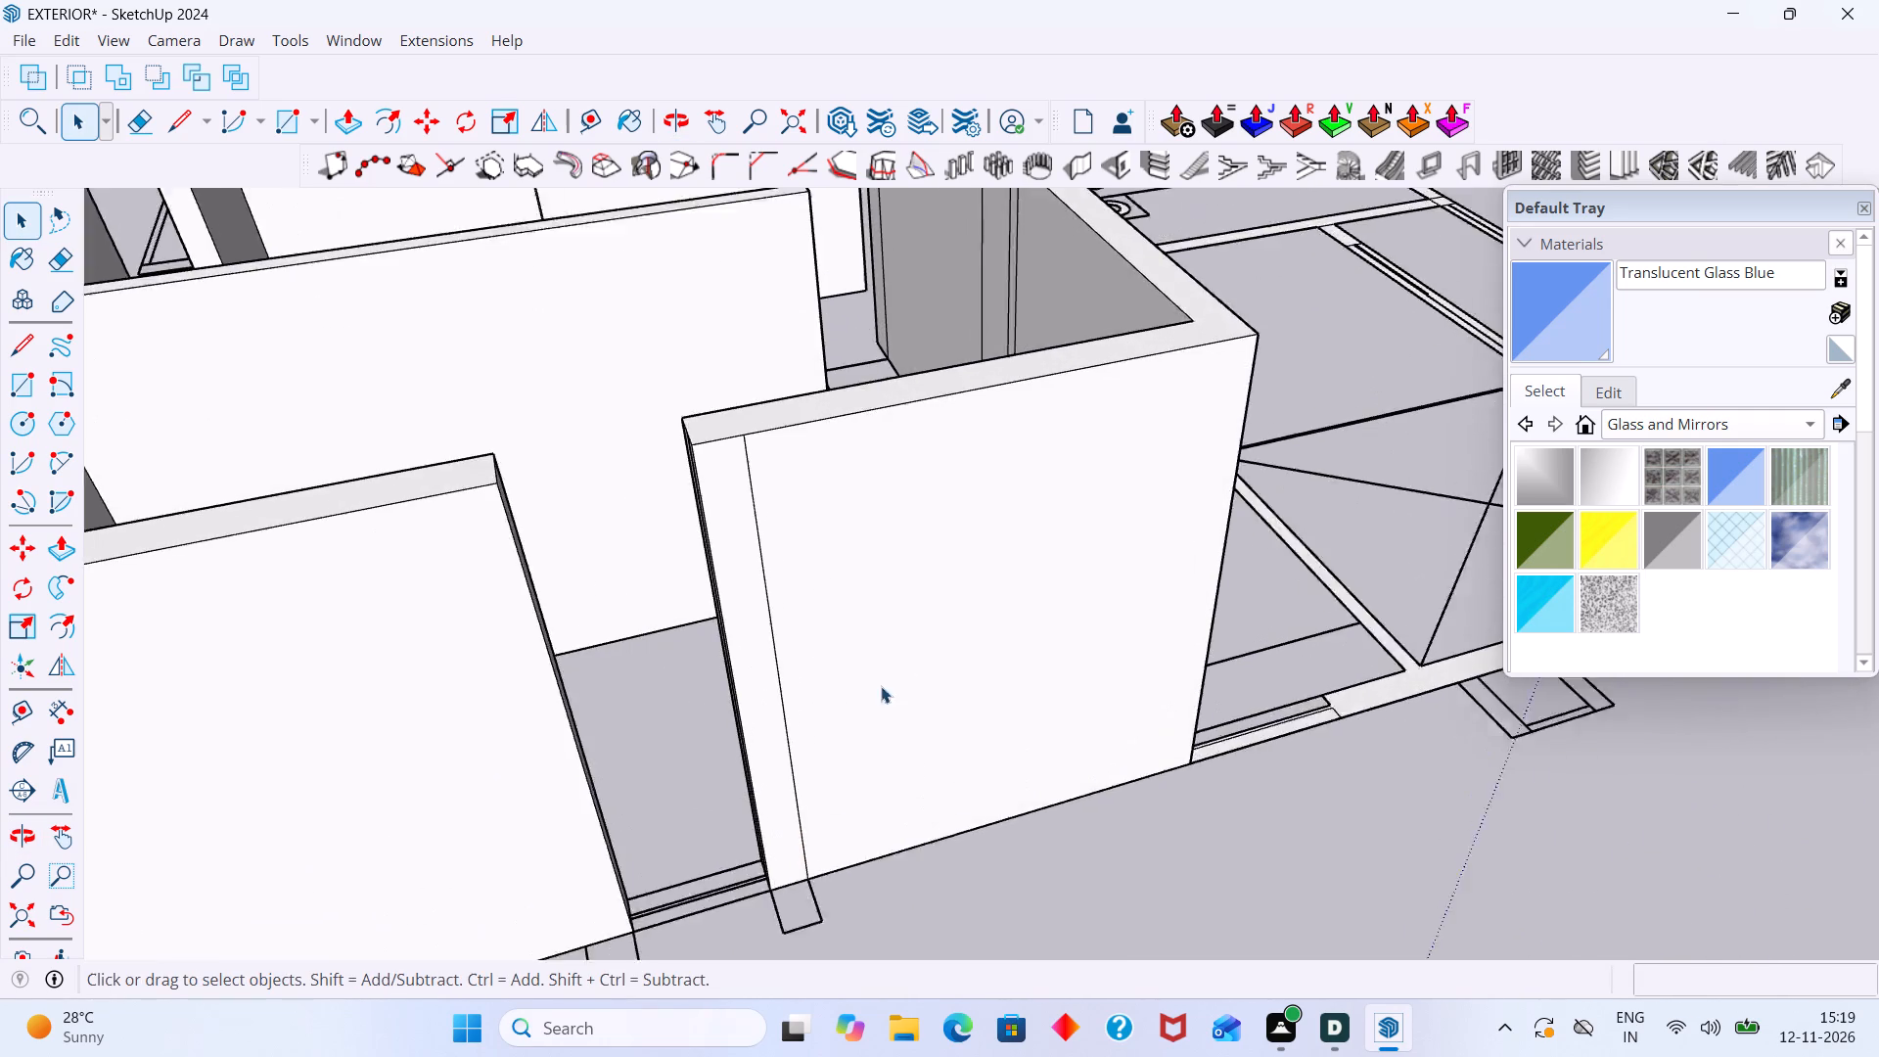
{"action": "scroll", "coordinate": [881, 686], "scroll_direction": "up", "scroll_amount": 1}
{"action": "scroll", "coordinate": [860, 684], "scroll_direction": "down", "scroll_amount": 7}
{"action": "middle_click_drag", "start_coordinate": [848, 726], "coordinate": [684, 685]}
{"action": "scroll", "coordinate": [622, 639], "scroll_direction": "up", "scroll_amount": 6}
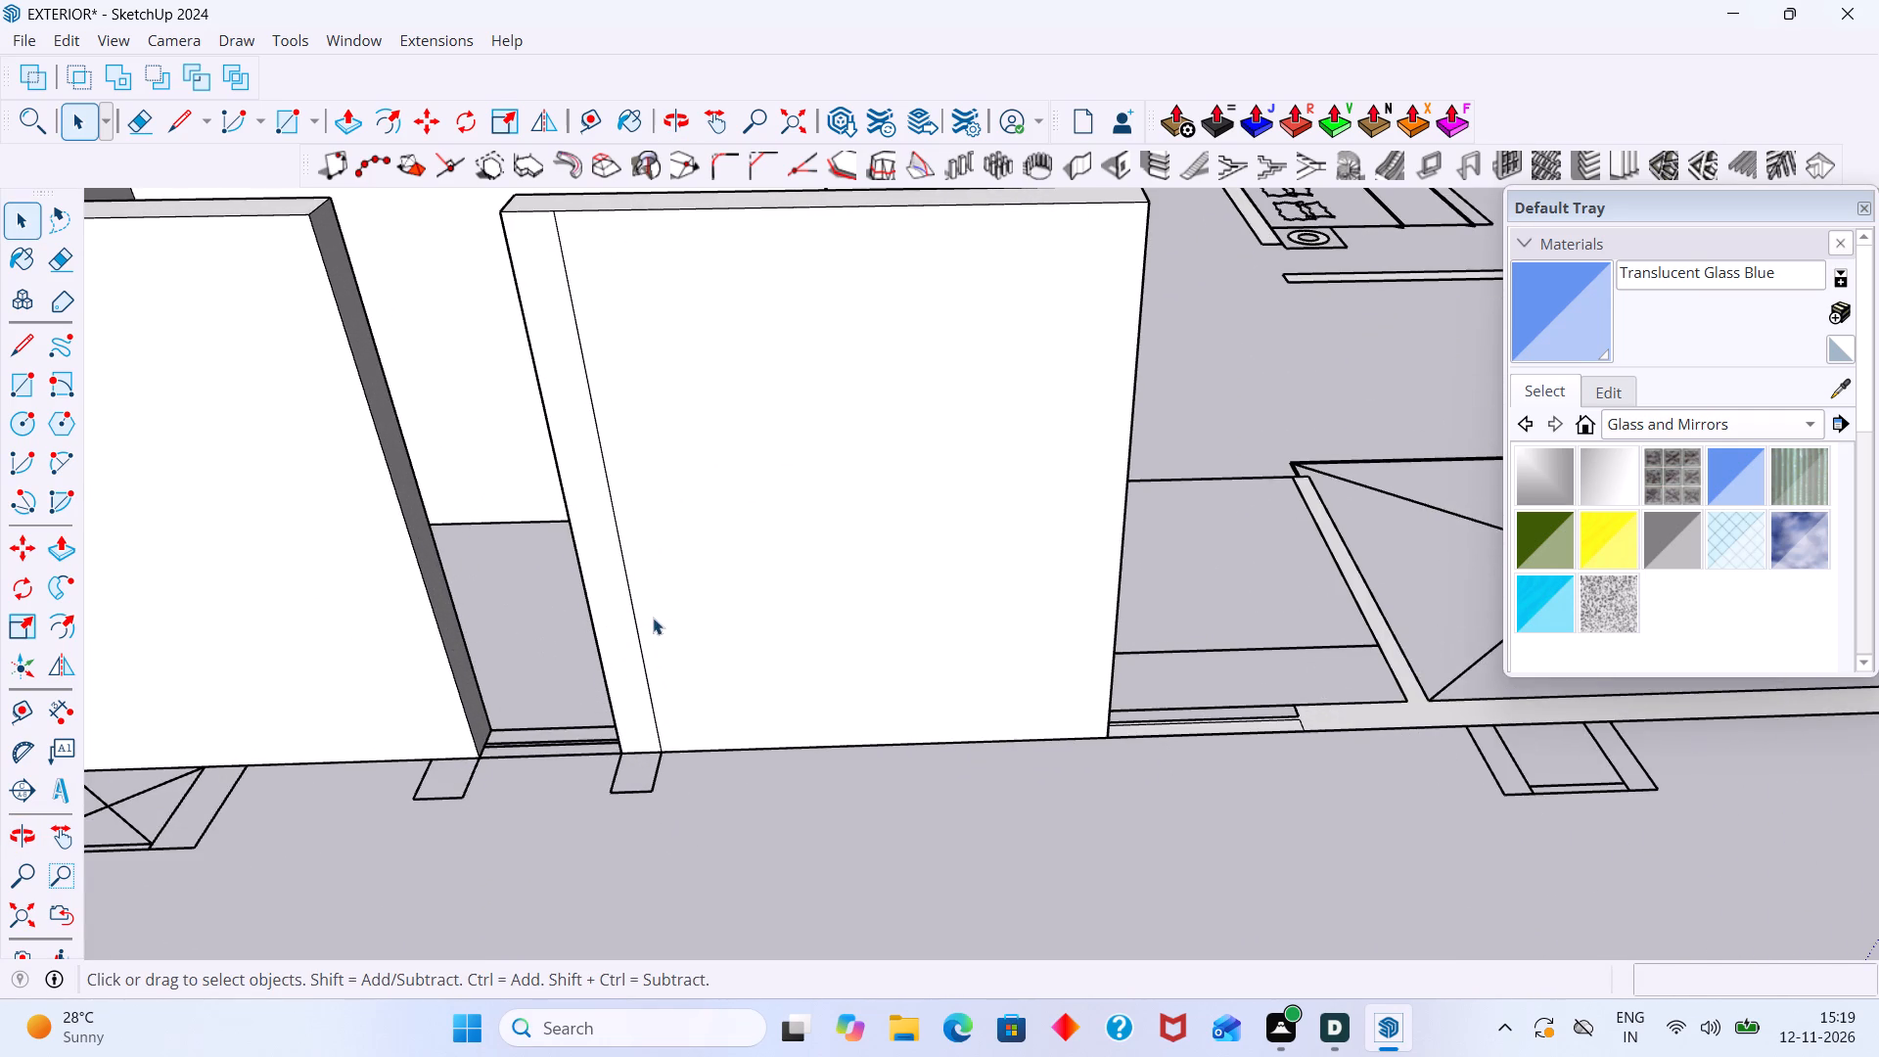
{"action": "key", "text": "e"}
{"action": "left_click_drag", "start_coordinate": [682, 628], "coordinate": [643, 665]}
Erase the vertical seam lines on the long interior wall's face towards the crossed-rectangle area.
{"action": "scroll", "coordinate": [652, 655], "scroll_direction": "up", "scroll_amount": 1}
{"action": "scroll", "coordinate": [652, 655], "scroll_direction": "down", "scroll_amount": 7}
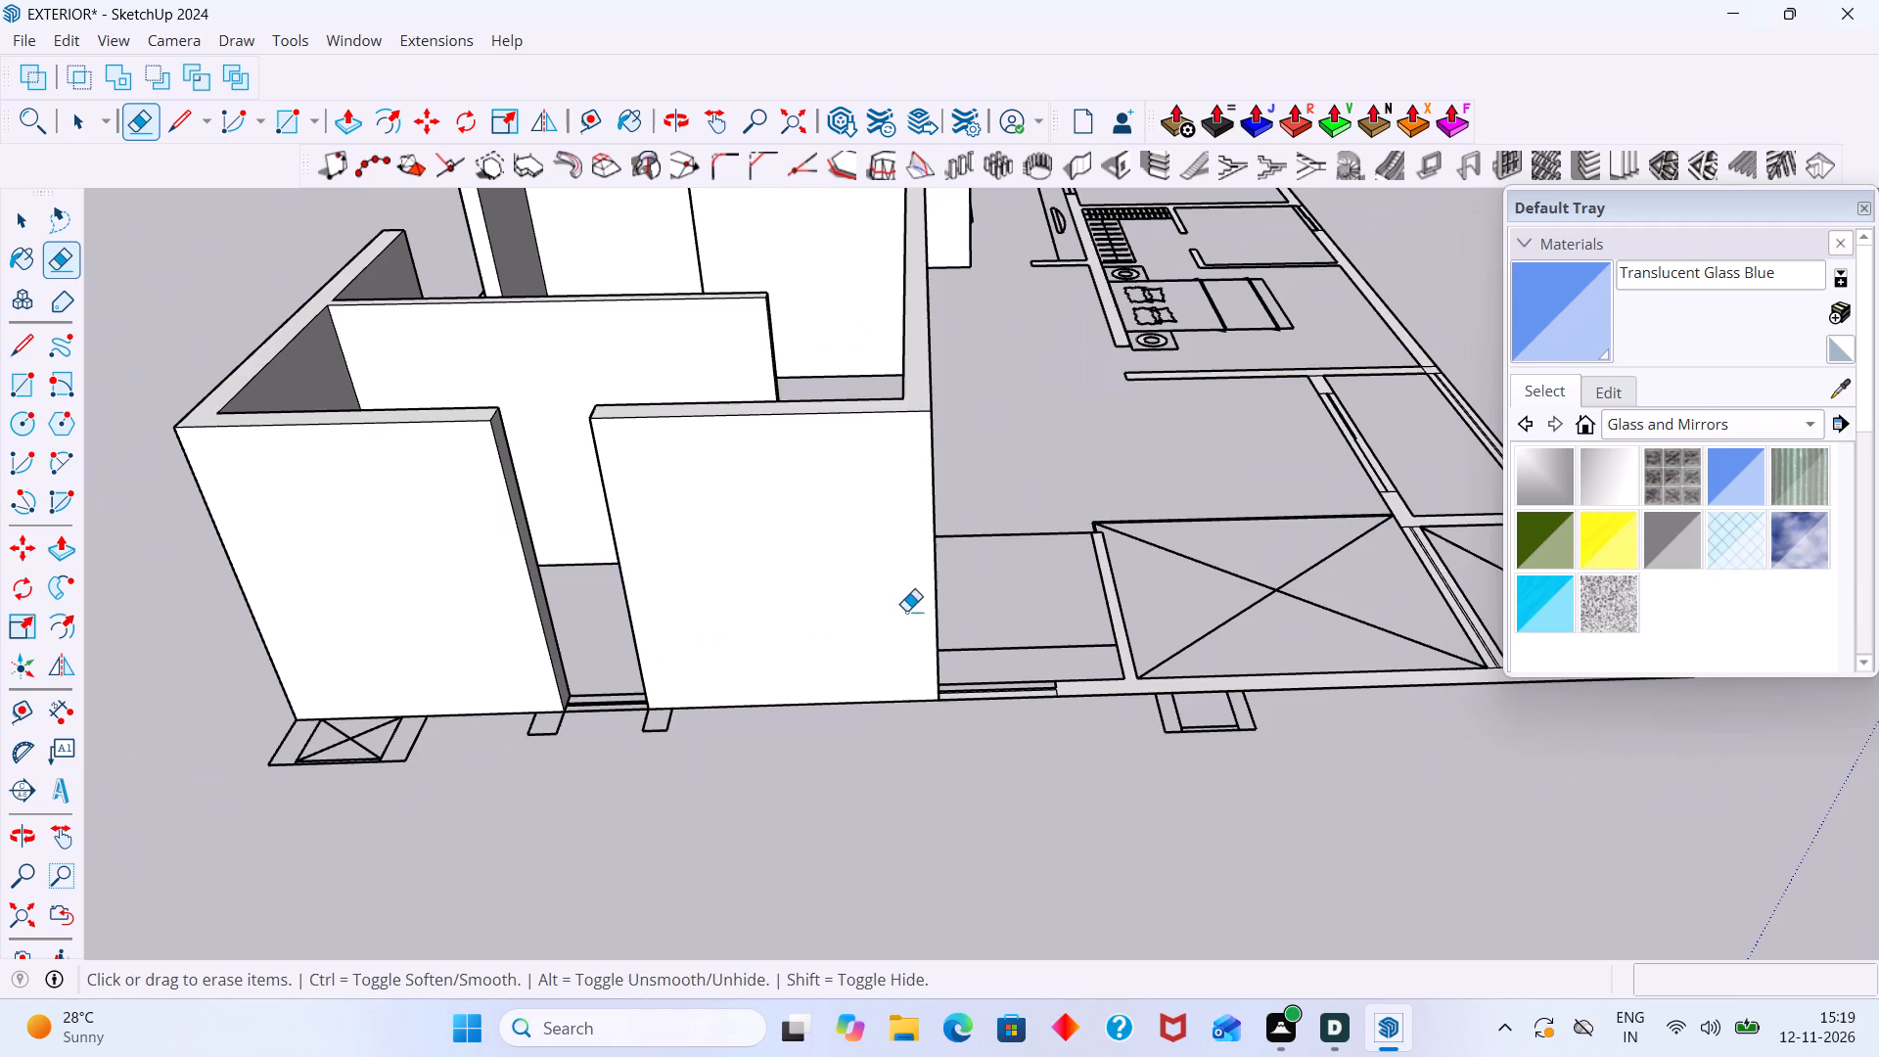
{"action": "middle_click_drag", "start_coordinate": [894, 611], "coordinate": [466, 646]}
{"action": "scroll", "coordinate": [937, 451], "scroll_direction": "up", "scroll_amount": 4}
{"action": "left_click_drag", "start_coordinate": [1000, 390], "coordinate": [599, 596]}
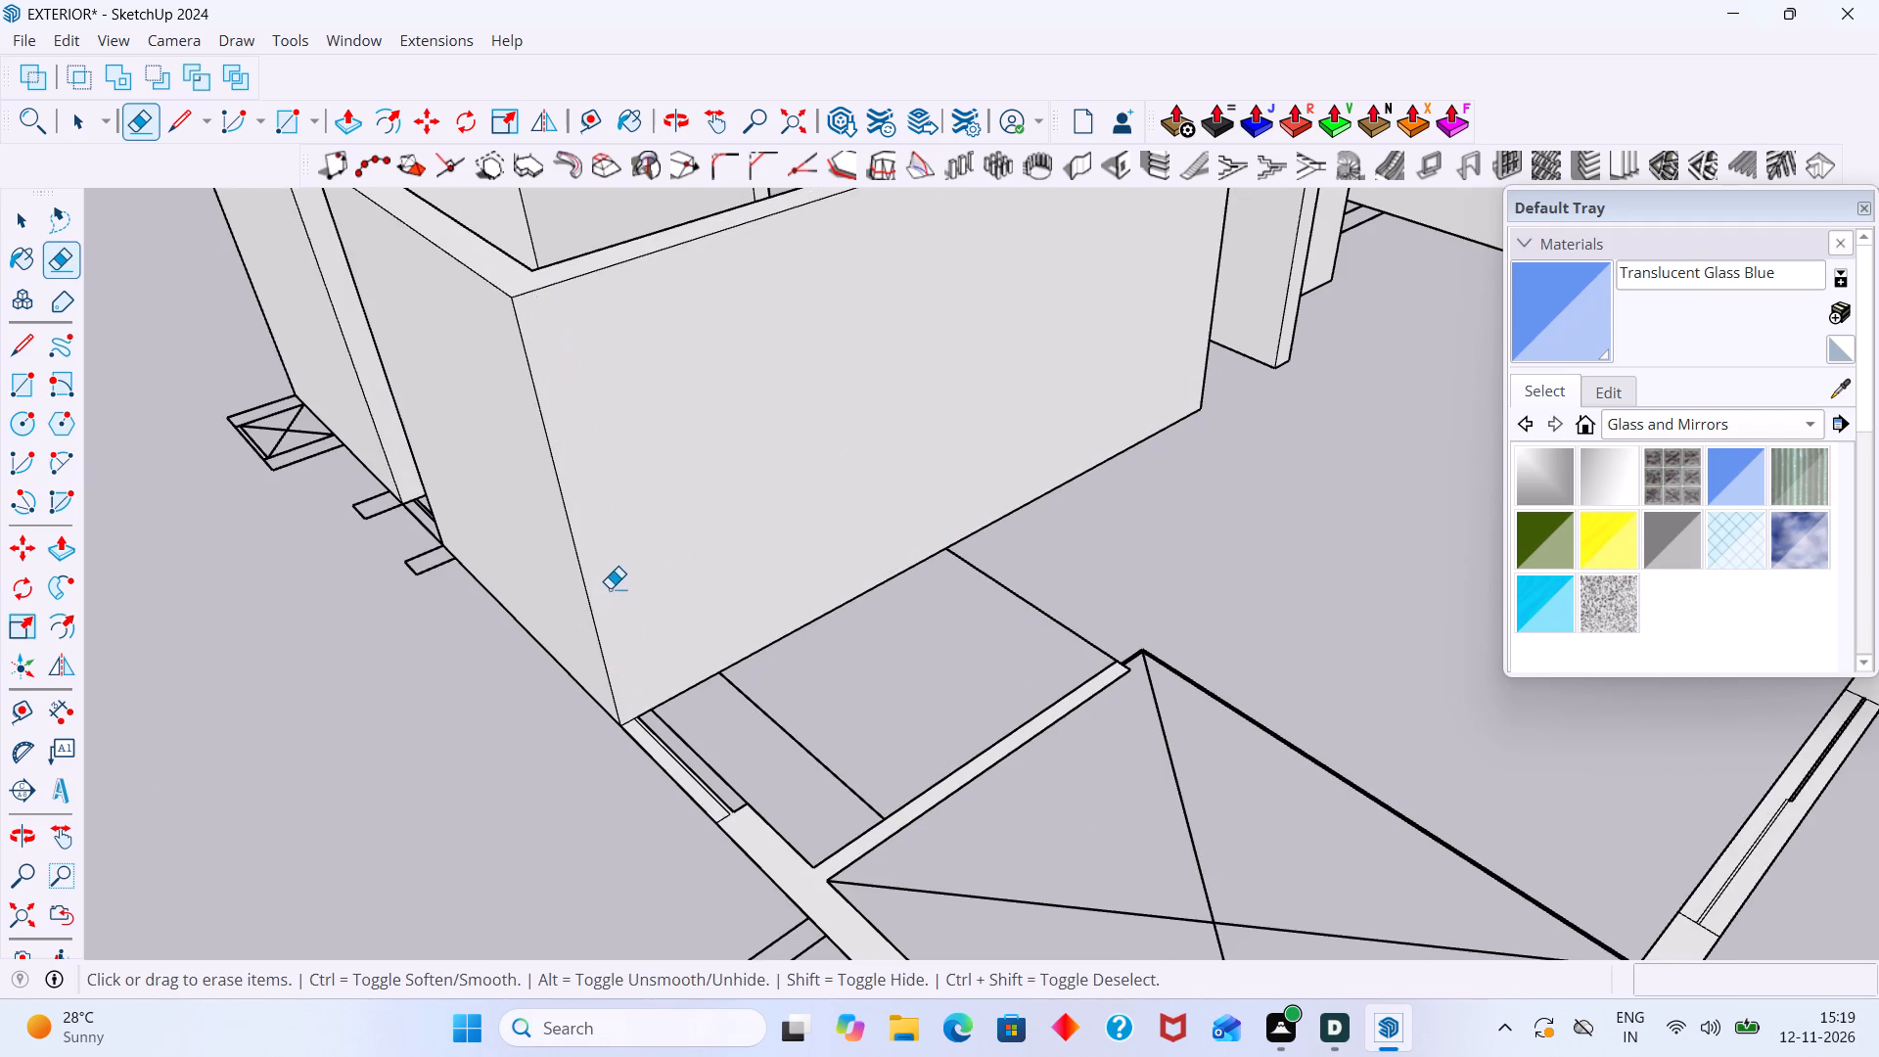
Erase the vertical seam lines on the long interior wall's bedroom-side face behind the TV unit and wardrobe.
{"action": "scroll", "coordinate": [610, 587], "scroll_direction": "up", "scroll_amount": 1}
{"action": "scroll", "coordinate": [610, 587], "scroll_direction": "down", "scroll_amount": 13}
{"action": "middle_click_drag", "start_coordinate": [771, 562], "coordinate": [1660, 629]}
{"action": "scroll", "coordinate": [1220, 568], "scroll_direction": "up", "scroll_amount": 3}
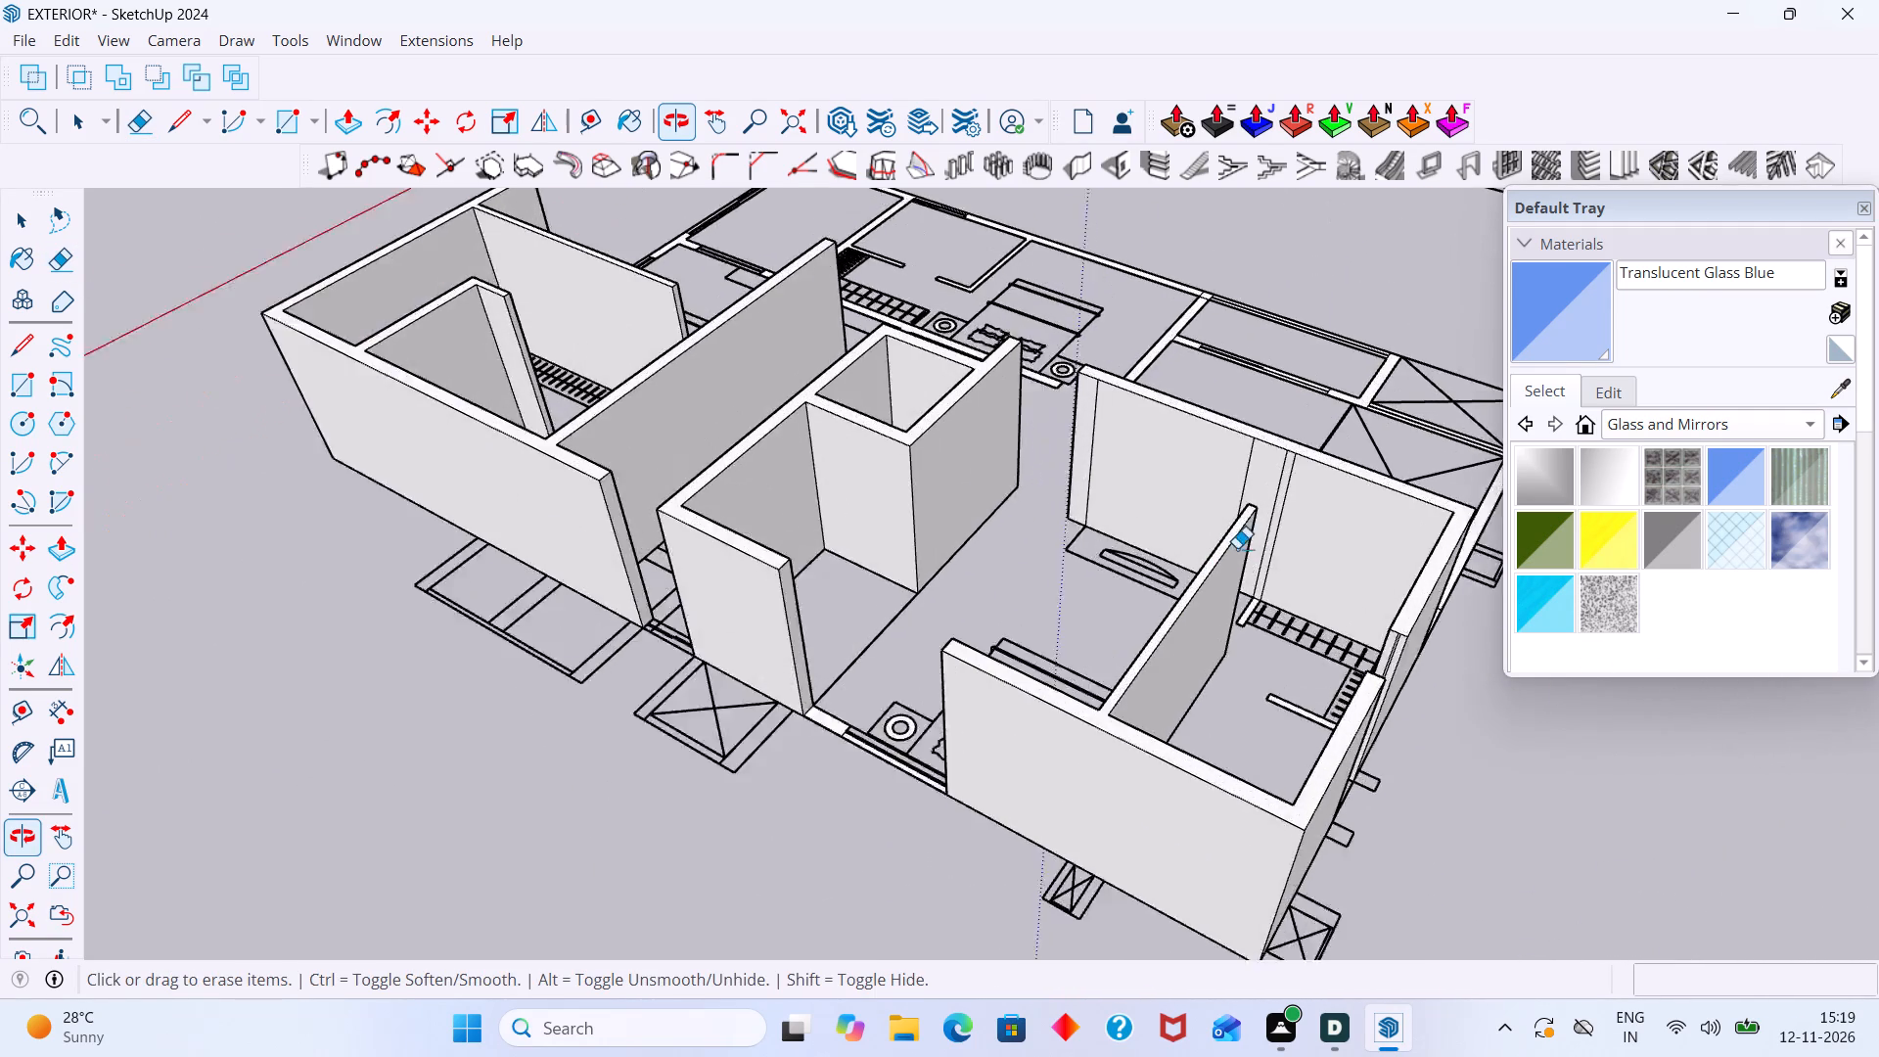
{"action": "scroll", "coordinate": [1237, 548], "scroll_direction": "up", "scroll_amount": 5}
{"action": "left_click_drag", "start_coordinate": [1302, 481], "coordinate": [966, 385]}
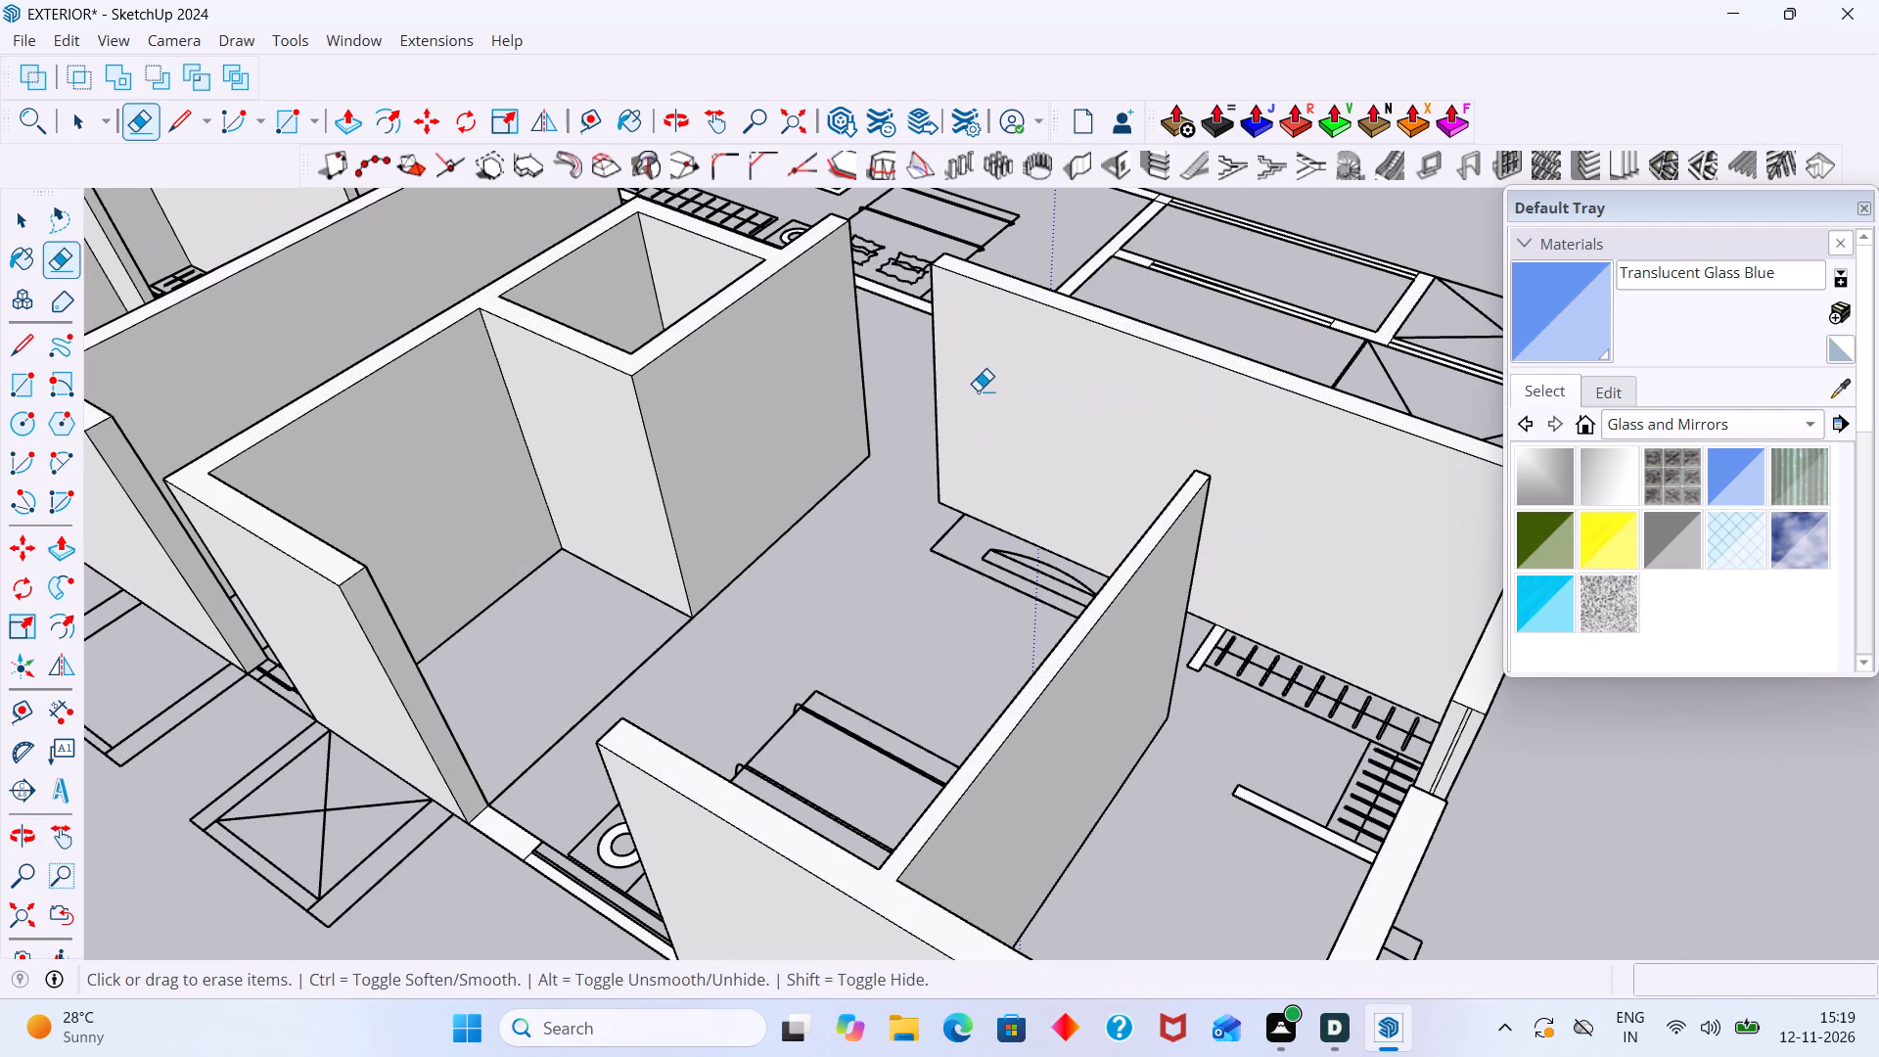
Push/Pull the short stub wall projecting from the exterior wall beside the wardrobe up by the same wall height.
{"action": "scroll", "coordinate": [973, 410], "scroll_direction": "down", "scroll_amount": 8}
{"action": "middle_click_drag", "start_coordinate": [1028, 480], "coordinate": [419, 521]}
{"action": "scroll", "coordinate": [764, 595], "scroll_direction": "up", "scroll_amount": 4}
{"action": "middle_click_drag", "start_coordinate": [773, 591], "coordinate": [997, 777]}
{"action": "scroll", "coordinate": [1086, 718], "scroll_direction": "up", "scroll_amount": 2}
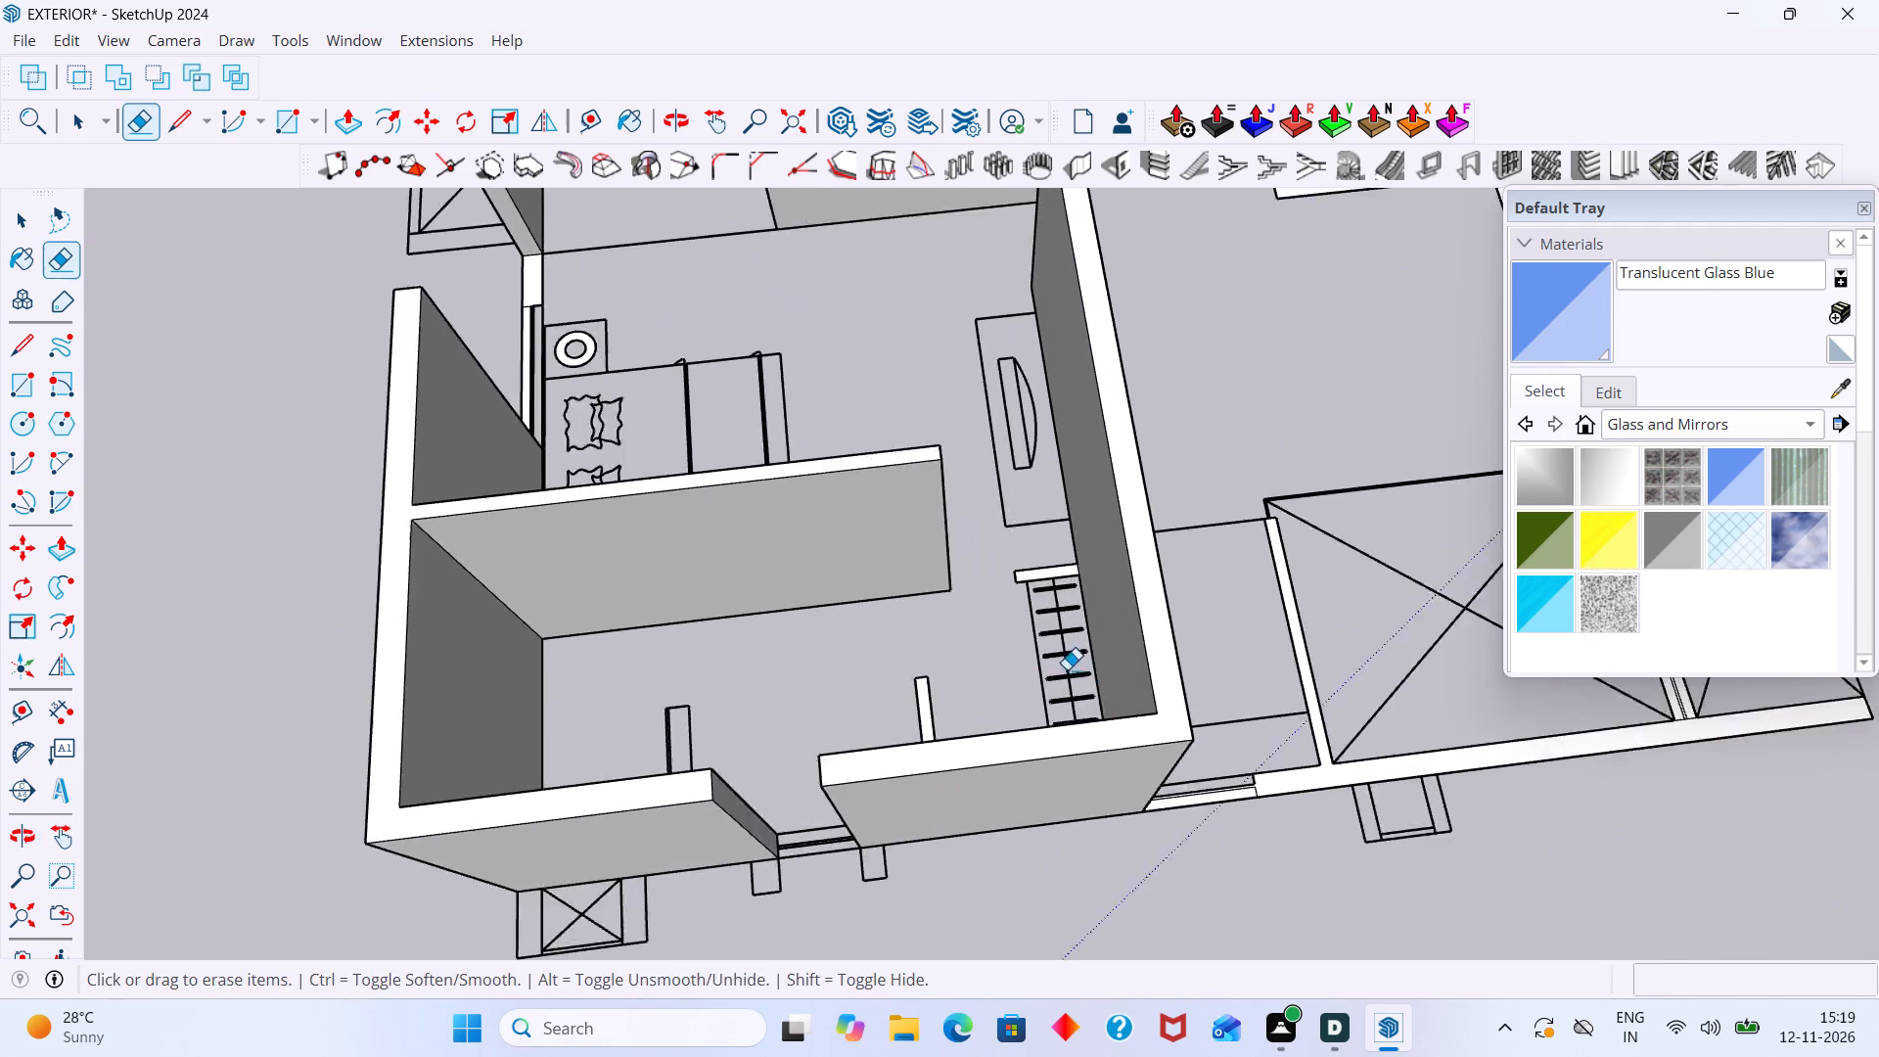
{"action": "scroll", "coordinate": [1067, 669], "scroll_direction": "up", "scroll_amount": 6}
{"action": "key", "text": "space"}
{"action": "scroll", "coordinate": [877, 717], "scroll_direction": "up", "scroll_amount": 9}
{"action": "left_click", "coordinate": [845, 740]}
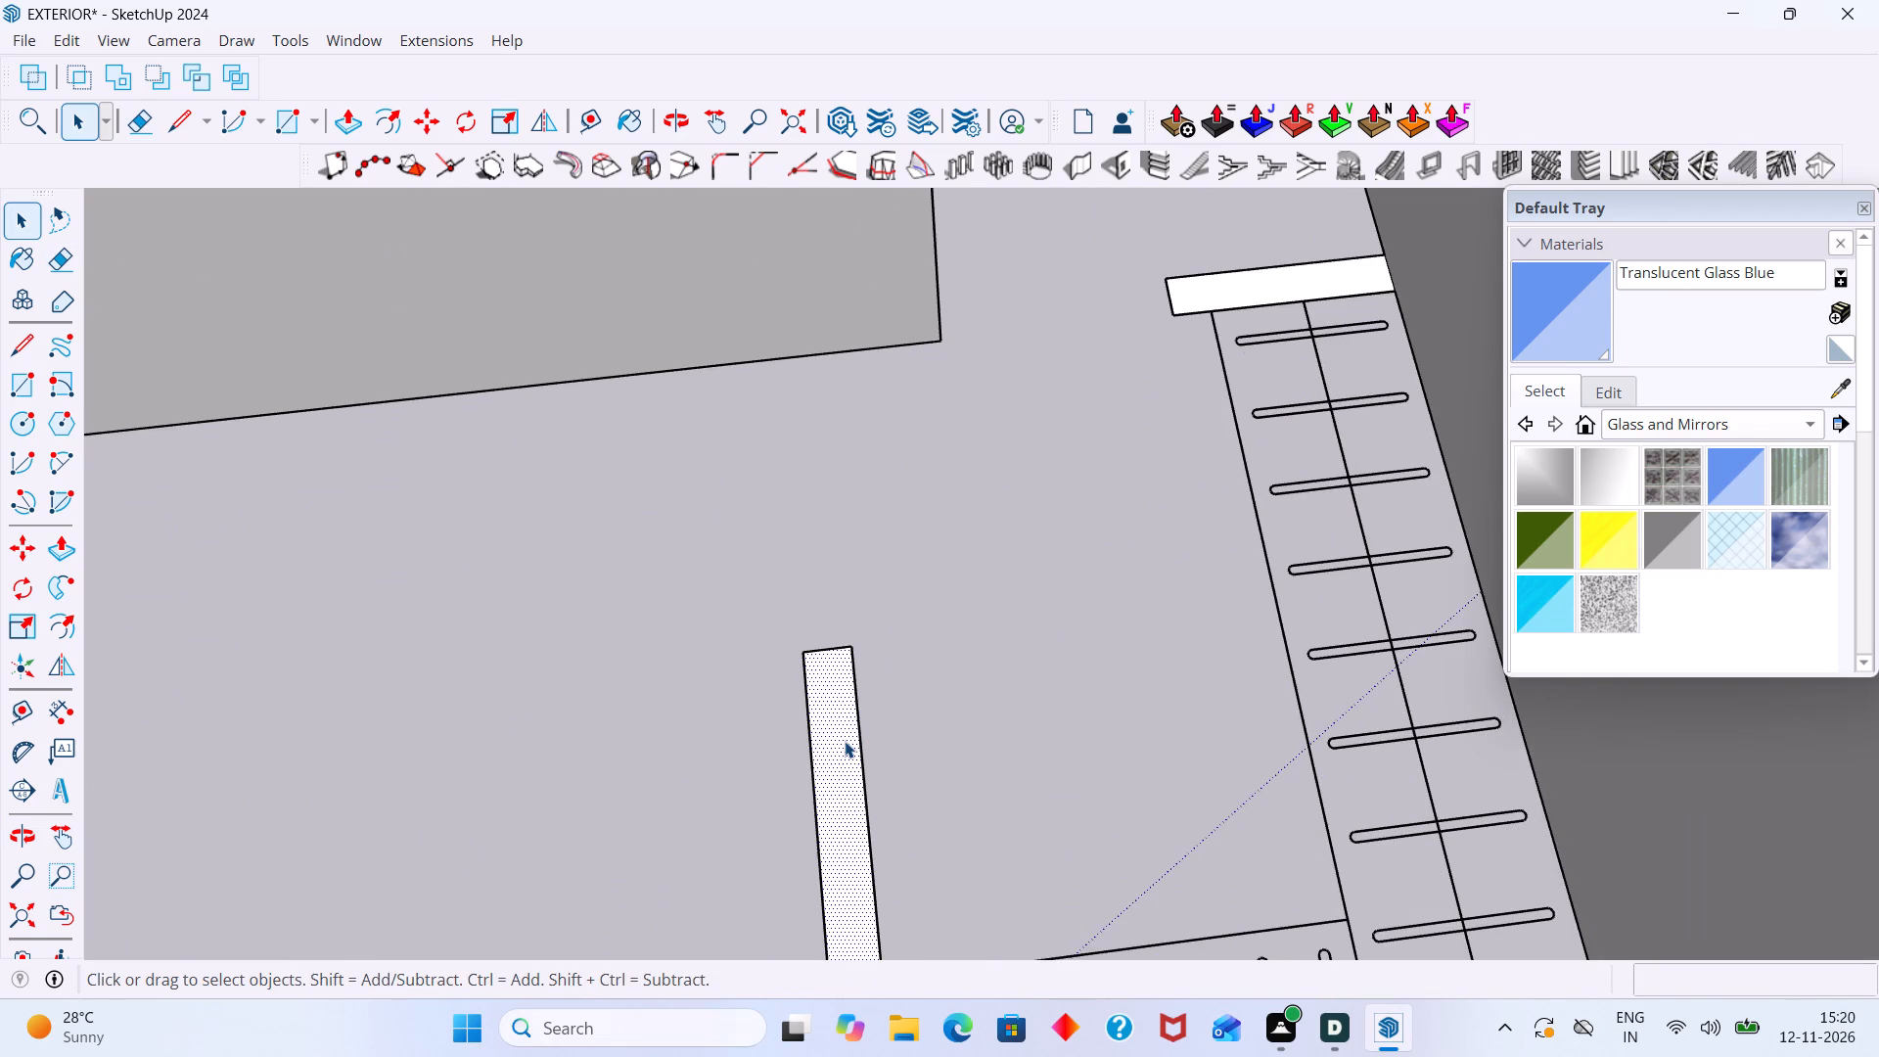
{"action": "key", "text": "p"}
{"action": "double_click", "coordinate": [846, 740]}
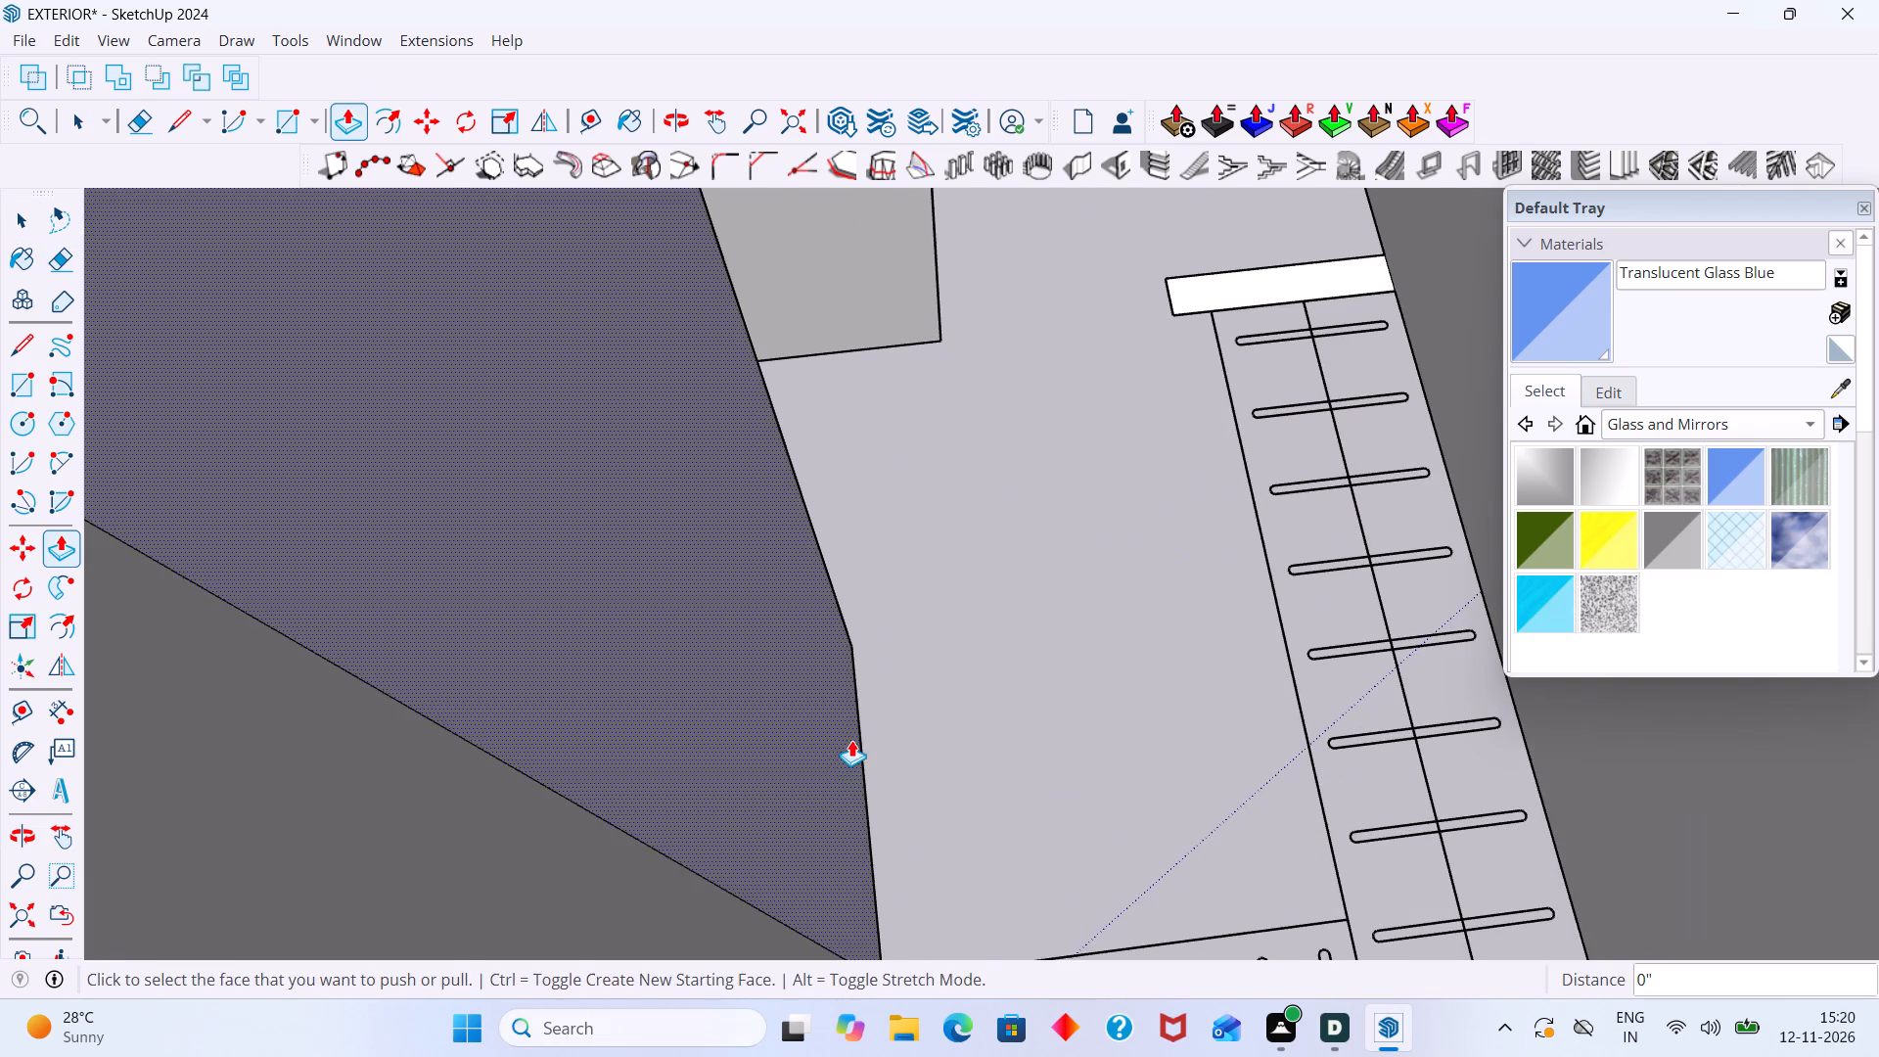
{"action": "key", "text": "space"}
Push/Pull the short stub wall at the wardrobe's TV-unit end up by the same wall height.
{"action": "scroll", "coordinate": [909, 750], "scroll_direction": "down", "scroll_amount": 2}
{"action": "left_click", "coordinate": [1190, 363]}
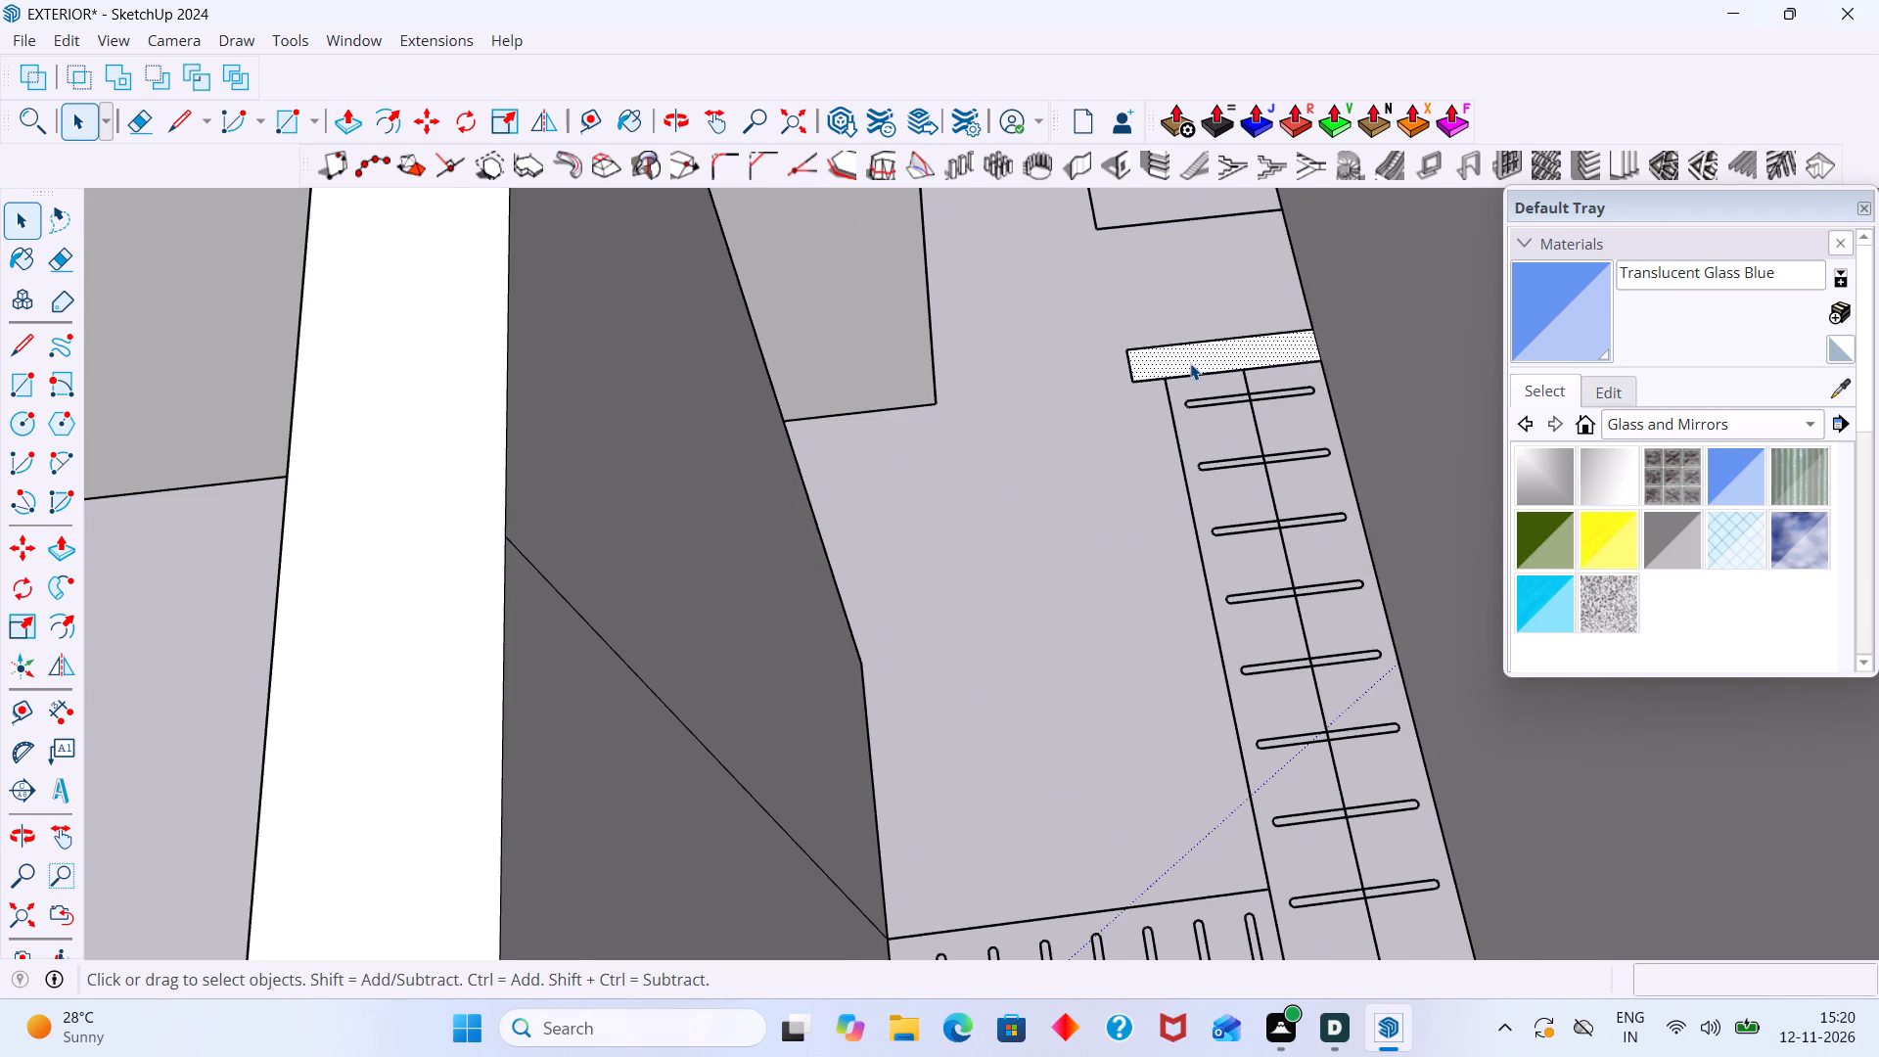
{"action": "key", "text": "p"}
{"action": "double_click", "coordinate": [1190, 363]}
{"action": "key", "text": "space"}
{"action": "left_click", "coordinate": [1124, 495]}
Erase the vertical seam lines on the wardrobe-side face of the stub wall near the TV unit.
{"action": "scroll", "coordinate": [1121, 500], "scroll_direction": "down", "scroll_amount": 9}
{"action": "middle_click_drag", "start_coordinate": [1033, 597], "coordinate": [1458, 620]}
{"action": "scroll", "coordinate": [1190, 722], "scroll_direction": "down", "scroll_amount": 2}
{"action": "scroll", "coordinate": [995, 751], "scroll_direction": "down", "scroll_amount": 2}
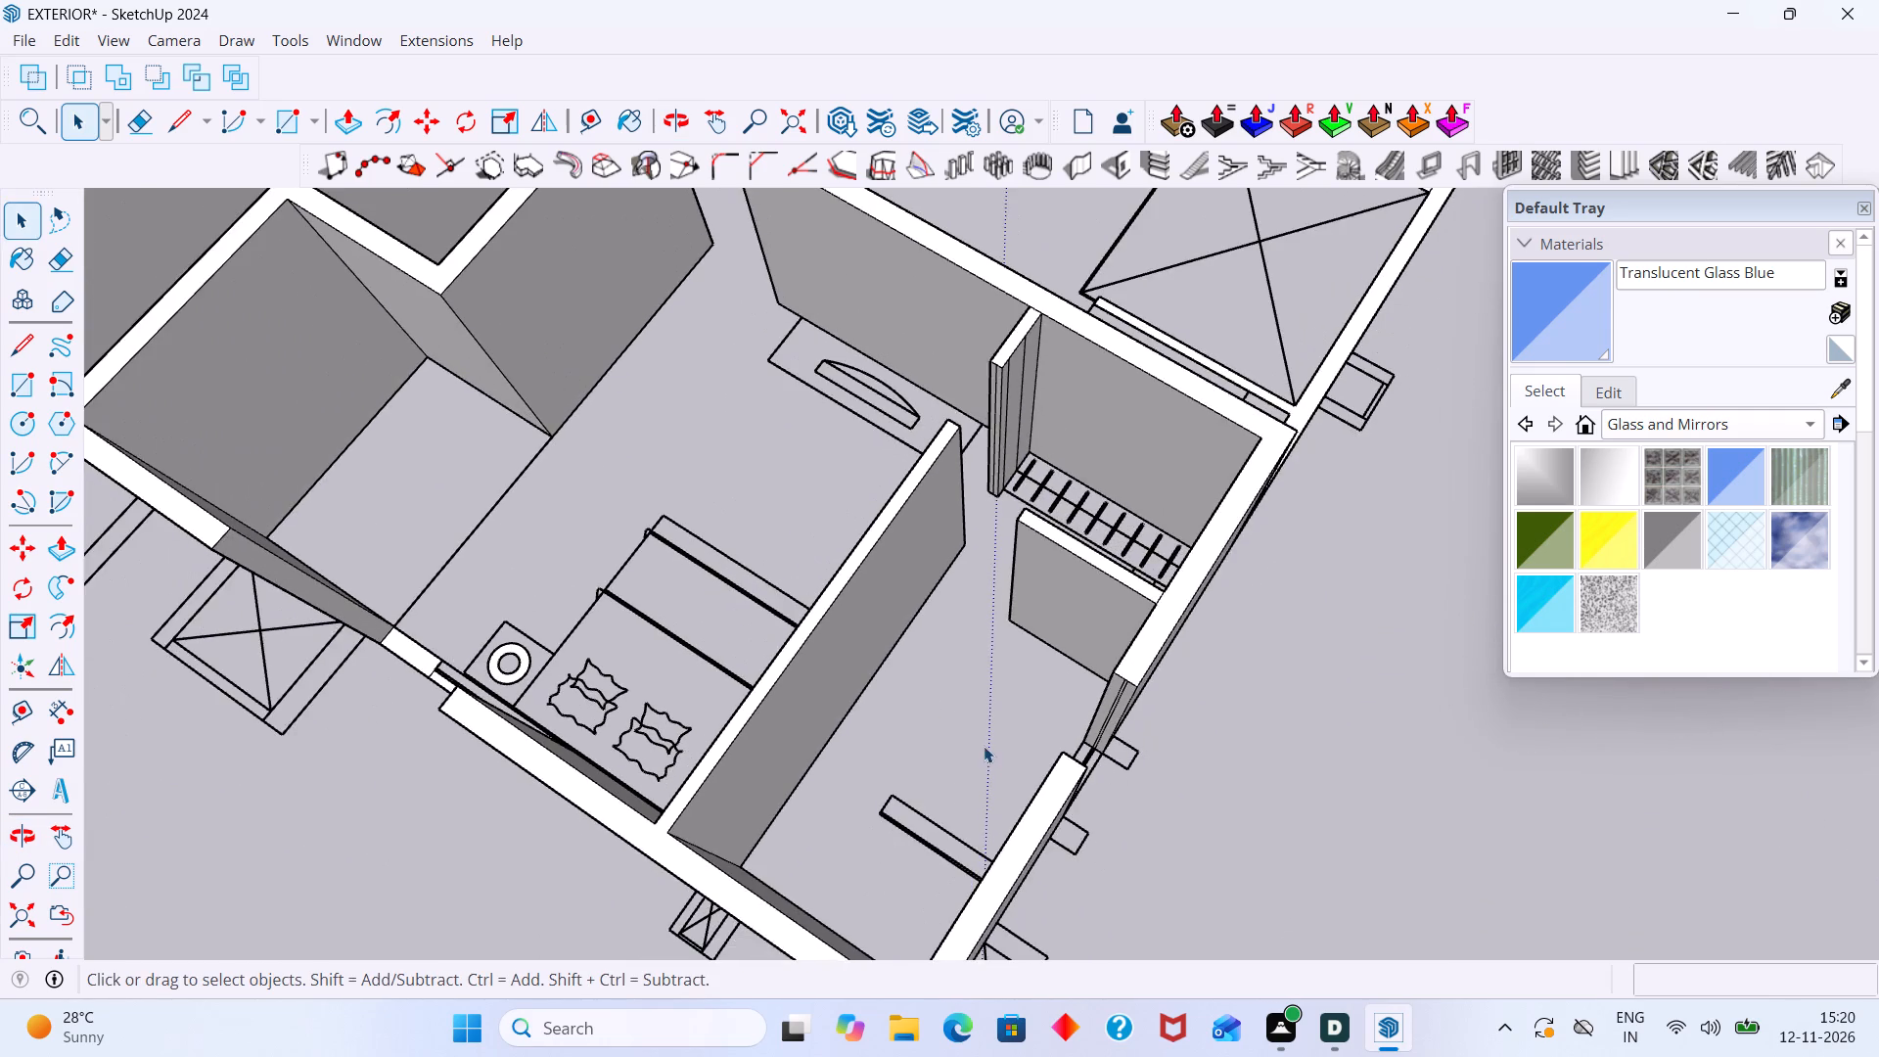
{"action": "middle_click_drag", "start_coordinate": [984, 746], "coordinate": [804, 1056]}
{"action": "middle_click_drag", "start_coordinate": [780, 1035], "coordinate": [883, 783]}
{"action": "scroll", "coordinate": [891, 939], "scroll_direction": "down", "scroll_amount": 2}
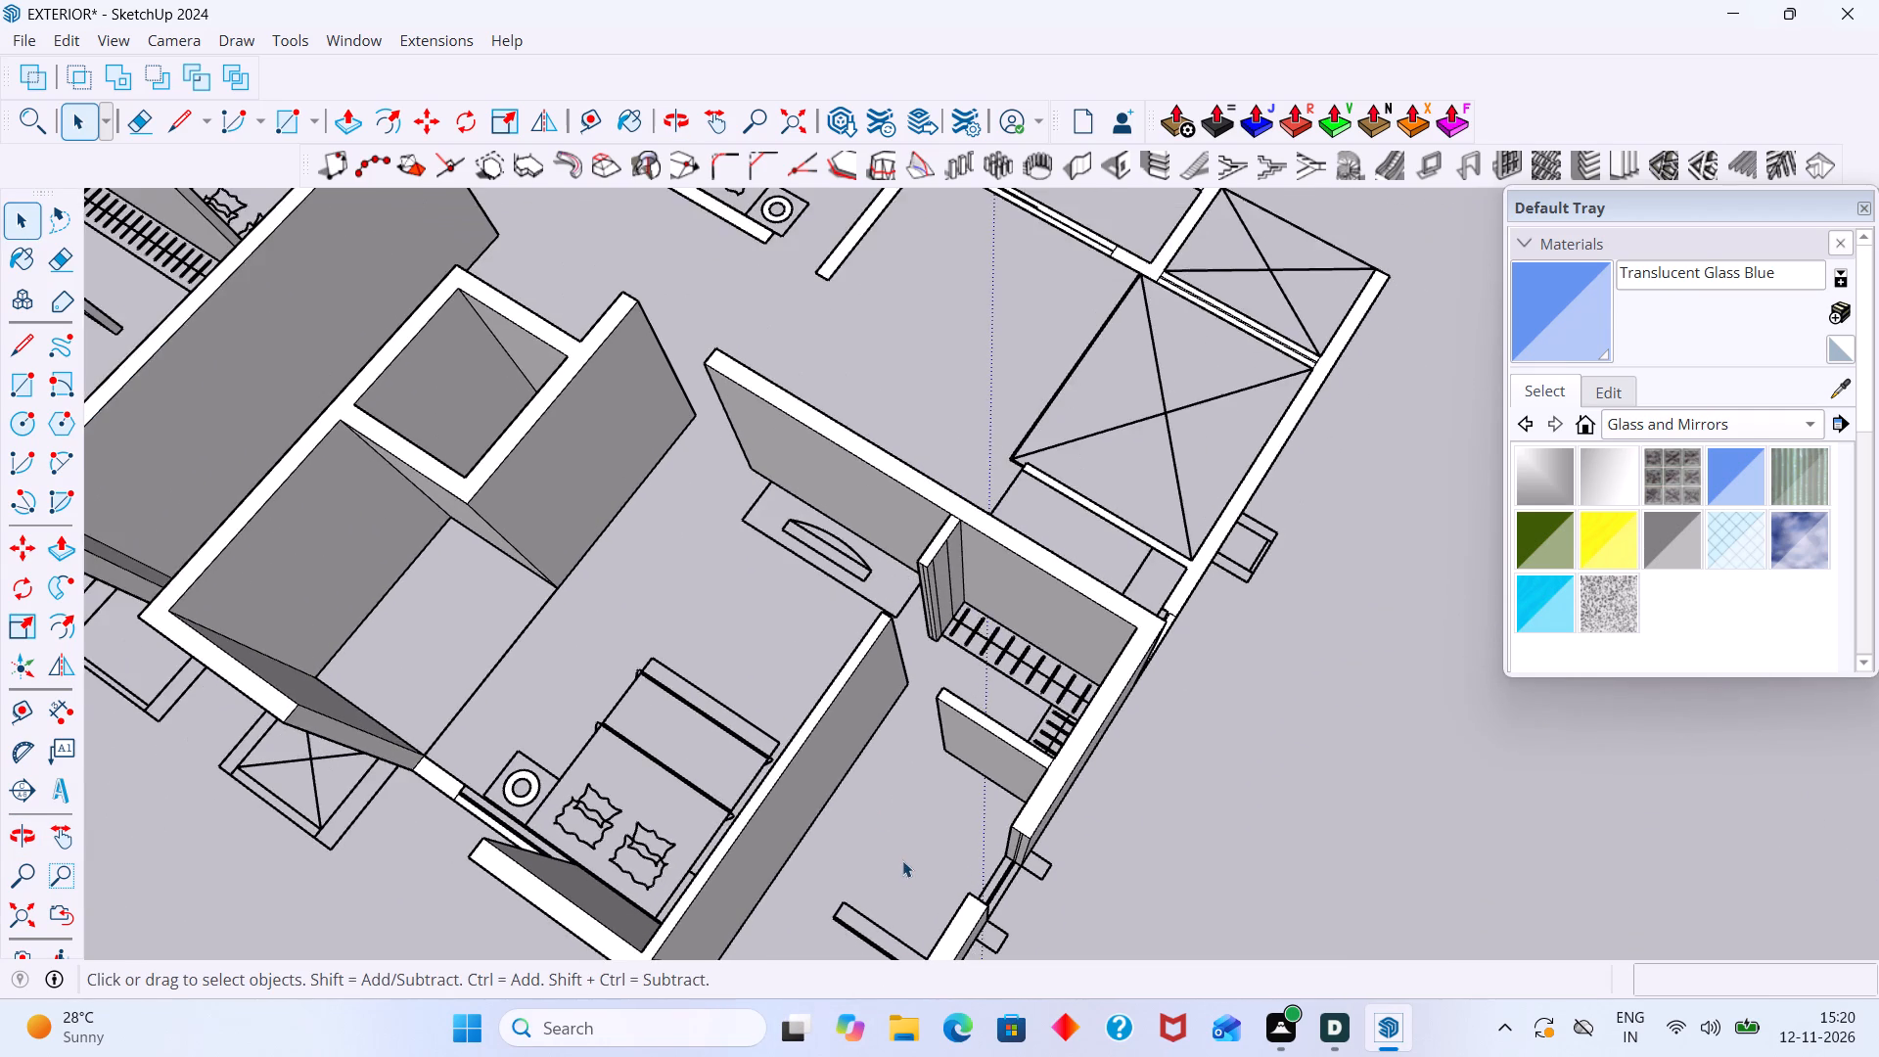
{"action": "middle_click_drag", "start_coordinate": [911, 810], "coordinate": [945, 627]}
{"action": "scroll", "coordinate": [945, 627], "scroll_direction": "down", "scroll_amount": 1}
{"action": "middle_click_drag", "start_coordinate": [945, 627], "coordinate": [655, 1006], "text": "shift"}
{"action": "middle_click_drag", "start_coordinate": [685, 926], "coordinate": [697, 875]}
{"action": "scroll", "coordinate": [687, 865], "scroll_direction": "up", "scroll_amount": 4}
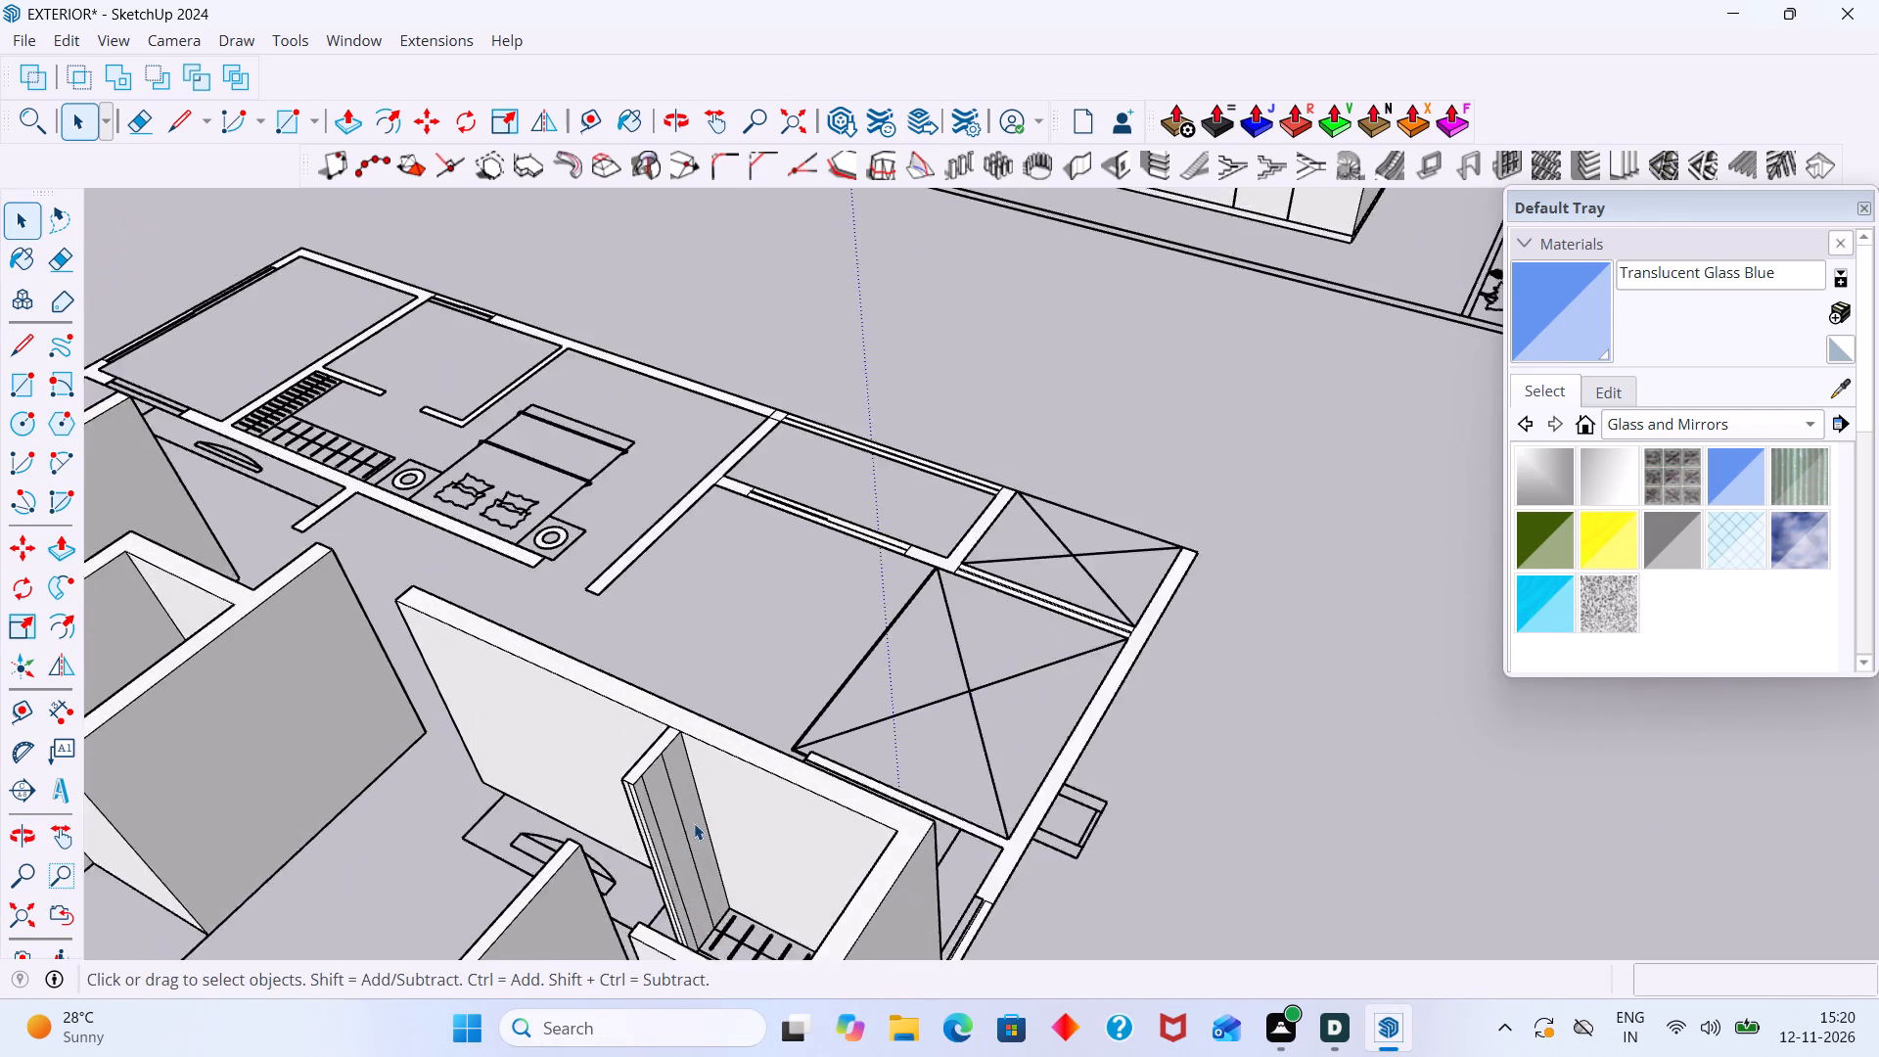
{"action": "scroll", "coordinate": [694, 823], "scroll_direction": "up", "scroll_amount": 11}
{"action": "left_click", "coordinate": [688, 793]}
{"action": "left_click", "coordinate": [677, 798]}
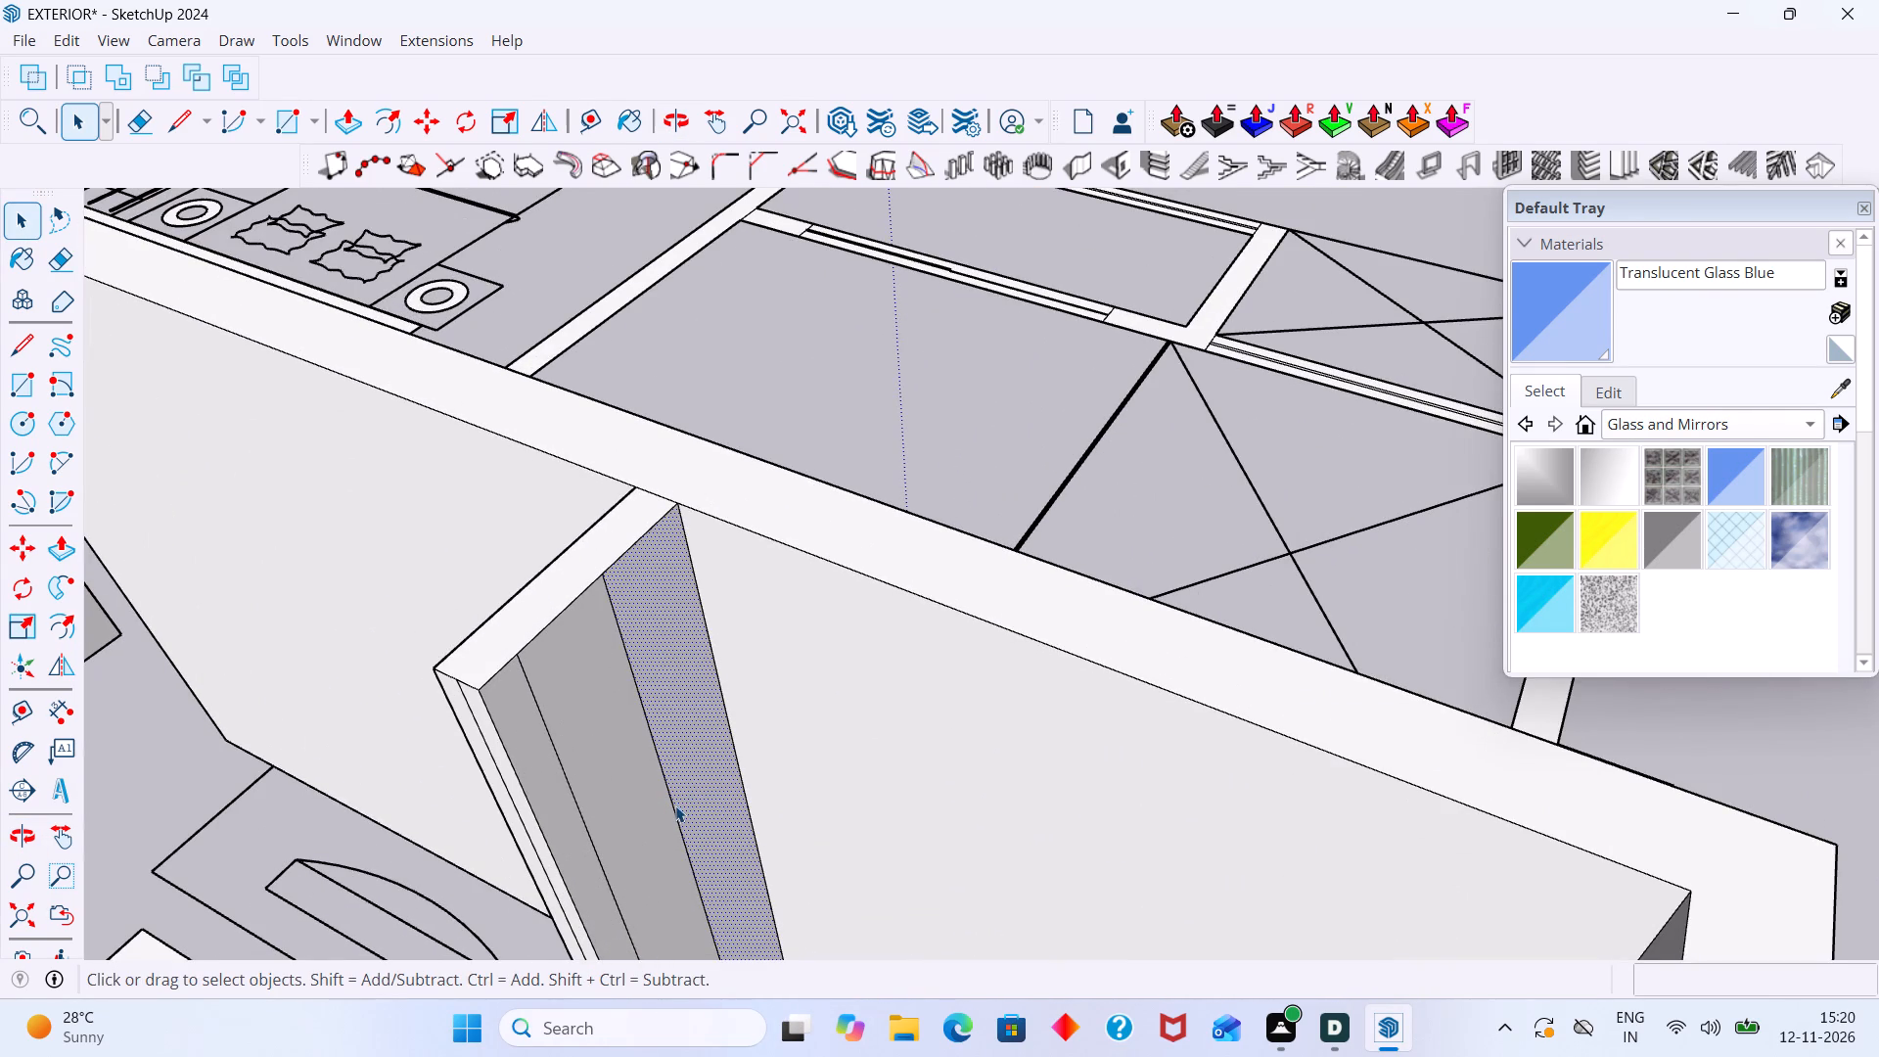
{"action": "key", "text": "e"}
{"action": "left_click_drag", "start_coordinate": [696, 801], "coordinate": [631, 936]}
Erase the vertical seam lines on the free end face of the stub wall near the TV unit.
{"action": "scroll", "coordinate": [630, 897], "scroll_direction": "down", "scroll_amount": 4}
{"action": "middle_click_drag", "start_coordinate": [618, 903], "coordinate": [758, 811]}
{"action": "scroll", "coordinate": [761, 805], "scroll_direction": "up", "scroll_amount": 6}
{"action": "left_click", "coordinate": [780, 791]}
{"action": "left_click", "coordinate": [763, 804]}
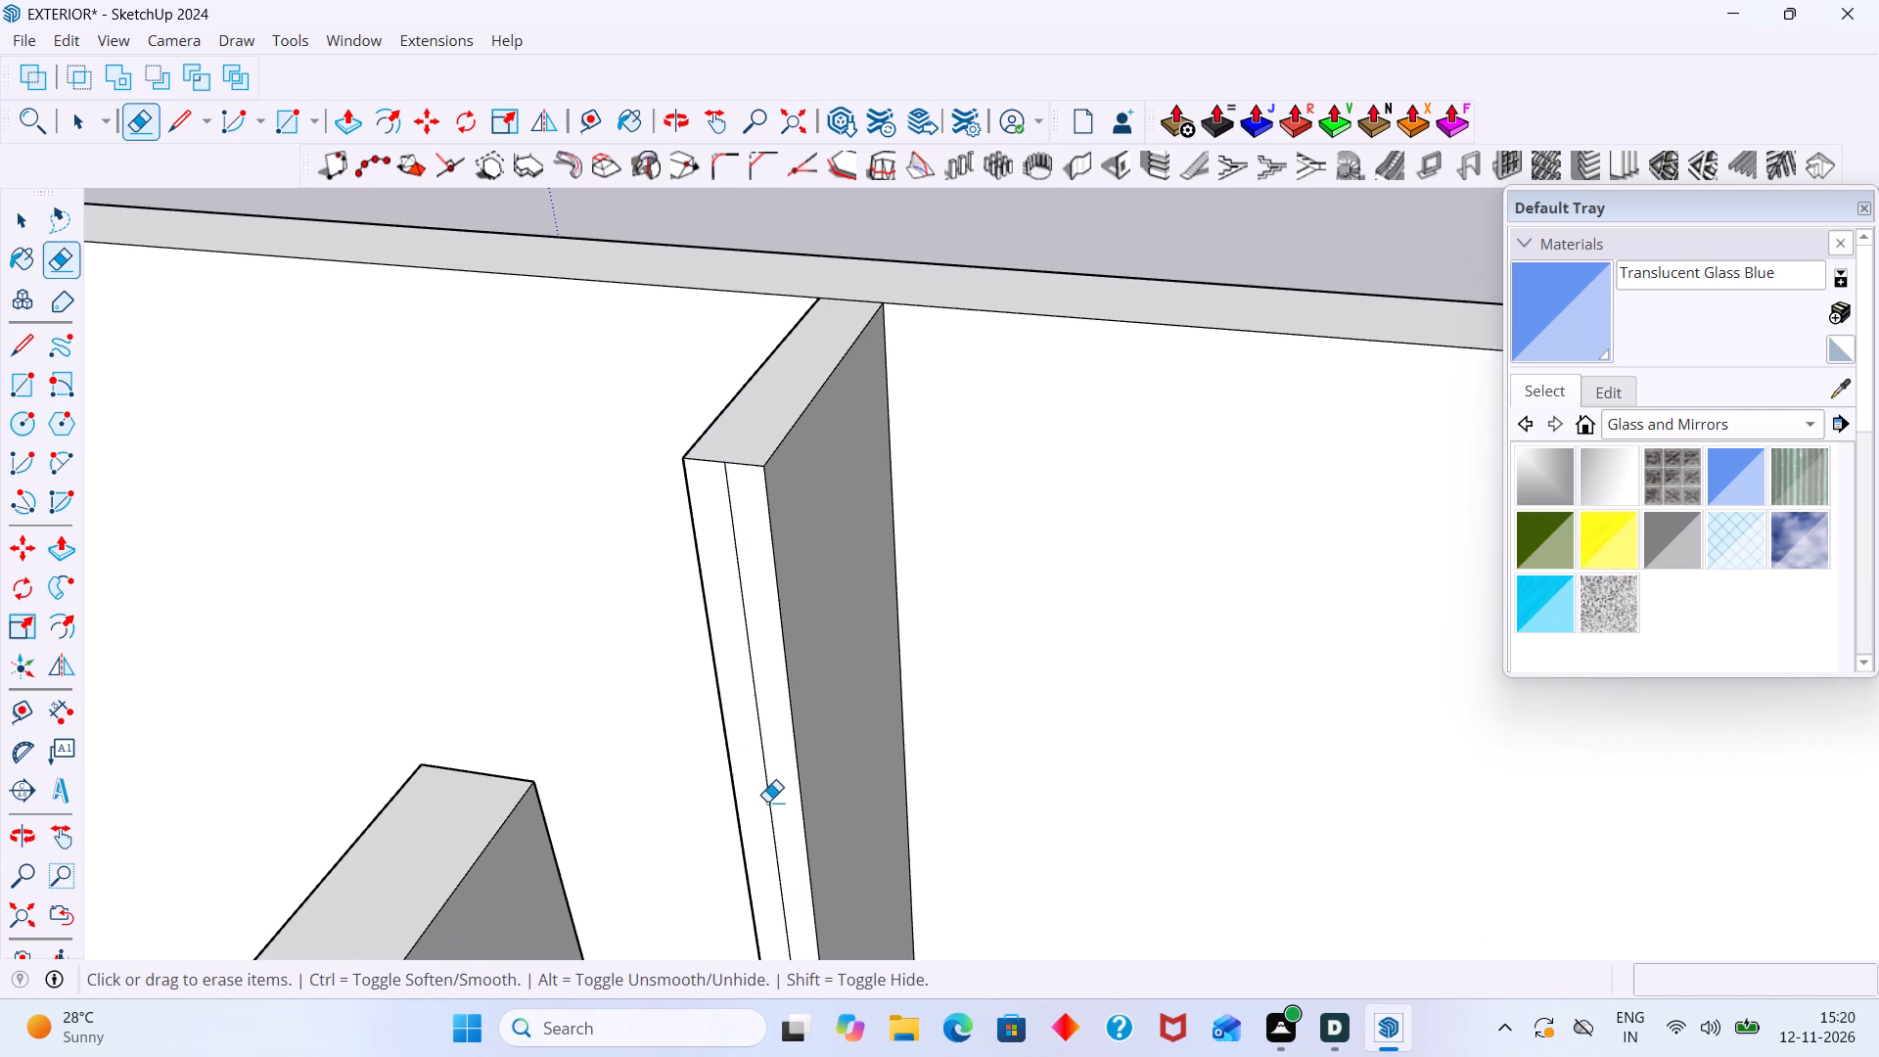
{"action": "left_click", "coordinate": [768, 802]}
Erase the two vertical seam lines on the exterior side wall's inner face in the wardrobe corner.
{"action": "scroll", "coordinate": [770, 801], "scroll_direction": "down", "scroll_amount": 7}
{"action": "middle_click_drag", "start_coordinate": [799, 804], "coordinate": [1105, 738]}
{"action": "scroll", "coordinate": [1101, 738], "scroll_direction": "down", "scroll_amount": 3}
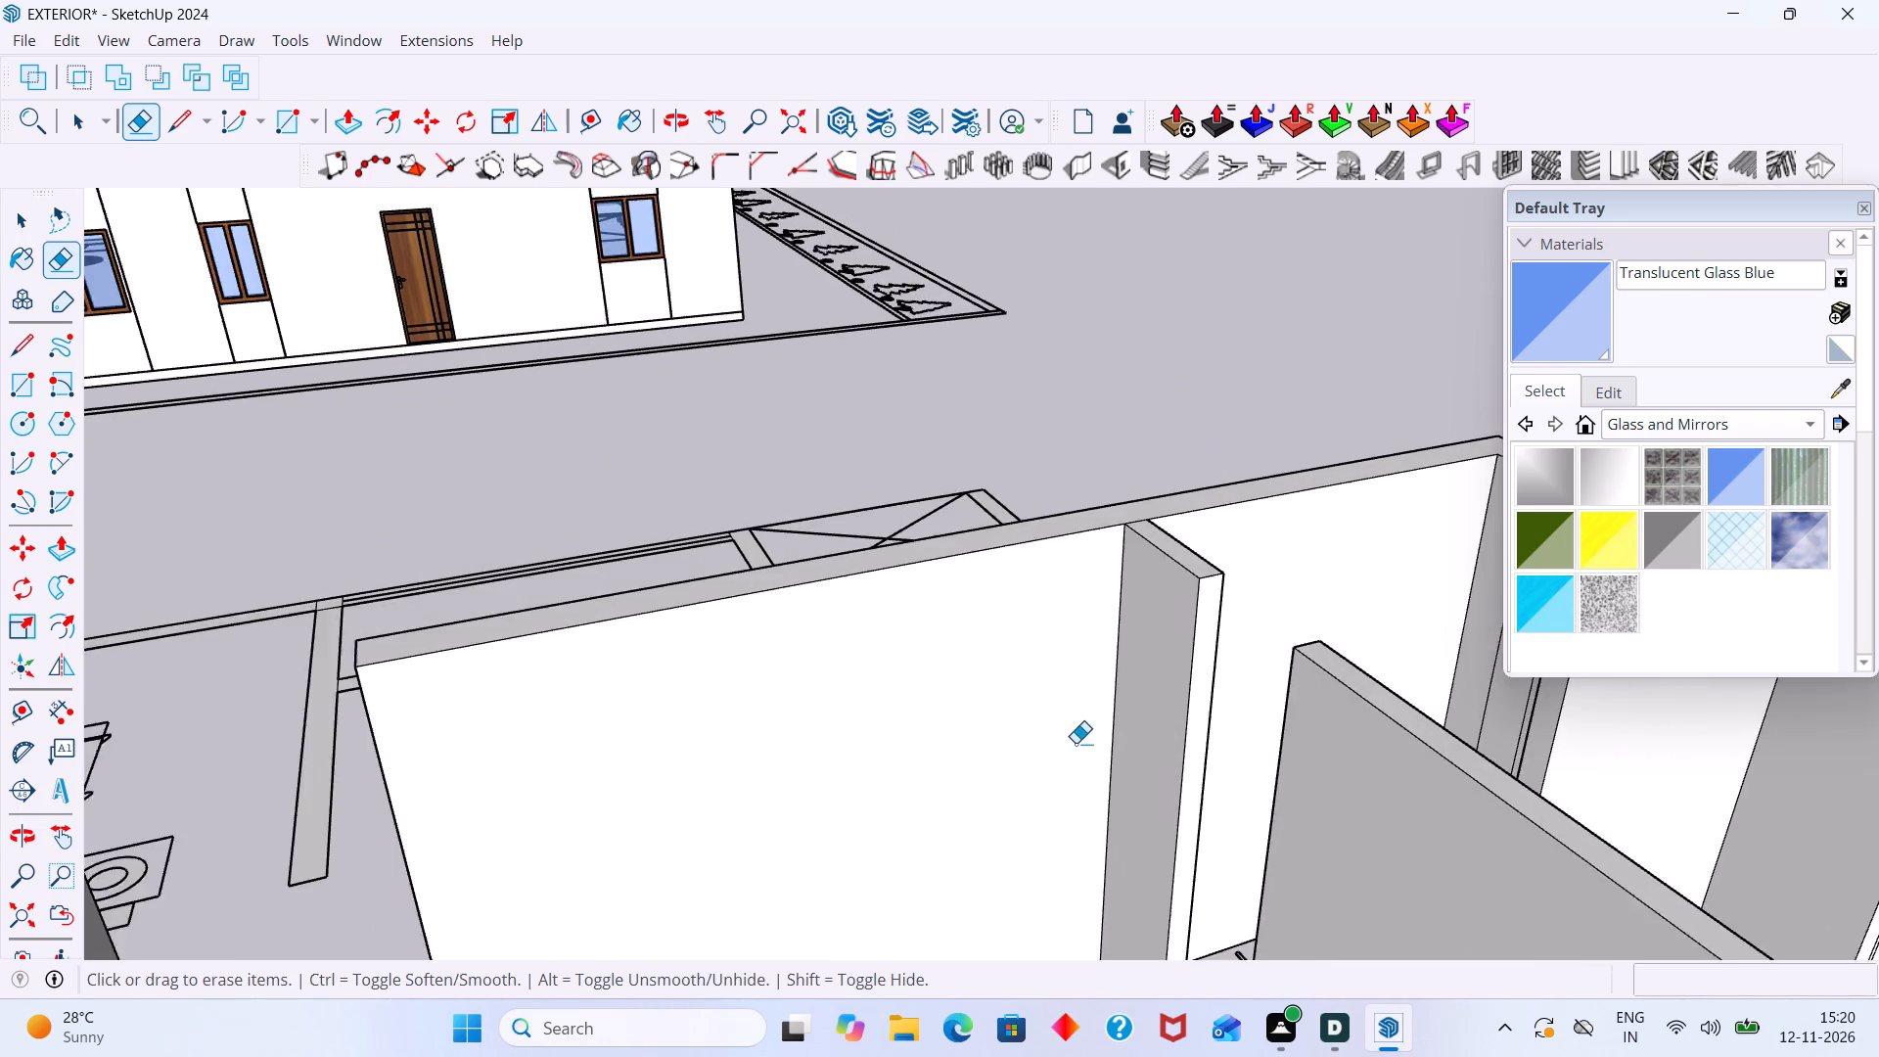
{"action": "scroll", "coordinate": [1076, 743], "scroll_direction": "down", "scroll_amount": 11}
{"action": "middle_click_drag", "start_coordinate": [847, 742], "coordinate": [751, 749]}
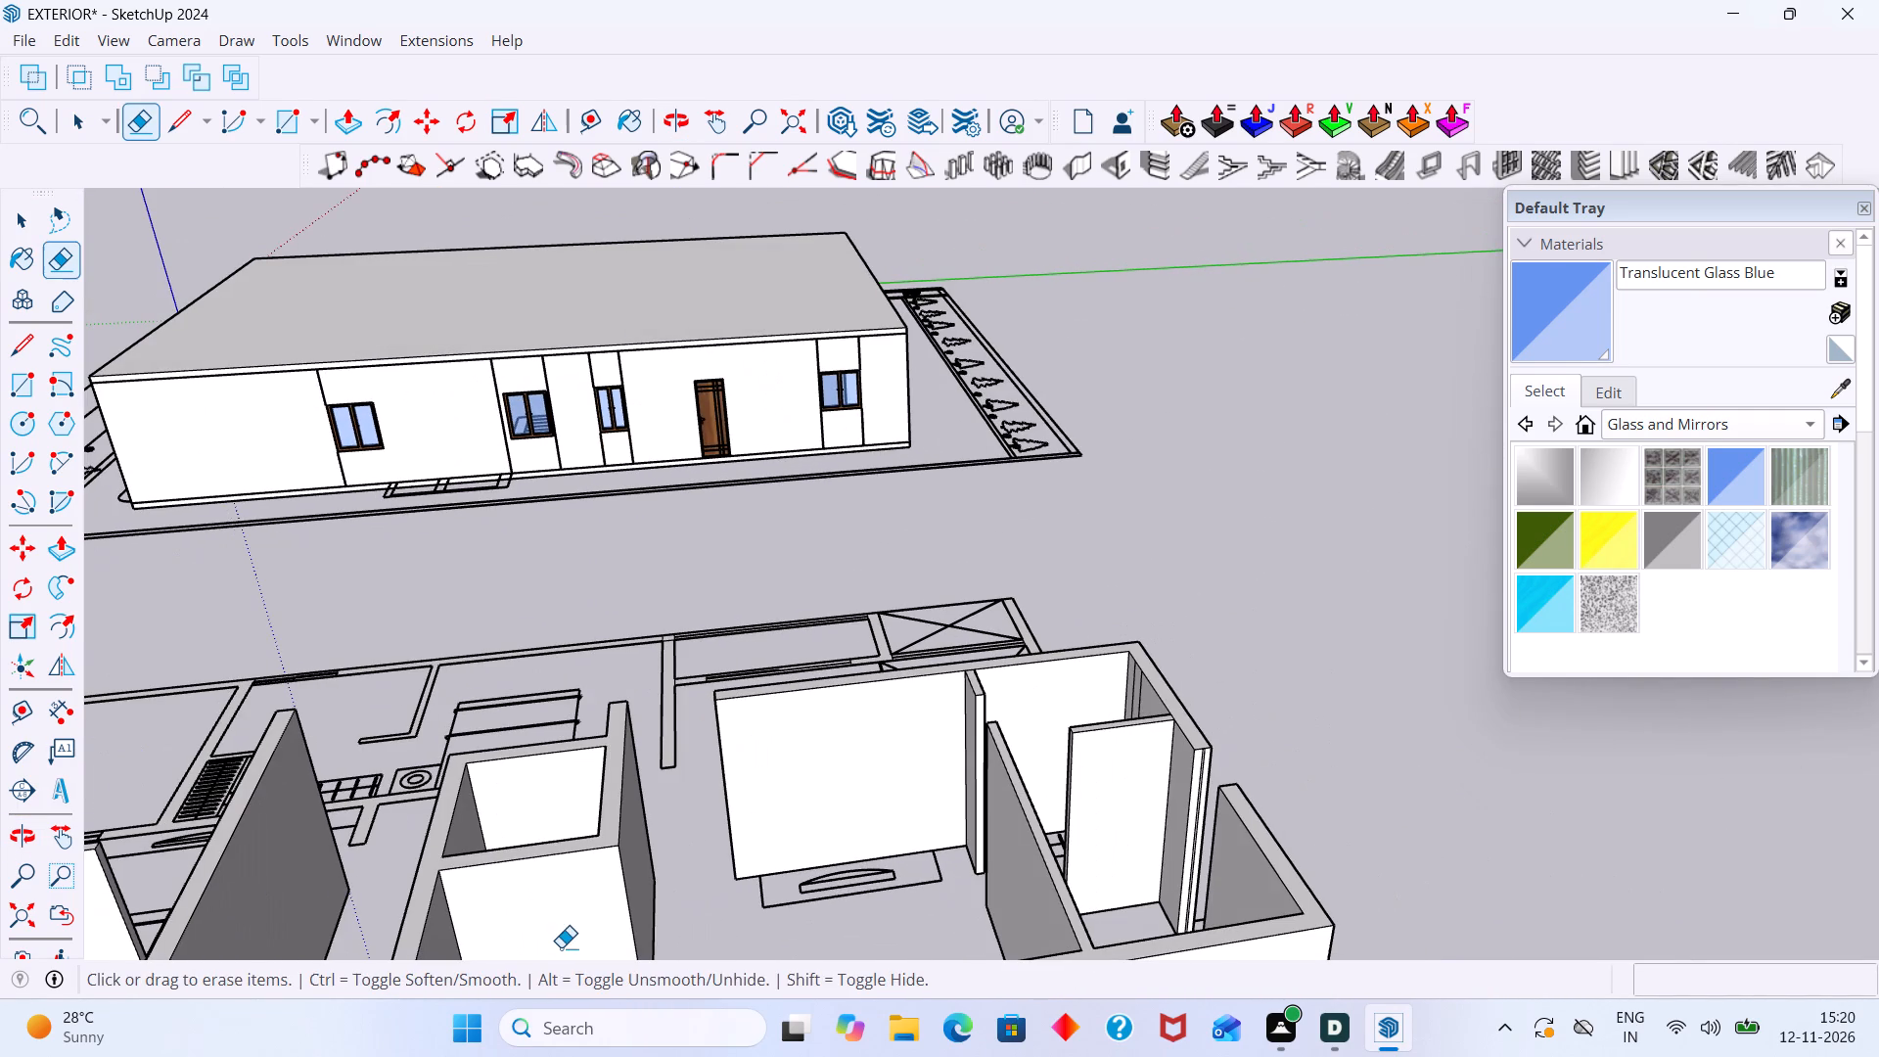
{"action": "middle_click_drag", "start_coordinate": [811, 836], "coordinate": [1128, 837]}
{"action": "middle_click_drag", "start_coordinate": [1074, 791], "coordinate": [632, 842], "text": "shift"}
{"action": "middle_click_drag", "start_coordinate": [722, 778], "coordinate": [821, 799]}
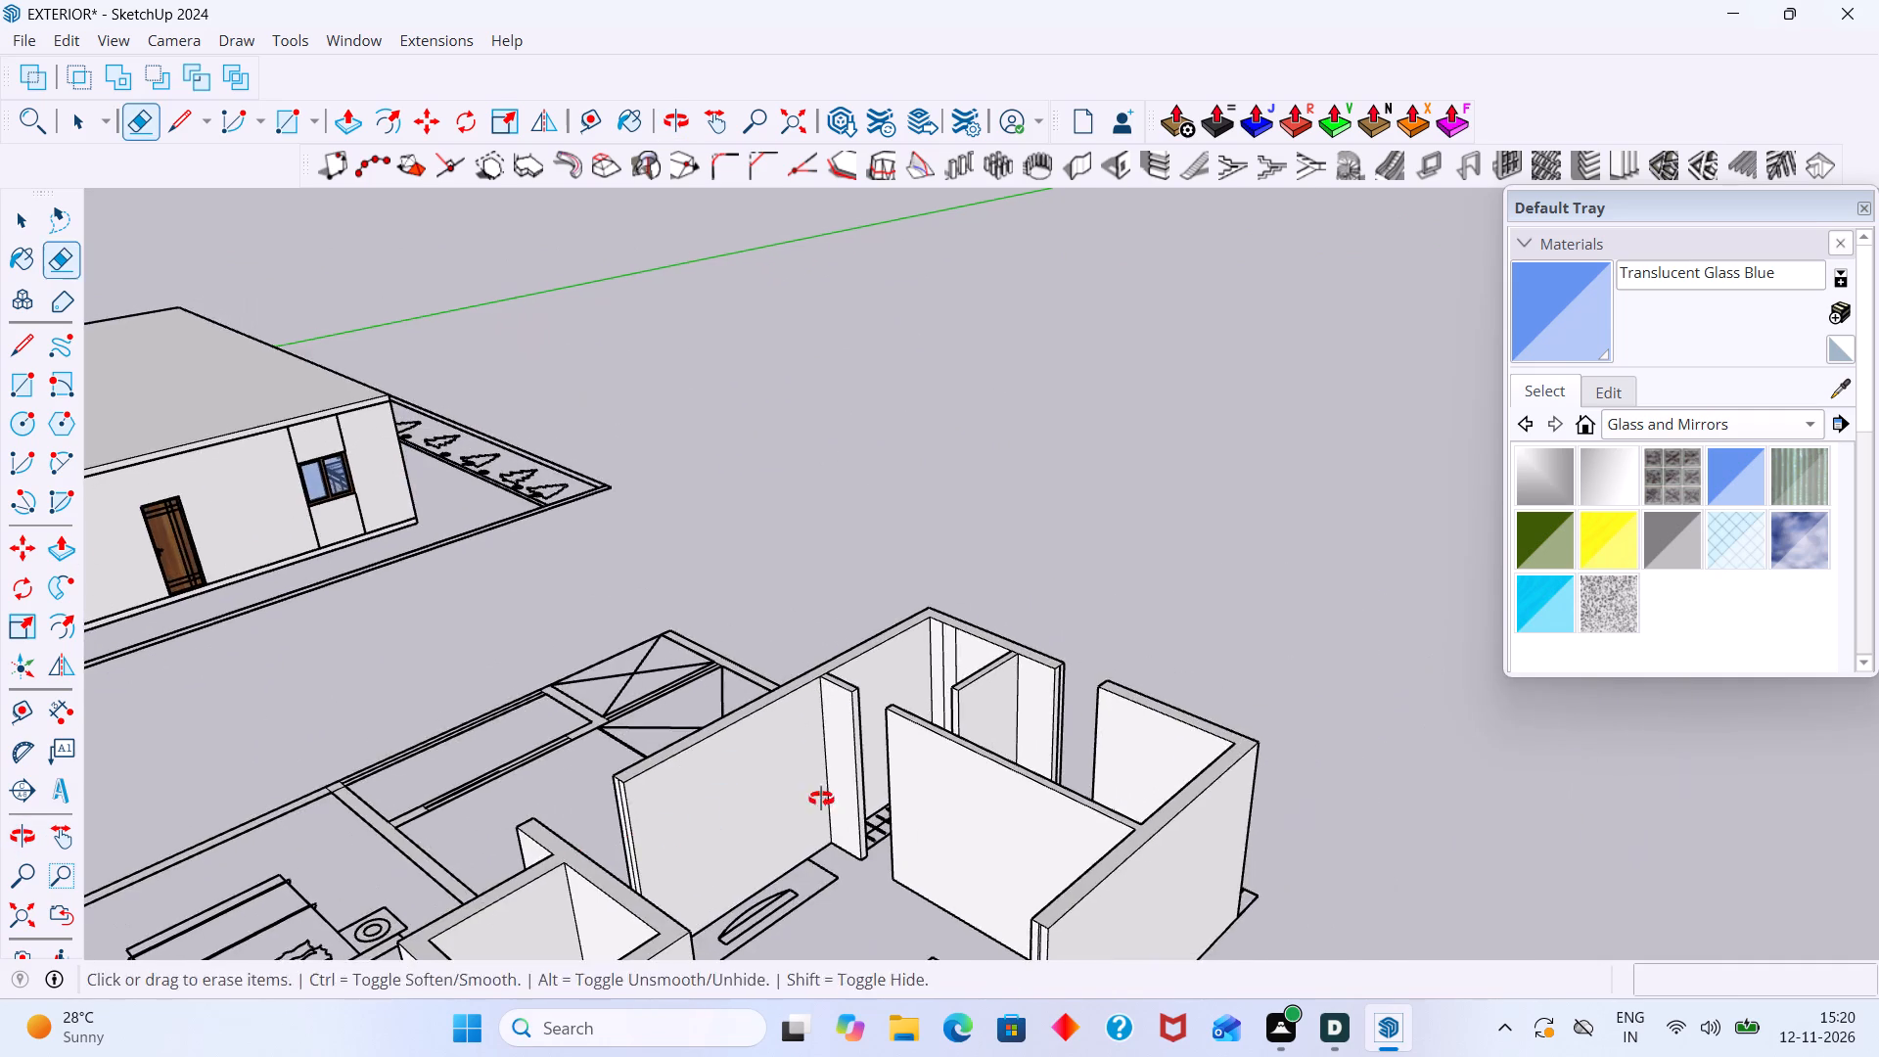
{"action": "middle_click_drag", "start_coordinate": [821, 799], "coordinate": [1041, 780]}
{"action": "scroll", "coordinate": [1094, 680], "scroll_direction": "up", "scroll_amount": 18}
{"action": "left_click_drag", "start_coordinate": [1092, 666], "coordinate": [1046, 671]}
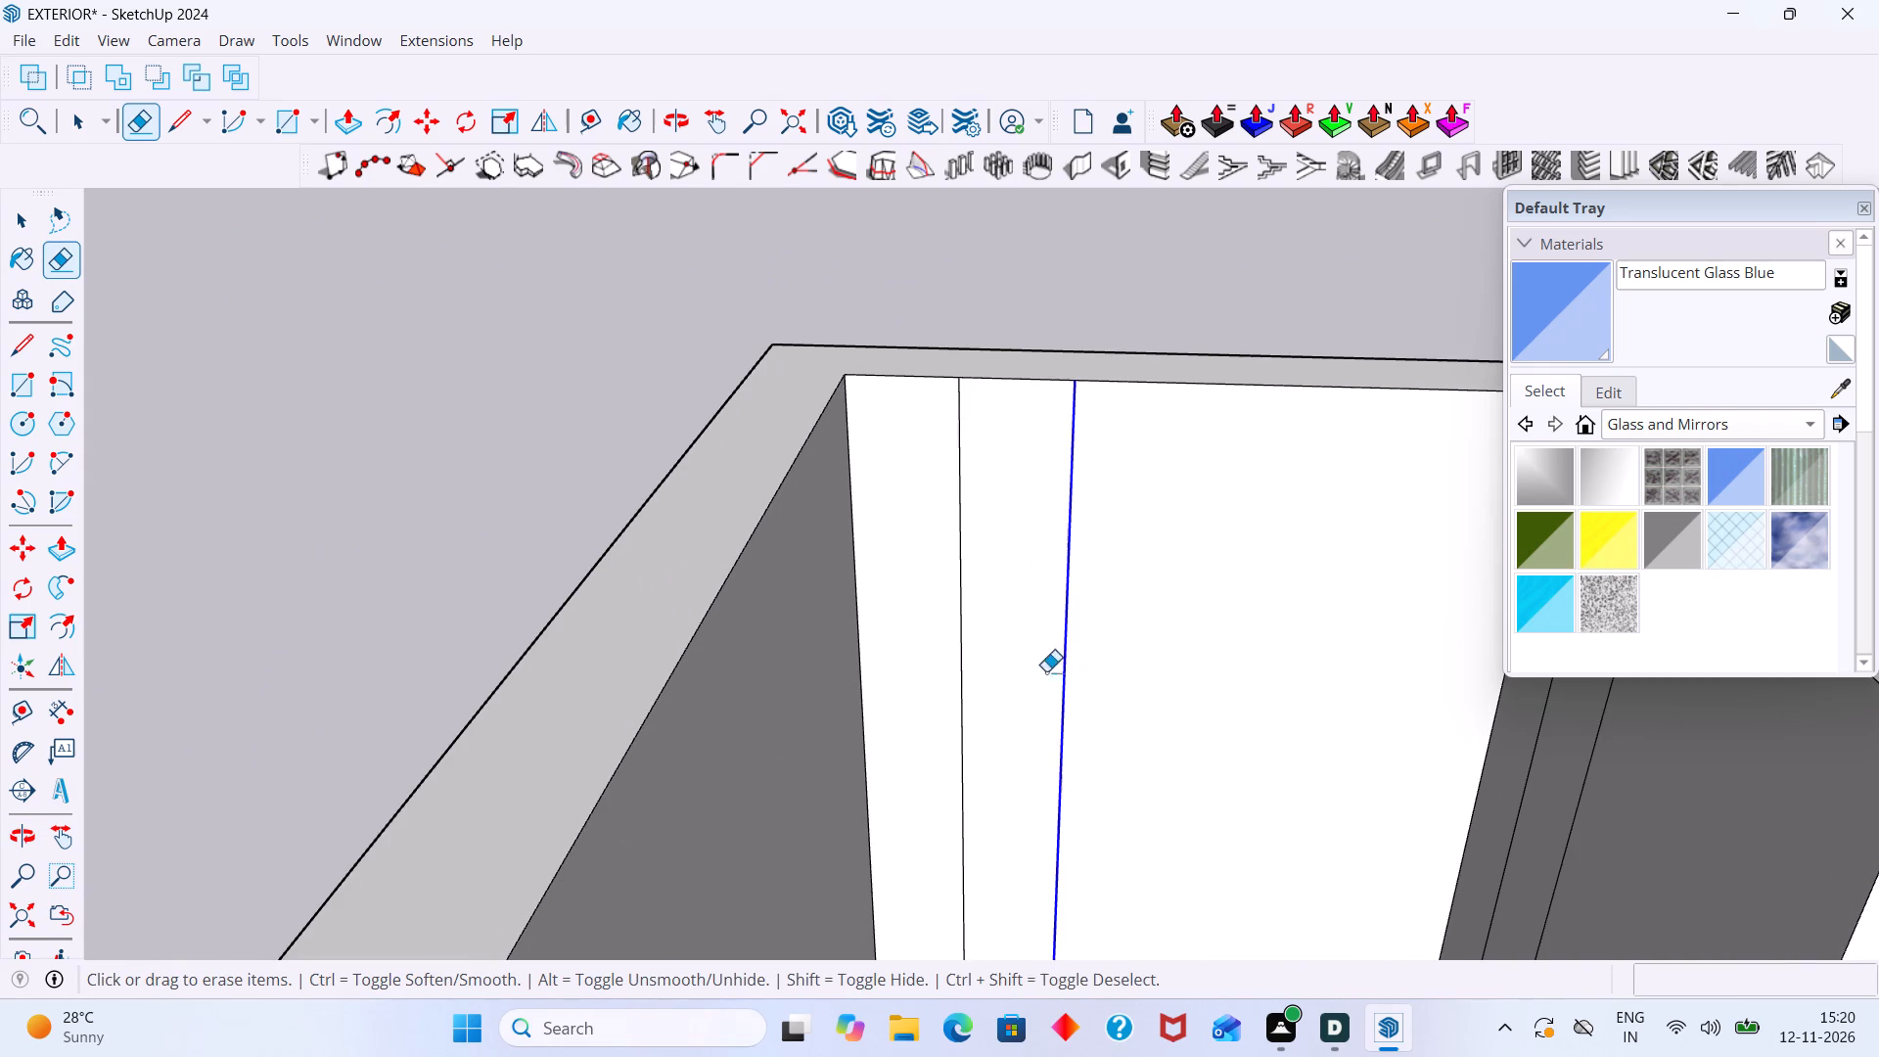
{"action": "left_click_drag", "start_coordinate": [1046, 671], "coordinate": [945, 680]}
{"action": "scroll", "coordinate": [949, 673], "scroll_direction": "down", "scroll_amount": 14}
{"action": "middle_click_drag", "start_coordinate": [1034, 724], "coordinate": [1412, 745]}
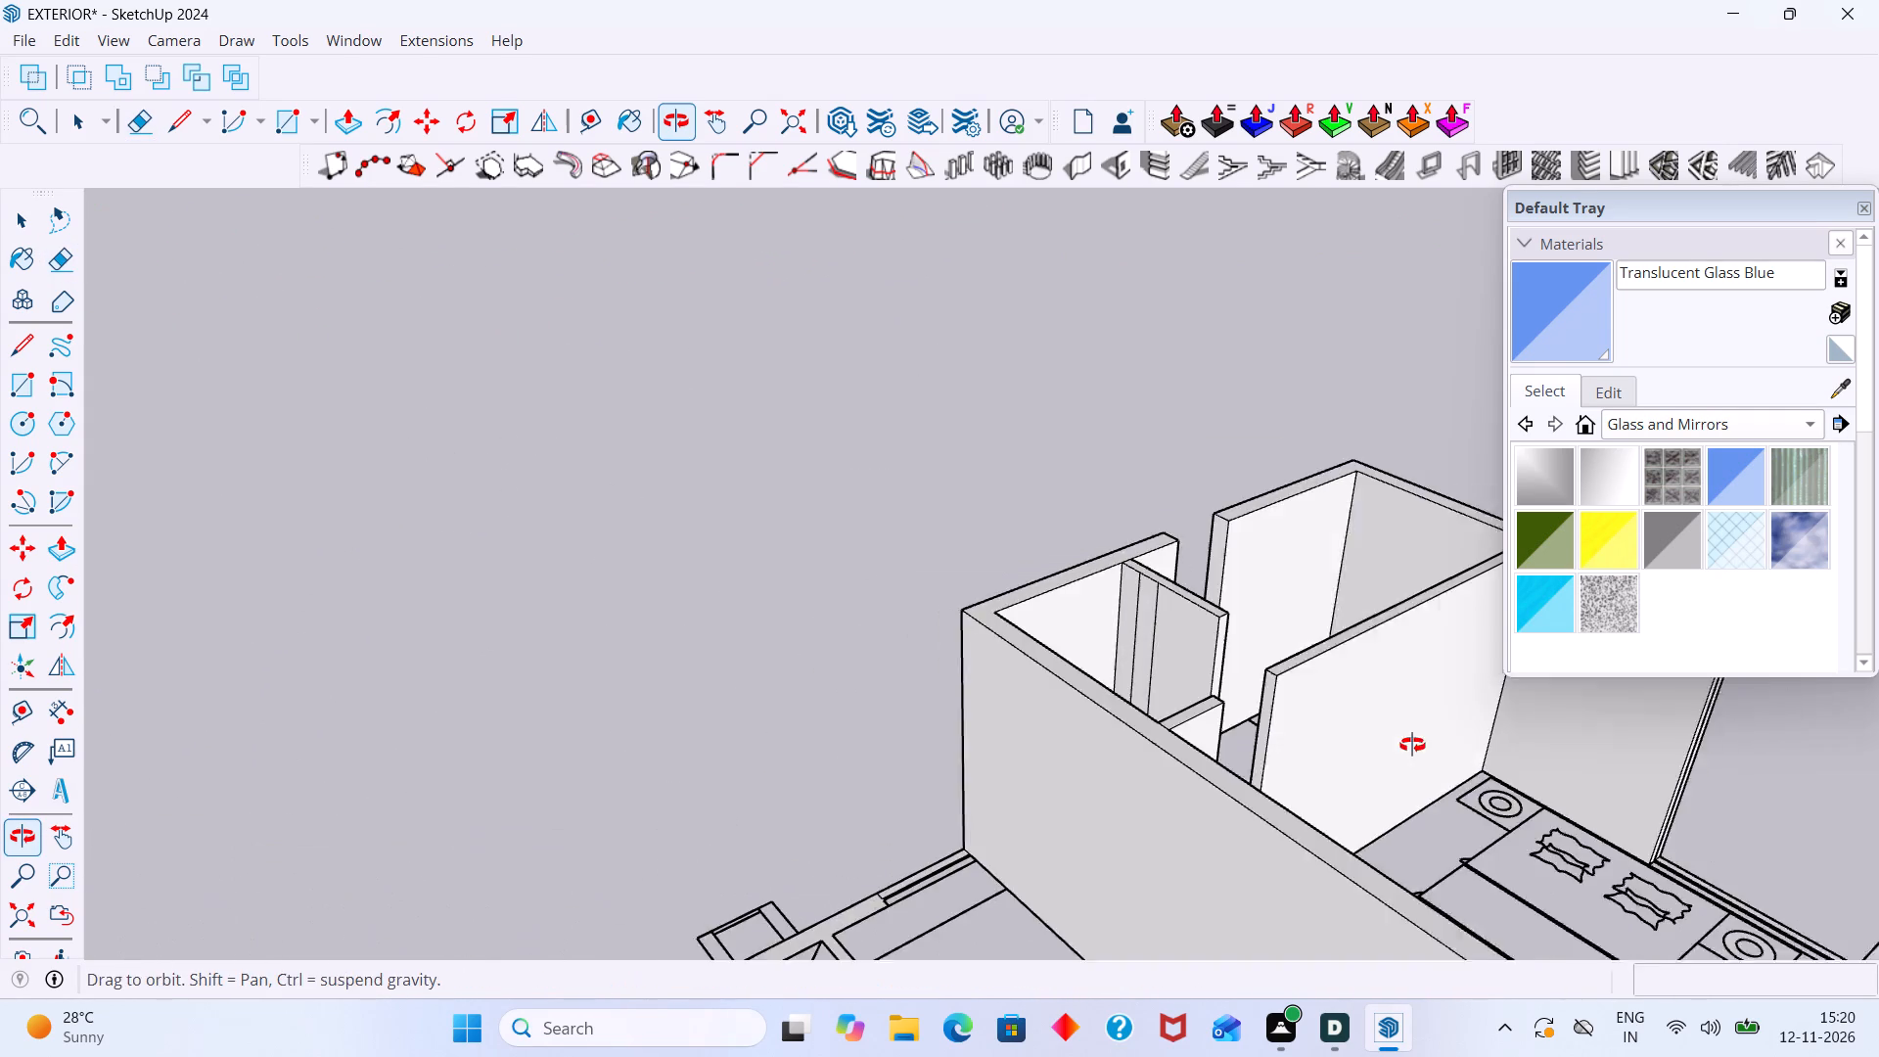
Erase the vertical seam lines on the partition wall's face at the corner where it meets the exterior side wall.
{"action": "middle_click_drag", "start_coordinate": [1412, 745], "coordinate": [1420, 748]}
{"action": "scroll", "coordinate": [1139, 686], "scroll_direction": "up", "scroll_amount": 13}
{"action": "left_click_drag", "start_coordinate": [1198, 666], "coordinate": [1008, 614]}
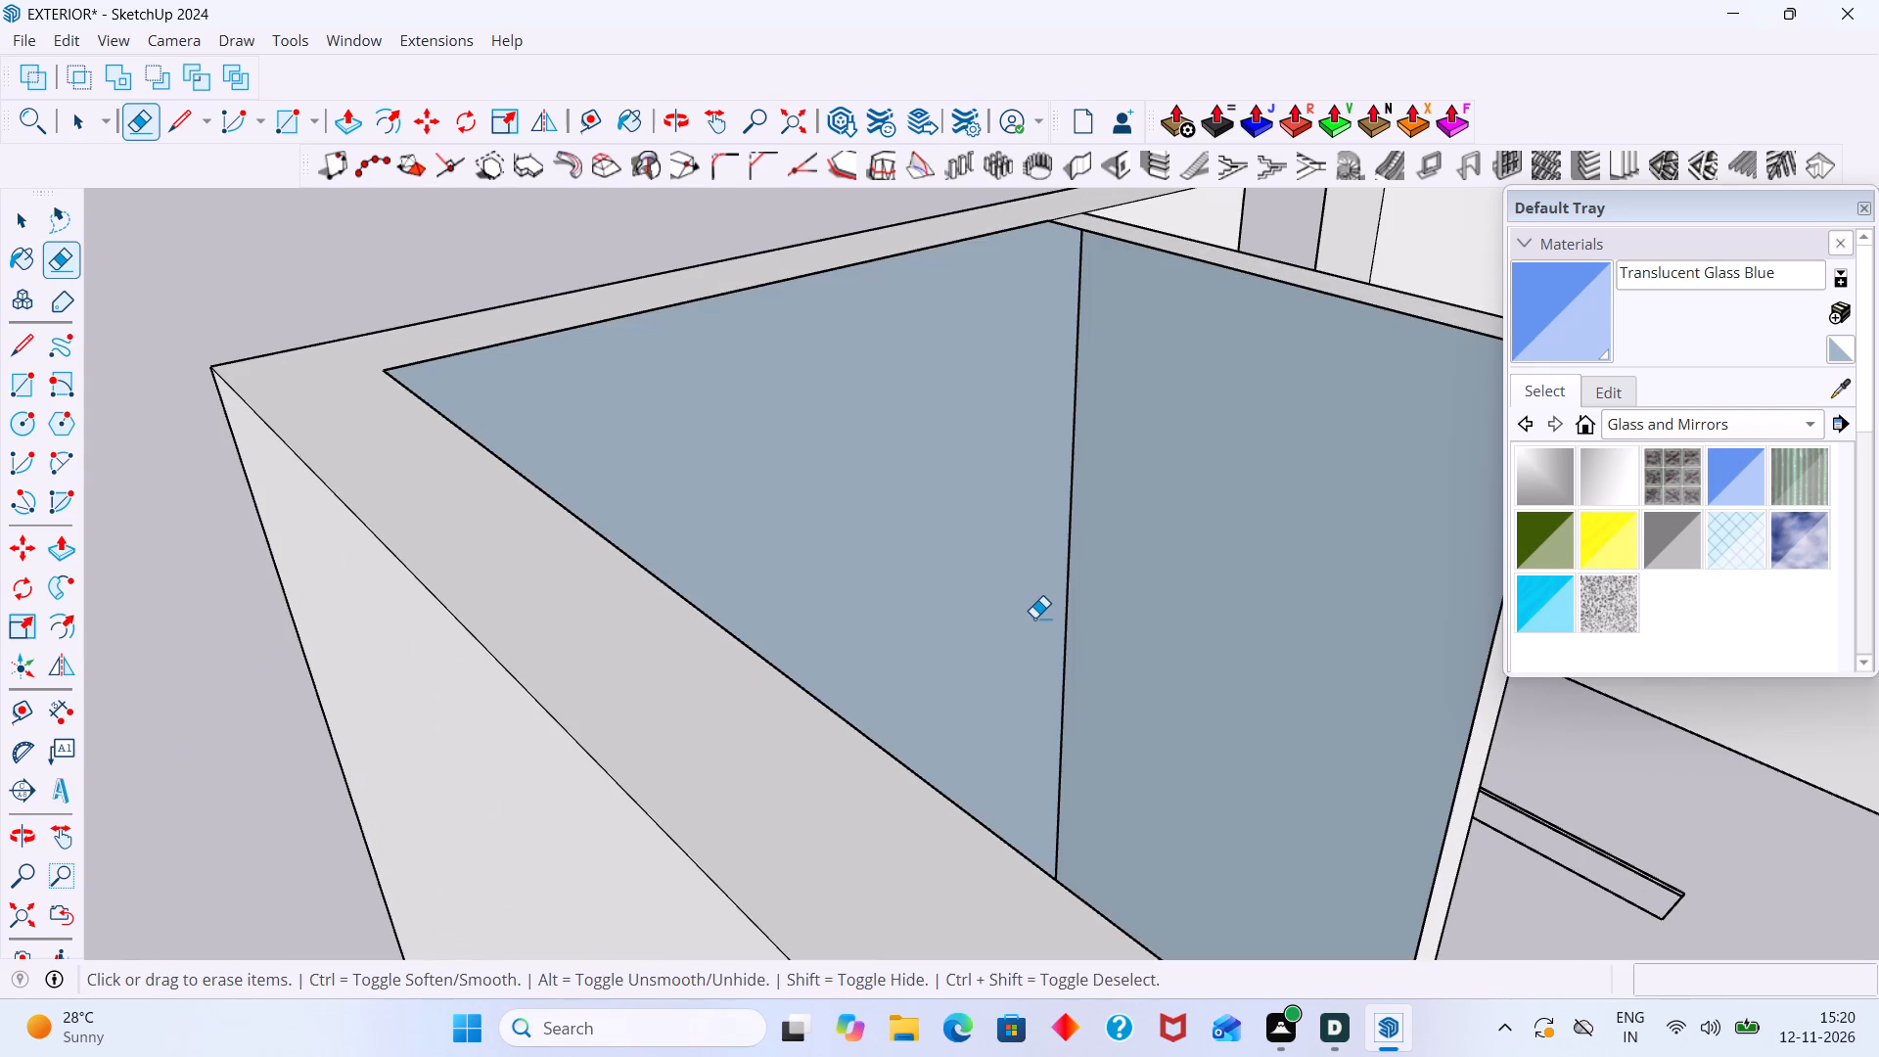
{"action": "key", "text": "ctrl+z"}
{"action": "left_click_drag", "start_coordinate": [1216, 656], "coordinate": [1108, 597]}
{"action": "scroll", "coordinate": [1108, 597], "scroll_direction": "down", "scroll_amount": 4}
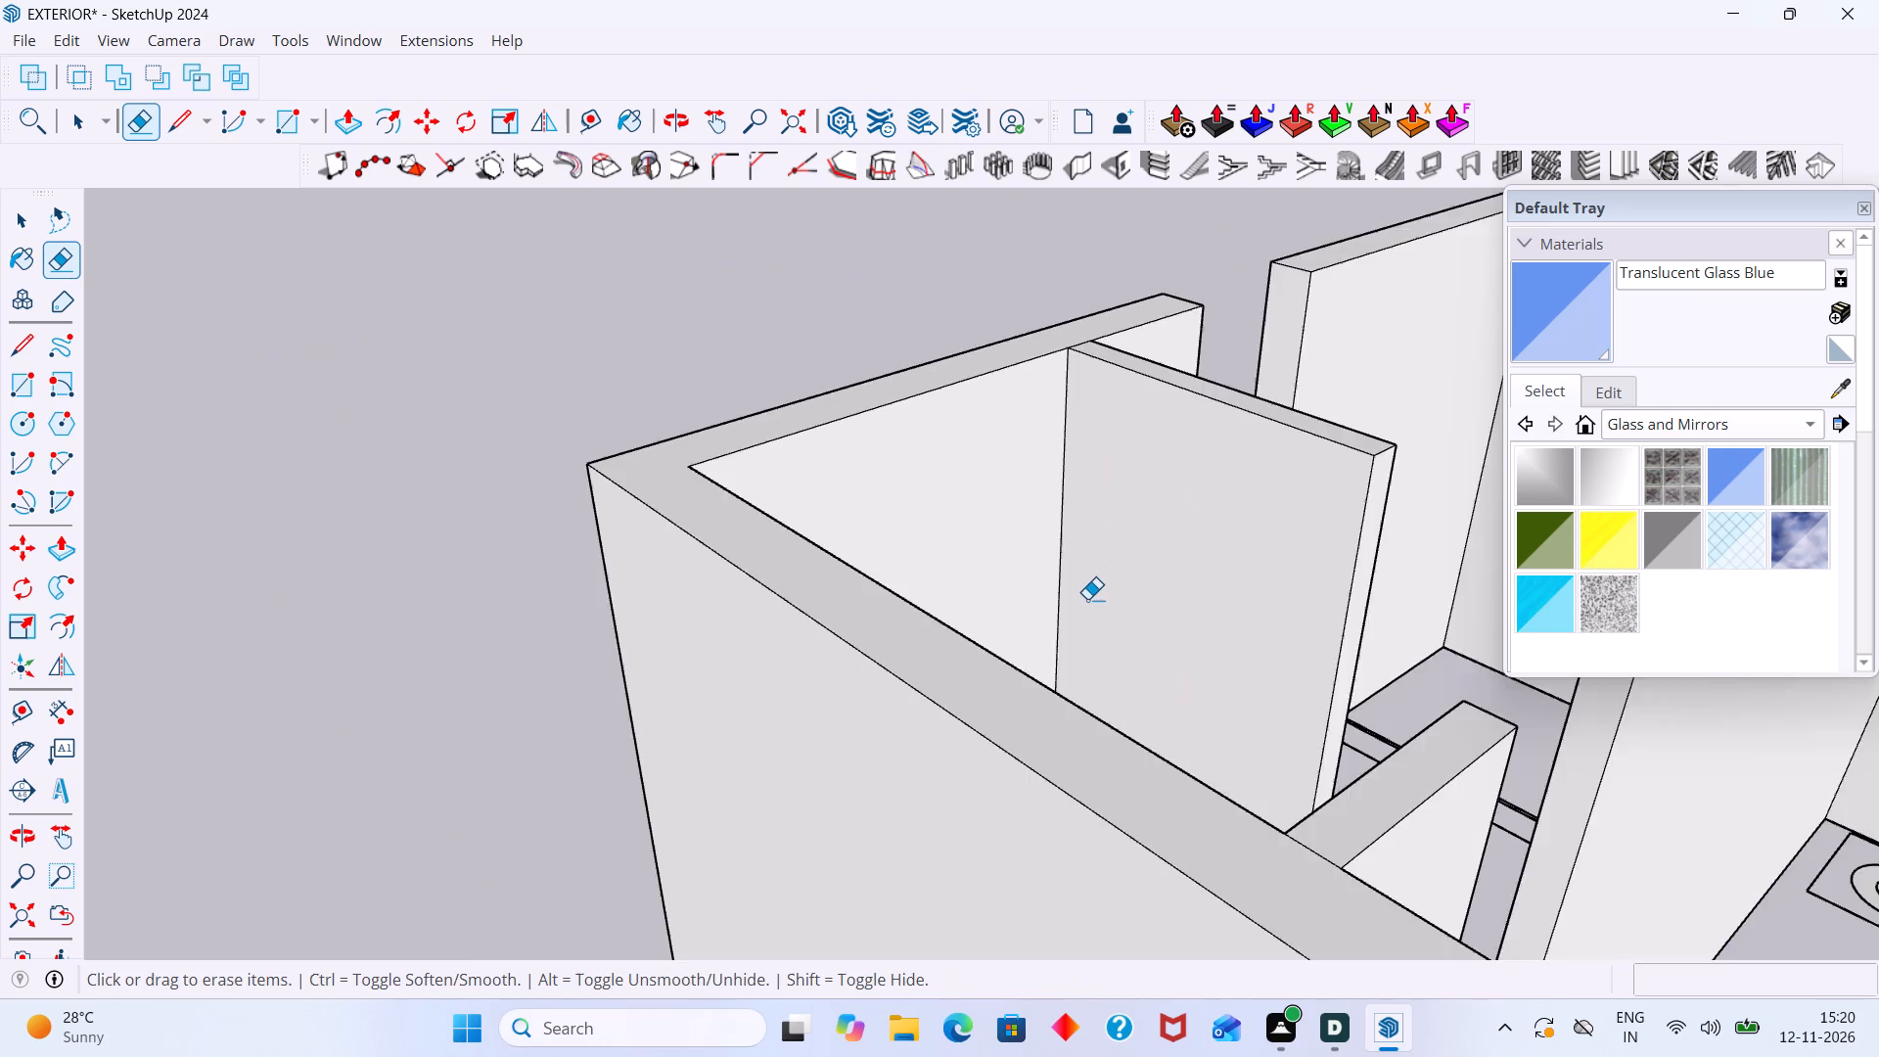
{"action": "scroll", "coordinate": [1077, 586], "scroll_direction": "up", "scroll_amount": 1}
{"action": "scroll", "coordinate": [1077, 585], "scroll_direction": "down", "scroll_amount": 4}
Erase the two vertical seam lines on the exterior wall's end face at the opening beside the partition.
{"action": "middle_click_drag", "start_coordinate": [1059, 597], "coordinate": [327, 607]}
{"action": "middle_click_drag", "start_coordinate": [643, 627], "coordinate": [553, 643]}
{"action": "scroll", "coordinate": [831, 648], "scroll_direction": "up", "scroll_amount": 9}
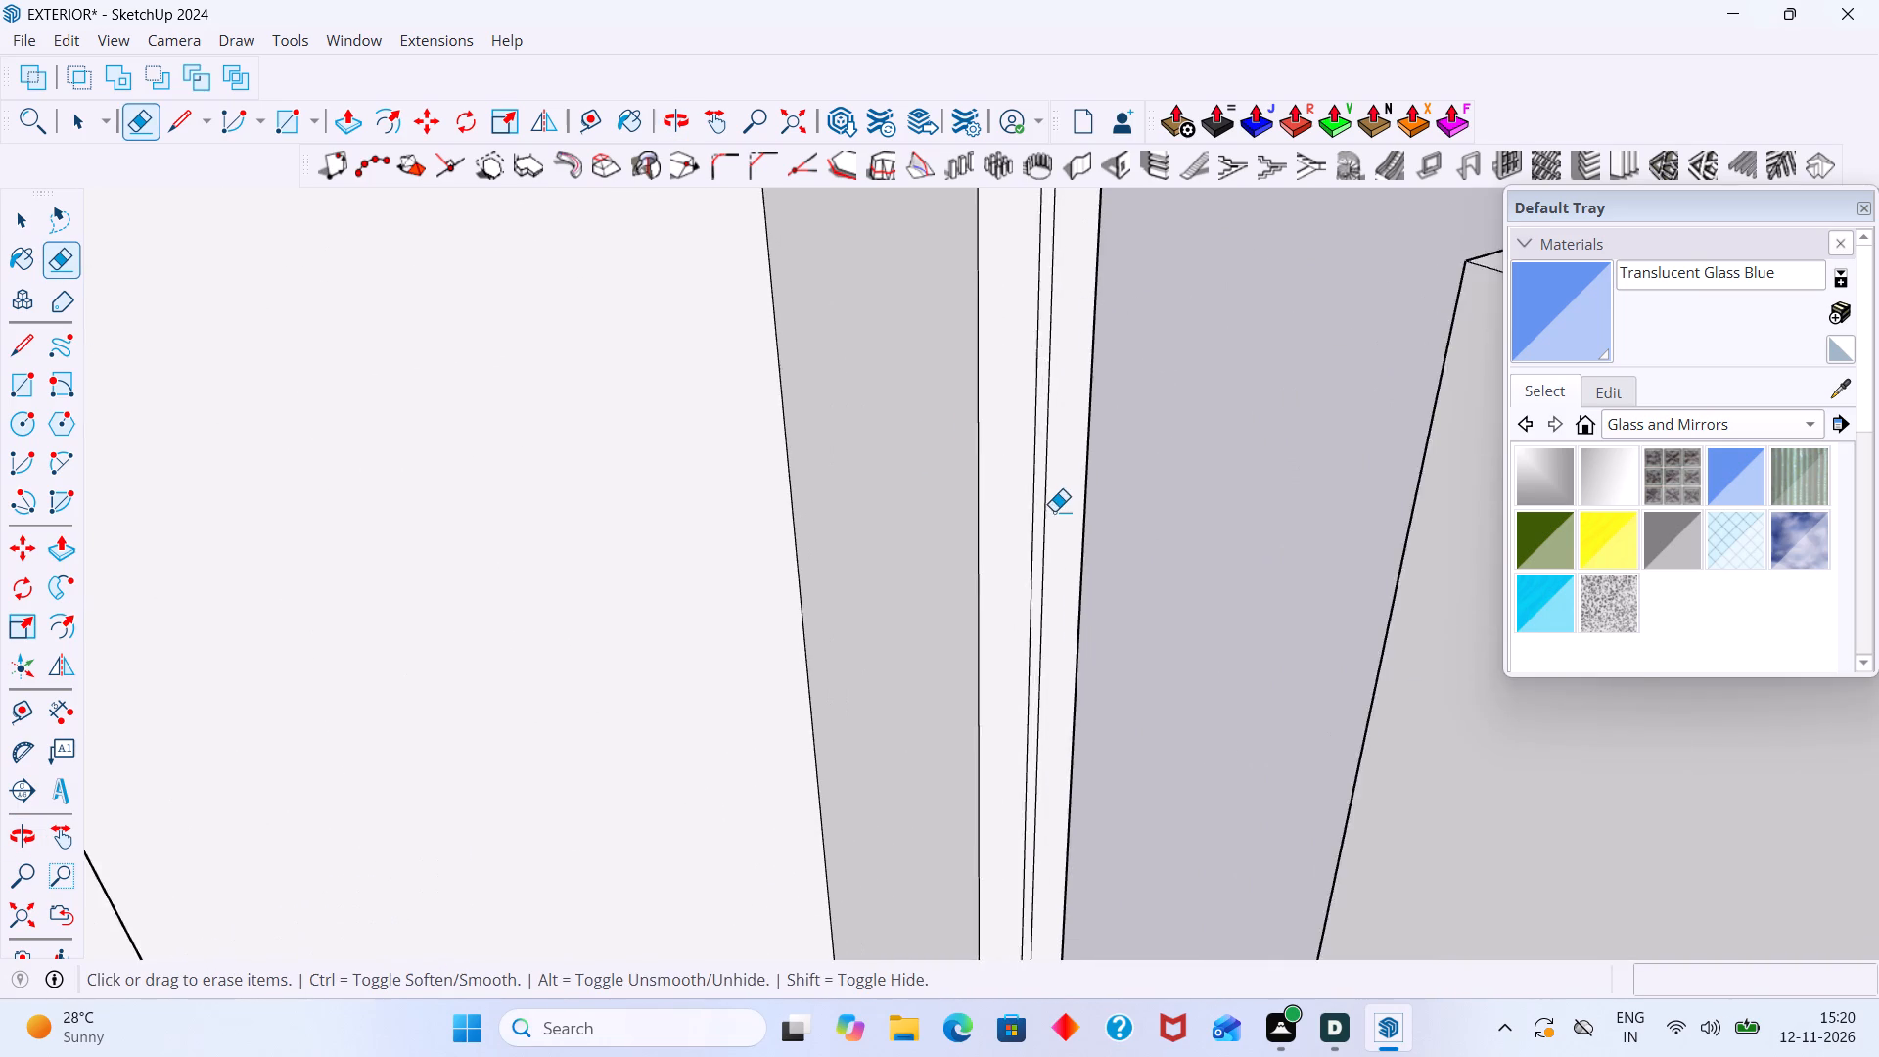
{"action": "scroll", "coordinate": [1054, 511], "scroll_direction": "up", "scroll_amount": 4}
{"action": "left_click_drag", "start_coordinate": [1056, 507], "coordinate": [1019, 525]}
{"action": "scroll", "coordinate": [1019, 526], "scroll_direction": "down", "scroll_amount": 14}
Erase the vertical seam line on the free end face of the long wall behind the TV unit.
{"action": "middle_click_drag", "start_coordinate": [1019, 551], "coordinate": [1191, 734]}
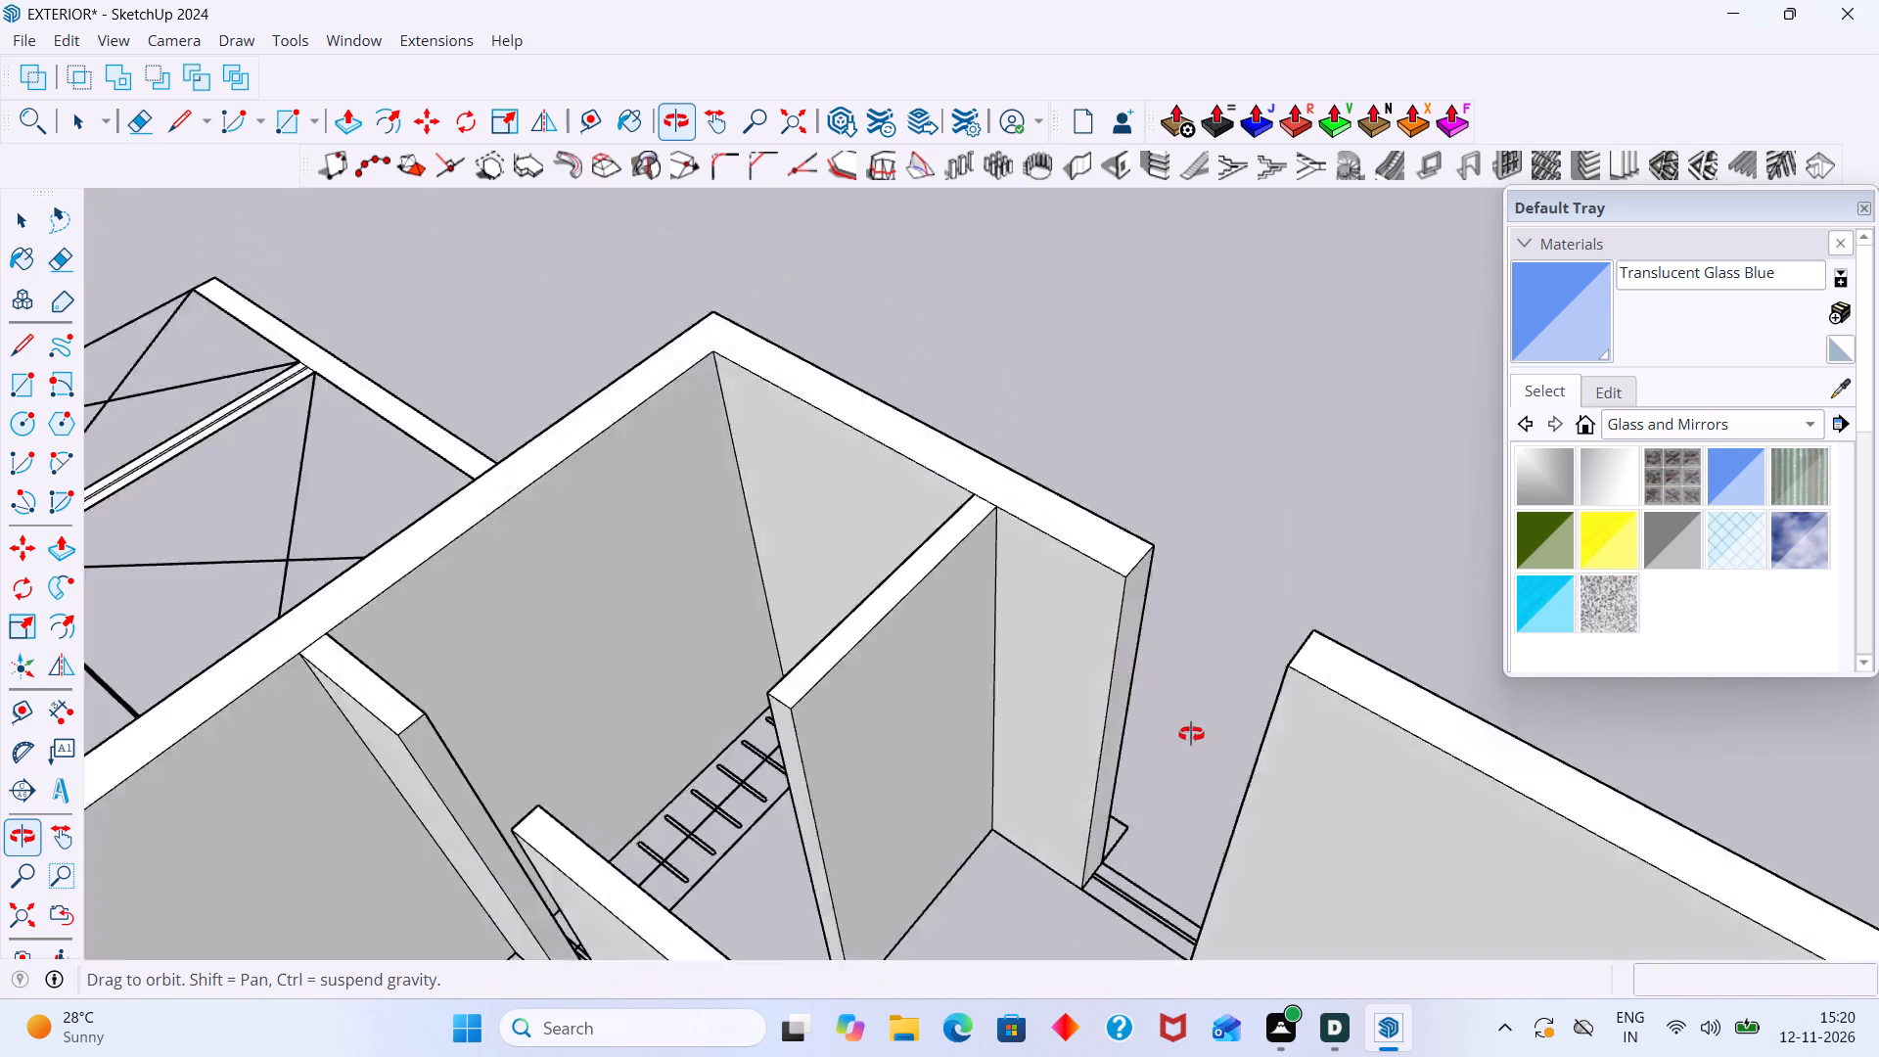
{"action": "middle_click_drag", "start_coordinate": [1191, 734], "coordinate": [1482, 808]}
{"action": "scroll", "coordinate": [1377, 791], "scroll_direction": "down", "scroll_amount": 1}
{"action": "middle_click_drag", "start_coordinate": [1385, 828], "coordinate": [1053, 783]}
{"action": "scroll", "coordinate": [976, 802], "scroll_direction": "down", "scroll_amount": 2}
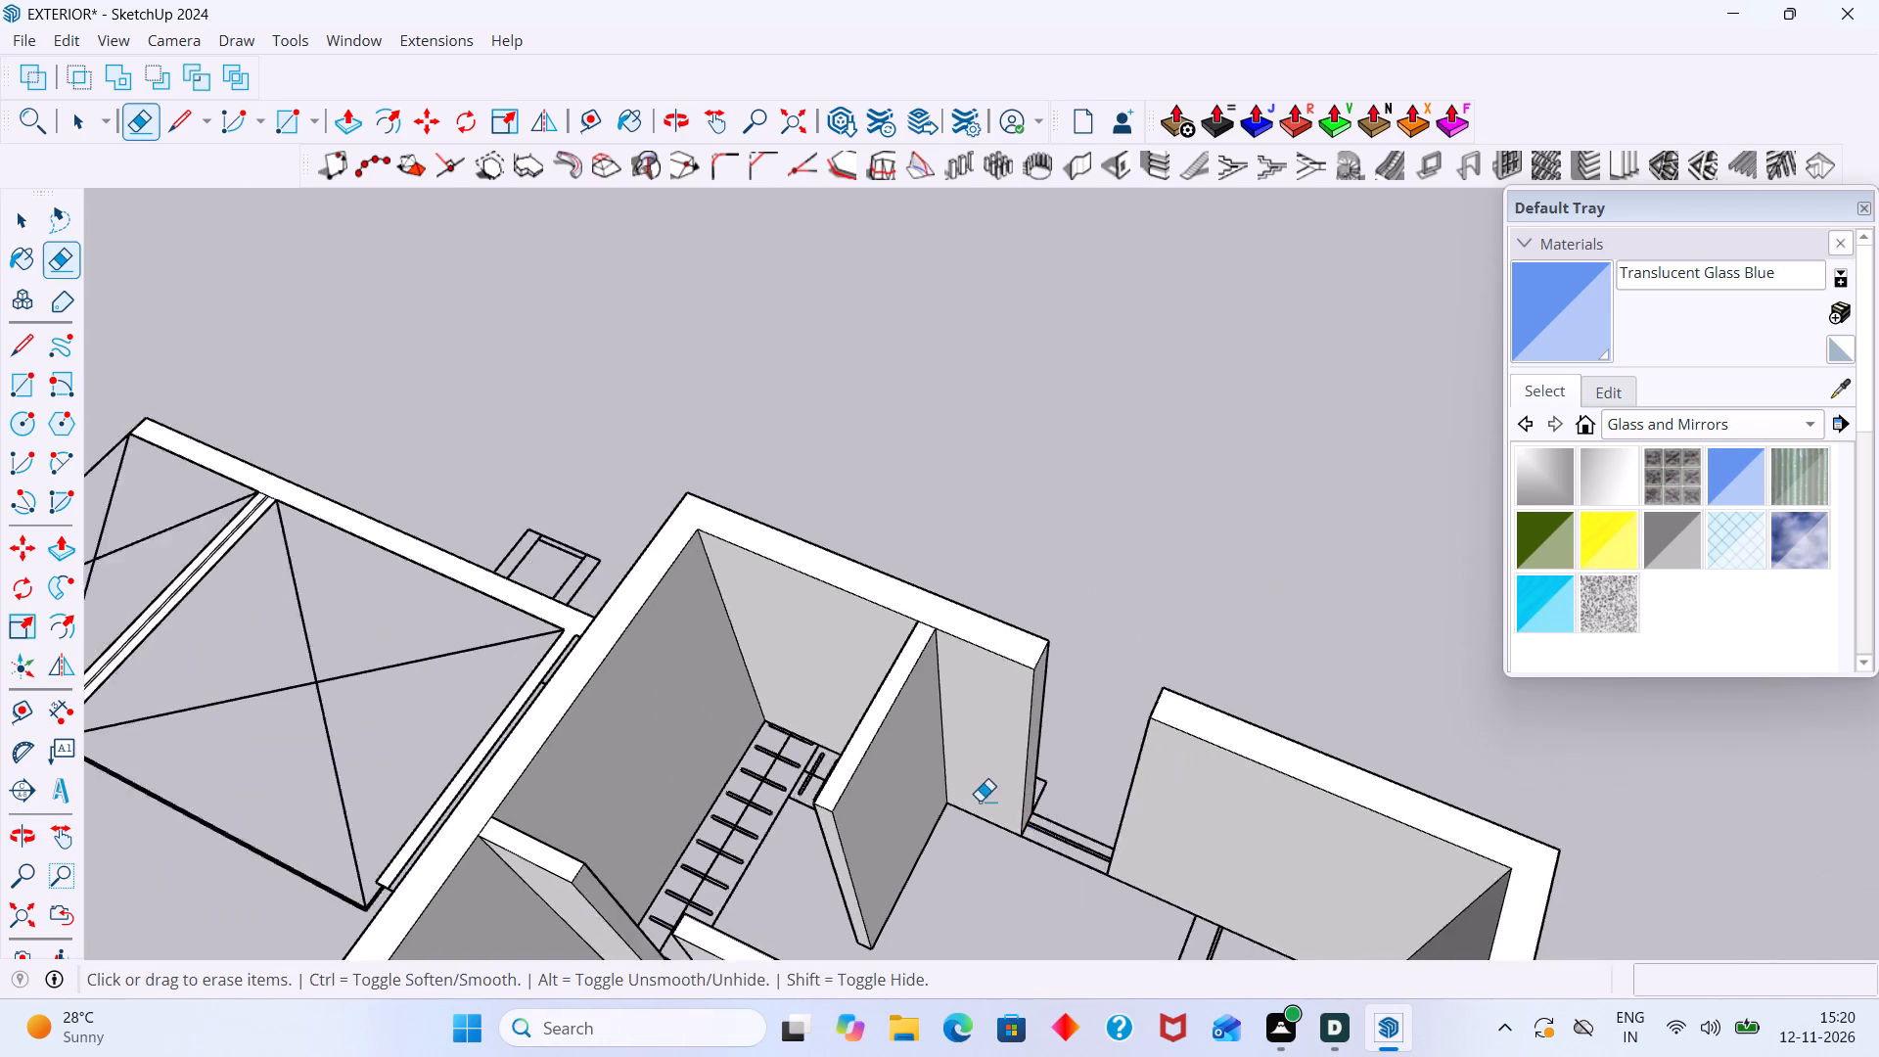
{"action": "scroll", "coordinate": [980, 801], "scroll_direction": "down", "scroll_amount": 1}
{"action": "middle_click_drag", "start_coordinate": [1023, 834], "coordinate": [949, 672]}
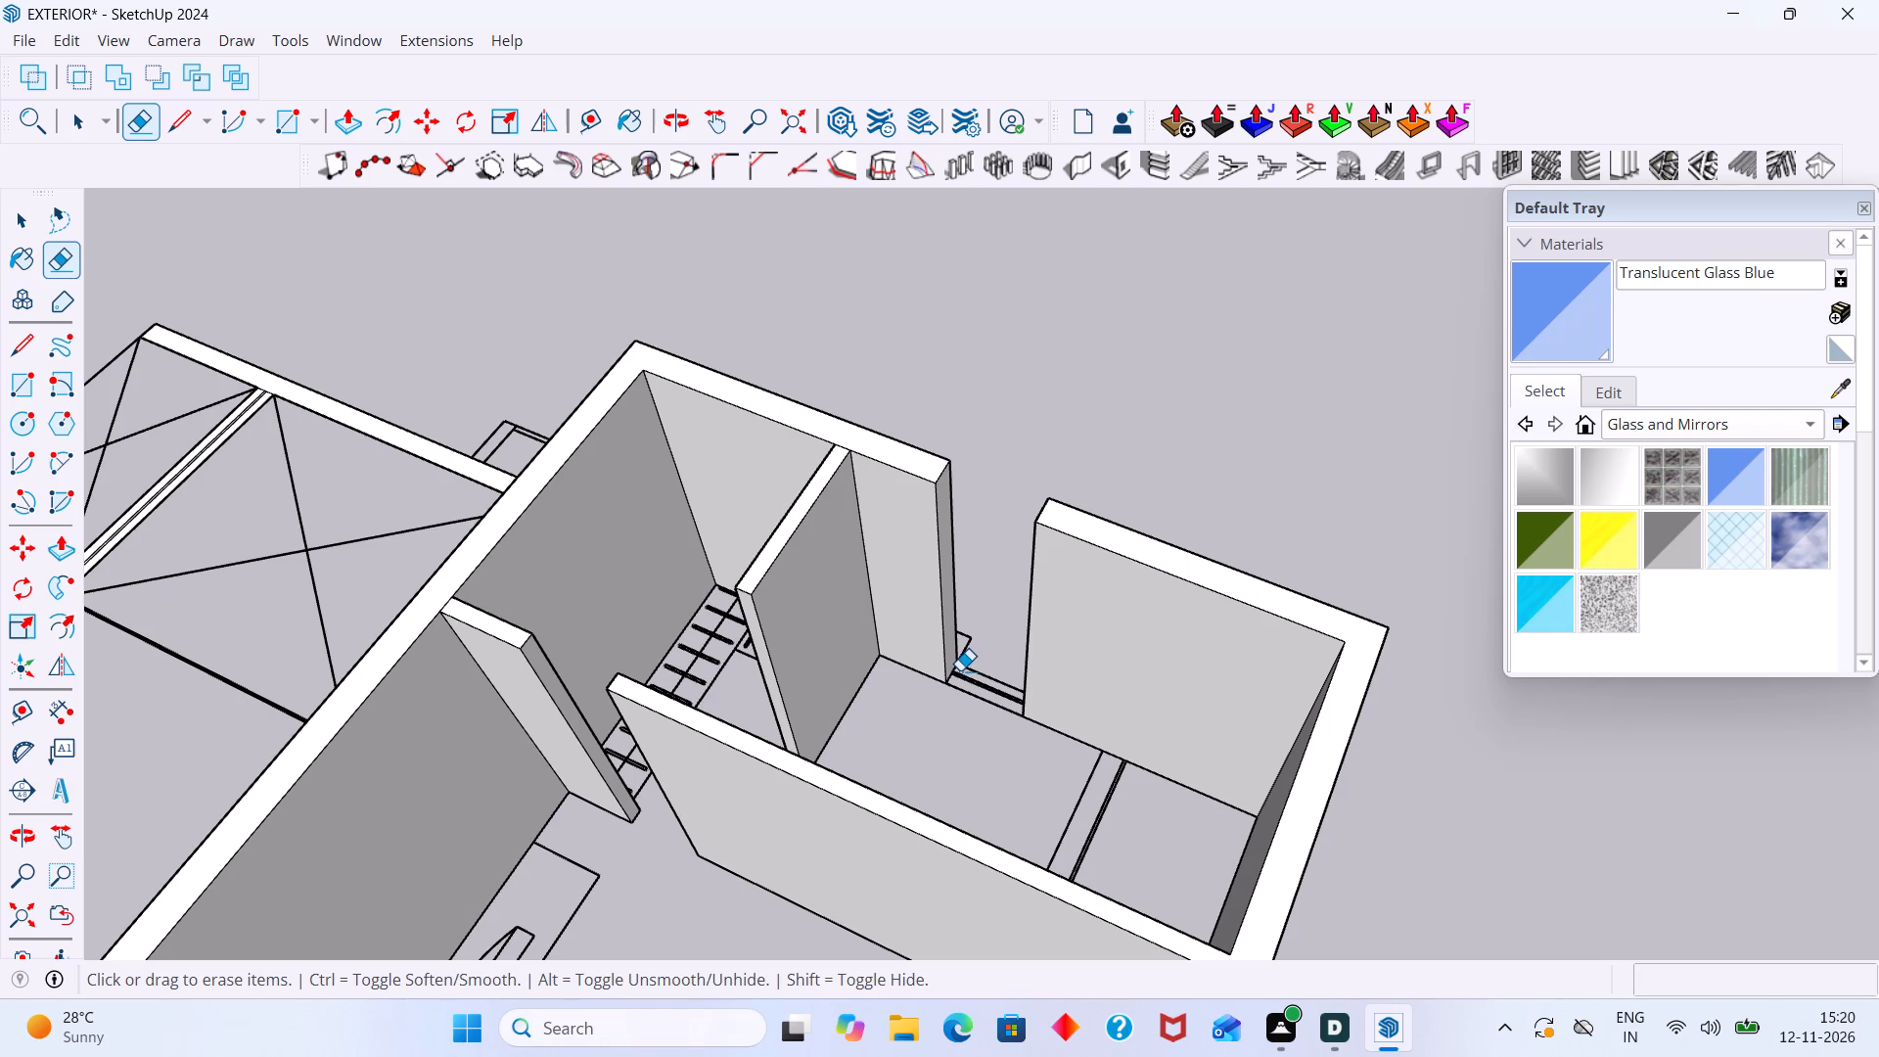
{"action": "scroll", "coordinate": [872, 646], "scroll_direction": "down", "scroll_amount": 5}
{"action": "middle_click_drag", "start_coordinate": [701, 680], "coordinate": [287, 605]}
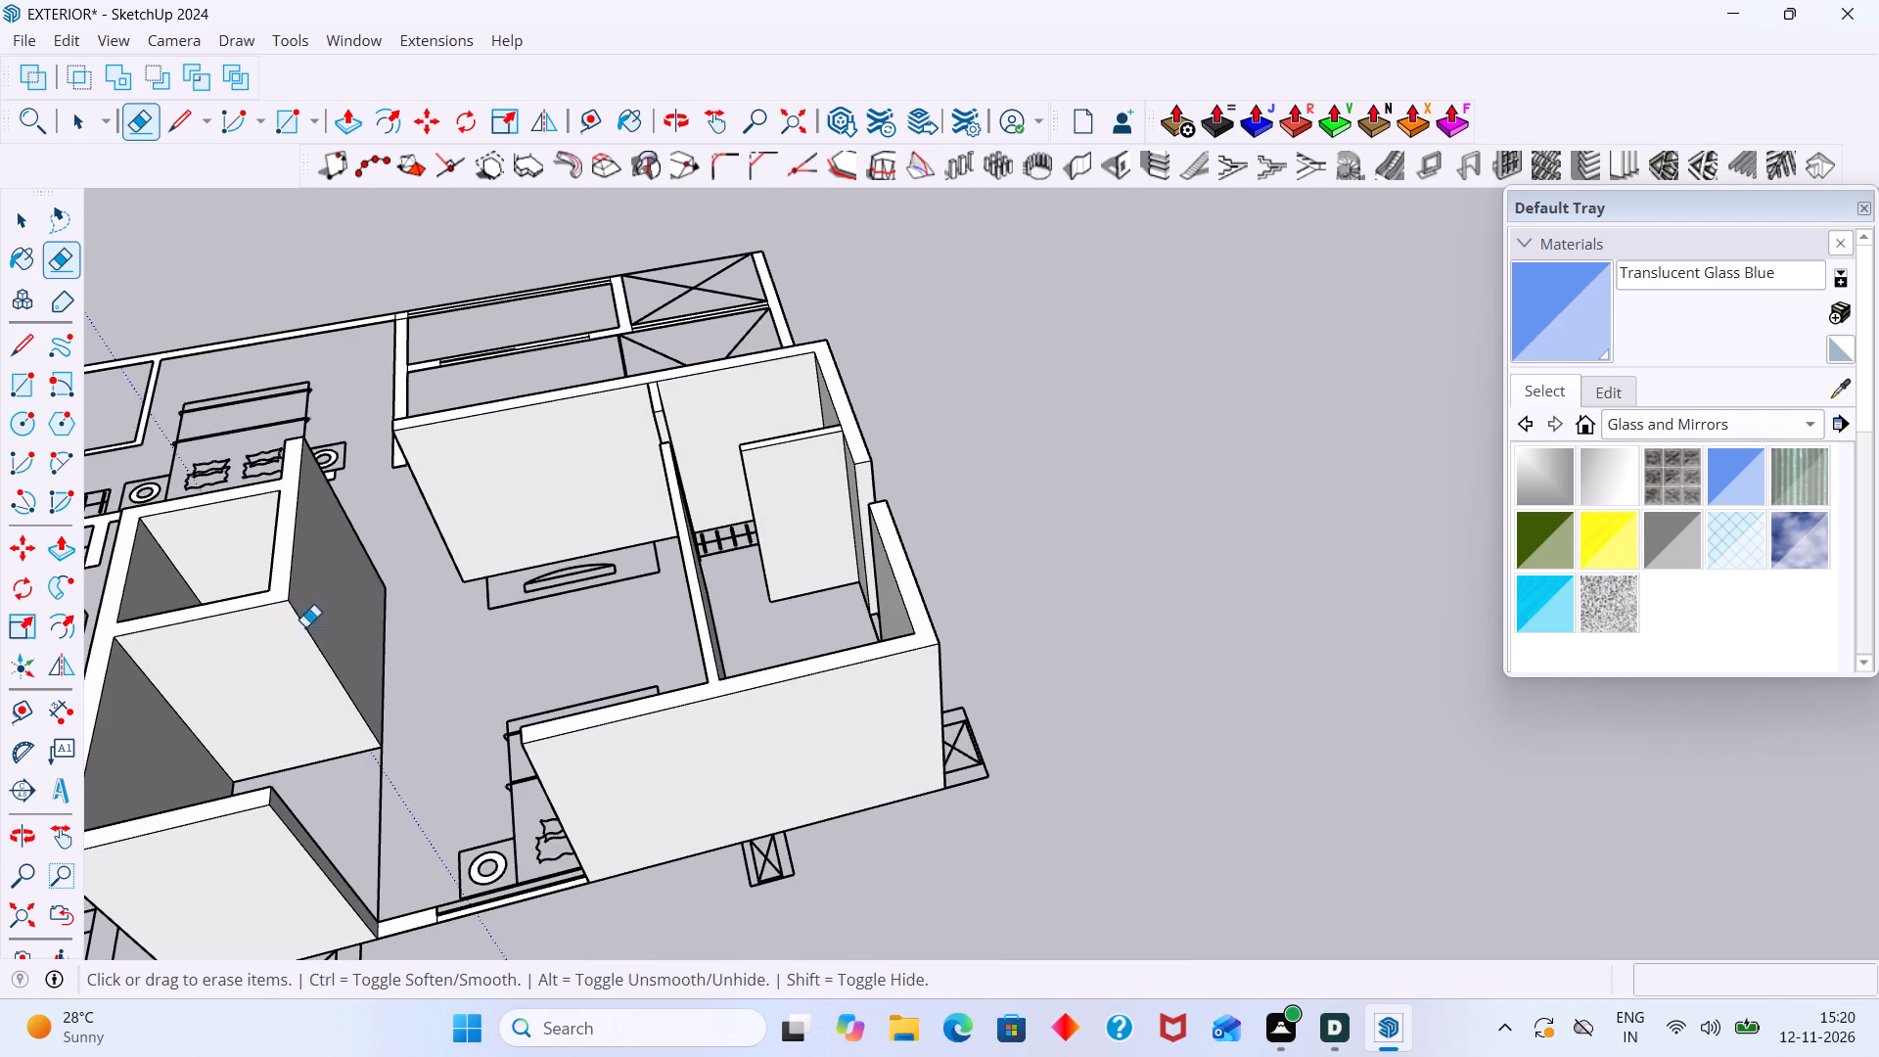
{"action": "scroll", "coordinate": [629, 450], "scroll_direction": "up", "scroll_amount": 10}
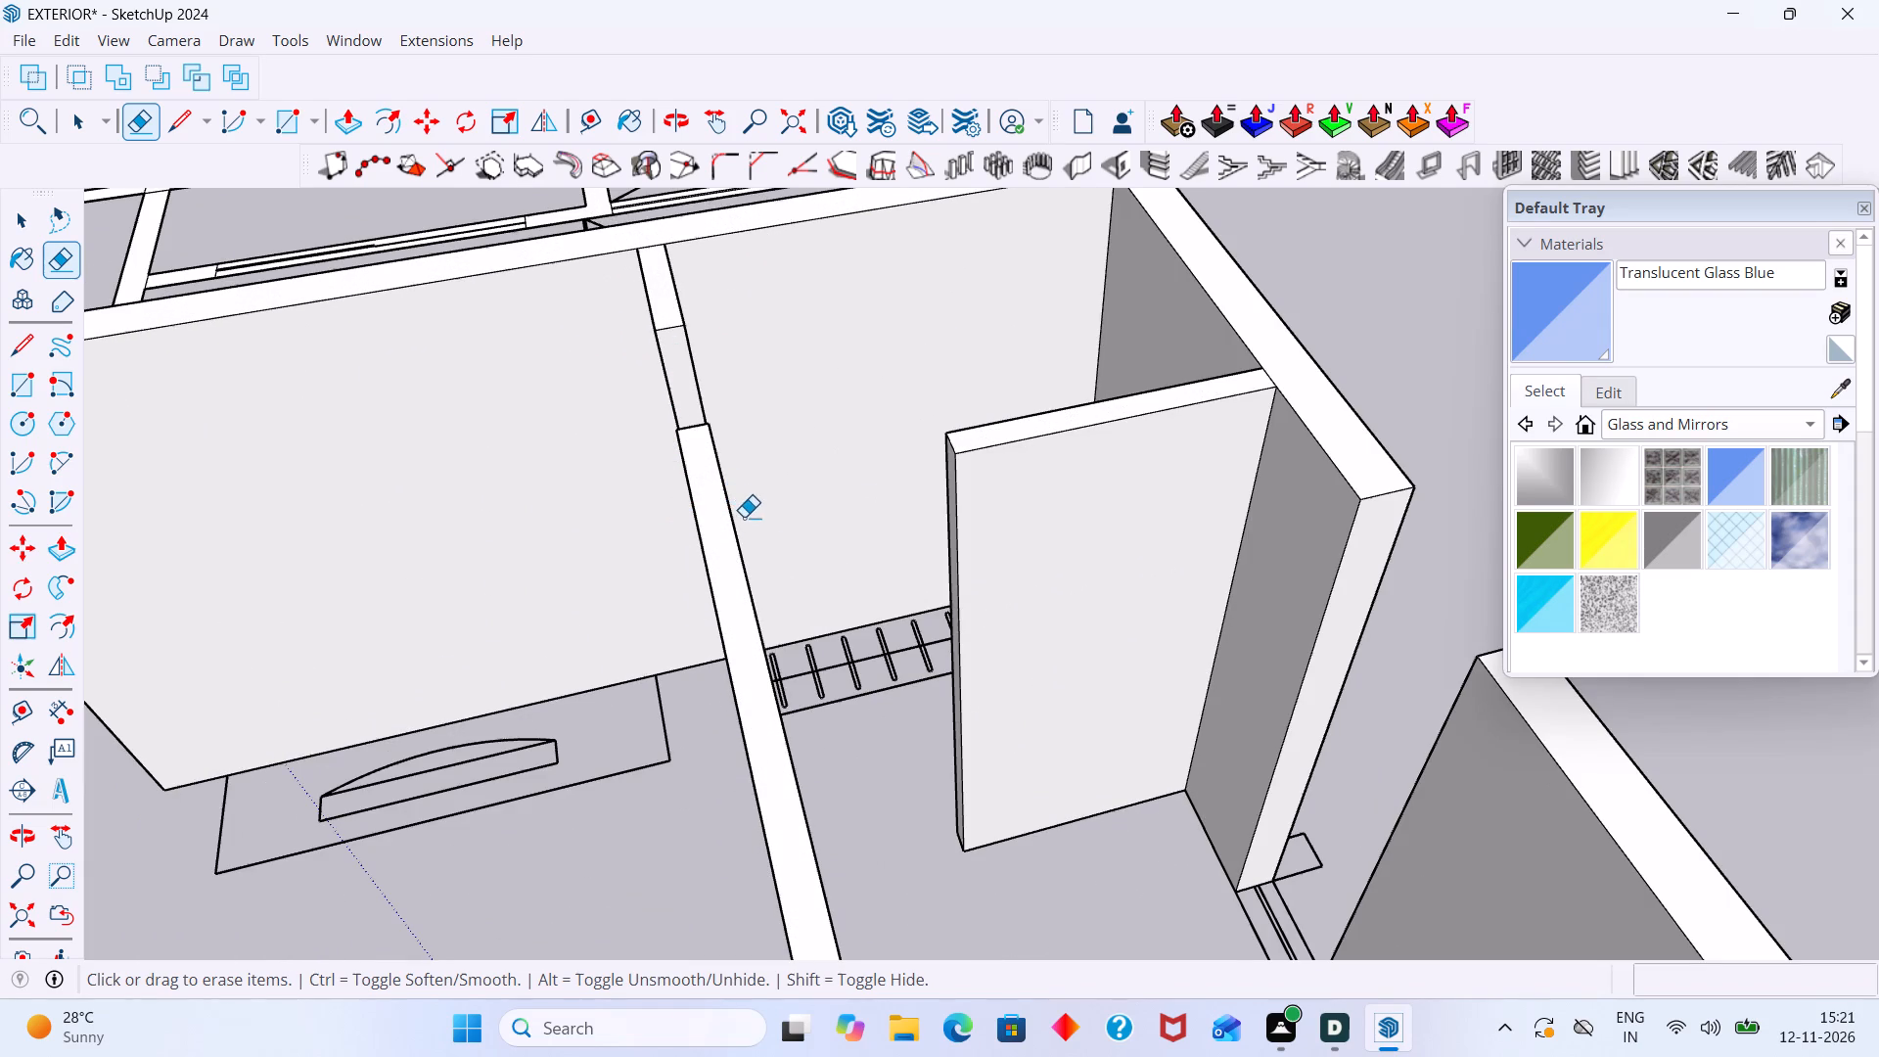
{"action": "scroll", "coordinate": [747, 524], "scroll_direction": "down", "scroll_amount": 2}
{"action": "middle_click_drag", "start_coordinate": [799, 538], "coordinate": [1521, 493]}
{"action": "scroll", "coordinate": [1264, 568], "scroll_direction": "down", "scroll_amount": 10}
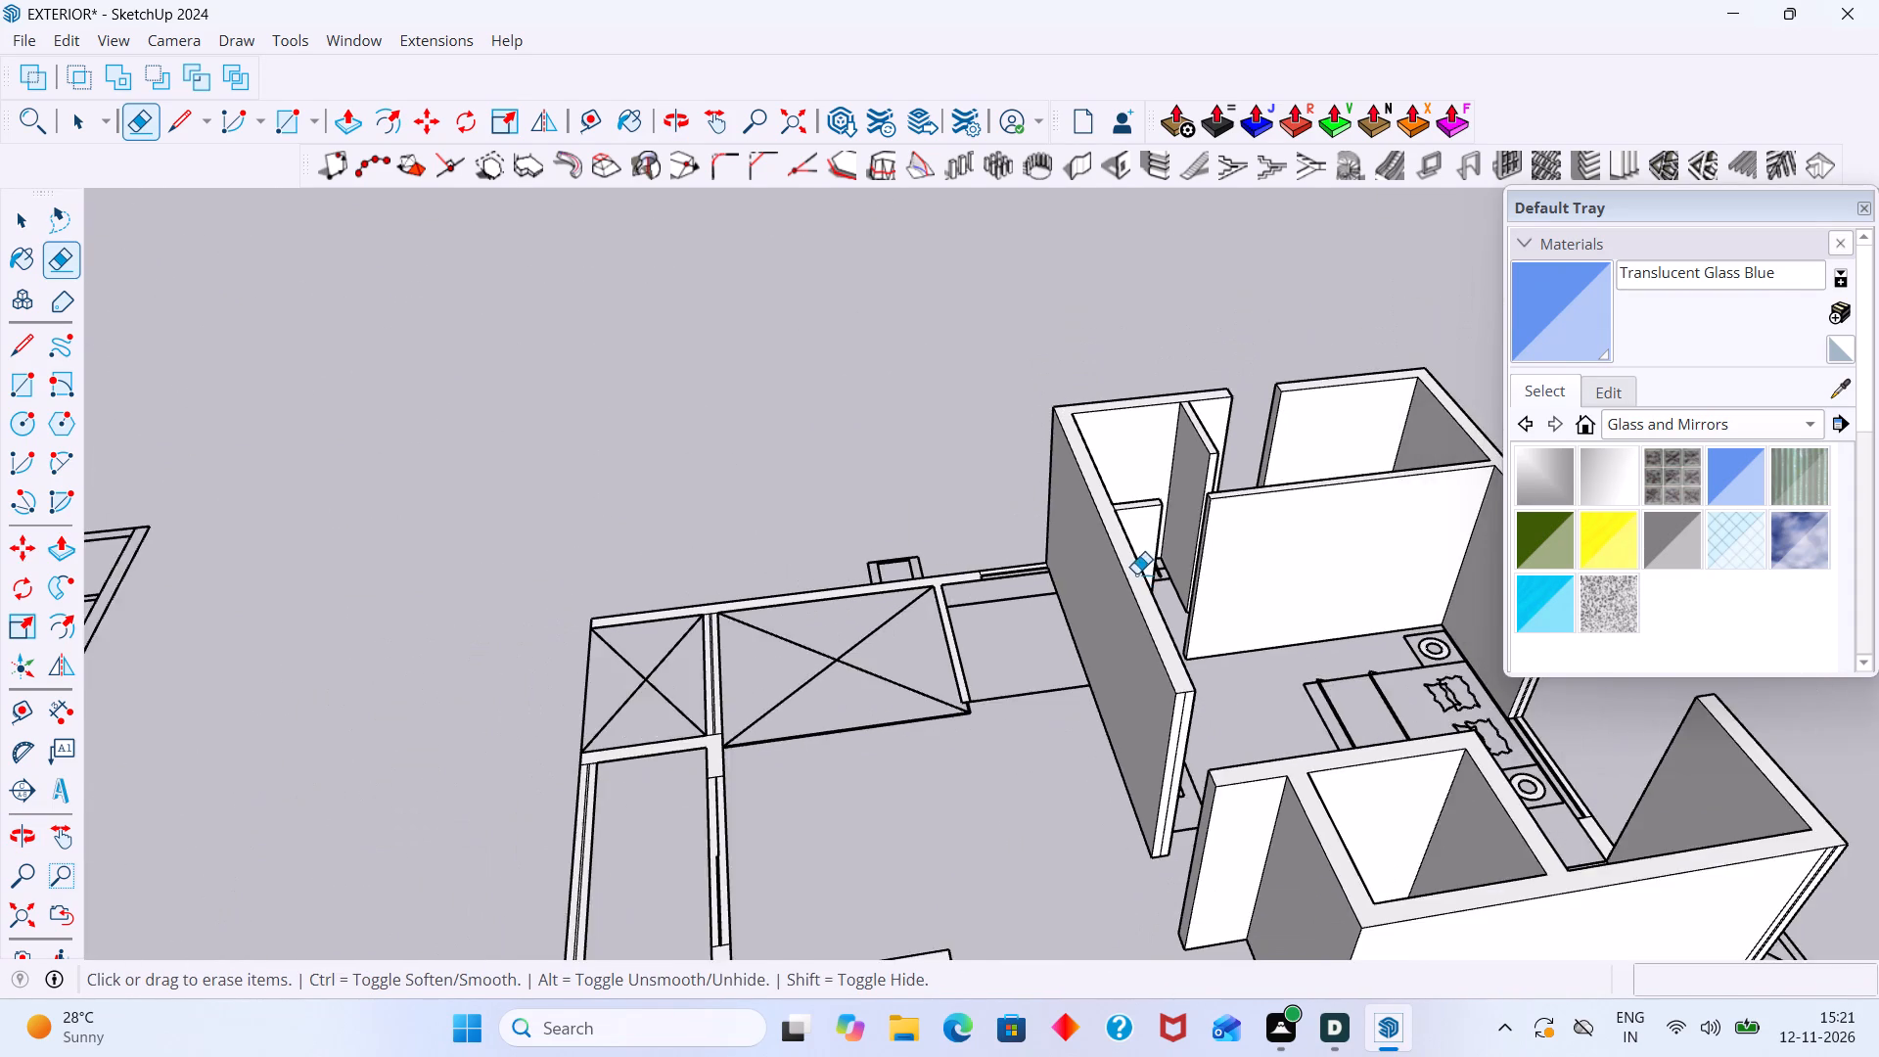
{"action": "scroll", "coordinate": [1130, 575], "scroll_direction": "down", "scroll_amount": 1}
{"action": "scroll", "coordinate": [1176, 682], "scroll_direction": "up", "scroll_amount": 13}
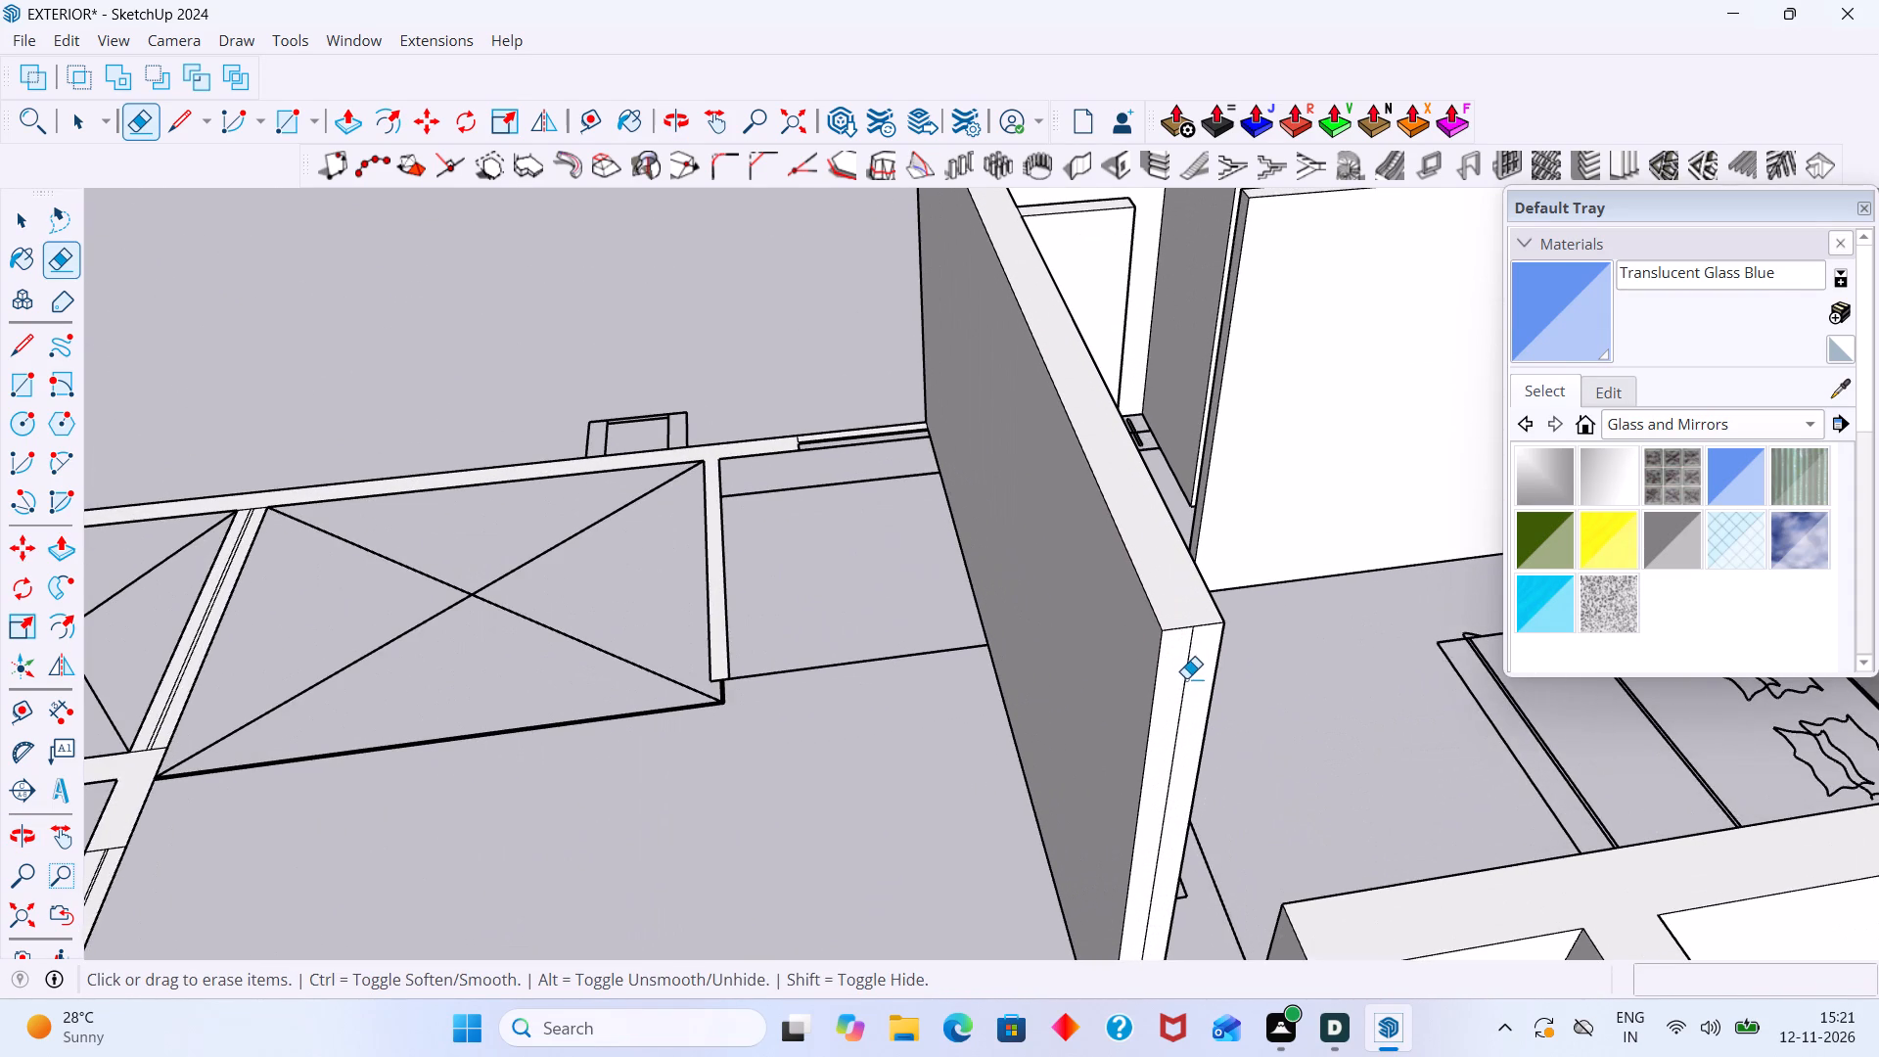
{"action": "left_click", "coordinate": [1186, 678]}
Erase the vertical seam lines on the end face of the bed-side exterior wall at the window opening.
{"action": "scroll", "coordinate": [1186, 678], "scroll_direction": "down", "scroll_amount": 9}
{"action": "middle_click_drag", "start_coordinate": [1212, 799], "coordinate": [1376, 745]}
{"action": "scroll", "coordinate": [1371, 740], "scroll_direction": "down", "scroll_amount": 1}
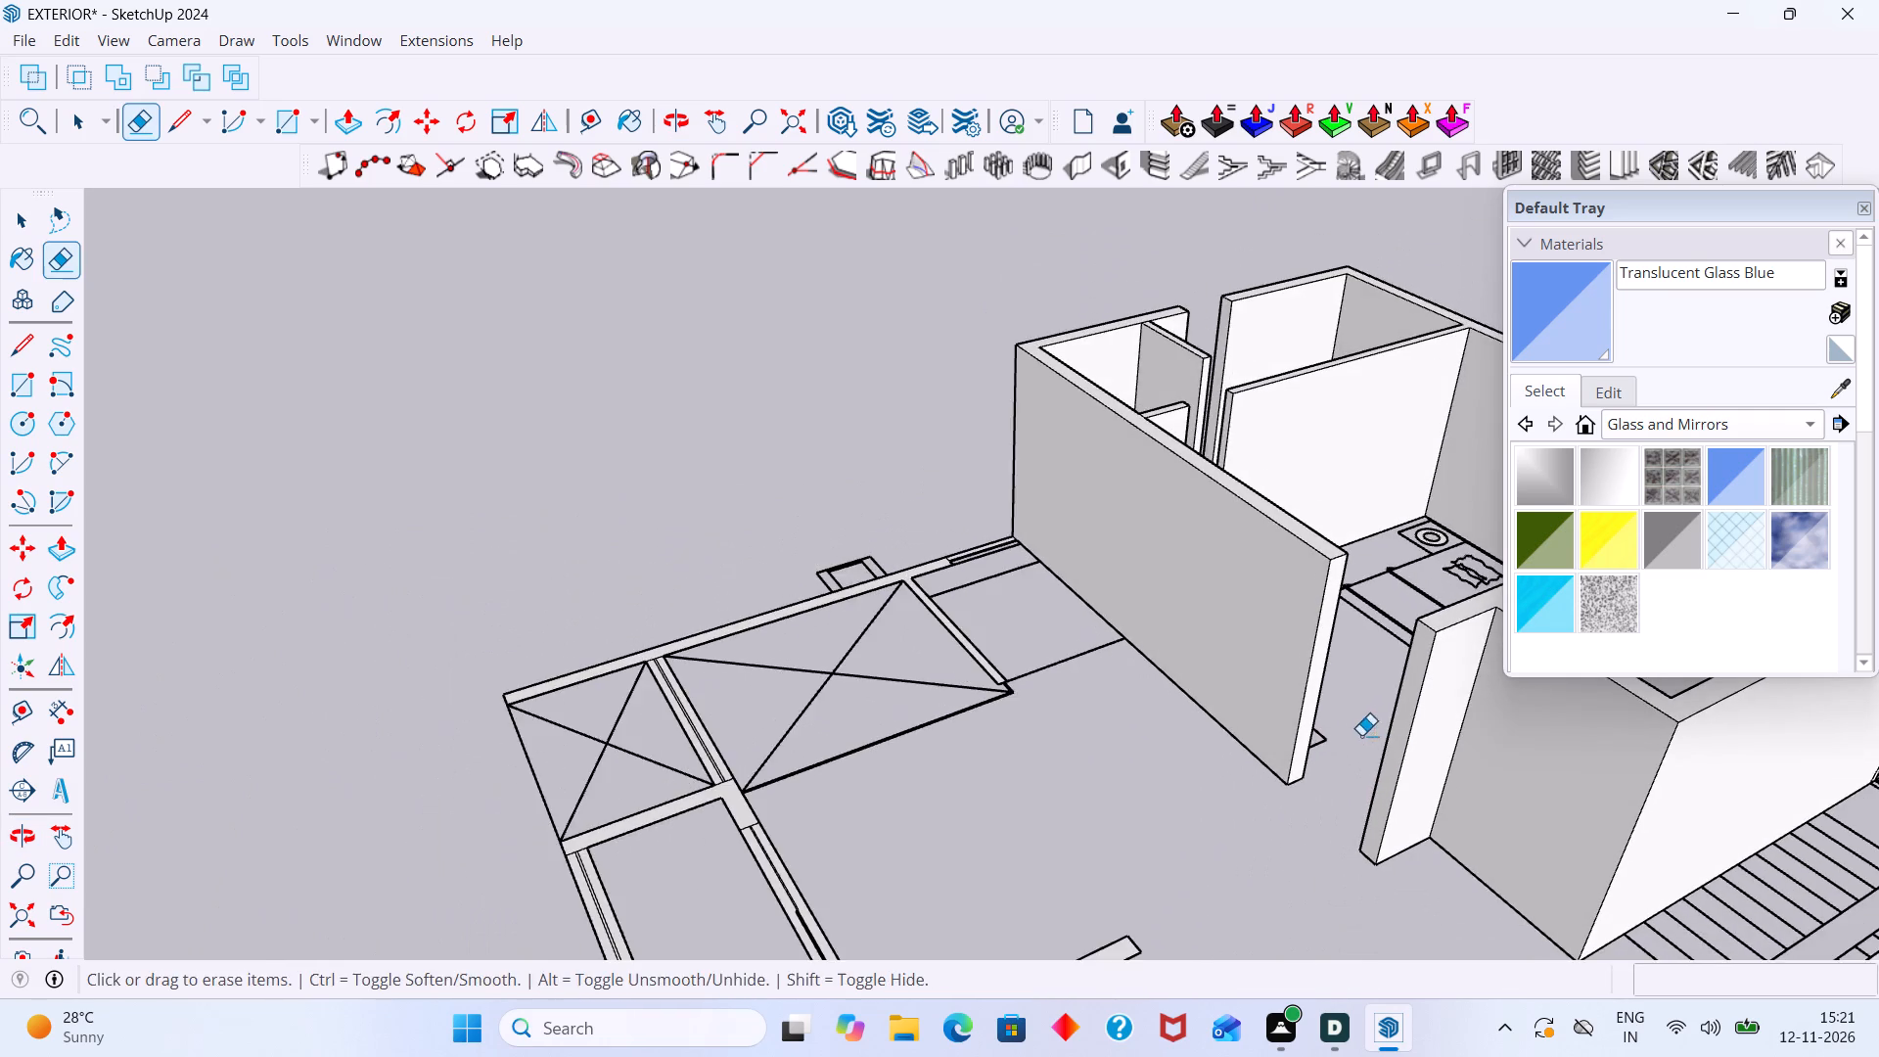
{"action": "middle_click_drag", "start_coordinate": [1345, 713], "coordinate": [639, 668]}
{"action": "scroll", "coordinate": [723, 649], "scroll_direction": "down", "scroll_amount": 2}
{"action": "middle_click_drag", "start_coordinate": [764, 648], "coordinate": [864, 728]}
{"action": "scroll", "coordinate": [1060, 440], "scroll_direction": "up", "scroll_amount": 8}
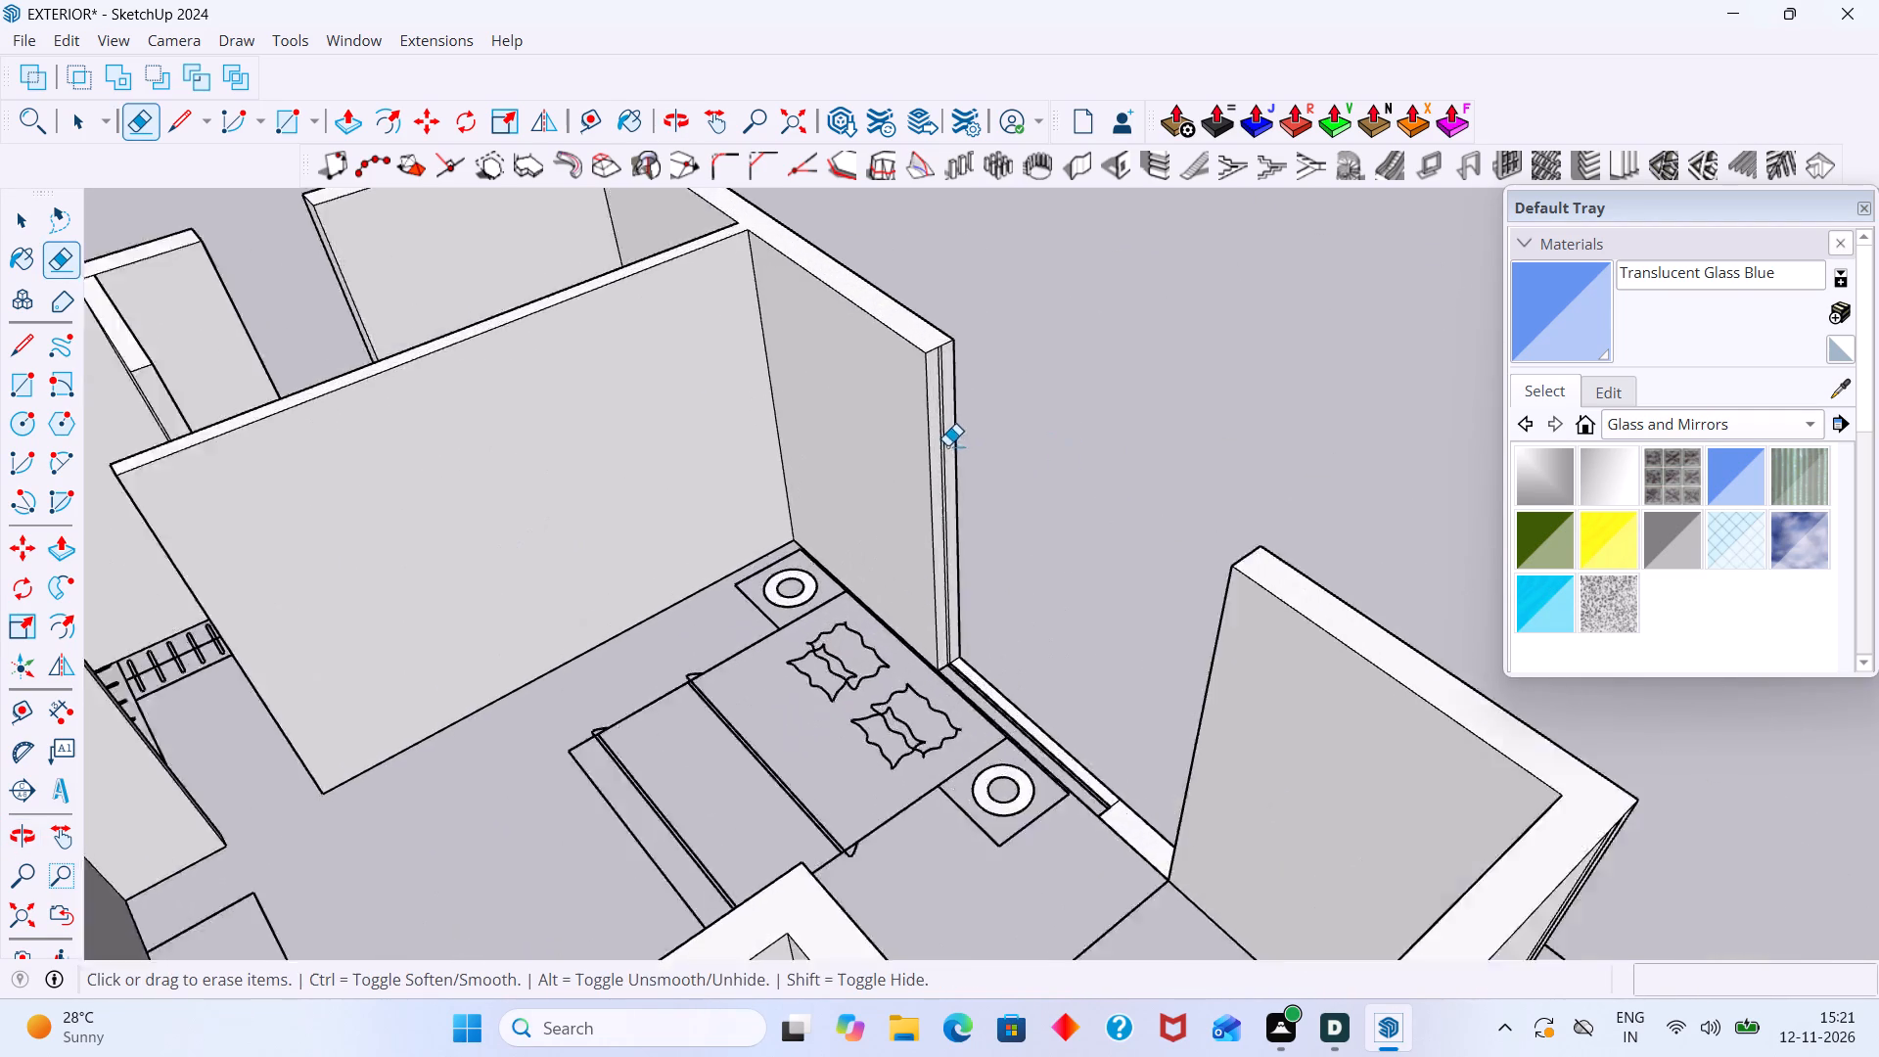
{"action": "scroll", "coordinate": [947, 445], "scroll_direction": "up", "scroll_amount": 13}
{"action": "left_click_drag", "start_coordinate": [949, 416], "coordinate": [929, 435]}
Erase the vertical seam lines near the outer corner of the wall facing the staircase.
{"action": "scroll", "coordinate": [931, 435], "scroll_direction": "down", "scroll_amount": 4}
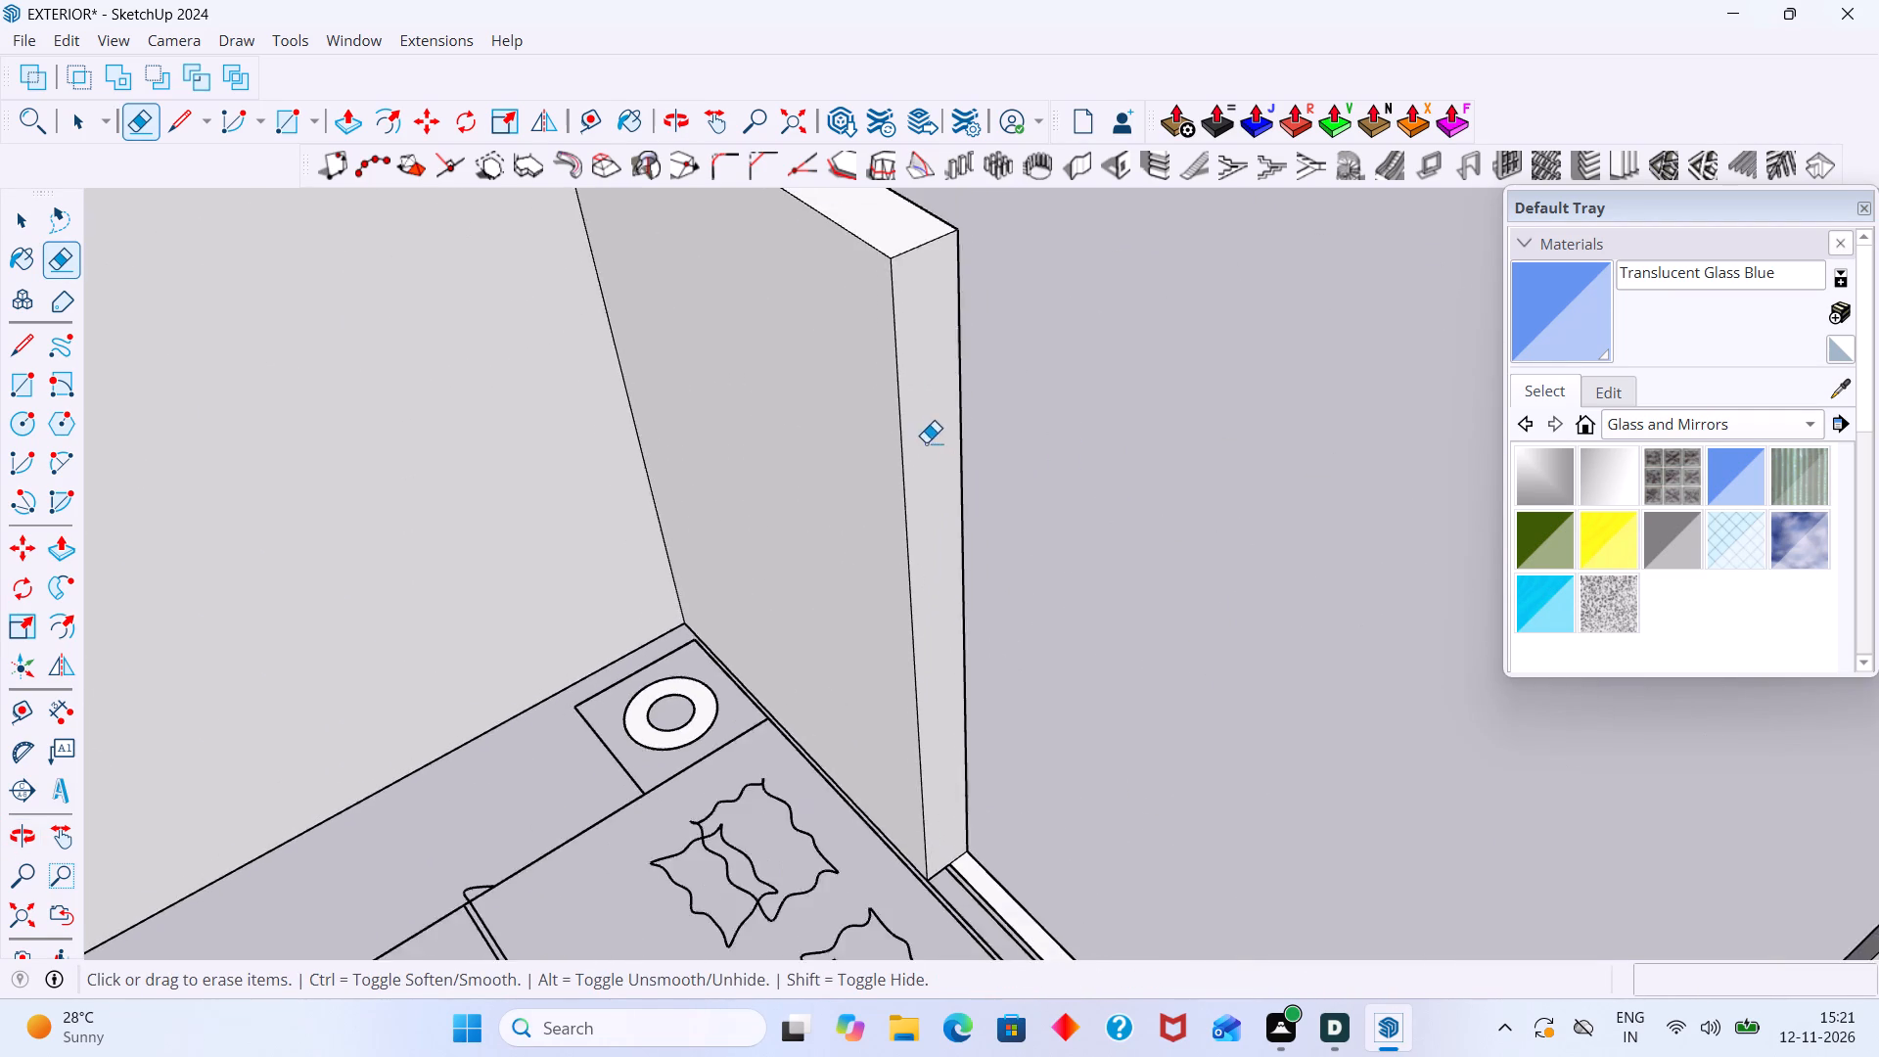
{"action": "scroll", "coordinate": [926, 442], "scroll_direction": "down", "scroll_amount": 8}
{"action": "middle_click_drag", "start_coordinate": [1004, 619], "coordinate": [832, 483]}
{"action": "middle_click_drag", "start_coordinate": [1060, 527], "coordinate": [1810, 665]}
{"action": "middle_click_drag", "start_coordinate": [1494, 592], "coordinate": [1477, 587]}
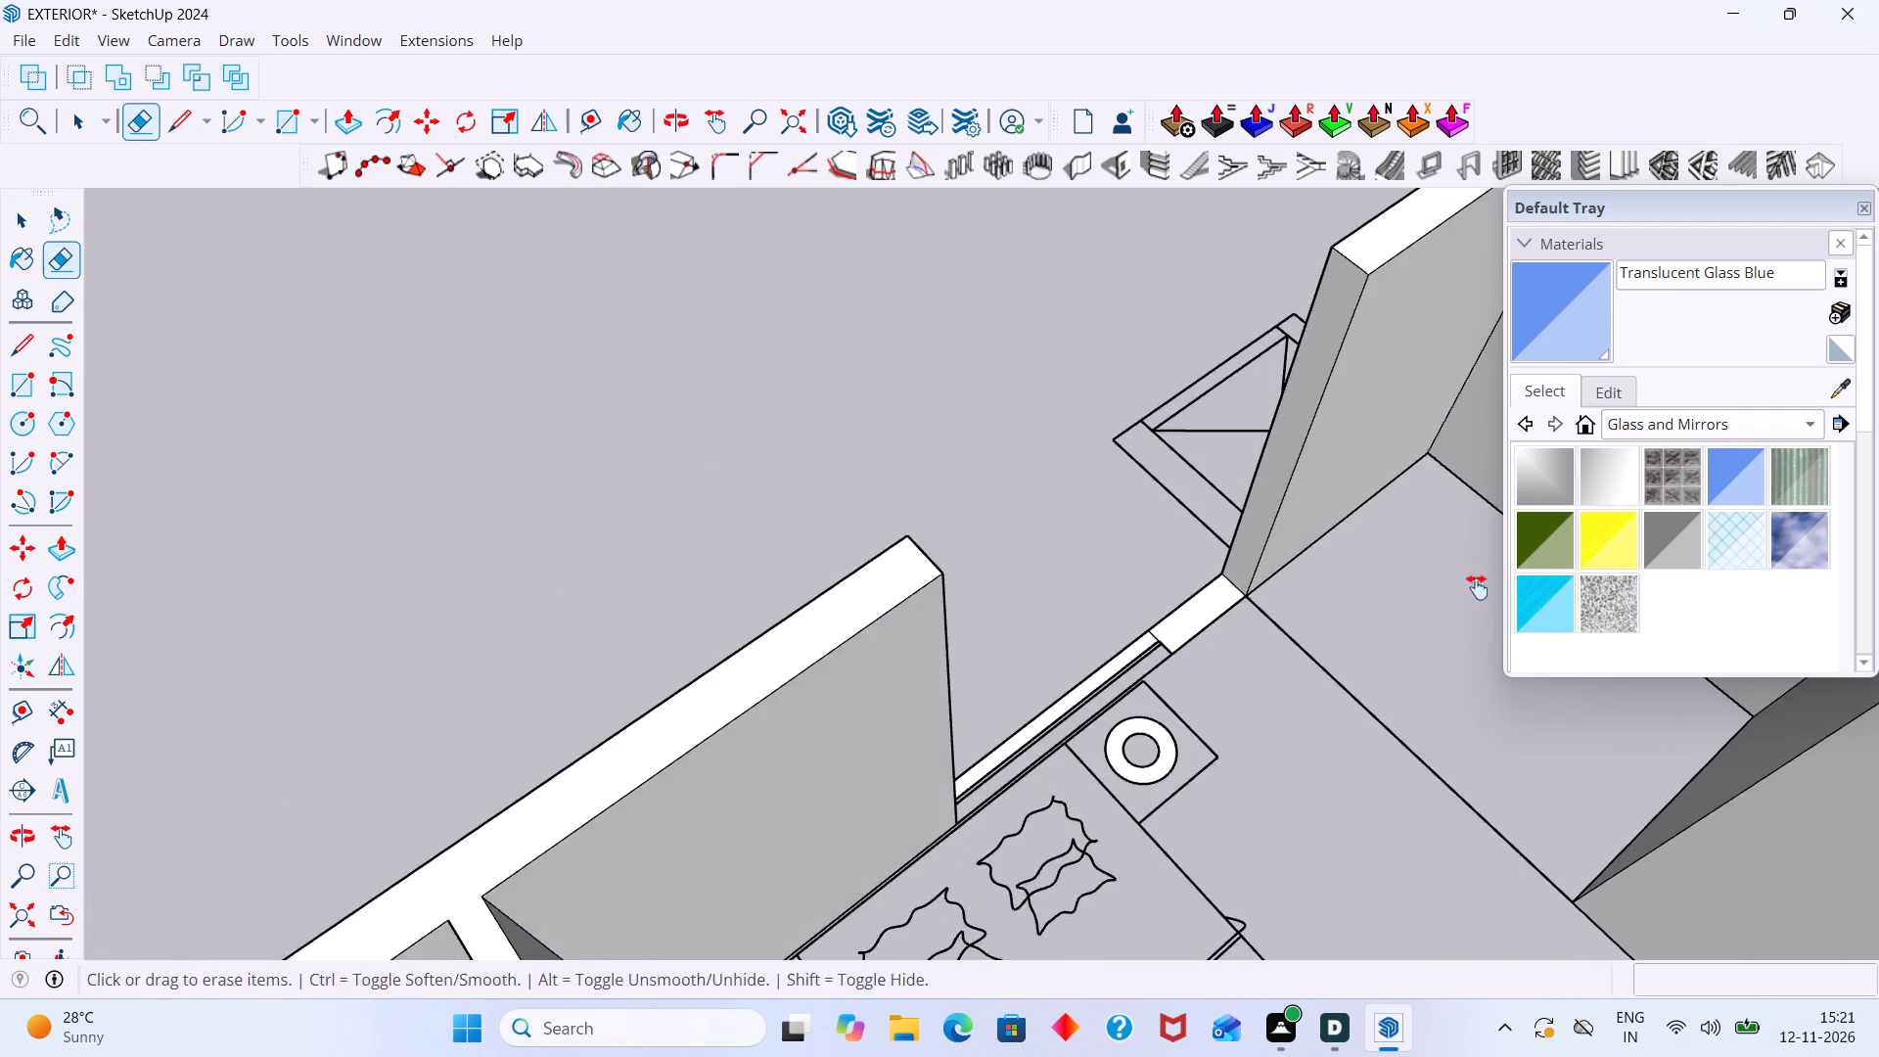
{"action": "middle_click_drag", "start_coordinate": [1477, 587], "coordinate": [939, 577]}
{"action": "scroll", "coordinate": [515, 684], "scroll_direction": "up", "scroll_amount": 1}
{"action": "middle_click_drag", "start_coordinate": [547, 667], "coordinate": [715, 615]}
{"action": "scroll", "coordinate": [710, 614], "scroll_direction": "up", "scroll_amount": 1}
{"action": "scroll", "coordinate": [707, 614], "scroll_direction": "down", "scroll_amount": 6}
{"action": "scroll", "coordinate": [739, 696], "scroll_direction": "down", "scroll_amount": 2}
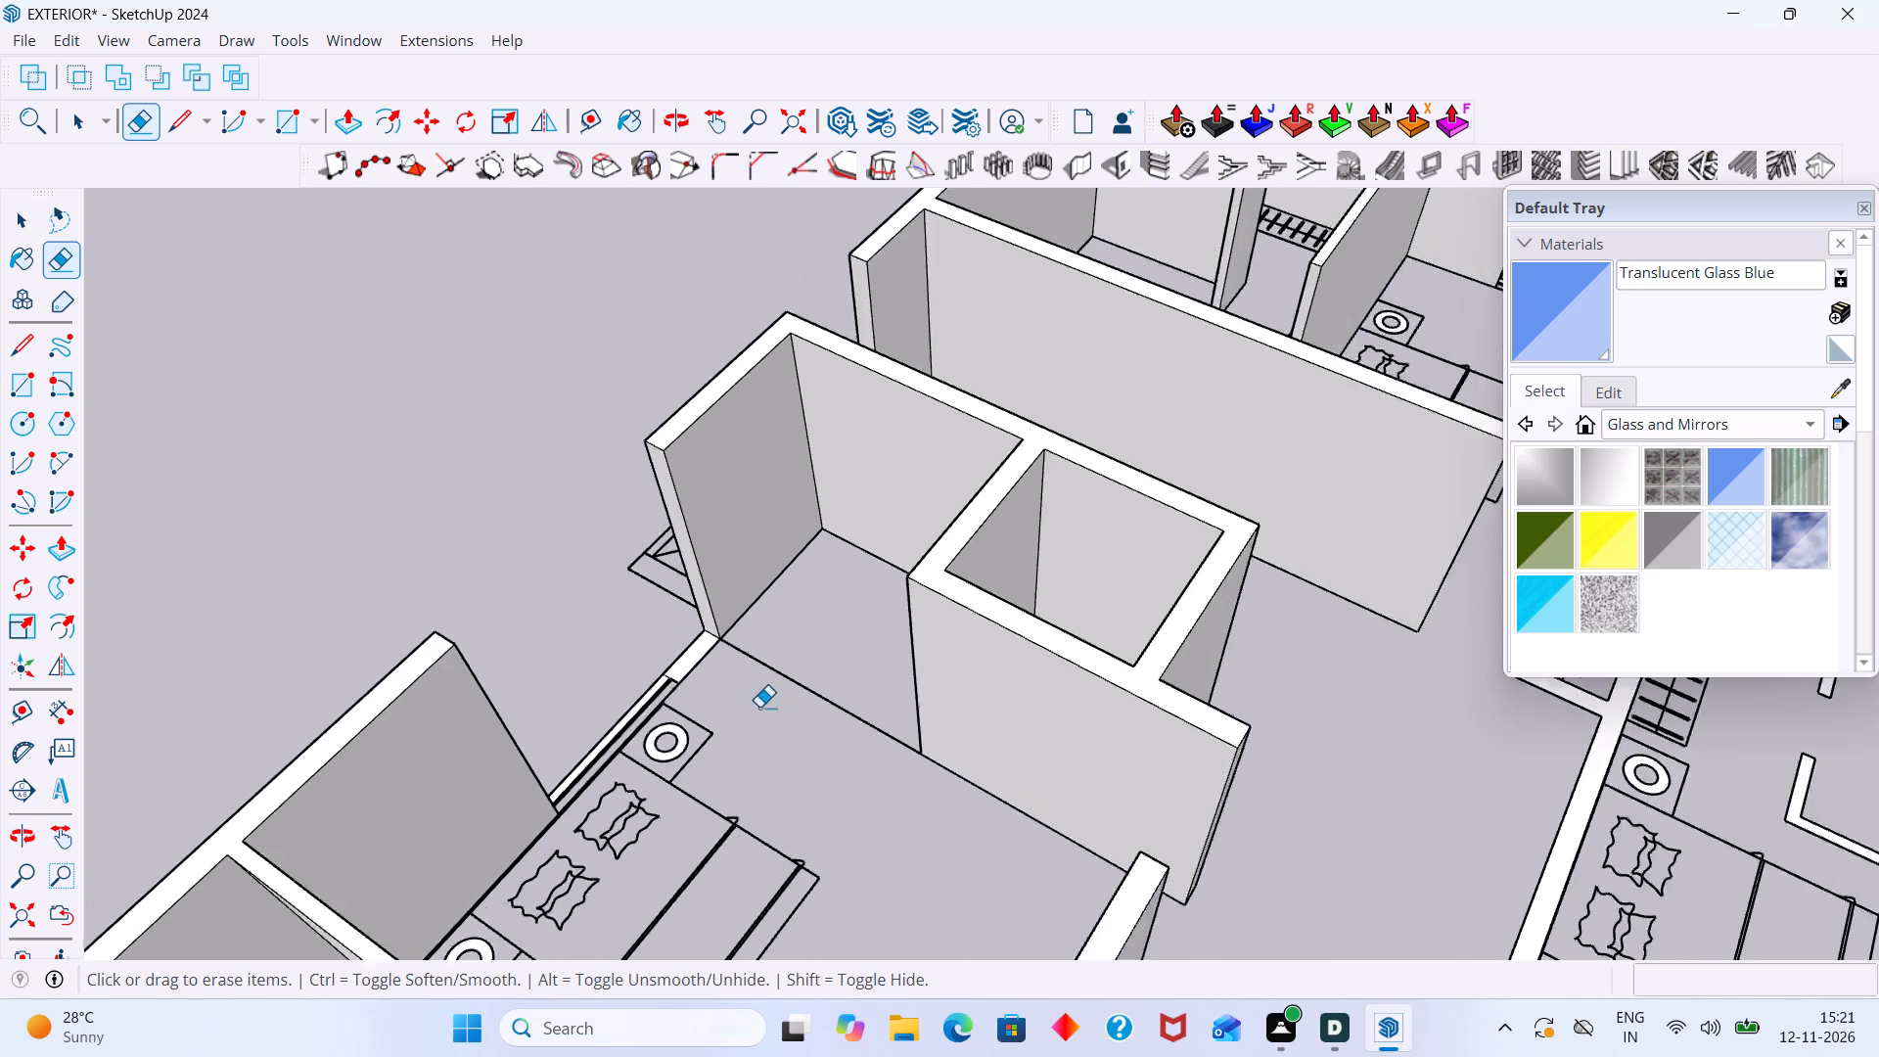
{"action": "scroll", "coordinate": [759, 707], "scroll_direction": "down", "scroll_amount": 3}
{"action": "middle_click_drag", "start_coordinate": [836, 735], "coordinate": [687, 526]}
{"action": "scroll", "coordinate": [697, 559], "scroll_direction": "down", "scroll_amount": 4}
{"action": "scroll", "coordinate": [991, 602], "scroll_direction": "down", "scroll_amount": 1}
{"action": "middle_click_drag", "start_coordinate": [883, 589], "coordinate": [361, 636]}
{"action": "middle_click_drag", "start_coordinate": [1118, 531], "coordinate": [796, 769]}
{"action": "middle_click_drag", "start_coordinate": [945, 644], "coordinate": [853, 561]}
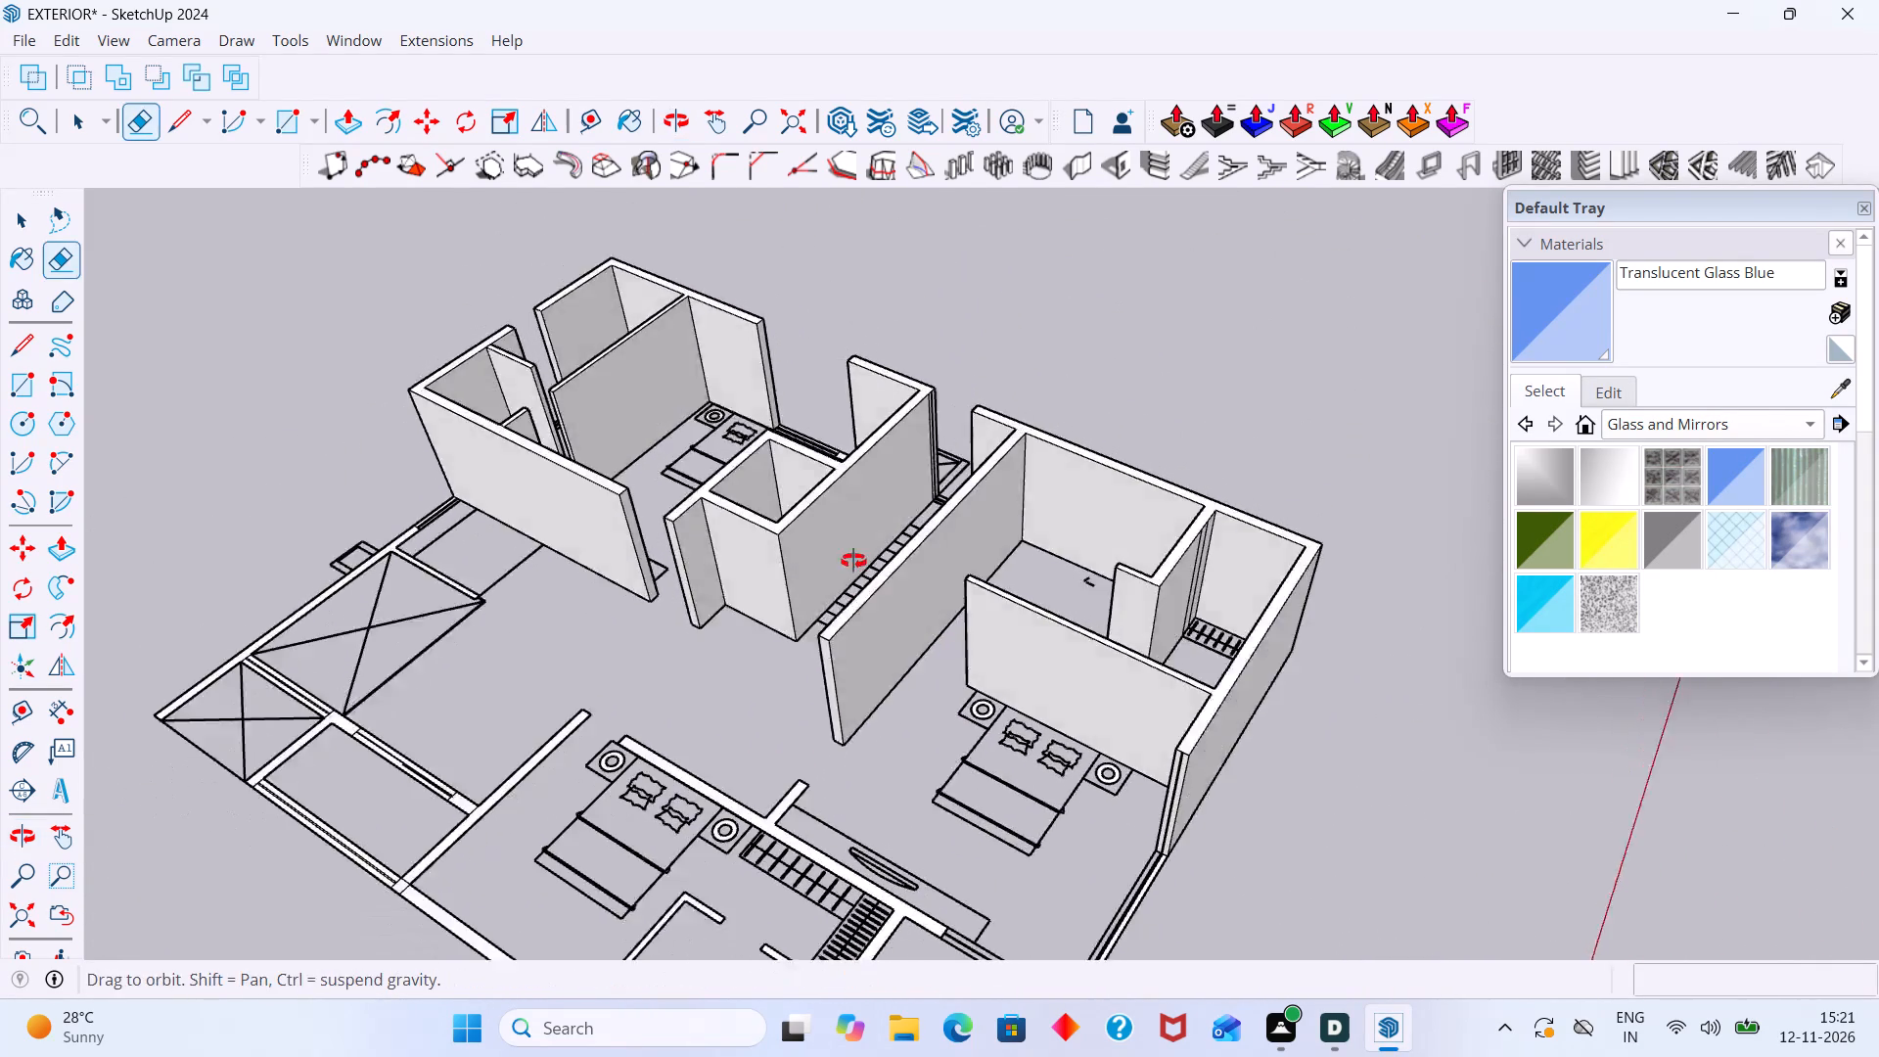
{"action": "middle_click_drag", "start_coordinate": [853, 561], "coordinate": [851, 506]}
{"action": "middle_click_drag", "start_coordinate": [1023, 454], "coordinate": [811, 873], "text": "shift"}
{"action": "middle_click_drag", "start_coordinate": [817, 853], "coordinate": [664, 737]}
{"action": "scroll", "coordinate": [676, 723], "scroll_direction": "up", "scroll_amount": 12}
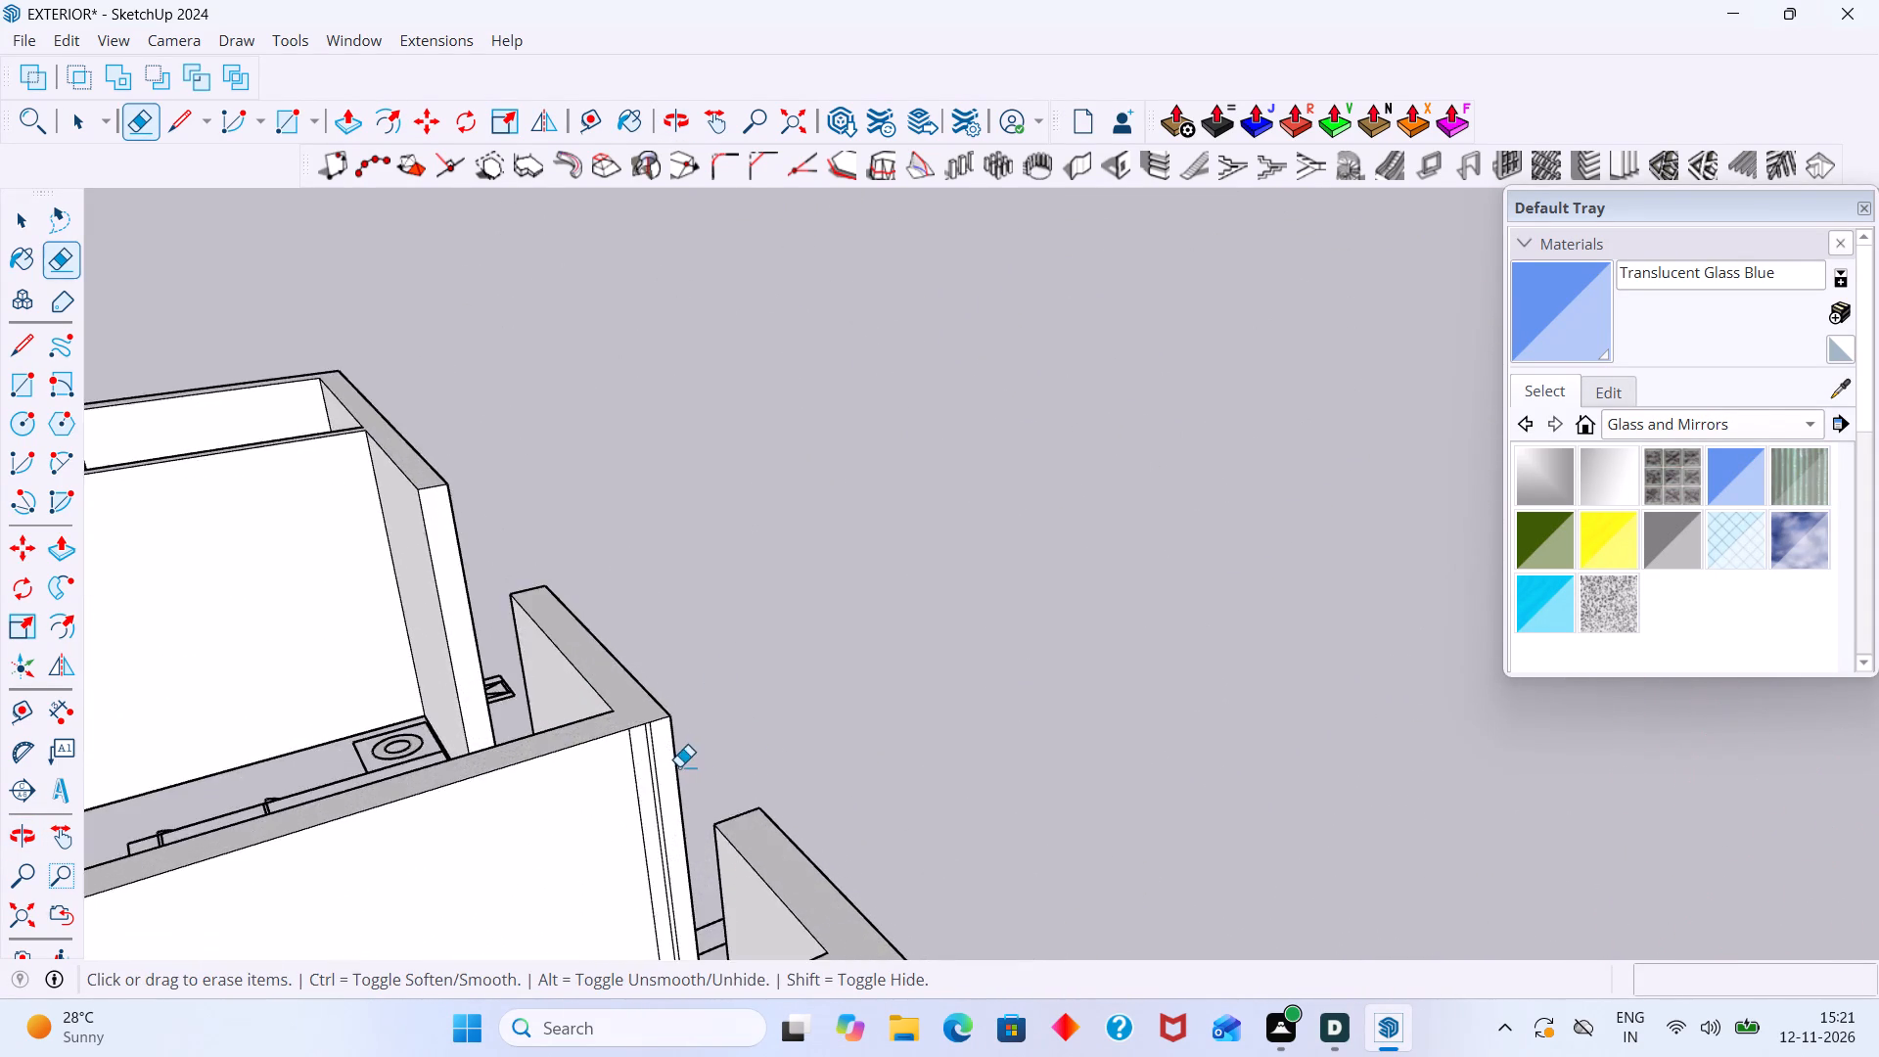
{"action": "scroll", "coordinate": [679, 766], "scroll_direction": "up", "scroll_amount": 8}
{"action": "left_click_drag", "start_coordinate": [665, 767], "coordinate": [569, 857]}
Erase the vertical seam lines on the exterior side wall's end face at the other bedroom's window opening.
{"action": "scroll", "coordinate": [586, 836], "scroll_direction": "down", "scroll_amount": 8}
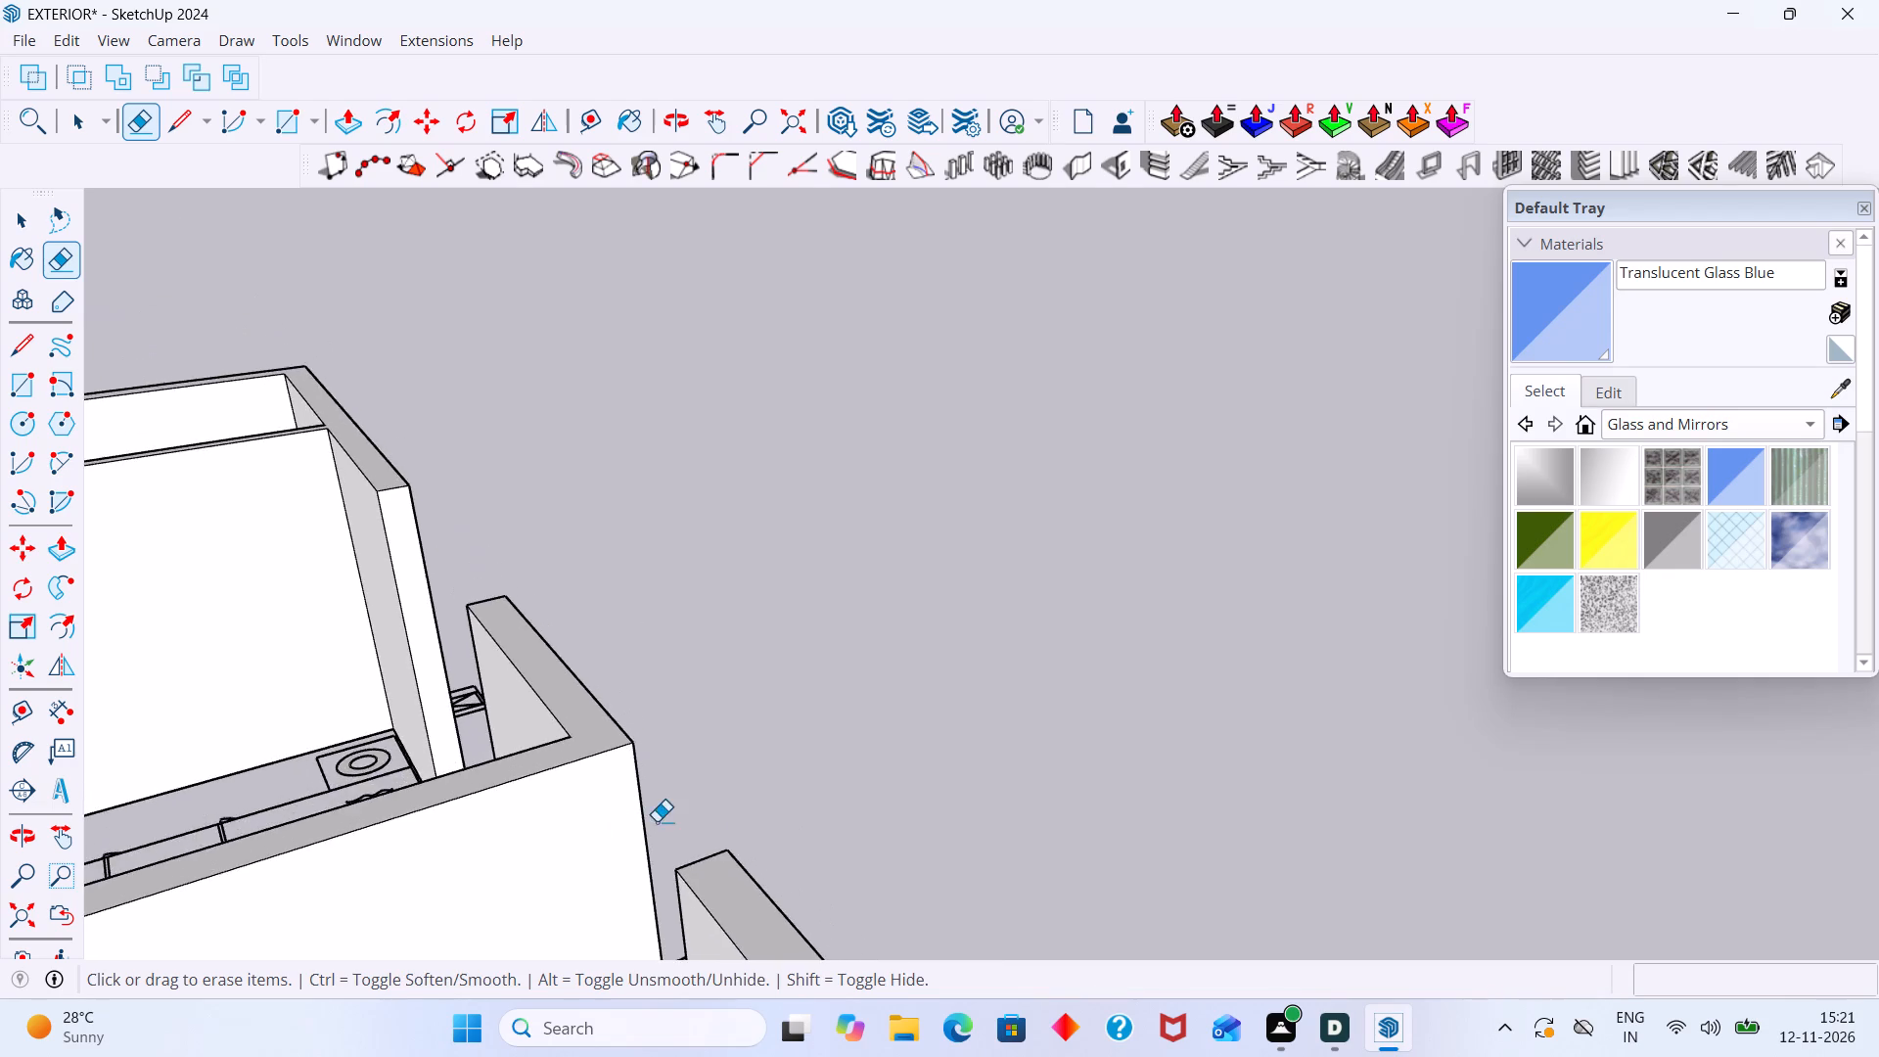
{"action": "middle_click_drag", "start_coordinate": [661, 818], "coordinate": [701, 286]}
{"action": "scroll", "coordinate": [717, 81], "scroll_direction": "down", "scroll_amount": 13}
{"action": "middle_click_drag", "start_coordinate": [718, 432], "coordinate": [1356, 678]}
{"action": "middle_click_drag", "start_coordinate": [1259, 664], "coordinate": [957, 532]}
{"action": "middle_click_drag", "start_coordinate": [933, 589], "coordinate": [656, 651]}
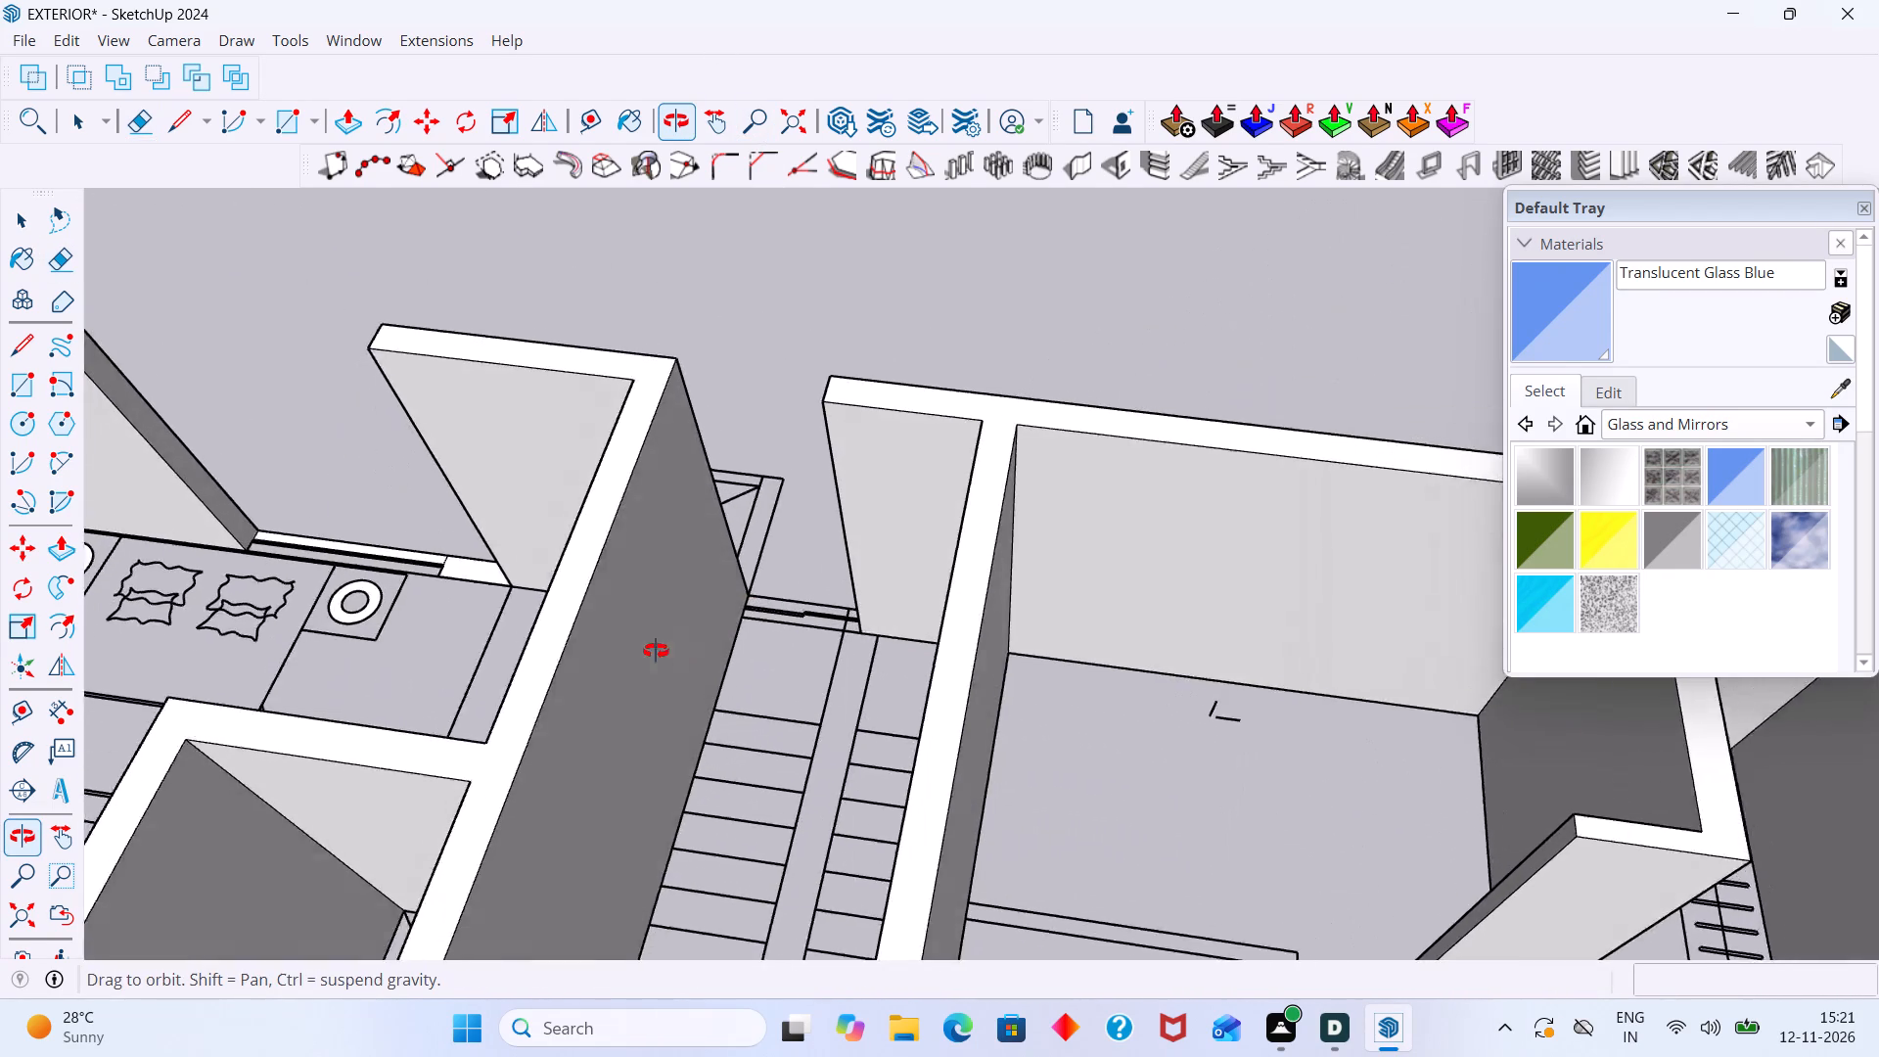
{"action": "middle_click_drag", "start_coordinate": [656, 651], "coordinate": [663, 630]}
{"action": "scroll", "coordinate": [943, 519], "scroll_direction": "down", "scroll_amount": 4}
{"action": "middle_click_drag", "start_coordinate": [902, 509], "coordinate": [686, 479], "text": "shift"}
{"action": "scroll", "coordinate": [740, 495], "scroll_direction": "down", "scroll_amount": 6}
{"action": "middle_click_drag", "start_coordinate": [880, 583], "coordinate": [726, 485], "text": "shift"}
{"action": "middle_click_drag", "start_coordinate": [831, 680], "coordinate": [795, 528]}
{"action": "scroll", "coordinate": [860, 732], "scroll_direction": "up", "scroll_amount": 16}
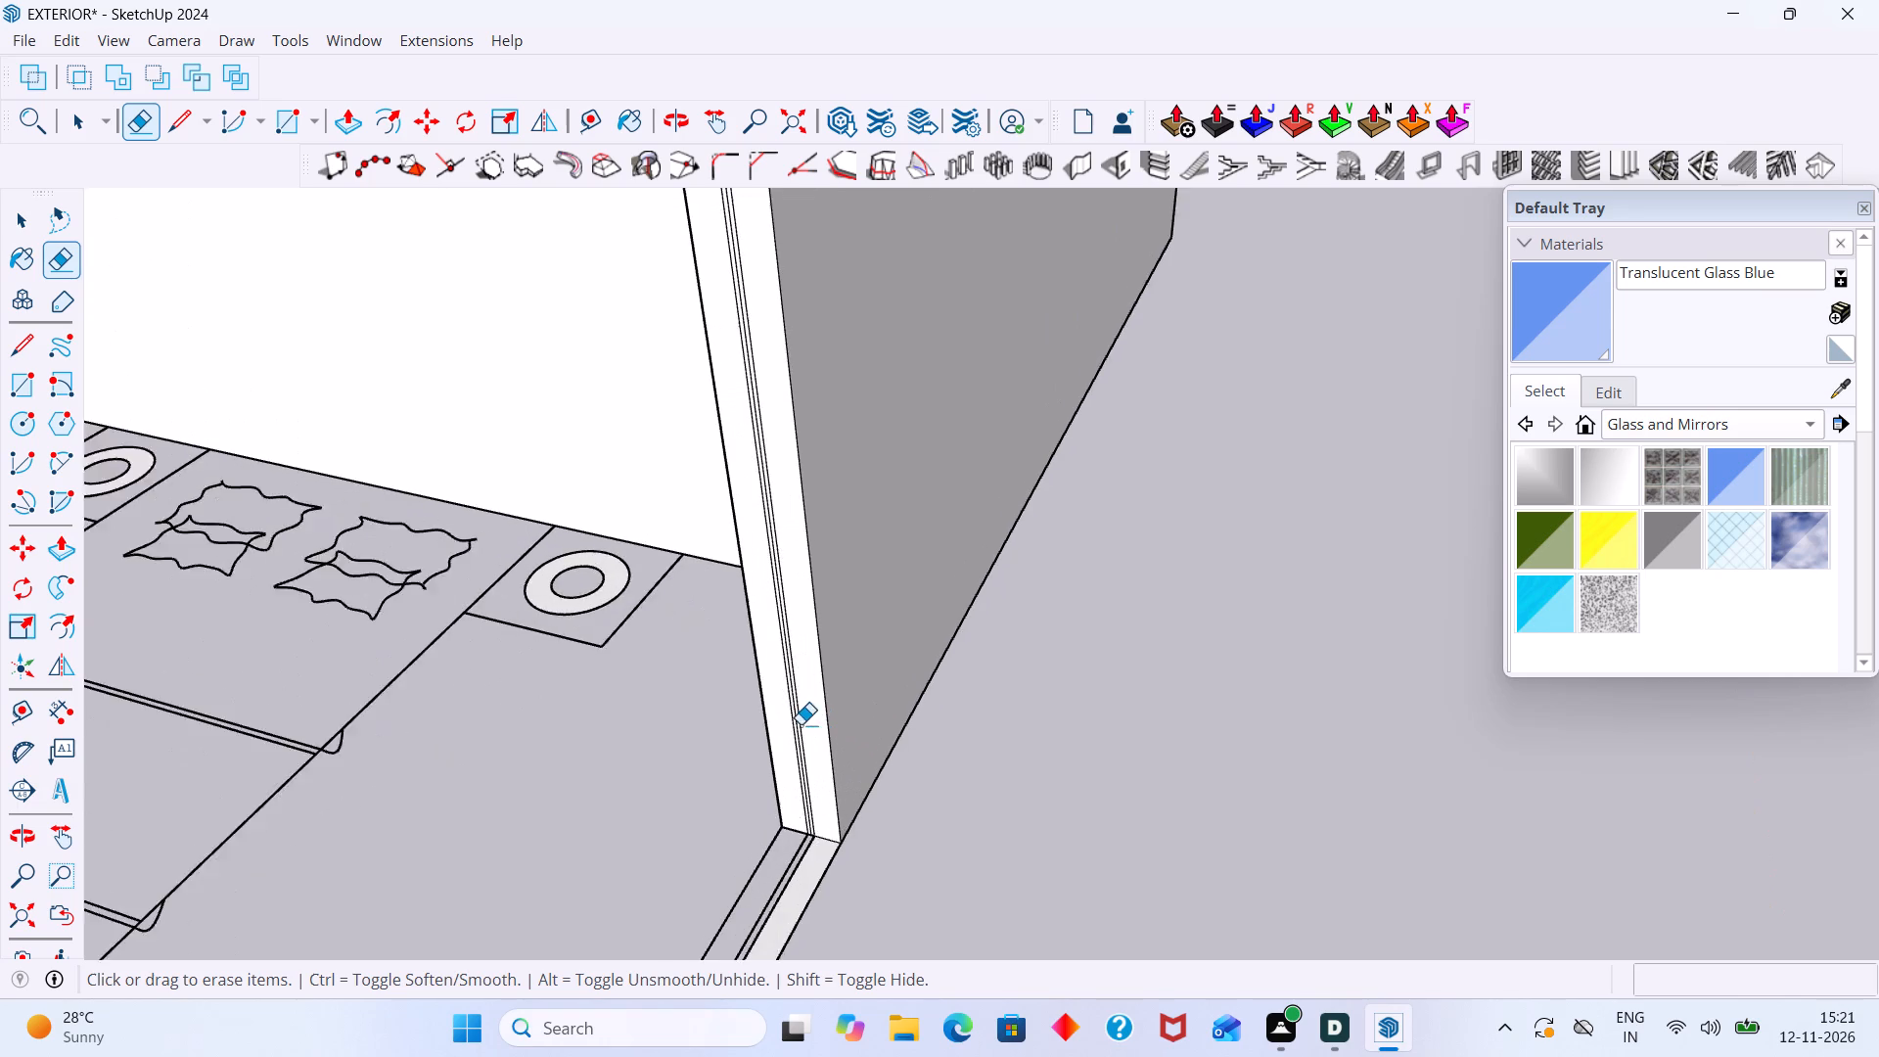
{"action": "scroll", "coordinate": [801, 724], "scroll_direction": "up", "scroll_amount": 3}
{"action": "left_click_drag", "start_coordinate": [802, 725], "coordinate": [778, 720]}
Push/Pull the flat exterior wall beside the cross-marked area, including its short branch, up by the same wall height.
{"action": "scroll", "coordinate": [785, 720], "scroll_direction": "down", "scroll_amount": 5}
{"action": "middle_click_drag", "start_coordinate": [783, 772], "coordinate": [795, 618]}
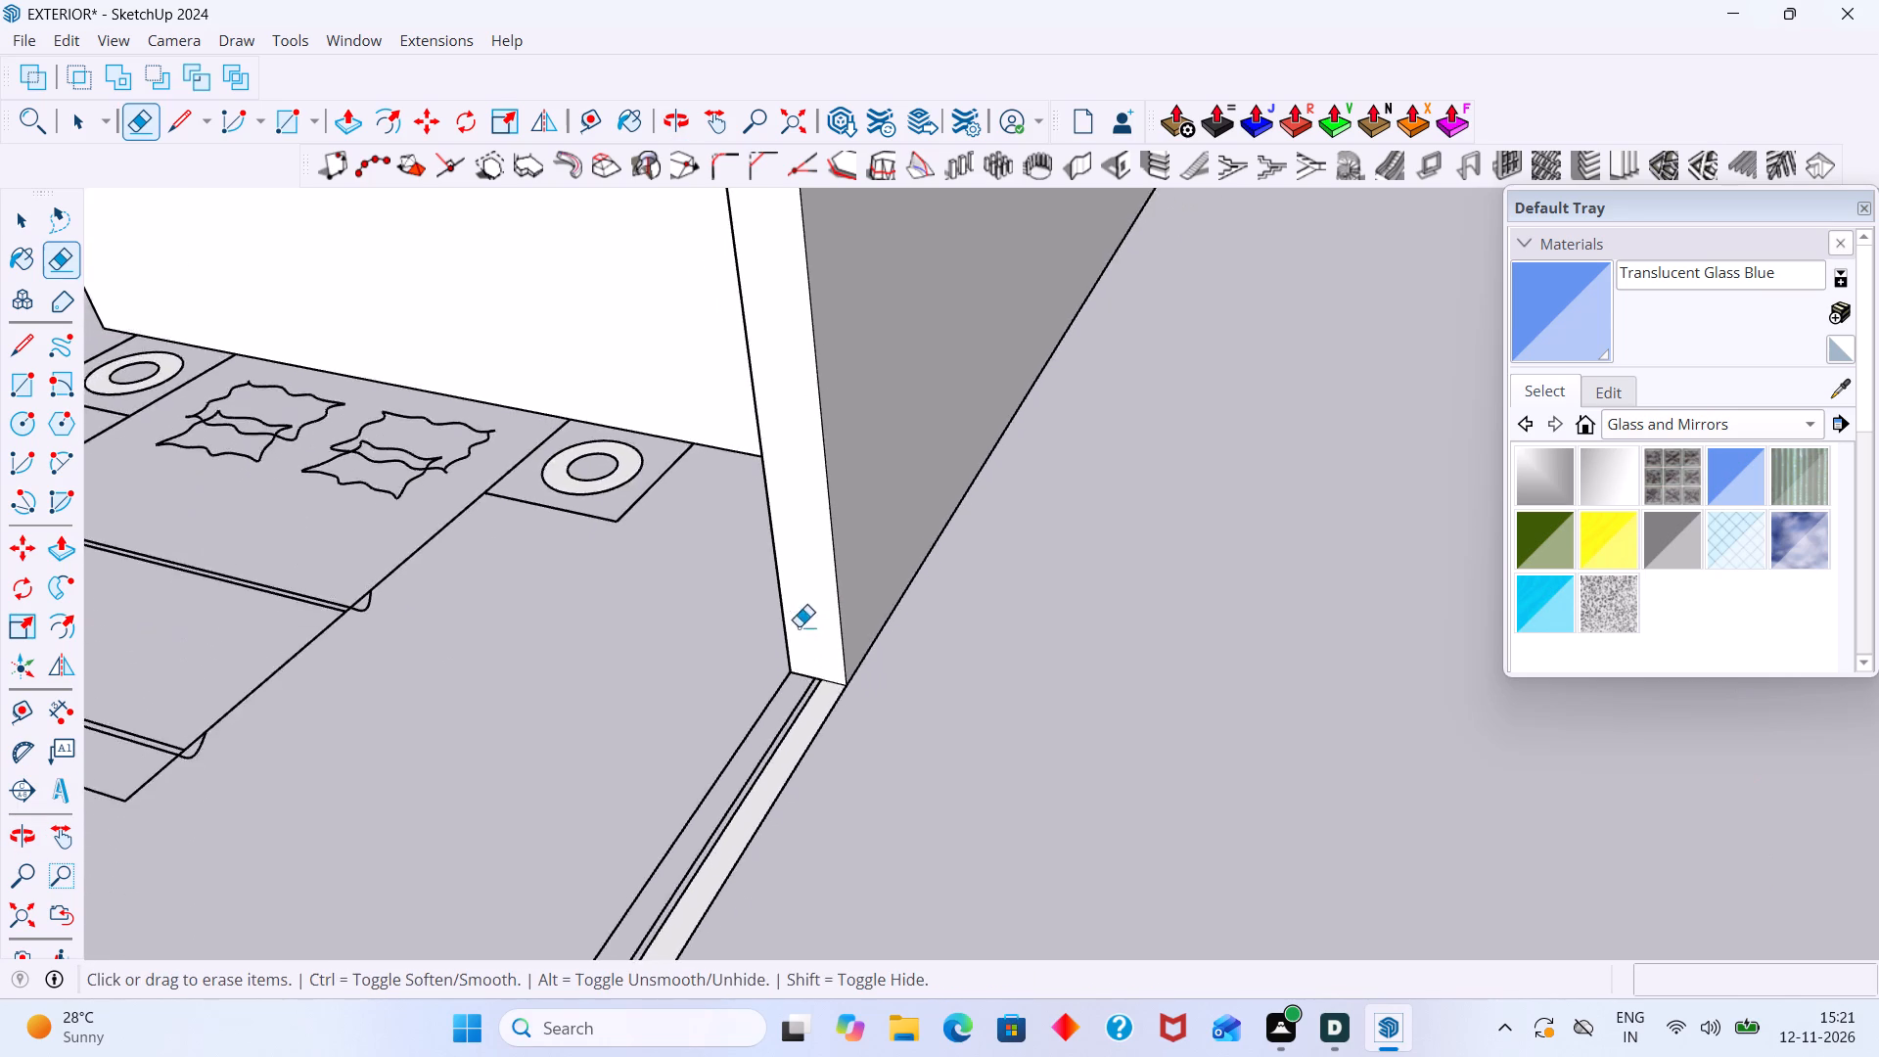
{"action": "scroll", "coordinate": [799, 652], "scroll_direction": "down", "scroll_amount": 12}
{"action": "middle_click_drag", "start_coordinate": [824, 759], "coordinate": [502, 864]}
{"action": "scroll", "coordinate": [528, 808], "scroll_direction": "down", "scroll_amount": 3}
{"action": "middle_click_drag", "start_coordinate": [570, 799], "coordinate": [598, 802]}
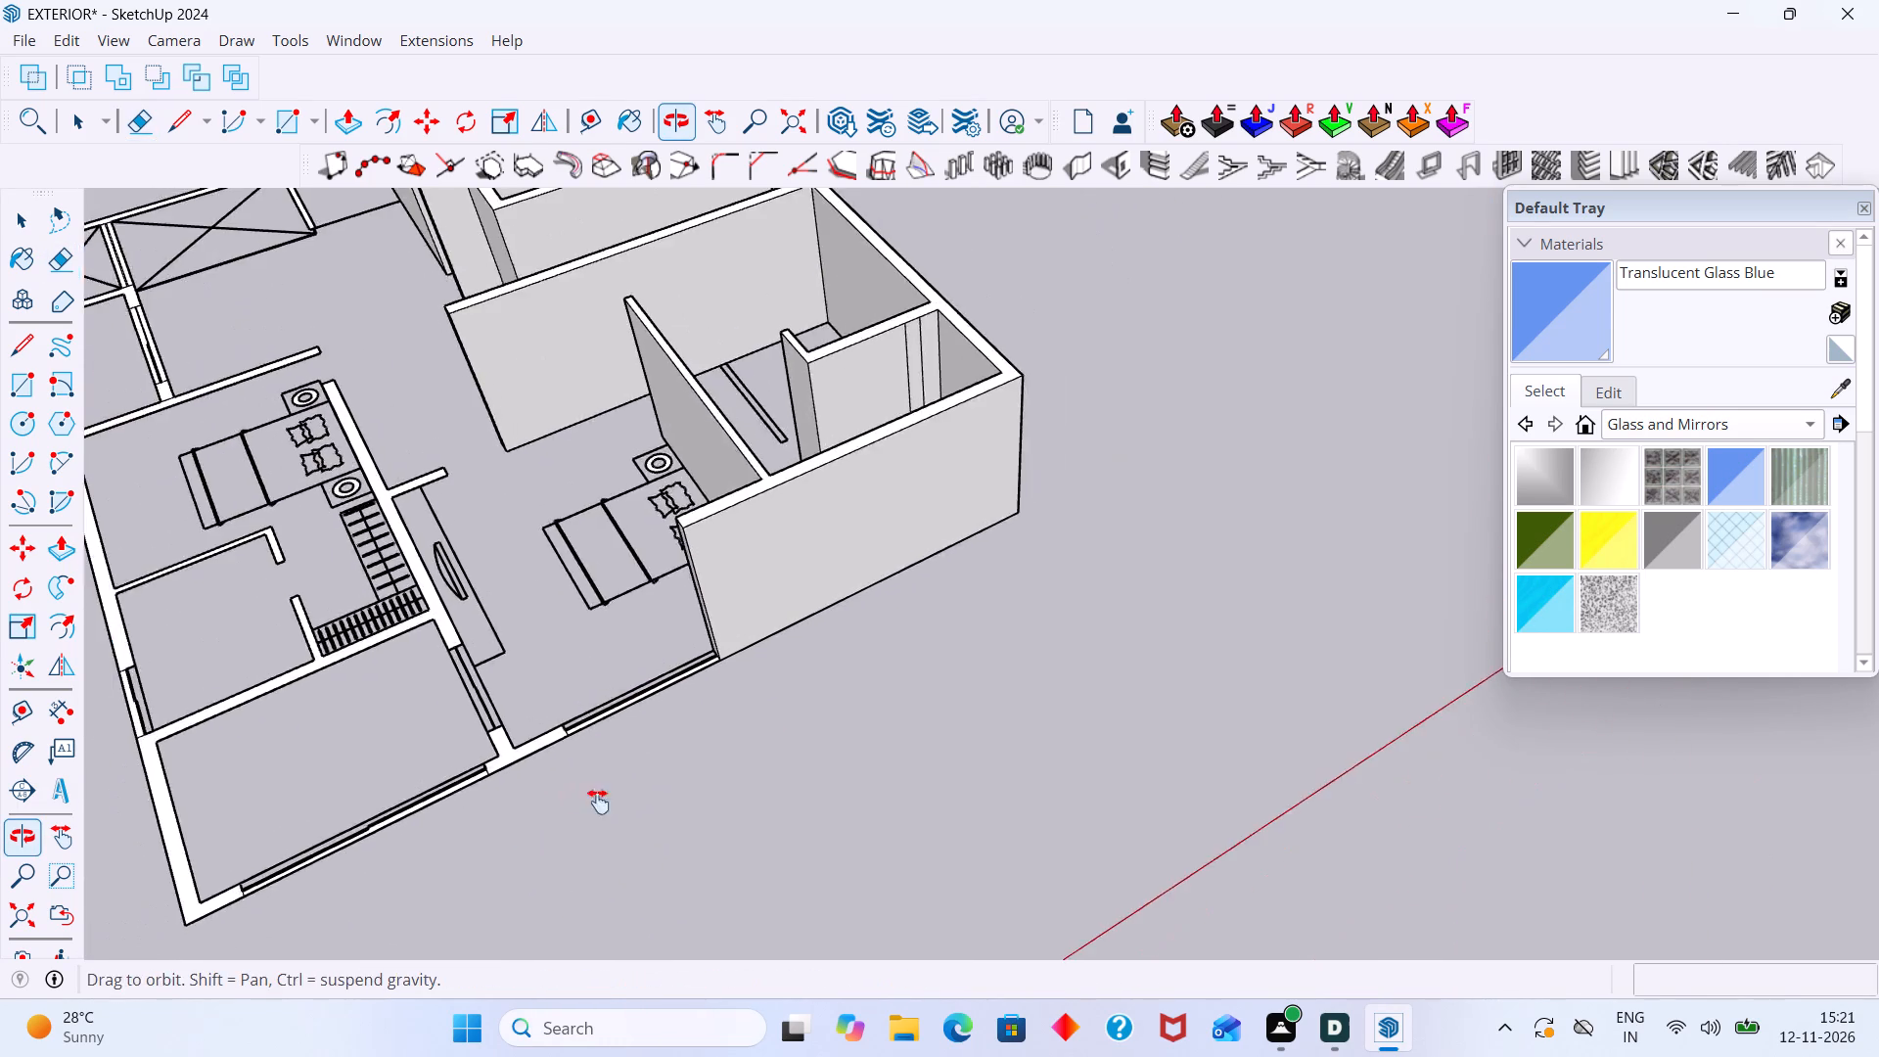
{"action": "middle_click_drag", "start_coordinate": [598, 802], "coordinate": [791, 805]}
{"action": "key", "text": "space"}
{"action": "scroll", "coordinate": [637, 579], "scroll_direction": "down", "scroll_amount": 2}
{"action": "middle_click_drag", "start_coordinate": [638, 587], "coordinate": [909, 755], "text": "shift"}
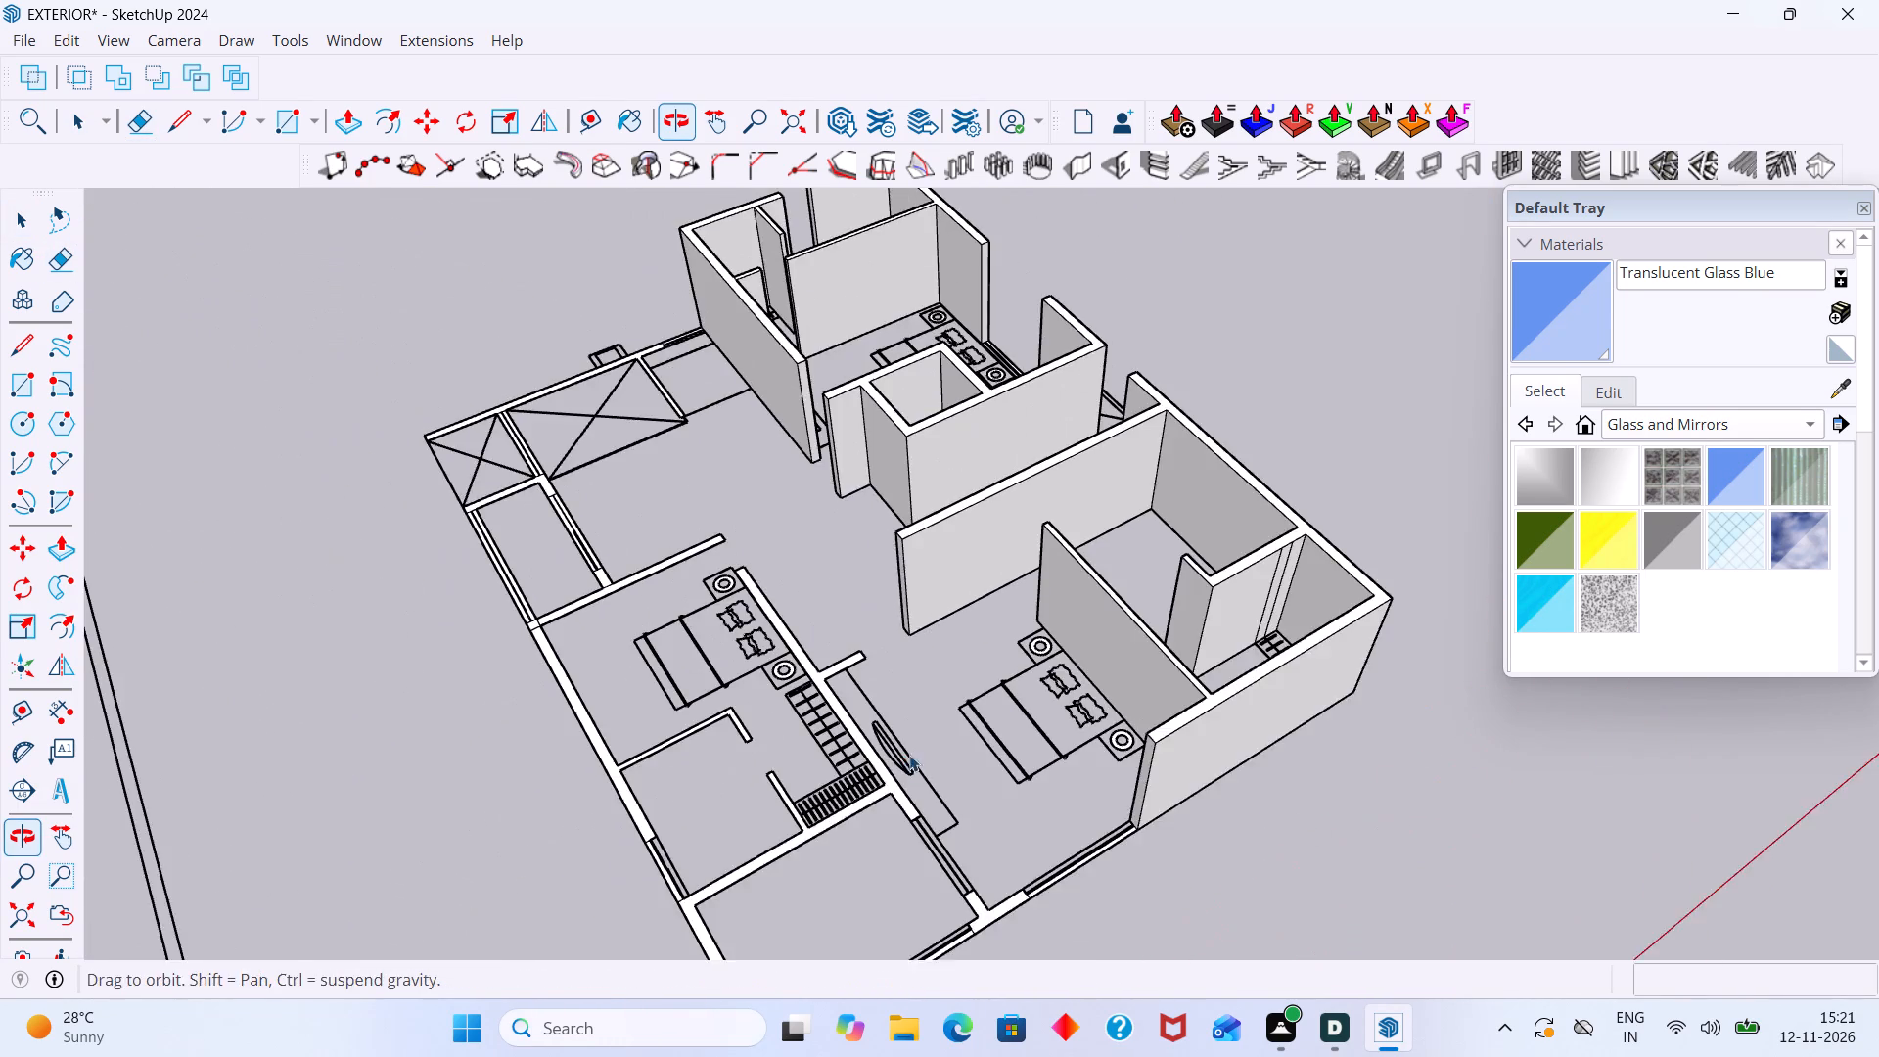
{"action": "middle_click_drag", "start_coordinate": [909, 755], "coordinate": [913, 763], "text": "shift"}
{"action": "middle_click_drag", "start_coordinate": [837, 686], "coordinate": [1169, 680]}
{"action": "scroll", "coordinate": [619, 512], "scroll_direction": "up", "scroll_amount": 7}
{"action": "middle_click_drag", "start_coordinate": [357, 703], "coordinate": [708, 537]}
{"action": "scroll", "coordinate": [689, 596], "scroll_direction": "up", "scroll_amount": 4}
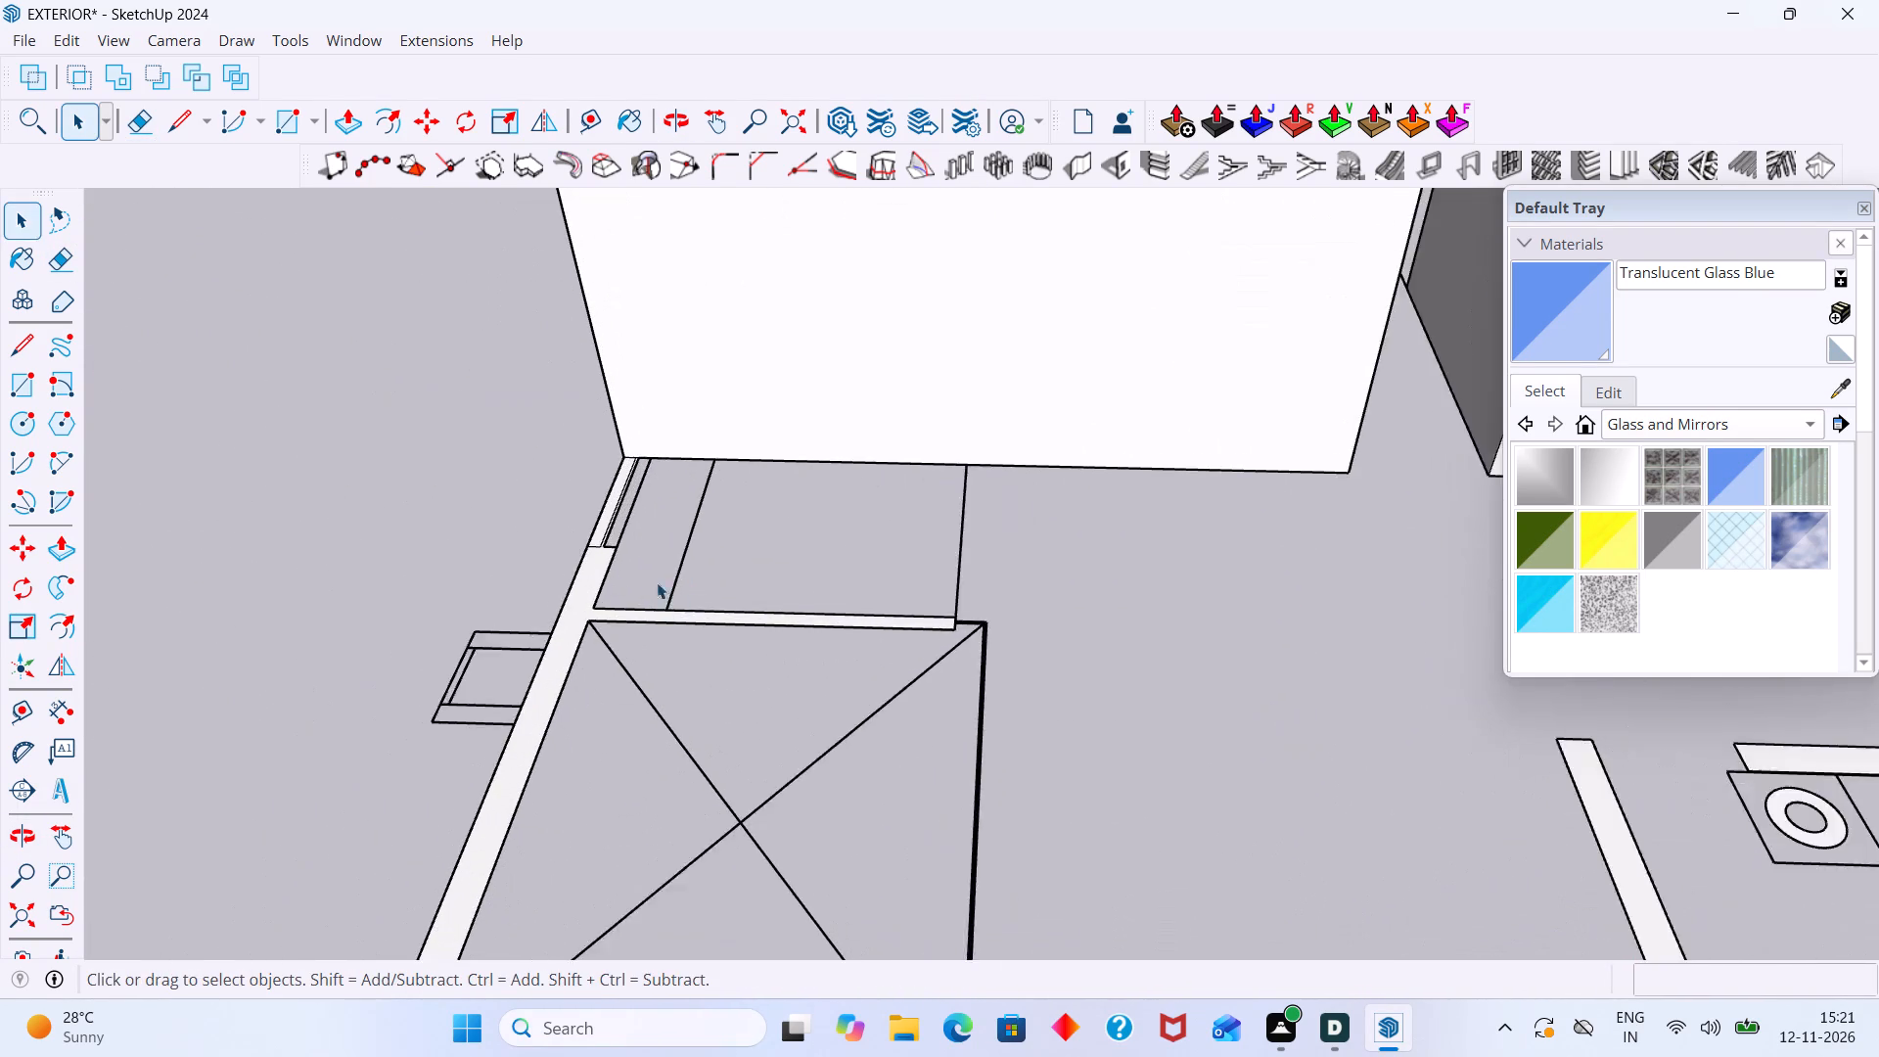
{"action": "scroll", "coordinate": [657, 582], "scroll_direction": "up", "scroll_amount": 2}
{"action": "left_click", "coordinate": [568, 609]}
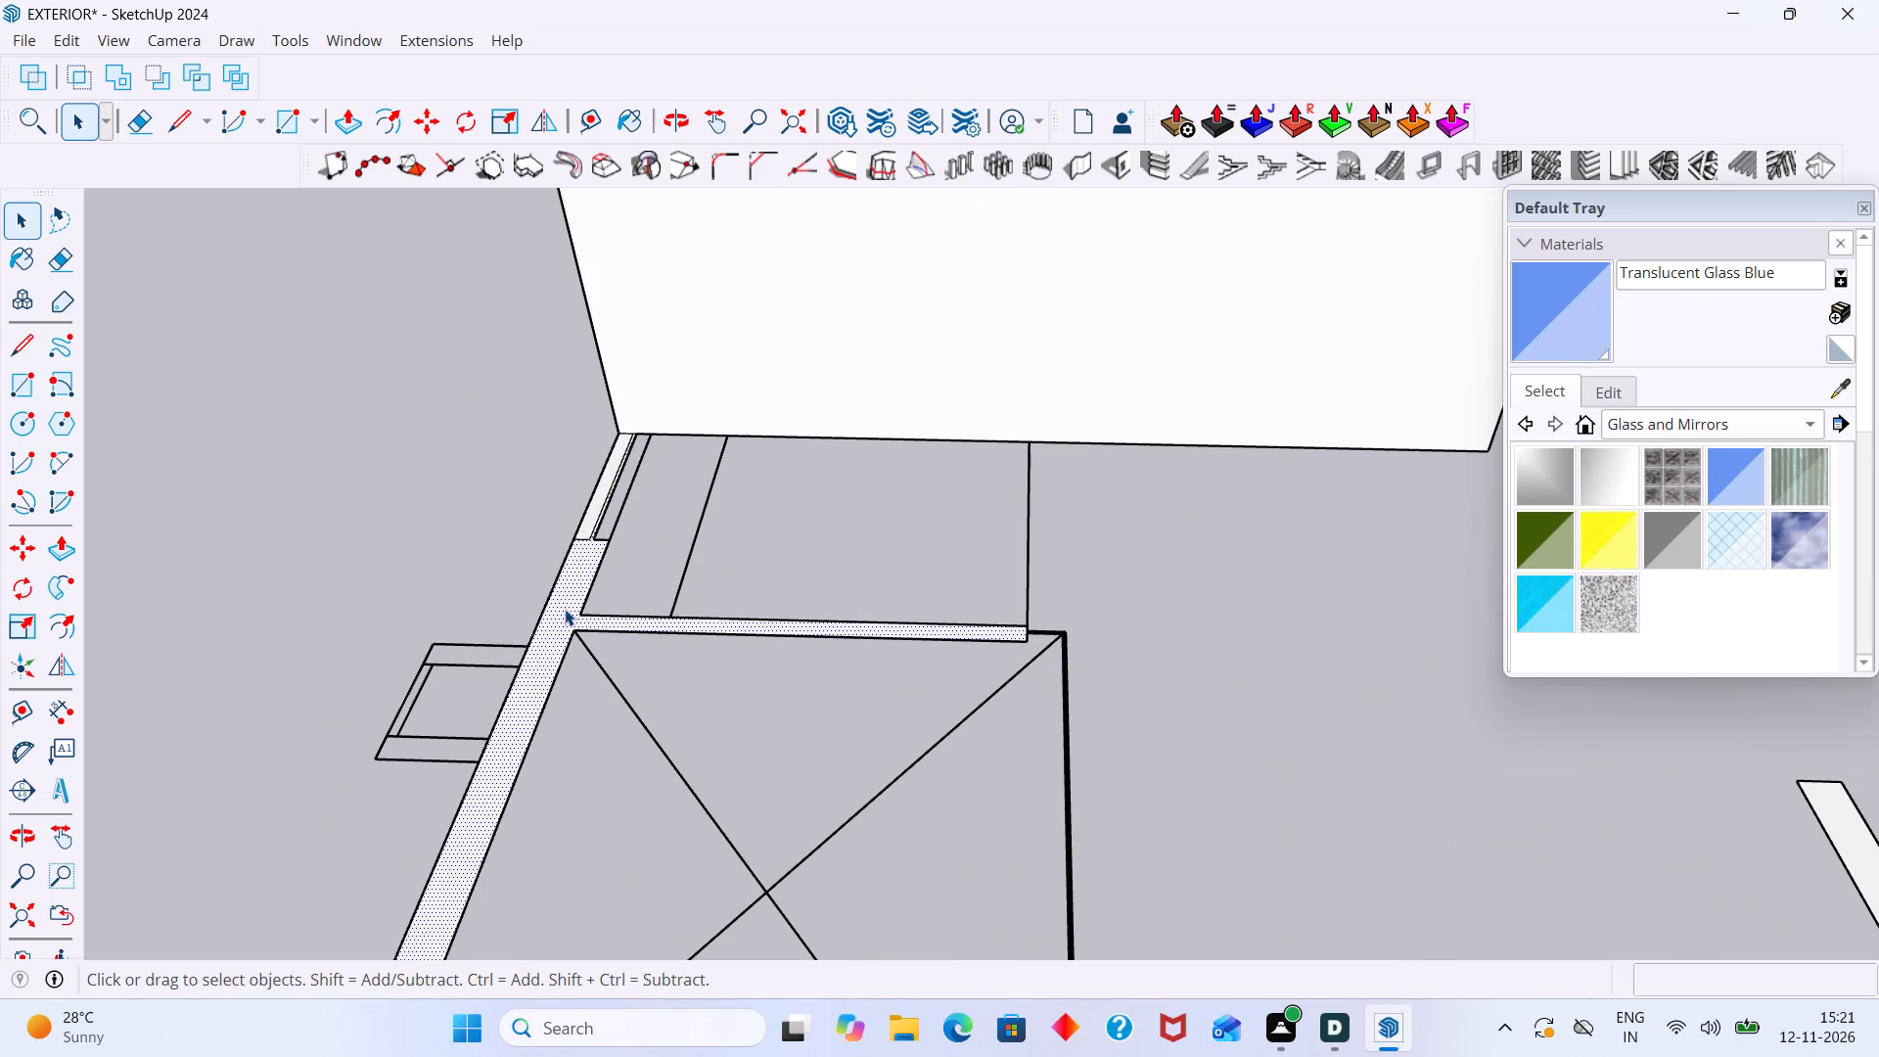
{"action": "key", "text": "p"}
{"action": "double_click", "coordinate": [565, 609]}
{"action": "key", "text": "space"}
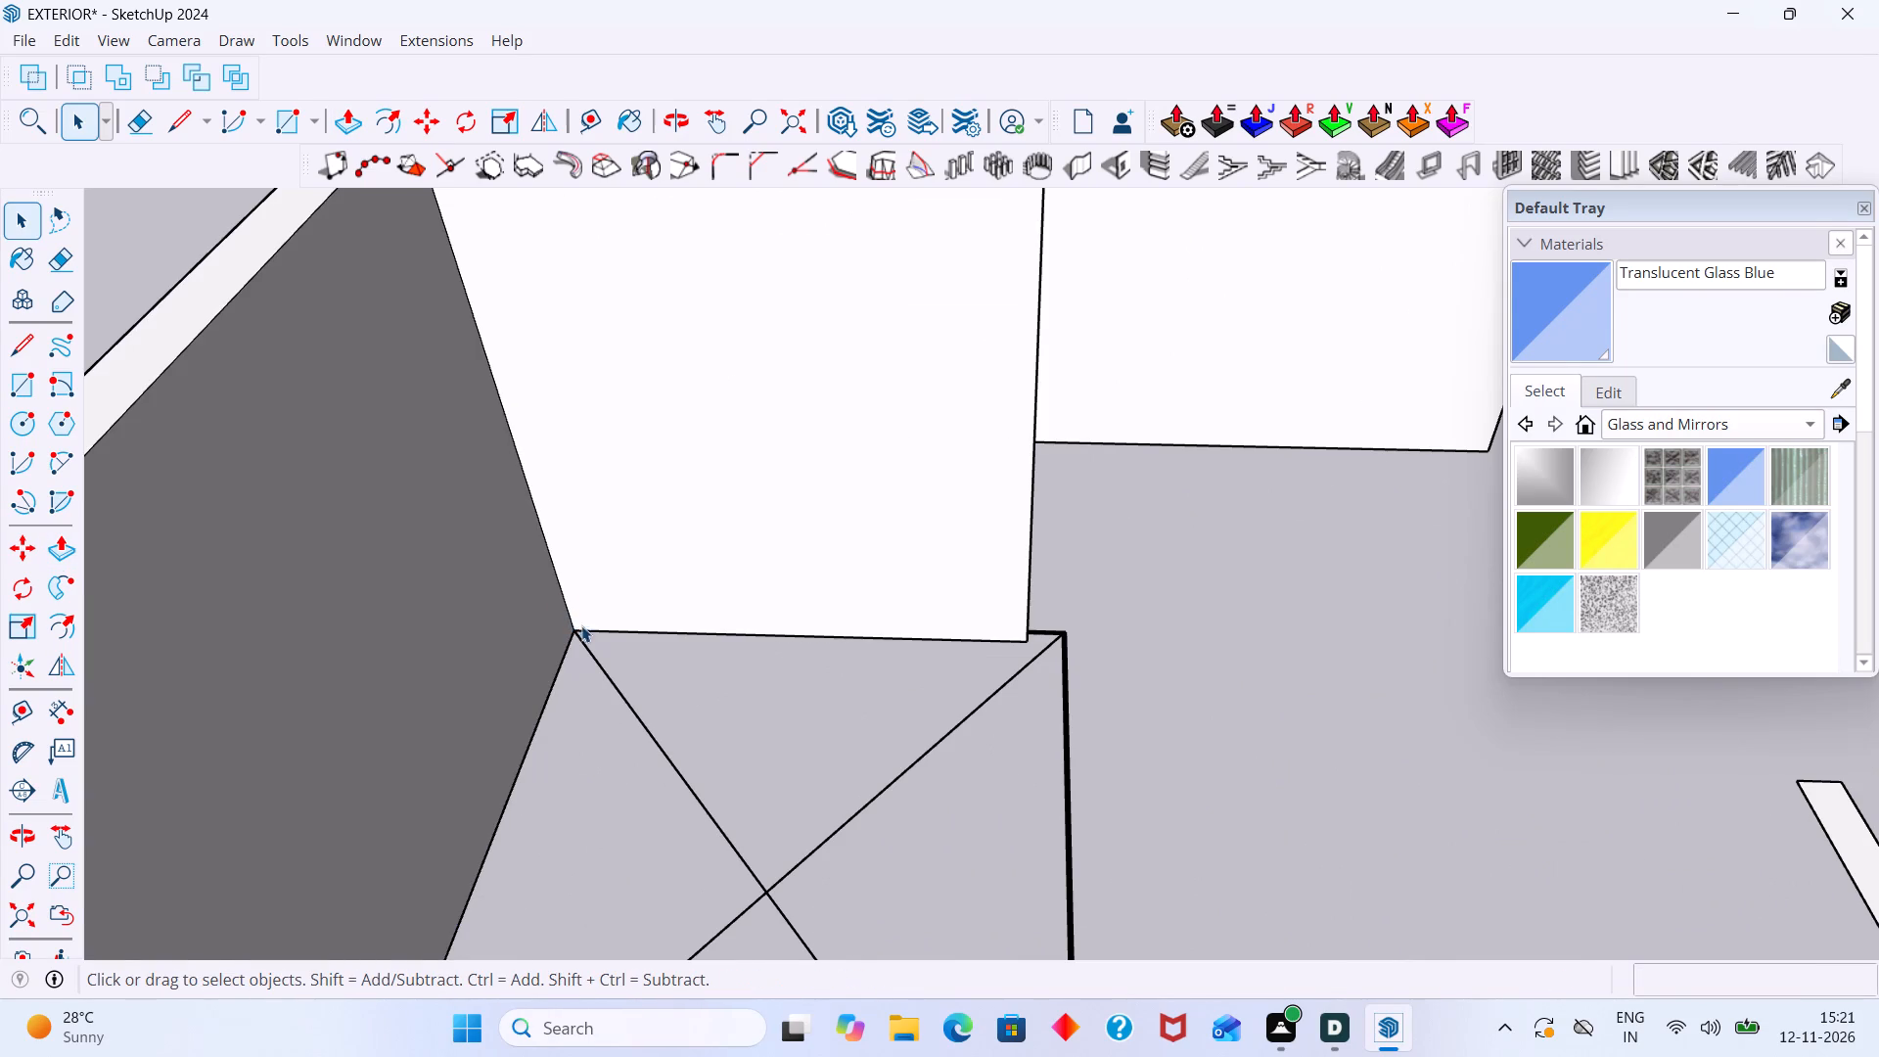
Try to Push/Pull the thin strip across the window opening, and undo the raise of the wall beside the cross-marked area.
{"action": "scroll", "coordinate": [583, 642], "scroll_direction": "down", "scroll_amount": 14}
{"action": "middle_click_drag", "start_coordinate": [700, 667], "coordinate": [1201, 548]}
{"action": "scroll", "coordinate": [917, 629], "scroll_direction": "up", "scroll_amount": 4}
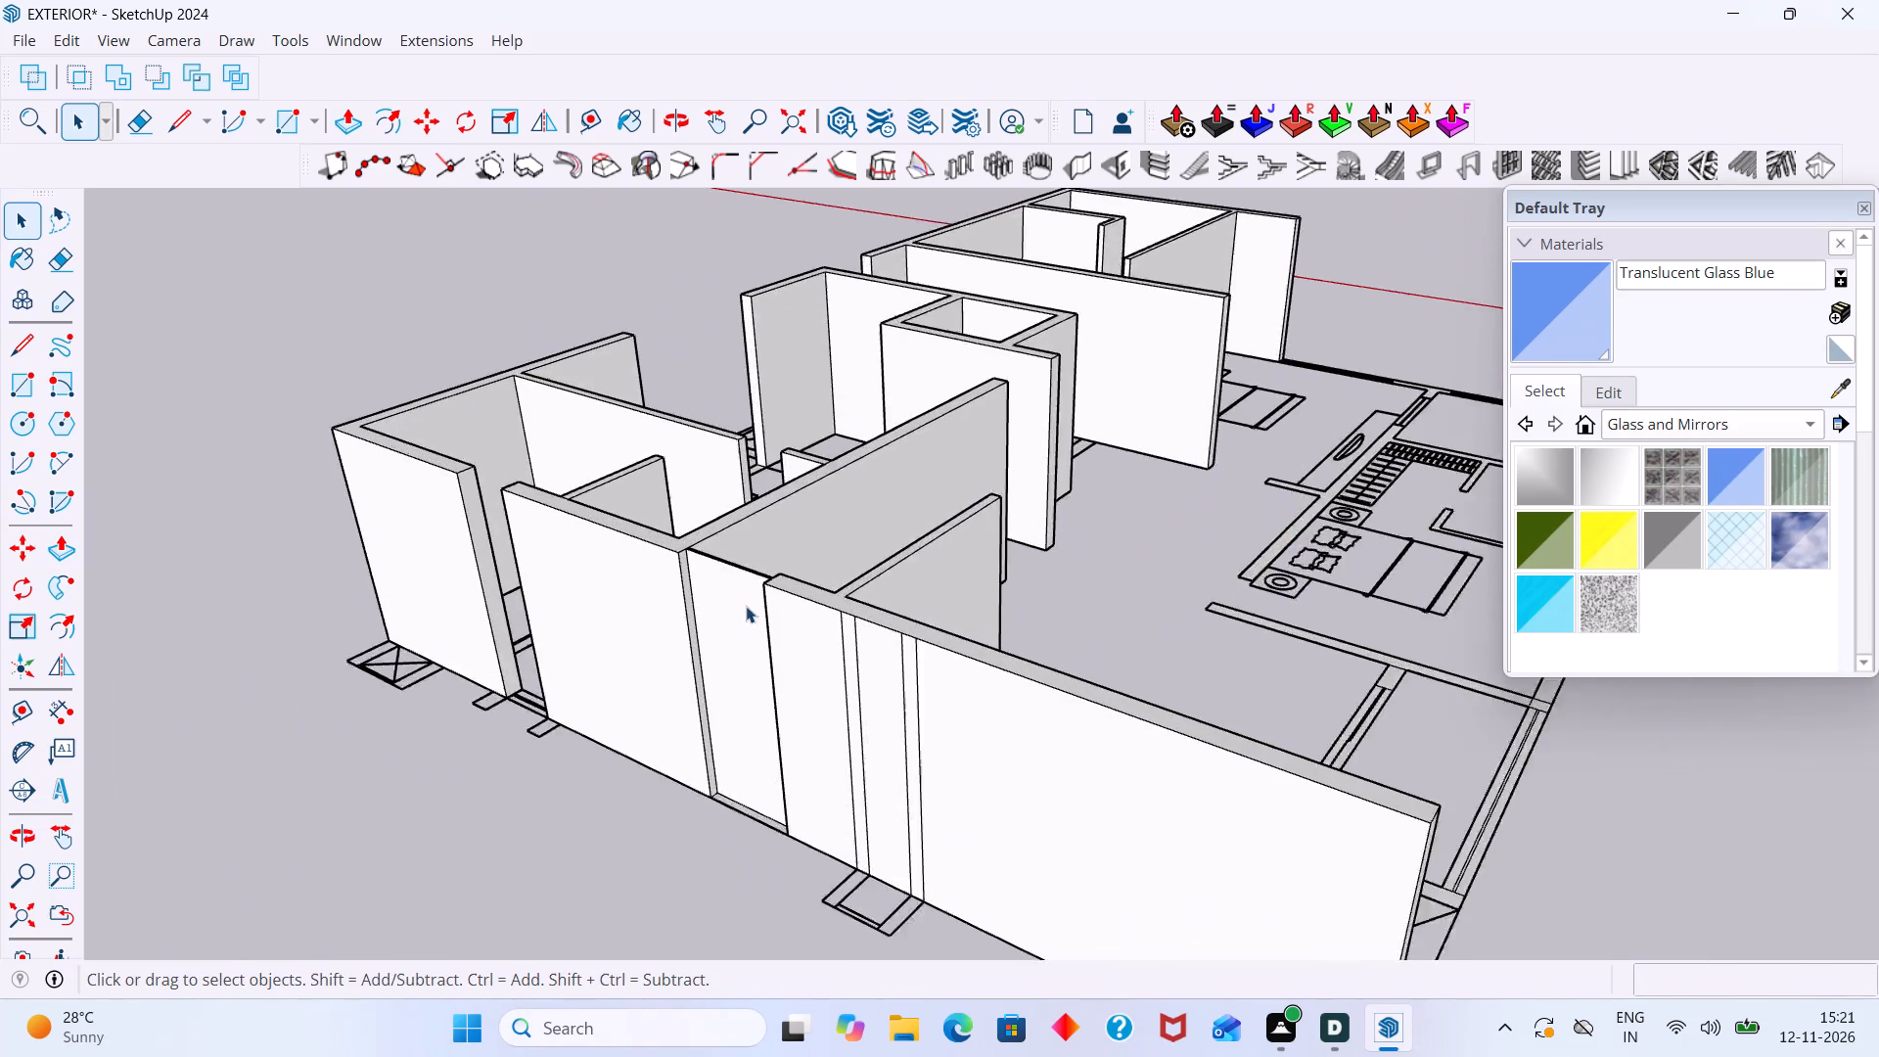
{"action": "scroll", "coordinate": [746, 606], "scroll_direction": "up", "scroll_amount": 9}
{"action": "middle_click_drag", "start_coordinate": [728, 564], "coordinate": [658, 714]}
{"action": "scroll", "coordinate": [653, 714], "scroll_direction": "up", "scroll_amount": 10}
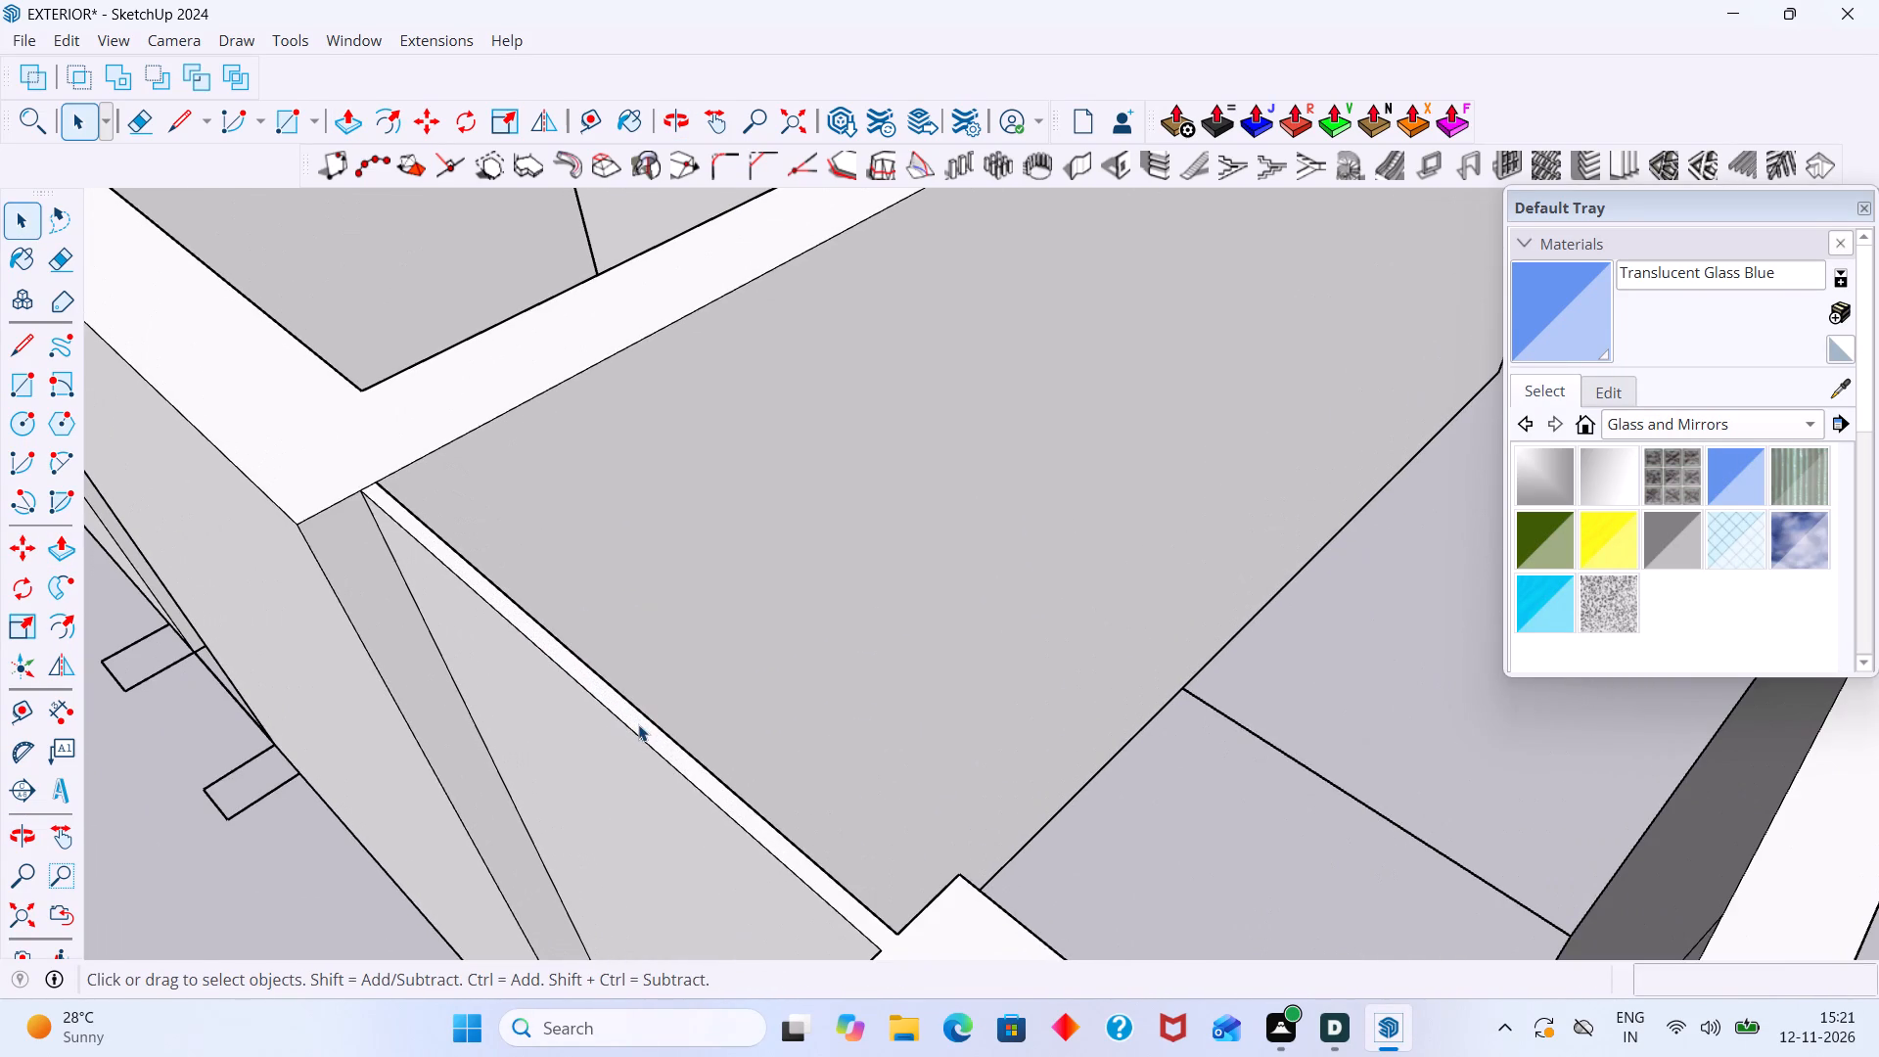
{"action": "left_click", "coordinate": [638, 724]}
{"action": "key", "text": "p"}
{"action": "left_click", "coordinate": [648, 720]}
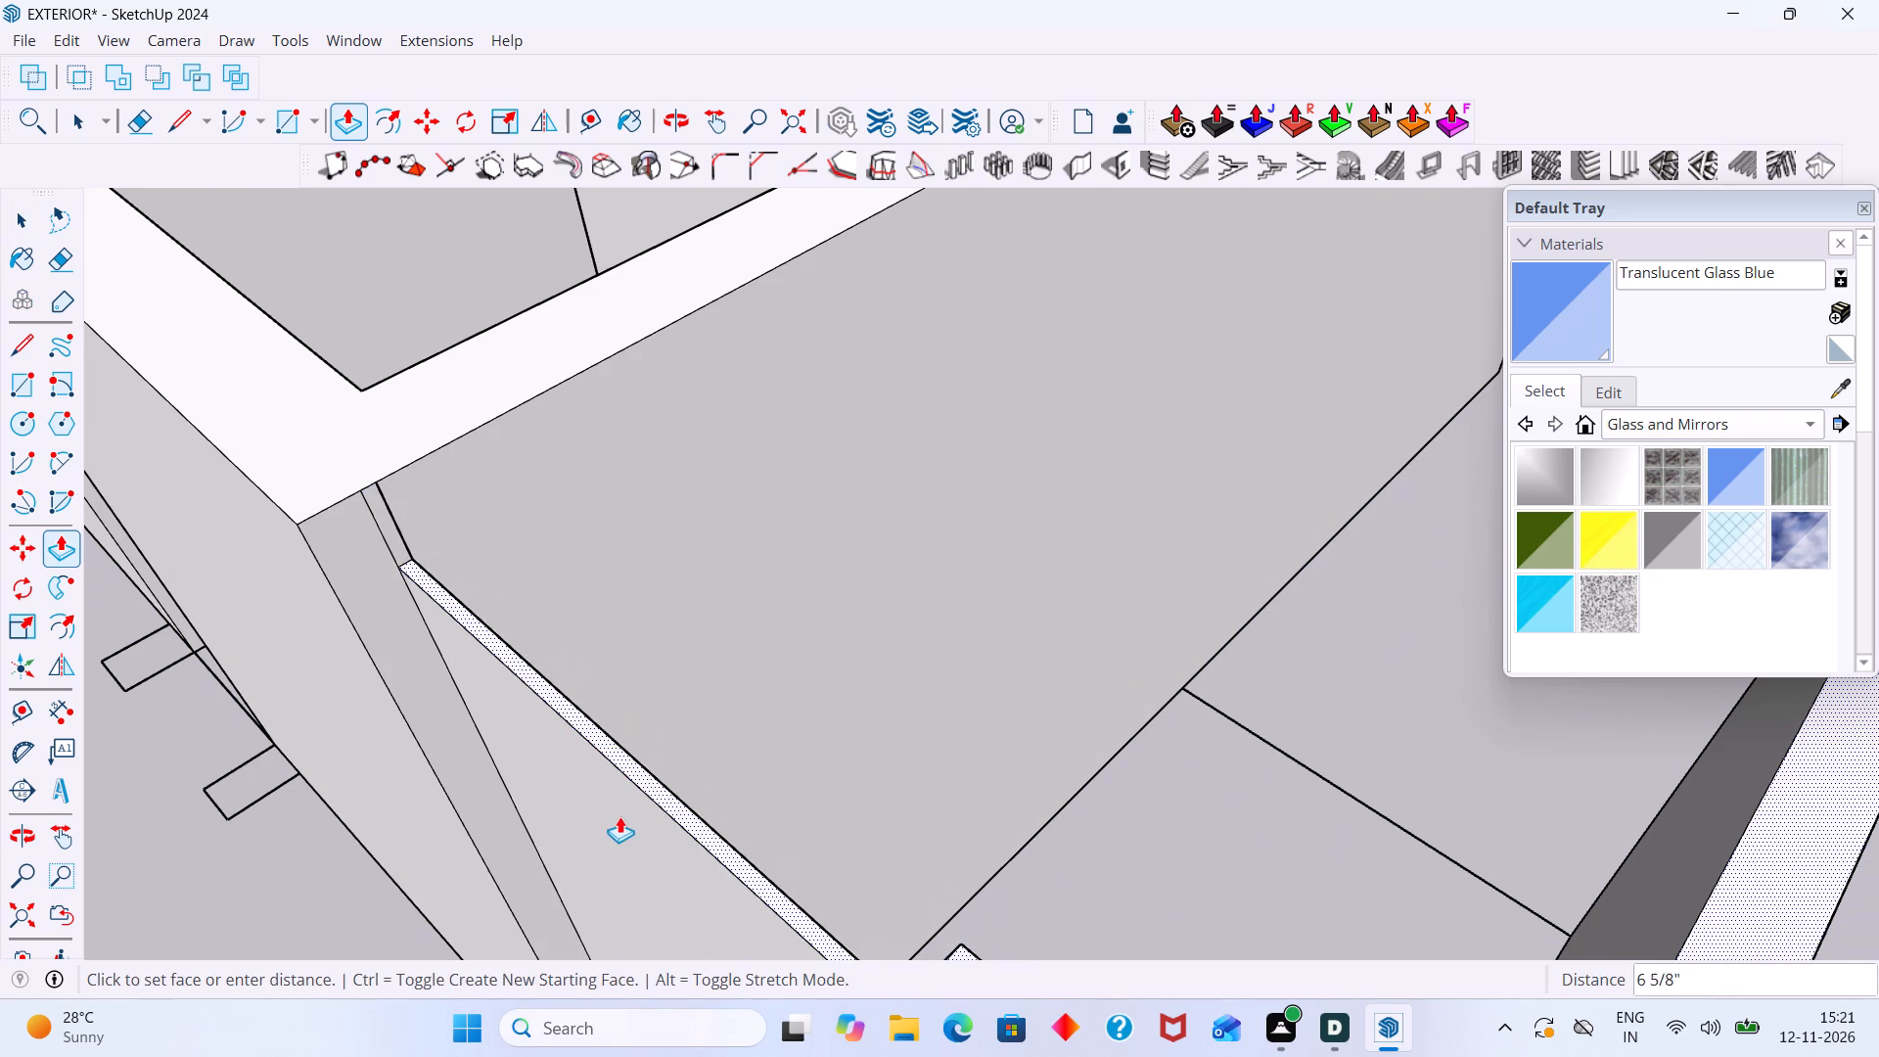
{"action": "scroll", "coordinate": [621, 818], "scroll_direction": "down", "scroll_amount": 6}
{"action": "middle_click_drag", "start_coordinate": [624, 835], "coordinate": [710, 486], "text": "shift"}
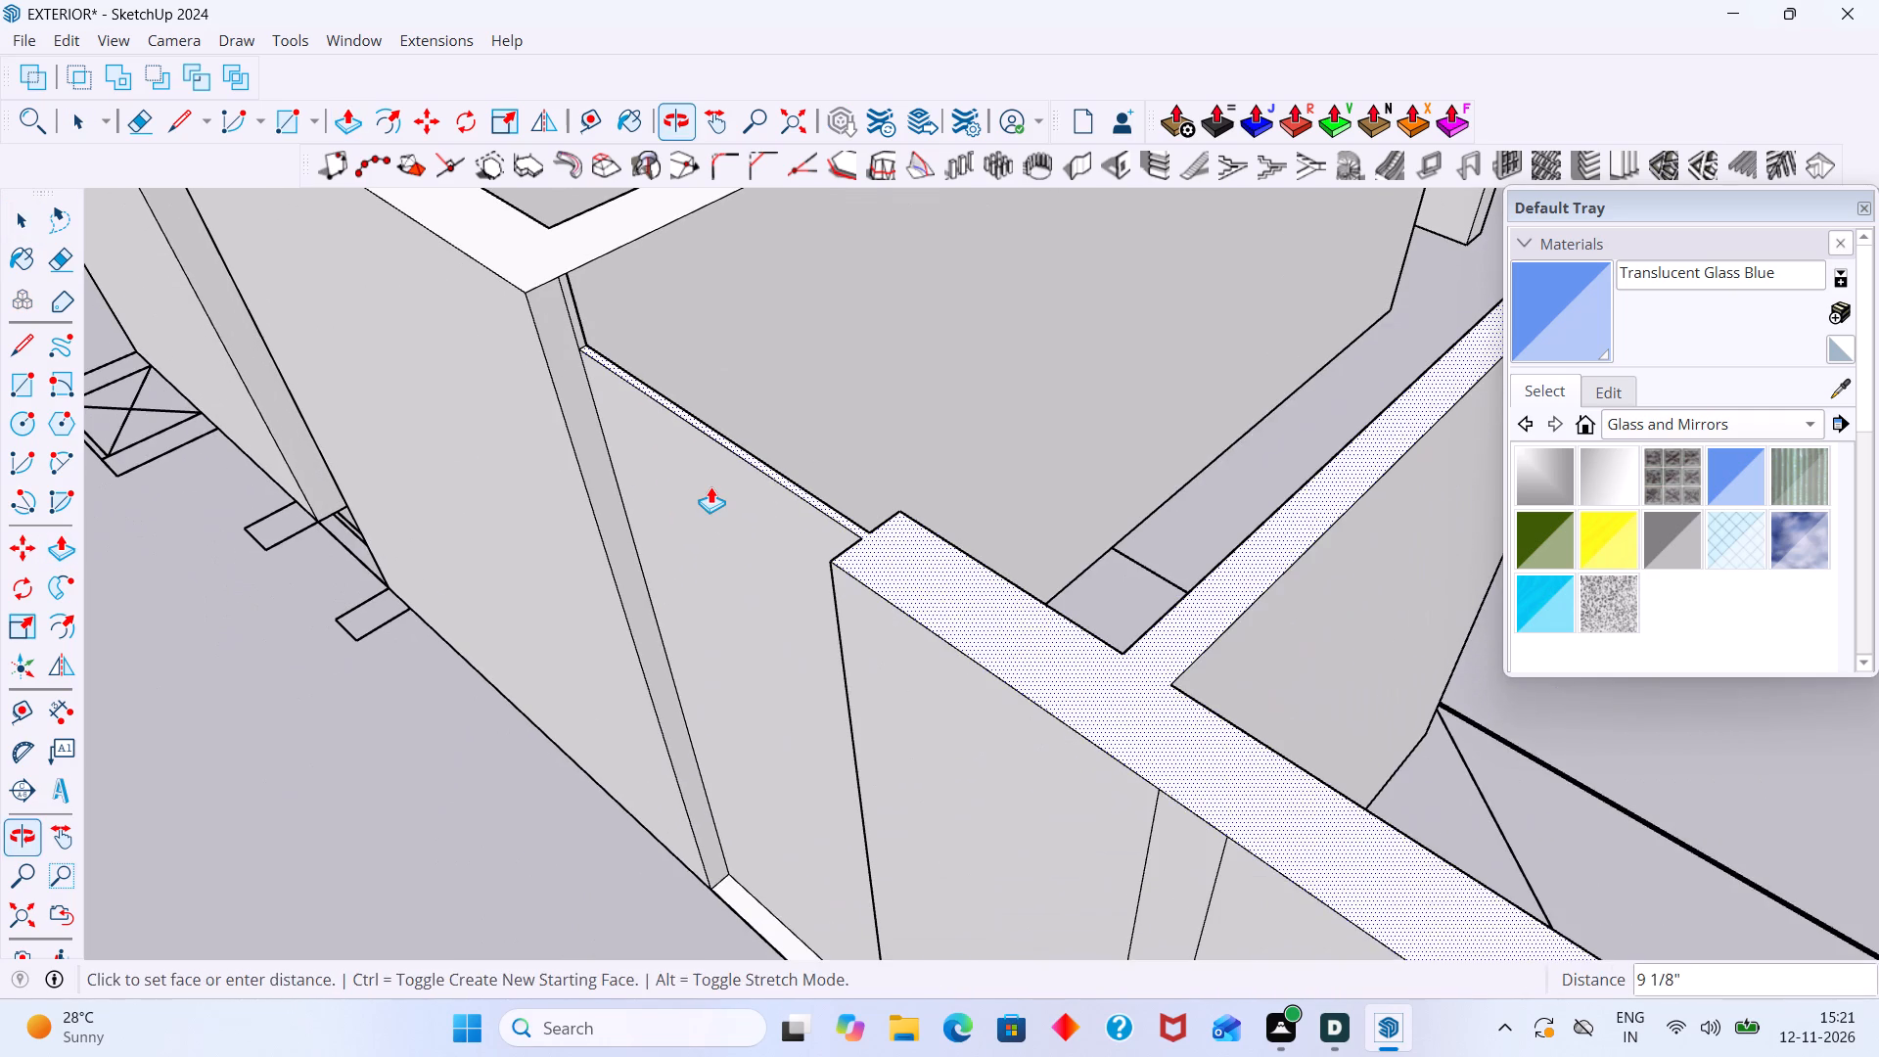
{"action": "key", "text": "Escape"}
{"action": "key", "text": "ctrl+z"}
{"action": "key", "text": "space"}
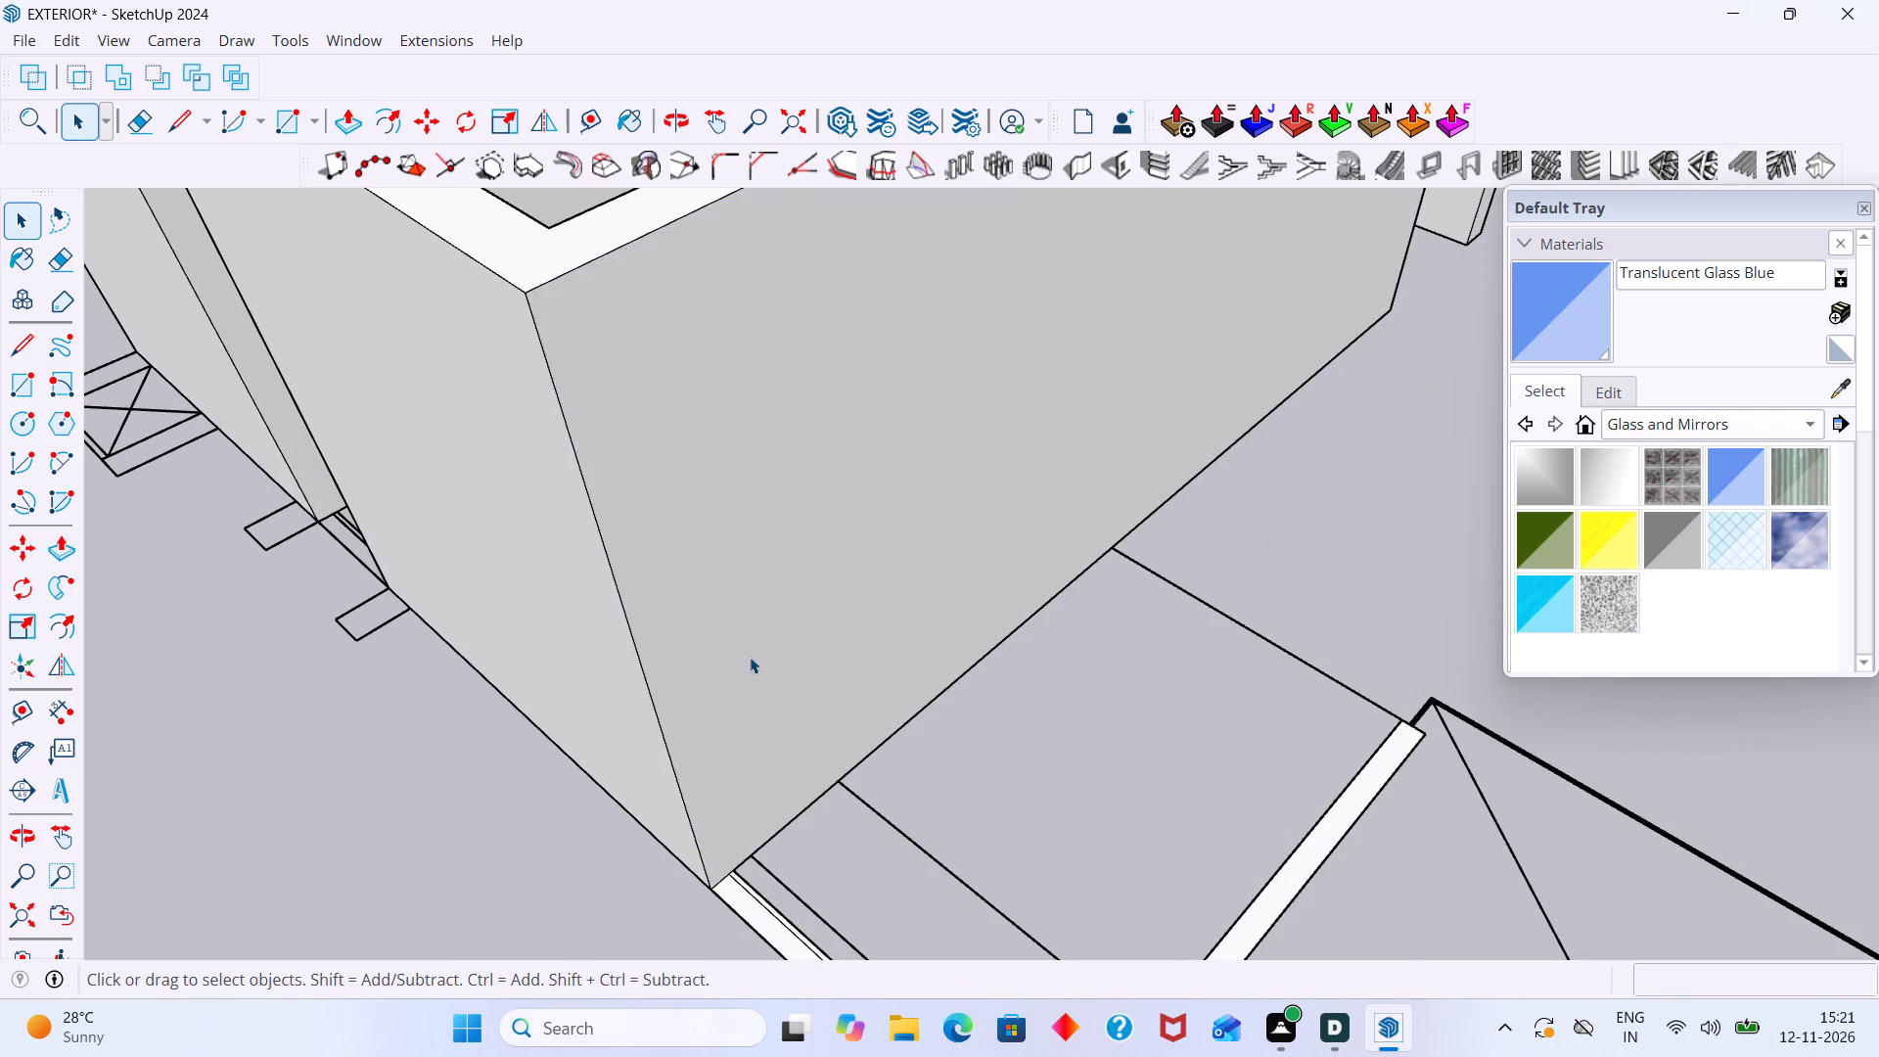
Delete the outer strip face in the window opening next to the raised wall's corner.
{"action": "scroll", "coordinate": [749, 659], "scroll_direction": "down", "scroll_amount": 5}
{"action": "middle_click_drag", "start_coordinate": [800, 784], "coordinate": [798, 620], "text": "shift"}
{"action": "scroll", "coordinate": [797, 723], "scroll_direction": "up", "scroll_amount": 7}
{"action": "left_click", "coordinate": [828, 696]}
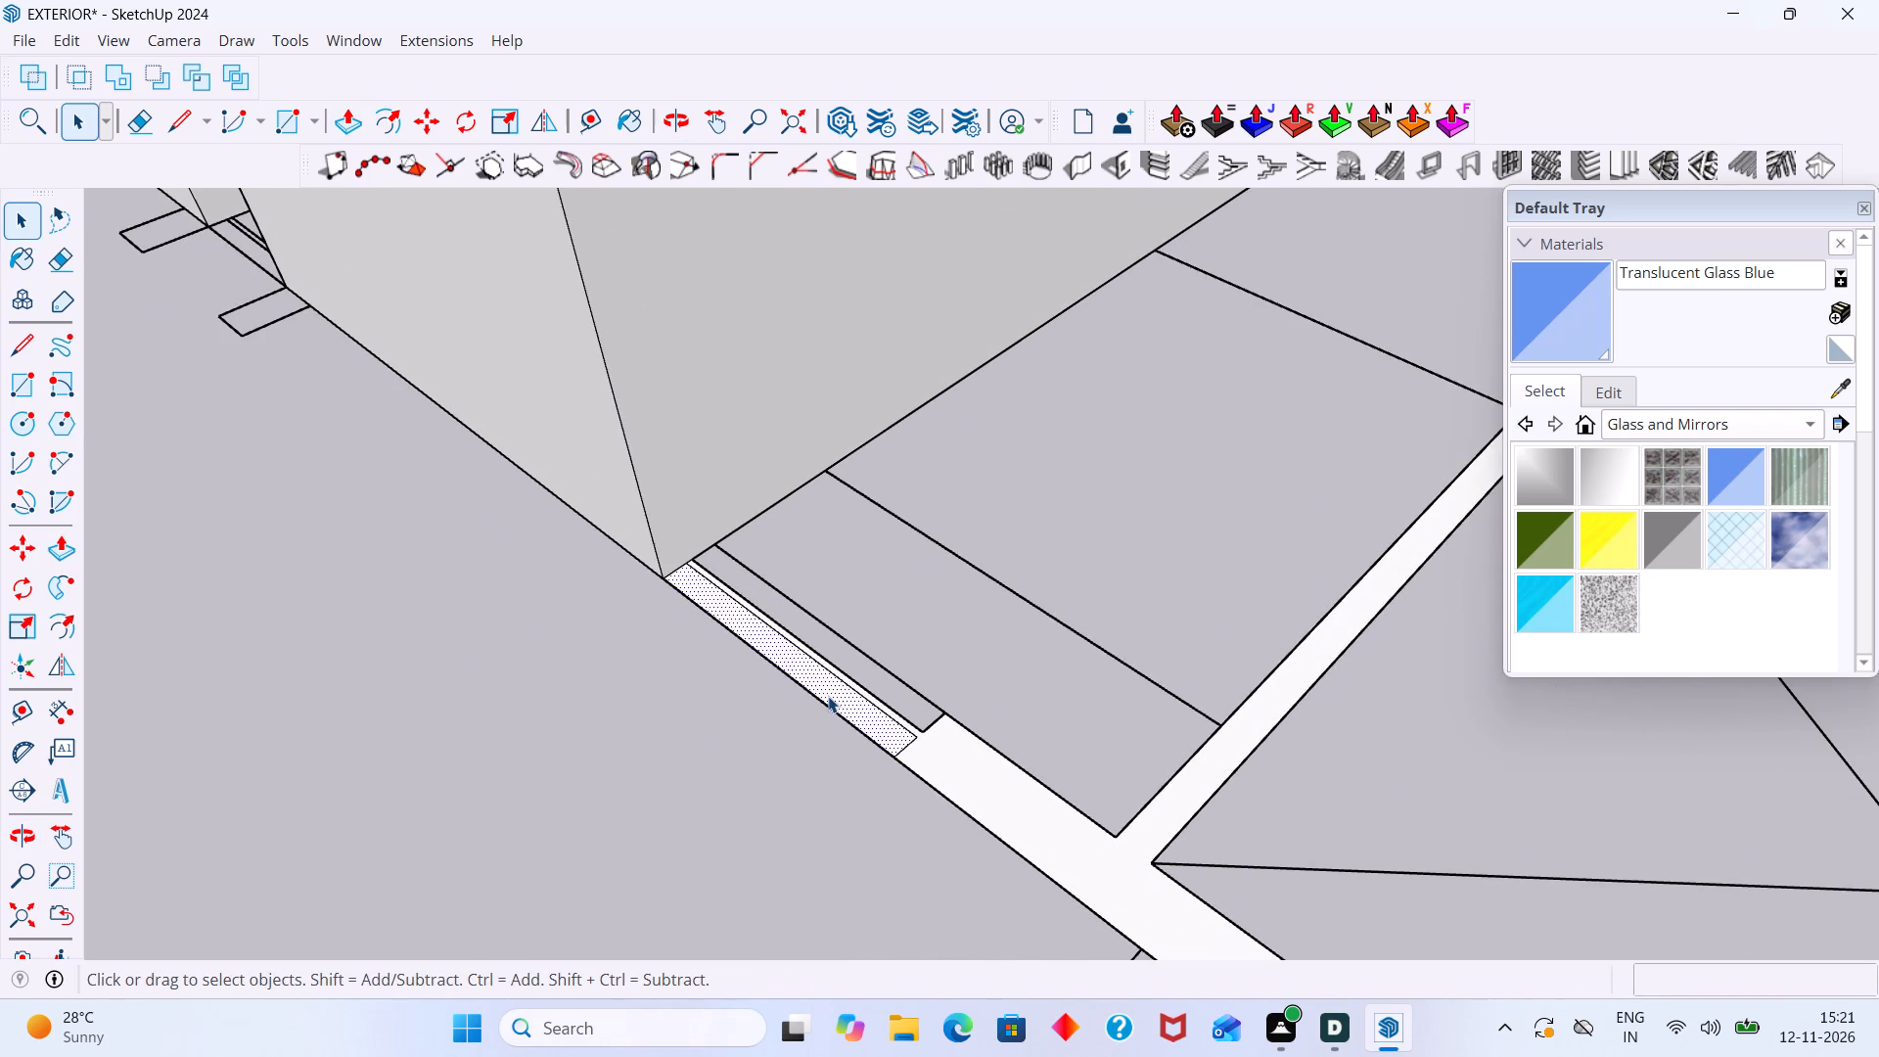
{"action": "key", "text": "Delete"}
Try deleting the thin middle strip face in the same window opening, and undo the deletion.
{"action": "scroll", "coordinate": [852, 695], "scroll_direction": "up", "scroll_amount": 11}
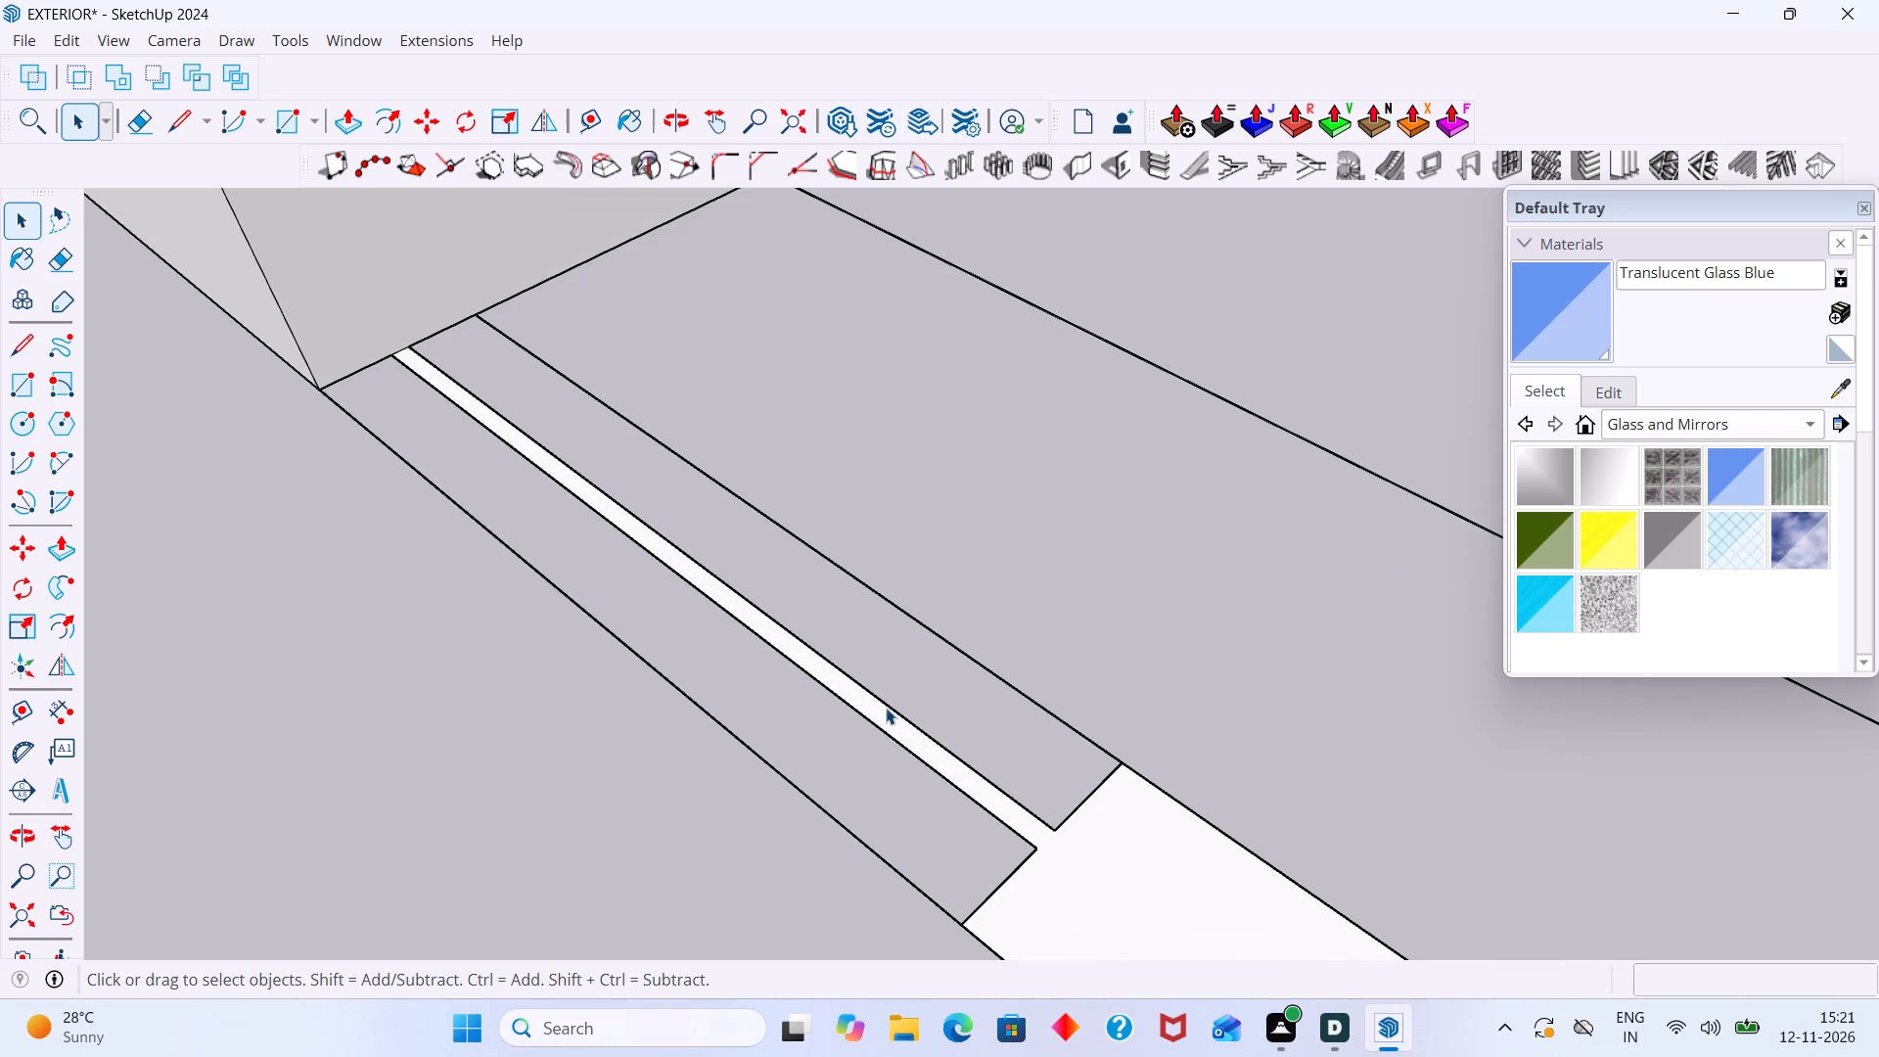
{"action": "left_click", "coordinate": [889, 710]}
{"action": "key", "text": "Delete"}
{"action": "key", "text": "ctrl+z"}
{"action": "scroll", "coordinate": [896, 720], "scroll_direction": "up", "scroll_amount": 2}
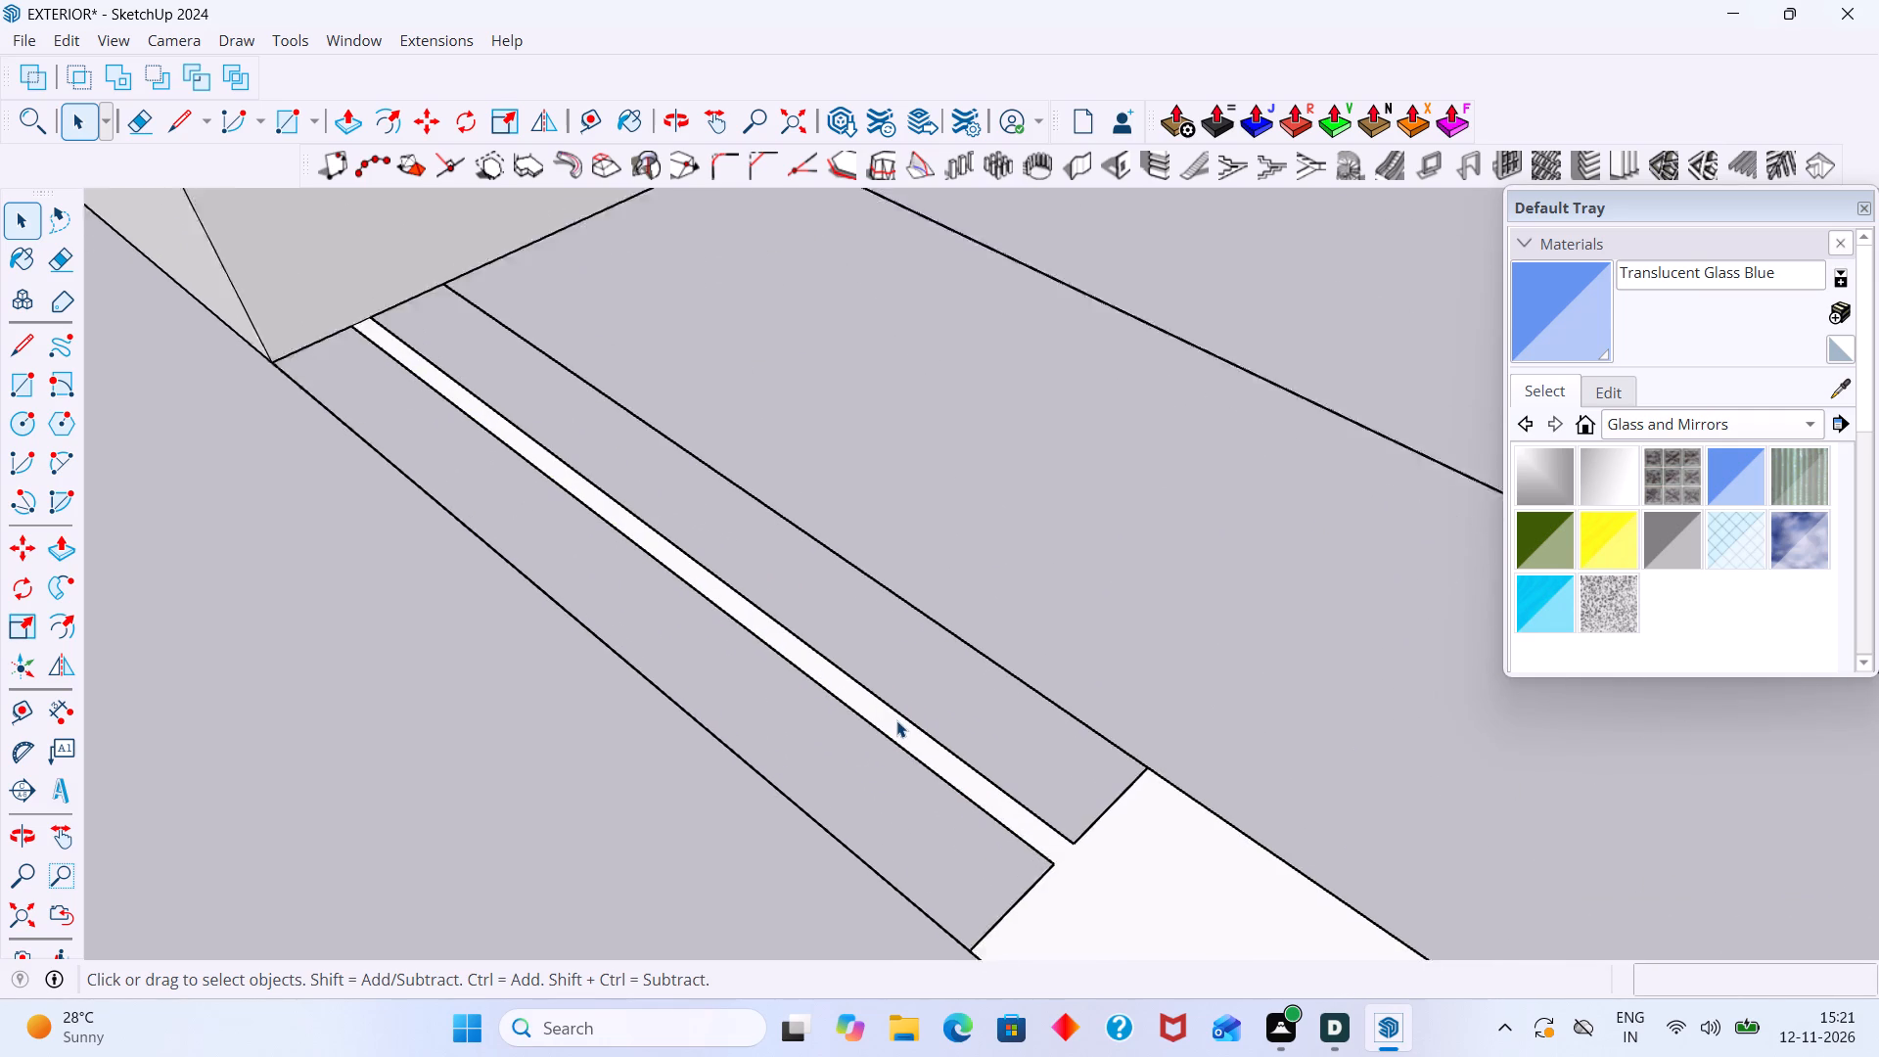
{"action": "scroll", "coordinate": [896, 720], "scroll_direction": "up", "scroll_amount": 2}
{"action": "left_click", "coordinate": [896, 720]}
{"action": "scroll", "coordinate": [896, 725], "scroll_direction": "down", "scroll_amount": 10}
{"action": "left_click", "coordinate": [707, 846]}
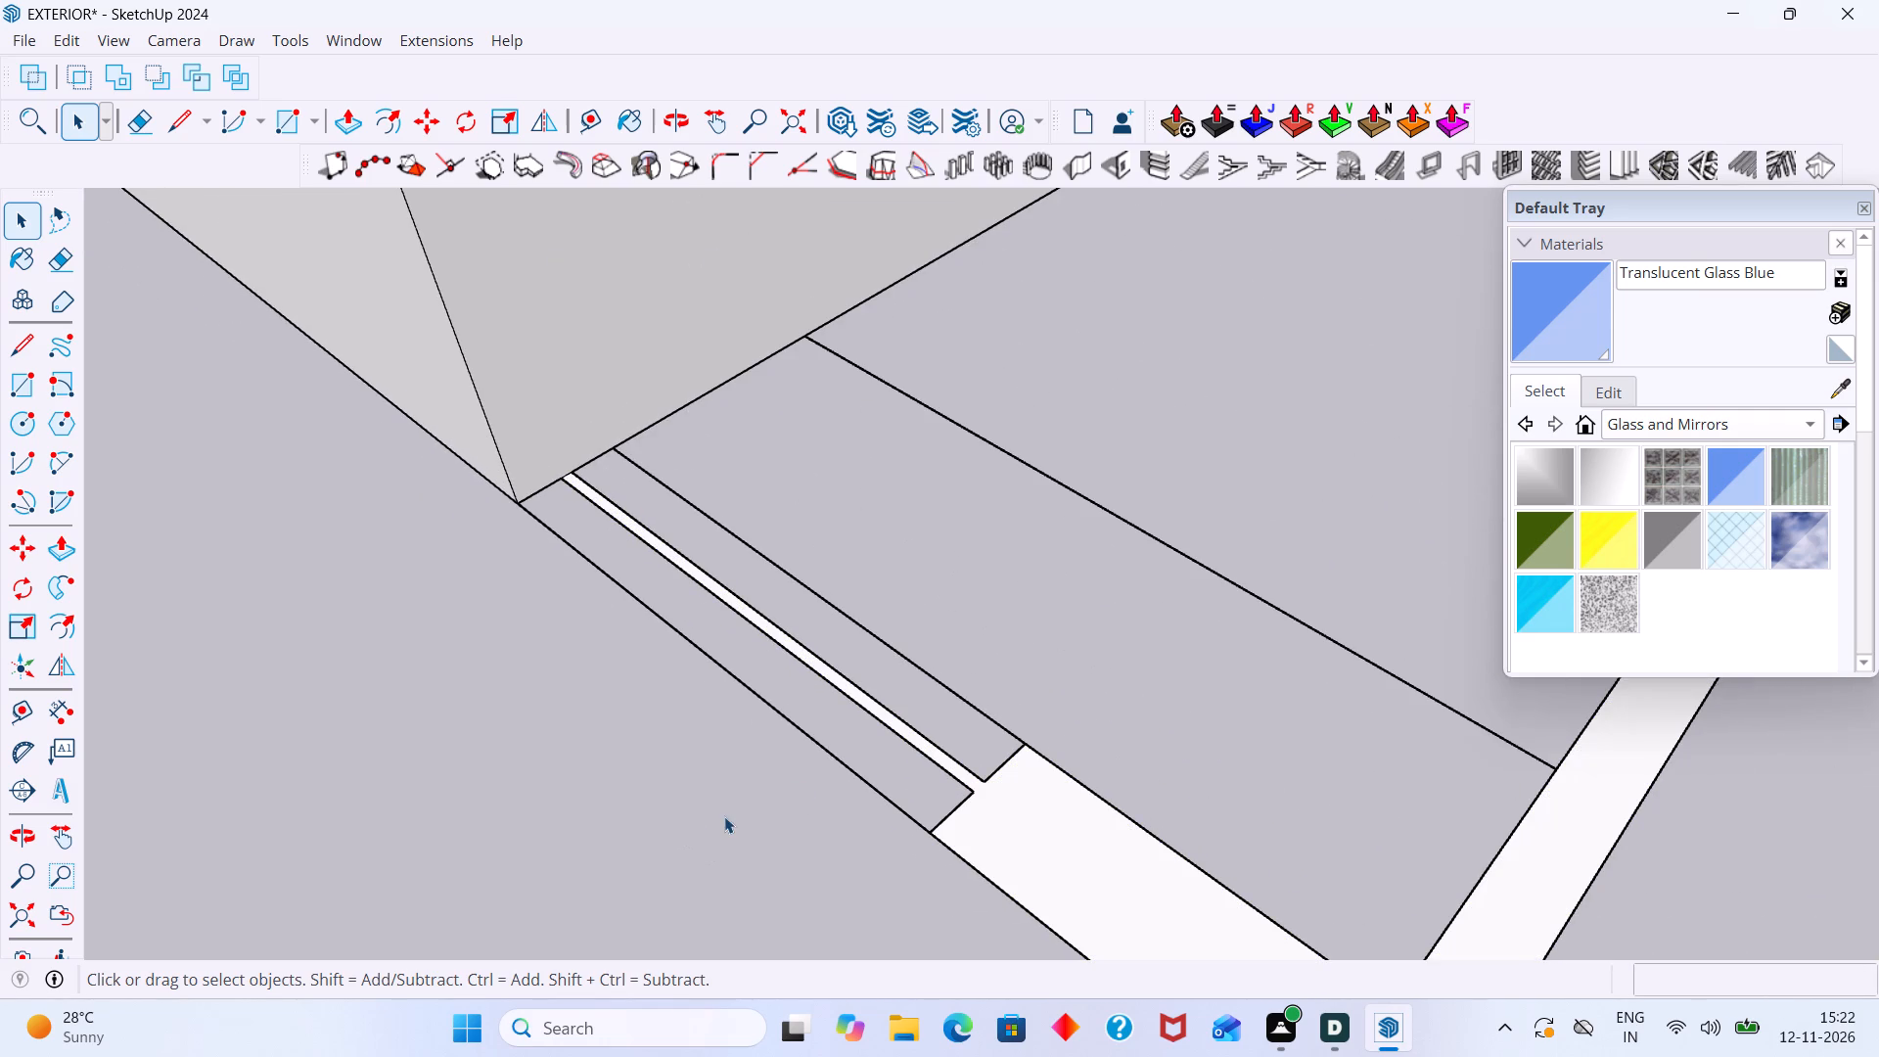
Draw a 1" line closing the end of the thin middle strip in the window opening and delete the strip's face.
{"action": "key", "text": "l"}
{"action": "scroll", "coordinate": [964, 850], "scroll_direction": "up", "scroll_amount": 9}
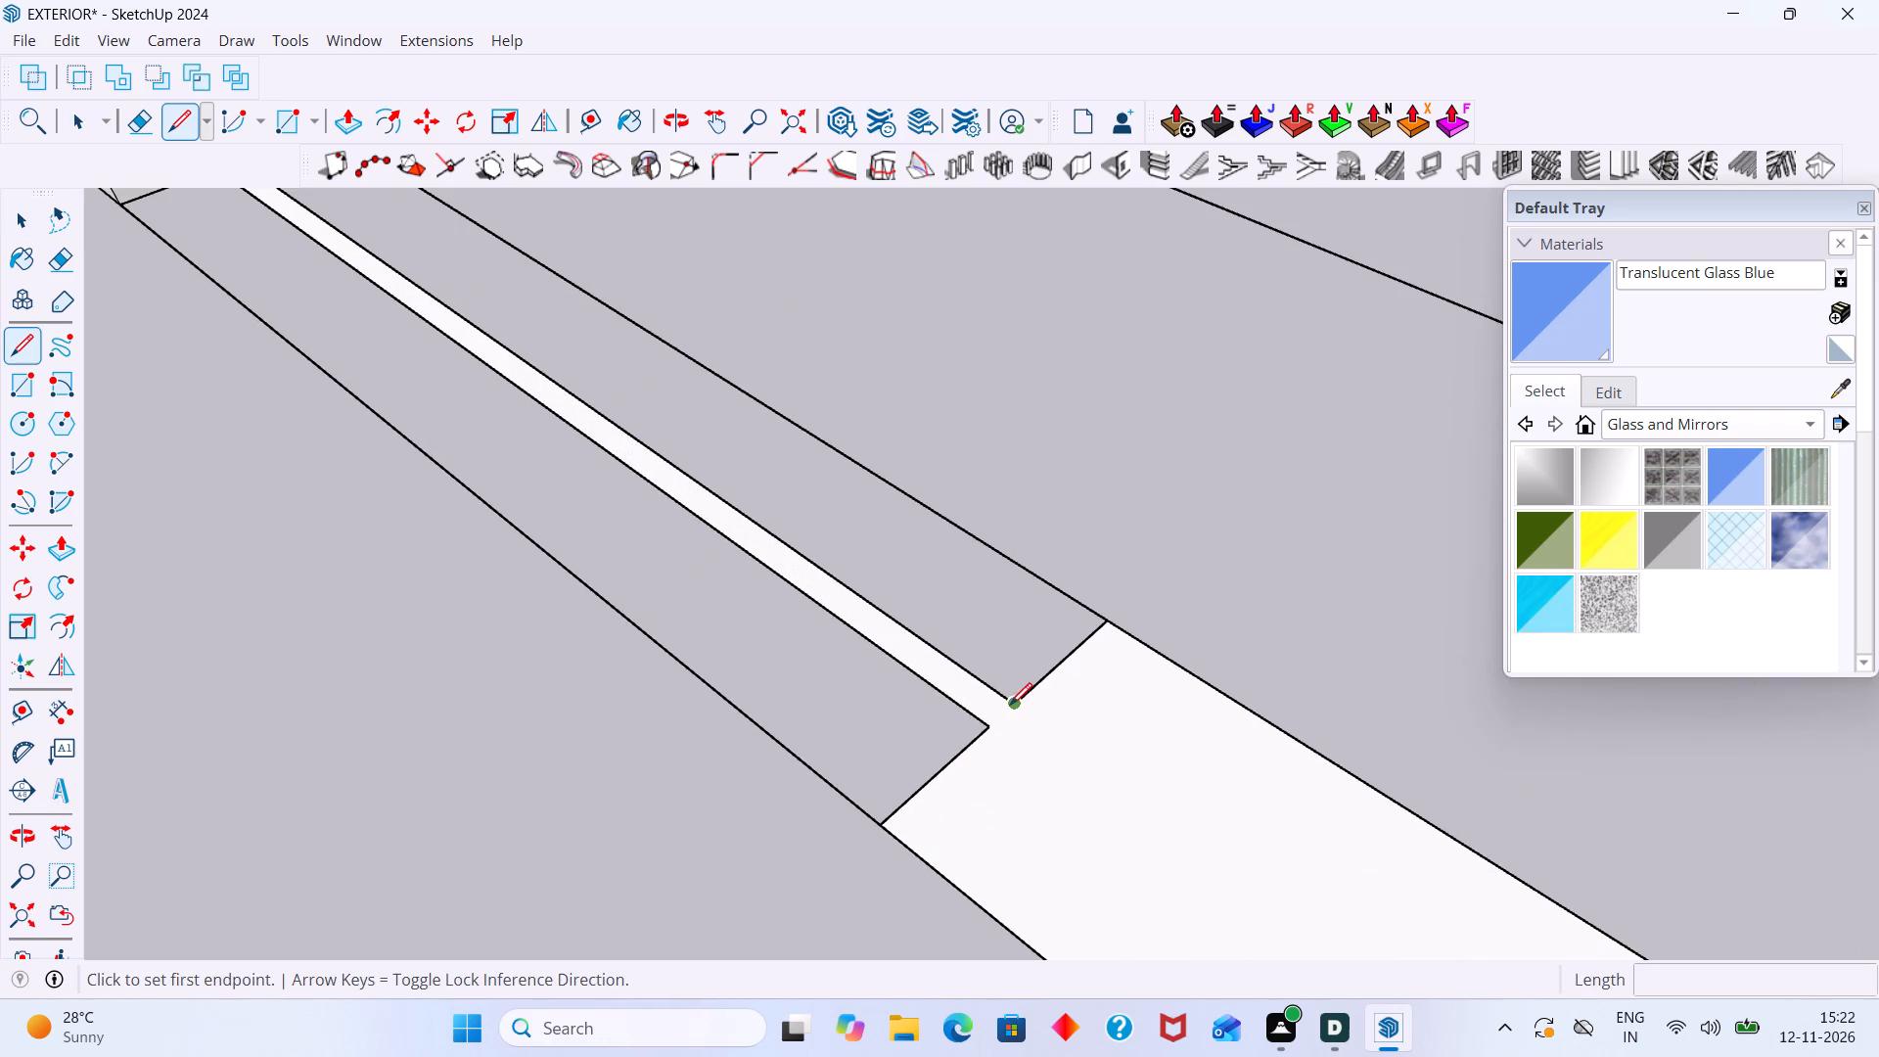
{"action": "left_click", "coordinate": [1011, 705]}
{"action": "left_click", "coordinate": [991, 730]}
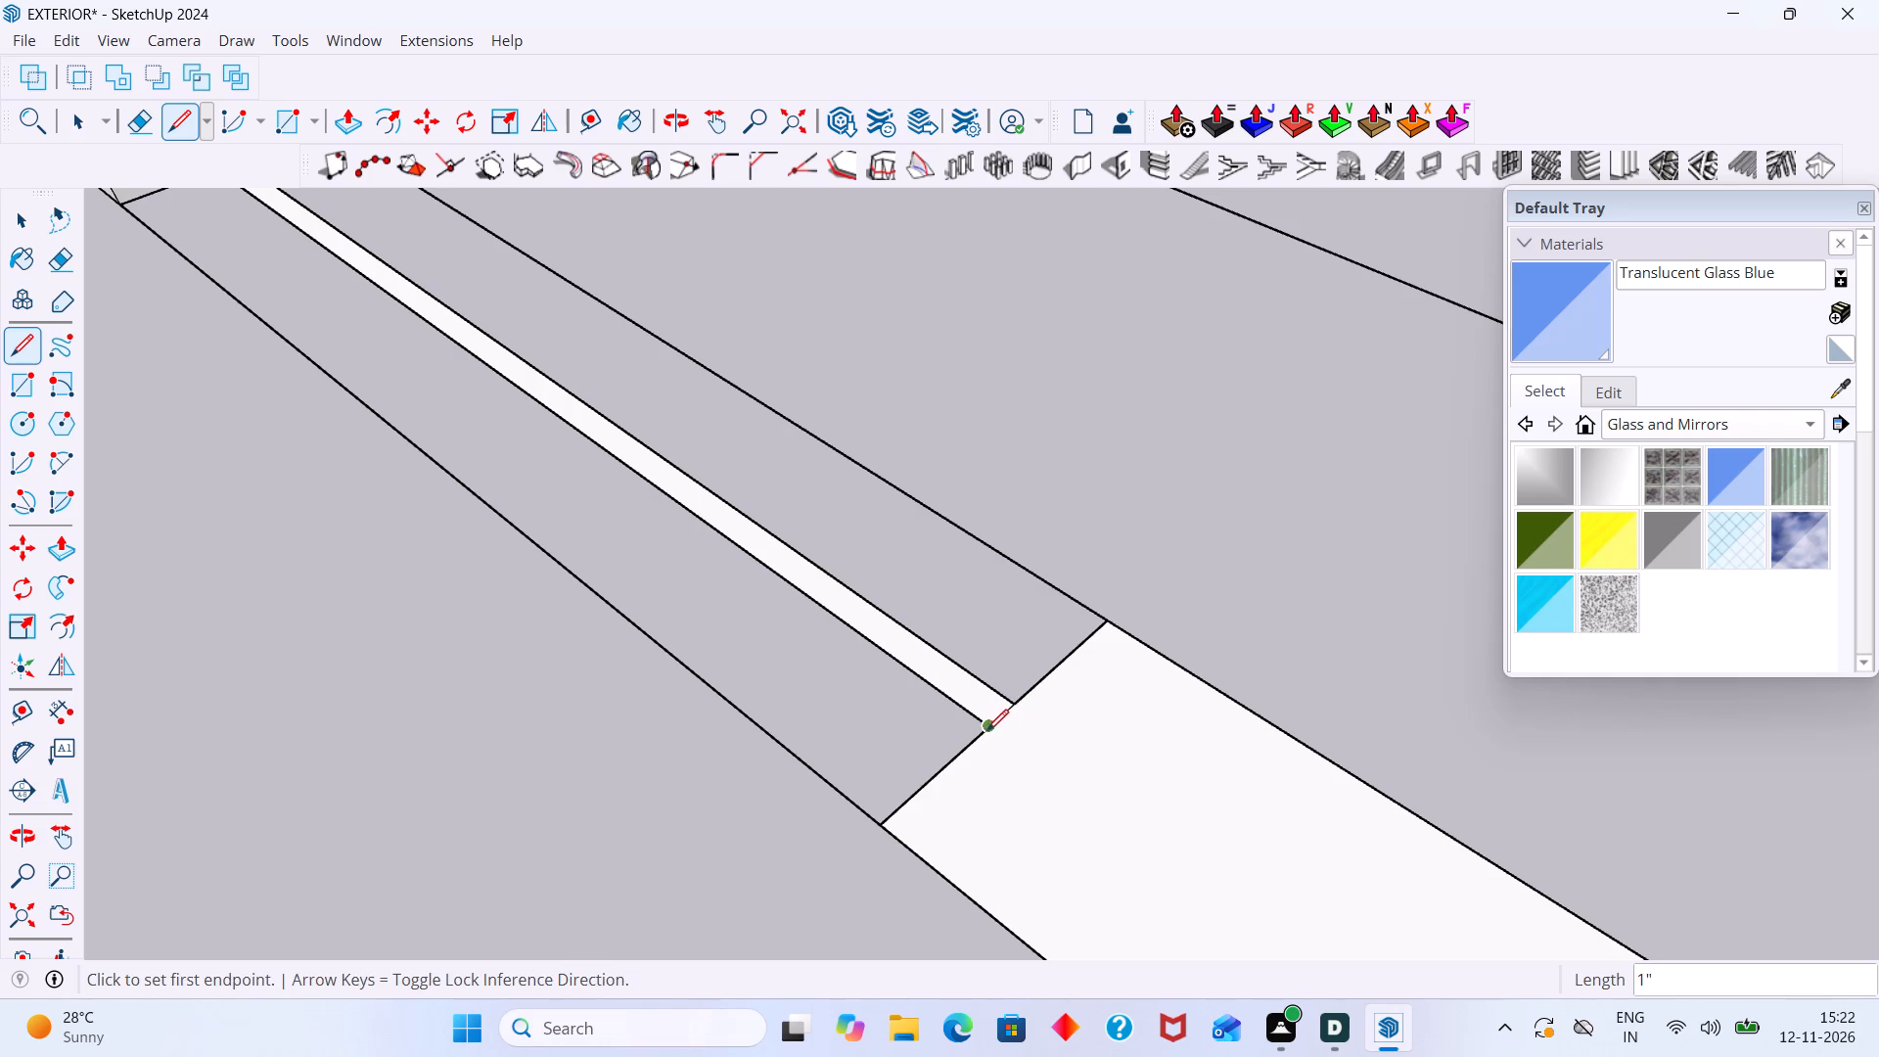
{"action": "key", "text": "space"}
{"action": "left_click", "coordinate": [982, 712]}
{"action": "key", "text": "Delete"}
{"action": "scroll", "coordinate": [981, 741], "scroll_direction": "down", "scroll_amount": 2}
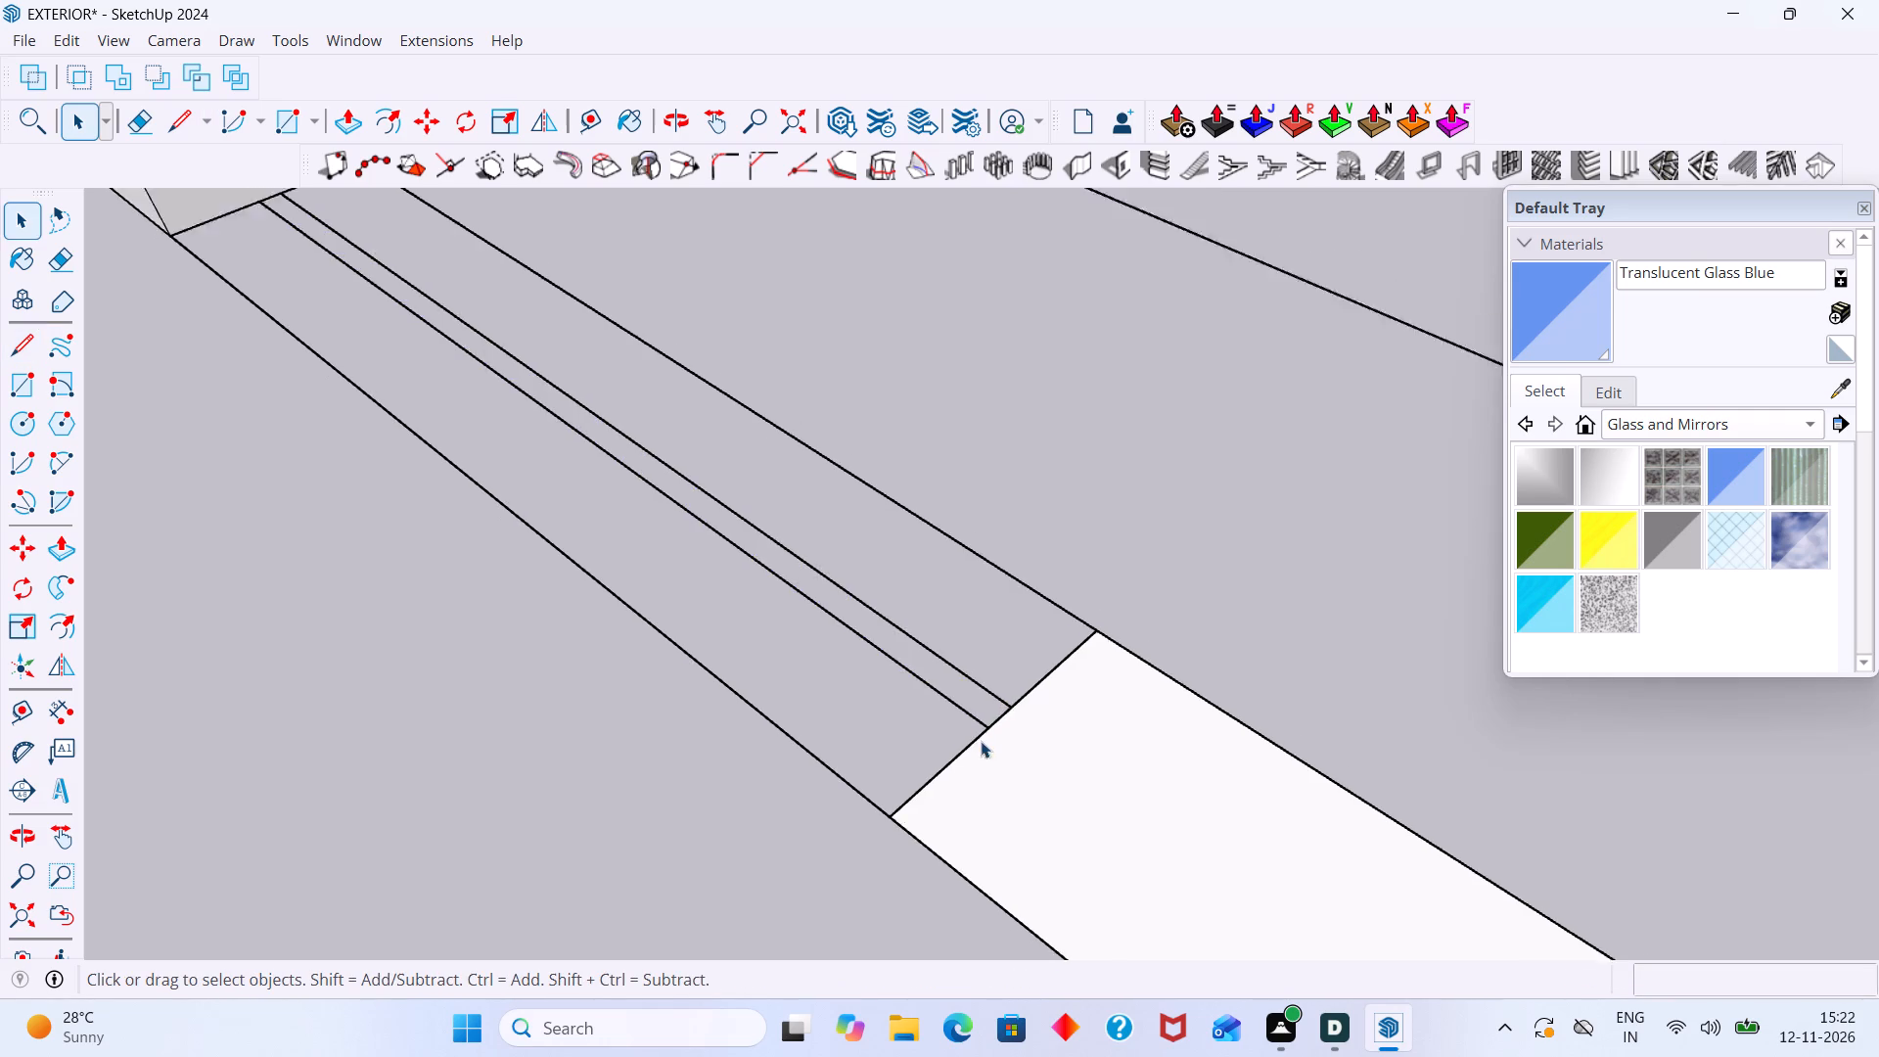
Push/Pull the flat exterior wall beyond the window opening, including its connected branch, up 10'.
{"action": "scroll", "coordinate": [981, 741], "scroll_direction": "down", "scroll_amount": 6}
{"action": "left_click", "coordinate": [1032, 763]}
{"action": "key", "text": "p"}
{"action": "double_click", "coordinate": [1034, 781]}
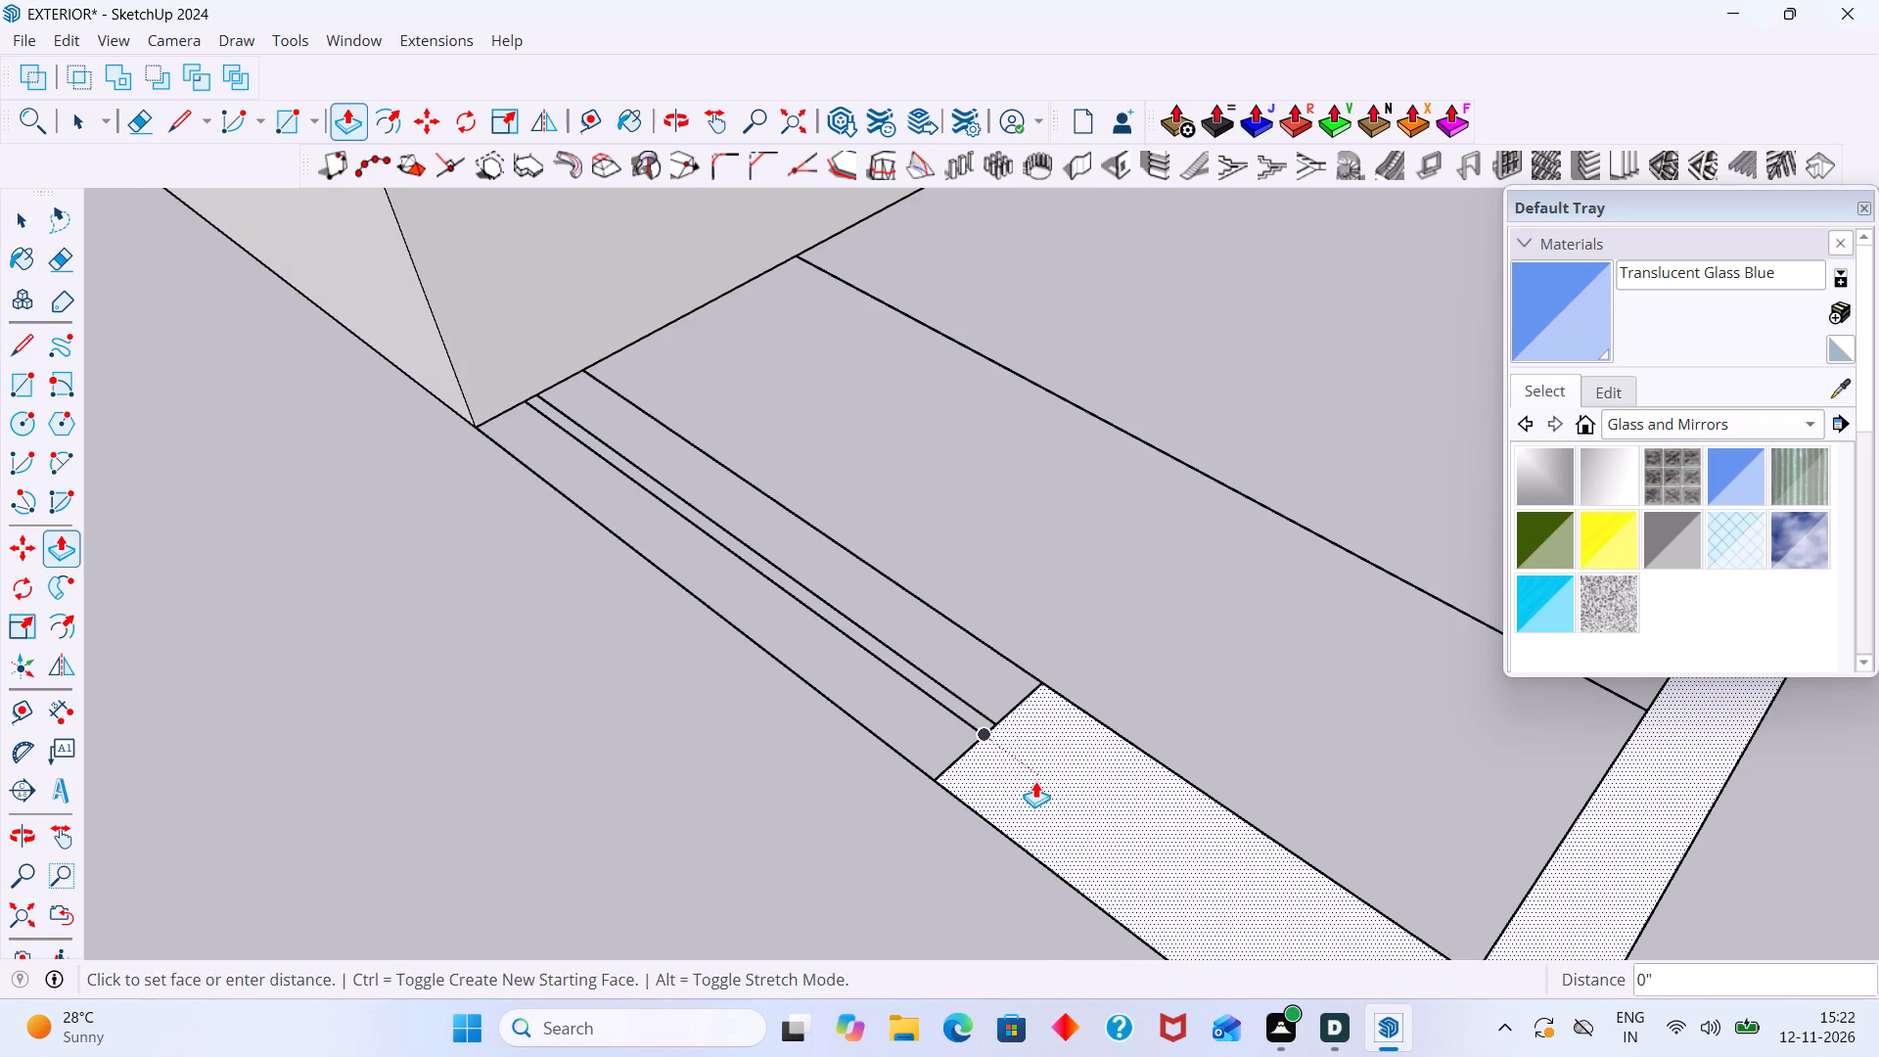
{"action": "key", "text": "ctrl+z"}
{"action": "left_click", "coordinate": [1037, 783]}
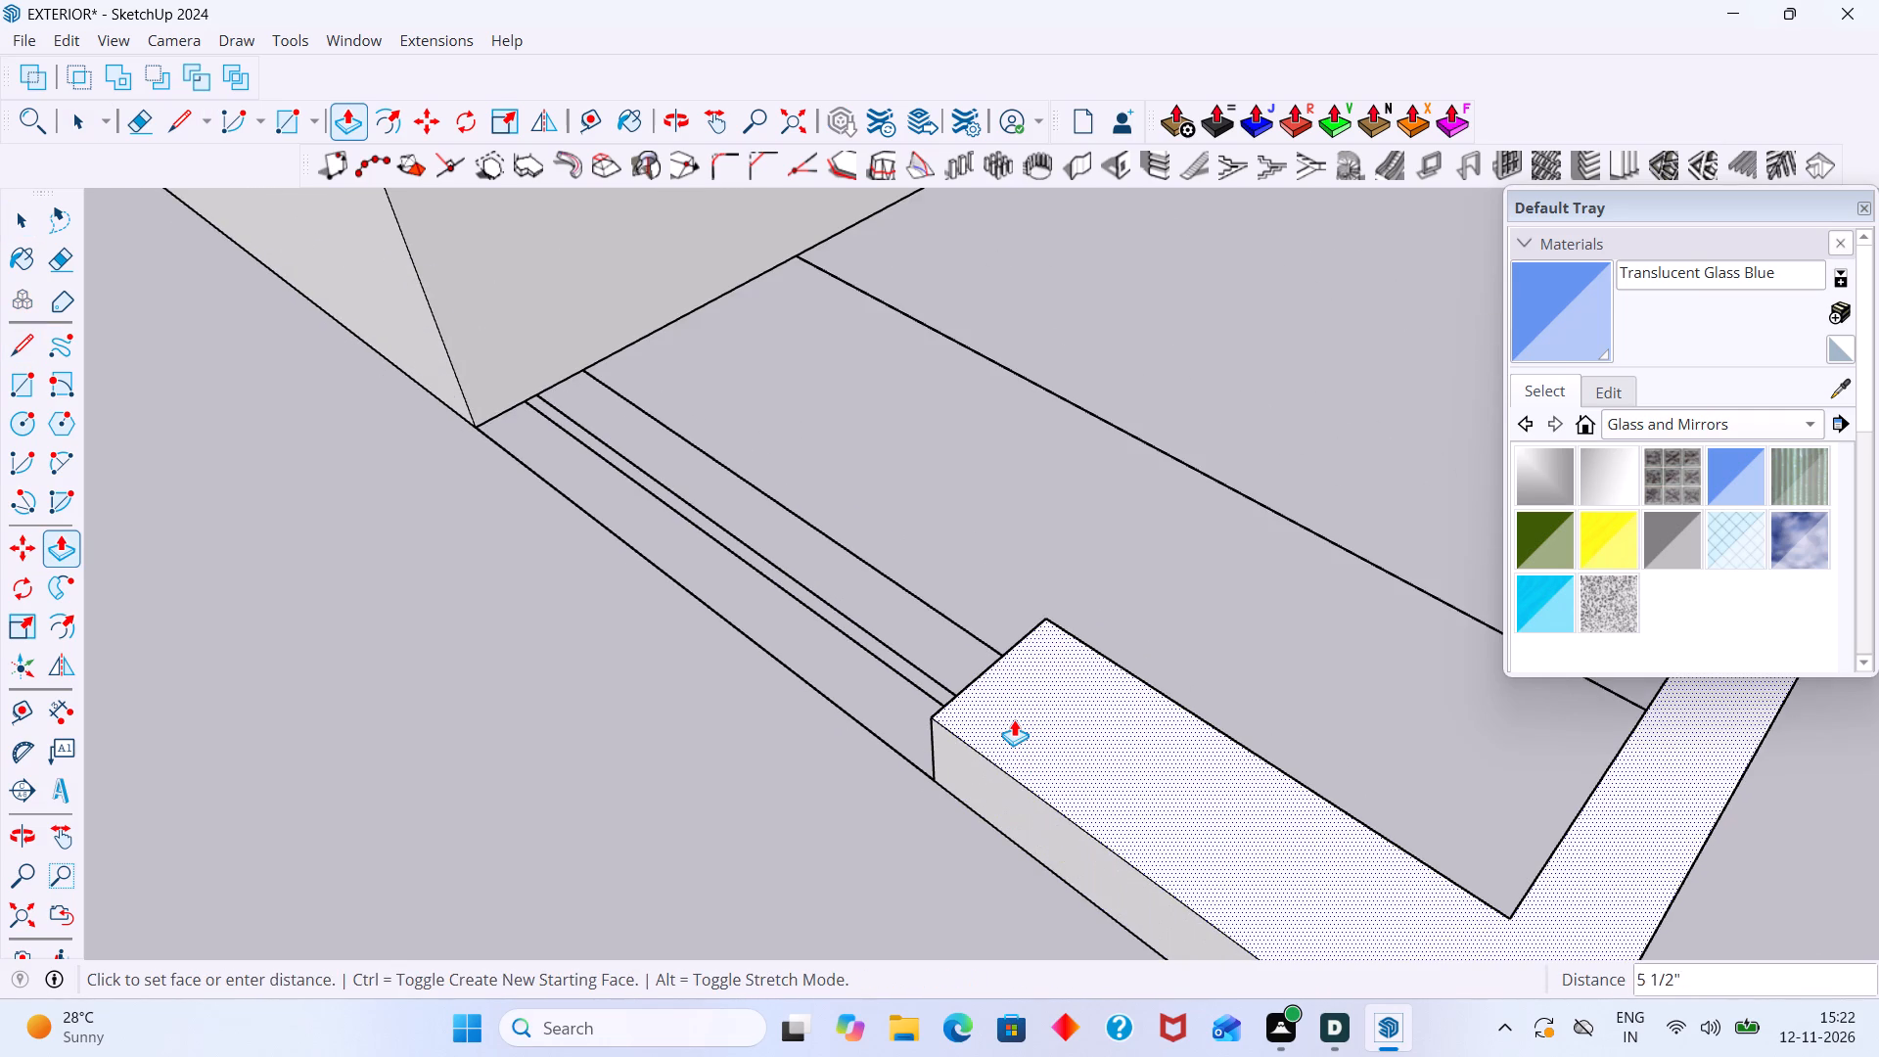
{"action": "type", "text": "10'"}
{"action": "key", "text": "Return"}
{"action": "key", "text": "space"}
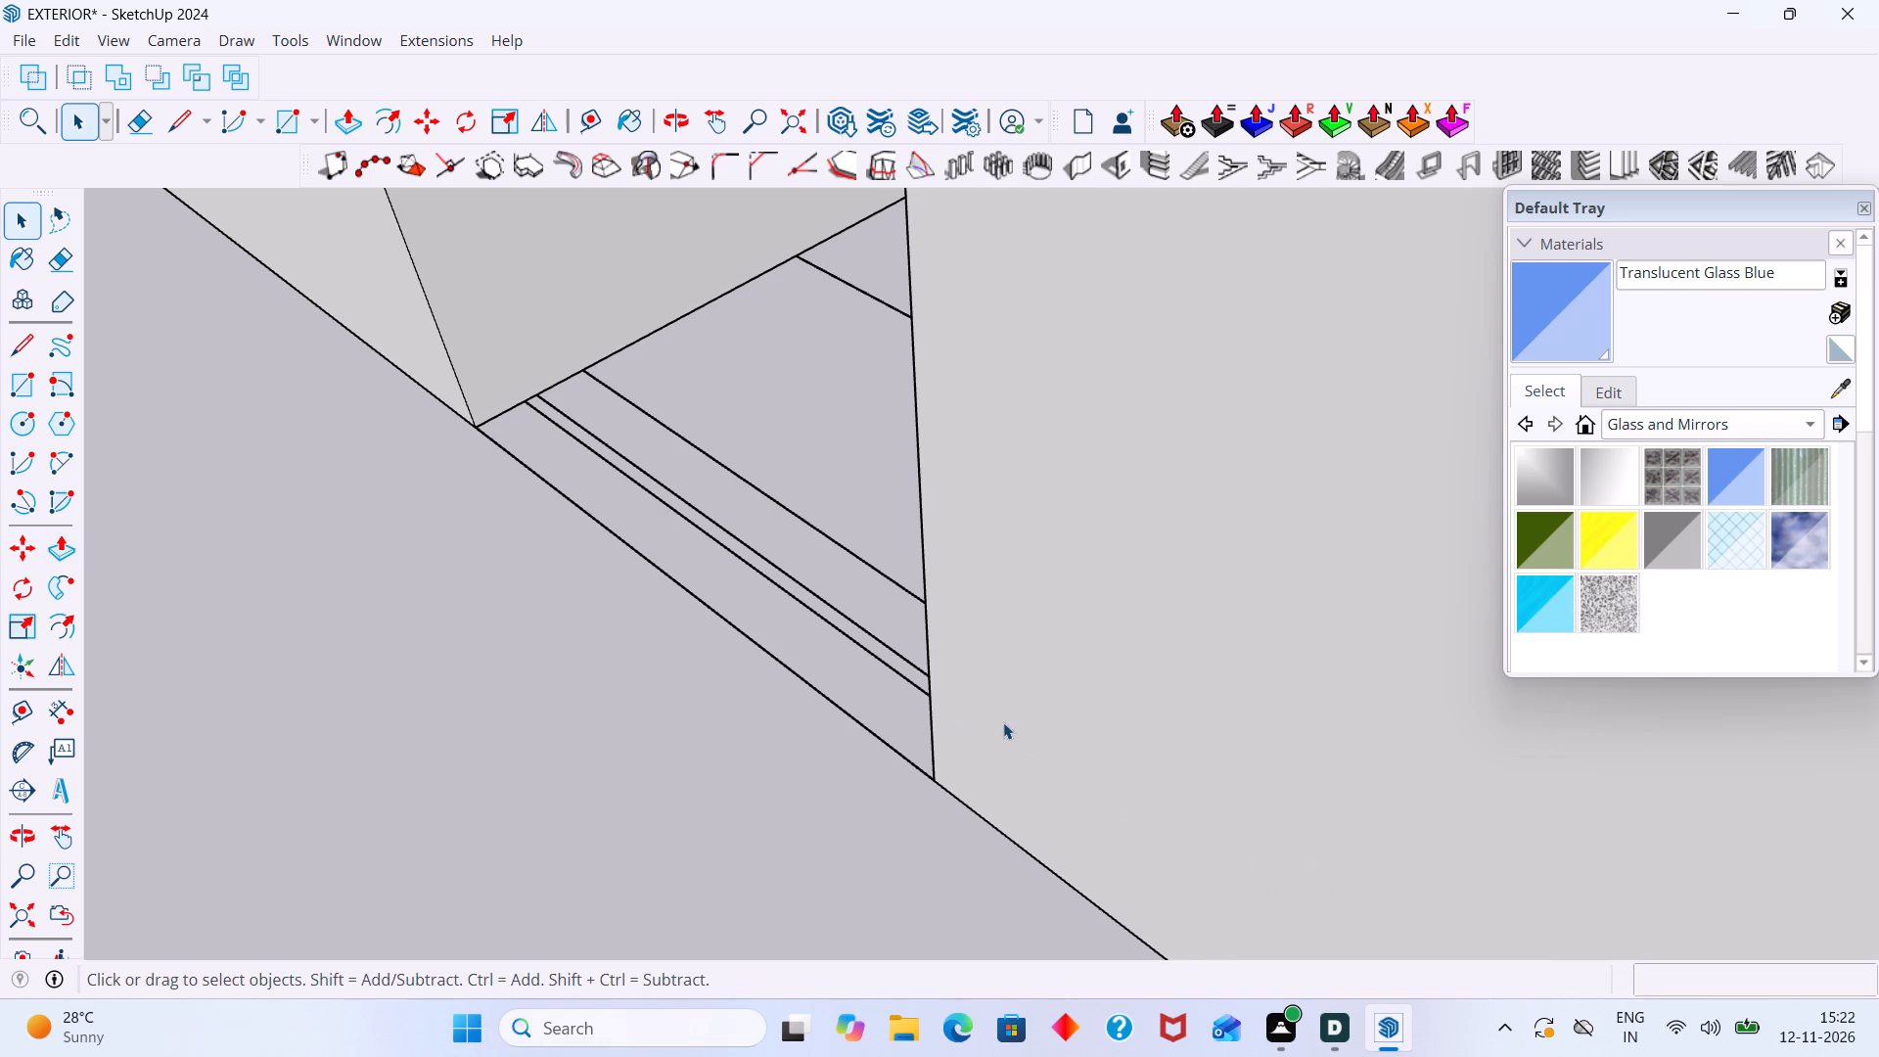
Erase the small rectangular outline projecting from the base of the newly raised exterior wall.
{"action": "scroll", "coordinate": [944, 739], "scroll_direction": "down", "scroll_amount": 19}
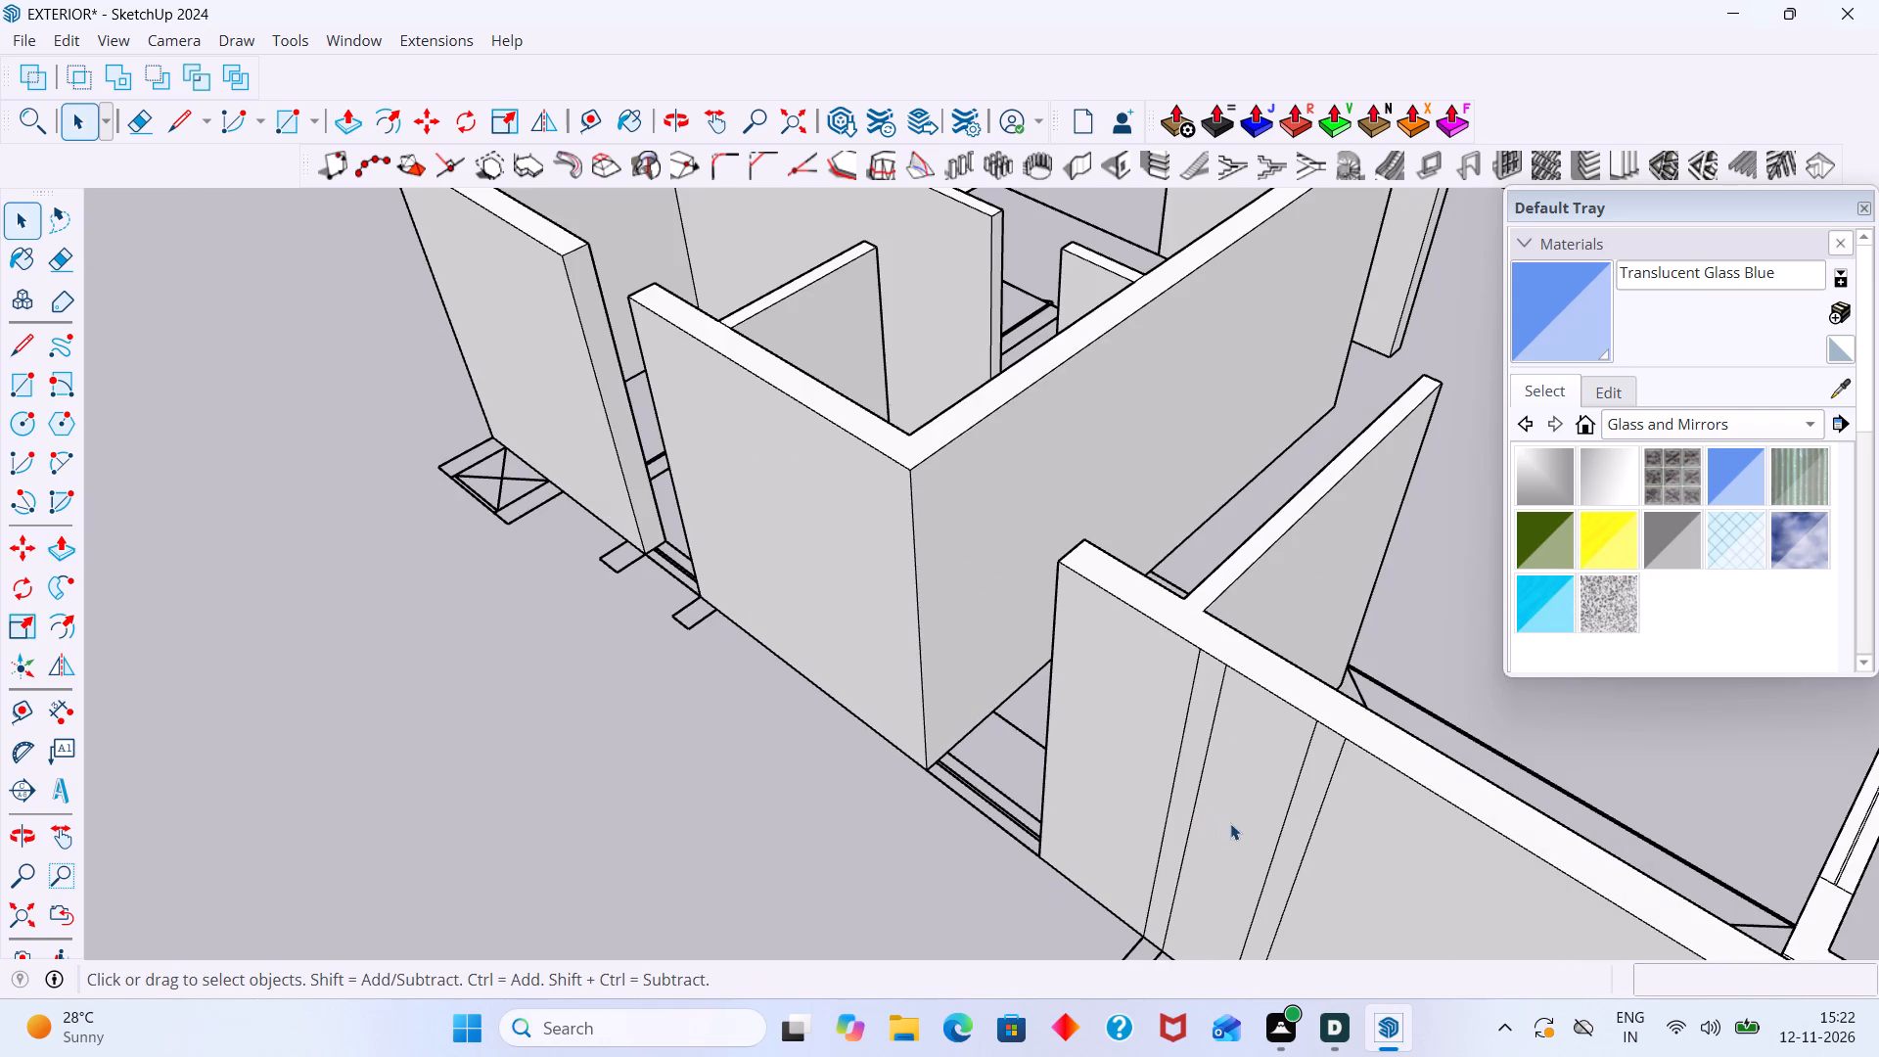
{"action": "scroll", "coordinate": [1236, 820], "scroll_direction": "down", "scroll_amount": 4}
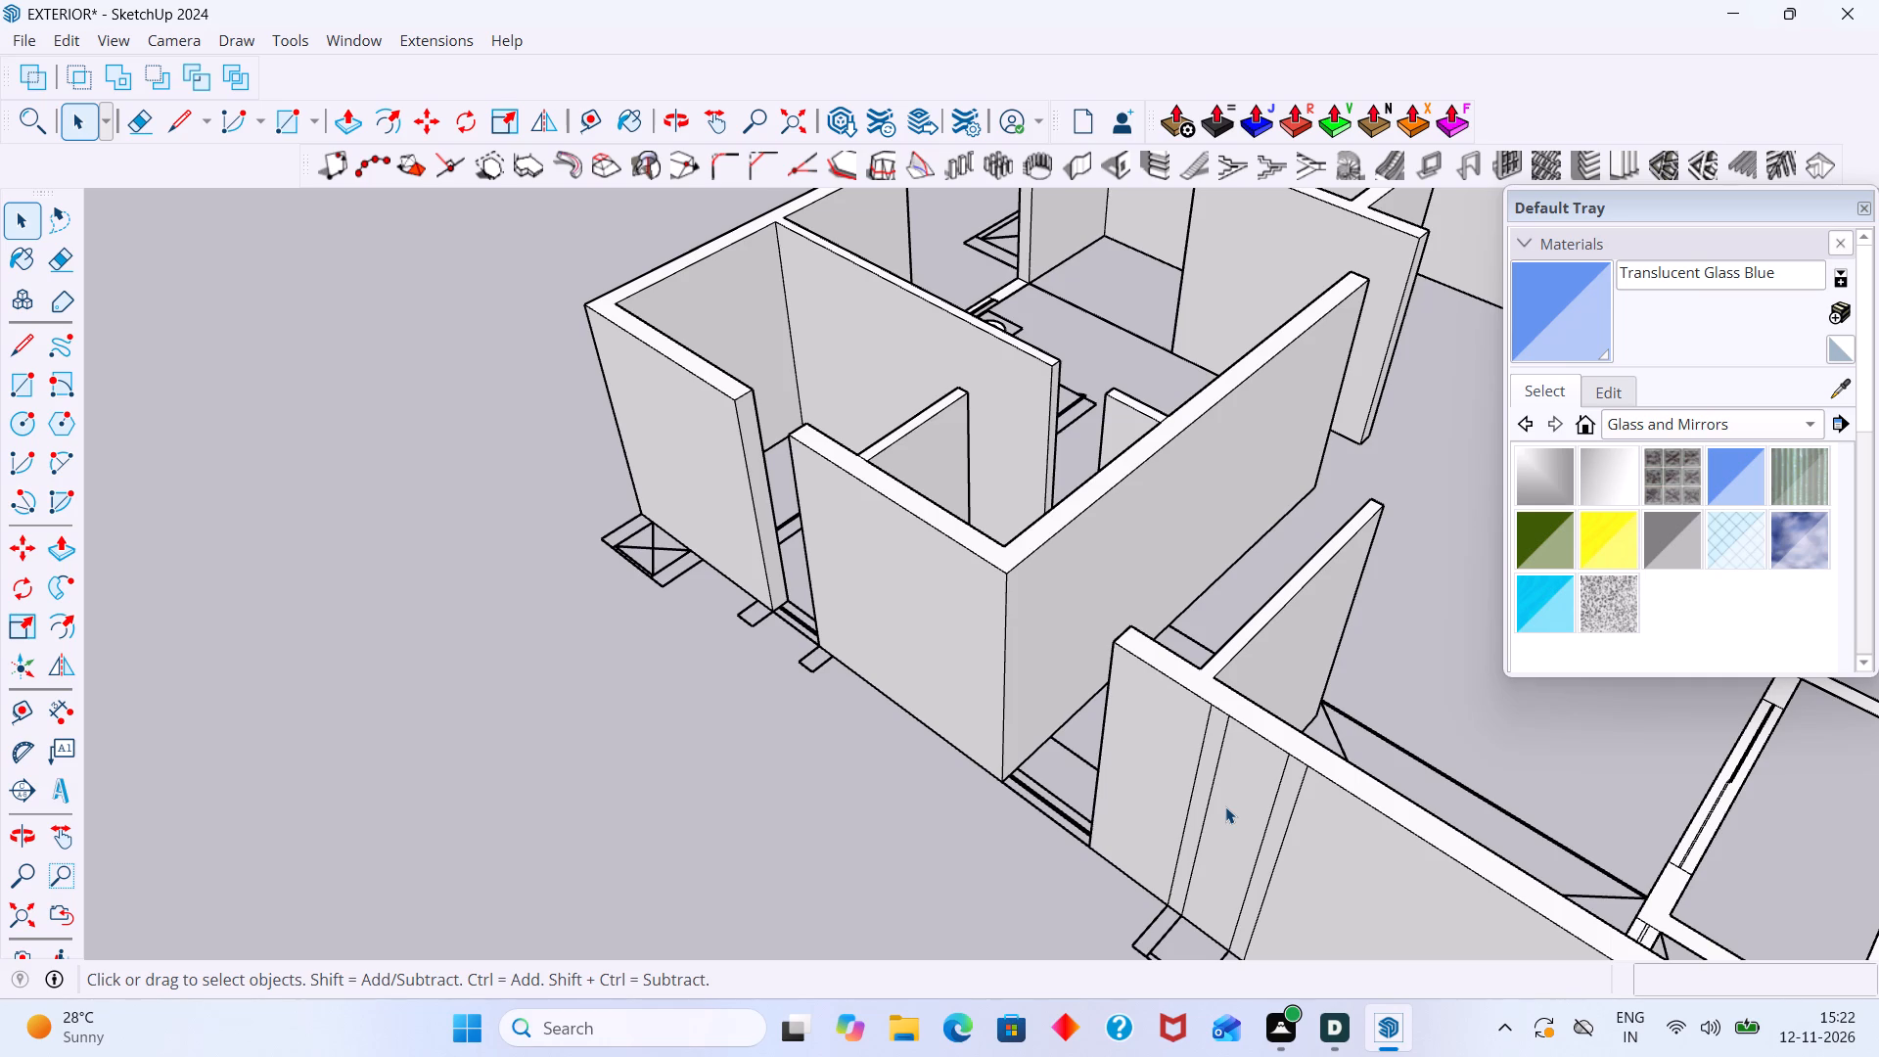
{"action": "scroll", "coordinate": [1213, 812], "scroll_direction": "down", "scroll_amount": 5}
{"action": "middle_click_drag", "start_coordinate": [1188, 813], "coordinate": [1076, 724], "text": "shift"}
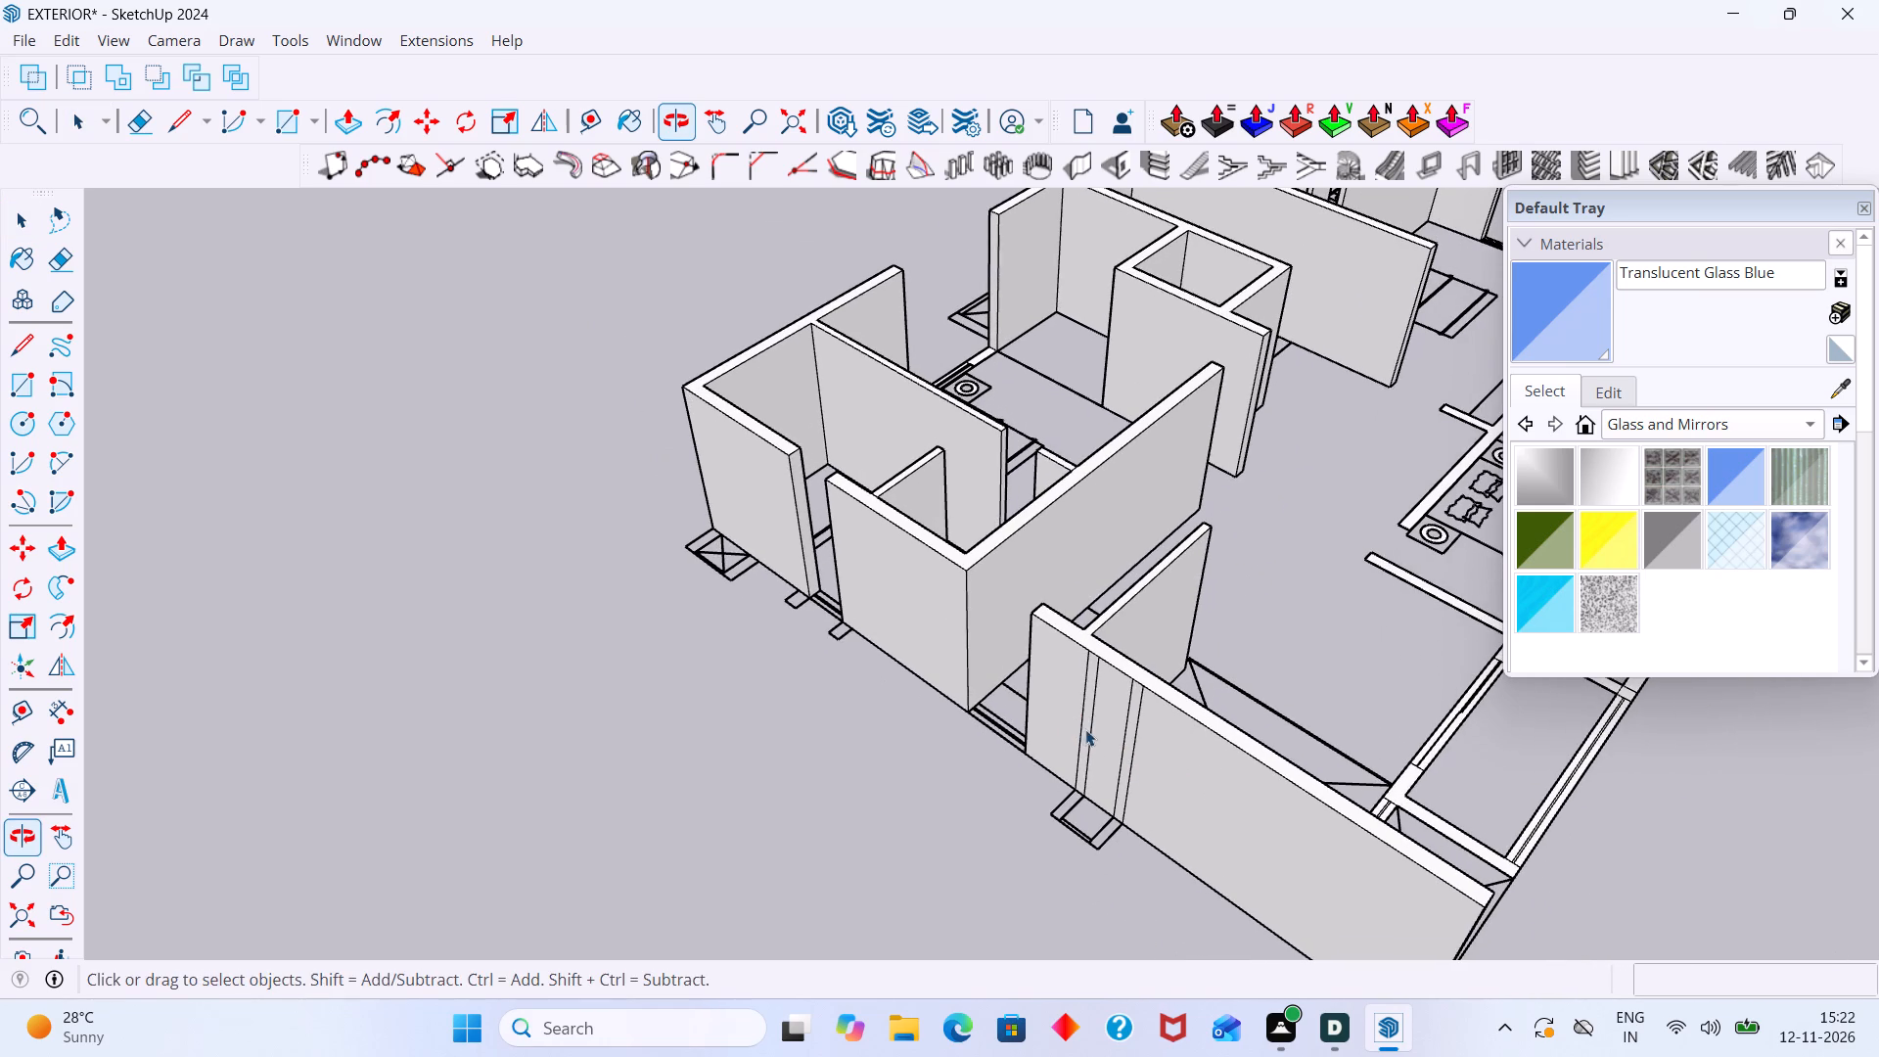
{"action": "middle_click_drag", "start_coordinate": [1083, 794], "coordinate": [1330, 799]}
{"action": "middle_click_drag", "start_coordinate": [1265, 774], "coordinate": [916, 800], "text": "shift"}
{"action": "scroll", "coordinate": [920, 779], "scroll_direction": "up", "scroll_amount": 6}
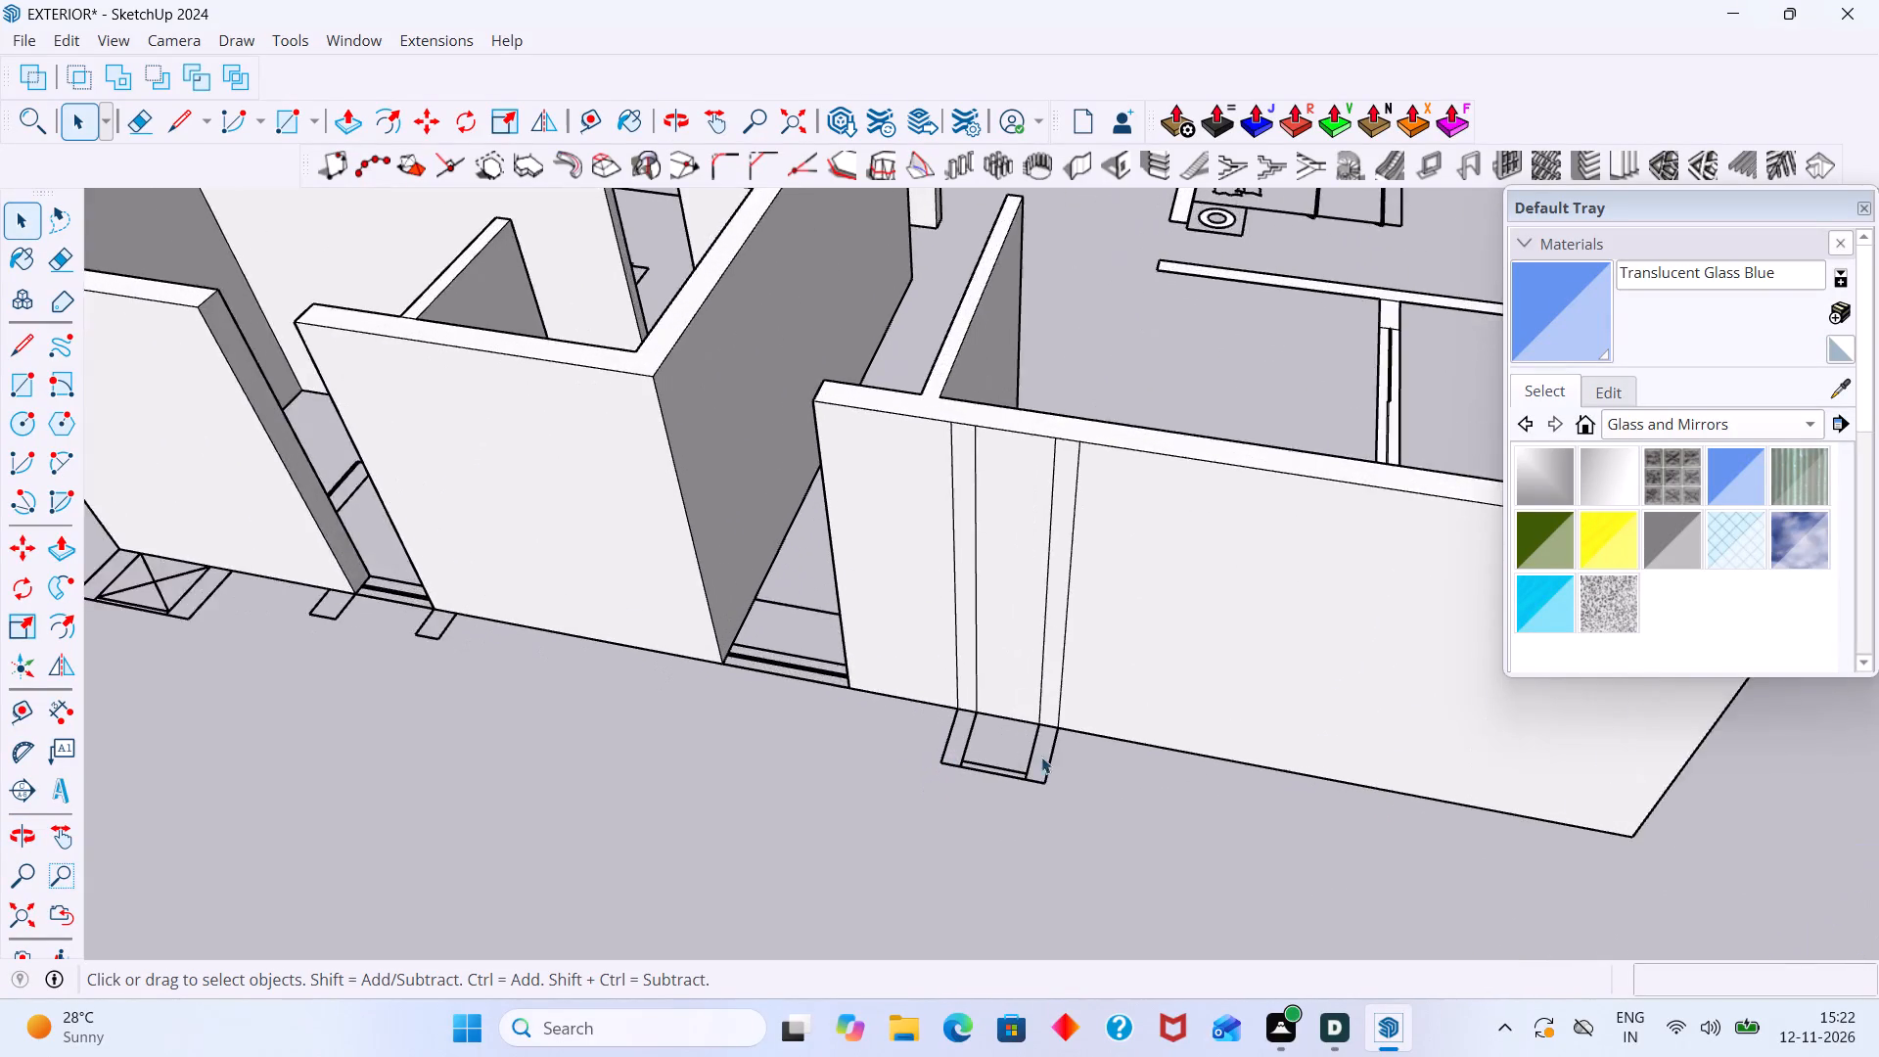
{"action": "scroll", "coordinate": [1041, 757], "scroll_direction": "up", "scroll_amount": 3}
{"action": "key", "text": "r"}
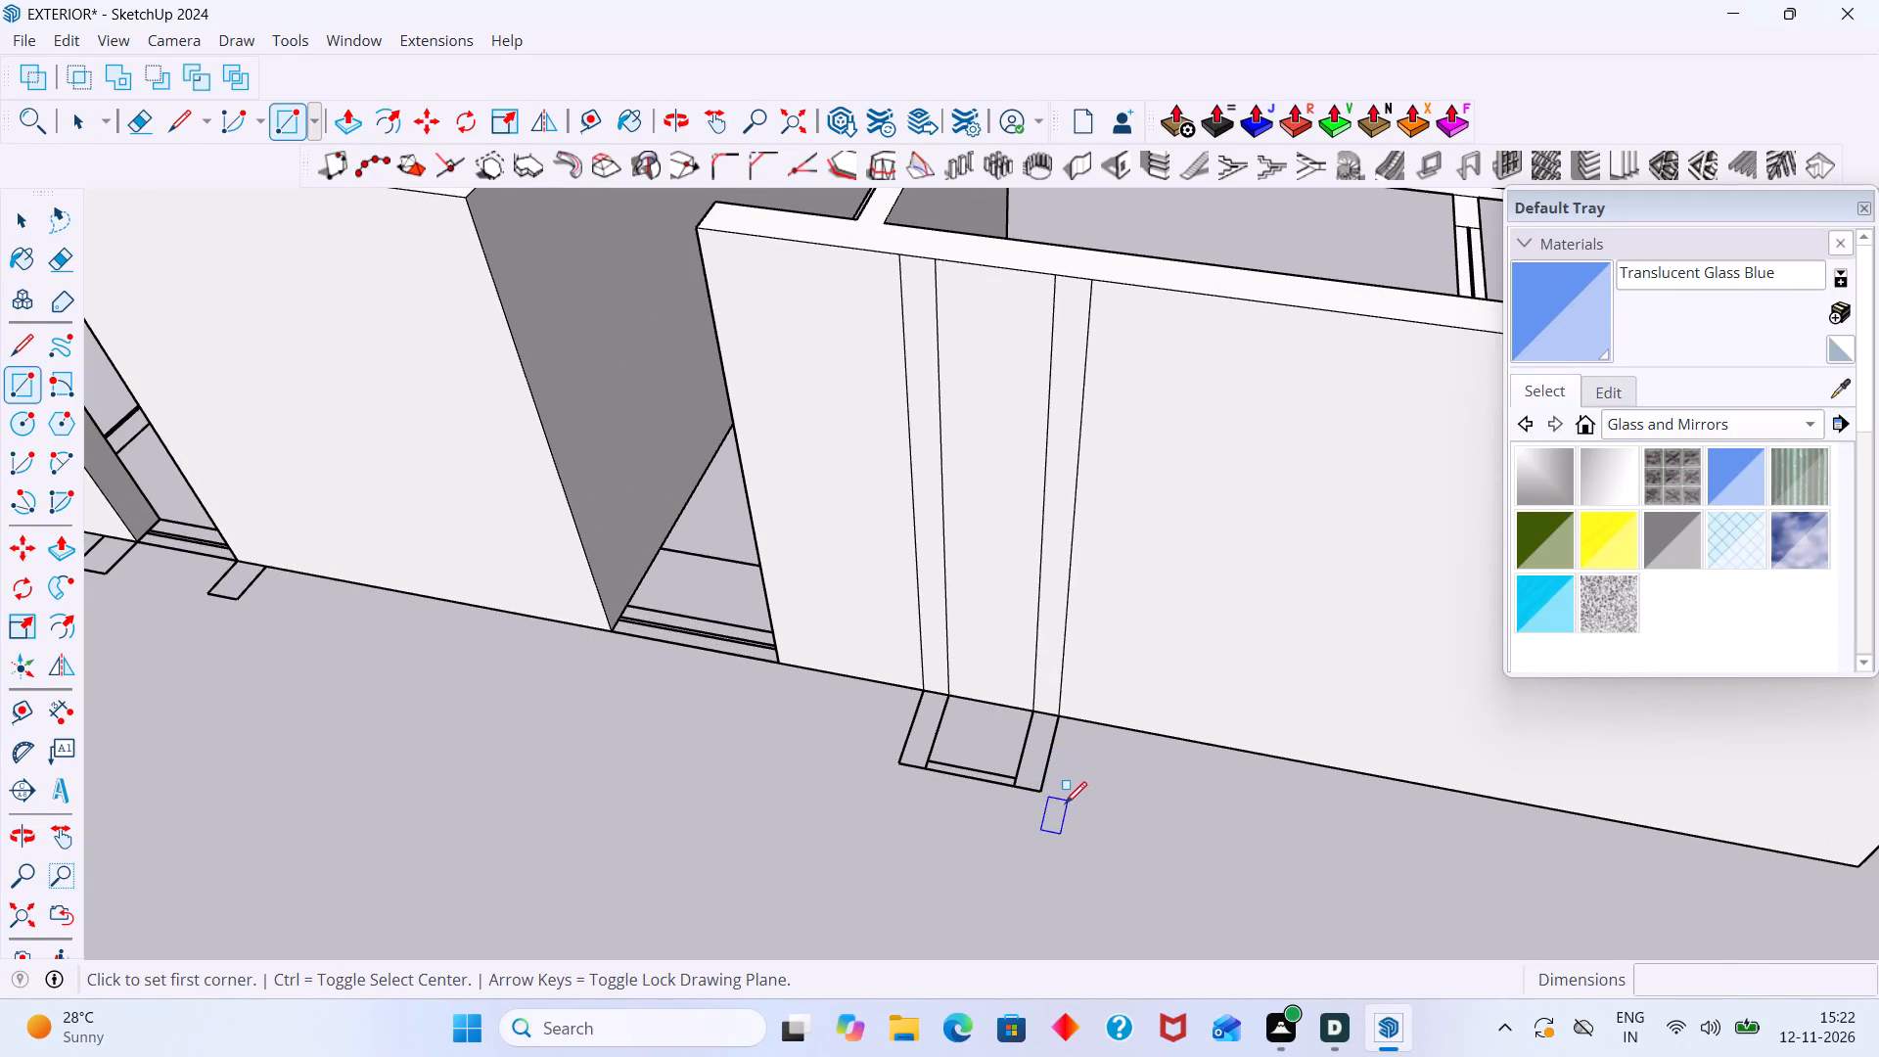
{"action": "key", "text": "e"}
{"action": "left_click_drag", "start_coordinate": [1085, 788], "coordinate": [969, 749]}
{"action": "left_click_drag", "start_coordinate": [1031, 767], "coordinate": [989, 808]}
{"action": "left_click_drag", "start_coordinate": [1031, 774], "coordinate": [1030, 798]}
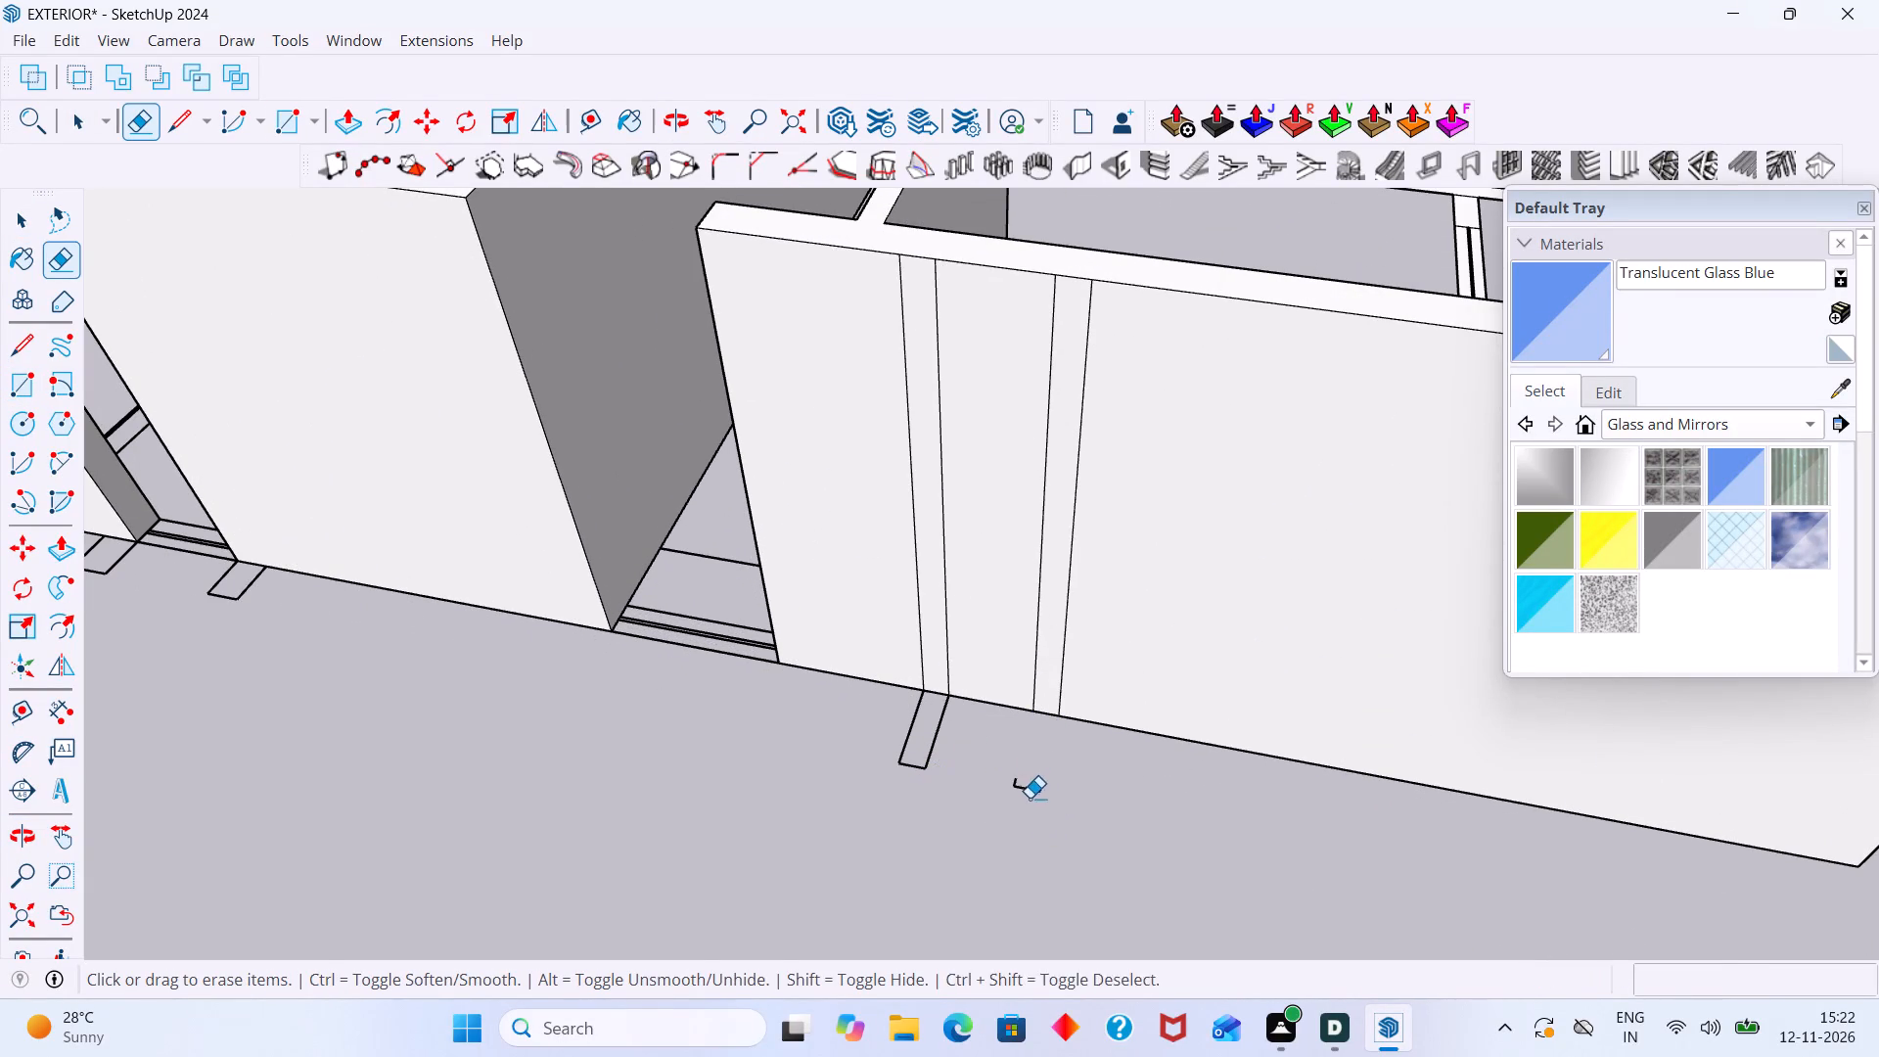
{"action": "left_click_drag", "start_coordinate": [1030, 798], "coordinate": [1026, 797]}
{"action": "left_click_drag", "start_coordinate": [1012, 777], "coordinate": [1036, 799]}
{"action": "left_click_drag", "start_coordinate": [1039, 799], "coordinate": [1004, 788]}
{"action": "left_click_drag", "start_coordinate": [992, 772], "coordinate": [852, 717]}
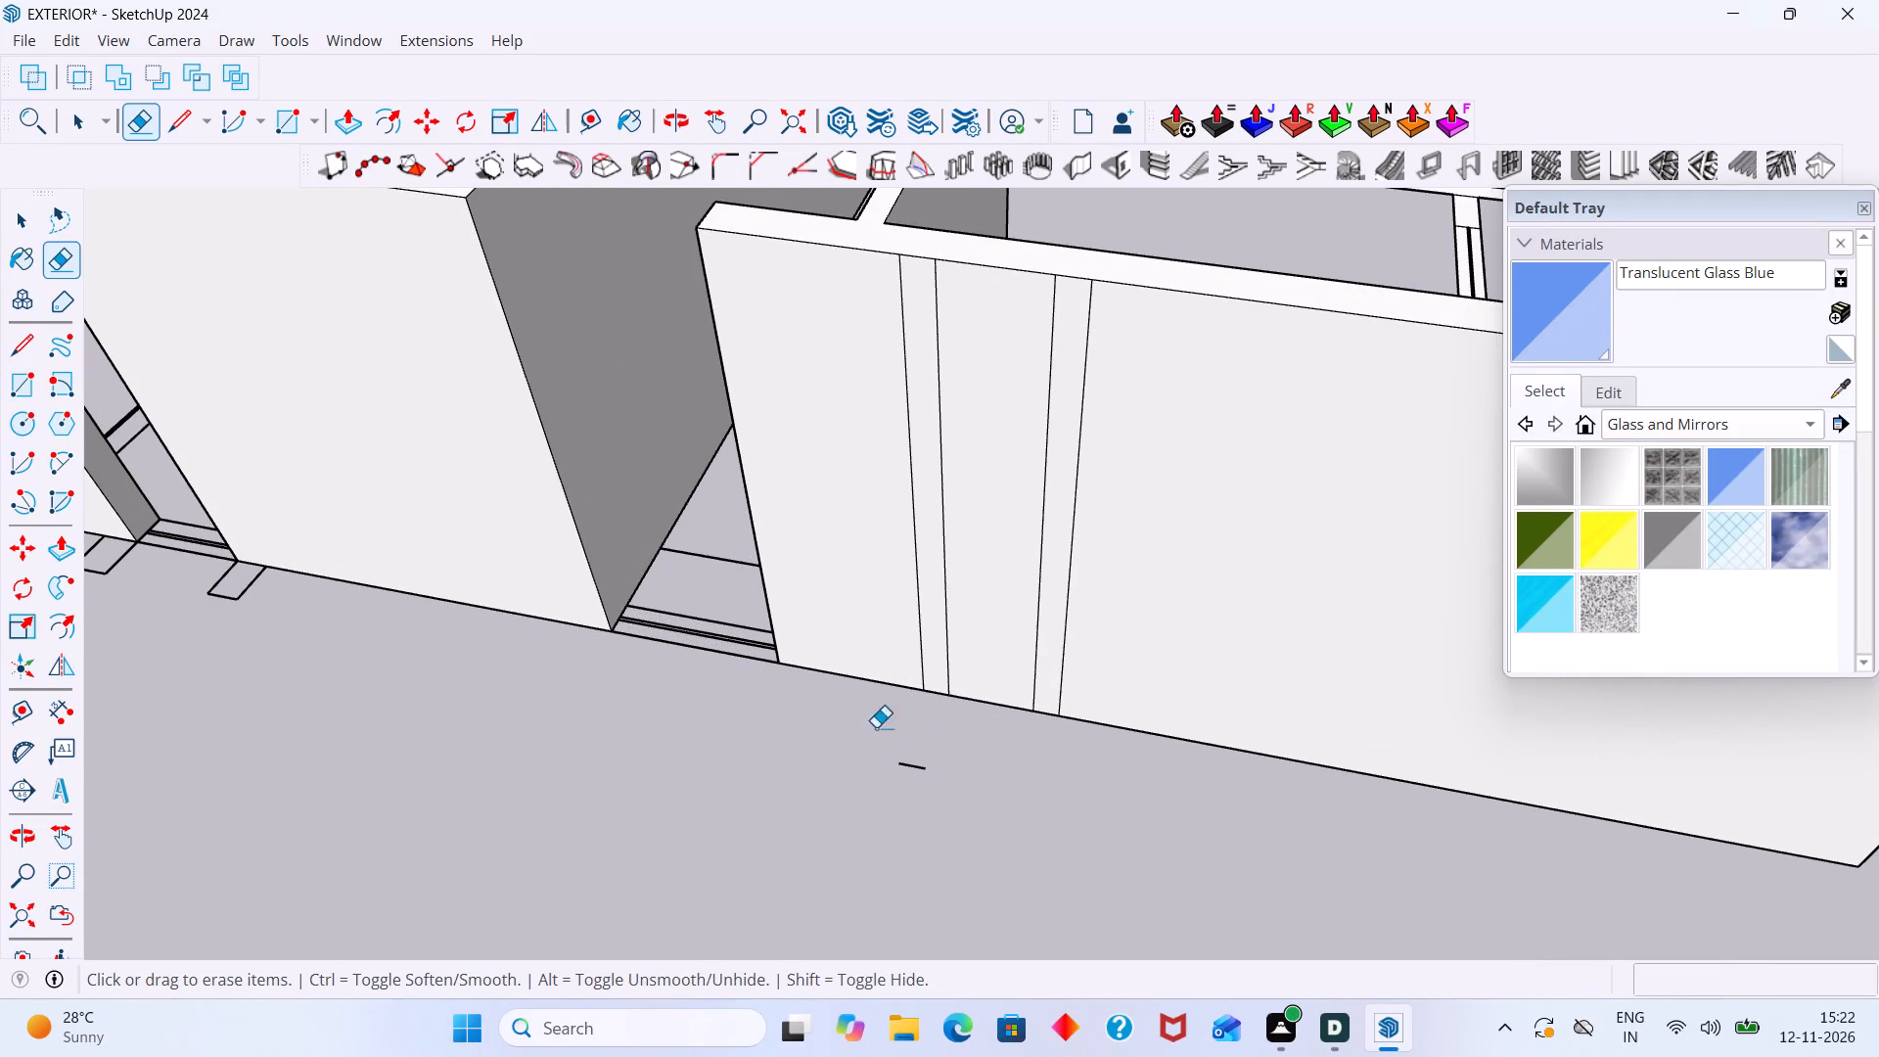
{"action": "left_click_drag", "start_coordinate": [937, 758], "coordinate": [921, 777]}
{"action": "left_click_drag", "start_coordinate": [918, 768], "coordinate": [907, 763]}
Erase the vertical seam lines on the outer and inner faces of the newly raised exterior wall.
{"action": "left_click_drag", "start_coordinate": [1106, 596], "coordinate": [896, 558]}
{"action": "scroll", "coordinate": [927, 551], "scroll_direction": "down", "scroll_amount": 12}
{"action": "middle_click_drag", "start_coordinate": [1019, 581], "coordinate": [840, 600]}
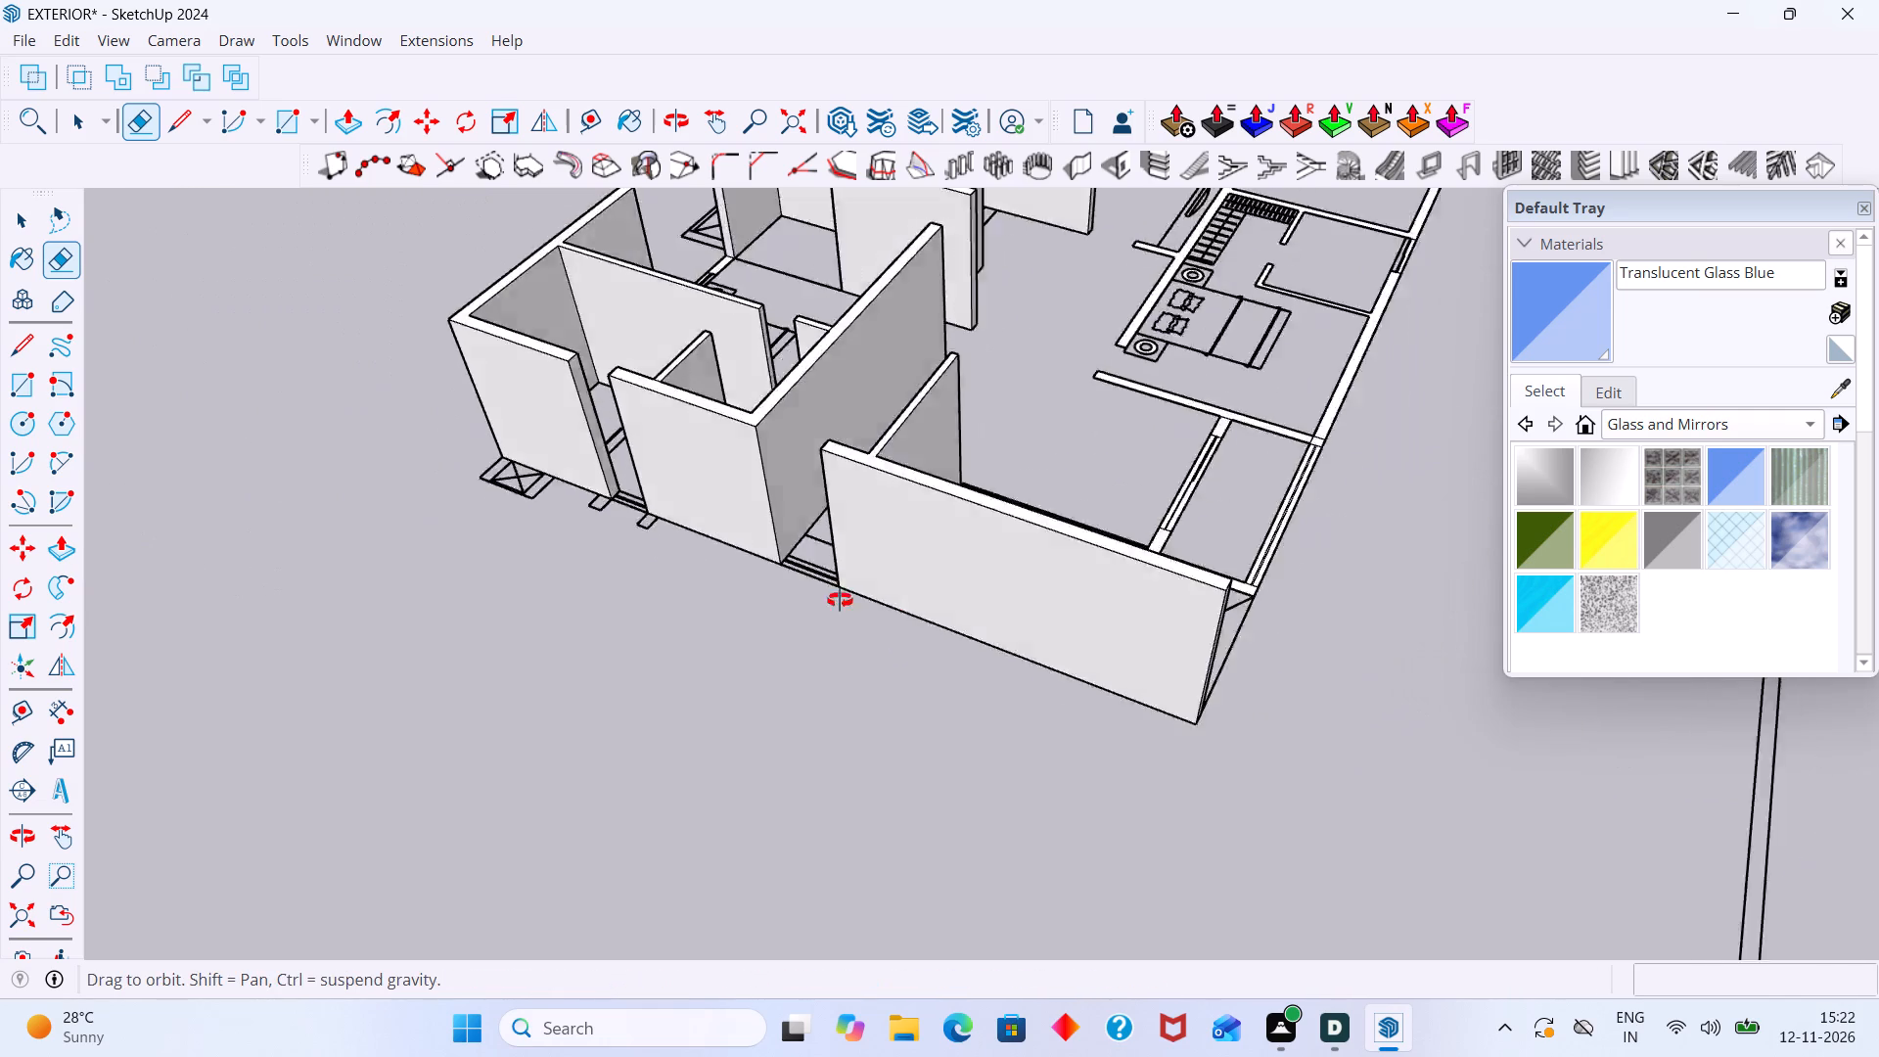
{"action": "middle_click_drag", "start_coordinate": [840, 600], "coordinate": [145, 462]}
{"action": "scroll", "coordinate": [834, 294], "scroll_direction": "up", "scroll_amount": 12}
{"action": "left_click_drag", "start_coordinate": [657, 362], "coordinate": [592, 401]}
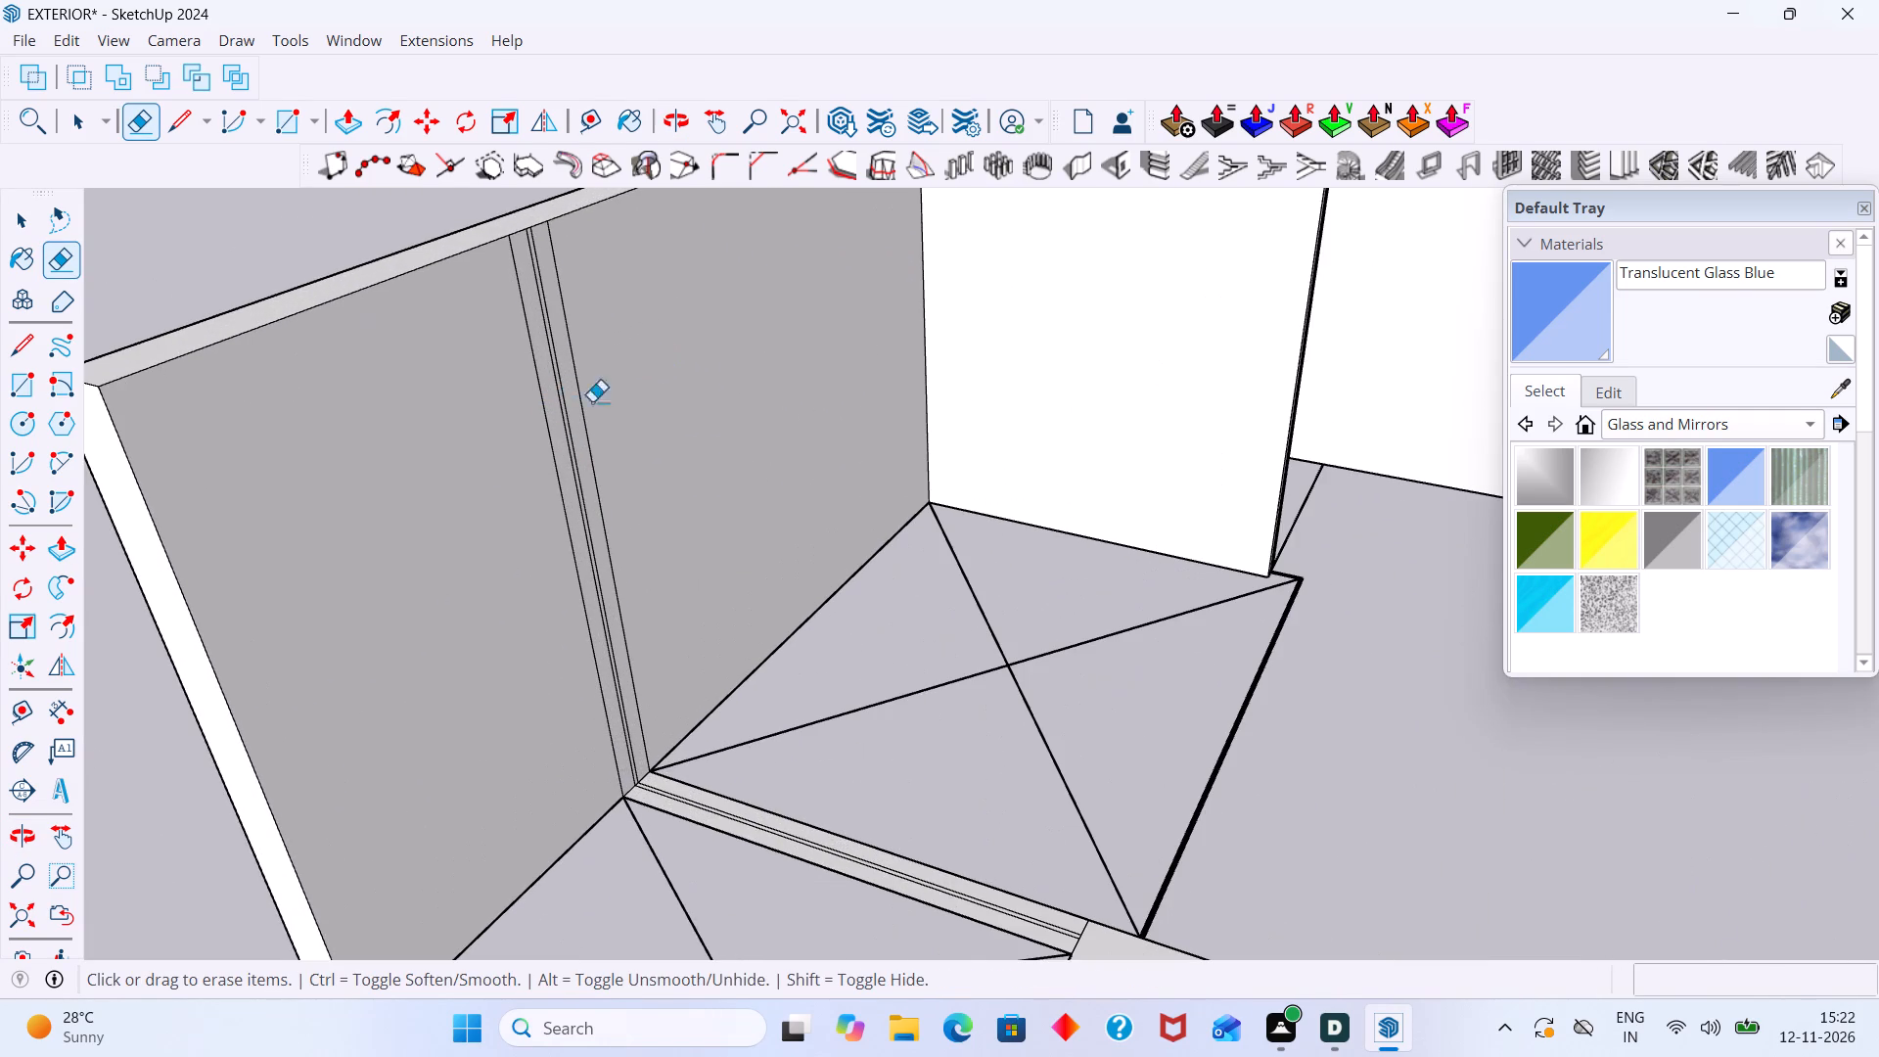
{"action": "left_click_drag", "start_coordinate": [592, 401], "coordinate": [490, 484]}
Push/Pull the wall's end face beside the bedroom window about 2' 3 1/4" over the flat wall piece, up to the opening's edge.
{"action": "scroll", "coordinate": [540, 467], "scroll_direction": "up", "scroll_amount": 1}
{"action": "scroll", "coordinate": [540, 467], "scroll_direction": "down", "scroll_amount": 14}
{"action": "middle_click_drag", "start_coordinate": [752, 639], "coordinate": [751, 802]}
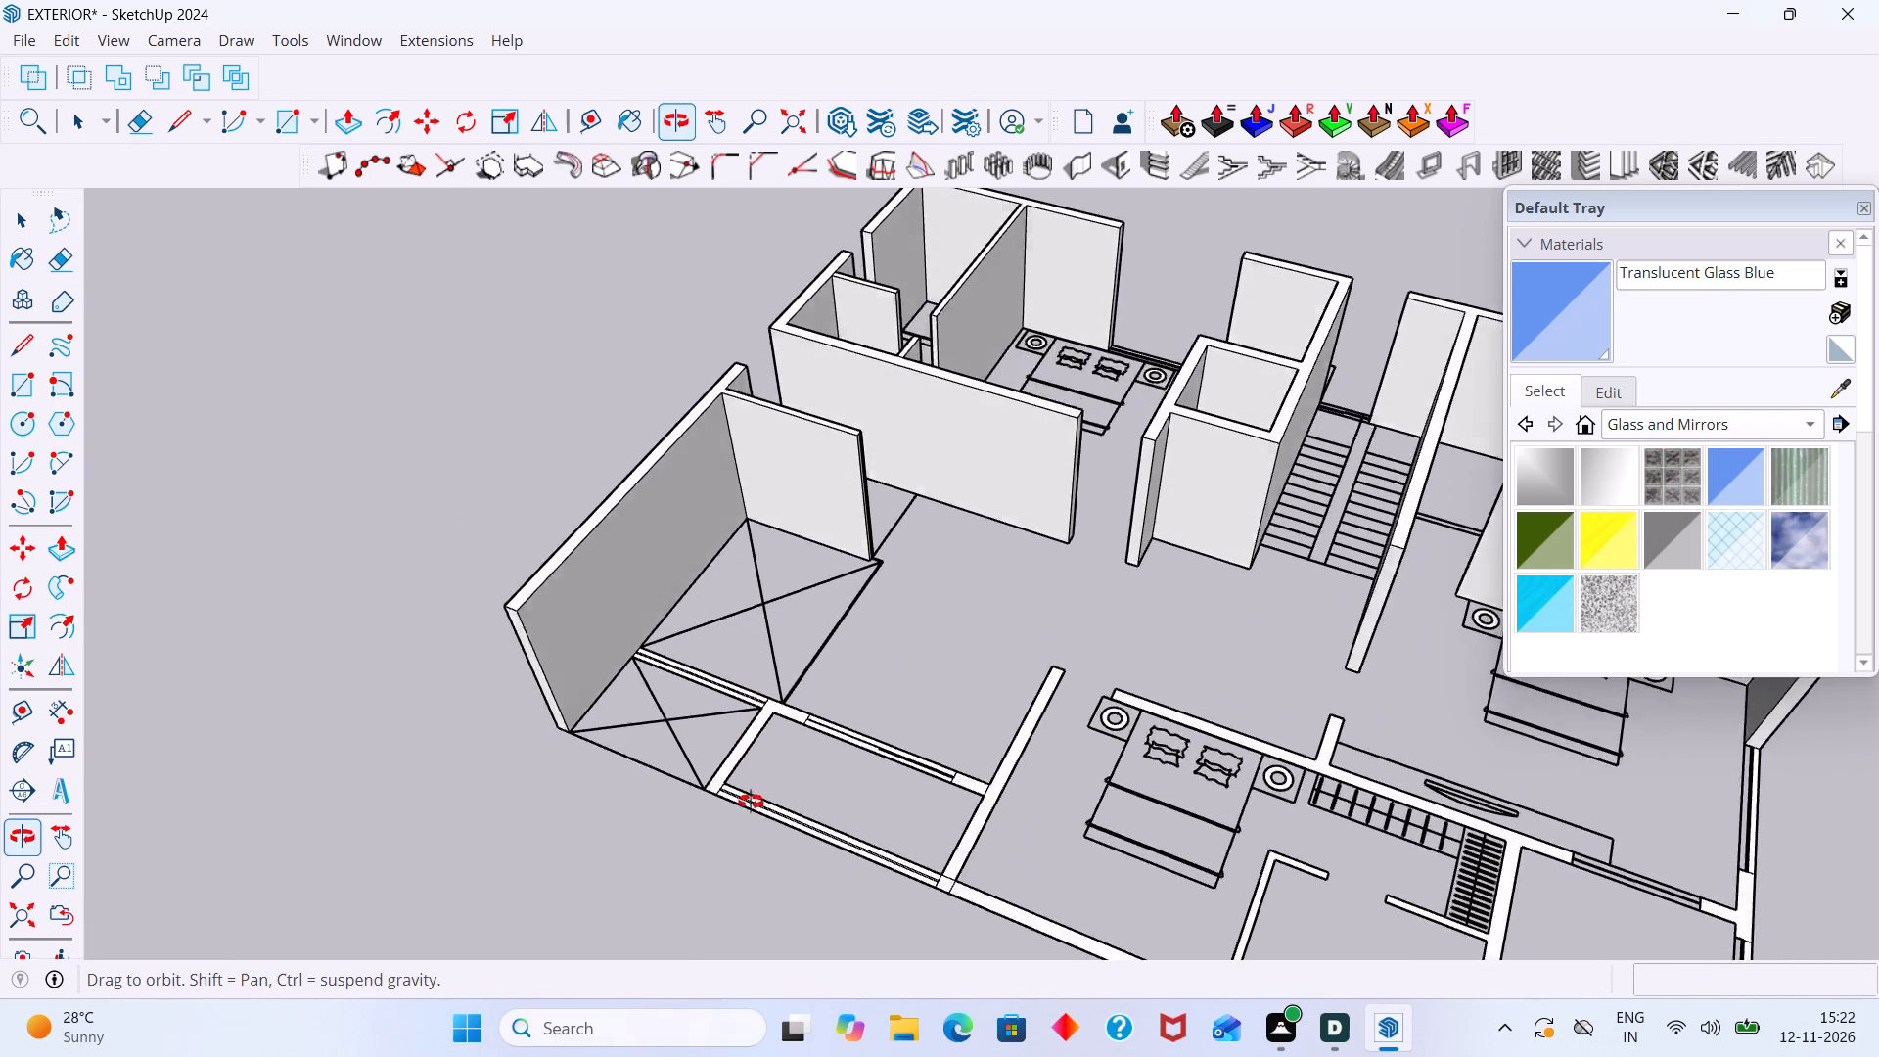
{"action": "middle_click_drag", "start_coordinate": [751, 802], "coordinate": [997, 747]}
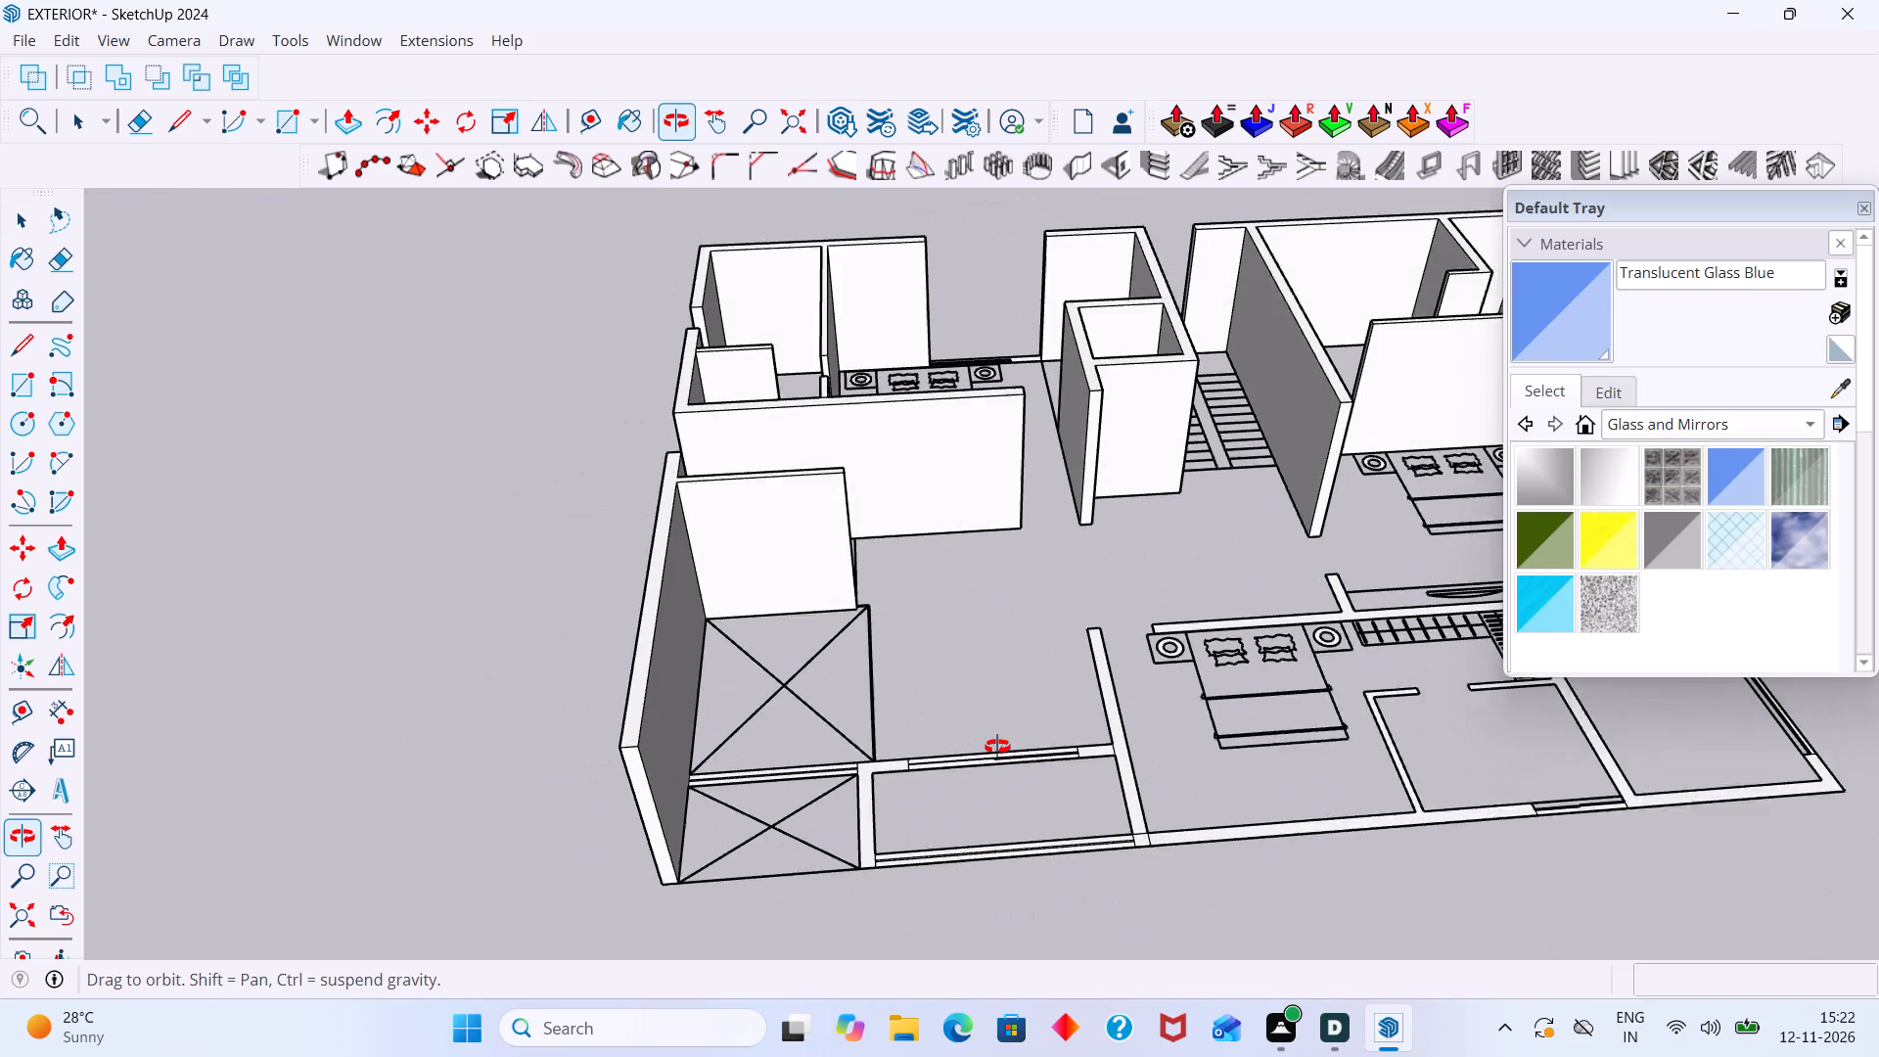
{"action": "middle_click_drag", "start_coordinate": [997, 747], "coordinate": [1012, 738]}
{"action": "middle_click_drag", "start_coordinate": [1147, 587], "coordinate": [1097, 755]}
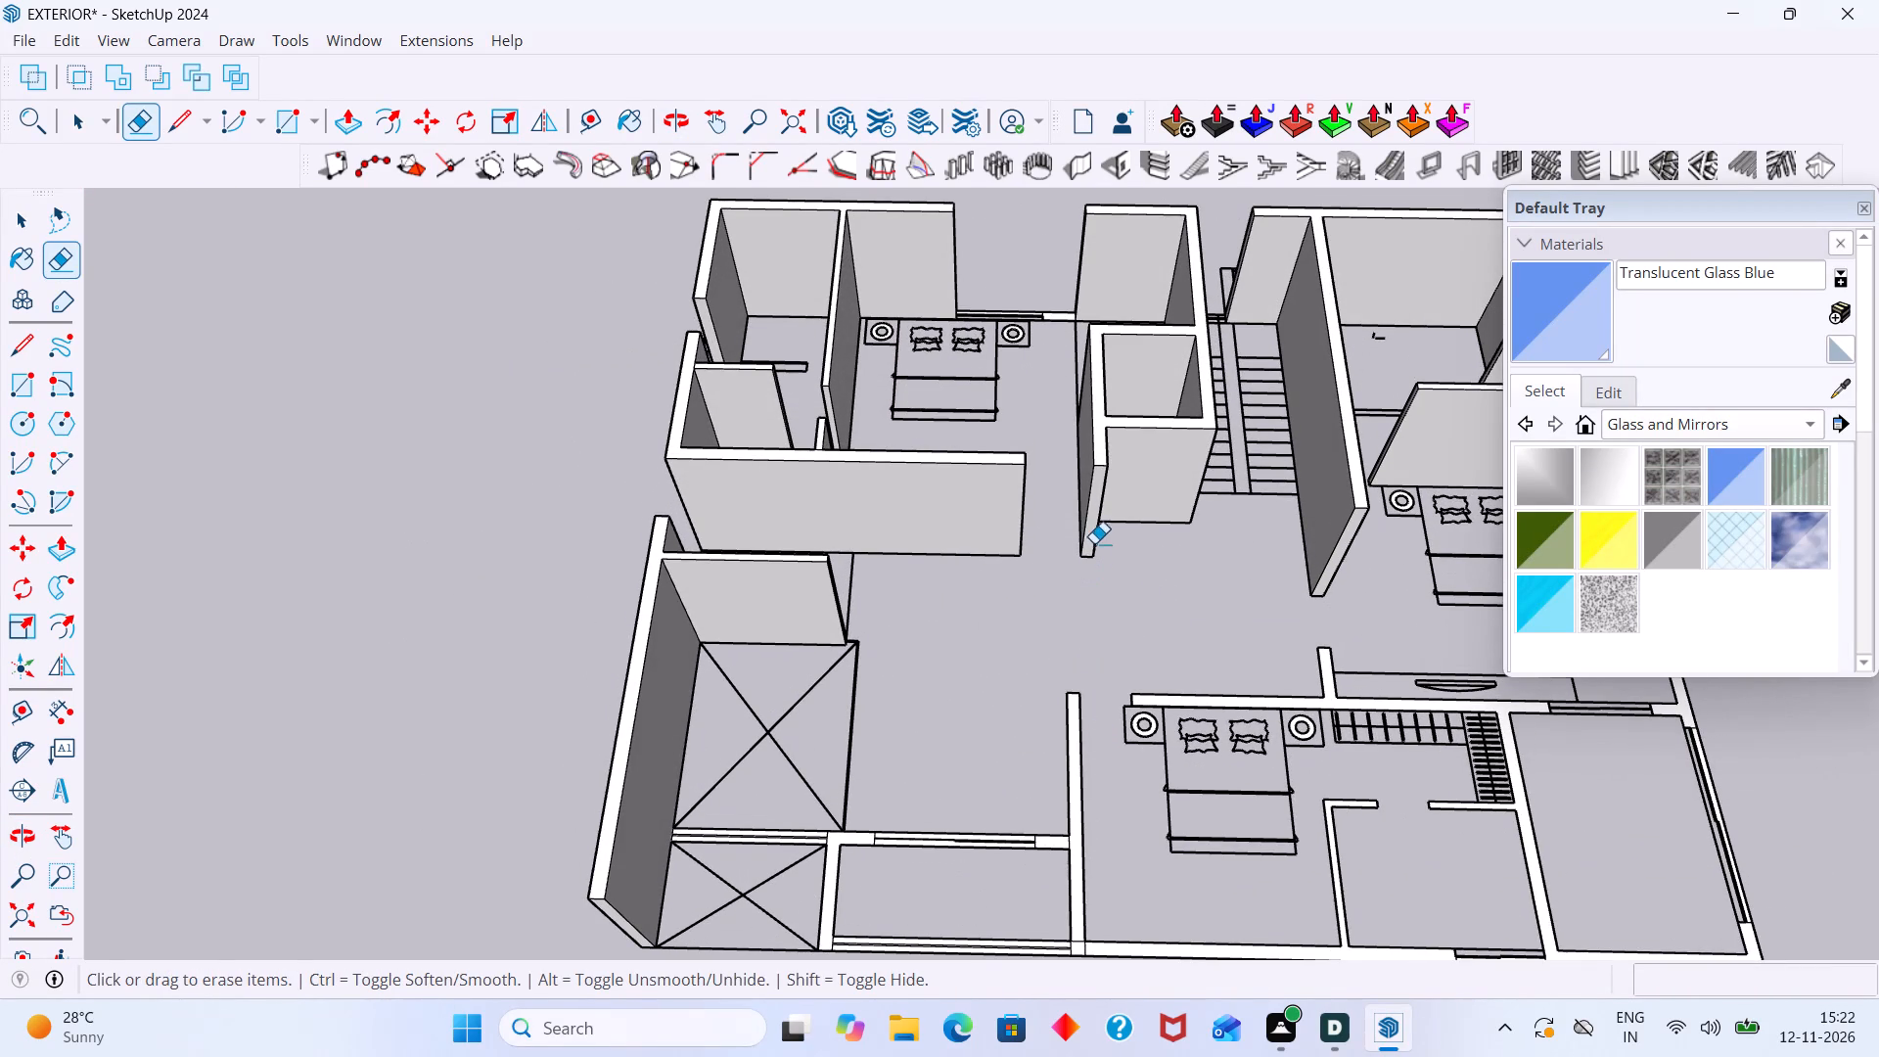
{"action": "key", "text": "space"}
{"action": "middle_click_drag", "start_coordinate": [1070, 524], "coordinate": [915, 660], "text": "shift"}
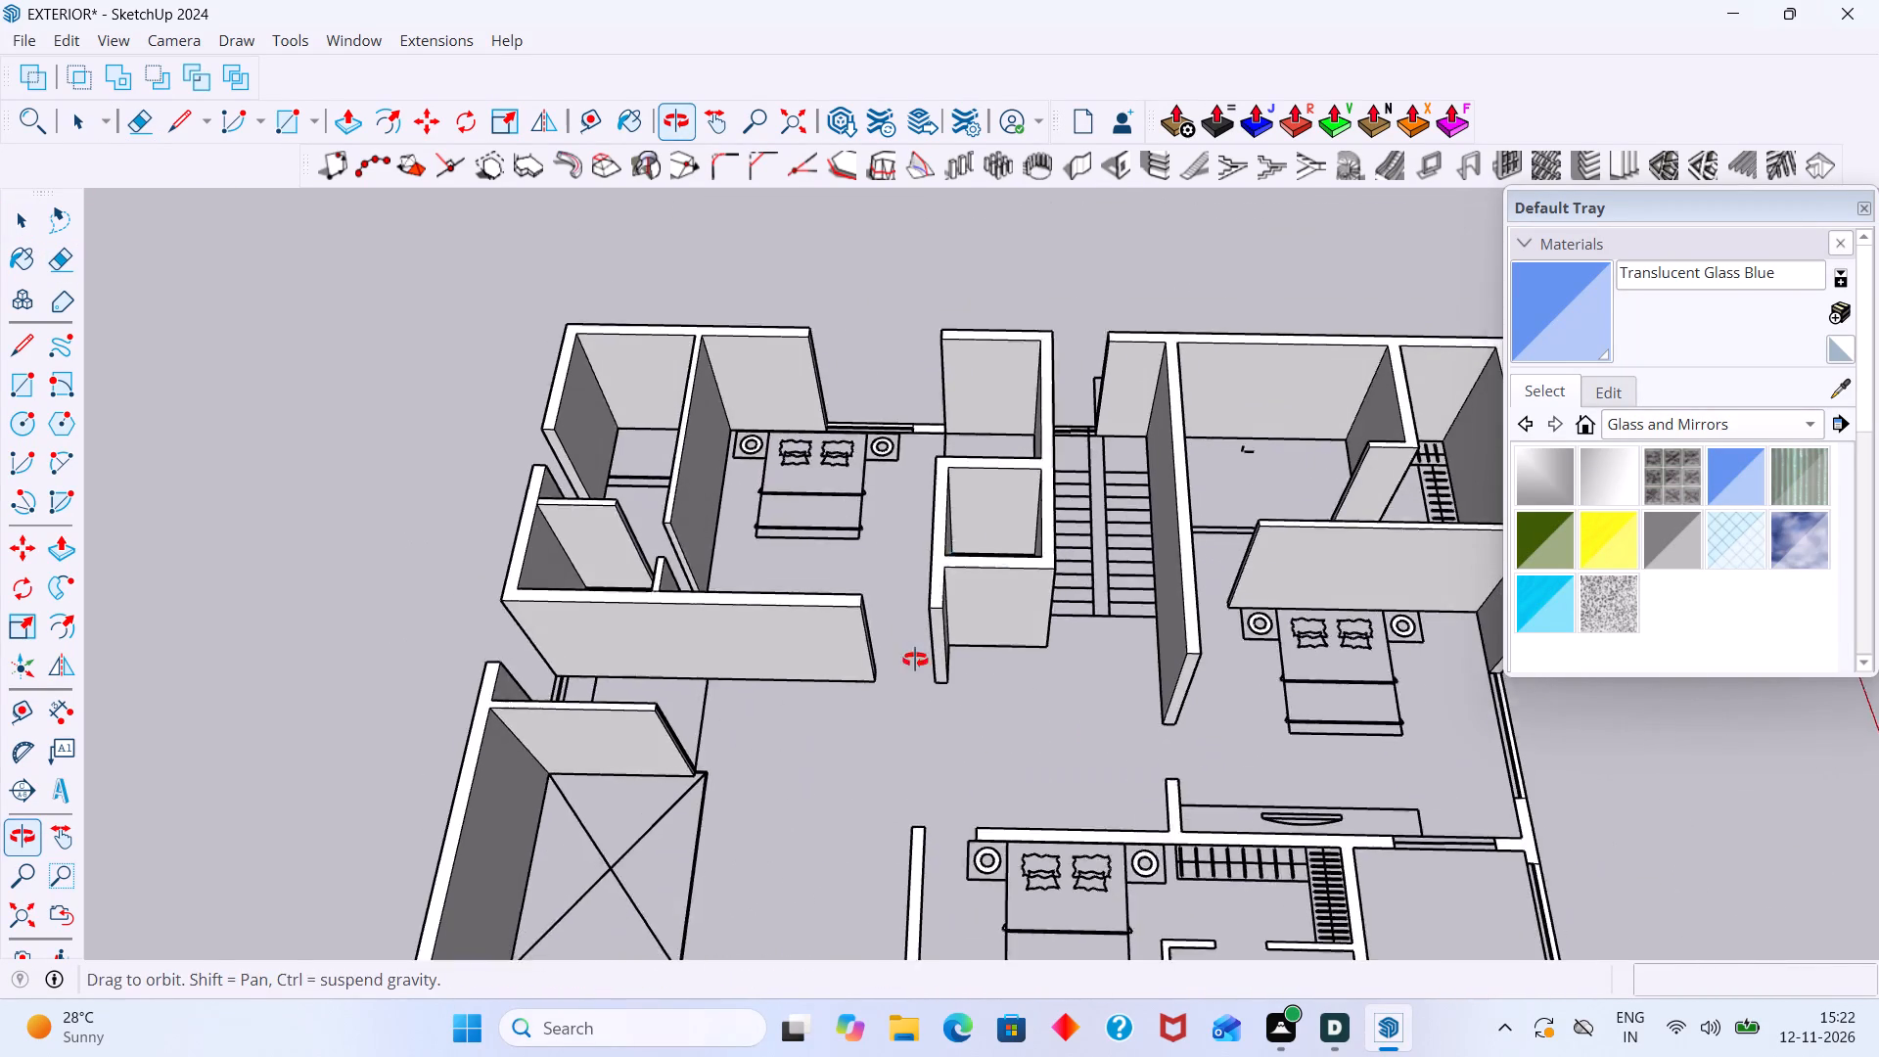
{"action": "middle_click_drag", "start_coordinate": [915, 660], "coordinate": [925, 644], "text": "shift"}
{"action": "scroll", "coordinate": [999, 321], "scroll_direction": "up", "scroll_amount": 10}
{"action": "middle_click_drag", "start_coordinate": [911, 507], "coordinate": [1180, 515]}
{"action": "middle_click_drag", "start_coordinate": [846, 614], "coordinate": [1099, 517]}
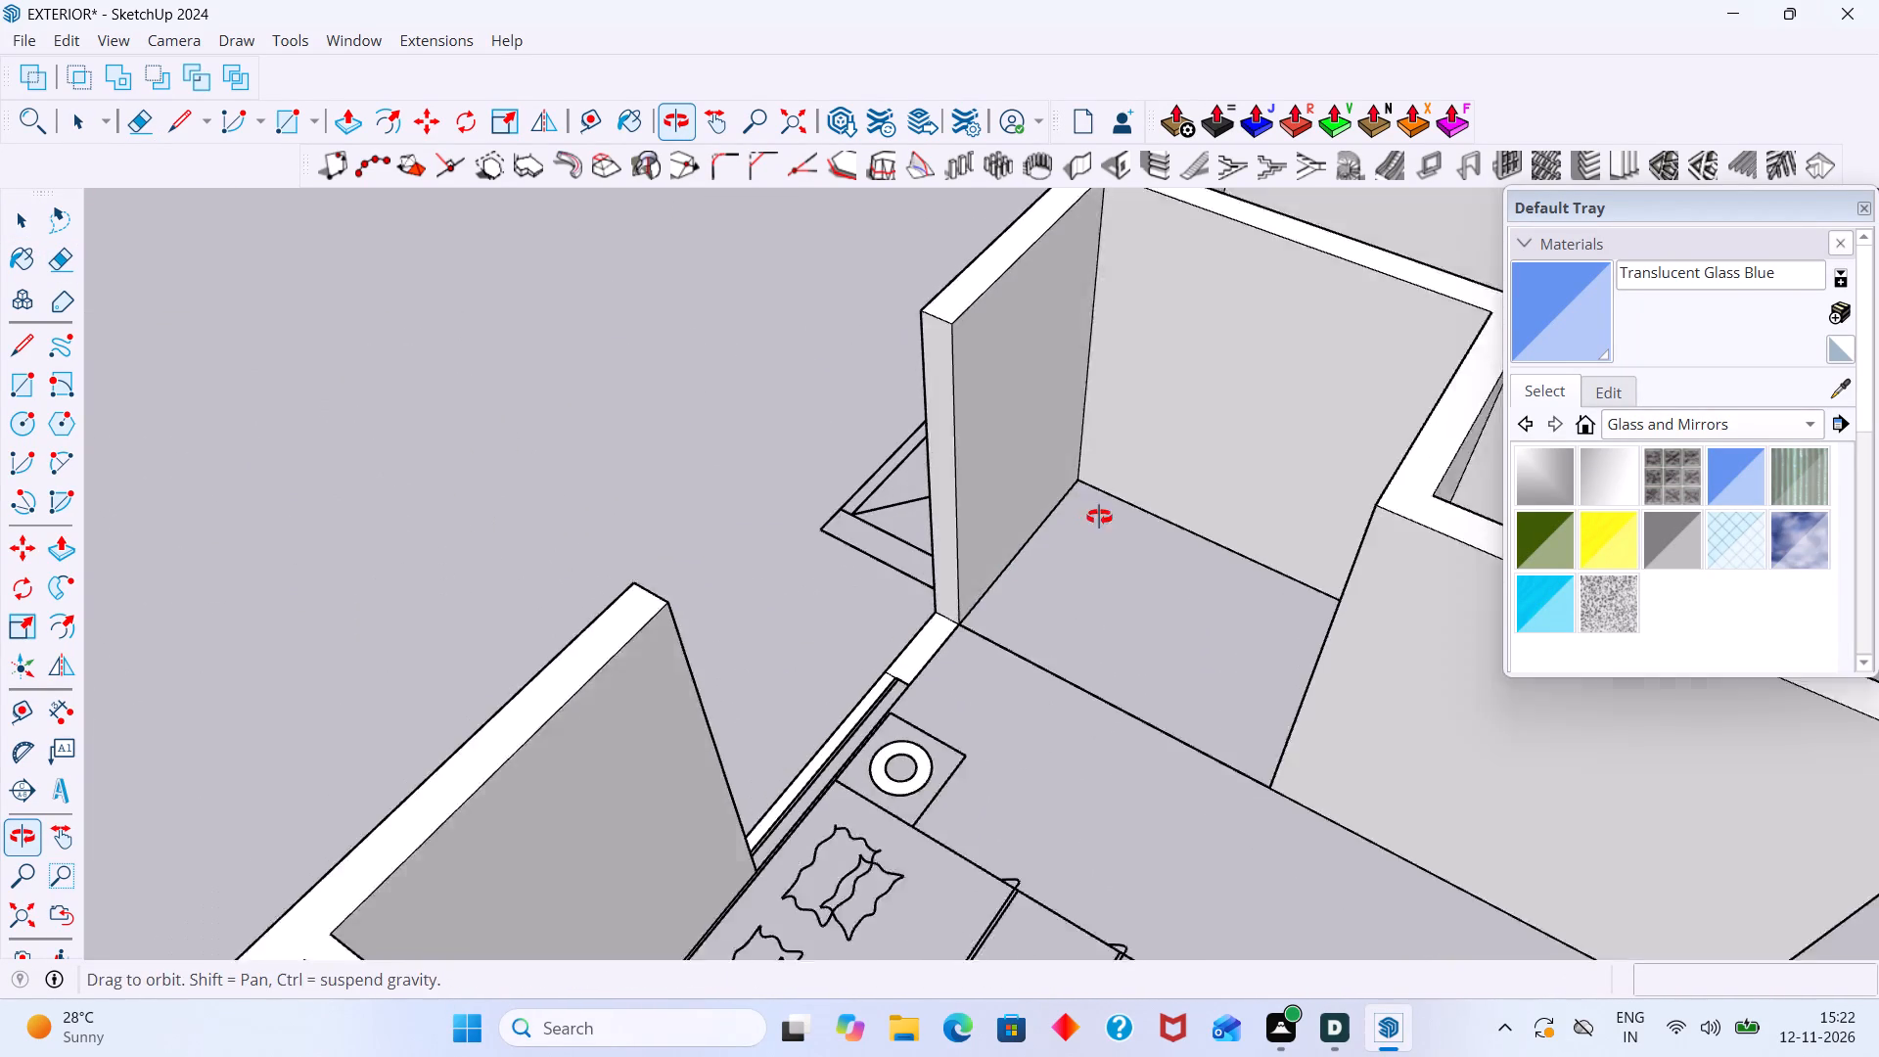
{"action": "middle_click_drag", "start_coordinate": [1099, 517], "coordinate": [1124, 507]}
{"action": "scroll", "coordinate": [955, 533], "scroll_direction": "up", "scroll_amount": 7}
{"action": "left_click", "coordinate": [969, 521]}
{"action": "scroll", "coordinate": [966, 521], "scroll_direction": "up", "scroll_amount": 2}
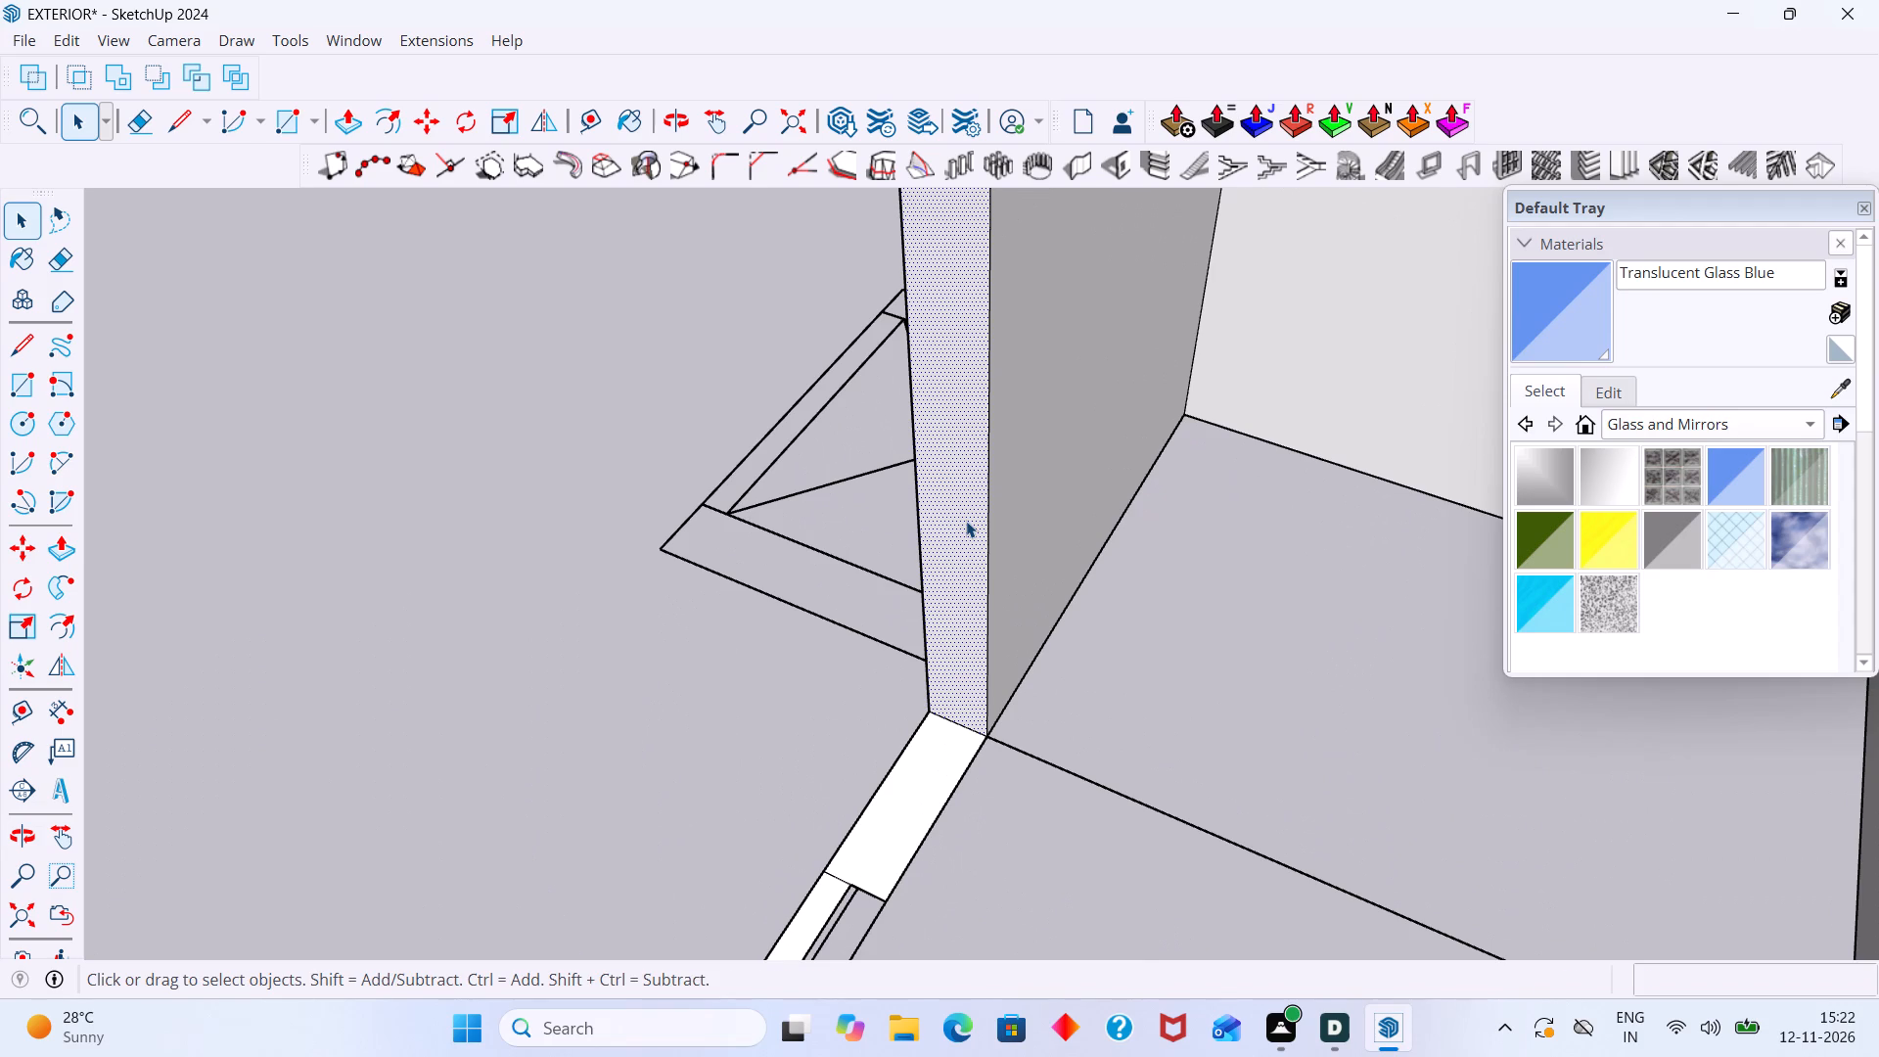
{"action": "key", "text": "p"}
{"action": "left_click", "coordinate": [966, 521]}
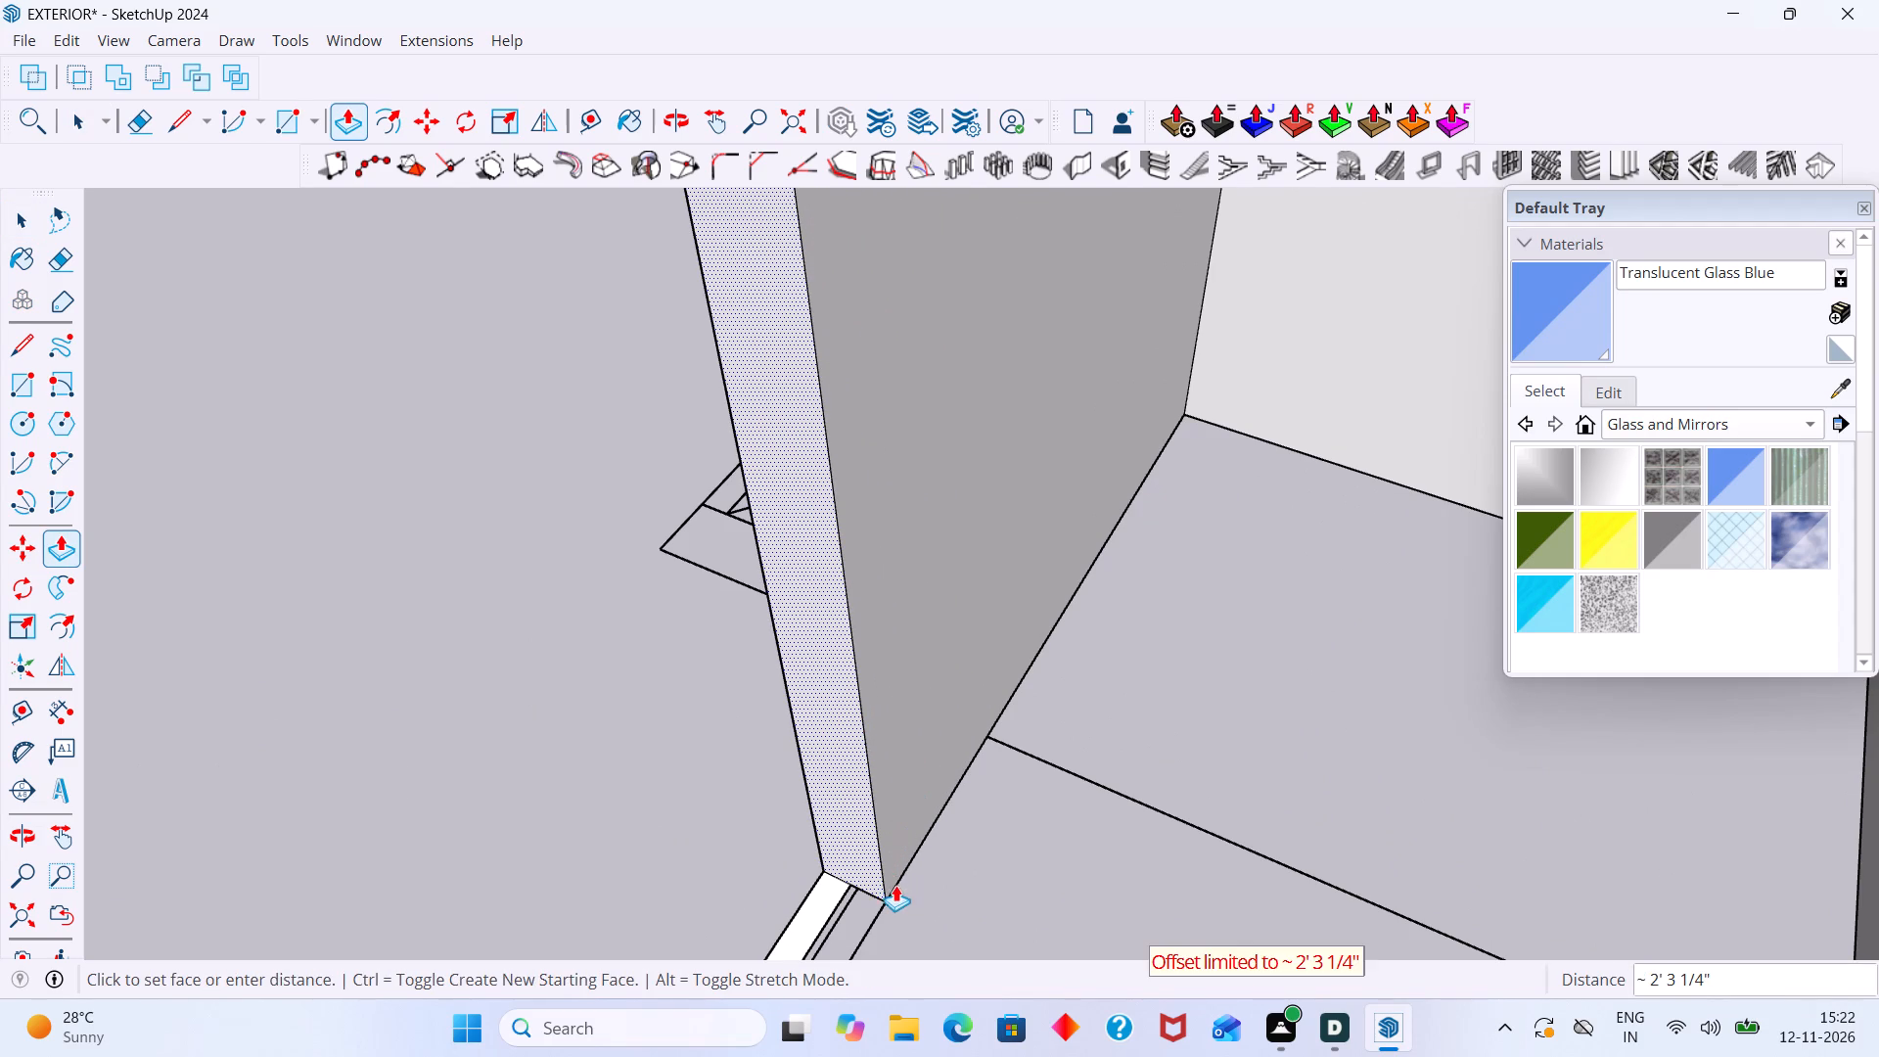
{"action": "left_click", "coordinate": [895, 891]}
{"action": "key", "text": "space"}
Delete the outer strip face in the bedroom window opening beside the extended wall end.
{"action": "scroll", "coordinate": [792, 932], "scroll_direction": "down", "scroll_amount": 9}
{"action": "middle_click_drag", "start_coordinate": [736, 810], "coordinate": [596, 612]}
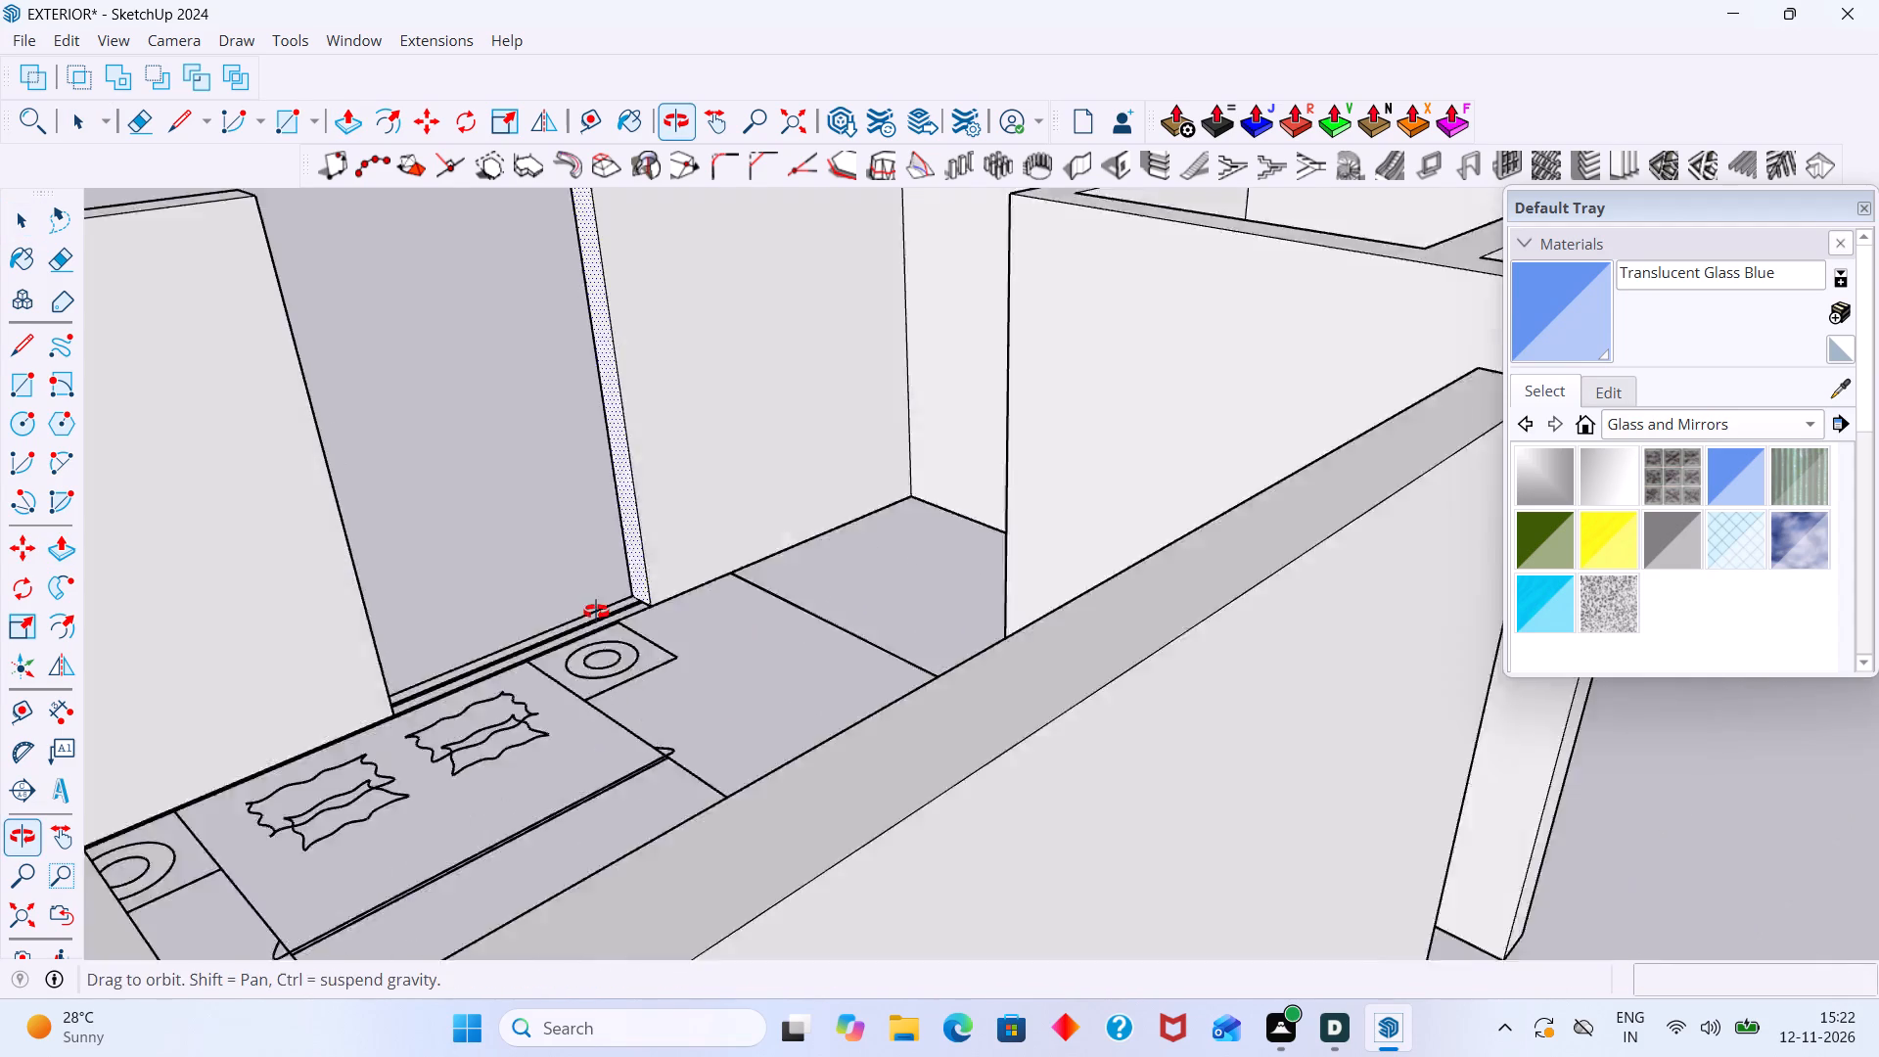
{"action": "middle_click_drag", "start_coordinate": [596, 612], "coordinate": [595, 607]}
{"action": "scroll", "coordinate": [595, 595], "scroll_direction": "down", "scroll_amount": 20}
{"action": "scroll", "coordinate": [595, 595], "scroll_direction": "down", "scroll_amount": 10}
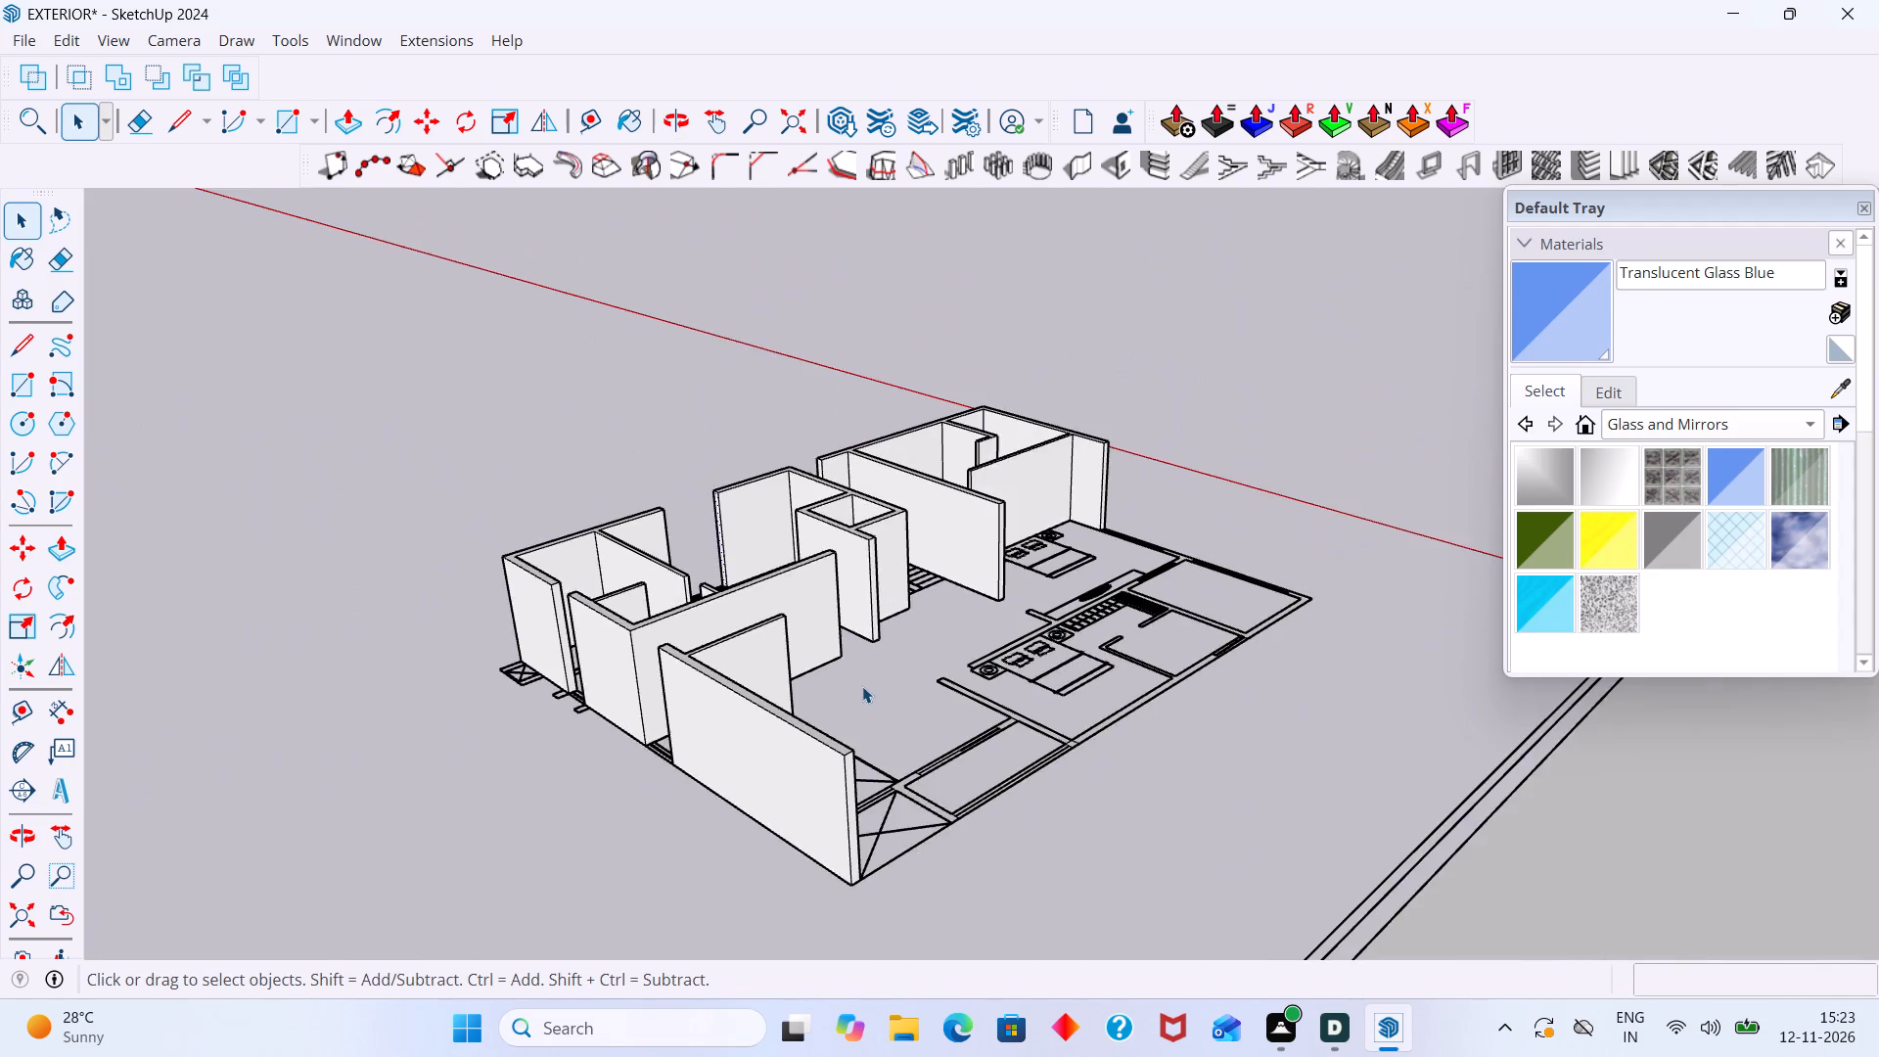
{"action": "middle_click_drag", "start_coordinate": [862, 686], "coordinate": [732, 848]}
{"action": "scroll", "coordinate": [722, 573], "scroll_direction": "up", "scroll_amount": 12}
{"action": "middle_click_drag", "start_coordinate": [710, 545], "coordinate": [910, 568]}
{"action": "scroll", "coordinate": [798, 617], "scroll_direction": "up", "scroll_amount": 11}
{"action": "left_click", "coordinate": [780, 595]}
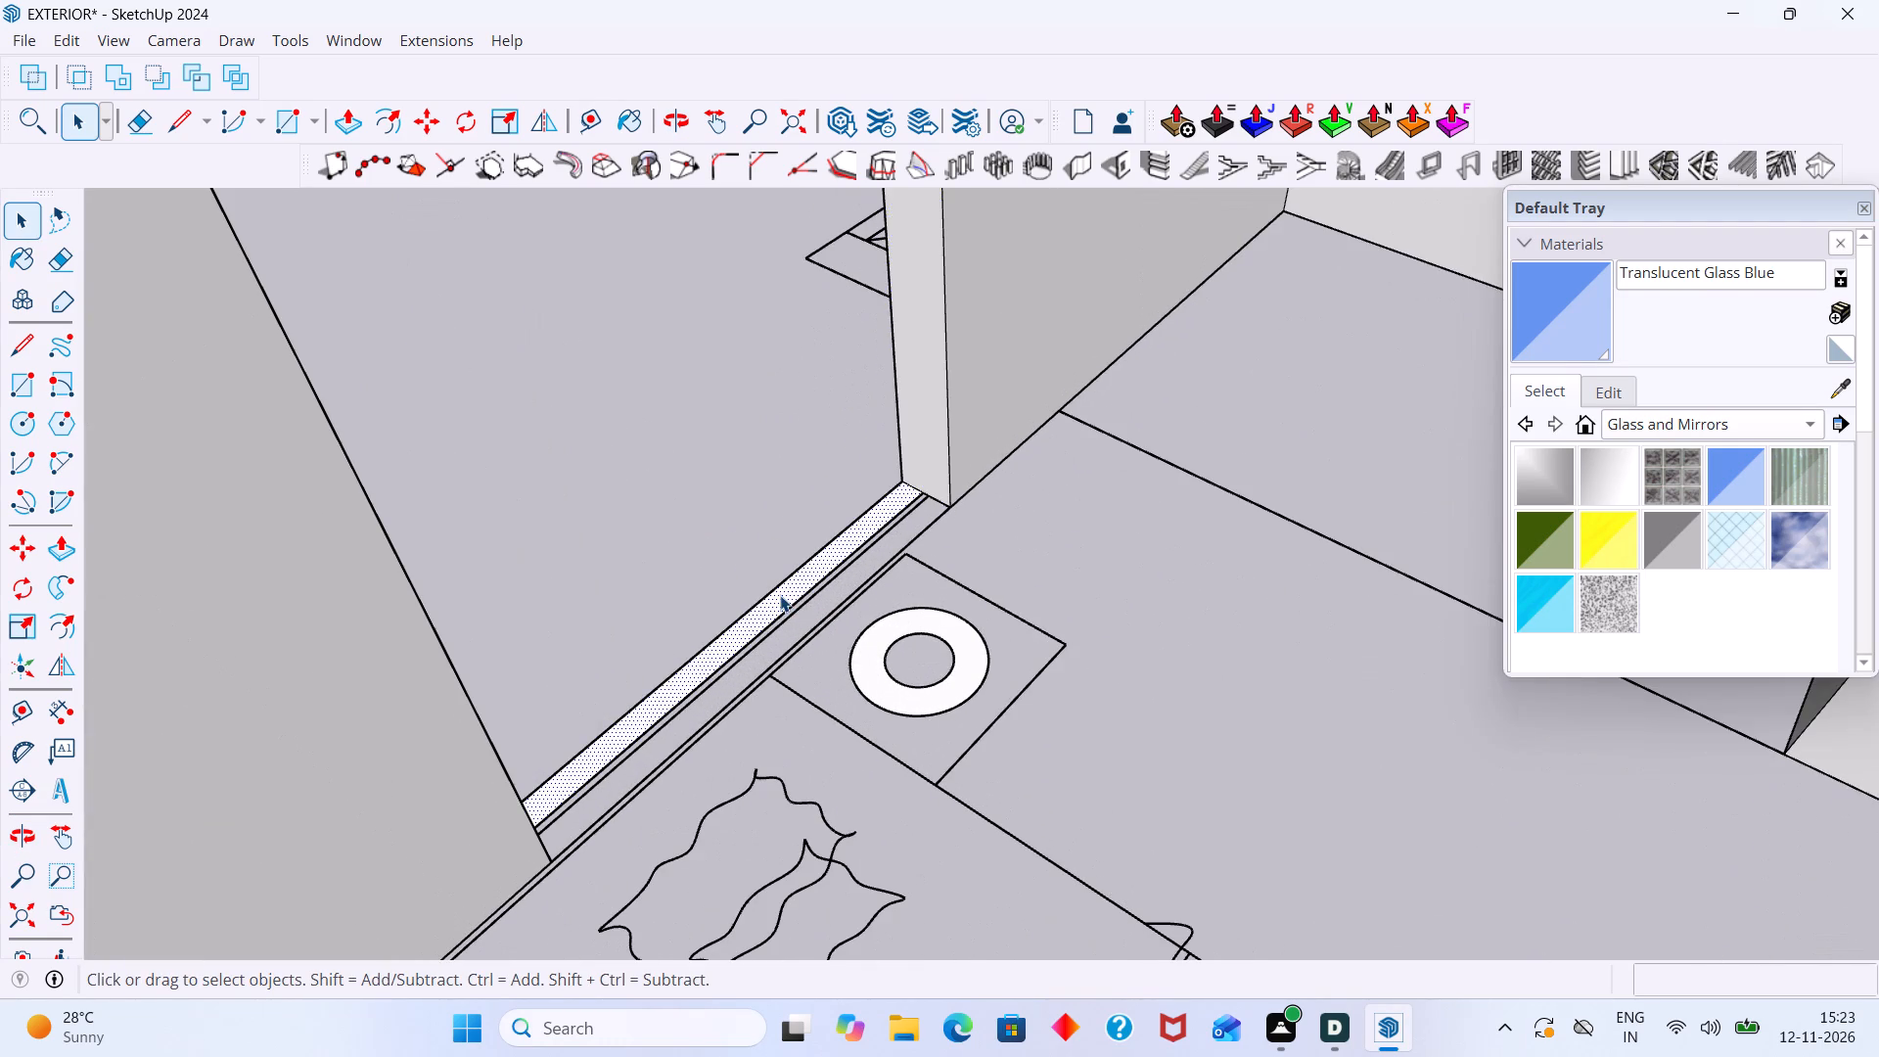
{"action": "scroll", "coordinate": [784, 591], "scroll_direction": "up", "scroll_amount": 6}
{"action": "left_click", "coordinate": [787, 588]}
{"action": "key", "text": "Delete"}
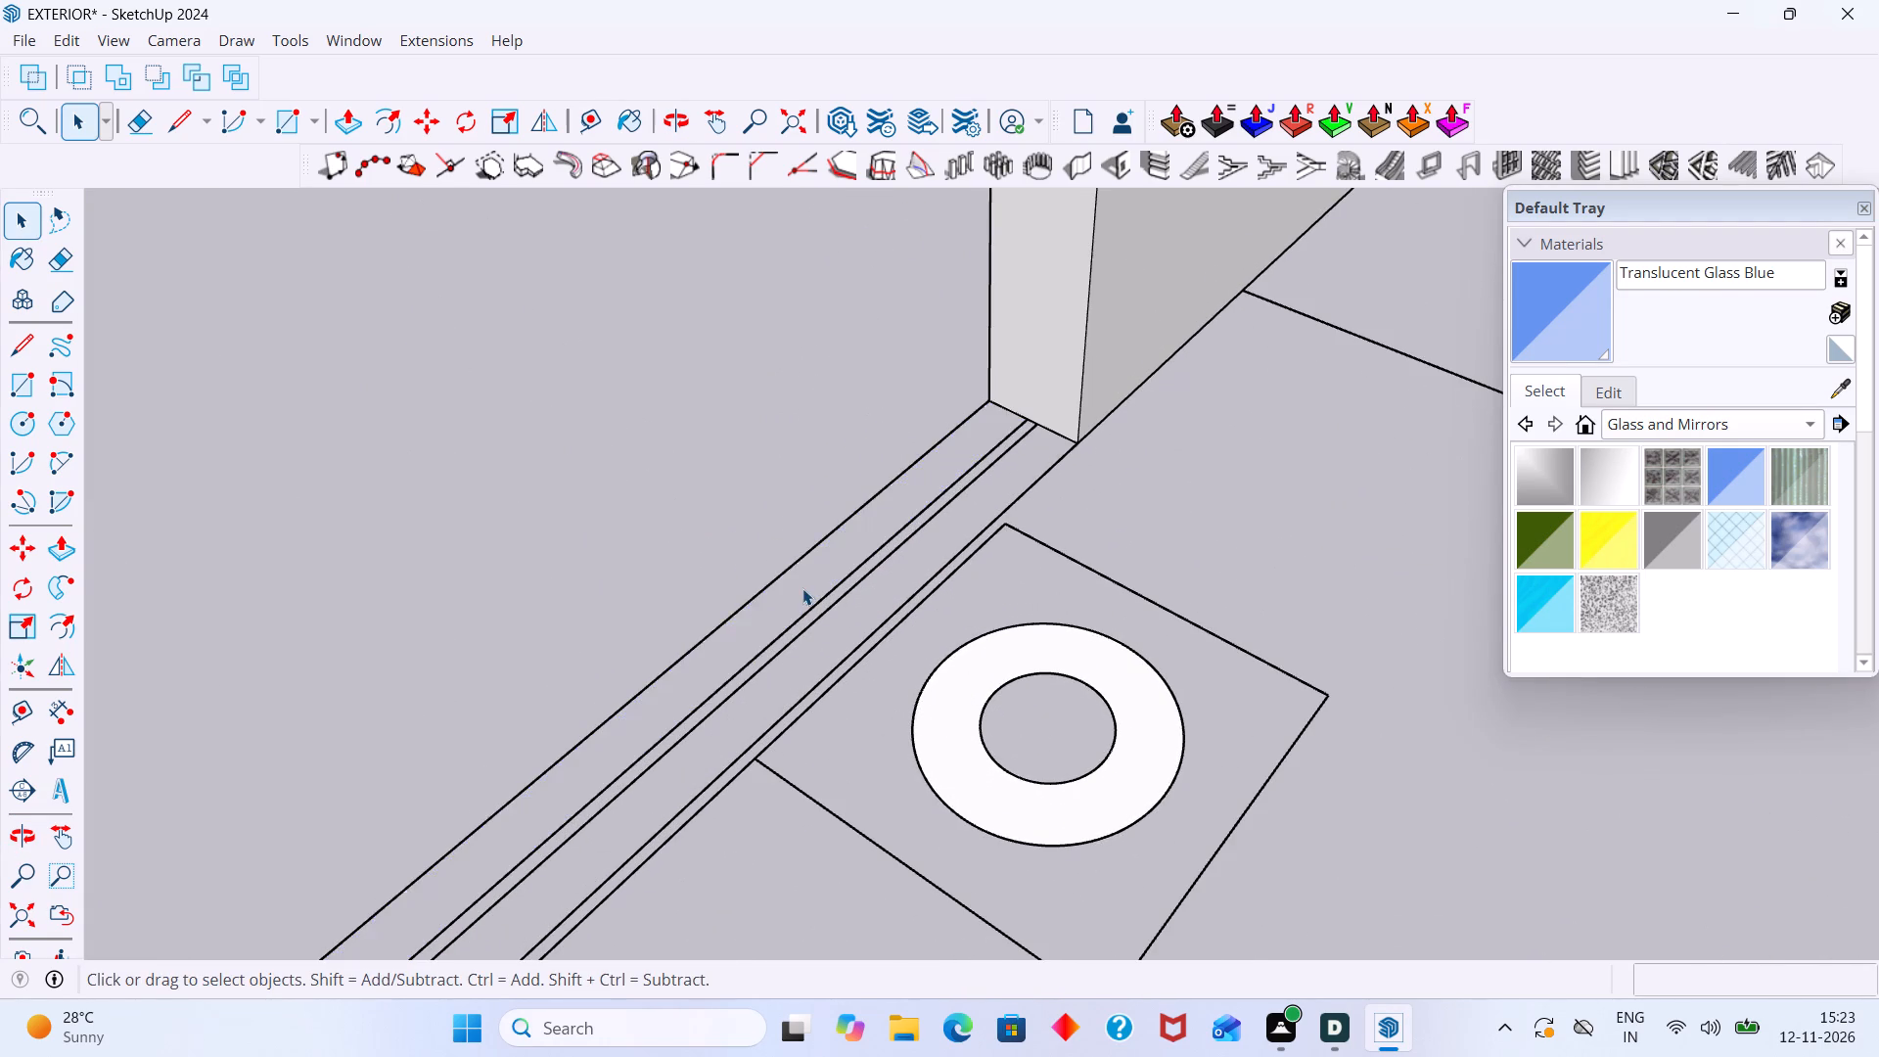
Push/Pull the flat L-shaped wall piece beside the two crossed squares up to 10', level with the neighbouring wall's top.
{"action": "scroll", "coordinate": [803, 586], "scroll_direction": "down", "scroll_amount": 20}
{"action": "scroll", "coordinate": [803, 586], "scroll_direction": "down", "scroll_amount": 16}
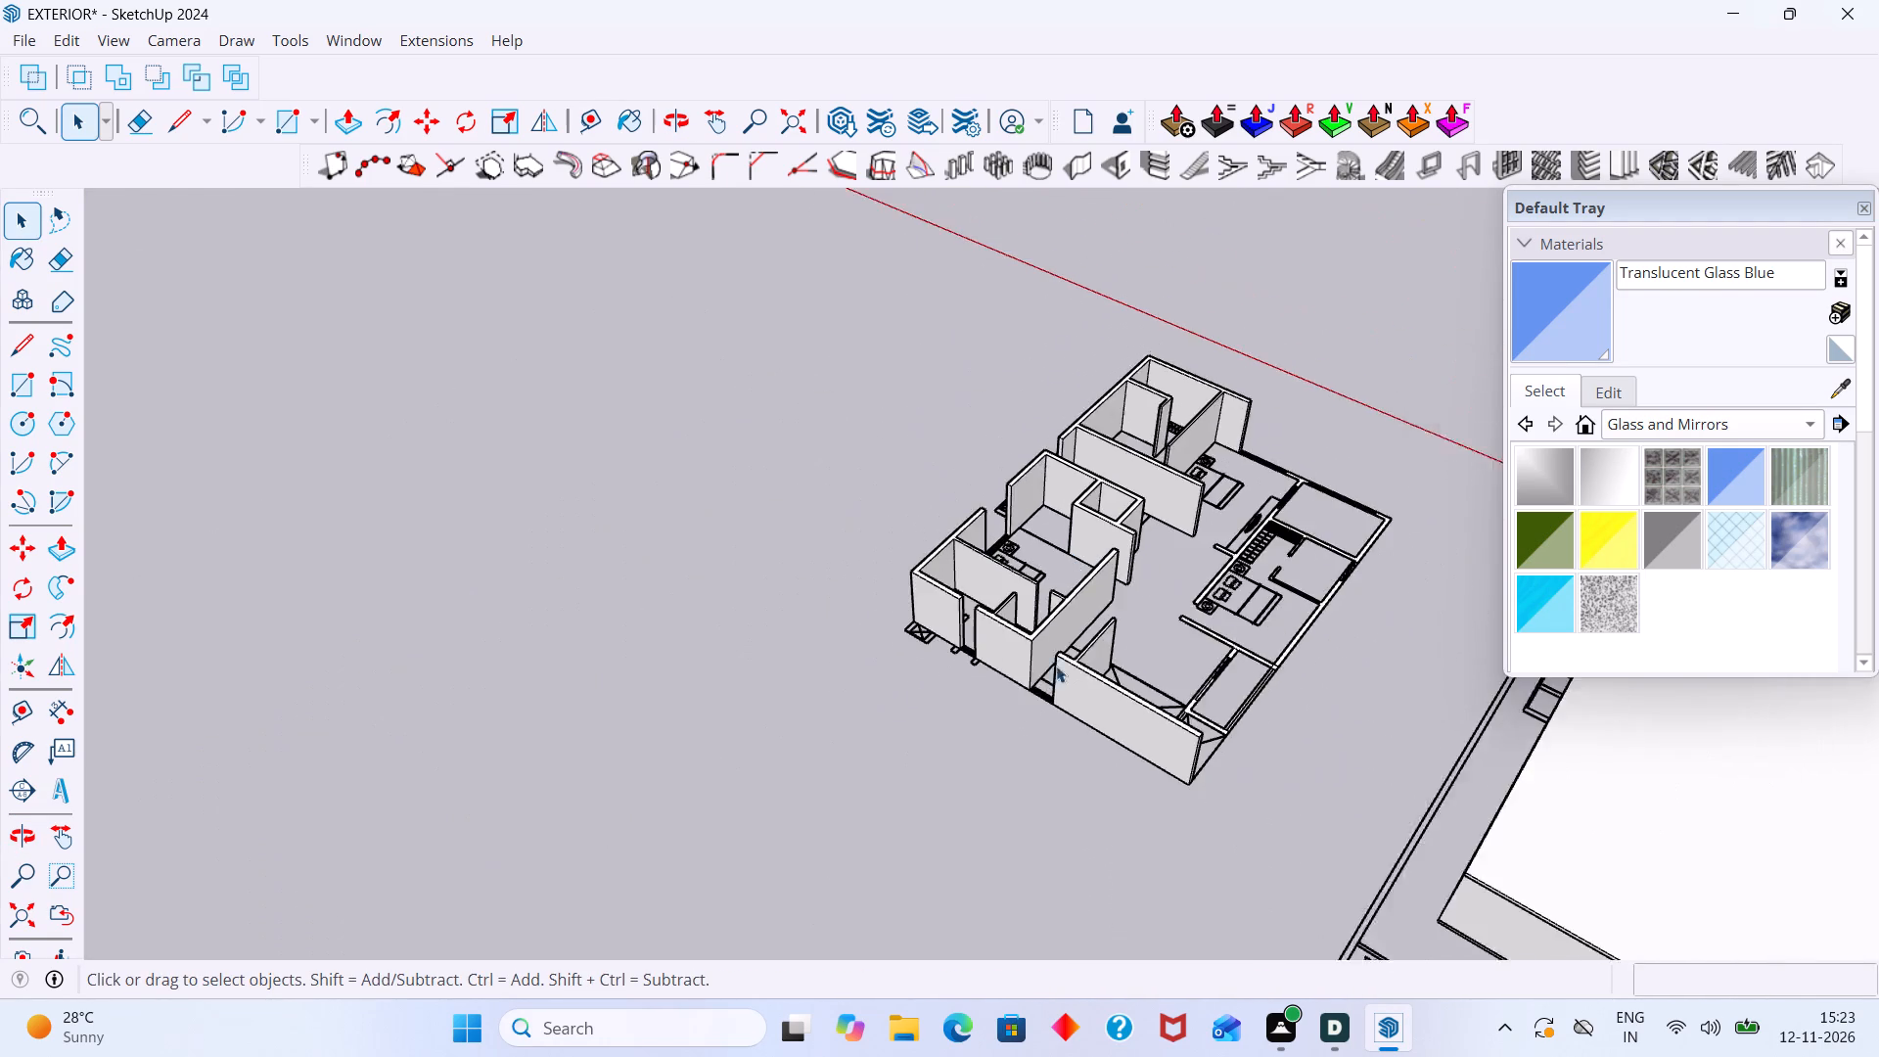
{"action": "middle_click_drag", "start_coordinate": [1042, 682], "coordinate": [954, 669]}
{"action": "scroll", "coordinate": [952, 655], "scroll_direction": "up", "scroll_amount": 20}
{"action": "scroll", "coordinate": [952, 655], "scroll_direction": "up", "scroll_amount": 2}
{"action": "scroll", "coordinate": [962, 640], "scroll_direction": "down", "scroll_amount": 5}
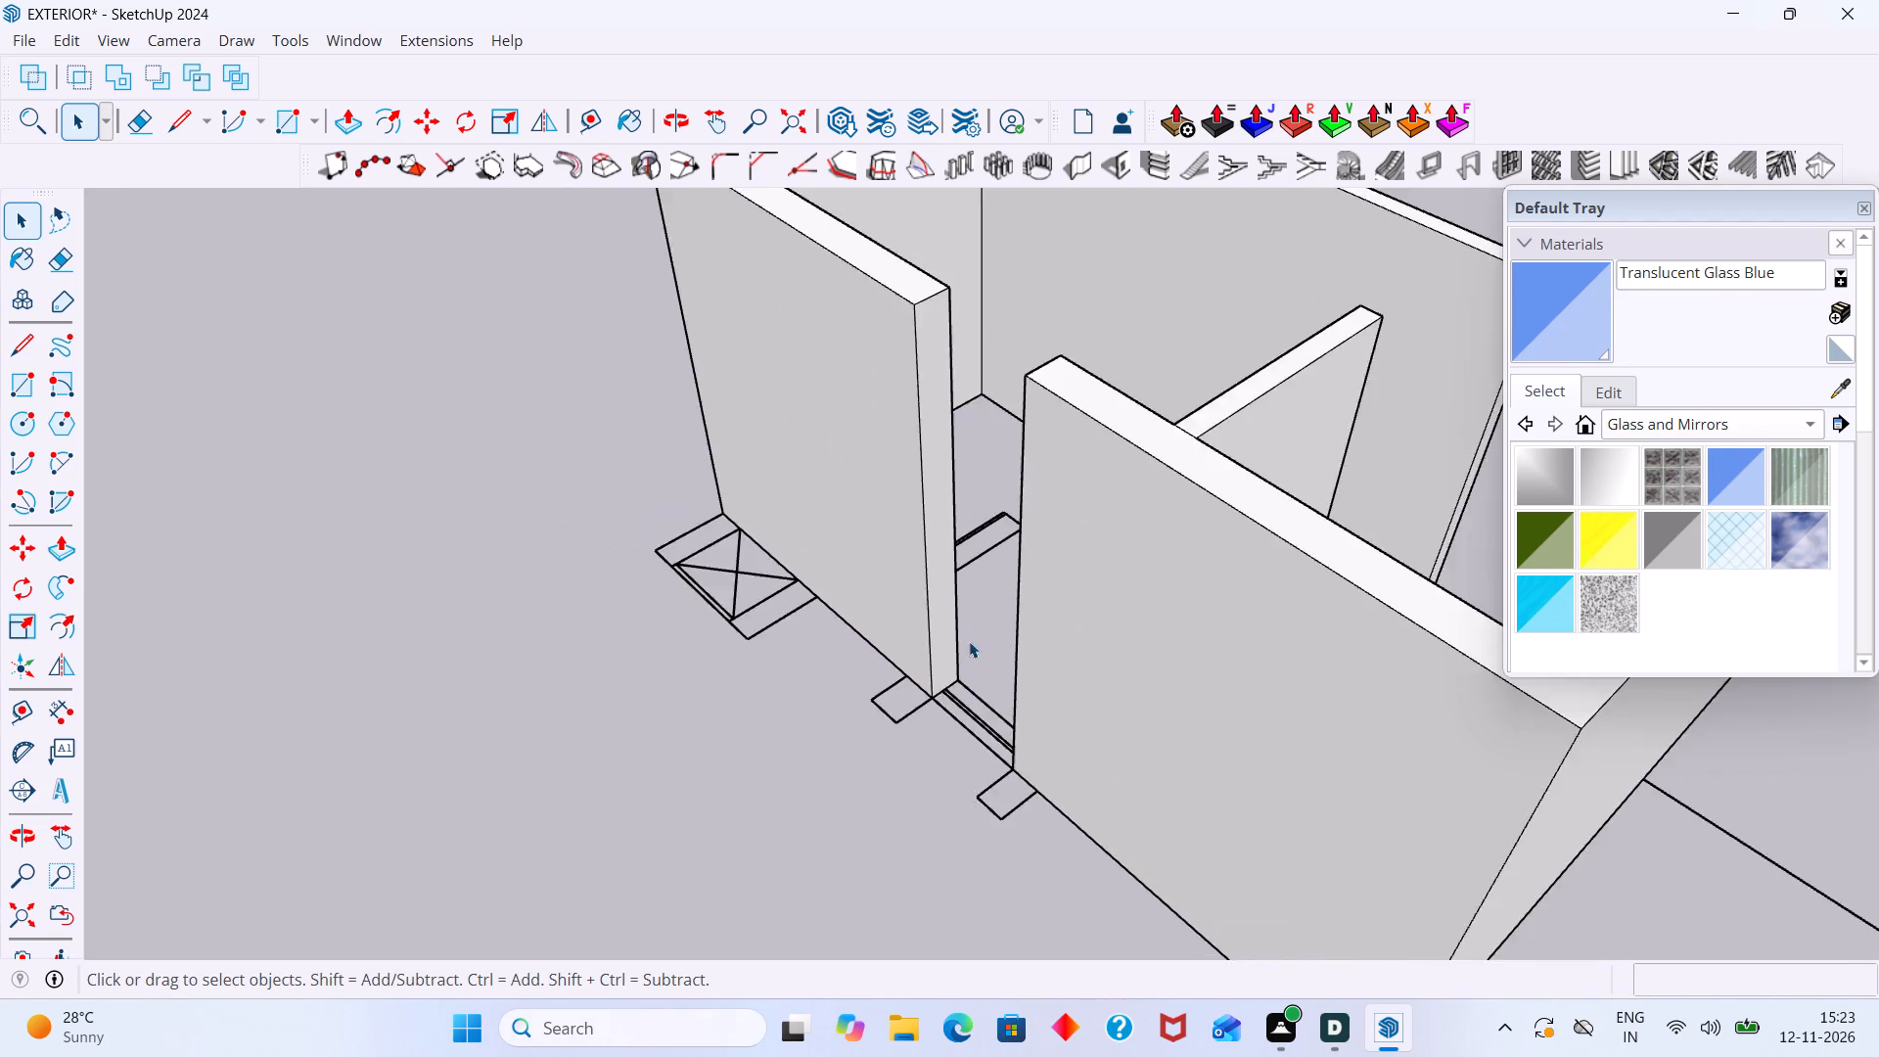
{"action": "scroll", "coordinate": [969, 641], "scroll_direction": "down", "scroll_amount": 12}
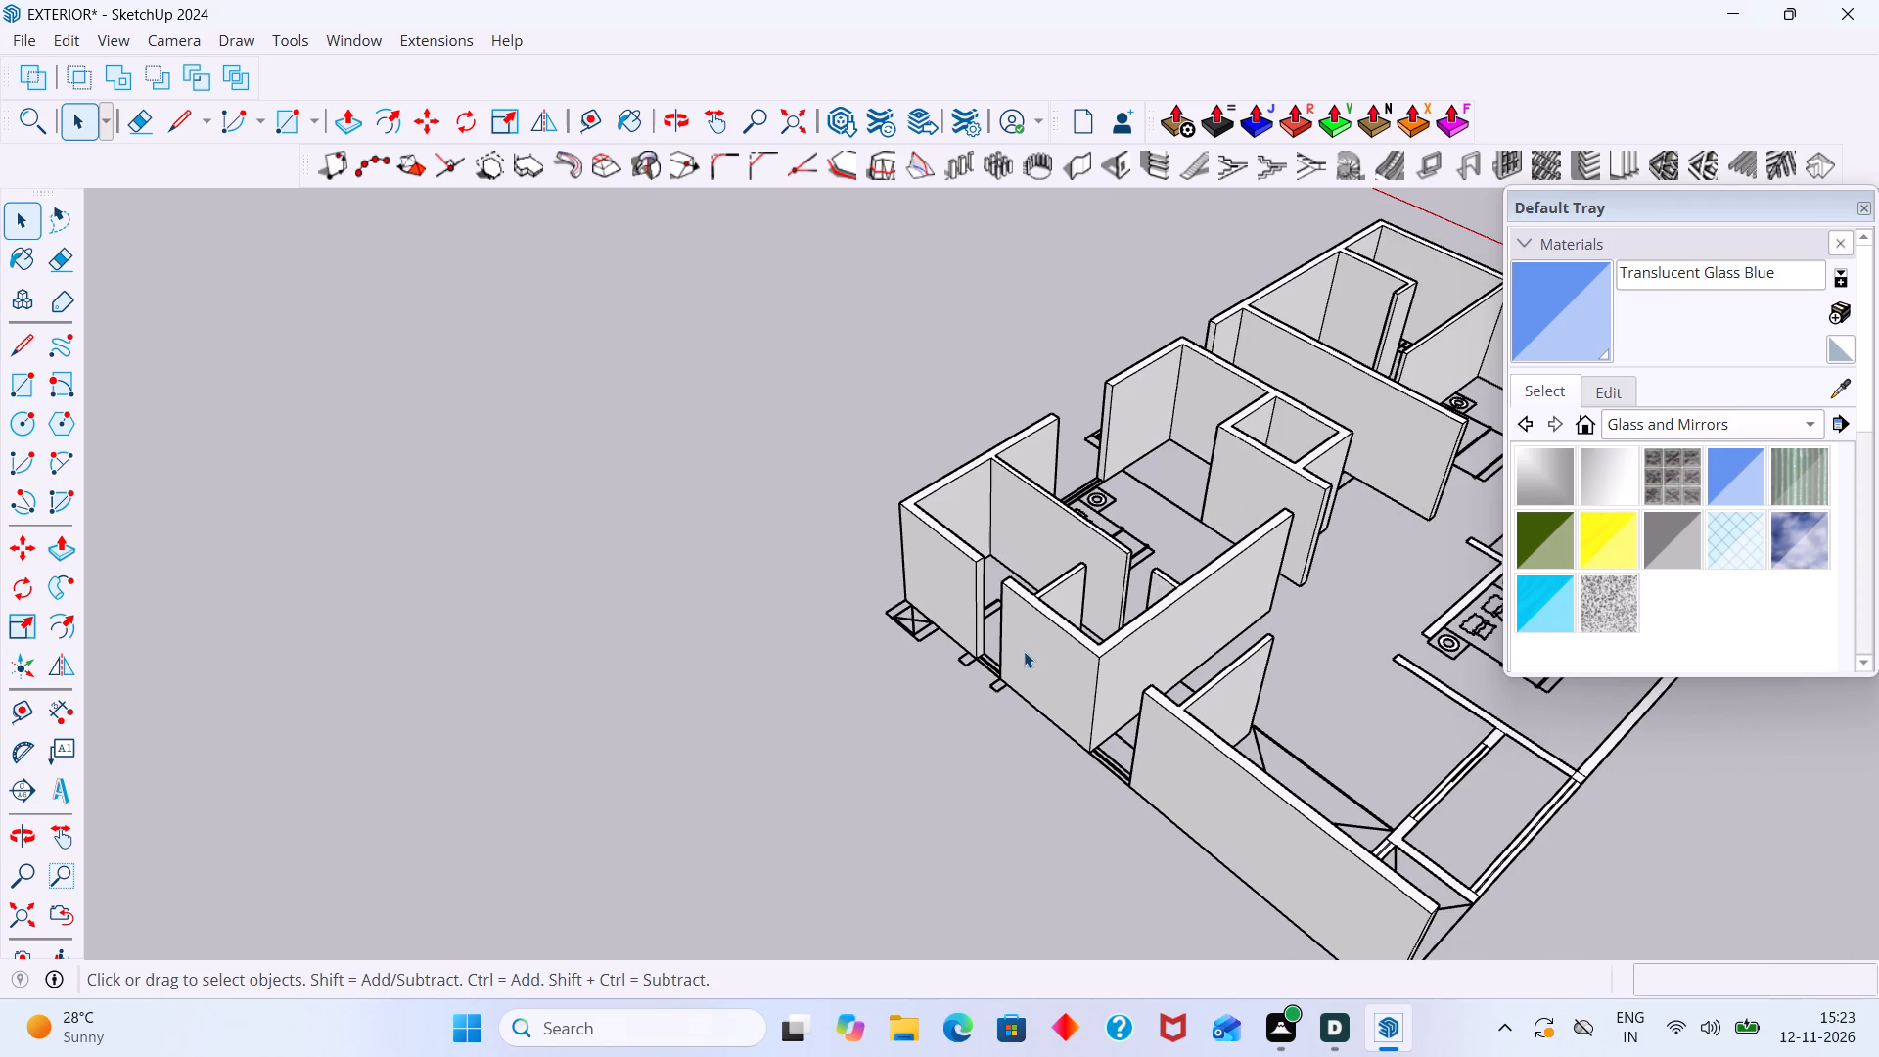
{"action": "scroll", "coordinate": [1022, 646], "scroll_direction": "down", "scroll_amount": 4}
{"action": "middle_click_drag", "start_coordinate": [1005, 632], "coordinate": [787, 555]}
{"action": "scroll", "coordinate": [818, 568], "scroll_direction": "down", "scroll_amount": 2}
{"action": "middle_click_drag", "start_coordinate": [1038, 570], "coordinate": [765, 564]}
{"action": "scroll", "coordinate": [829, 645], "scroll_direction": "up", "scroll_amount": 13}
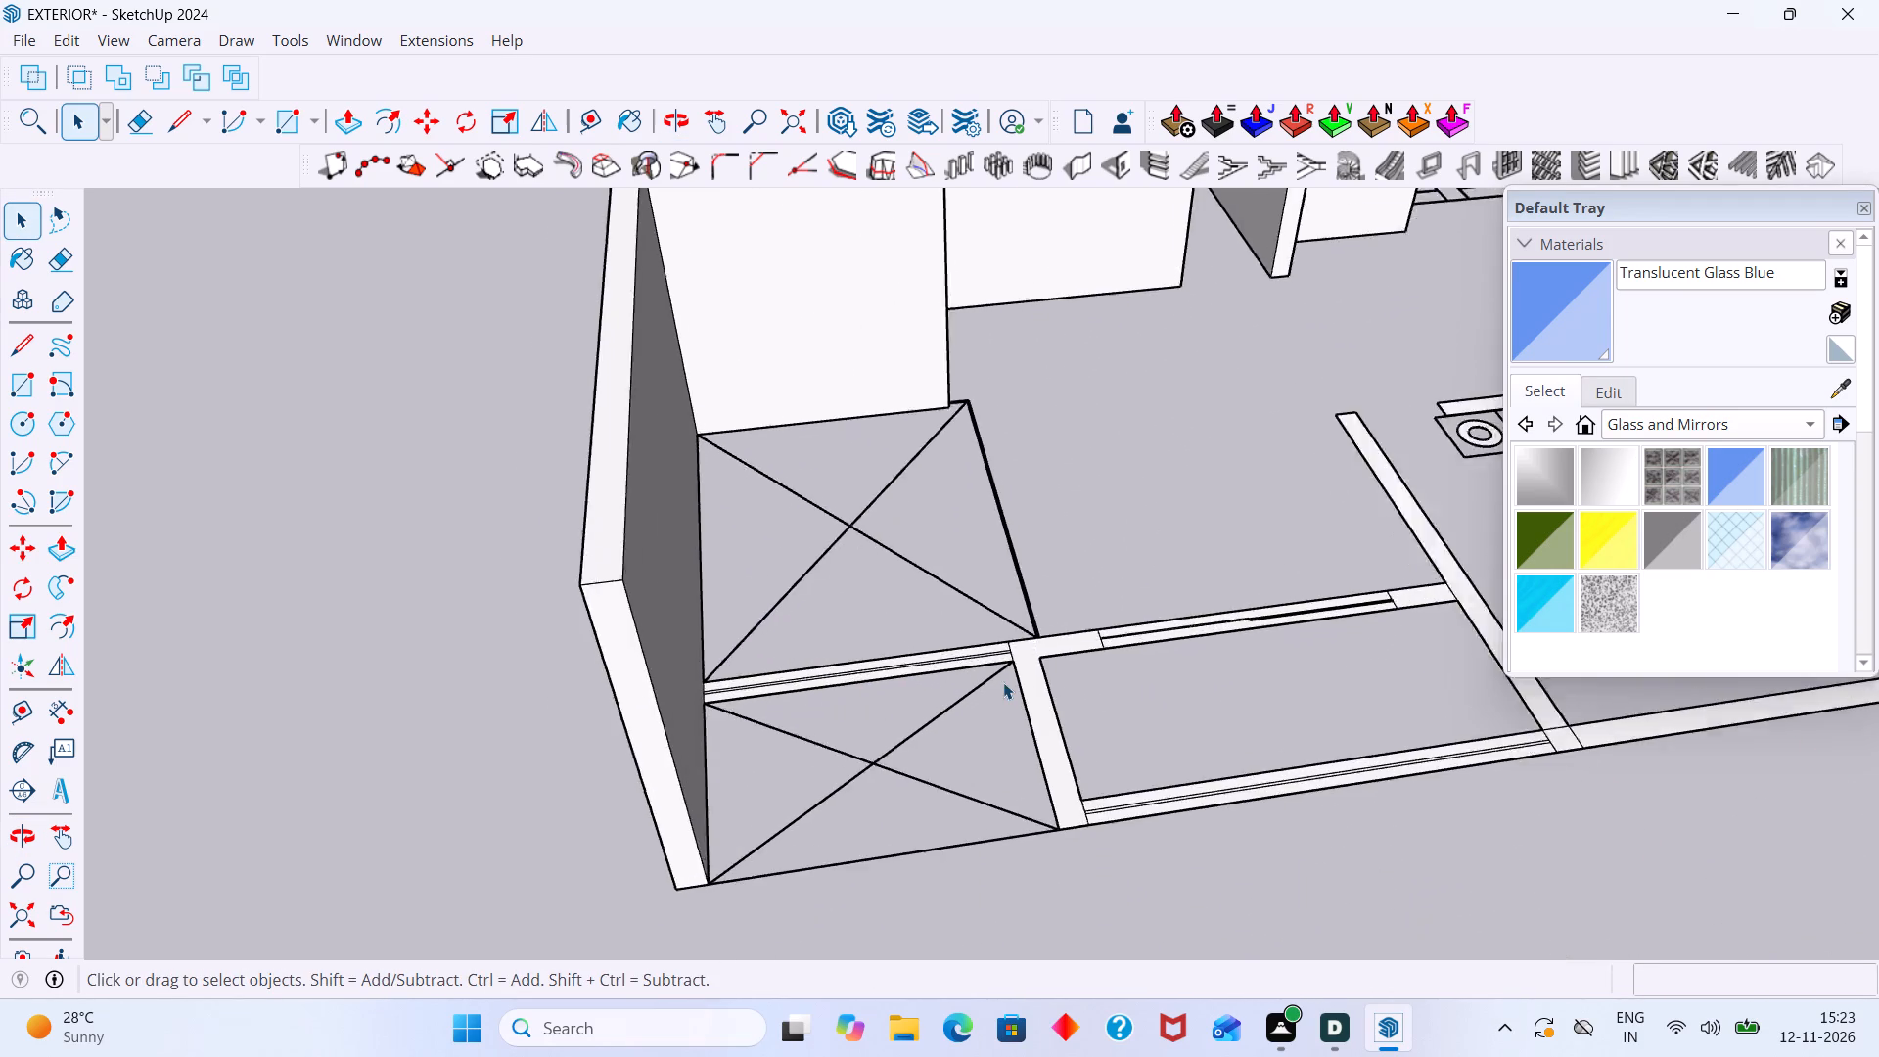
{"action": "scroll", "coordinate": [1003, 682], "scroll_direction": "up", "scroll_amount": 19}
{"action": "scroll", "coordinate": [980, 625], "scroll_direction": "down", "scroll_amount": 13}
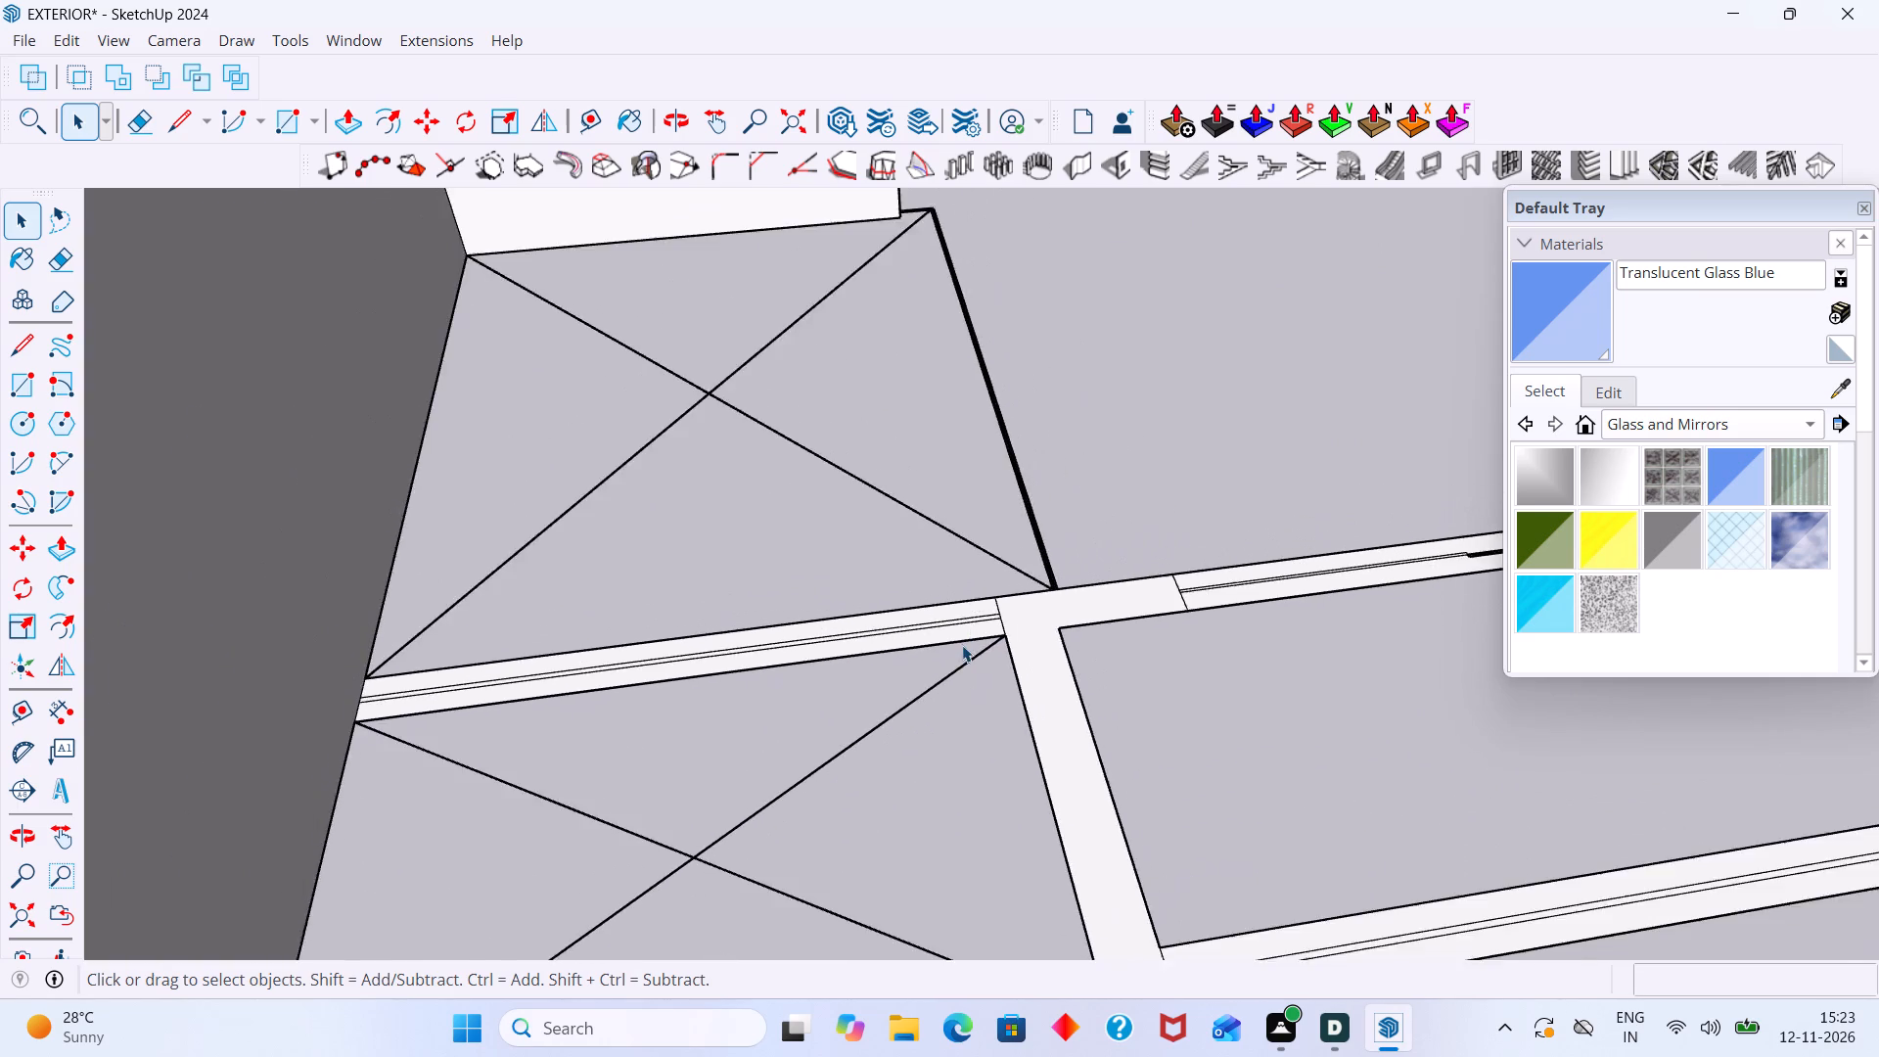
{"action": "middle_click_drag", "start_coordinate": [961, 648], "coordinate": [828, 629]}
{"action": "scroll", "coordinate": [864, 610], "scroll_direction": "down", "scroll_amount": 8}
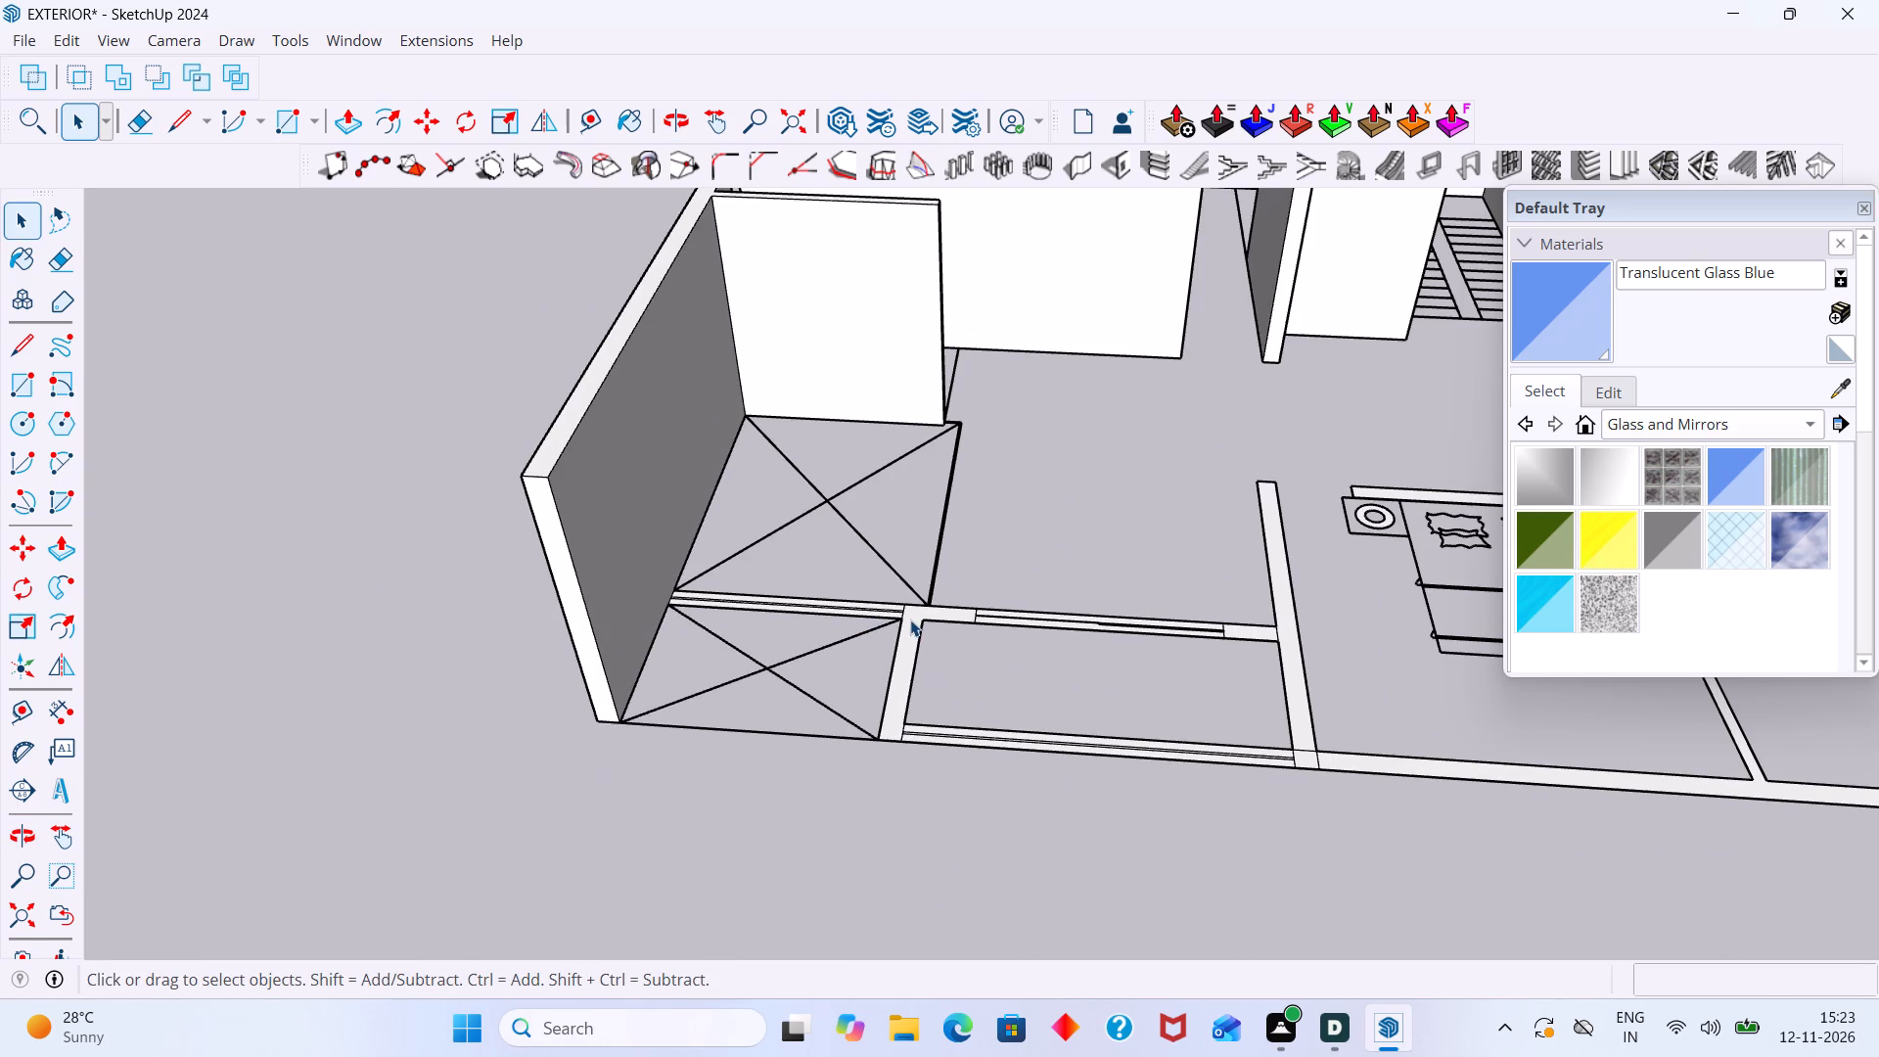
{"action": "scroll", "coordinate": [909, 620], "scroll_direction": "up", "scroll_amount": 9}
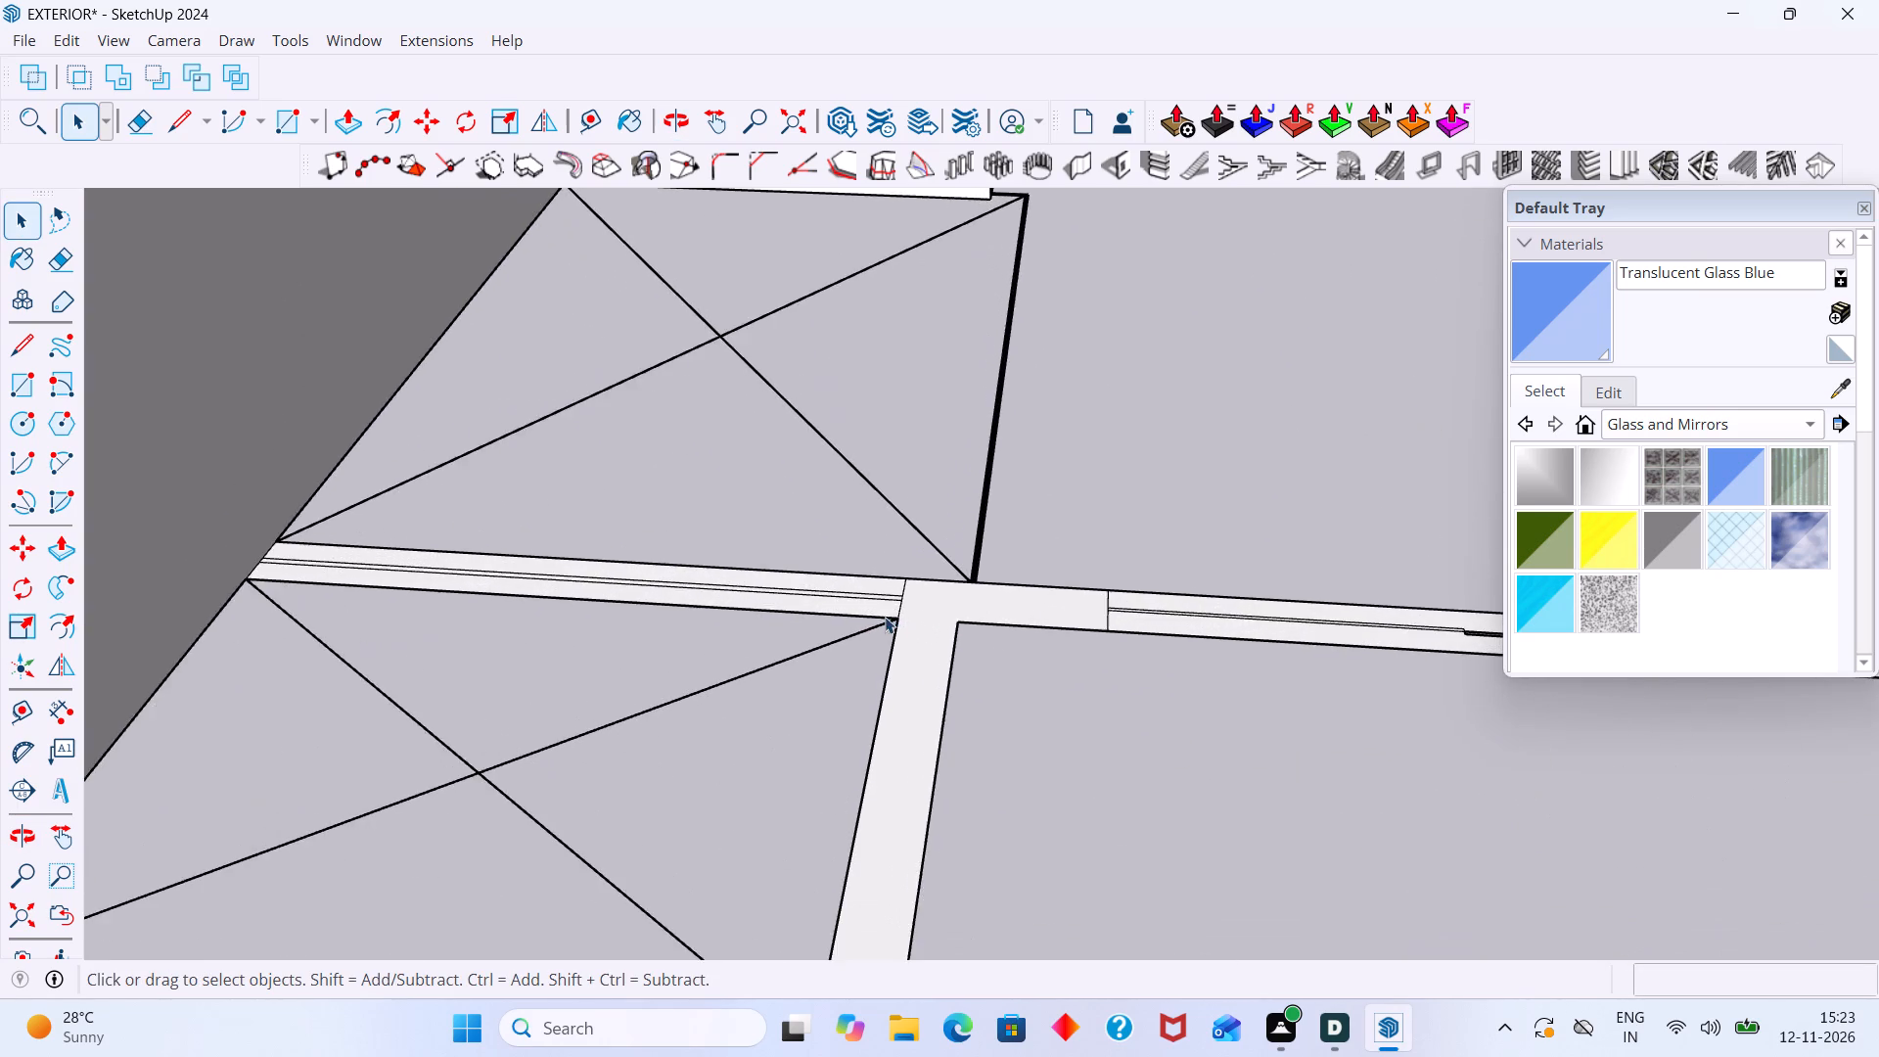
{"action": "scroll", "coordinate": [885, 617], "scroll_direction": "up", "scroll_amount": 8}
{"action": "scroll", "coordinate": [905, 599], "scroll_direction": "down", "scroll_amount": 18}
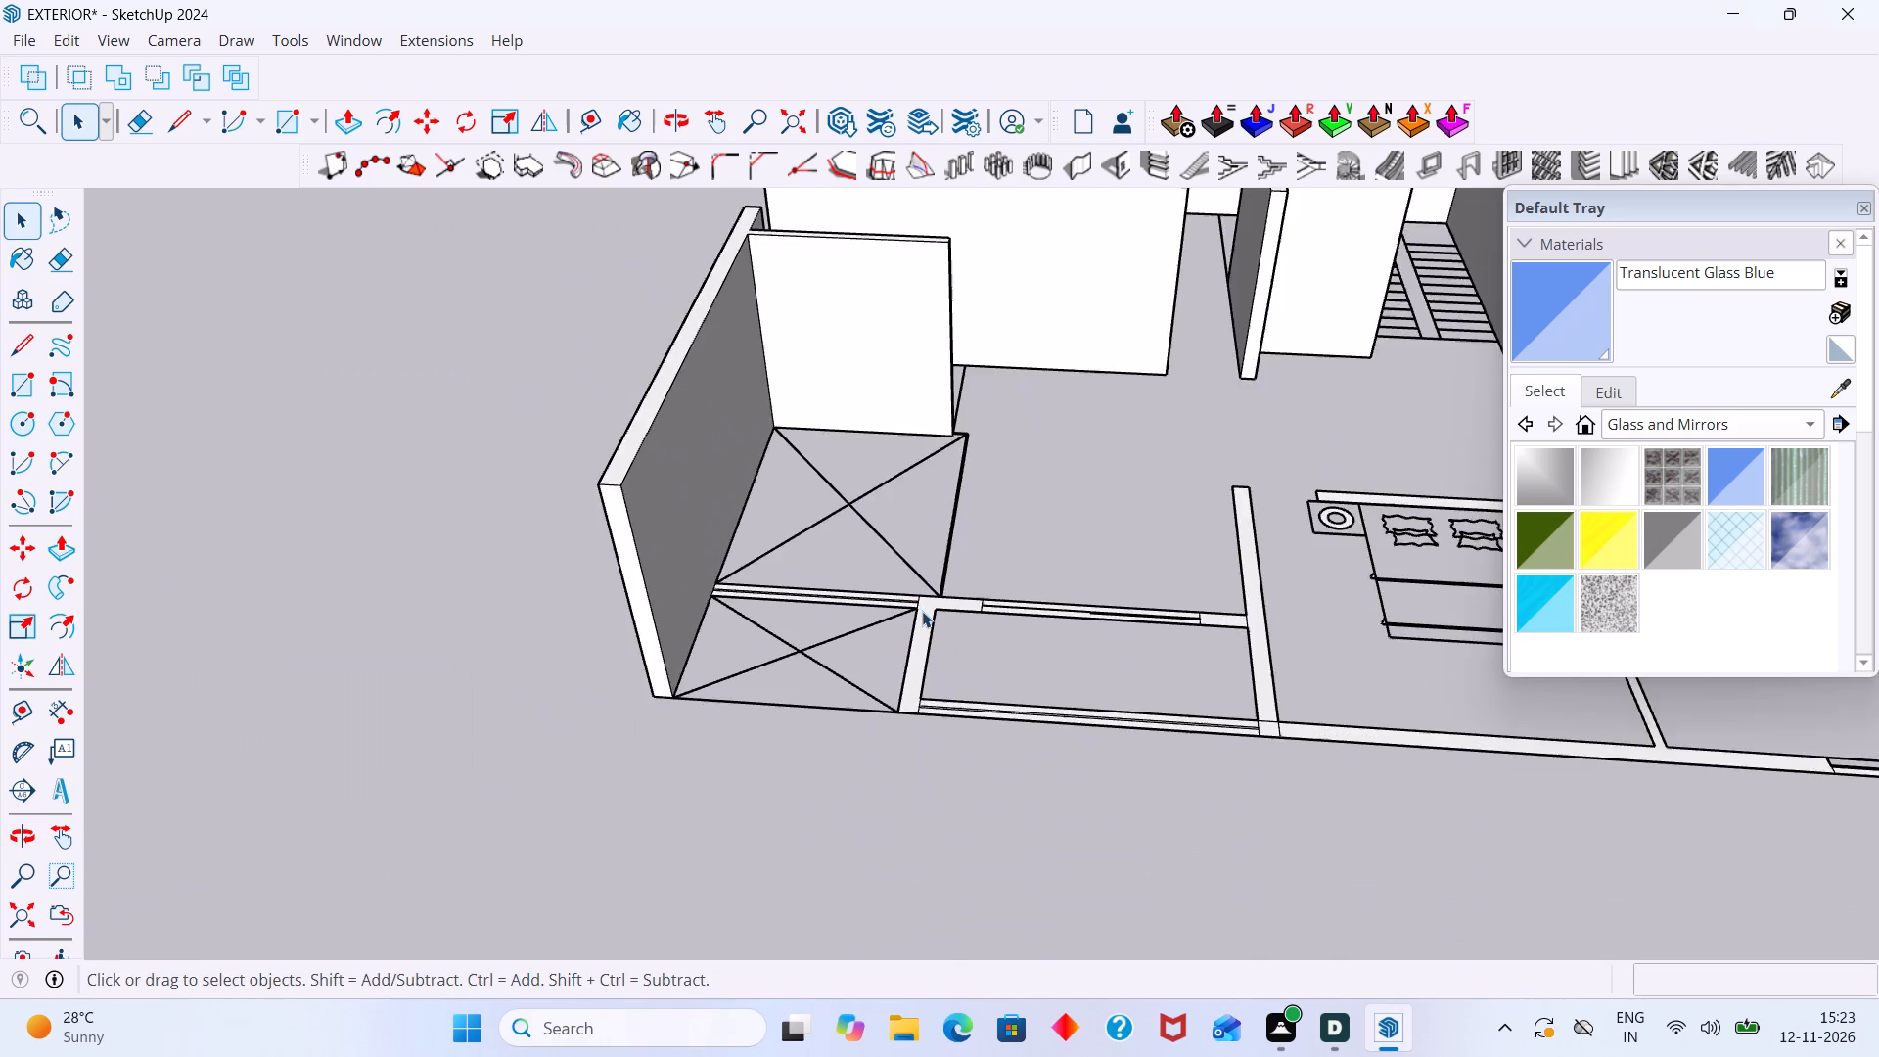
{"action": "scroll", "coordinate": [922, 611], "scroll_direction": "down", "scroll_amount": 3}
{"action": "scroll", "coordinate": [923, 609], "scroll_direction": "up", "scroll_amount": 7}
{"action": "left_click", "coordinate": [924, 615]}
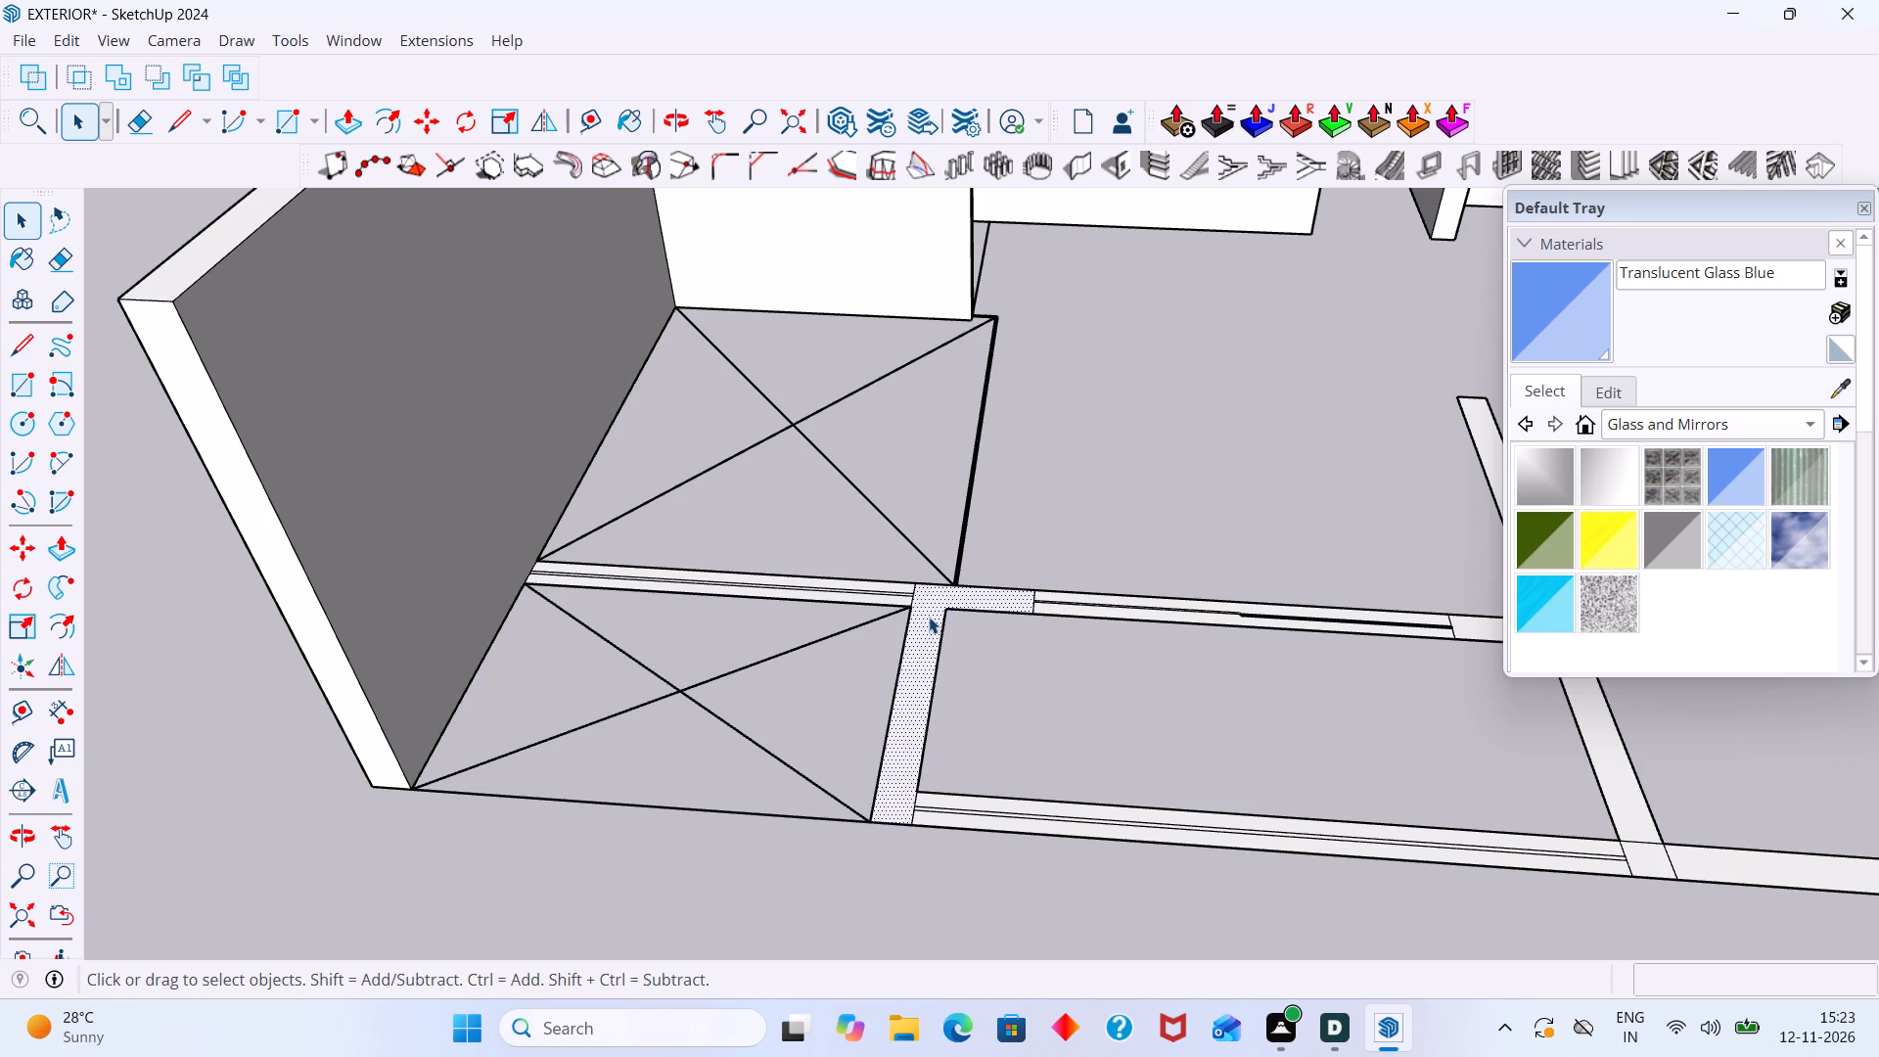
{"action": "key", "text": "p"}
{"action": "double_click", "coordinate": [929, 617]}
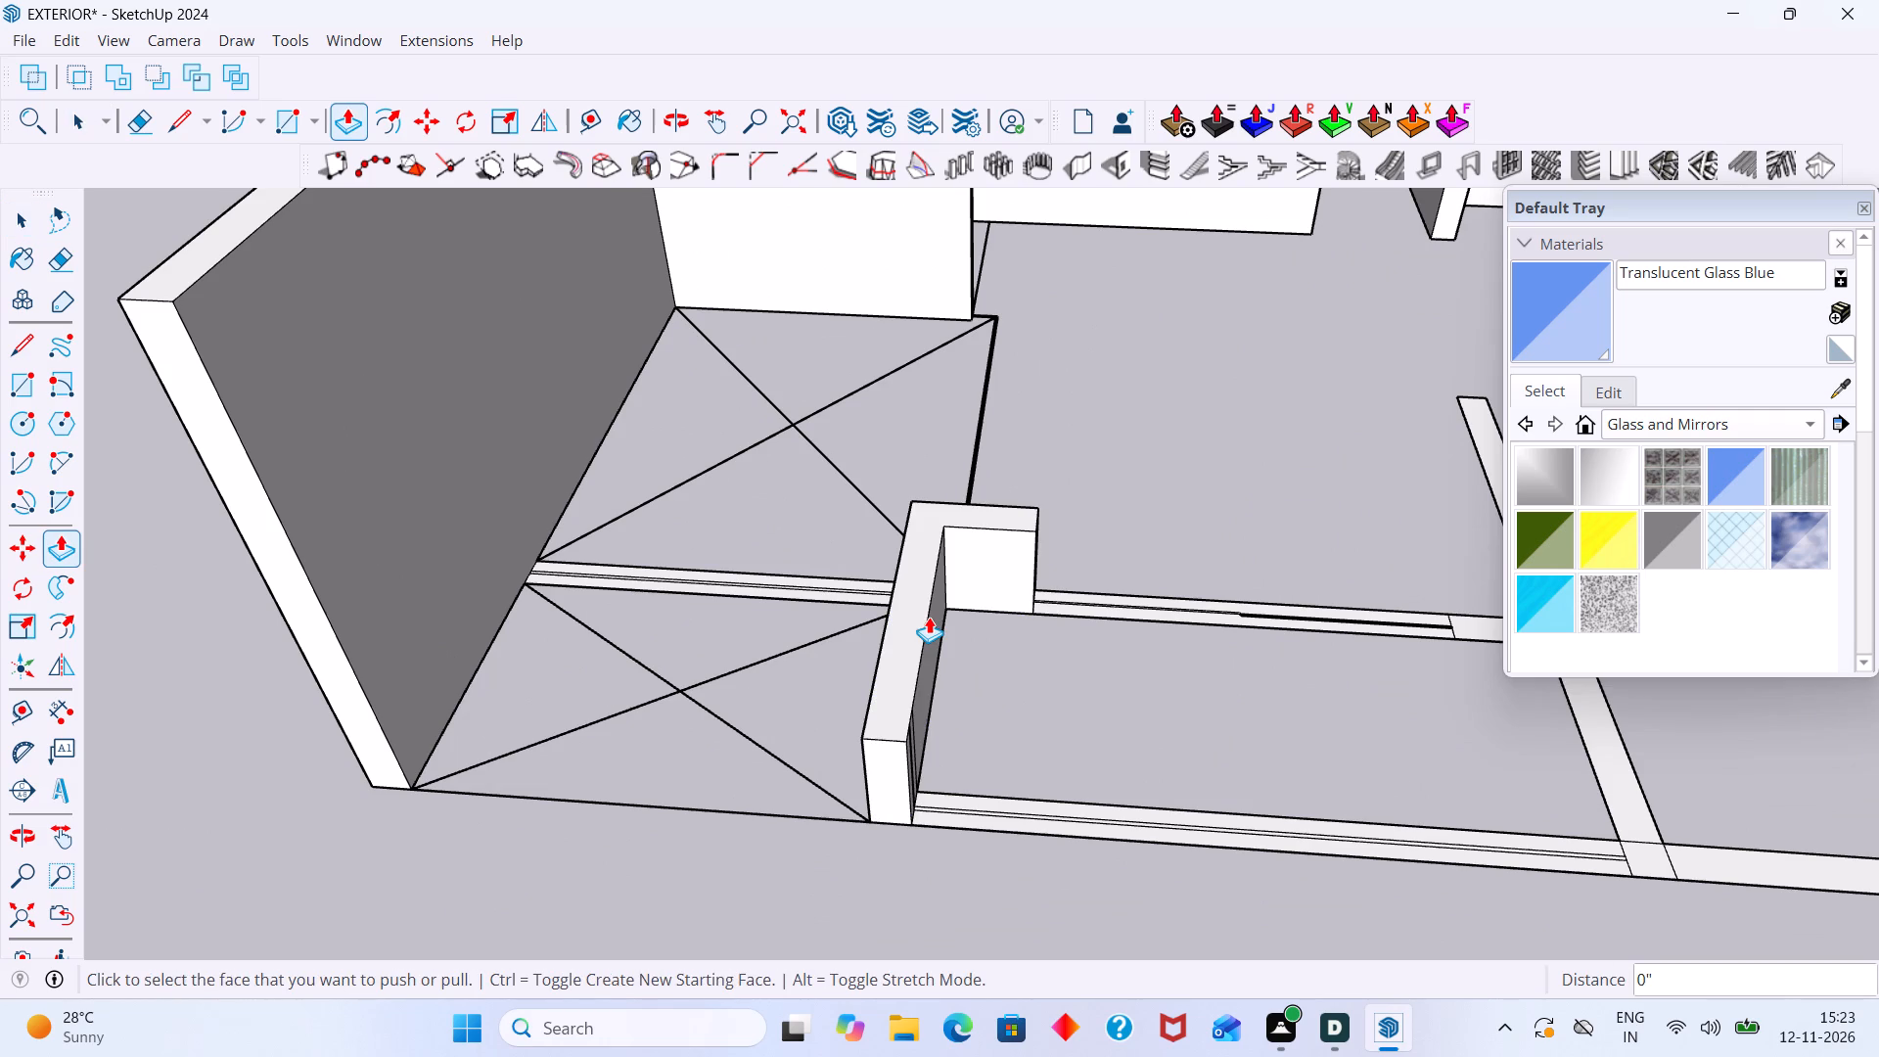
{"action": "key", "text": "ctrl+z"}
{"action": "left_click", "coordinate": [929, 617]}
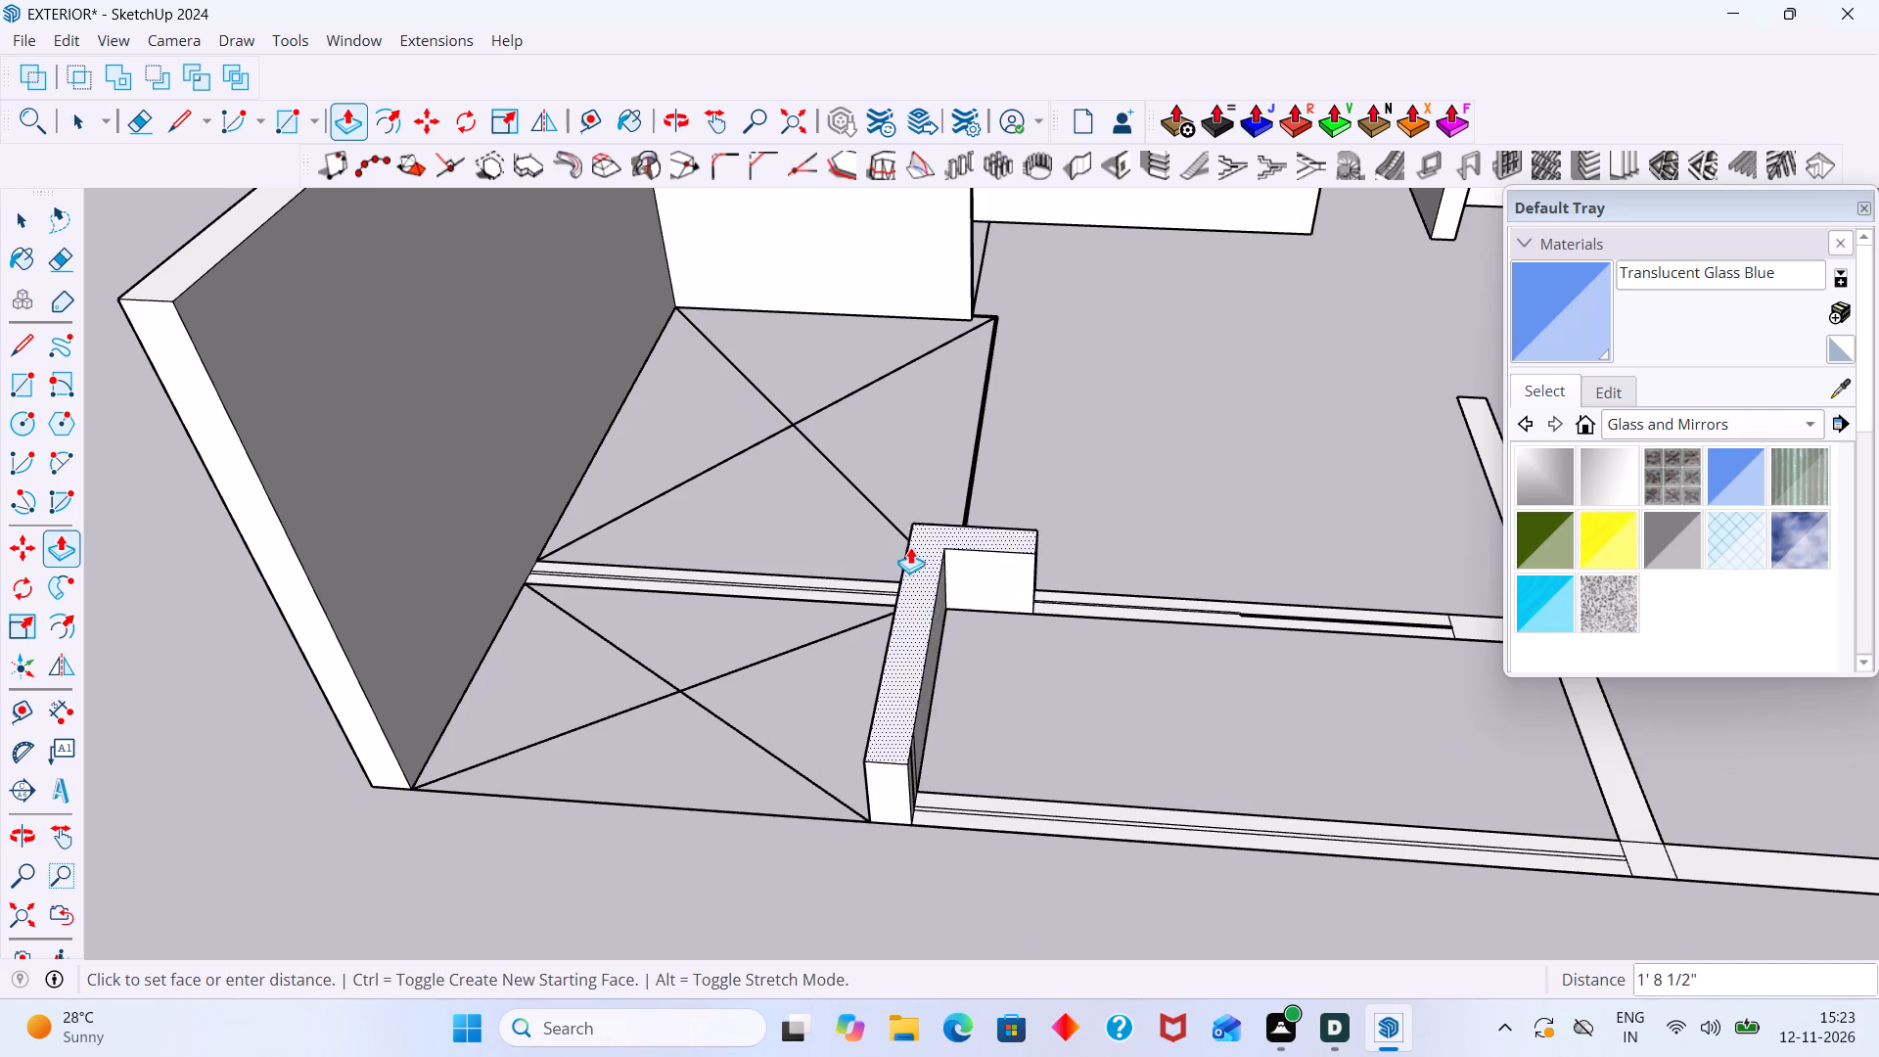
{"action": "left_click", "coordinate": [170, 299]}
{"action": "key", "text": "space"}
{"action": "left_click", "coordinate": [226, 810]}
Raise the long flat partition wall between the L-shaped wall and the bedroom, plus its short side stub, to 10'.
{"action": "scroll", "coordinate": [969, 797], "scroll_direction": "down", "scroll_amount": 2}
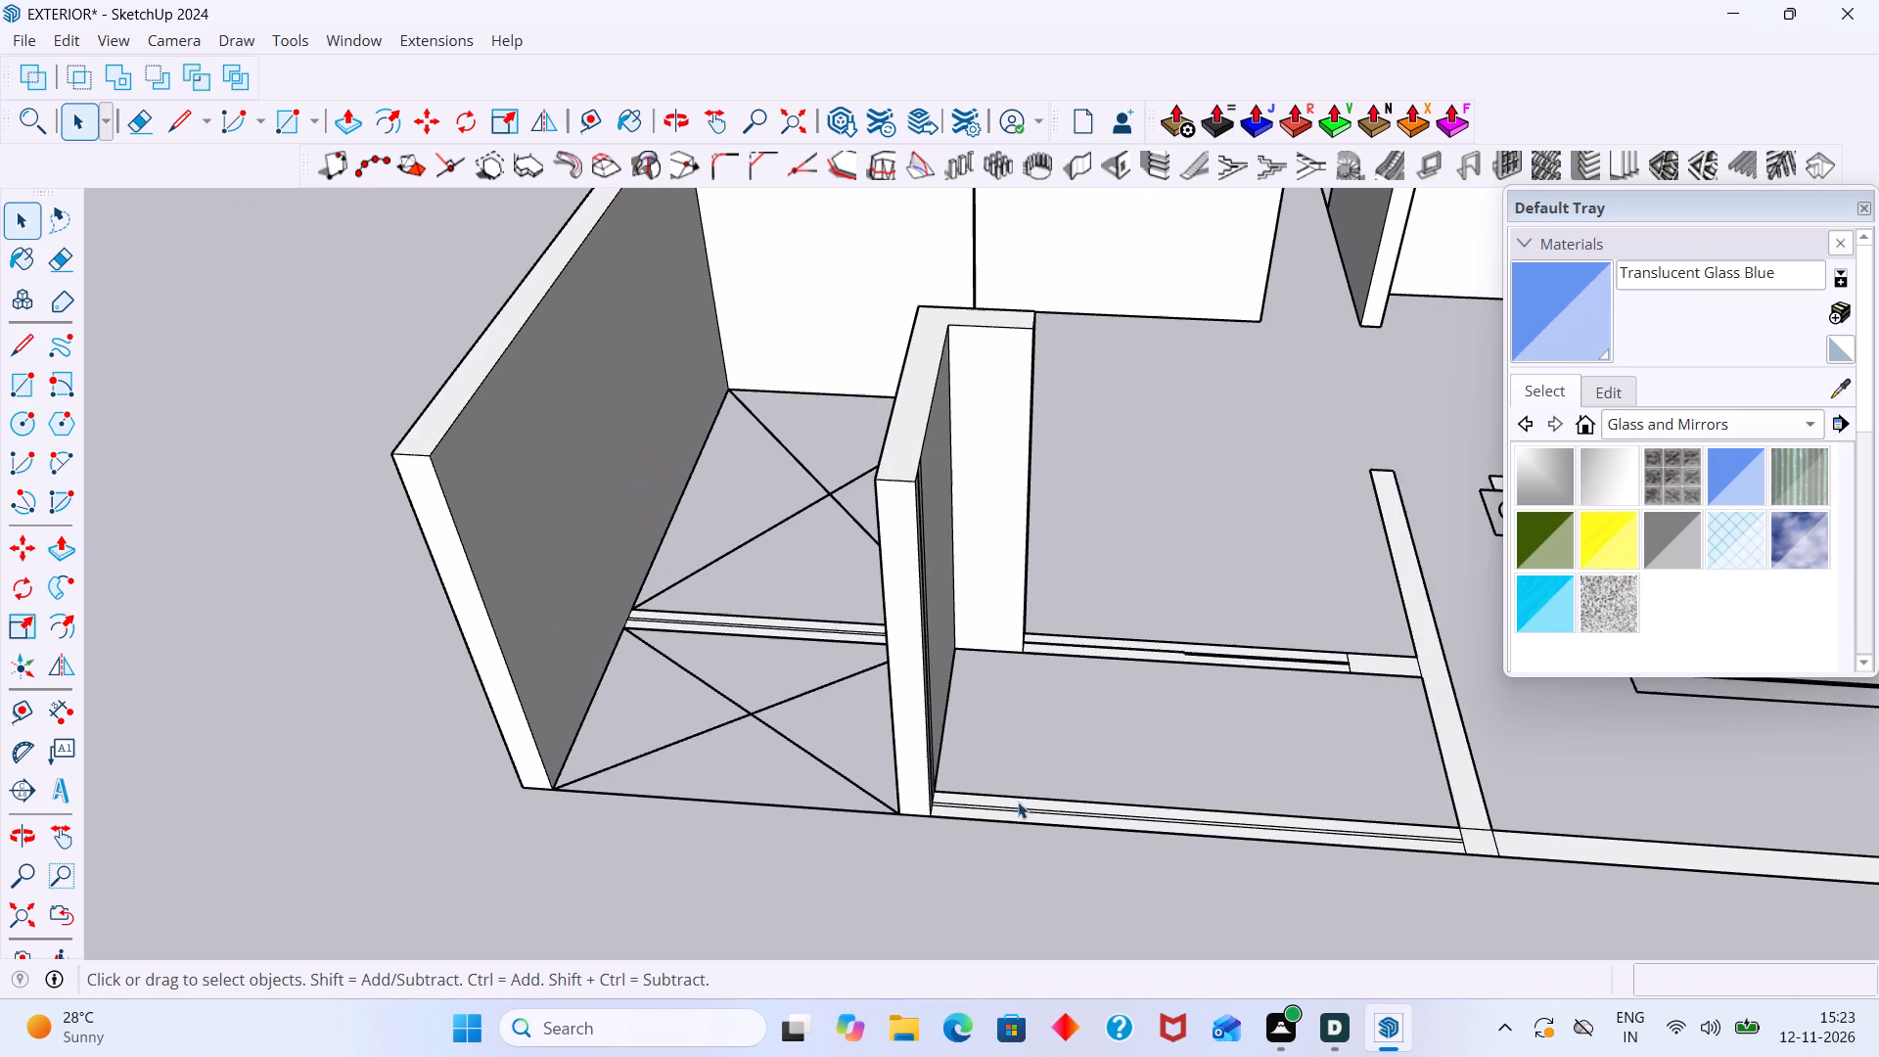
{"action": "scroll", "coordinate": [1018, 802], "scroll_direction": "down", "scroll_amount": 4}
{"action": "middle_click_drag", "start_coordinate": [1027, 802], "coordinate": [710, 803], "text": "shift"}
{"action": "scroll", "coordinate": [1051, 669], "scroll_direction": "up", "scroll_amount": 7}
{"action": "left_click", "coordinate": [1052, 655]}
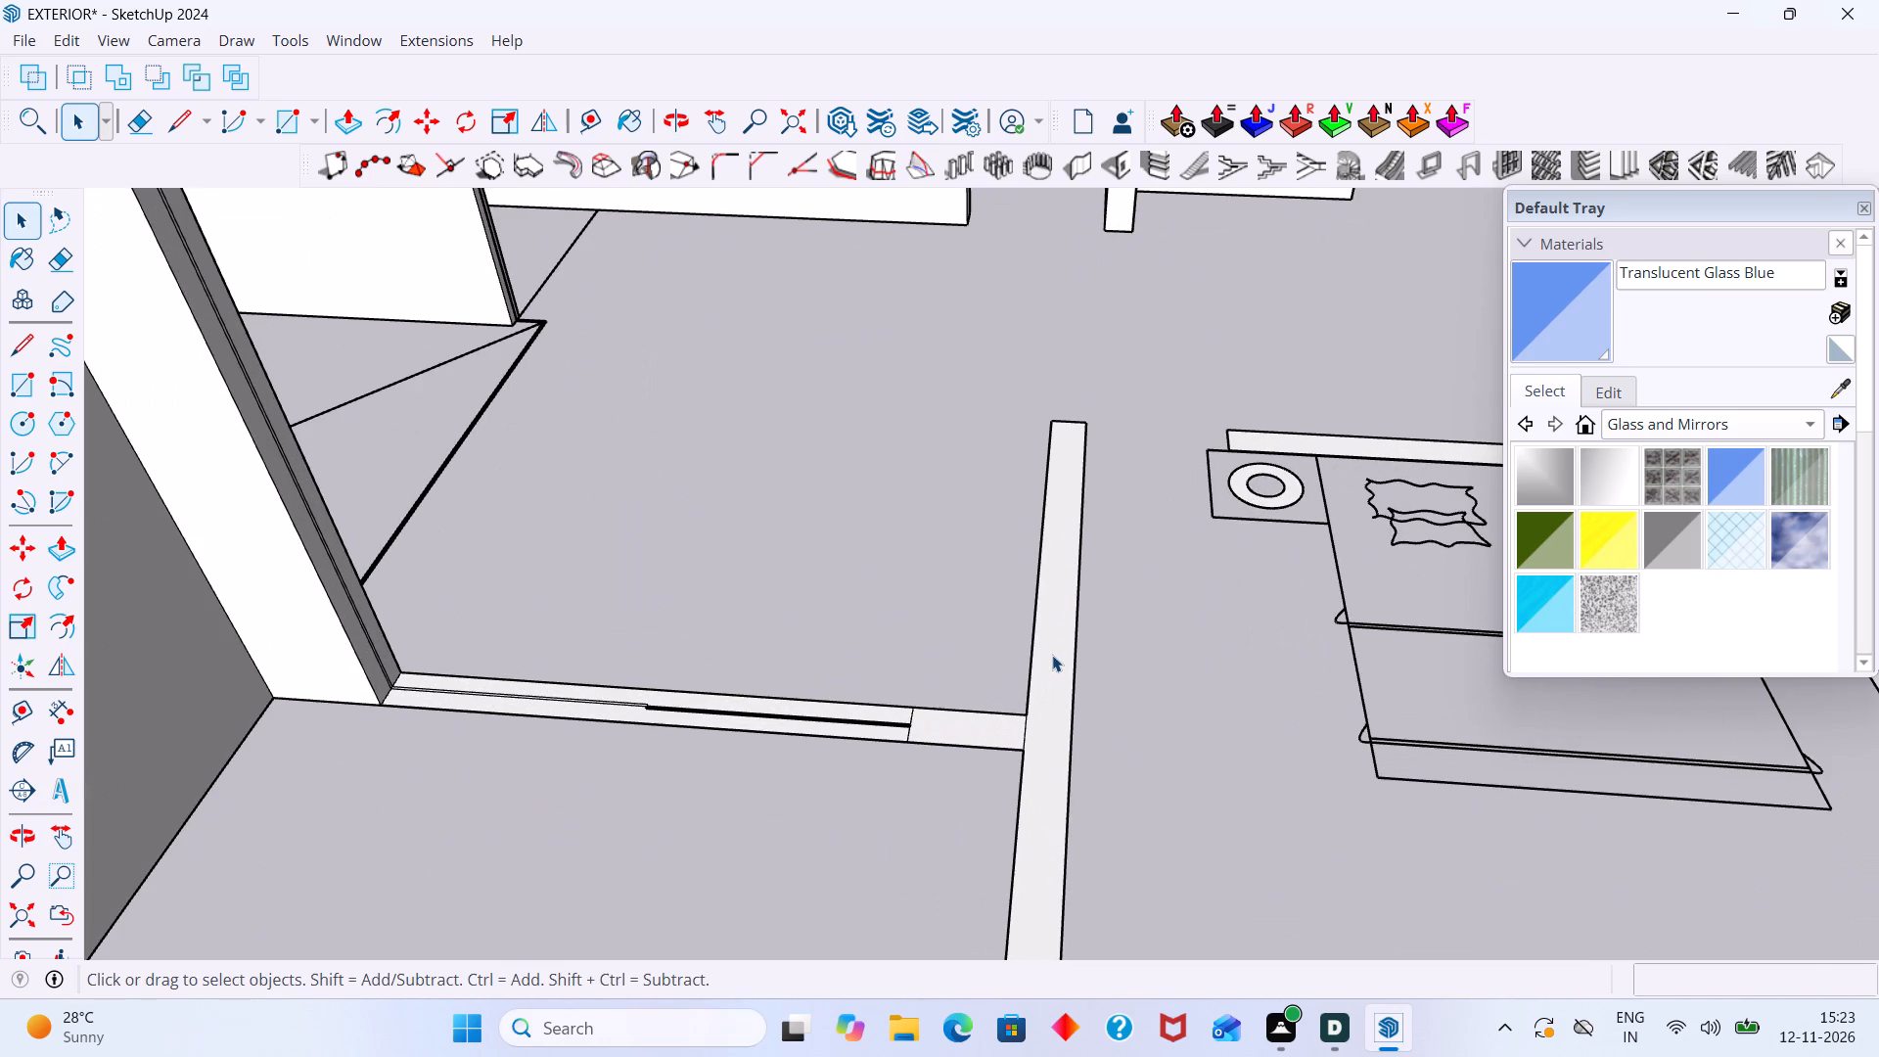
{"action": "key", "text": "p"}
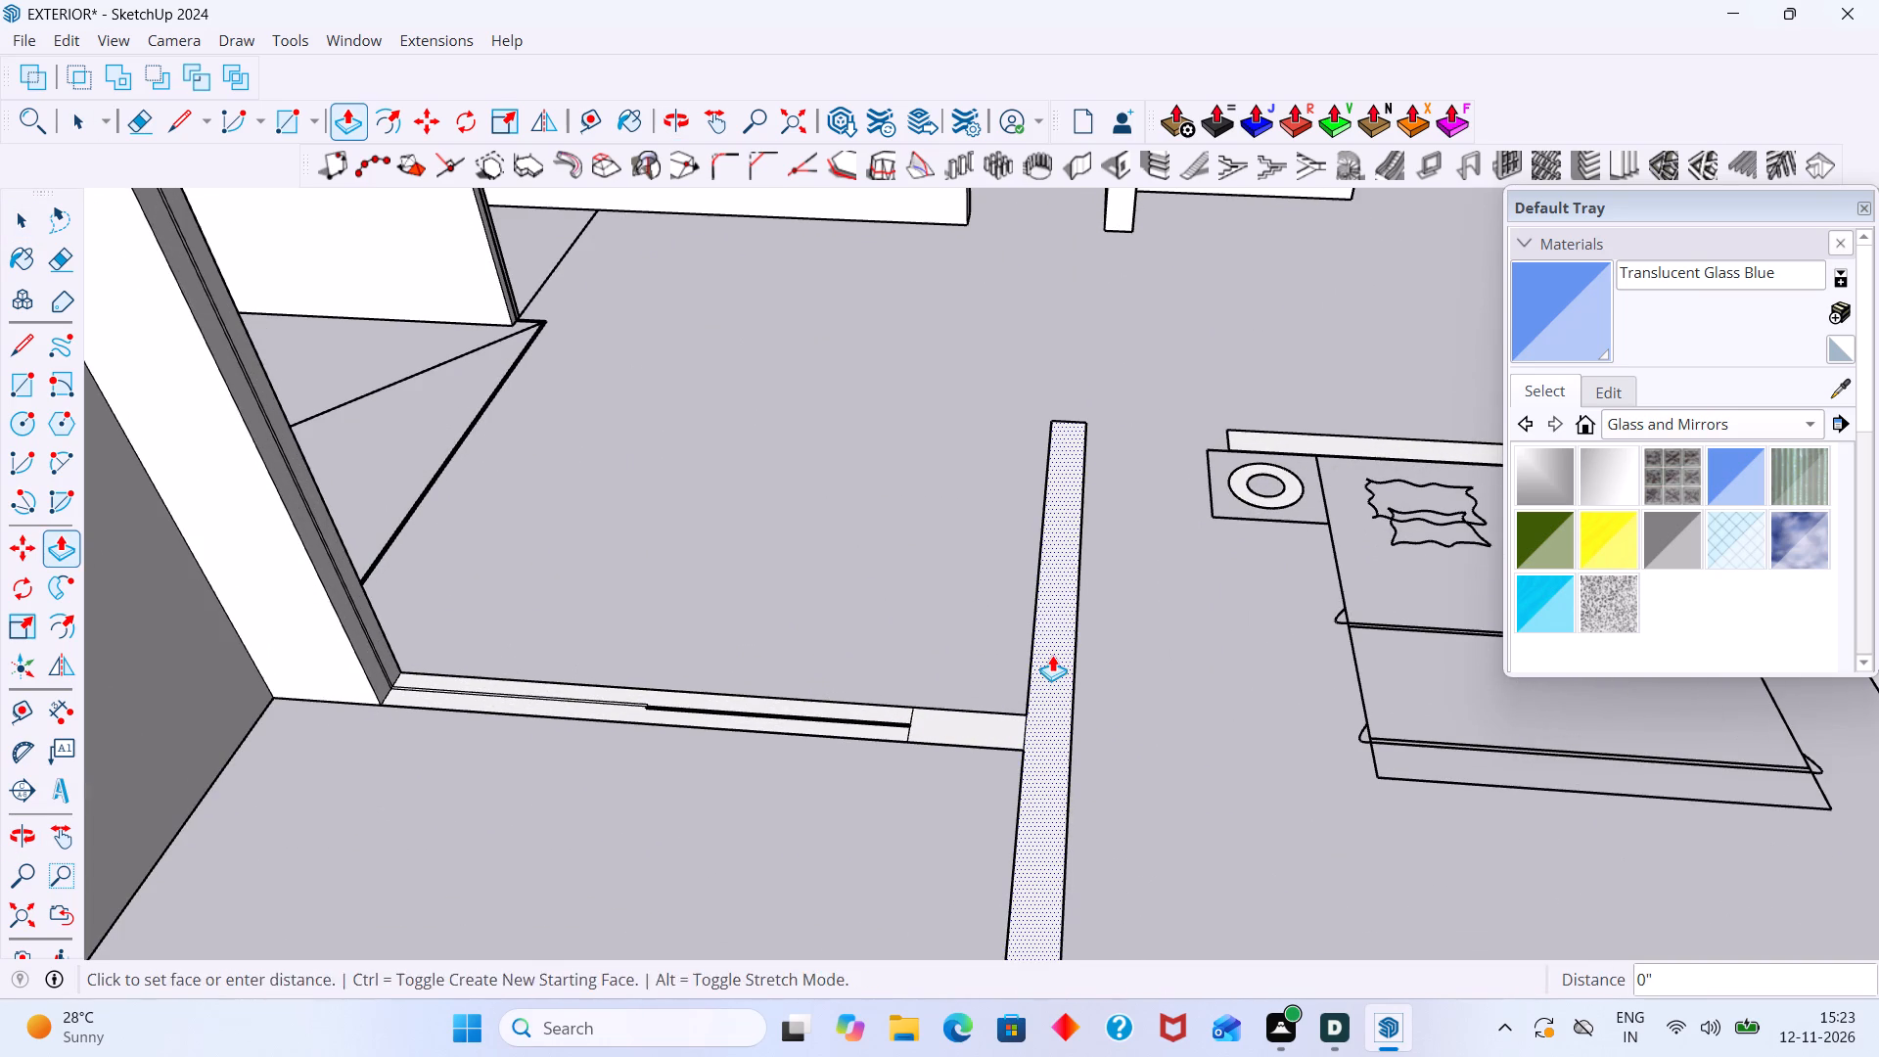
{"action": "double_click", "coordinate": [1052, 655]}
{"action": "scroll", "coordinate": [964, 709], "scroll_direction": "up", "scroll_amount": 3}
{"action": "double_click", "coordinate": [963, 722]}
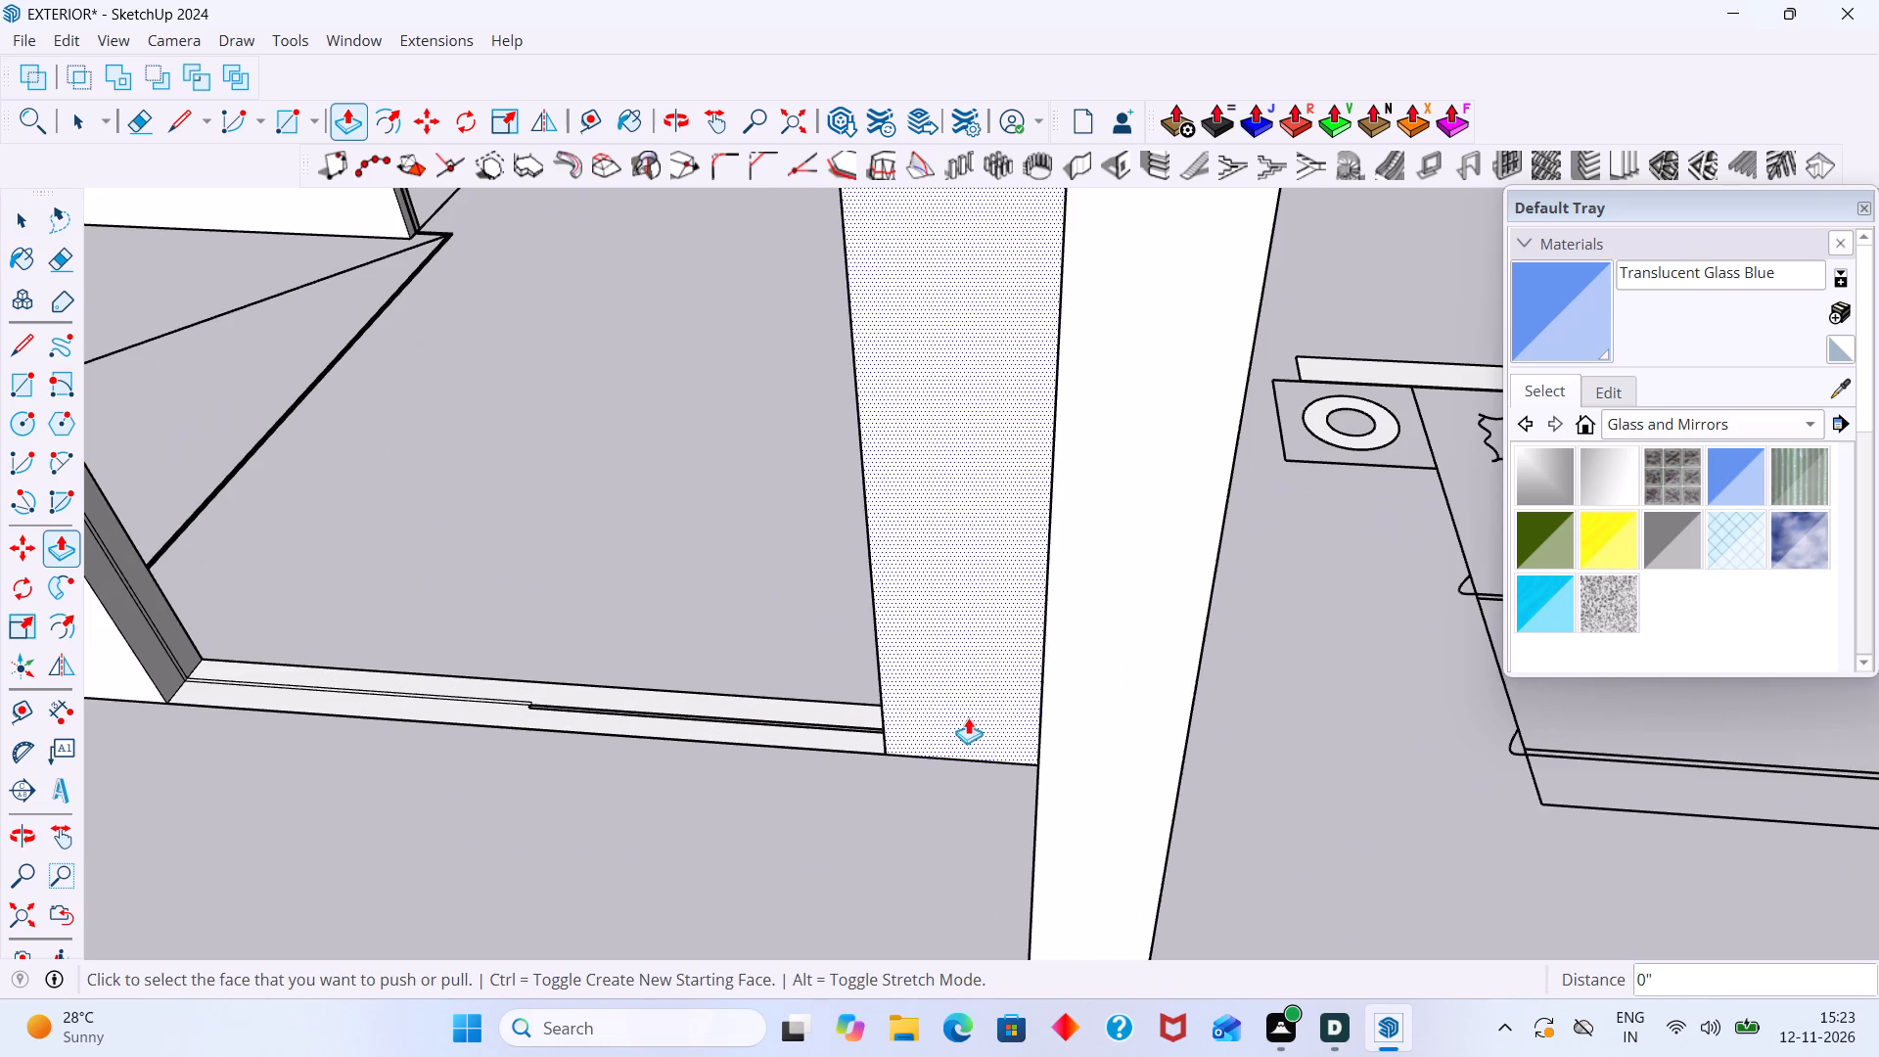
Raise the flat wall behind the bed headboard, including its short perpendicular branch, to 10'.
{"action": "scroll", "coordinate": [969, 717], "scroll_direction": "down", "scroll_amount": 16}
{"action": "scroll", "coordinate": [1264, 620], "scroll_direction": "up", "scroll_amount": 12}
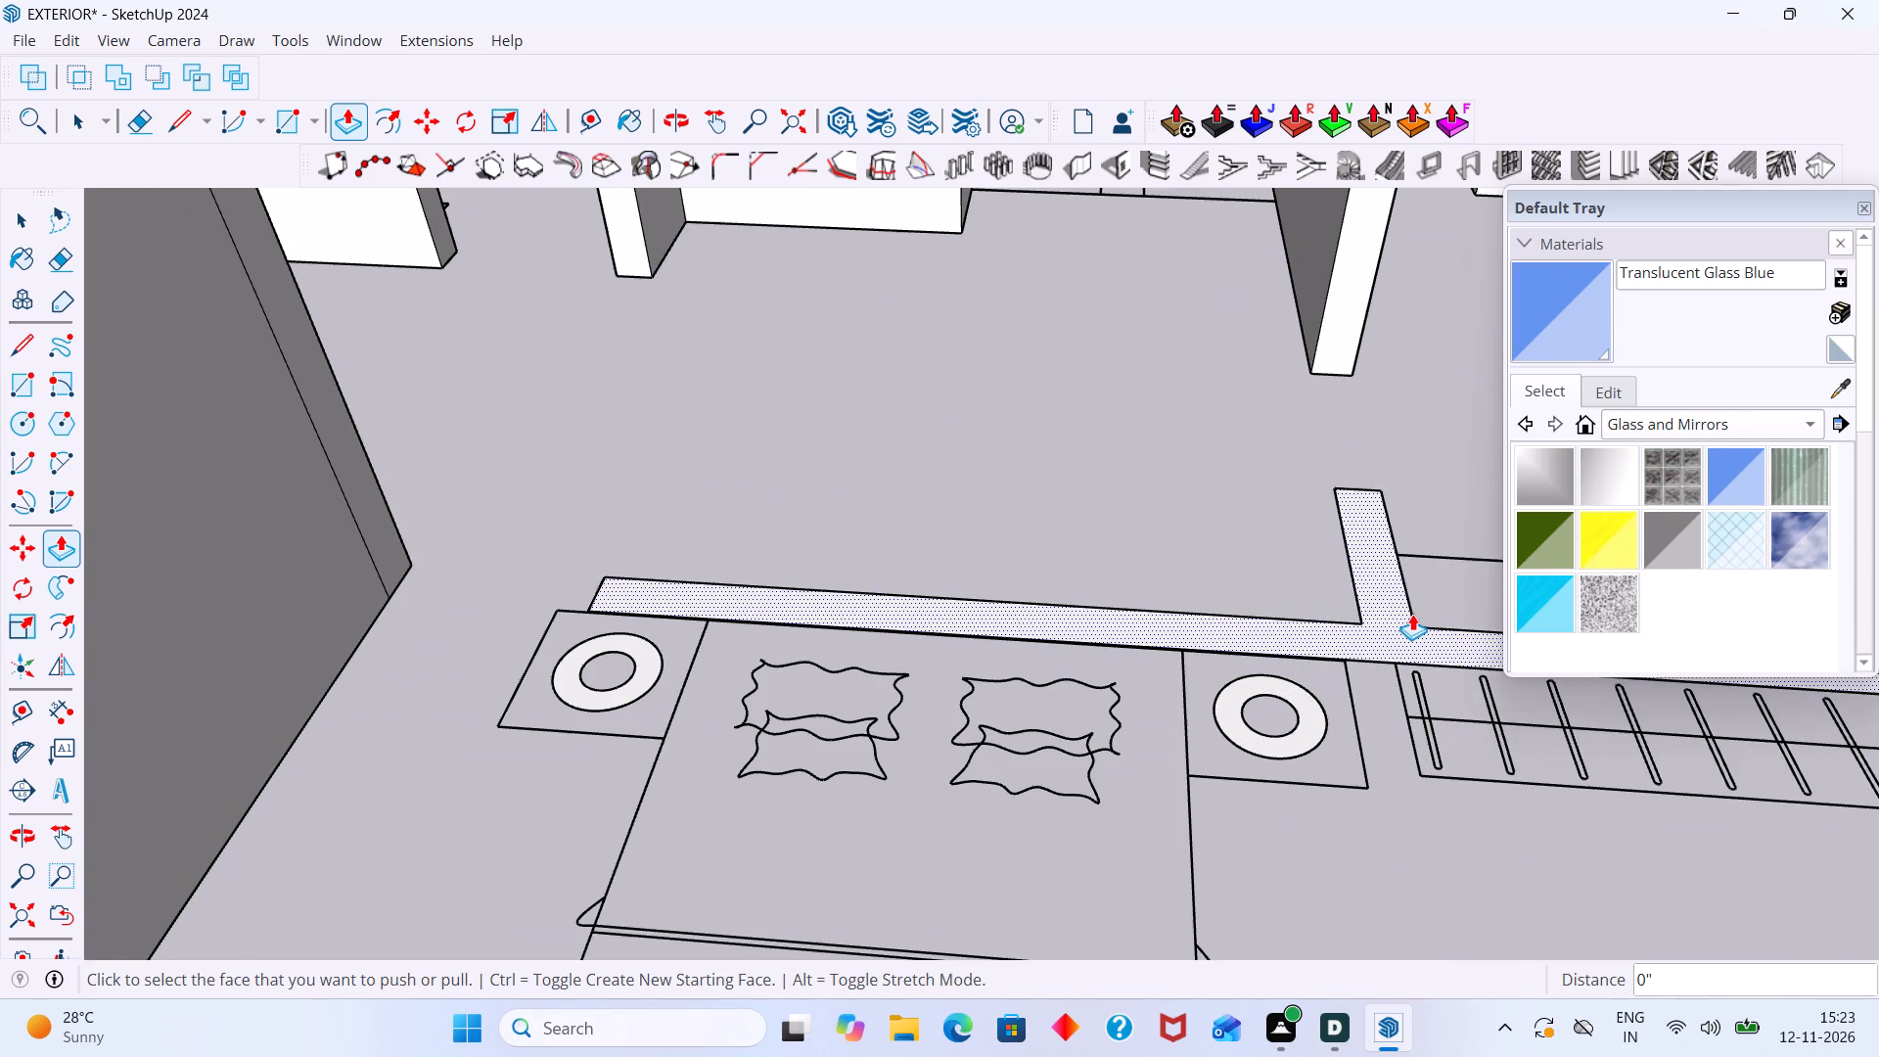
{"action": "double_click", "coordinate": [1405, 614]}
{"action": "scroll", "coordinate": [1358, 614], "scroll_direction": "up", "scroll_amount": 1}
{"action": "scroll", "coordinate": [1340, 623], "scroll_direction": "down", "scroll_amount": 20}
{"action": "scroll", "coordinate": [1340, 623], "scroll_direction": "down", "scroll_amount": 2}
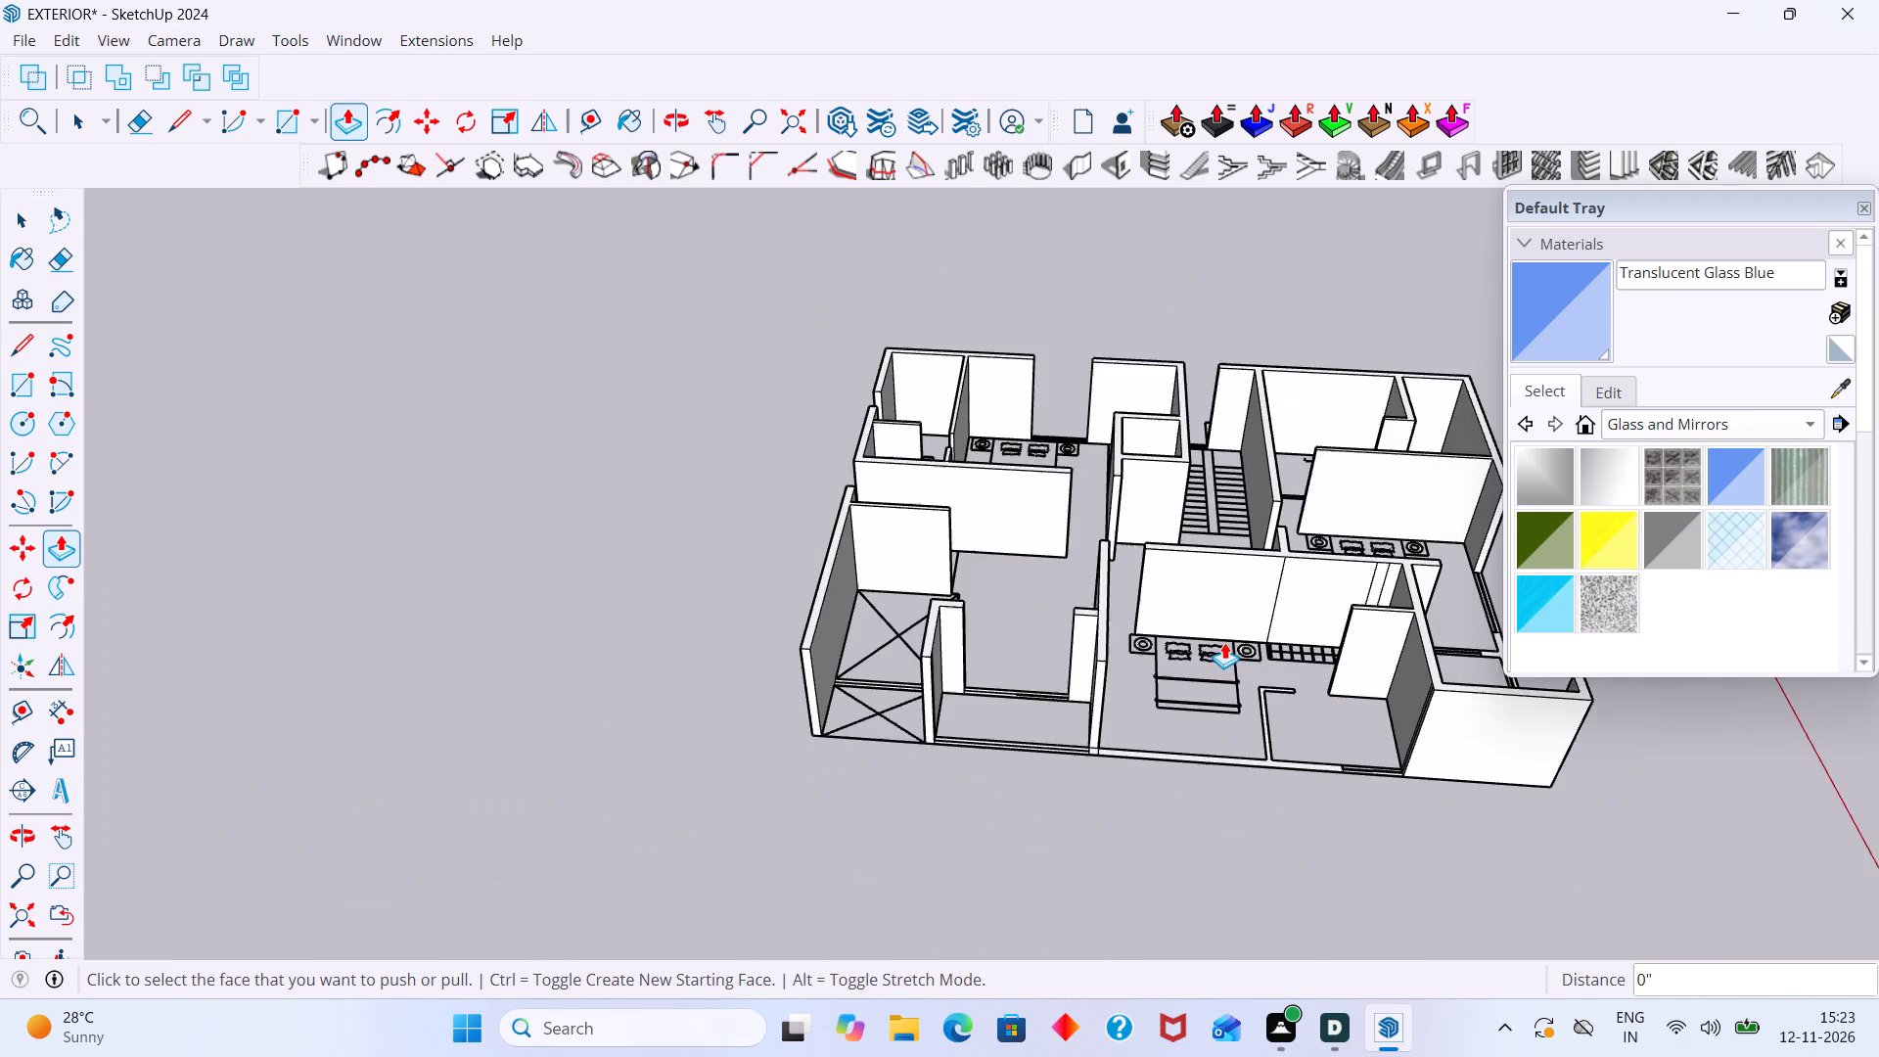
Raise the flat T-shaped wall piece between the corner room's and the bedroom's window openings to 10'.
{"action": "middle_click_drag", "start_coordinate": [1214, 633], "coordinate": [925, 574], "text": "shift"}
{"action": "scroll", "coordinate": [1163, 567], "scroll_direction": "up", "scroll_amount": 15}
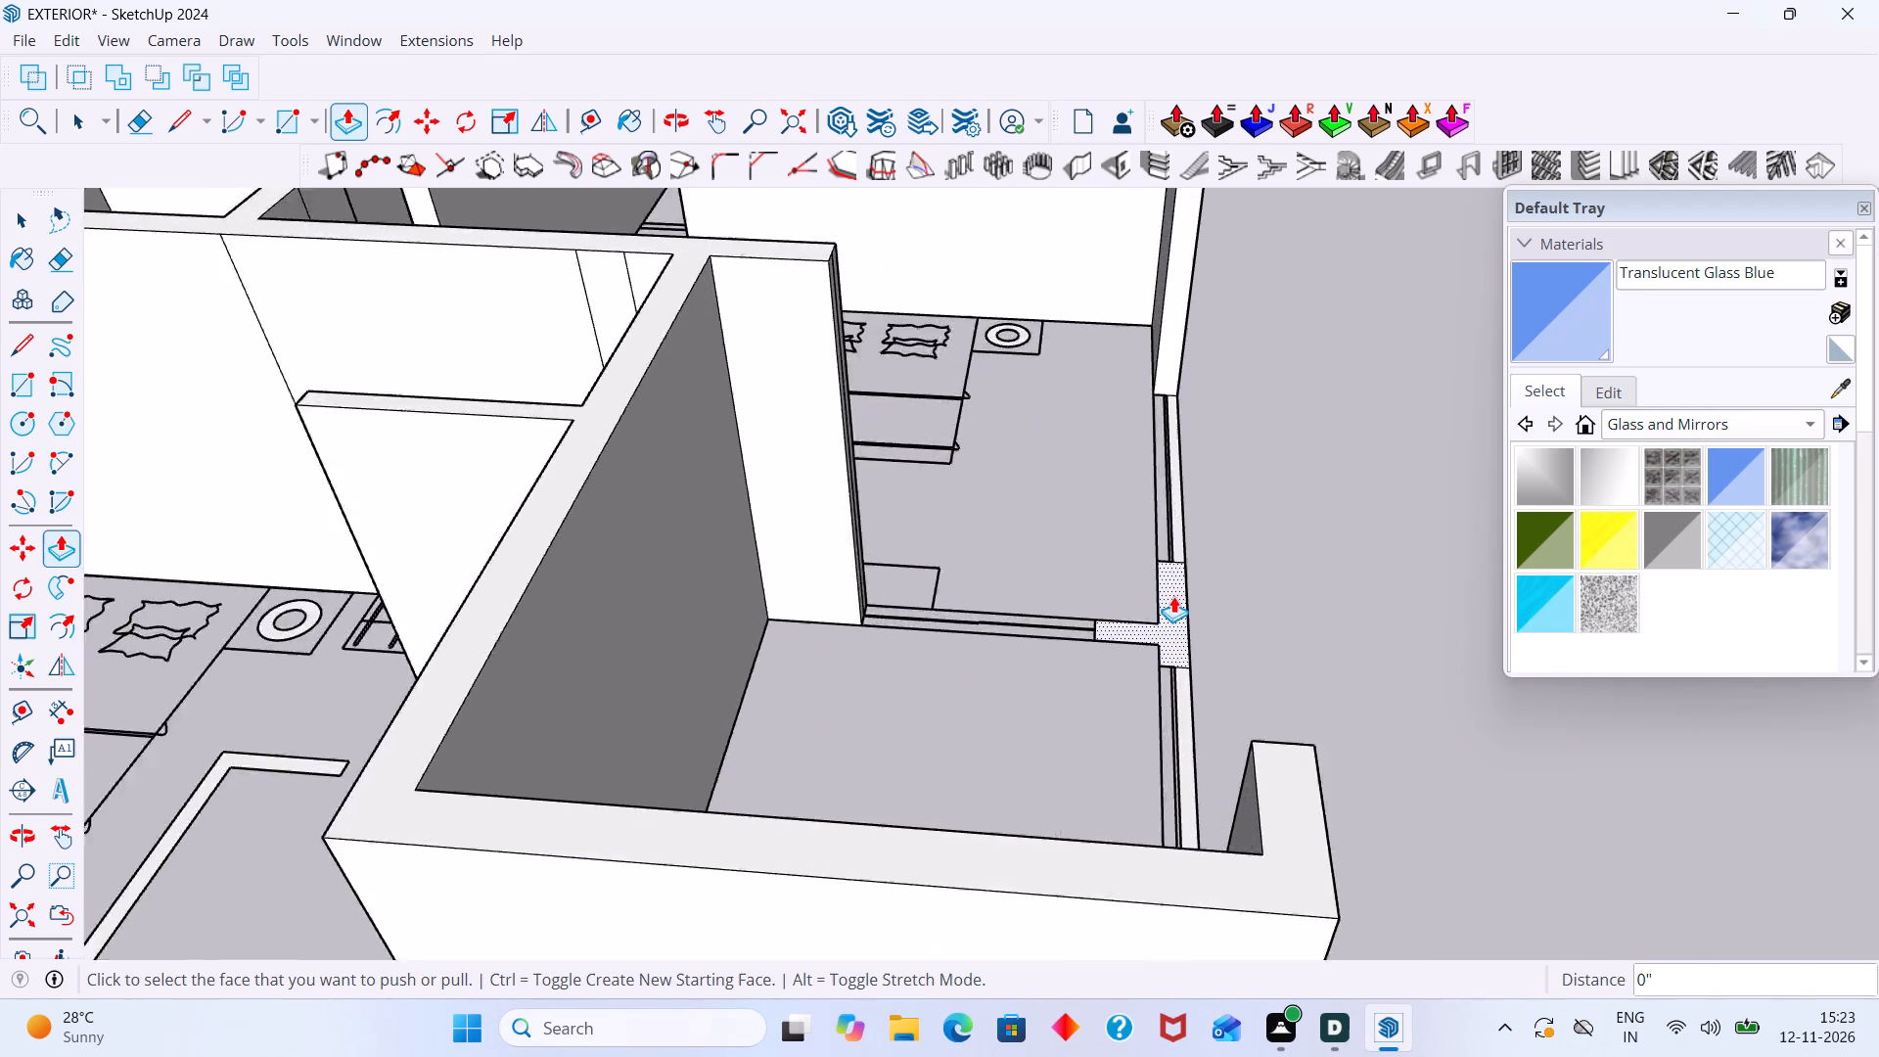
{"action": "scroll", "coordinate": [1173, 596], "scroll_direction": "up", "scroll_amount": 4}
{"action": "double_click", "coordinate": [1170, 596]}
Delete the outer strip face in the corner room's window opening beside the T-shaped wall.
{"action": "scroll", "coordinate": [1197, 624], "scroll_direction": "down", "scroll_amount": 8}
{"action": "middle_click_drag", "start_coordinate": [1185, 634], "coordinate": [839, 625]}
{"action": "scroll", "coordinate": [1020, 627], "scroll_direction": "up", "scroll_amount": 8}
{"action": "scroll", "coordinate": [904, 760], "scroll_direction": "down", "scroll_amount": 10}
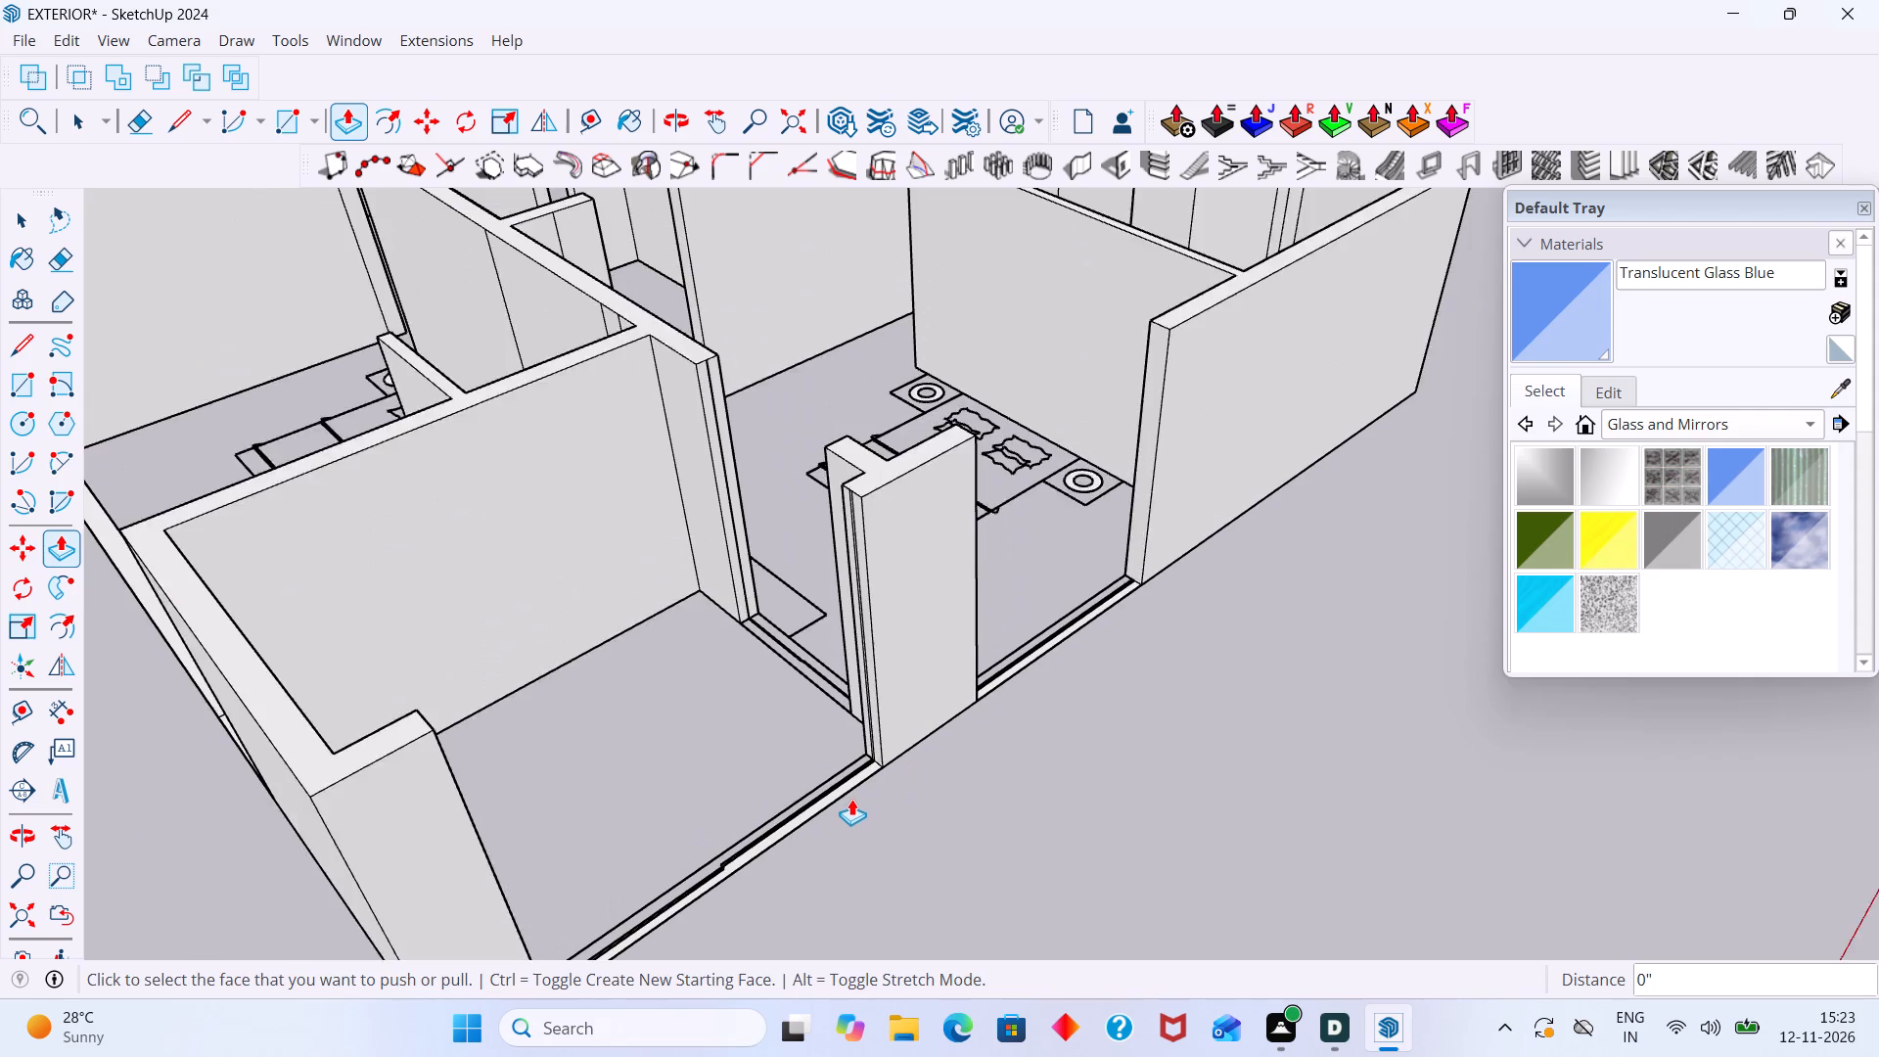
{"action": "key", "text": "space"}
{"action": "middle_click_drag", "start_coordinate": [822, 855], "coordinate": [941, 640], "text": "shift"}
{"action": "scroll", "coordinate": [879, 664], "scroll_direction": "up", "scroll_amount": 7}
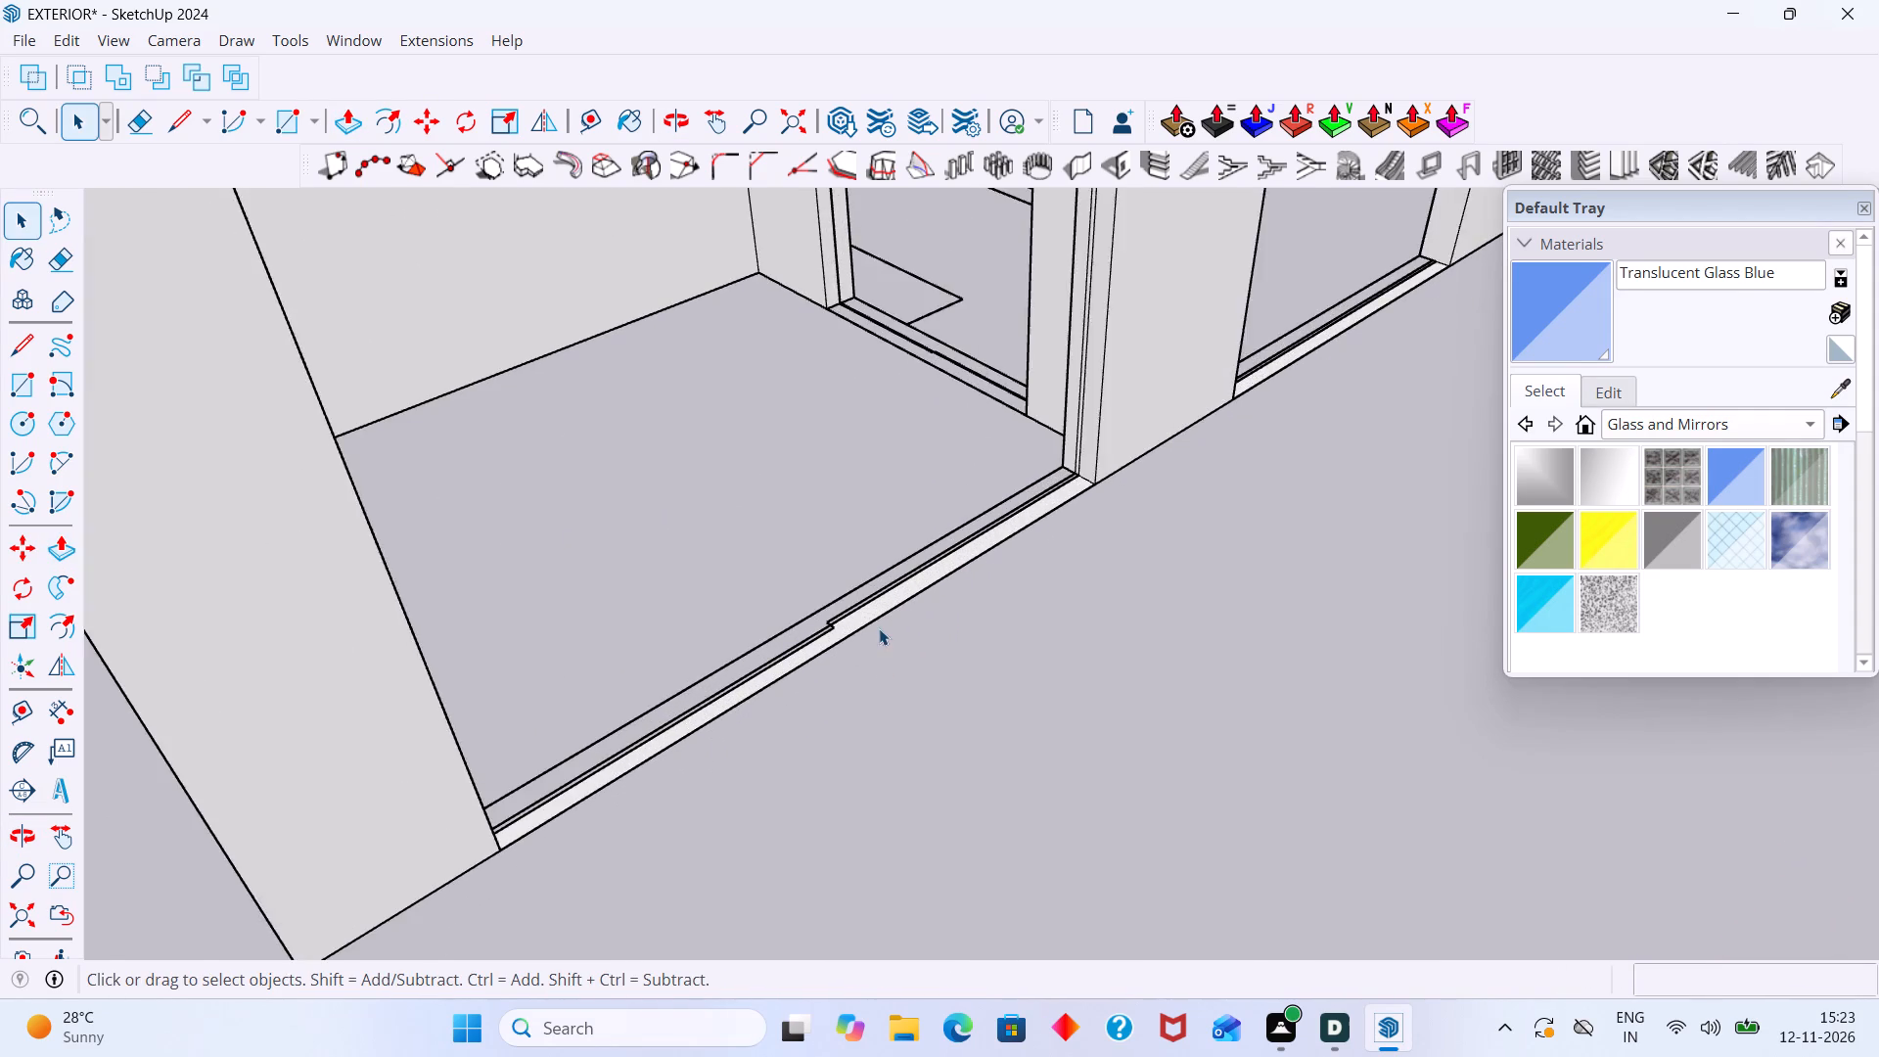
{"action": "scroll", "coordinate": [879, 628], "scroll_direction": "up", "scroll_amount": 3}
{"action": "left_click", "coordinate": [866, 606]}
{"action": "key", "text": "Delete"}
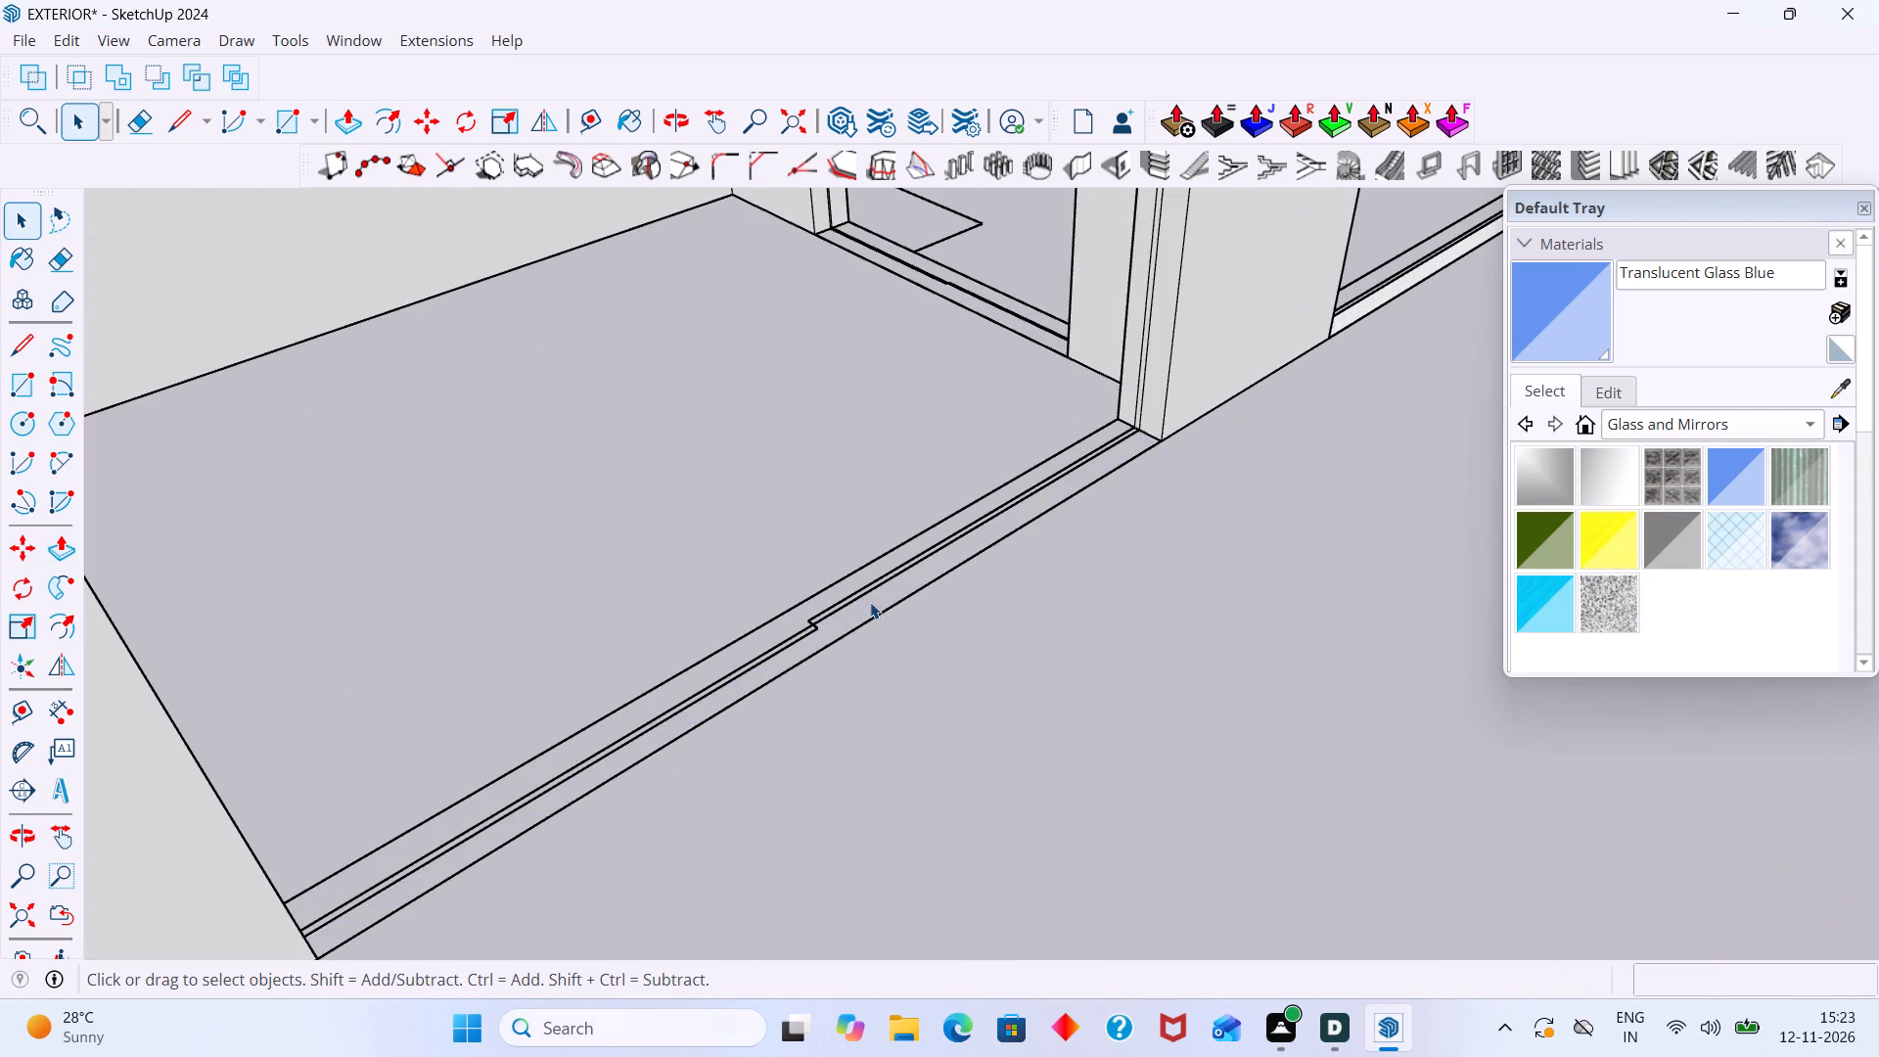
Delete the outer strip face in the bedroom window opening on the other side of the T-shaped wall.
{"action": "scroll", "coordinate": [882, 595], "scroll_direction": "down", "scroll_amount": 5}
{"action": "scroll", "coordinate": [1091, 587], "scroll_direction": "down", "scroll_amount": 3}
{"action": "middle_click_drag", "start_coordinate": [1106, 589], "coordinate": [736, 845], "text": "shift"}
{"action": "scroll", "coordinate": [903, 602], "scroll_direction": "up", "scroll_amount": 4}
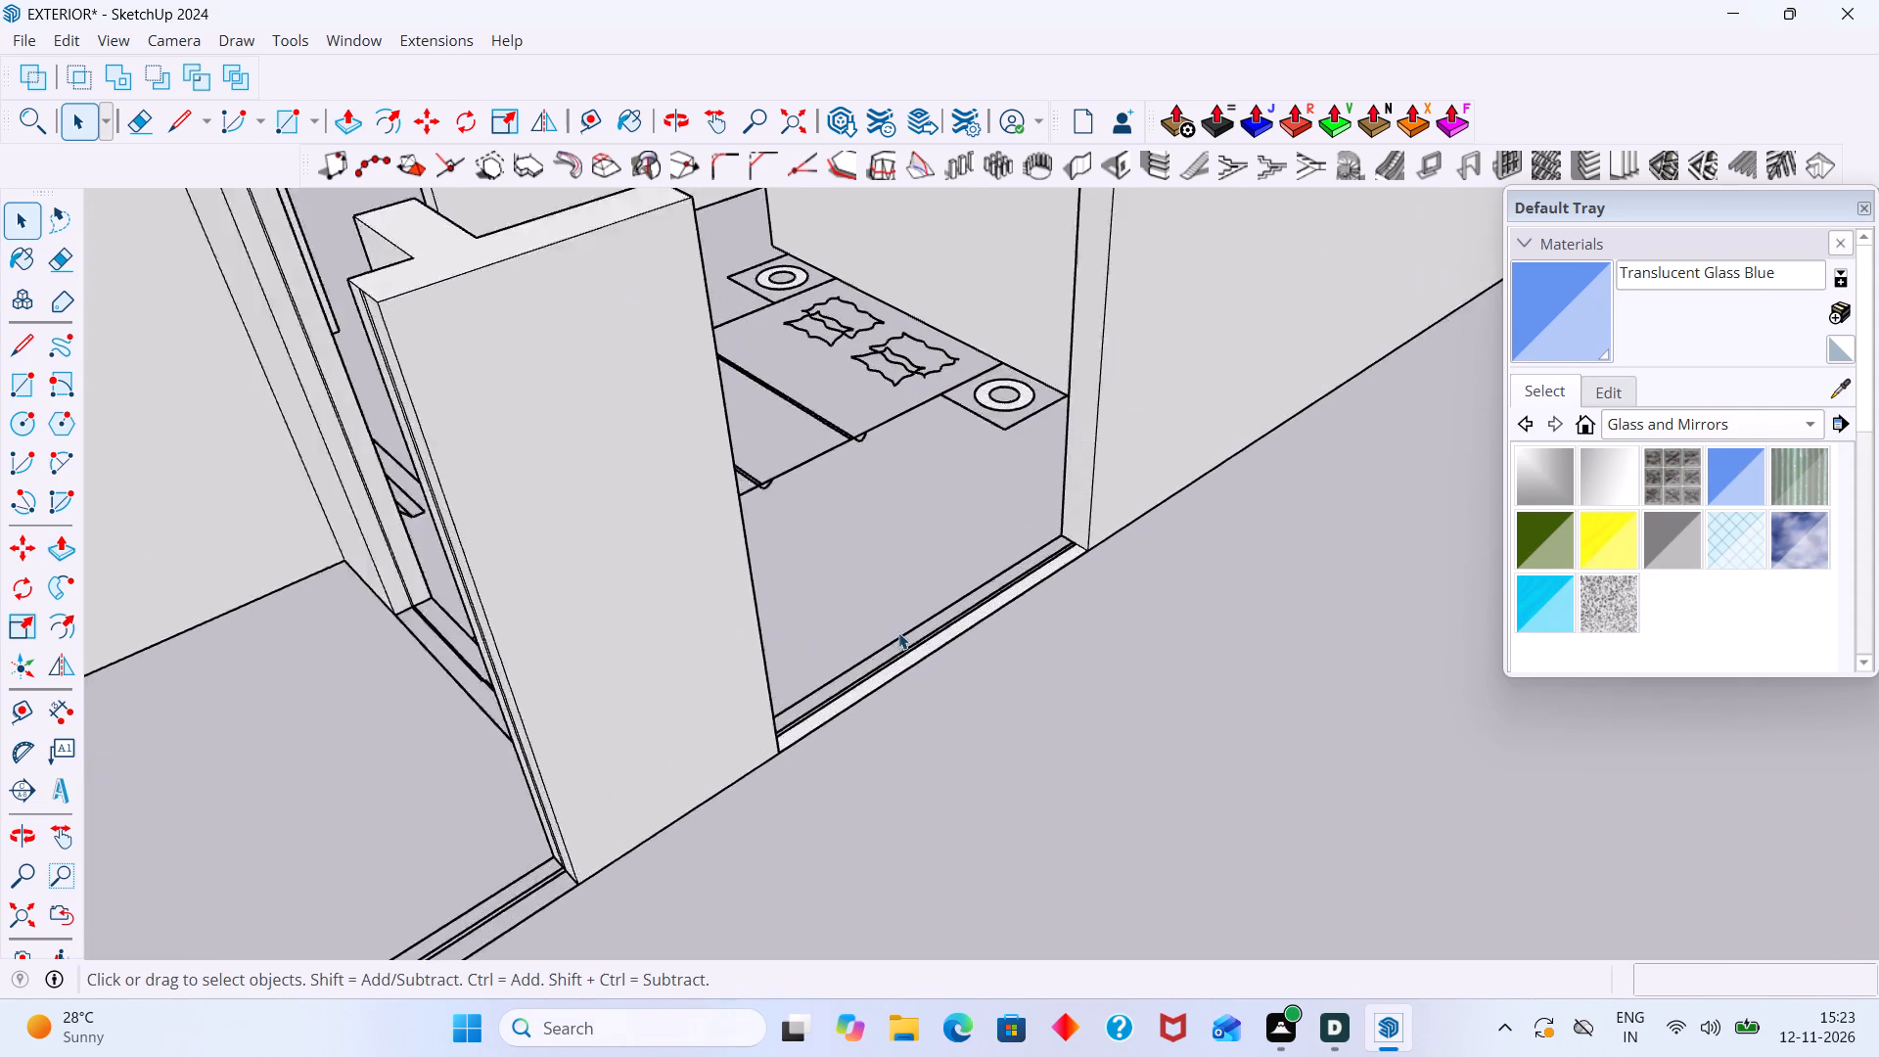
{"action": "scroll", "coordinate": [898, 632], "scroll_direction": "up", "scroll_amount": 10}
{"action": "left_click", "coordinate": [955, 654]}
{"action": "key", "text": "Delete"}
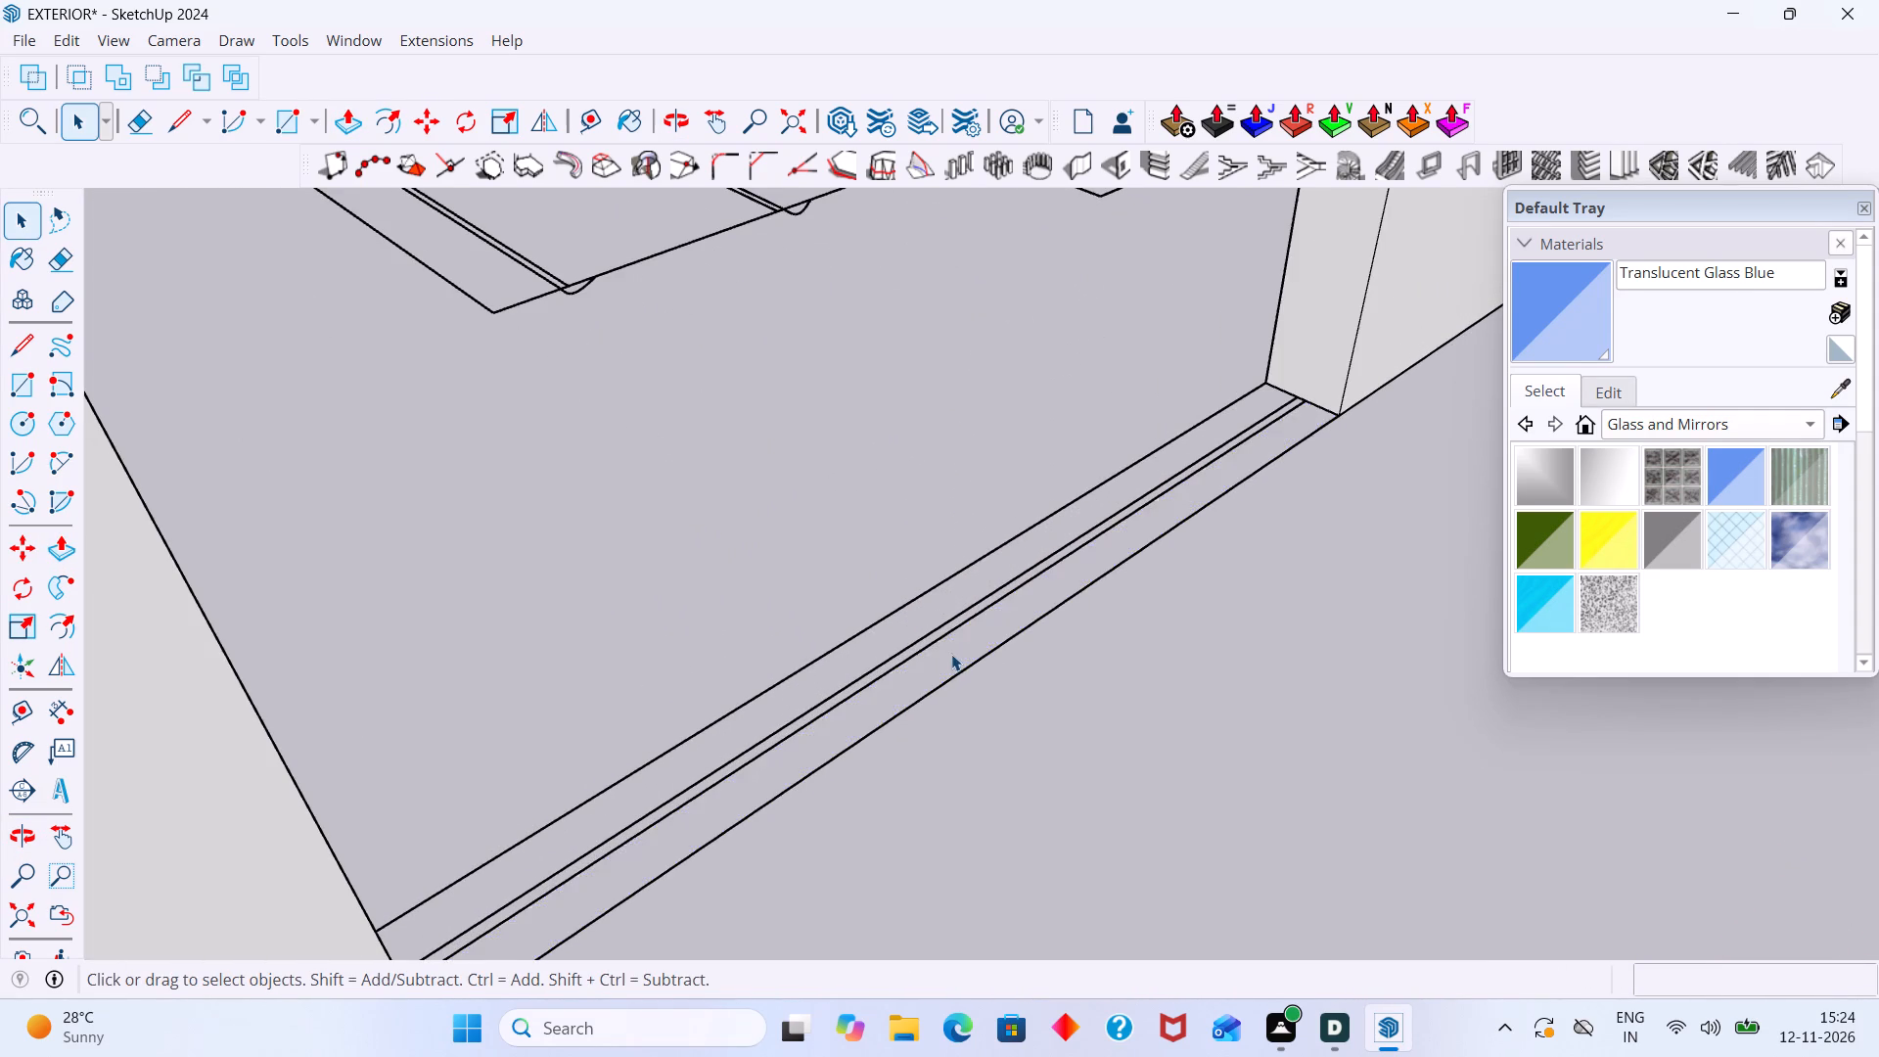
Erase the two vertical seam lines on the T-shaped wall's end face toward the corner room's window opening.
{"action": "scroll", "coordinate": [946, 657], "scroll_direction": "down", "scroll_amount": 20}
{"action": "scroll", "coordinate": [946, 657], "scroll_direction": "down", "scroll_amount": 3}
{"action": "middle_click_drag", "start_coordinate": [1002, 650], "coordinate": [964, 670]}
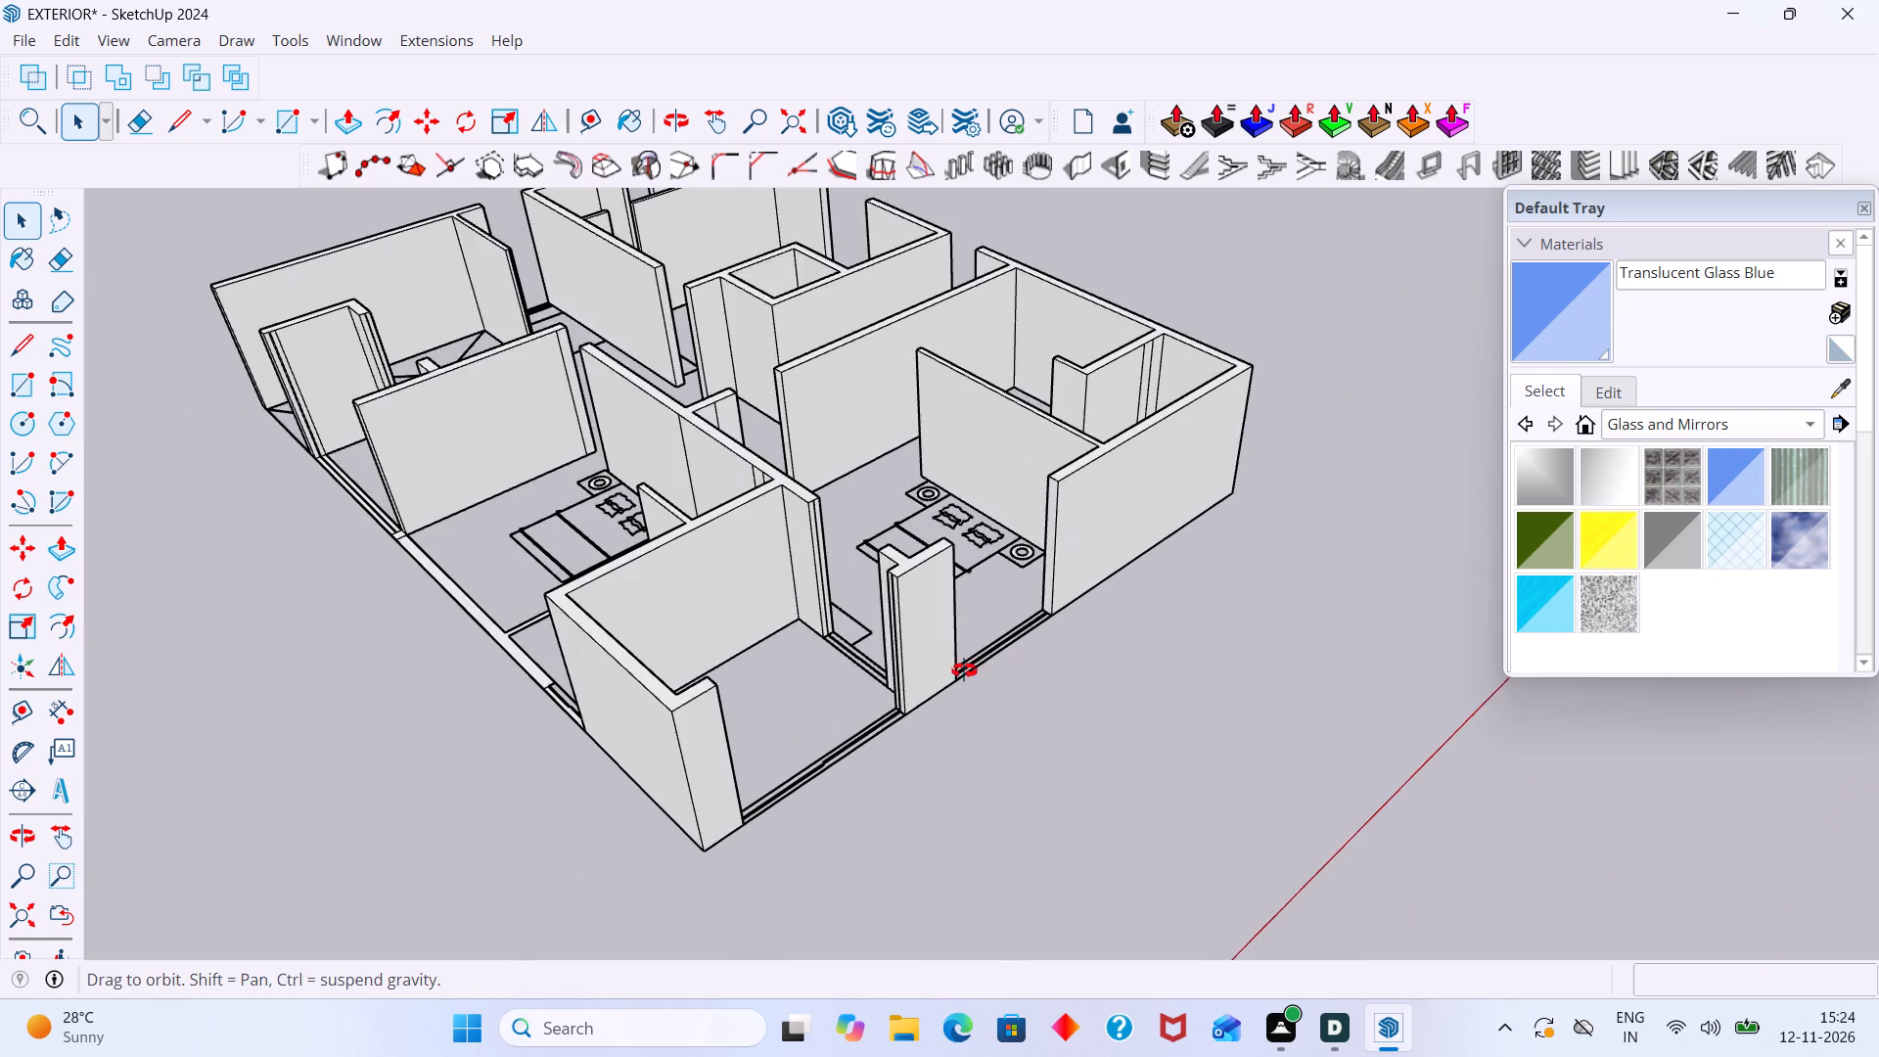
{"action": "middle_click_drag", "start_coordinate": [964, 670], "coordinate": [1453, 610]}
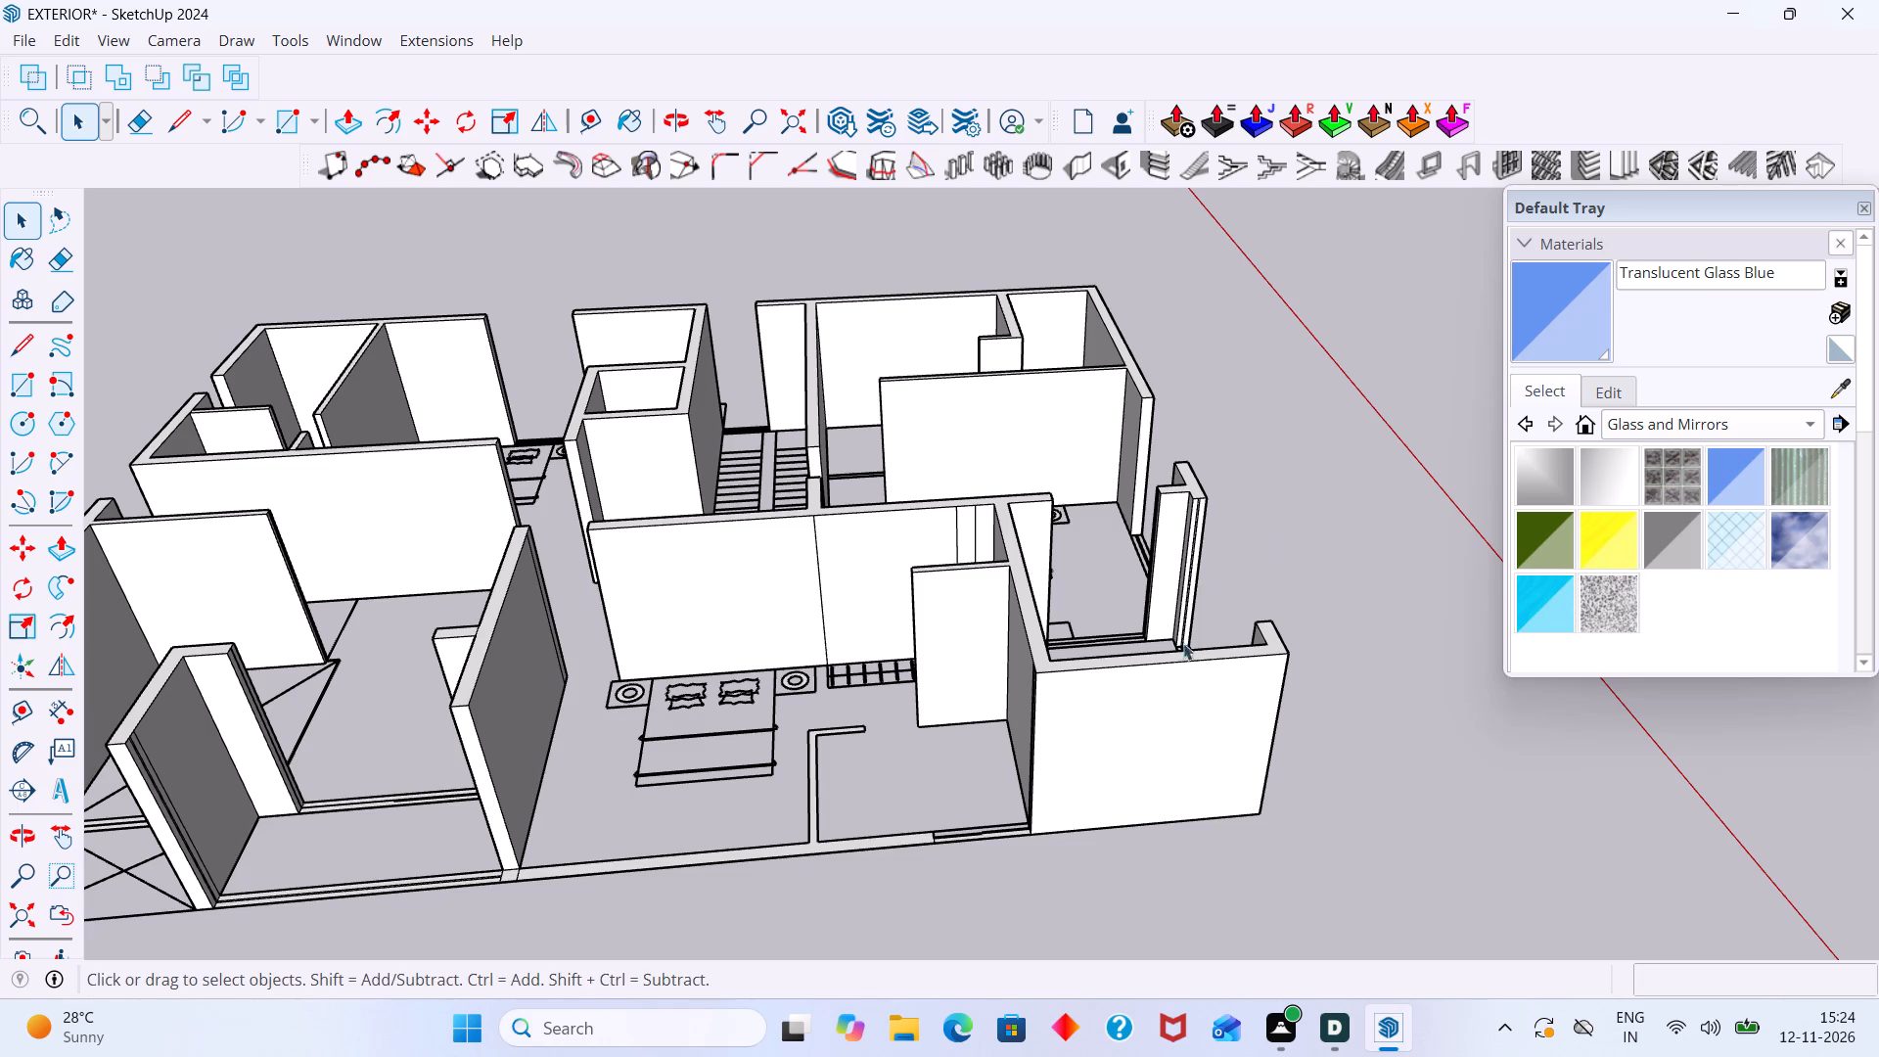
{"action": "scroll", "coordinate": [1127, 573], "scroll_direction": "up", "scroll_amount": 5}
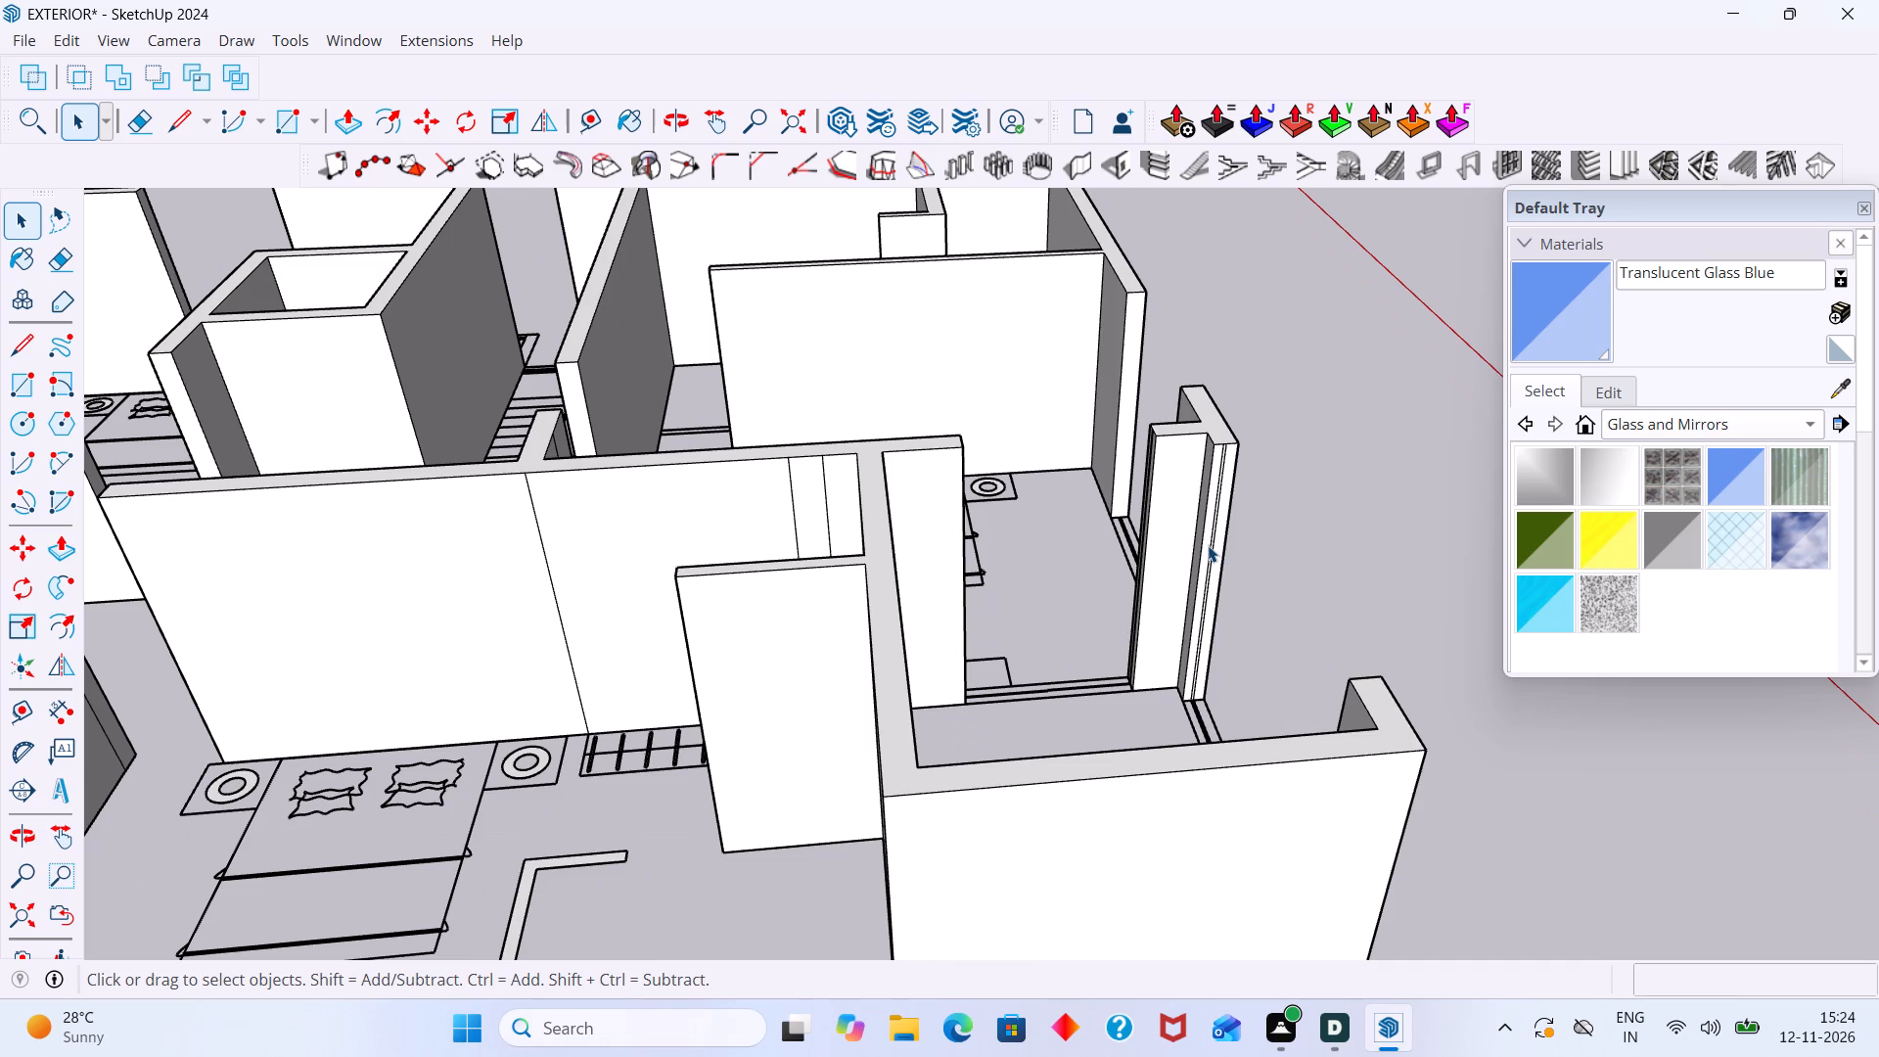
{"action": "scroll", "coordinate": [1210, 537], "scroll_direction": "up", "scroll_amount": 8}
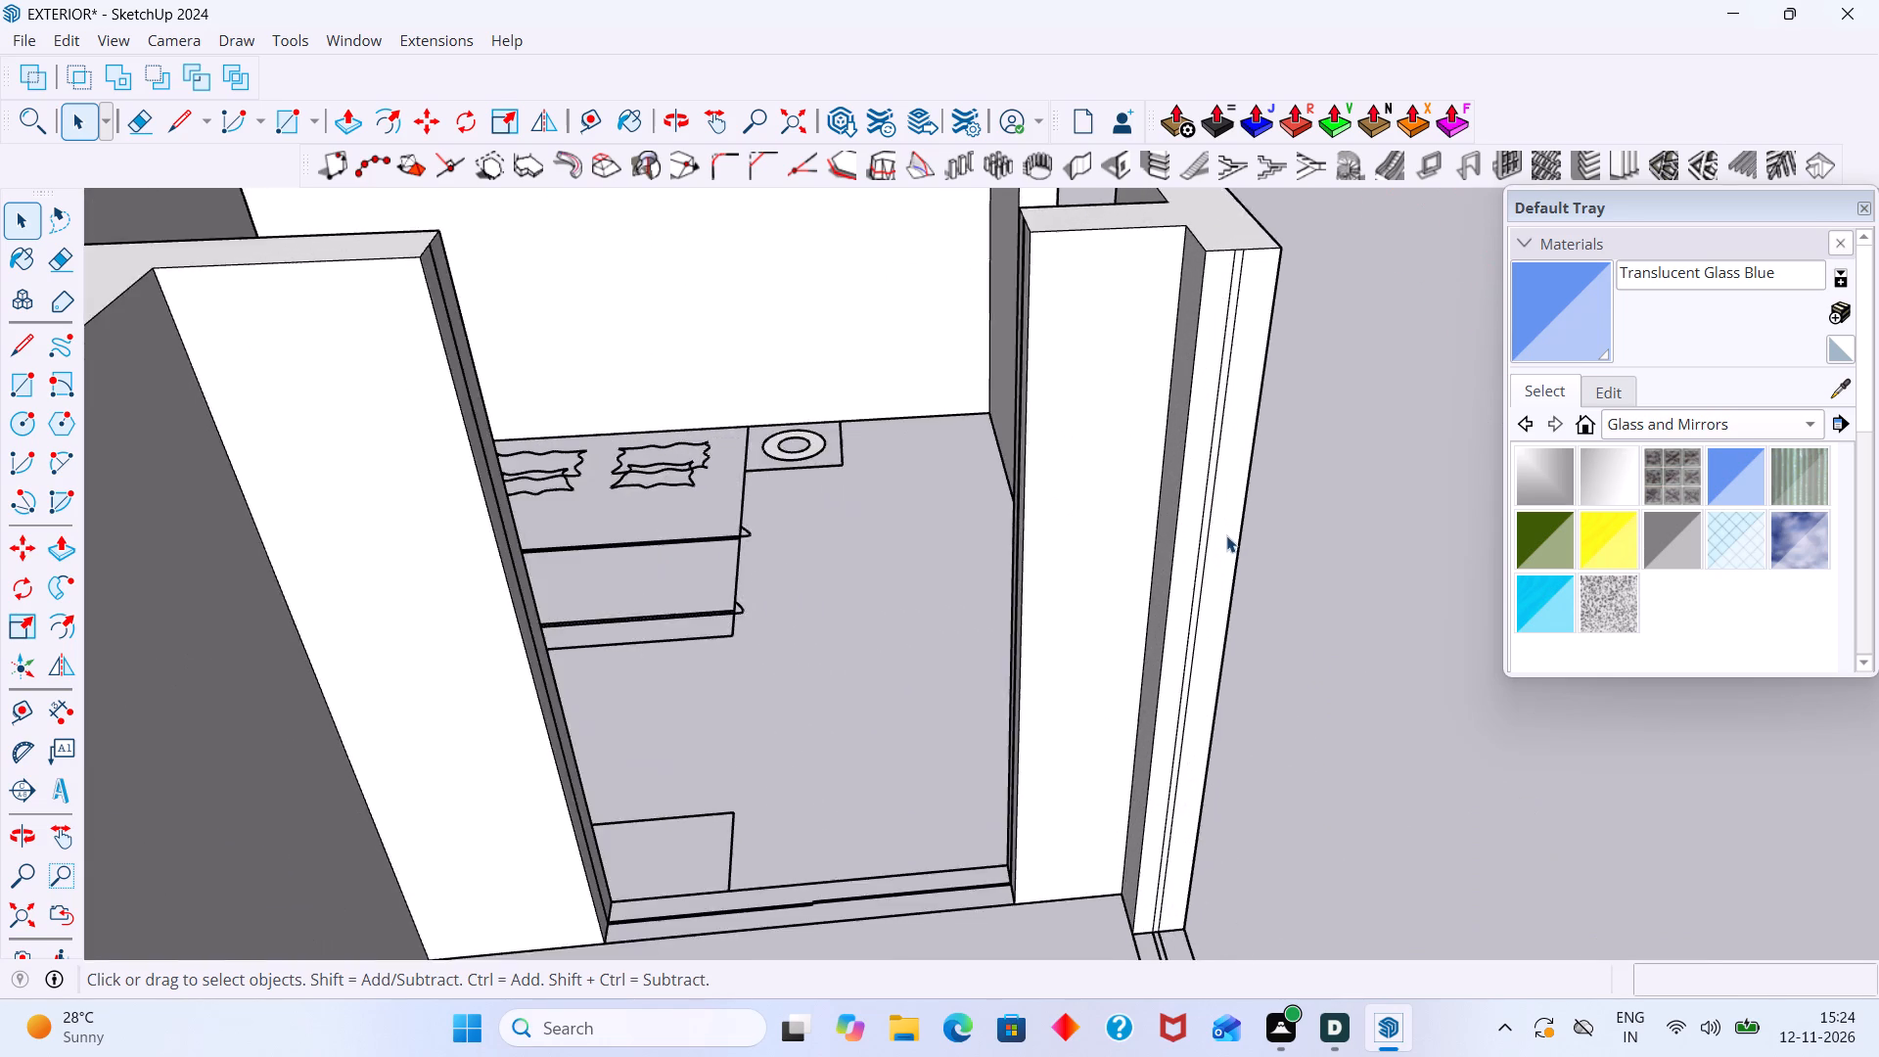
{"action": "scroll", "coordinate": [1226, 535], "scroll_direction": "up", "scroll_amount": 8}
{"action": "left_click", "coordinate": [1202, 539]}
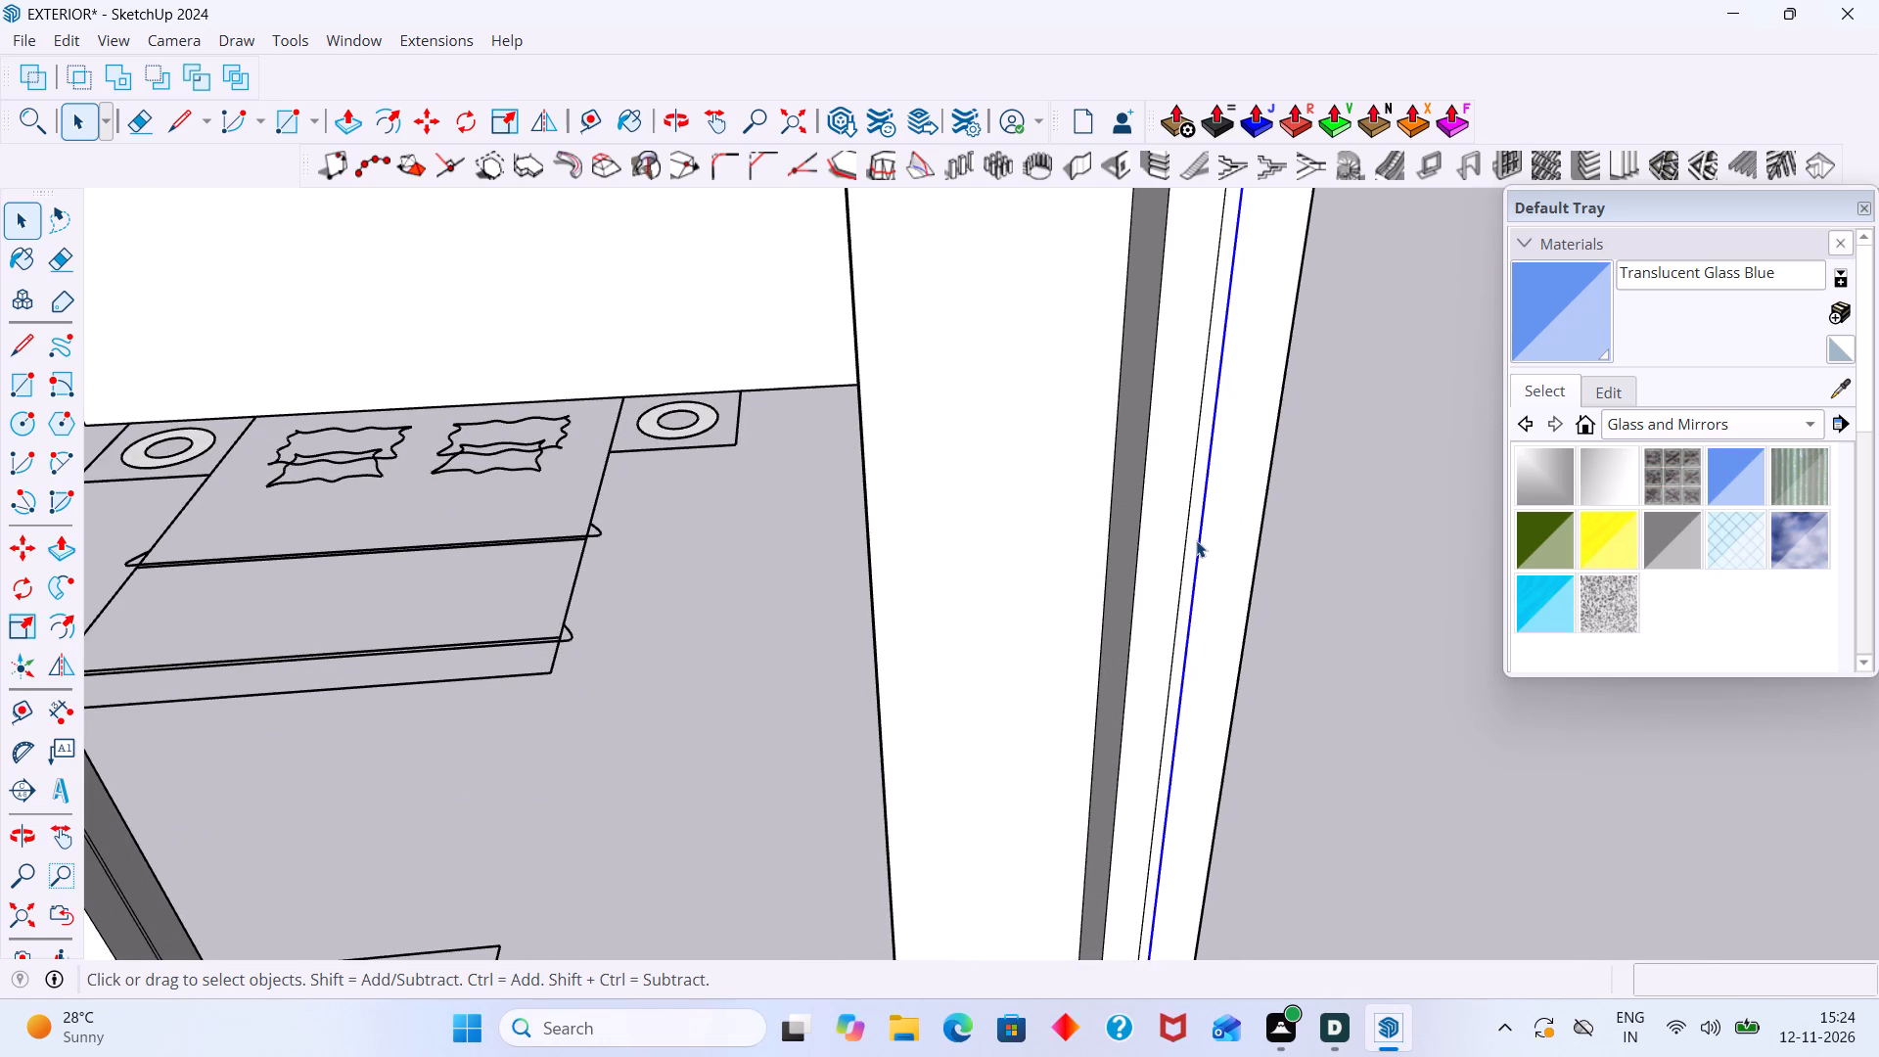
{"action": "key", "text": "e"}
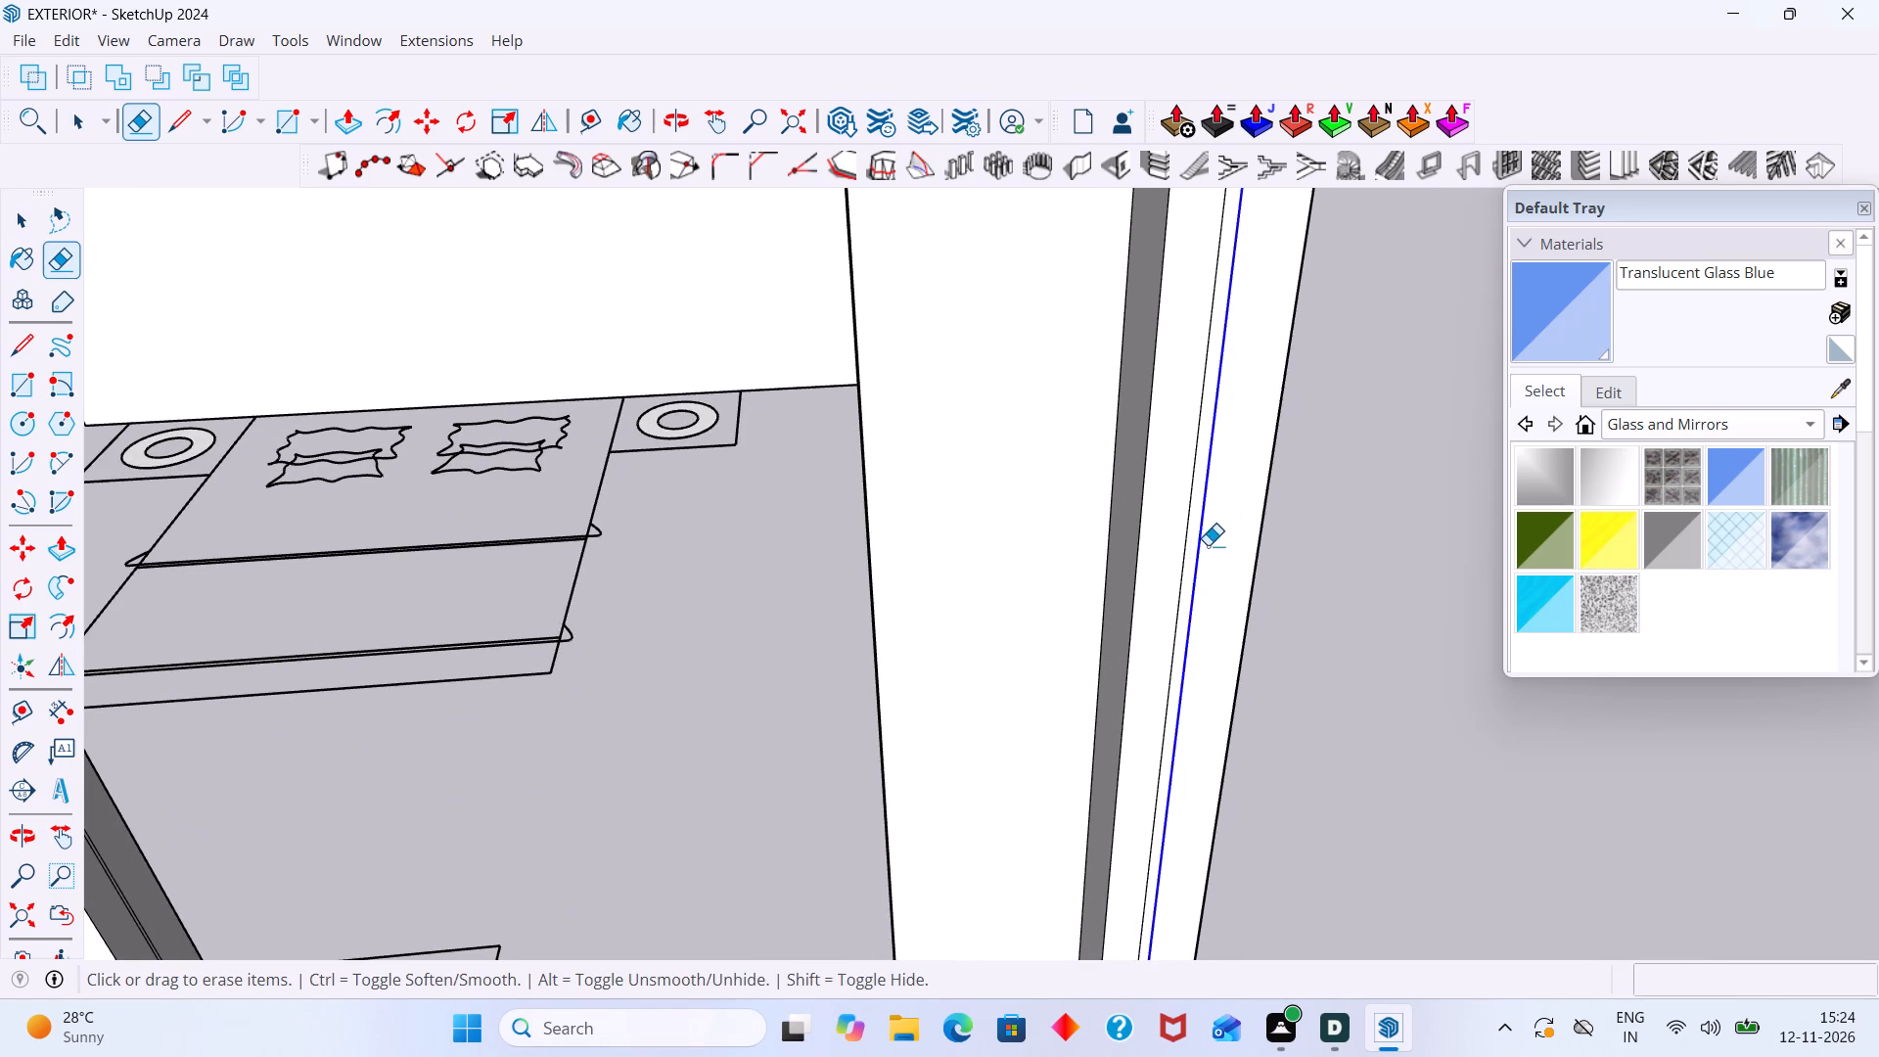
{"action": "left_click_drag", "start_coordinate": [1210, 545], "coordinate": [1191, 518]}
{"action": "scroll", "coordinate": [1194, 520], "scroll_direction": "down", "scroll_amount": 19}
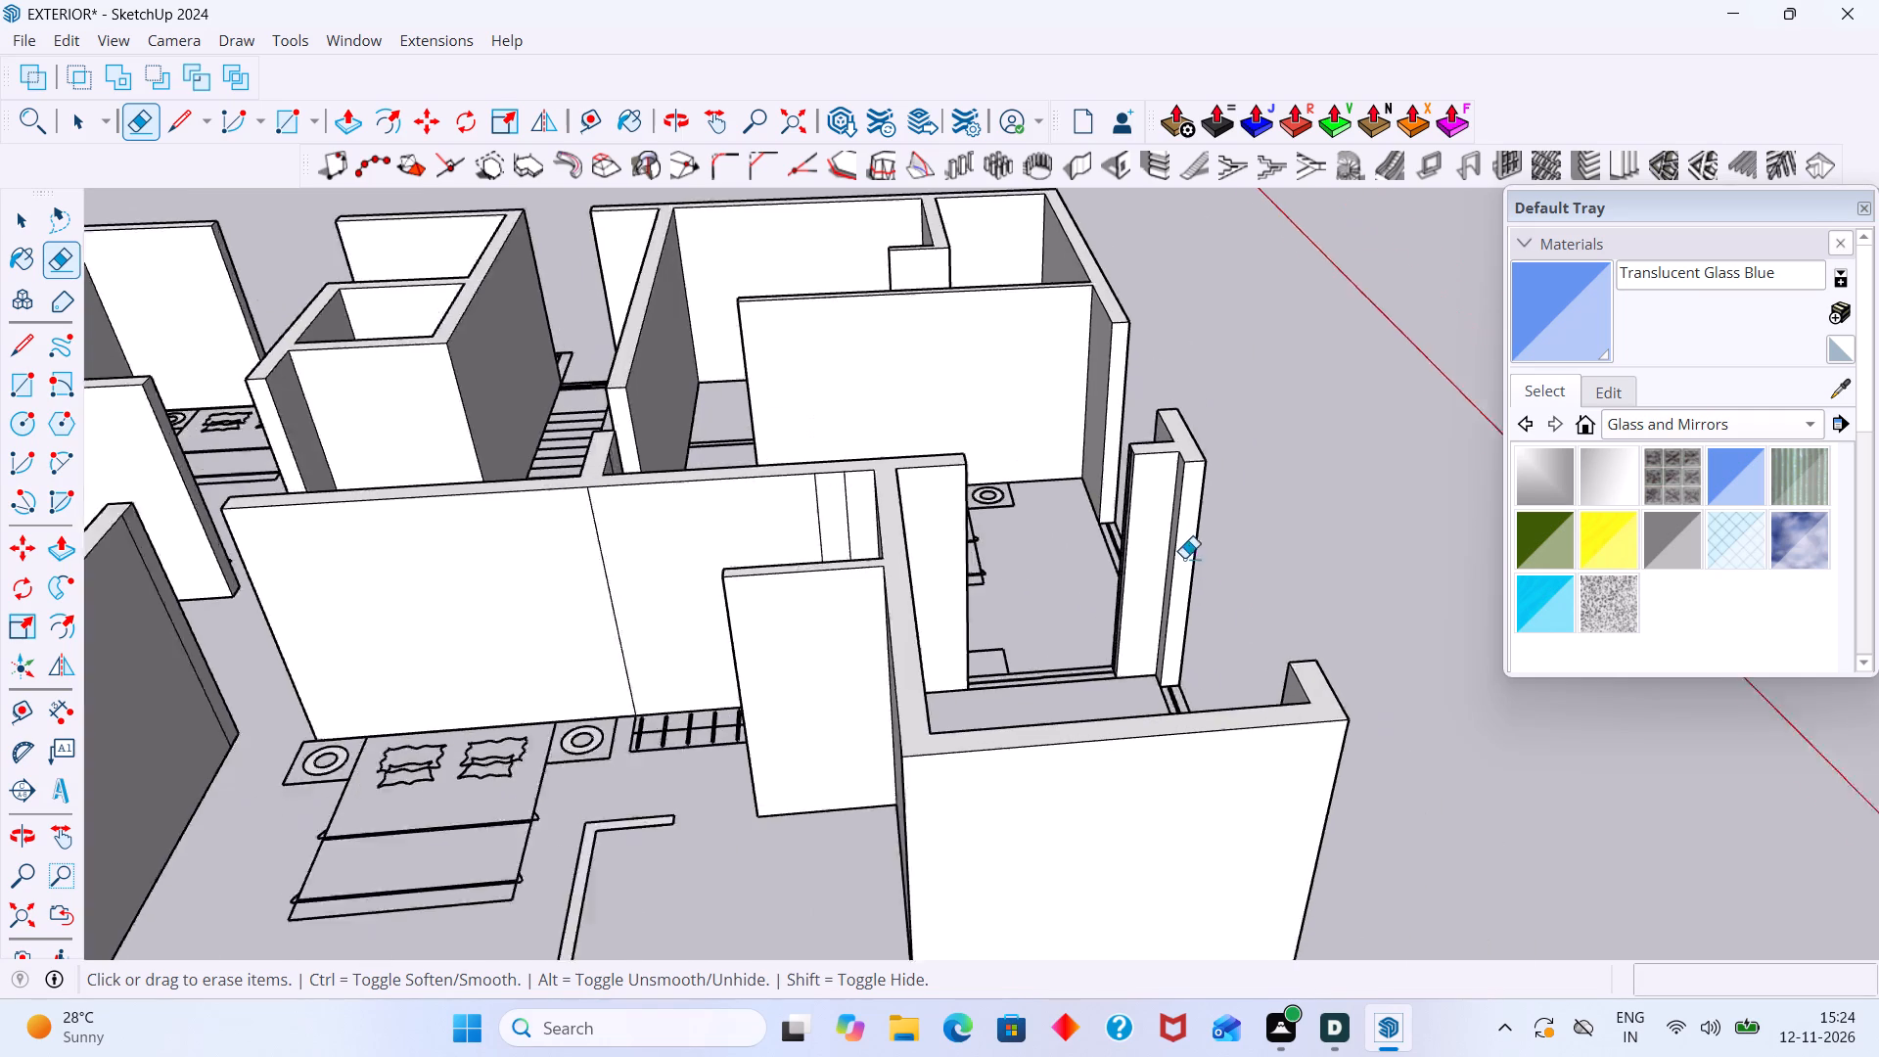
Erase the vertical seam lines on the exterior corner wall's end face at the opposite side of that window opening.
{"action": "scroll", "coordinate": [1184, 558], "scroll_direction": "down", "scroll_amount": 1}
{"action": "middle_click_drag", "start_coordinate": [1288, 647], "coordinate": [272, 600]}
{"action": "scroll", "coordinate": [468, 437], "scroll_direction": "up", "scroll_amount": 12}
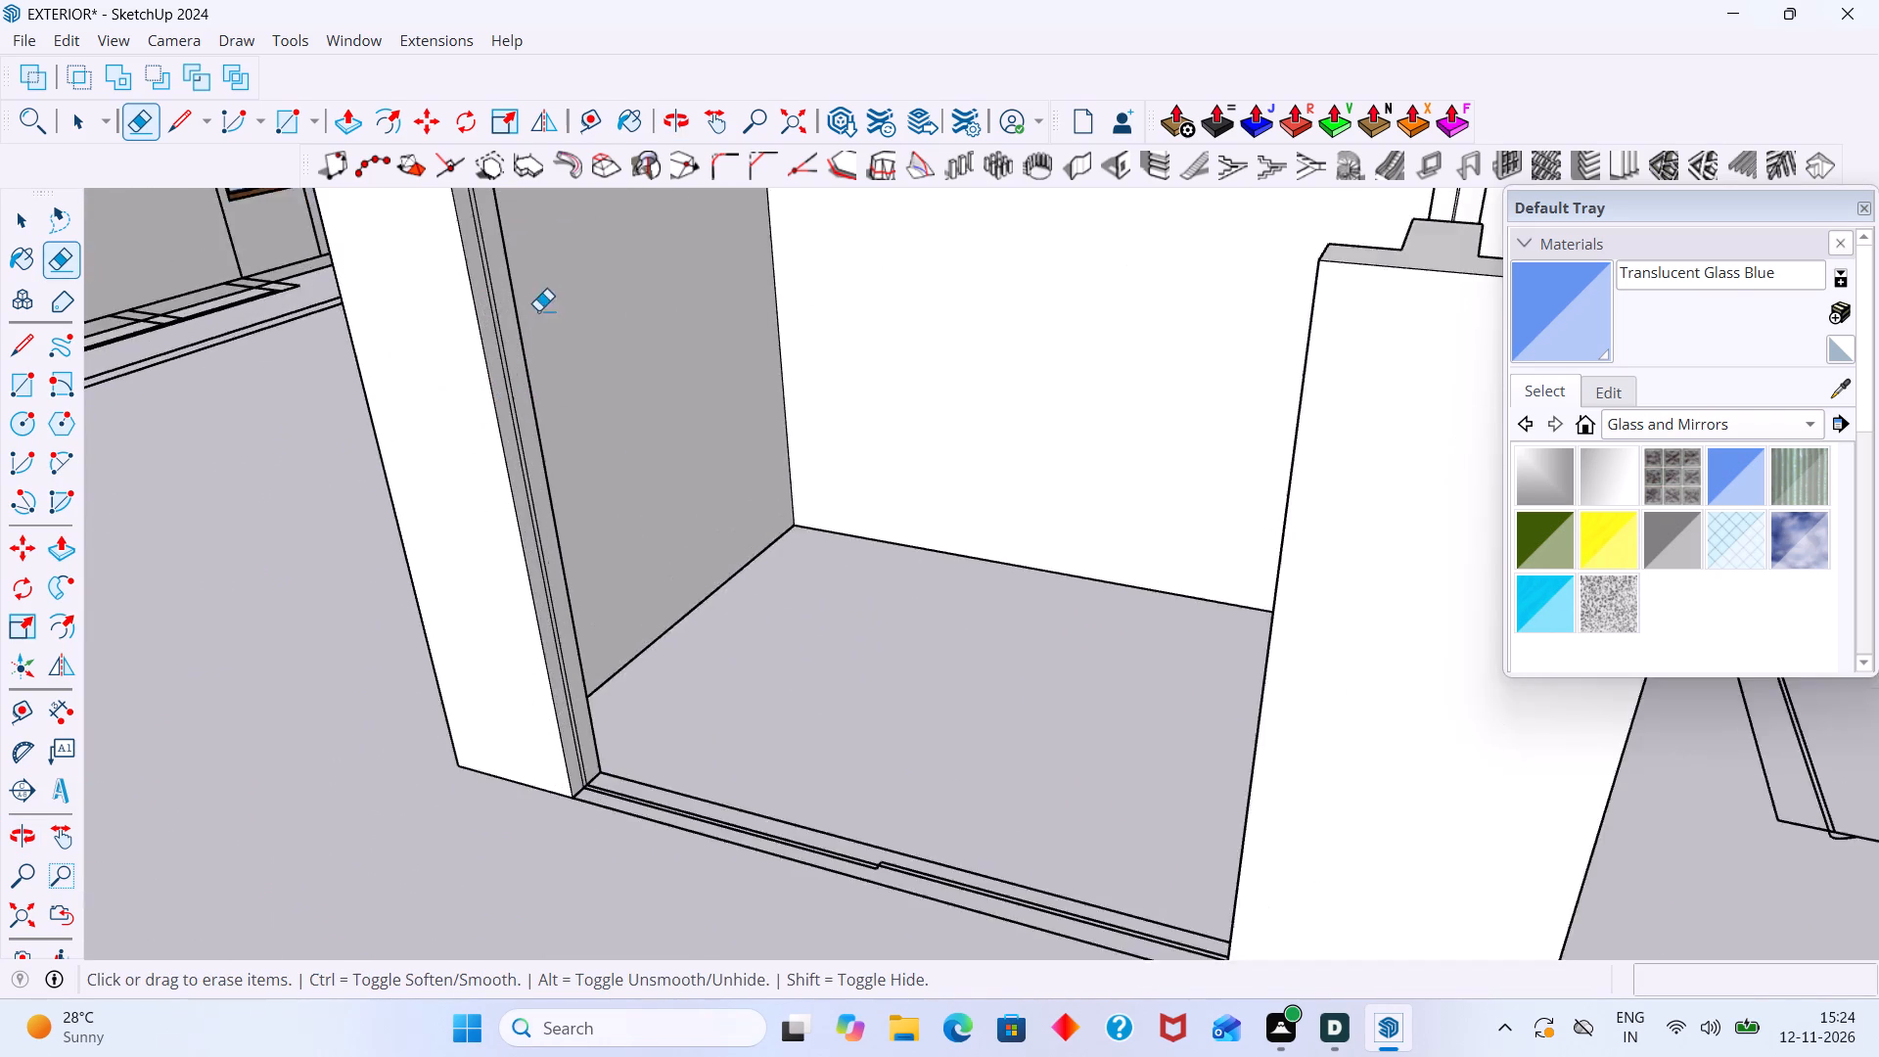
{"action": "scroll", "coordinate": [538, 310], "scroll_direction": "up", "scroll_amount": 13}
{"action": "left_click_drag", "start_coordinate": [491, 352], "coordinate": [455, 399]}
{"action": "scroll", "coordinate": [470, 396], "scroll_direction": "up", "scroll_amount": 1}
{"action": "scroll", "coordinate": [473, 396], "scroll_direction": "down", "scroll_amount": 14}
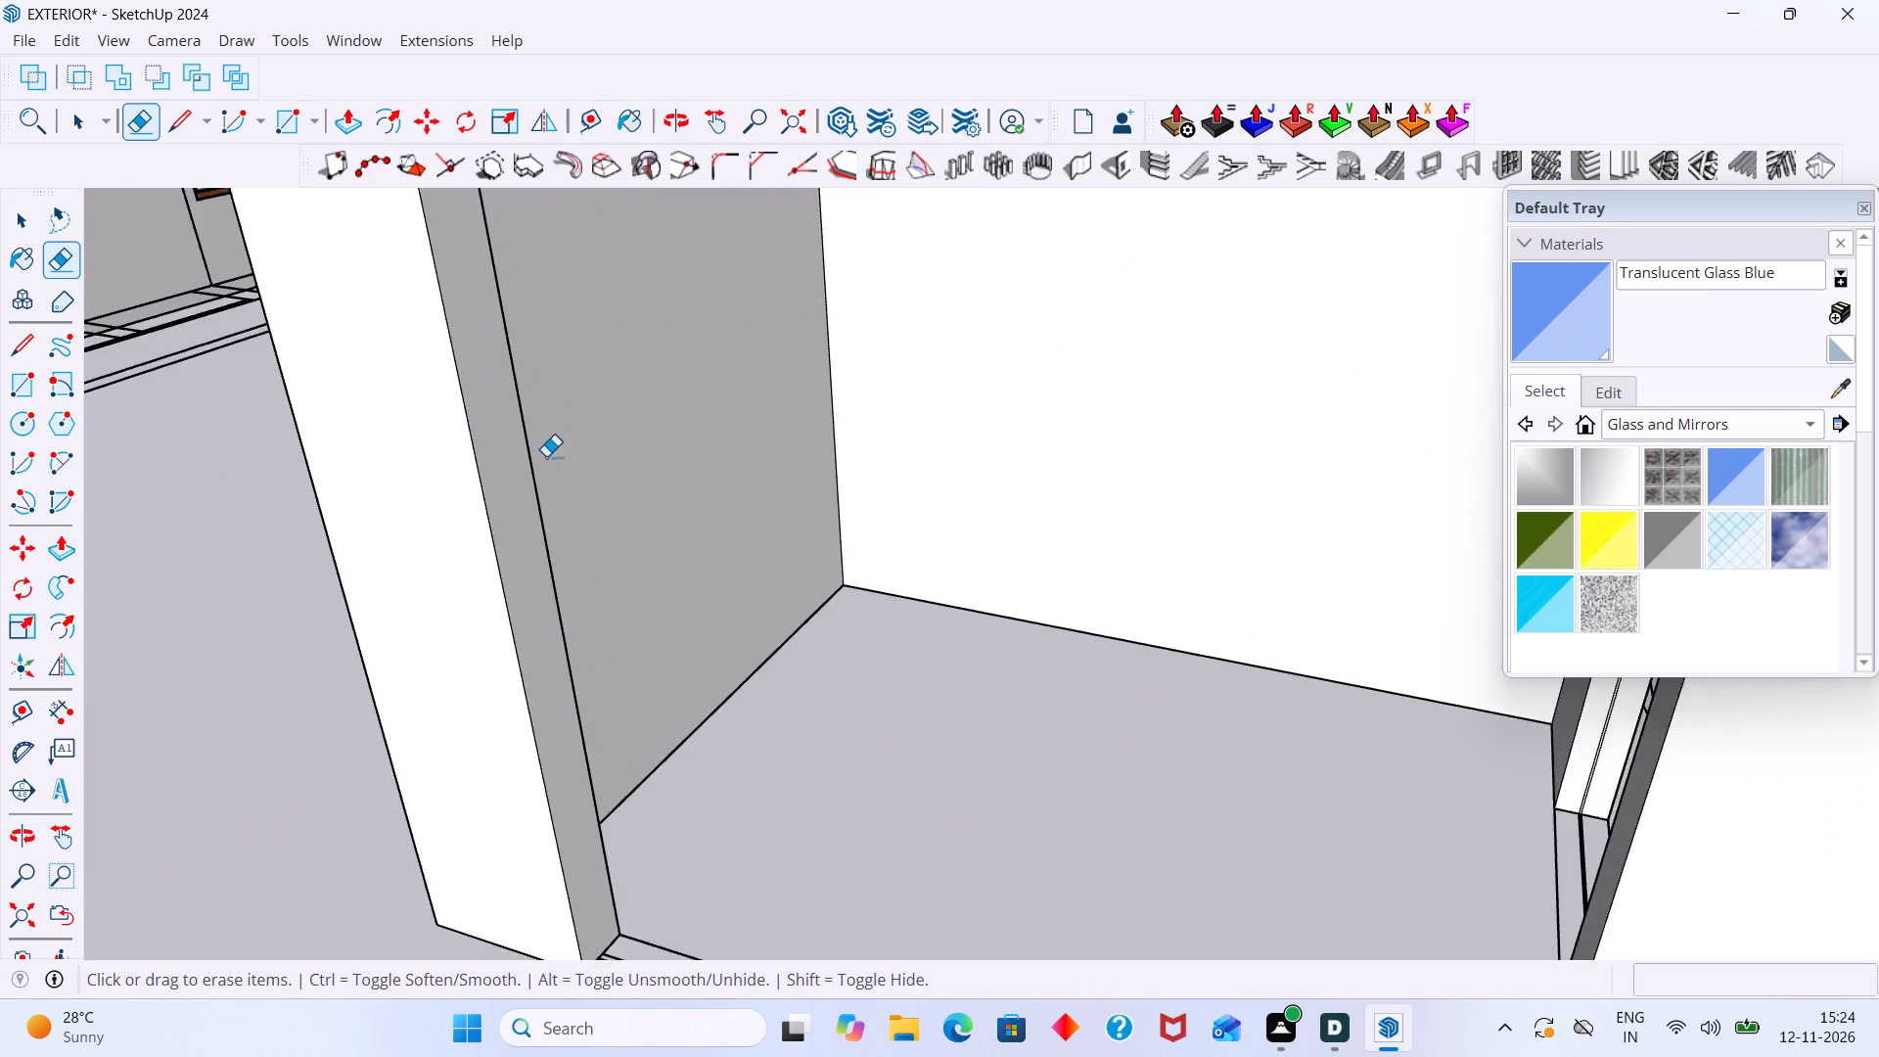
Erase the vertical seam lines on the partition wall's end face at the opening between the corner room and the bedroom.
{"action": "scroll", "coordinate": [546, 456], "scroll_direction": "down", "scroll_amount": 11}
{"action": "middle_click_drag", "start_coordinate": [653, 571], "coordinate": [986, 757]}
{"action": "scroll", "coordinate": [1031, 590], "scroll_direction": "up", "scroll_amount": 8}
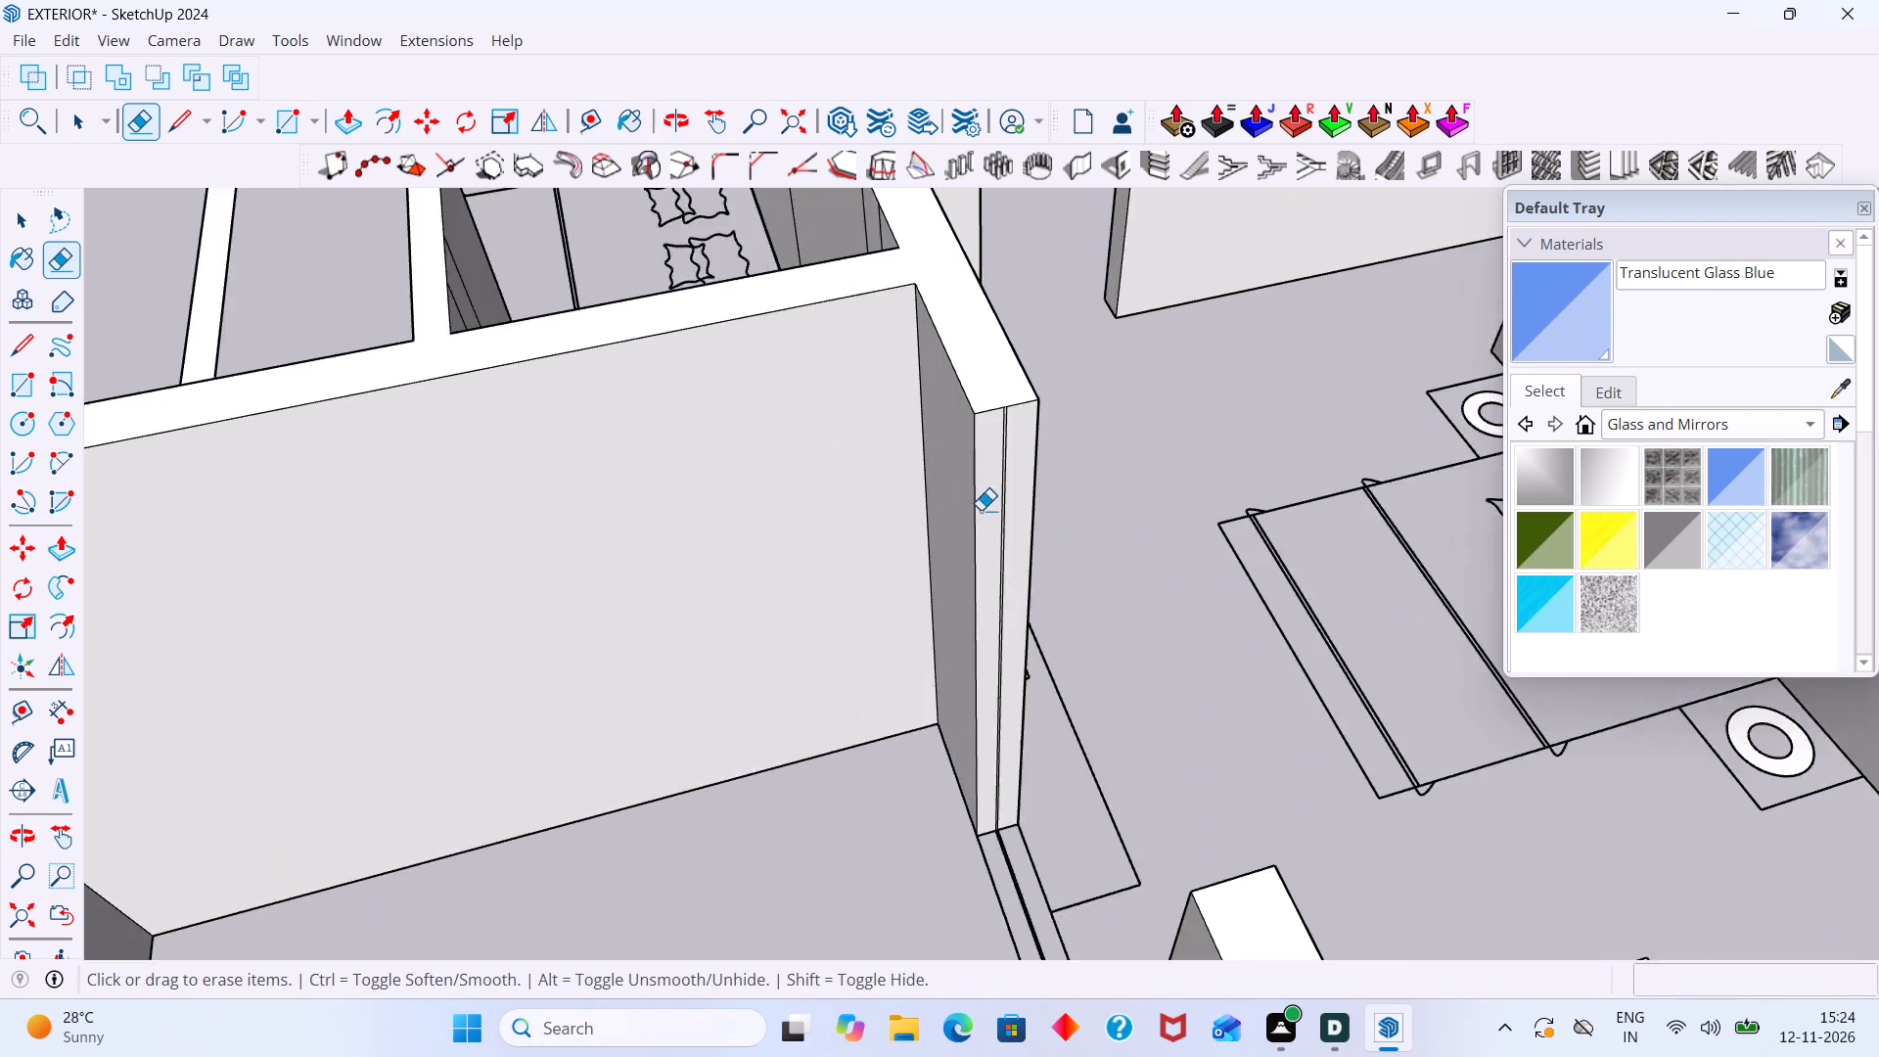
{"action": "scroll", "coordinate": [981, 510], "scroll_direction": "up", "scroll_amount": 12}
{"action": "left_click_drag", "start_coordinate": [1052, 428], "coordinate": [995, 422]}
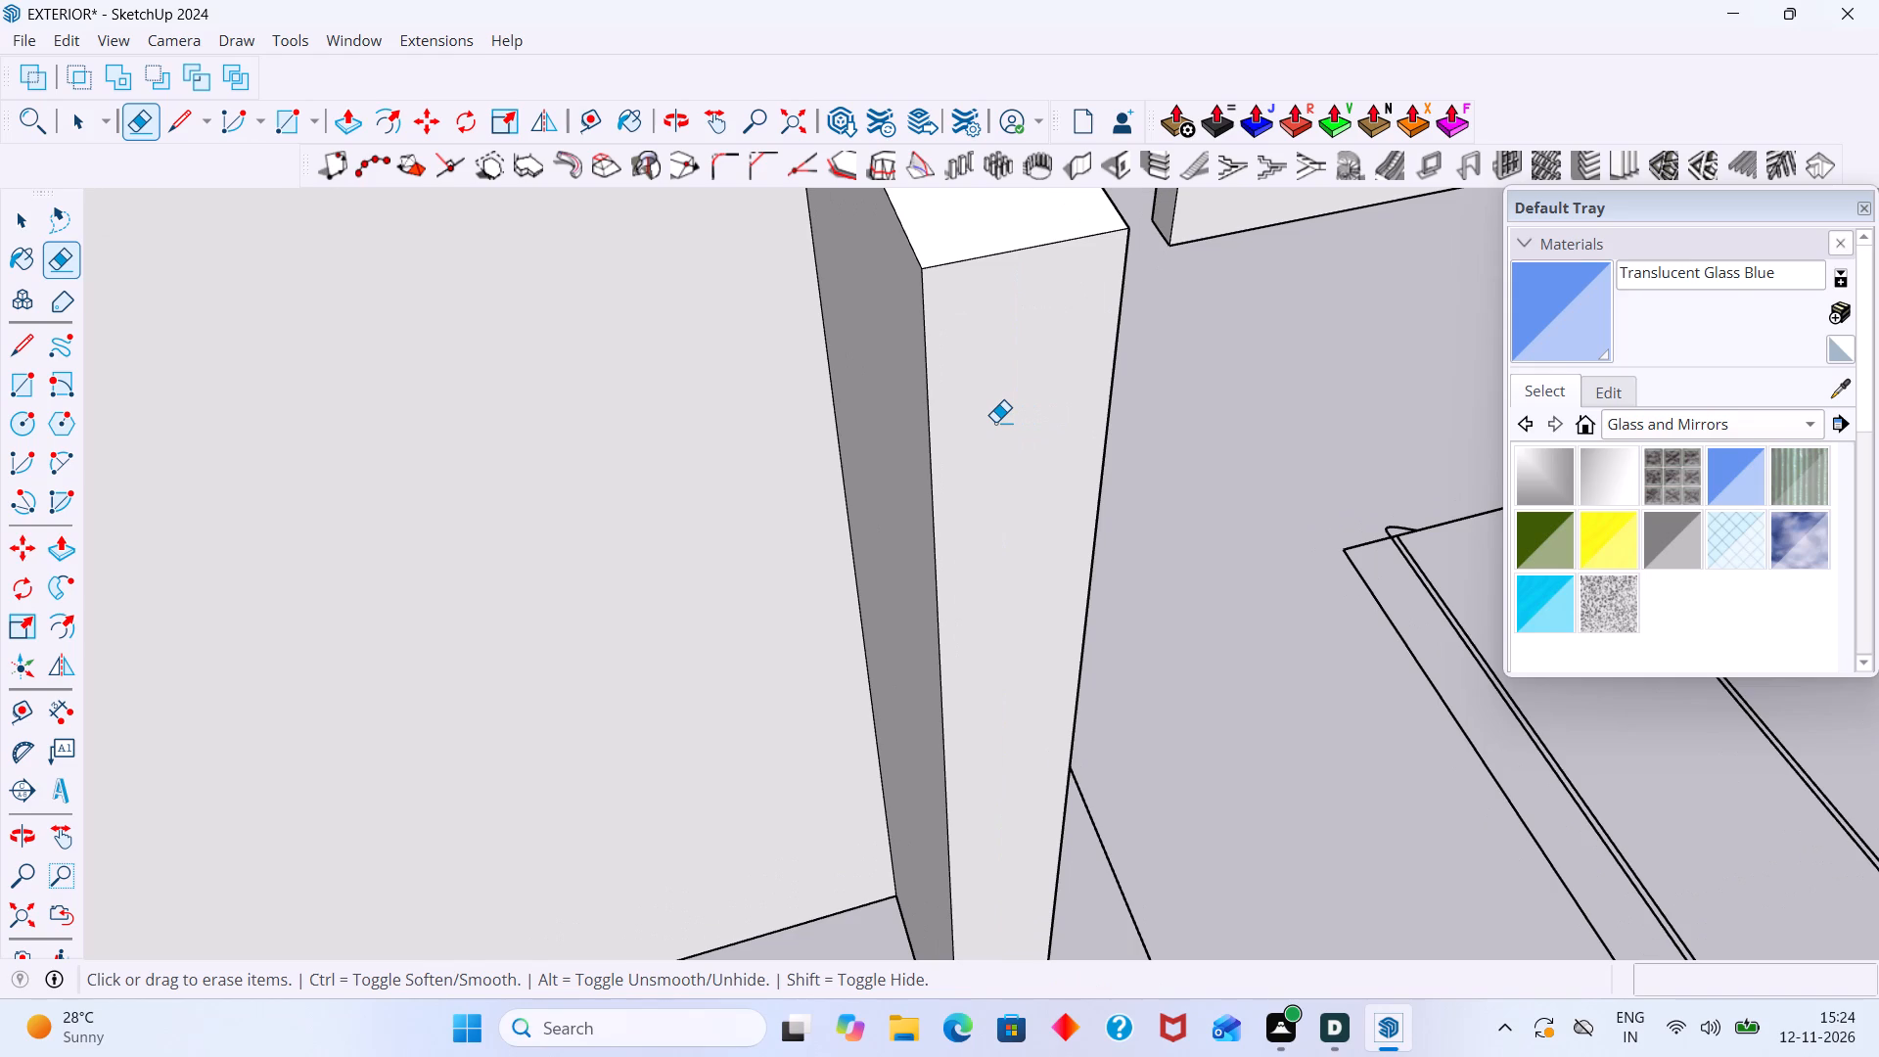
{"action": "scroll", "coordinate": [995, 446], "scroll_direction": "down", "scroll_amount": 5}
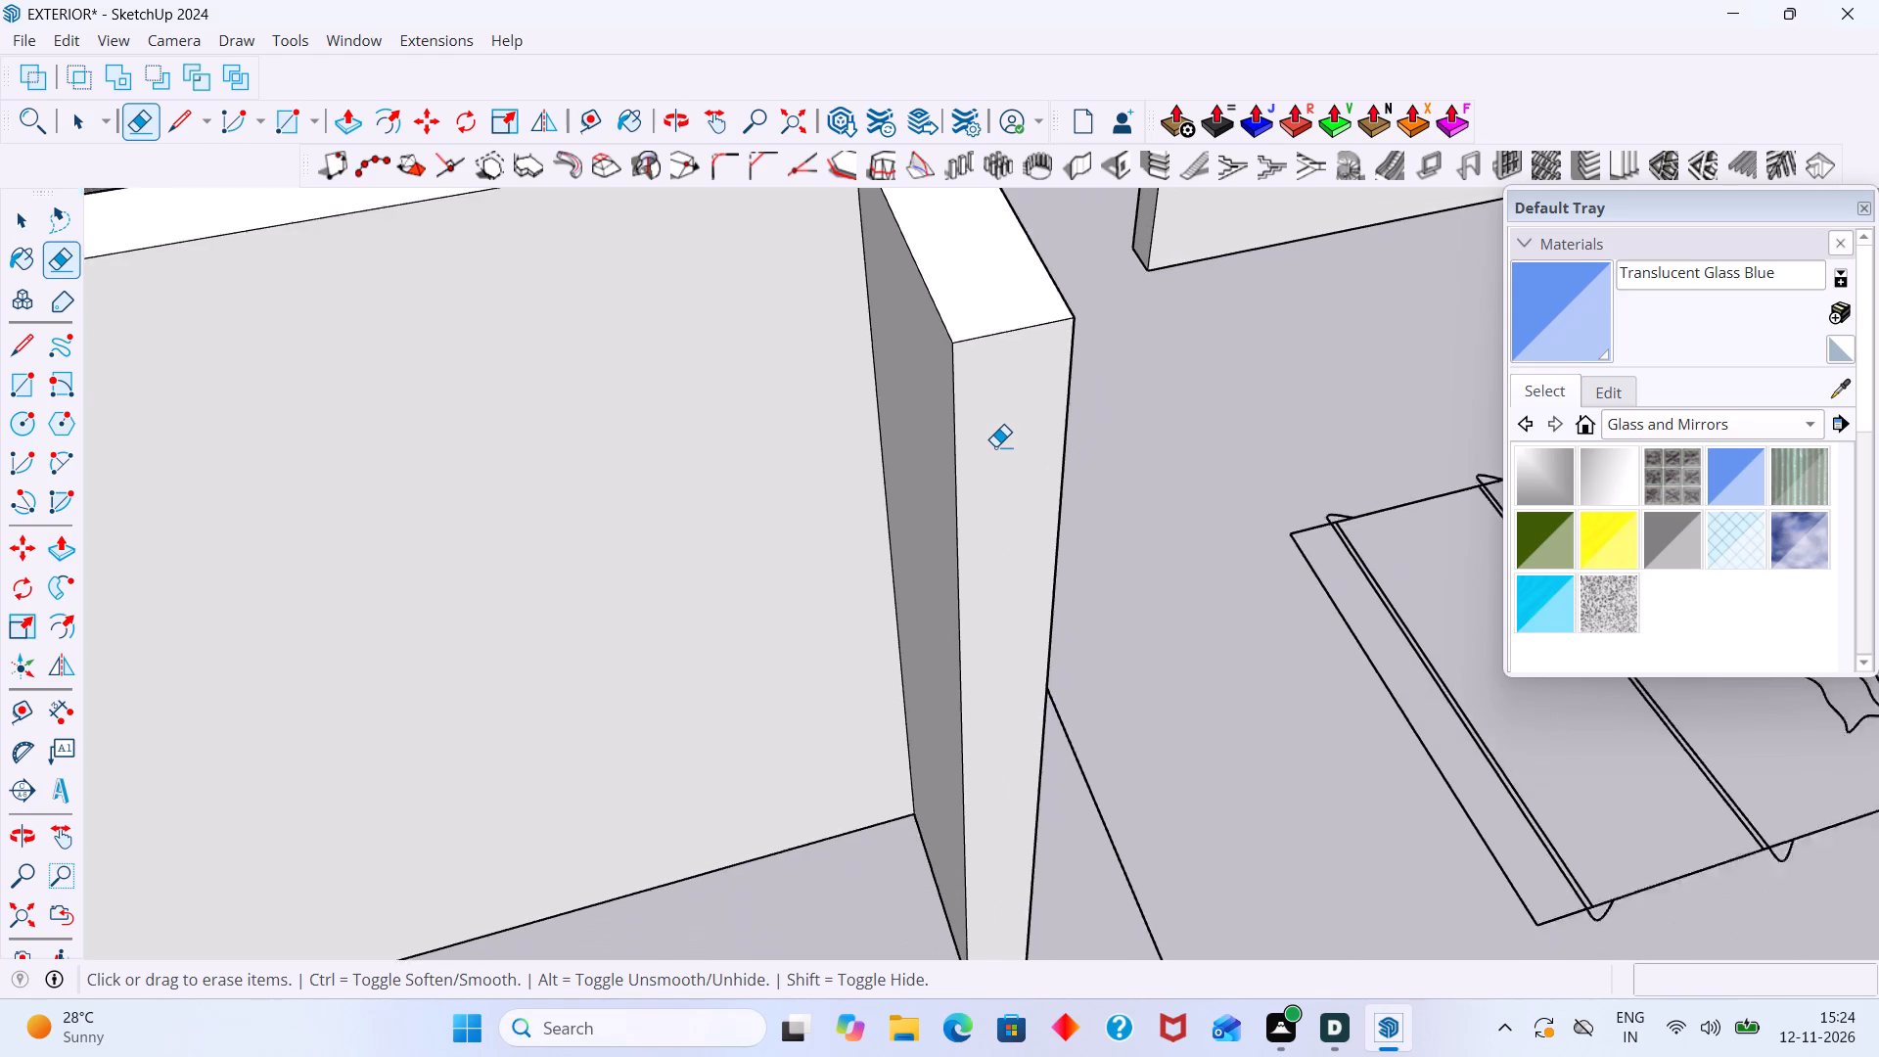
Erase the vertical seam line on the face of the short wall stub projecting beside the bedroom doorway.
{"action": "scroll", "coordinate": [995, 446], "scroll_direction": "down", "scroll_amount": 19}
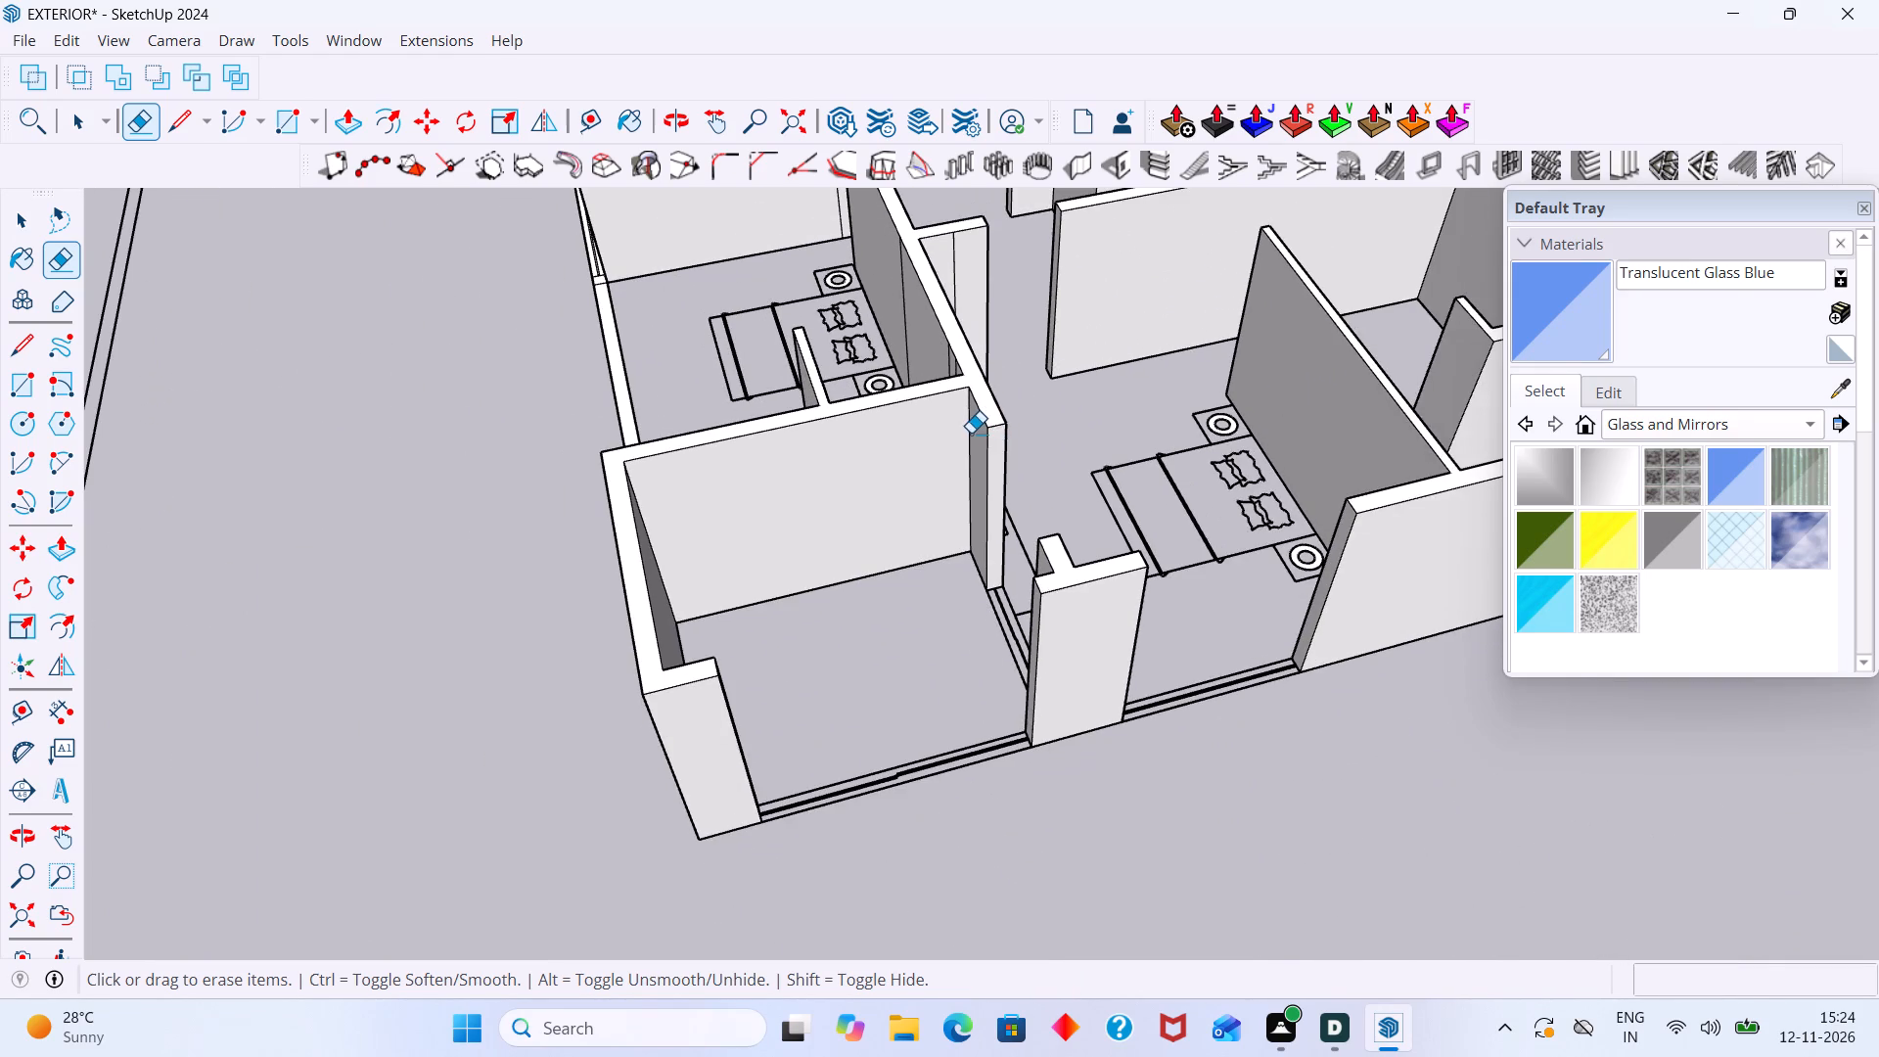
{"action": "middle_click_drag", "start_coordinate": [971, 433], "coordinate": [818, 652], "text": "shift"}
{"action": "scroll", "coordinate": [855, 638], "scroll_direction": "down", "scroll_amount": 2}
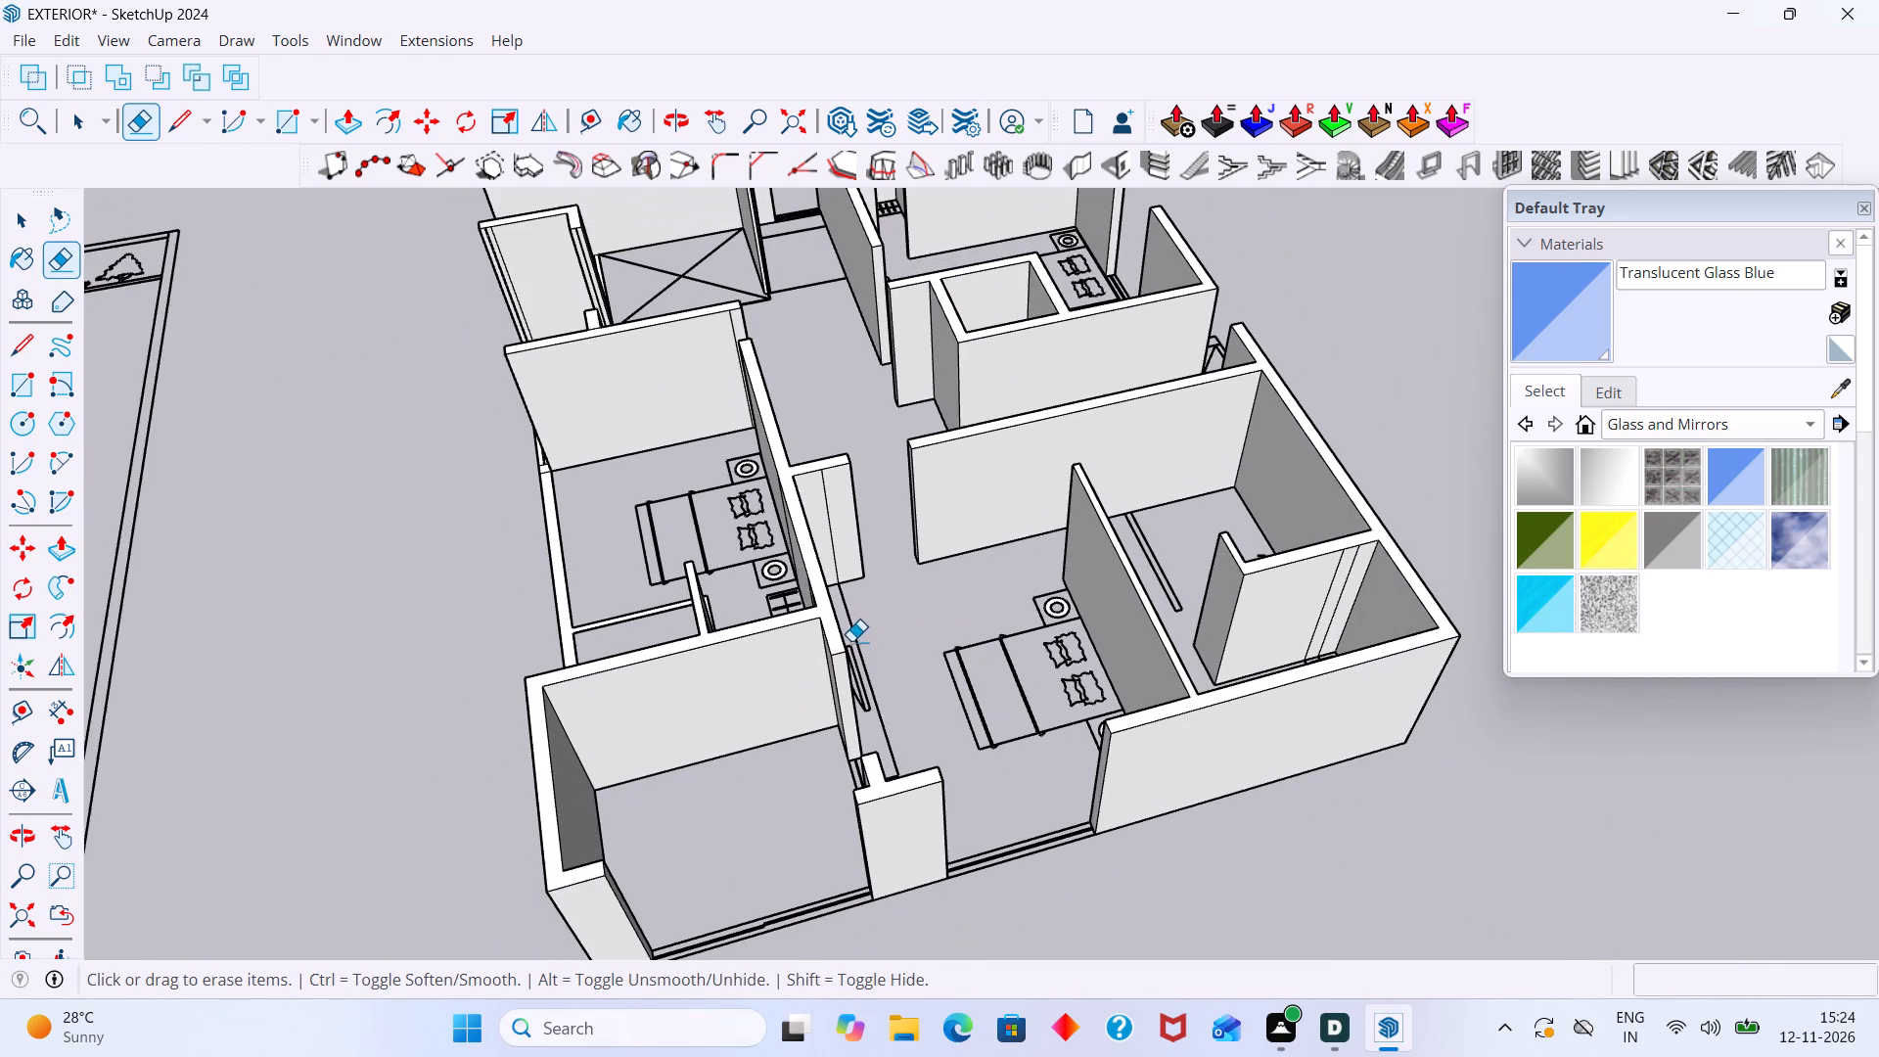
{"action": "middle_click_drag", "start_coordinate": [873, 612], "coordinate": [801, 599]}
{"action": "scroll", "coordinate": [891, 481], "scroll_direction": "up", "scroll_amount": 7}
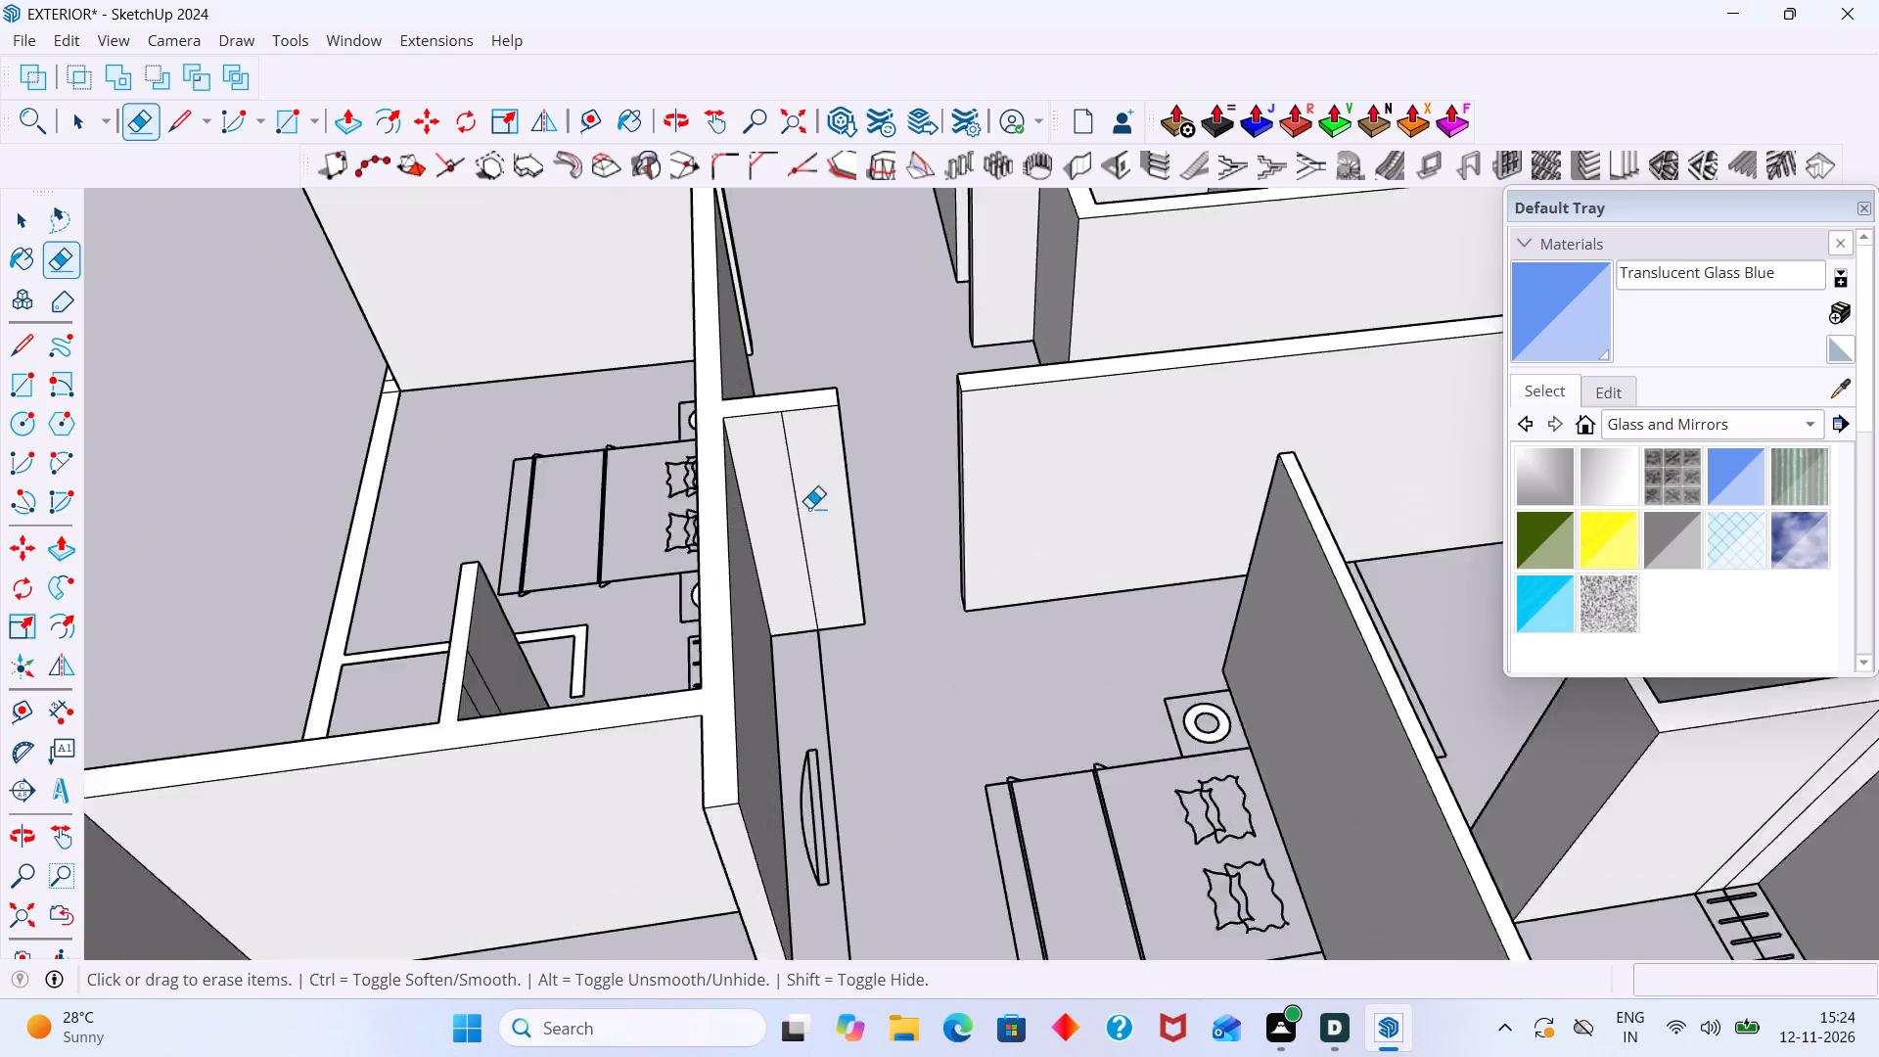
{"action": "scroll", "coordinate": [809, 508], "scroll_direction": "up", "scroll_amount": 2}
{"action": "left_click_drag", "start_coordinate": [804, 506], "coordinate": [787, 502]}
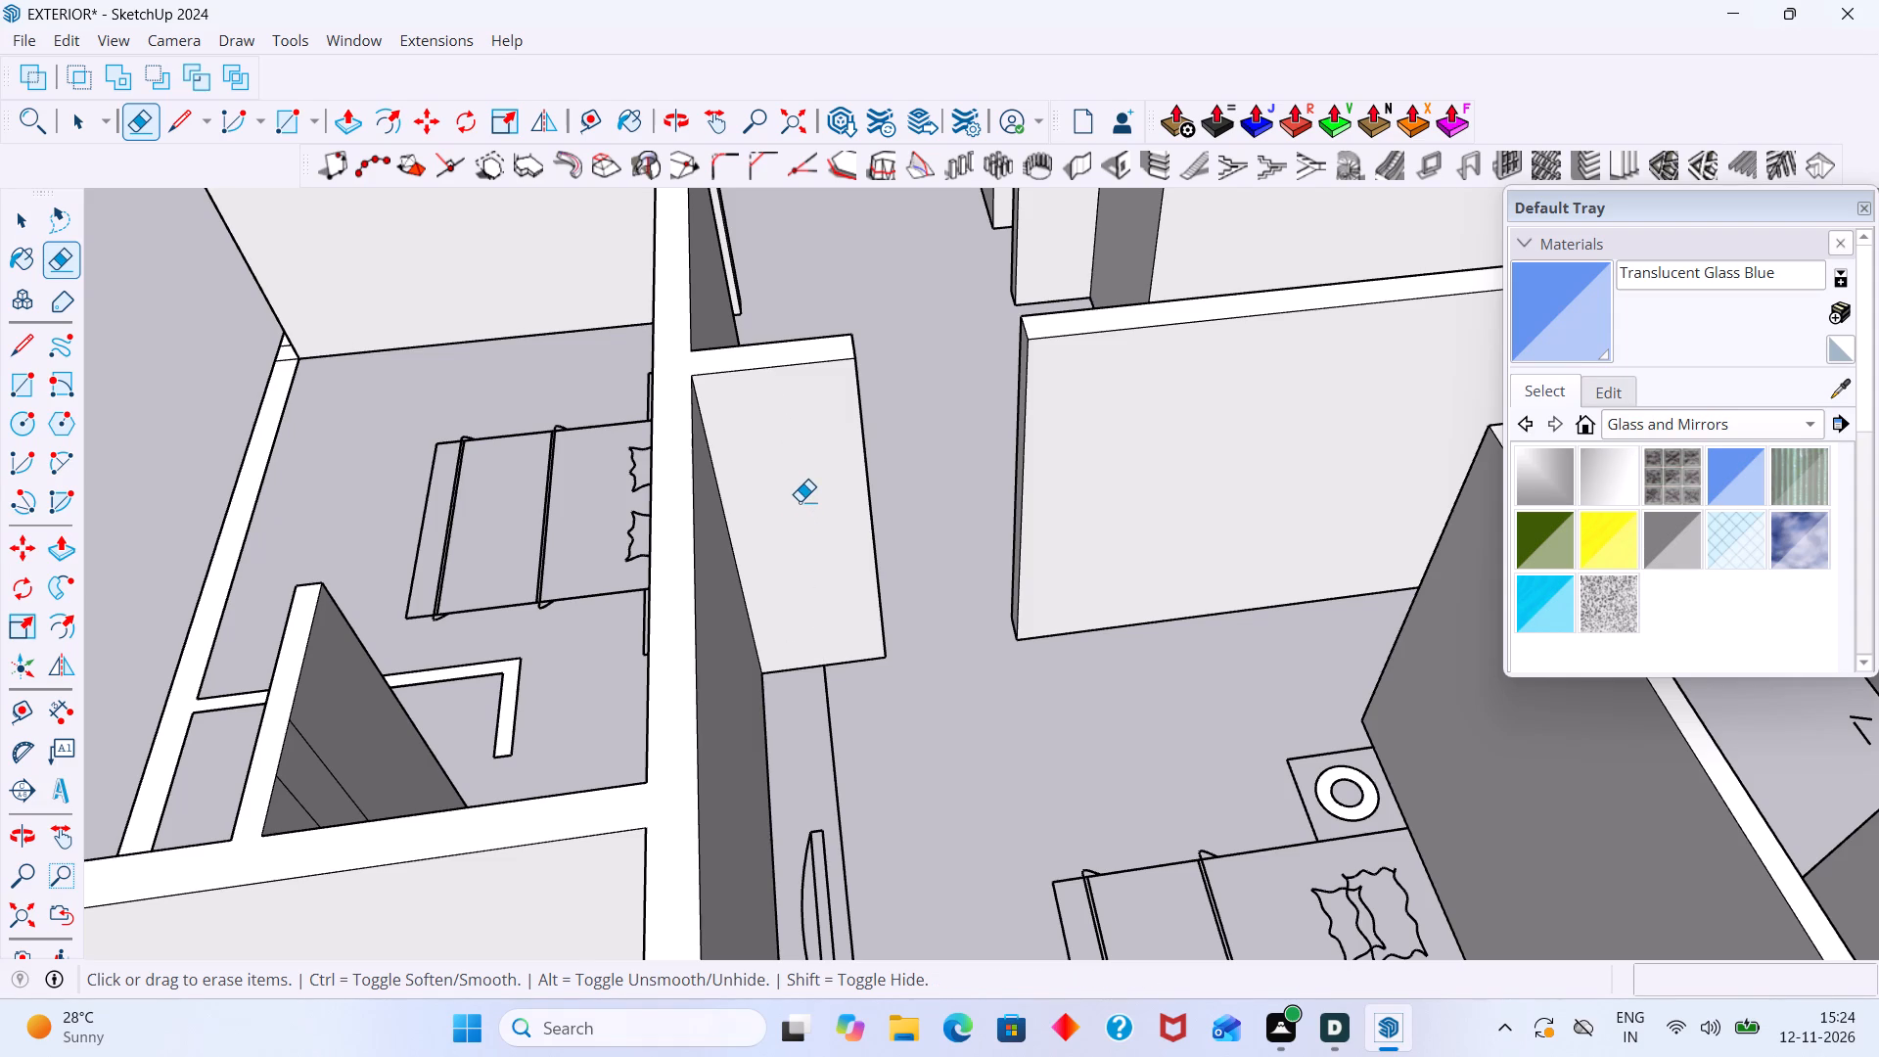
Erase the two vertical seam lines on the end face of the L-shaped wall beside the crossed floor rectangle.
{"action": "scroll", "coordinate": [871, 485], "scroll_direction": "down", "scroll_amount": 4}
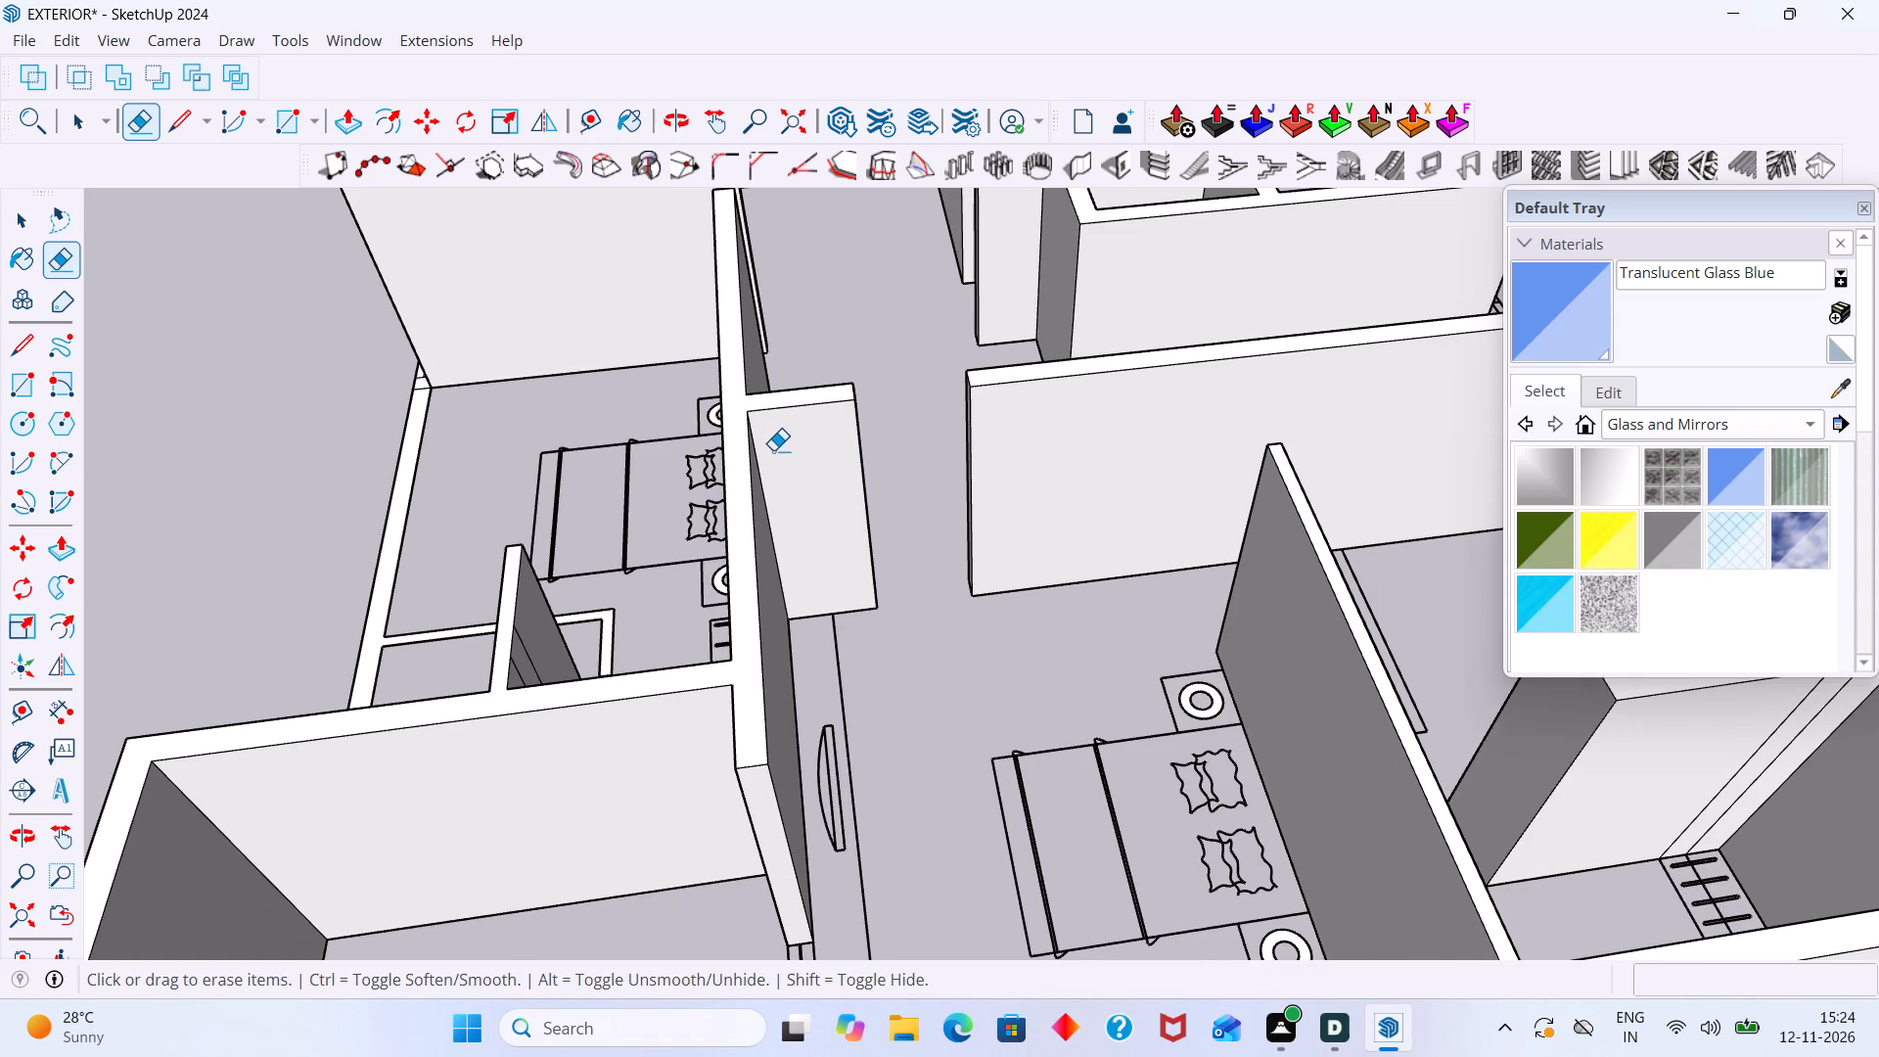
{"action": "scroll", "coordinate": [771, 451], "scroll_direction": "down", "scroll_amount": 6}
{"action": "middle_click_drag", "start_coordinate": [769, 460], "coordinate": [475, 576]}
{"action": "scroll", "coordinate": [654, 483], "scroll_direction": "down", "scroll_amount": 1}
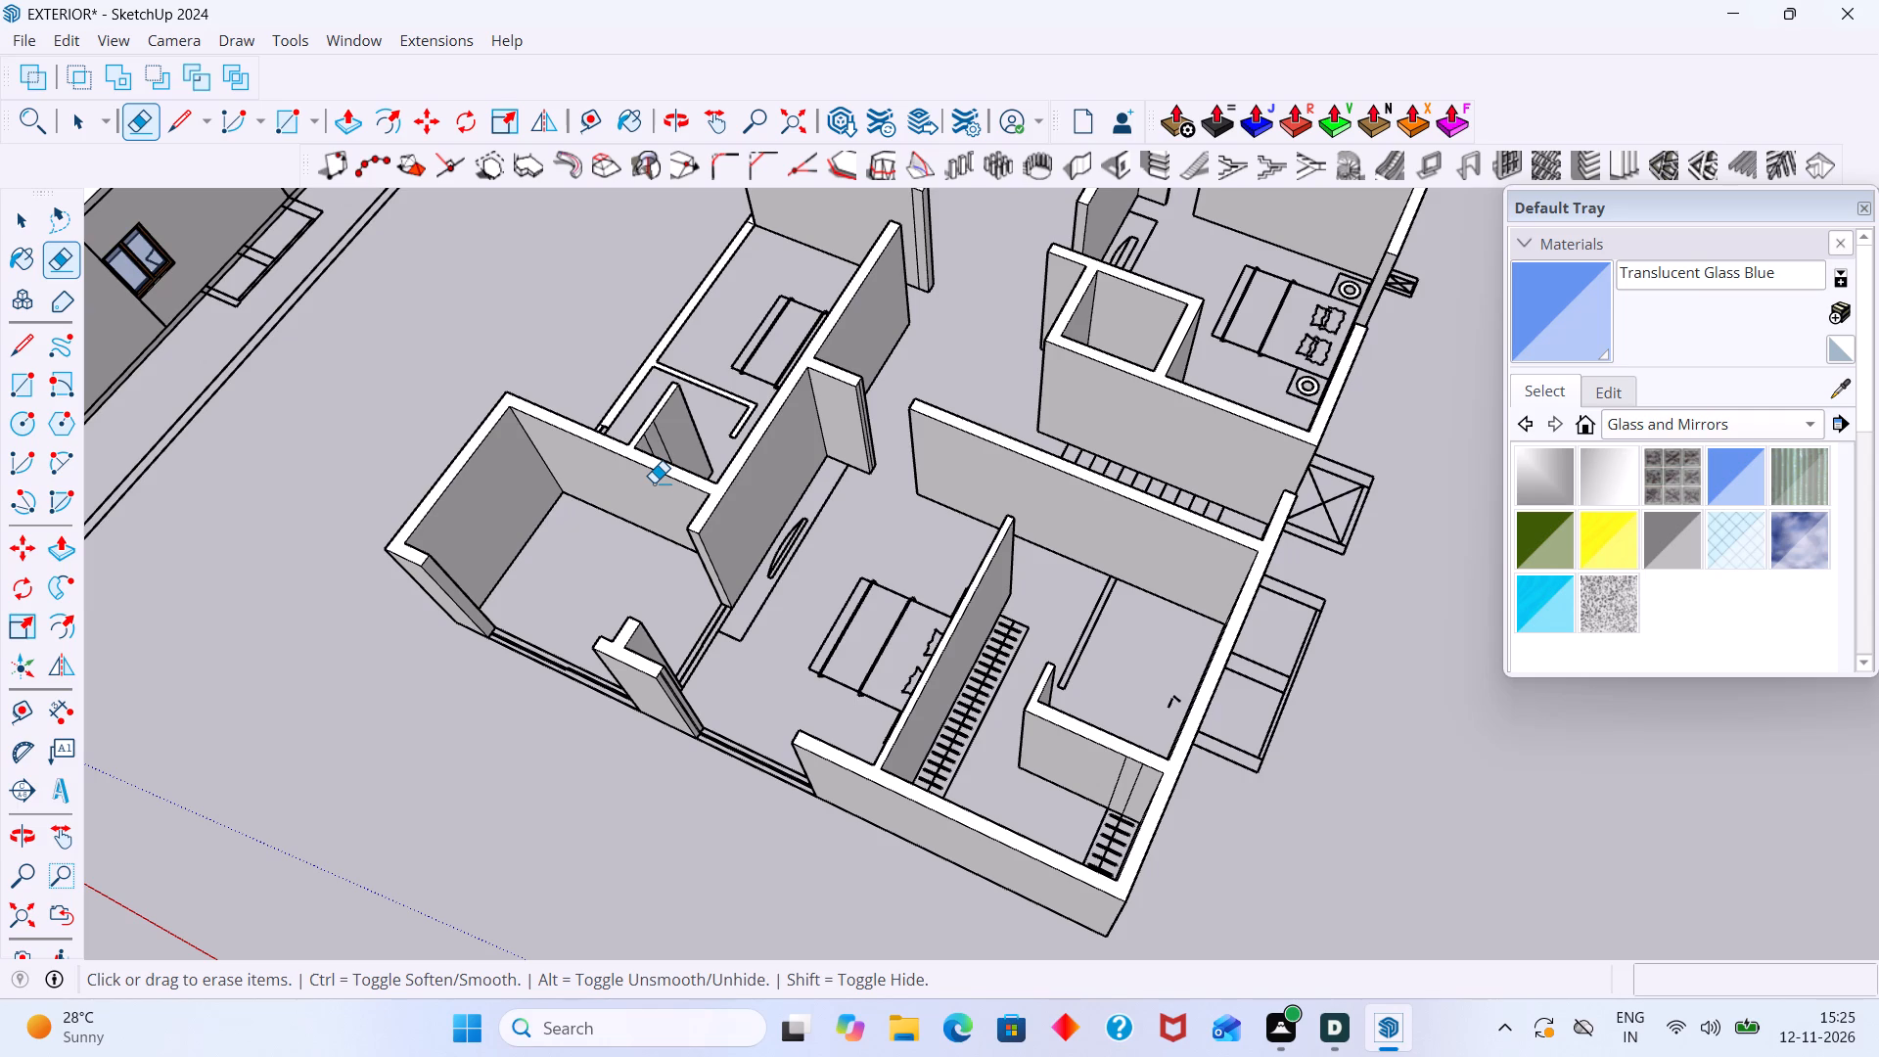
{"action": "scroll", "coordinate": [777, 437], "scroll_direction": "down", "scroll_amount": 5}
{"action": "middle_click_drag", "start_coordinate": [812, 436], "coordinate": [690, 765], "text": "shift"}
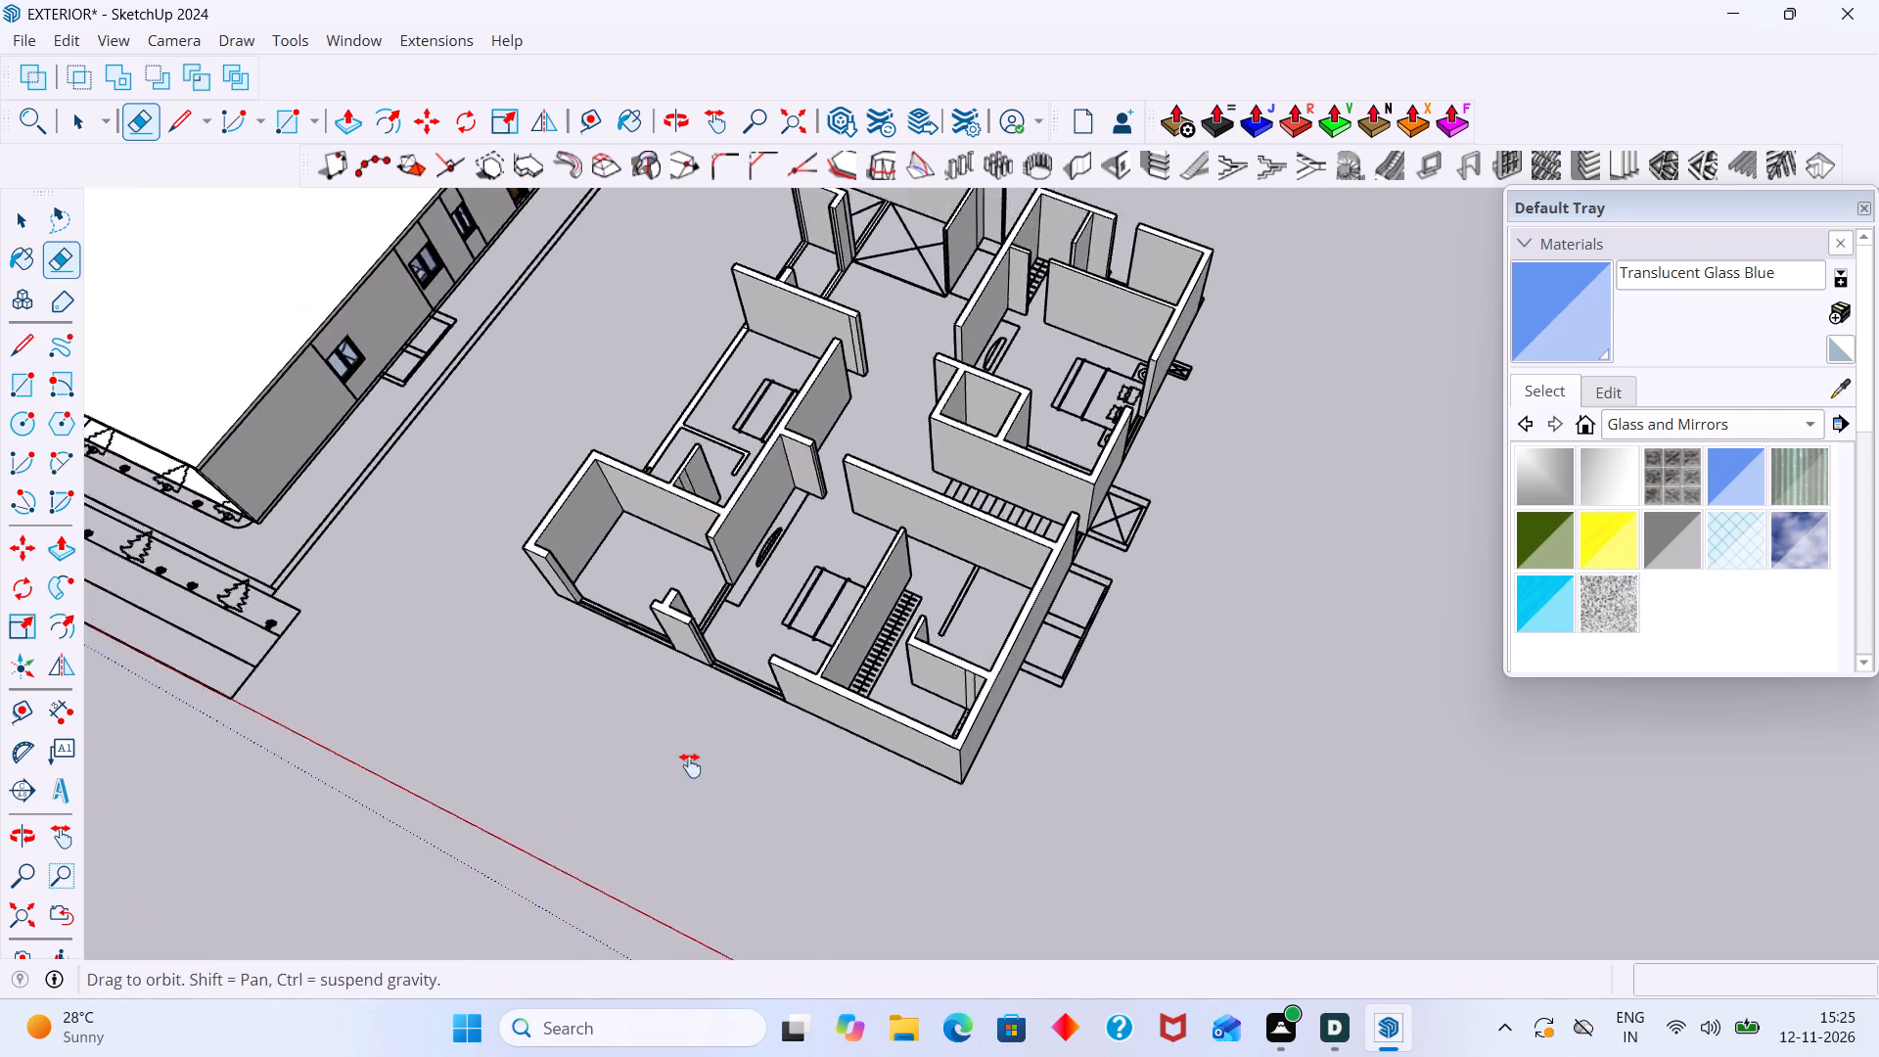
{"action": "middle_click_drag", "start_coordinate": [690, 765], "coordinate": [689, 769], "text": "shift"}
{"action": "scroll", "coordinate": [737, 609], "scroll_direction": "up", "scroll_amount": 8}
{"action": "middle_click_drag", "start_coordinate": [692, 543], "coordinate": [1005, 432]}
{"action": "scroll", "coordinate": [1005, 432], "scroll_direction": "up", "scroll_amount": 2}
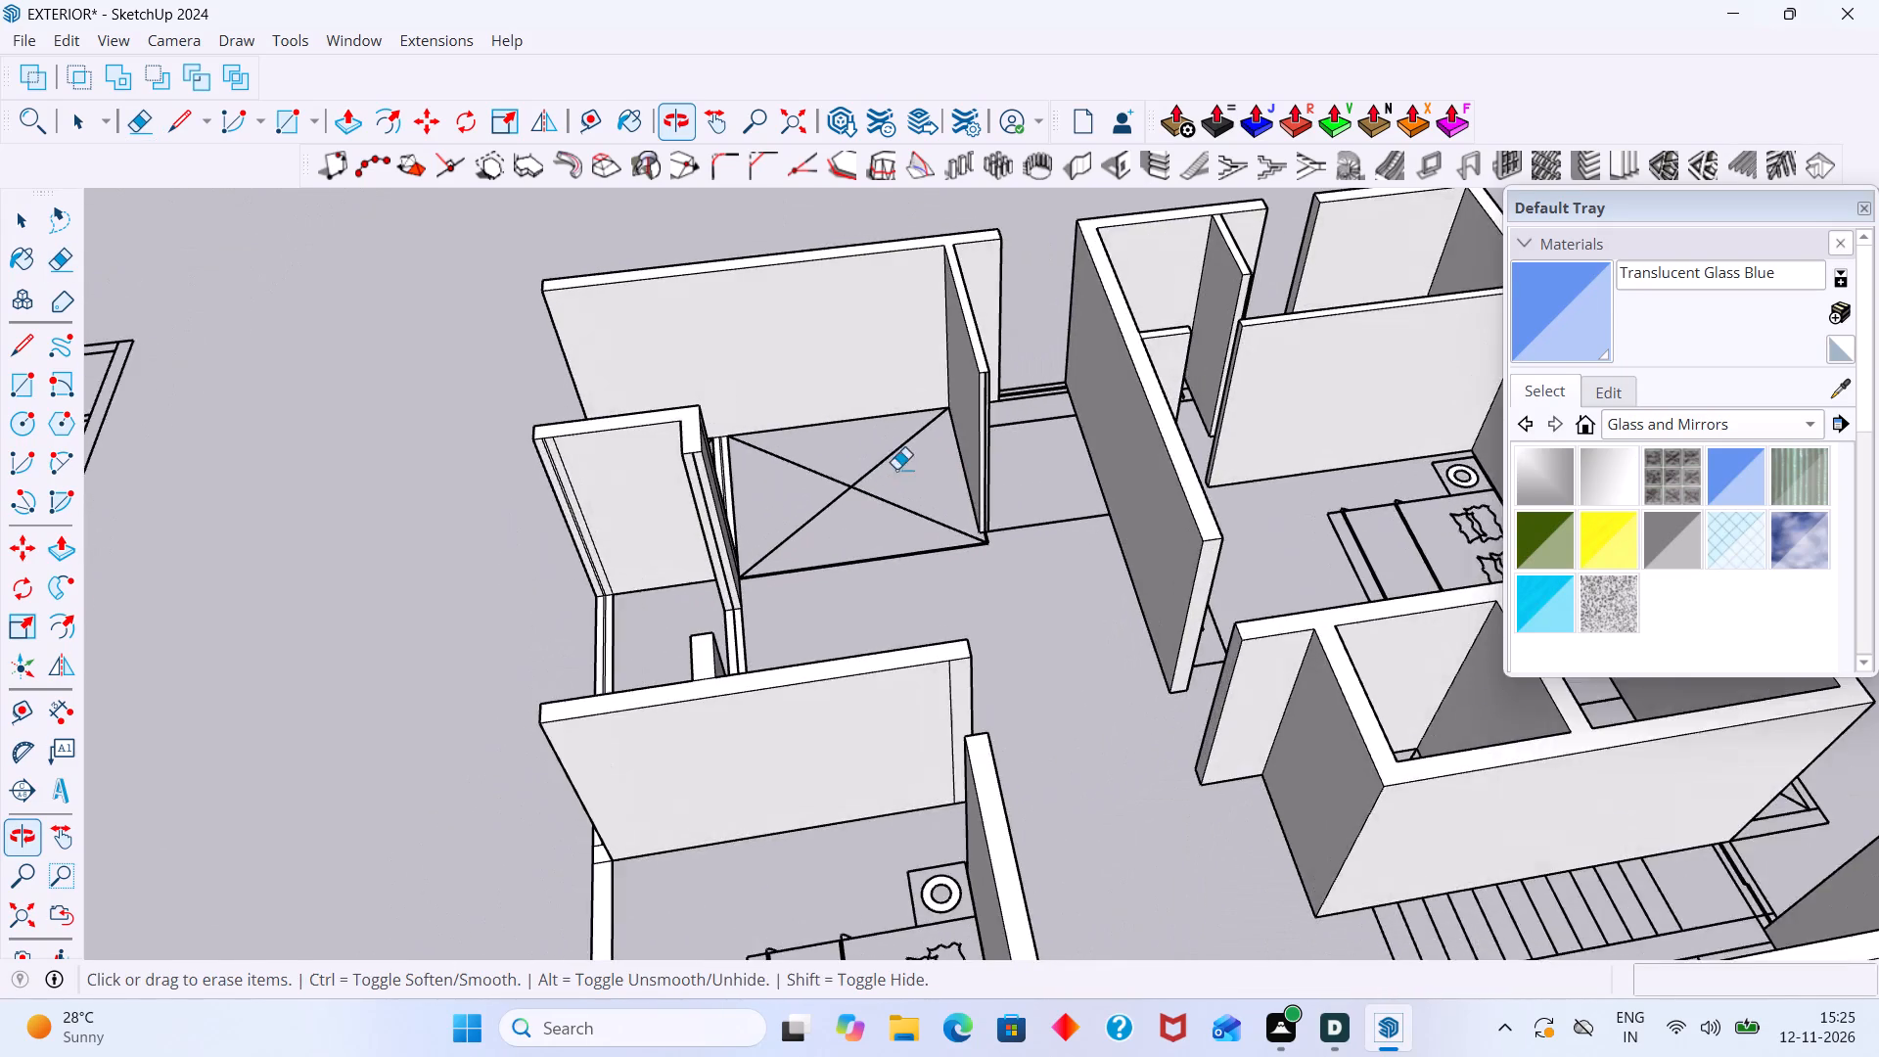
{"action": "scroll", "coordinate": [896, 469], "scroll_direction": "up", "scroll_amount": 20}
{"action": "scroll", "coordinate": [896, 469], "scroll_direction": "up", "scroll_amount": 1}
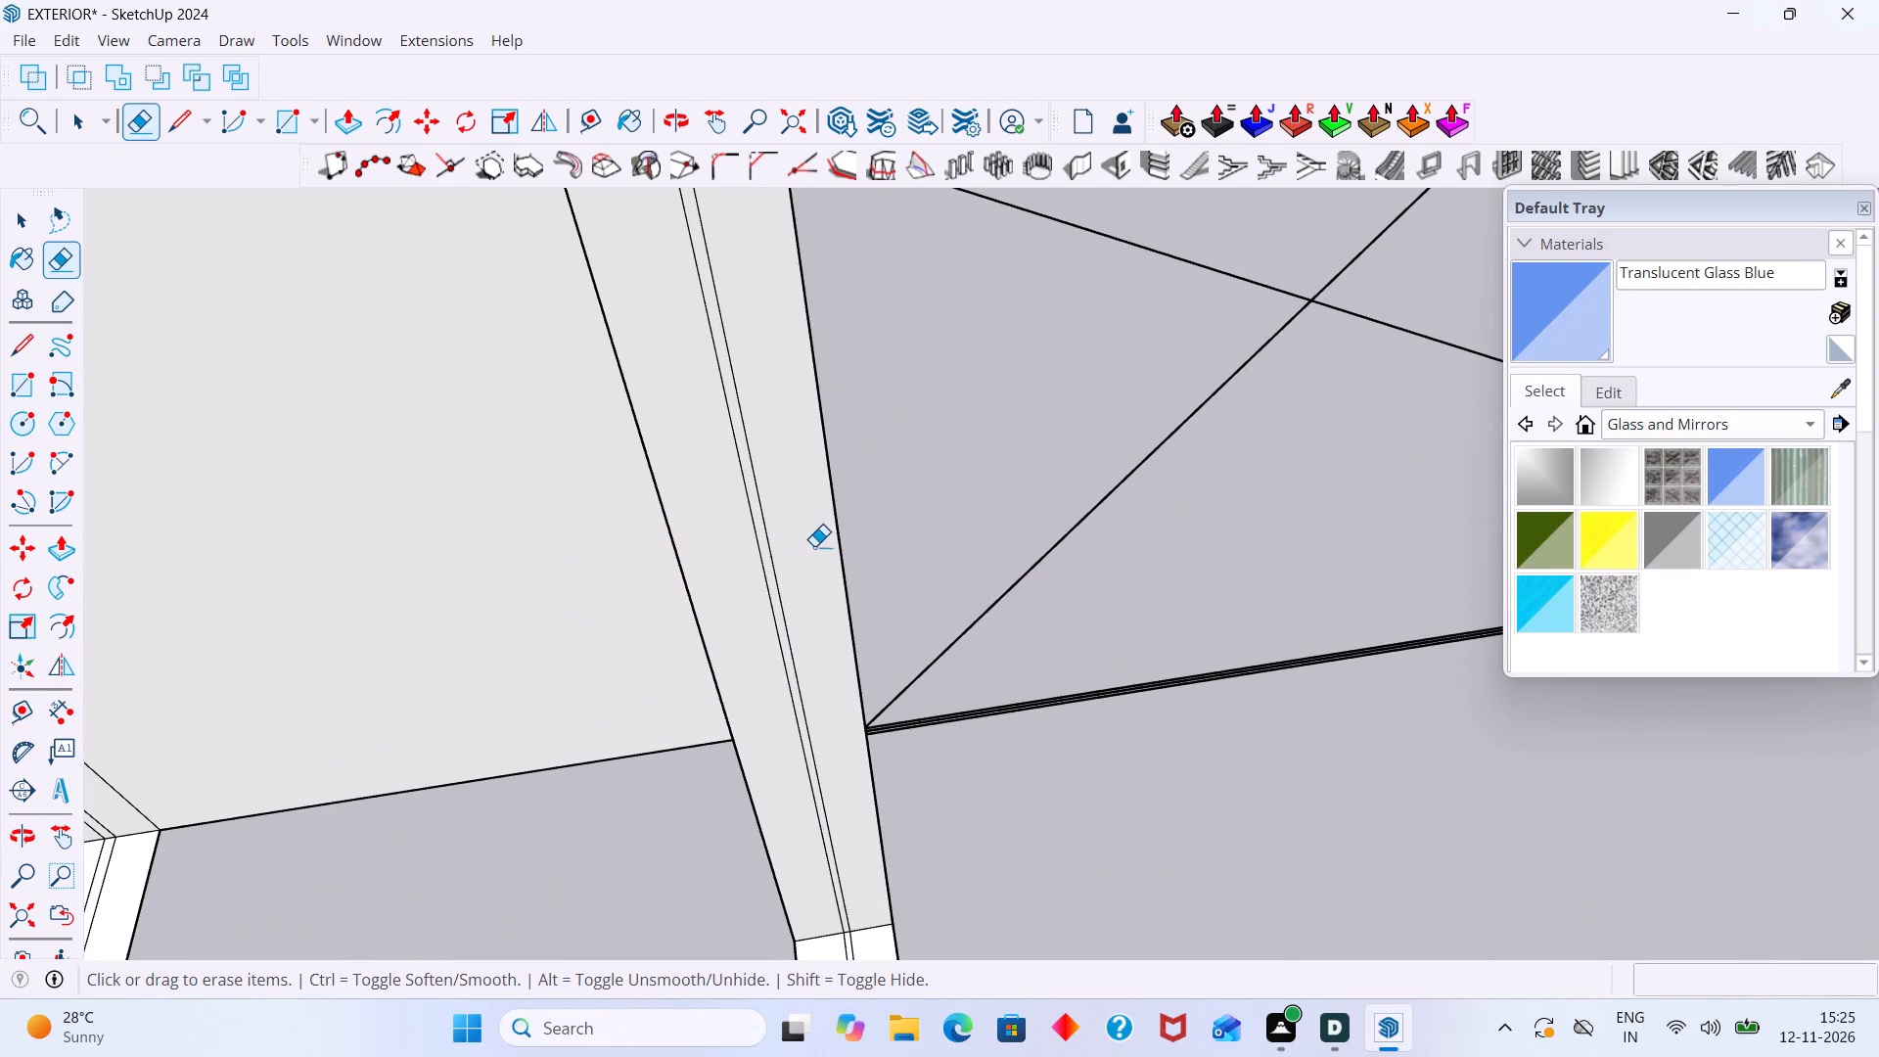
{"action": "left_click_drag", "start_coordinate": [802, 546], "coordinate": [730, 588]}
Erase the three vertical seam lines on the small room's wall face at the outer opening, opposite the L-shaped wall's return.
{"action": "scroll", "coordinate": [738, 574], "scroll_direction": "down", "scroll_amount": 7}
{"action": "middle_click_drag", "start_coordinate": [728, 576], "coordinate": [1009, 496]}
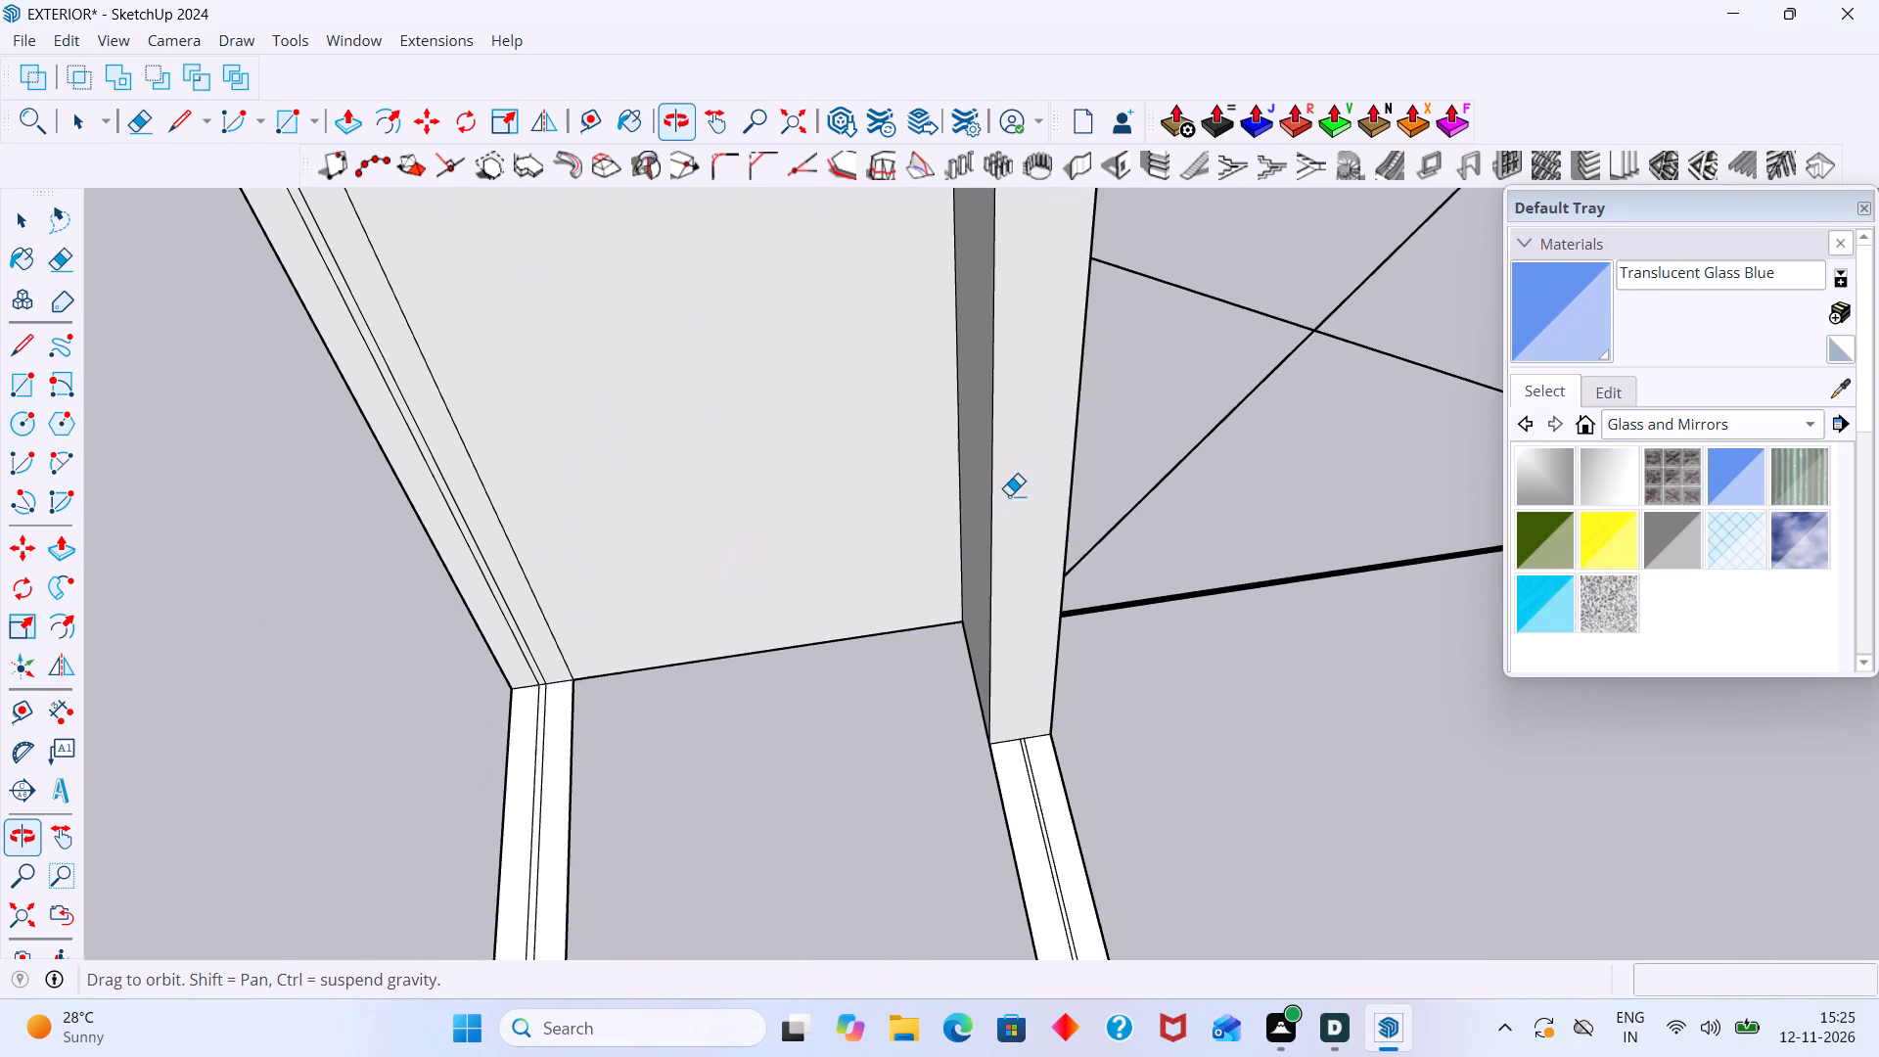
{"action": "scroll", "coordinate": [432, 614], "scroll_direction": "up", "scroll_amount": 8}
{"action": "left_click_drag", "start_coordinate": [604, 513], "coordinate": [551, 543]}
{"action": "scroll", "coordinate": [551, 543], "scroll_direction": "down", "scroll_amount": 4}
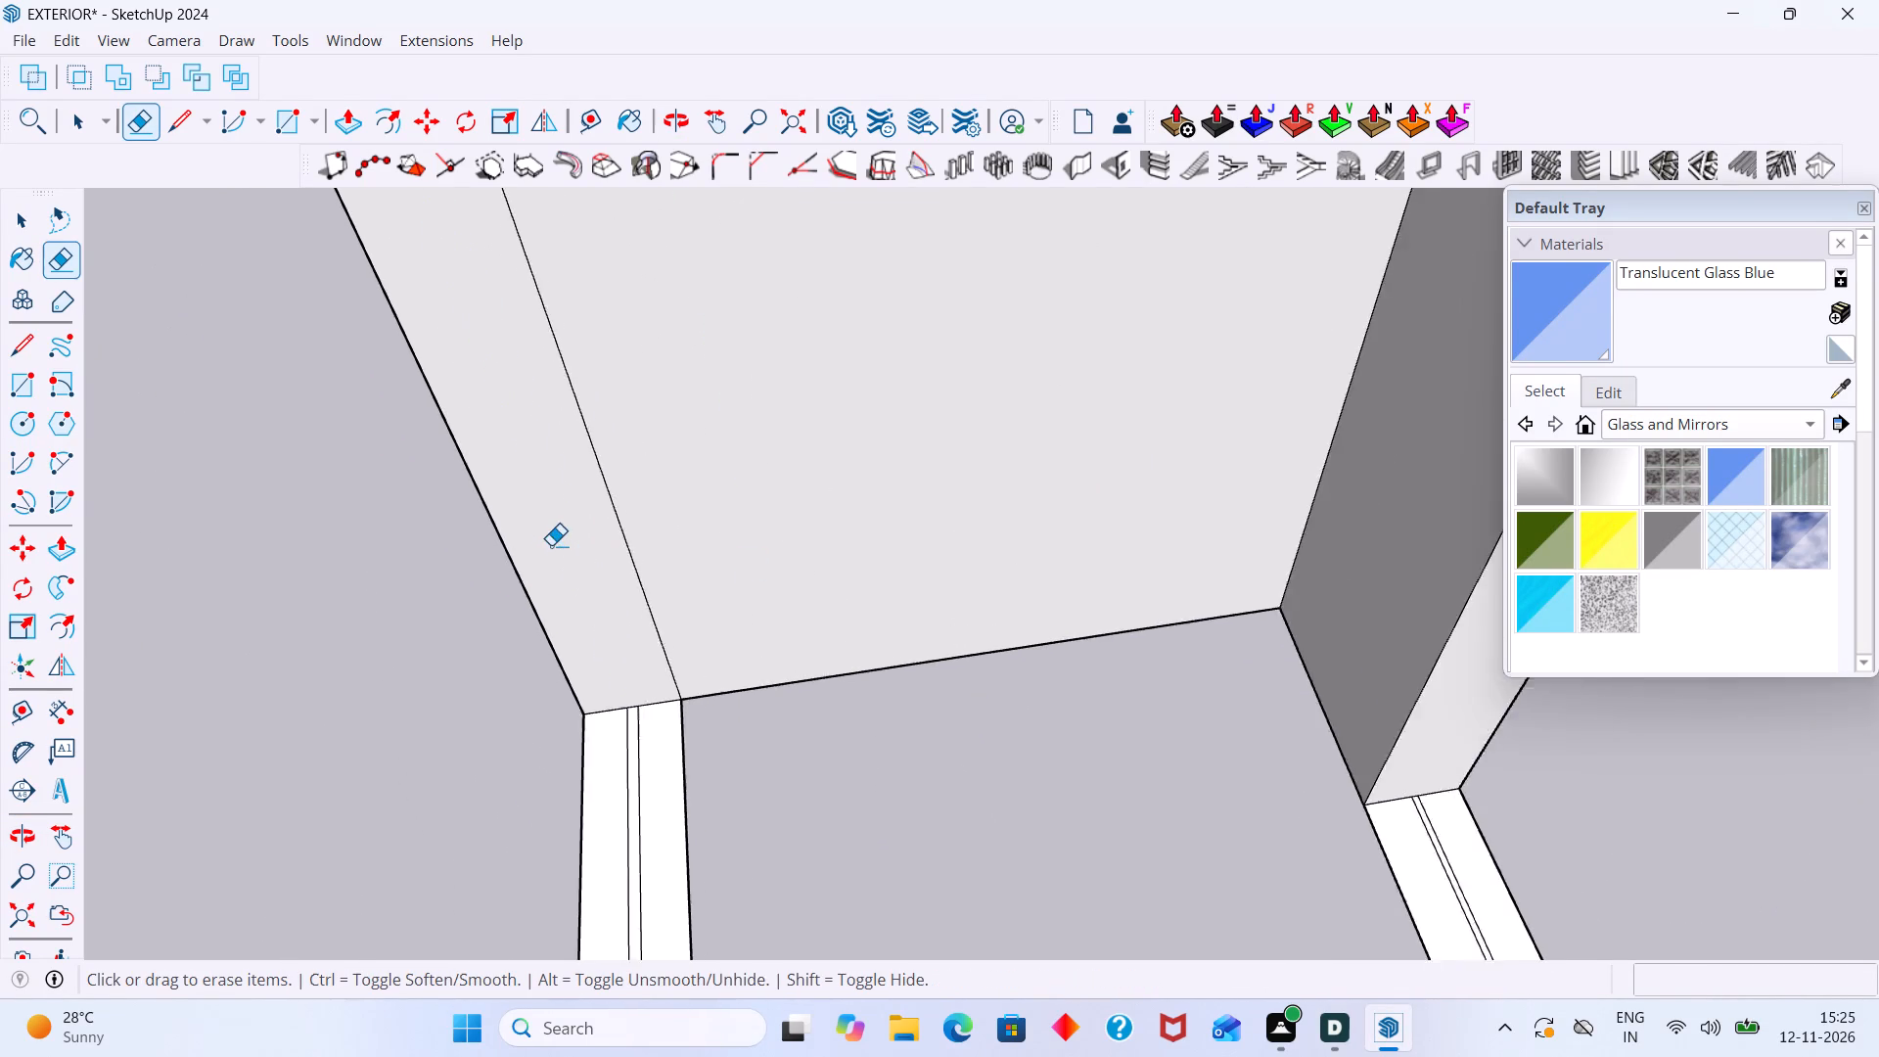
{"action": "scroll", "coordinate": [551, 545], "scroll_direction": "down", "scroll_amount": 20}
{"action": "scroll", "coordinate": [551, 545], "scroll_direction": "down", "scroll_amount": 2}
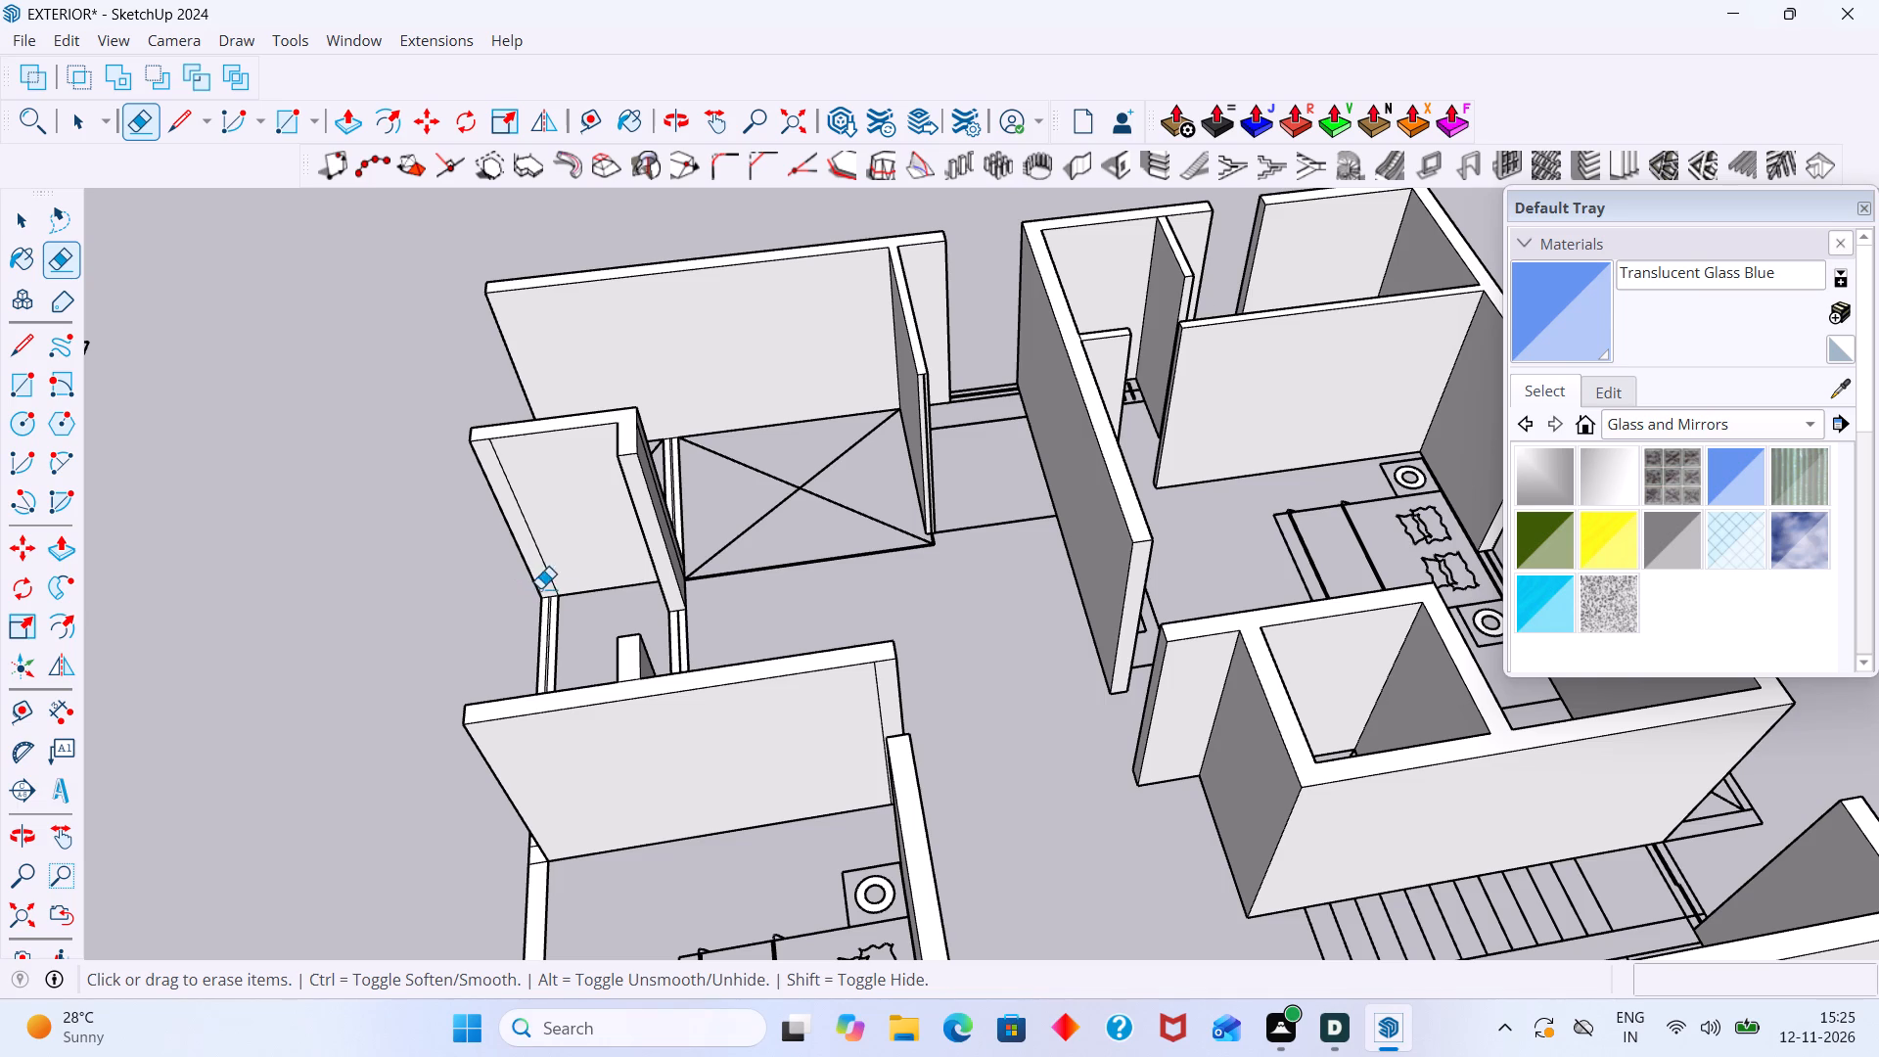
{"action": "scroll", "coordinate": [535, 556], "scroll_direction": "up", "scroll_amount": 7}
{"action": "left_click_drag", "start_coordinate": [549, 515], "coordinate": [522, 523]}
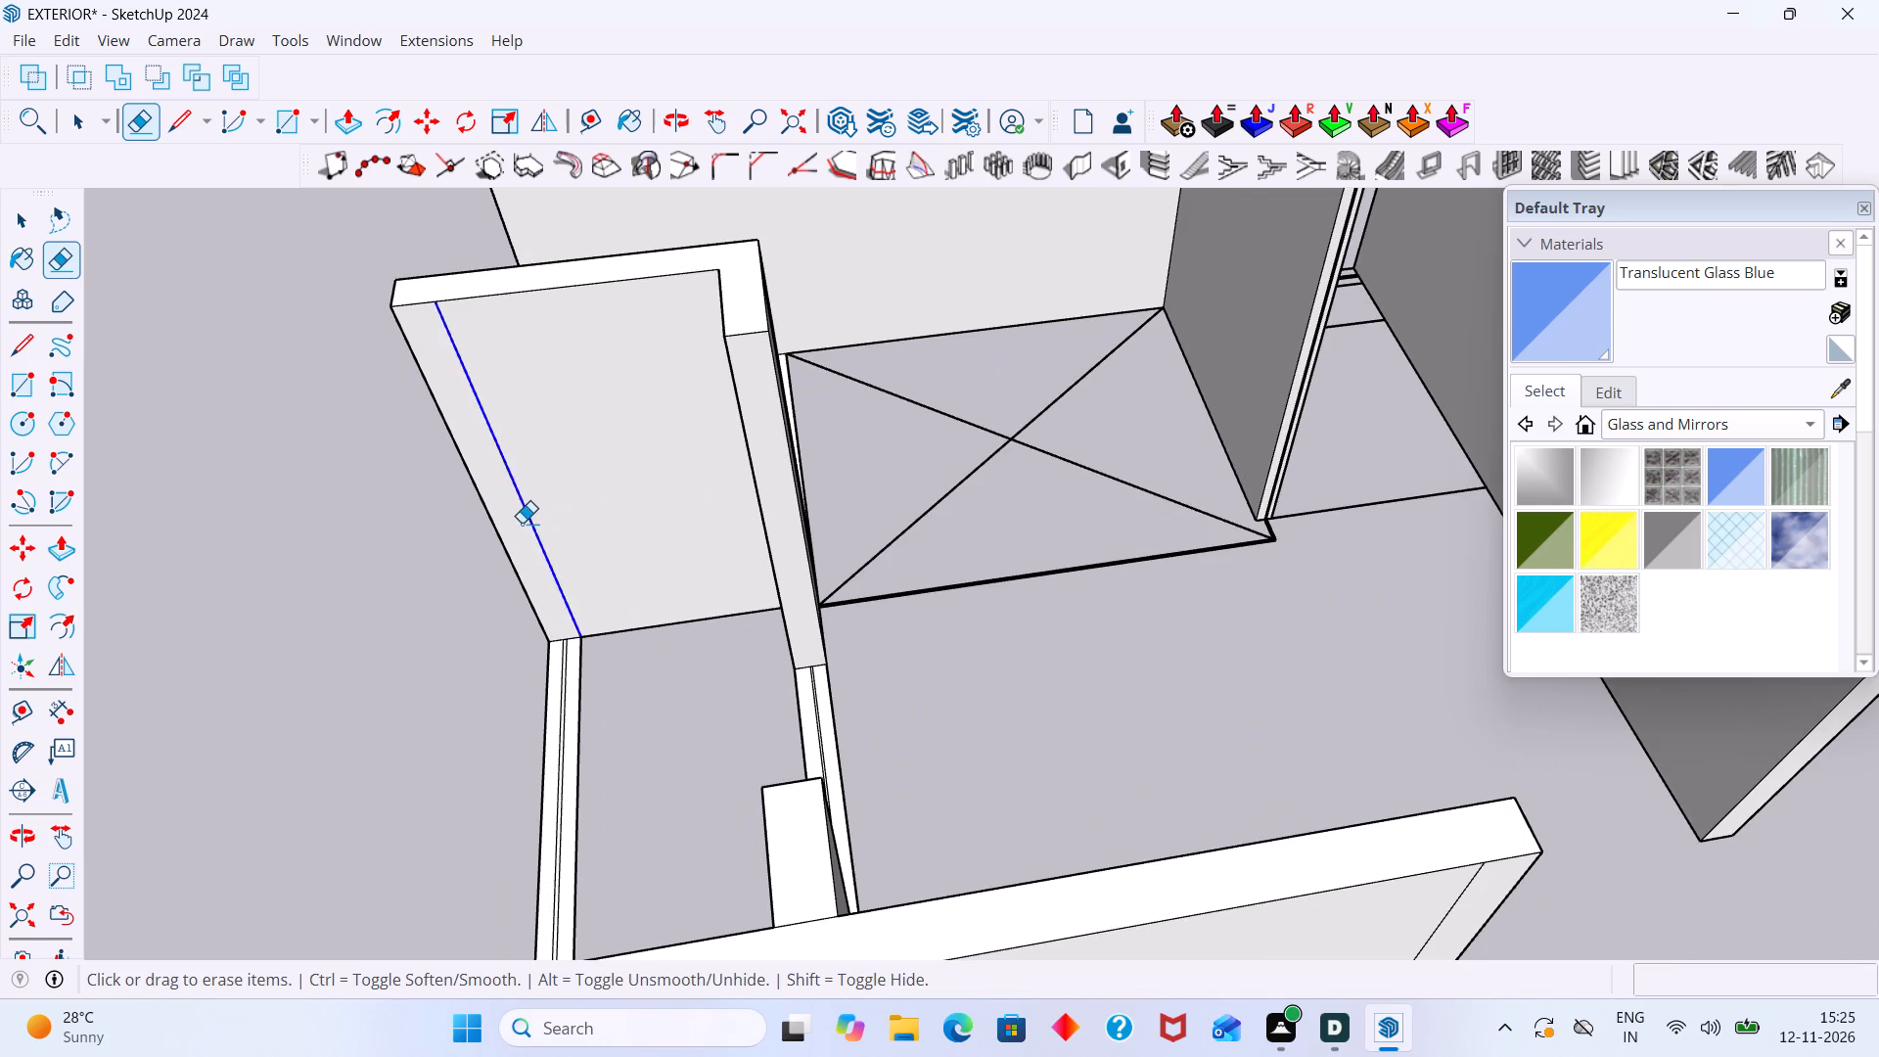
{"action": "scroll", "coordinate": [523, 528], "scroll_direction": "down", "scroll_amount": 7}
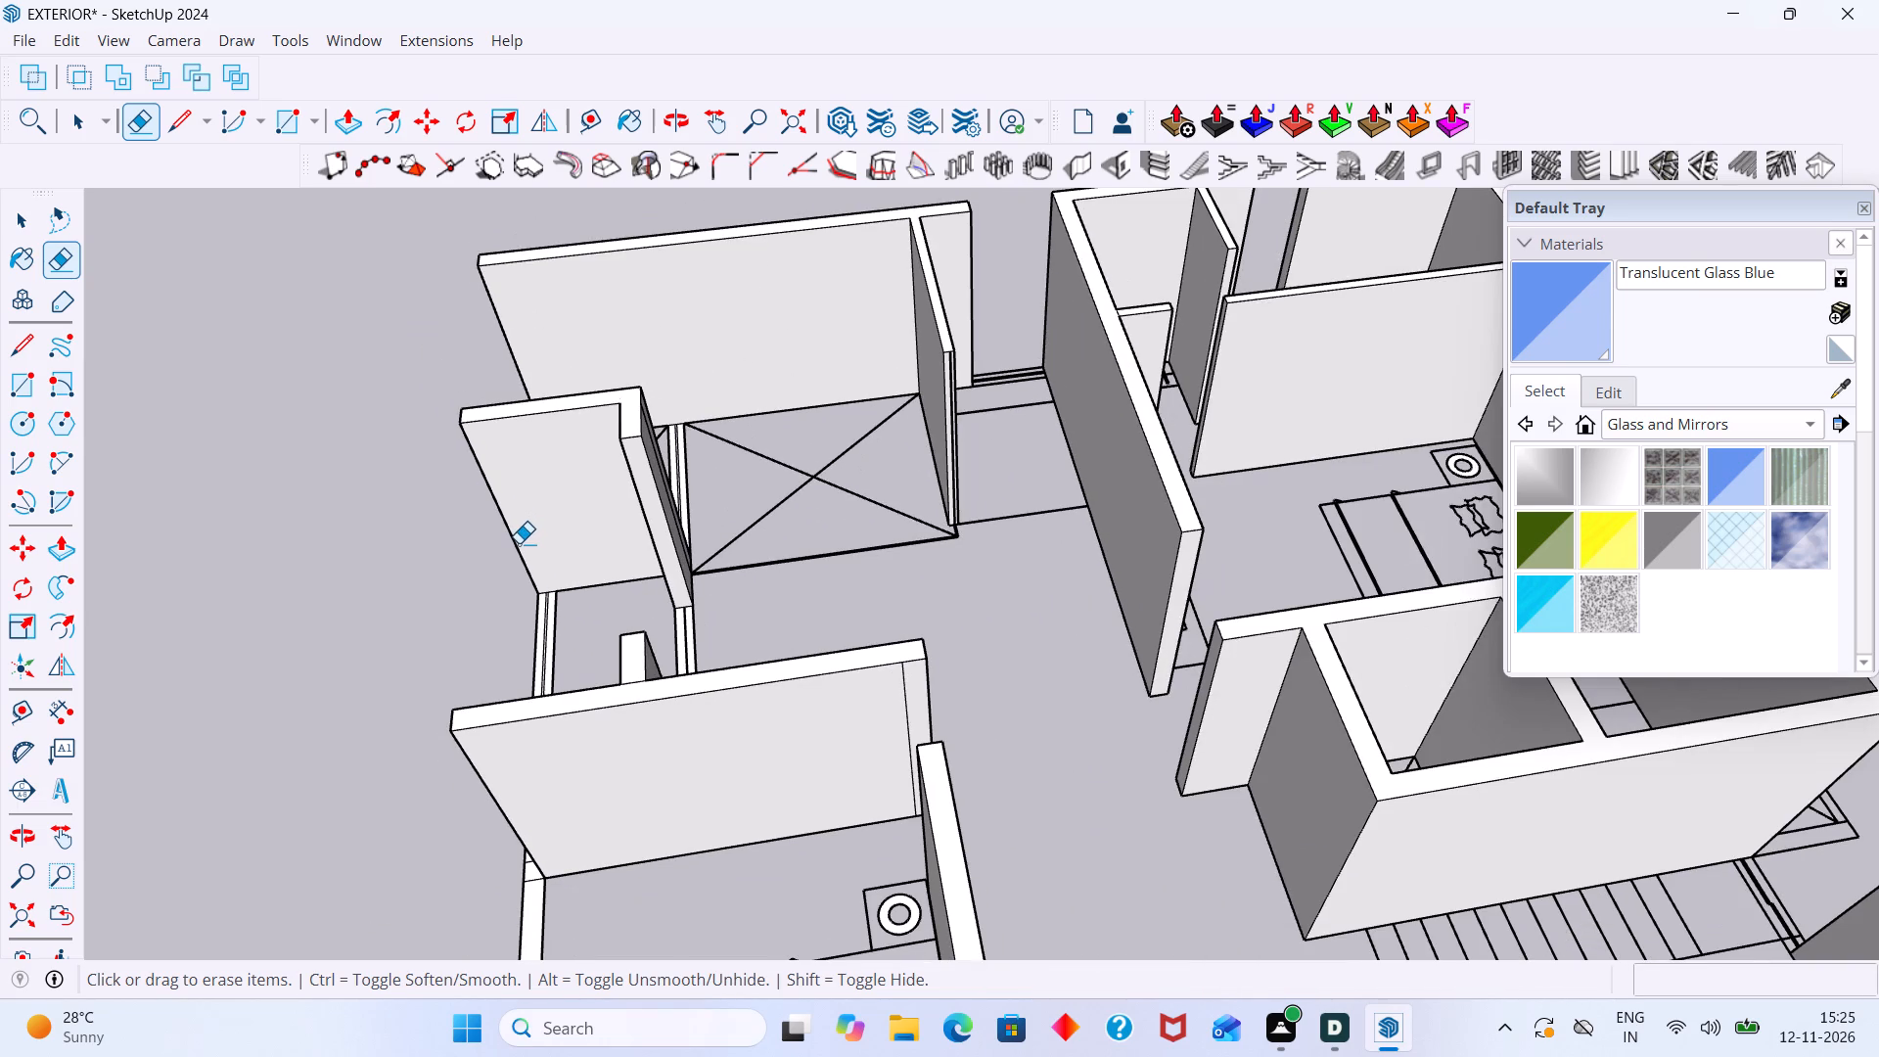
Erase the vertical seam lines on the L-shaped wall's side face toward the crossed floor rectangle.
{"action": "scroll", "coordinate": [519, 543], "scroll_direction": "down", "scroll_amount": 5}
{"action": "middle_click_drag", "start_coordinate": [538, 575], "coordinate": [469, 649]}
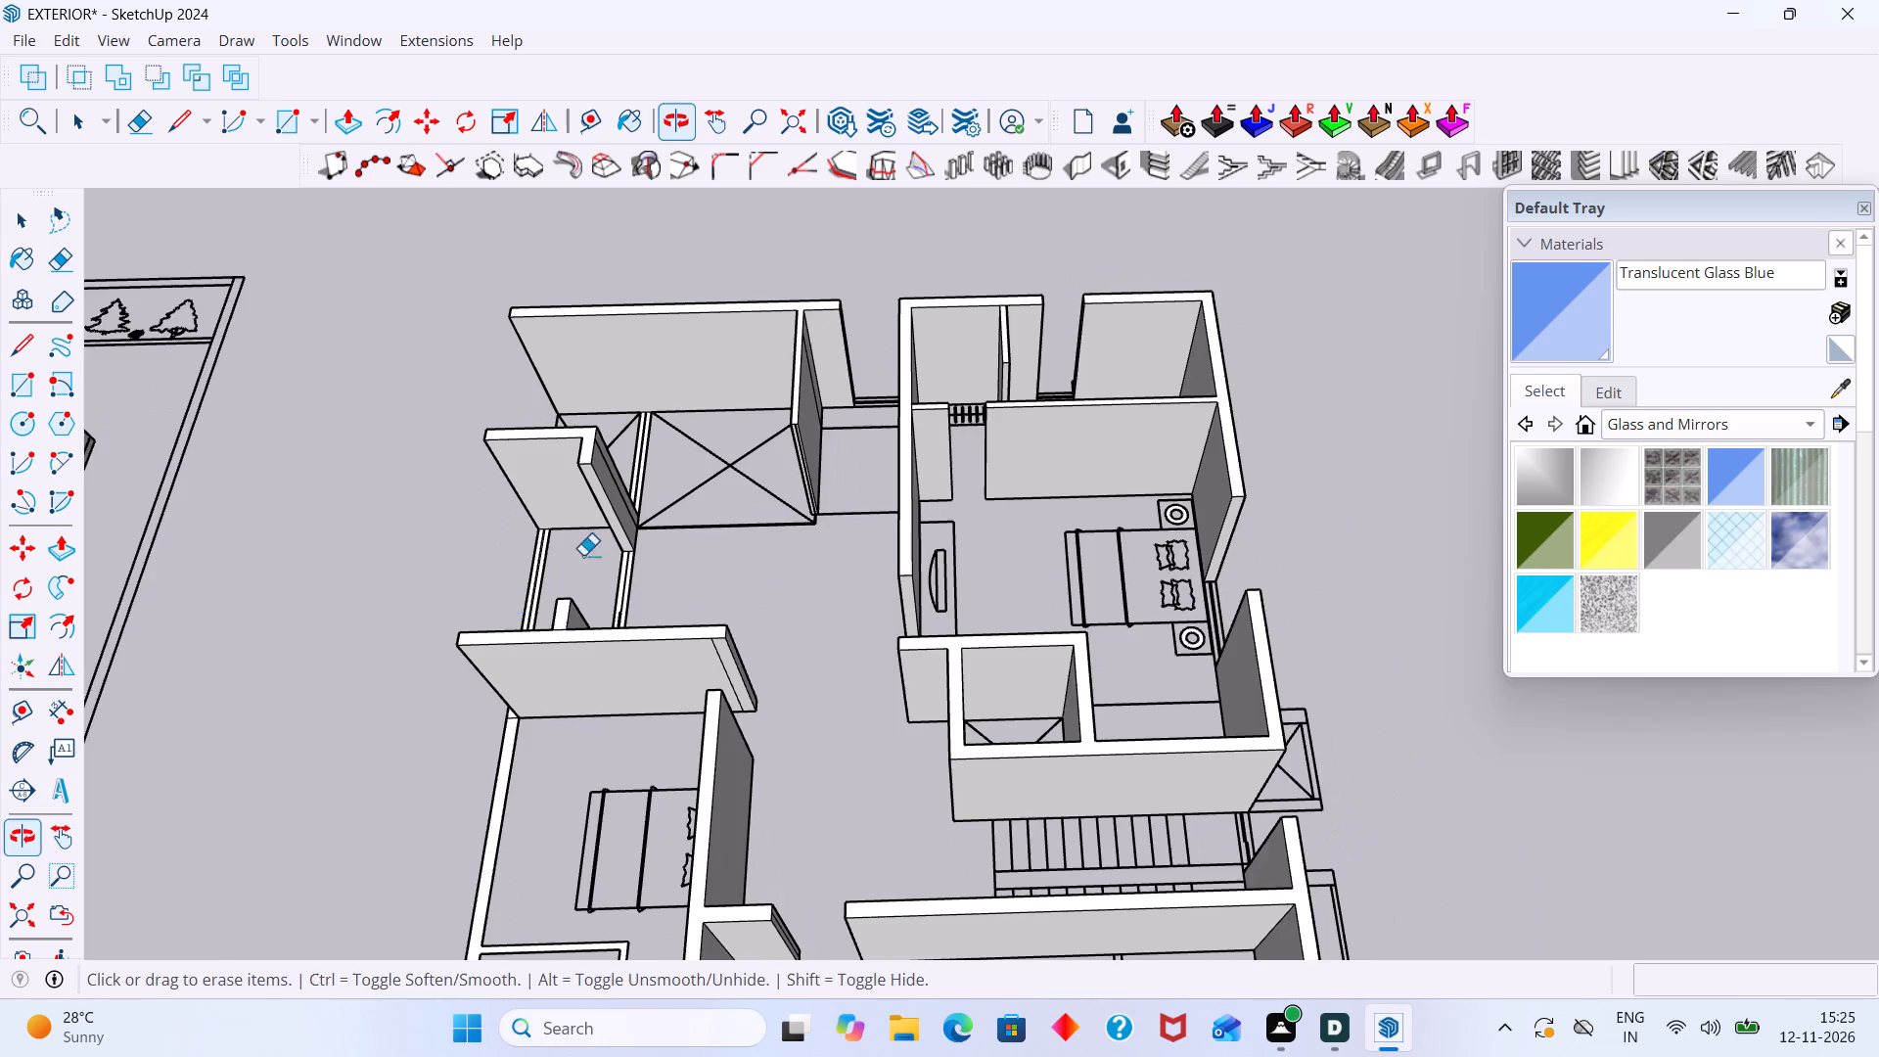
{"action": "scroll", "coordinate": [663, 479], "scroll_direction": "up", "scroll_amount": 14}
{"action": "middle_click_drag", "start_coordinate": [503, 463], "coordinate": [348, 483]}
{"action": "scroll", "coordinate": [555, 404], "scroll_direction": "up", "scroll_amount": 10}
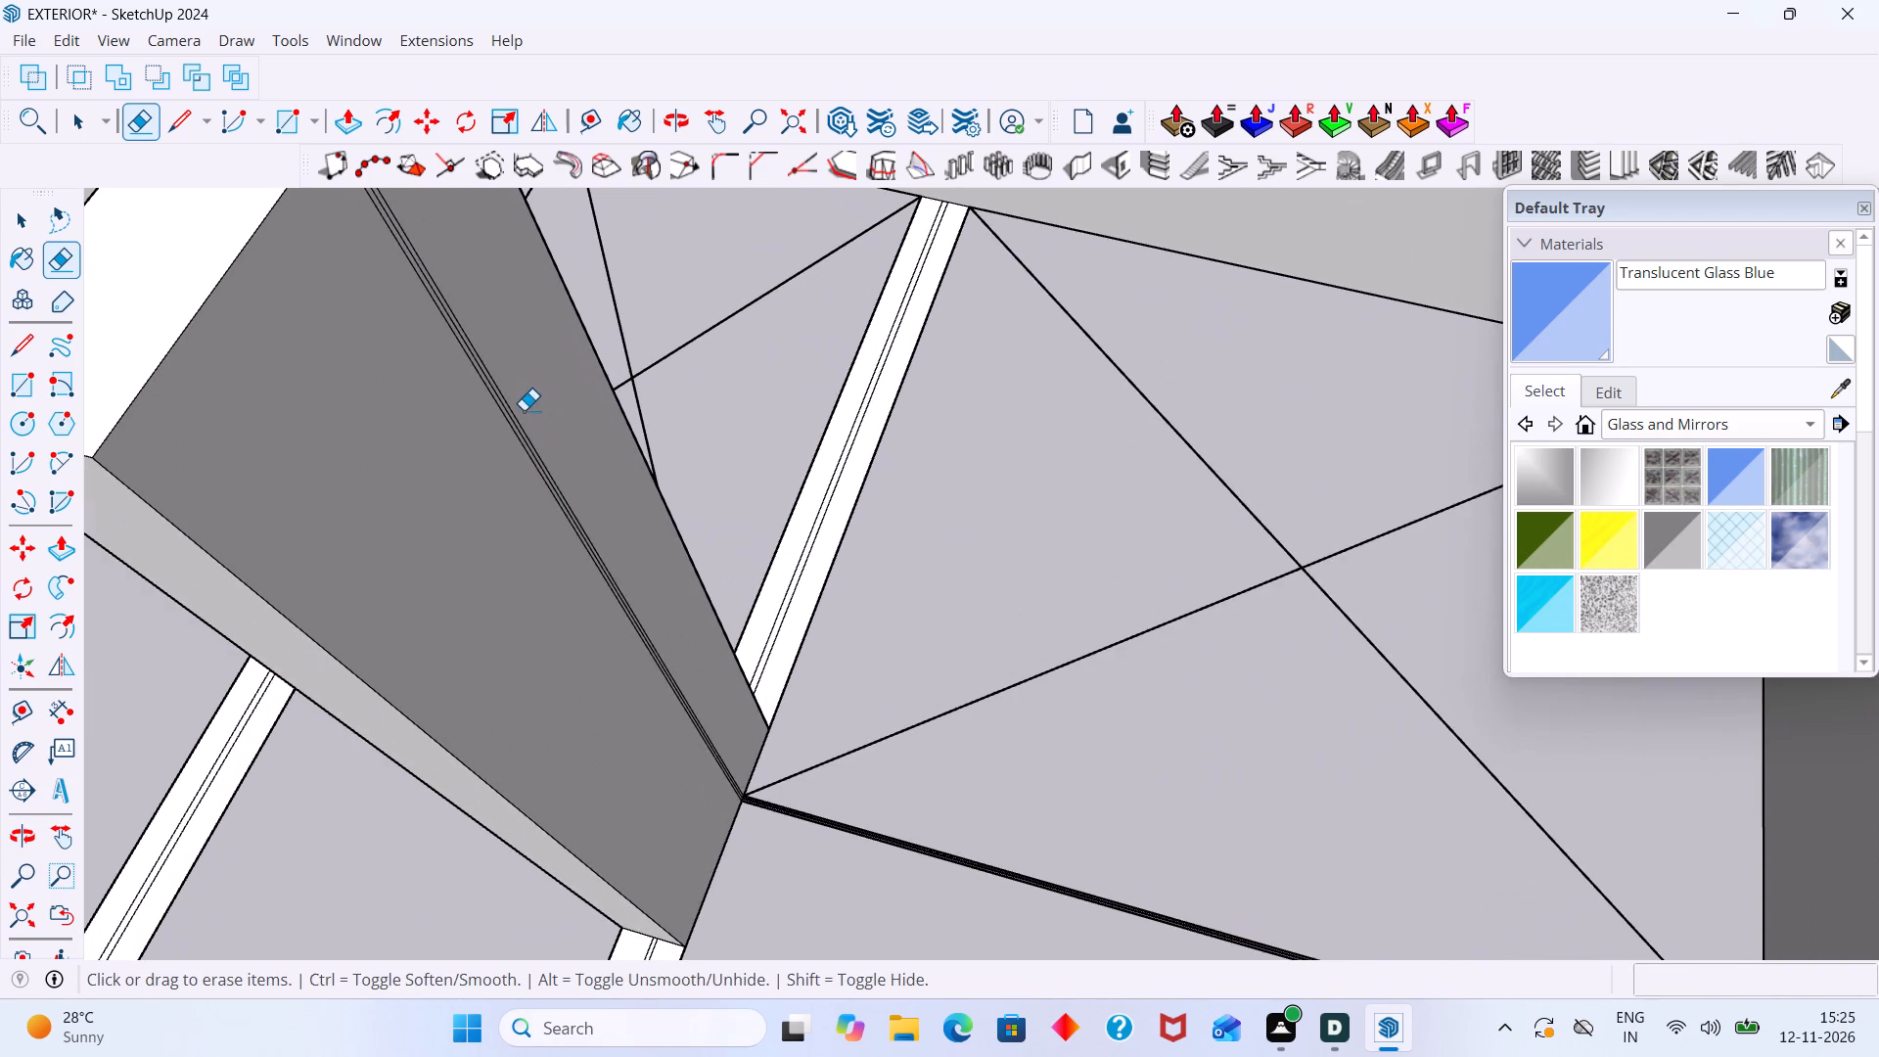
{"action": "left_click_drag", "start_coordinate": [531, 395], "coordinate": [509, 452]}
Erase the three vertical seam lines on the end face of the partition wall across the crossed floor rectangle.
{"action": "scroll", "coordinate": [517, 437], "scroll_direction": "down", "scroll_amount": 15}
{"action": "middle_click_drag", "start_coordinate": [727, 526], "coordinate": [804, 527]}
{"action": "scroll", "coordinate": [920, 579], "scroll_direction": "up", "scroll_amount": 20}
{"action": "scroll", "coordinate": [920, 579], "scroll_direction": "up", "scroll_amount": 2}
{"action": "left_click_drag", "start_coordinate": [1135, 523], "coordinate": [1109, 517]}
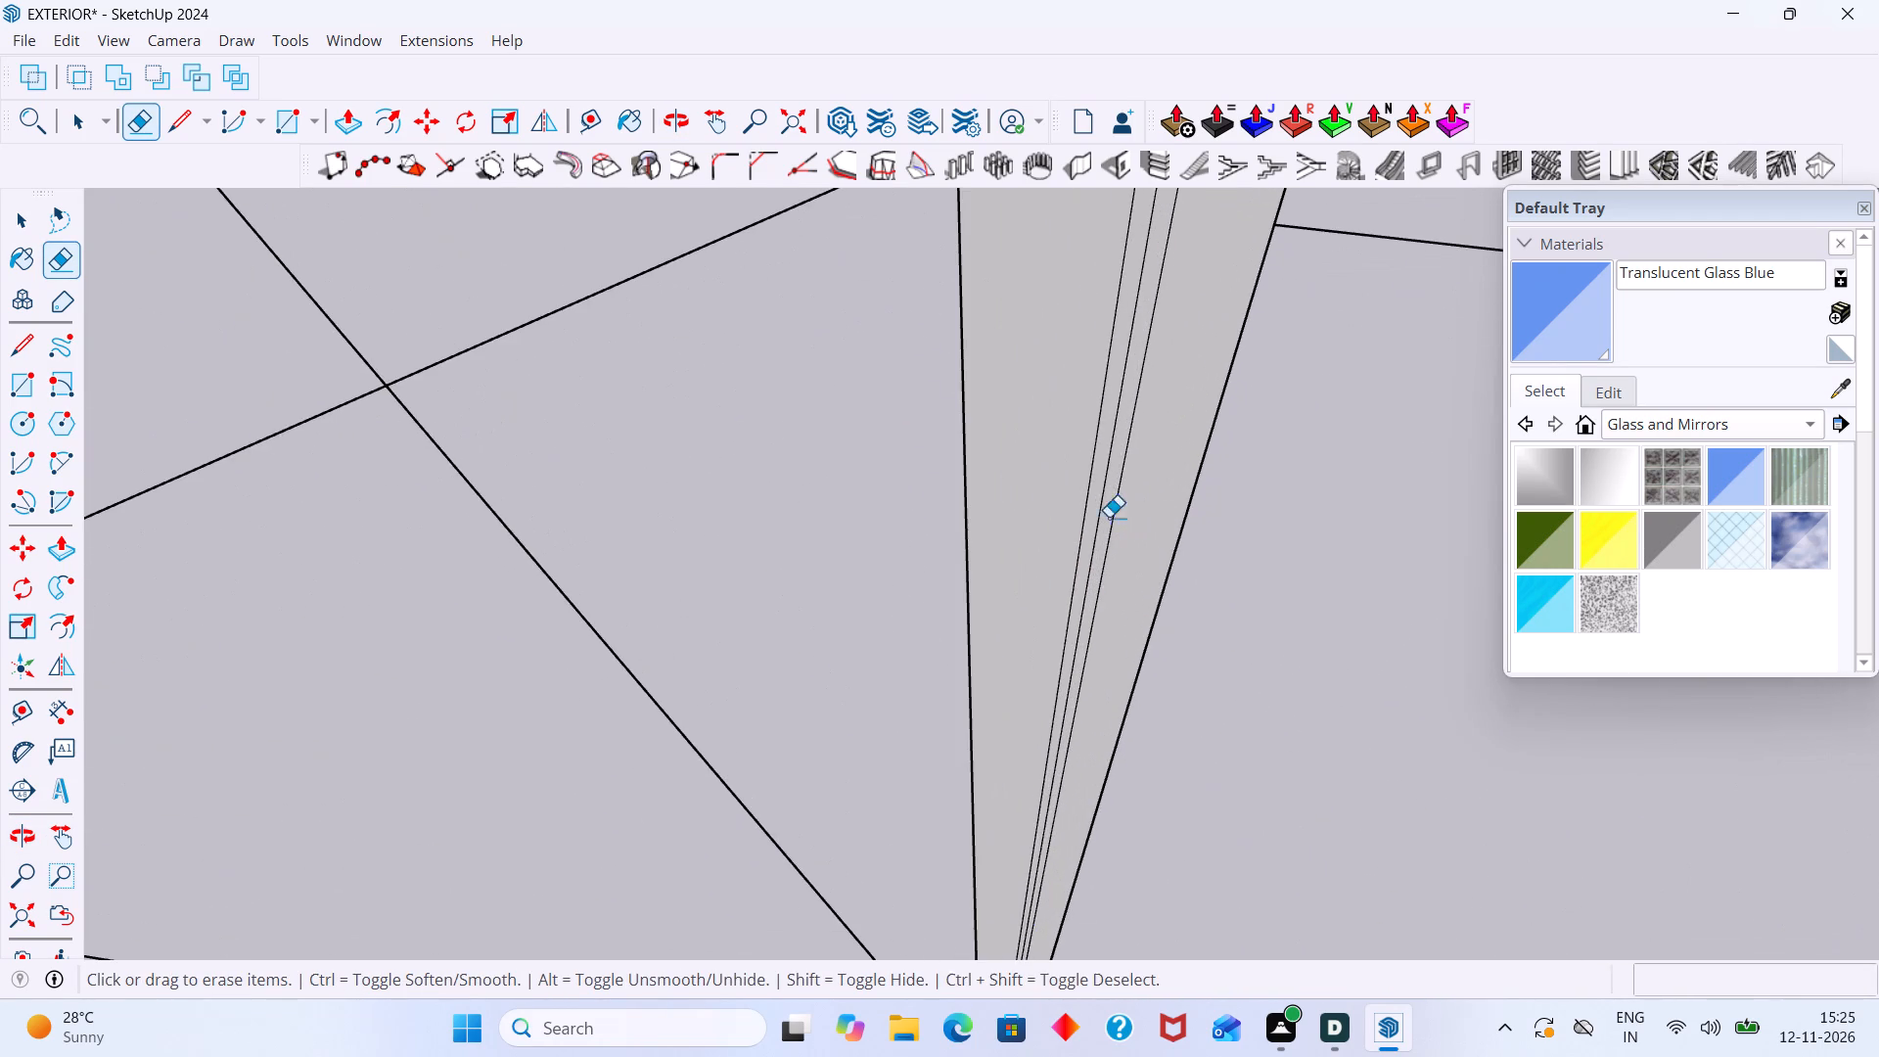
{"action": "left_click_drag", "start_coordinate": [1109, 517], "coordinate": [1081, 501]}
Erase the vertical seam line on that partition wall's side face, near its corner with the exterior wall.
{"action": "scroll", "coordinate": [1074, 502], "scroll_direction": "down", "scroll_amount": 20}
{"action": "scroll", "coordinate": [1074, 502], "scroll_direction": "down", "scroll_amount": 2}
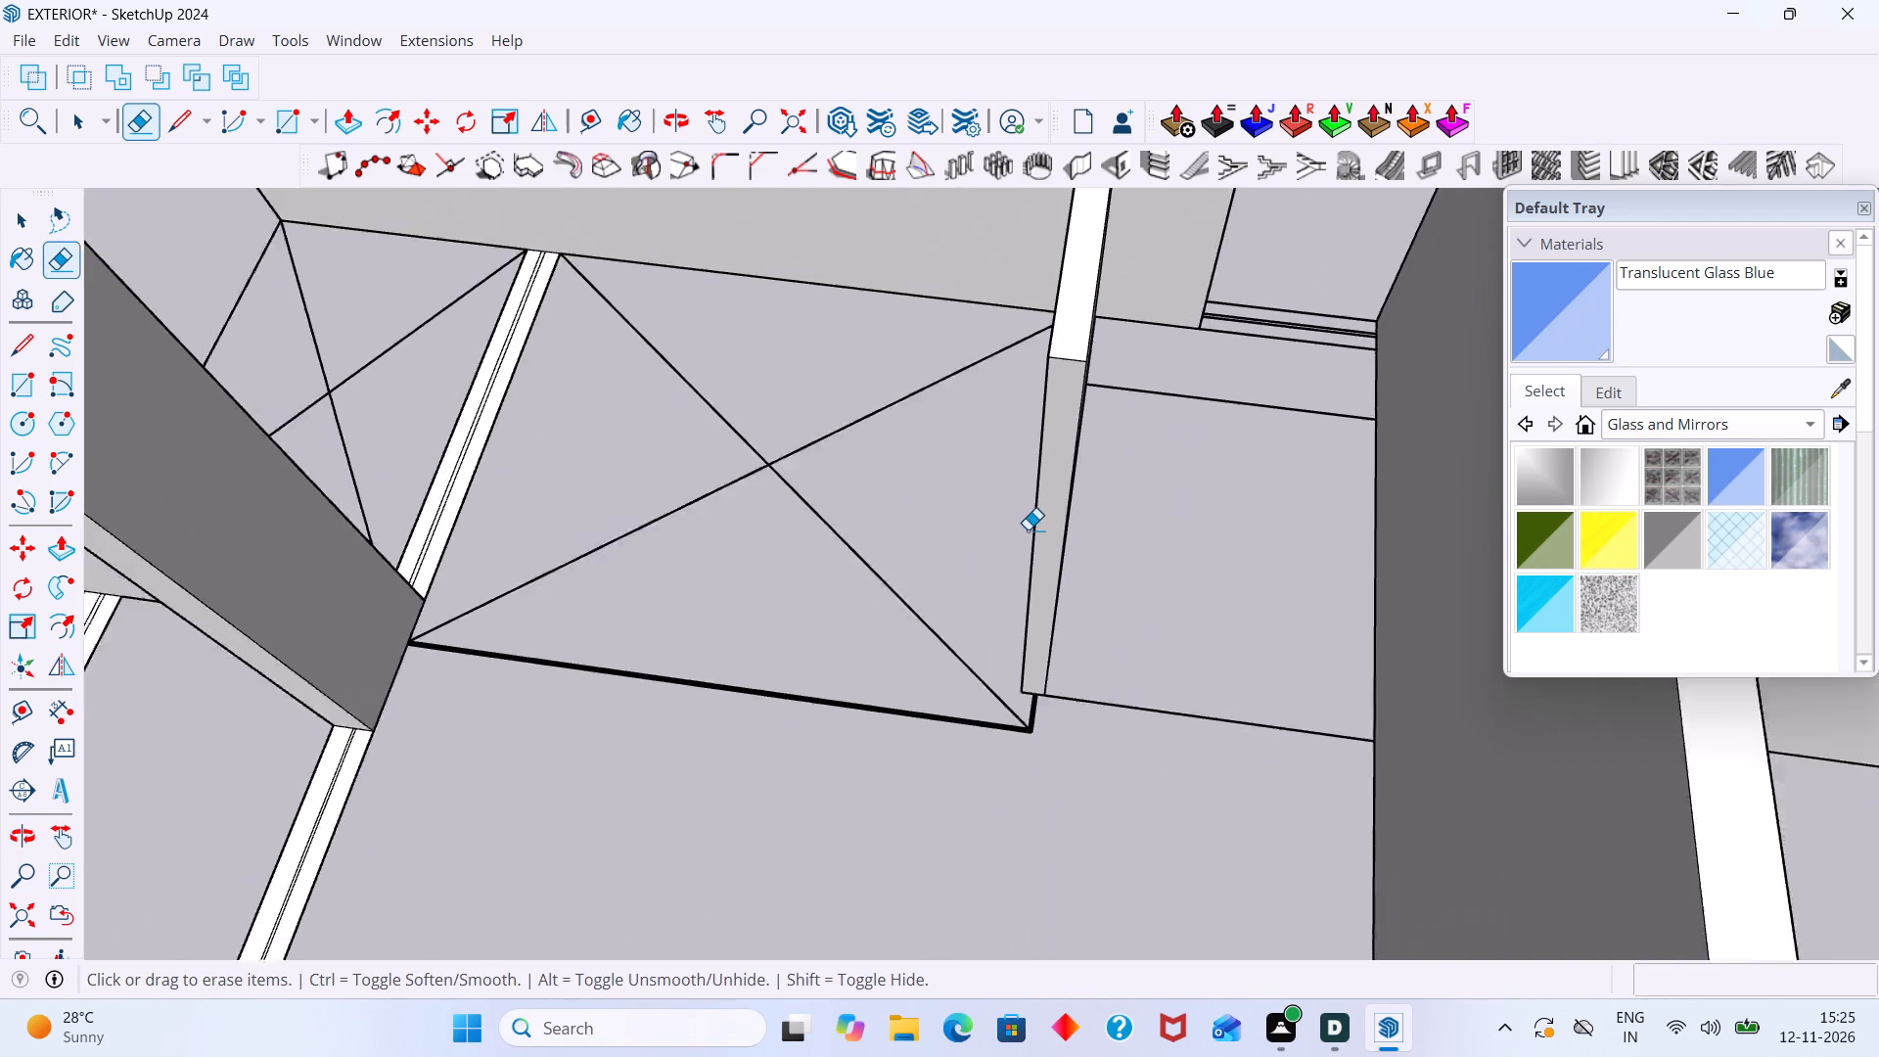
{"action": "scroll", "coordinate": [1028, 529], "scroll_direction": "down", "scroll_amount": 2}
{"action": "middle_click_drag", "start_coordinate": [1028, 533], "coordinate": [872, 525]}
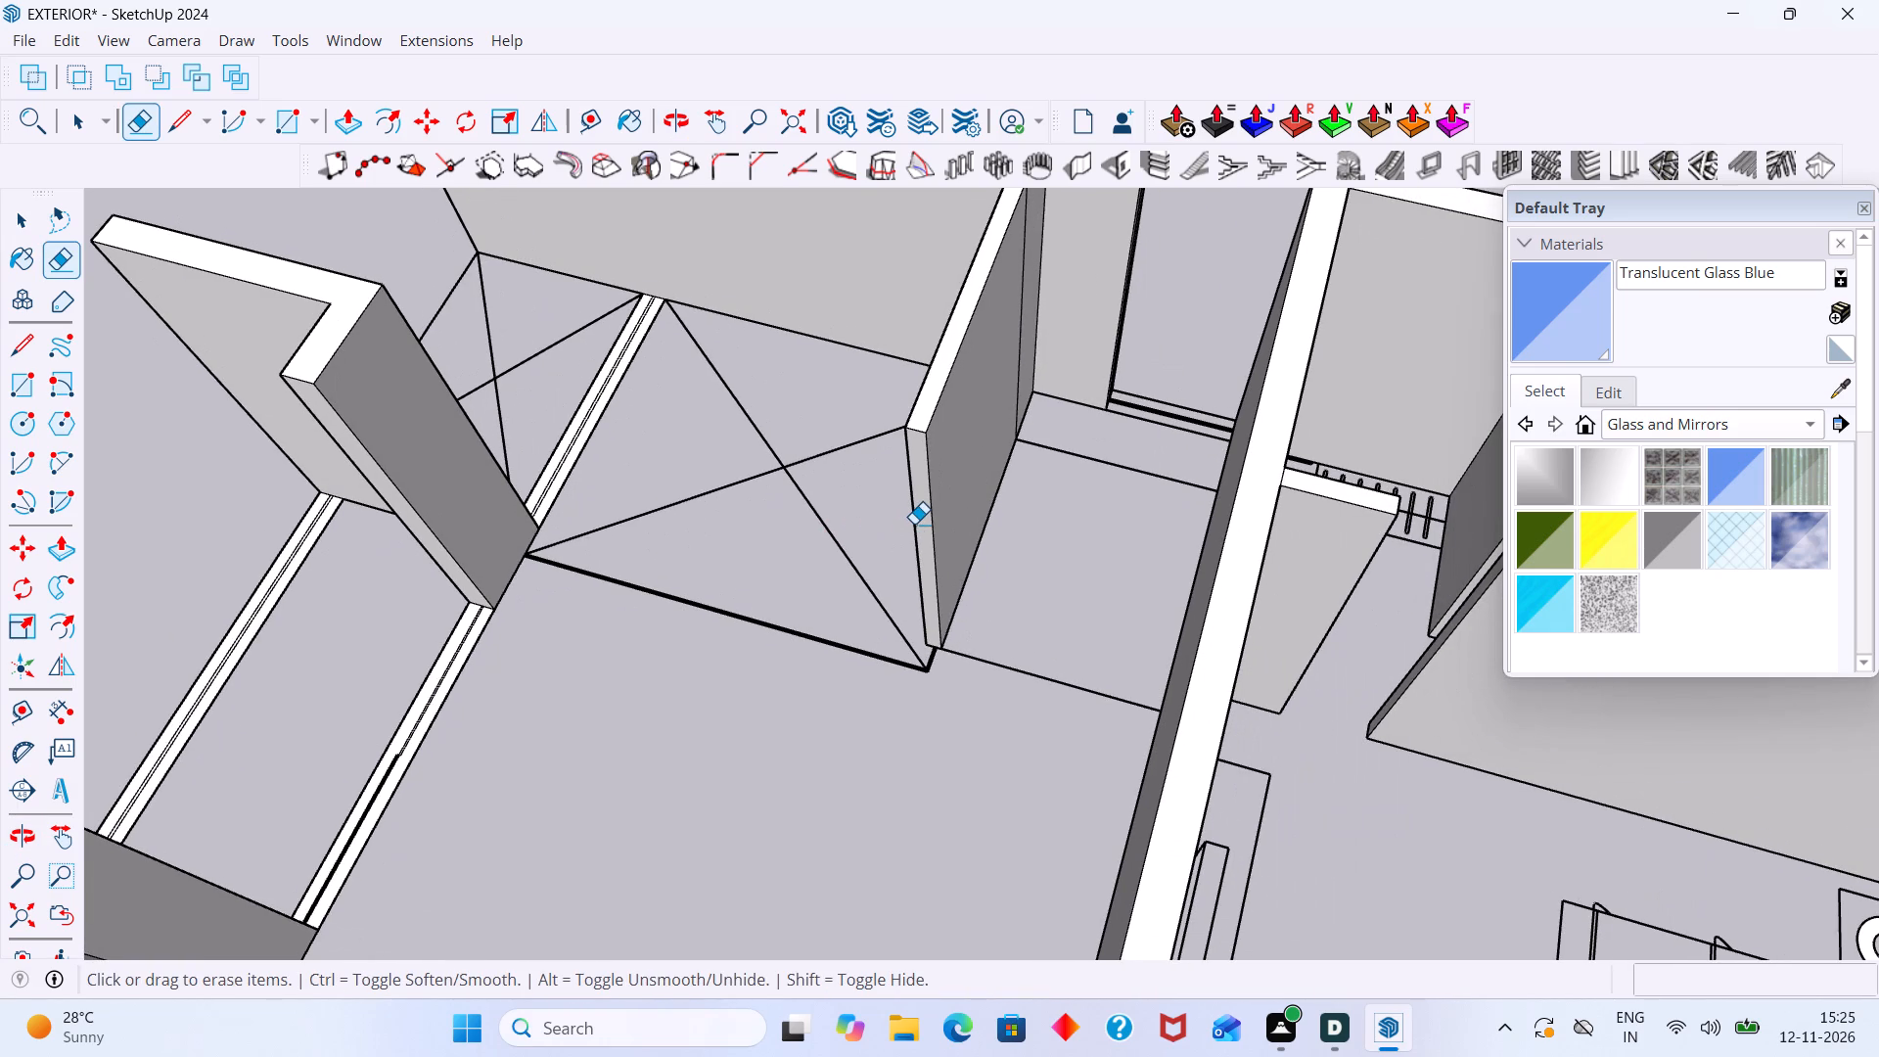
{"action": "scroll", "coordinate": [914, 524], "scroll_direction": "down", "scroll_amount": 7}
{"action": "scroll", "coordinate": [984, 401], "scroll_direction": "up", "scroll_amount": 6}
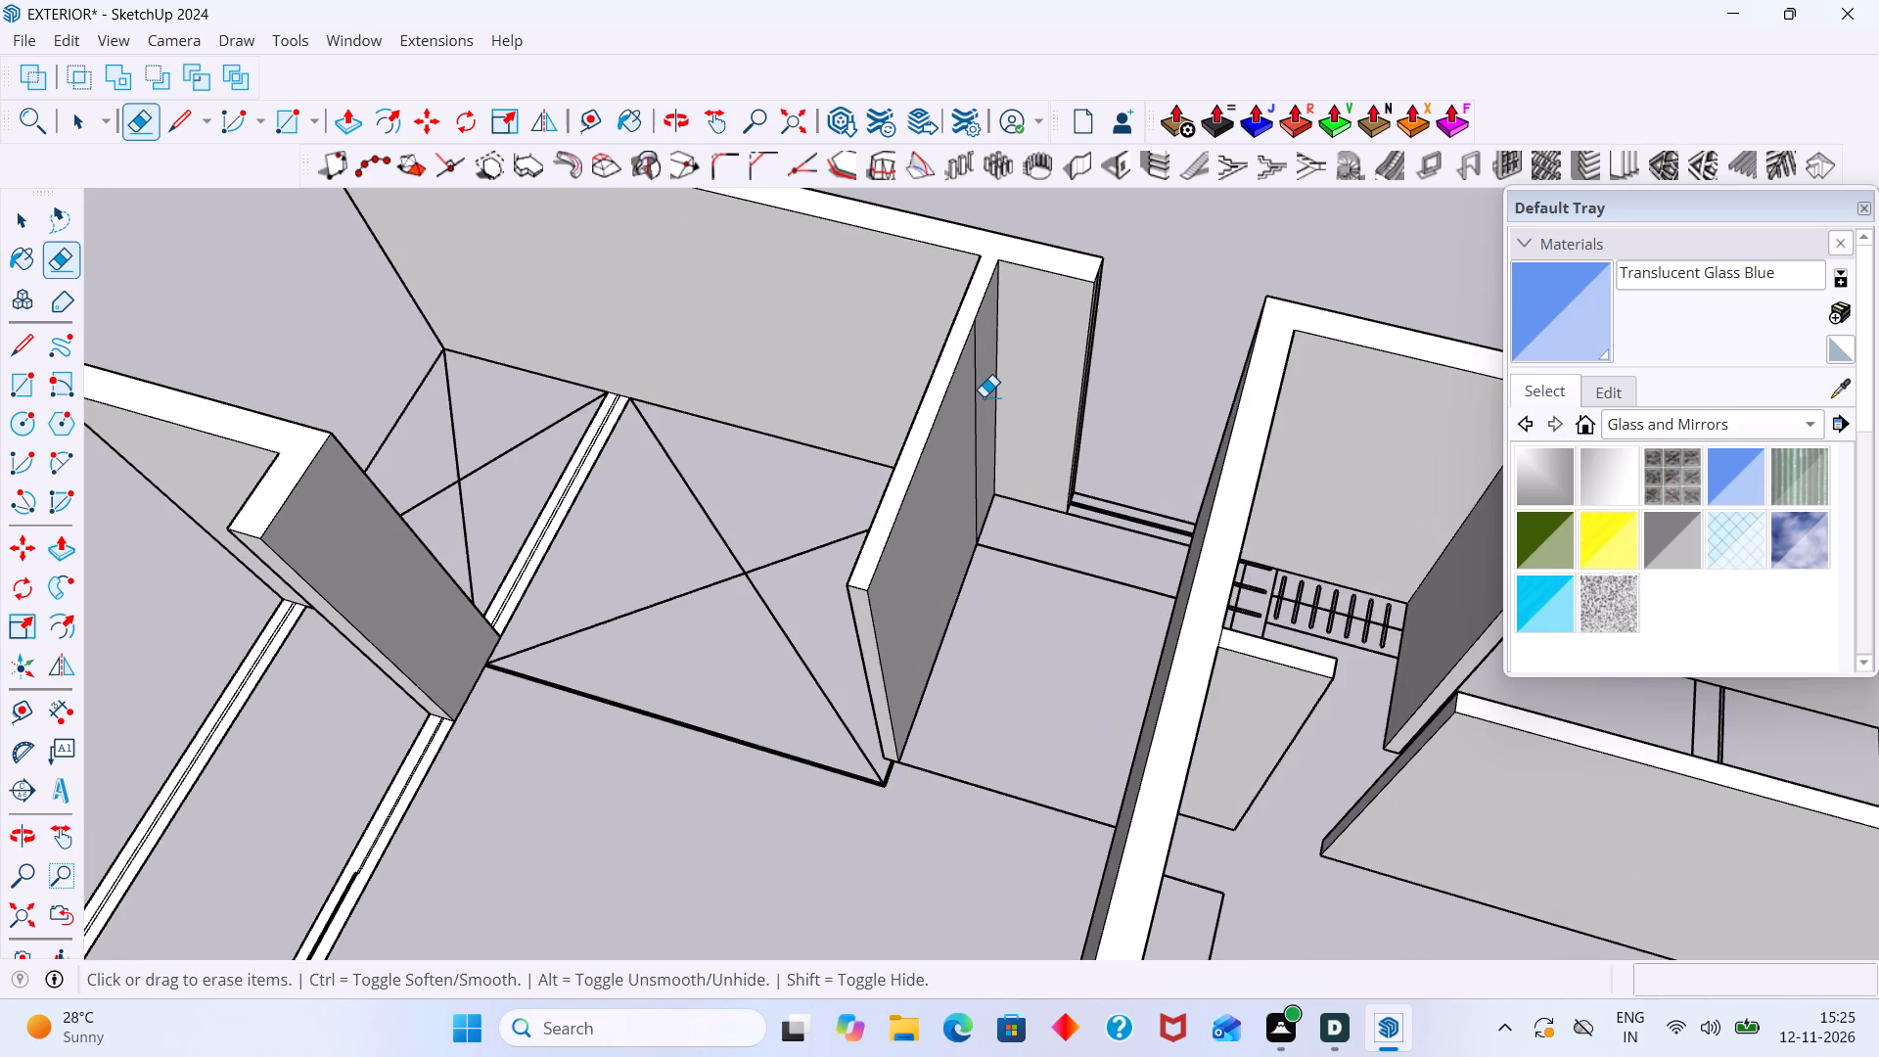
{"action": "middle_click_drag", "start_coordinate": [955, 390], "coordinate": [780, 365]}
{"action": "scroll", "coordinate": [780, 365], "scroll_direction": "up", "scroll_amount": 1}
{"action": "scroll", "coordinate": [1068, 351], "scroll_direction": "up", "scroll_amount": 3}
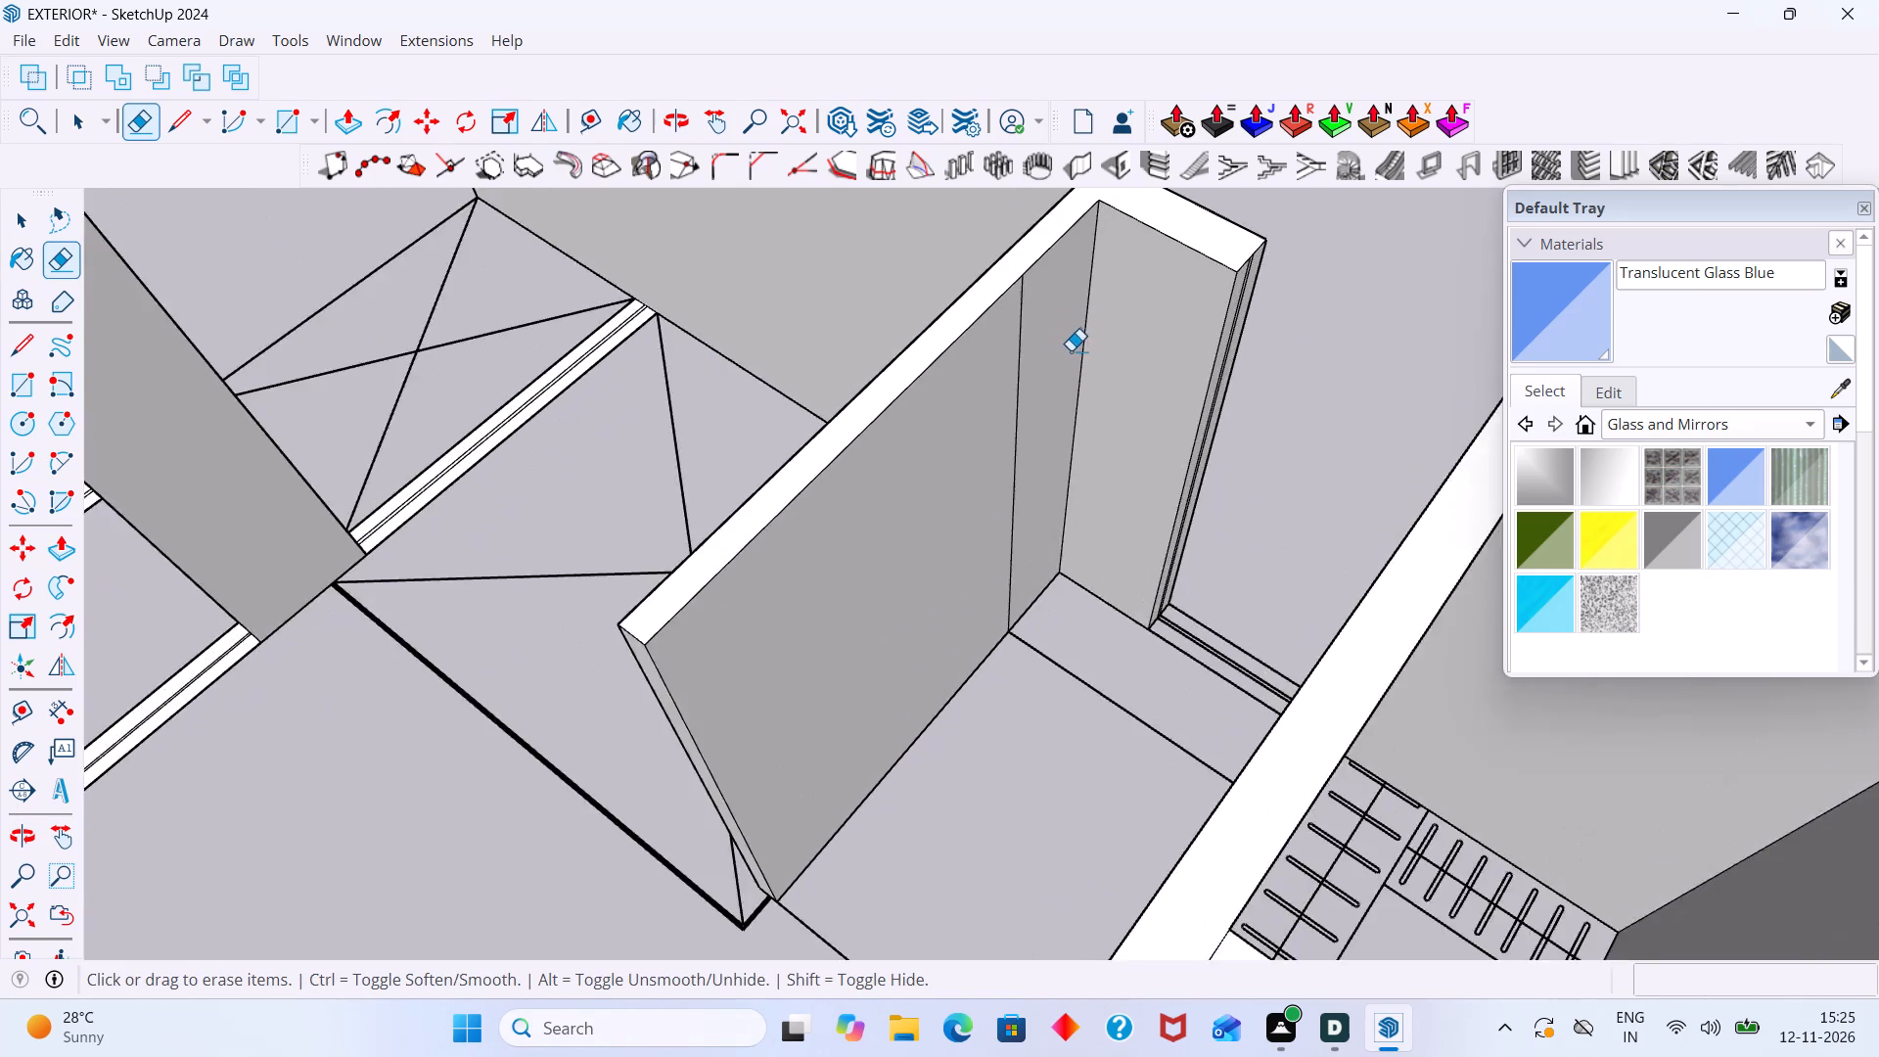
{"action": "scroll", "coordinate": [1071, 350], "scroll_direction": "up", "scroll_amount": 5}
{"action": "left_click_drag", "start_coordinate": [1038, 345], "coordinate": [967, 393]}
Erase the two vertical seam lines on the adjoining exterior wall's end face at the opening.
{"action": "scroll", "coordinate": [980, 387], "scroll_direction": "down", "scroll_amount": 8}
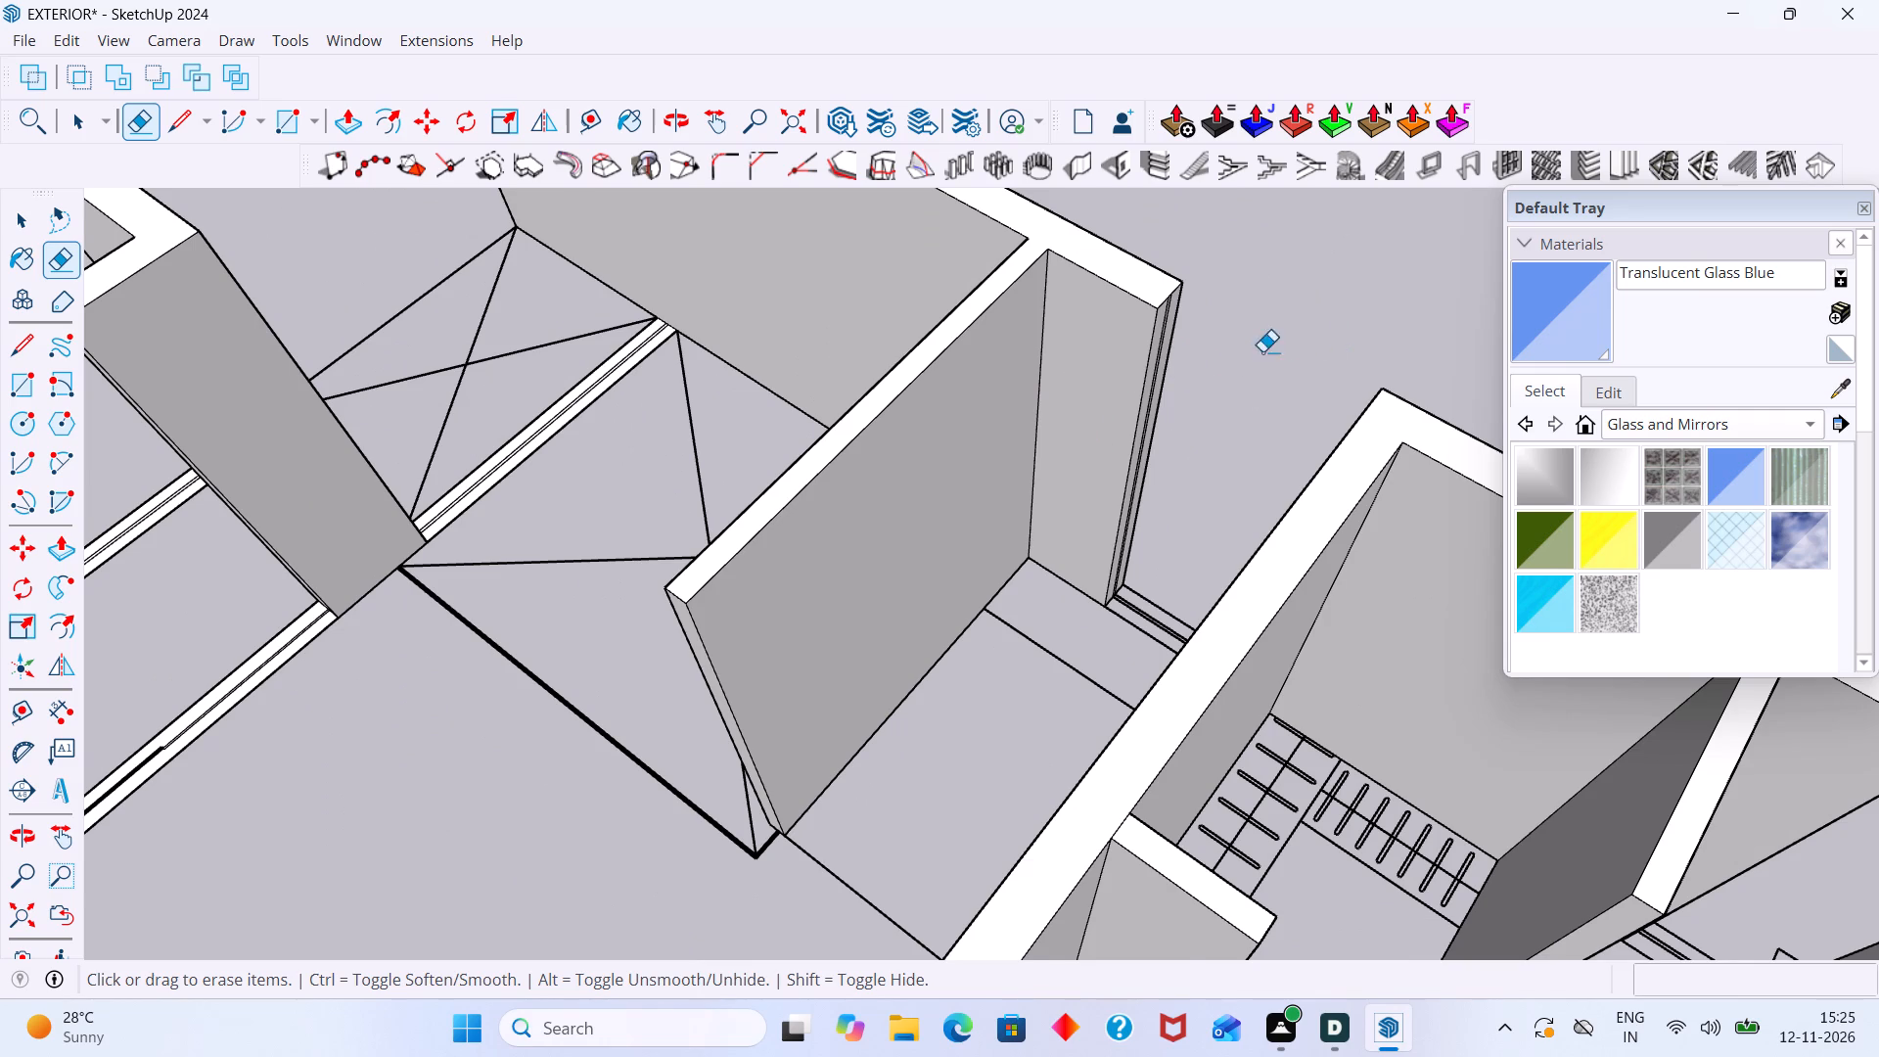
{"action": "scroll", "coordinate": [1243, 364], "scroll_direction": "down", "scroll_amount": 1}
{"action": "middle_click_drag", "start_coordinate": [1233, 364], "coordinate": [1084, 346]}
{"action": "scroll", "coordinate": [1259, 397], "scroll_direction": "up", "scroll_amount": 11}
{"action": "scroll", "coordinate": [882, 439], "scroll_direction": "up", "scroll_amount": 1}
{"action": "scroll", "coordinate": [879, 446], "scroll_direction": "down", "scroll_amount": 3}
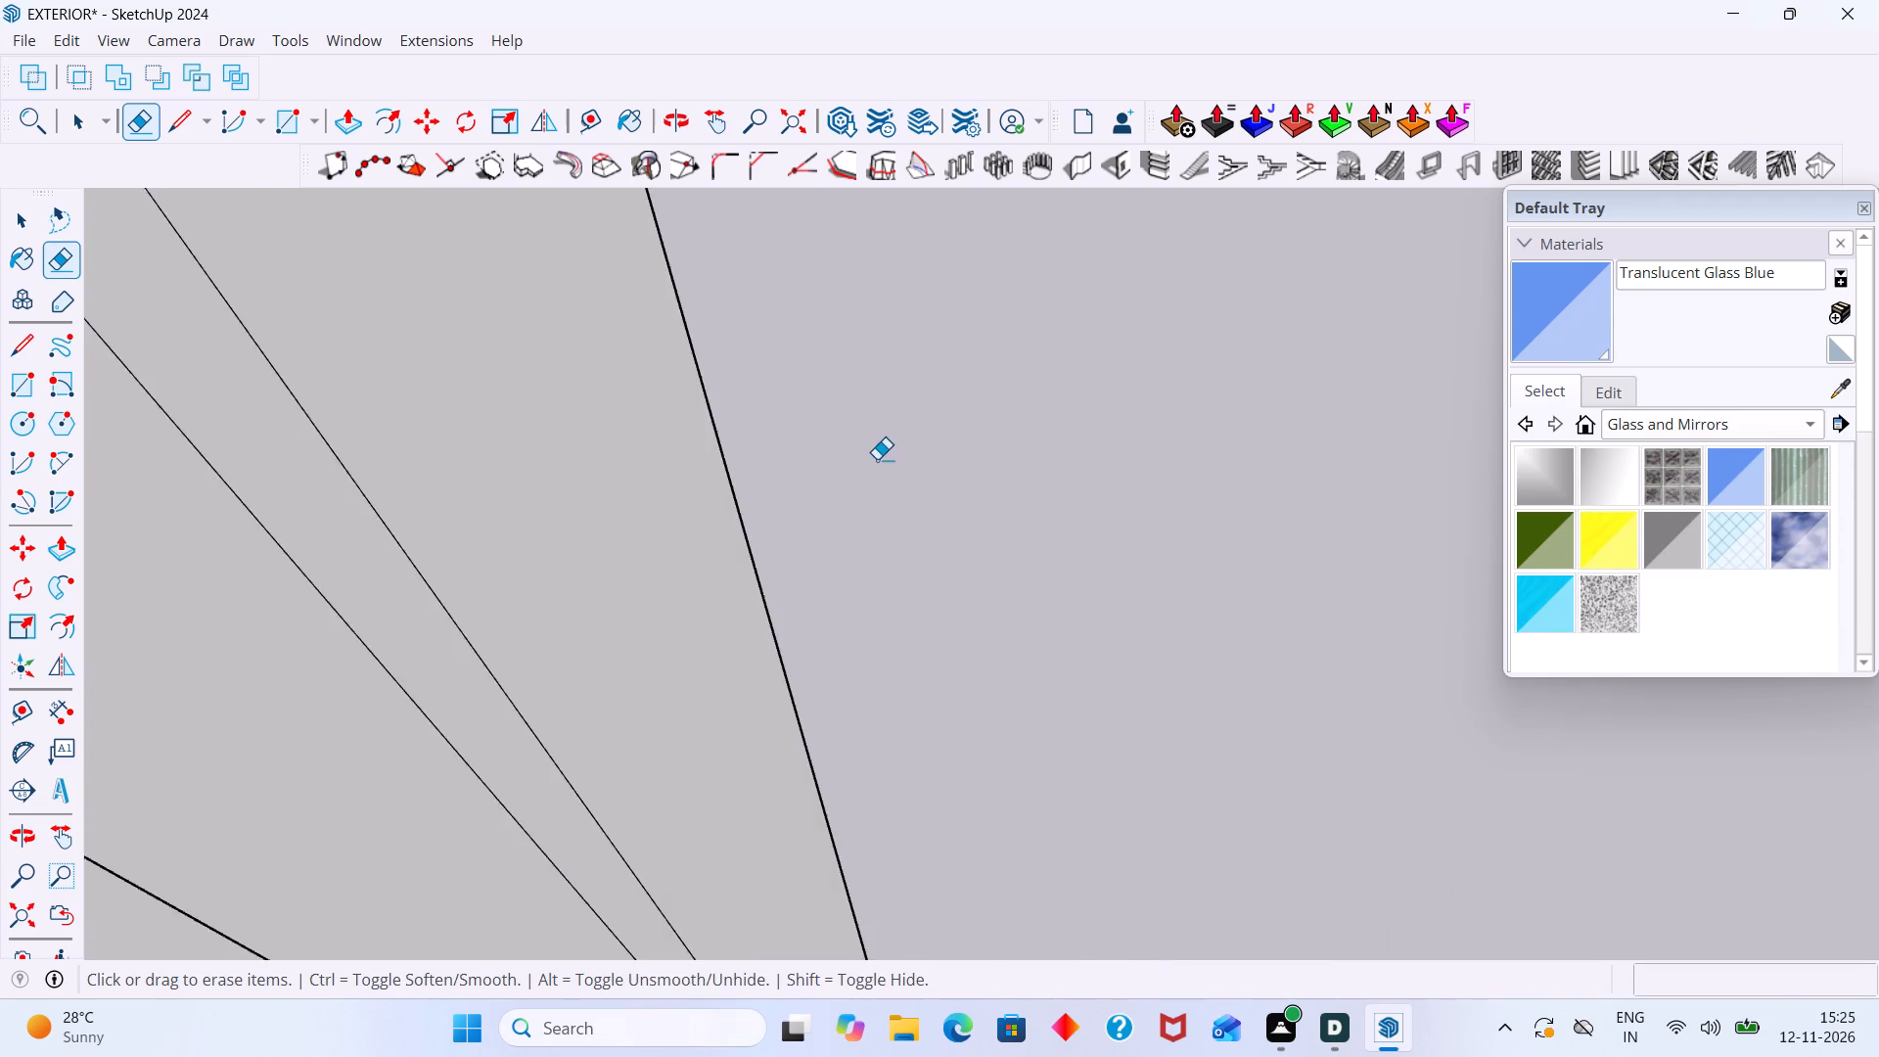
{"action": "scroll", "coordinate": [877, 459], "scroll_direction": "down", "scroll_amount": 2}
{"action": "left_click_drag", "start_coordinate": [785, 494], "coordinate": [740, 528]}
Examine the walls around the bedrooms, bathroom and staircase from several sides for leftover seam lines.
{"action": "scroll", "coordinate": [756, 516], "scroll_direction": "down", "scroll_amount": 7}
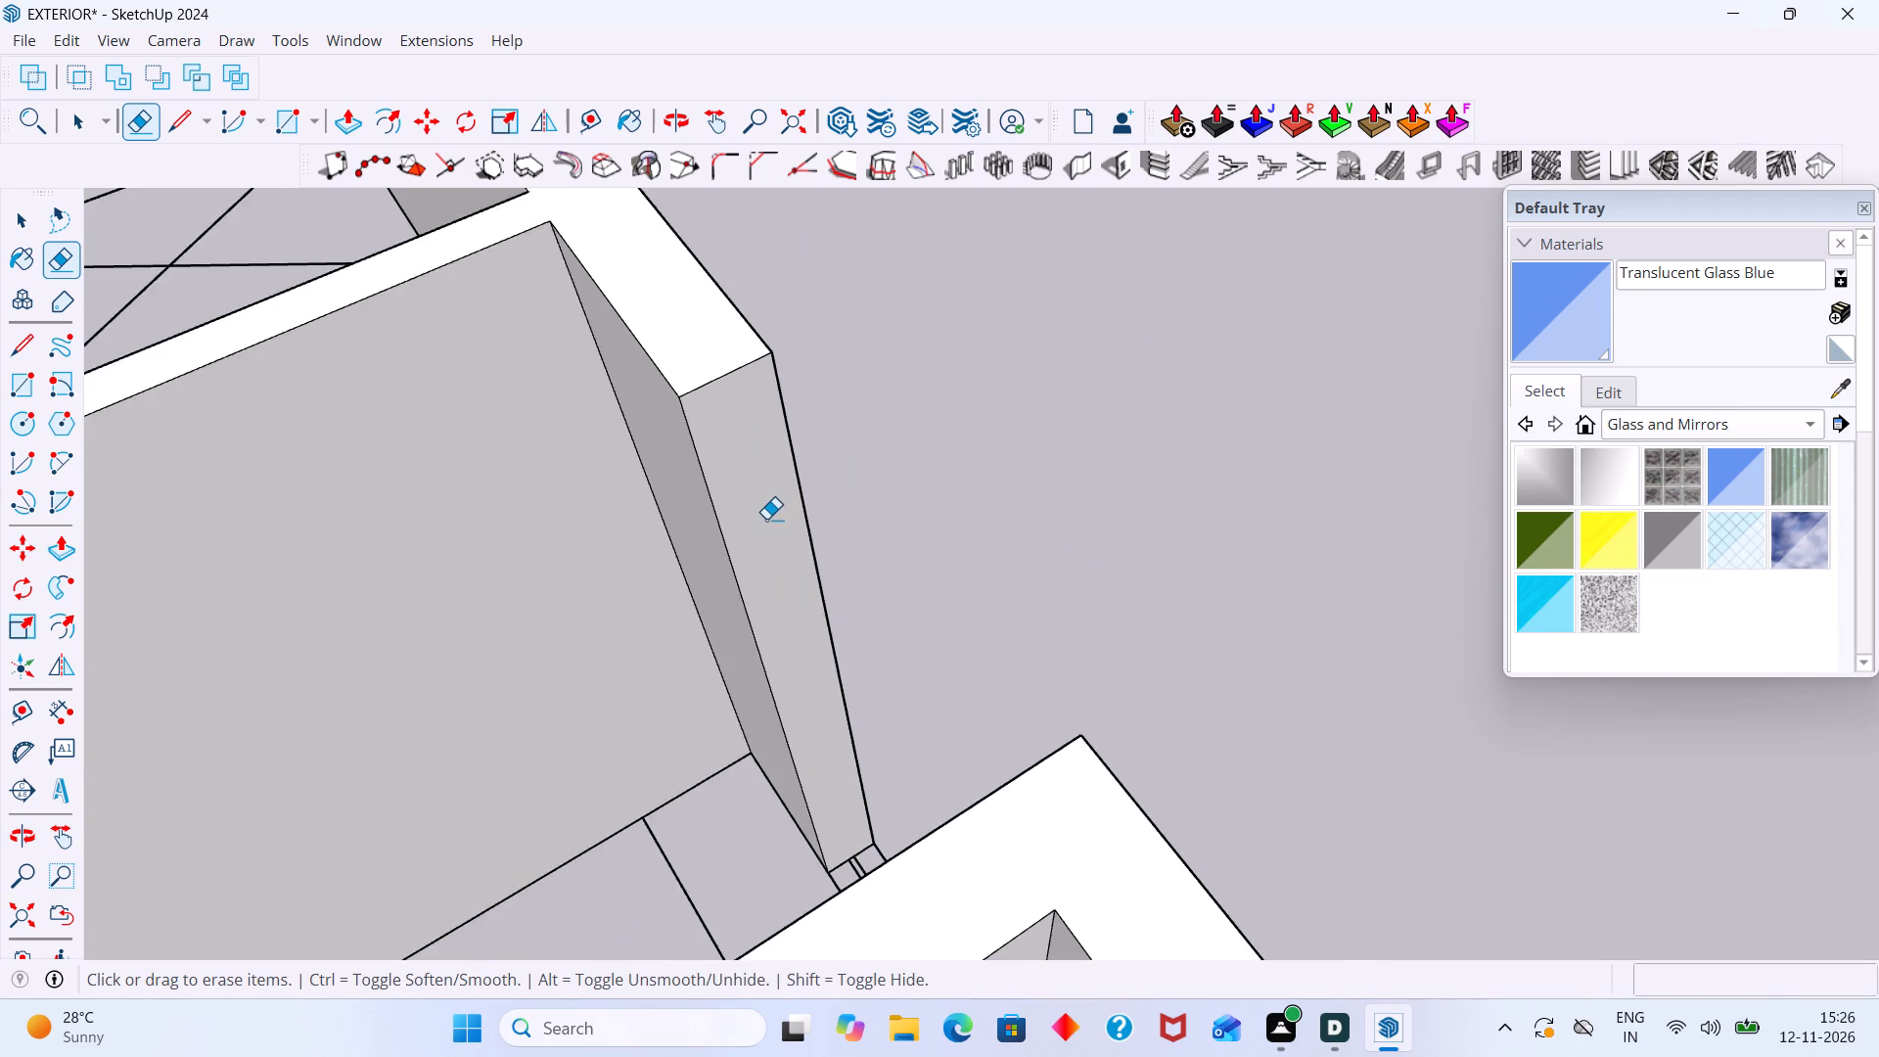
{"action": "scroll", "coordinate": [766, 519], "scroll_direction": "down", "scroll_amount": 9}
{"action": "scroll", "coordinate": [835, 624], "scroll_direction": "down", "scroll_amount": 1}
{"action": "middle_click_drag", "start_coordinate": [844, 641], "coordinate": [1490, 697]}
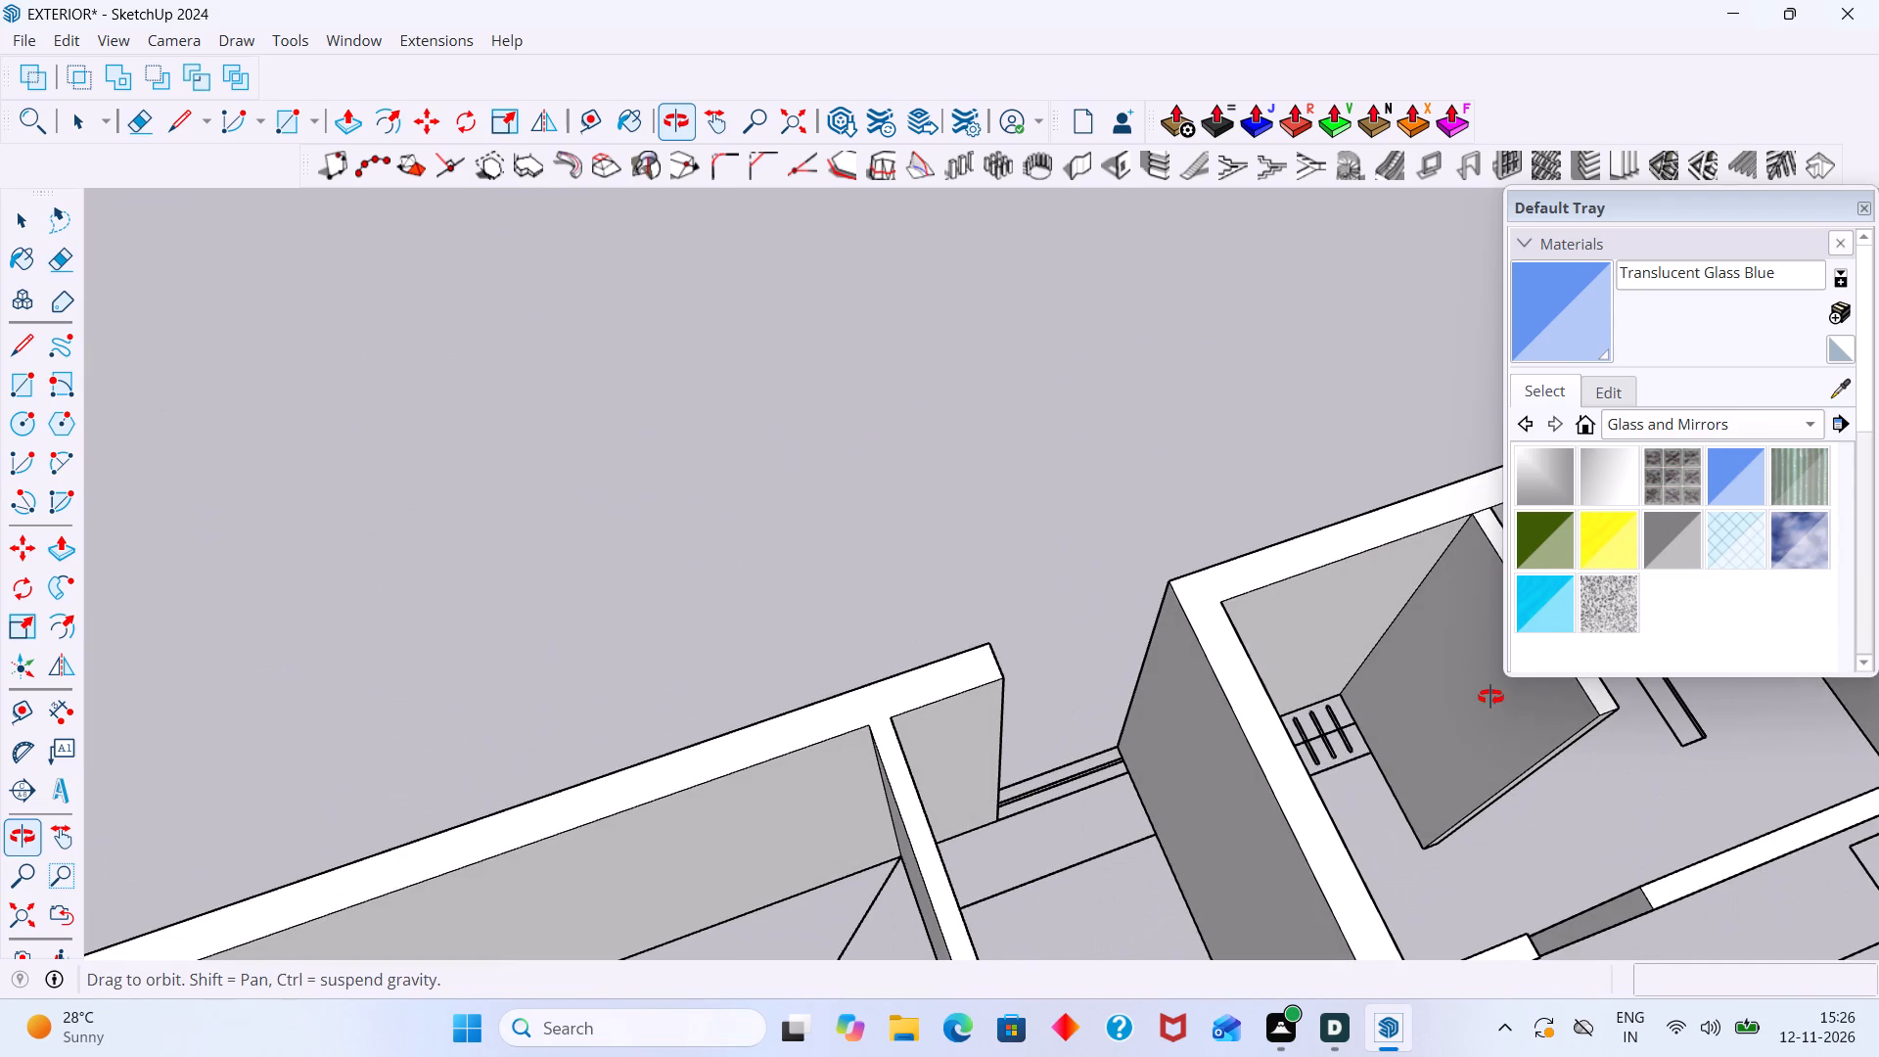
{"action": "middle_click_drag", "start_coordinate": [1490, 697], "coordinate": [1402, 671]}
{"action": "middle_click_drag", "start_coordinate": [1216, 659], "coordinate": [818, 634], "text": "shift"}
{"action": "middle_click_drag", "start_coordinate": [1069, 628], "coordinate": [836, 451]}
{"action": "scroll", "coordinate": [1045, 495], "scroll_direction": "down", "scroll_amount": 8}
{"action": "middle_click_drag", "start_coordinate": [994, 681], "coordinate": [1340, 561]}
{"action": "scroll", "coordinate": [1064, 574], "scroll_direction": "up", "scroll_amount": 1}
{"action": "scroll", "coordinate": [1084, 591], "scroll_direction": "down", "scroll_amount": 3}
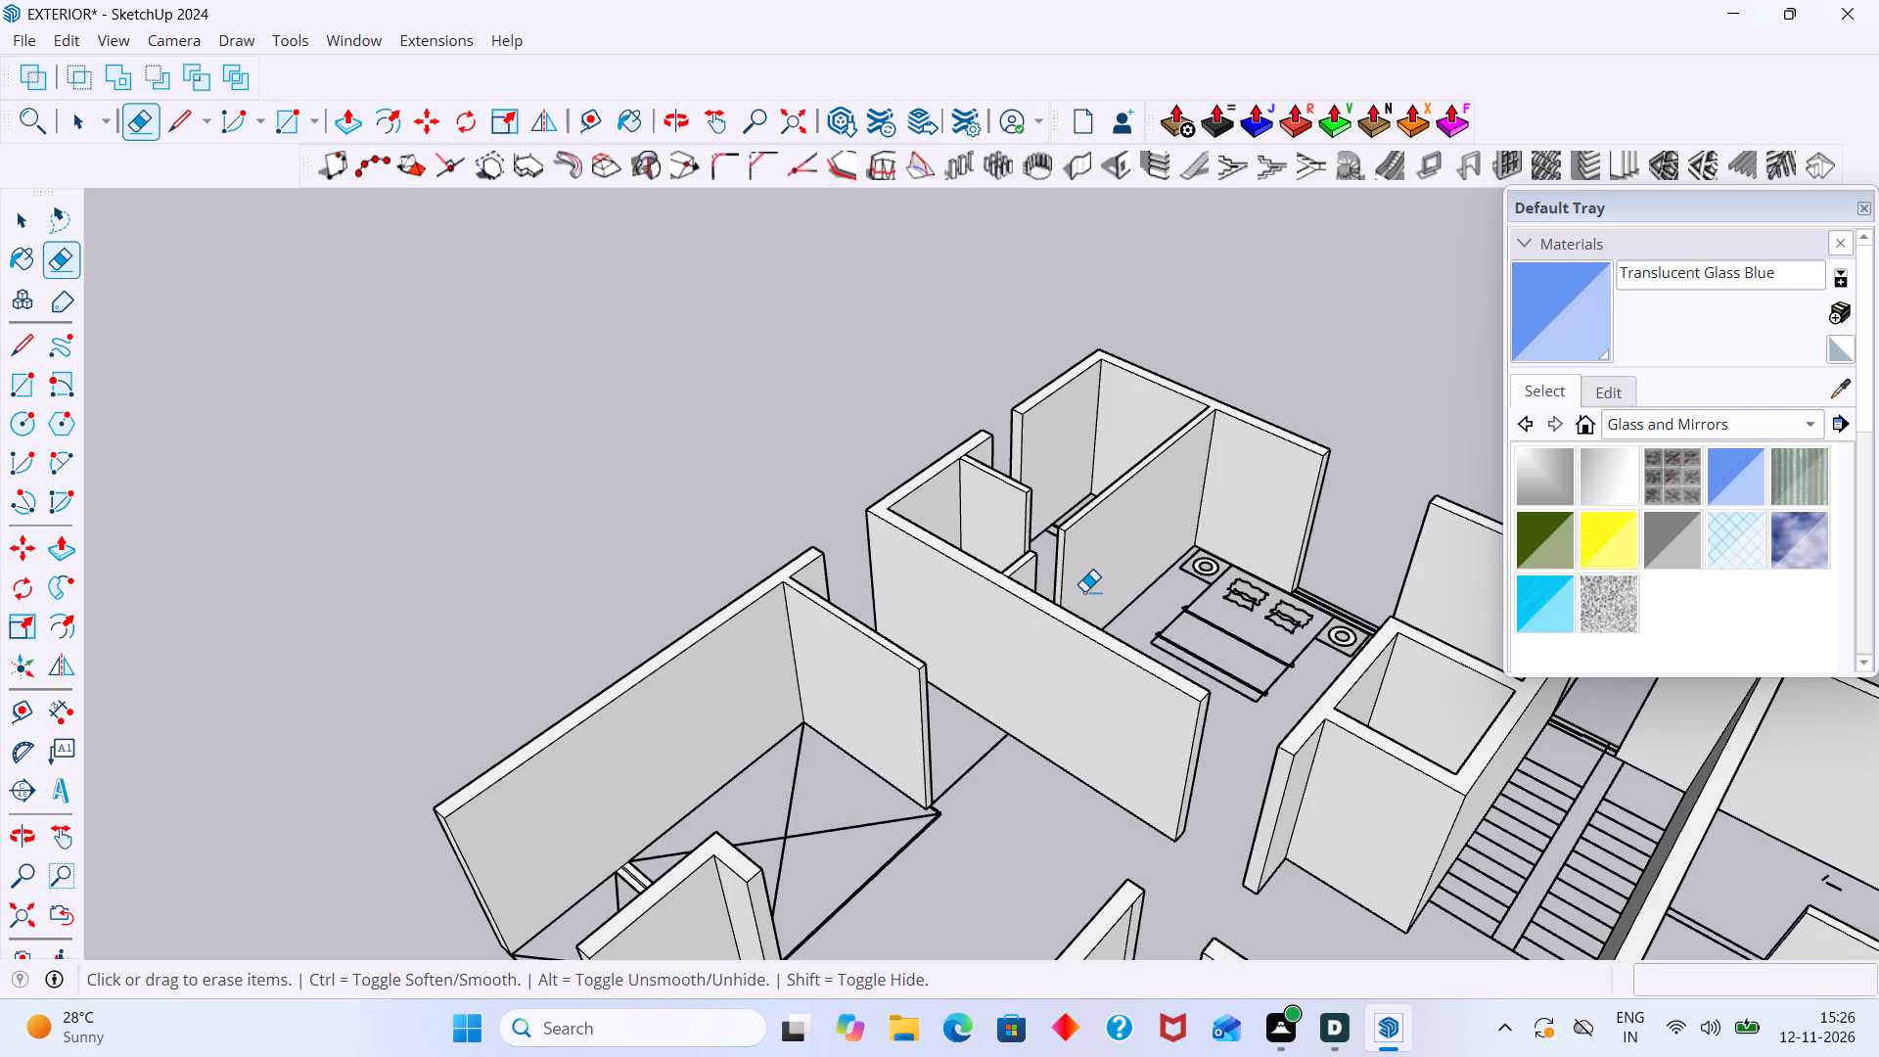
{"action": "scroll", "coordinate": [1065, 582], "scroll_direction": "down", "scroll_amount": 4}
{"action": "middle_click_drag", "start_coordinate": [1024, 604], "coordinate": [890, 610]}
{"action": "scroll", "coordinate": [969, 669], "scroll_direction": "up", "scroll_amount": 4}
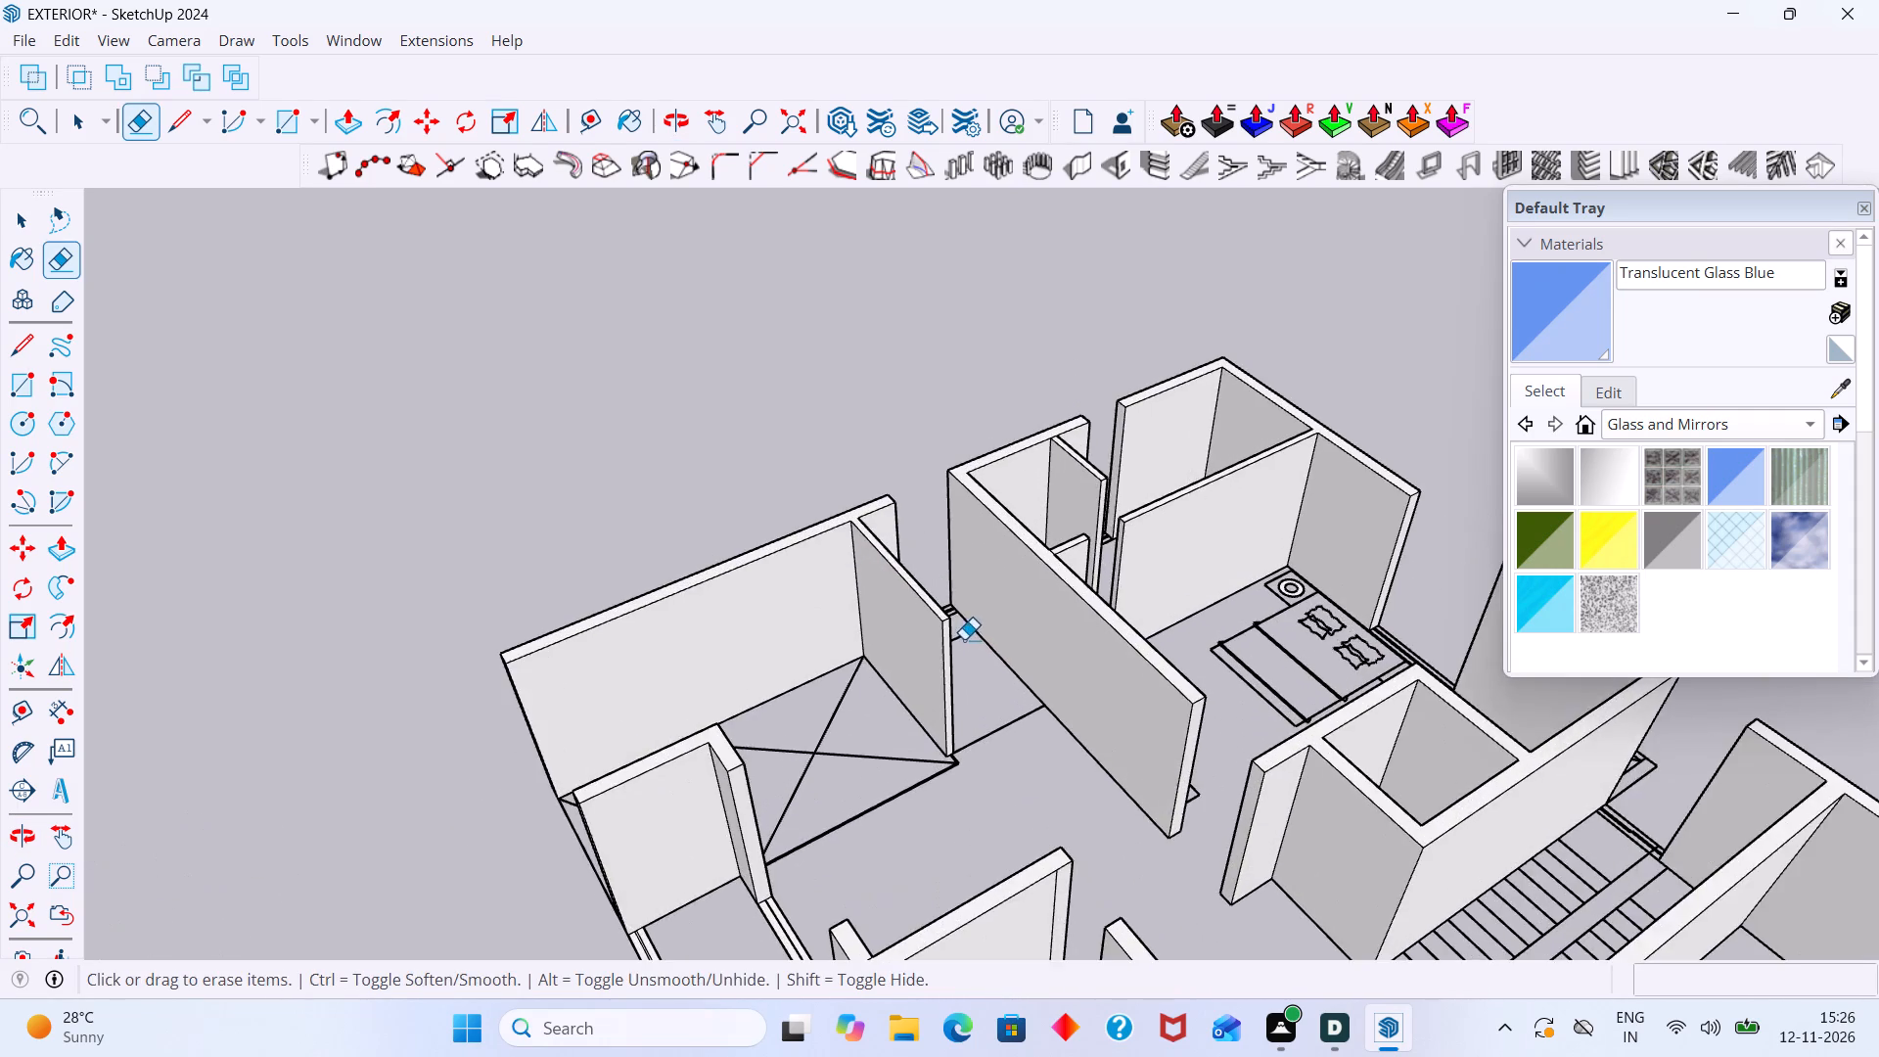
{"action": "middle_click_drag", "start_coordinate": [964, 641], "coordinate": [1023, 842]}
{"action": "scroll", "coordinate": [1020, 844], "scroll_direction": "up", "scroll_amount": 1}
{"action": "middle_click_drag", "start_coordinate": [939, 631], "coordinate": [1222, 601]}
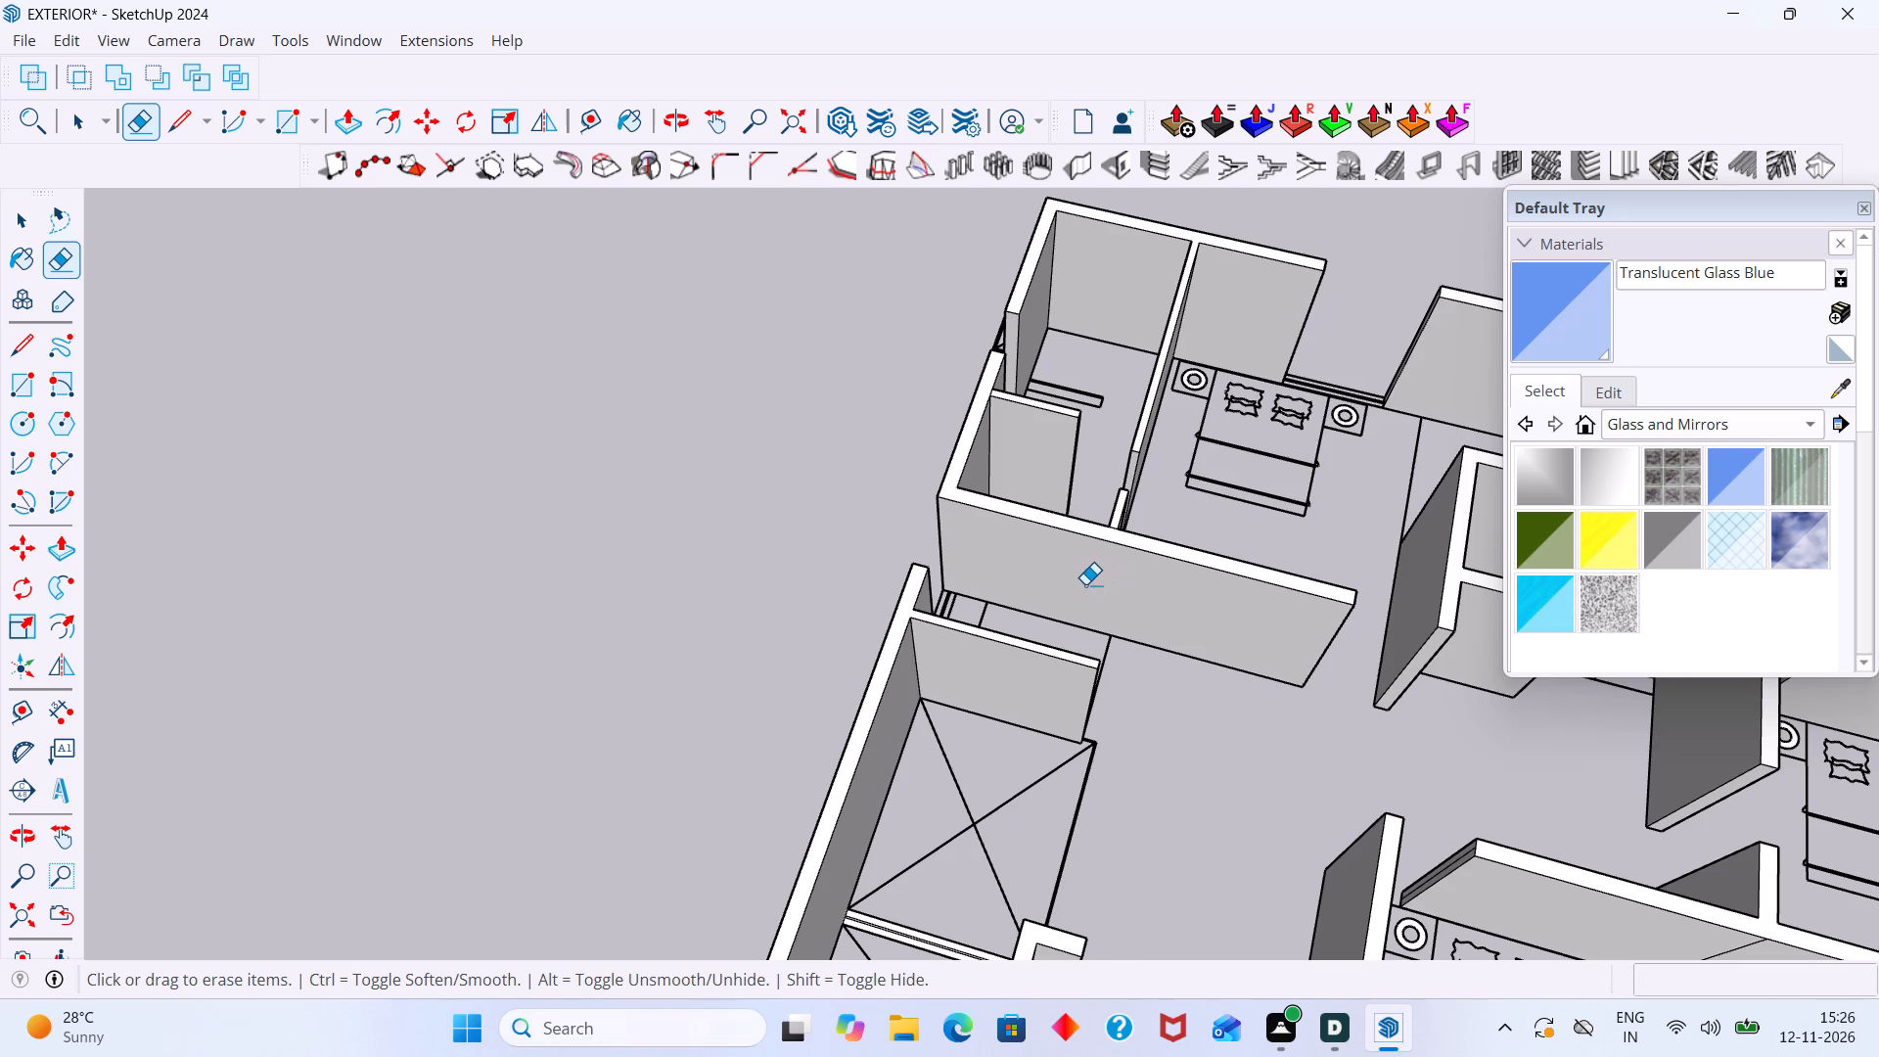
{"action": "scroll", "coordinate": [1085, 584], "scroll_direction": "down", "scroll_amount": 3}
{"action": "middle_click_drag", "start_coordinate": [1054, 589], "coordinate": [702, 670], "text": "shift"}
{"action": "scroll", "coordinate": [730, 490], "scroll_direction": "up", "scroll_amount": 6}
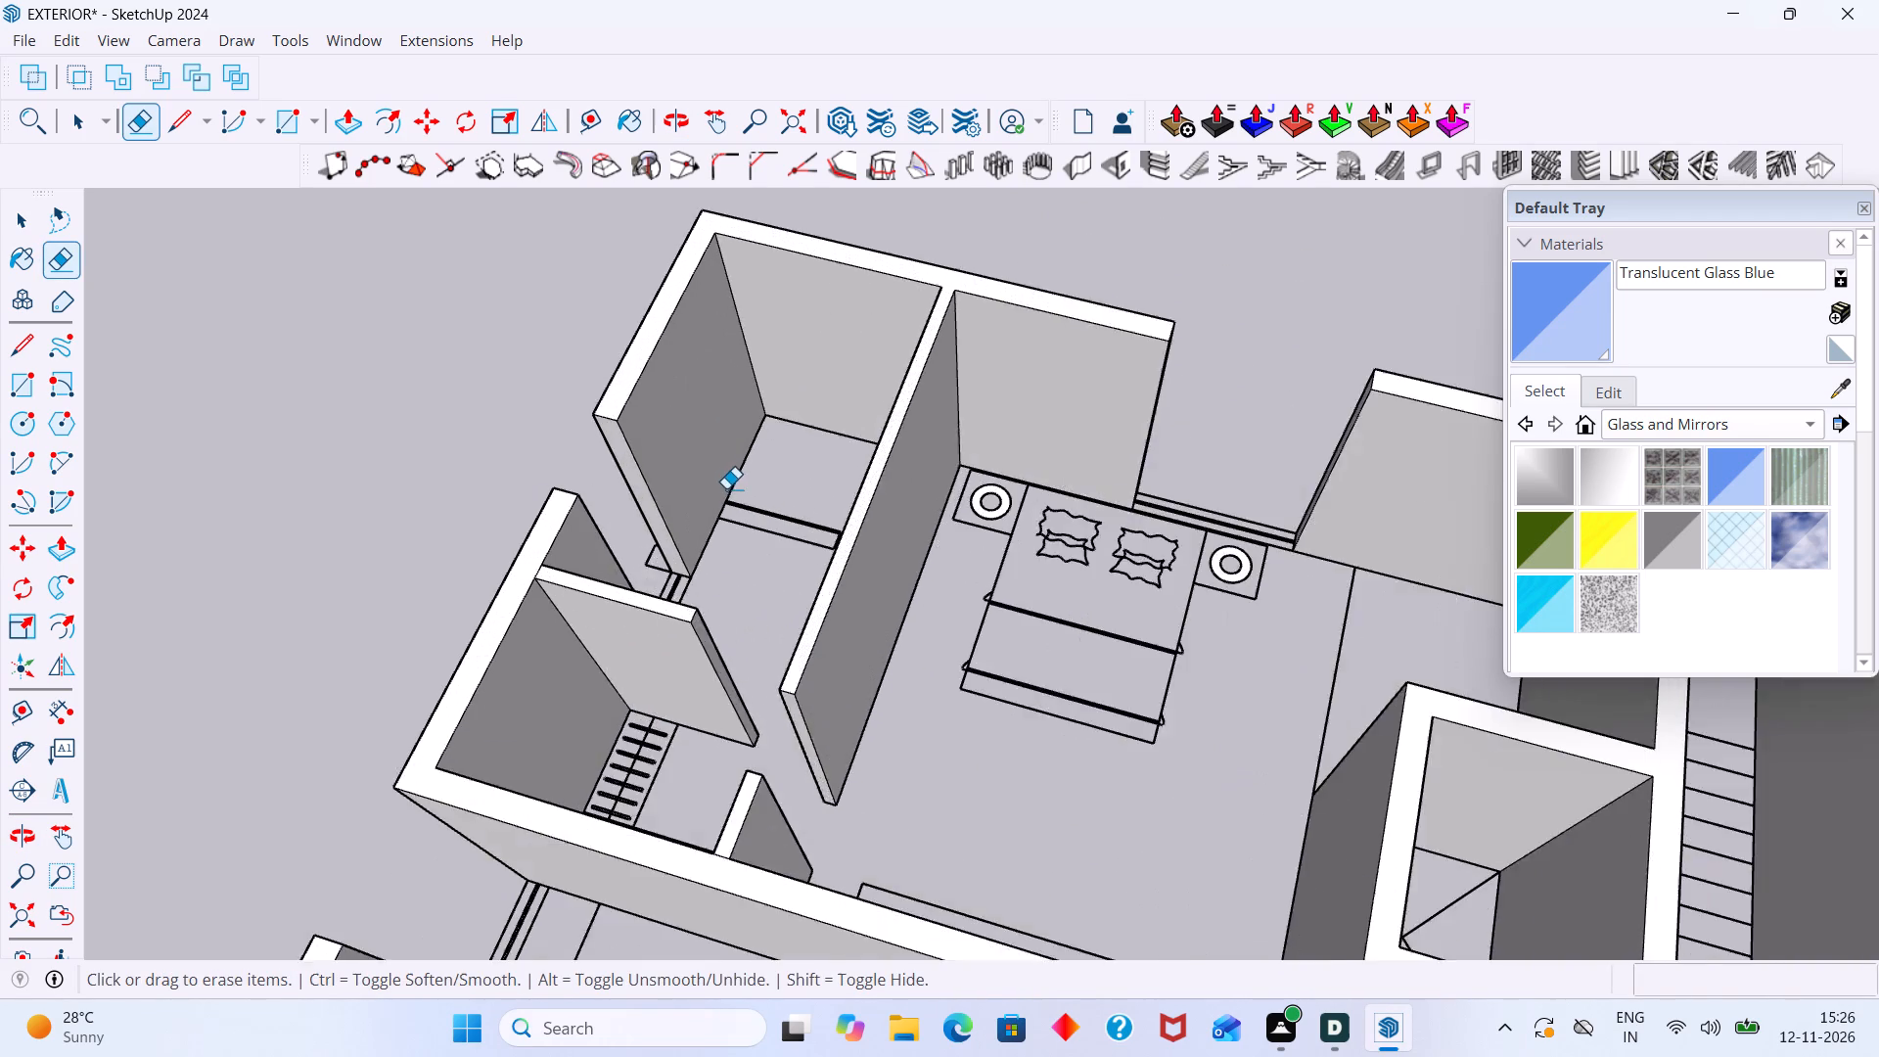
{"action": "scroll", "coordinate": [726, 488], "scroll_direction": "up", "scroll_amount": 7}
{"action": "middle_click_drag", "start_coordinate": [841, 563], "coordinate": [754, 579]}
{"action": "scroll", "coordinate": [775, 568], "scroll_direction": "down", "scroll_amount": 6}
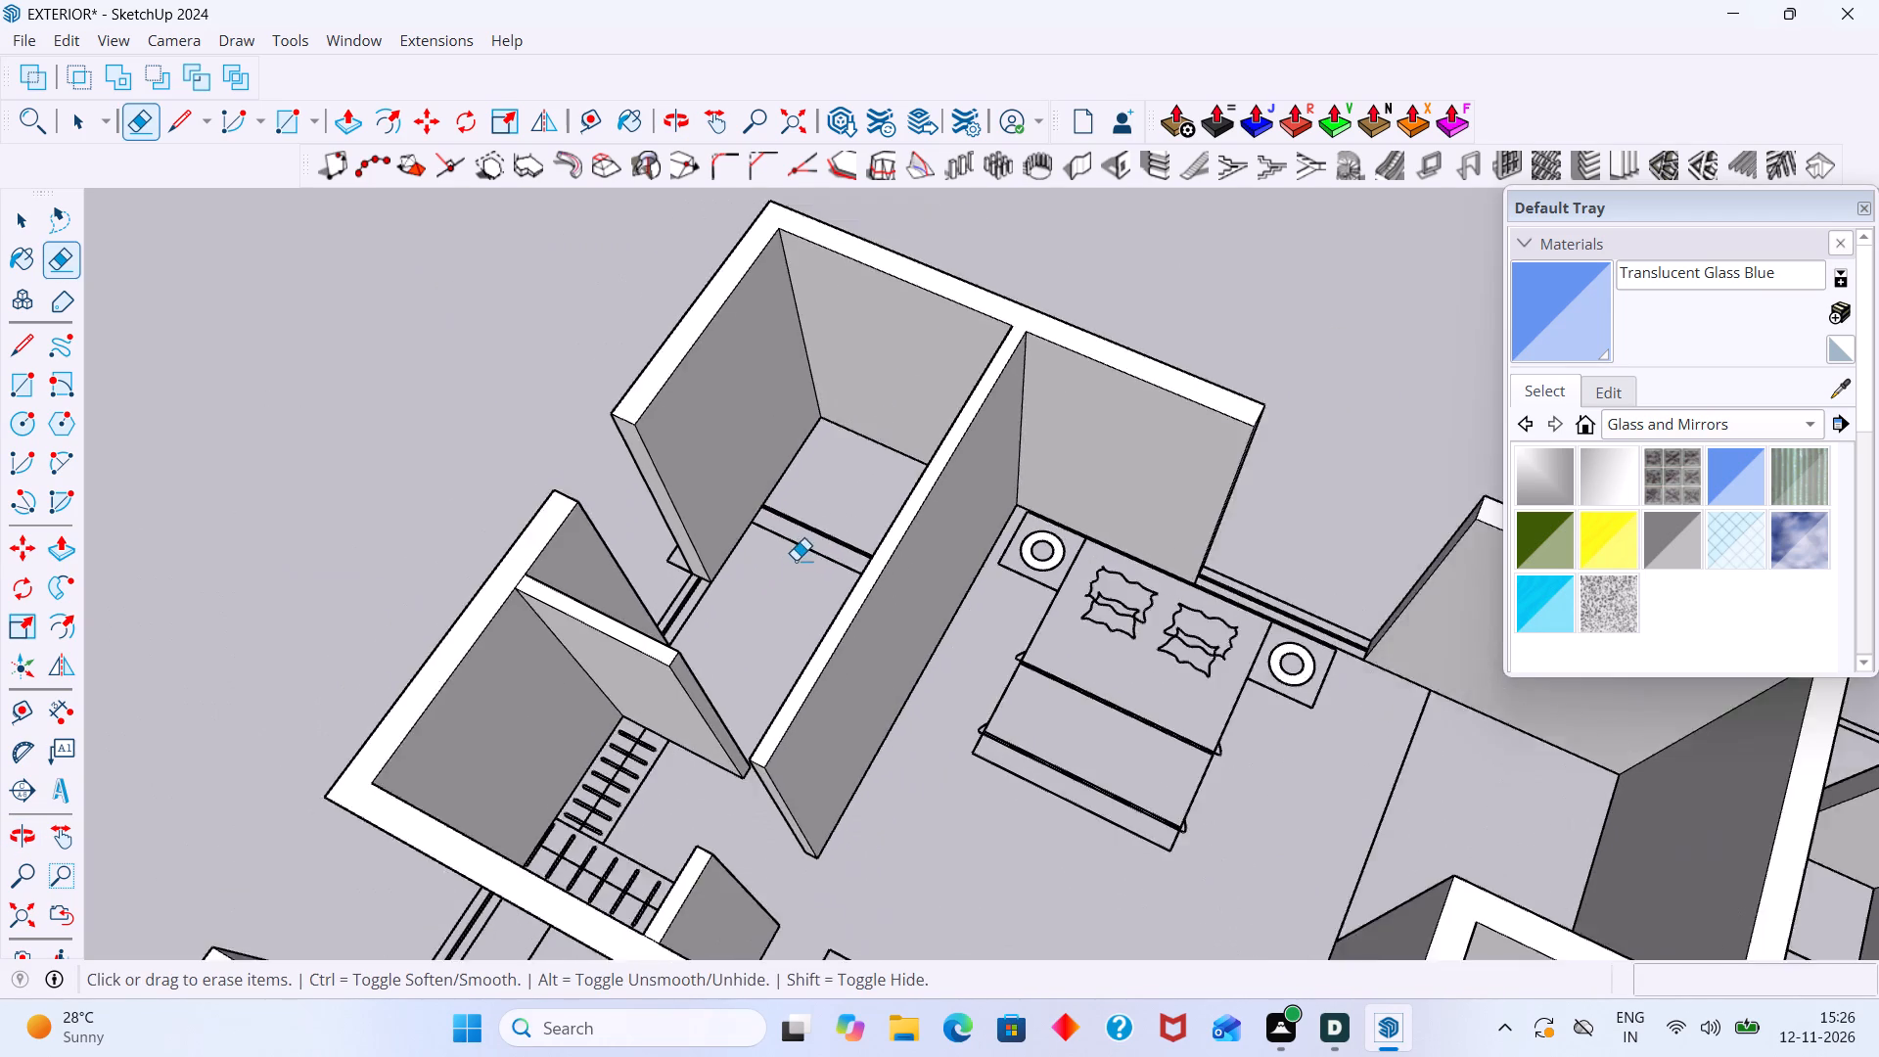
{"action": "scroll", "coordinate": [796, 560], "scroll_direction": "down", "scroll_amount": 9}
{"action": "middle_click_drag", "start_coordinate": [1031, 617], "coordinate": [644, 453]}
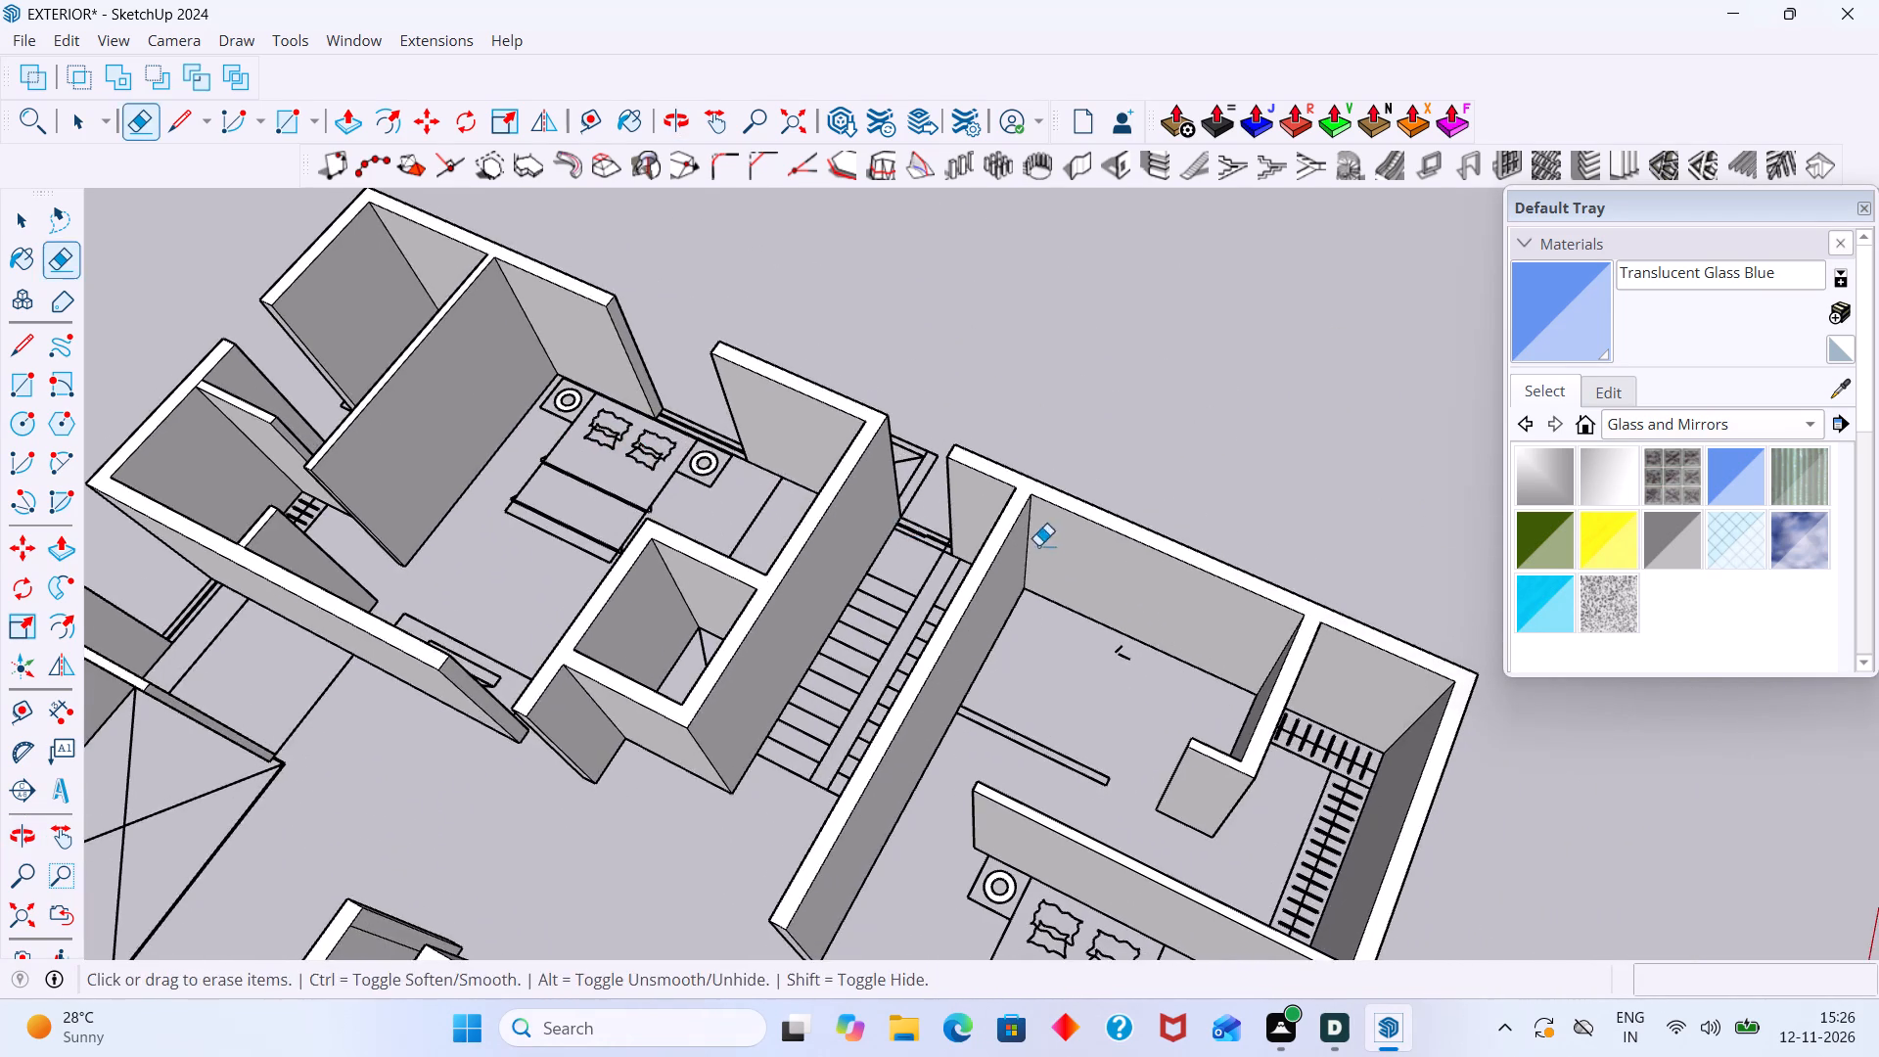
Erase the ledge outline with its cross lines on the ground outside the exterior wall of the corner bedroom suite.
{"action": "middle_click_drag", "start_coordinate": [960, 521], "coordinate": [275, 400]}
{"action": "middle_click_drag", "start_coordinate": [844, 528], "coordinate": [588, 469]}
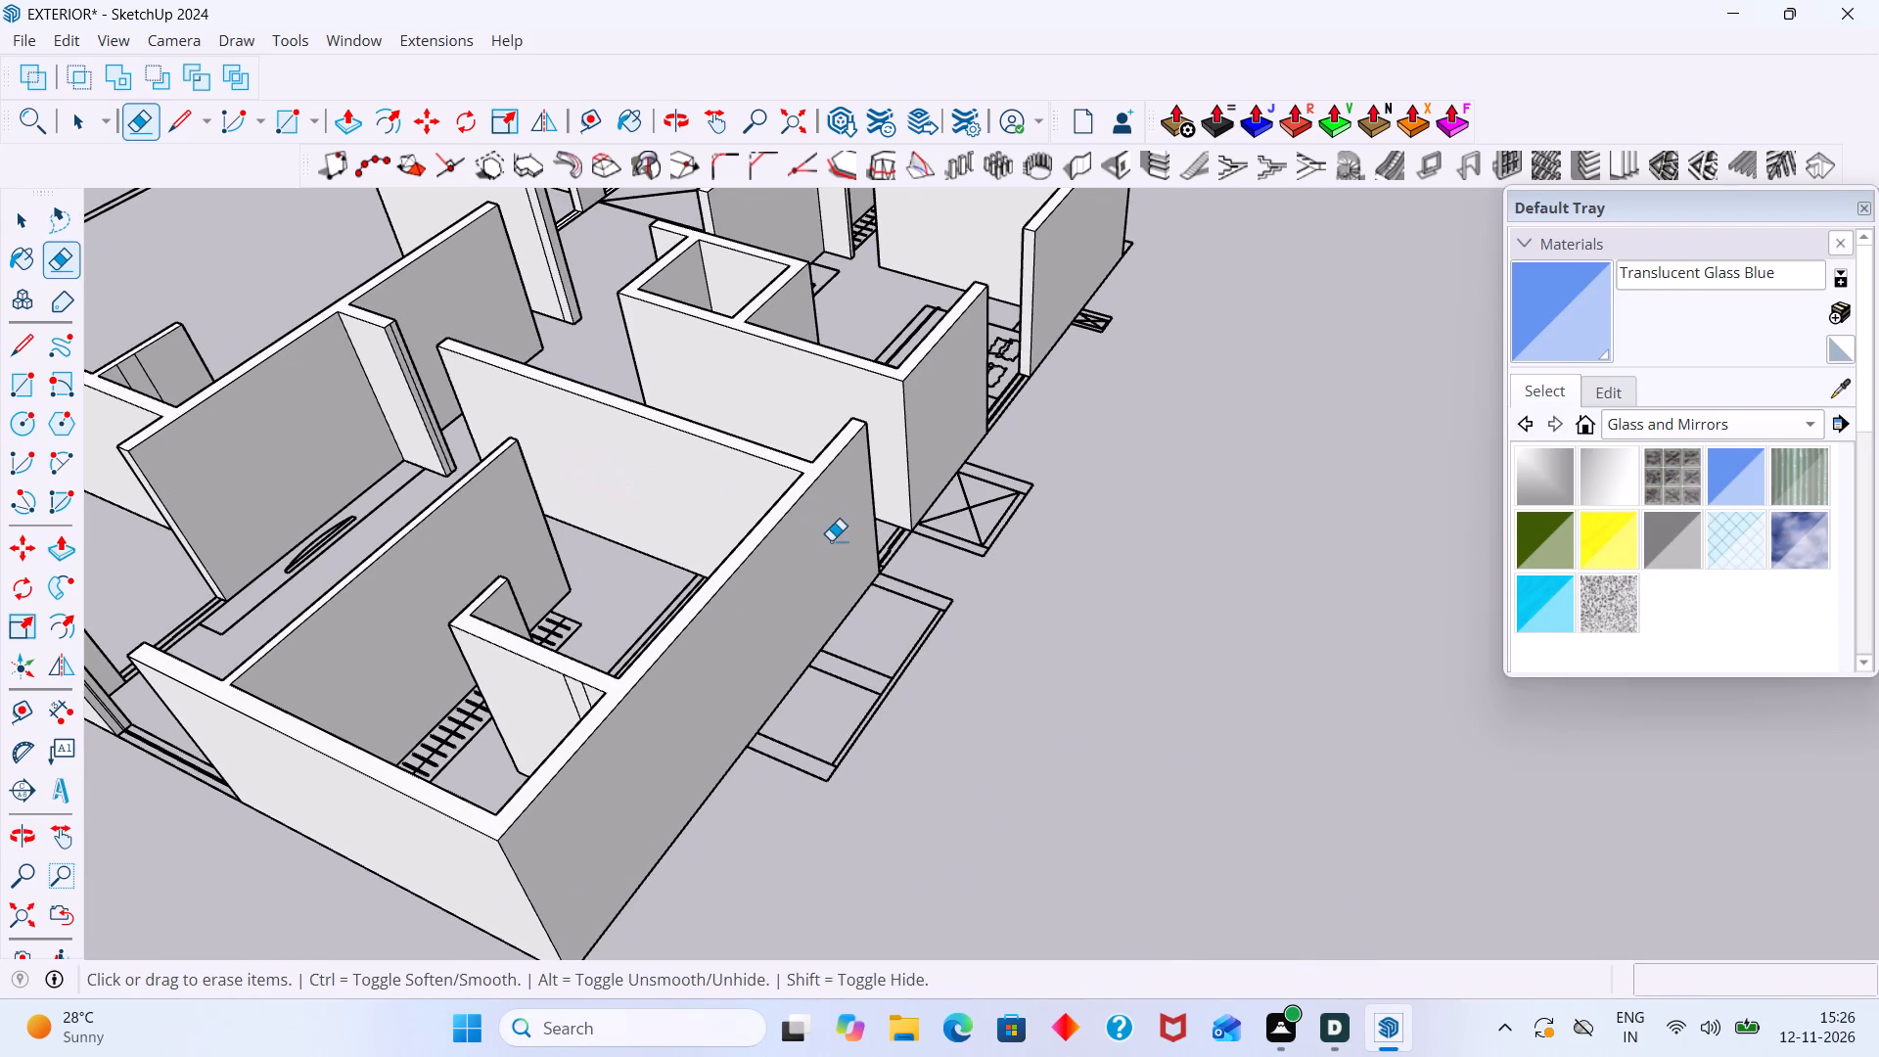
{"action": "scroll", "coordinate": [831, 540], "scroll_direction": "up", "scroll_amount": 8}
{"action": "left_click_drag", "start_coordinate": [951, 603], "coordinate": [862, 800]}
{"action": "left_click_drag", "start_coordinate": [1012, 645], "coordinate": [1013, 713]}
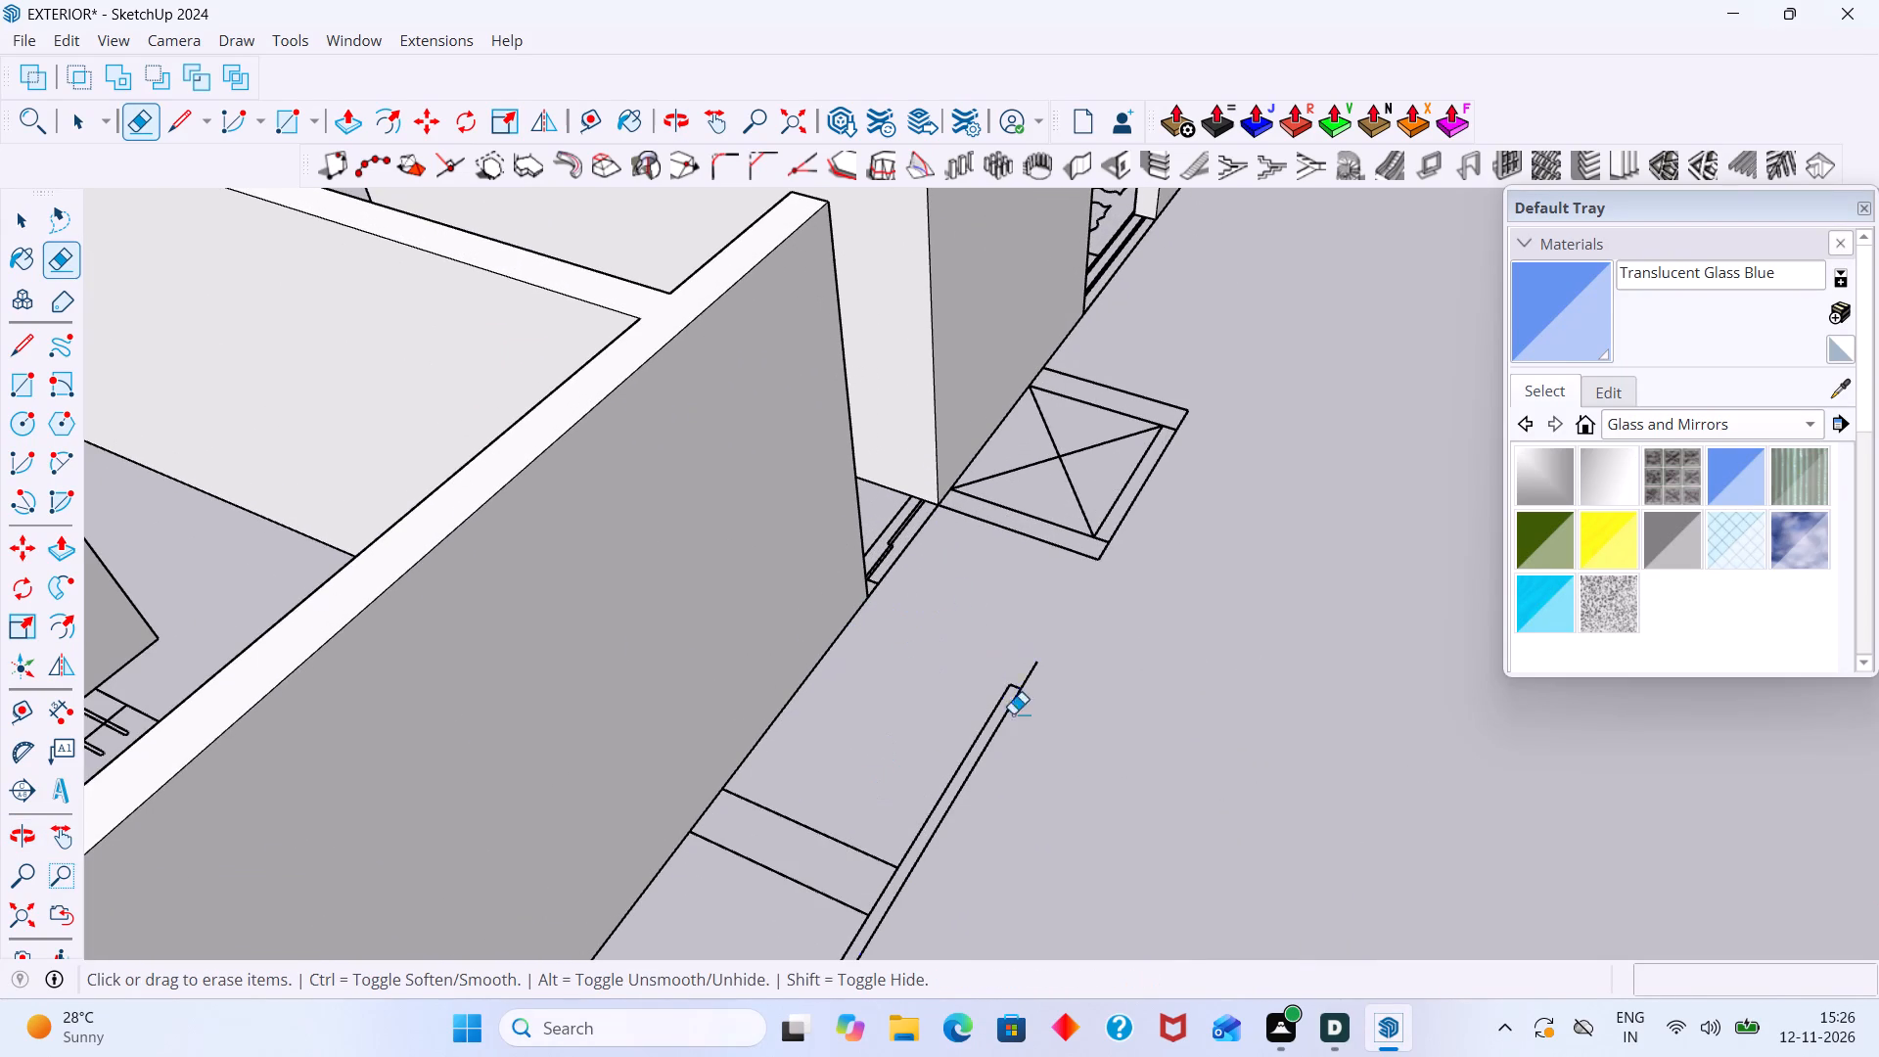
{"action": "left_click_drag", "start_coordinate": [1013, 713], "coordinate": [1015, 755]}
{"action": "left_click_drag", "start_coordinate": [1062, 736], "coordinate": [996, 684]}
{"action": "scroll", "coordinate": [999, 693], "scroll_direction": "up", "scroll_amount": 1}
{"action": "scroll", "coordinate": [998, 693], "scroll_direction": "down", "scroll_amount": 4}
{"action": "middle_click_drag", "start_coordinate": [980, 700], "coordinate": [983, 498]}
{"action": "left_click_drag", "start_coordinate": [931, 574], "coordinate": [726, 787]}
{"action": "left_click_drag", "start_coordinate": [878, 722], "coordinate": [839, 697]}
{"action": "left_click_drag", "start_coordinate": [832, 776], "coordinate": [814, 758]}
Erase the crossed square outline on the ground outside the exterior wall, beside the opening next to the bathroom block.
{"action": "scroll", "coordinate": [857, 712], "scroll_direction": "down", "scroll_amount": 5}
{"action": "middle_click_drag", "start_coordinate": [829, 677], "coordinate": [718, 764], "text": "shift"}
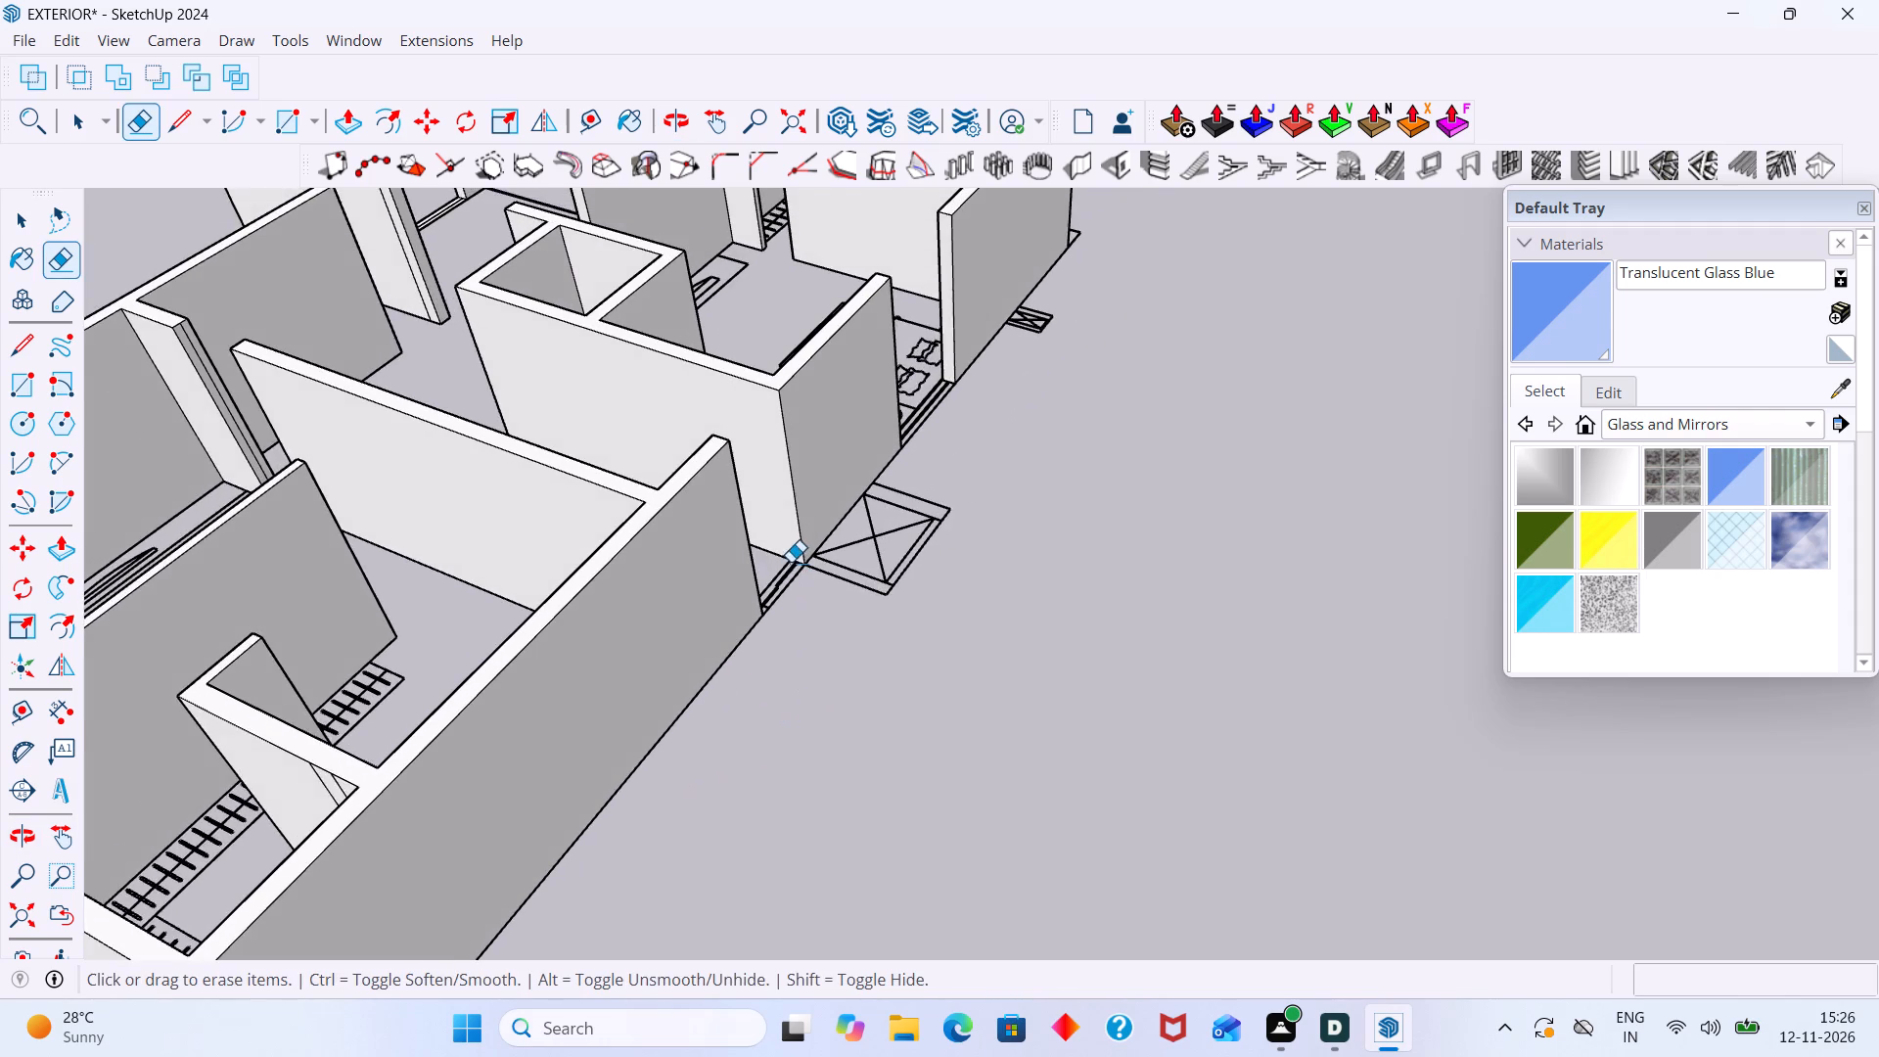
{"action": "scroll", "coordinate": [791, 562], "scroll_direction": "up", "scroll_amount": 2}
{"action": "scroll", "coordinate": [917, 460], "scroll_direction": "up", "scroll_amount": 4}
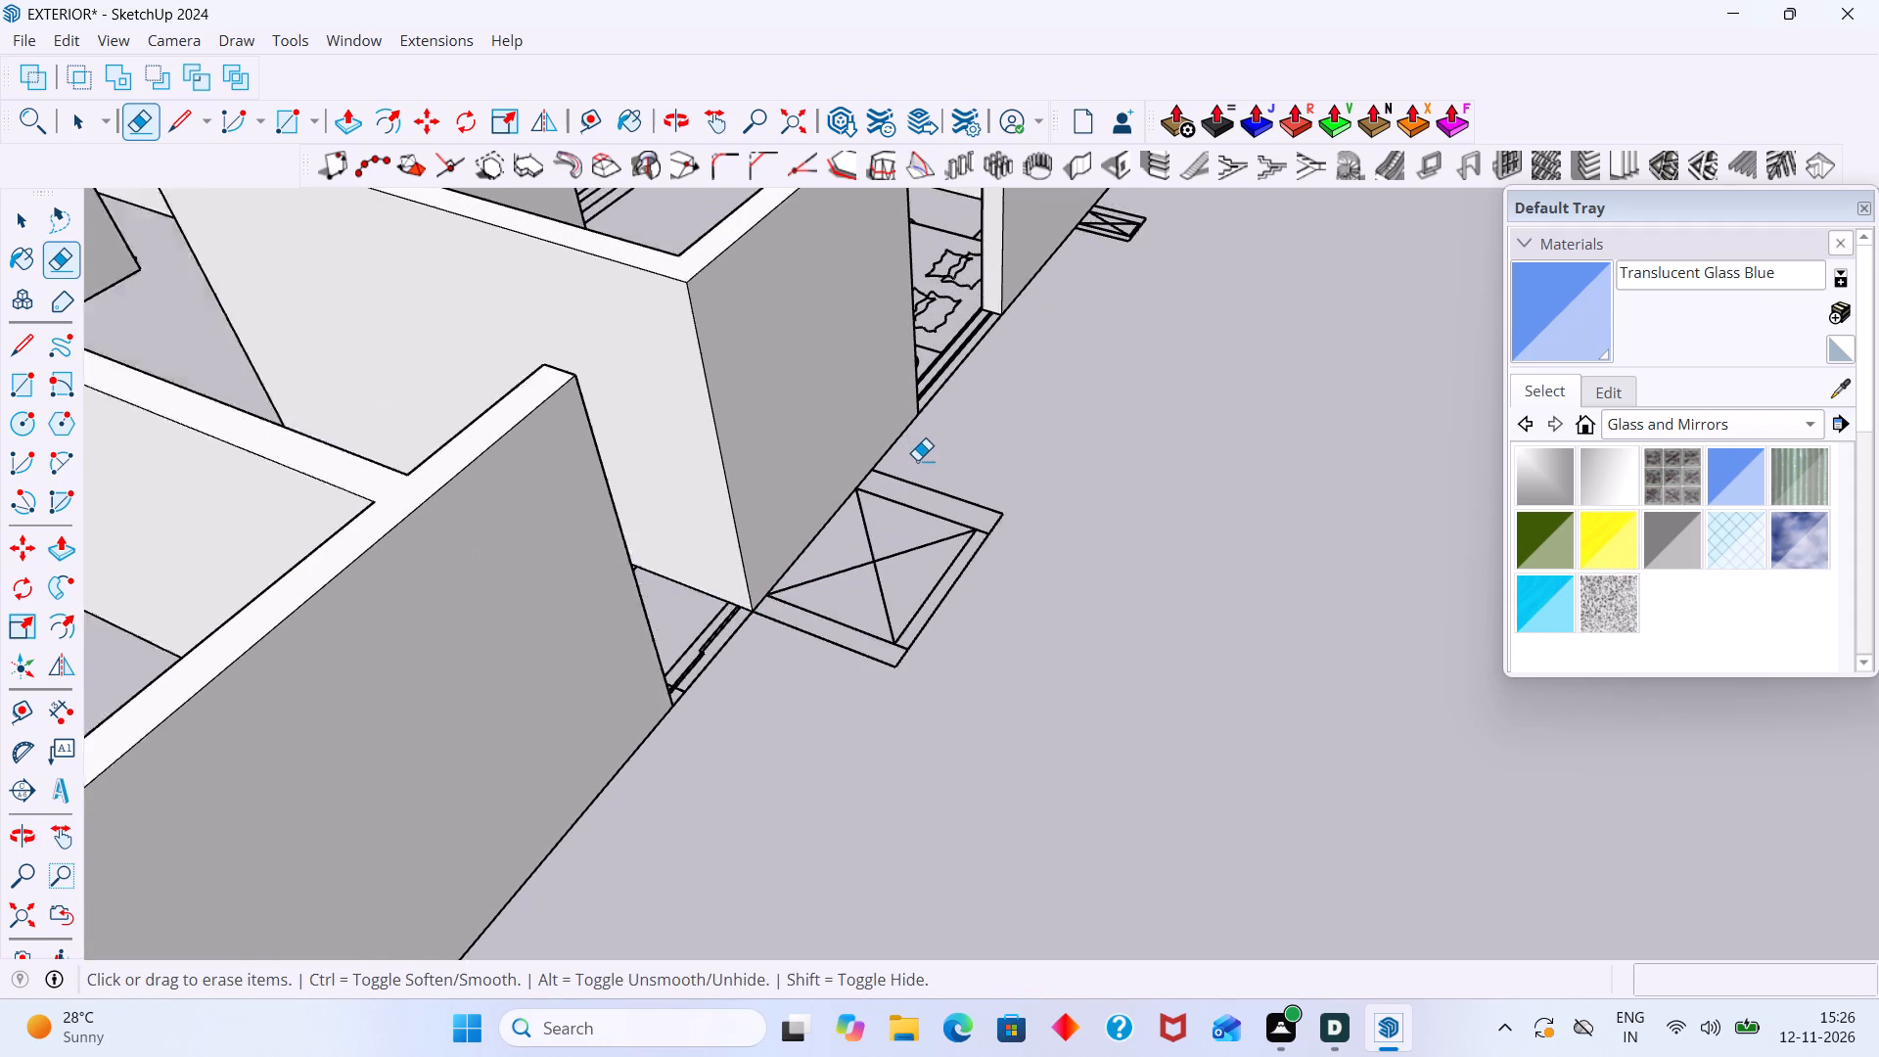
{"action": "left_click_drag", "start_coordinate": [917, 460], "coordinate": [799, 689]}
{"action": "left_click_drag", "start_coordinate": [989, 616], "coordinate": [929, 527]}
{"action": "left_click_drag", "start_coordinate": [941, 521], "coordinate": [902, 580]}
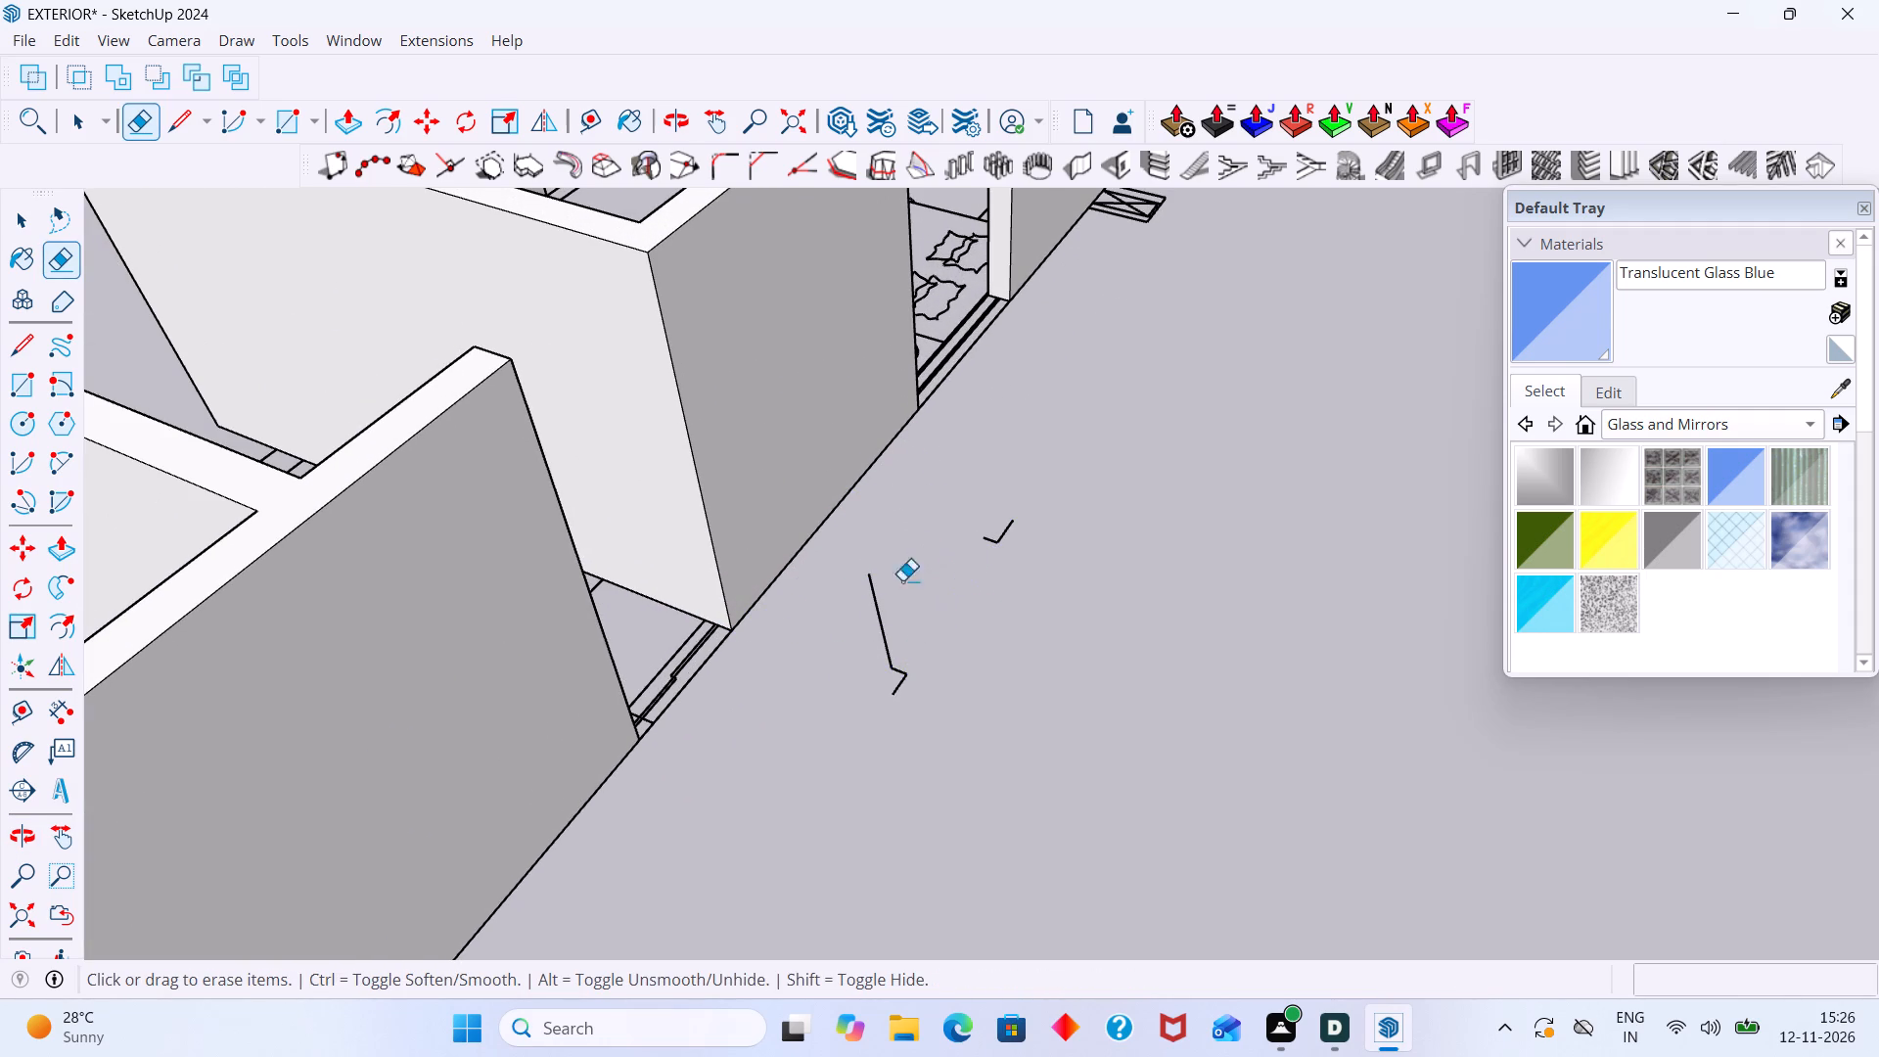
{"action": "left_click_drag", "start_coordinate": [902, 580], "coordinate": [869, 631]}
{"action": "left_click_drag", "start_coordinate": [930, 644], "coordinate": [896, 675]}
{"action": "left_click_drag", "start_coordinate": [1000, 475], "coordinate": [992, 540]}
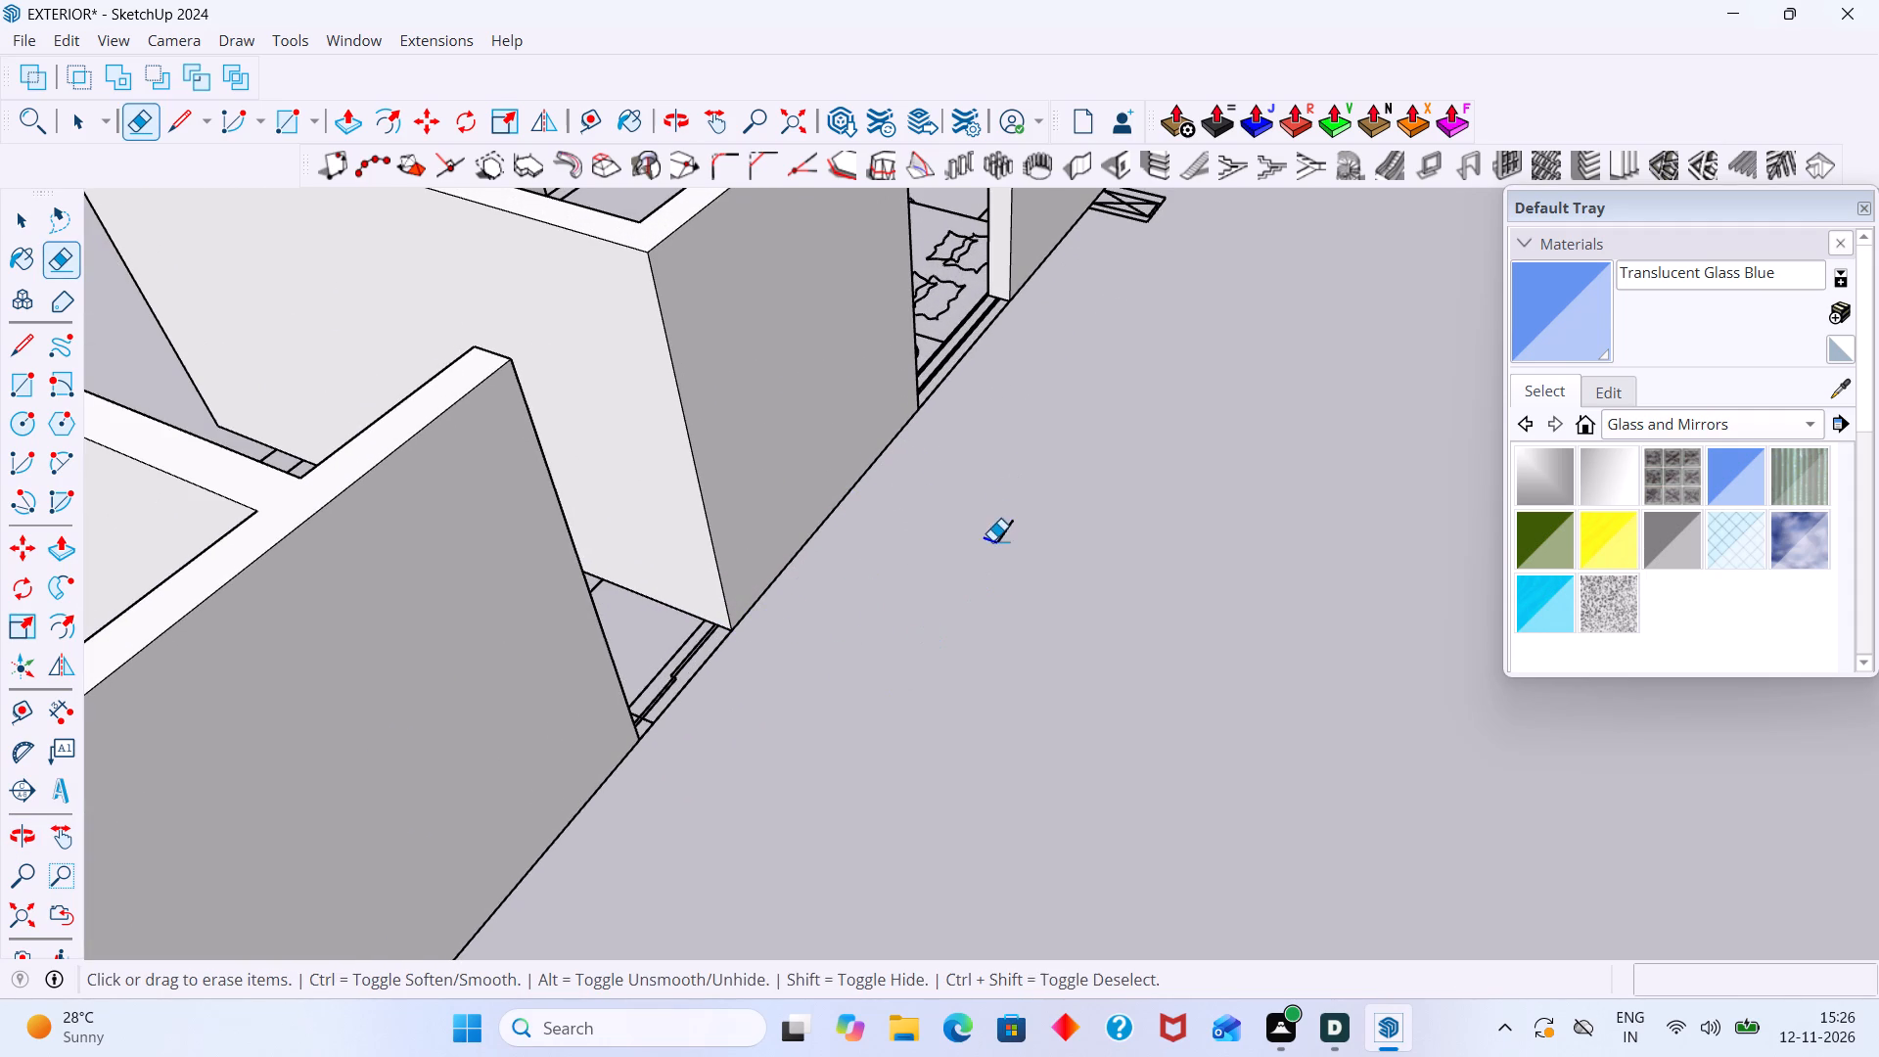
{"action": "left_click_drag", "start_coordinate": [992, 540], "coordinate": [985, 525]}
Erase the small crossed rectangle on the ground outside the next bedroom's exterior wall, keeping the wall's own edges.
{"action": "scroll", "coordinate": [989, 517], "scroll_direction": "down", "scroll_amount": 7}
{"action": "scroll", "coordinate": [969, 533], "scroll_direction": "up", "scroll_amount": 1}
{"action": "scroll", "coordinate": [969, 533], "scroll_direction": "down", "scroll_amount": 1}
{"action": "scroll", "coordinate": [969, 533], "scroll_direction": "up", "scroll_amount": 1}
{"action": "scroll", "coordinate": [970, 532], "scroll_direction": "down", "scroll_amount": 1}
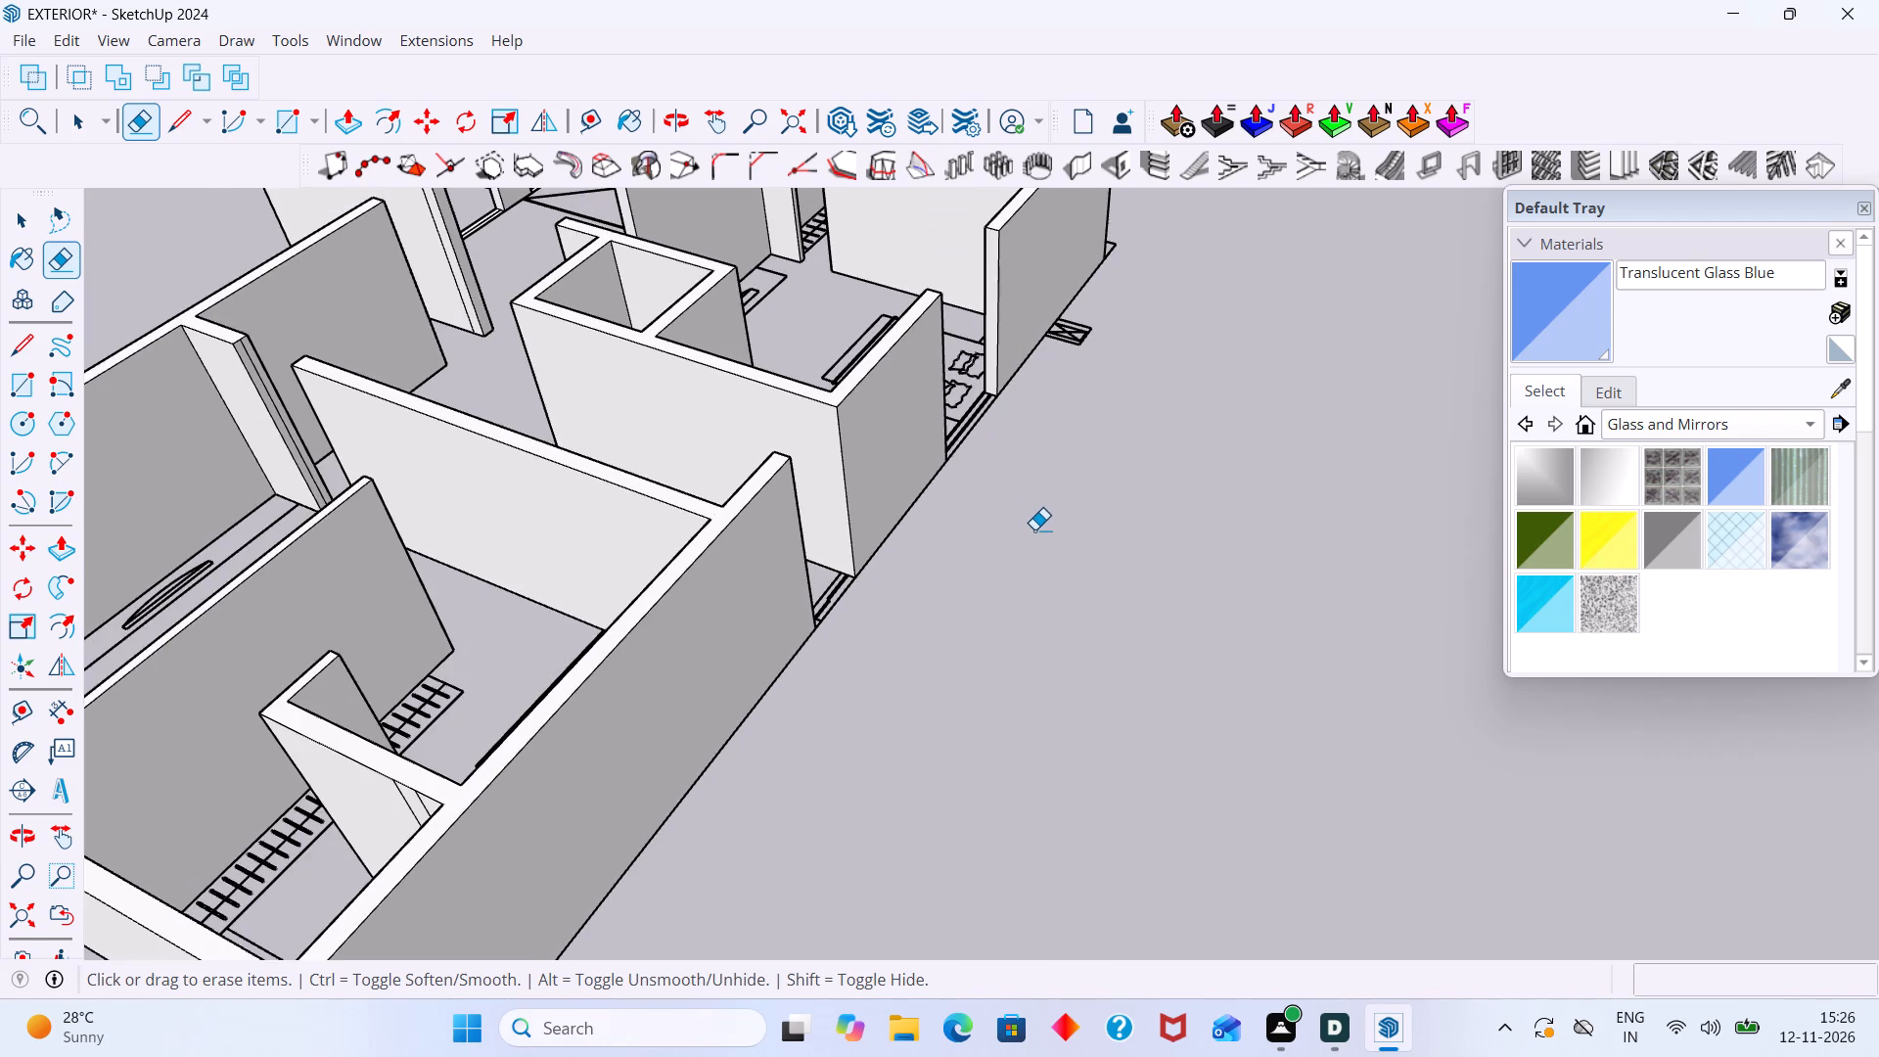
{"action": "scroll", "coordinate": [1034, 529], "scroll_direction": "down", "scroll_amount": 2}
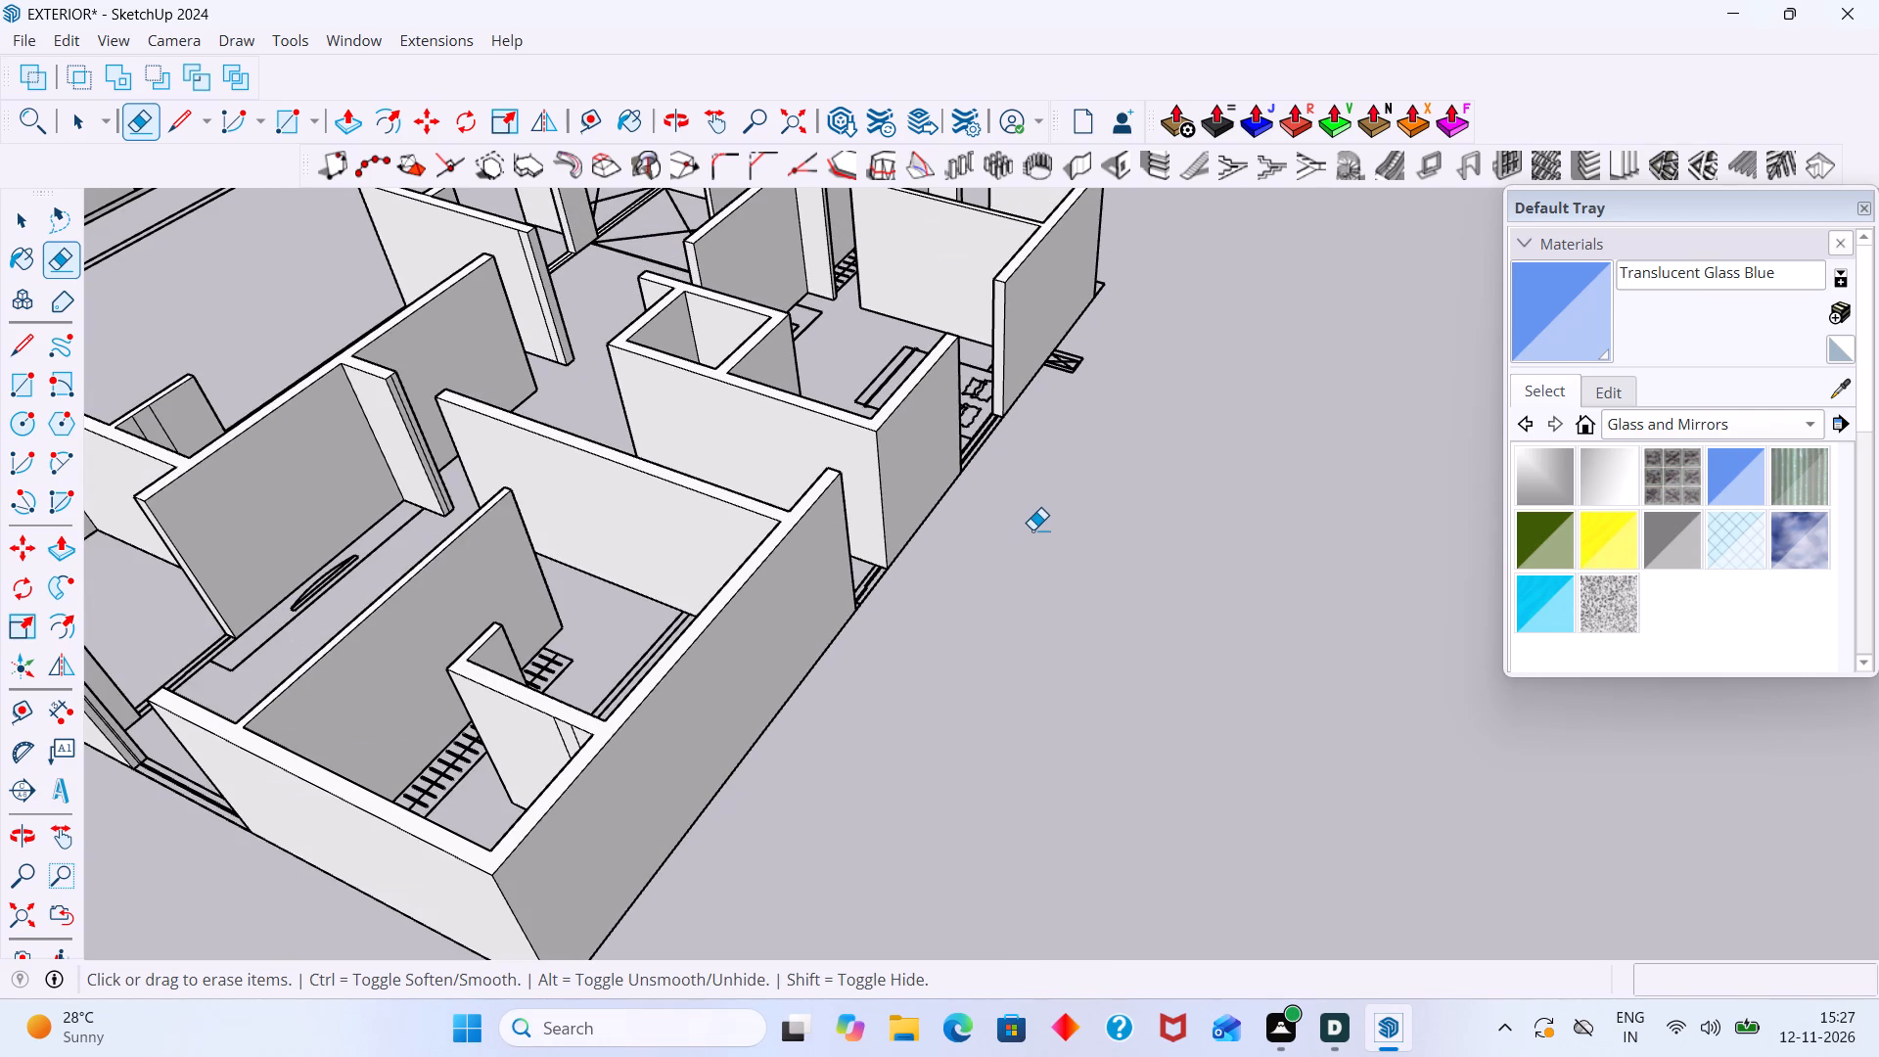
{"action": "middle_click_drag", "start_coordinate": [1041, 538], "coordinate": [891, 832]}
{"action": "scroll", "coordinate": [954, 647], "scroll_direction": "up", "scroll_amount": 8}
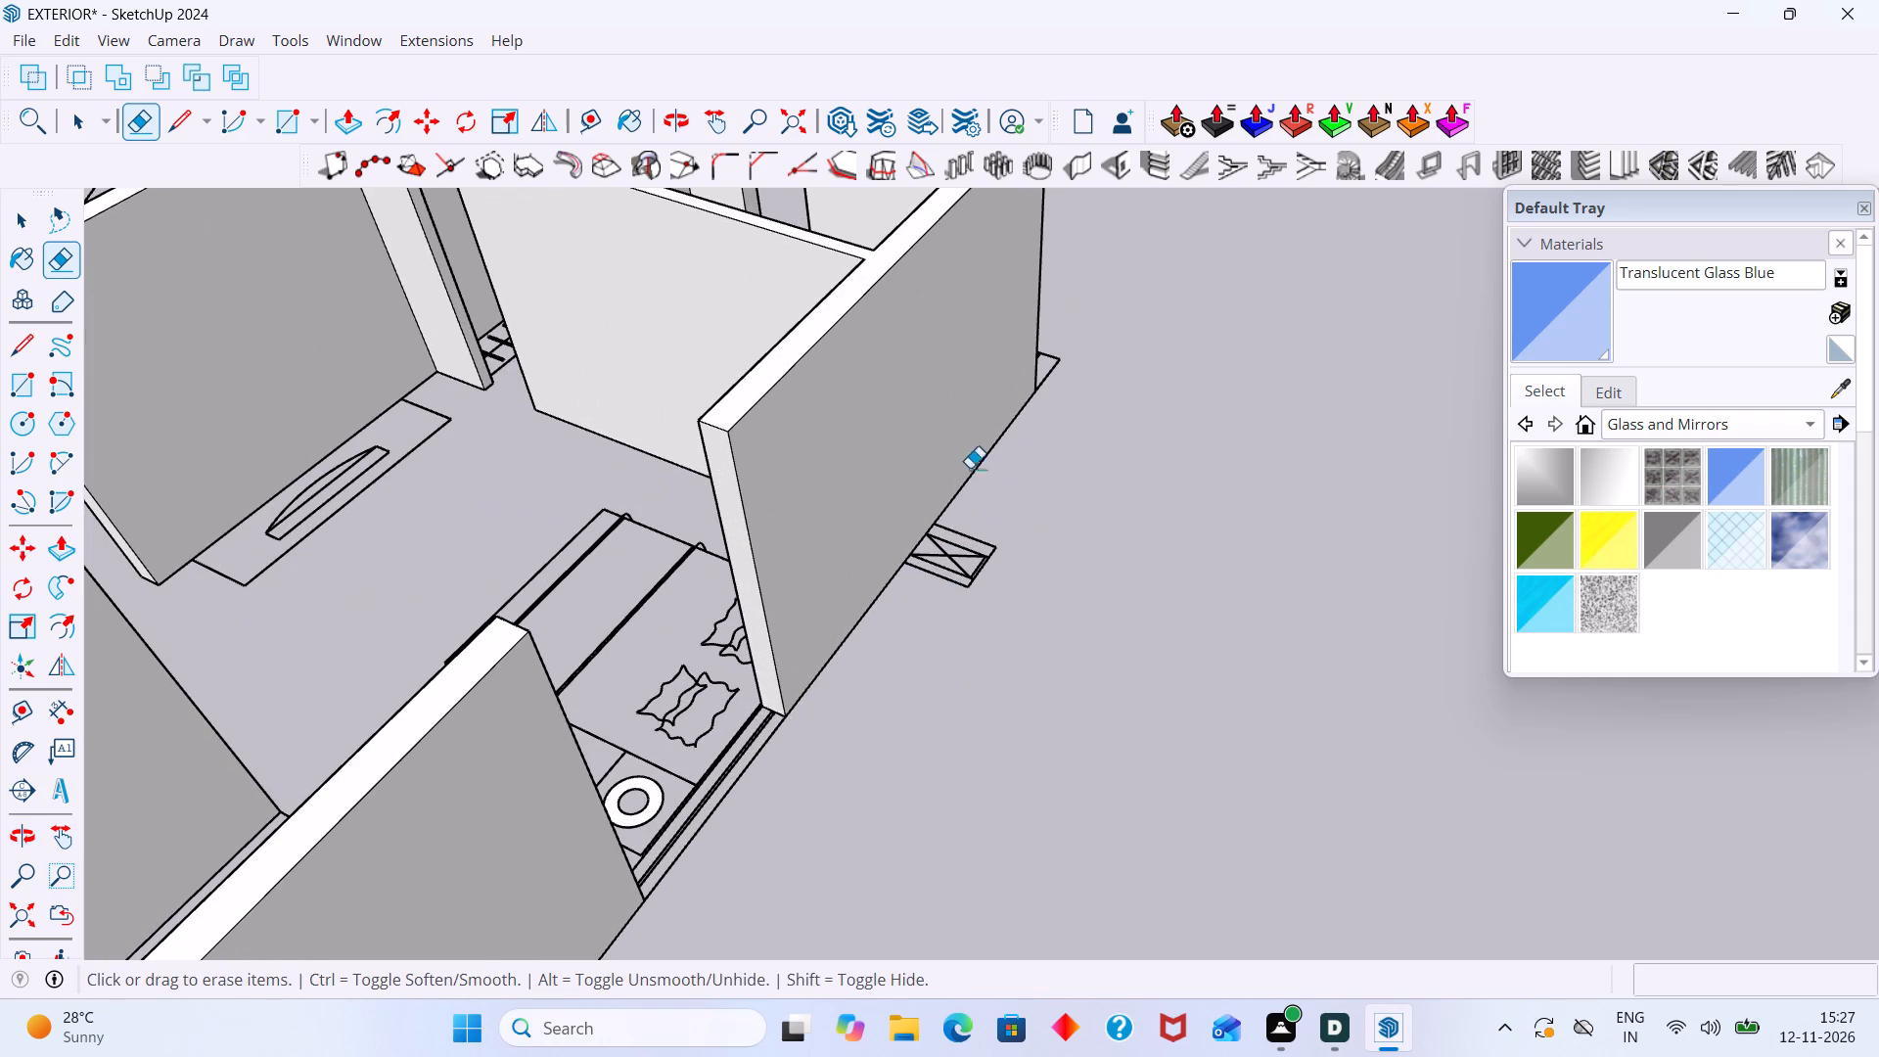
{"action": "left_click_drag", "start_coordinate": [972, 461], "coordinate": [947, 585]}
{"action": "key", "text": "ctrl+z"}
{"action": "left_click_drag", "start_coordinate": [1031, 508], "coordinate": [905, 621]}
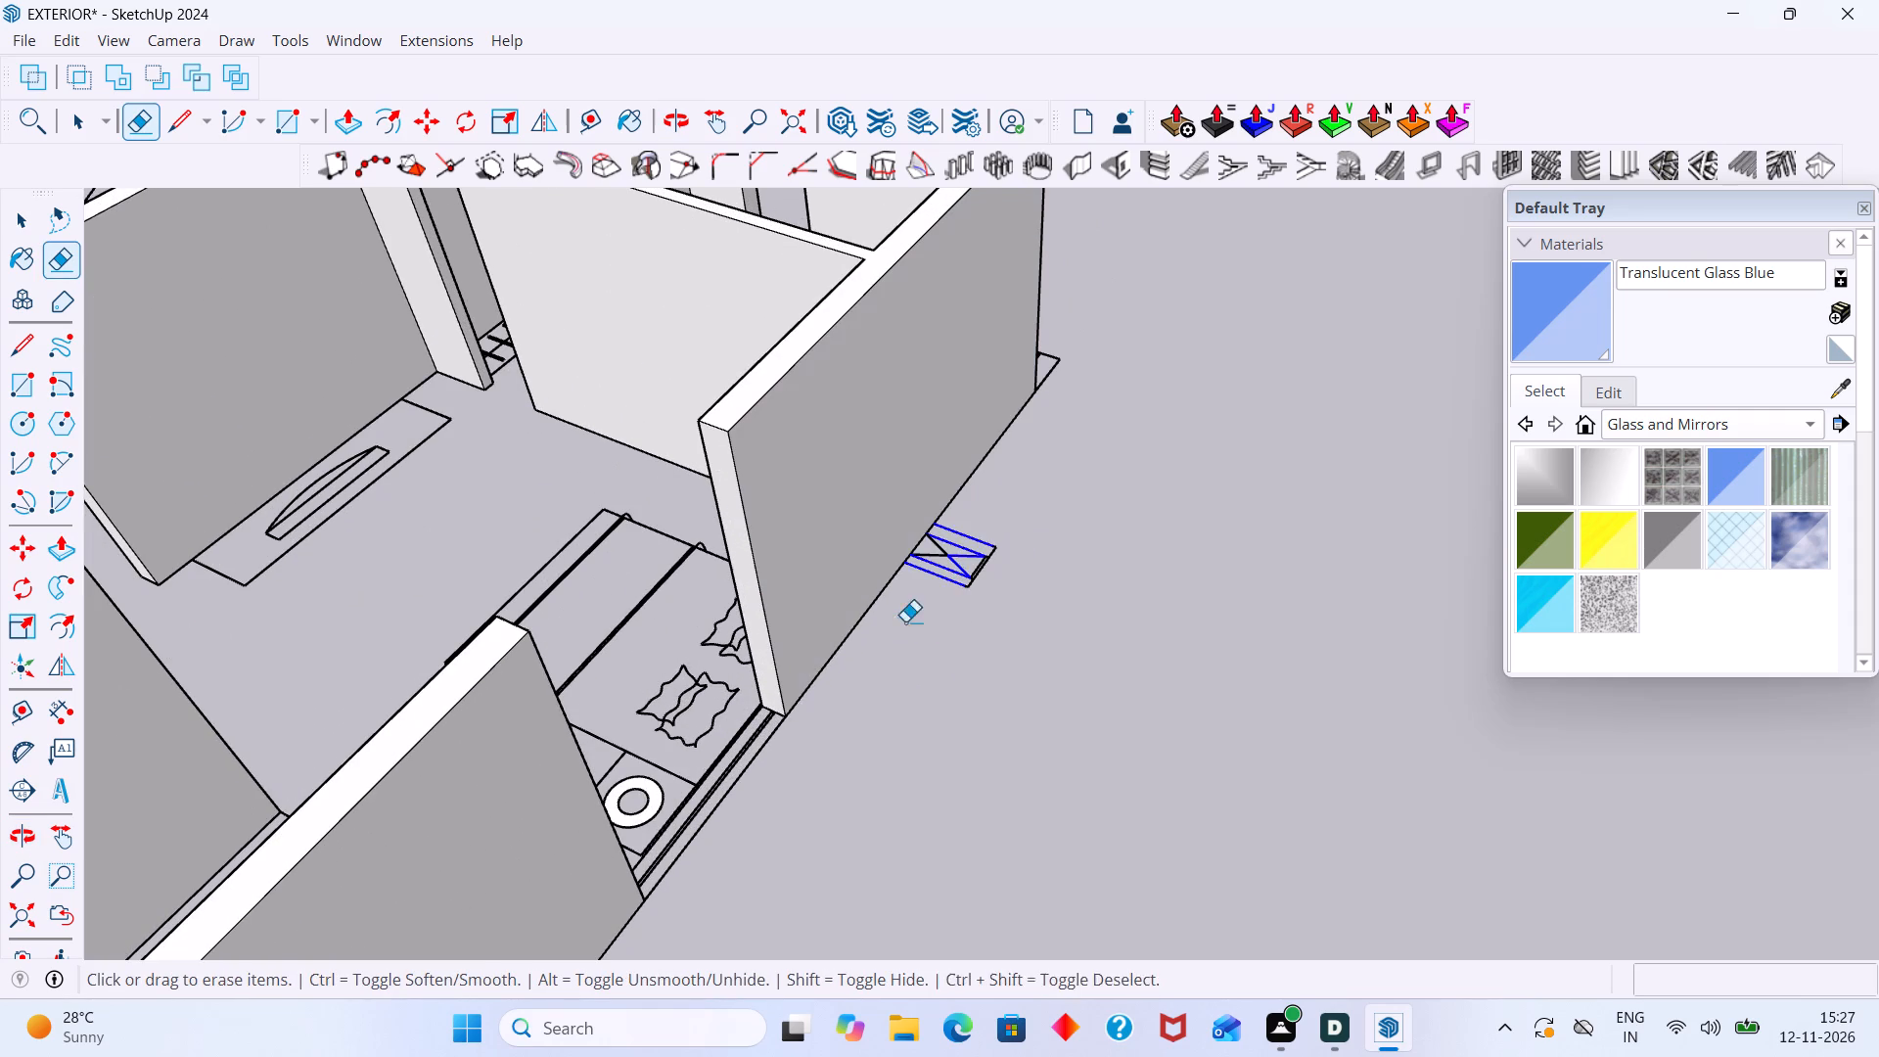
{"action": "left_click_drag", "start_coordinate": [905, 621], "coordinate": [896, 631]}
{"action": "scroll", "coordinate": [956, 537], "scroll_direction": "up", "scroll_amount": 7}
{"action": "left_click_drag", "start_coordinate": [948, 539], "coordinate": [886, 570]}
{"action": "left_click_drag", "start_coordinate": [1042, 550], "coordinate": [1016, 620]}
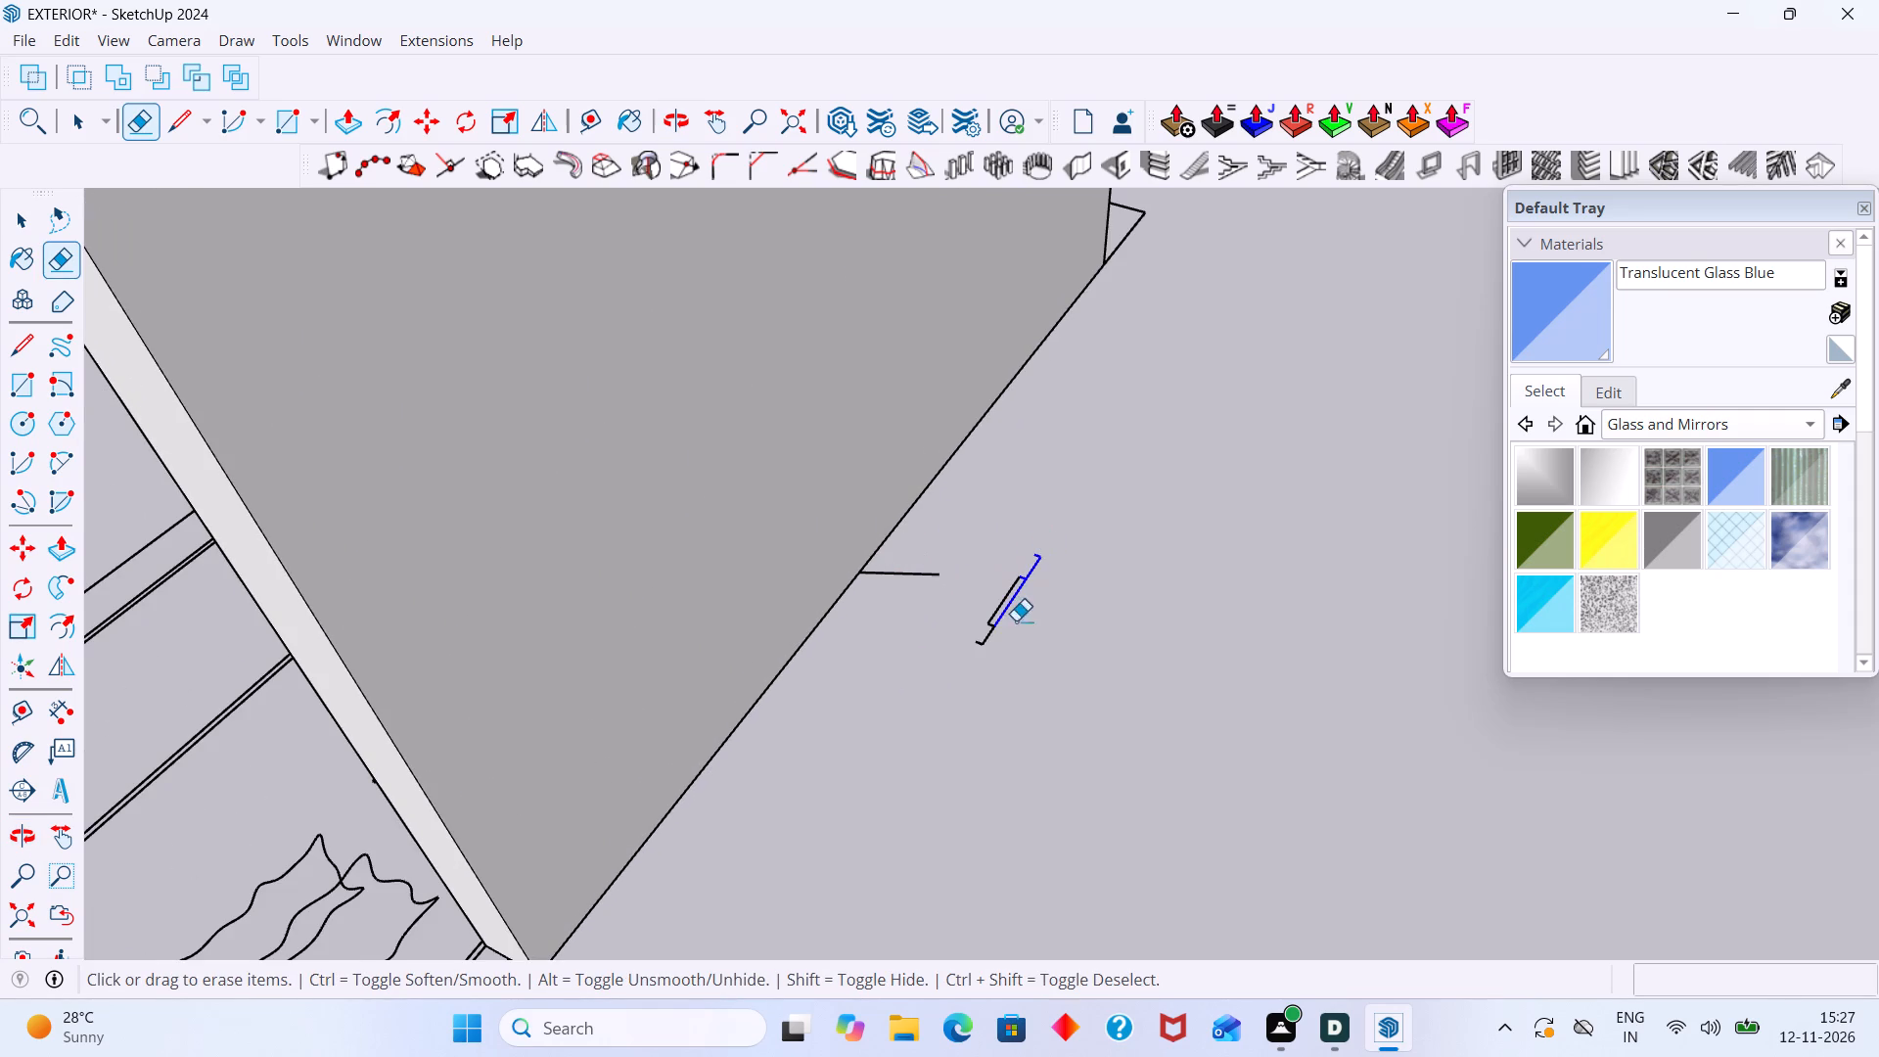
{"action": "left_click_drag", "start_coordinate": [1016, 620], "coordinate": [994, 593]}
{"action": "left_click_drag", "start_coordinate": [1031, 587], "coordinate": [992, 628]}
{"action": "left_click_drag", "start_coordinate": [935, 574], "coordinate": [931, 574]}
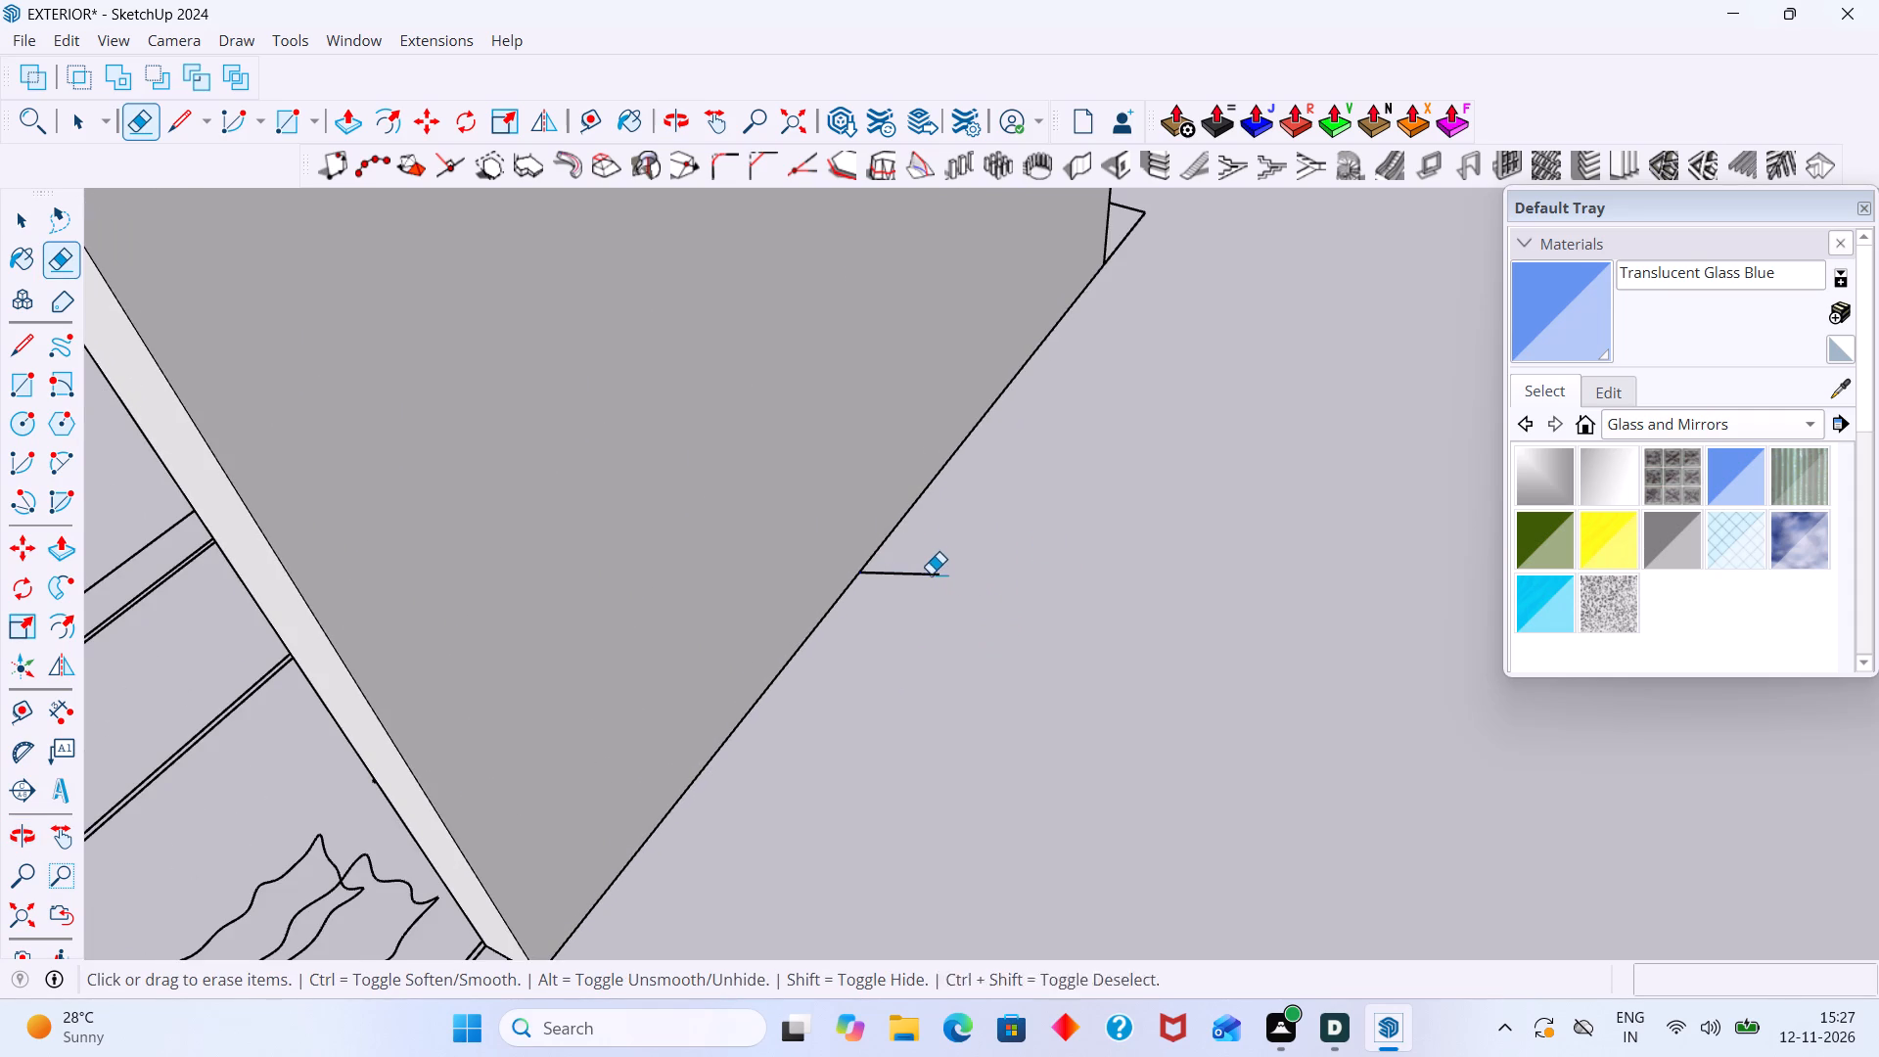
{"action": "left_click_drag", "start_coordinate": [931, 574], "coordinate": [924, 574]}
Erase the two small rectangular outlines on the ground at either side of the opening around the building's corner.
{"action": "scroll", "coordinate": [927, 574], "scroll_direction": "down", "scroll_amount": 10}
{"action": "middle_click_drag", "start_coordinate": [990, 596], "coordinate": [862, 670]}
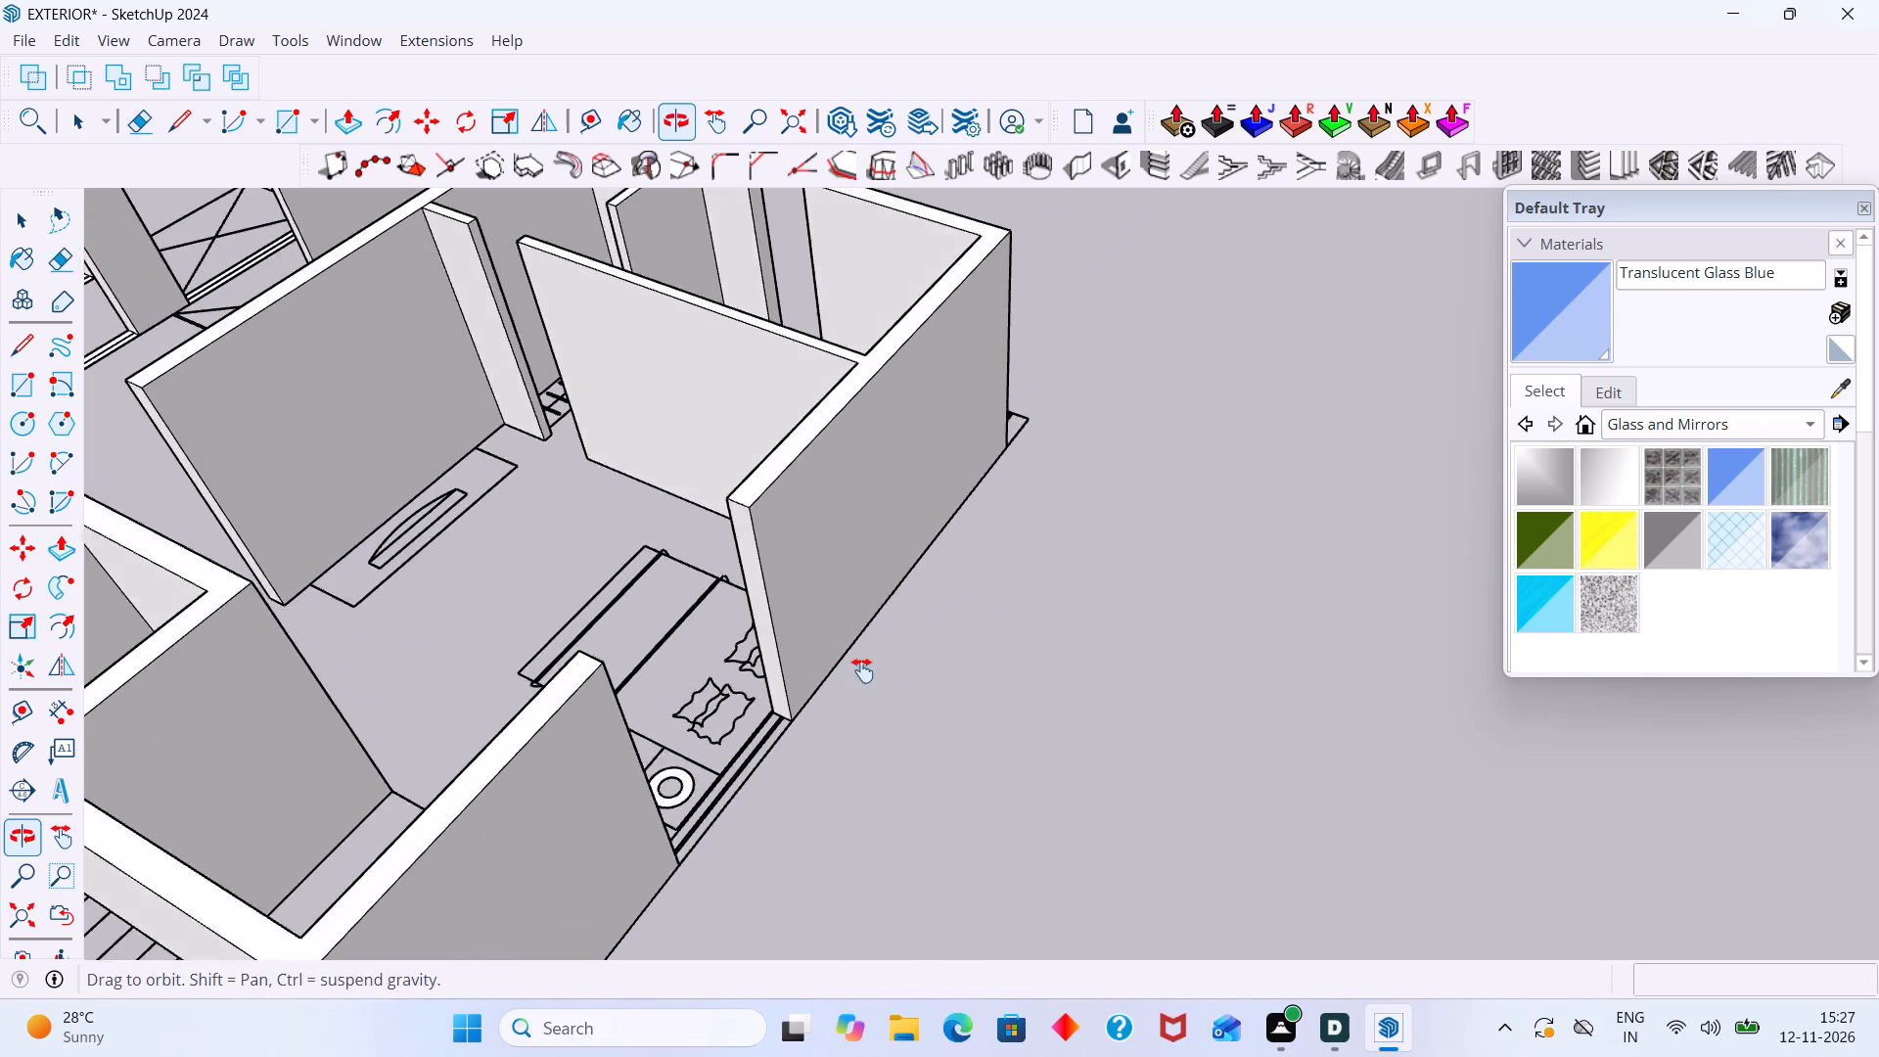
{"action": "middle_click_drag", "start_coordinate": [862, 670], "coordinate": [760, 749]}
{"action": "middle_click_drag", "start_coordinate": [814, 711], "coordinate": [266, 577]}
{"action": "middle_click_drag", "start_coordinate": [919, 485], "coordinate": [689, 761], "text": "shift"}
{"action": "scroll", "coordinate": [742, 668], "scroll_direction": "up", "scroll_amount": 11}
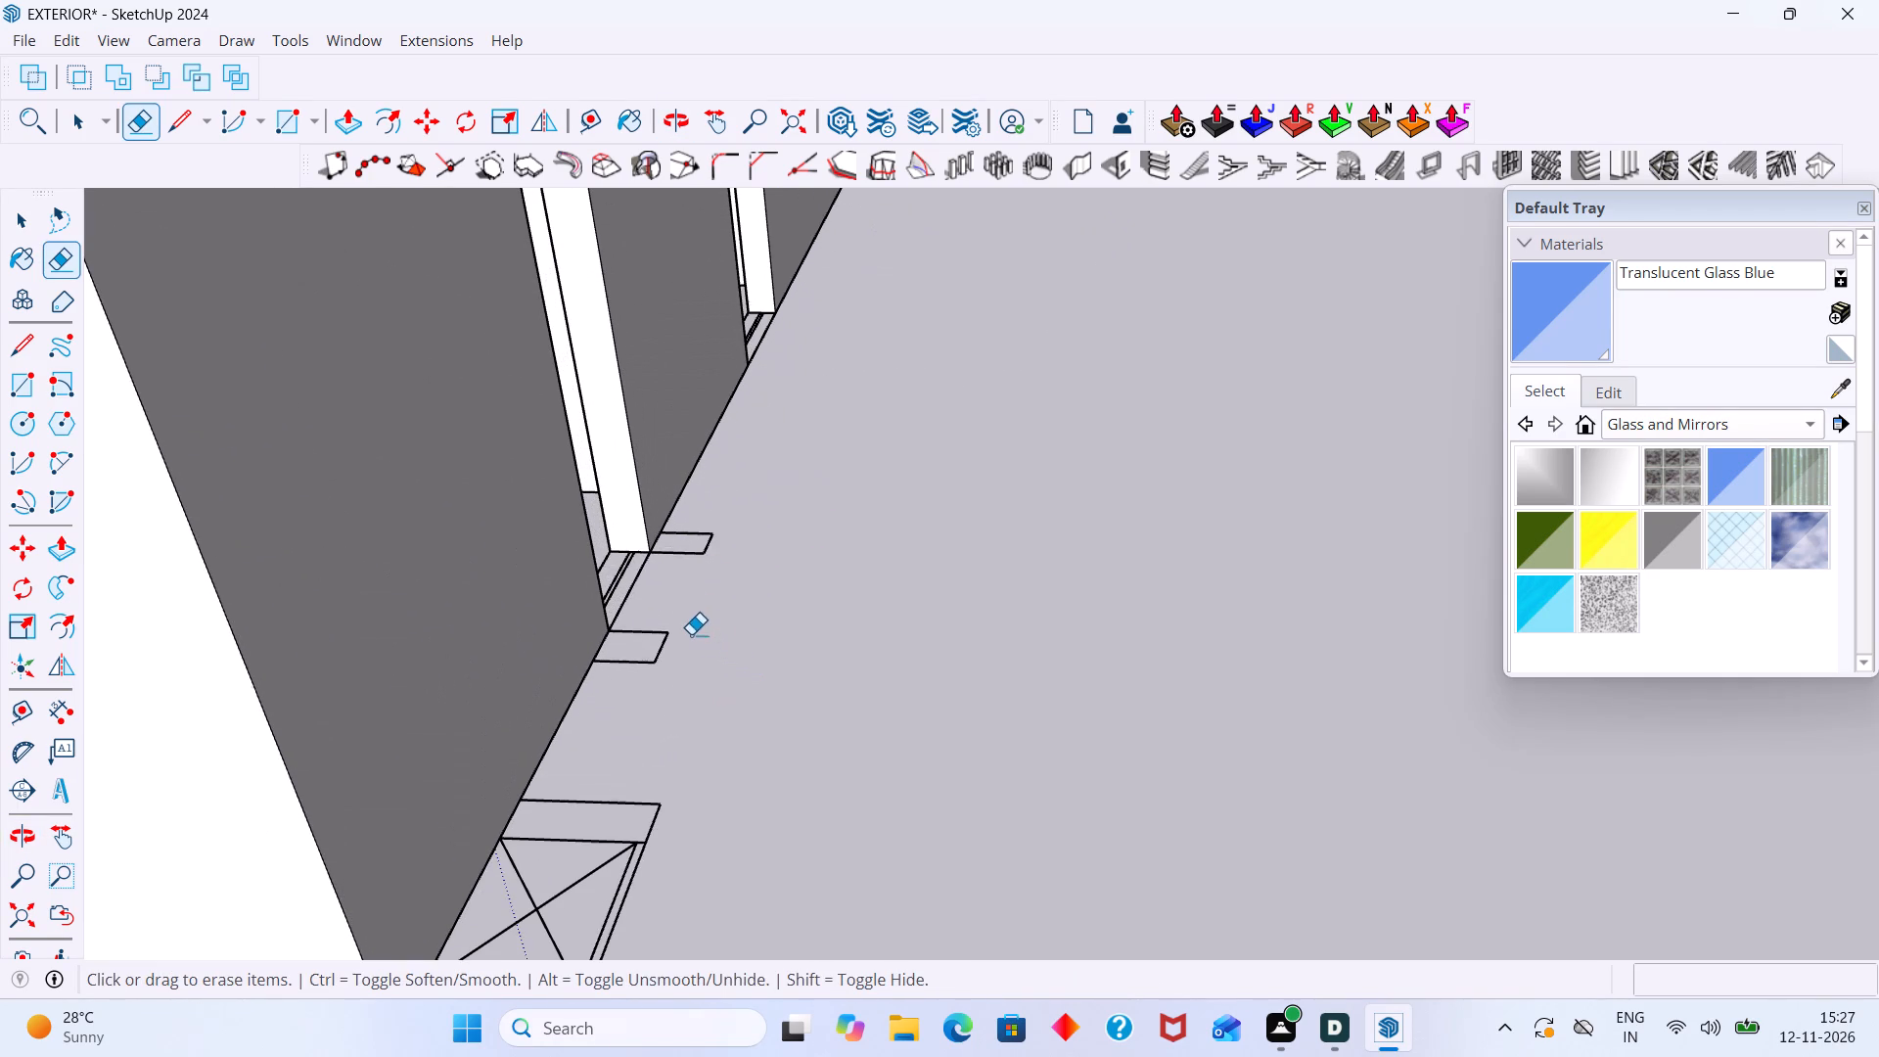
{"action": "left_click_drag", "start_coordinate": [712, 515], "coordinate": [669, 654]}
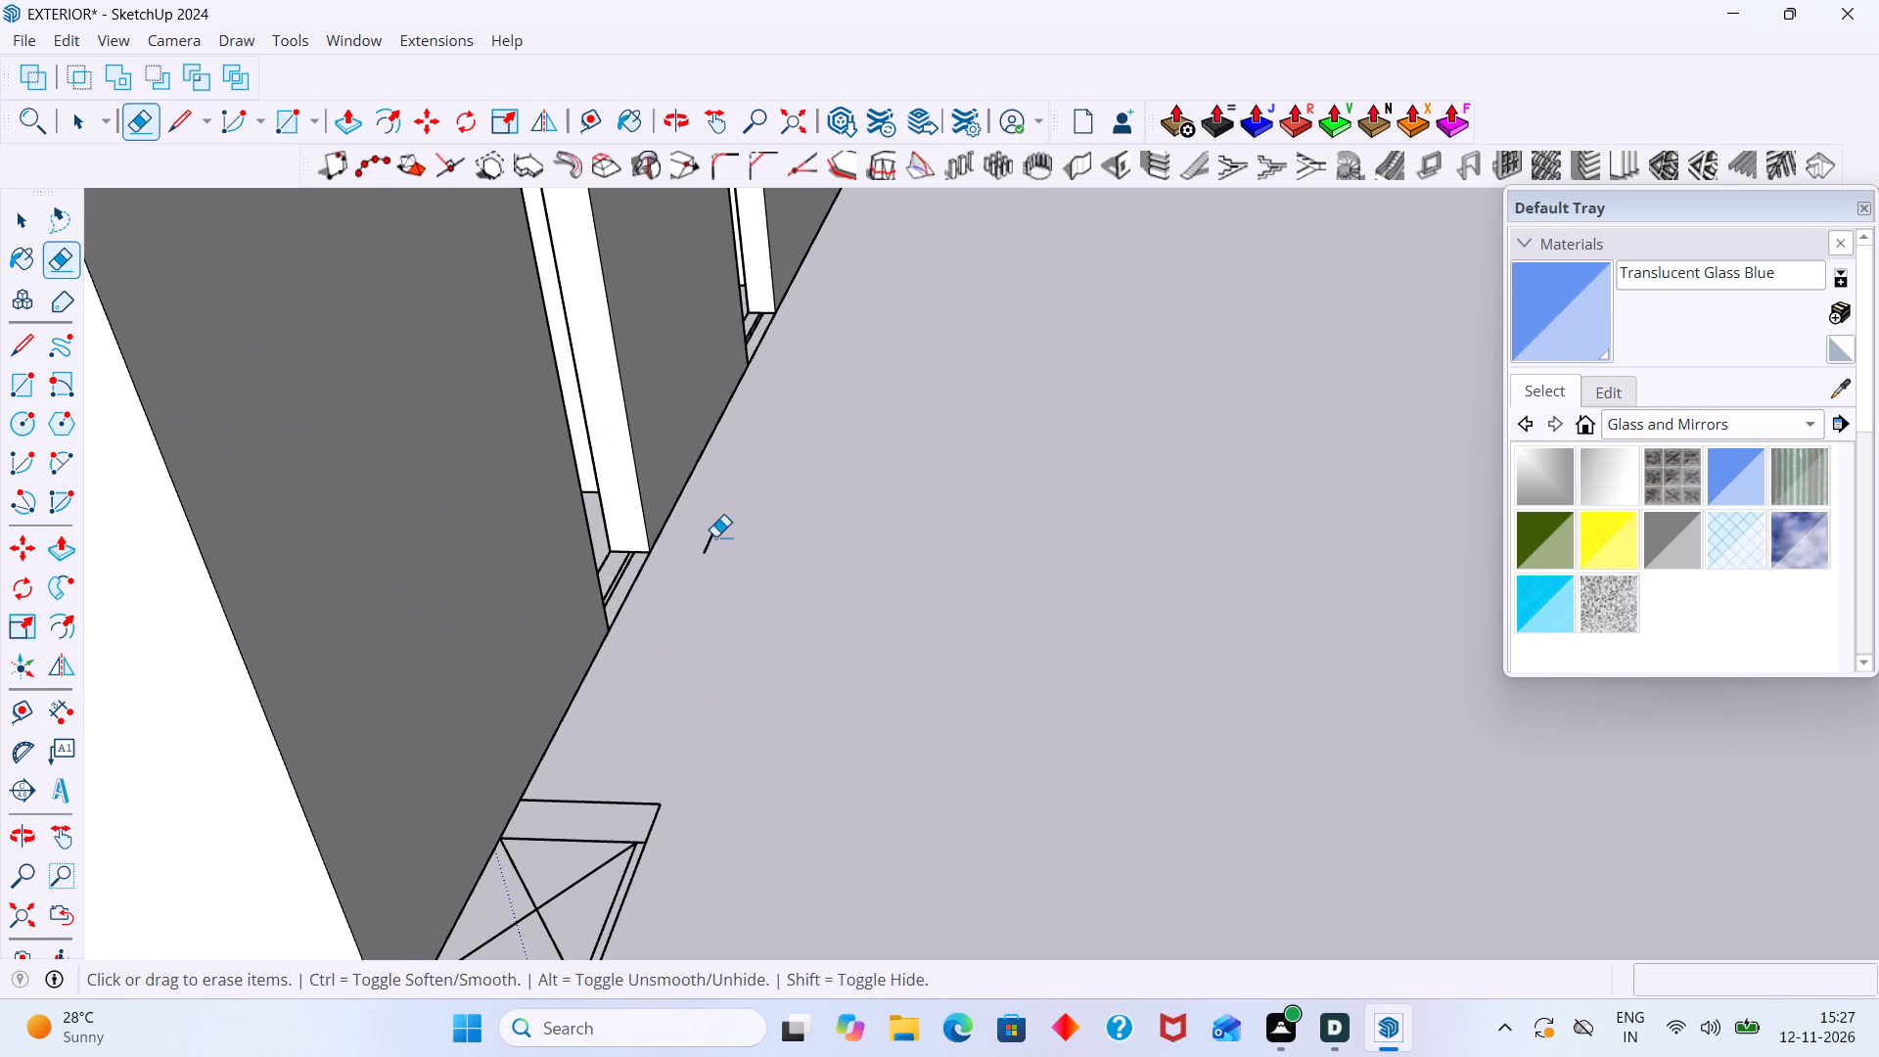
{"action": "left_click_drag", "start_coordinate": [715, 536], "coordinate": [706, 549]}
Erase the crossed rectangular outline on the ground outside the exterior wall, beside the building's end corner.
{"action": "left_click_drag", "start_coordinate": [653, 737], "coordinate": [618, 928]}
{"action": "scroll", "coordinate": [616, 910], "scroll_direction": "down", "scroll_amount": 4}
{"action": "middle_click_drag", "start_coordinate": [609, 905], "coordinate": [650, 670]}
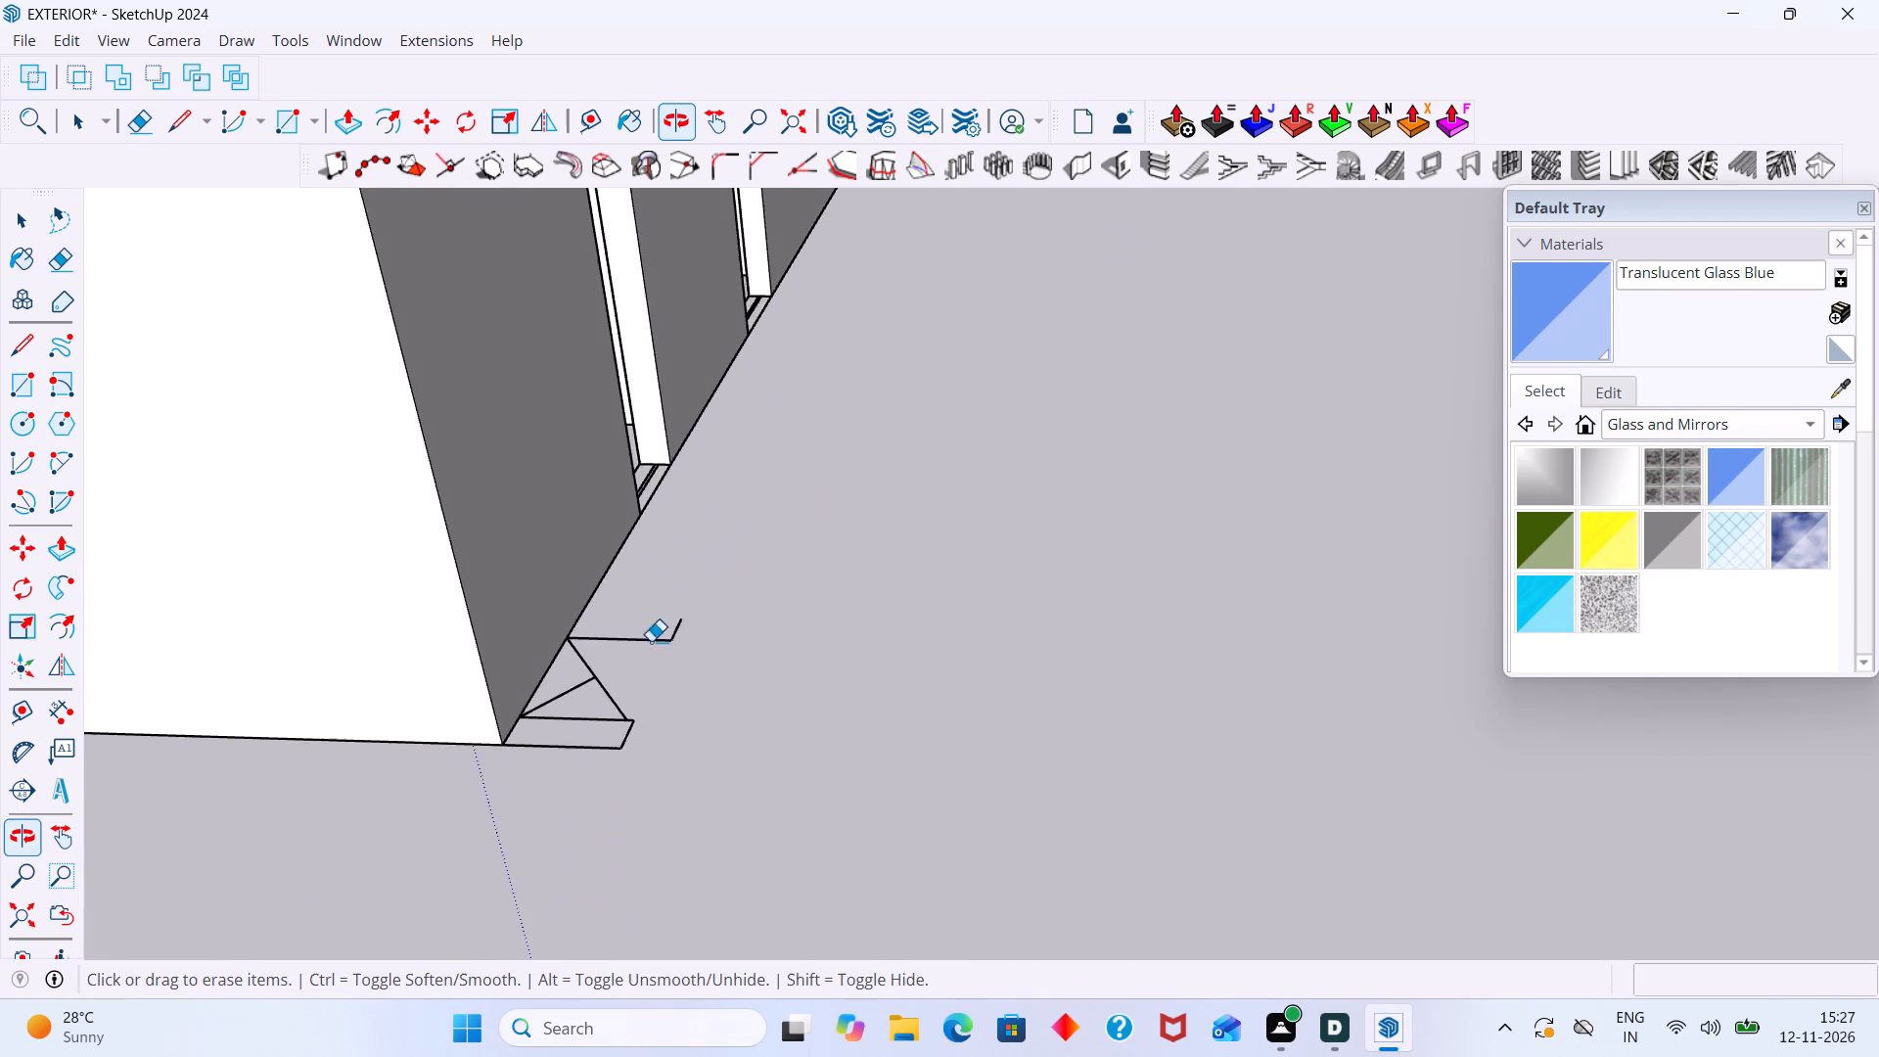
{"action": "scroll", "coordinate": [644, 615], "scroll_direction": "up", "scroll_amount": 3}
{"action": "left_click_drag", "start_coordinate": [637, 634], "coordinate": [566, 827]}
{"action": "left_click_drag", "start_coordinate": [574, 738], "coordinate": [564, 695]}
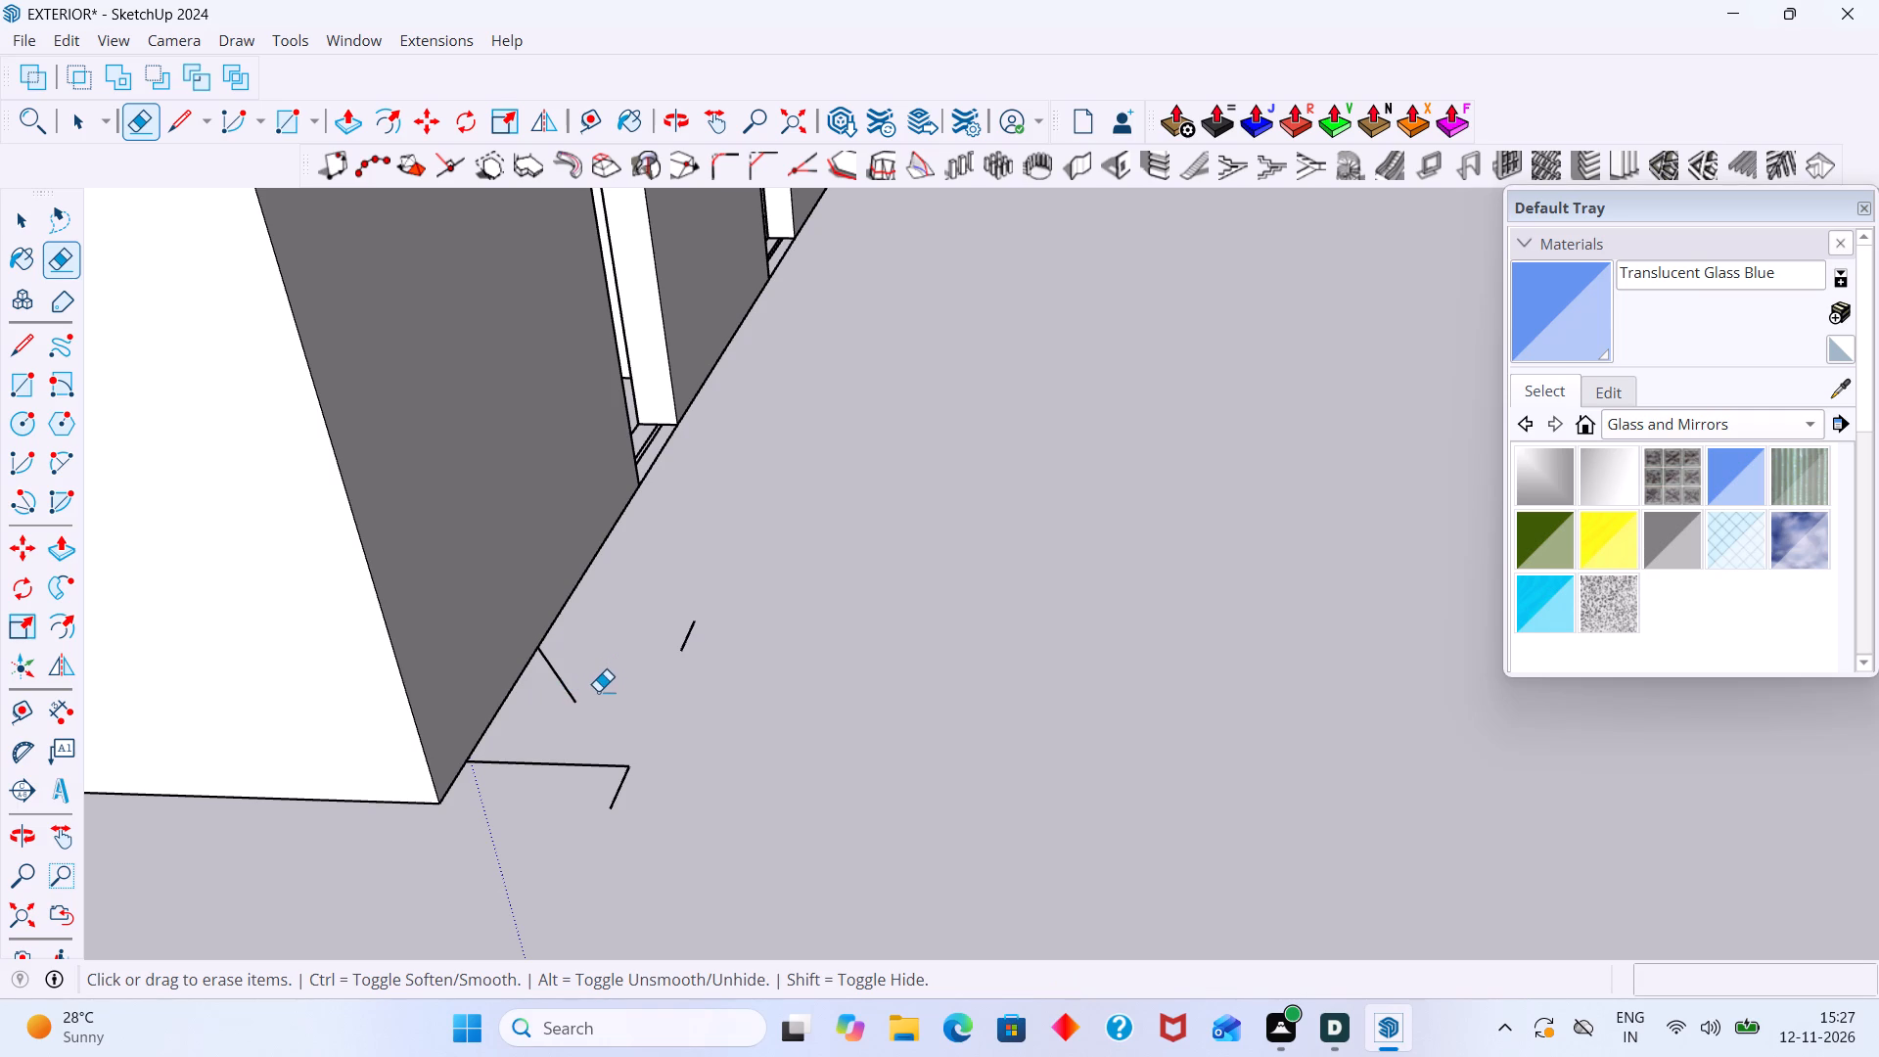
{"action": "left_click_drag", "start_coordinate": [579, 684], "coordinate": [559, 696]}
{"action": "left_click_drag", "start_coordinate": [694, 632], "coordinate": [680, 633]}
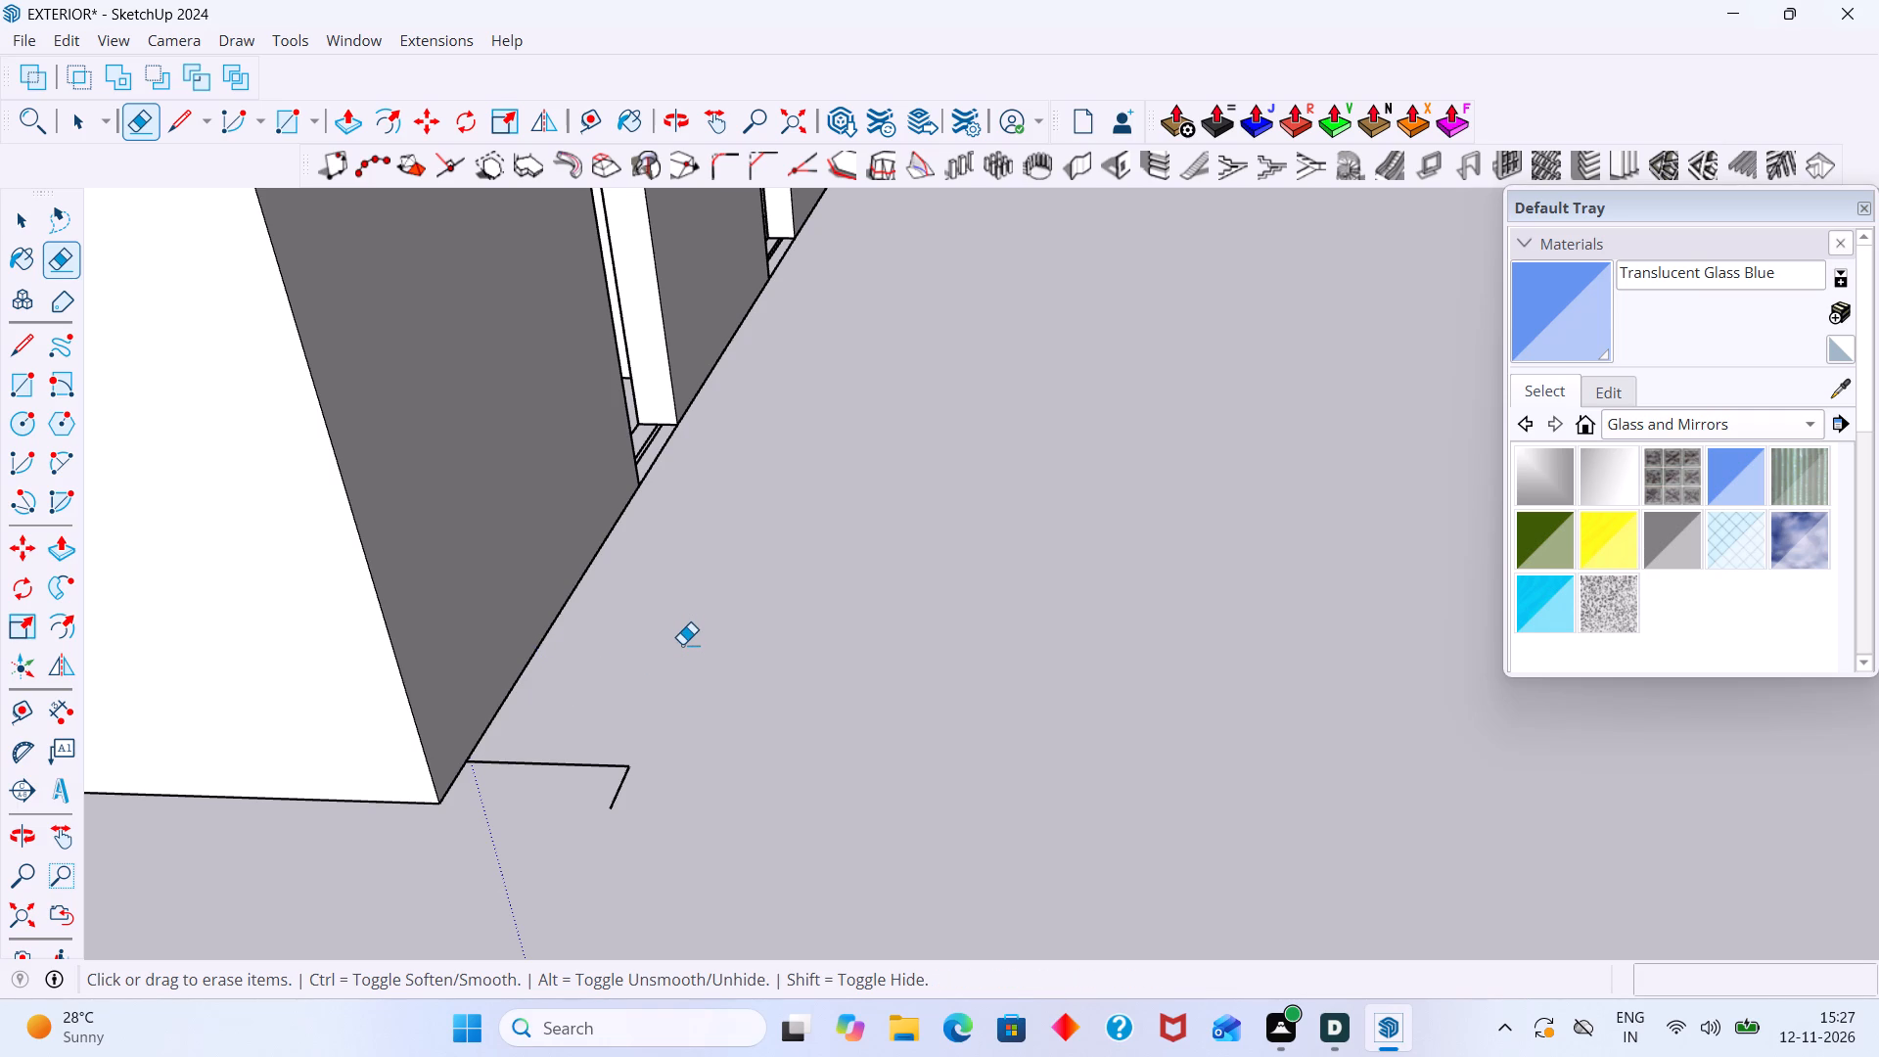
{"action": "left_click_drag", "start_coordinate": [637, 799], "coordinate": [610, 762]}
Push/Pull the remaining flat exterior wall with its L-shaped bathroom partition up, repeating the height used for the other walls.
{"action": "scroll", "coordinate": [630, 751], "scroll_direction": "down", "scroll_amount": 20}
{"action": "scroll", "coordinate": [630, 751], "scroll_direction": "down", "scroll_amount": 5}
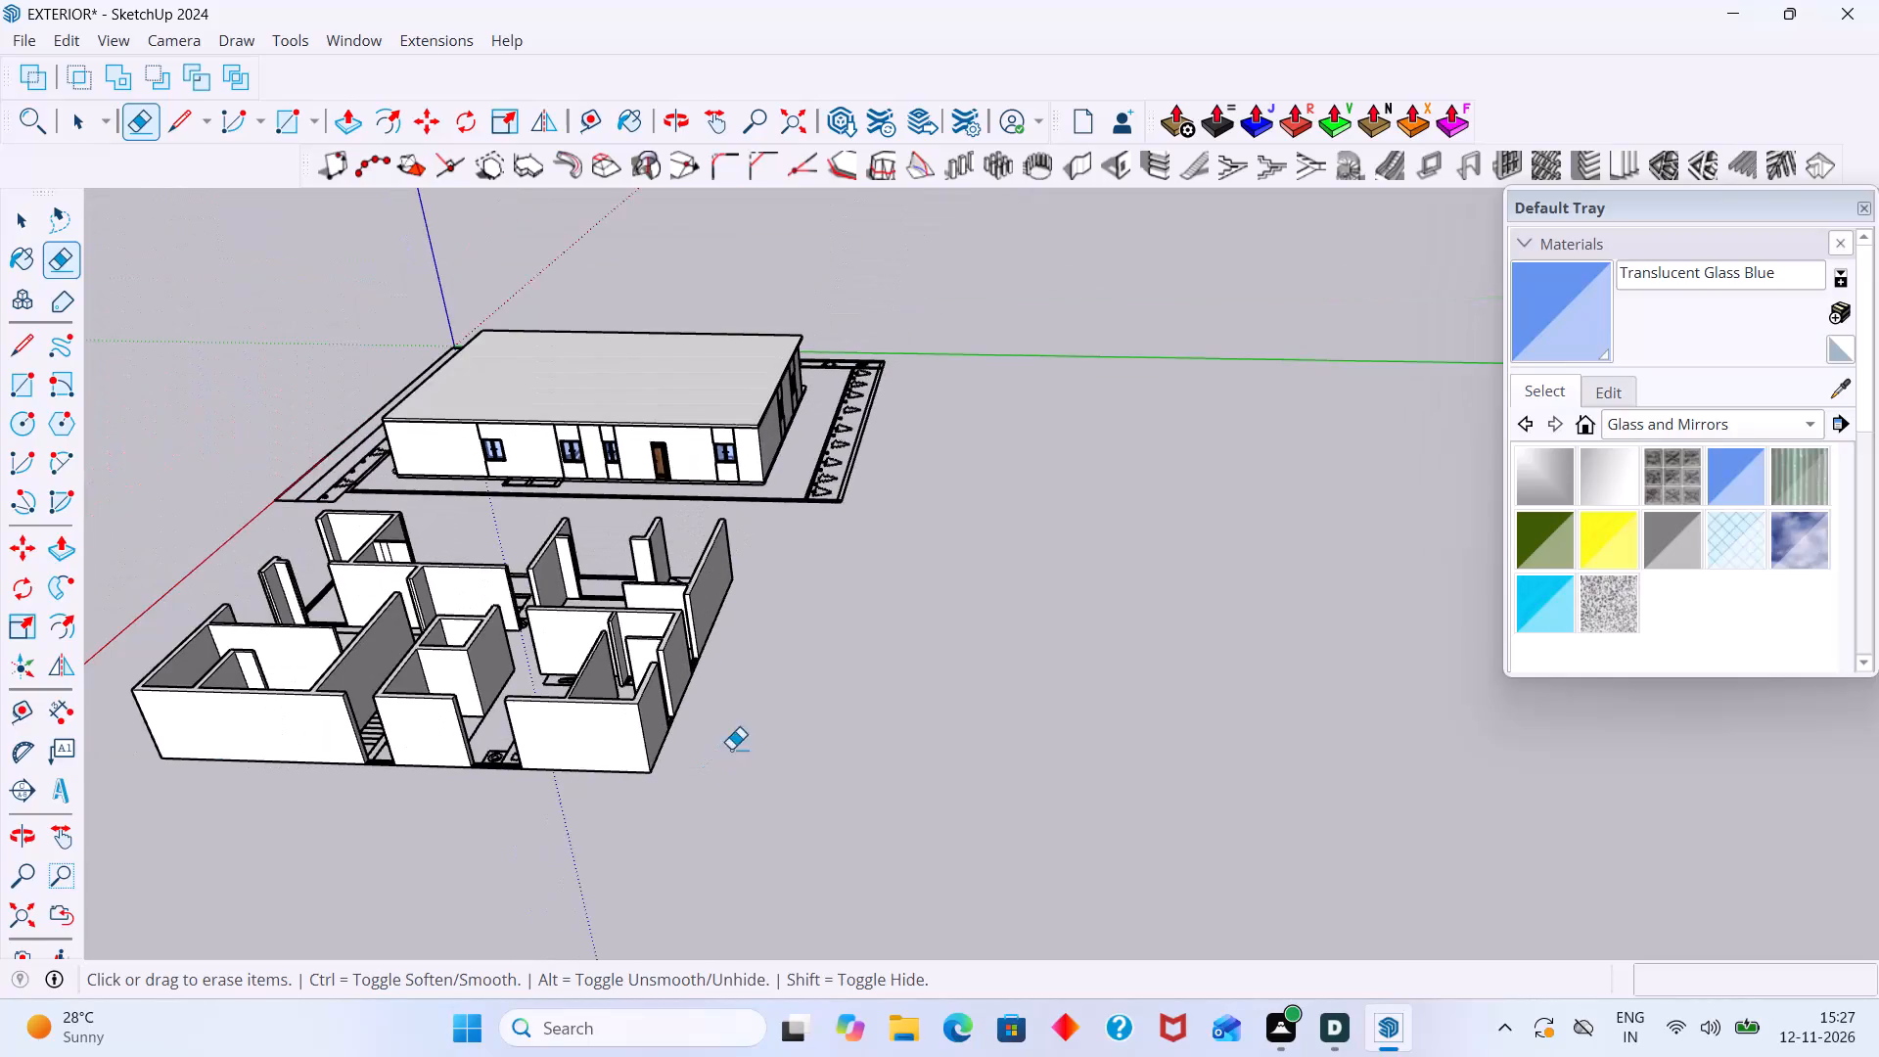
{"action": "middle_click_drag", "start_coordinate": [731, 749], "coordinate": [1132, 720]}
{"action": "scroll", "coordinate": [1100, 726], "scroll_direction": "down", "scroll_amount": 3}
{"action": "middle_click_drag", "start_coordinate": [1063, 716], "coordinate": [1013, 517], "text": "shift"}
{"action": "middle_click_drag", "start_coordinate": [704, 706], "coordinate": [1382, 614]}
{"action": "middle_click_drag", "start_coordinate": [872, 853], "coordinate": [876, 690]}
{"action": "middle_click_drag", "start_coordinate": [791, 748], "coordinate": [971, 922]}
{"action": "middle_click_drag", "start_coordinate": [896, 840], "coordinate": [744, 775]}
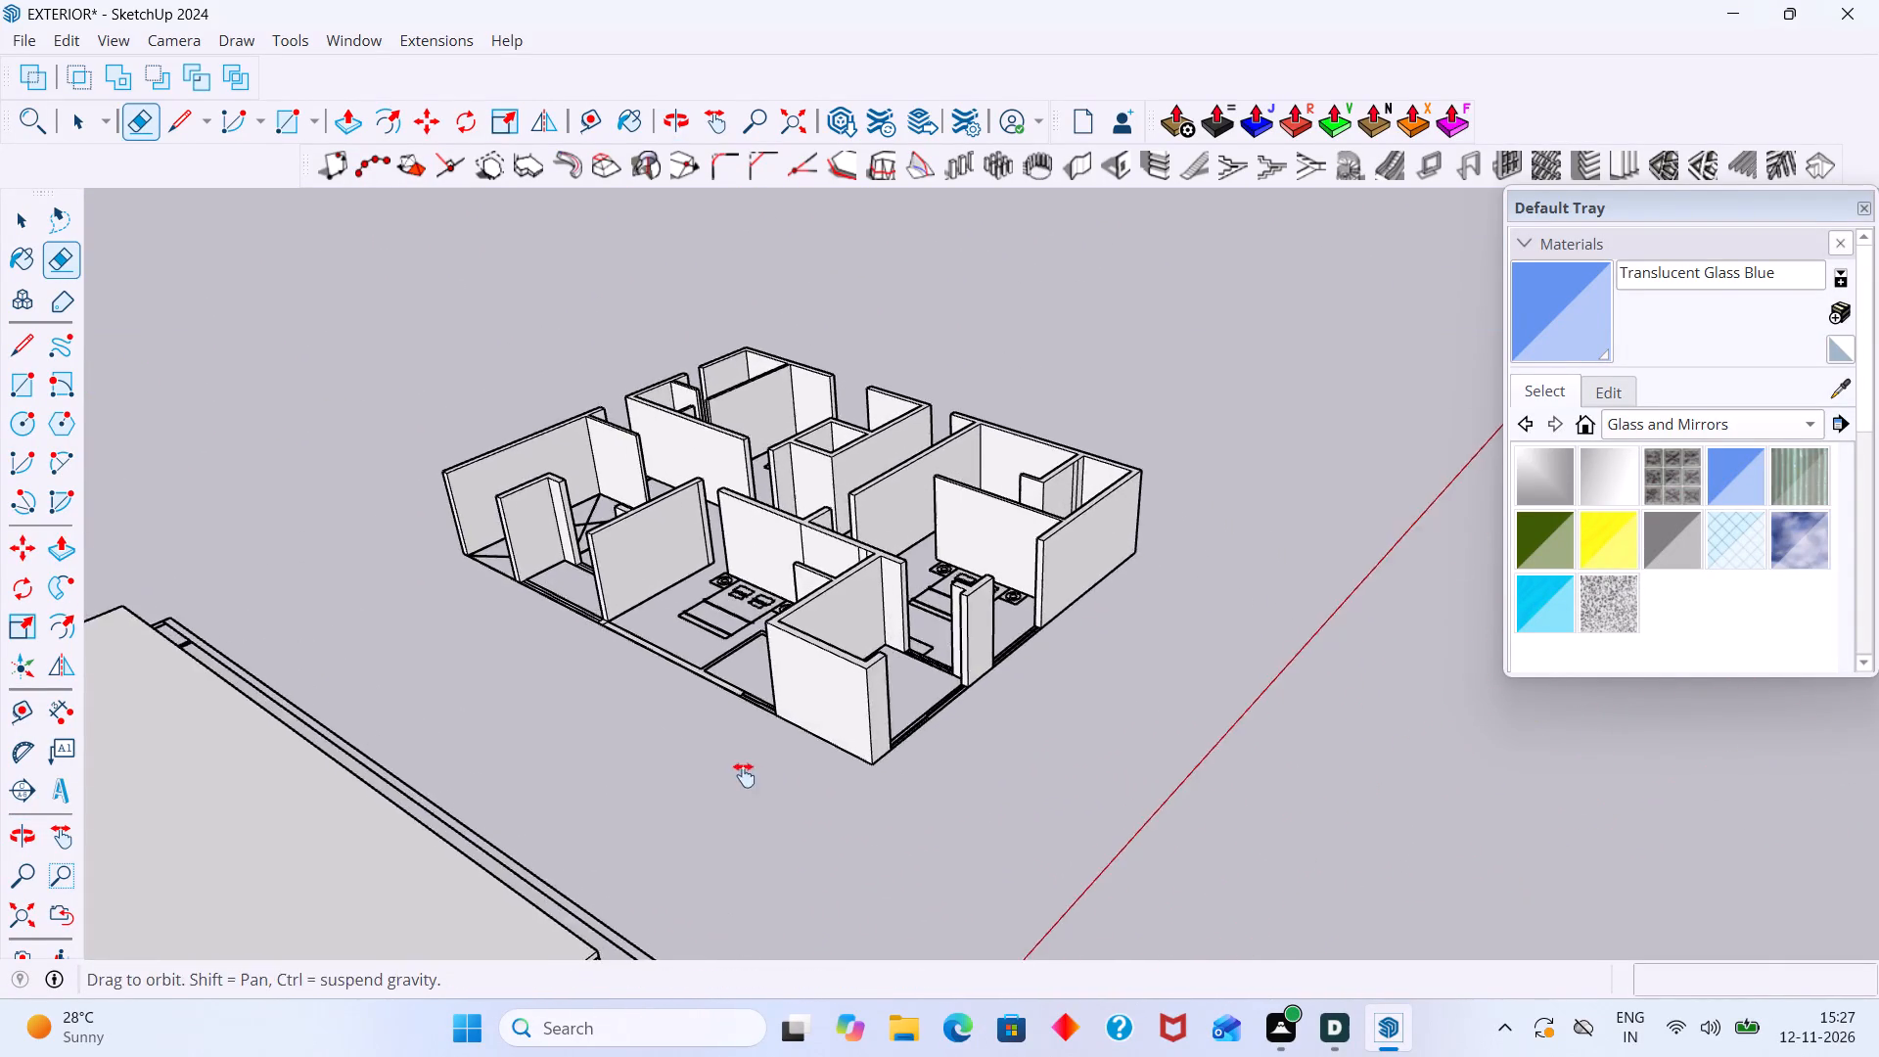
{"action": "middle_click_drag", "start_coordinate": [744, 775], "coordinate": [742, 775]}
{"action": "middle_click_drag", "start_coordinate": [757, 792], "coordinate": [948, 934]}
{"action": "key", "text": "space"}
{"action": "scroll", "coordinate": [774, 816], "scroll_direction": "up", "scroll_amount": 12}
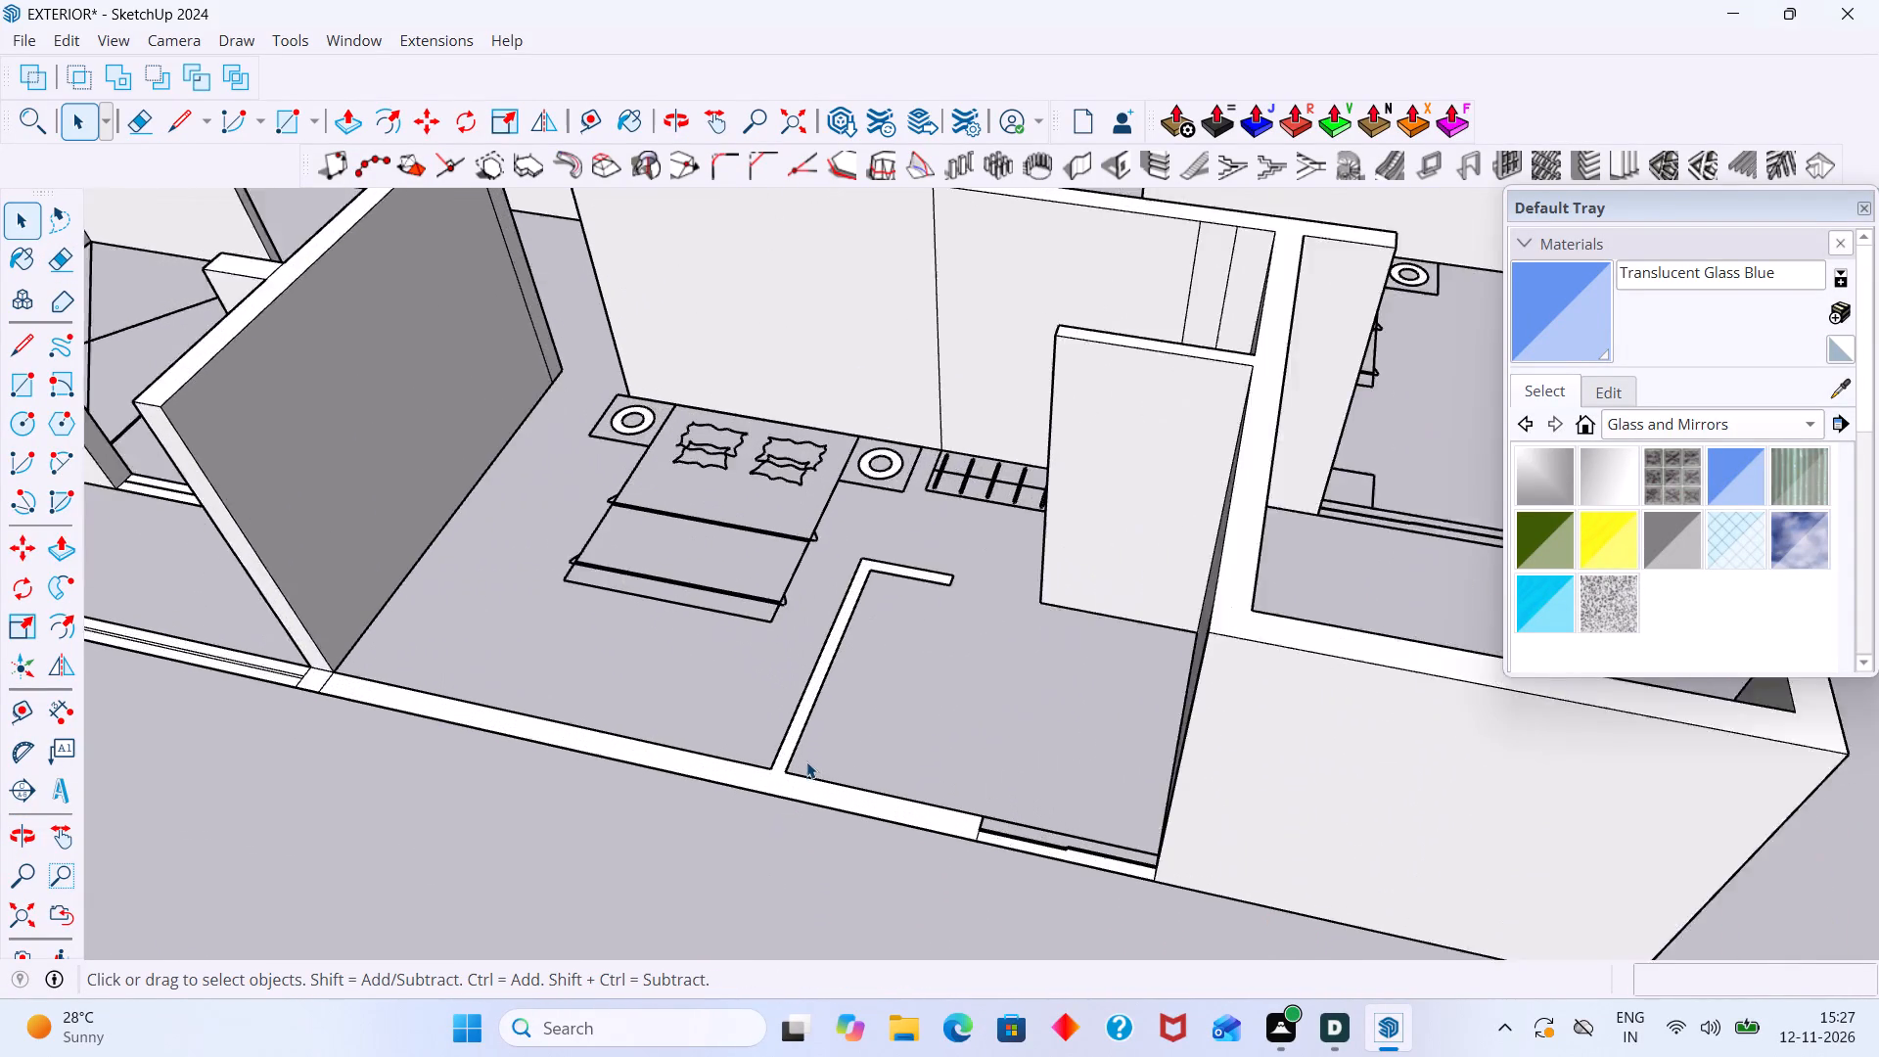
{"action": "scroll", "coordinate": [806, 761], "scroll_direction": "up", "scroll_amount": 5}
{"action": "left_click", "coordinate": [778, 784]}
{"action": "key", "text": "p"}
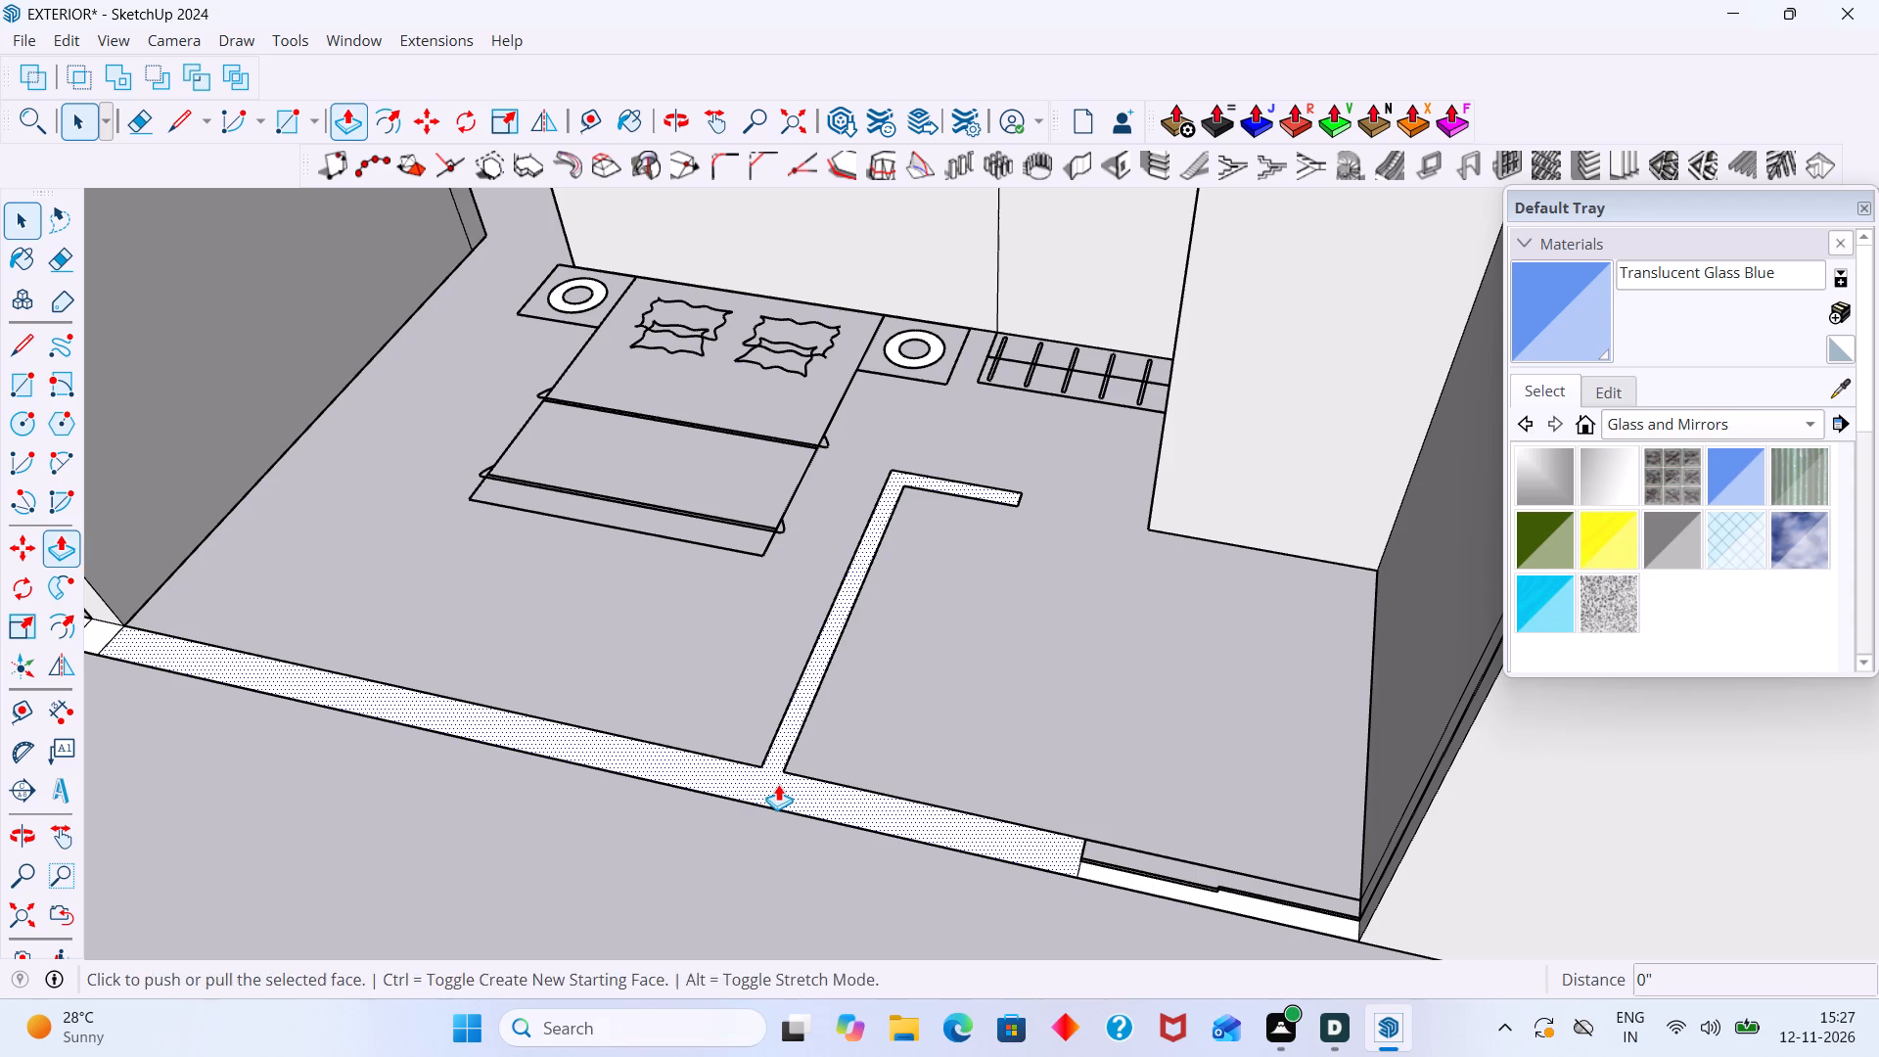
{"action": "double_click", "coordinate": [778, 784]}
{"action": "key", "text": "space"}
{"action": "left_click", "coordinate": [718, 893]}
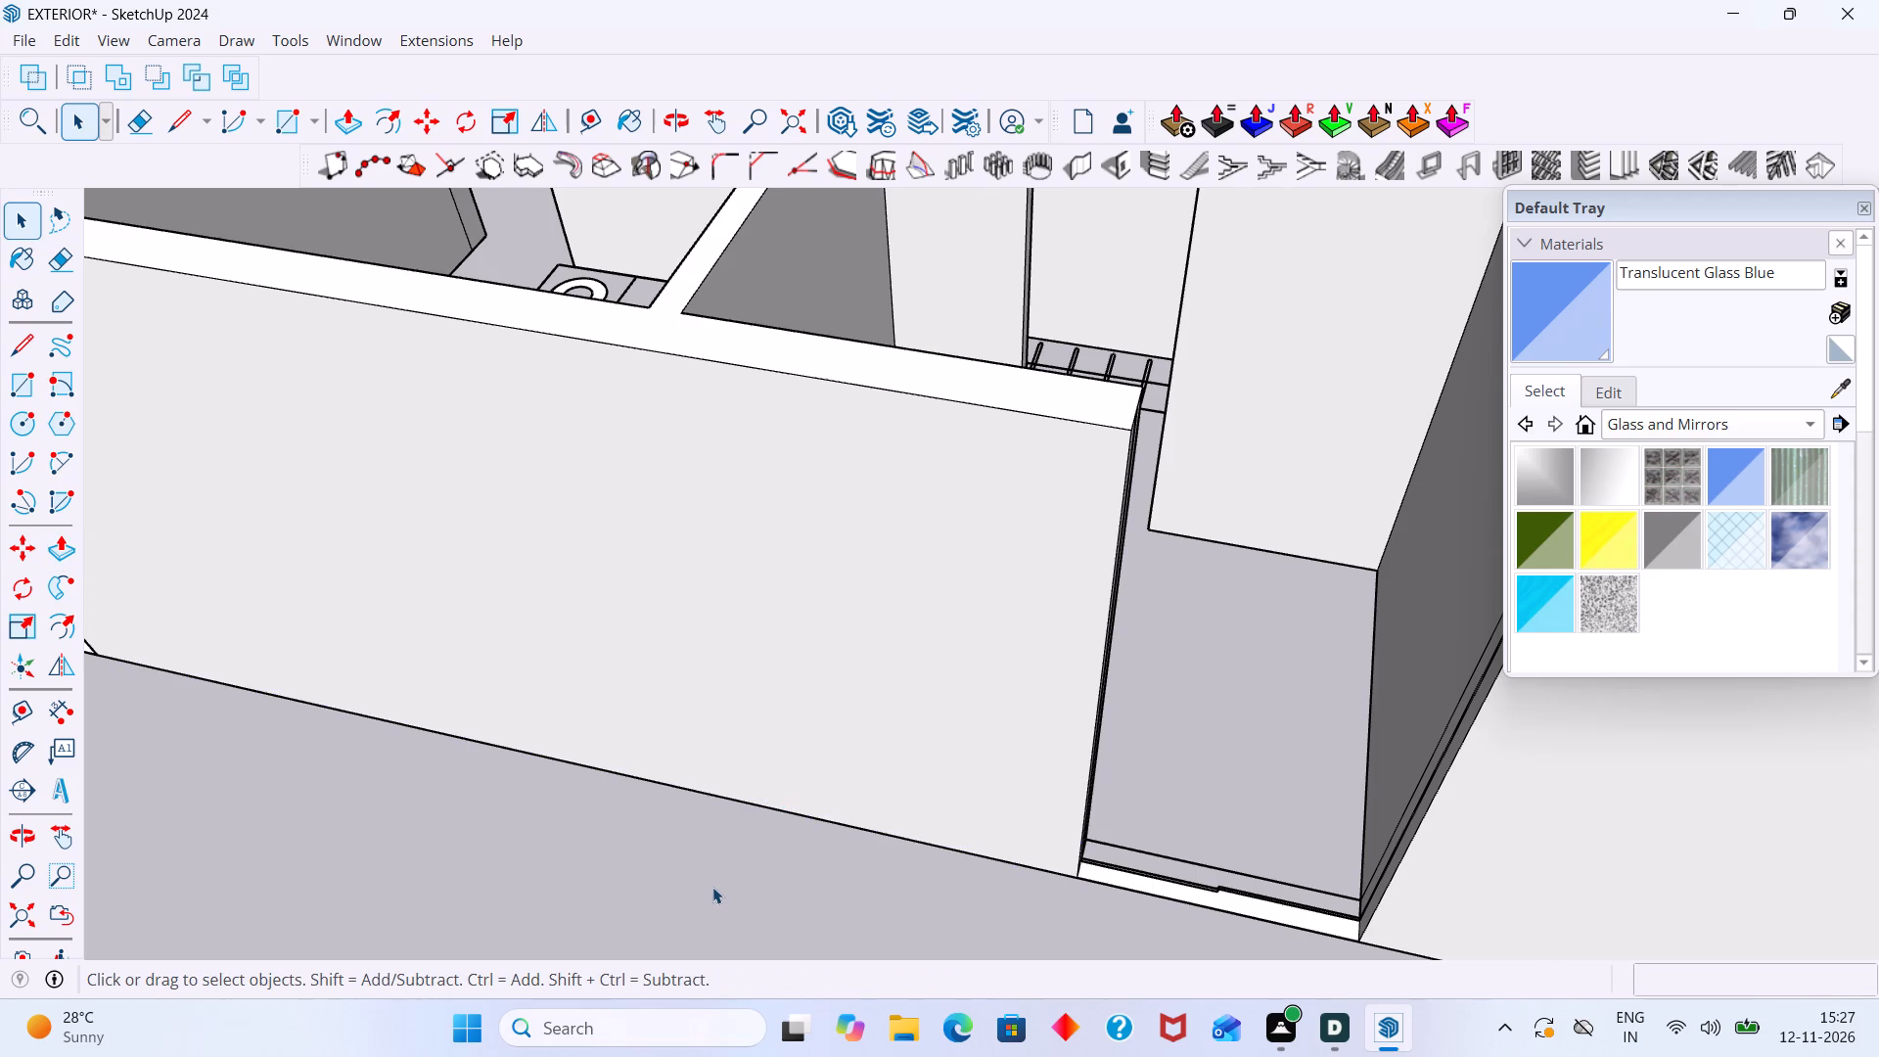
Erase the three vertical seam lines on the bedroom wall behind the bed and wardrobe.
{"action": "scroll", "coordinate": [699, 883], "scroll_direction": "down", "scroll_amount": 16}
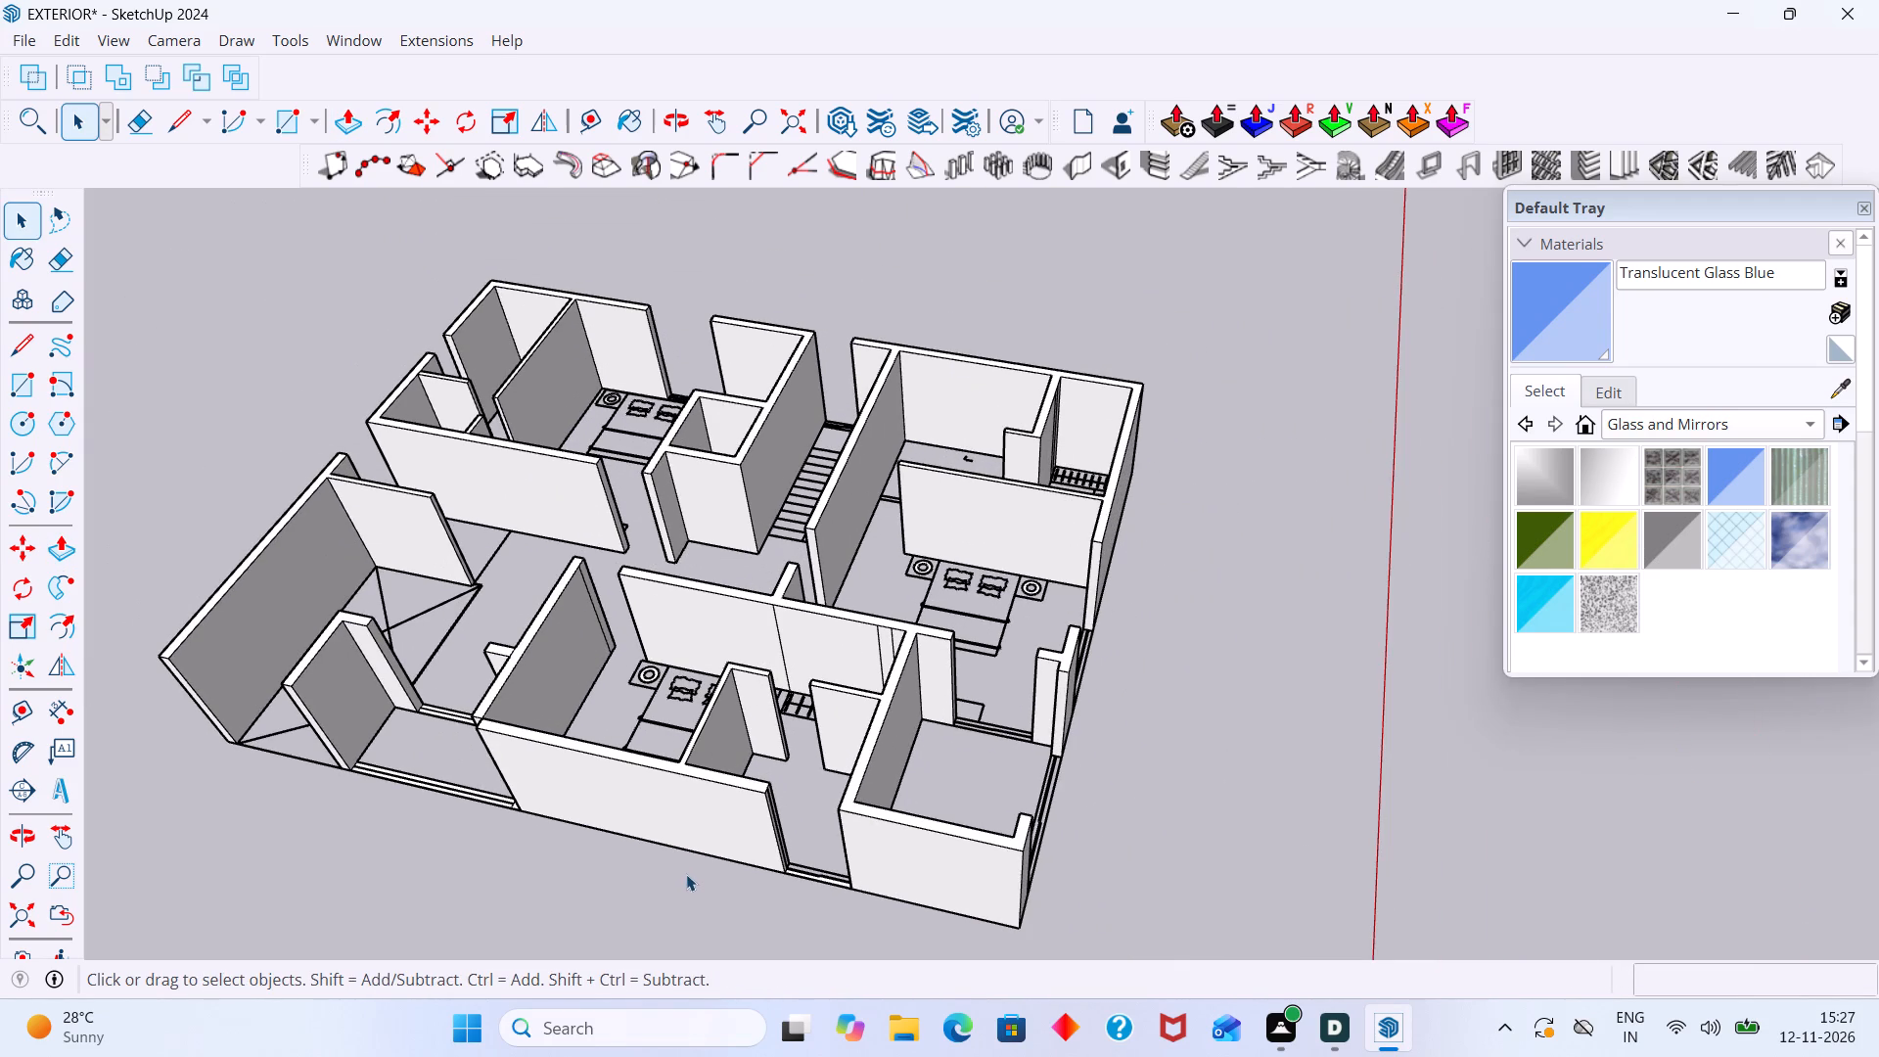
{"action": "scroll", "coordinate": [775, 712], "scroll_direction": "up", "scroll_amount": 12}
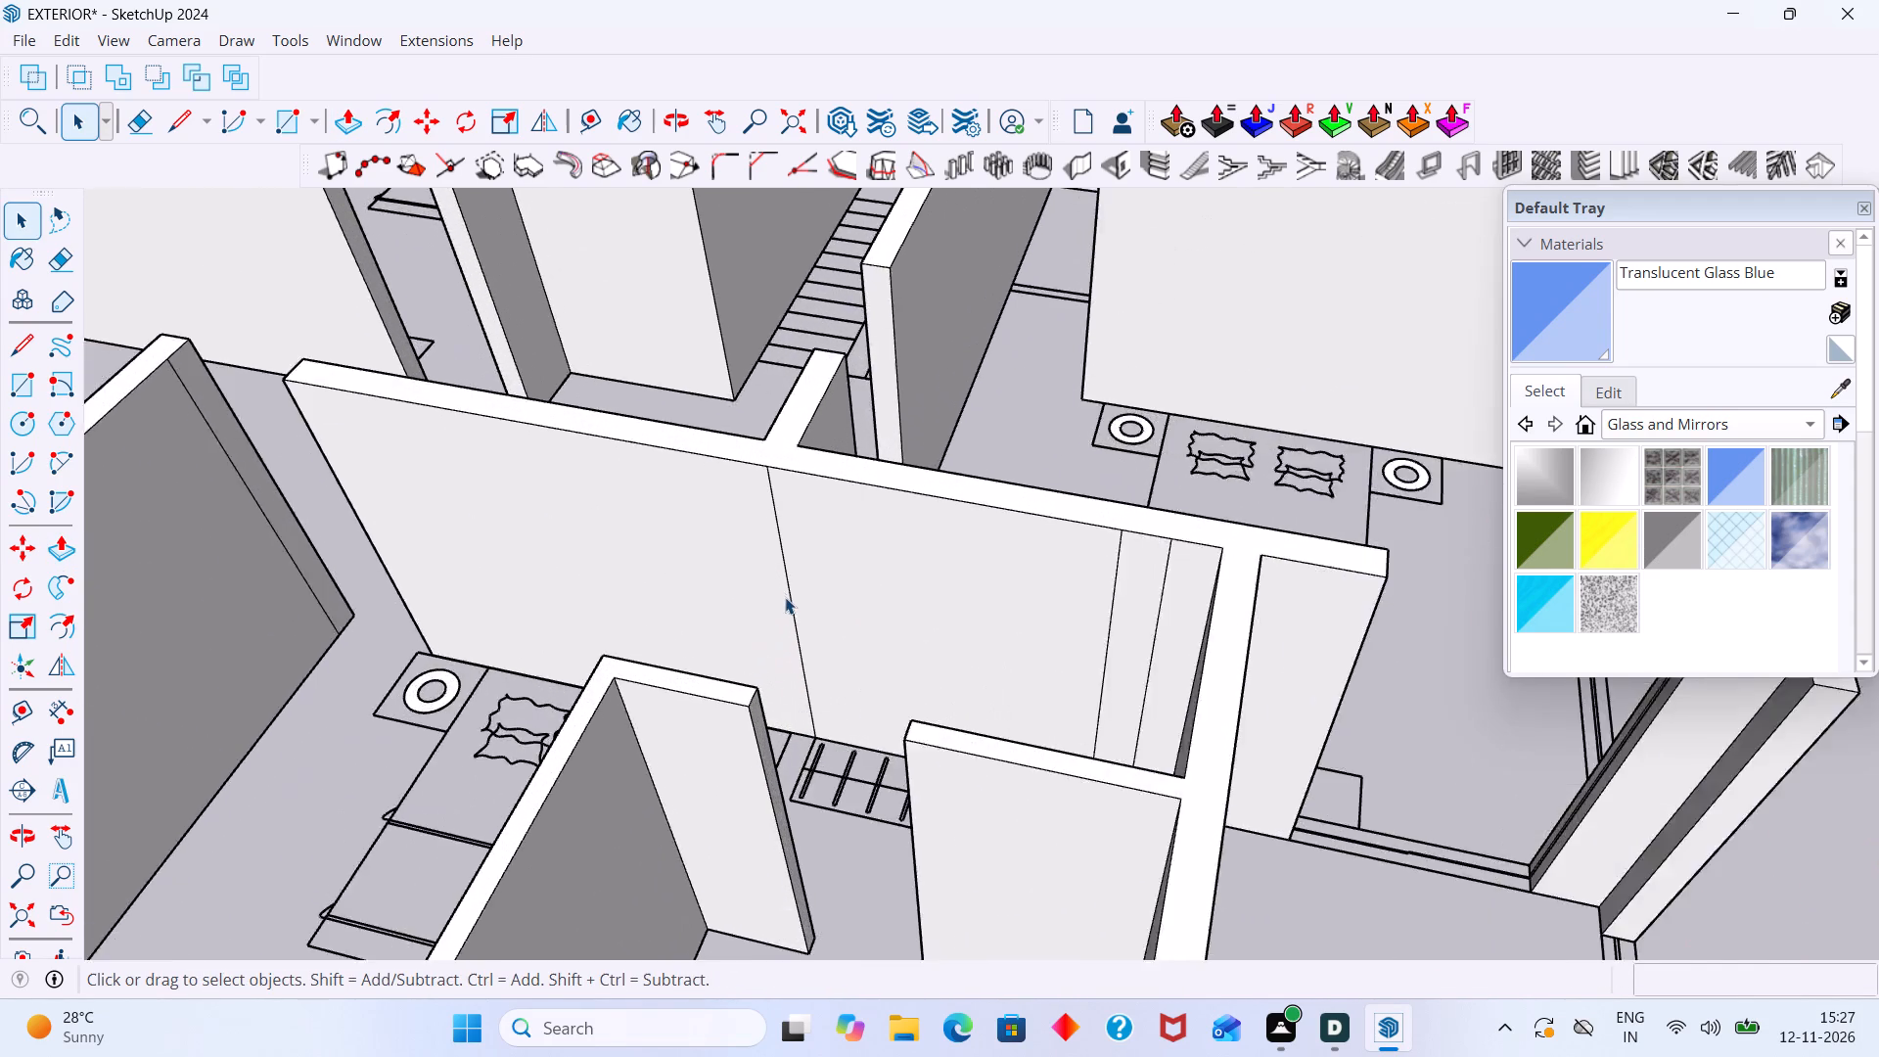
{"action": "scroll", "coordinate": [785, 597], "scroll_direction": "up", "scroll_amount": 5}
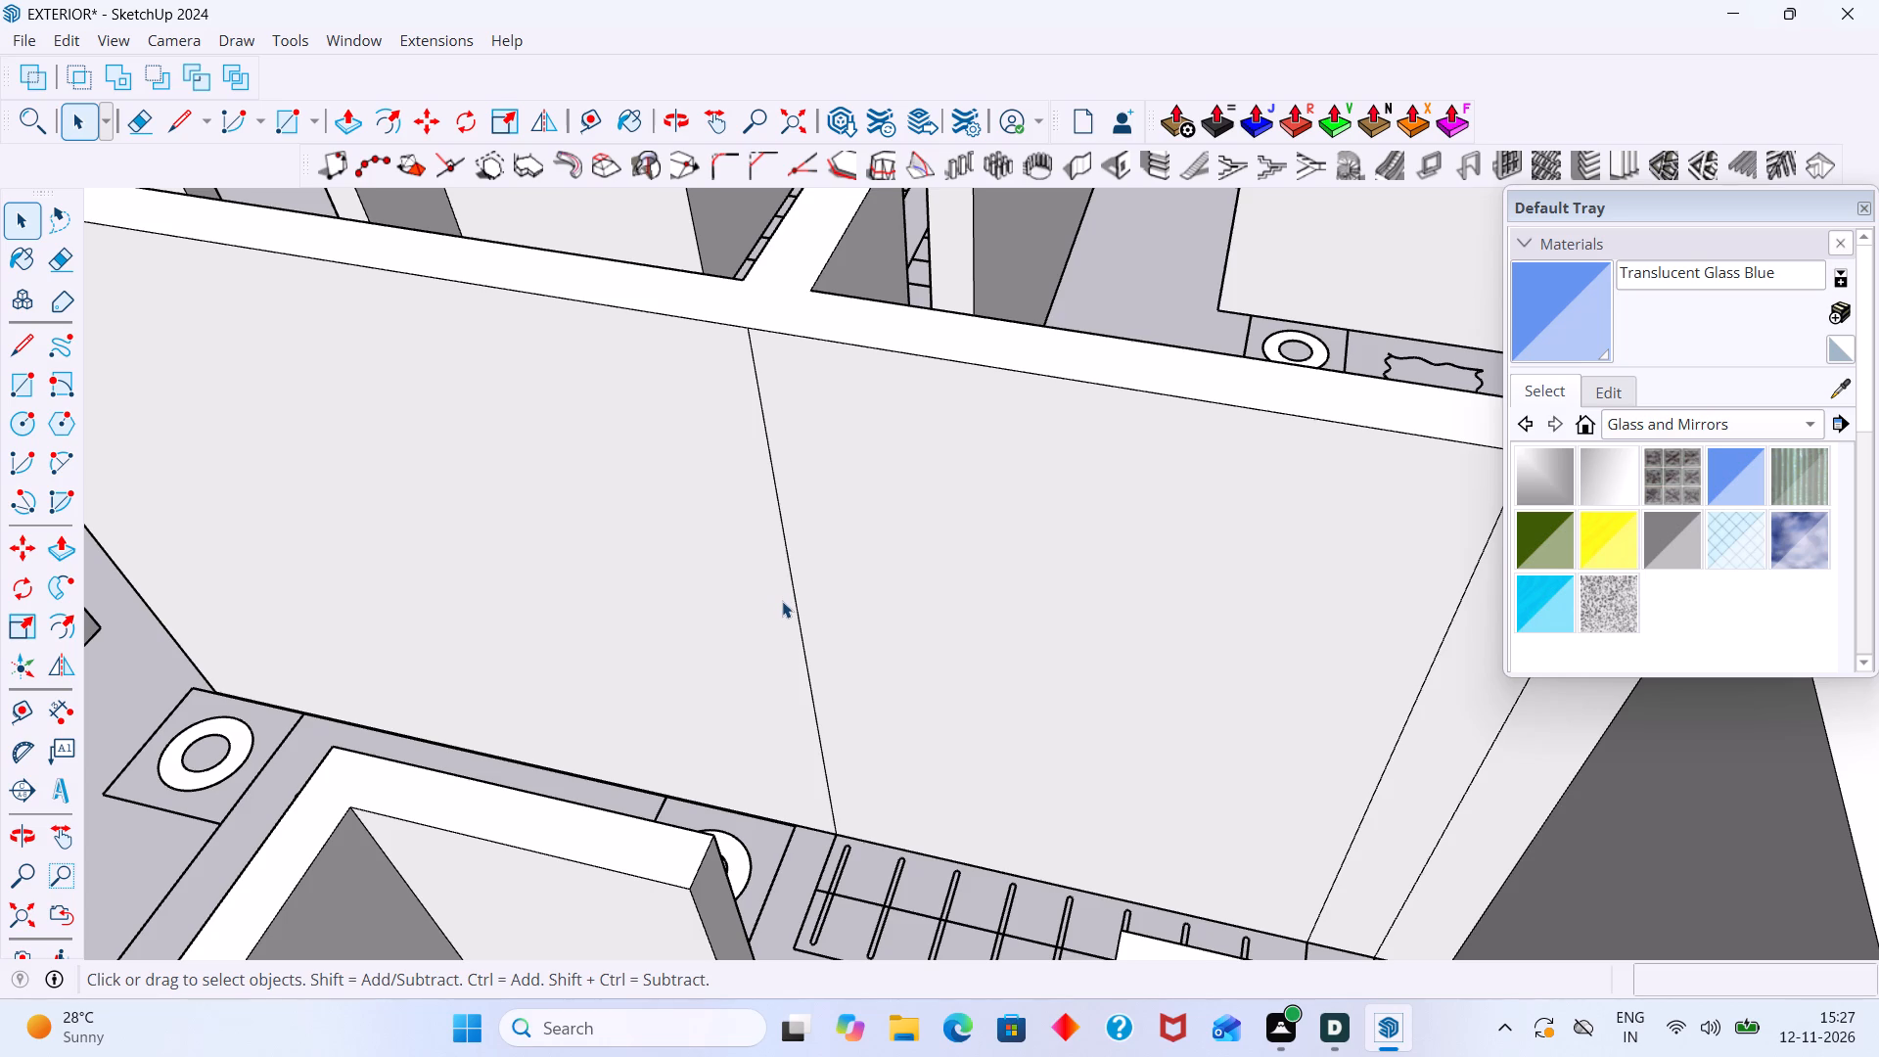
{"action": "scroll", "coordinate": [784, 606], "scroll_direction": "down", "scroll_amount": 5}
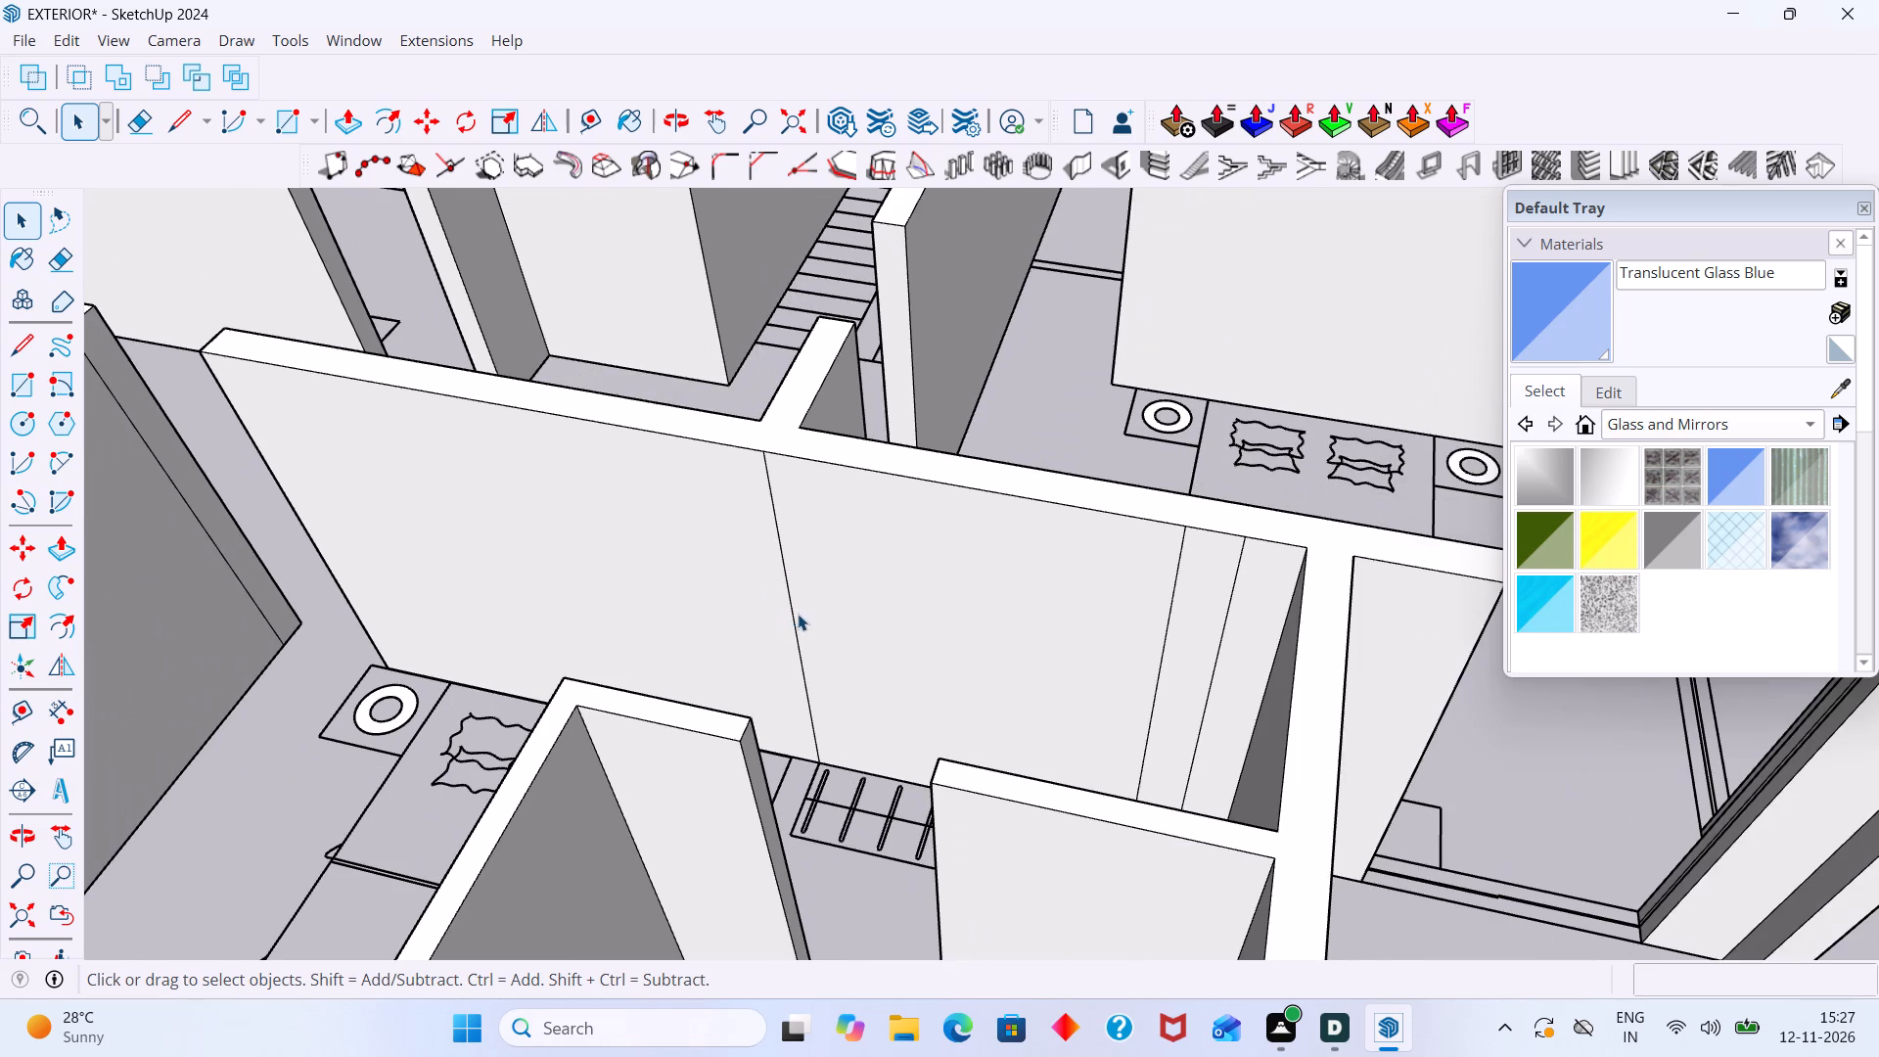
{"action": "middle_click_drag", "start_coordinate": [803, 612], "coordinate": [814, 530]}
{"action": "scroll", "coordinate": [775, 536], "scroll_direction": "up", "scroll_amount": 6}
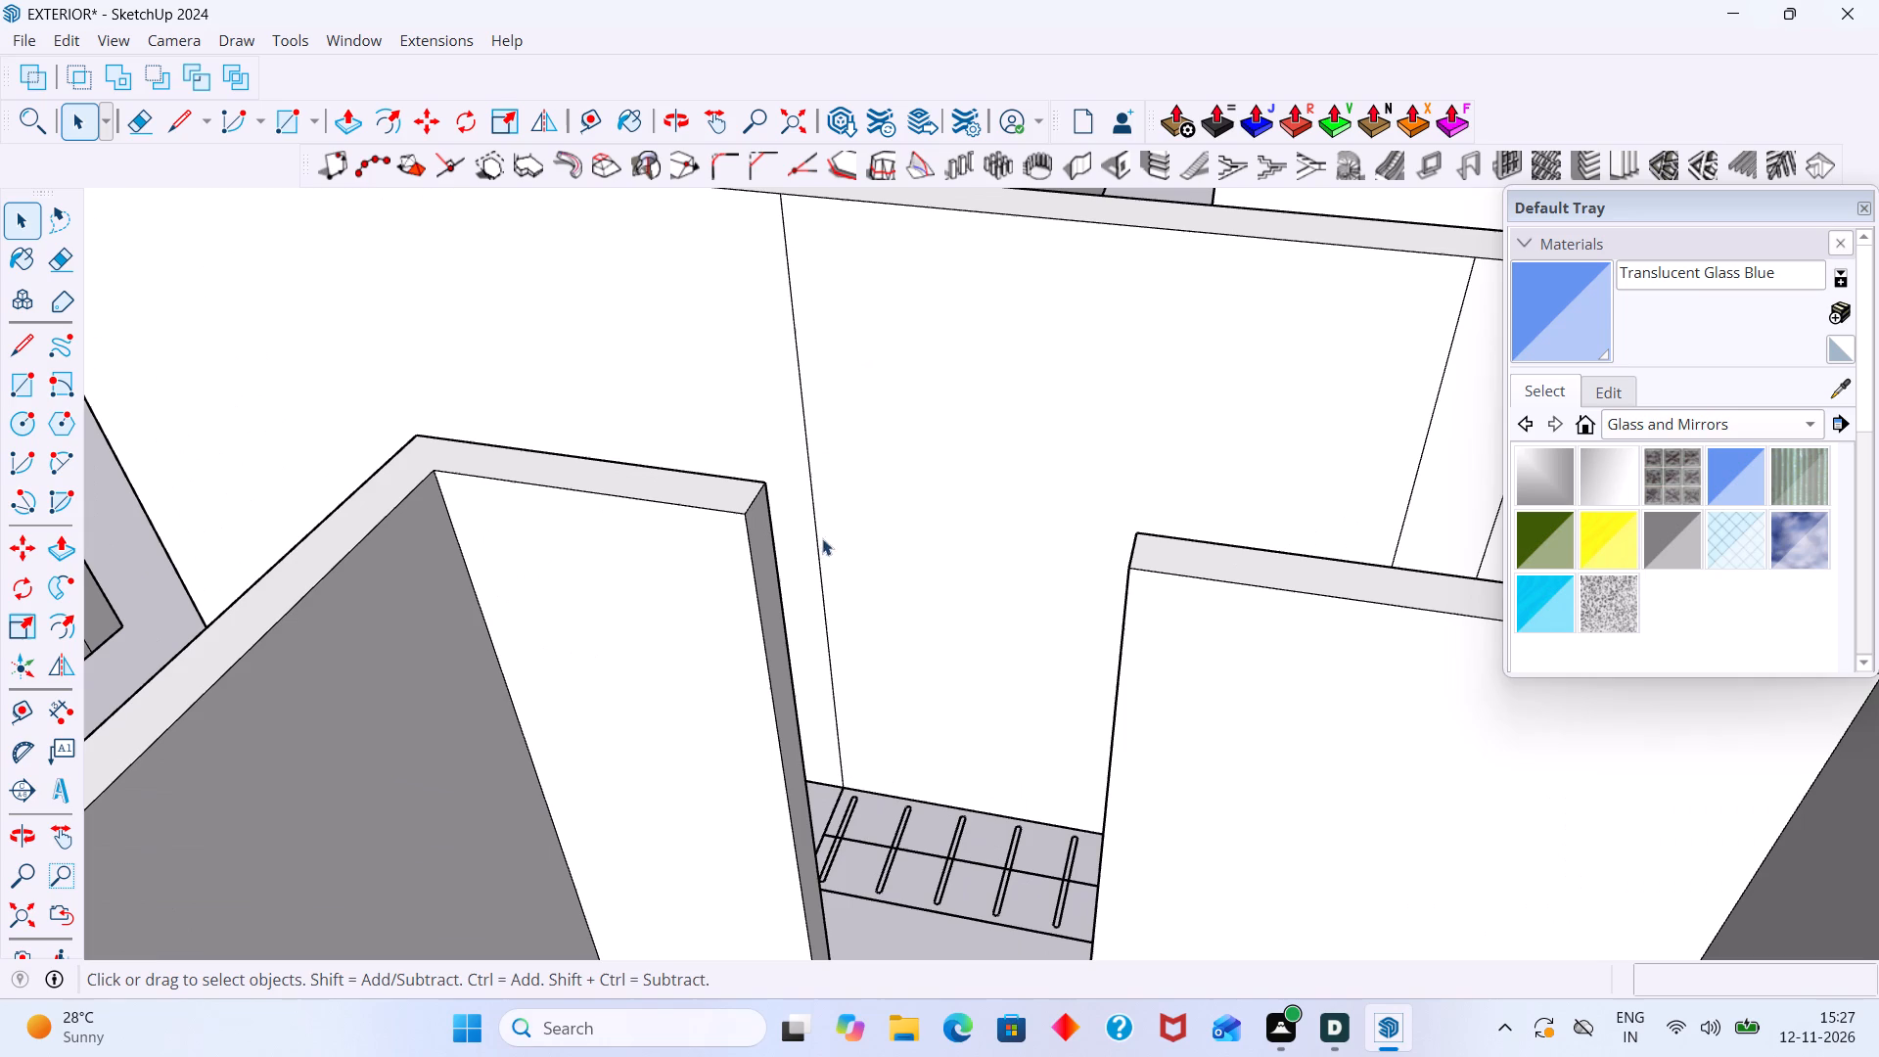
{"action": "left_click", "coordinate": [812, 546]}
{"action": "double_click", "coordinate": [821, 544]}
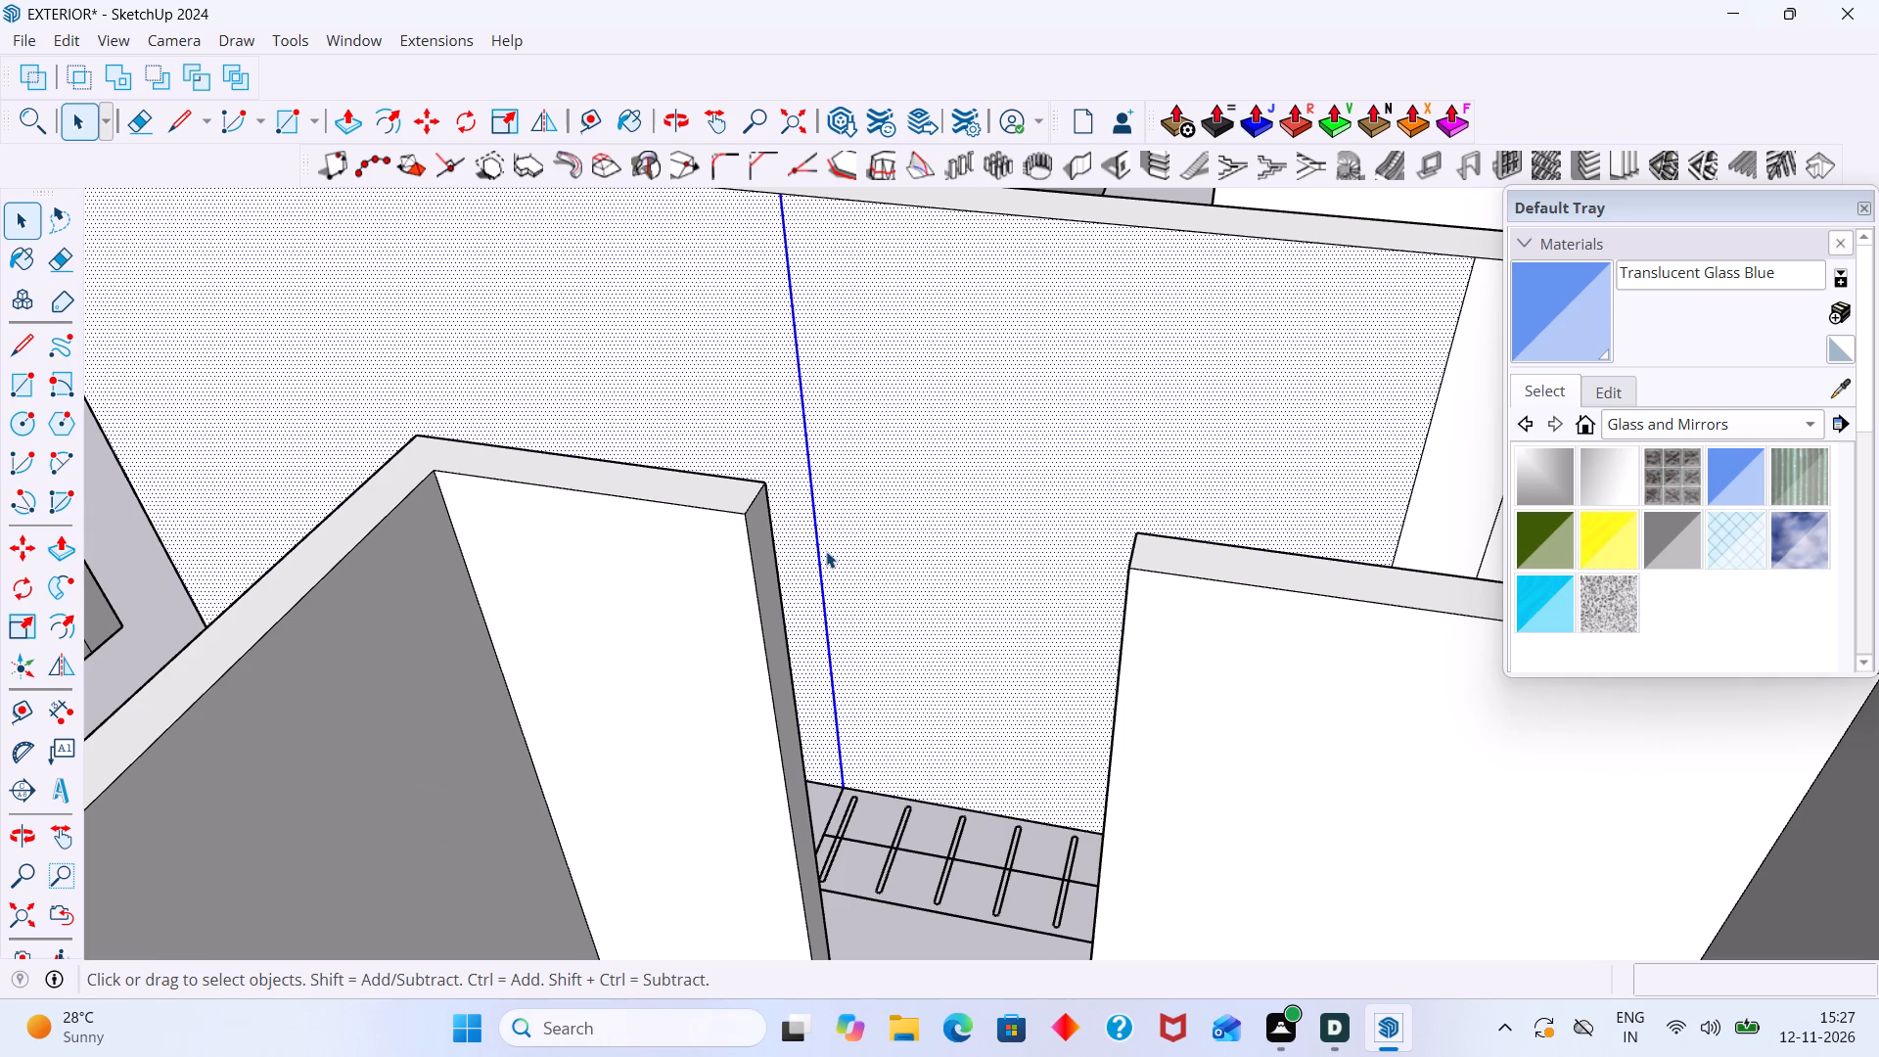
{"action": "left_click", "coordinate": [829, 549]}
{"action": "key", "text": "e"}
{"action": "left_click_drag", "start_coordinate": [855, 537], "coordinate": [800, 552]}
{"action": "scroll", "coordinate": [835, 534], "scroll_direction": "down", "scroll_amount": 4}
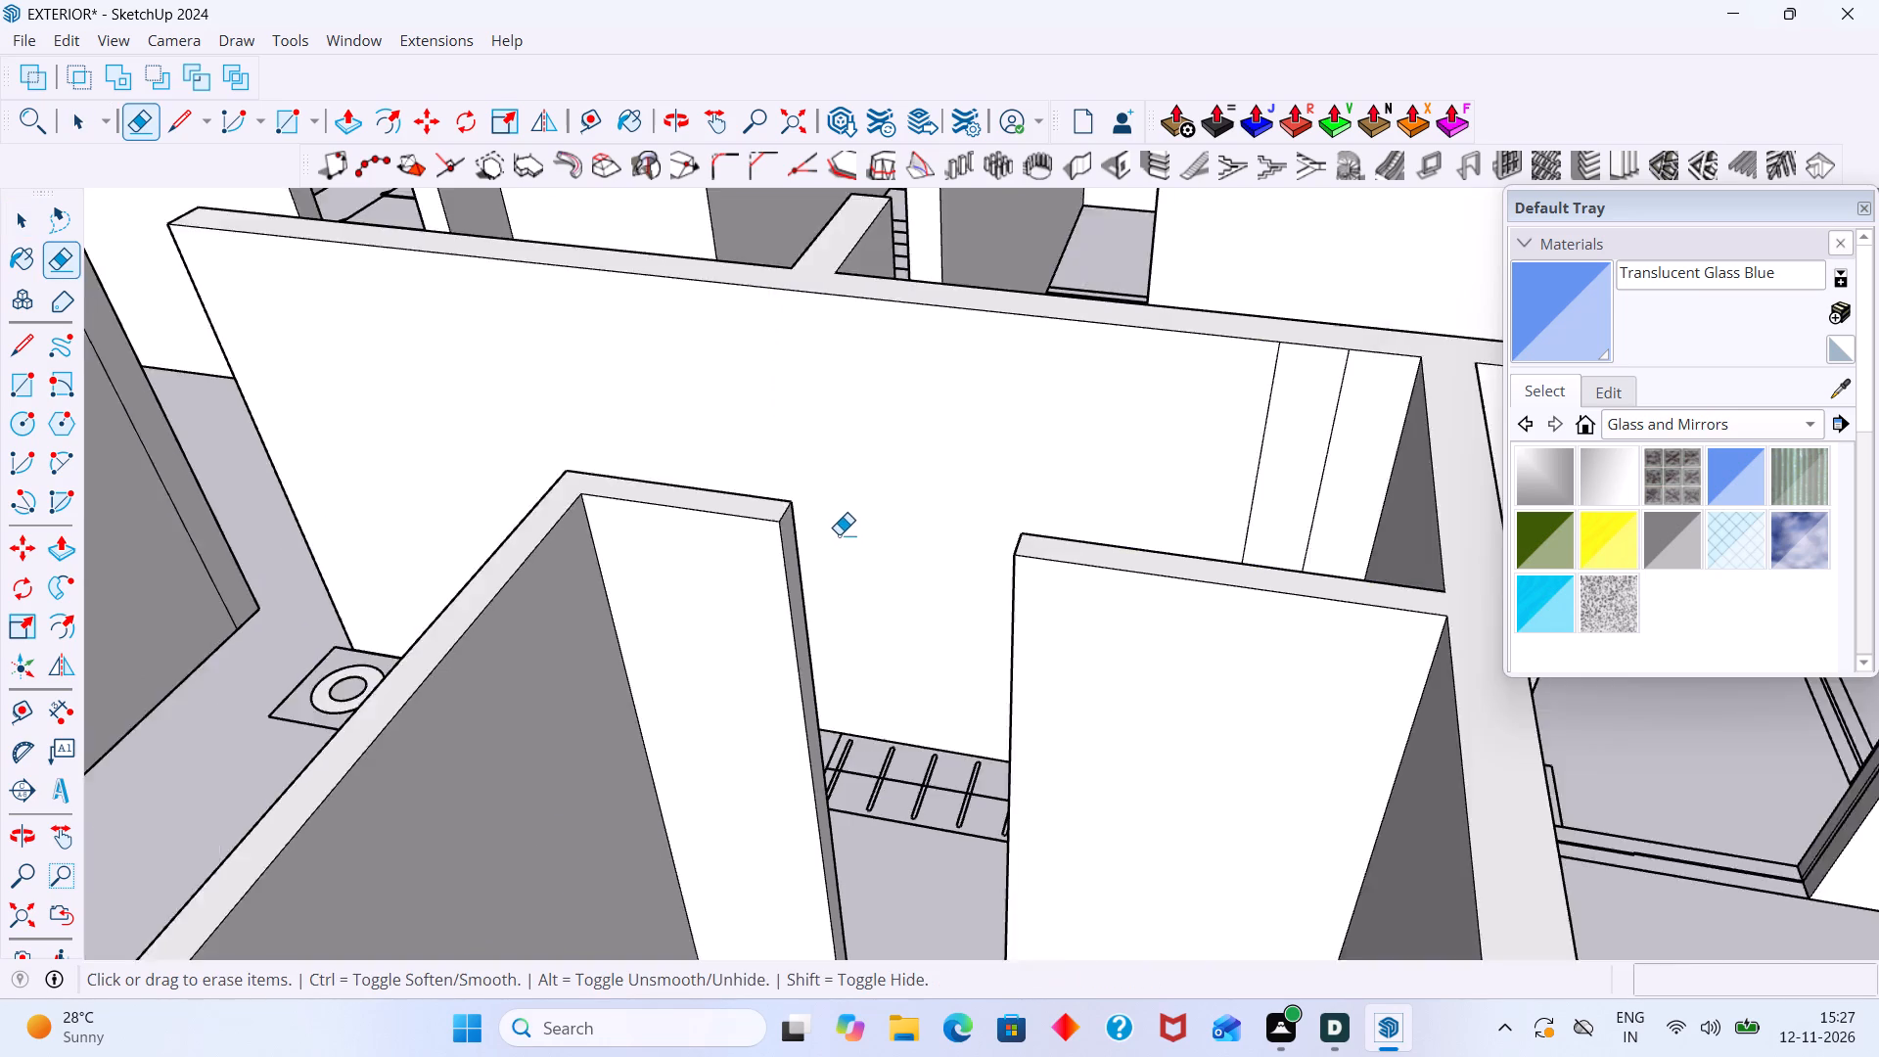
{"action": "scroll", "coordinate": [839, 534], "scroll_direction": "down", "scroll_amount": 4}
{"action": "scroll", "coordinate": [1064, 479], "scroll_direction": "up", "scroll_amount": 11}
{"action": "left_click_drag", "start_coordinate": [1211, 478], "coordinate": [1075, 499]}
Erase the pair of closely spaced vertical seam lines on the short wall pier between the openings of the corner room.
{"action": "scroll", "coordinate": [1076, 498], "scroll_direction": "down", "scroll_amount": 14}
{"action": "middle_click_drag", "start_coordinate": [1029, 527], "coordinate": [1514, 676]}
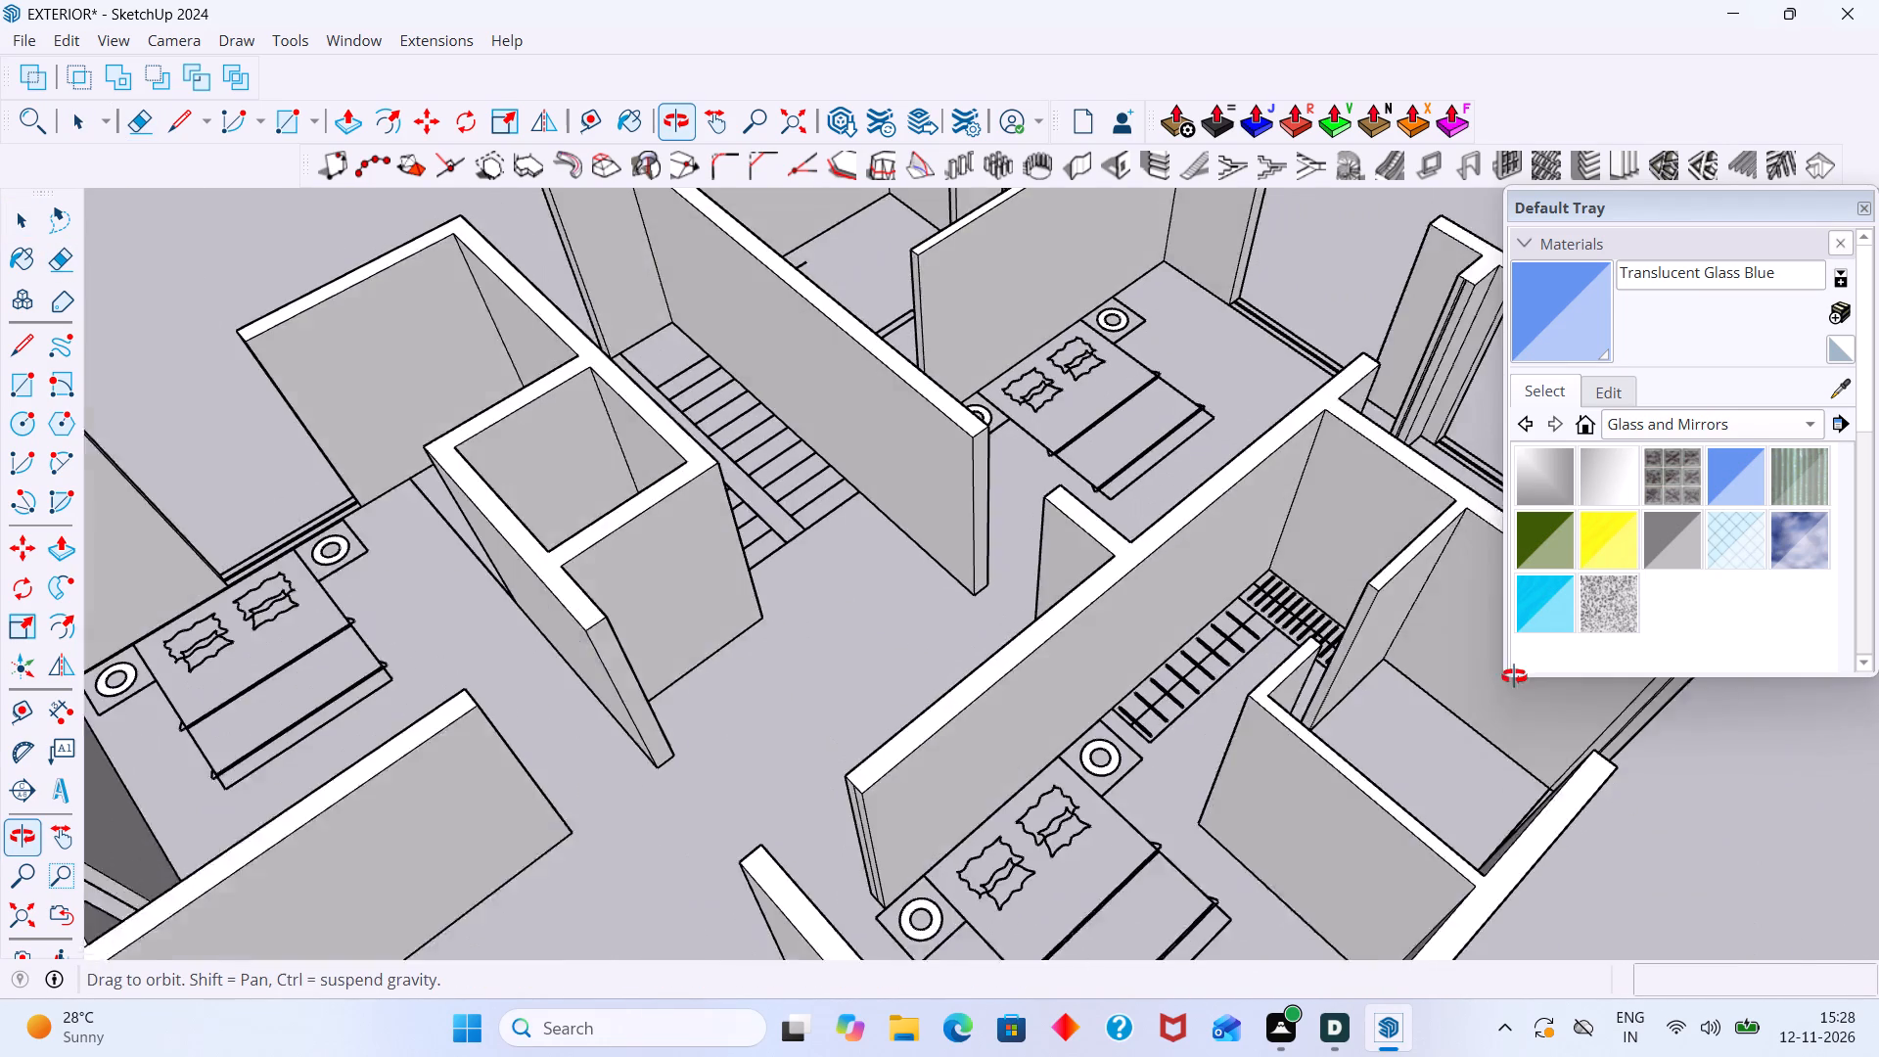
{"action": "middle_click_drag", "start_coordinate": [1514, 676], "coordinate": [922, 679]}
{"action": "scroll", "coordinate": [930, 674], "scroll_direction": "down", "scroll_amount": 4}
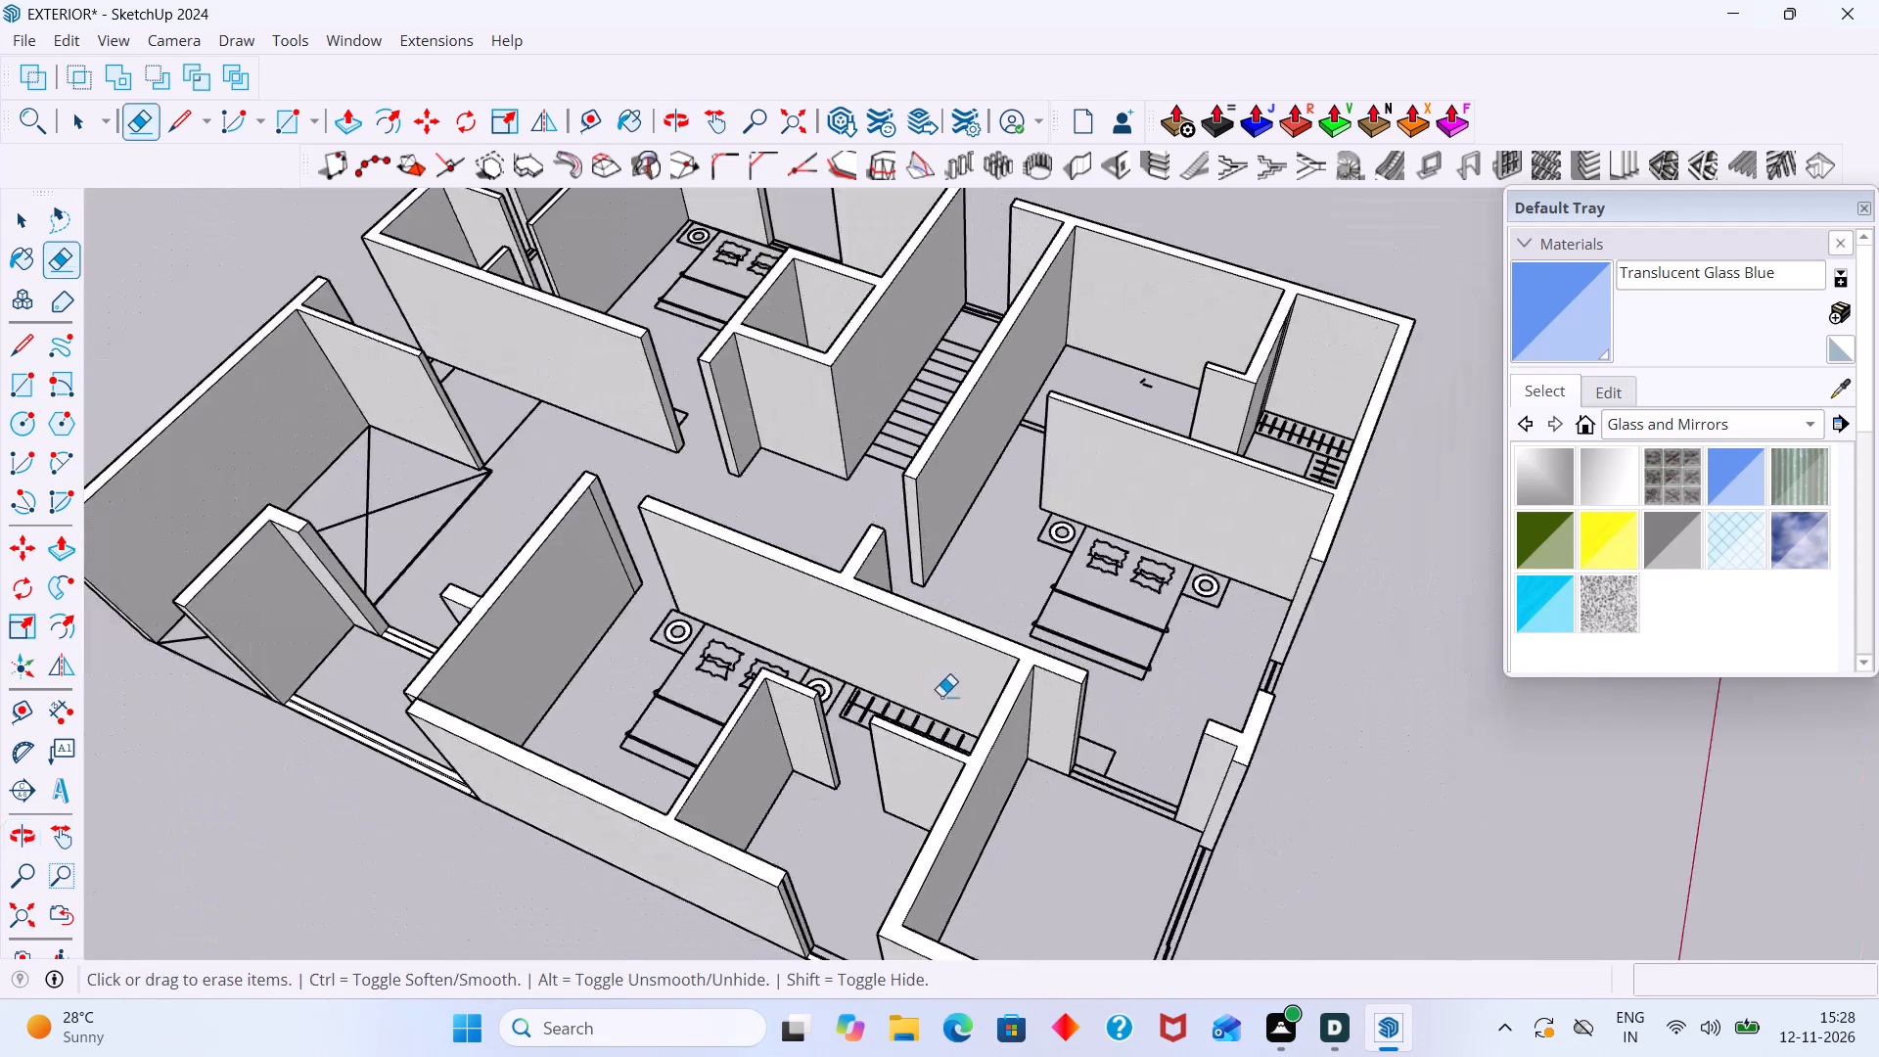
{"action": "middle_click_drag", "start_coordinate": [940, 697], "coordinate": [693, 672]}
{"action": "middle_click_drag", "start_coordinate": [984, 755], "coordinate": [1384, 691]}
{"action": "middle_click_drag", "start_coordinate": [1095, 730], "coordinate": [1059, 595], "text": "shift"}
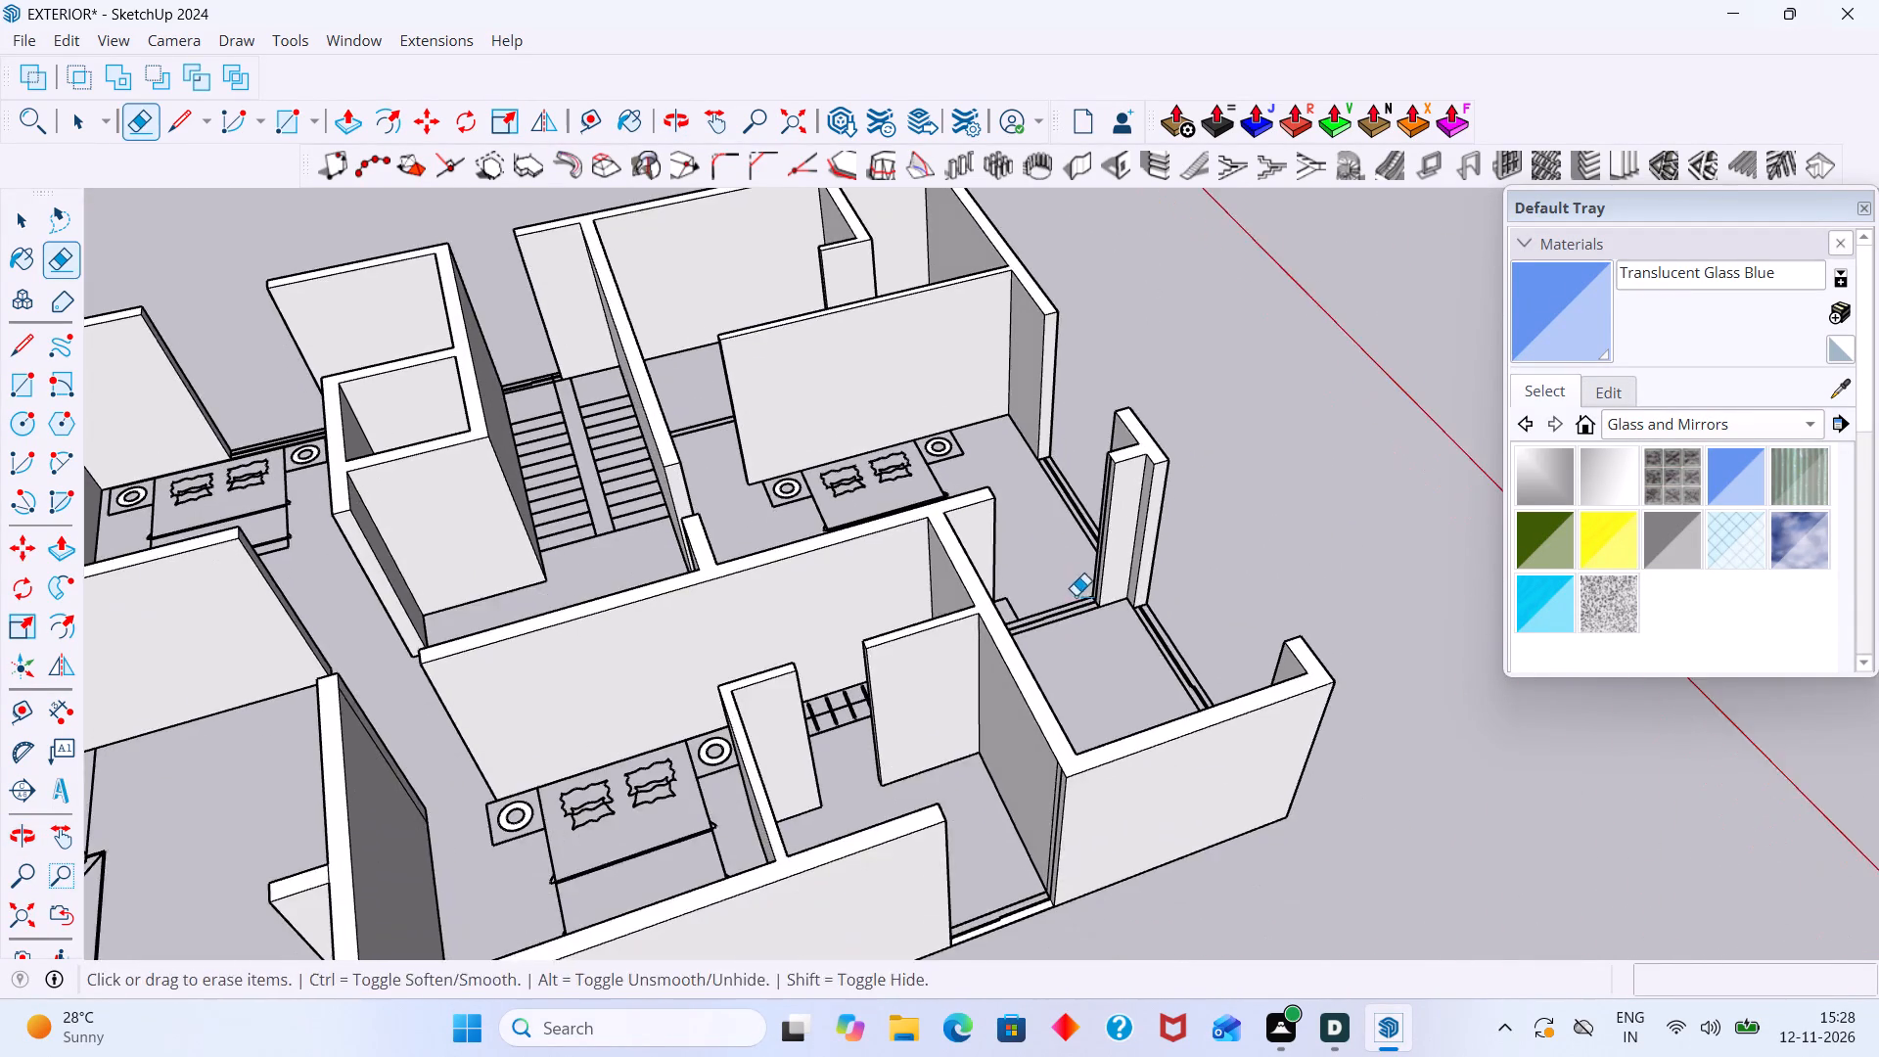
{"action": "middle_click_drag", "start_coordinate": [1079, 595], "coordinate": [1342, 575]}
{"action": "scroll", "coordinate": [1098, 462], "scroll_direction": "up", "scroll_amount": 20}
{"action": "scroll", "coordinate": [1098, 462], "scroll_direction": "up", "scroll_amount": 3}
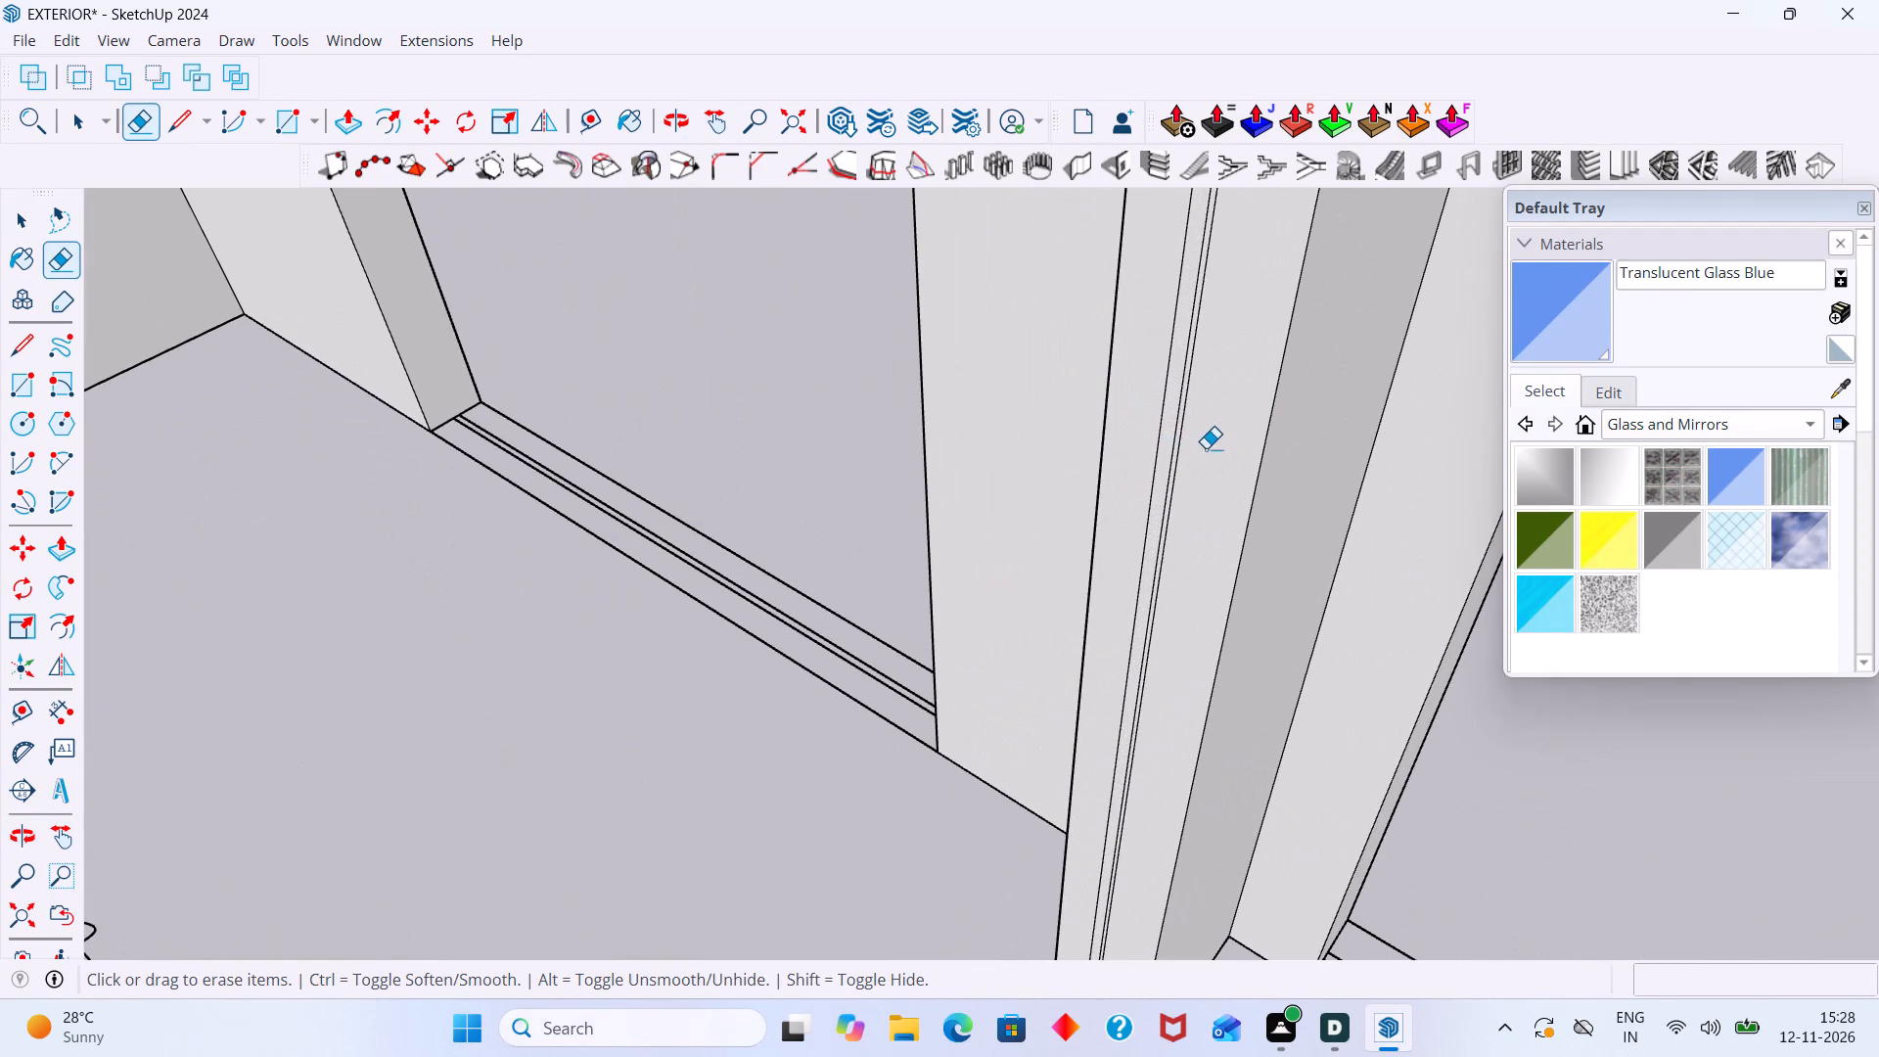
{"action": "left_click_drag", "start_coordinate": [1204, 448], "coordinate": [1144, 428]}
Erase the vertical seam lines on the end face of the exterior wall beside the bathroom-side opening.
{"action": "scroll", "coordinate": [1146, 428], "scroll_direction": "down", "scroll_amount": 19}
{"action": "middle_click_drag", "start_coordinate": [1052, 566], "coordinate": [409, 598]}
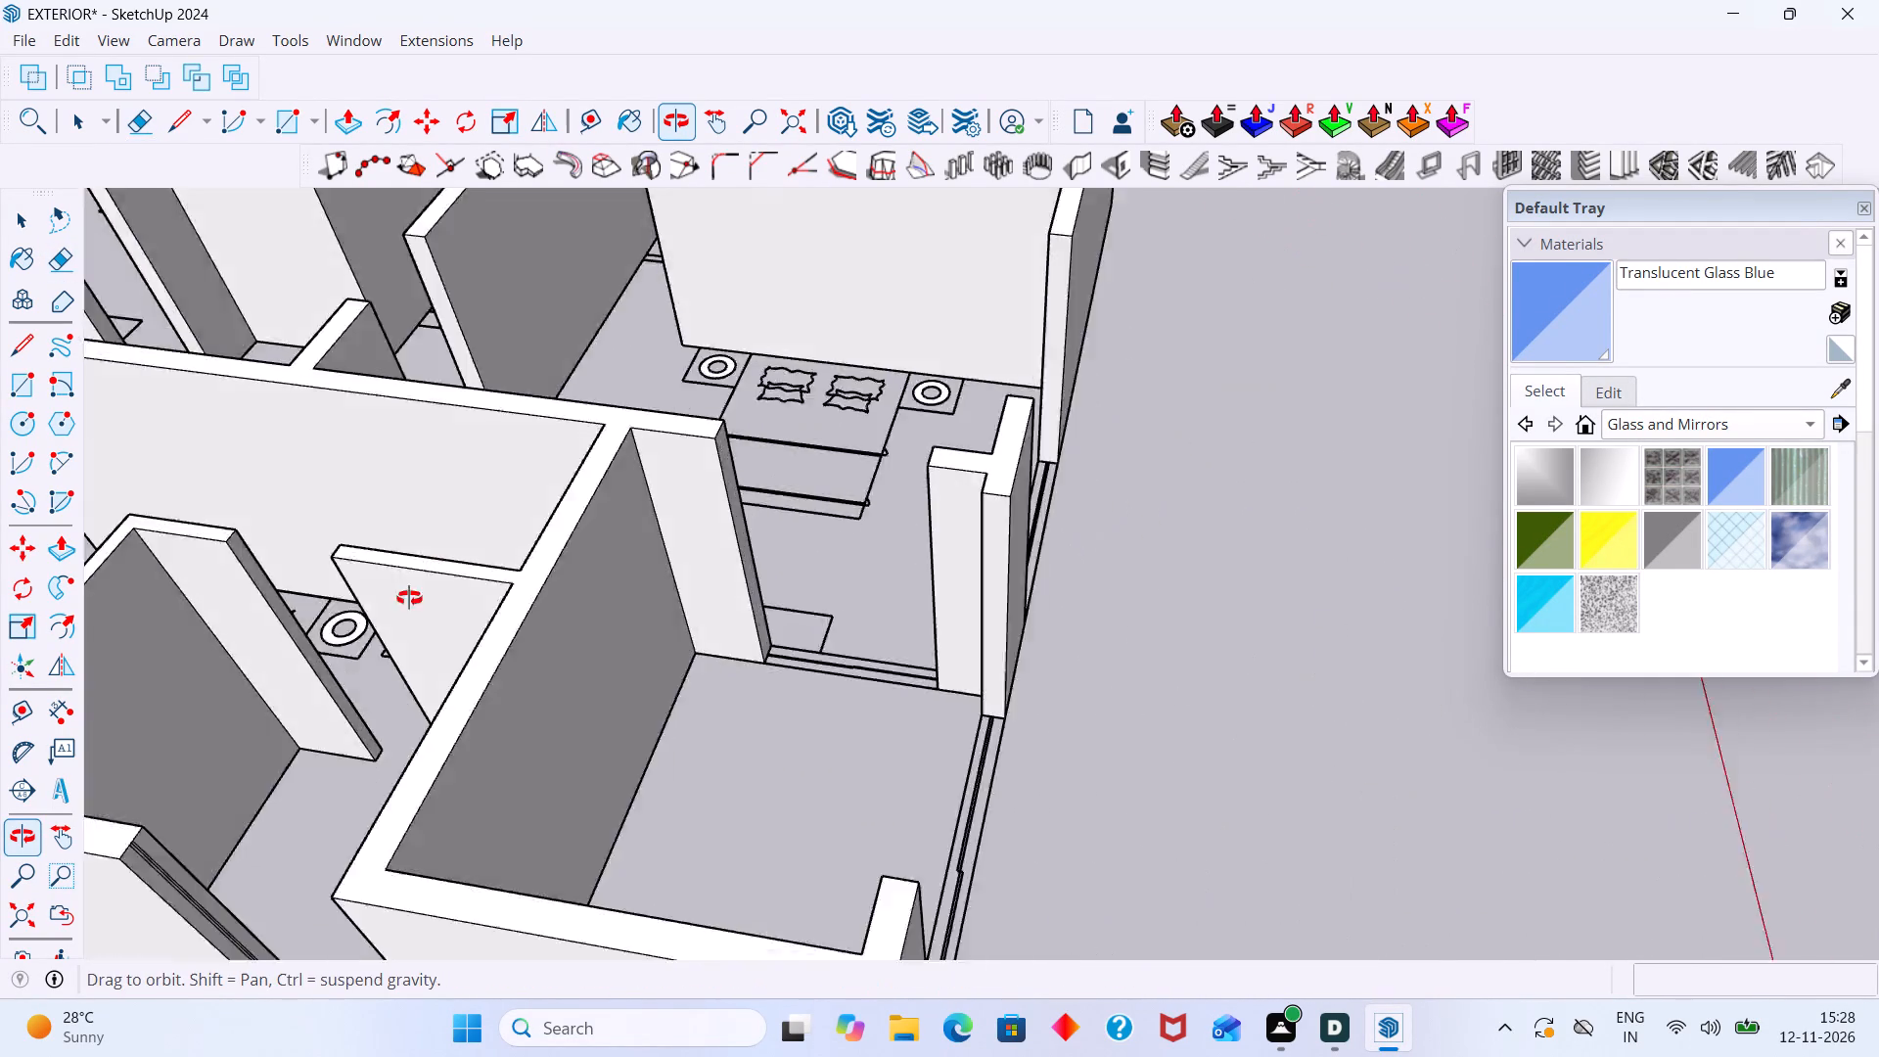
{"action": "middle_click_drag", "start_coordinate": [409, 598], "coordinate": [194, 631]}
{"action": "scroll", "coordinate": [697, 428], "scroll_direction": "down", "scroll_amount": 3}
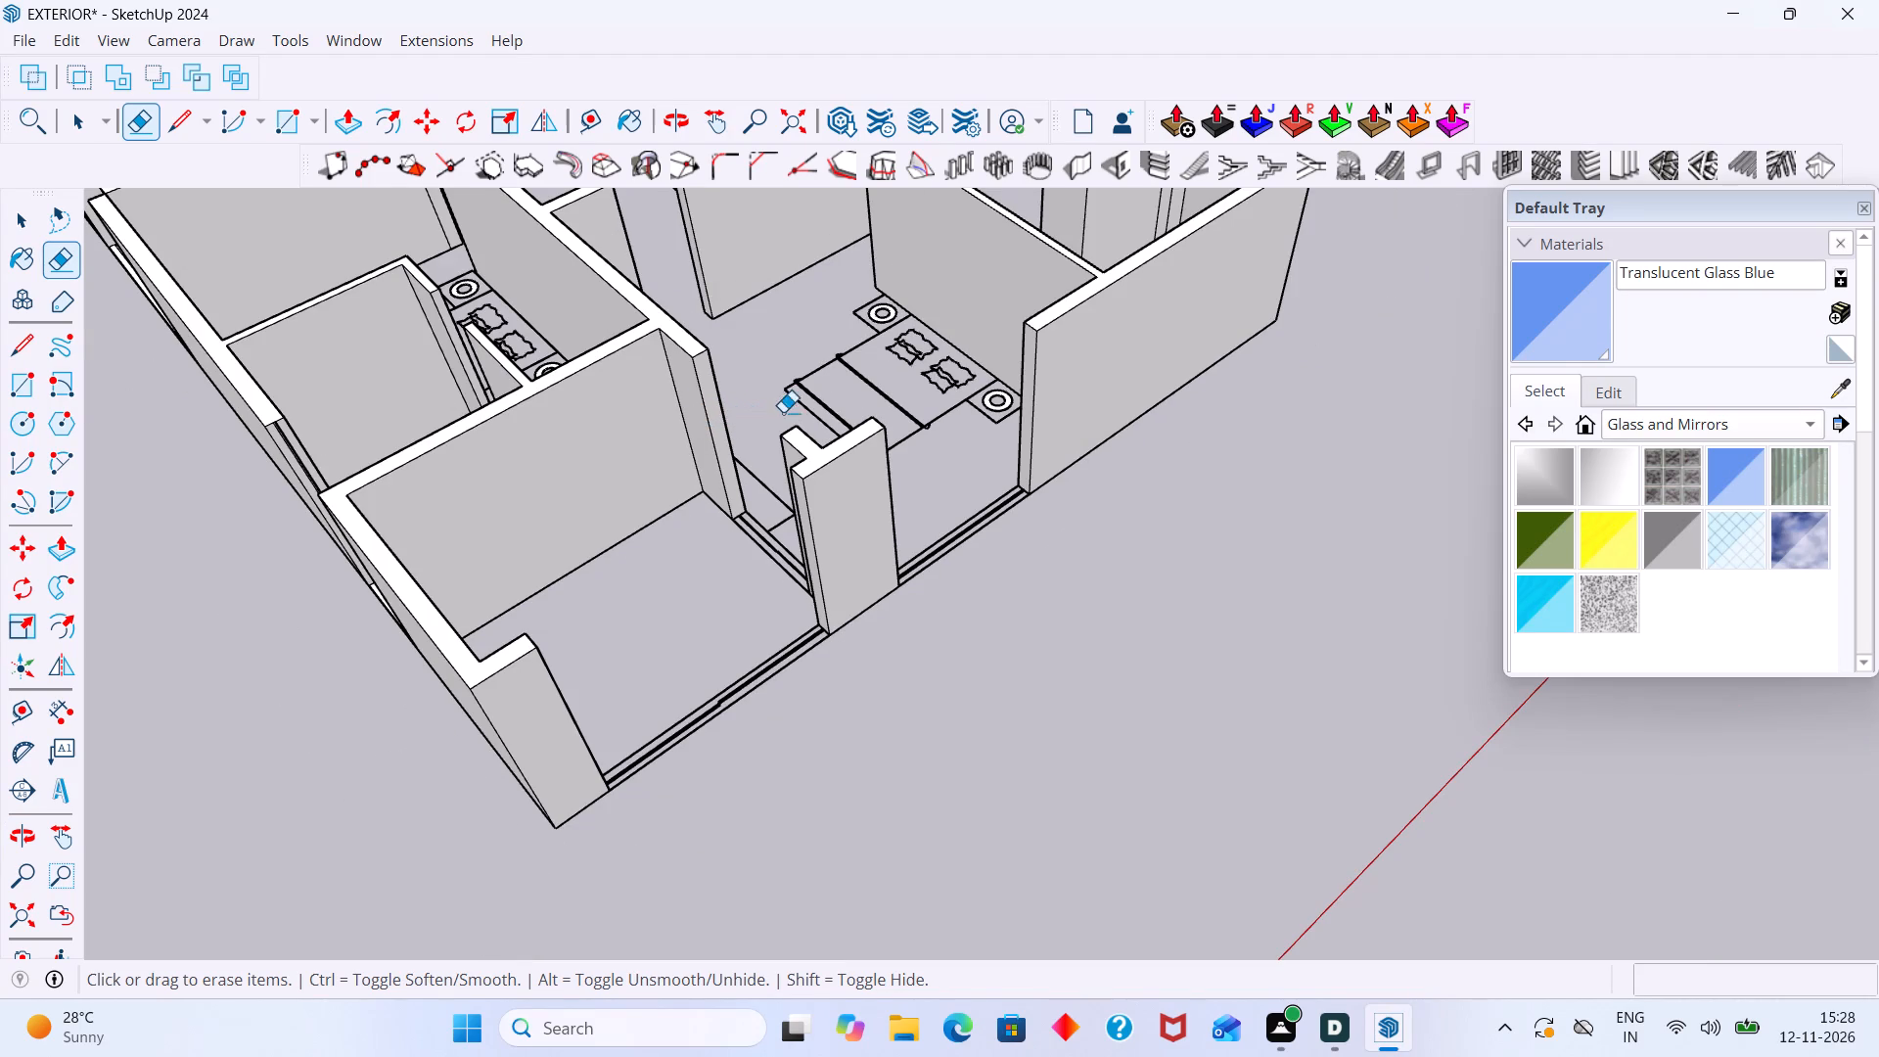
{"action": "scroll", "coordinate": [815, 409], "scroll_direction": "down", "scroll_amount": 3}
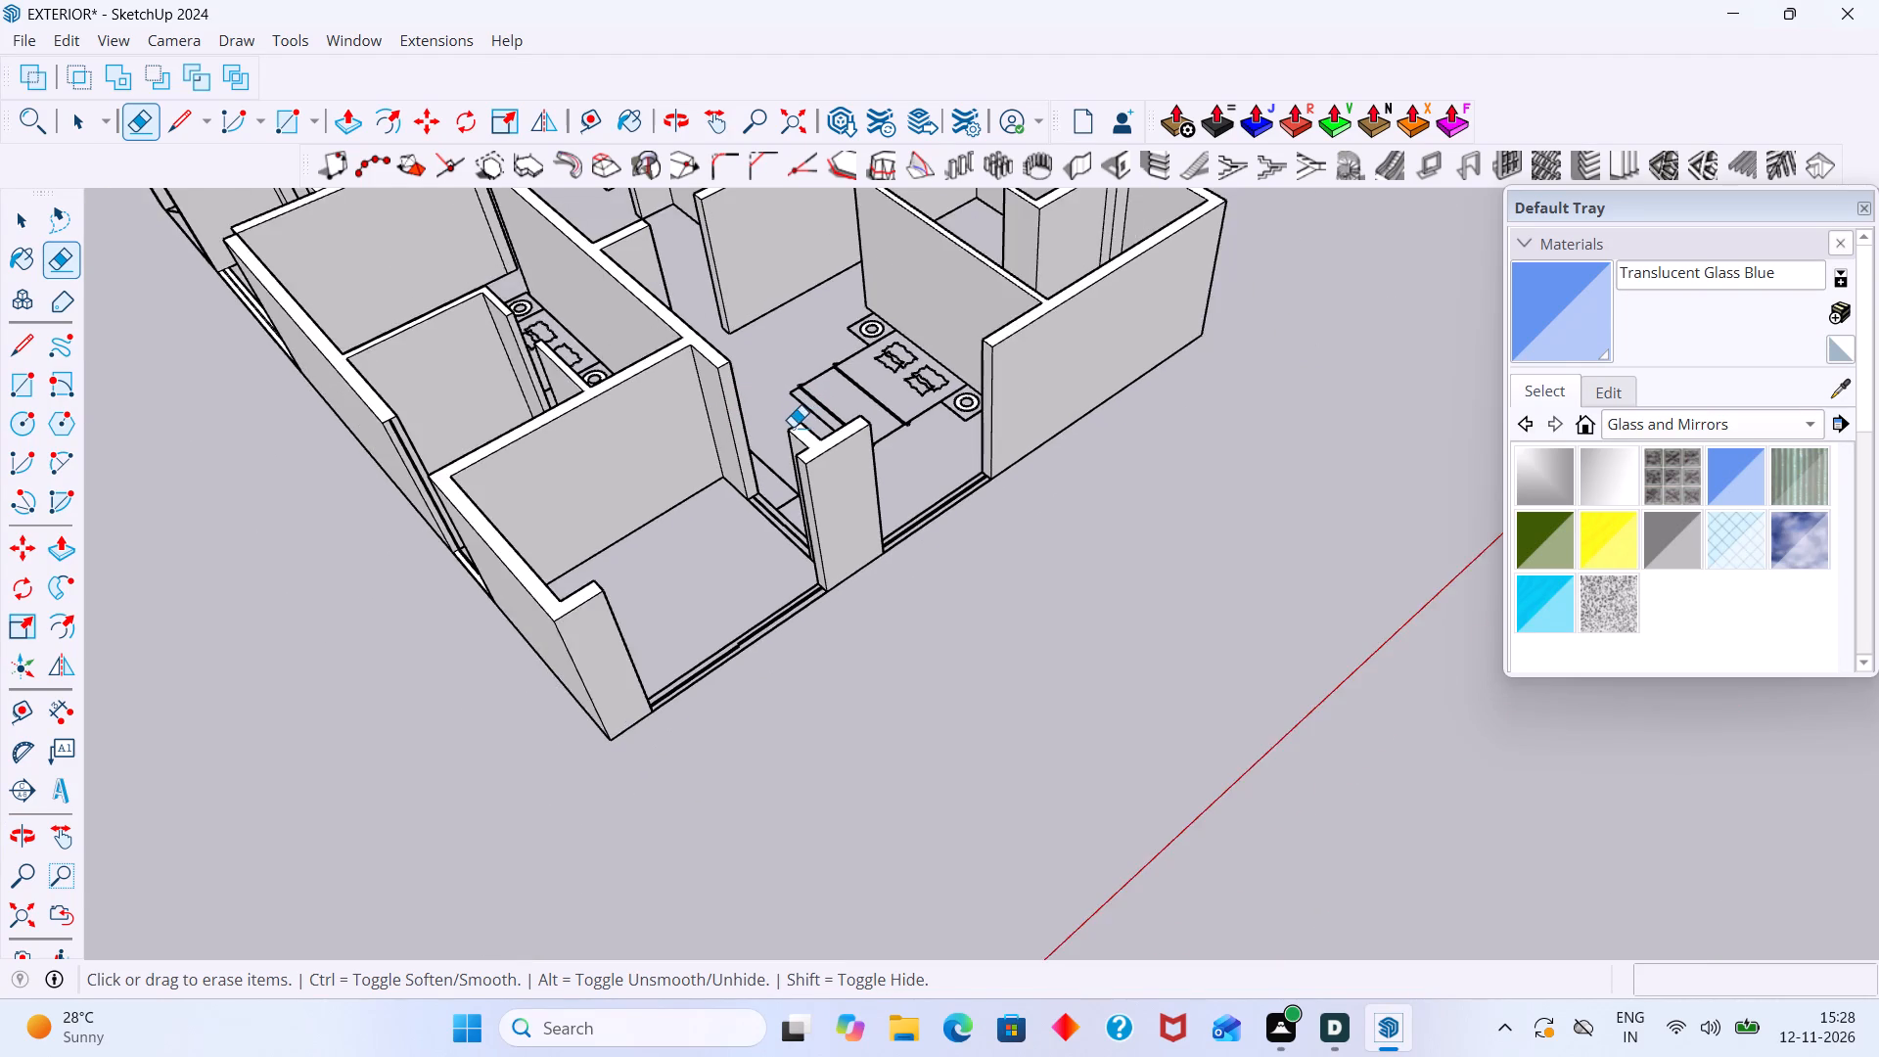
{"action": "scroll", "coordinate": [796, 394], "scroll_direction": "down", "scroll_amount": 1}
{"action": "middle_click_drag", "start_coordinate": [796, 412], "coordinate": [819, 679], "text": "shift"}
{"action": "scroll", "coordinate": [604, 754], "scroll_direction": "up", "scroll_amount": 3}
{"action": "middle_click_drag", "start_coordinate": [578, 756], "coordinate": [577, 649]}
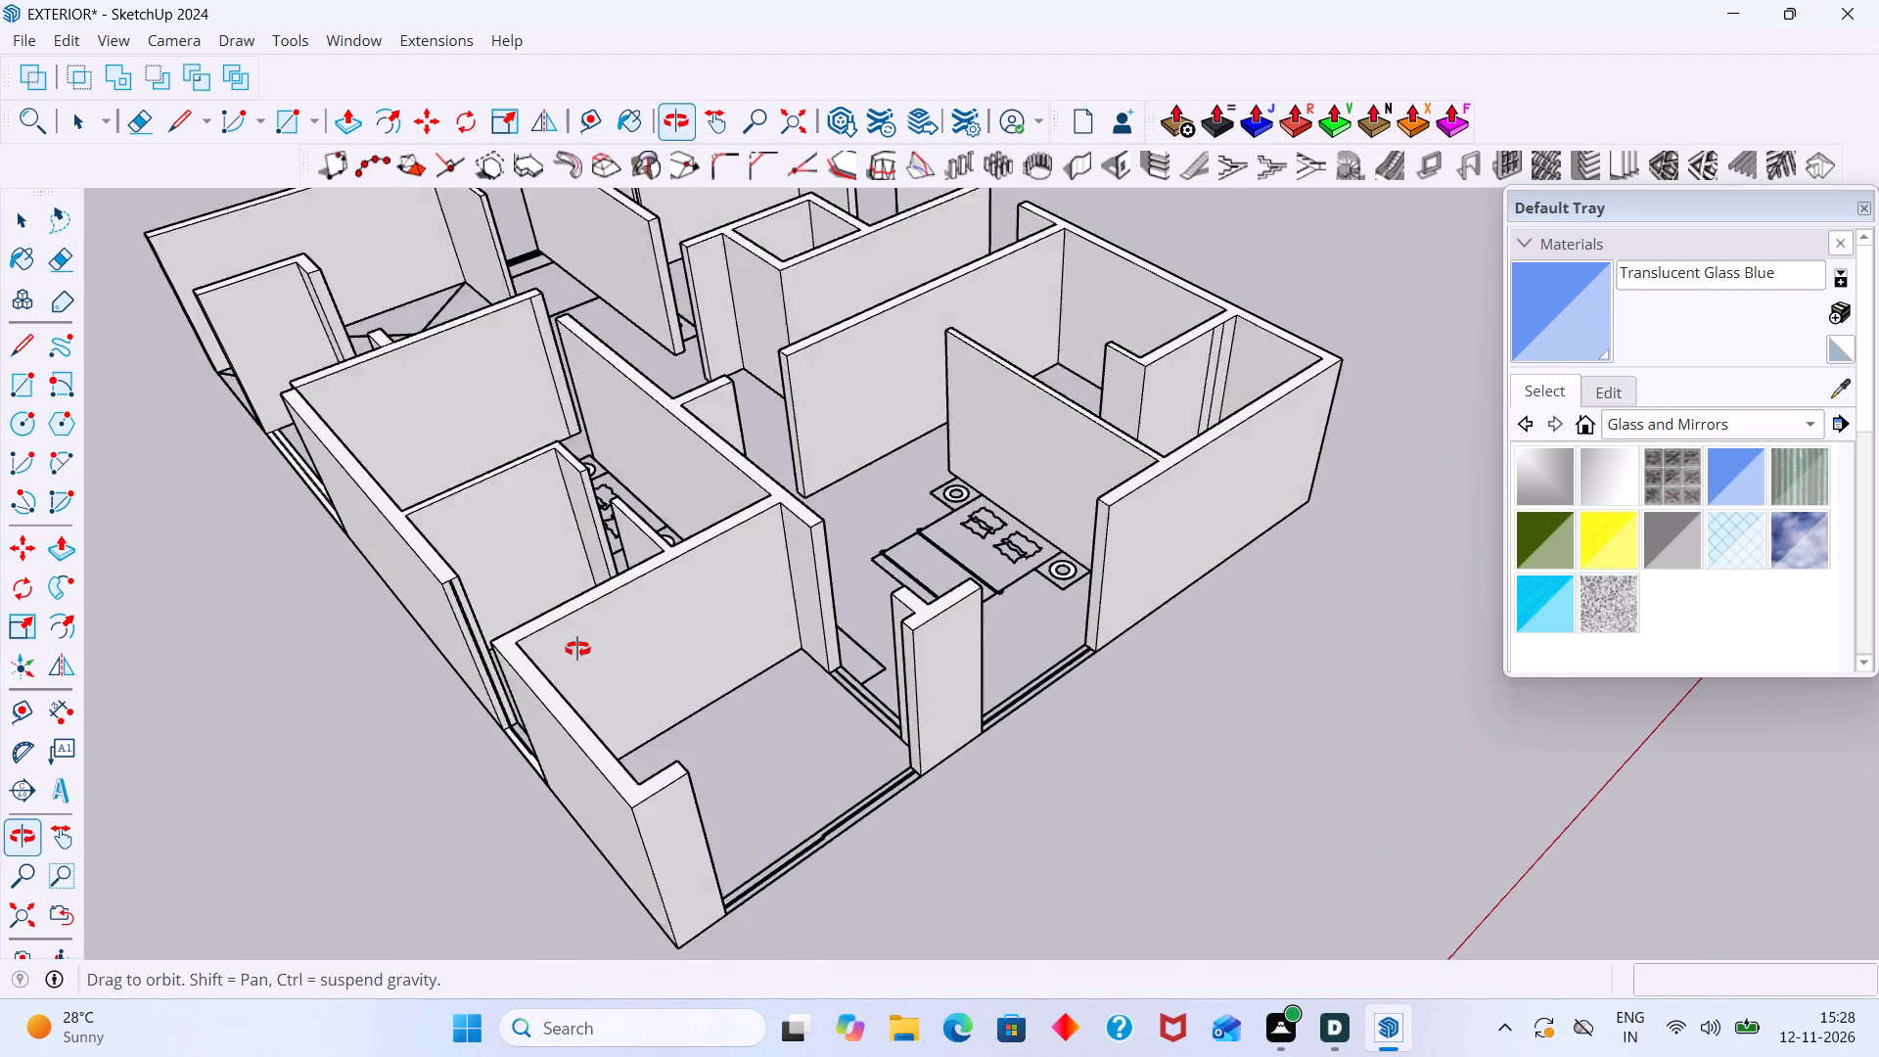
{"action": "middle_click_drag", "start_coordinate": [577, 649], "coordinate": [570, 643]}
{"action": "scroll", "coordinate": [408, 581], "scroll_direction": "up", "scroll_amount": 20}
{"action": "scroll", "coordinate": [408, 581], "scroll_direction": "up", "scroll_amount": 2}
{"action": "scroll", "coordinate": [537, 556], "scroll_direction": "up", "scroll_amount": 5}
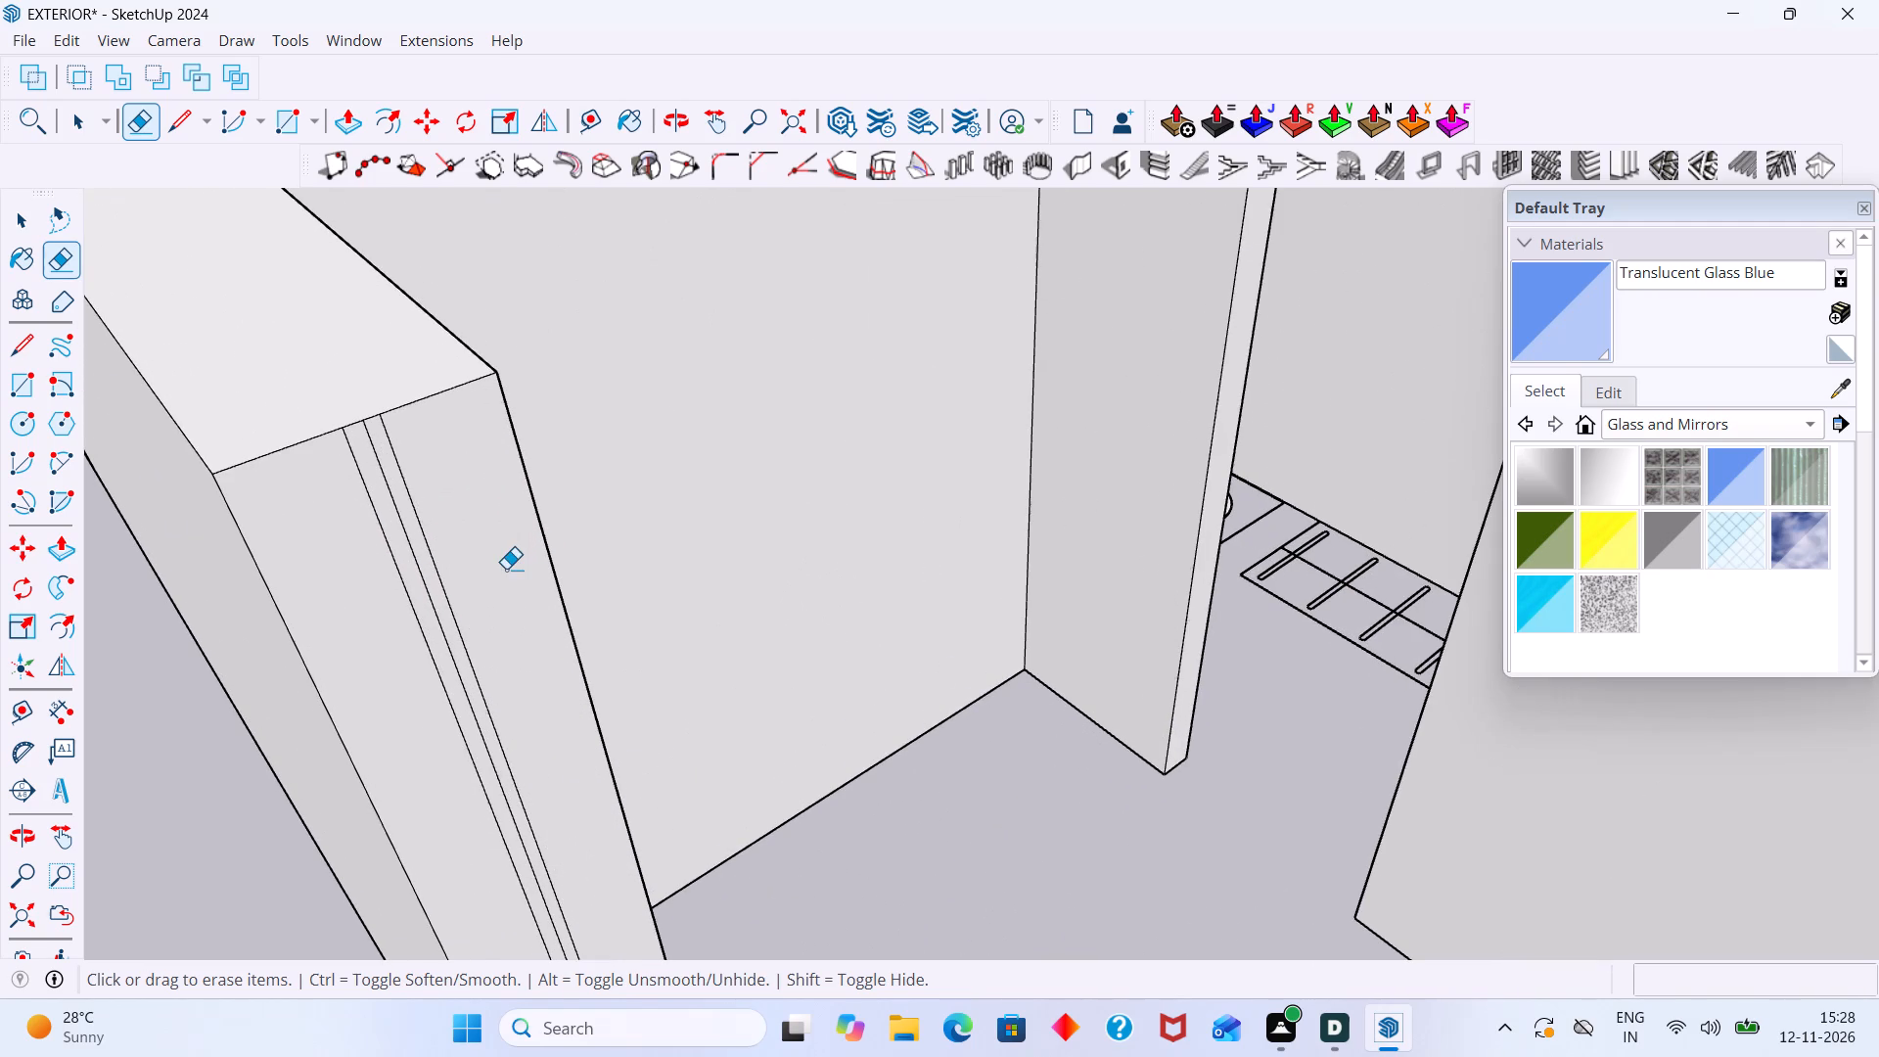
{"action": "left_click_drag", "start_coordinate": [501, 572], "coordinate": [432, 676]}
{"action": "scroll", "coordinate": [456, 663], "scroll_direction": "up", "scroll_amount": 1}
{"action": "scroll", "coordinate": [457, 665], "scroll_direction": "down", "scroll_amount": 12}
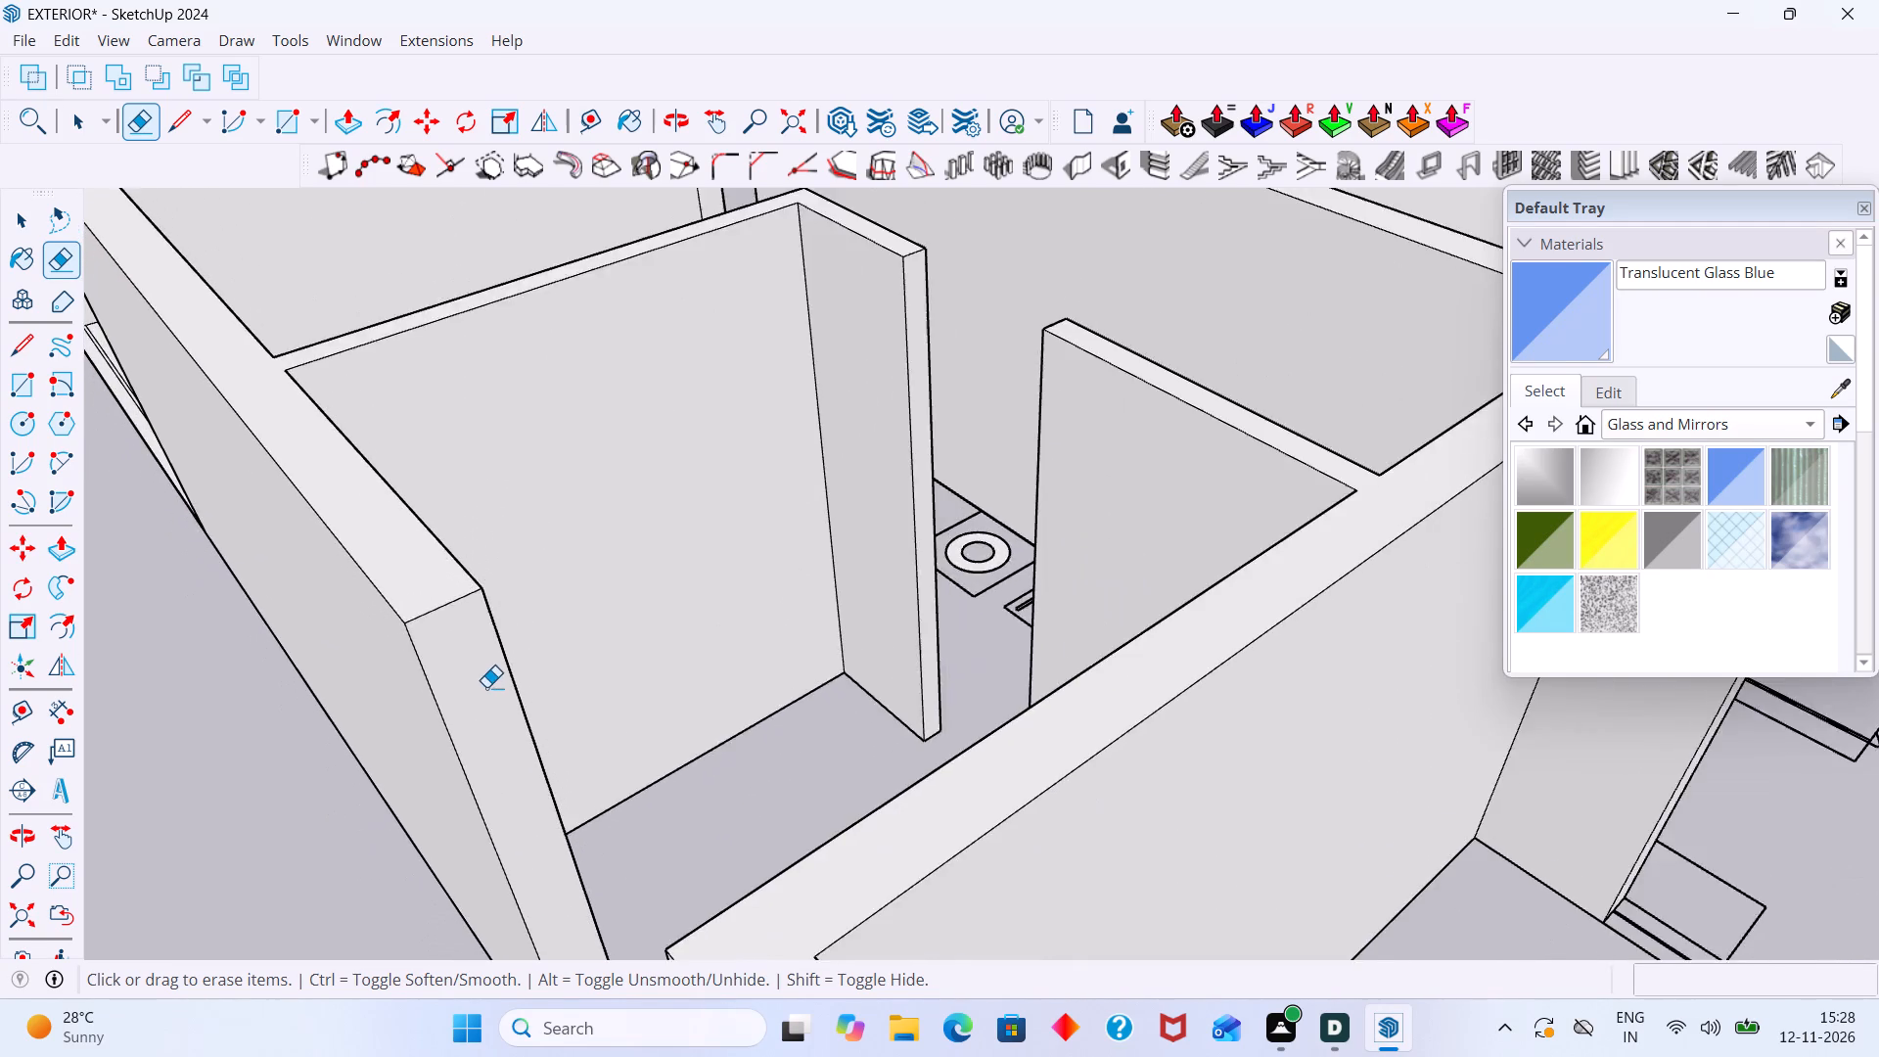
Erase the closely spaced vertical seam lines near the outer corner of the corner-room wall, across the opening from the exterior wall's end.
{"action": "scroll", "coordinate": [486, 687], "scroll_direction": "down", "scroll_amount": 12}
{"action": "middle_click_drag", "start_coordinate": [469, 705], "coordinate": [424, 482]}
{"action": "scroll", "coordinate": [421, 499], "scroll_direction": "down", "scroll_amount": 2}
{"action": "middle_click_drag", "start_coordinate": [538, 528], "coordinate": [744, 549]}
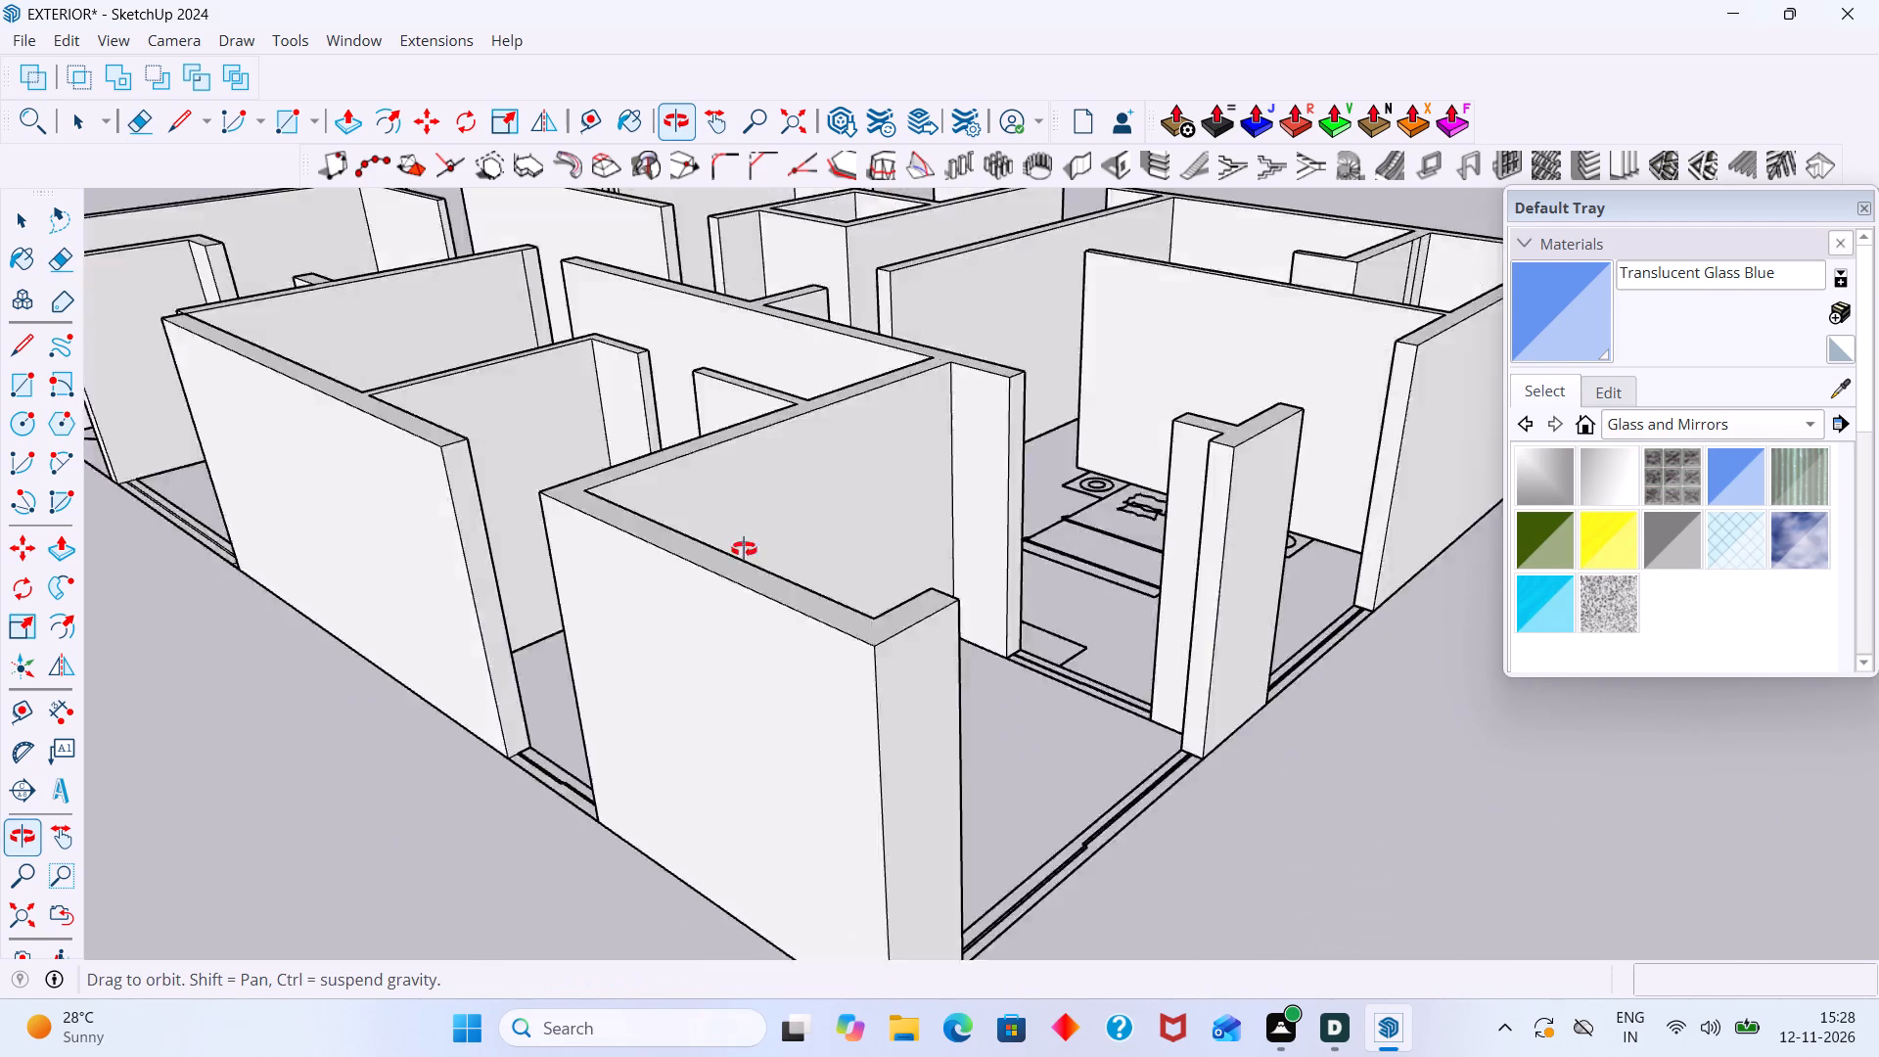
{"action": "middle_click_drag", "start_coordinate": [744, 549], "coordinate": [1340, 590]}
{"action": "scroll", "coordinate": [1433, 658], "scroll_direction": "up", "scroll_amount": 1}
{"action": "middle_click_drag", "start_coordinate": [1292, 649], "coordinate": [619, 593], "text": "shift"}
{"action": "scroll", "coordinate": [795, 542], "scroll_direction": "up", "scroll_amount": 8}
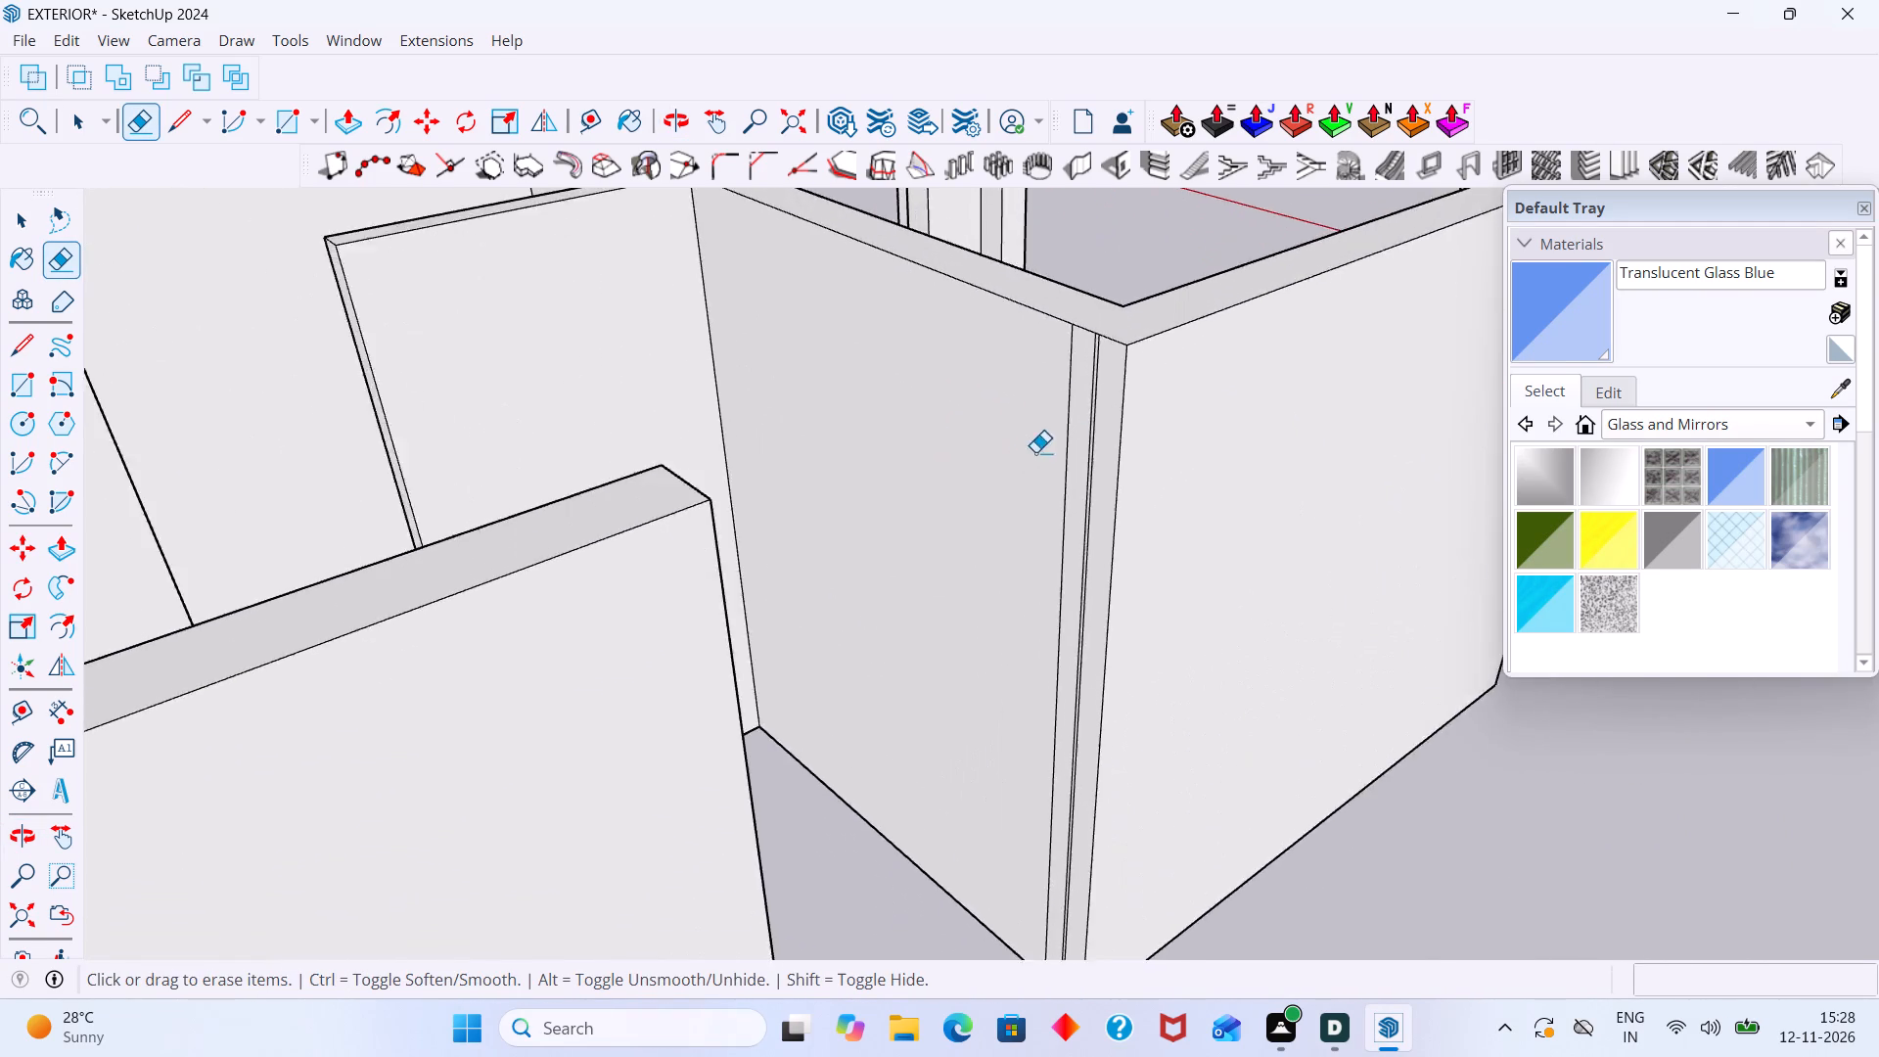
{"action": "scroll", "coordinate": [1035, 452], "scroll_direction": "up", "scroll_amount": 11}
{"action": "left_click_drag", "start_coordinate": [1122, 400], "coordinate": [974, 332]}
{"action": "scroll", "coordinate": [951, 365], "scroll_direction": "down", "scroll_amount": 11}
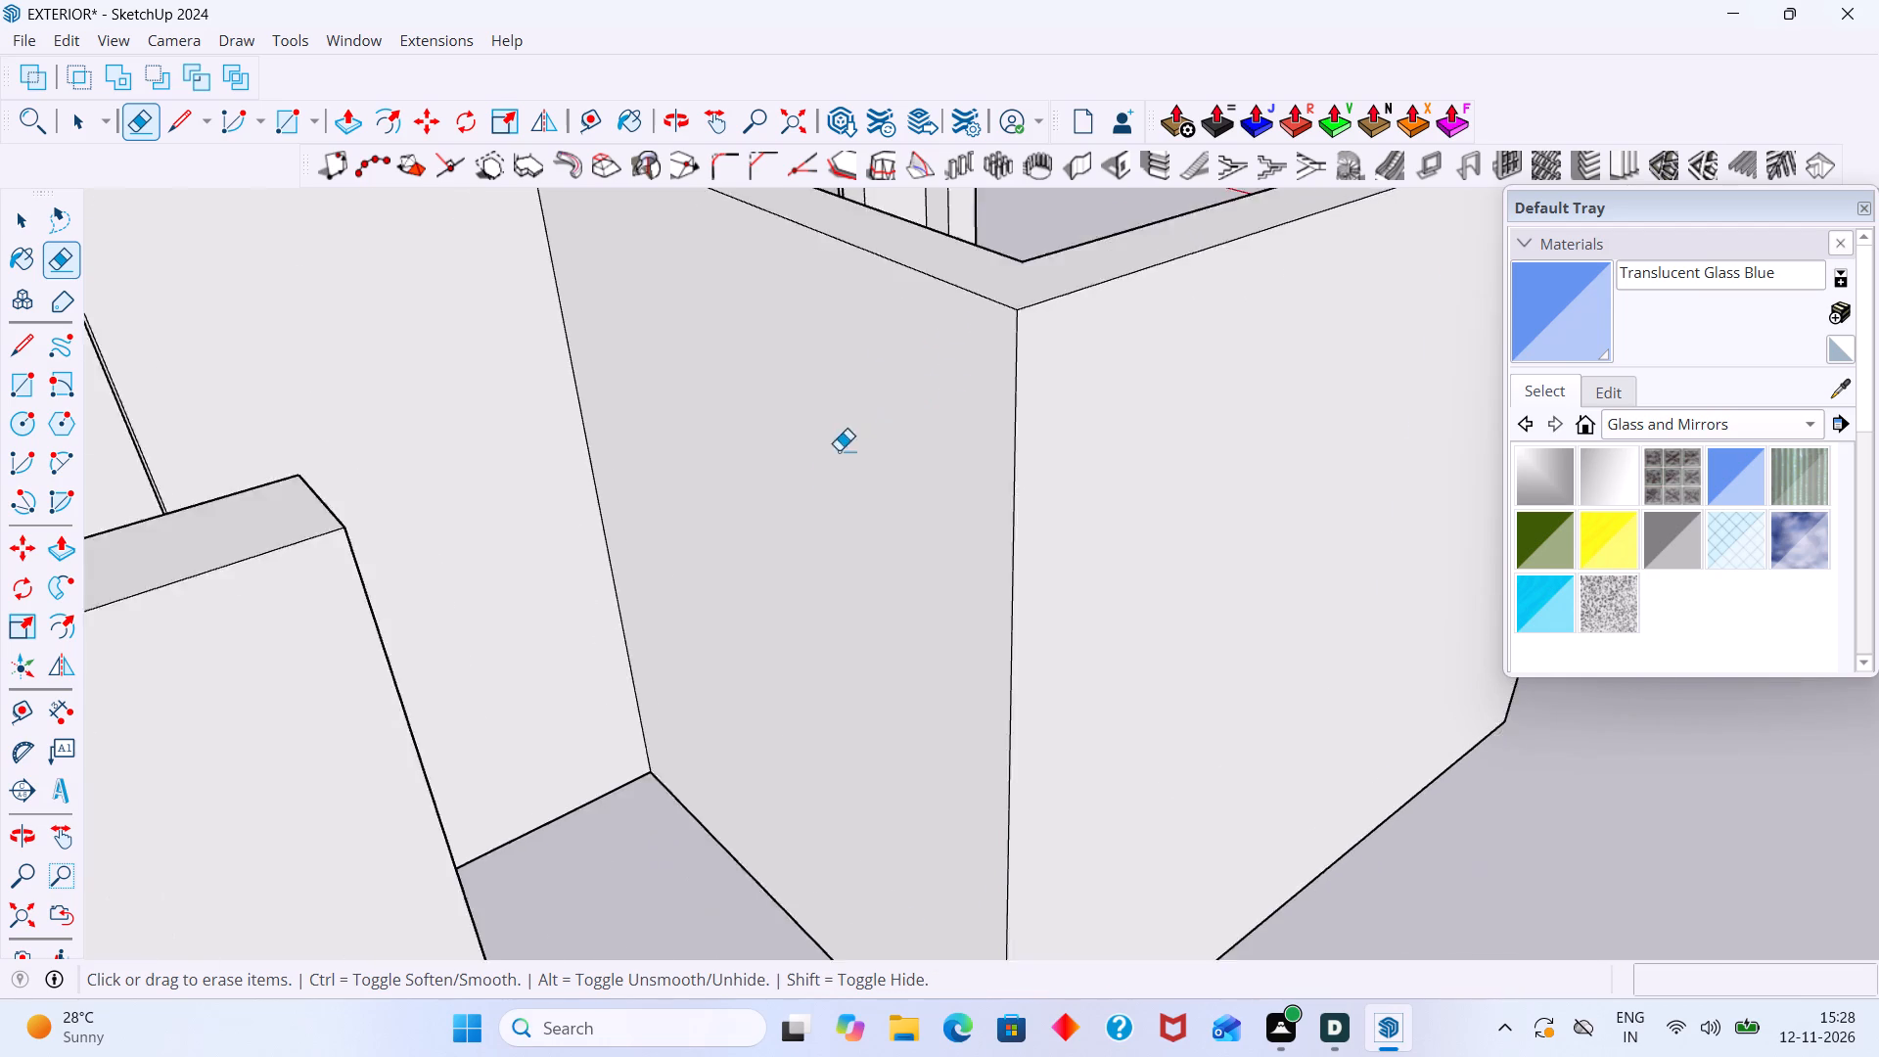
Erase the vertical seam lines on the narrow end face of the short stub wall projecting from the bedroom wall.
{"action": "scroll", "coordinate": [839, 450], "scroll_direction": "down", "scroll_amount": 17}
{"action": "middle_click_drag", "start_coordinate": [848, 347], "coordinate": [685, 573]}
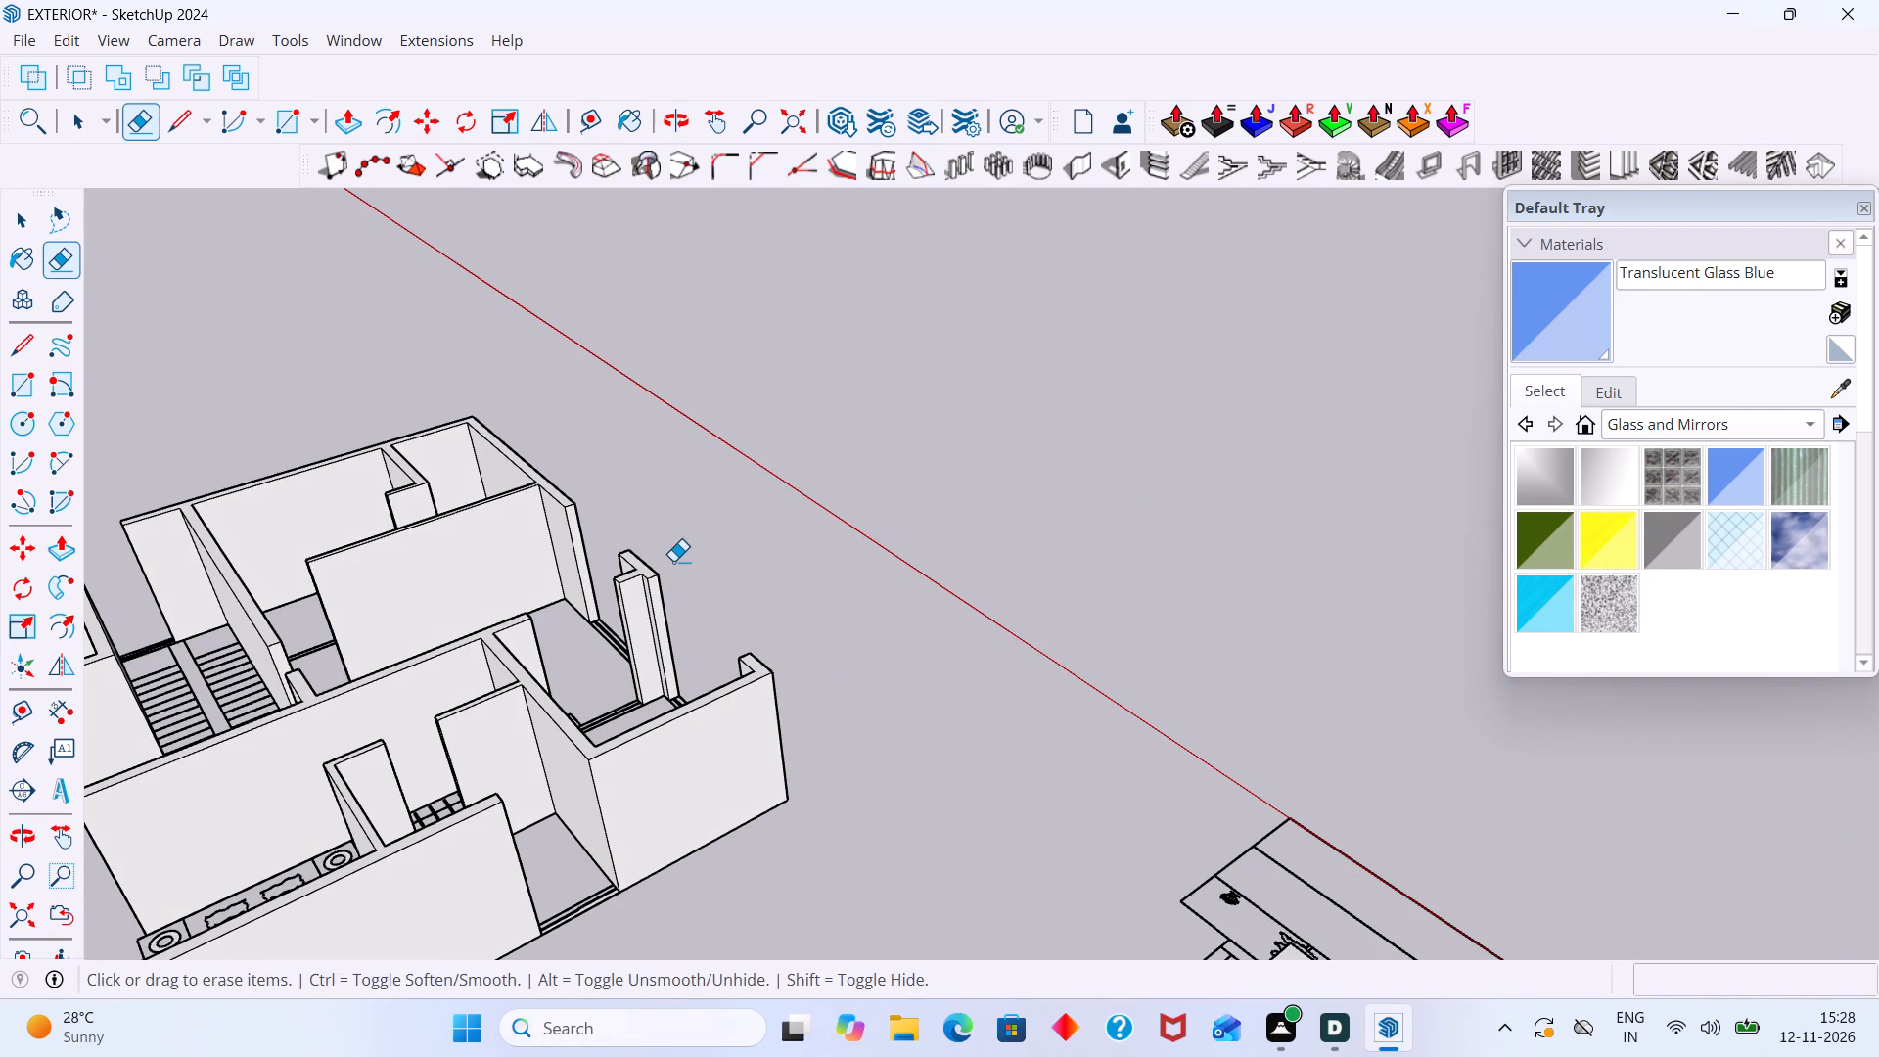
{"action": "scroll", "coordinate": [680, 572], "scroll_direction": "down", "scroll_amount": 4}
{"action": "middle_click_drag", "start_coordinate": [693, 613], "coordinate": [830, 513], "text": "shift"}
{"action": "middle_click_drag", "start_coordinate": [666, 592], "coordinate": [357, 627]}
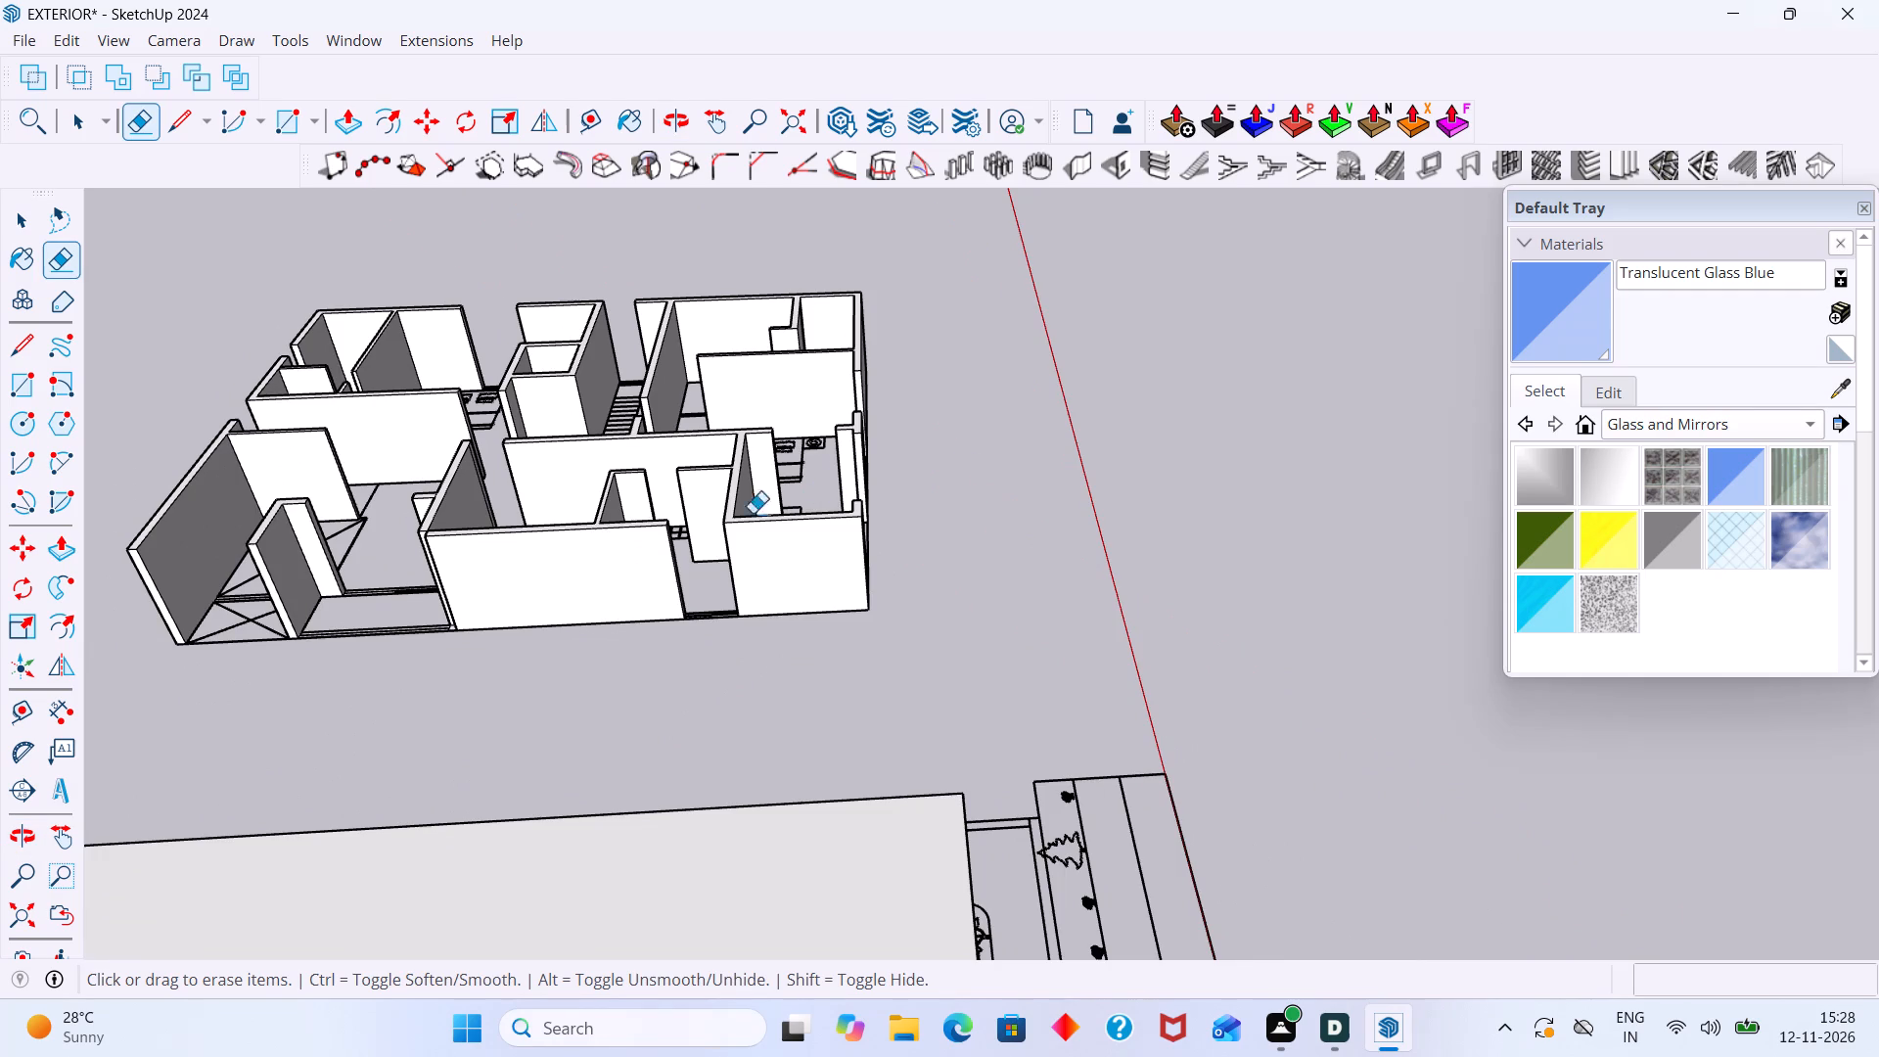
{"action": "scroll", "coordinate": [467, 570], "scroll_direction": "up", "scroll_amount": 8}
{"action": "middle_click_drag", "start_coordinate": [456, 545], "coordinate": [580, 526]}
{"action": "scroll", "coordinate": [529, 560], "scroll_direction": "up", "scroll_amount": 3}
{"action": "middle_click_drag", "start_coordinate": [604, 580], "coordinate": [882, 505]}
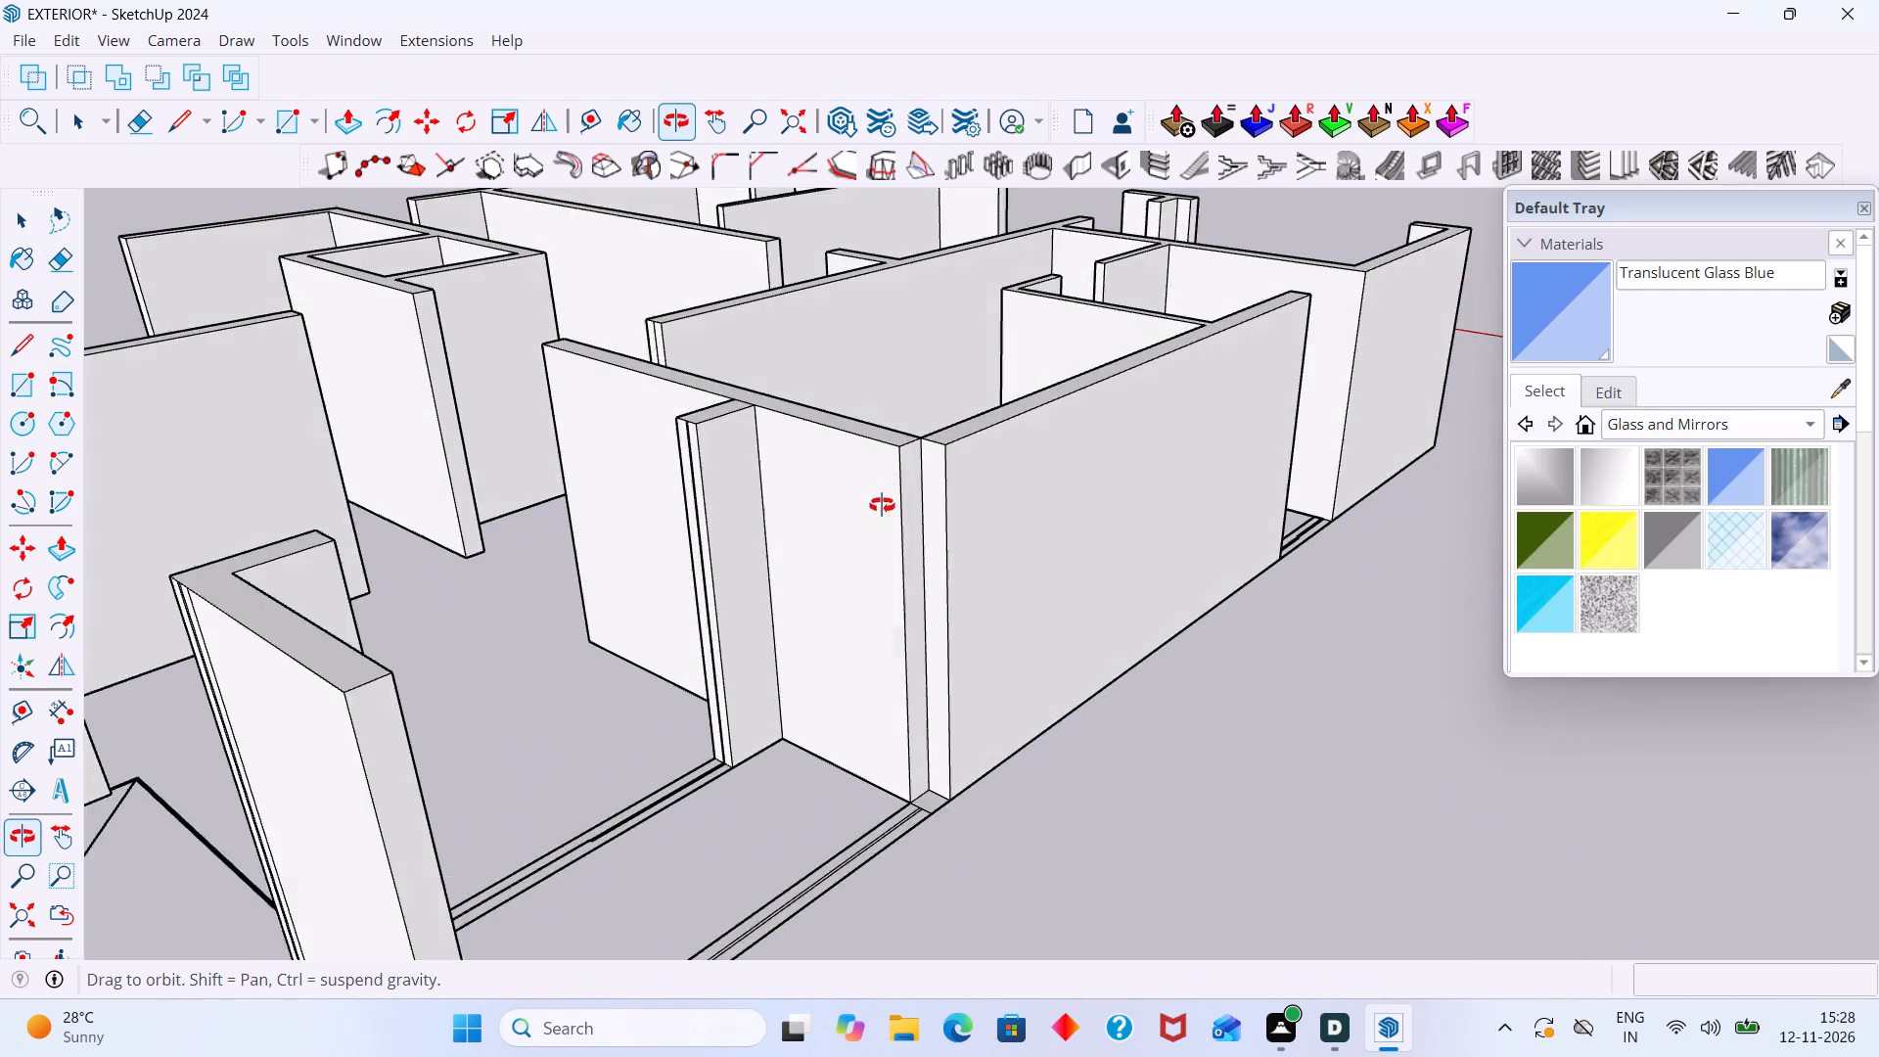
{"action": "middle_click_drag", "start_coordinate": [882, 505], "coordinate": [938, 493]}
{"action": "scroll", "coordinate": [1087, 454], "scroll_direction": "down", "scroll_amount": 2}
{"action": "middle_click_drag", "start_coordinate": [1085, 471], "coordinate": [924, 478], "text": "shift"}
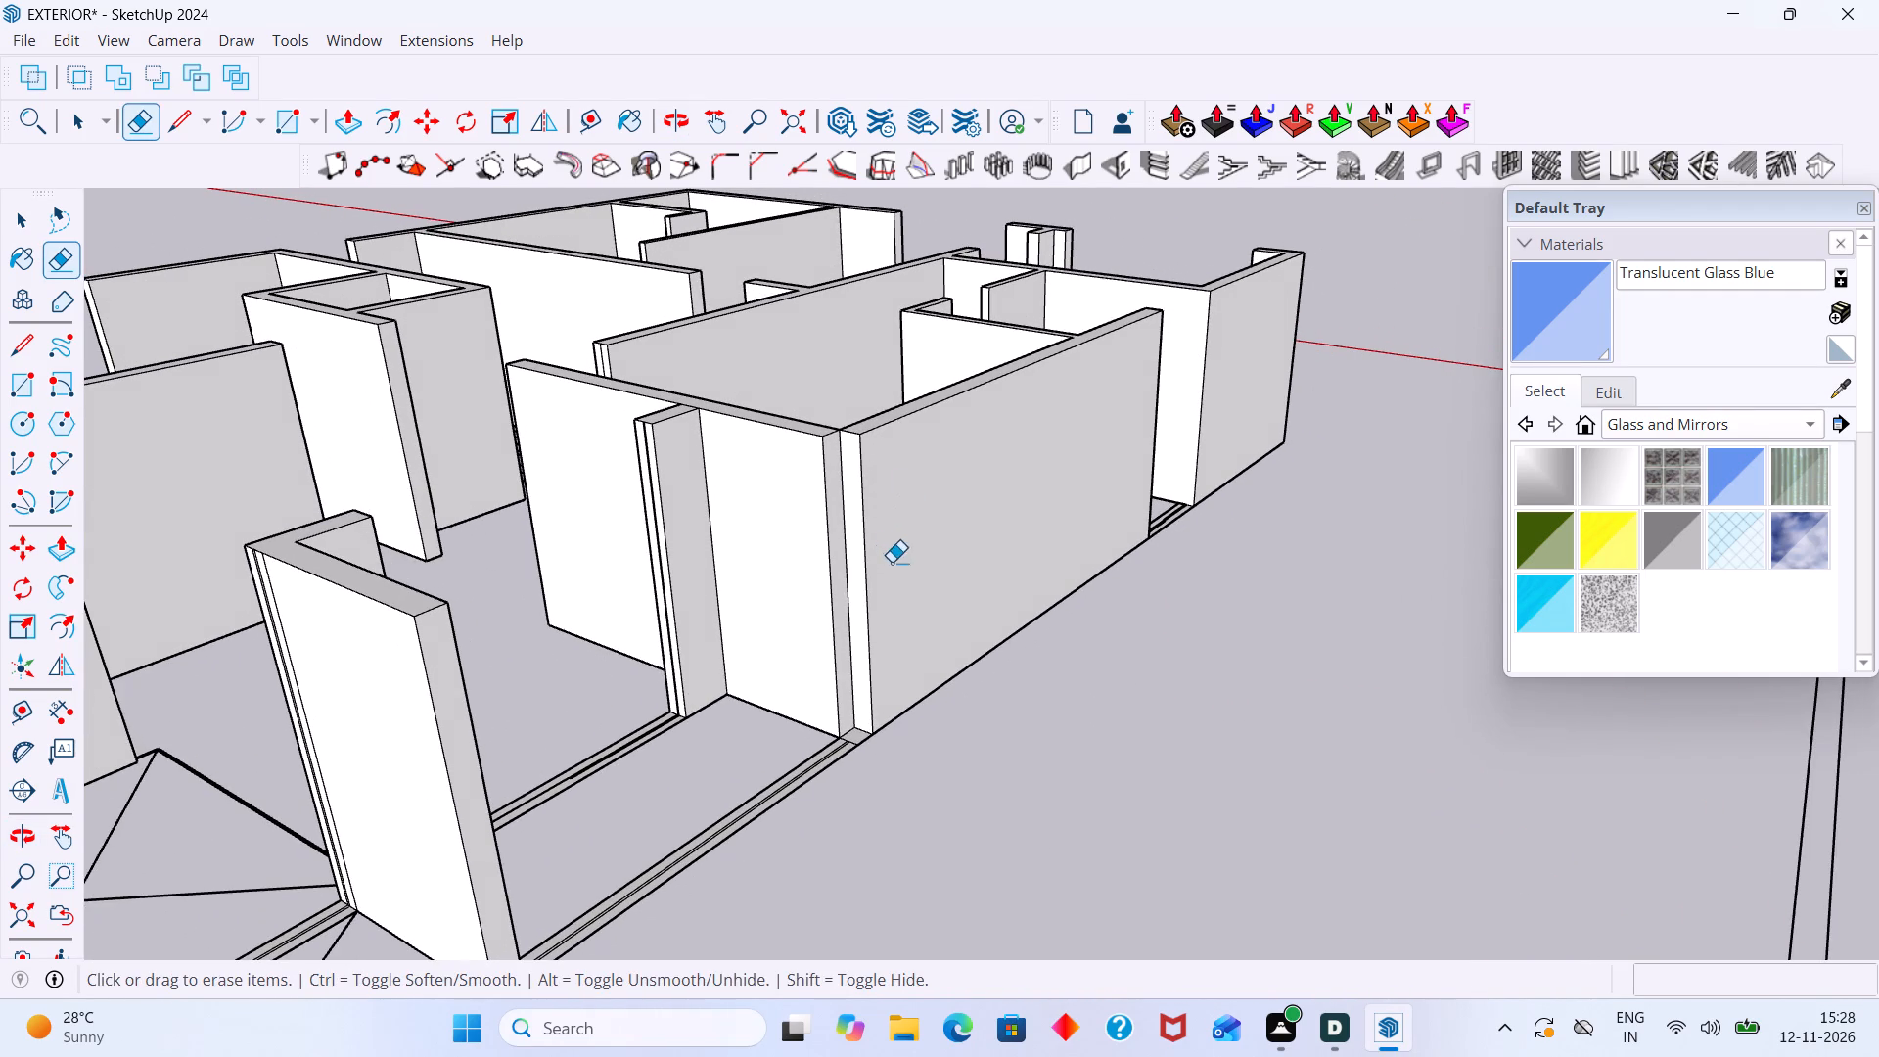
{"action": "scroll", "coordinate": [704, 552], "scroll_direction": "up", "scroll_amount": 3}
{"action": "middle_click_drag", "start_coordinate": [659, 553], "coordinate": [874, 605]}
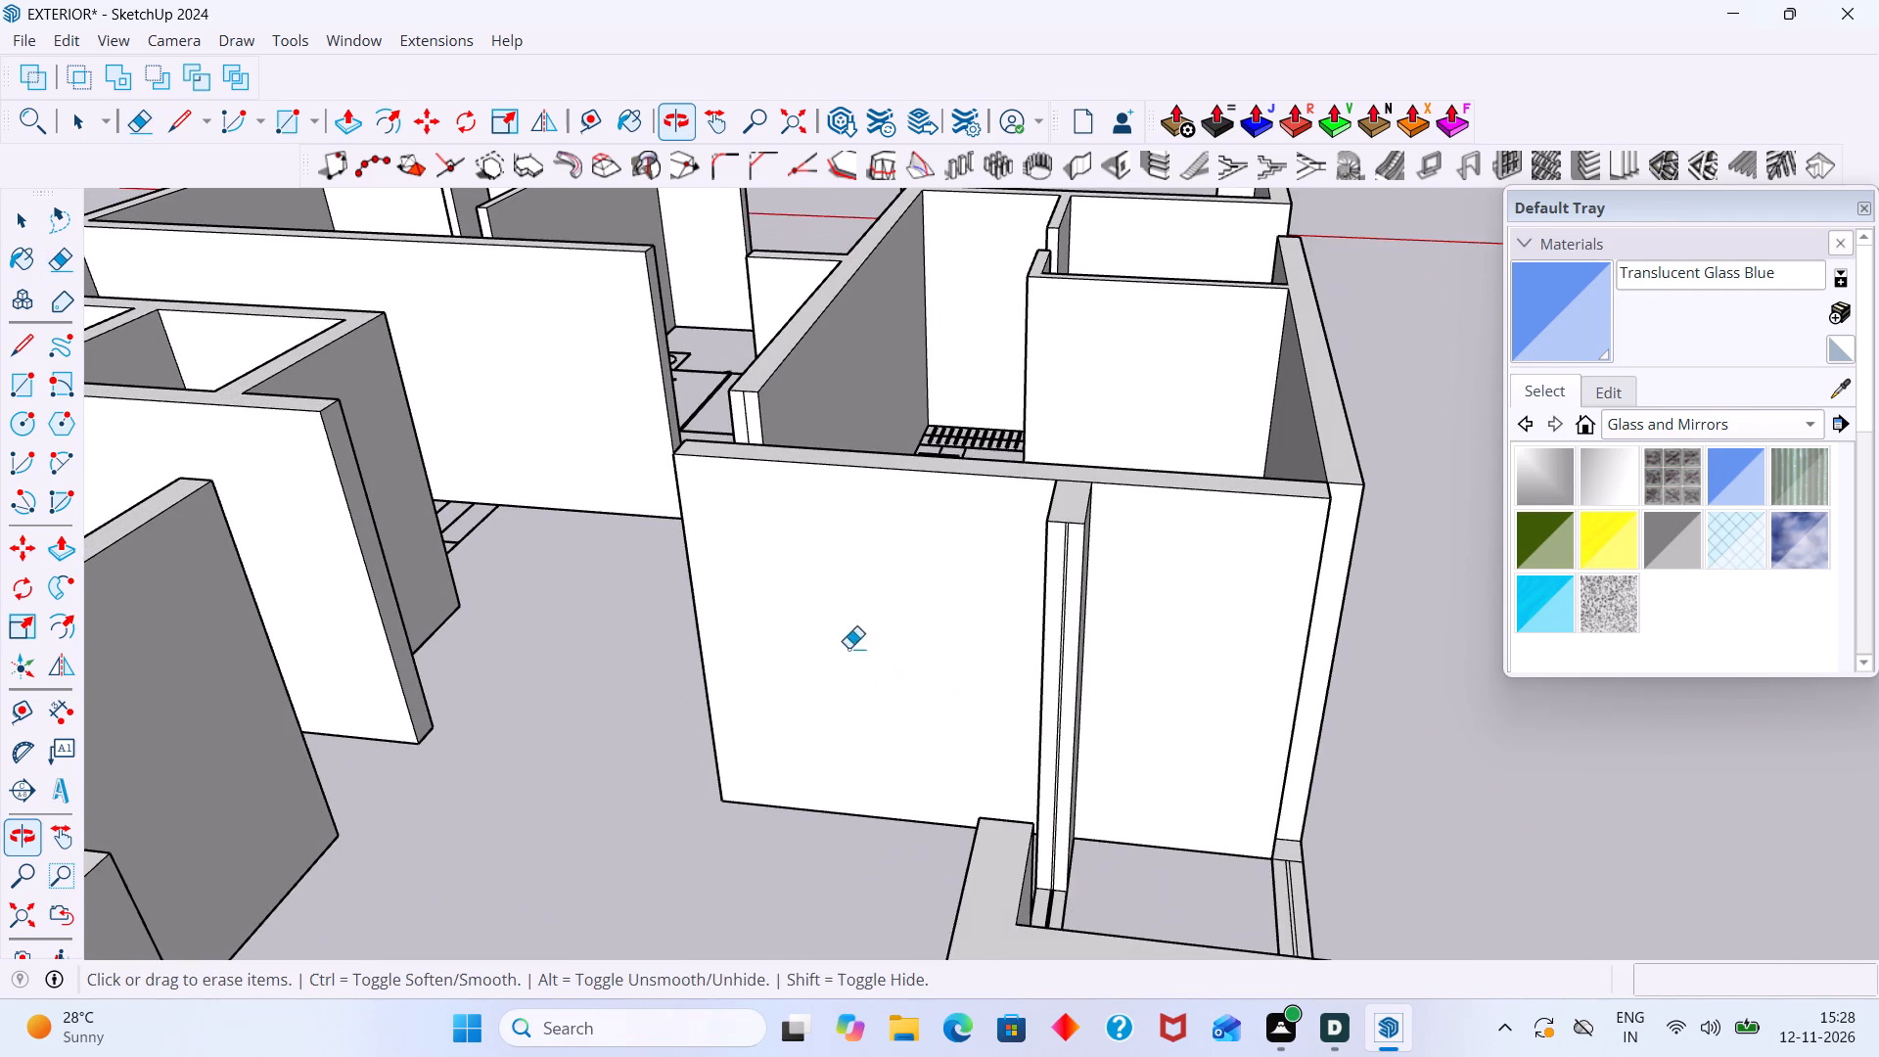
{"action": "scroll", "coordinate": [848, 648], "scroll_direction": "up", "scroll_amount": 1}
{"action": "scroll", "coordinate": [1095, 624], "scroll_direction": "up", "scroll_amount": 9}
{"action": "left_click_drag", "start_coordinate": [1080, 582], "coordinate": [1064, 582]}
{"action": "scroll", "coordinate": [1065, 583], "scroll_direction": "down", "scroll_amount": 4}
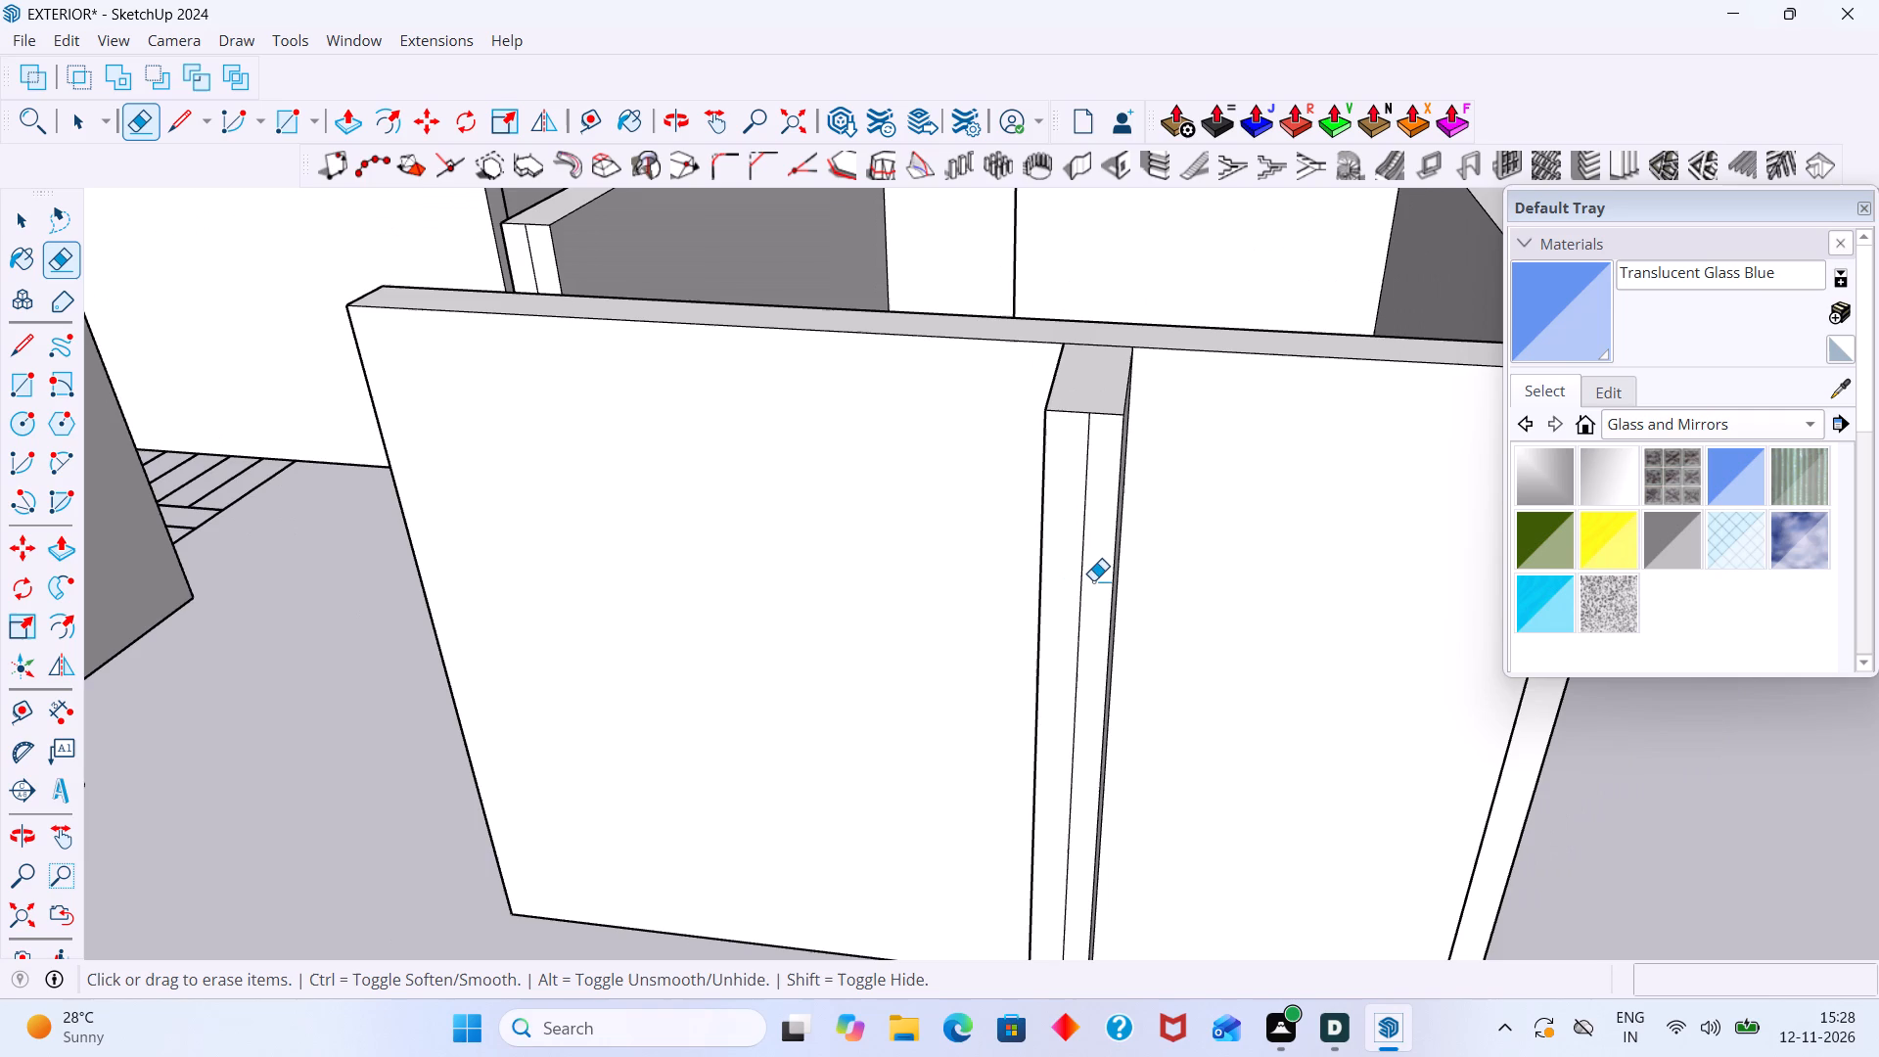
{"action": "left_click_drag", "start_coordinate": [1093, 580], "coordinate": [1062, 580]}
Erase the three vertical seam lines on the L-shaped exterior pier facing the bedroom's stub wall across the sliding opening.
{"action": "scroll", "coordinate": [1062, 580], "scroll_direction": "down", "scroll_amount": 9}
{"action": "middle_click_drag", "start_coordinate": [1017, 578], "coordinate": [1134, 523]}
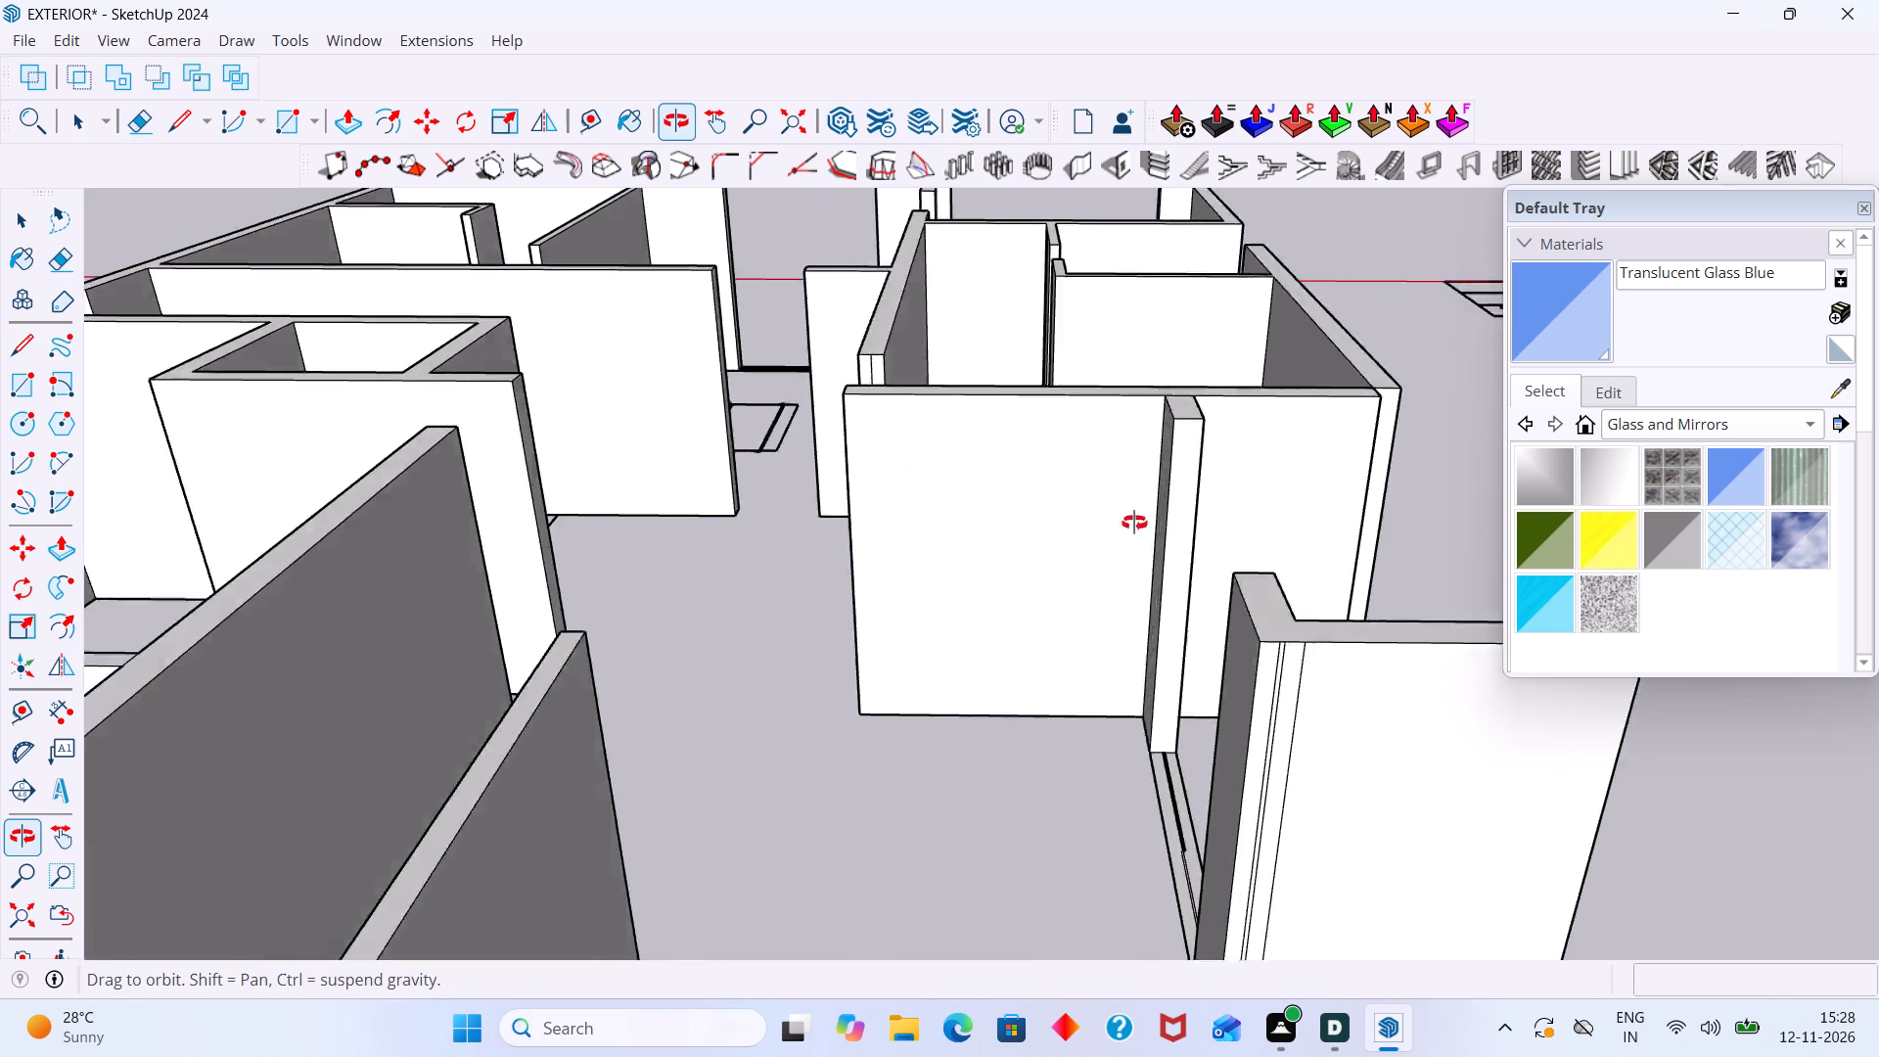
{"action": "middle_click_drag", "start_coordinate": [1134, 523], "coordinate": [1134, 500]}
{"action": "scroll", "coordinate": [1138, 503], "scroll_direction": "down", "scroll_amount": 7}
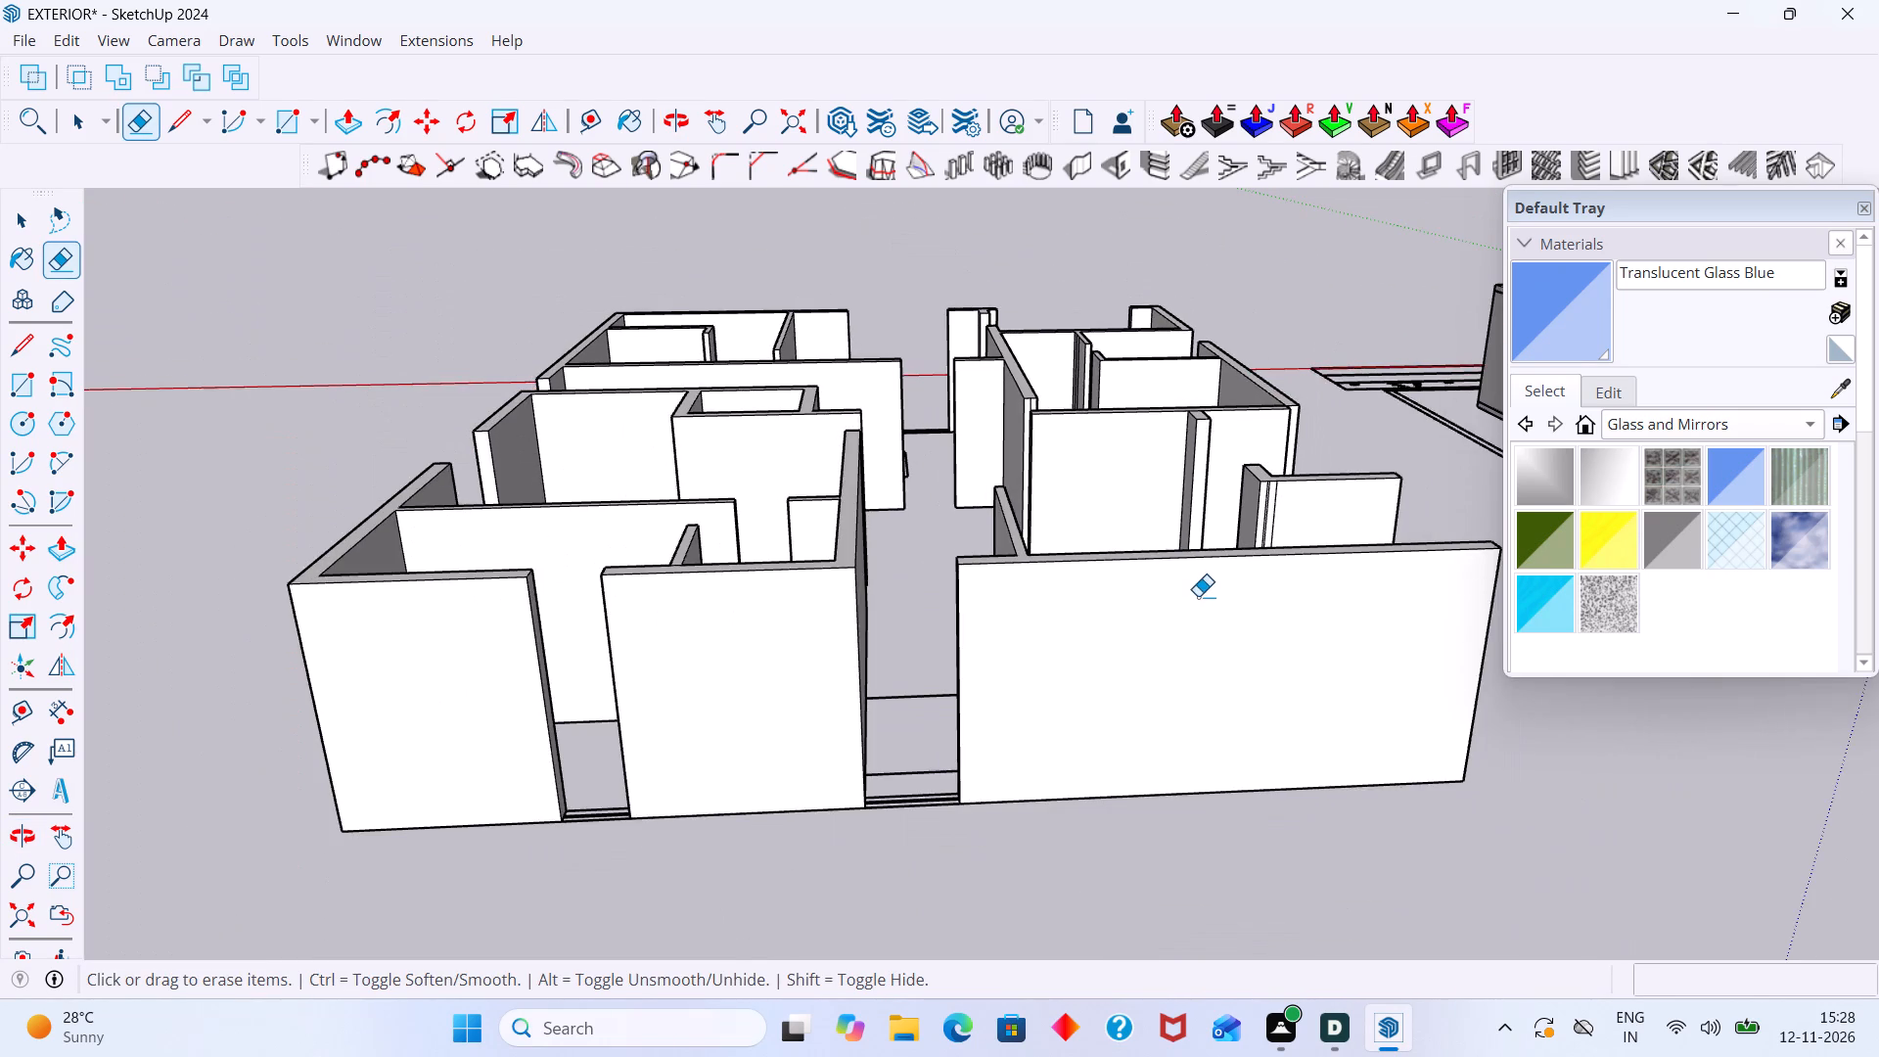
{"action": "middle_click_drag", "start_coordinate": [1198, 596], "coordinate": [1024, 596], "text": "shift"}
{"action": "middle_click_drag", "start_coordinate": [1105, 639], "coordinate": [1107, 689]}
{"action": "scroll", "coordinate": [1149, 622], "scroll_direction": "up", "scroll_amount": 15}
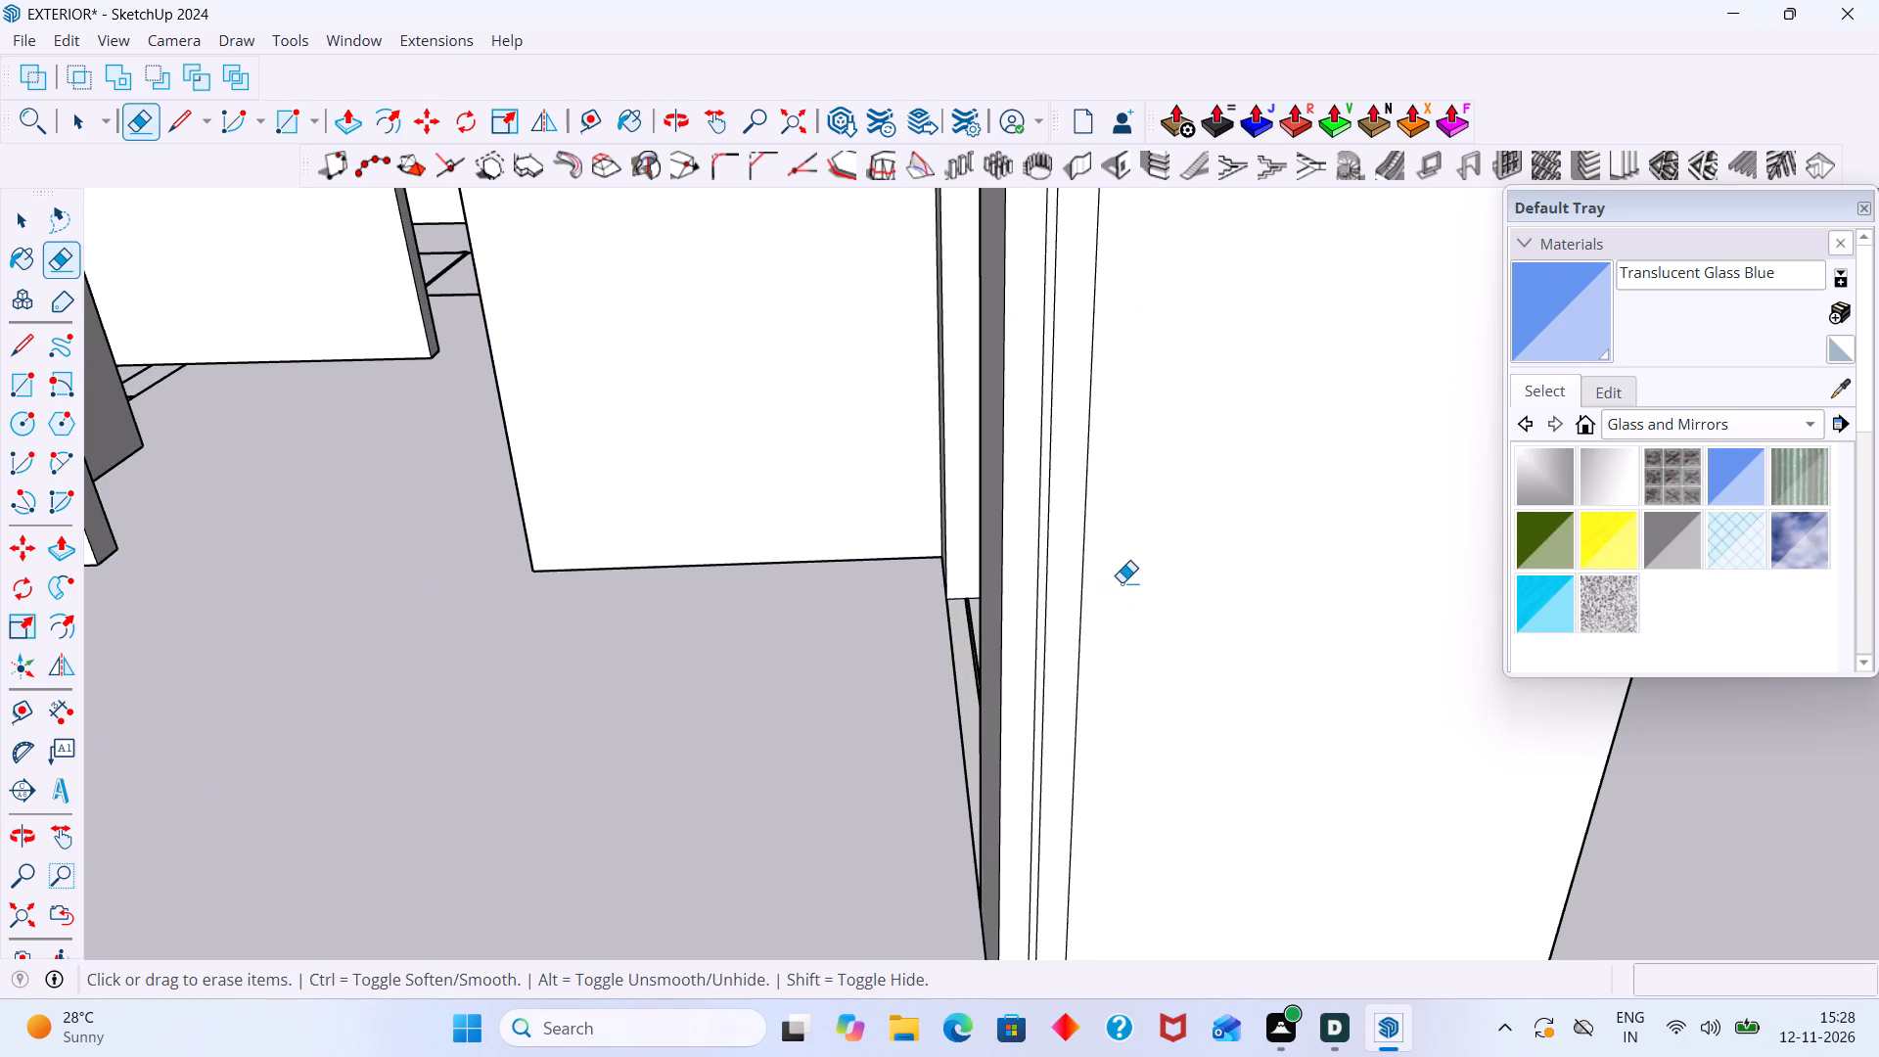
{"action": "left_click_drag", "start_coordinate": [1122, 582], "coordinate": [1032, 595]}
Erase the vertical seam lines on the end face of the long partition wall beside the bedroom with the wardrobe.
{"action": "scroll", "coordinate": [1052, 588], "scroll_direction": "down", "scroll_amount": 14}
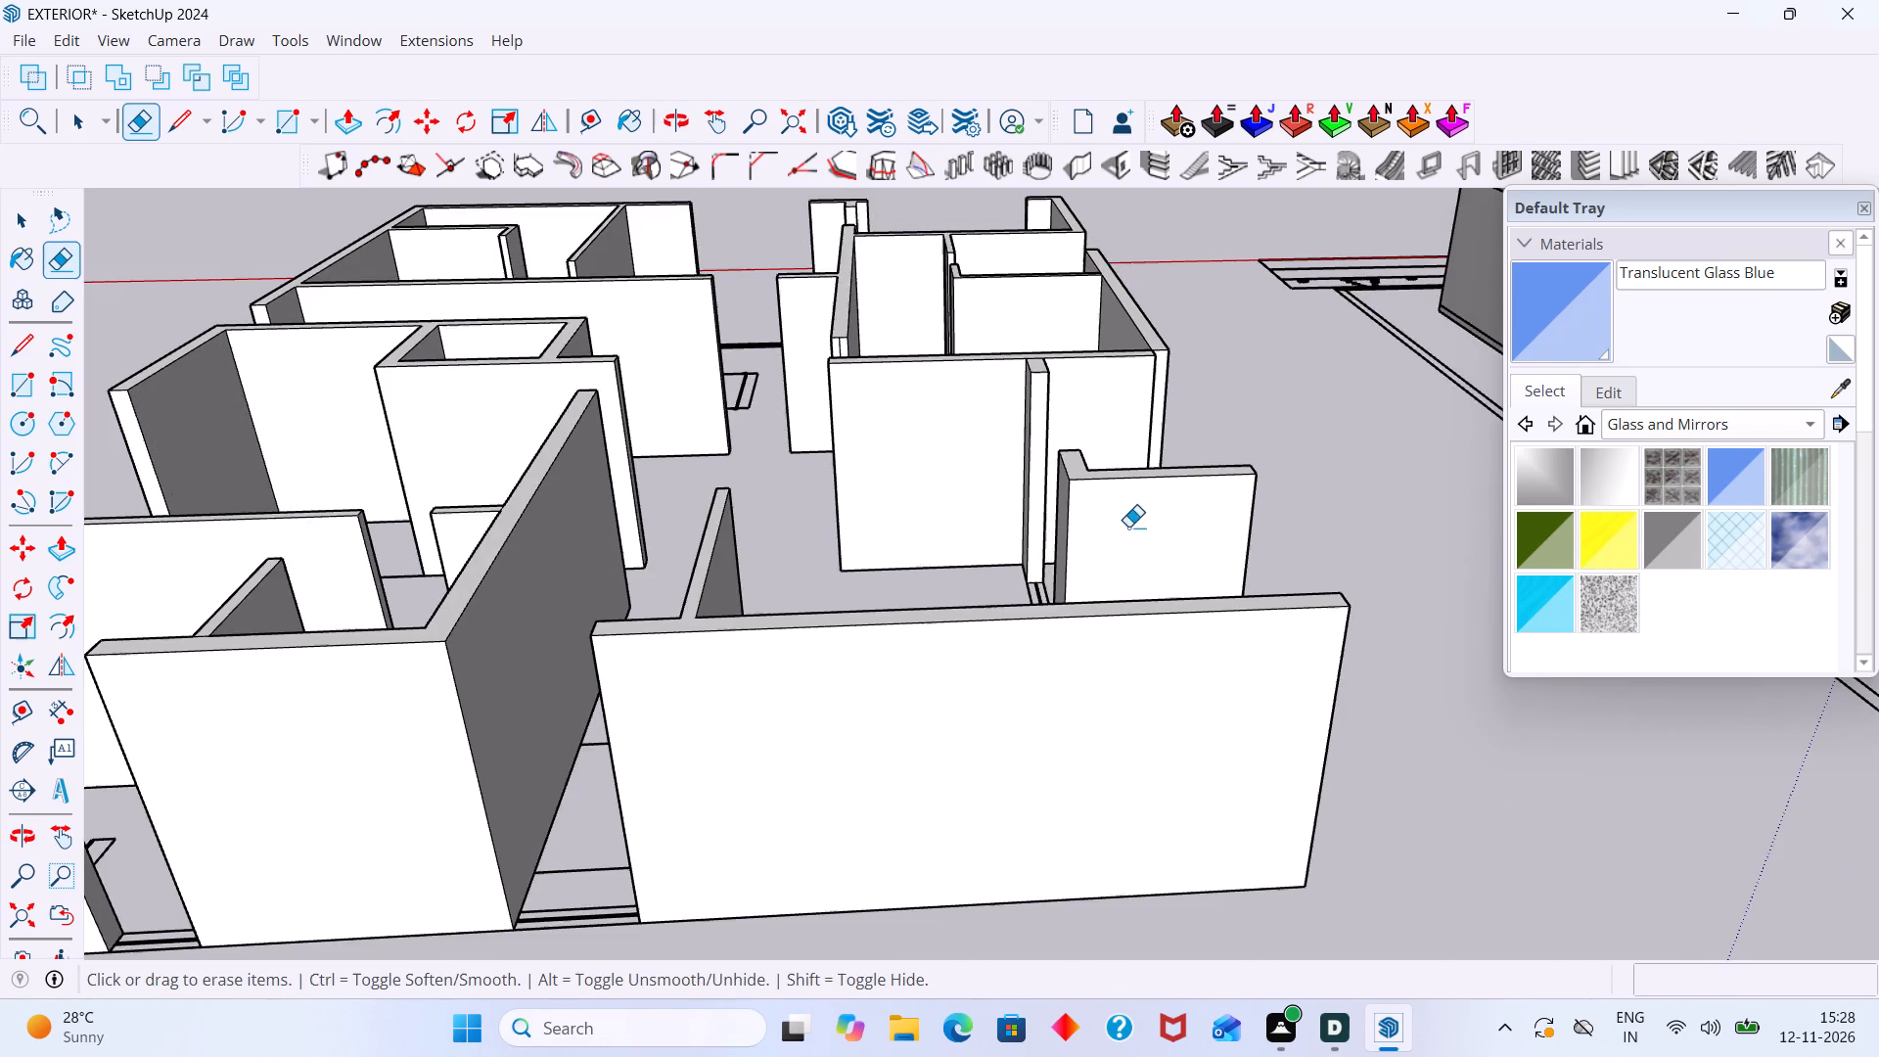
{"action": "middle_click_drag", "start_coordinate": [1102, 513], "coordinate": [1039, 602]}
{"action": "scroll", "coordinate": [743, 747], "scroll_direction": "up", "scroll_amount": 5}
{"action": "middle_click_drag", "start_coordinate": [733, 778], "coordinate": [968, 730]}
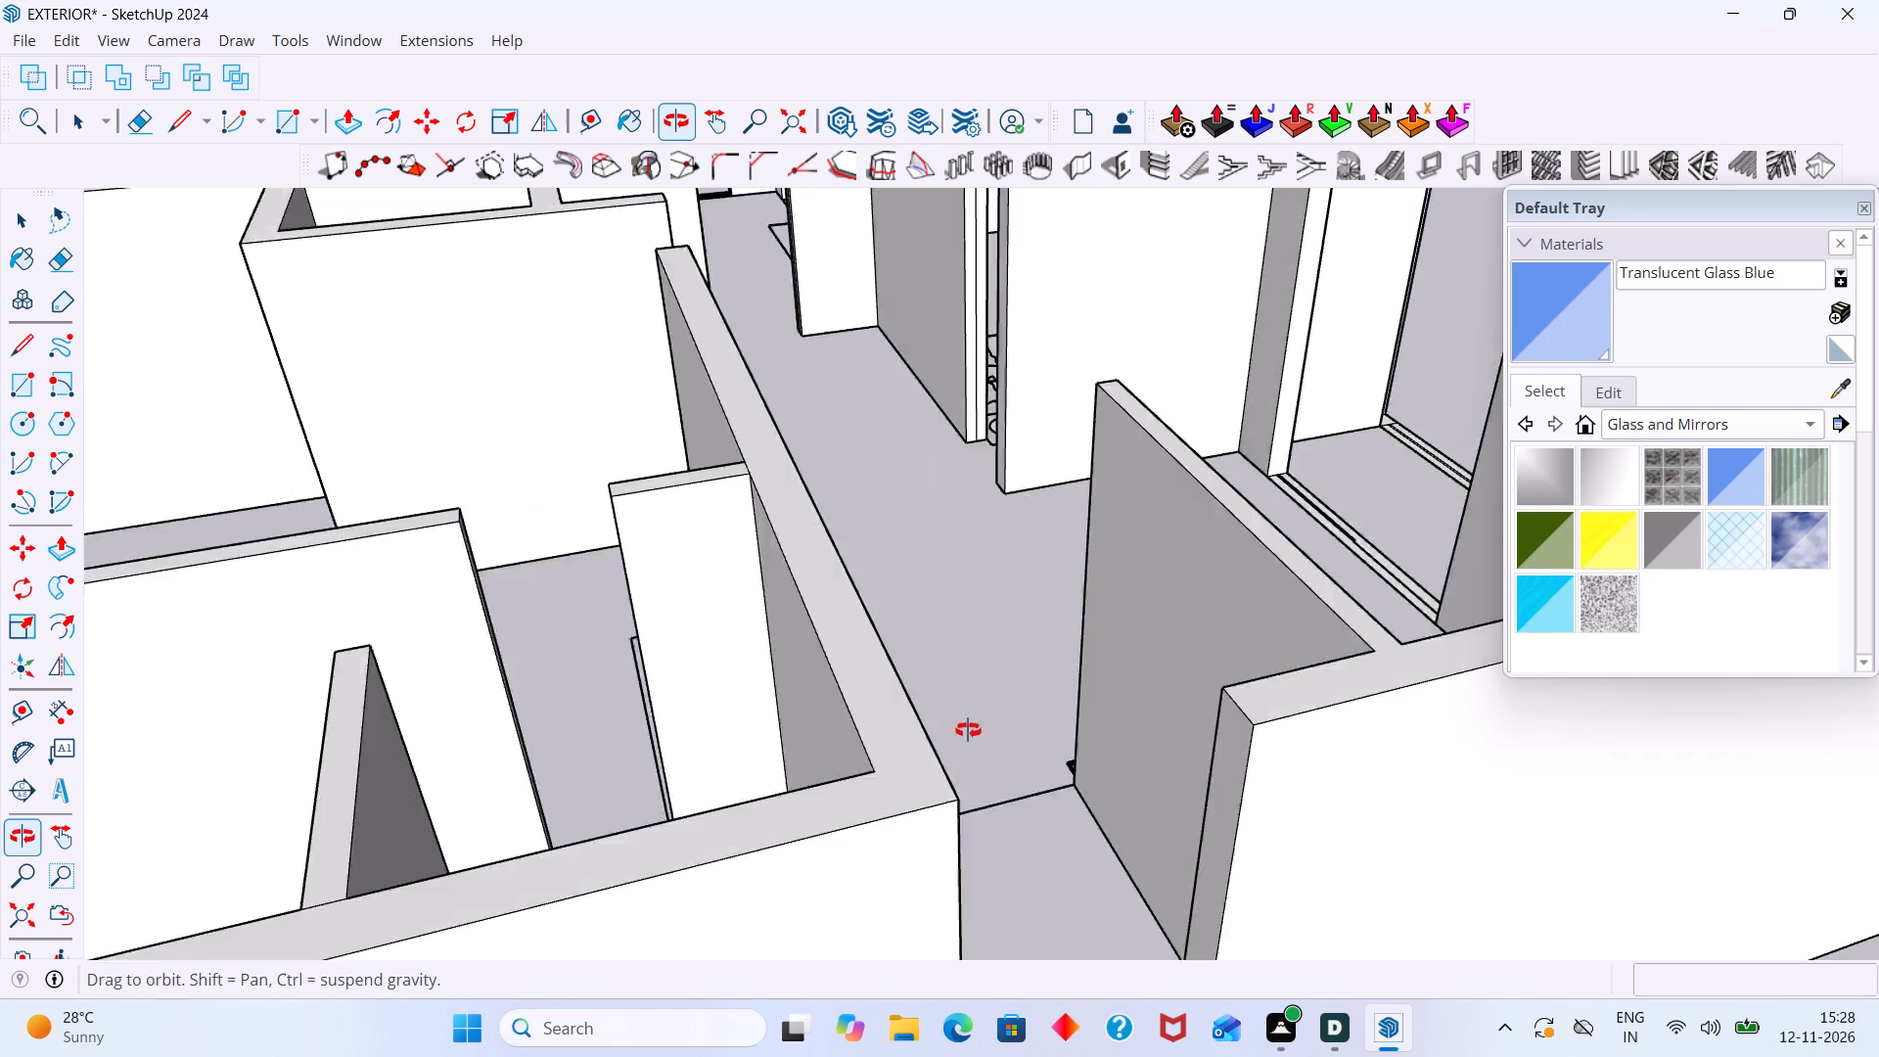
{"action": "middle_click_drag", "start_coordinate": [968, 730], "coordinate": [740, 750]}
{"action": "scroll", "coordinate": [870, 695], "scroll_direction": "up", "scroll_amount": 1}
{"action": "scroll", "coordinate": [870, 695], "scroll_direction": "down", "scroll_amount": 5}
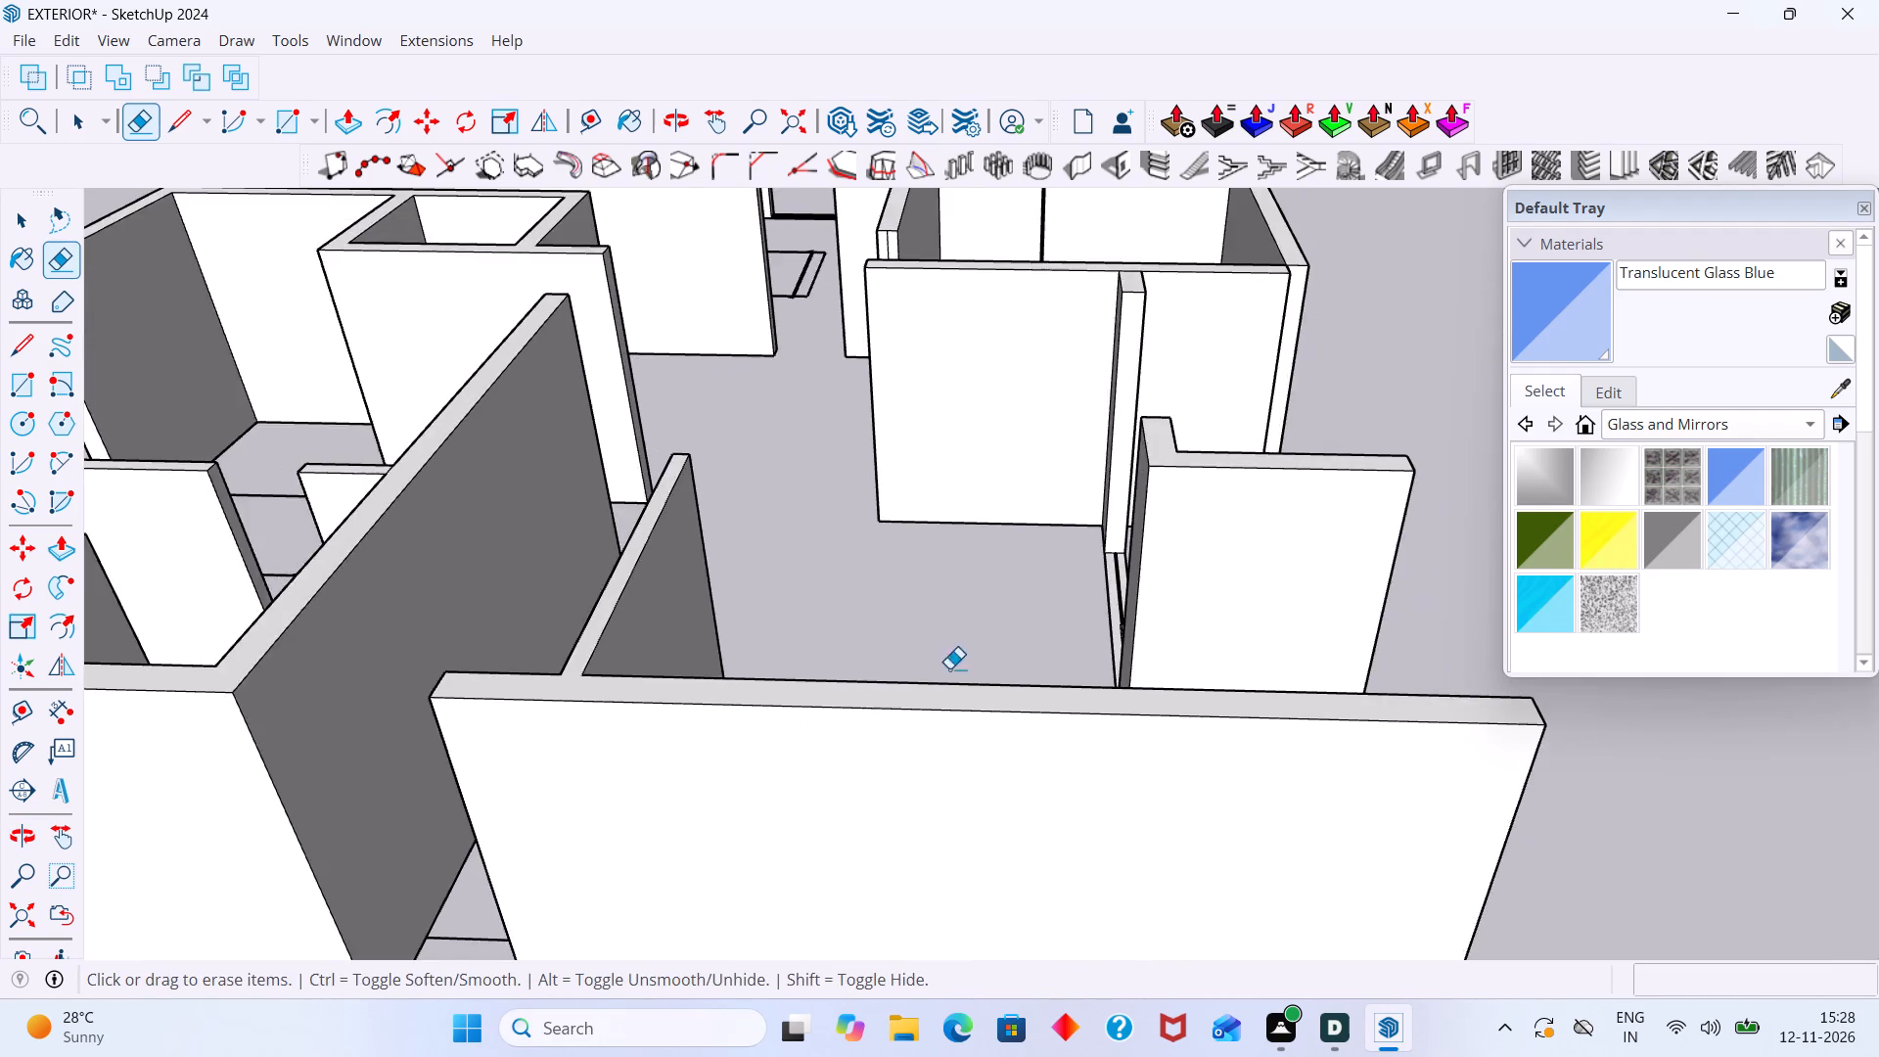
{"action": "middle_click_drag", "start_coordinate": [950, 662], "coordinate": [765, 787], "text": "shift"}
{"action": "scroll", "coordinate": [805, 719], "scroll_direction": "down", "scroll_amount": 9}
{"action": "middle_click_drag", "start_coordinate": [960, 662], "coordinate": [803, 817]}
{"action": "scroll", "coordinate": [739, 662], "scroll_direction": "up", "scroll_amount": 12}
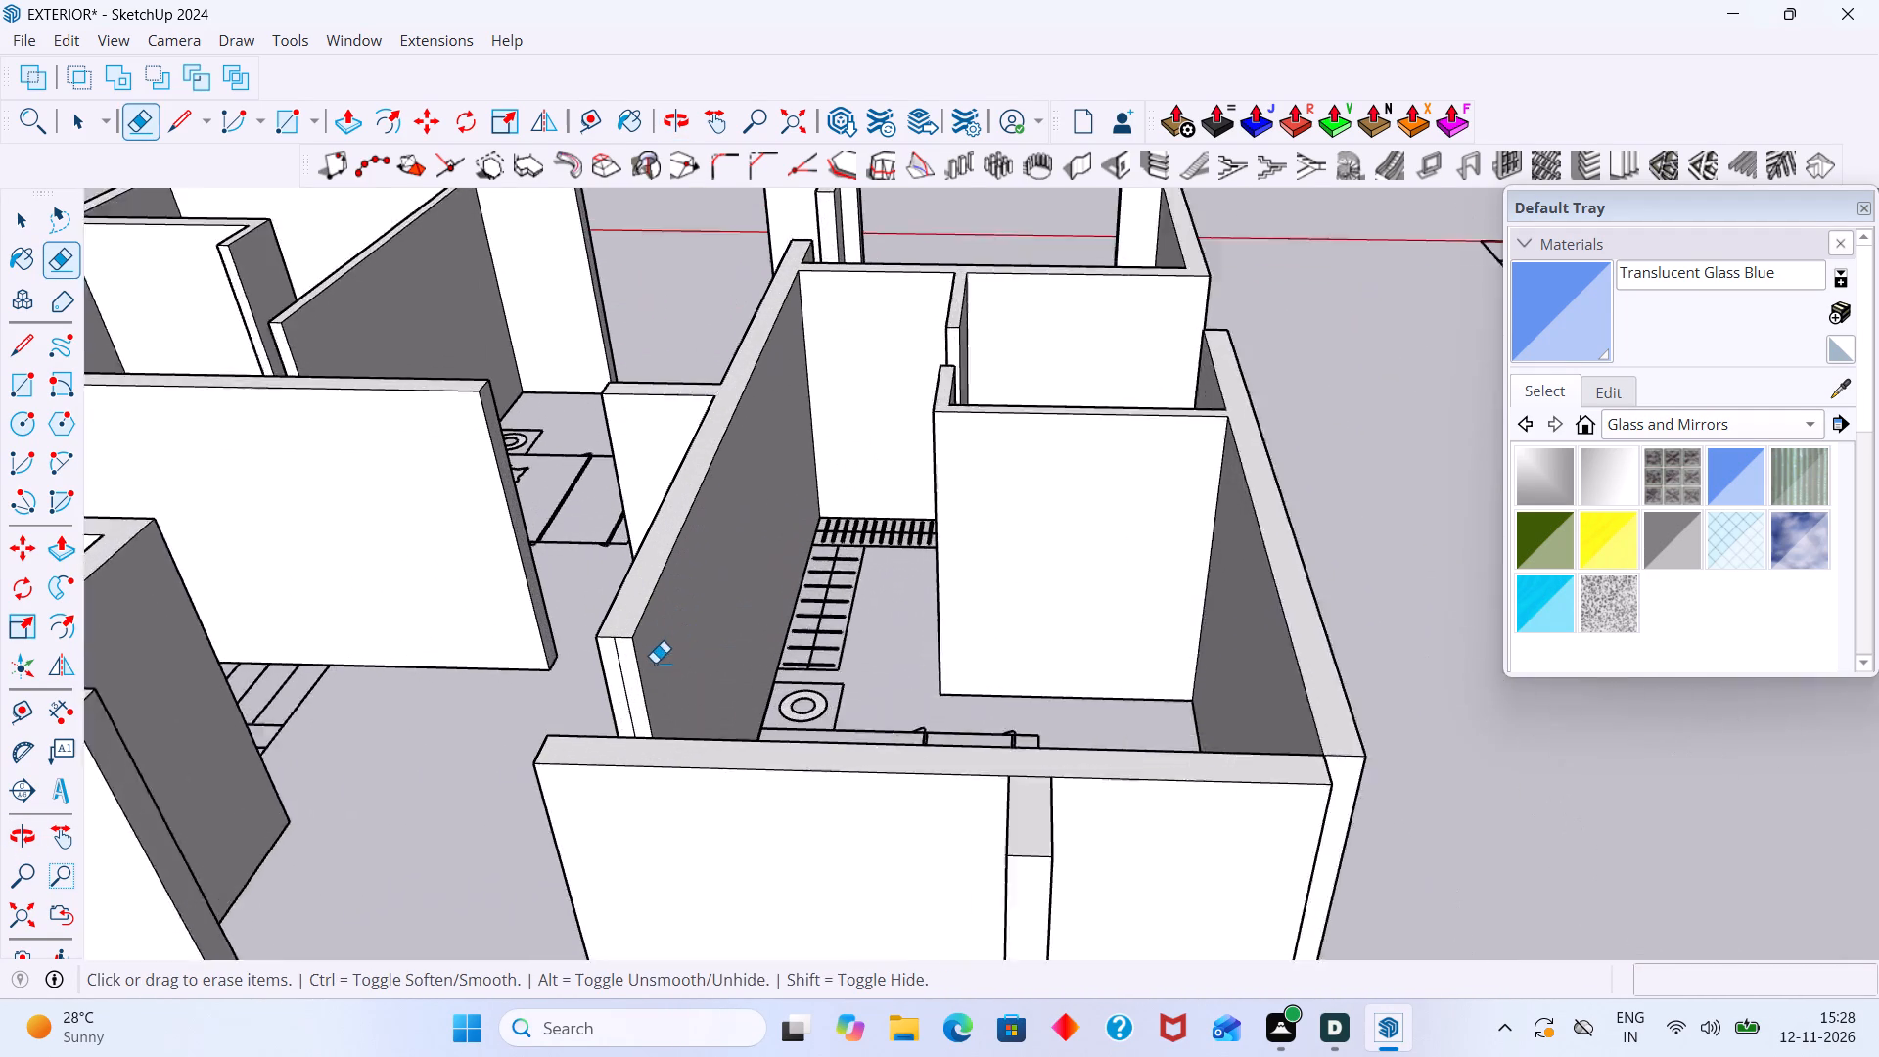
{"action": "scroll", "coordinate": [655, 663], "scroll_direction": "up", "scroll_amount": 15}
{"action": "left_click_drag", "start_coordinate": [614, 674], "coordinate": [578, 700]}
{"action": "scroll", "coordinate": [586, 699], "scroll_direction": "down", "scroll_amount": 15}
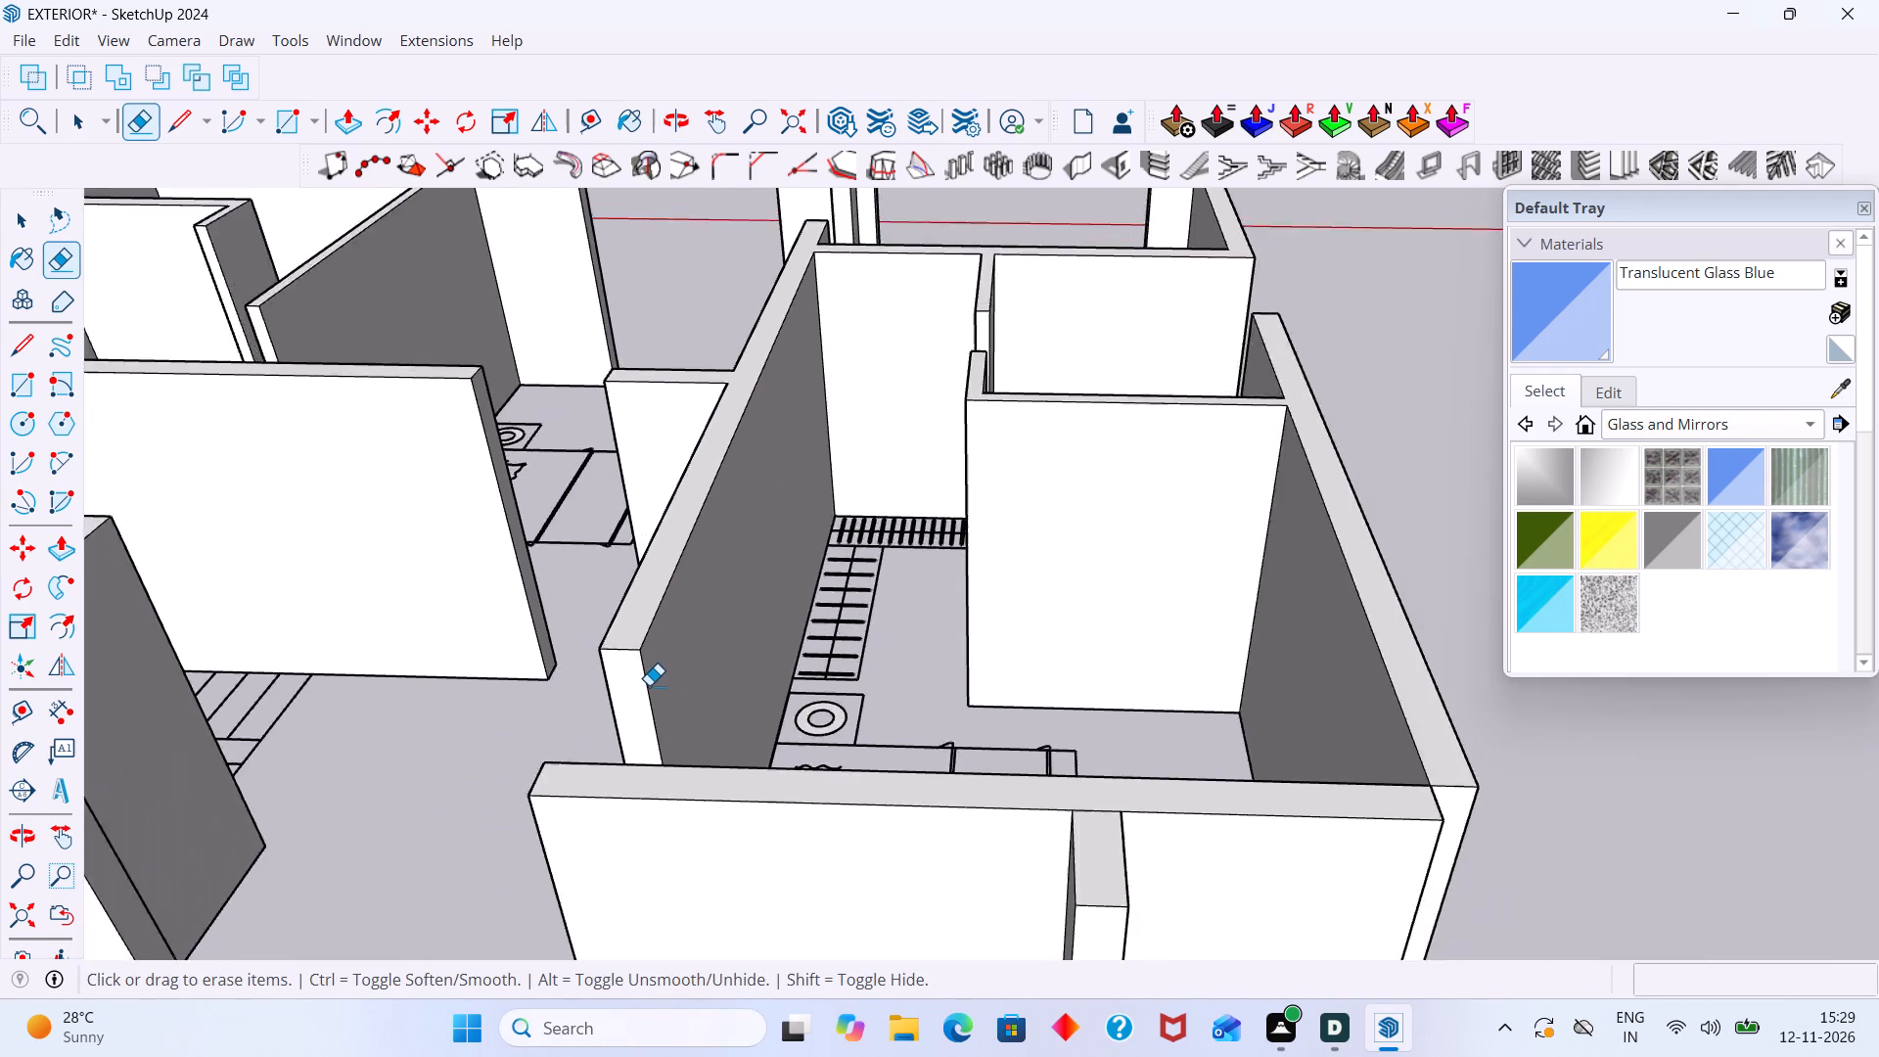
Examine the walls of the floor plan from all sides for remaining seam lines and unfinished corners.
{"action": "scroll", "coordinate": [649, 685], "scroll_direction": "down", "scroll_amount": 12}
{"action": "middle_click_drag", "start_coordinate": [651, 712], "coordinate": [882, 546], "text": "shift"}
{"action": "middle_click_drag", "start_coordinate": [837, 596], "coordinate": [230, 741]}
{"action": "middle_click_drag", "start_coordinate": [626, 570], "coordinate": [693, 765], "text": "shift"}
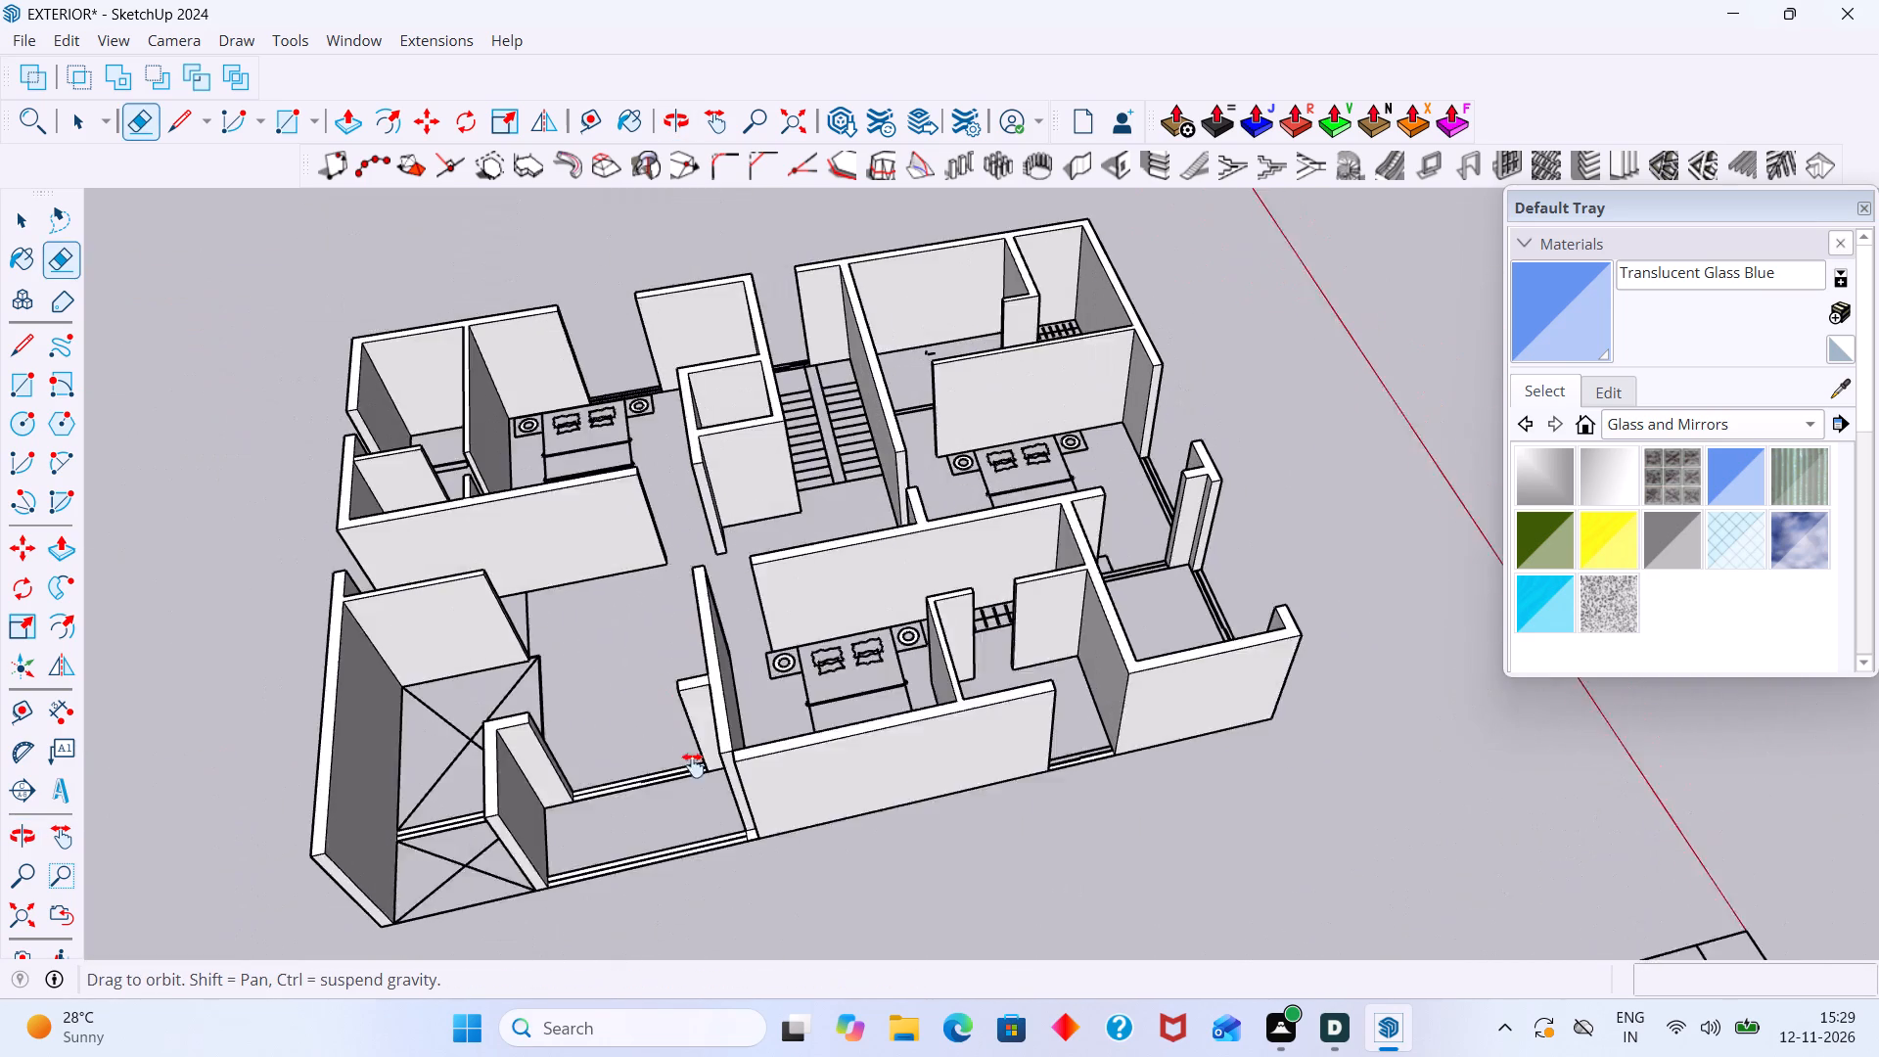
{"action": "middle_click_drag", "start_coordinate": [693, 765], "coordinate": [748, 790], "text": "shift"}
{"action": "middle_click_drag", "start_coordinate": [881, 715], "coordinate": [614, 557]}
{"action": "middle_click_drag", "start_coordinate": [574, 506], "coordinate": [343, 451]}
{"action": "scroll", "coordinate": [921, 345], "scroll_direction": "up", "scroll_amount": 3}
{"action": "middle_click_drag", "start_coordinate": [826, 364], "coordinate": [939, 548], "text": "shift"}
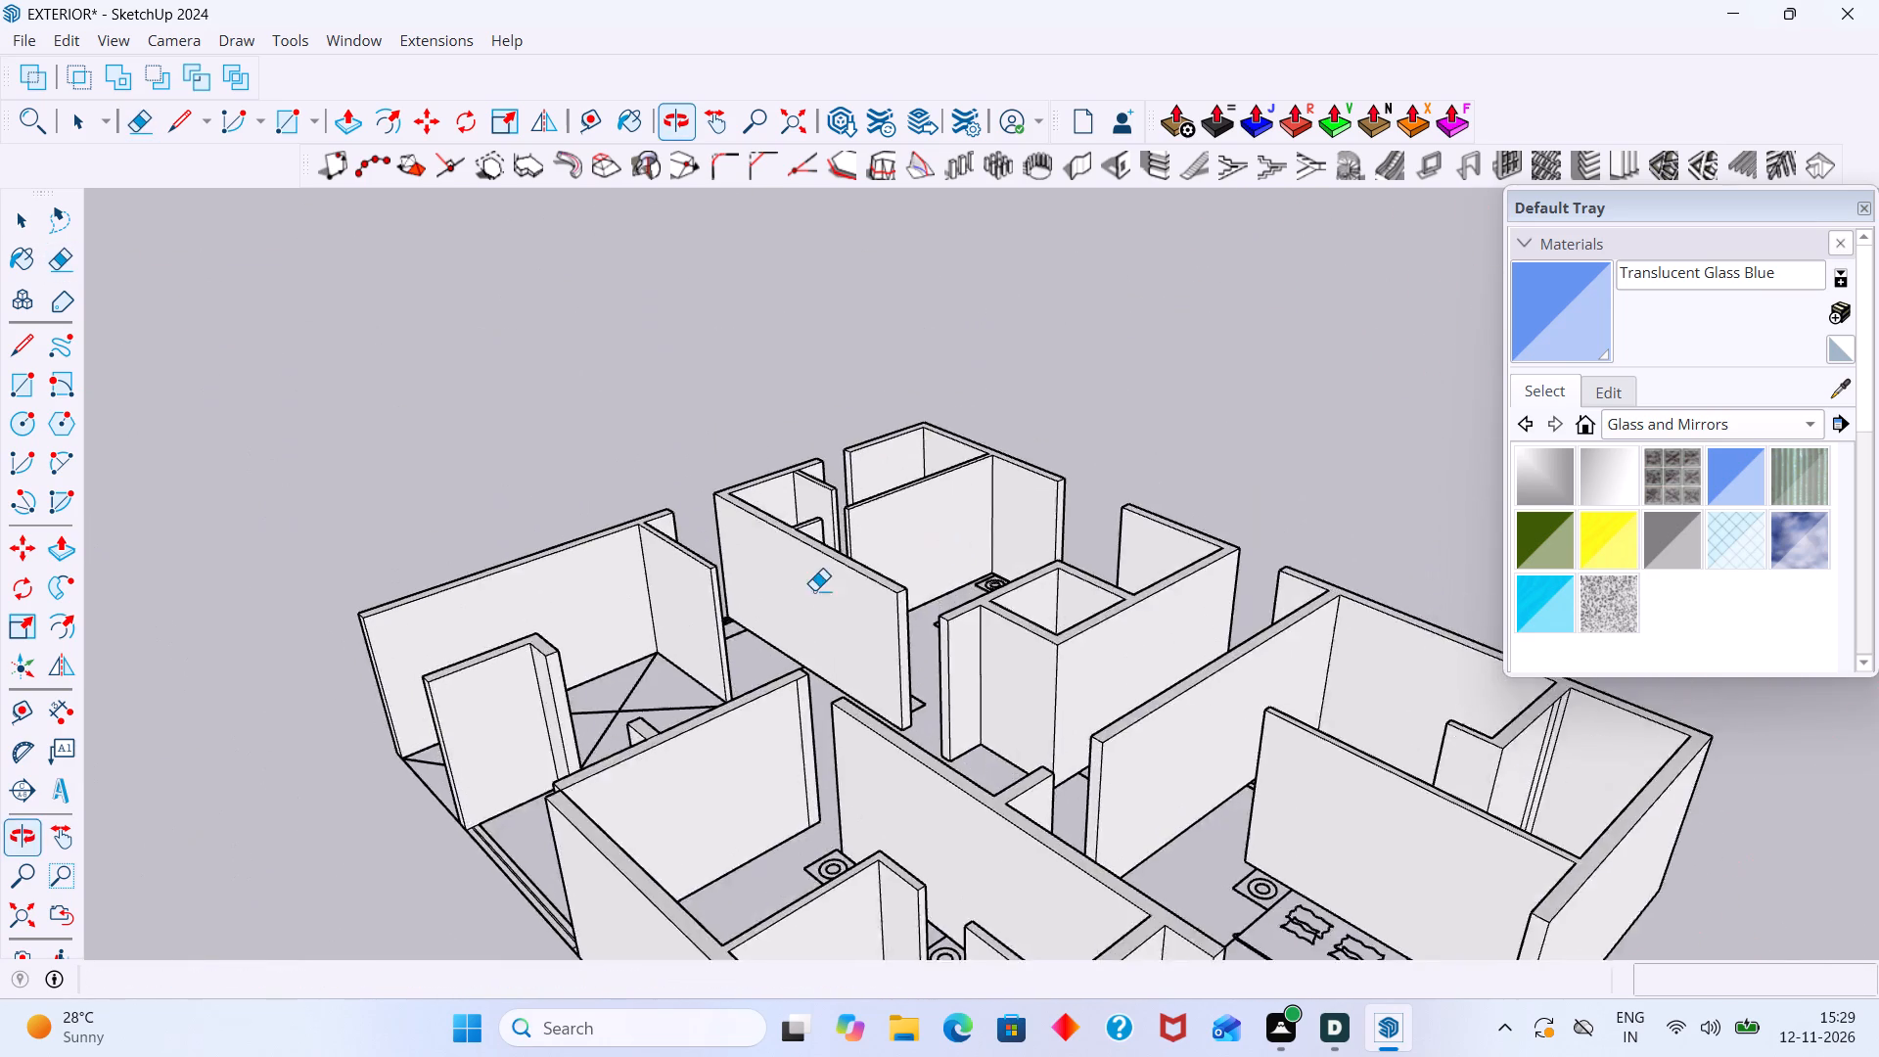
{"action": "scroll", "coordinate": [795, 598], "scroll_direction": "up", "scroll_amount": 6}
{"action": "scroll", "coordinate": [907, 599], "scroll_direction": "down", "scroll_amount": 6}
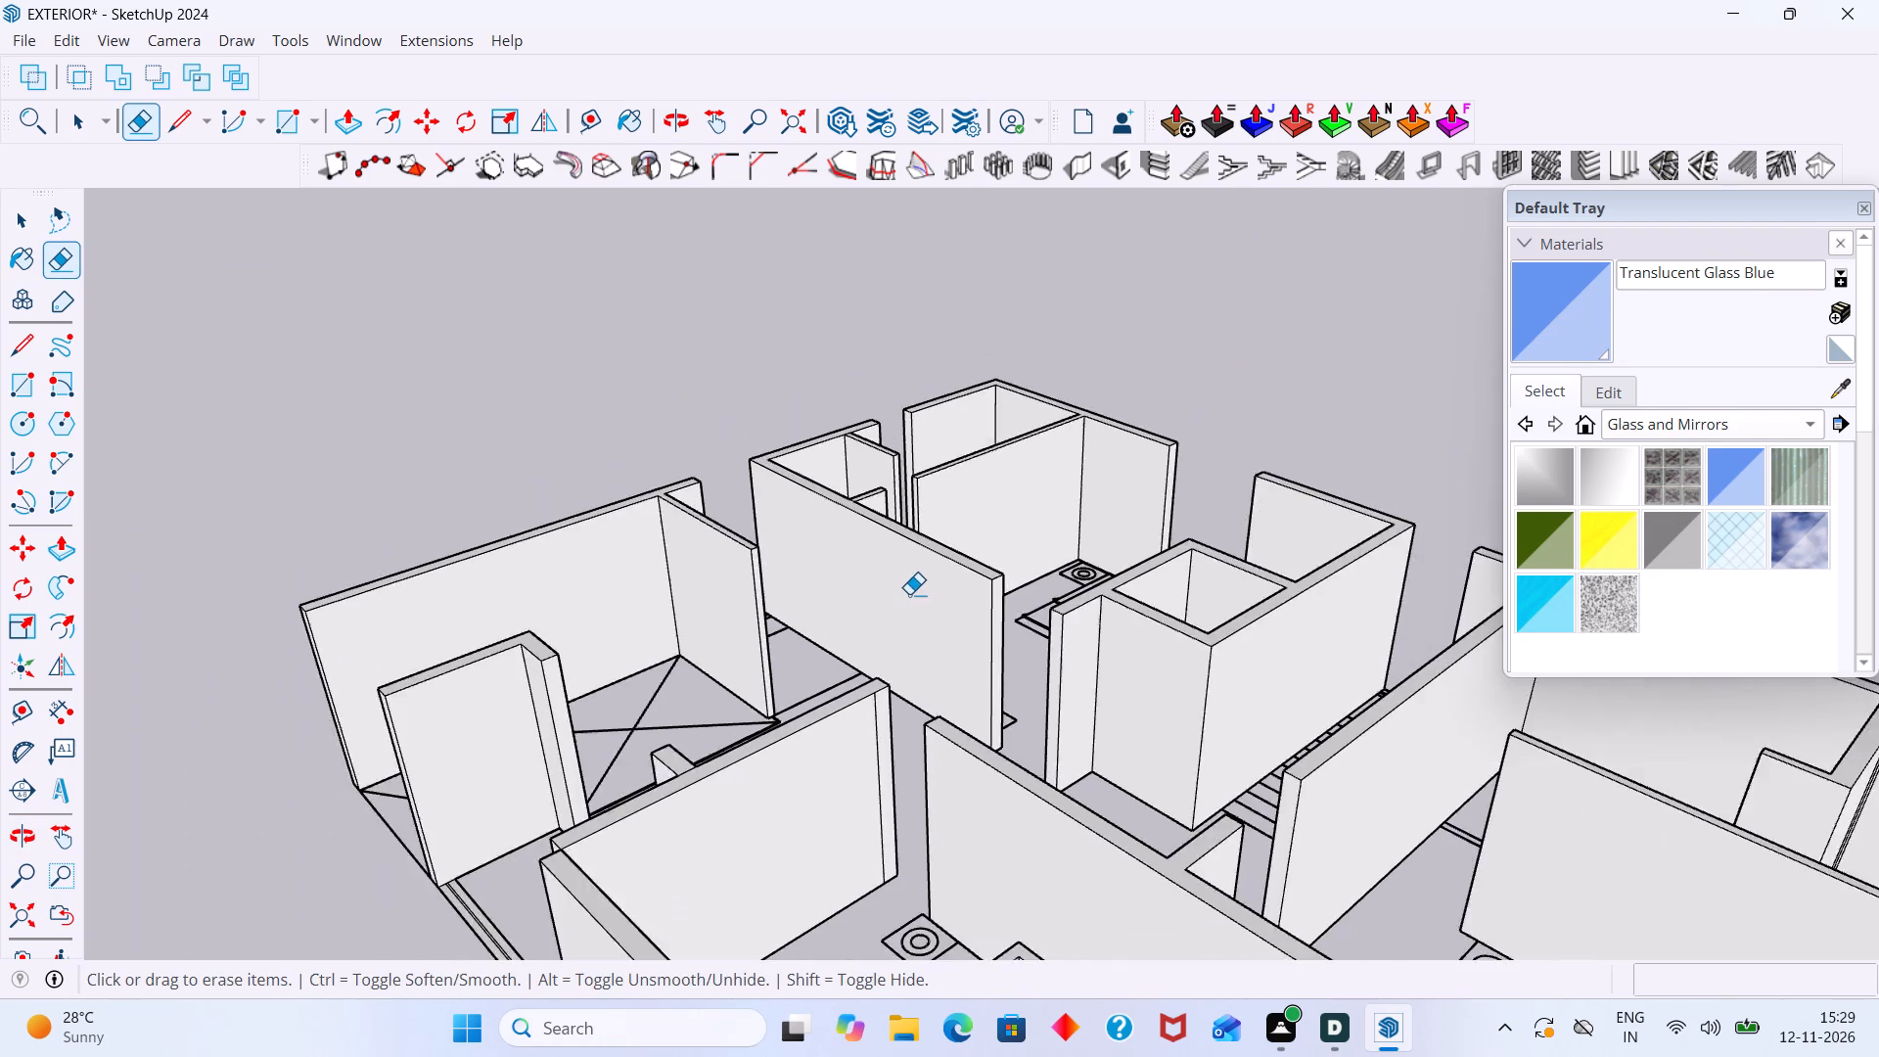
{"action": "middle_click_drag", "start_coordinate": [1018, 610], "coordinate": [891, 469], "text": "shift"}
{"action": "scroll", "coordinate": [949, 527], "scroll_direction": "down", "scroll_amount": 6}
{"action": "scroll", "coordinate": [978, 699], "scroll_direction": "up", "scroll_amount": 3}
{"action": "middle_click_drag", "start_coordinate": [954, 715], "coordinate": [1129, 771]}
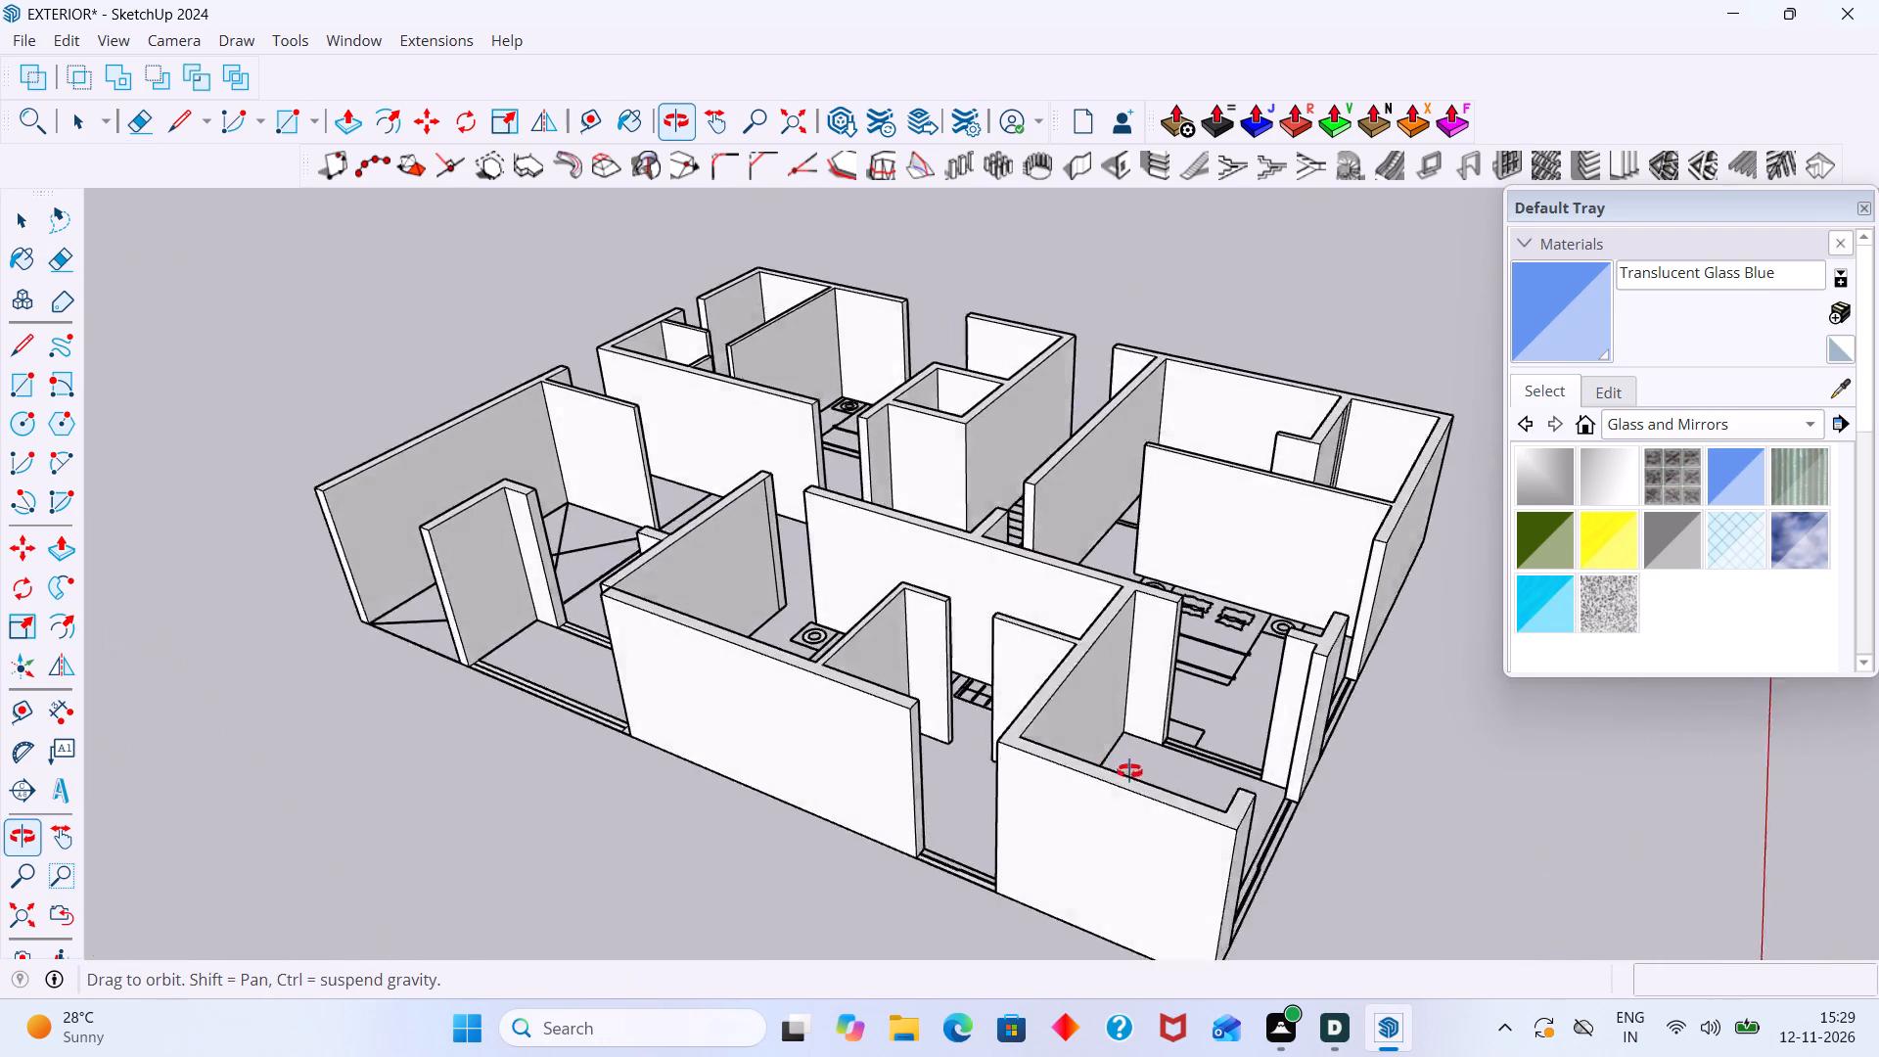
{"action": "middle_click_drag", "start_coordinate": [1129, 771], "coordinate": [1689, 813]}
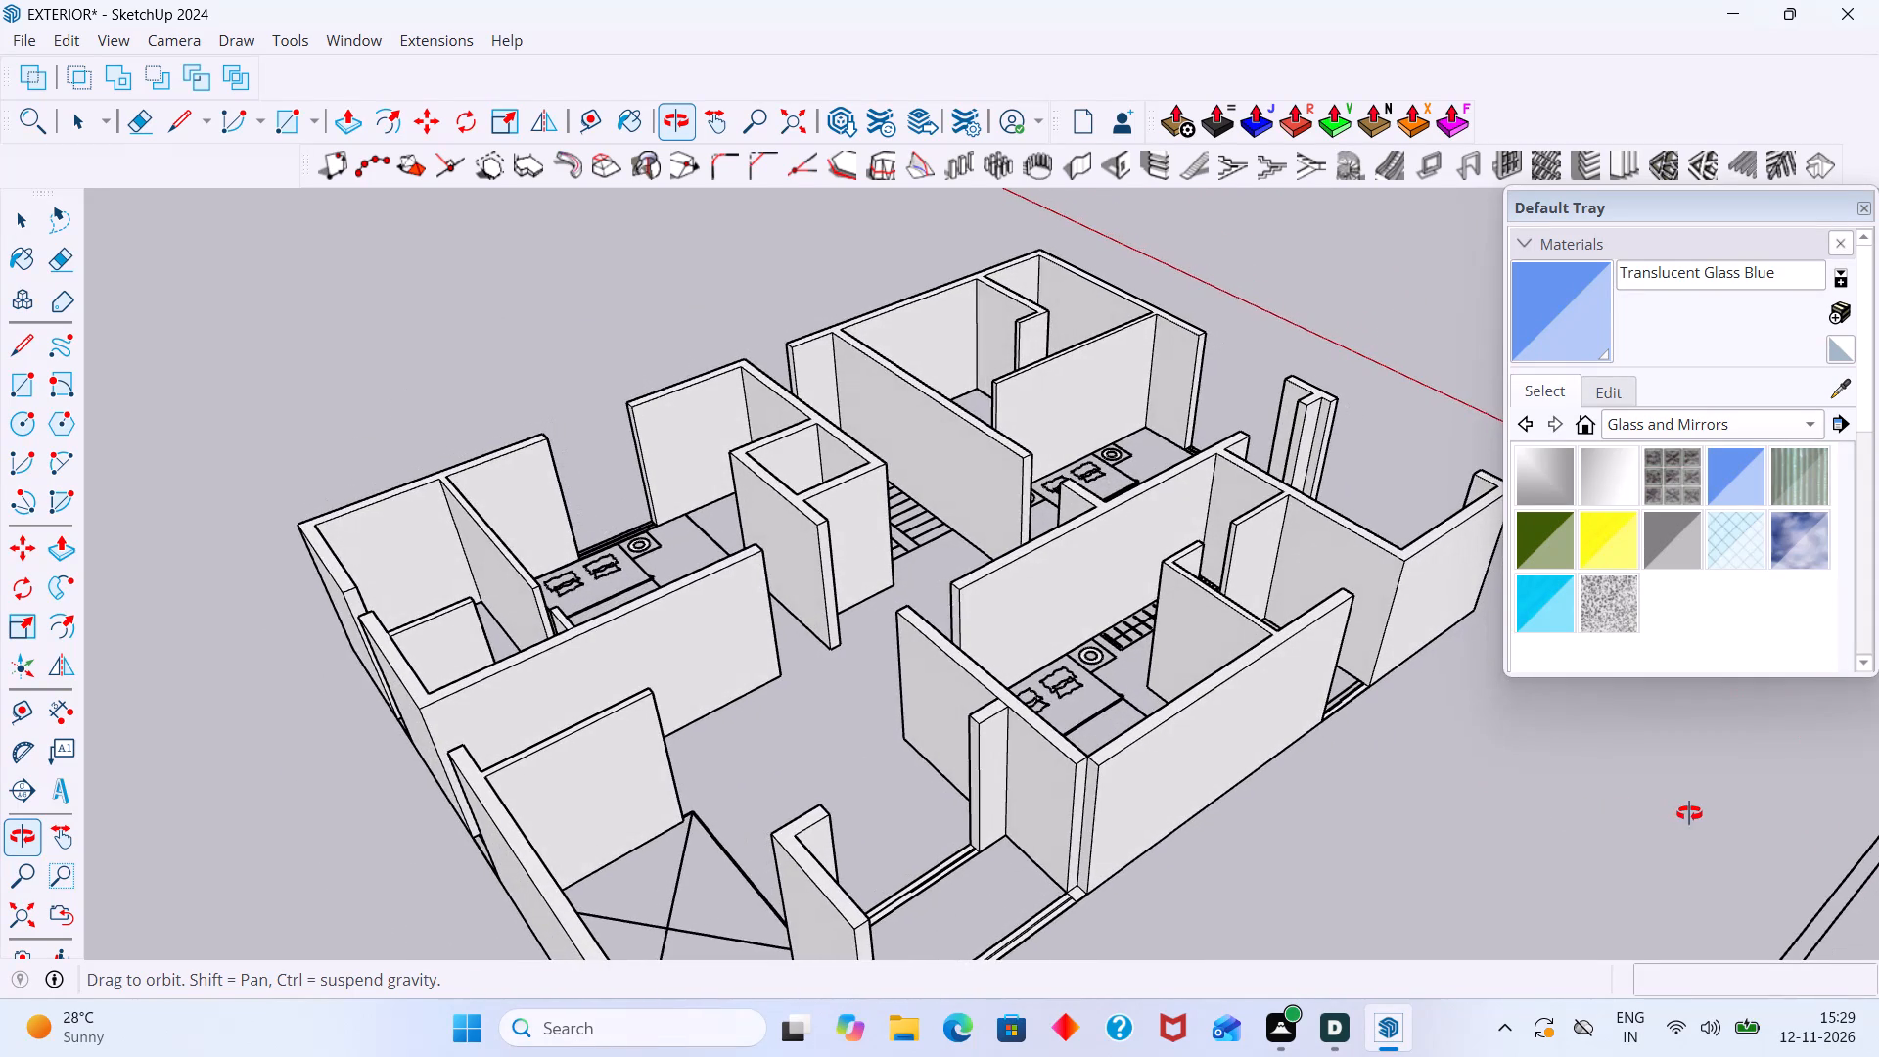
{"action": "middle_click_drag", "start_coordinate": [1689, 813], "coordinate": [1697, 819]}
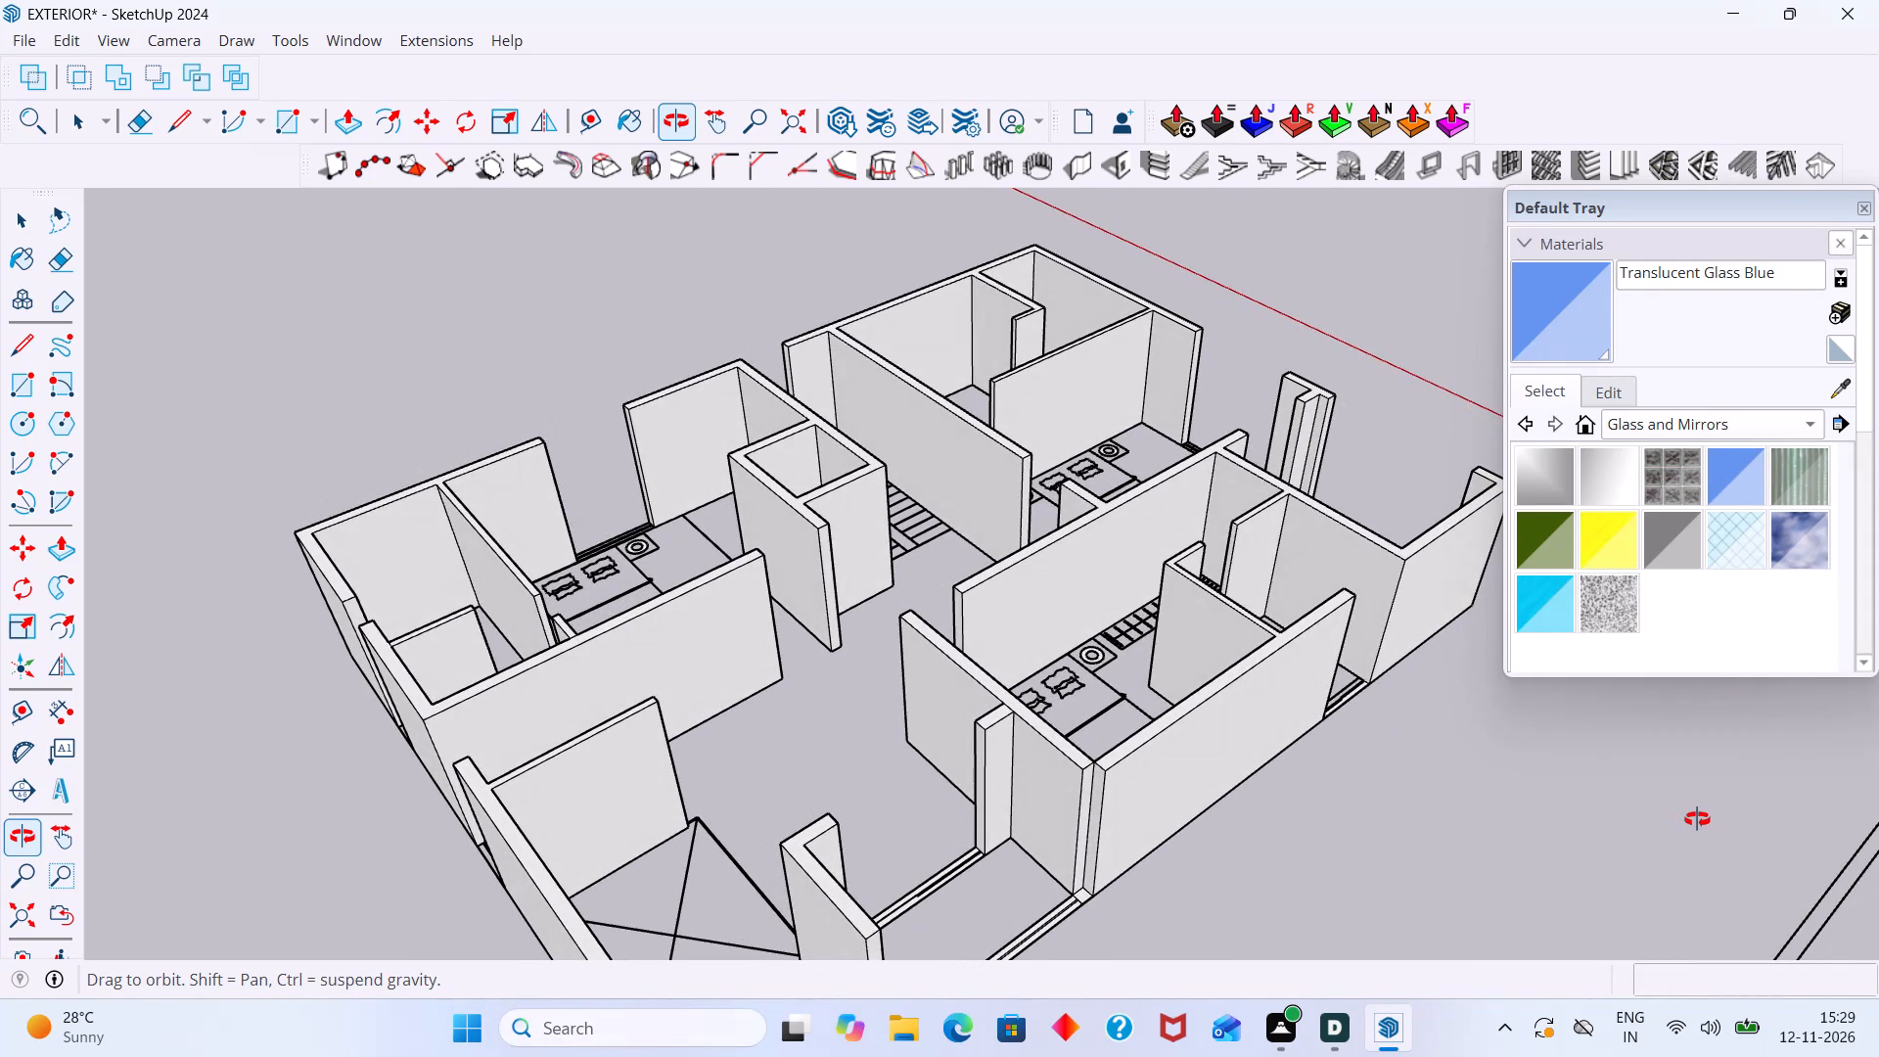
{"action": "middle_click_drag", "start_coordinate": [1697, 819], "coordinate": [1657, 660]}
Push/Pull the exterior wall's narrow end face outward 9" so it is flush with the adjoining bedroom wall at the corner.
{"action": "key", "text": "space"}
{"action": "scroll", "coordinate": [1056, 729], "scroll_direction": "up", "scroll_amount": 8}
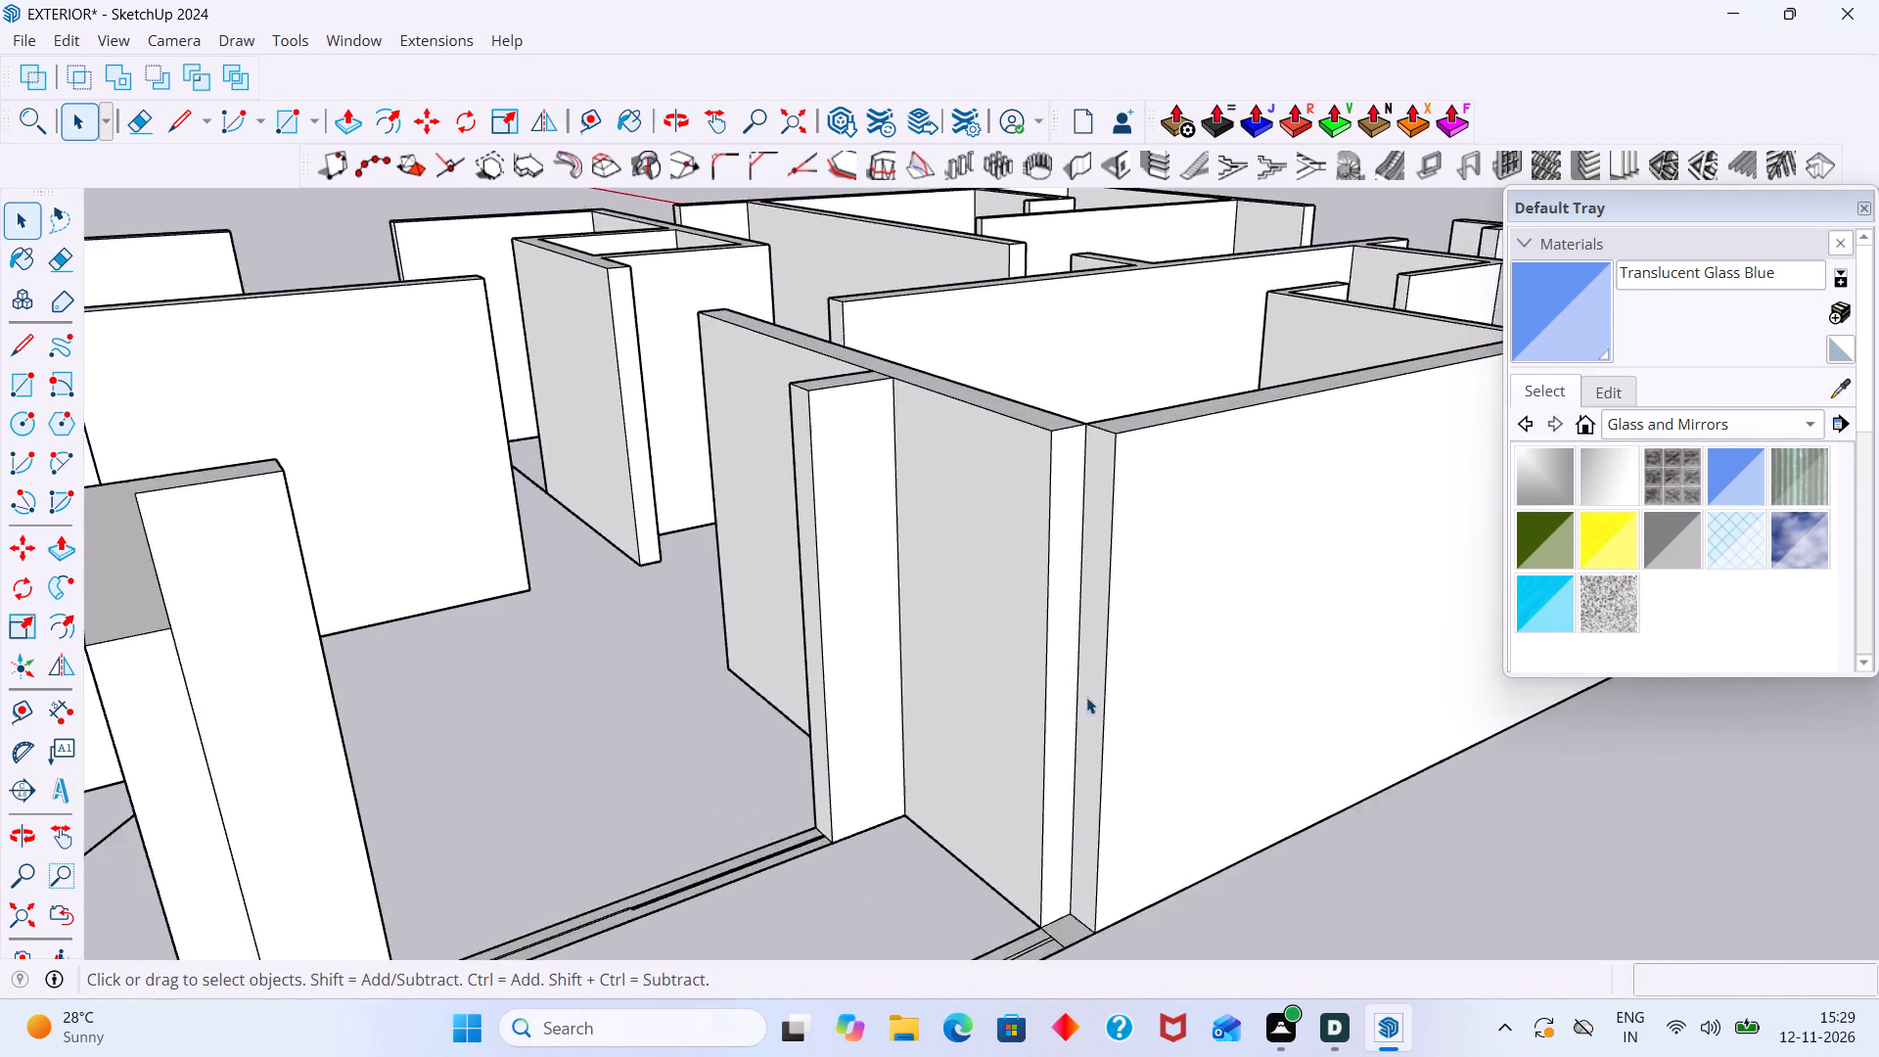
{"action": "scroll", "coordinate": [1086, 697], "scroll_direction": "up", "scroll_amount": 2}
{"action": "middle_click_drag", "start_coordinate": [1115, 698], "coordinate": [1187, 824]}
{"action": "scroll", "coordinate": [1187, 814], "scroll_direction": "up", "scroll_amount": 3}
{"action": "left_click", "coordinate": [1214, 777]}
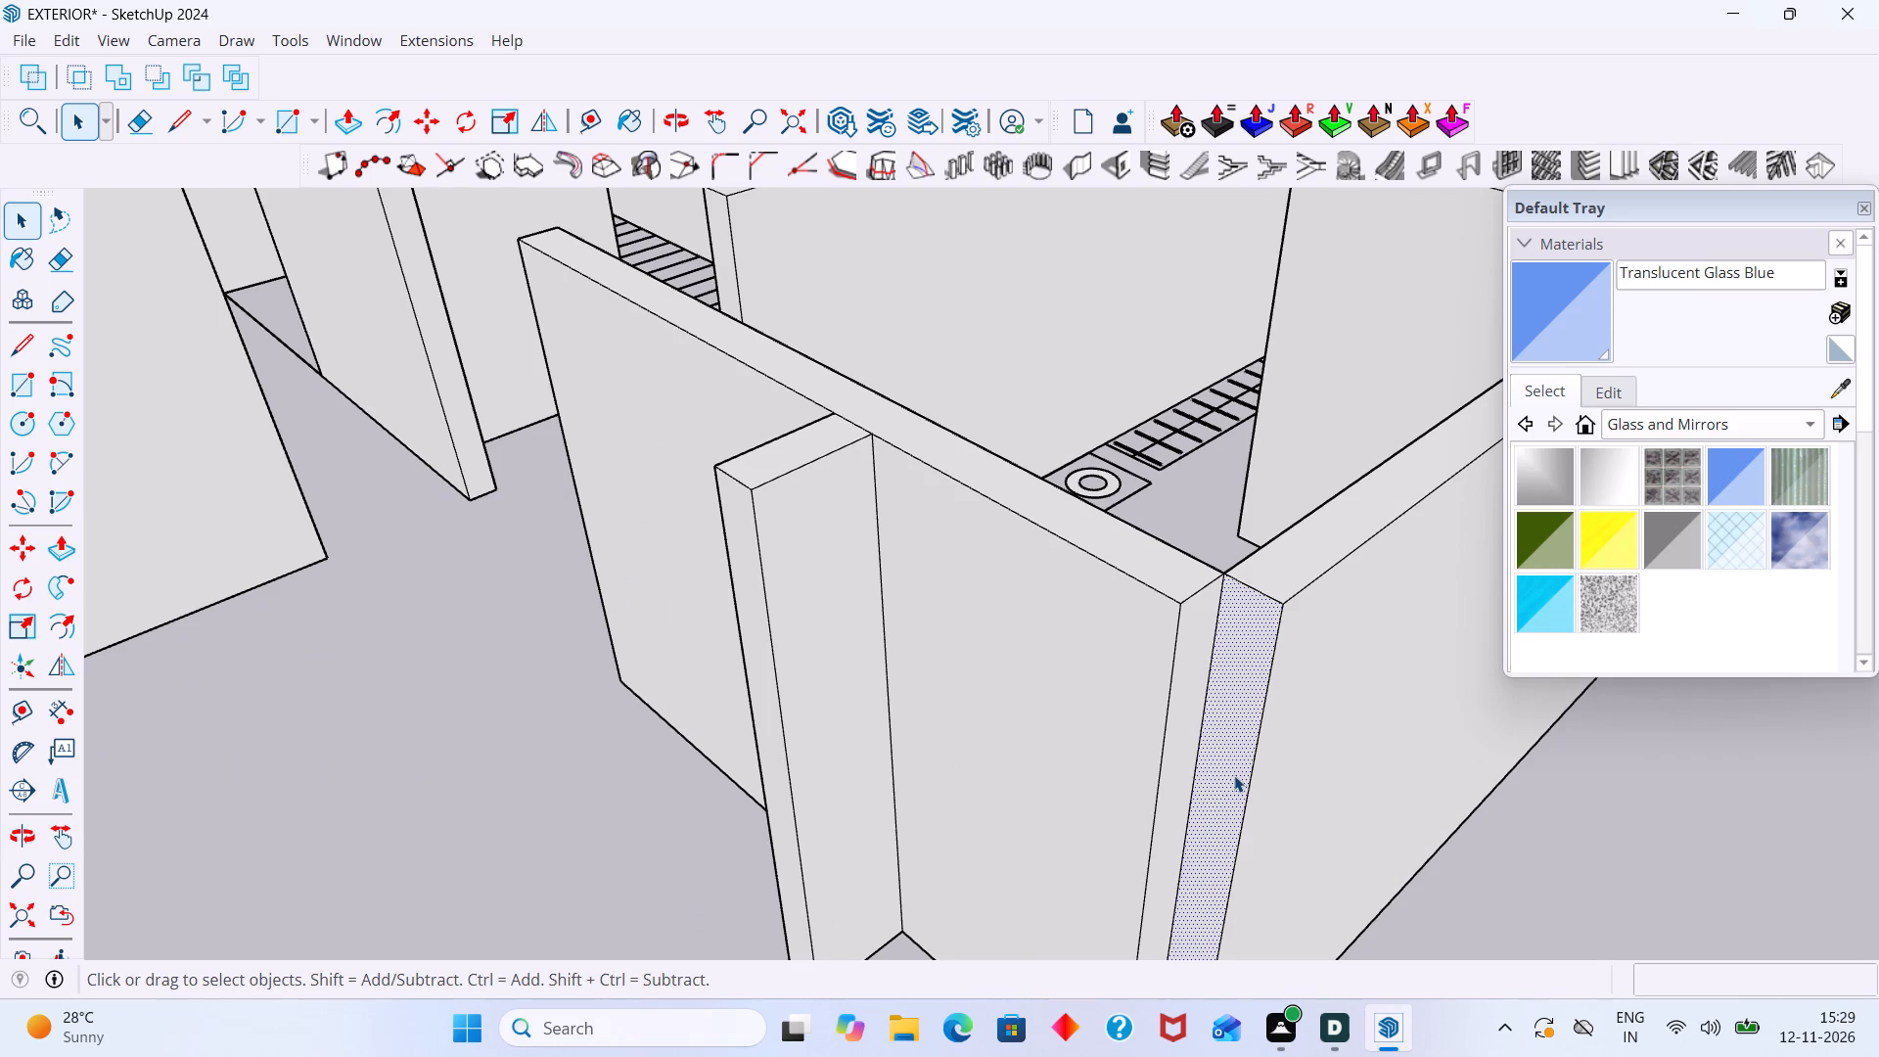
{"action": "key", "text": "p"}
{"action": "left_click", "coordinate": [1234, 775]}
{"action": "left_click", "coordinate": [1178, 611]}
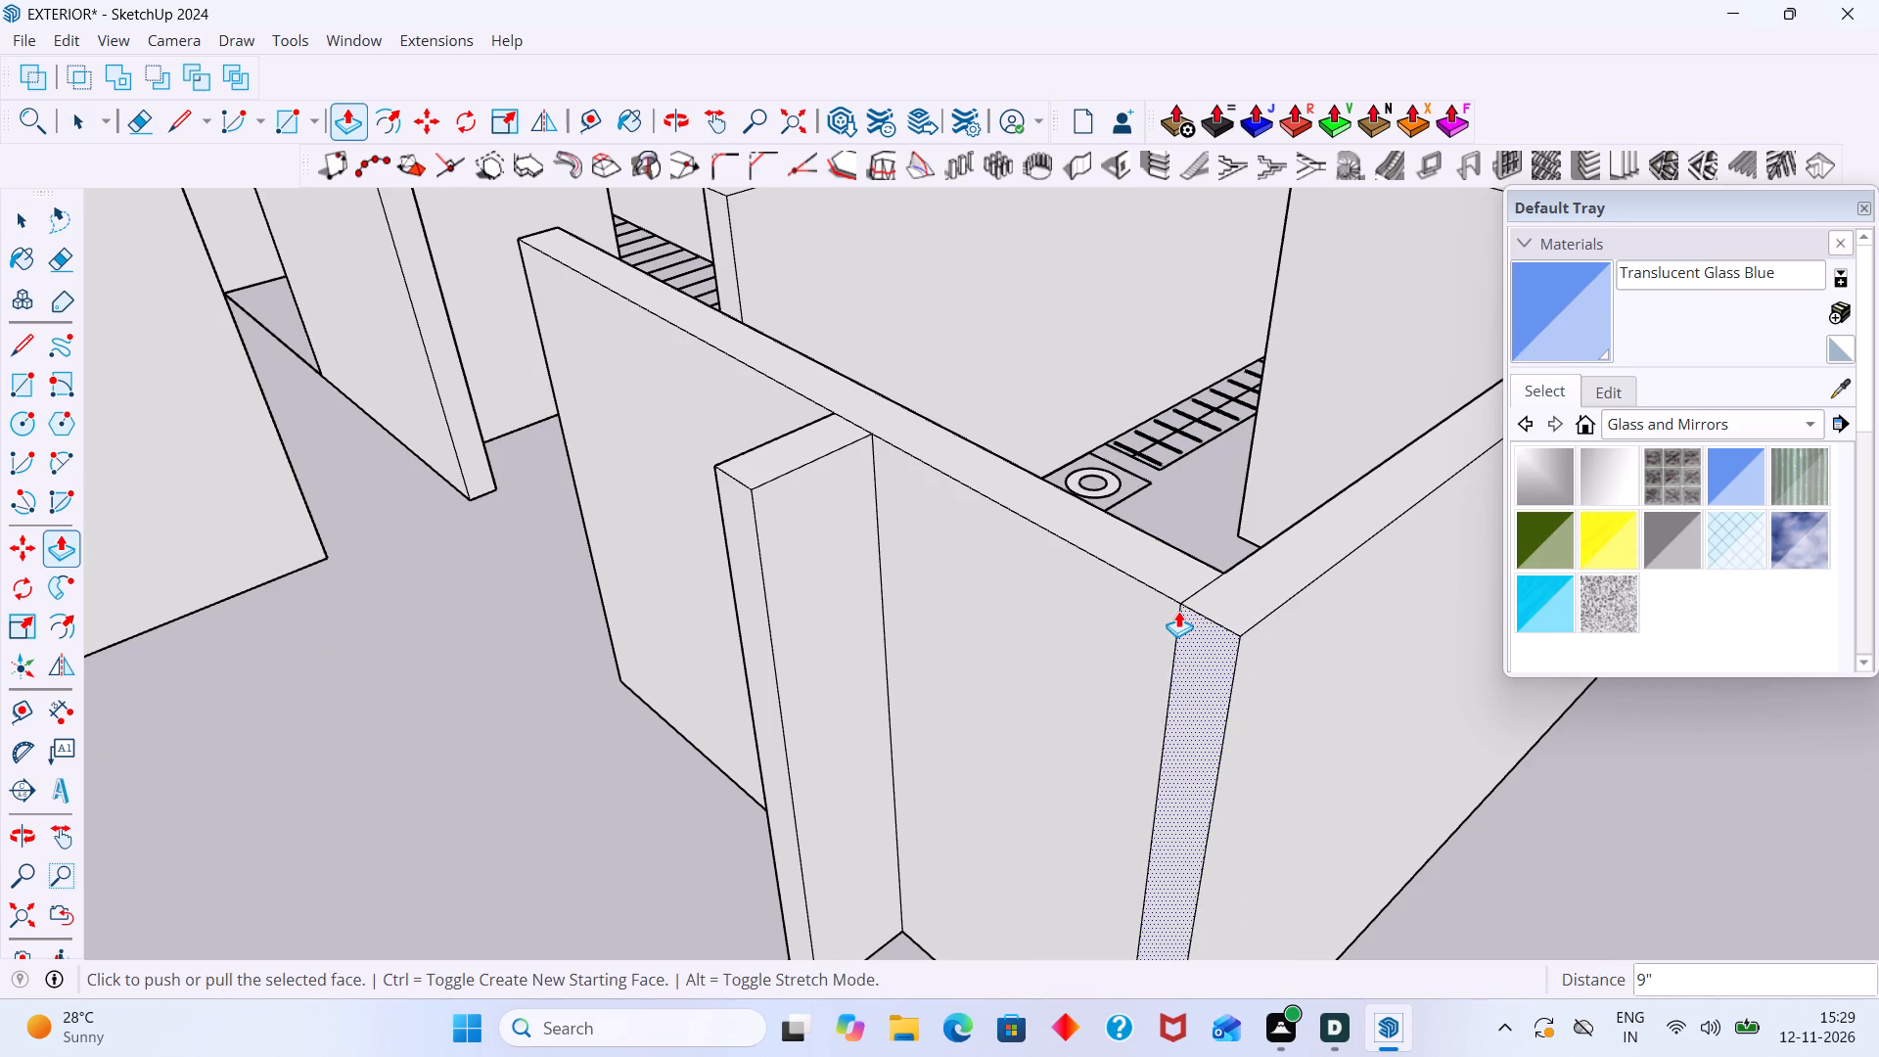
{"action": "key", "text": "space"}
{"action": "left_click", "coordinate": [1671, 846]}
Erase the seam line across the wall tops at the bedroom's exterior corner beside the sliding opening.
{"action": "scroll", "coordinate": [1459, 817], "scroll_direction": "down", "scroll_amount": 3}
{"action": "middle_click_drag", "start_coordinate": [1439, 804], "coordinate": [1340, 743]}
{"action": "scroll", "coordinate": [1338, 742], "scroll_direction": "down", "scroll_amount": 3}
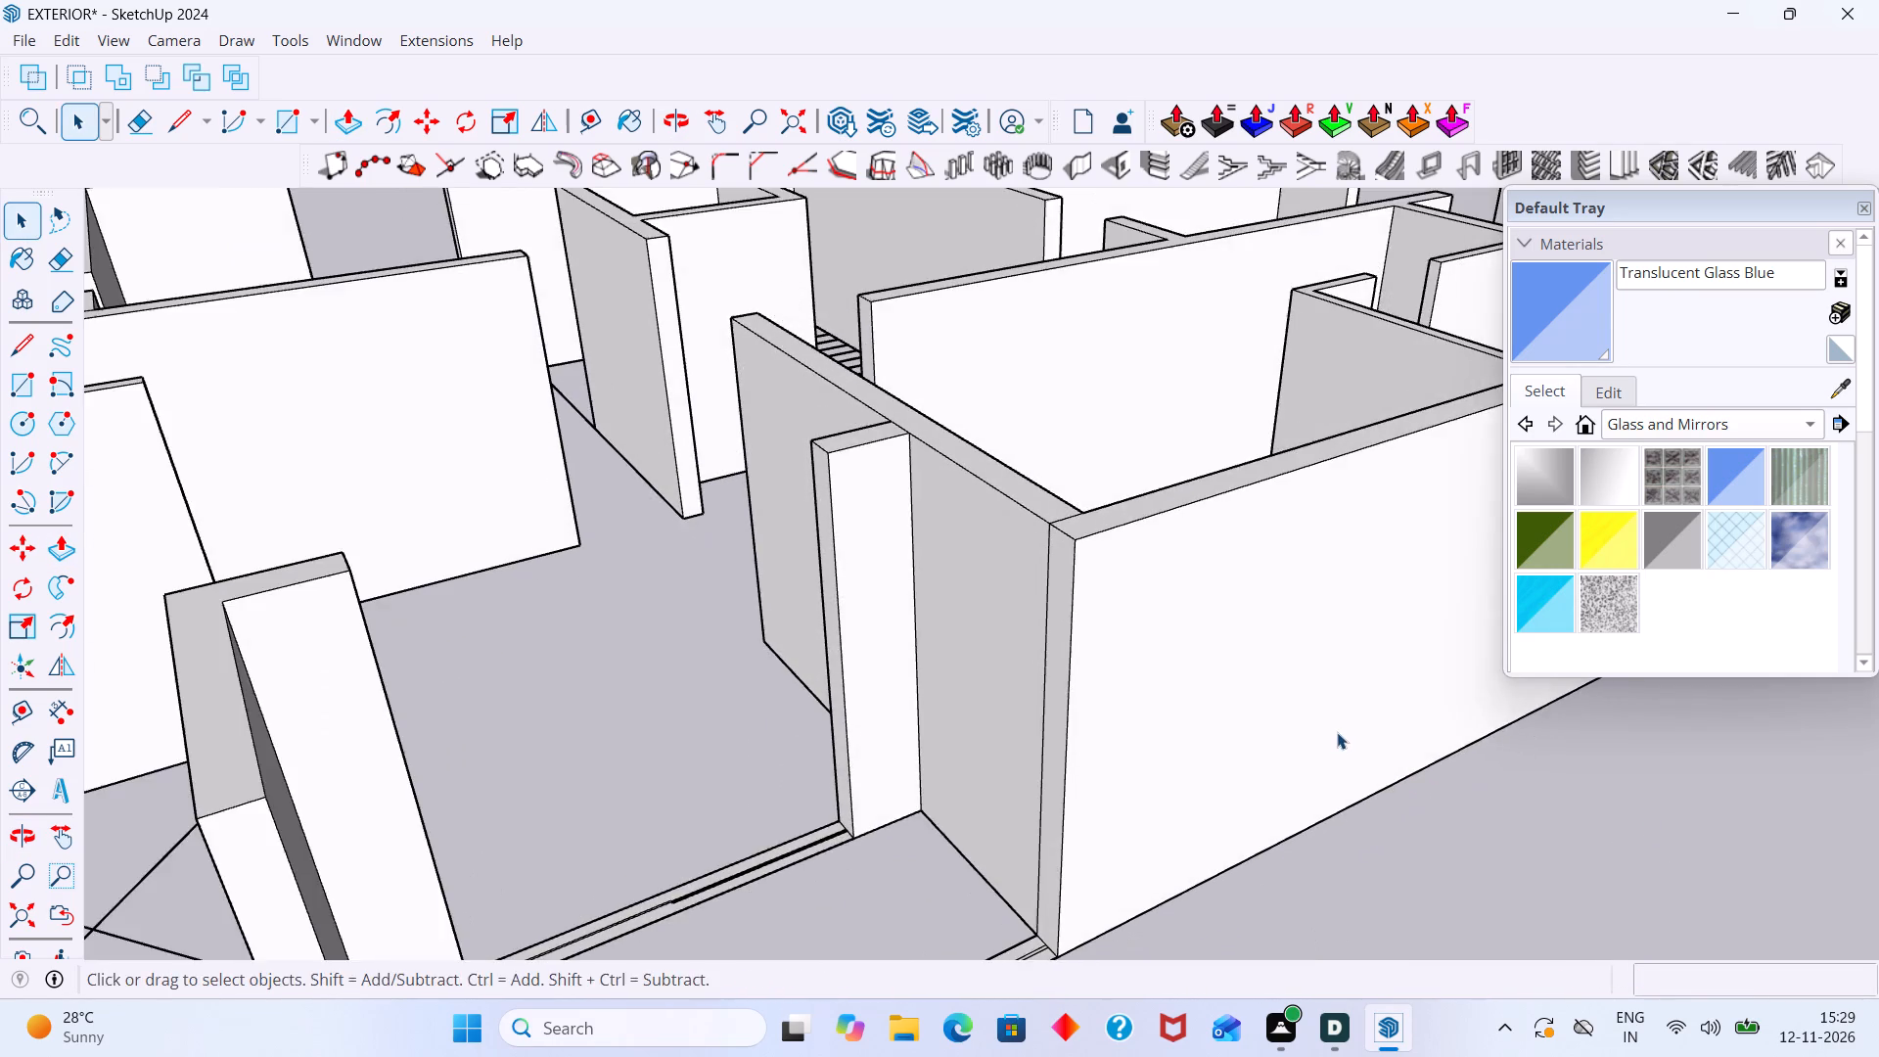
{"action": "middle_click_drag", "start_coordinate": [1341, 732], "coordinate": [1178, 553]}
{"action": "middle_click_drag", "start_coordinate": [1164, 579], "coordinate": [1123, 815]}
{"action": "scroll", "coordinate": [973, 809], "scroll_direction": "up", "scroll_amount": 2}
{"action": "middle_click_drag", "start_coordinate": [980, 827], "coordinate": [1077, 516]}
{"action": "scroll", "coordinate": [972, 576], "scroll_direction": "up", "scroll_amount": 4}
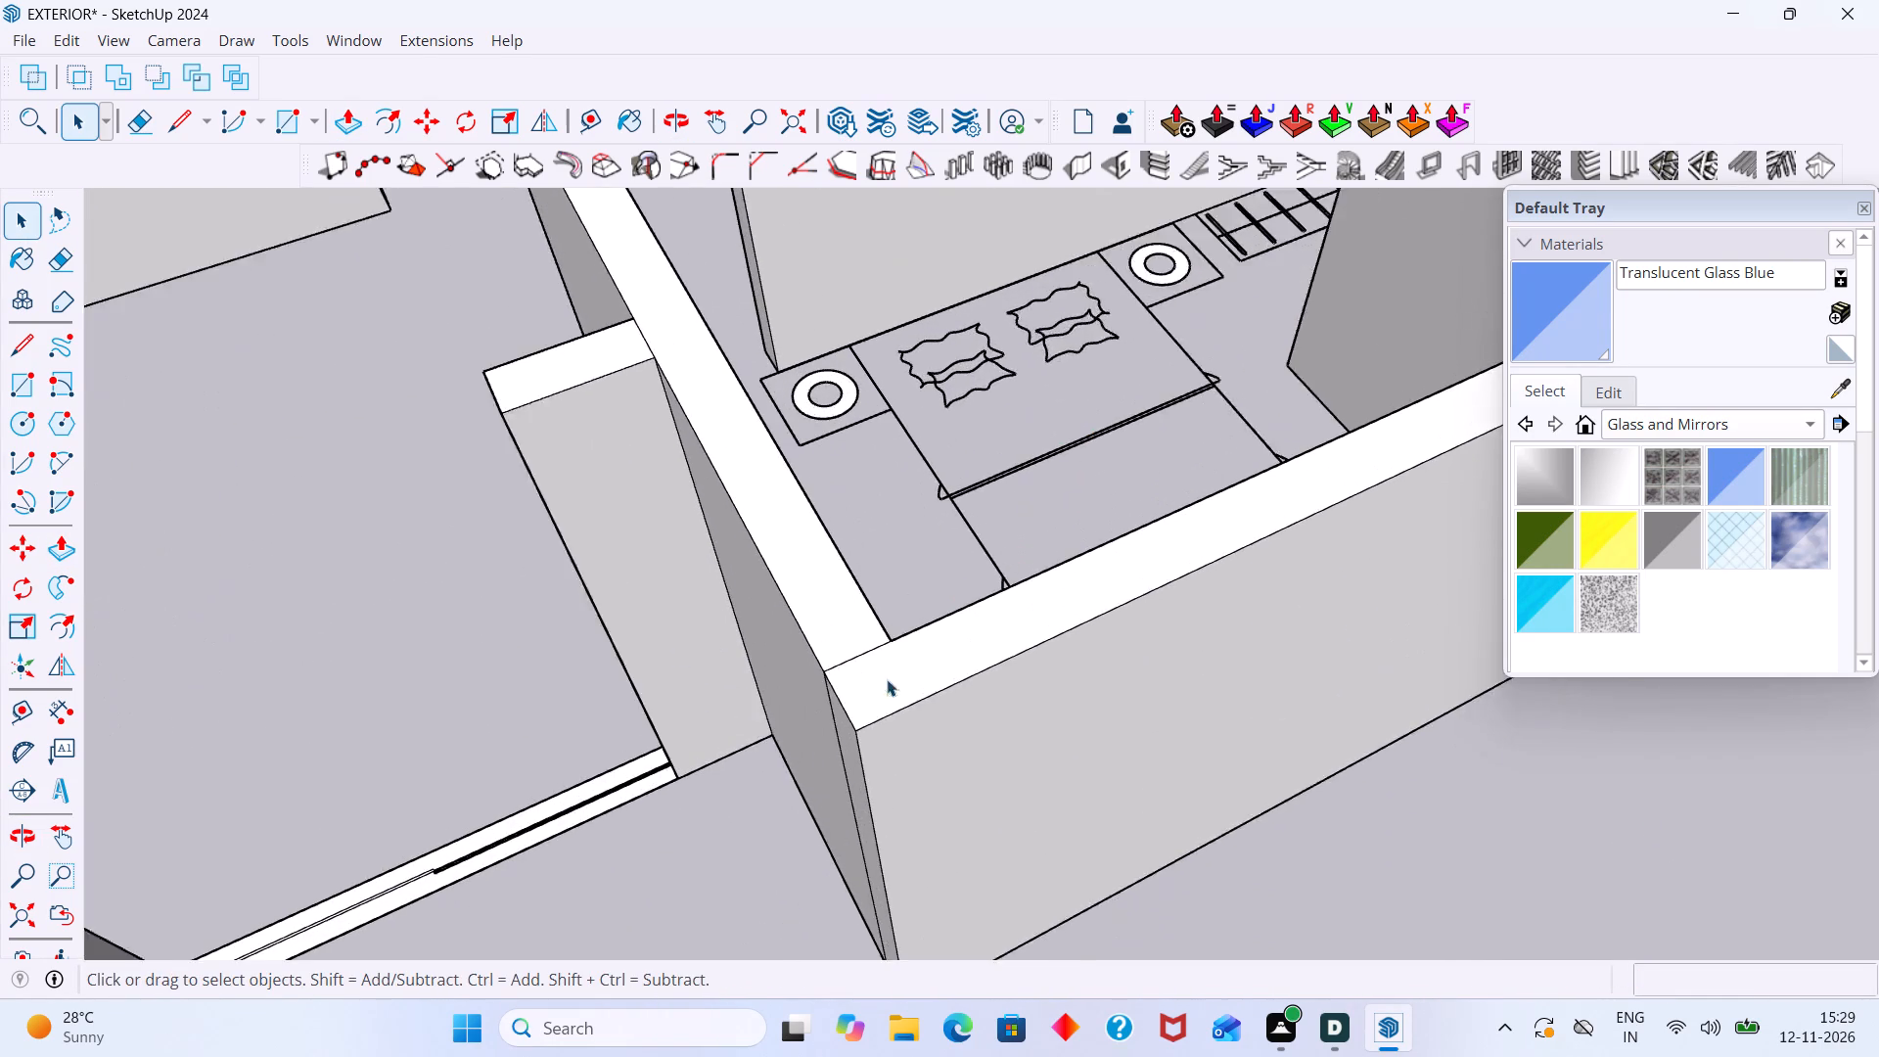
{"action": "scroll", "coordinate": [887, 679], "scroll_direction": "up", "scroll_amount": 9}
{"action": "left_click", "coordinate": [837, 636]}
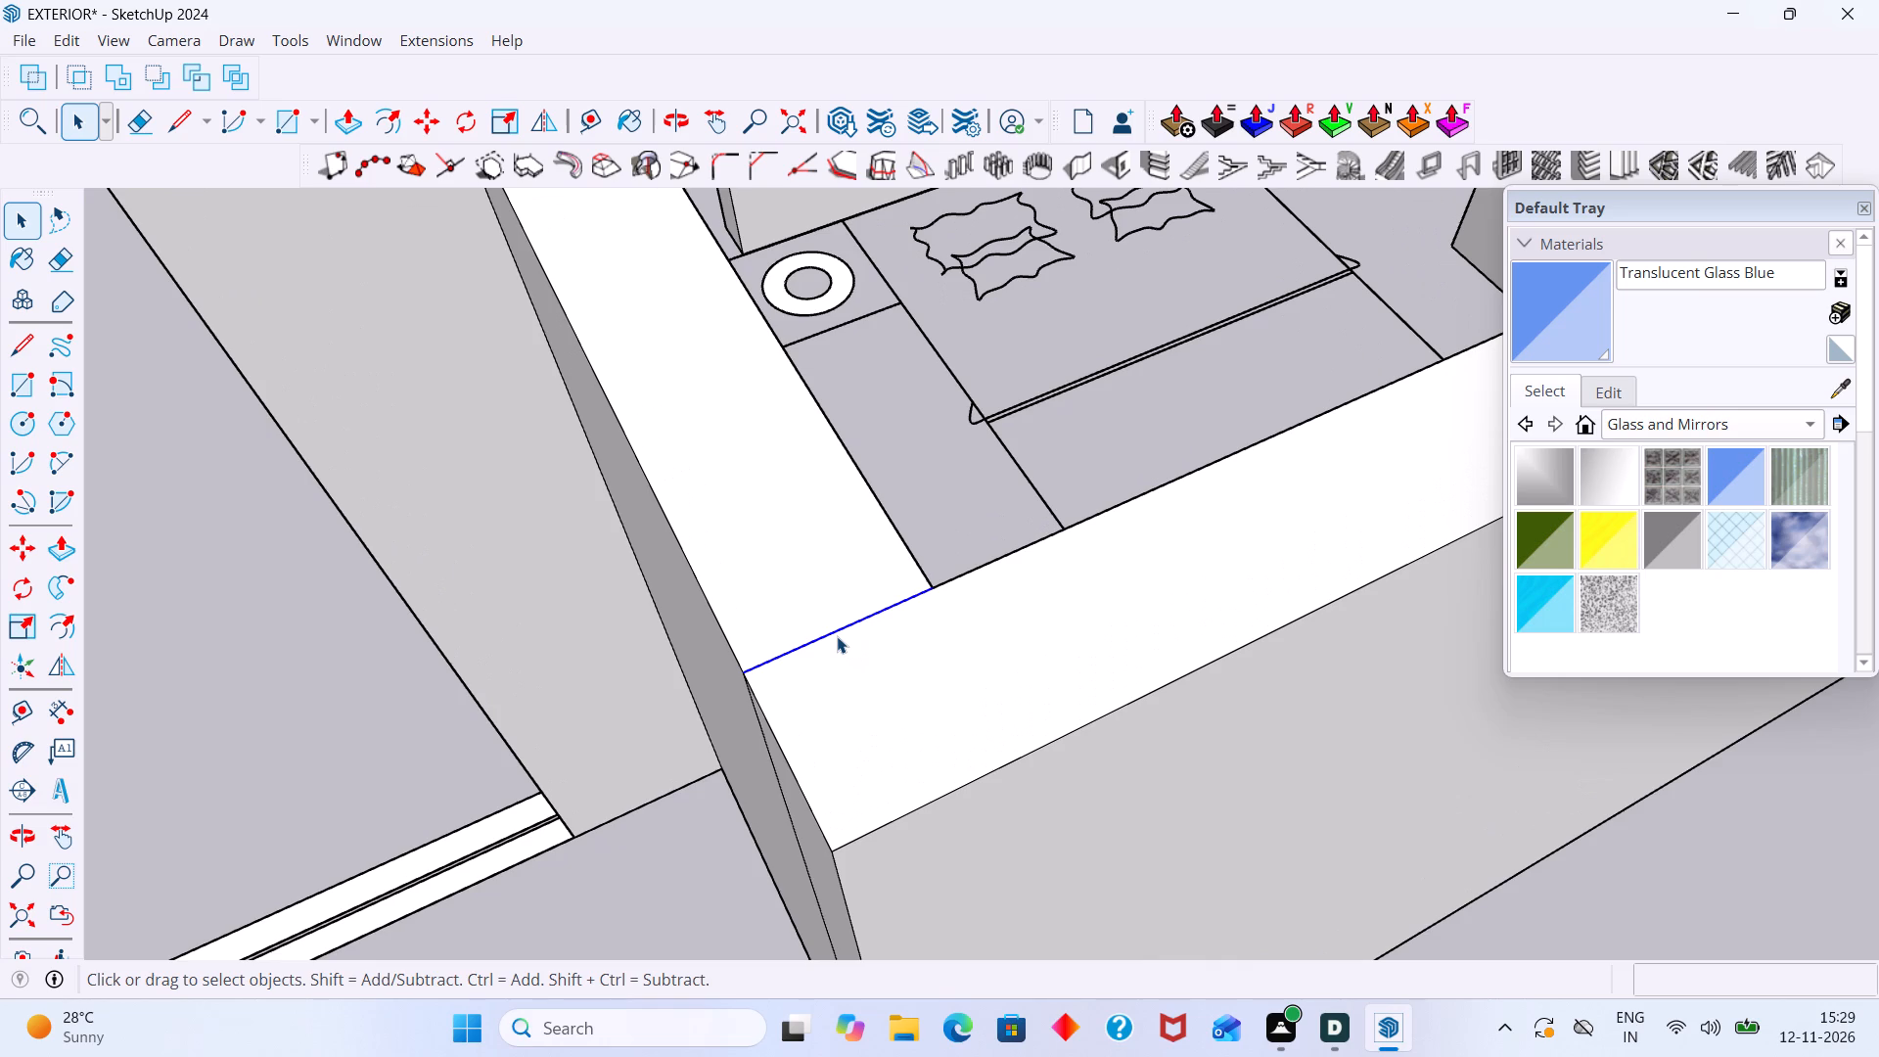
{"action": "key", "text": "Delete"}
Erase the vertical seam line near the same exterior corner, on the bedroom wall face that borders the sliding opening.
{"action": "scroll", "coordinate": [809, 633], "scroll_direction": "down", "scroll_amount": 4}
{"action": "middle_click_drag", "start_coordinate": [819, 693], "coordinate": [974, 568]}
{"action": "scroll", "coordinate": [840, 723], "scroll_direction": "up", "scroll_amount": 2}
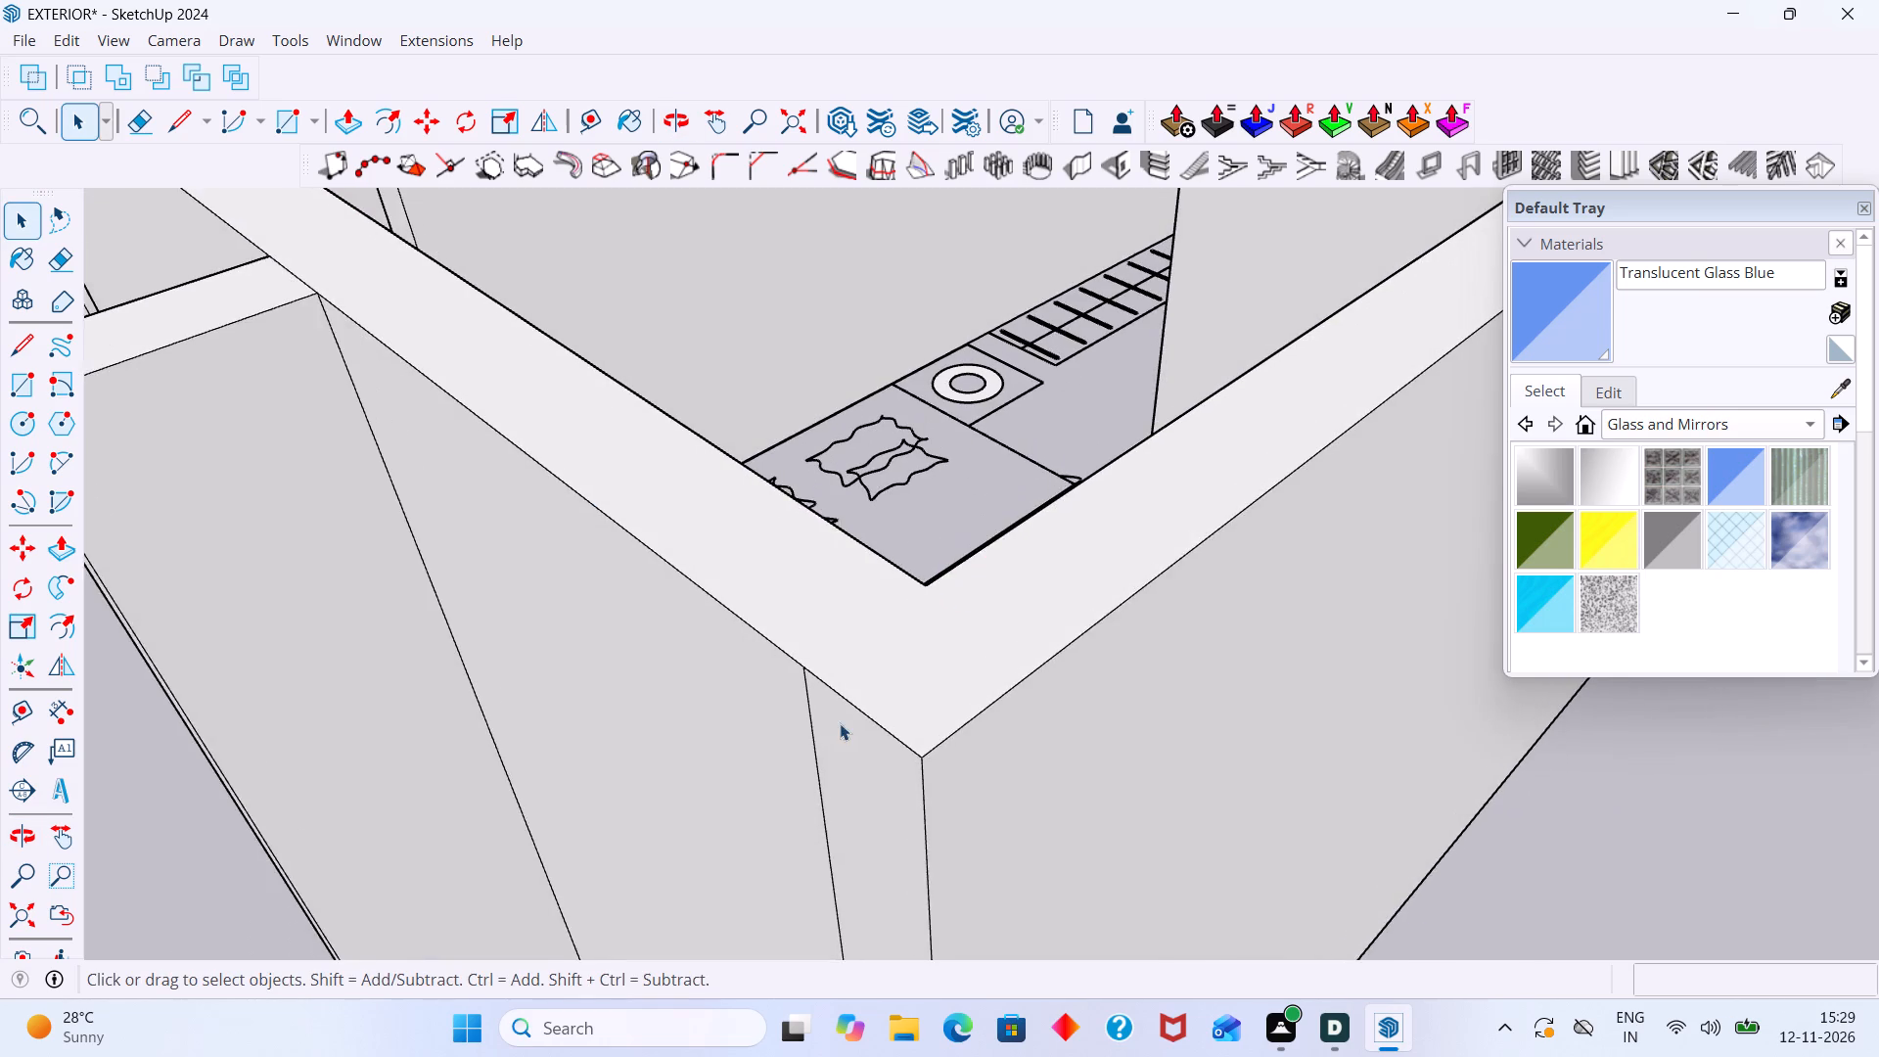
{"action": "middle_click_drag", "start_coordinate": [848, 740], "coordinate": [1034, 509]}
{"action": "middle_click_drag", "start_coordinate": [960, 620], "coordinate": [1056, 640]}
{"action": "scroll", "coordinate": [1014, 649], "scroll_direction": "up", "scroll_amount": 3}
{"action": "scroll", "coordinate": [990, 667], "scroll_direction": "down", "scroll_amount": 5}
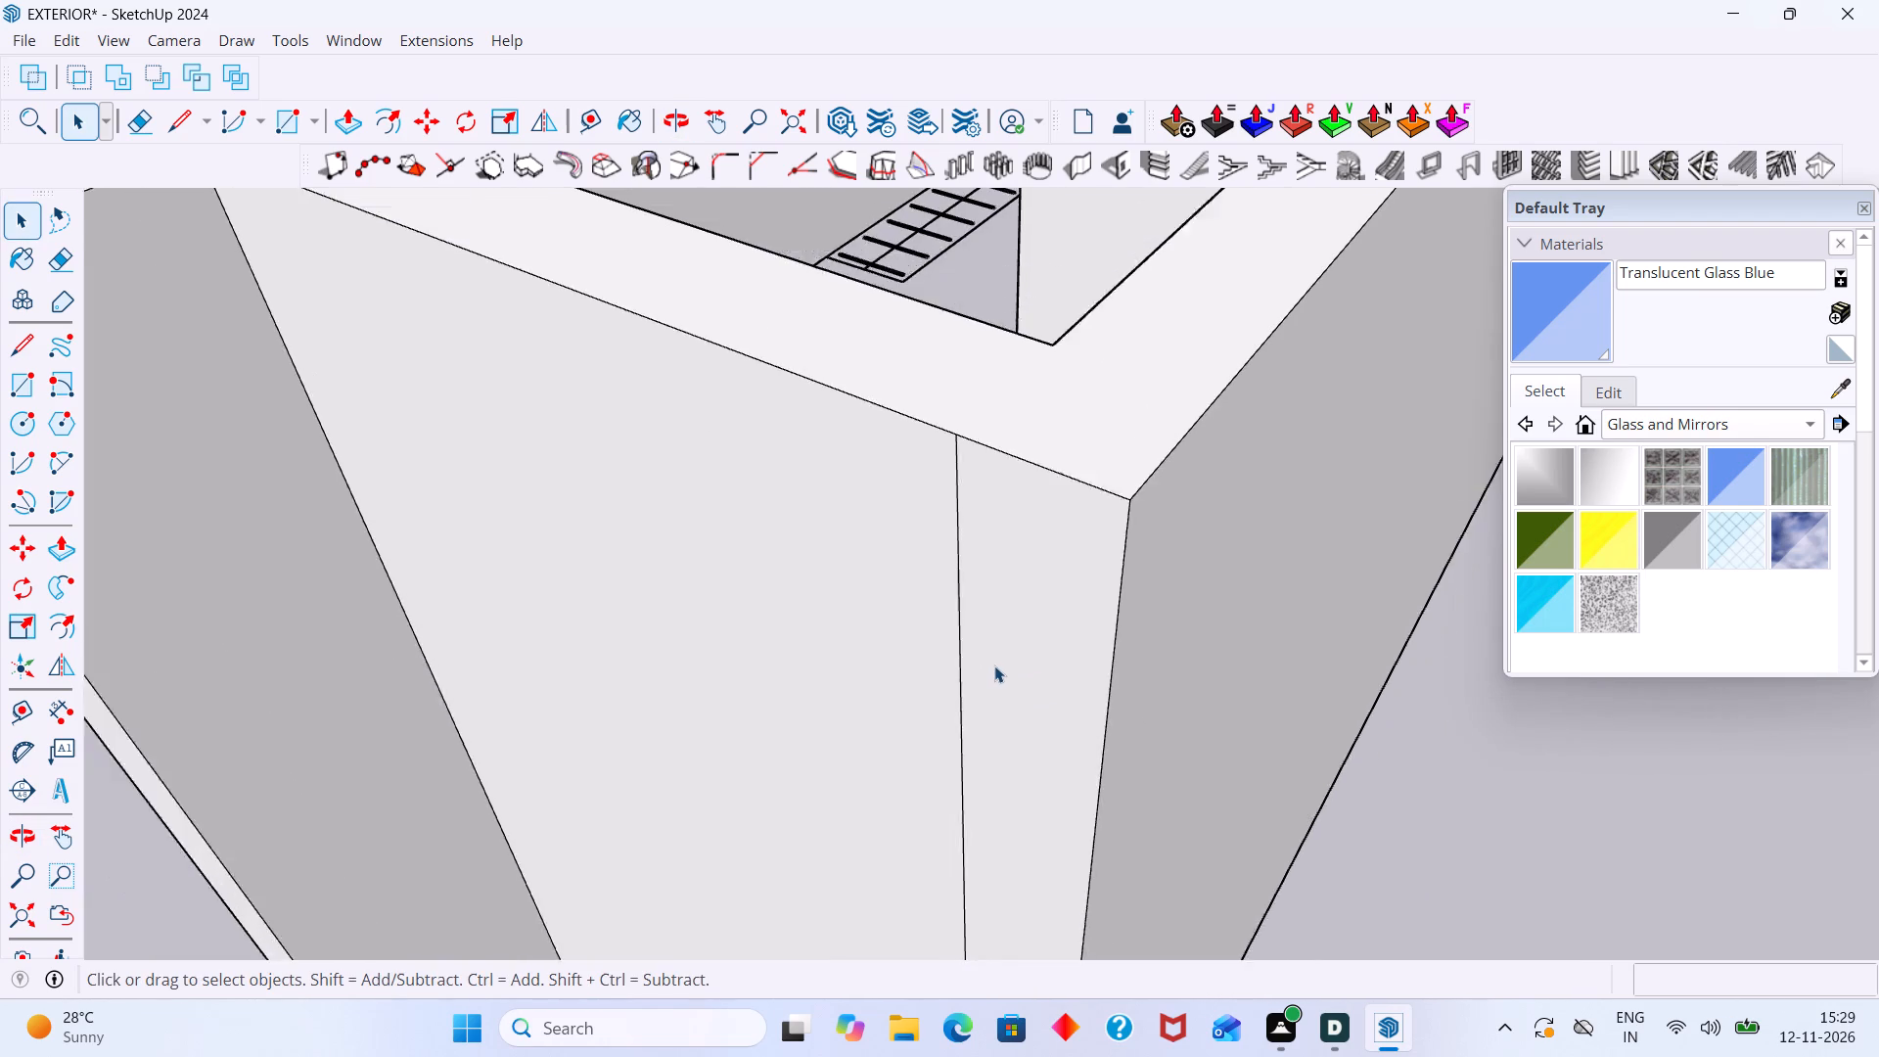
{"action": "scroll", "coordinate": [994, 666], "scroll_direction": "down", "scroll_amount": 12}
{"action": "scroll", "coordinate": [986, 673], "scroll_direction": "up", "scroll_amount": 1}
{"action": "scroll", "coordinate": [986, 673], "scroll_direction": "down", "scroll_amount": 2}
{"action": "middle_click_drag", "start_coordinate": [991, 693], "coordinate": [1033, 602]}
{"action": "scroll", "coordinate": [1029, 611], "scroll_direction": "up", "scroll_amount": 3}
{"action": "left_click", "coordinate": [1025, 612]}
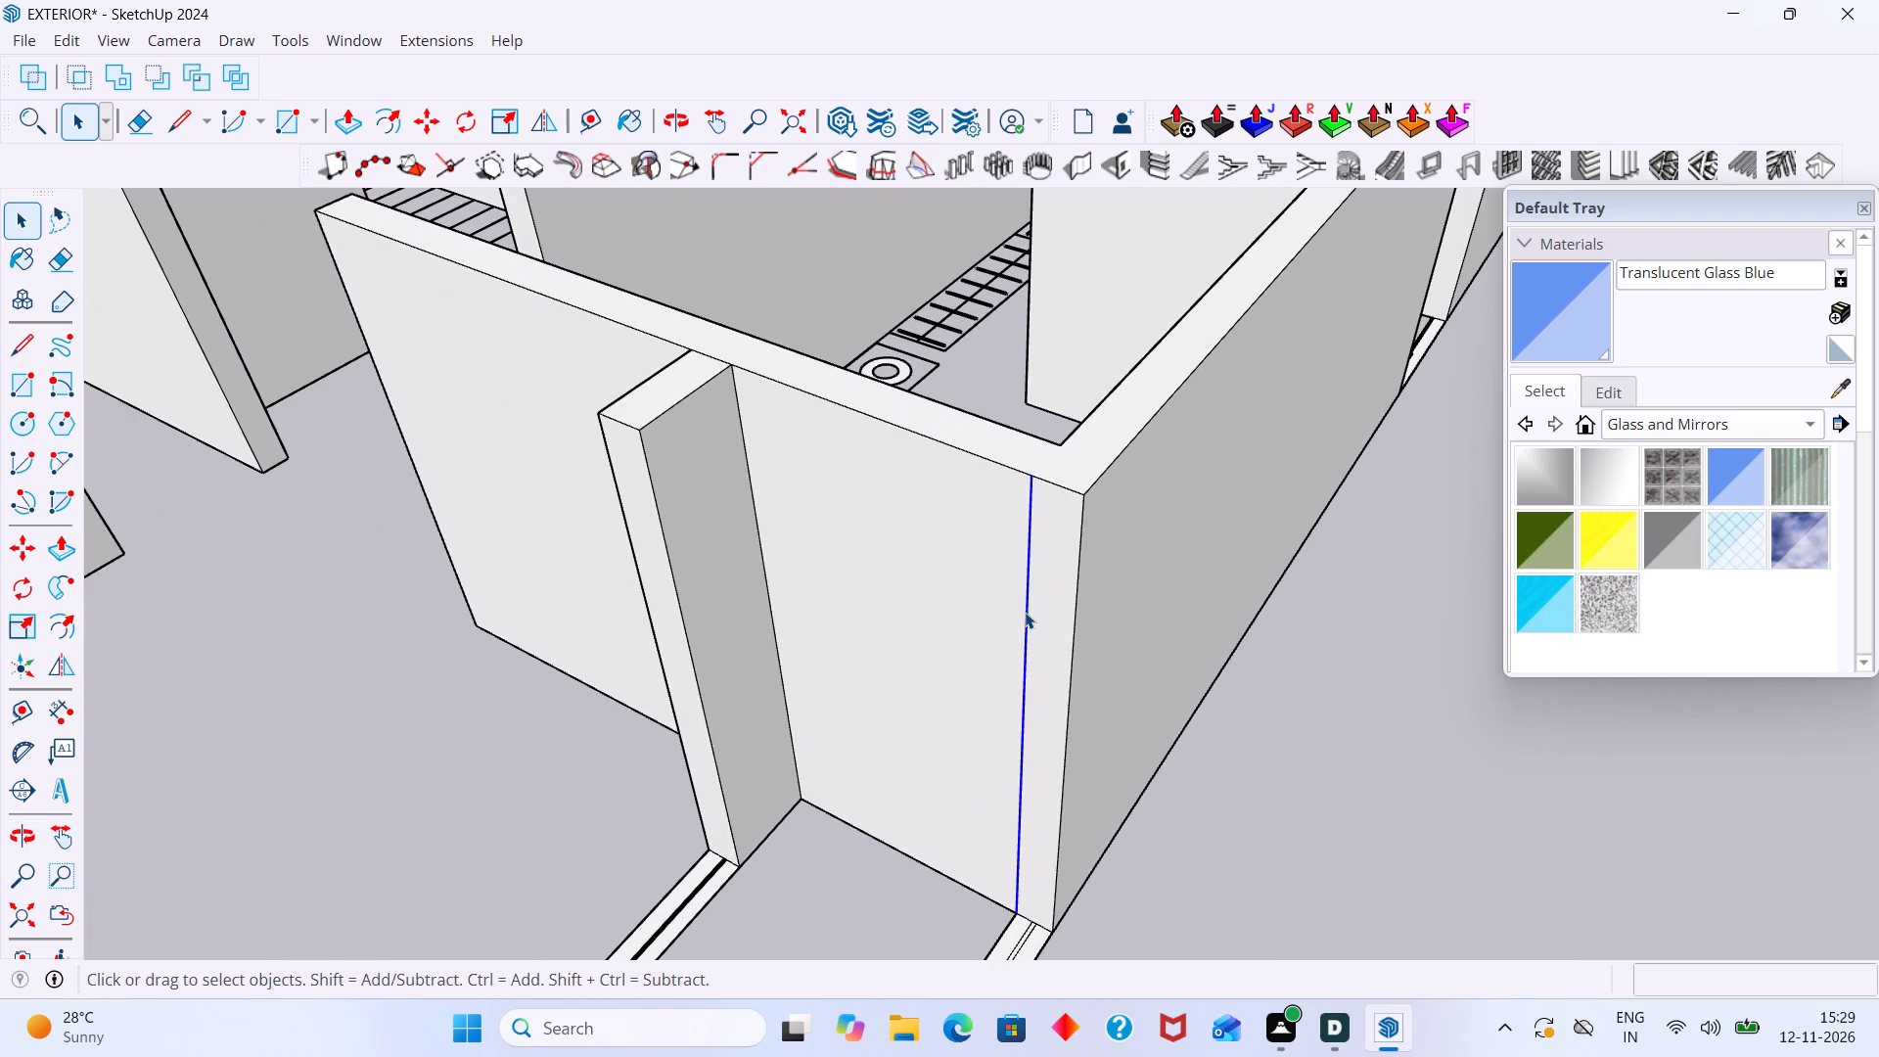
{"action": "key", "text": "Delete"}
Delete the three narrow strip faces of the outer threshold between the L-shaped pier and the bedroom's exterior corner, keeping their outlines.
{"action": "scroll", "coordinate": [1032, 611], "scroll_direction": "down", "scroll_amount": 8}
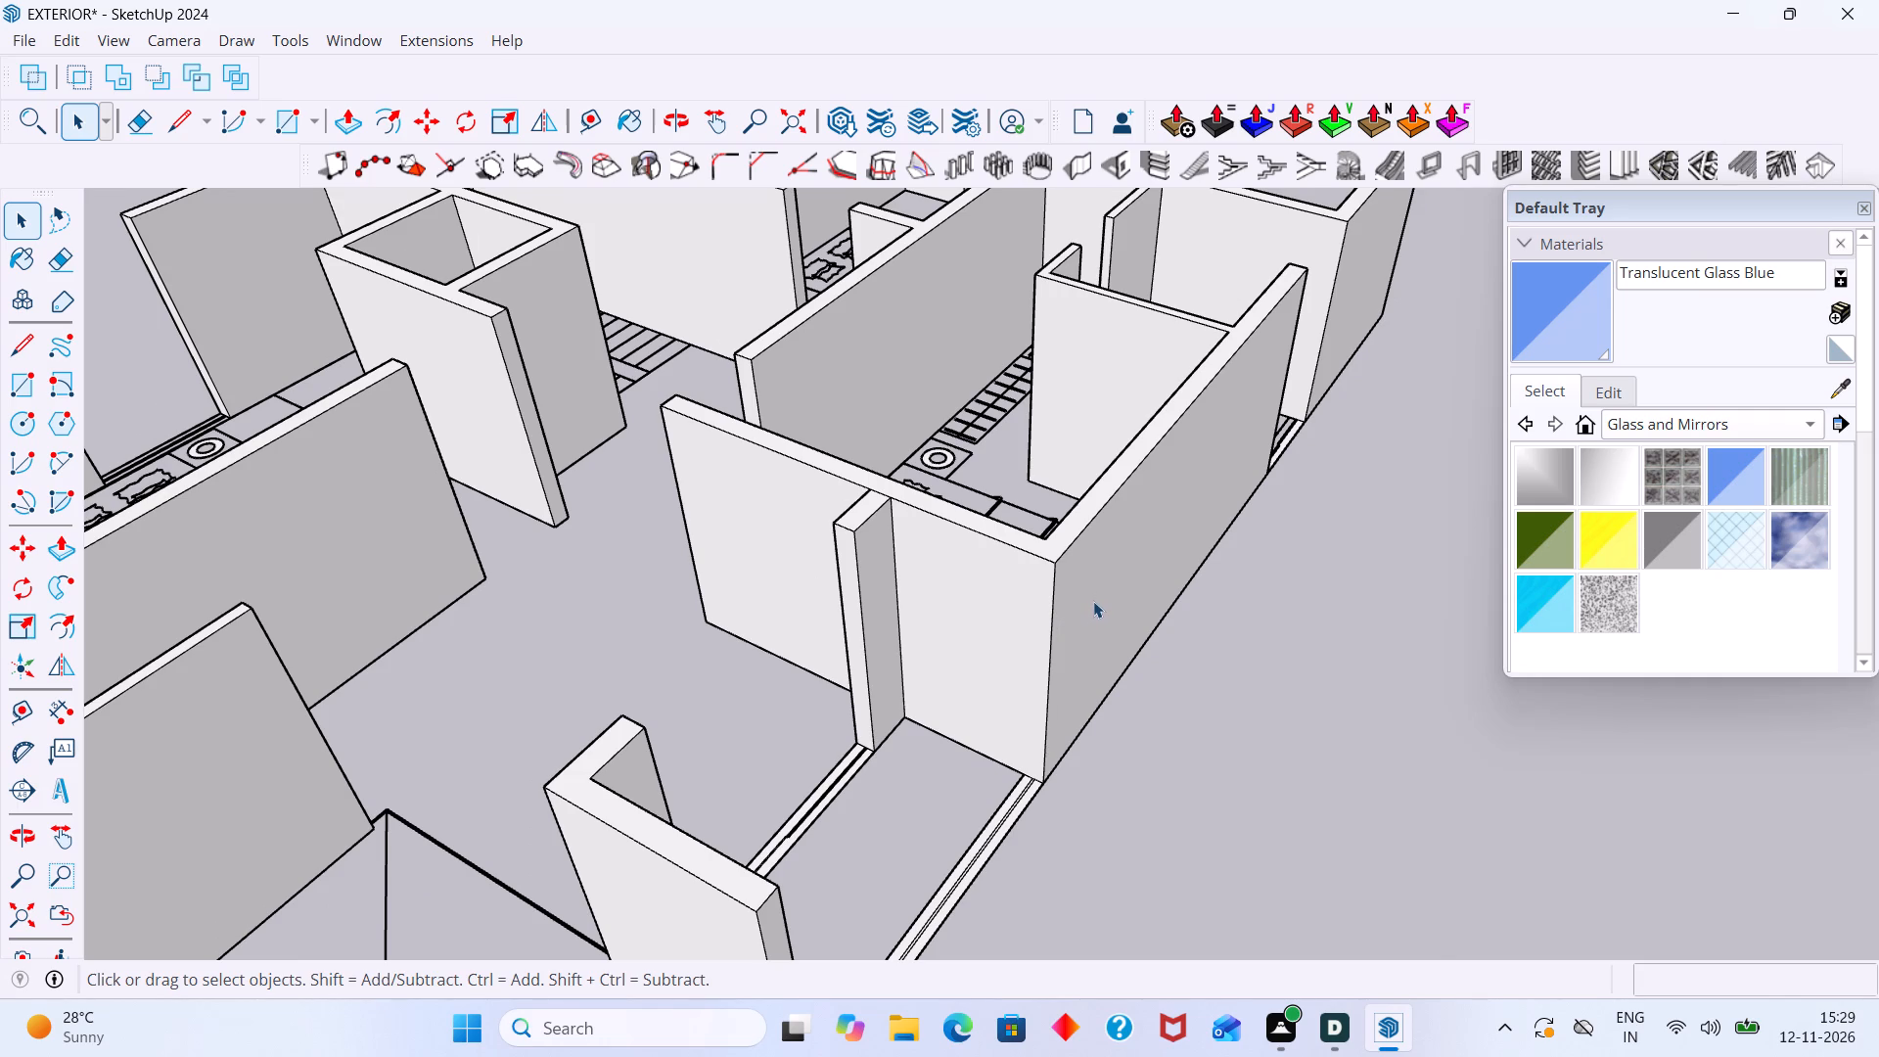
{"action": "scroll", "coordinate": [1090, 621], "scroll_direction": "down", "scroll_amount": 7}
{"action": "middle_click_drag", "start_coordinate": [1136, 733], "coordinate": [972, 742]}
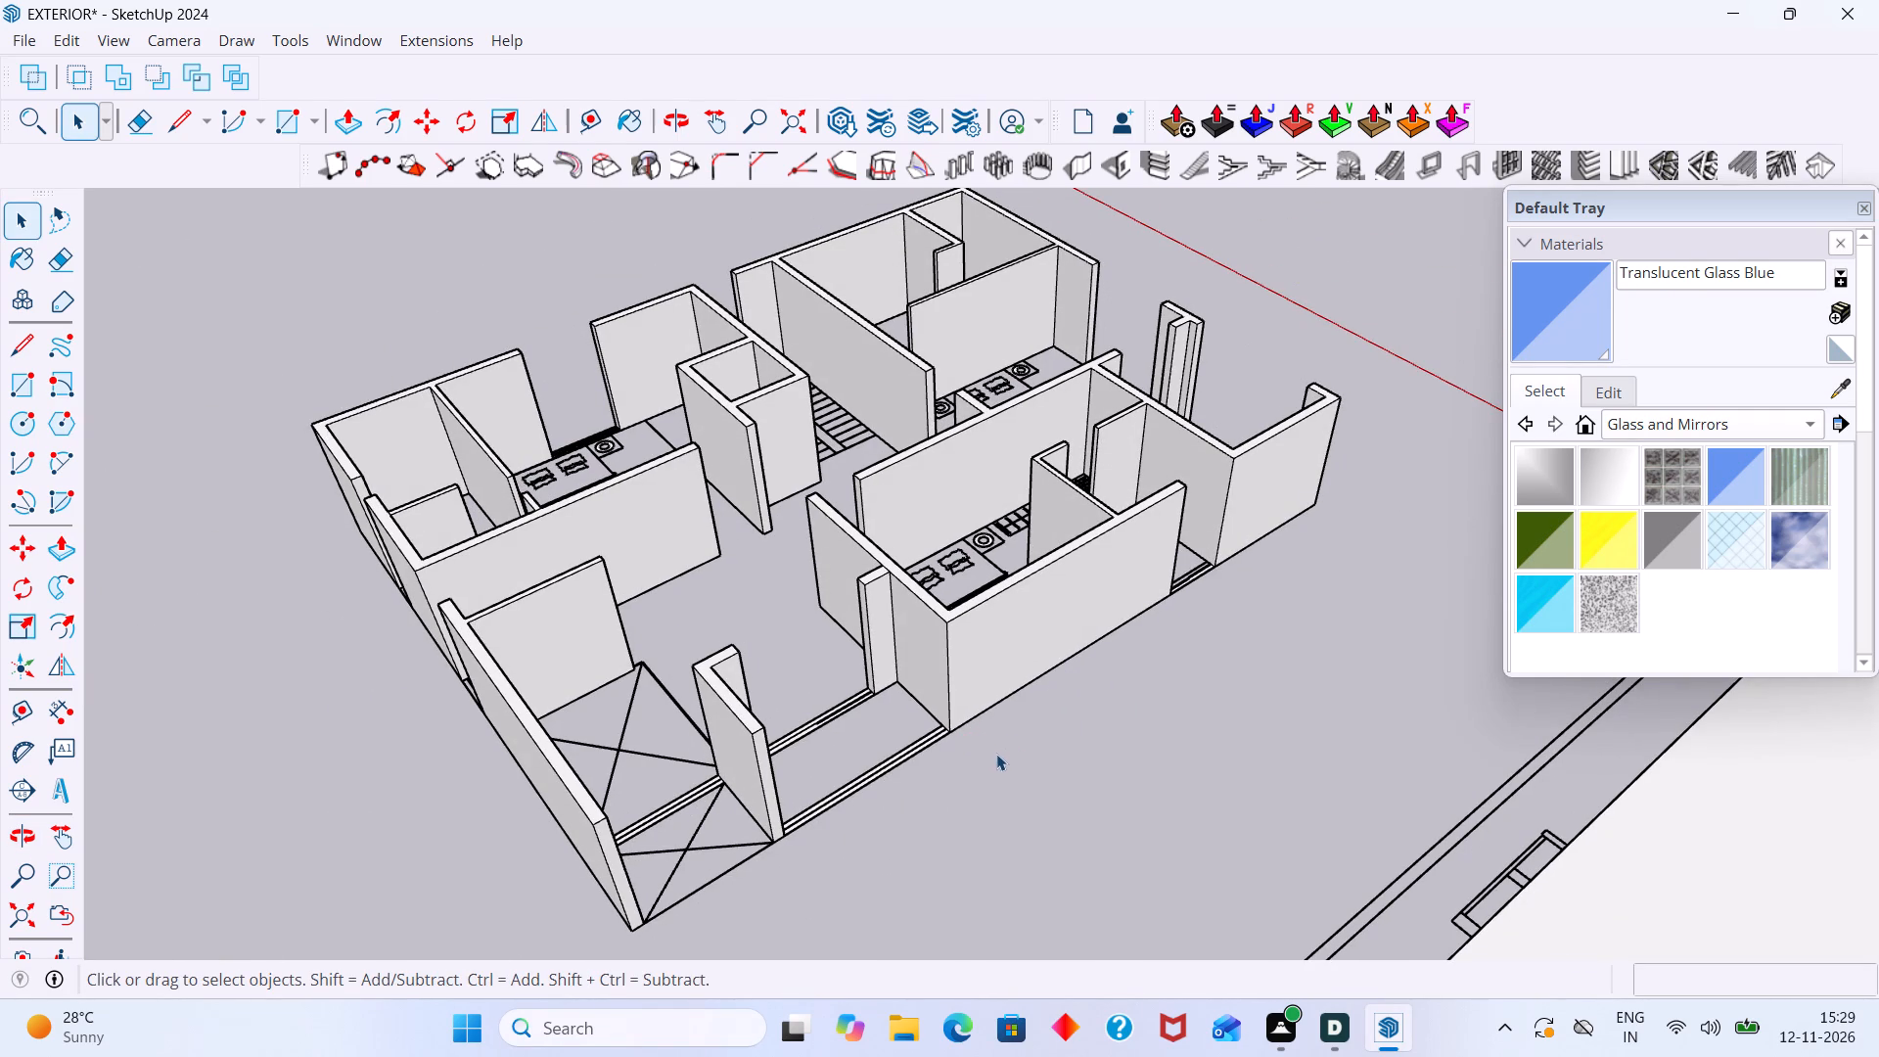
{"action": "scroll", "coordinate": [840, 733], "scroll_direction": "up", "scroll_amount": 14}
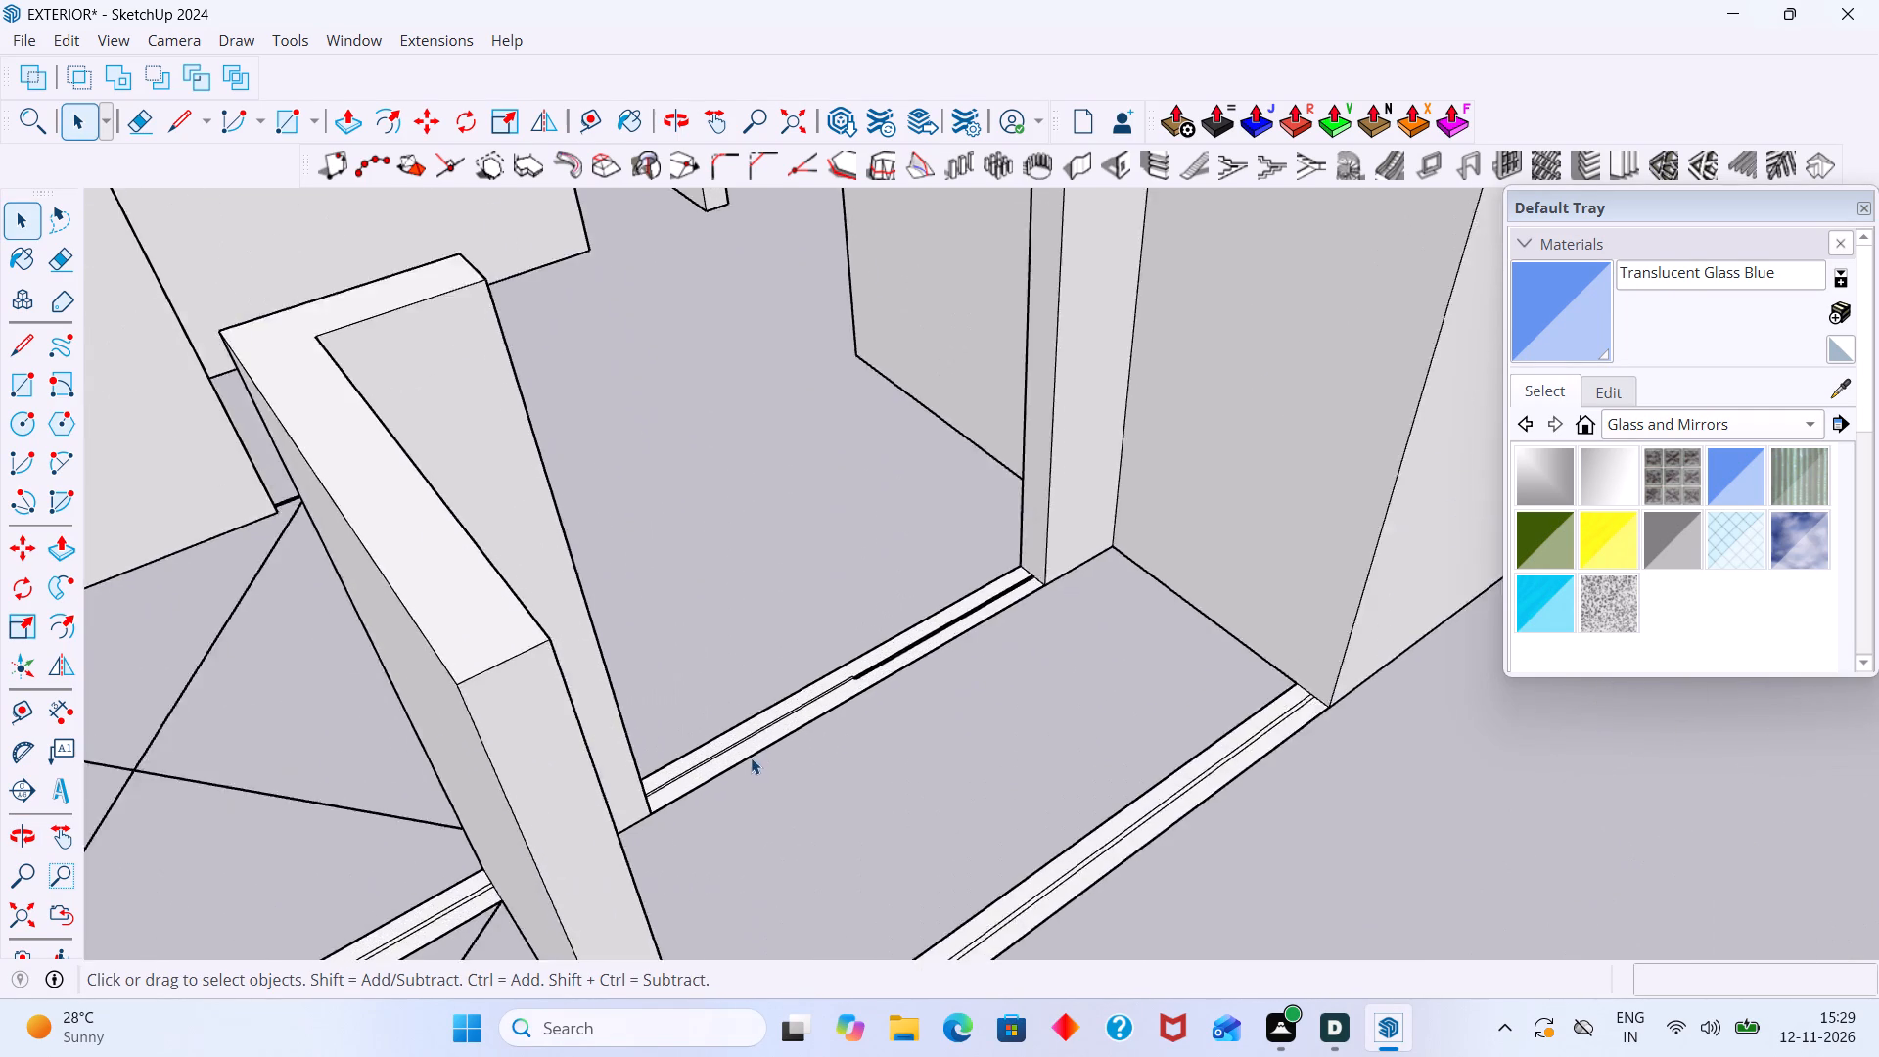
{"action": "scroll", "coordinate": [751, 758], "scroll_direction": "up", "scroll_amount": 6}
{"action": "middle_click_drag", "start_coordinate": [925, 690], "coordinate": [890, 791]}
{"action": "scroll", "coordinate": [944, 581], "scroll_direction": "up", "scroll_amount": 11}
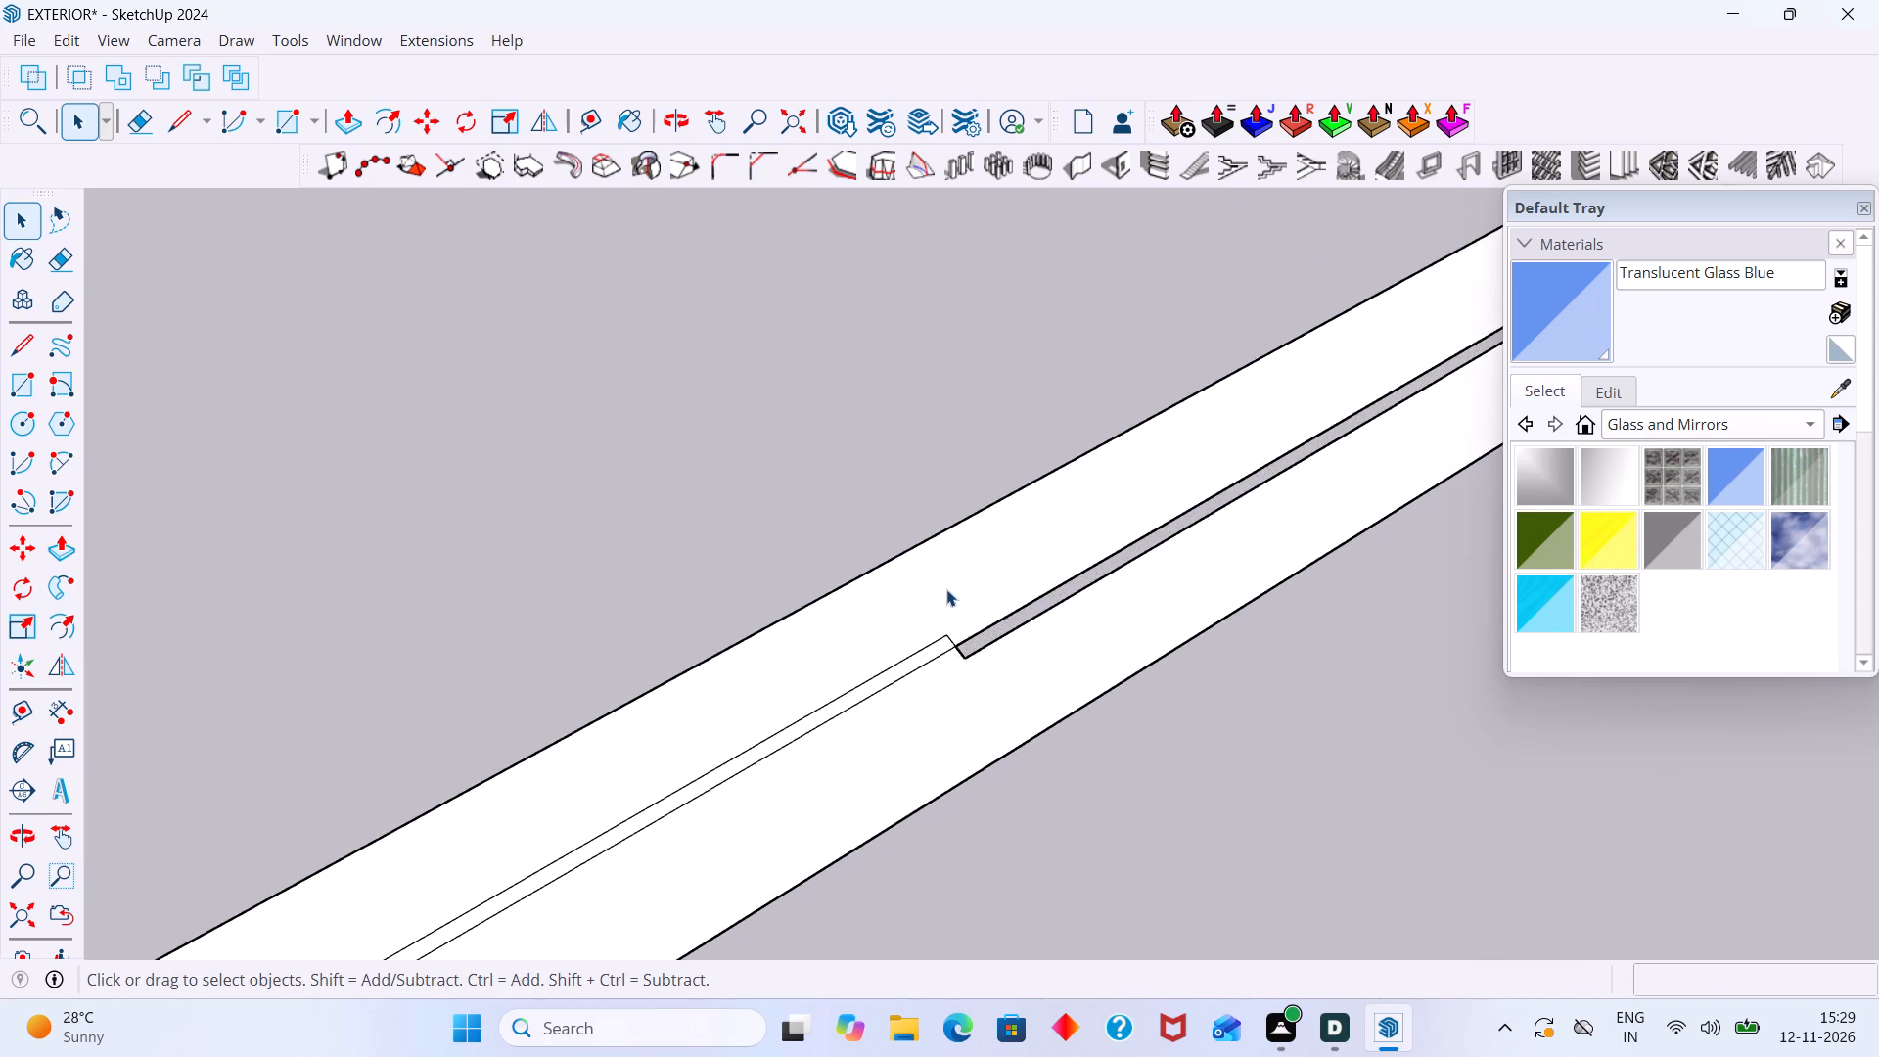
{"action": "scroll", "coordinate": [947, 618], "scroll_direction": "down", "scroll_amount": 20}
{"action": "scroll", "coordinate": [947, 618], "scroll_direction": "down", "scroll_amount": 14}
{"action": "middle_click_drag", "start_coordinate": [1143, 763], "coordinate": [1077, 670]}
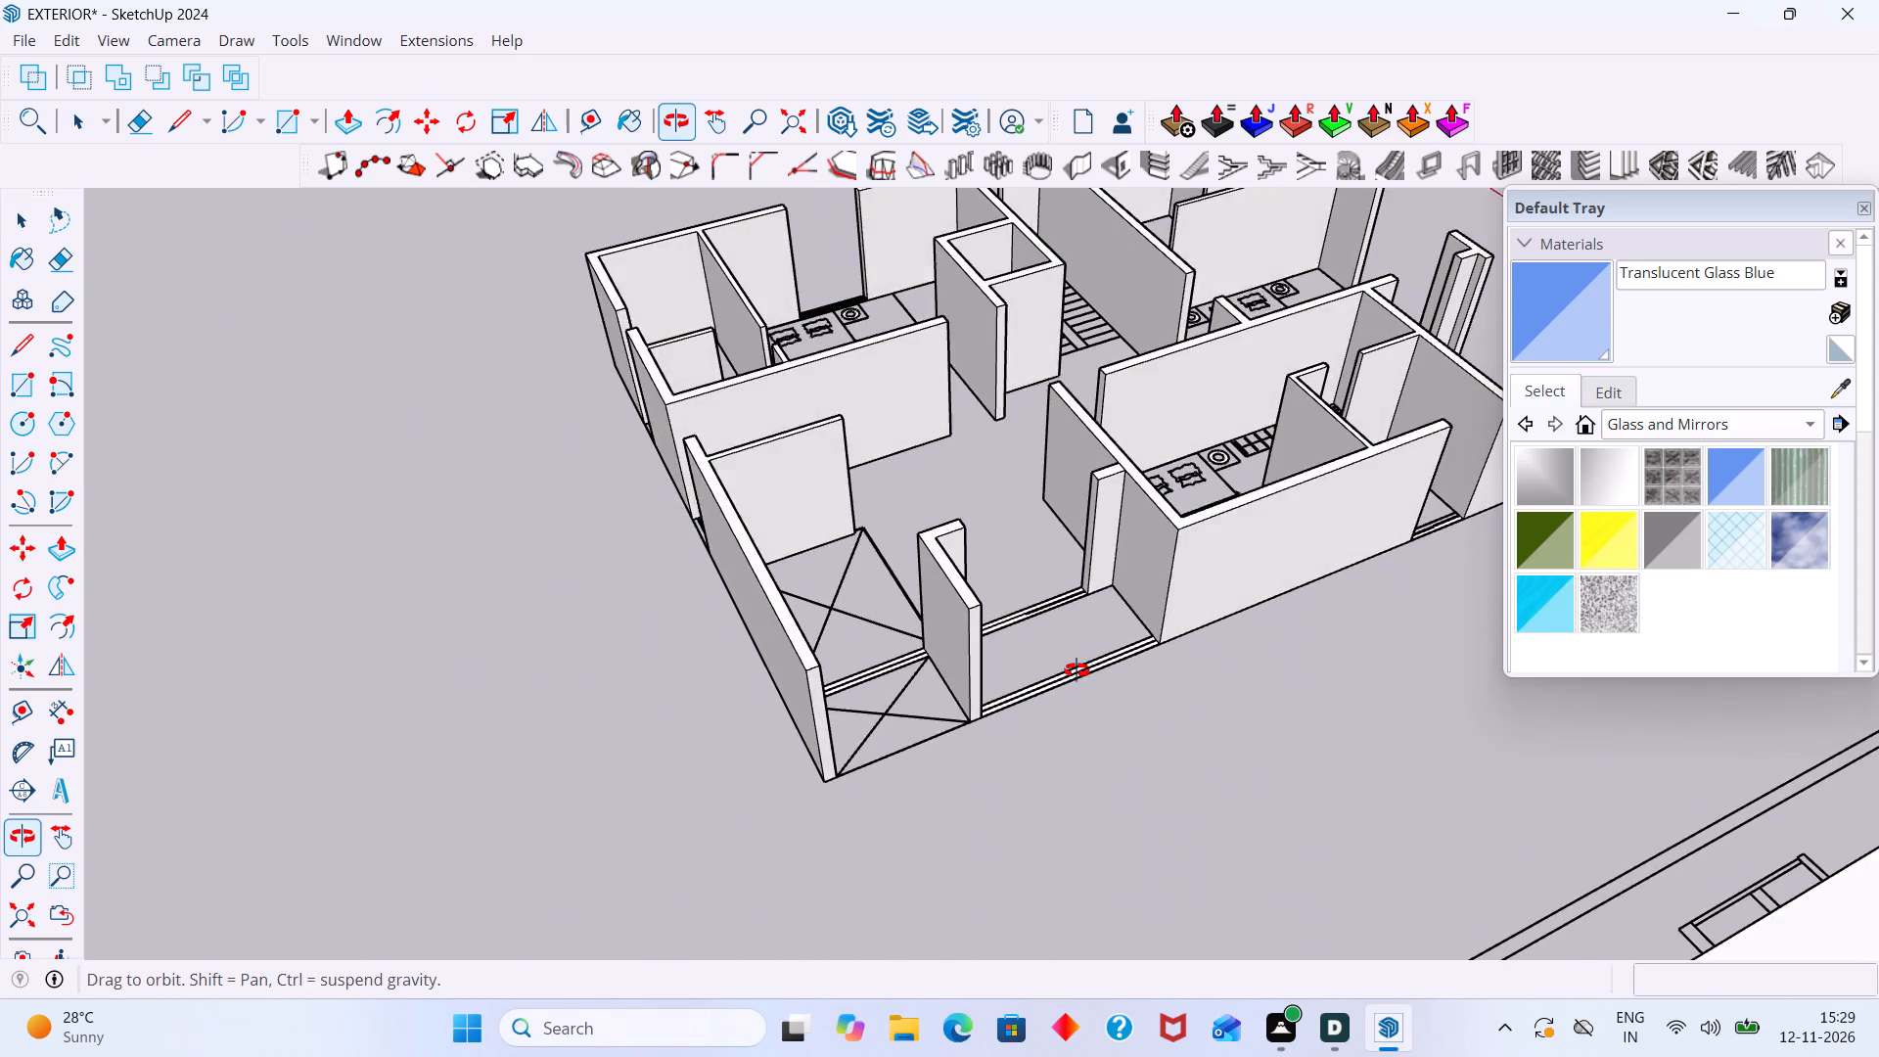
{"action": "middle_click_drag", "start_coordinate": [1077, 670], "coordinate": [1071, 664]}
{"action": "scroll", "coordinate": [1055, 664], "scroll_direction": "up", "scroll_amount": 6}
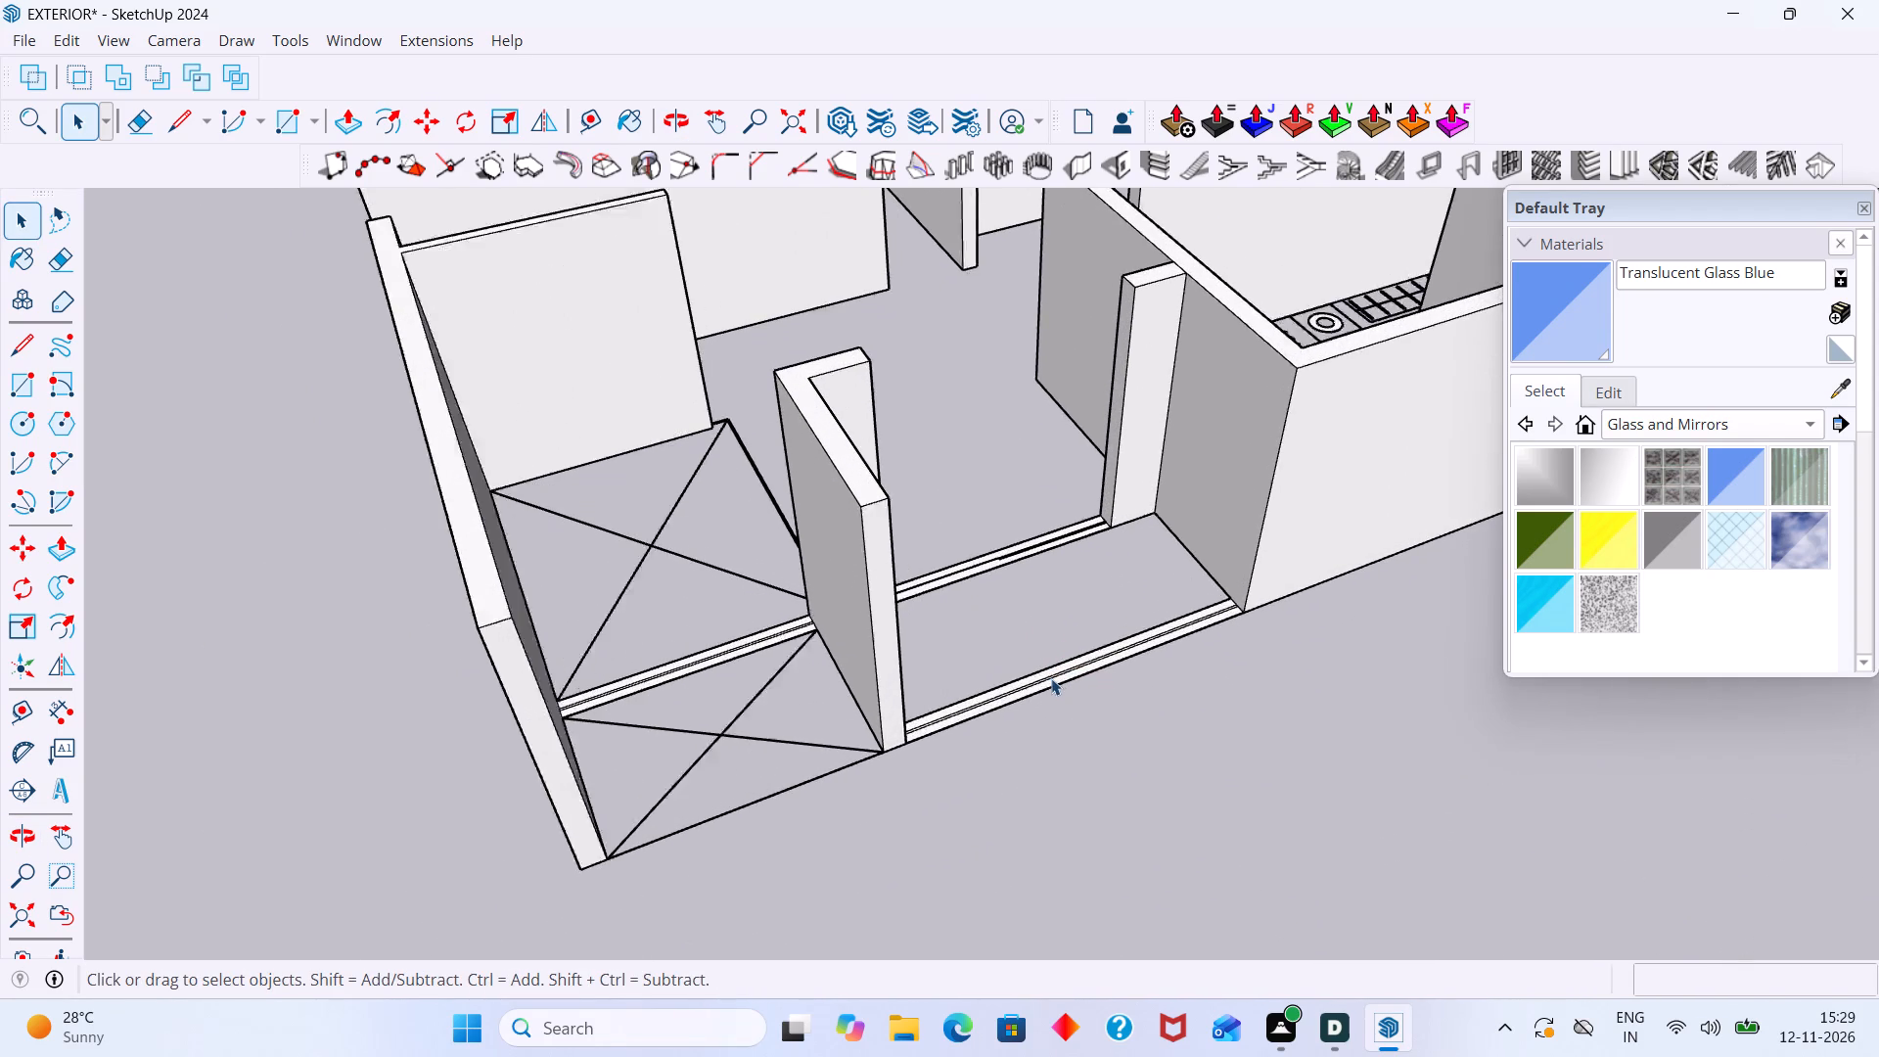
{"action": "scroll", "coordinate": [1051, 678], "scroll_direction": "up", "scroll_amount": 11}
{"action": "scroll", "coordinate": [1053, 683], "scroll_direction": "down", "scroll_amount": 8}
{"action": "scroll", "coordinate": [1054, 688], "scroll_direction": "up", "scroll_amount": 5}
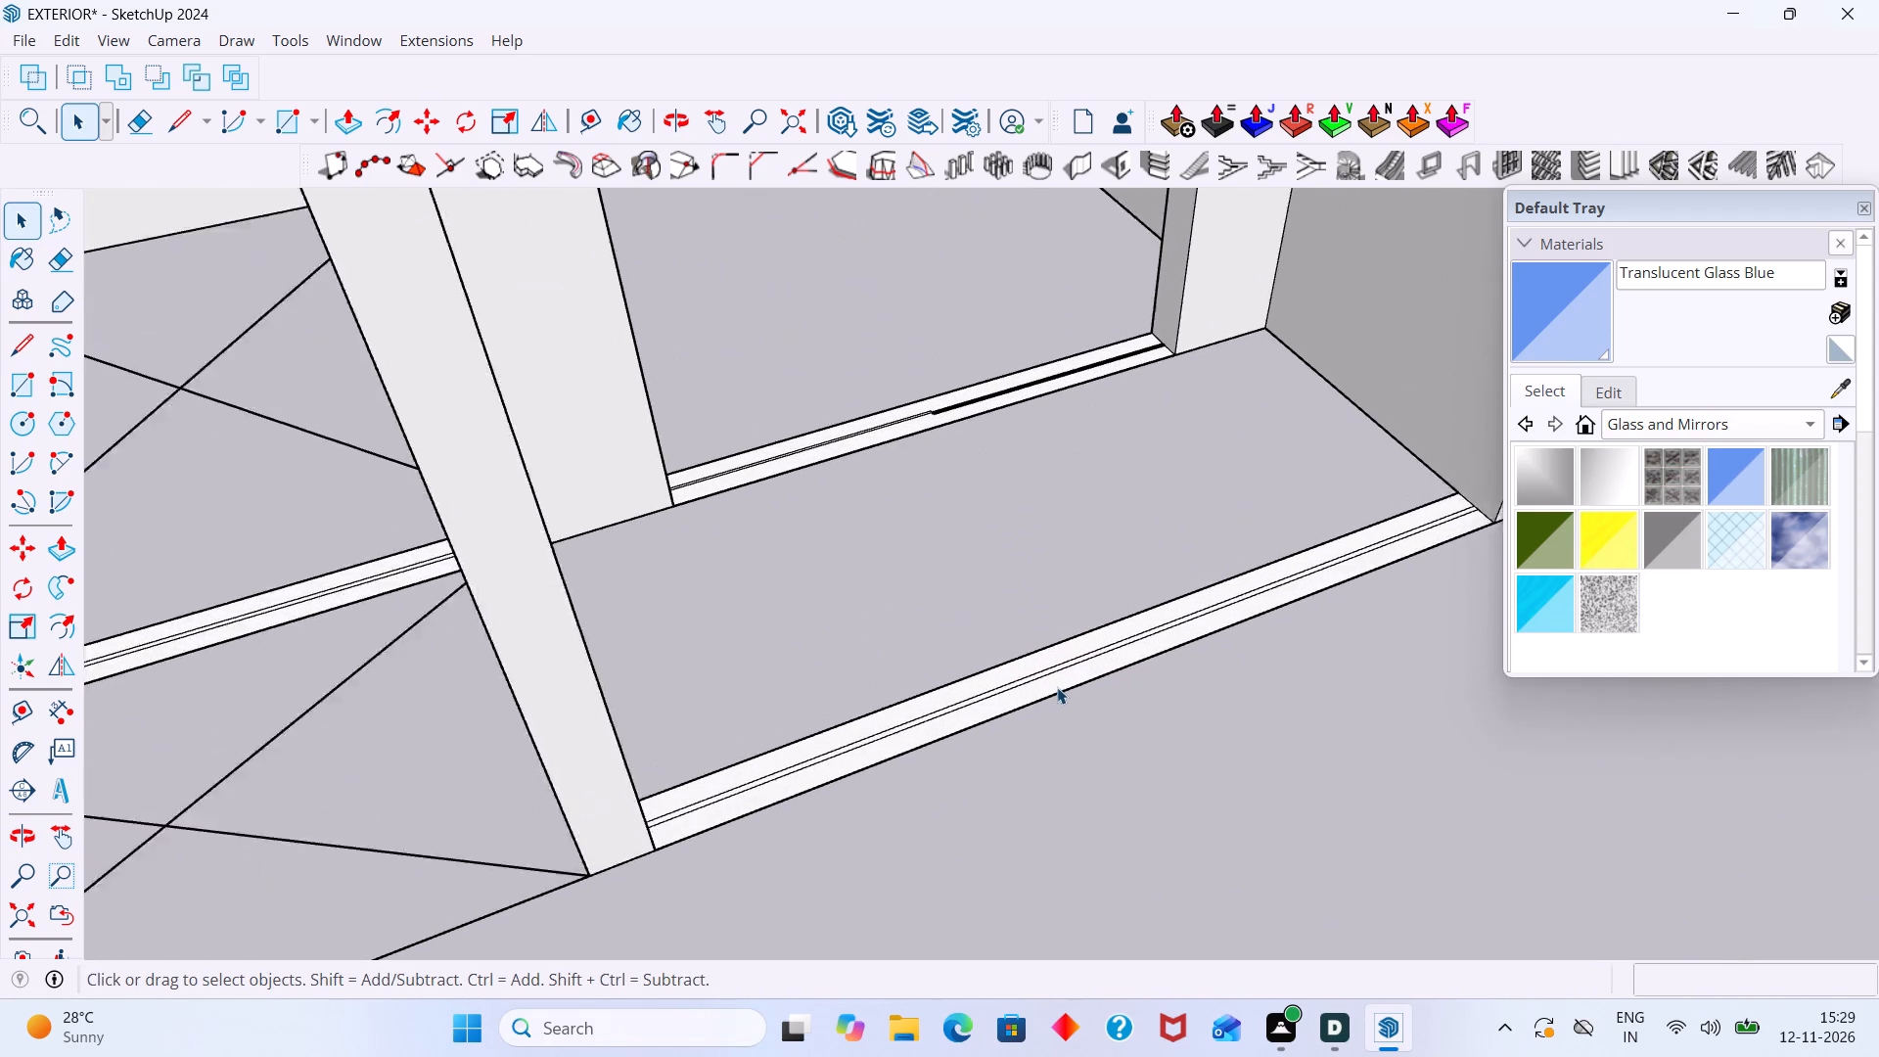
{"action": "scroll", "coordinate": [1057, 687], "scroll_direction": "up", "scroll_amount": 2}
{"action": "left_click", "coordinate": [1055, 687]}
{"action": "key", "text": "Delete"}
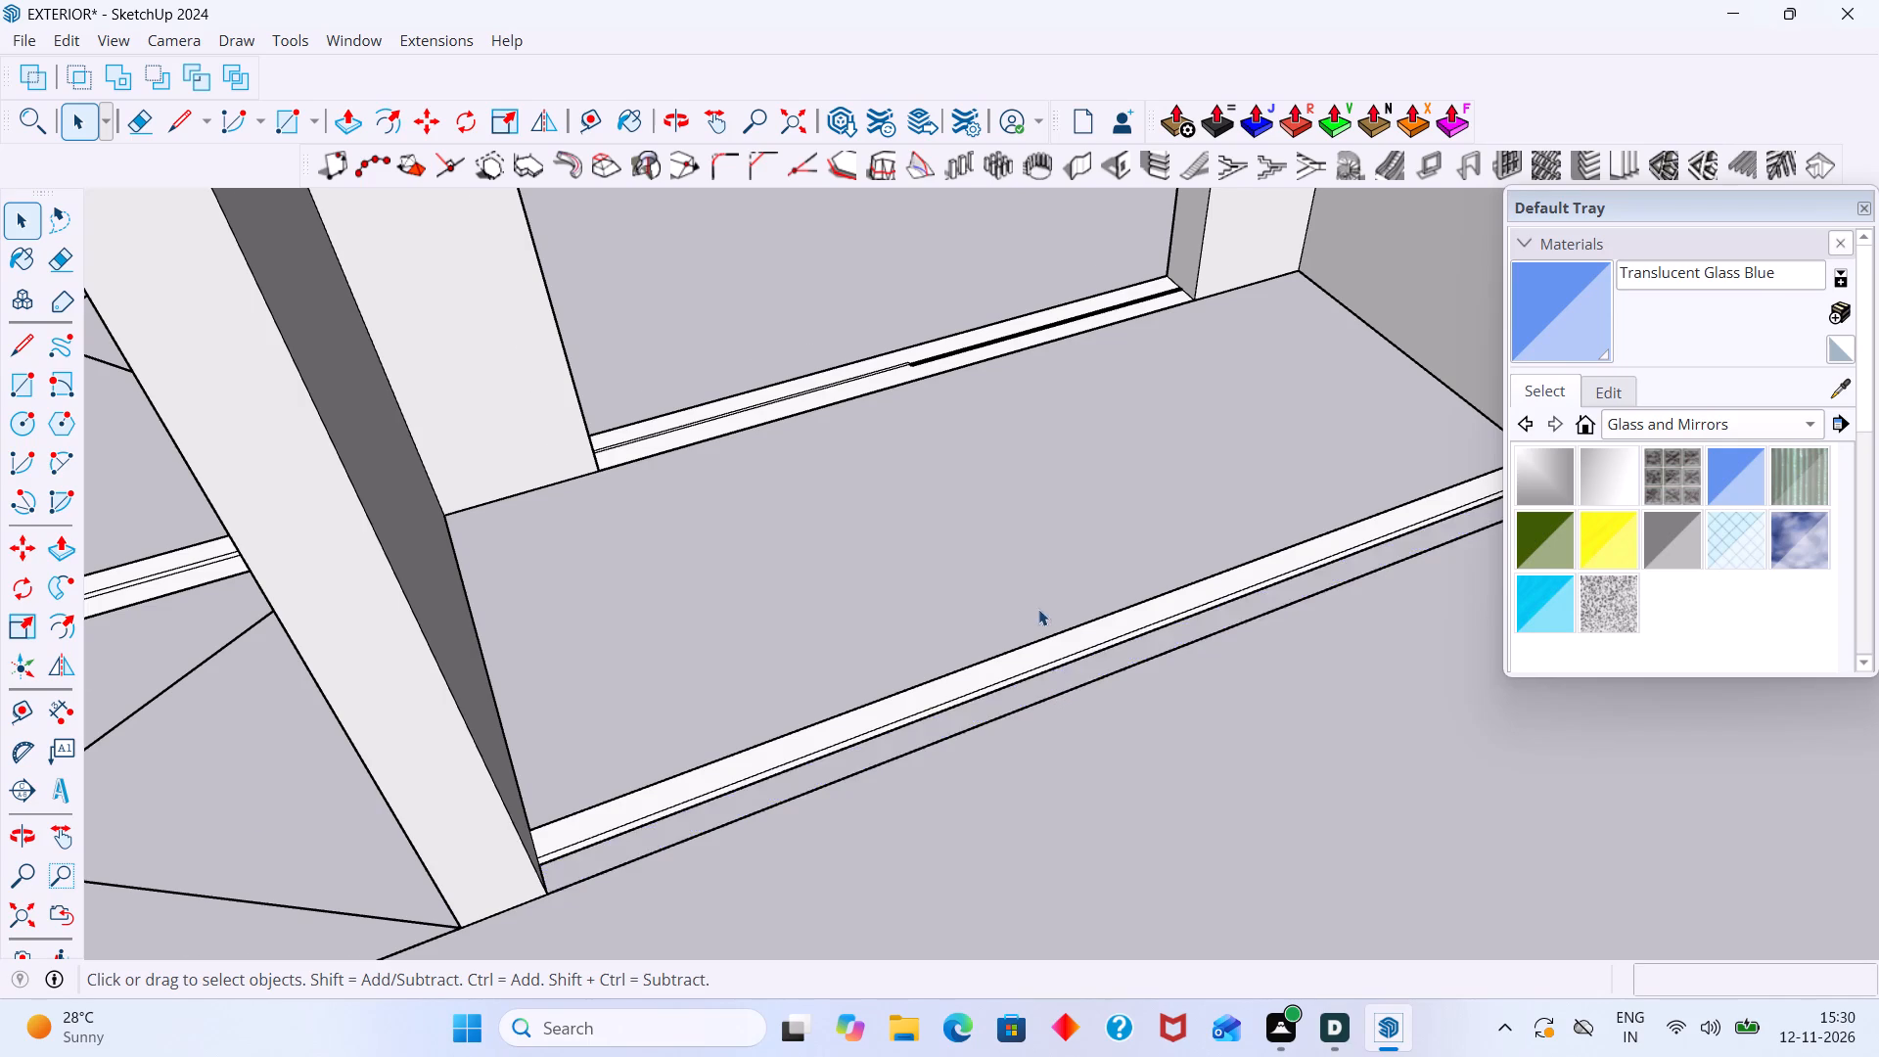
{"action": "scroll", "coordinate": [1035, 602], "scroll_direction": "up", "scroll_amount": 8}
{"action": "left_click", "coordinate": [1058, 697]}
{"action": "key", "text": "Delete"}
{"action": "scroll", "coordinate": [1094, 746], "scroll_direction": "up", "scroll_amount": 7}
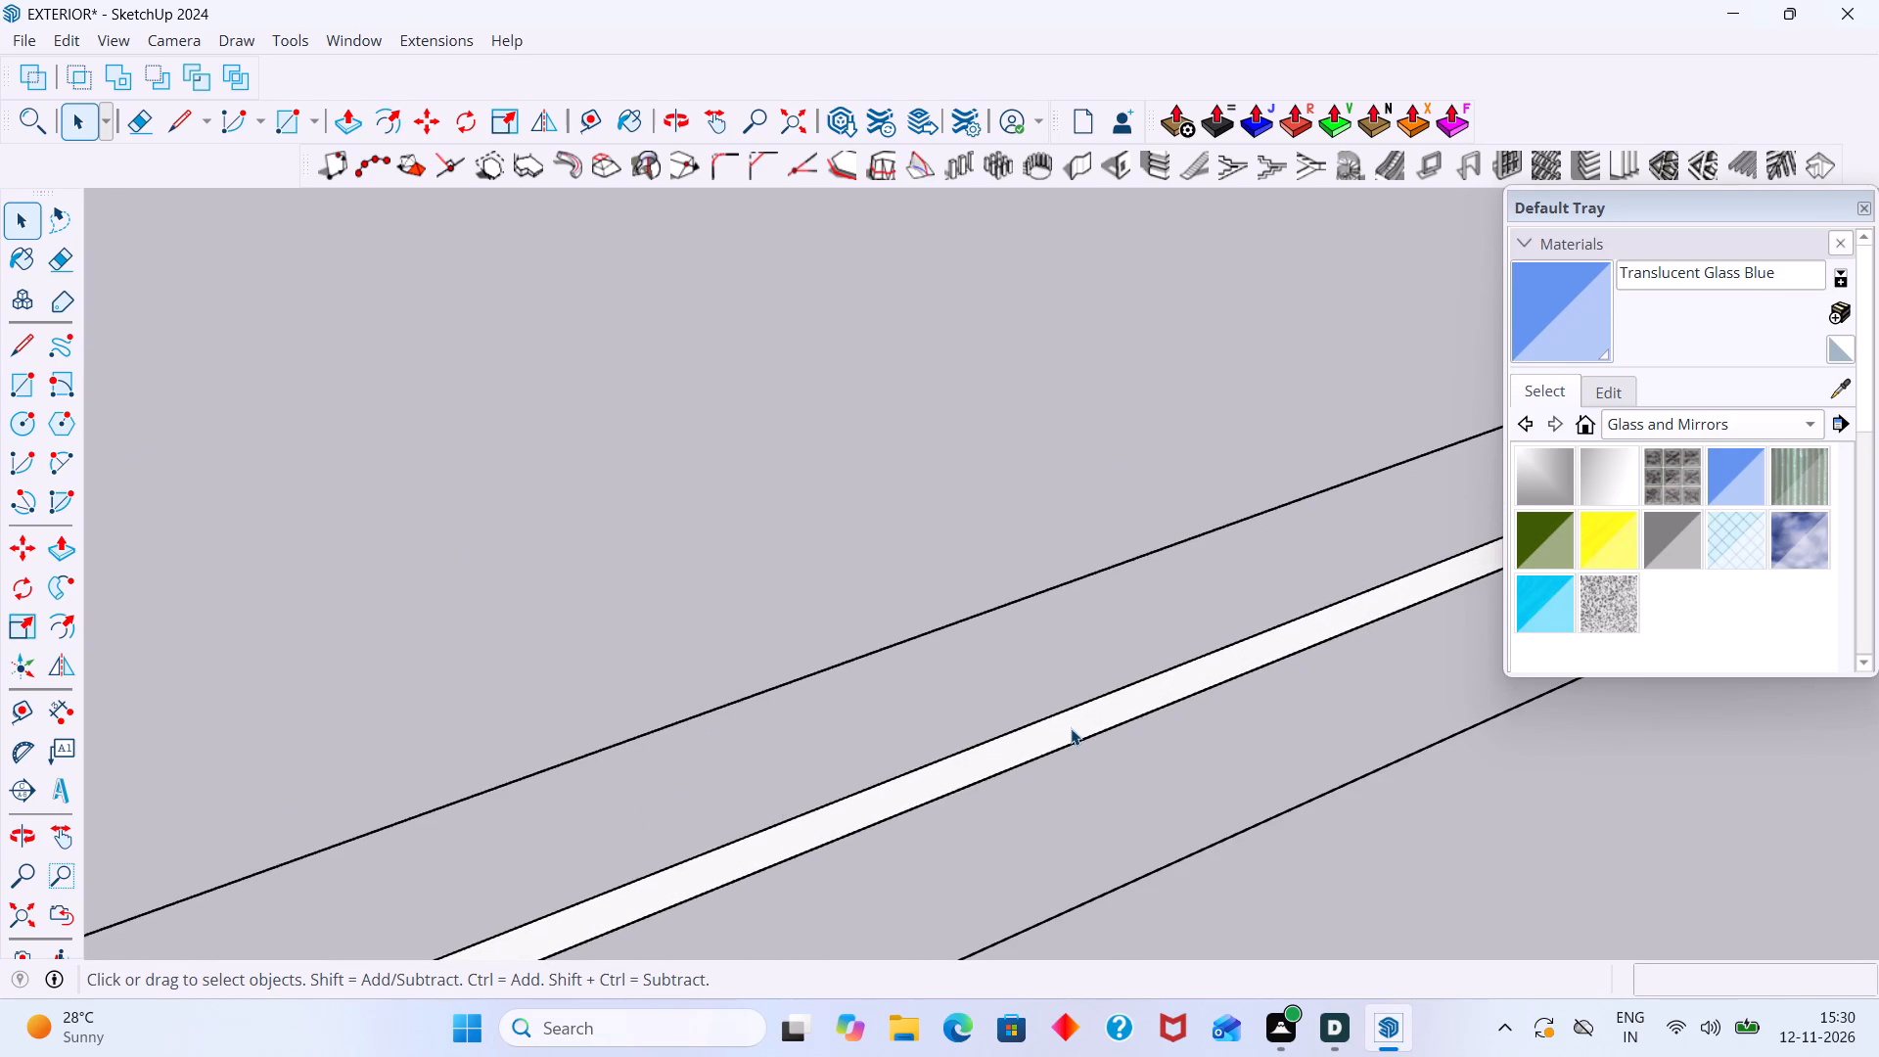
{"action": "left_click", "coordinate": [1069, 728]}
{"action": "key", "text": "Delete"}
Examine the outer threshold and the walls around it from several sides.
{"action": "scroll", "coordinate": [1069, 728], "scroll_direction": "down", "scroll_amount": 20}
{"action": "scroll", "coordinate": [1069, 728], "scroll_direction": "down", "scroll_amount": 11}
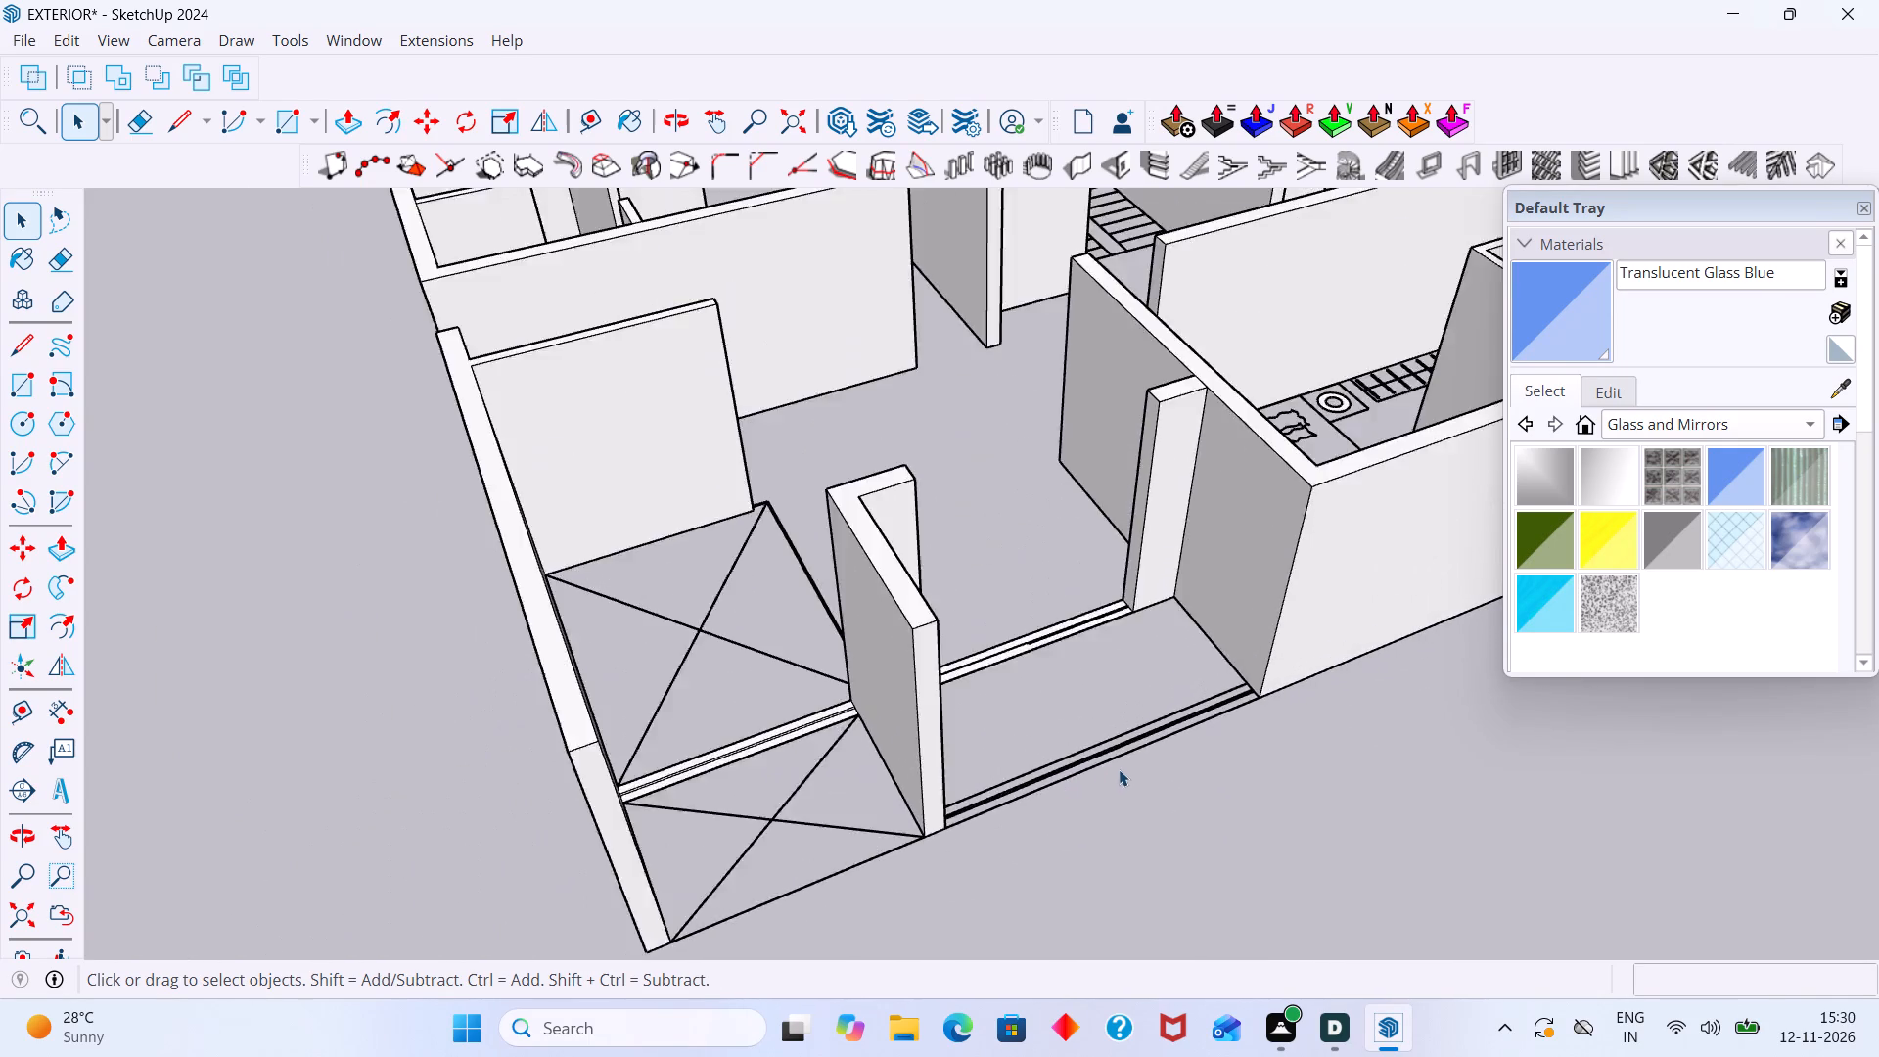
{"action": "scroll", "coordinate": [1119, 769], "scroll_direction": "down", "scroll_amount": 6}
{"action": "middle_click_drag", "start_coordinate": [1118, 766], "coordinate": [860, 788], "text": "shift"}
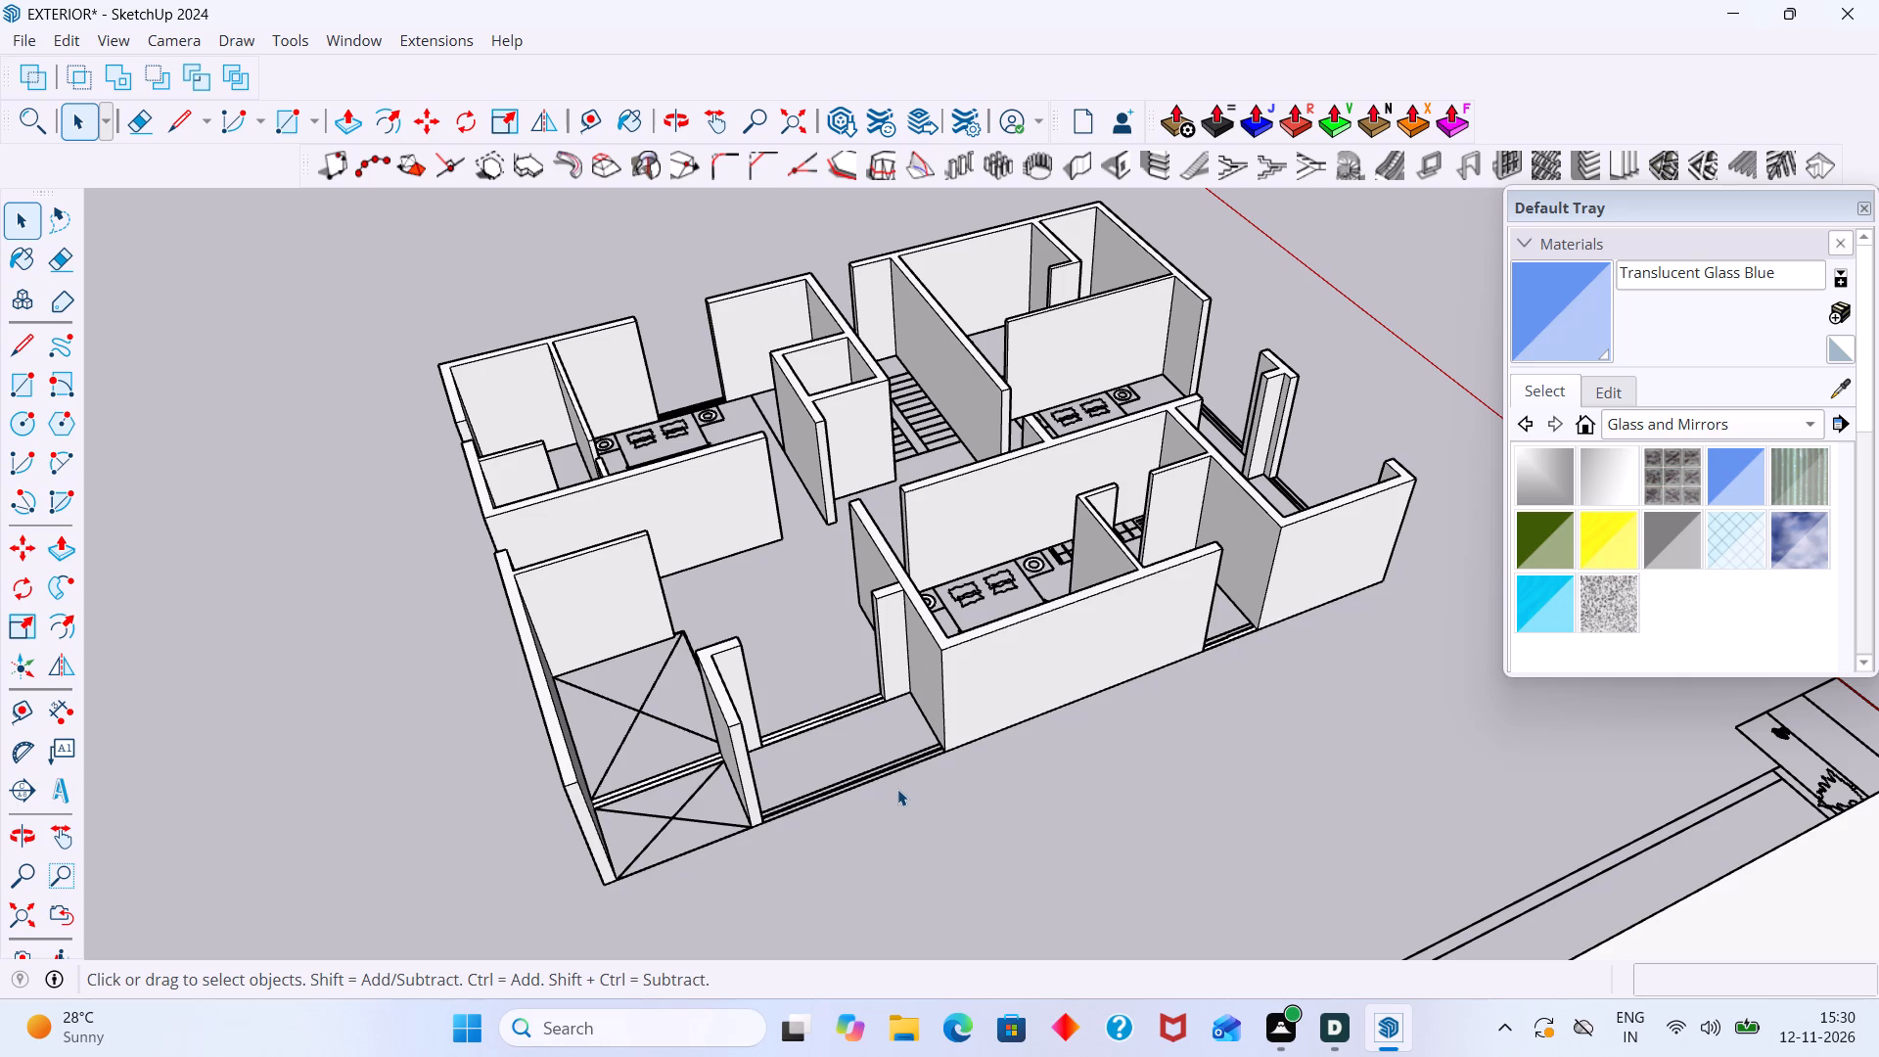
{"action": "middle_click_drag", "start_coordinate": [902, 793], "coordinate": [1218, 734]}
{"action": "middle_click_drag", "start_coordinate": [1145, 739], "coordinate": [920, 745], "text": "shift"}
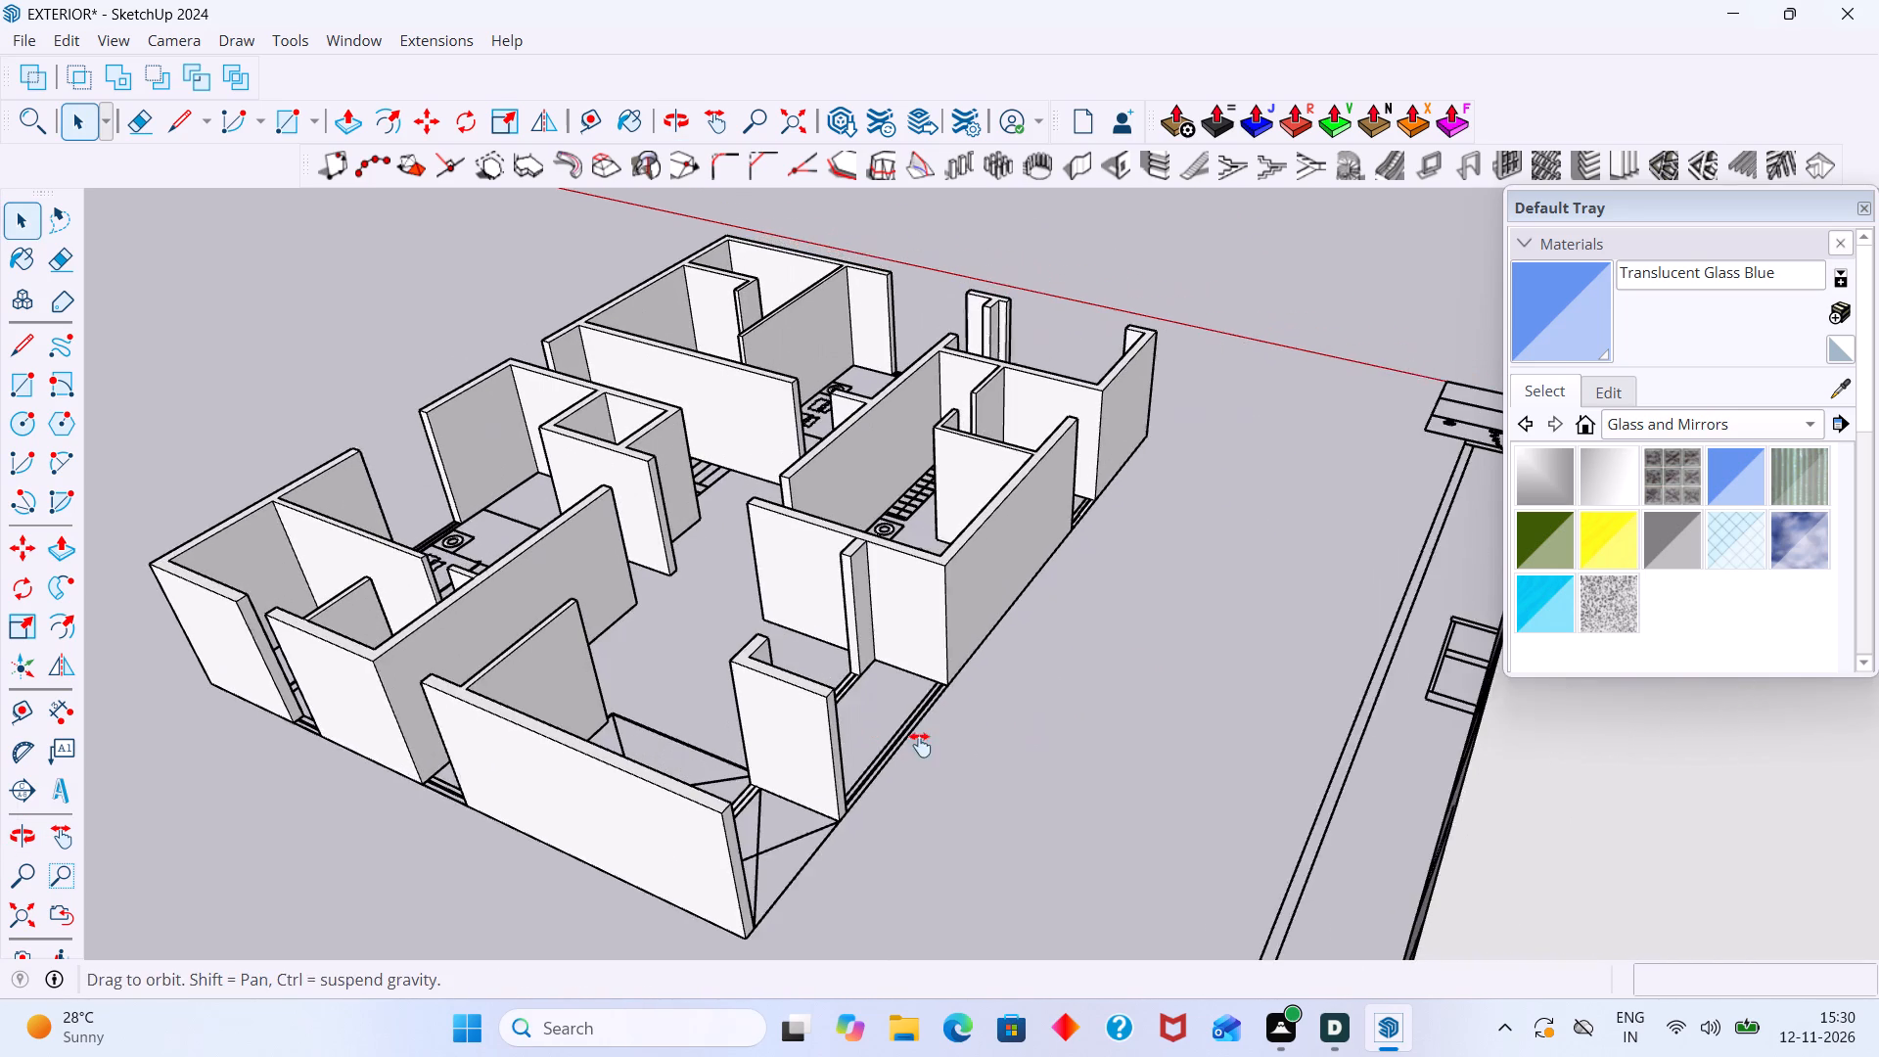
{"action": "middle_click_drag", "start_coordinate": [920, 745], "coordinate": [919, 746], "text": "shift"}
{"action": "middle_click_drag", "start_coordinate": [954, 729], "coordinate": [968, 795]}
{"action": "middle_click_drag", "start_coordinate": [973, 776], "coordinate": [1177, 741]}
{"action": "scroll", "coordinate": [1162, 727], "scroll_direction": "up", "scroll_amount": 1}
{"action": "middle_click_drag", "start_coordinate": [1162, 727], "coordinate": [885, 773]}
{"action": "middle_click_drag", "start_coordinate": [884, 773], "coordinate": [940, 782]}
{"action": "scroll", "coordinate": [914, 748], "scroll_direction": "up", "scroll_amount": 9}
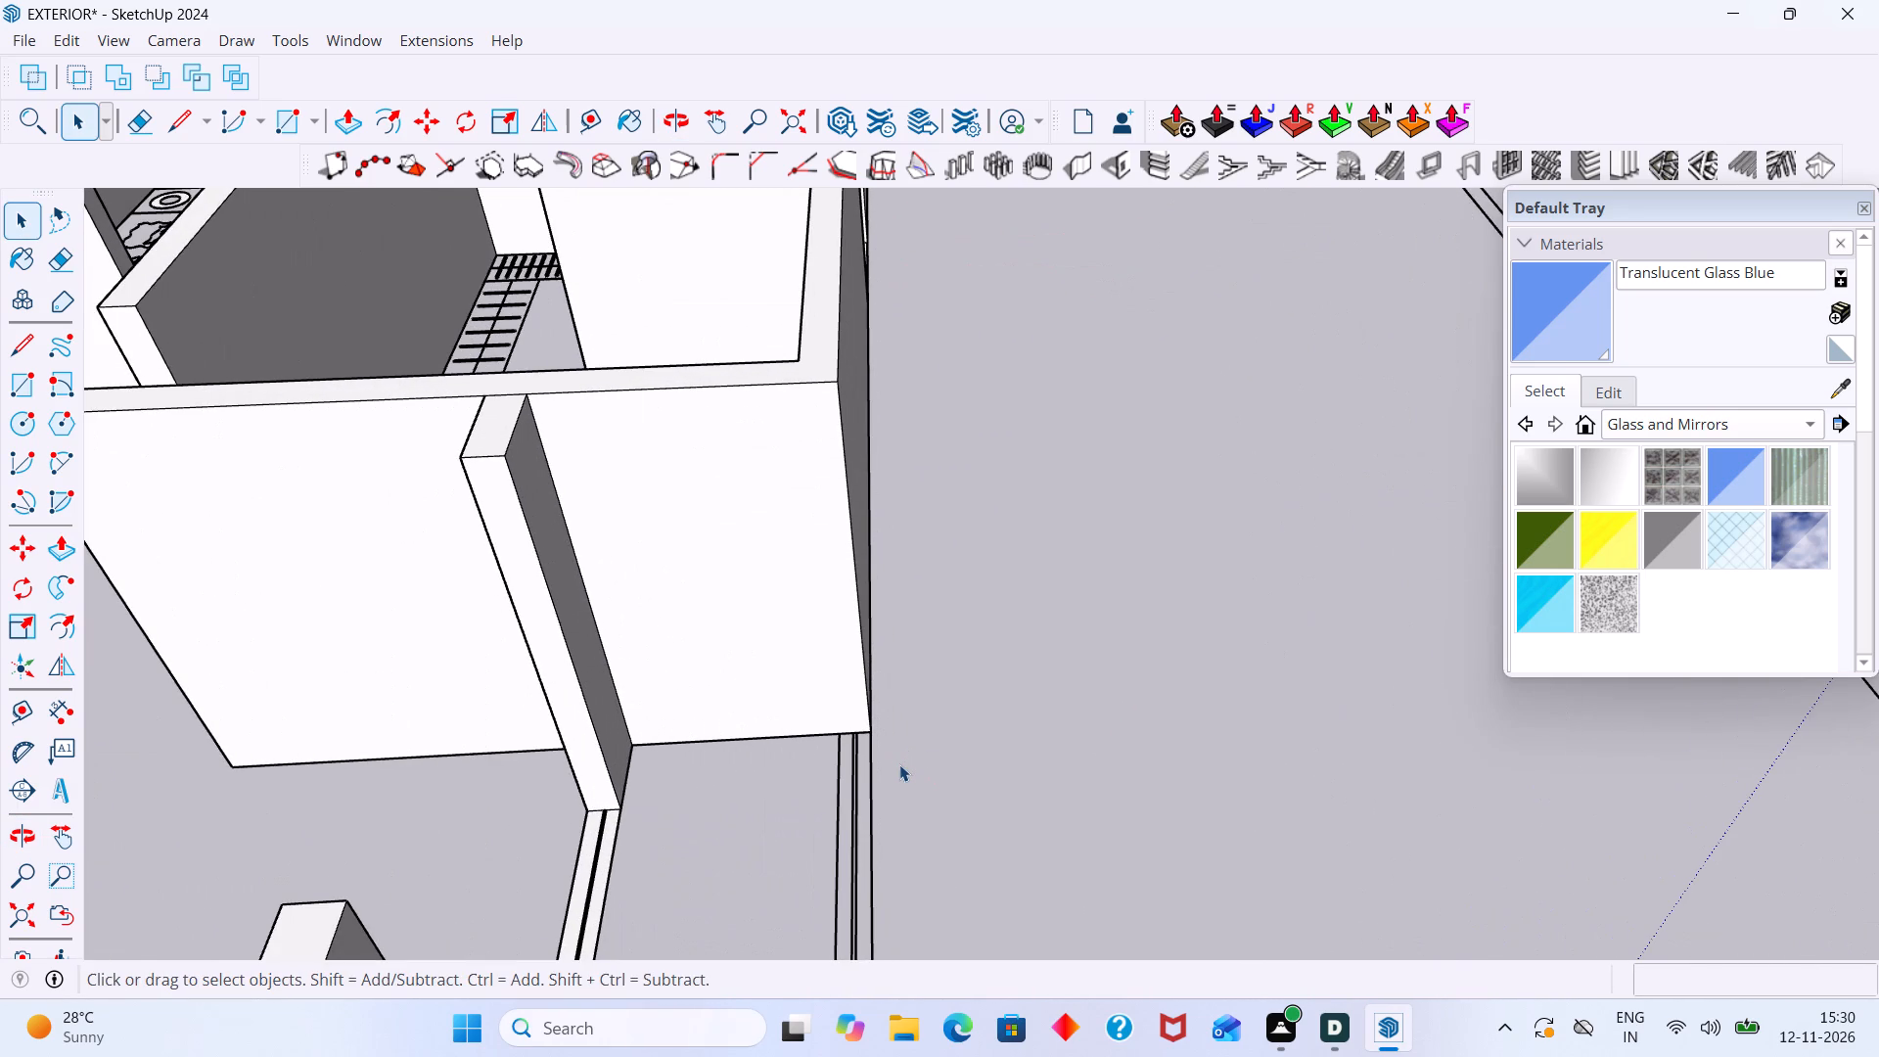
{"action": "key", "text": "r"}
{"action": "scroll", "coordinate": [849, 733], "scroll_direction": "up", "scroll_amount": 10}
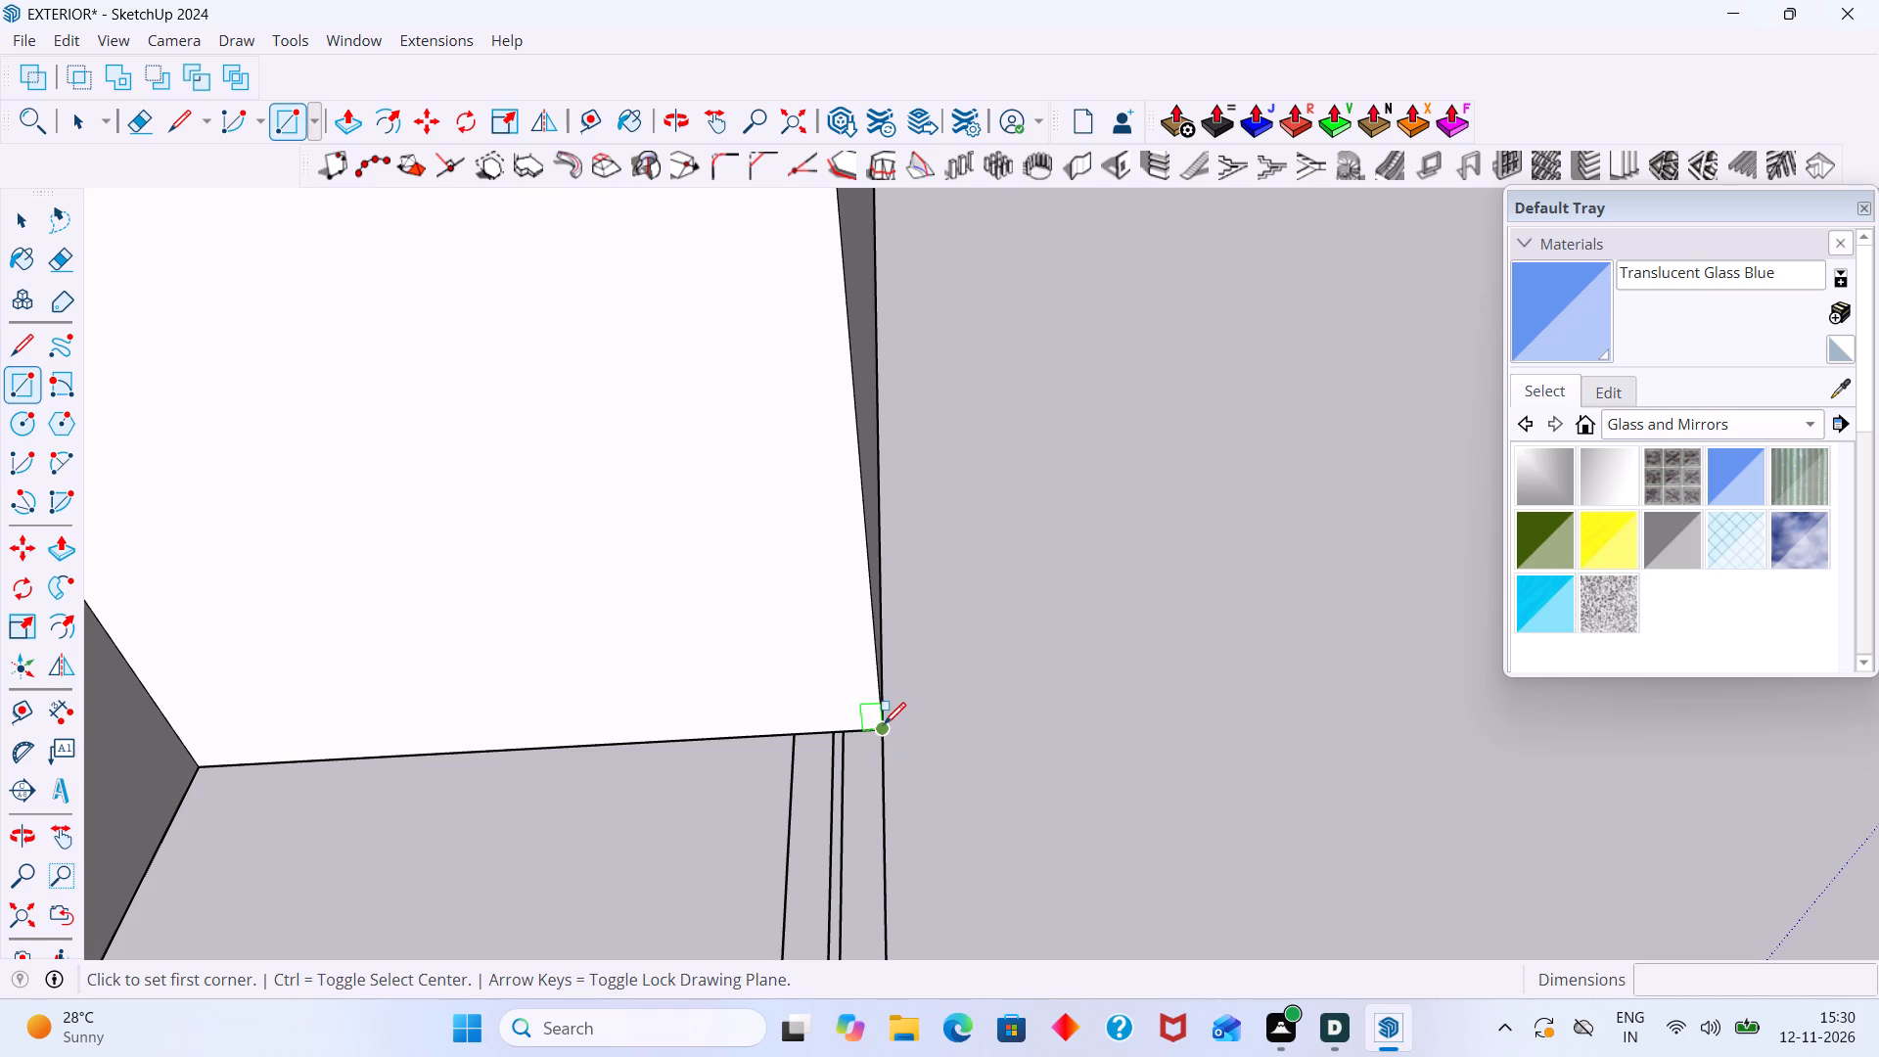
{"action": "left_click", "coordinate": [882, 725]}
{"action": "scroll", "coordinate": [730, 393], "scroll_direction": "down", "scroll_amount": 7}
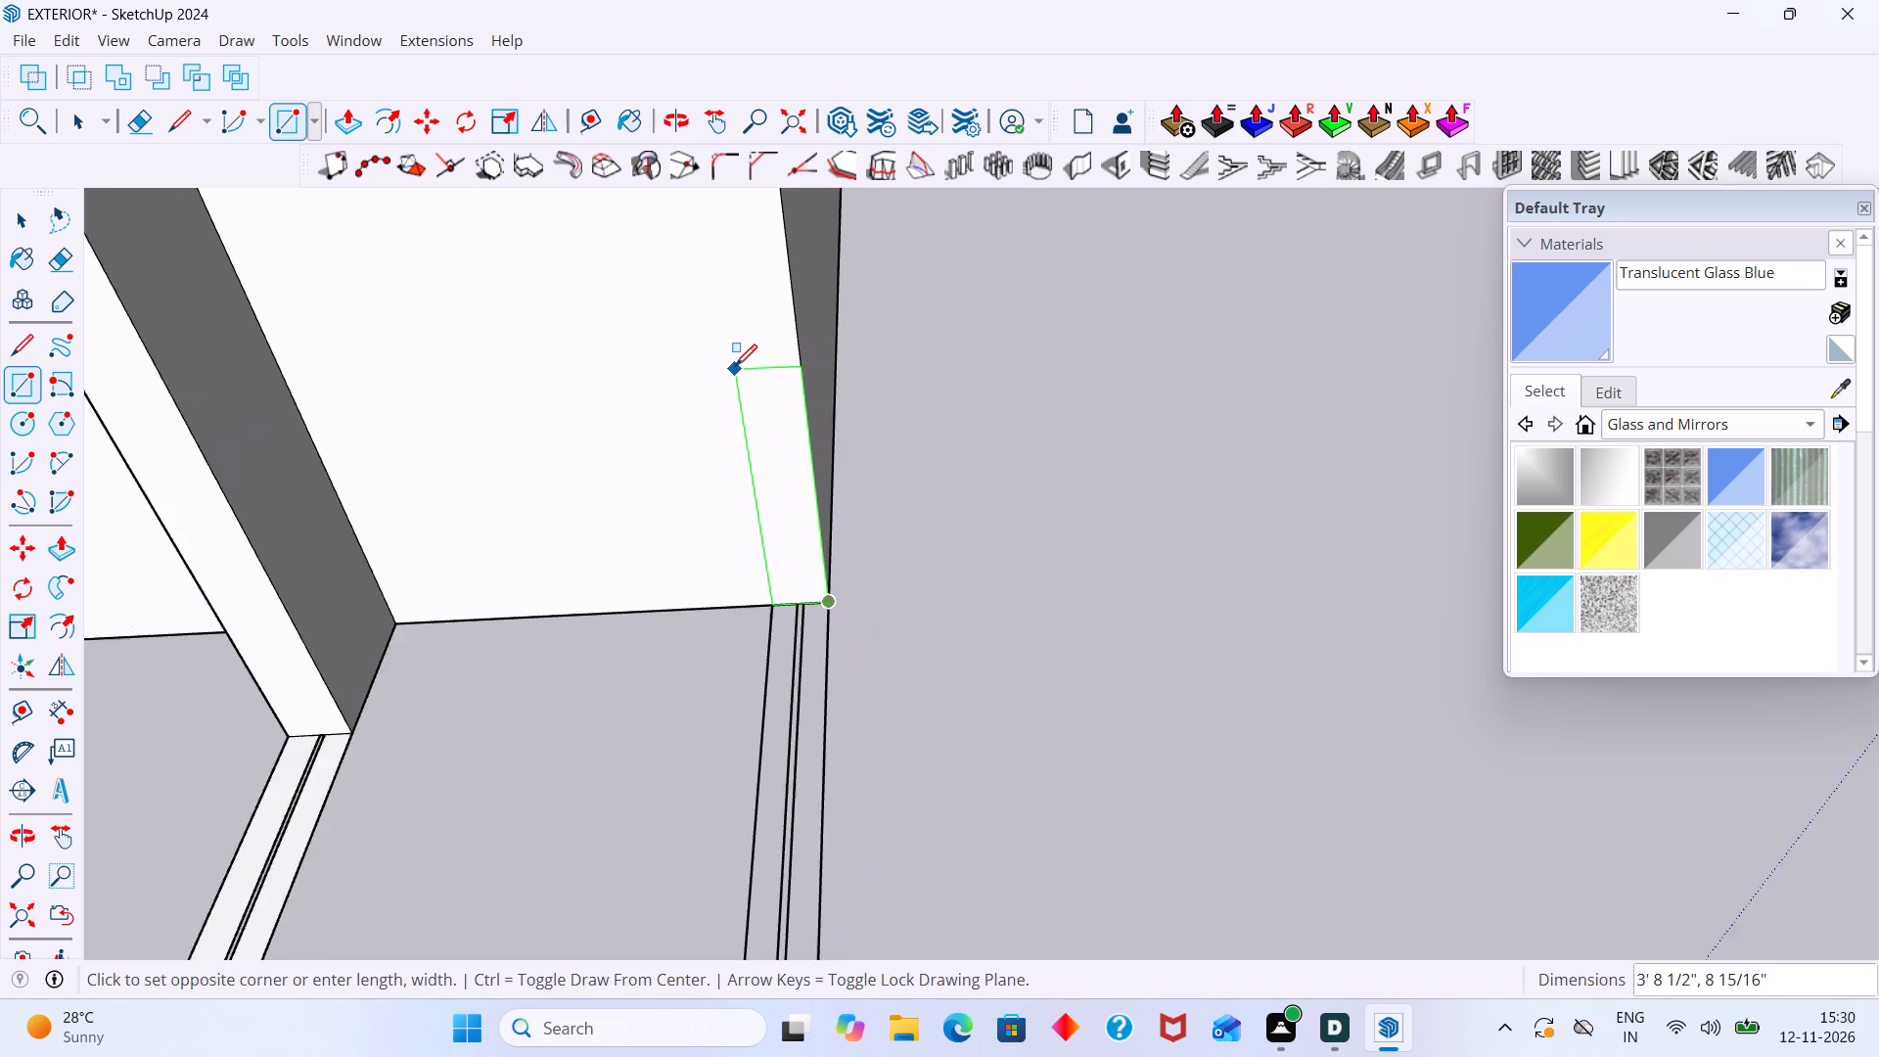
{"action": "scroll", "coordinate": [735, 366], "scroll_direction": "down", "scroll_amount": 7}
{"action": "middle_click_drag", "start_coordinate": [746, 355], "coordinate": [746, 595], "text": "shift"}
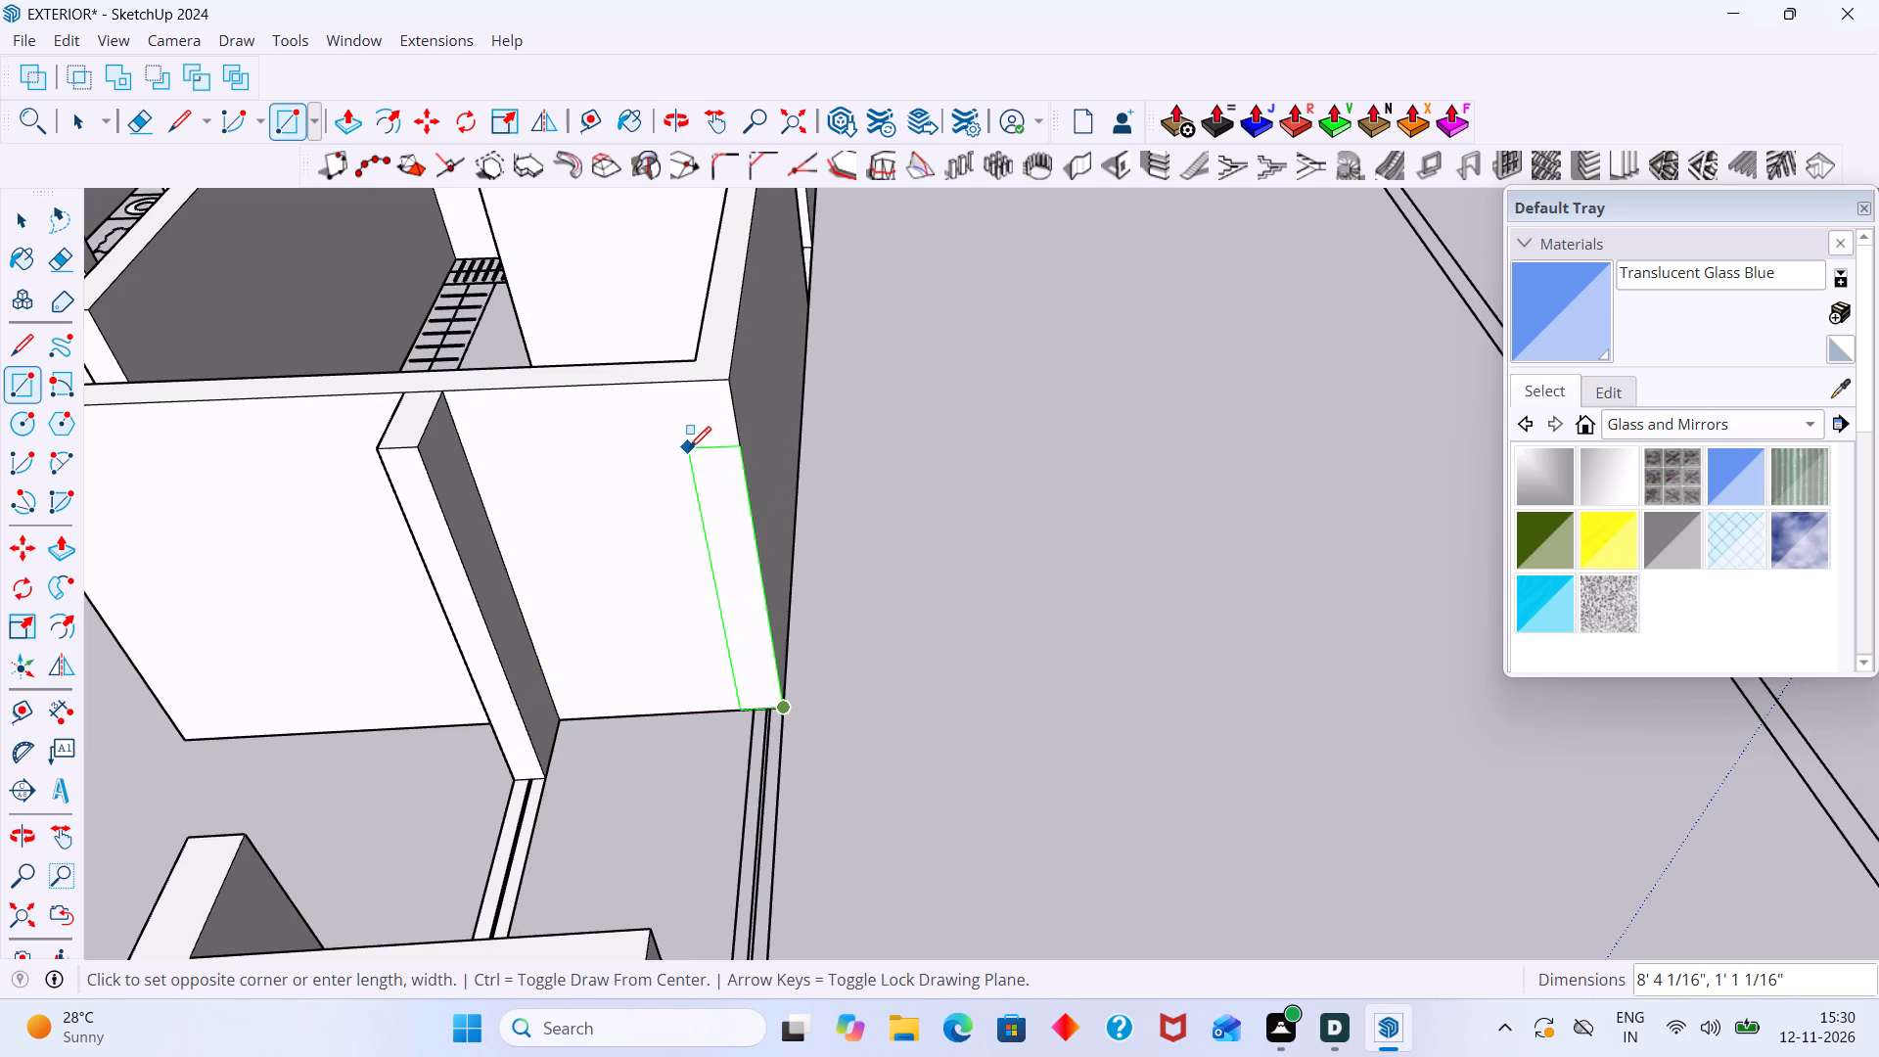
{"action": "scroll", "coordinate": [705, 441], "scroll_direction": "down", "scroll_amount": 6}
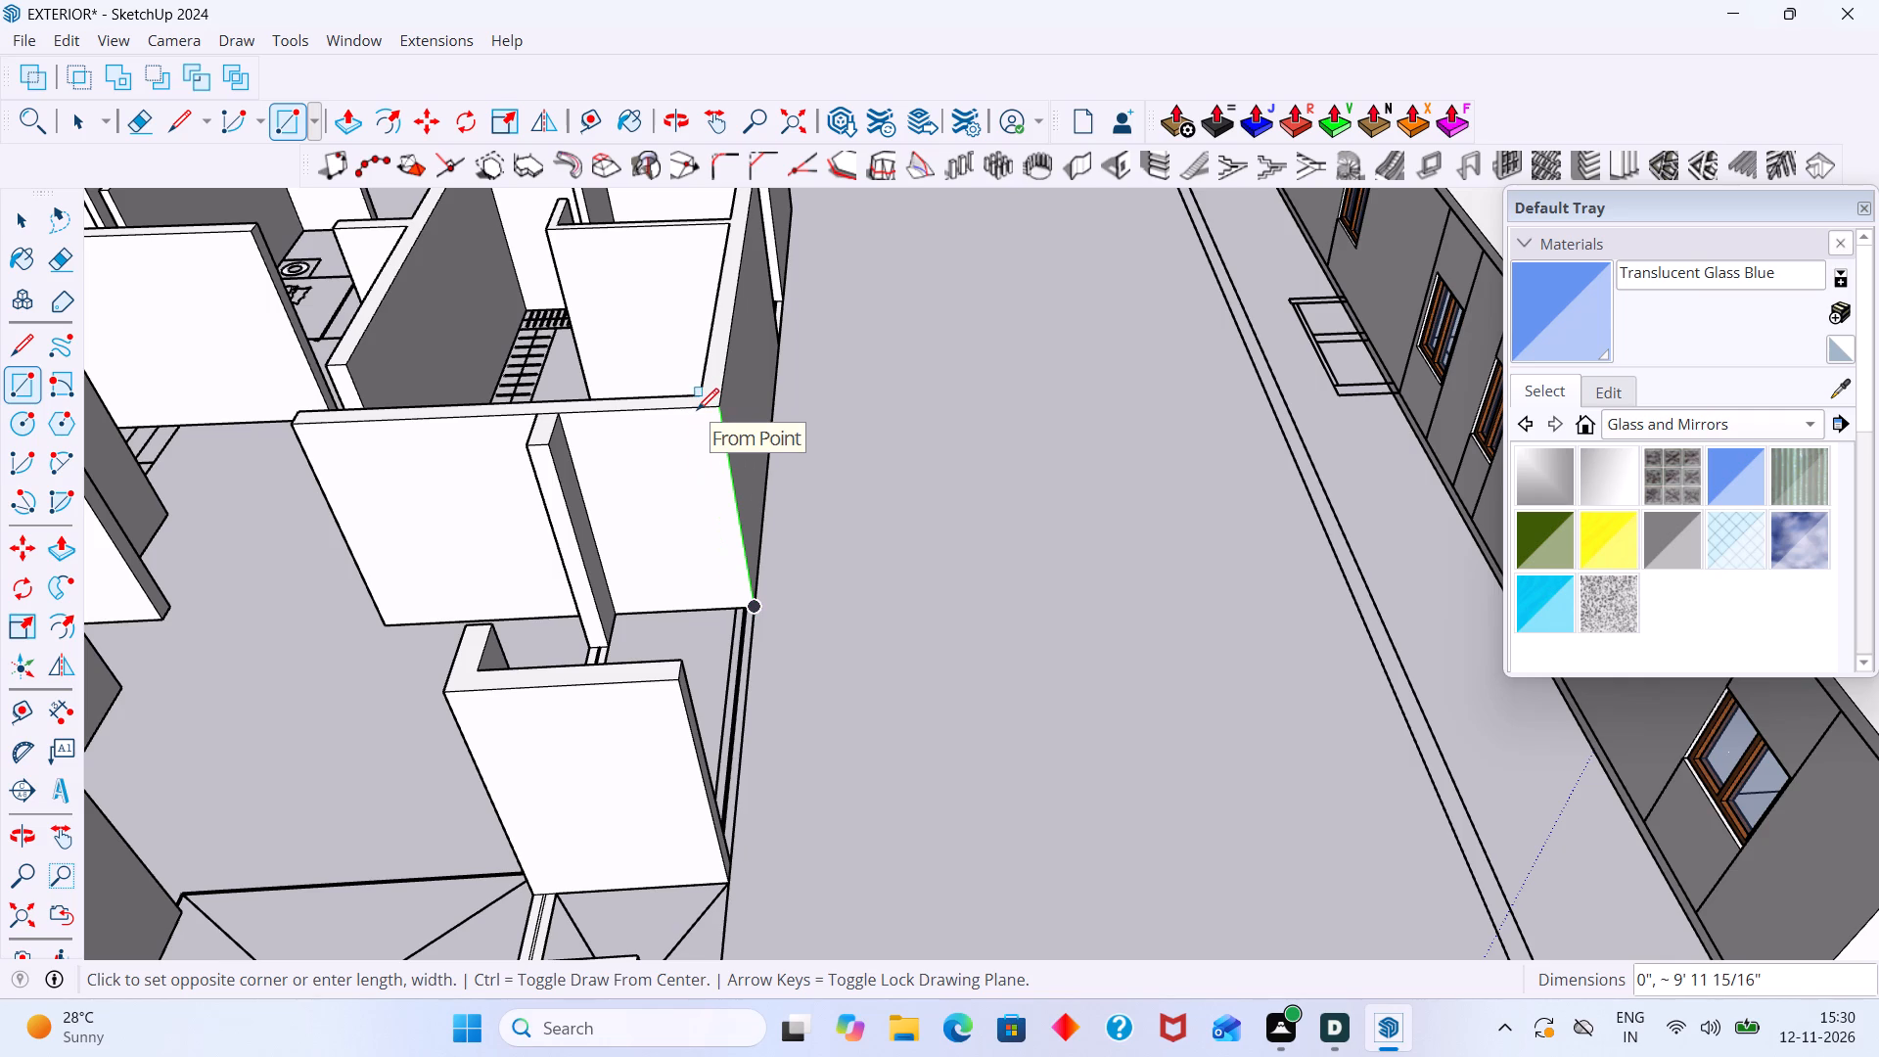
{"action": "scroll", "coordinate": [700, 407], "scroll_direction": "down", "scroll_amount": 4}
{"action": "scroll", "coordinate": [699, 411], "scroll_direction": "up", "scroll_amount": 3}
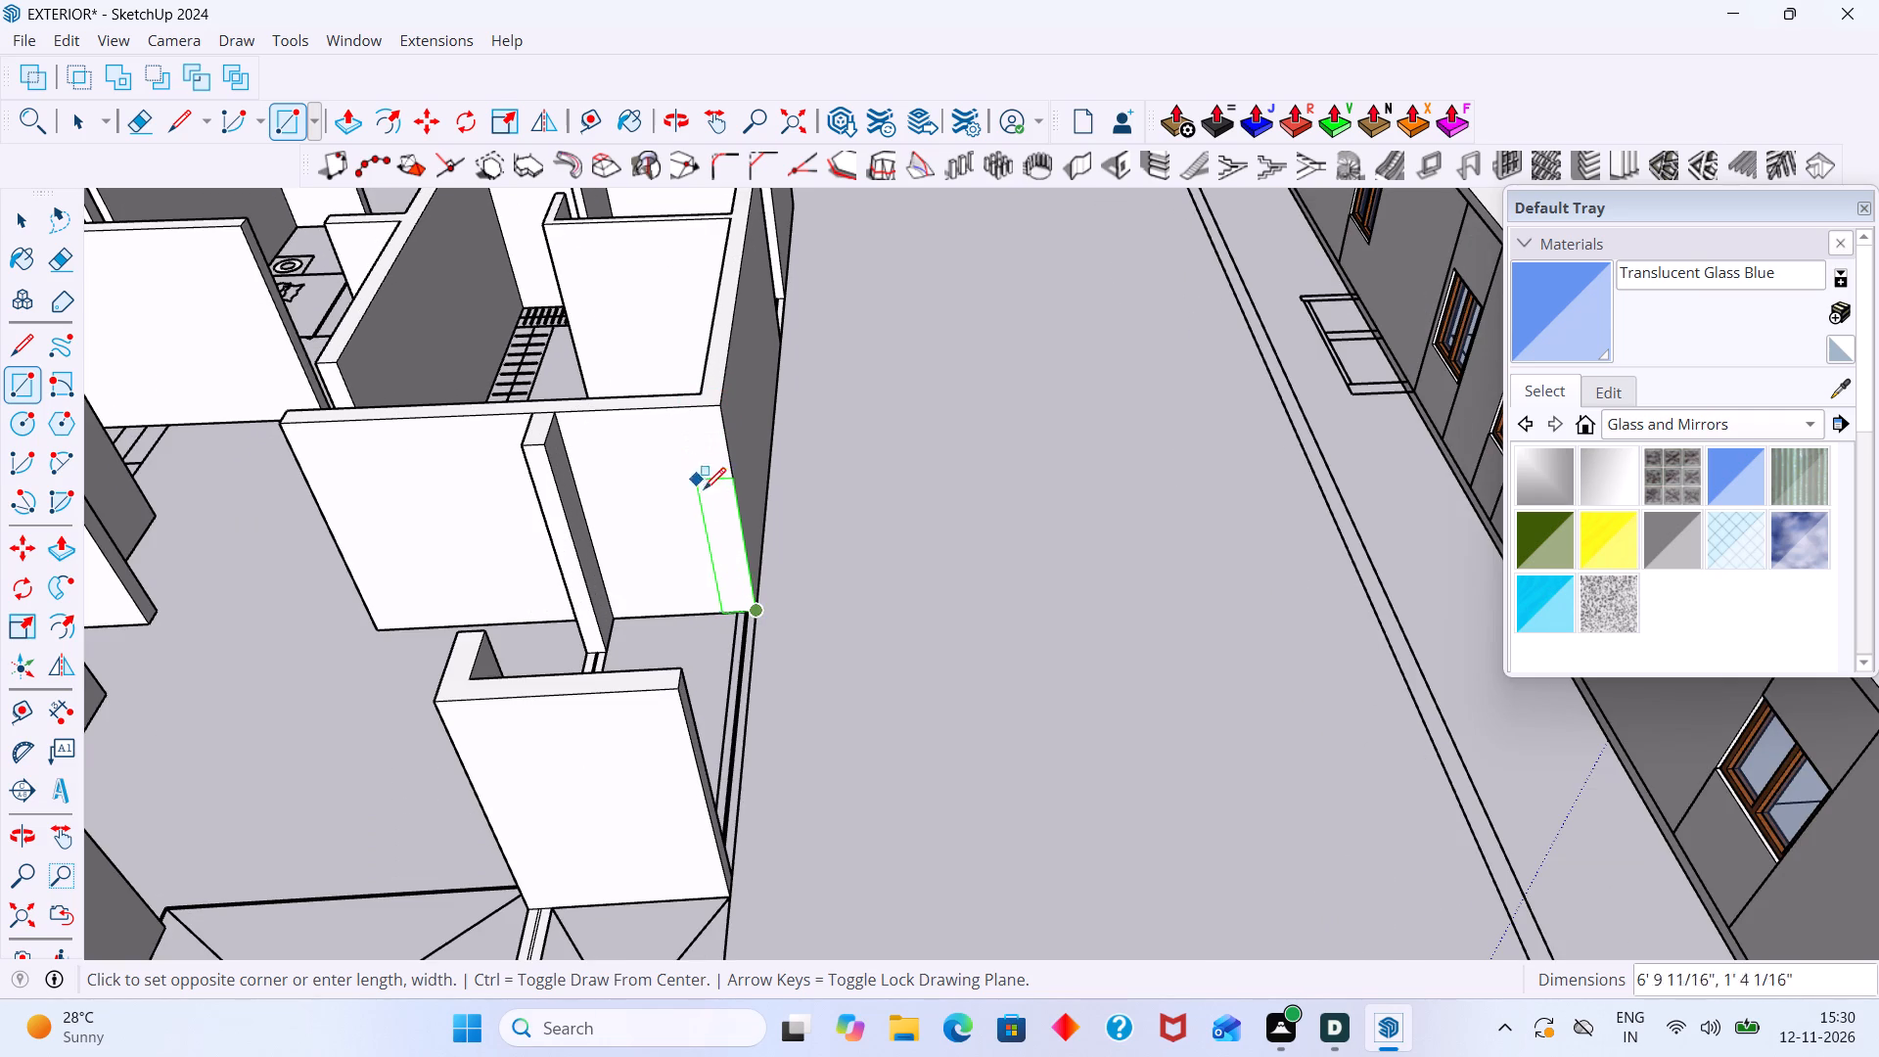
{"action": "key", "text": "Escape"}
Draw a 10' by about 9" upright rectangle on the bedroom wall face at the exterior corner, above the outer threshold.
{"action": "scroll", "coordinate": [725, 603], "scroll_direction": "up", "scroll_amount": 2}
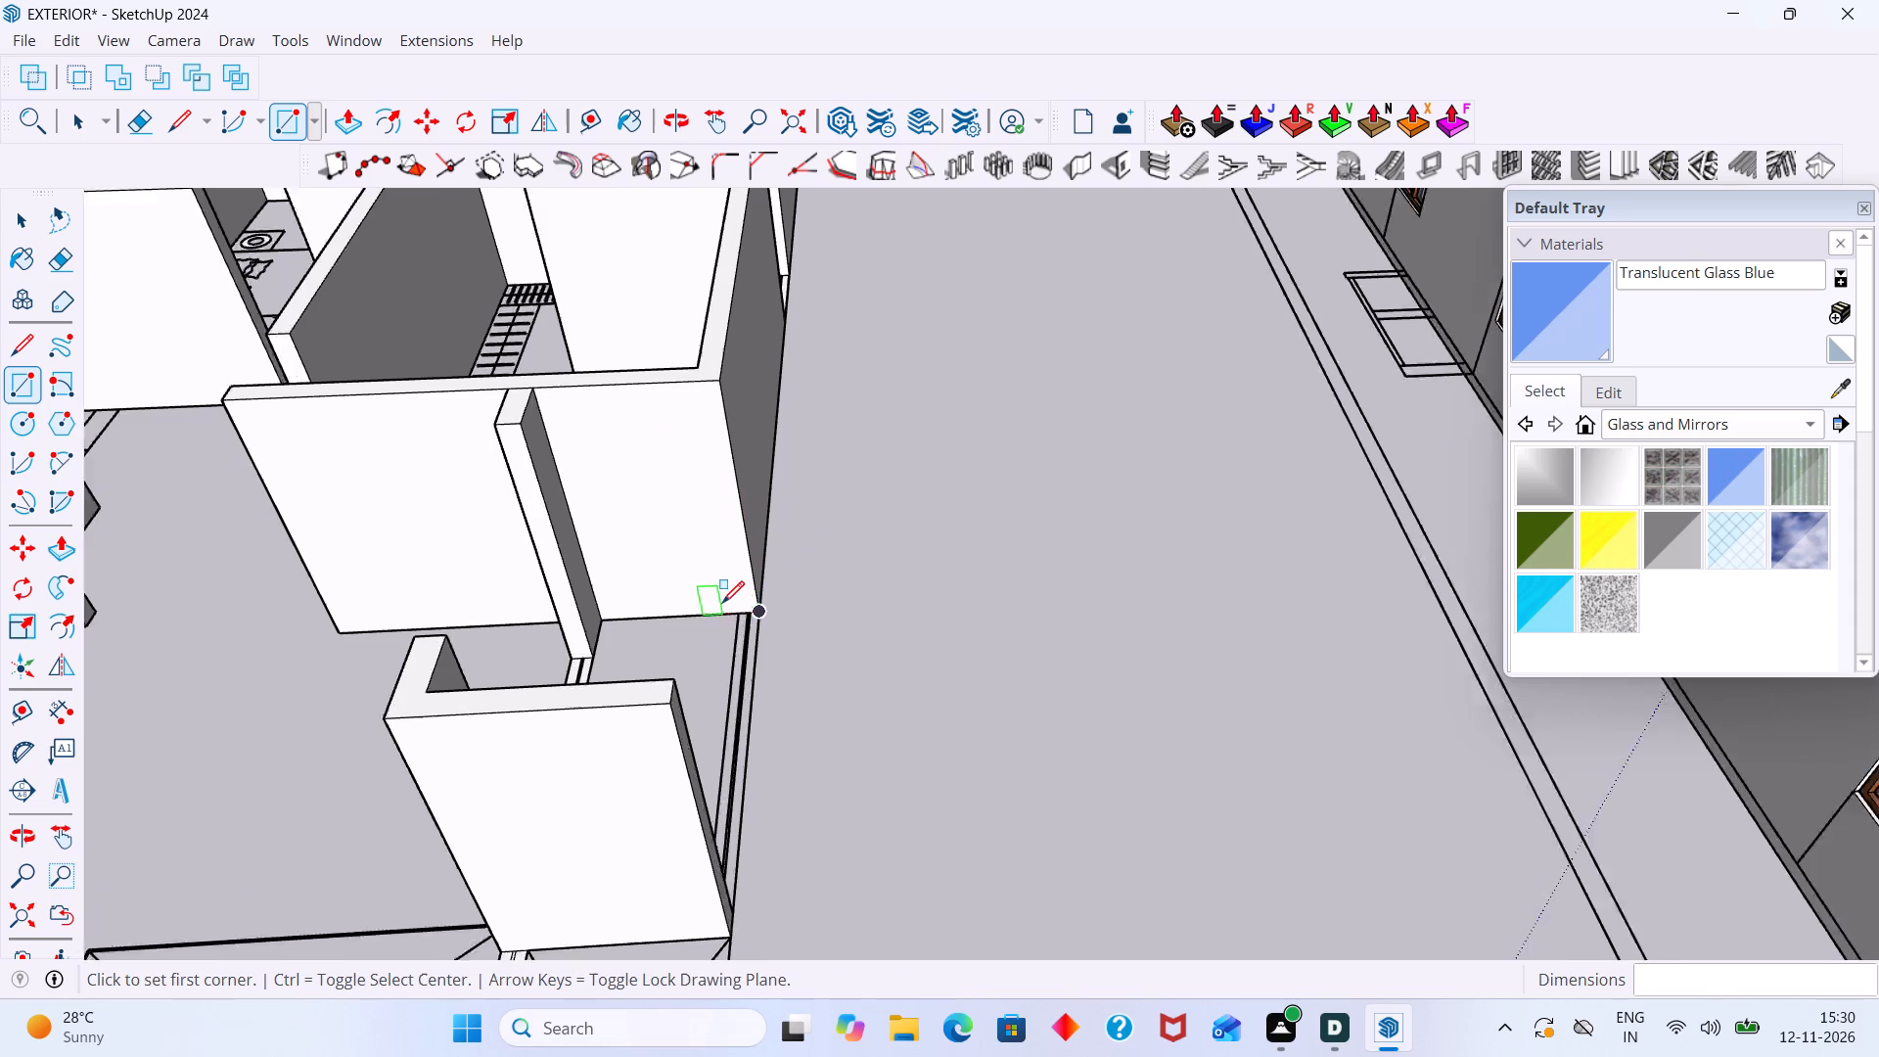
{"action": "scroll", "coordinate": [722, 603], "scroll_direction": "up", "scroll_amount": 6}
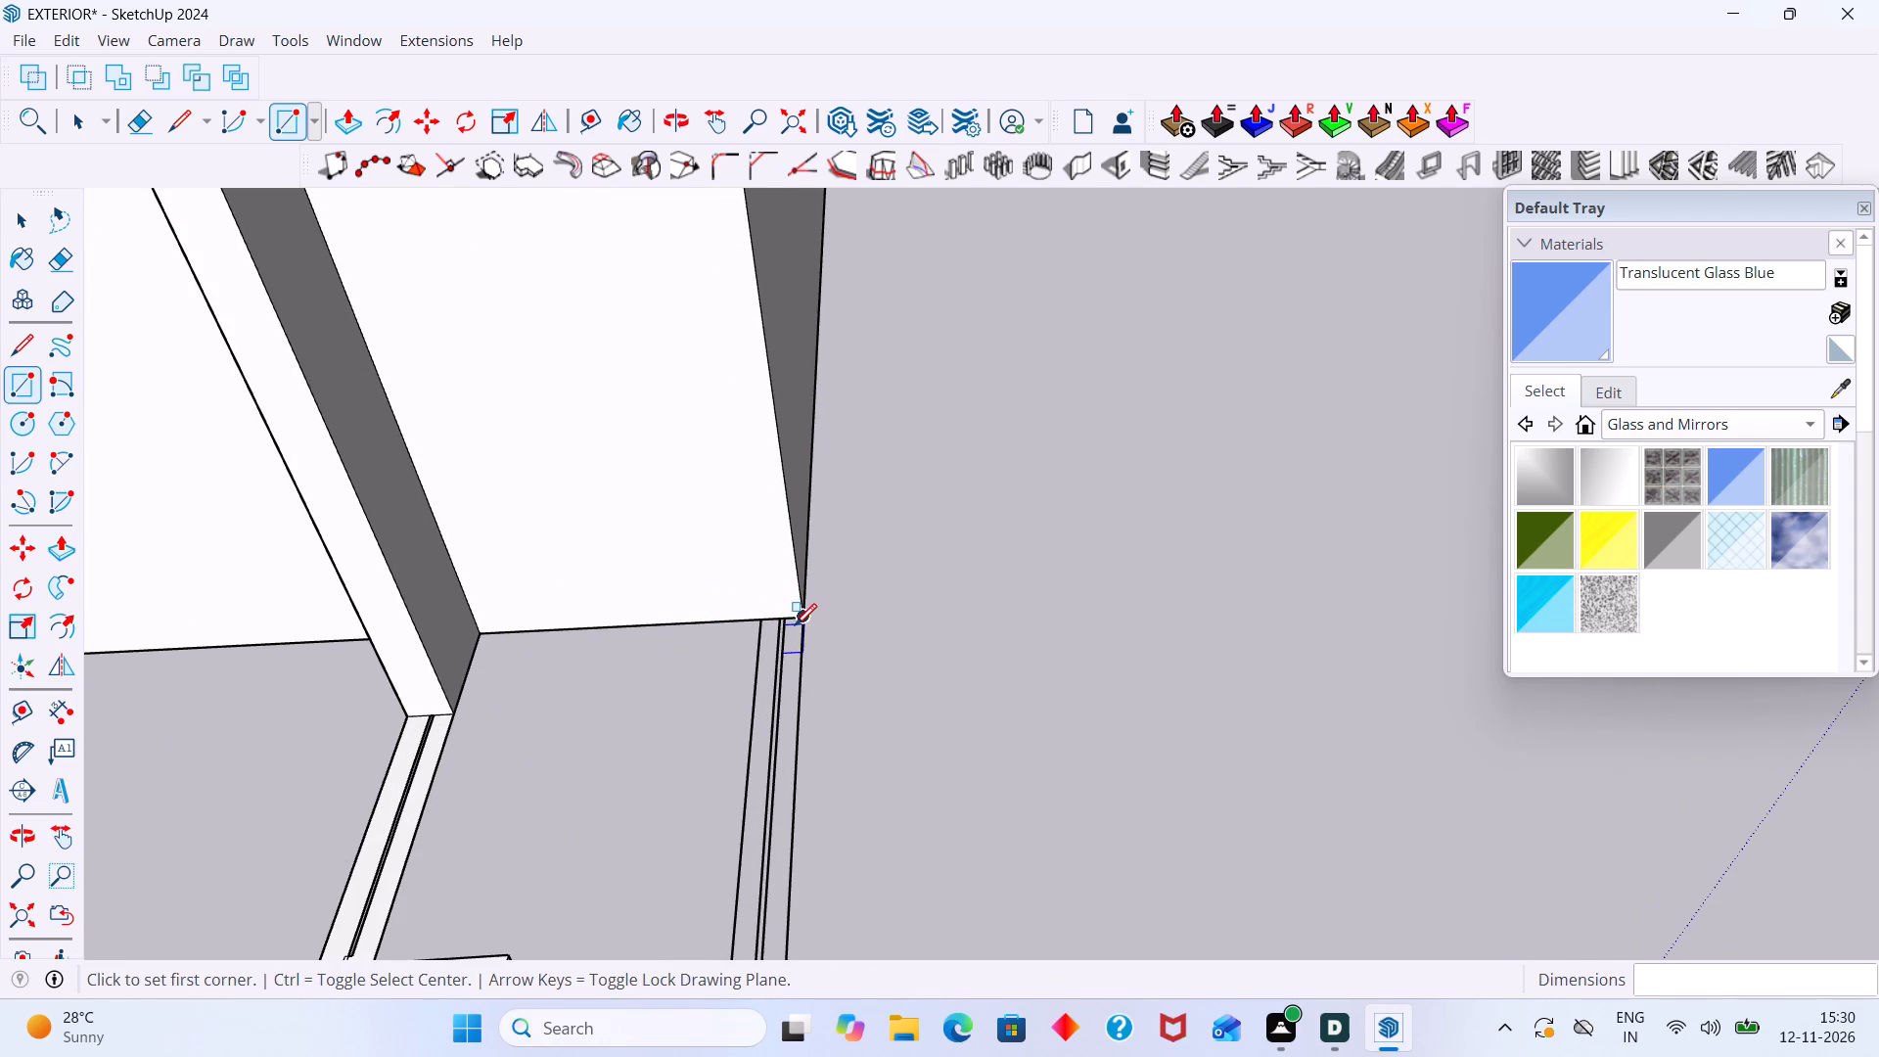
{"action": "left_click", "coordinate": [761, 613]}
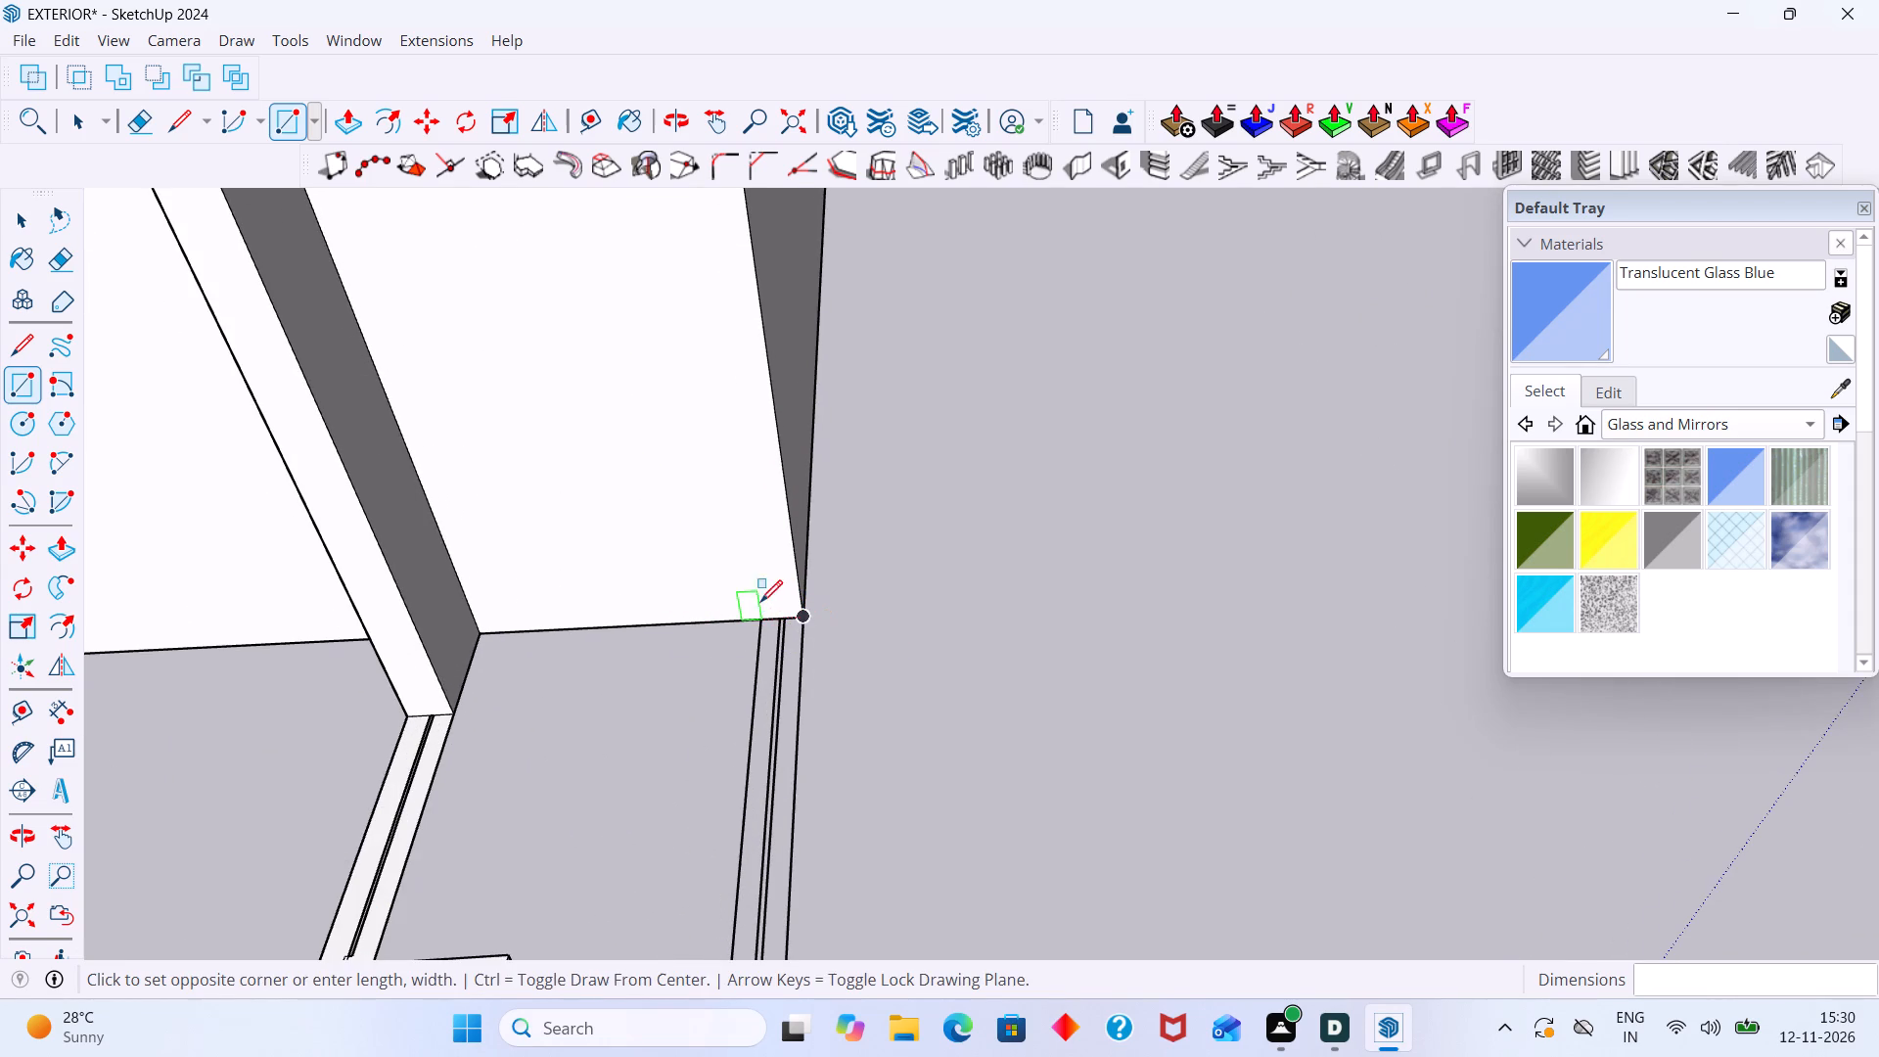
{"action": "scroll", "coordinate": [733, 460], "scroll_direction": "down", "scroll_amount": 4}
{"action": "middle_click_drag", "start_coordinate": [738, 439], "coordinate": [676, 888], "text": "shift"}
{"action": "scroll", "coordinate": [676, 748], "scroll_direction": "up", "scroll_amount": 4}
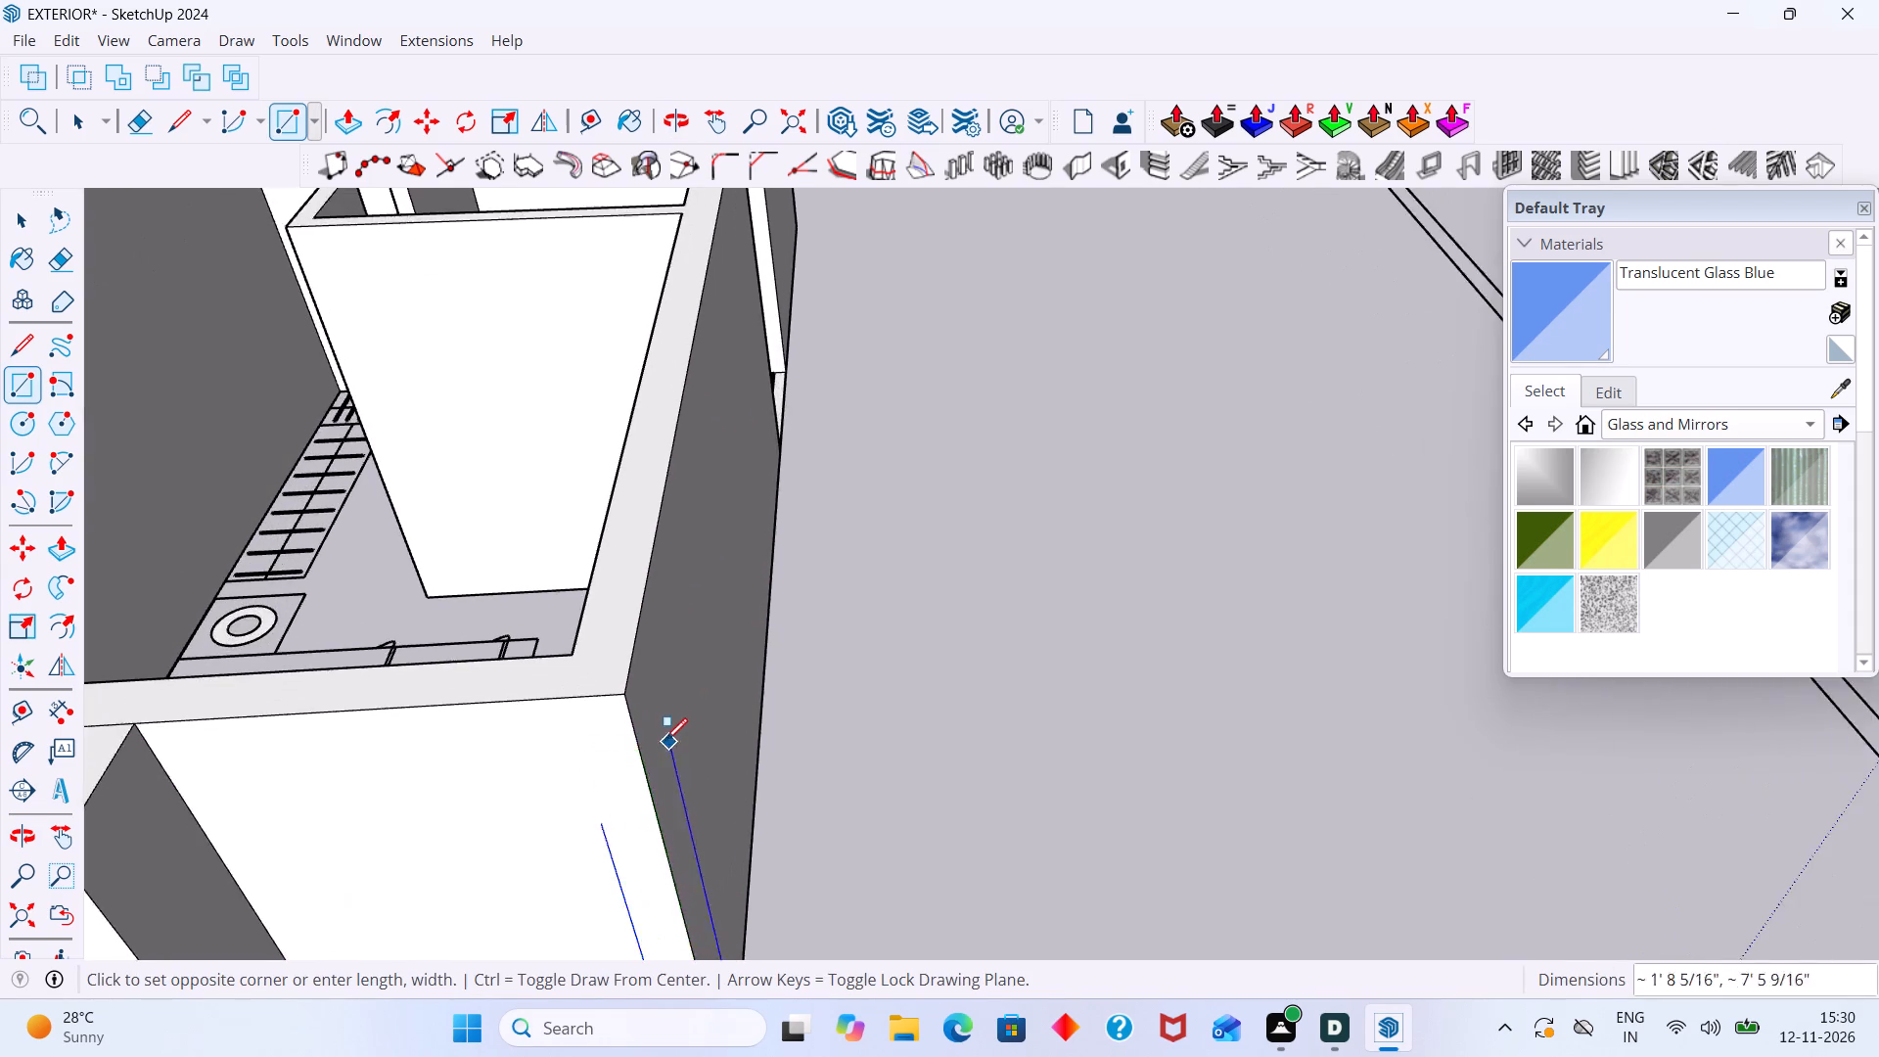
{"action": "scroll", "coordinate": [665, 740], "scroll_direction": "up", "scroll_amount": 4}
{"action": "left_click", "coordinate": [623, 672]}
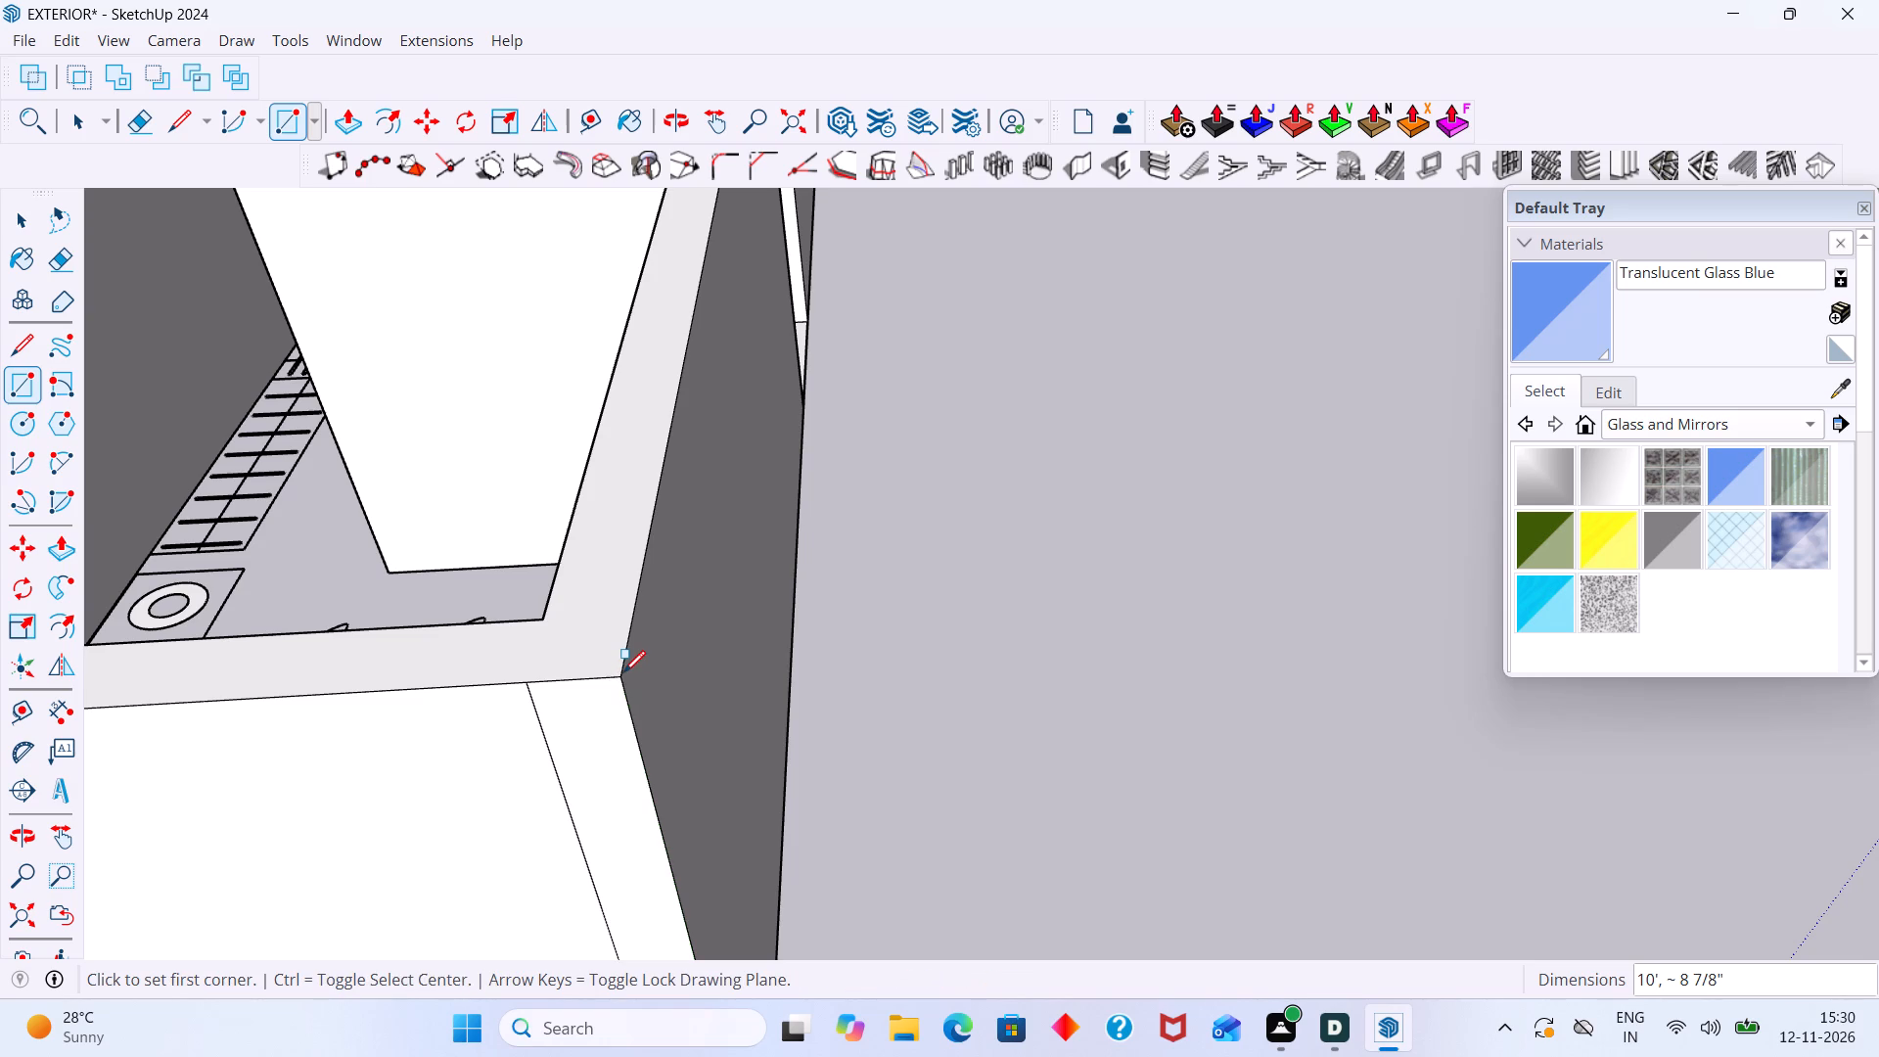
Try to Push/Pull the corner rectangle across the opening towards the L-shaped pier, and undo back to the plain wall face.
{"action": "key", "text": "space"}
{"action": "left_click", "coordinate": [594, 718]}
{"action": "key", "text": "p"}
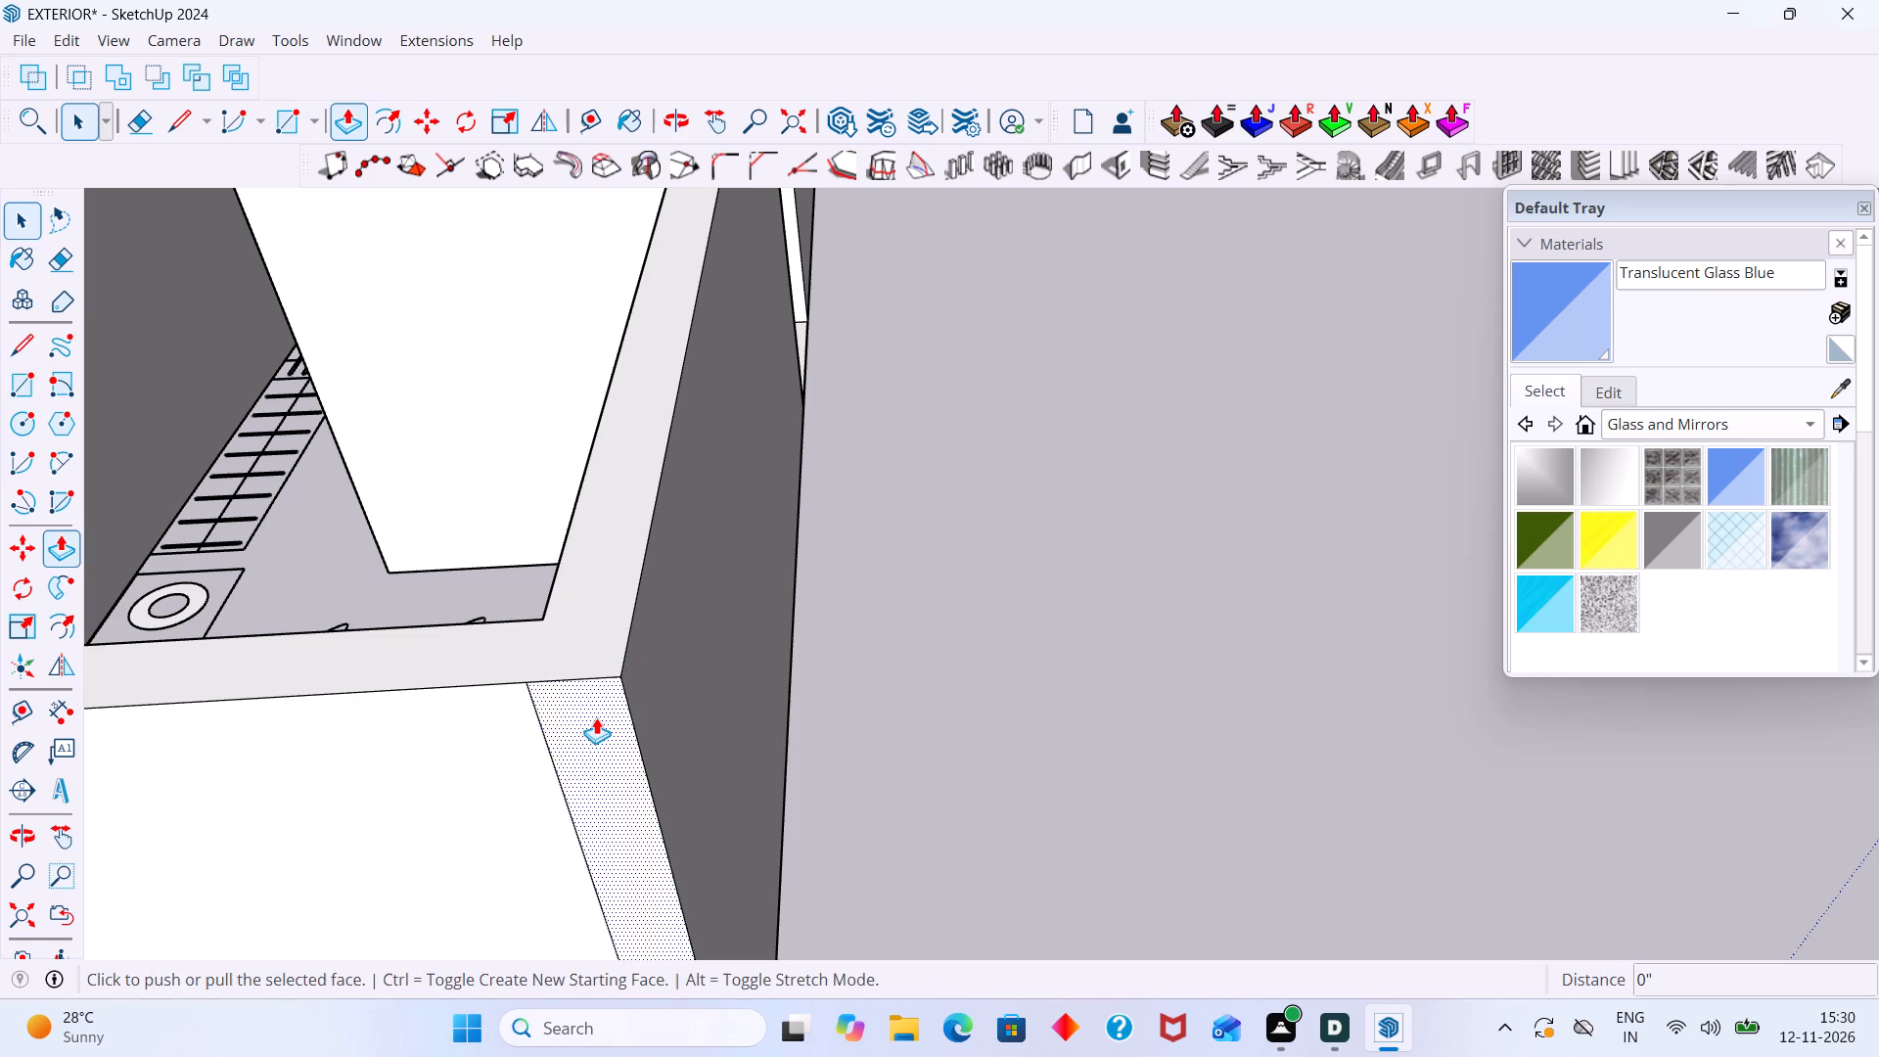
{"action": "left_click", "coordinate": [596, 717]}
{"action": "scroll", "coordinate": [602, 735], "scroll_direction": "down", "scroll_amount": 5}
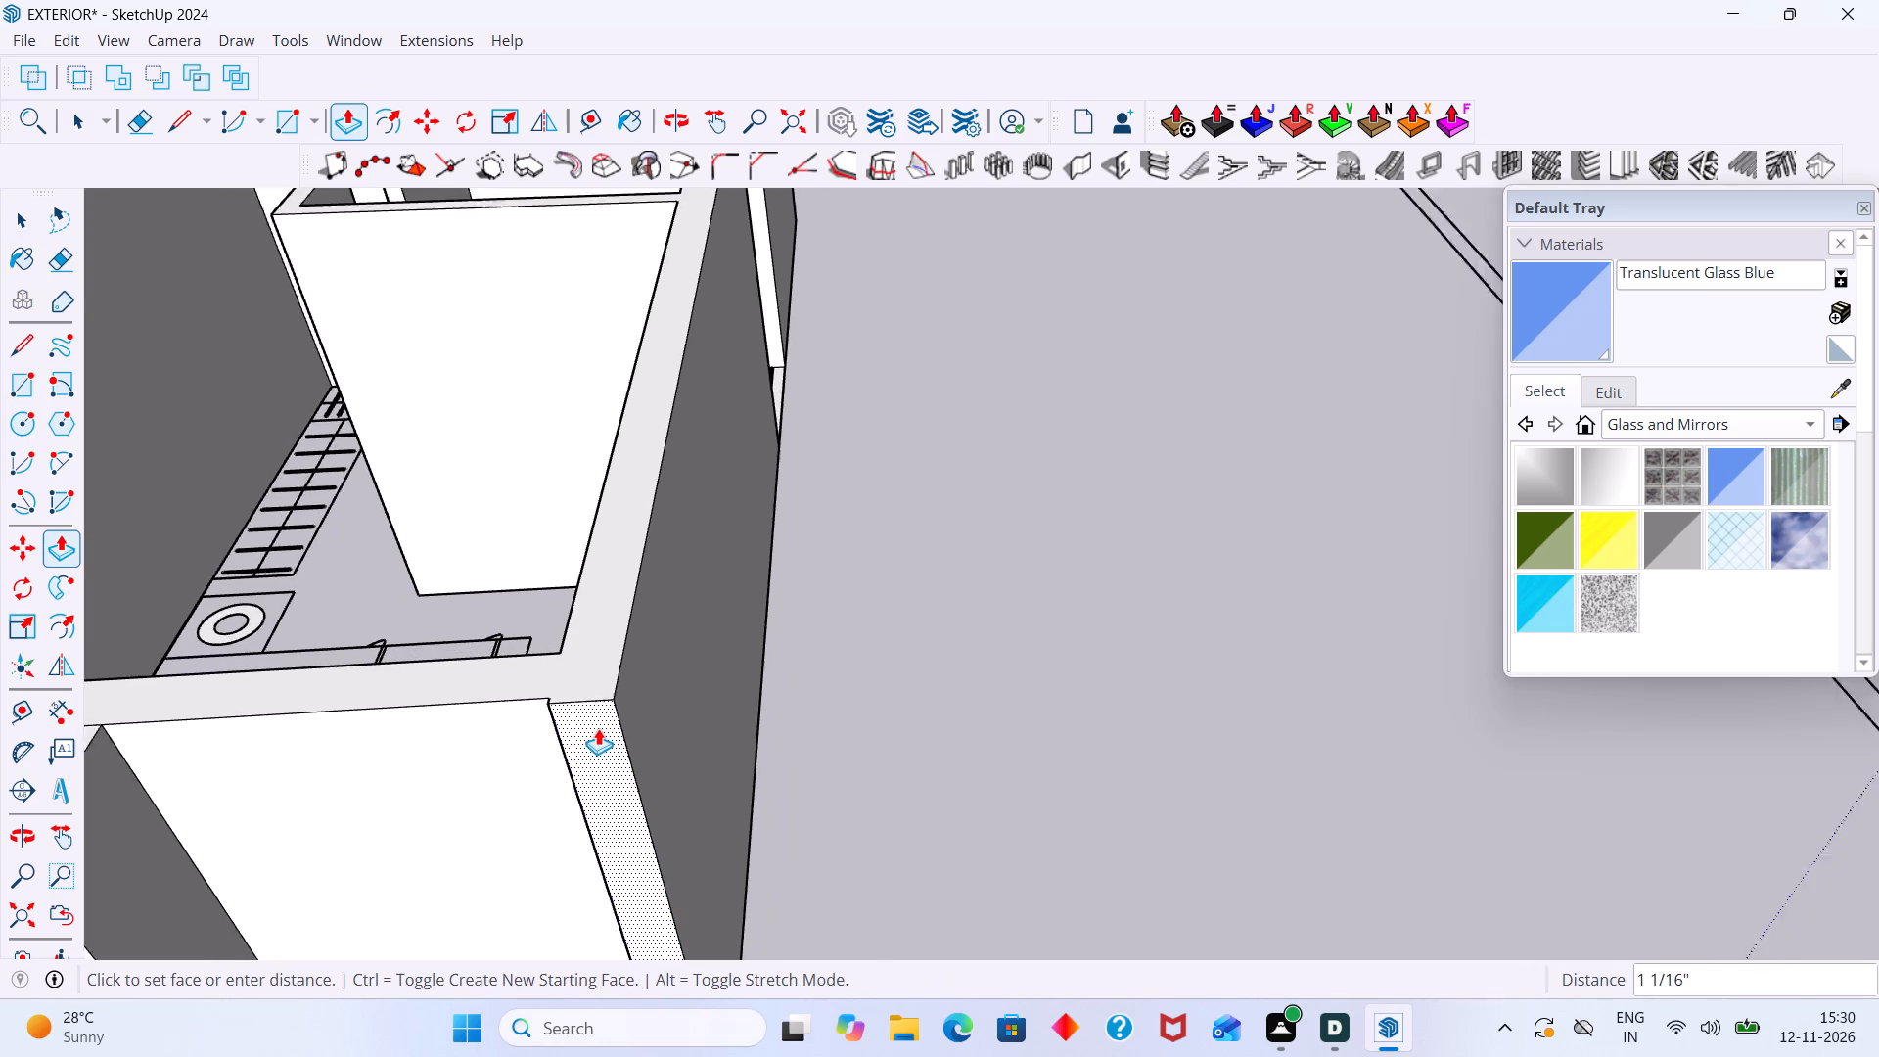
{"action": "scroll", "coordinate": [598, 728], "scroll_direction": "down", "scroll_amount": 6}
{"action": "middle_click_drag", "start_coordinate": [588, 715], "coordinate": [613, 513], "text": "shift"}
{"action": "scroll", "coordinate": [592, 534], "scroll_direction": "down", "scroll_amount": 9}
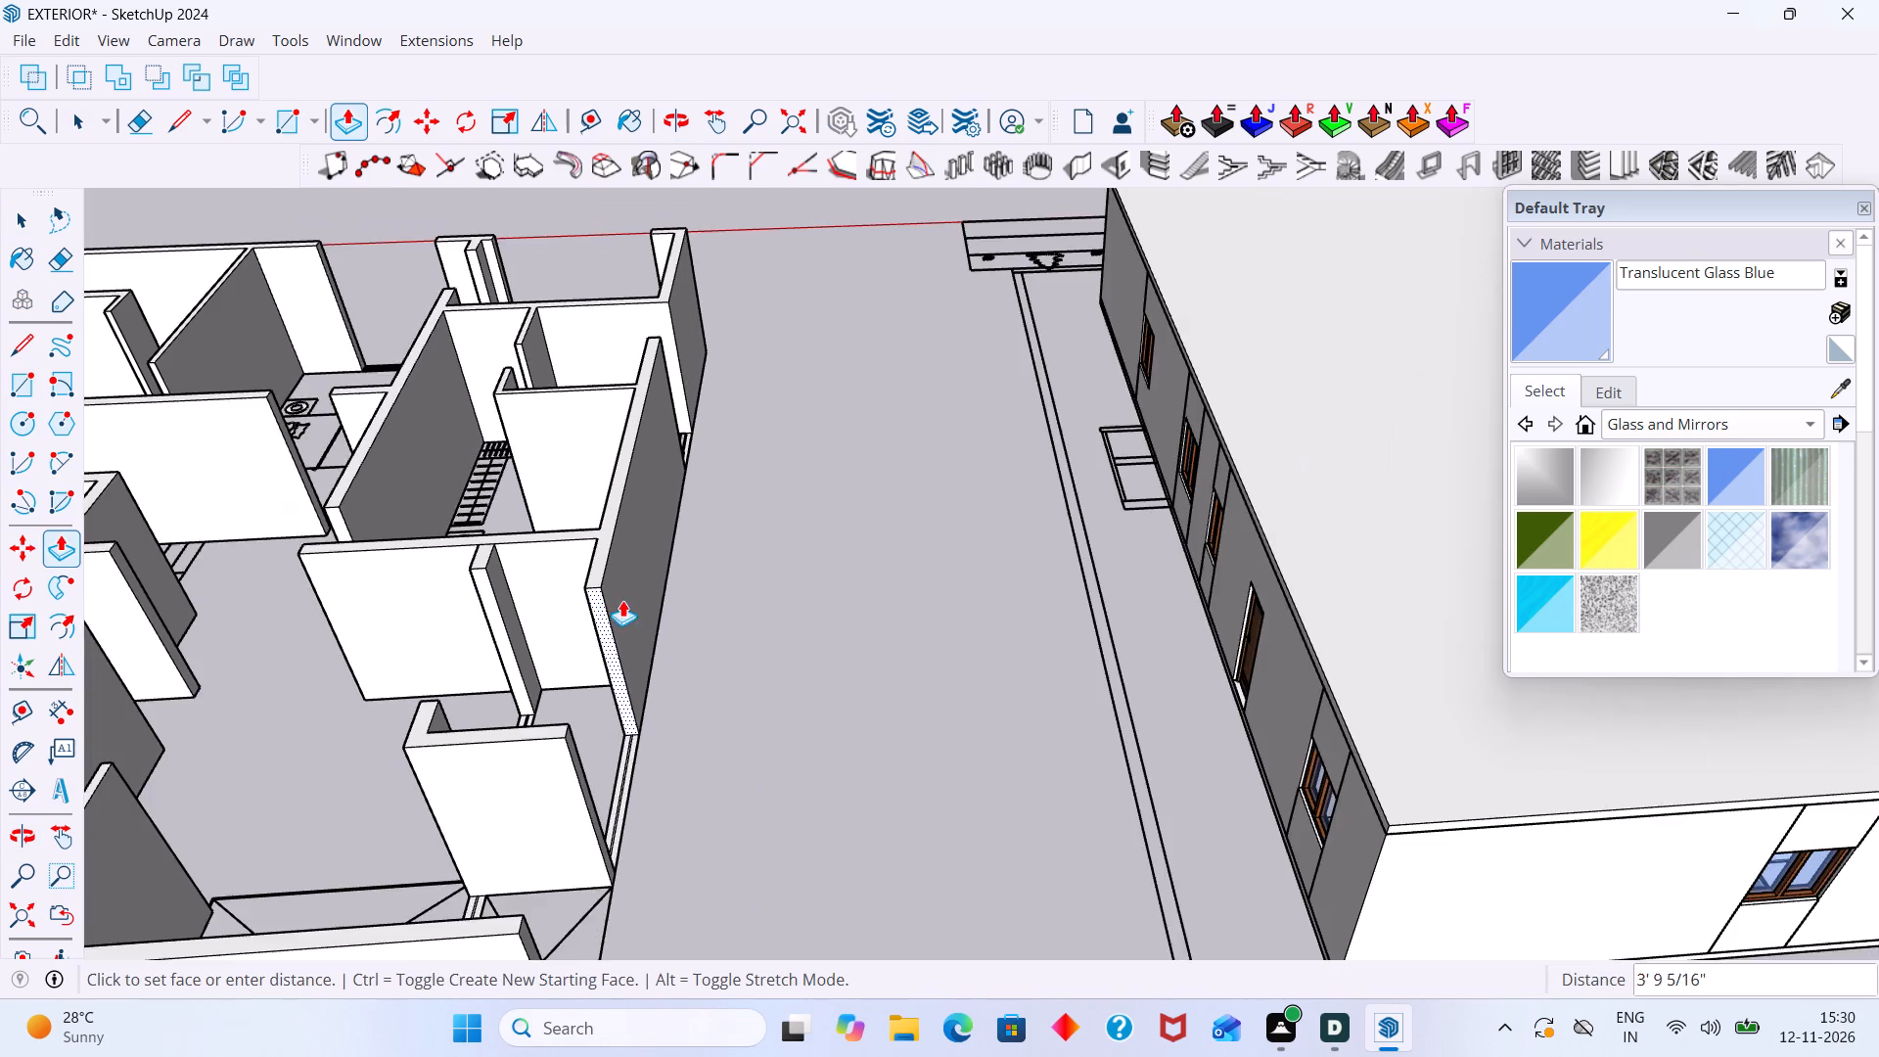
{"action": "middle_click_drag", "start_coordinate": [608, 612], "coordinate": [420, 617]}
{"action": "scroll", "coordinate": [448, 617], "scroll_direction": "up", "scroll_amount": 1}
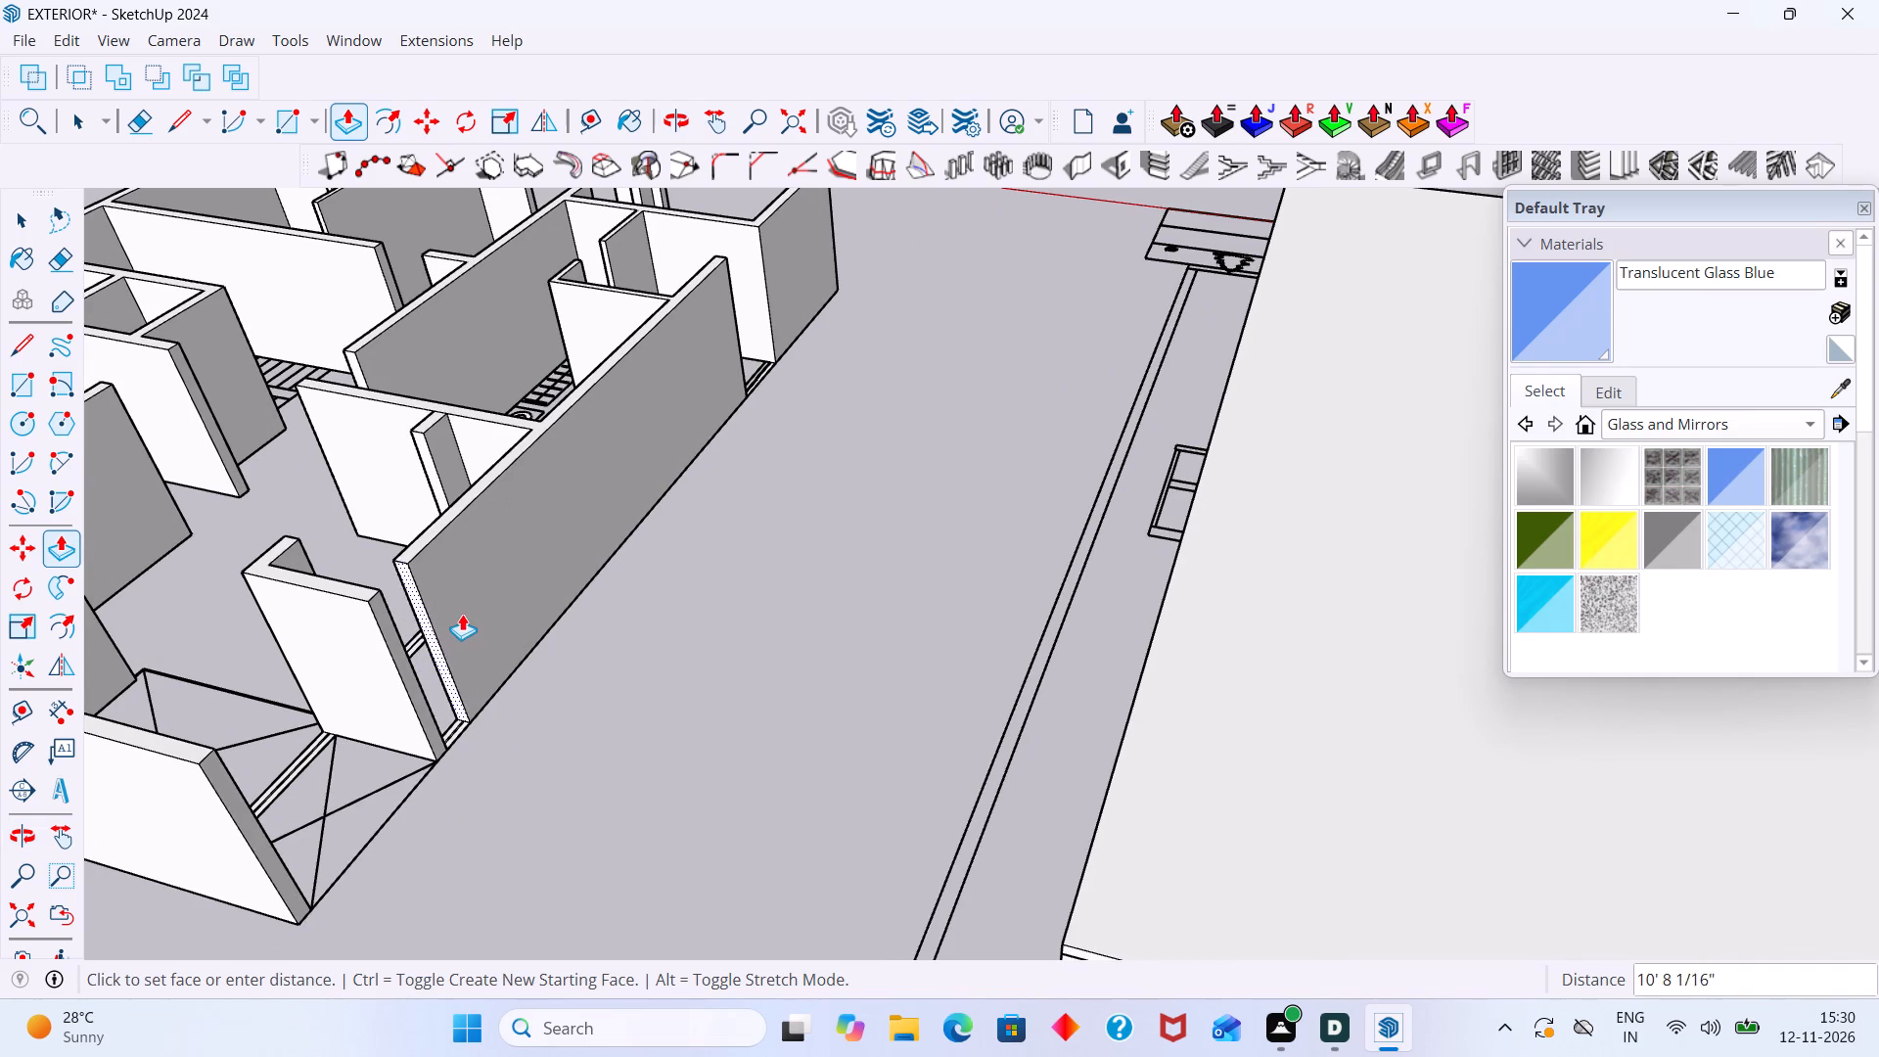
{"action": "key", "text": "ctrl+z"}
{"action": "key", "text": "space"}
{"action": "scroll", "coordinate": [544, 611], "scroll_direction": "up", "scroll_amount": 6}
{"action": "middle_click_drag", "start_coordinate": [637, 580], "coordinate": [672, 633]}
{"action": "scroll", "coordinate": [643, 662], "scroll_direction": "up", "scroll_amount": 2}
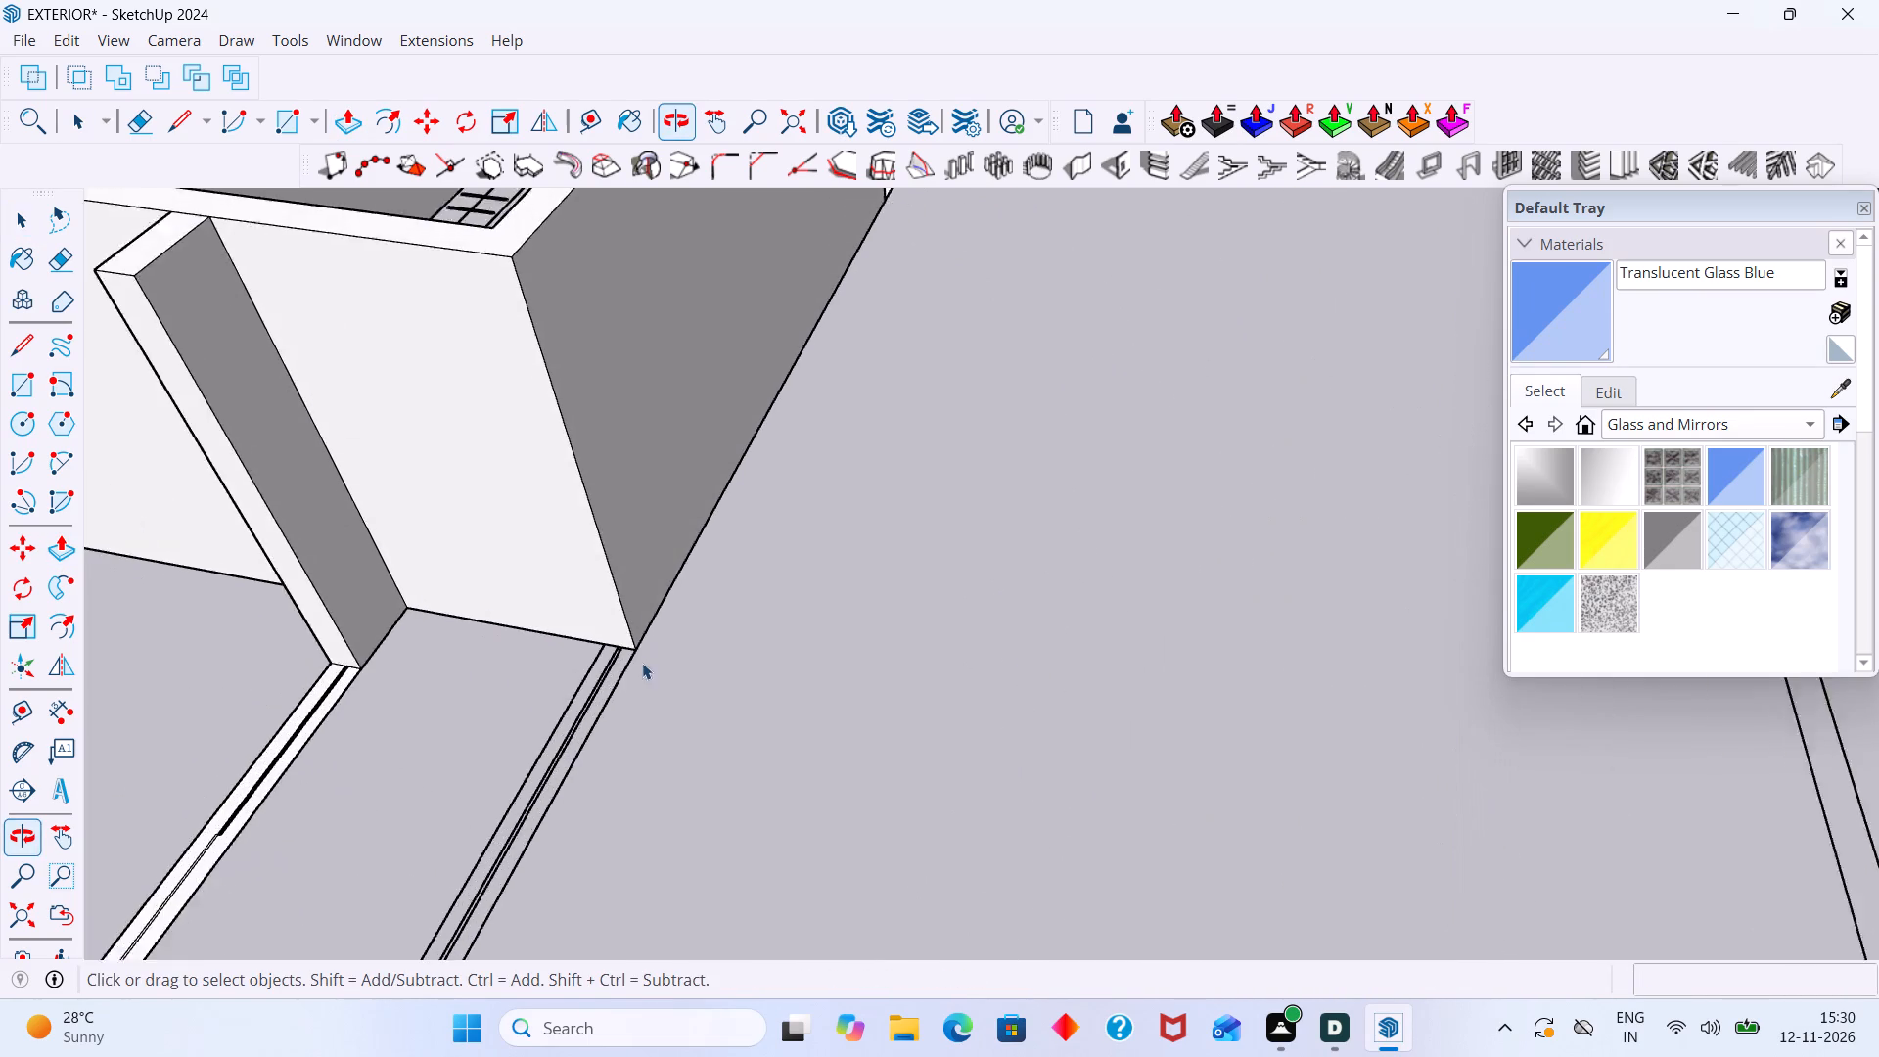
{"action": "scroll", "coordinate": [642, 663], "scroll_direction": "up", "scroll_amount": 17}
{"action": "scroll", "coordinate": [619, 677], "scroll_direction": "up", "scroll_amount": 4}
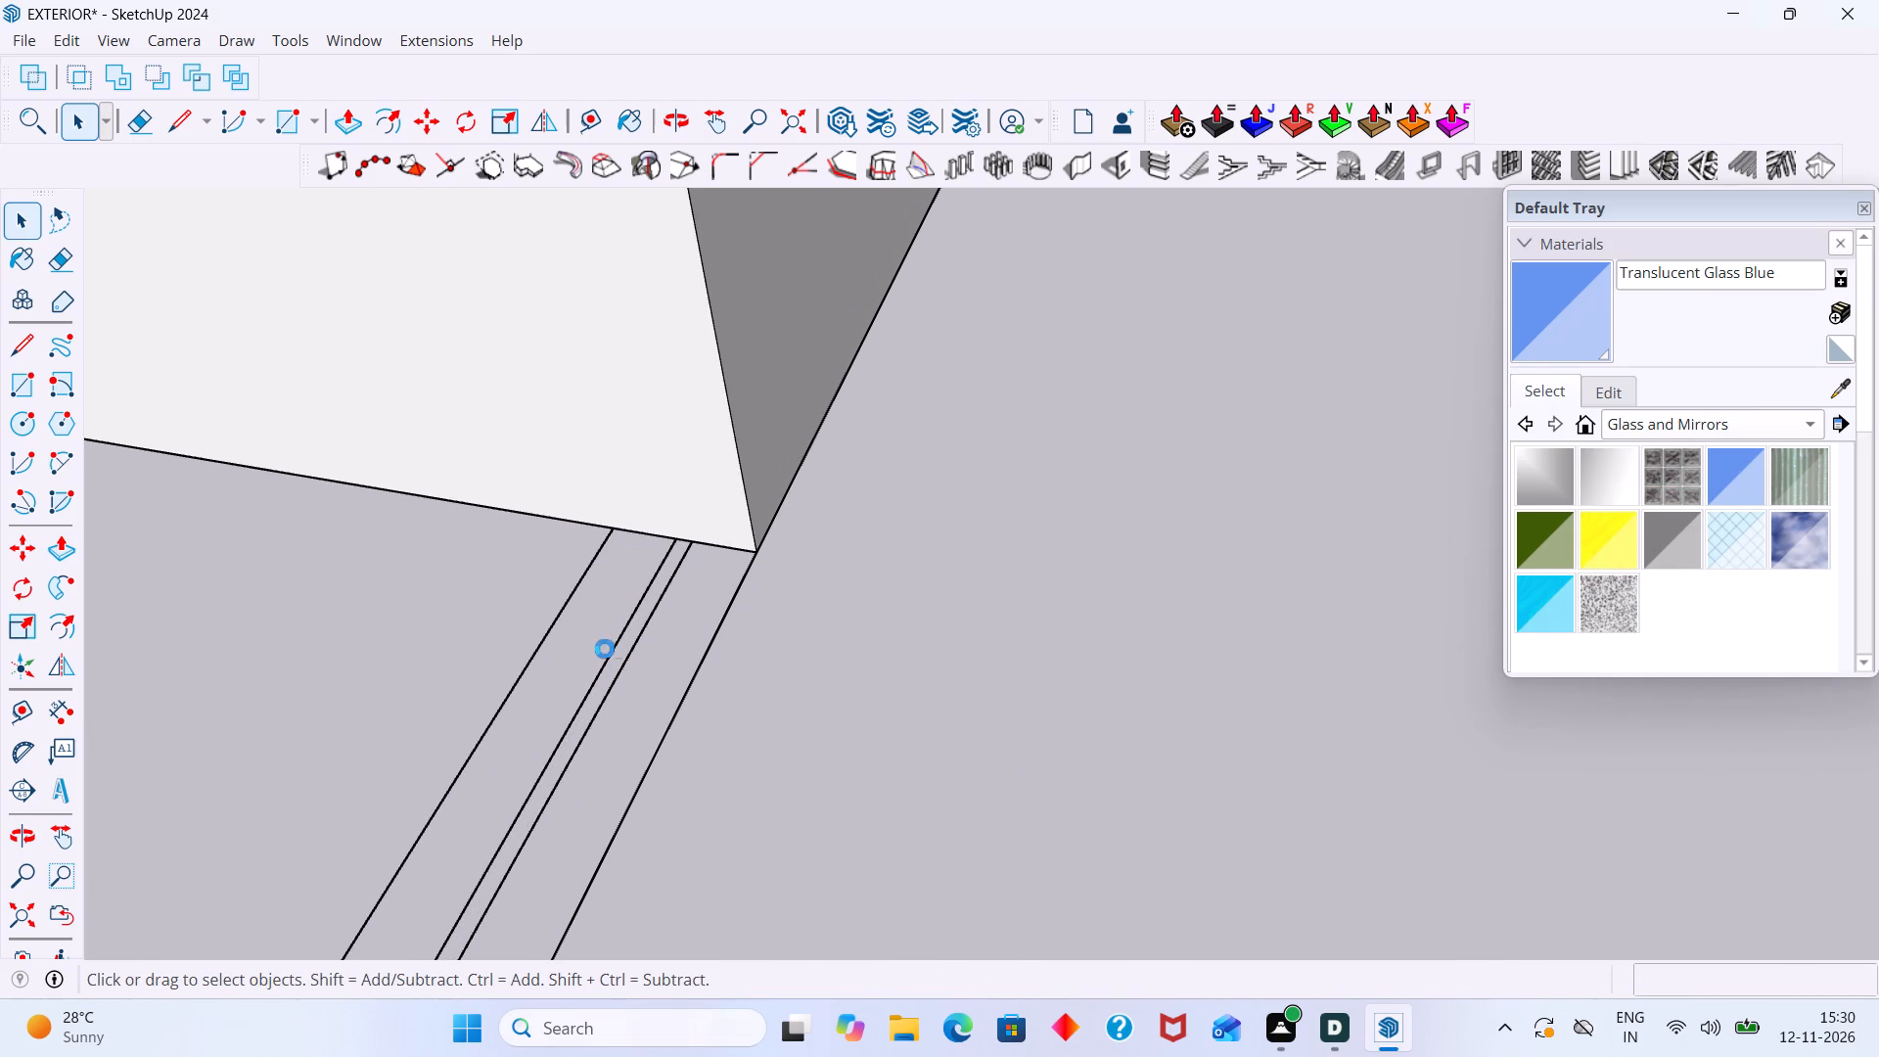
Delete the two closely spaced inner lines running along the outer threshold between the L-shaped pier and the bedroom's exterior corner.
{"action": "scroll", "coordinate": [673, 622], "scroll_direction": "down", "scroll_amount": 13}
{"action": "scroll", "coordinate": [685, 615], "scroll_direction": "down", "scroll_amount": 9}
{"action": "middle_click_drag", "start_coordinate": [662, 657], "coordinate": [513, 706]}
{"action": "scroll", "coordinate": [556, 692], "scroll_direction": "up", "scroll_amount": 3}
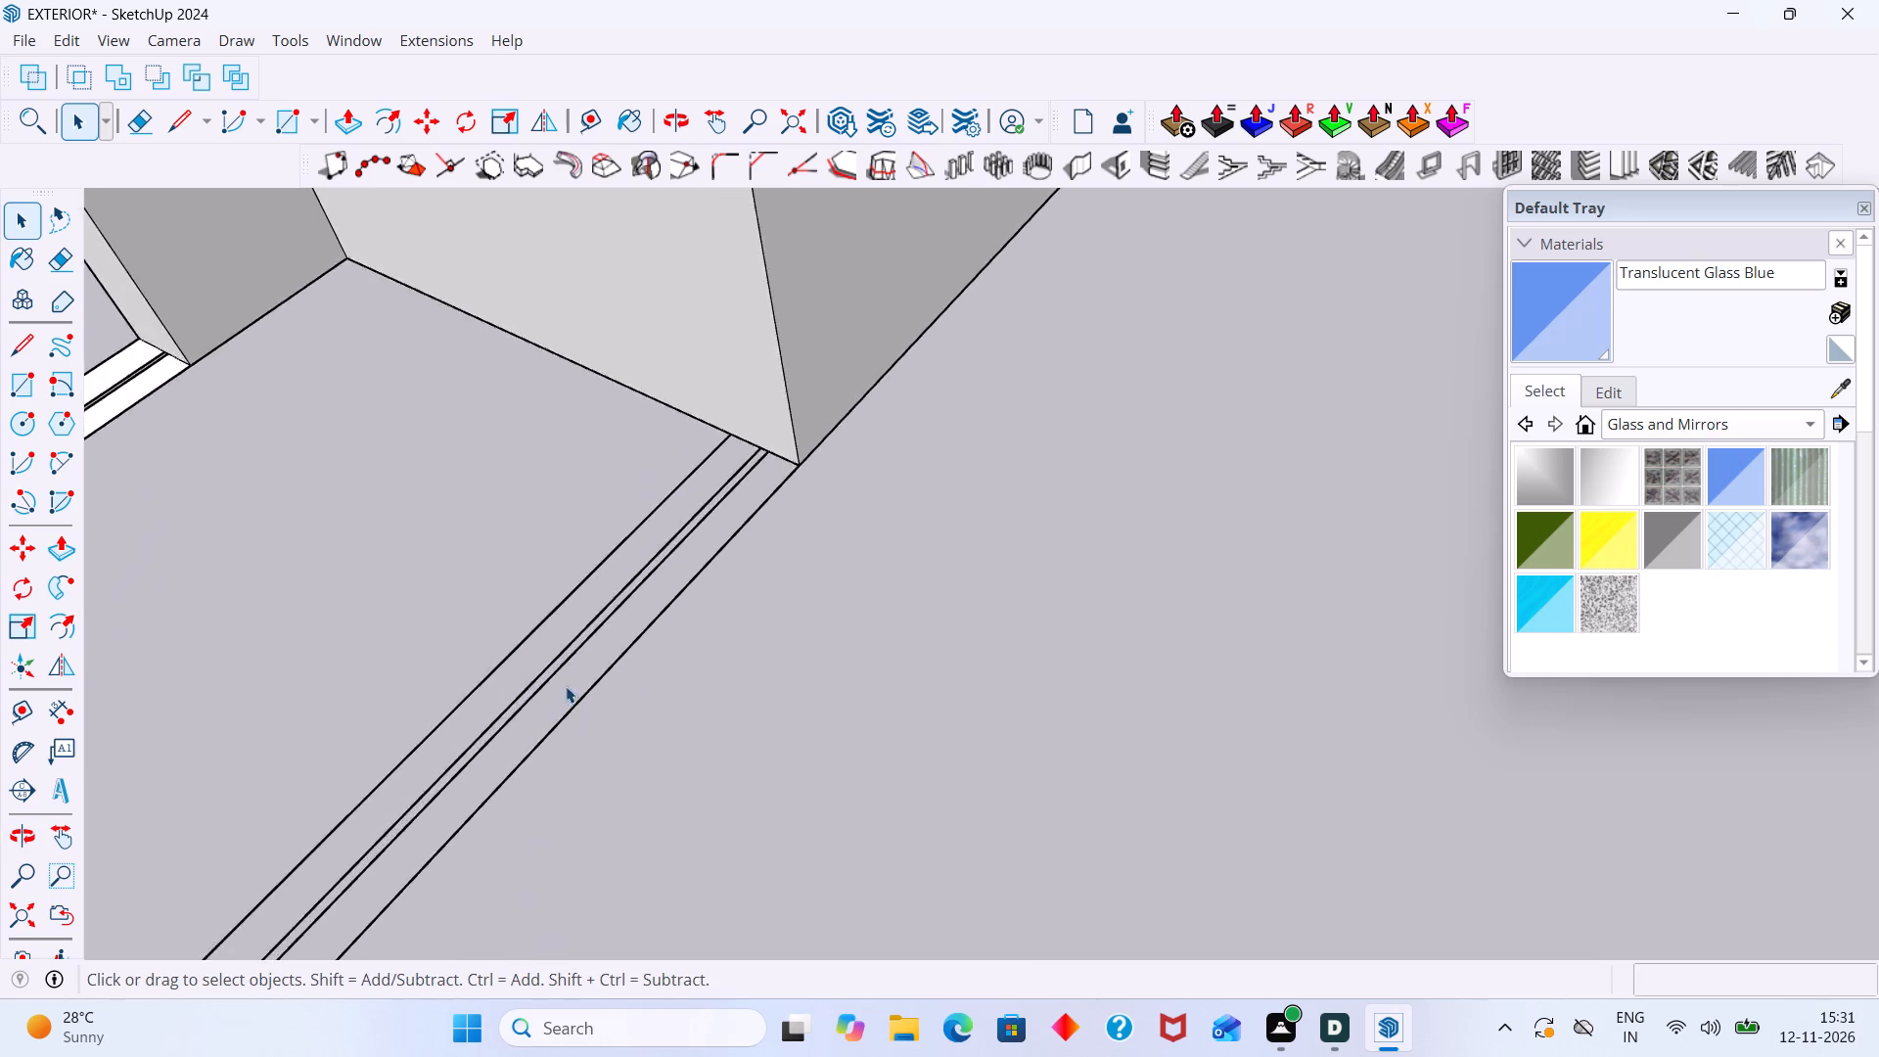
{"action": "scroll", "coordinate": [566, 686], "scroll_direction": "up", "scroll_amount": 11}
{"action": "left_click", "coordinate": [559, 660]}
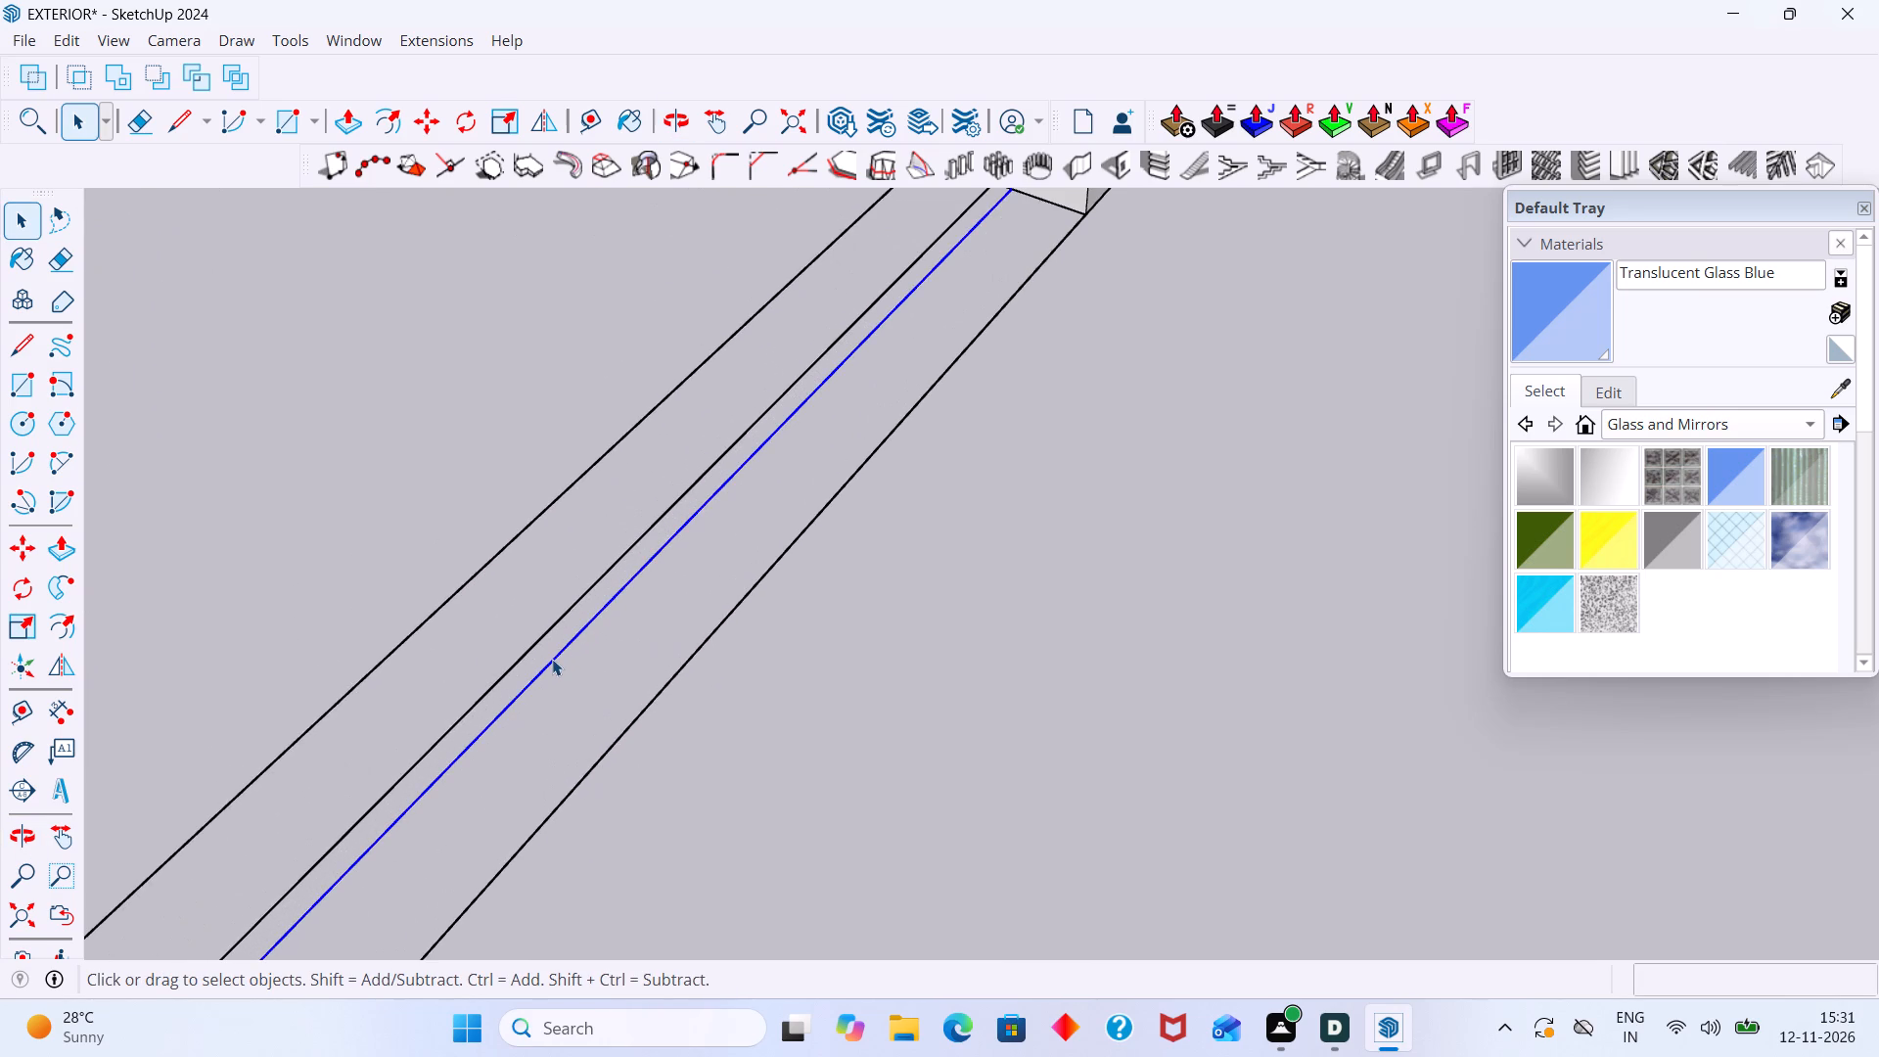
{"action": "key", "text": "Delete"}
{"action": "left_click", "coordinate": [535, 638]}
{"action": "key", "text": "Delete"}
Delete the vertical seam line near the free end of the bedroom side wall, on the face towards the bed.
{"action": "scroll", "coordinate": [569, 633], "scroll_direction": "down", "scroll_amount": 4}
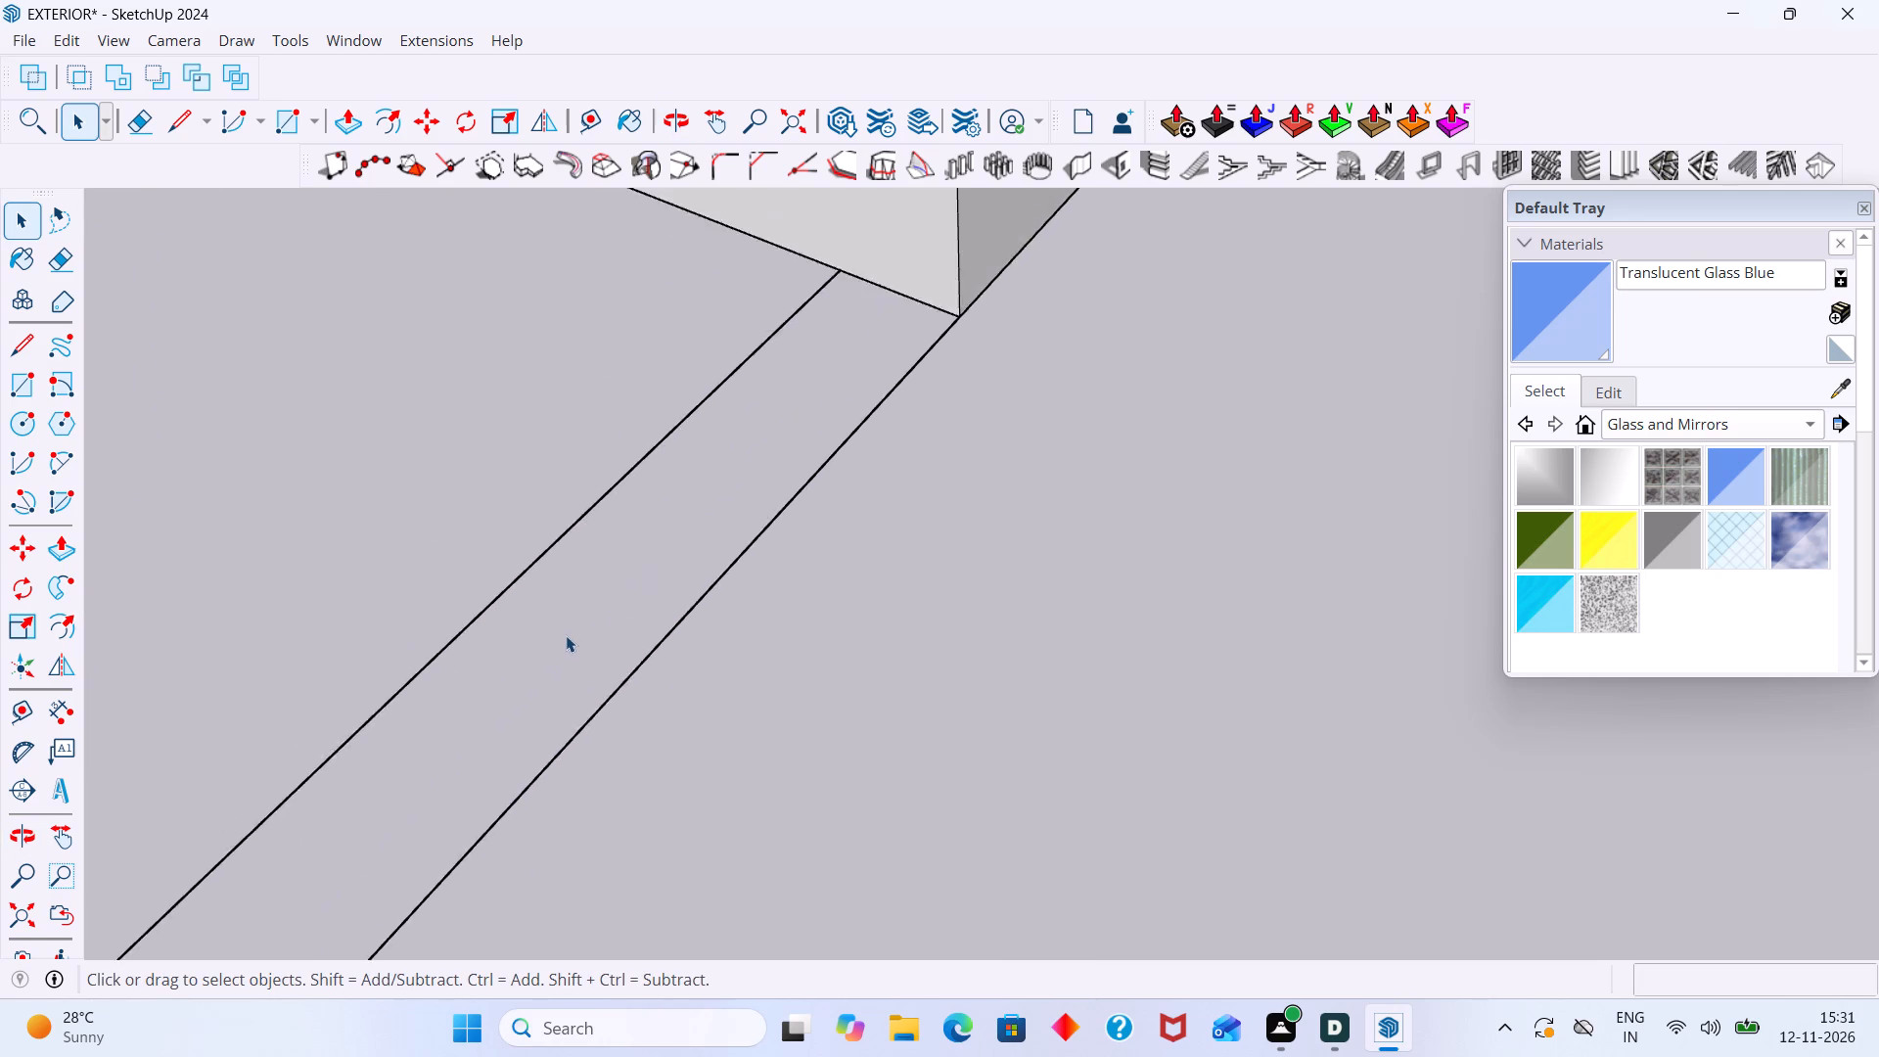
{"action": "scroll", "coordinate": [566, 635], "scroll_direction": "down", "scroll_amount": 17}
{"action": "scroll", "coordinate": [562, 649], "scroll_direction": "down", "scroll_amount": 7}
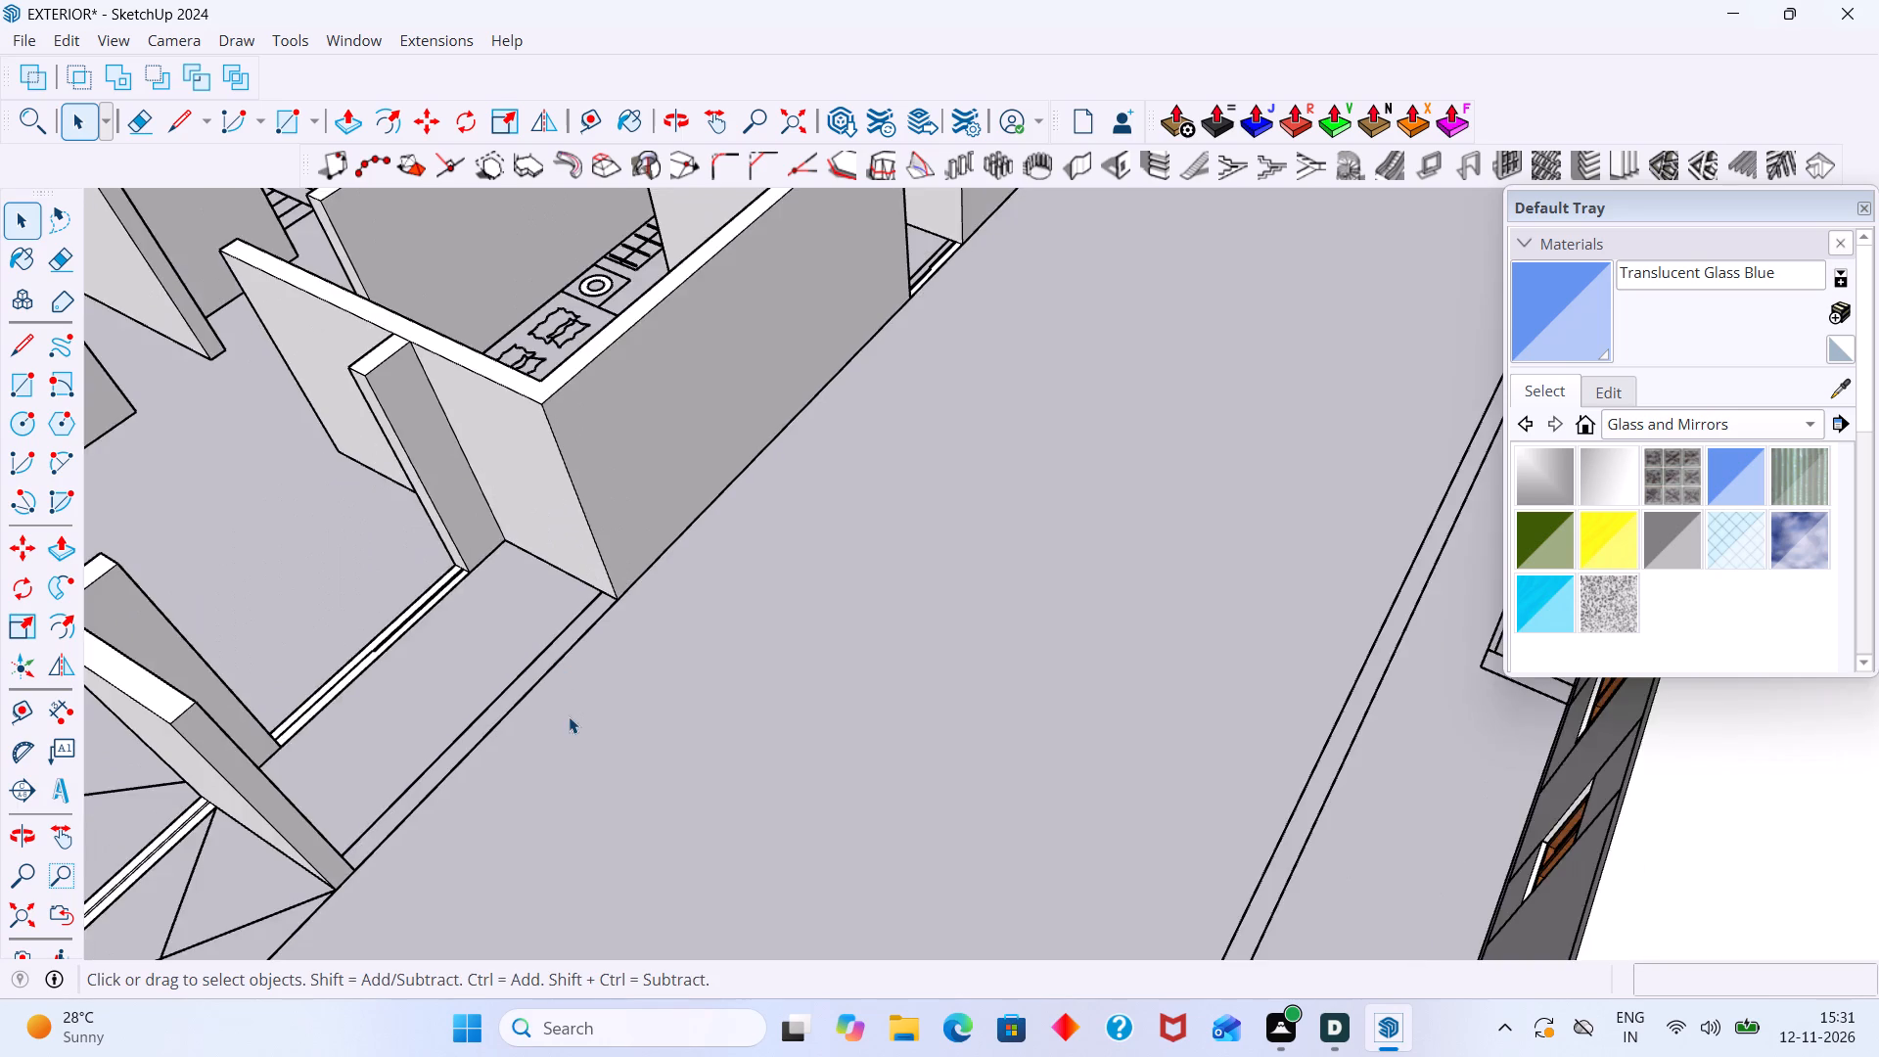
{"action": "middle_click_drag", "start_coordinate": [561, 717], "coordinate": [381, 718]}
{"action": "scroll", "coordinate": [397, 701], "scroll_direction": "down", "scroll_amount": 2}
{"action": "middle_click_drag", "start_coordinate": [436, 712], "coordinate": [555, 868], "text": "shift"}
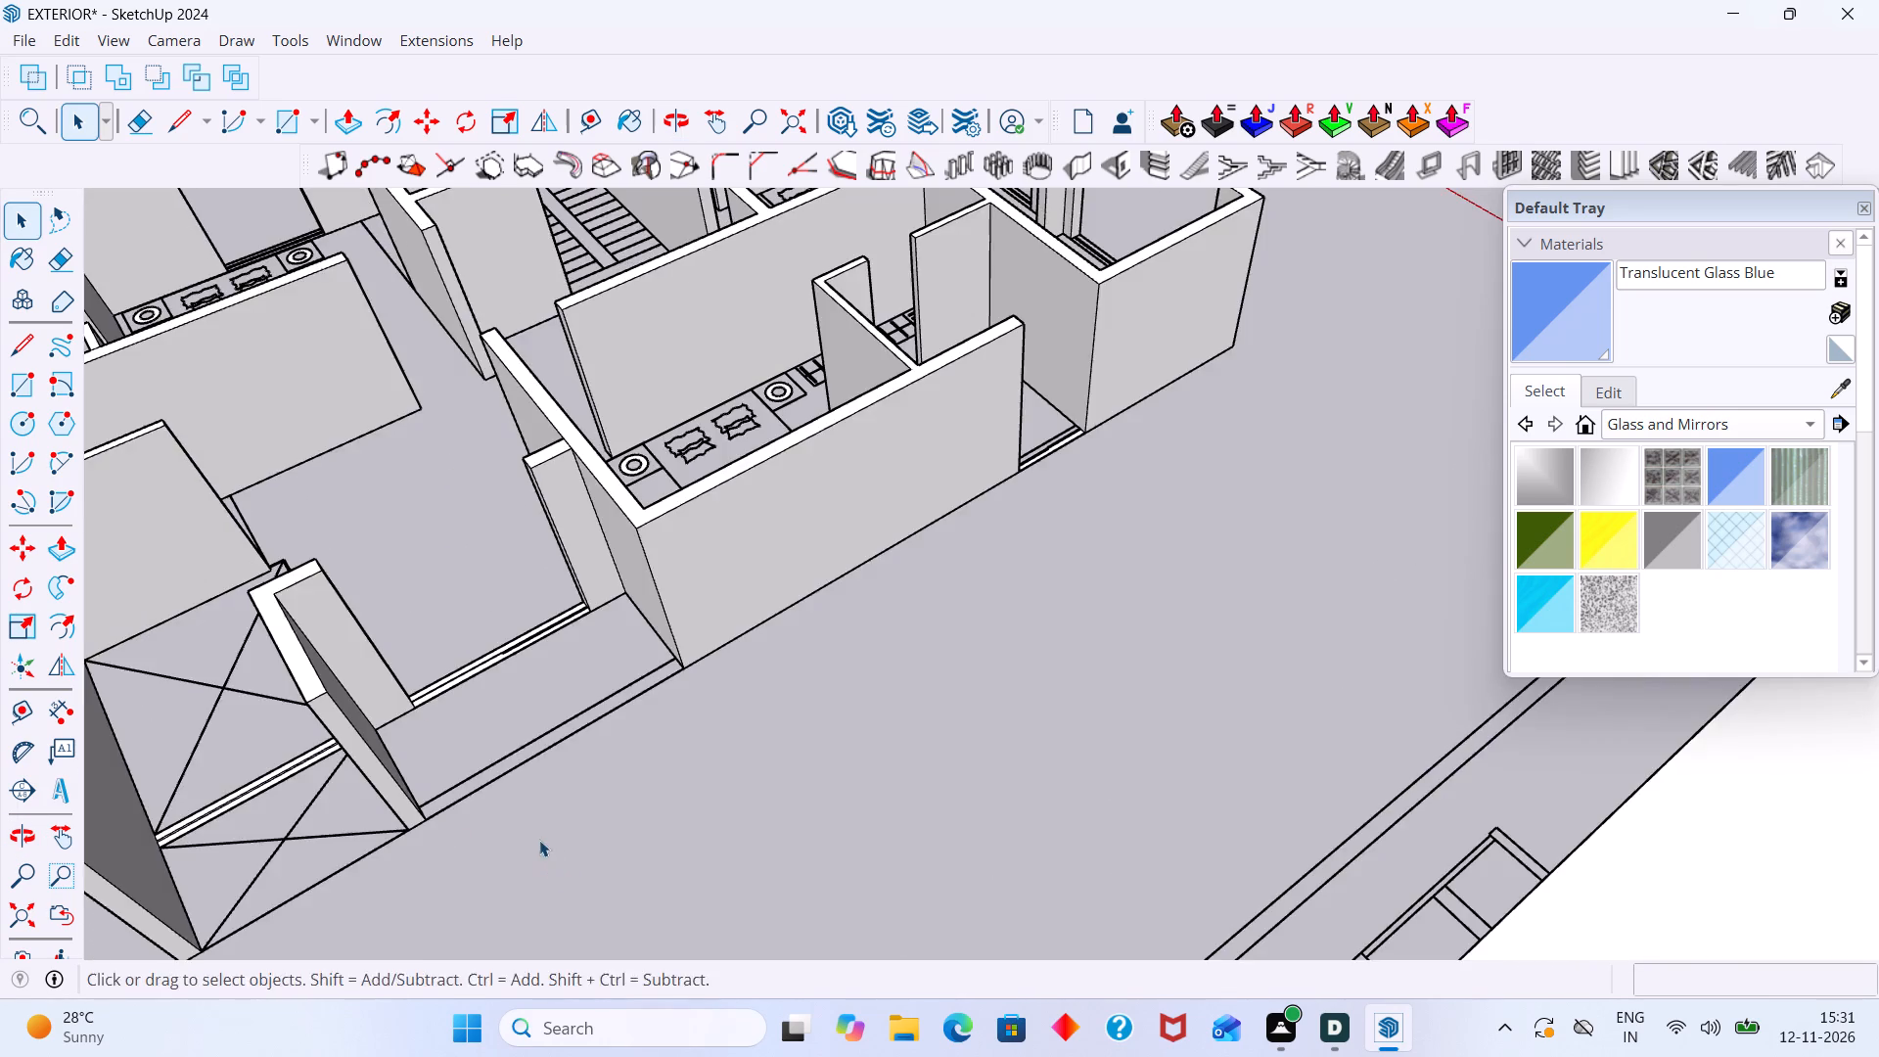
{"action": "middle_click_drag", "start_coordinate": [517, 838], "coordinate": [399, 842]}
{"action": "middle_click_drag", "start_coordinate": [544, 798], "coordinate": [776, 834], "text": "shift"}
{"action": "middle_click_drag", "start_coordinate": [504, 793], "coordinate": [329, 836]}
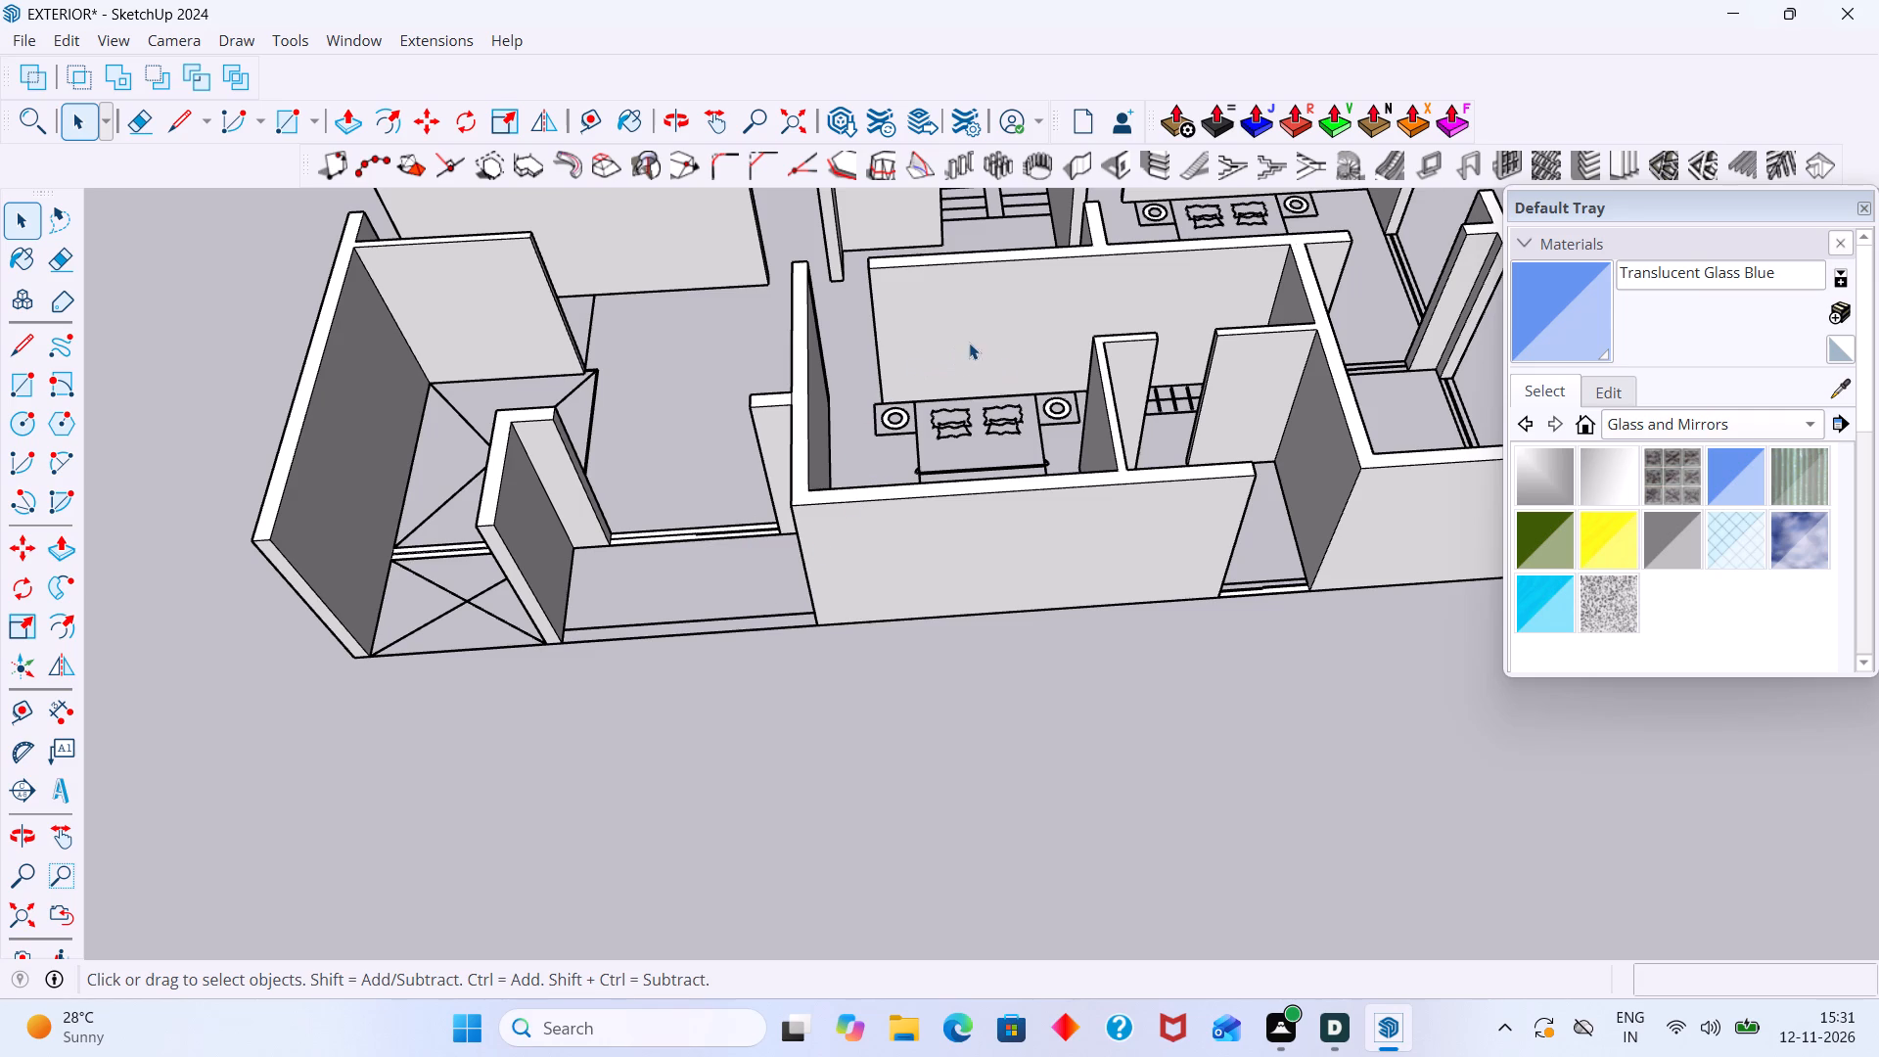
{"action": "scroll", "coordinate": [1011, 297], "scroll_direction": "up", "scroll_amount": 6}
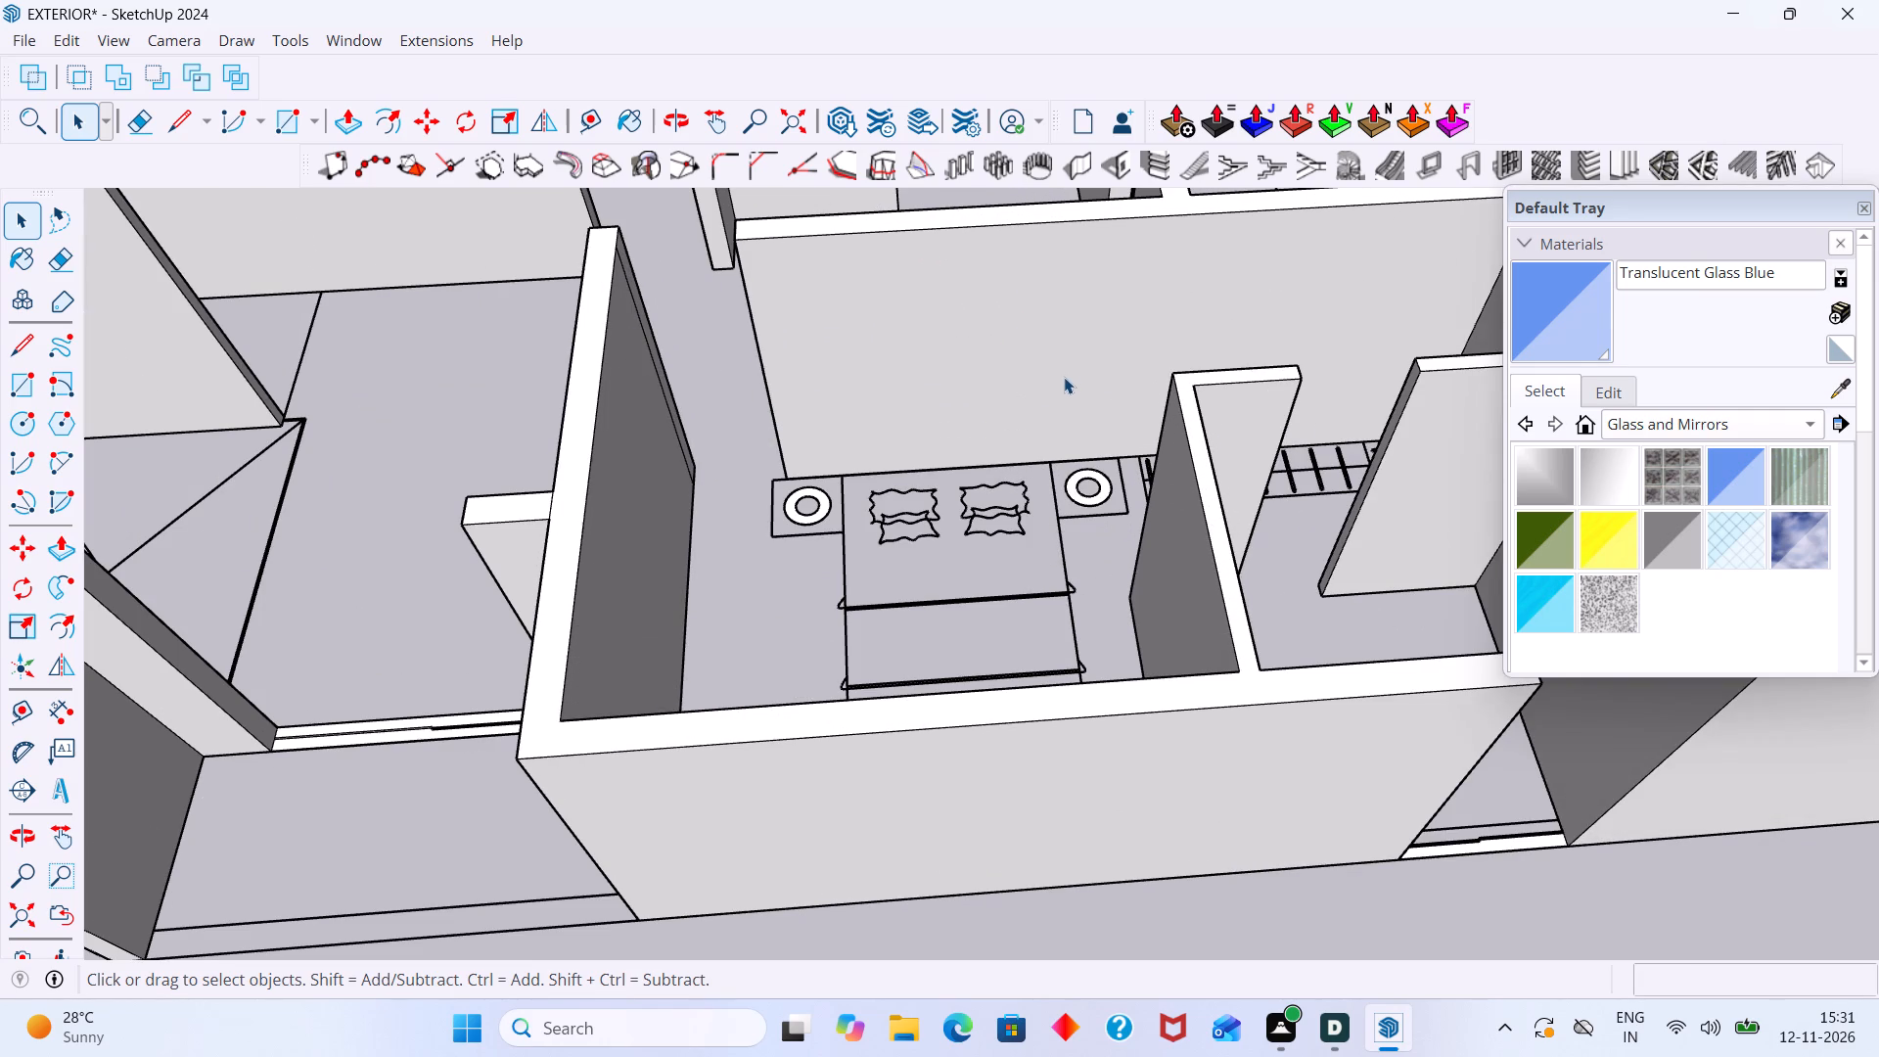
{"action": "scroll", "coordinate": [806, 475], "scroll_direction": "down", "scroll_amount": 7}
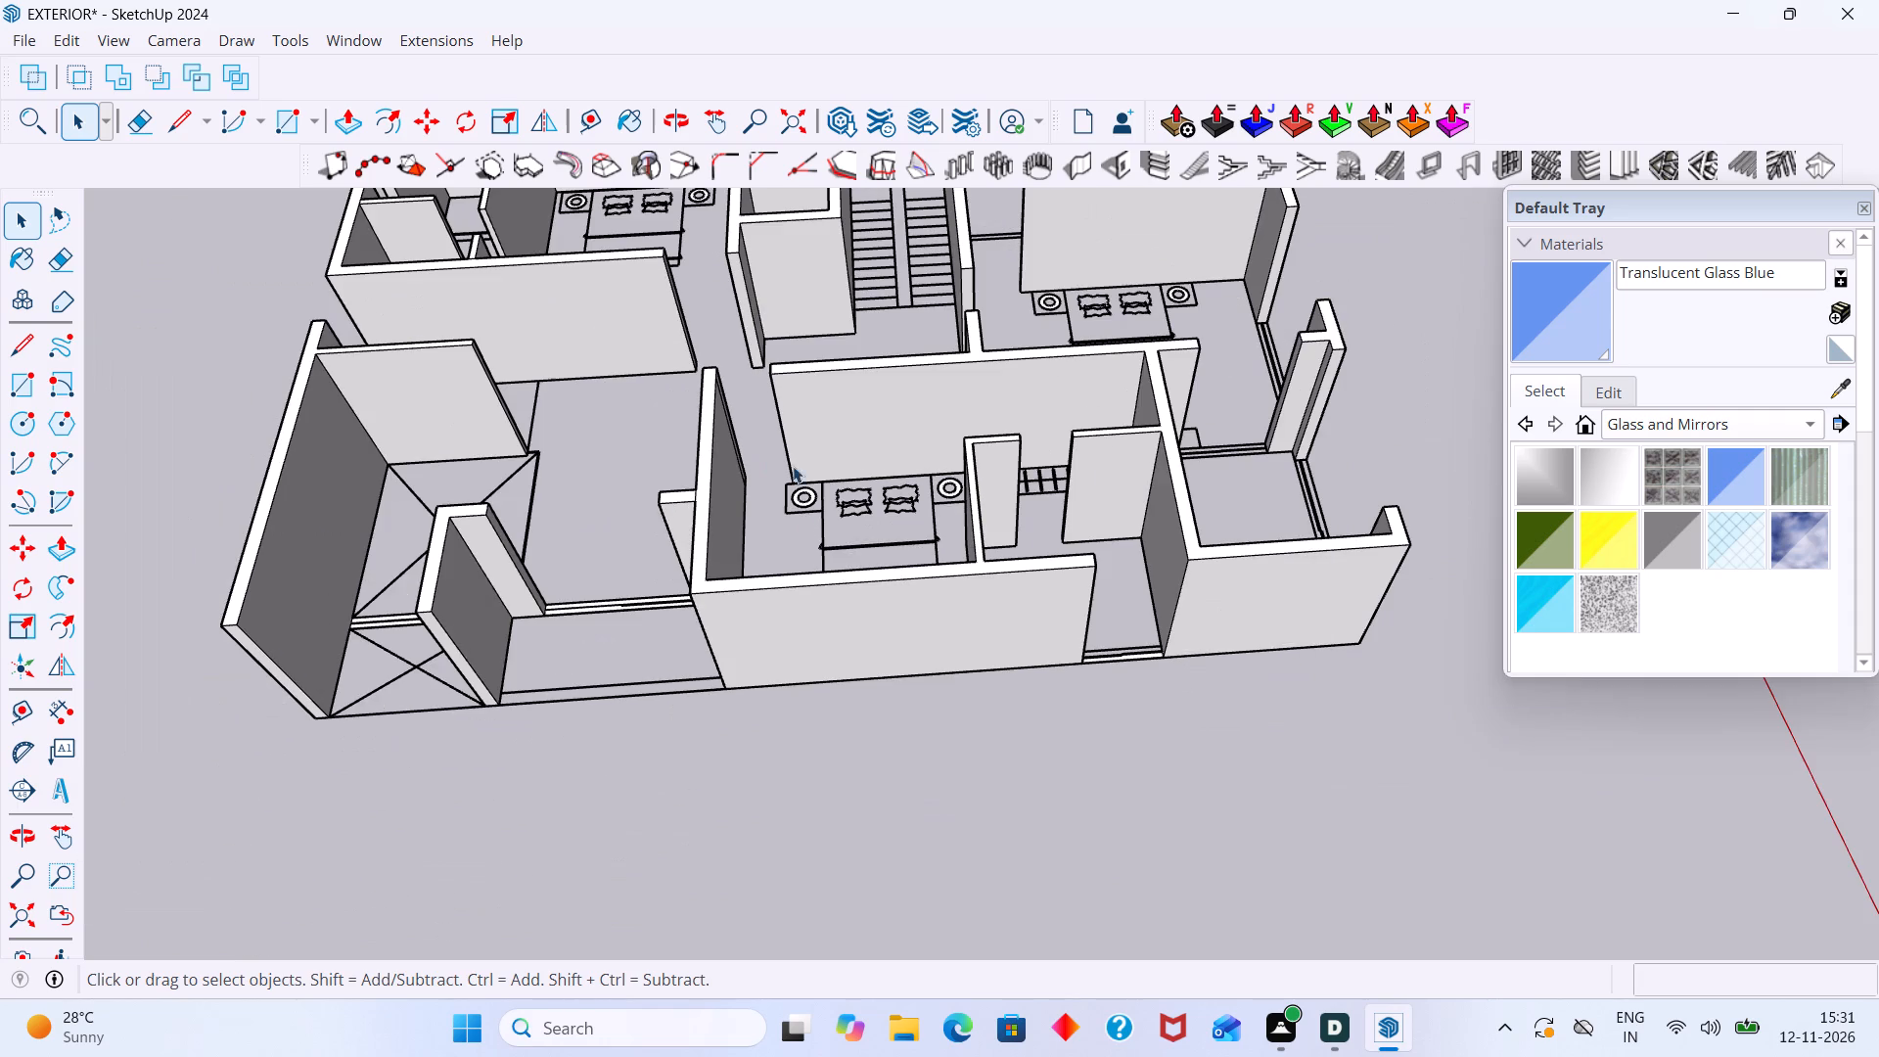
{"action": "middle_click_drag", "start_coordinate": [682, 459], "coordinate": [559, 480]}
{"action": "scroll", "coordinate": [701, 414], "scroll_direction": "up", "scroll_amount": 17}
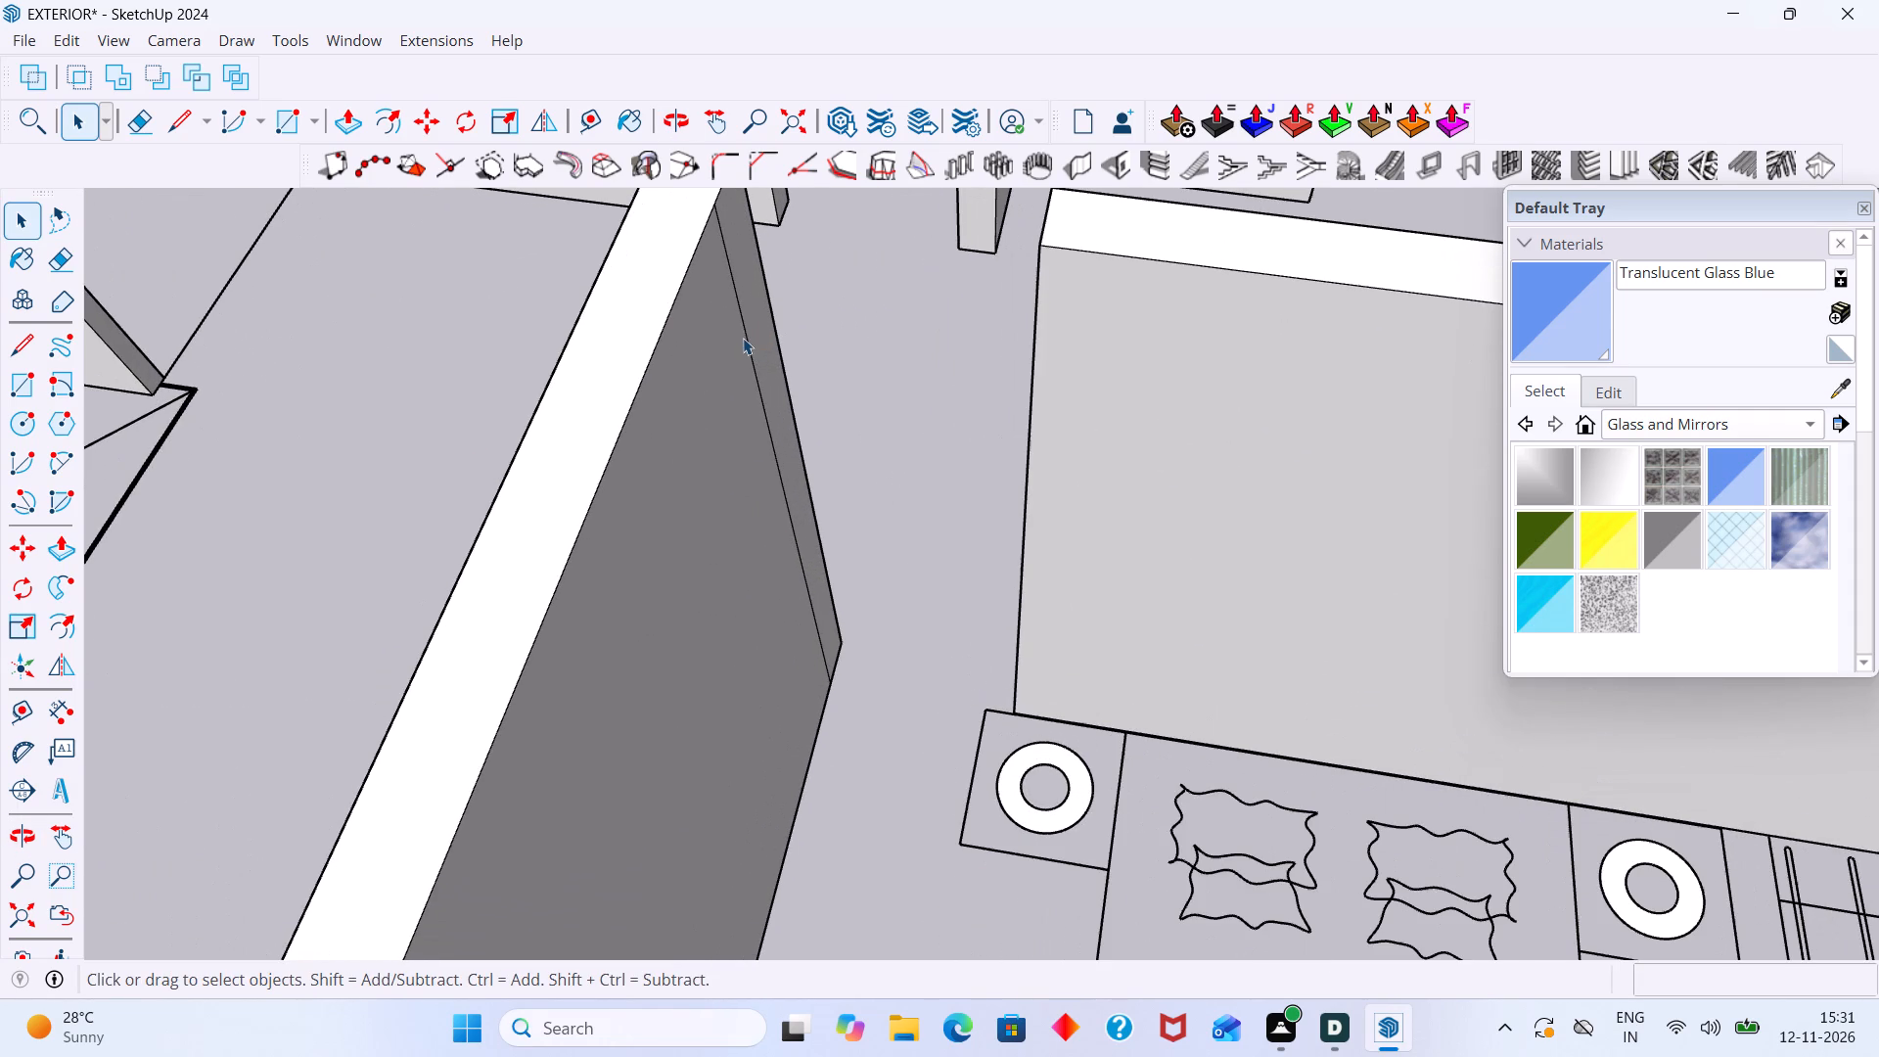
{"action": "left_click", "coordinate": [750, 332]}
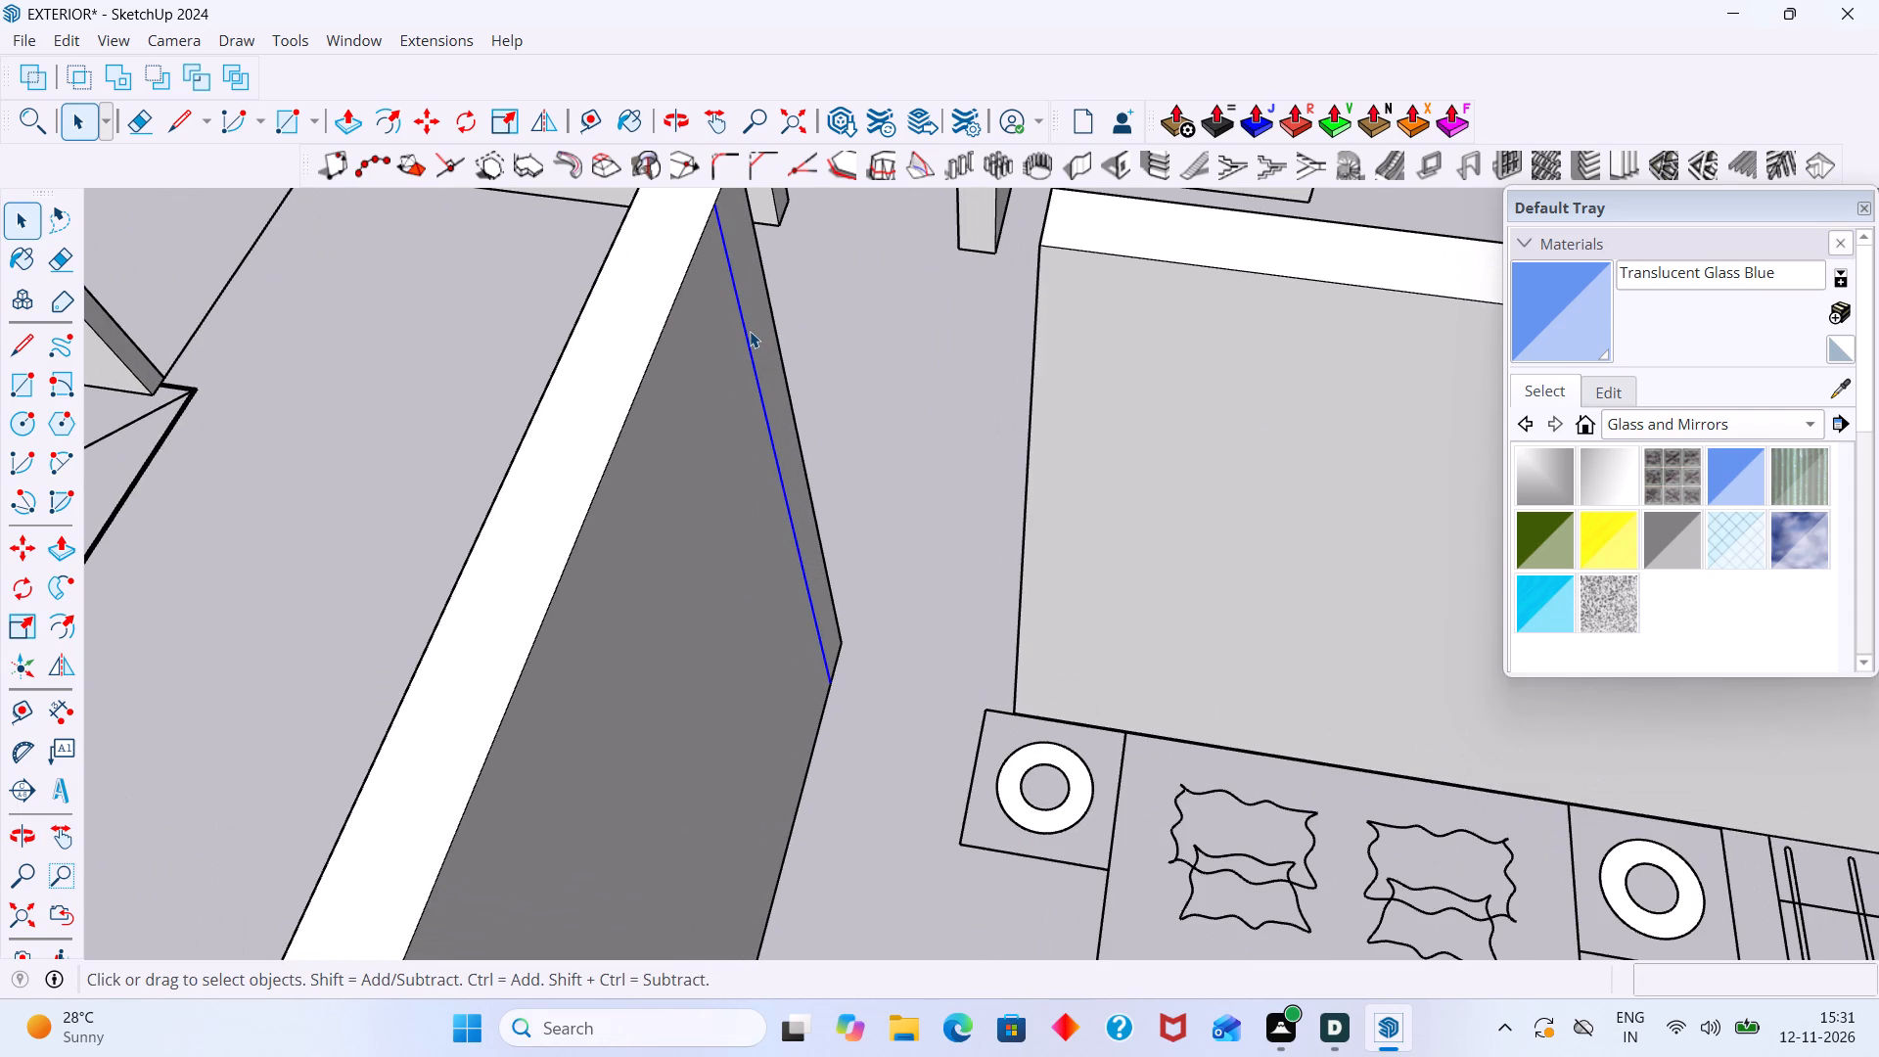
{"action": "key", "text": "Delete"}
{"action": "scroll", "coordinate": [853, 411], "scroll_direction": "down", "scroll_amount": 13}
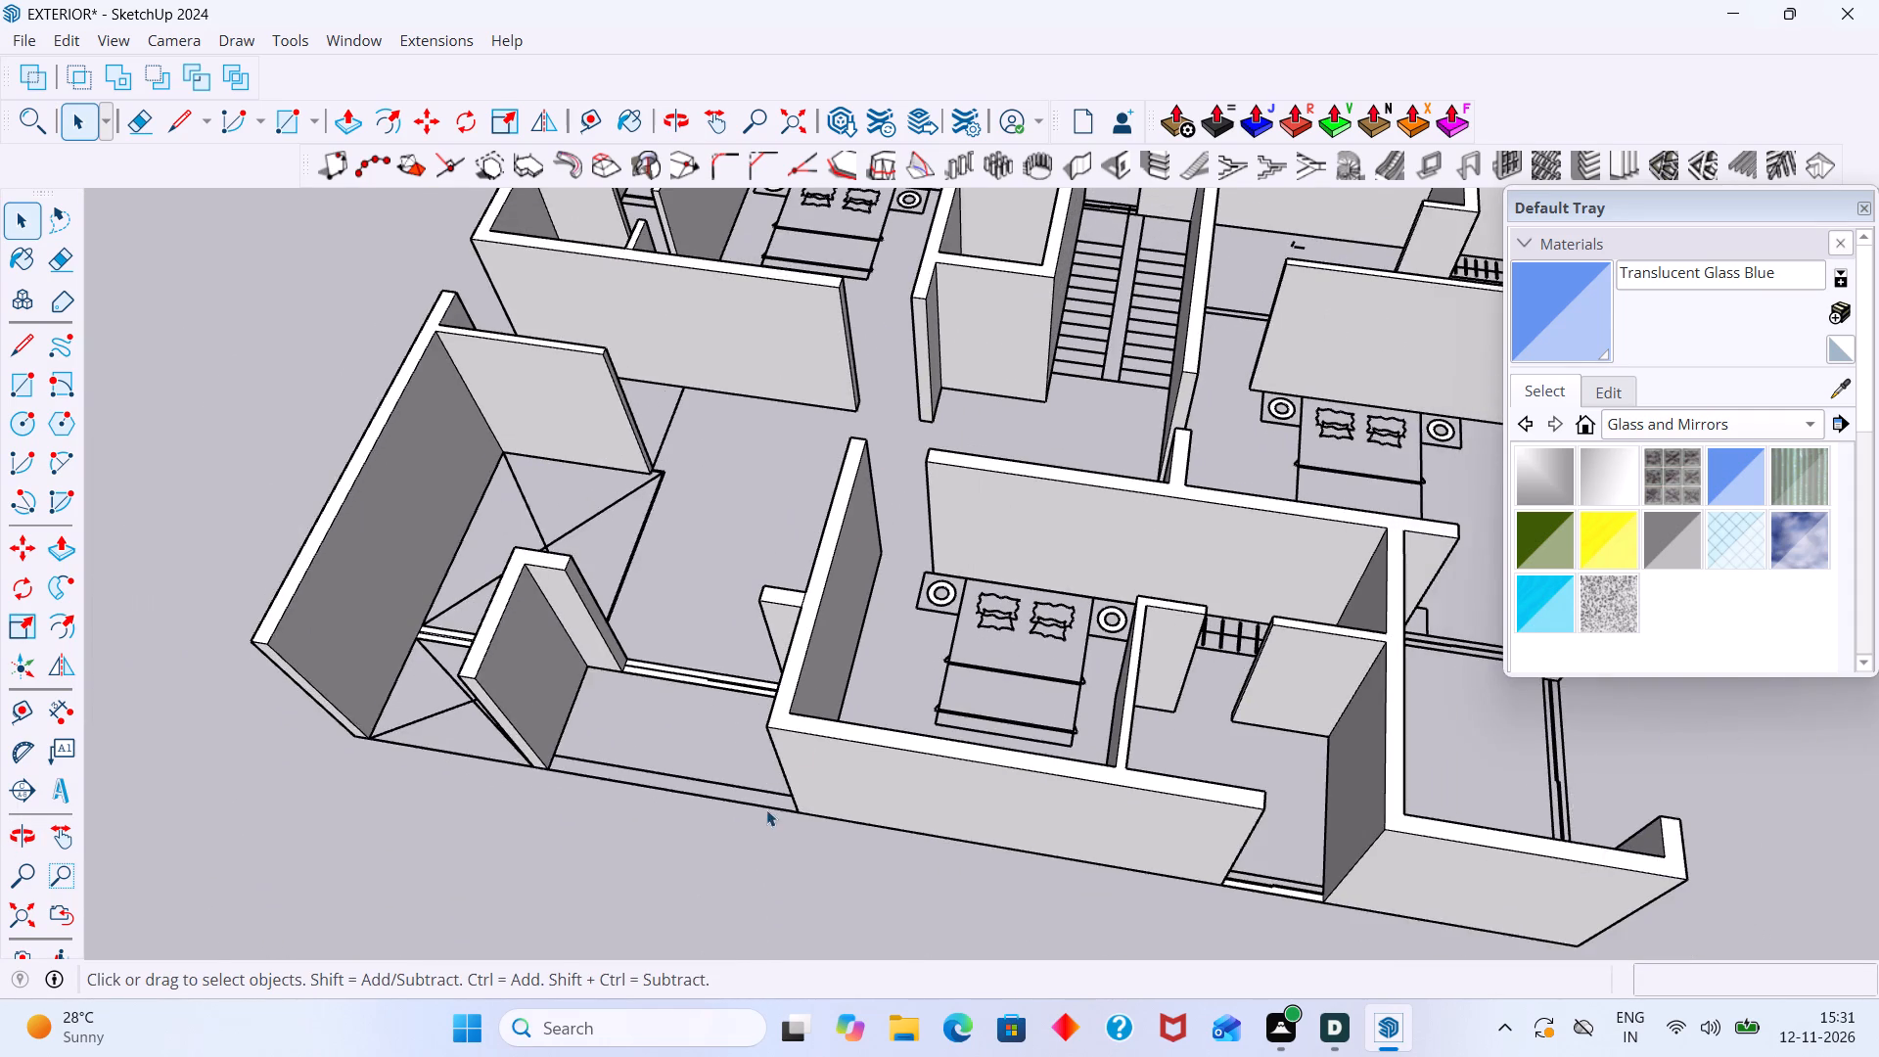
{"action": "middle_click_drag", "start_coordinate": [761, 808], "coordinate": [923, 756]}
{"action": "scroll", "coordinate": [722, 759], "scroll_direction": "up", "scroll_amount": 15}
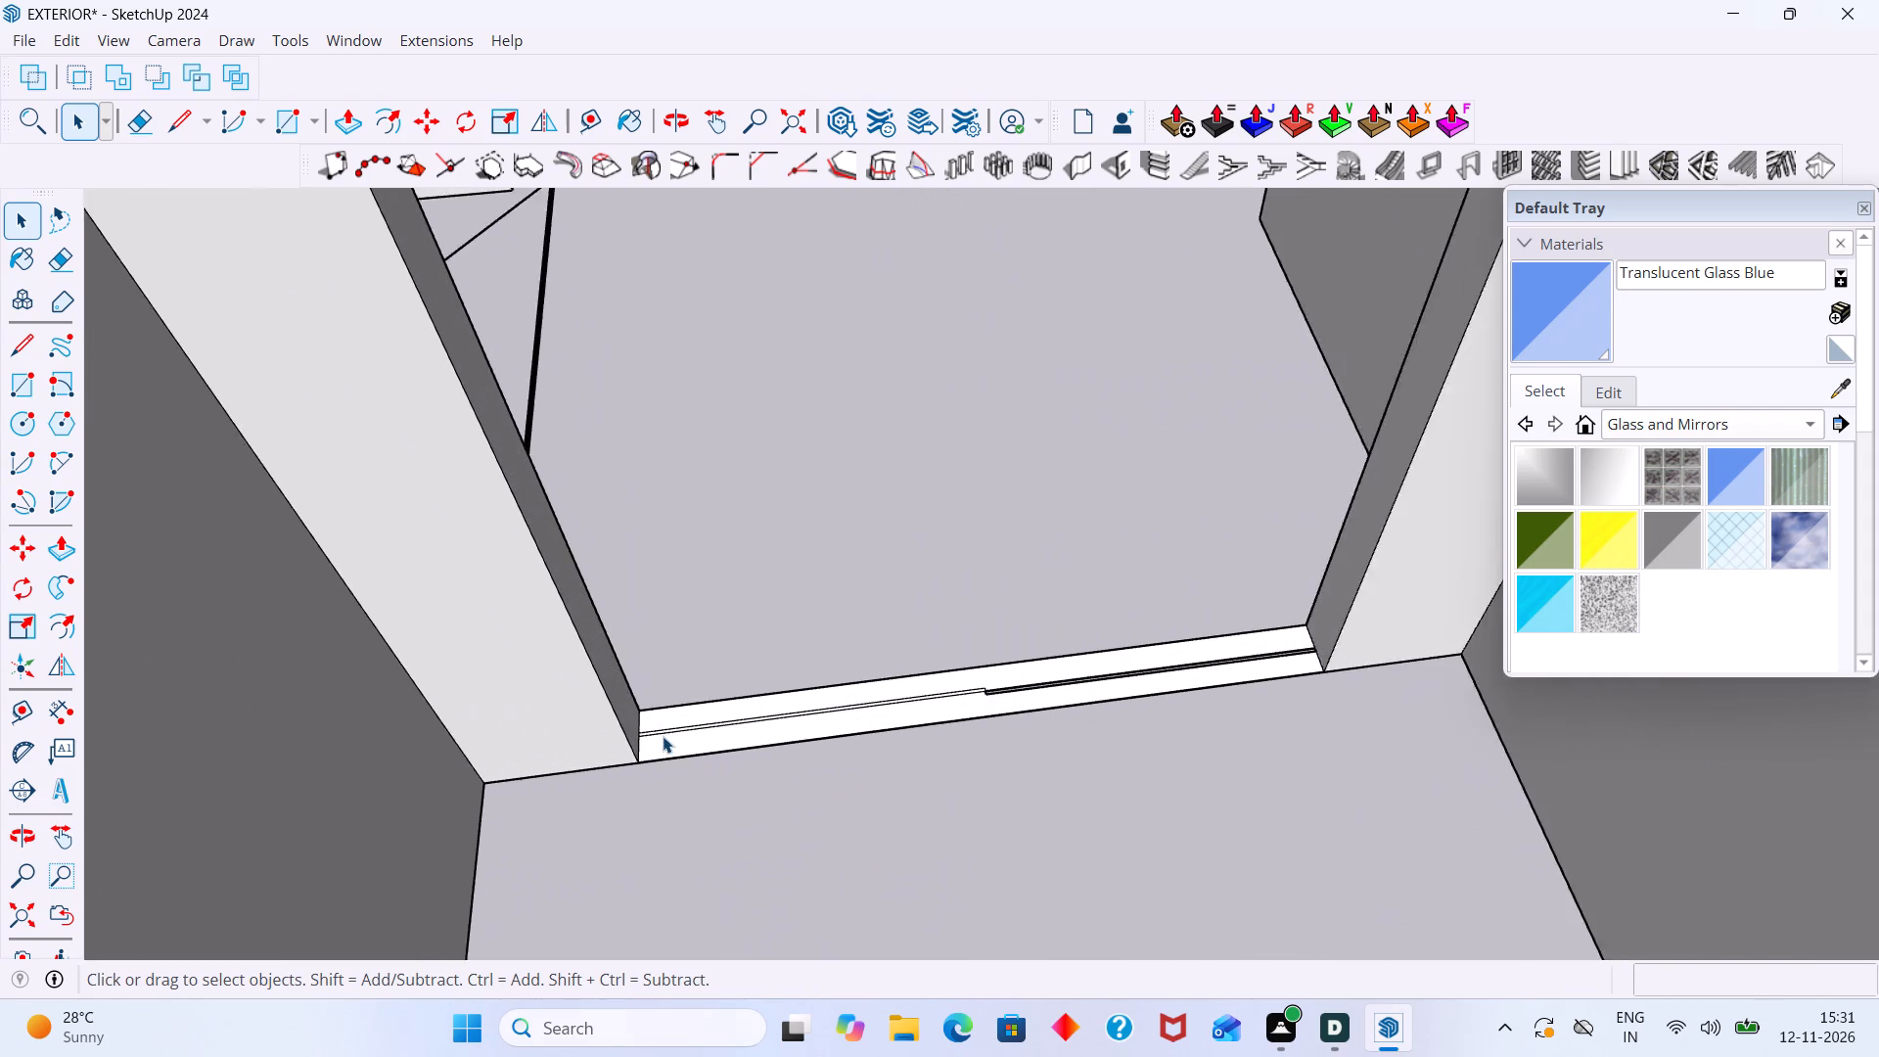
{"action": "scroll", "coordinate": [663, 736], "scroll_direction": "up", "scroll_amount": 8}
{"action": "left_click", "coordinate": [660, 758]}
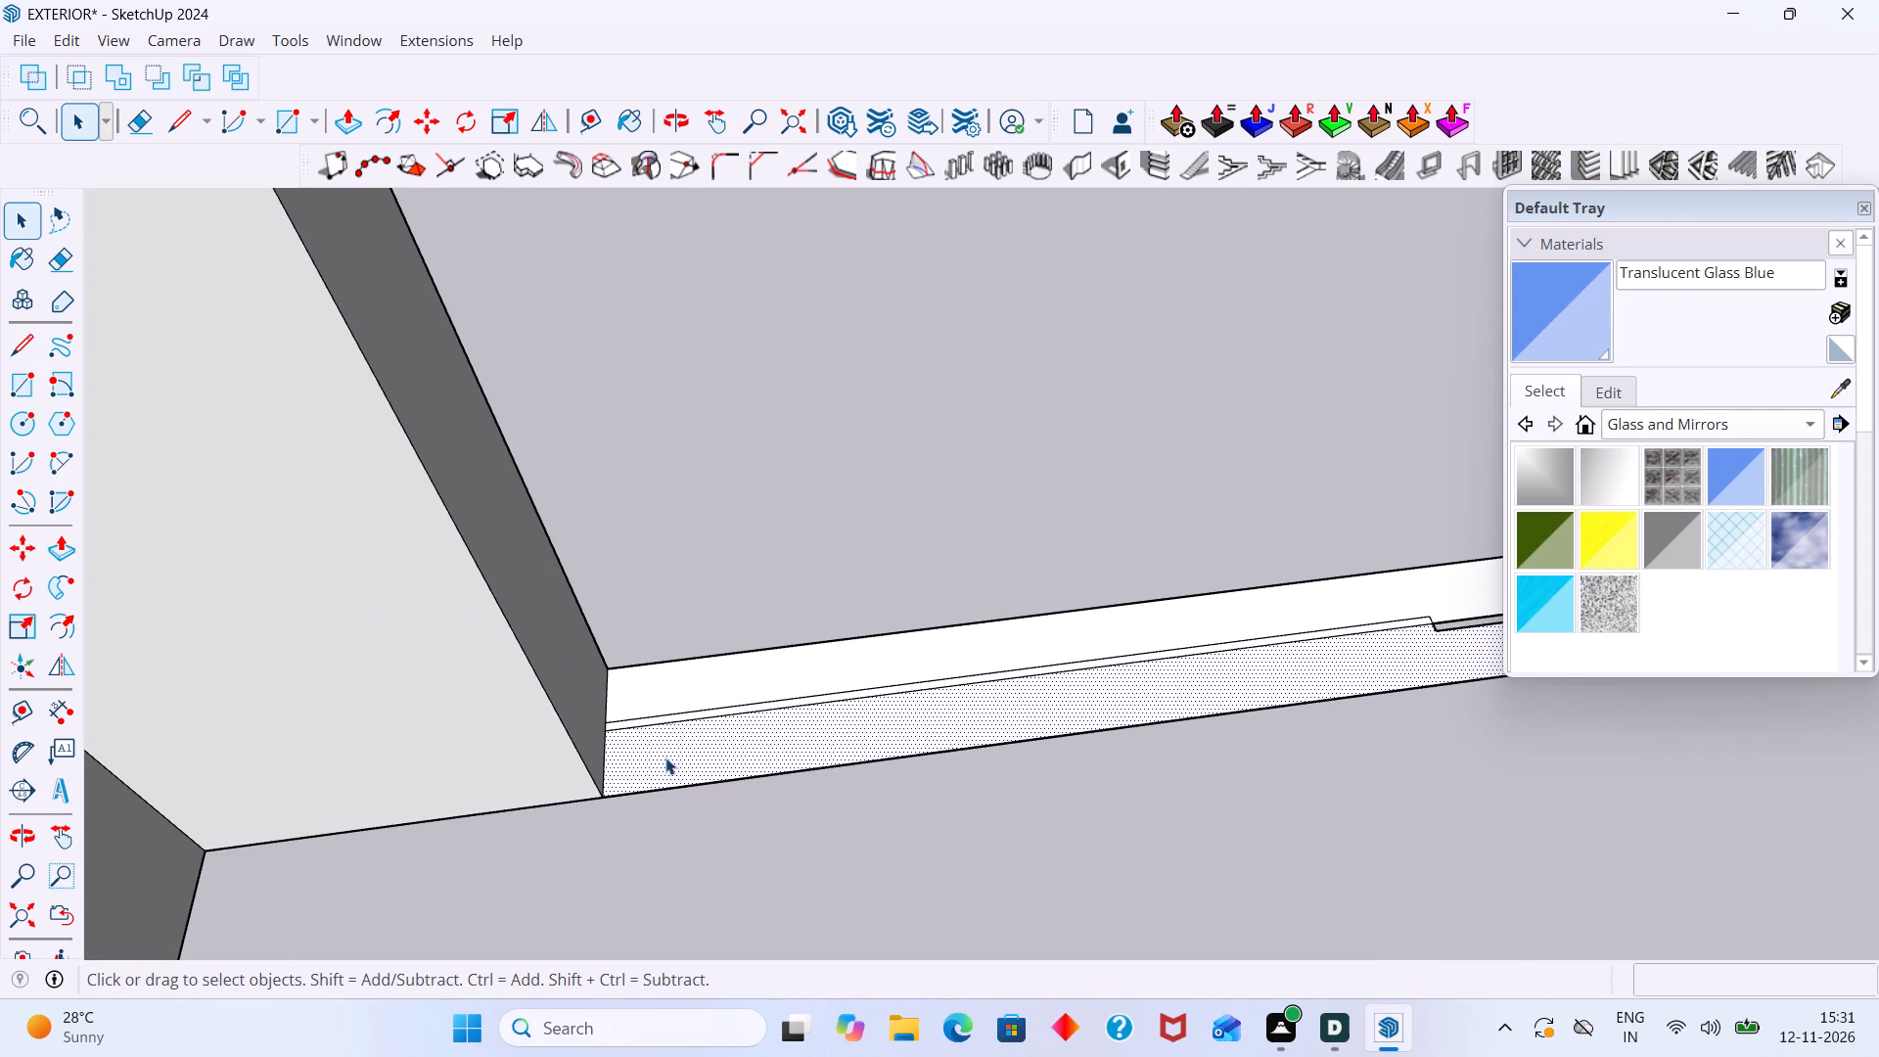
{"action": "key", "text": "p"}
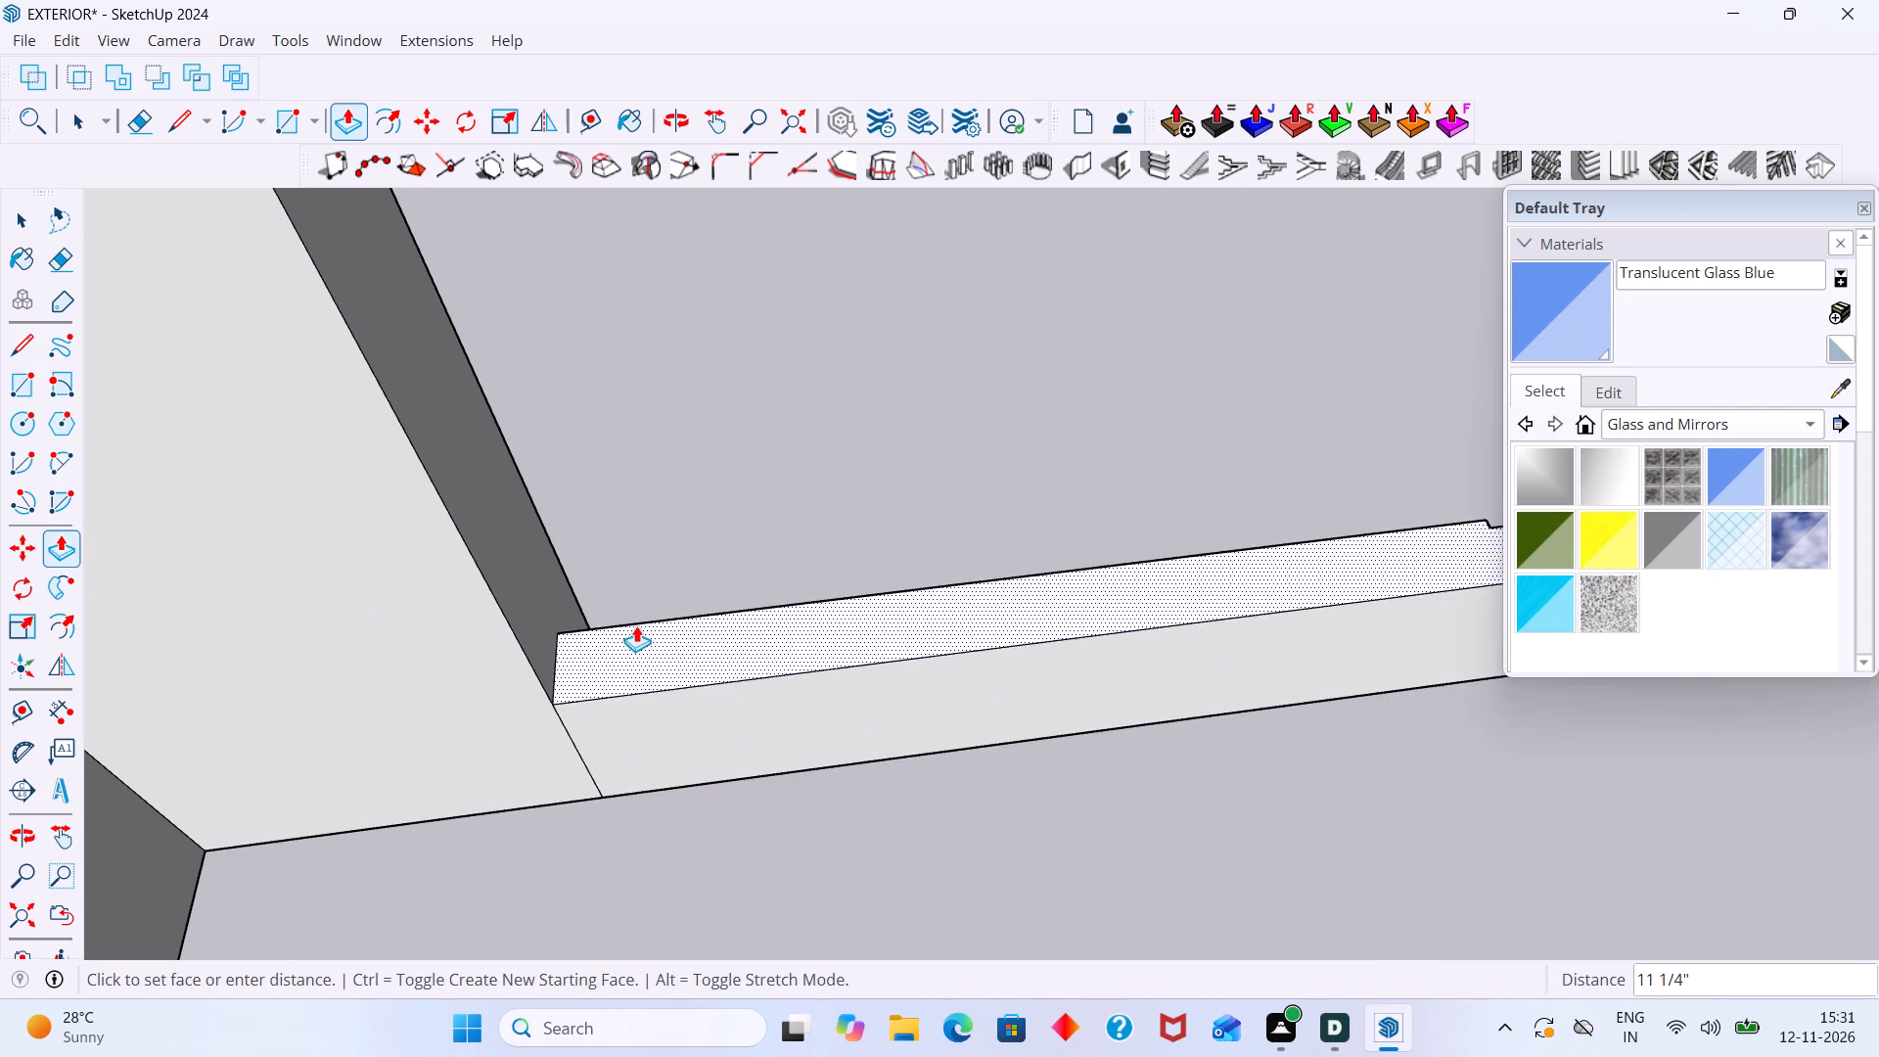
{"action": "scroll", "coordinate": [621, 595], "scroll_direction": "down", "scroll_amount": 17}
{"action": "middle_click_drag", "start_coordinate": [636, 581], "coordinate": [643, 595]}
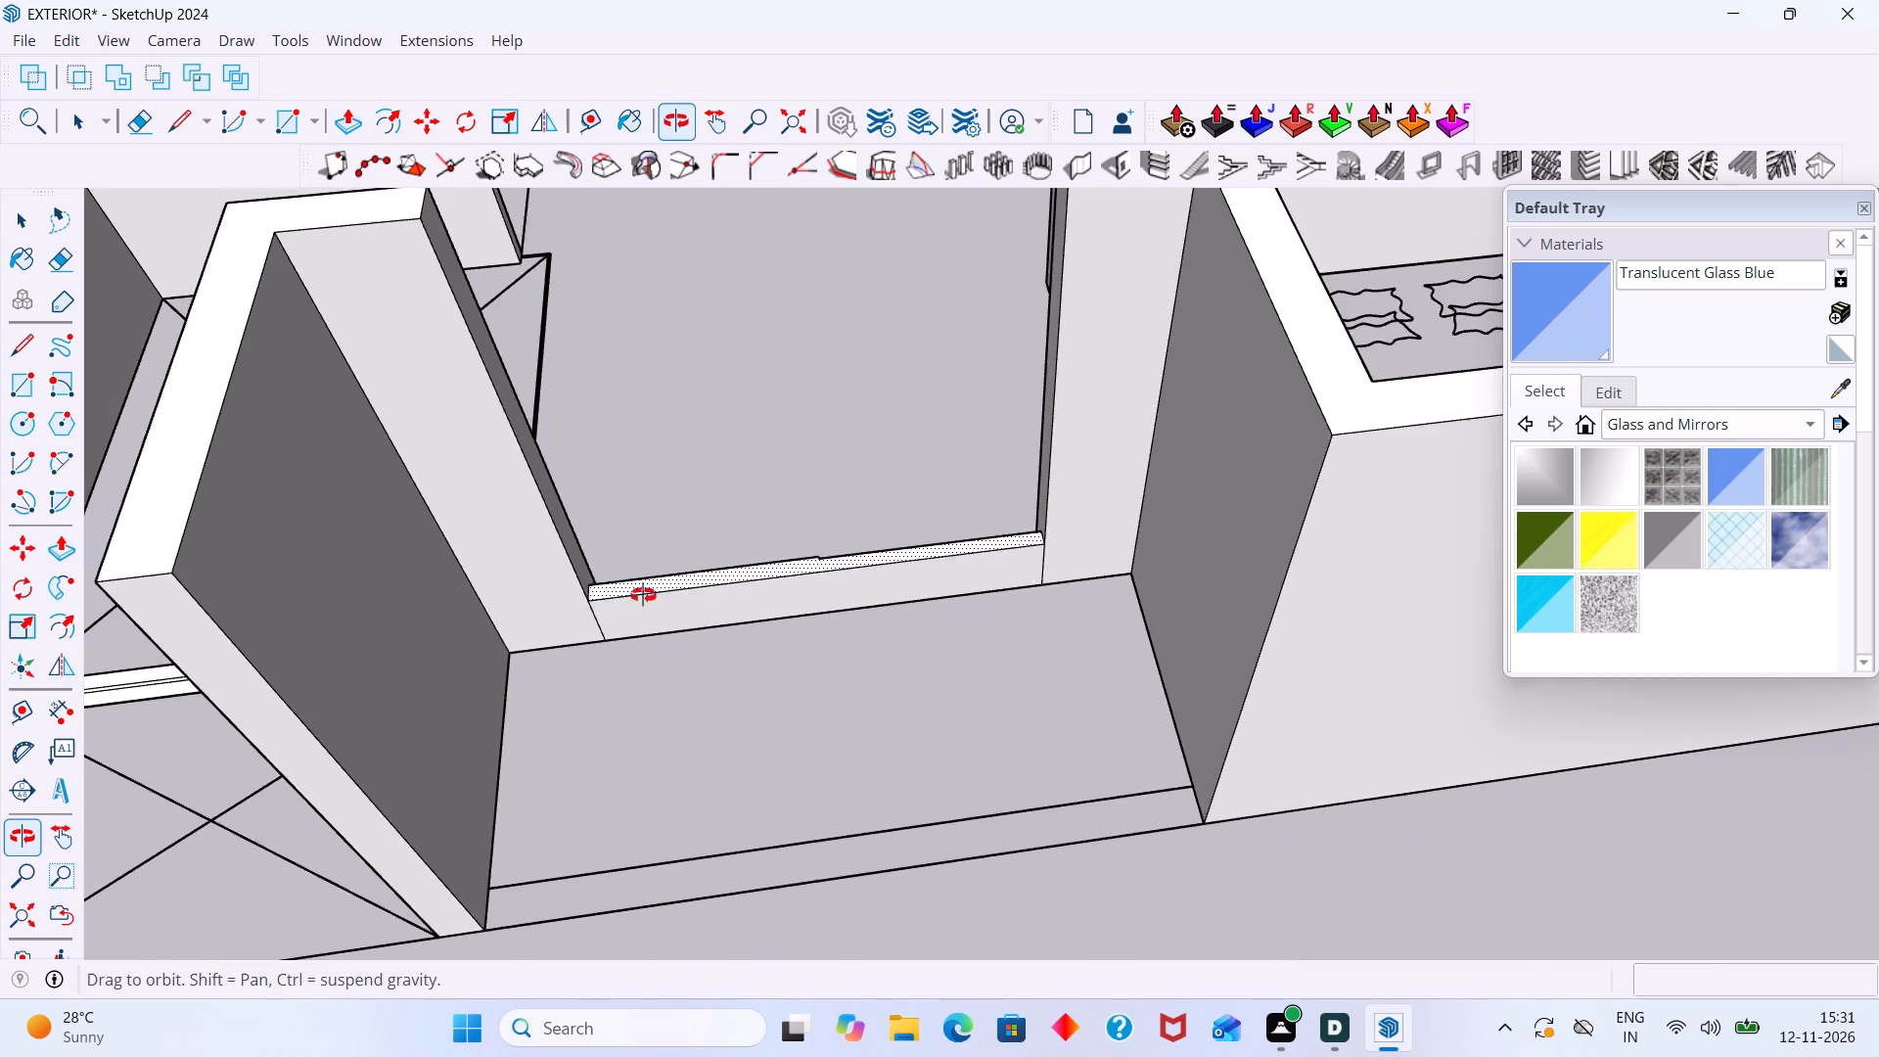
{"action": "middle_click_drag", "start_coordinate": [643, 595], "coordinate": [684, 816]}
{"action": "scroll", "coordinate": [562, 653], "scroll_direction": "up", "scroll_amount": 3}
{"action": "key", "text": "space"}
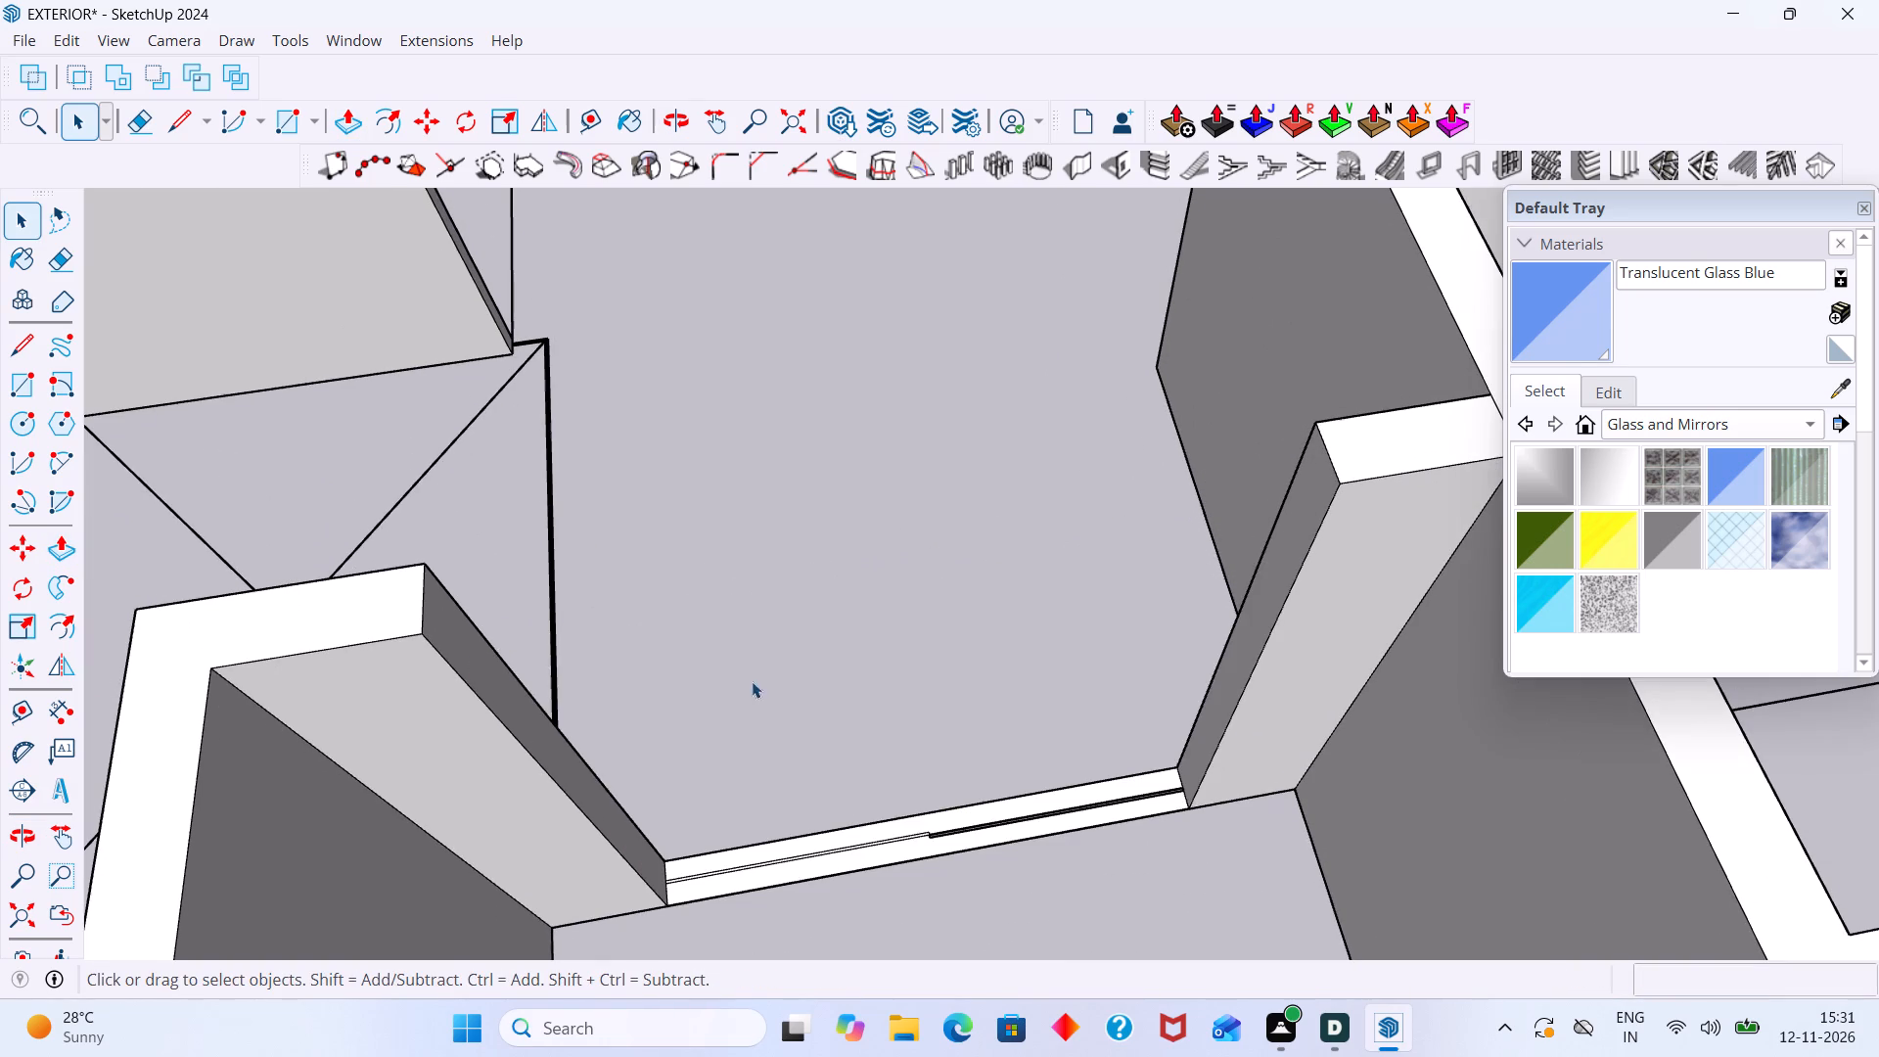
Erase the sliding-panel outlines and the leftover stub line in the inner threshold between the L-shaped pier and the short wall stub.
{"action": "scroll", "coordinate": [817, 857], "scroll_direction": "up", "scroll_amount": 10}
{"action": "scroll", "coordinate": [1047, 826], "scroll_direction": "up", "scroll_amount": 7}
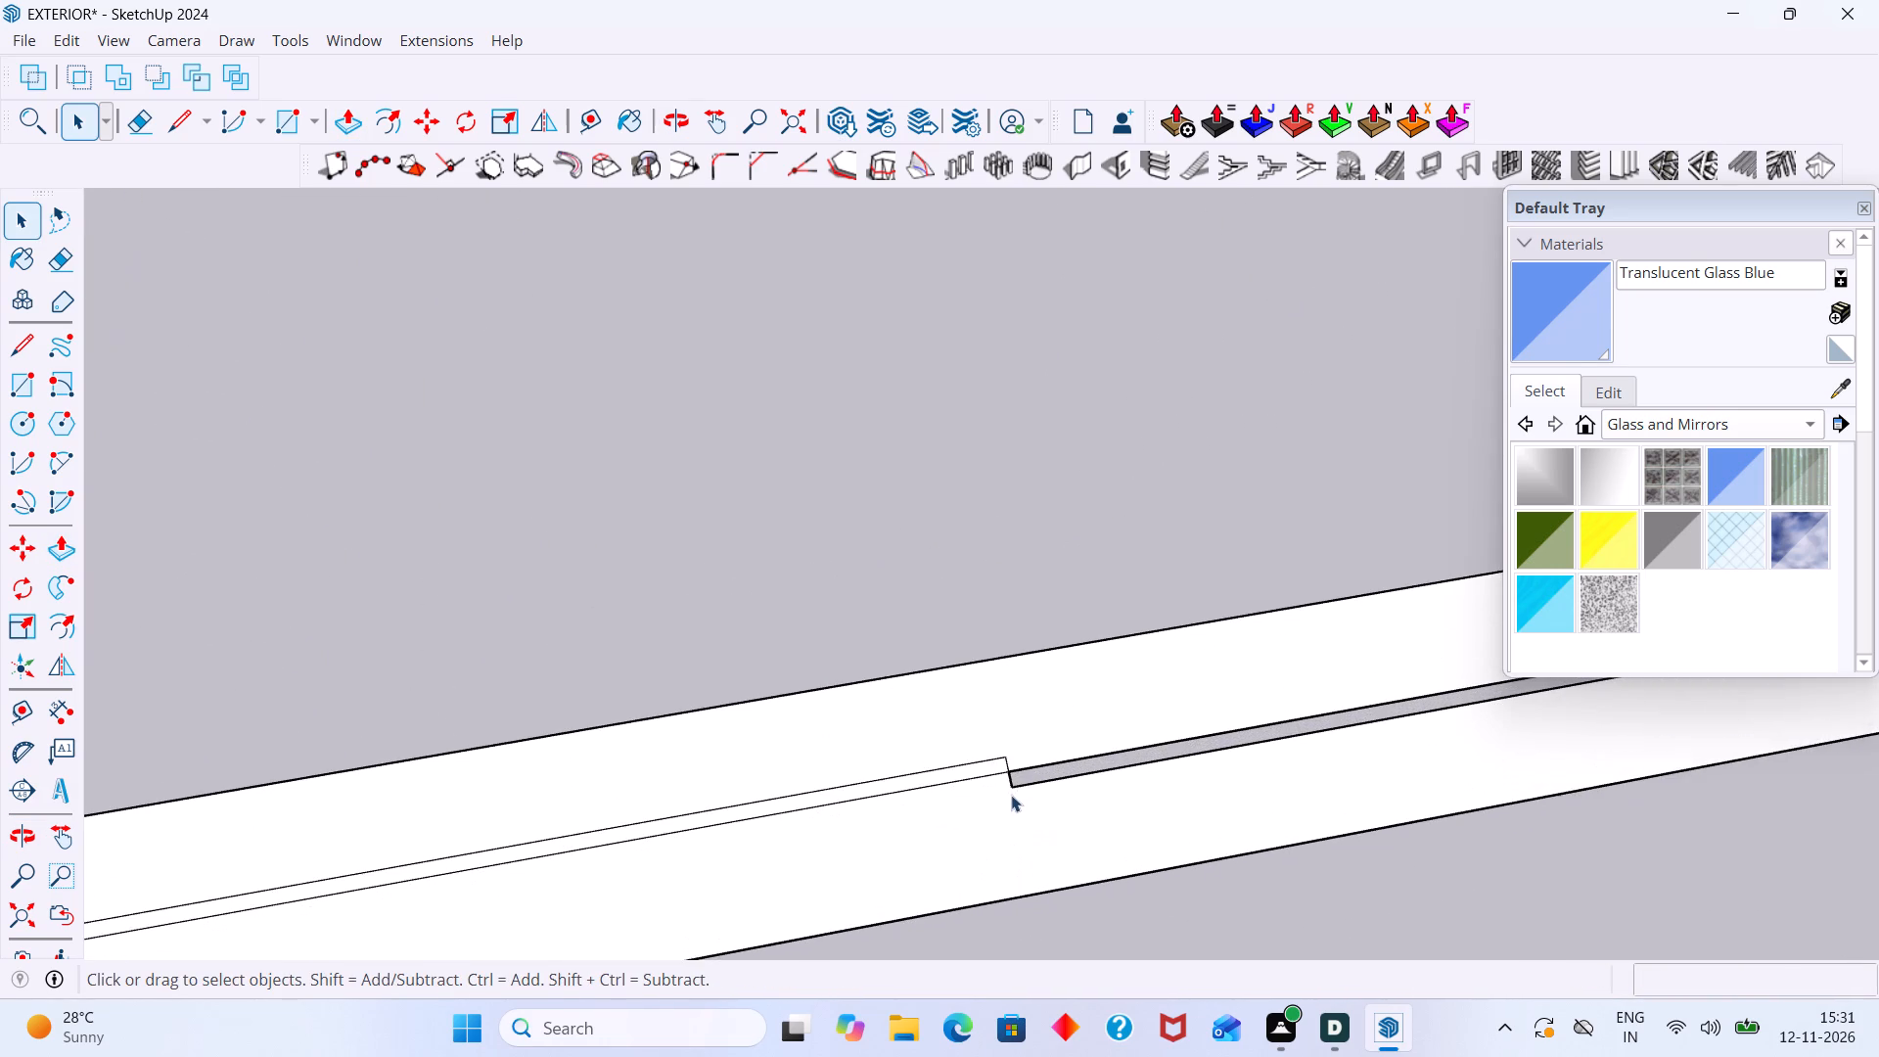
{"action": "scroll", "coordinate": [1011, 789], "scroll_direction": "up", "scroll_amount": 5}
{"action": "left_click", "coordinate": [1031, 774]}
{"action": "left_click", "coordinate": [1043, 774]}
{"action": "left_click", "coordinate": [1051, 777]}
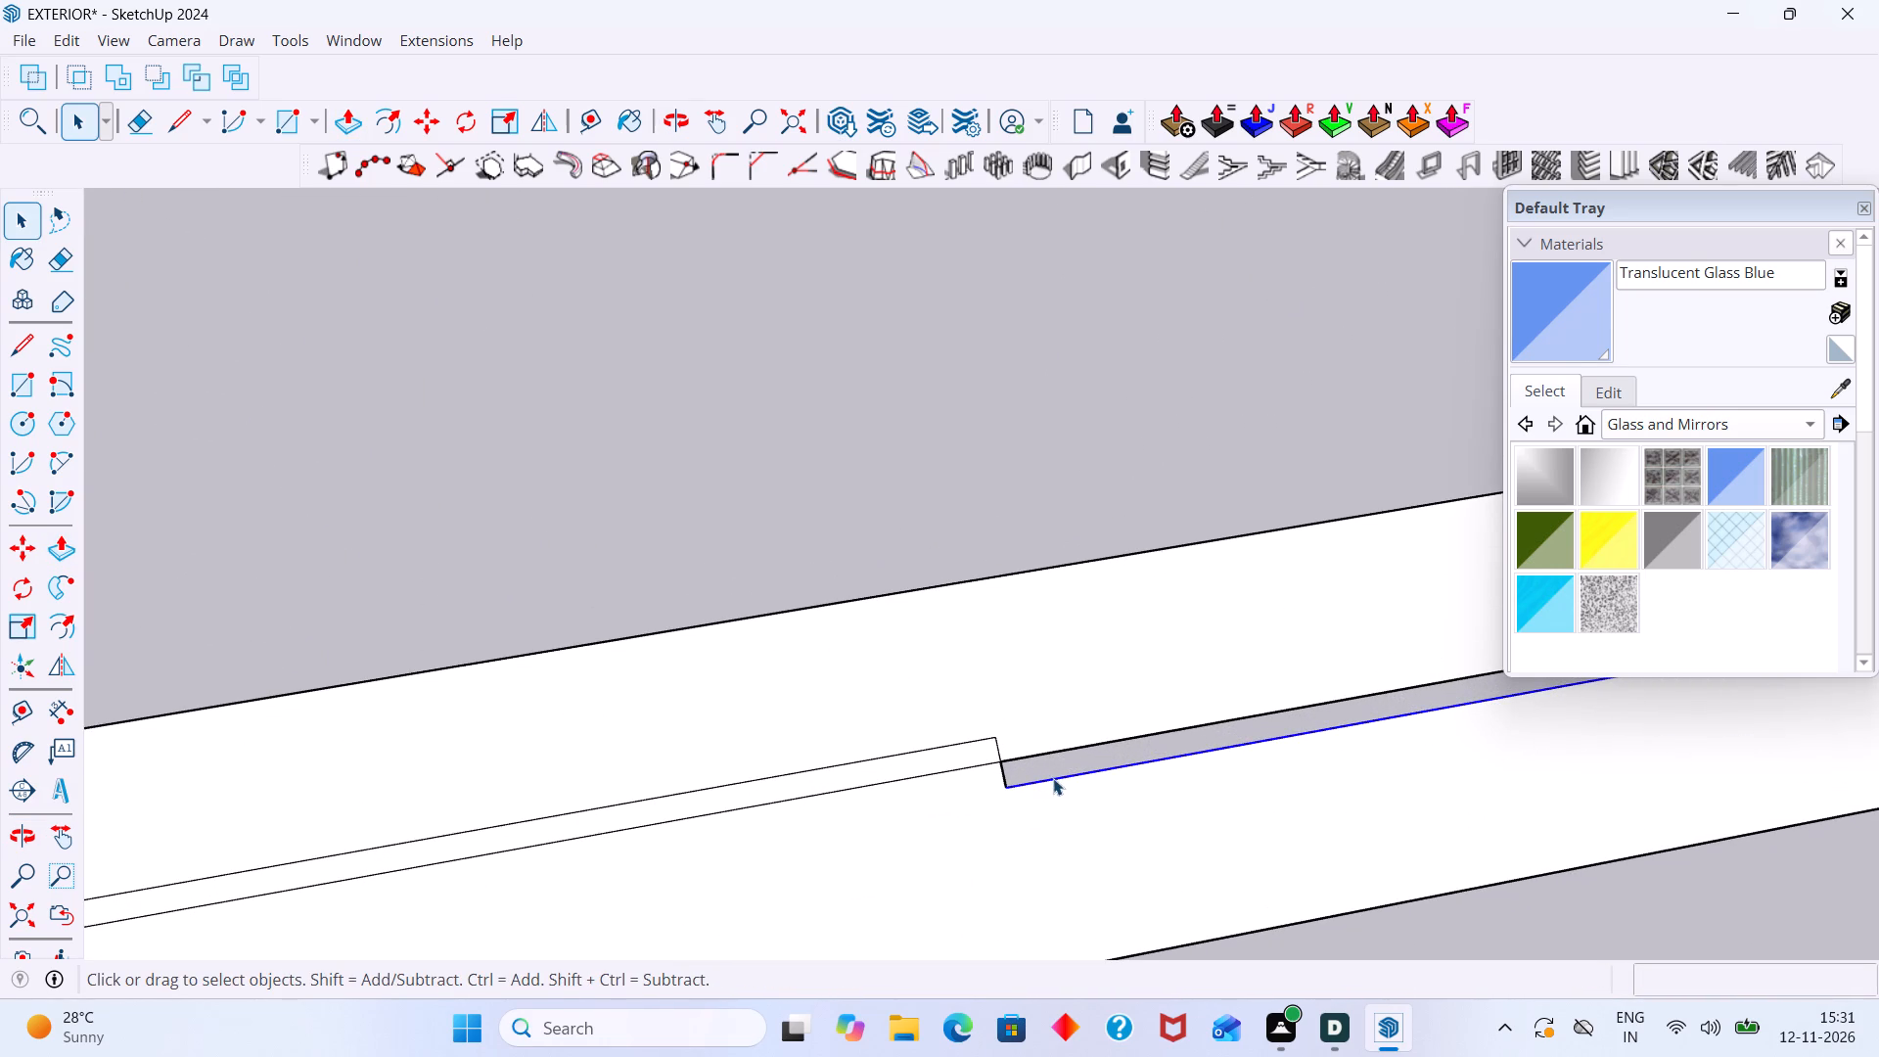
{"action": "key", "text": "Delete"}
{"action": "scroll", "coordinate": [1051, 763], "scroll_direction": "down", "scroll_amount": 2}
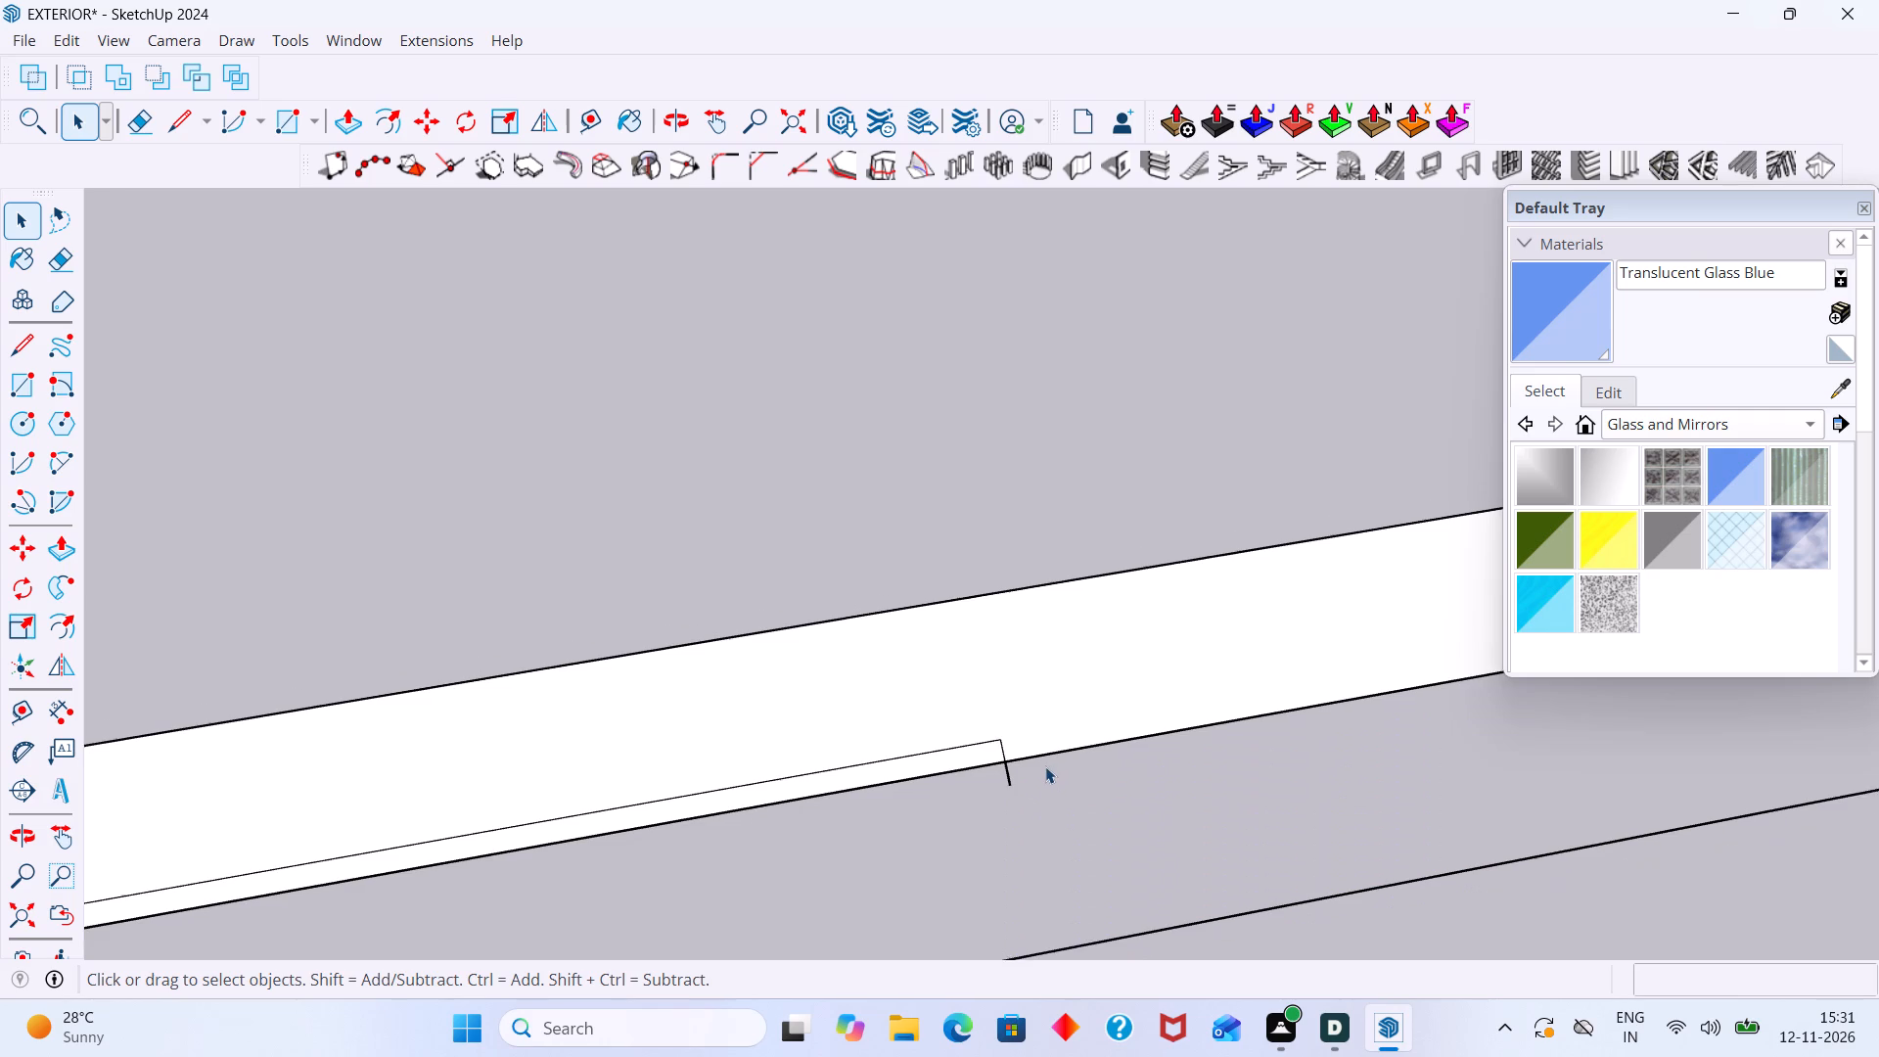
{"action": "key", "text": "e"}
{"action": "left_click_drag", "start_coordinate": [1016, 743], "coordinate": [977, 750]}
{"action": "scroll", "coordinate": [1024, 811], "scroll_direction": "up", "scroll_amount": 7}
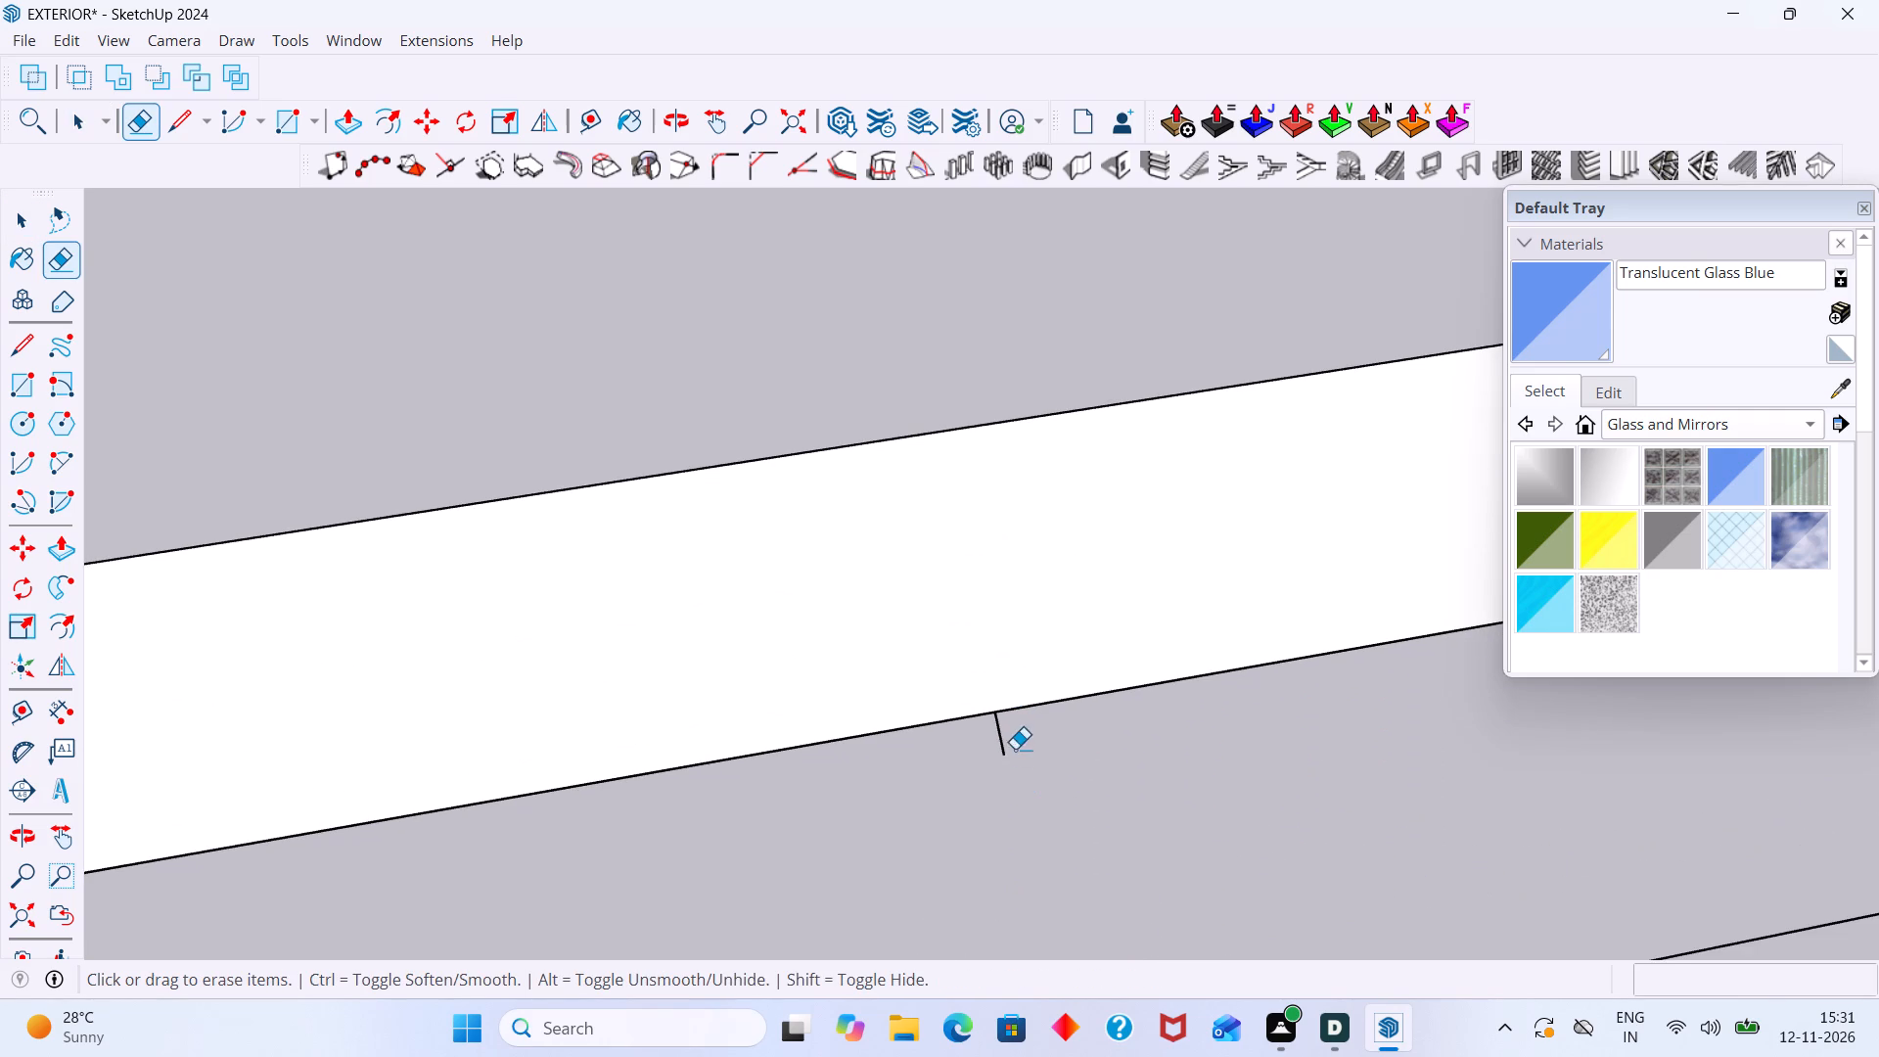
{"action": "left_click_drag", "start_coordinate": [995, 744], "coordinate": [949, 745]}
{"action": "left_click", "coordinate": [998, 740]}
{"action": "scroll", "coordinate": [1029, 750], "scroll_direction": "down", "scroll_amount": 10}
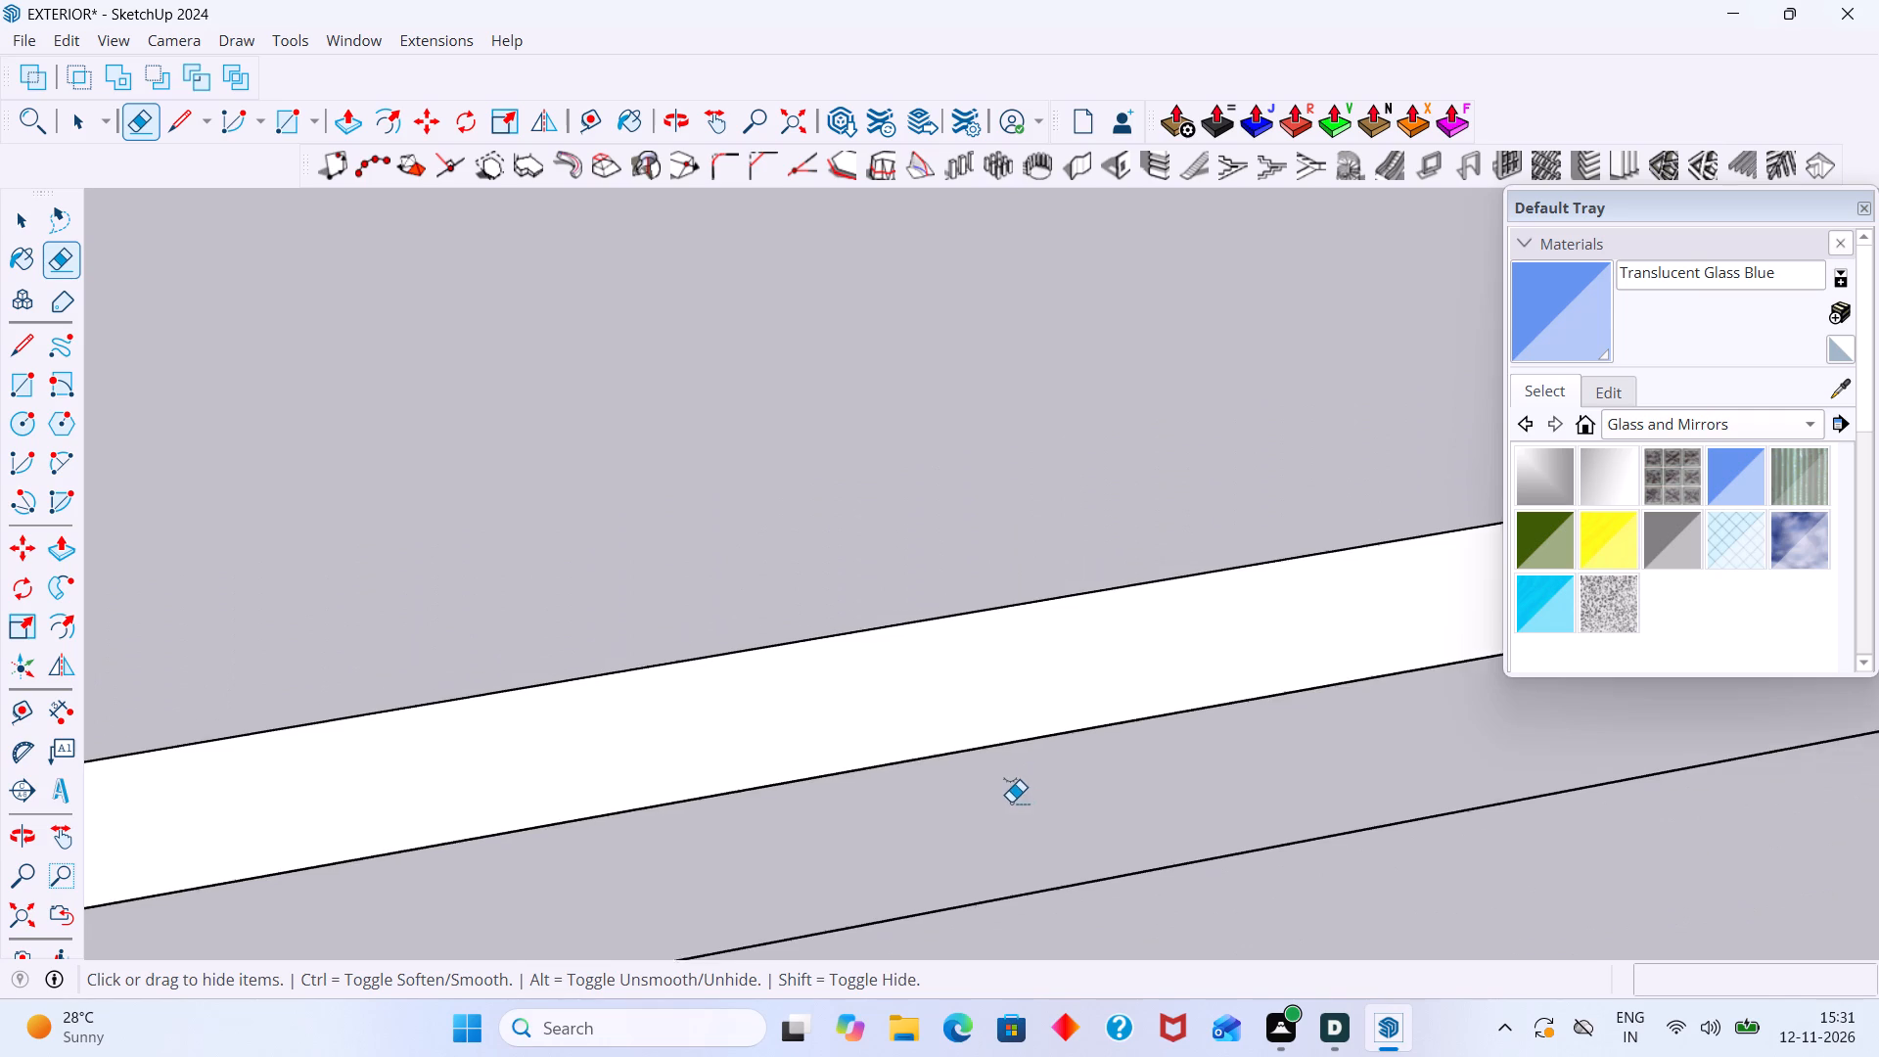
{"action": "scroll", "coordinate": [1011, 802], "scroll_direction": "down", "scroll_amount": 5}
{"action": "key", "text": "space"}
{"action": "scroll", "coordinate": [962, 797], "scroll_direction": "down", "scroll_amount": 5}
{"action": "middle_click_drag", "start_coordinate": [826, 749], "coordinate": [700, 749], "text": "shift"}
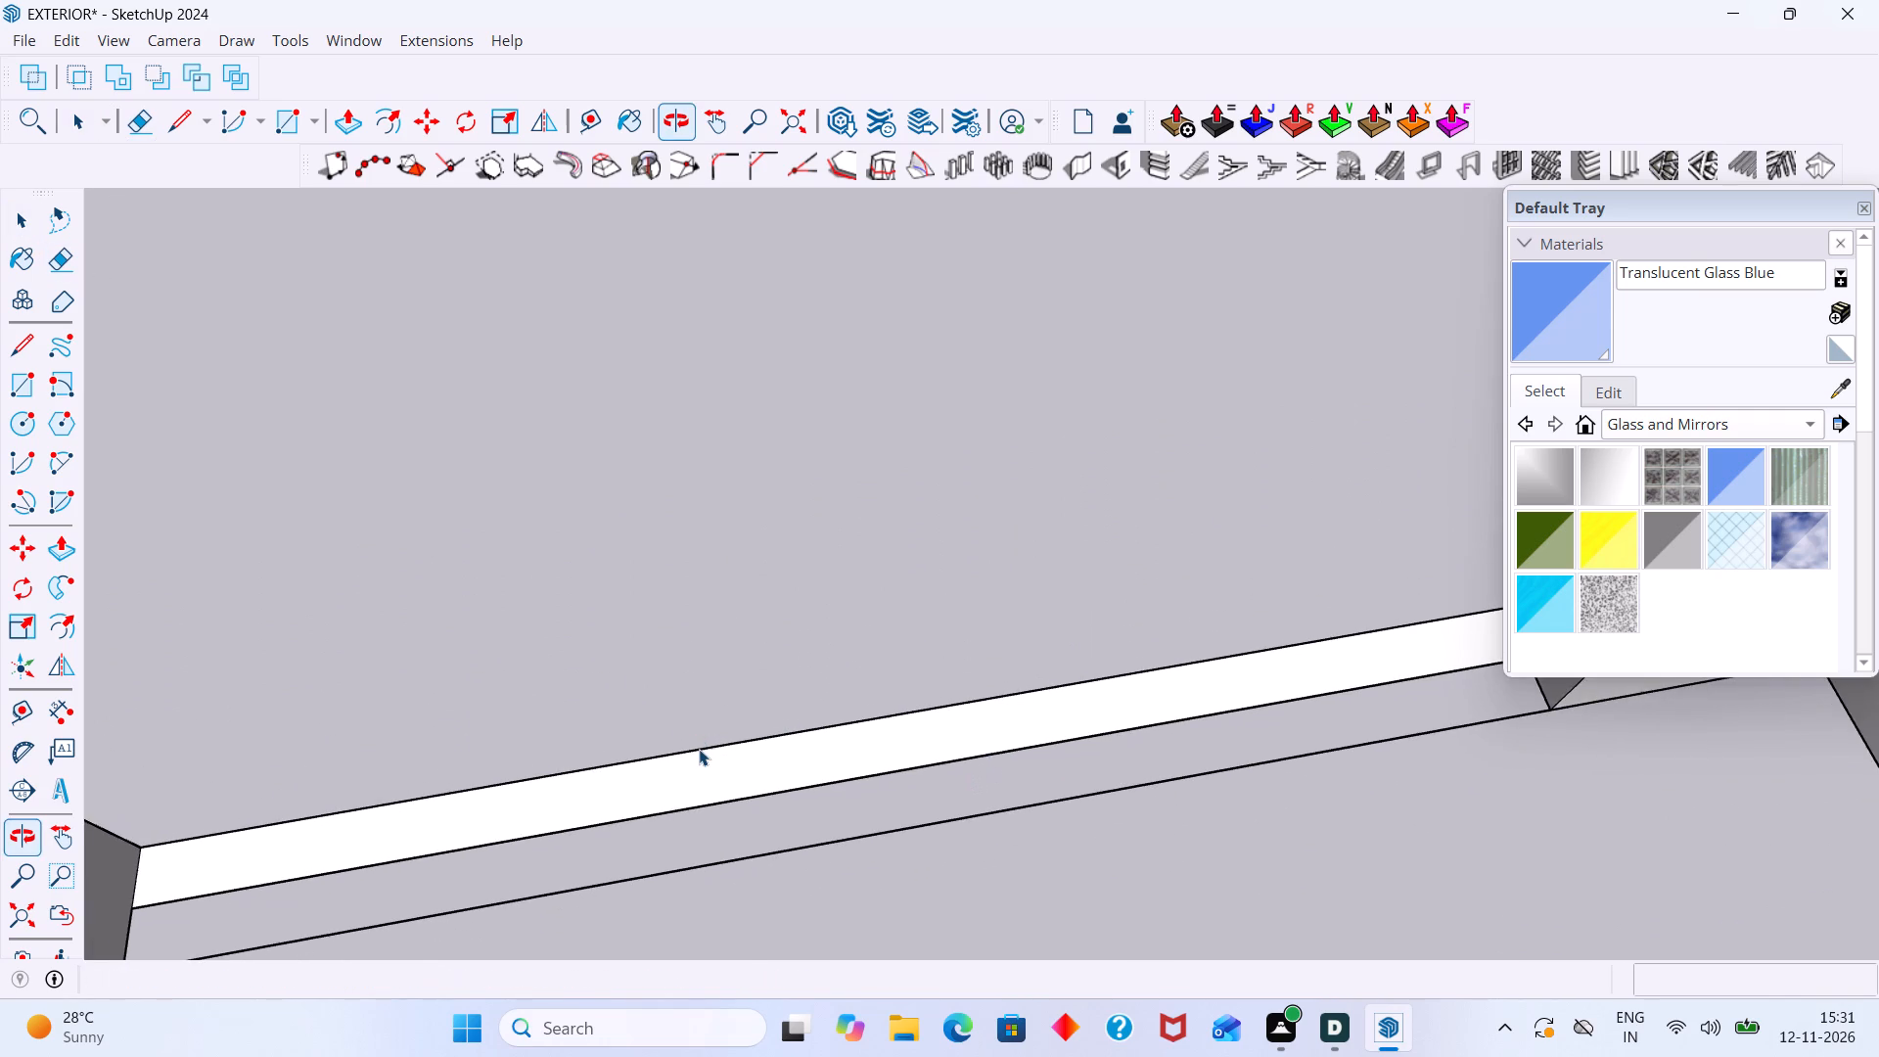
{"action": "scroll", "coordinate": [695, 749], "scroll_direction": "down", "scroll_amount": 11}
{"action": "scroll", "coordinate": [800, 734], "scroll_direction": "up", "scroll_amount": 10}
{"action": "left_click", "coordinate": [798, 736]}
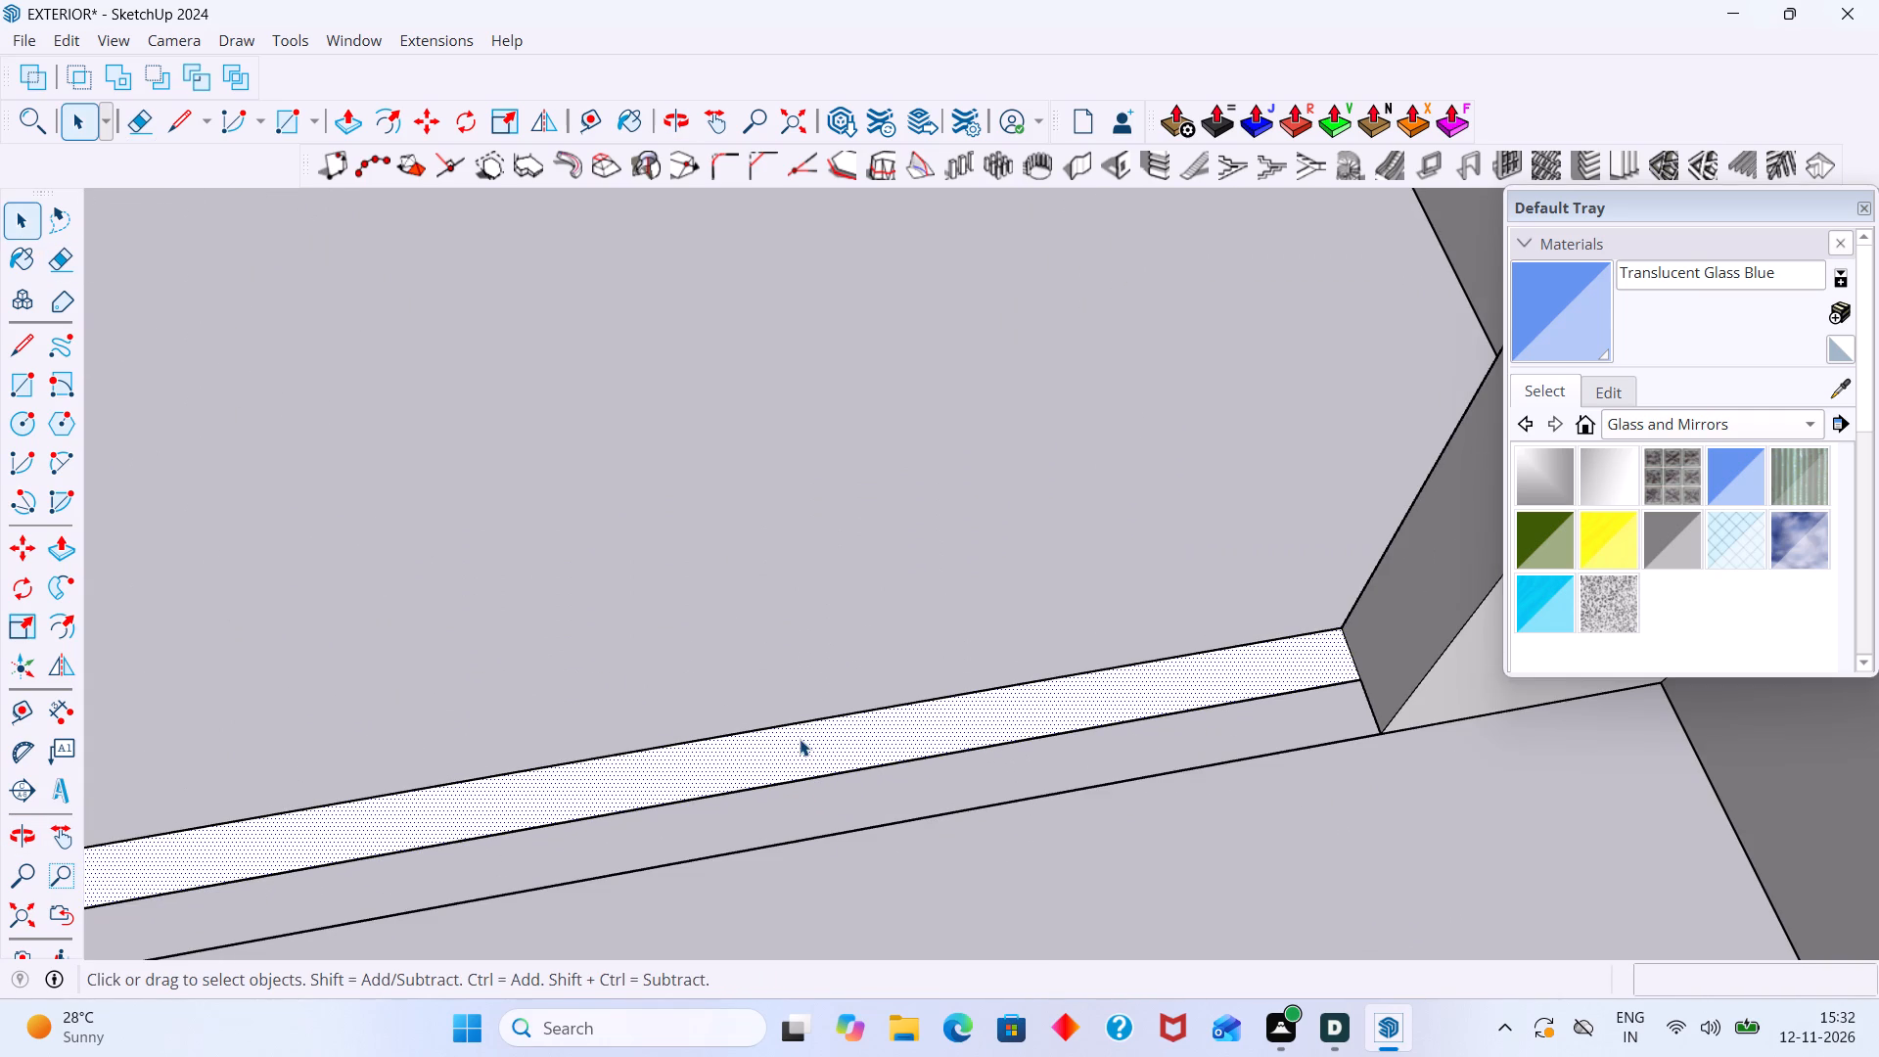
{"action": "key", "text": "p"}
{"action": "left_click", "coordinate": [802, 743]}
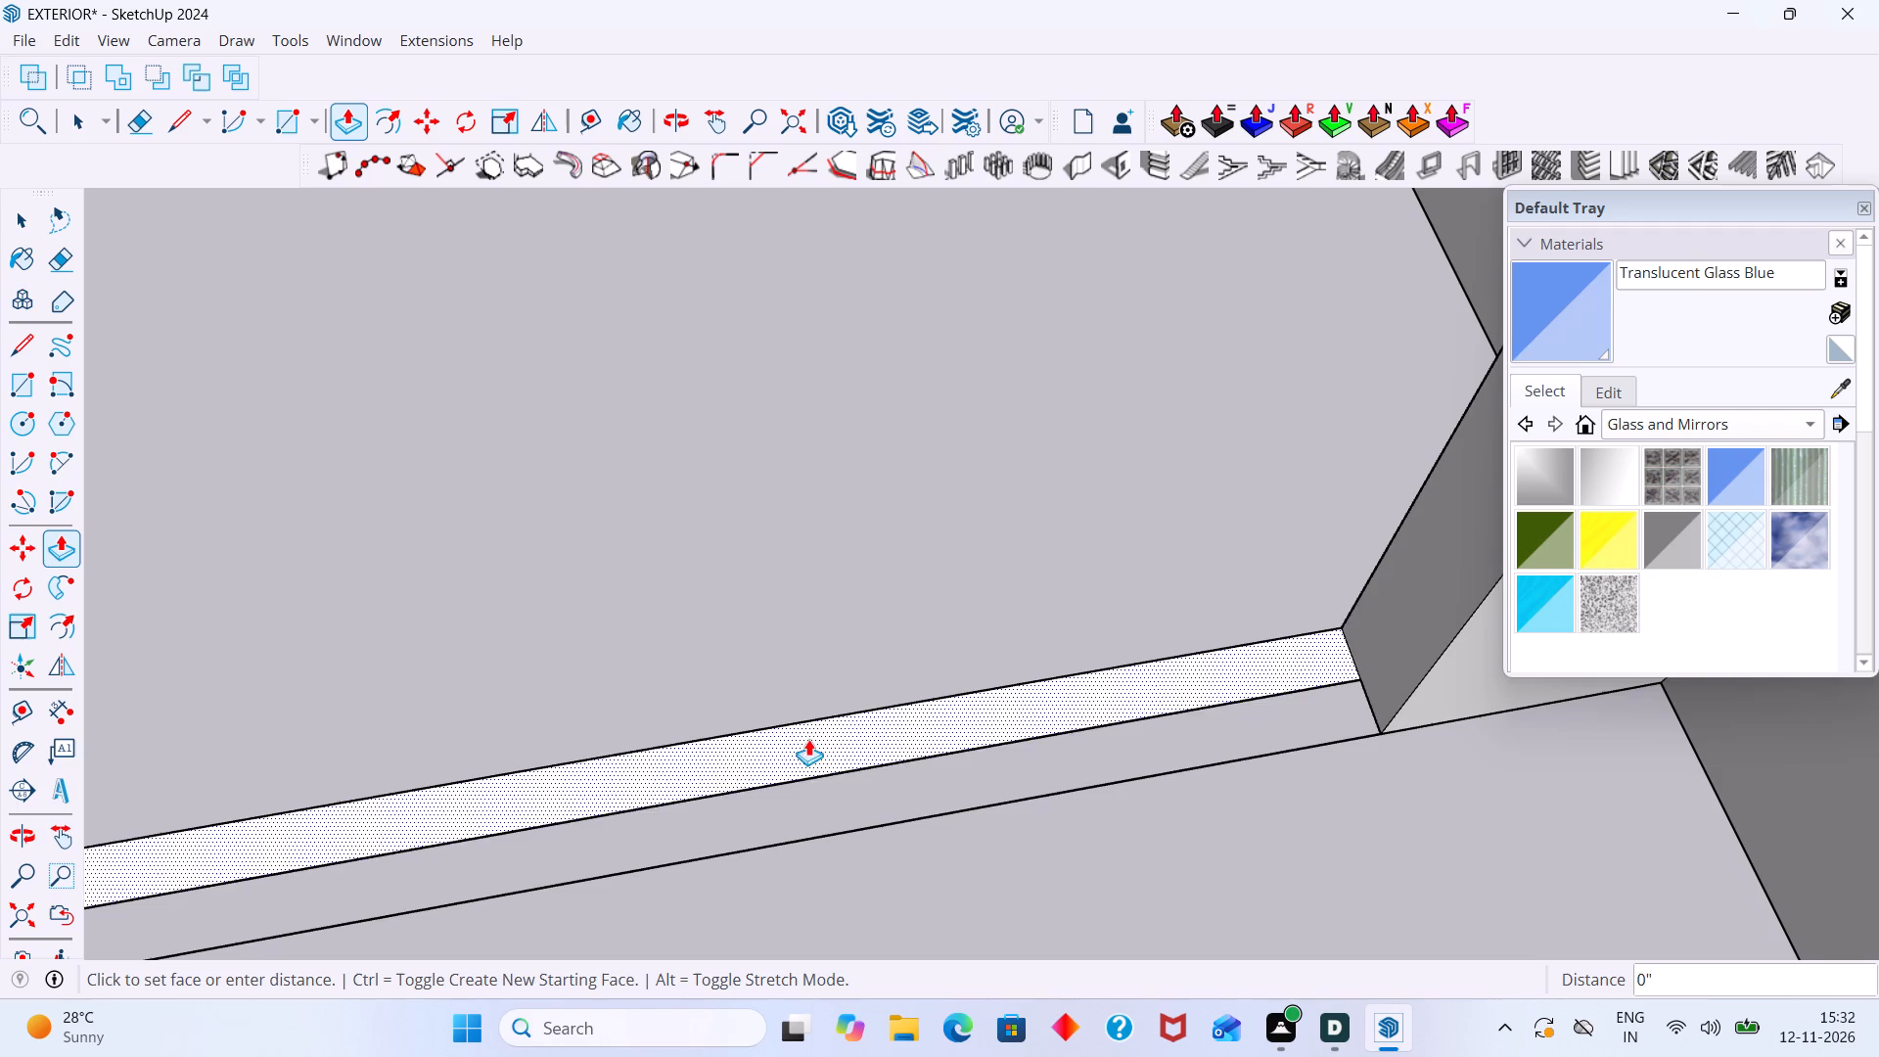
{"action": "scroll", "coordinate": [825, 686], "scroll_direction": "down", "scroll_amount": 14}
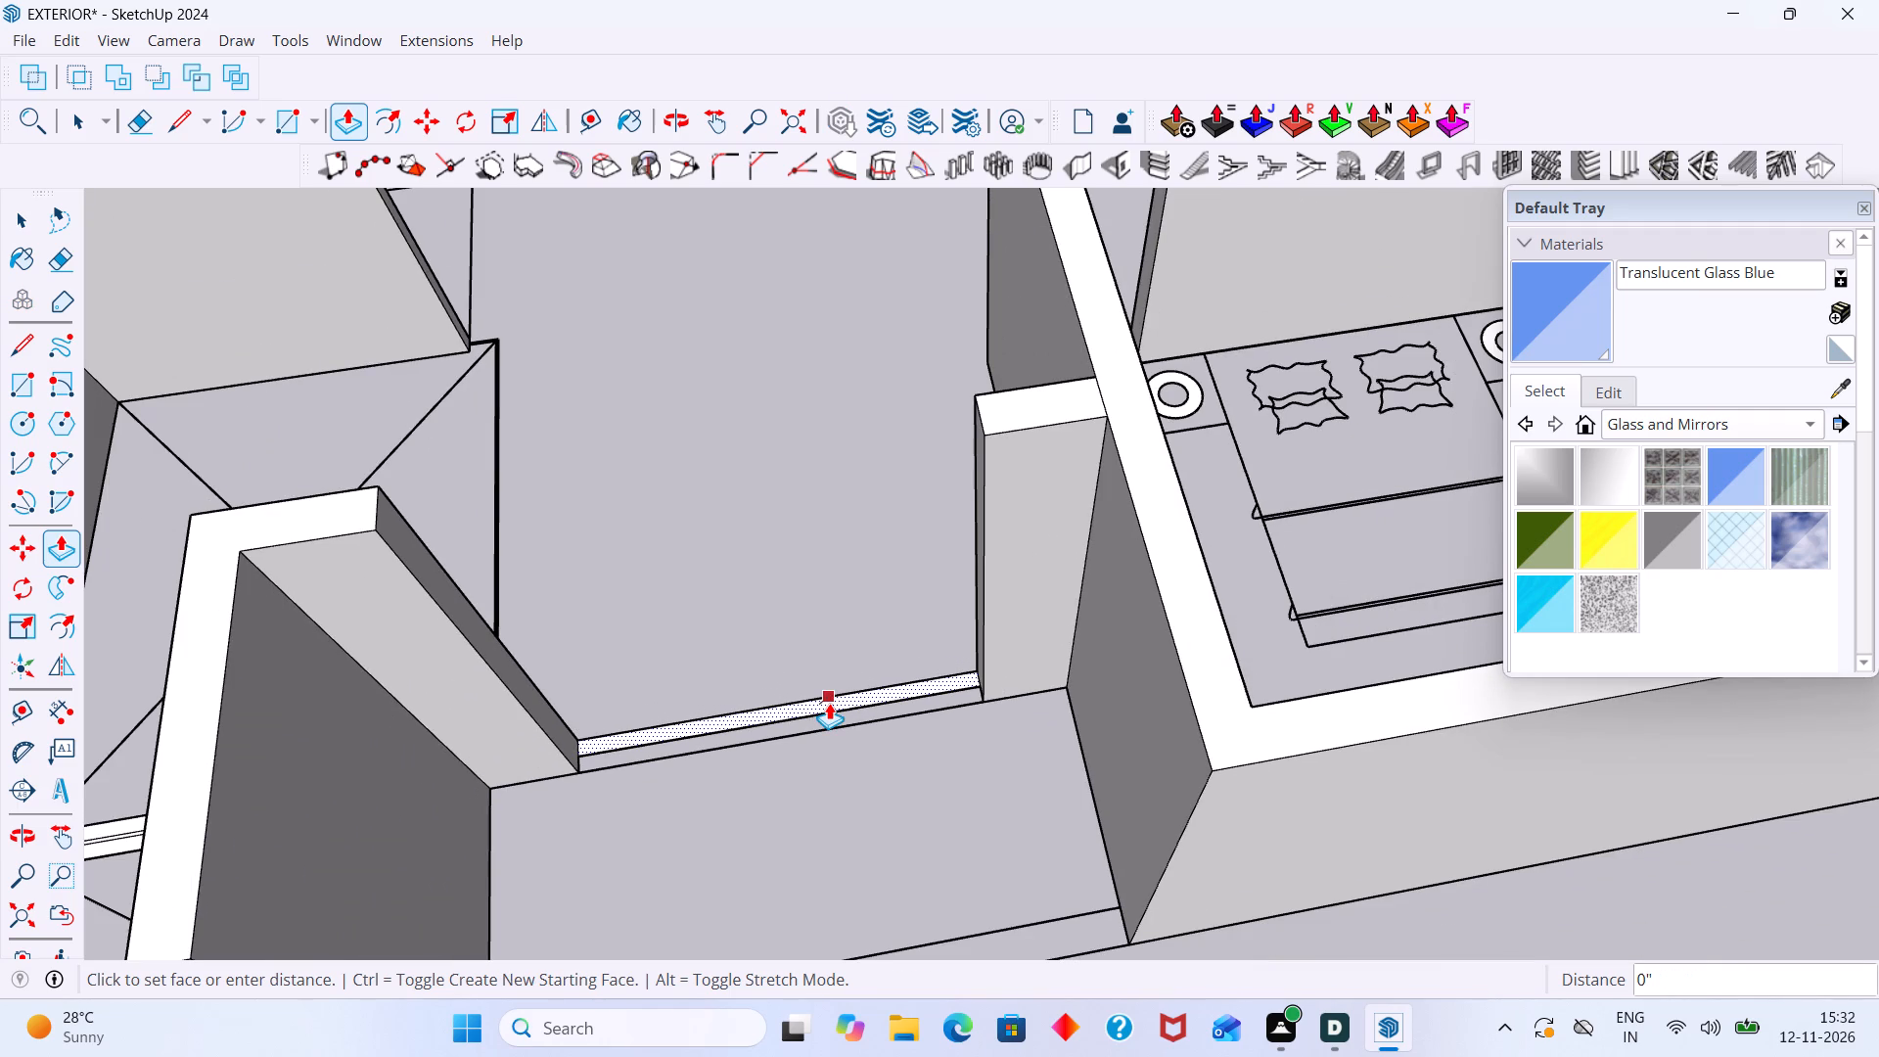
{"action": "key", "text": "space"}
Delete the remaining white strip face of the inner threshold, keeping its outline.
{"action": "scroll", "coordinate": [825, 710], "scroll_direction": "up", "scroll_amount": 5}
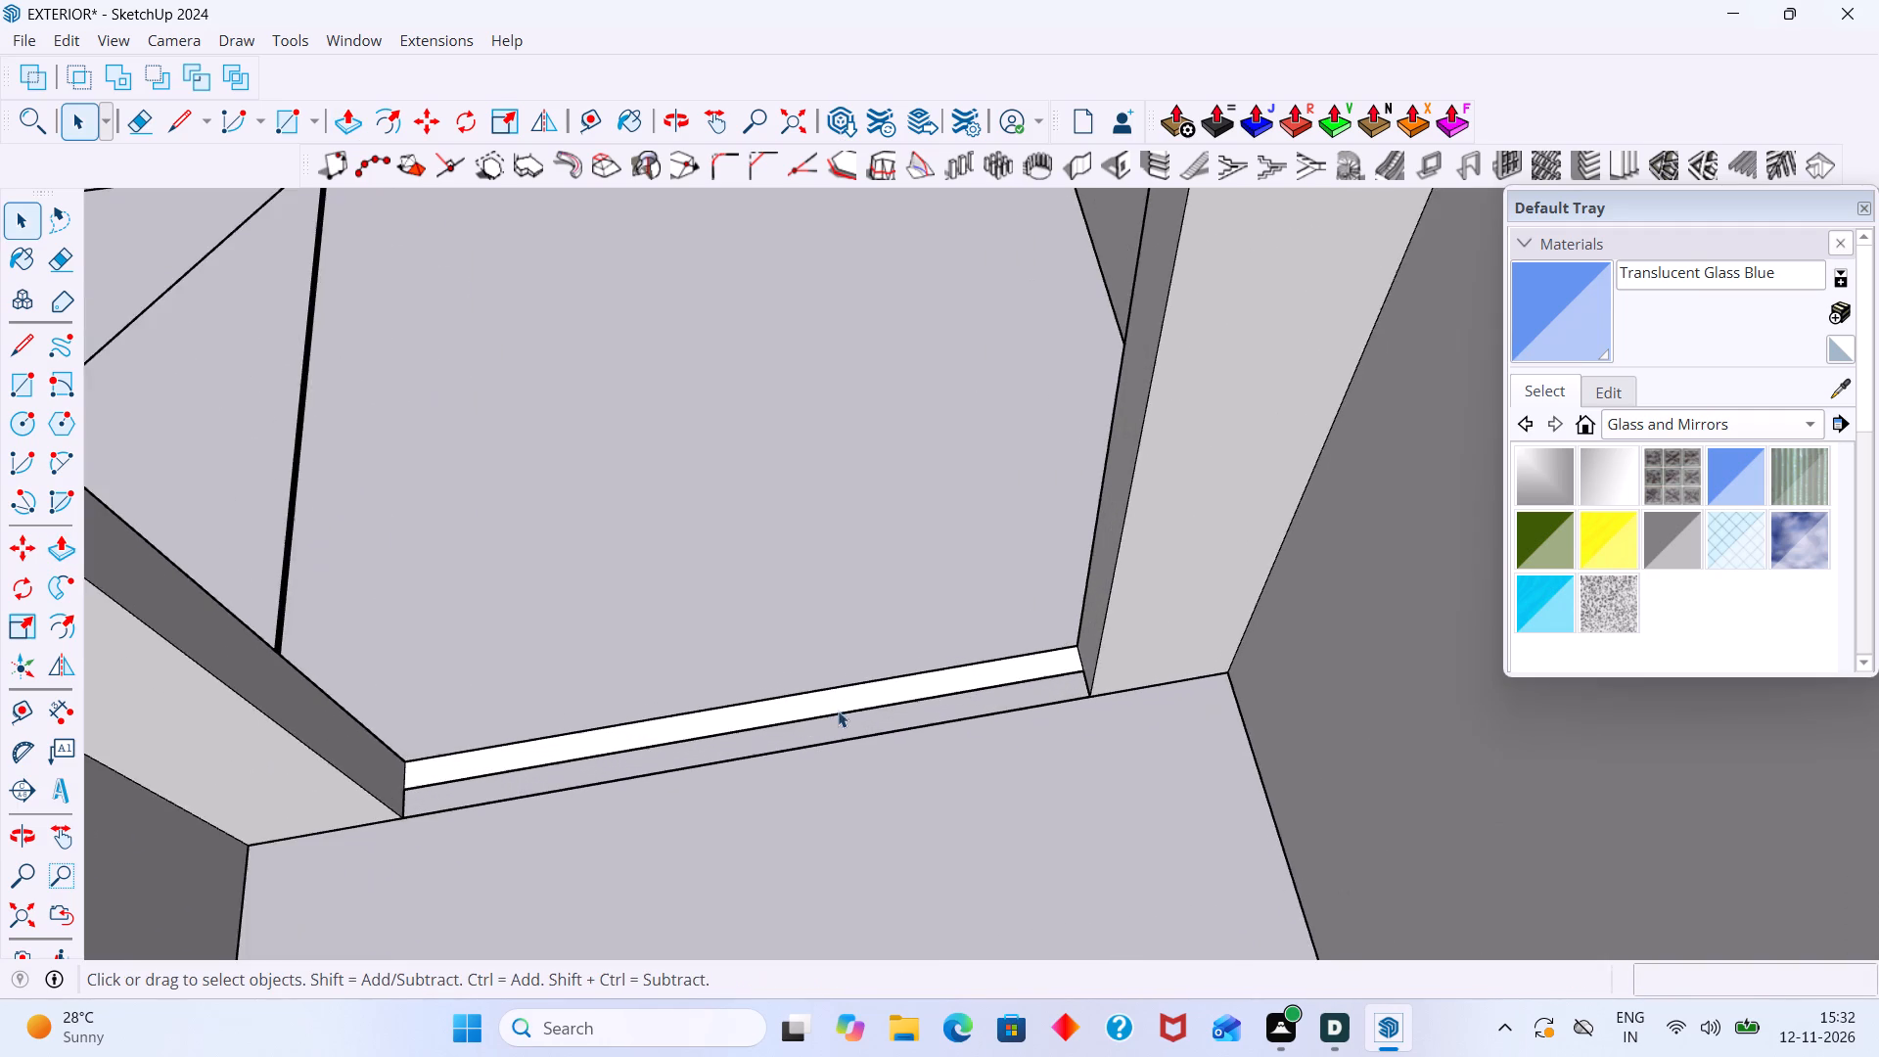
{"action": "scroll", "coordinate": [851, 713], "scroll_direction": "up", "scroll_amount": 1}
{"action": "middle_click_drag", "start_coordinate": [866, 713], "coordinate": [925, 713]}
{"action": "scroll", "coordinate": [925, 710], "scroll_direction": "down", "scroll_amount": 11}
{"action": "middle_click_drag", "start_coordinate": [984, 693], "coordinate": [1076, 644]}
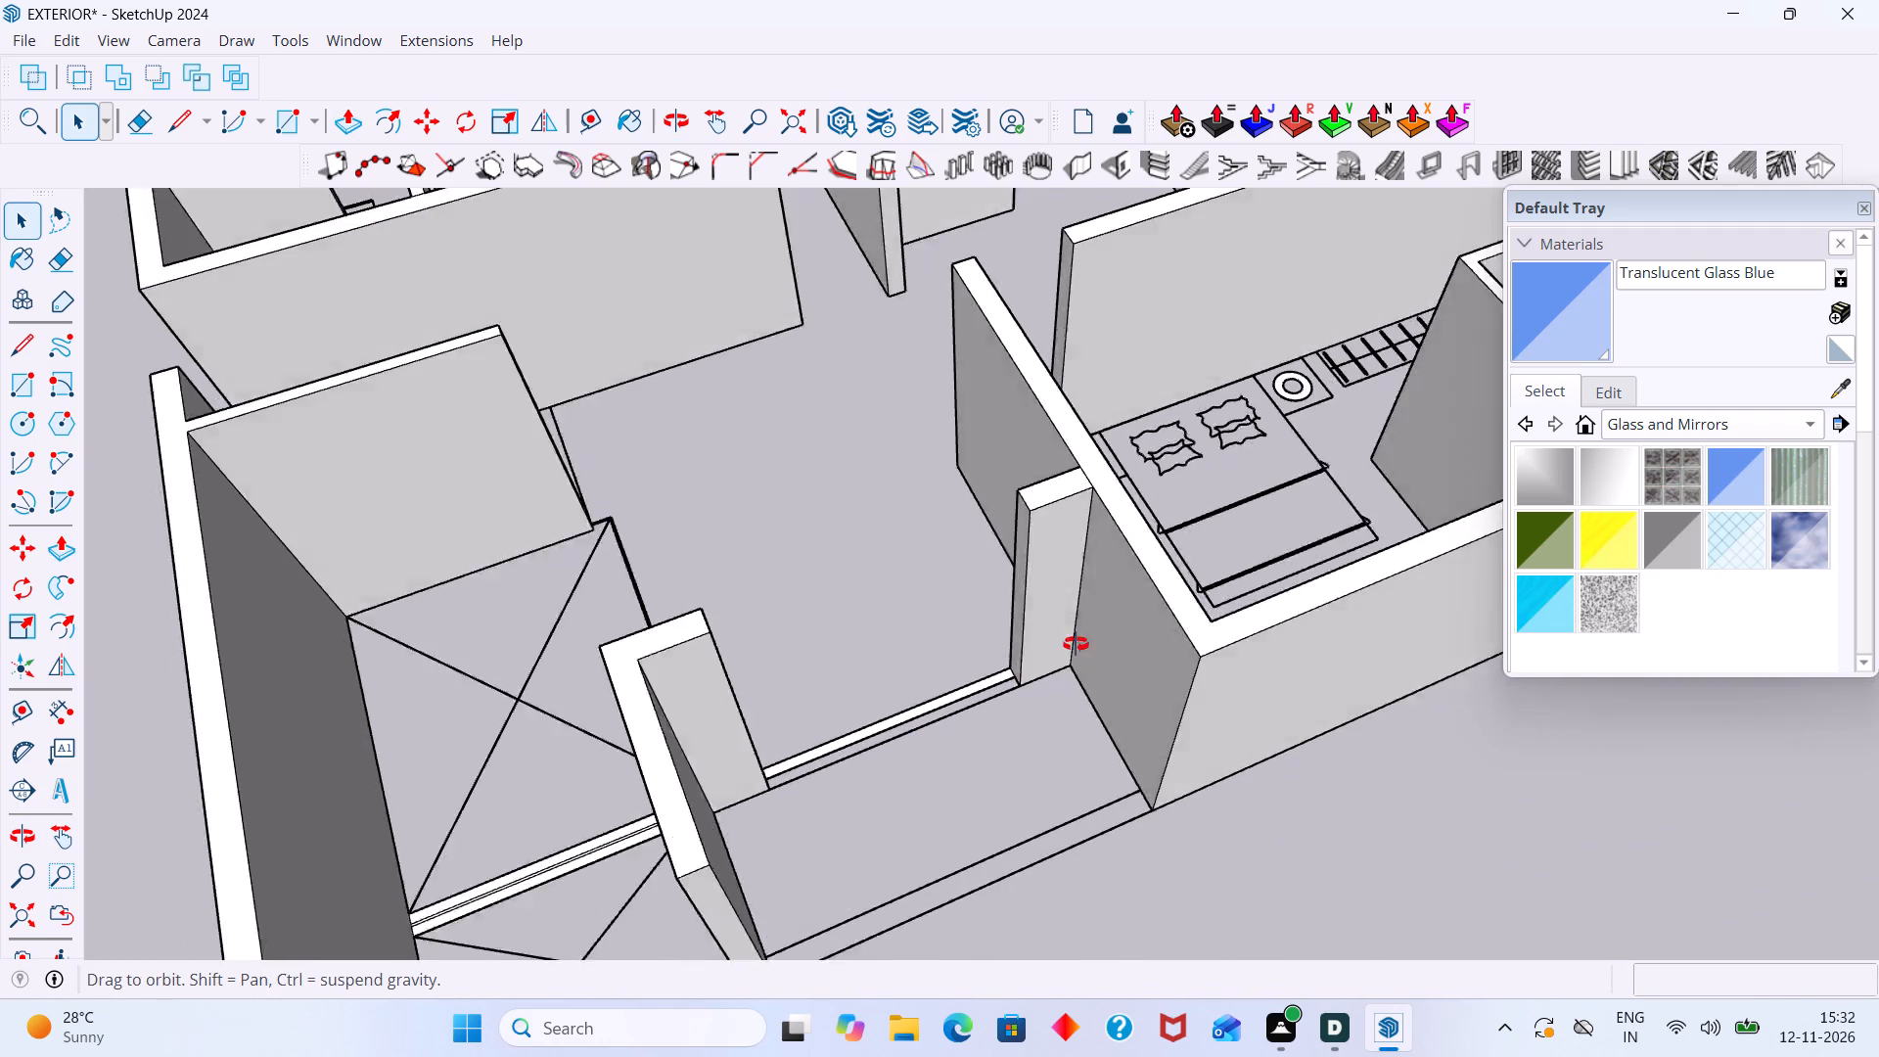
{"action": "middle_click_drag", "start_coordinate": [1076, 644], "coordinate": [1225, 580]}
{"action": "middle_click_drag", "start_coordinate": [1105, 523], "coordinate": [1250, 486]}
{"action": "scroll", "coordinate": [1169, 391], "scroll_direction": "up", "scroll_amount": 5}
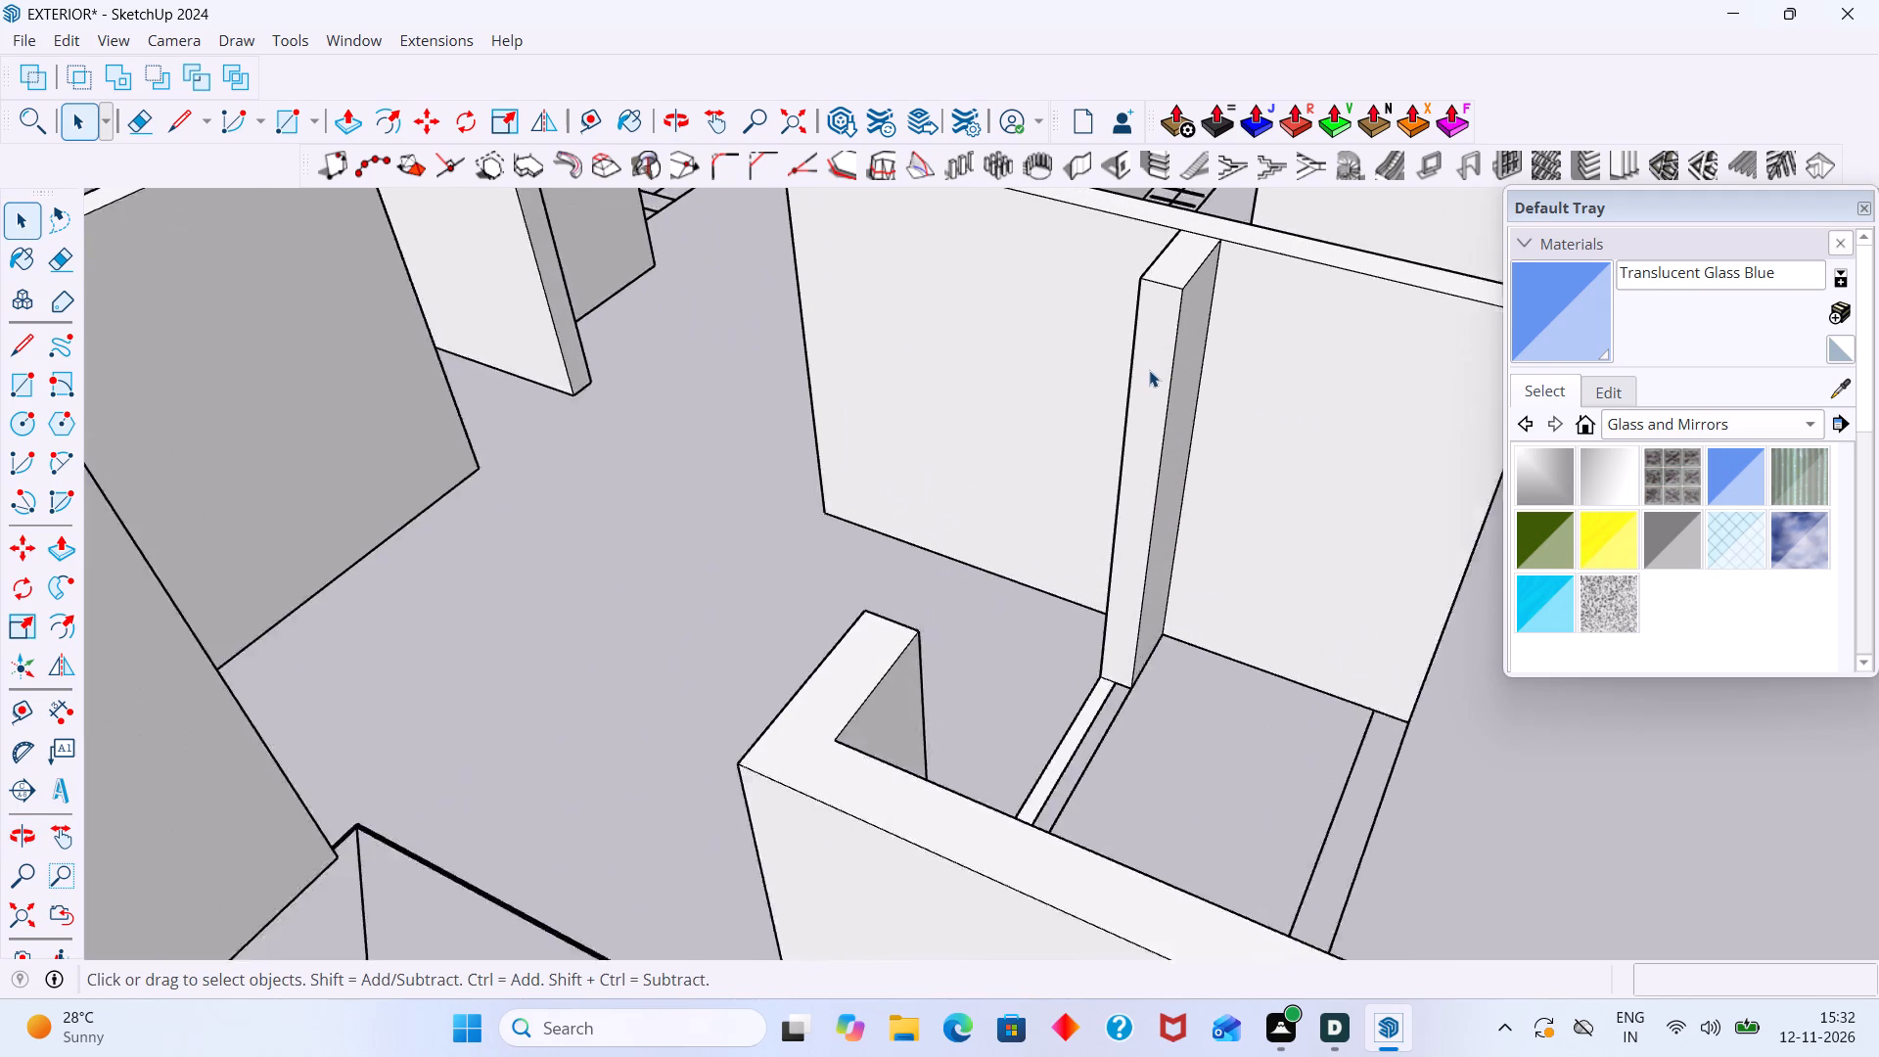
{"action": "scroll", "coordinate": [1149, 370], "scroll_direction": "up", "scroll_amount": 2}
{"action": "left_click", "coordinate": [1148, 355]}
{"action": "left_click", "coordinate": [1081, 771]}
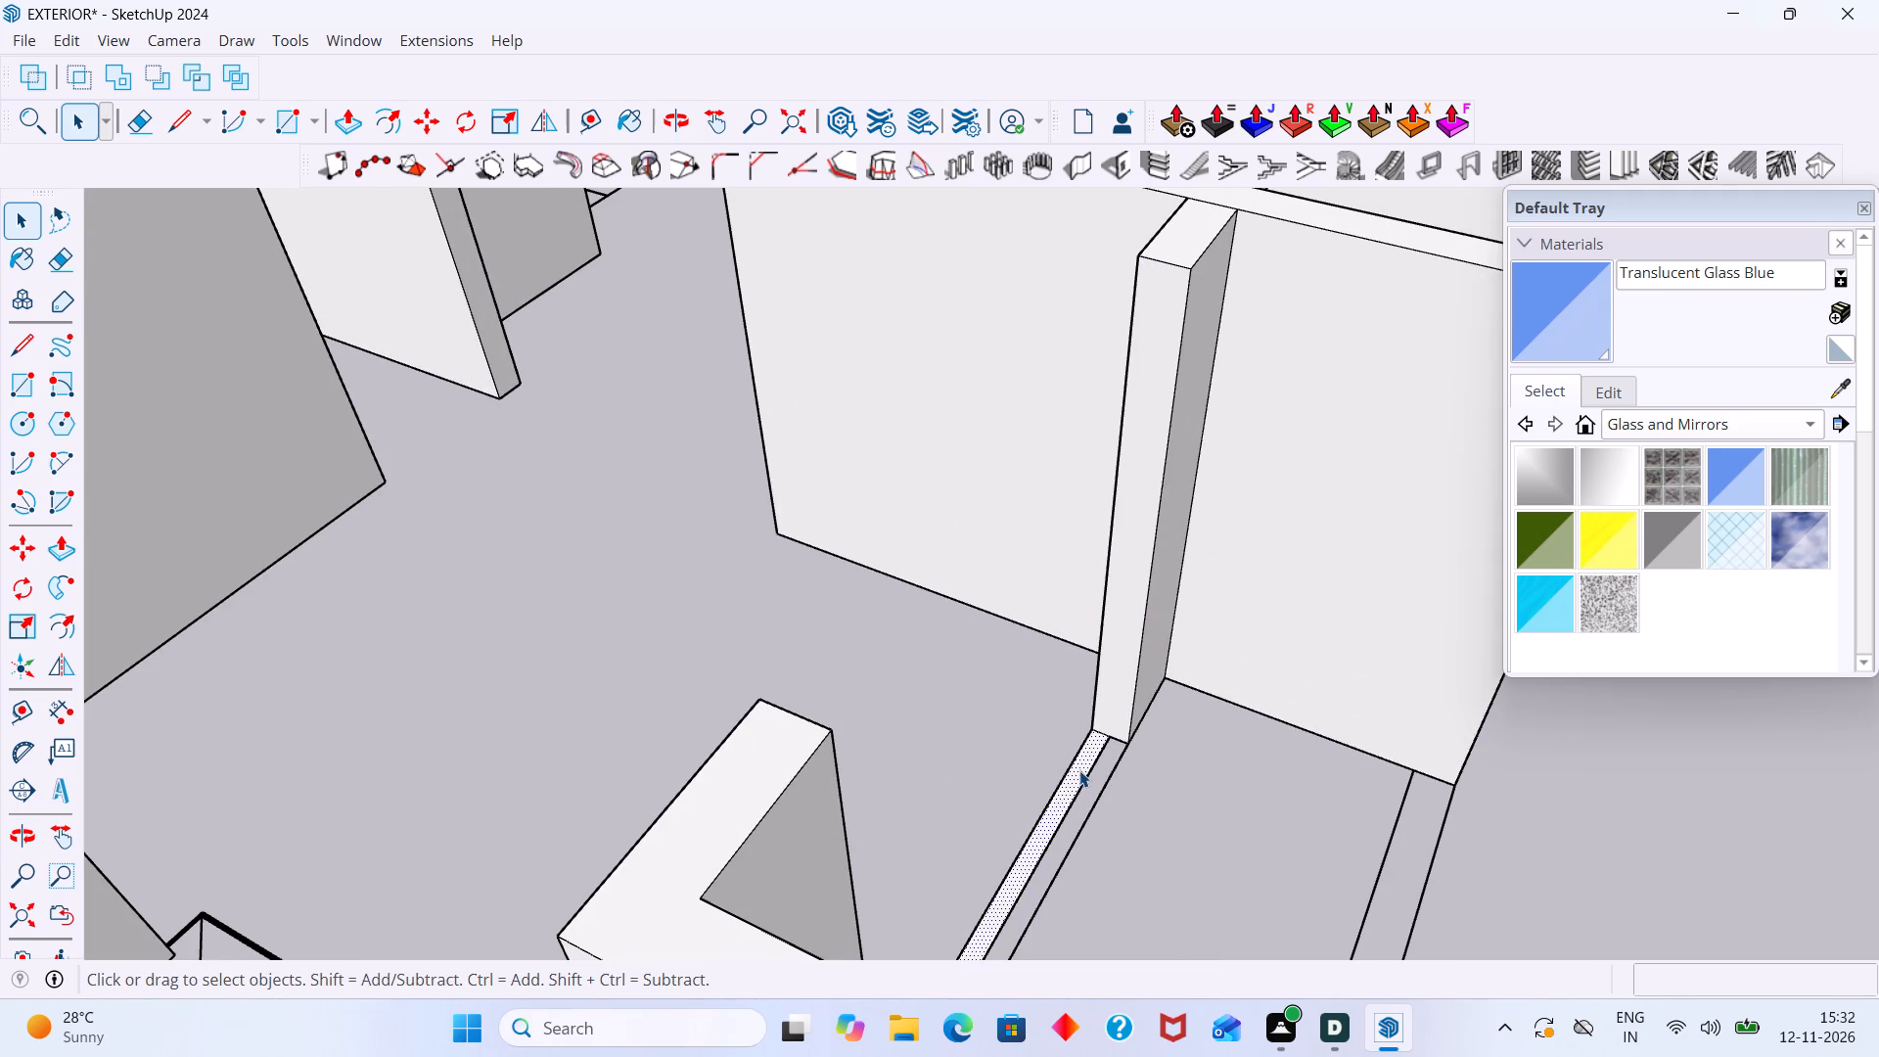
{"action": "key", "text": "Delete"}
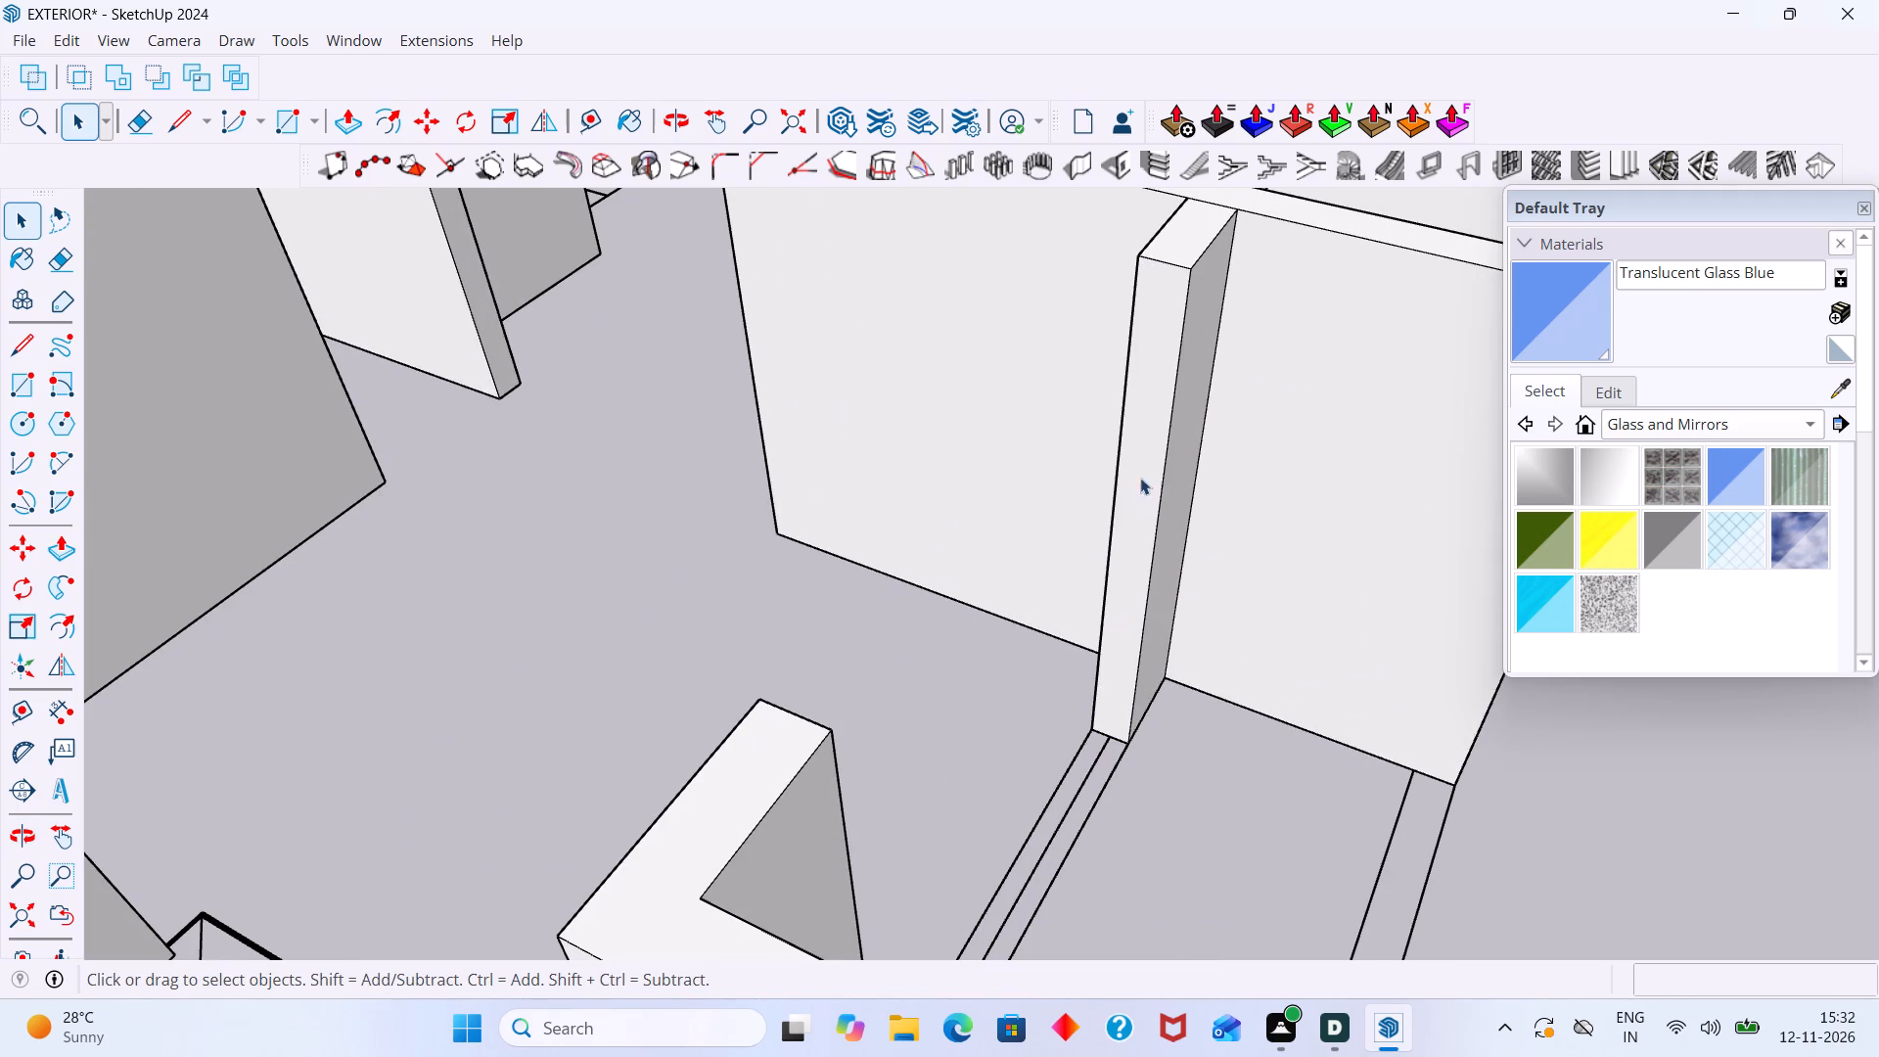
Draw a 3' by 9" rectangle at the top of the short wall stub's end face, above the inner threshold.
{"action": "left_click", "coordinate": [1153, 436]}
{"action": "key", "text": "r"}
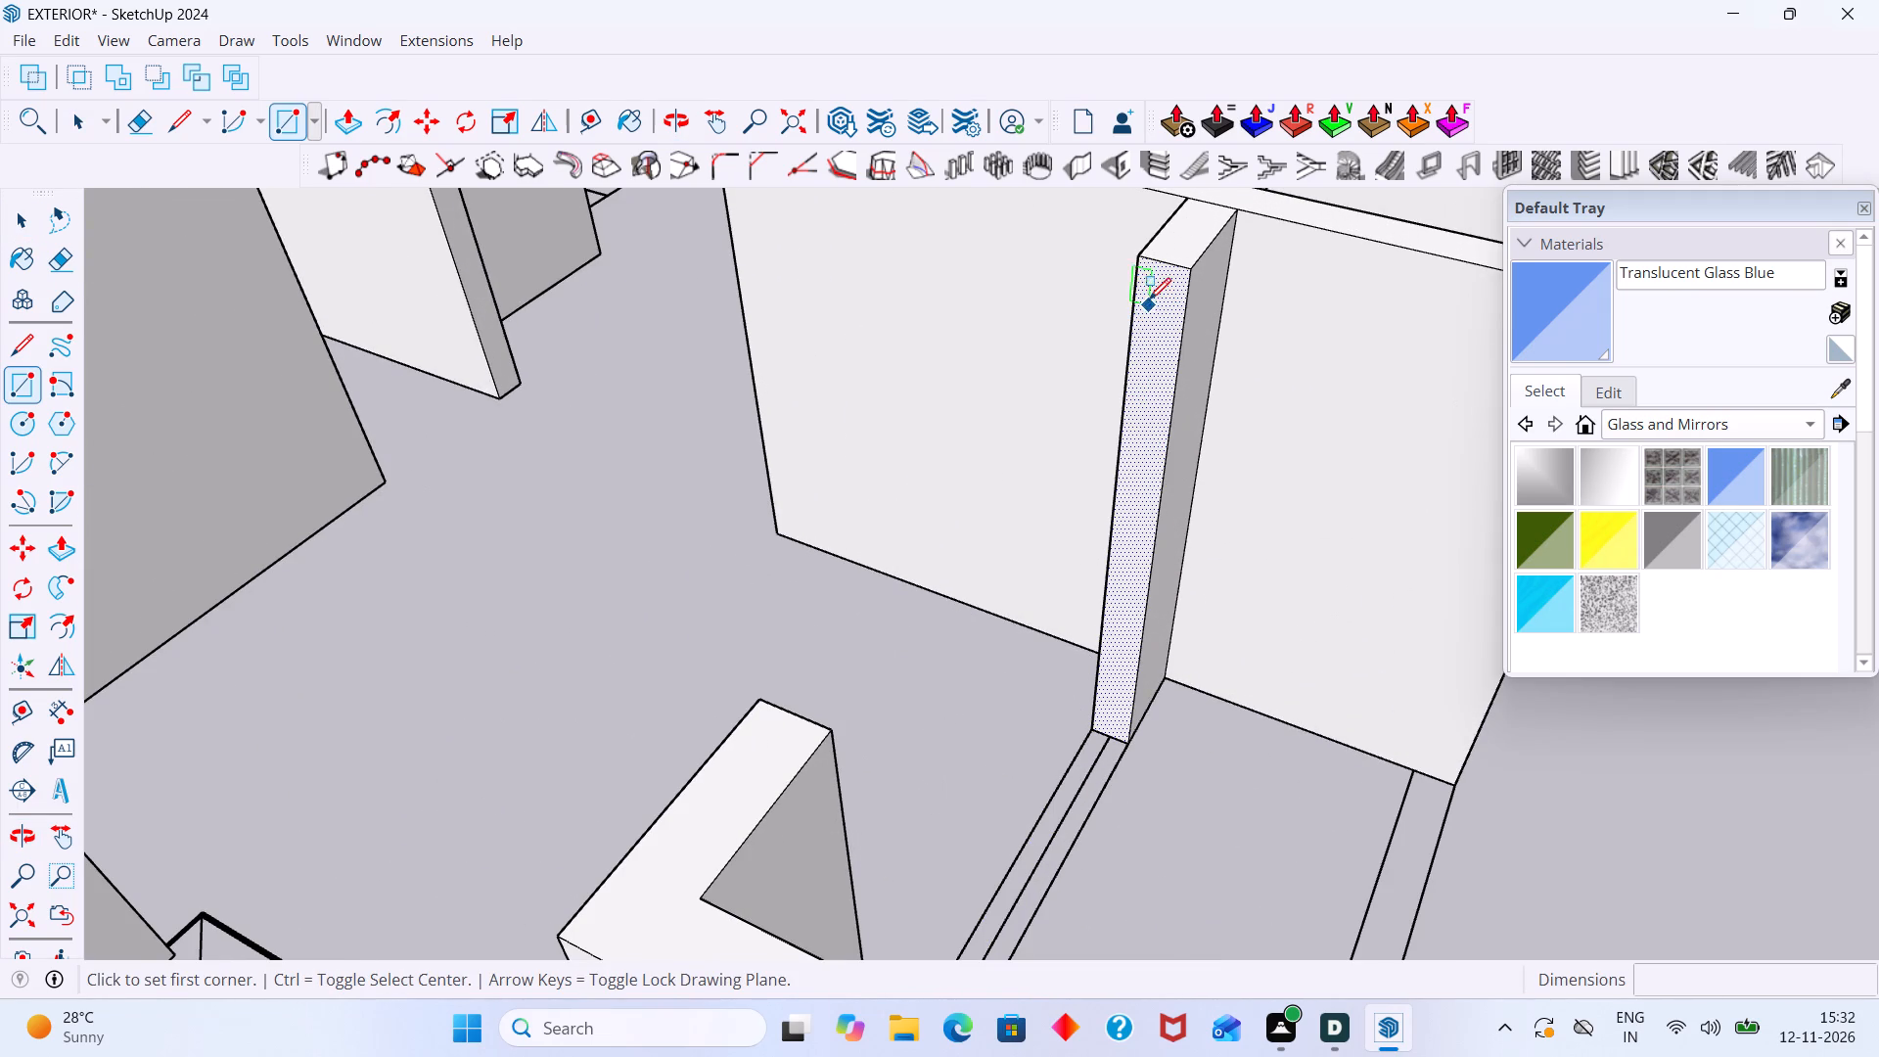
{"action": "left_click", "coordinate": [1144, 260]}
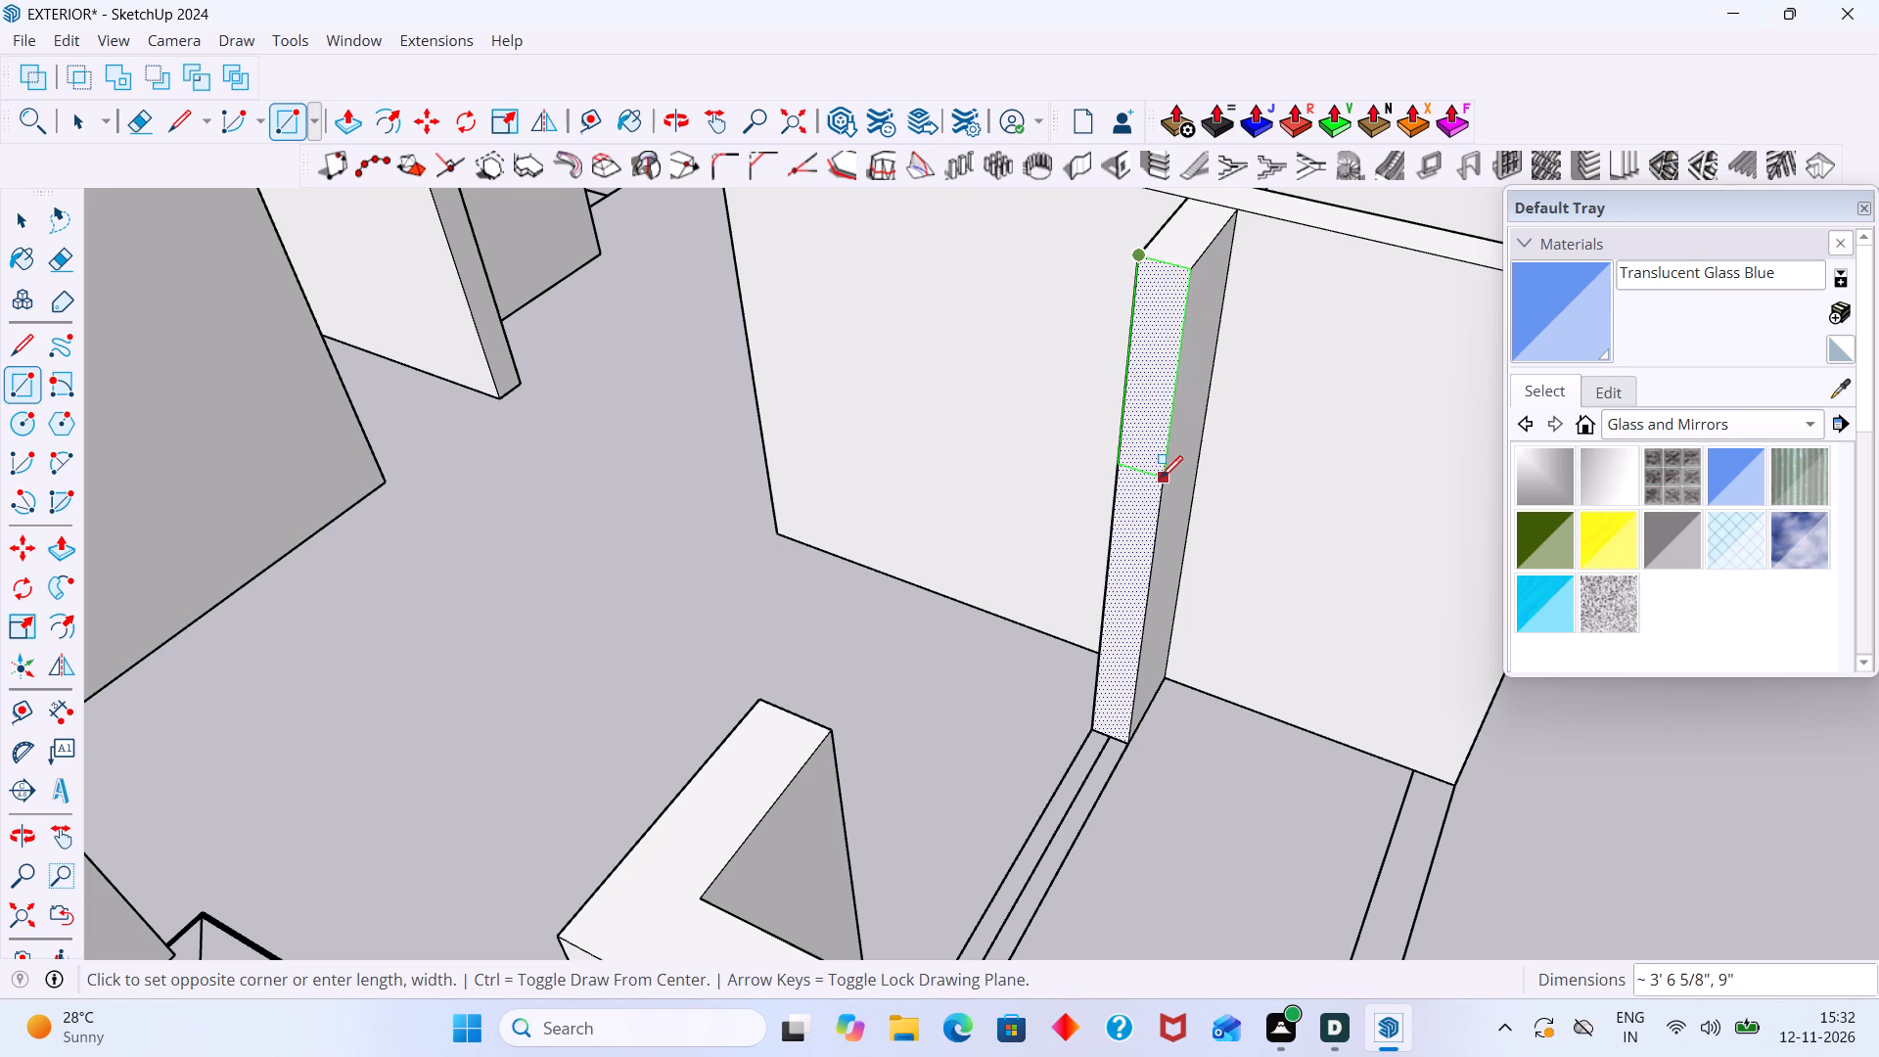
{"action": "type", "text": "3'"}
{"action": "key", "text": "Return"}
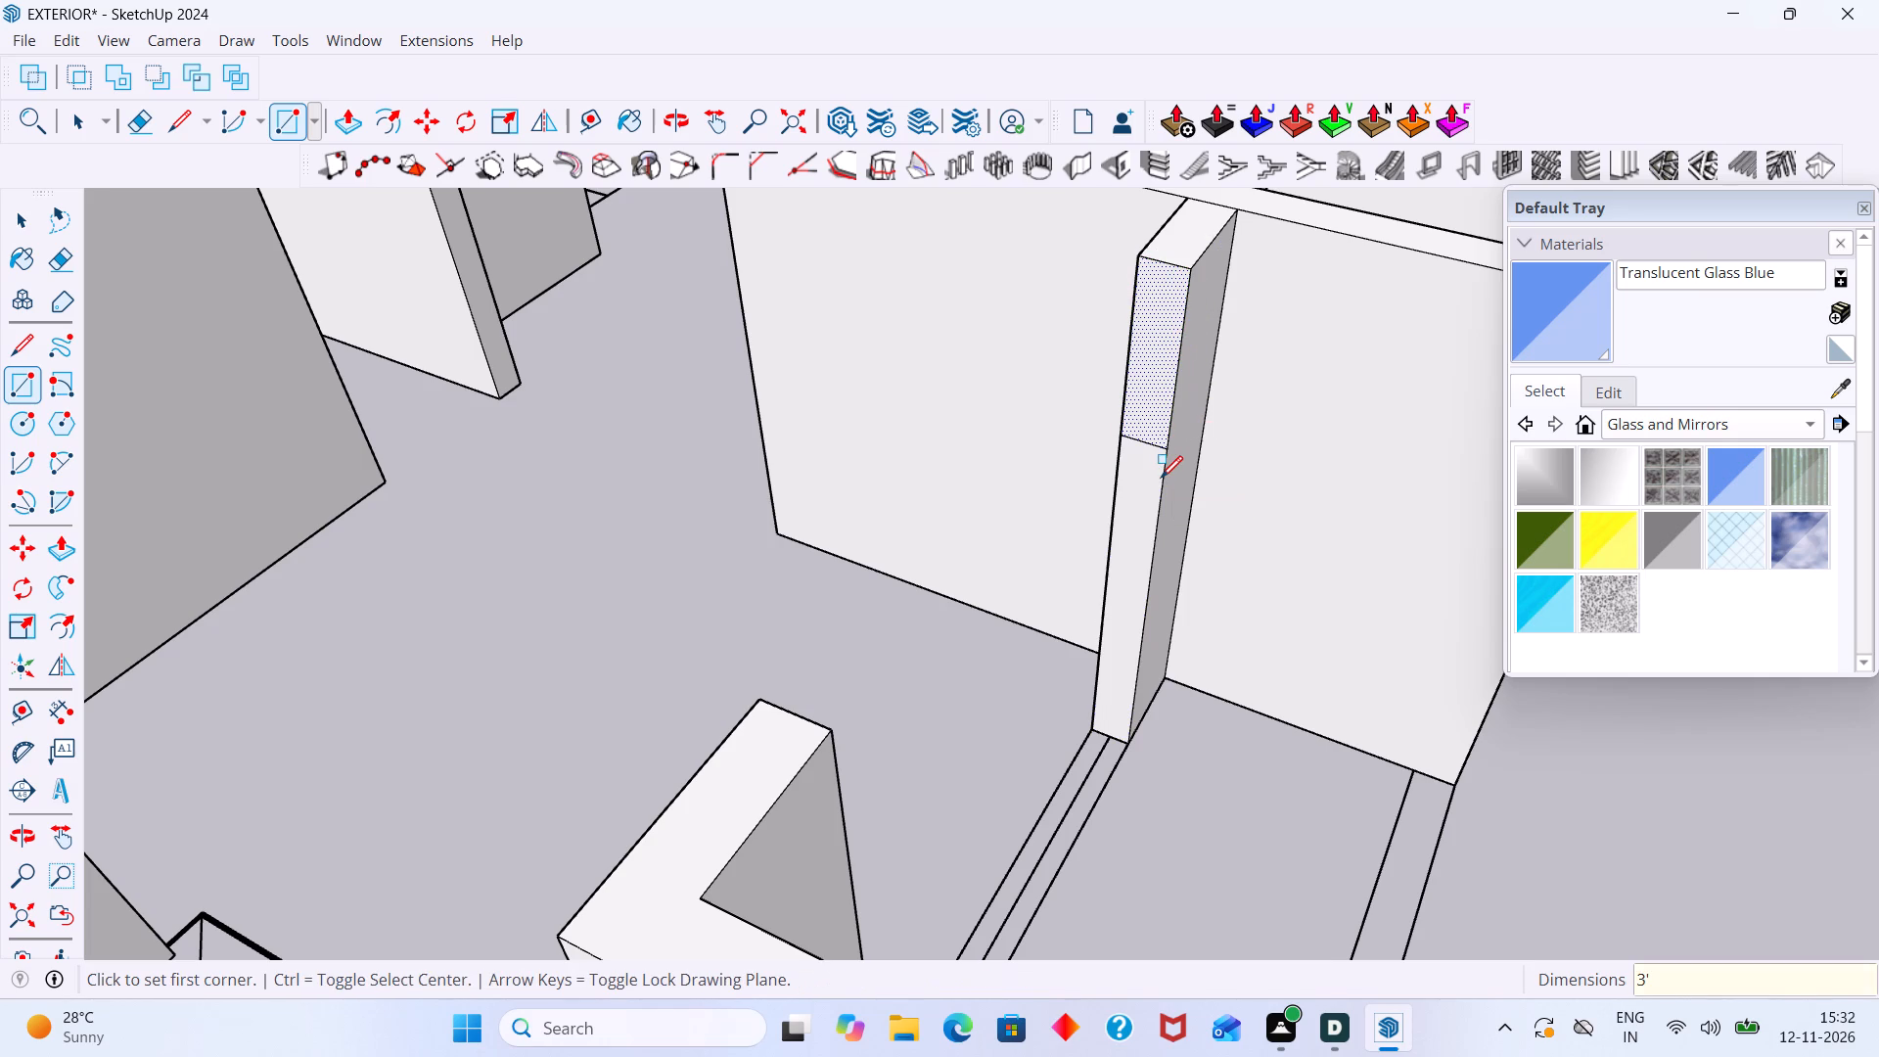
Extend the 3' rectangle on the stub's end face with Joint Push Pull to the L-shaped pier's corner, forming a header about 8' 9" long.
{"action": "key", "text": "space"}
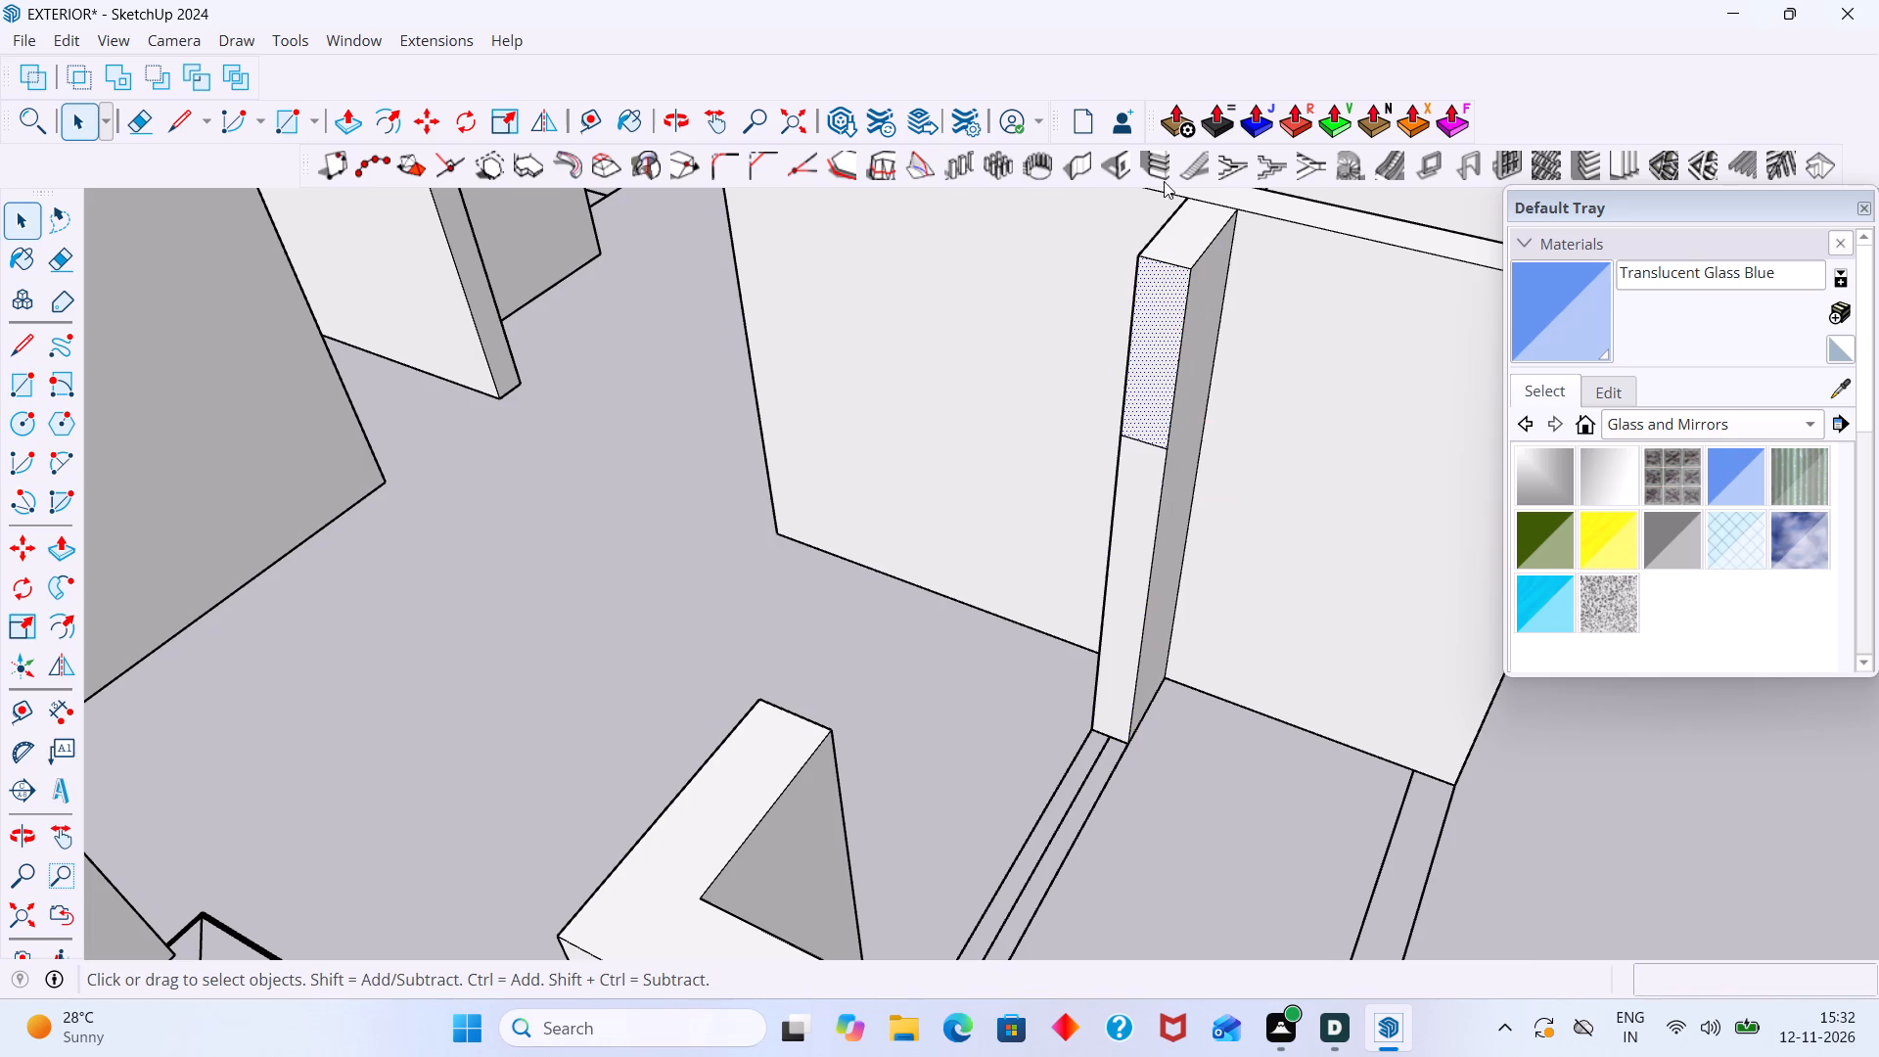
{"action": "left_click", "coordinate": [1268, 125]}
{"action": "left_click", "coordinate": [1173, 342]}
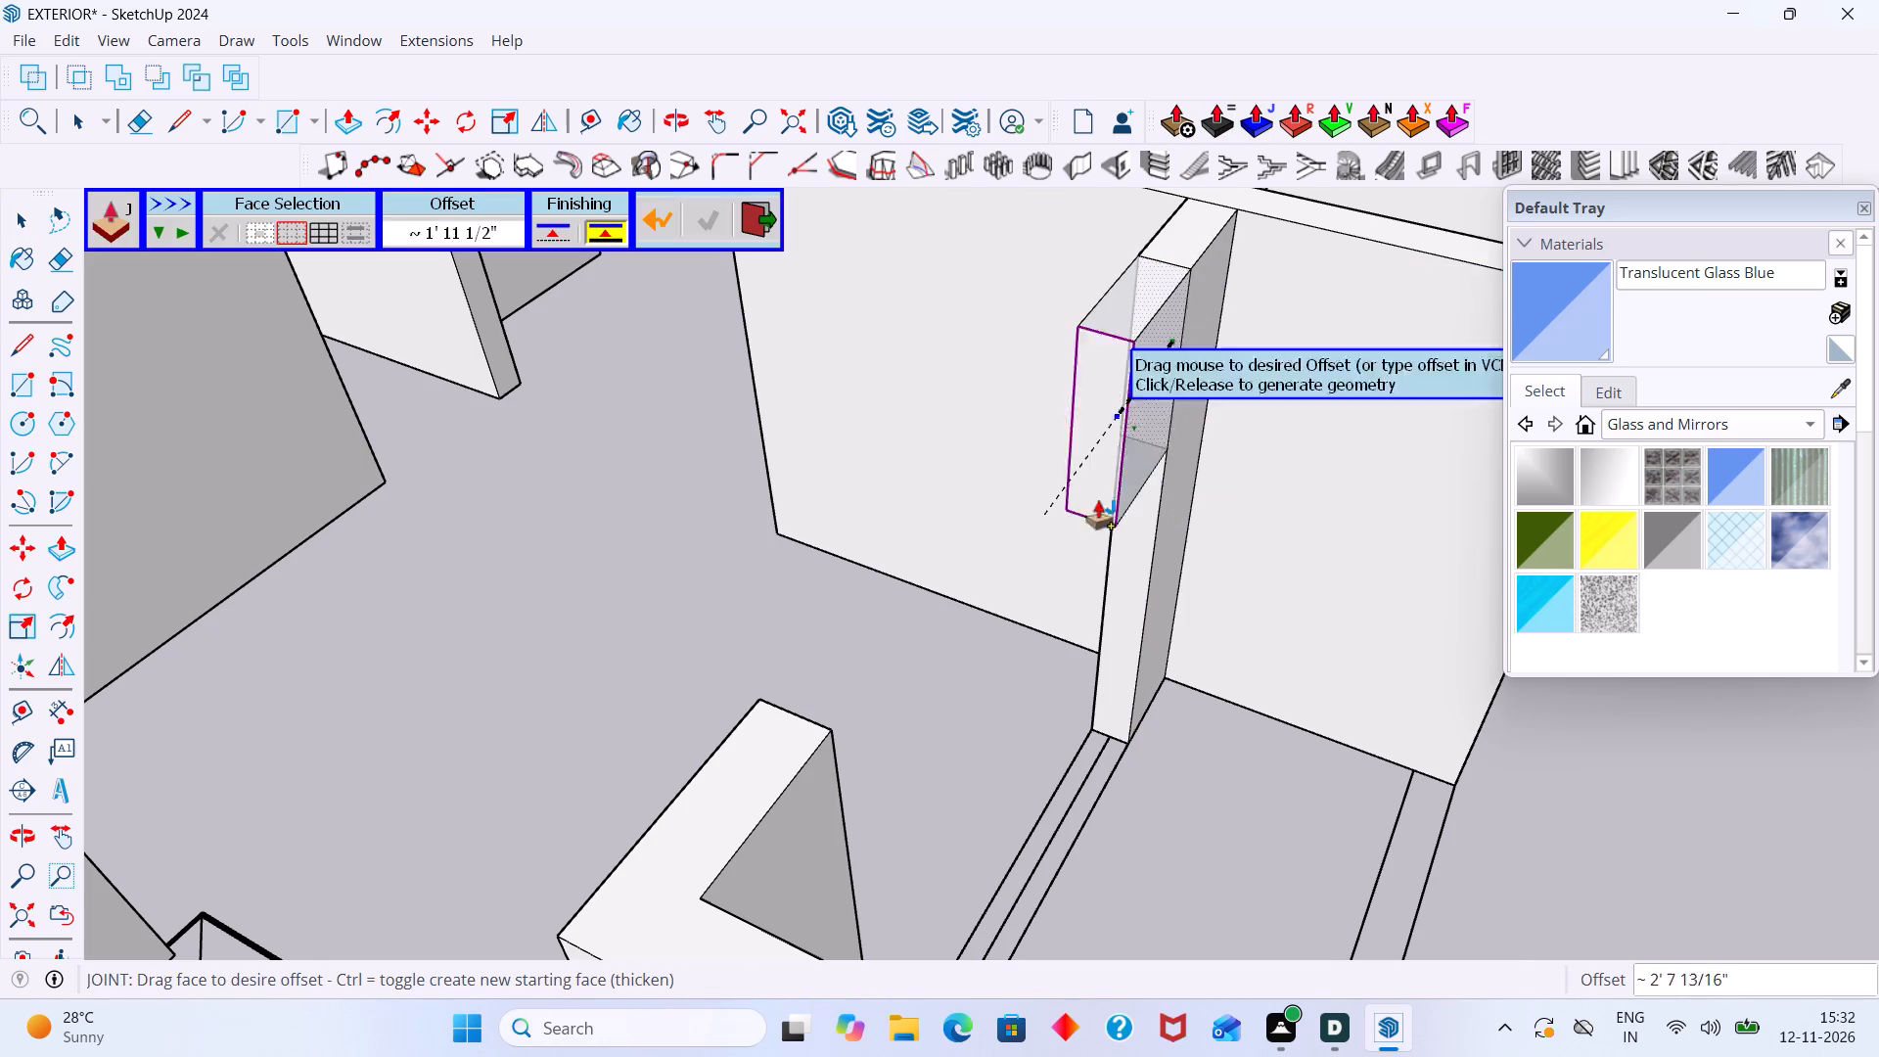
{"action": "left_click", "coordinate": [833, 730]}
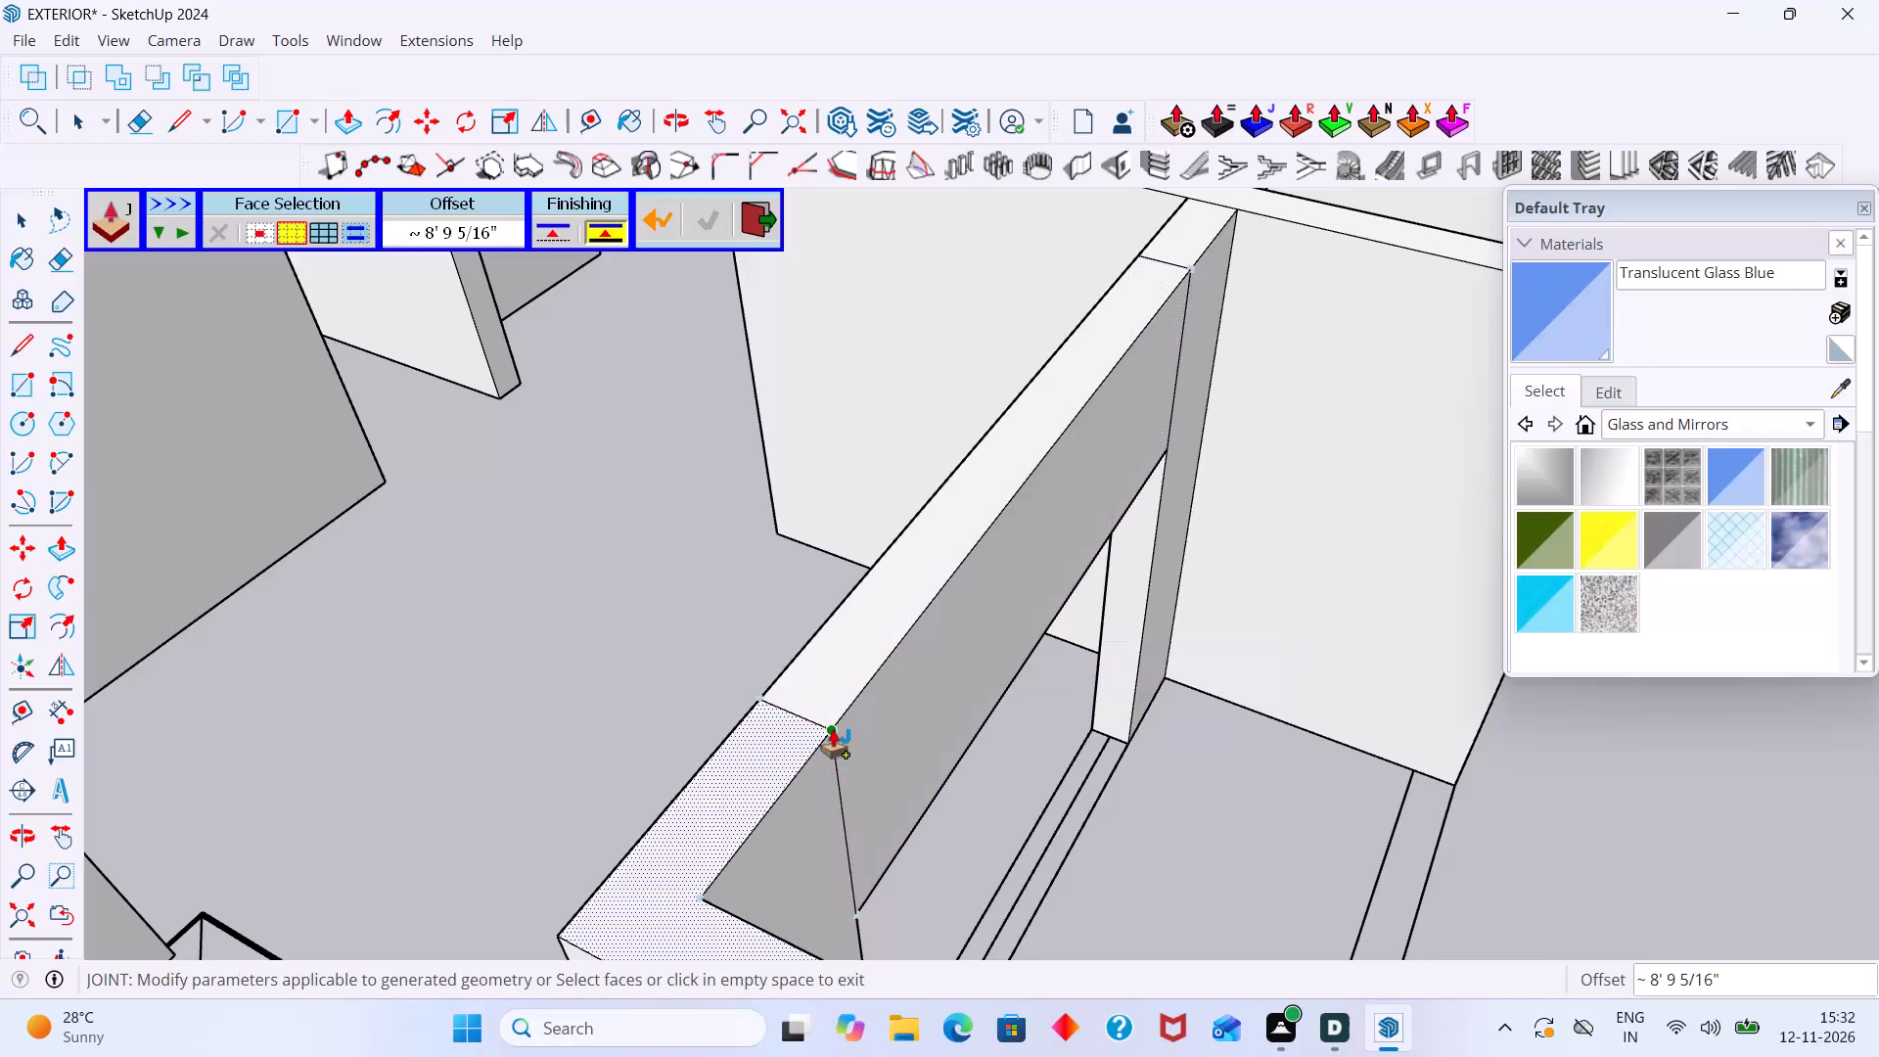
{"action": "key", "text": "space"}
Erase the vertical and top seam lines where the new header meets the L-shaped pier, on the recess side.
{"action": "middle_click_drag", "start_coordinate": [1008, 808], "coordinate": [826, 732]}
{"action": "scroll", "coordinate": [710, 681], "scroll_direction": "down", "scroll_amount": 3}
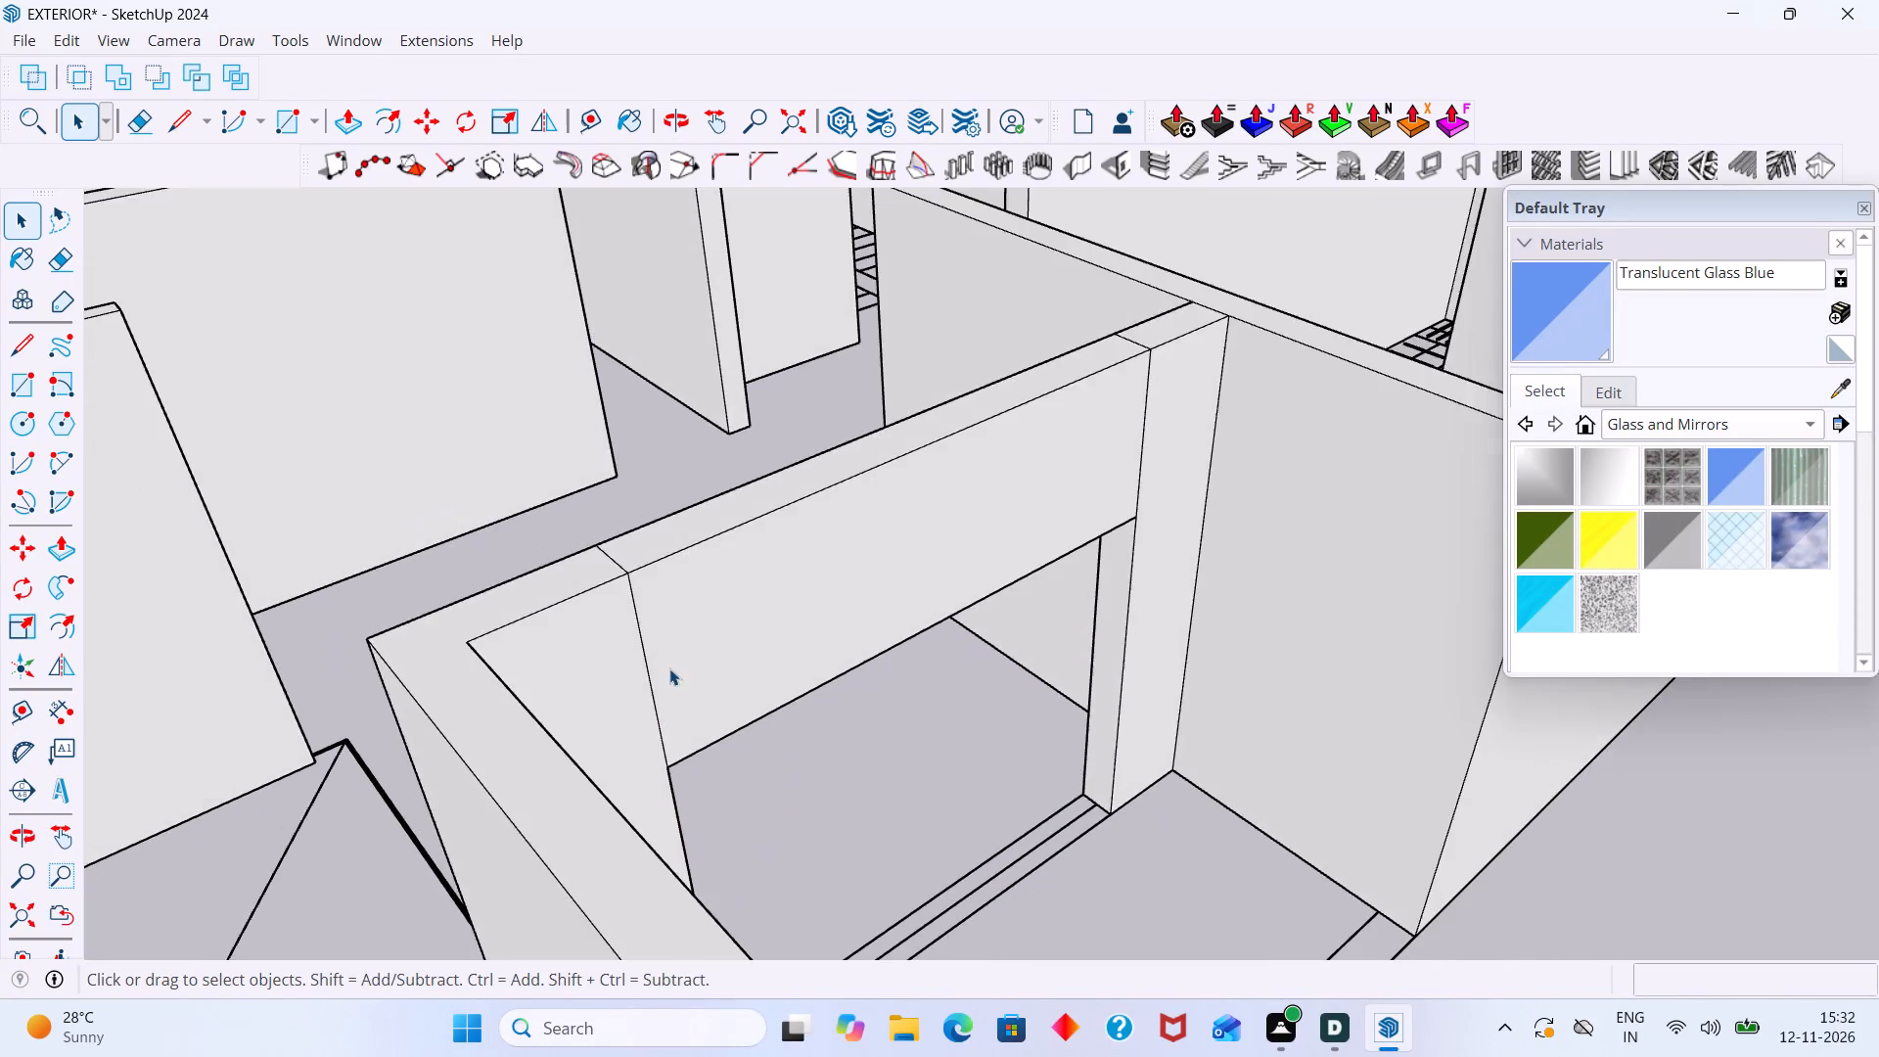
{"action": "middle_click_drag", "start_coordinate": [655, 666], "coordinate": [532, 696]}
{"action": "scroll", "coordinate": [589, 645], "scroll_direction": "up", "scroll_amount": 5}
{"action": "scroll", "coordinate": [510, 651], "scroll_direction": "down", "scroll_amount": 4}
{"action": "key", "text": "e"}
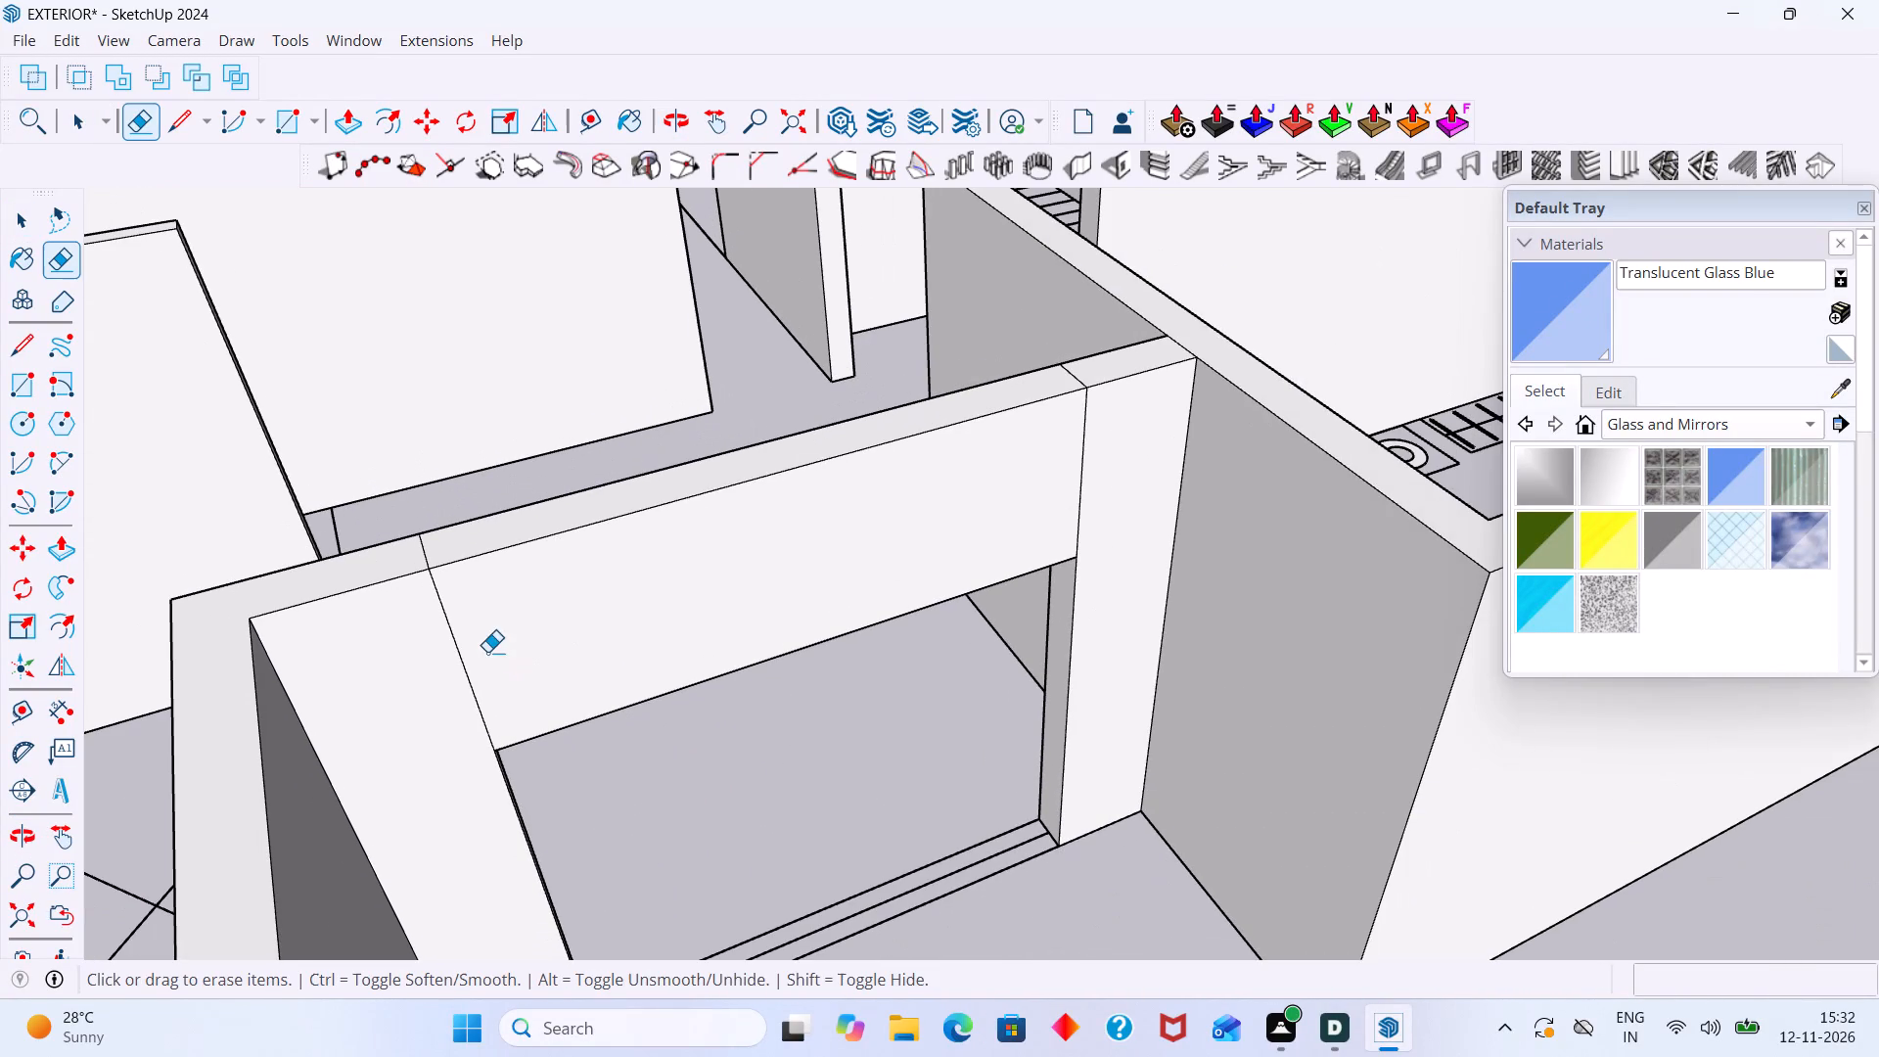
{"action": "left_click_drag", "start_coordinate": [486, 651], "coordinate": [439, 680]}
{"action": "scroll", "coordinate": [433, 545], "scroll_direction": "up", "scroll_amount": 3}
{"action": "left_click_drag", "start_coordinate": [433, 545], "coordinate": [405, 562]}
{"action": "scroll", "coordinate": [406, 563], "scroll_direction": "down", "scroll_amount": 4}
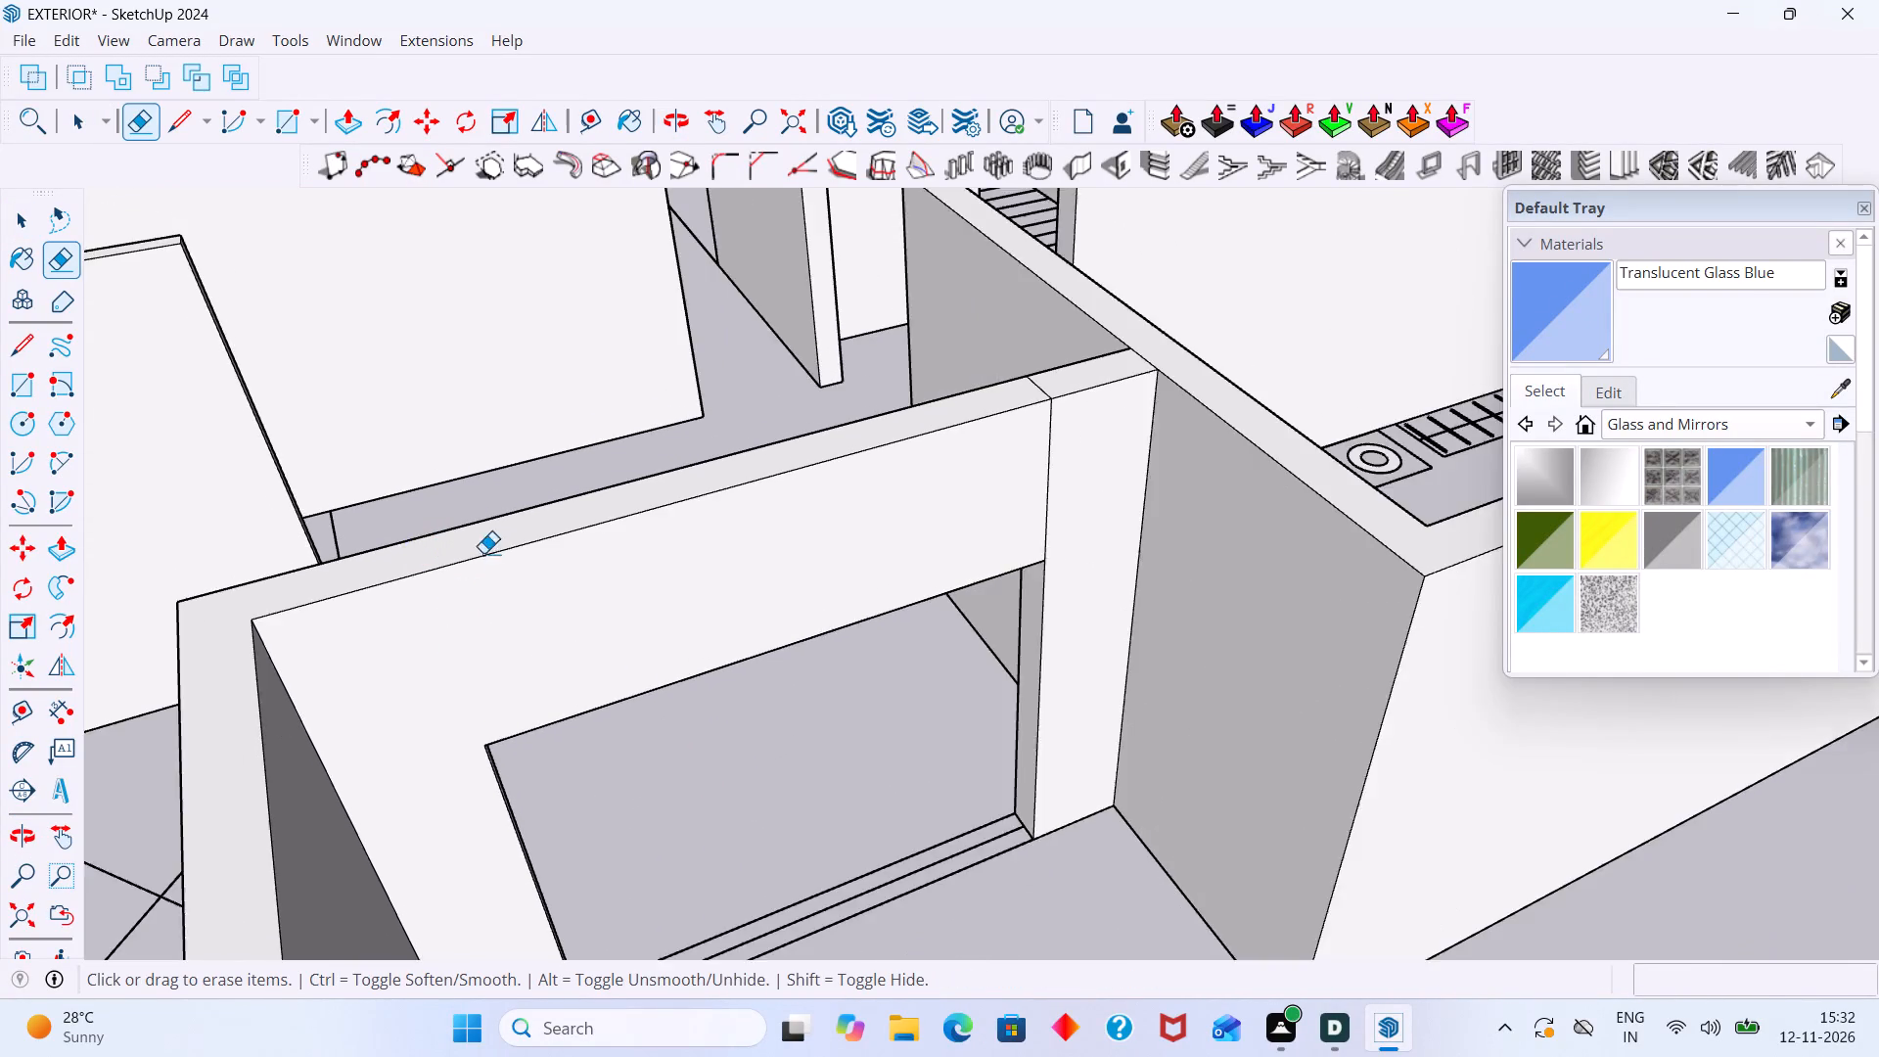
Erase the vertical and top seam lines where the header meets the short wall stub, on the recess side.
{"action": "scroll", "coordinate": [483, 553], "scroll_direction": "down", "scroll_amount": 2}
{"action": "scroll", "coordinate": [924, 472], "scroll_direction": "up", "scroll_amount": 5}
{"action": "left_click_drag", "start_coordinate": [1032, 463], "coordinate": [949, 504]}
{"action": "scroll", "coordinate": [953, 501], "scroll_direction": "down", "scroll_amount": 5}
{"action": "middle_click_drag", "start_coordinate": [961, 539], "coordinate": [956, 589]}
{"action": "scroll", "coordinate": [963, 544], "scroll_direction": "up", "scroll_amount": 2}
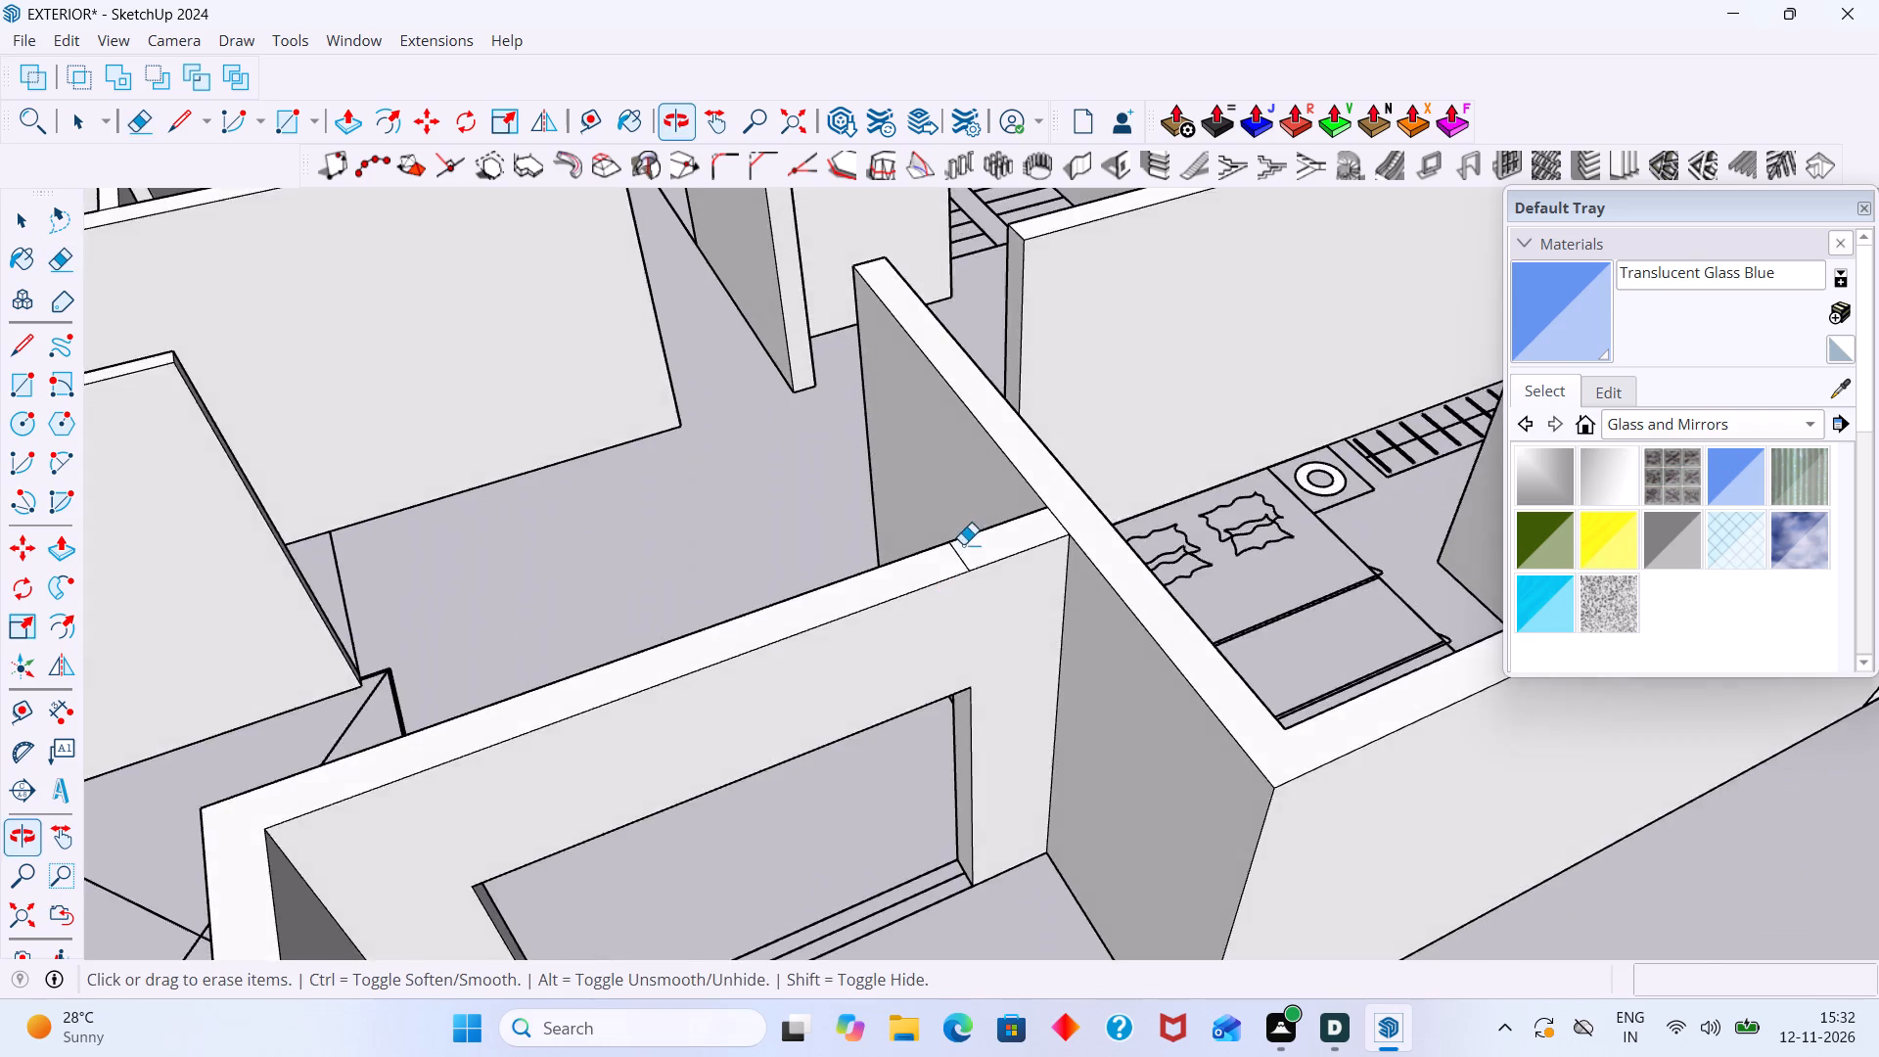
{"action": "scroll", "coordinate": [963, 544], "scroll_direction": "up", "scroll_amount": 7}
{"action": "left_click_drag", "start_coordinate": [987, 567], "coordinate": [920, 590]}
{"action": "scroll", "coordinate": [920, 590], "scroll_direction": "down", "scroll_amount": 8}
Erase the vertical seam lines at both ends of the header on its opposite, room-side face.
{"action": "middle_click_drag", "start_coordinate": [917, 601], "coordinate": [1354, 486]}
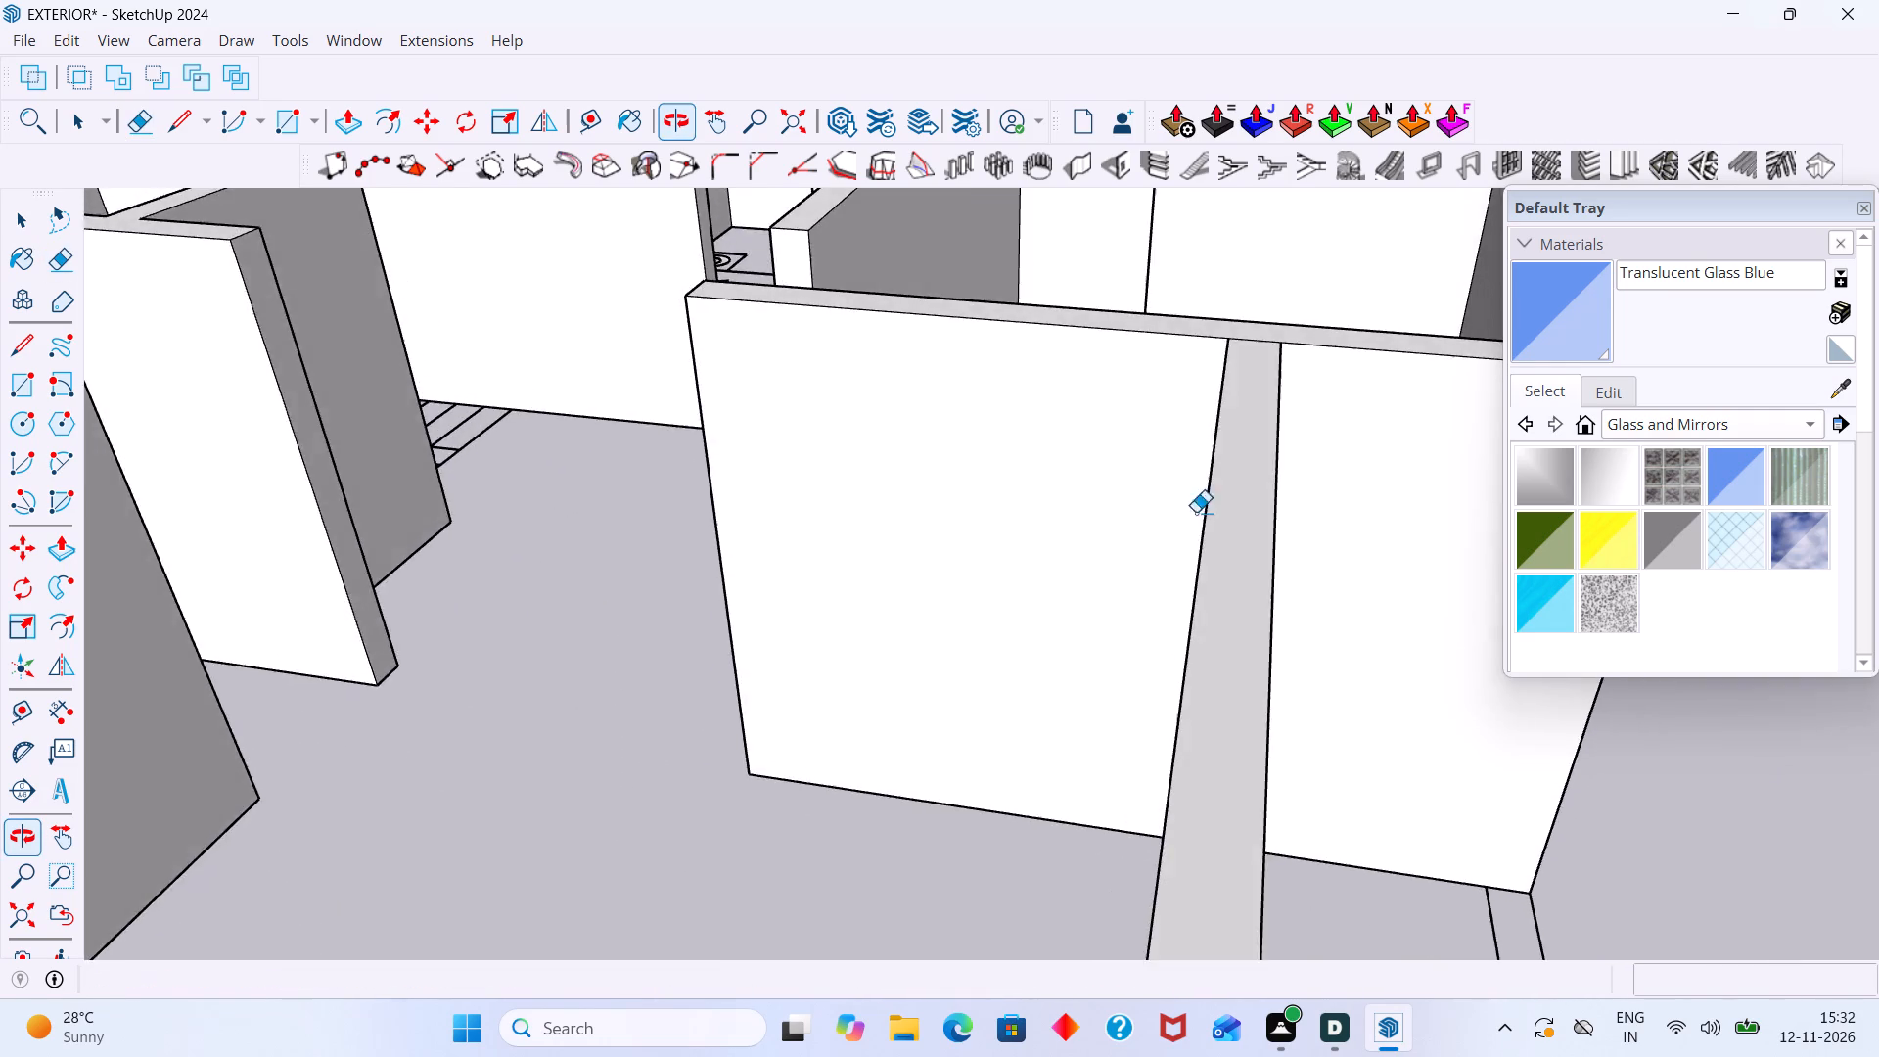
{"action": "scroll", "coordinate": [1177, 512], "scroll_direction": "down", "scroll_amount": 5}
{"action": "middle_click_drag", "start_coordinate": [1214, 613], "coordinate": [1559, 523]}
{"action": "scroll", "coordinate": [1207, 483], "scroll_direction": "up", "scroll_amount": 6}
{"action": "left_click_drag", "start_coordinate": [1214, 459], "coordinate": [1135, 429]}
{"action": "scroll", "coordinate": [1142, 424], "scroll_direction": "up", "scroll_amount": 1}
{"action": "scroll", "coordinate": [1143, 424], "scroll_direction": "down", "scroll_amount": 2}
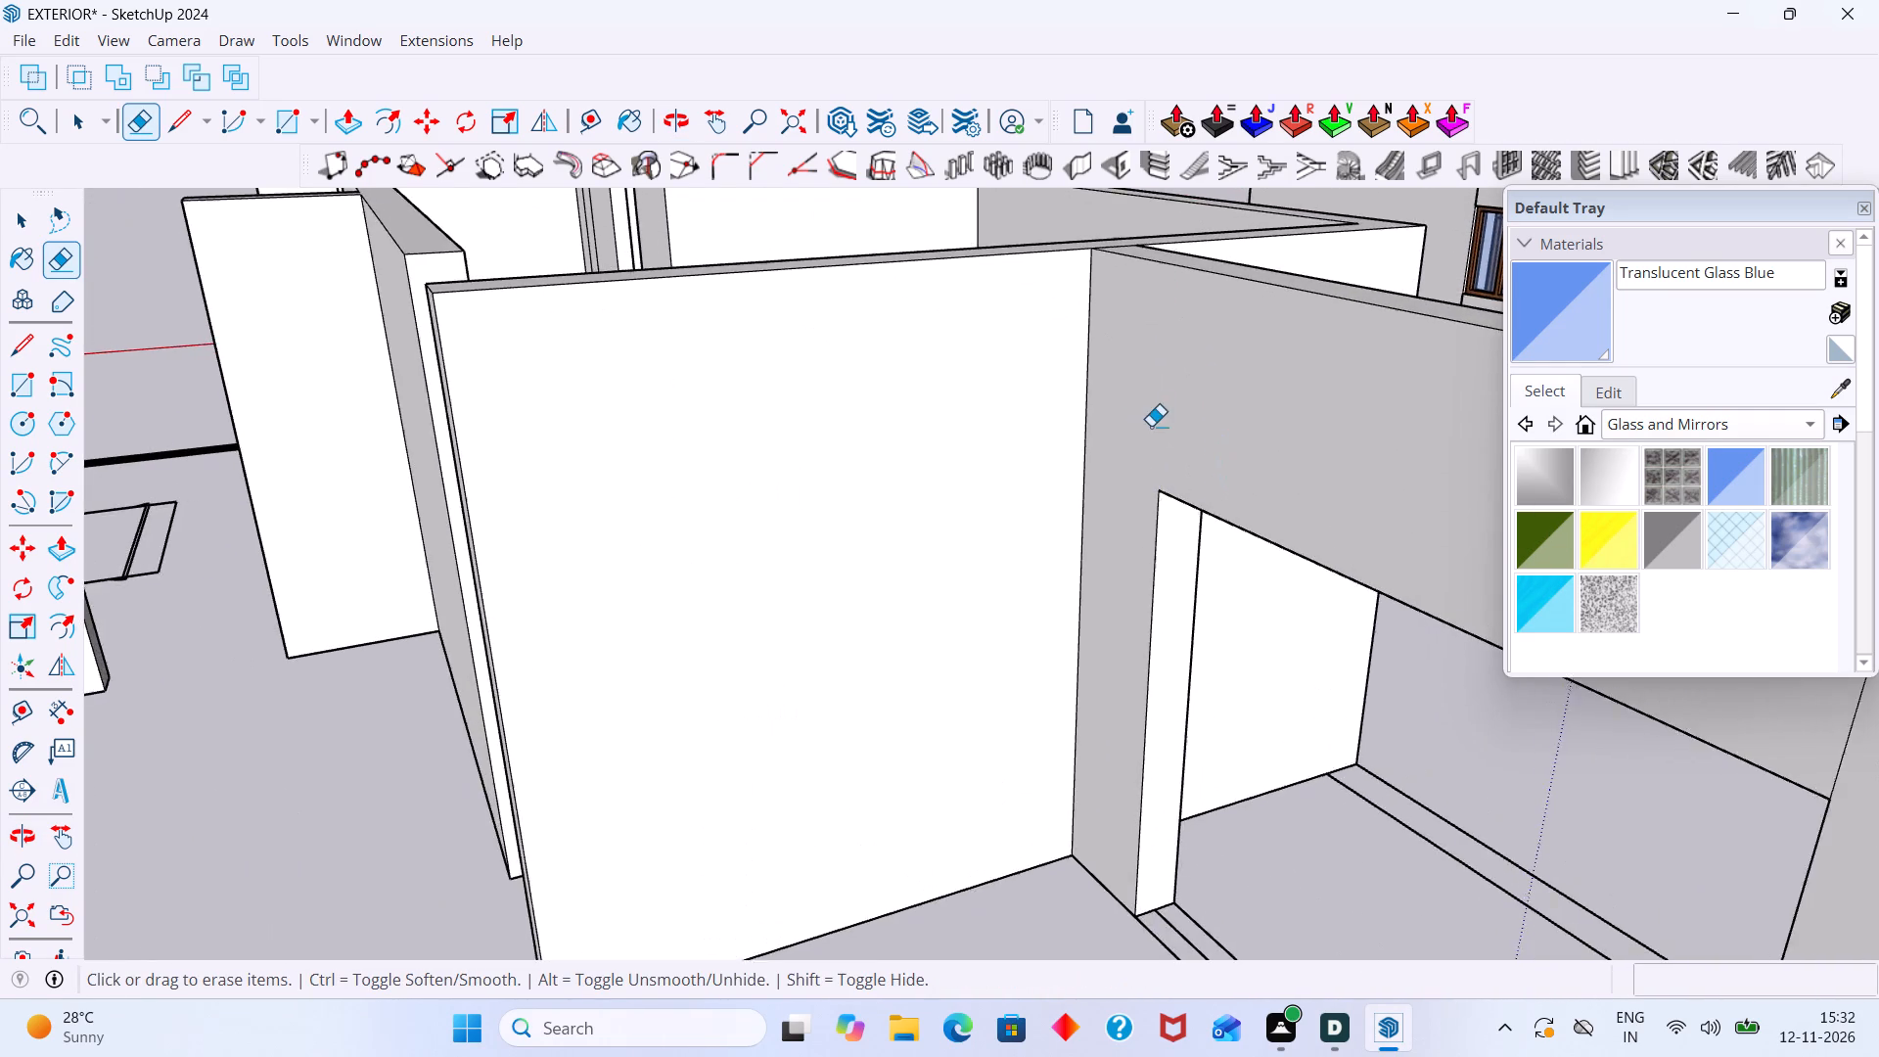
{"action": "scroll", "coordinate": [1151, 426], "scroll_direction": "down", "scroll_amount": 5}
{"action": "middle_click_drag", "start_coordinate": [1169, 436], "coordinate": [839, 421]}
{"action": "middle_click_drag", "start_coordinate": [1074, 438], "coordinate": [1096, 475]}
{"action": "scroll", "coordinate": [1047, 495], "scroll_direction": "up", "scroll_amount": 5}
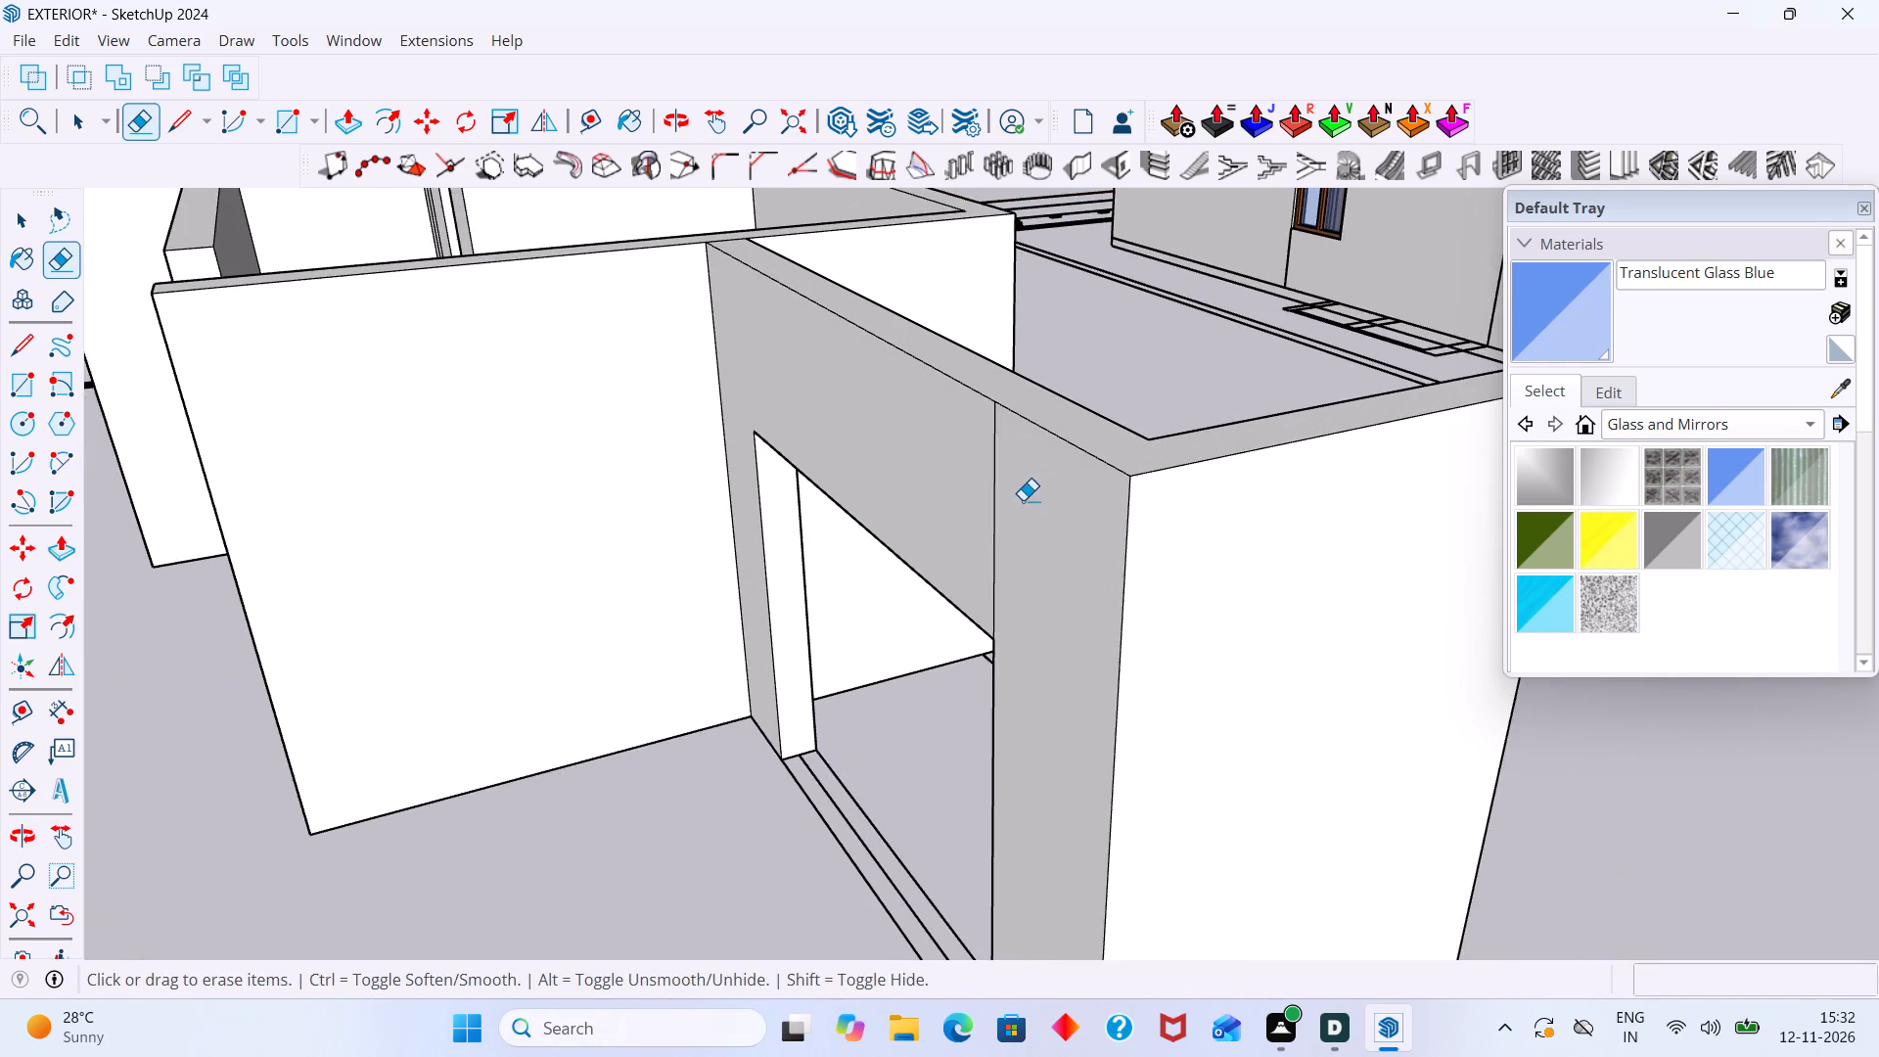
{"action": "left_click_drag", "start_coordinate": [1023, 500], "coordinate": [982, 457]}
Examine the header opening, its threshold and the neighbouring exterior walls from several angles.
{"action": "scroll", "coordinate": [982, 451], "scroll_direction": "down", "scroll_amount": 12}
{"action": "middle_click_drag", "start_coordinate": [1103, 461], "coordinate": [429, 554]}
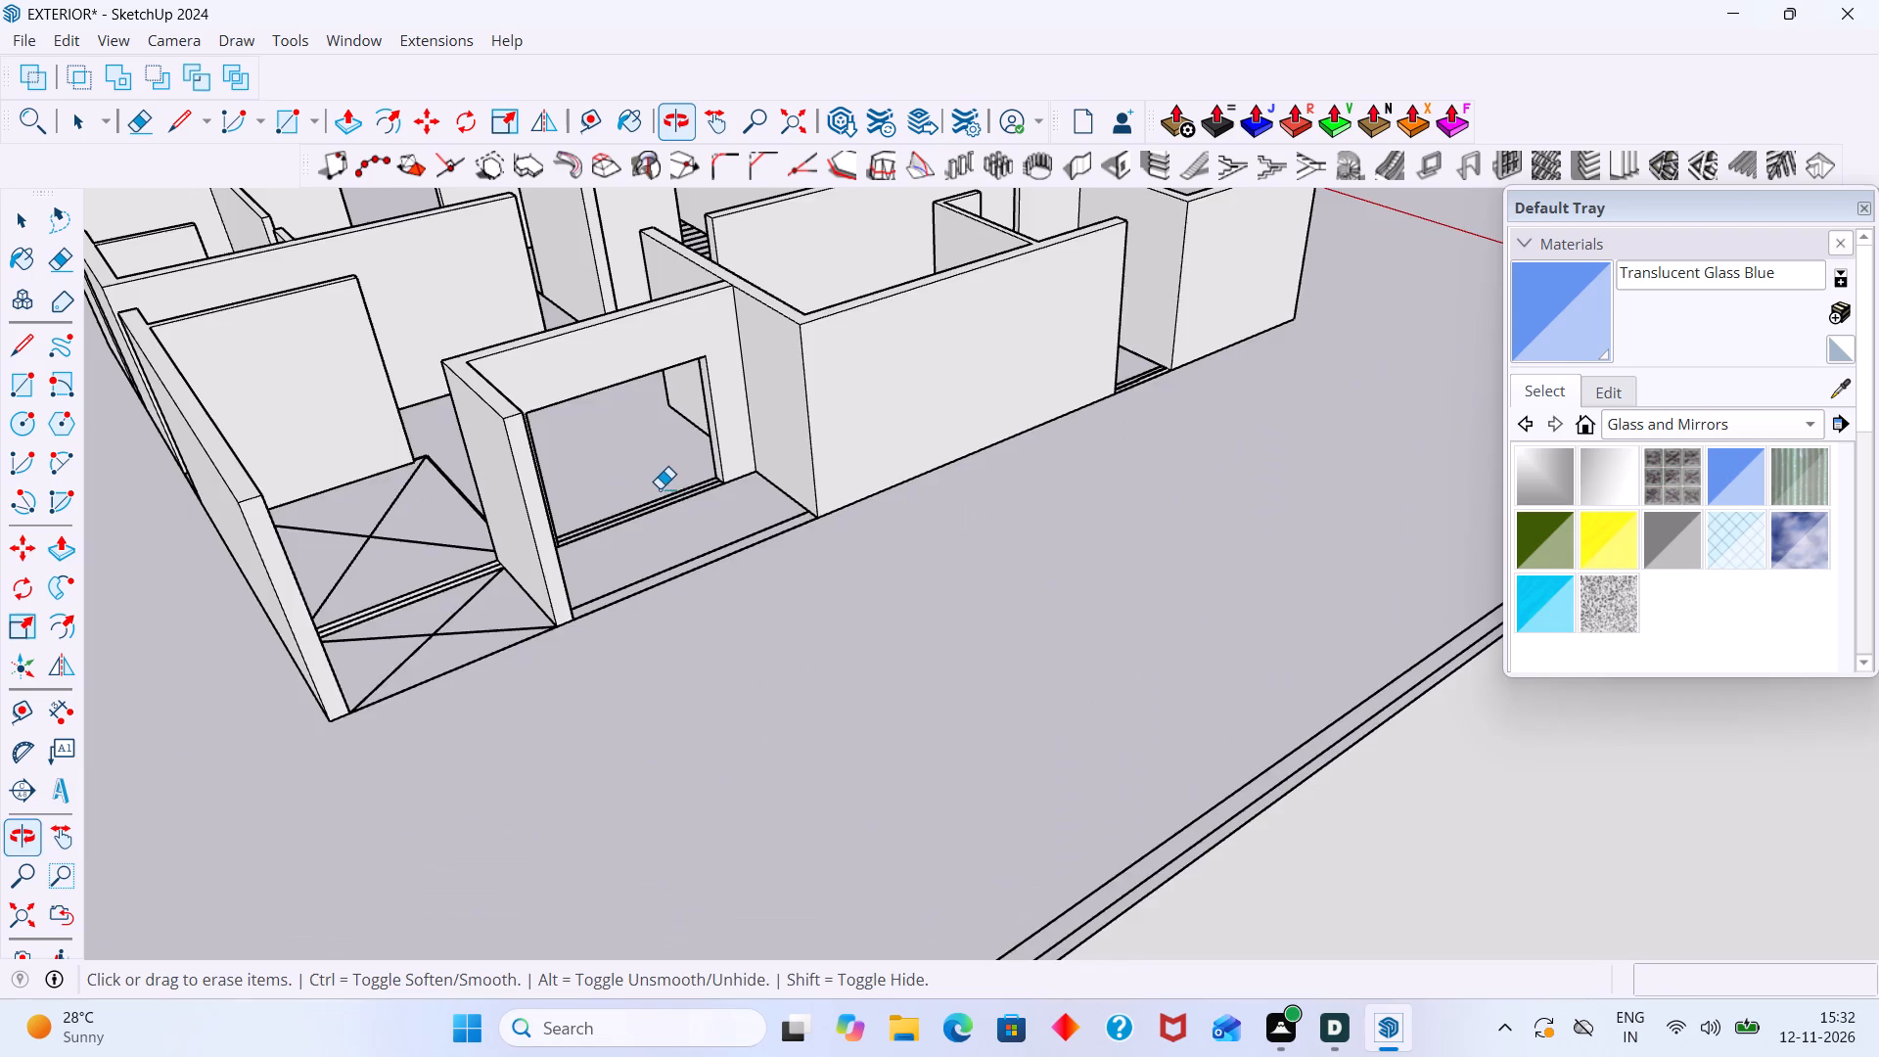
{"action": "scroll", "coordinate": [660, 486], "scroll_direction": "down", "scroll_amount": 1}
{"action": "middle_click_drag", "start_coordinate": [767, 468], "coordinate": [871, 691]}
{"action": "scroll", "coordinate": [791, 521], "scroll_direction": "down", "scroll_amount": 1, "text": "shift"}
{"action": "middle_click_drag", "start_coordinate": [867, 678], "coordinate": [650, 663]}
{"action": "scroll", "coordinate": [540, 627], "scroll_direction": "up", "scroll_amount": 5}
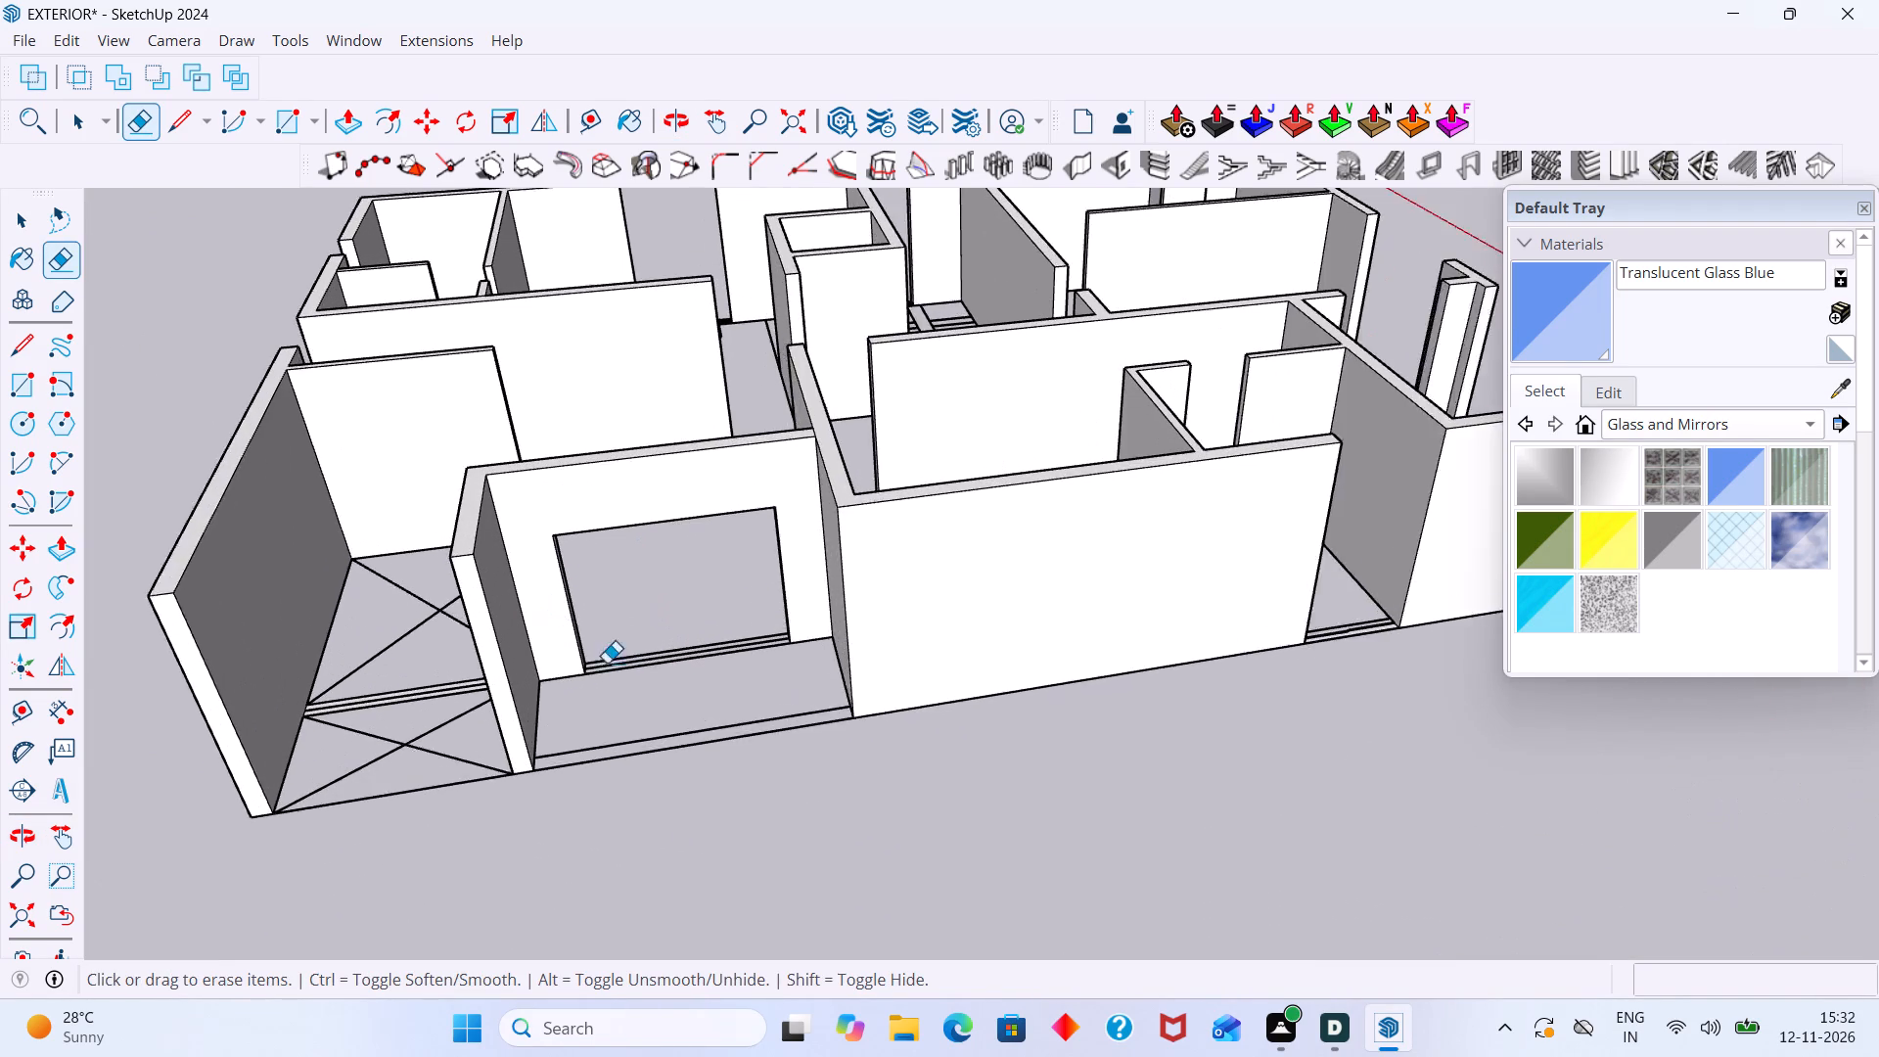
{"action": "middle_click_drag", "start_coordinate": [615, 678], "coordinate": [594, 690]}
{"action": "key", "text": "space"}
{"action": "scroll", "coordinate": [584, 715], "scroll_direction": "up", "scroll_amount": 2}
{"action": "middle_click_drag", "start_coordinate": [625, 675], "coordinate": [327, 691]}
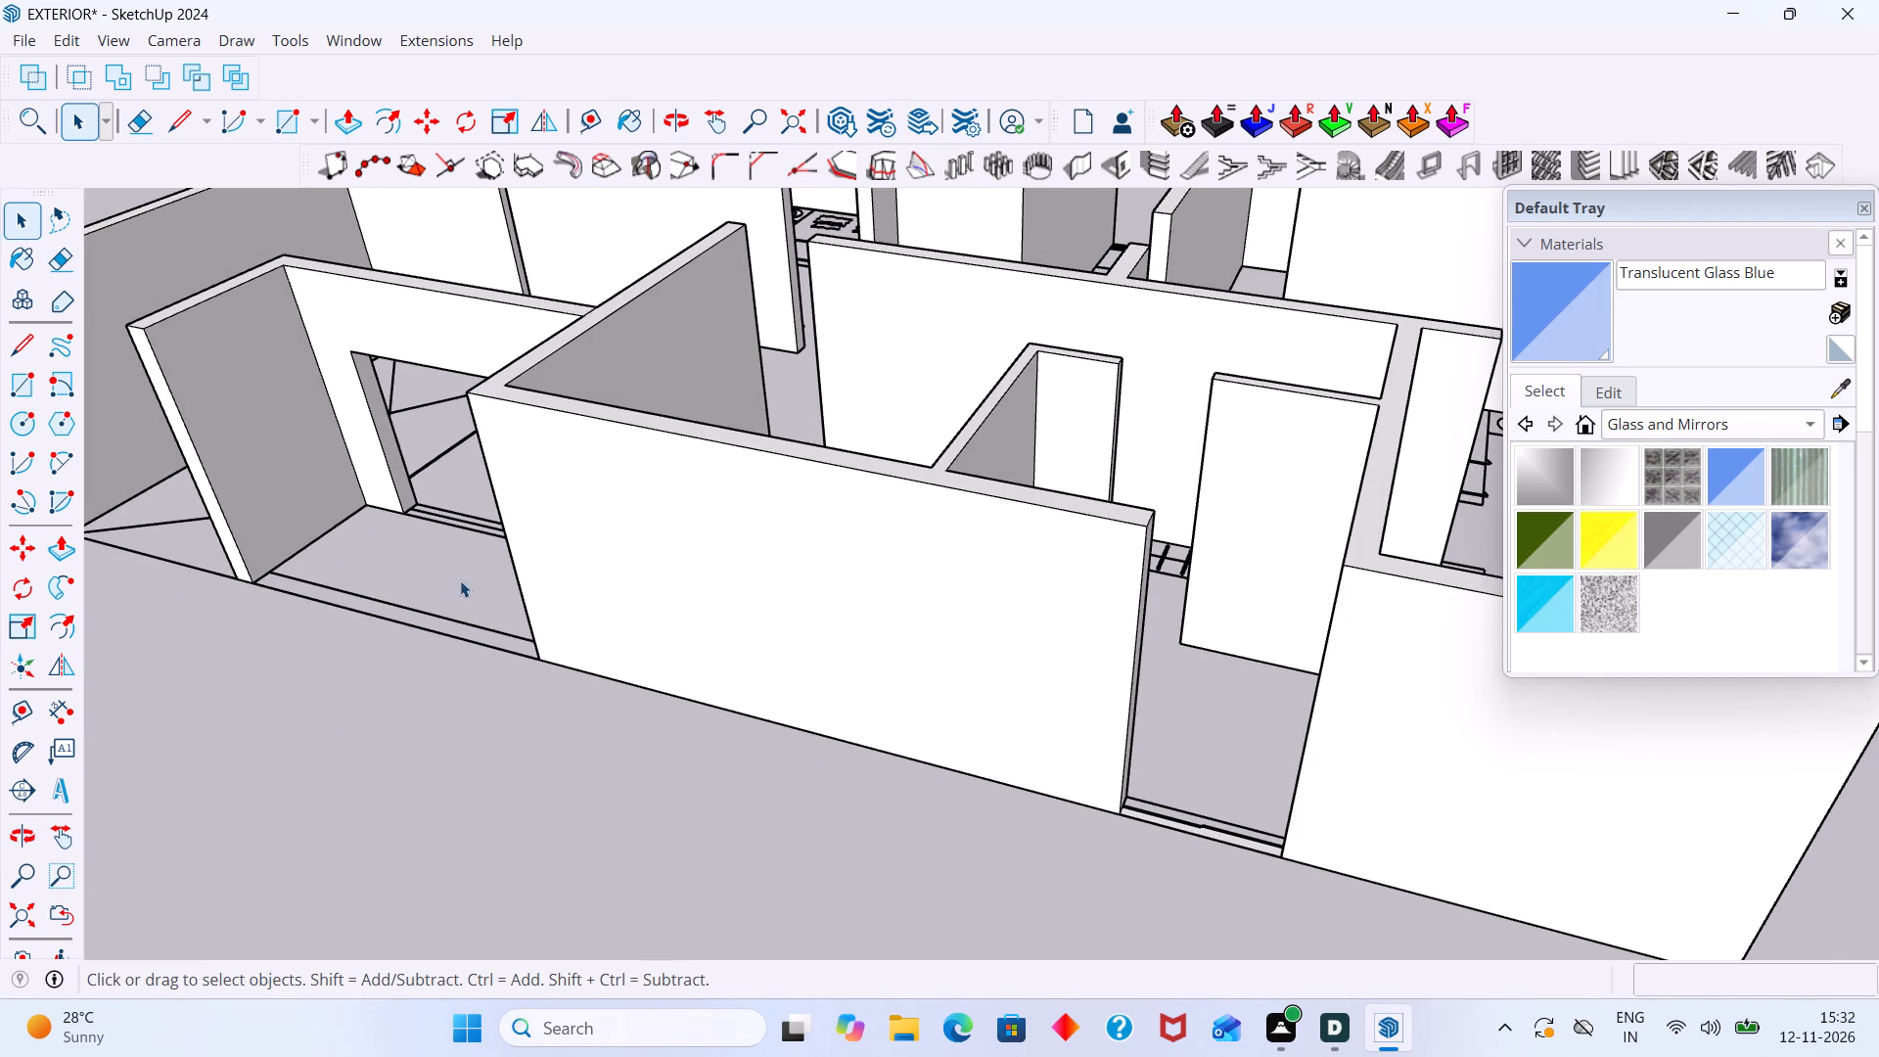
{"action": "middle_click_drag", "start_coordinate": [460, 580], "coordinate": [835, 728], "text": "shift"}
{"action": "scroll", "coordinate": [734, 637], "scroll_direction": "up", "scroll_amount": 15}
{"action": "scroll", "coordinate": [761, 684], "scroll_direction": "down", "scroll_amount": 4}
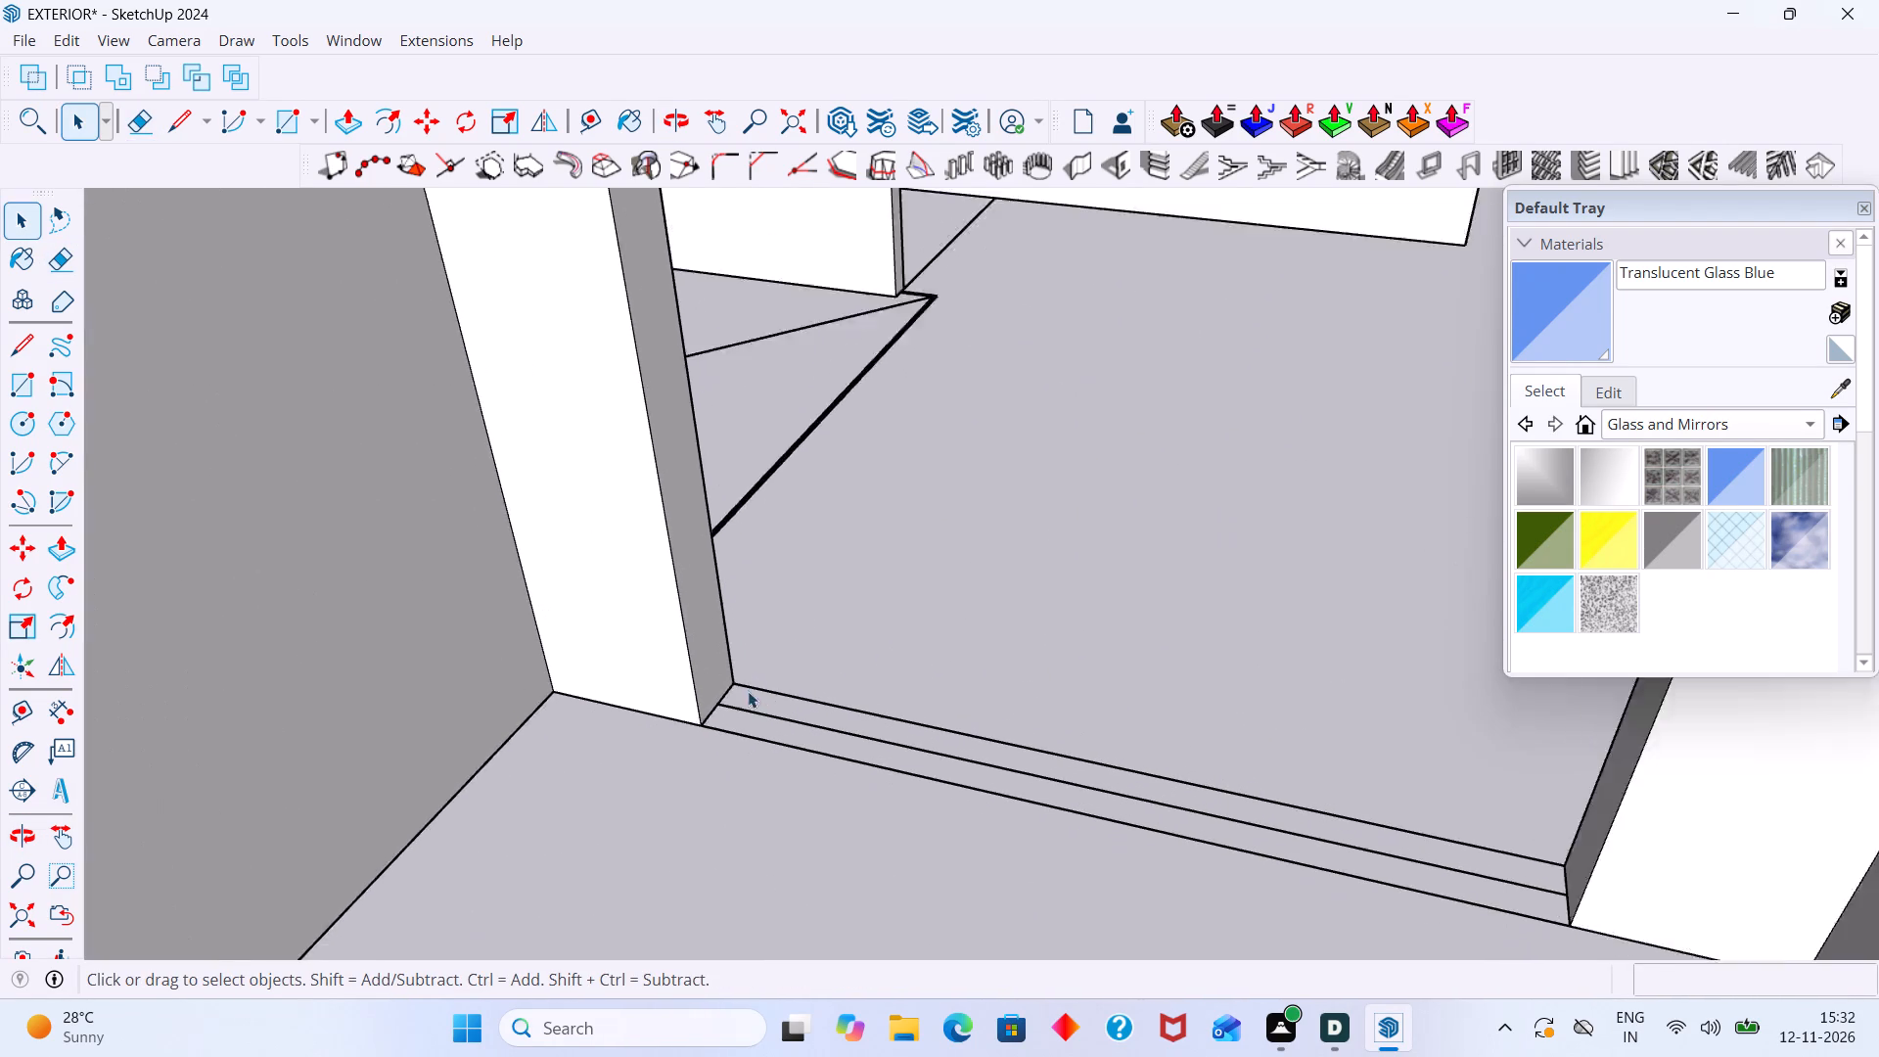
{"action": "scroll", "coordinate": [748, 691], "scroll_direction": "down", "scroll_amount": 8}
{"action": "middle_click_drag", "start_coordinate": [803, 736], "coordinate": [1123, 764]}
{"action": "middle_click_drag", "start_coordinate": [1120, 739], "coordinate": [638, 712], "text": "shift"}
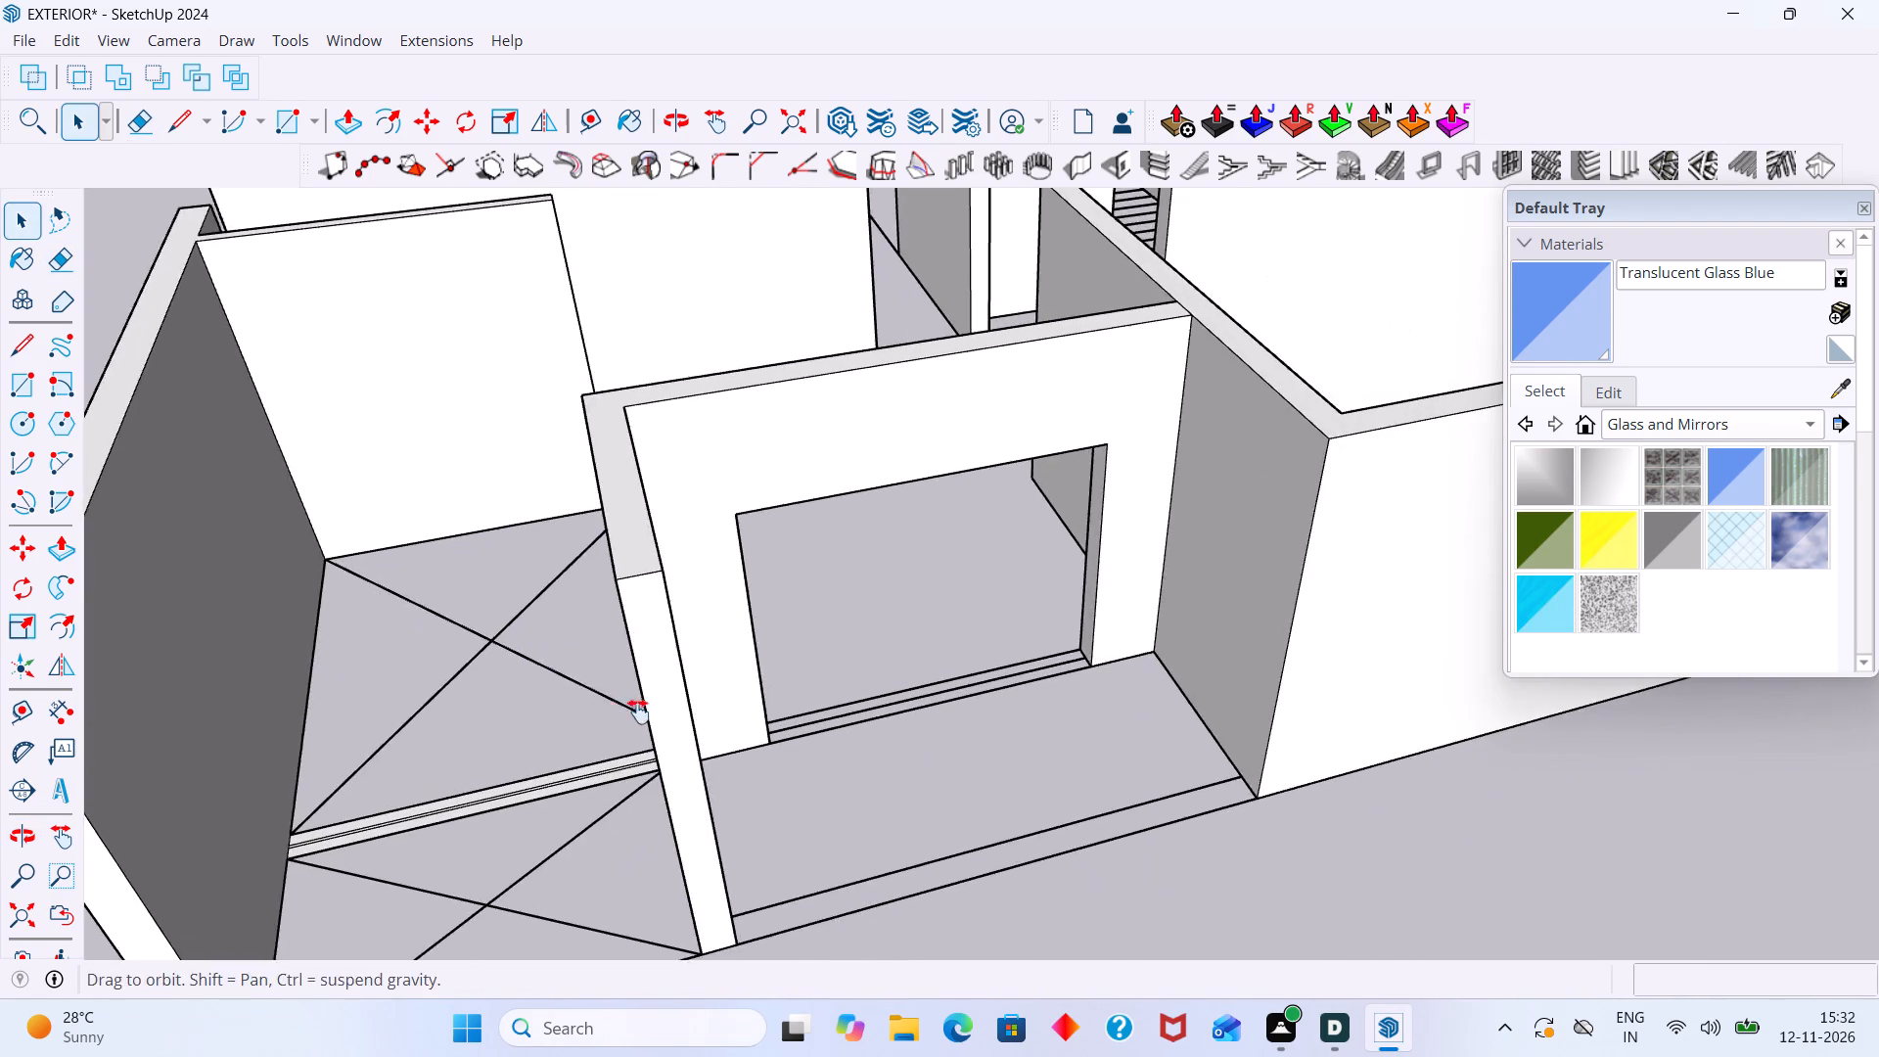
{"action": "middle_click_drag", "start_coordinate": [638, 712], "coordinate": [637, 712], "text": "shift"}
{"action": "middle_click_drag", "start_coordinate": [856, 719], "coordinate": [1087, 799]}
{"action": "middle_click_drag", "start_coordinate": [1162, 734], "coordinate": [556, 669]}
{"action": "middle_click_drag", "start_coordinate": [849, 729], "coordinate": [967, 699]}
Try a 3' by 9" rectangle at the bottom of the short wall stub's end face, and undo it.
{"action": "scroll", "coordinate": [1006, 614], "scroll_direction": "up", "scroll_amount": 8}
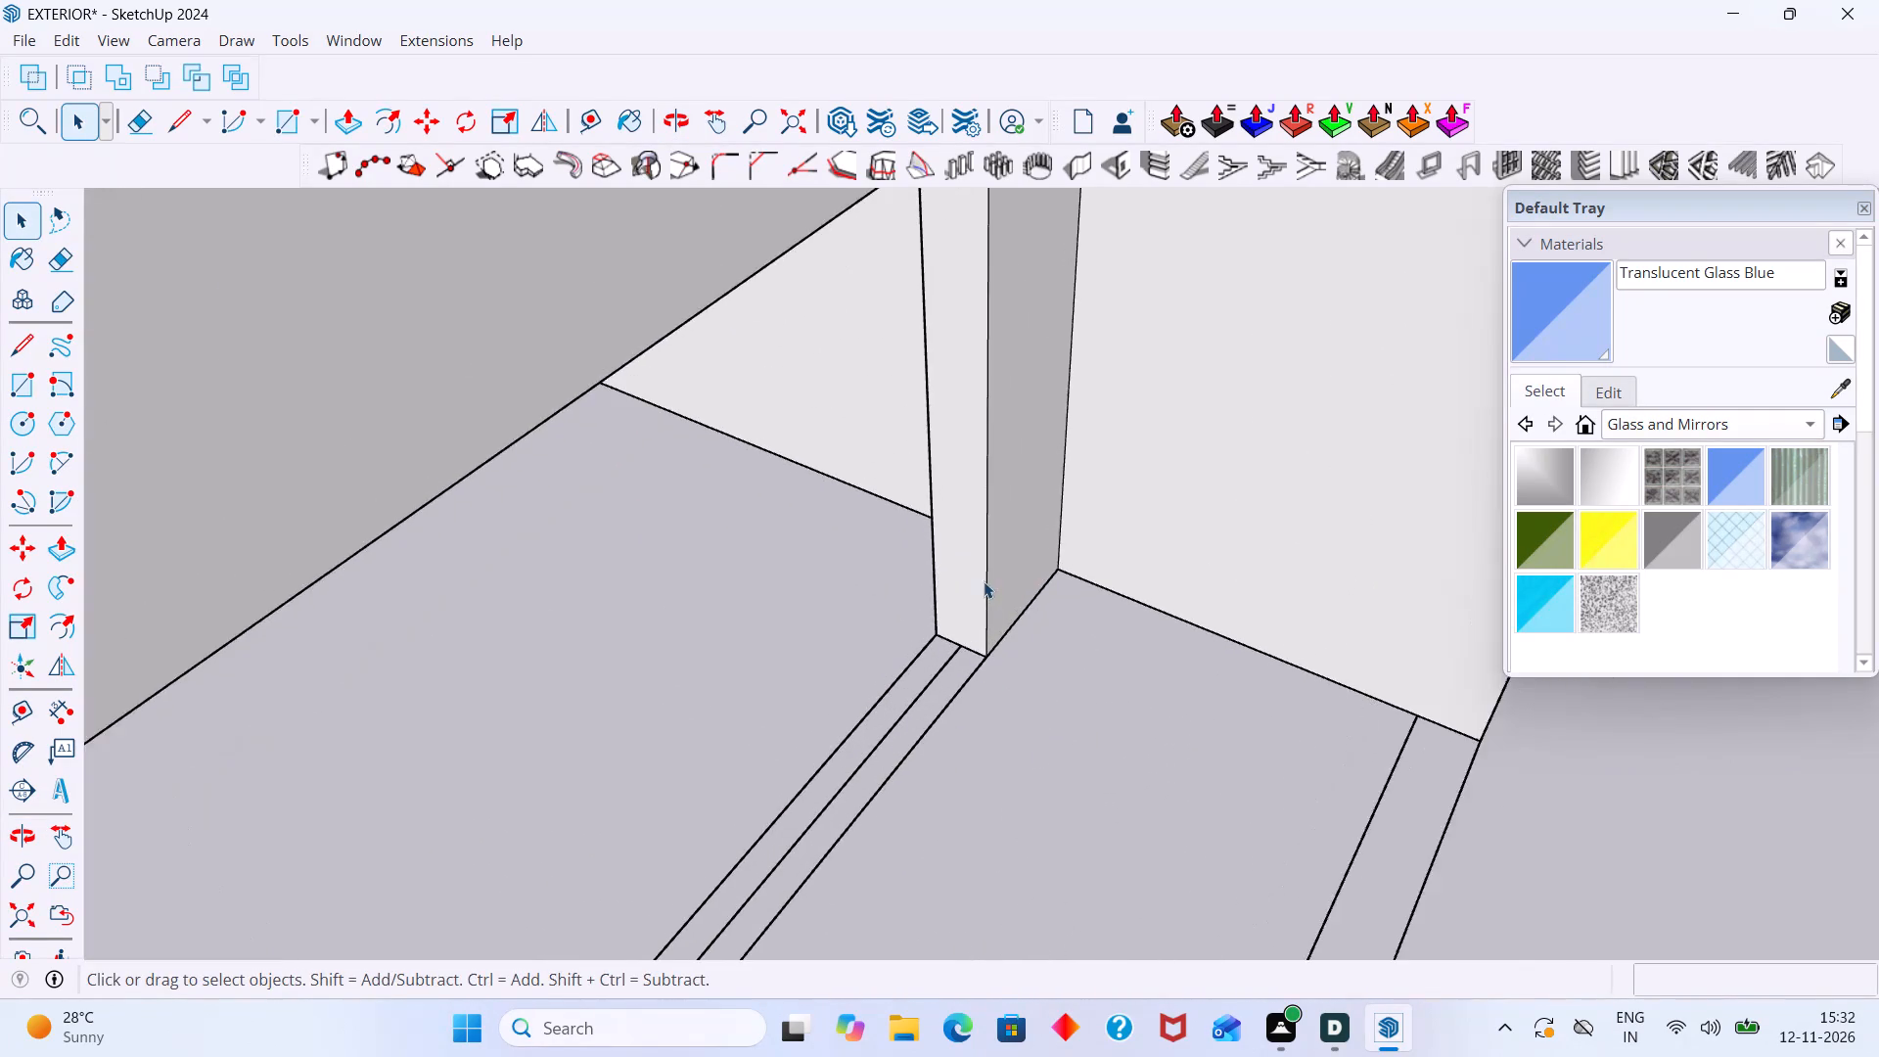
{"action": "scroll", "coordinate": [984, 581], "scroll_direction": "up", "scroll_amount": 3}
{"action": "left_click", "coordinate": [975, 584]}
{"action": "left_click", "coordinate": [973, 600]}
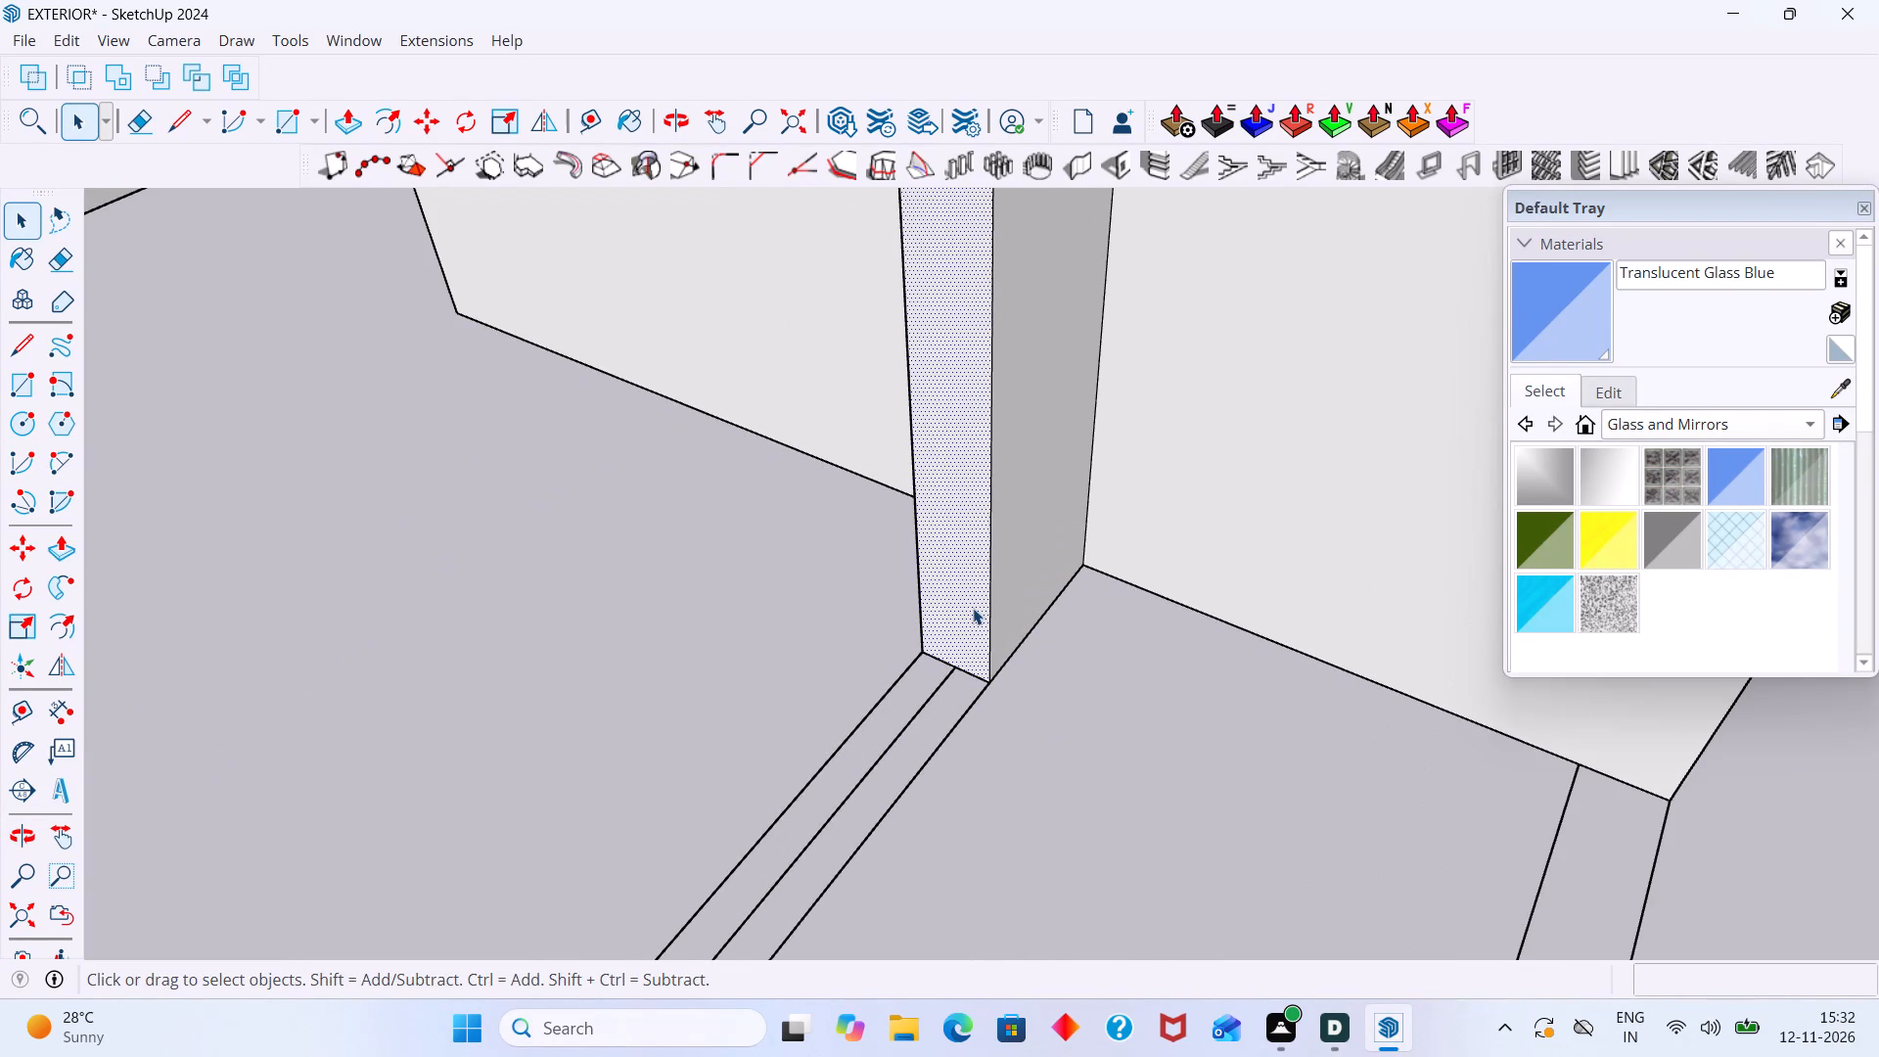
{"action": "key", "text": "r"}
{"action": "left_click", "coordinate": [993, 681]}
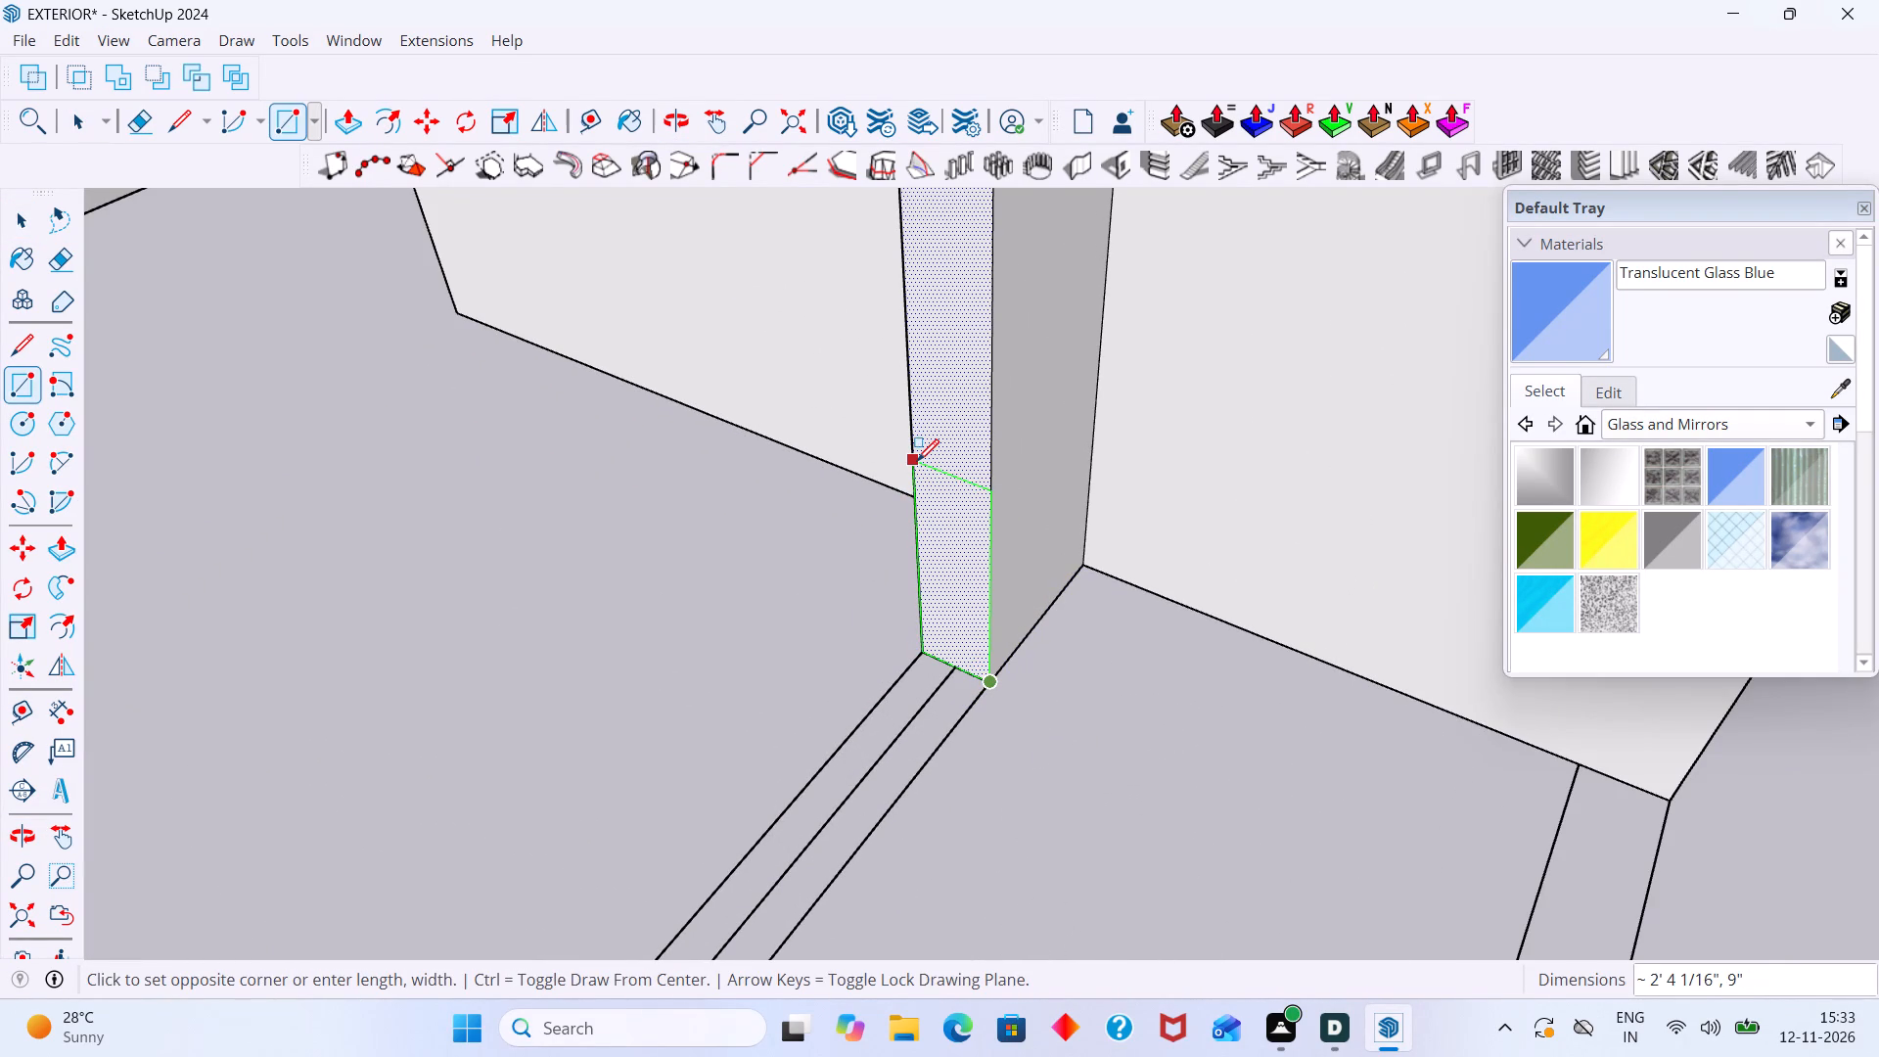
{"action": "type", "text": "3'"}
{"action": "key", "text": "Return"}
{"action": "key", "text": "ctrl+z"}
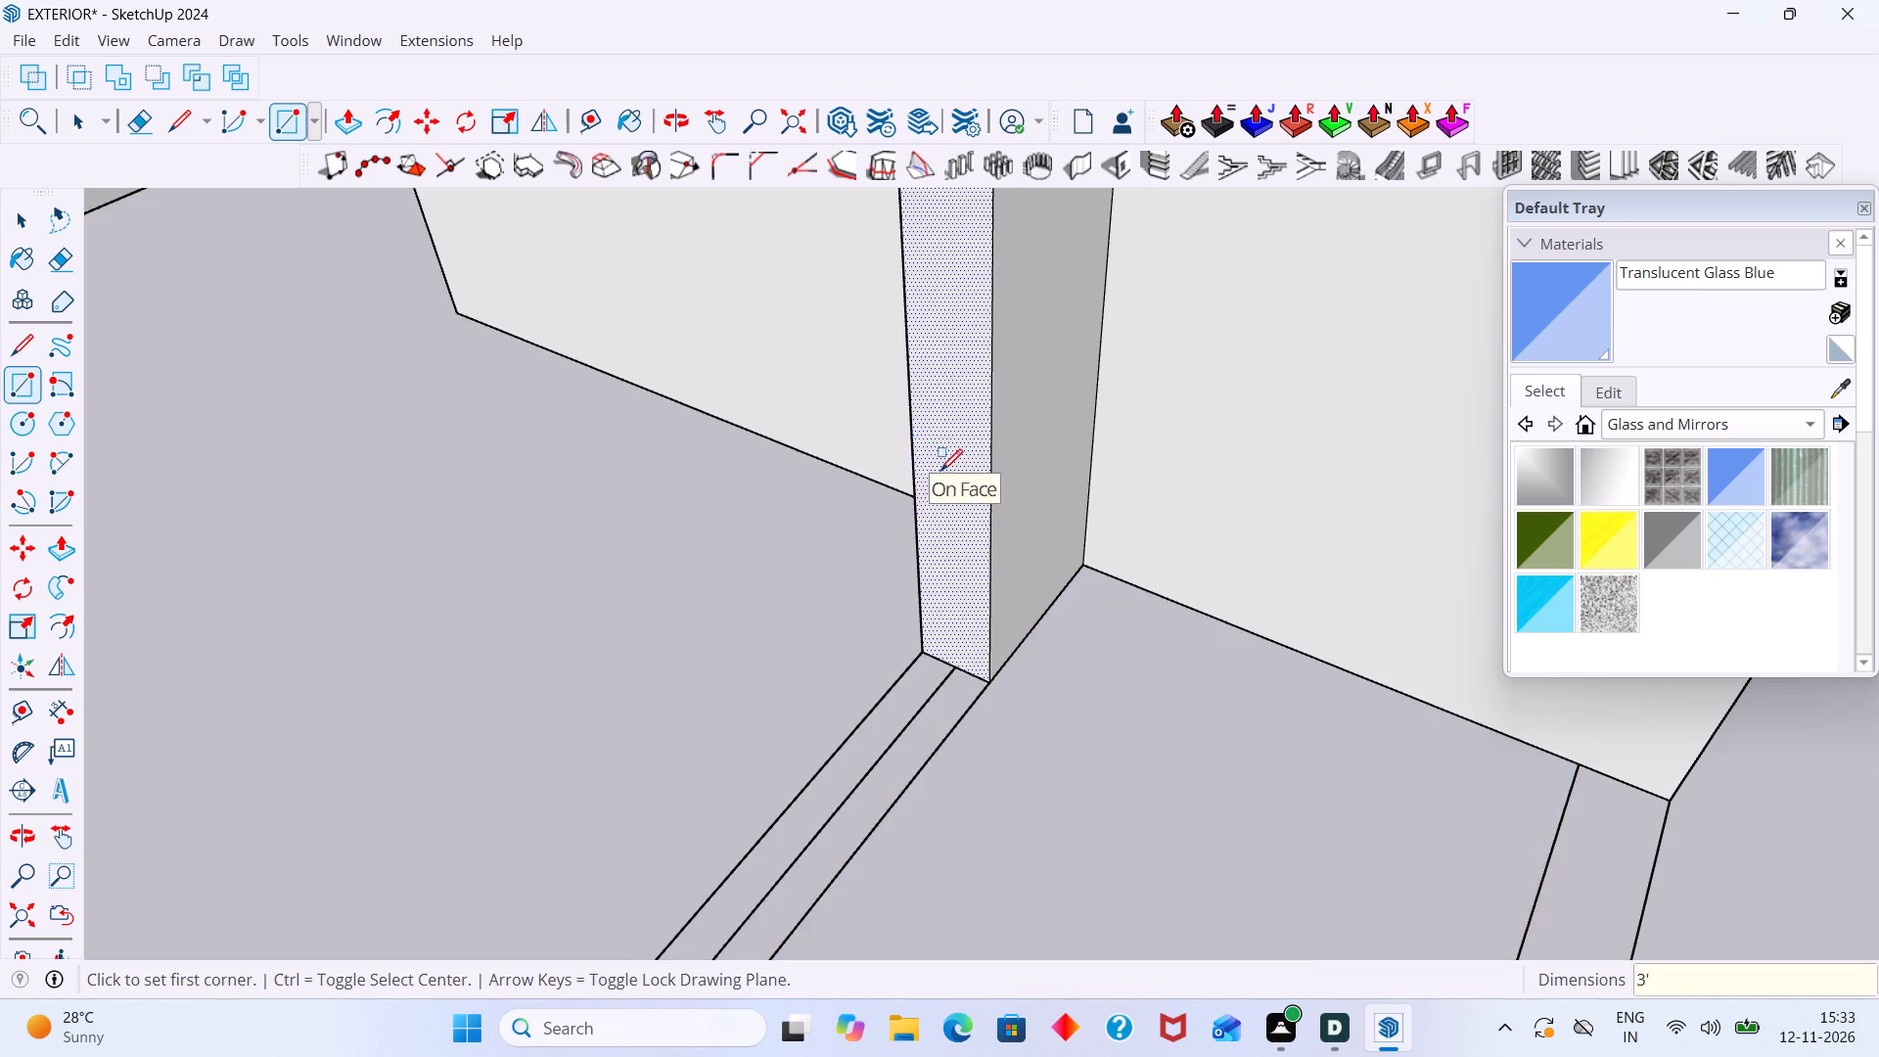
Erase the inner threshold lines on the floor between the L-shaped pier and the short wall stub.
{"action": "scroll", "coordinate": [963, 504], "scroll_direction": "down", "scroll_amount": 3}
{"action": "key", "text": "space"}
{"action": "scroll", "coordinate": [955, 631], "scroll_direction": "down", "scroll_amount": 6}
{"action": "middle_click_drag", "start_coordinate": [904, 669], "coordinate": [625, 681]}
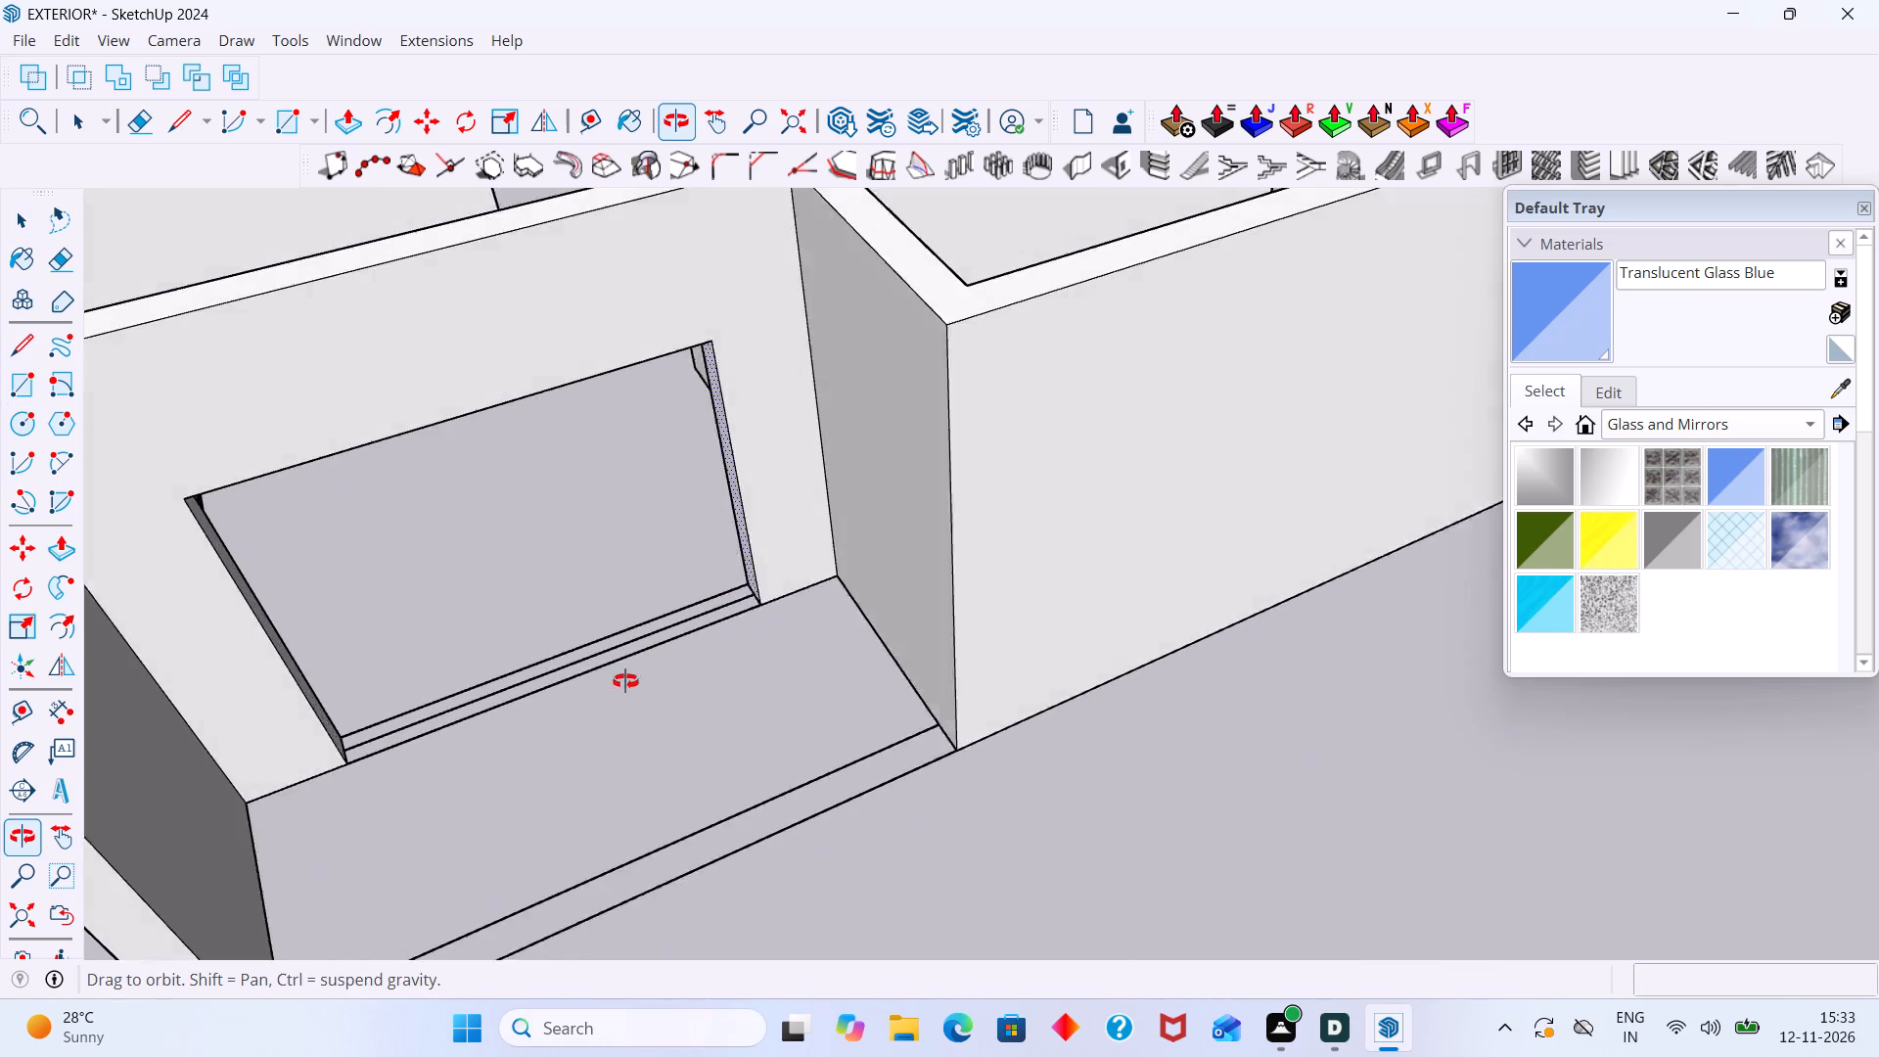
{"action": "middle_click_drag", "start_coordinate": [625, 681], "coordinate": [621, 681]}
{"action": "scroll", "coordinate": [485, 663], "scroll_direction": "up", "scroll_amount": 4}
{"action": "scroll", "coordinate": [543, 644], "scroll_direction": "down", "scroll_amount": 6}
{"action": "middle_click_drag", "start_coordinate": [689, 653], "coordinate": [692, 602]}
{"action": "scroll", "coordinate": [637, 607], "scroll_direction": "up", "scroll_amount": 4}
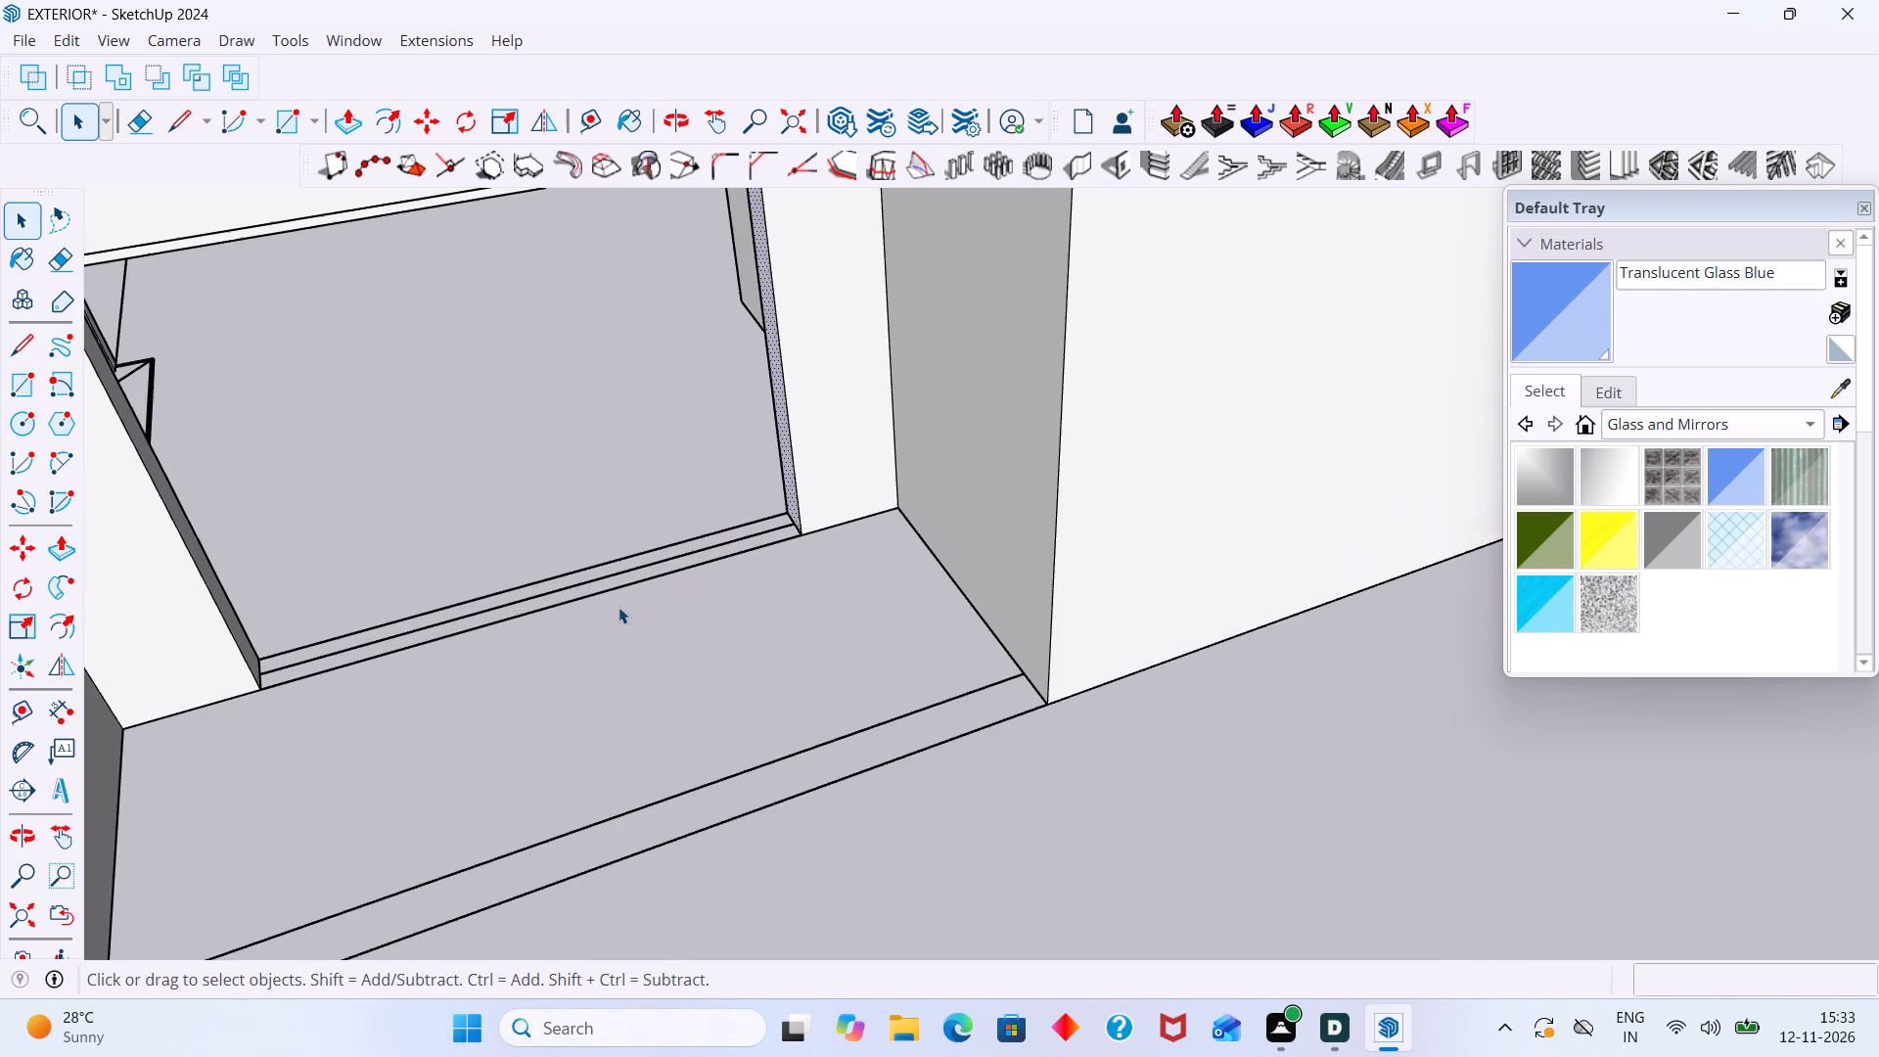
{"action": "key", "text": "r"}
{"action": "key", "text": "space"}
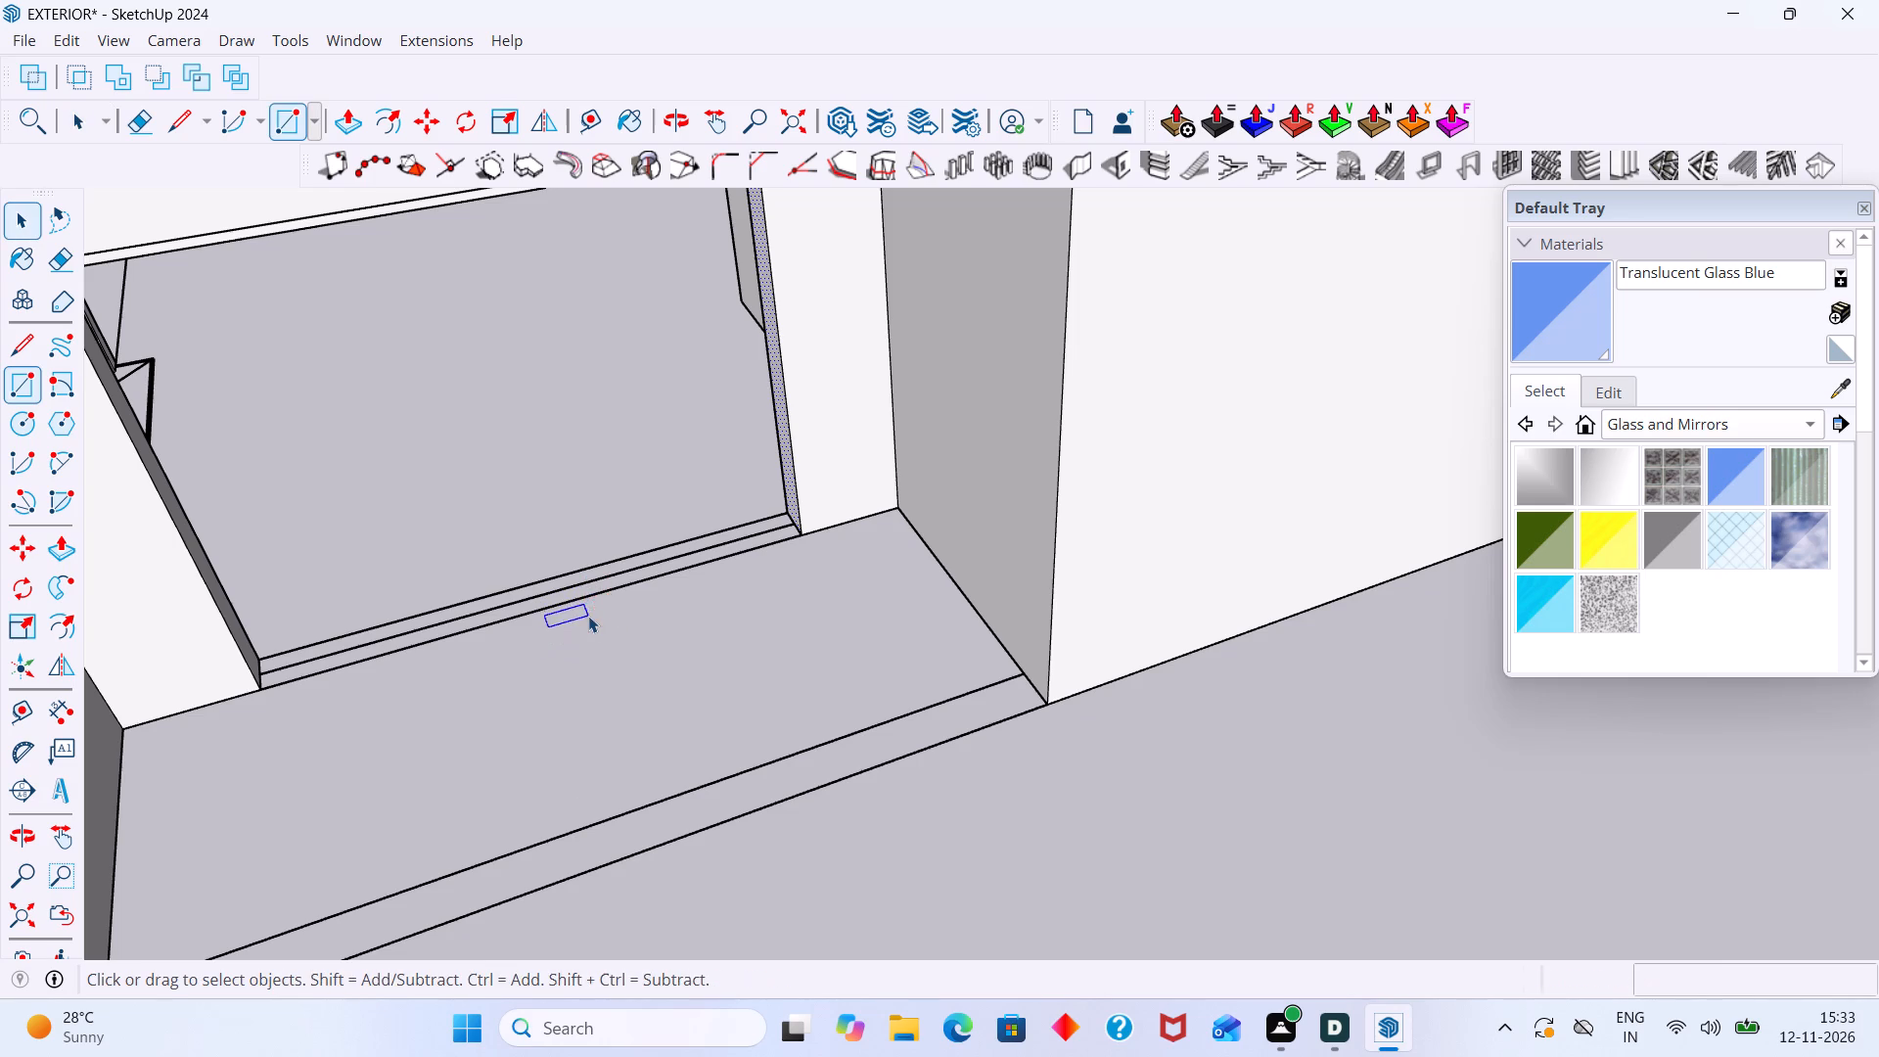
{"action": "key", "text": "e"}
{"action": "left_click_drag", "start_coordinate": [621, 529], "coordinate": [661, 608]}
{"action": "scroll", "coordinate": [653, 587], "scroll_direction": "down", "scroll_amount": 2}
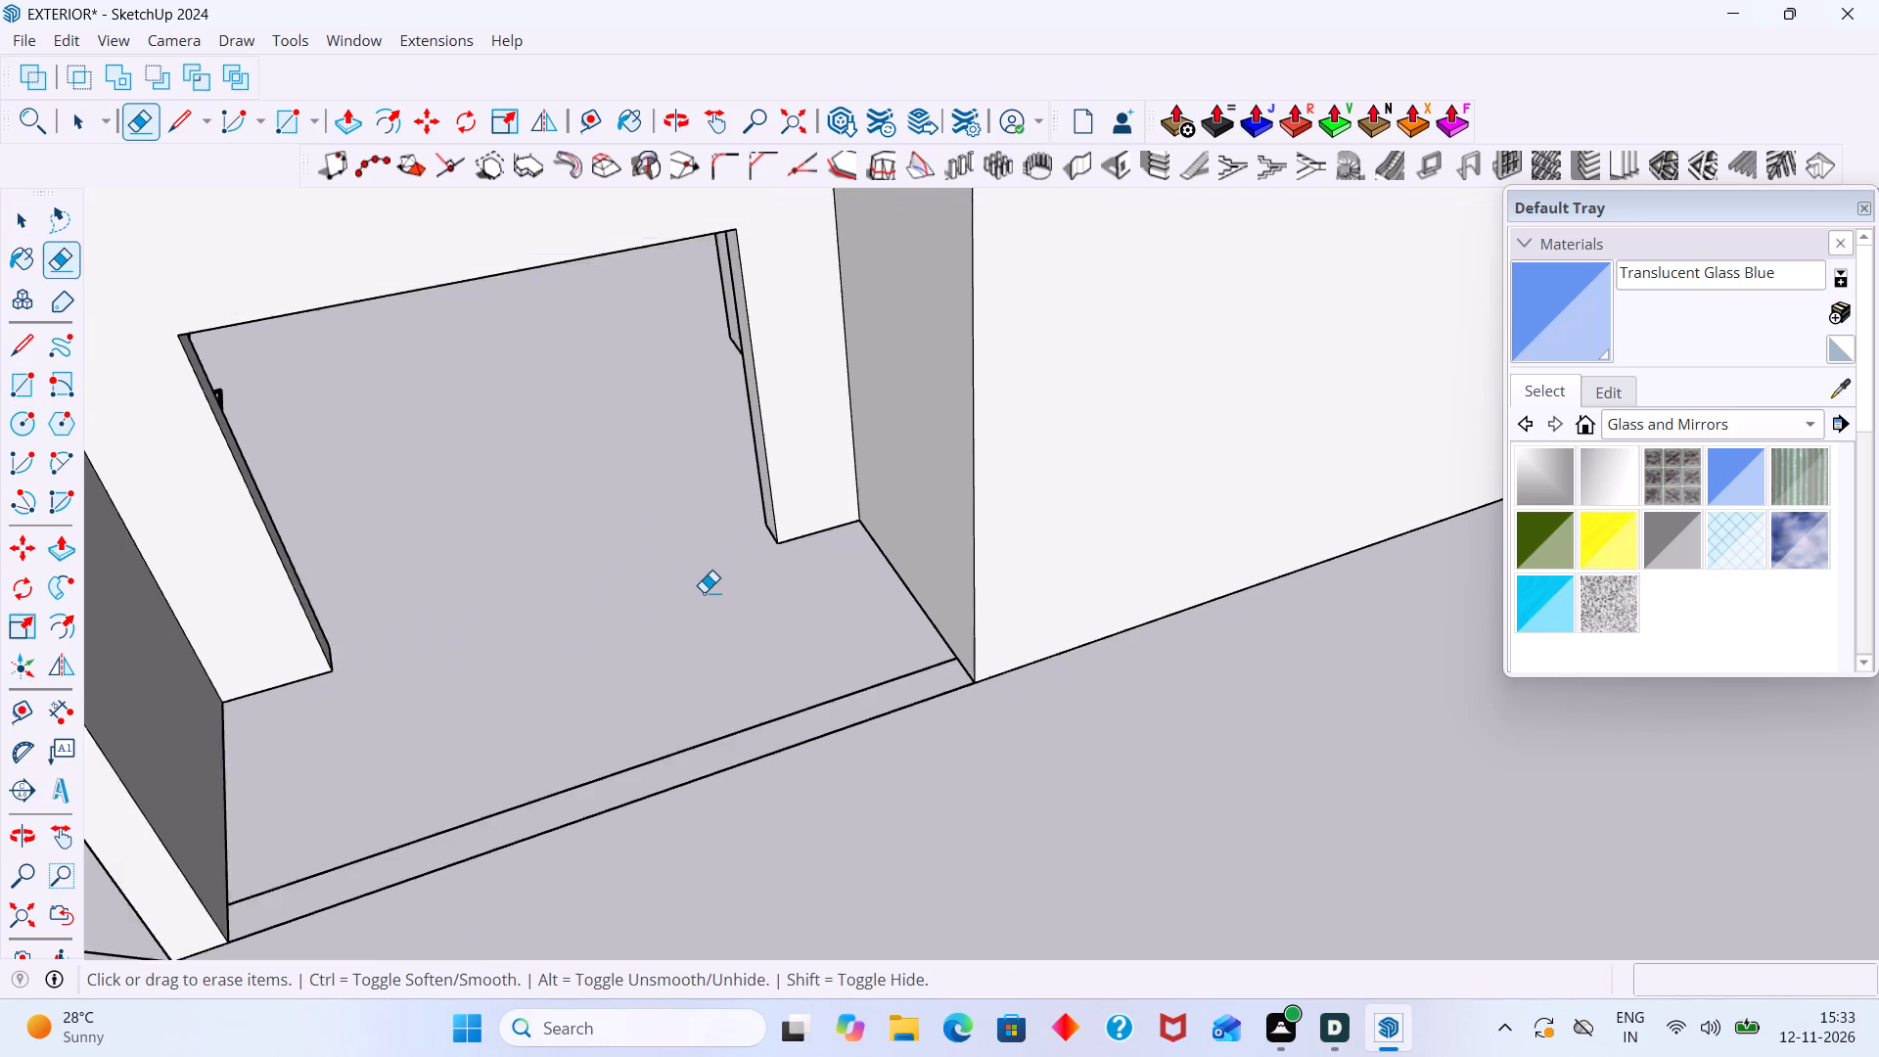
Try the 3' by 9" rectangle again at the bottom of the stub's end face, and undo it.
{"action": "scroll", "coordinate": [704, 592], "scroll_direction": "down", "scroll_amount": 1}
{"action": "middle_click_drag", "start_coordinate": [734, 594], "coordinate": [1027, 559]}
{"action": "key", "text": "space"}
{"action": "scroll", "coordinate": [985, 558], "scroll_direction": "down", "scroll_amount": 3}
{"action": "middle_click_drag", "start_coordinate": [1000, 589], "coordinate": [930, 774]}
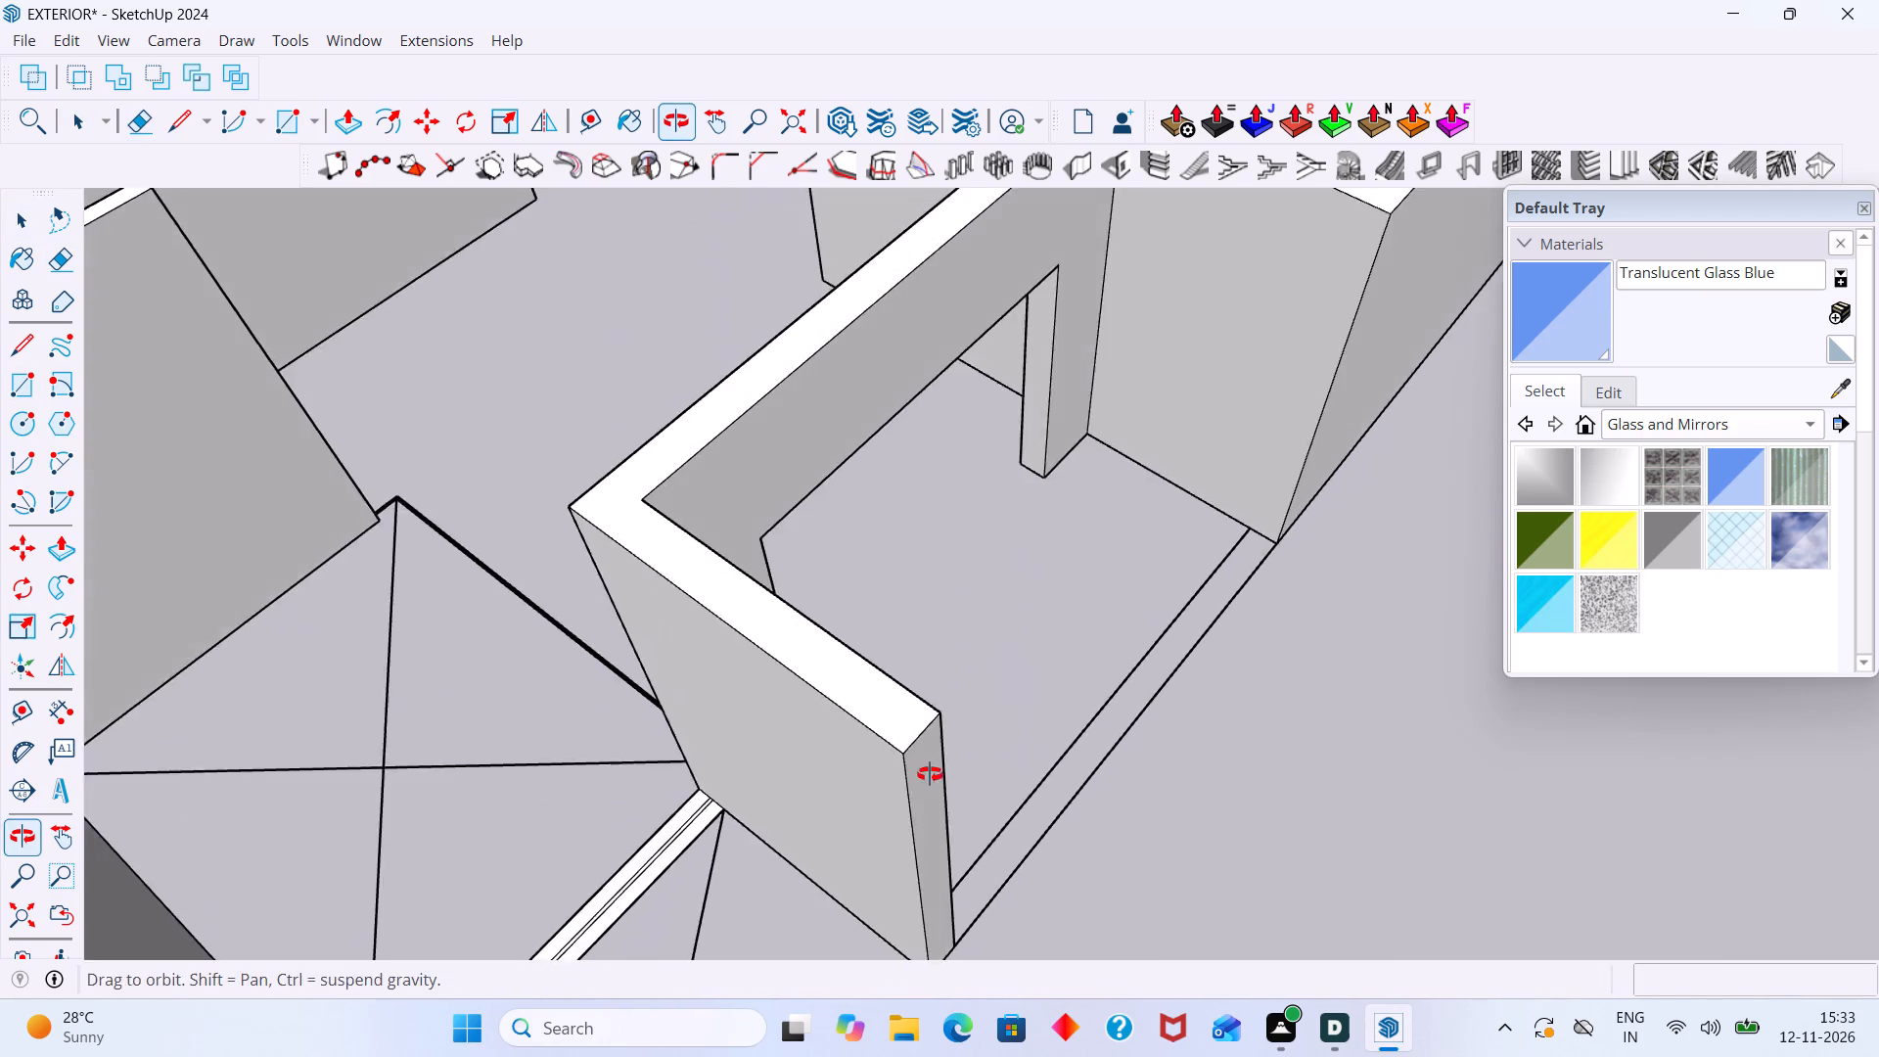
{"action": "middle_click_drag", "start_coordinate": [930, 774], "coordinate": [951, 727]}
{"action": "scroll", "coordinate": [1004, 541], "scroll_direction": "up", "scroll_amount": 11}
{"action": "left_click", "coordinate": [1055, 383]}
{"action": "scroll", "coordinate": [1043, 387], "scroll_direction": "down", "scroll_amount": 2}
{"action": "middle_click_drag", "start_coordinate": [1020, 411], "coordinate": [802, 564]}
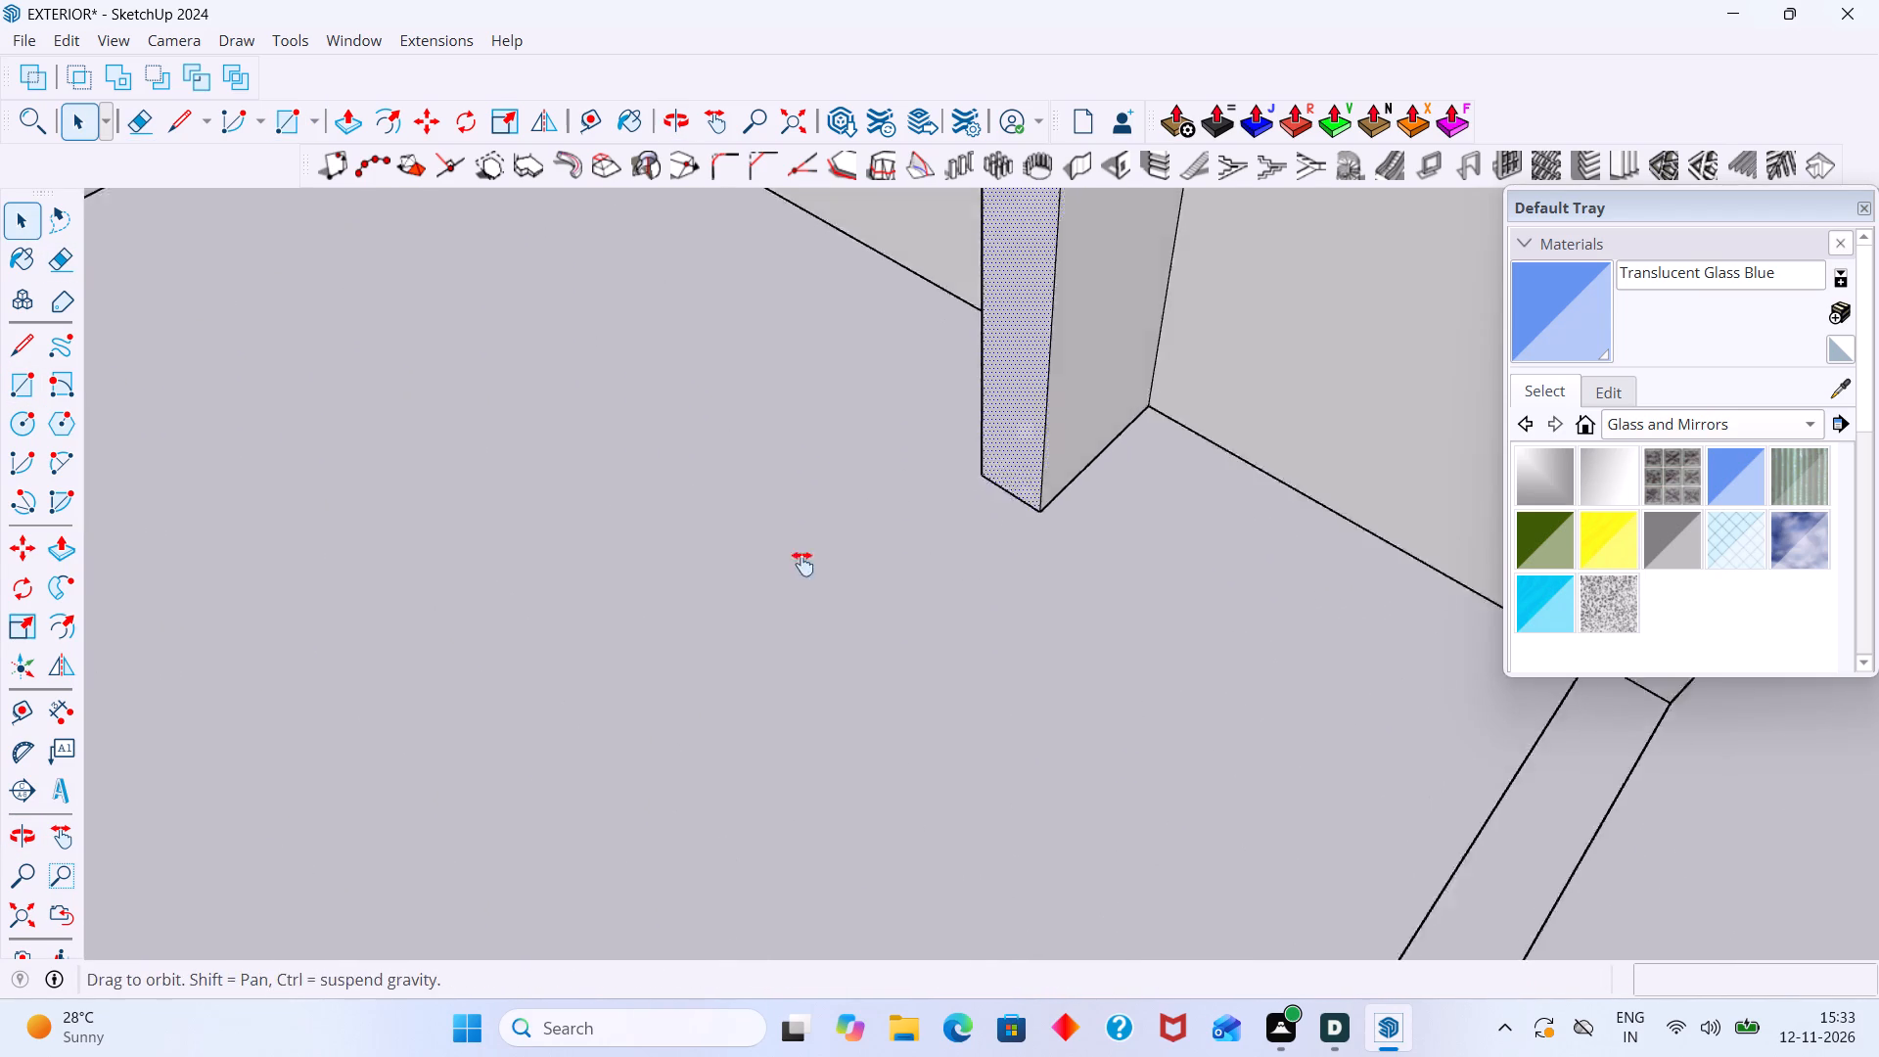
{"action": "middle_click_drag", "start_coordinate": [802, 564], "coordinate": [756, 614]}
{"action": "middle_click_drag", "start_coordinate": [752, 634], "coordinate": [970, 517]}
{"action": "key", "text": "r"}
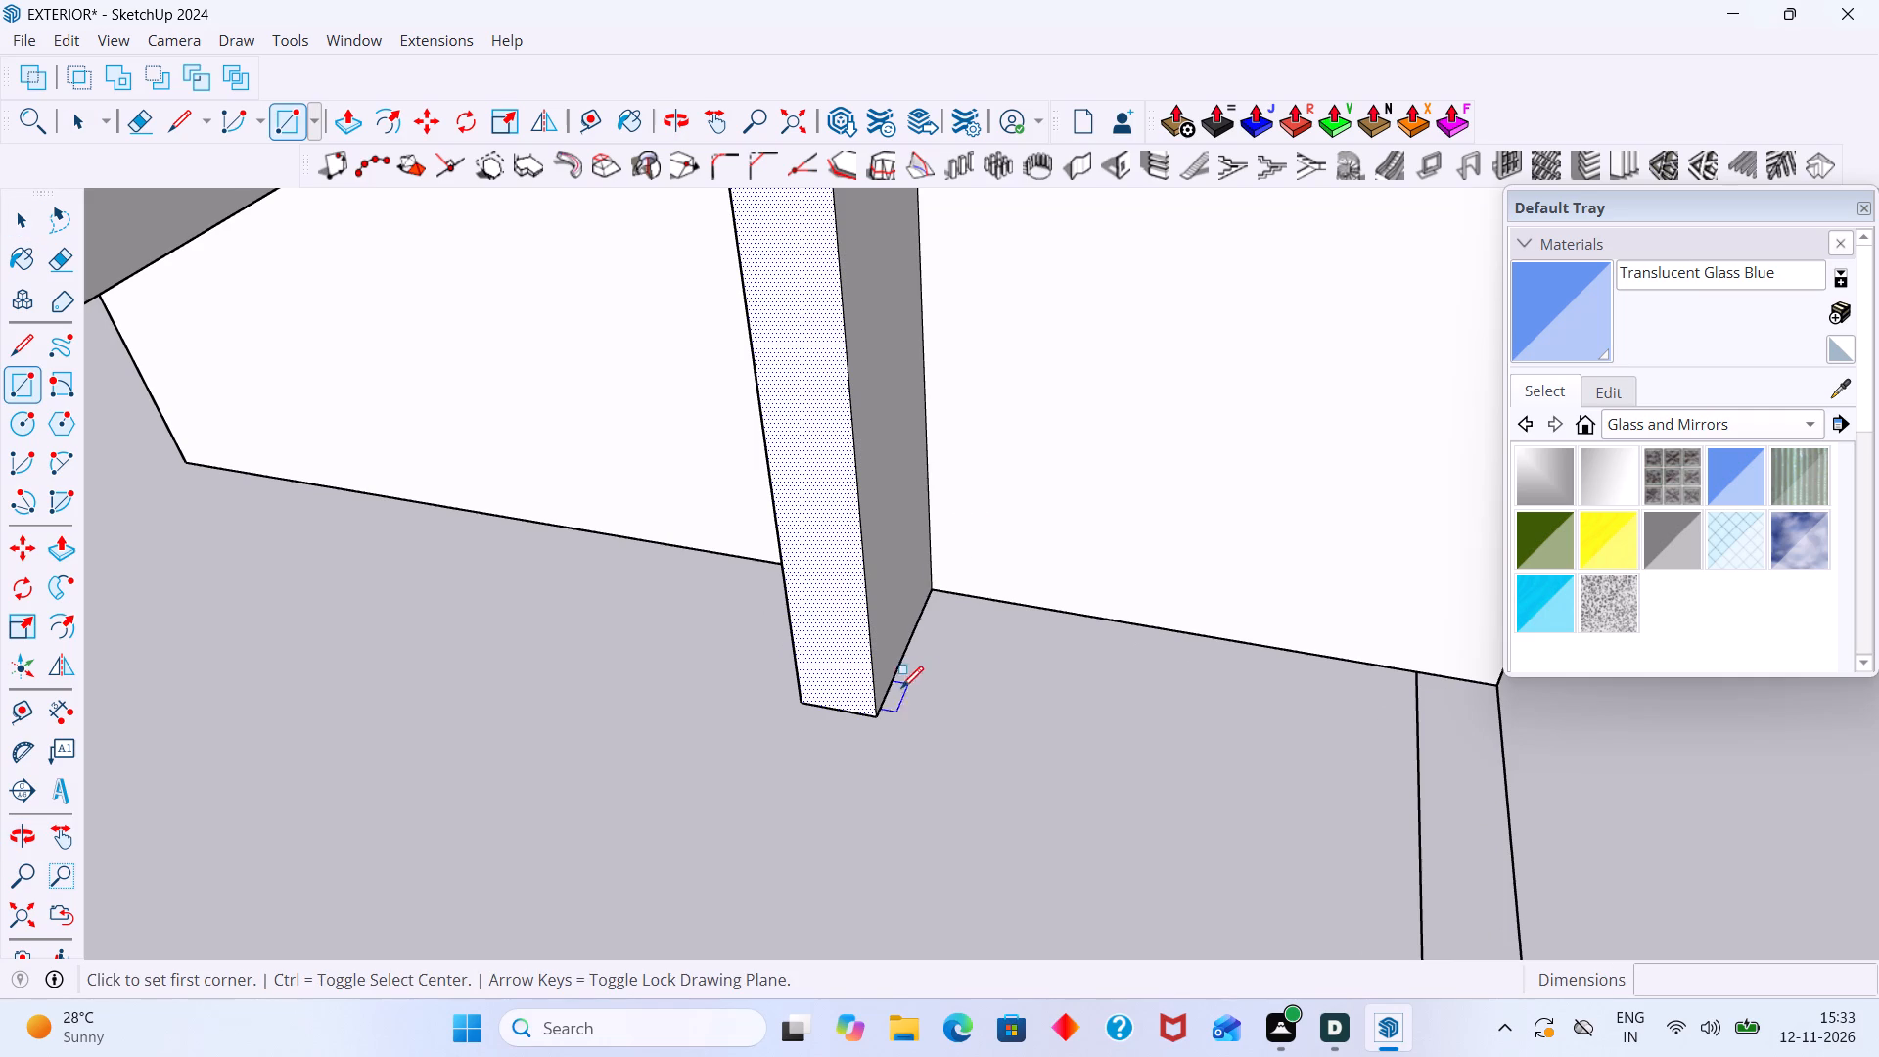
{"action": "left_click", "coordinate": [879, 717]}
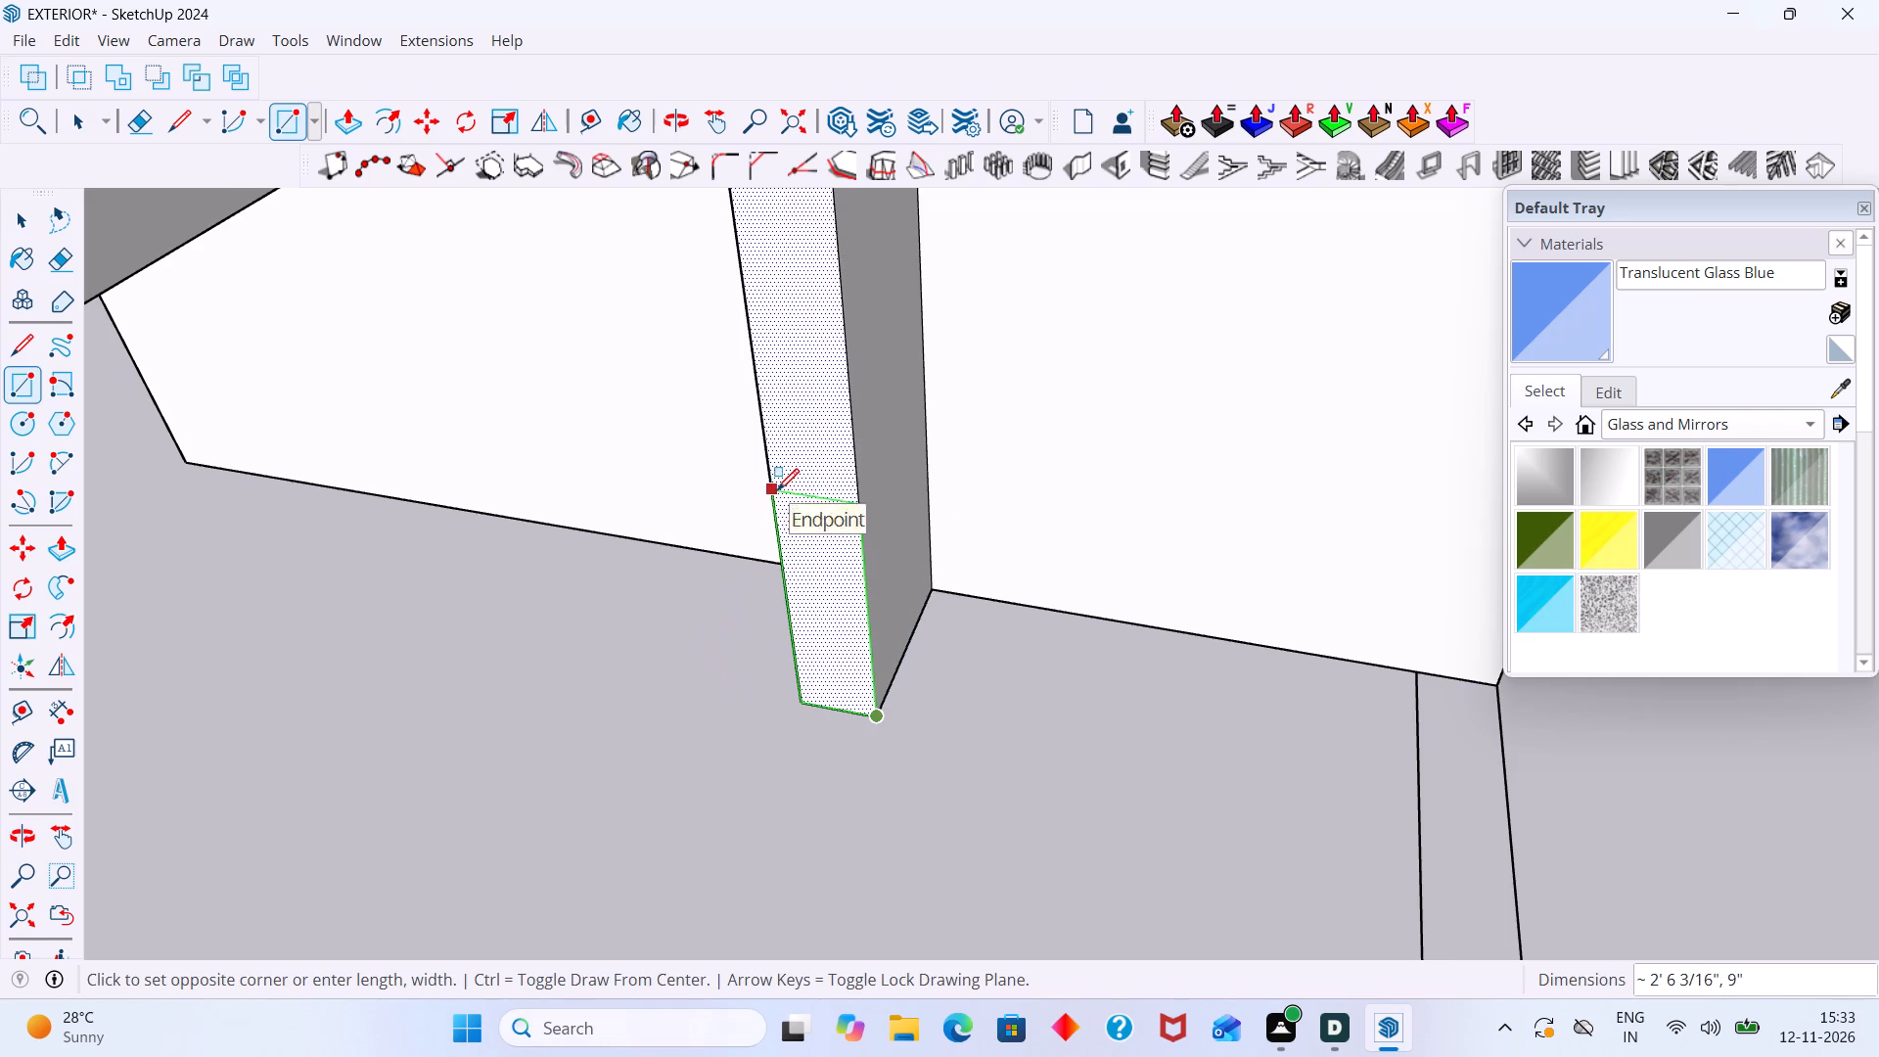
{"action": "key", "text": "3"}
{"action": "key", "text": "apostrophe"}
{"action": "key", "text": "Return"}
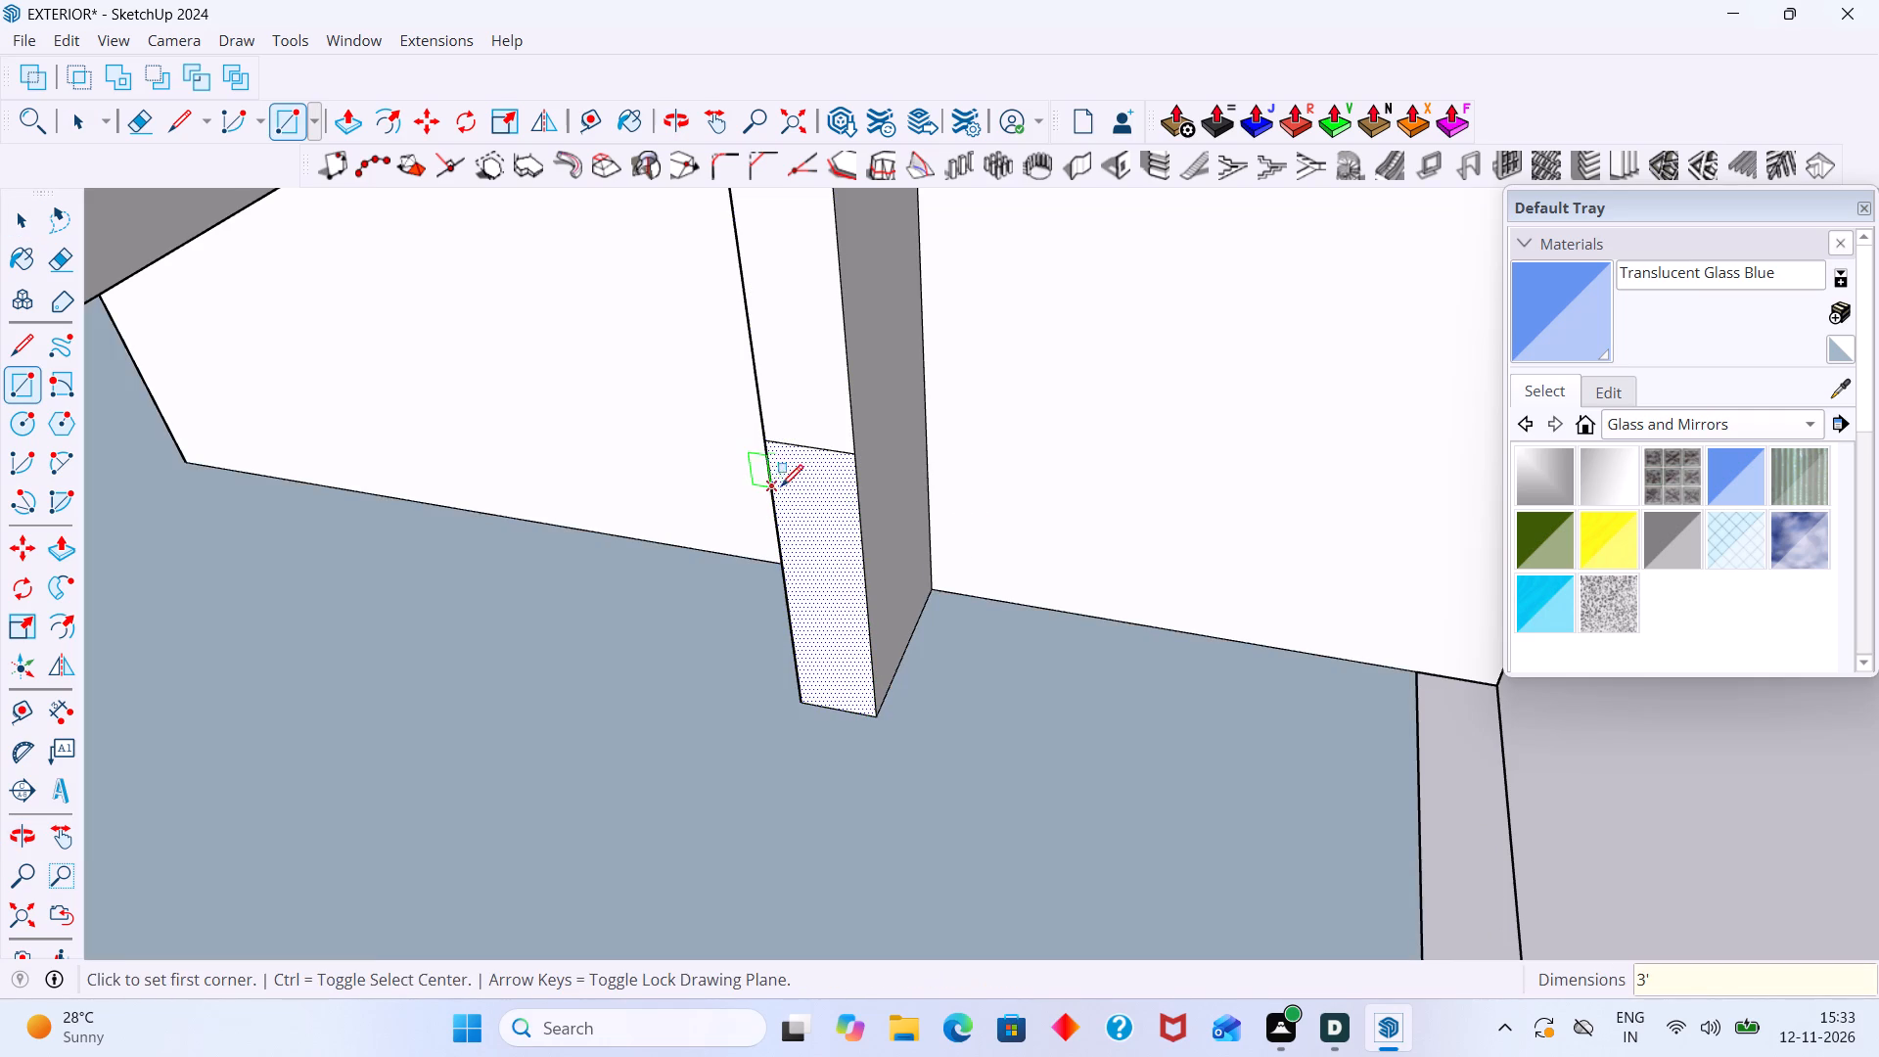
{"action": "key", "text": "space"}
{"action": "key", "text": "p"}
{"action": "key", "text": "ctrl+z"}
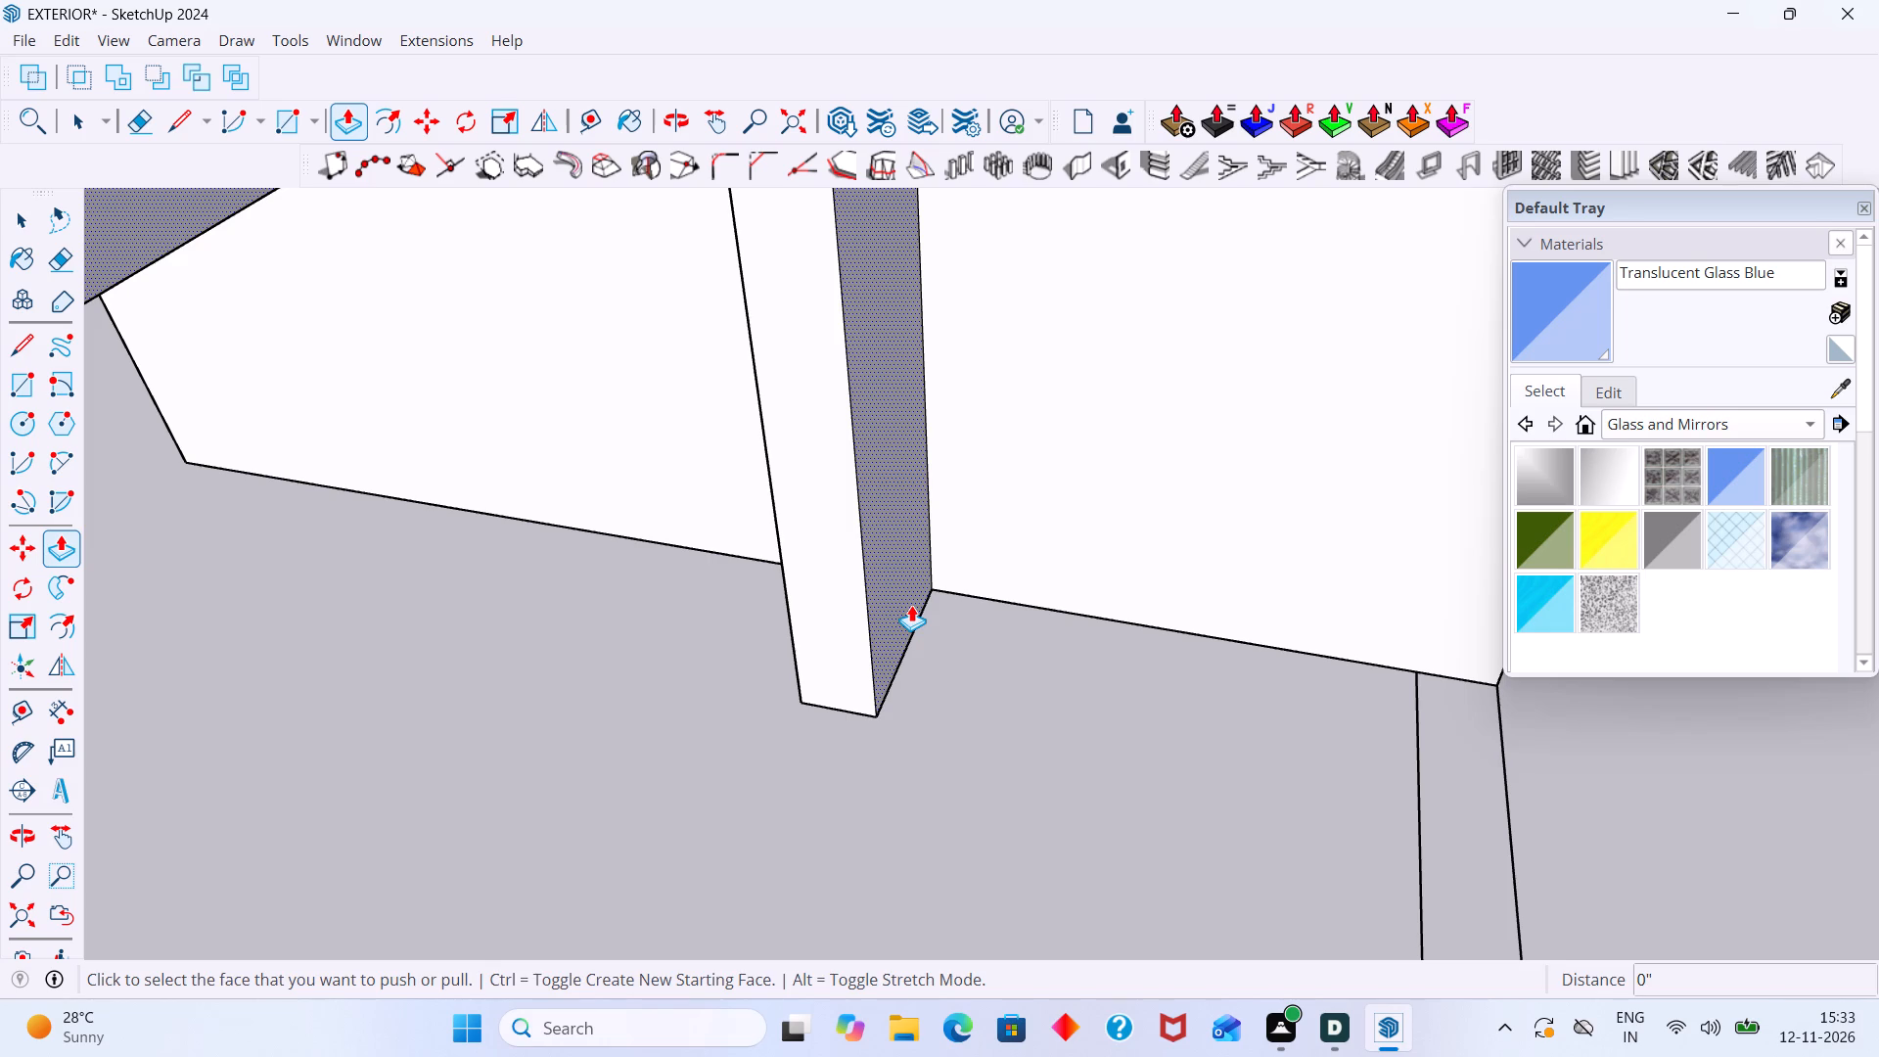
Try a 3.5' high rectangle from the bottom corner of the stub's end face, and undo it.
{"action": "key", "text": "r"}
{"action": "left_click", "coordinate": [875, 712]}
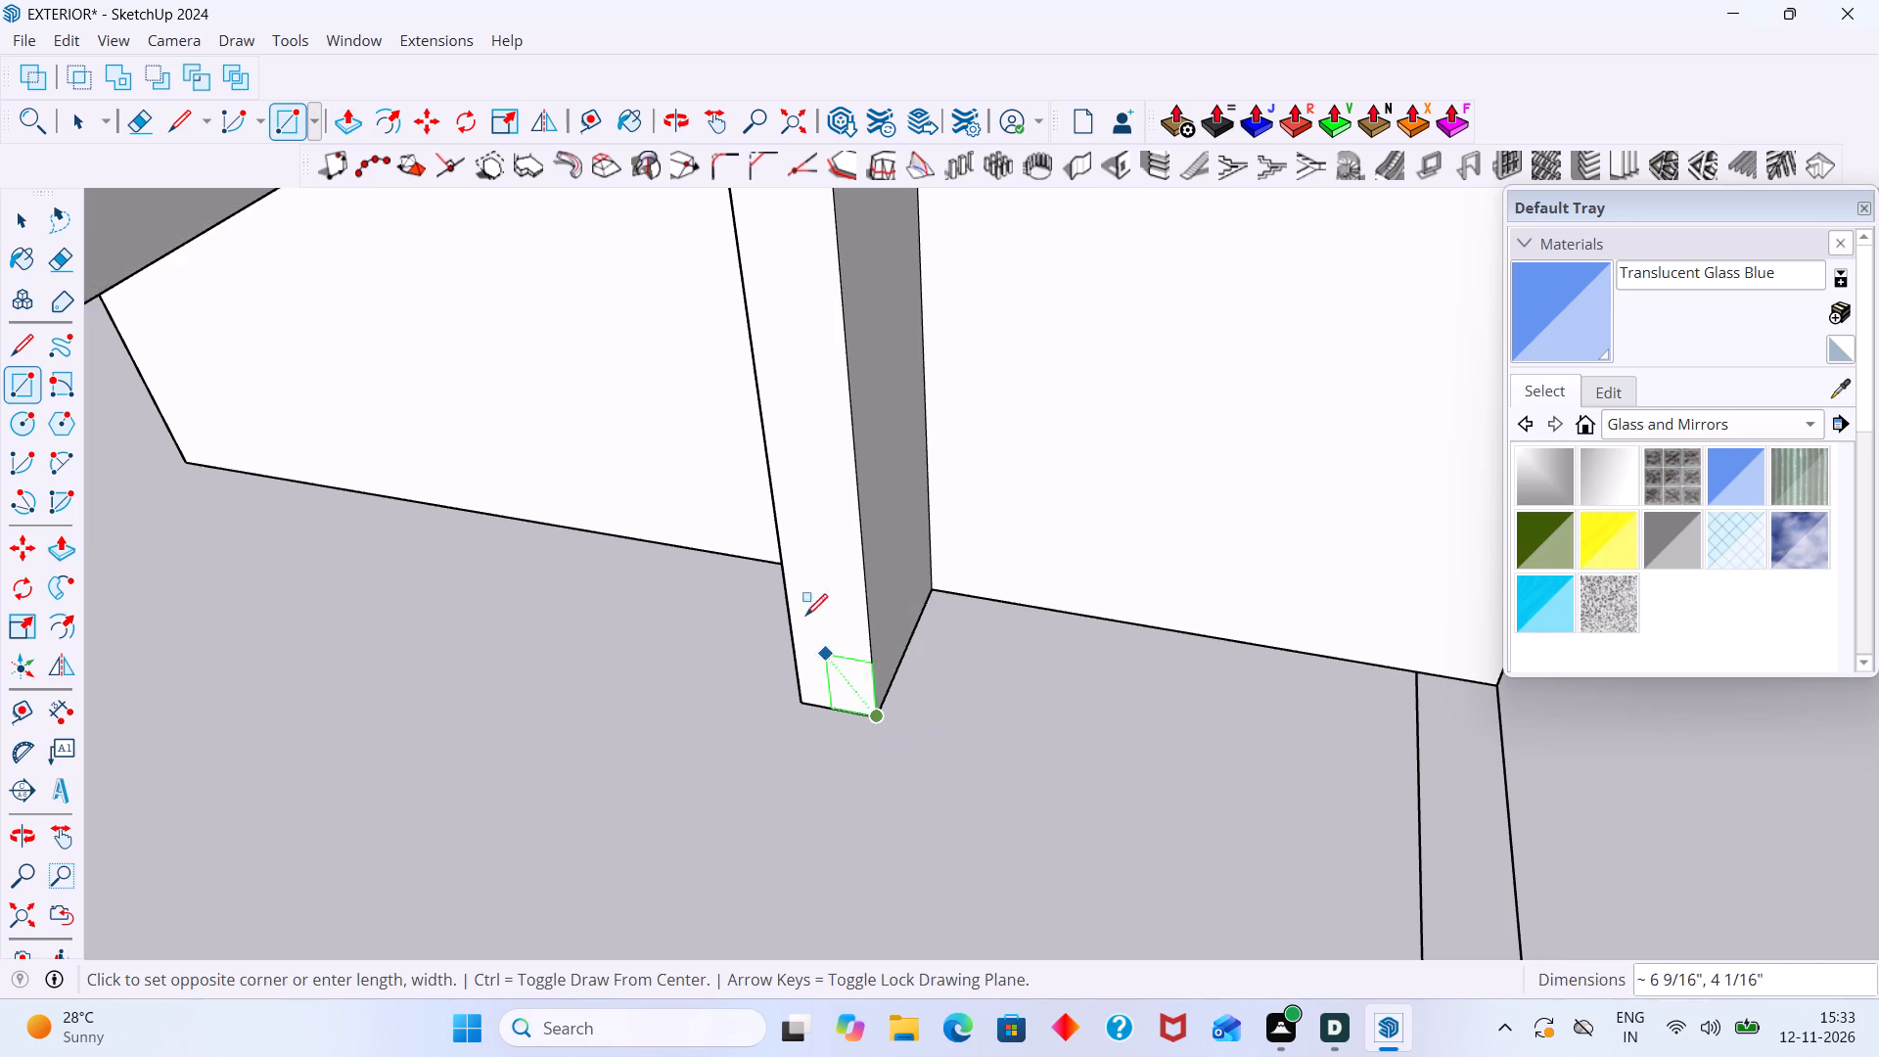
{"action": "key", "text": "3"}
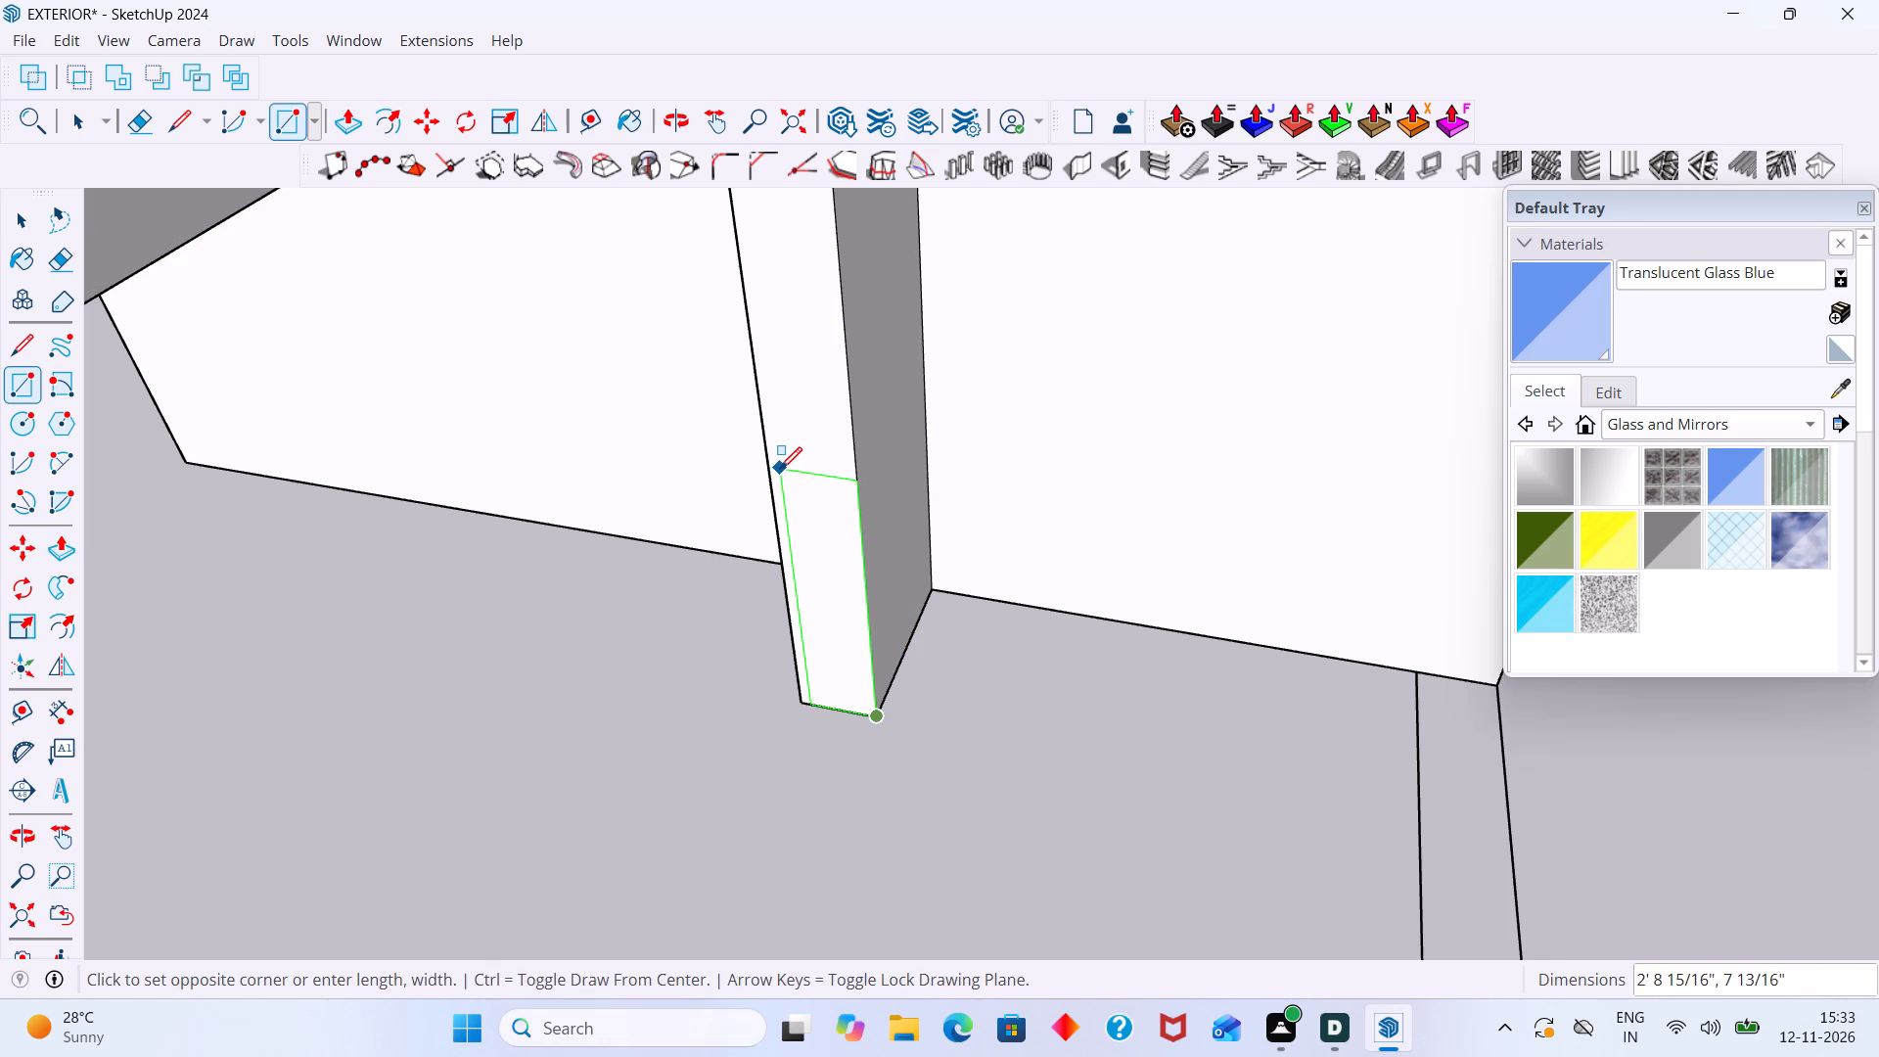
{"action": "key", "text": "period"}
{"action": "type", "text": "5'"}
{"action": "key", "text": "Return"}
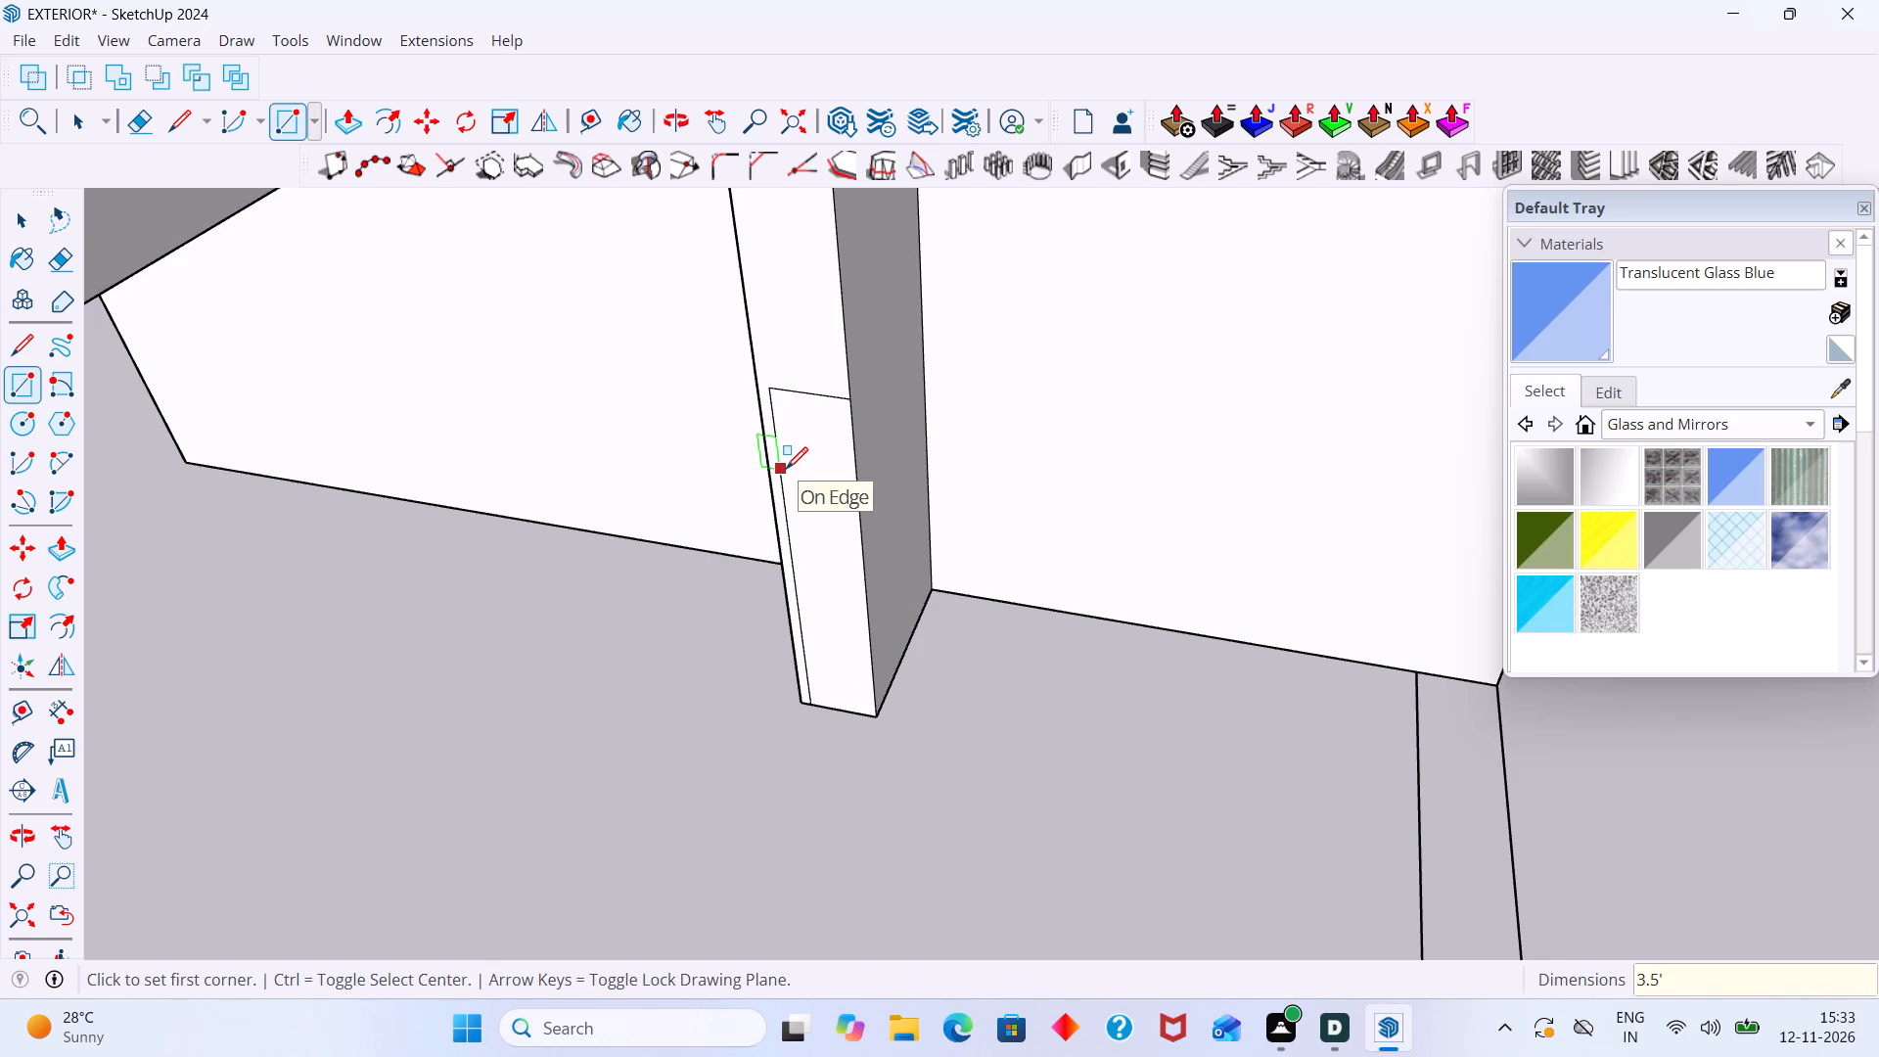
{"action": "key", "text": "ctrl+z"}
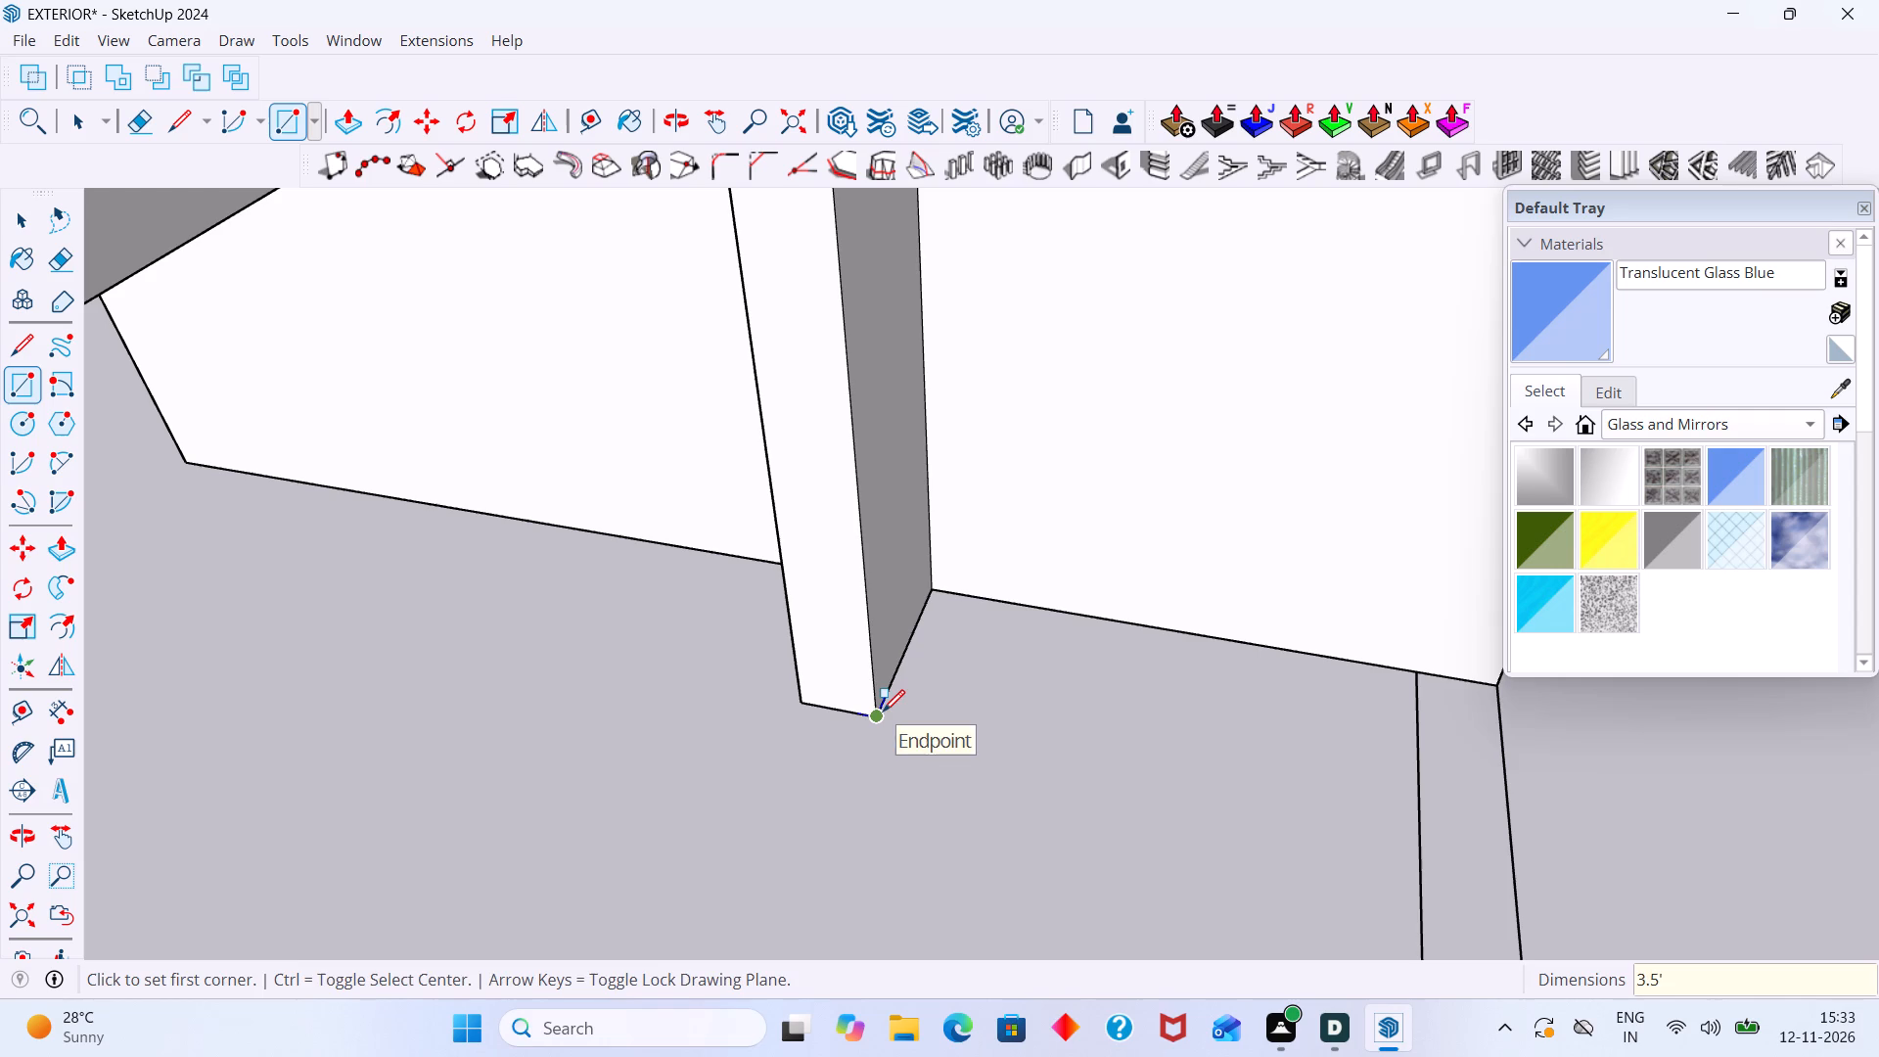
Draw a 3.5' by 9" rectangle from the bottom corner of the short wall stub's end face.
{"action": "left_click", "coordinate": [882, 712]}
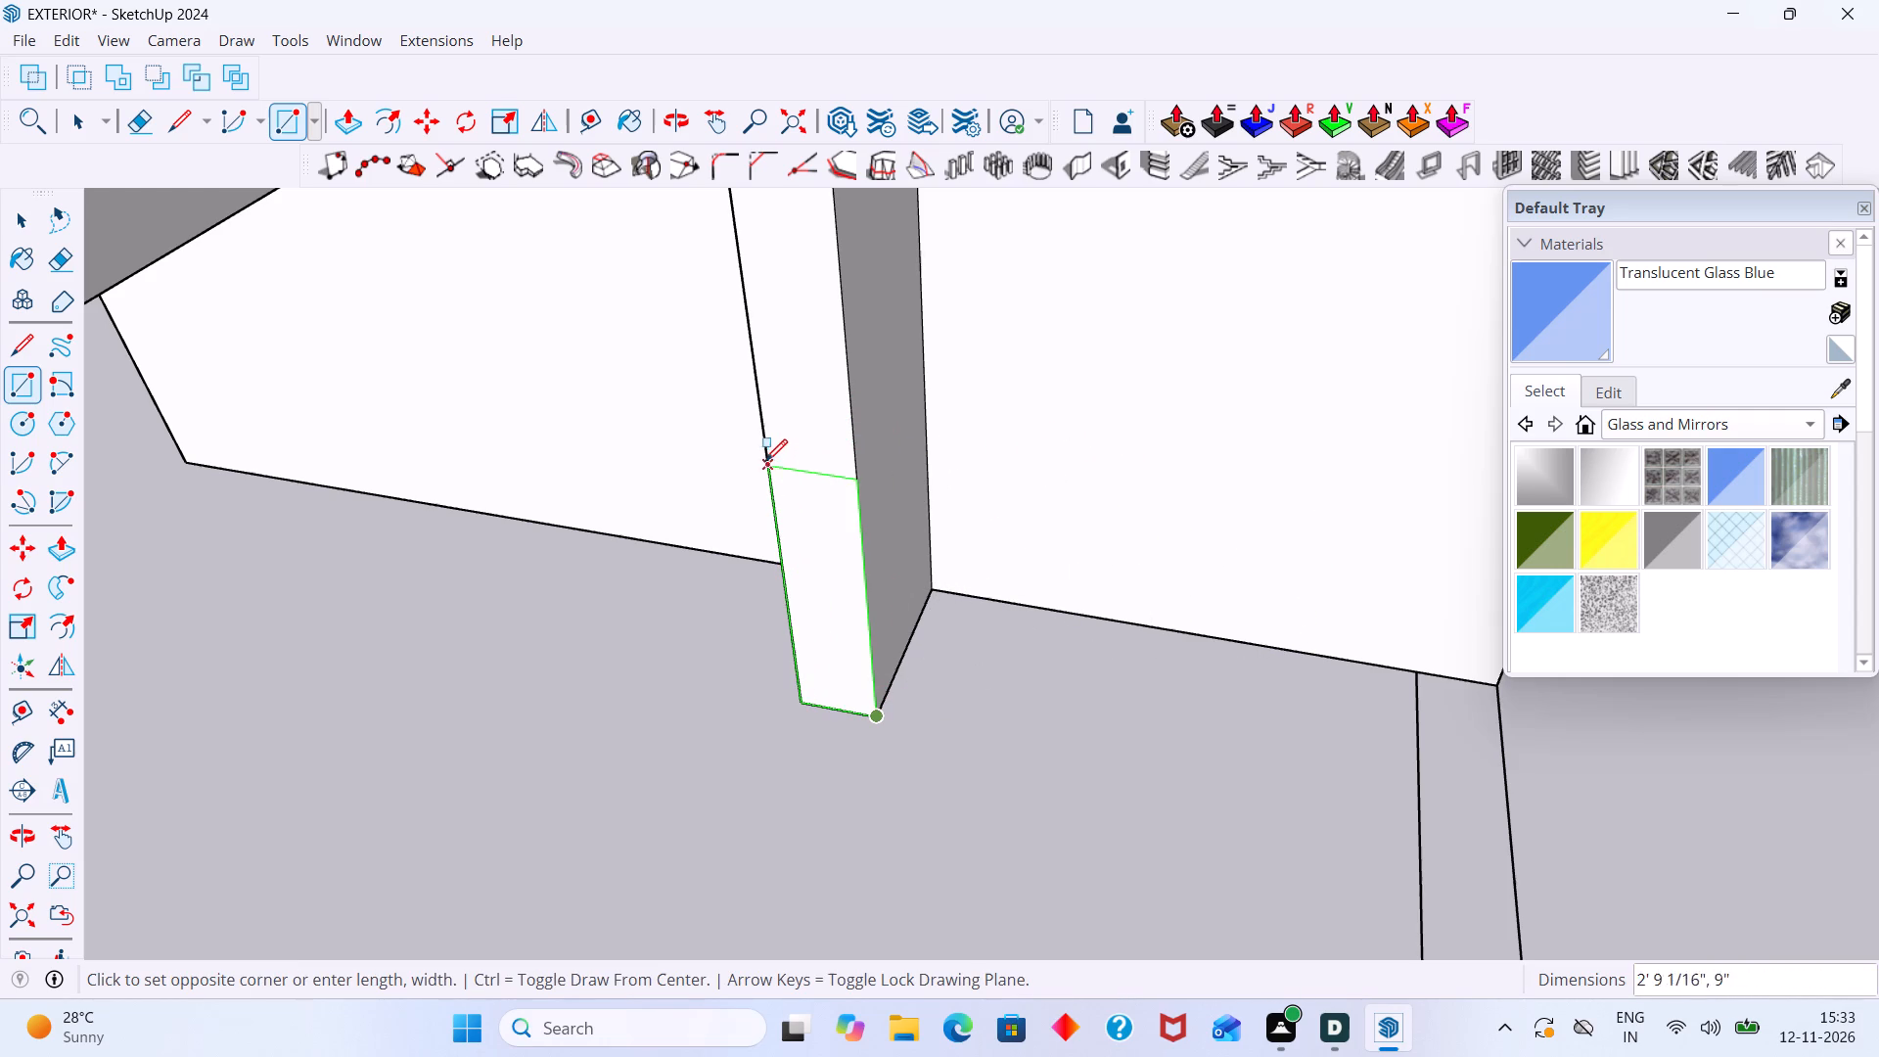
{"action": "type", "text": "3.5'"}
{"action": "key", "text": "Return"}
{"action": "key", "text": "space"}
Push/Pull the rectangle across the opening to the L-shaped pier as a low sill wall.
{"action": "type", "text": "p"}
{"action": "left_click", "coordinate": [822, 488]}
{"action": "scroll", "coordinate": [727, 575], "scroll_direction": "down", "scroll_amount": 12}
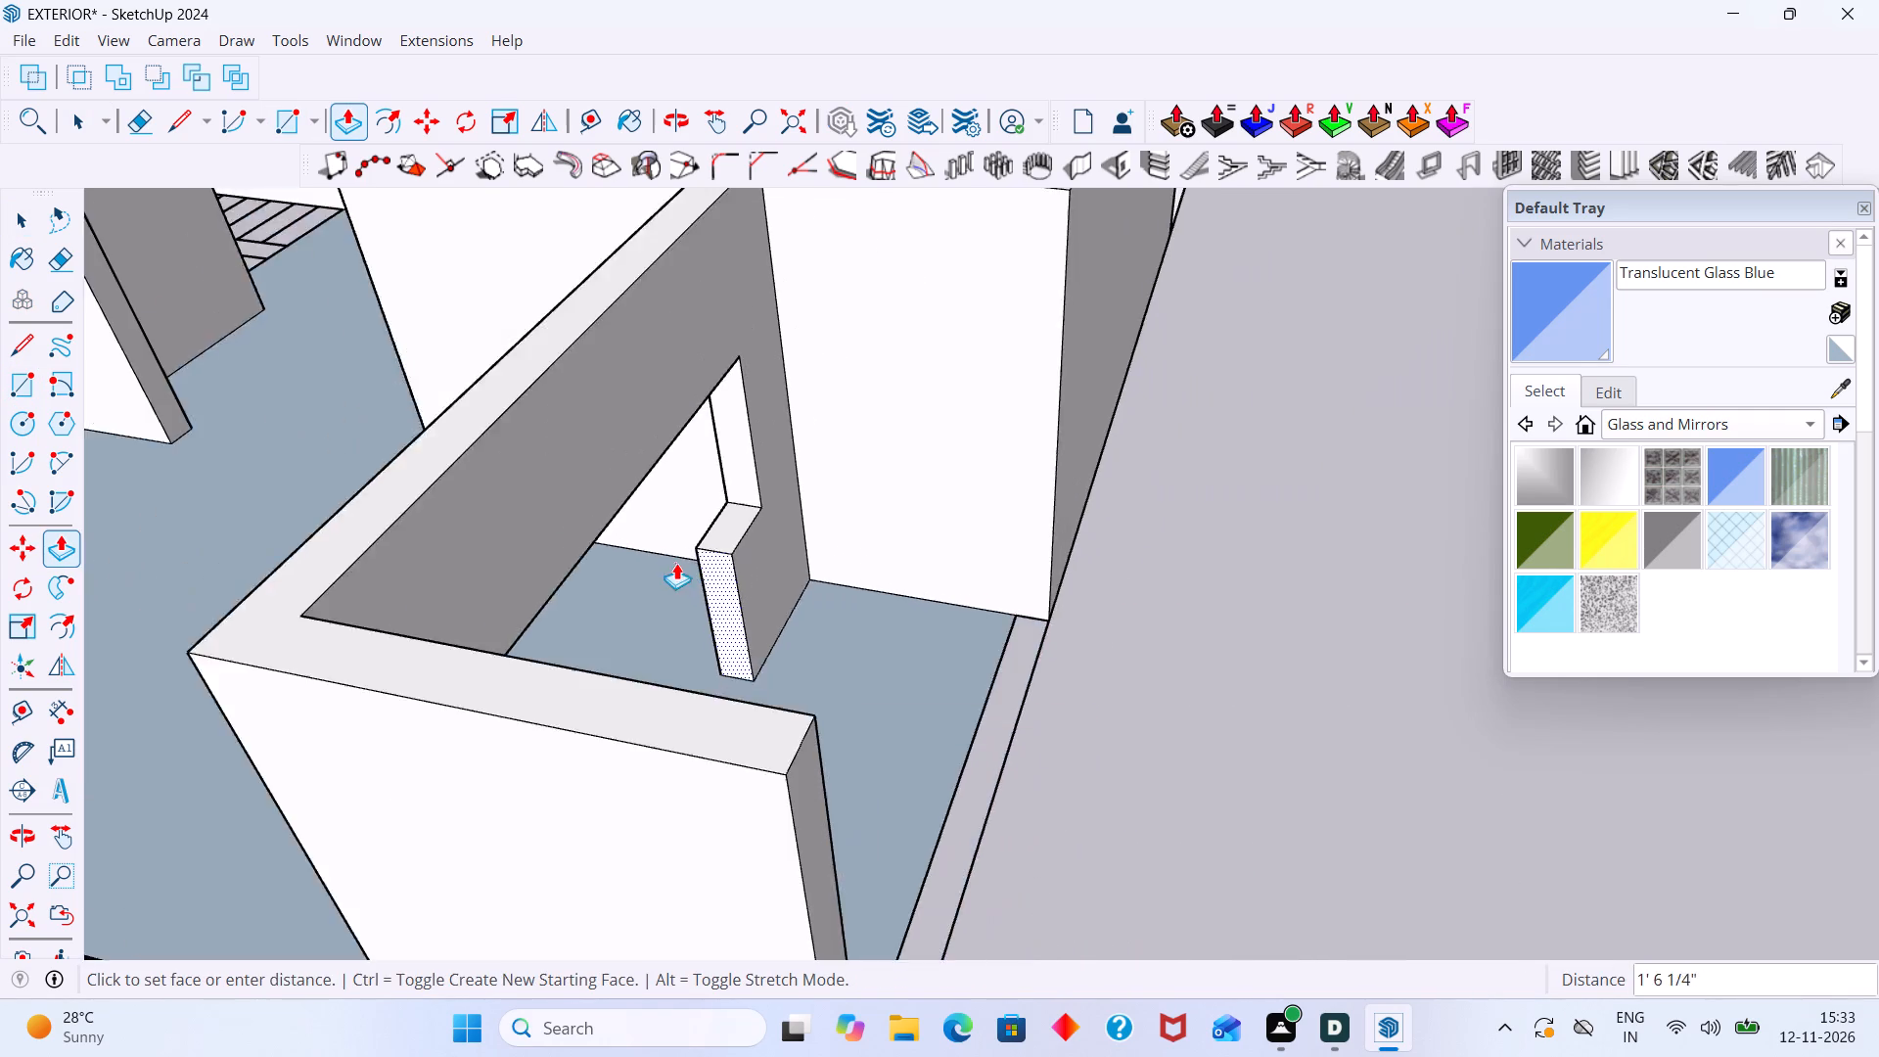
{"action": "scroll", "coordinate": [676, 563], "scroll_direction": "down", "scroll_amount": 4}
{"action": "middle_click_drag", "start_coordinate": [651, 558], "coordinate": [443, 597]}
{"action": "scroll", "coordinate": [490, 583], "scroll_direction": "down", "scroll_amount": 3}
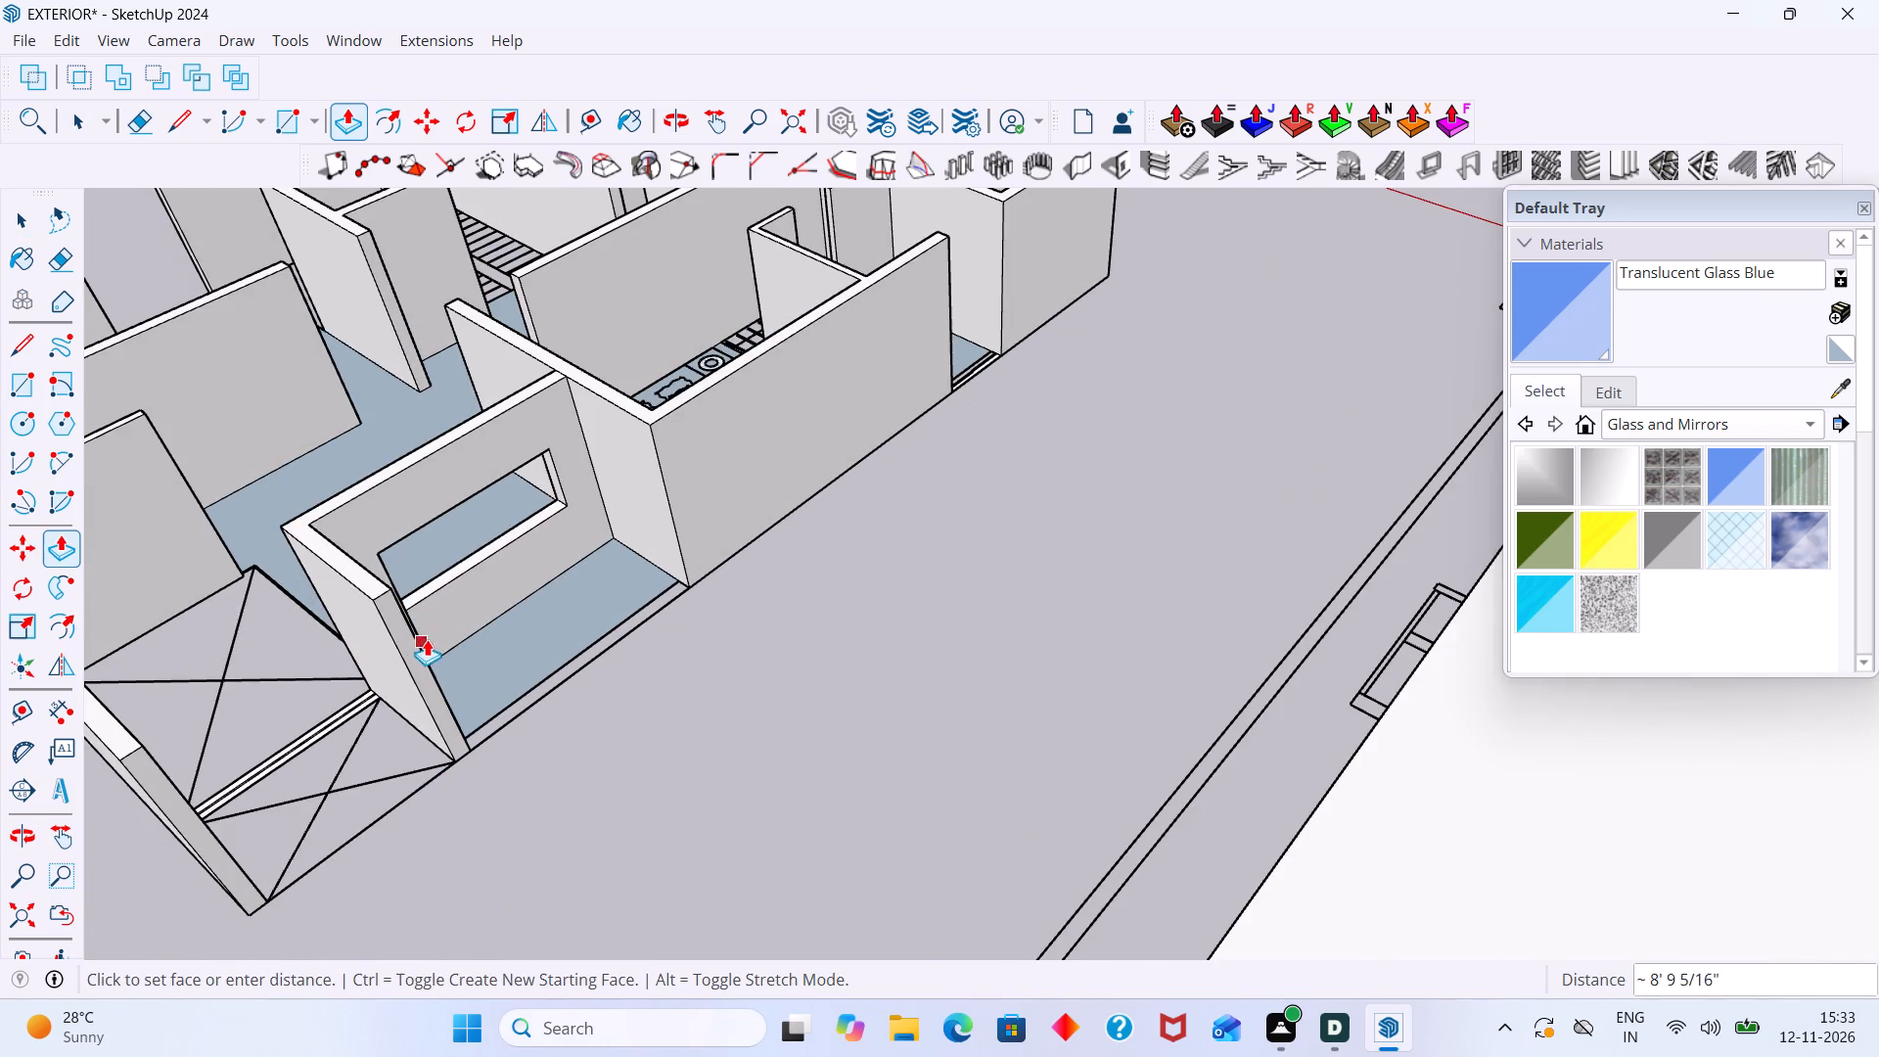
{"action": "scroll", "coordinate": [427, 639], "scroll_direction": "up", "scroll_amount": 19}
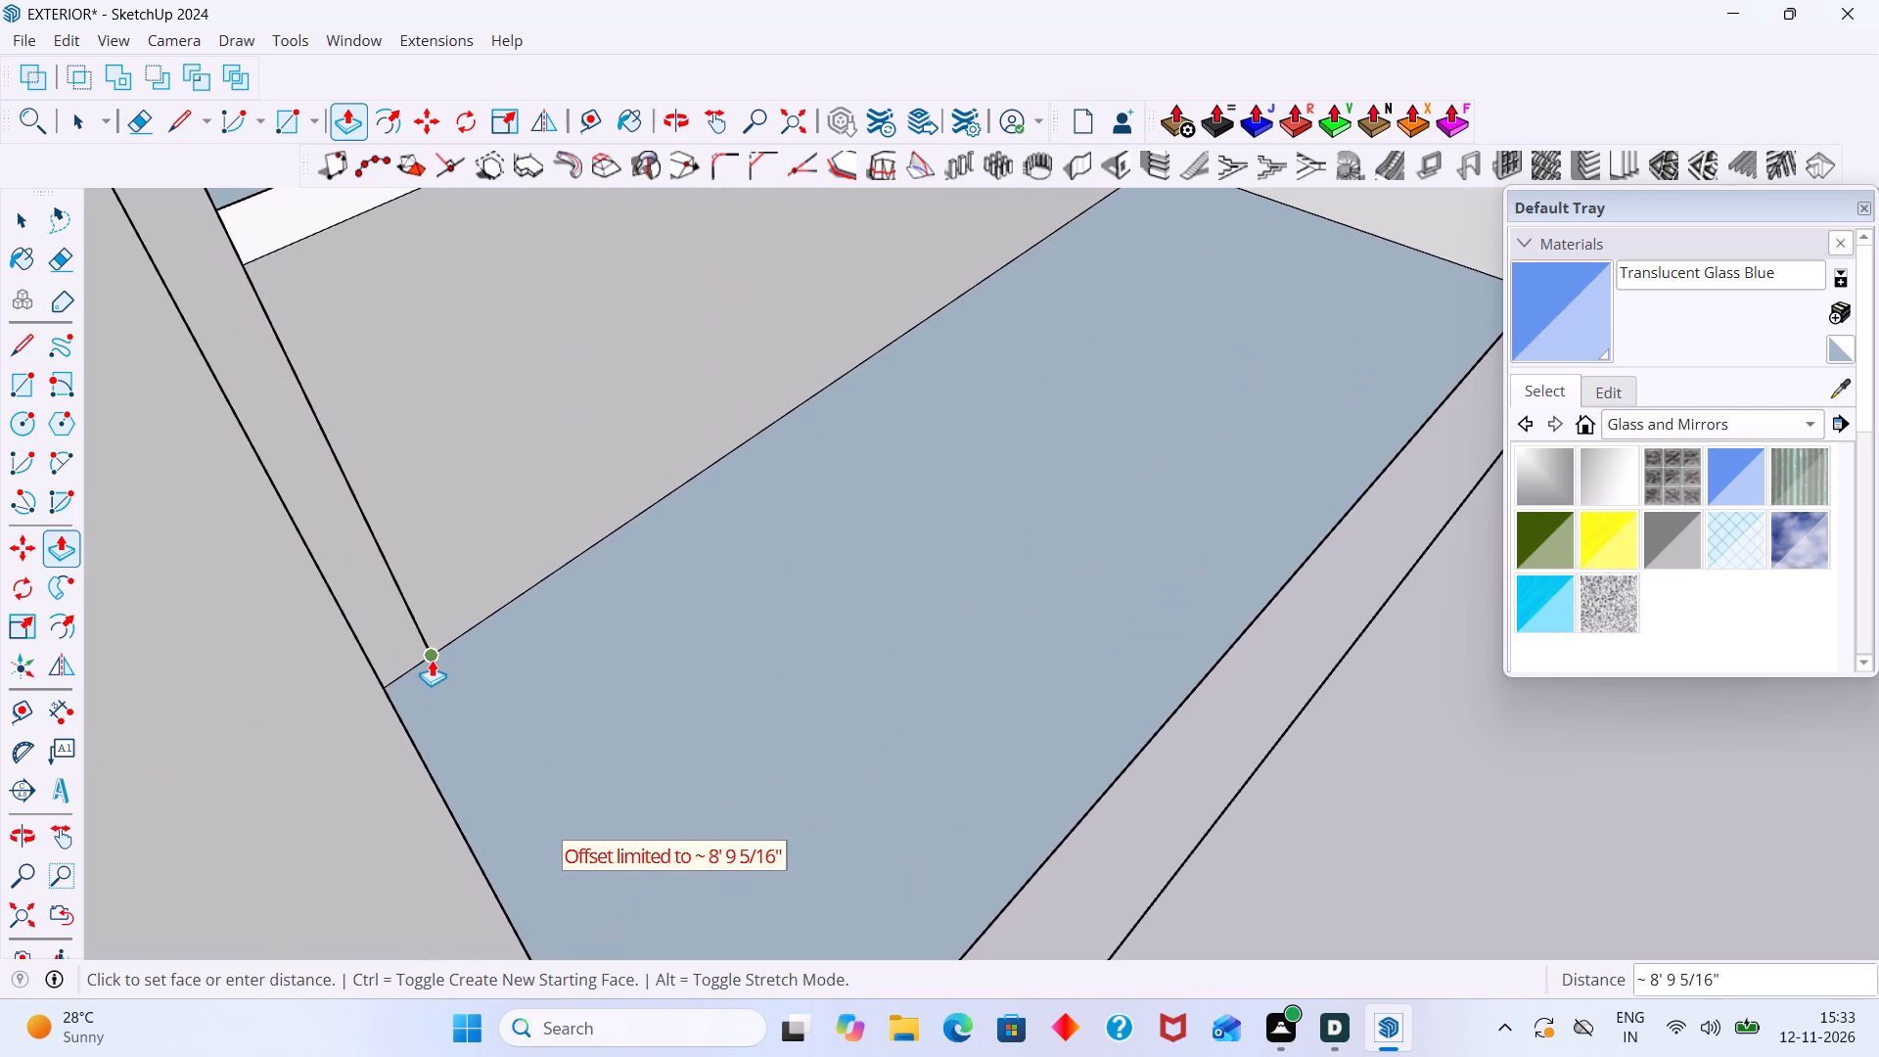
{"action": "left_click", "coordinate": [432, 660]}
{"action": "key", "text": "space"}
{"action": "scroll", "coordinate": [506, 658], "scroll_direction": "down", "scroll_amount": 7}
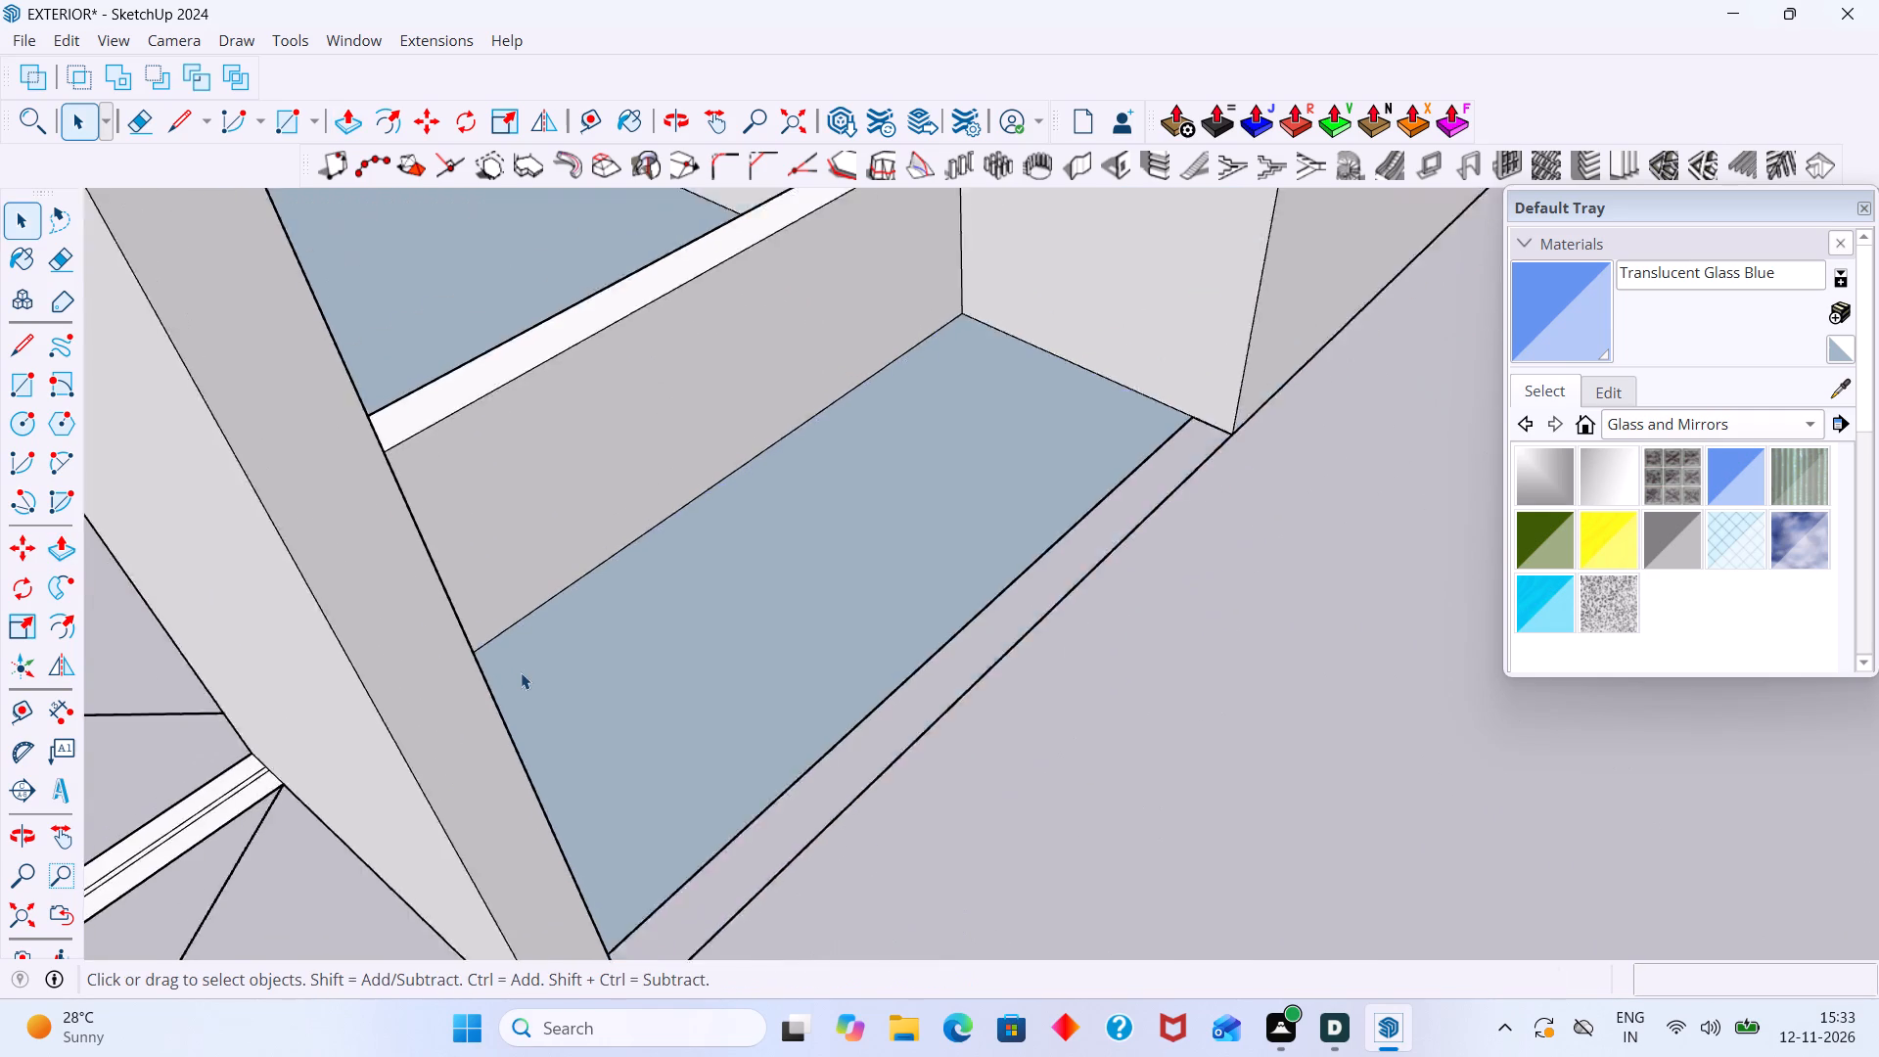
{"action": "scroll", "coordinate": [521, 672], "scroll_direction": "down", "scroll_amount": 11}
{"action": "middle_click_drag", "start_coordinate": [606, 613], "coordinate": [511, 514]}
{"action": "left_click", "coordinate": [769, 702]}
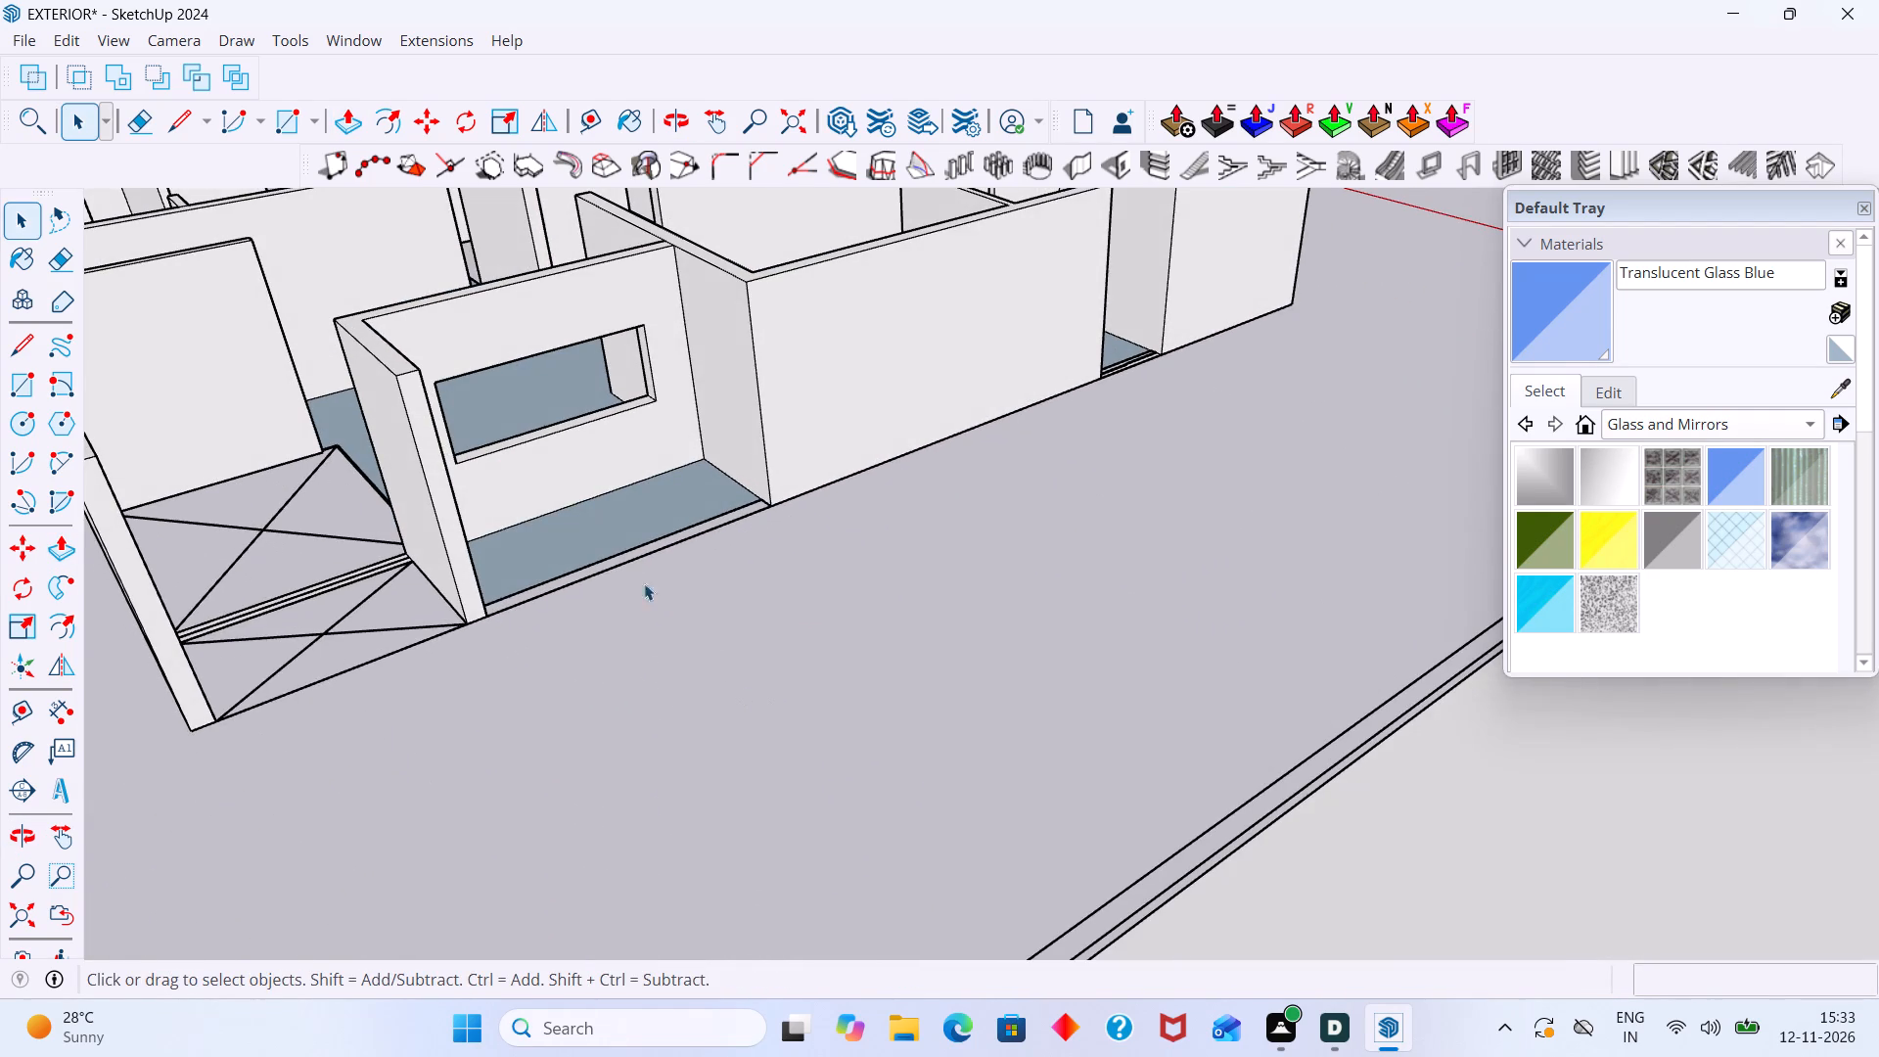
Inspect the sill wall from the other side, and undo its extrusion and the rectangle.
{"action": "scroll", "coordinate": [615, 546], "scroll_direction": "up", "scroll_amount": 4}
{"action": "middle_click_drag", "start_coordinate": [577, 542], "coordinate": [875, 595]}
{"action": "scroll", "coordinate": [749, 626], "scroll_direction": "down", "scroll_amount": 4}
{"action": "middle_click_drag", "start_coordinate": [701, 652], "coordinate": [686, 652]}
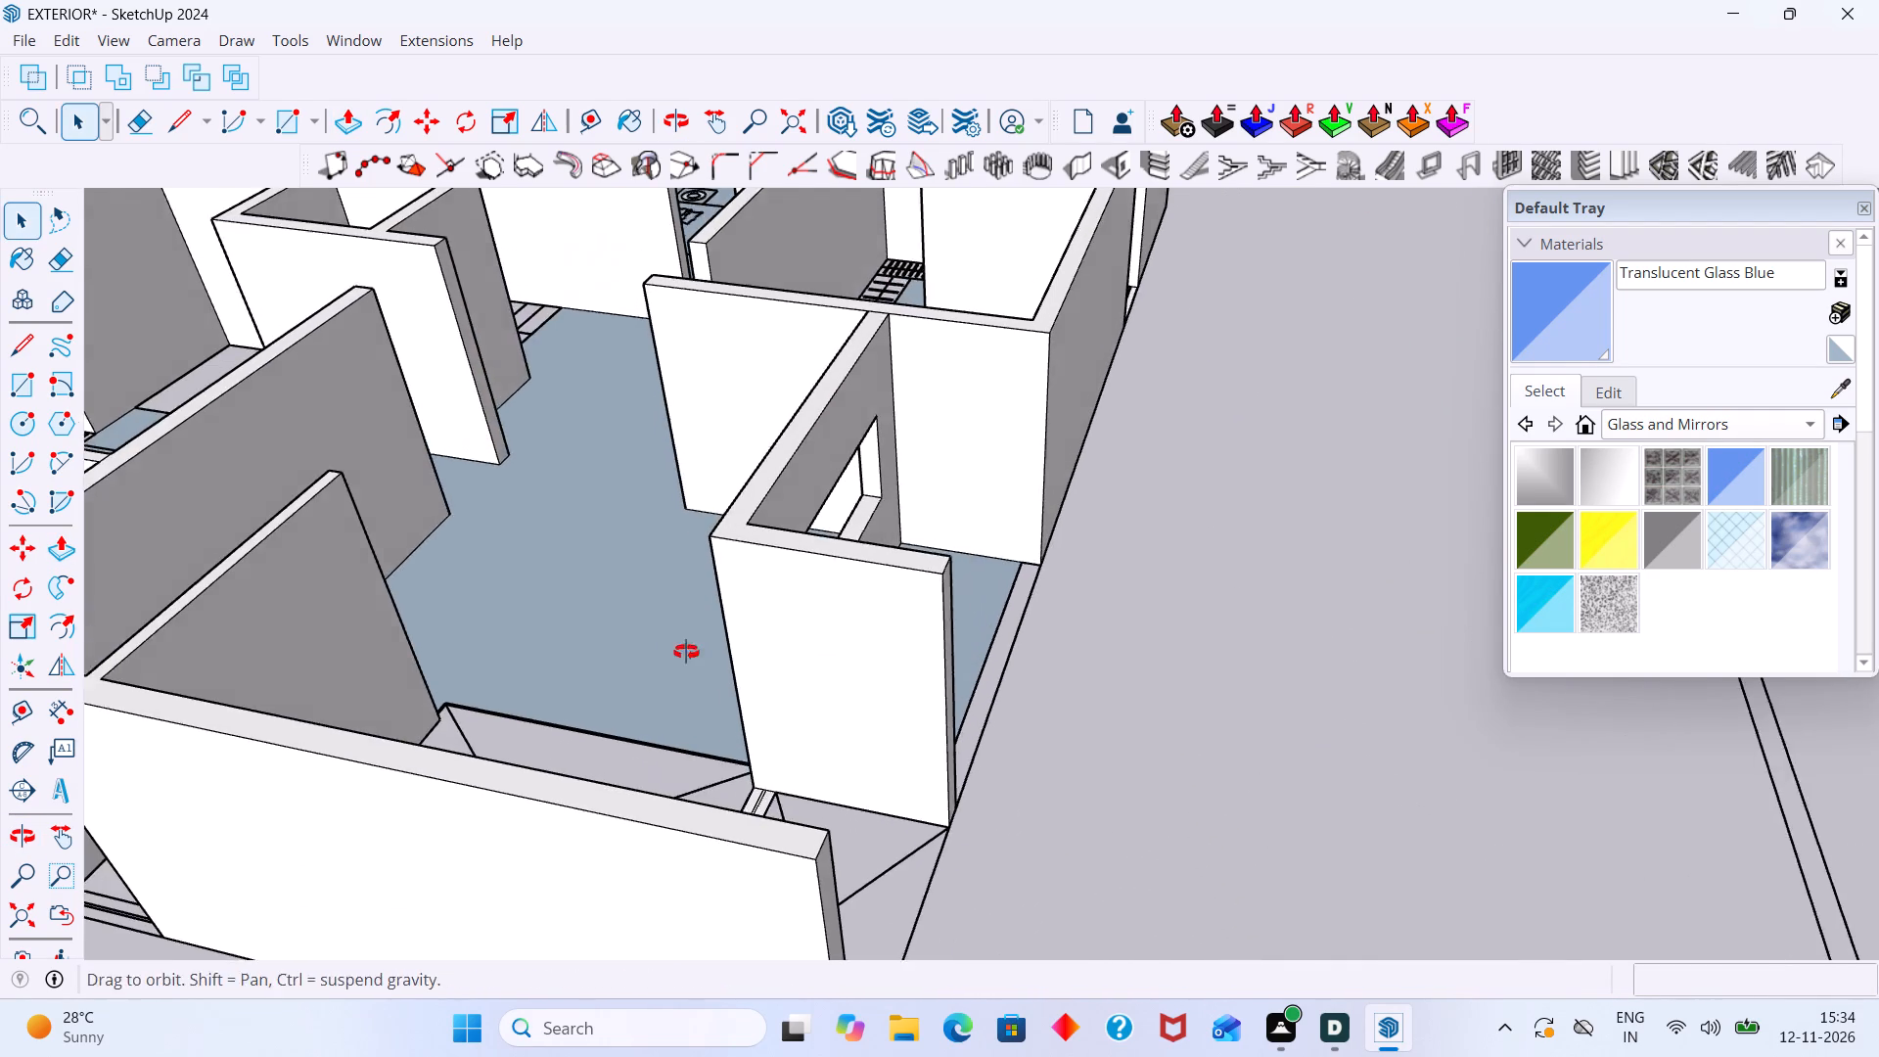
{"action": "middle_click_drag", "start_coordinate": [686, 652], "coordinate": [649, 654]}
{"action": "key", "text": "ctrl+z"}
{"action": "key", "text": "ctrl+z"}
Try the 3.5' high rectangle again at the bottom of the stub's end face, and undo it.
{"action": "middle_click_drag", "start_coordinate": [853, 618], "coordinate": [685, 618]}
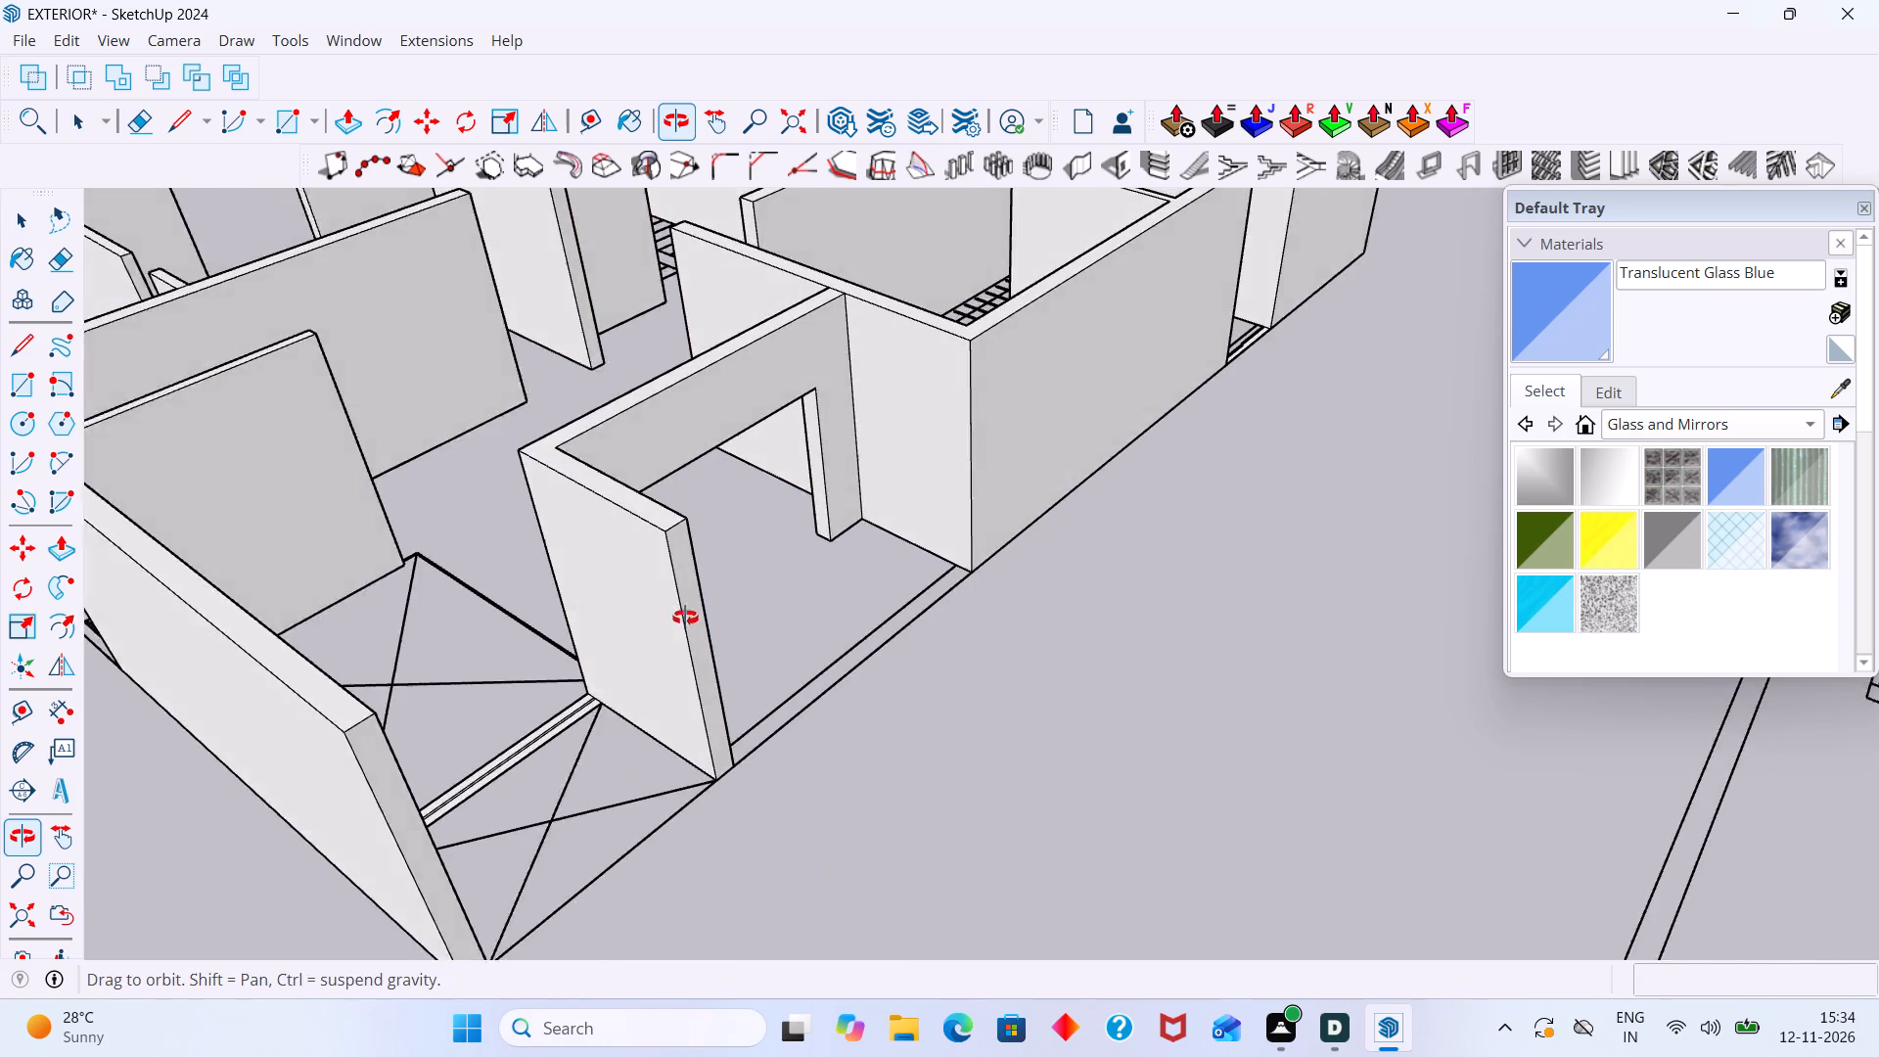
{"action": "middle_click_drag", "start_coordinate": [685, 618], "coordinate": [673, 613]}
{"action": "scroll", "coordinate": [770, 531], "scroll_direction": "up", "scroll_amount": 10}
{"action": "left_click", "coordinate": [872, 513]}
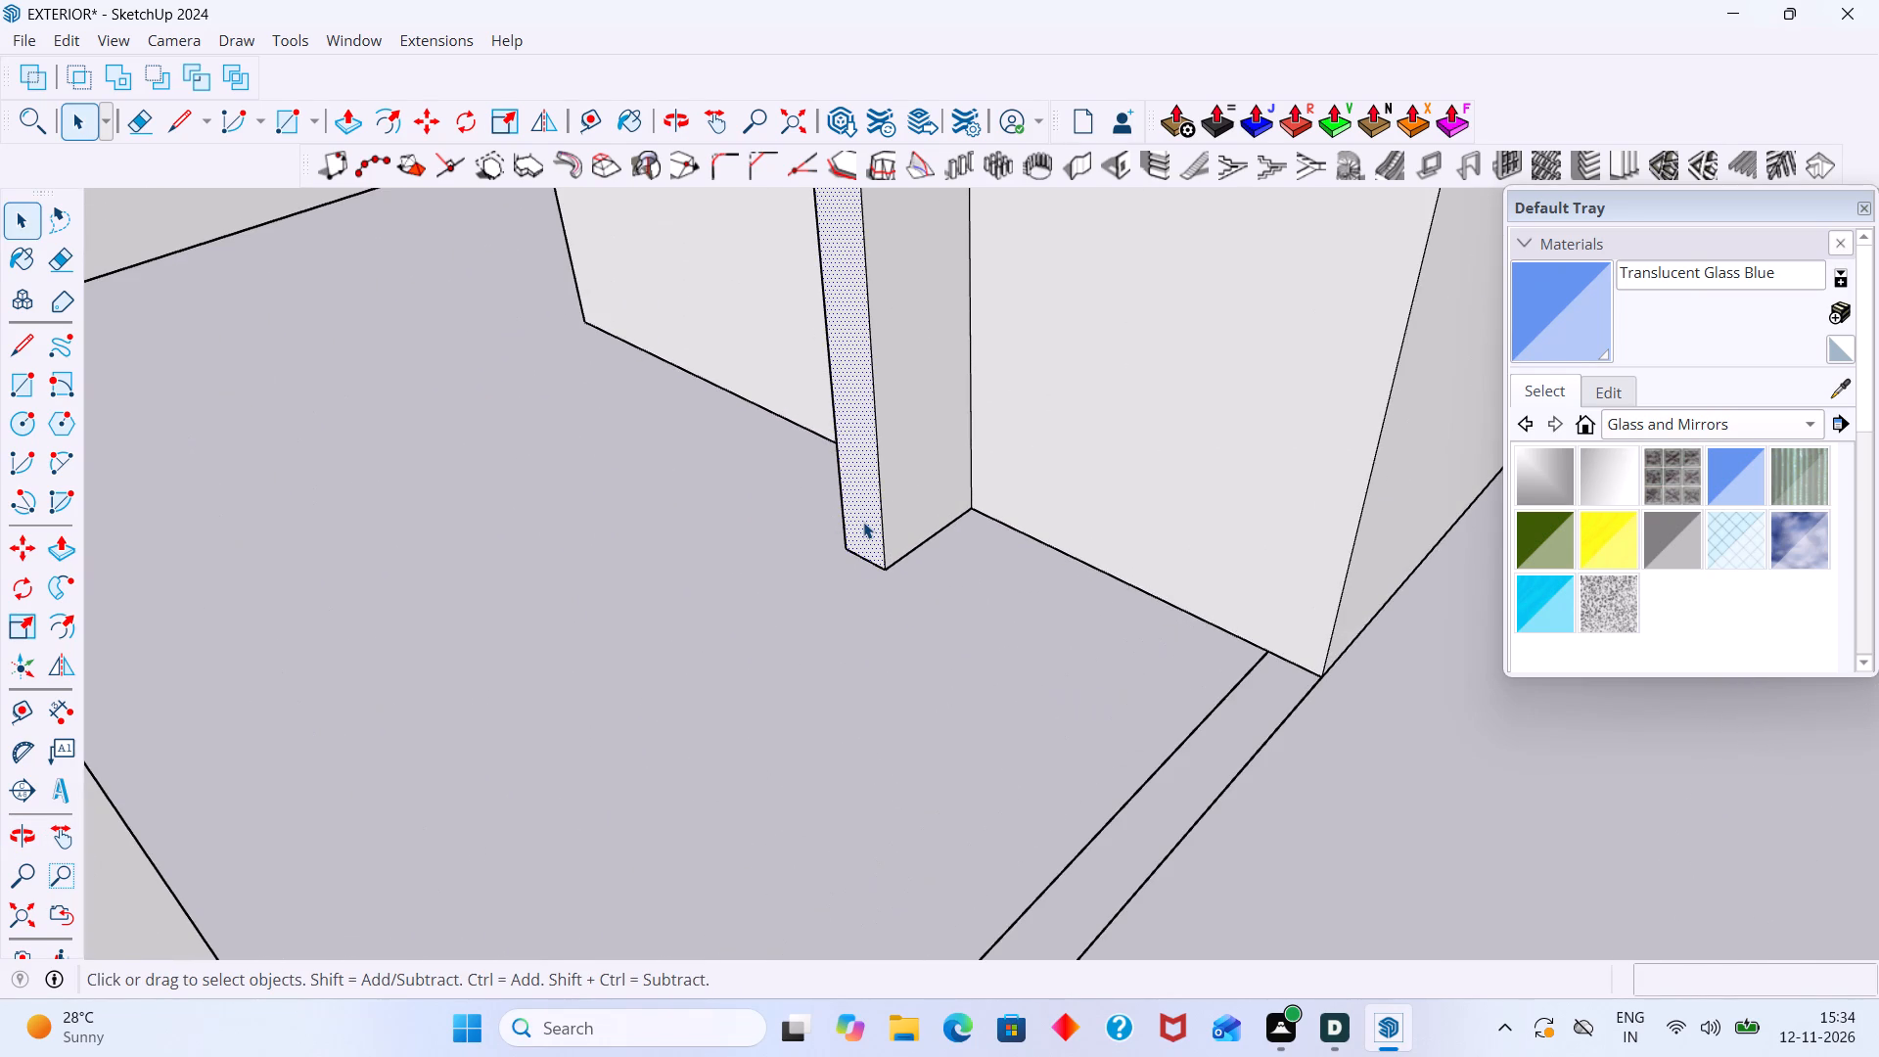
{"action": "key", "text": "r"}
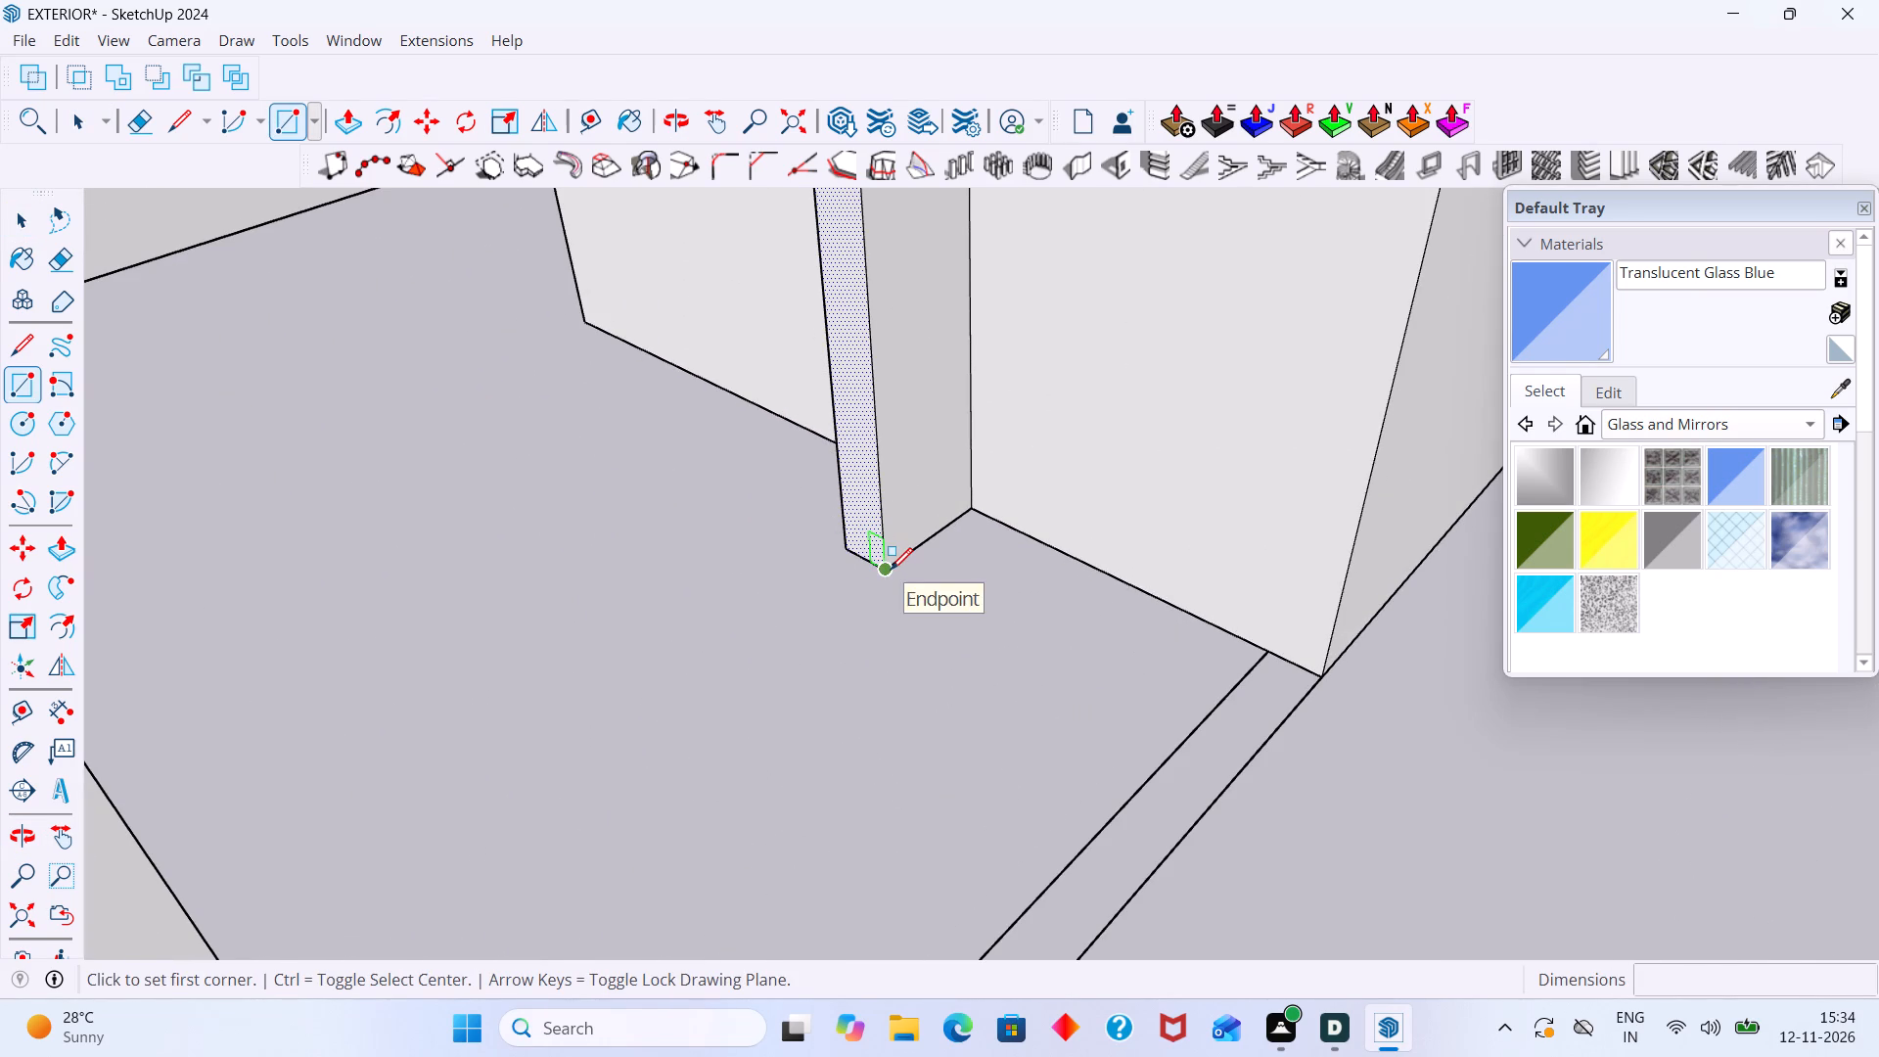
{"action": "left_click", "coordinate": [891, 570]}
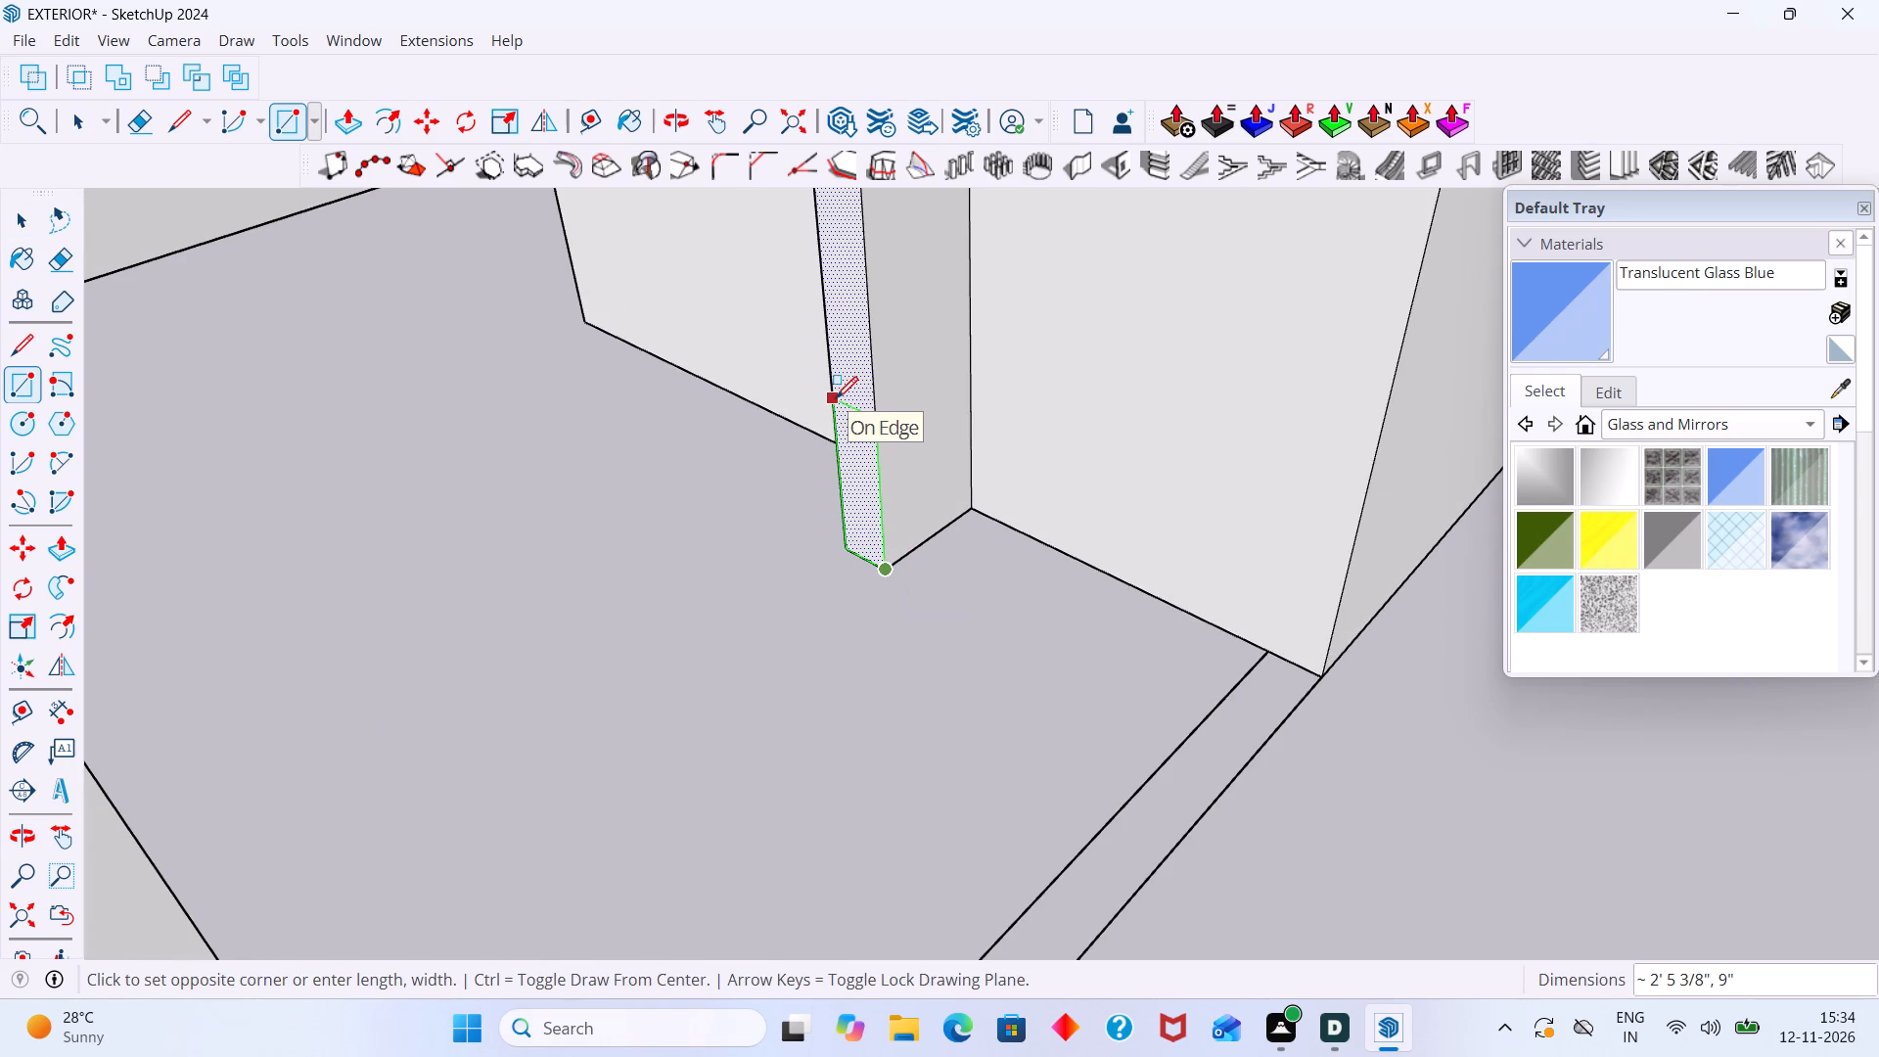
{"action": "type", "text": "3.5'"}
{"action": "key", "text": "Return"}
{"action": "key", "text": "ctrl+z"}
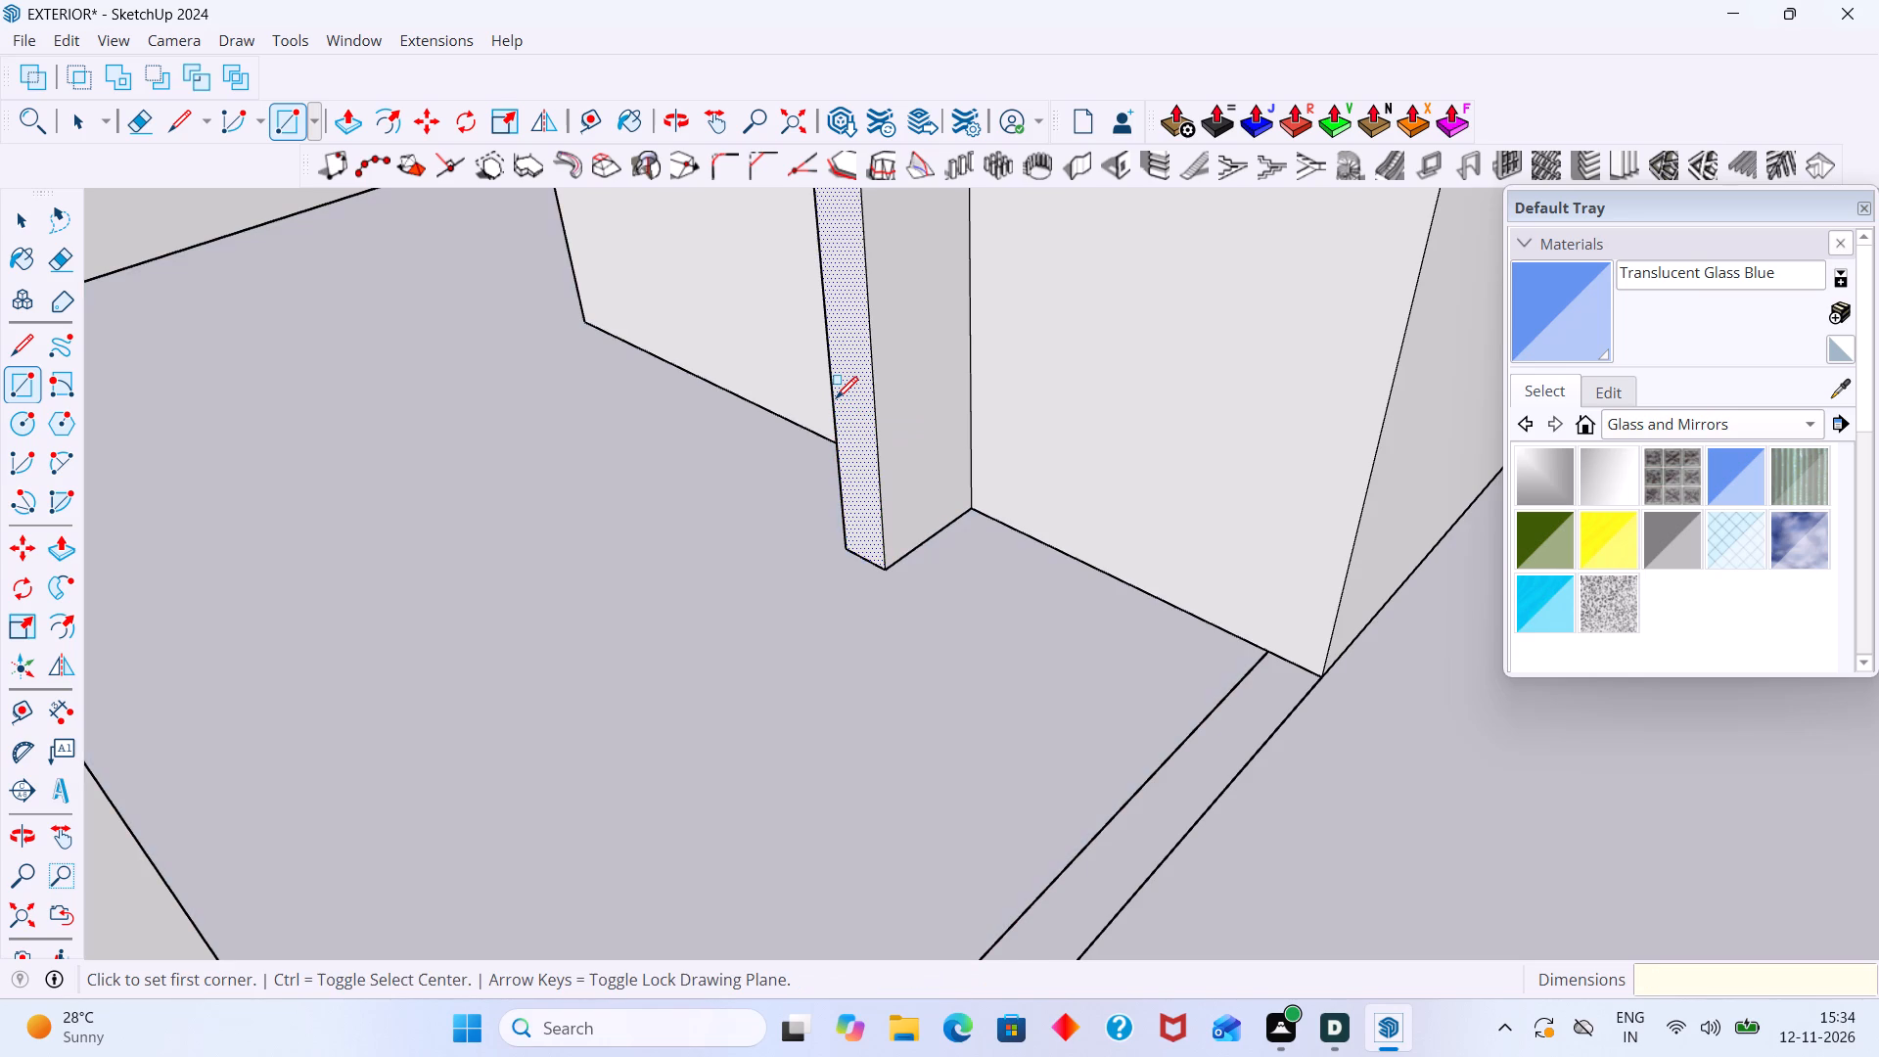
Place a Tape Measure guide line 3.5' above the bottom edge of the short wall stub's end face.
{"action": "scroll", "coordinate": [845, 425], "scroll_direction": "down", "scroll_amount": 9}
{"action": "key", "text": "space"}
{"action": "left_click", "coordinate": [1075, 657]}
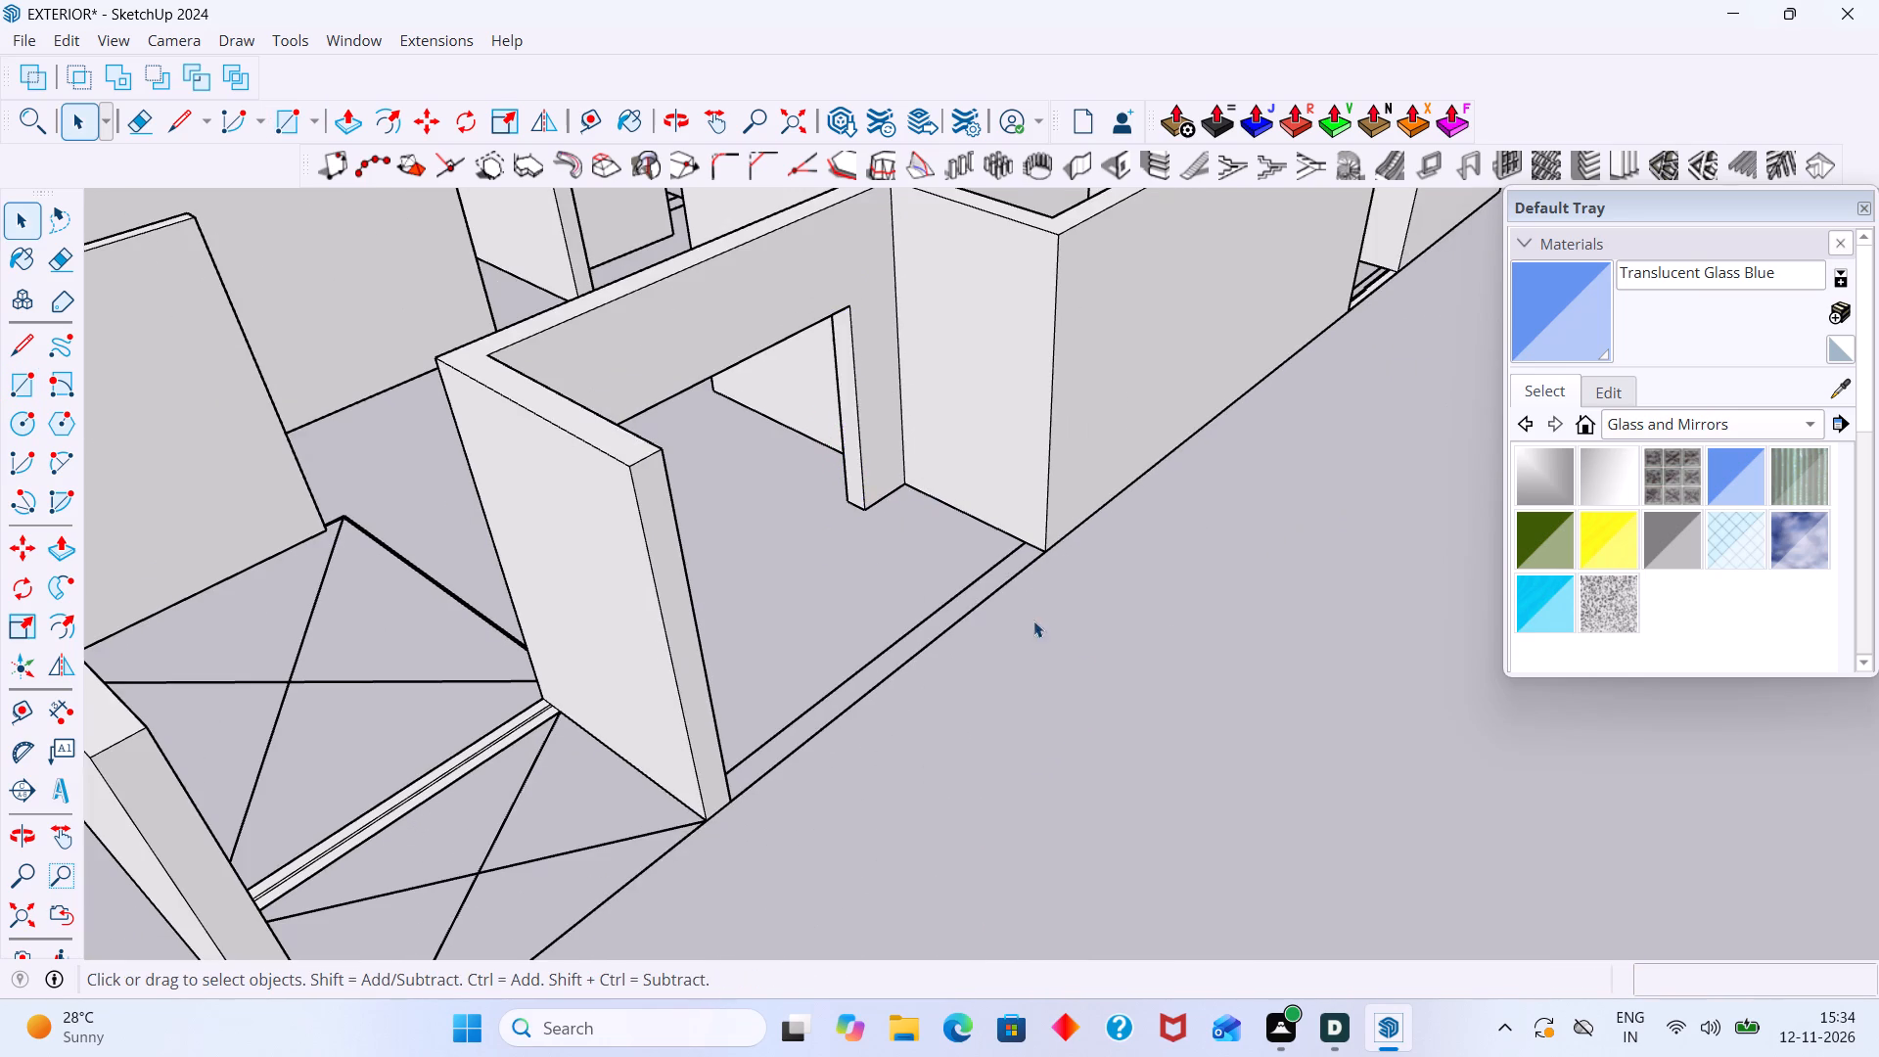
{"action": "scroll", "coordinate": [832, 438], "scroll_direction": "up", "scroll_amount": 6}
{"action": "middle_click_drag", "start_coordinate": [791, 437], "coordinate": [802, 373]}
{"action": "scroll", "coordinate": [802, 373], "scroll_direction": "down", "scroll_amount": 3}
{"action": "middle_click_drag", "start_coordinate": [783, 405], "coordinate": [643, 668], "text": "shift"}
{"action": "middle_click_drag", "start_coordinate": [676, 638], "coordinate": [719, 500]}
{"action": "scroll", "coordinate": [750, 494], "scroll_direction": "up", "scroll_amount": 5}
{"action": "double_click", "coordinate": [783, 480]}
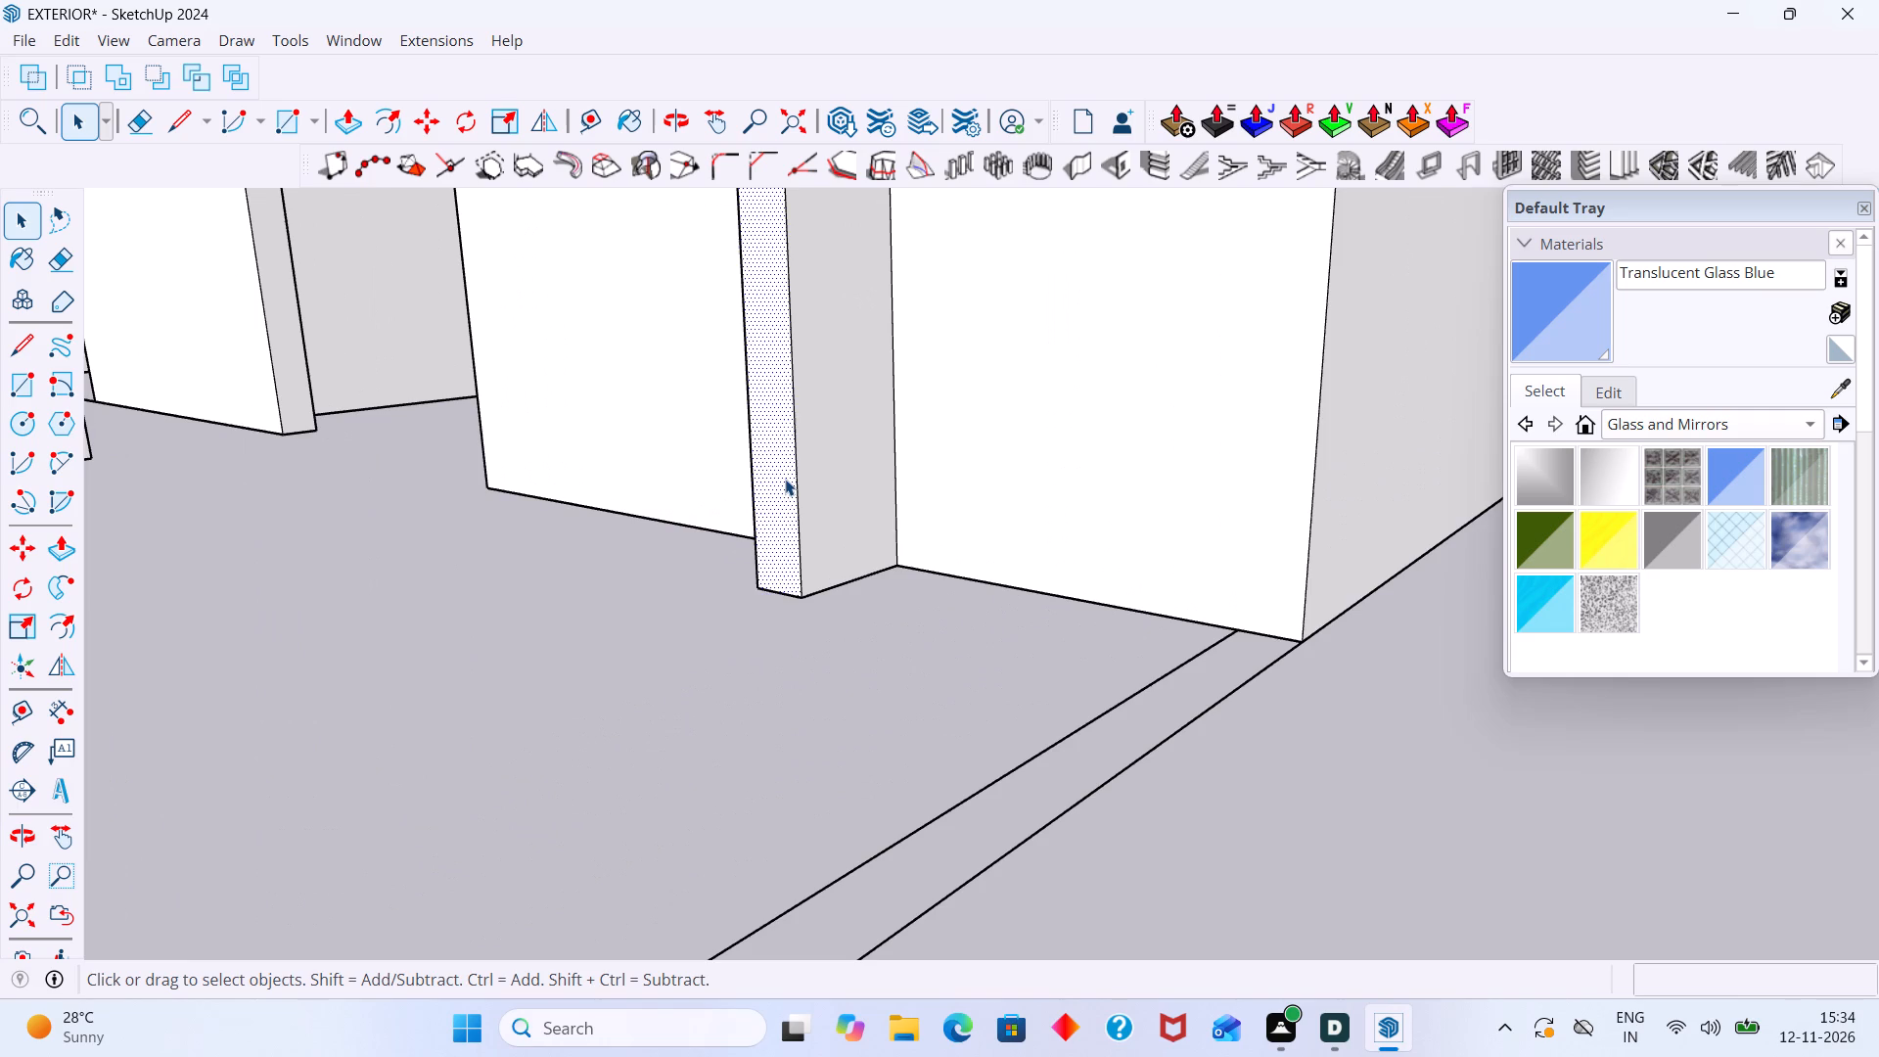
{"action": "scroll", "coordinate": [783, 480], "scroll_direction": "up", "scroll_amount": 2}
{"action": "scroll", "coordinate": [783, 484], "scroll_direction": "down", "scroll_amount": 6}
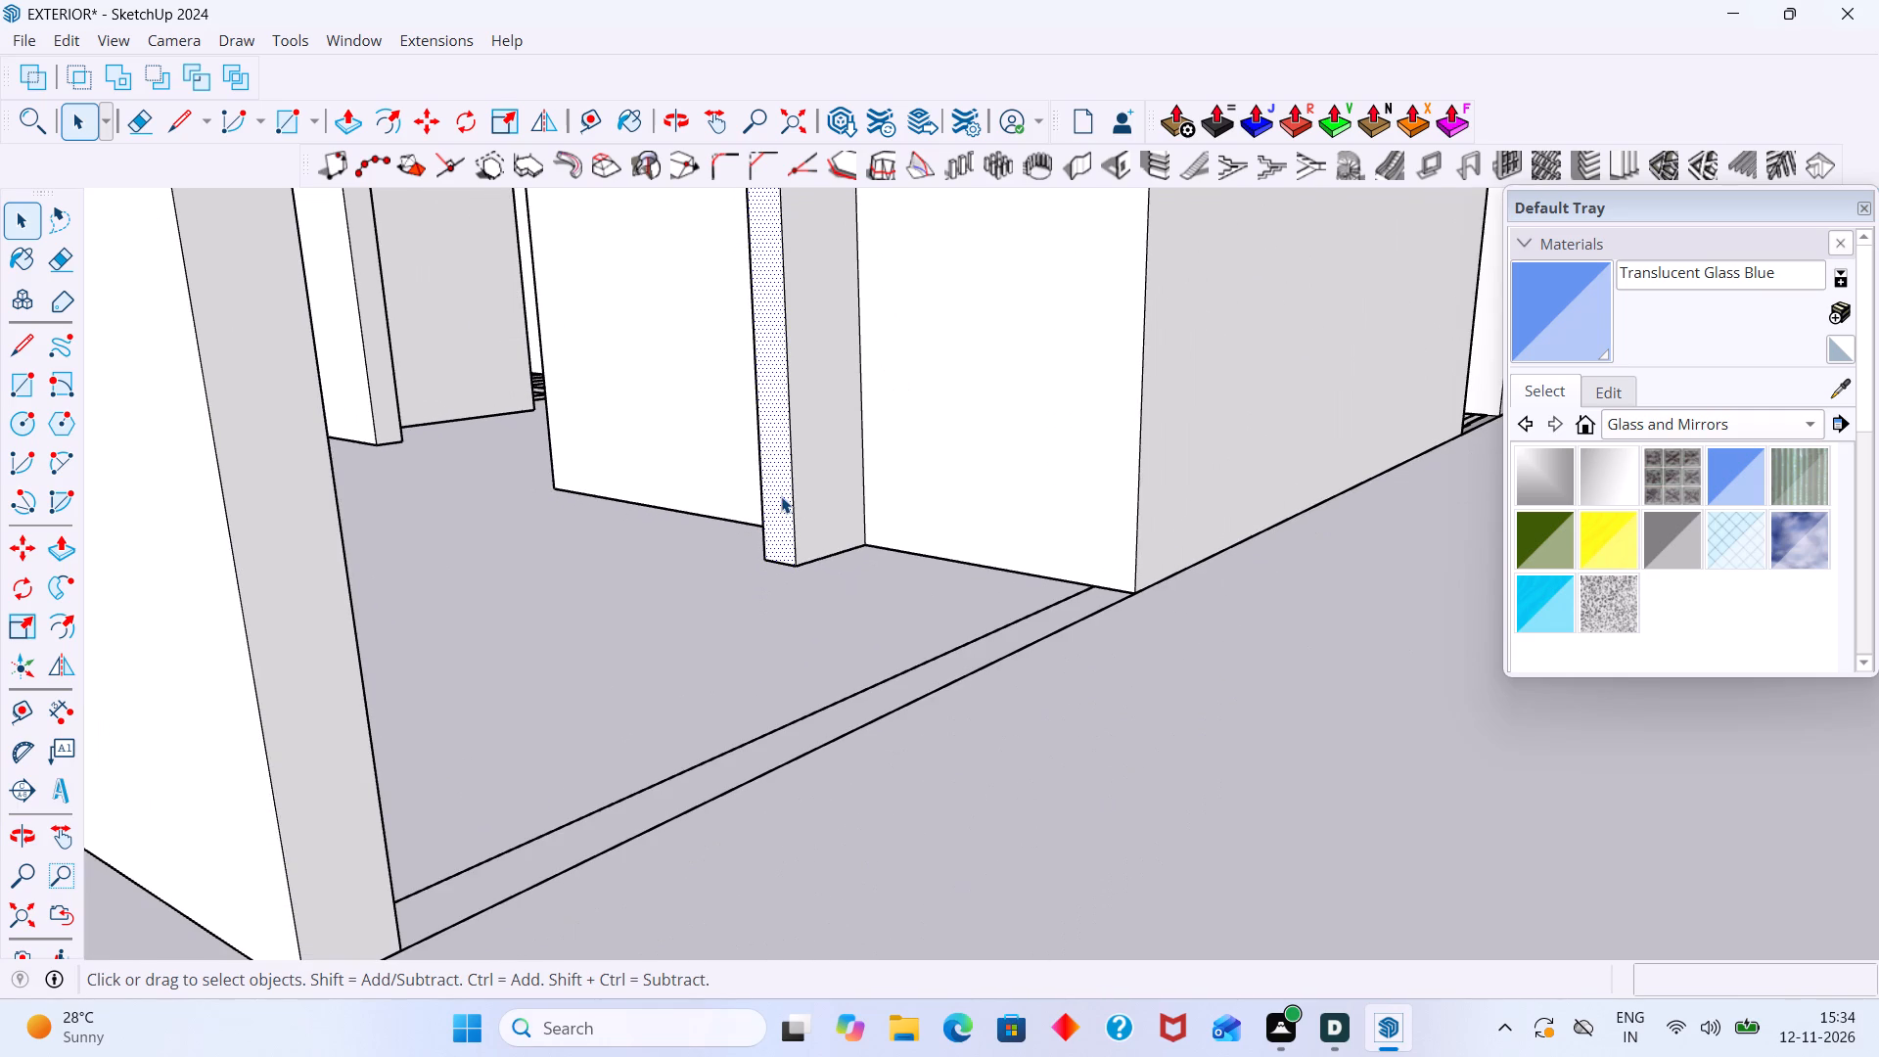
{"action": "key", "text": "t"}
{"action": "scroll", "coordinate": [764, 566], "scroll_direction": "up", "scroll_amount": 8}
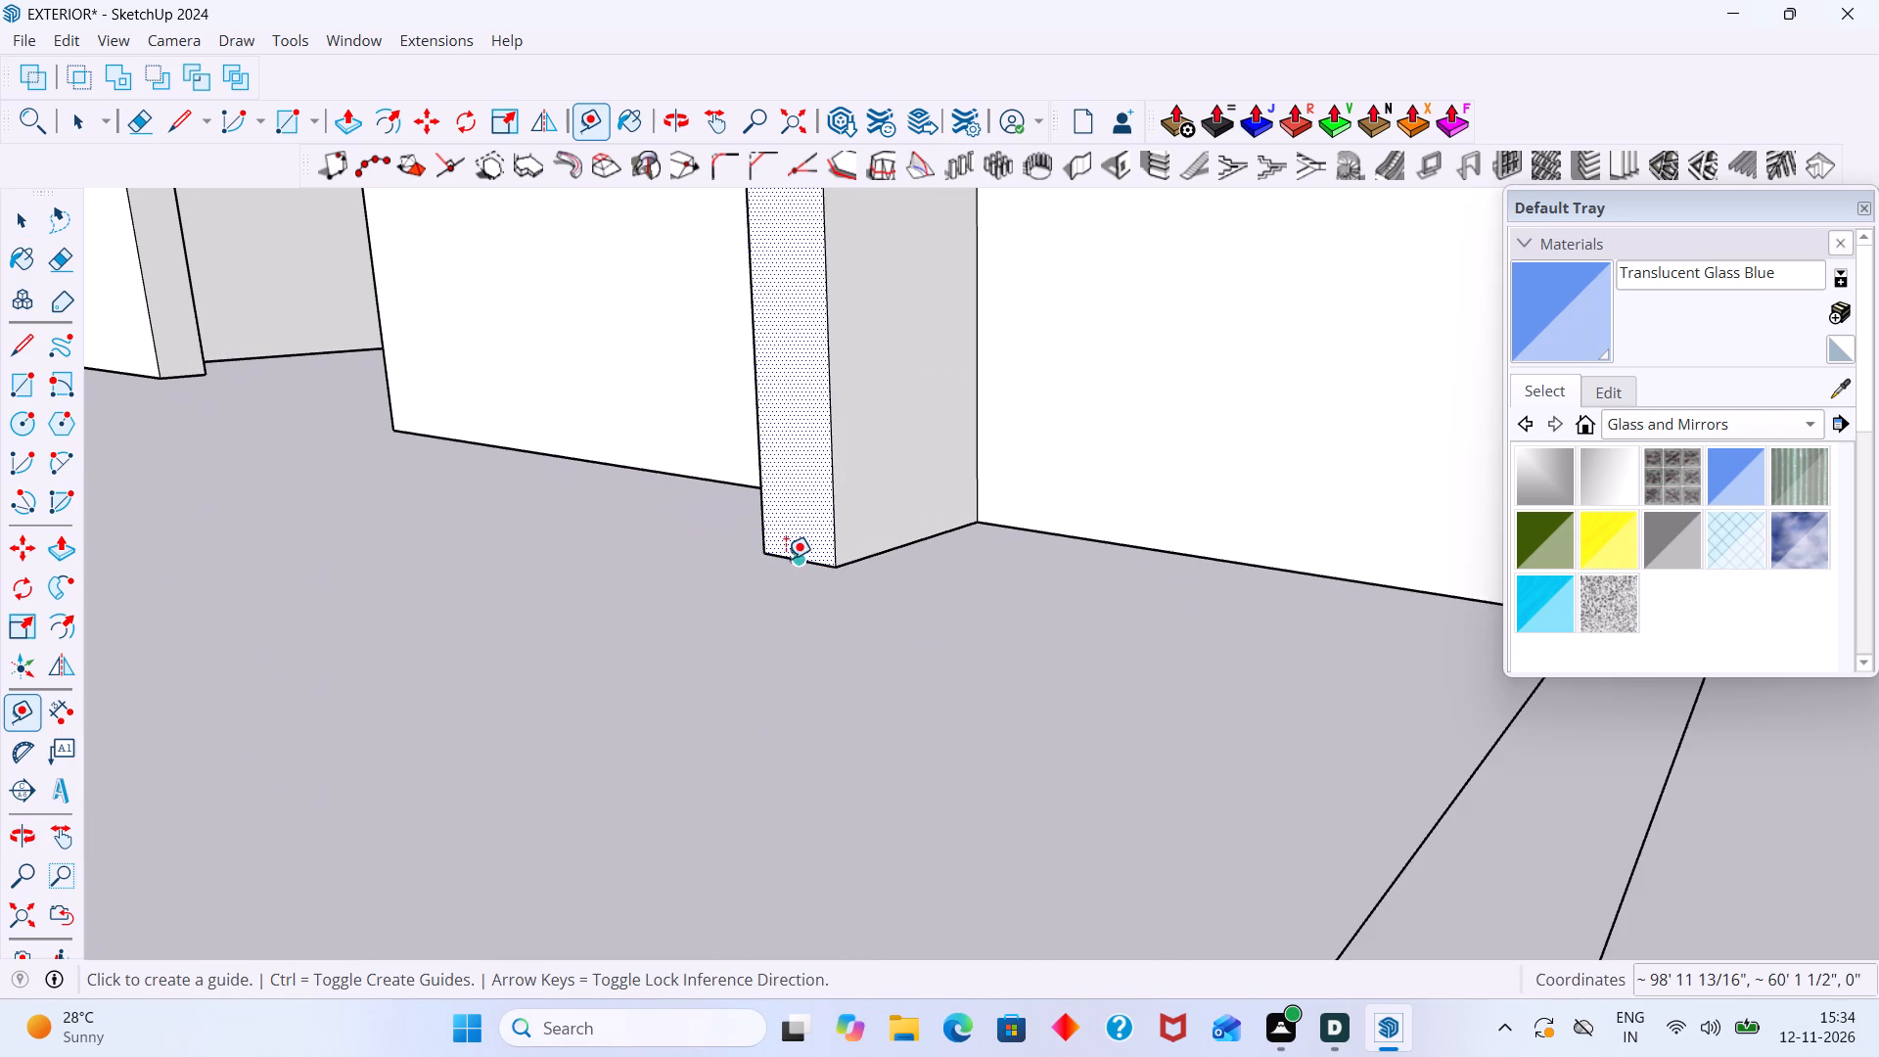
{"action": "left_click", "coordinate": [797, 558]}
{"action": "type", "text": "3.5'"}
{"action": "key", "text": "Return"}
{"action": "scroll", "coordinate": [828, 467], "scroll_direction": "down", "scroll_amount": 5}
{"action": "key", "text": "space"}
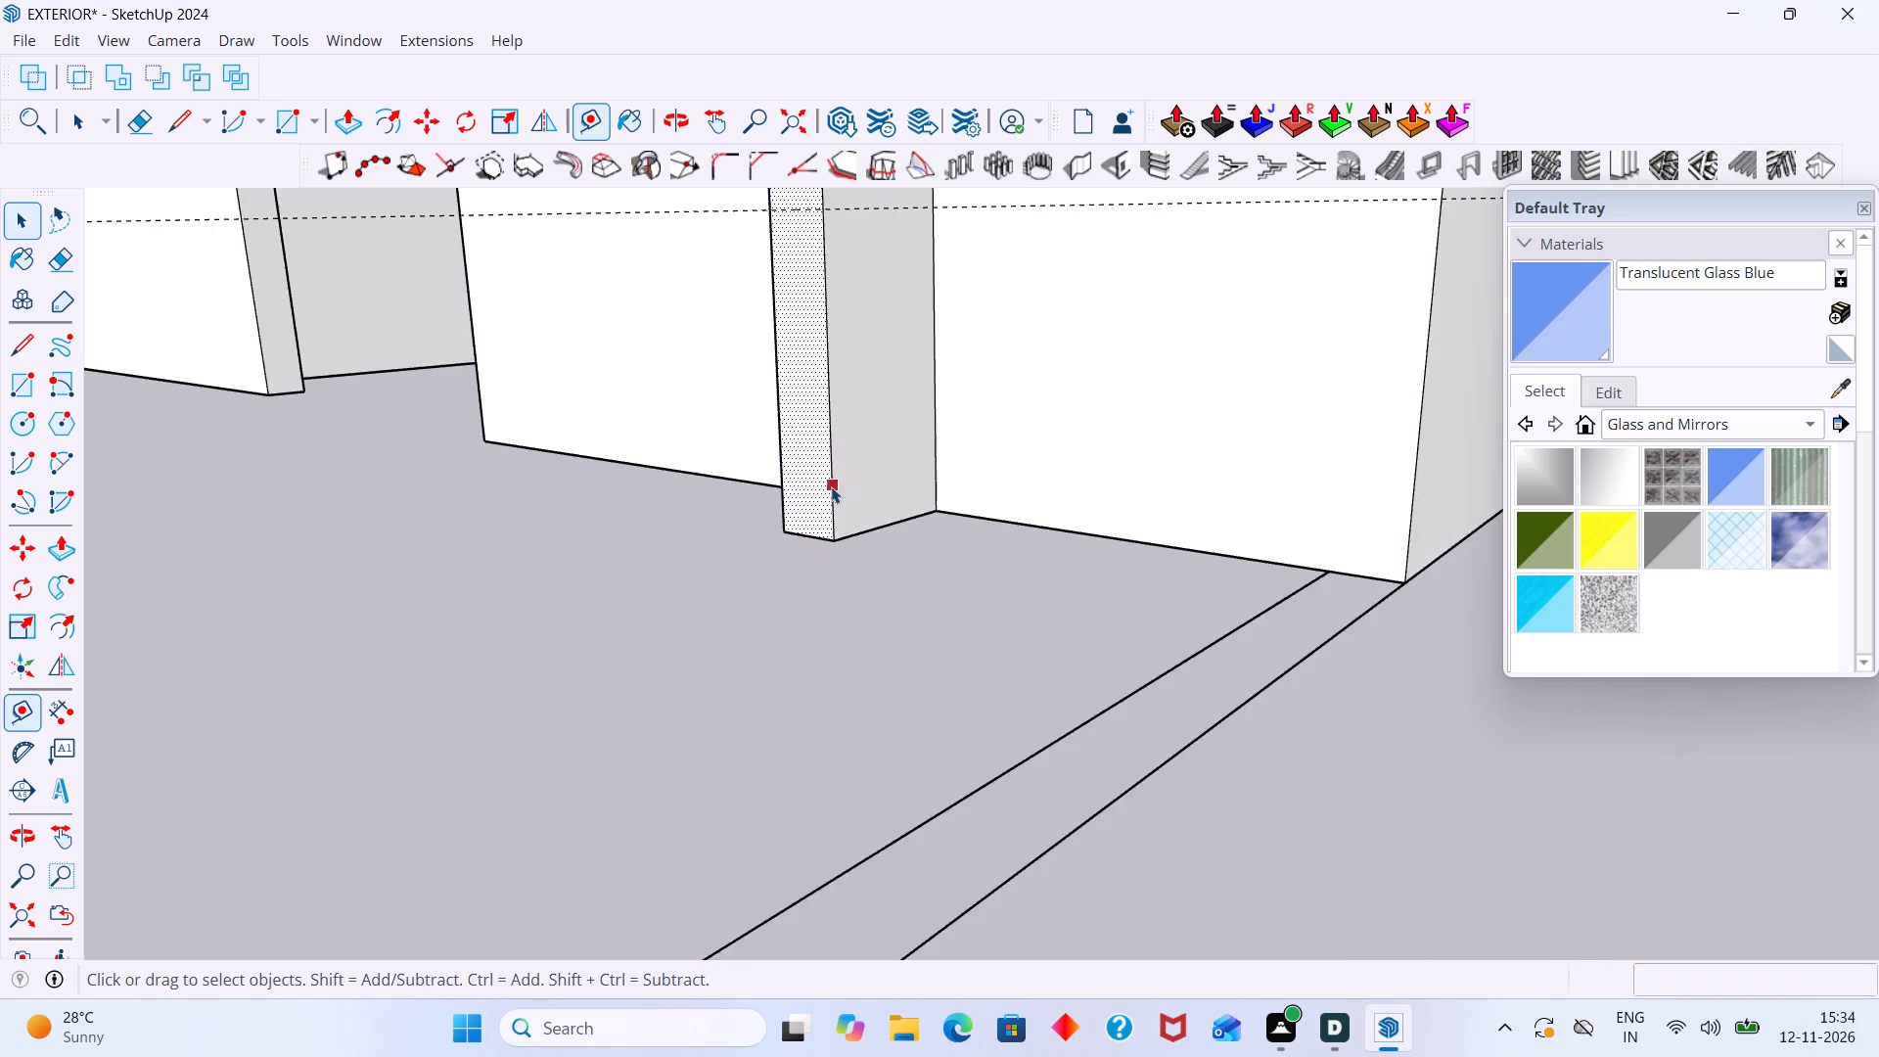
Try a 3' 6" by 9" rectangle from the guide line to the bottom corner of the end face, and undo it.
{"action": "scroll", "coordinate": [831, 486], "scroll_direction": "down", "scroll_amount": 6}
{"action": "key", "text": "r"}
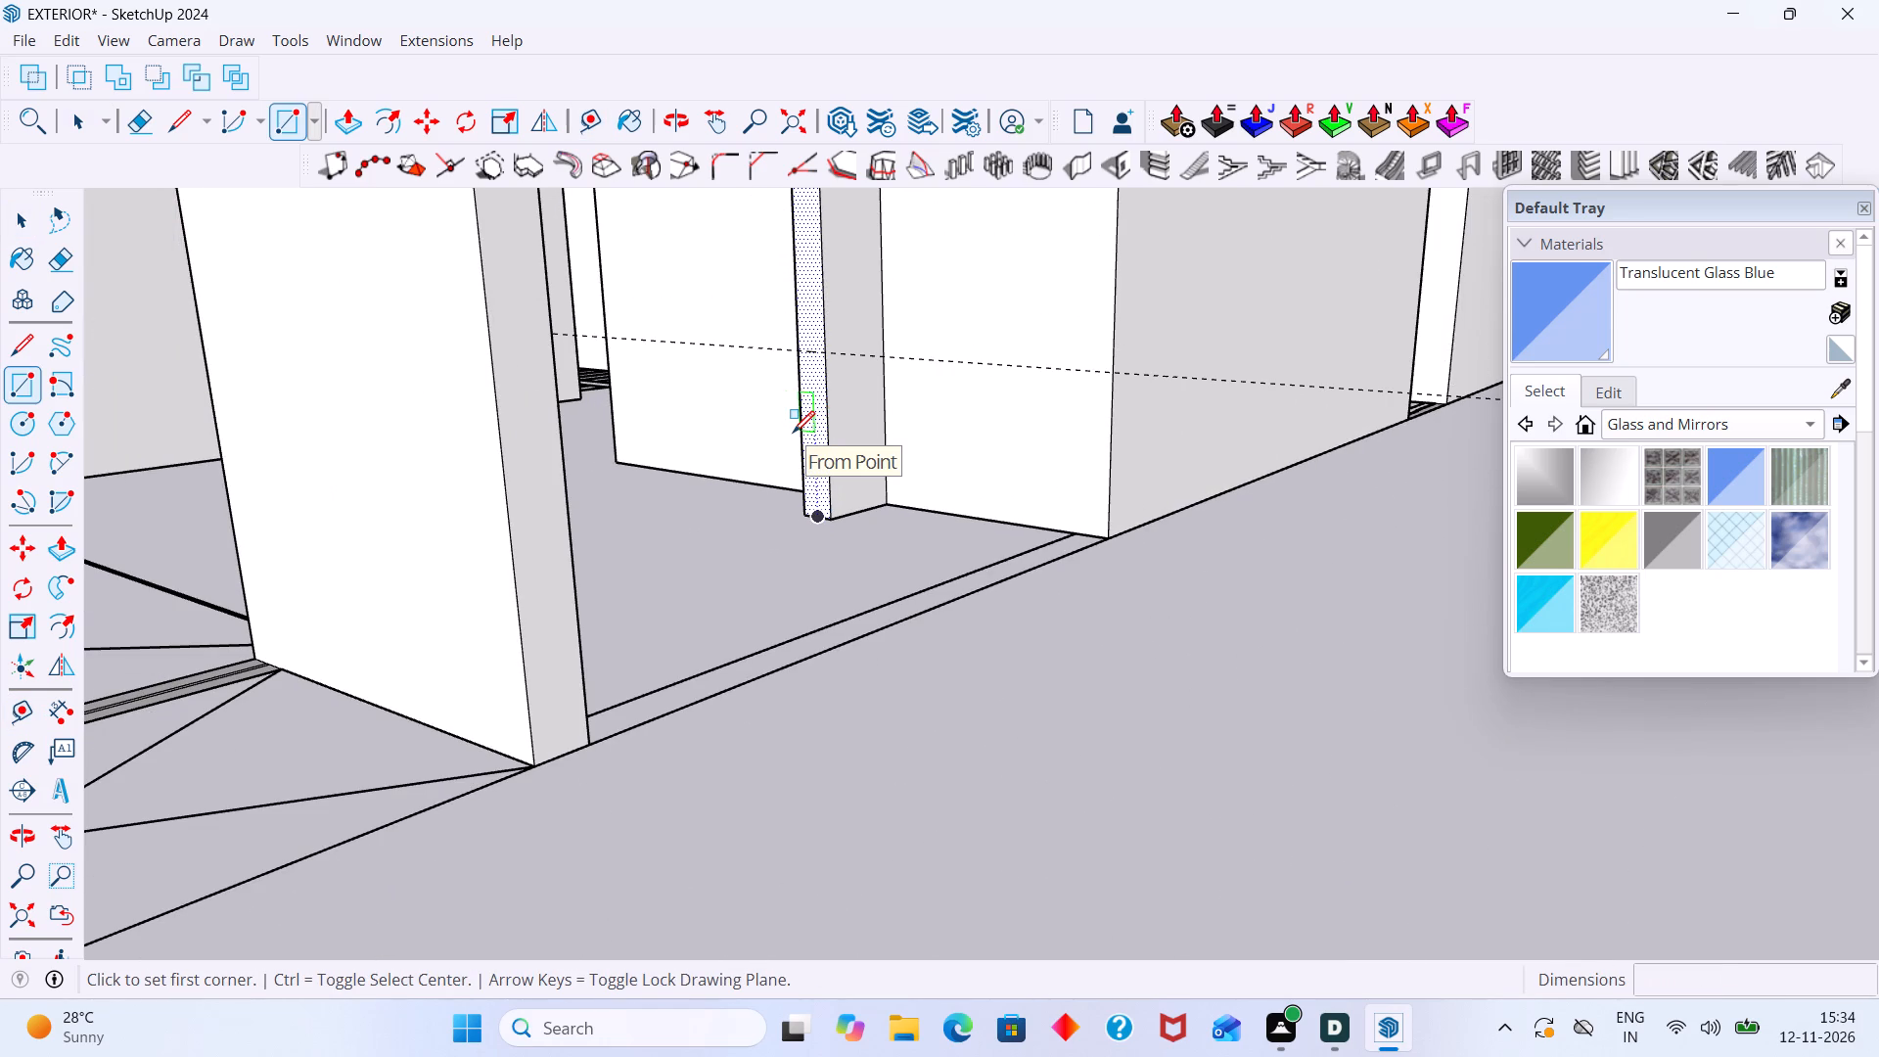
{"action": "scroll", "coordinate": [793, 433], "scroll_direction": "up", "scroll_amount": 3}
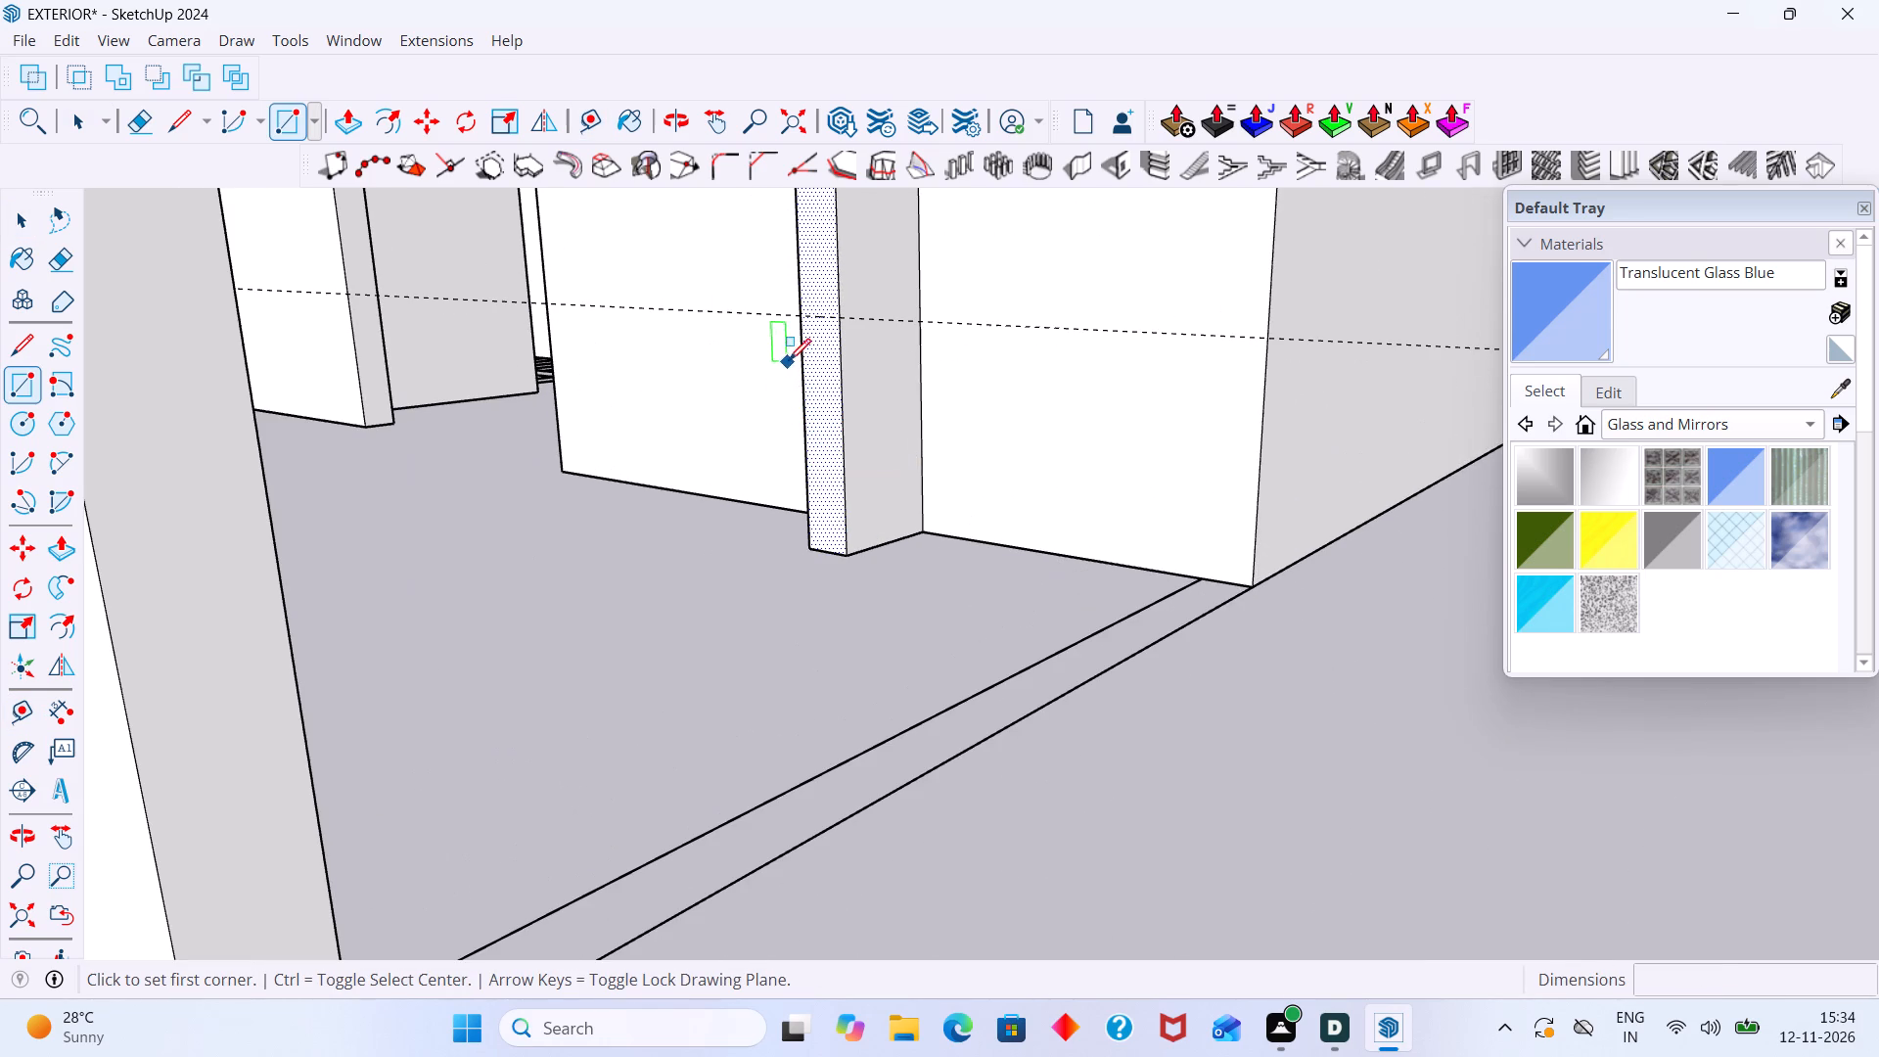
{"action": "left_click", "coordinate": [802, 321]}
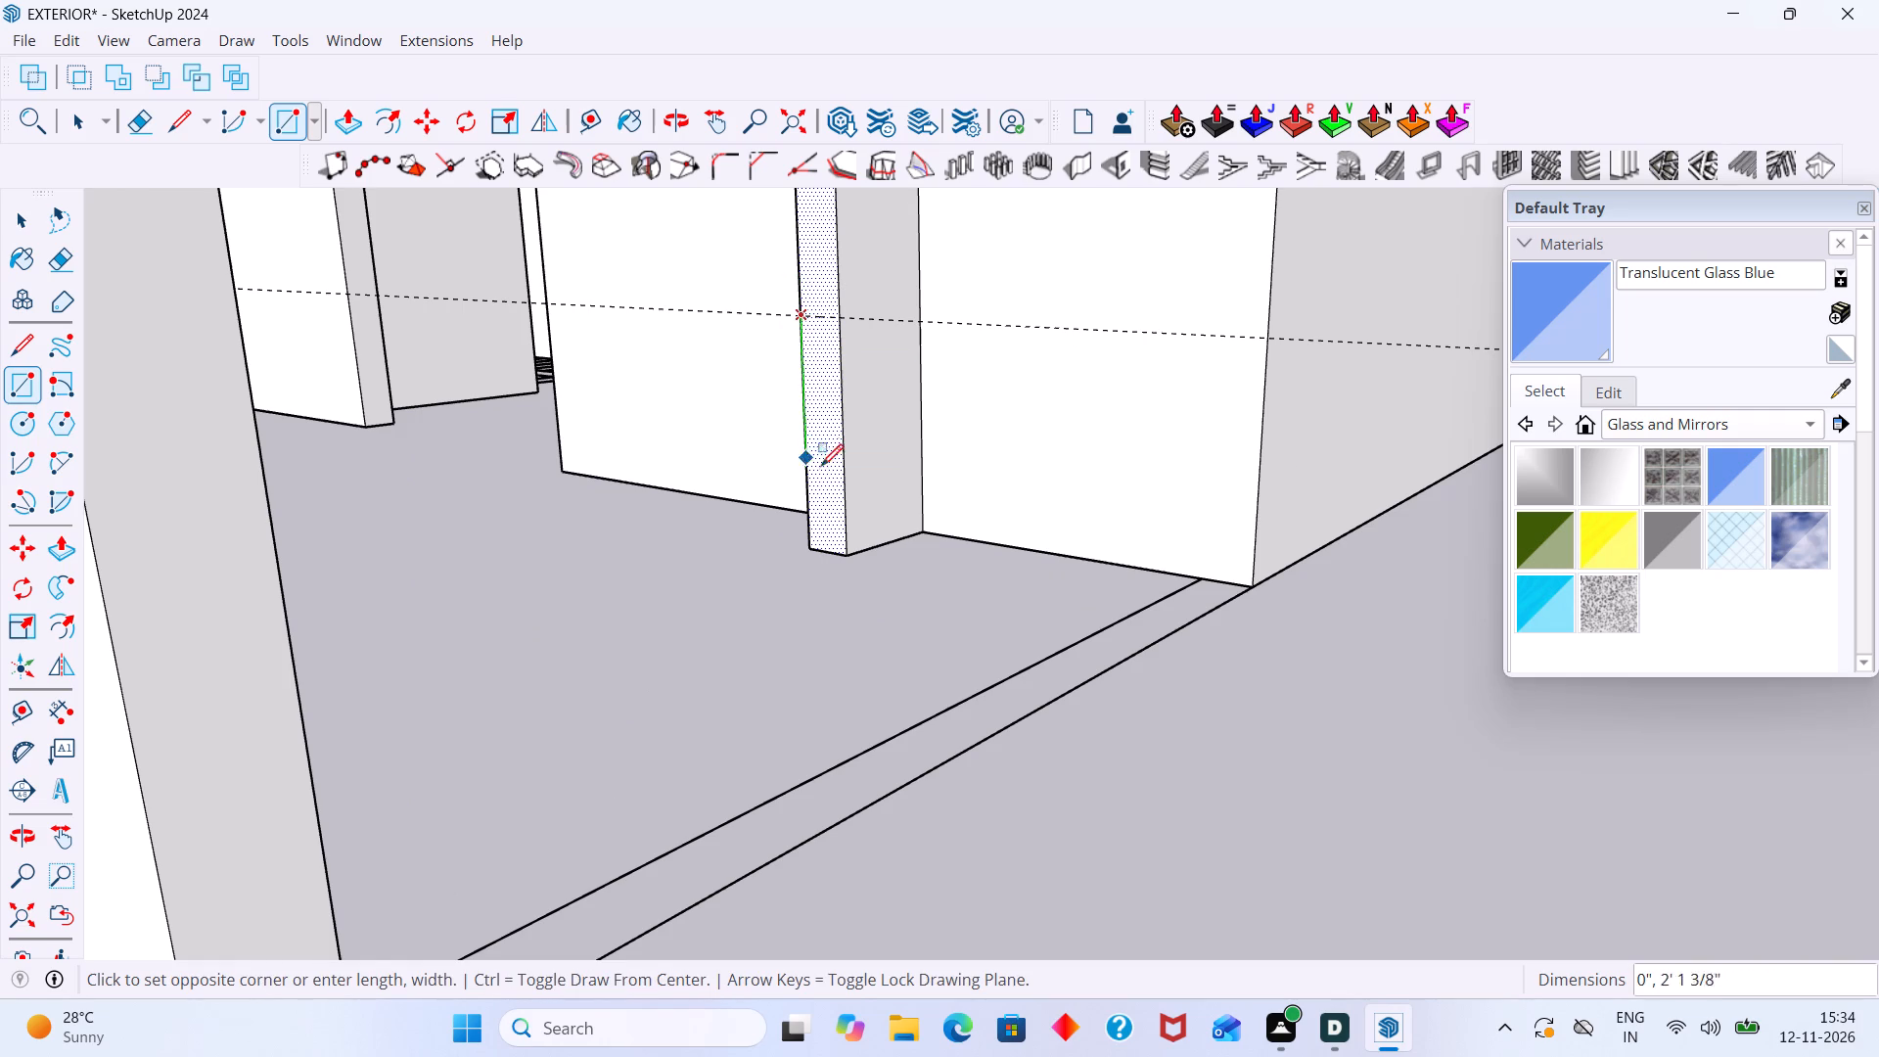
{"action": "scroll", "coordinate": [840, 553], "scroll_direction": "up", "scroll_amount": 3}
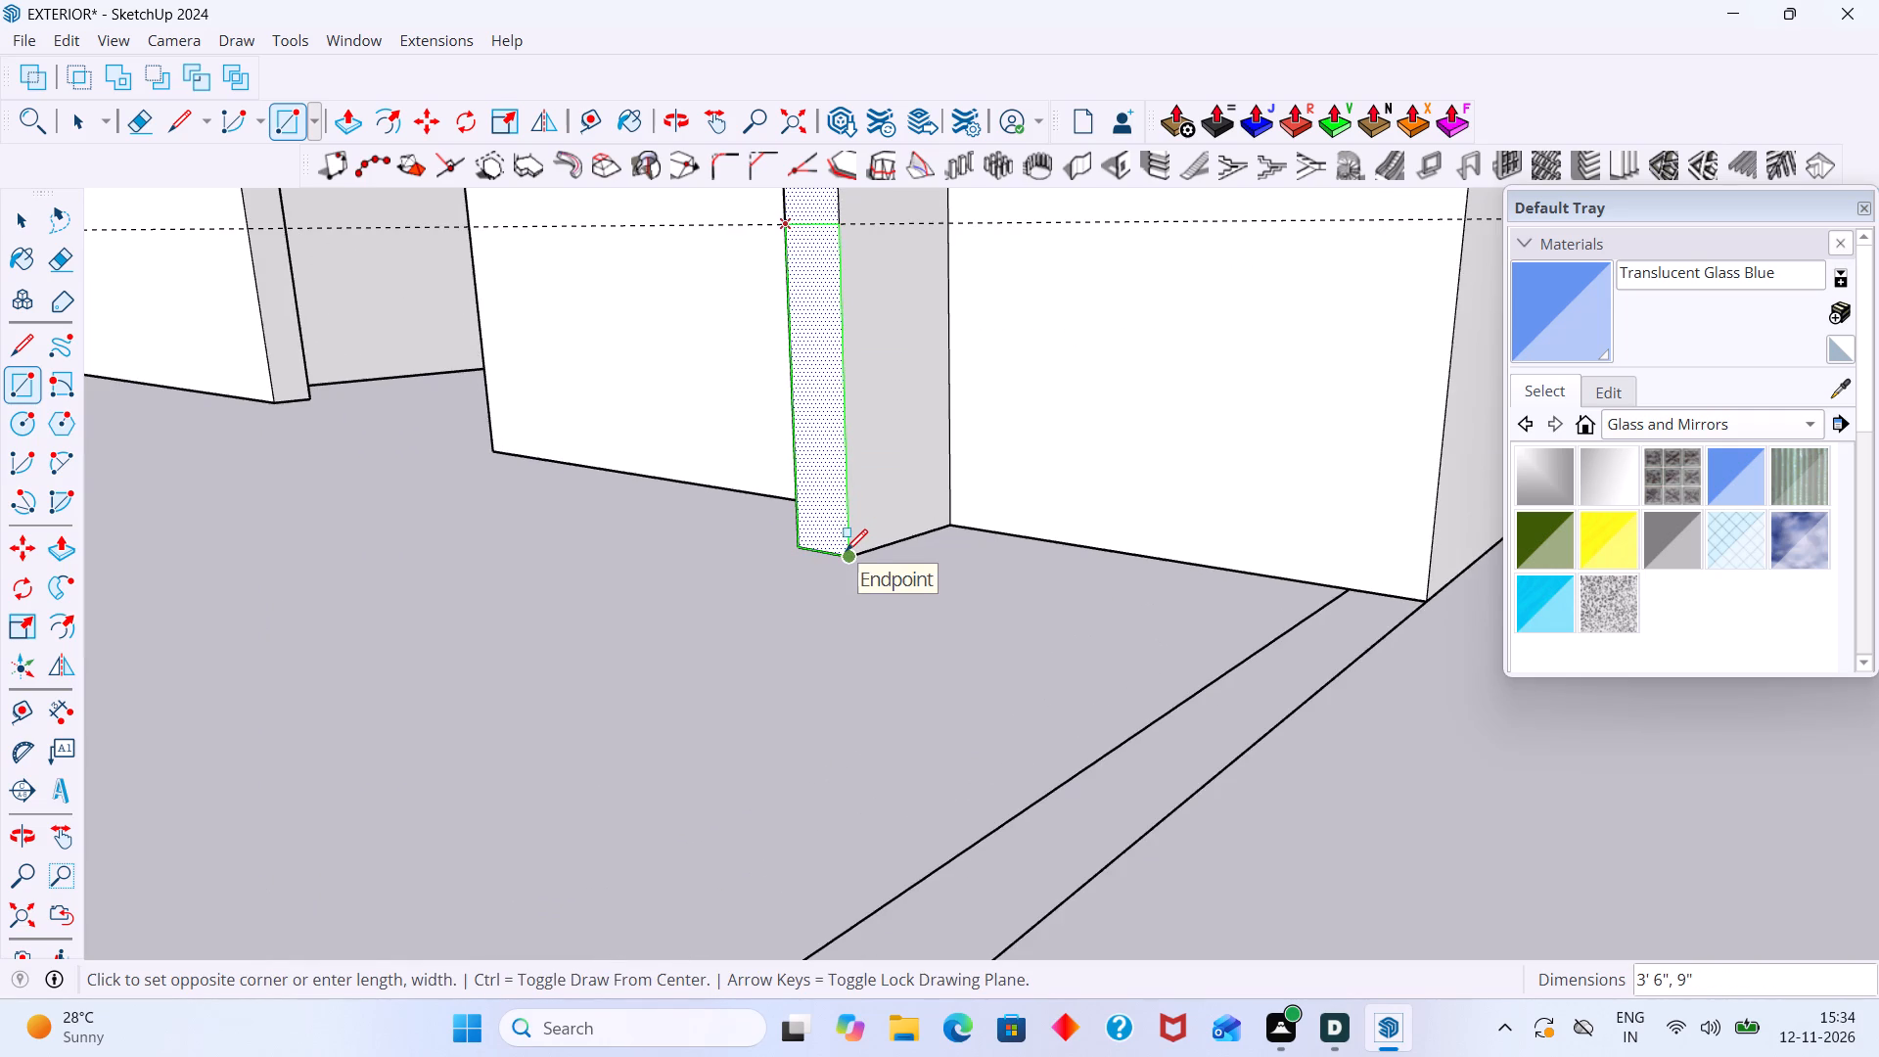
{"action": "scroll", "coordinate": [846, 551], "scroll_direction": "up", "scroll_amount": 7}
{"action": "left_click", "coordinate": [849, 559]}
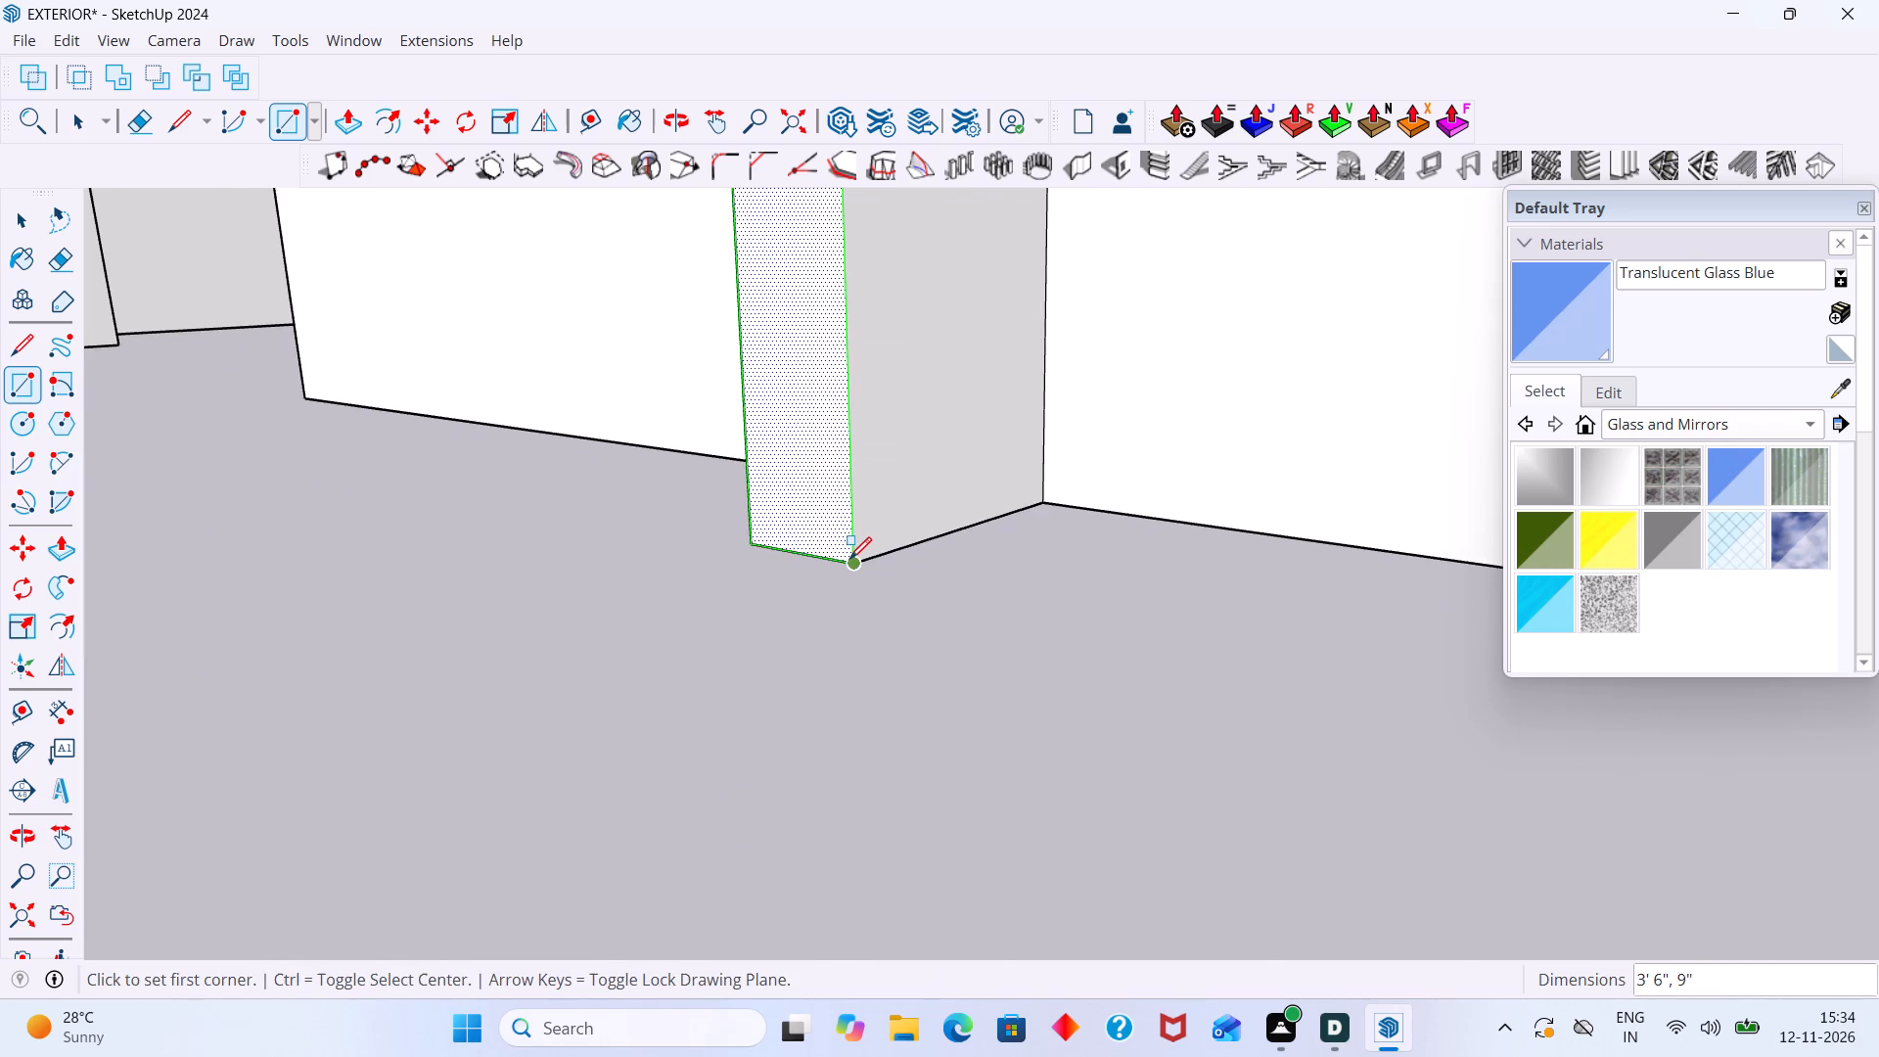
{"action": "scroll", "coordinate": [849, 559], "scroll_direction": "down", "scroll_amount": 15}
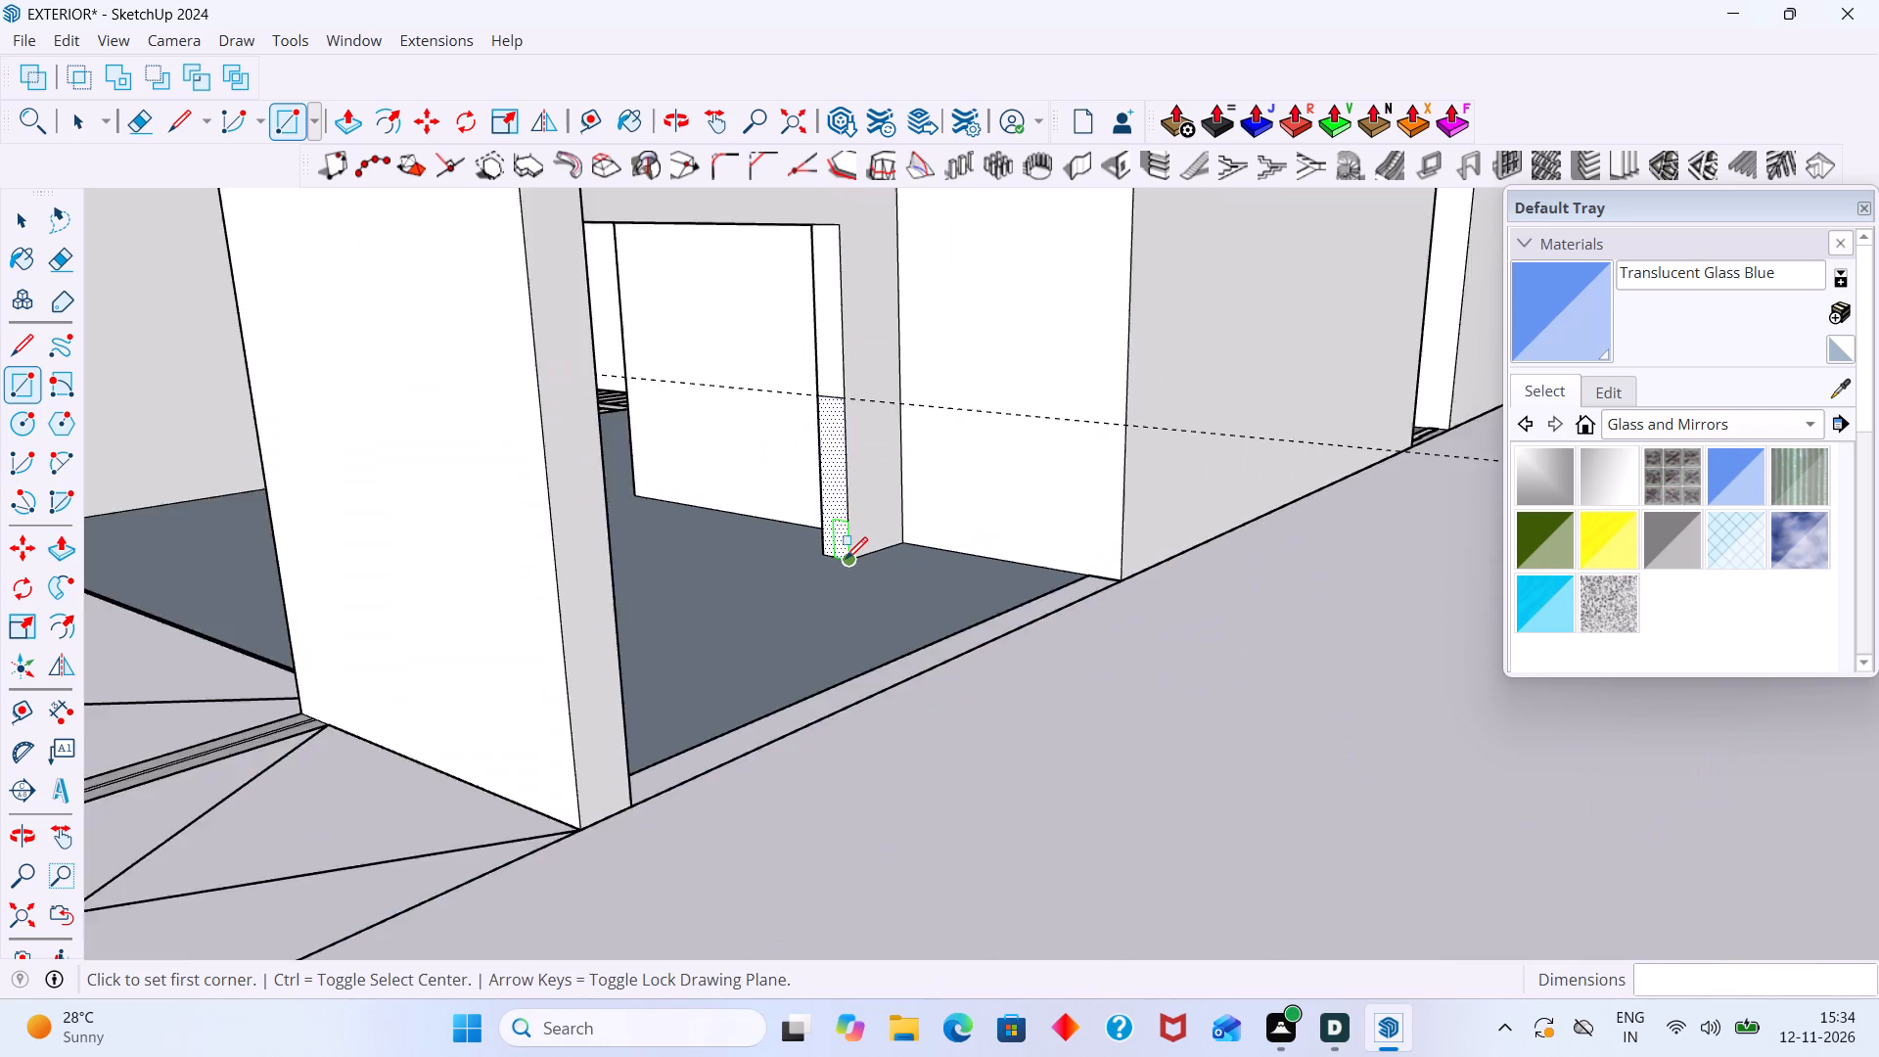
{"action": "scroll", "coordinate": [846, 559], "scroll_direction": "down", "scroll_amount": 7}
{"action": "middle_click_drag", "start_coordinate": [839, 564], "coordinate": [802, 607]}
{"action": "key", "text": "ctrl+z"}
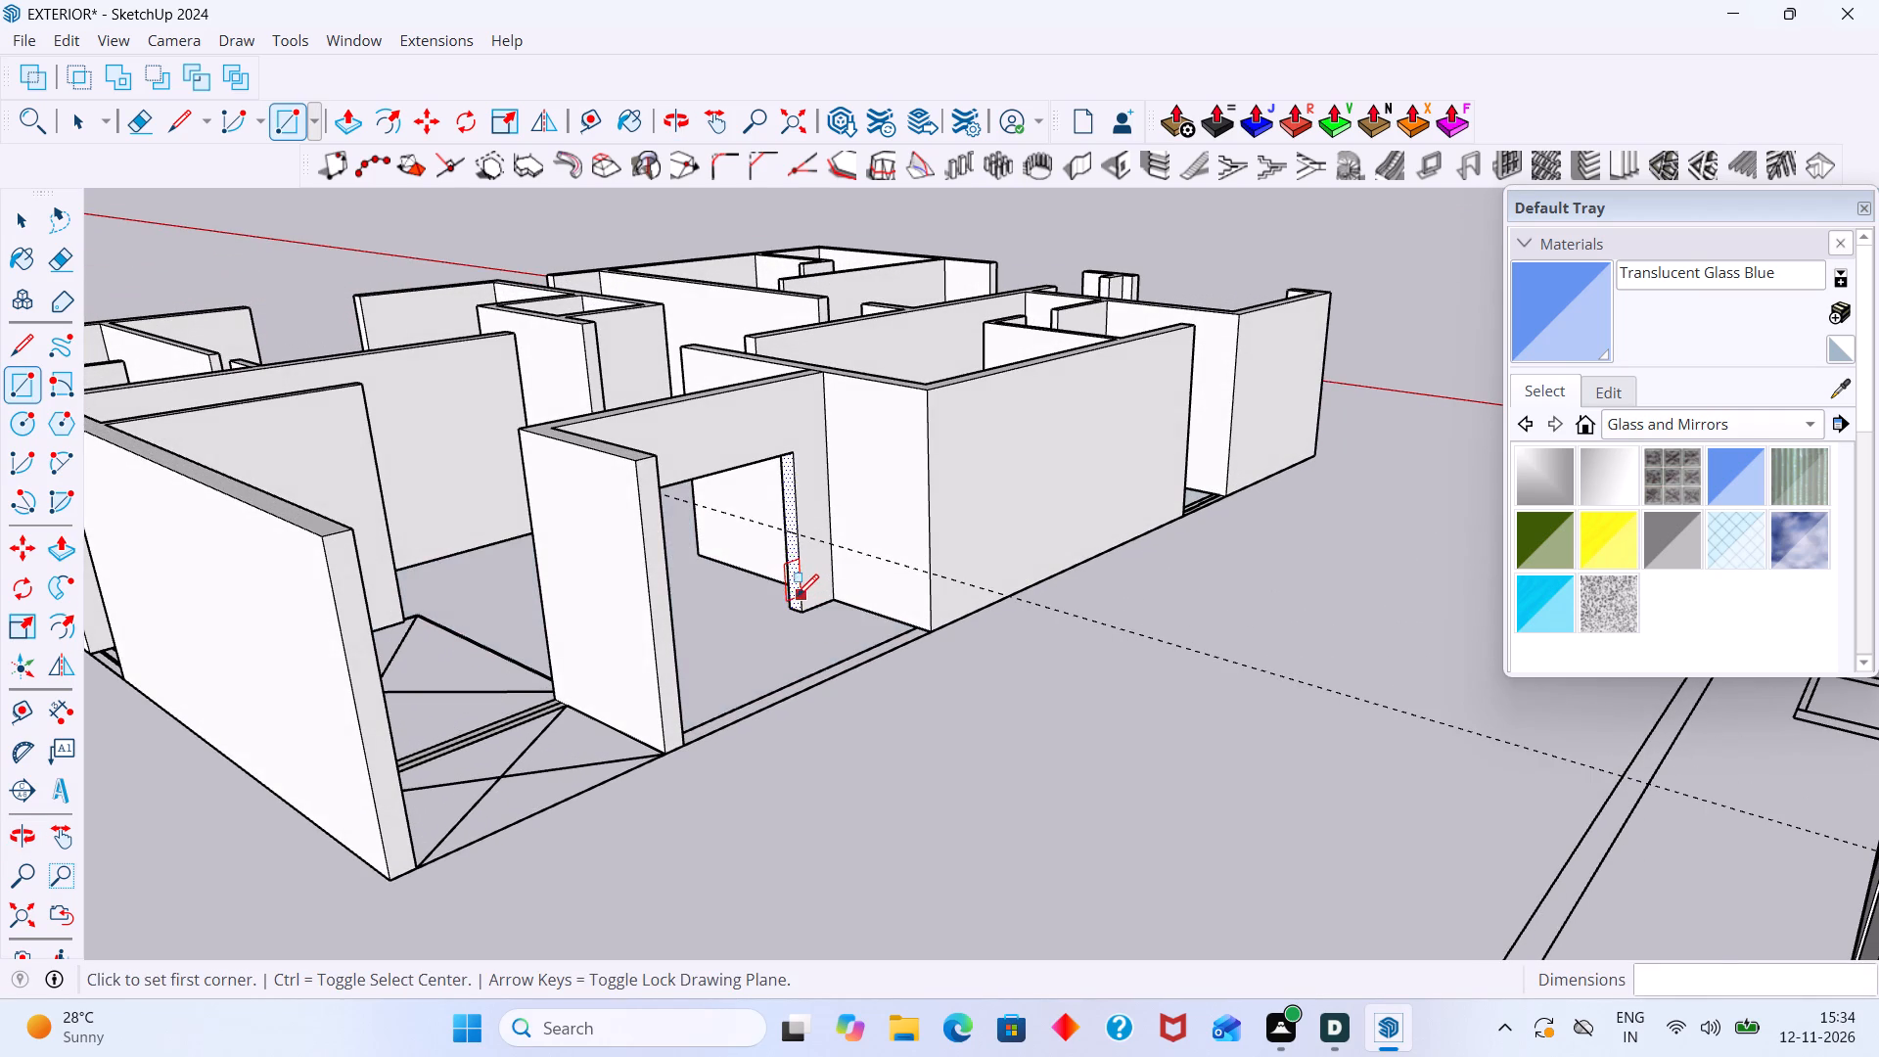
Draw a 9" line across the stub's end face along the guide line, splitting off the lower part.
{"action": "scroll", "coordinate": [801, 603], "scroll_direction": "up", "scroll_amount": 19}
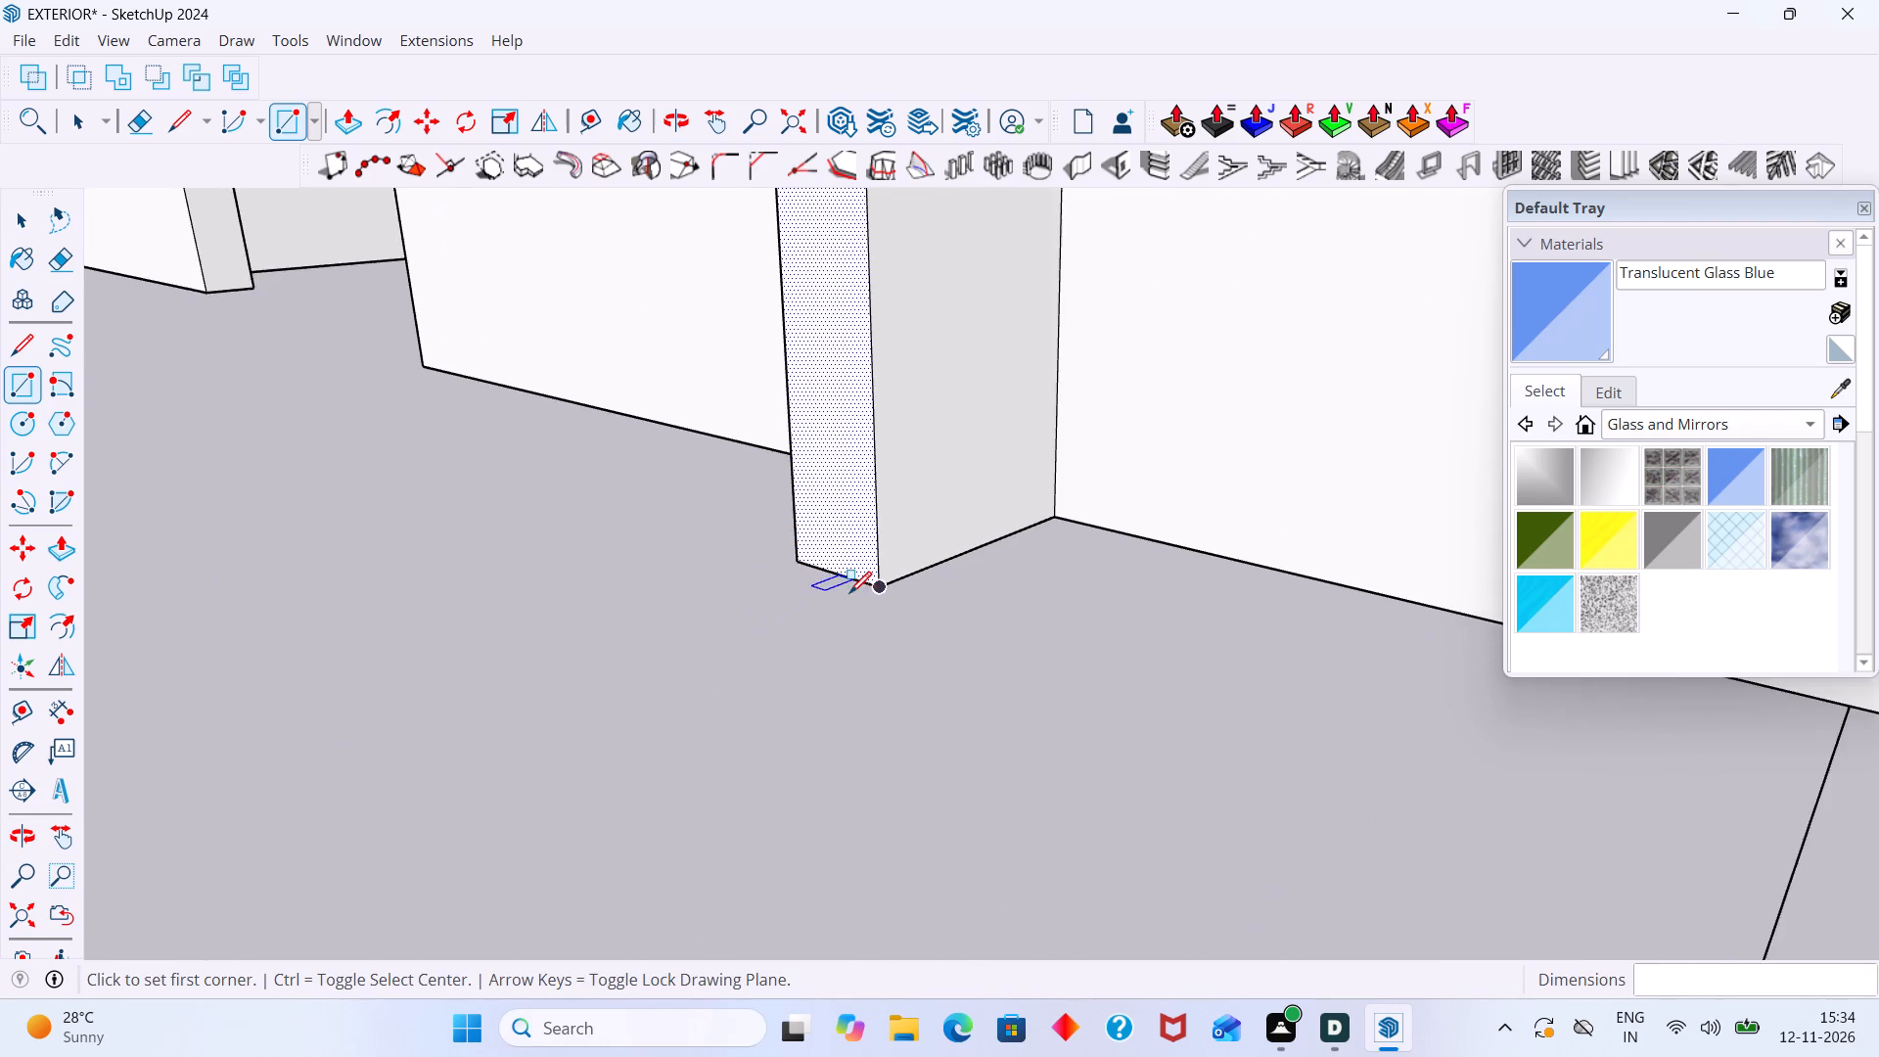
{"action": "scroll", "coordinate": [849, 593], "scroll_direction": "up", "scroll_amount": 2}
{"action": "scroll", "coordinate": [799, 554], "scroll_direction": "down", "scroll_amount": 4}
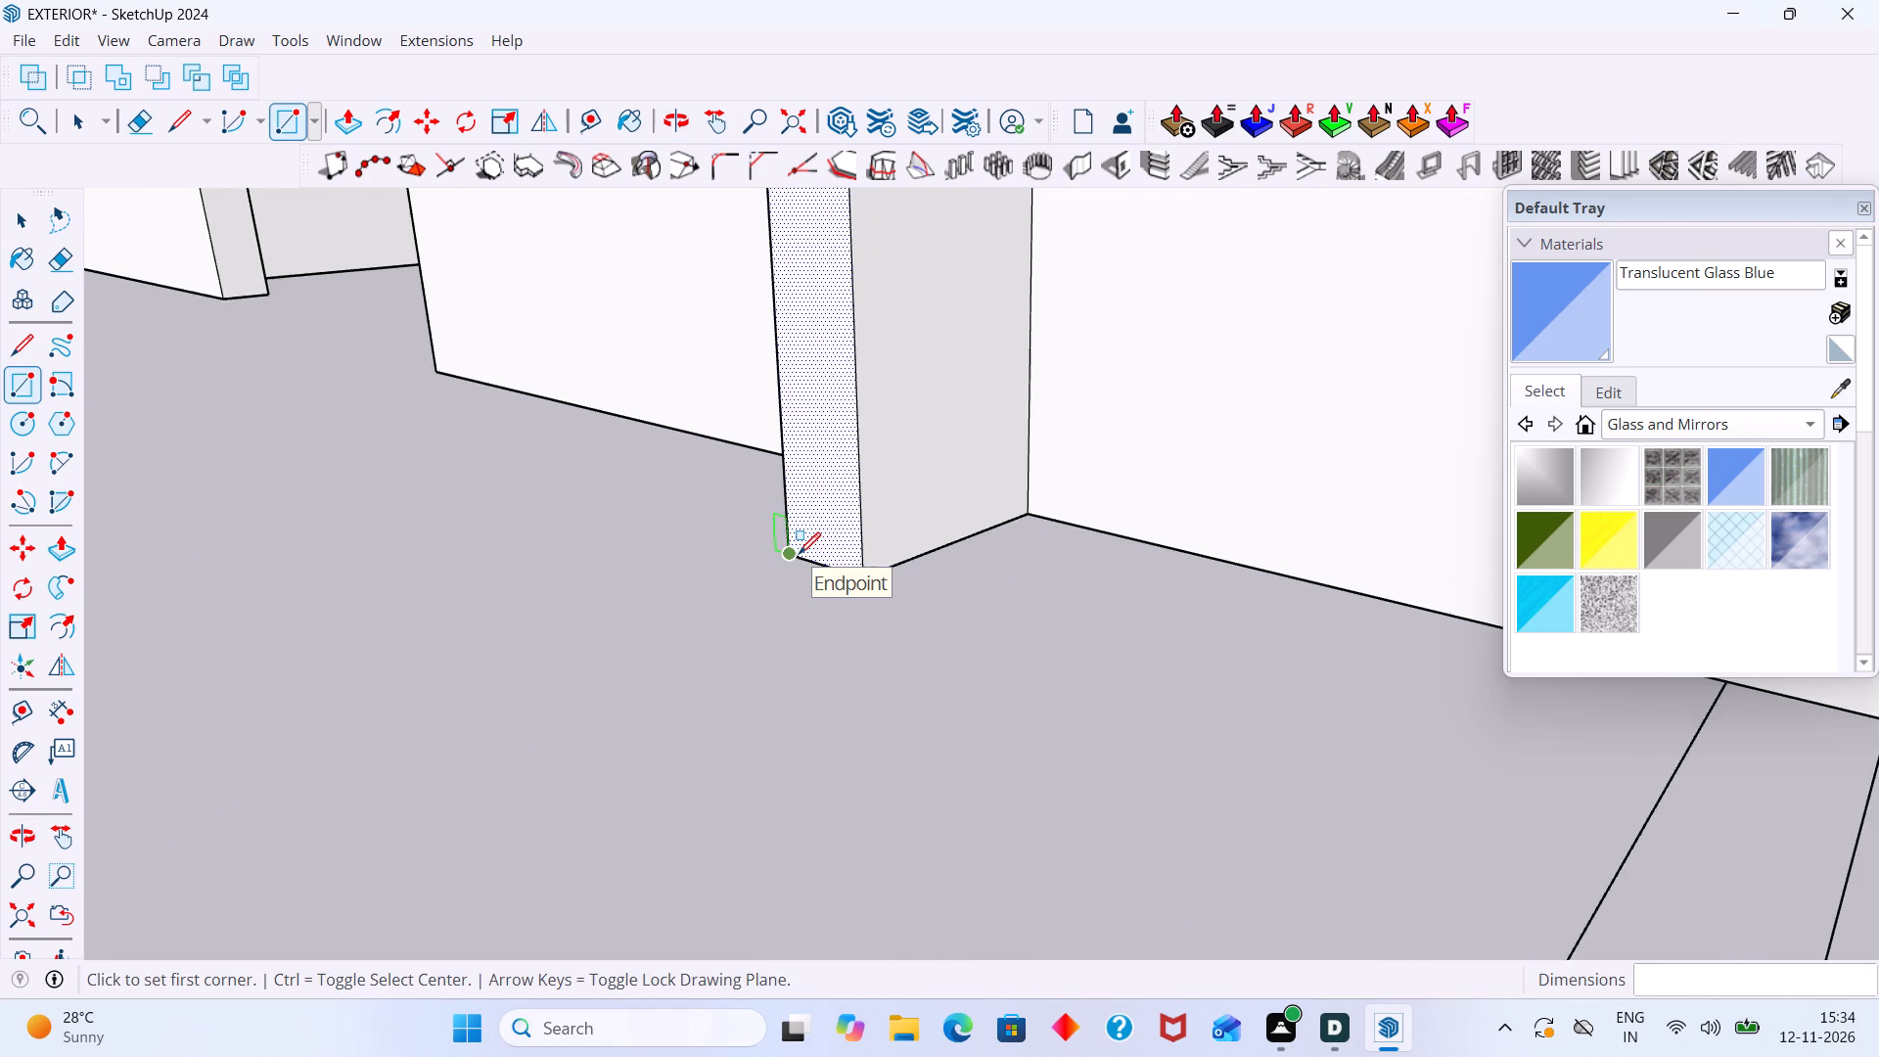
{"action": "scroll", "coordinate": [799, 554], "scroll_direction": "down", "scroll_amount": 10}
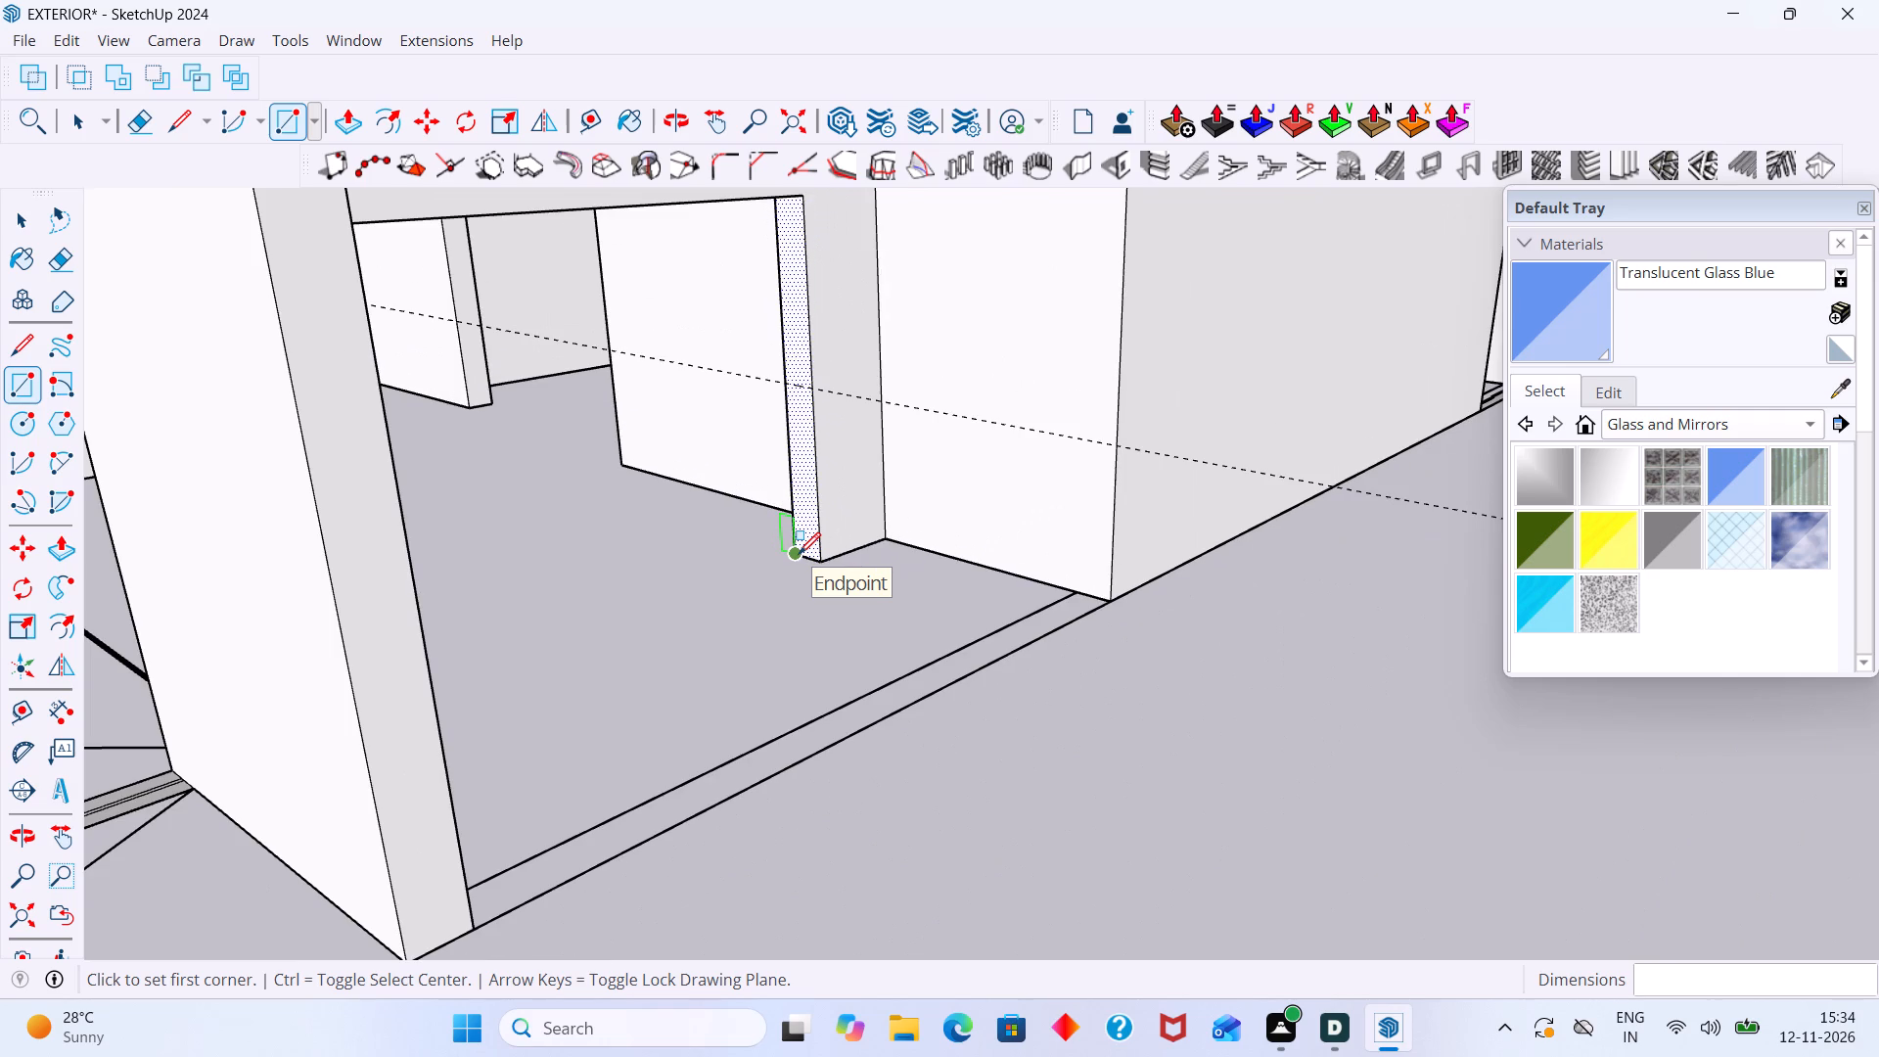
{"action": "key", "text": "l"}
{"action": "scroll", "coordinate": [793, 450], "scroll_direction": "up", "scroll_amount": 6}
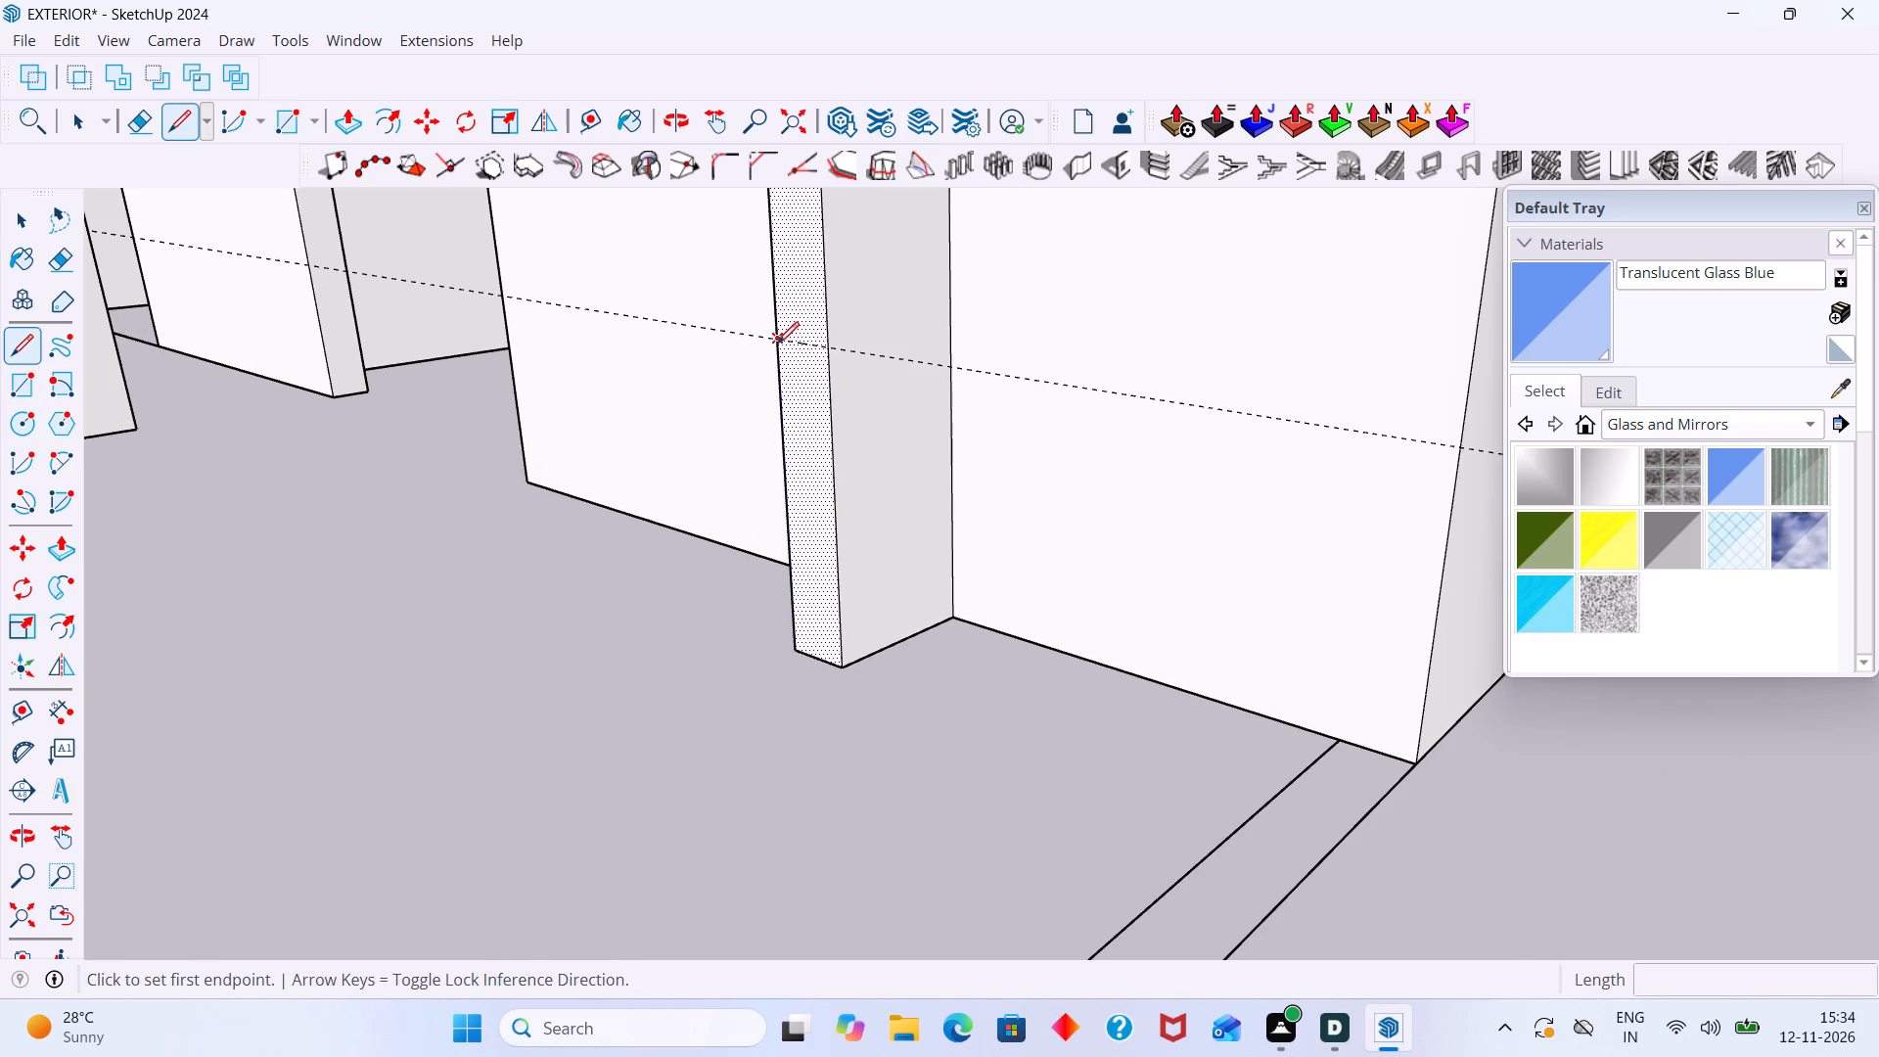
{"action": "left_click", "coordinate": [777, 344]}
{"action": "left_click", "coordinate": [830, 351]}
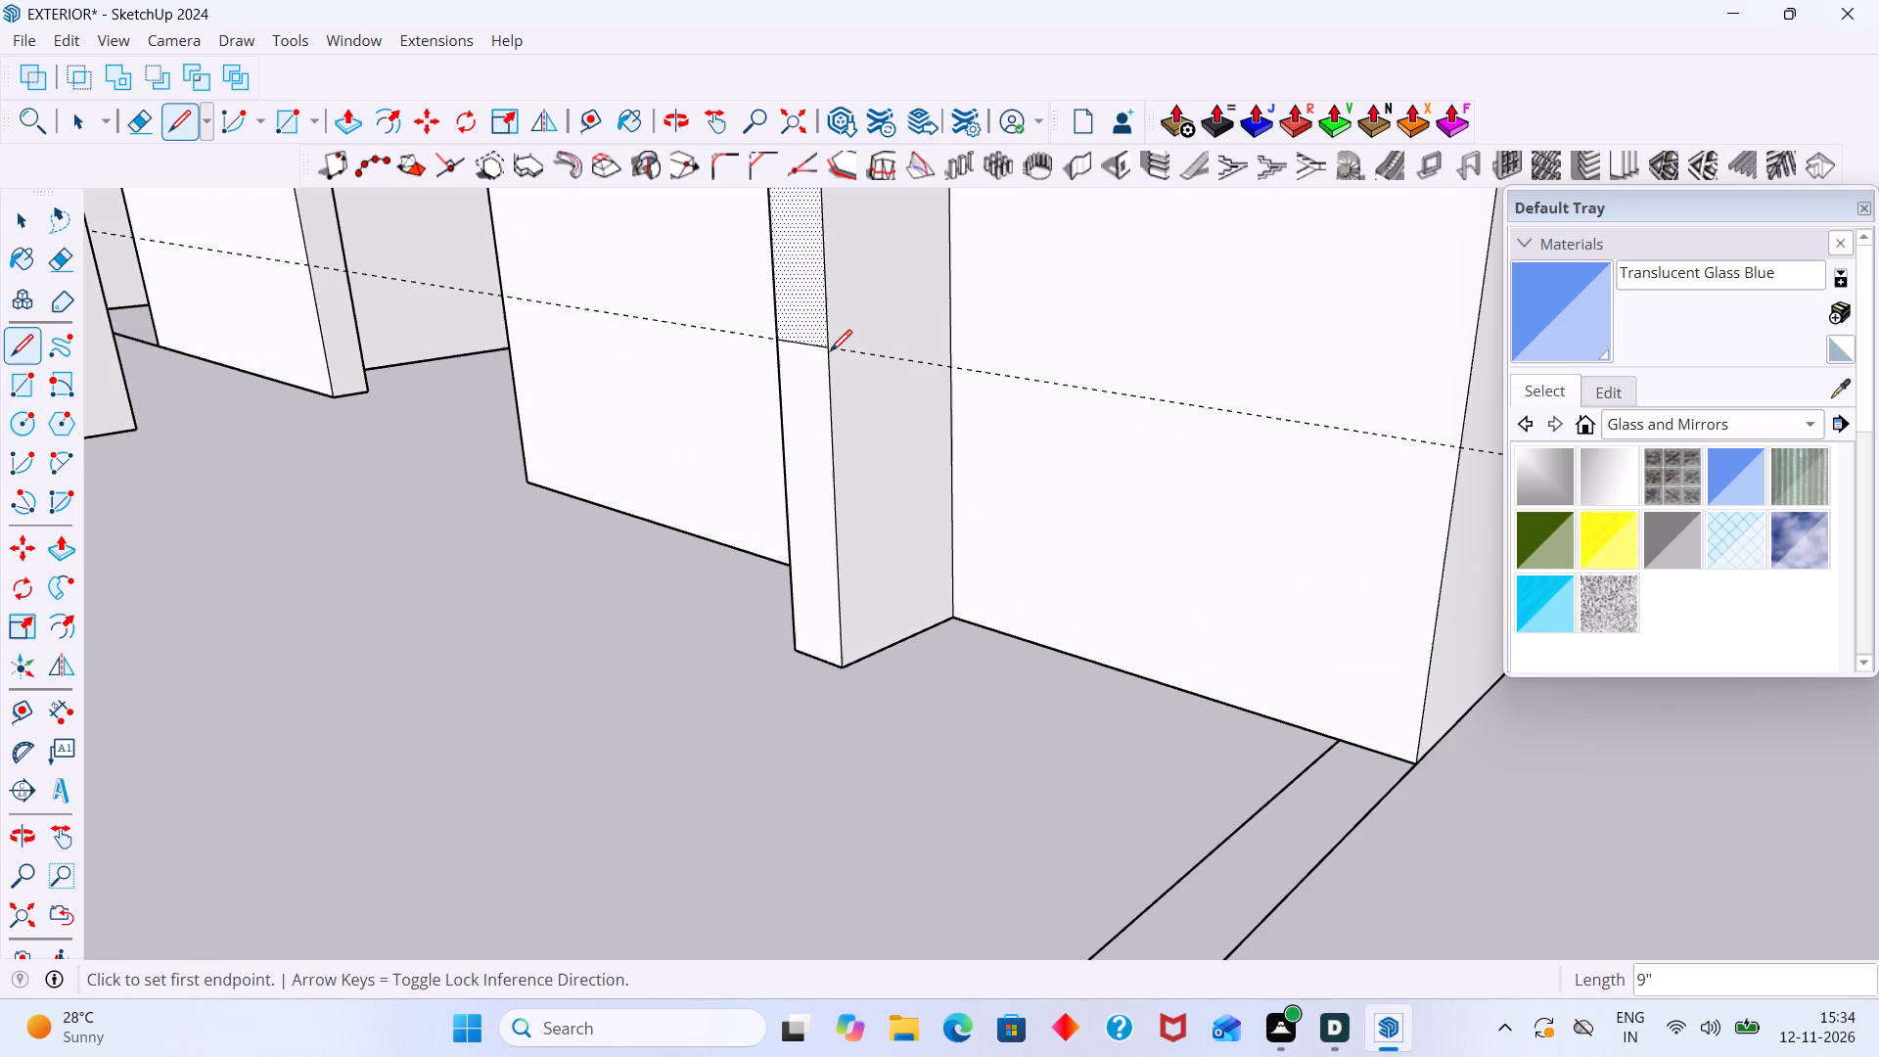
{"action": "key", "text": "space"}
Push/Pull the lower part of the end face about 8' 9" across the opening to the L-shaped pier, forming a low sill wall.
{"action": "left_click", "coordinate": [823, 409]}
{"action": "key", "text": "p"}
{"action": "left_click", "coordinate": [823, 409]}
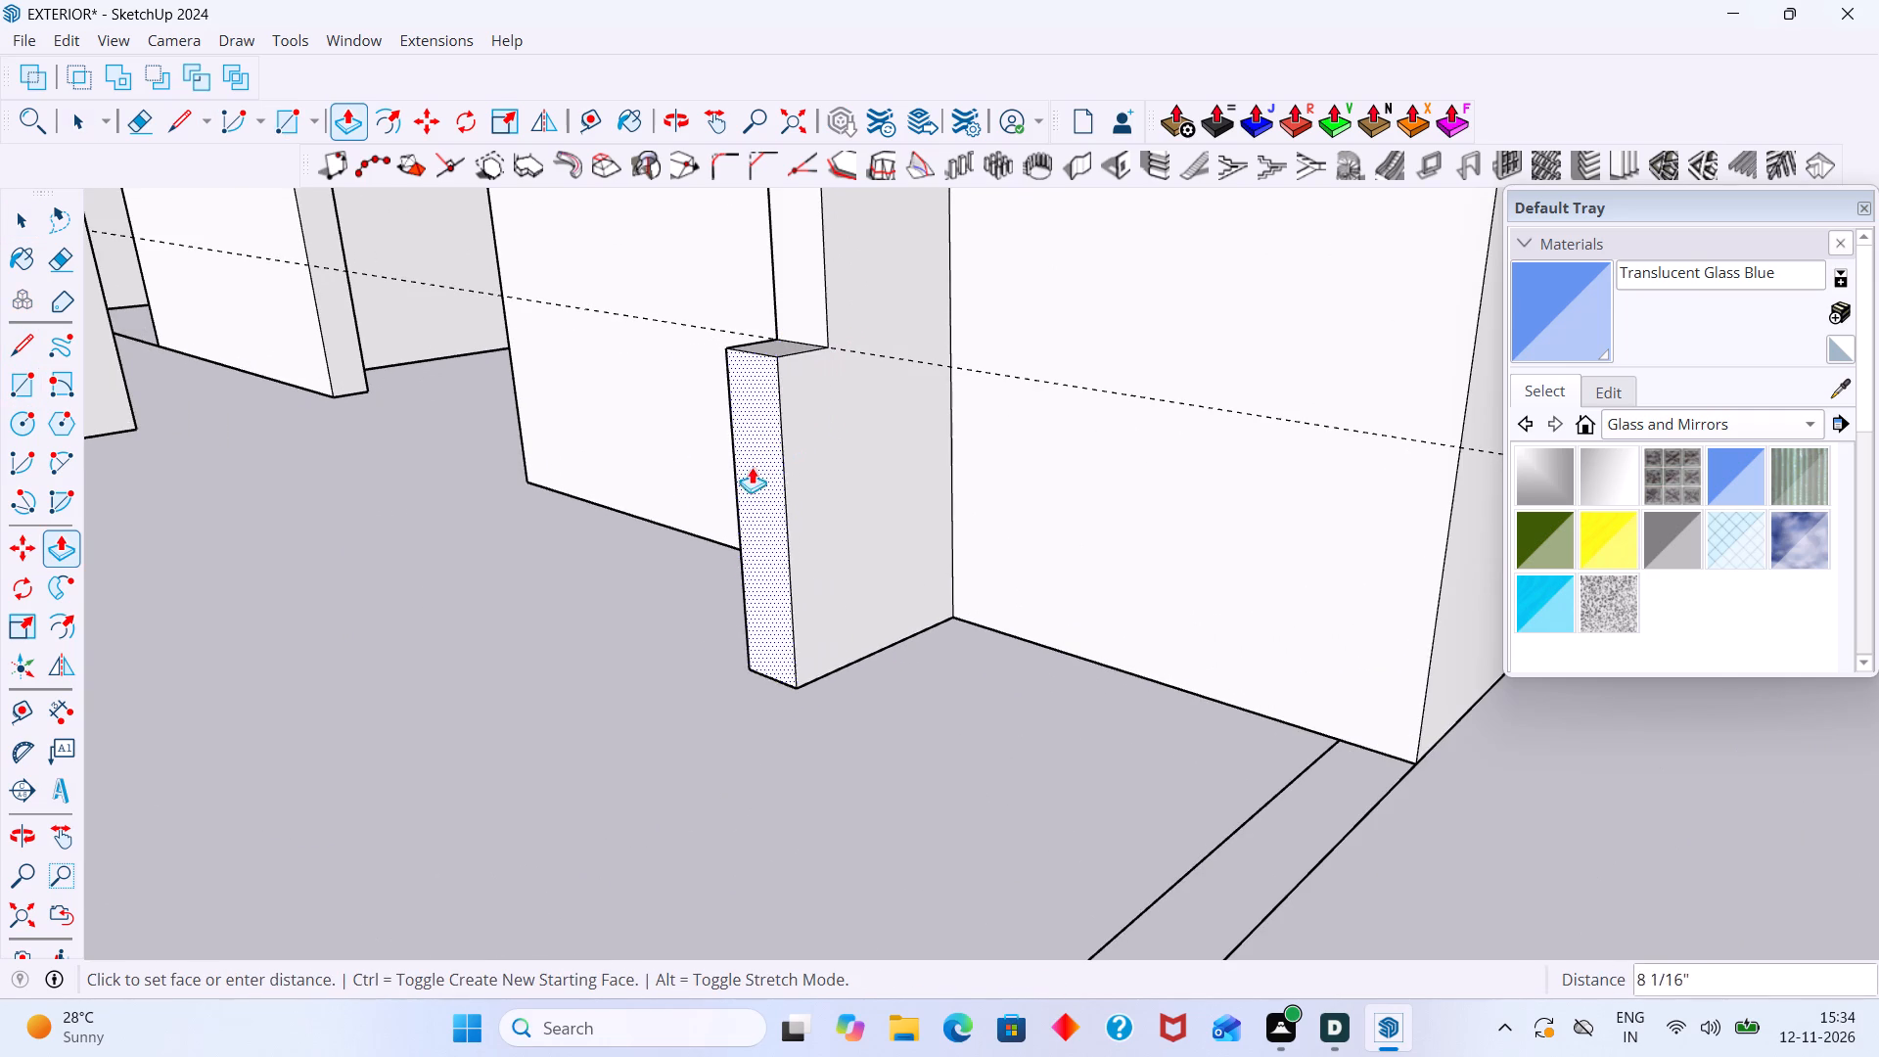
{"action": "scroll", "coordinate": [710, 504], "scroll_direction": "down", "scroll_amount": 12}
{"action": "middle_click_drag", "start_coordinate": [432, 672], "coordinate": [289, 694]}
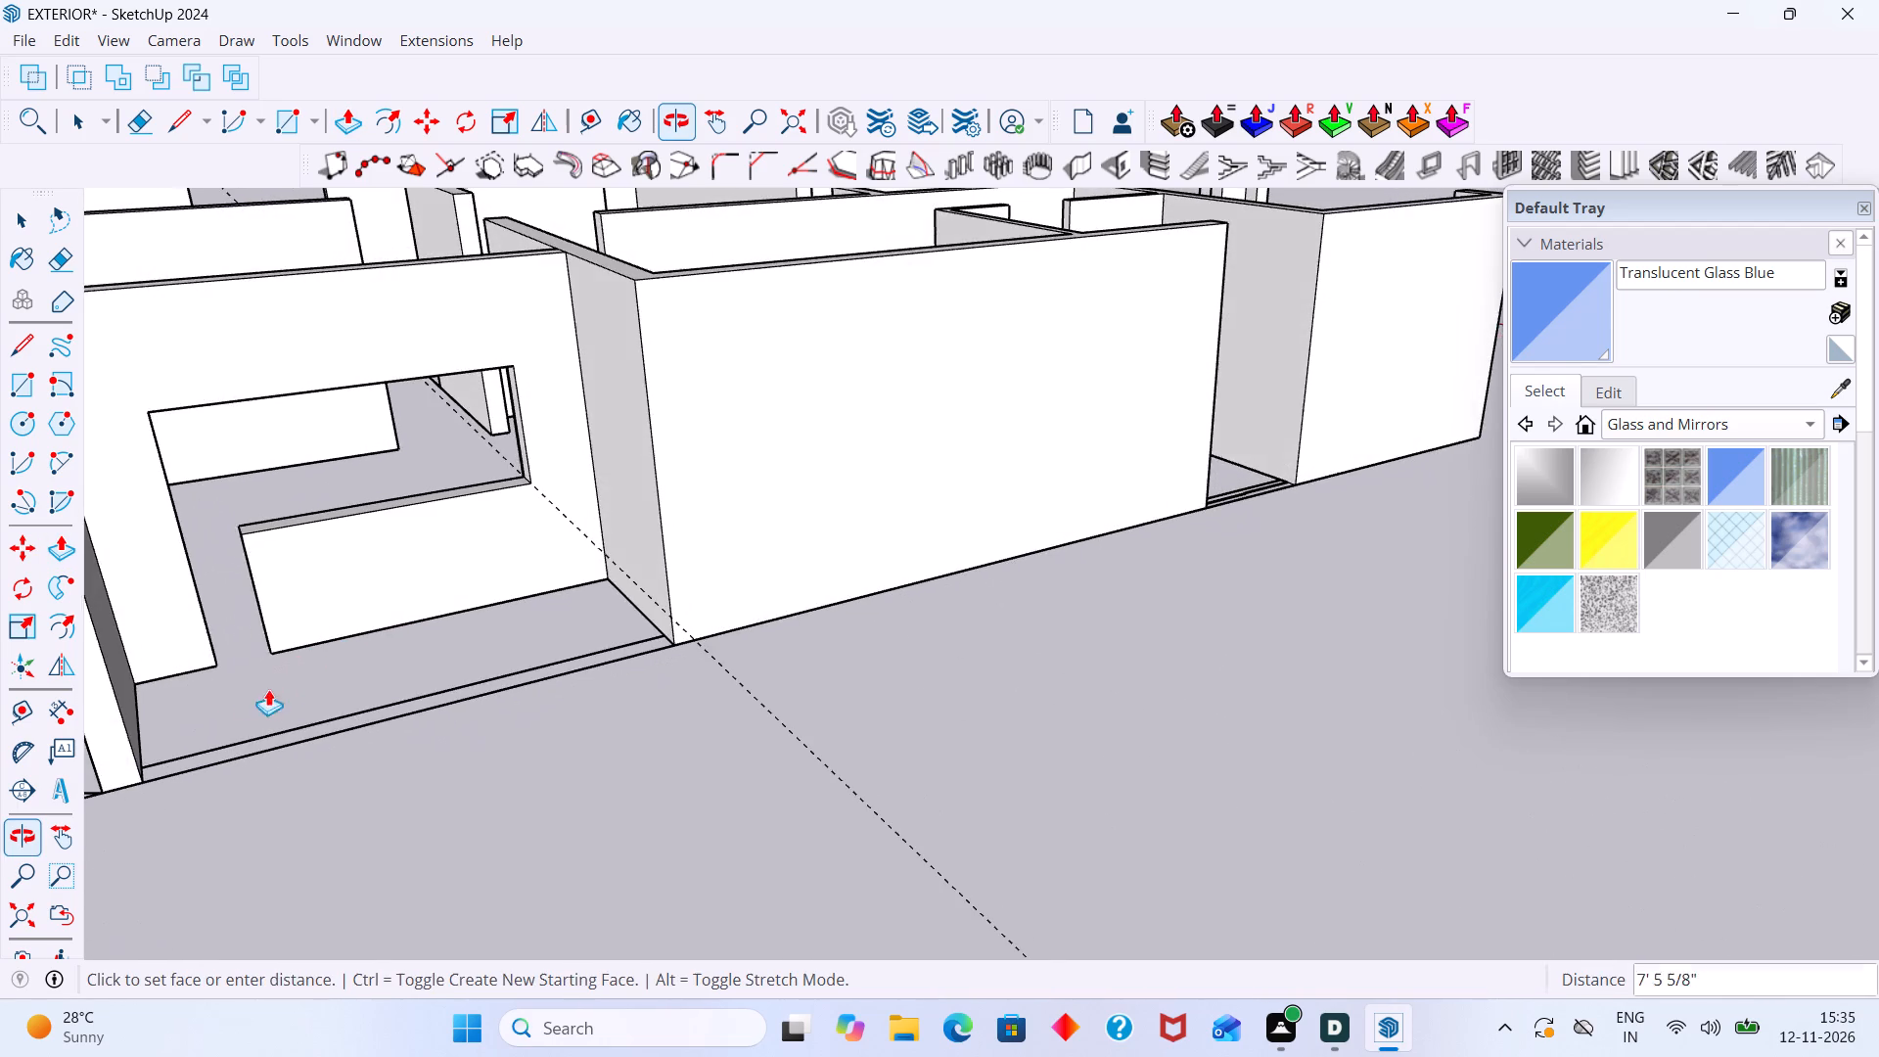
{"action": "scroll", "coordinate": [230, 680], "scroll_direction": "up", "scroll_amount": 2}
{"action": "left_click", "coordinate": [209, 663]}
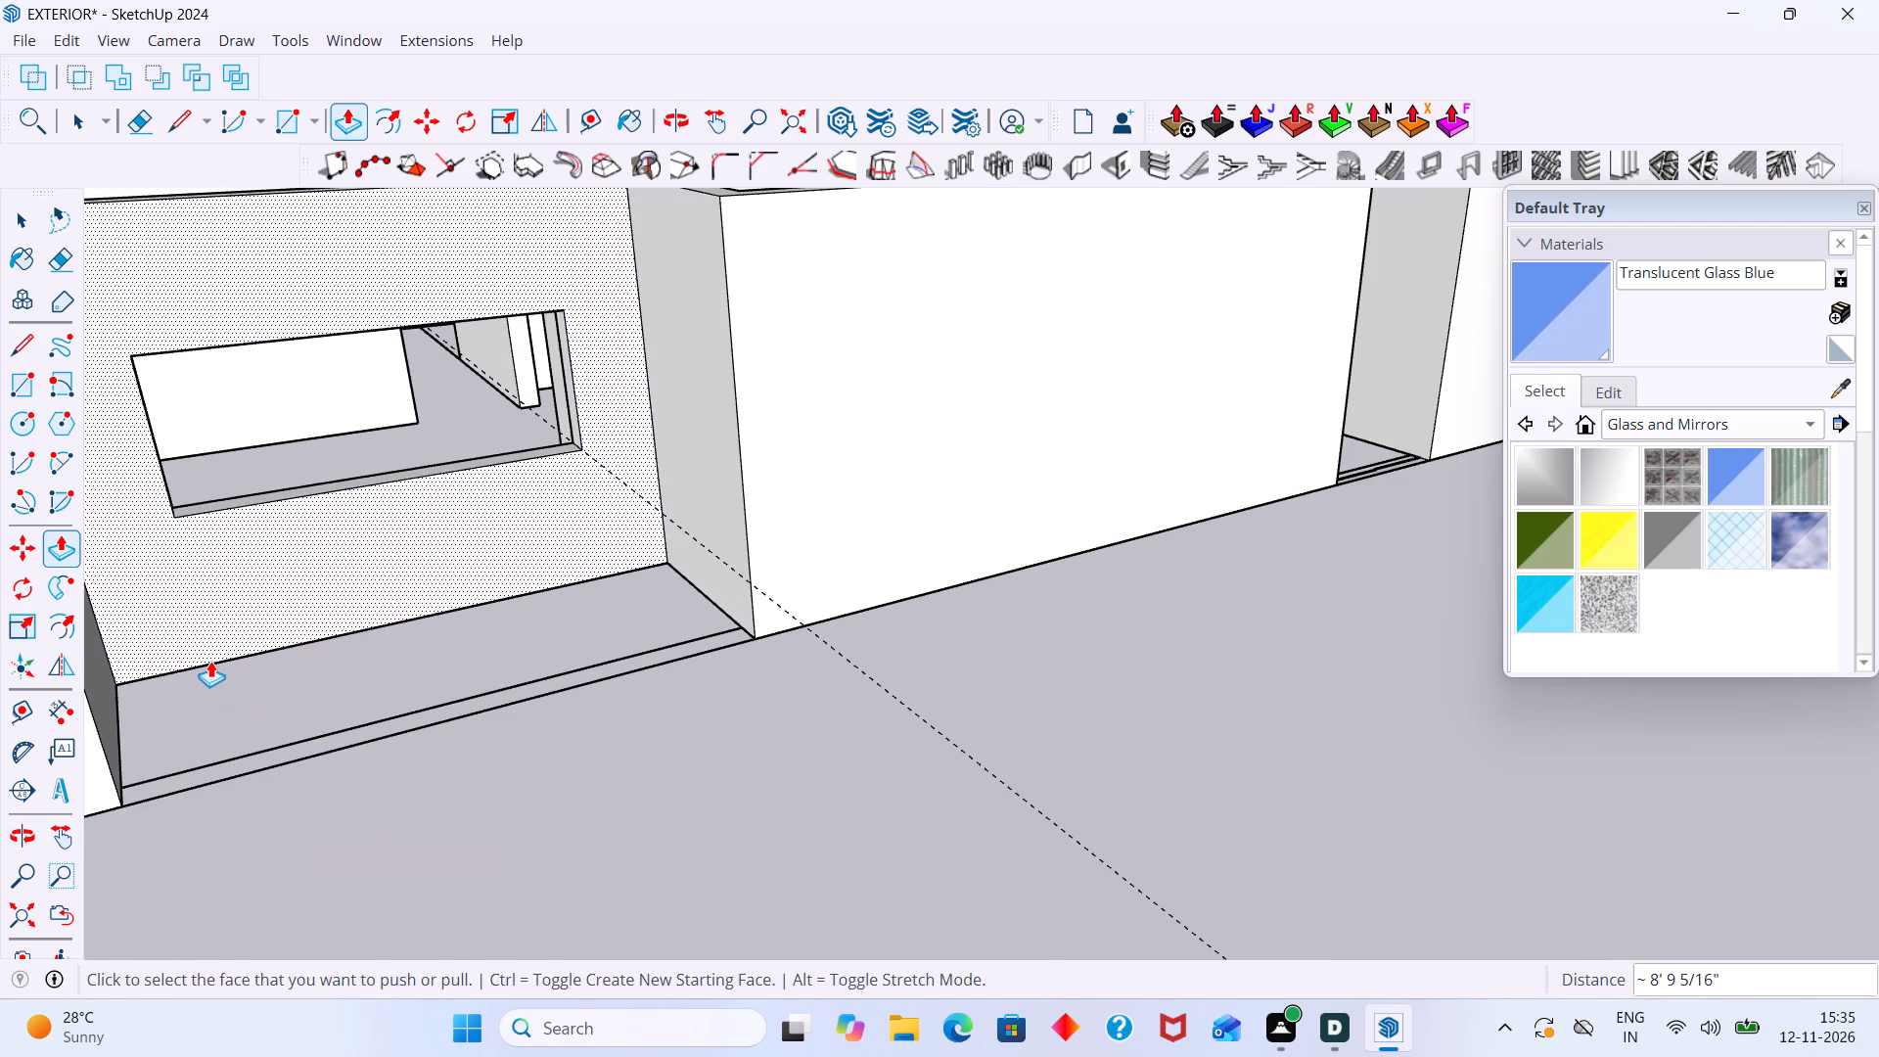
{"action": "key", "text": "space"}
Delete the dashed guide line crossing the new sill wall's opening.
{"action": "scroll", "coordinate": [388, 698], "scroll_direction": "down", "scroll_amount": 4}
{"action": "left_click", "coordinate": [540, 825]}
{"action": "scroll", "coordinate": [495, 686], "scroll_direction": "down", "scroll_amount": 2}
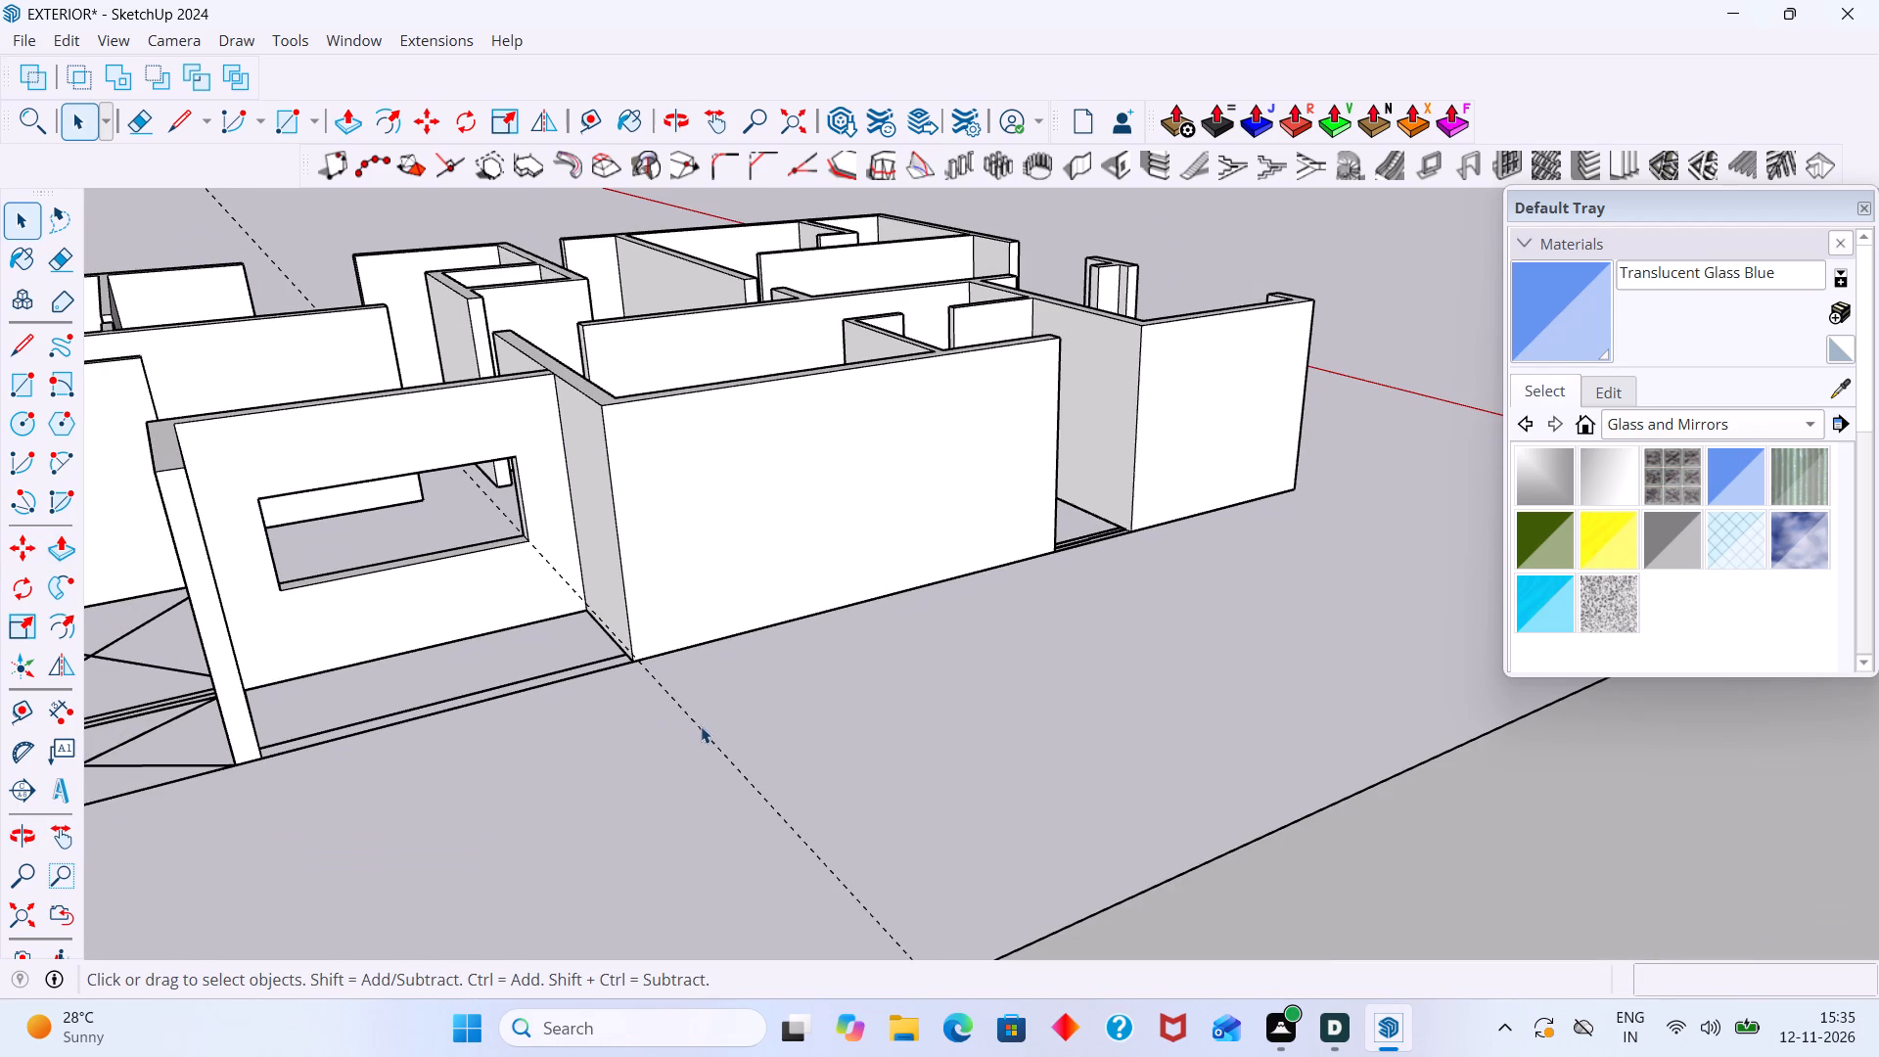
{"action": "left_click", "coordinate": [701, 727]}
{"action": "key", "text": "Delete"}
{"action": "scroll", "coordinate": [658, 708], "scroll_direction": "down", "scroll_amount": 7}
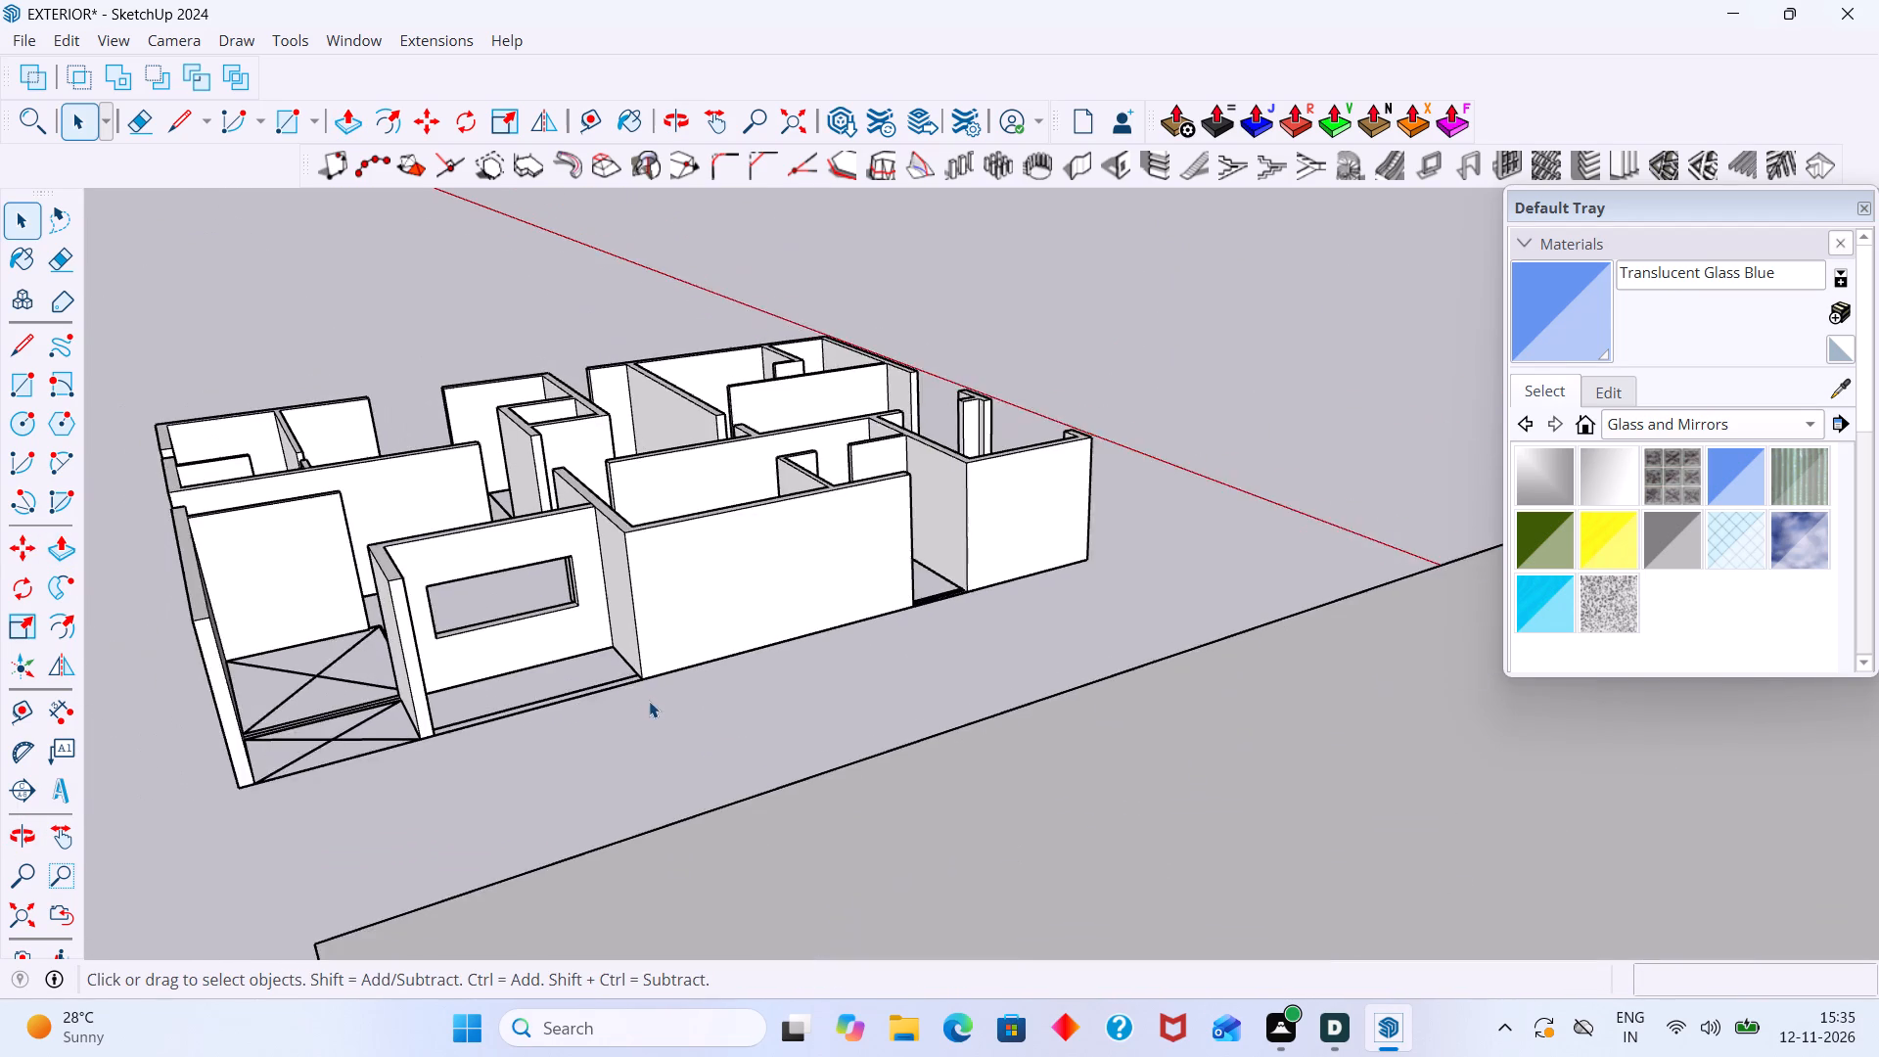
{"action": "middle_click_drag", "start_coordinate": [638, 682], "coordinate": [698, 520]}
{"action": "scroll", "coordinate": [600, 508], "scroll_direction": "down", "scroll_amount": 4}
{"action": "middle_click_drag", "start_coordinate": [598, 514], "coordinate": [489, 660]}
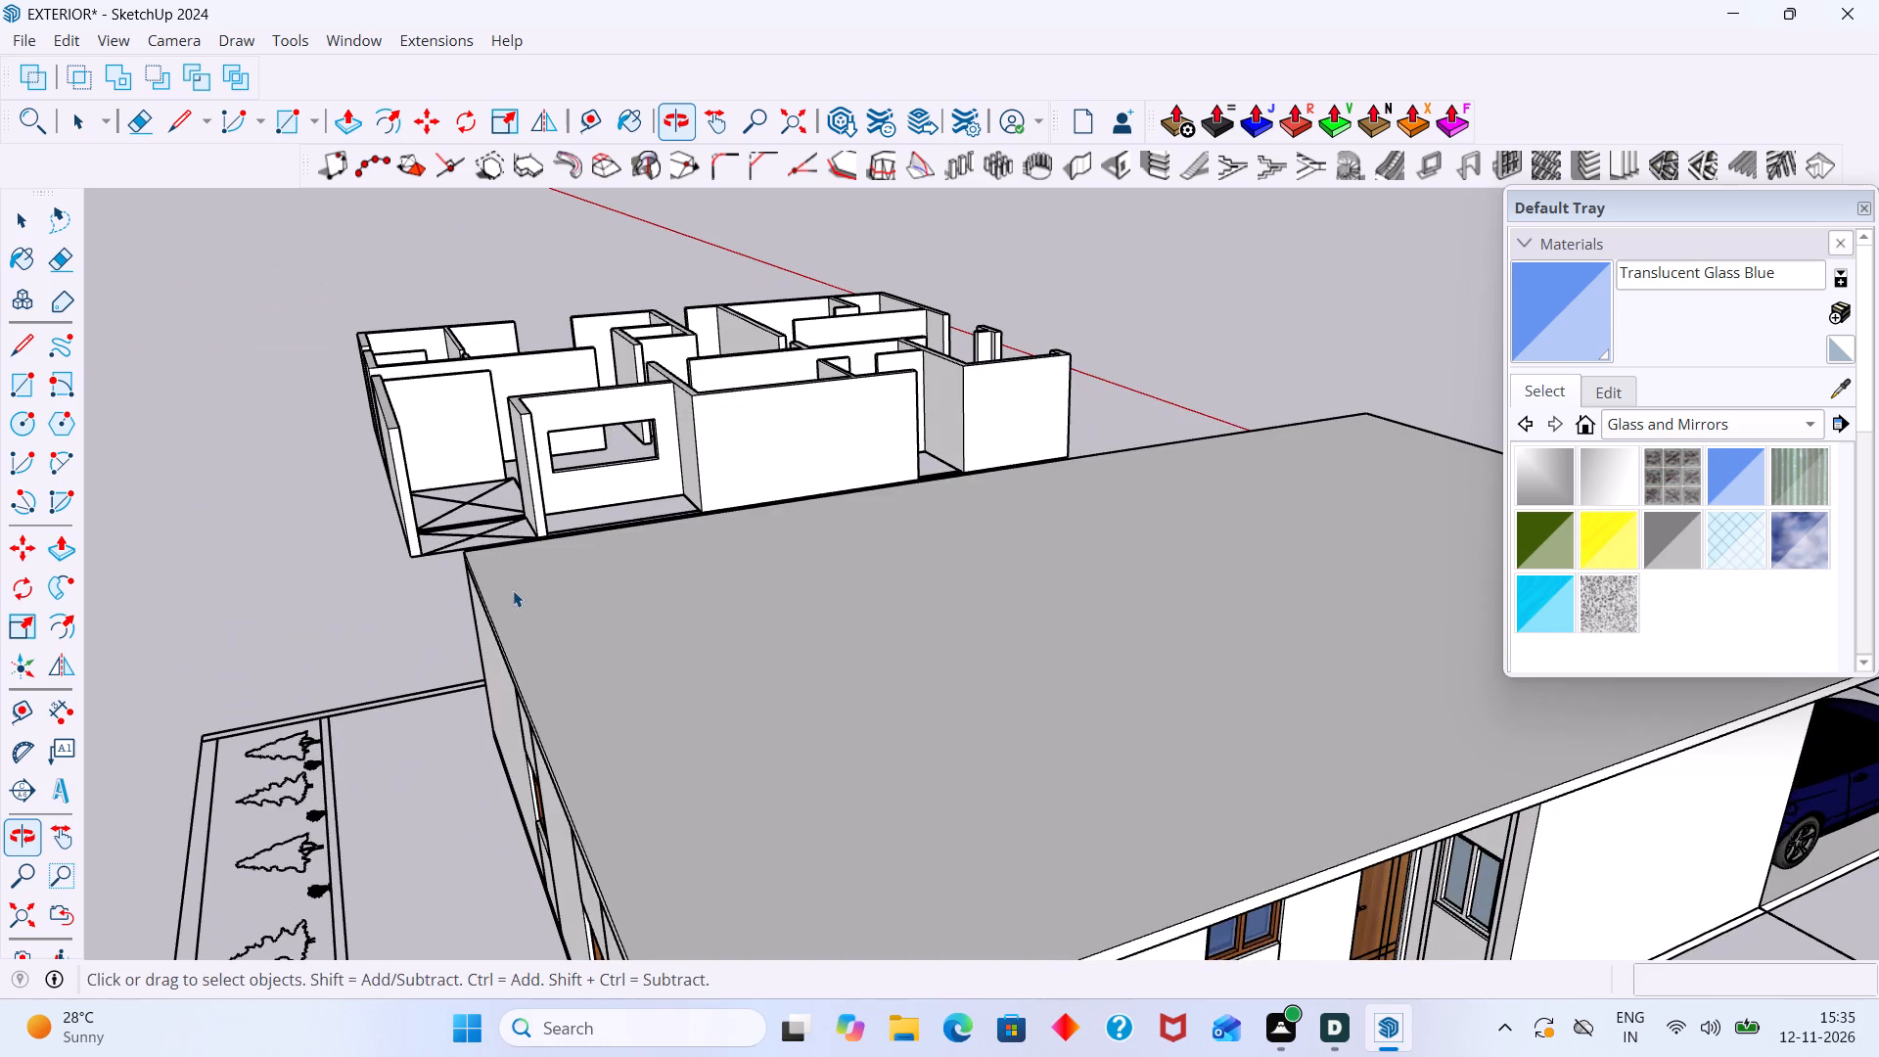
Draw a 3' by 9" rectangle from the top corner of the wall end face at the doorway beside the corner wall.
{"action": "middle_click_drag", "start_coordinate": [513, 584], "coordinate": [509, 819], "text": "shift"}
{"action": "scroll", "coordinate": [543, 642], "scroll_direction": "up", "scroll_amount": 5}
{"action": "middle_click_drag", "start_coordinate": [619, 688], "coordinate": [629, 753]}
{"action": "scroll", "coordinate": [743, 697], "scroll_direction": "down", "scroll_amount": 4}
{"action": "middle_click_drag", "start_coordinate": [874, 660], "coordinate": [691, 835]}
{"action": "scroll", "coordinate": [799, 730], "scroll_direction": "up", "scroll_amount": 2}
{"action": "middle_click_drag", "start_coordinate": [813, 713], "coordinate": [757, 742]}
{"action": "scroll", "coordinate": [771, 807], "scroll_direction": "up", "scroll_amount": 3}
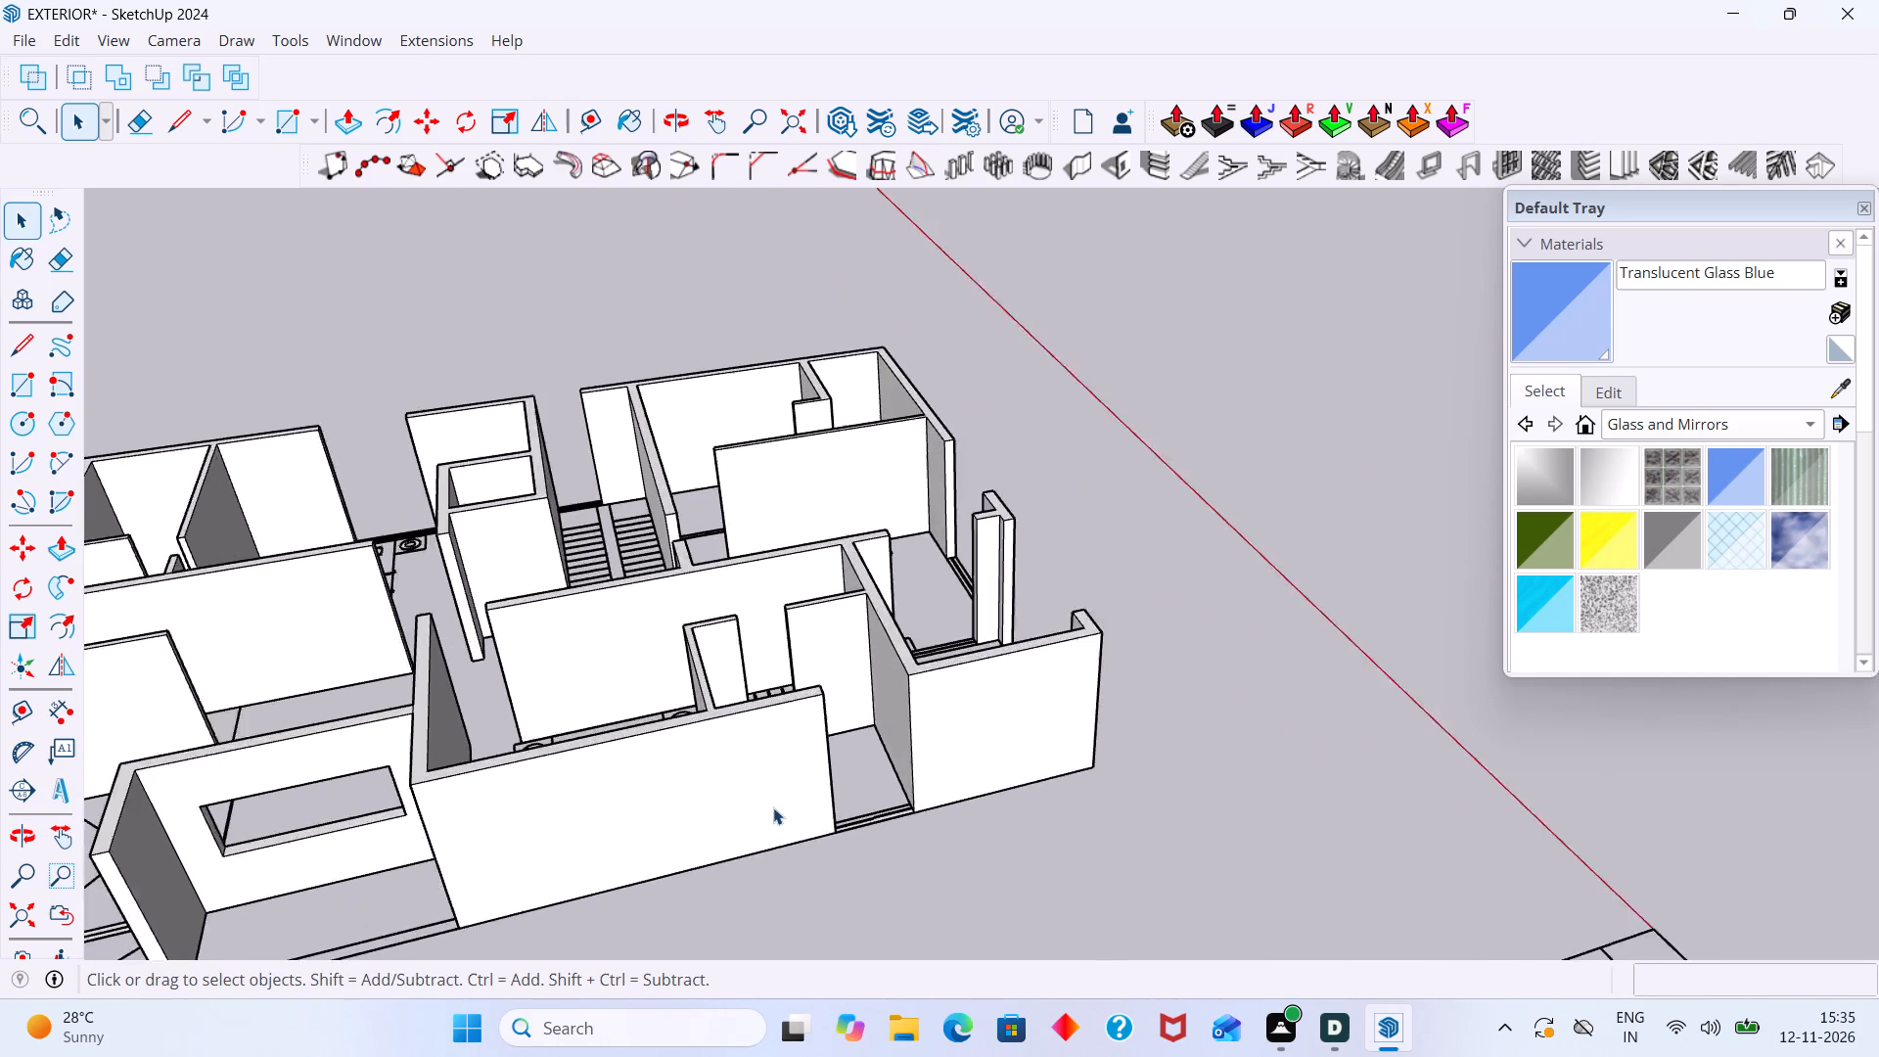
{"action": "scroll", "coordinate": [773, 807], "scroll_direction": "up", "scroll_amount": 5}
{"action": "middle_click_drag", "start_coordinate": [906, 835], "coordinate": [941, 839]}
{"action": "scroll", "coordinate": [943, 836], "scroll_direction": "up", "scroll_amount": 1}
{"action": "middle_click_drag", "start_coordinate": [949, 826], "coordinate": [569, 808]}
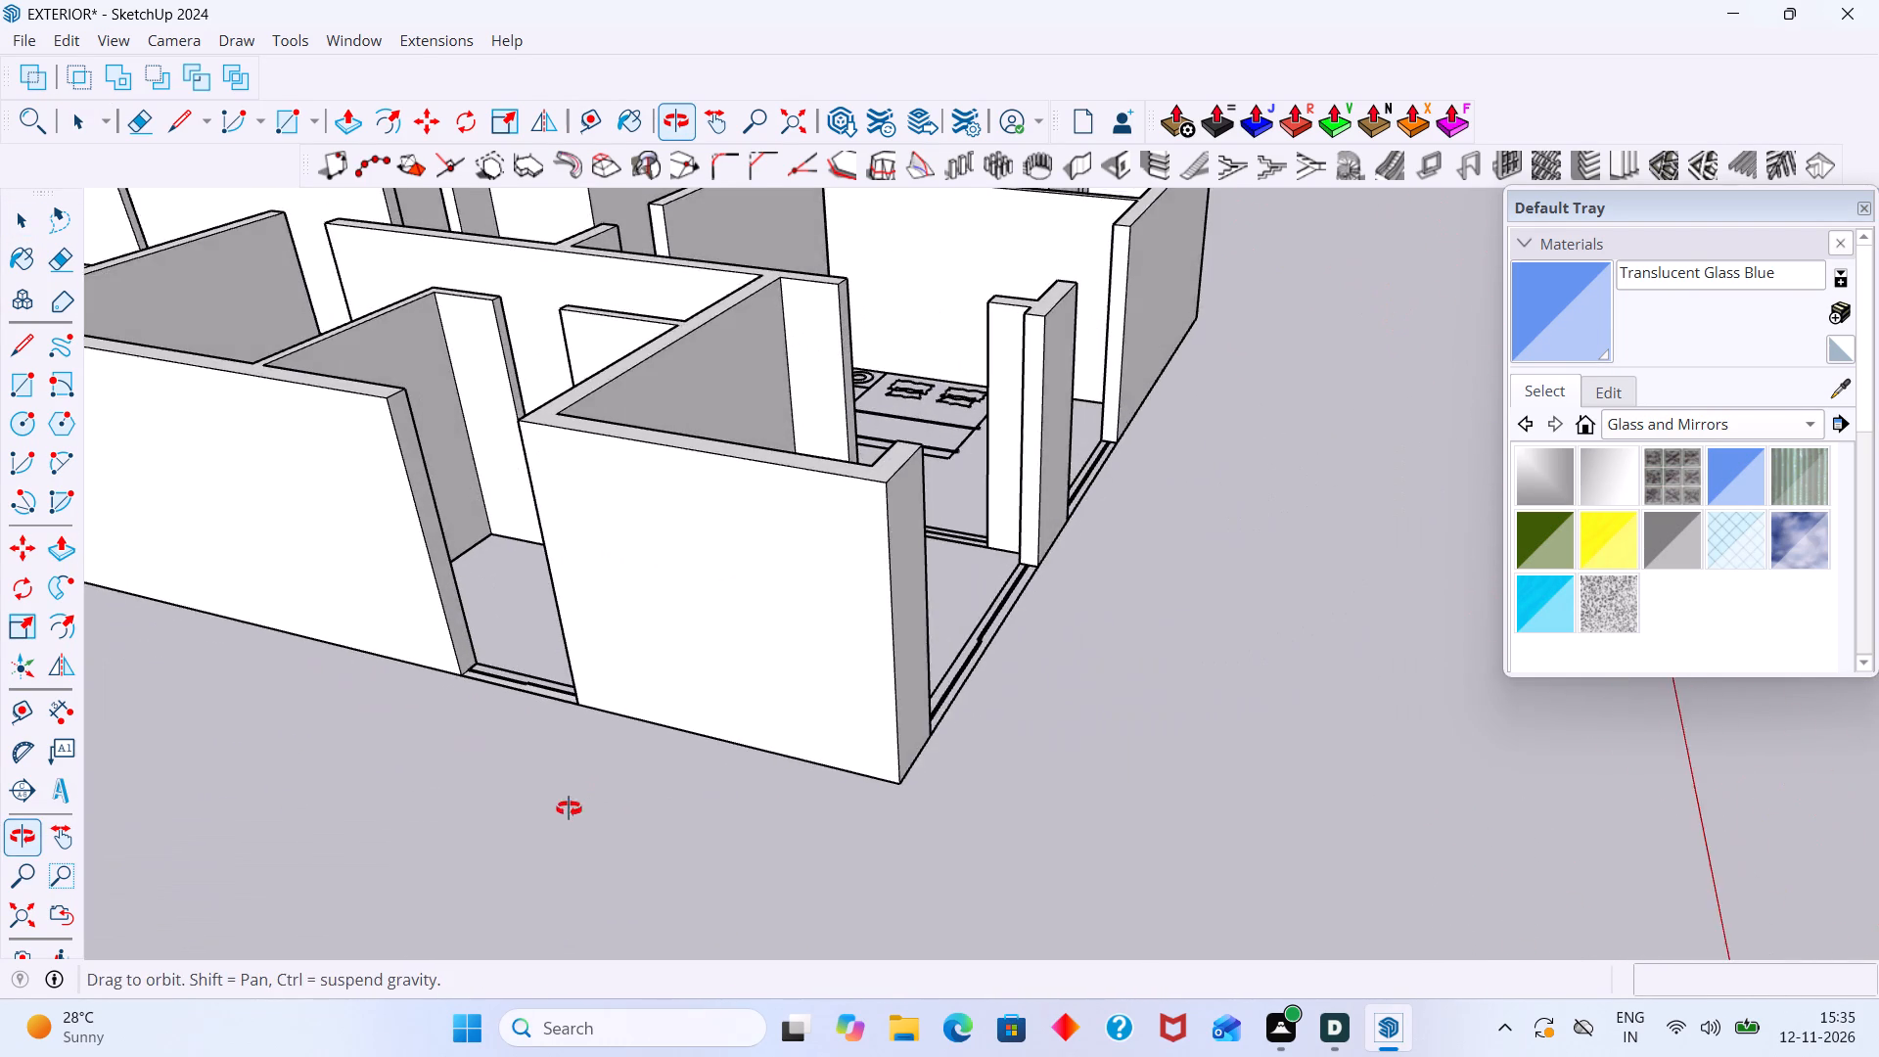
{"action": "middle_click_drag", "start_coordinate": [569, 808], "coordinate": [544, 789]}
{"action": "scroll", "coordinate": [479, 625], "scroll_direction": "up", "scroll_amount": 7}
{"action": "scroll", "coordinate": [442, 624], "scroll_direction": "down", "scroll_amount": 4}
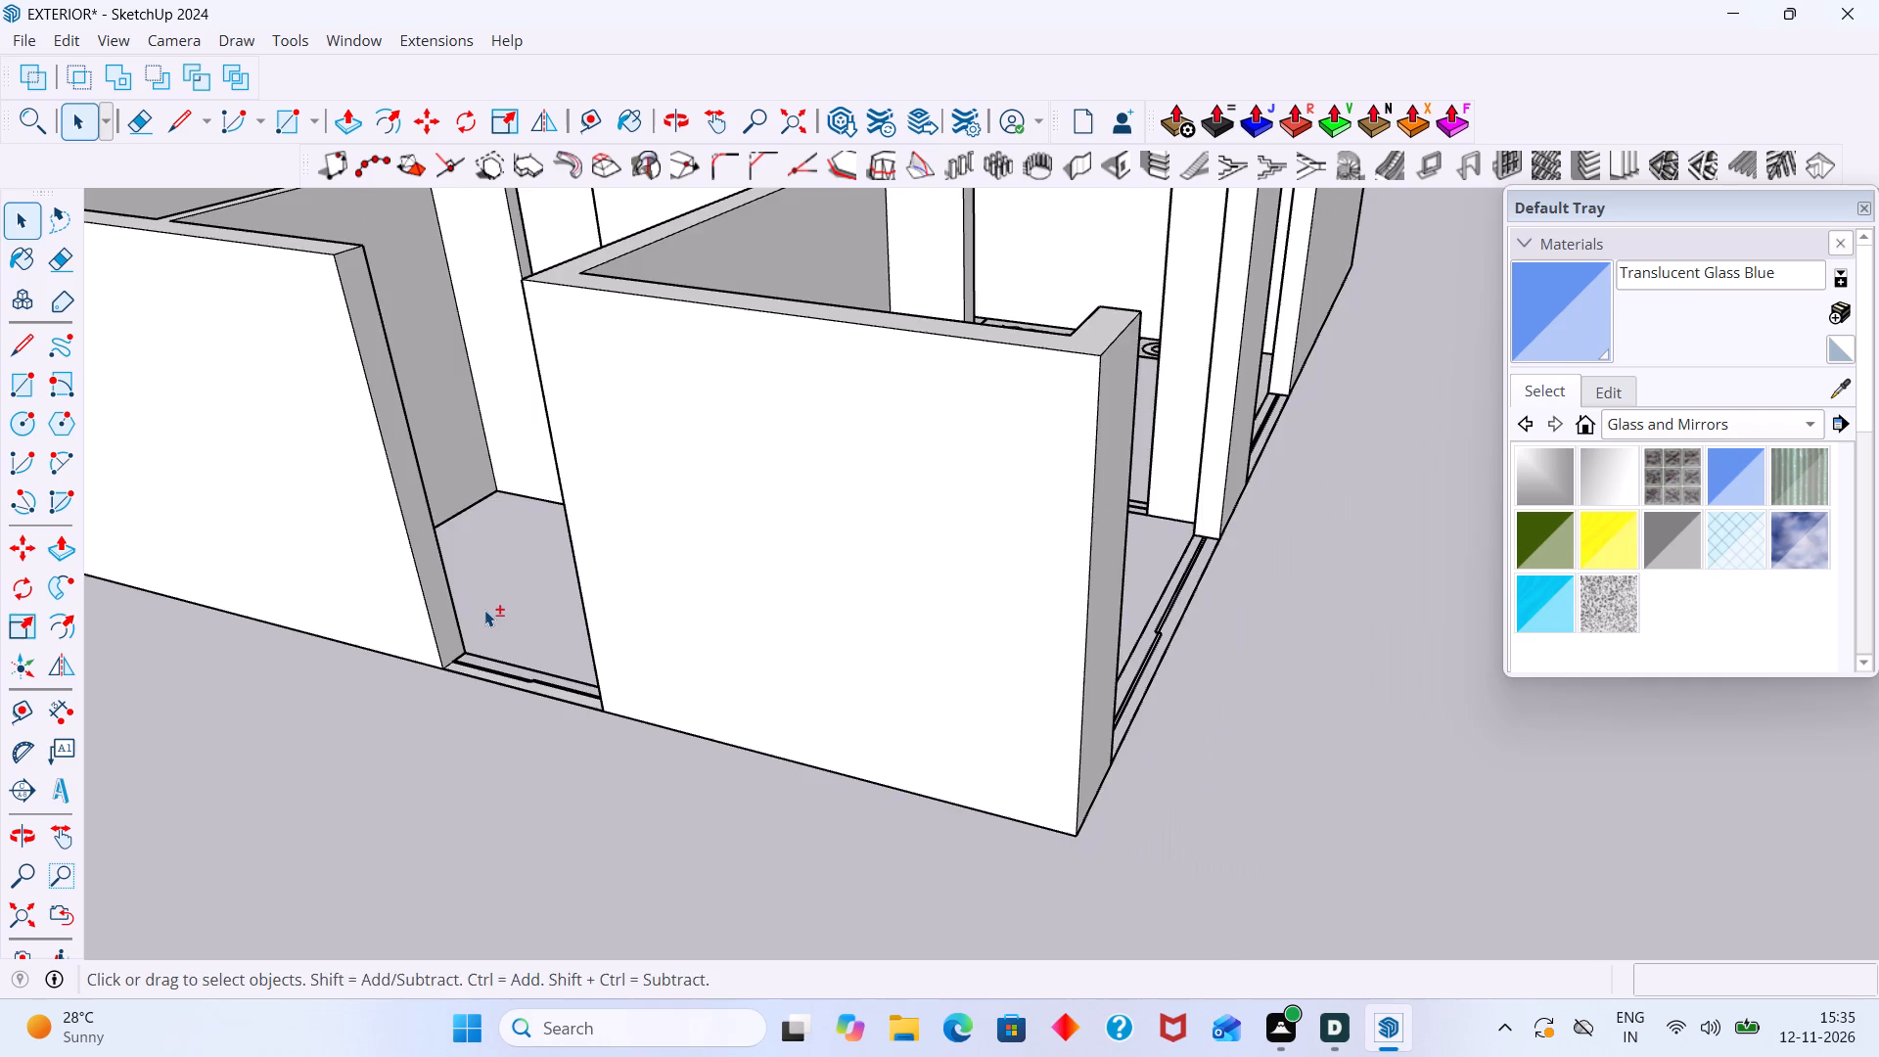
{"action": "middle_click_drag", "start_coordinate": [490, 624], "coordinate": [580, 884], "text": "shift"}
{"action": "scroll", "coordinate": [510, 732], "scroll_direction": "up", "scroll_amount": 5}
{"action": "left_click", "coordinate": [424, 498]}
{"action": "scroll", "coordinate": [424, 507], "scroll_direction": "up", "scroll_amount": 2}
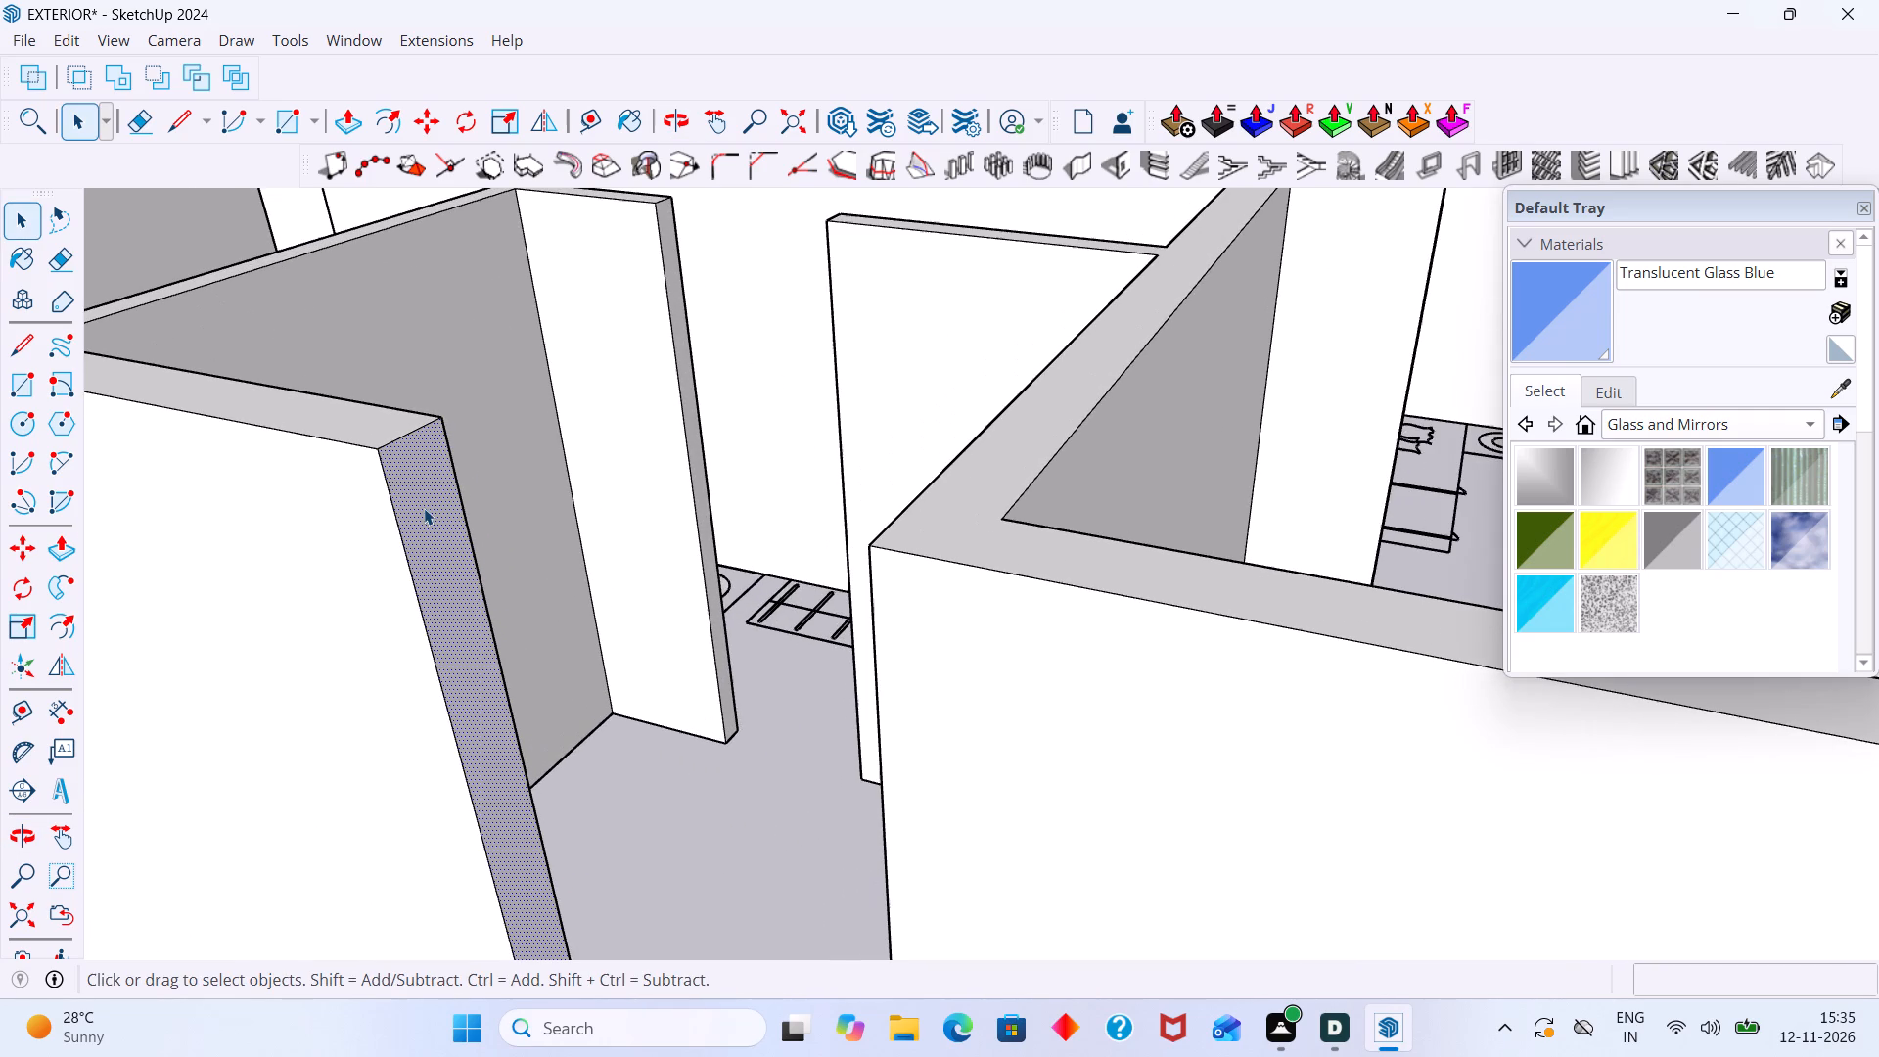
{"action": "key", "text": "r"}
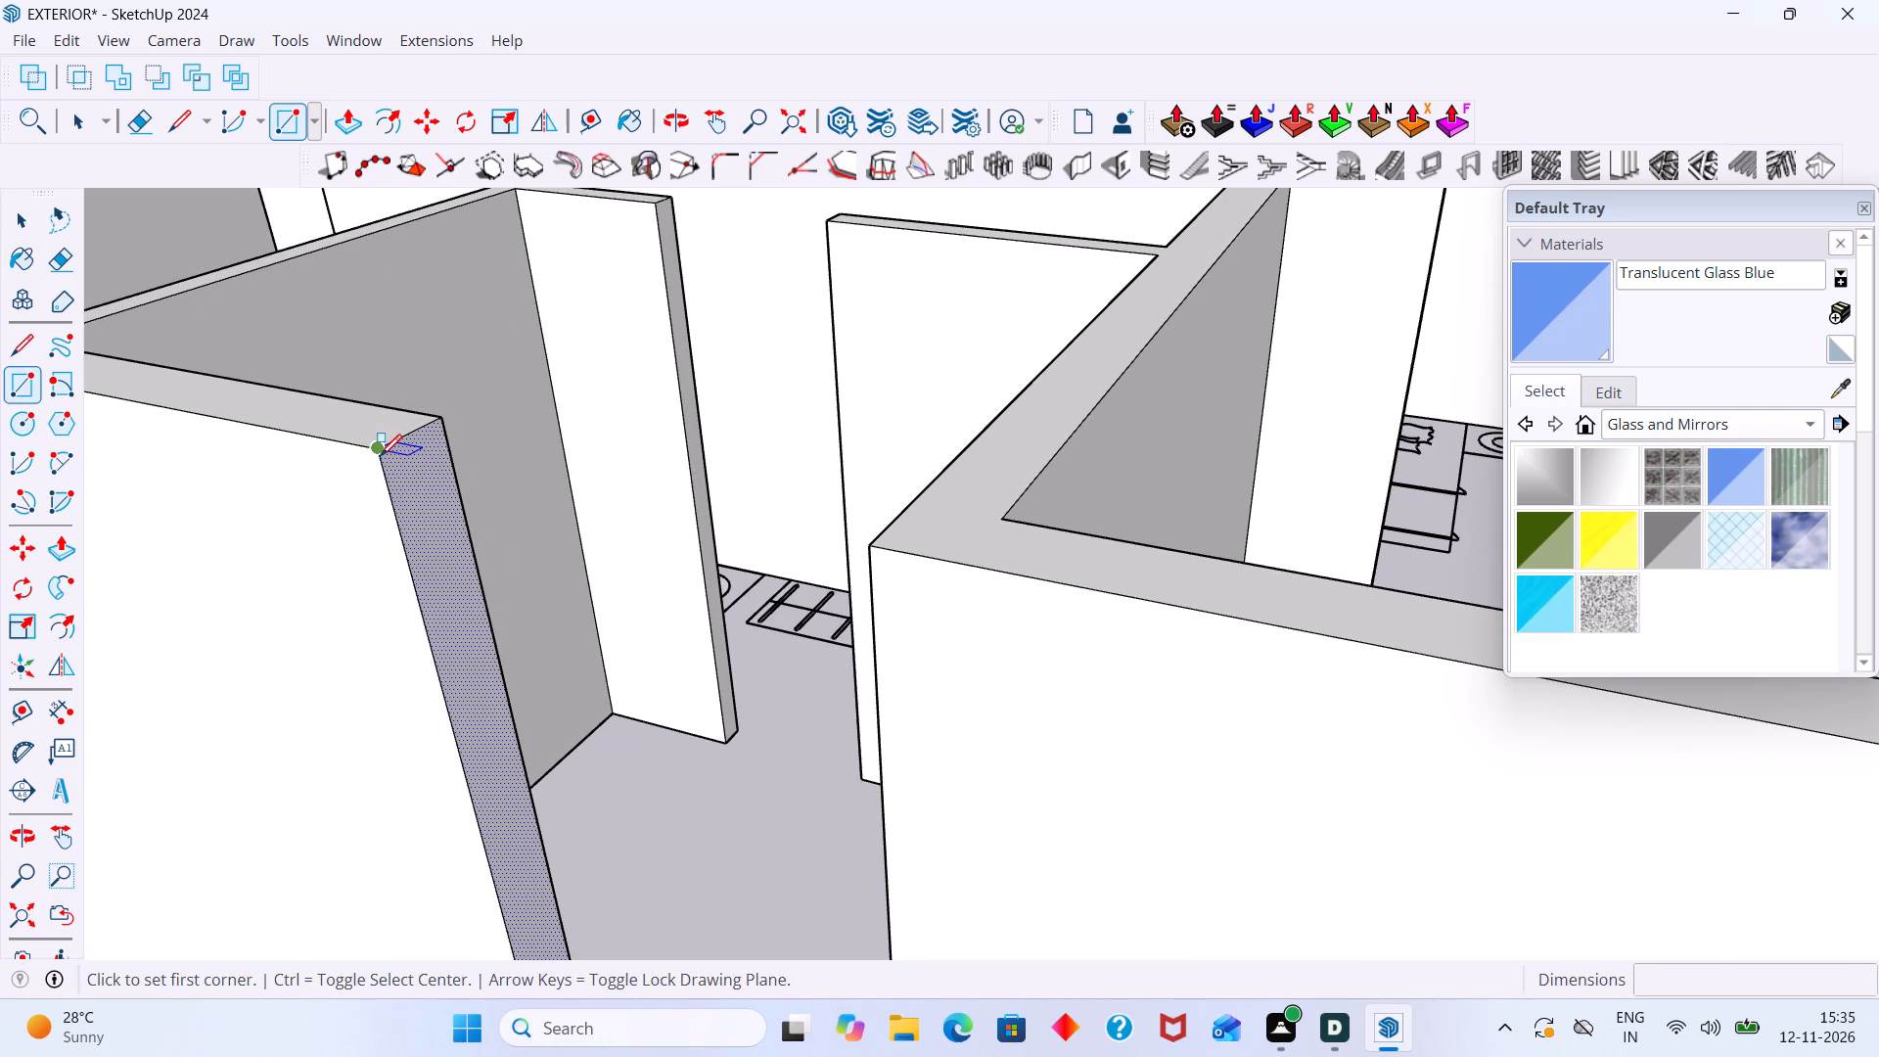
{"action": "left_click", "coordinate": [380, 456]}
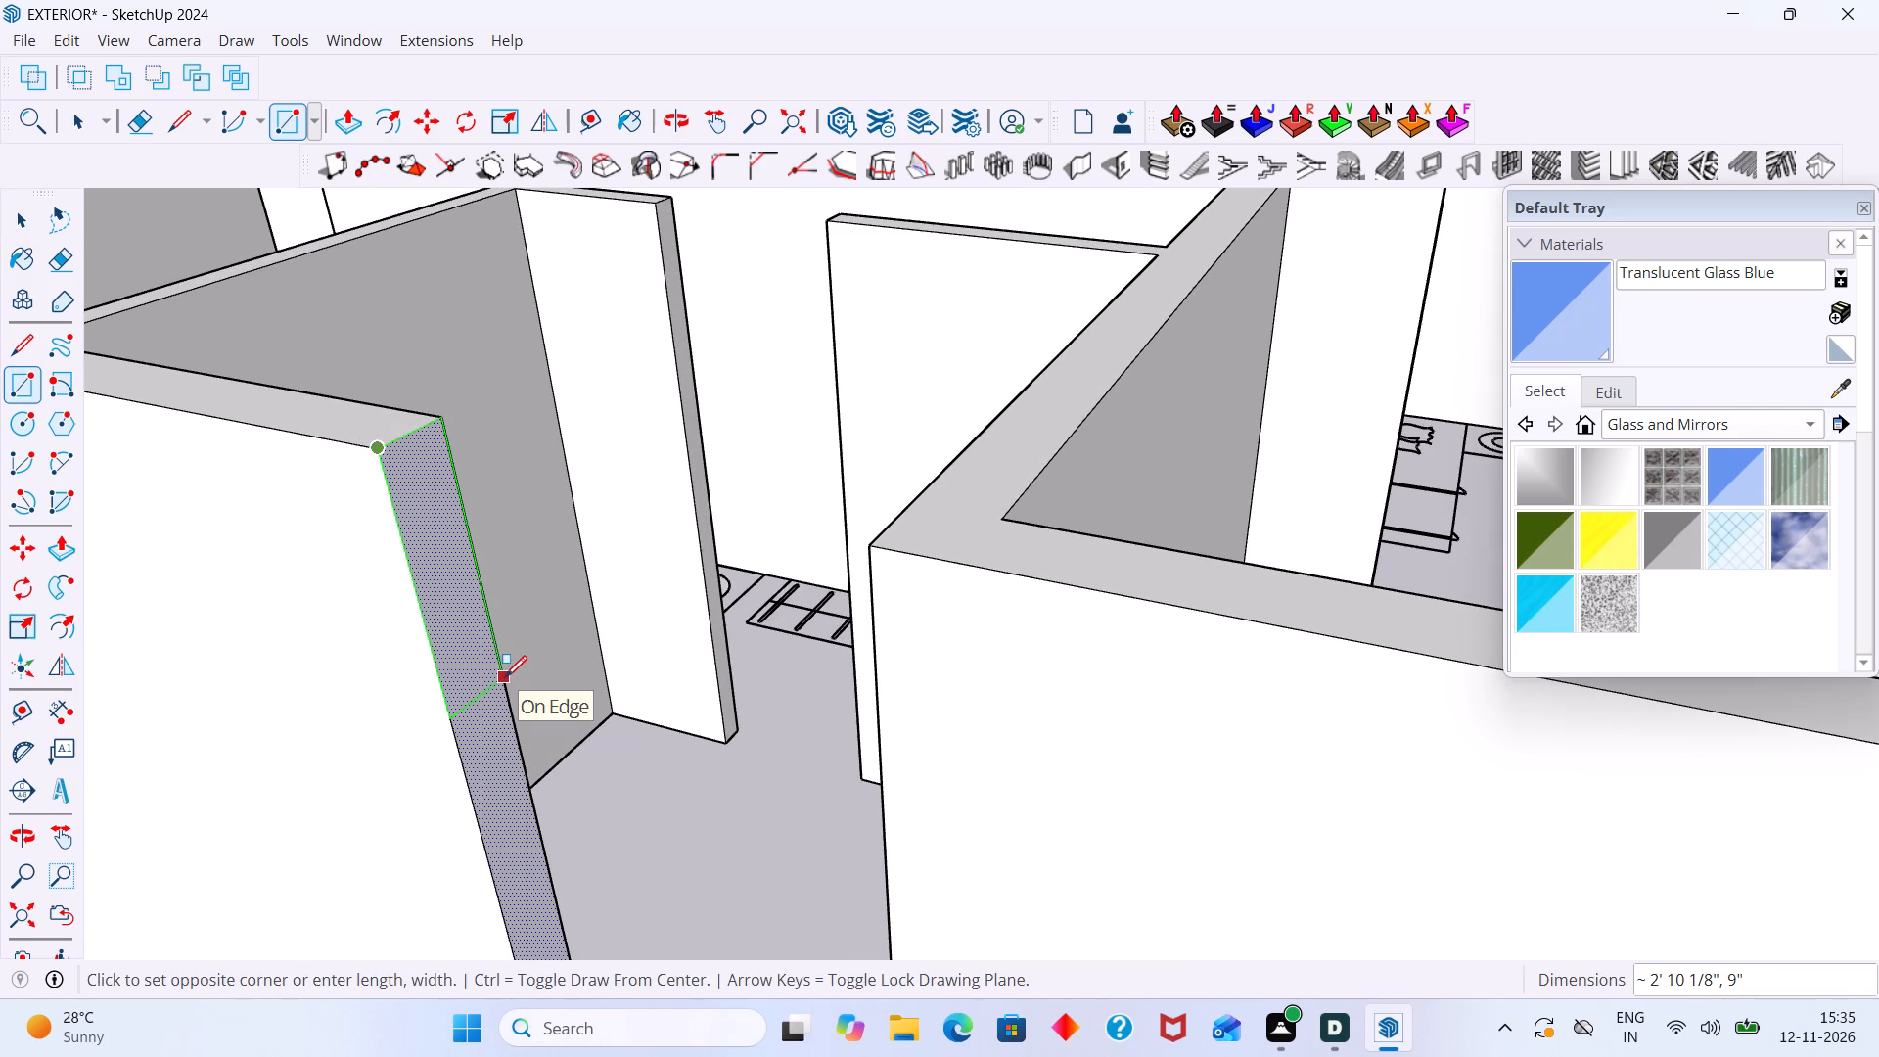
{"action": "type", "text": "3'"}
{"action": "key", "text": "Return"}
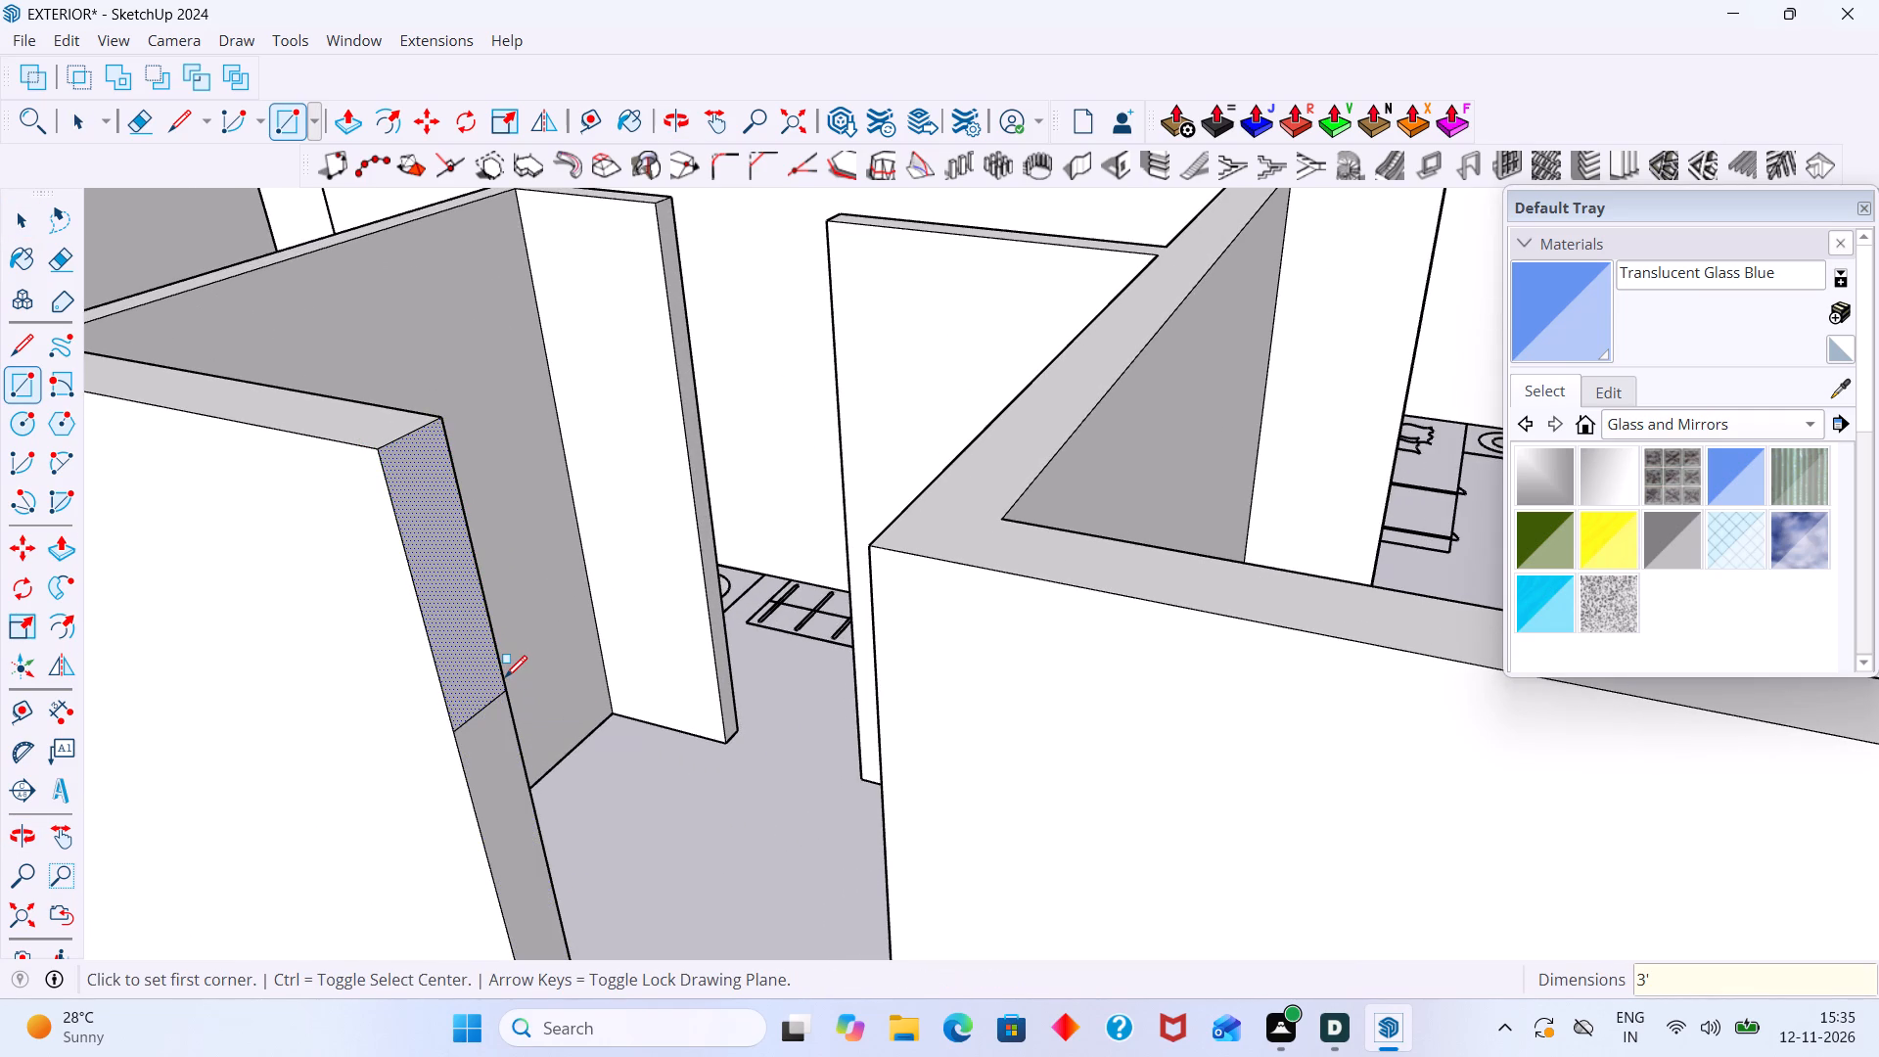
Push/Pull the 3' rectangle about 4' 7 3/4" across the doorway to the corner wall, forming a header.
{"action": "key", "text": "p"}
{"action": "left_click", "coordinate": [482, 670]}
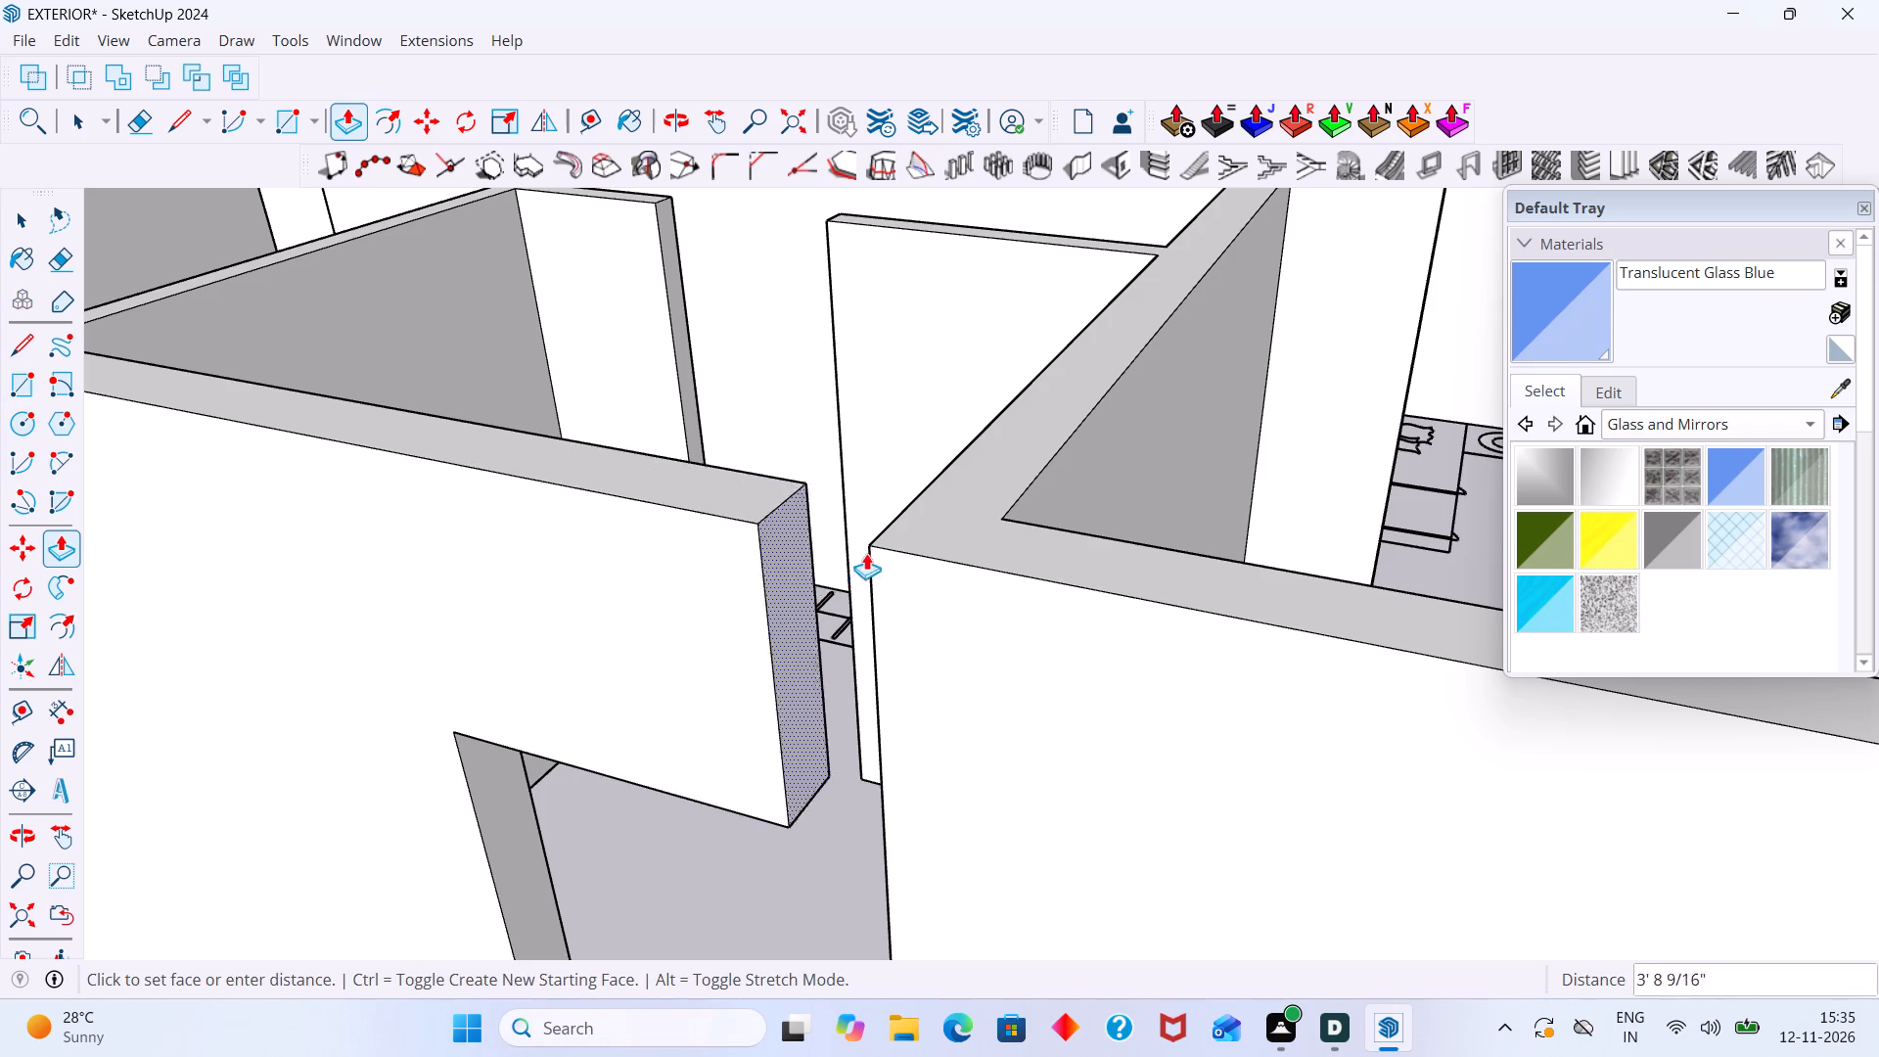
{"action": "left_click", "coordinate": [872, 544]}
Erase the seam lines on the outer face and top surface where the new header meets the corner wall.
{"action": "scroll", "coordinate": [835, 562], "scroll_direction": "down", "scroll_amount": 1}
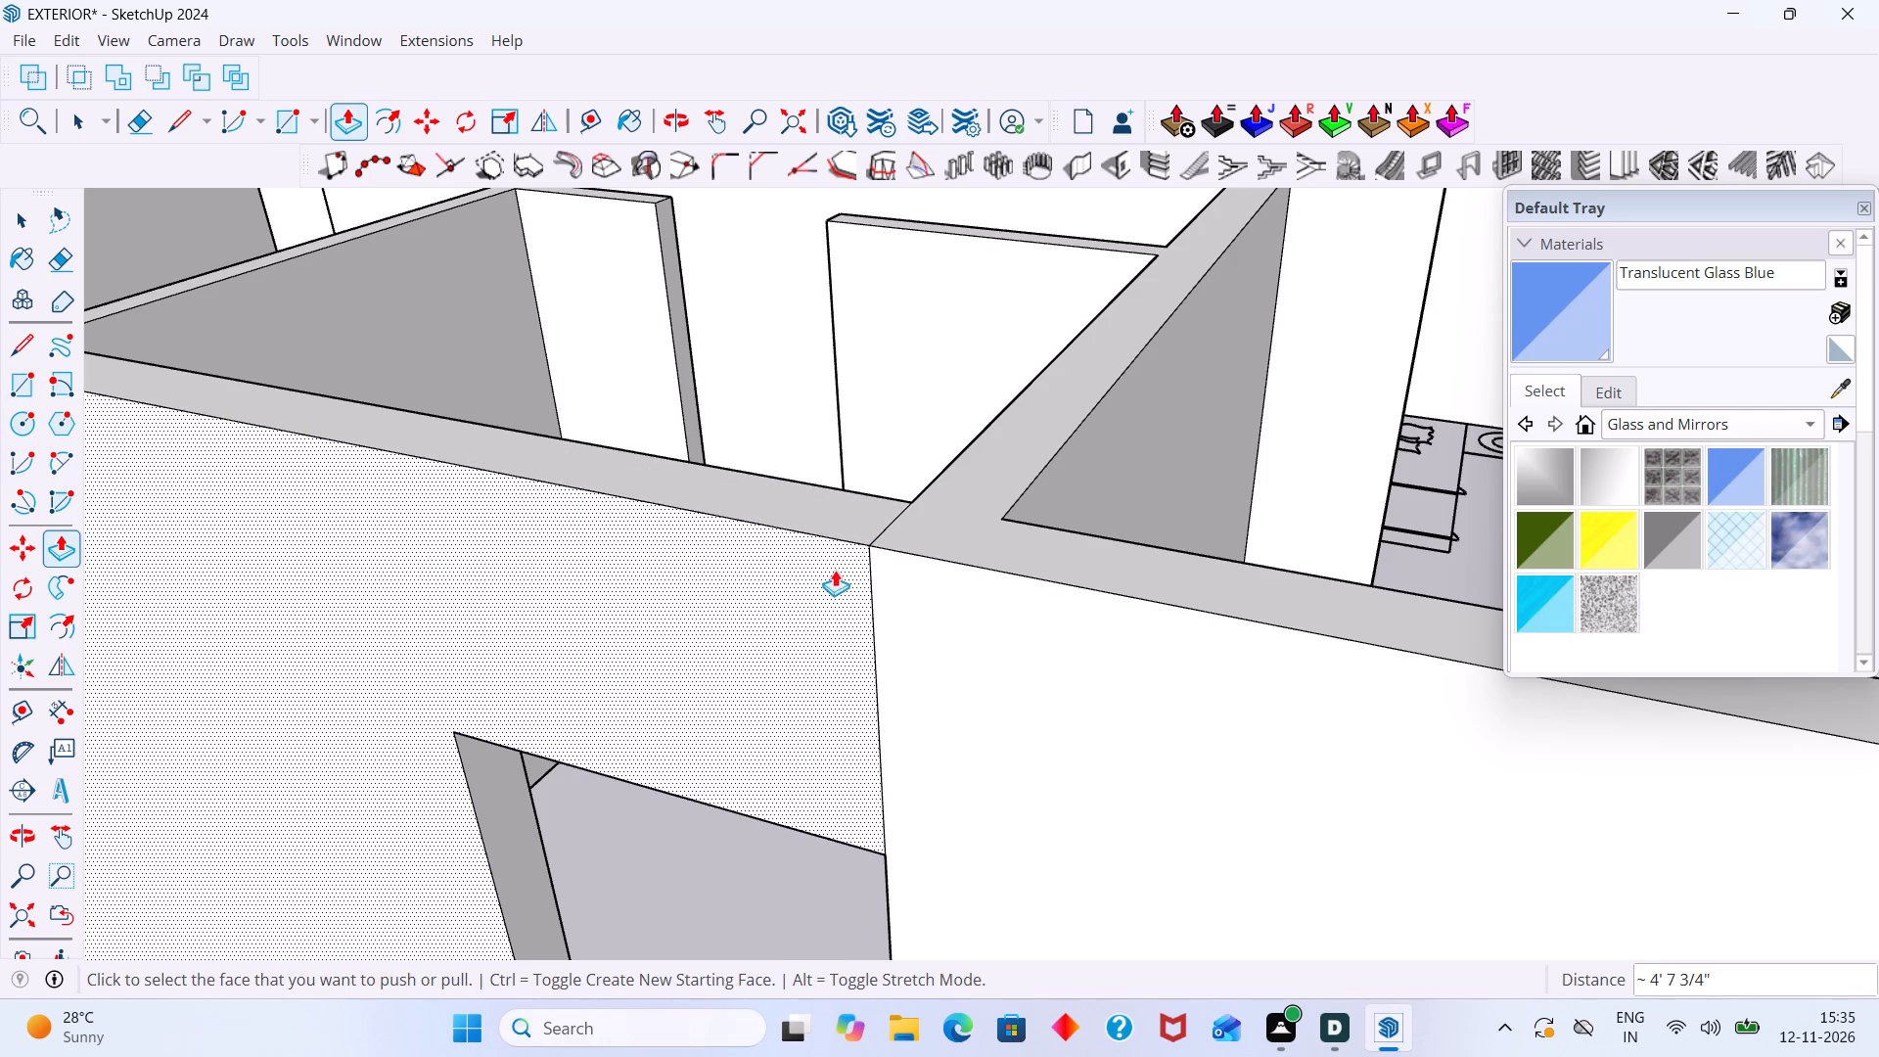
{"action": "scroll", "coordinate": [835, 570], "scroll_direction": "down", "scroll_amount": 1}
{"action": "middle_click_drag", "start_coordinate": [831, 590], "coordinate": [1019, 604]}
{"action": "scroll", "coordinate": [1019, 604], "scroll_direction": "down", "scroll_amount": 2}
{"action": "key", "text": "space"}
{"action": "key", "text": "e"}
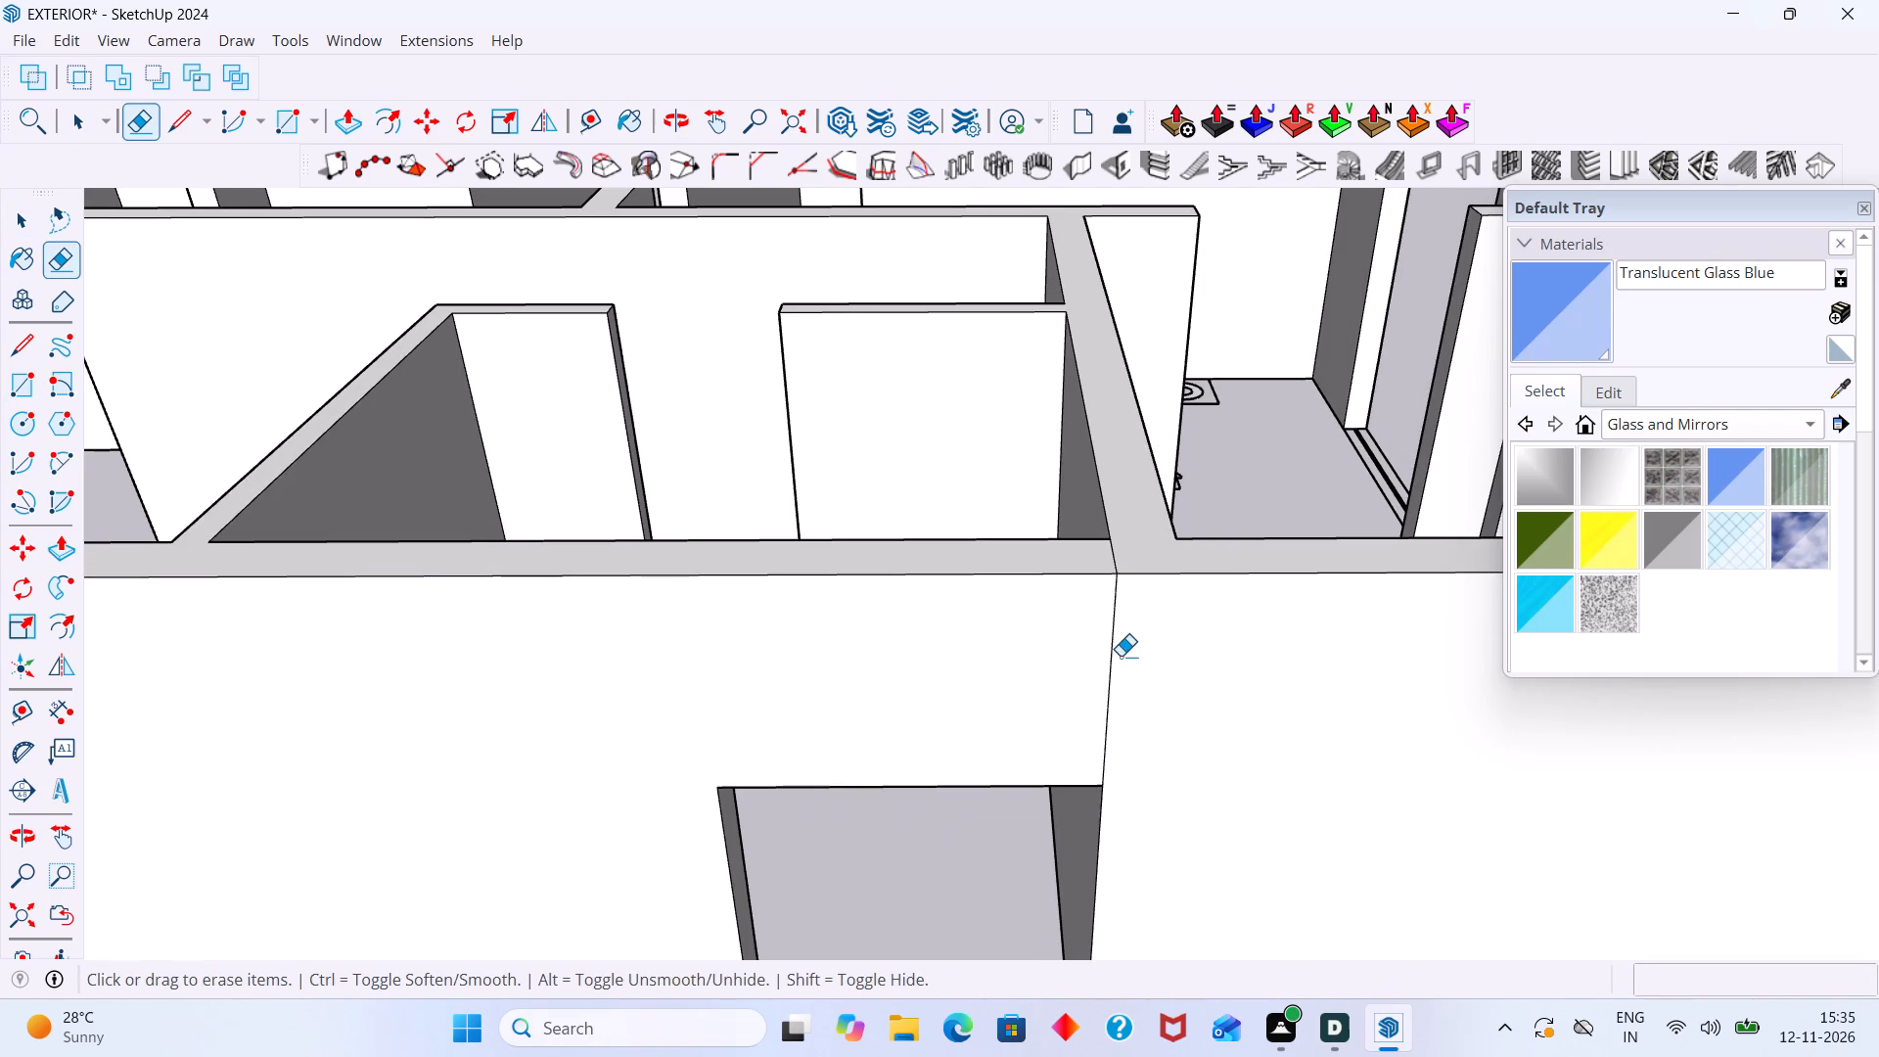
{"action": "left_click_drag", "start_coordinate": [1121, 656], "coordinate": [1105, 654]}
{"action": "scroll", "coordinate": [1104, 573], "scroll_direction": "up", "scroll_amount": 5}
{"action": "left_click_drag", "start_coordinate": [1158, 539], "coordinate": [1103, 553]}
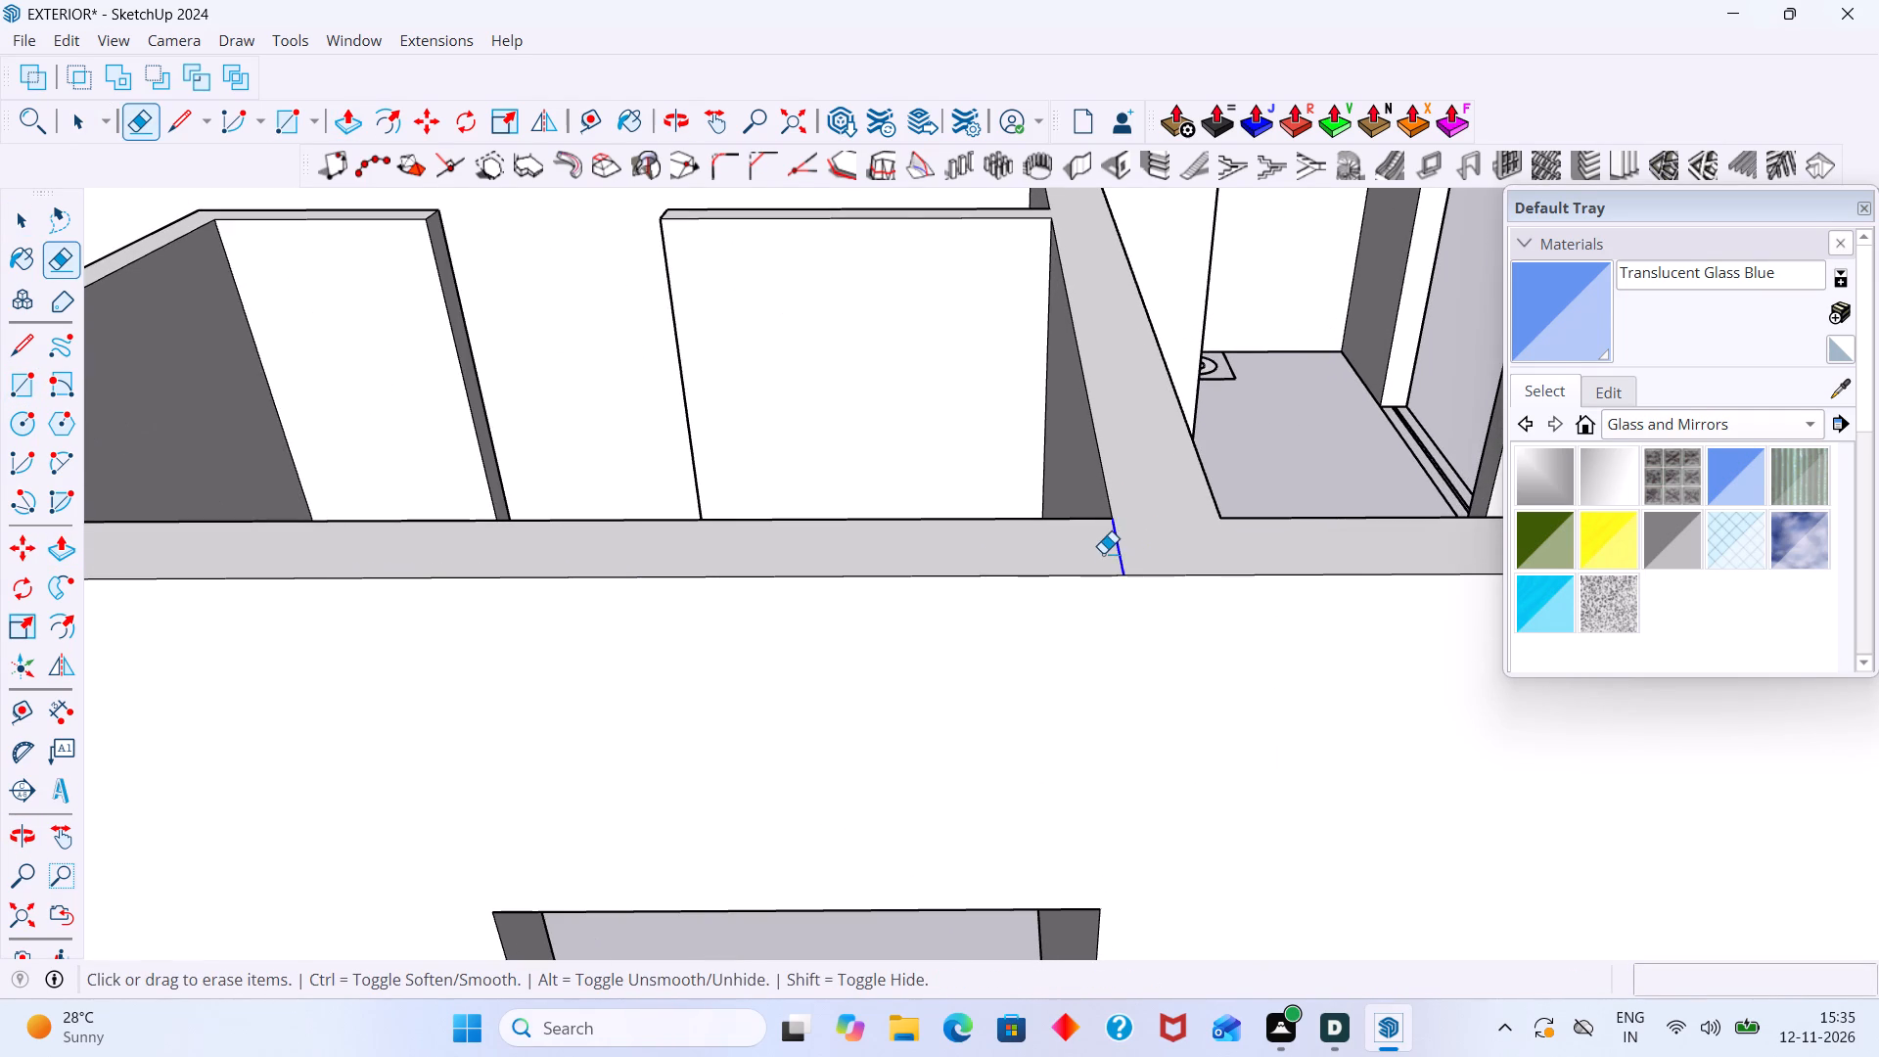
Delete the outer strip face on the floor at the threshold beneath the new header.
{"action": "scroll", "coordinate": [1103, 553], "scroll_direction": "down", "scroll_amount": 7}
{"action": "middle_click_drag", "start_coordinate": [1038, 599], "coordinate": [1475, 788]}
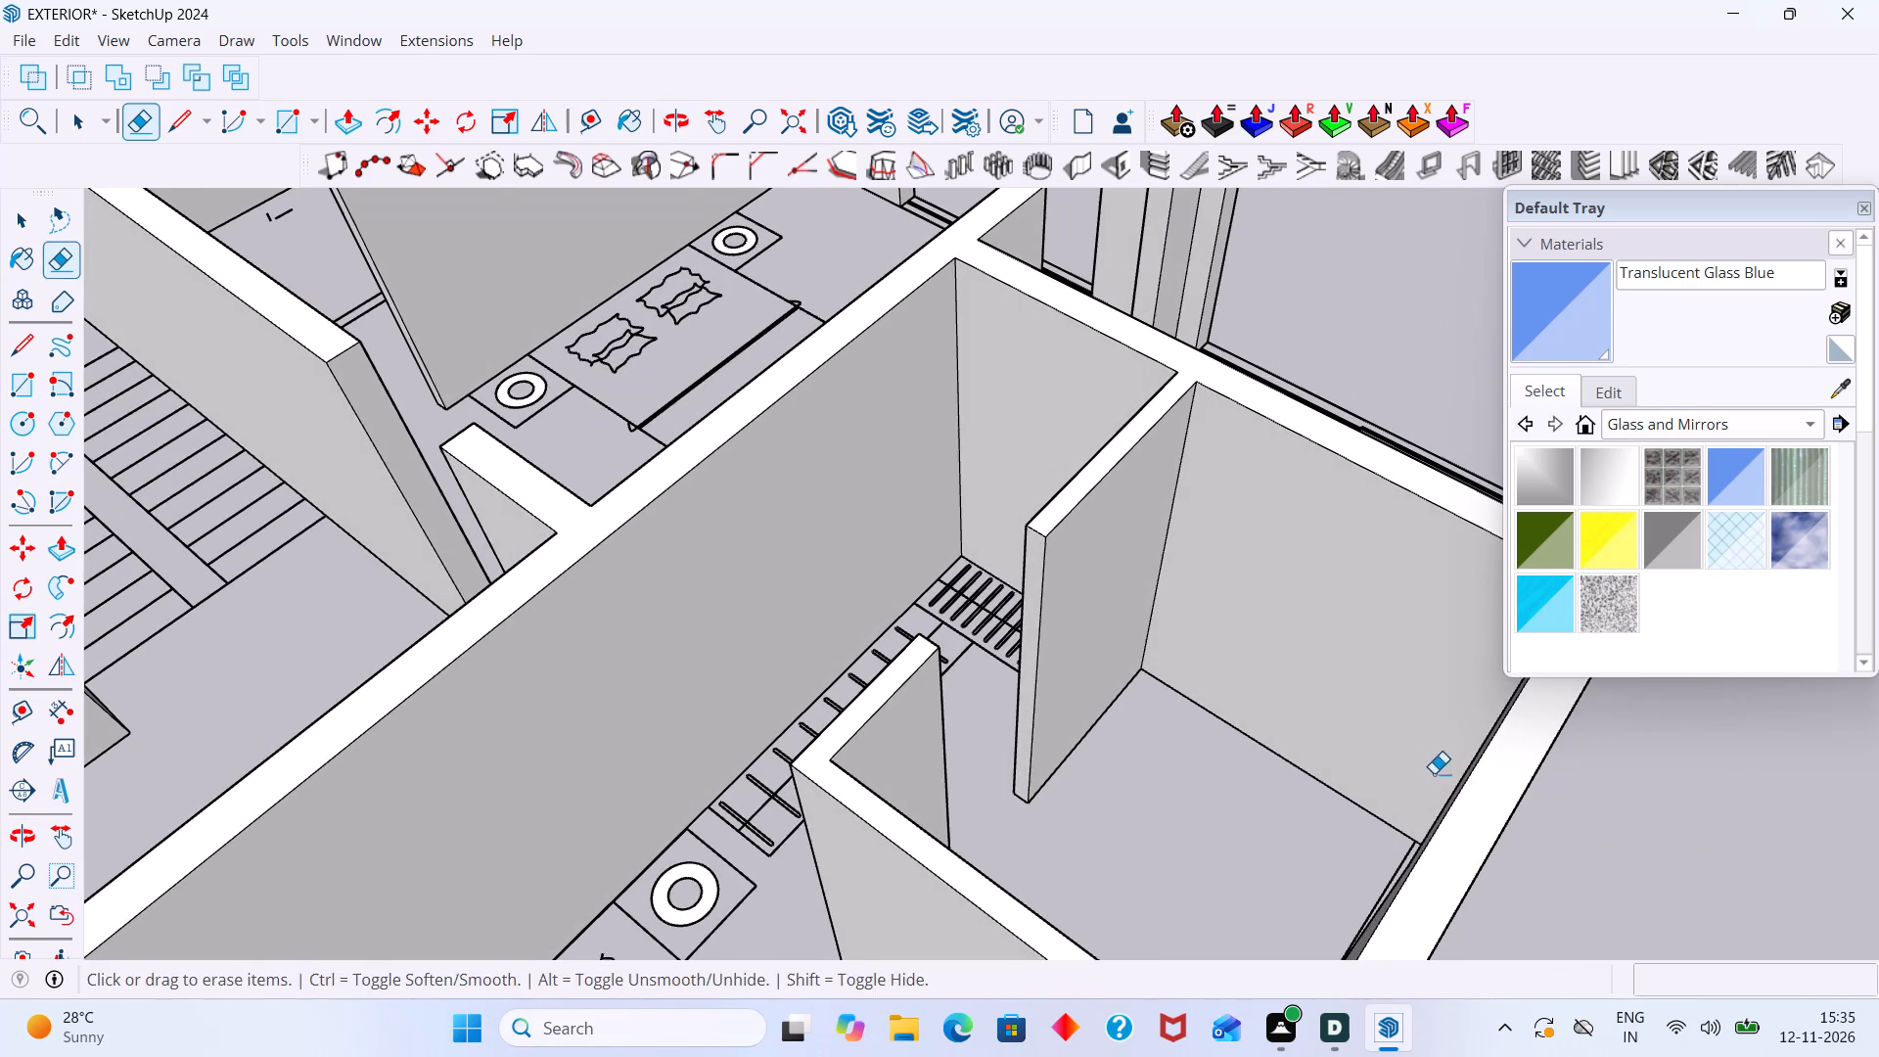
{"action": "middle_click_drag", "start_coordinate": [1306, 751], "coordinate": [924, 723], "text": "shift"}
{"action": "middle_click_drag", "start_coordinate": [927, 725], "coordinate": [967, 559]}
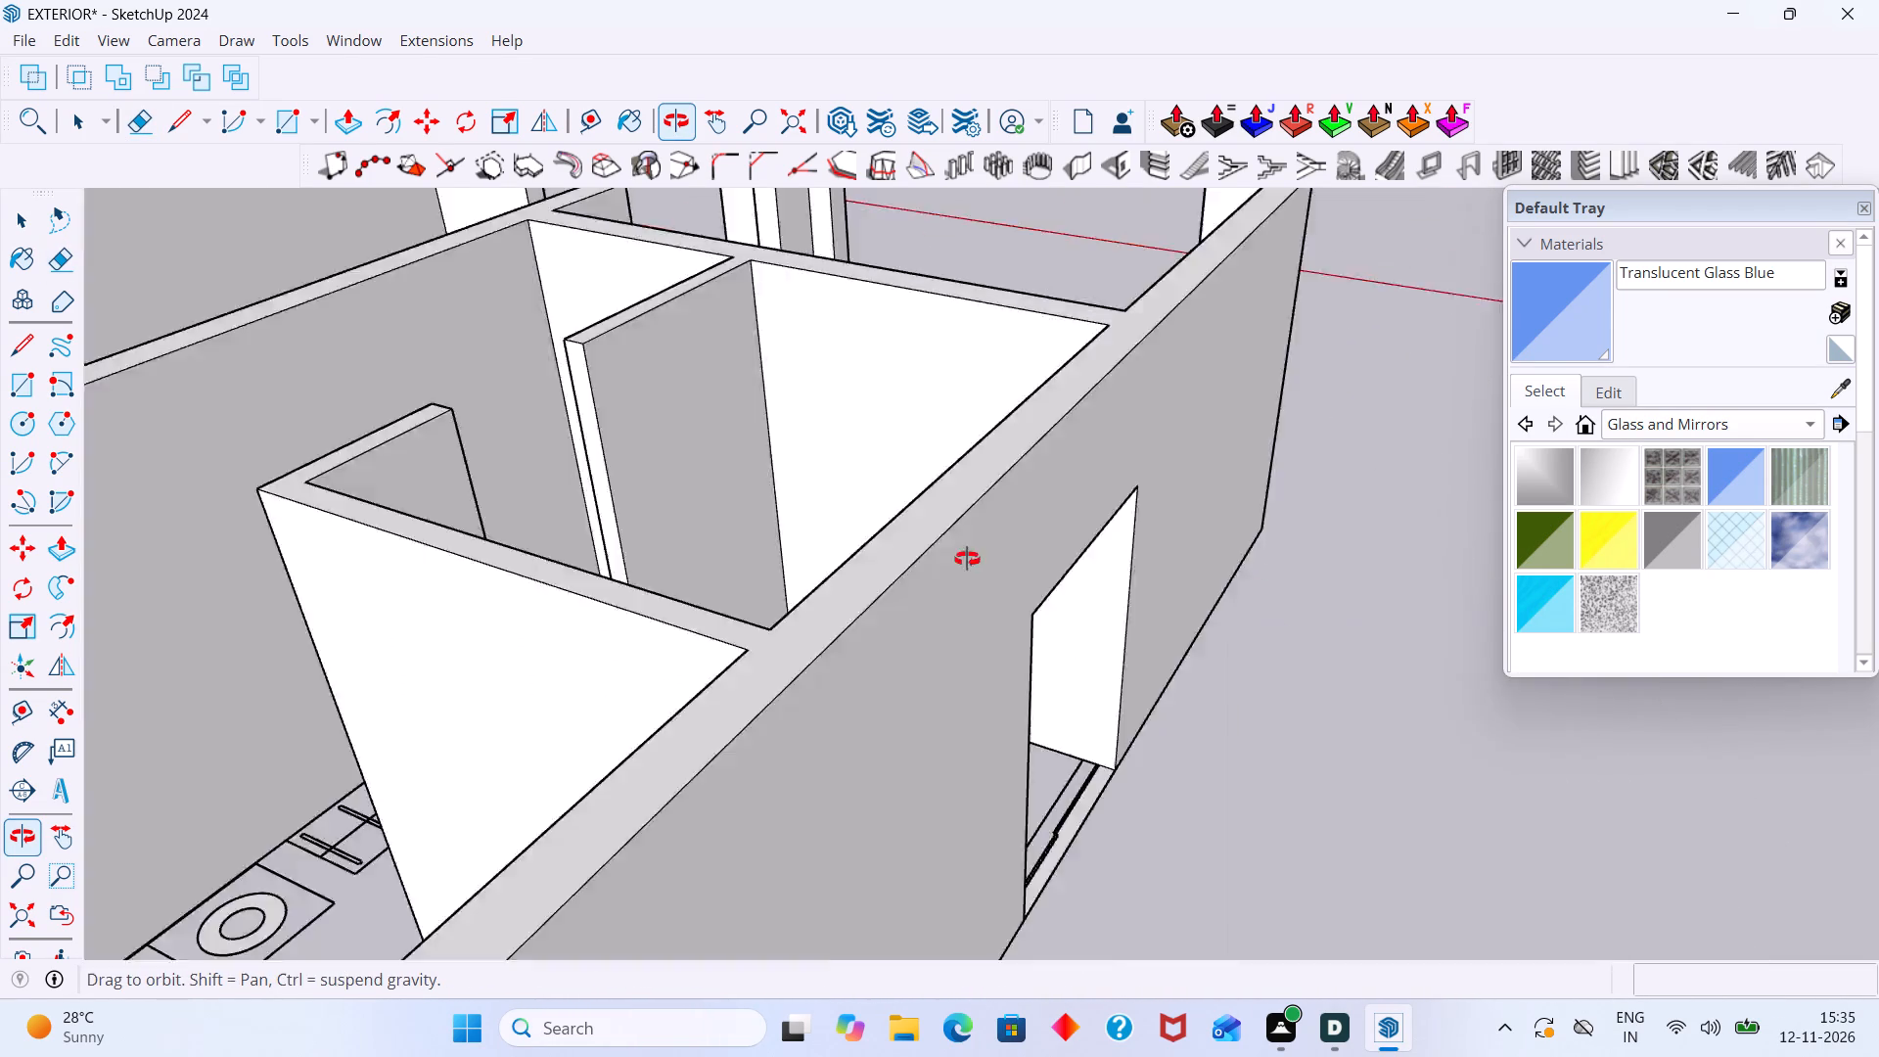
{"action": "middle_click_drag", "start_coordinate": [967, 559], "coordinate": [732, 521]}
{"action": "scroll", "coordinate": [785, 551], "scroll_direction": "down", "scroll_amount": 4}
{"action": "middle_click_drag", "start_coordinate": [793, 594], "coordinate": [635, 552]}
{"action": "key", "text": "space"}
{"action": "left_click", "coordinate": [797, 699]}
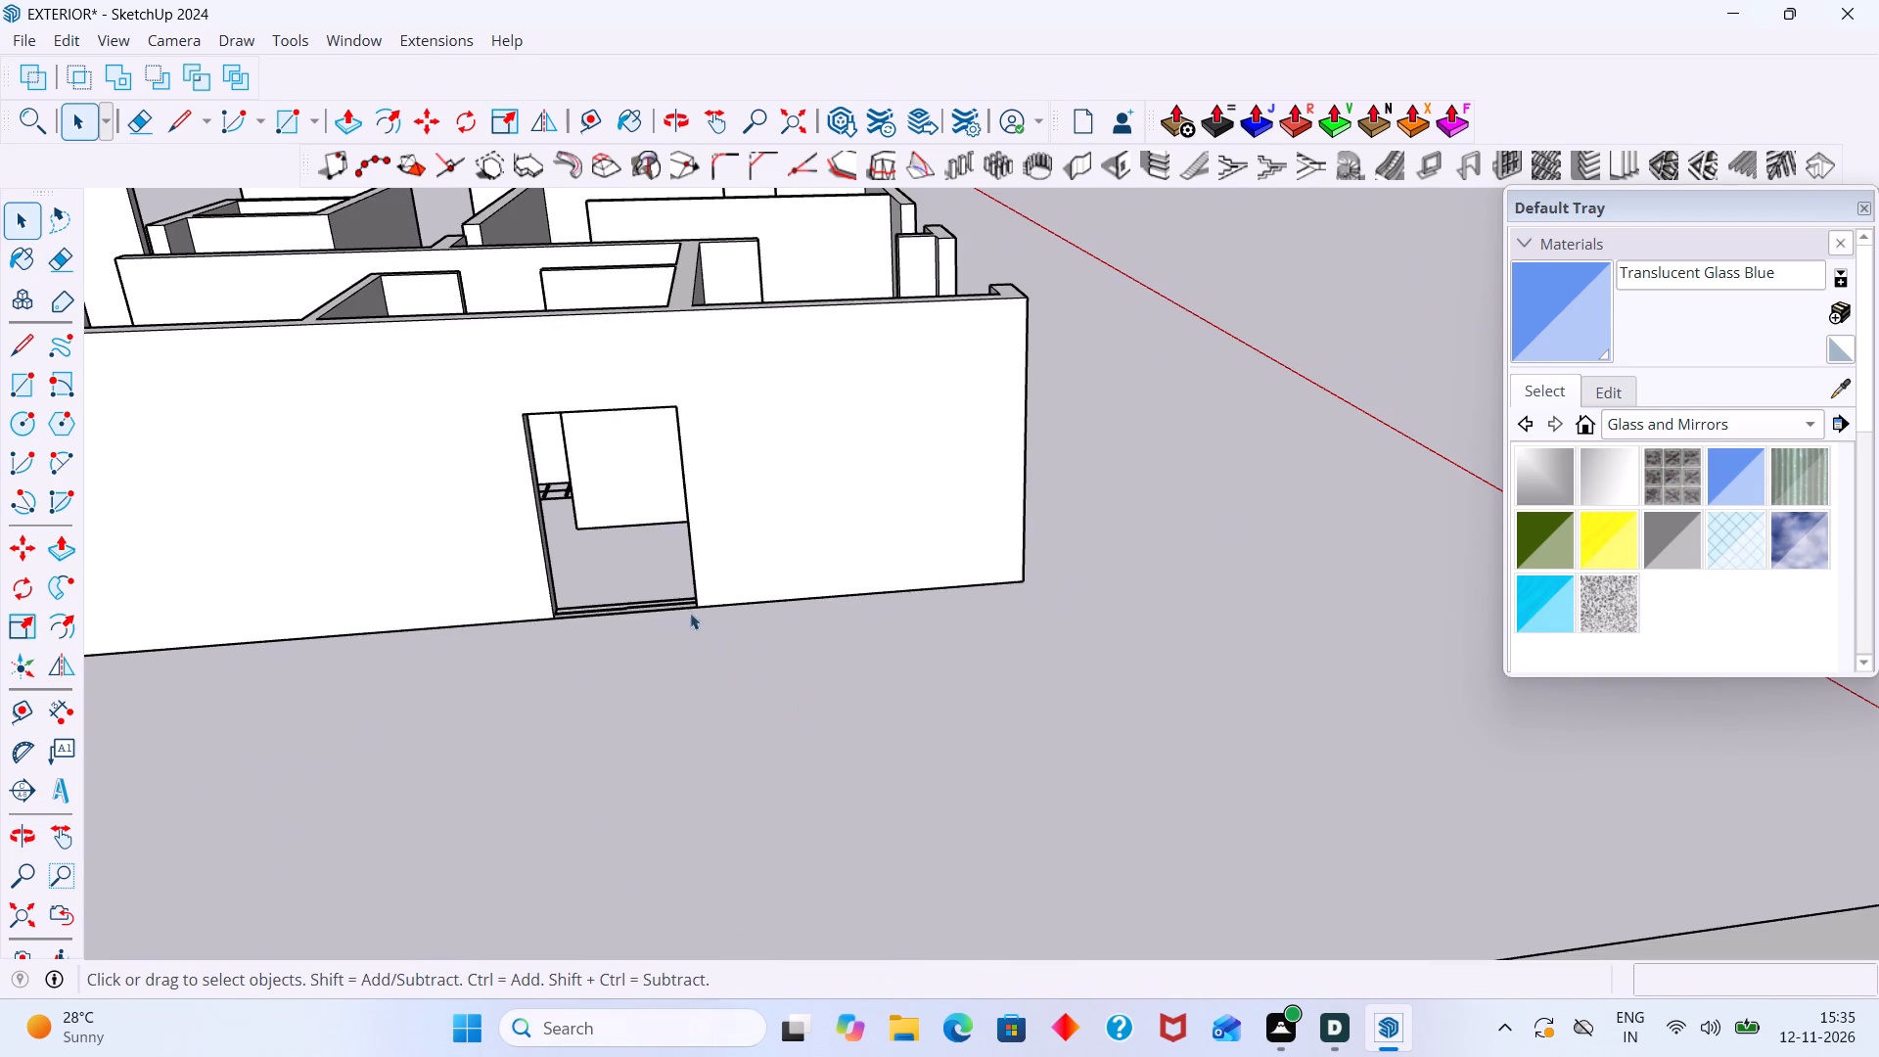
{"action": "scroll", "coordinate": [667, 586], "scroll_direction": "up", "scroll_amount": 4}
{"action": "middle_click_drag", "start_coordinate": [640, 619], "coordinate": [425, 641]}
{"action": "scroll", "coordinate": [435, 548], "scroll_direction": "up", "scroll_amount": 8}
{"action": "middle_click_drag", "start_coordinate": [463, 579], "coordinate": [489, 666]}
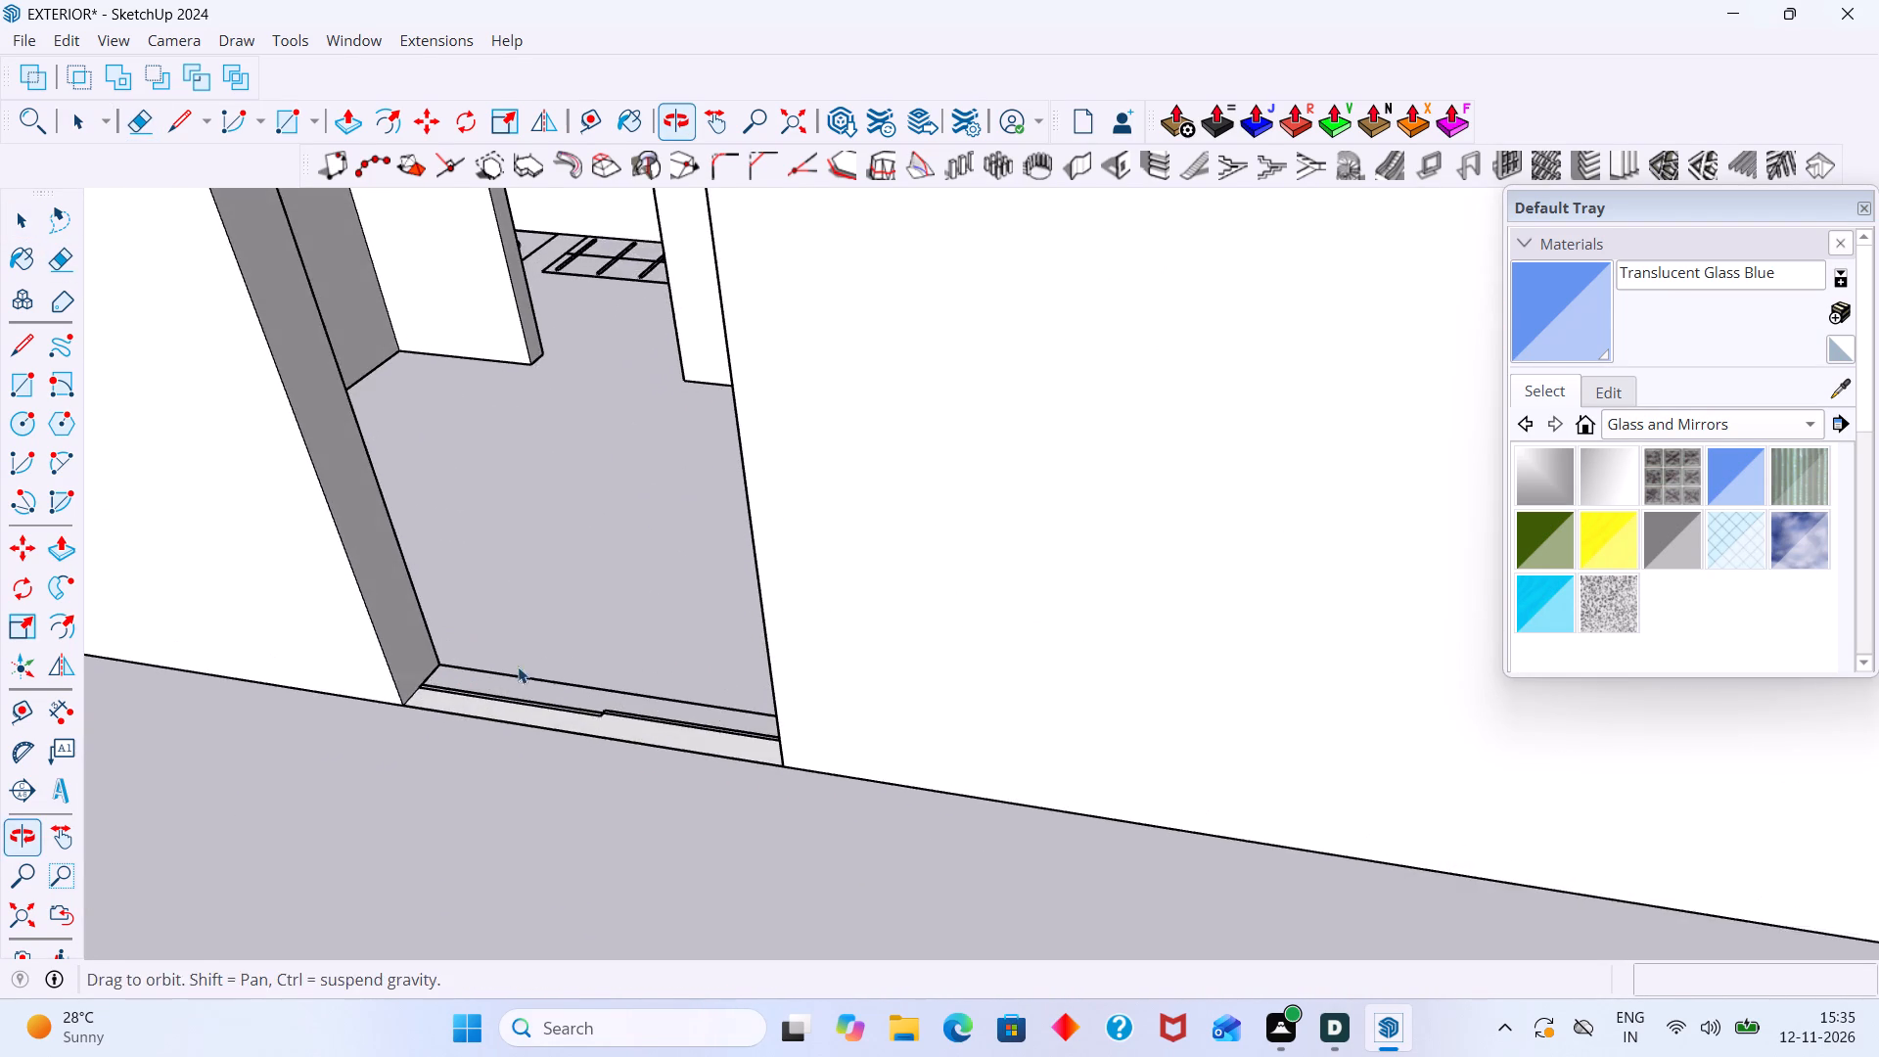
{"action": "scroll", "coordinate": [529, 666], "scroll_direction": "down", "scroll_amount": 2}
{"action": "middle_click_drag", "start_coordinate": [544, 708], "coordinate": [600, 727]}
{"action": "scroll", "coordinate": [605, 740], "scroll_direction": "up", "scroll_amount": 5}
{"action": "left_click", "coordinate": [619, 768]}
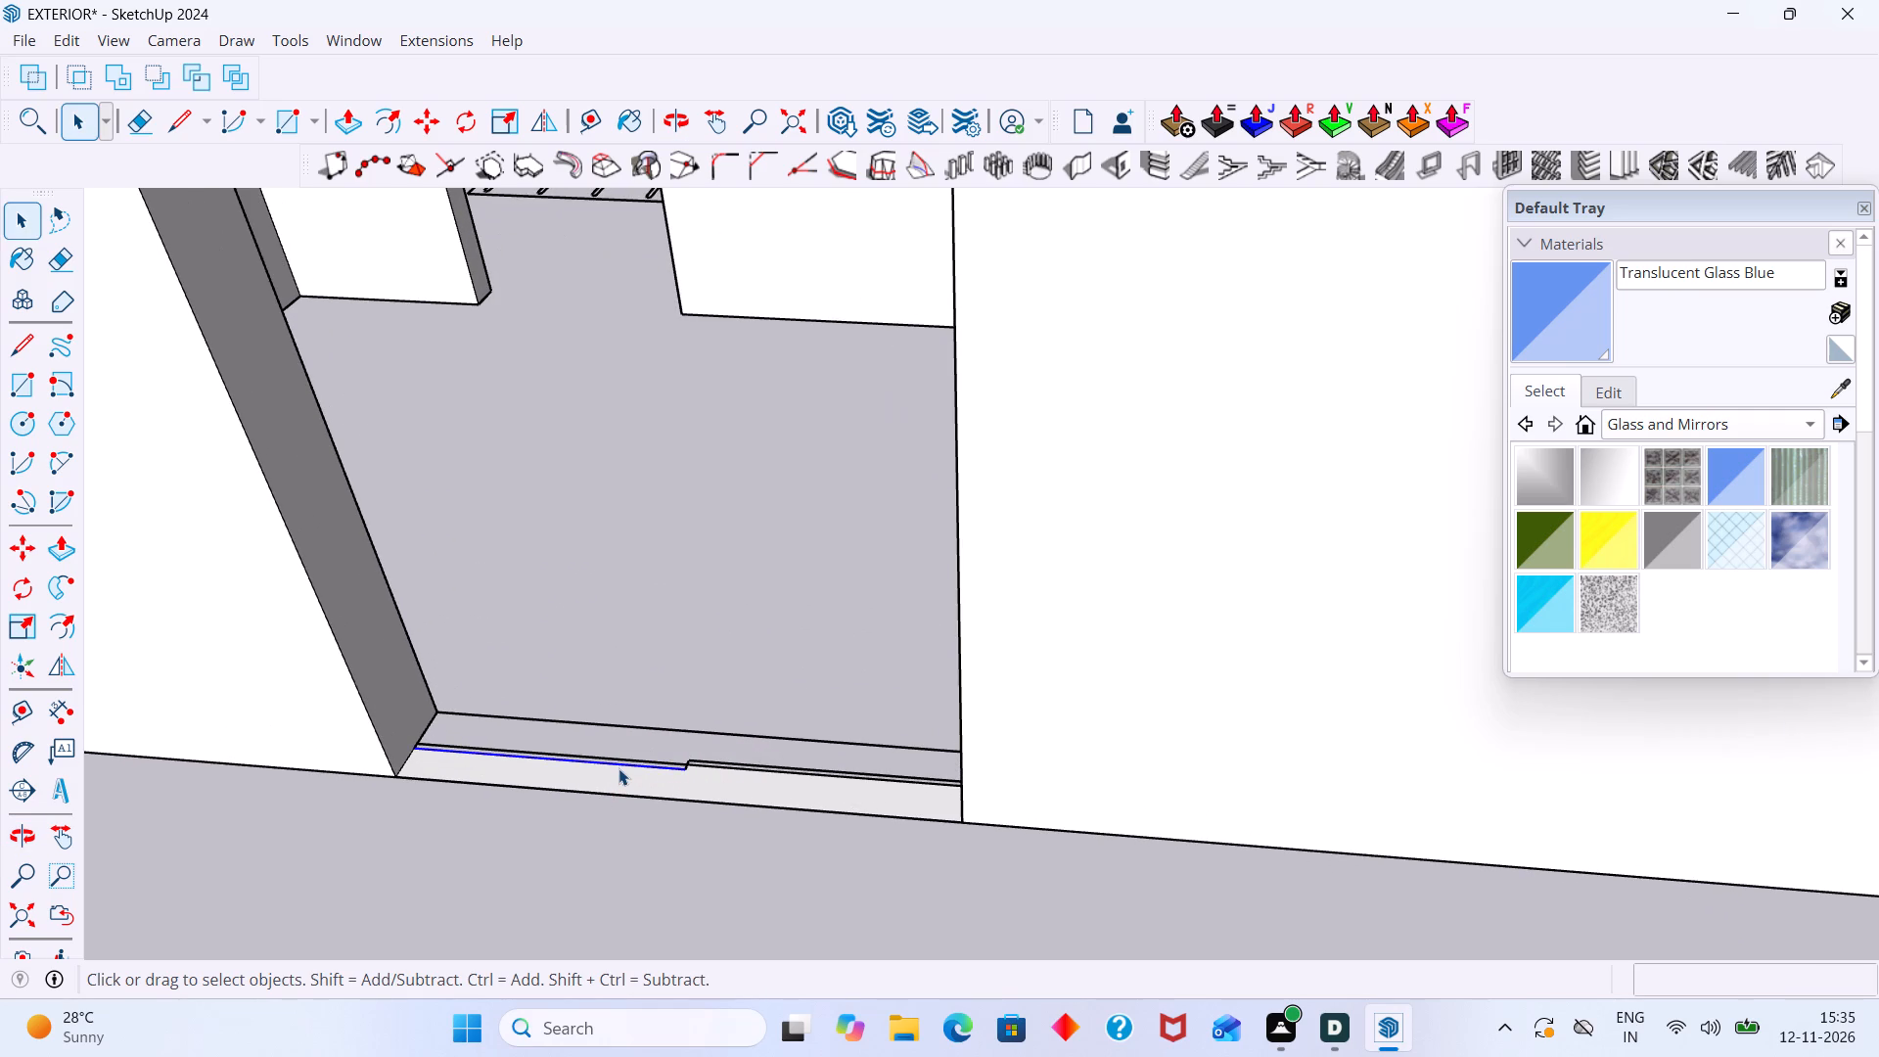
{"action": "left_click", "coordinate": [619, 769]}
{"action": "key", "text": "Delete"}
Erase the stepped sliding-panel lines across the threshold of the opening.
{"action": "scroll", "coordinate": [622, 773], "scroll_direction": "up", "scroll_amount": 2}
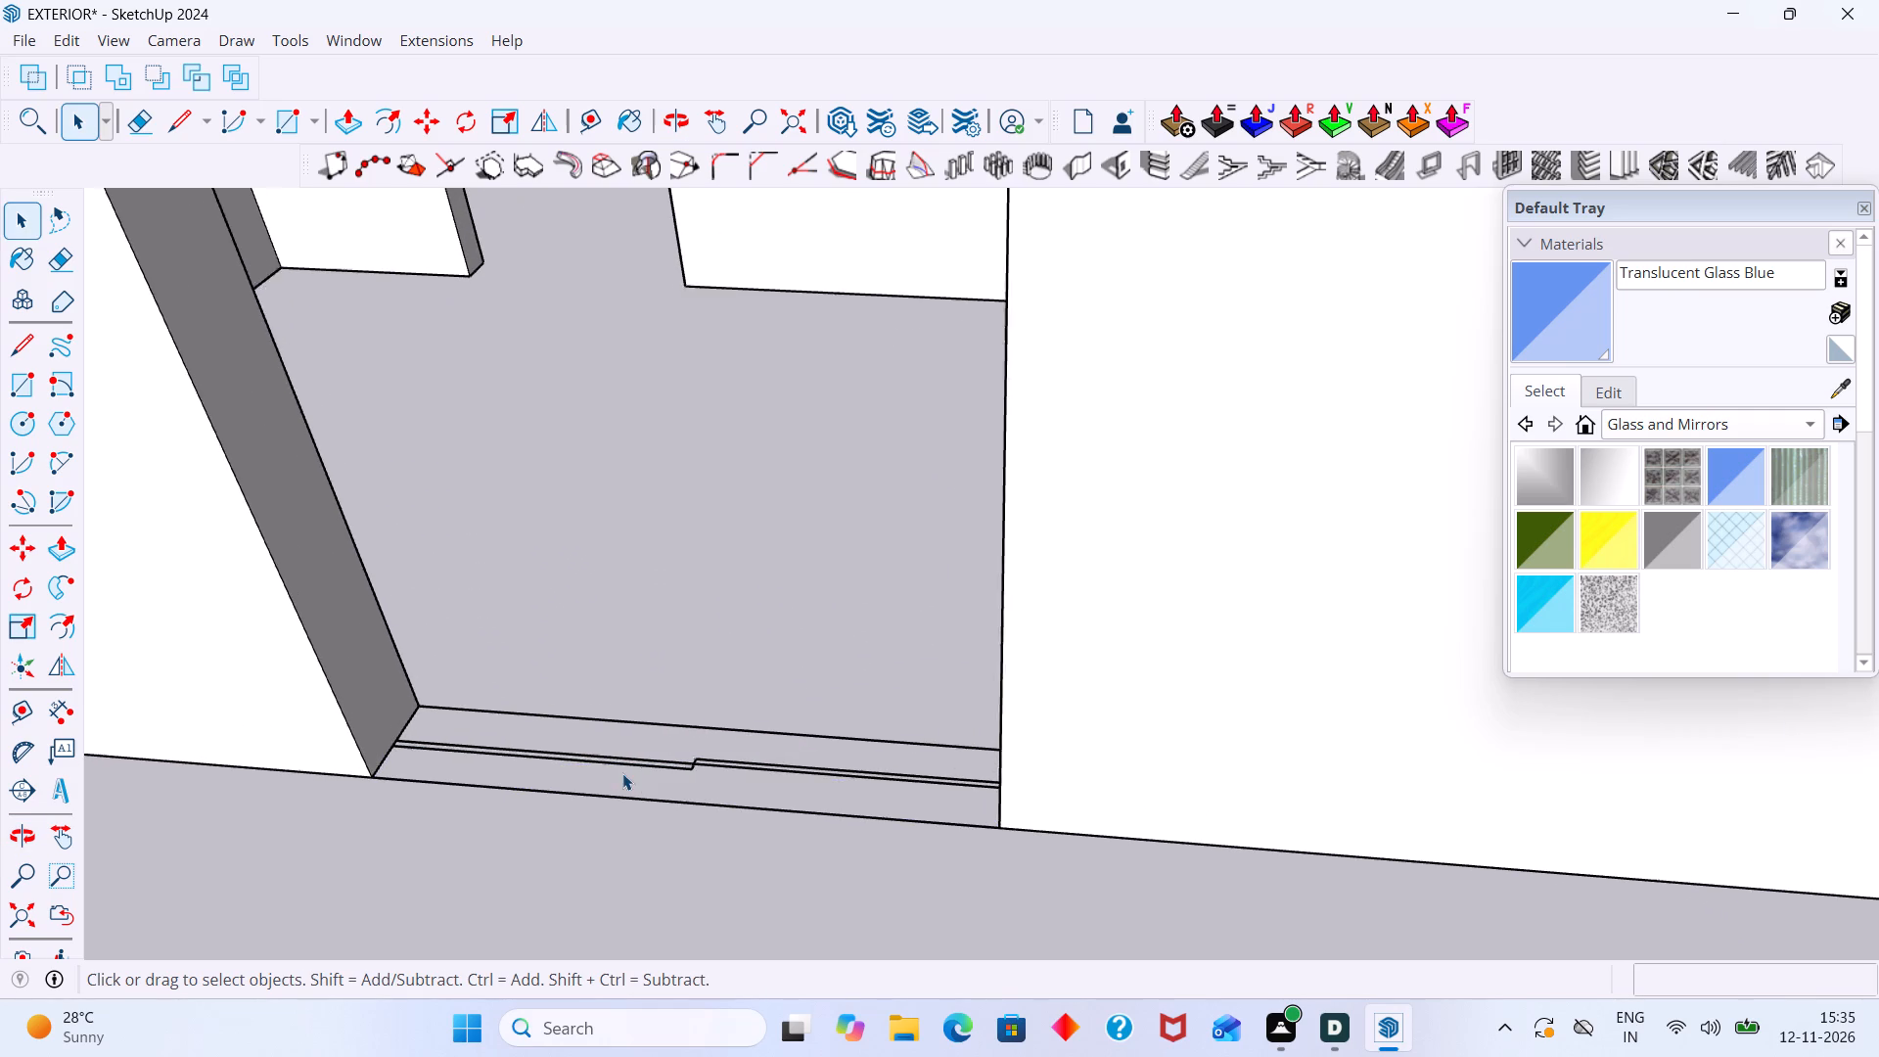
{"action": "scroll", "coordinate": [622, 773], "scroll_direction": "up", "scroll_amount": 1}
{"action": "scroll", "coordinate": [669, 774], "scroll_direction": "down", "scroll_amount": 2}
{"action": "middle_click_drag", "start_coordinate": [755, 784], "coordinate": [826, 794]}
{"action": "scroll", "coordinate": [828, 794], "scroll_direction": "down", "scroll_amount": 5}
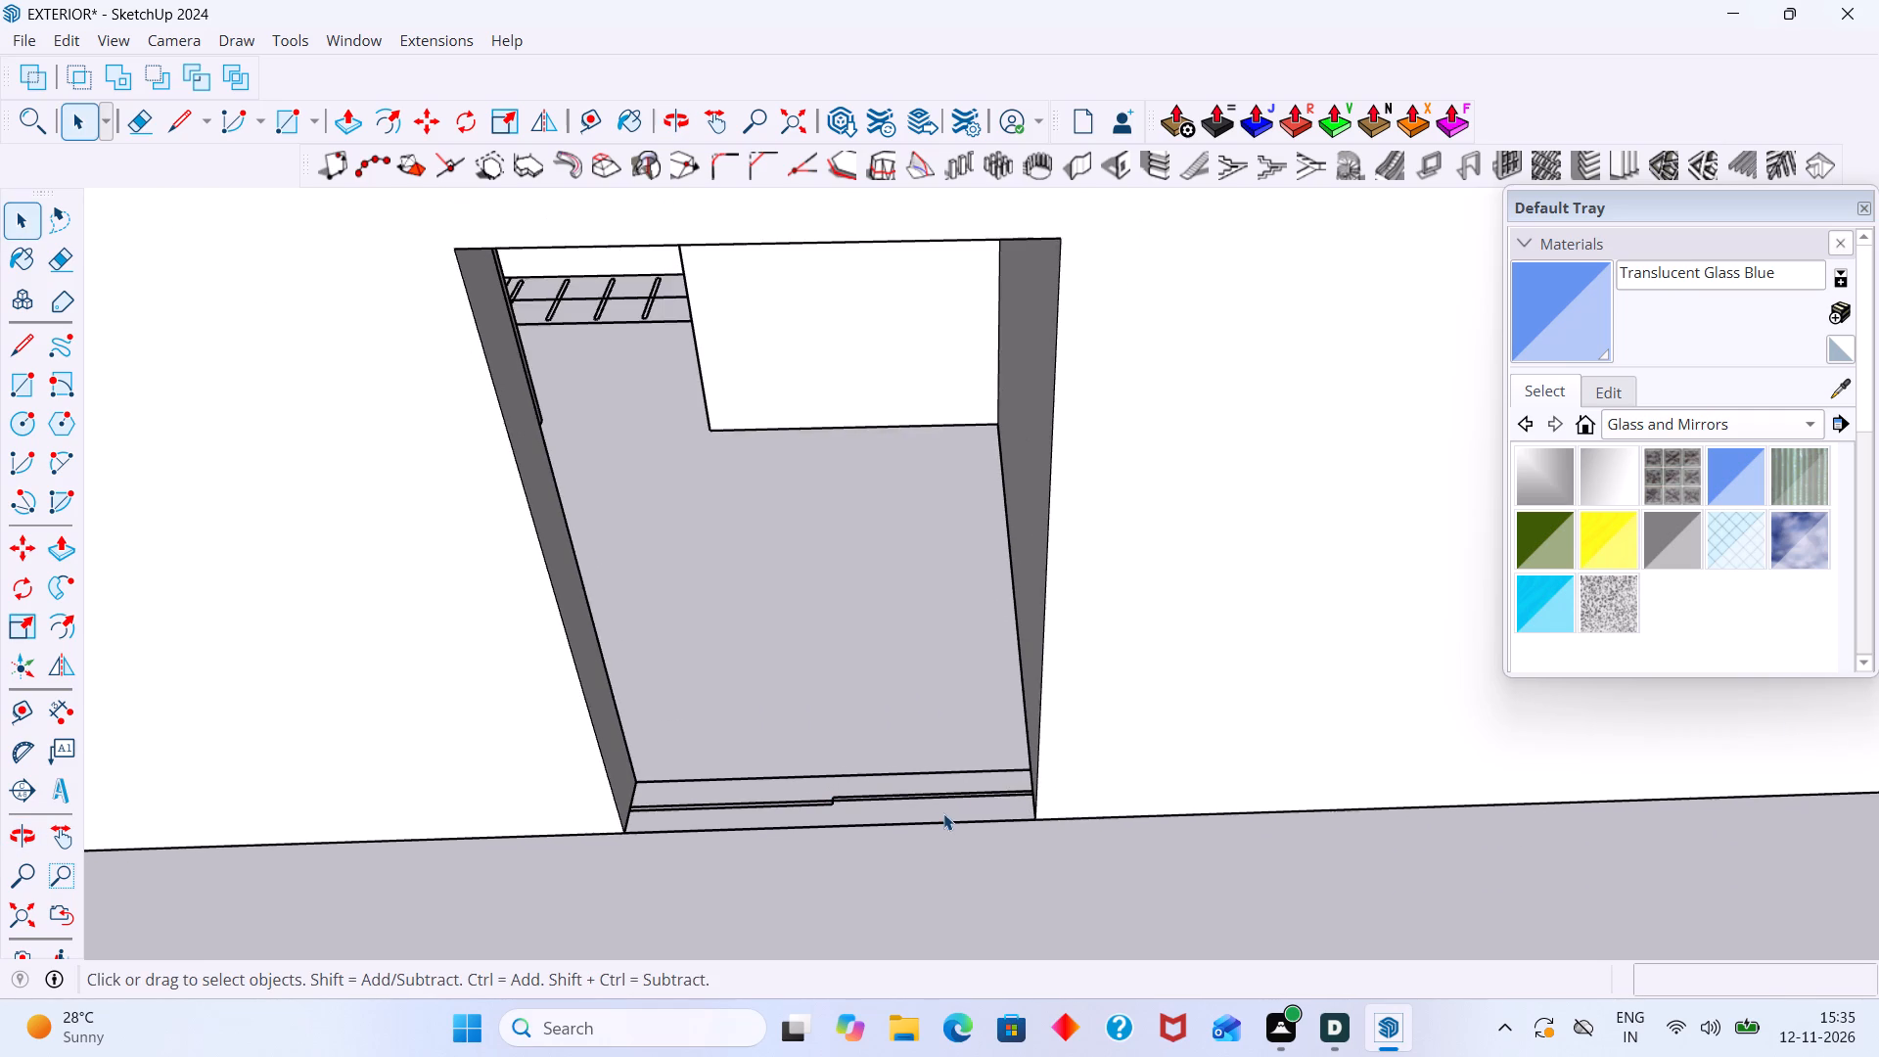
{"action": "middle_click_drag", "start_coordinate": [943, 813], "coordinate": [1049, 788]}
{"action": "key", "text": "e"}
{"action": "scroll", "coordinate": [1054, 801], "scroll_direction": "up", "scroll_amount": 6}
{"action": "left_click_drag", "start_coordinate": [1035, 758], "coordinate": [1021, 738]}
{"action": "left_click_drag", "start_coordinate": [998, 736], "coordinate": [957, 770]}
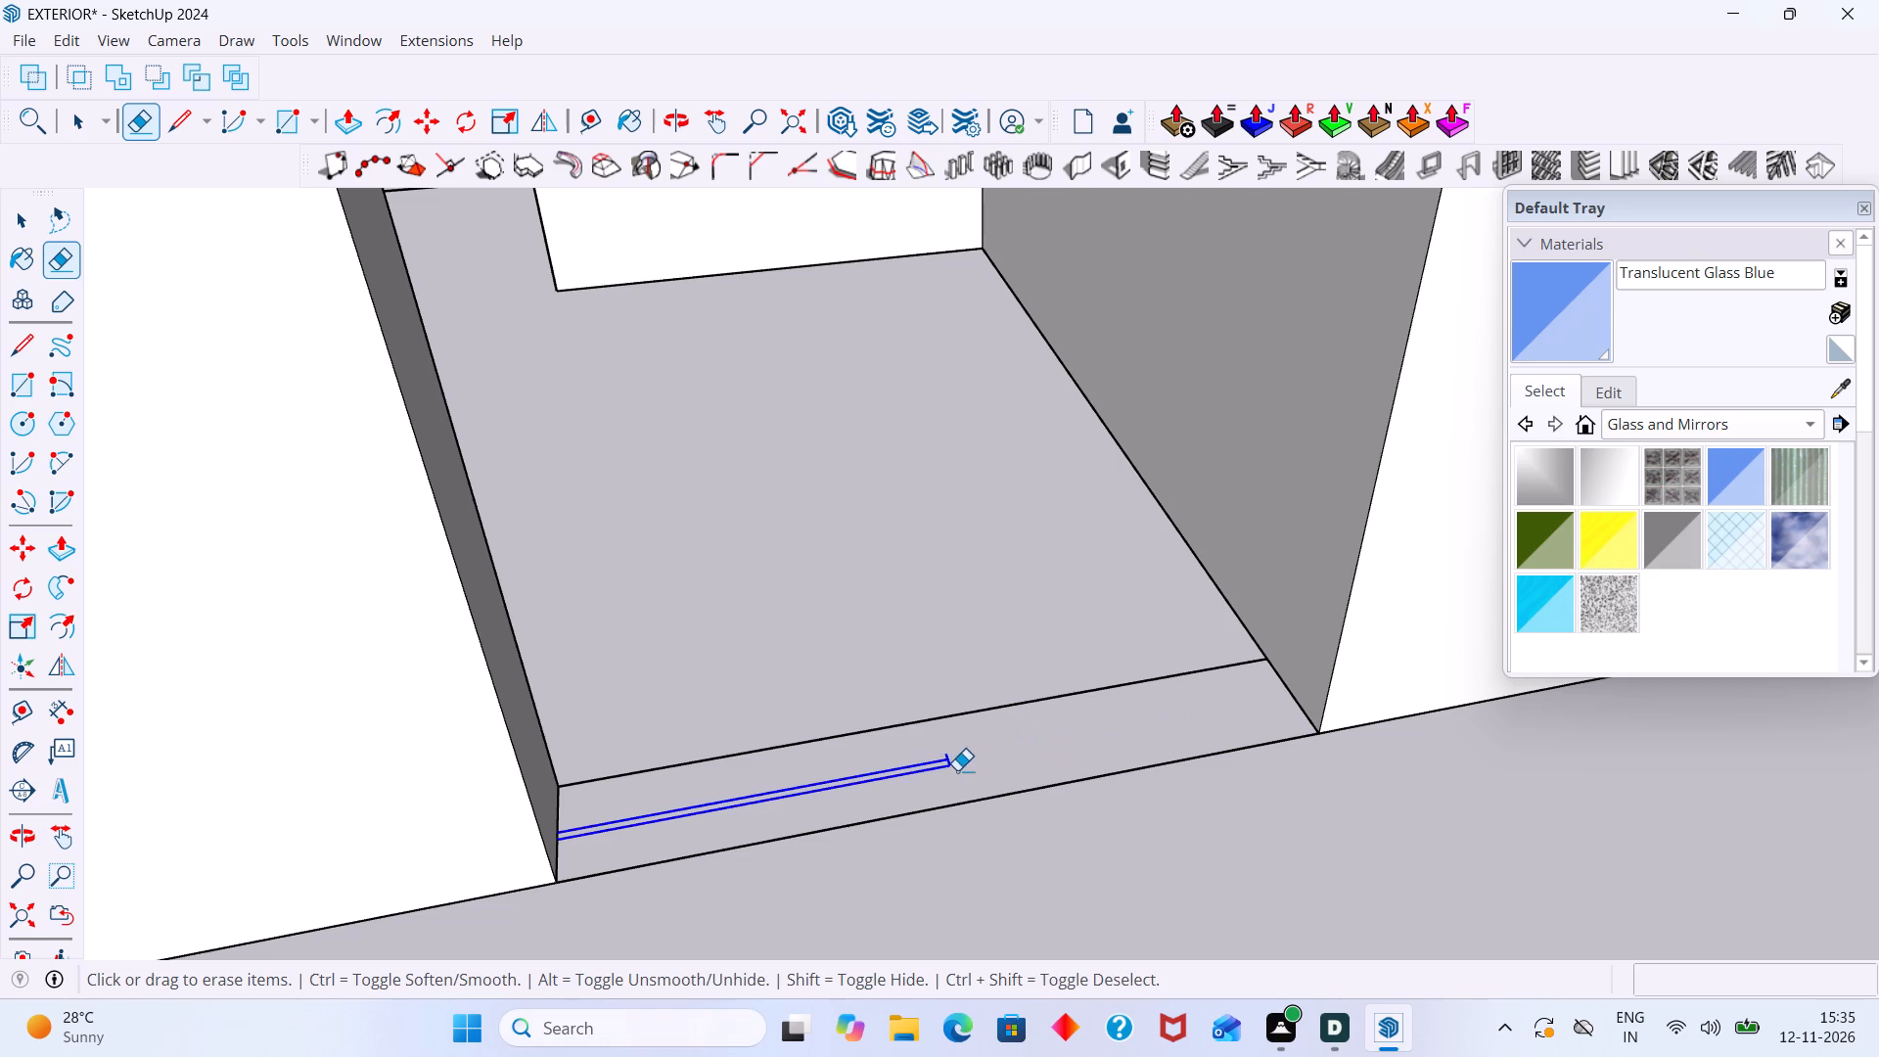
{"action": "left_click_drag", "start_coordinate": [957, 770], "coordinate": [940, 759]}
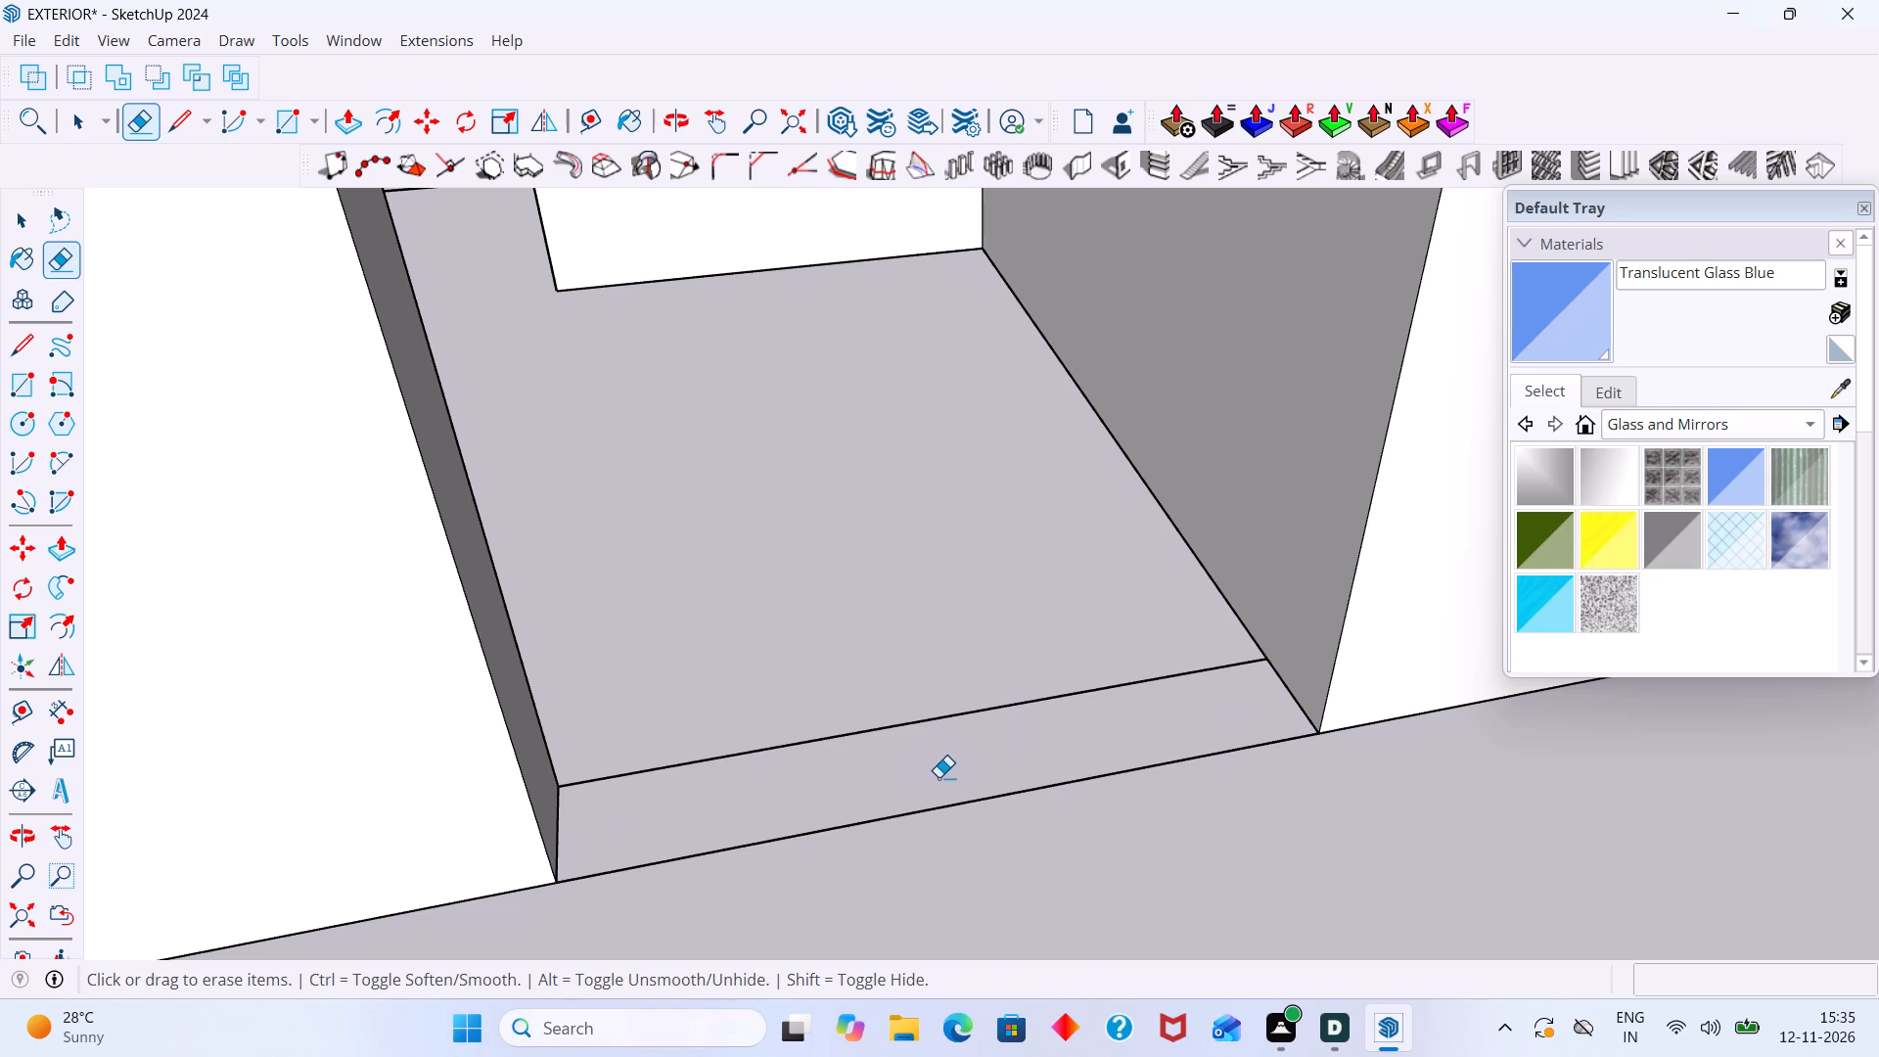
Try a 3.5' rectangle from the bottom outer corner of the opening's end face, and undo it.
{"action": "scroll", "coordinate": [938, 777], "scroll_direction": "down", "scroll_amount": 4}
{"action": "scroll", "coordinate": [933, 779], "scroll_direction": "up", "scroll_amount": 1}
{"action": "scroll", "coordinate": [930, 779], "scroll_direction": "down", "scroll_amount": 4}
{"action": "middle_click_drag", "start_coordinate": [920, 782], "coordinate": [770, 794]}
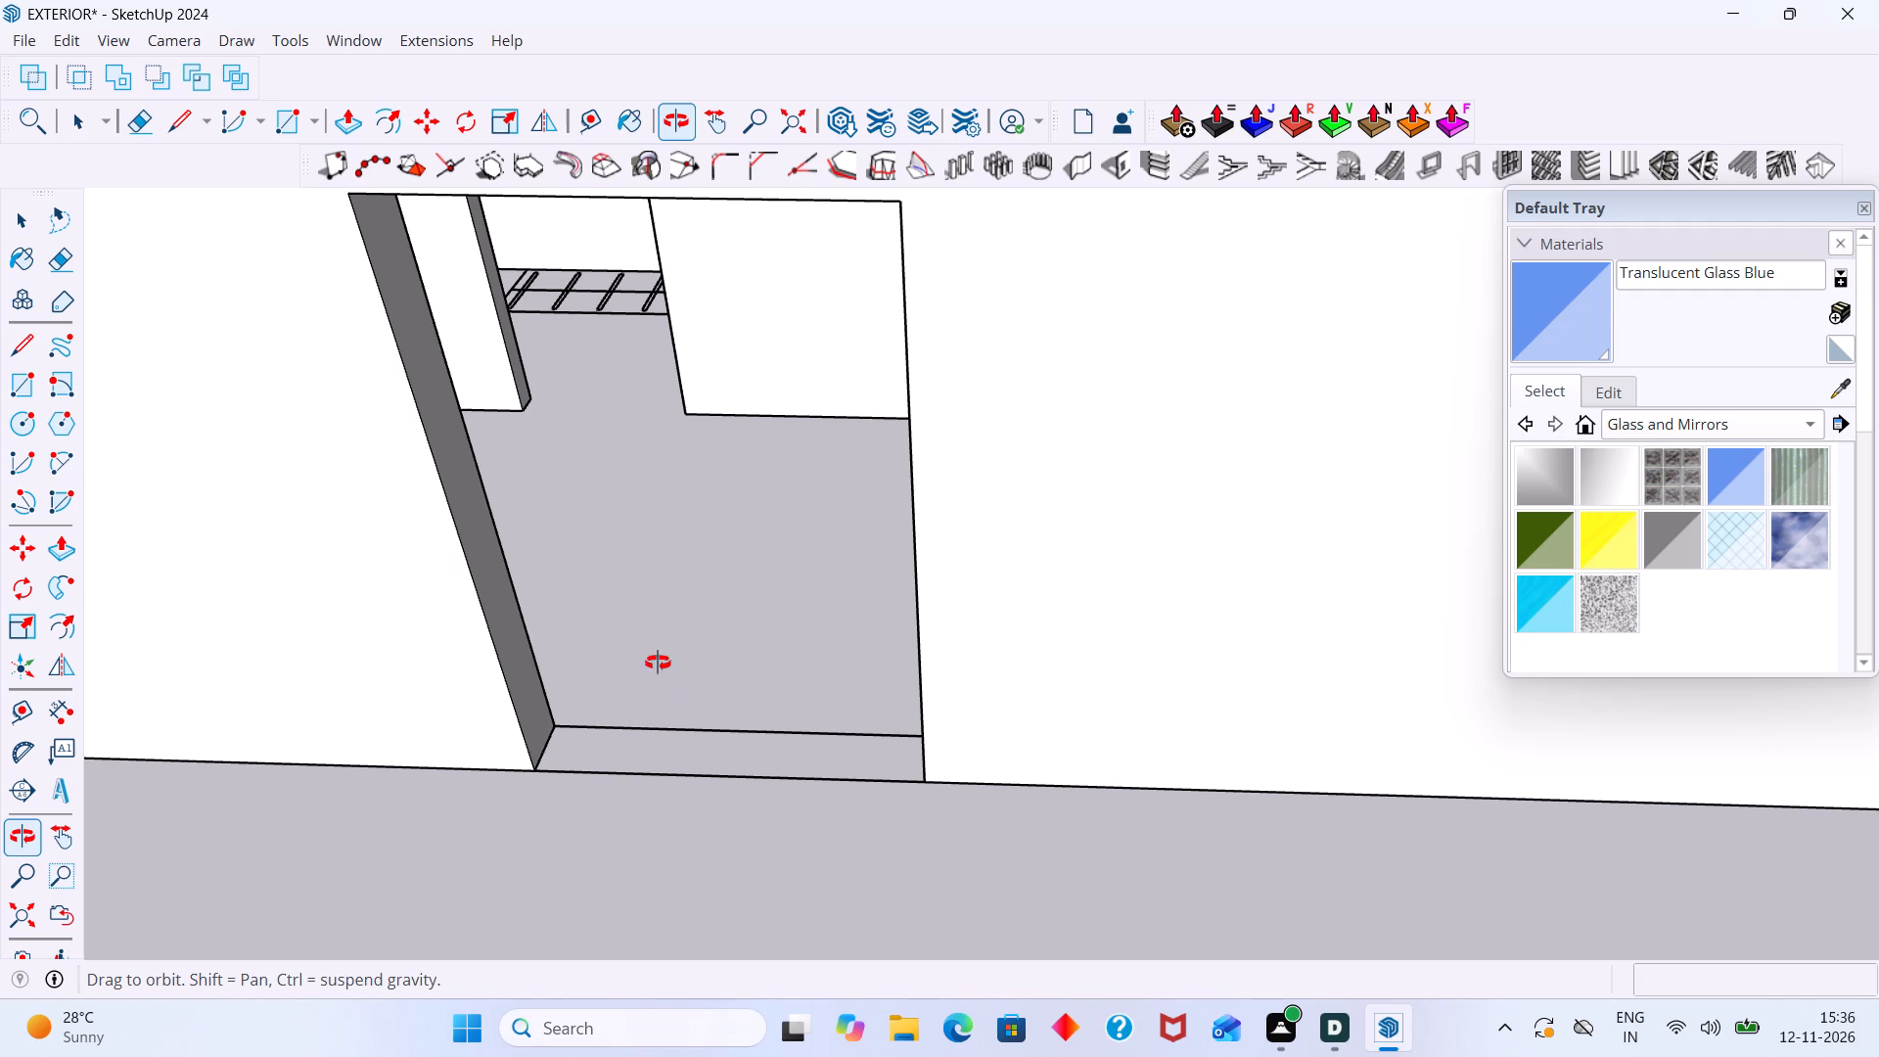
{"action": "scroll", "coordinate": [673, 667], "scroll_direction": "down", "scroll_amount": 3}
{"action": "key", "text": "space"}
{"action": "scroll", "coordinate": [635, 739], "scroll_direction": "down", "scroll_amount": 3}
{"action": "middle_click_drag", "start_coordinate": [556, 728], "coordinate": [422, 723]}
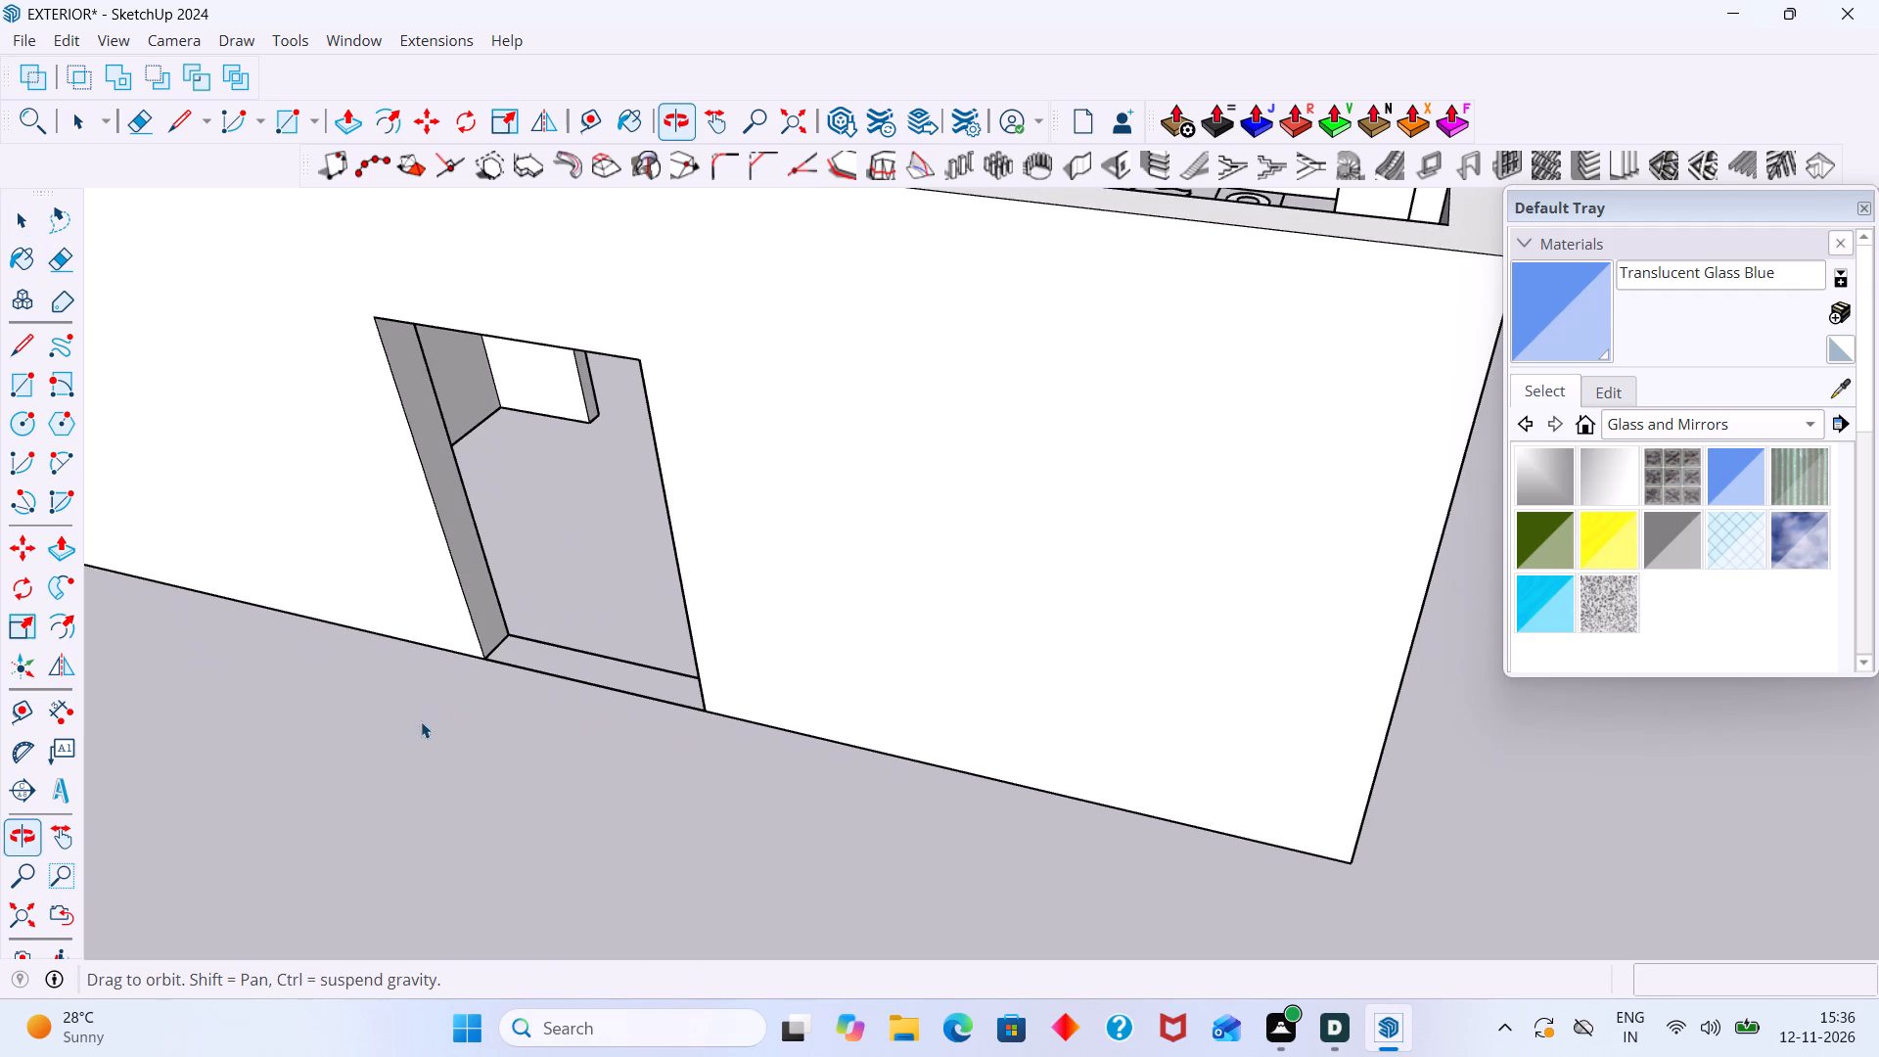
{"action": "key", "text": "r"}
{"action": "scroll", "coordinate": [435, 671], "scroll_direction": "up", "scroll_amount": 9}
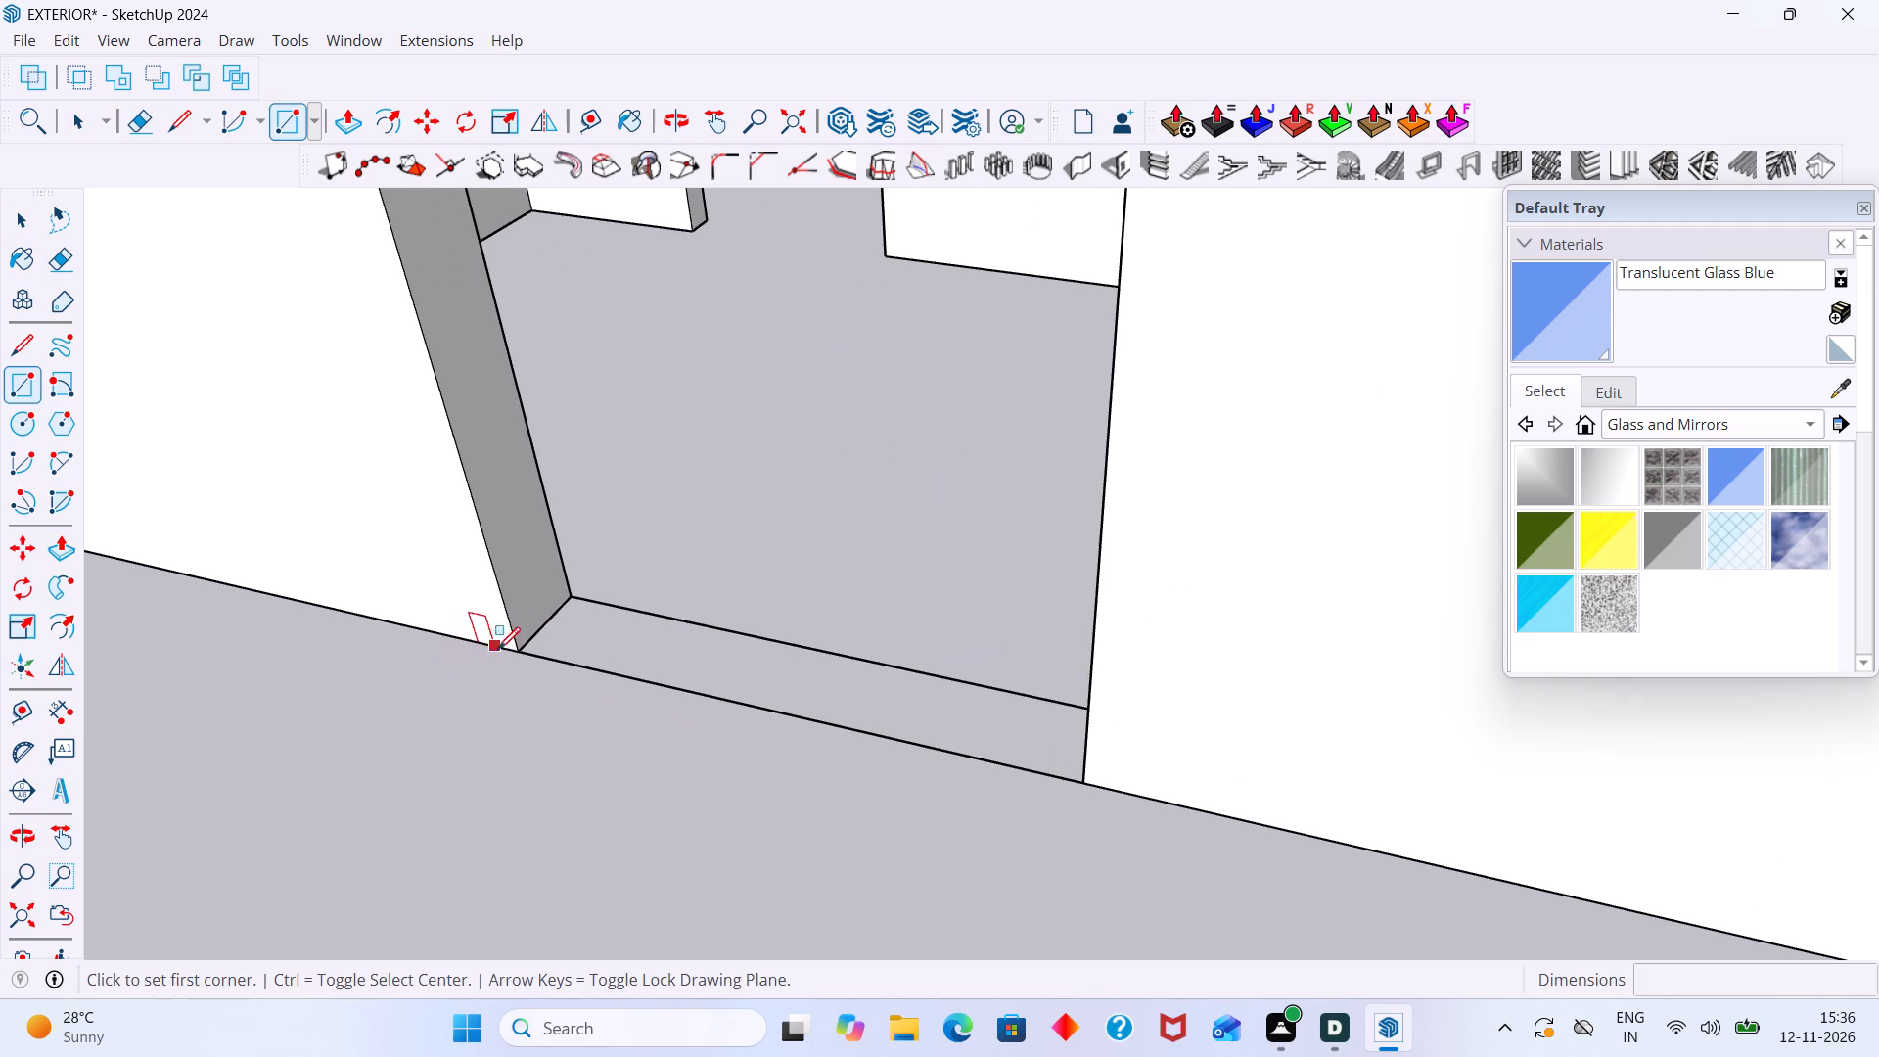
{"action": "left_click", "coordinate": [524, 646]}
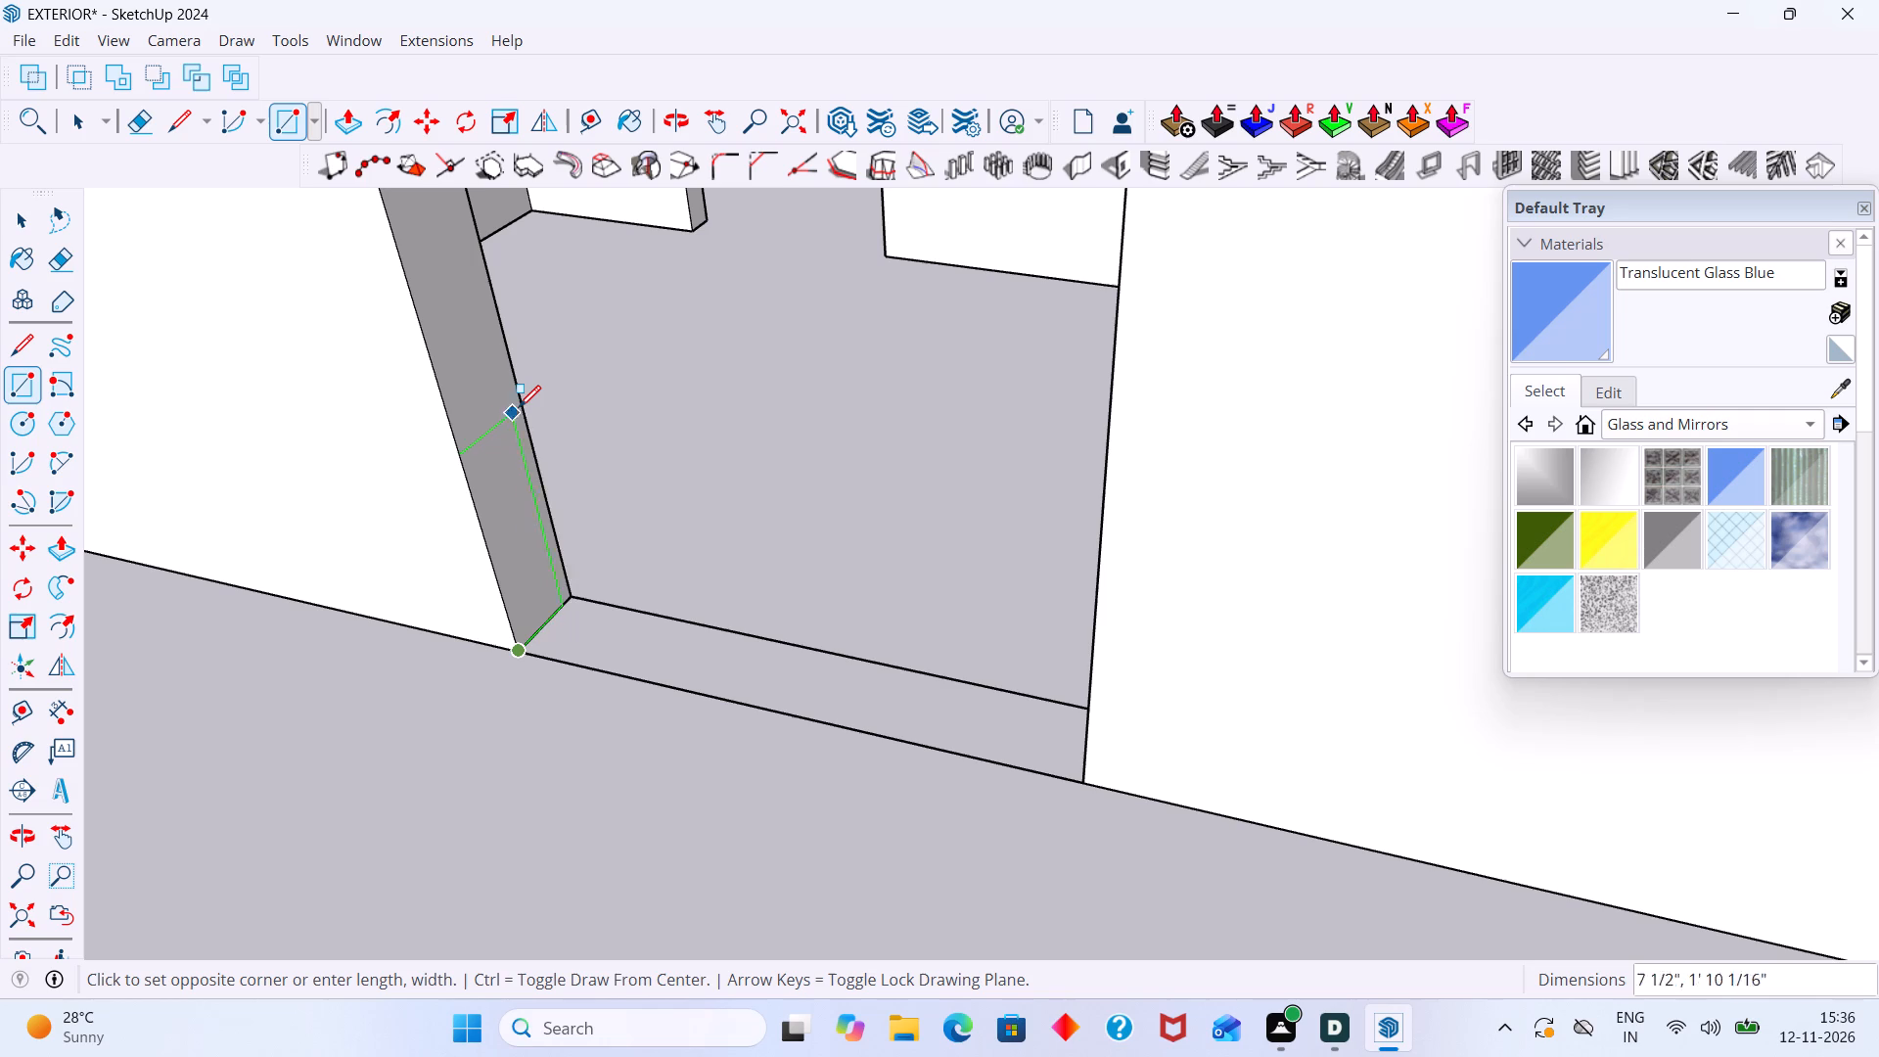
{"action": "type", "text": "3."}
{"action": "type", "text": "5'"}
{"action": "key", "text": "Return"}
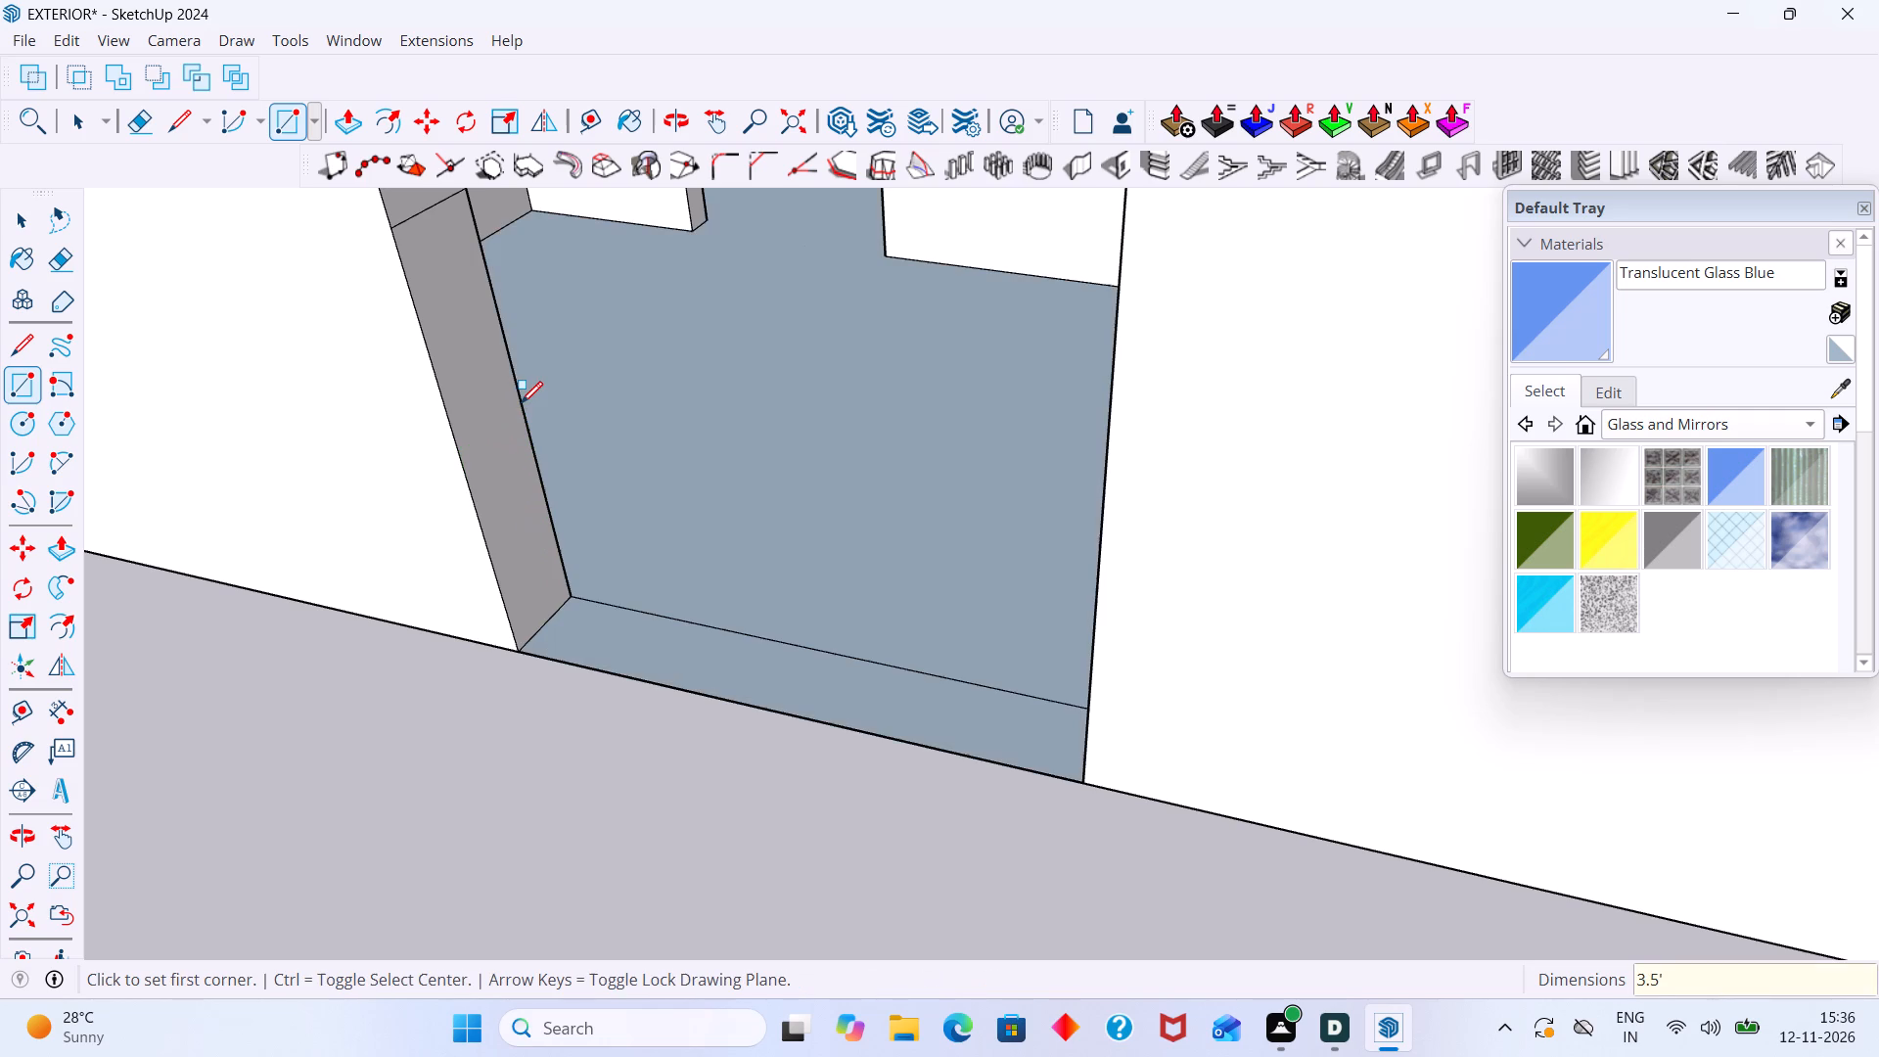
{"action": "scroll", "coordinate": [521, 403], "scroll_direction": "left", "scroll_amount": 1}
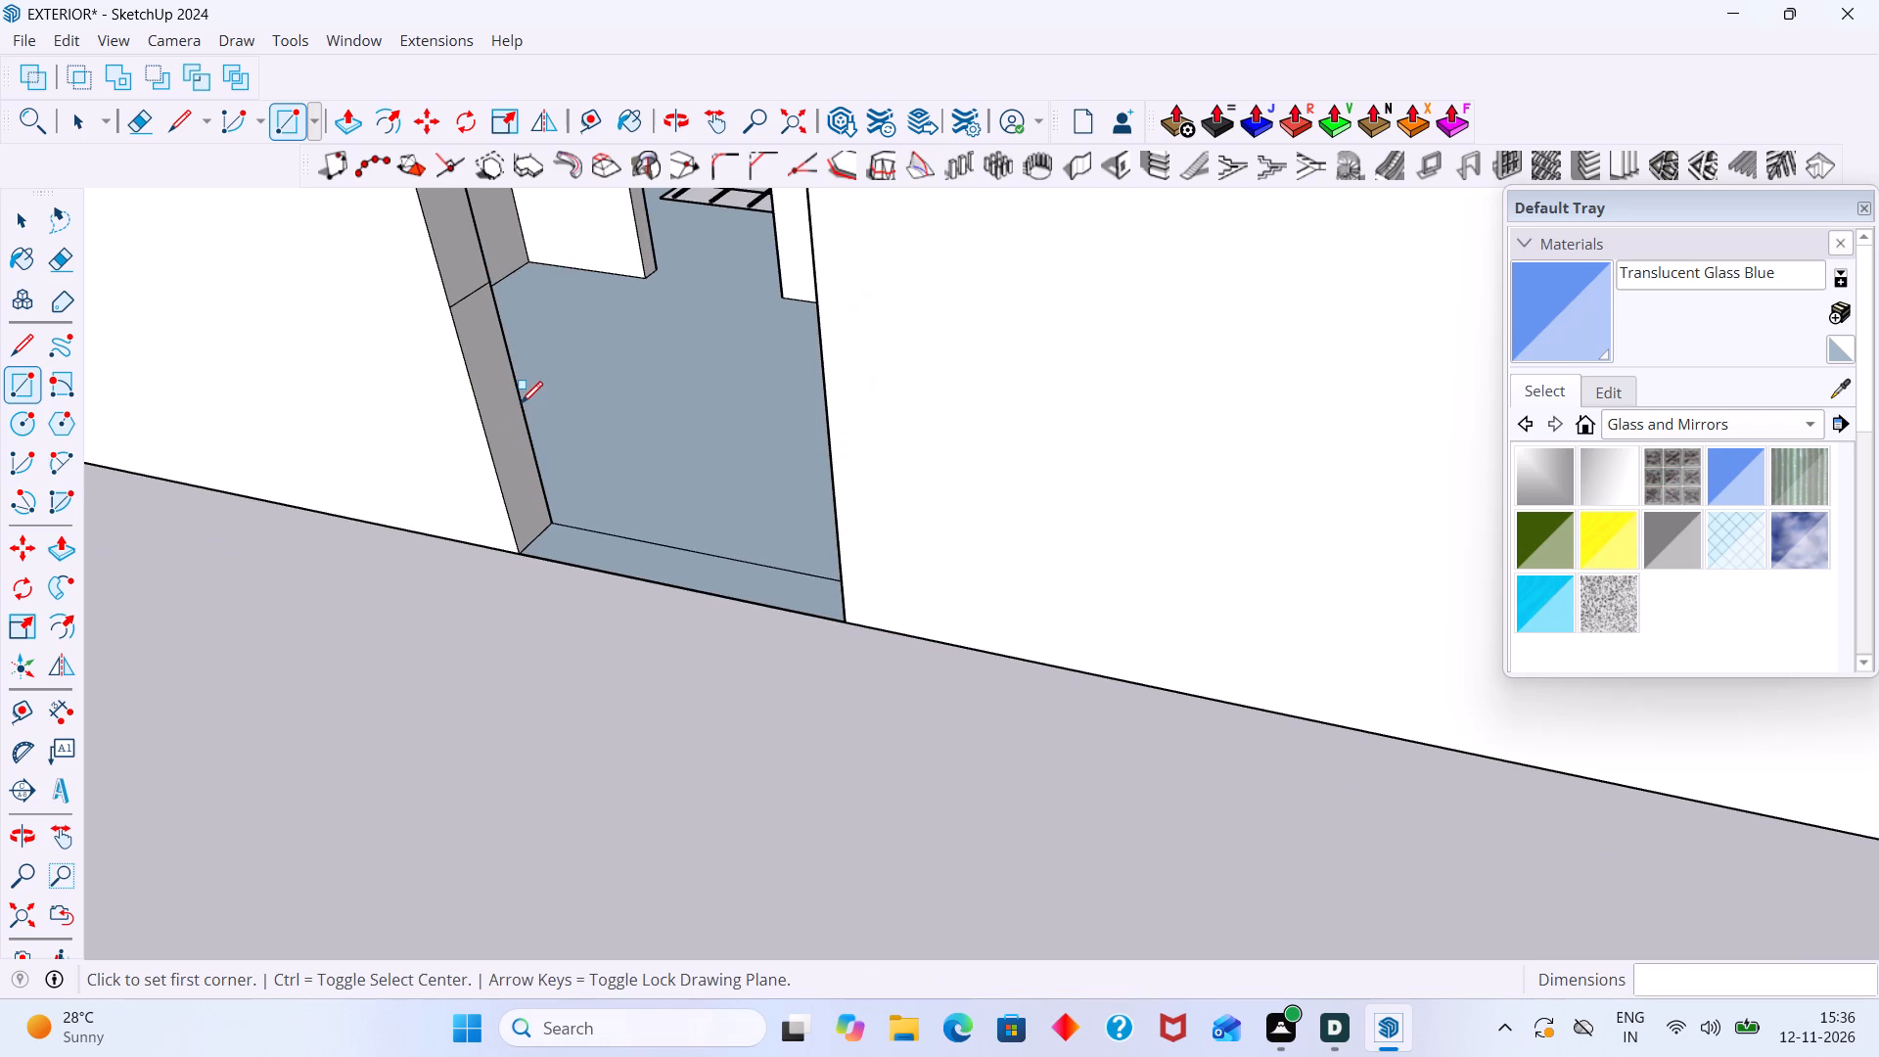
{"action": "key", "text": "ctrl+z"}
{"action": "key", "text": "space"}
Place a guide line 3.5' above the bottom edge of the opening's end face.
{"action": "scroll", "coordinate": [469, 454], "scroll_direction": "down", "scroll_amount": 4}
{"action": "scroll", "coordinate": [468, 446], "scroll_direction": "up", "scroll_amount": 6}
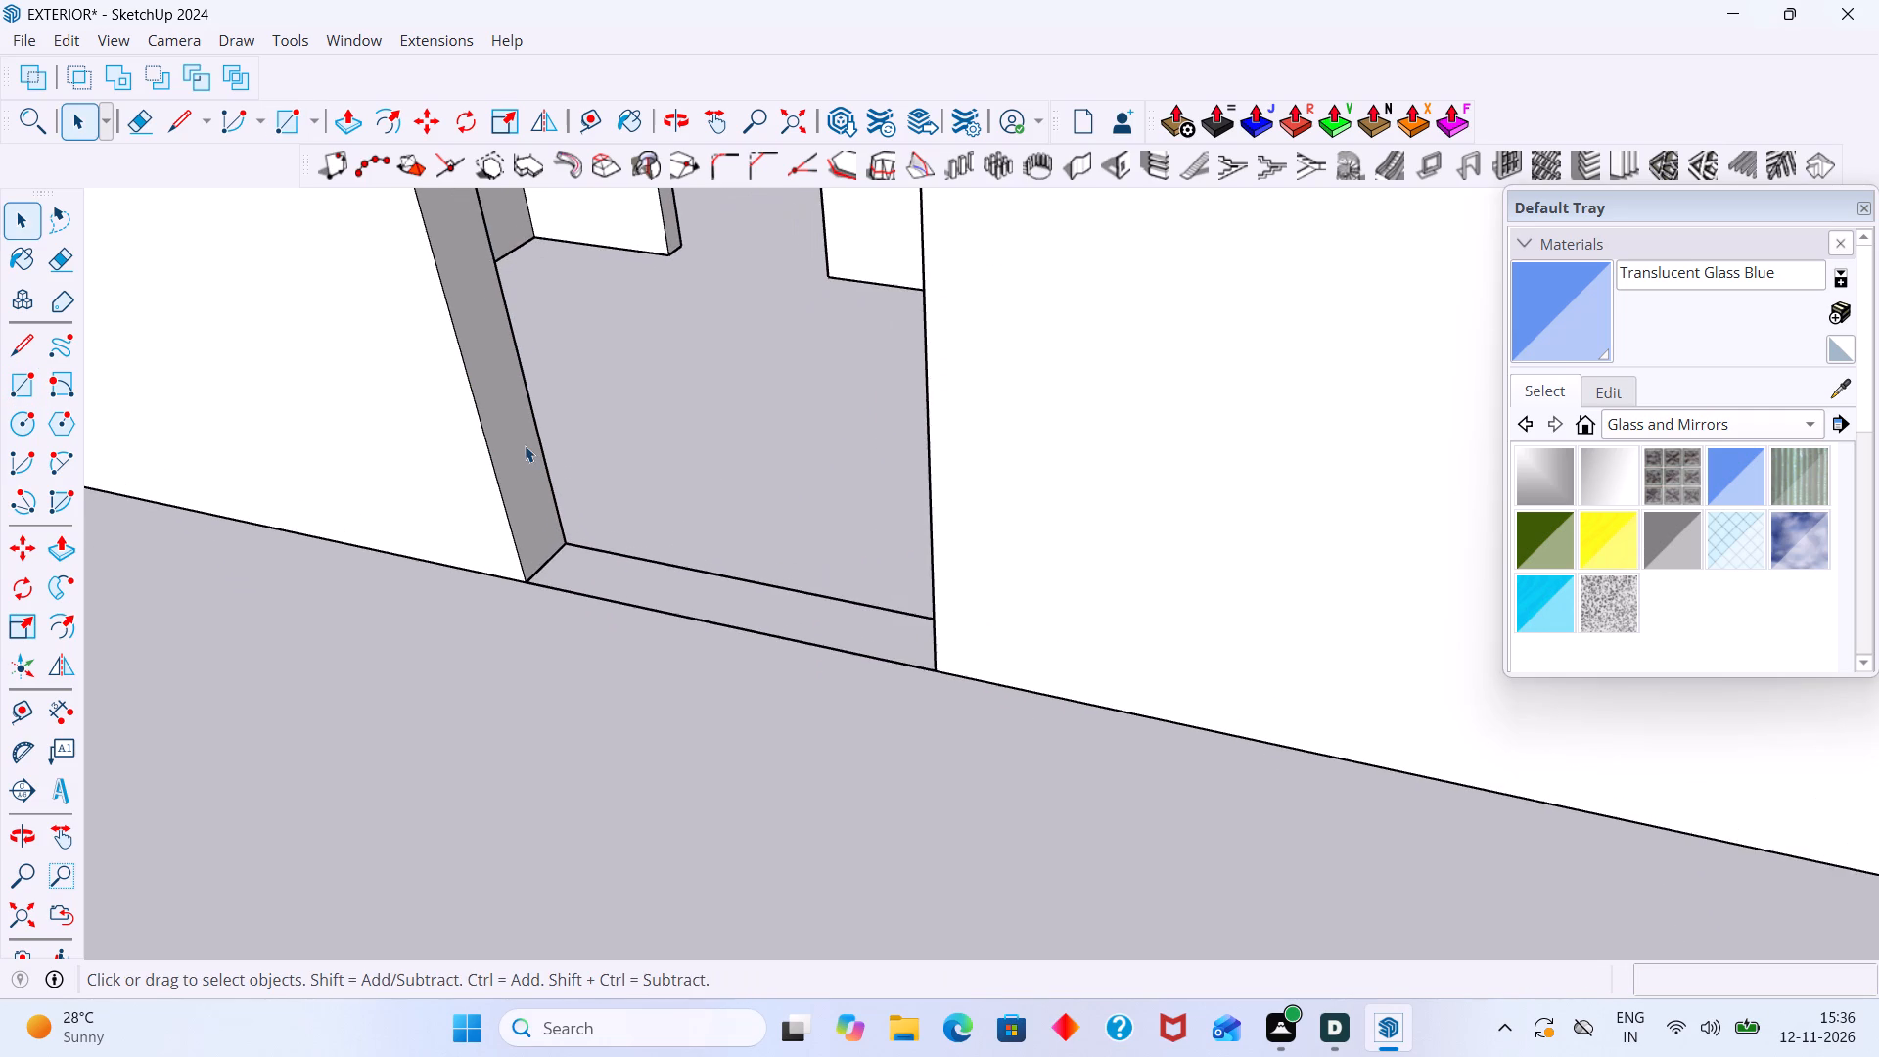
{"action": "left_click", "coordinate": [525, 445]}
{"action": "scroll", "coordinate": [500, 452], "scroll_direction": "up", "scroll_amount": 3}
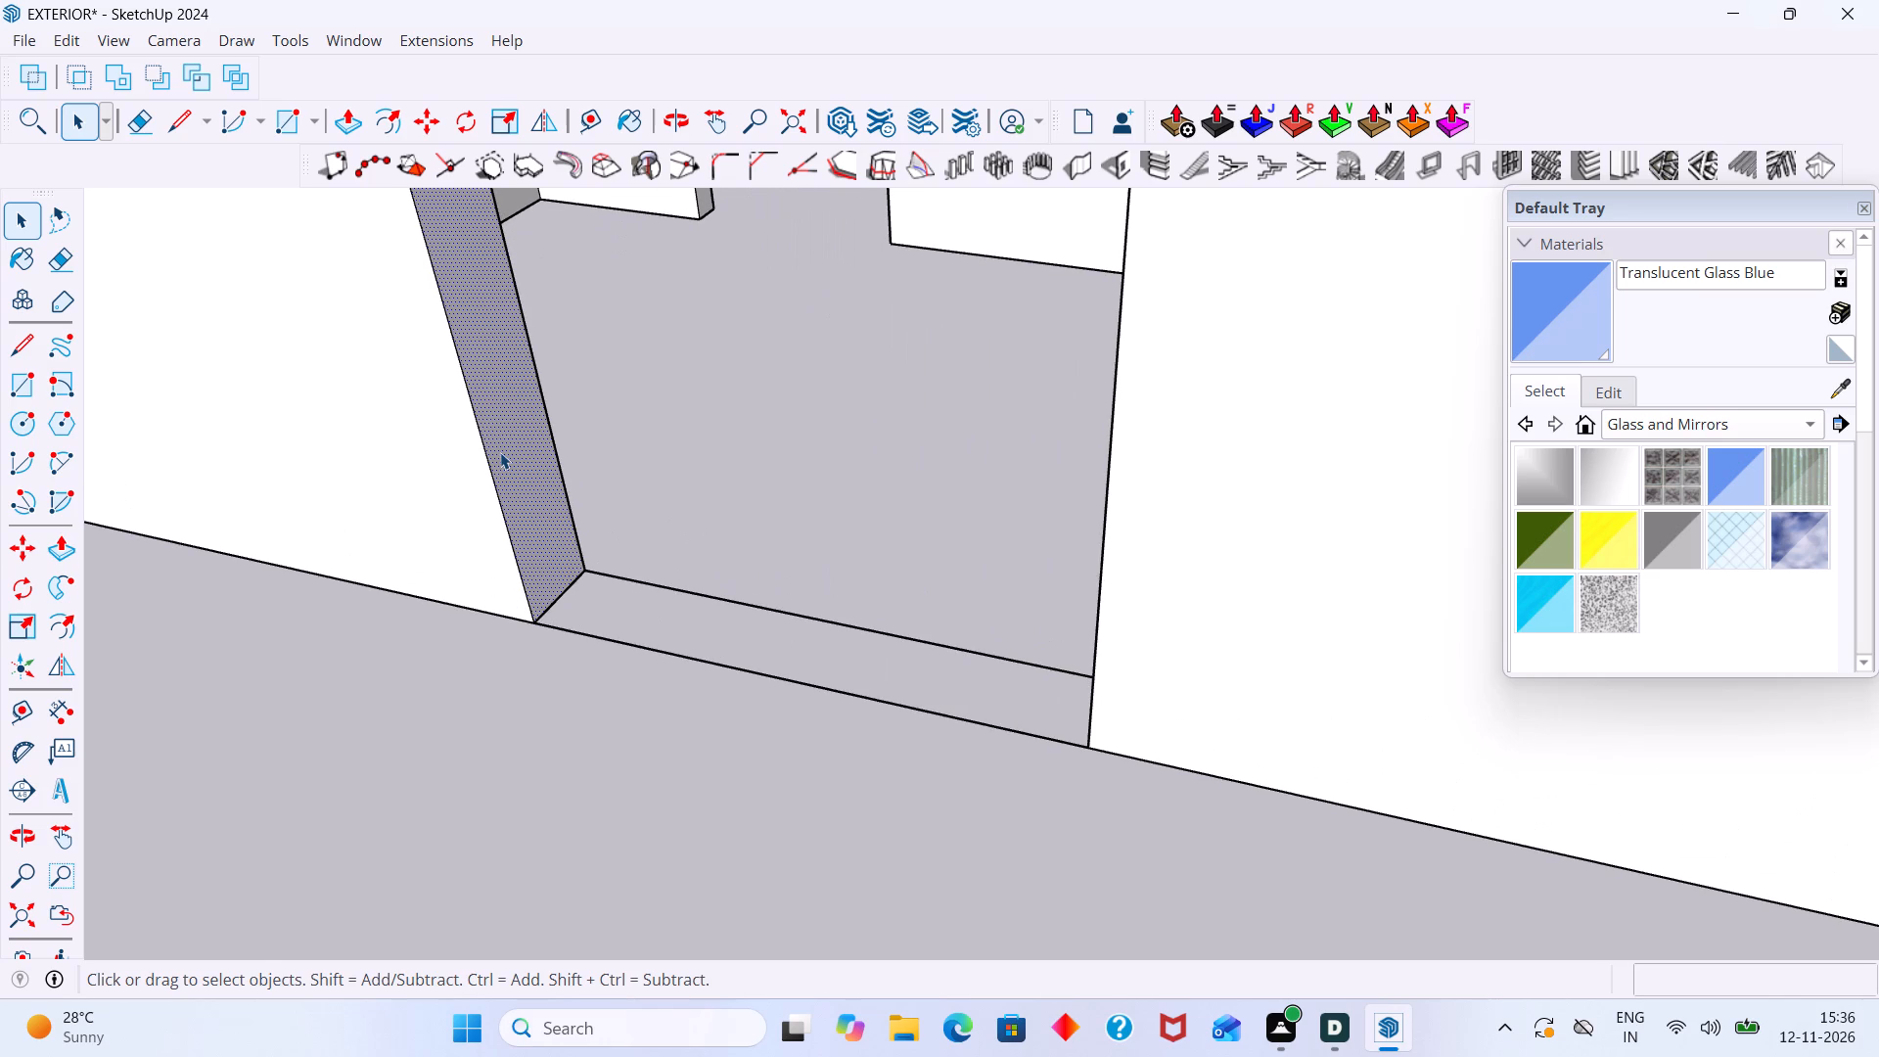
{"action": "key", "text": "t"}
{"action": "left_click", "coordinate": [558, 594]}
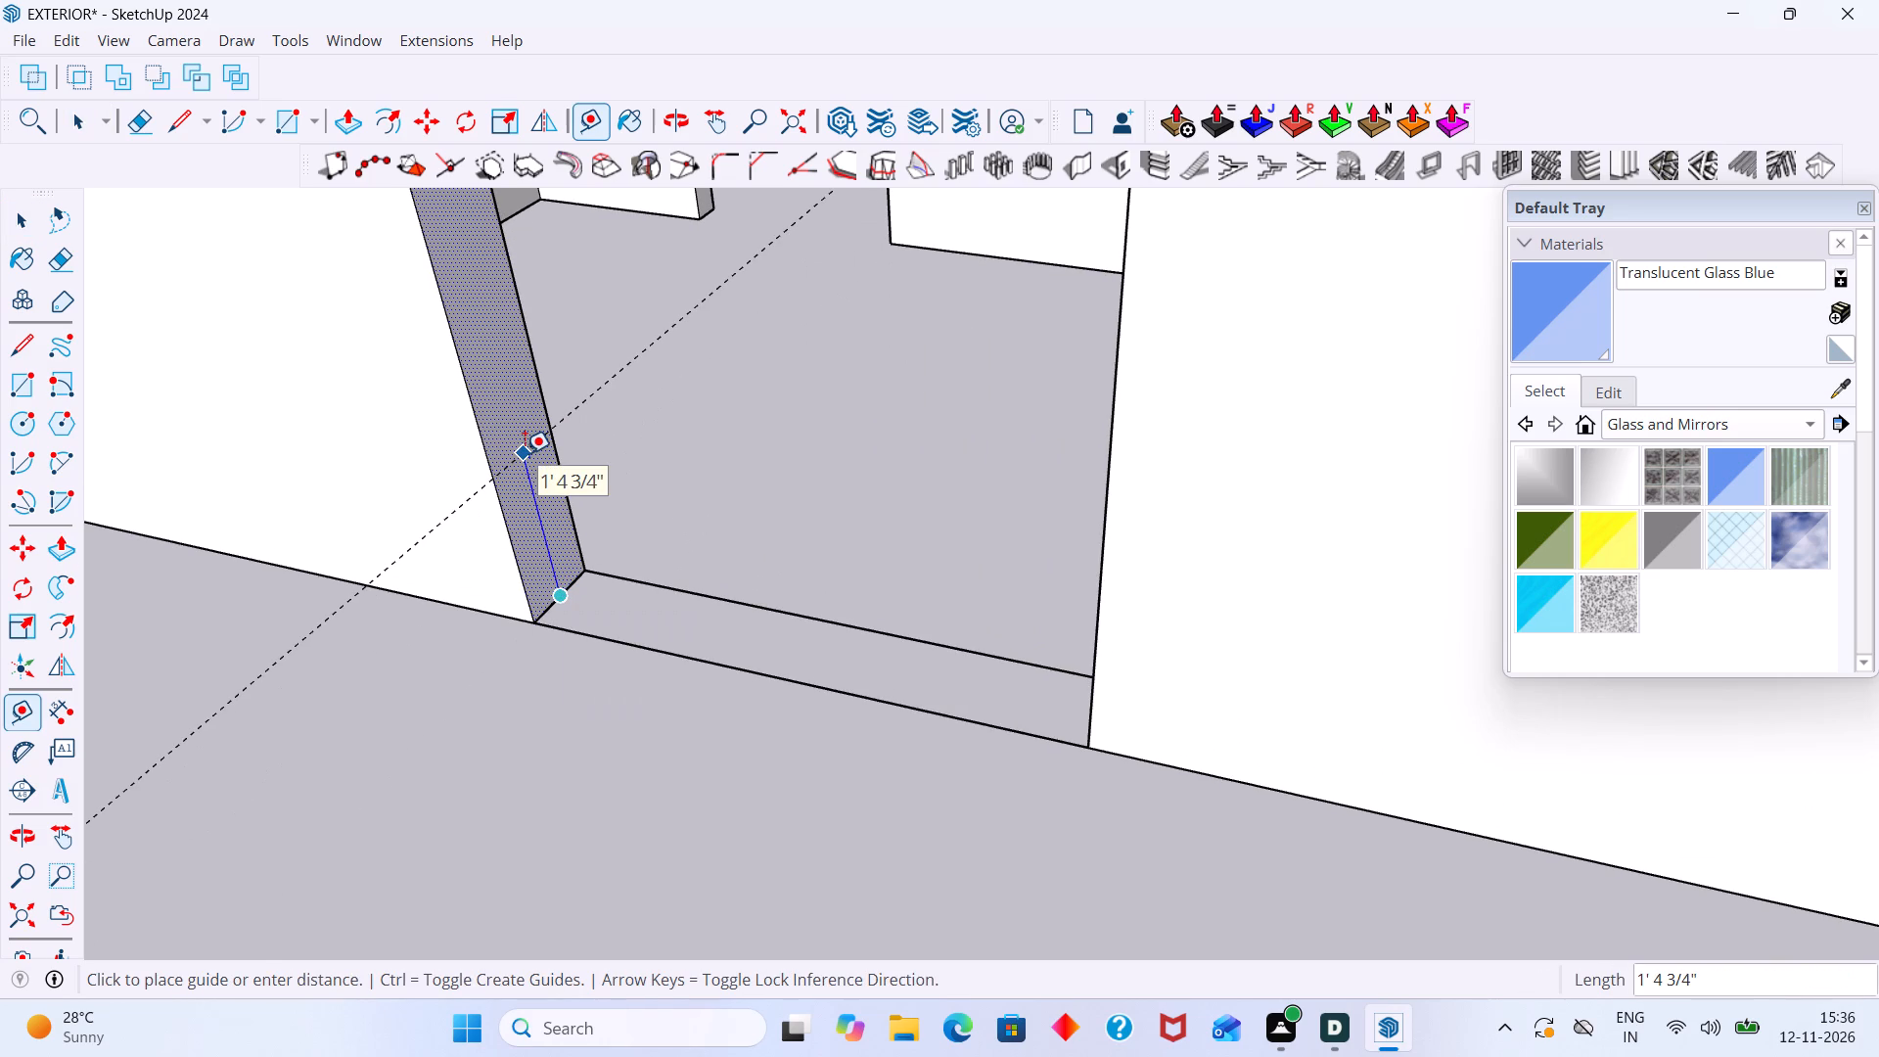
{"action": "type", "text": "3.5'"}
{"action": "key", "text": "Return"}
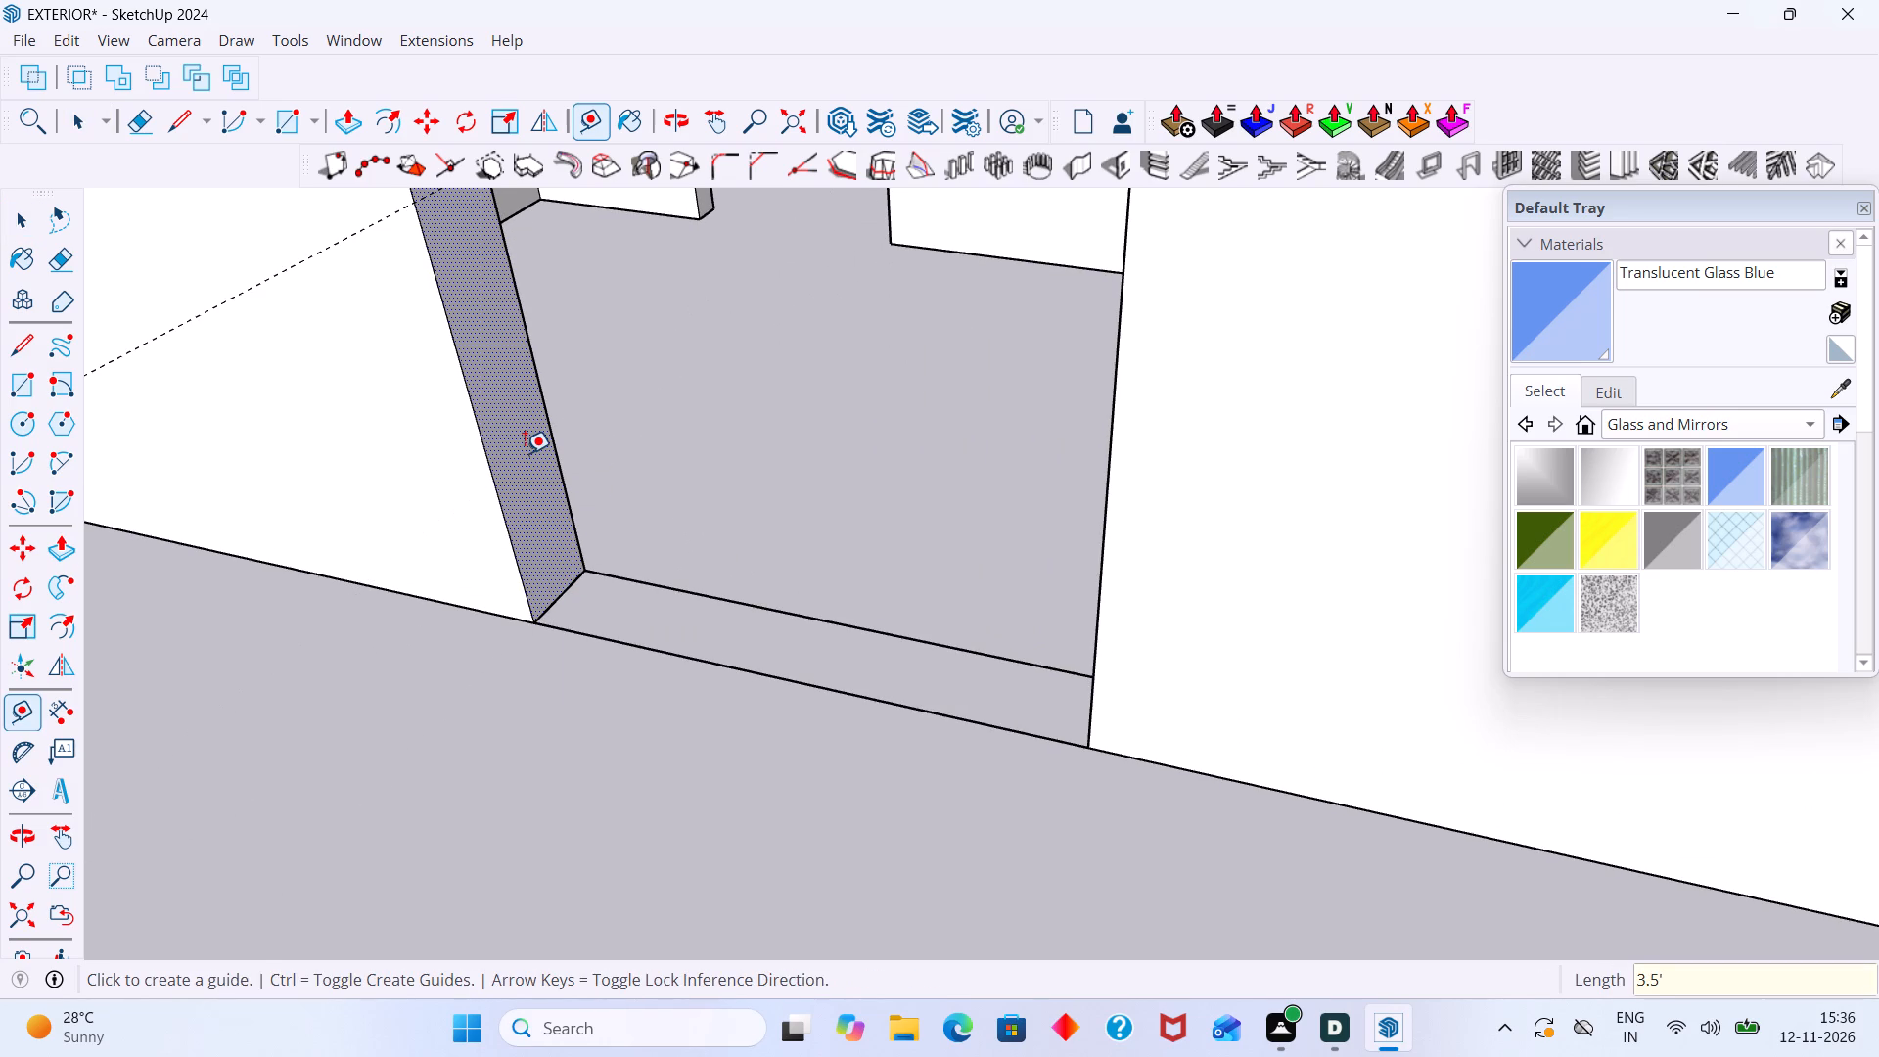
{"action": "key", "text": "space"}
Draw a 9" line across the opening's end face along the guide line, splitting off the lower part.
{"action": "scroll", "coordinate": [507, 483], "scroll_direction": "down", "scroll_amount": 3}
{"action": "middle_click_drag", "start_coordinate": [507, 515], "coordinate": [509, 641], "text": "shift"}
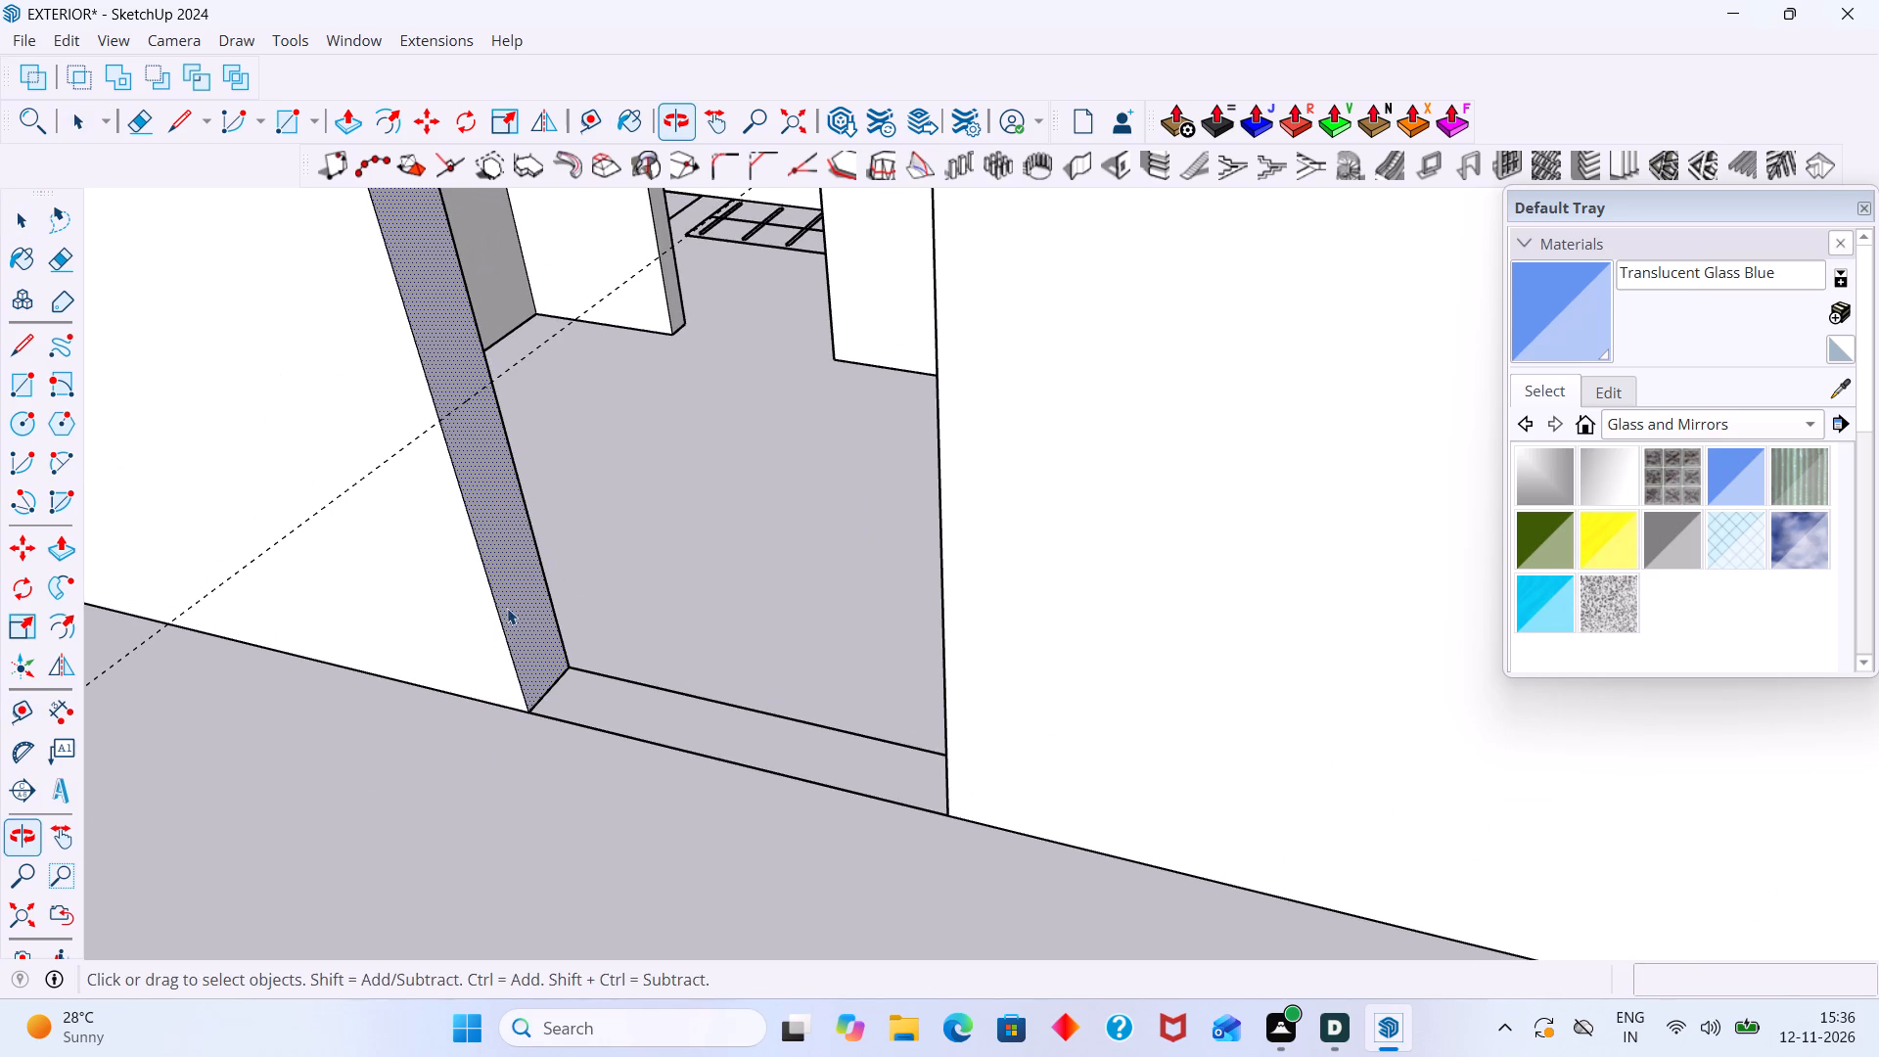
{"action": "key", "text": "l"}
{"action": "scroll", "coordinate": [463, 449], "scroll_direction": "up", "scroll_amount": 7}
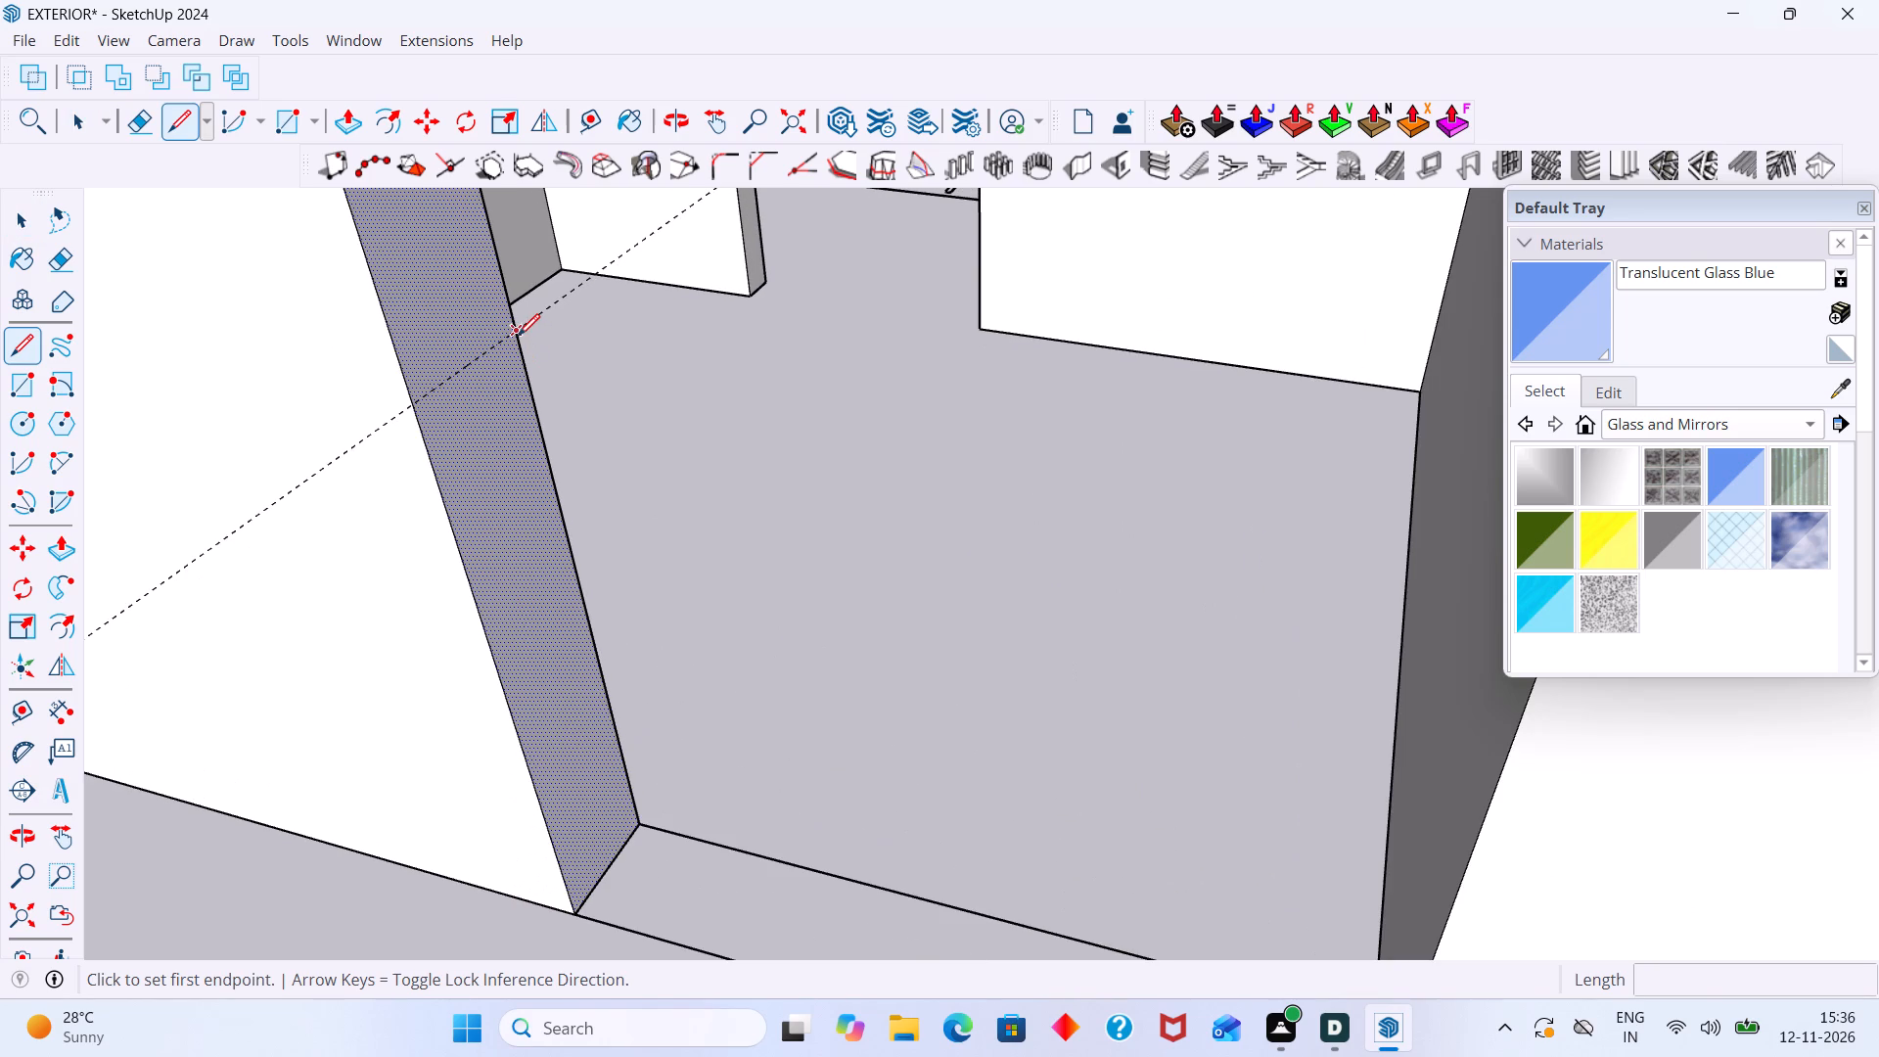
{"action": "left_click", "coordinate": [518, 336]}
{"action": "left_click", "coordinate": [415, 404]}
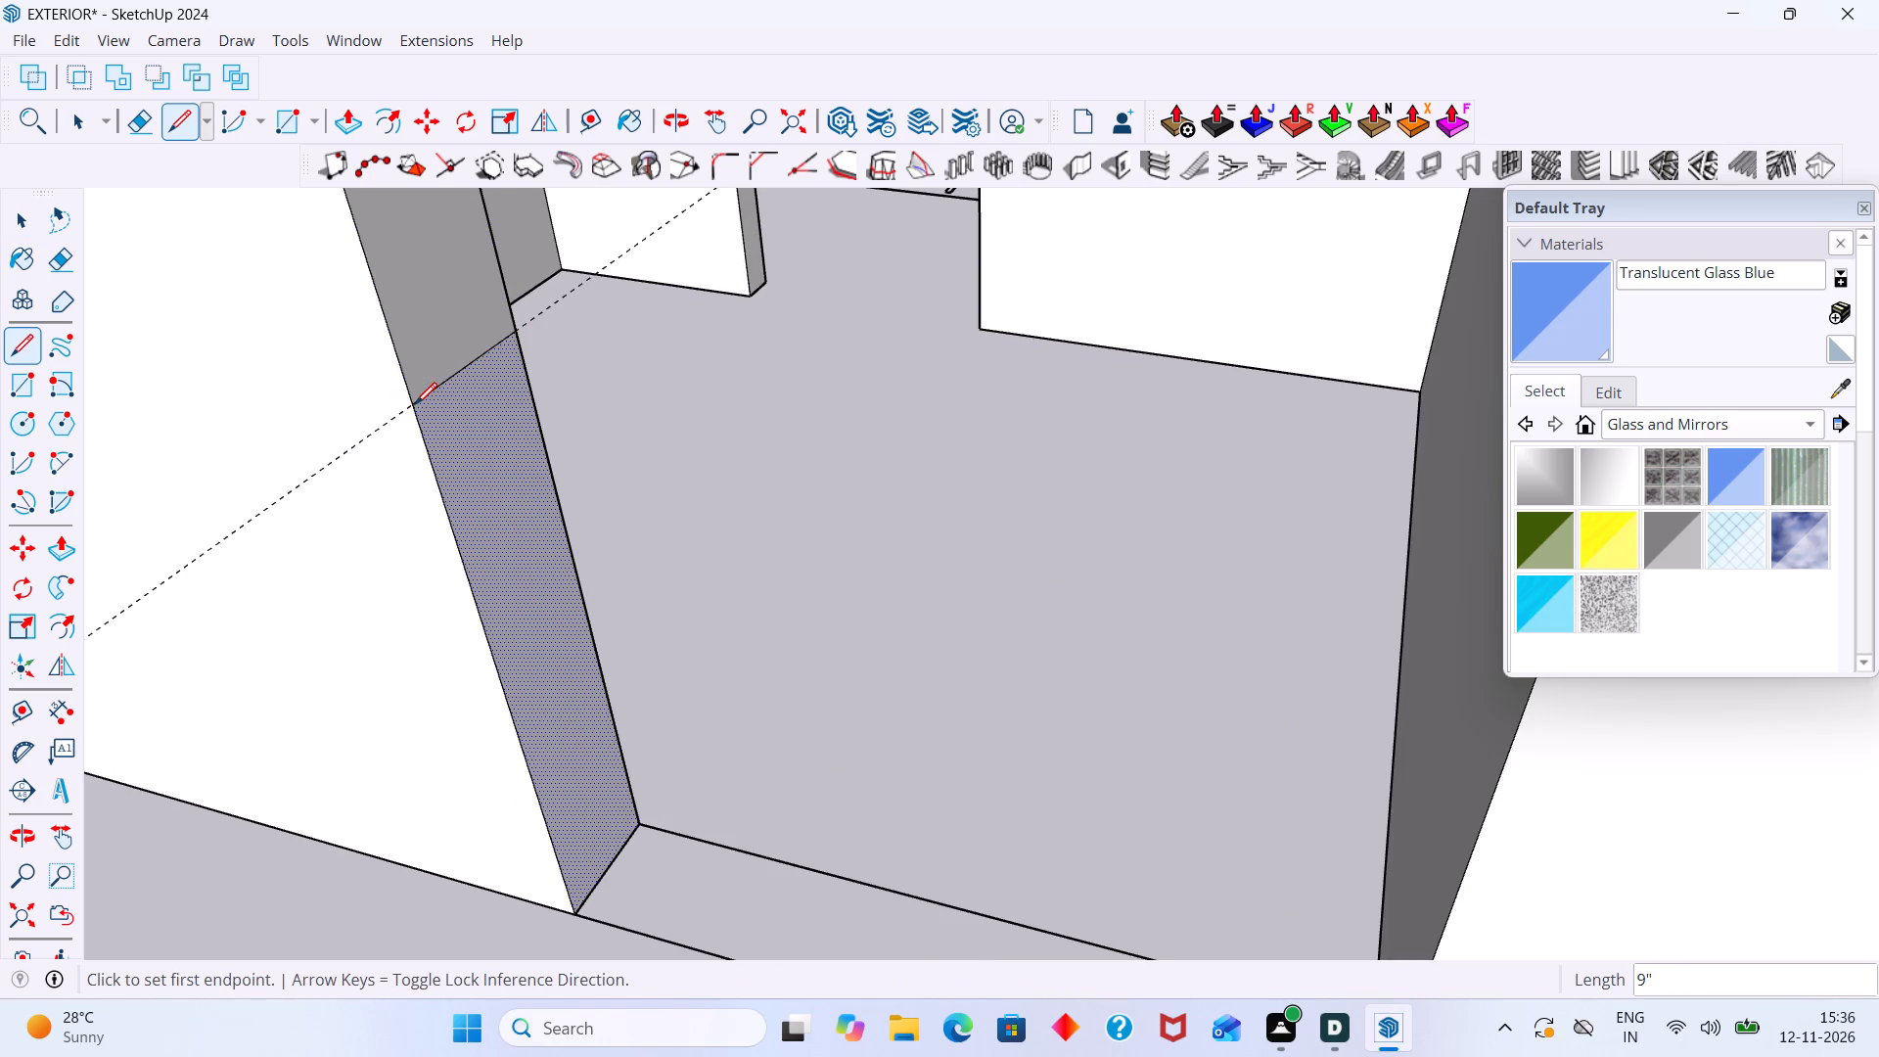
Push/Pull the lower part of the opening's end face about 4' 7 3/4" to the opposite side, forming the low sill wall.
{"action": "key", "text": "p"}
{"action": "left_click", "coordinate": [451, 430]}
{"action": "scroll", "coordinate": [597, 526], "scroll_direction": "down", "scroll_amount": 2}
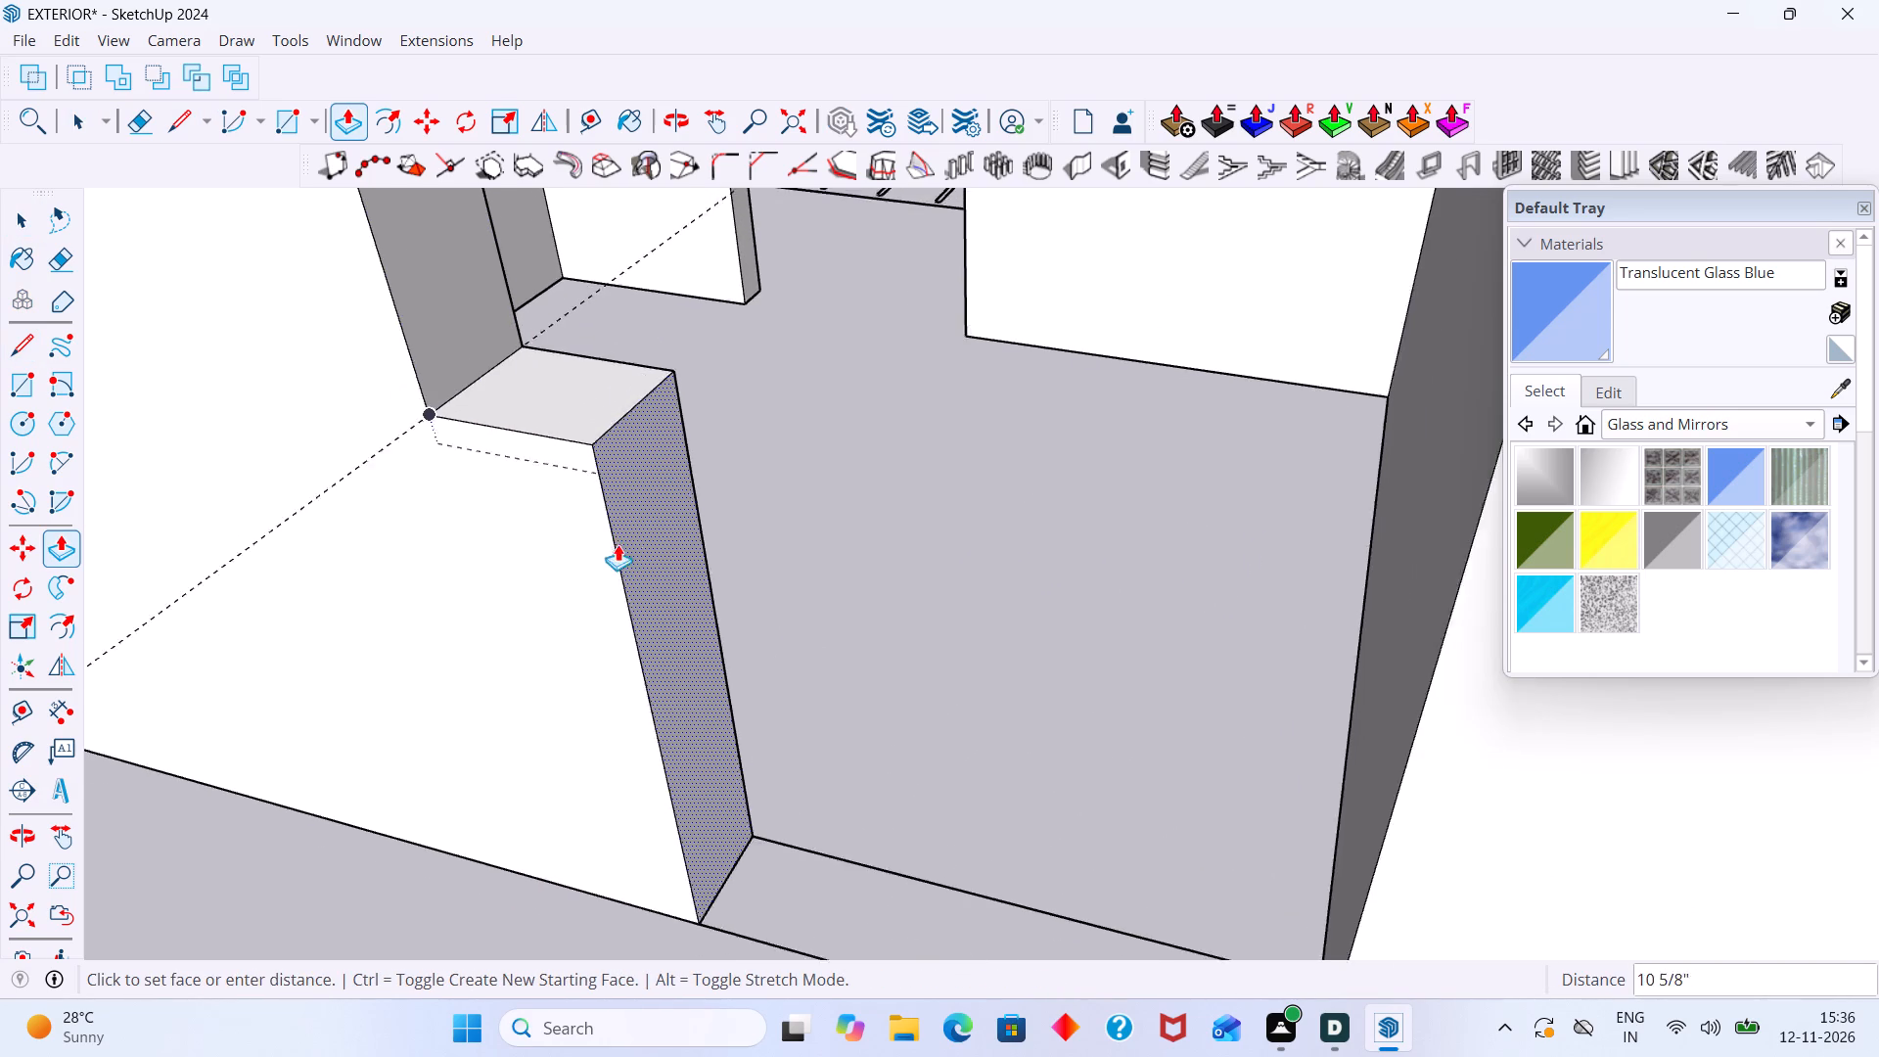
{"action": "scroll", "coordinate": [618, 544], "scroll_direction": "down", "scroll_amount": 9}
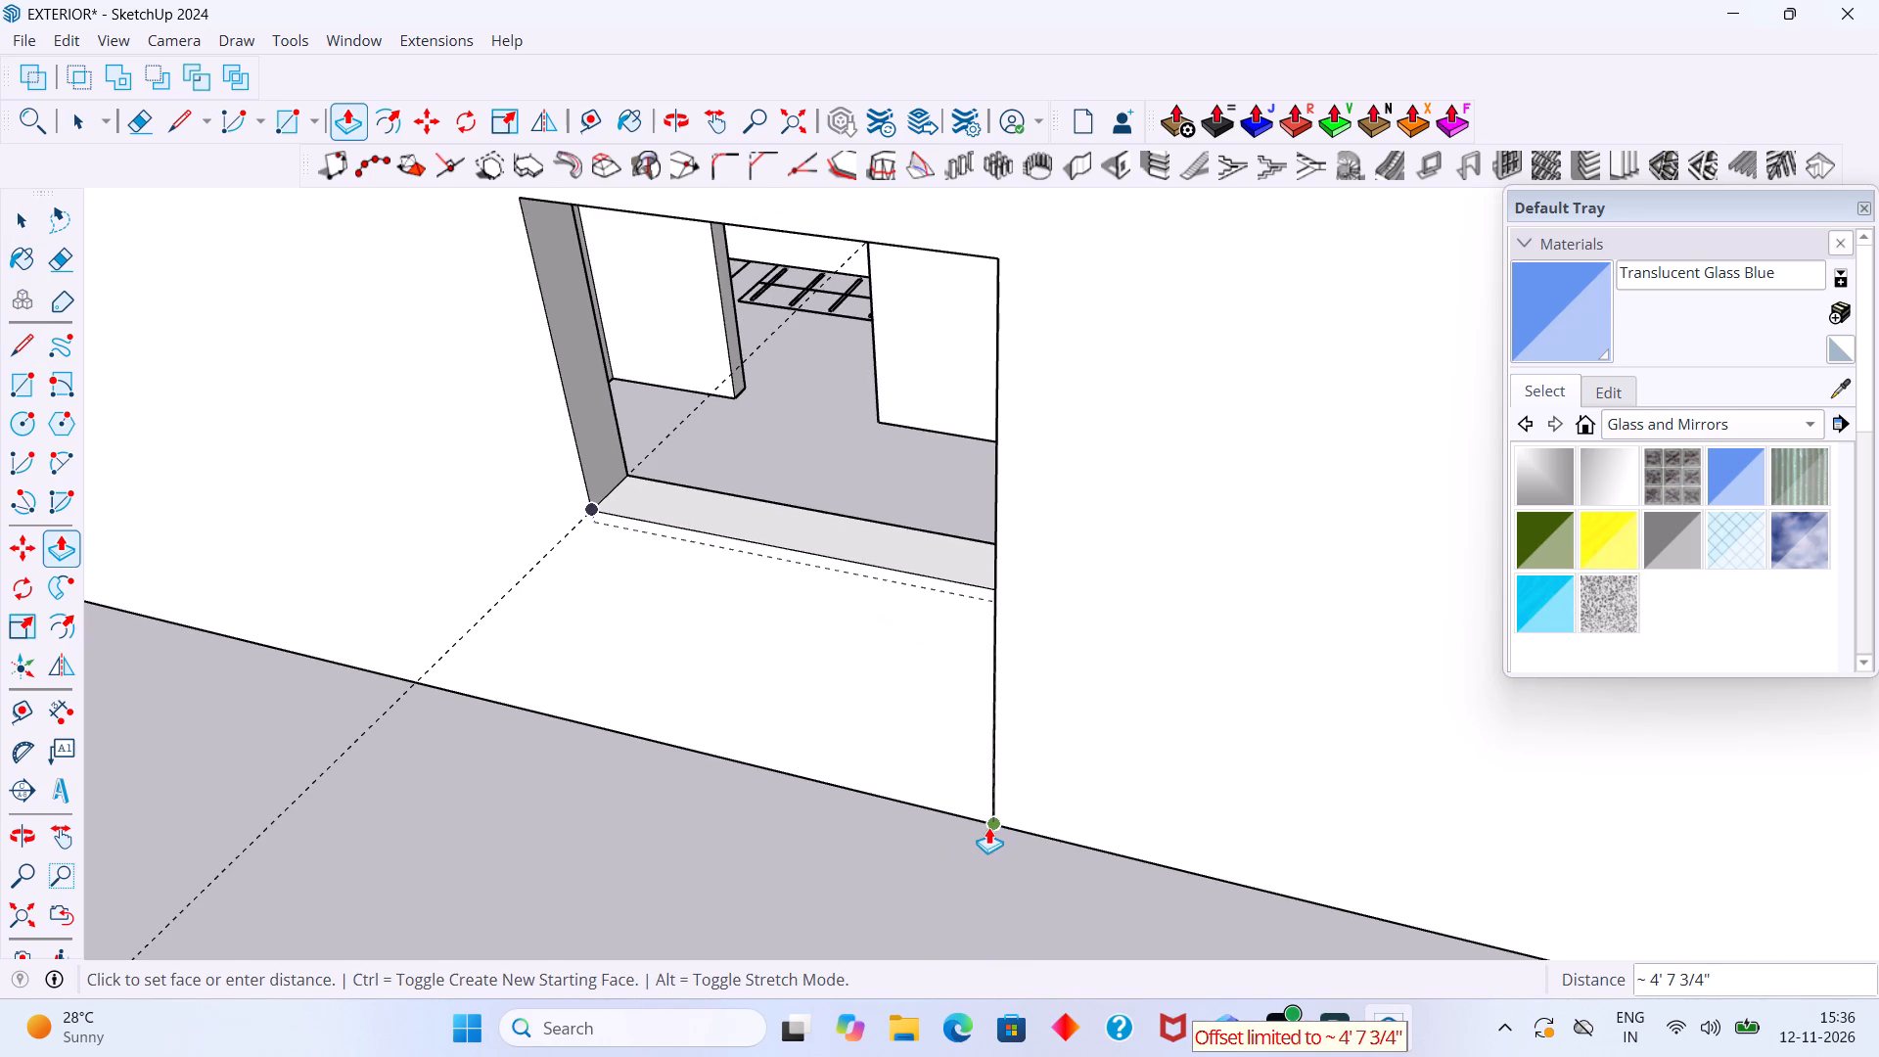
{"action": "left_click", "coordinate": [988, 827]}
{"action": "key", "text": "space"}
{"action": "left_click", "coordinate": [690, 869]}
Delete the leftover guide line running through the window opening's sill.
{"action": "scroll", "coordinate": [645, 861], "scroll_direction": "down", "scroll_amount": 3}
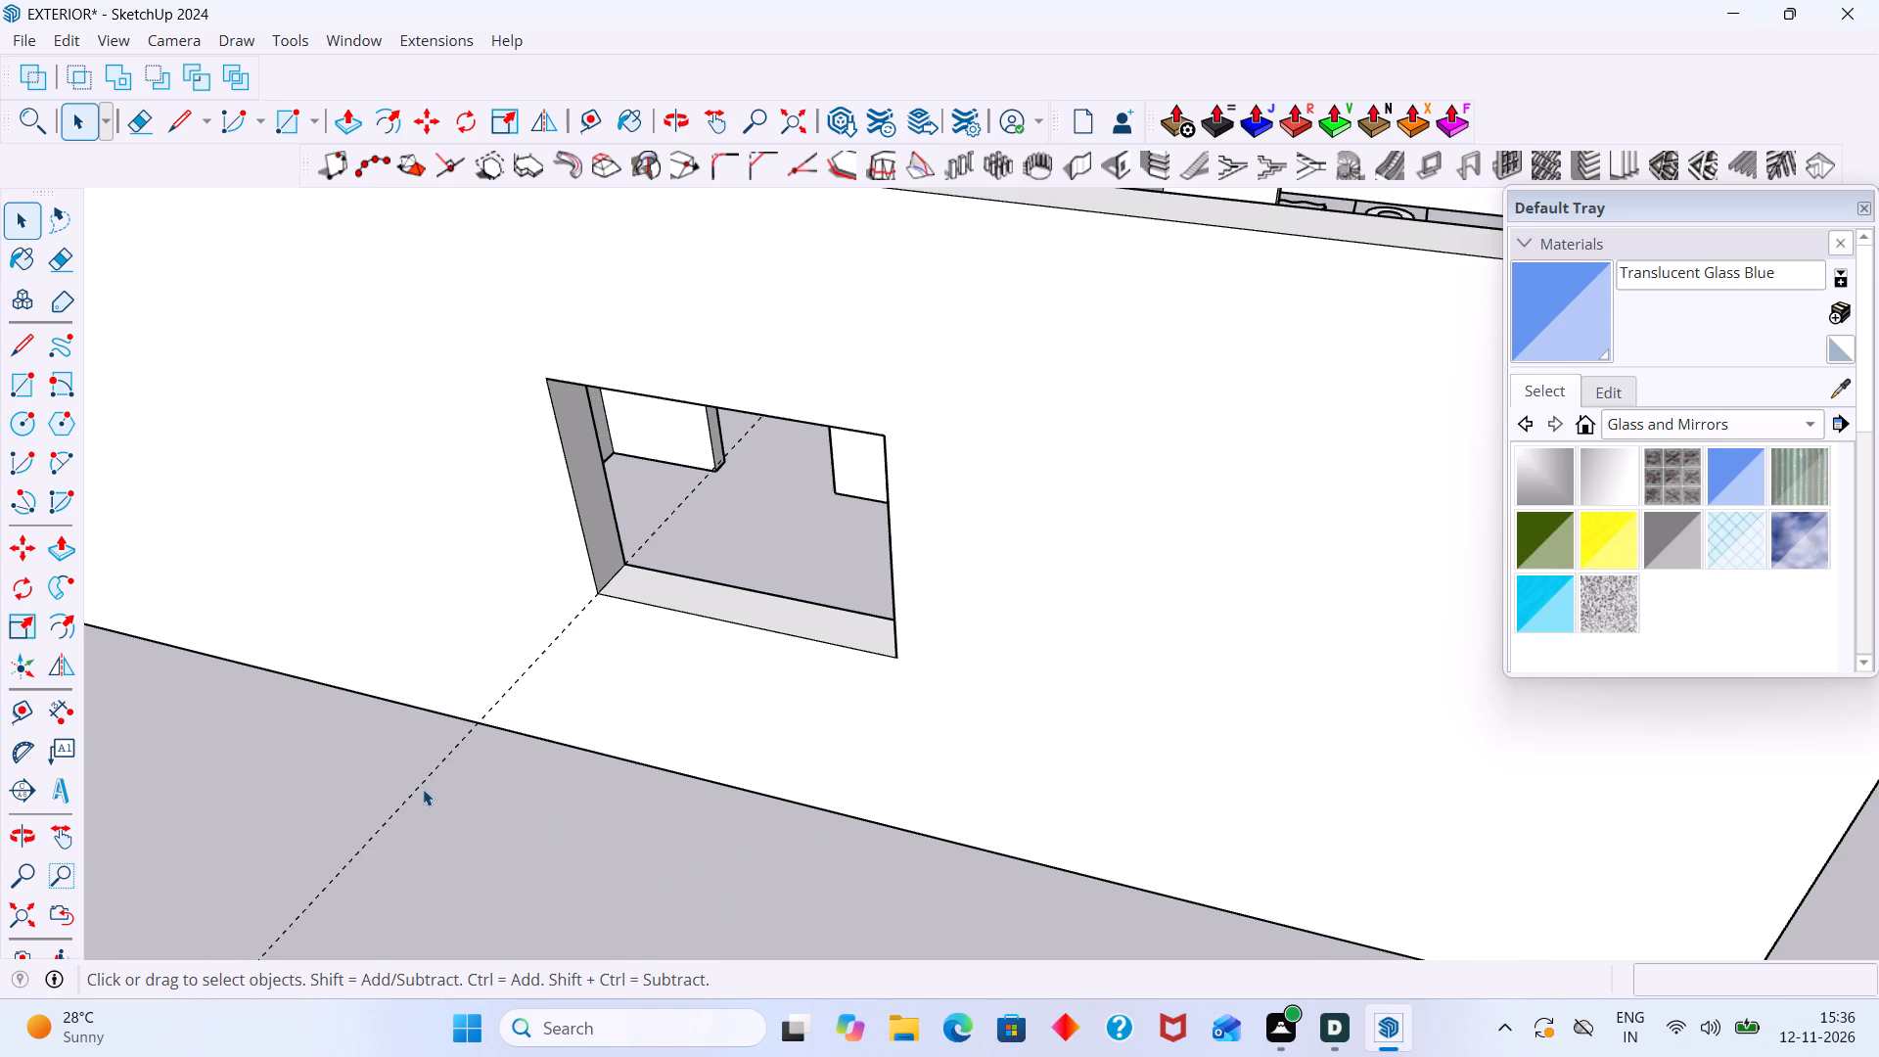
{"action": "left_click", "coordinate": [422, 788]}
{"action": "key", "text": "Delete"}
Erase the two vertical seam lines on the inside wall face beside the corner wardrobe in the dressing area.
{"action": "scroll", "coordinate": [421, 788], "scroll_direction": "down", "scroll_amount": 1}
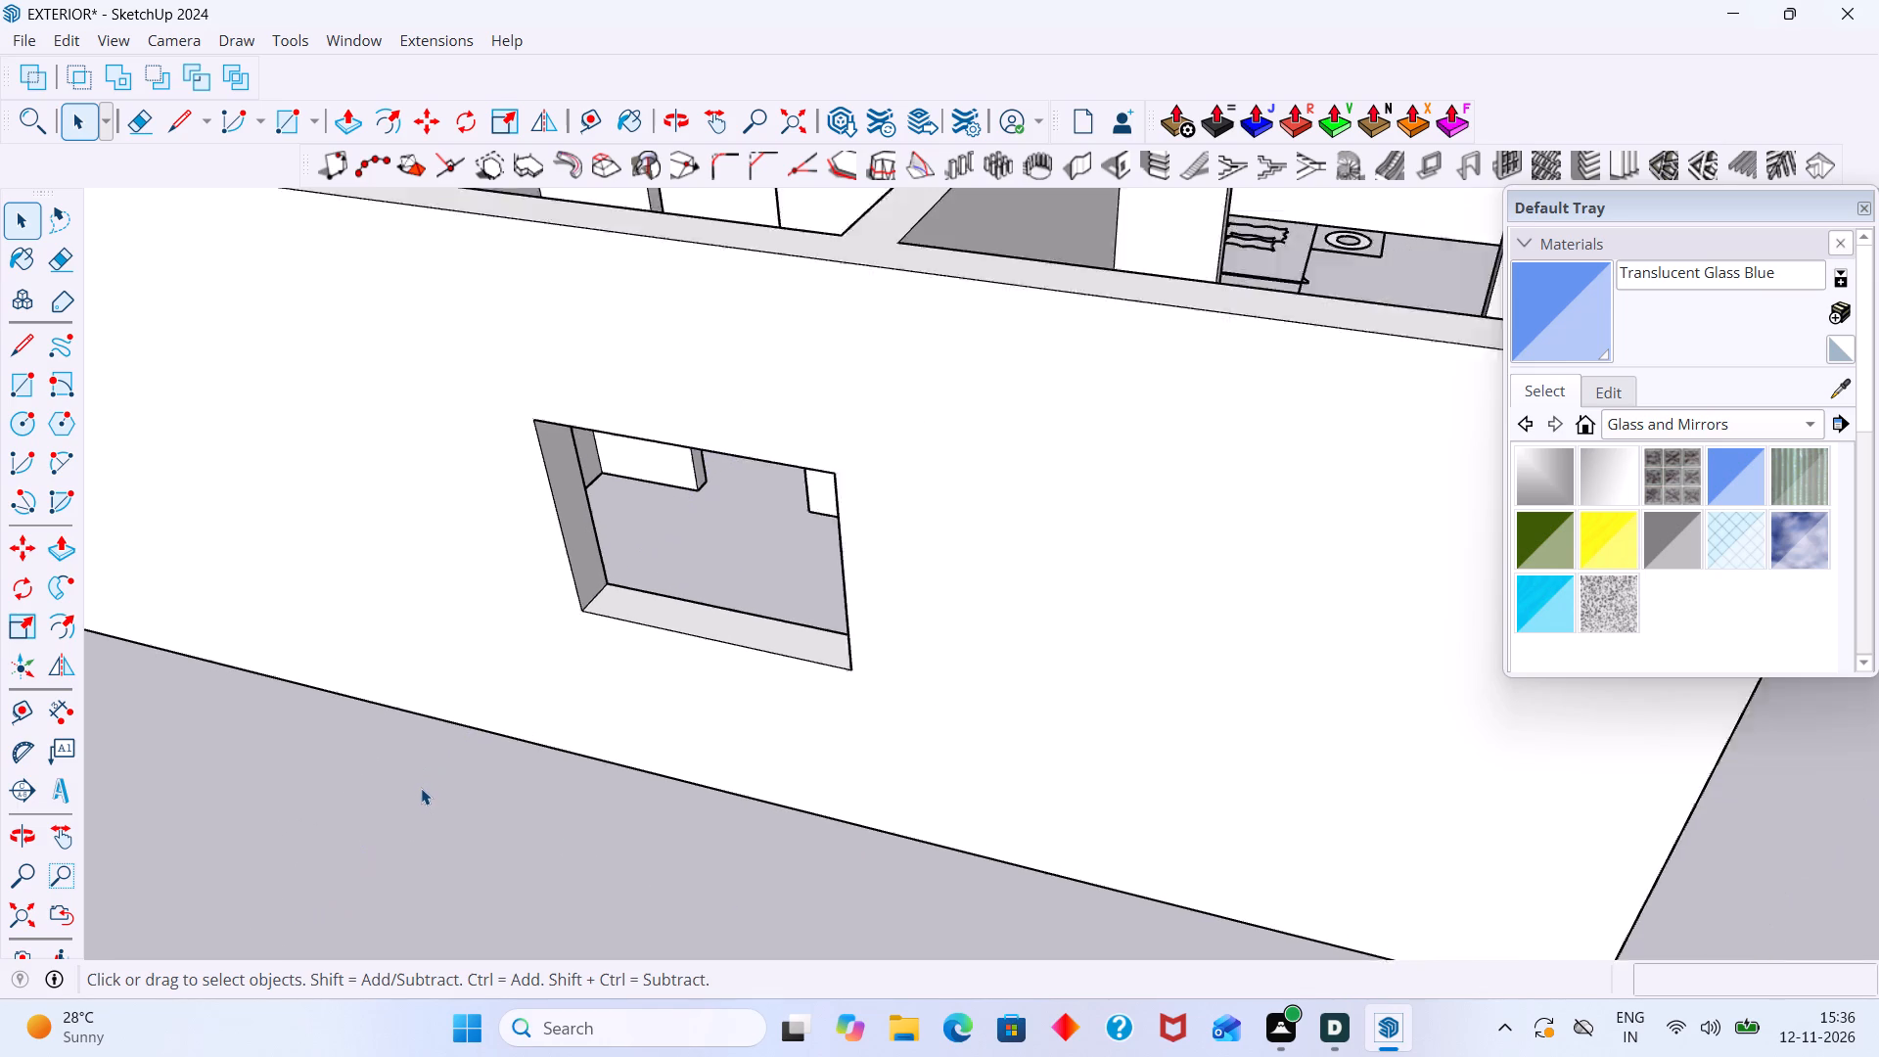
{"action": "scroll", "coordinate": [421, 788], "scroll_direction": "down", "scroll_amount": 7}
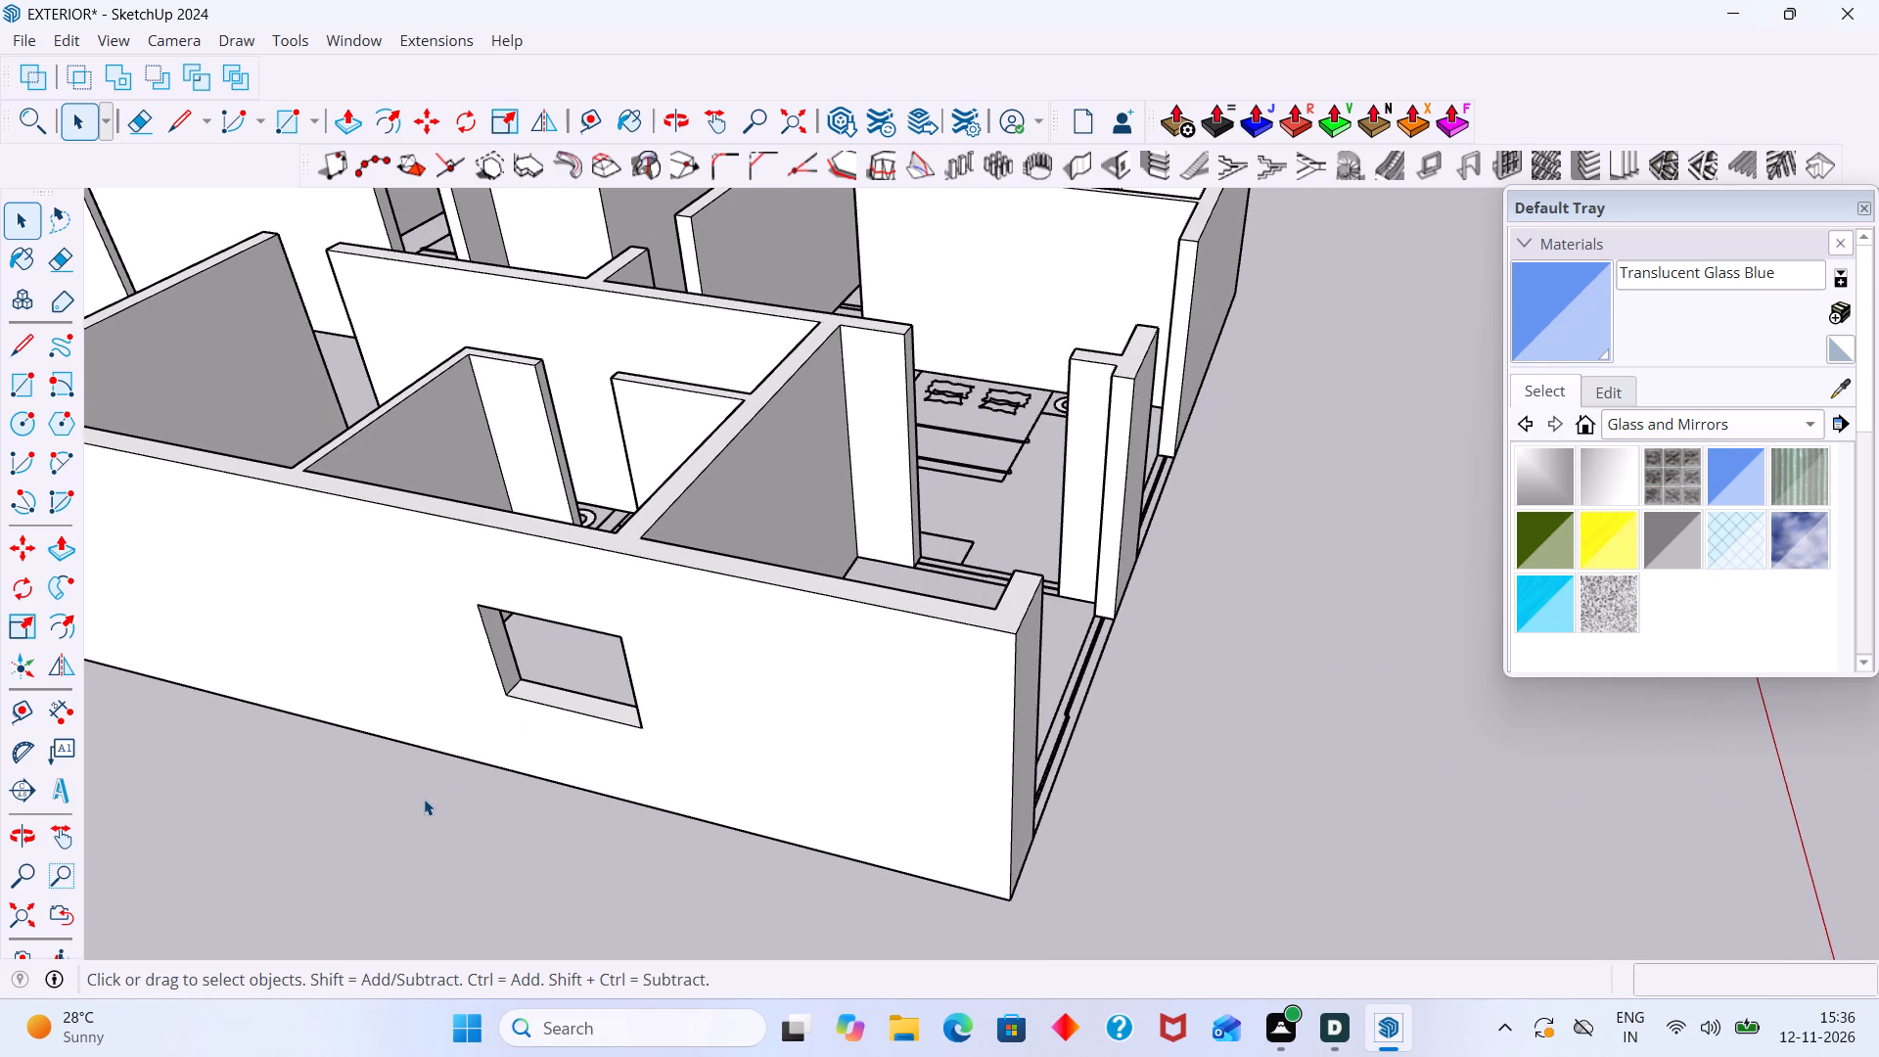
{"action": "scroll", "coordinate": [424, 799], "scroll_direction": "down", "scroll_amount": 4}
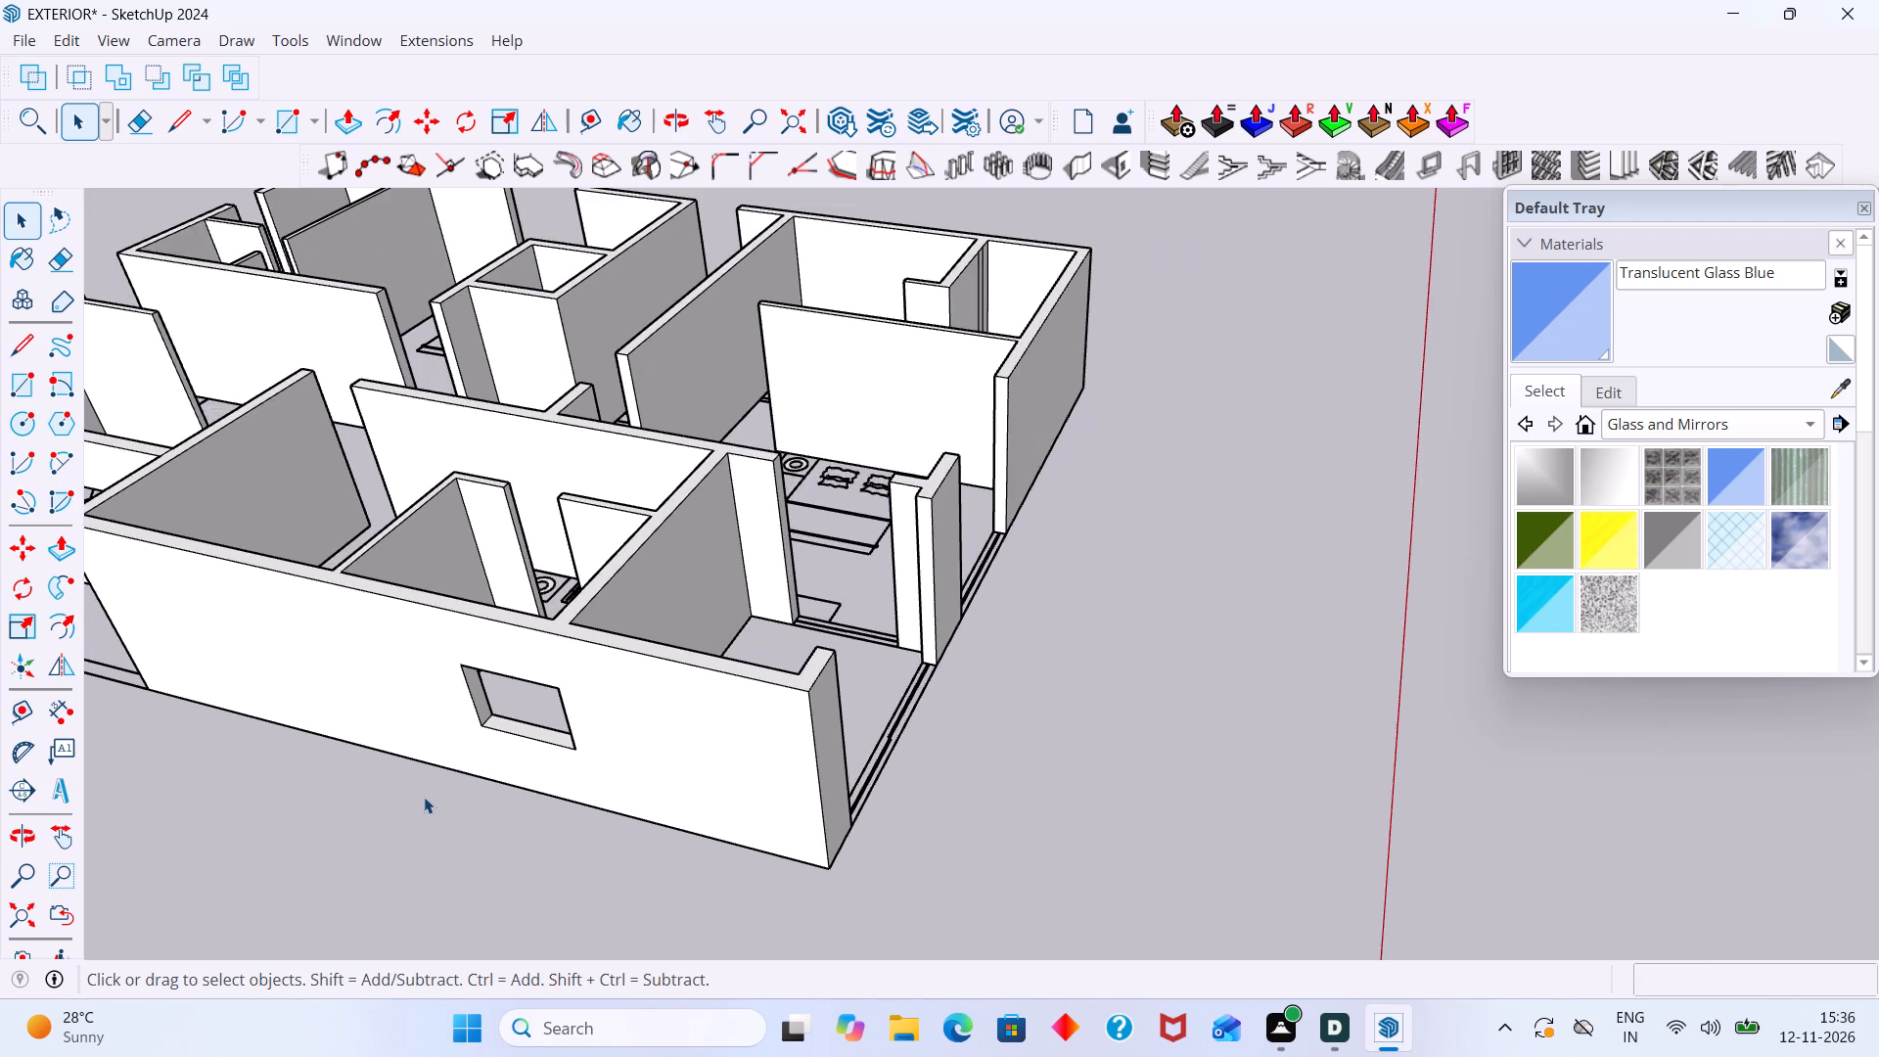
{"action": "middle_click_drag", "start_coordinate": [424, 797], "coordinate": [535, 667]}
{"action": "scroll", "coordinate": [579, 675], "scroll_direction": "down", "scroll_amount": 6}
{"action": "middle_click_drag", "start_coordinate": [649, 674], "coordinate": [582, 198]}
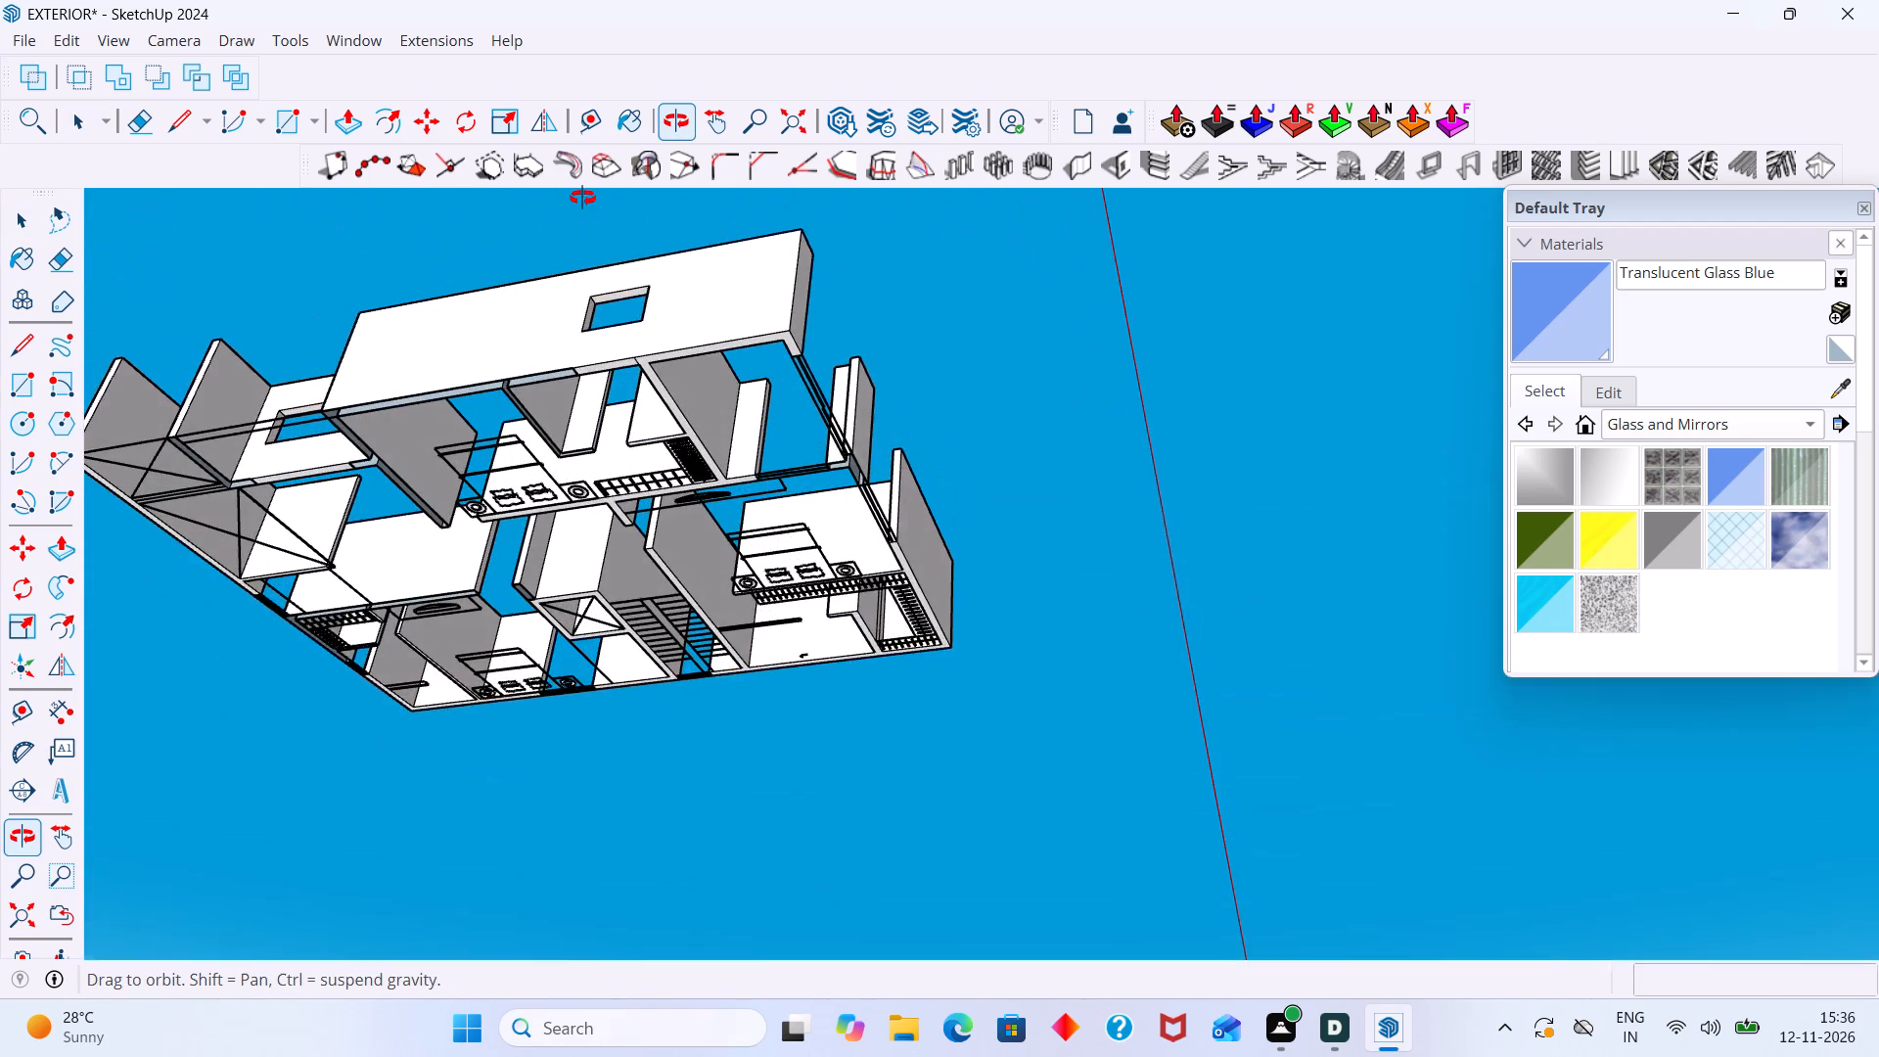
{"action": "middle_click_drag", "start_coordinate": [582, 198], "coordinate": [412, 793]}
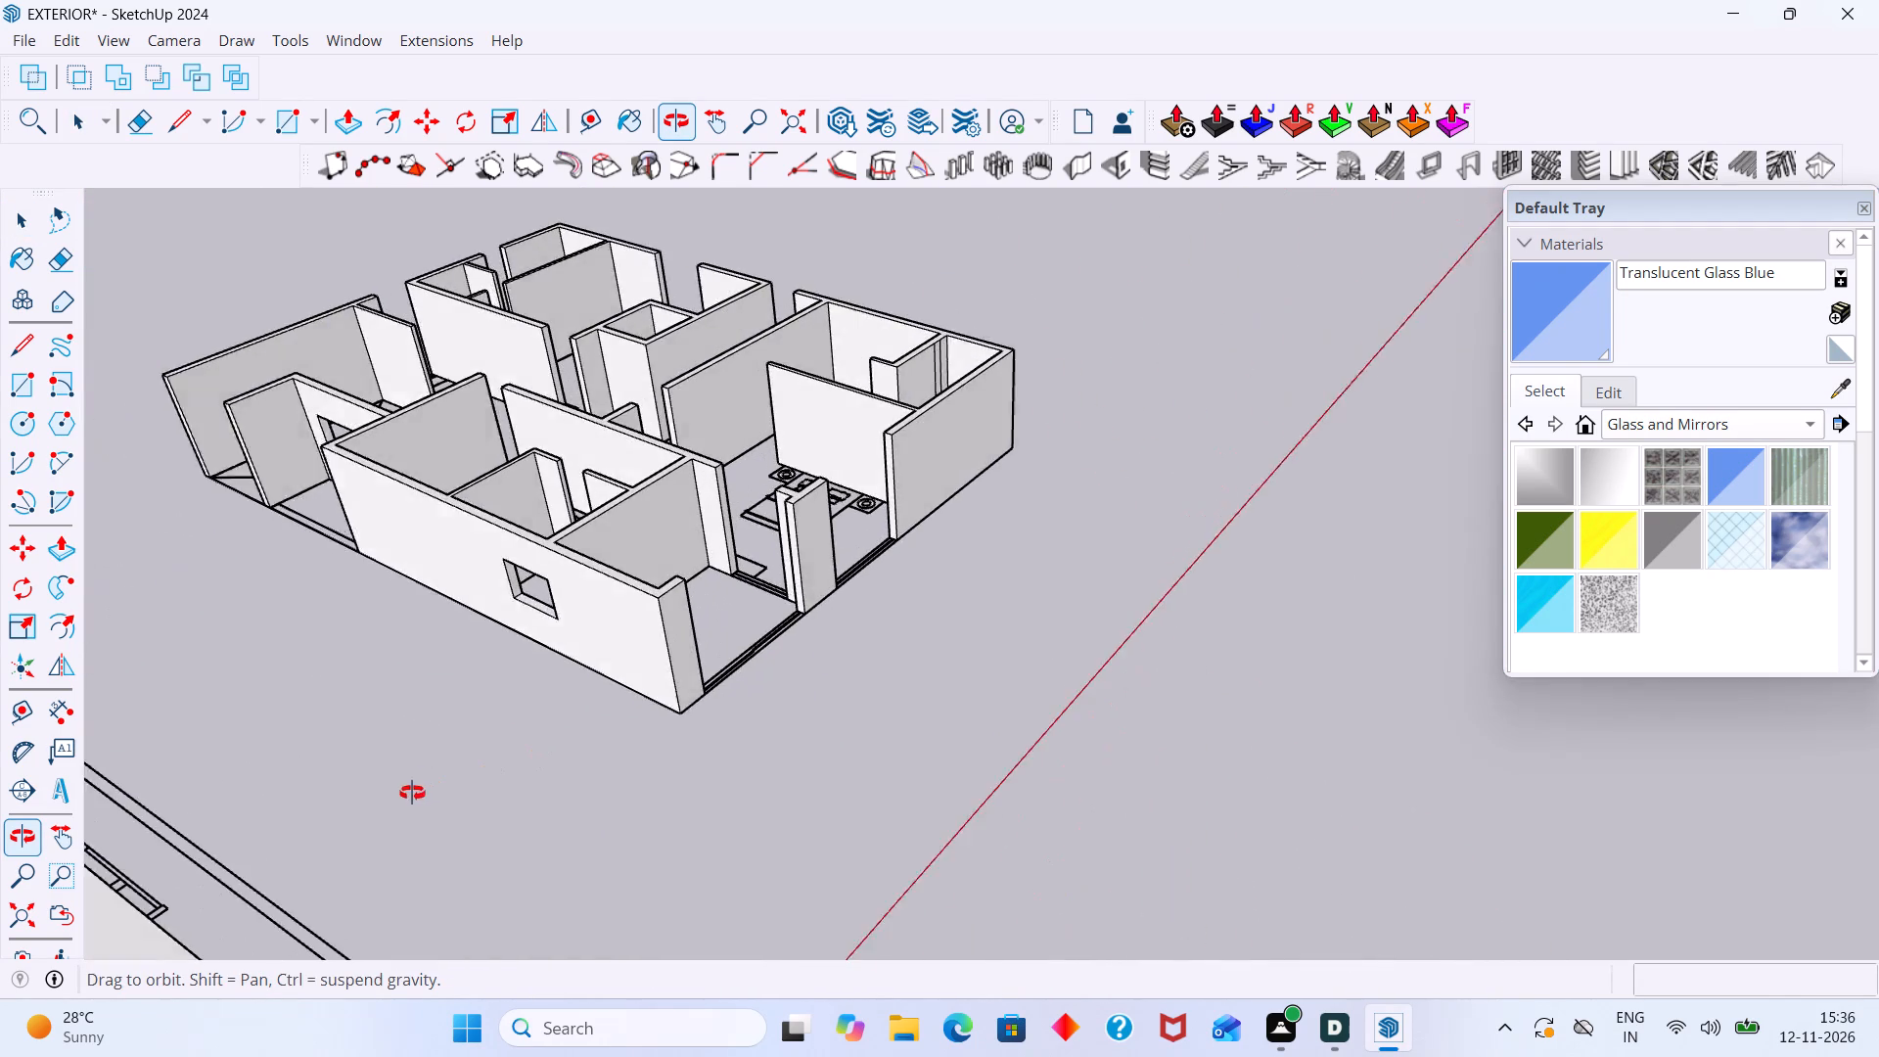
{"action": "middle_click_drag", "start_coordinate": [412, 793], "coordinate": [358, 818]}
{"action": "middle_click_drag", "start_coordinate": [742, 689], "coordinate": [567, 712]}
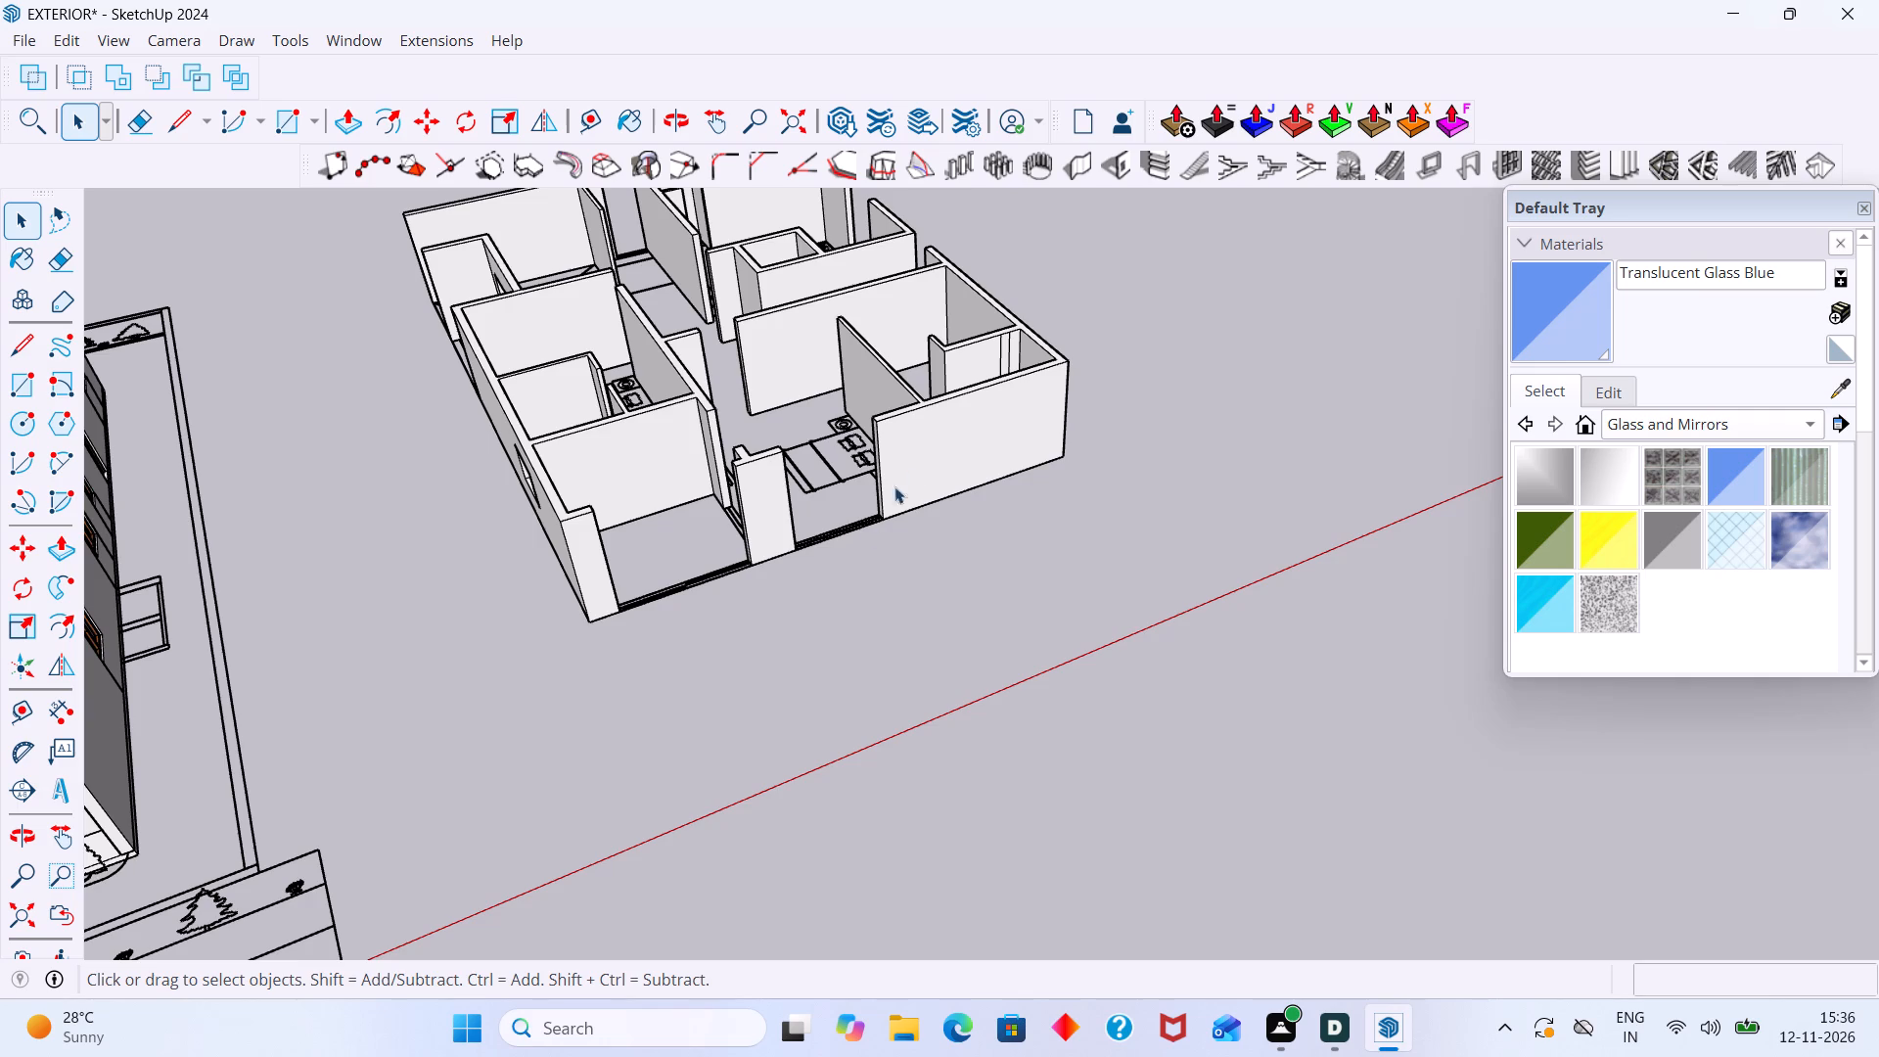
{"action": "scroll", "coordinate": [990, 382], "scroll_direction": "up", "scroll_amount": 9}
{"action": "middle_click_drag", "start_coordinate": [1012, 374], "coordinate": [942, 484]}
{"action": "scroll", "coordinate": [992, 420], "scroll_direction": "up", "scroll_amount": 3}
{"action": "middle_click_drag", "start_coordinate": [999, 442], "coordinate": [953, 612]}
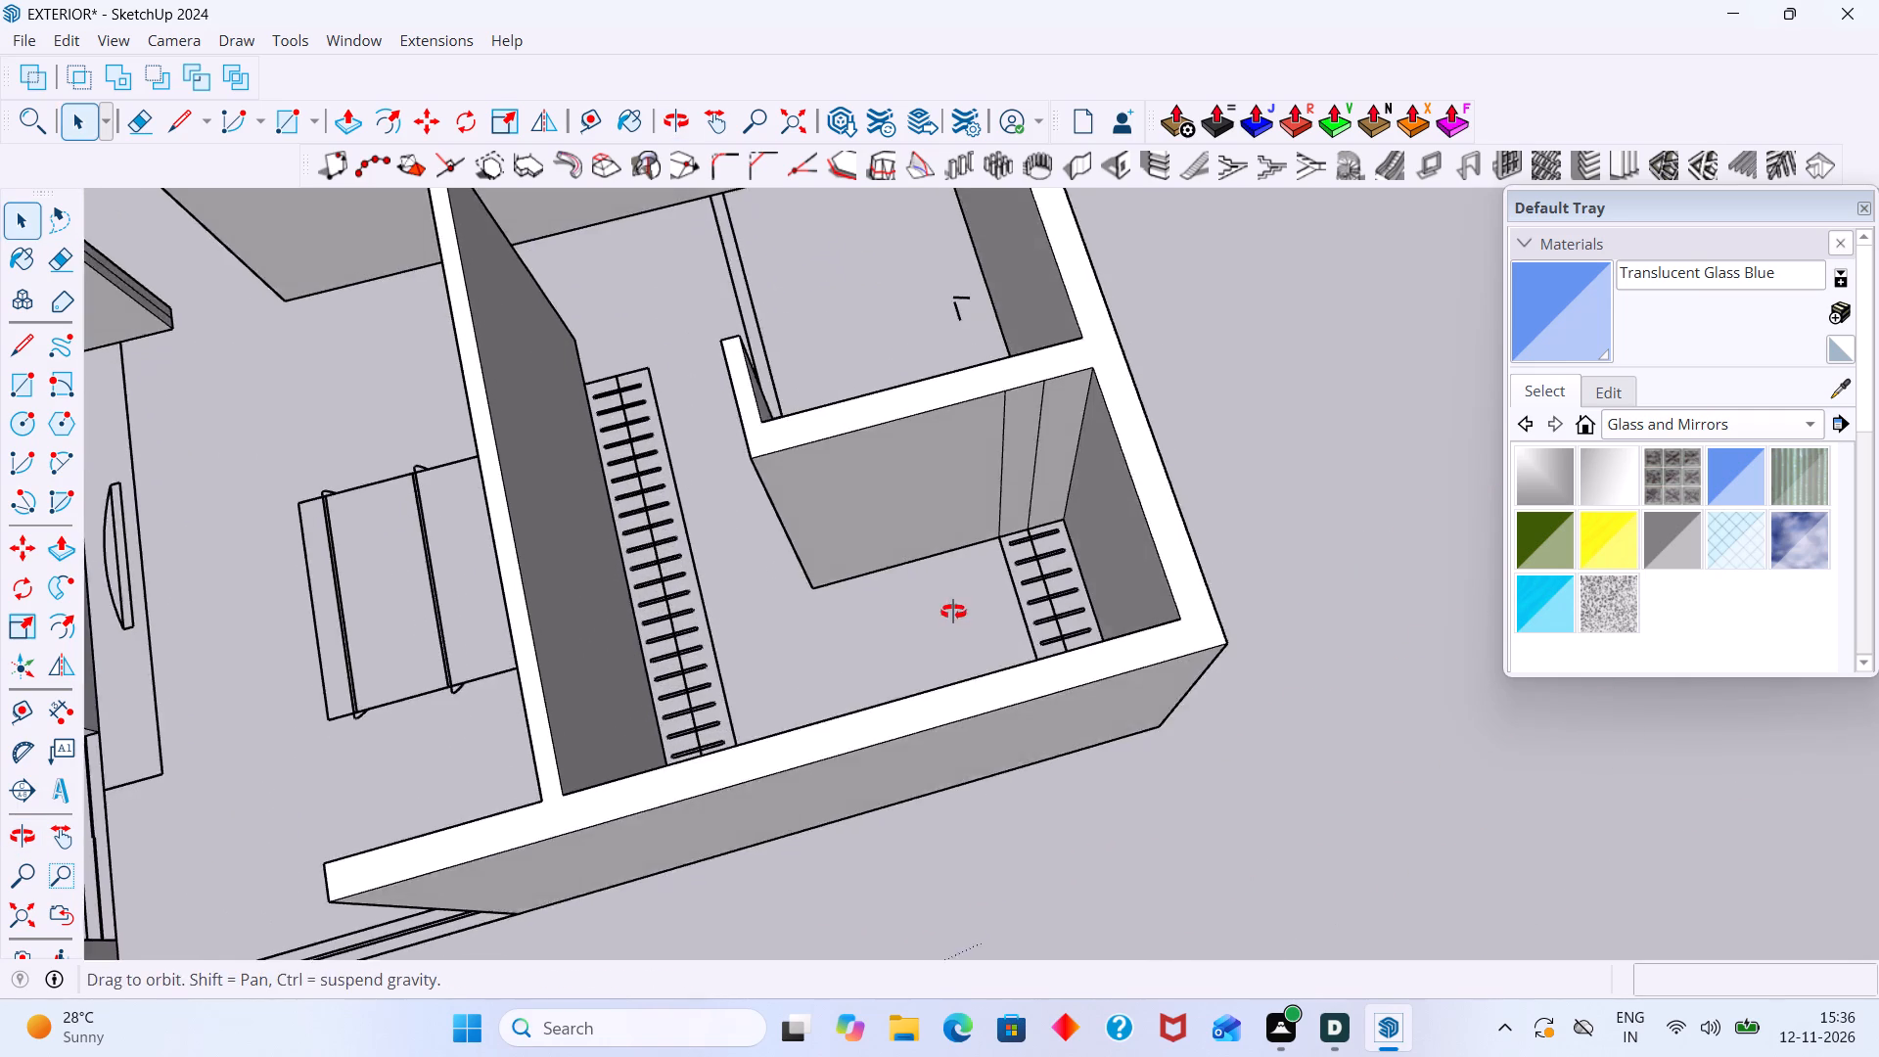
{"action": "middle_click_drag", "start_coordinate": [953, 612], "coordinate": [952, 607]}
{"action": "scroll", "coordinate": [1008, 537], "scroll_direction": "up", "scroll_amount": 5}
{"action": "scroll", "coordinate": [1104, 271], "scroll_direction": "up", "scroll_amount": 1}
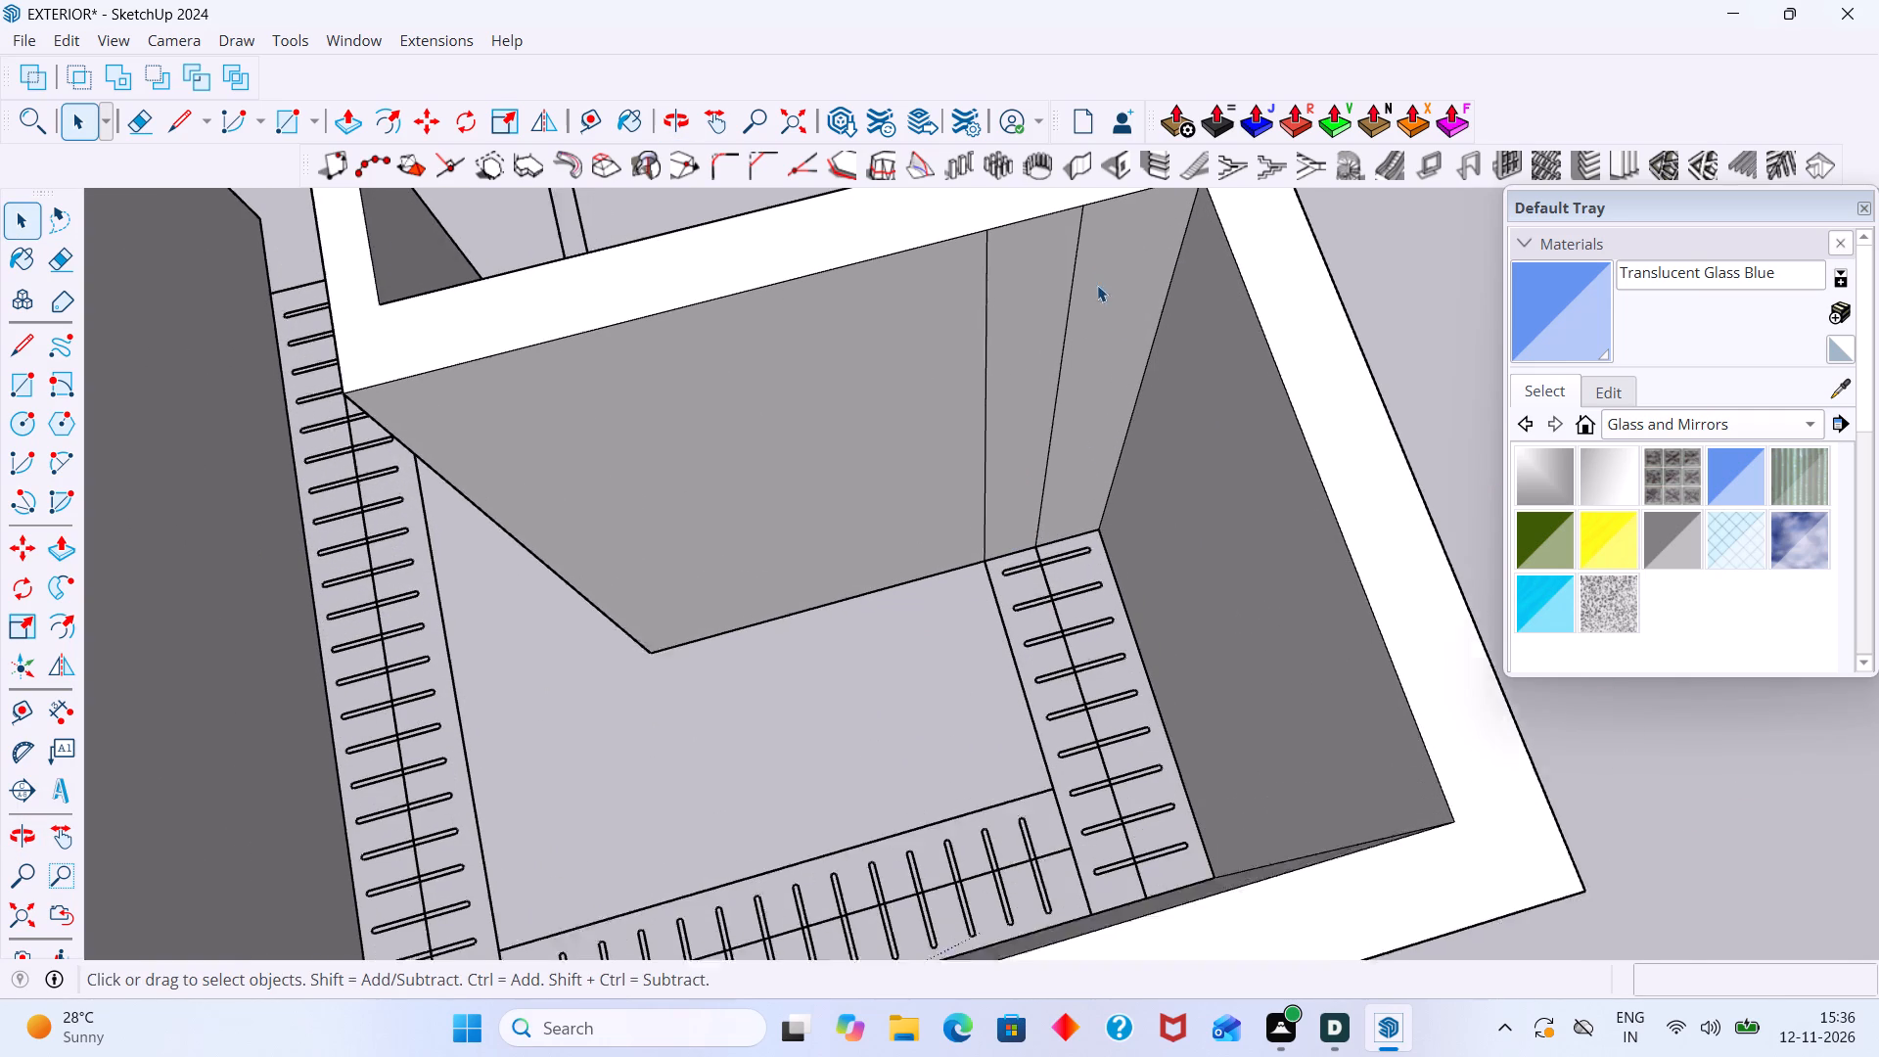
{"action": "scroll", "coordinate": [1097, 285], "scroll_direction": "up", "scroll_amount": 2}
{"action": "left_click", "coordinate": [1078, 317]}
{"action": "left_click", "coordinate": [1050, 364]}
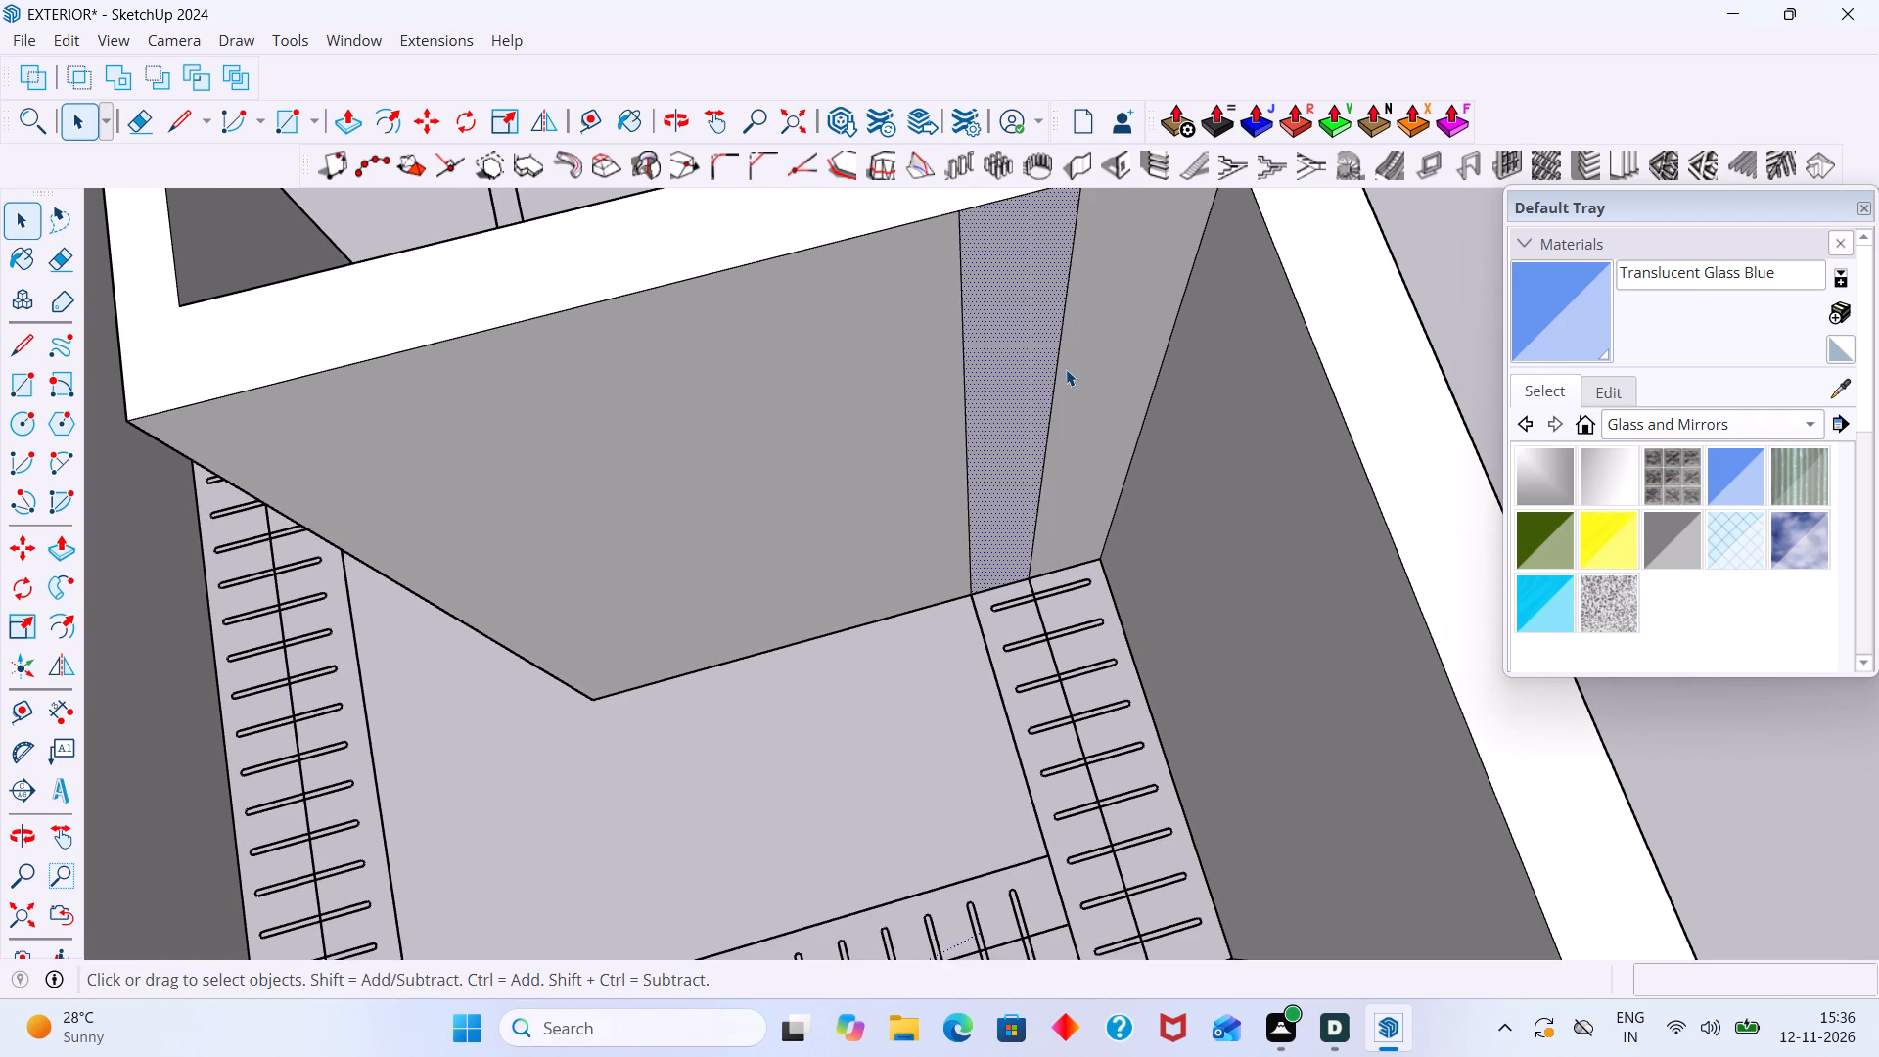
{"action": "key", "text": "e"}
{"action": "left_click_drag", "start_coordinate": [1101, 351], "coordinate": [913, 437]}
{"action": "scroll", "coordinate": [921, 405], "scroll_direction": "down", "scroll_amount": 5}
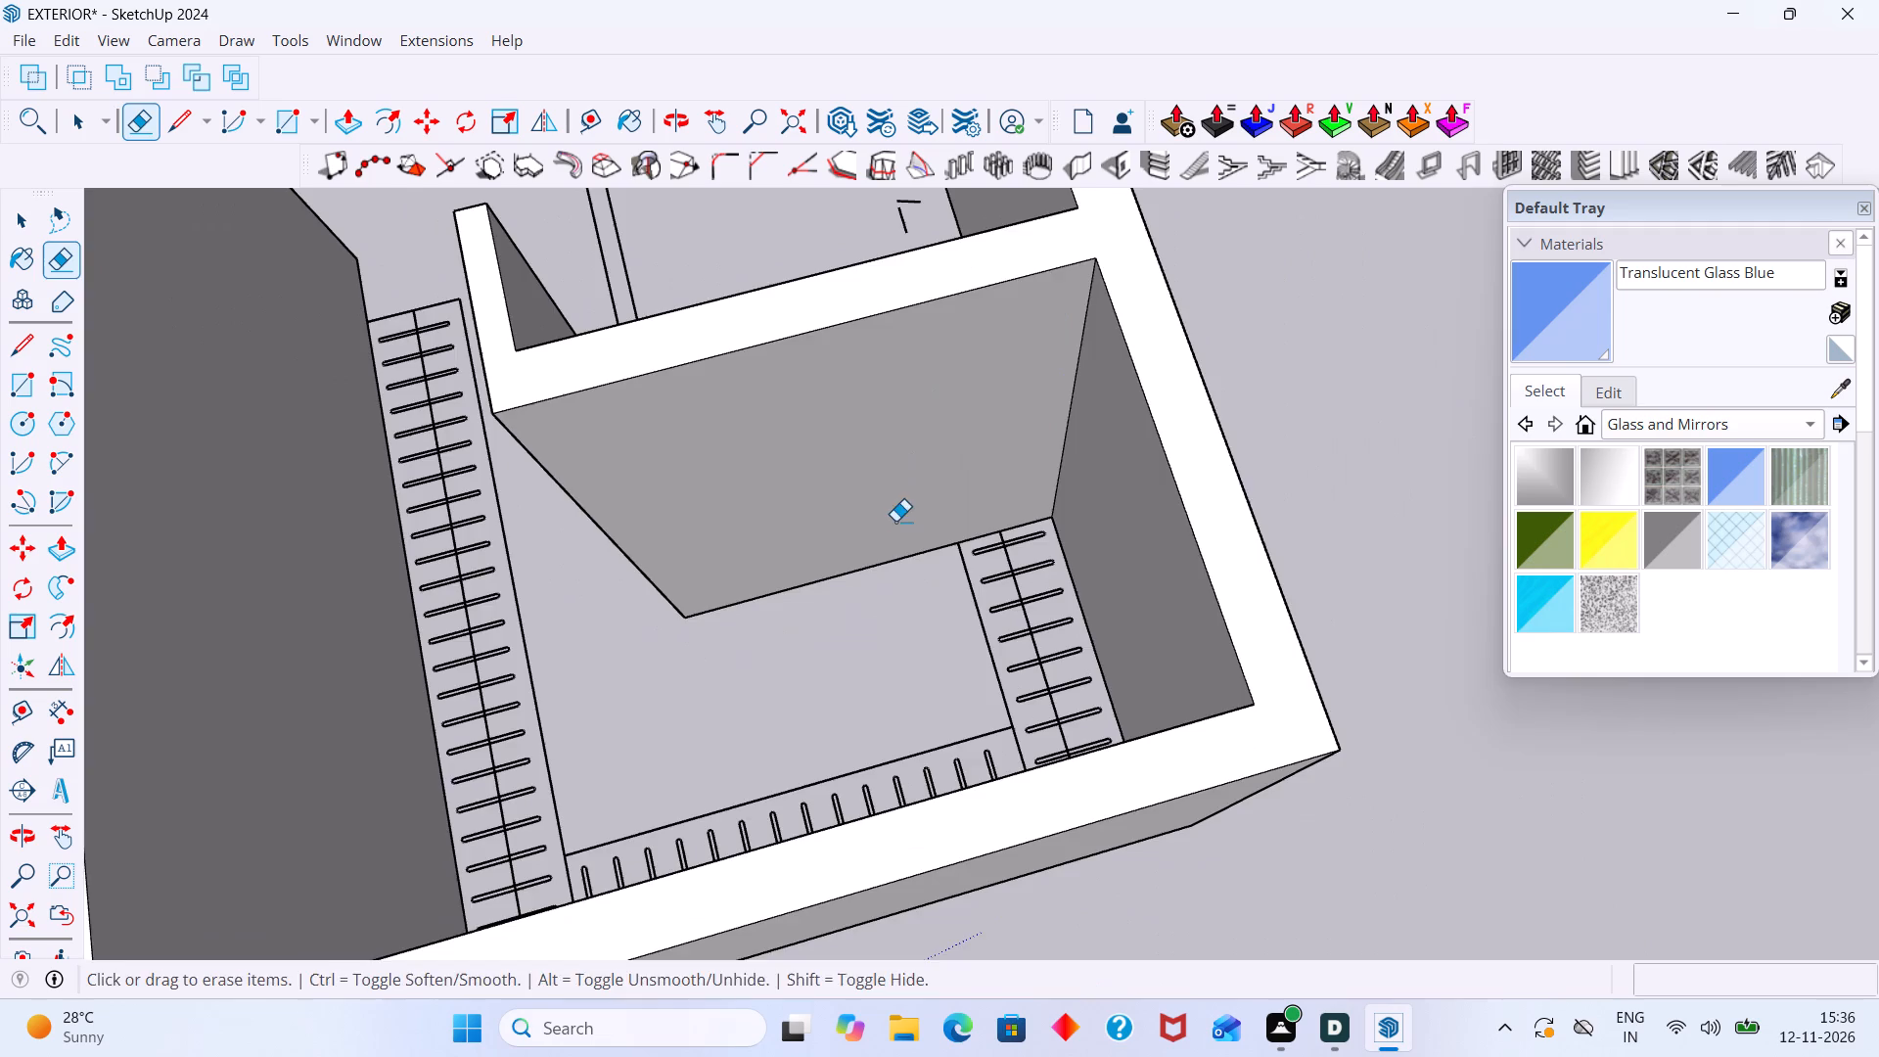
Delete the small rectangular fixture outline with its inner marks on the floor against the outer wall, beside the dressing area.
{"action": "middle_click_drag", "start_coordinate": [895, 521], "coordinate": [1082, 440]}
{"action": "scroll", "coordinate": [837, 498], "scroll_direction": "down", "scroll_amount": 6}
{"action": "middle_click_drag", "start_coordinate": [769, 576], "coordinate": [1006, 497]}
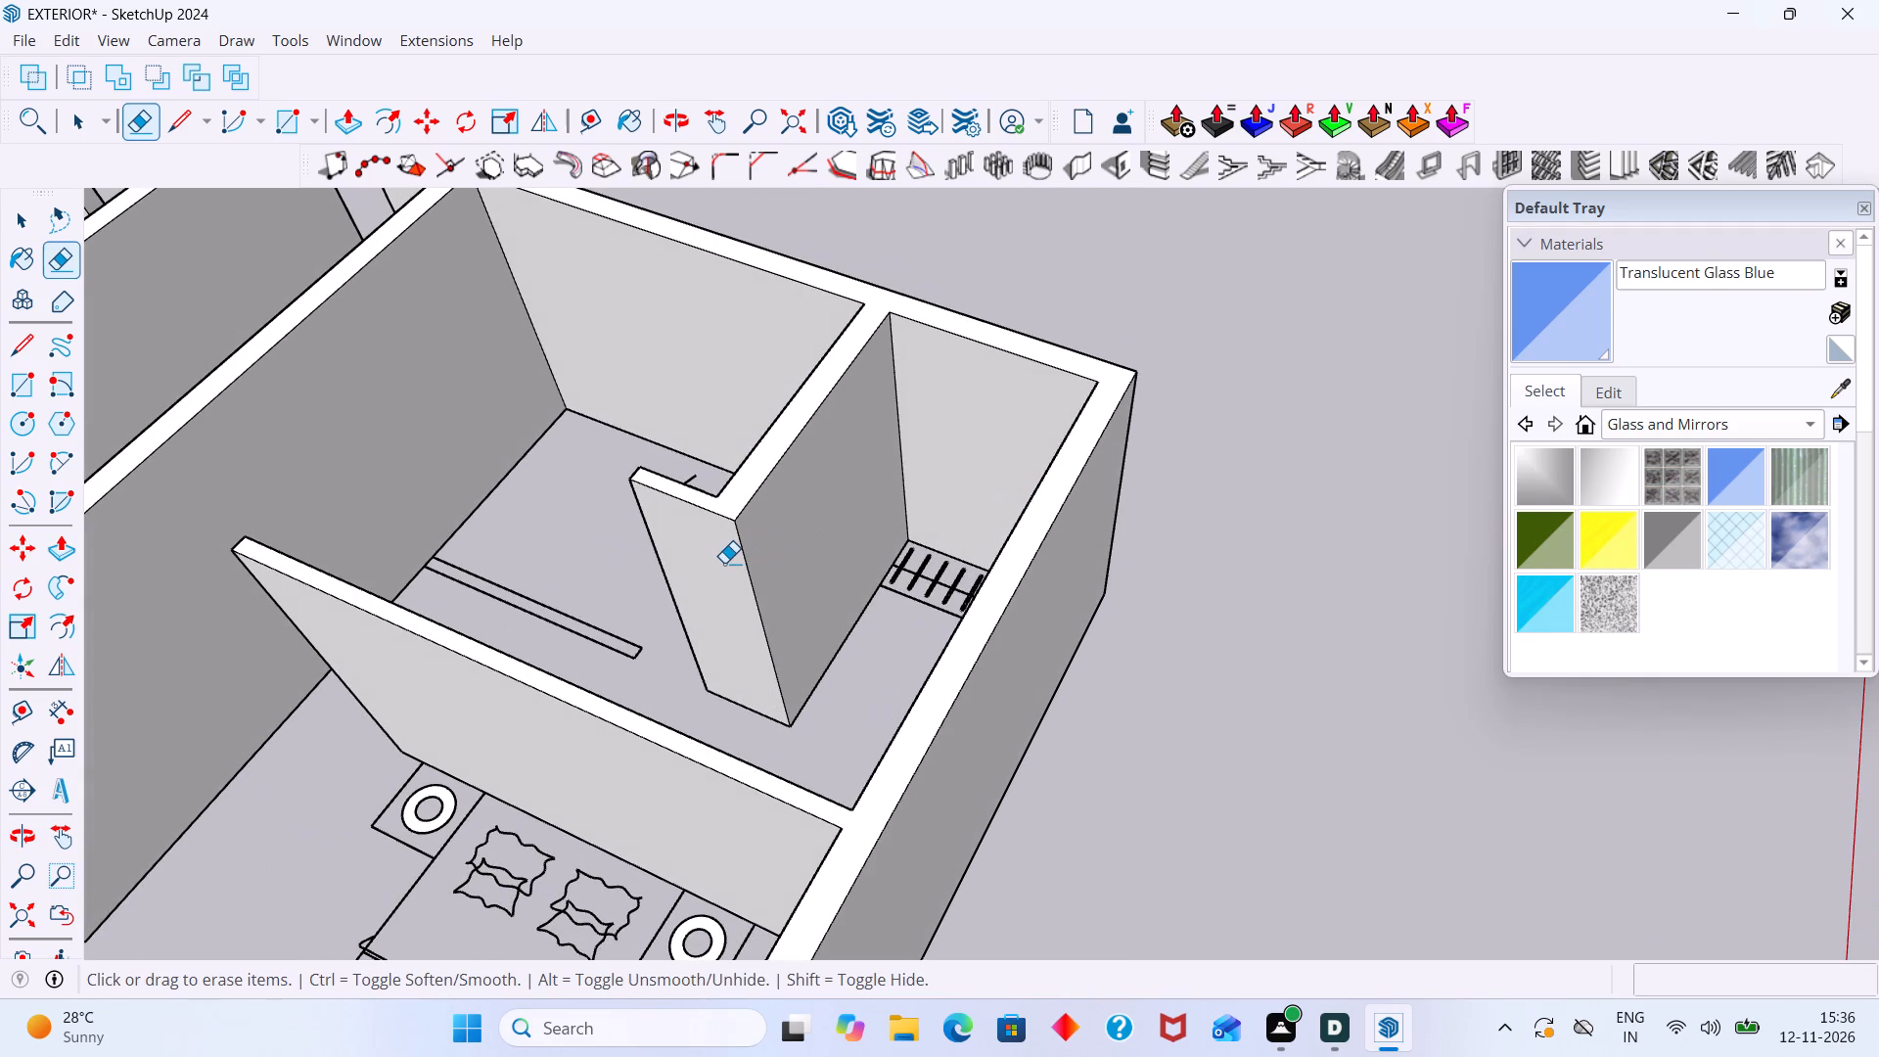
{"action": "key", "text": "space"}
{"action": "left_click", "coordinate": [1083, 225]}
{"action": "scroll", "coordinate": [813, 403], "scroll_direction": "down", "scroll_amount": 3}
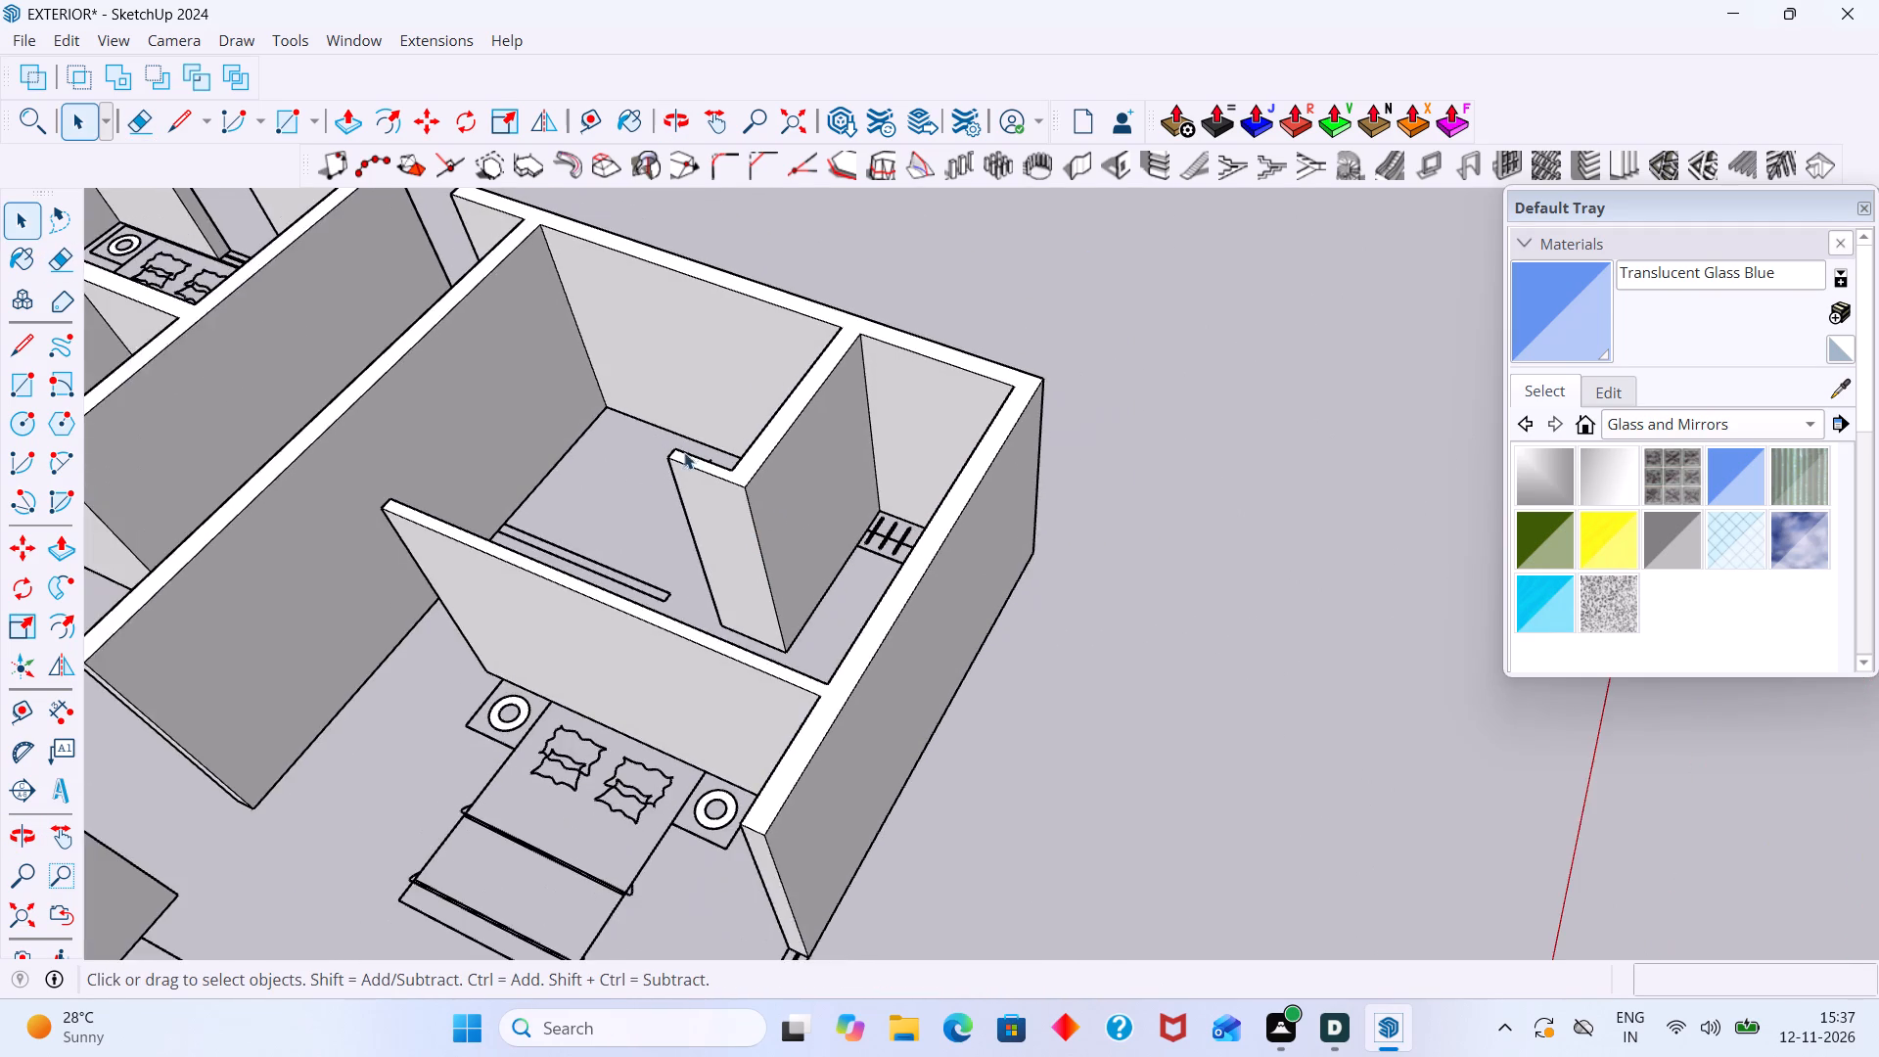
{"action": "middle_click_drag", "start_coordinate": [683, 518], "coordinate": [693, 588]}
{"action": "scroll", "coordinate": [664, 546], "scroll_direction": "down", "scroll_amount": 2}
{"action": "middle_click_drag", "start_coordinate": [906, 505], "coordinate": [926, 498], "text": "shift"}
{"action": "scroll", "coordinate": [747, 486], "scroll_direction": "up", "scroll_amount": 2}
{"action": "middle_click_drag", "start_coordinate": [738, 494], "coordinate": [910, 459]}
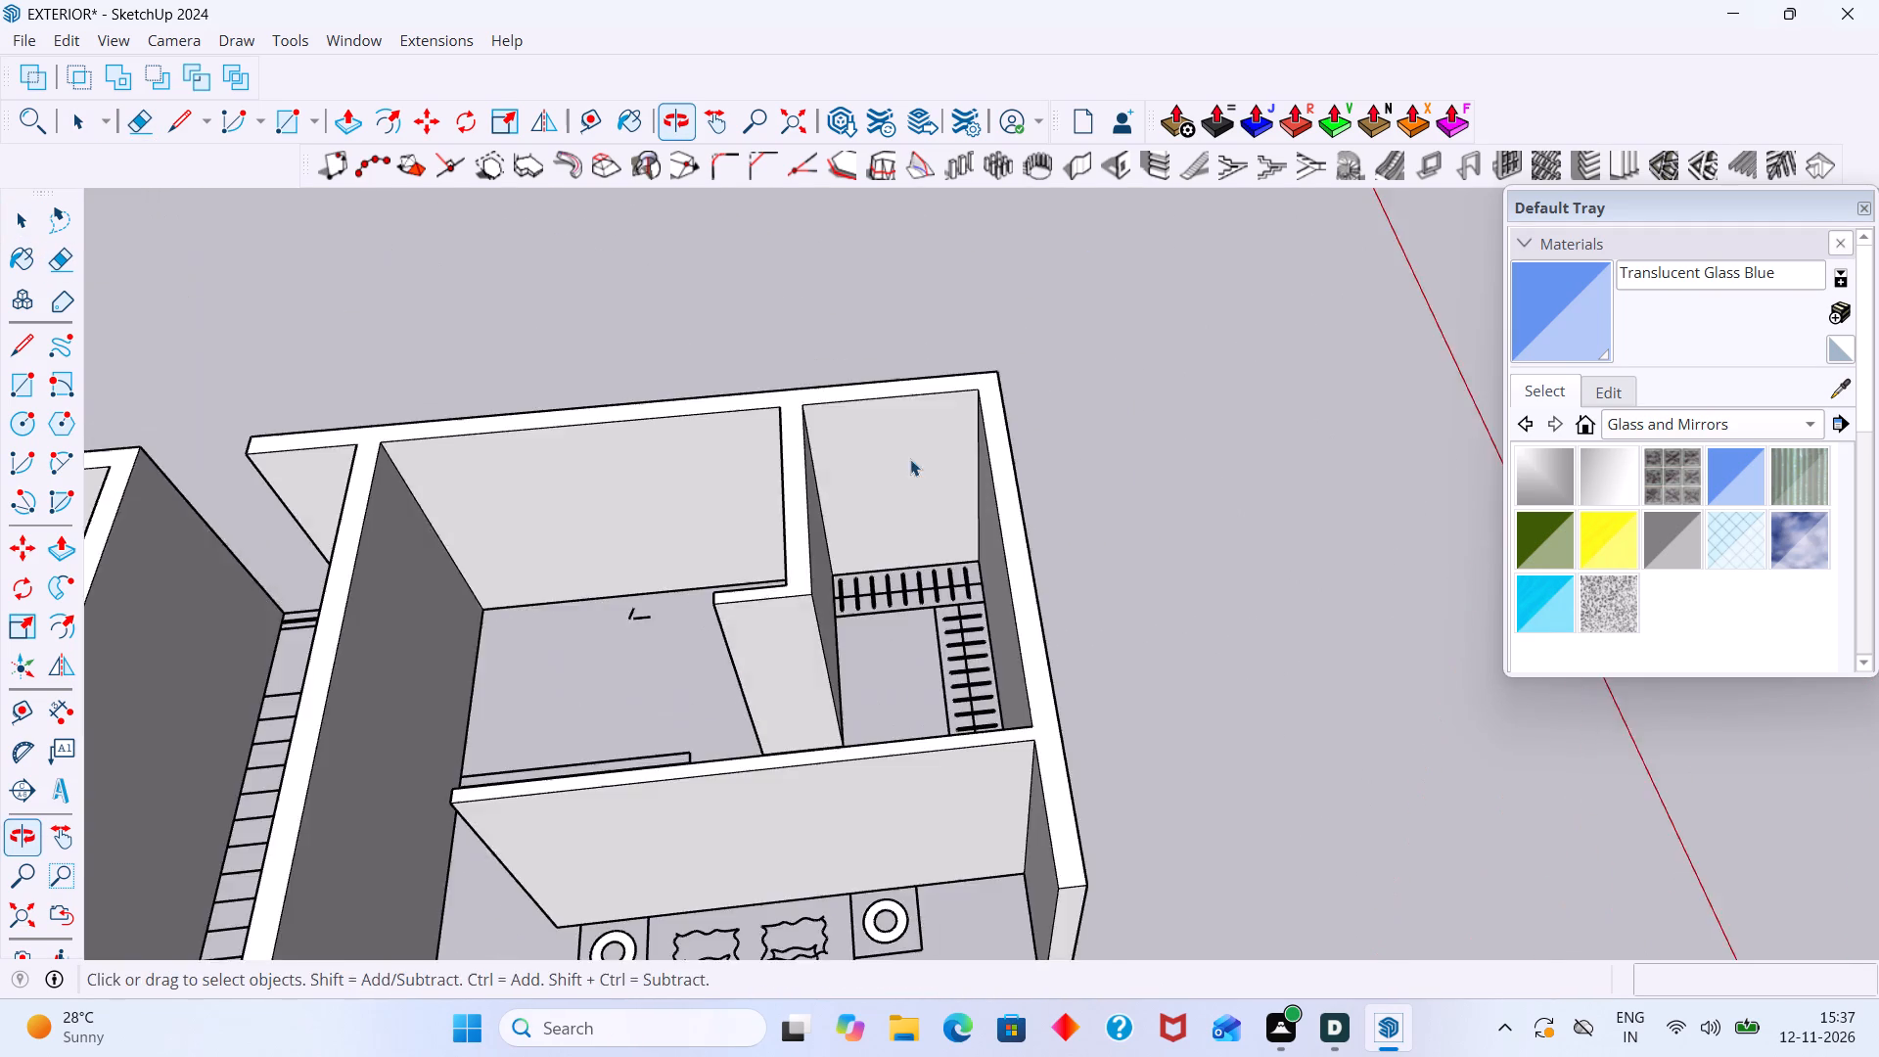
{"action": "middle_click_drag", "start_coordinate": [910, 459], "coordinate": [1002, 436]}
{"action": "scroll", "coordinate": [710, 540], "scroll_direction": "up", "scroll_amount": 3}
{"action": "middle_click_drag", "start_coordinate": [656, 649], "coordinate": [814, 528], "text": "shift"}
{"action": "scroll", "coordinate": [699, 549], "scroll_direction": "up", "scroll_amount": 4}
{"action": "left_click", "coordinate": [809, 512]}
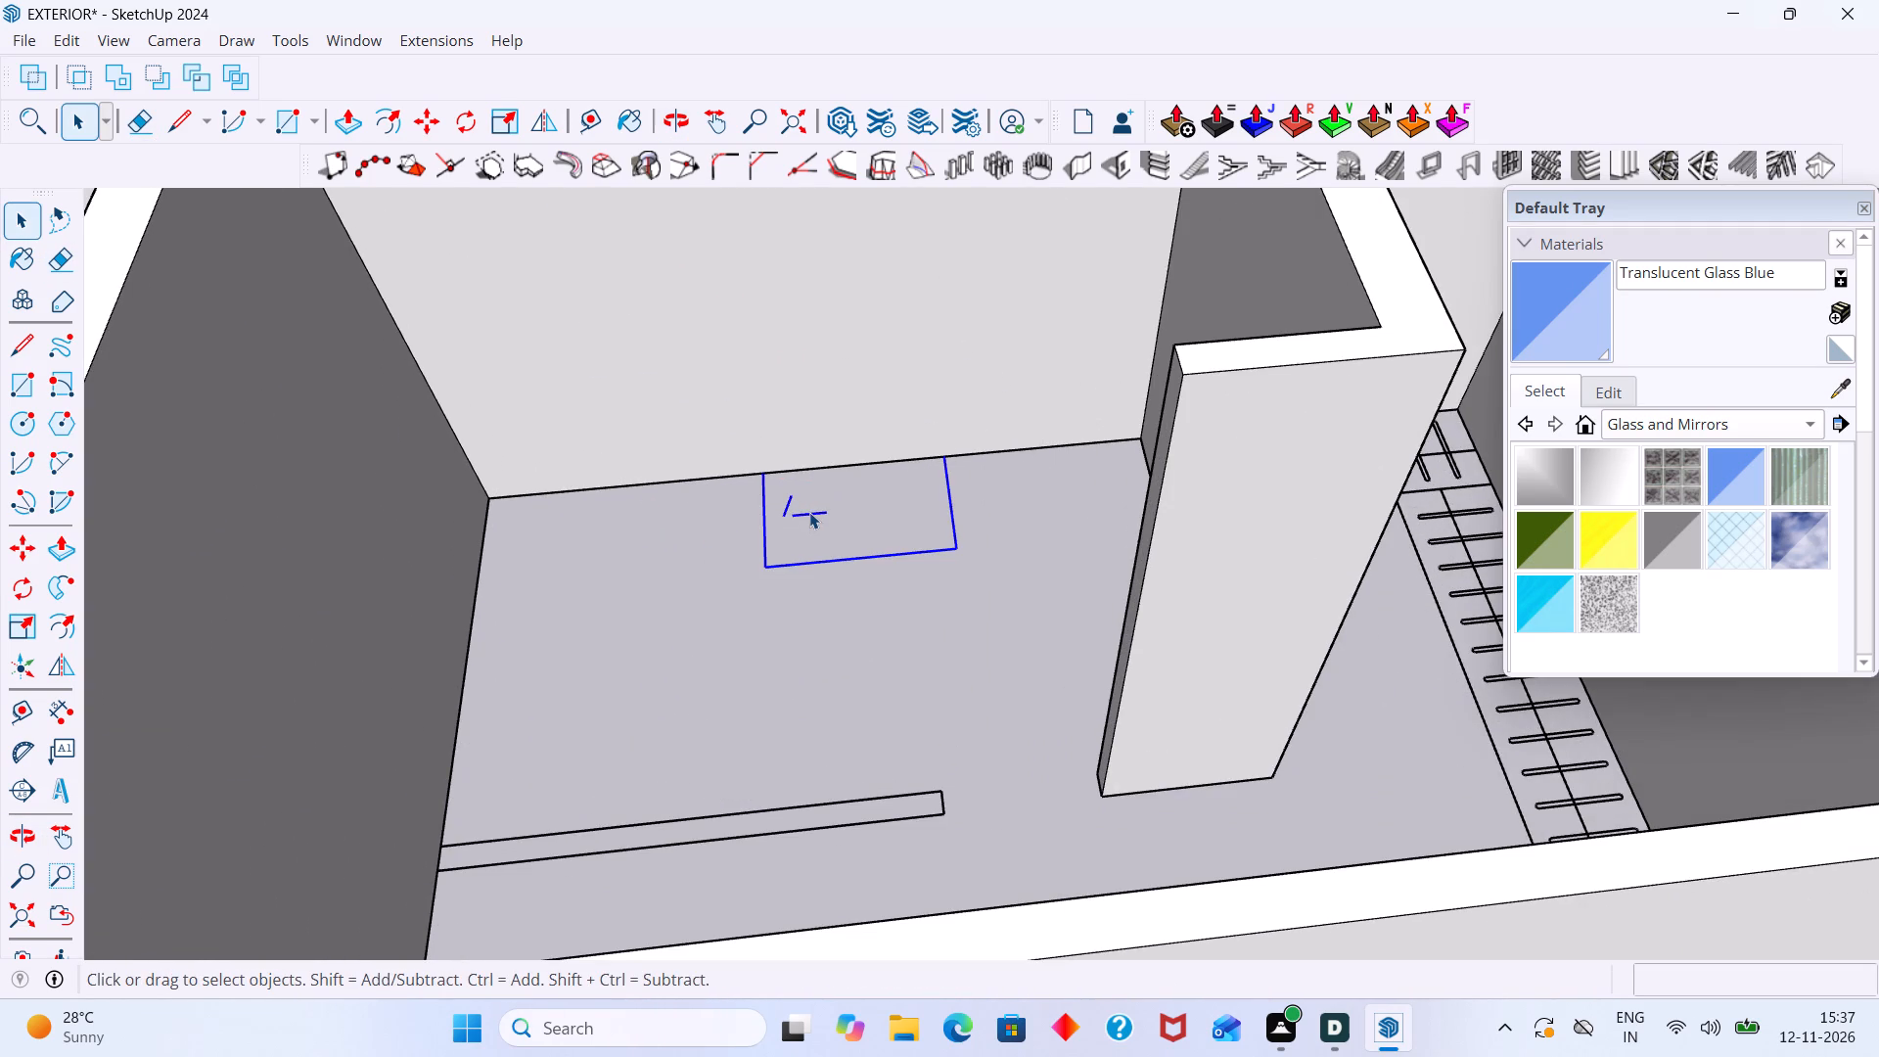
{"action": "key", "text": "Delete"}
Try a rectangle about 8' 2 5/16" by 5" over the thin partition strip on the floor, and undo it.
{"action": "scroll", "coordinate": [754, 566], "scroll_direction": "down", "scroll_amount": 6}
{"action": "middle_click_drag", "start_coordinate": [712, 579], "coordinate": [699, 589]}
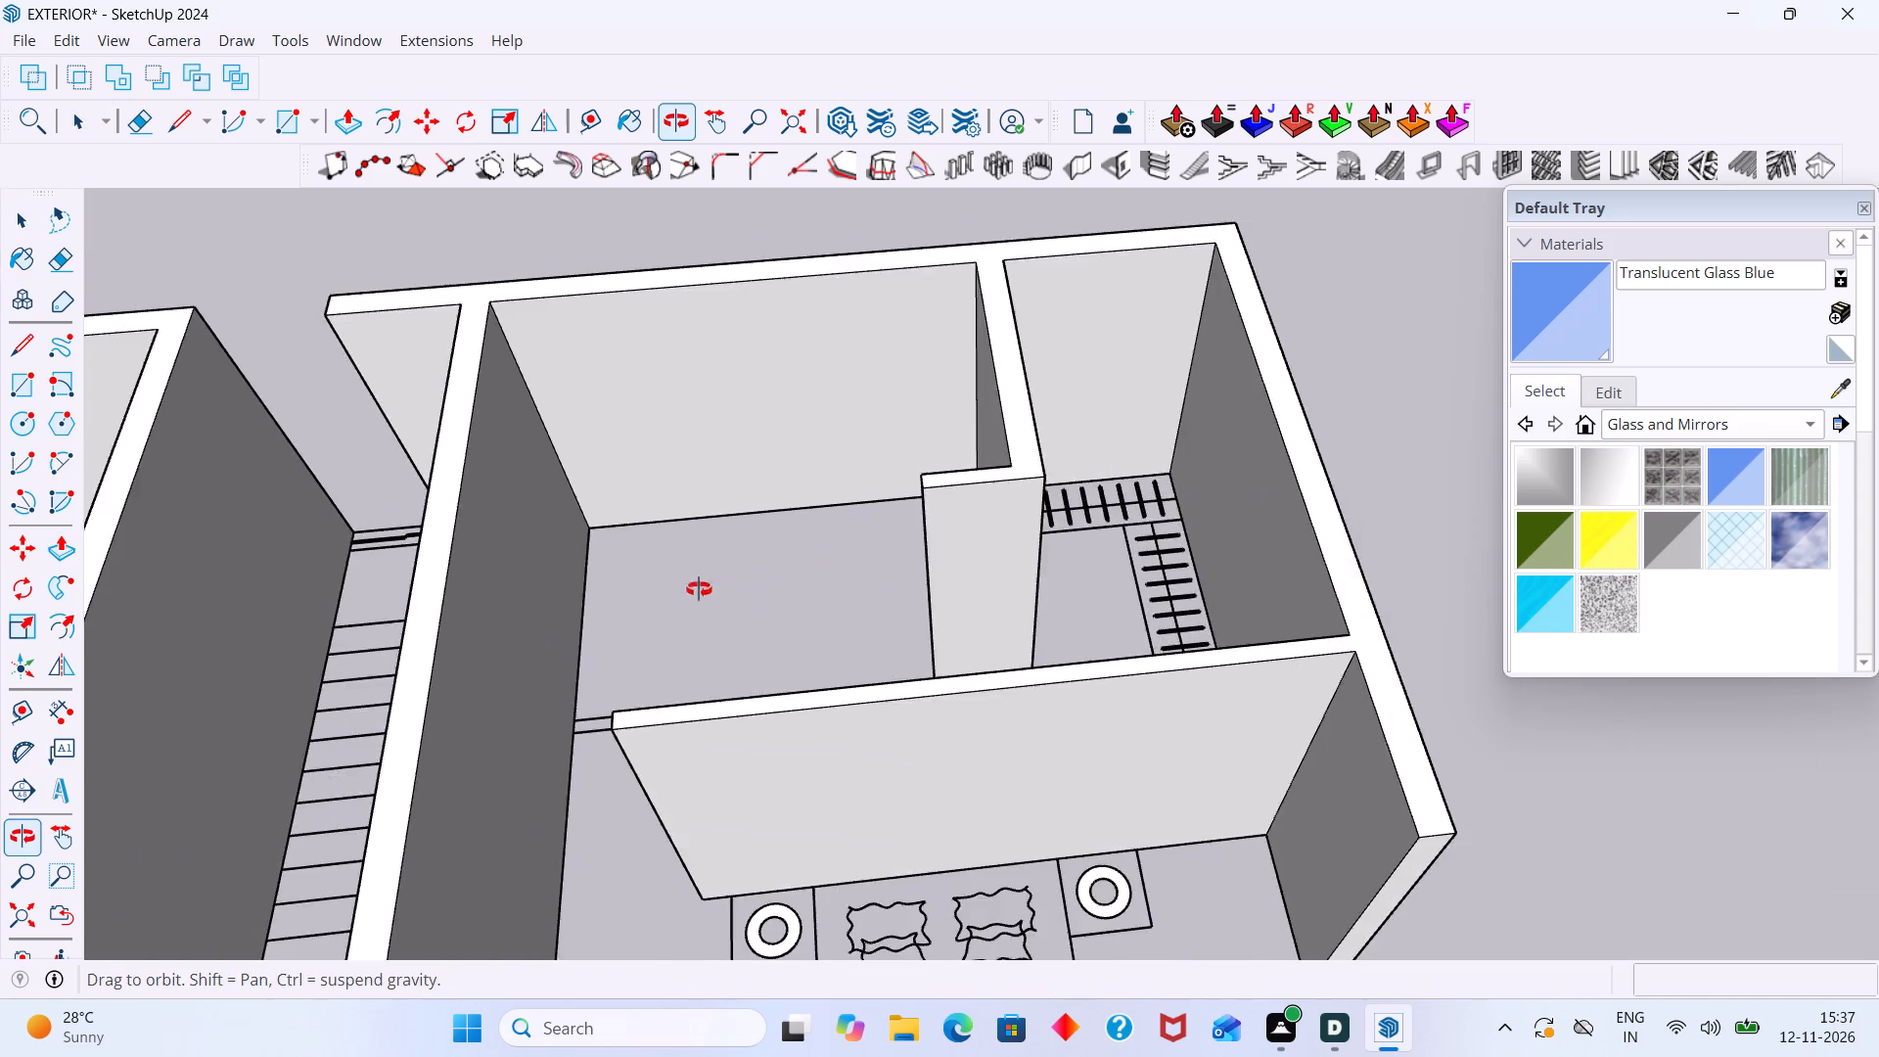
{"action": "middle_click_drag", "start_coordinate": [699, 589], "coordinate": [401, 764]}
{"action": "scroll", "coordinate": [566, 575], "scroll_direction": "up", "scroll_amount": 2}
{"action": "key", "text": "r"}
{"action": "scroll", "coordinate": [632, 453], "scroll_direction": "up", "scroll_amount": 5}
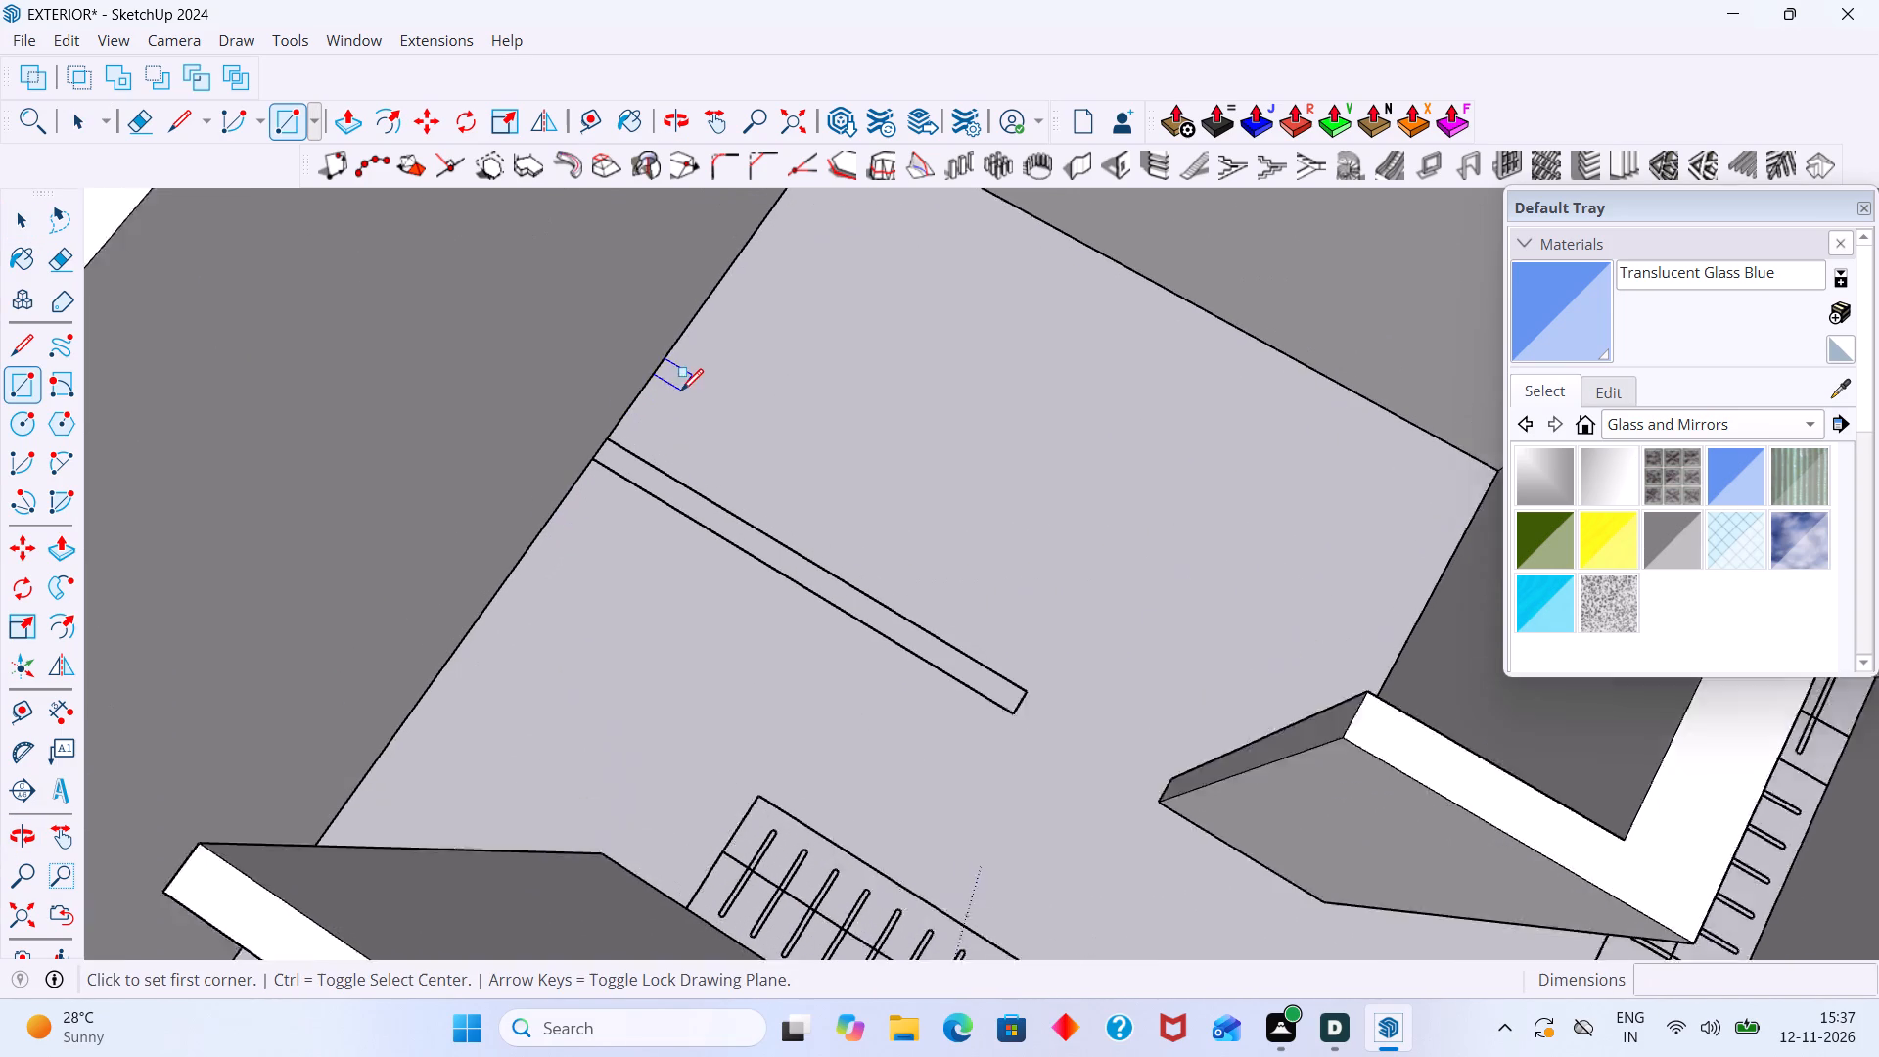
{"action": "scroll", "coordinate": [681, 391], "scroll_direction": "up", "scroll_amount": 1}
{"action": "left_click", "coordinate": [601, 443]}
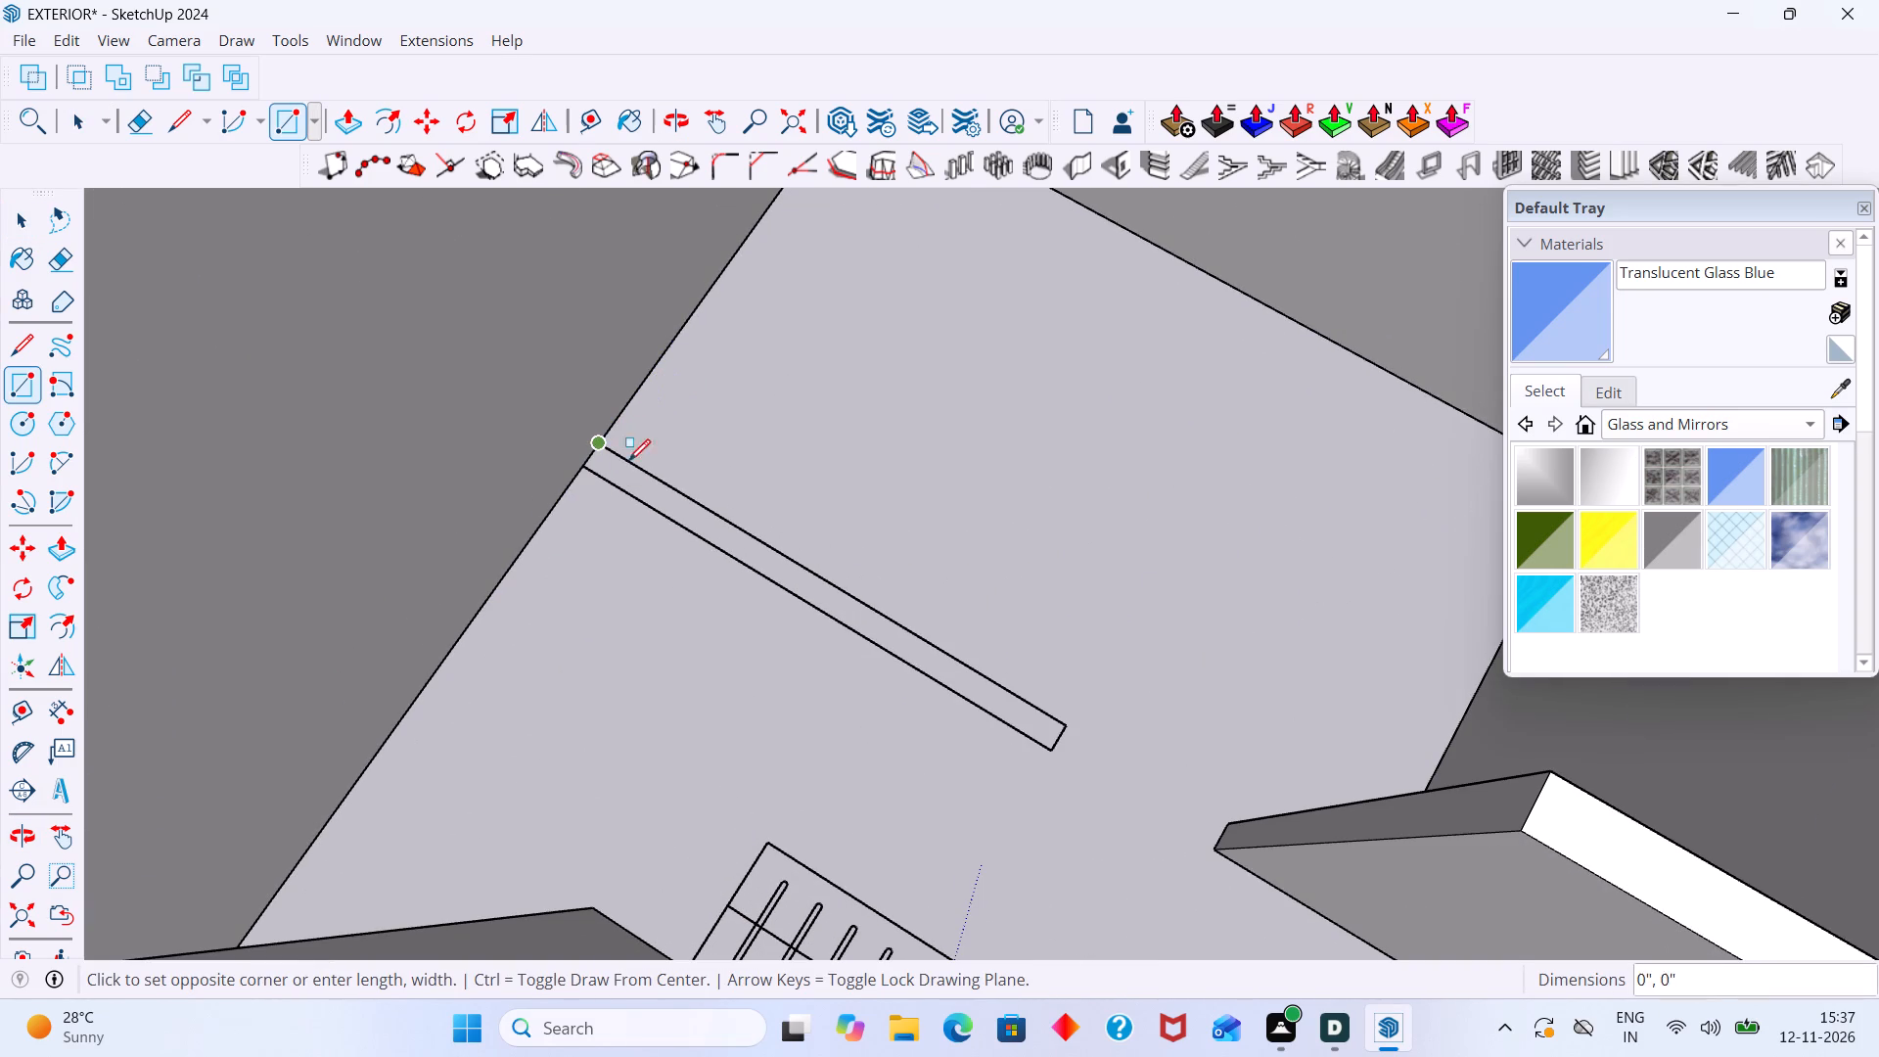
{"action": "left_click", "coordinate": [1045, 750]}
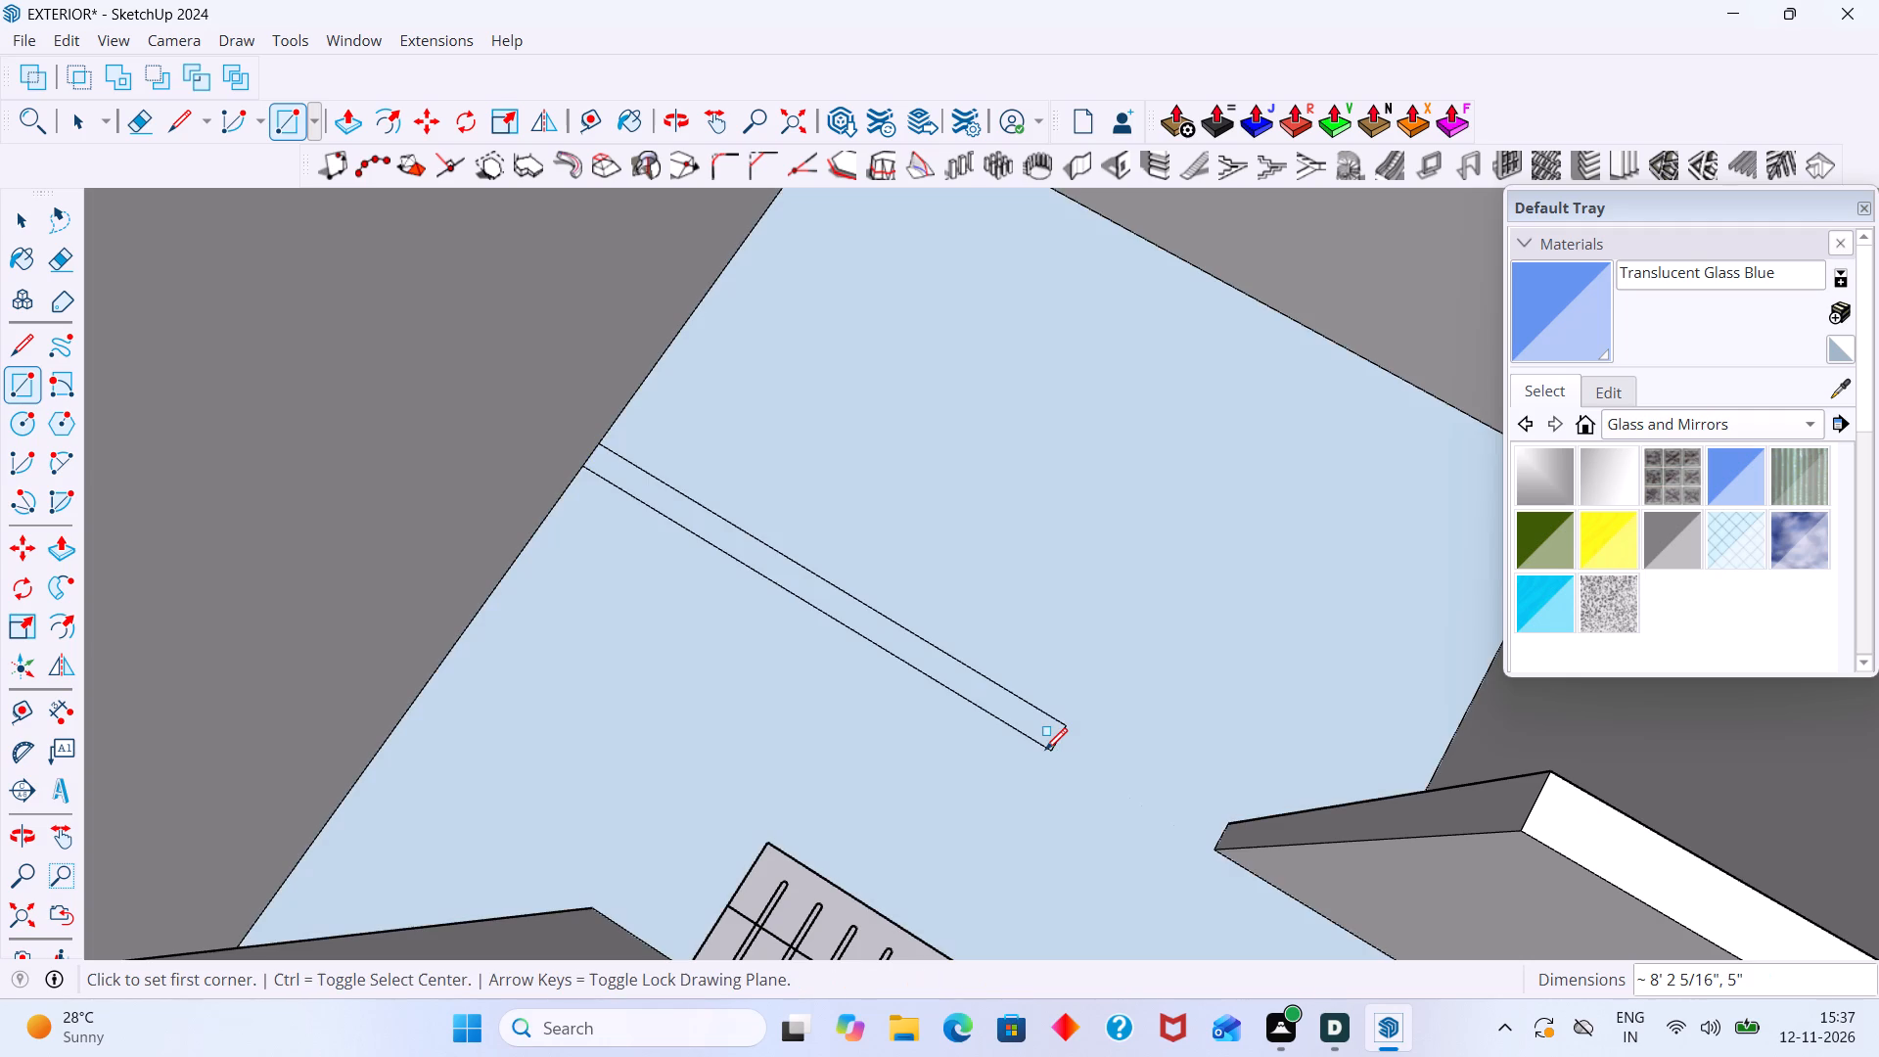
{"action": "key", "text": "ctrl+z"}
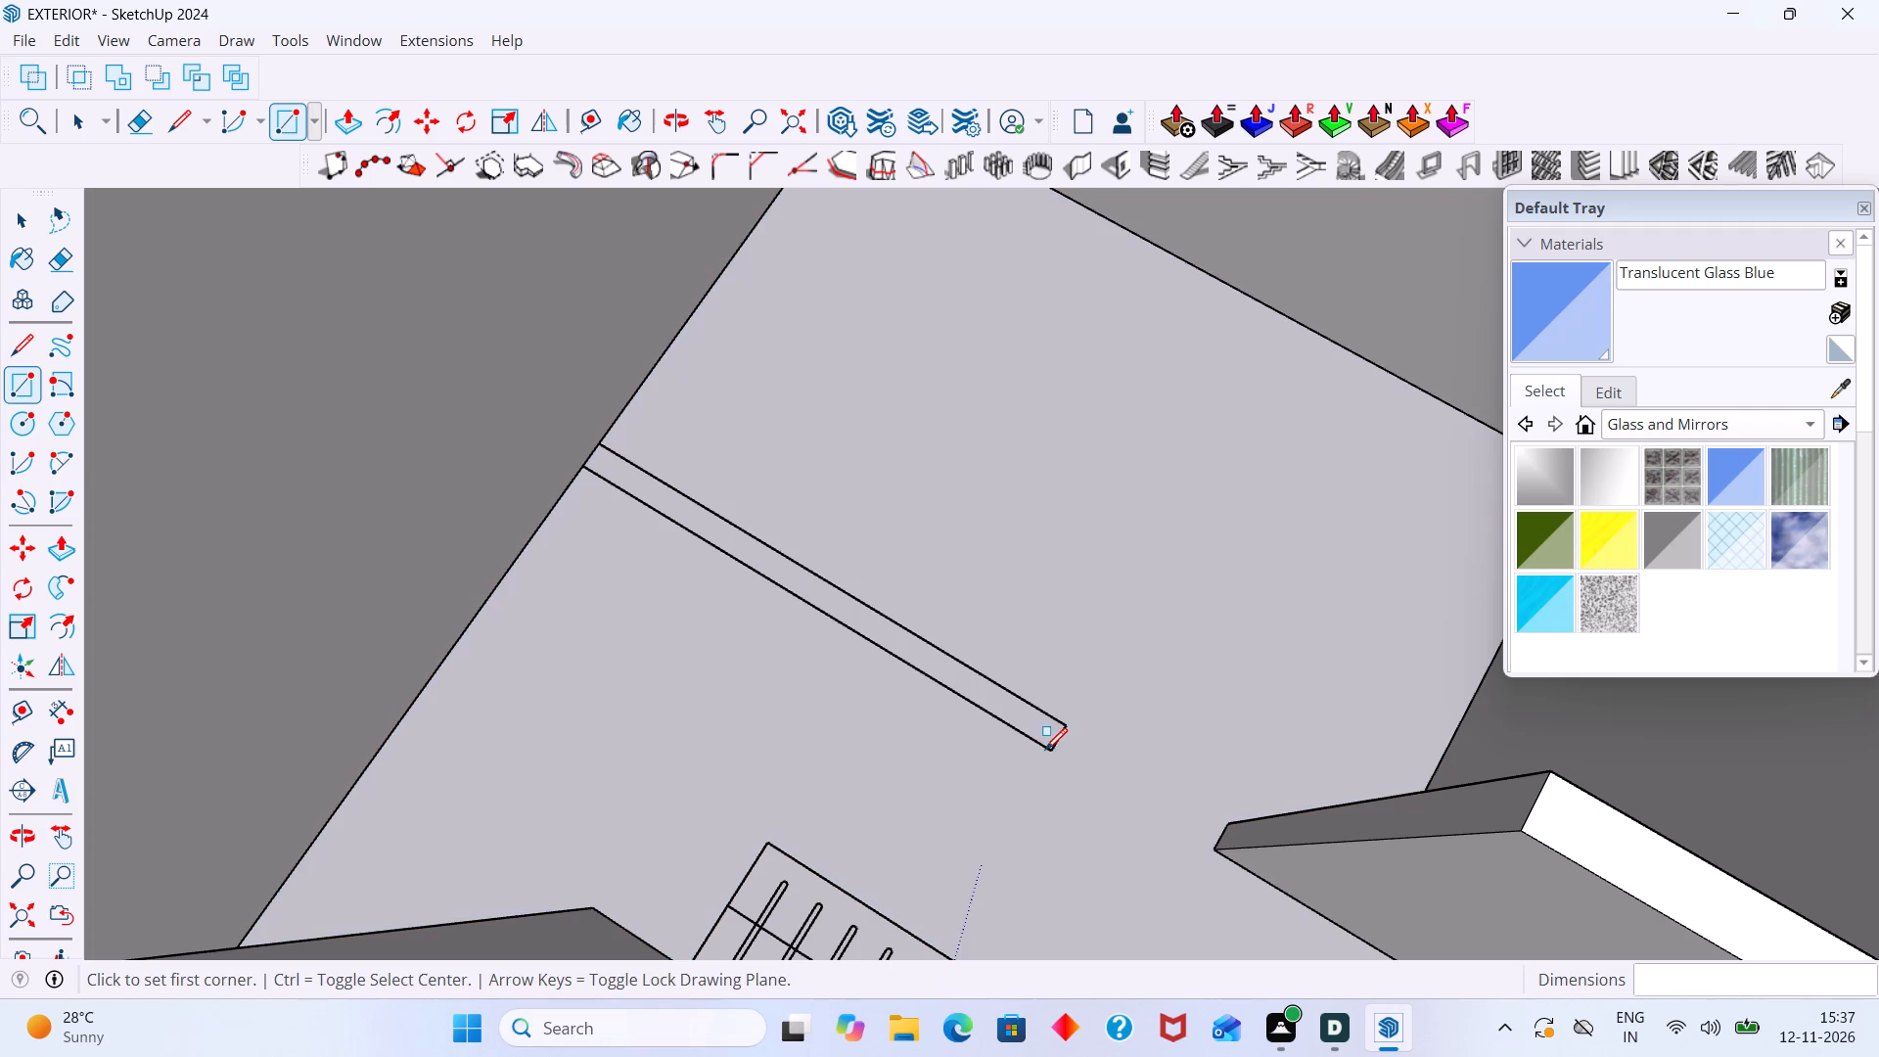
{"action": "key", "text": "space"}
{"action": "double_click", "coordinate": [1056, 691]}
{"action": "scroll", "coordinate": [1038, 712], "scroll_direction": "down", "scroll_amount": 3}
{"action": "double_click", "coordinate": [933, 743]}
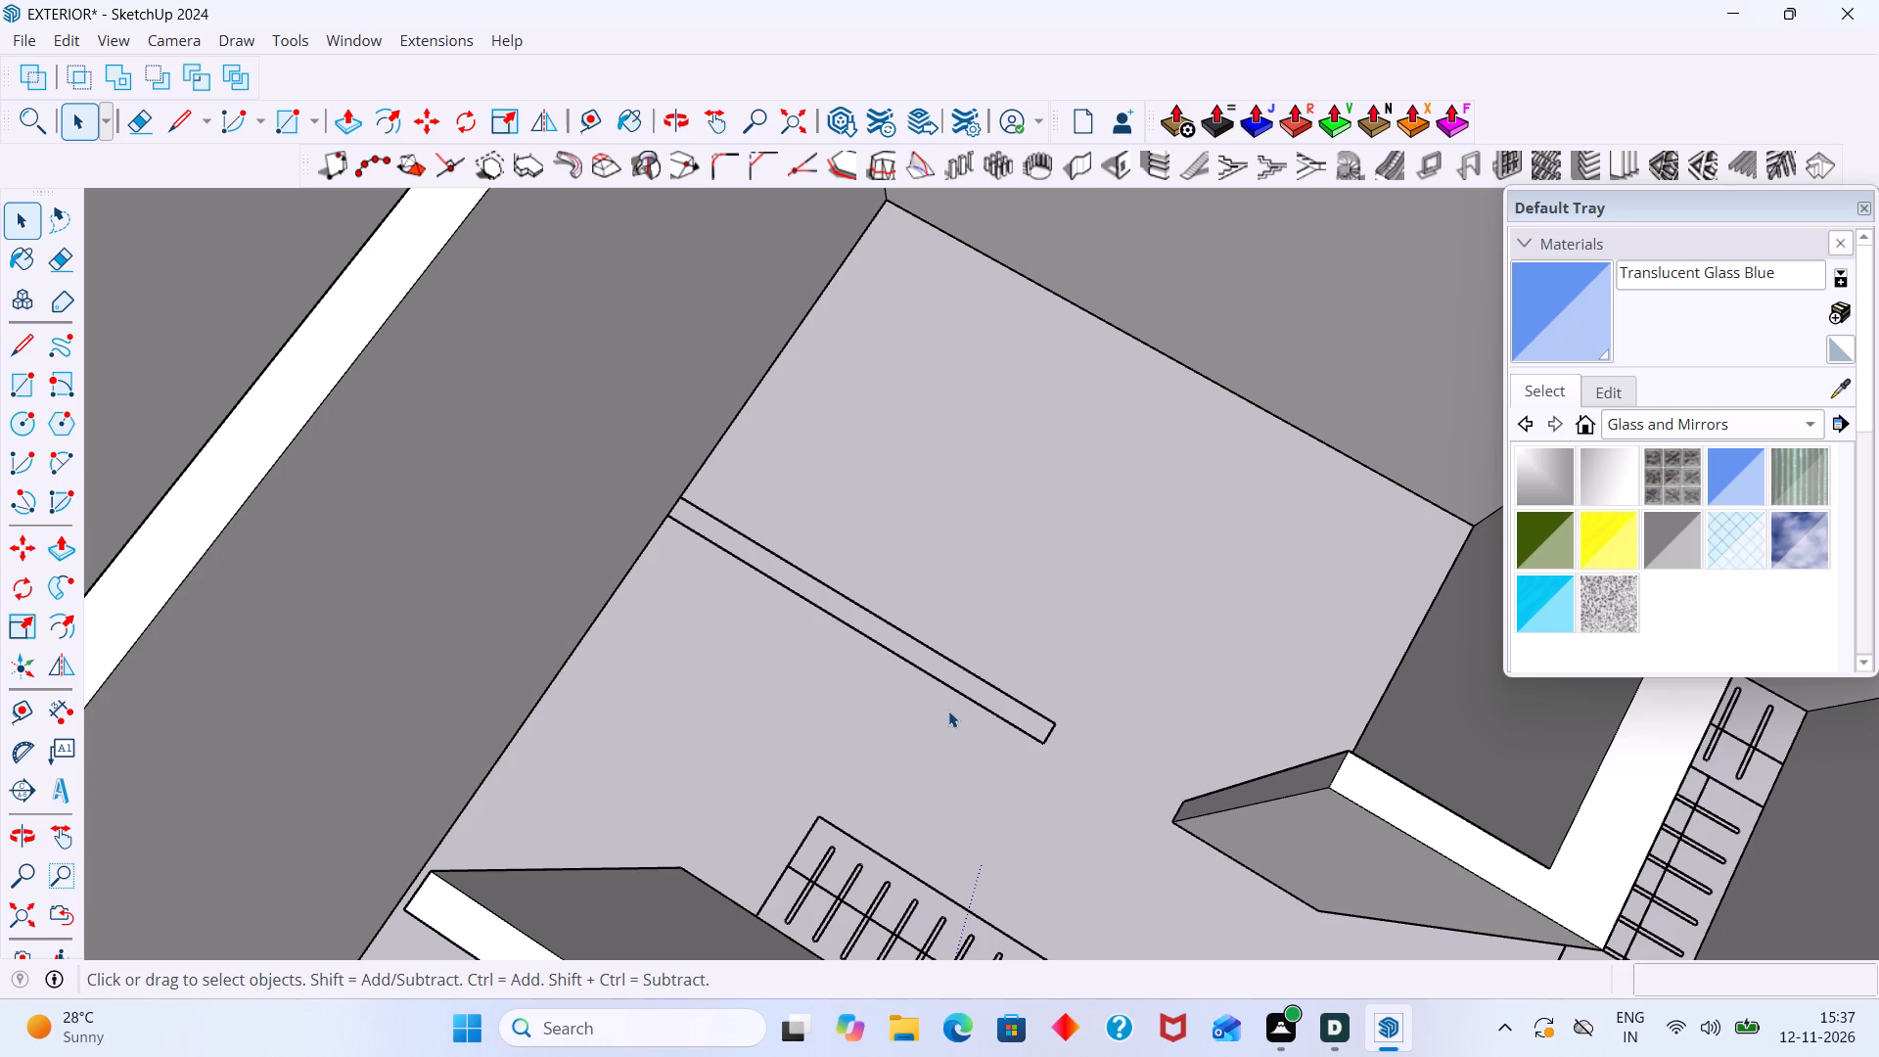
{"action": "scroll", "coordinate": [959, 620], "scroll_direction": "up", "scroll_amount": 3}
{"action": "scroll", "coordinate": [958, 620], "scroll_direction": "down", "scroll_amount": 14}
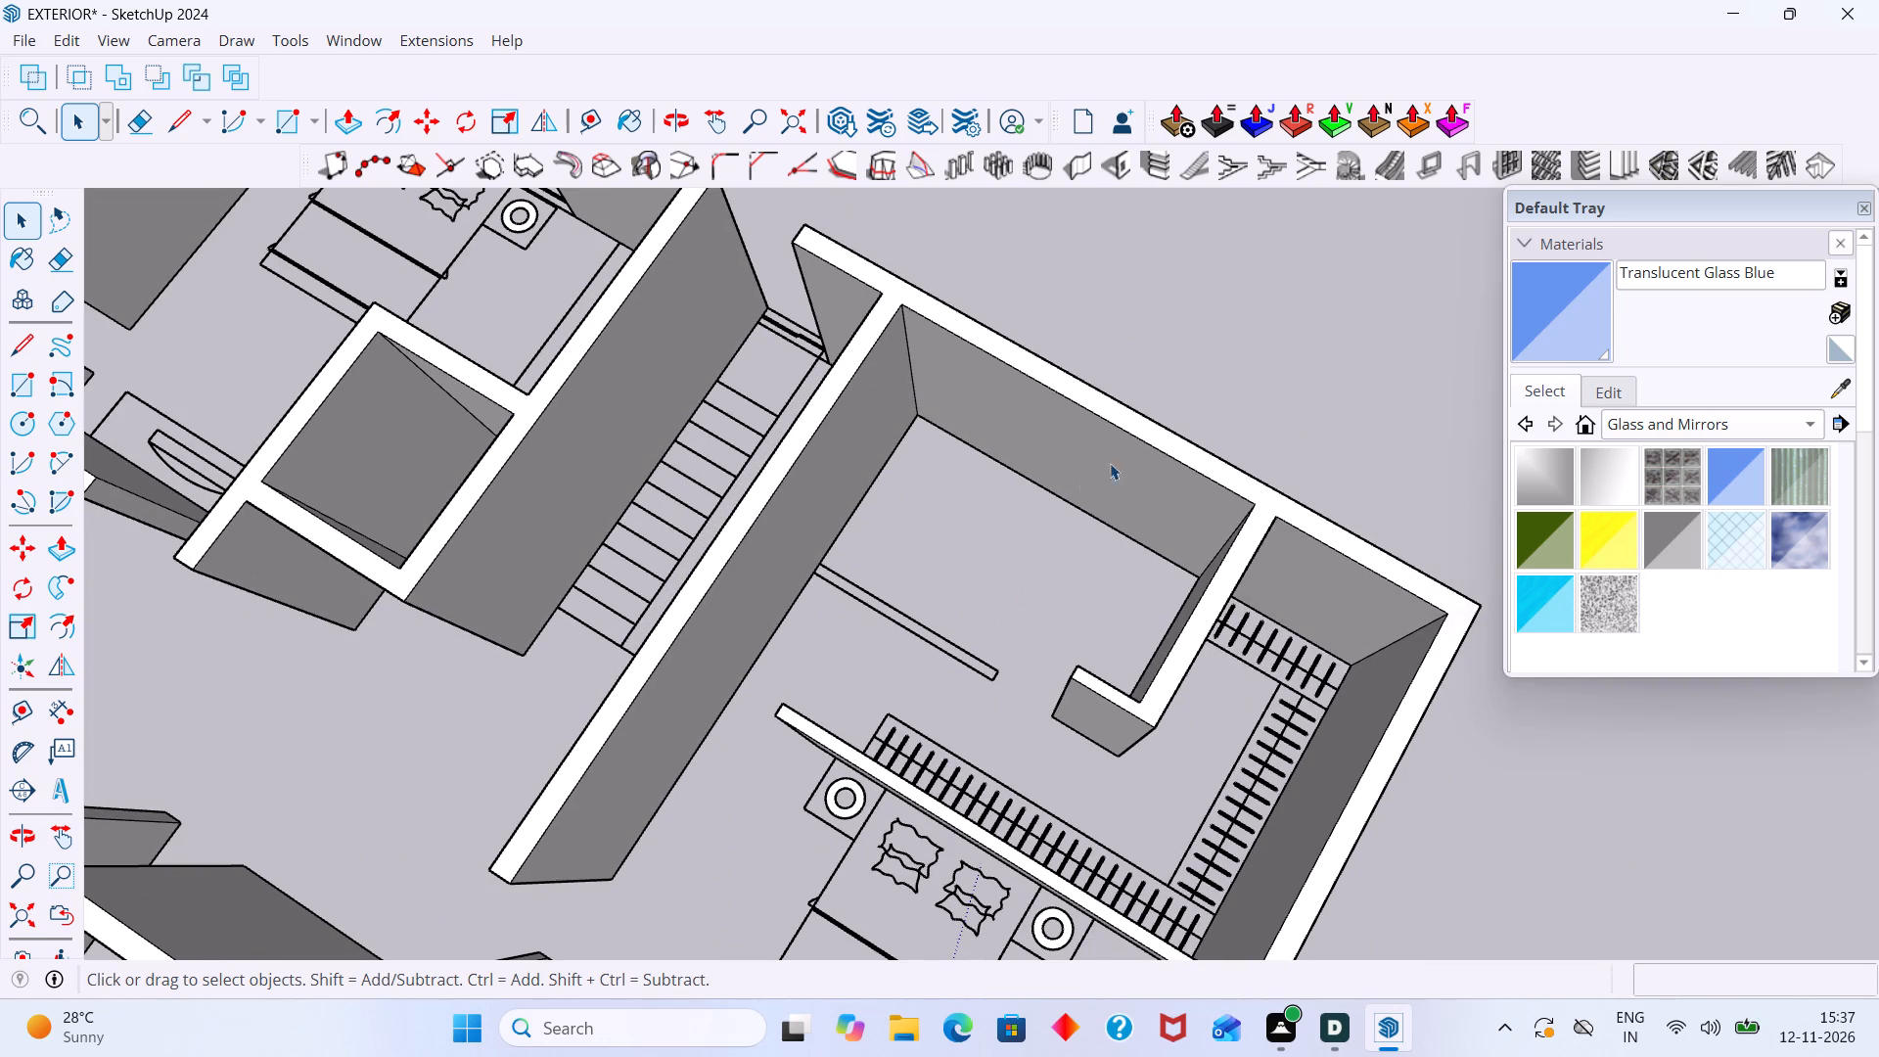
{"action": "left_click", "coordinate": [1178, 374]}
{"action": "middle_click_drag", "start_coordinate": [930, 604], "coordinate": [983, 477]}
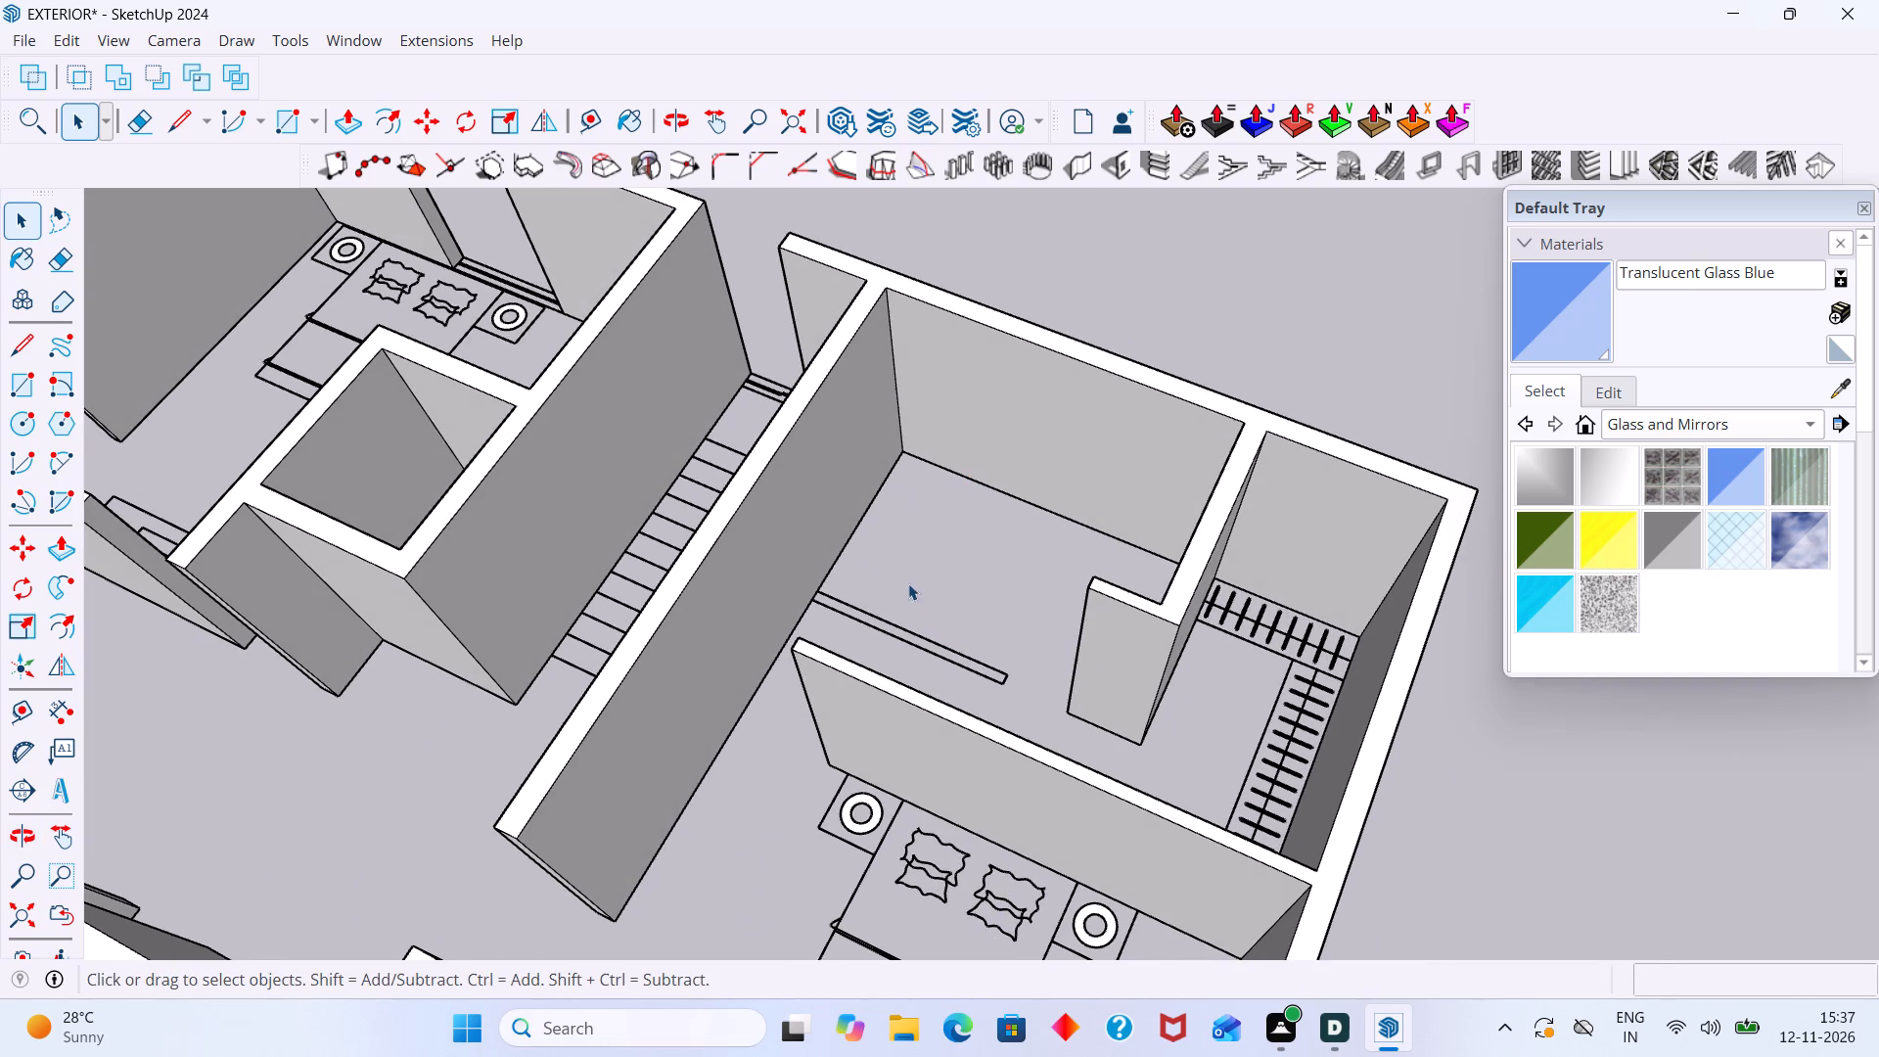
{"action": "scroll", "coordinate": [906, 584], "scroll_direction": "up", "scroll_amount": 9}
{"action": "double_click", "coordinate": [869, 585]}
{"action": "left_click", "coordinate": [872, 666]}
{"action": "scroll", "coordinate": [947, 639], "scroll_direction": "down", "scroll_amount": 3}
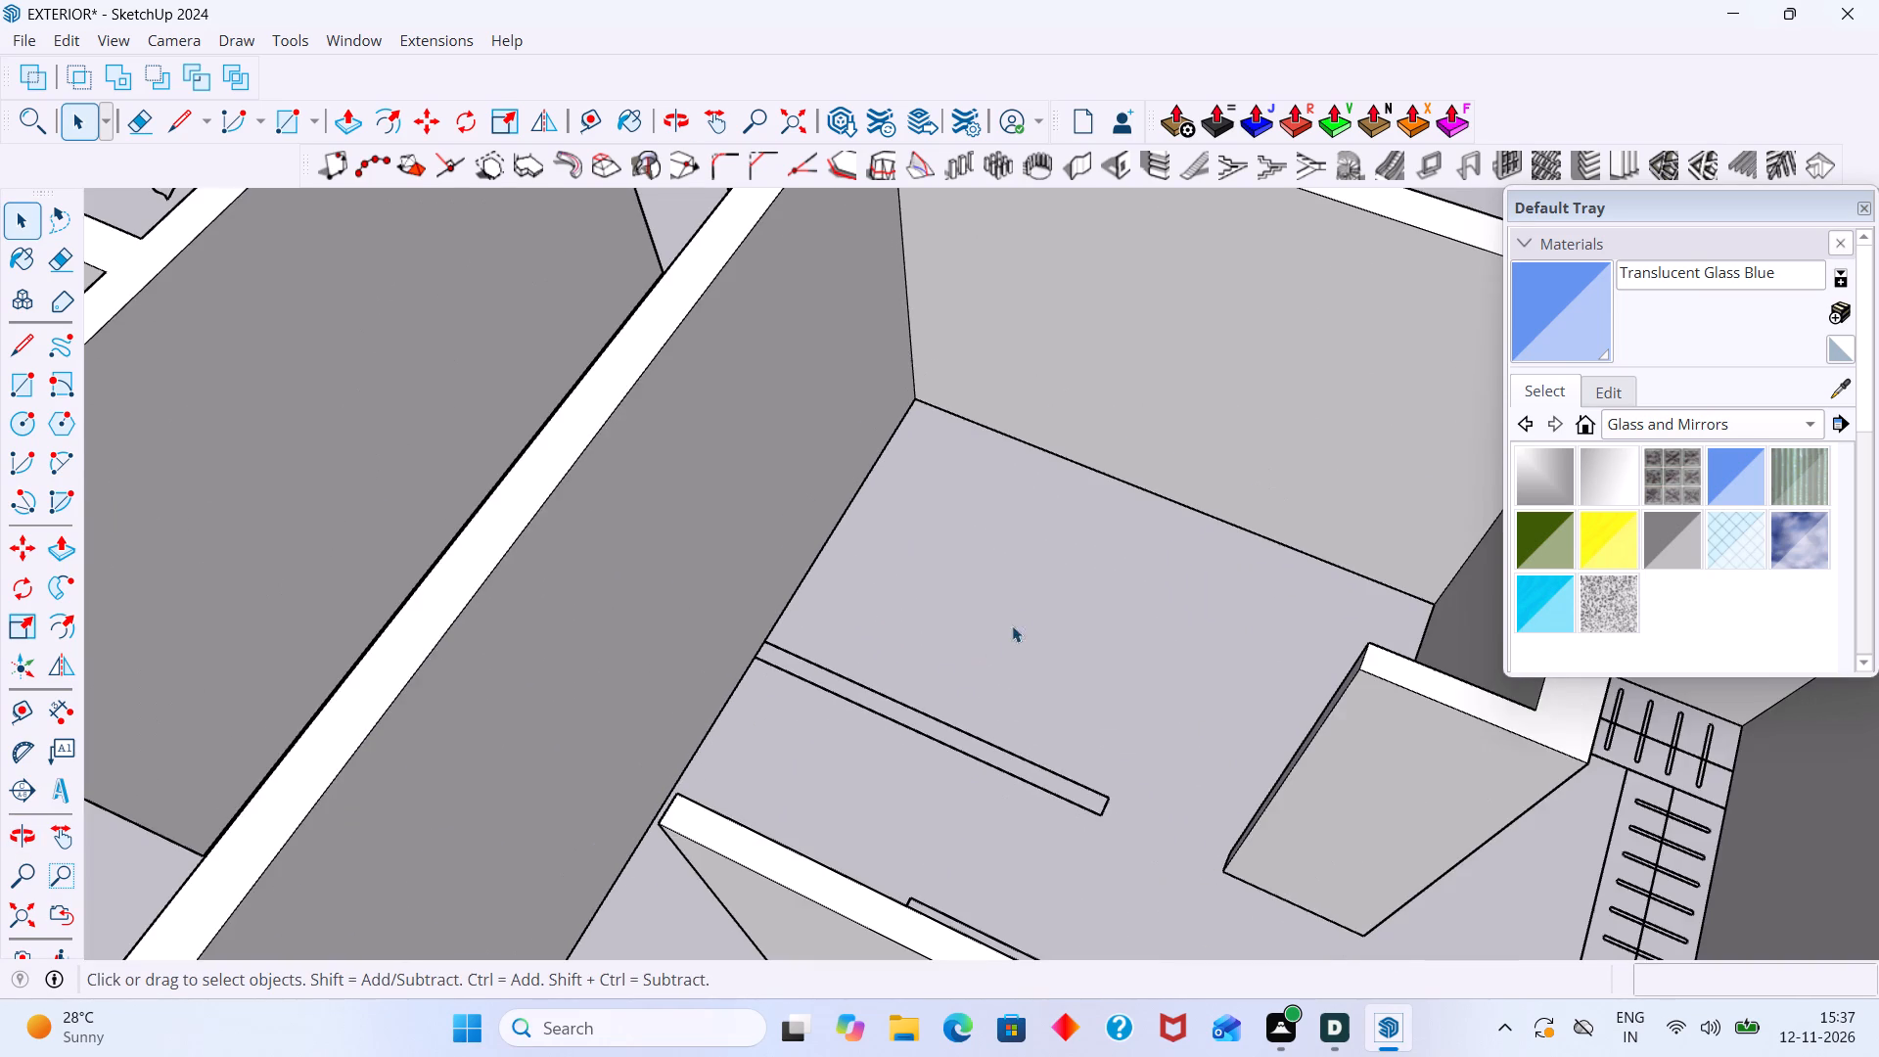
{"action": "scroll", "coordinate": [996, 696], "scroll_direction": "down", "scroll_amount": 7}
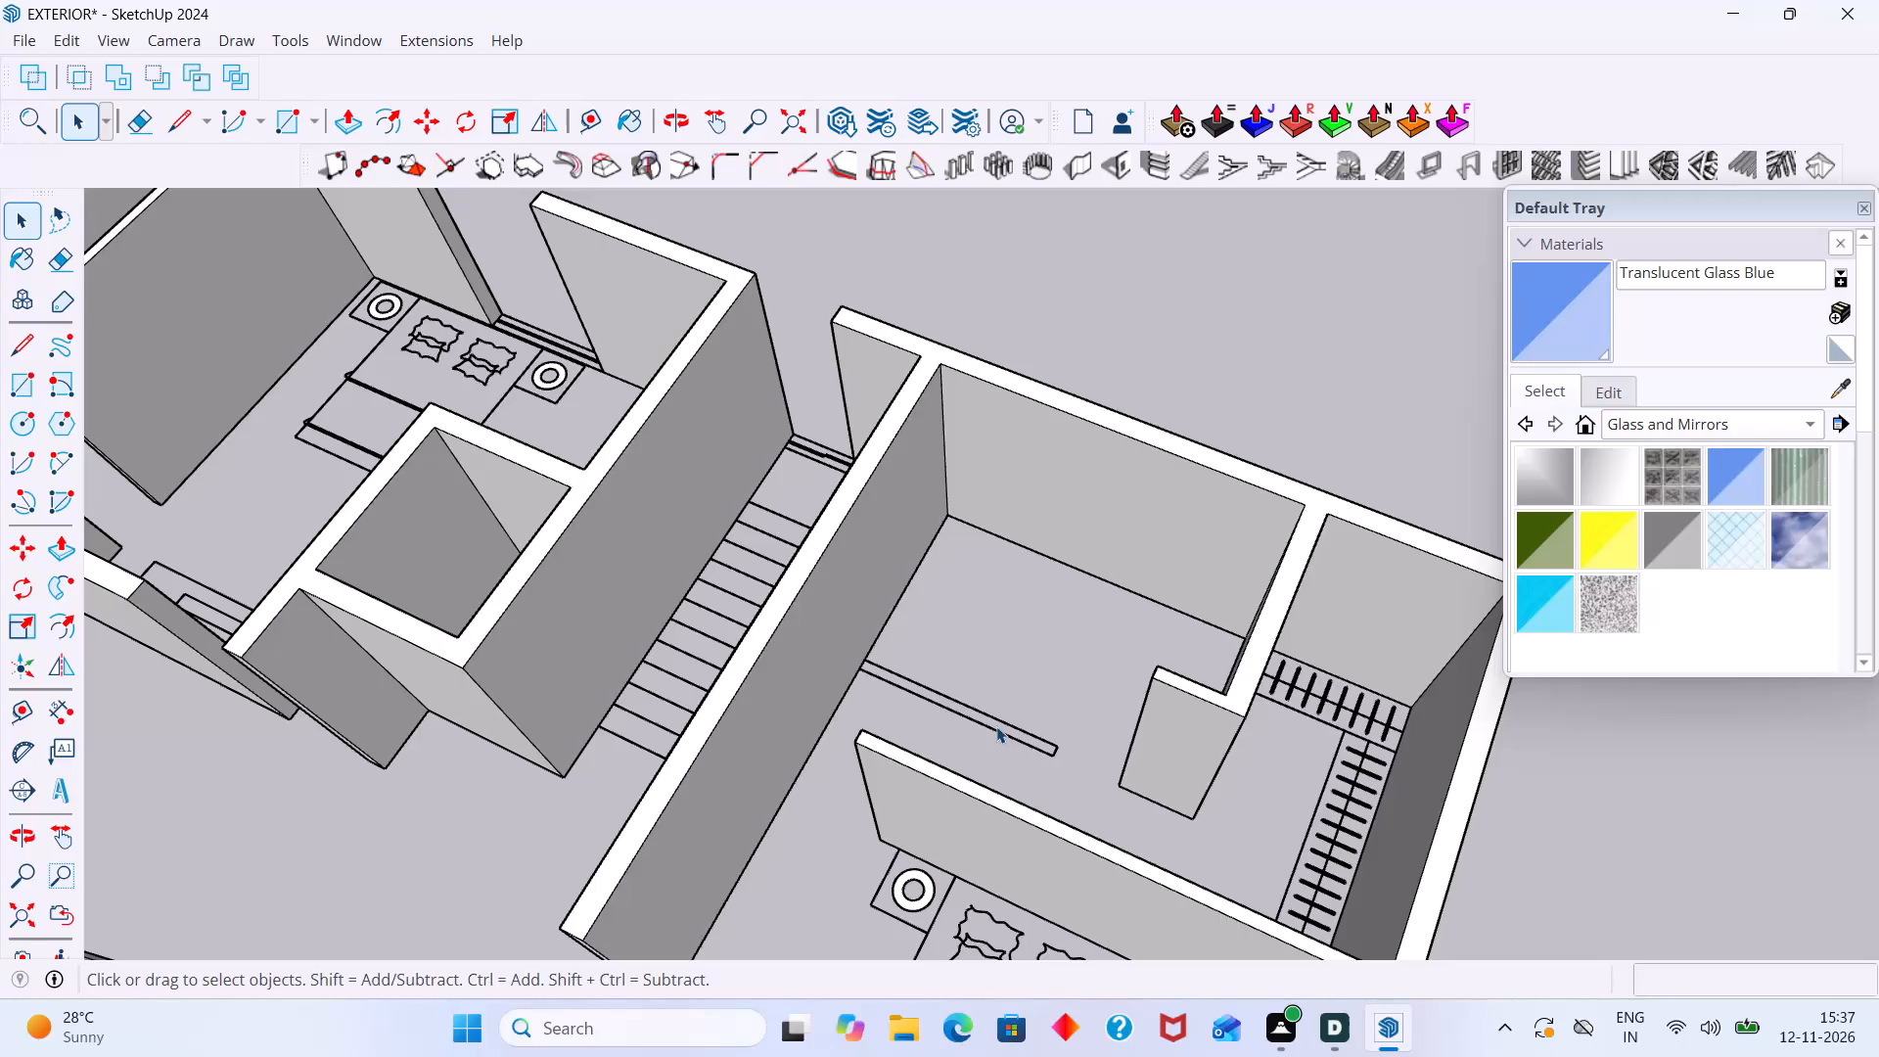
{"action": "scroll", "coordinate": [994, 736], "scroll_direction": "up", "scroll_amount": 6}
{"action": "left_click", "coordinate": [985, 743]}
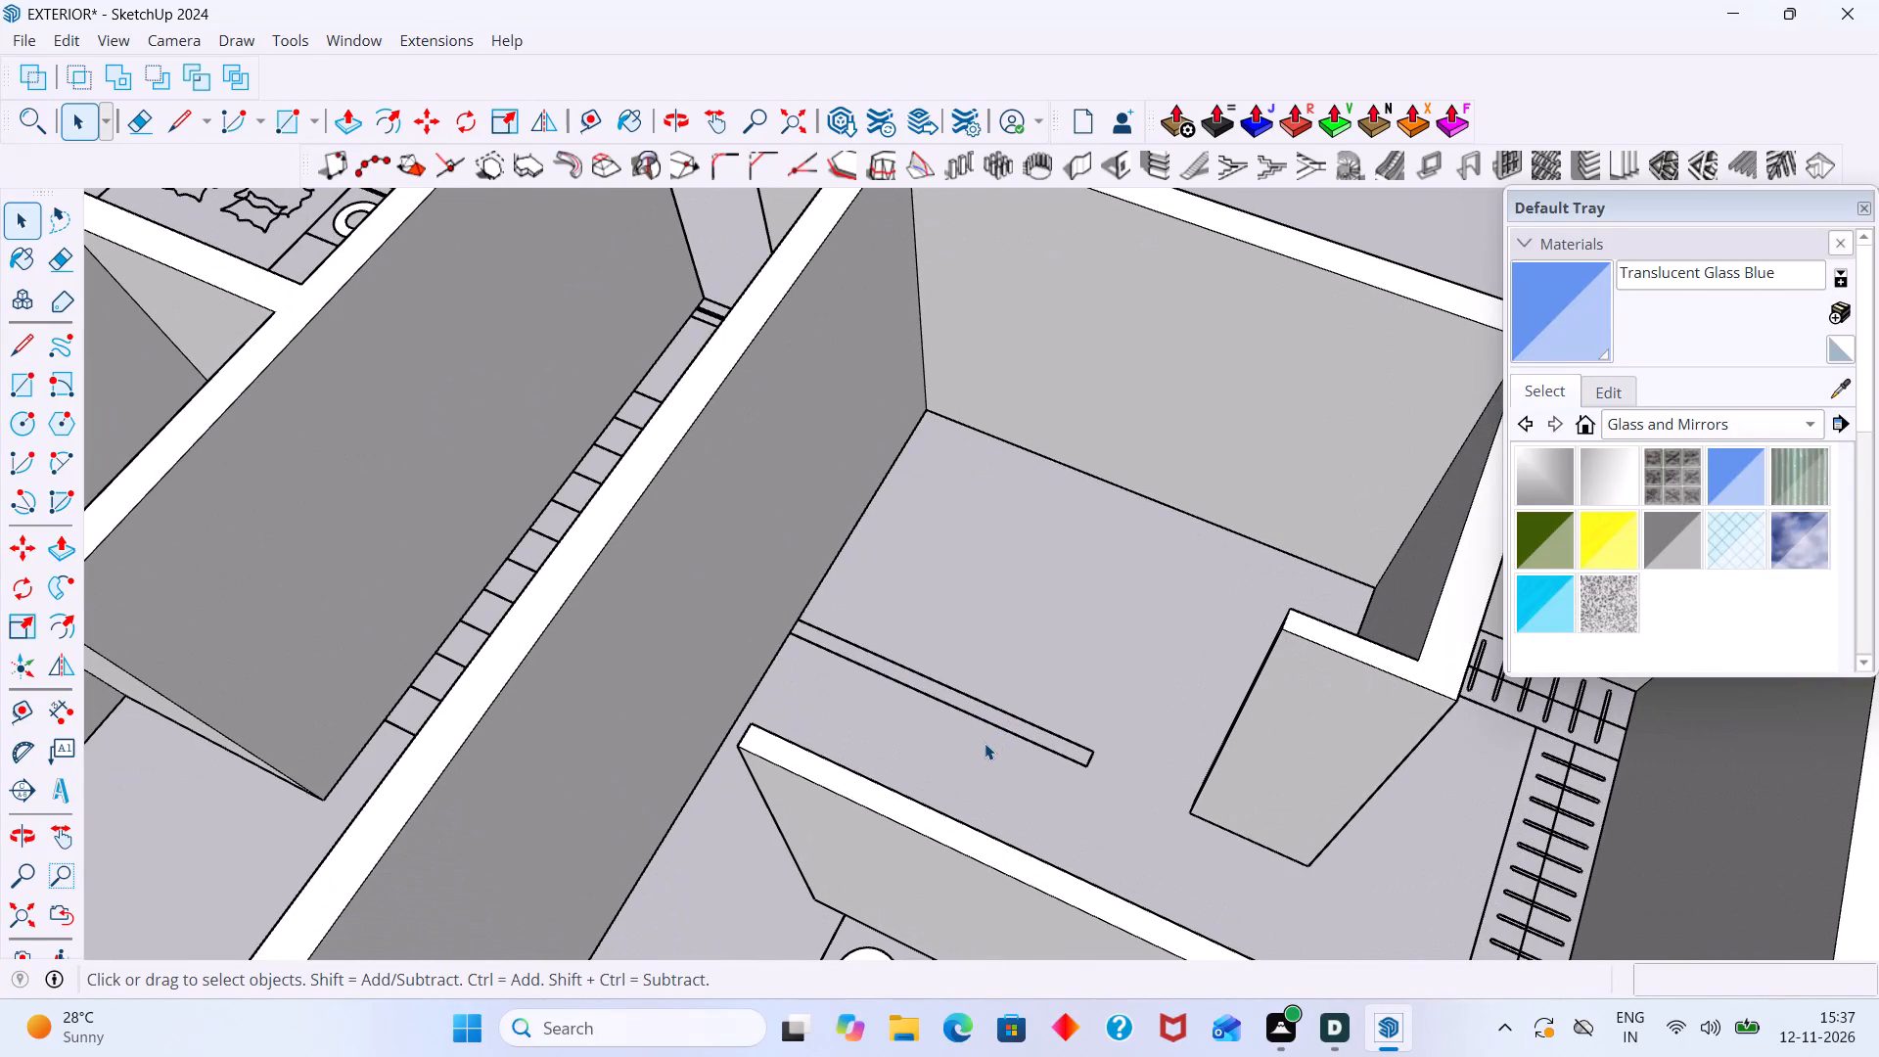
Draw a rectangle about 8' 2 5/16" by 5" between opposite corners of the thin partition strip on the floor.
{"action": "key", "text": "r"}
{"action": "scroll", "coordinate": [802, 660], "scroll_direction": "up", "scroll_amount": 5}
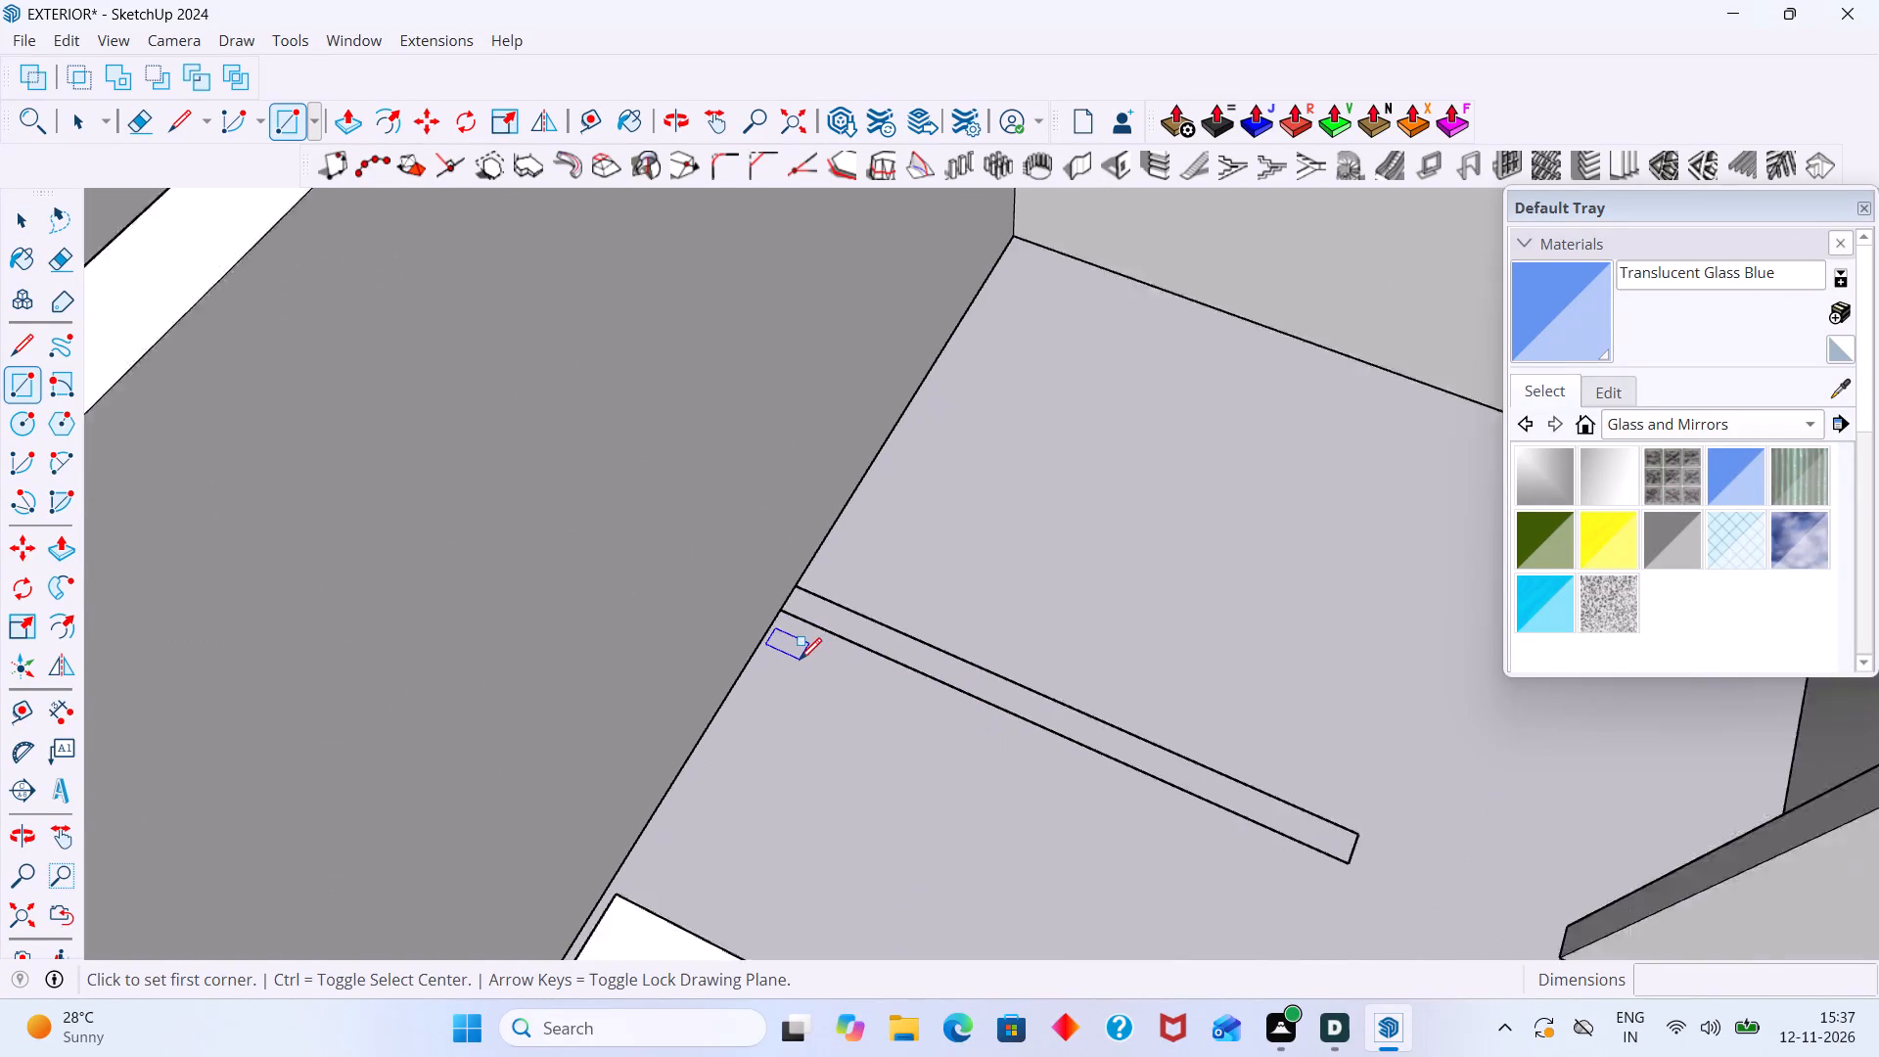
{"action": "scroll", "coordinate": [800, 660], "scroll_direction": "up", "scroll_amount": 5}
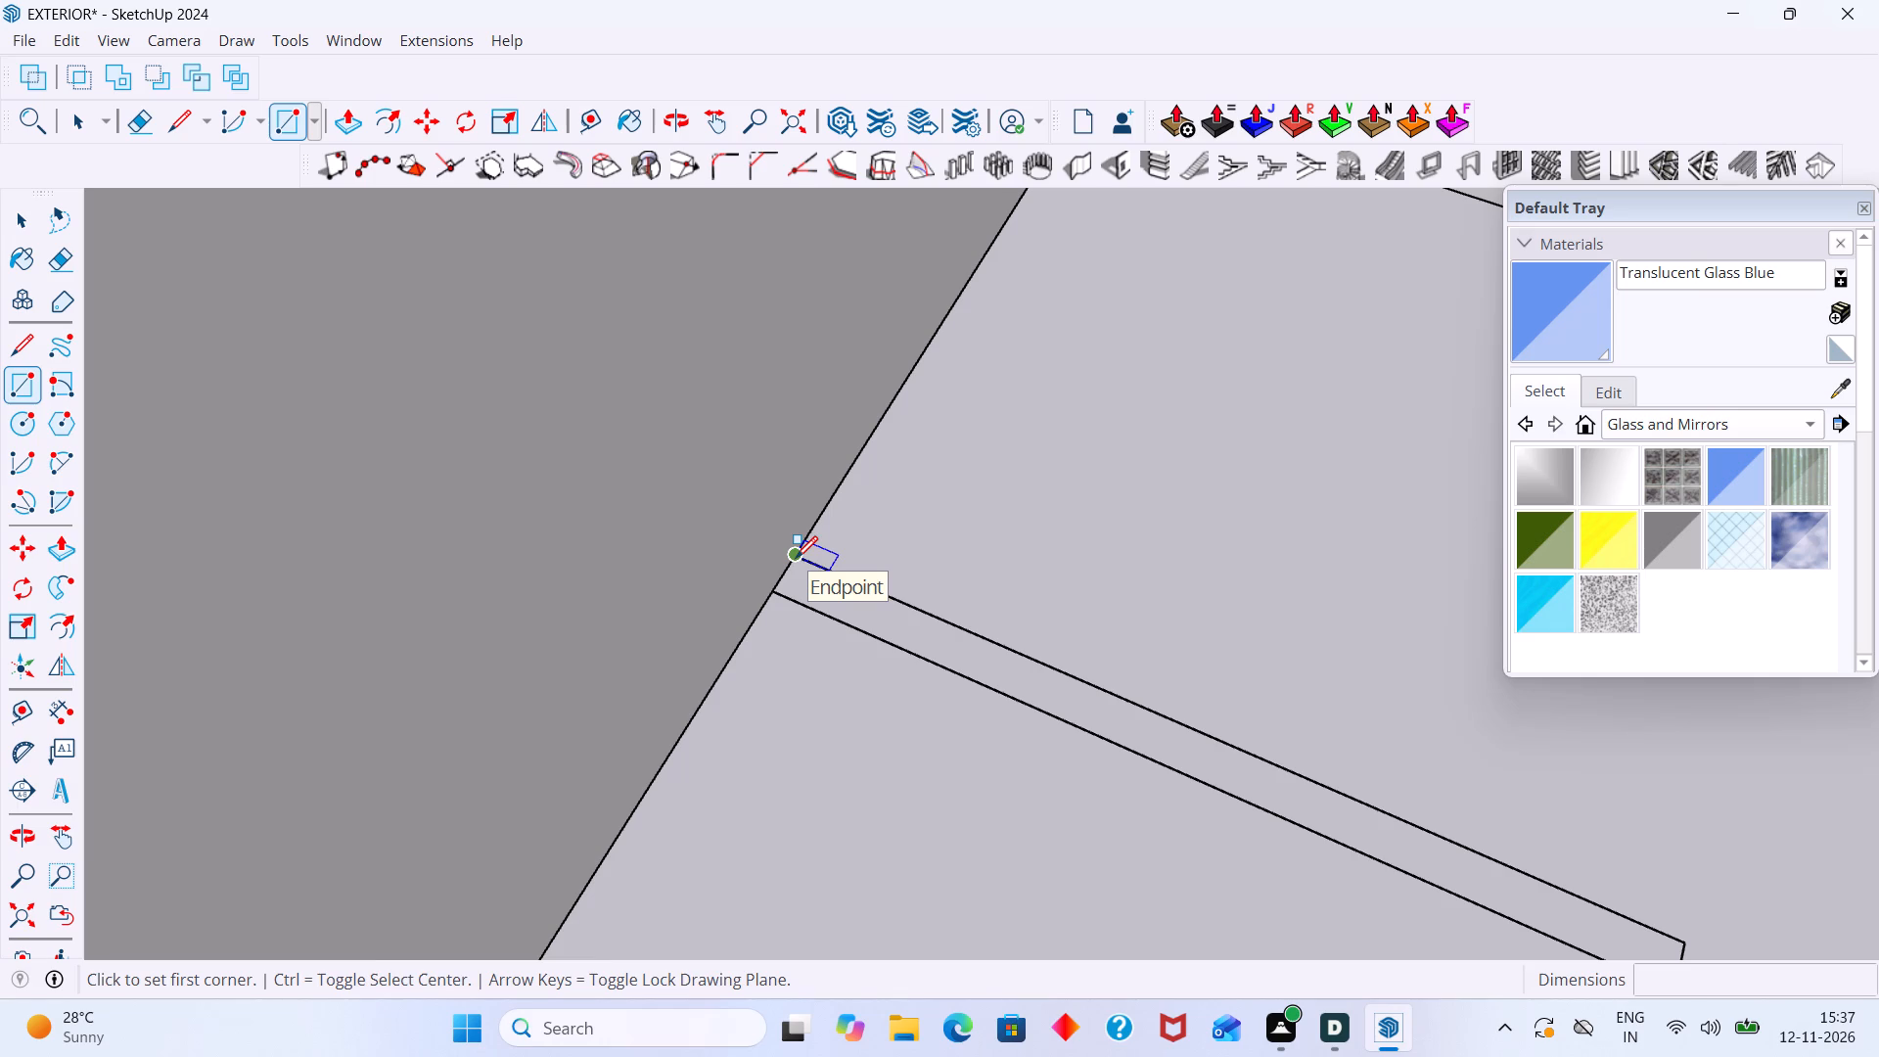
{"action": "left_click", "coordinate": [791, 558]}
{"action": "scroll", "coordinate": [1010, 734], "scroll_direction": "down", "scroll_amount": 4}
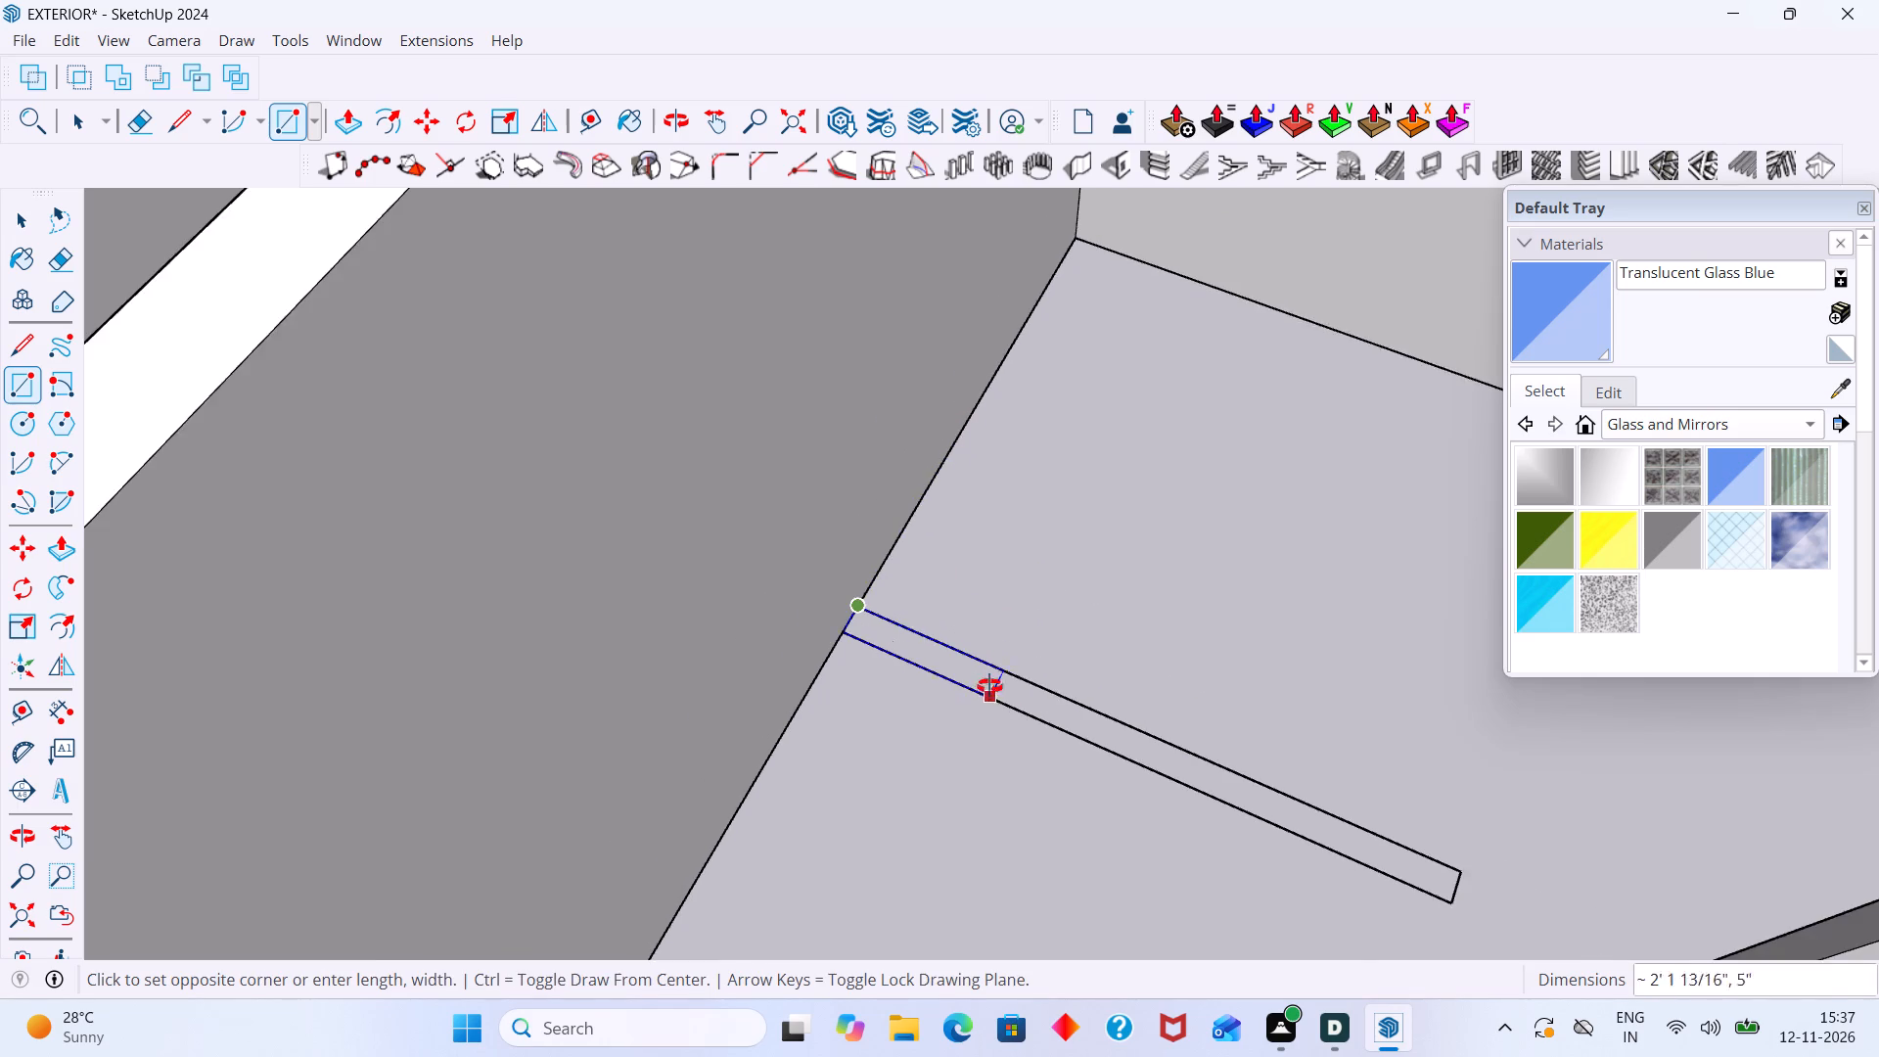
{"action": "middle_click_drag", "start_coordinate": [989, 686], "coordinate": [603, 597]}
{"action": "scroll", "coordinate": [956, 749], "scroll_direction": "up", "scroll_amount": 3}
{"action": "left_click", "coordinate": [1062, 825]}
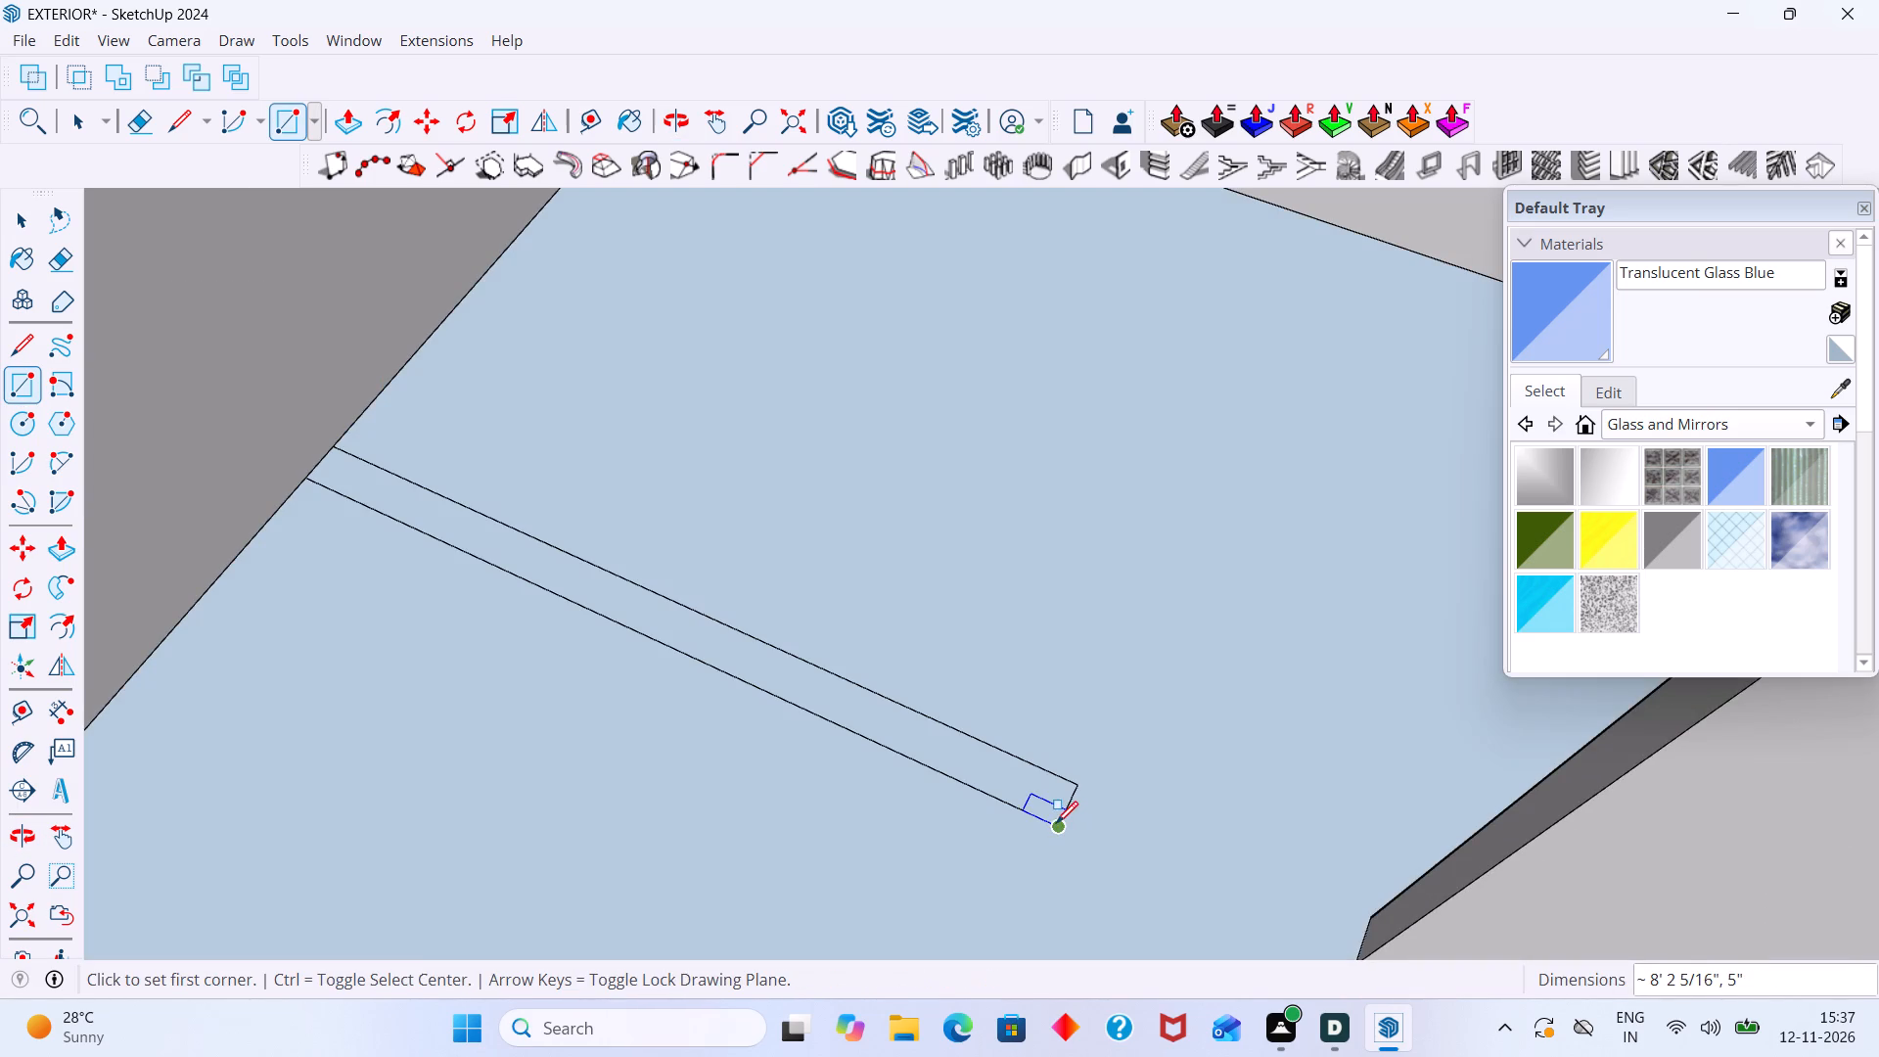
Reverse the large floor face surrounding the thin partition strip.
{"action": "key", "text": "space"}
{"action": "left_click", "coordinate": [1117, 709]}
{"action": "right_click", "coordinate": [1117, 709]}
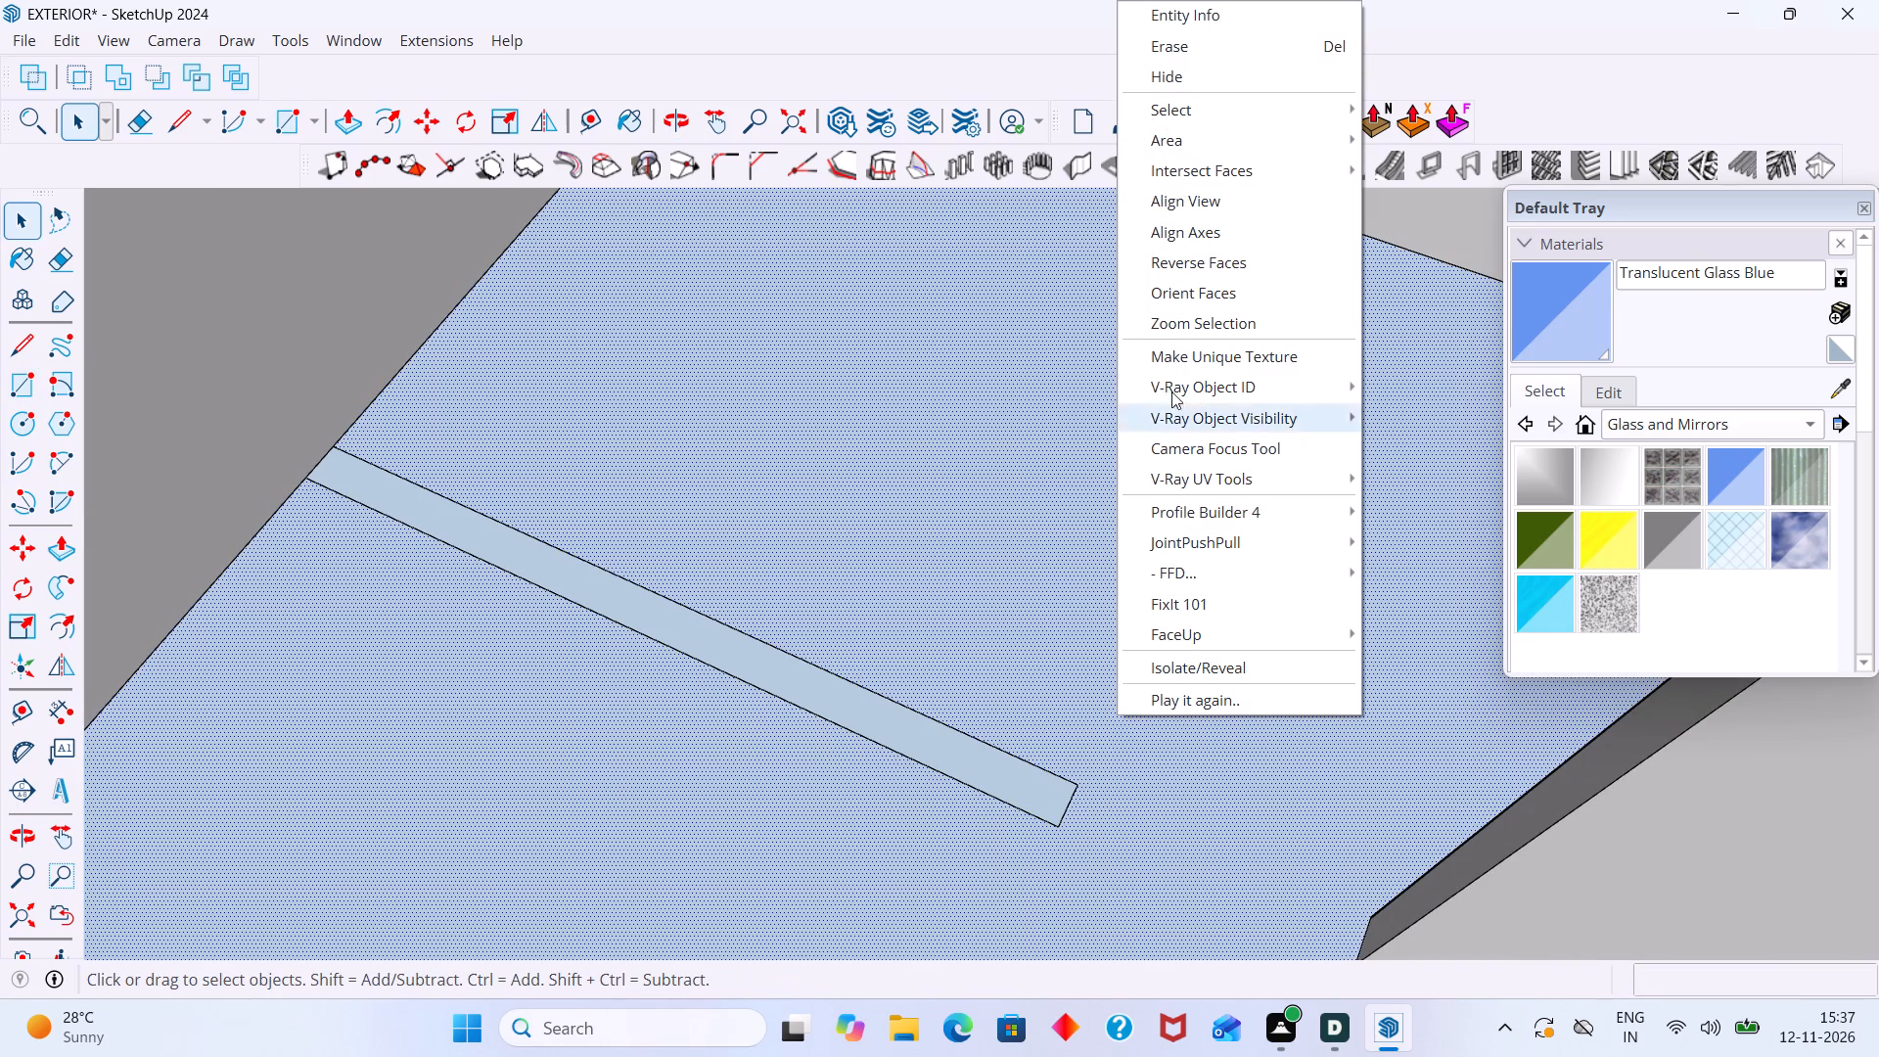
{"action": "left_click", "coordinate": [1216, 180]}
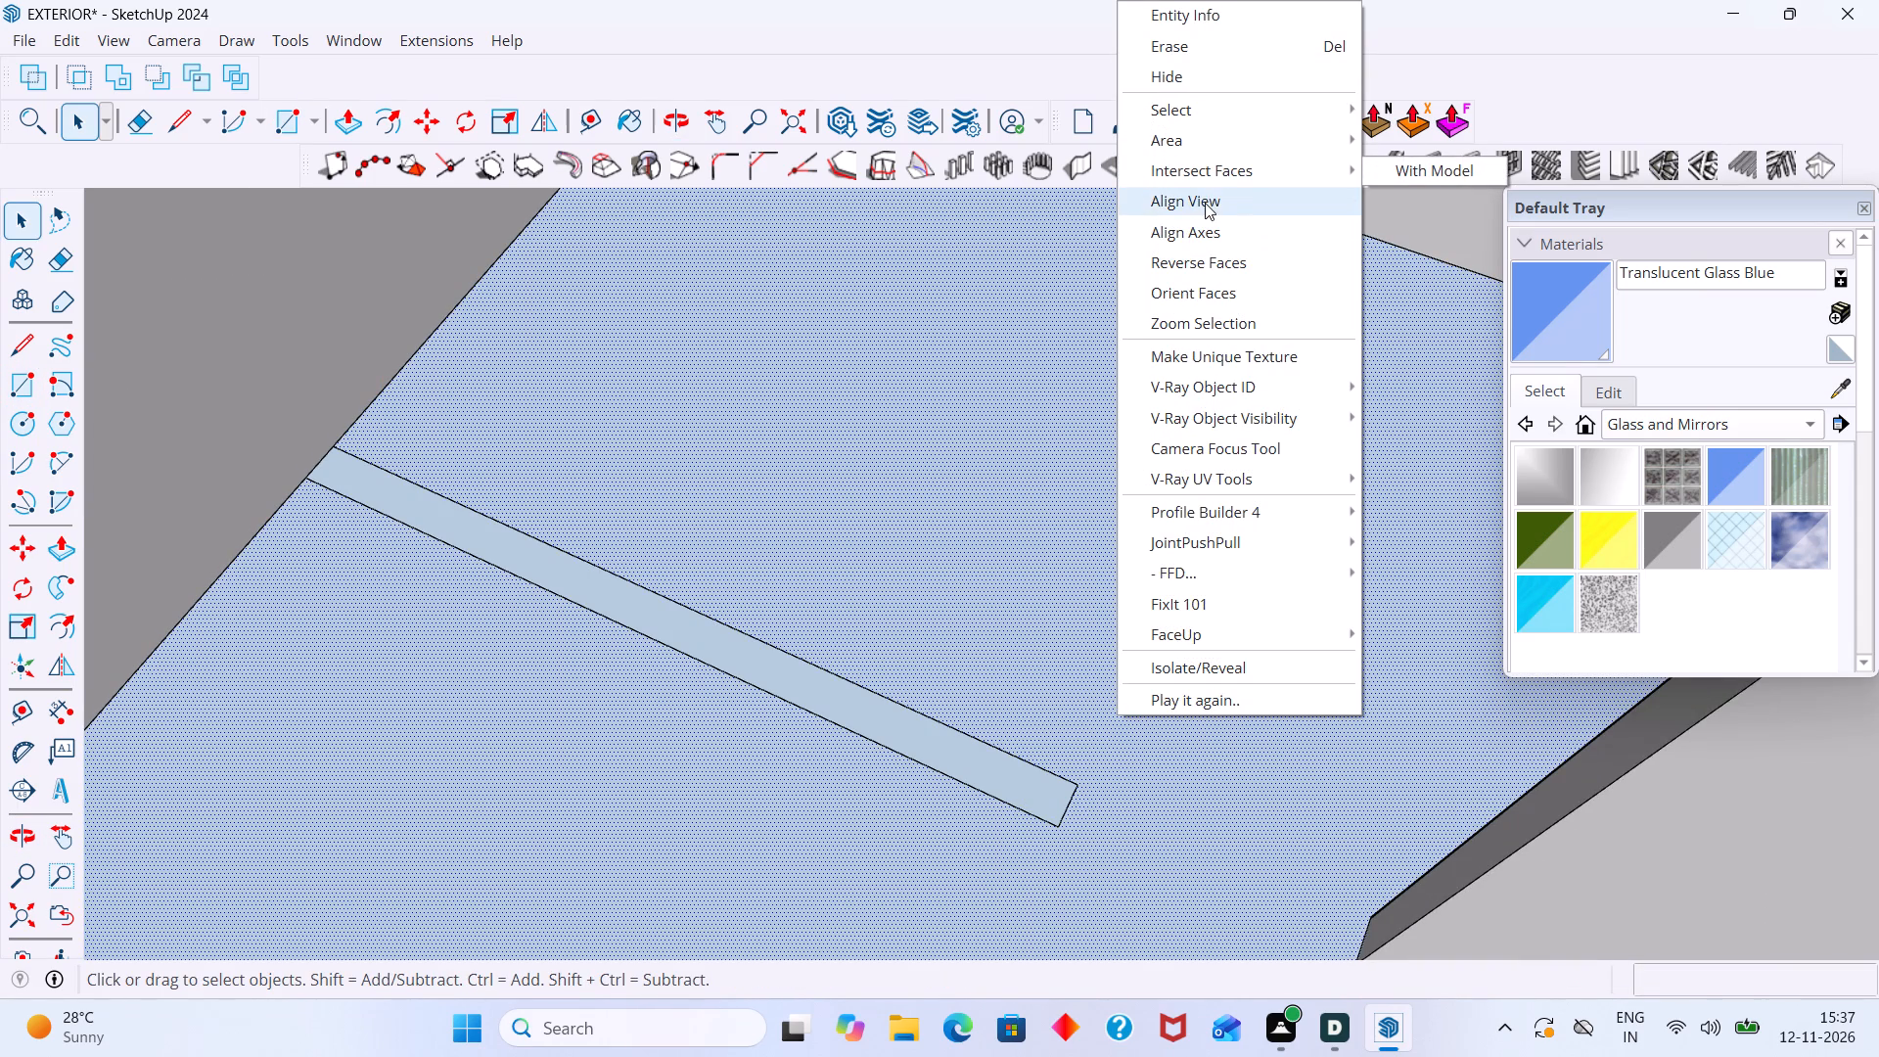
{"action": "left_click", "coordinate": [1212, 182]}
{"action": "left_click", "coordinate": [1209, 263]}
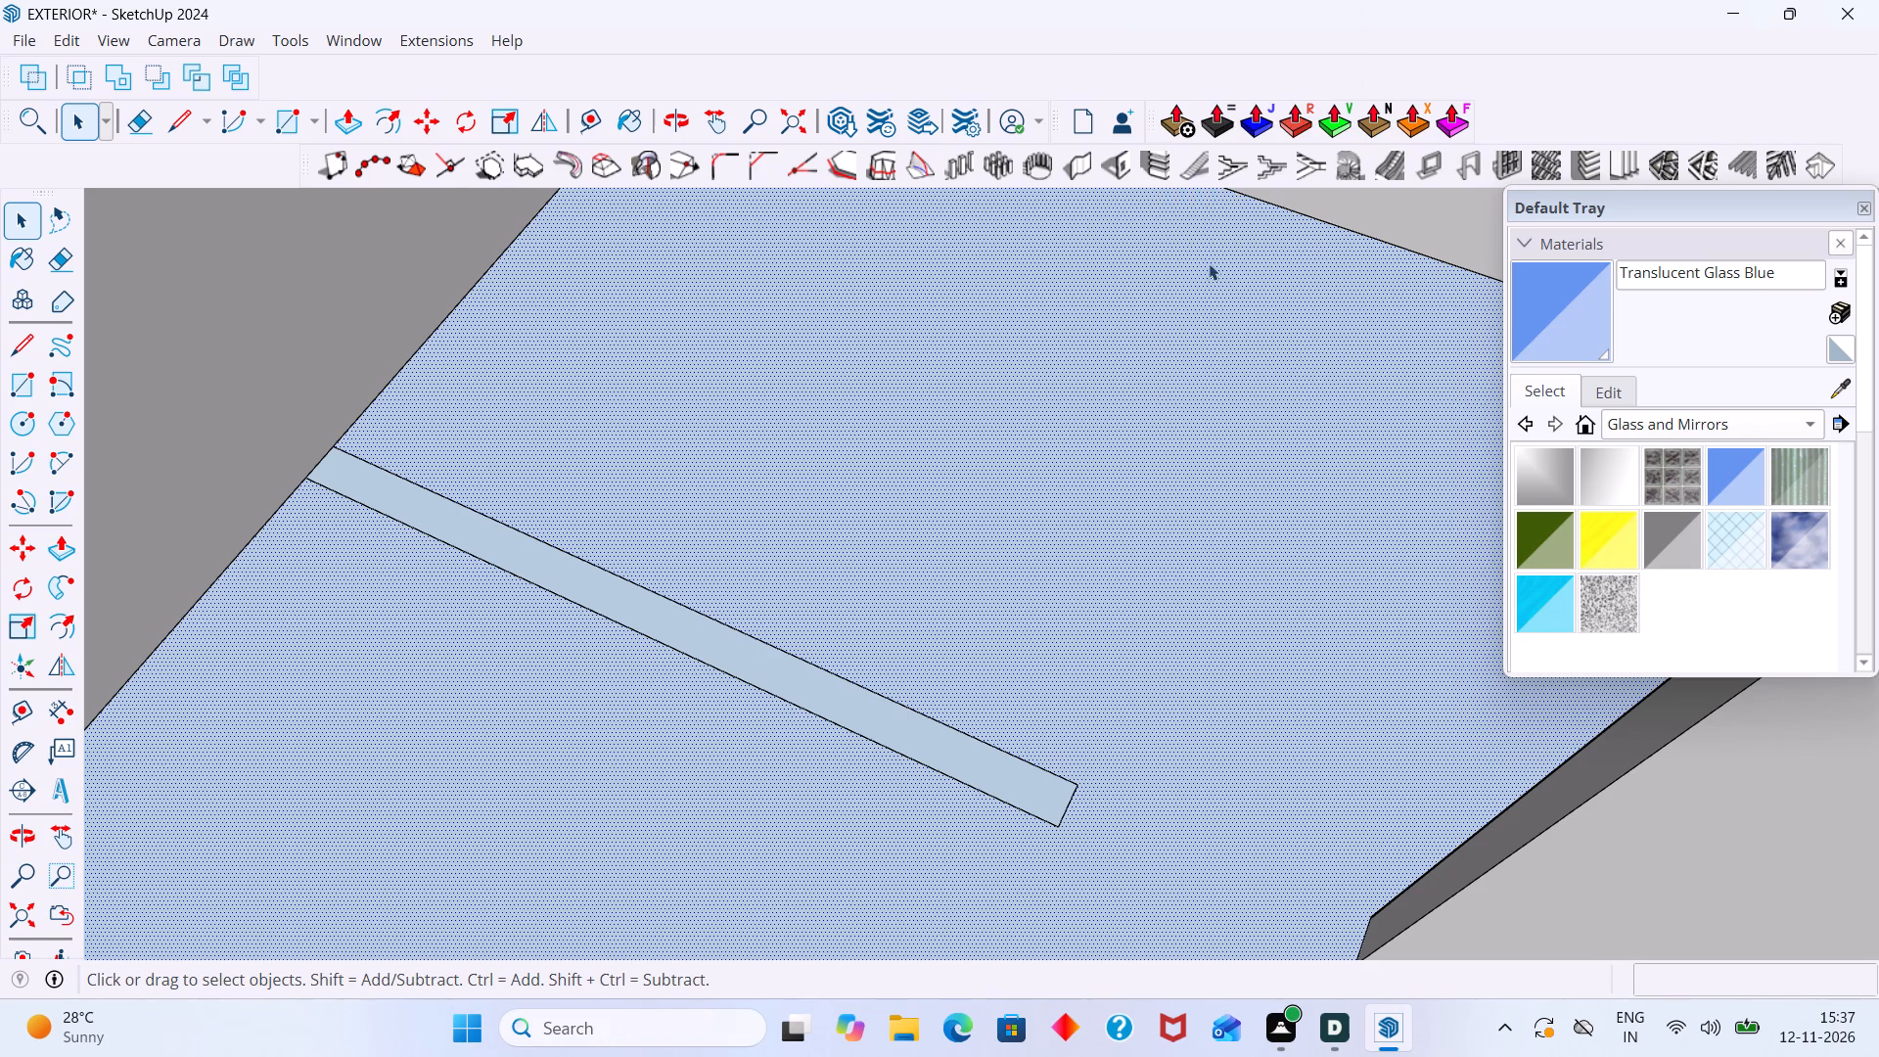
Reverse the face of the thin partition strip on the floor.
{"action": "scroll", "coordinate": [923, 719], "scroll_direction": "down", "scroll_amount": 1}
{"action": "left_click", "coordinate": [927, 731]}
{"action": "right_click", "coordinate": [927, 731]}
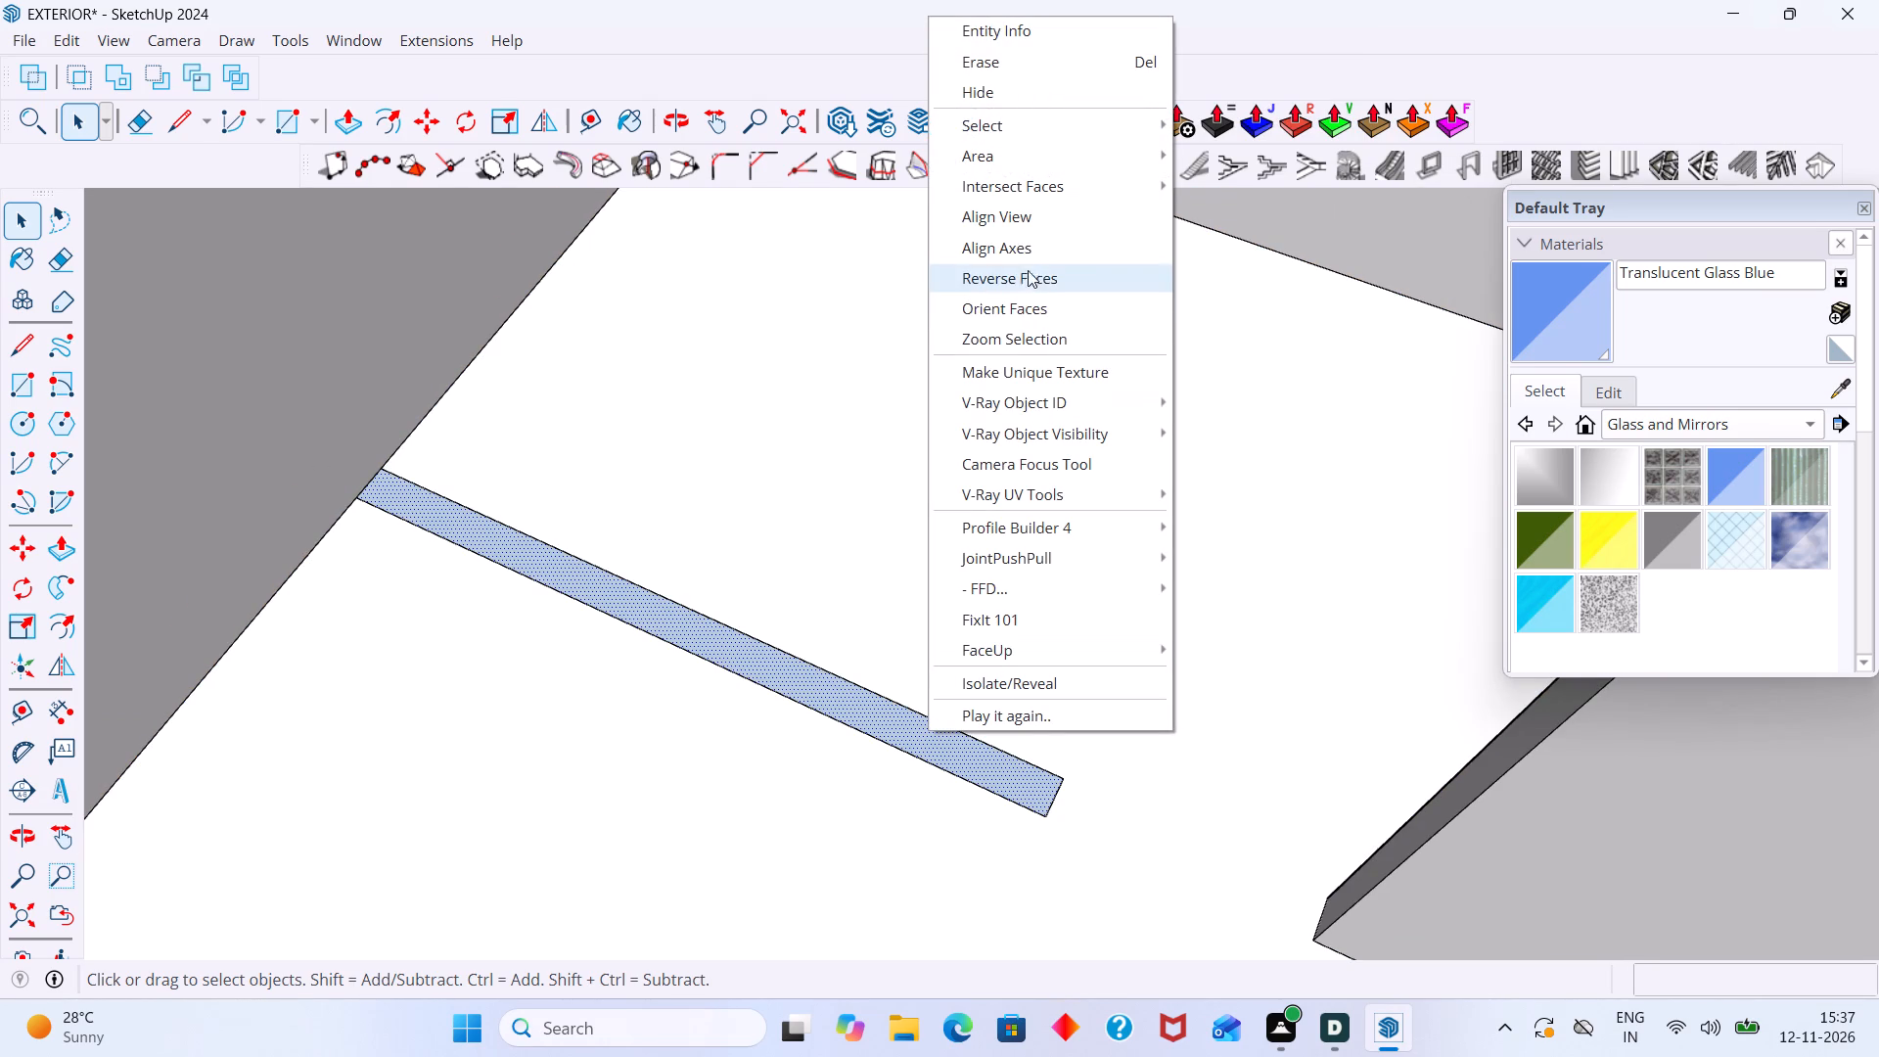
{"action": "left_click", "coordinate": [1024, 275]}
{"action": "scroll", "coordinate": [893, 690], "scroll_direction": "up", "scroll_amount": 1}
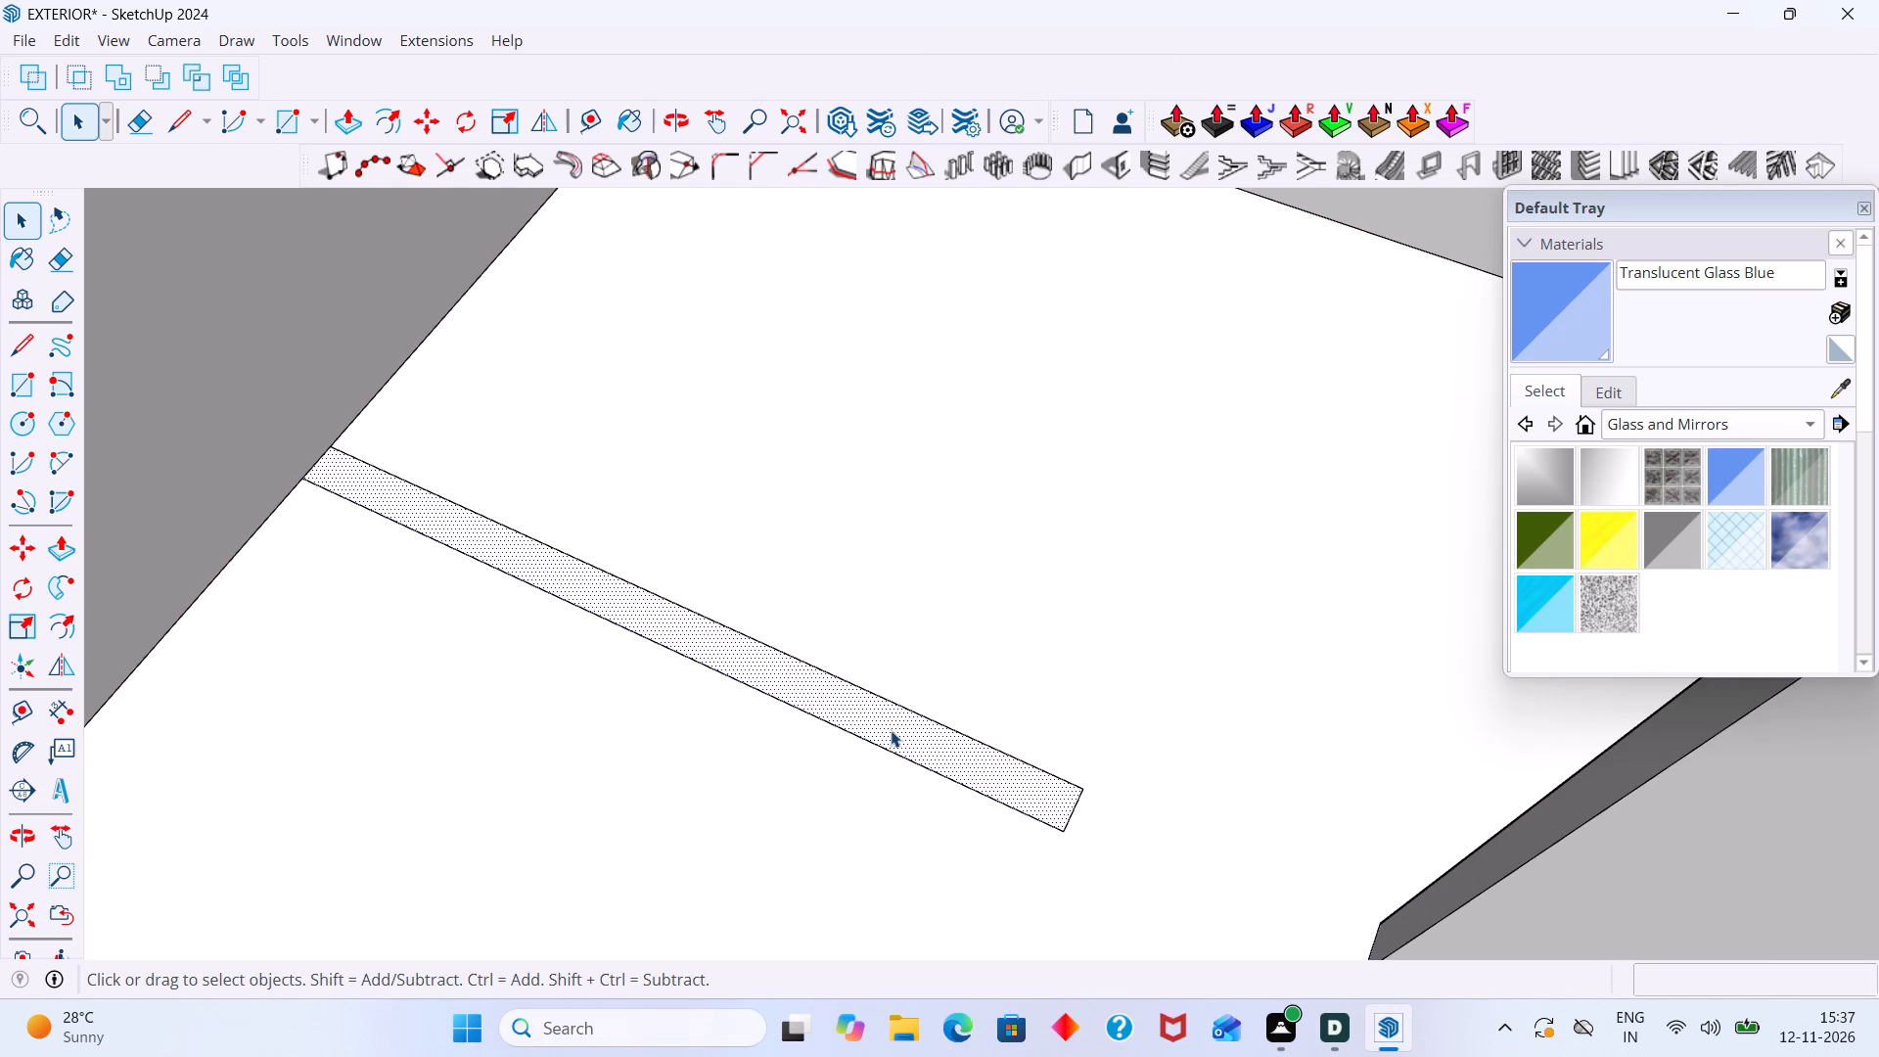
Push/Pull the thin partition strip up 10' to form a full-height partition wall.
{"action": "key", "text": "p"}
{"action": "left_click", "coordinate": [893, 721]}
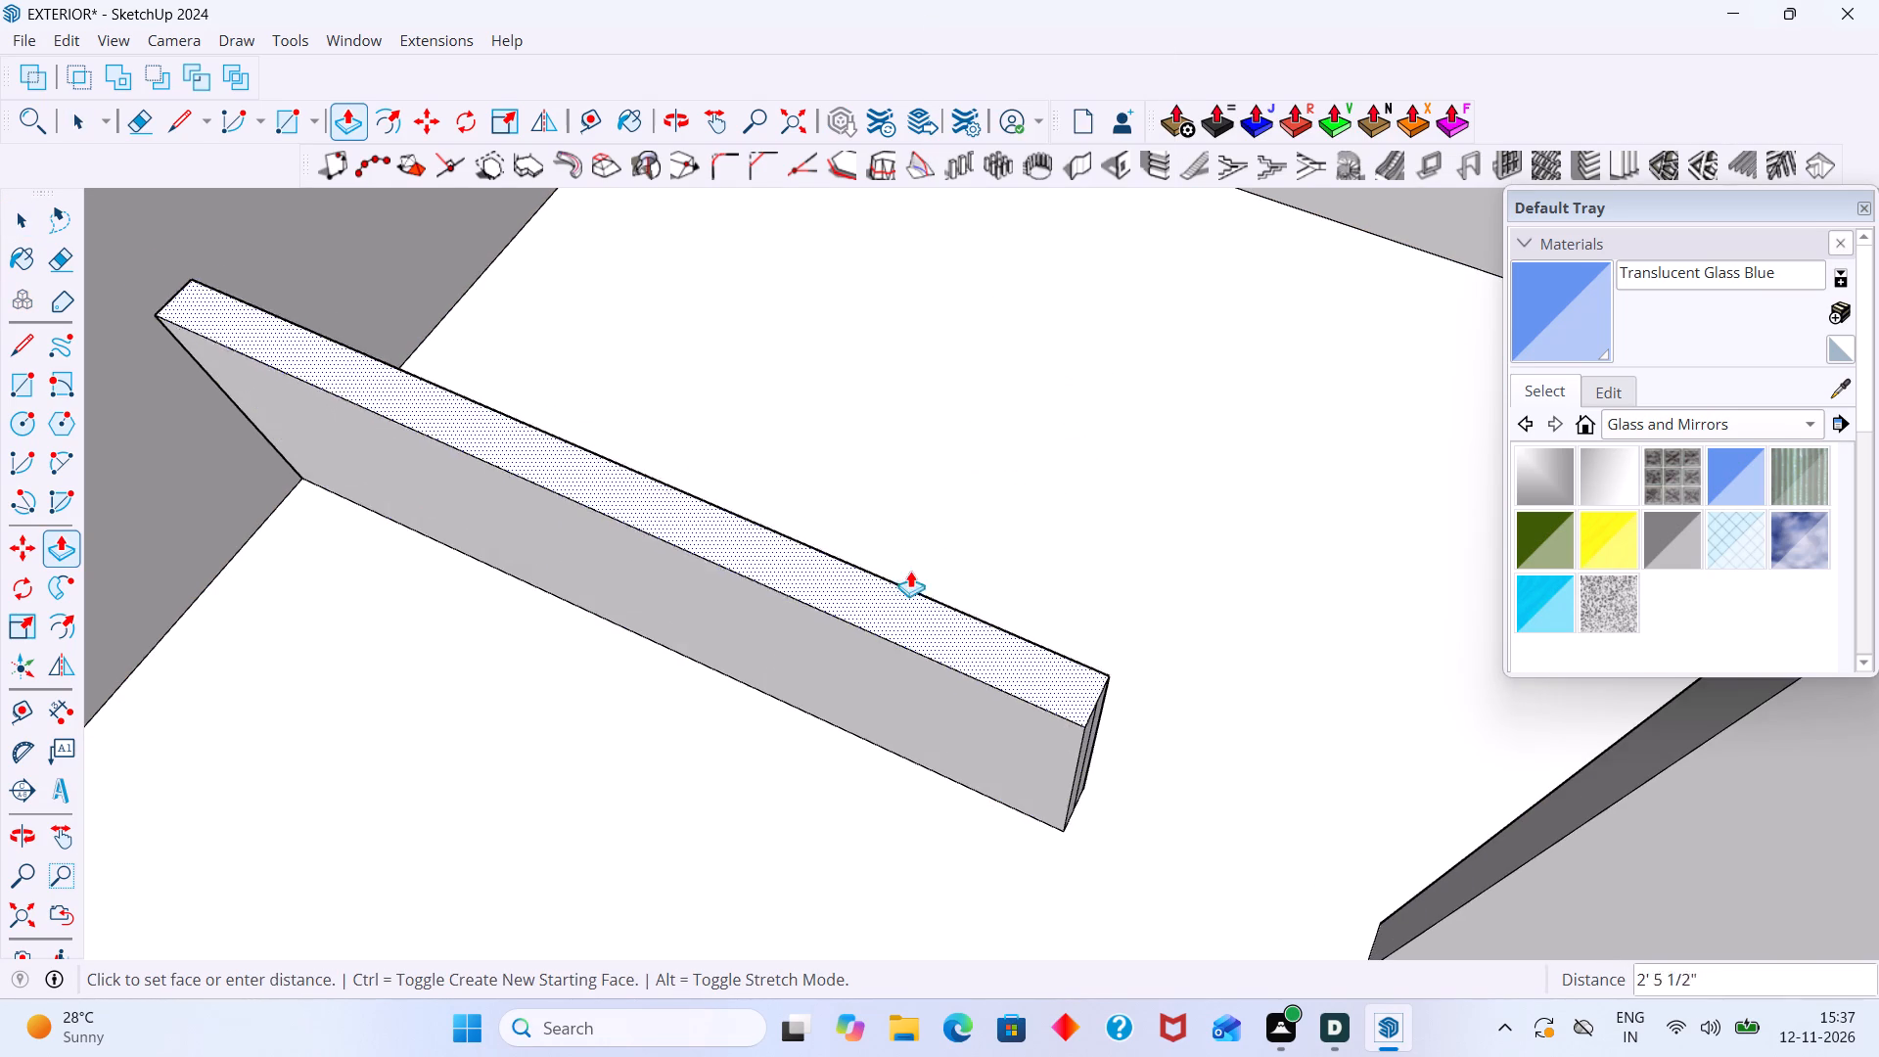
{"action": "scroll", "coordinate": [897, 534], "scroll_direction": "down", "scroll_amount": 14}
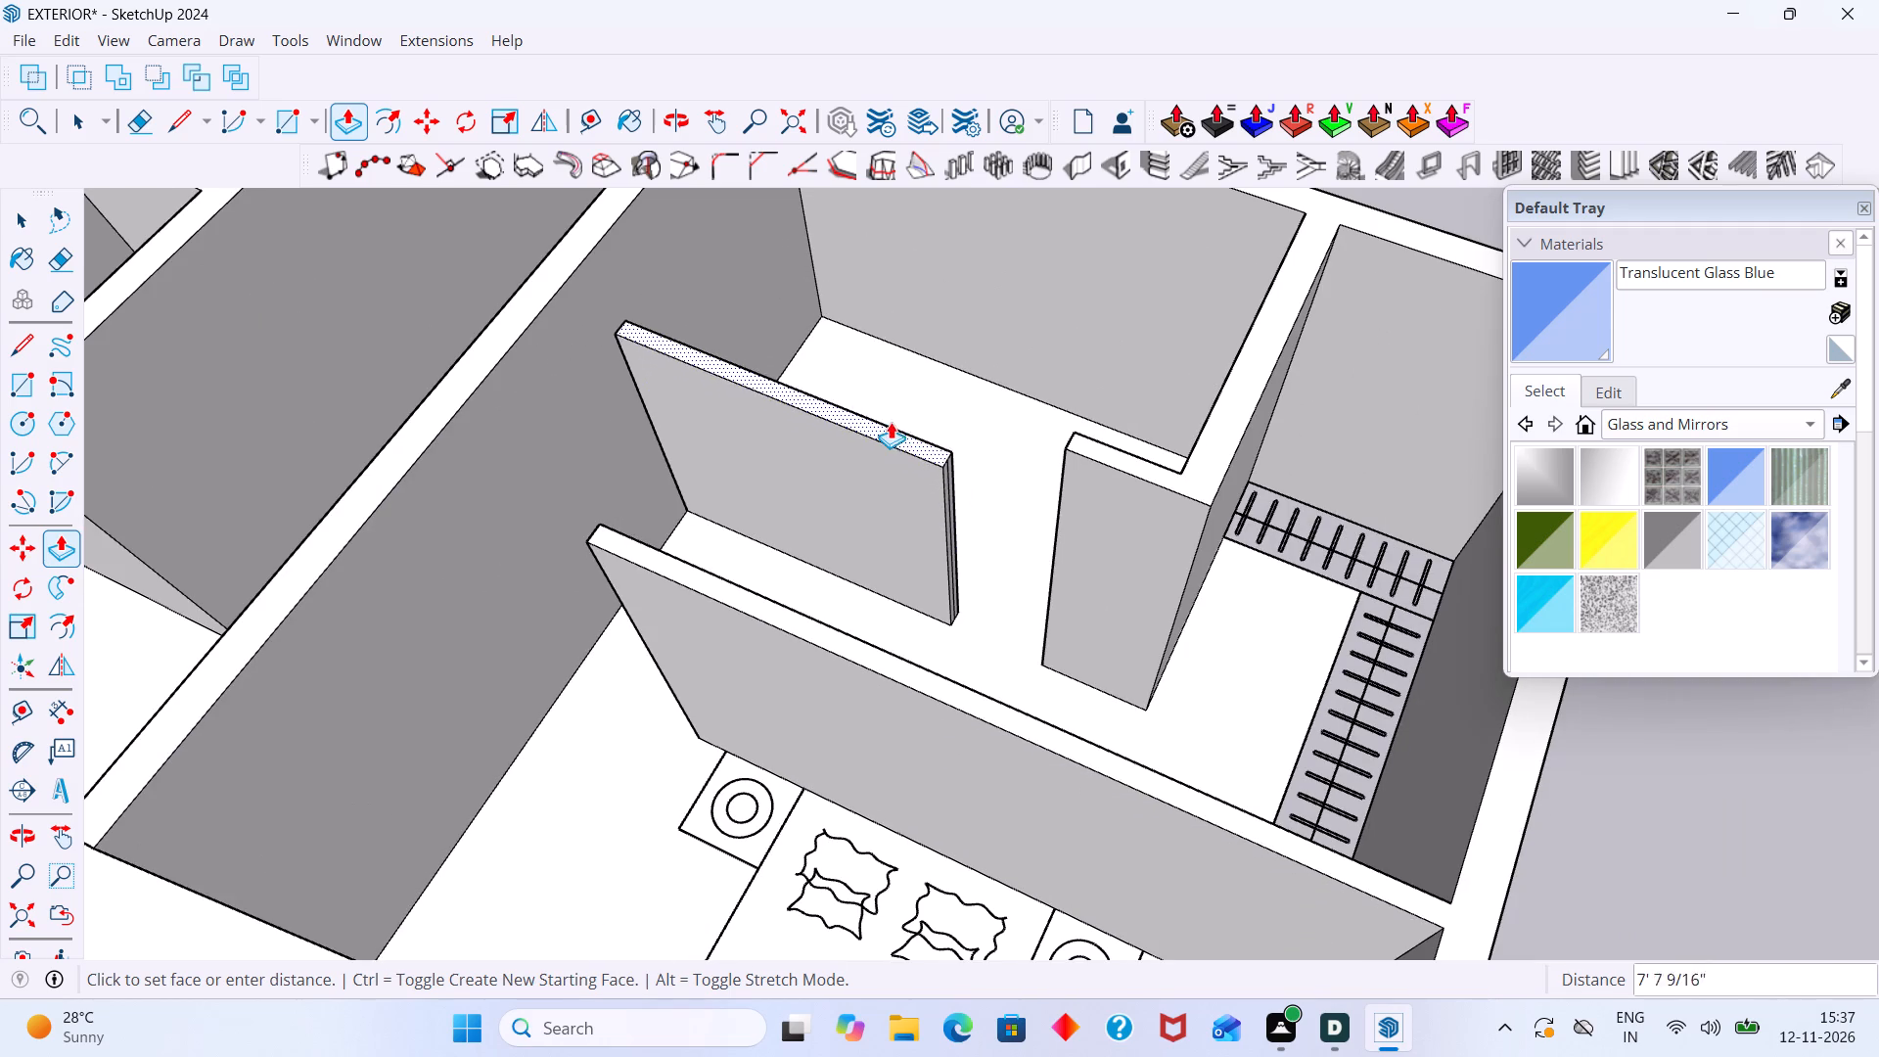
{"action": "type", "text": "10"}
{"action": "key", "text": "apostrophe"}
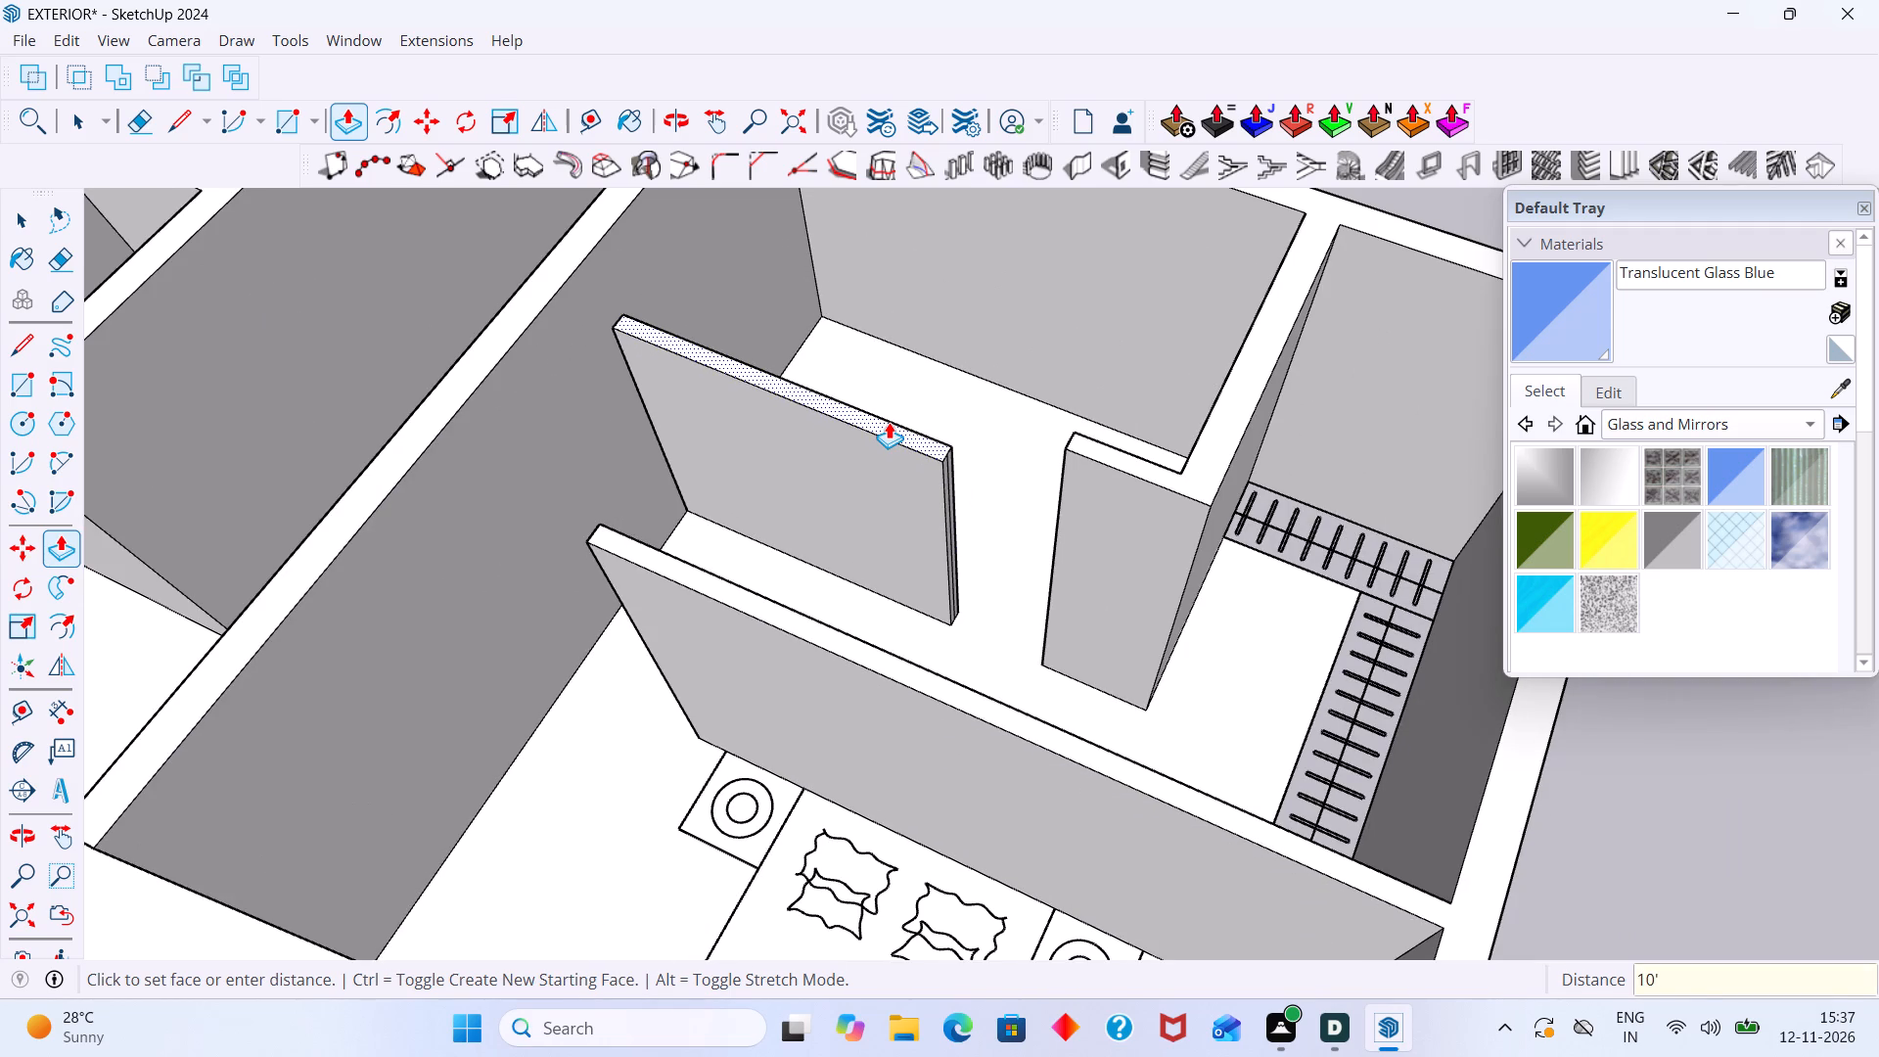
{"action": "key", "text": "Return"}
{"action": "key", "text": "space"}
Examine the raised walls around the floor plan and the bedroom's window opening beside the bed.
{"action": "scroll", "coordinate": [803, 601], "scroll_direction": "down", "scroll_amount": 8}
{"action": "left_click", "coordinate": [1236, 336]}
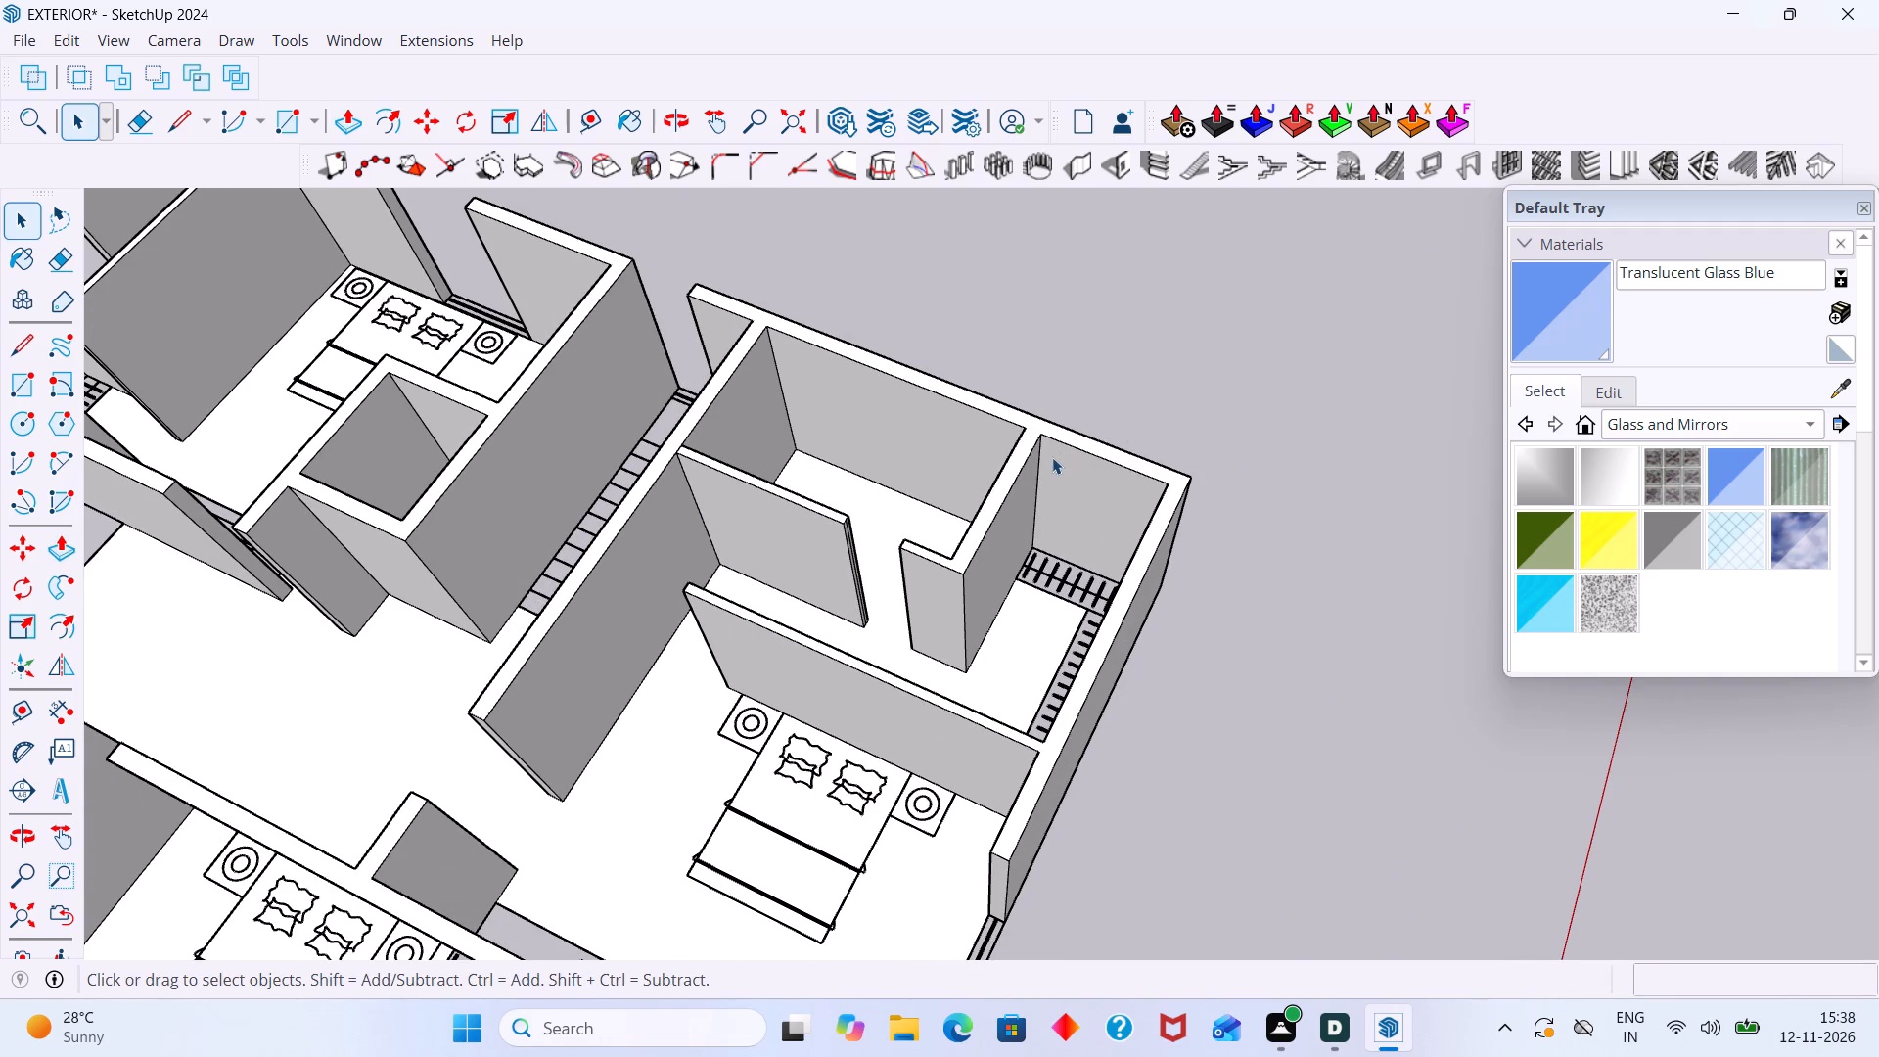
{"action": "scroll", "coordinate": [991, 516], "scroll_direction": "down", "scroll_amount": 5}
{"action": "middle_click_drag", "start_coordinate": [973, 599], "coordinate": [963, 518]}
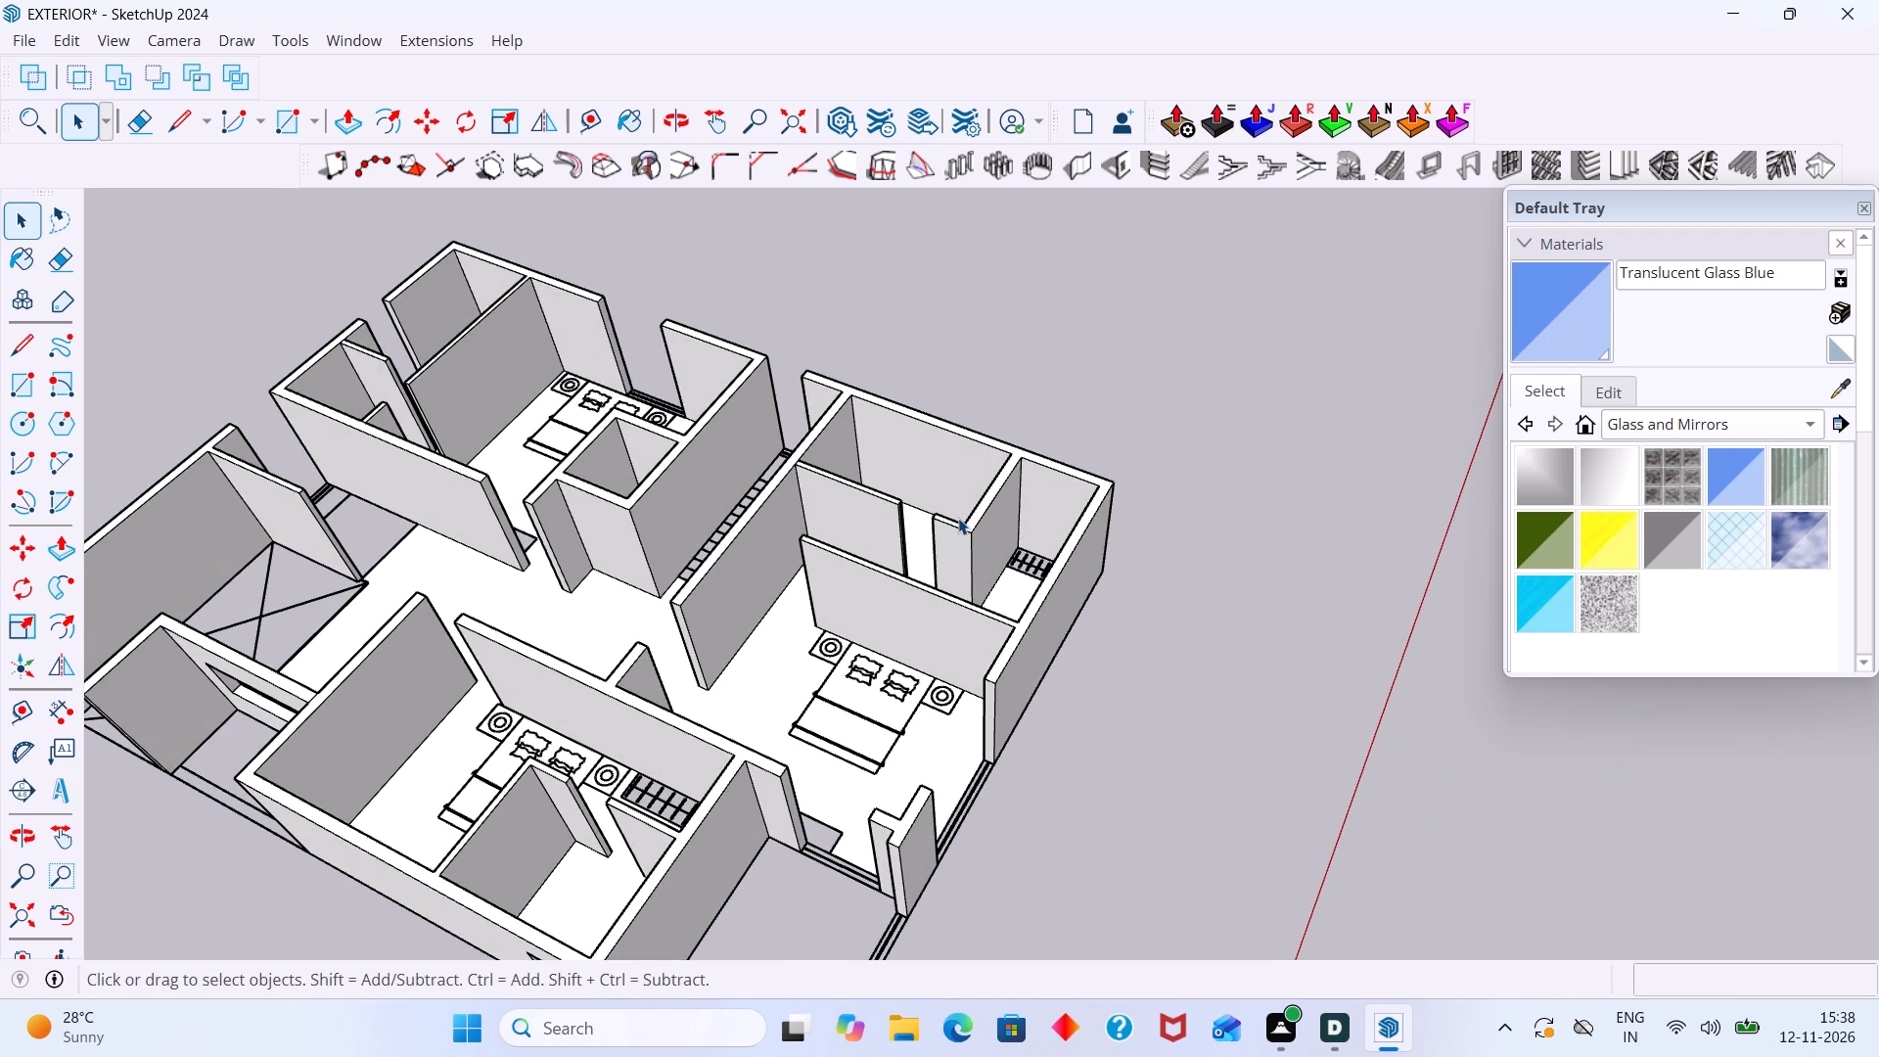
{"action": "scroll", "coordinate": [803, 471], "scroll_direction": "up", "scroll_amount": 2}
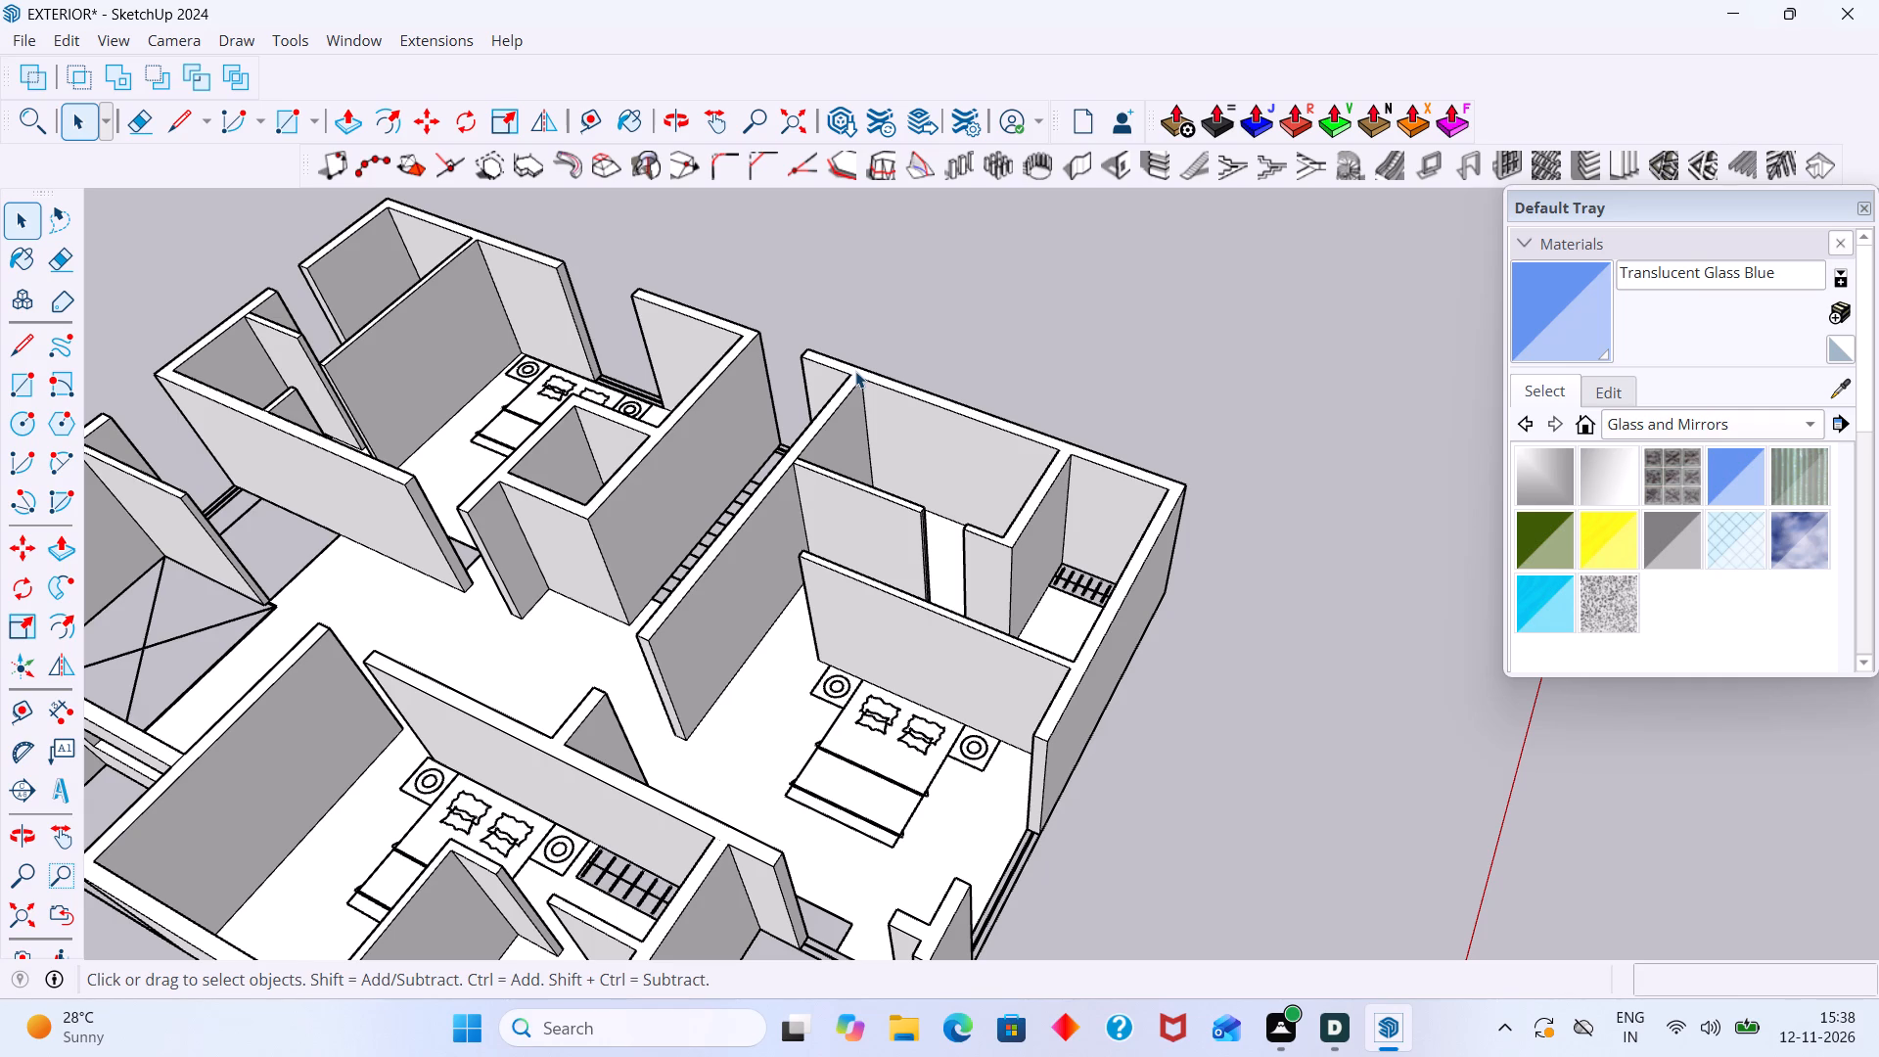
{"action": "scroll", "coordinate": [752, 301], "scroll_direction": "down", "scroll_amount": 5}
{"action": "middle_click_drag", "start_coordinate": [587, 451], "coordinate": [426, 464]}
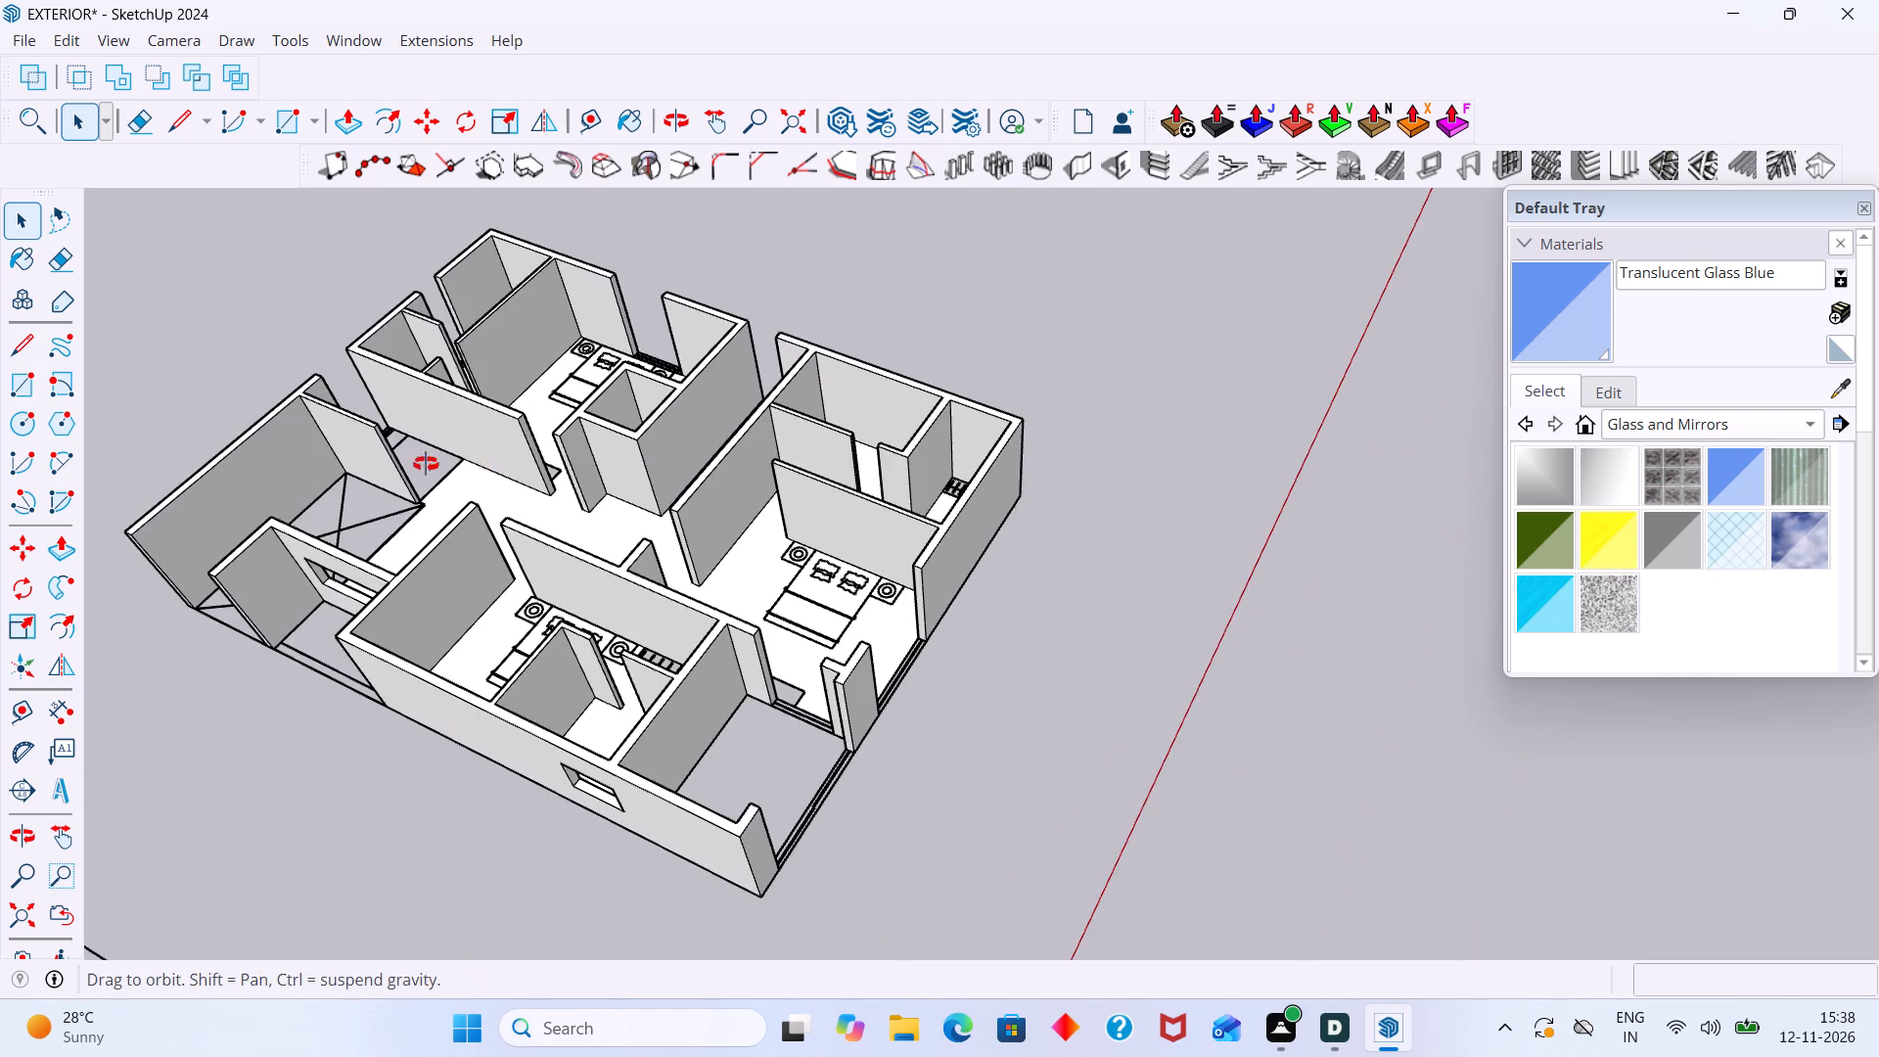
{"action": "middle_click_drag", "start_coordinate": [426, 464], "coordinate": [308, 459]}
{"action": "middle_click_drag", "start_coordinate": [851, 255], "coordinate": [731, 488], "text": "shift"}
{"action": "scroll", "coordinate": [634, 434], "scroll_direction": "up", "scroll_amount": 4}
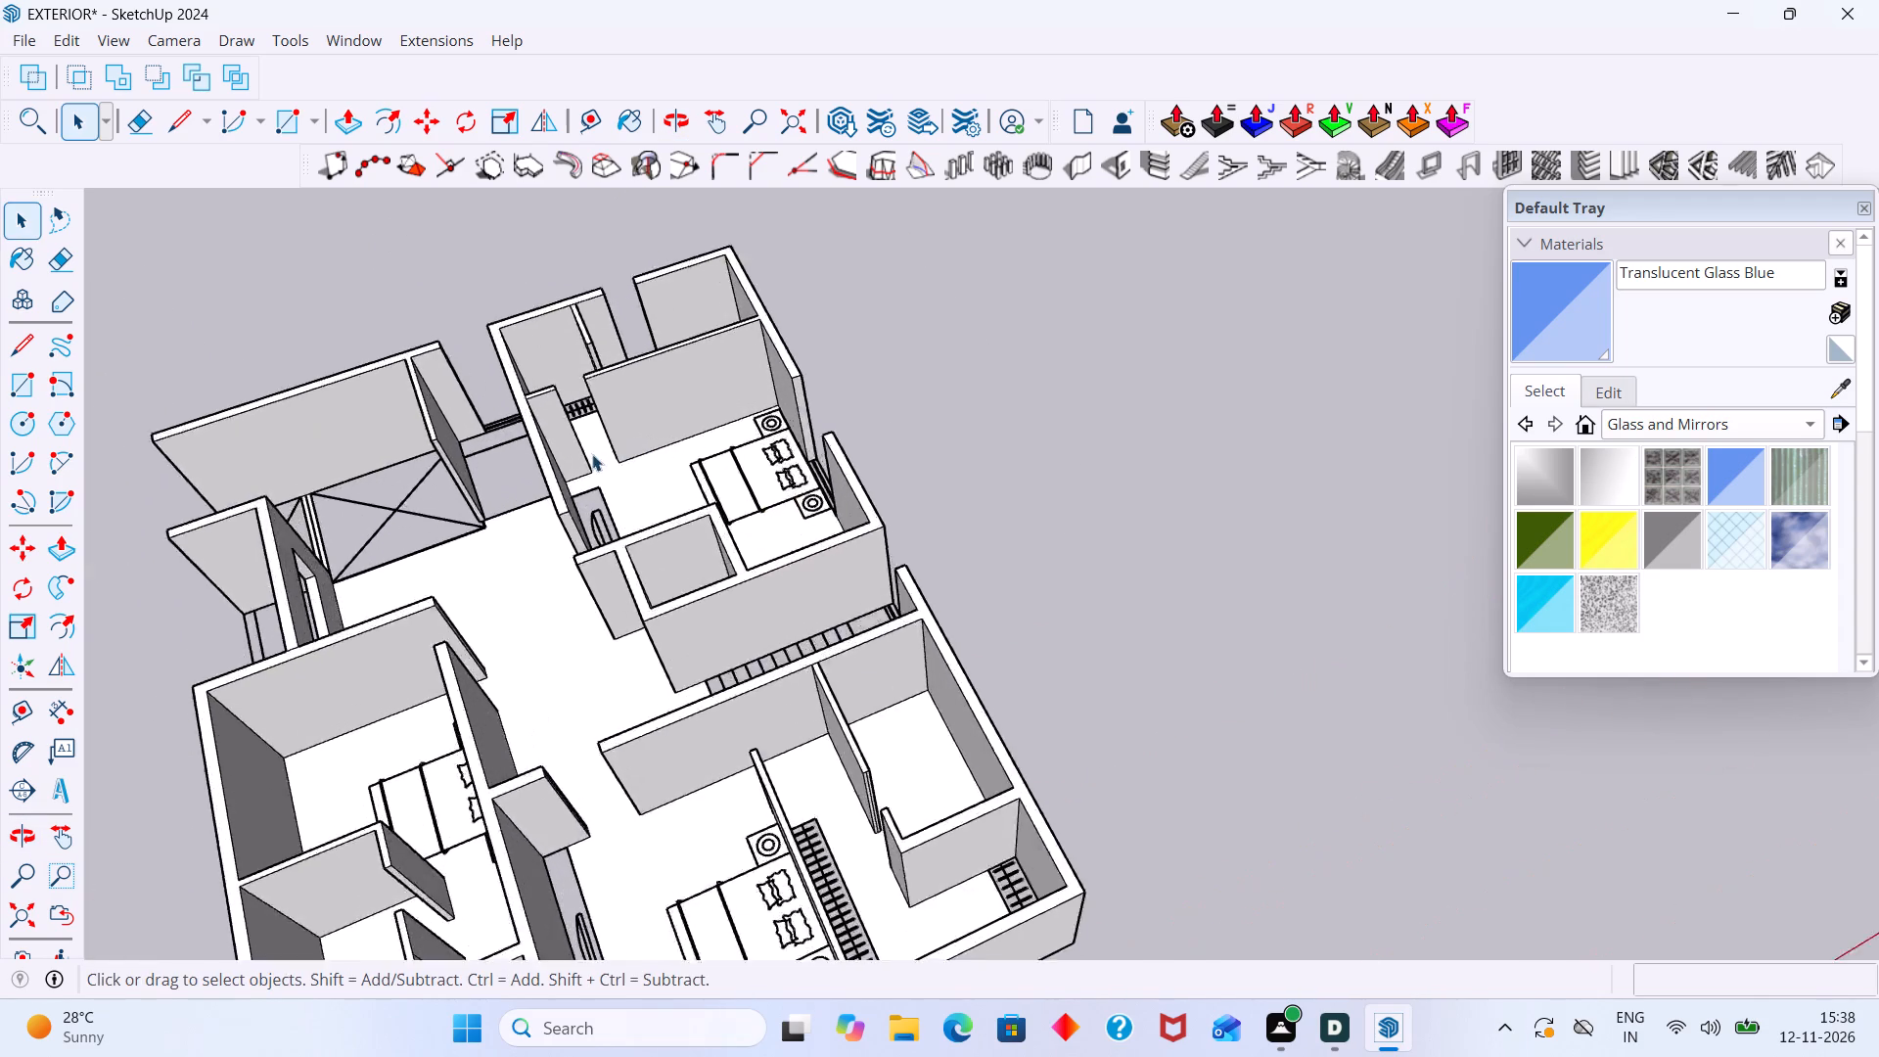
{"action": "scroll", "coordinate": [592, 454], "scroll_direction": "up", "scroll_amount": 4}
{"action": "middle_click_drag", "start_coordinate": [573, 464], "coordinate": [459, 532]}
{"action": "scroll", "coordinate": [728, 455], "scroll_direction": "down", "scroll_amount": 4}
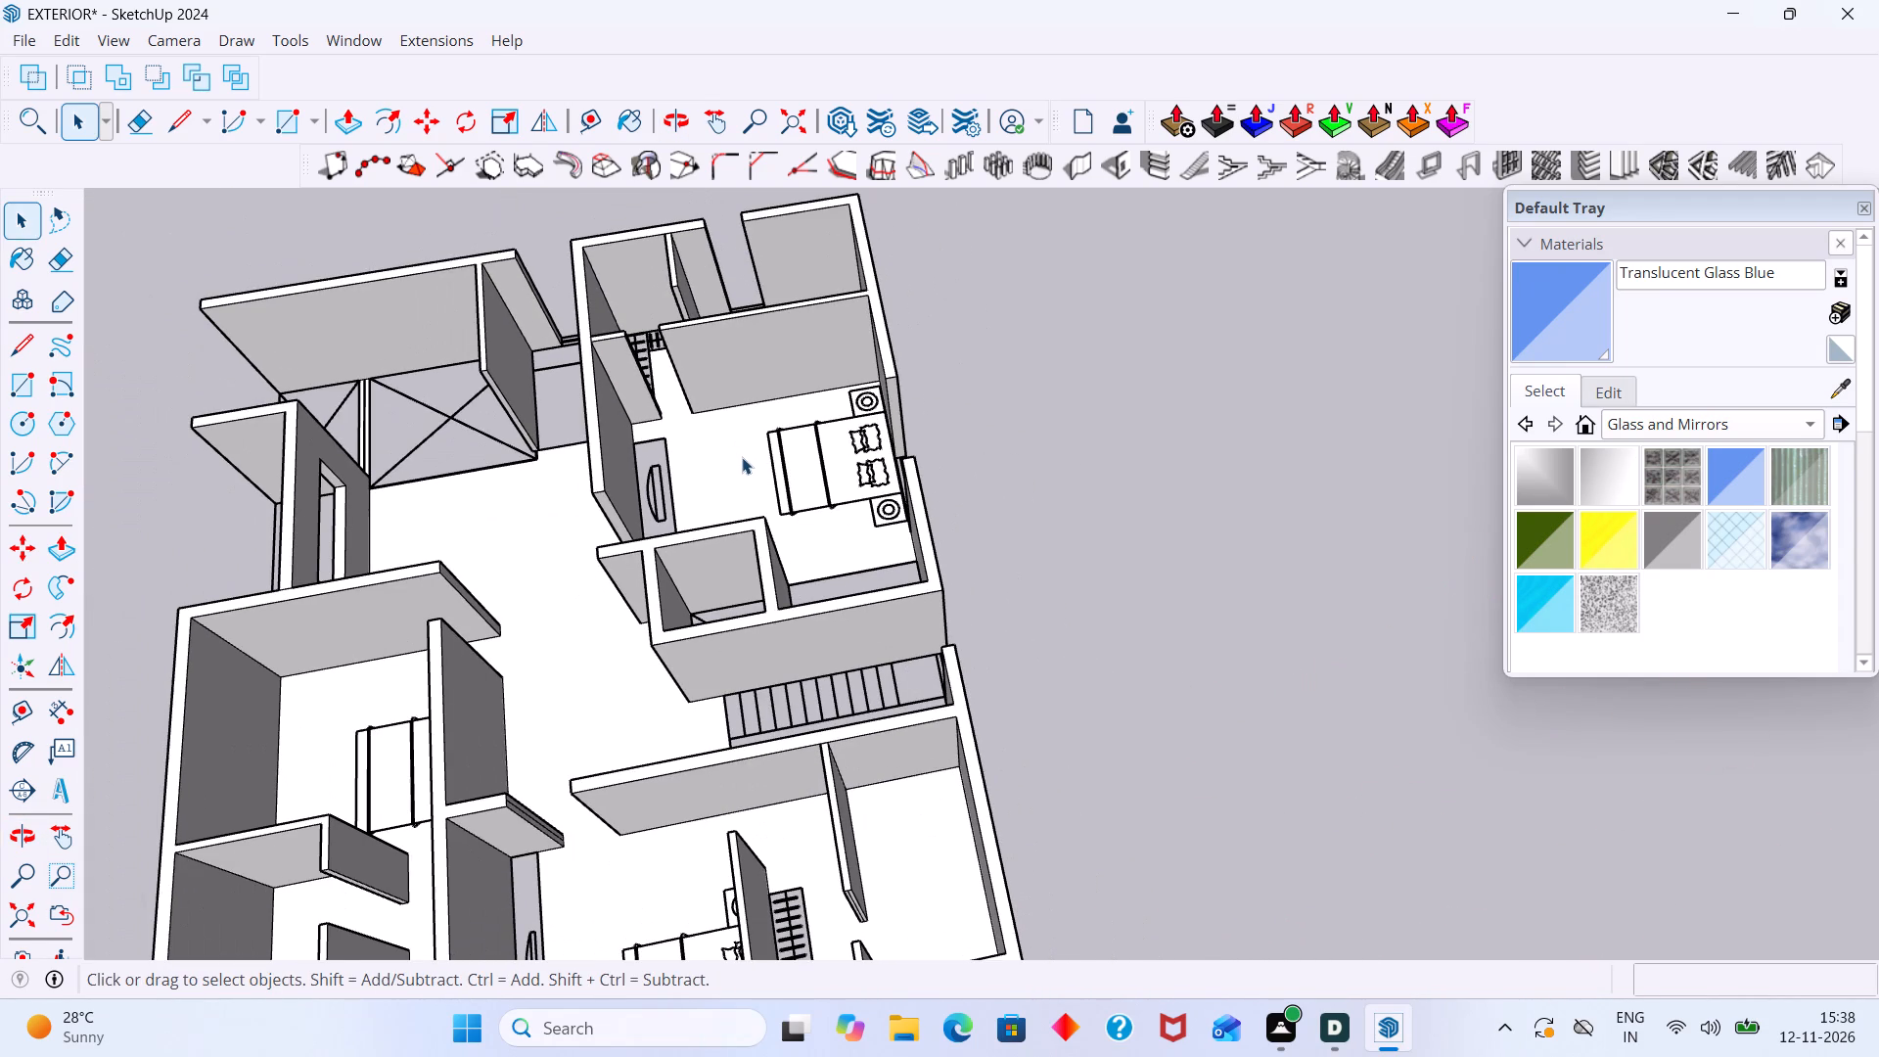
{"action": "scroll", "coordinate": [739, 456], "scroll_direction": "up", "scroll_amount": 10}
{"action": "scroll", "coordinate": [661, 466], "scroll_direction": "up", "scroll_amount": 3}
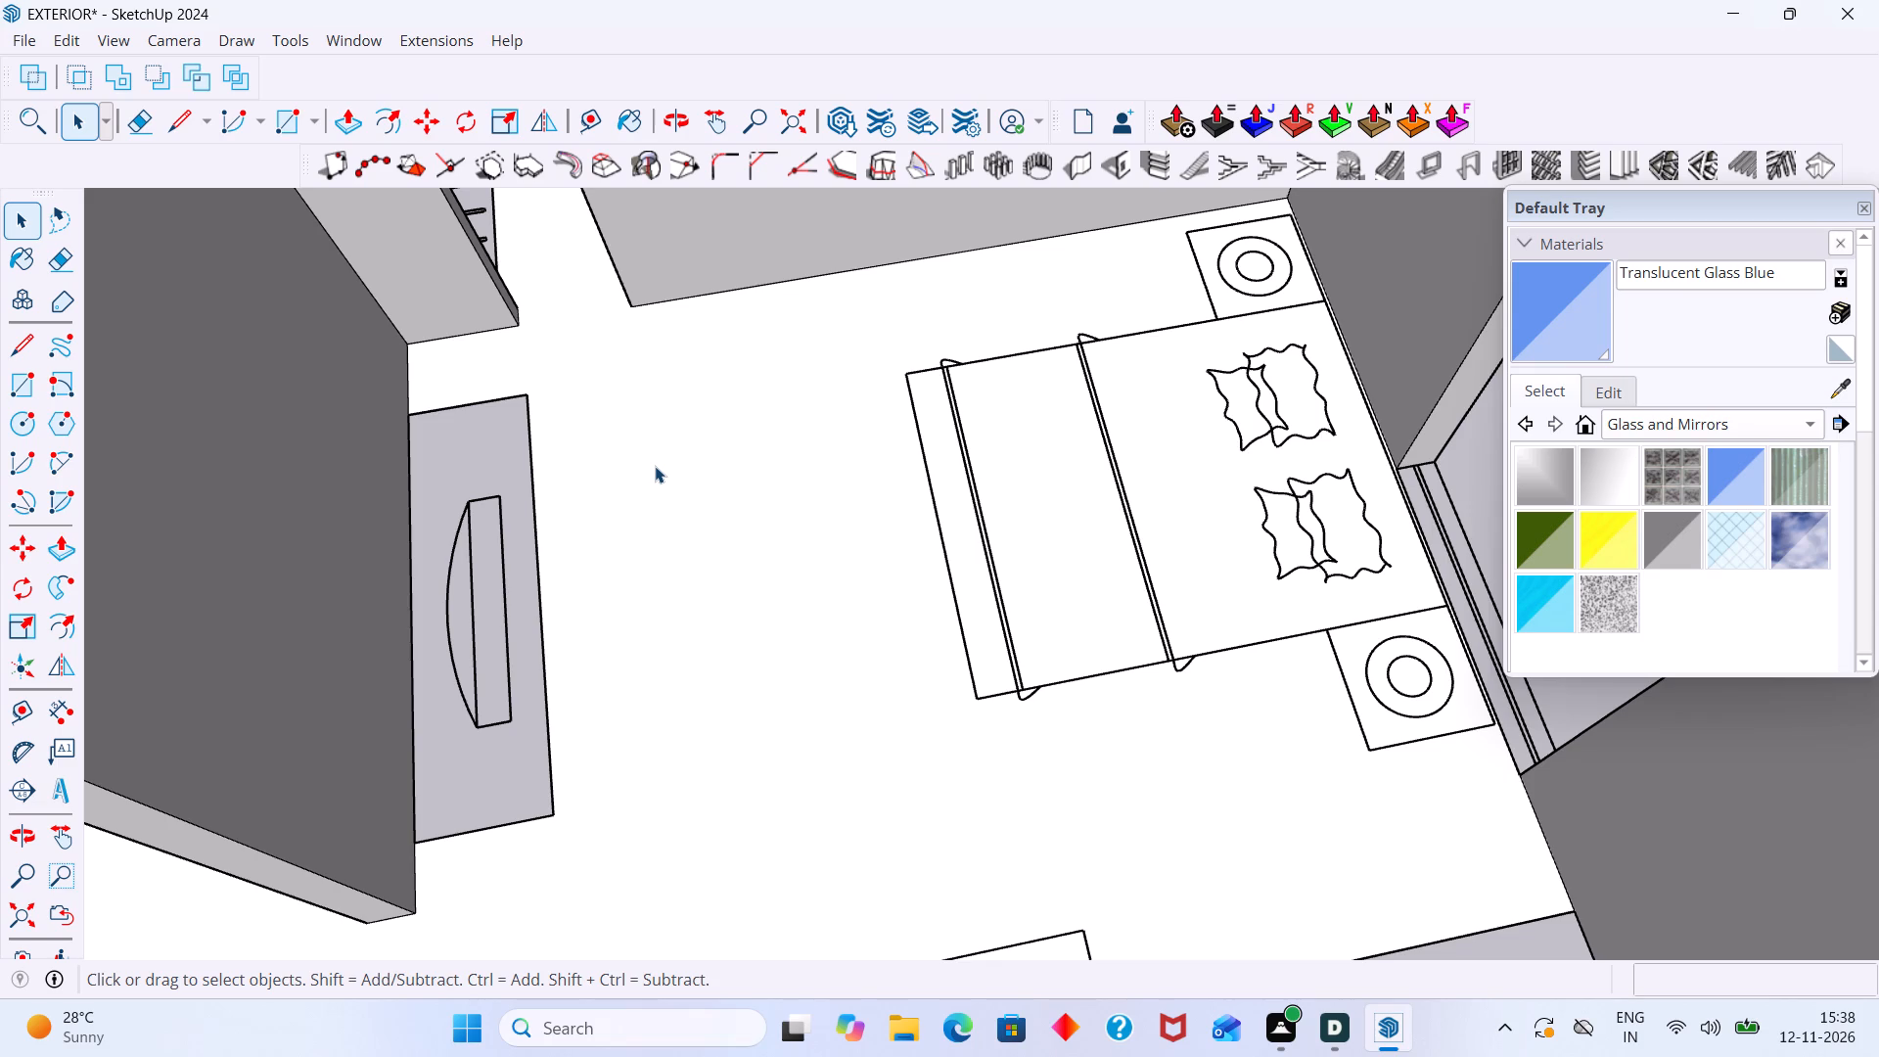
{"action": "left_click", "coordinate": [639, 468]}
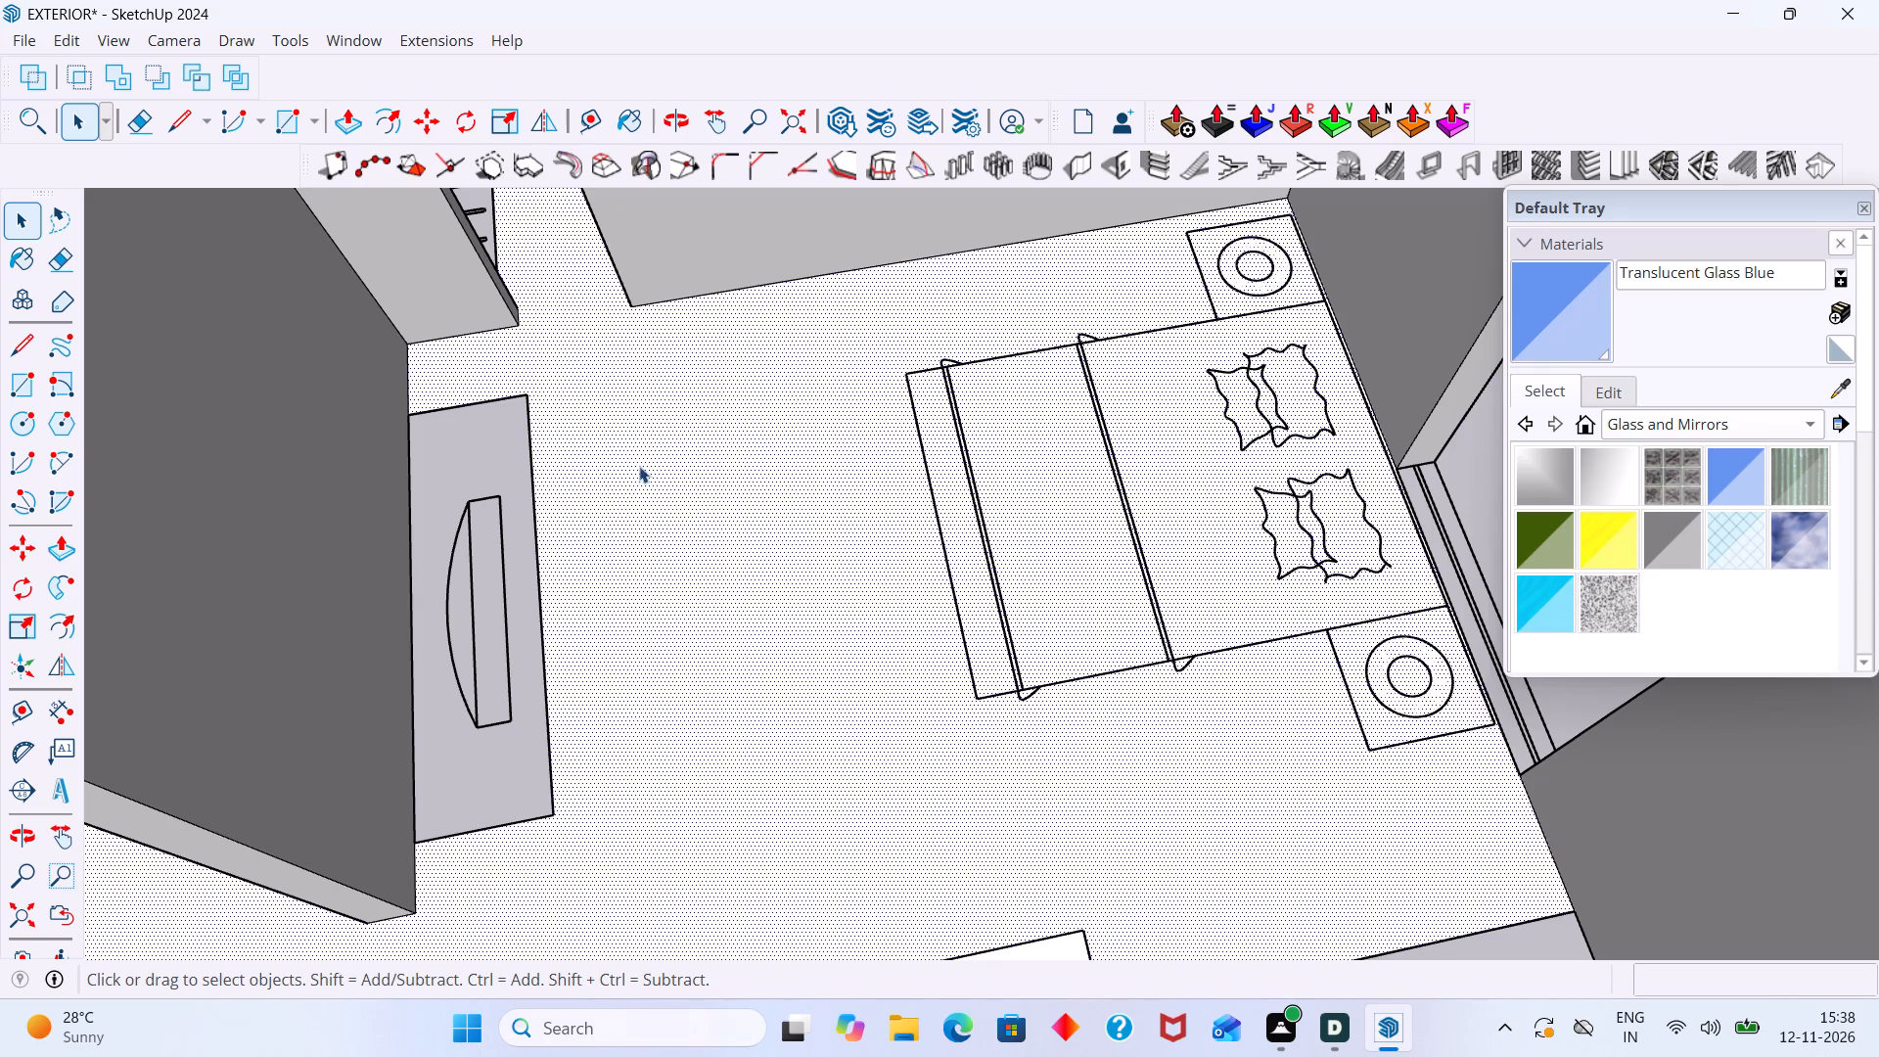
{"action": "scroll", "coordinate": [666, 456], "scroll_direction": "up", "scroll_amount": 1}
{"action": "scroll", "coordinate": [670, 483], "scroll_direction": "down", "scroll_amount": 8}
{"action": "left_click", "coordinate": [1241, 363]}
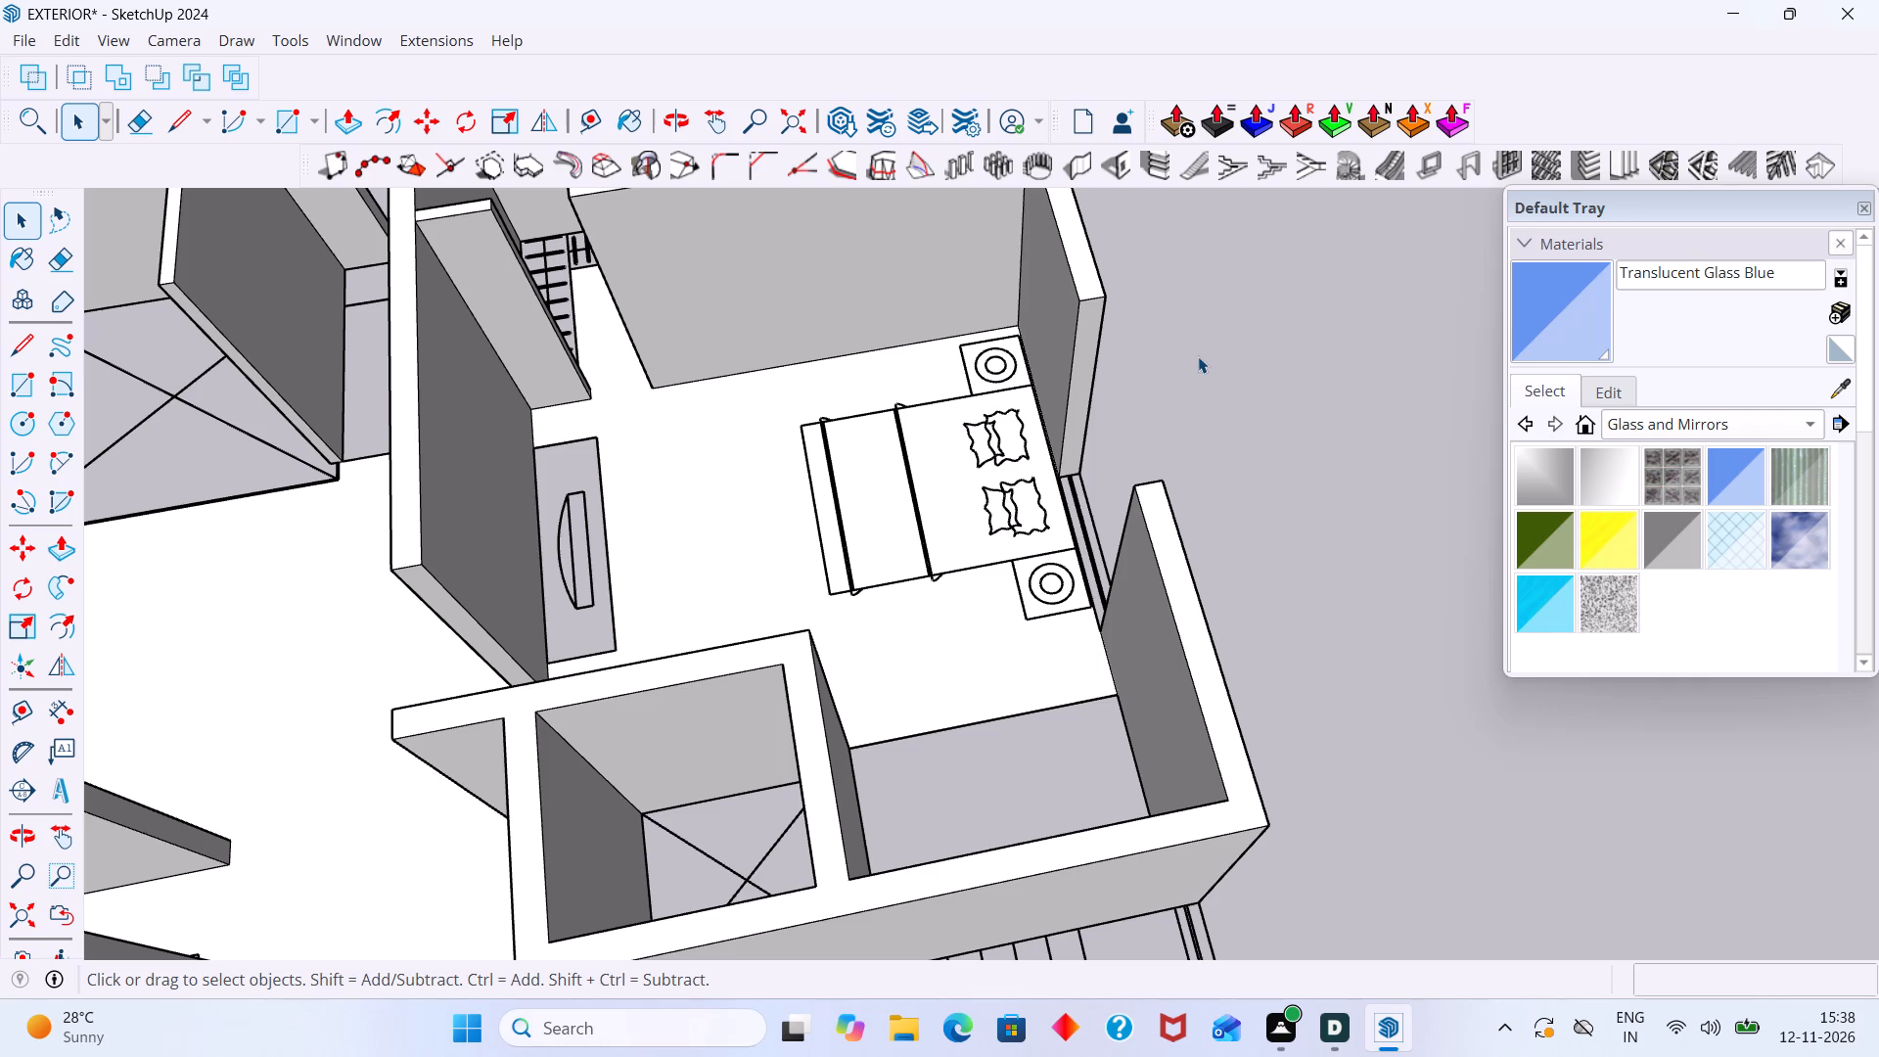
{"action": "scroll", "coordinate": [1169, 394], "scroll_direction": "down", "scroll_amount": 3}
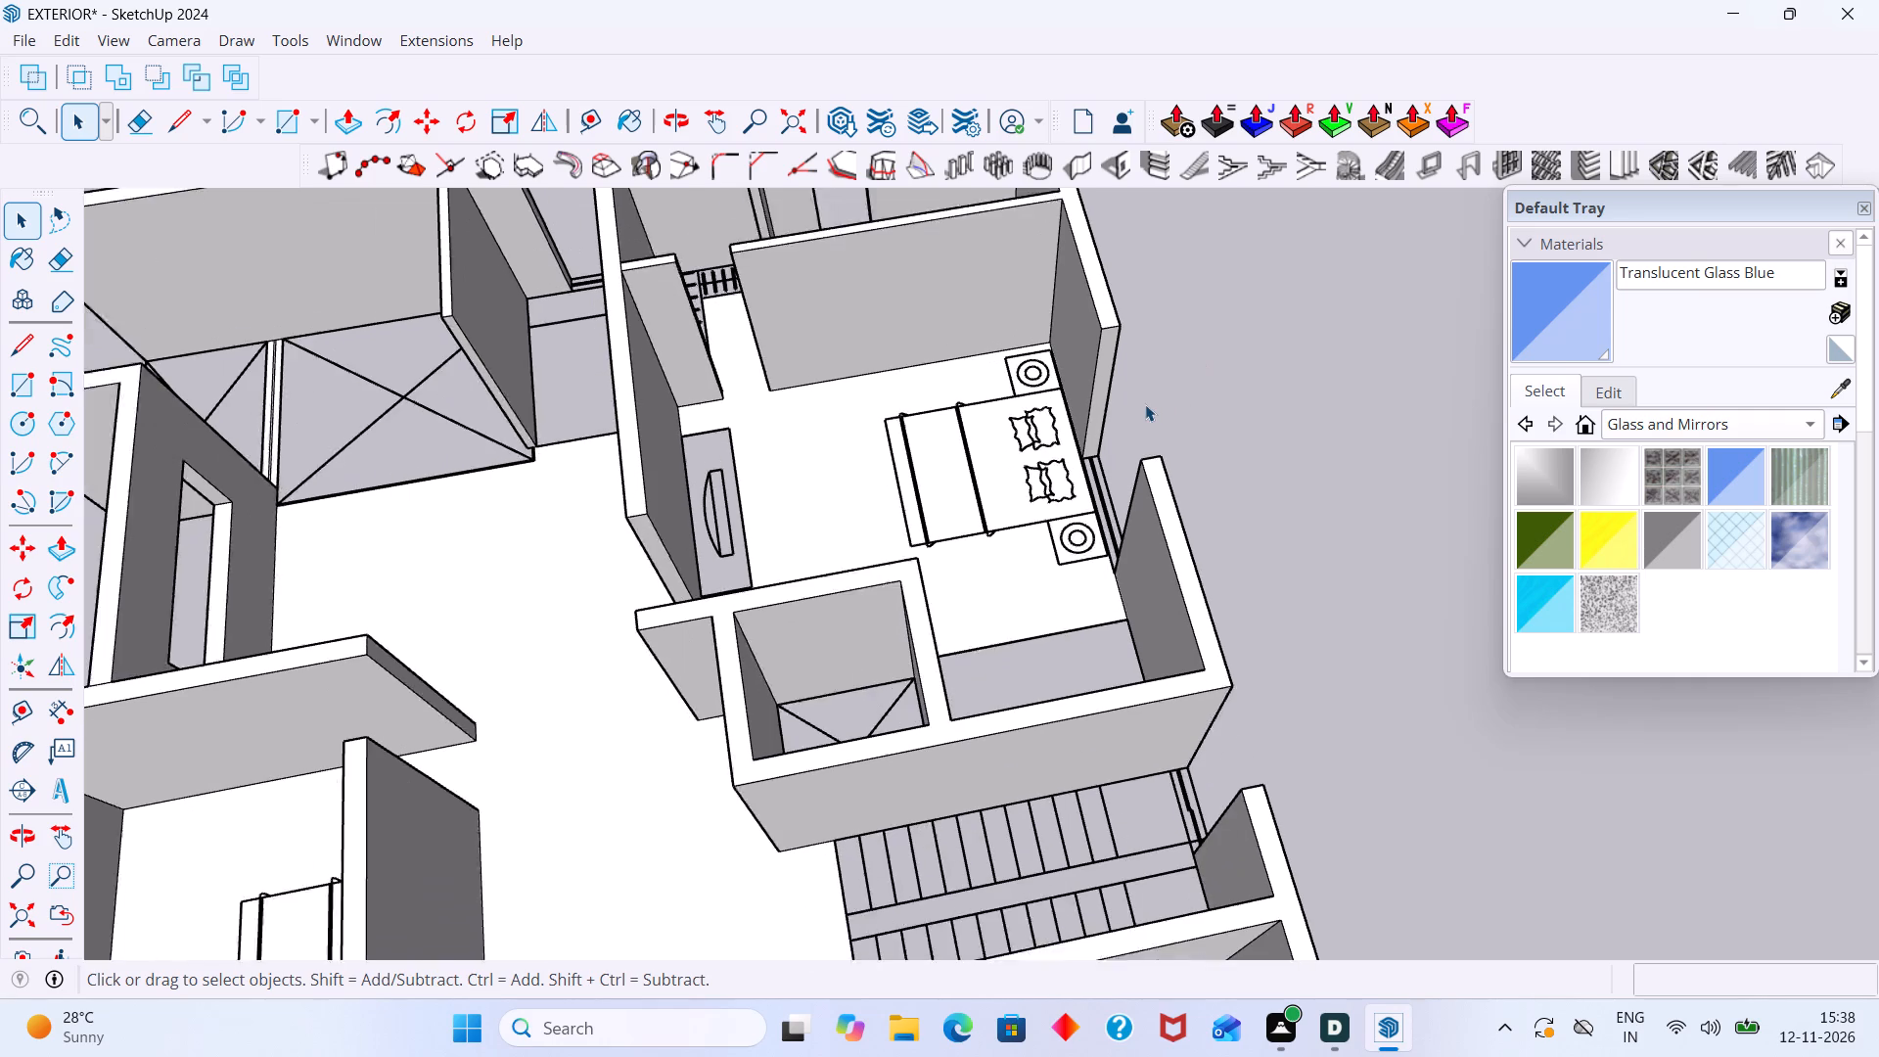
{"action": "scroll", "coordinate": [1145, 404], "scroll_direction": "down", "scroll_amount": 2}
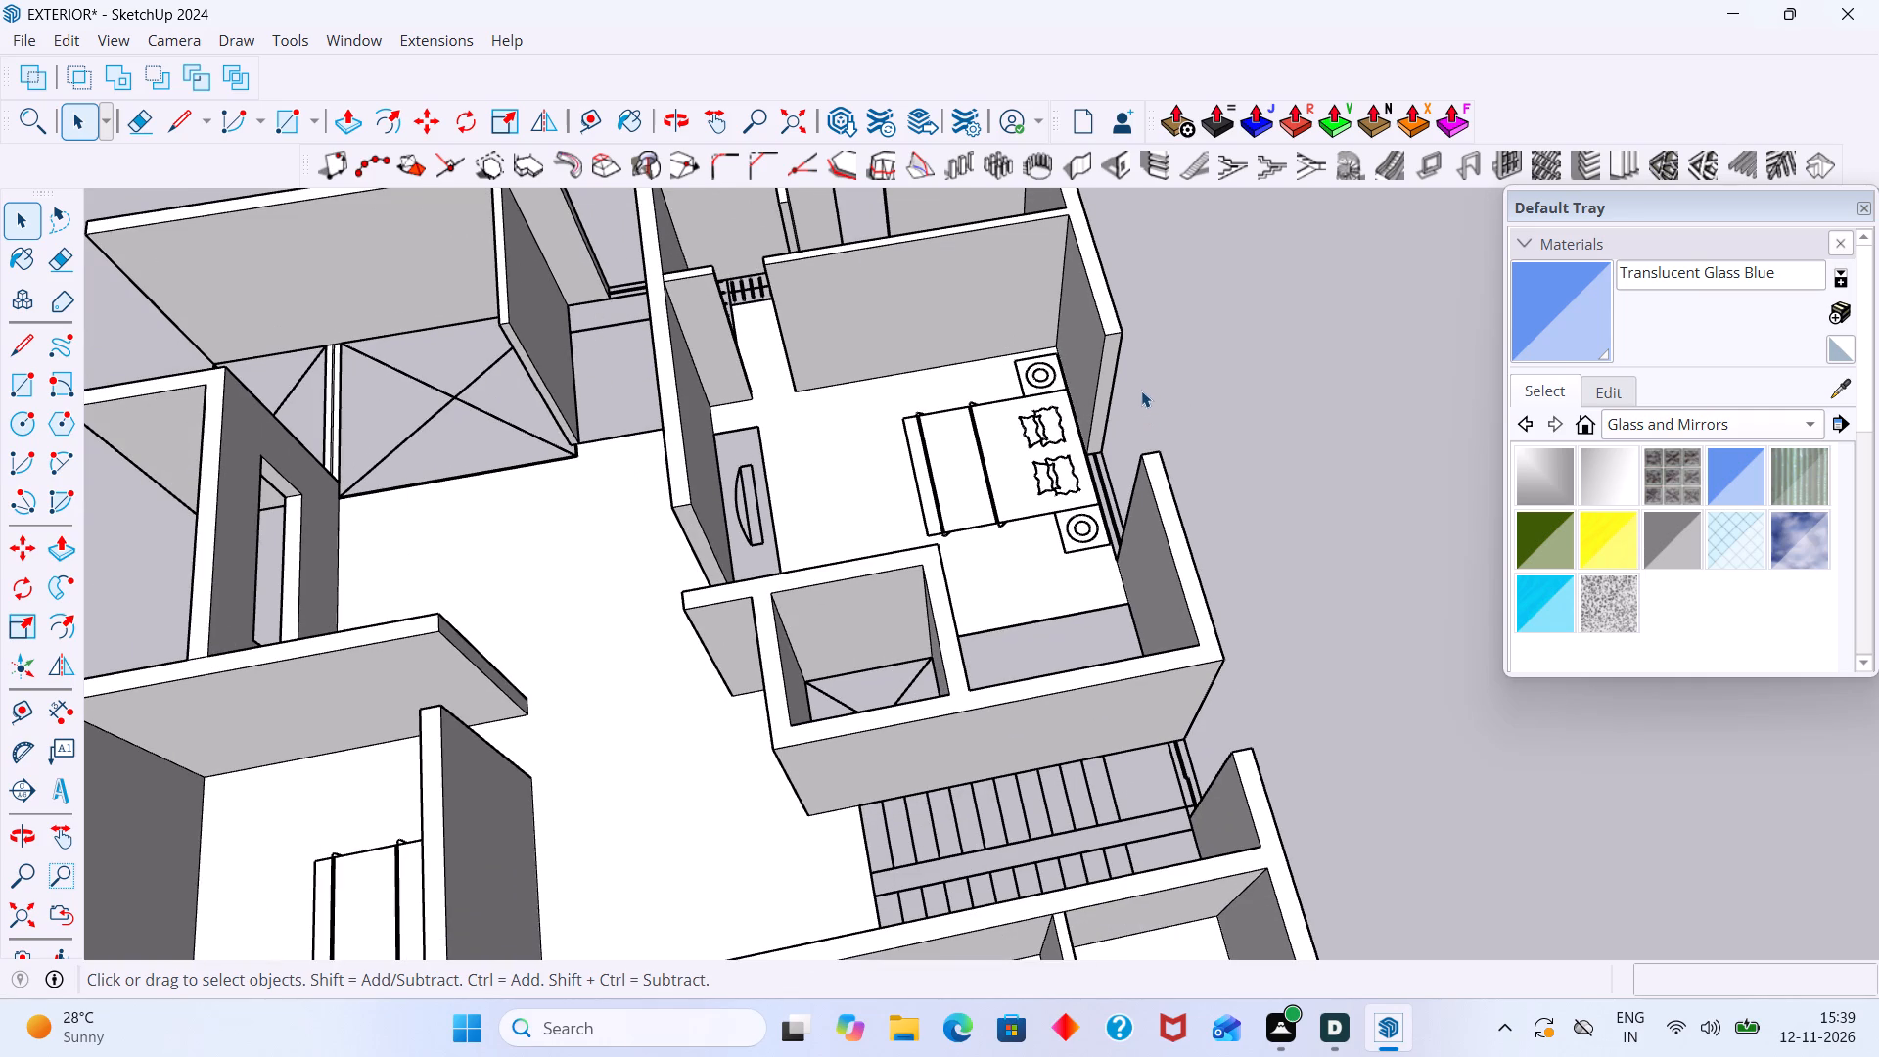
Draw a 3' high, 9" wide rectangle at the top of the wall end at the opening behind the bed.
{"action": "middle_click_drag", "start_coordinate": [1088, 448], "coordinate": [1049, 500], "text": "shift"}
{"action": "scroll", "coordinate": [1051, 432], "scroll_direction": "up", "scroll_amount": 13}
{"action": "left_click", "coordinate": [1080, 383]}
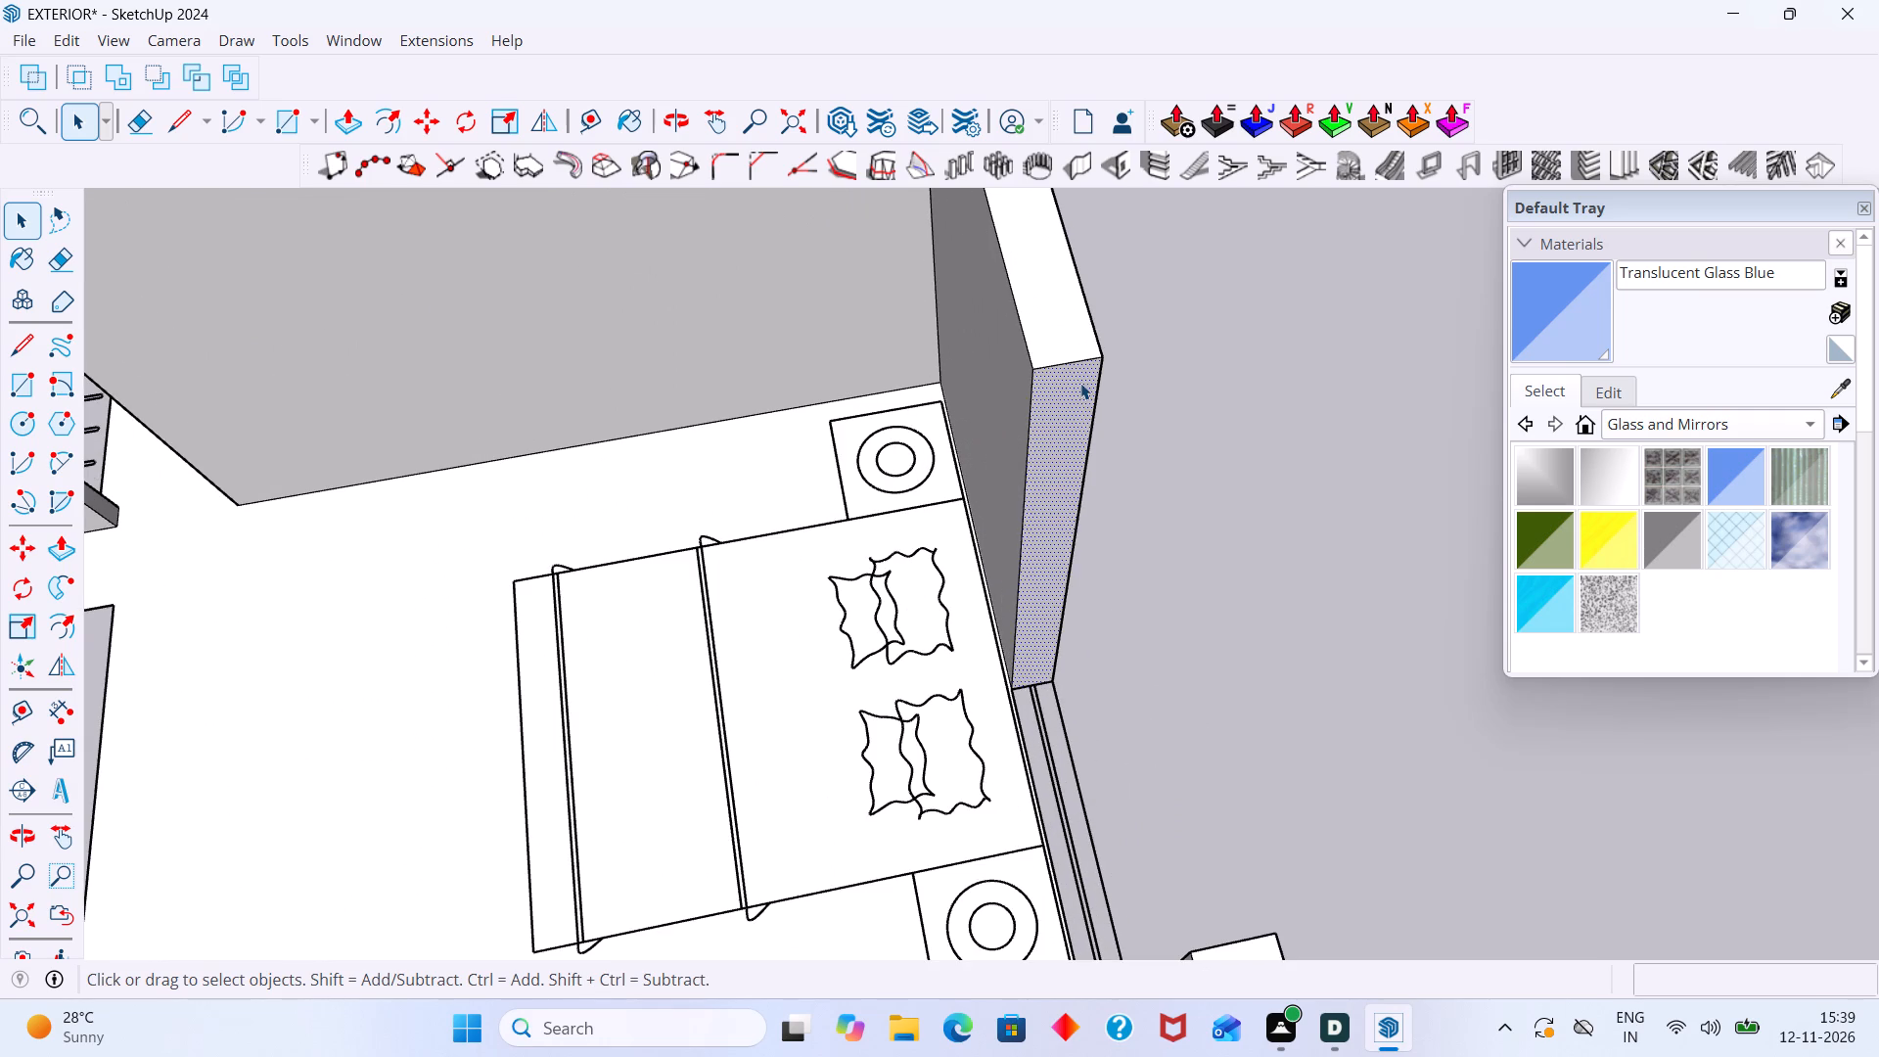
{"action": "scroll", "coordinate": [1079, 383], "scroll_direction": "up", "scroll_amount": 3}
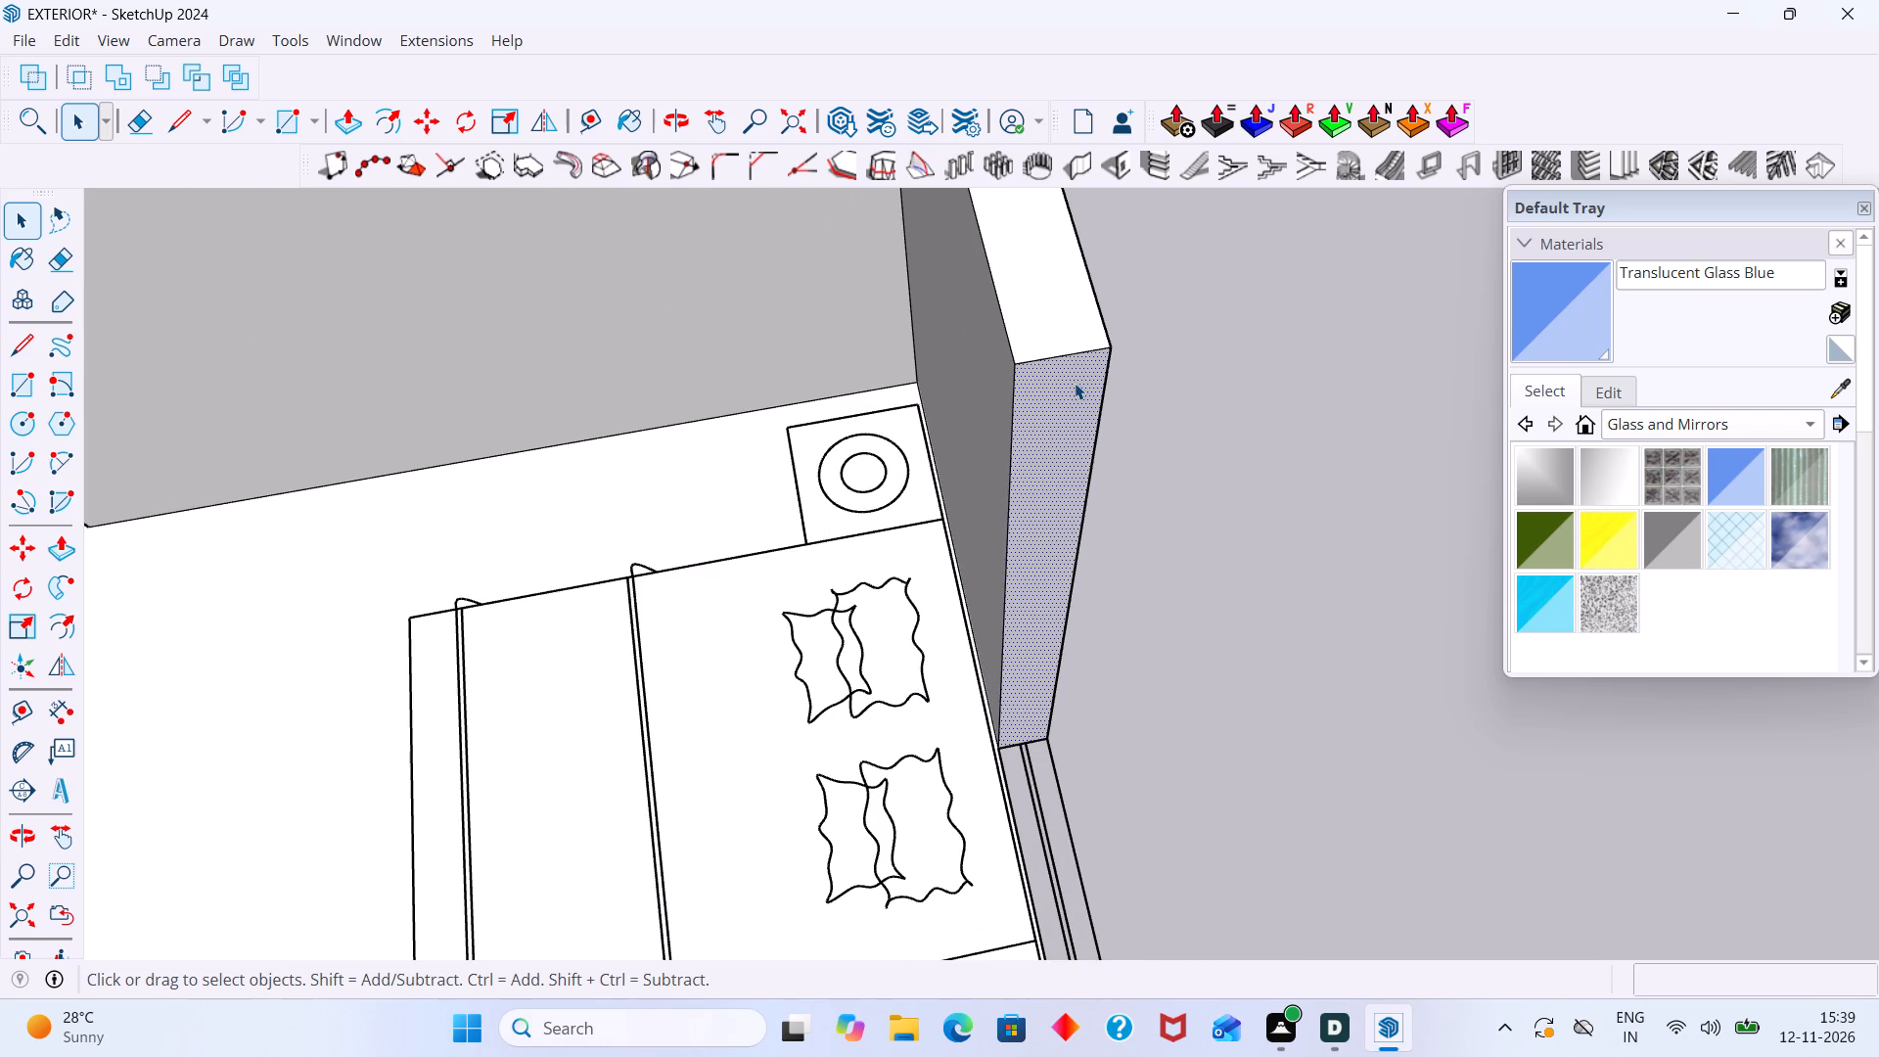
{"action": "key", "text": "r"}
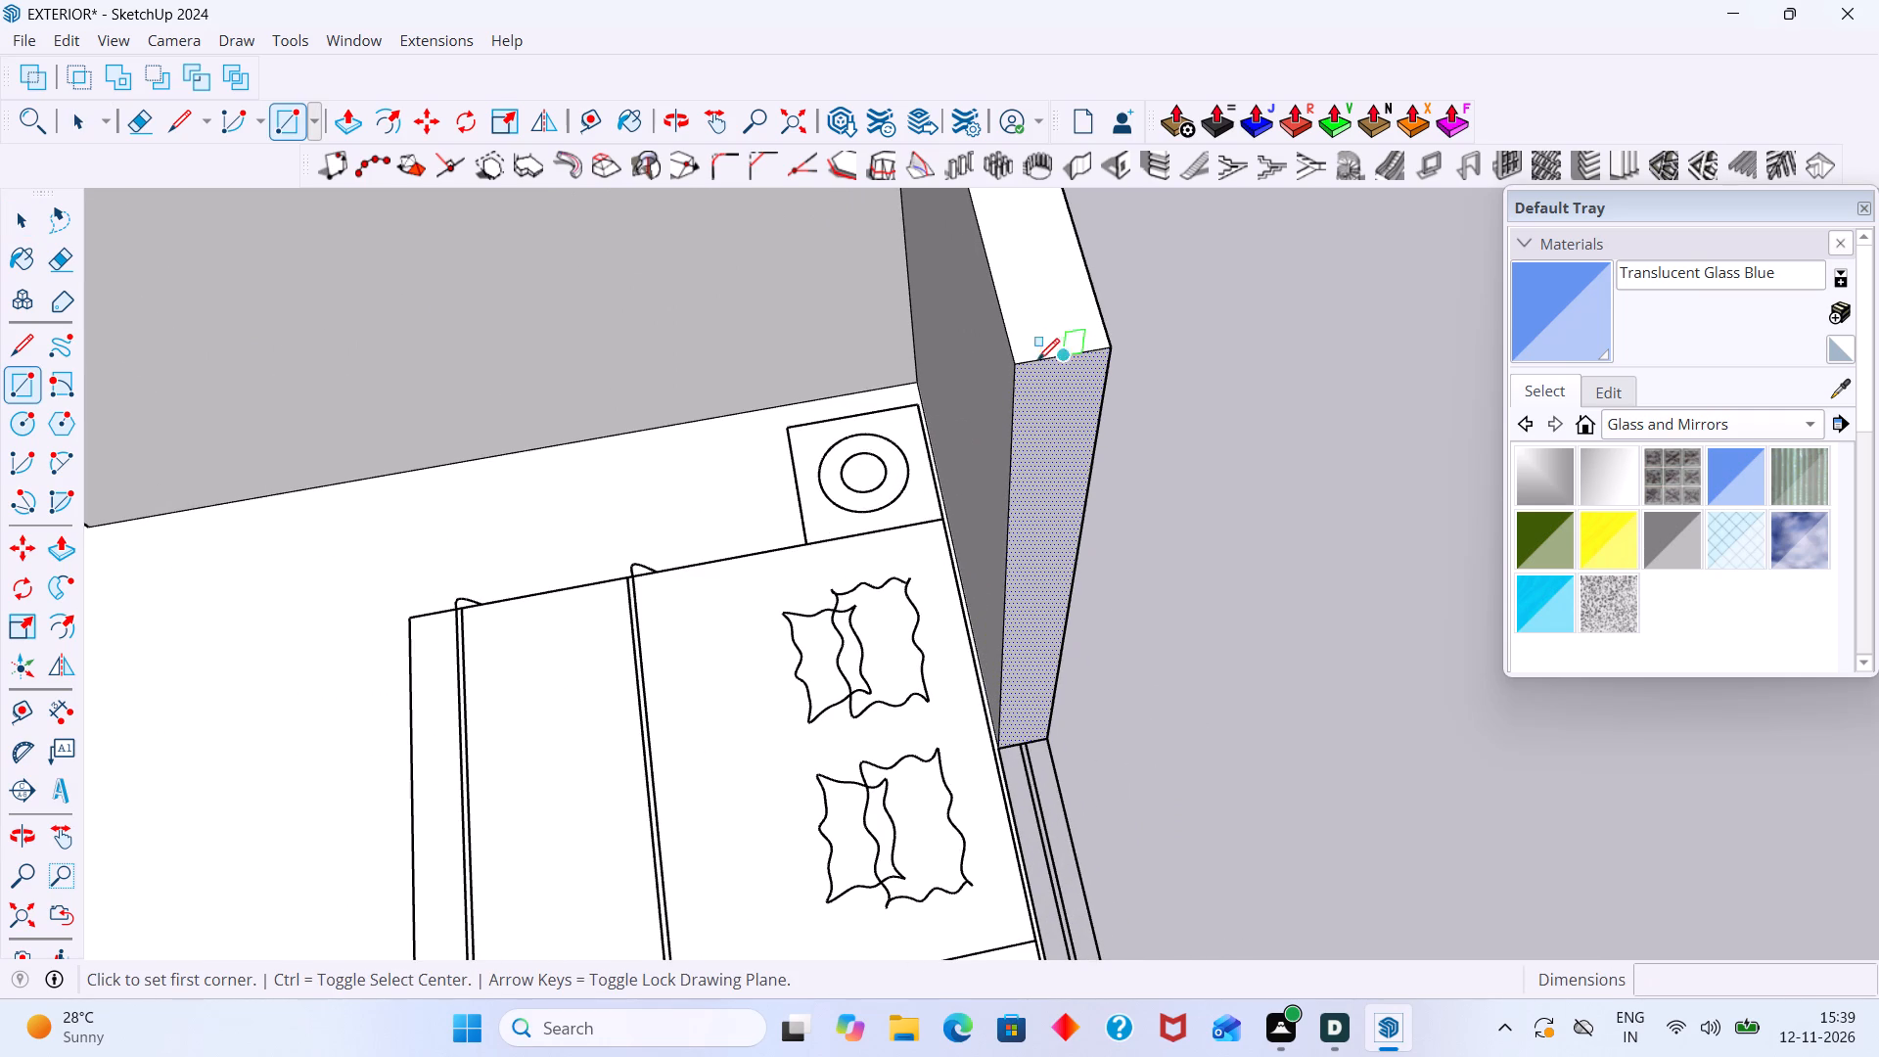
{"action": "left_click", "coordinate": [1022, 365]}
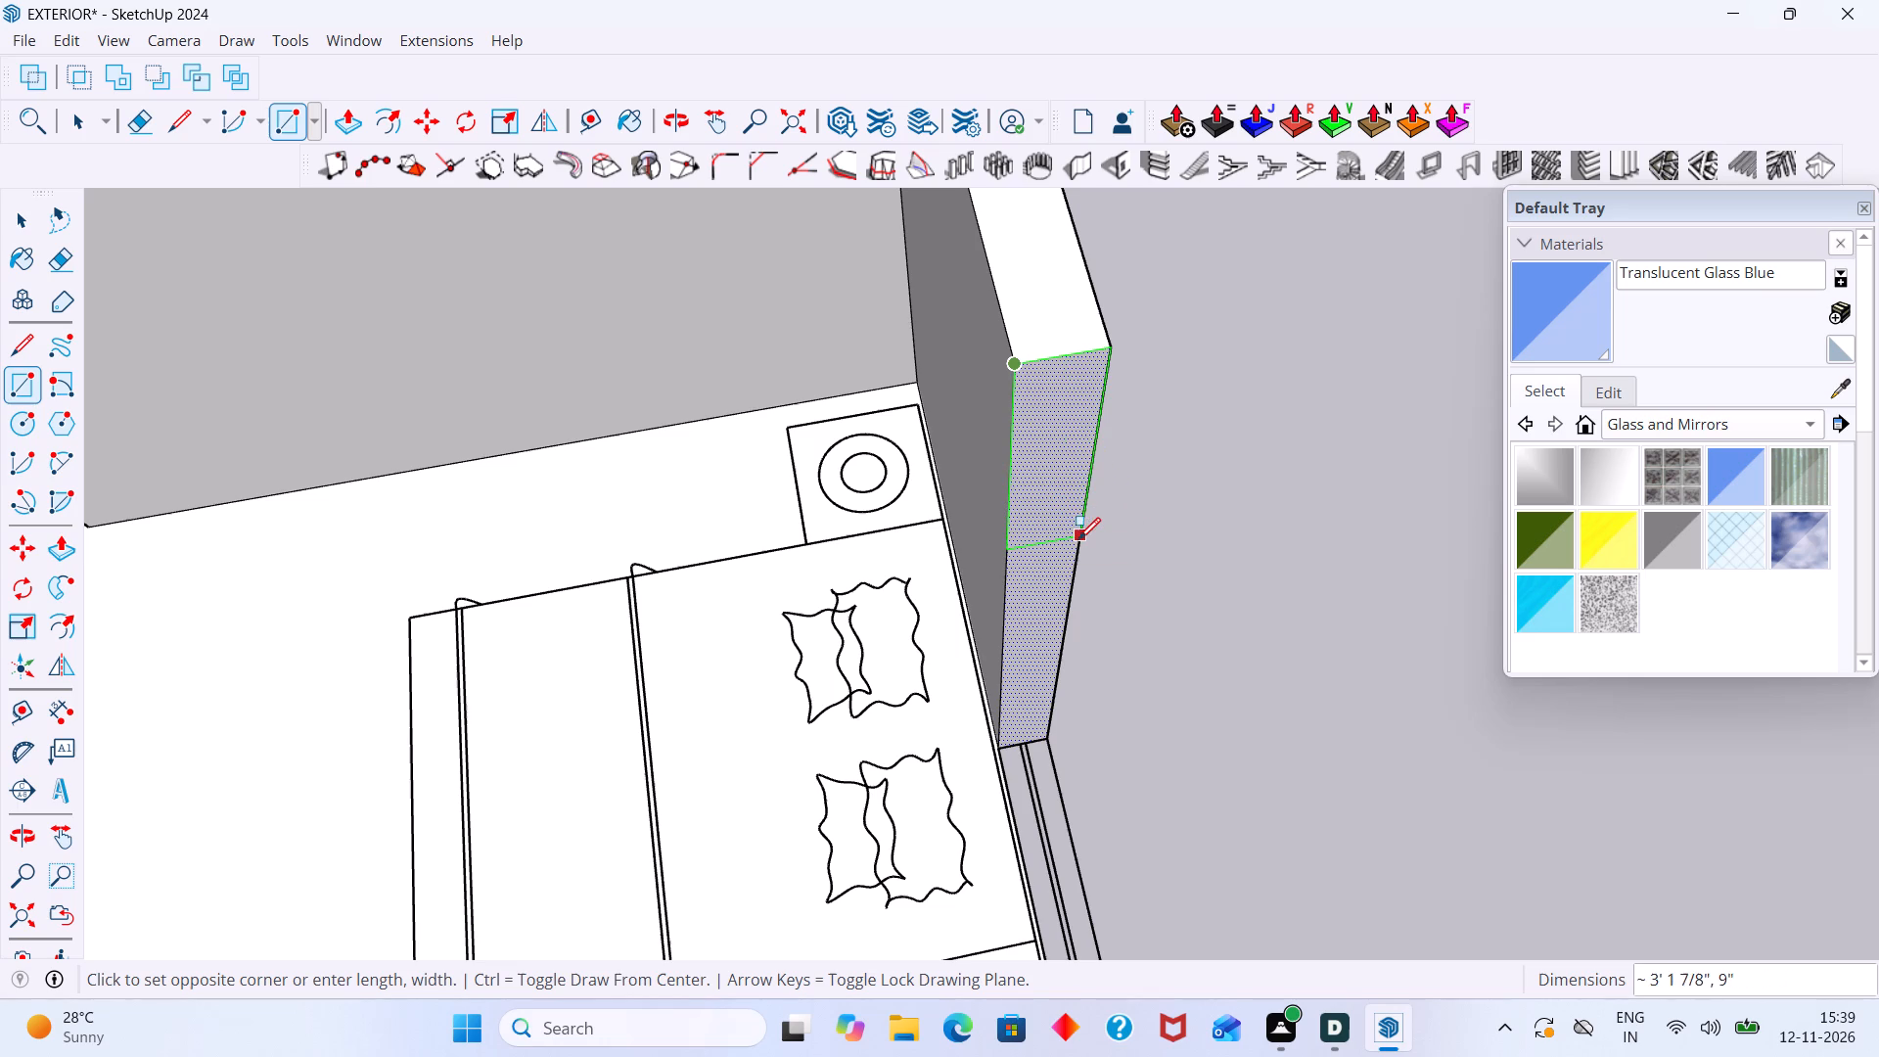
{"action": "type", "text": "3'"}
{"action": "key", "text": "Return"}
Push/Pull the 3' rectangle about 5' 11 15/16" across the opening to the opposite wall as a header.
{"action": "key", "text": "p"}
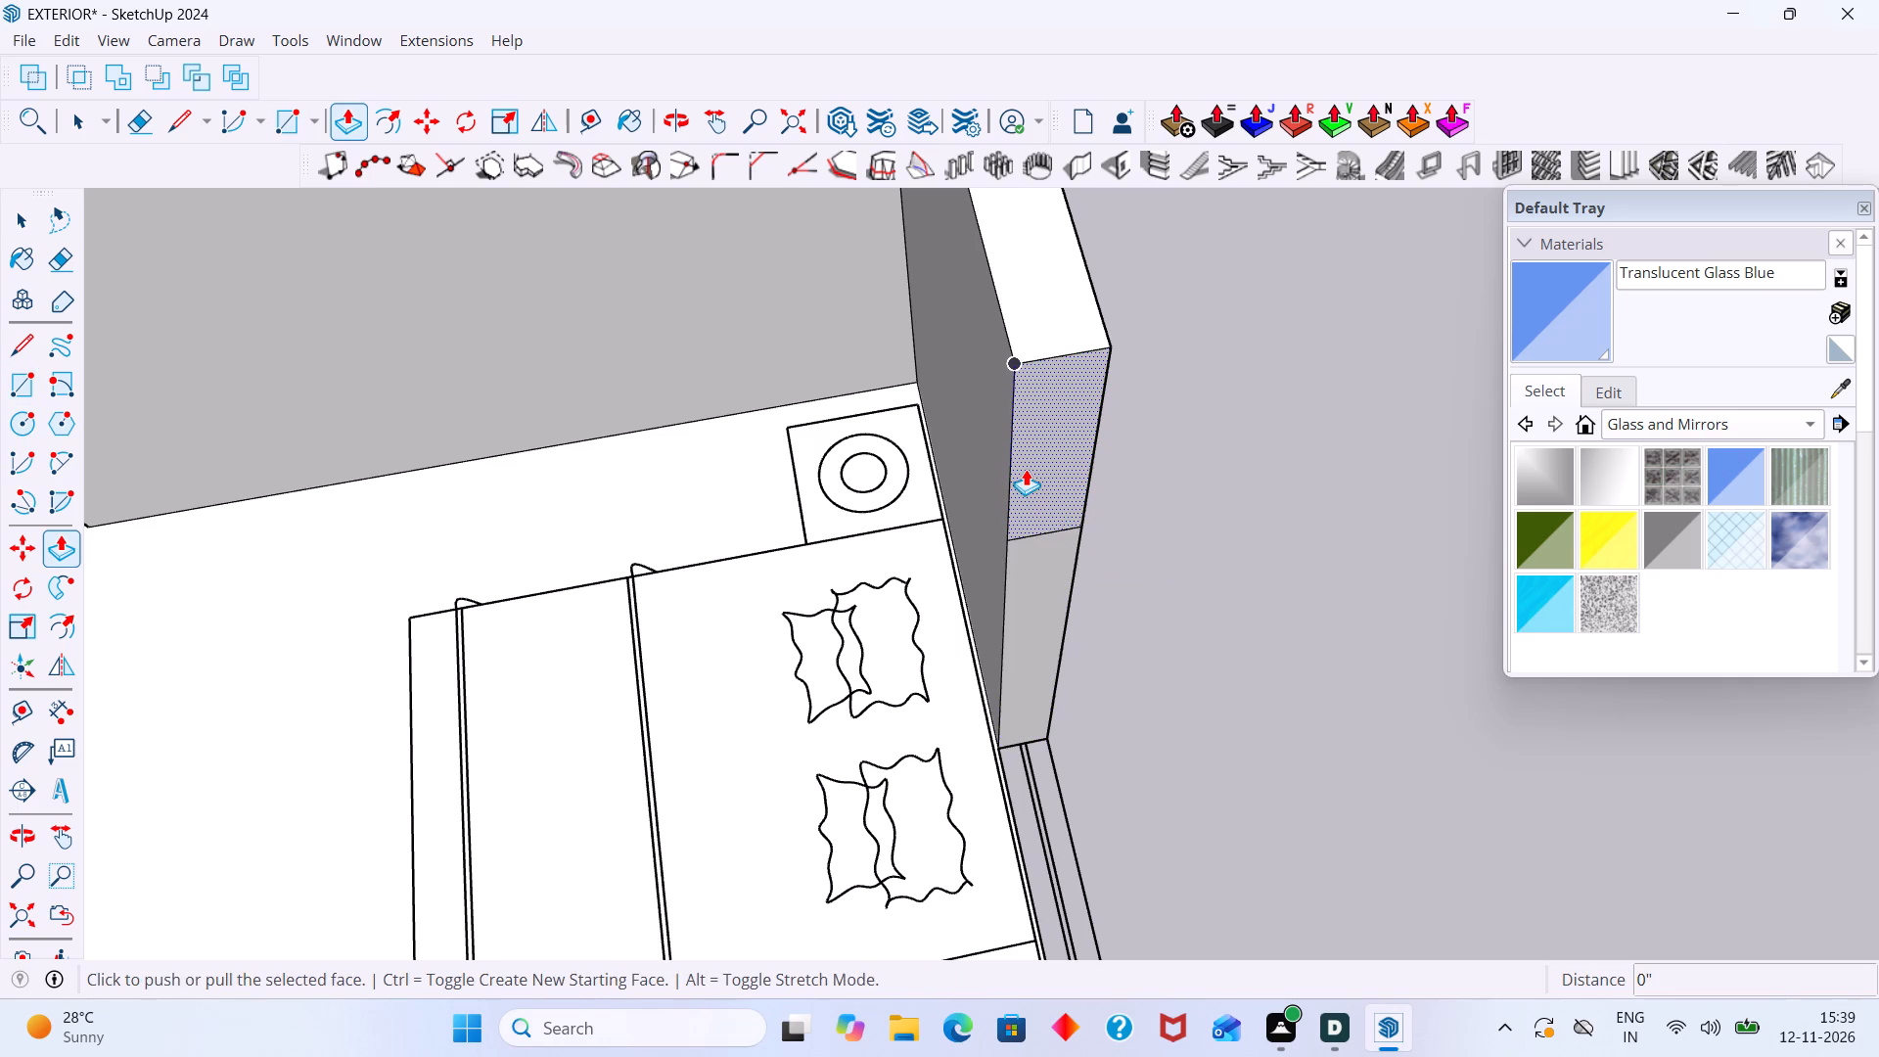
{"action": "left_click", "coordinate": [1026, 468]}
{"action": "scroll", "coordinate": [1042, 519], "scroll_direction": "down", "scroll_amount": 7}
{"action": "middle_click_drag", "start_coordinate": [1049, 525], "coordinate": [586, 434]}
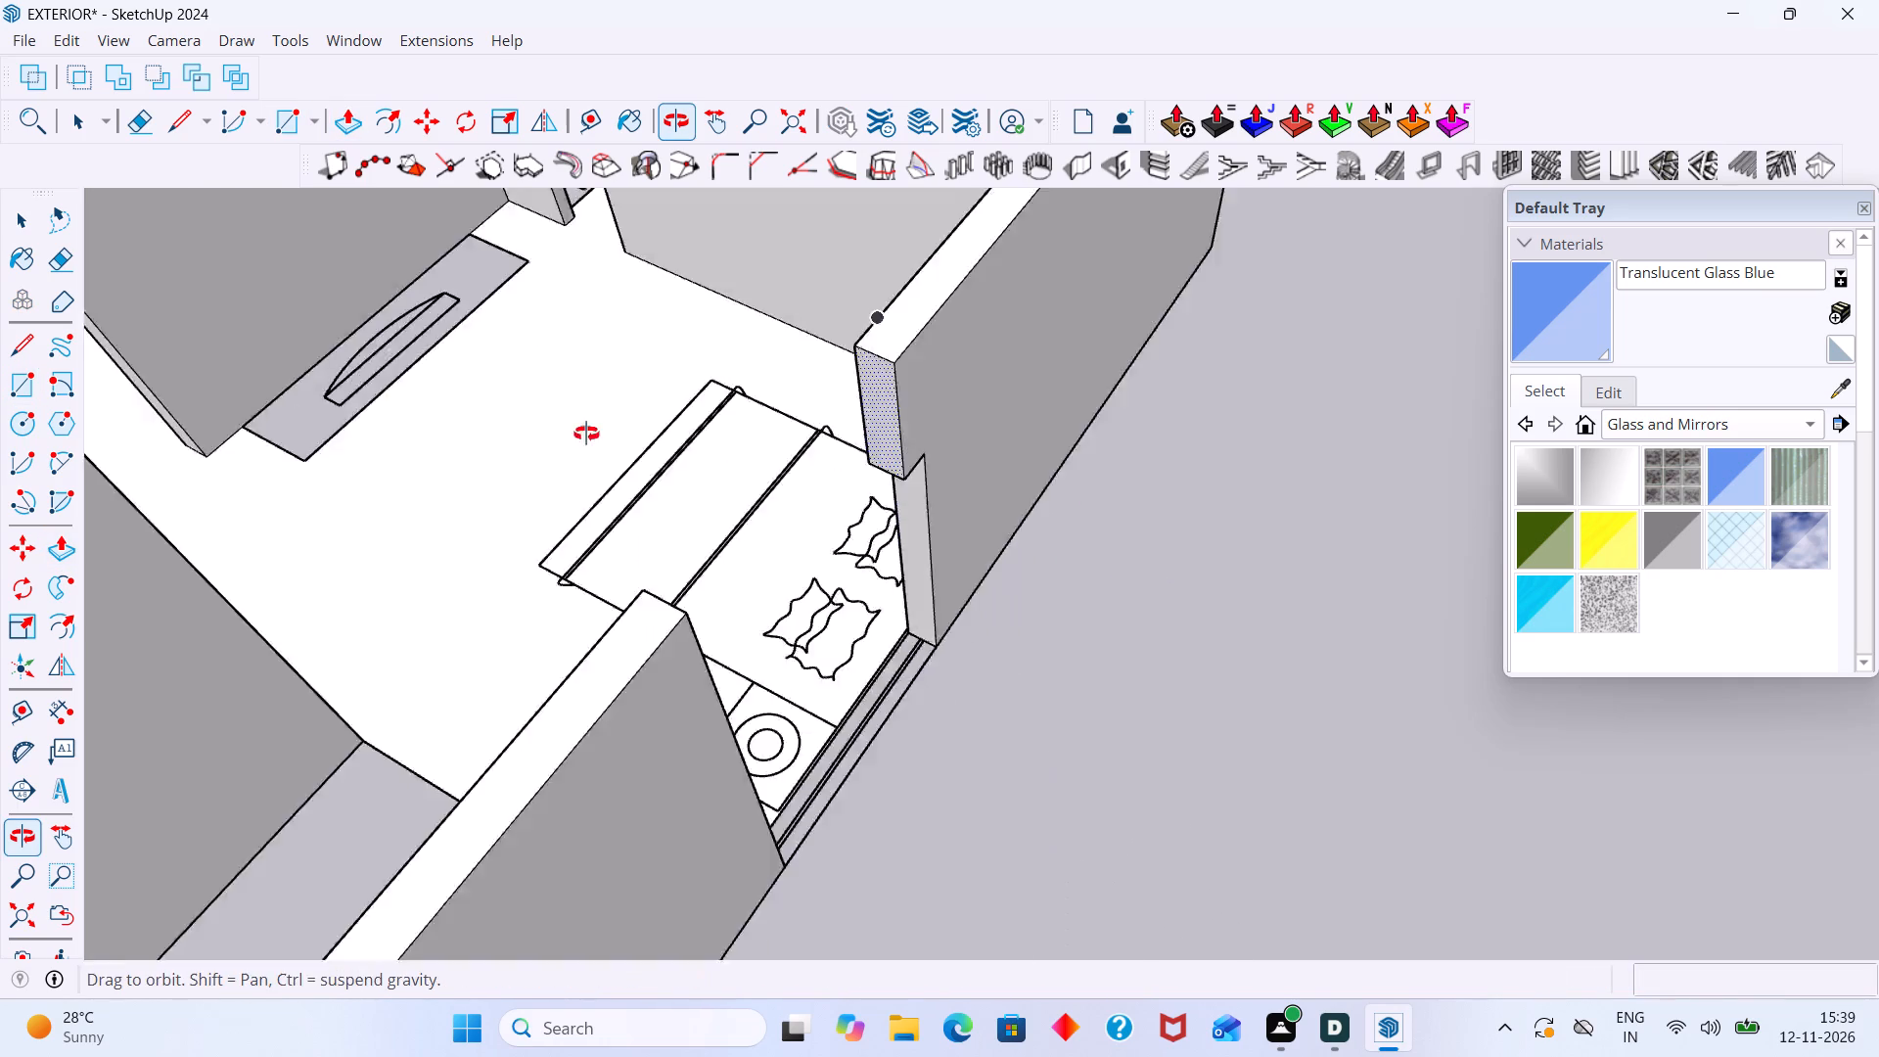
{"action": "middle_click_drag", "start_coordinate": [586, 434], "coordinate": [497, 421]}
{"action": "left_click", "coordinate": [513, 414]}
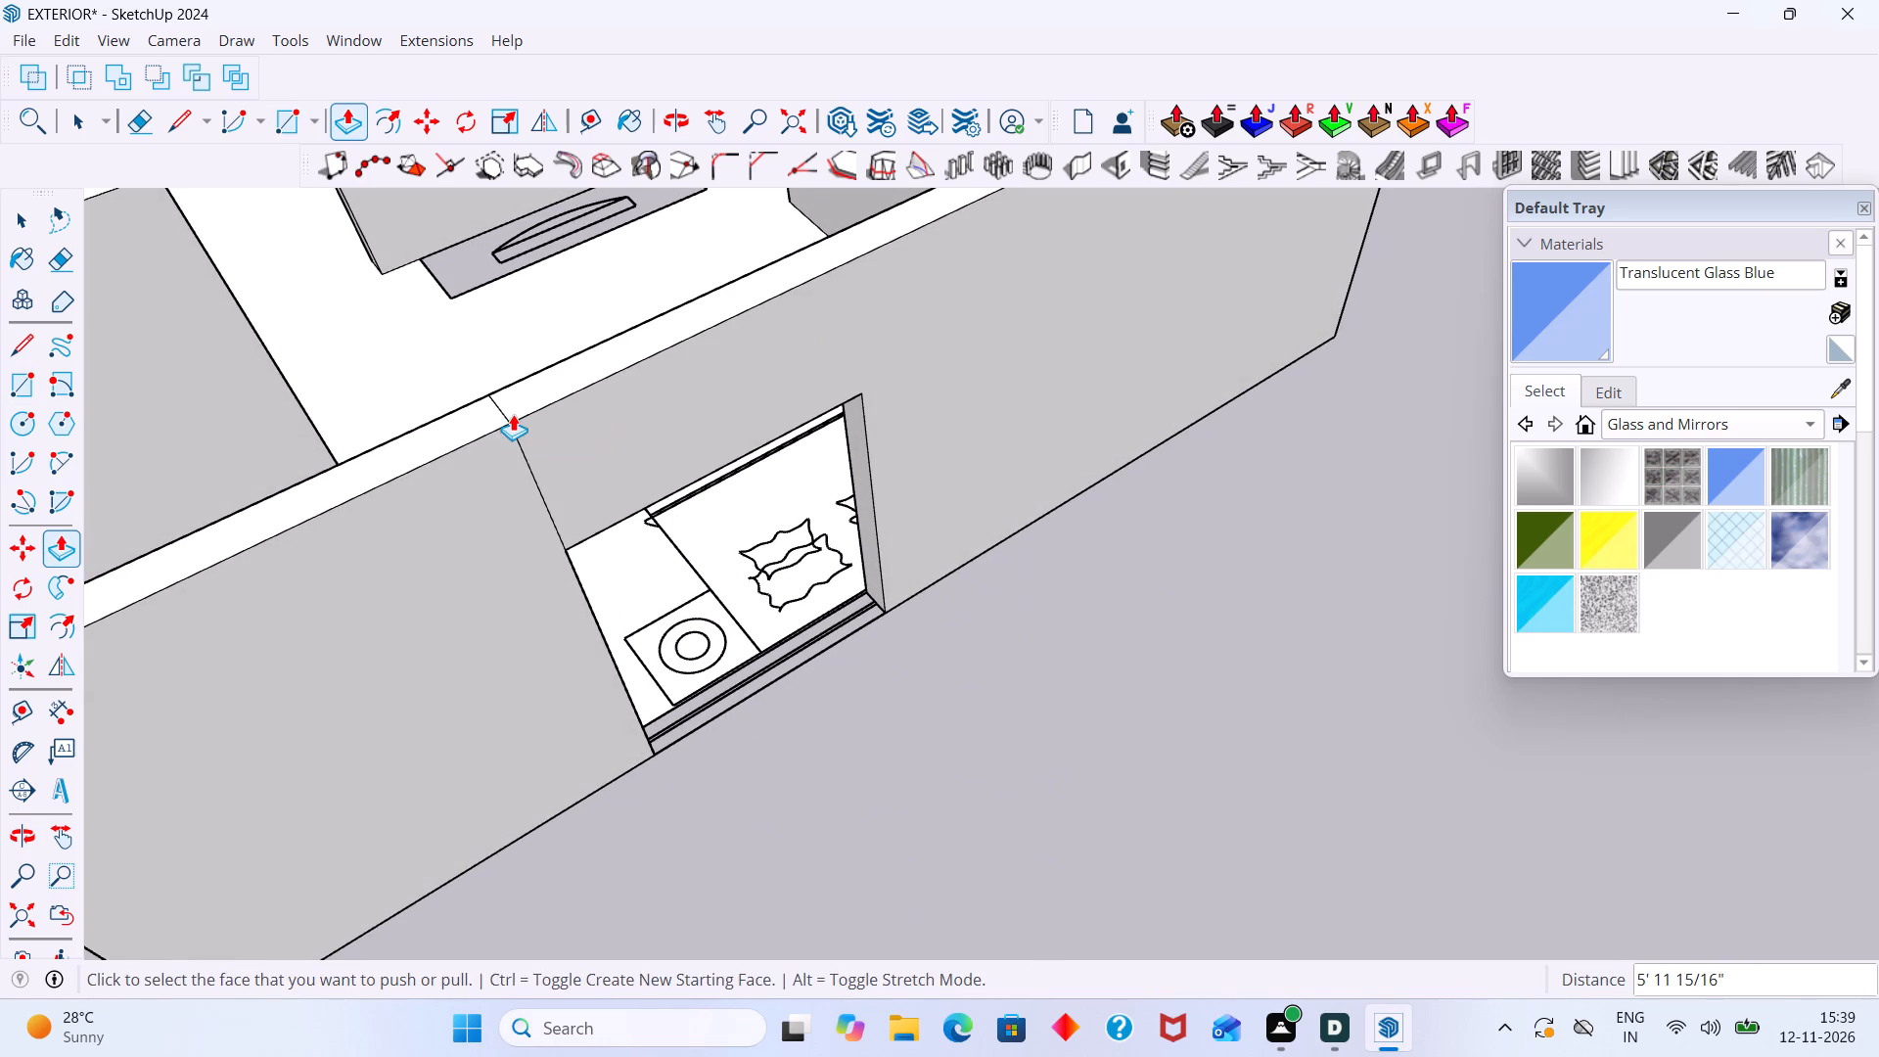
{"action": "key", "text": "space"}
{"action": "left_click", "coordinate": [974, 633]}
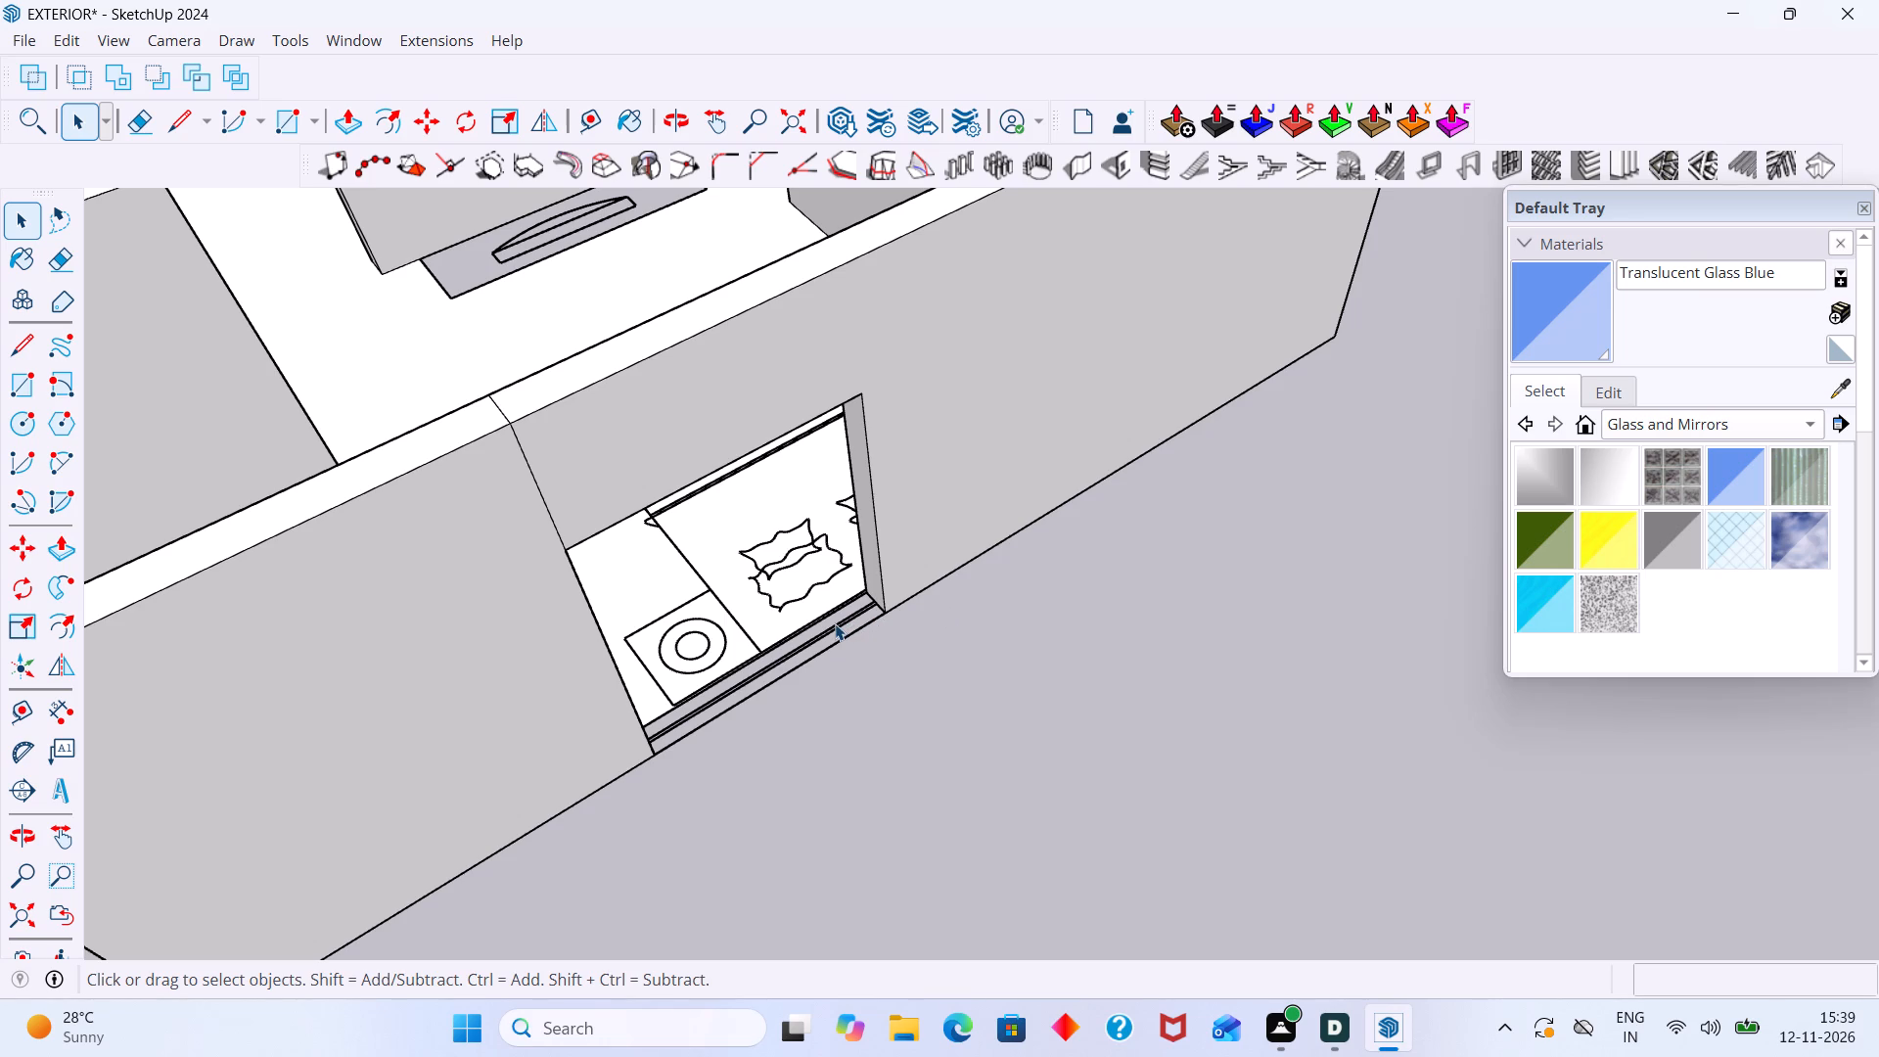
Erase the header's seam lines on the wall's outer face, top and inner face.
{"action": "key", "text": "e"}
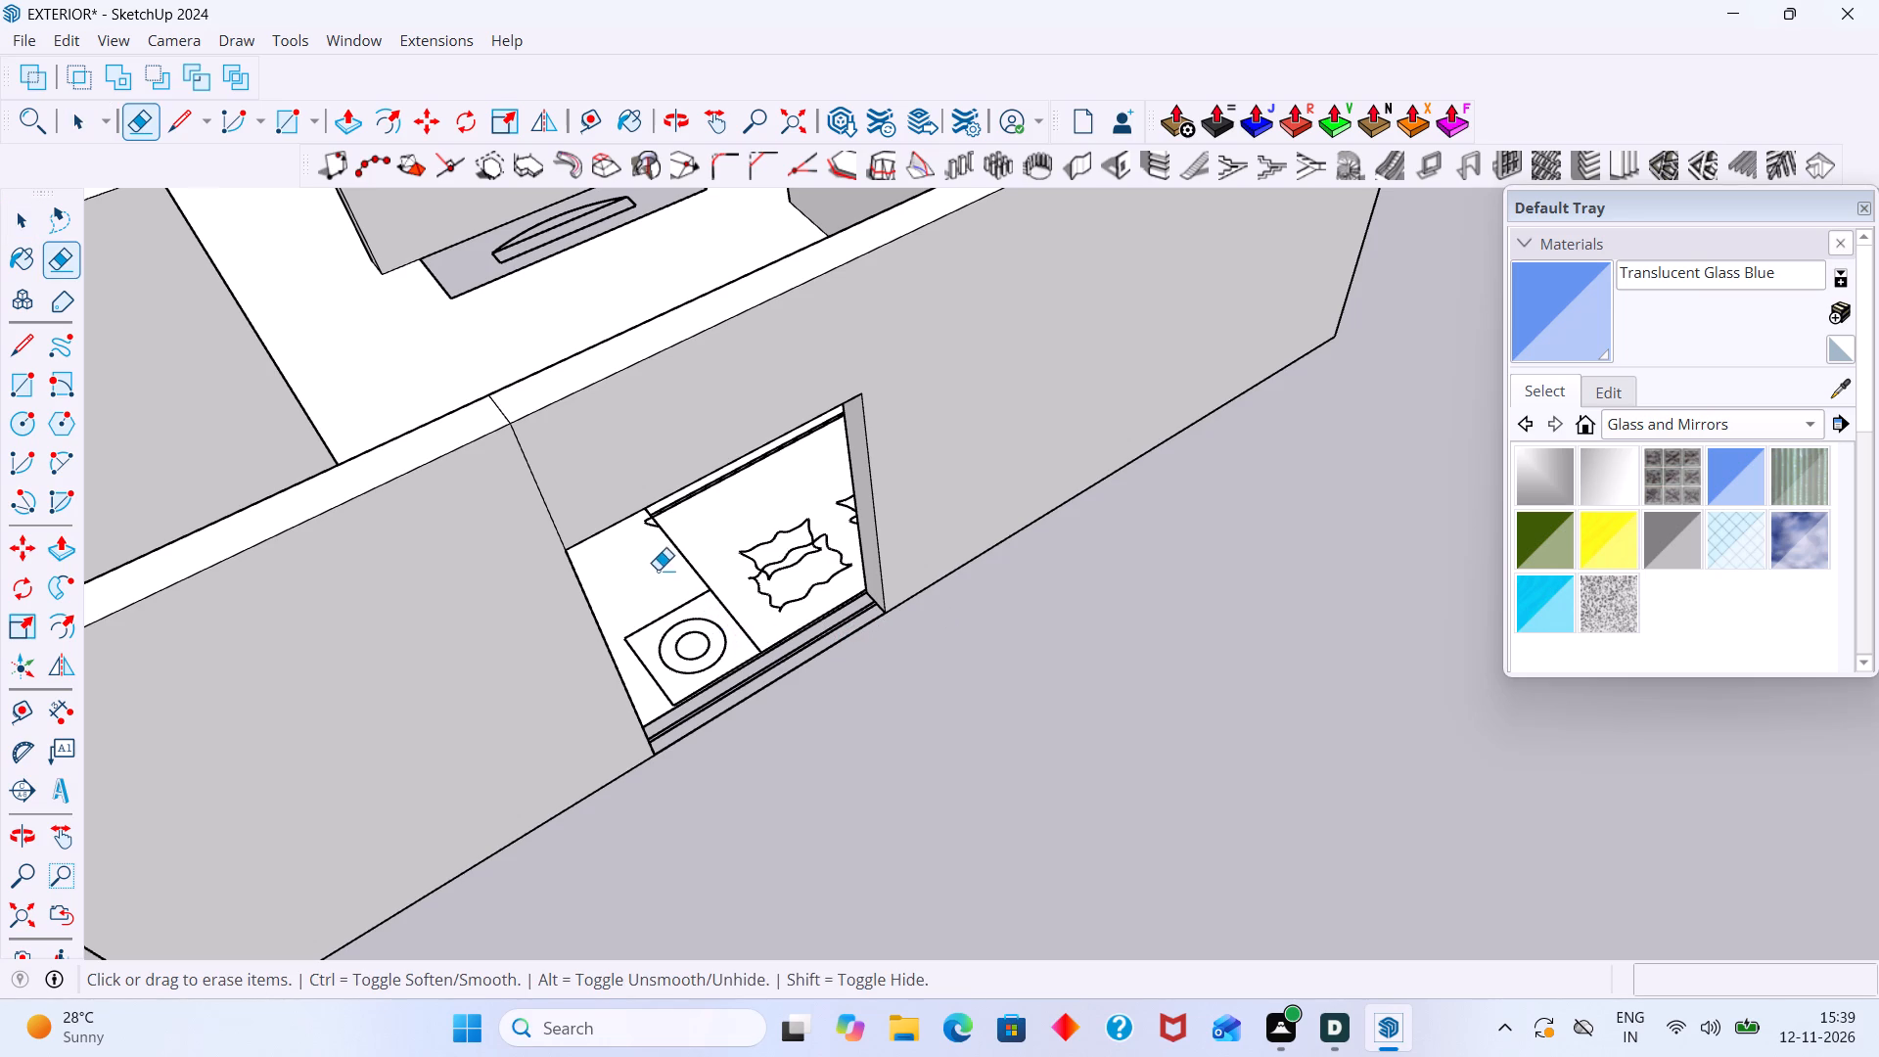
{"action": "scroll", "coordinate": [591, 564], "scroll_direction": "up", "scroll_amount": 6}
{"action": "left_click_drag", "start_coordinate": [530, 397], "coordinate": [454, 443]}
{"action": "scroll", "coordinate": [453, 444], "scroll_direction": "down", "scroll_amount": 5}
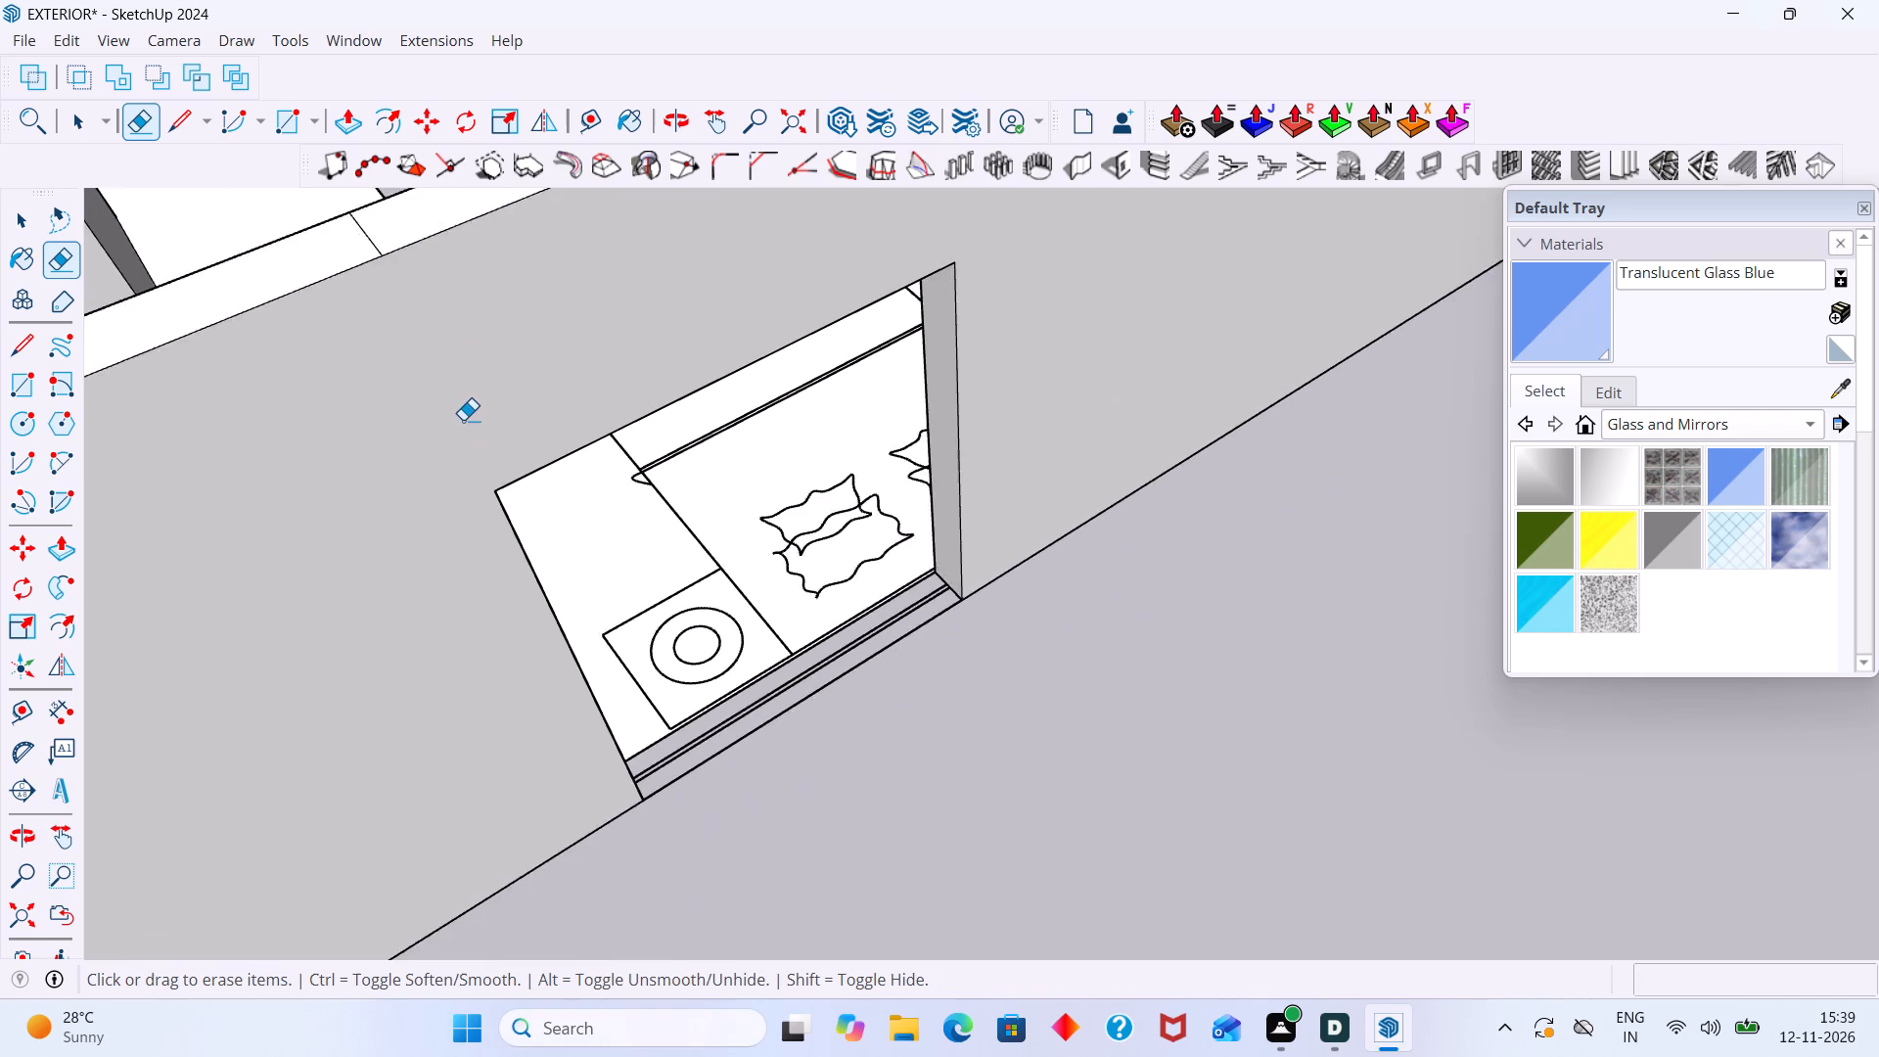
{"action": "scroll", "coordinate": [463, 420], "scroll_direction": "down", "scroll_amount": 5}
{"action": "middle_click_drag", "start_coordinate": [473, 459], "coordinate": [546, 581]}
{"action": "scroll", "coordinate": [469, 555], "scroll_direction": "up", "scroll_amount": 7}
{"action": "left_click_drag", "start_coordinate": [392, 561], "coordinate": [367, 584]}
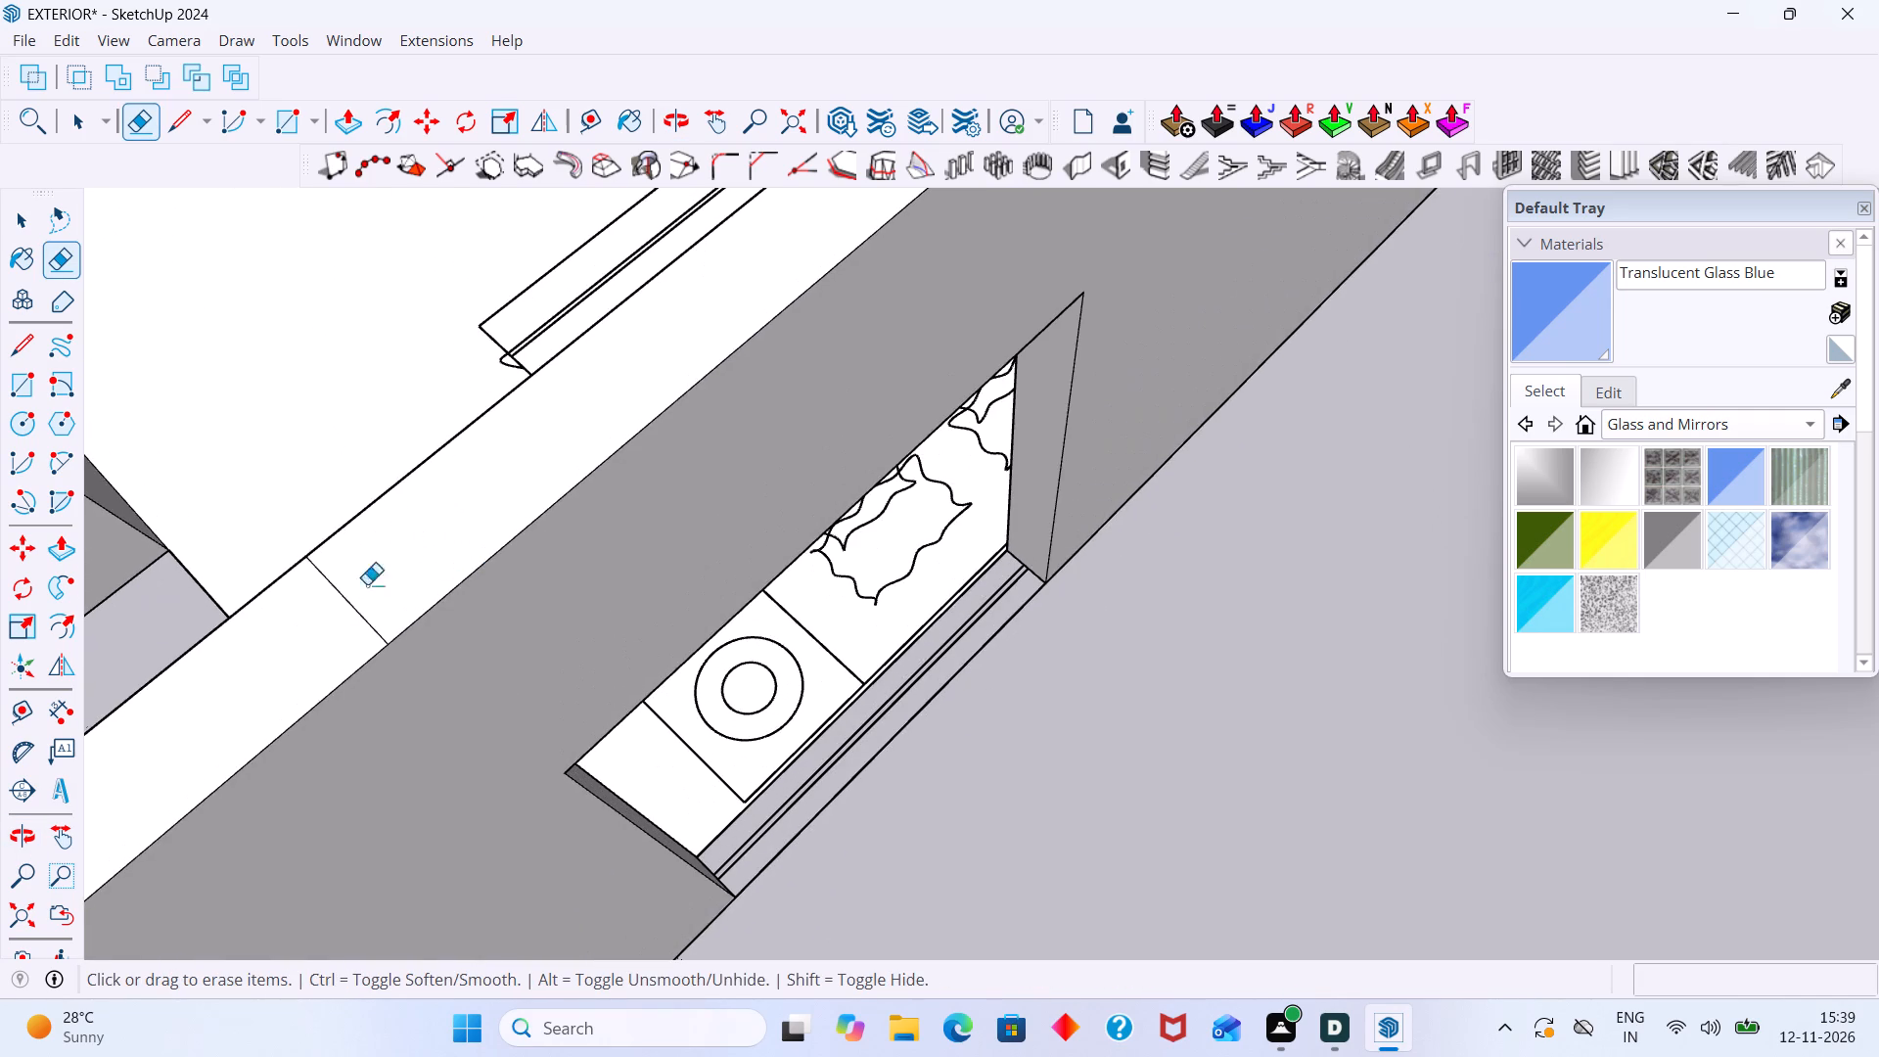
{"action": "left_click_drag", "start_coordinate": [367, 584], "coordinate": [340, 620]}
{"action": "scroll", "coordinate": [344, 600], "scroll_direction": "down", "scroll_amount": 4}
{"action": "middle_click_drag", "start_coordinate": [432, 595], "coordinate": [1091, 229]}
{"action": "scroll", "coordinate": [1128, 295], "scroll_direction": "down", "scroll_amount": 3}
{"action": "left_click_drag", "start_coordinate": [1145, 345], "coordinate": [1077, 320]}
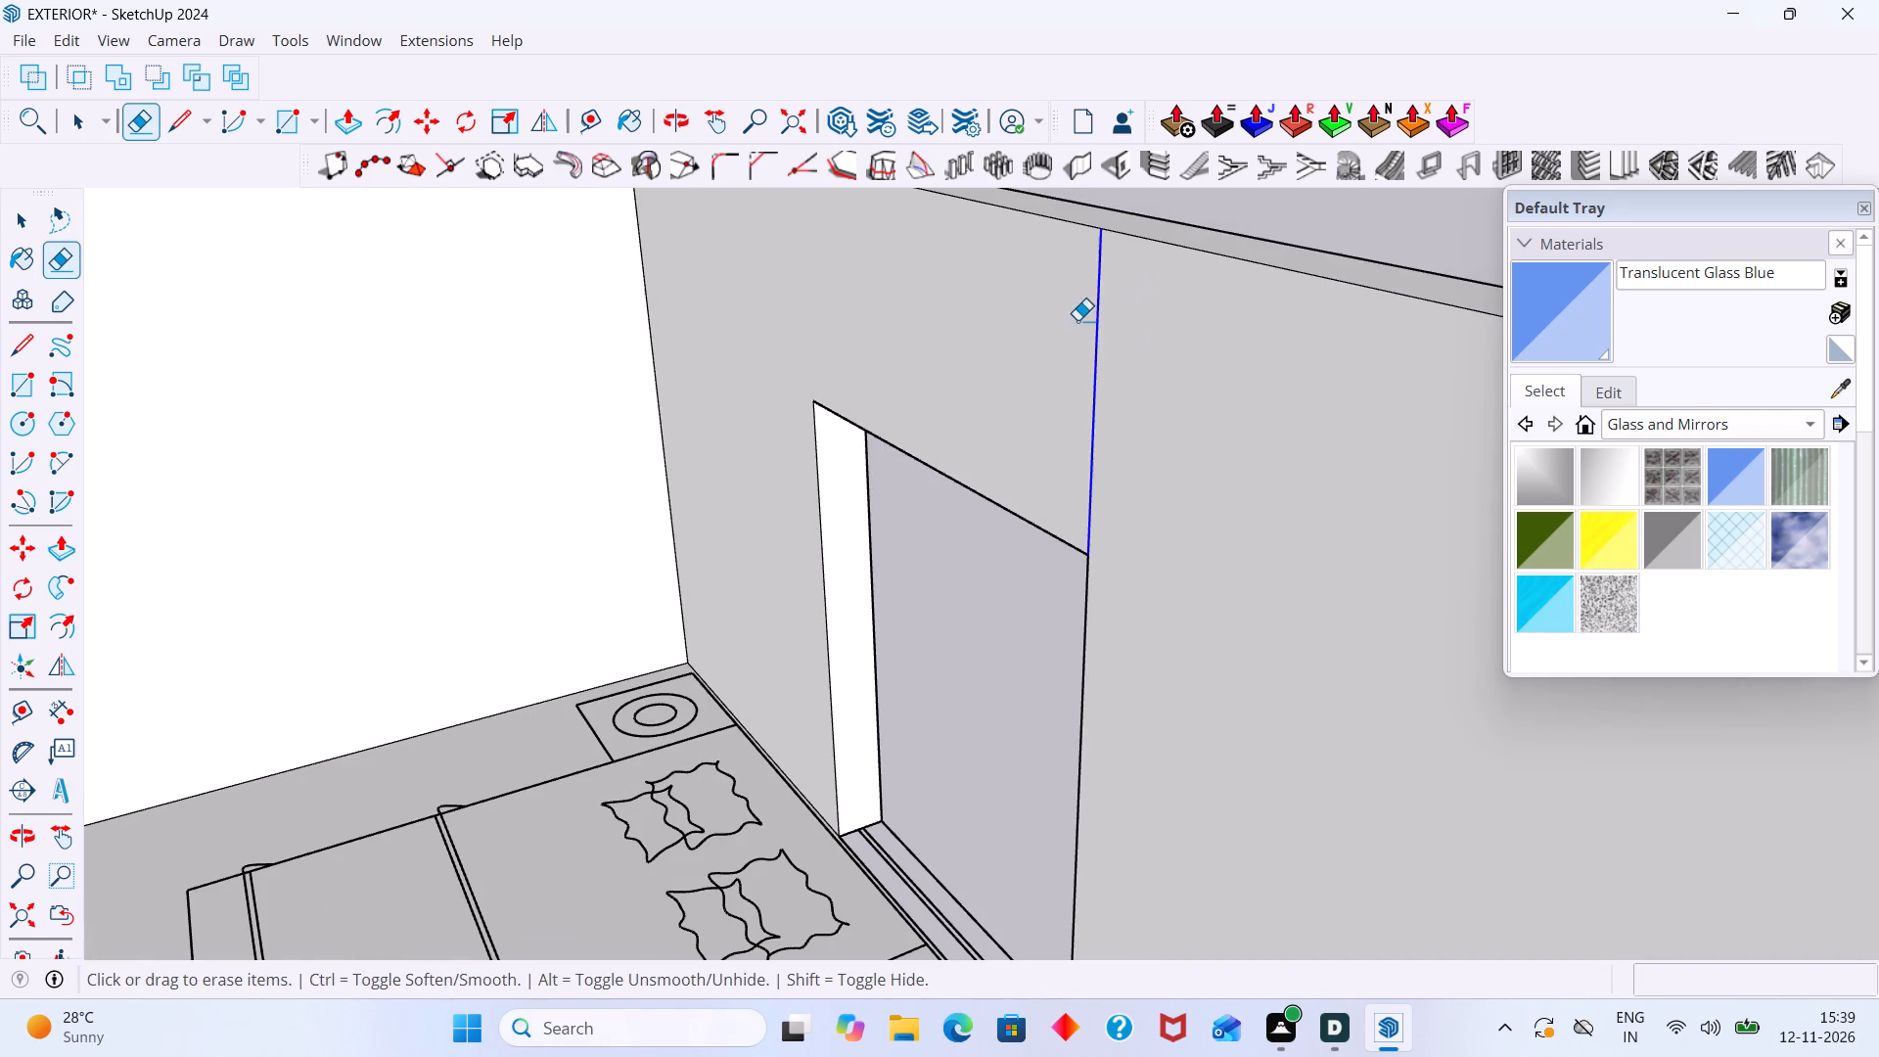
{"action": "left_click_drag", "start_coordinate": [1077, 320], "coordinate": [1065, 314]}
Examine the floor plan model from several sides to review its walls and remaining openings.
{"action": "scroll", "coordinate": [1060, 342], "scroll_direction": "down", "scroll_amount": 13}
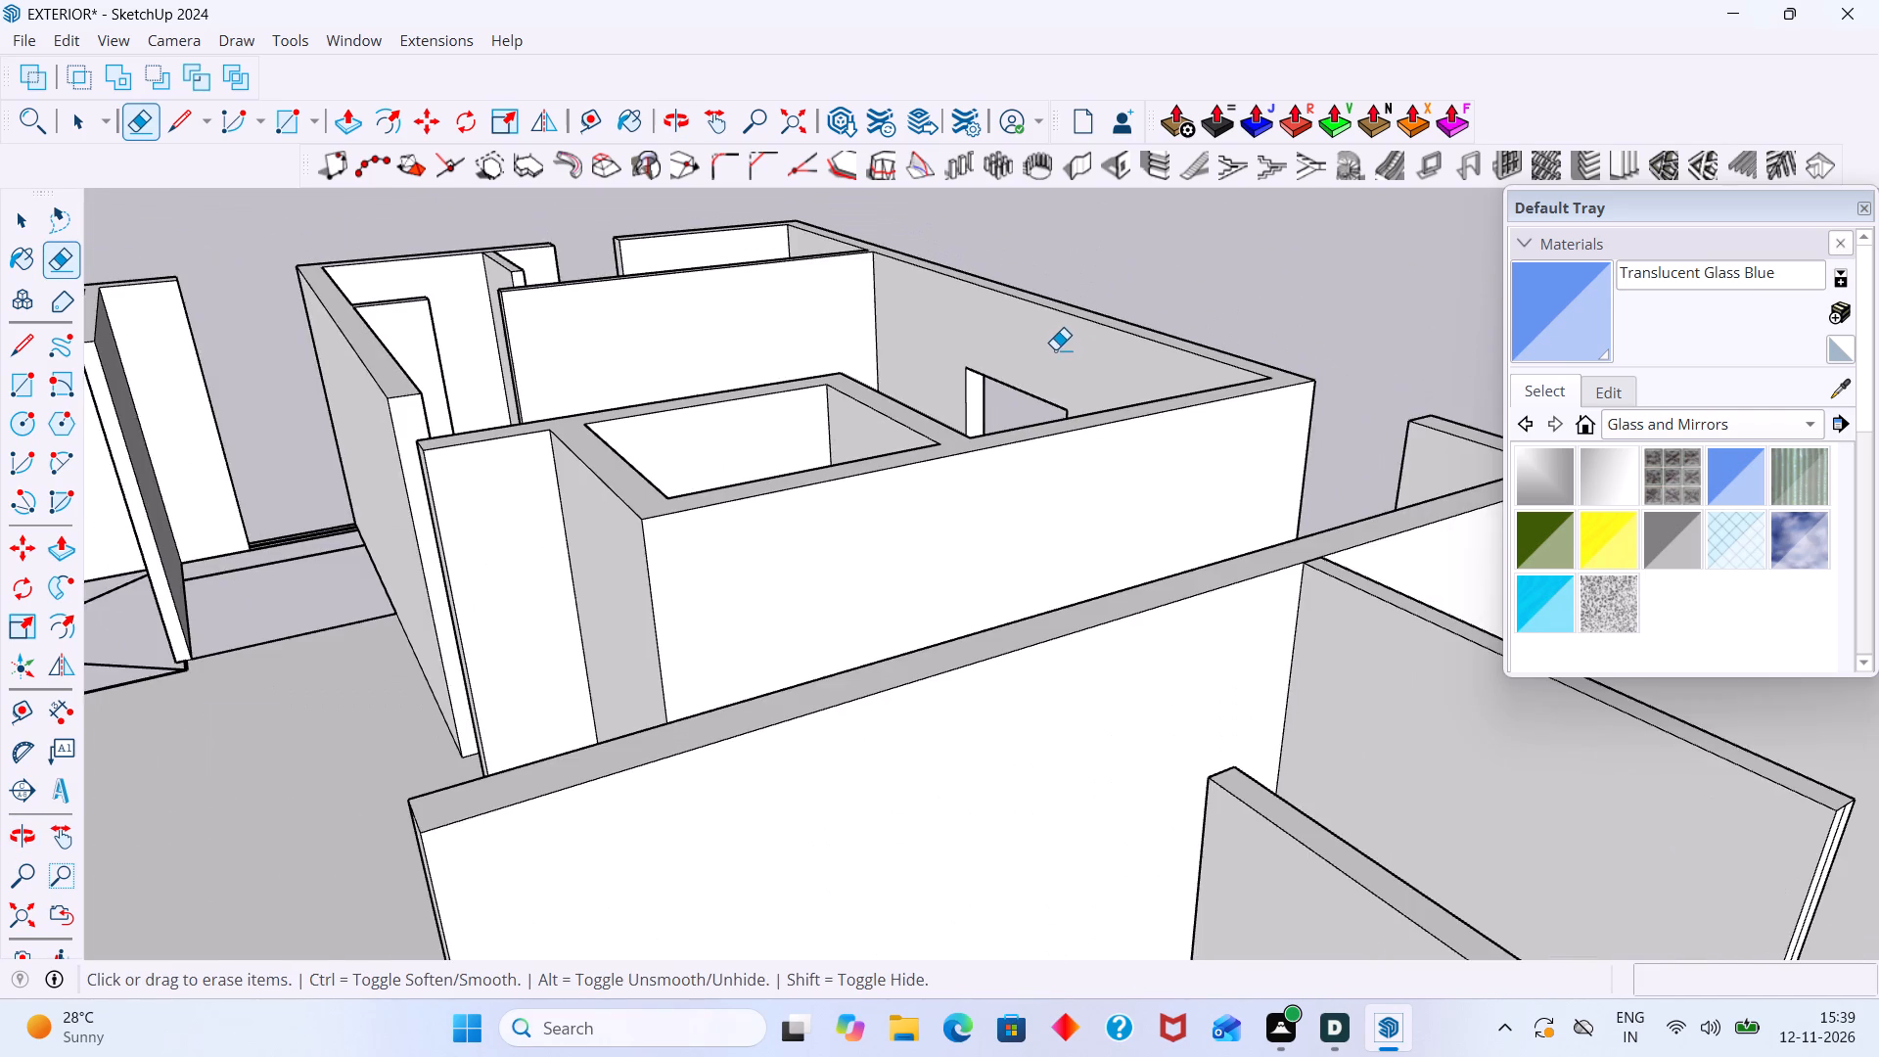
{"action": "scroll", "coordinate": [1055, 349], "scroll_direction": "down", "scroll_amount": 6}
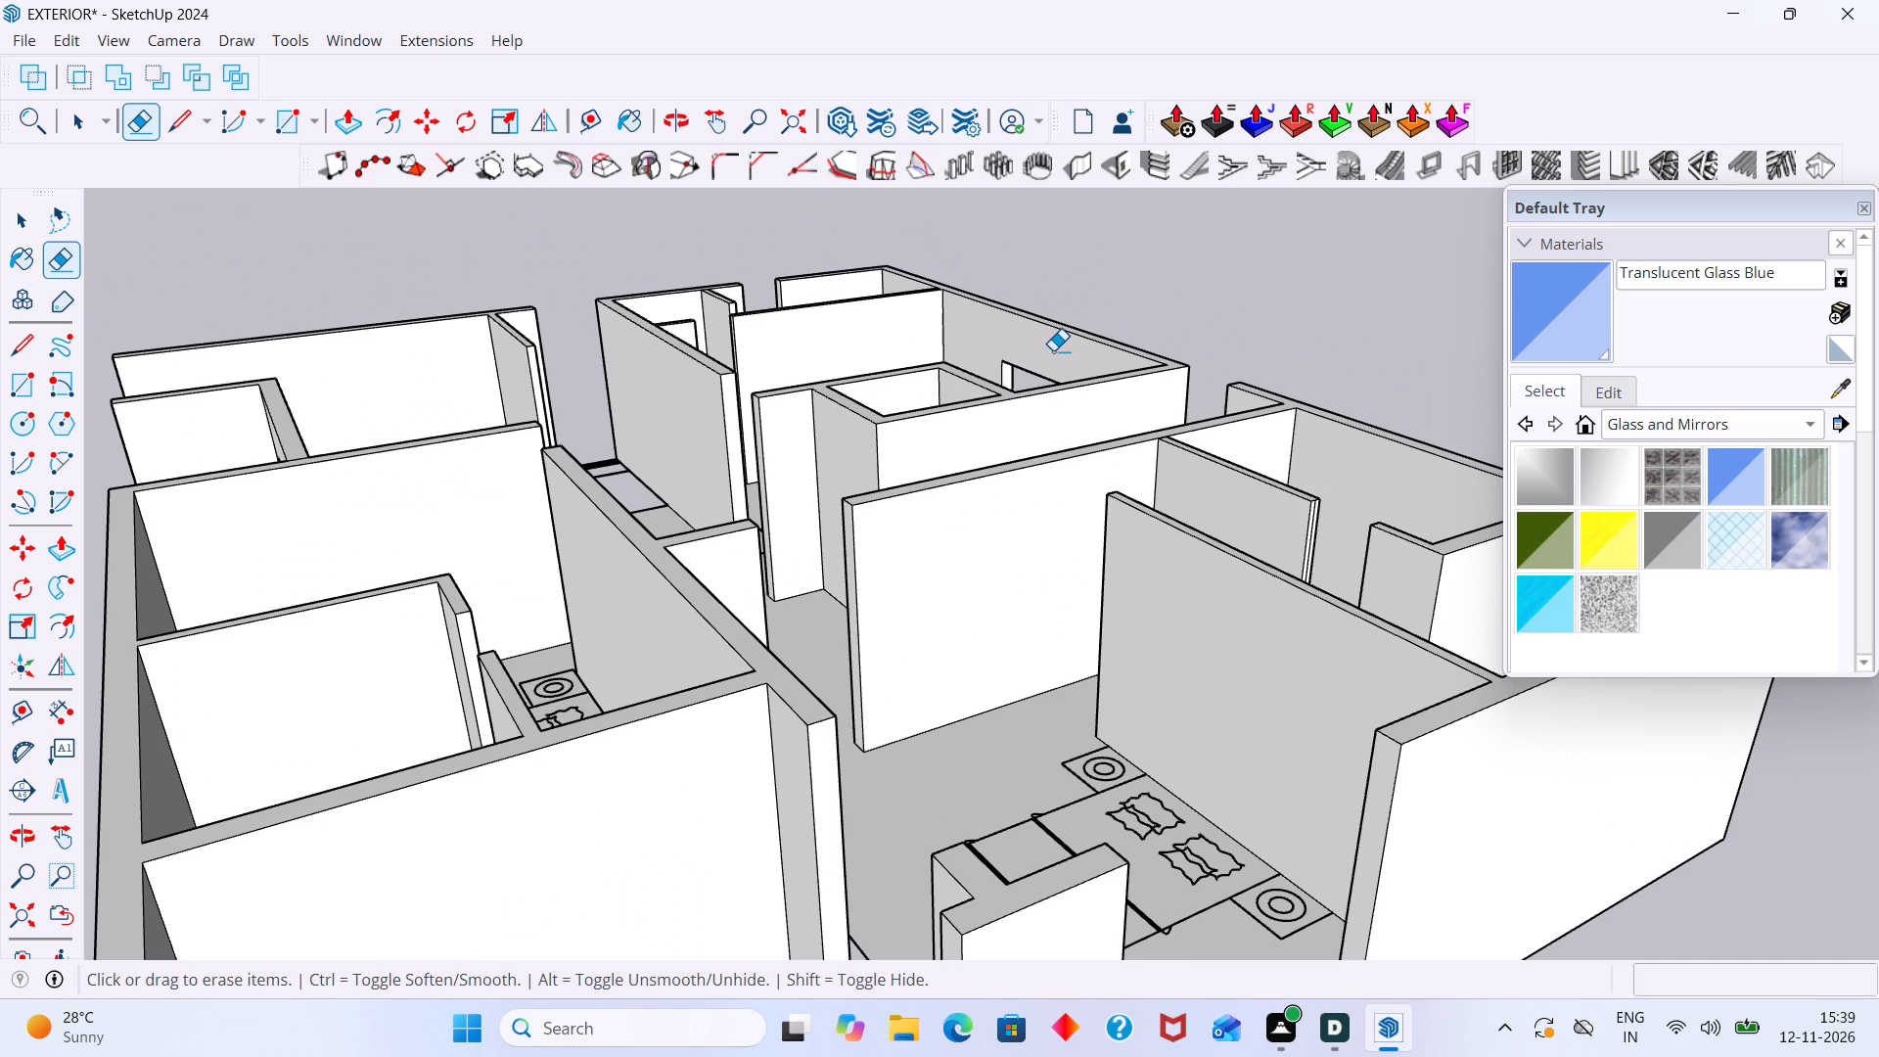
{"action": "key", "text": "b"}
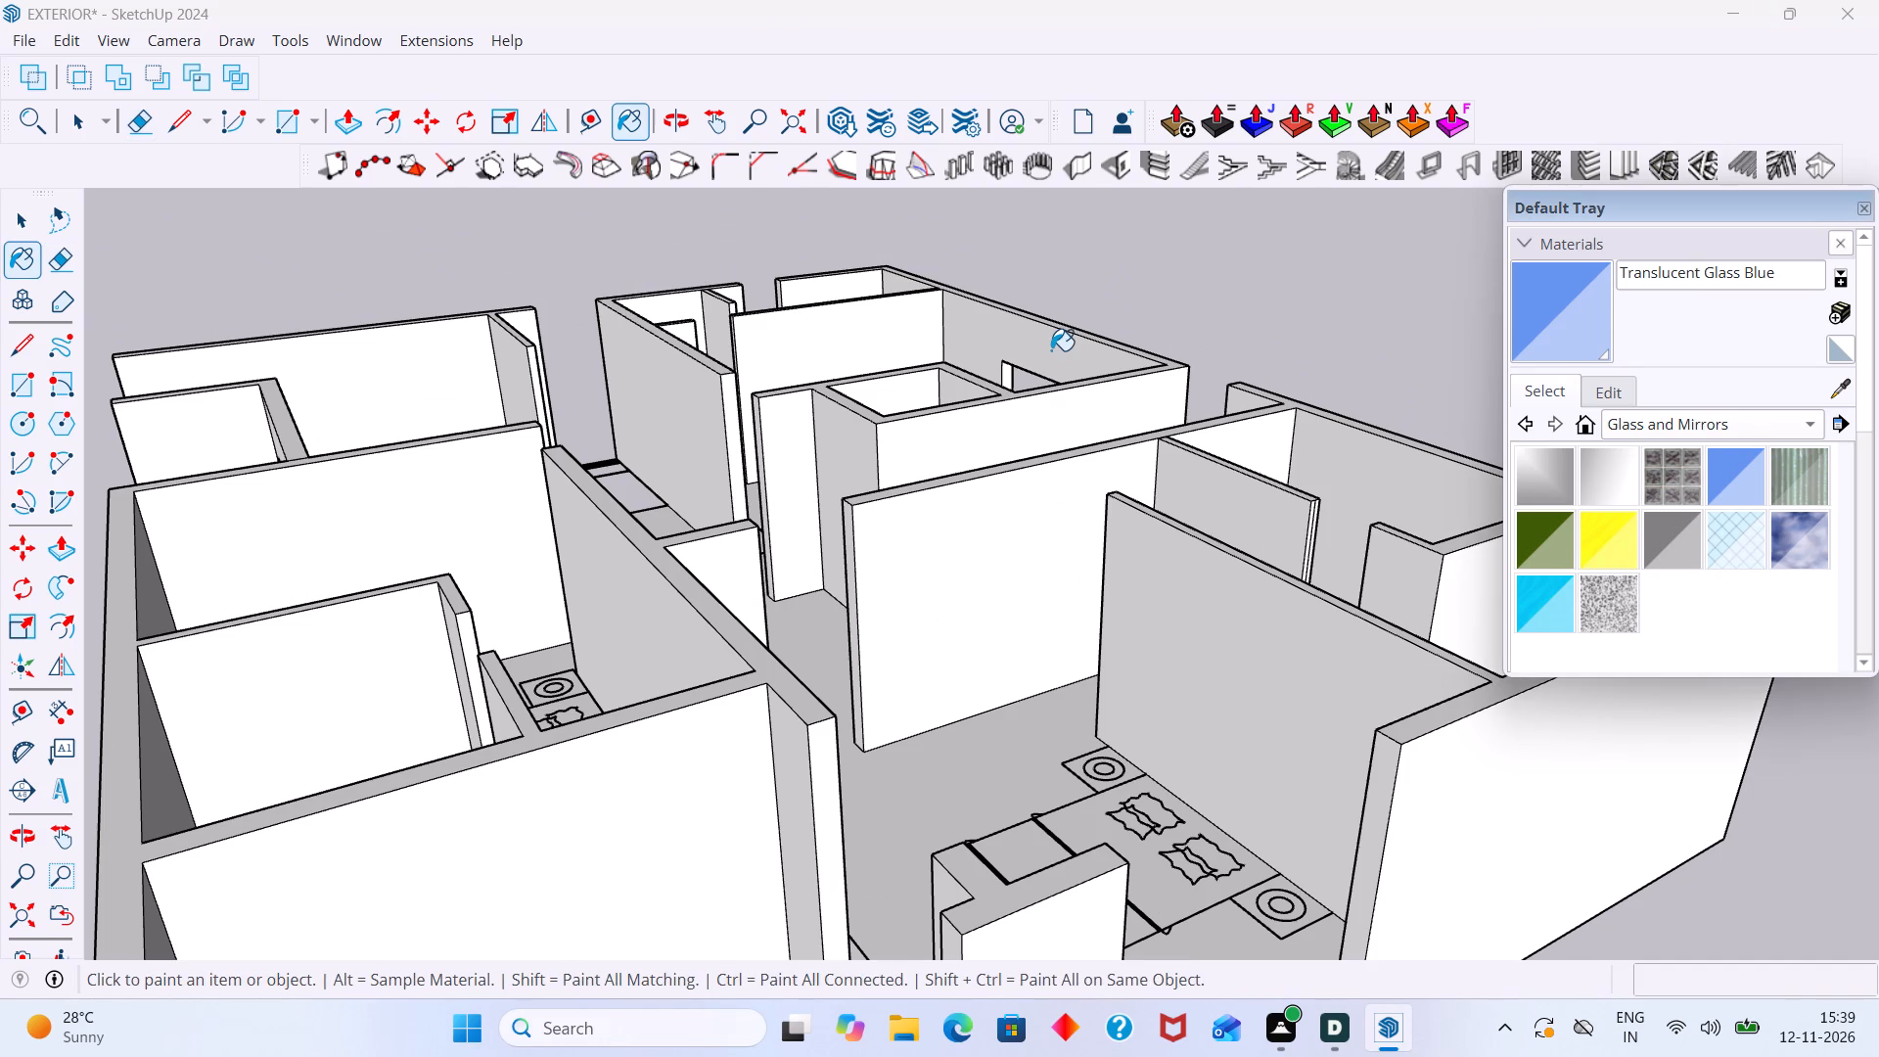
{"action": "key", "text": "space"}
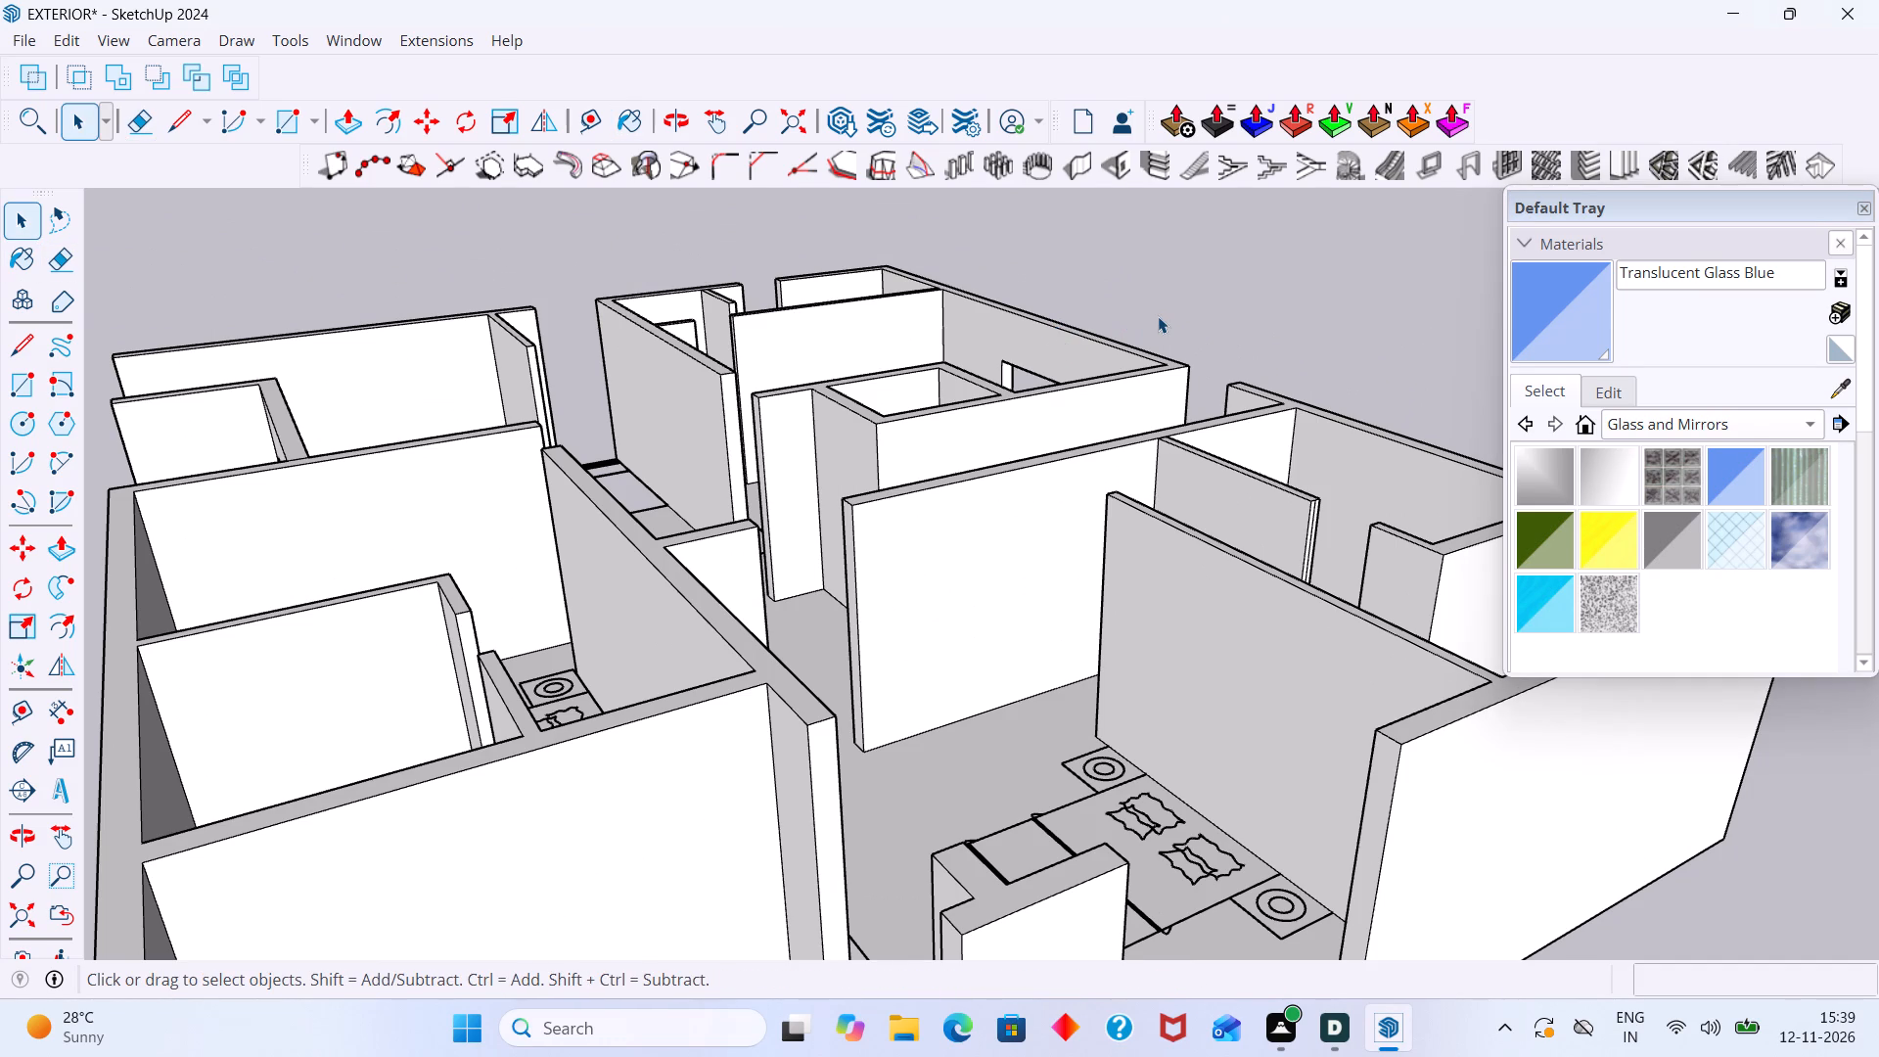
{"action": "middle_click_drag", "start_coordinate": [1133, 350], "coordinate": [919, 357]}
{"action": "scroll", "coordinate": [932, 354], "scroll_direction": "down", "scroll_amount": 8}
{"action": "left_click", "coordinate": [1186, 375]}
{"action": "middle_click_drag", "start_coordinate": [1162, 384], "coordinate": [992, 420]}
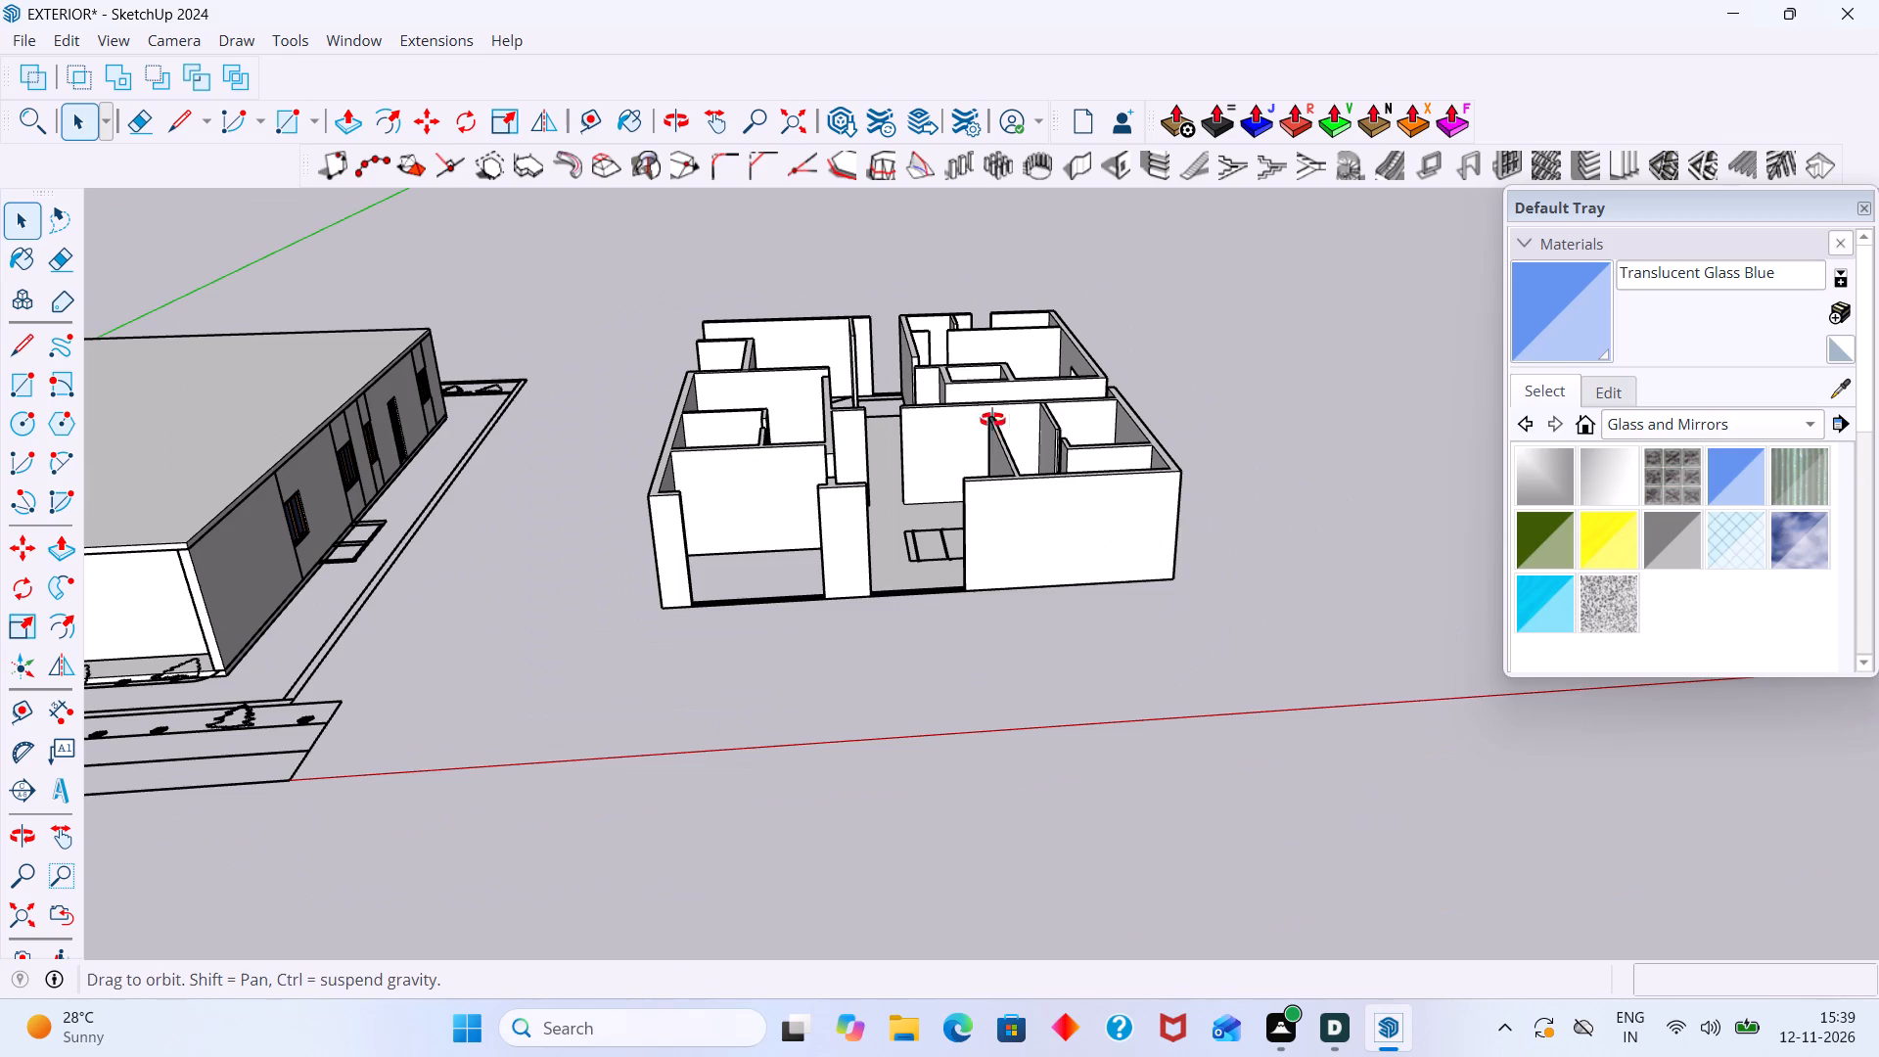
{"action": "middle_click_drag", "start_coordinate": [992, 420], "coordinate": [367, 550]}
{"action": "scroll", "coordinate": [716, 551], "scroll_direction": "down", "scroll_amount": 4}
{"action": "middle_click_drag", "start_coordinate": [808, 551], "coordinate": [414, 555], "text": "shift"}
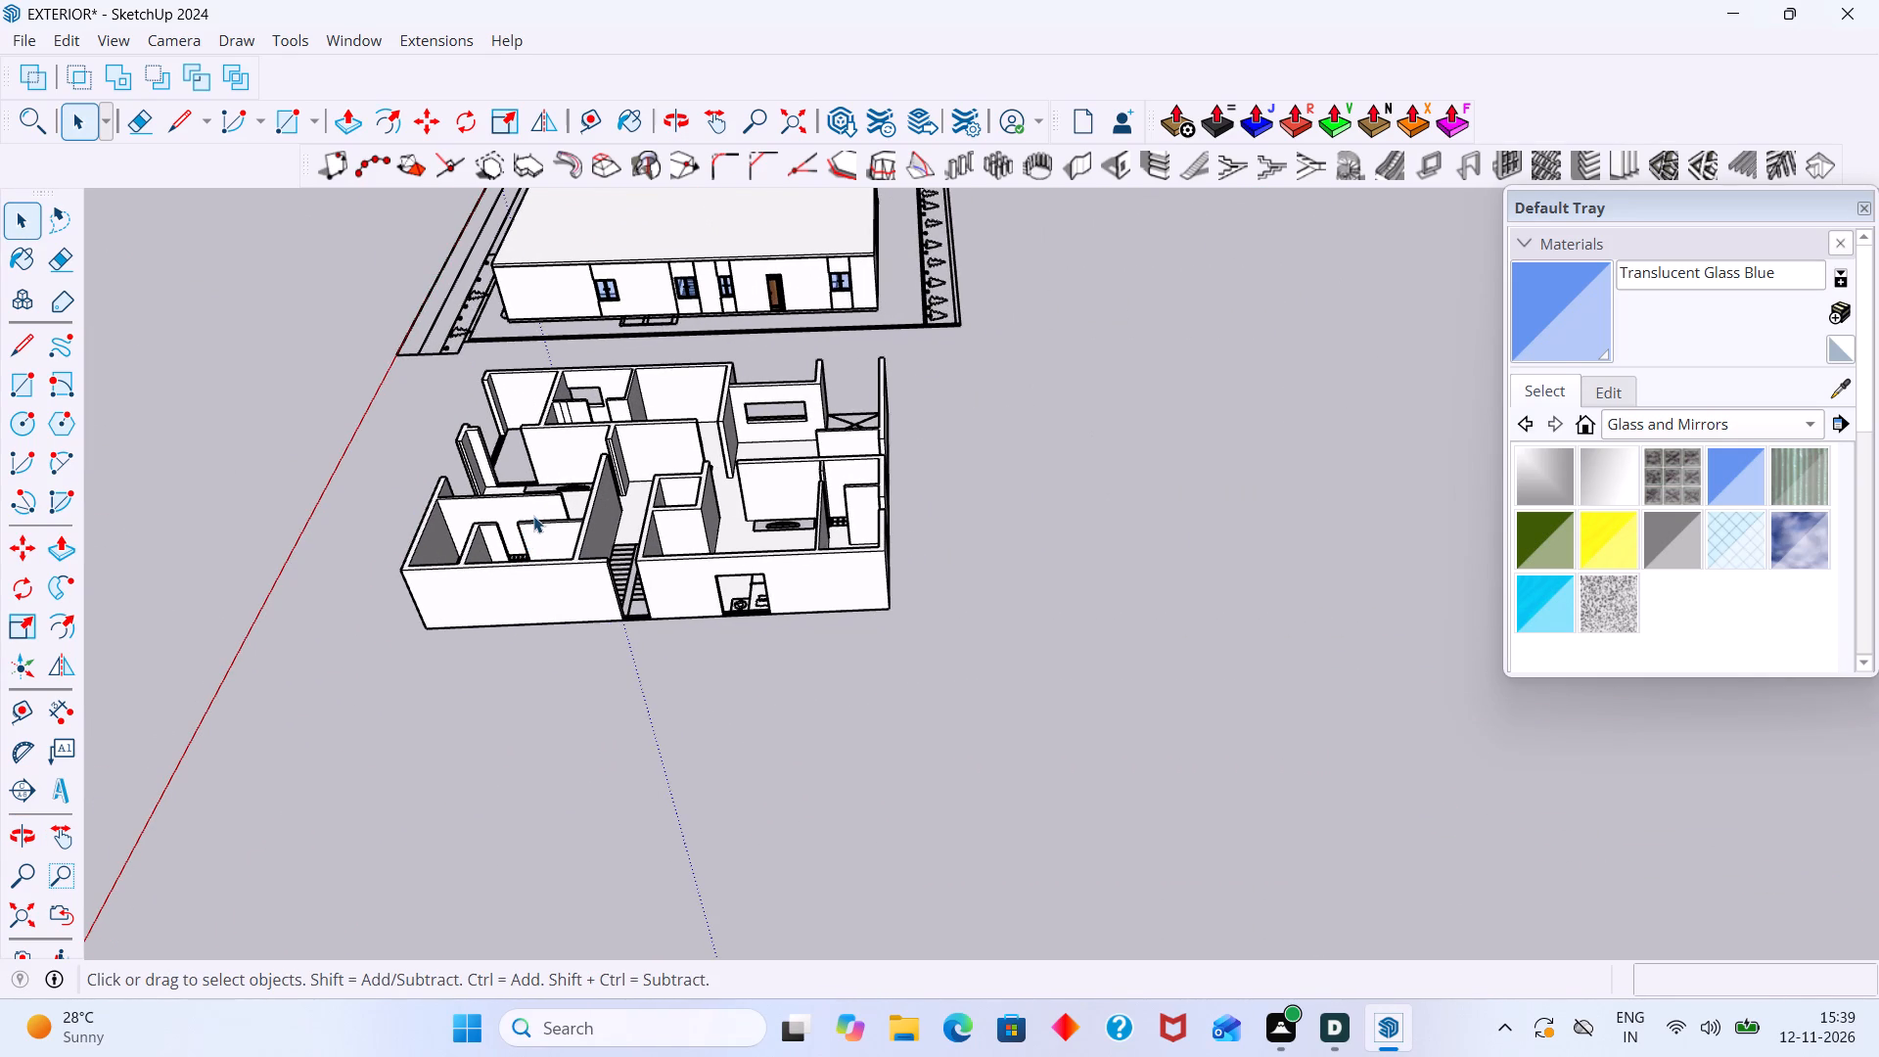
{"action": "scroll", "coordinate": [538, 539], "scroll_direction": "up", "scroll_amount": 4}
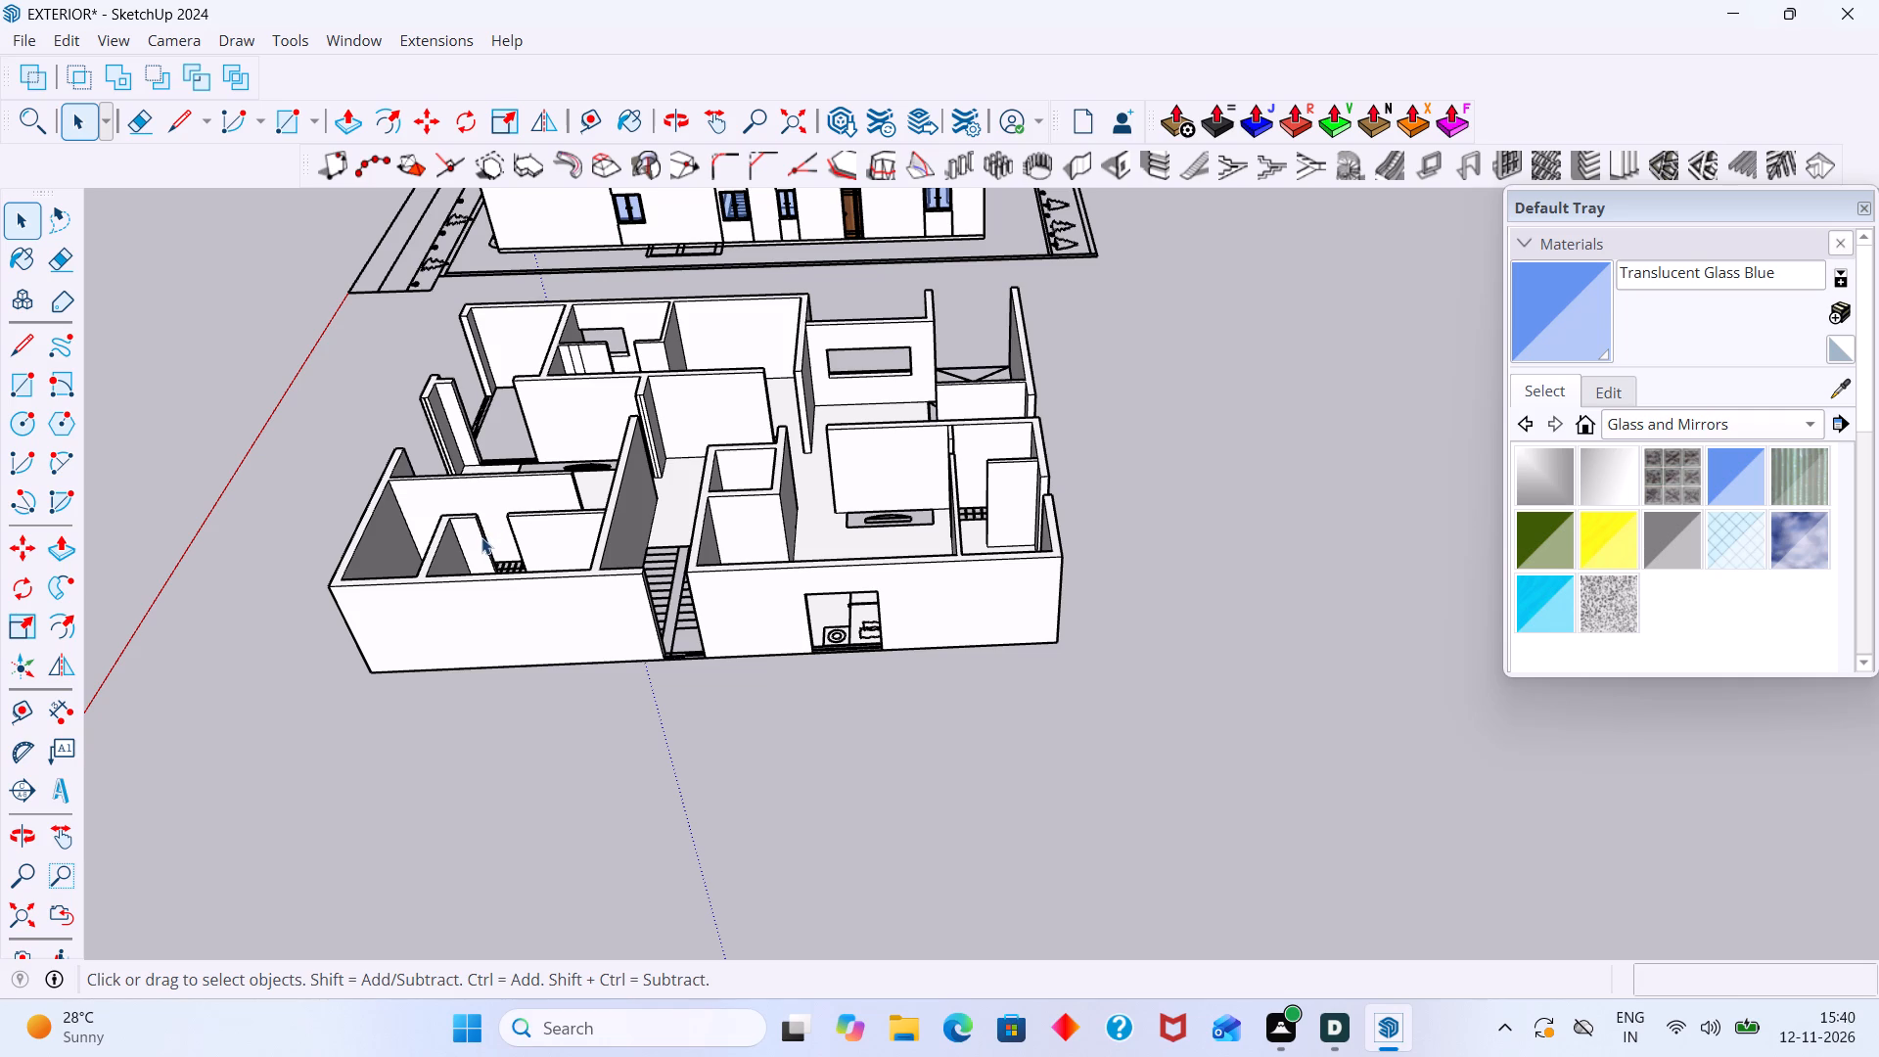
Erase the leftover window lines on the floor strip between the wall ends at the staircase opening.
{"action": "scroll", "coordinate": [481, 537], "scroll_direction": "down", "scroll_amount": 6}
{"action": "middle_click_drag", "start_coordinate": [570, 574], "coordinate": [447, 580]}
{"action": "scroll", "coordinate": [584, 547], "scroll_direction": "up", "scroll_amount": 12}
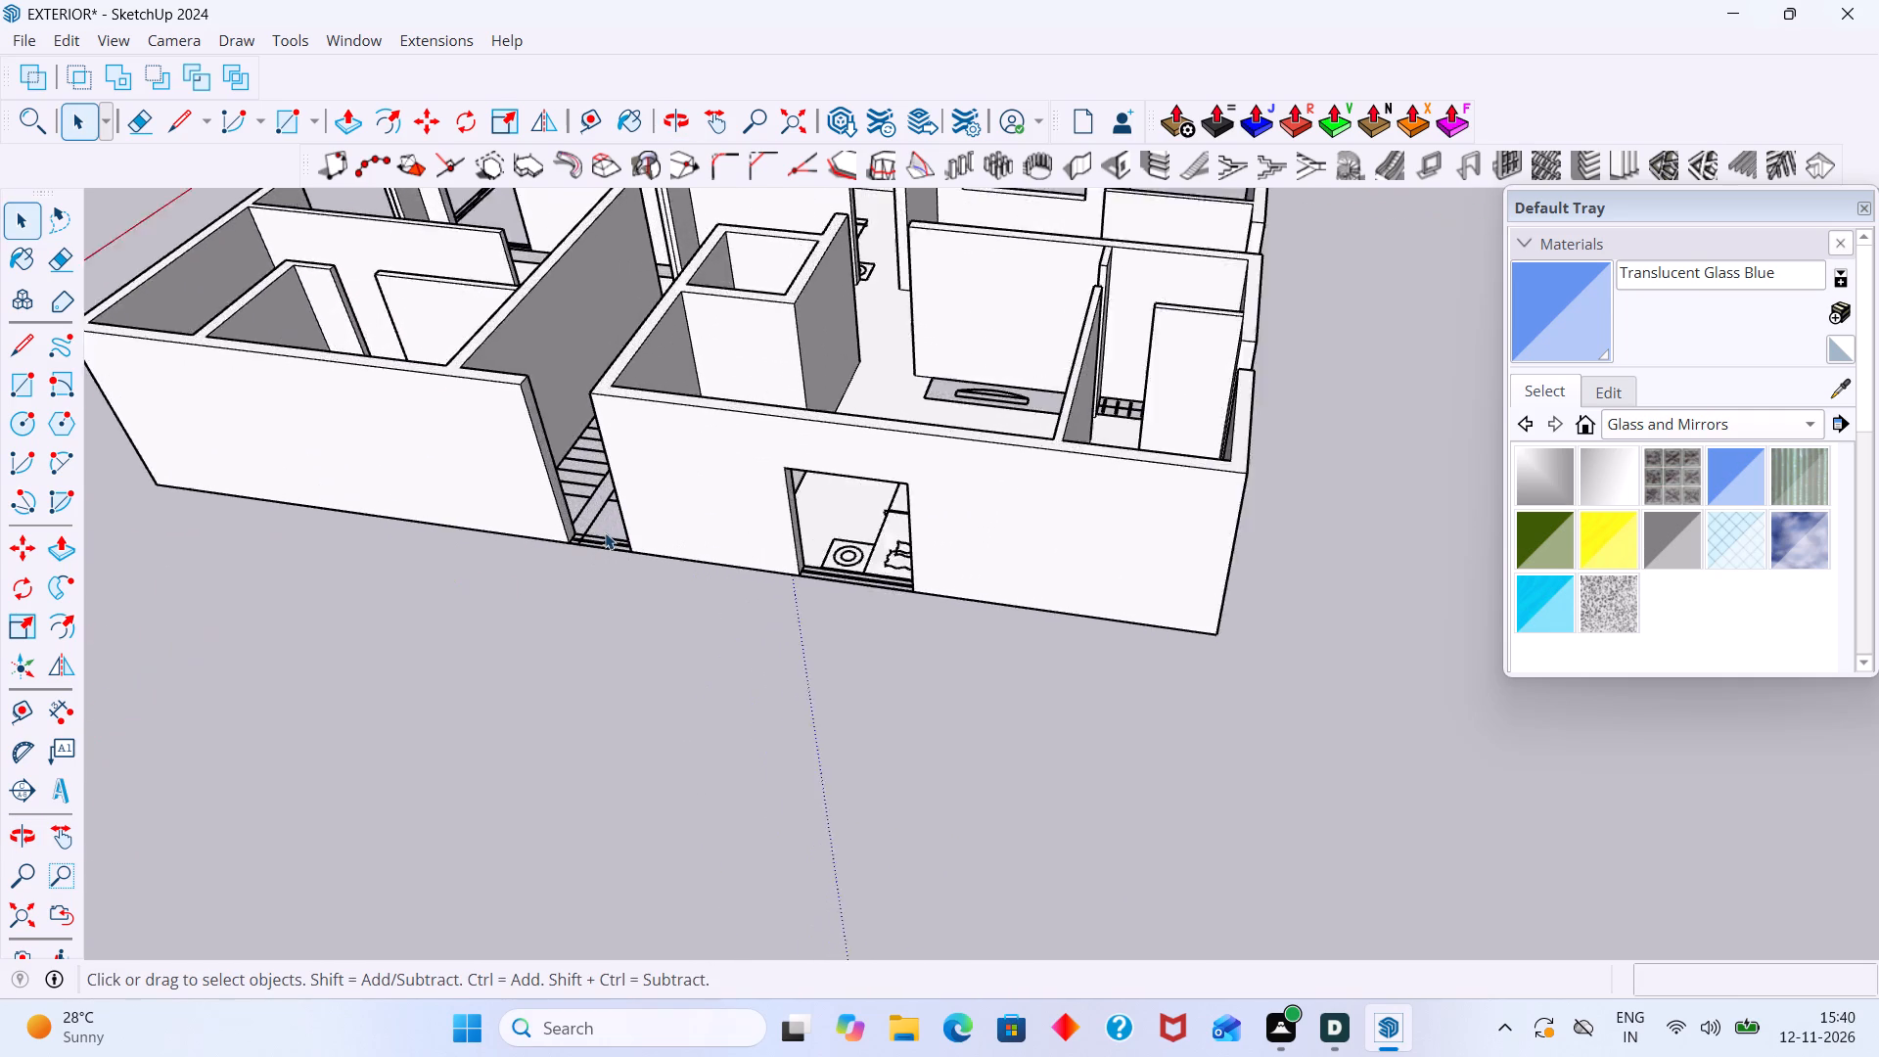
{"action": "scroll", "coordinate": [605, 532], "scroll_direction": "up", "scroll_amount": 11}
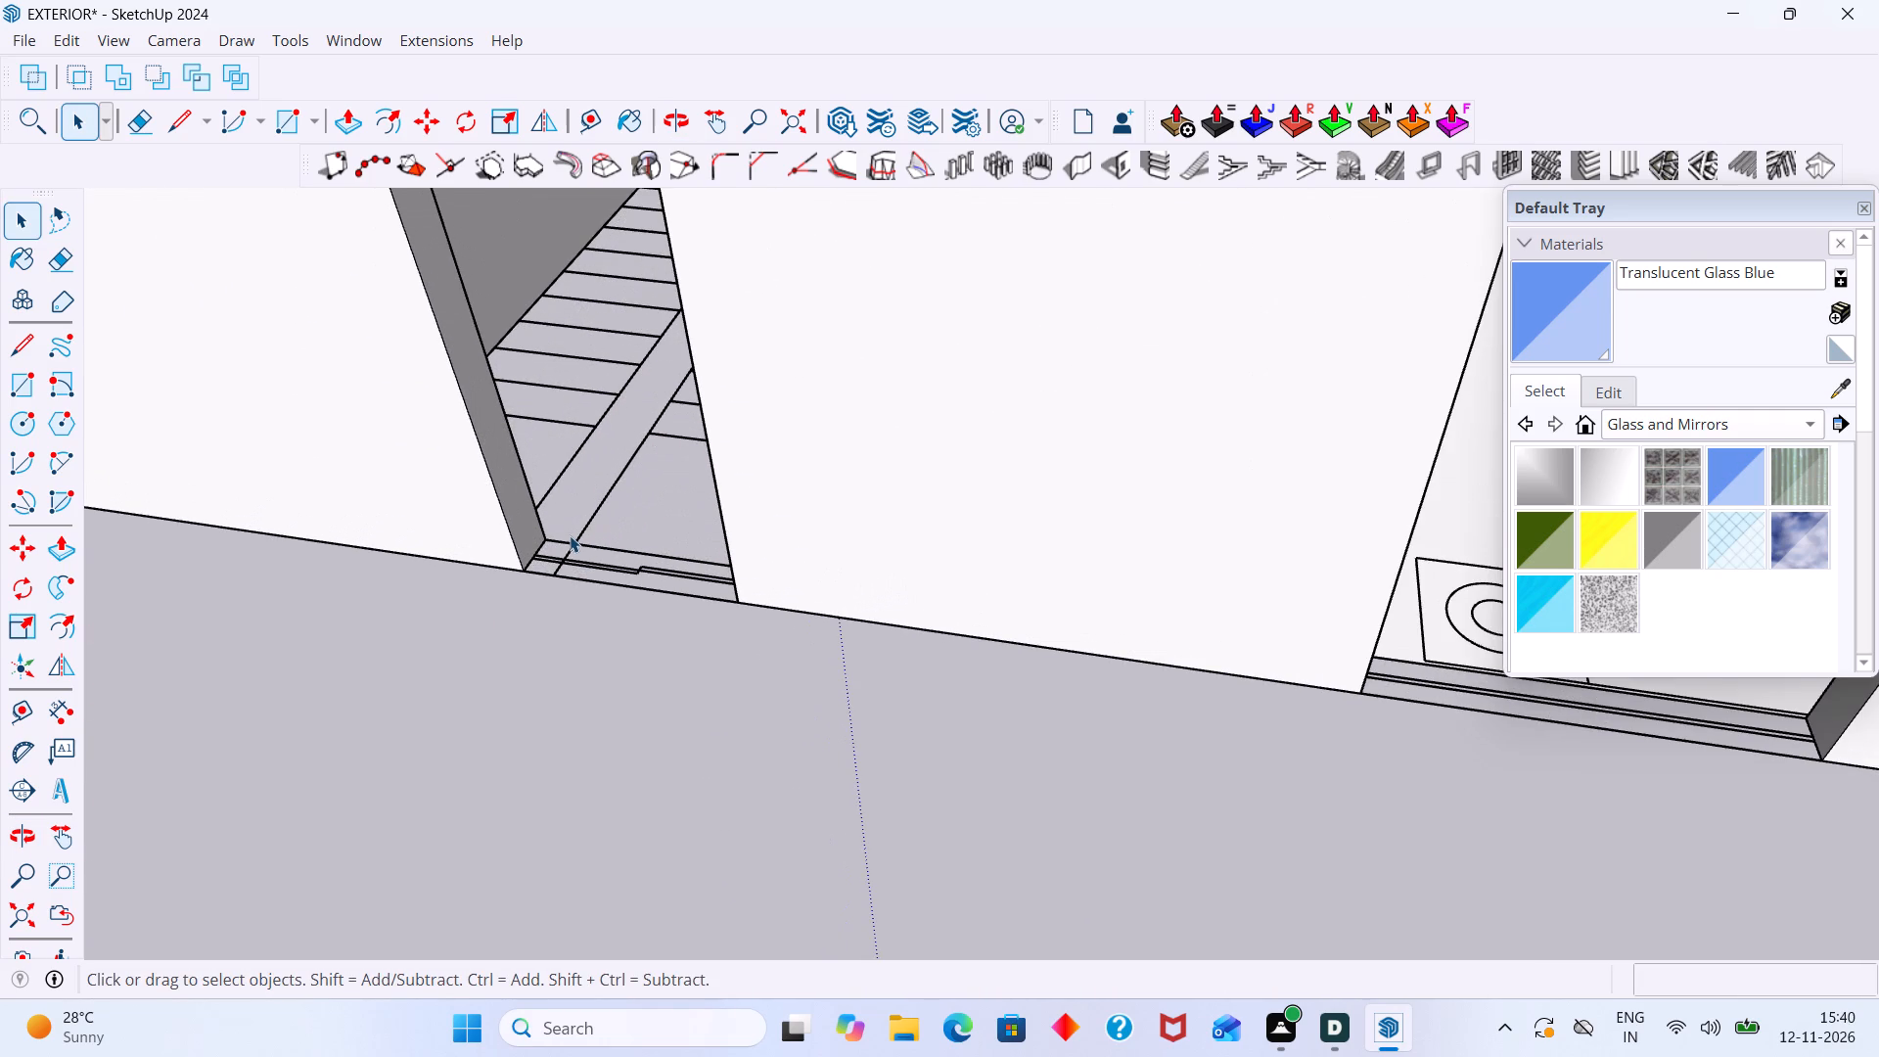
{"action": "scroll", "coordinate": [570, 535], "scroll_direction": "up", "scroll_amount": 1}
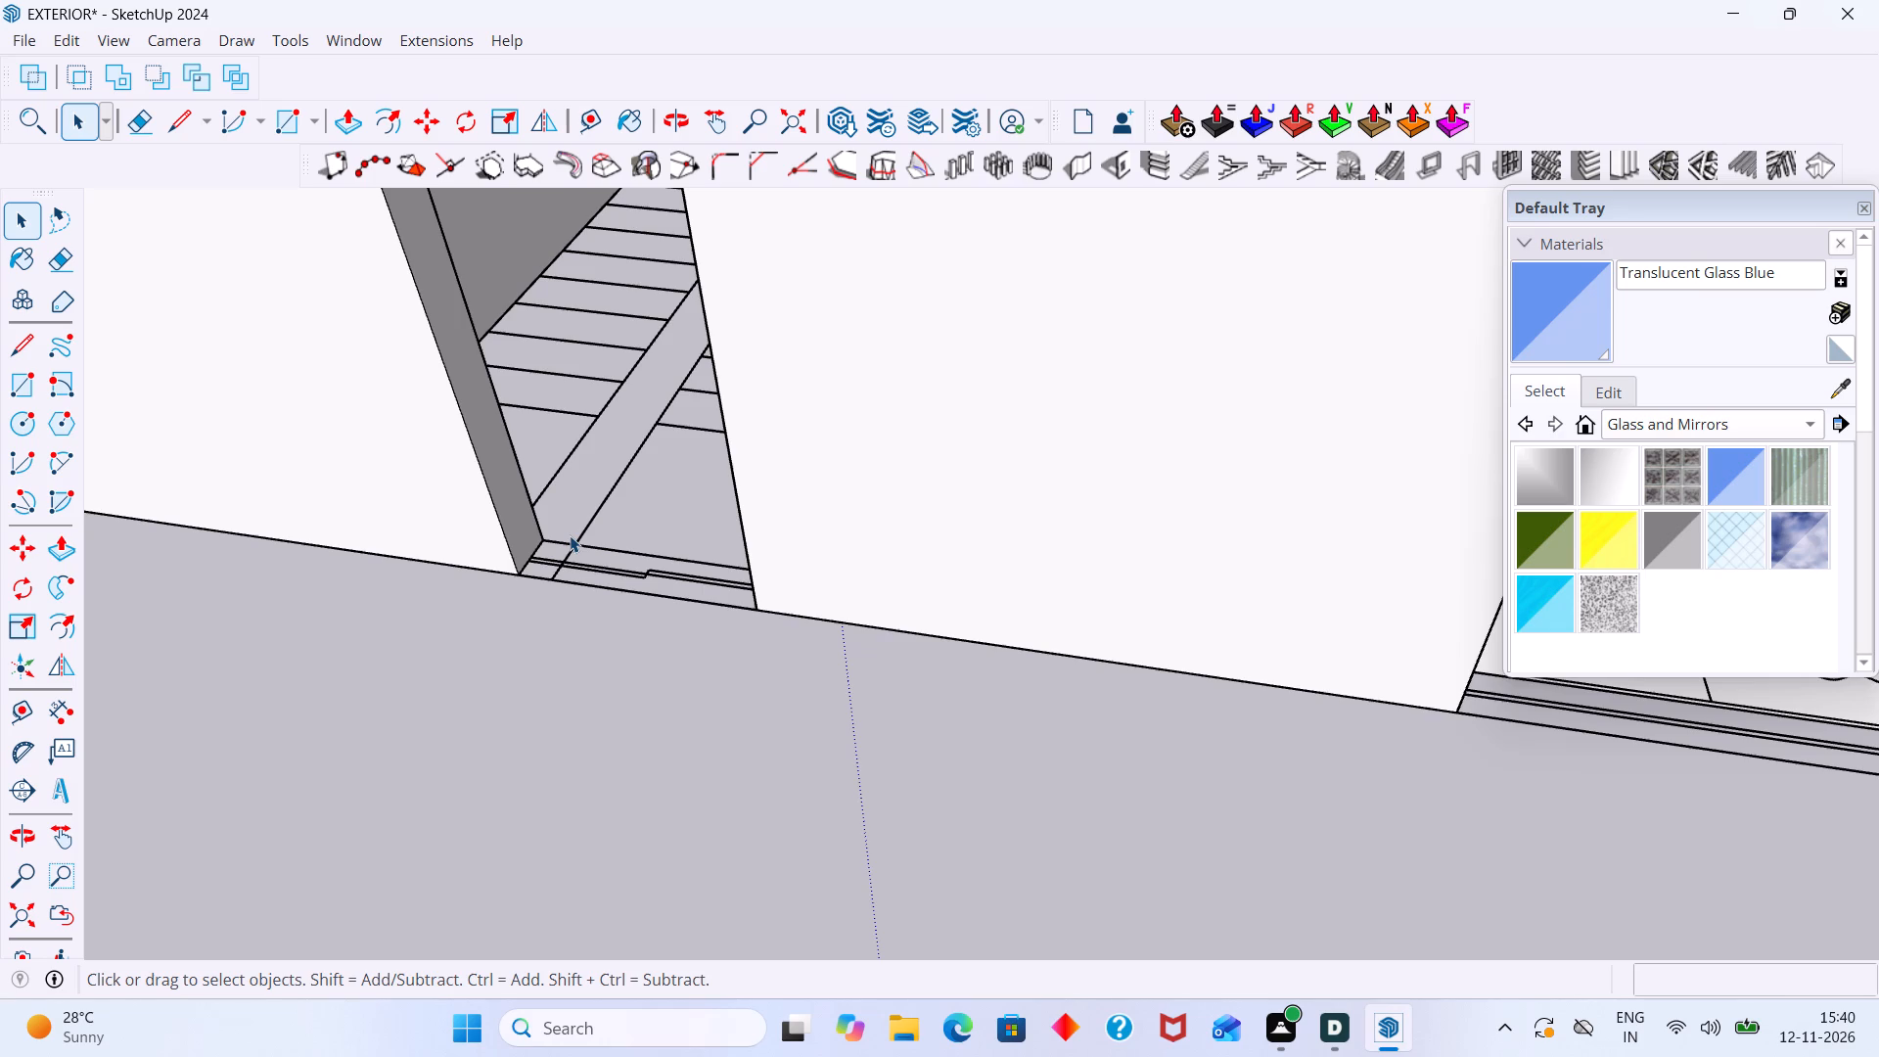
{"action": "scroll", "coordinate": [581, 566], "scroll_direction": "up", "scroll_amount": 5}
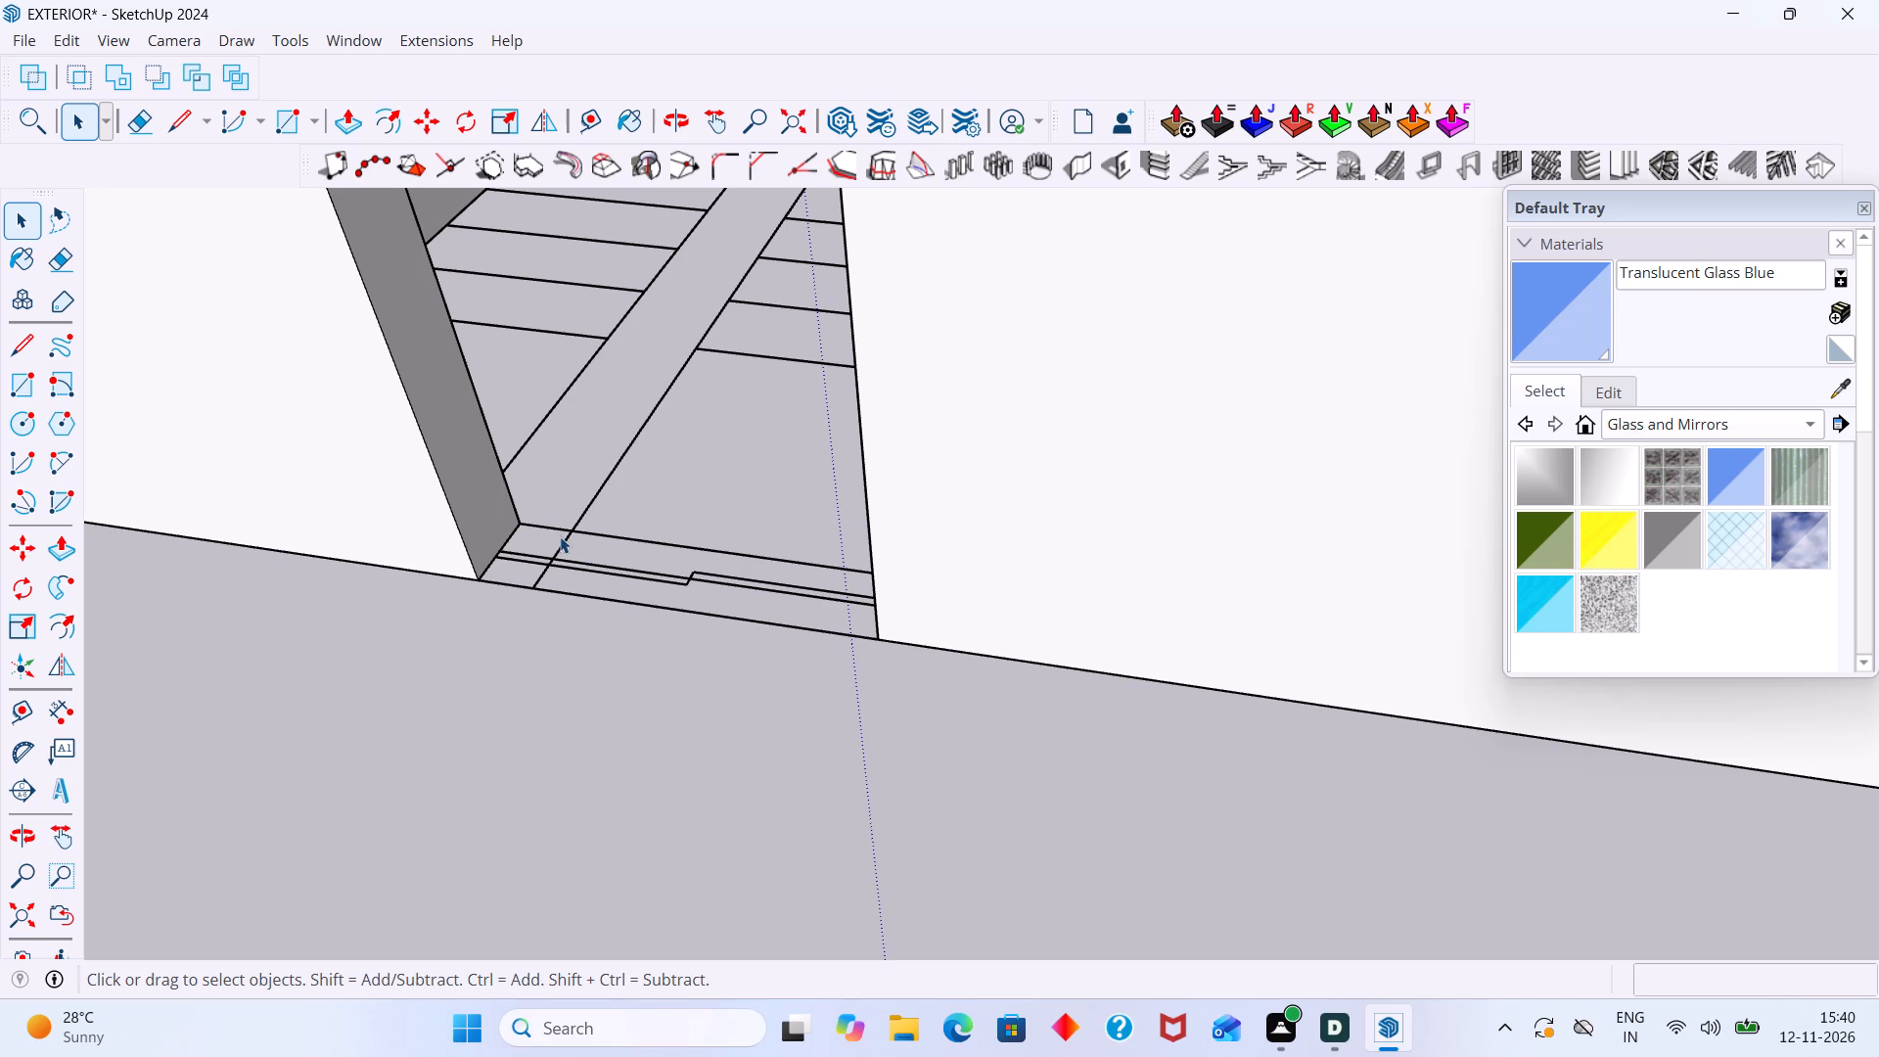
{"action": "scroll", "coordinate": [557, 538], "scroll_direction": "down", "scroll_amount": 6}
{"action": "middle_click_drag", "start_coordinate": [626, 621], "coordinate": [603, 696]}
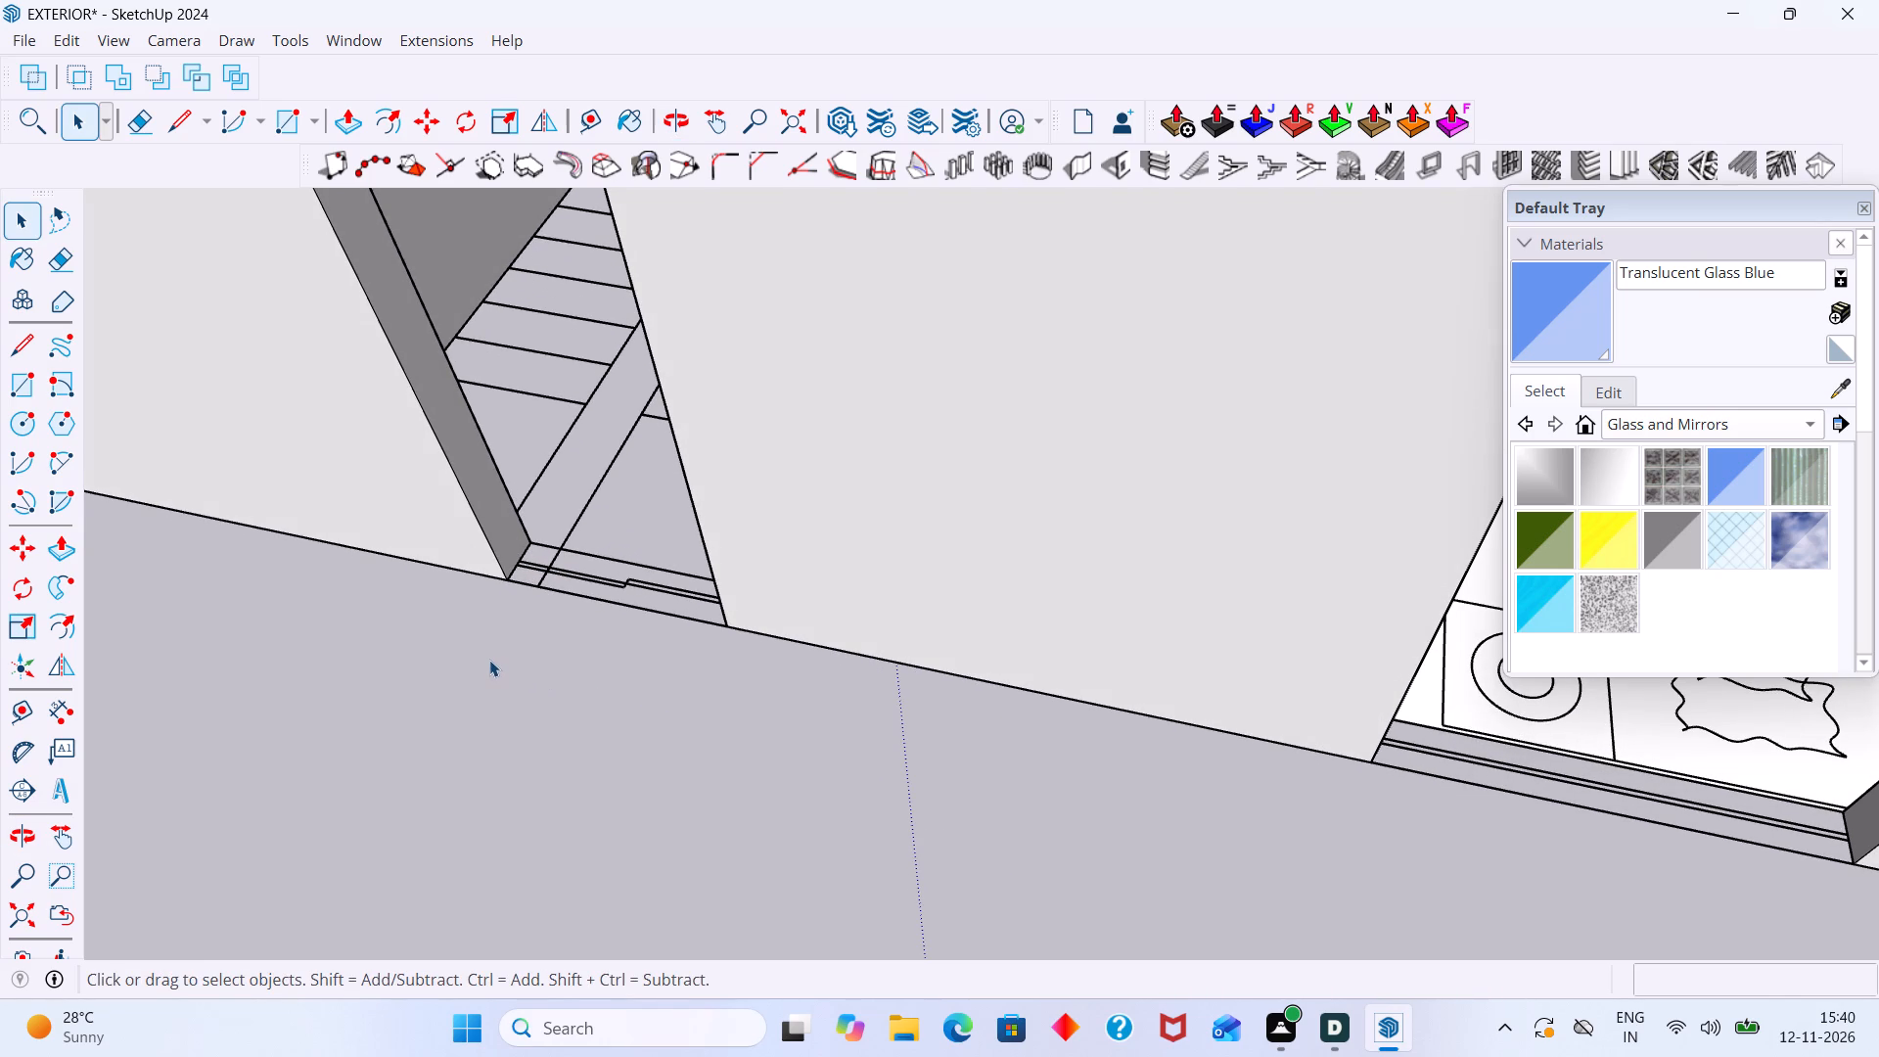
{"action": "scroll", "coordinate": [506, 608], "scroll_direction": "up", "scroll_amount": 3}
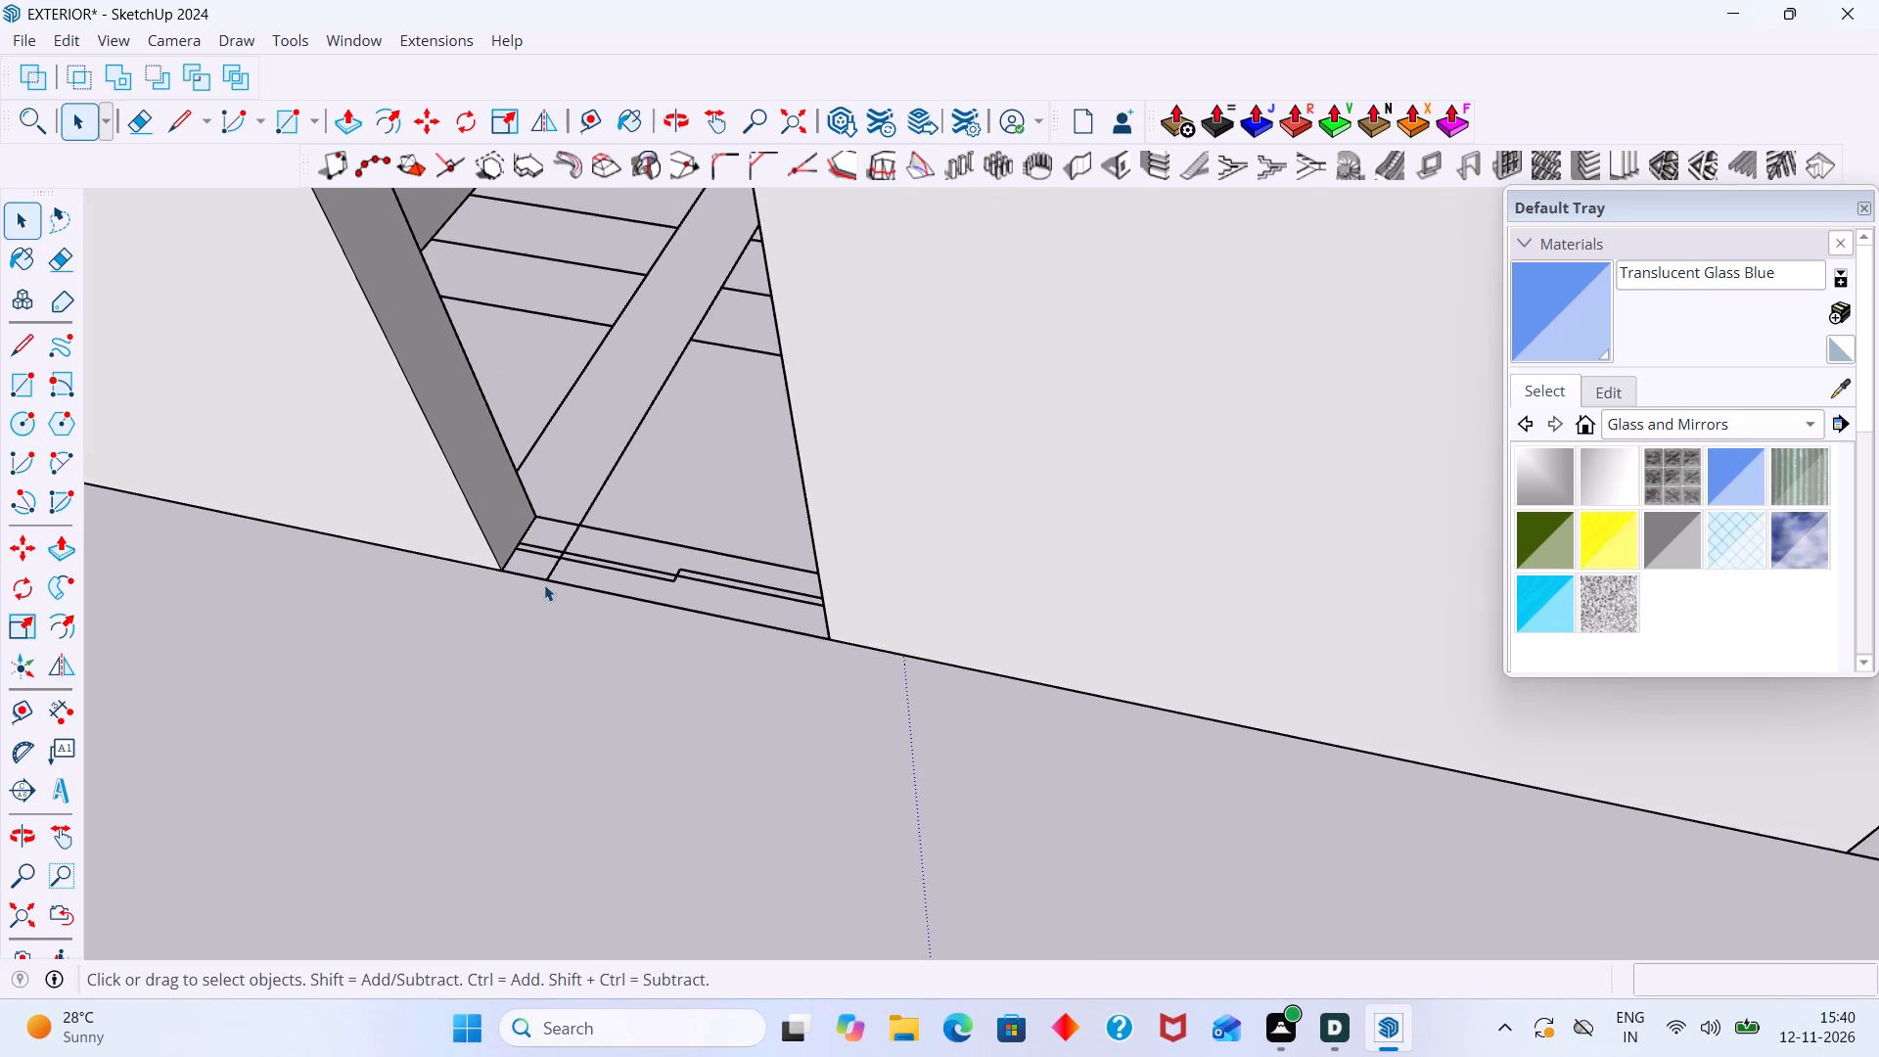
{"action": "scroll", "coordinate": [544, 584], "scroll_direction": "up", "scroll_amount": 8}
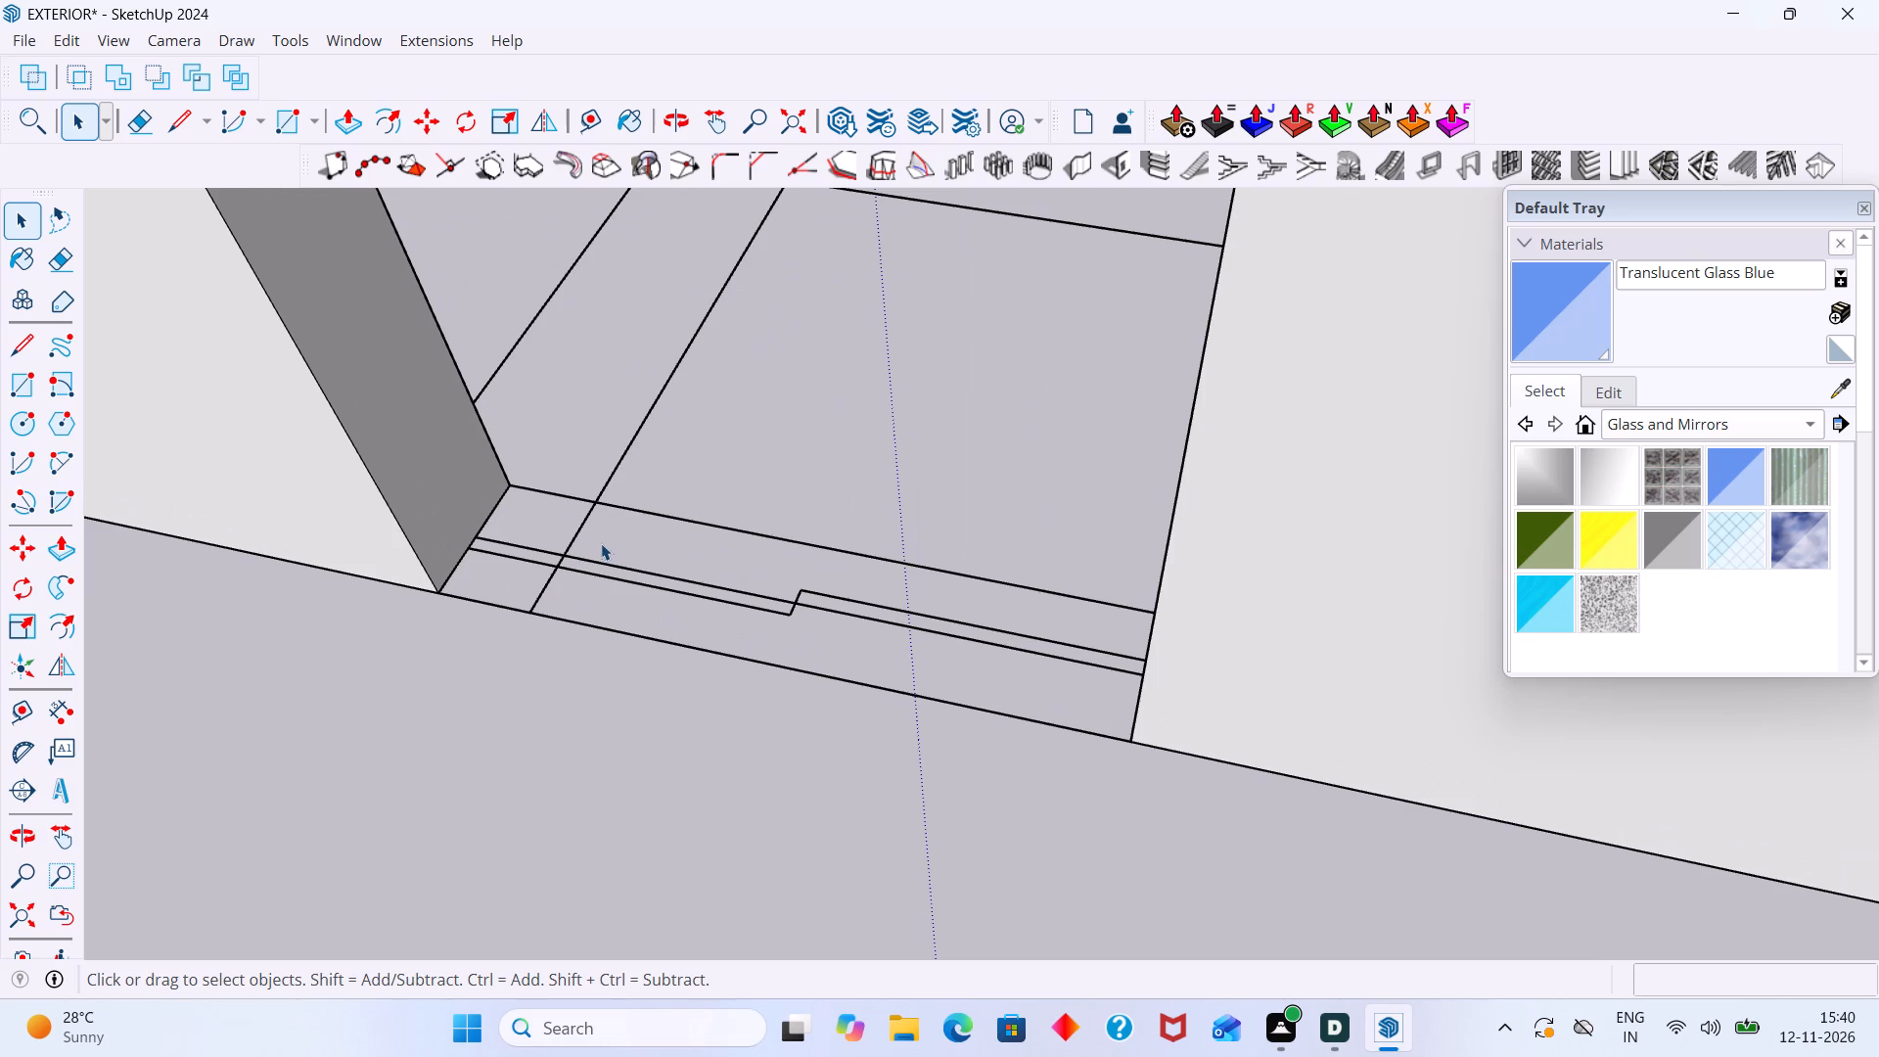
{"action": "scroll", "coordinate": [602, 558], "scroll_direction": "up", "scroll_amount": 3}
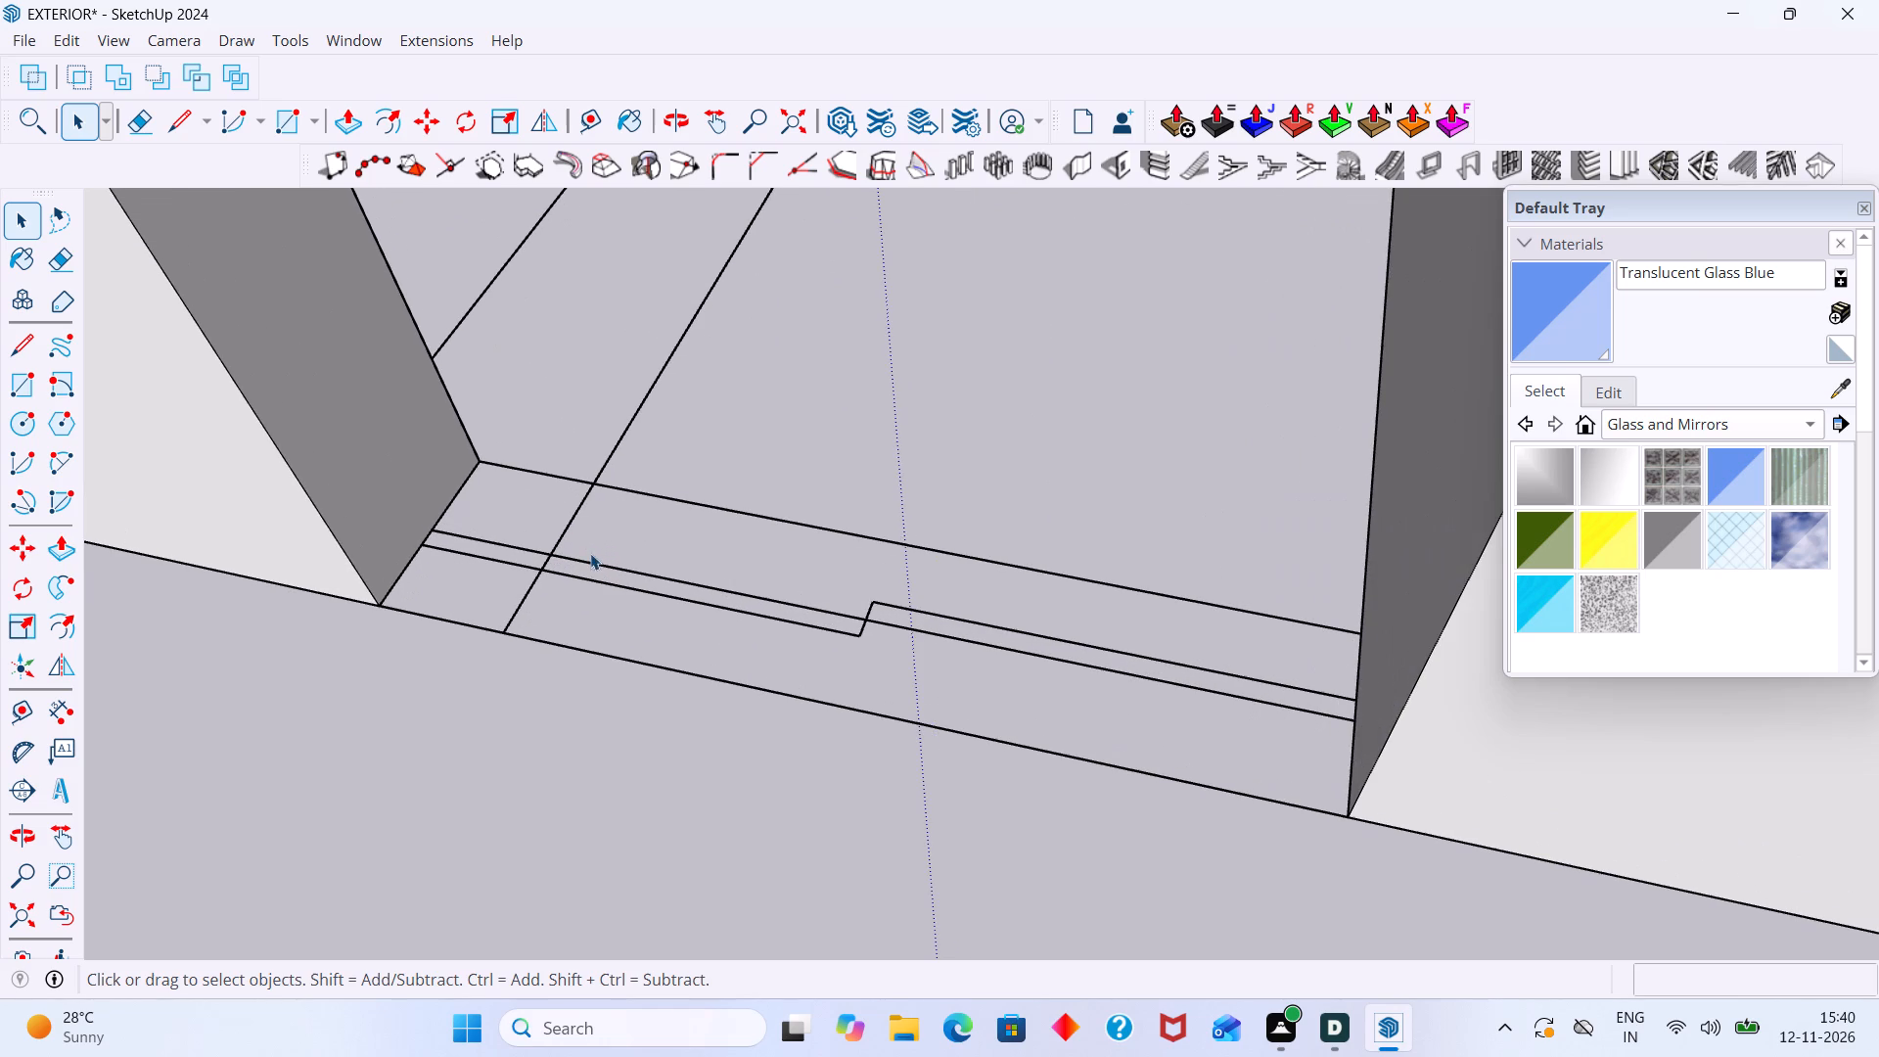
{"action": "key", "text": "e"}
{"action": "left_click_drag", "start_coordinate": [588, 542], "coordinate": [554, 521]}
{"action": "left_click_drag", "start_coordinate": [554, 521], "coordinate": [554, 558]}
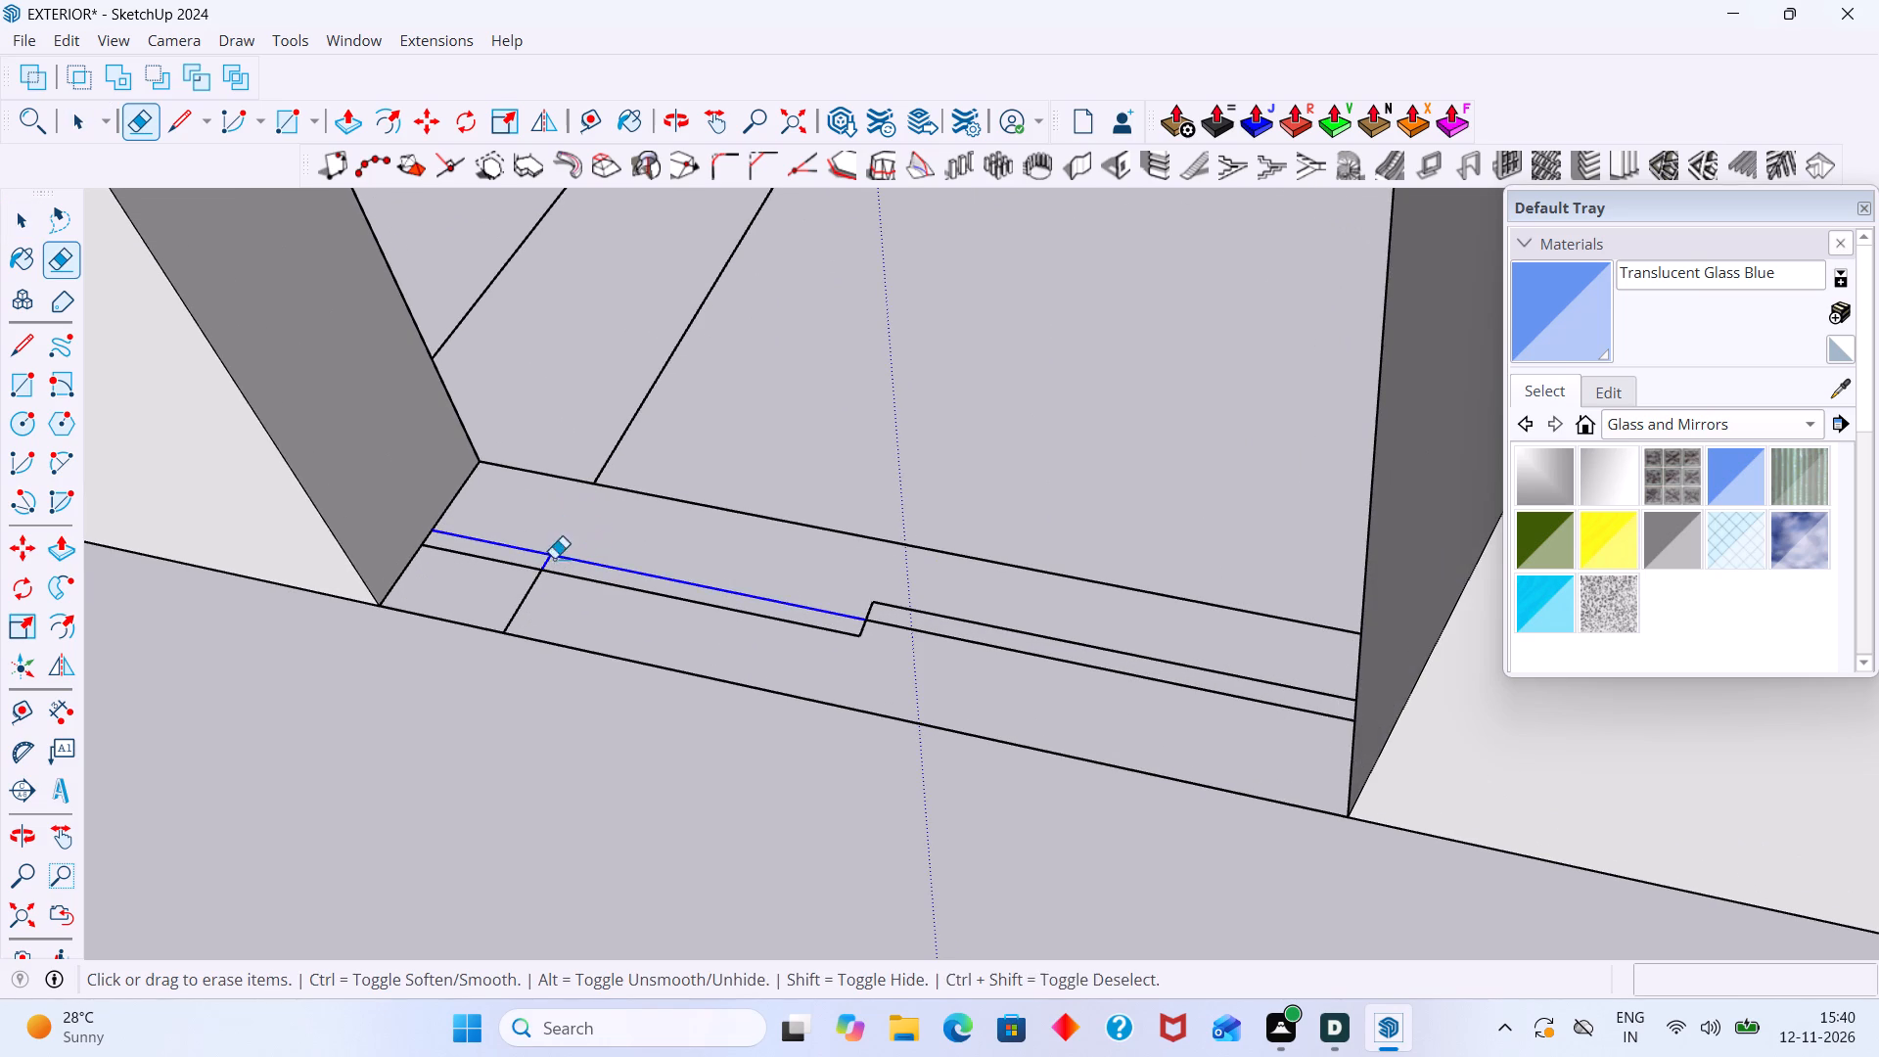
{"action": "left_click_drag", "start_coordinate": [554, 558], "coordinate": [564, 588]}
{"action": "left_click_drag", "start_coordinate": [562, 558], "coordinate": [529, 569]}
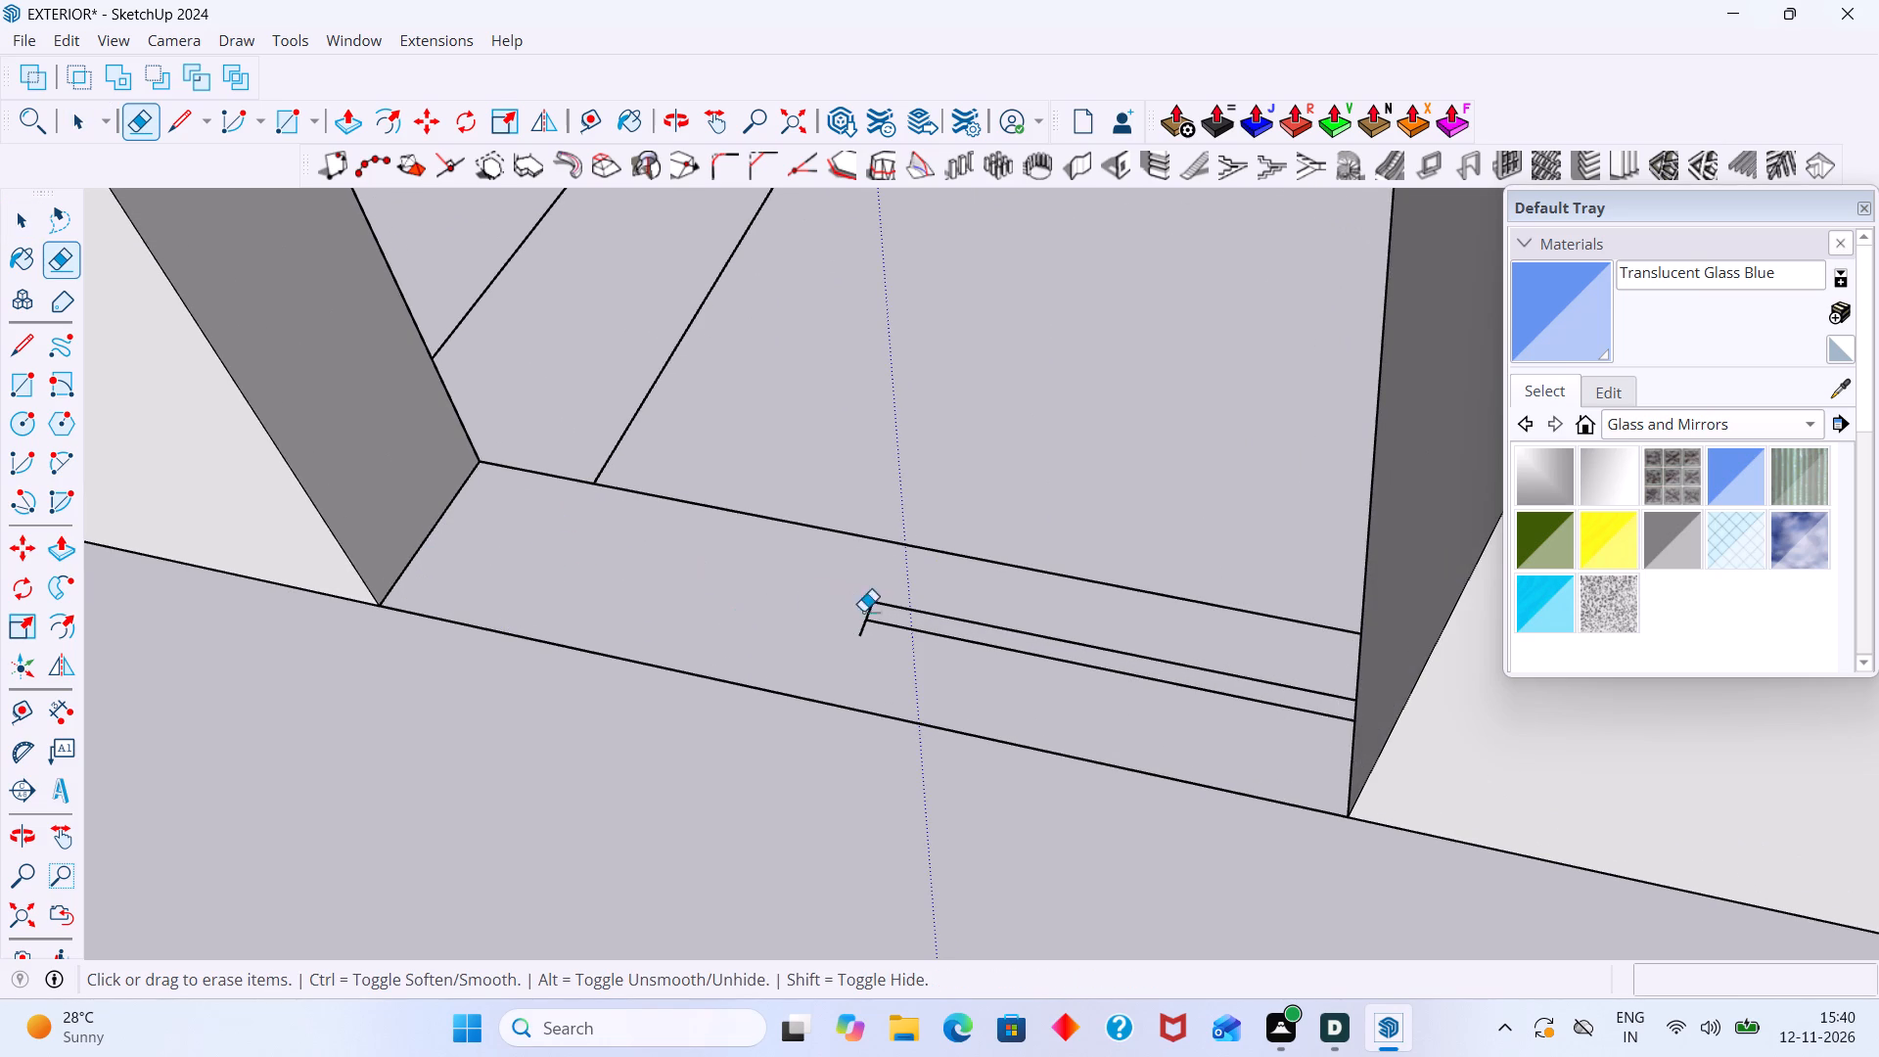
{"action": "left_click_drag", "start_coordinate": [887, 647], "coordinate": [886, 608]}
{"action": "scroll", "coordinate": [936, 620], "scroll_direction": "up", "scroll_amount": 1}
{"action": "scroll", "coordinate": [931, 620], "scroll_direction": "down", "scroll_amount": 9}
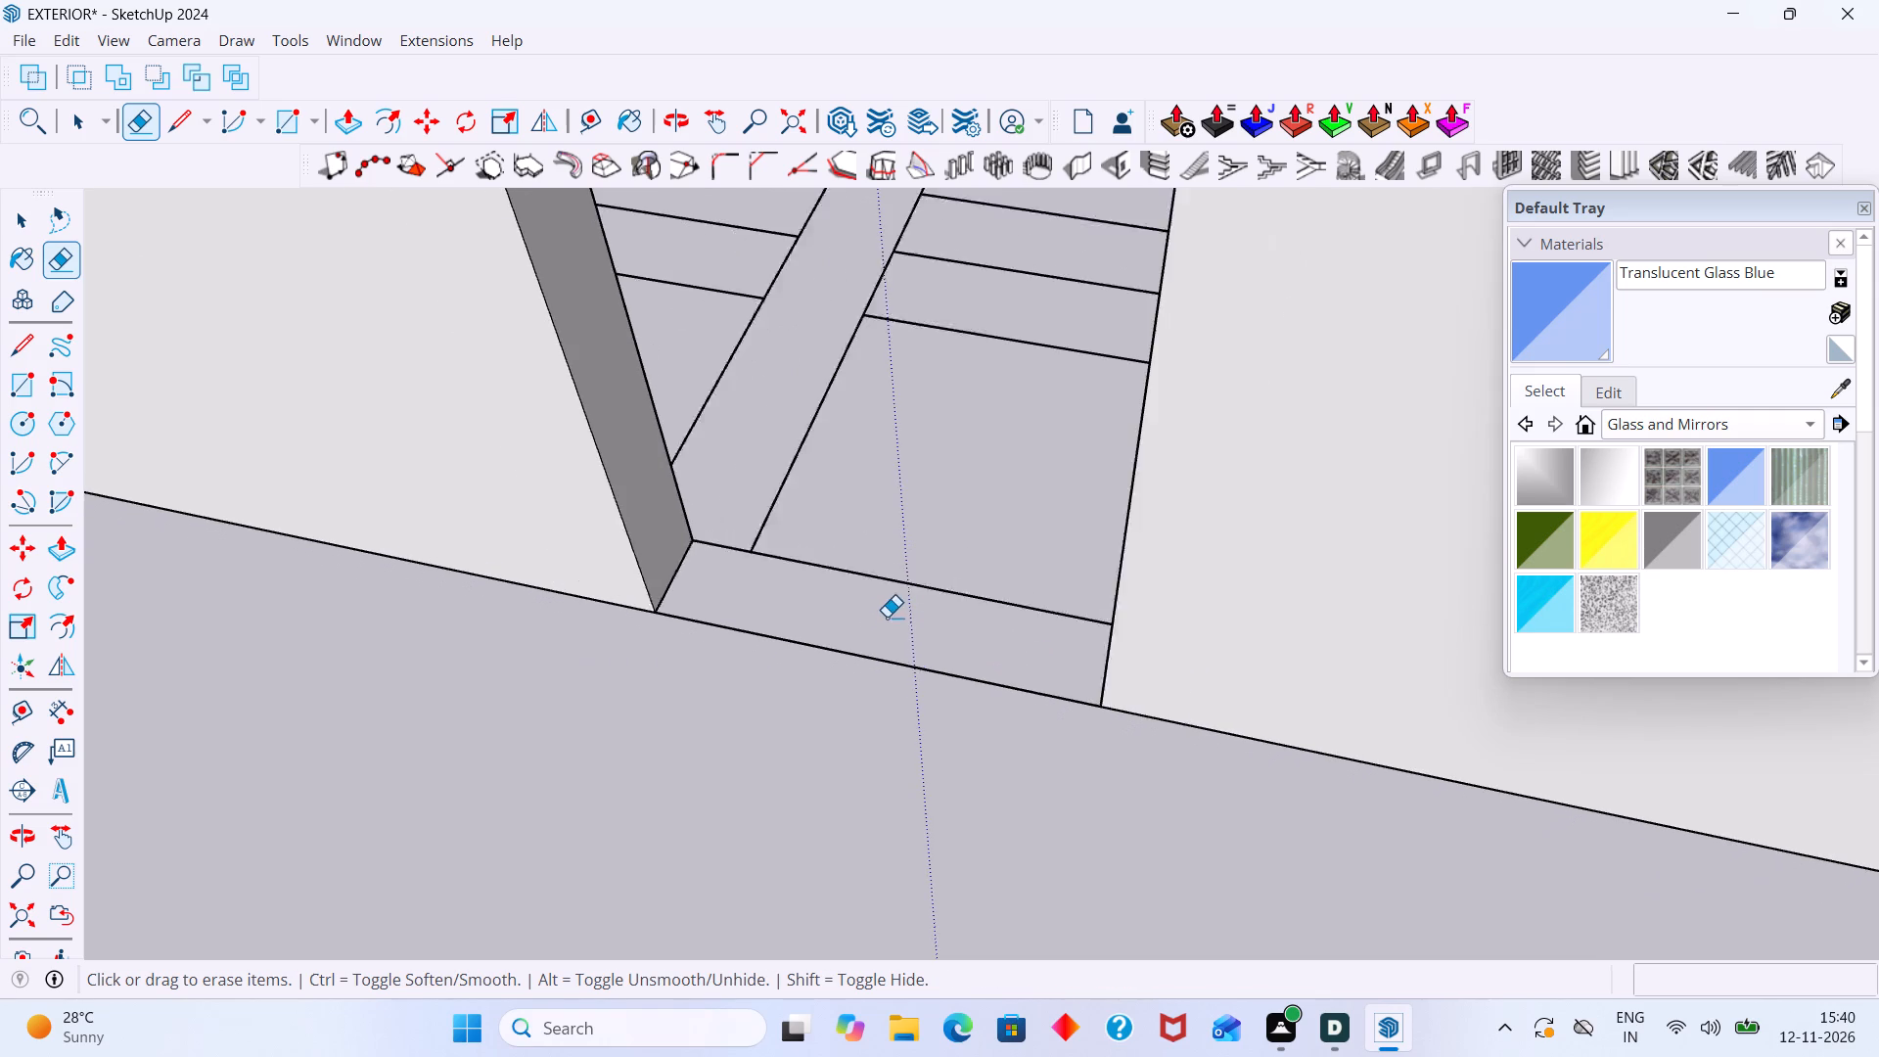
Draw a 3' high, 9" wide rectangle at the top of the wall end beside the staircase opening.
{"action": "scroll", "coordinate": [887, 617], "scroll_direction": "down", "scroll_amount": 2}
{"action": "middle_click_drag", "start_coordinate": [881, 716], "coordinate": [1101, 803]}
{"action": "scroll", "coordinate": [1102, 790], "scroll_direction": "up", "scroll_amount": 1}
{"action": "scroll", "coordinate": [1081, 788], "scroll_direction": "down", "scroll_amount": 5}
{"action": "middle_click_drag", "start_coordinate": [1063, 792], "coordinate": [1021, 805]}
{"action": "key", "text": "space"}
{"action": "middle_click_drag", "start_coordinate": [947, 792], "coordinate": [834, 773]}
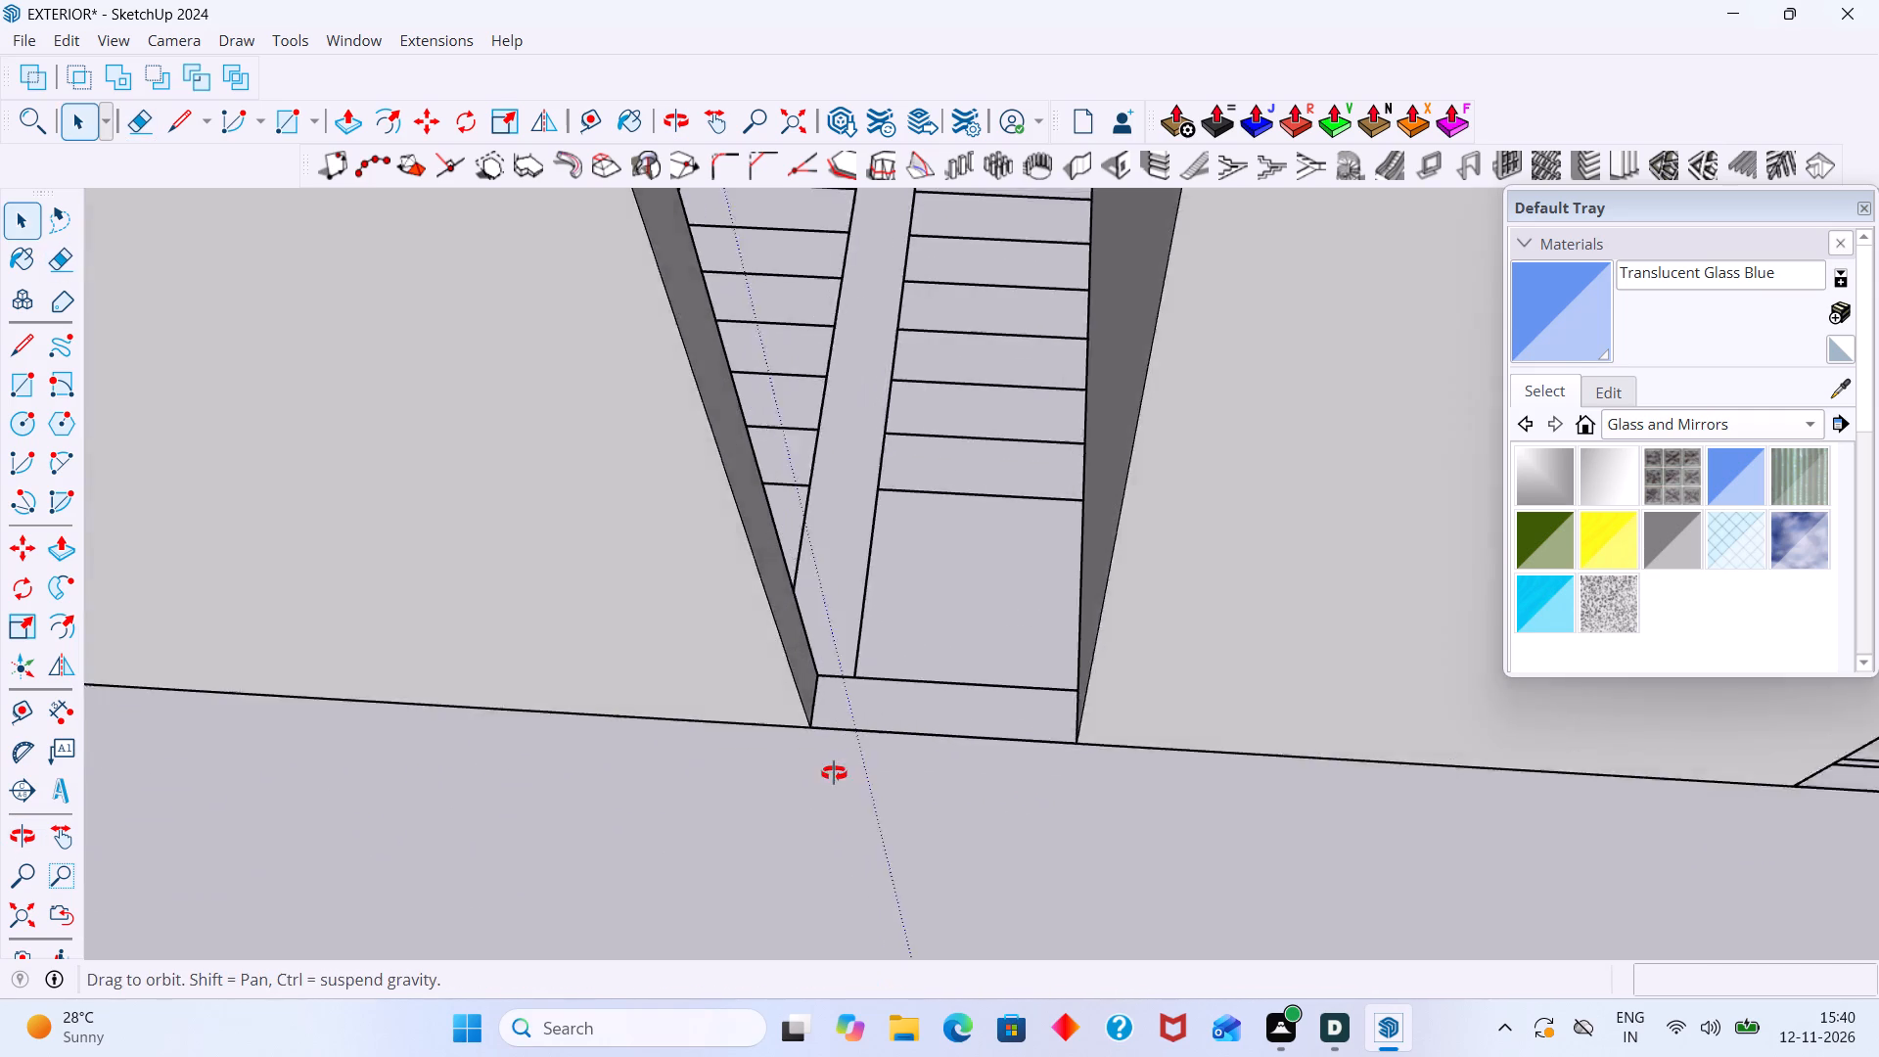
{"action": "middle_click_drag", "start_coordinate": [834, 773], "coordinate": [740, 689]}
{"action": "scroll", "coordinate": [731, 573], "scroll_direction": "down", "scroll_amount": 3}
{"action": "middle_click_drag", "start_coordinate": [772, 619], "coordinate": [803, 858], "text": "shift"}
{"action": "middle_click_drag", "start_coordinate": [778, 785], "coordinate": [682, 712]}
{"action": "scroll", "coordinate": [610, 483], "scroll_direction": "up", "scroll_amount": 3}
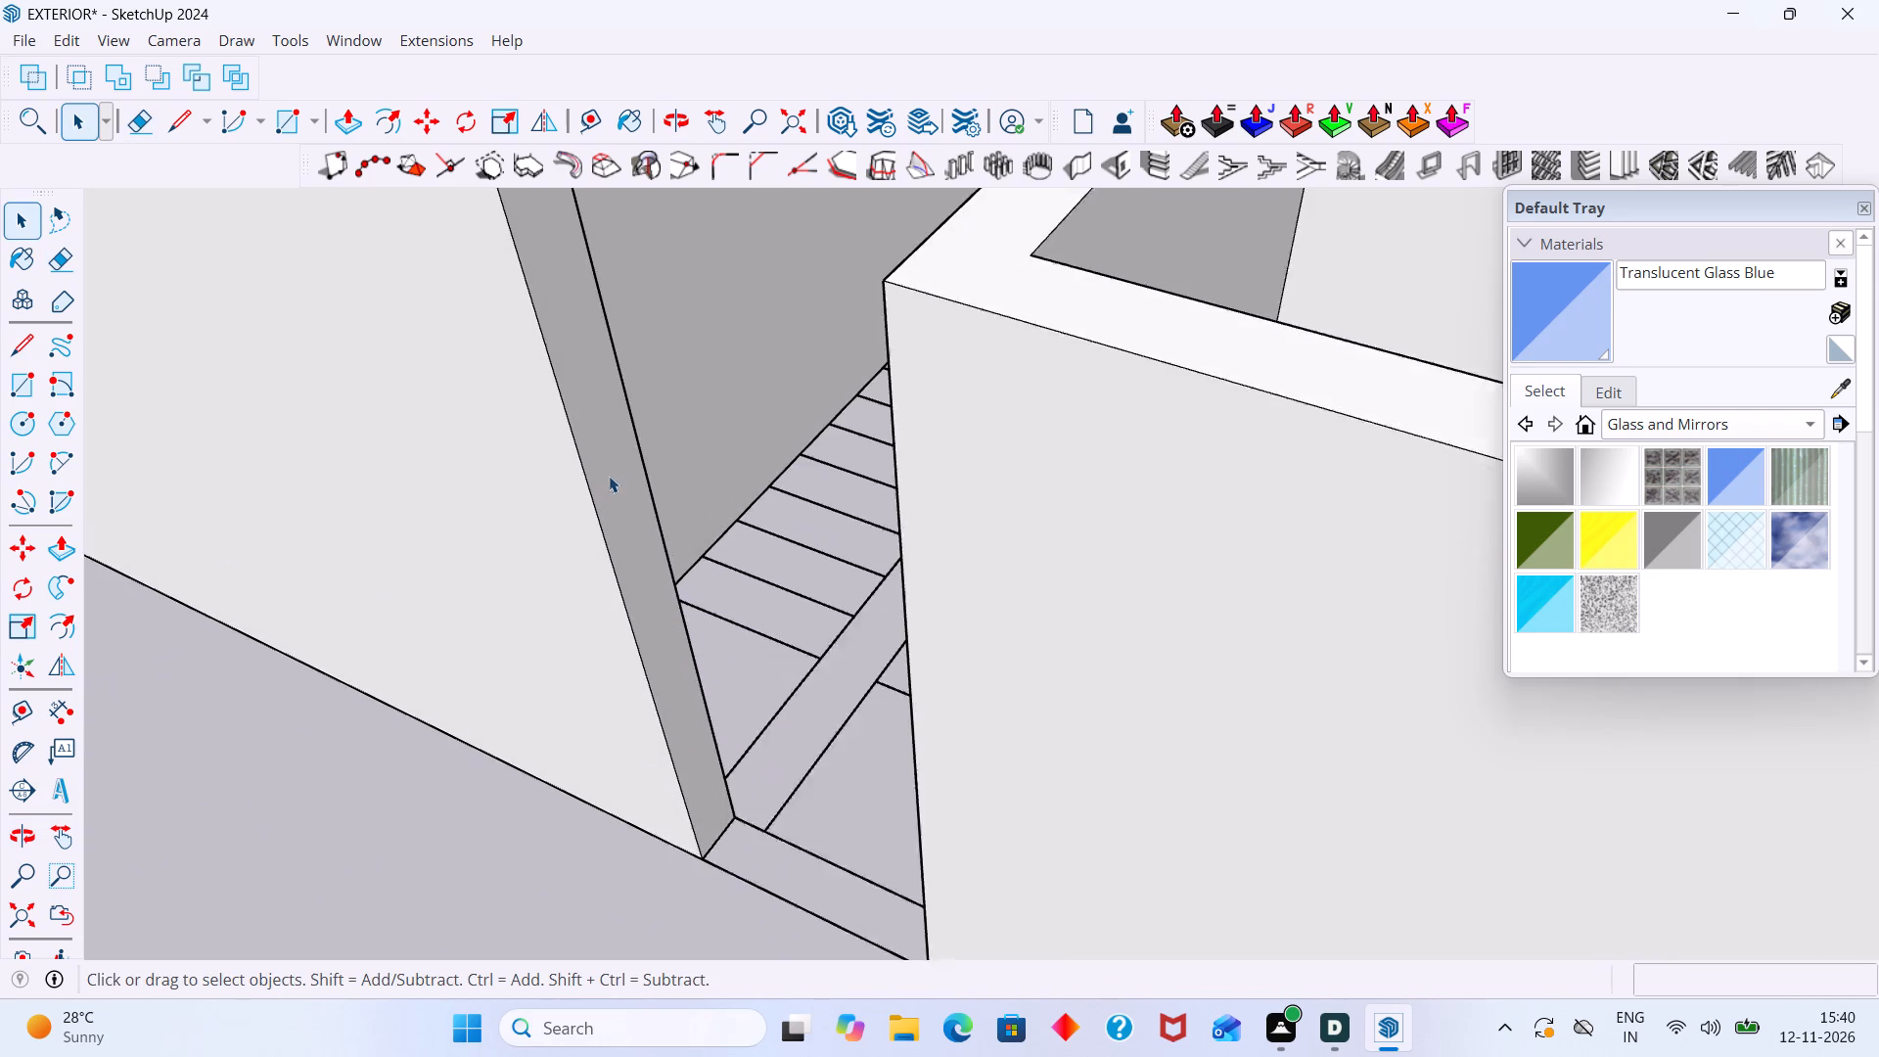
{"action": "scroll", "coordinate": [609, 476], "scroll_direction": "up", "scroll_amount": 1}
{"action": "left_click", "coordinate": [547, 296]}
{"action": "scroll", "coordinate": [563, 286], "scroll_direction": "down", "scroll_amount": 3}
{"action": "middle_click_drag", "start_coordinate": [589, 302], "coordinate": [663, 670]}
{"action": "middle_click_drag", "start_coordinate": [675, 667], "coordinate": [615, 549]}
{"action": "scroll", "coordinate": [577, 537], "scroll_direction": "down", "scroll_amount": 5}
{"action": "middle_click_drag", "start_coordinate": [602, 577], "coordinate": [518, 502]}
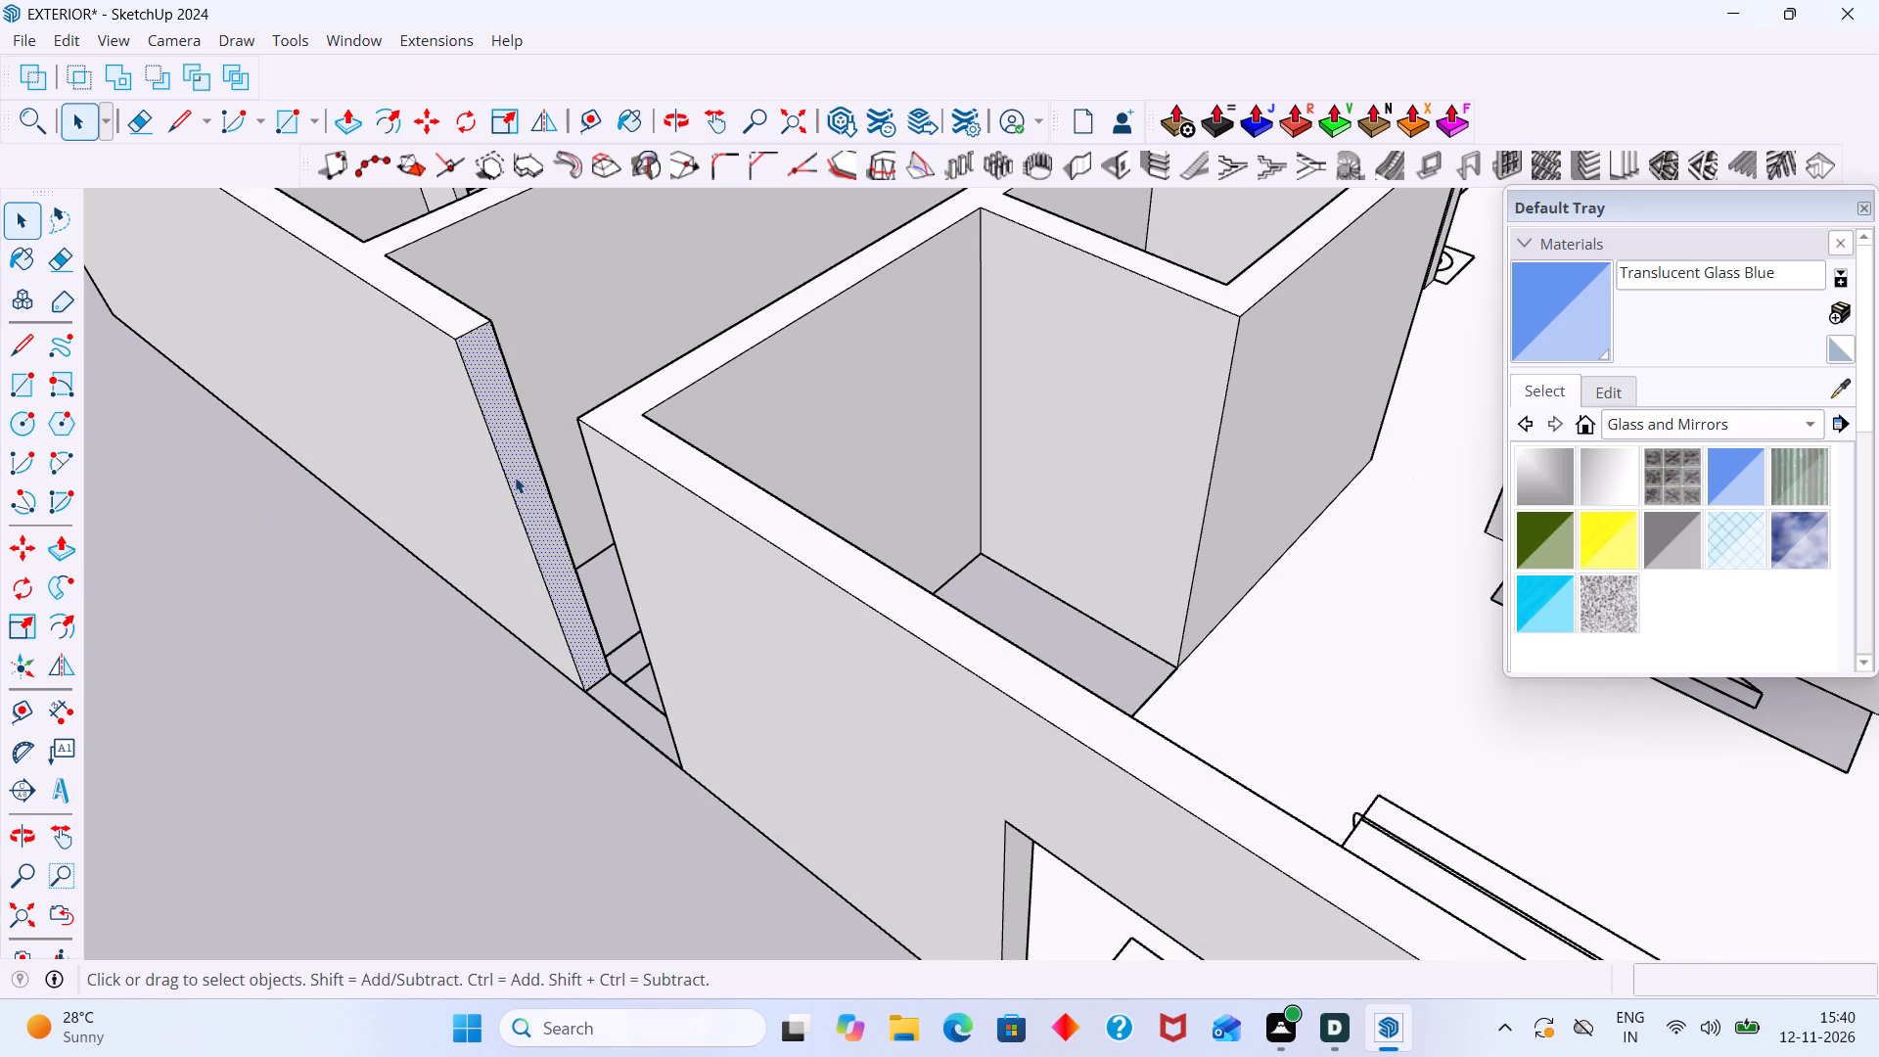
{"action": "key", "text": "r"}
{"action": "left_click", "coordinate": [460, 342]}
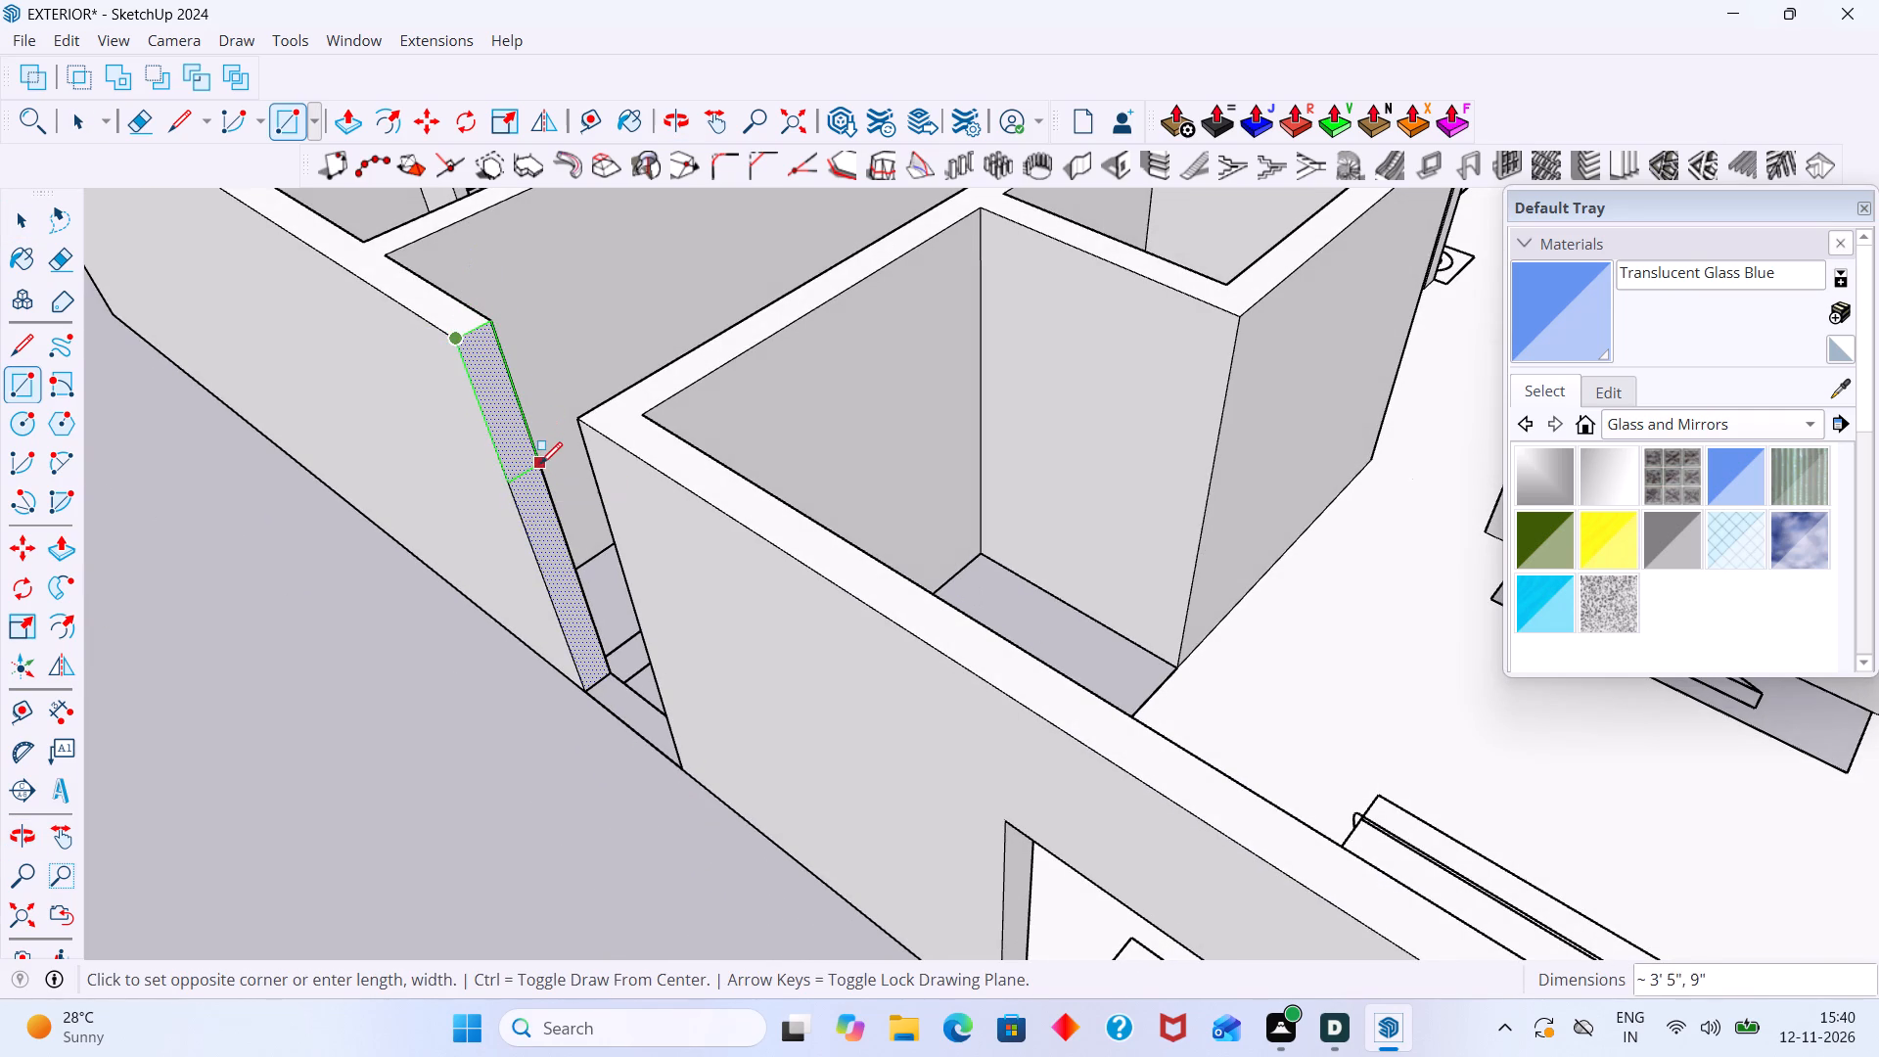
{"action": "type", "text": "3'"}
{"action": "key", "text": "Return"}
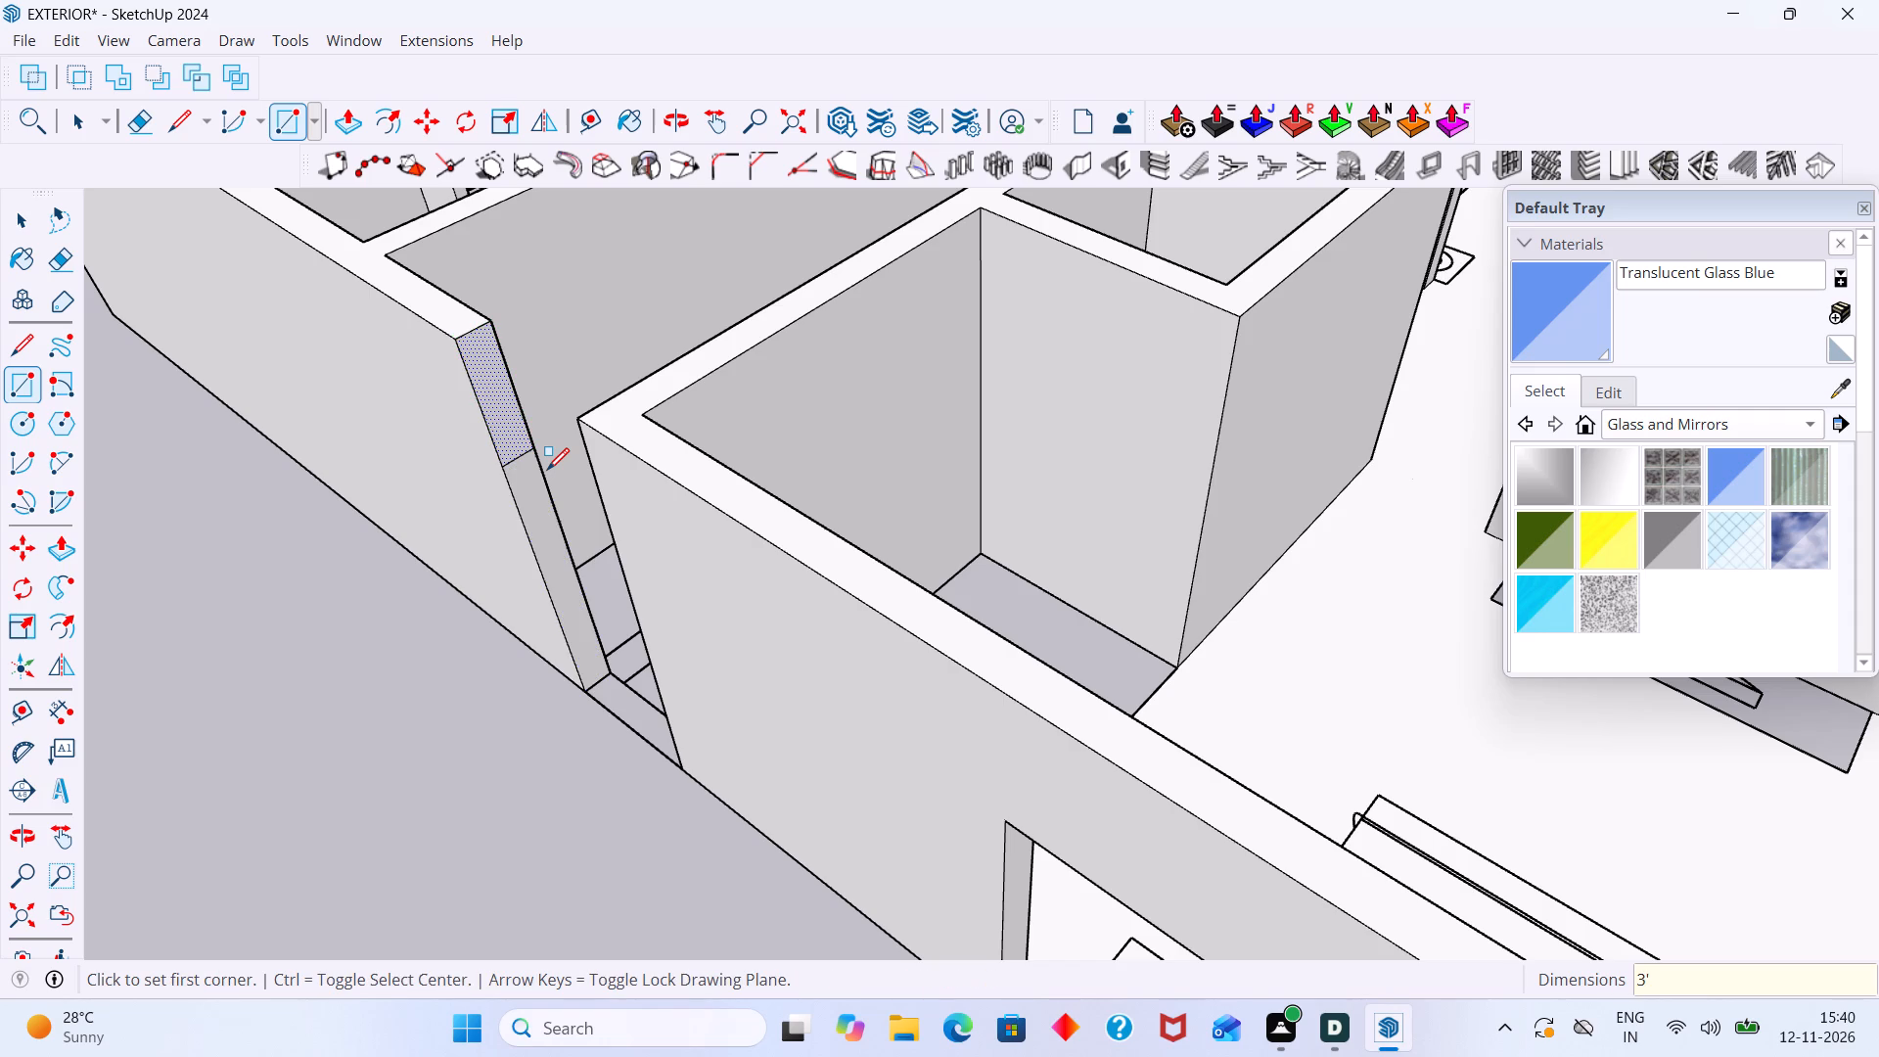
Push/Pull the 3' rectangle across the staircase opening to the opposite wall as a header.
{"action": "key", "text": "p"}
{"action": "left_click", "coordinate": [493, 408]}
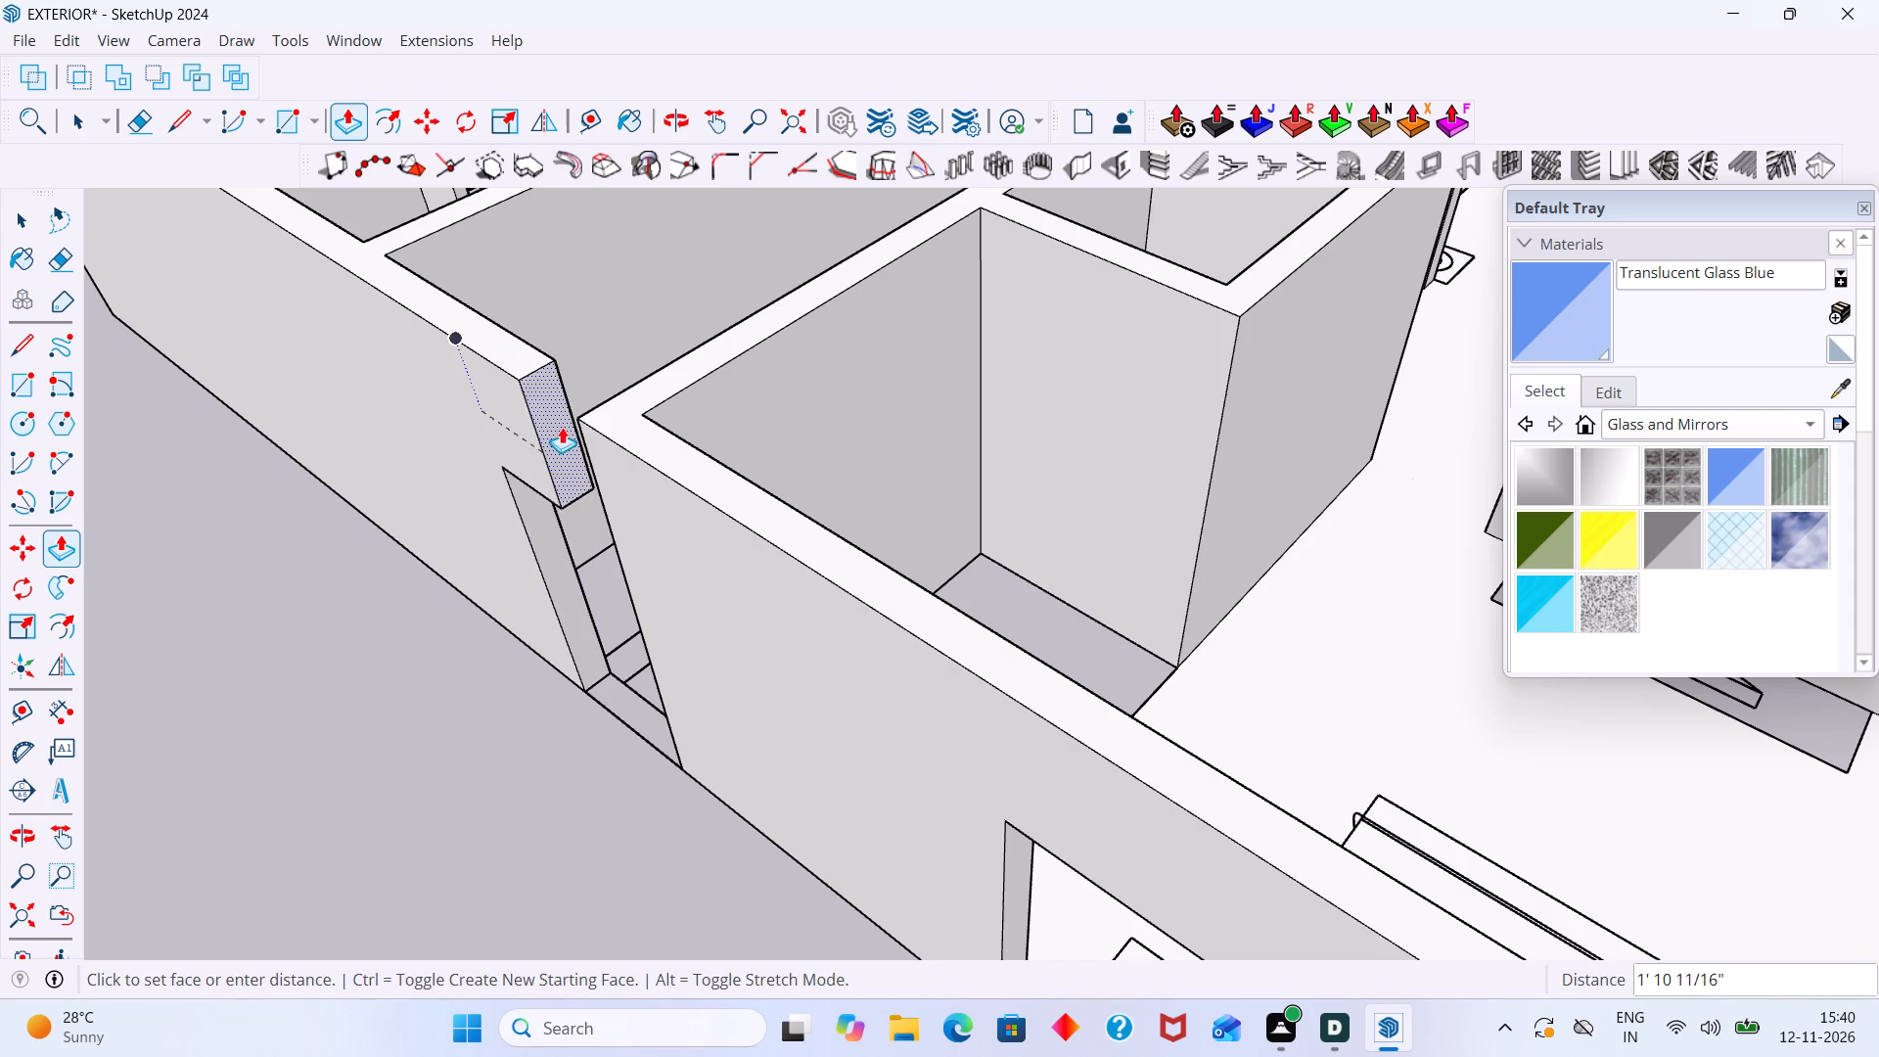
{"action": "left_click", "coordinate": [574, 415]}
{"action": "key", "text": "space"}
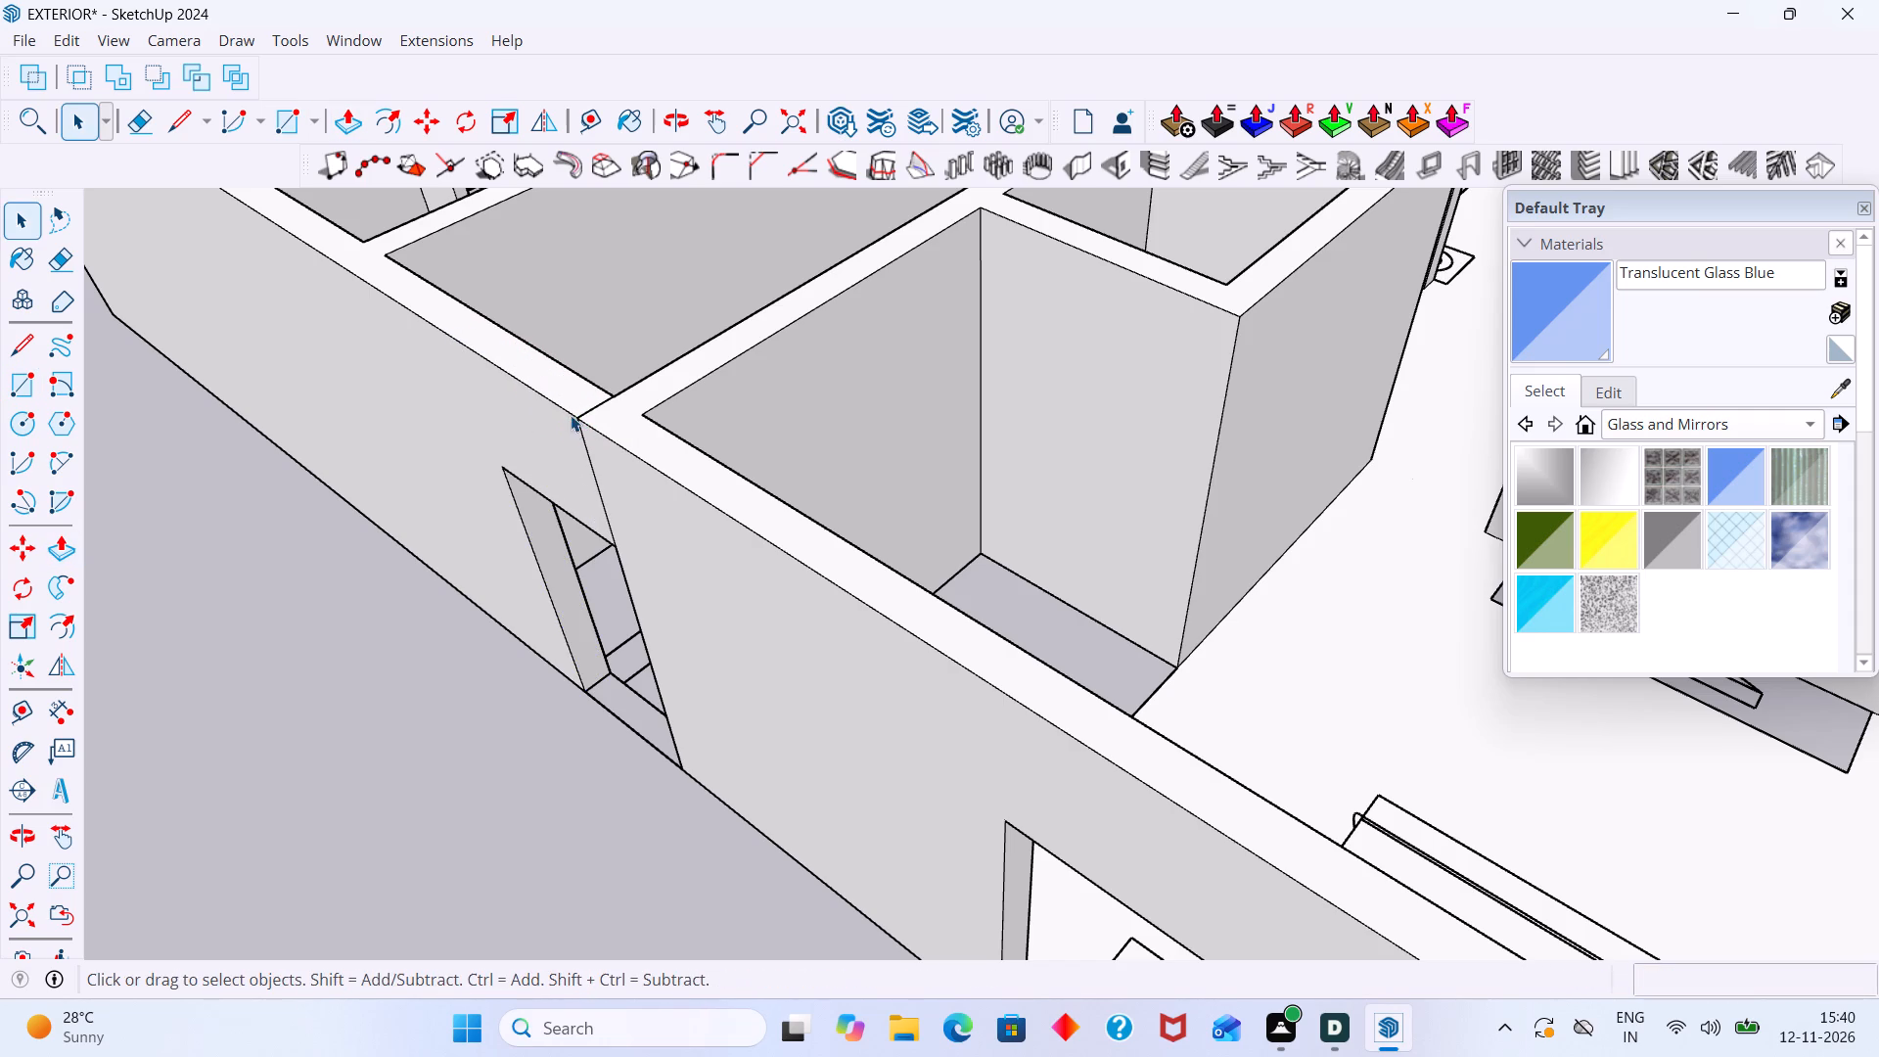
Draw a 3.5' high, 9" wide rectangle at the base of the wall end beside the staircase opening.
{"action": "scroll", "coordinate": [512, 655], "scroll_direction": "down", "scroll_amount": 3}
{"action": "middle_click_drag", "start_coordinate": [614, 681], "coordinate": [662, 520]}
{"action": "scroll", "coordinate": [631, 518], "scroll_direction": "up", "scroll_amount": 8}
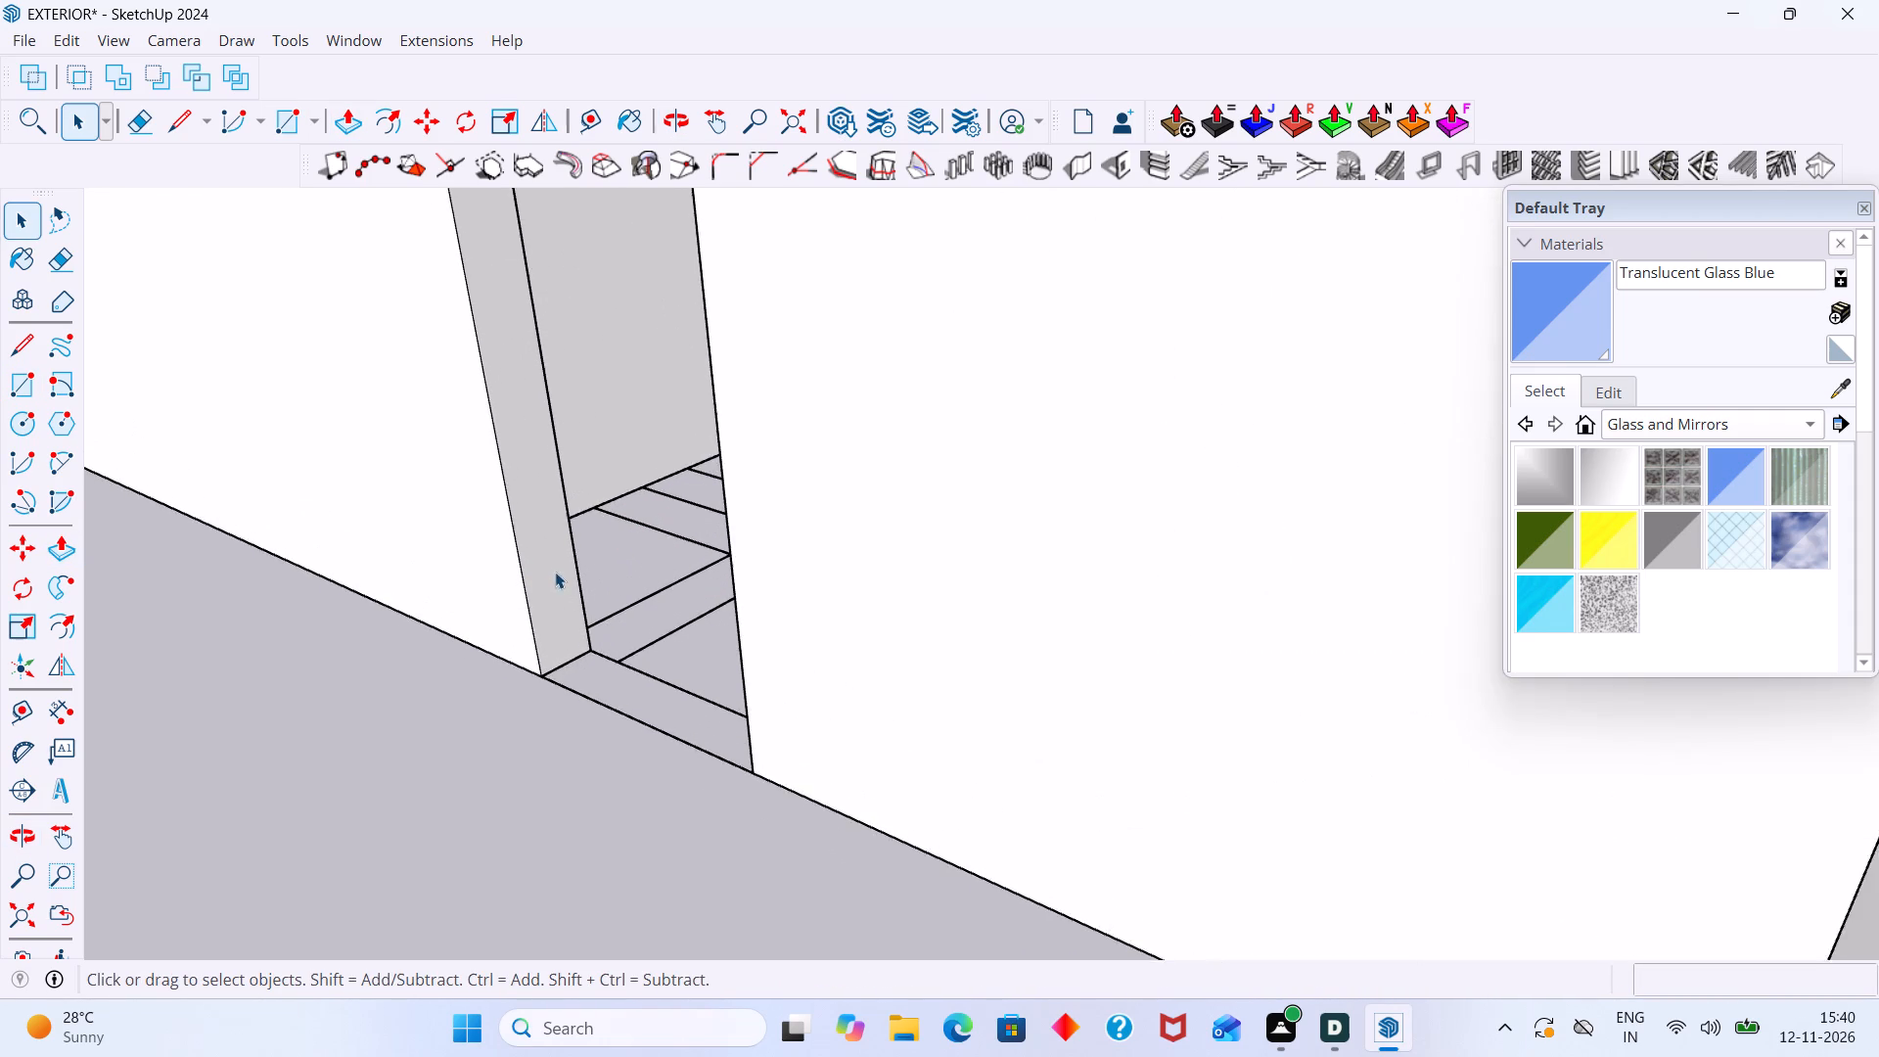
{"action": "scroll", "coordinate": [555, 572], "scroll_direction": "up", "scroll_amount": 2}
{"action": "left_click", "coordinate": [541, 582]}
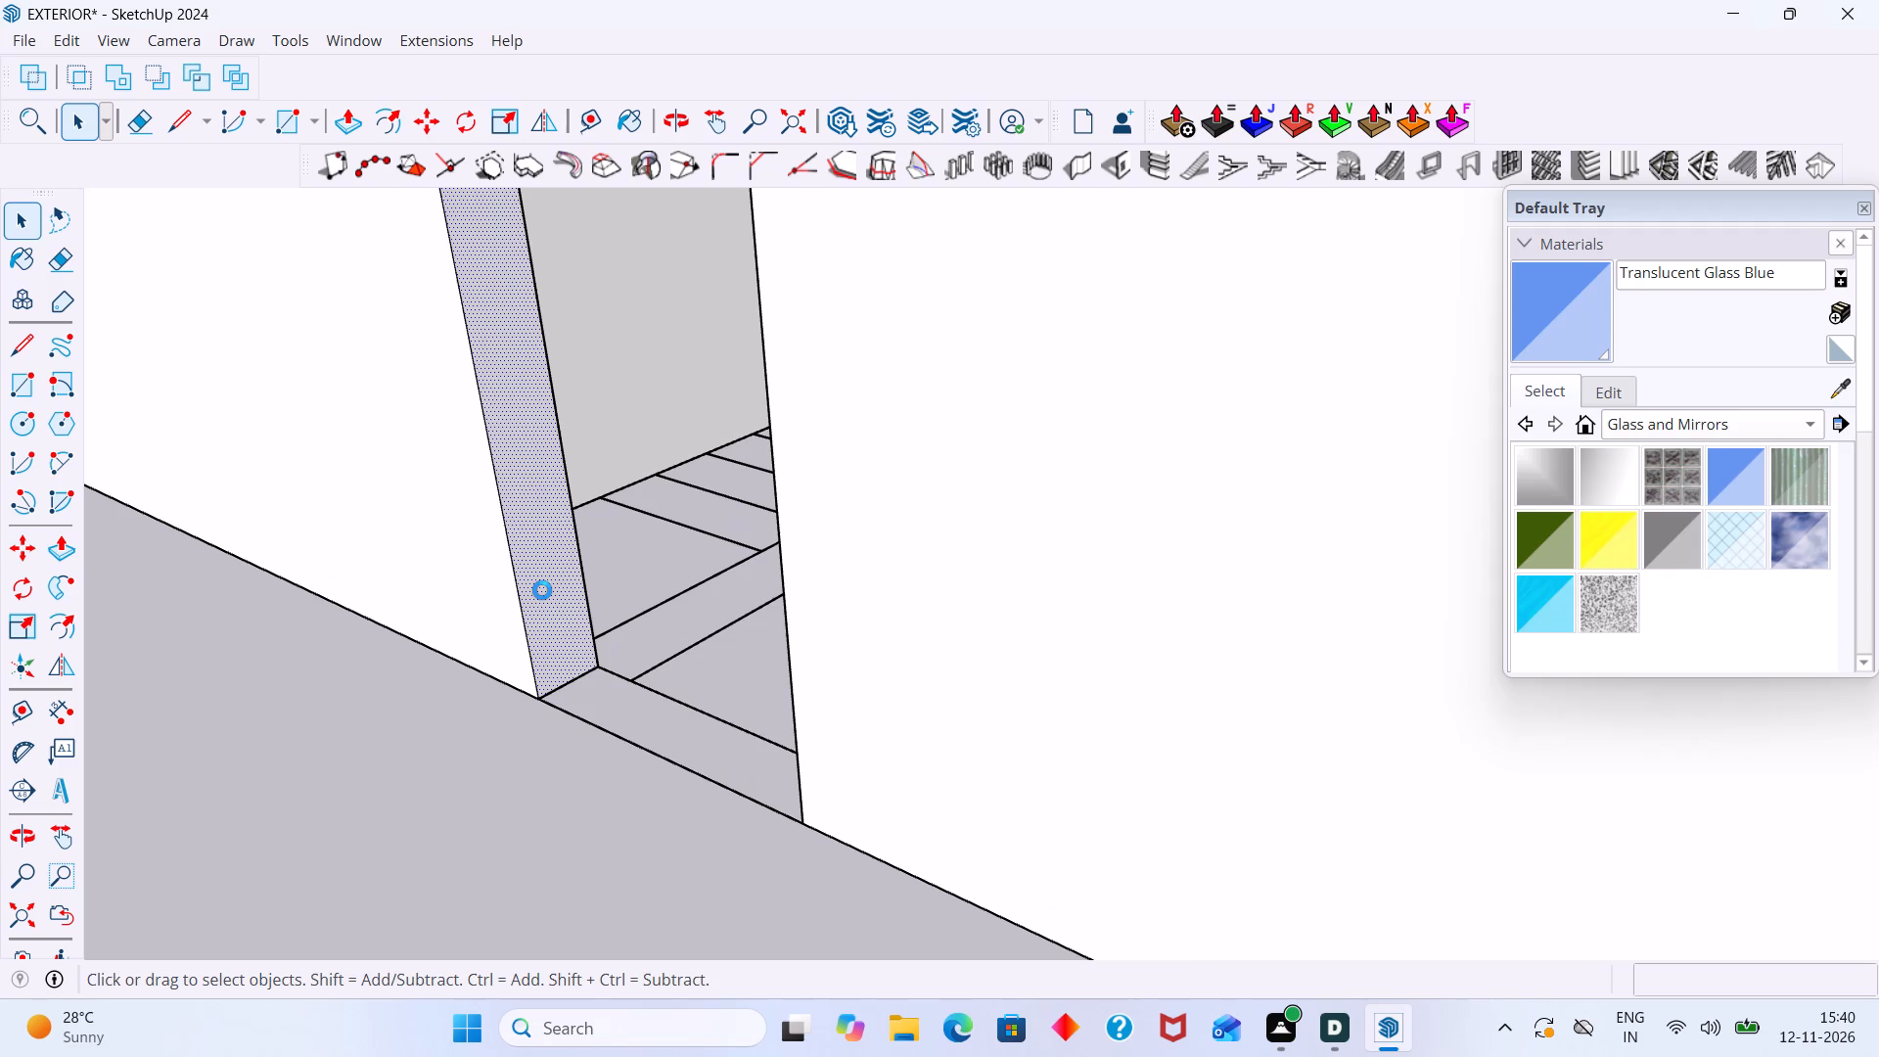
{"action": "key", "text": "r"}
{"action": "key", "text": "r"}
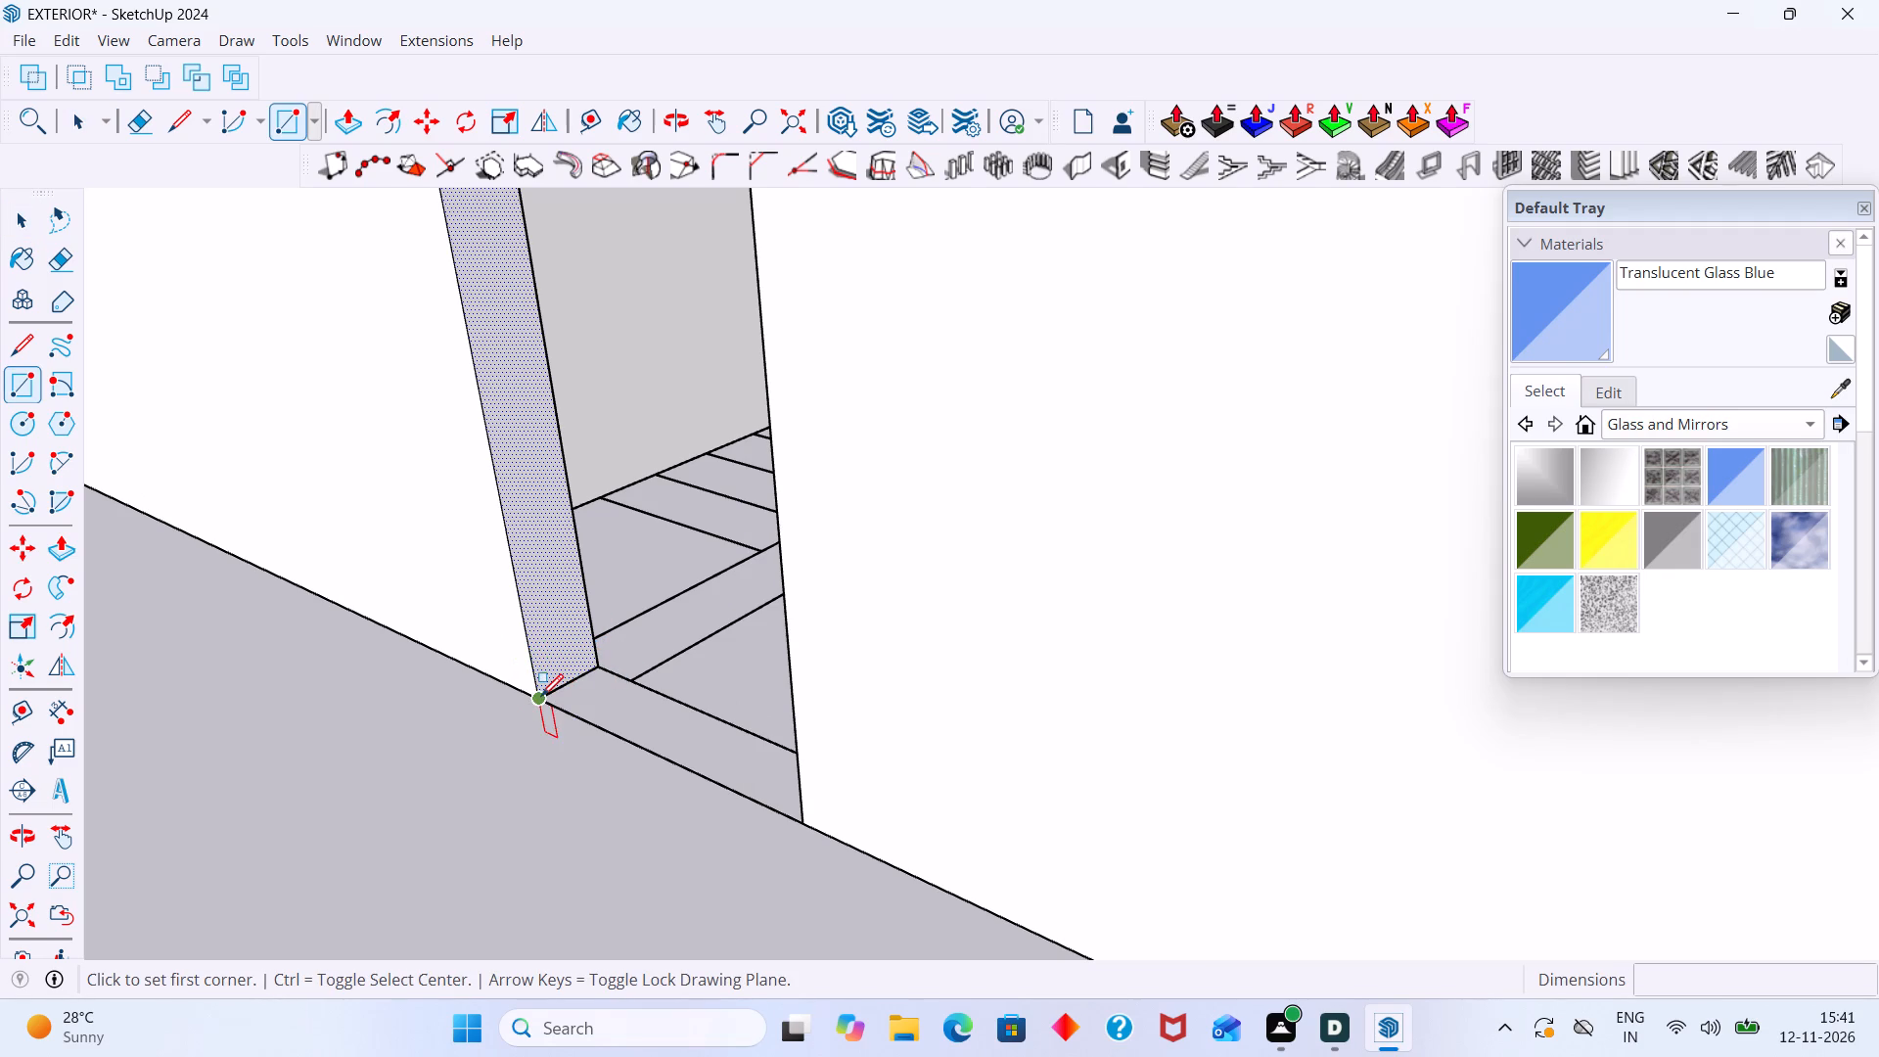
{"action": "left_click", "coordinate": [539, 689]}
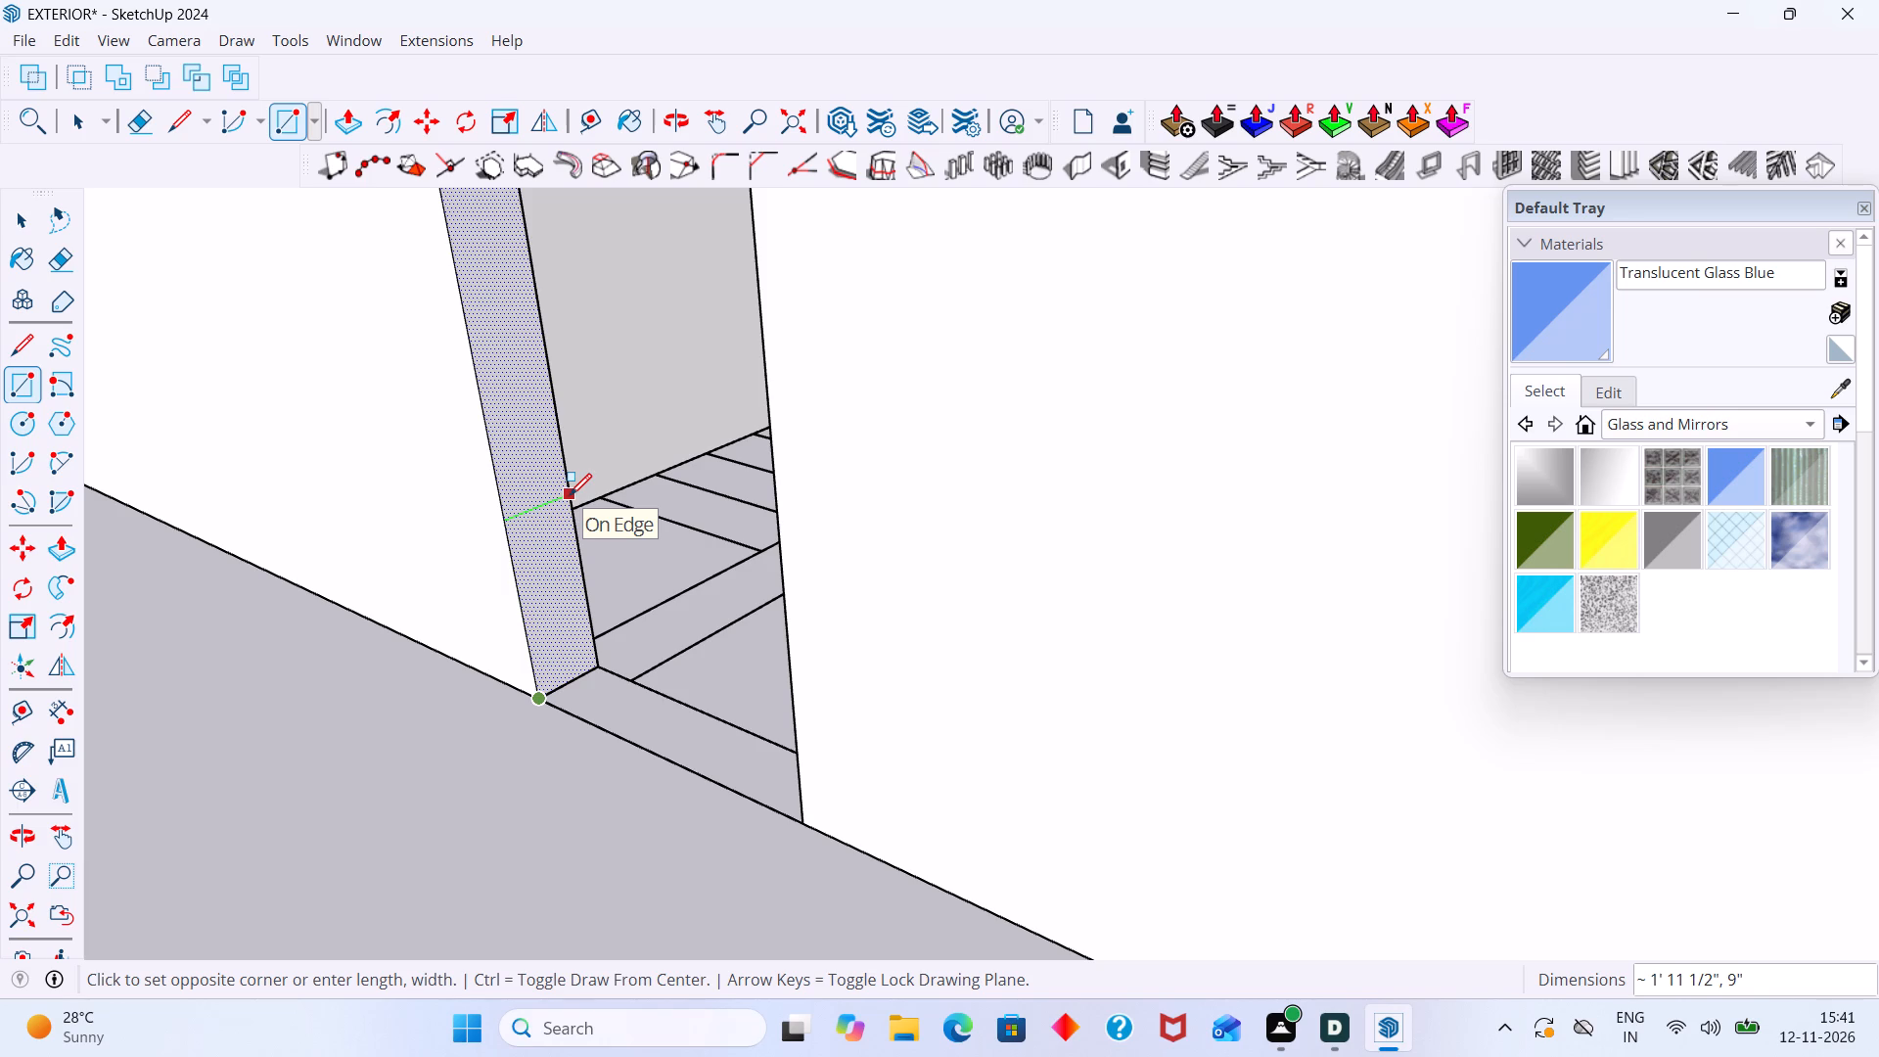
{"action": "type", "text": "3.5;"}
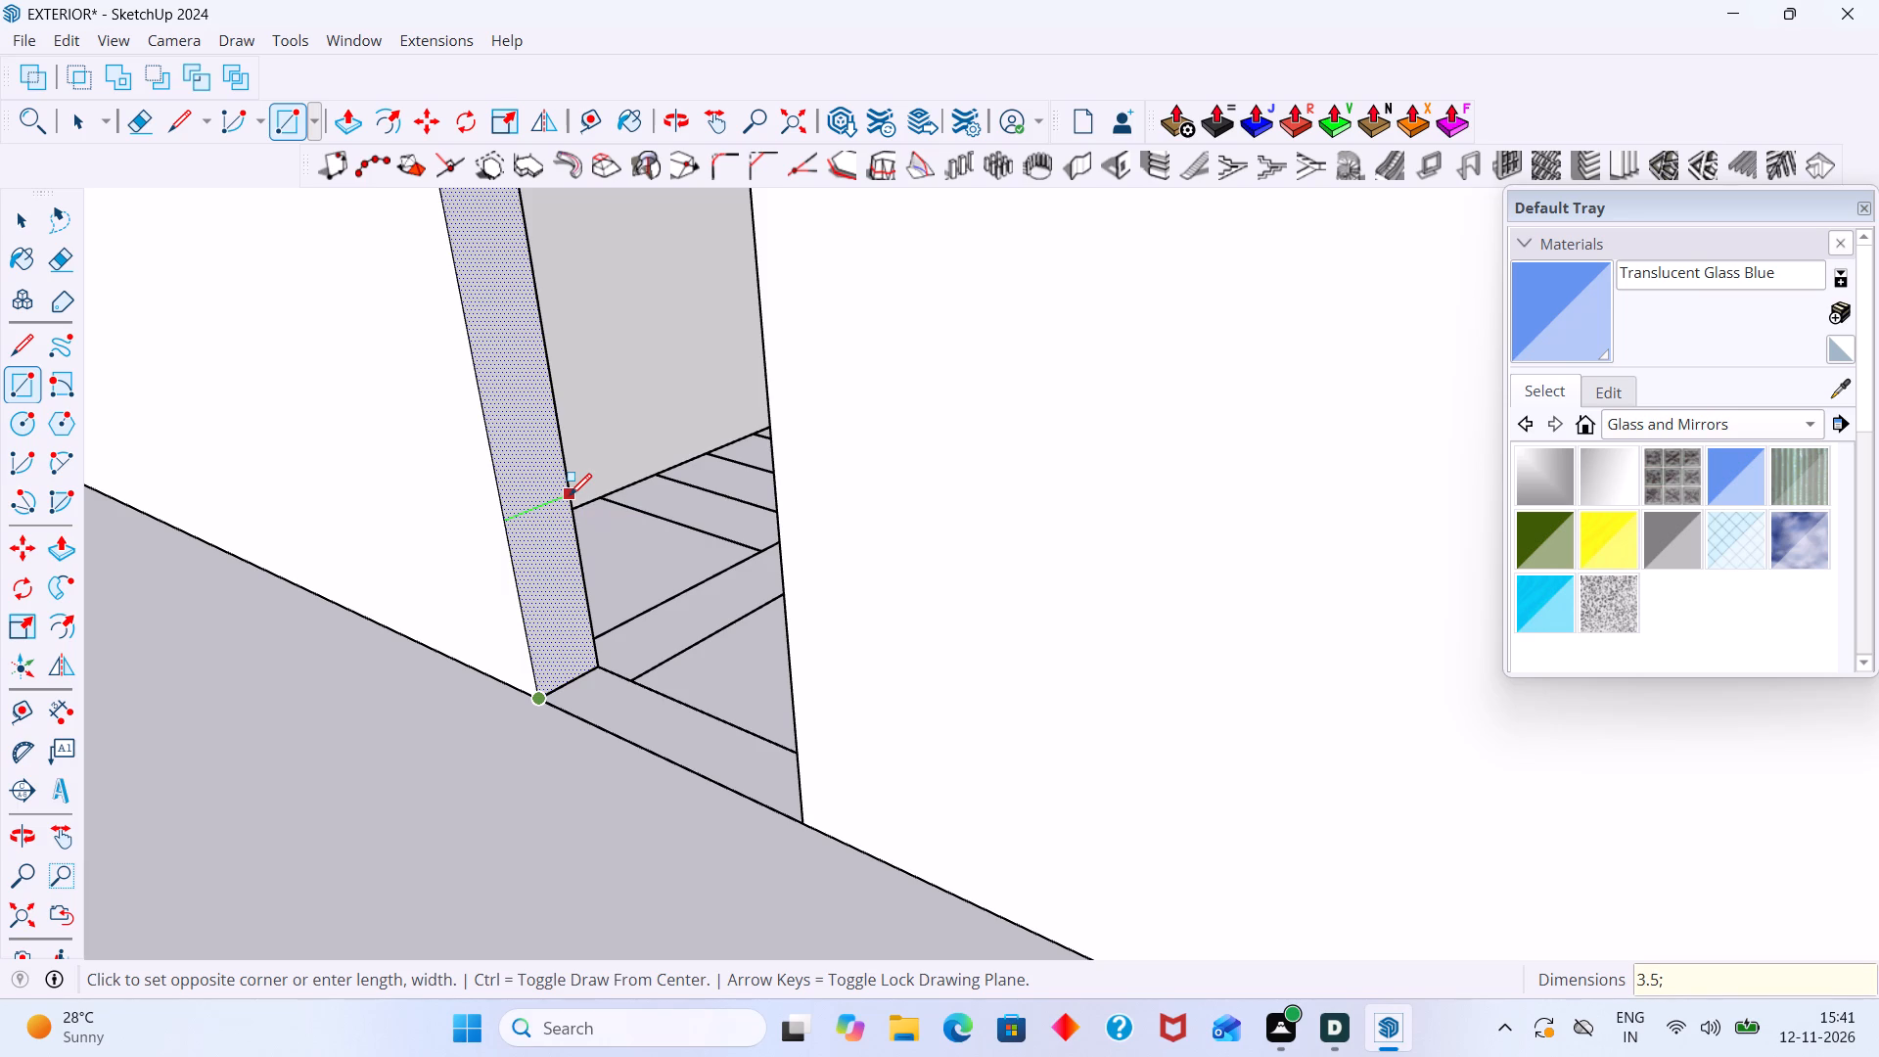
{"action": "key", "text": "BackSpace"}
{"action": "key", "text": "apostrophe"}
{"action": "key", "text": "Return"}
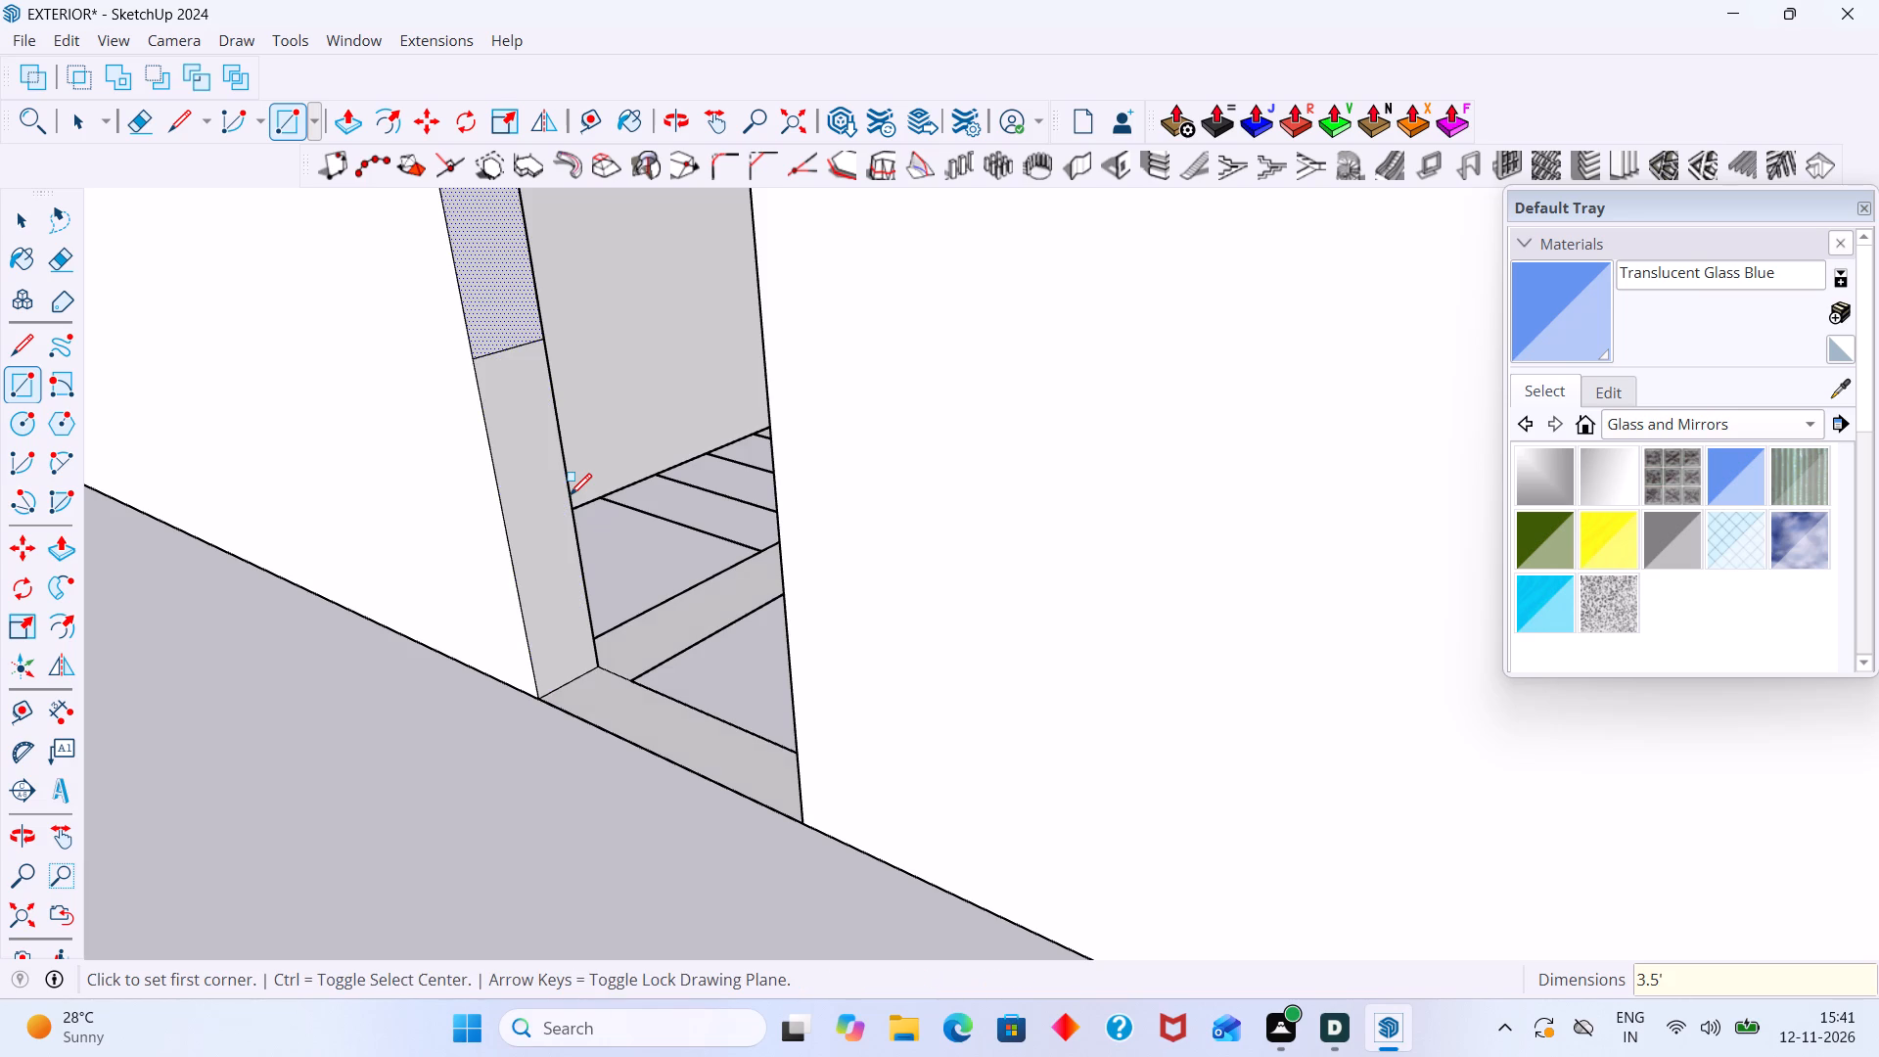
Push/Pull the 3.5' rectangle 3' 6" across the staircase opening to the opposite wall as a sill wall.
{"action": "key", "text": "space"}
{"action": "left_click", "coordinate": [549, 513]}
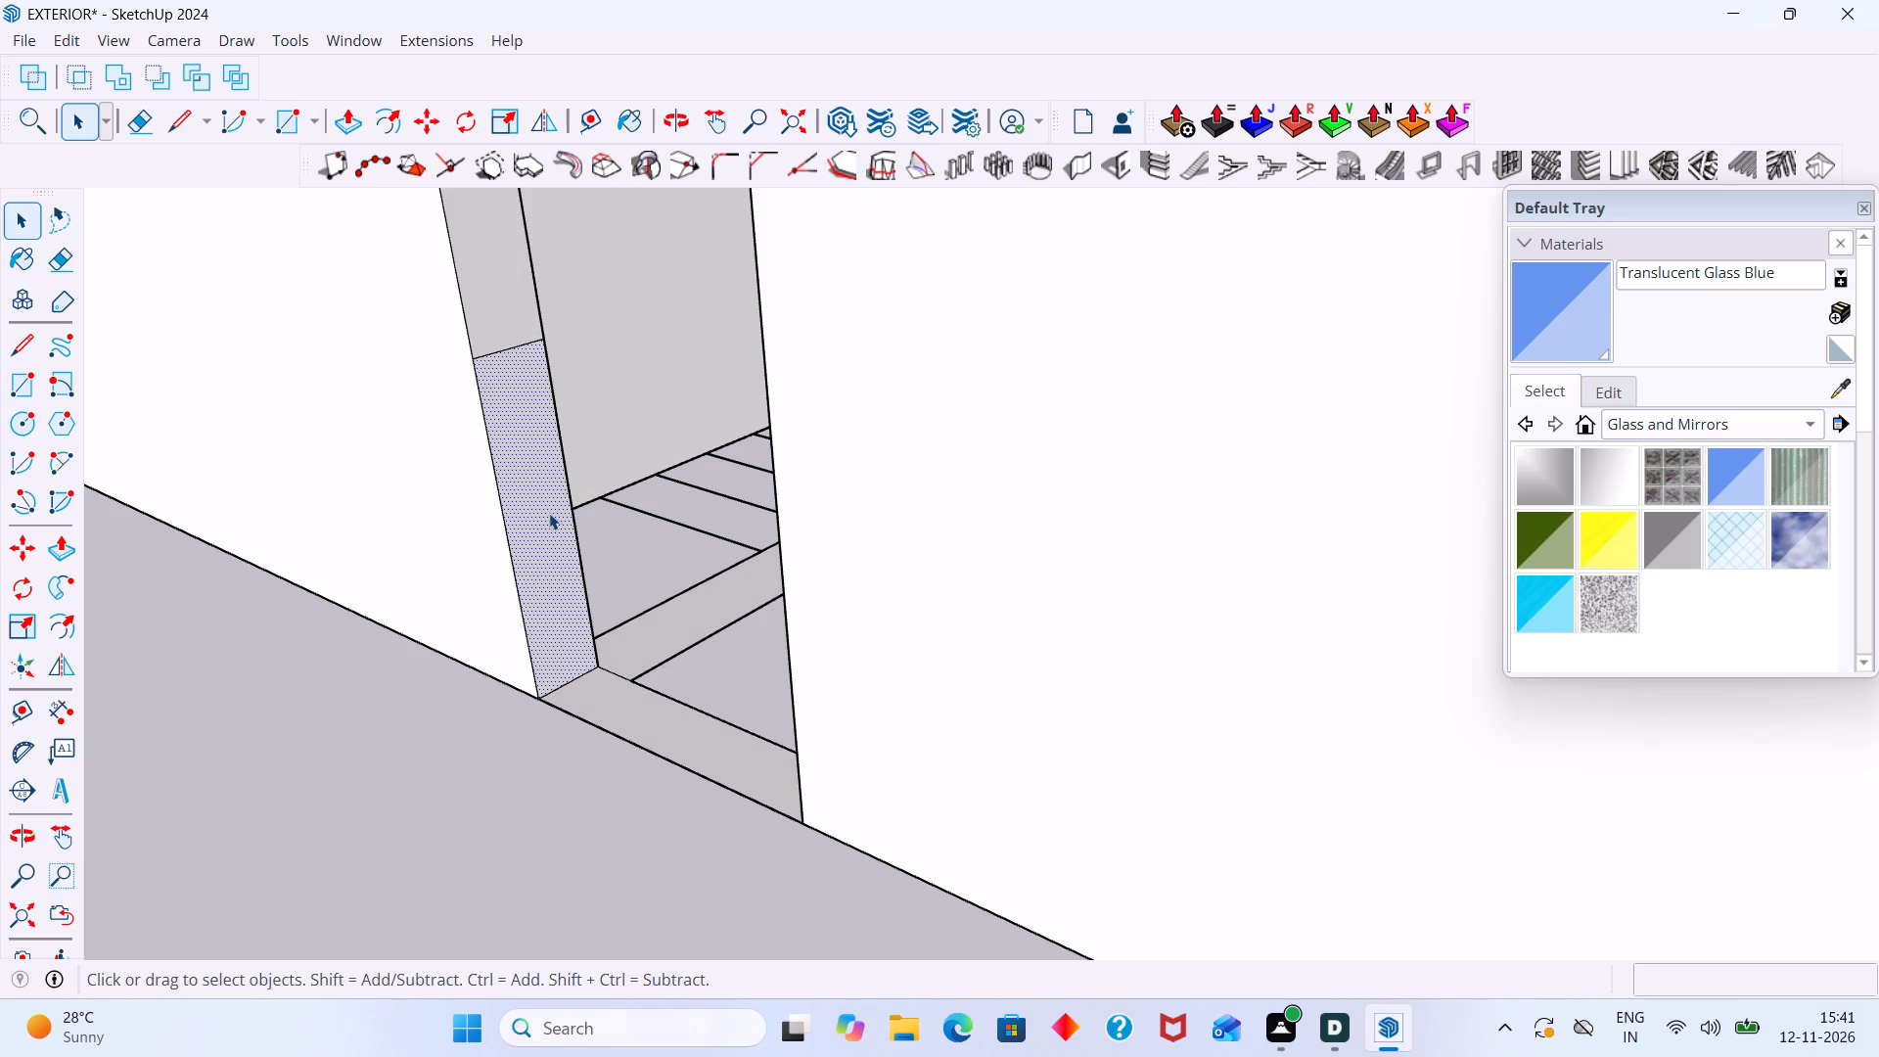
{"action": "key", "text": "p"}
{"action": "left_click", "coordinate": [549, 513]}
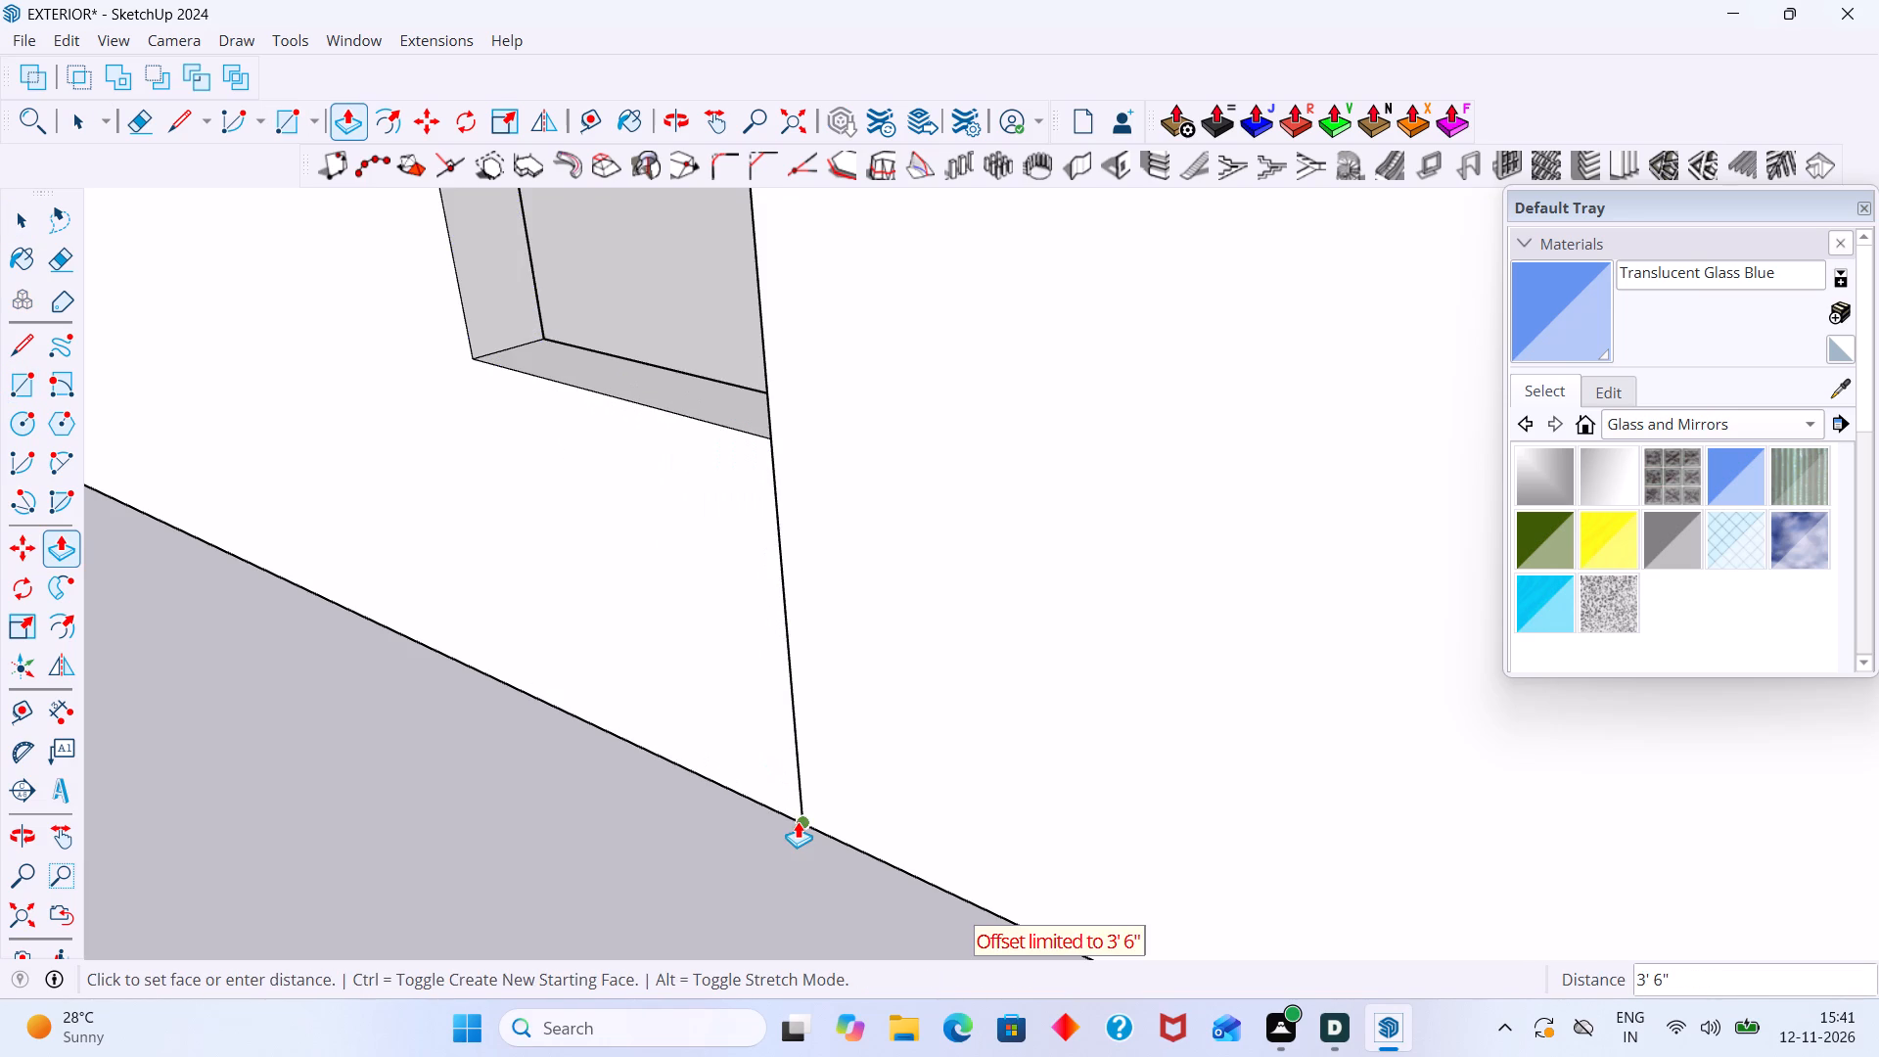
{"action": "left_click", "coordinate": [799, 821]}
{"action": "key", "text": "space"}
Erase the vertical seam lines above and below the staircase window opening on the wall's outer face.
{"action": "scroll", "coordinate": [724, 794], "scroll_direction": "down", "scroll_amount": 7}
{"action": "middle_click_drag", "start_coordinate": [762, 830], "coordinate": [800, 831]}
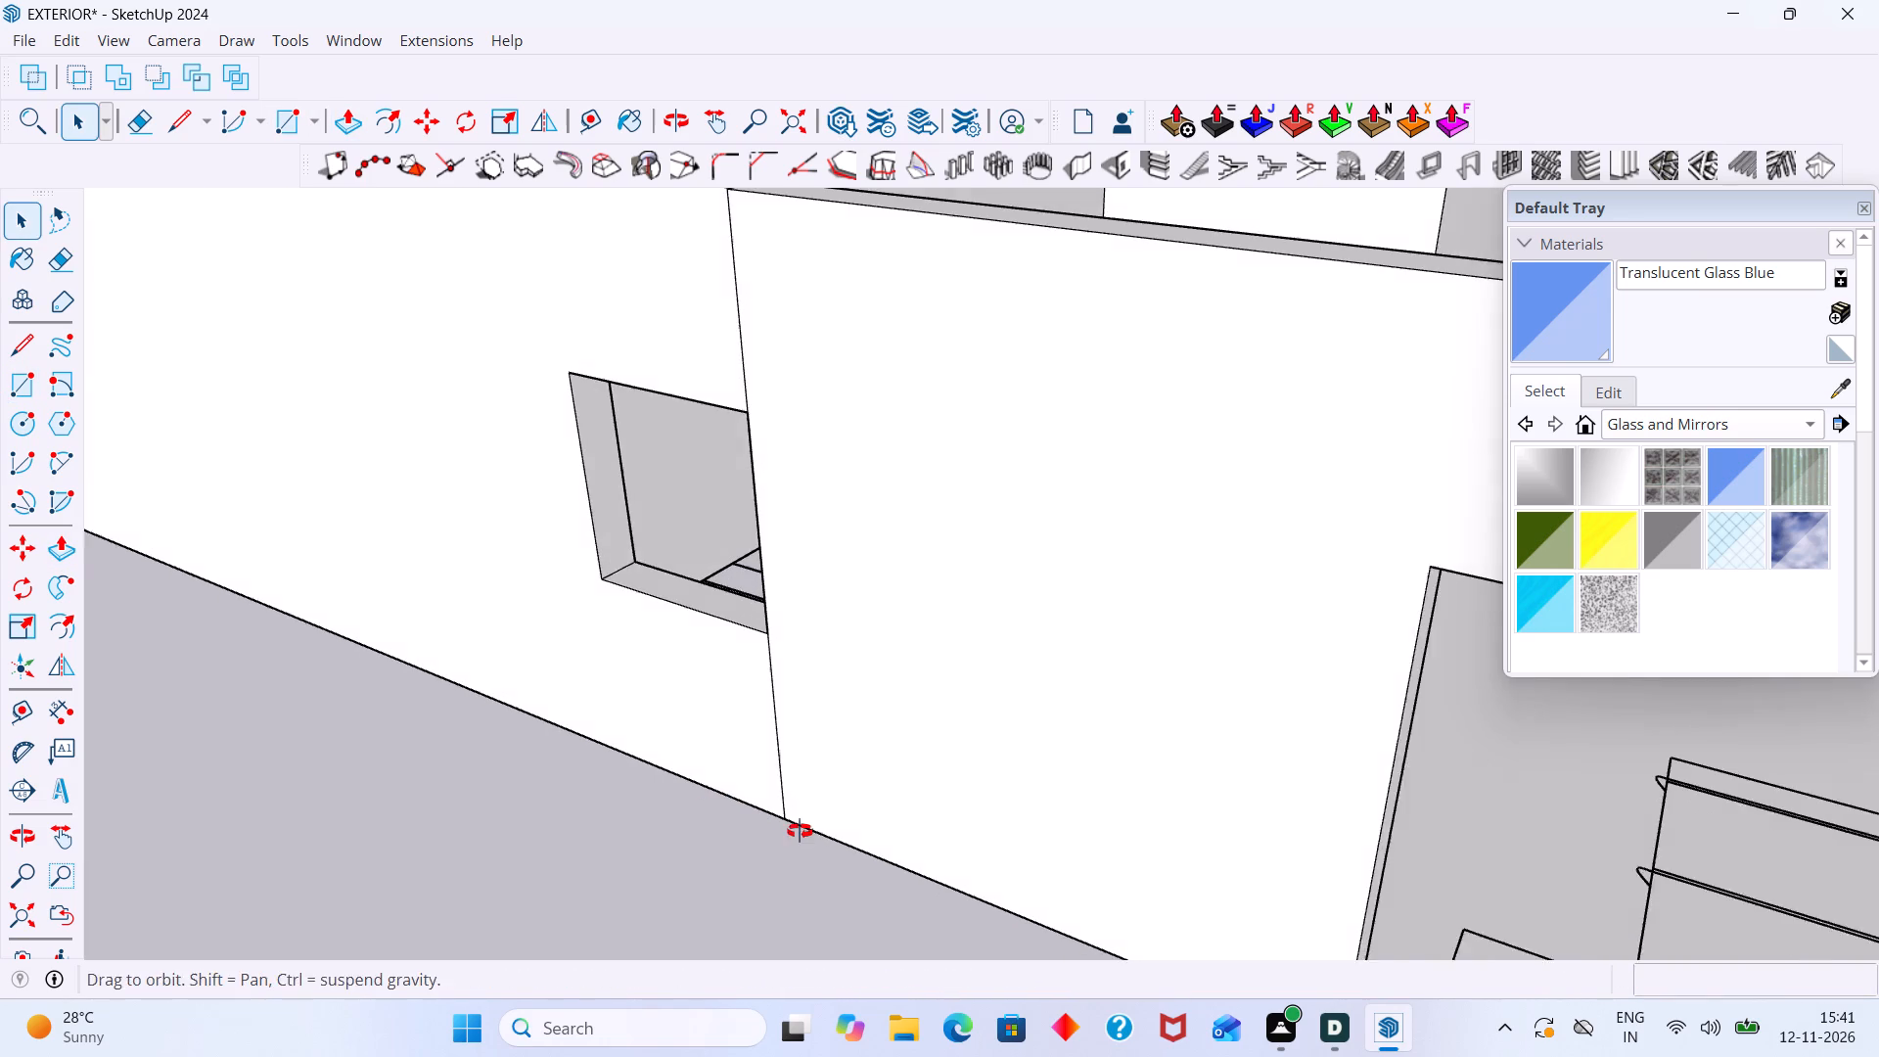
{"action": "middle_click_drag", "start_coordinate": [800, 831], "coordinate": [804, 831]}
{"action": "scroll", "coordinate": [811, 829], "scroll_direction": "down", "scroll_amount": 1}
{"action": "middle_click_drag", "start_coordinate": [845, 882], "coordinate": [1180, 888]}
{"action": "scroll", "coordinate": [1104, 864], "scroll_direction": "up", "scroll_amount": 1}
{"action": "scroll", "coordinate": [1222, 866], "scroll_direction": "down", "scroll_amount": 3}
{"action": "middle_click_drag", "start_coordinate": [1241, 879], "coordinate": [1216, 880]}
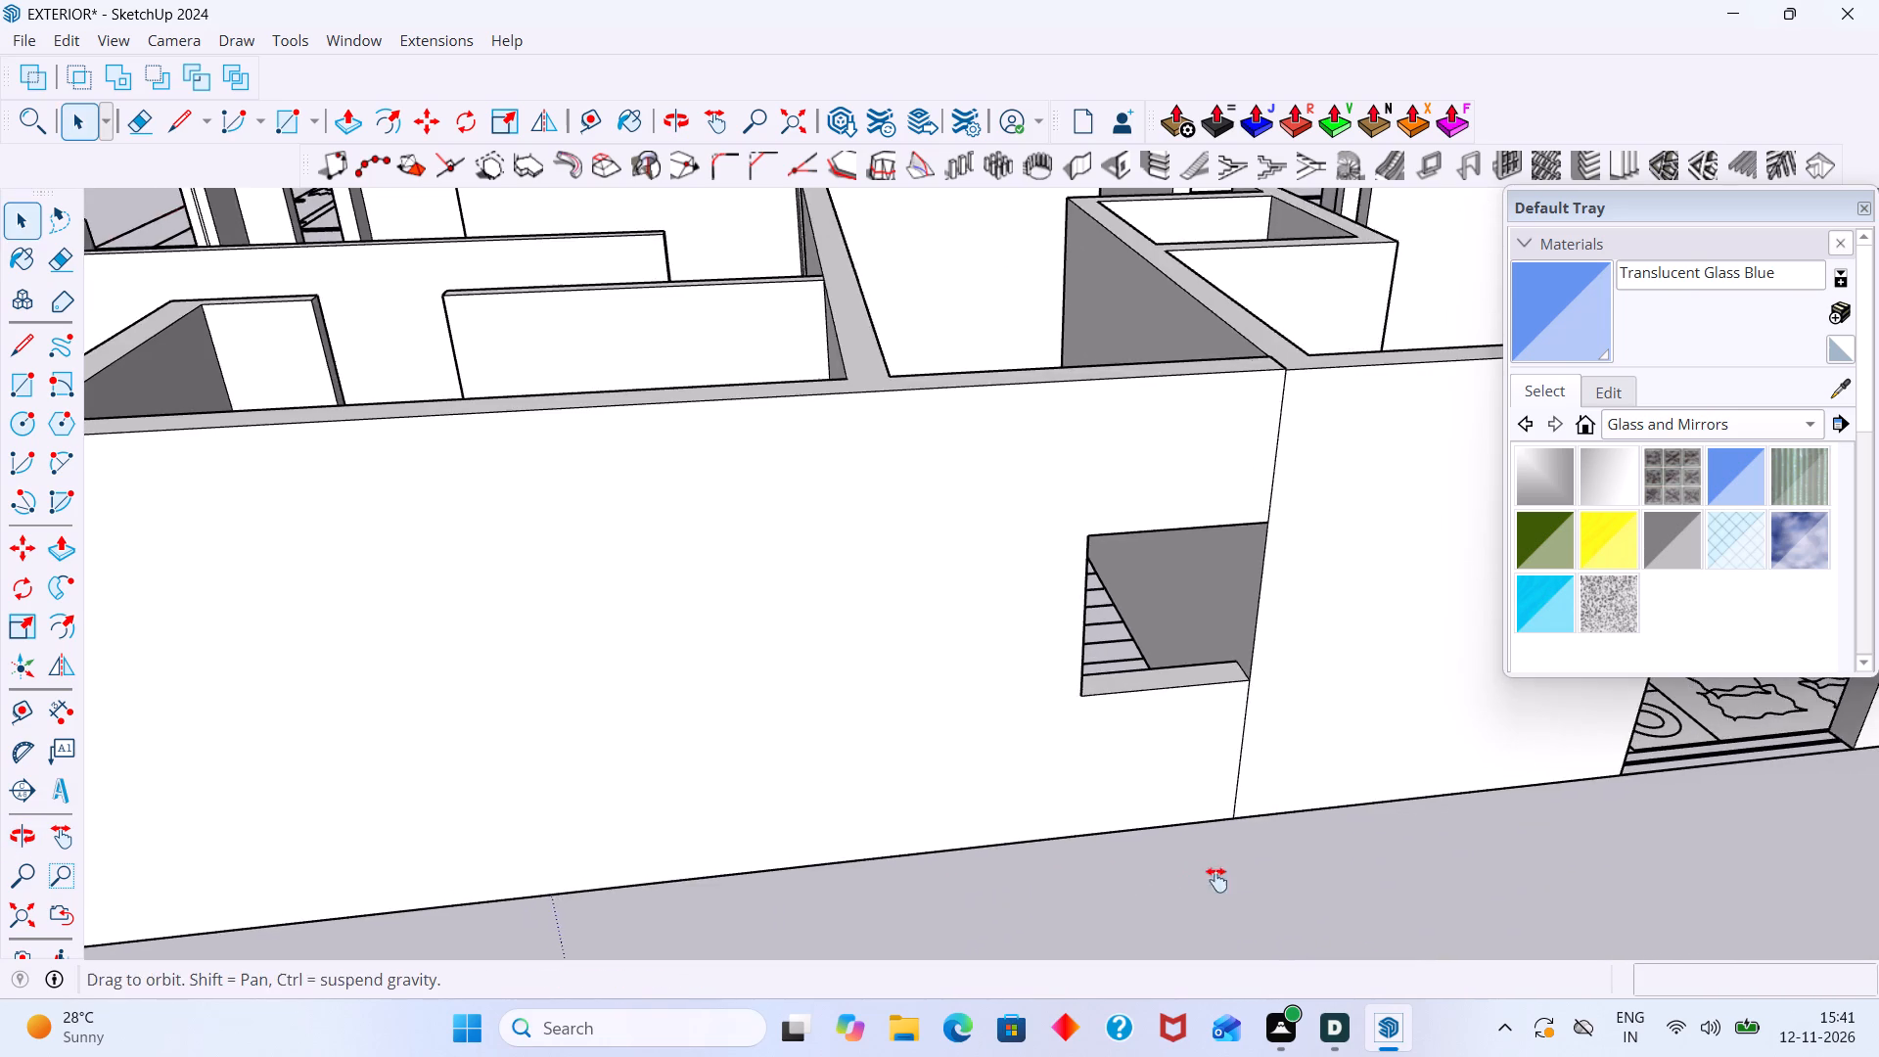
{"action": "middle_click_drag", "start_coordinate": [1216, 880], "coordinate": [1034, 882]}
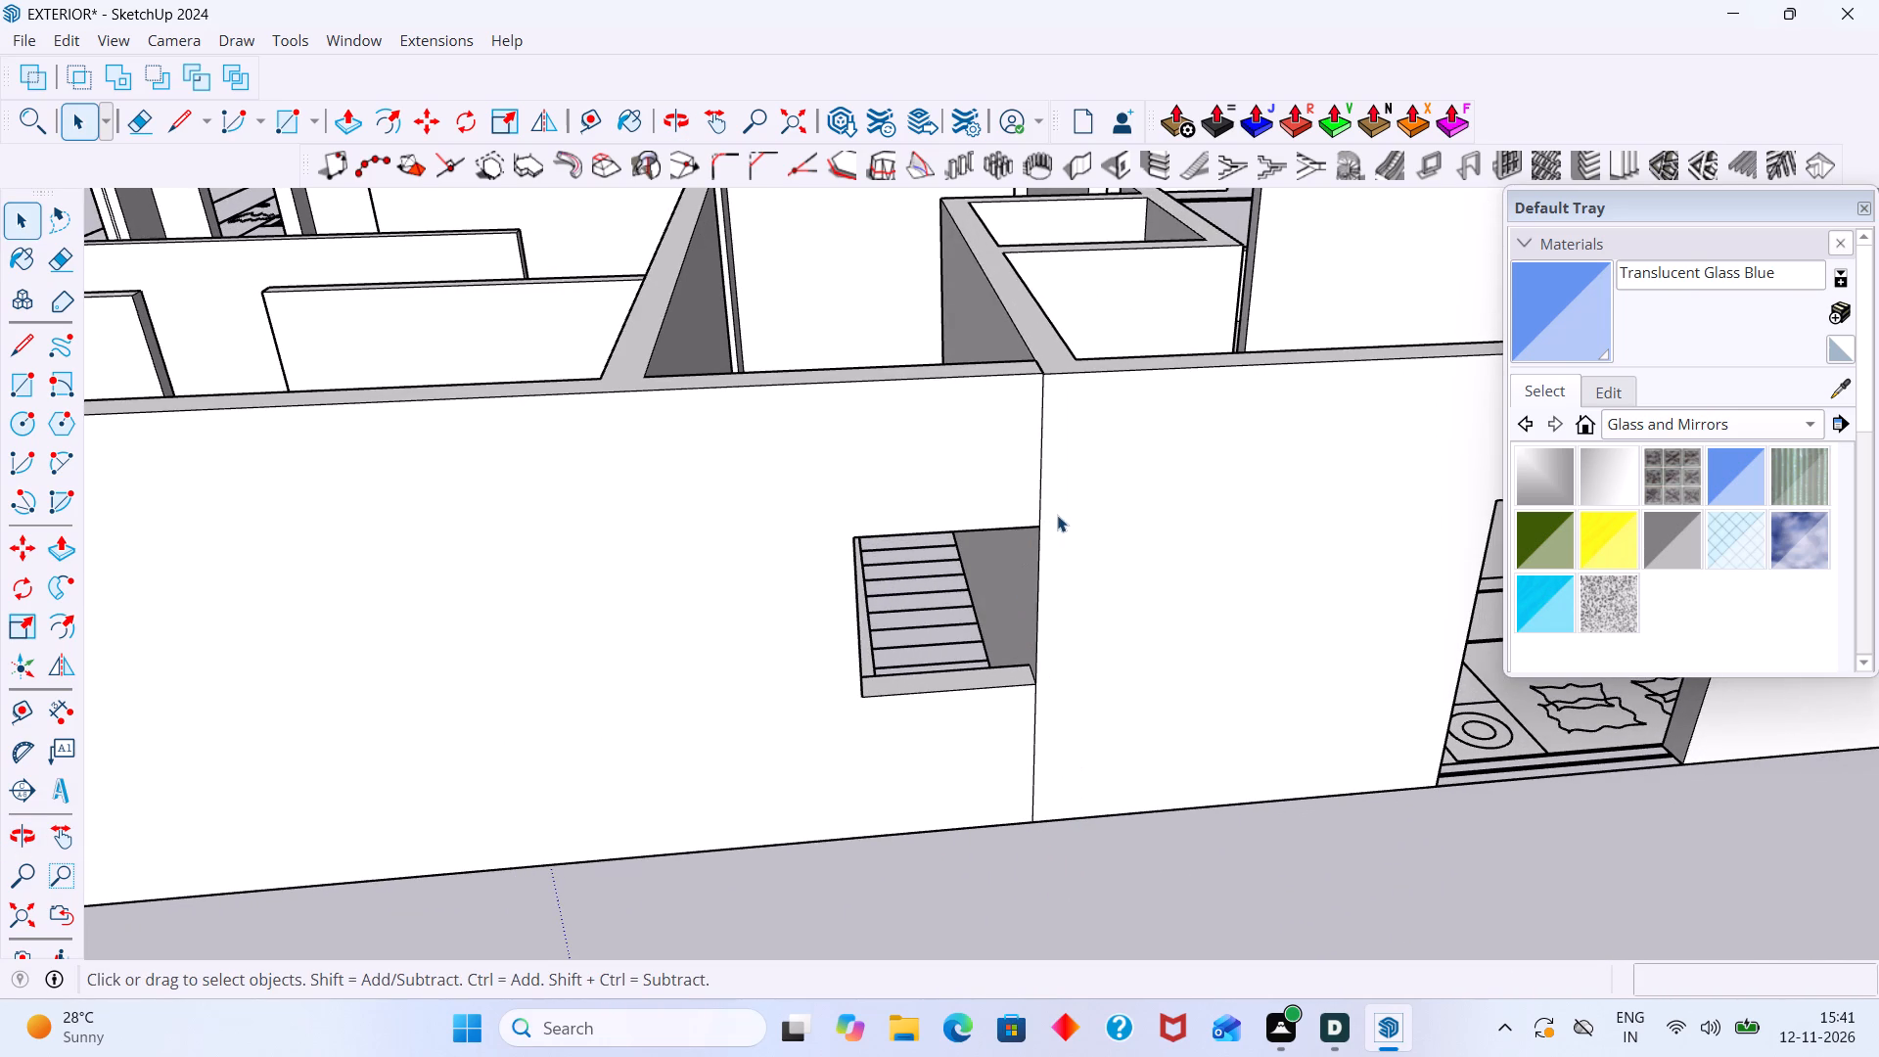
{"action": "scroll", "coordinate": [1065, 491], "scroll_direction": "up", "scroll_amount": 3}
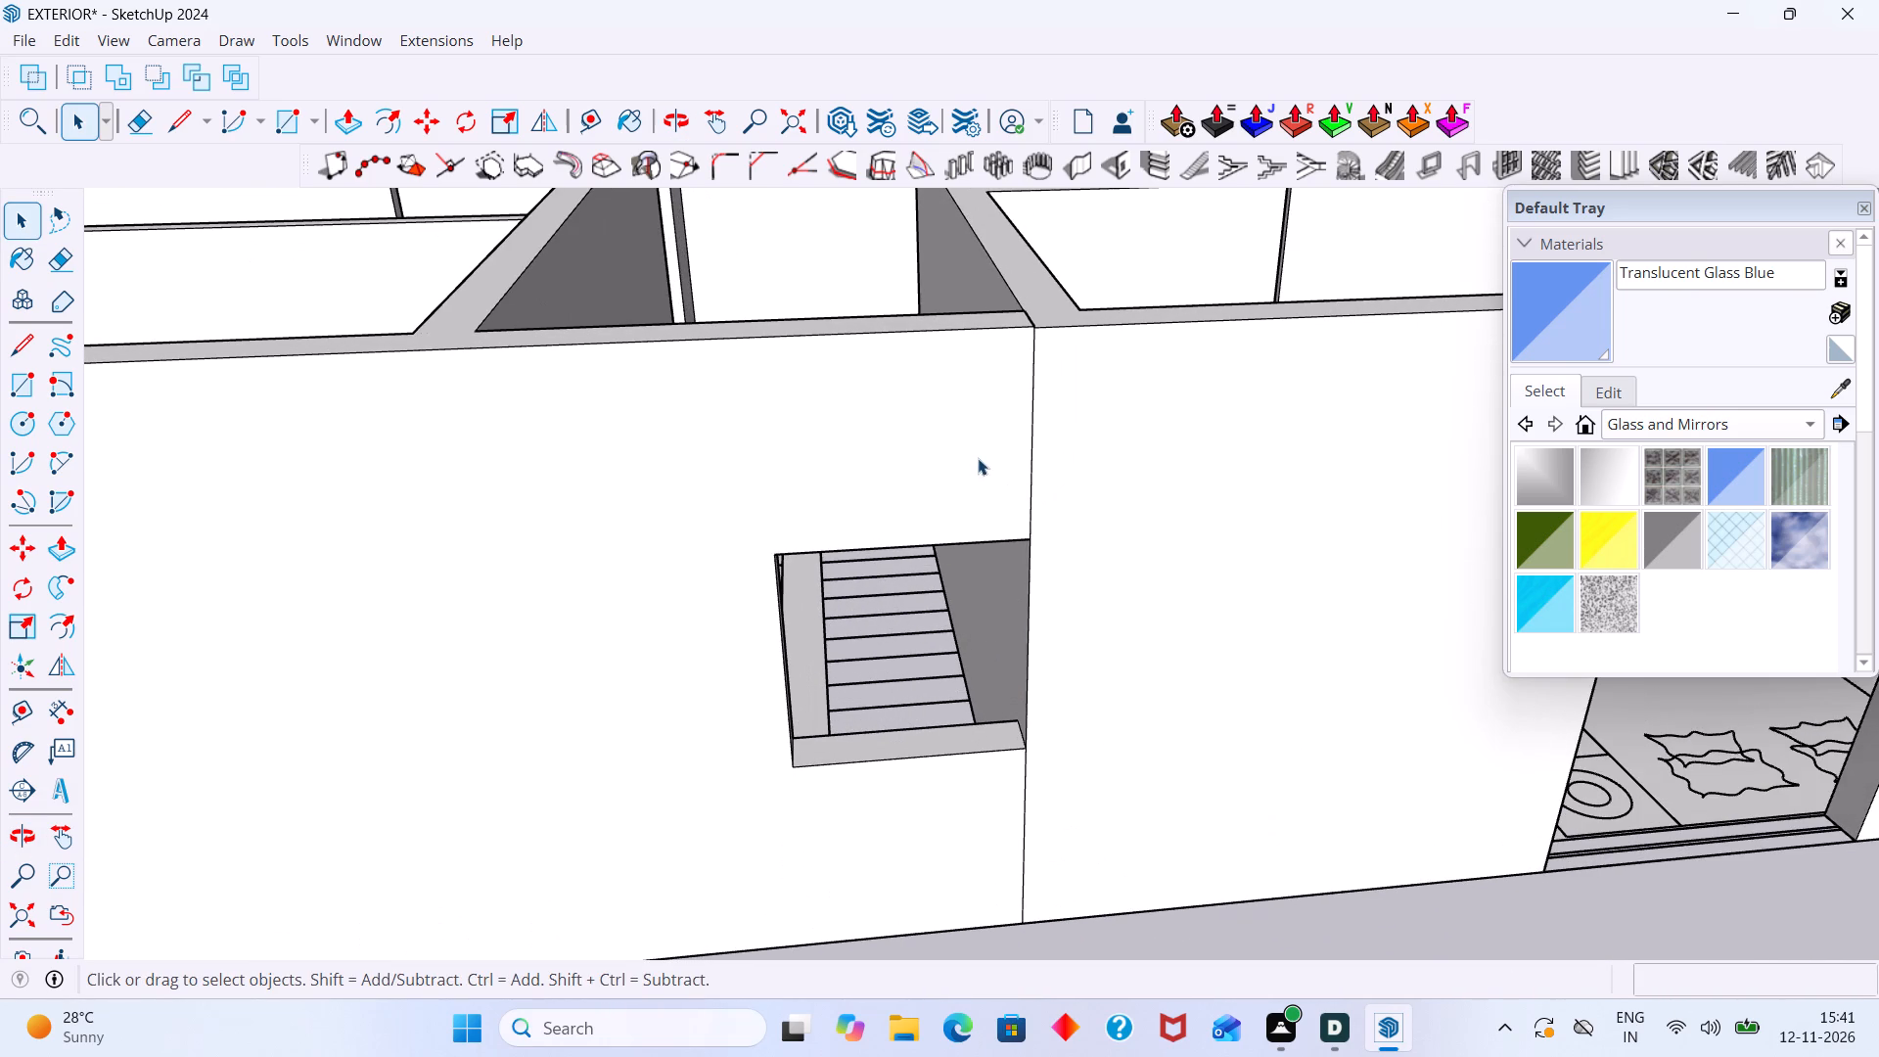
{"action": "key", "text": "e"}
{"action": "left_click_drag", "start_coordinate": [1061, 431], "coordinate": [1015, 435]}
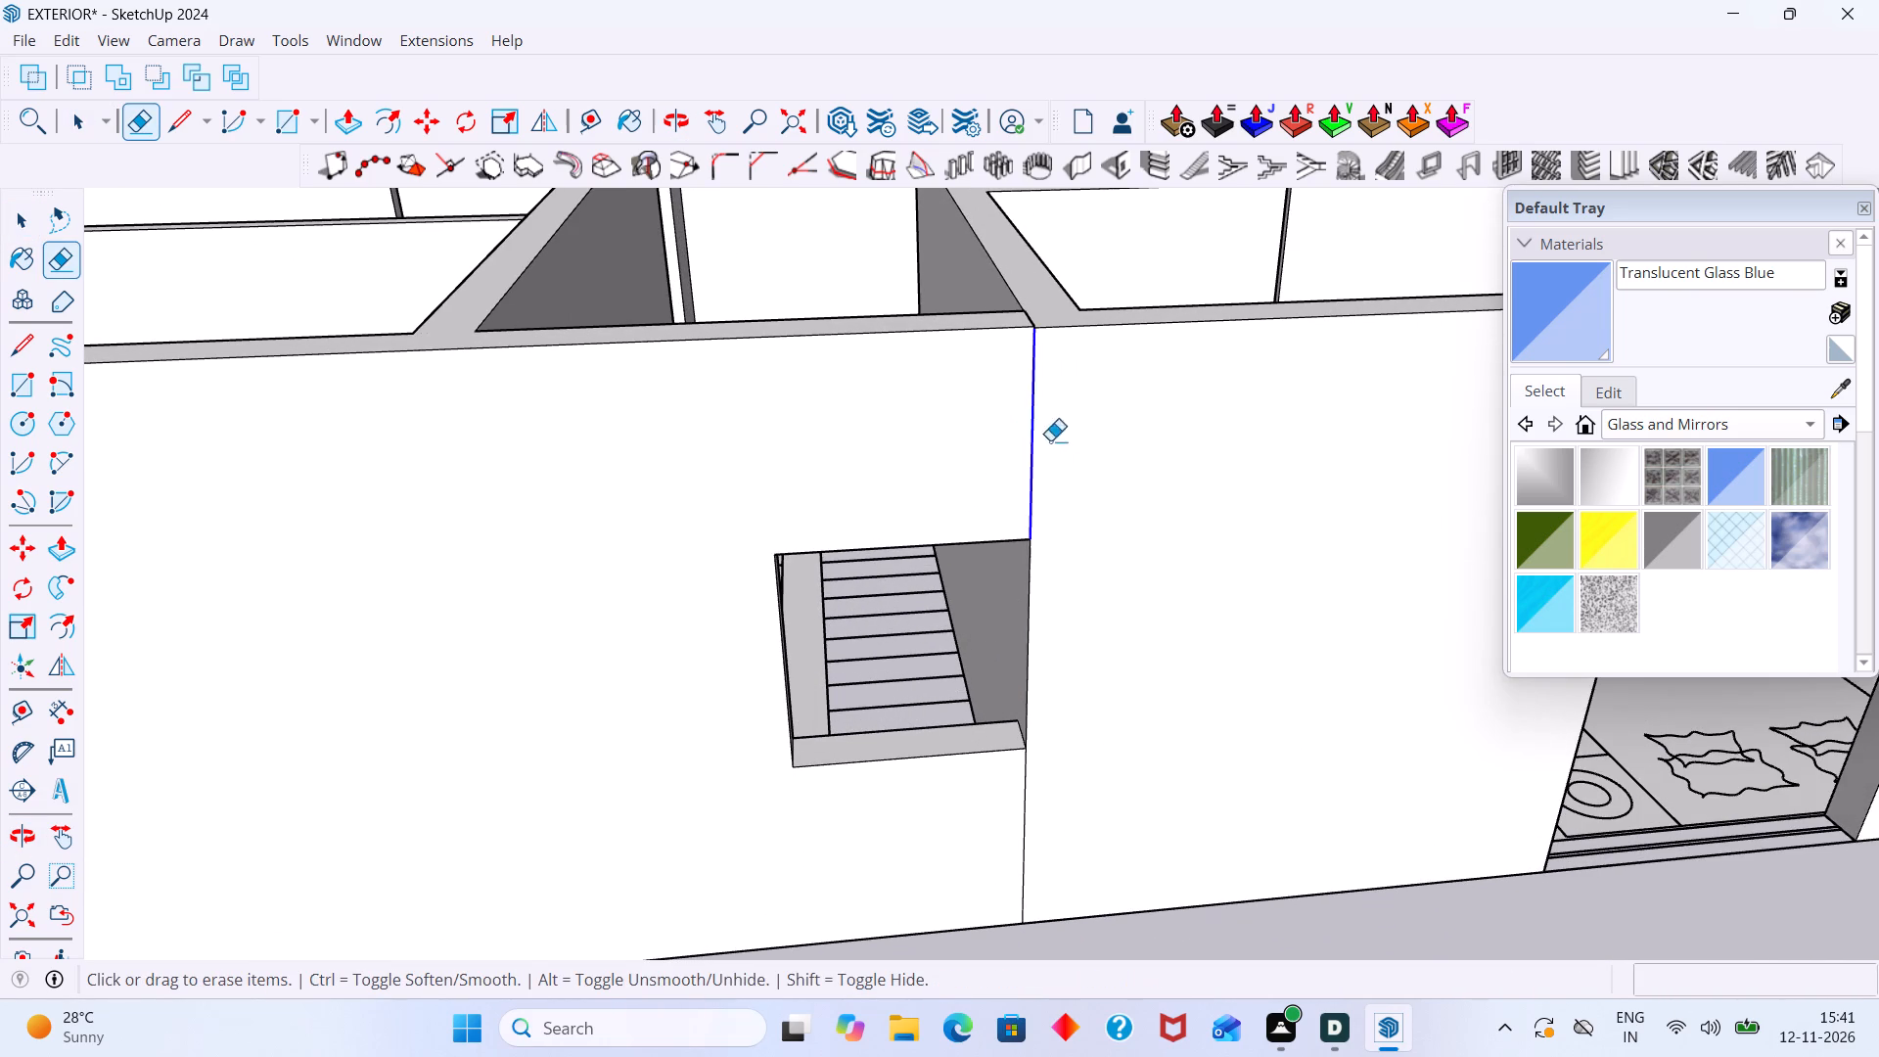
{"action": "left_click_drag", "start_coordinate": [1051, 786], "coordinate": [1012, 815]}
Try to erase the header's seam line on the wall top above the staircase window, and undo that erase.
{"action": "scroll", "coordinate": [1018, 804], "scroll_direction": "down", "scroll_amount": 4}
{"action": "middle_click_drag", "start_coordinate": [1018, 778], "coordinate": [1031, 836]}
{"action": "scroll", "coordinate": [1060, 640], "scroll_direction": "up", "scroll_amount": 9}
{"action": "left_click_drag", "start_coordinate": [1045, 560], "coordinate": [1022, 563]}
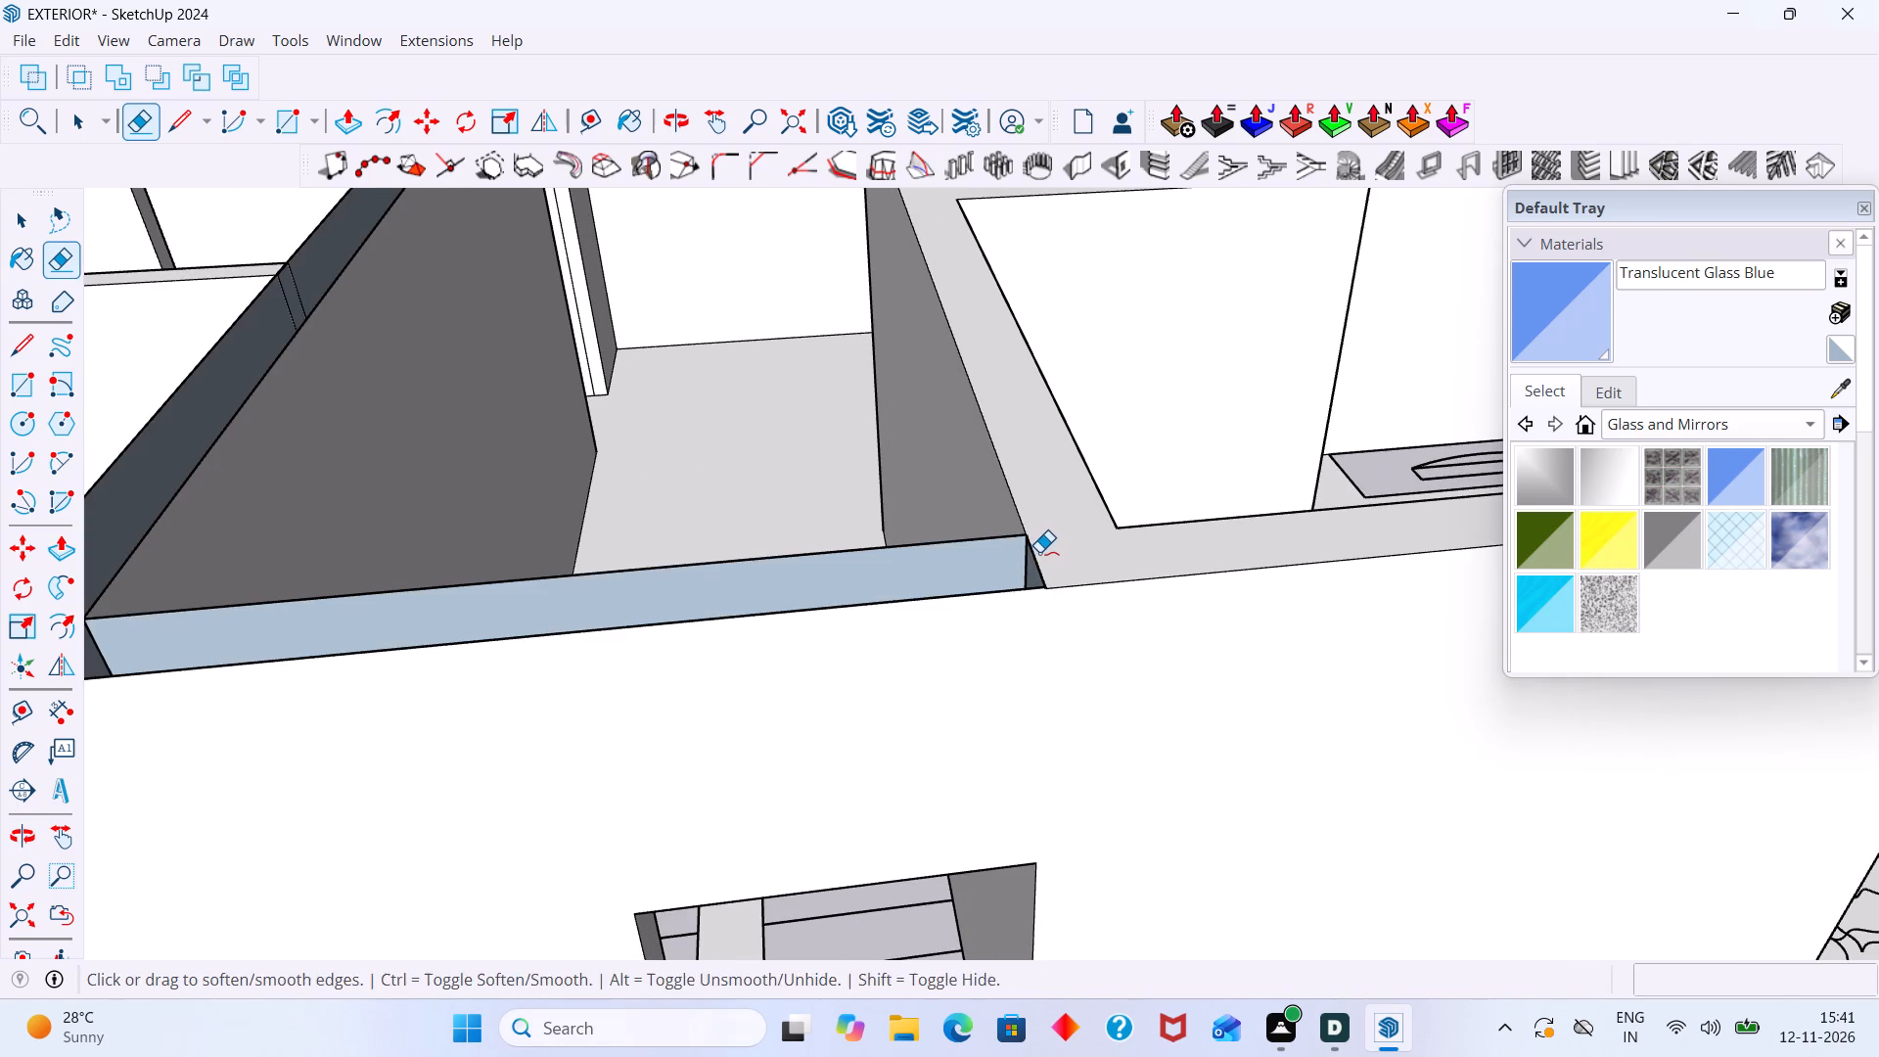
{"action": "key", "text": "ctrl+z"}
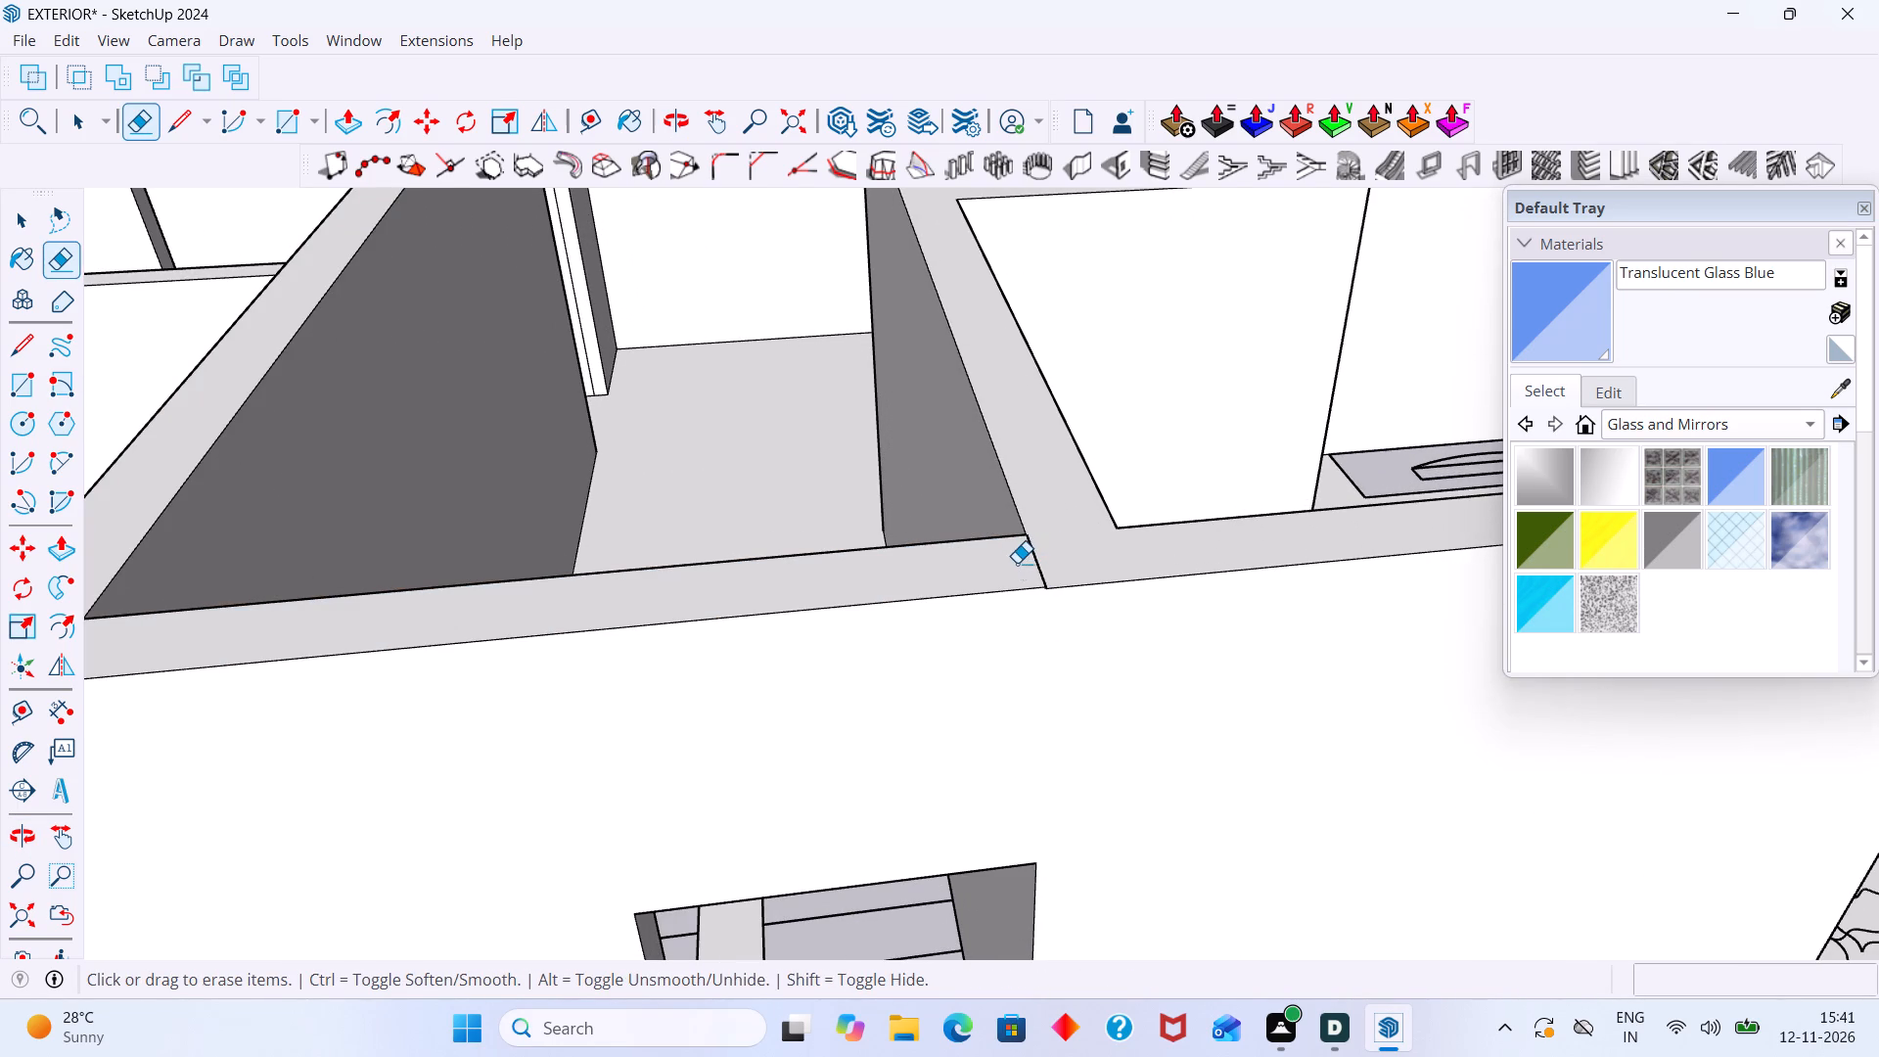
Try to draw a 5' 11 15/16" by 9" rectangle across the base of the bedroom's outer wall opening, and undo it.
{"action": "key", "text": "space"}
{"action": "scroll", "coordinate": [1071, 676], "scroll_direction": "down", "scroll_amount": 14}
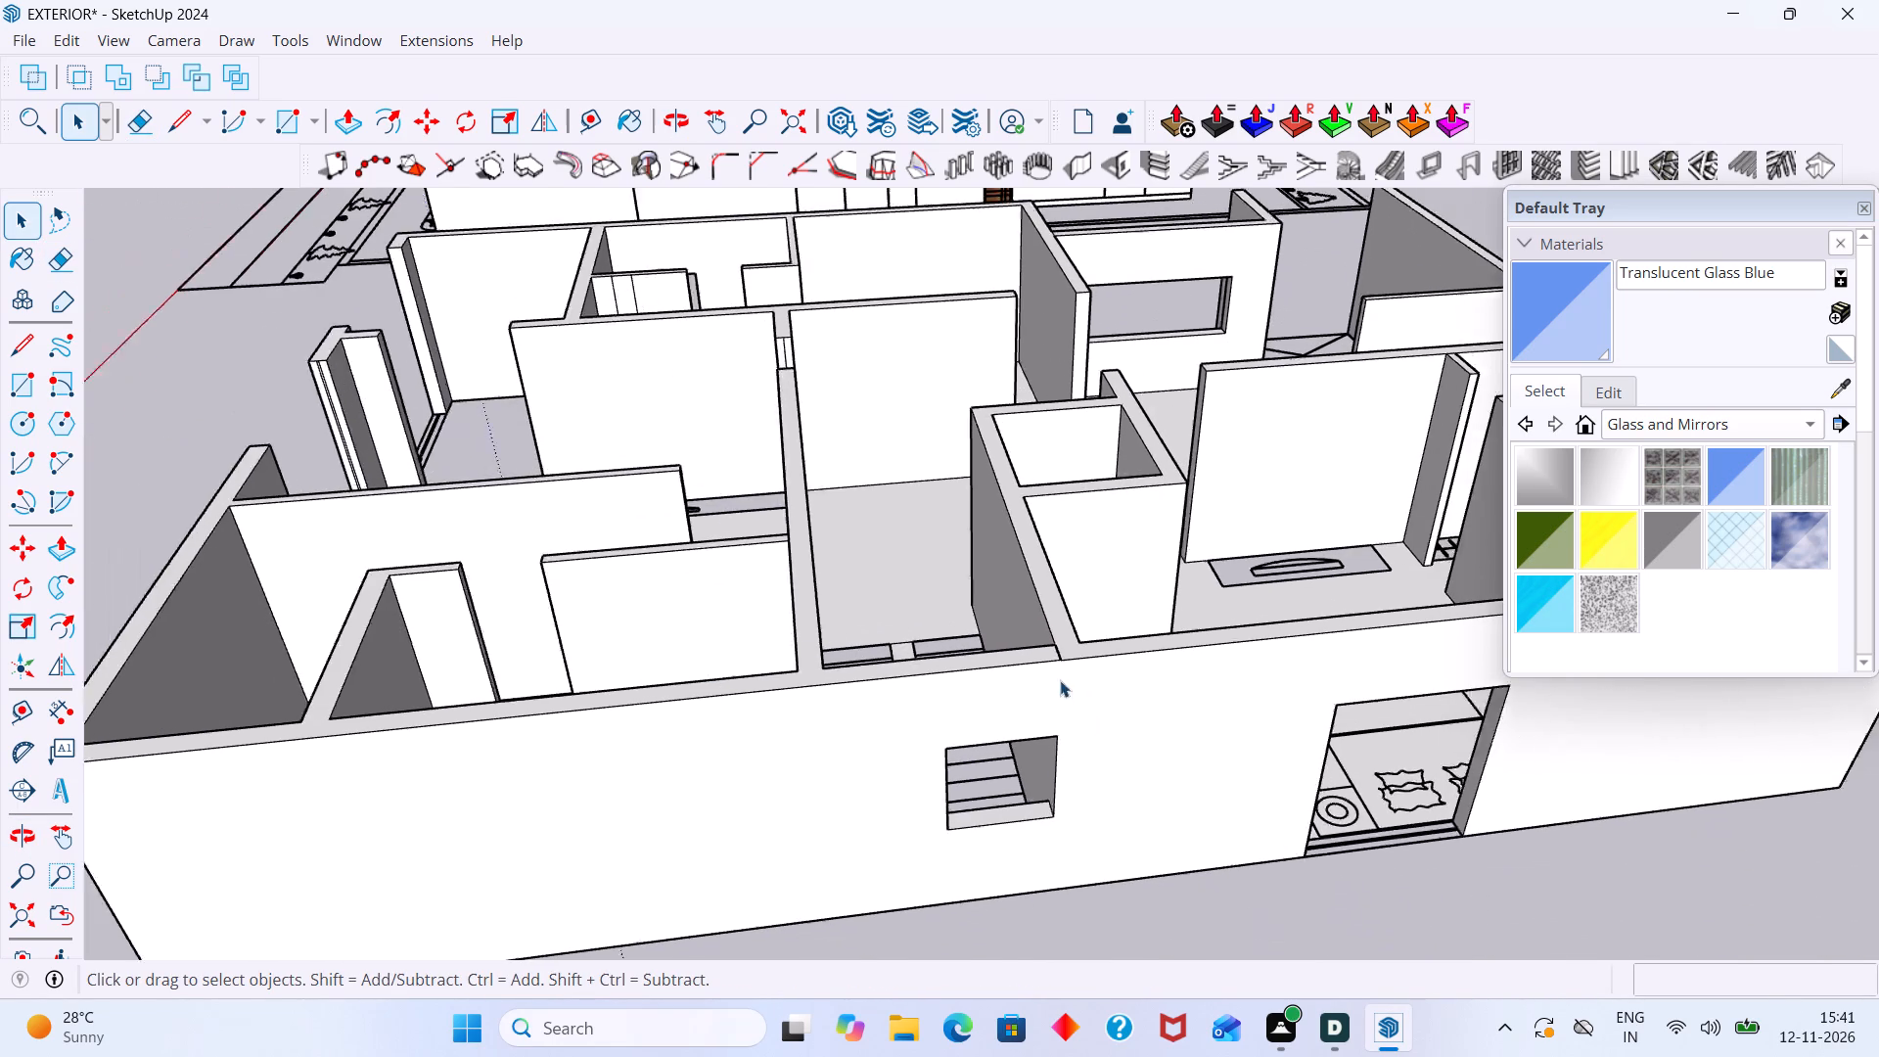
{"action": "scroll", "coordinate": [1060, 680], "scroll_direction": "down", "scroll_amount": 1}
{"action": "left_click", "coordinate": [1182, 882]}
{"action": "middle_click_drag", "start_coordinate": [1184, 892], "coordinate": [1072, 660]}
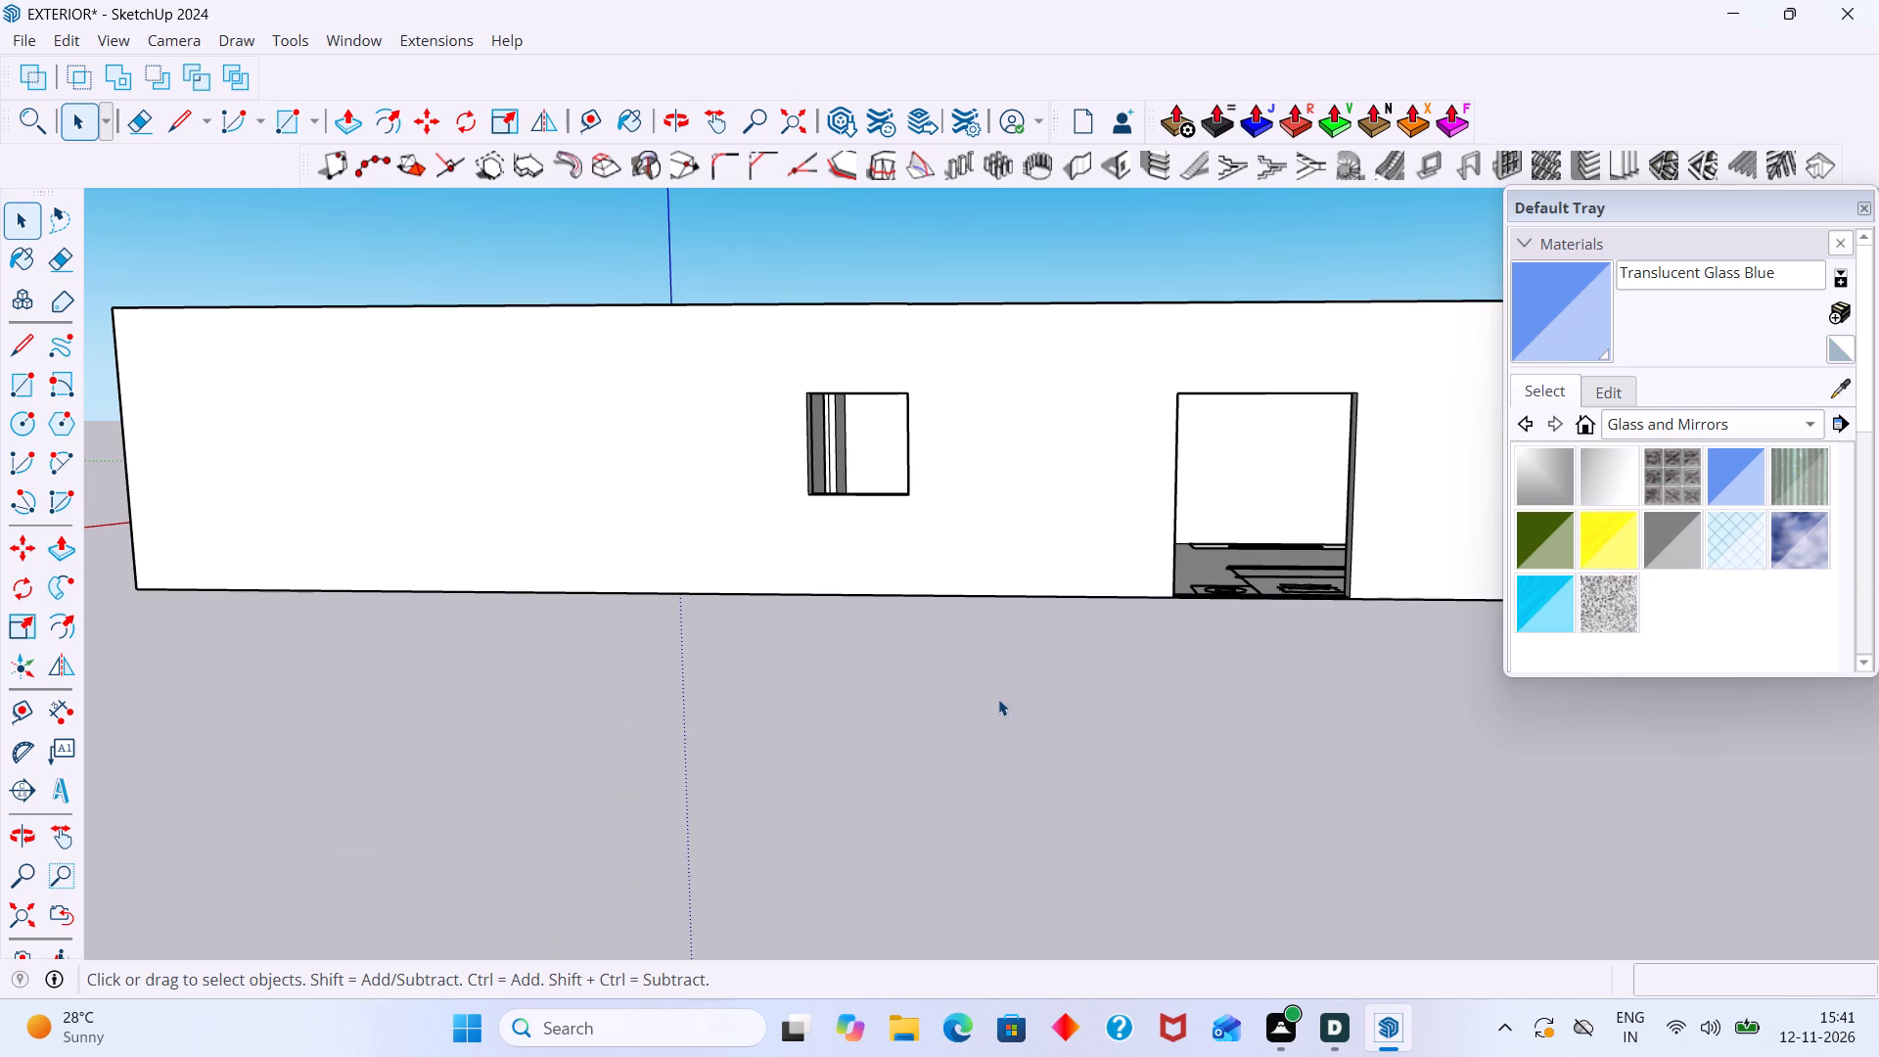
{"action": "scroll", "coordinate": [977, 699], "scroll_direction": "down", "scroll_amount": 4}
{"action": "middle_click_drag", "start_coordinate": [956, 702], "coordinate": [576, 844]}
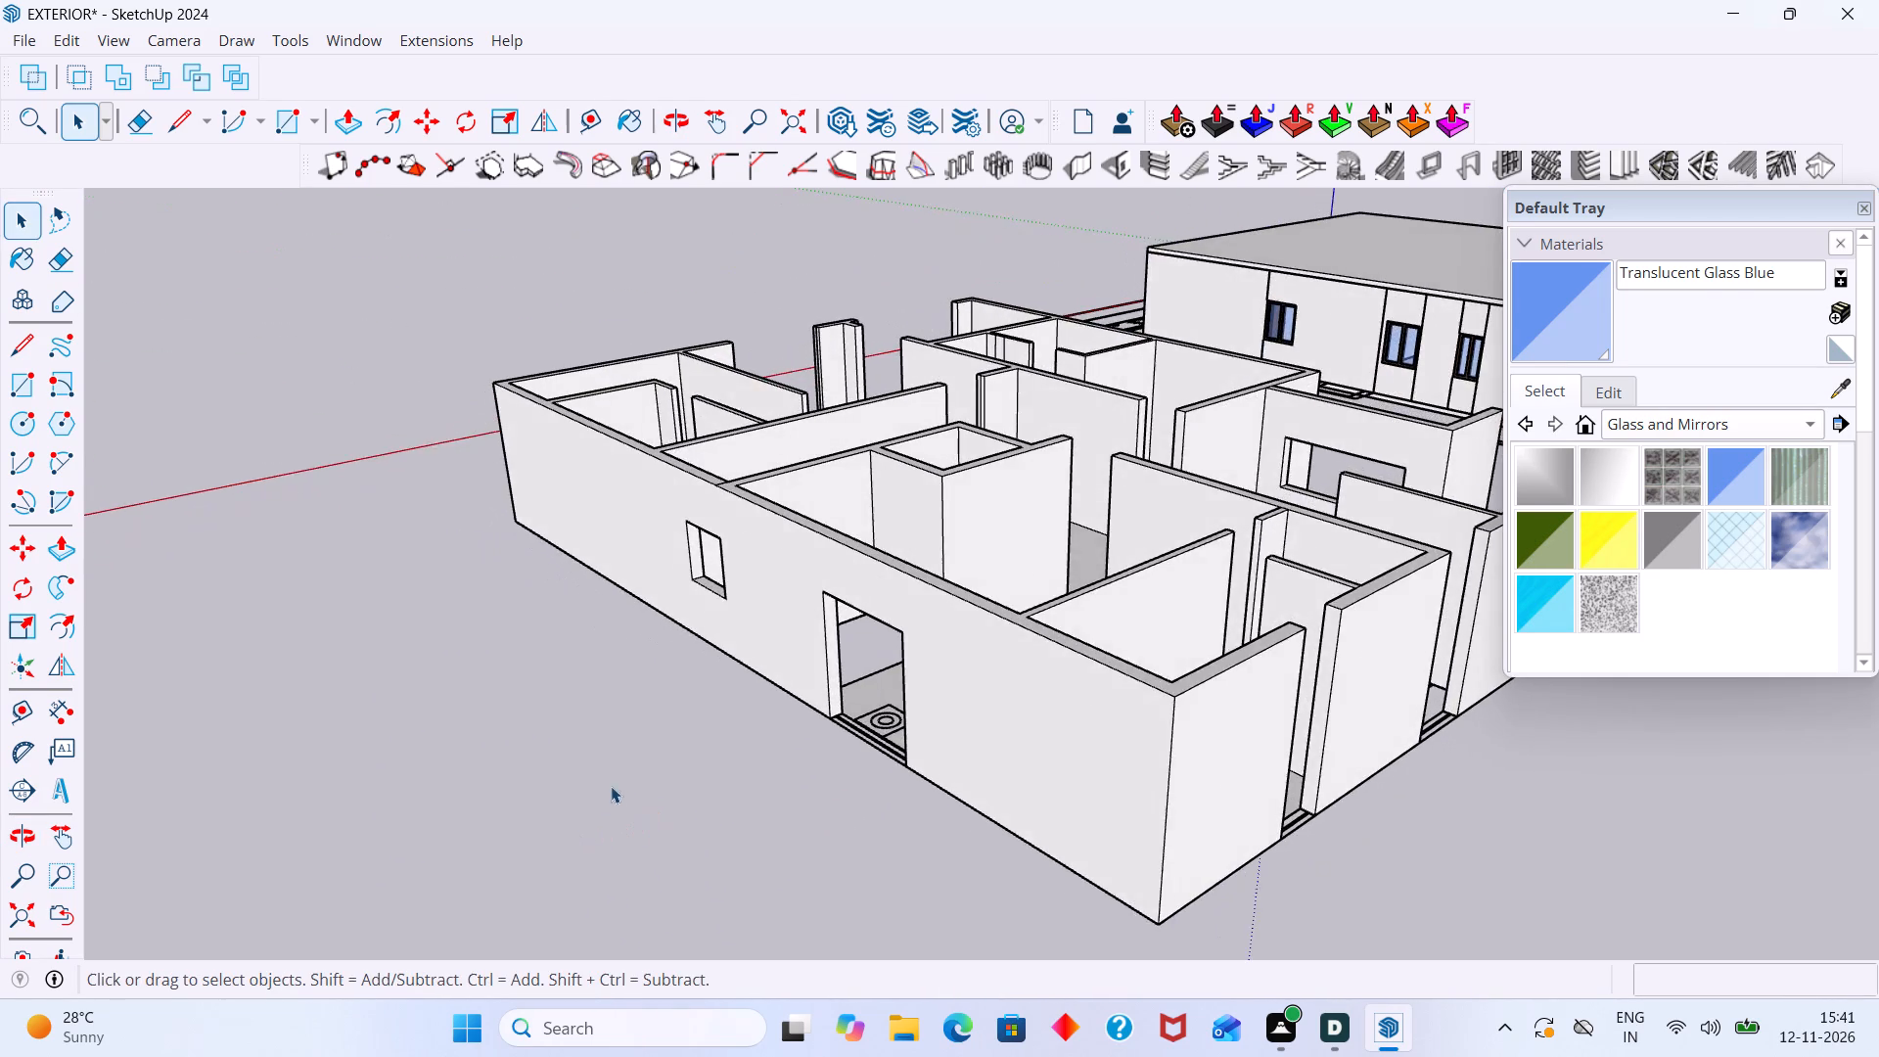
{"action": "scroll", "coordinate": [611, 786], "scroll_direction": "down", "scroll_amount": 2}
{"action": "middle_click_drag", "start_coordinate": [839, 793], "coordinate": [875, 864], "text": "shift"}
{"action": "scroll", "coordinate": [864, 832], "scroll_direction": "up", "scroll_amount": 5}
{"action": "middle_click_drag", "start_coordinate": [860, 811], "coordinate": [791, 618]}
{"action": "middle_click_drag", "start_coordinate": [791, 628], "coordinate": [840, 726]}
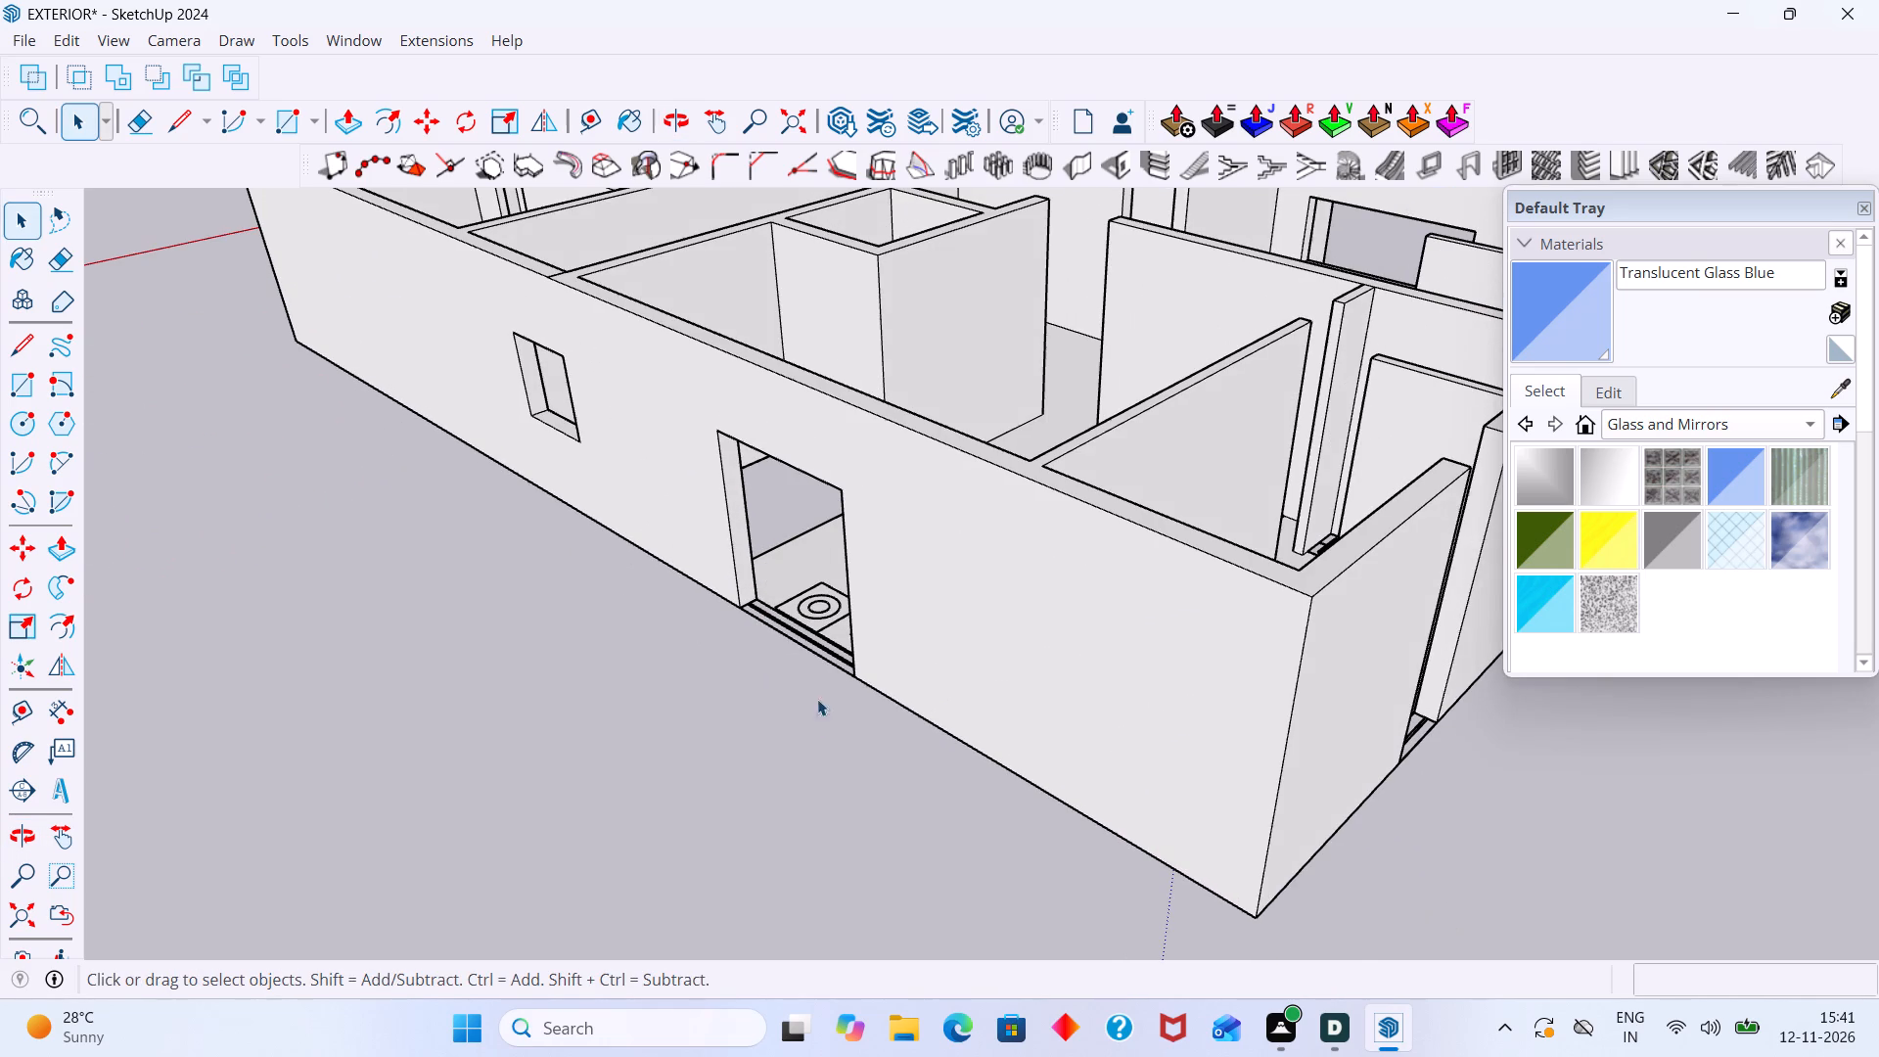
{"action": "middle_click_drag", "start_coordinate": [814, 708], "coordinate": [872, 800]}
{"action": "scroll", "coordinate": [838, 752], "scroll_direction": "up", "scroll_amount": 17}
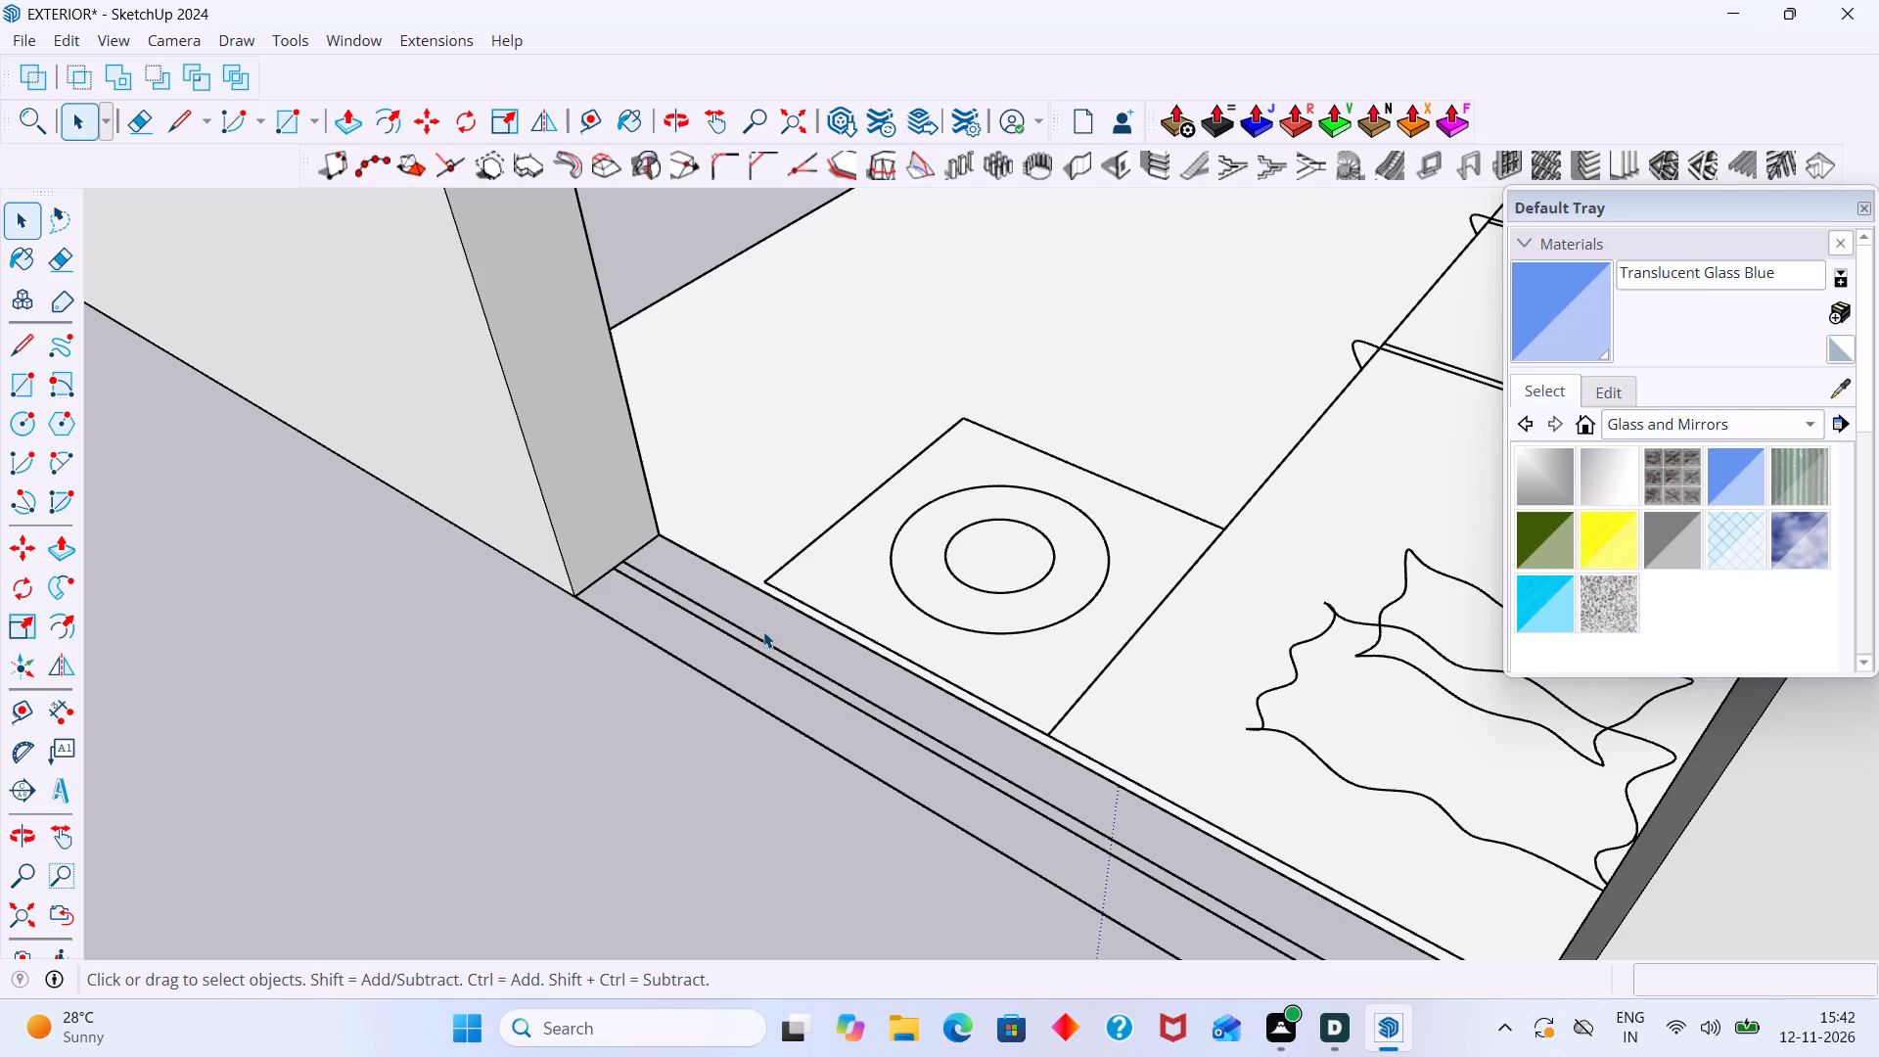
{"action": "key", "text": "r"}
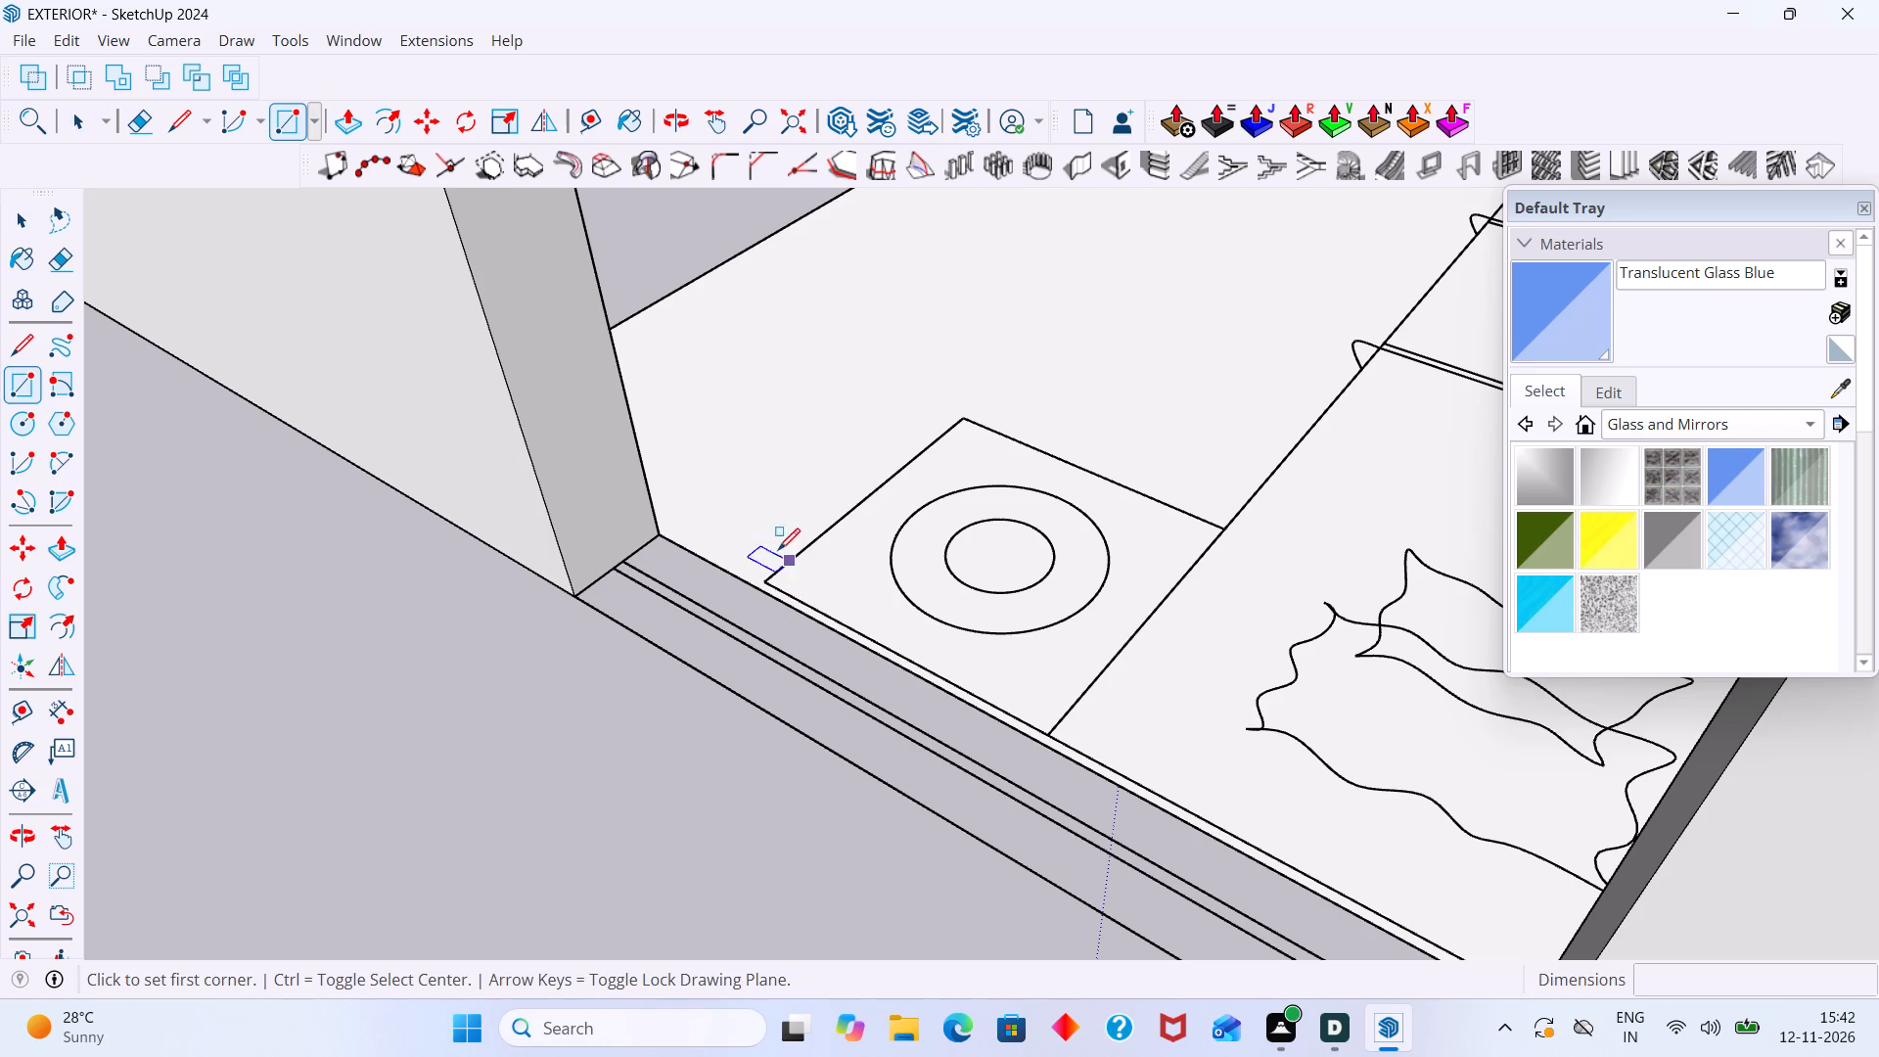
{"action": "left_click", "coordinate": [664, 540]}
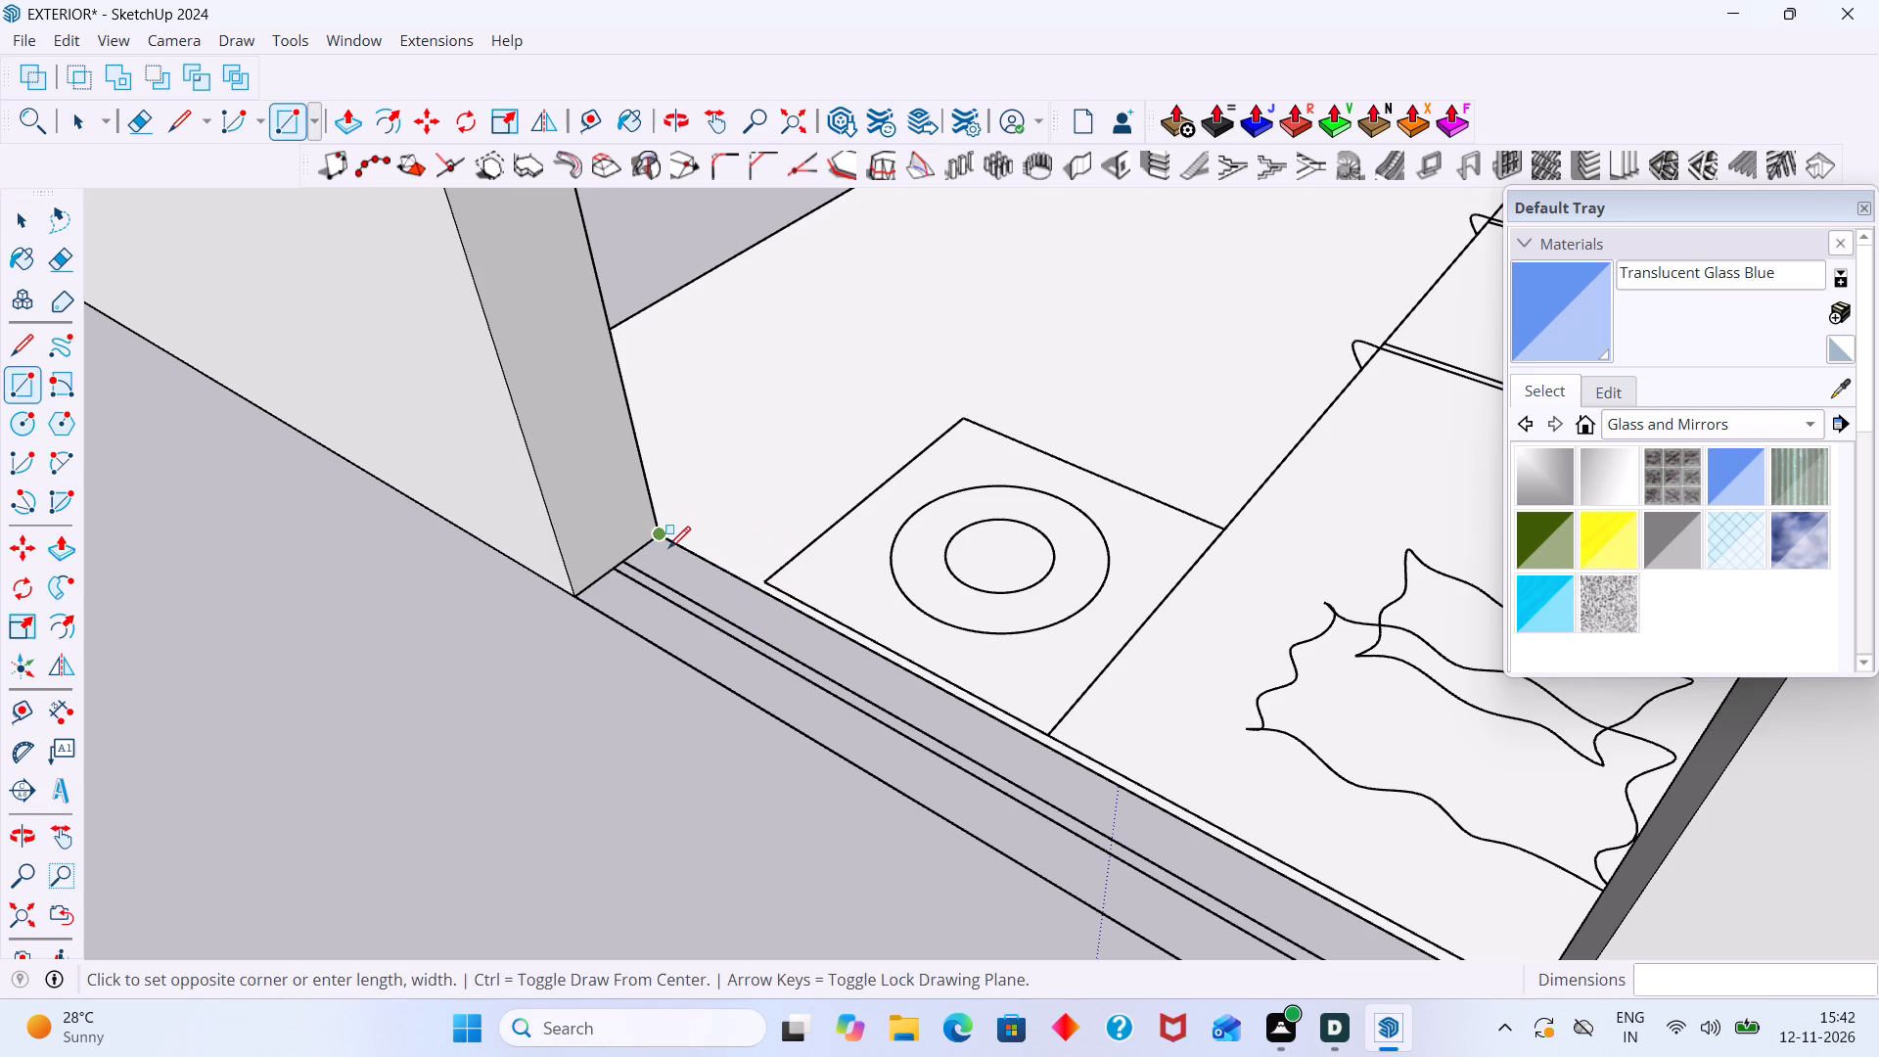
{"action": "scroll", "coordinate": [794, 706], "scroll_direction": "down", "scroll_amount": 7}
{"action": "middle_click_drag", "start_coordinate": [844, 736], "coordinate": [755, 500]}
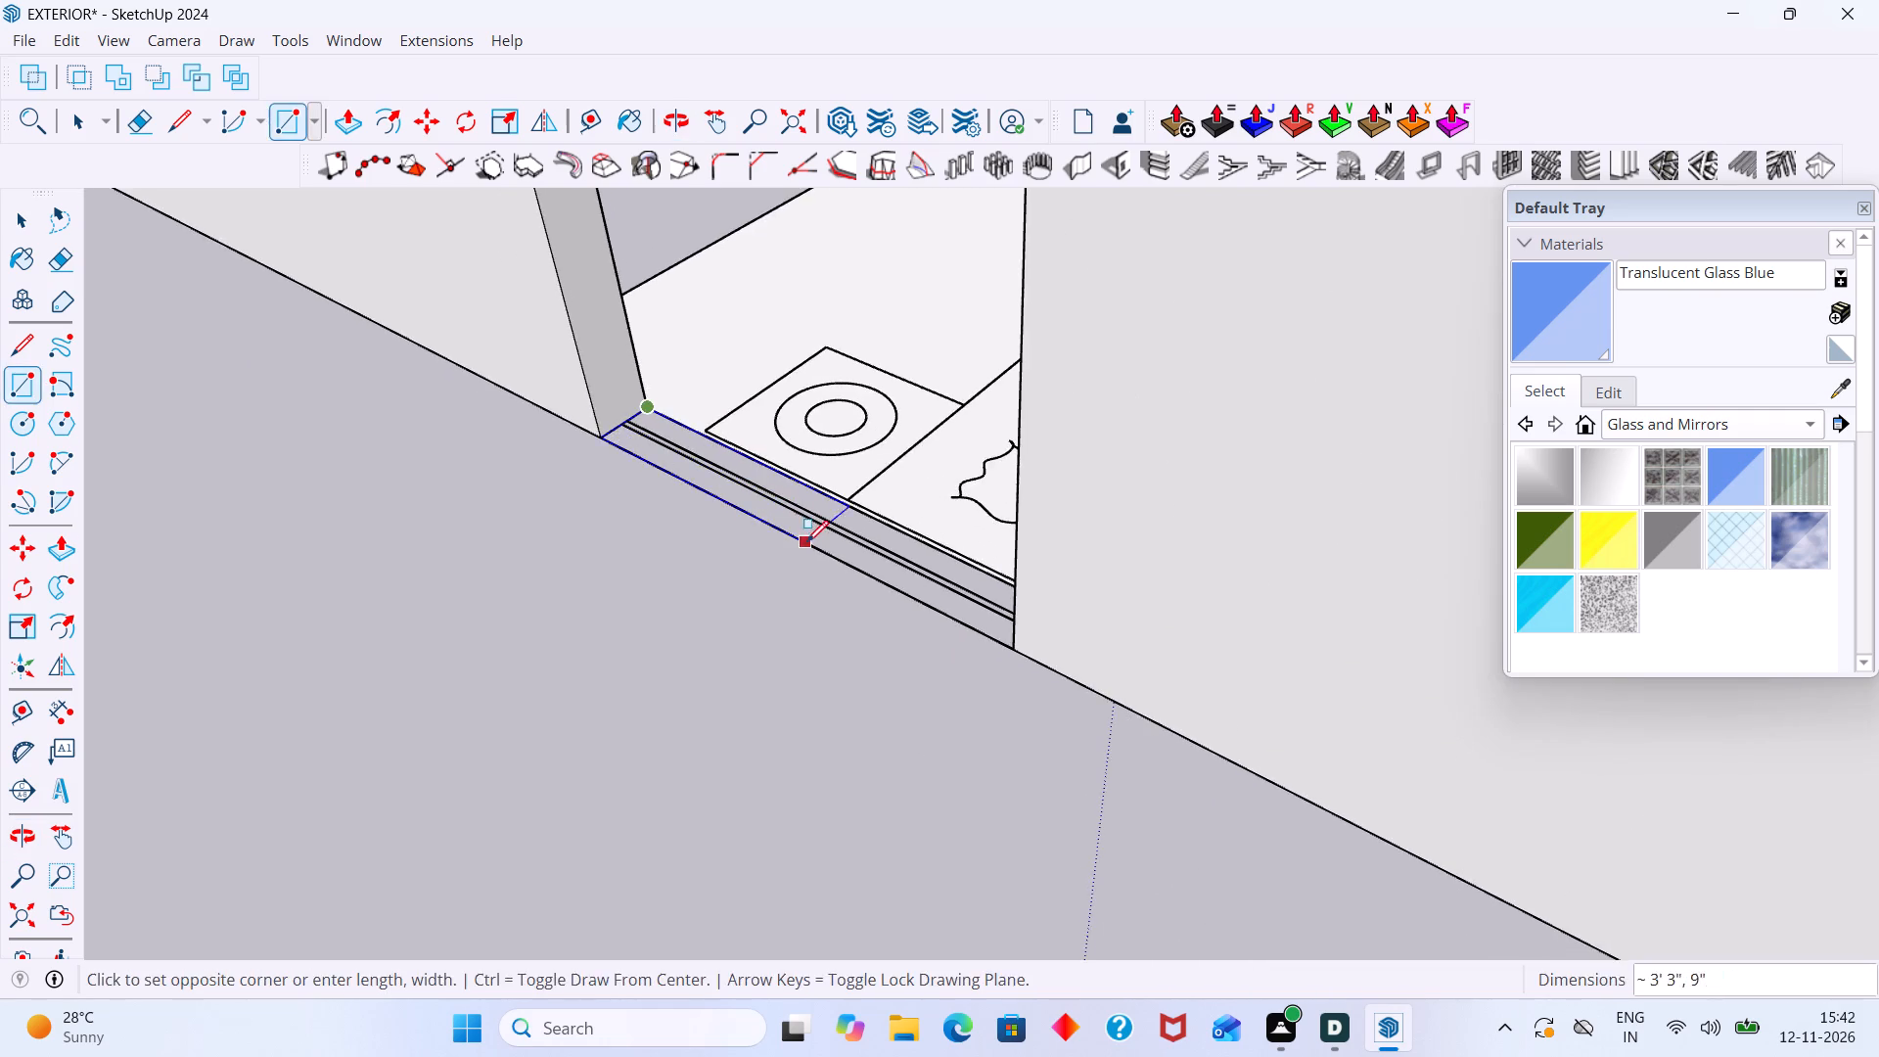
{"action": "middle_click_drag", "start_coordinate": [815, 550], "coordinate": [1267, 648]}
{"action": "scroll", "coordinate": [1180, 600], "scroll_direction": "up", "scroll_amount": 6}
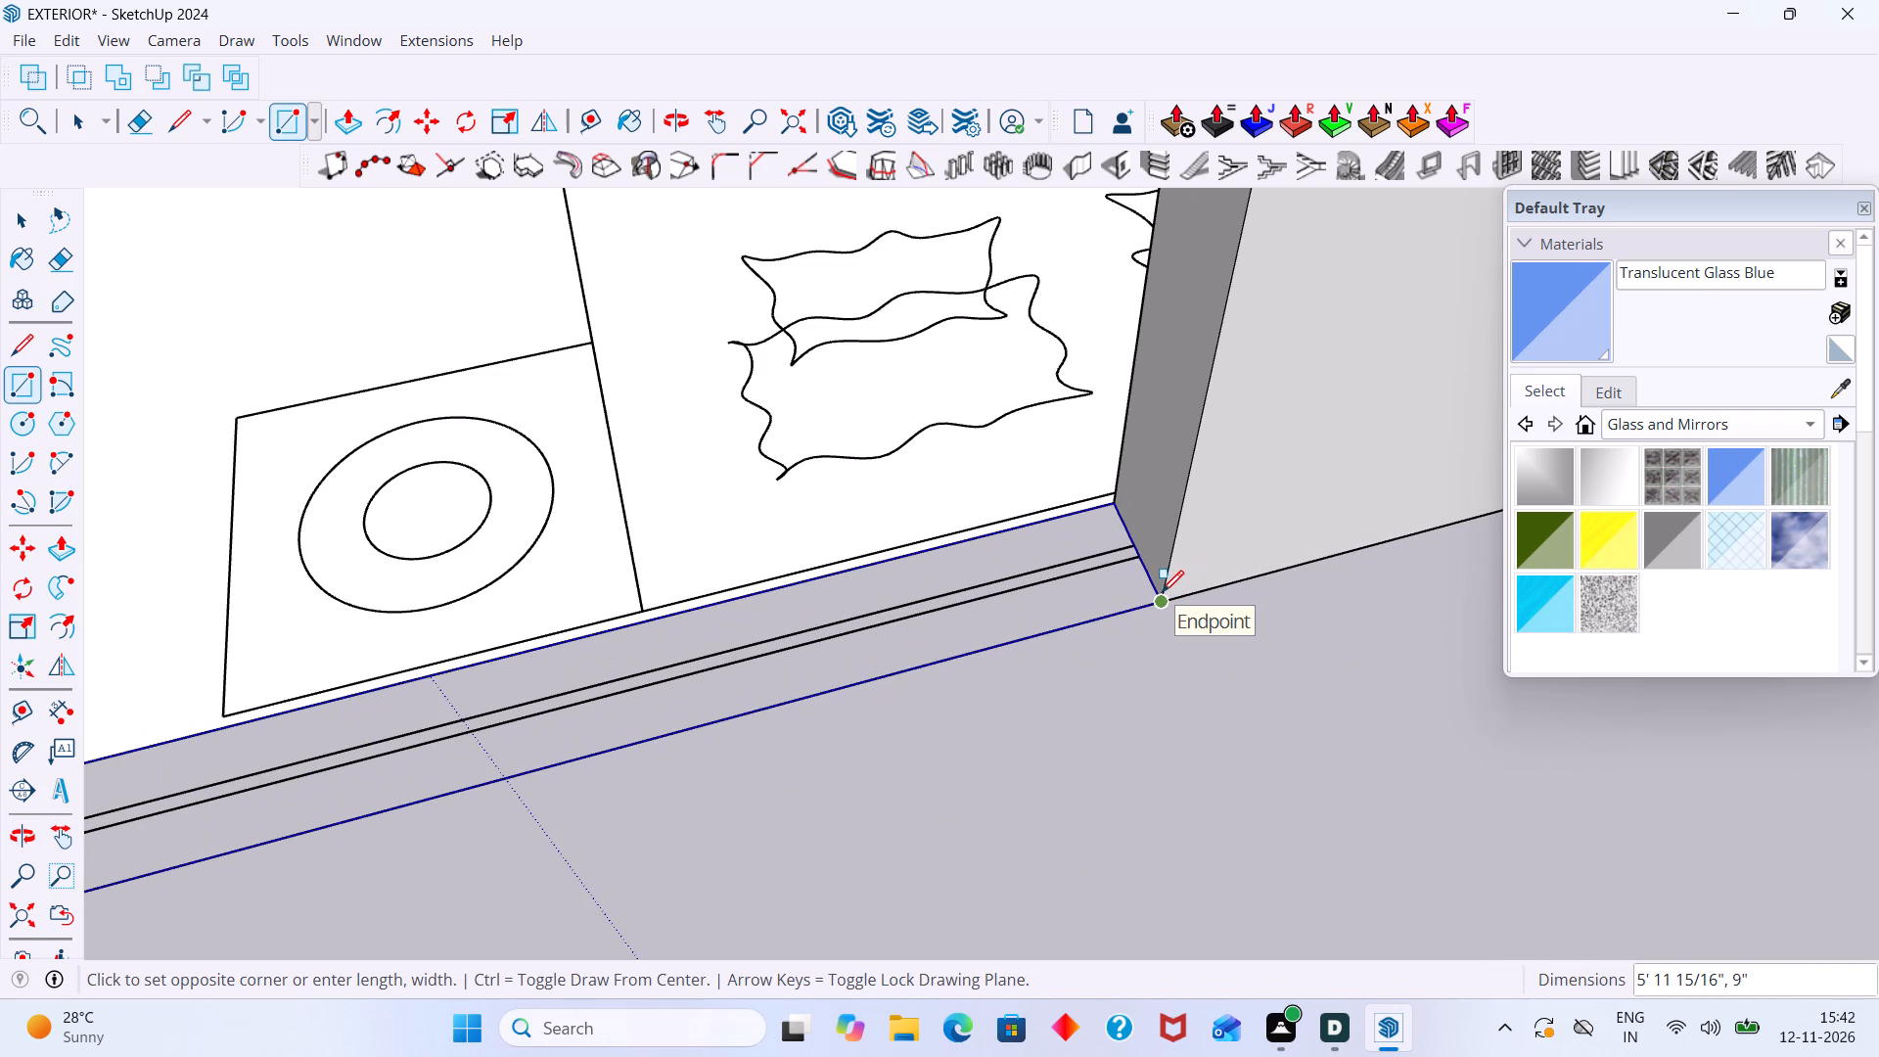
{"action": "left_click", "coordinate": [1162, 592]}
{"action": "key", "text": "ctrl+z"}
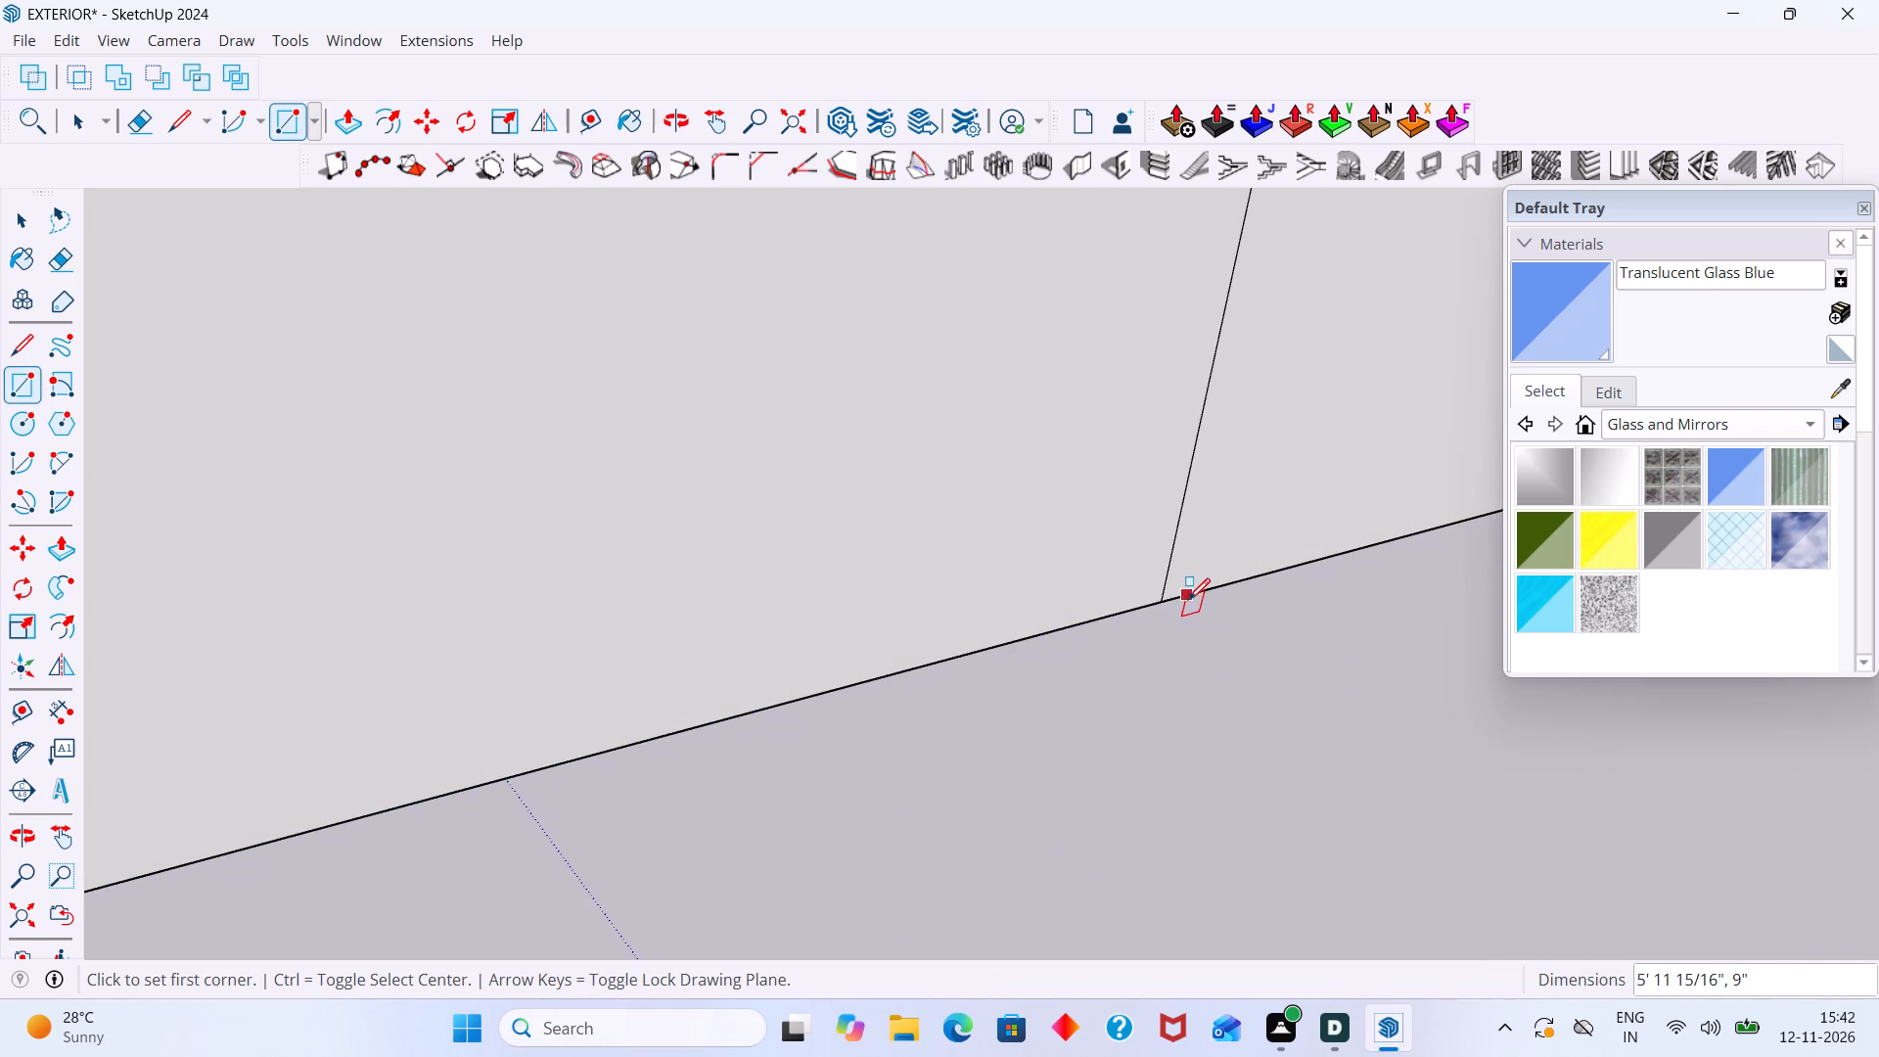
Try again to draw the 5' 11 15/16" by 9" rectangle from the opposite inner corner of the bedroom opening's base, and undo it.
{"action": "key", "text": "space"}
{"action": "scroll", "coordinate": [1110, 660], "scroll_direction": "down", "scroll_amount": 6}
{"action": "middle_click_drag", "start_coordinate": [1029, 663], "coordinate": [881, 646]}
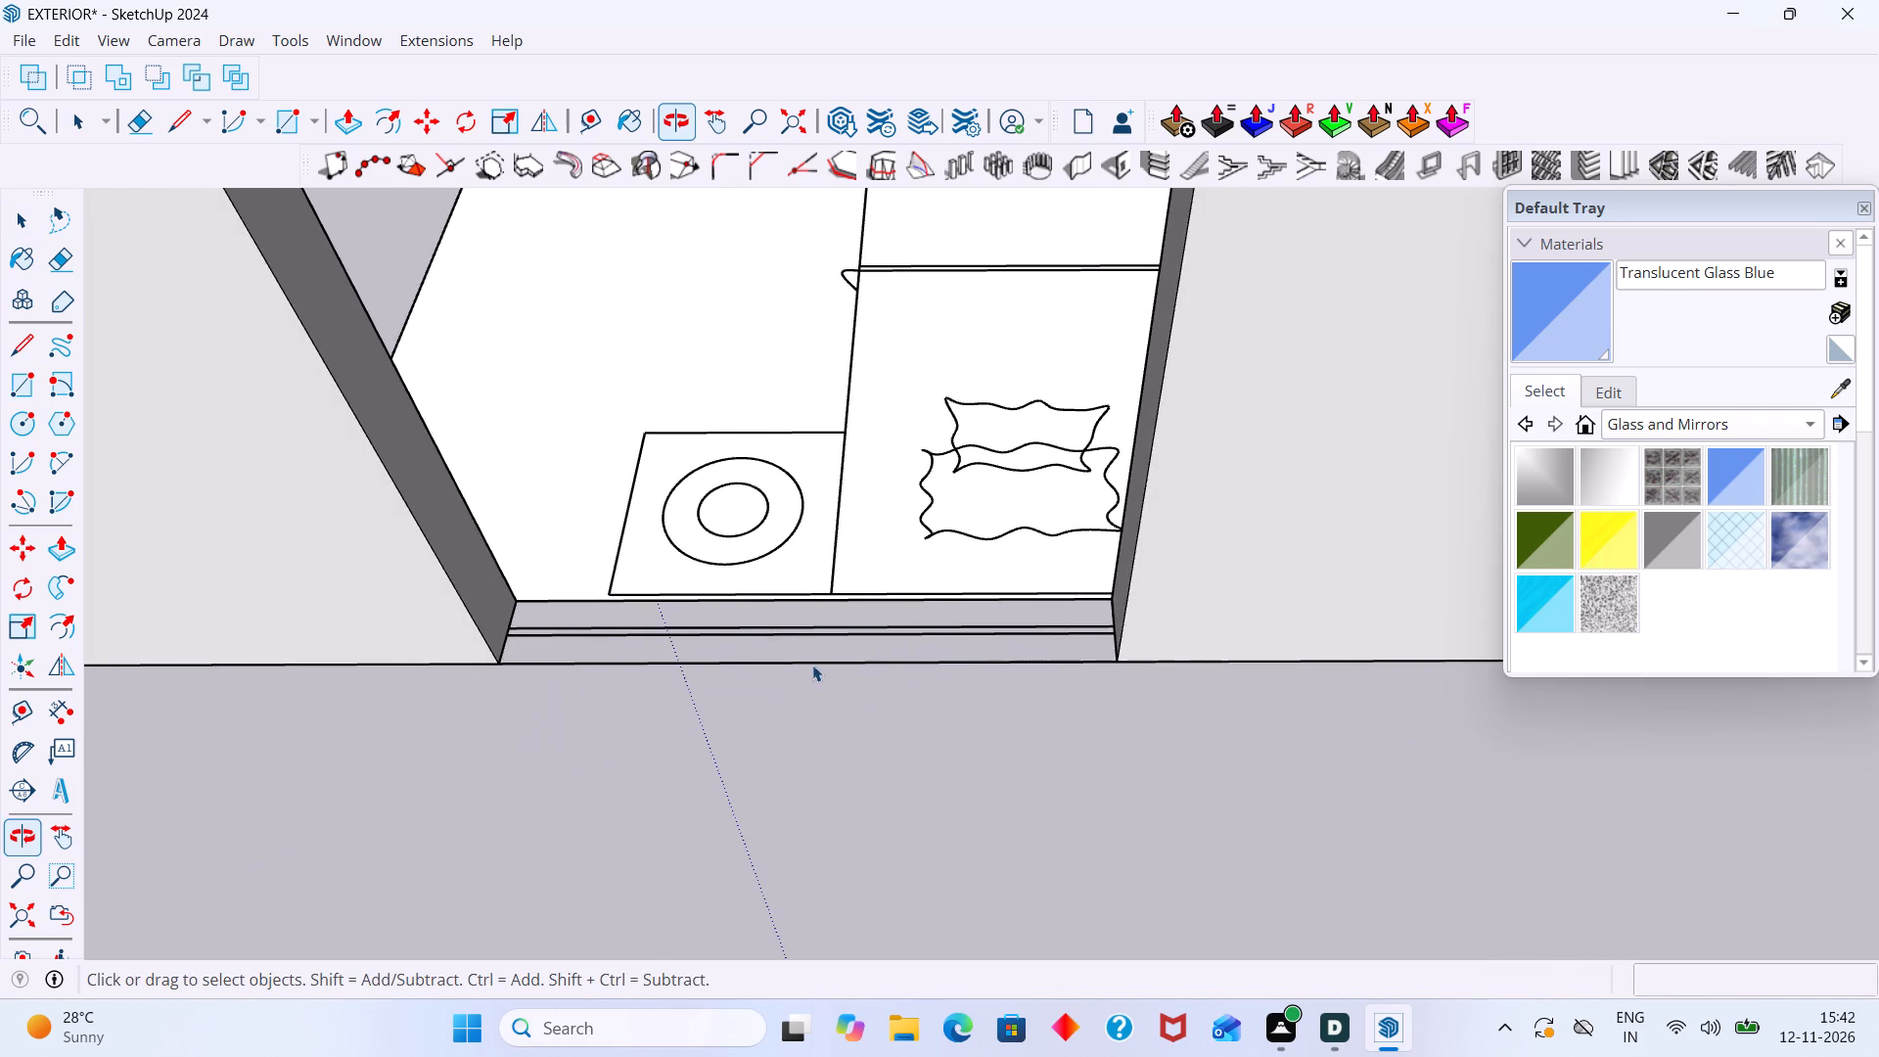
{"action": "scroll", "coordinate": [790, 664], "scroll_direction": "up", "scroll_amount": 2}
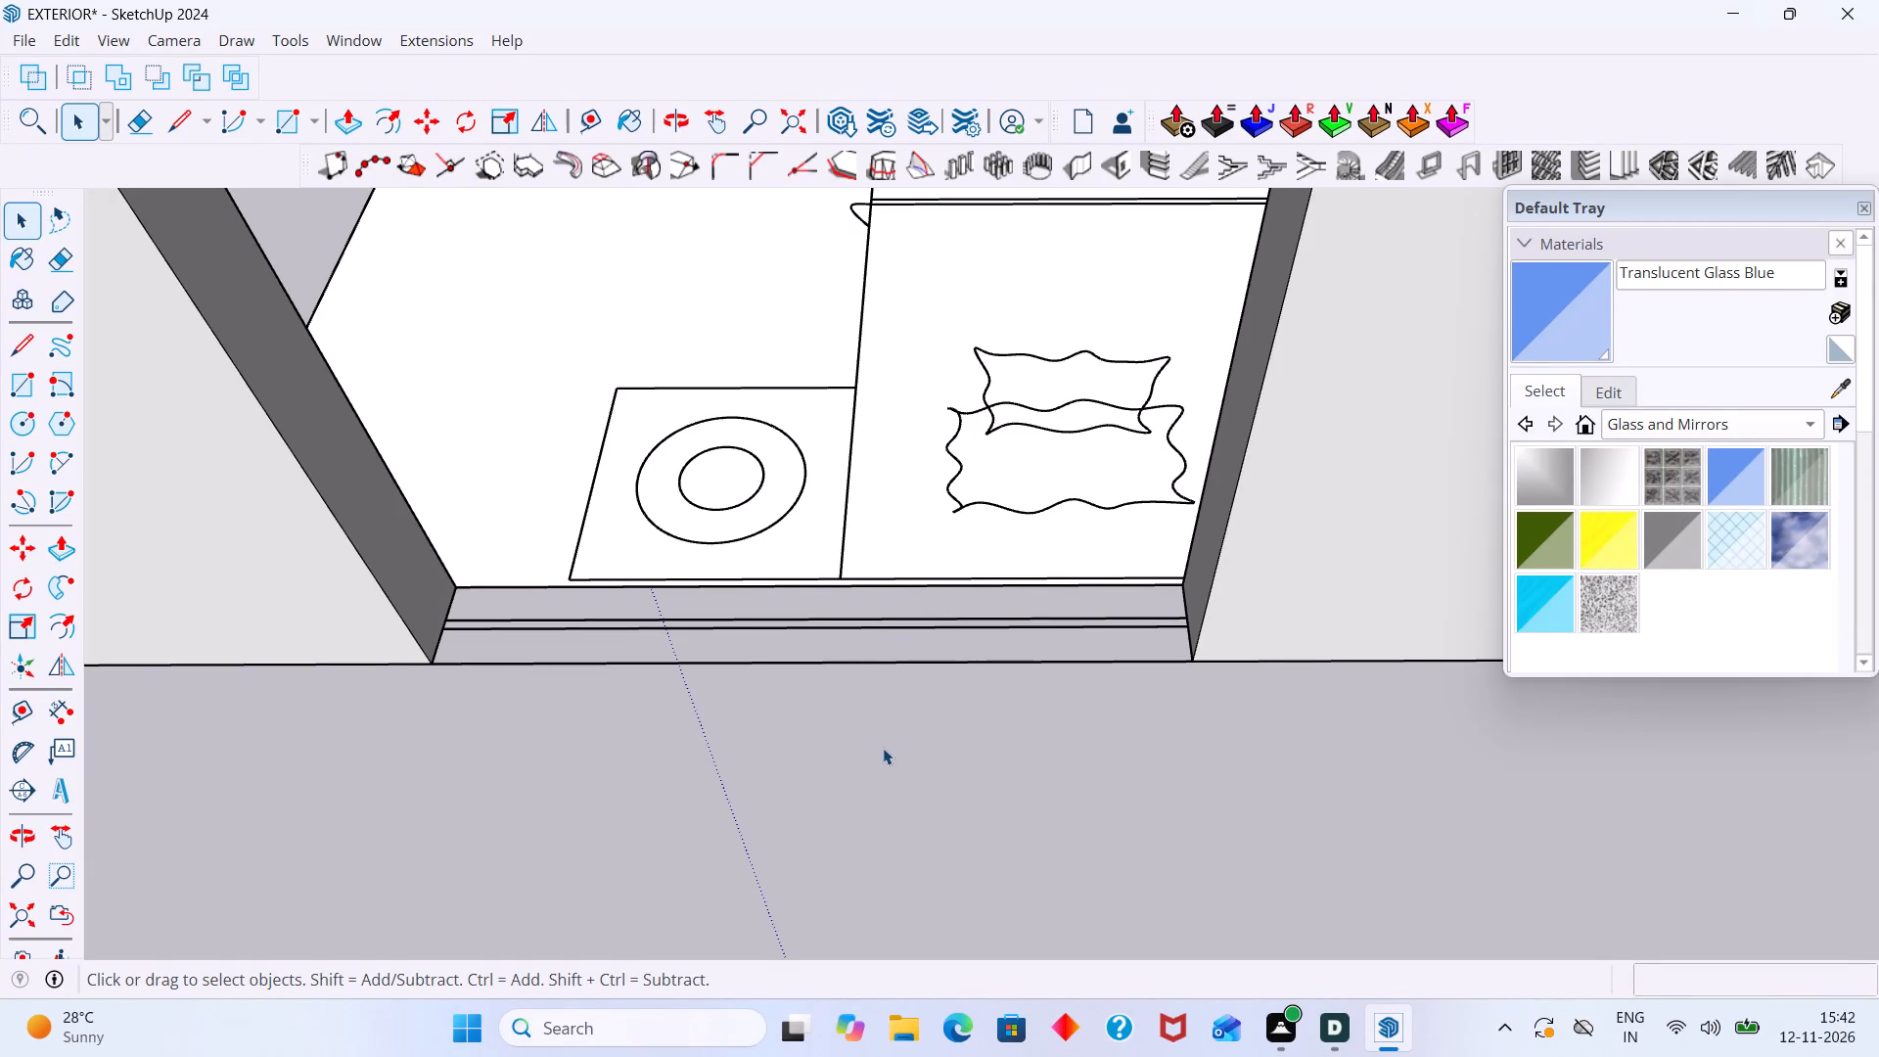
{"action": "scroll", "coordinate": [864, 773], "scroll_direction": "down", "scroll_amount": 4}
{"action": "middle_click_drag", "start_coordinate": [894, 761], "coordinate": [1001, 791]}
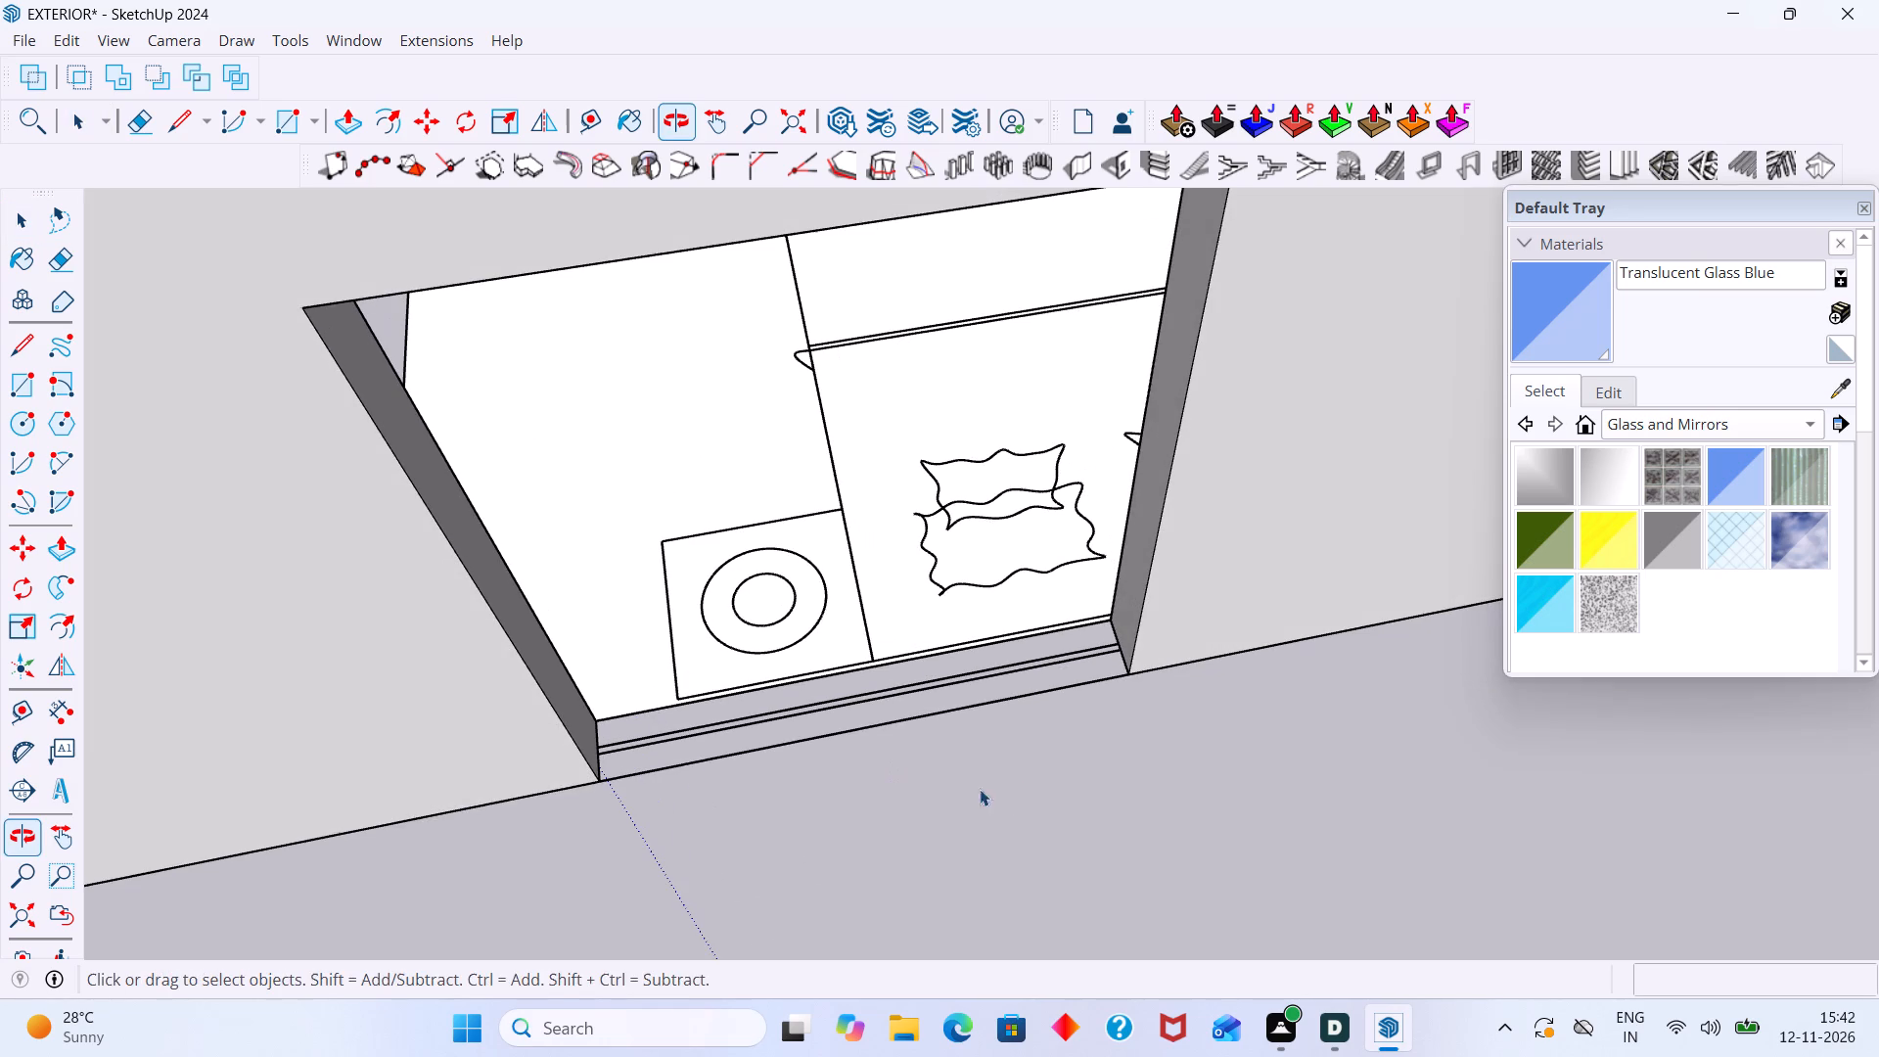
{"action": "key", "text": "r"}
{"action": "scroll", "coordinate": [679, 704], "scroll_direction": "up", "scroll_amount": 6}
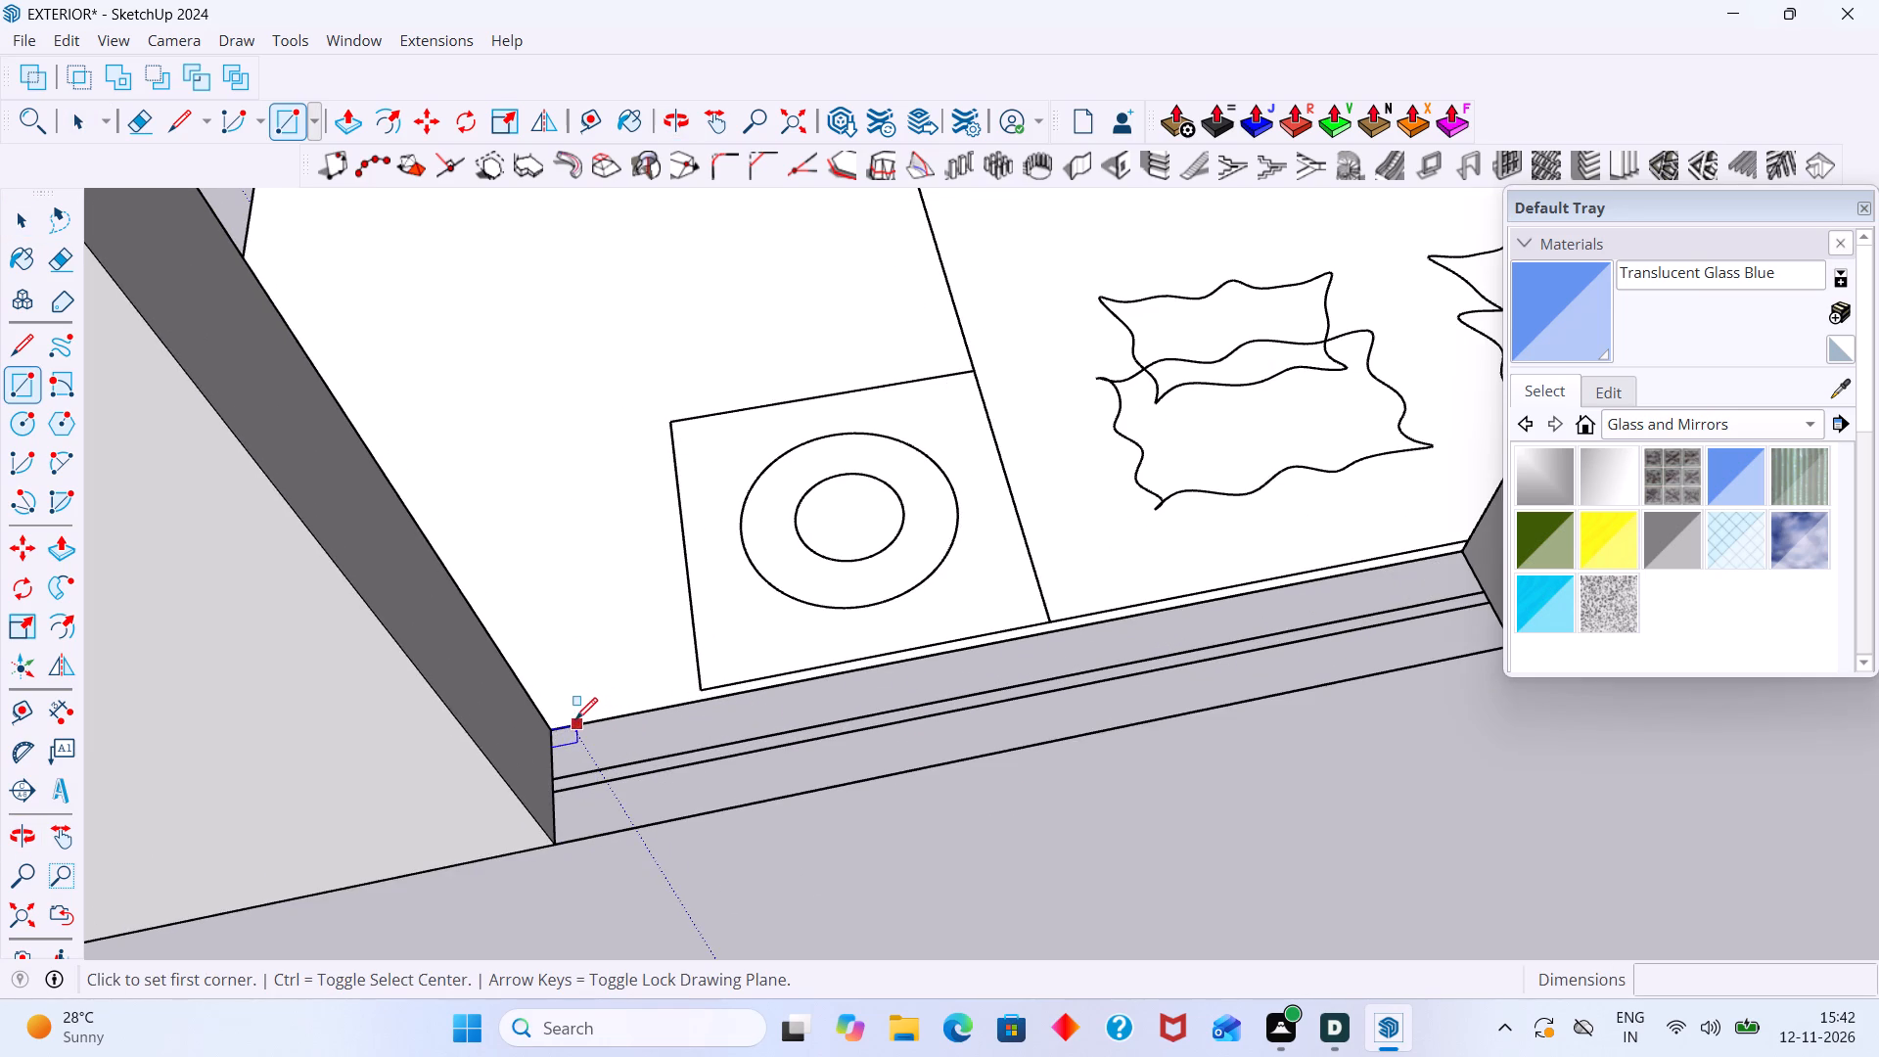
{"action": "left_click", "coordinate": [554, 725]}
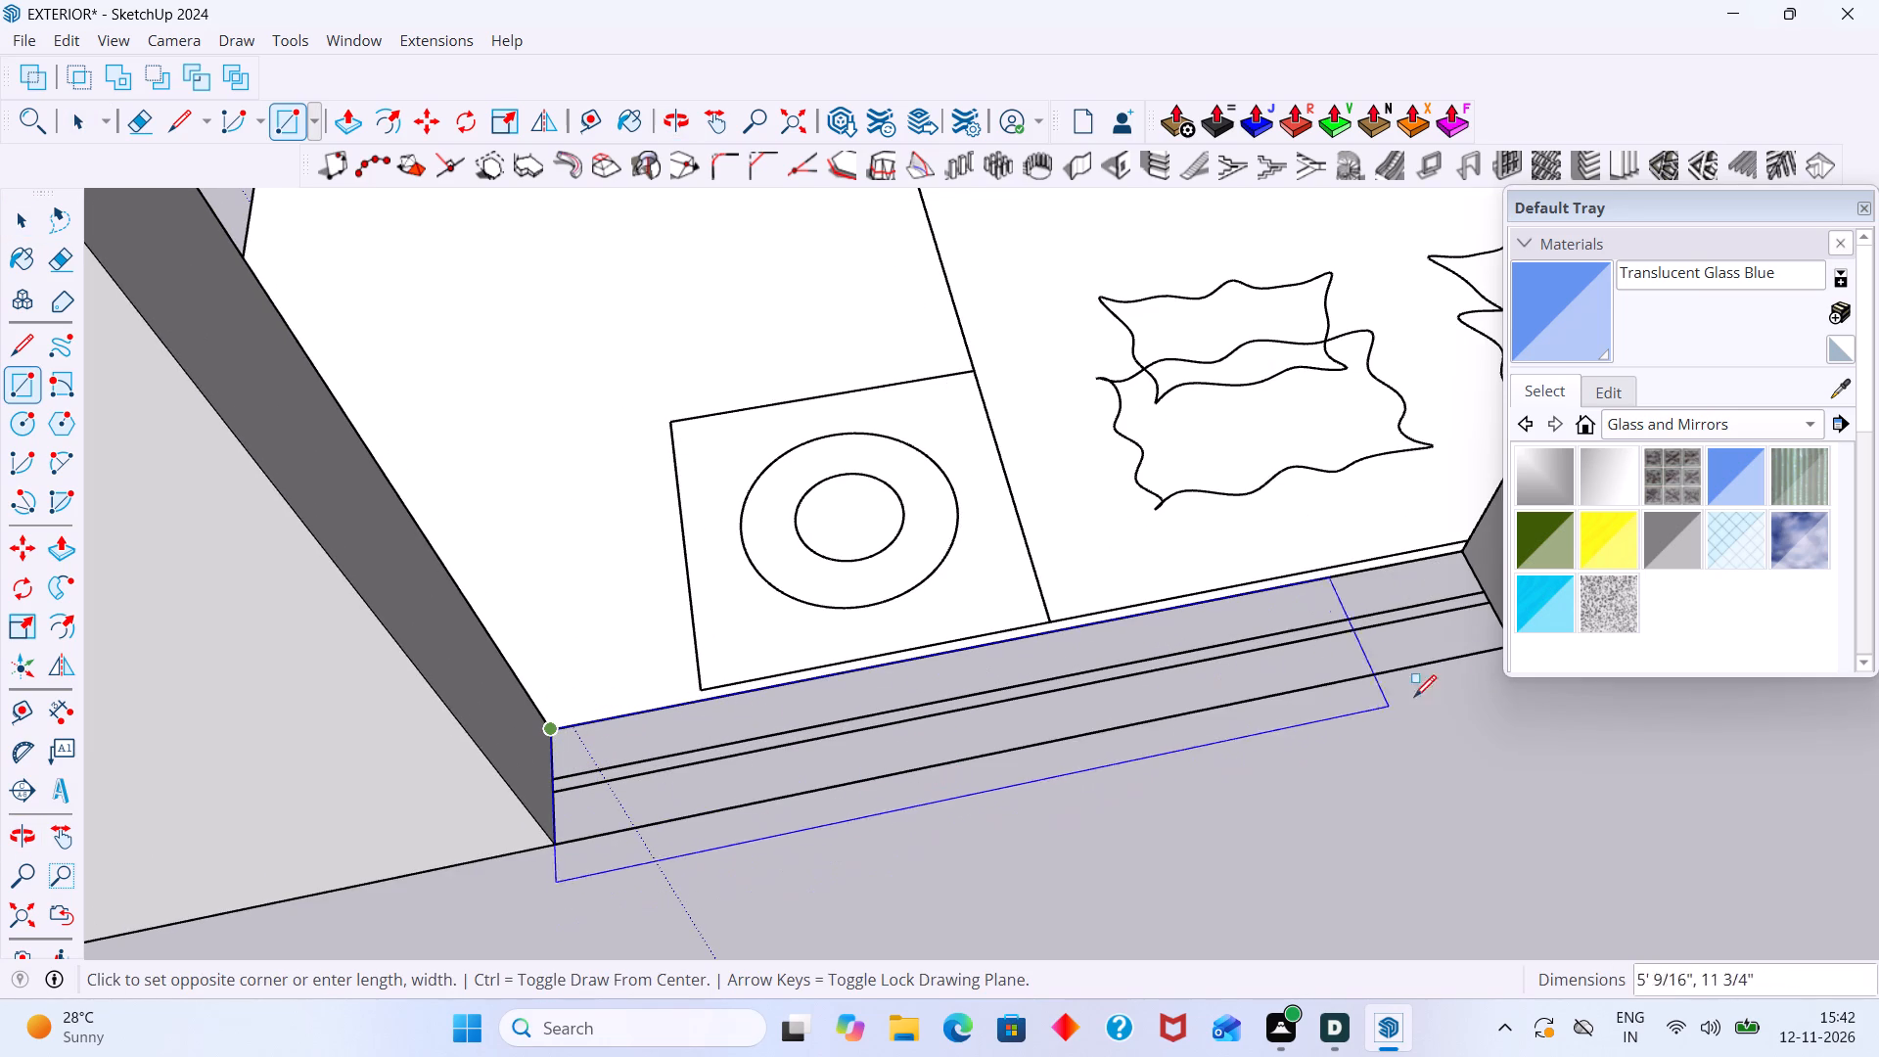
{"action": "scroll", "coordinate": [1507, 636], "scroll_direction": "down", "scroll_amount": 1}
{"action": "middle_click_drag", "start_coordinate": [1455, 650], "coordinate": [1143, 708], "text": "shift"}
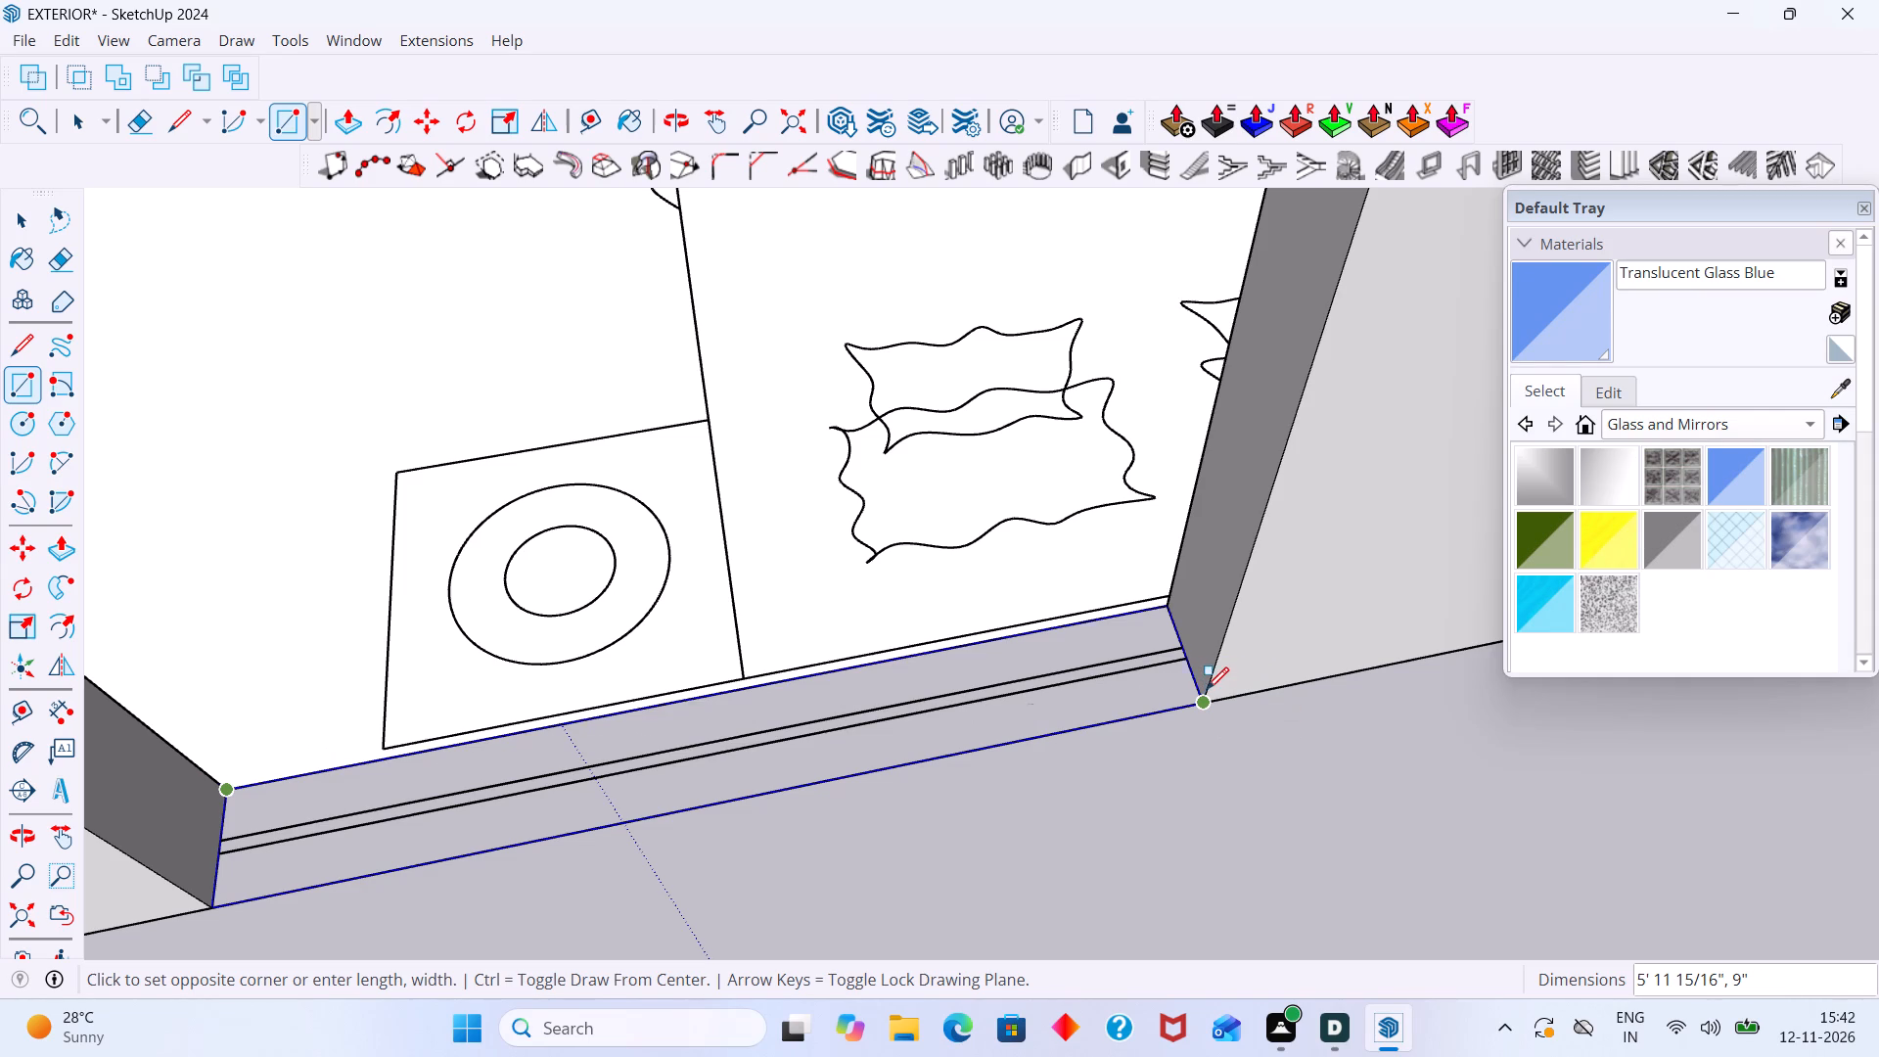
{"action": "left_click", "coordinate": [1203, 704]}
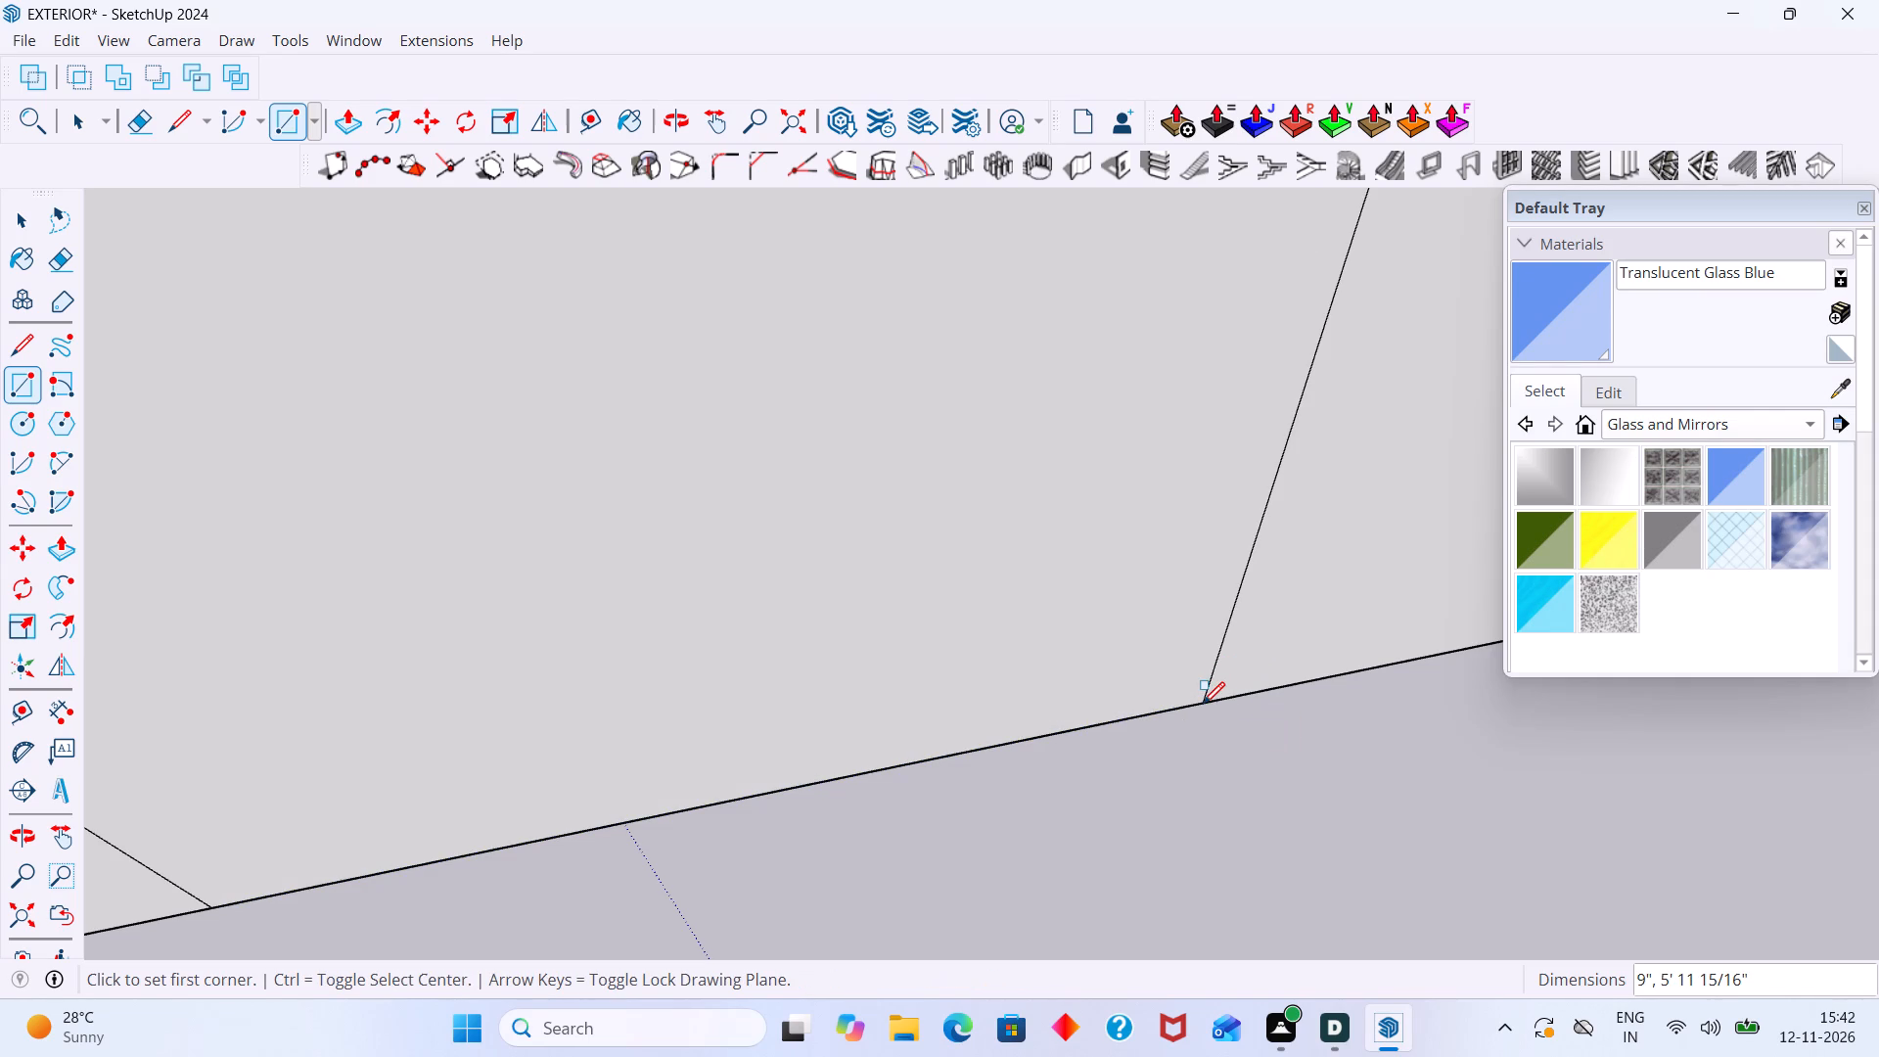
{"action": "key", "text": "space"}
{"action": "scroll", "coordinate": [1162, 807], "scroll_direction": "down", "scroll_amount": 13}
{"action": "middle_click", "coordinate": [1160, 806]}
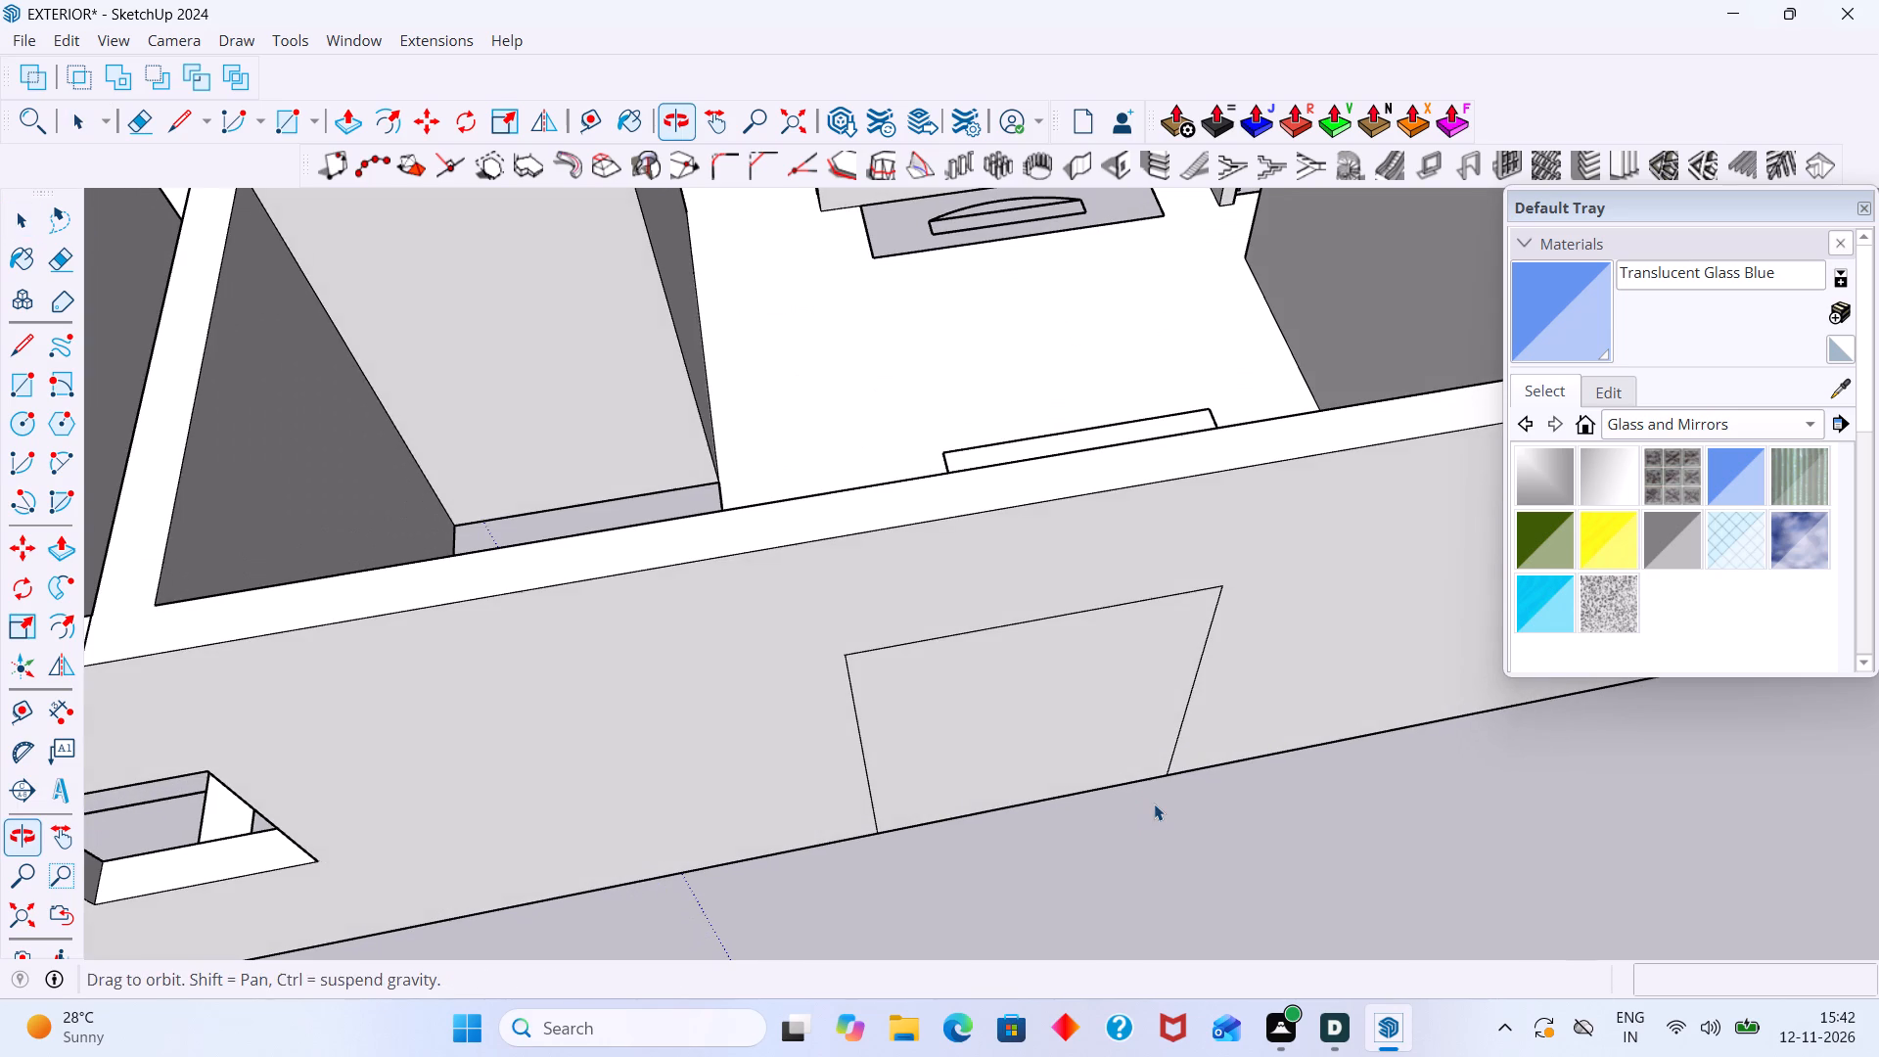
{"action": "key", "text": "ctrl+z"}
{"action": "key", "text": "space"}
Delete the white floor face that spans the bedroom and adjoining rooms, keeping the furniture linework.
{"action": "scroll", "coordinate": [1097, 839], "scroll_direction": "up", "scroll_amount": 3}
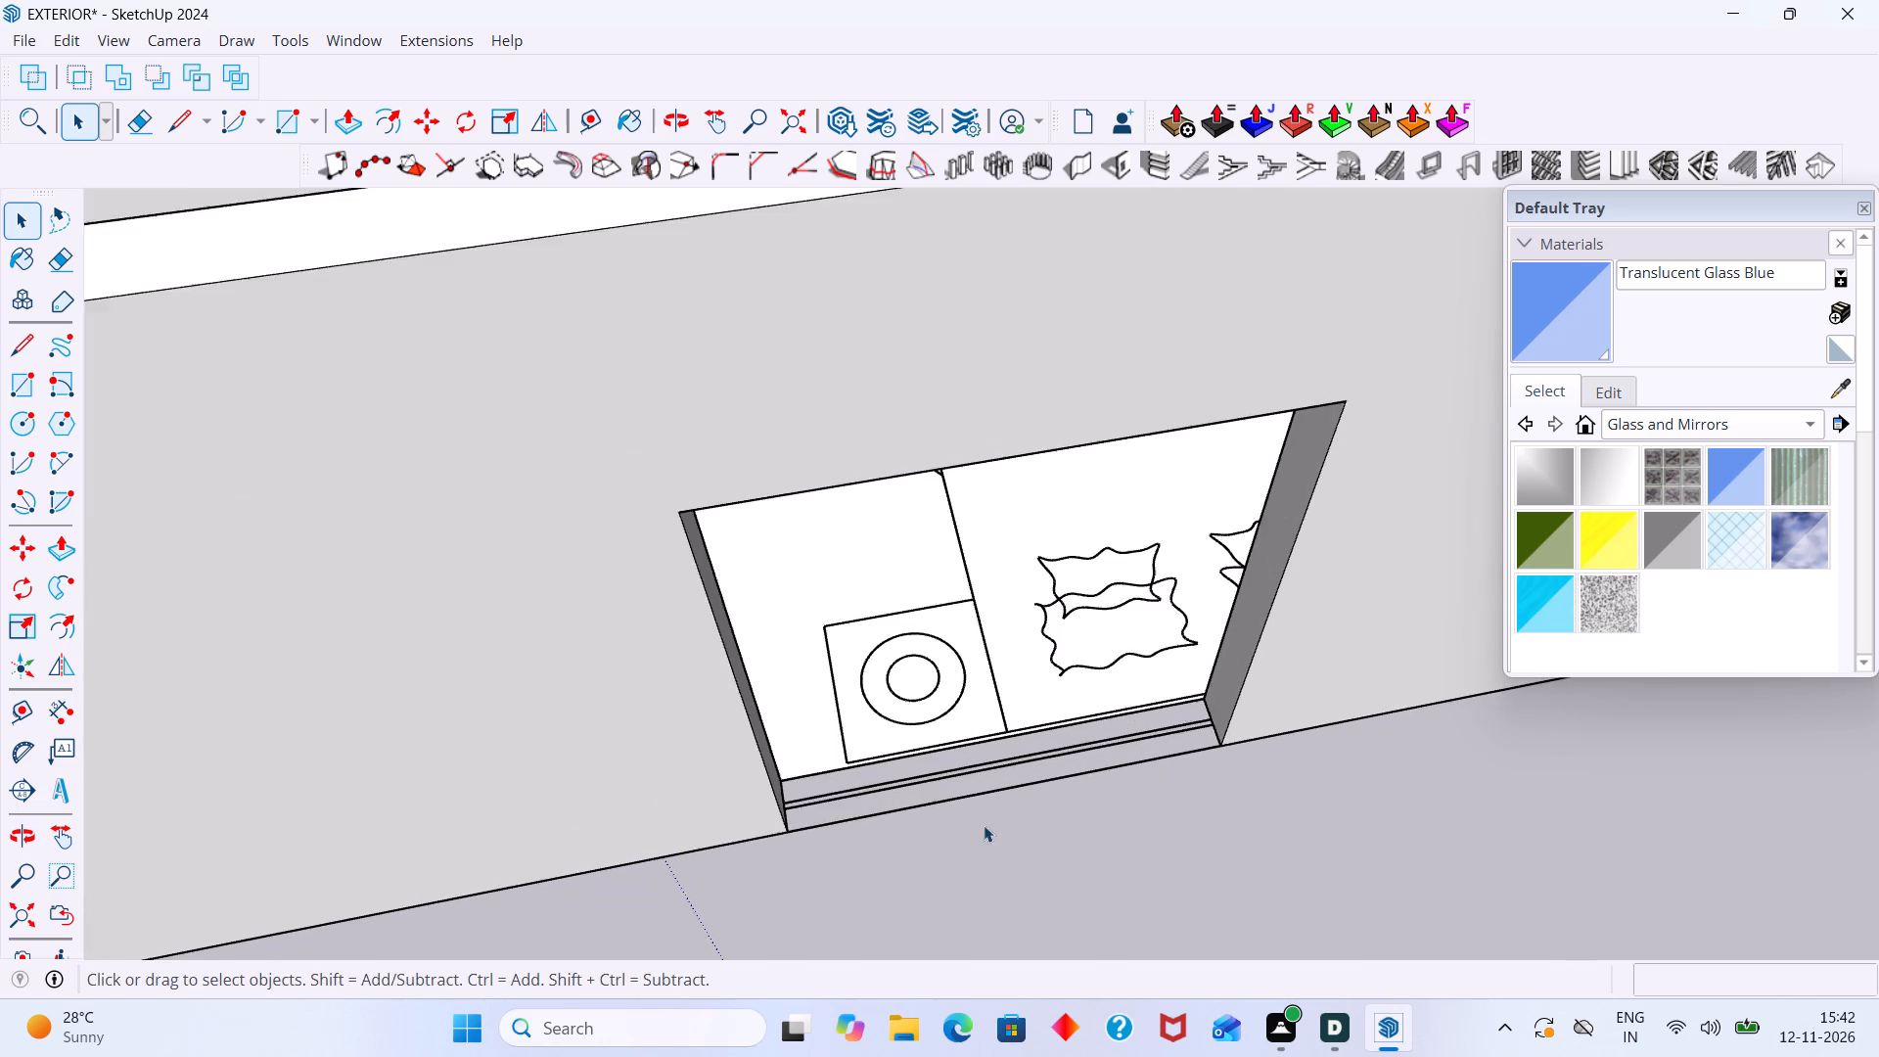
{"action": "scroll", "coordinate": [984, 825], "scroll_direction": "up", "scroll_amount": 3}
{"action": "middle_click_drag", "start_coordinate": [869, 817], "coordinate": [802, 814]}
{"action": "scroll", "coordinate": [848, 710], "scroll_direction": "up", "scroll_amount": 4}
{"action": "left_click", "coordinate": [752, 625]}
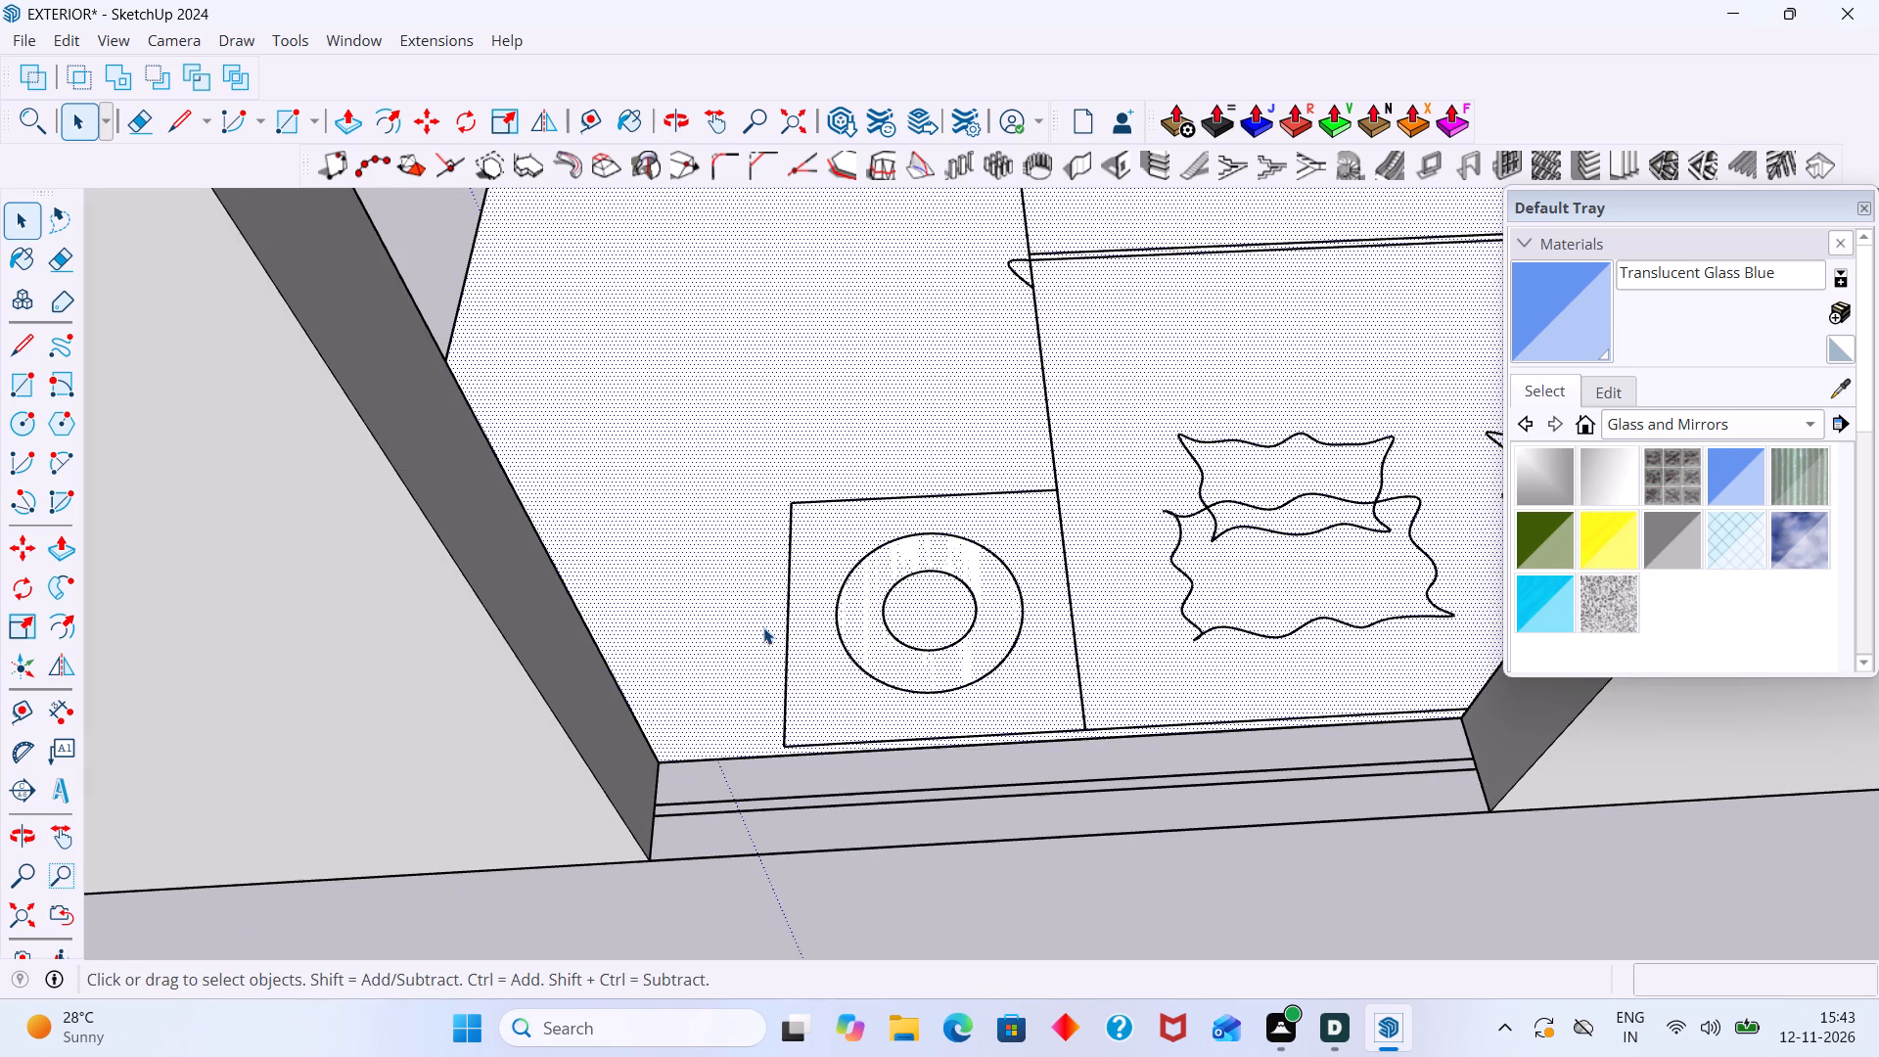
{"action": "scroll", "coordinate": [765, 628], "scroll_direction": "up", "scroll_amount": 2}
{"action": "scroll", "coordinate": [765, 628], "scroll_direction": "down", "scroll_amount": 13}
{"action": "middle_click_drag", "start_coordinate": [905, 821], "coordinate": [830, 301]}
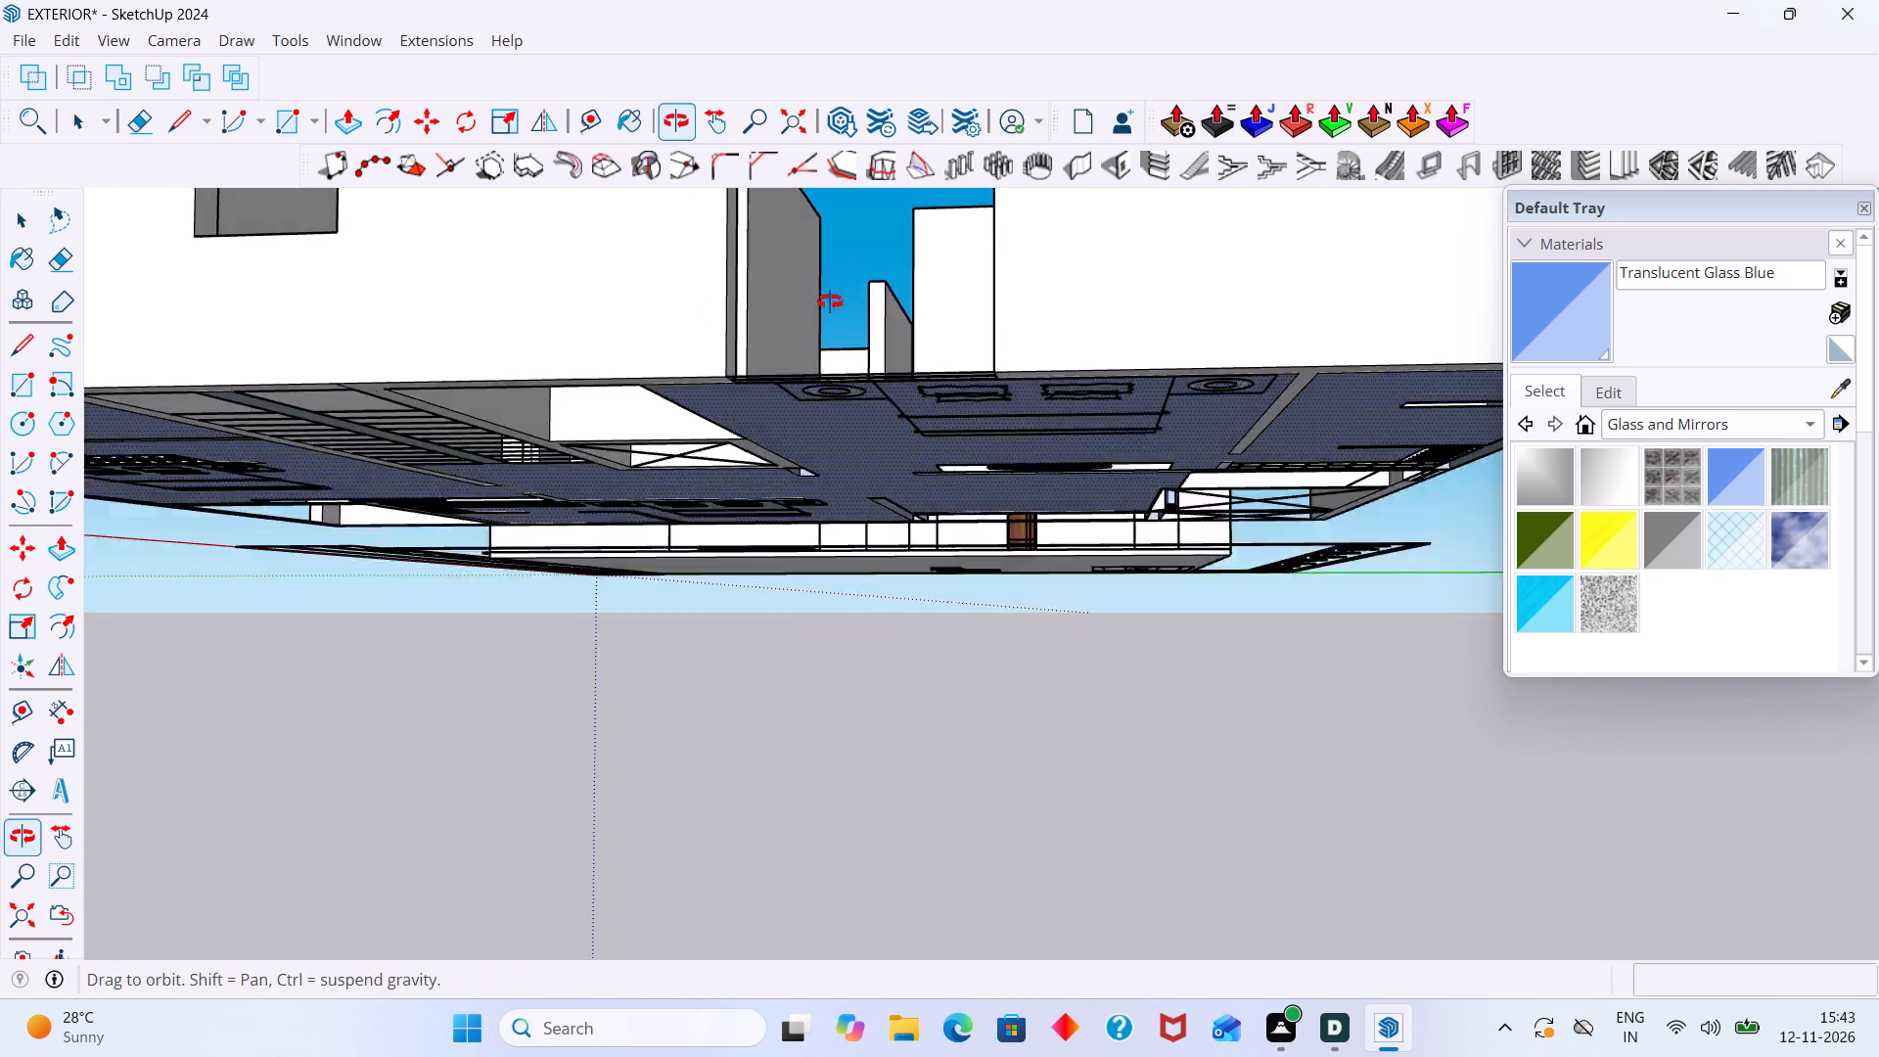
{"action": "middle_click_drag", "start_coordinate": [830, 301], "coordinate": [806, 780]}
{"action": "middle_click_drag", "start_coordinate": [929, 324], "coordinate": [903, 516]}
{"action": "scroll", "coordinate": [860, 432], "scroll_direction": "up", "scroll_amount": 3}
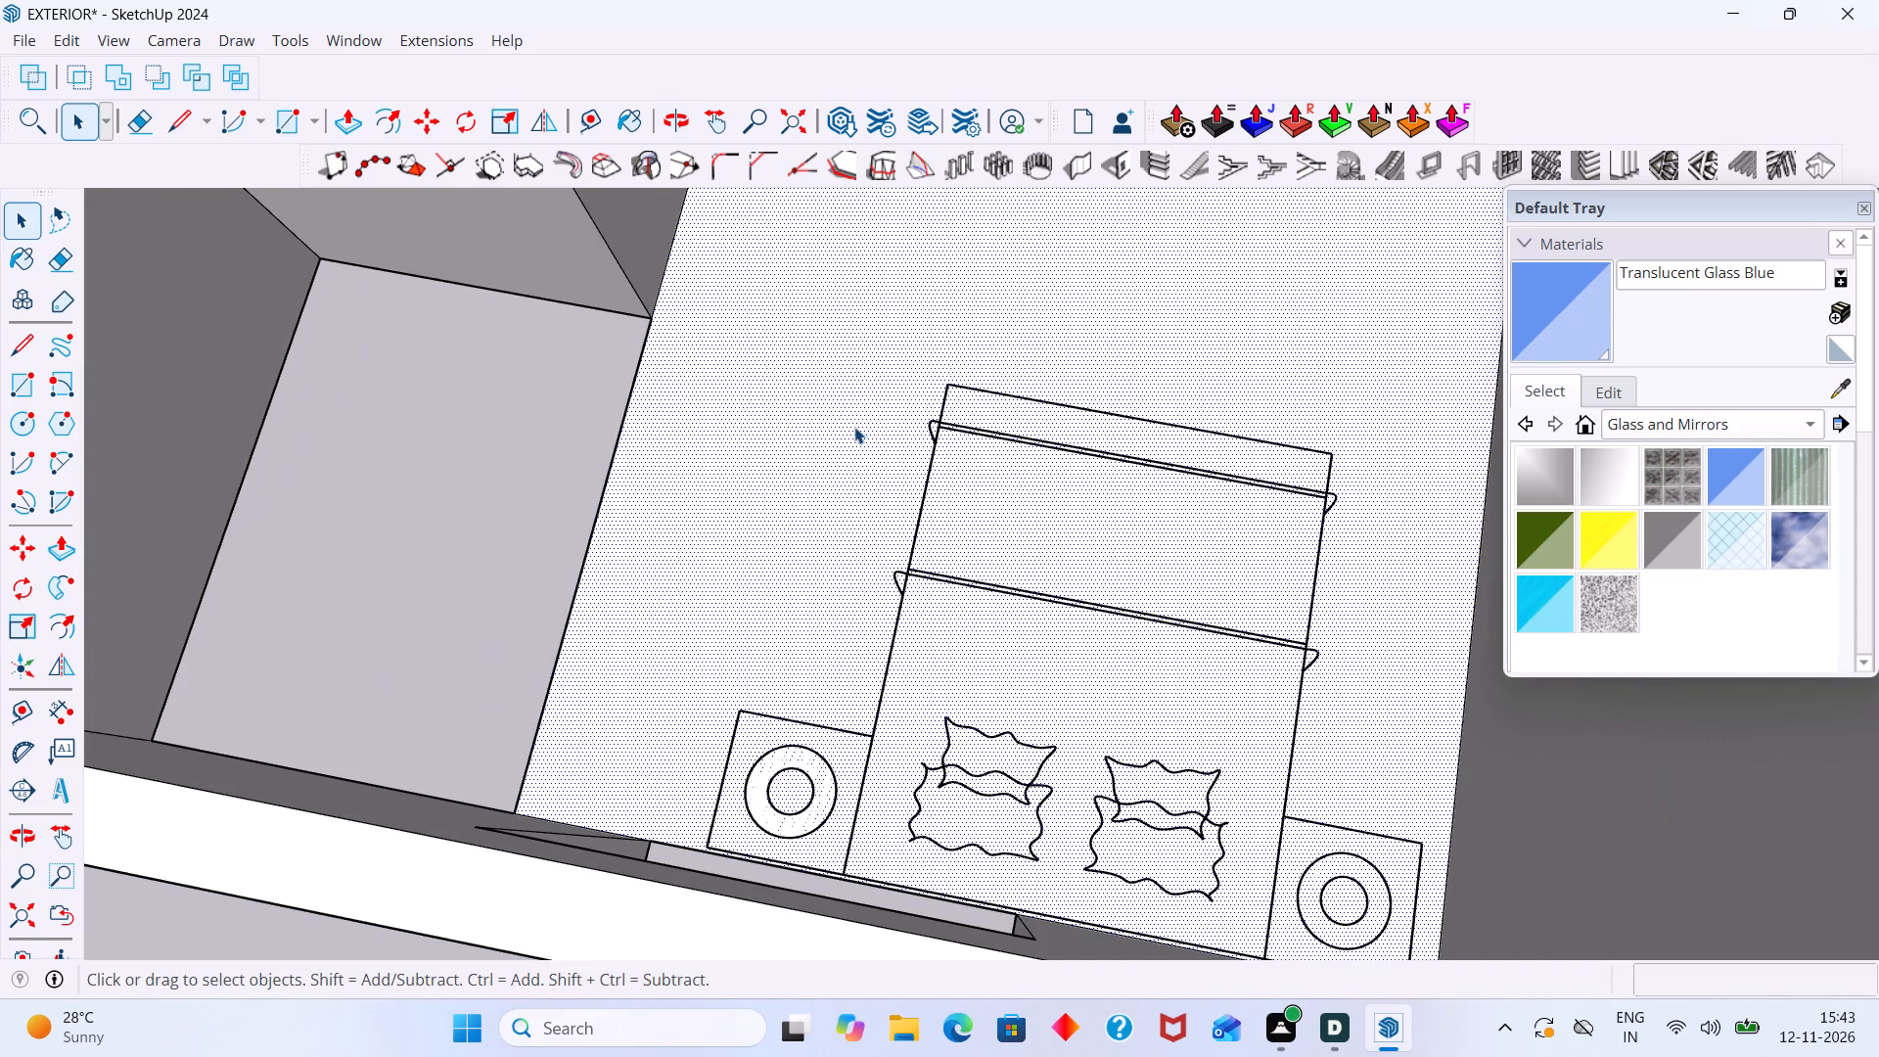
{"action": "key", "text": "Delete"}
Delete the three narrow white strip faces on the floor between the two crossed rectangles near the plan's corner.
{"action": "scroll", "coordinate": [857, 429], "scroll_direction": "down", "scroll_amount": 4}
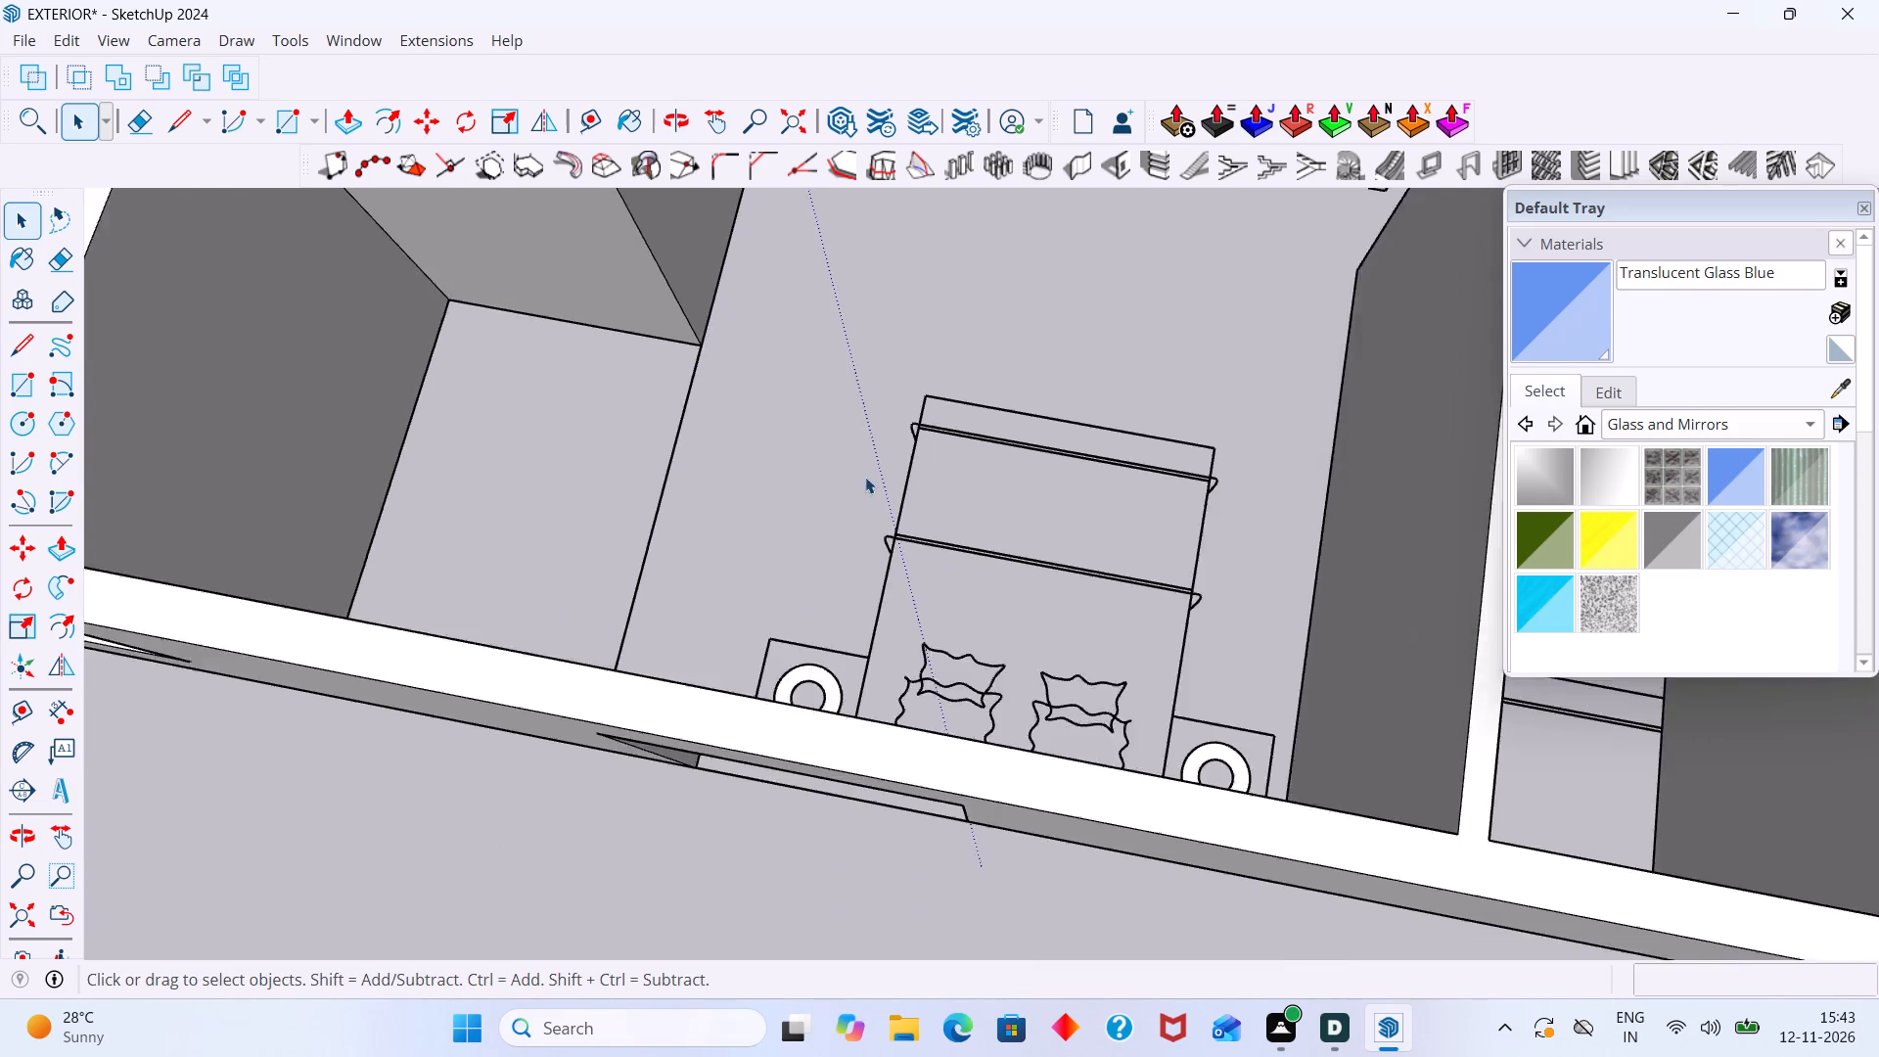
{"action": "scroll", "coordinate": [865, 477], "scroll_direction": "down", "scroll_amount": 12}
{"action": "scroll", "coordinate": [985, 395], "scroll_direction": "down", "scroll_amount": 6}
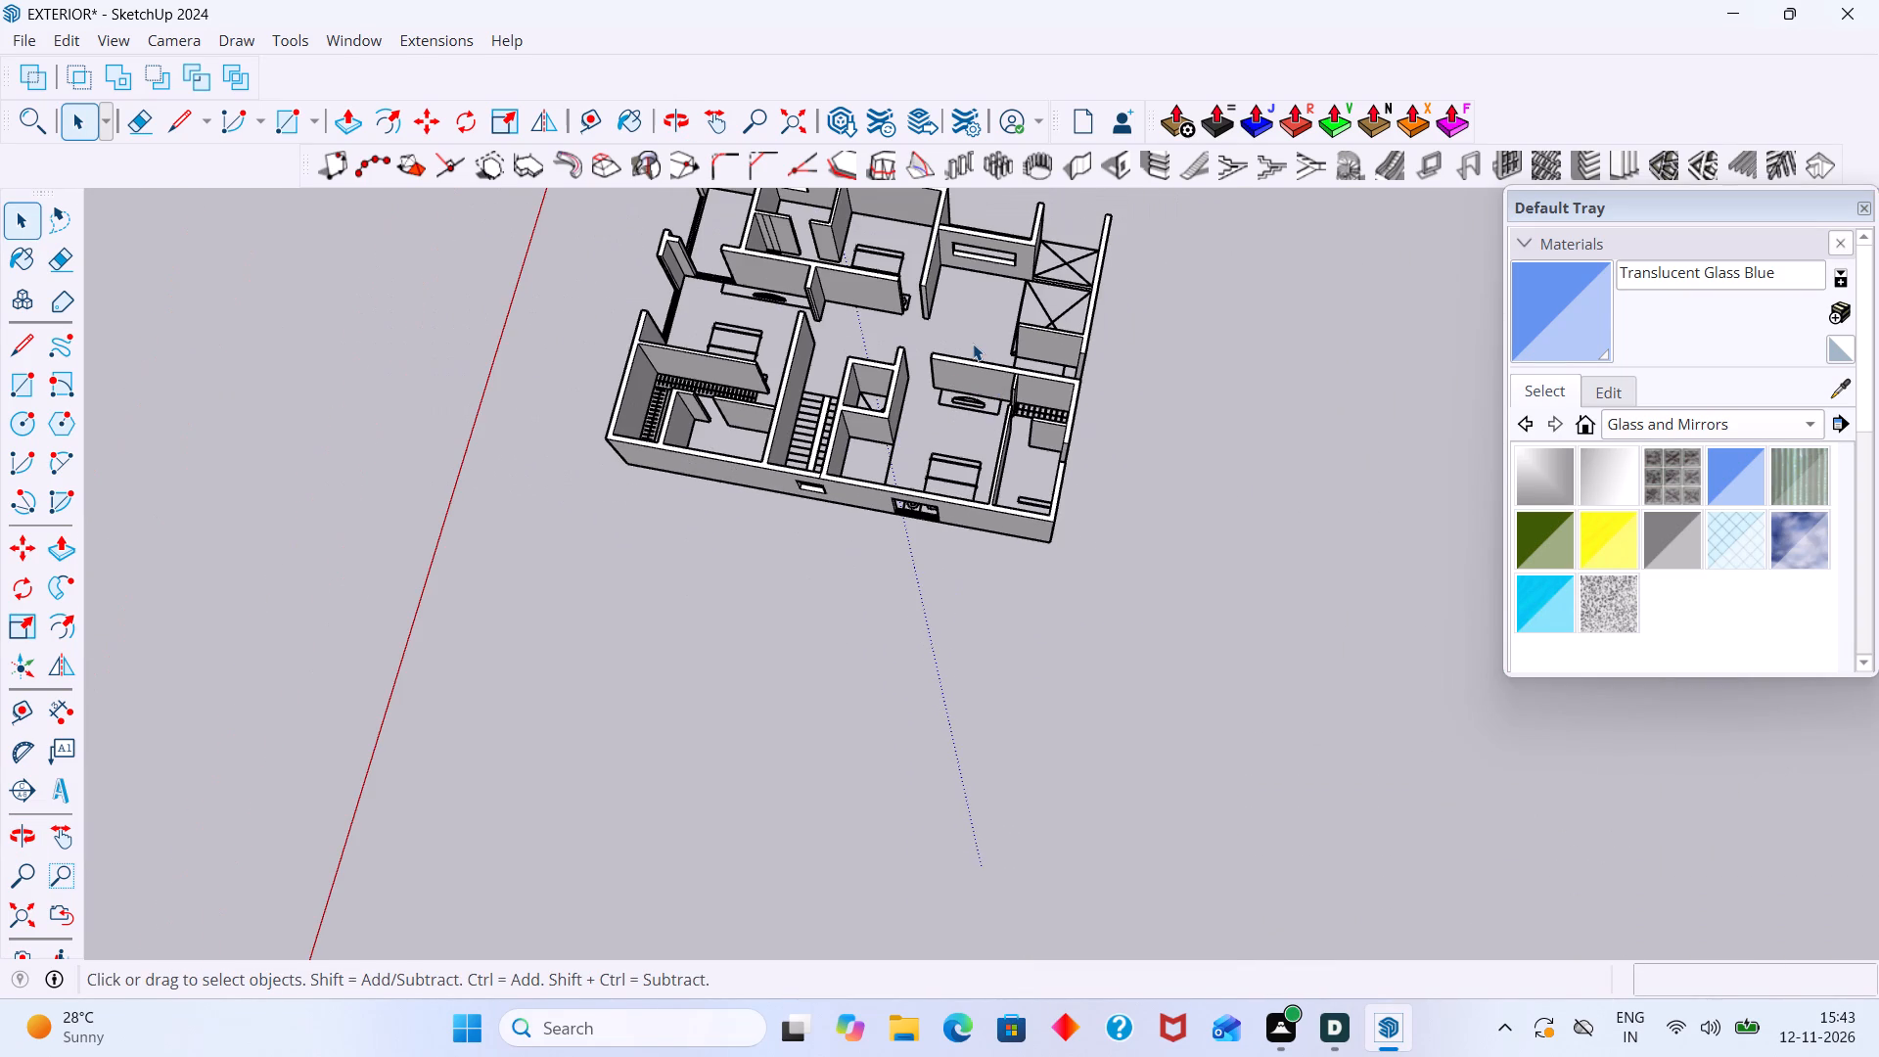
{"action": "middle_click_drag", "start_coordinate": [1016, 340], "coordinate": [956, 605], "text": "shift"}
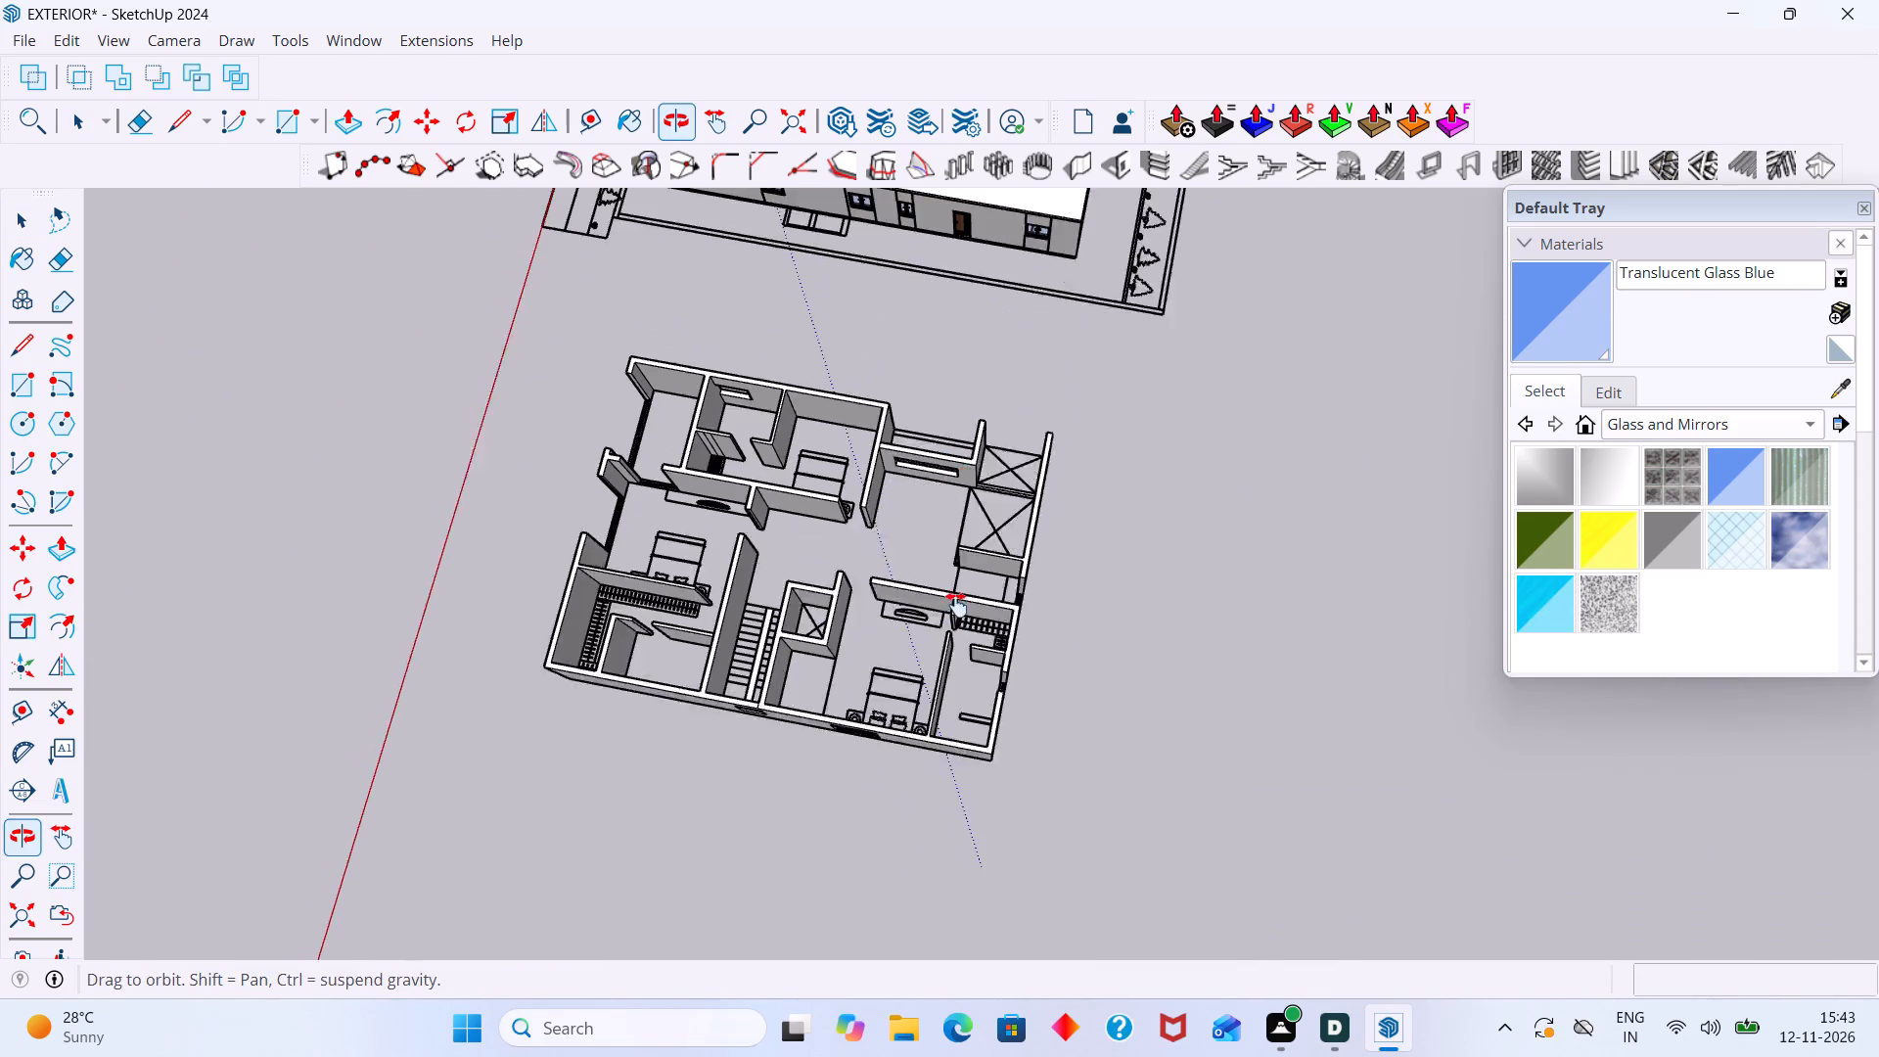
{"action": "middle_click_drag", "start_coordinate": [956, 605], "coordinate": [957, 600], "text": "shift"}
{"action": "scroll", "coordinate": [924, 534], "scroll_direction": "up", "scroll_amount": 7}
{"action": "middle_click_drag", "start_coordinate": [1031, 590], "coordinate": [836, 337]}
{"action": "middle_click_drag", "start_coordinate": [1310, 390], "coordinate": [603, 499]}
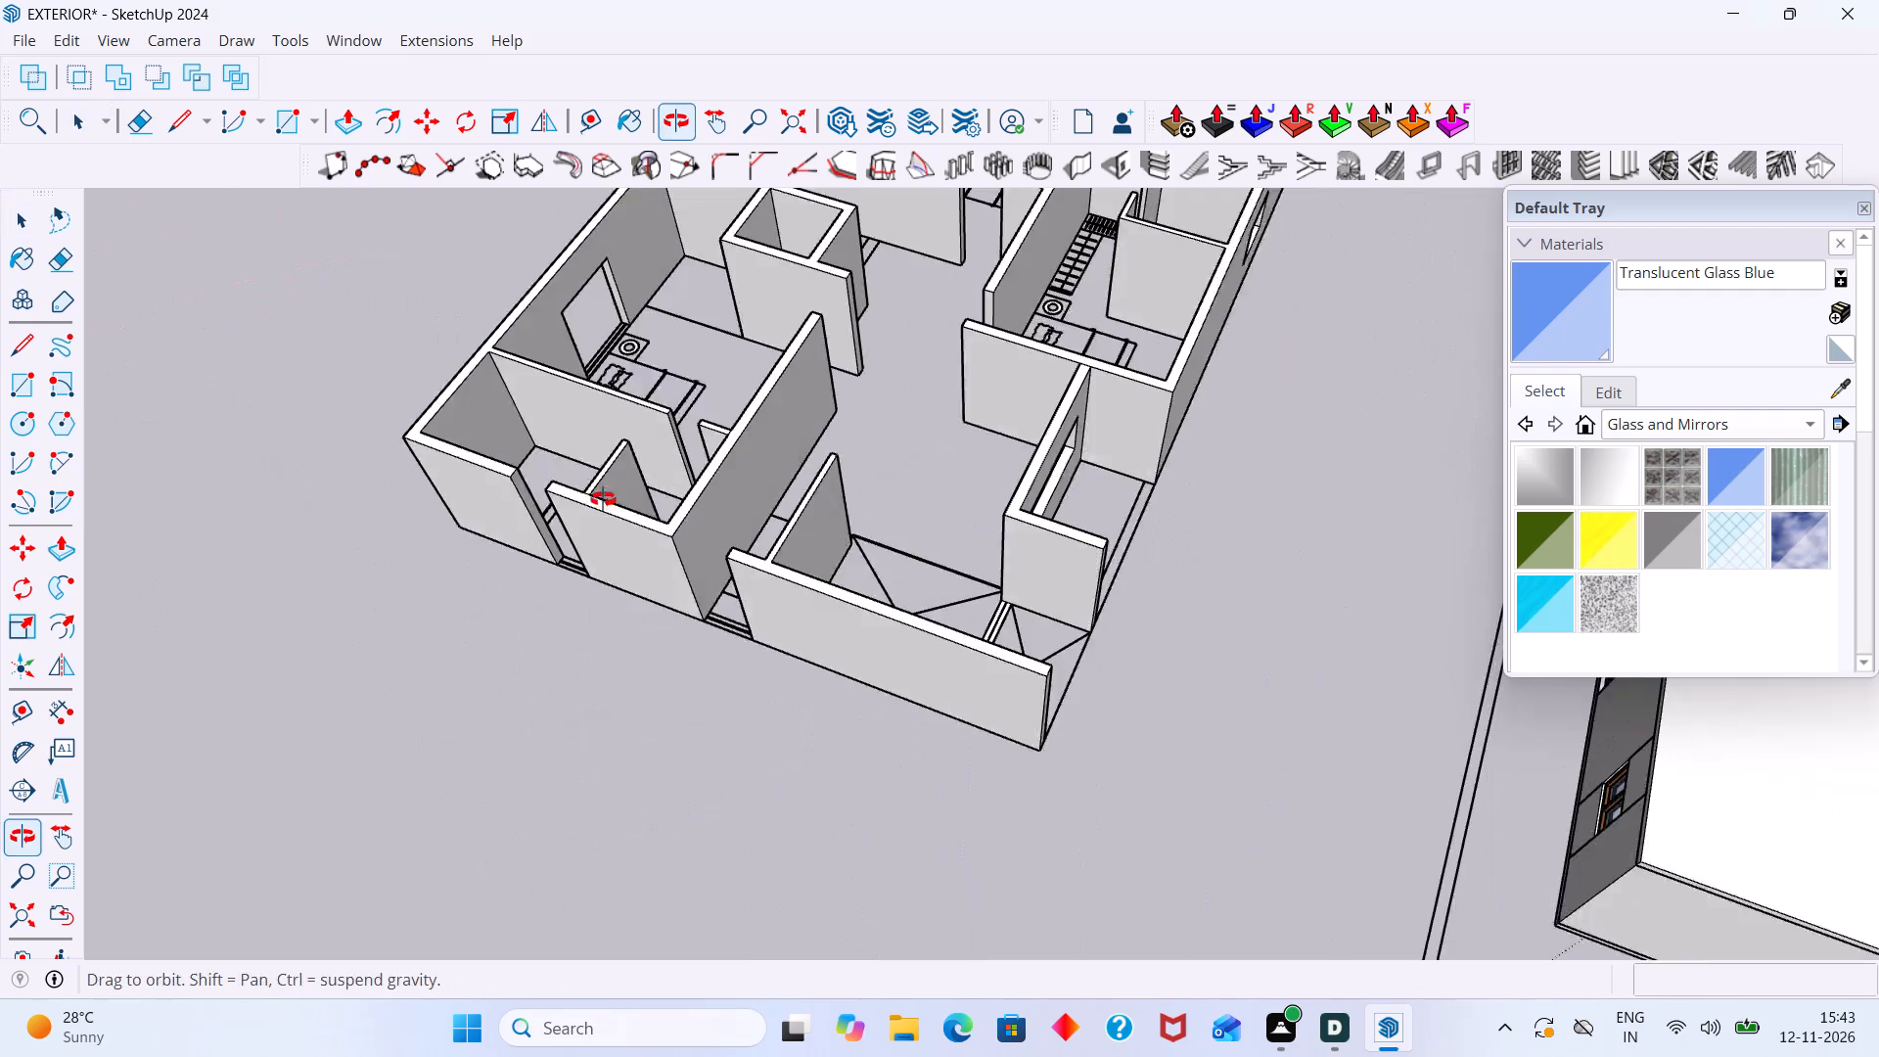
{"action": "middle_click_drag", "start_coordinate": [603, 499], "coordinate": [602, 499]}
{"action": "middle_click_drag", "start_coordinate": [836, 569], "coordinate": [675, 580]}
{"action": "scroll", "coordinate": [960, 649], "scroll_direction": "up", "scroll_amount": 10}
{"action": "middle_click_drag", "start_coordinate": [968, 645], "coordinate": [721, 674]}
{"action": "scroll", "coordinate": [752, 650], "scroll_direction": "up", "scroll_amount": 4}
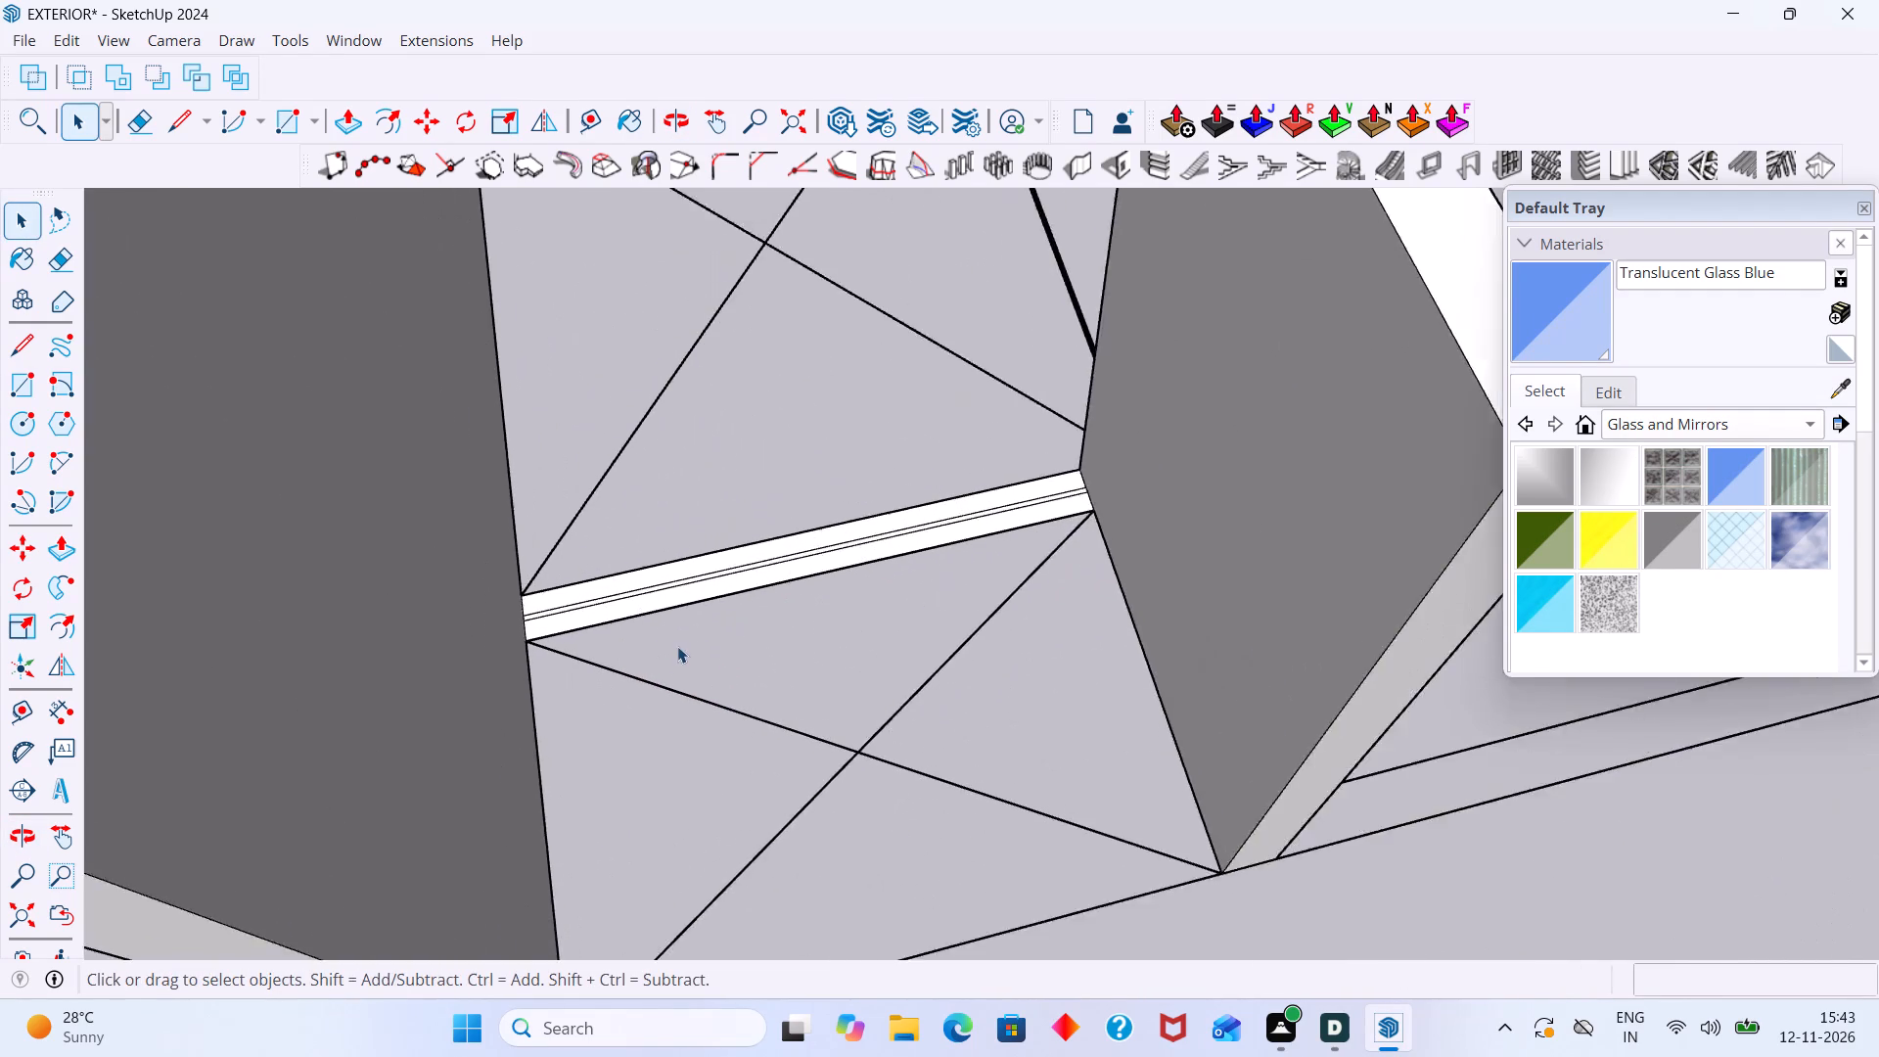
{"action": "scroll", "coordinate": [677, 646], "scroll_direction": "up", "scroll_amount": 12}
{"action": "left_click", "coordinate": [519, 610]}
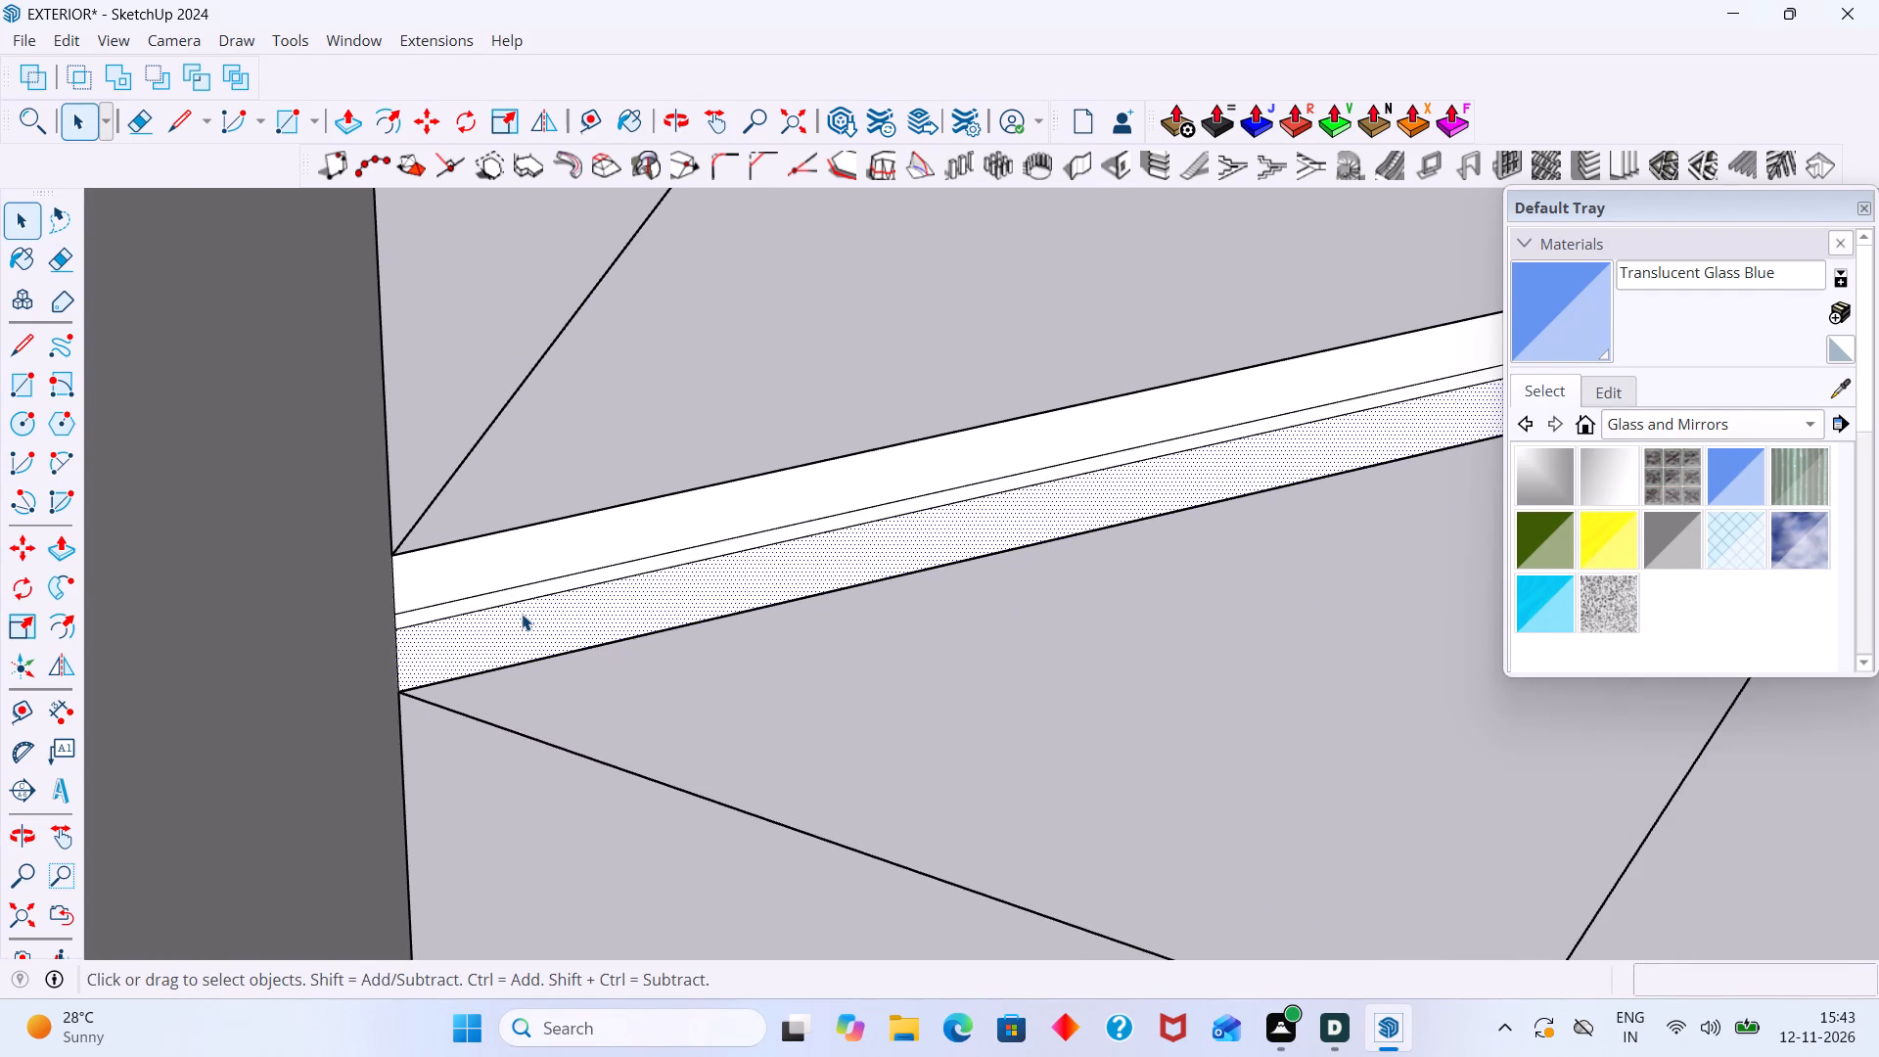
{"action": "key", "text": "Delete"}
{"action": "scroll", "coordinate": [537, 593], "scroll_direction": "up", "scroll_amount": 4}
{"action": "left_click", "coordinate": [537, 586]}
{"action": "key", "text": "Delete"}
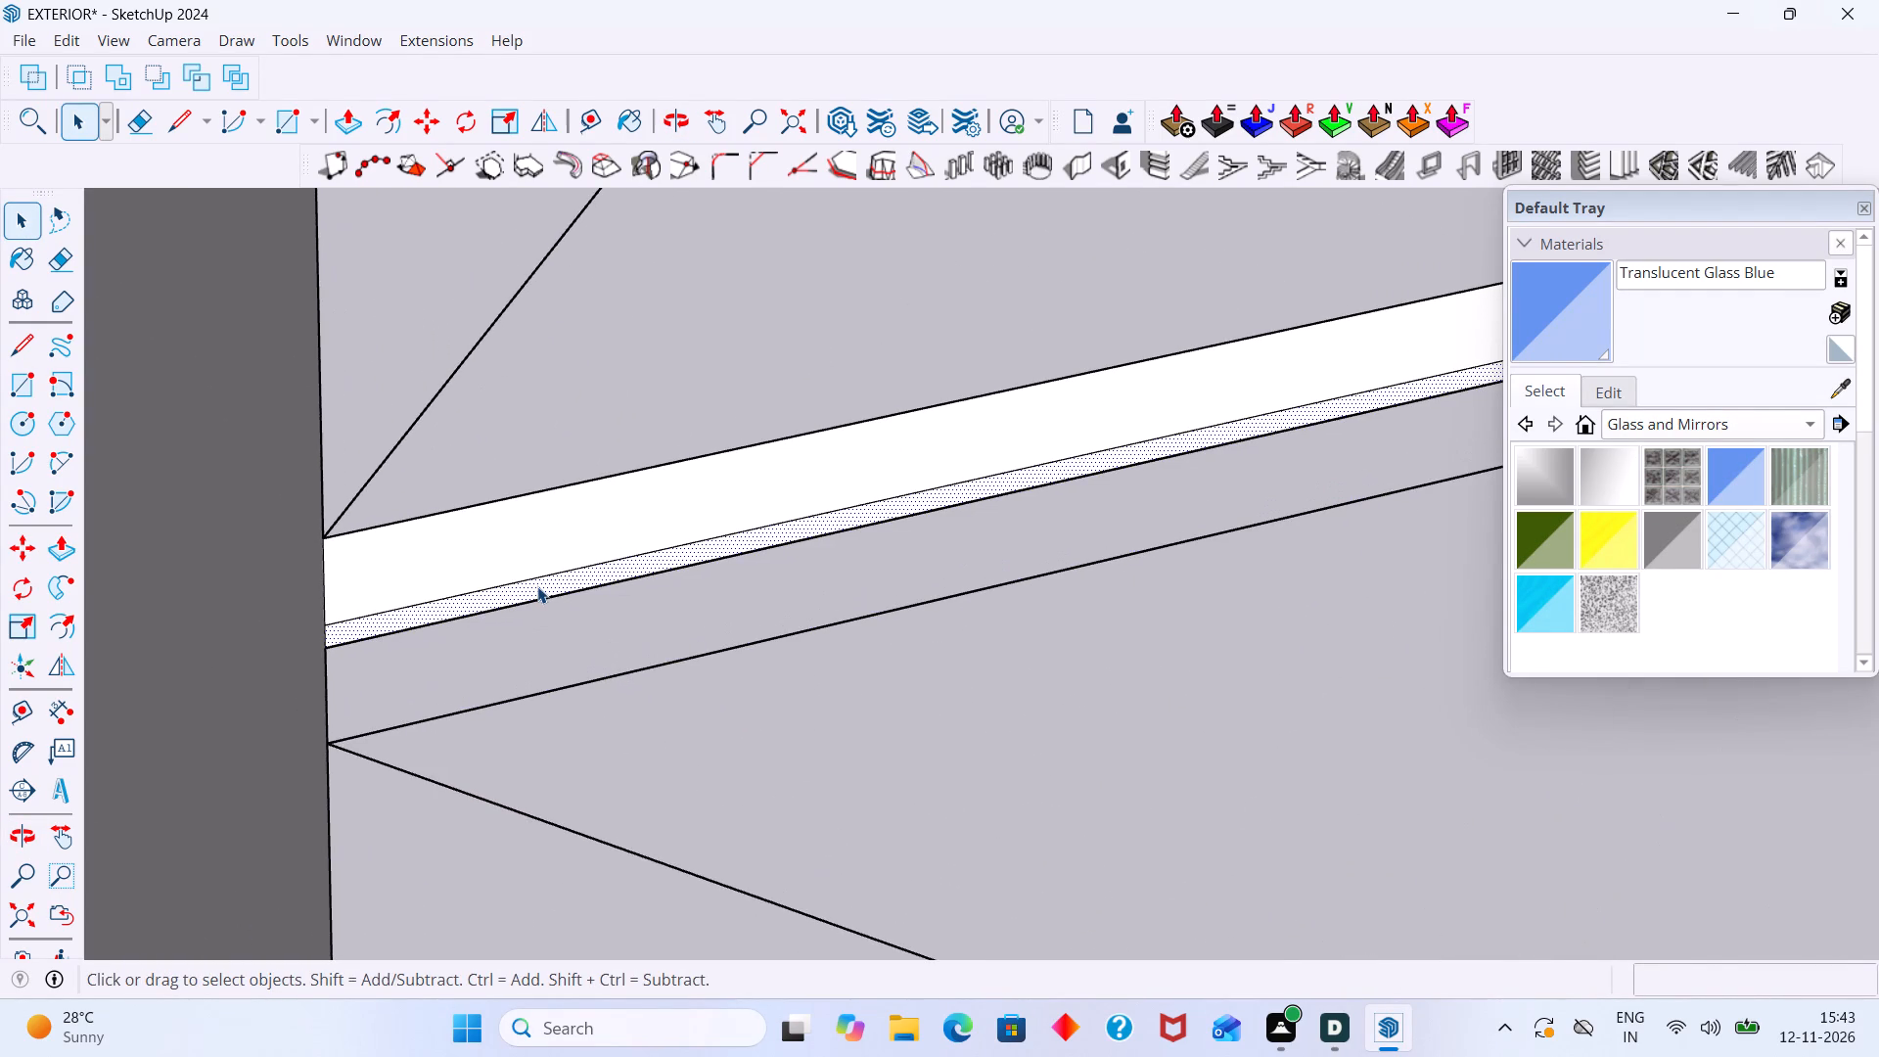
{"action": "left_click", "coordinate": [550, 544]}
{"action": "key", "text": "Delete"}
Draw an 8' 6" by 9" rectangle over the strip between the two crossed rectangles, from wall to wall.
{"action": "scroll", "coordinate": [619, 558], "scroll_direction": "down", "scroll_amount": 12}
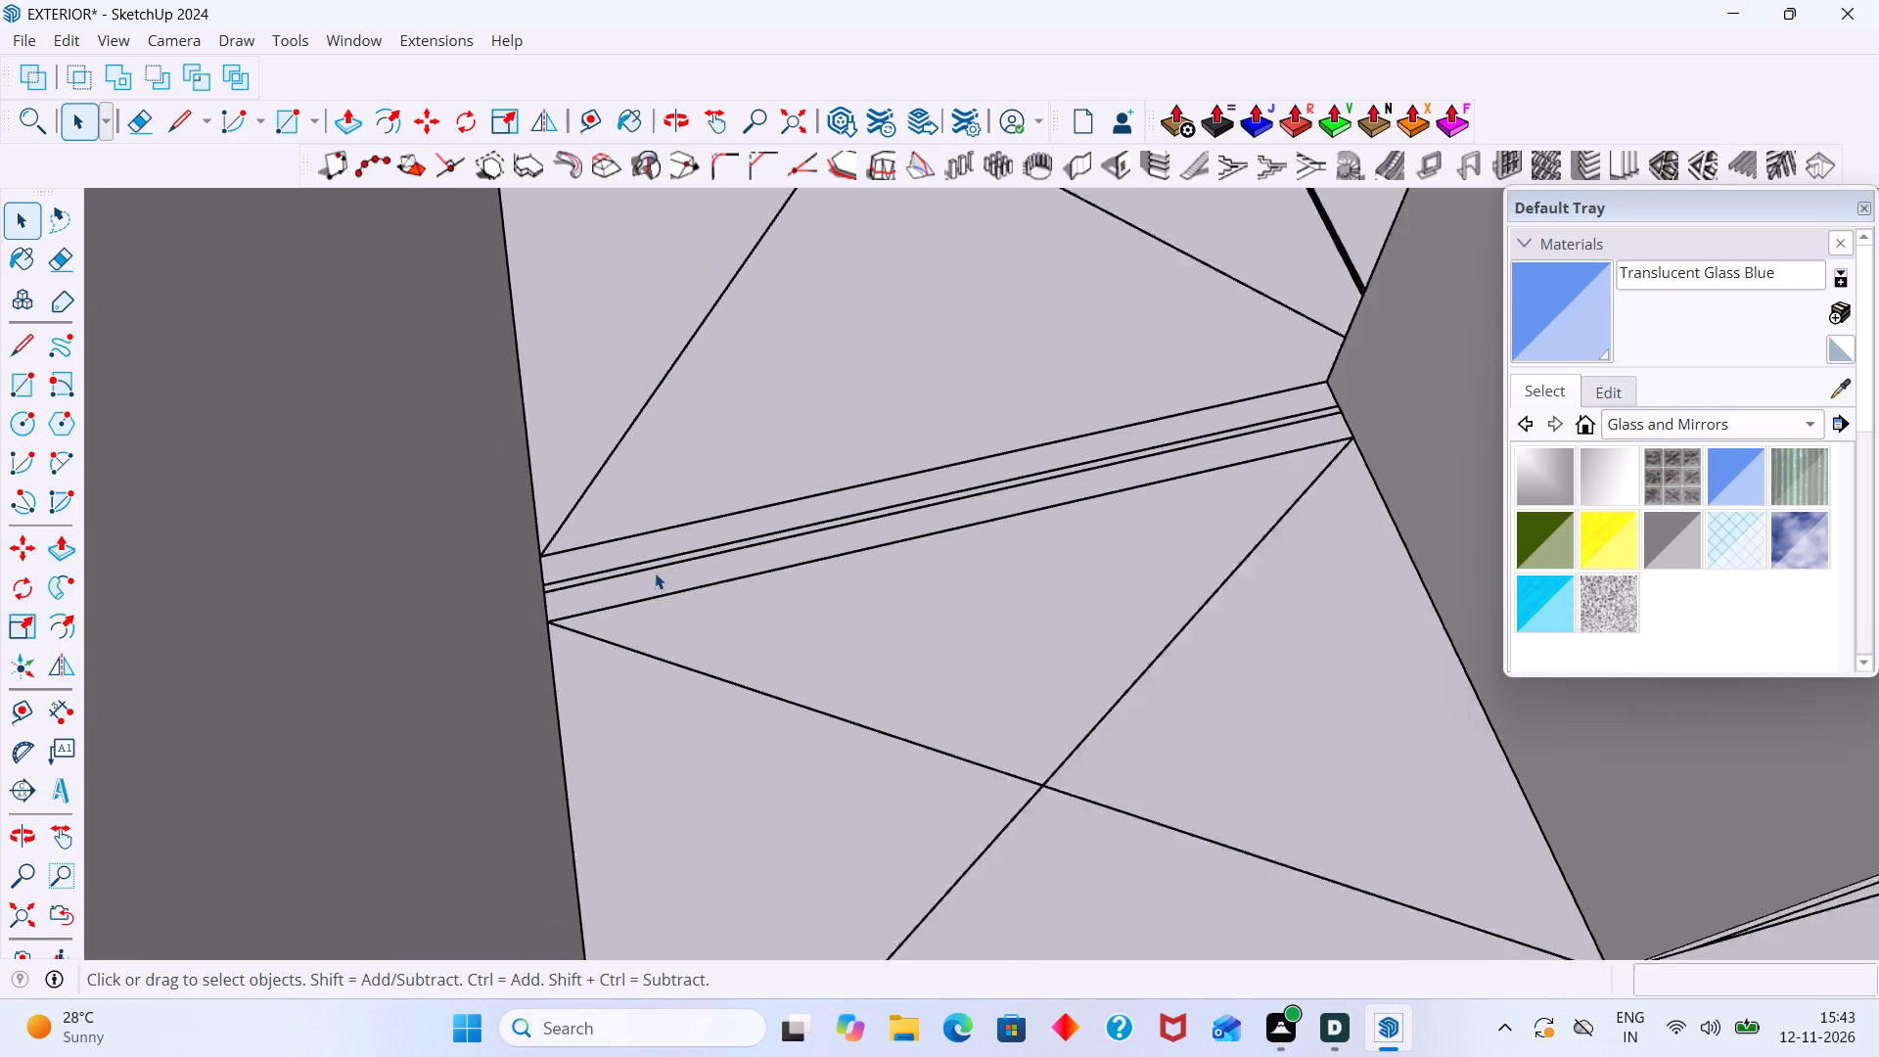
{"action": "scroll", "coordinate": [655, 573], "scroll_direction": "down", "scroll_amount": 5}
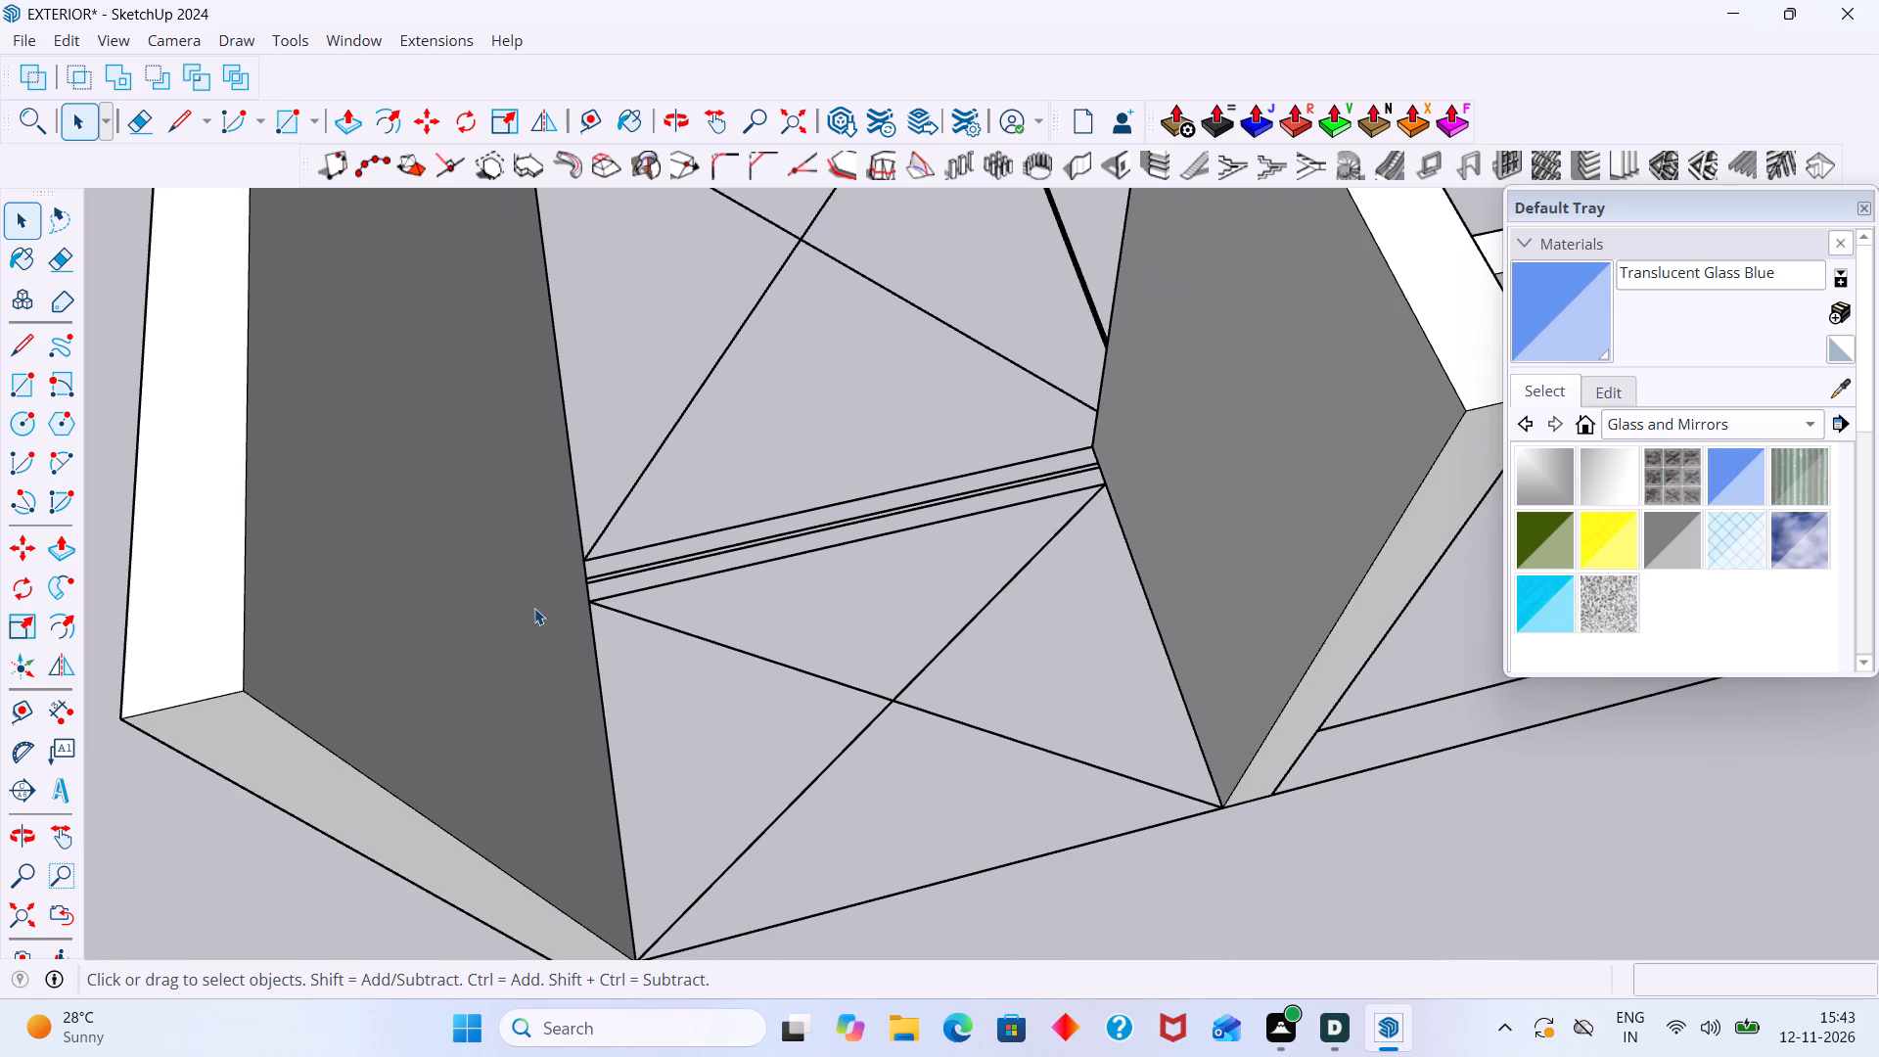
{"action": "key", "text": "r"}
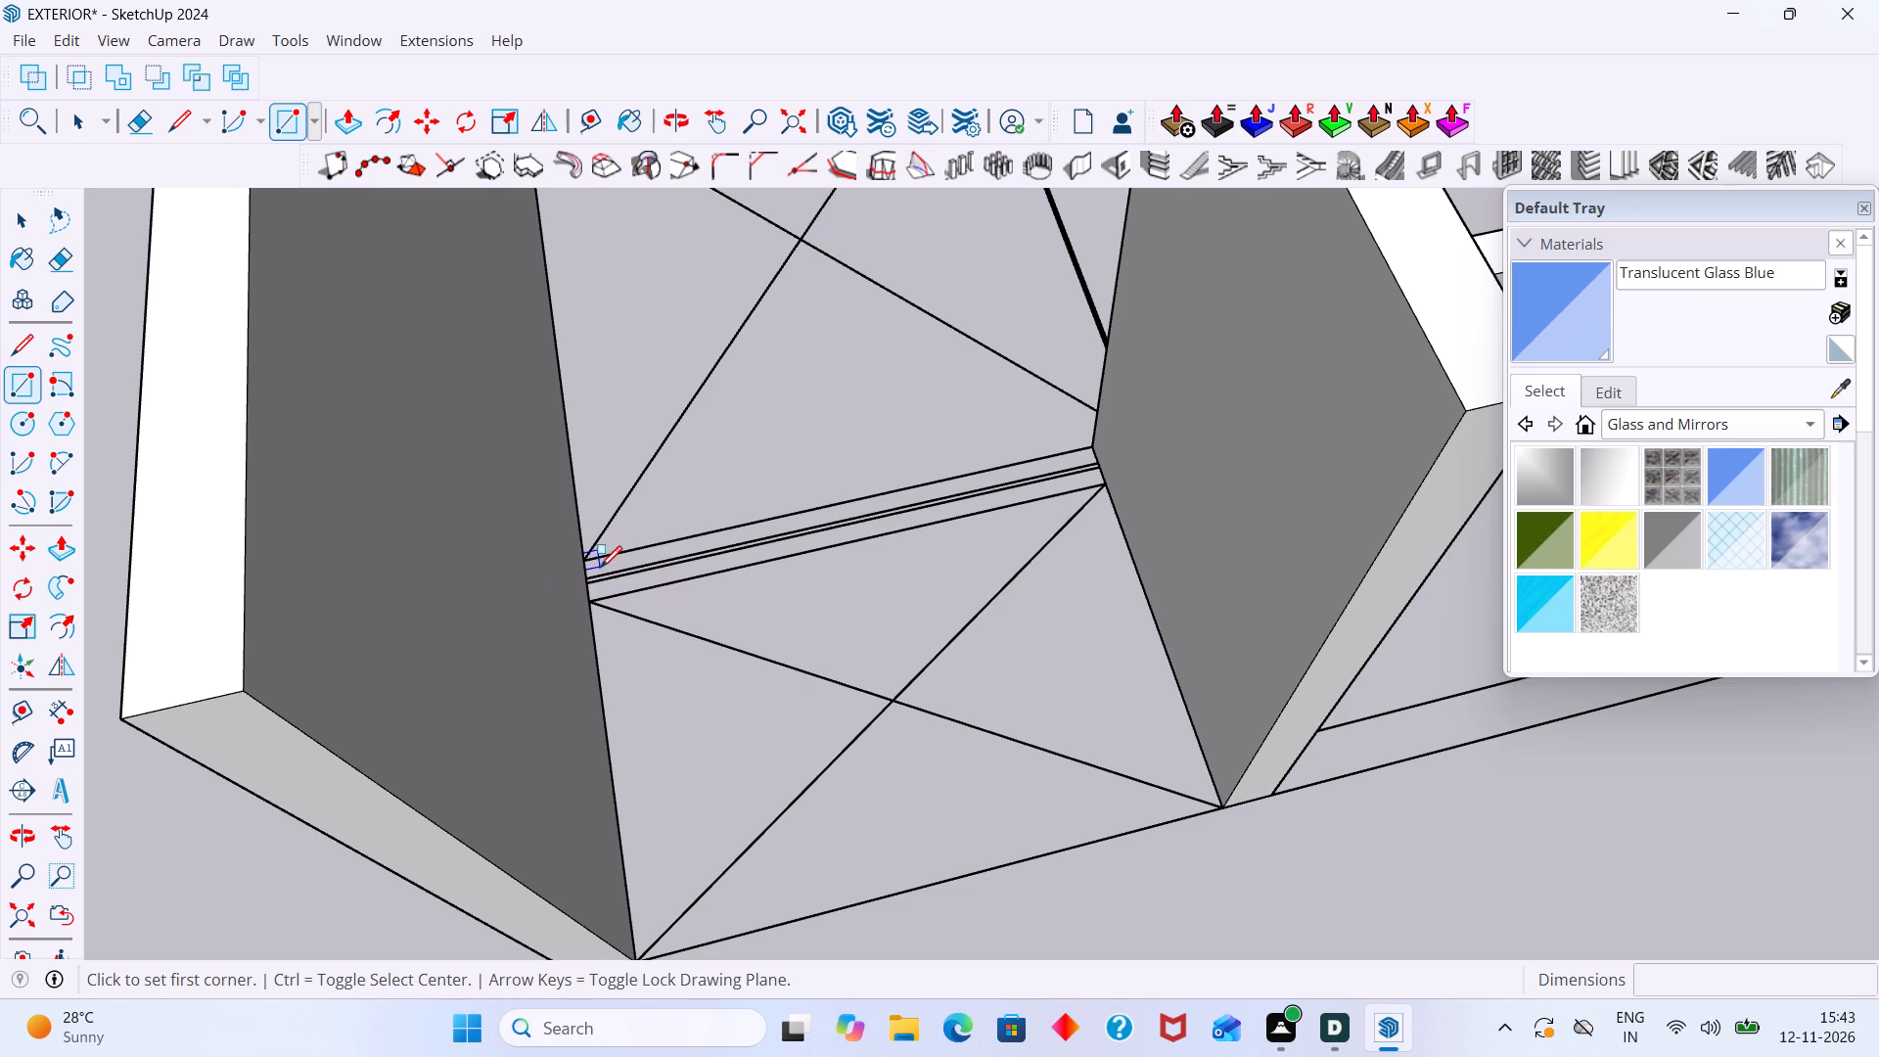
{"action": "left_click", "coordinate": [589, 557]}
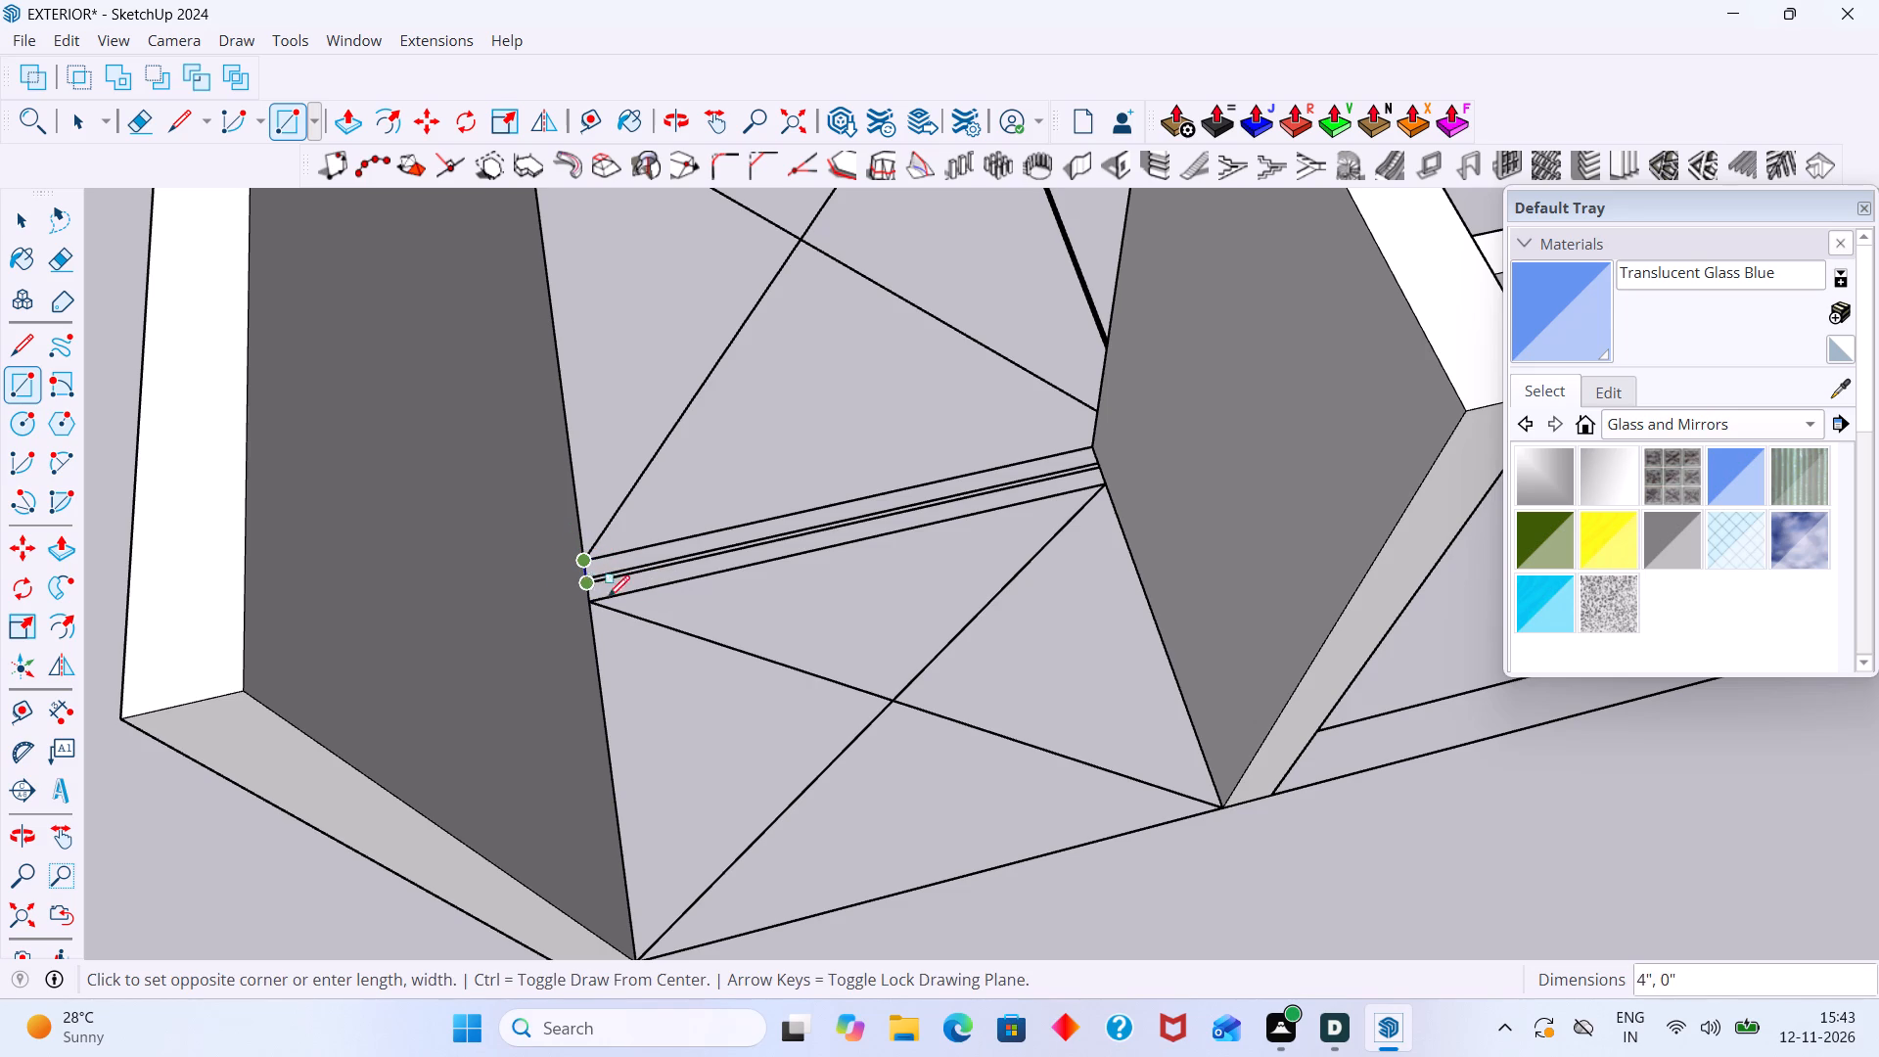
{"action": "left_click", "coordinate": [1110, 483]}
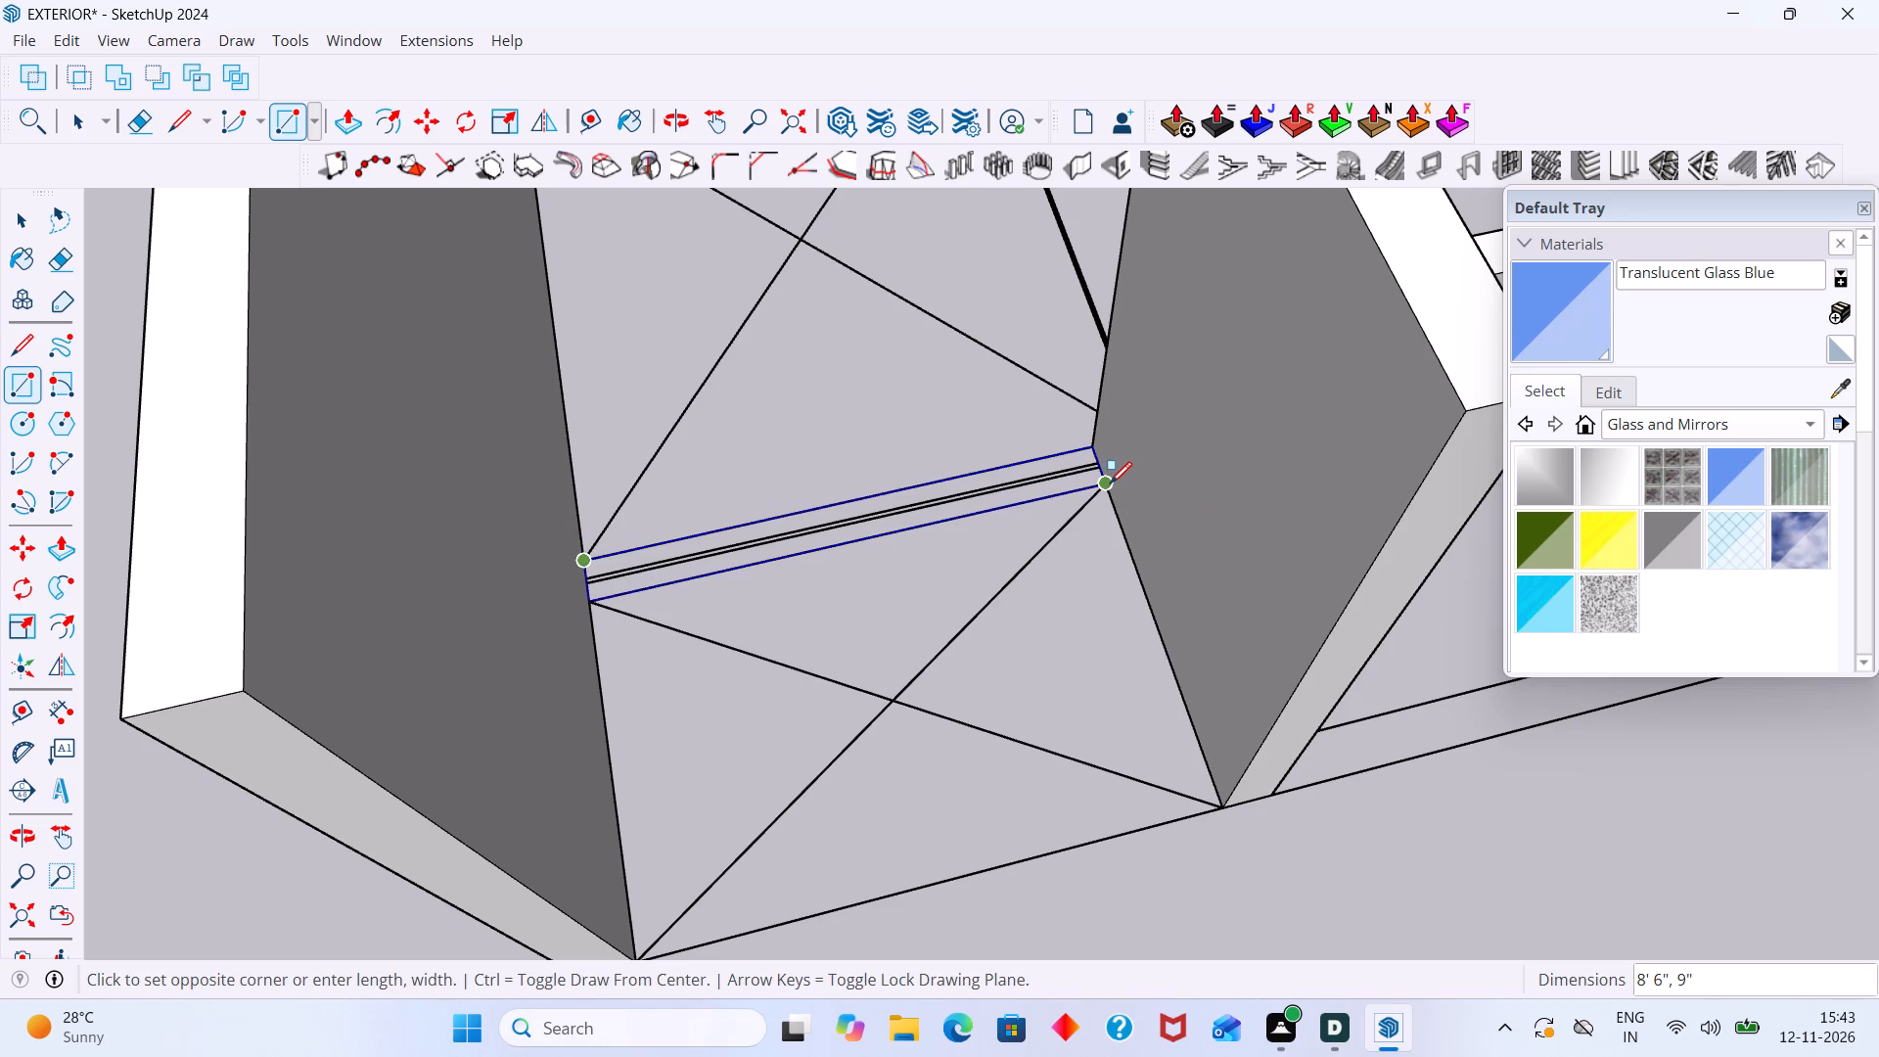
{"action": "key", "text": "space"}
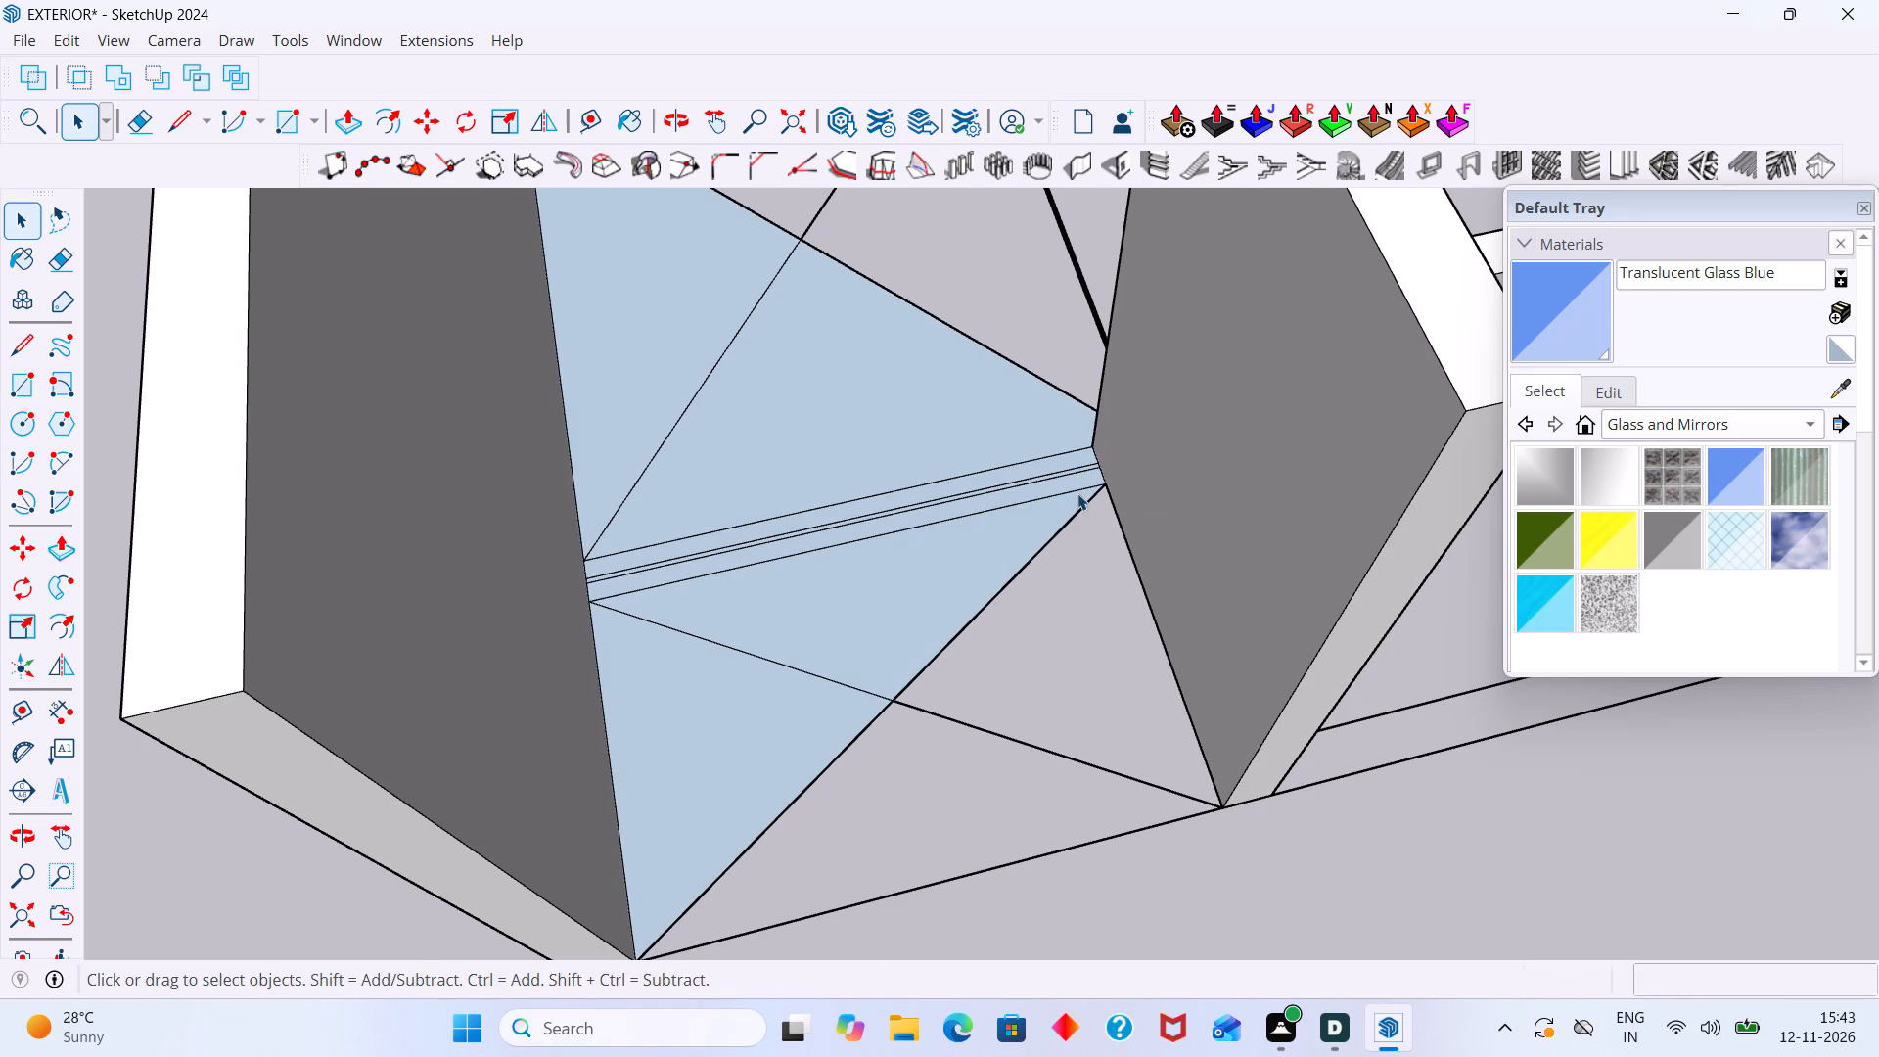
Delete the blue-grey leftover faces on both sides of the 9" strip between the two crossed rectangles.
{"action": "left_click", "coordinate": [1006, 539]}
{"action": "key", "text": "Delete"}
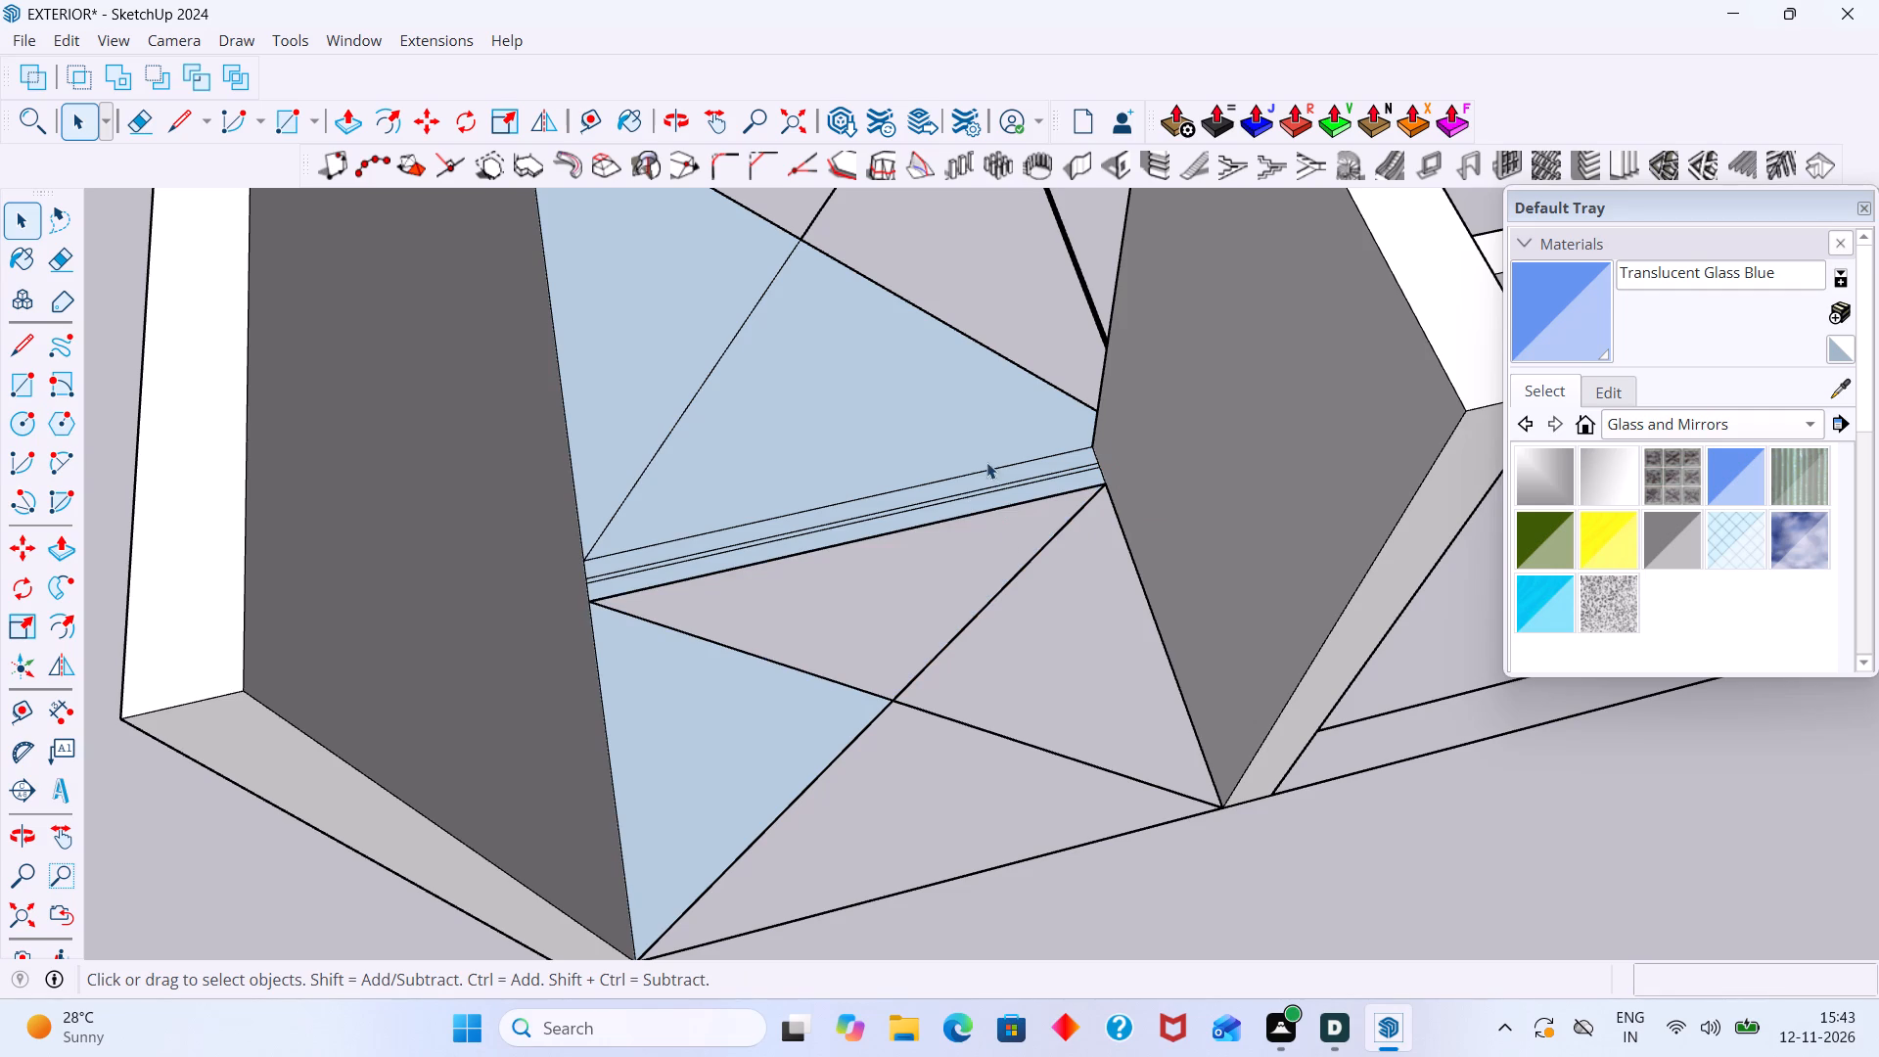
{"action": "left_click", "coordinate": [985, 441]}
{"action": "key", "text": "Delete"}
{"action": "left_click", "coordinate": [690, 370]}
{"action": "key", "text": "Delete"}
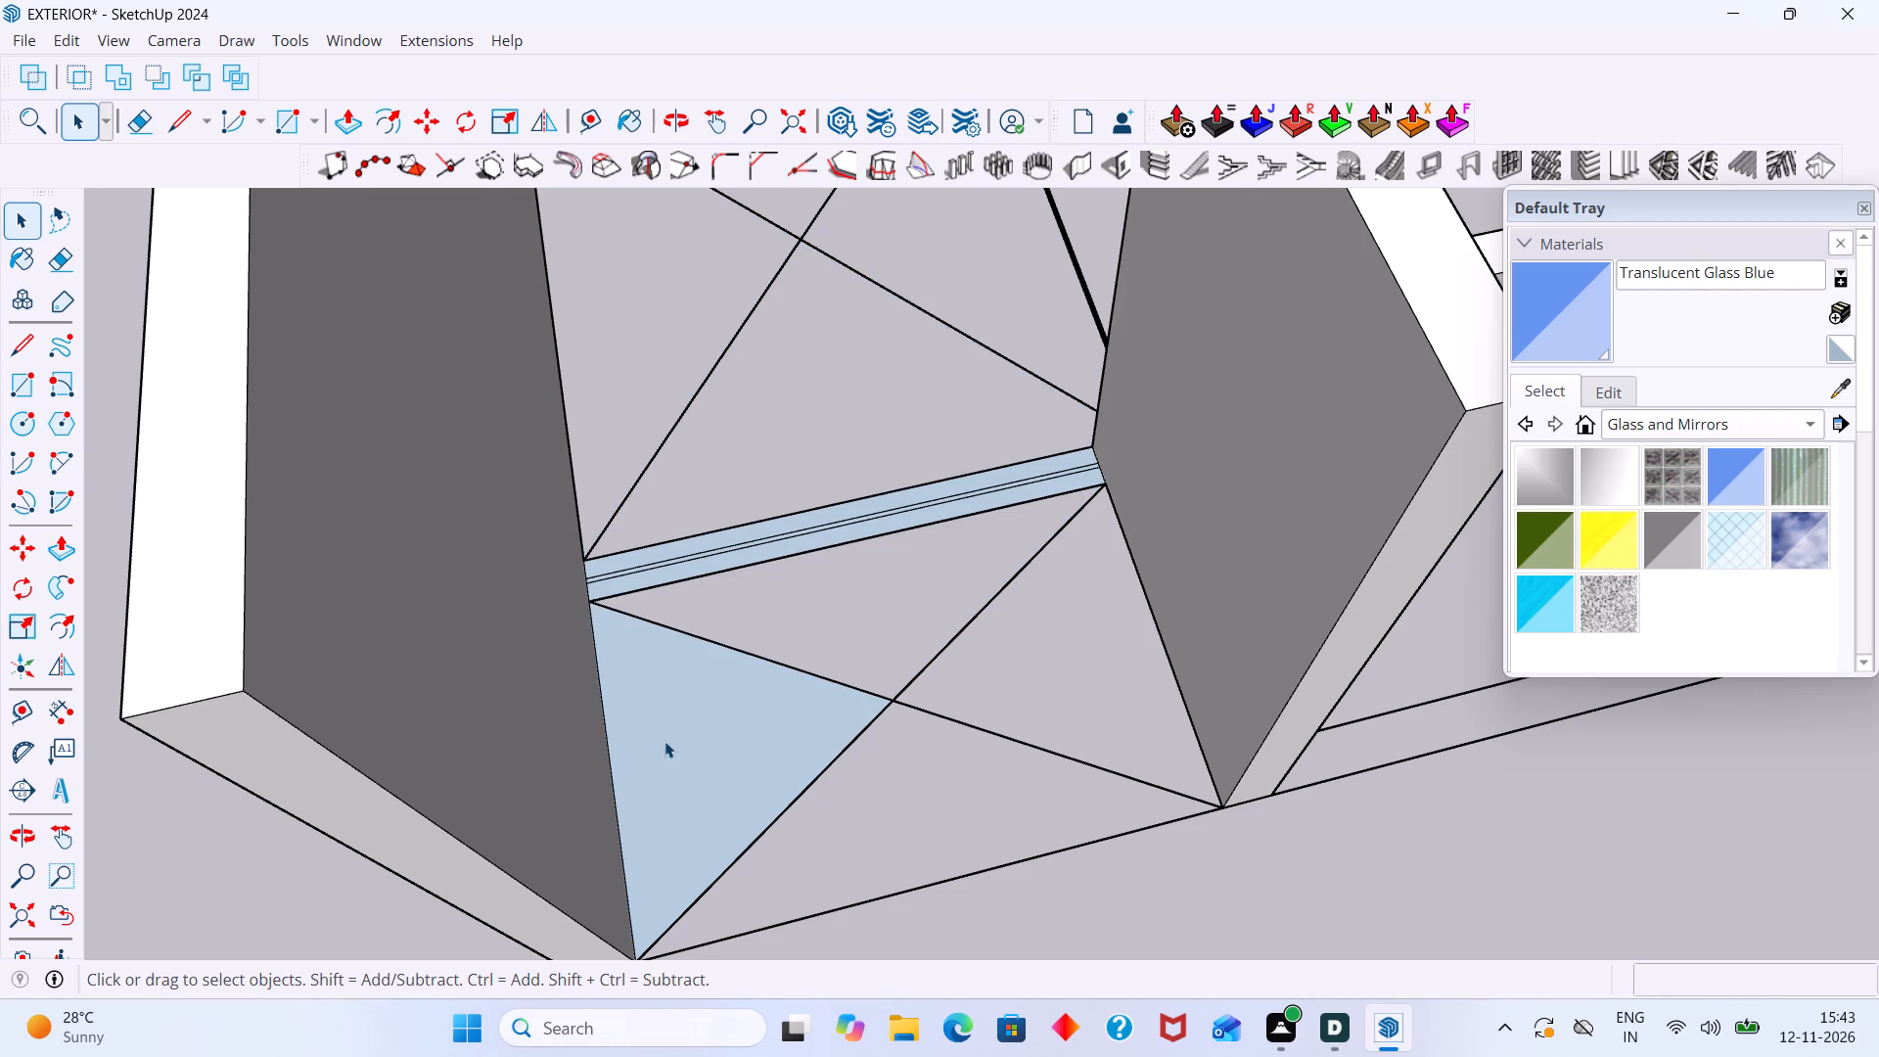
{"action": "left_click", "coordinate": [665, 741]}
{"action": "key", "text": "Delete"}
Erase the two thin lines running lengthwise inside the 9" strip to merge it into one face.
{"action": "scroll", "coordinate": [660, 571], "scroll_direction": "up", "scroll_amount": 16}
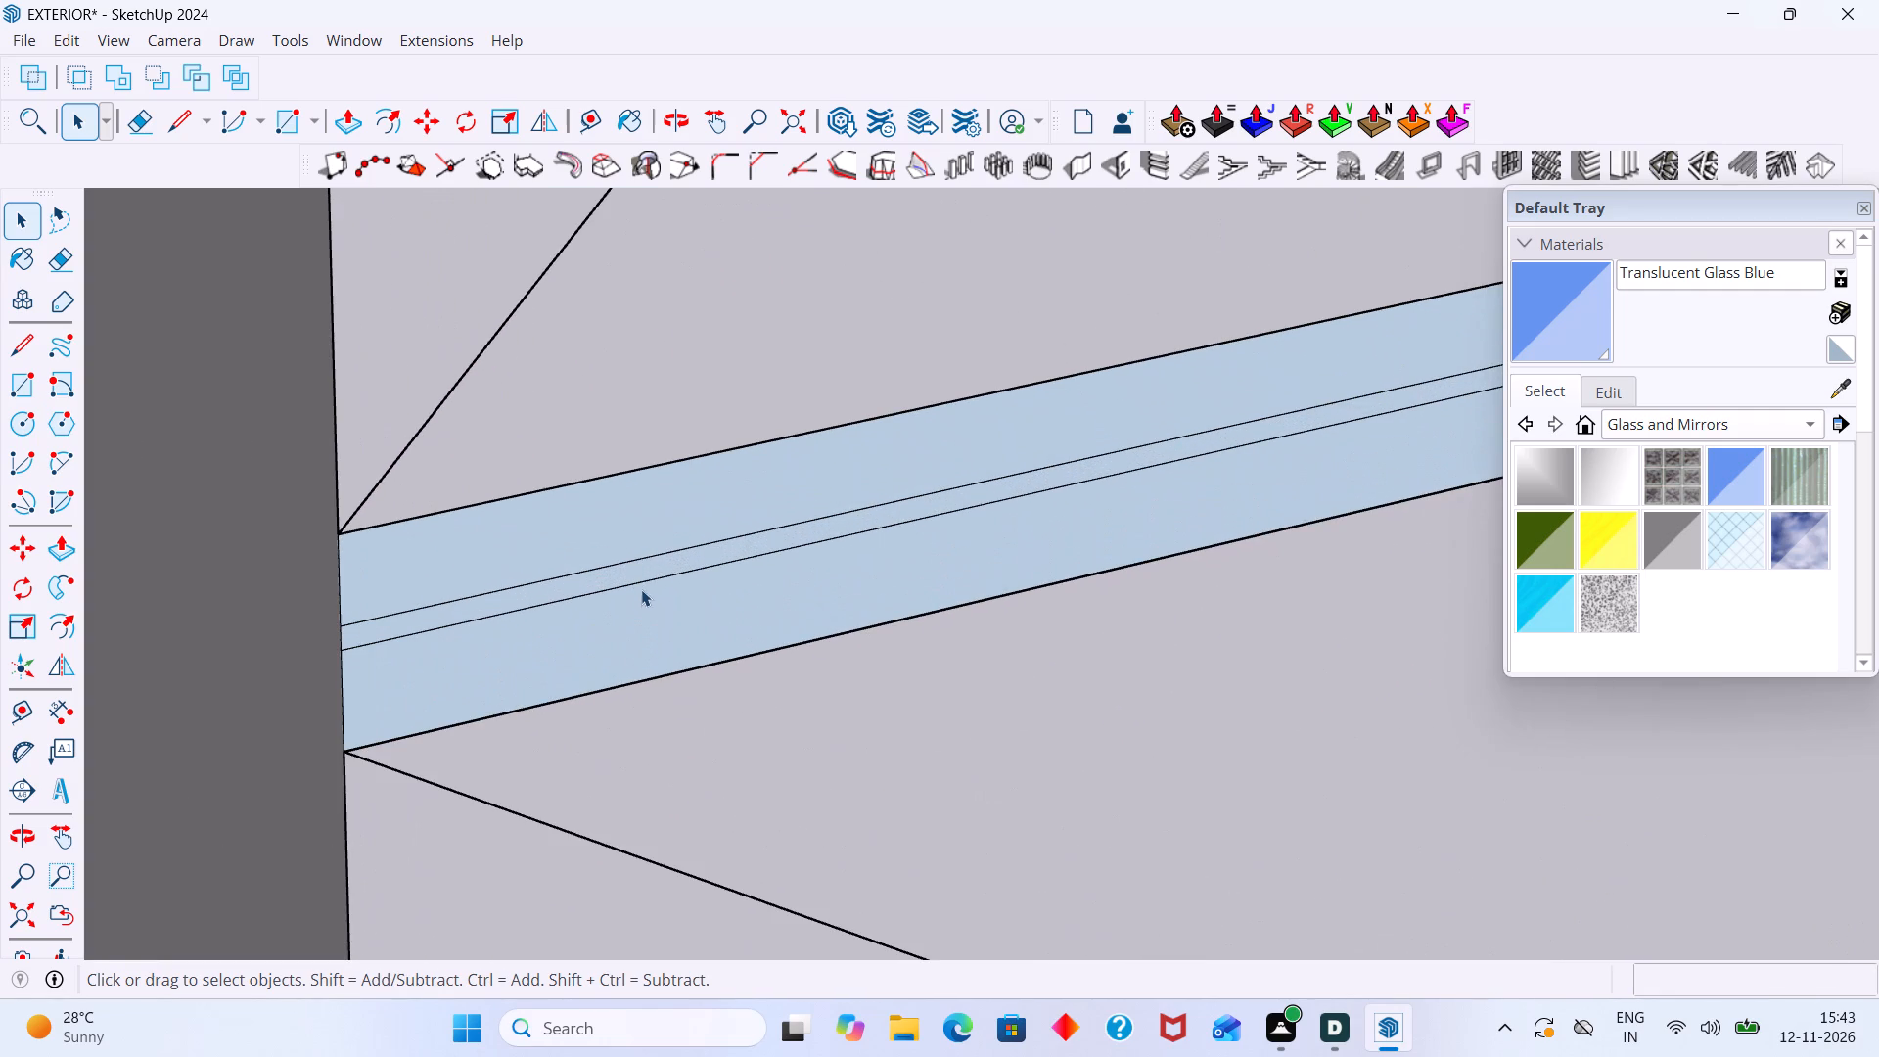
{"action": "left_click", "coordinate": [646, 590]}
{"action": "left_click", "coordinate": [653, 574]}
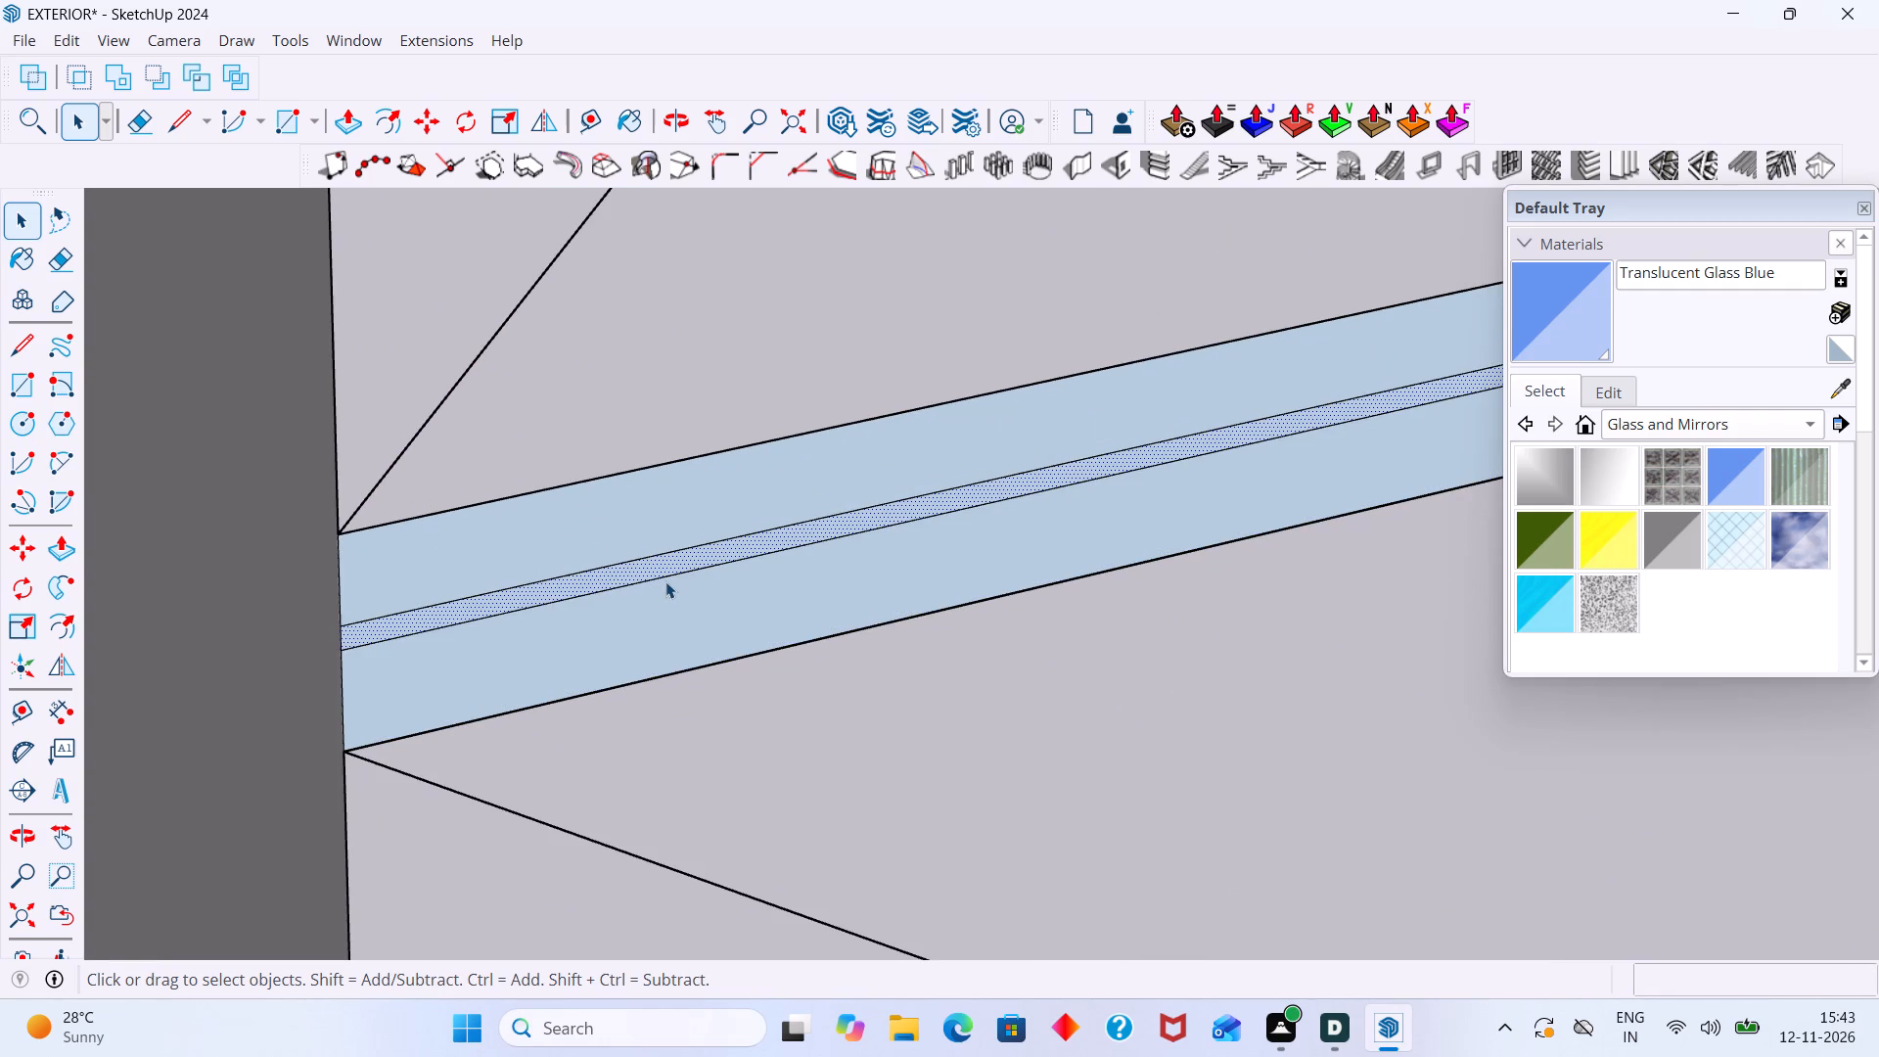
{"action": "left_click", "coordinate": [665, 581]}
{"action": "key", "text": "e"}
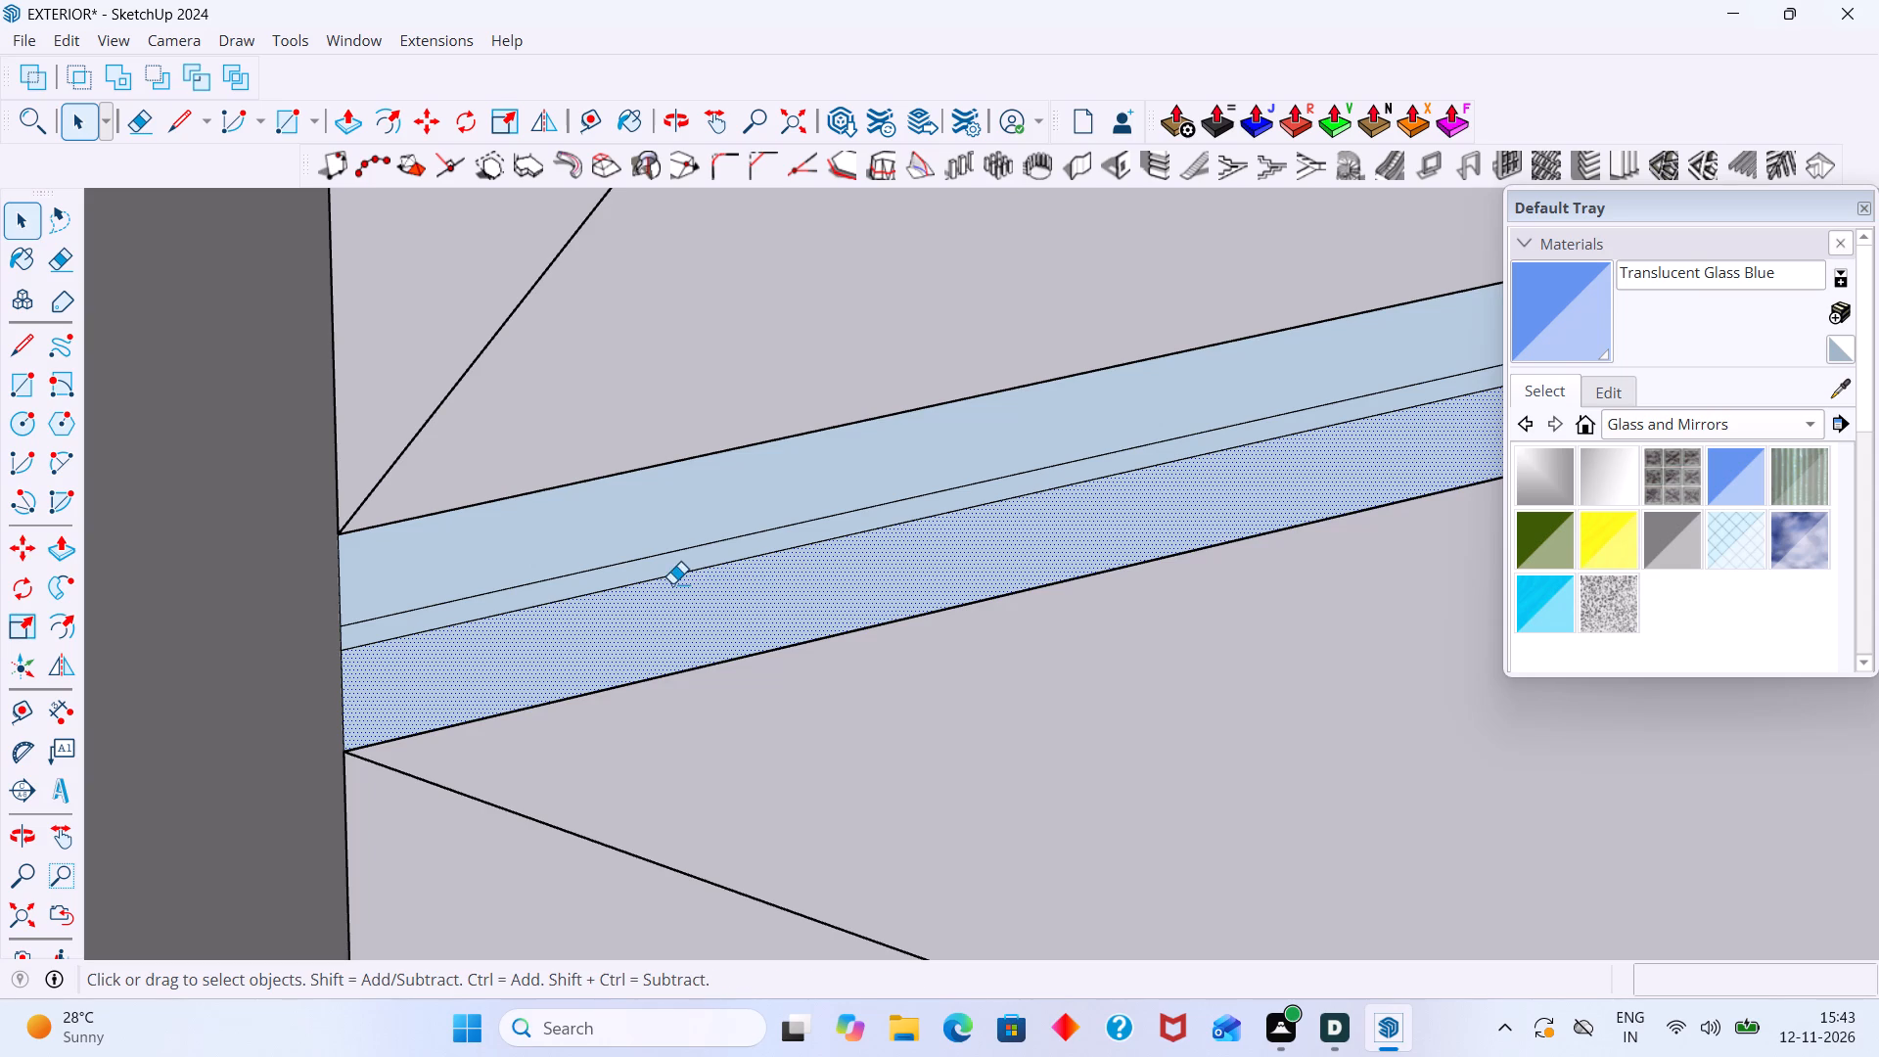
{"action": "left_click_drag", "start_coordinate": [673, 583], "coordinate": [666, 556]}
{"action": "key", "text": "space"}
Reverse the merged strip face so its white side points up.
{"action": "left_click", "coordinate": [736, 572]}
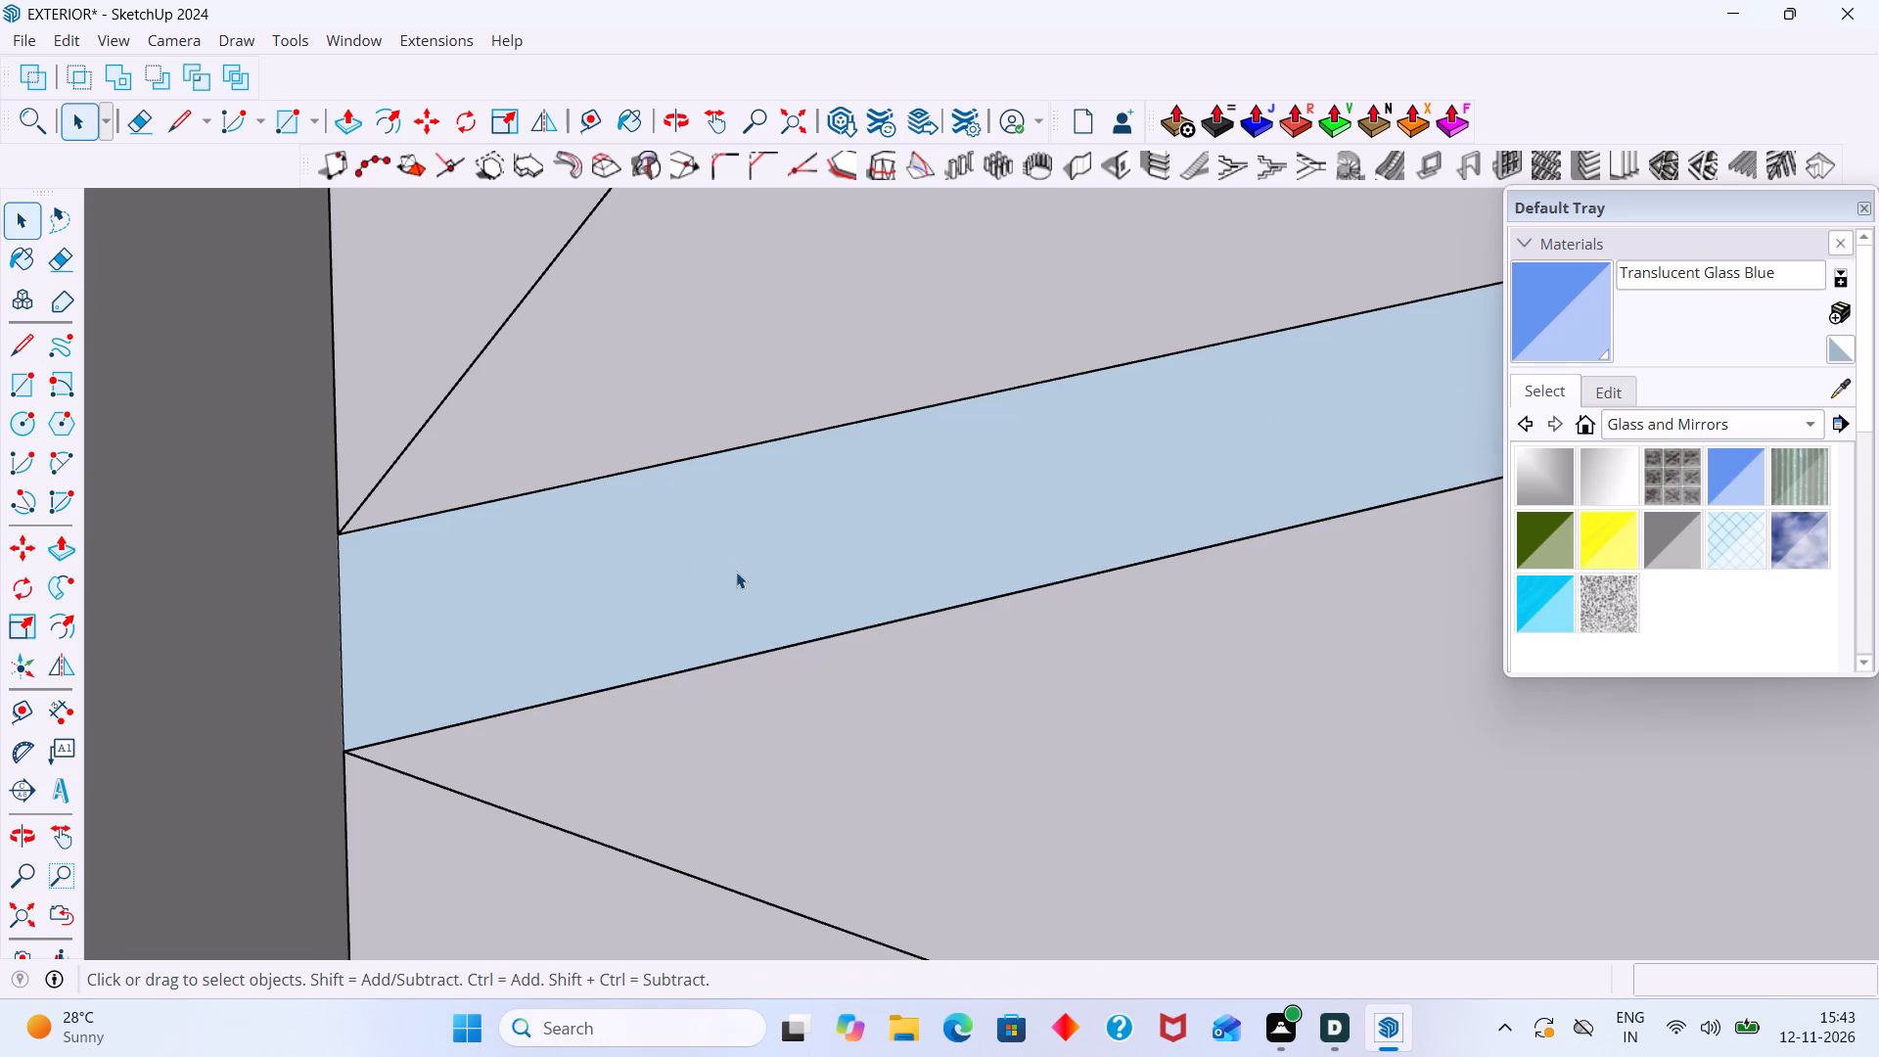
{"action": "right_click", "coordinate": [736, 572]}
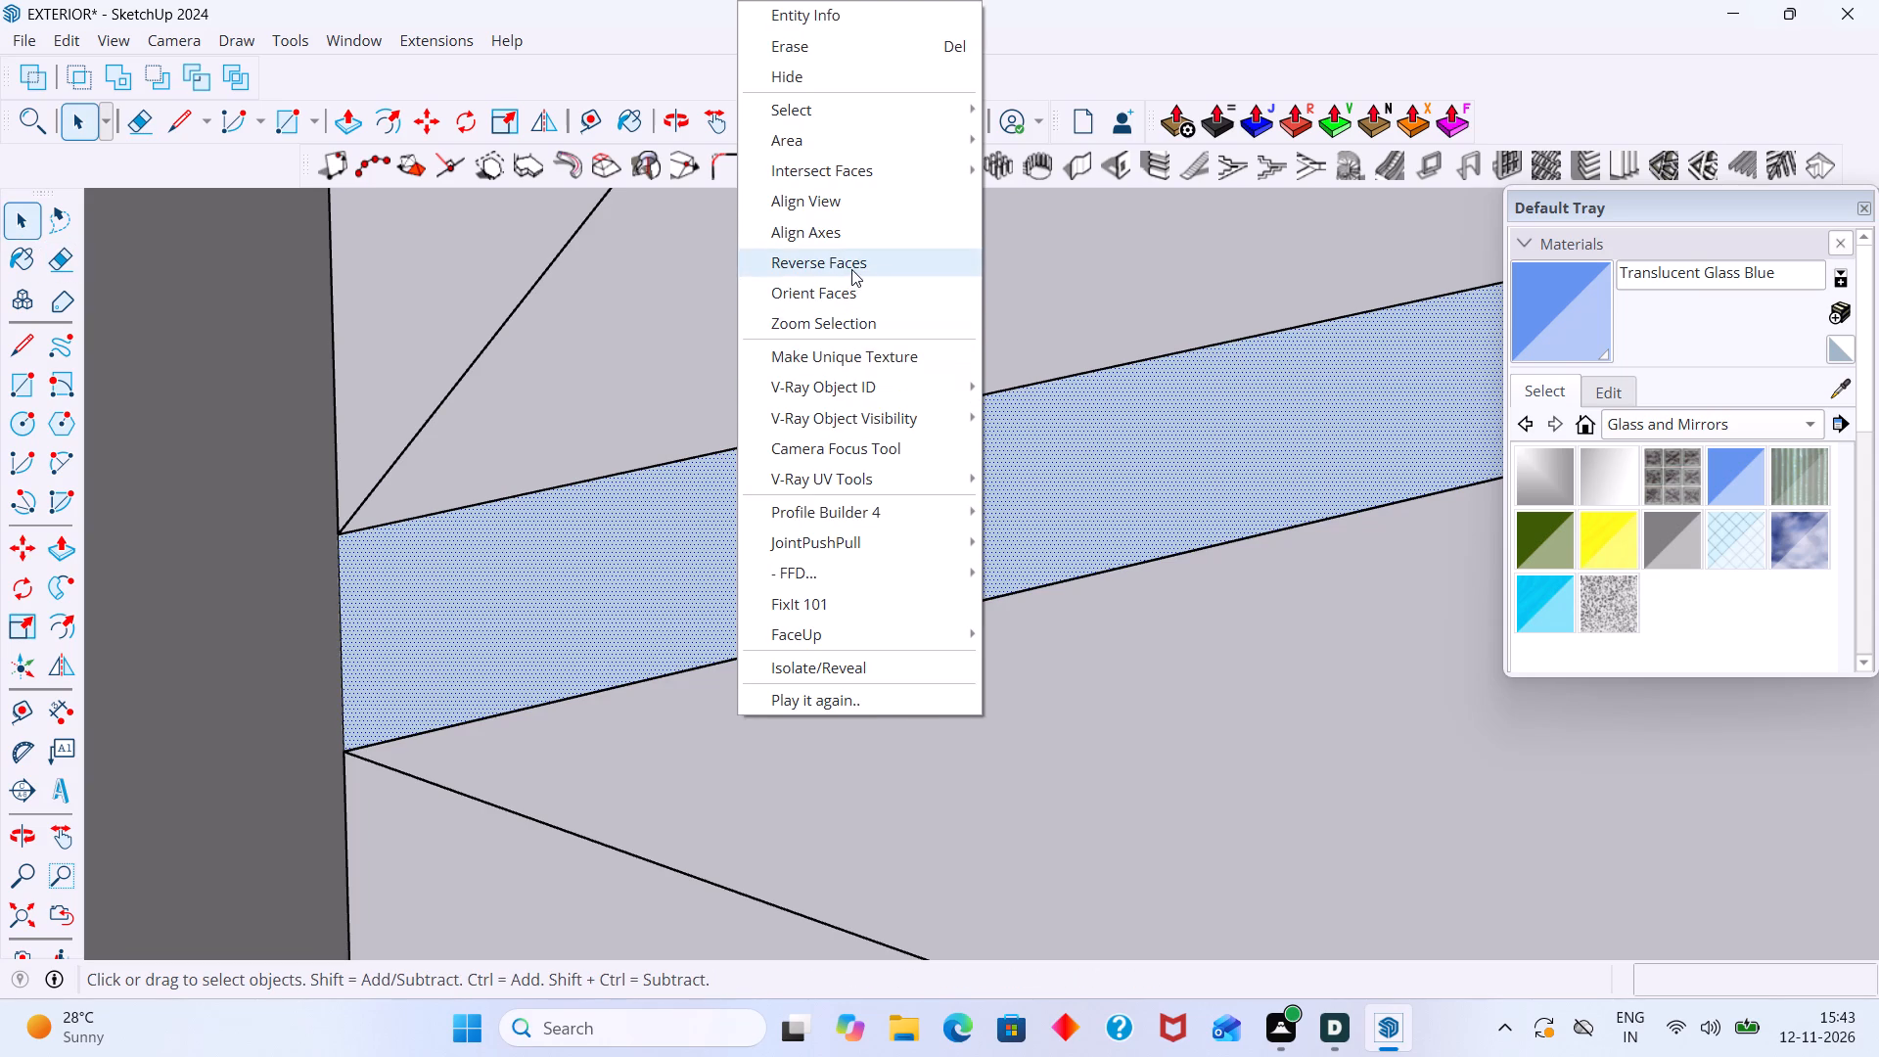
{"action": "left_click", "coordinate": [851, 269]}
Push/Pull the strip face up 10' to the top corner of the adjoining walls.
{"action": "scroll", "coordinate": [848, 455], "scroll_direction": "down", "scroll_amount": 16}
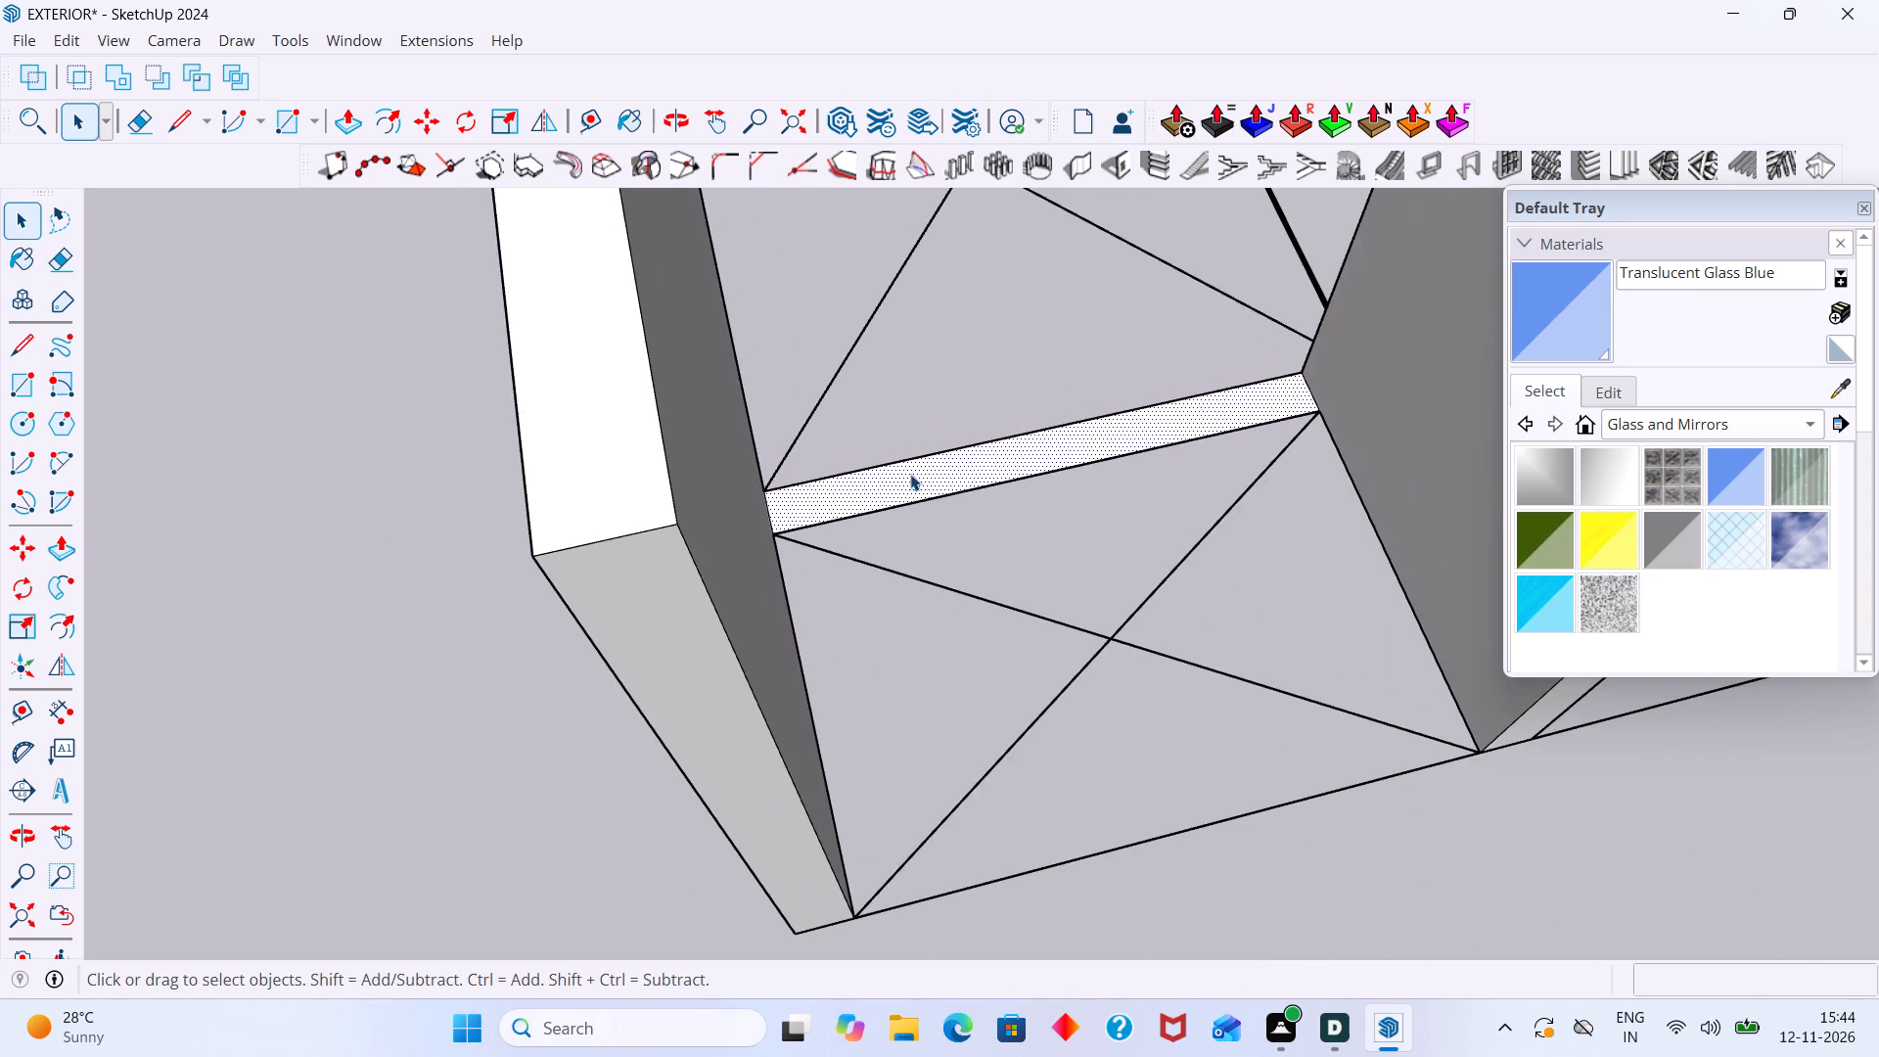
{"action": "middle_click_drag", "start_coordinate": [910, 474], "coordinate": [762, 511]}
{"action": "scroll", "coordinate": [763, 513], "scroll_direction": "up", "scroll_amount": 3}
{"action": "key", "text": "p"}
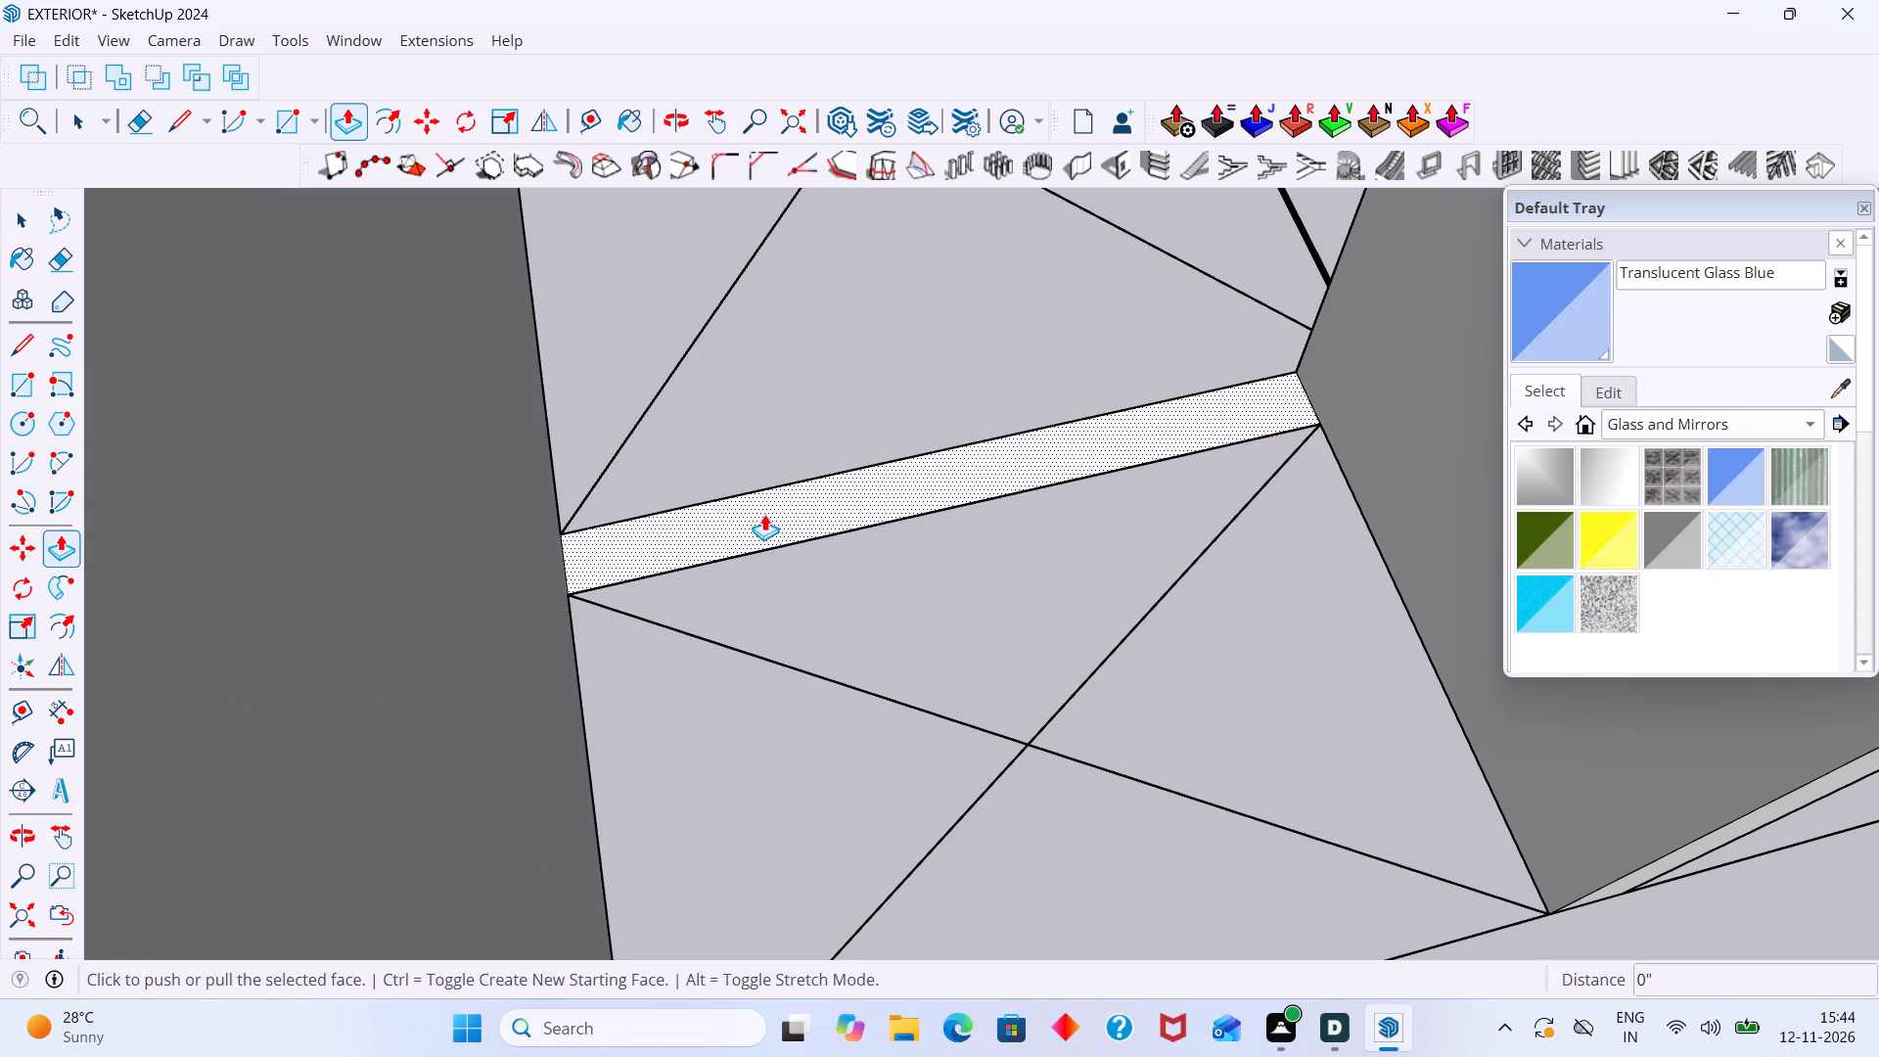
{"action": "left_click", "coordinate": [765, 513]}
{"action": "scroll", "coordinate": [781, 444], "scroll_direction": "down", "scroll_amount": 12}
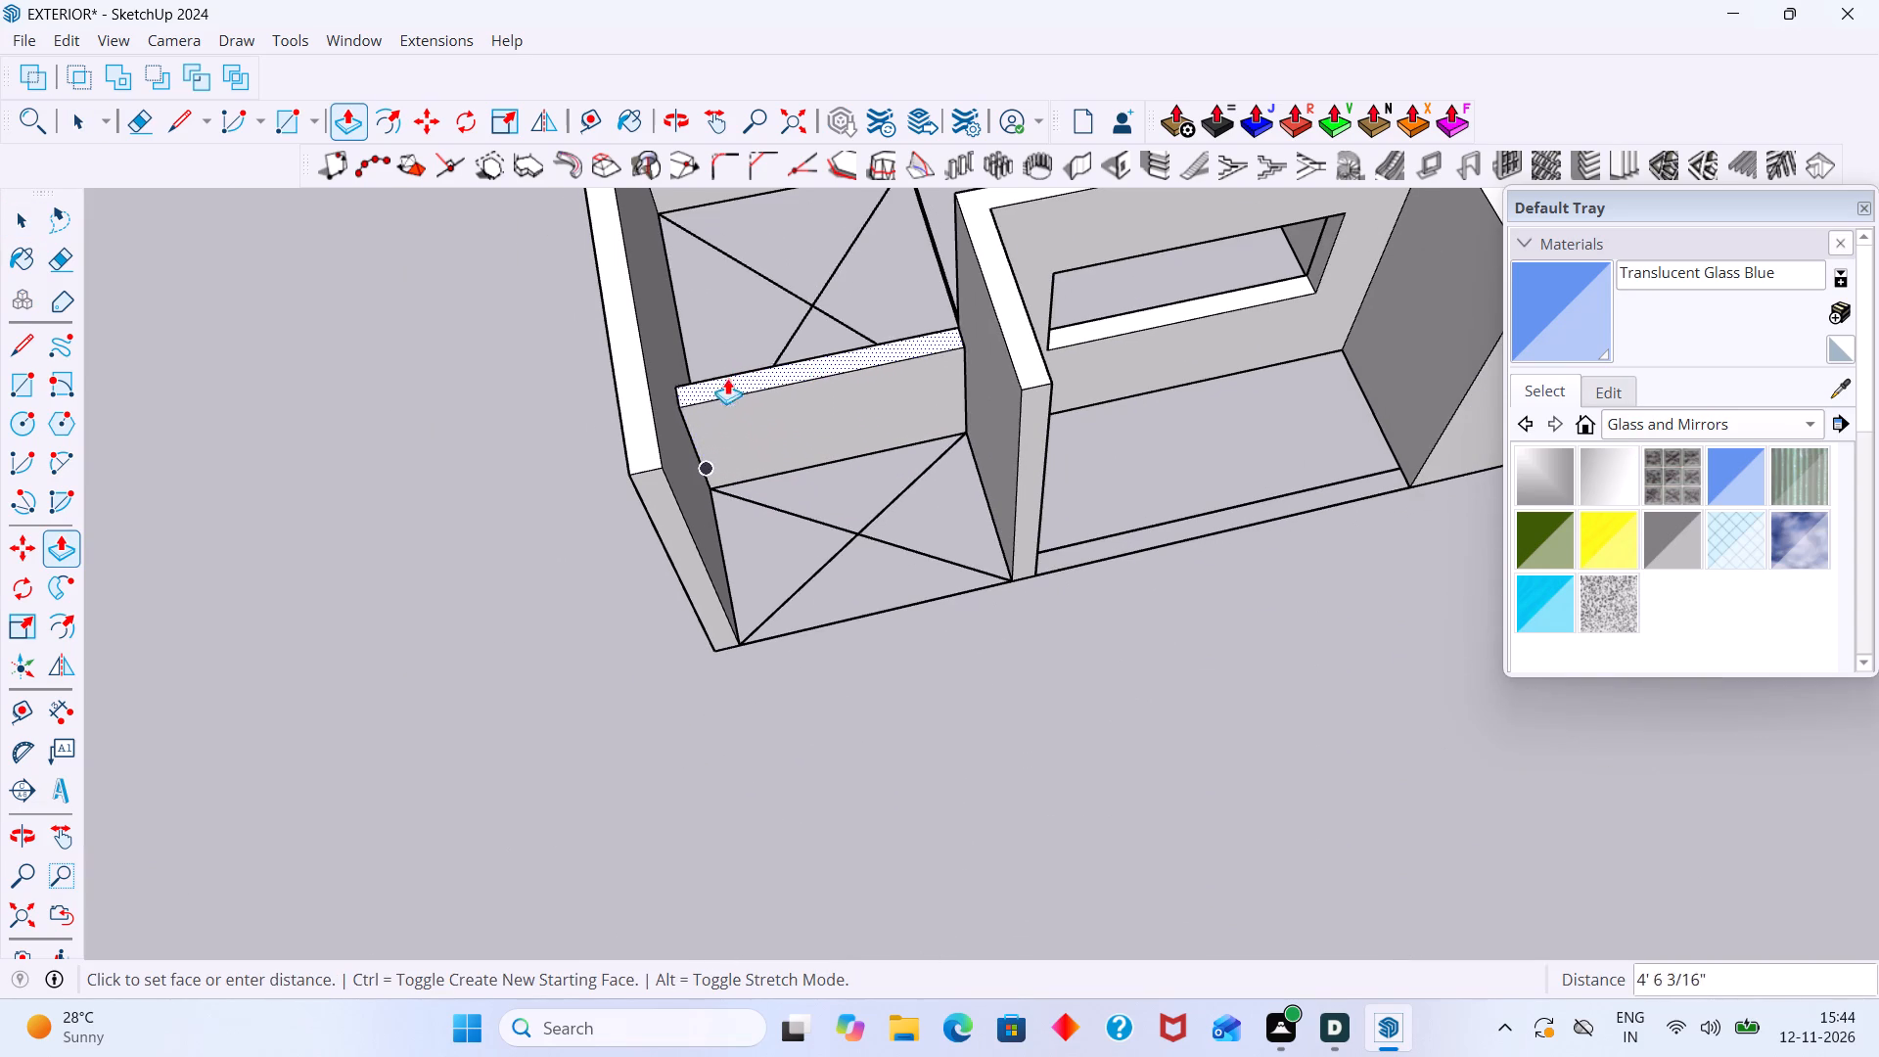
{"action": "middle_click_drag", "start_coordinate": [923, 270], "coordinate": [788, 491], "text": "shift"}
{"action": "scroll", "coordinate": [816, 418], "scroll_direction": "up", "scroll_amount": 2}
{"action": "middle_click_drag", "start_coordinate": [817, 417], "coordinate": [753, 488]}
{"action": "scroll", "coordinate": [778, 498], "scroll_direction": "up", "scroll_amount": 4}
{"action": "left_click", "coordinate": [801, 518]}
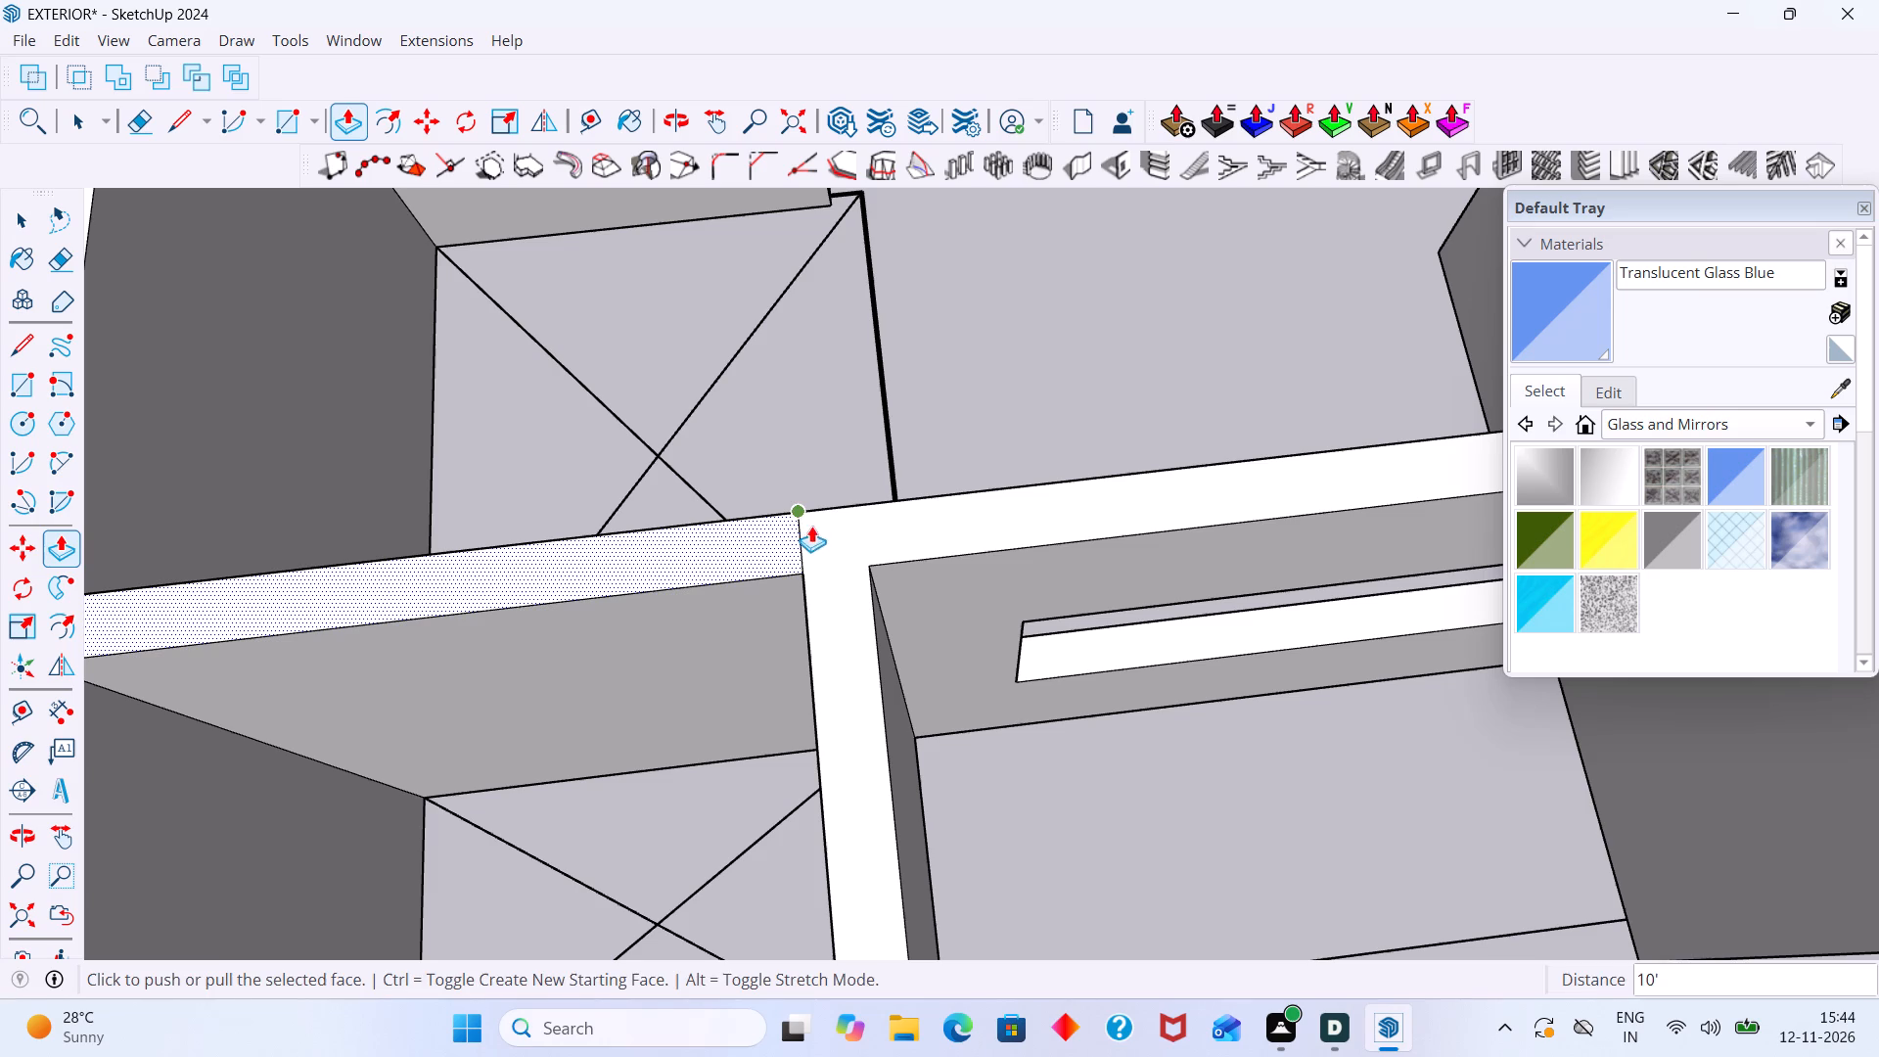
{"action": "key", "text": "space"}
{"action": "left_click", "coordinate": [1083, 855]}
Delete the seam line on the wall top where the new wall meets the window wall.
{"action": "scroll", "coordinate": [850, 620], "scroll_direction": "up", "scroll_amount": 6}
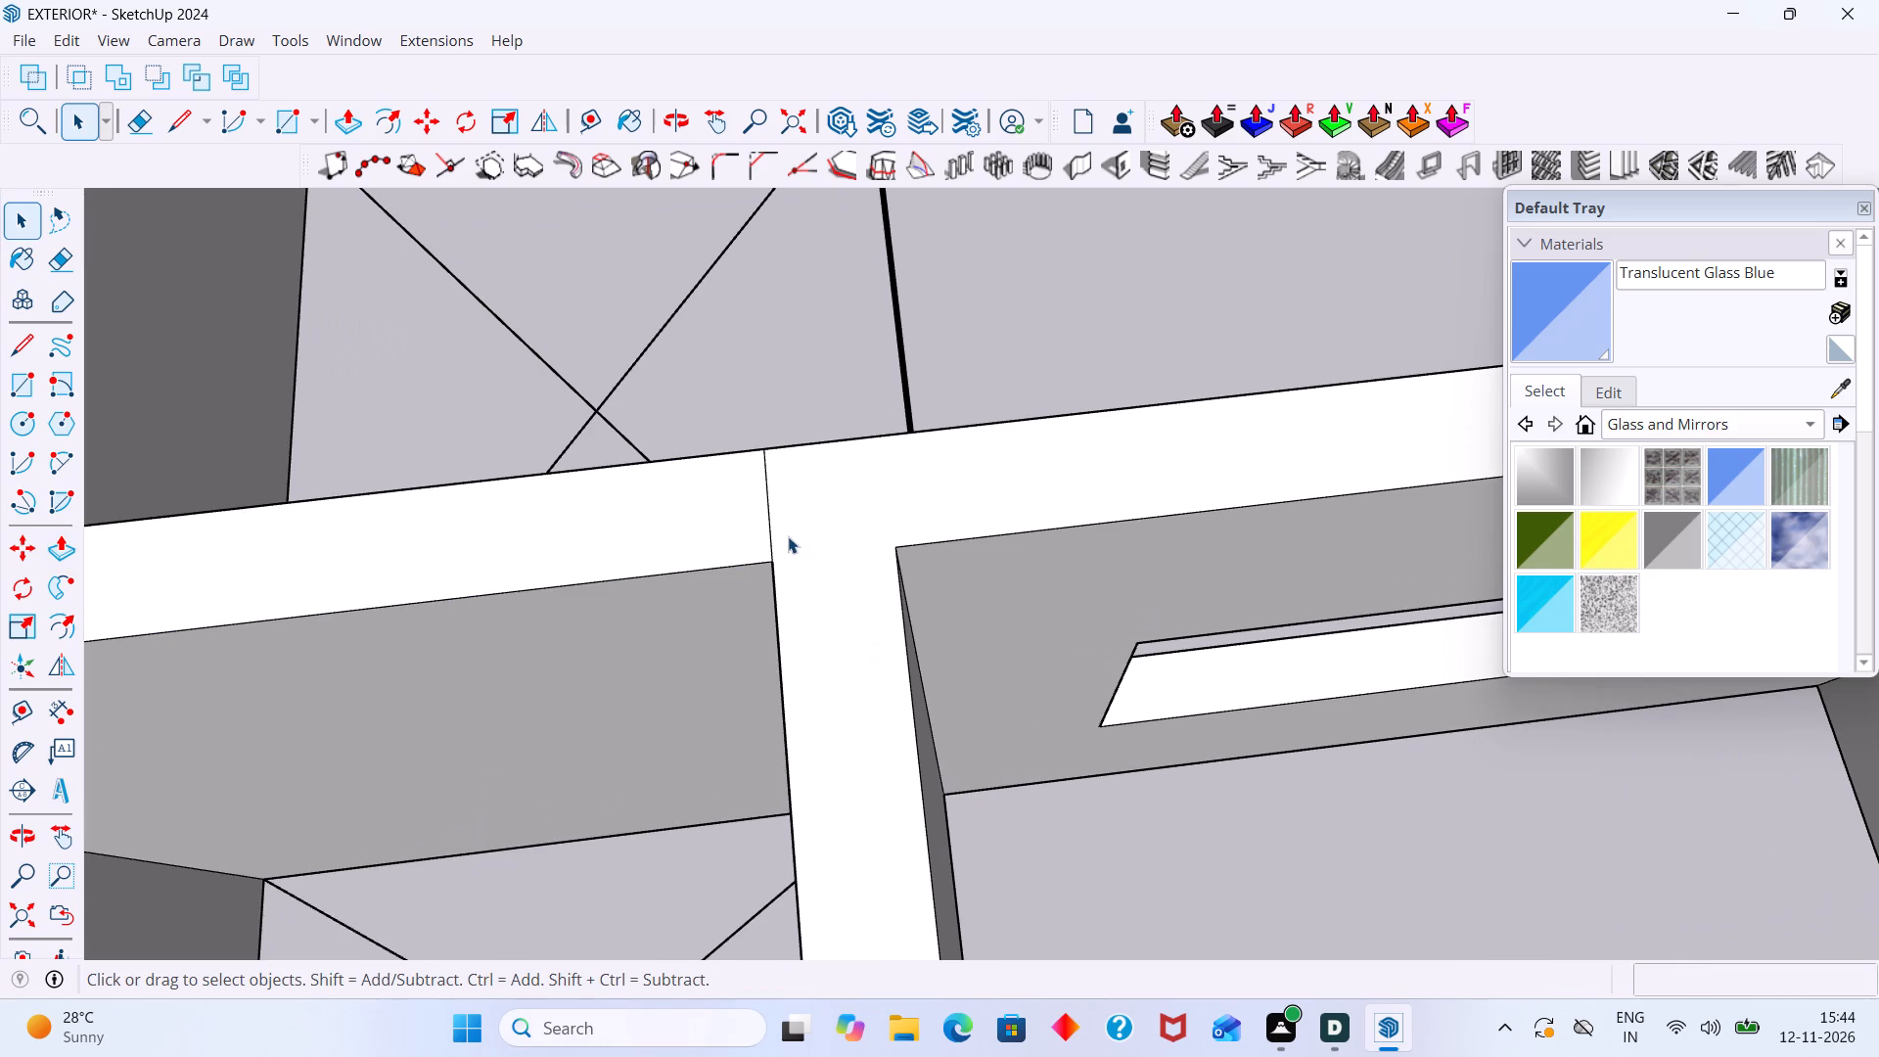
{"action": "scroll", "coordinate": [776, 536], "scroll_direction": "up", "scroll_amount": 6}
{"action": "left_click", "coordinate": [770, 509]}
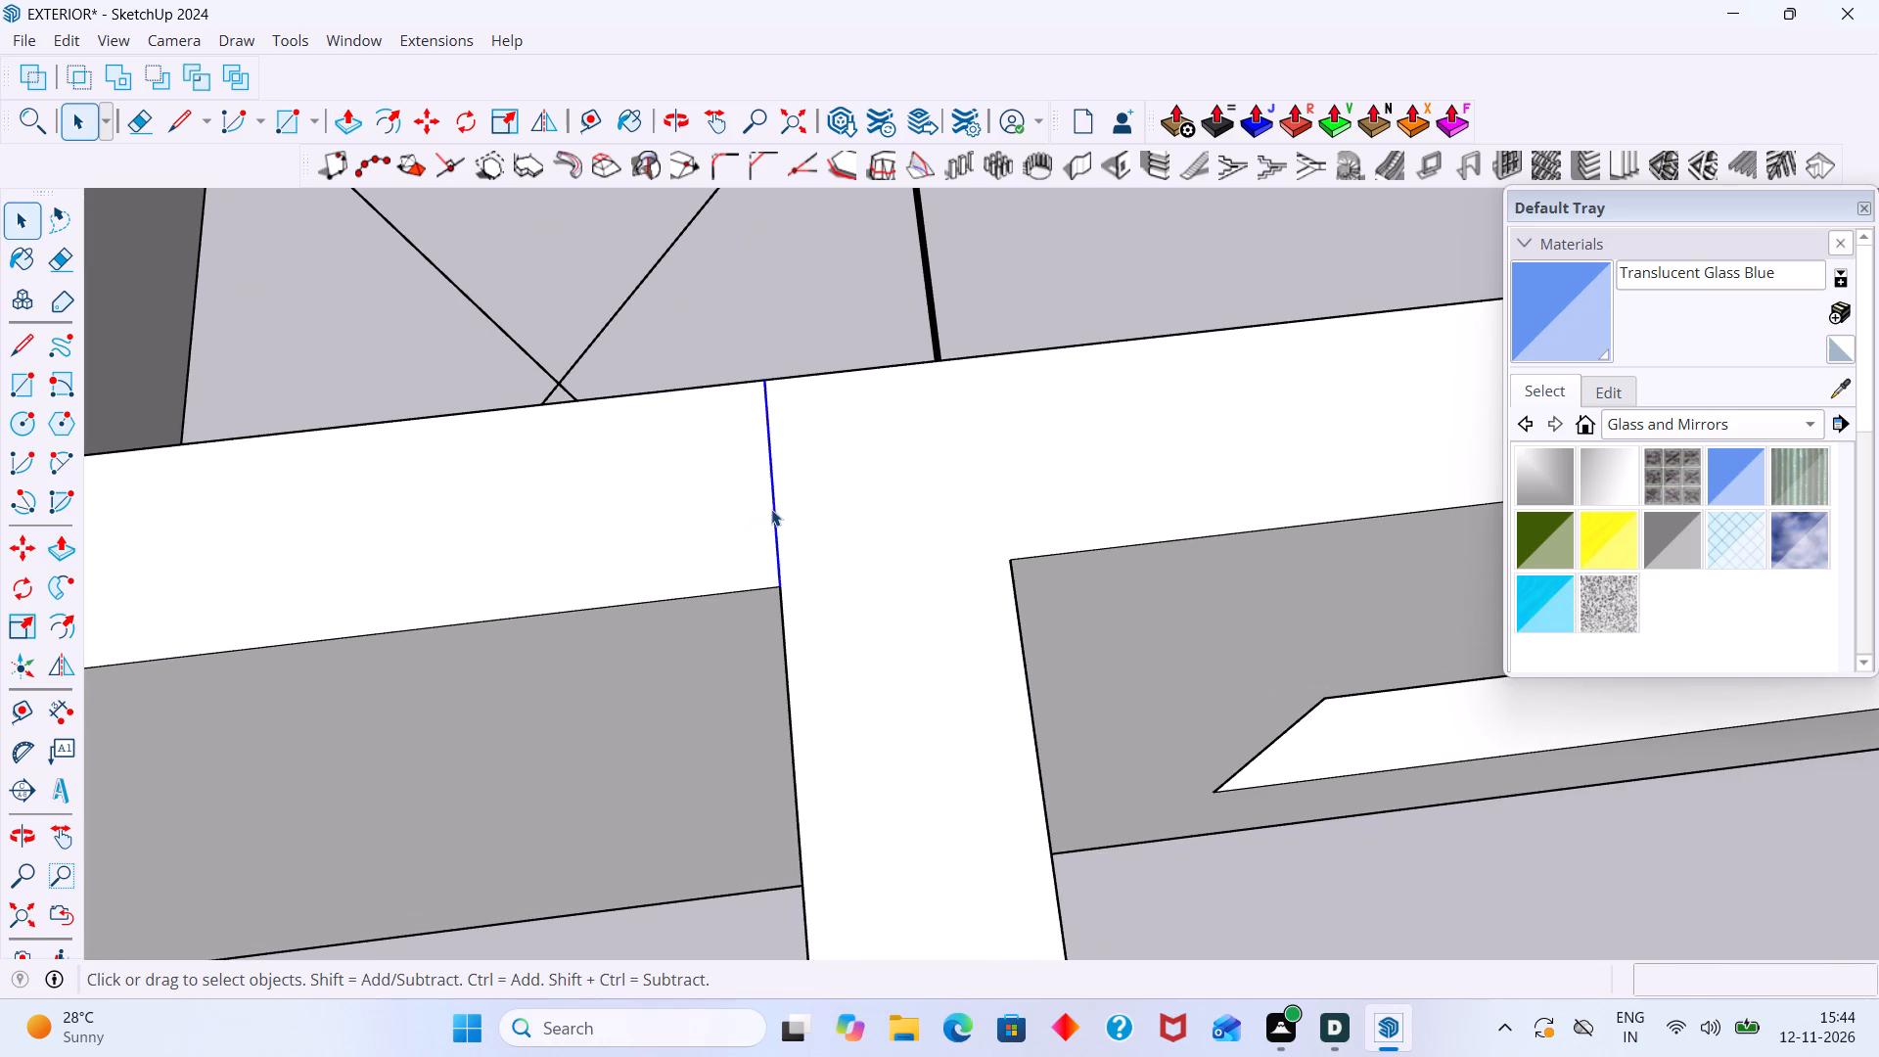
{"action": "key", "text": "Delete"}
Examine the new wall and the surrounding rooms of the floor plan from several angles.
{"action": "scroll", "coordinate": [802, 502], "scroll_direction": "down", "scroll_amount": 8}
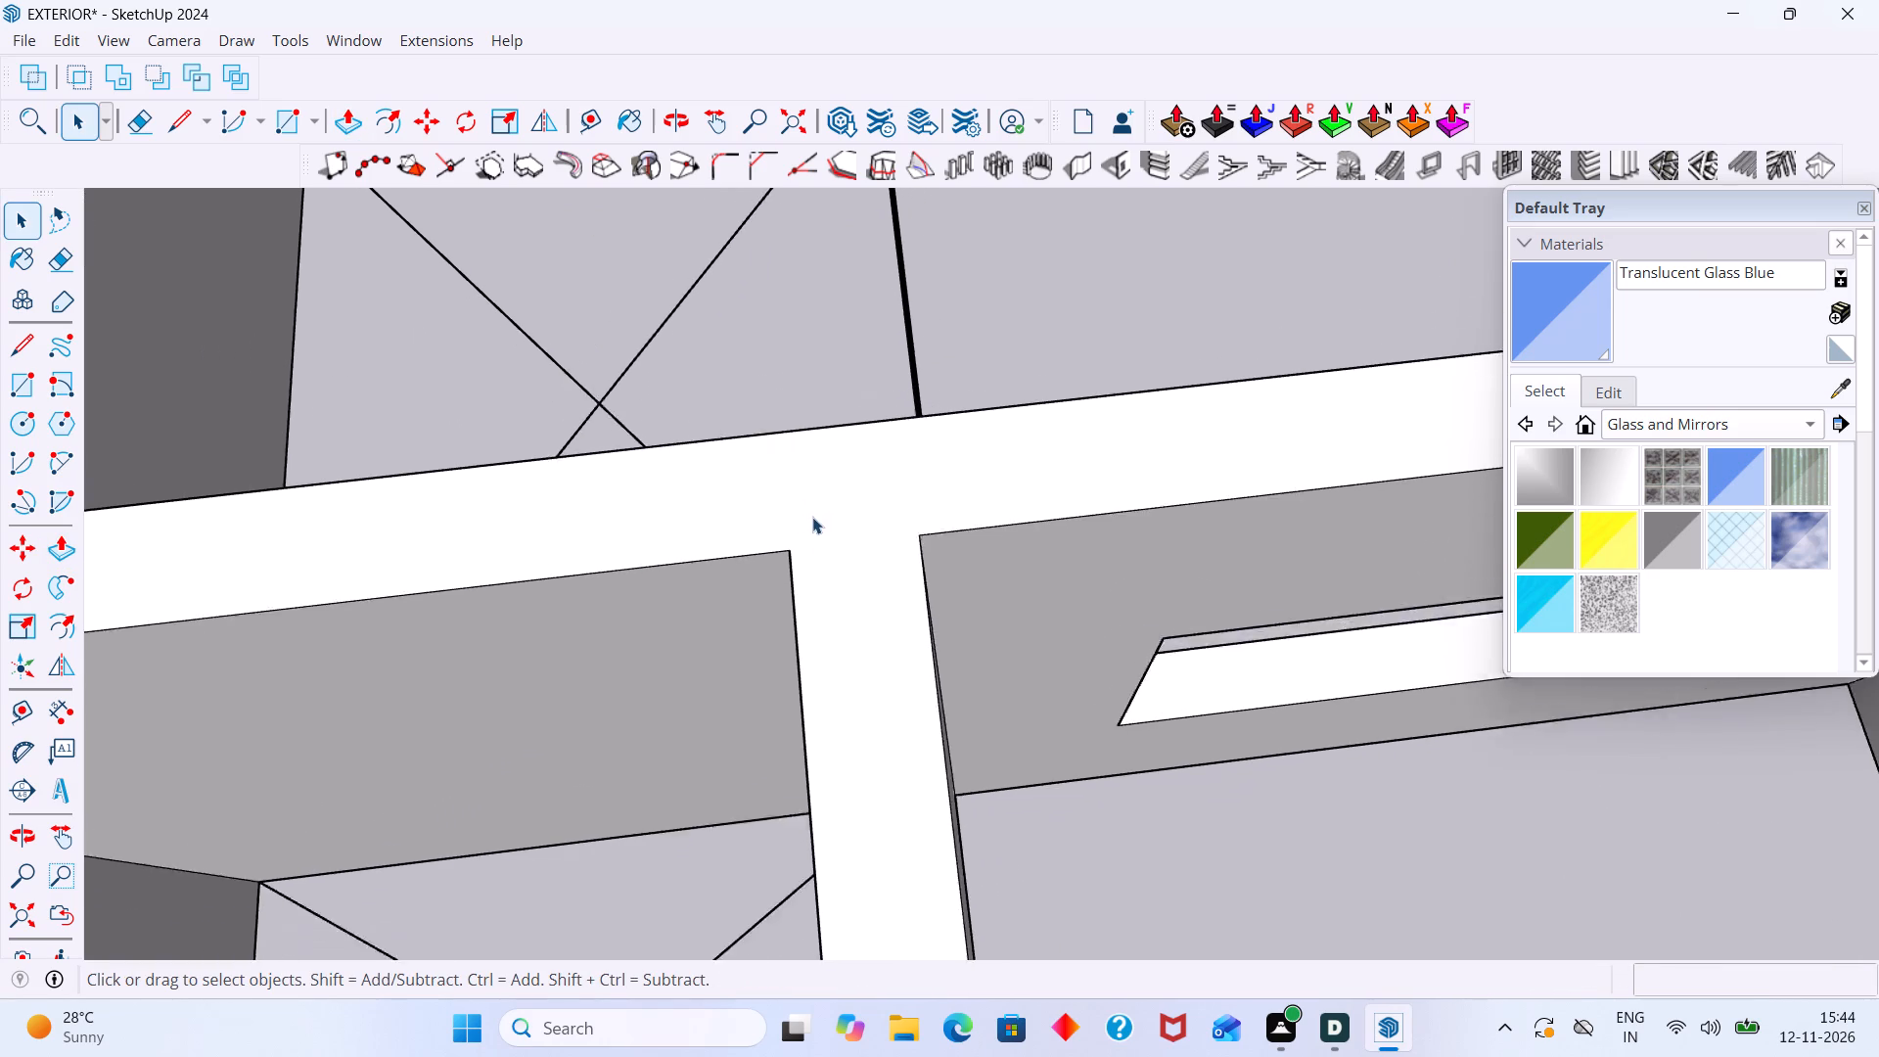
{"action": "scroll", "coordinate": [812, 517], "scroll_direction": "down", "scroll_amount": 20}
{"action": "scroll", "coordinate": [812, 517], "scroll_direction": "down", "scroll_amount": 4}
{"action": "left_click", "coordinate": [993, 731]}
{"action": "scroll", "coordinate": [949, 715], "scroll_direction": "down", "scroll_amount": 2}
{"action": "middle_click_drag", "start_coordinate": [943, 716], "coordinate": [1140, 613]}
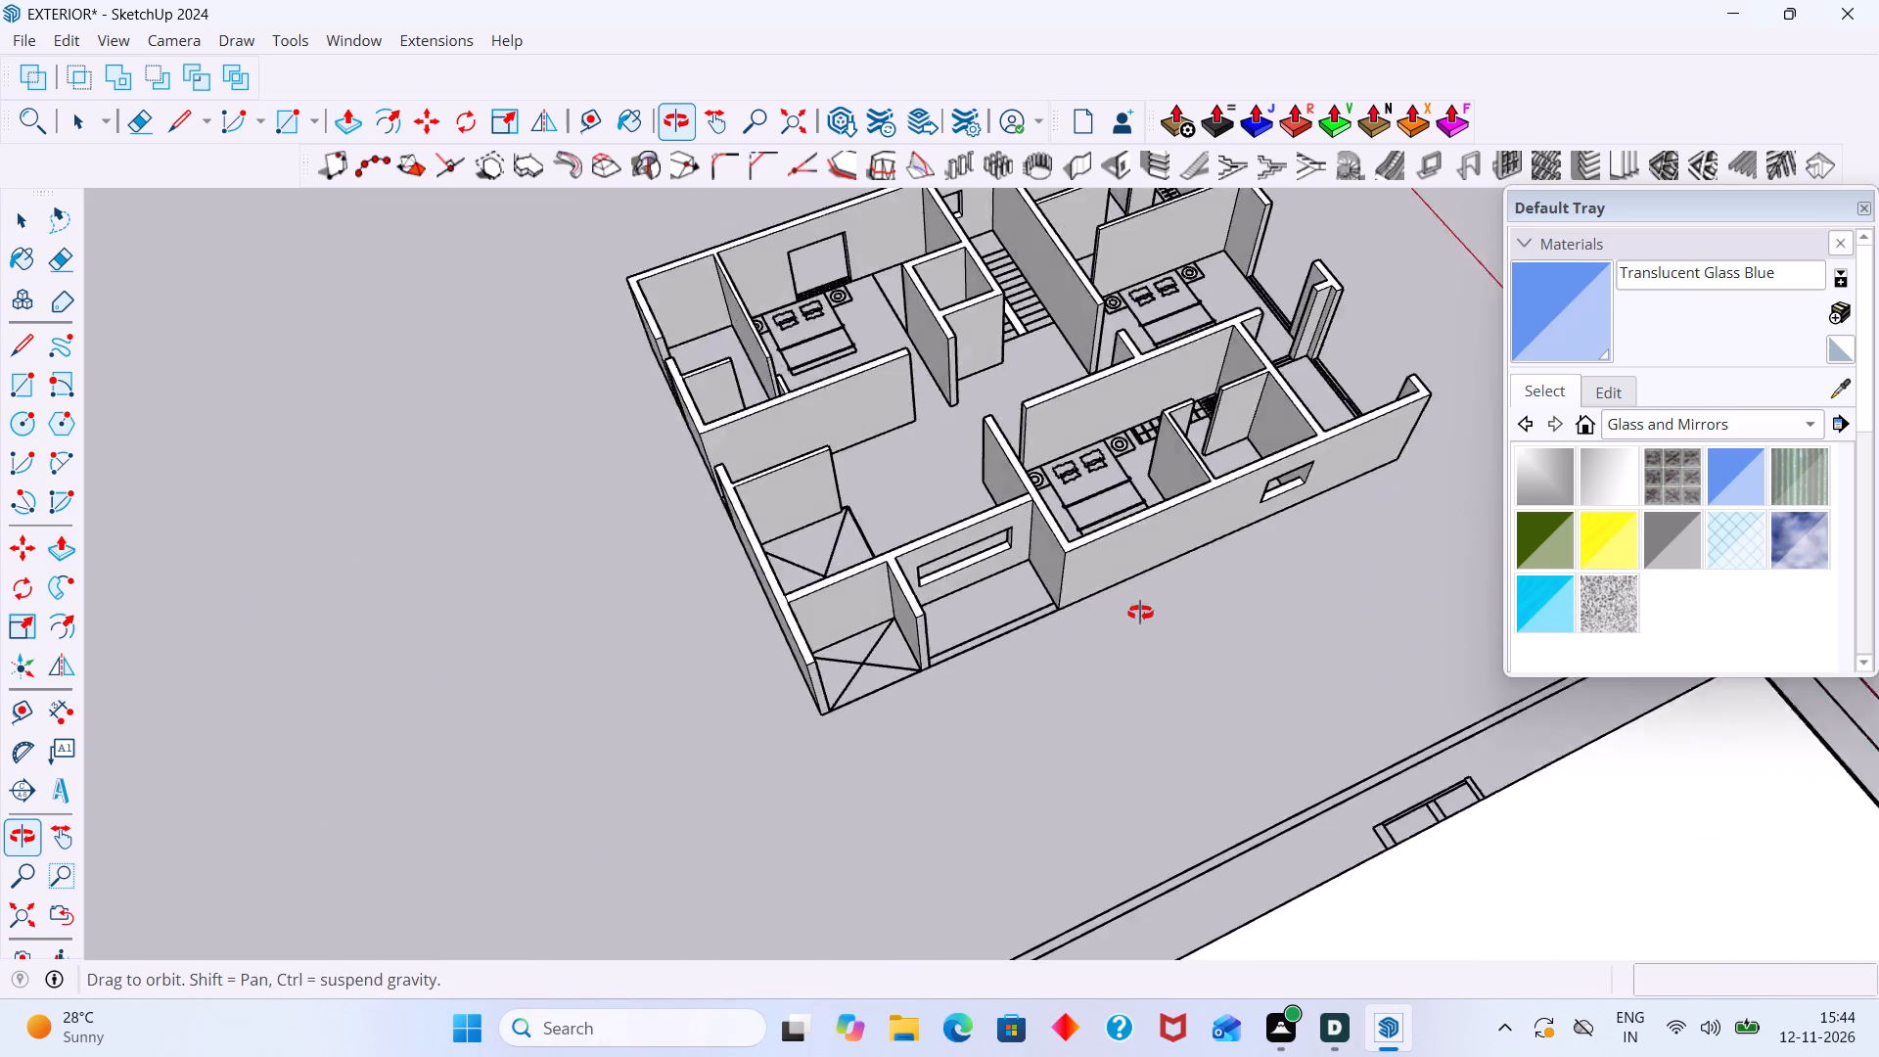
{"action": "middle_click_drag", "start_coordinate": [1140, 613], "coordinate": [1232, 541]}
{"action": "scroll", "coordinate": [1066, 595], "scroll_direction": "up", "scroll_amount": 5}
{"action": "middle_click_drag", "start_coordinate": [974, 622], "coordinate": [811, 664]}
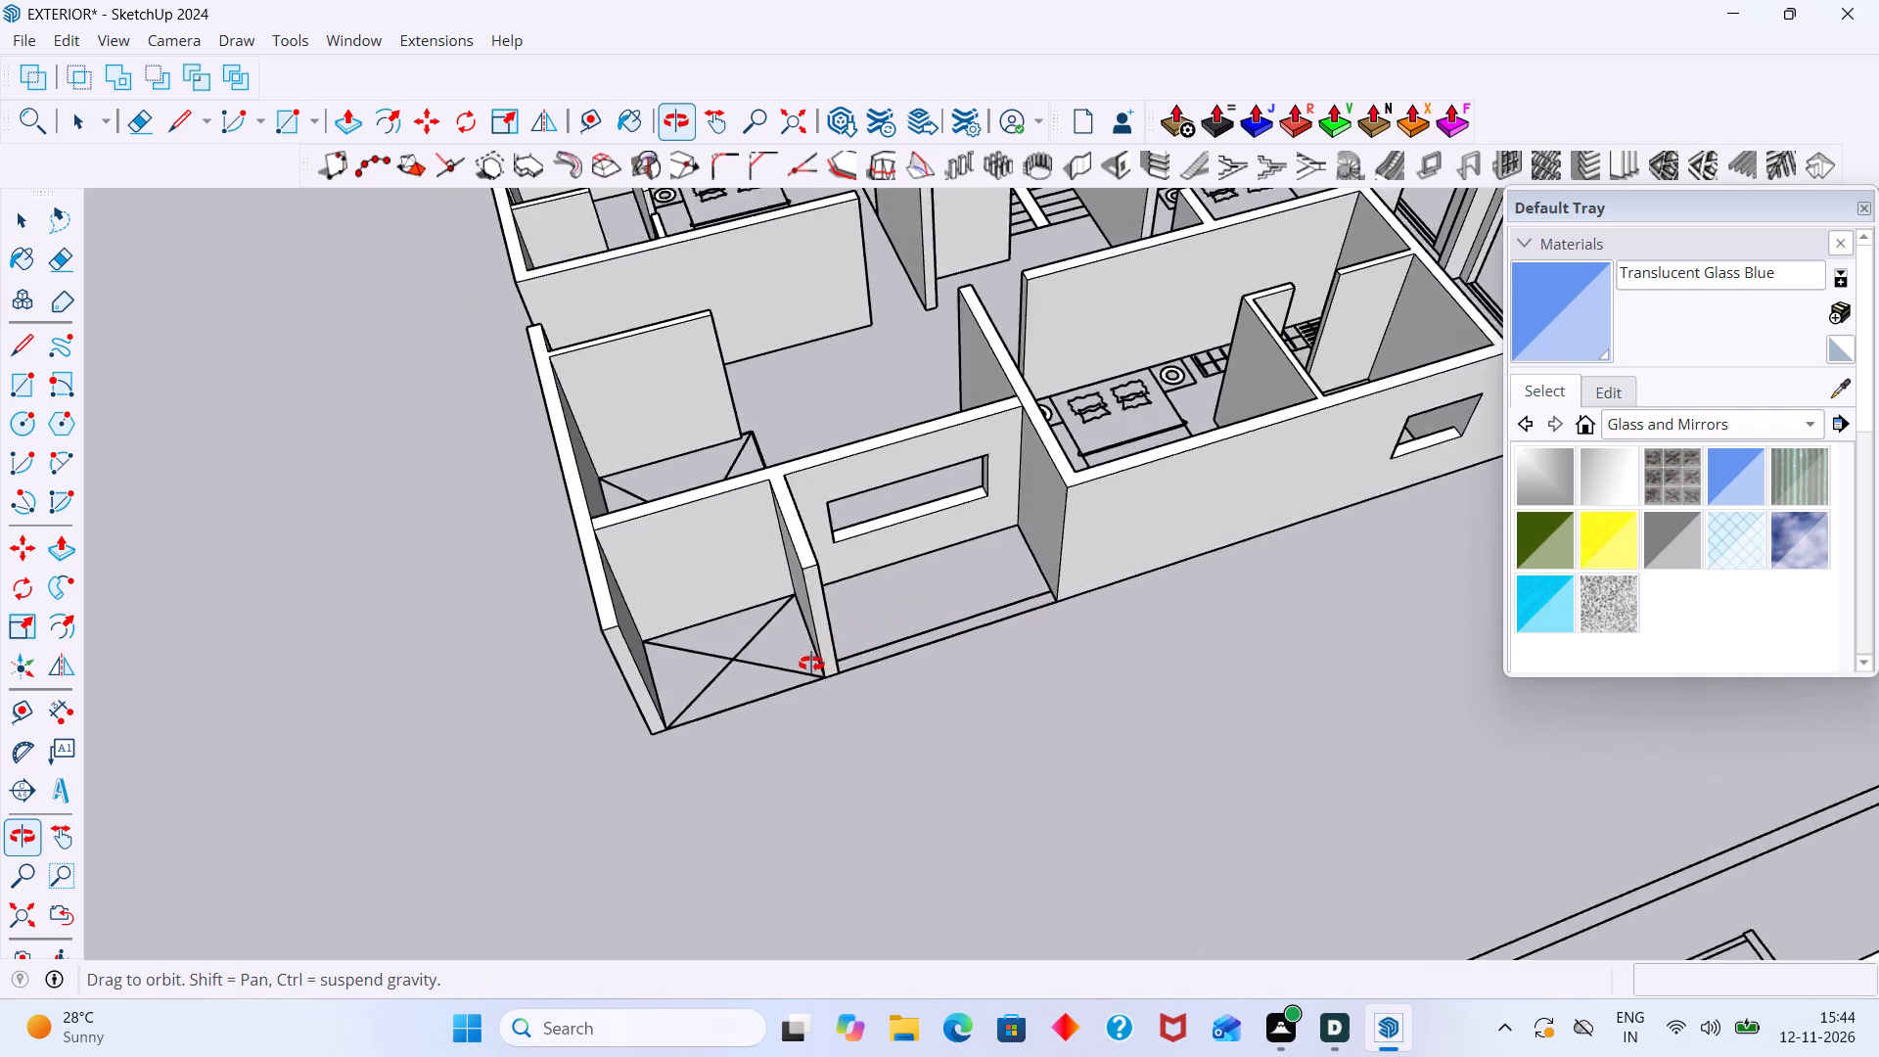
{"action": "middle_click_drag", "start_coordinate": [811, 664], "coordinate": [1018, 645]}
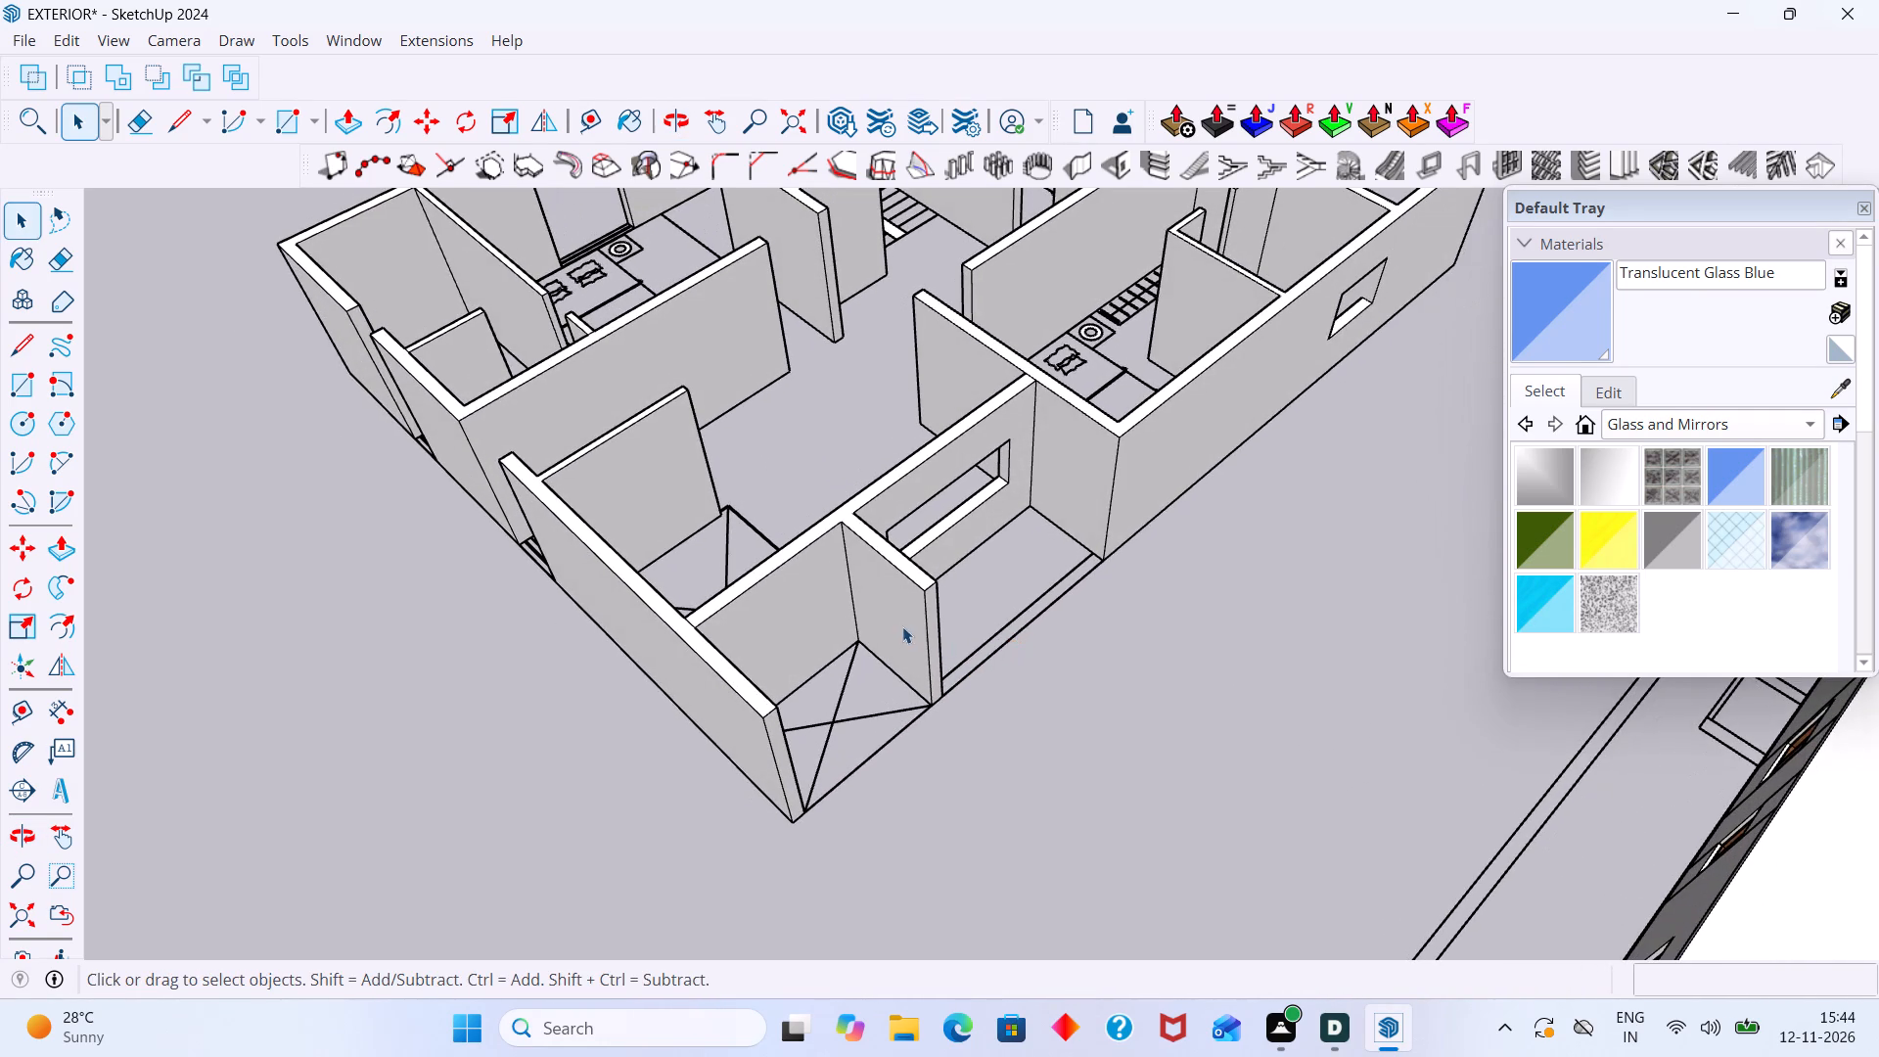
{"action": "scroll", "coordinate": [929, 609], "scroll_direction": "up", "scroll_amount": 5}
{"action": "scroll", "coordinate": [1066, 594], "scroll_direction": "down", "scroll_amount": 11}
{"action": "middle_click_drag", "start_coordinate": [1086, 589], "coordinate": [1073, 575]}
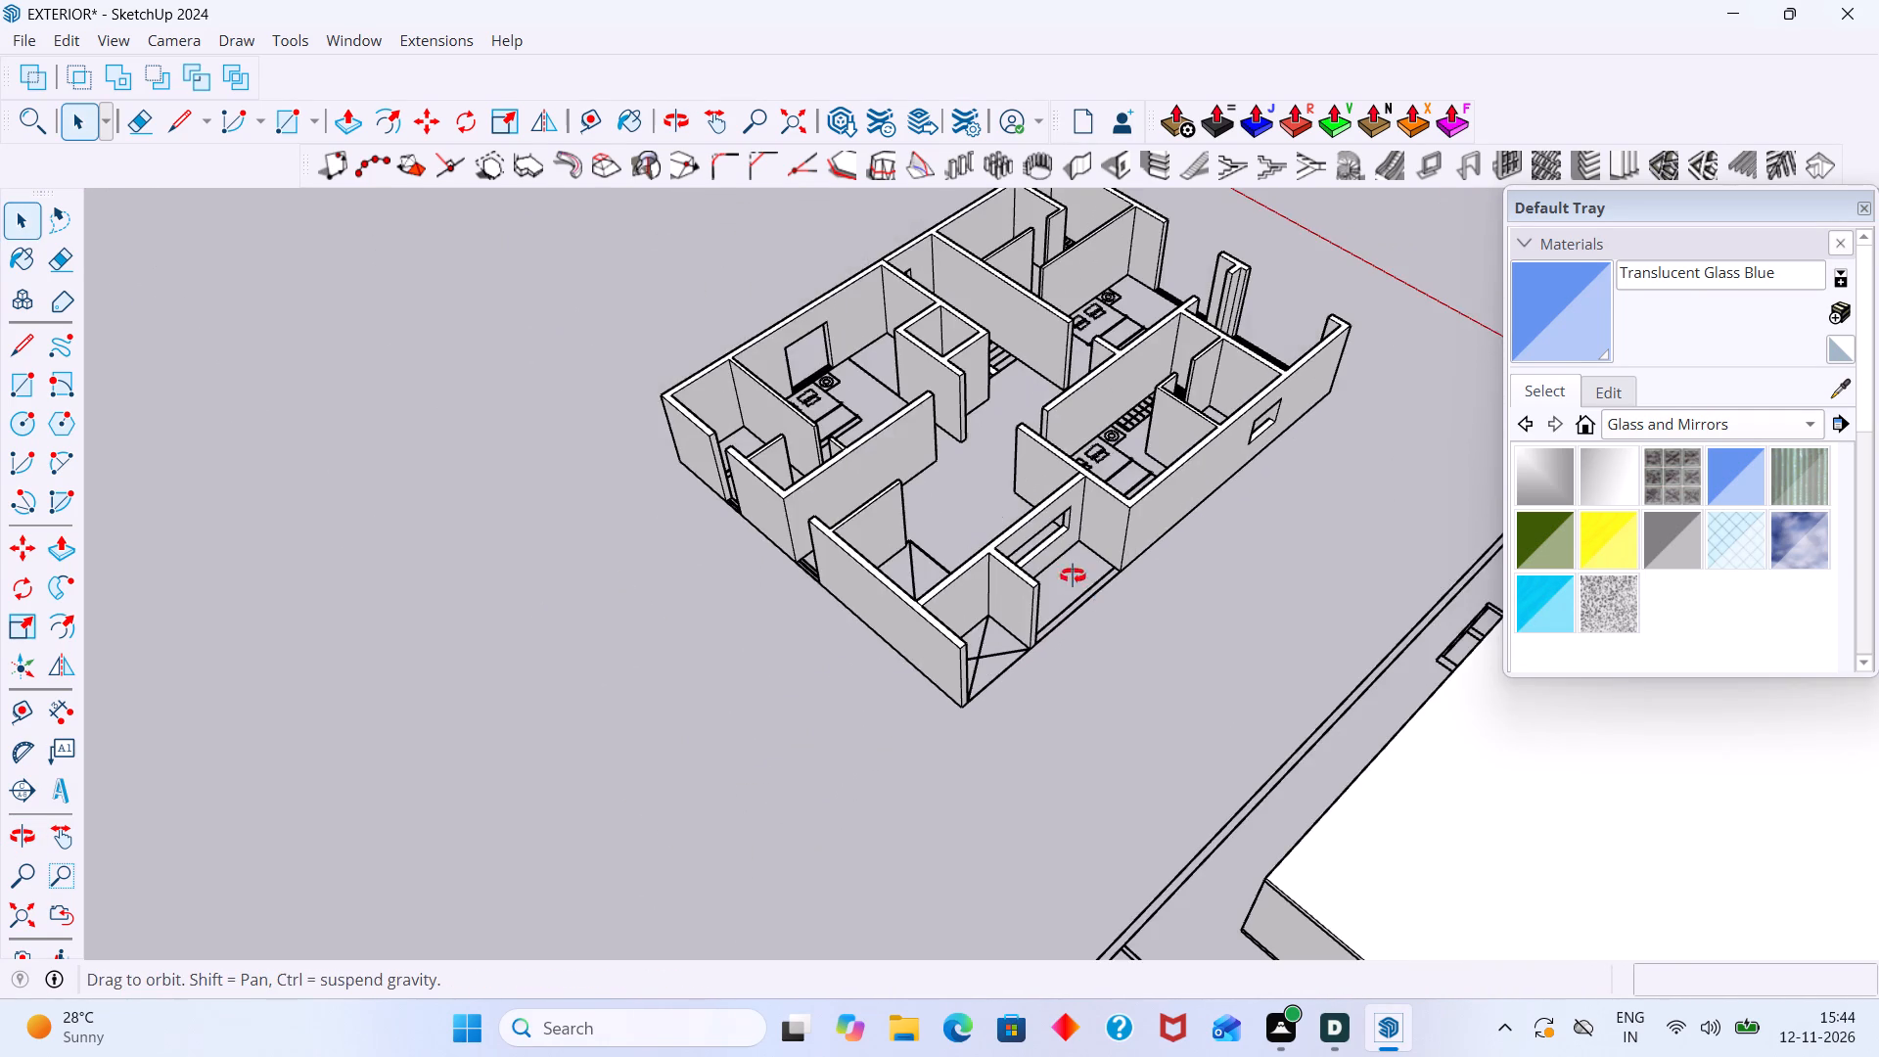
{"action": "middle_click_drag", "start_coordinate": [1073, 575], "coordinate": [945, 572]}
{"action": "scroll", "coordinate": [981, 578], "scroll_direction": "up", "scroll_amount": 6}
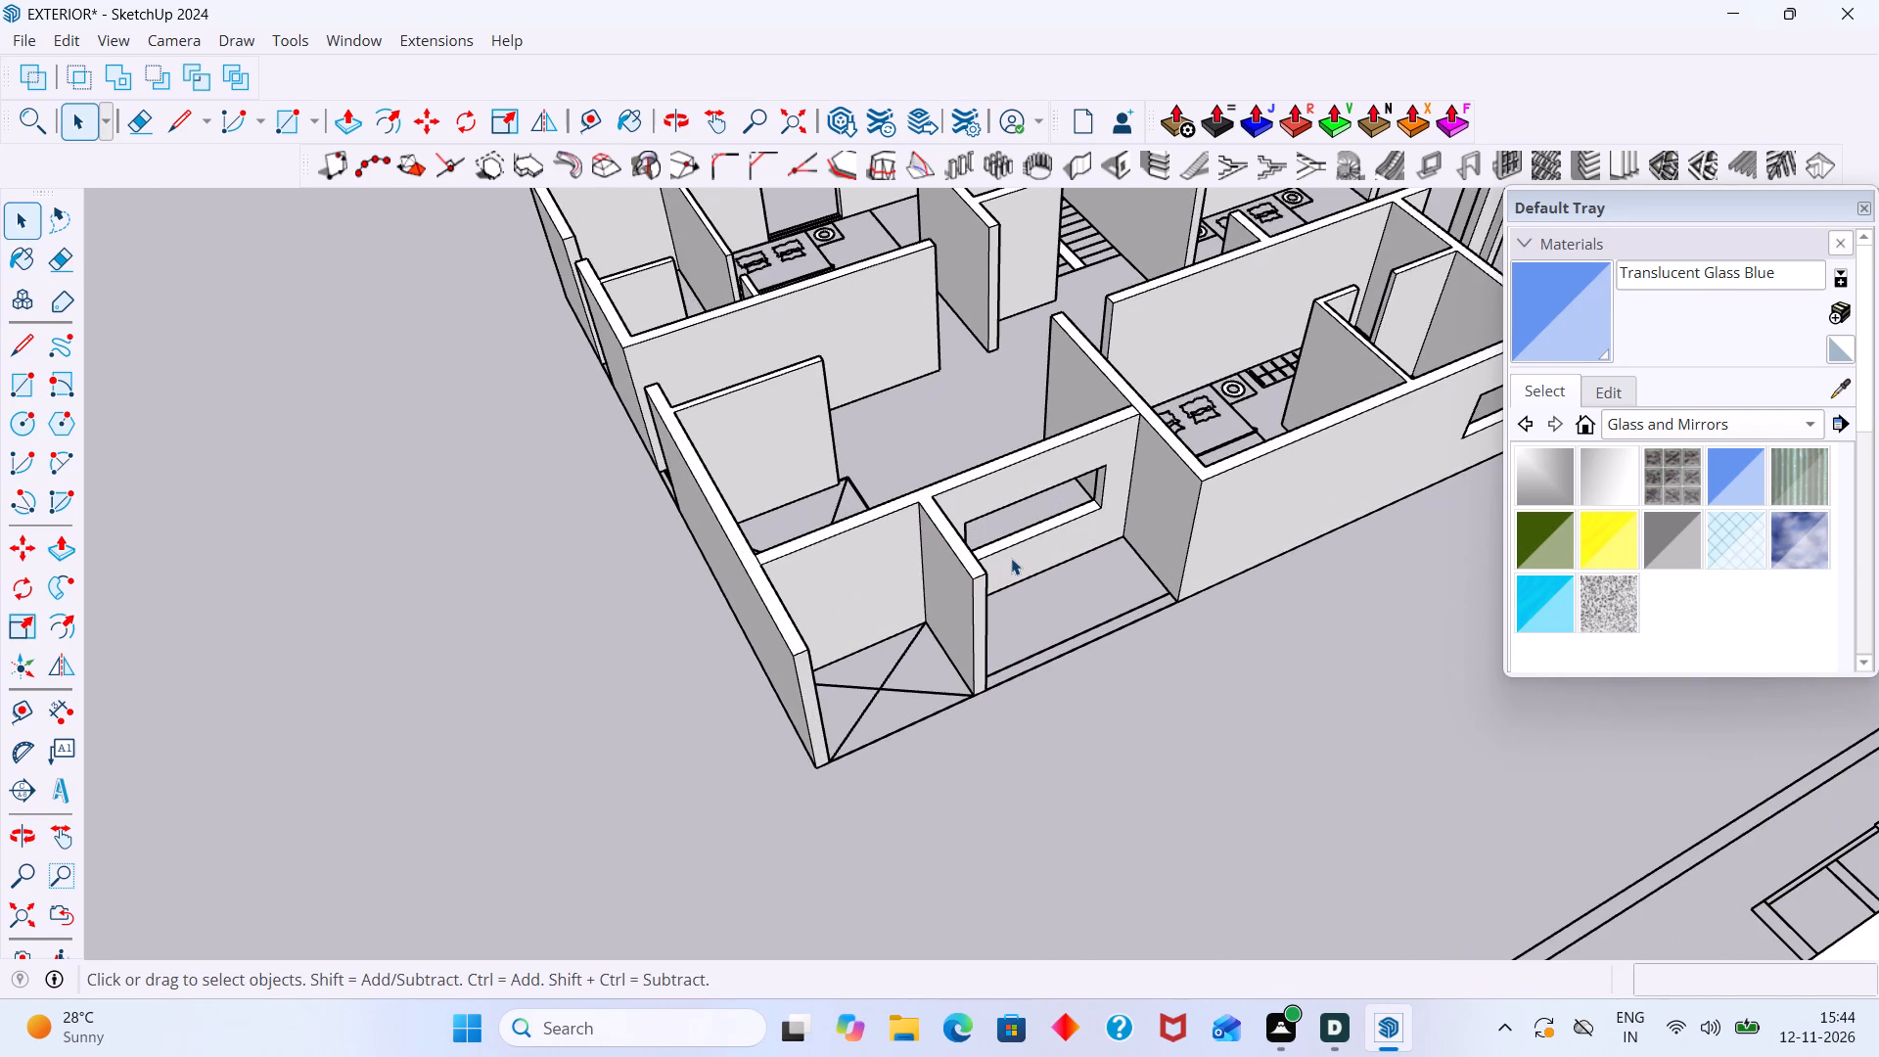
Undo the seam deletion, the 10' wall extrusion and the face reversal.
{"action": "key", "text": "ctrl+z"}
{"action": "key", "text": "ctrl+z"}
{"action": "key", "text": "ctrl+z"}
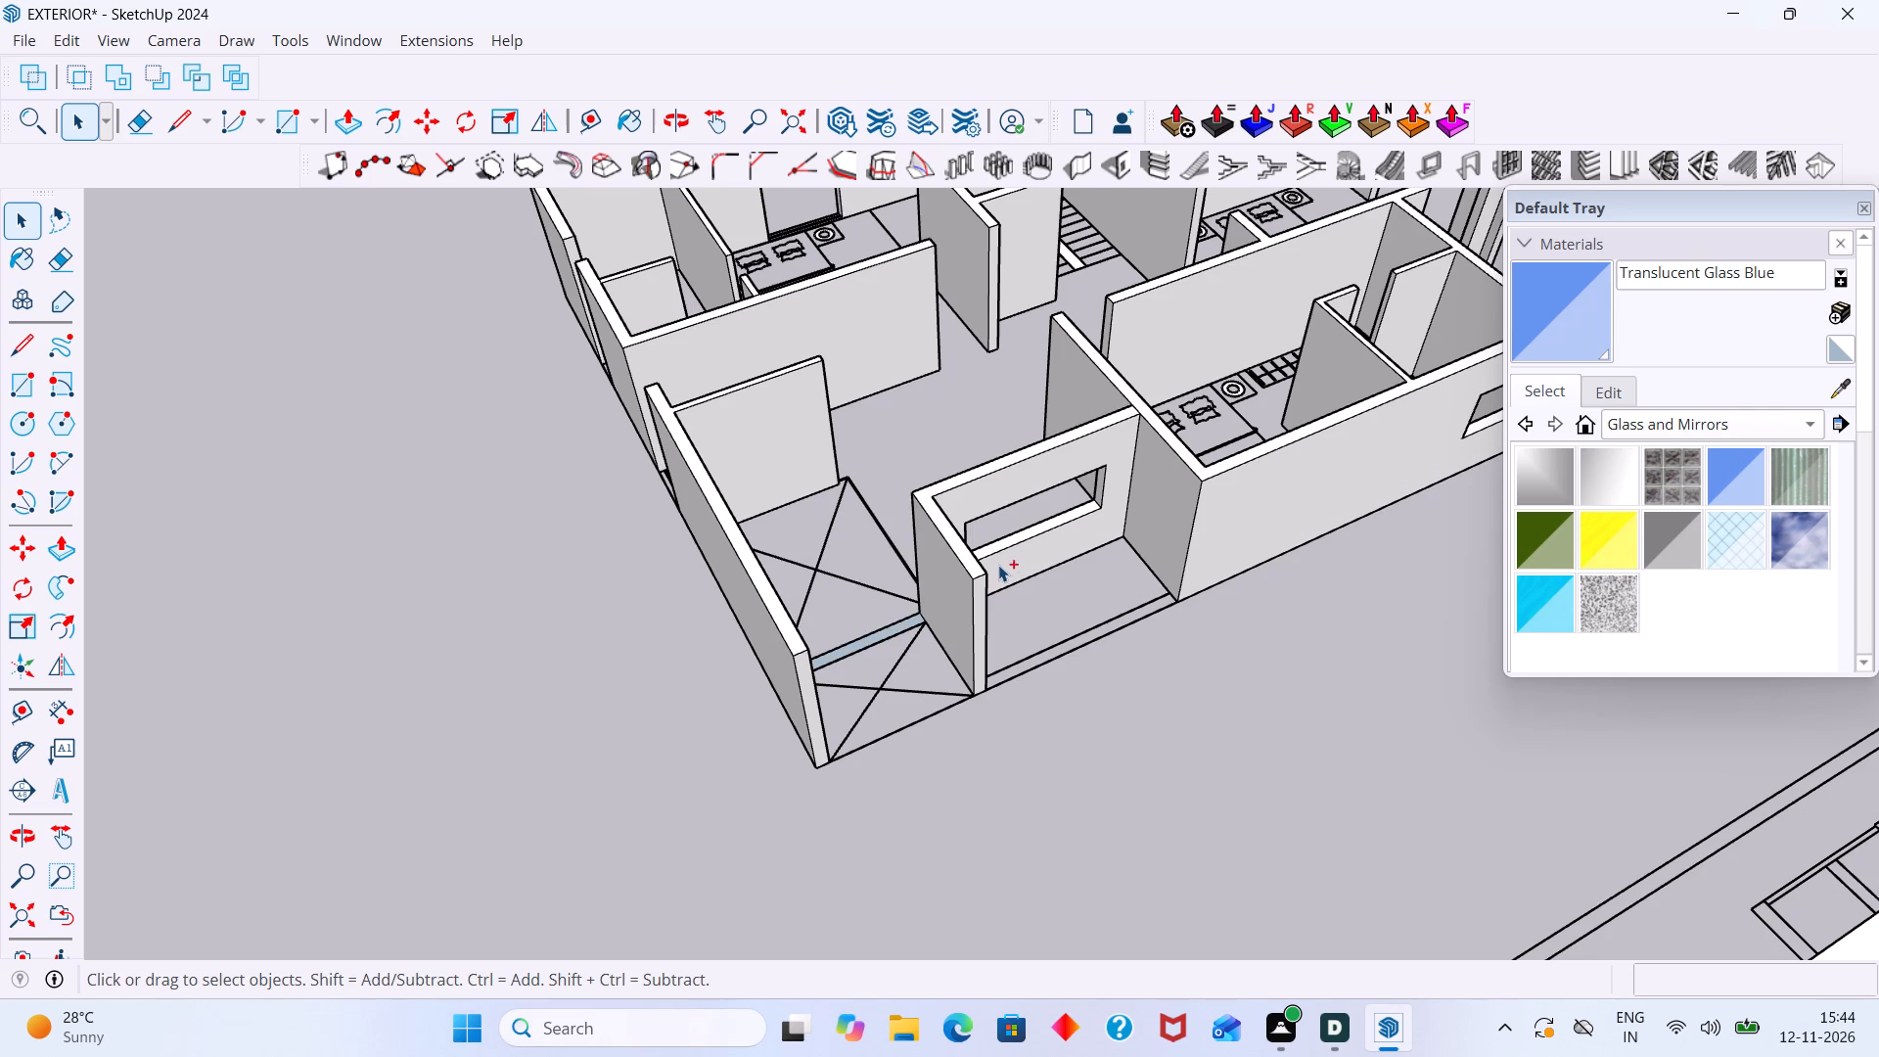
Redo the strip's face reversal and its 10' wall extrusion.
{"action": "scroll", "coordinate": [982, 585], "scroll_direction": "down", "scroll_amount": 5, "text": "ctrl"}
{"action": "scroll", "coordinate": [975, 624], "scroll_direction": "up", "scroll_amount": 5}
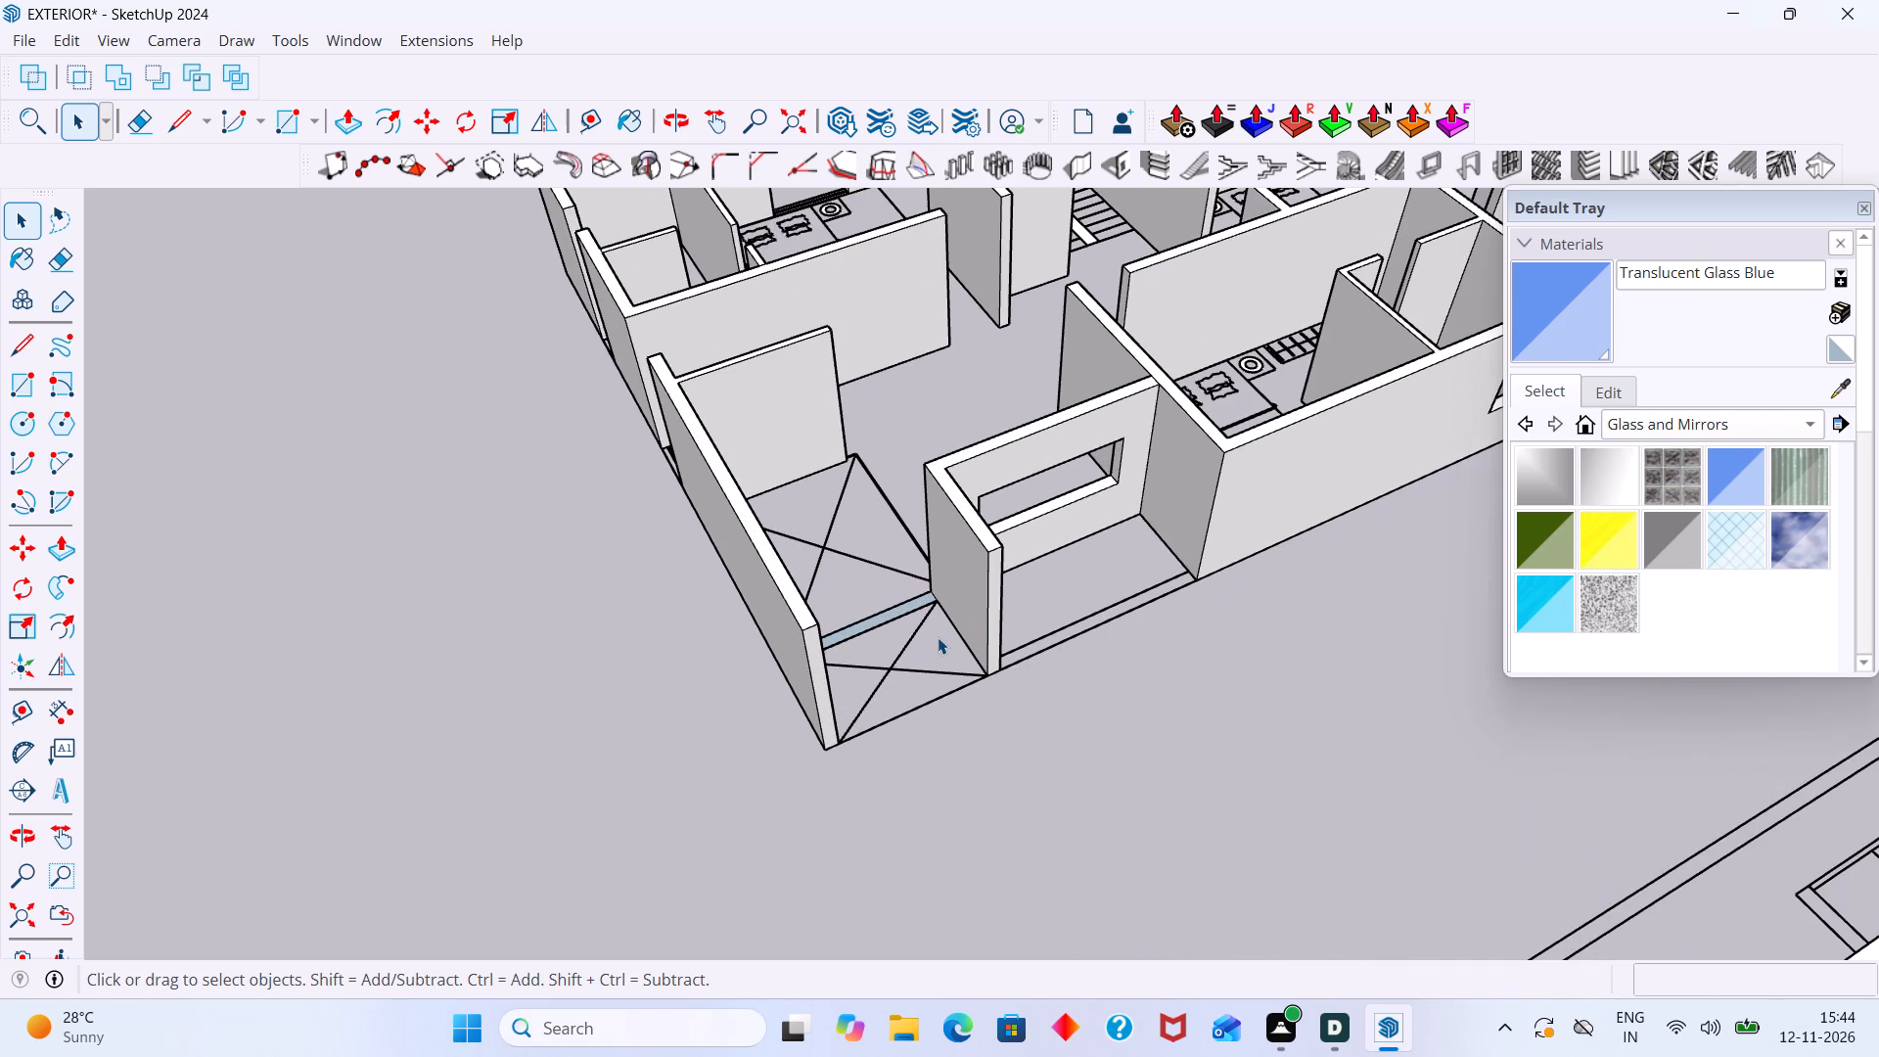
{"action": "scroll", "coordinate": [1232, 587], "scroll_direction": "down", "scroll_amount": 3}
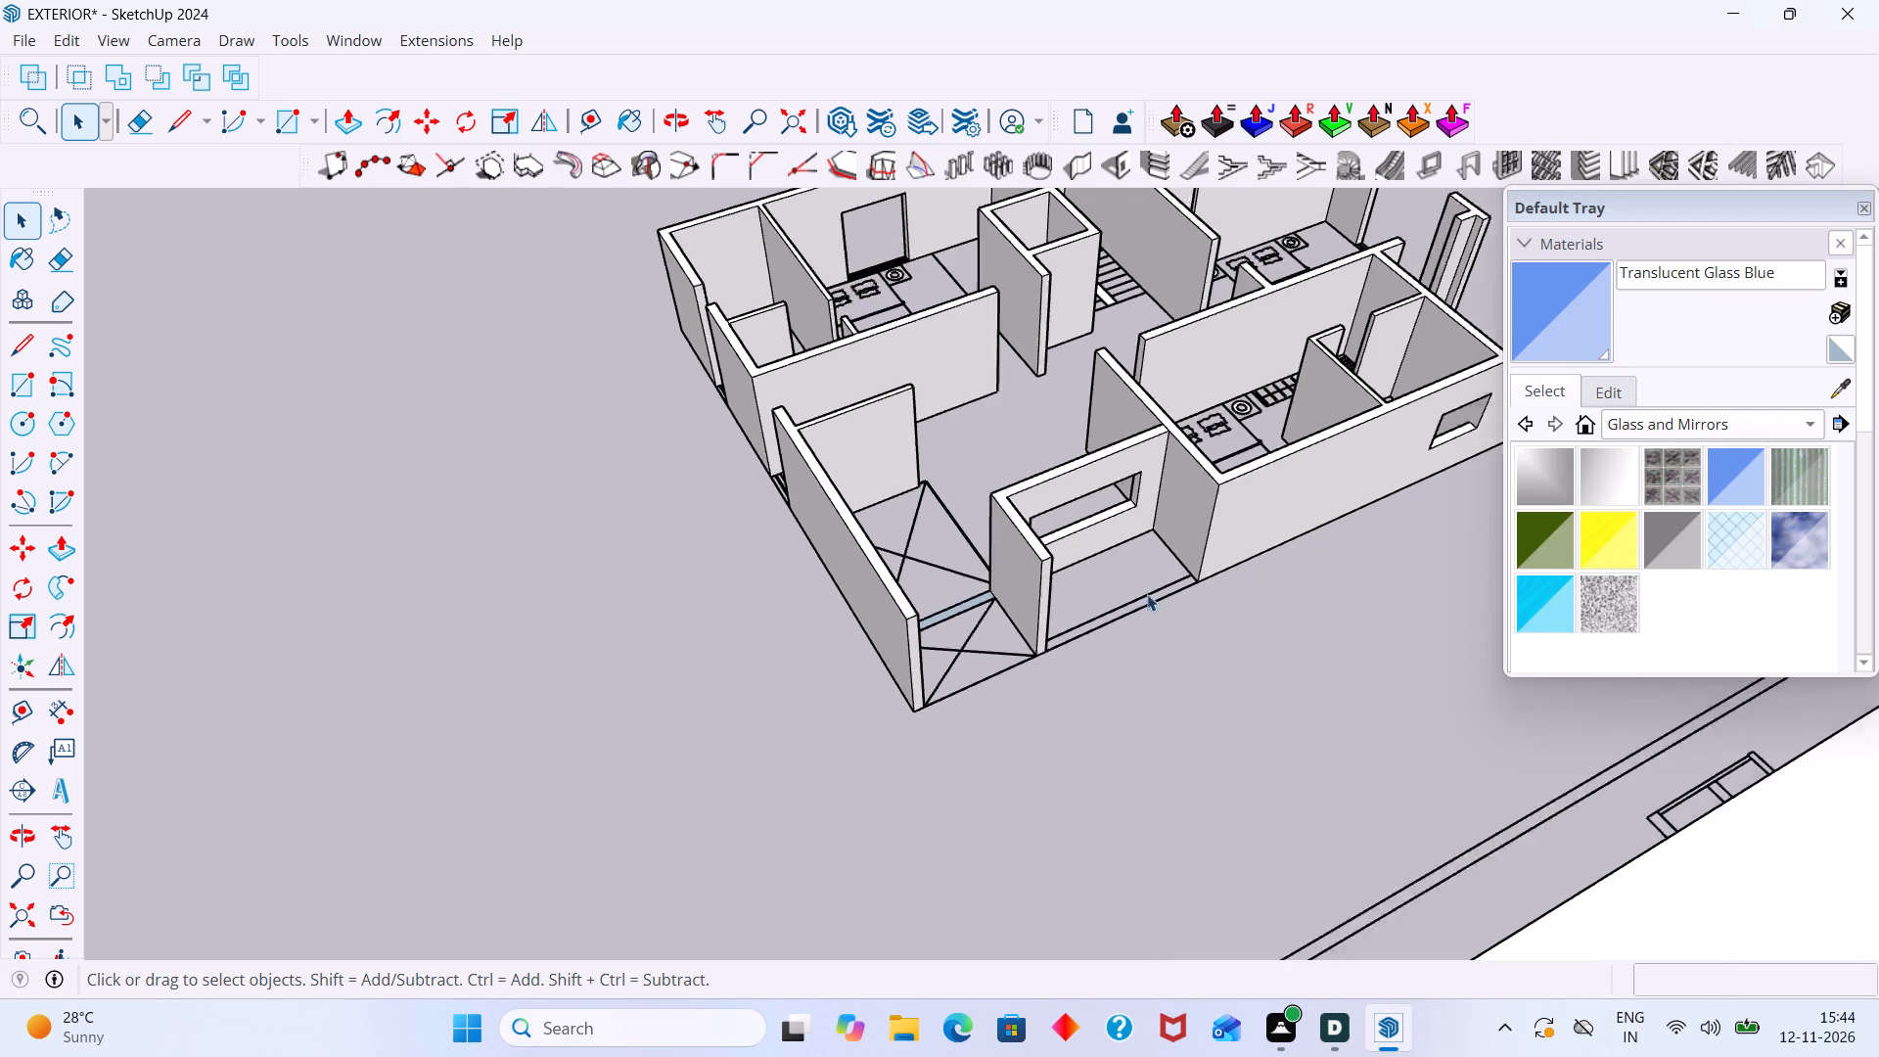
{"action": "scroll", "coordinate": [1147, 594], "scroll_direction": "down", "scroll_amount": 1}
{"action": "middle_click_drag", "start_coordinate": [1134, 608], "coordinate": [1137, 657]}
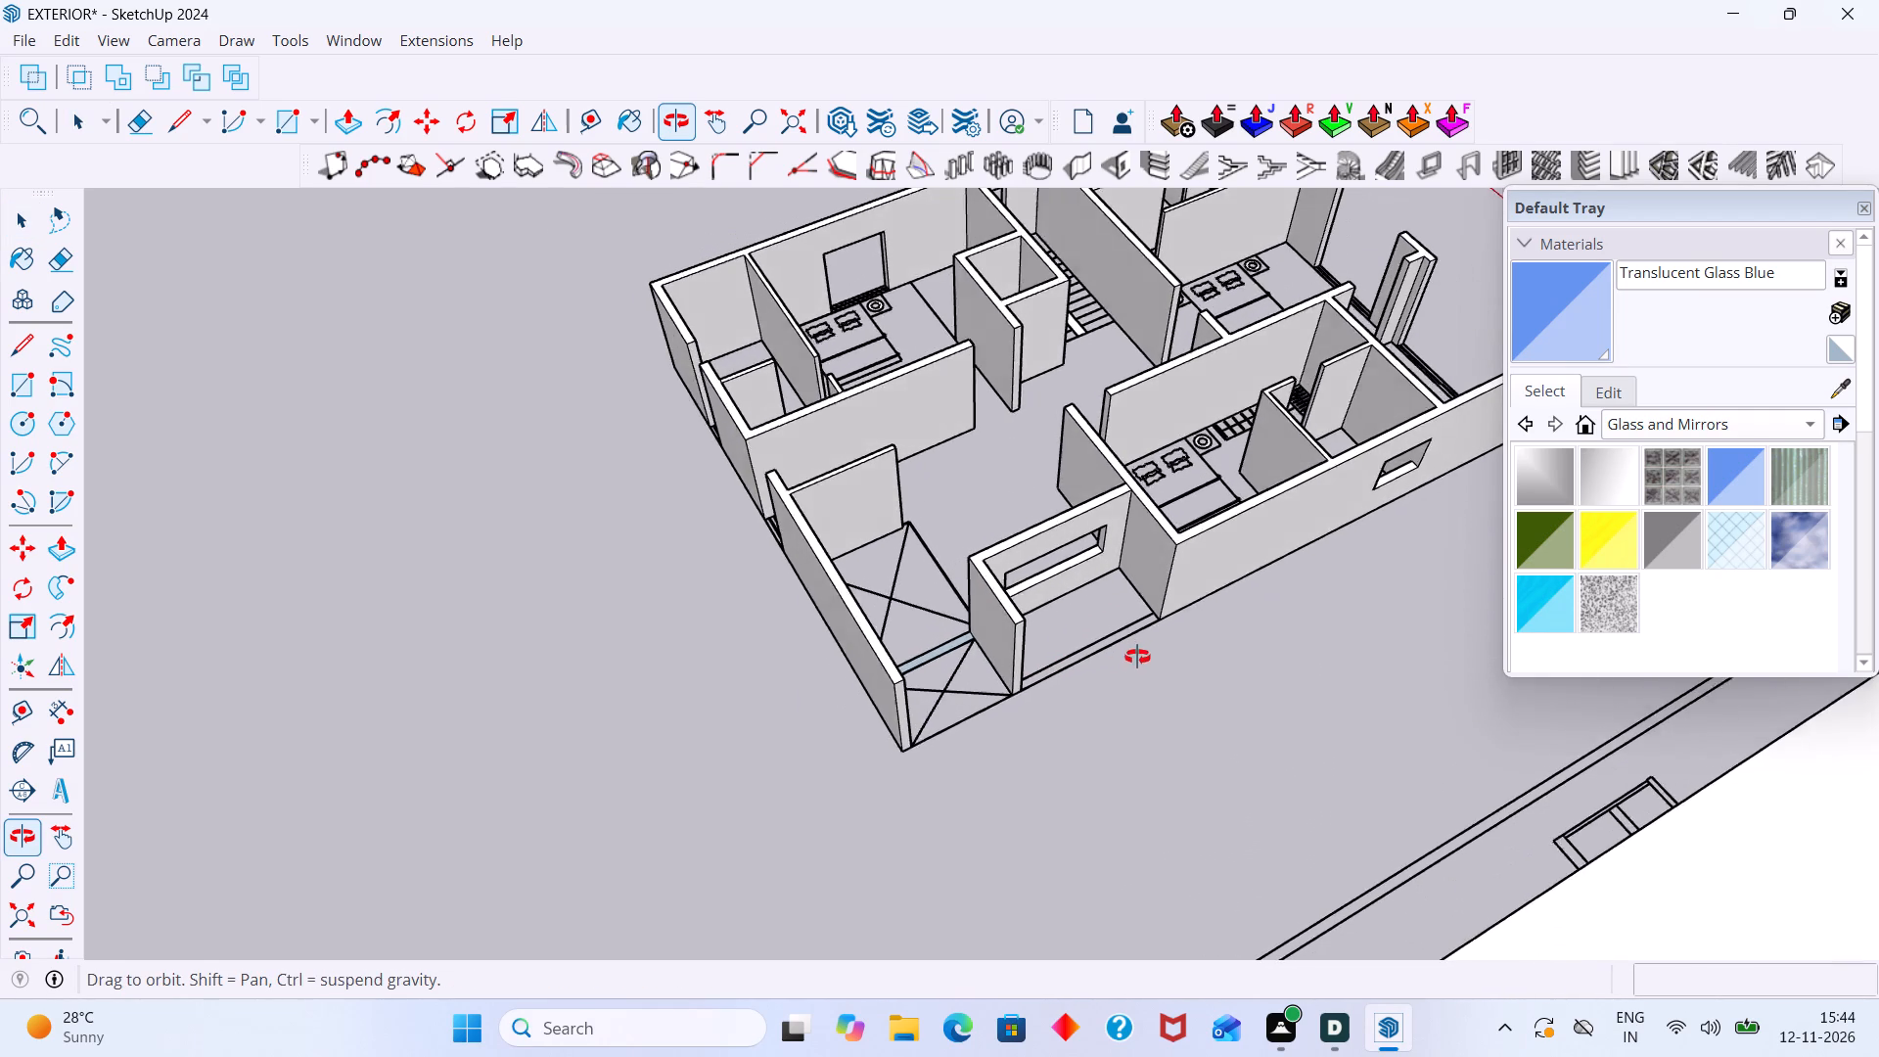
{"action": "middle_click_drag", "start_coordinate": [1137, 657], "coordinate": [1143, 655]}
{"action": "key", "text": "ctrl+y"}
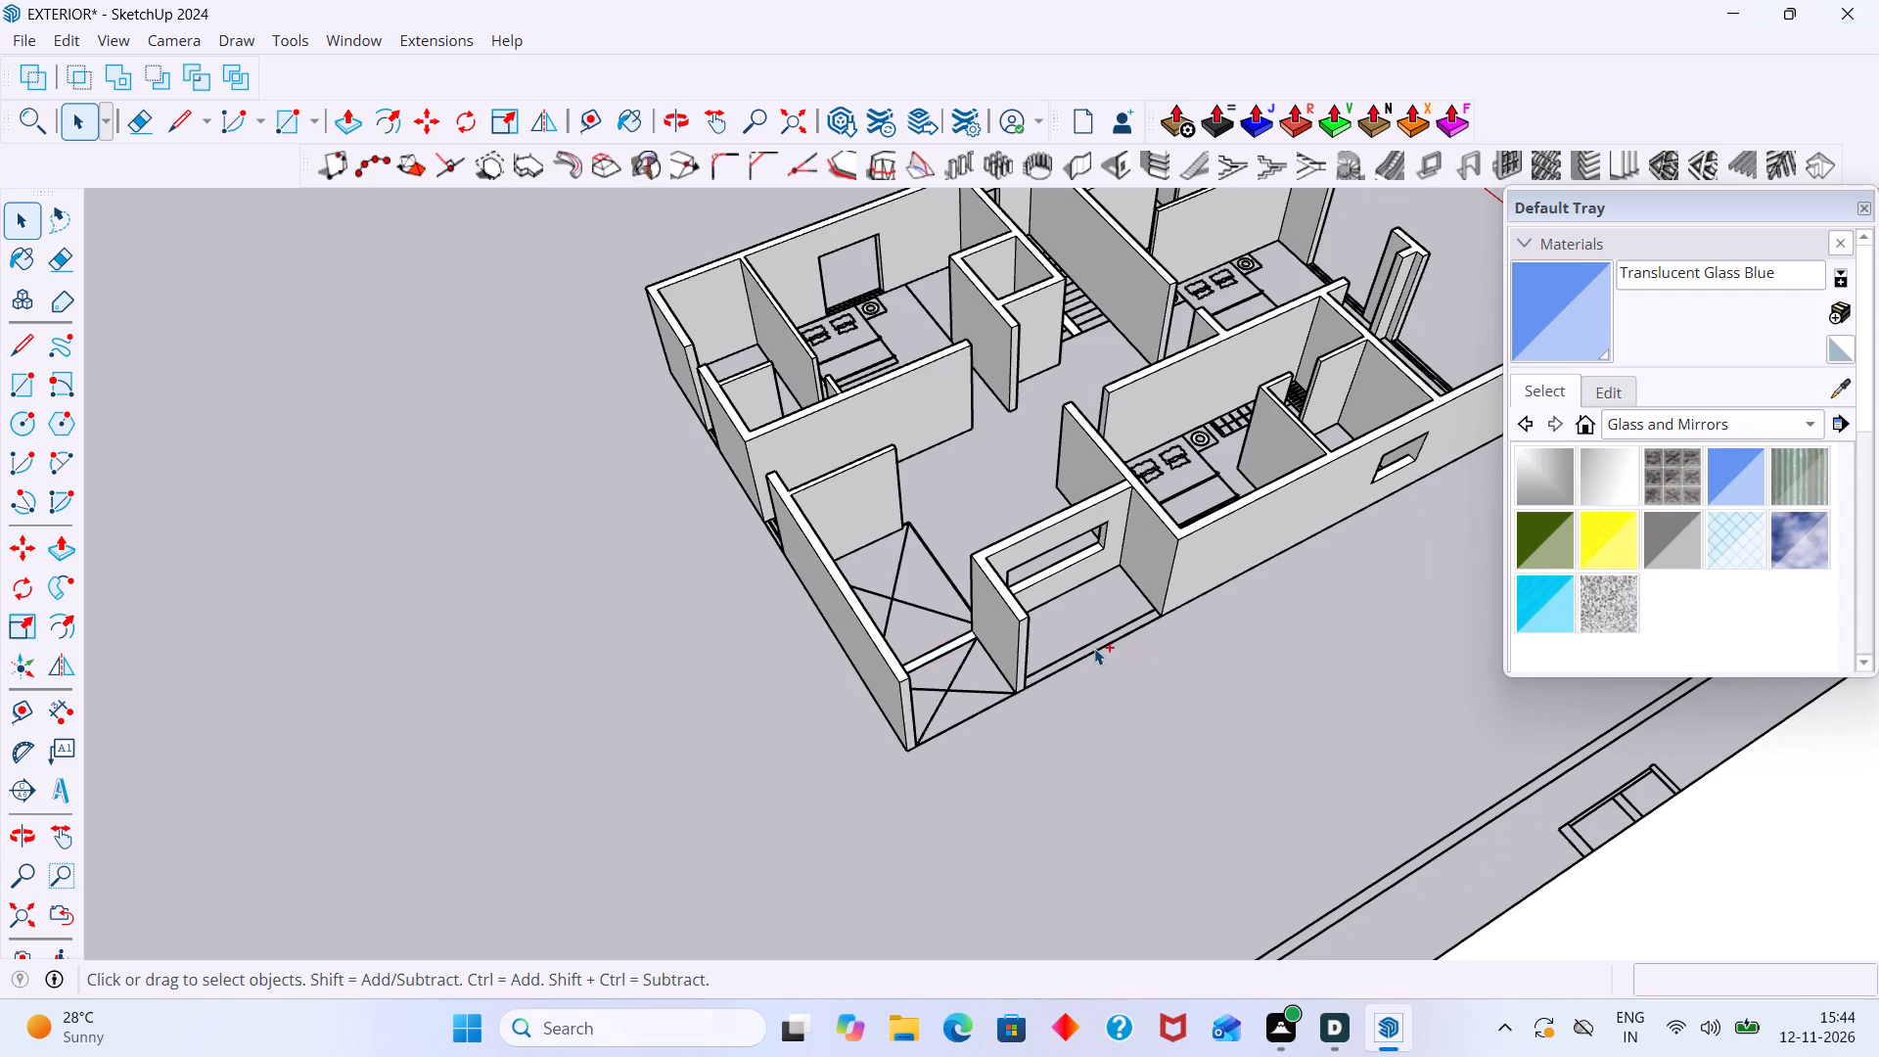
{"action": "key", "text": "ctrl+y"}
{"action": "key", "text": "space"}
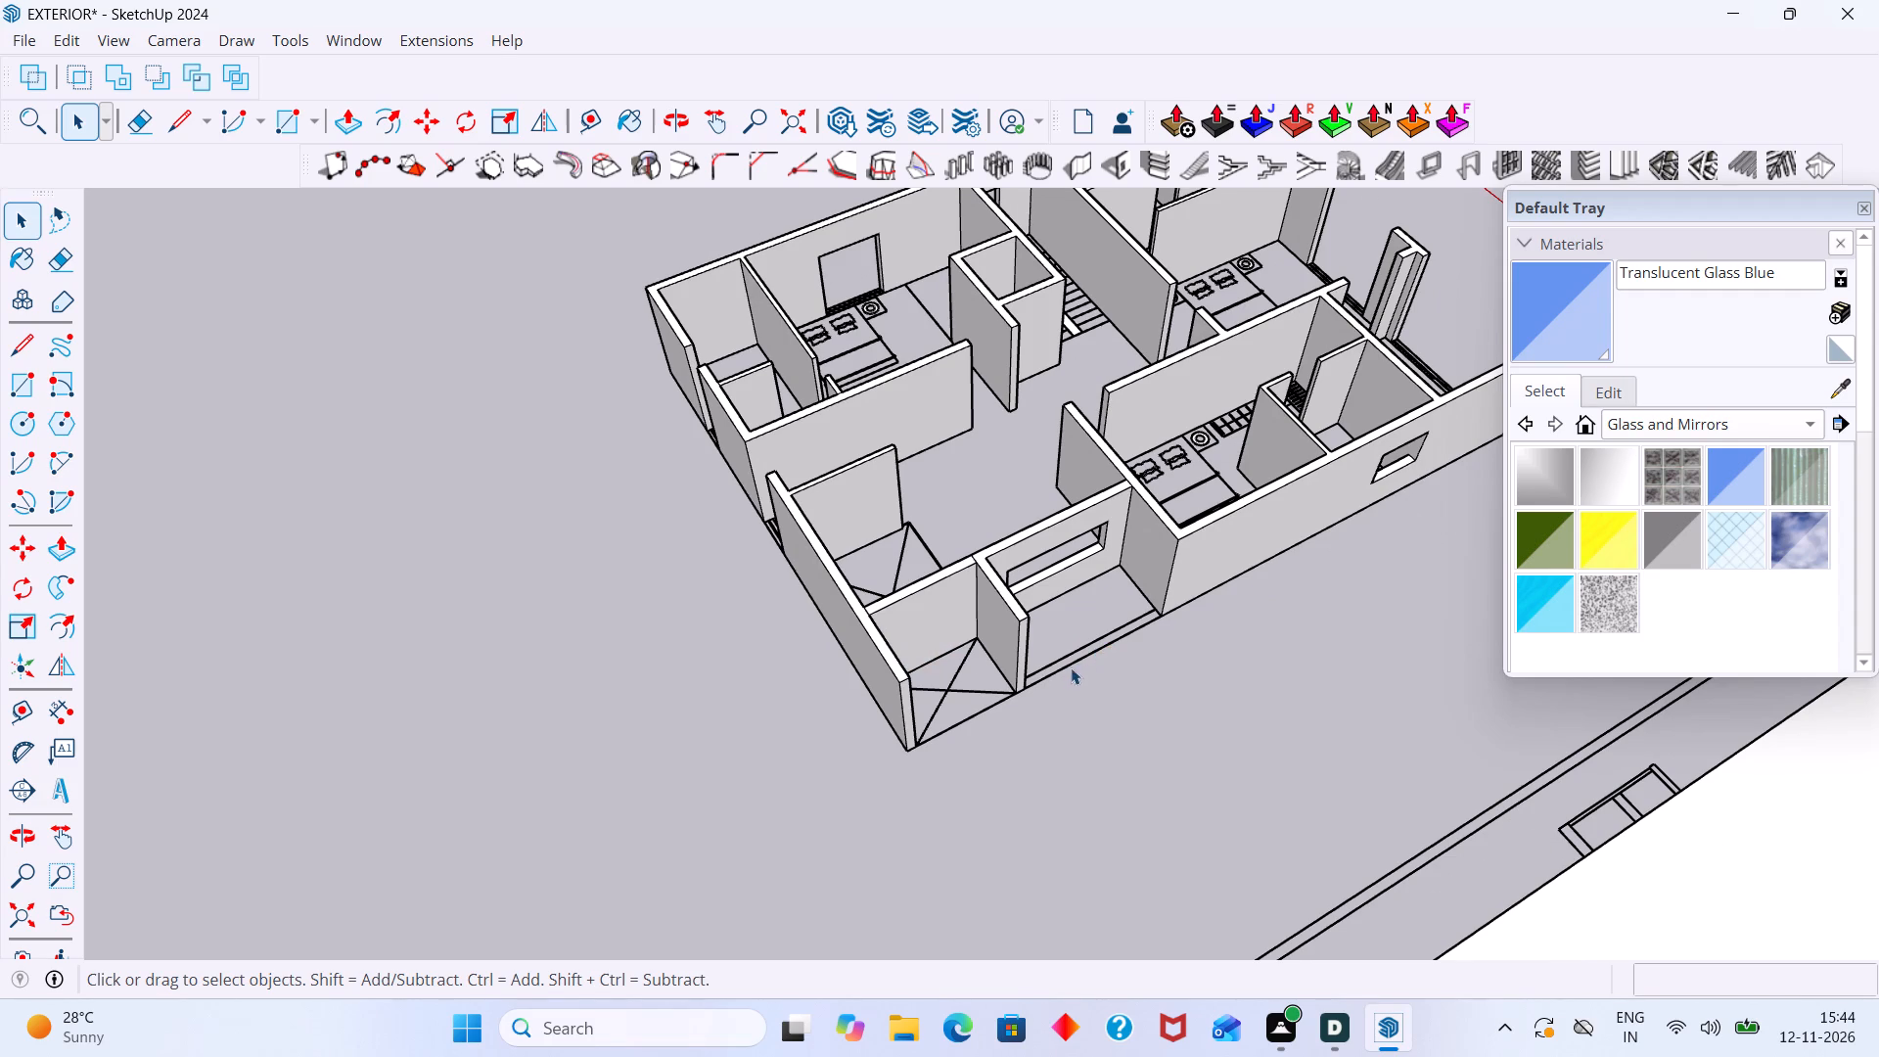
Push the end face of the short projecting wall back until it is flush with the cross wall.
{"action": "scroll", "coordinate": [973, 669], "scroll_direction": "up", "scroll_amount": 13}
{"action": "left_click", "coordinate": [1016, 591]}
{"action": "scroll", "coordinate": [1016, 591], "scroll_direction": "up", "scroll_amount": 1}
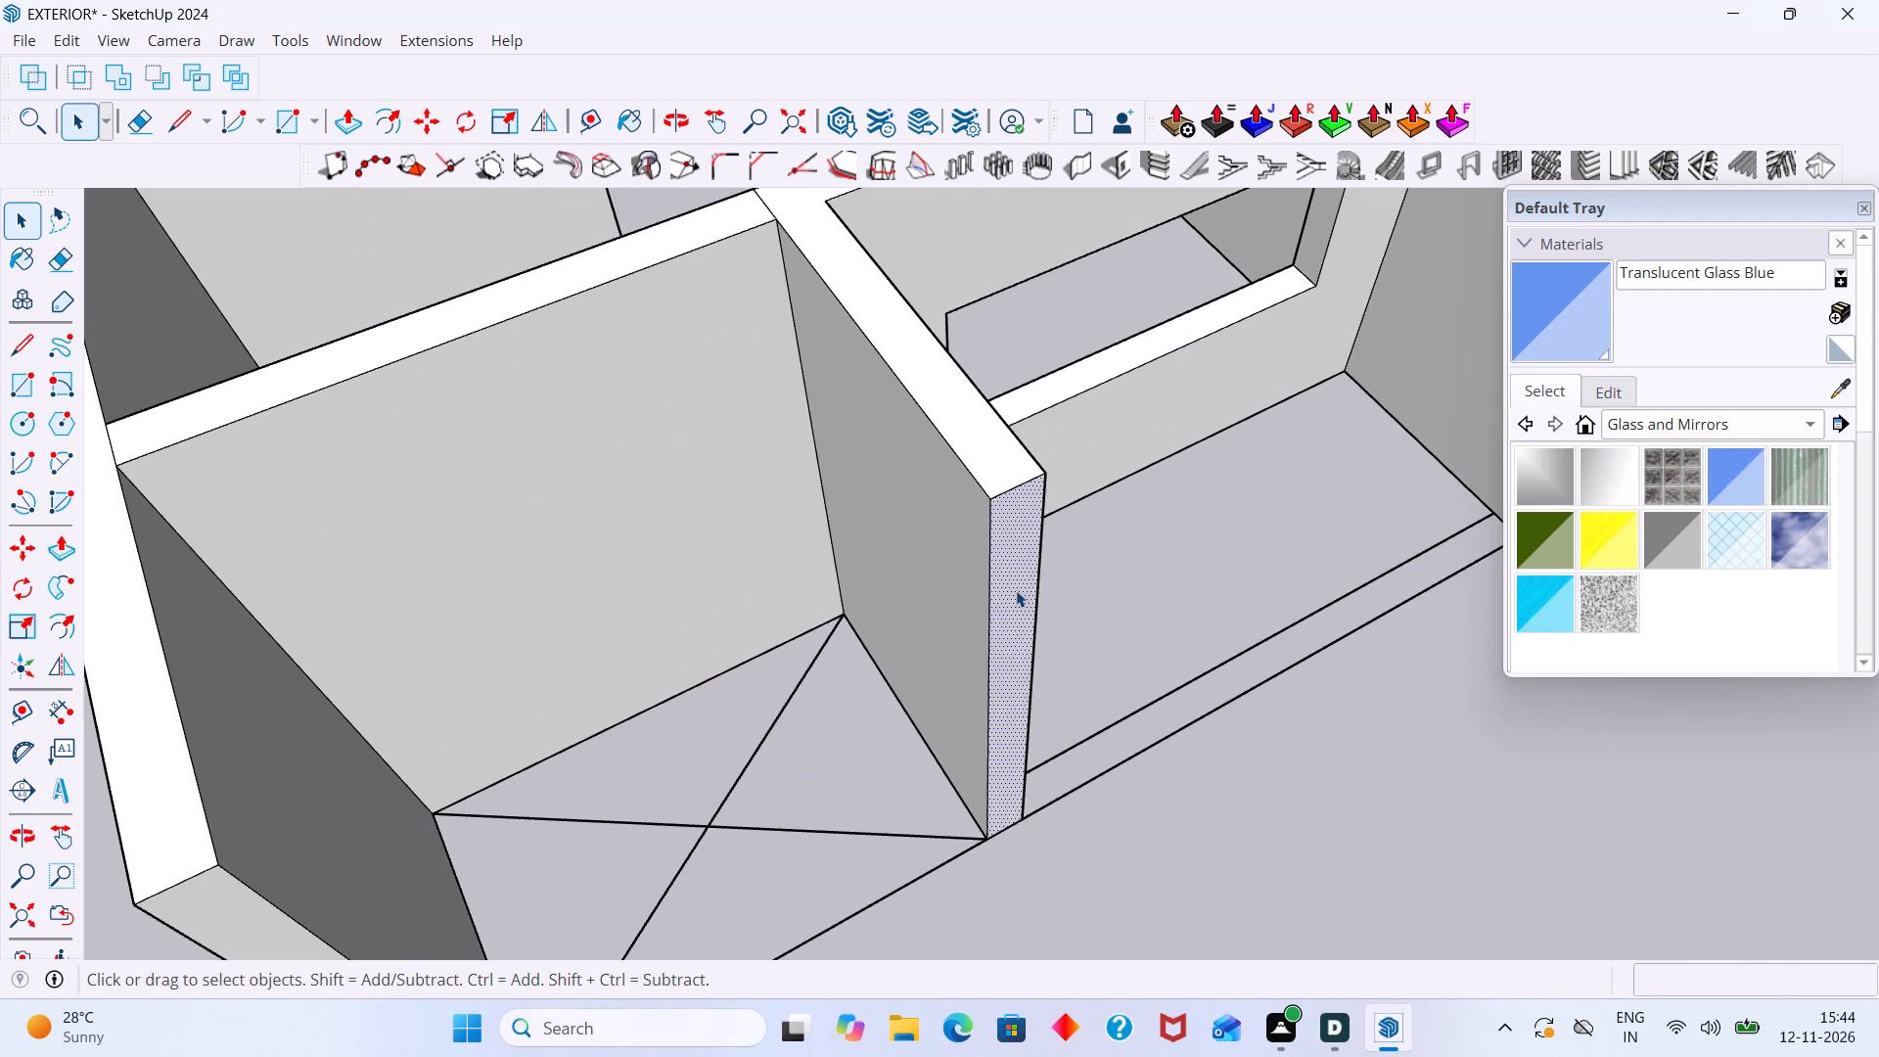
{"action": "key", "text": "p"}
{"action": "left_click", "coordinate": [1016, 590]}
{"action": "left_click", "coordinate": [1011, 495]}
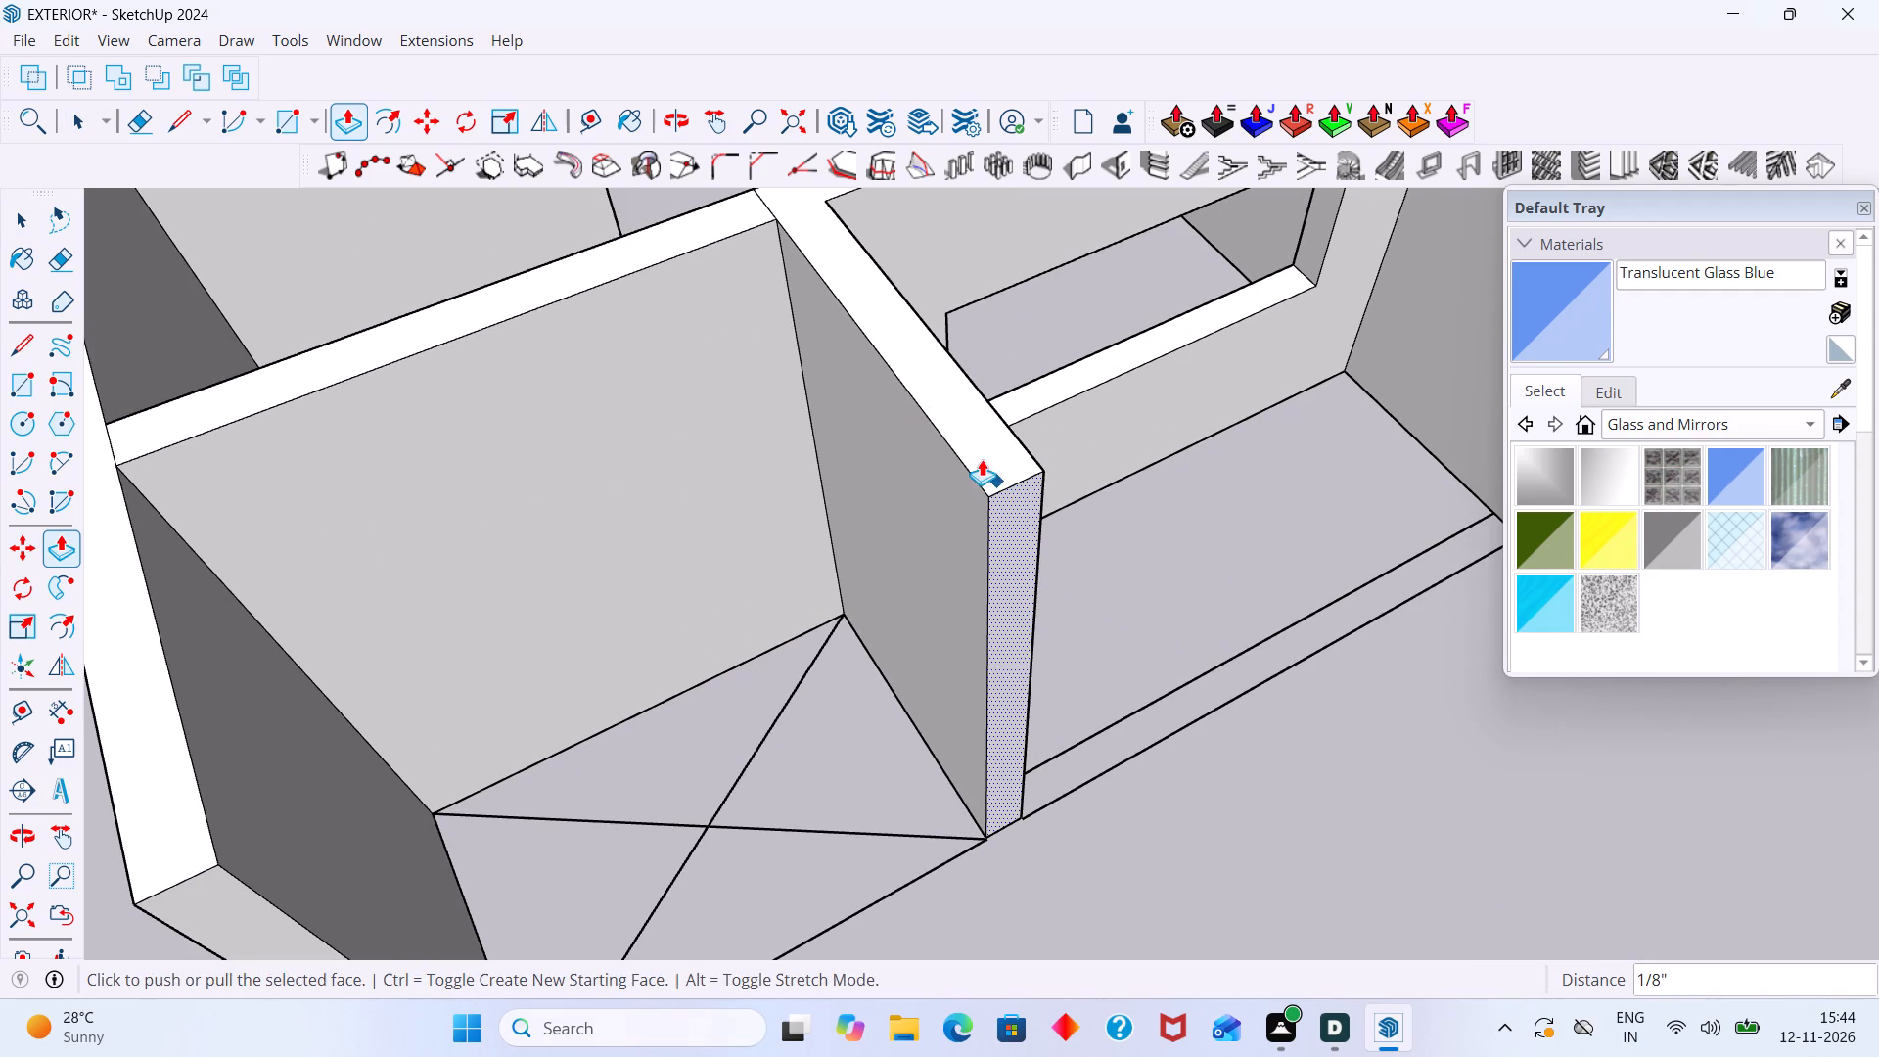
{"action": "left_click", "coordinate": [1031, 512]}
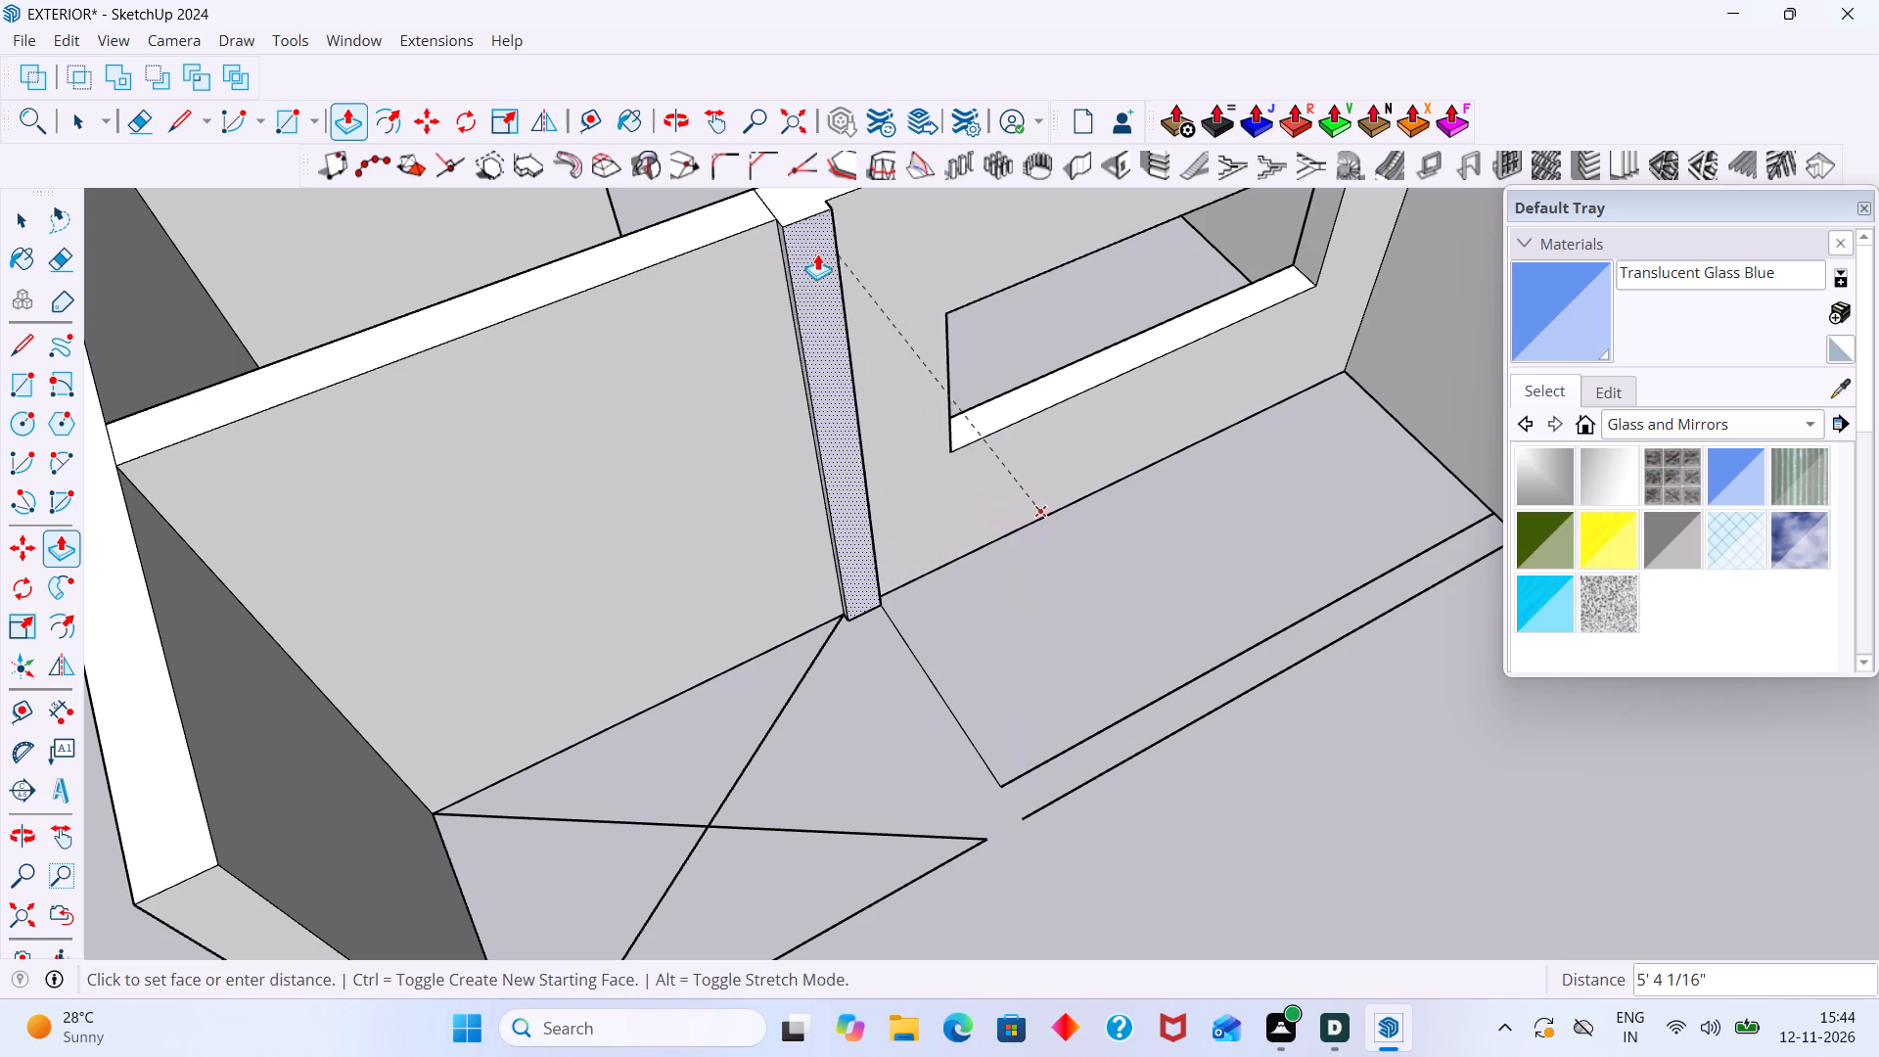
{"action": "left_click", "coordinate": [778, 227]}
{"action": "key", "text": "space"}
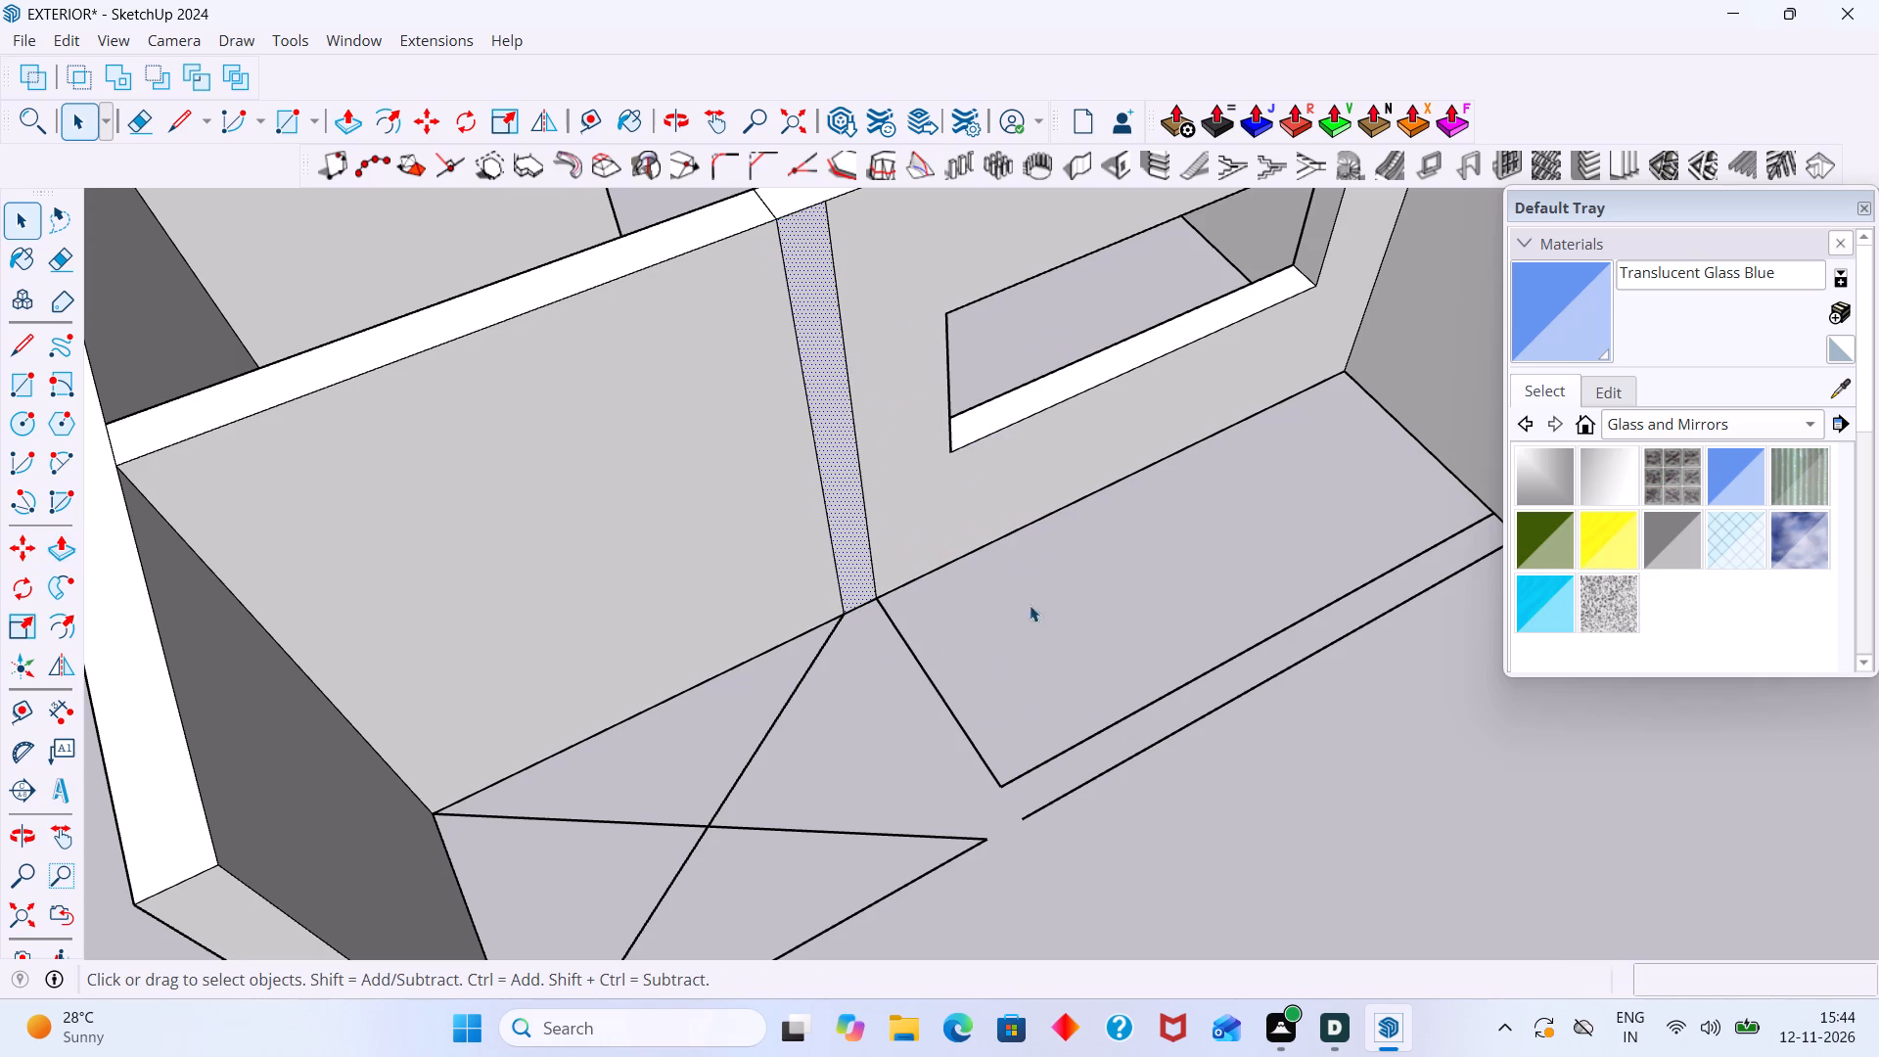
{"action": "left_click", "coordinate": [1214, 868]}
Erase the leftover vertical lines and top seam along the cross wall where the removed stub and the new wall met it.
{"action": "scroll", "coordinate": [925, 666], "scroll_direction": "down", "scroll_amount": 4}
{"action": "middle_click_drag", "start_coordinate": [924, 631], "coordinate": [836, 628]}
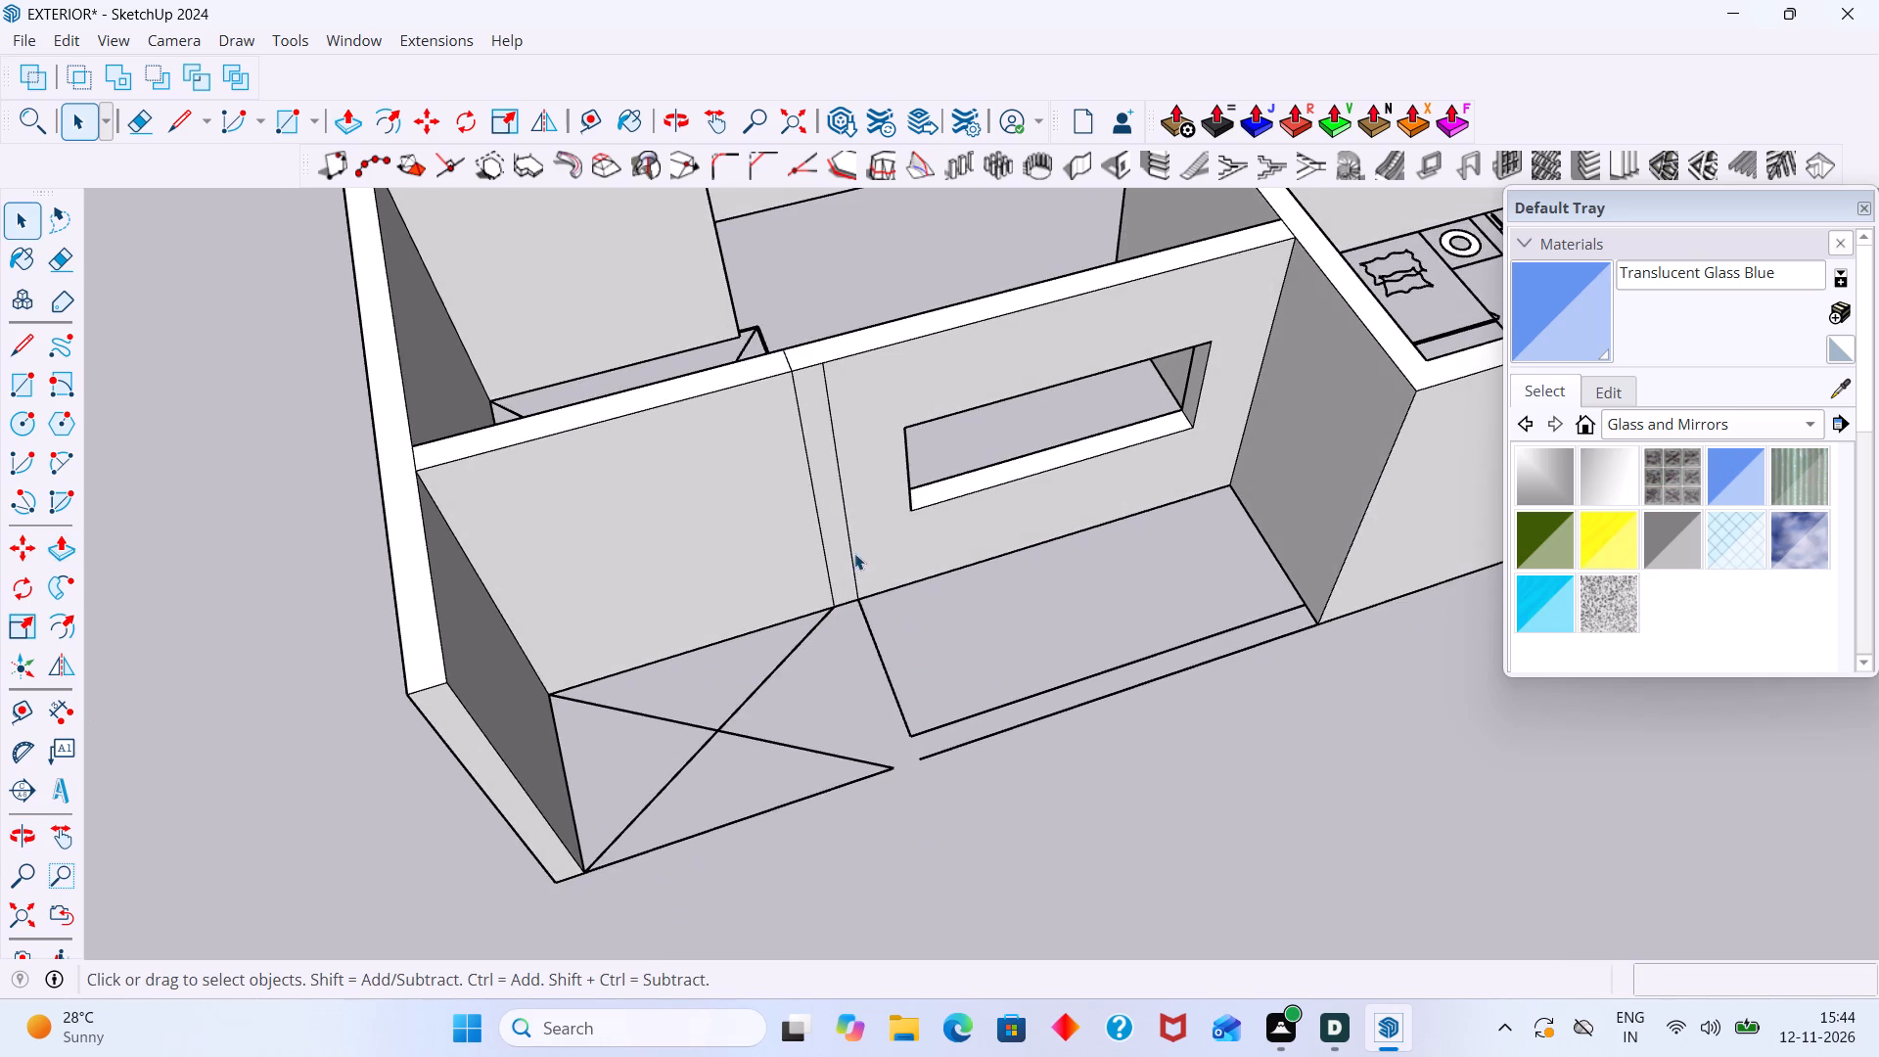
{"action": "scroll", "coordinate": [846, 526], "scroll_direction": "up", "scroll_amount": 4}
{"action": "key", "text": "e"}
{"action": "left_click_drag", "start_coordinate": [885, 507], "coordinate": [771, 535]}
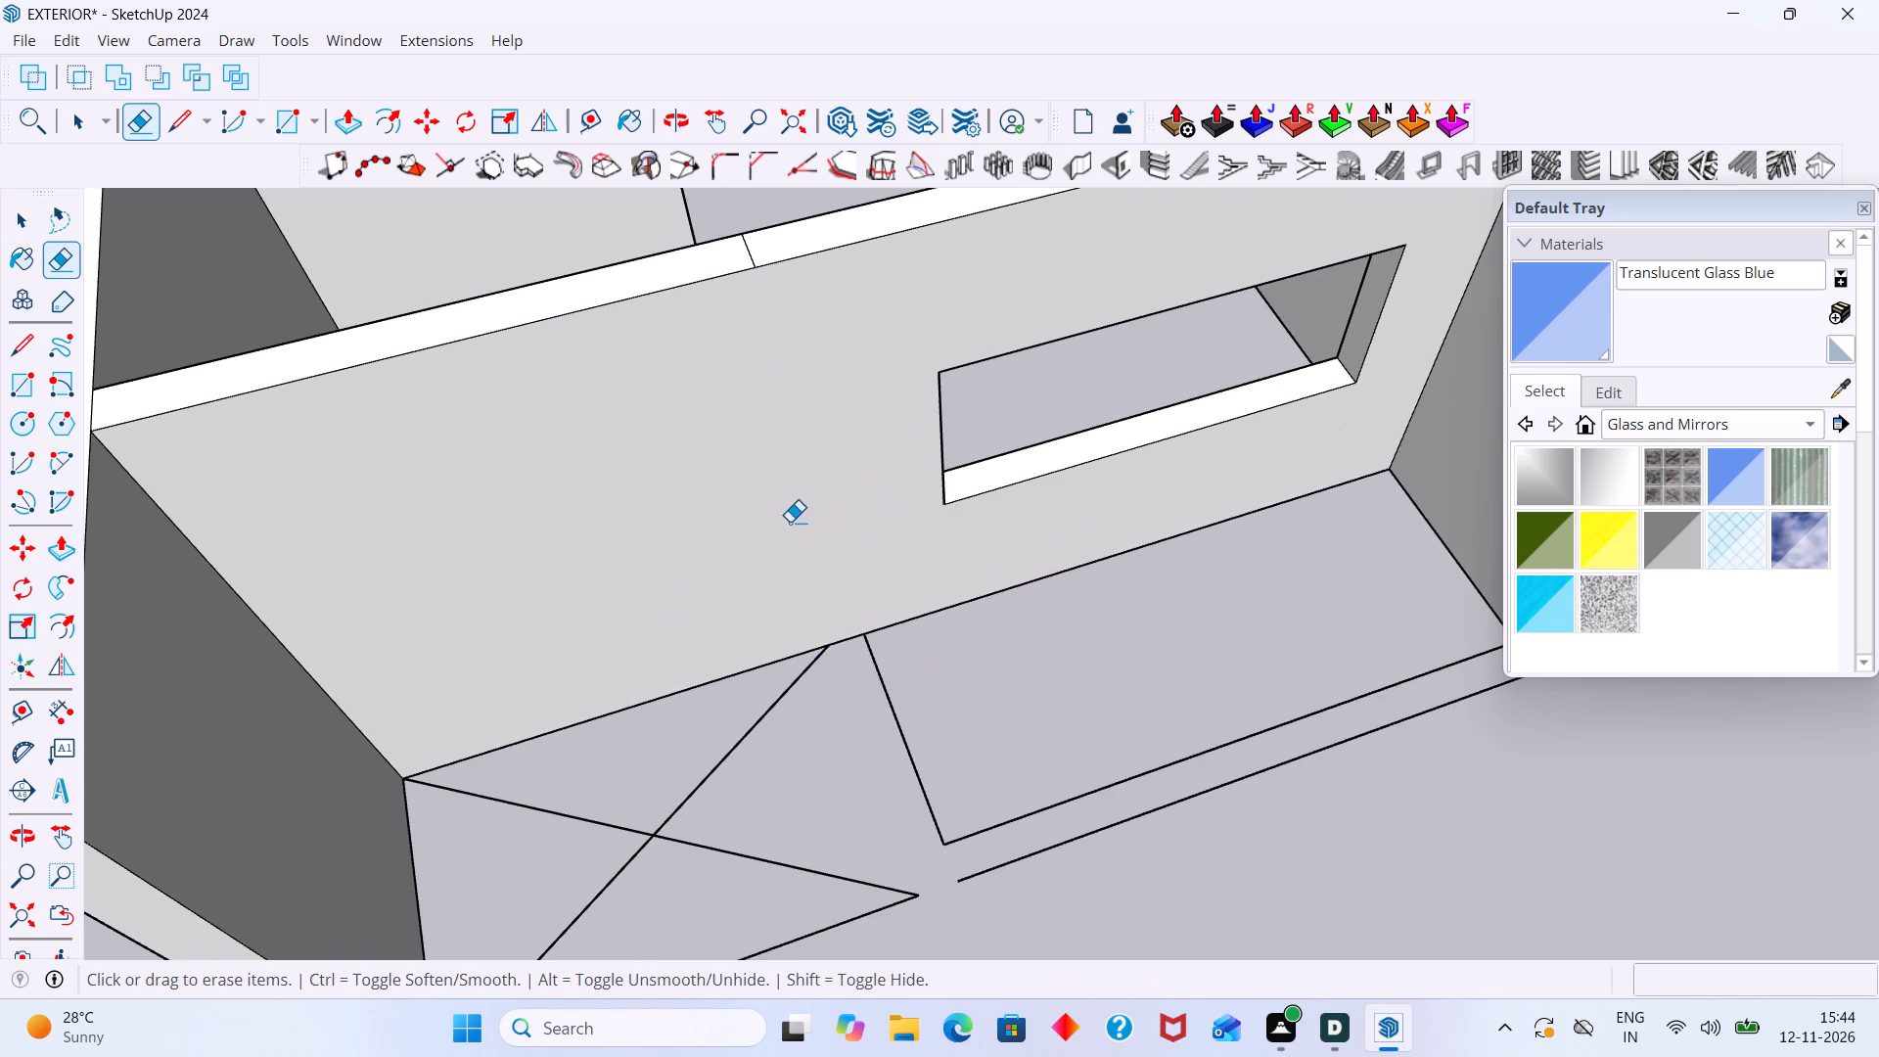
{"action": "scroll", "coordinate": [791, 522], "scroll_direction": "down", "scroll_amount": 3}
{"action": "middle_click_drag", "start_coordinate": [820, 548], "coordinate": [851, 619]}
{"action": "scroll", "coordinate": [776, 464], "scroll_direction": "up", "scroll_amount": 6}
{"action": "left_click_drag", "start_coordinate": [783, 485], "coordinate": [740, 495]}
{"action": "scroll", "coordinate": [746, 493], "scroll_direction": "down", "scroll_amount": 2}
{"action": "middle_click_drag", "start_coordinate": [782, 514], "coordinate": [1139, 508]}
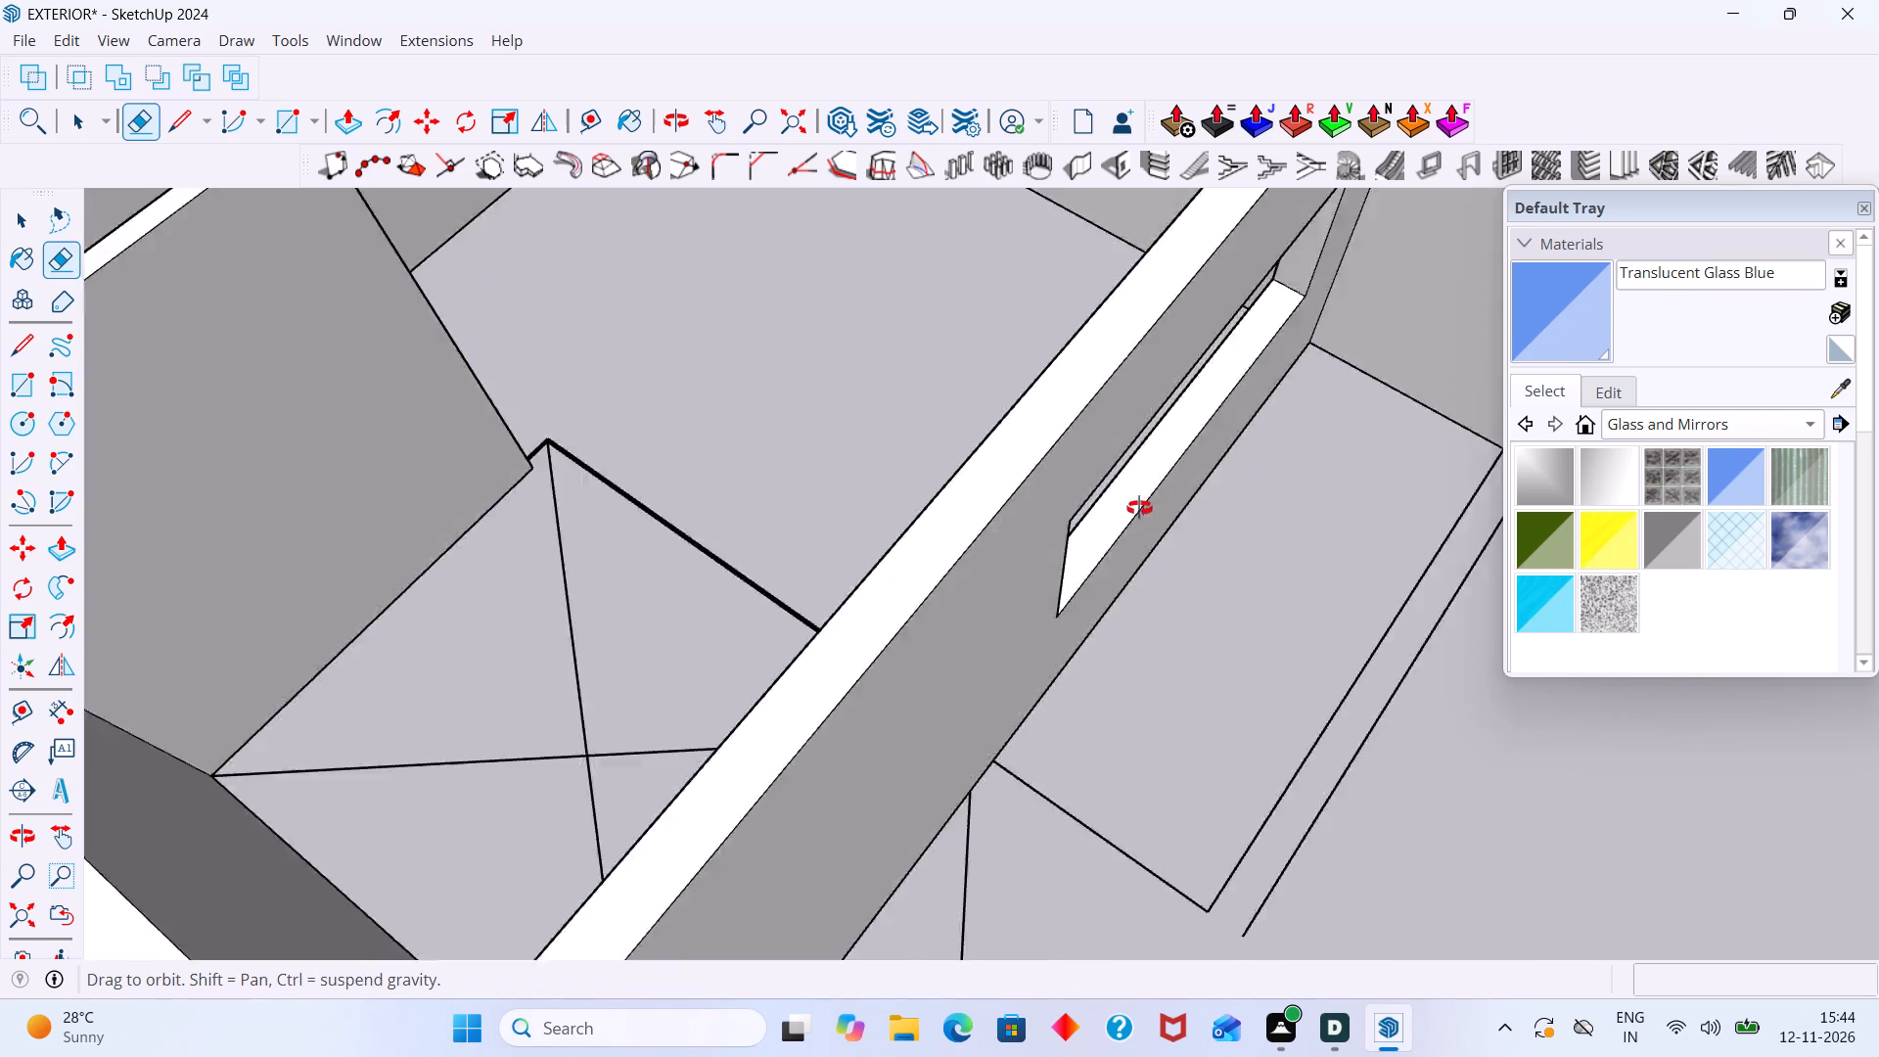
{"action": "middle_click_drag", "start_coordinate": [1139, 508], "coordinate": [1474, 468]}
{"action": "scroll", "coordinate": [1247, 522], "scroll_direction": "up", "scroll_amount": 3}
{"action": "left_click_drag", "start_coordinate": [1216, 467], "coordinate": [1162, 385]}
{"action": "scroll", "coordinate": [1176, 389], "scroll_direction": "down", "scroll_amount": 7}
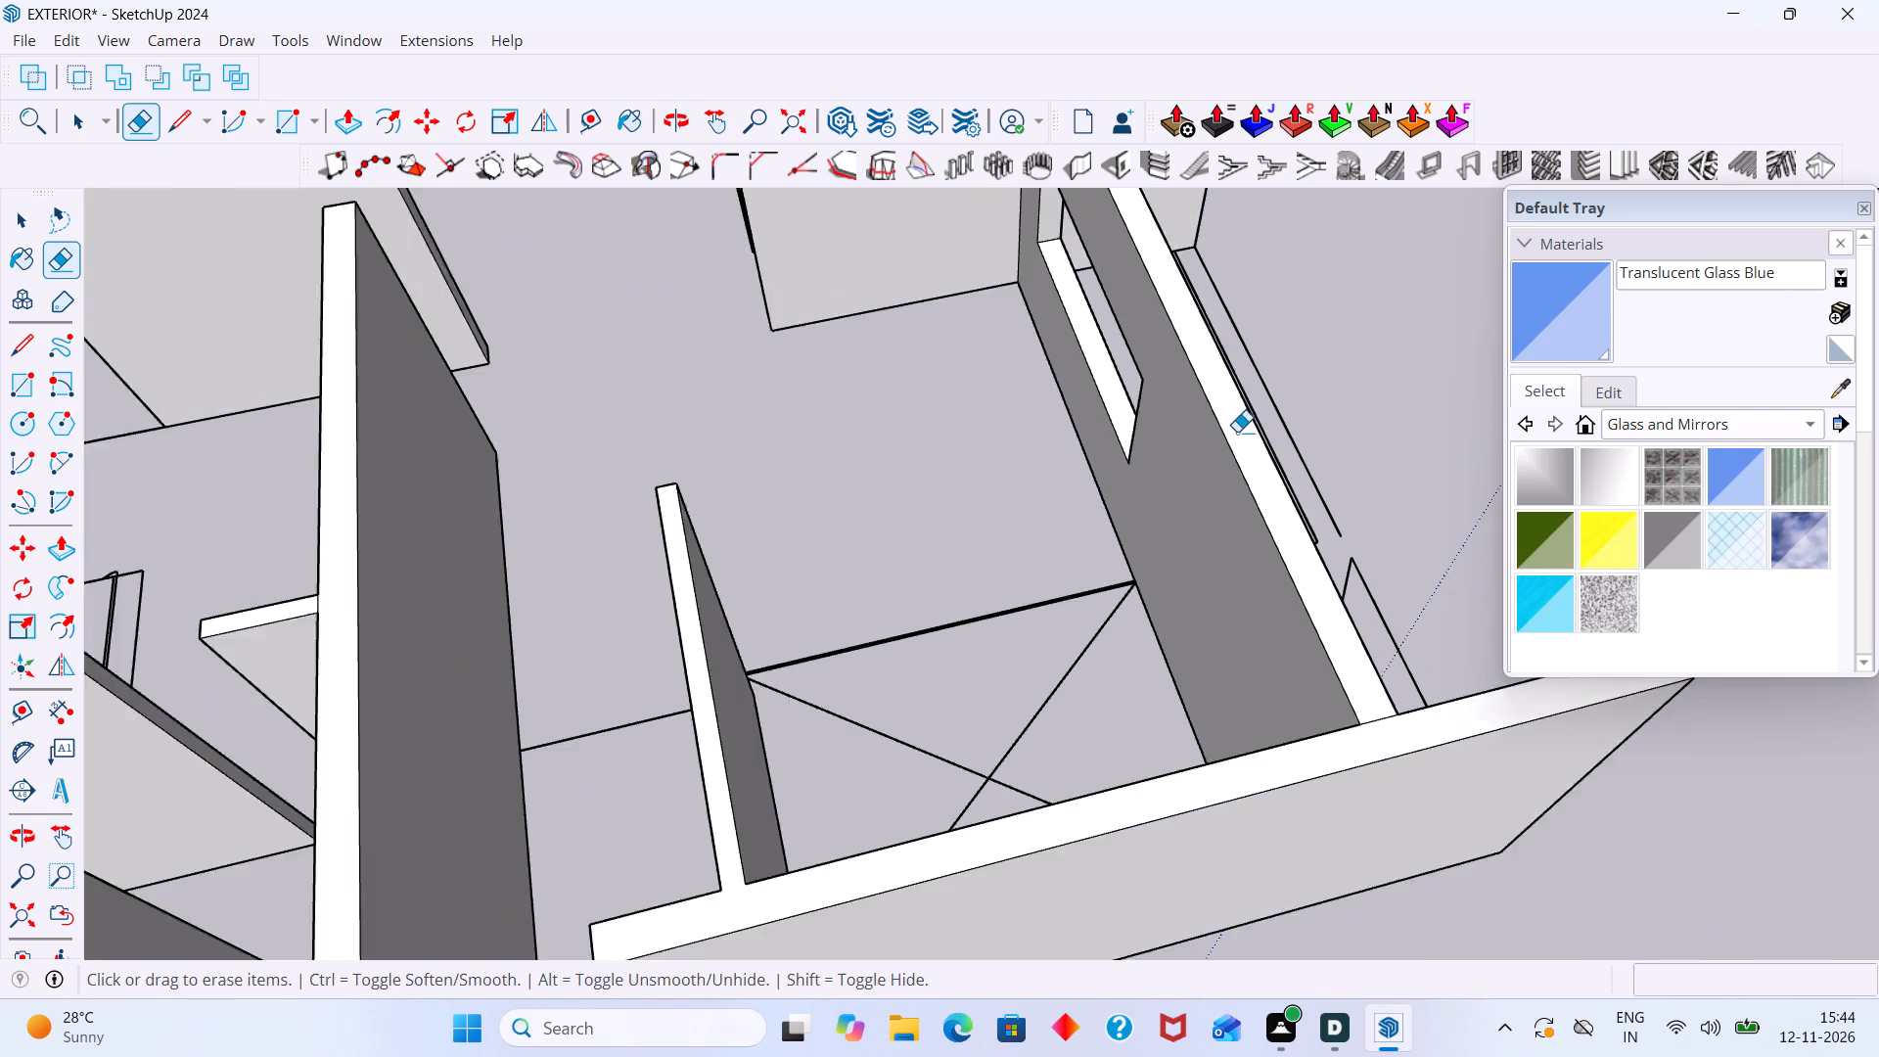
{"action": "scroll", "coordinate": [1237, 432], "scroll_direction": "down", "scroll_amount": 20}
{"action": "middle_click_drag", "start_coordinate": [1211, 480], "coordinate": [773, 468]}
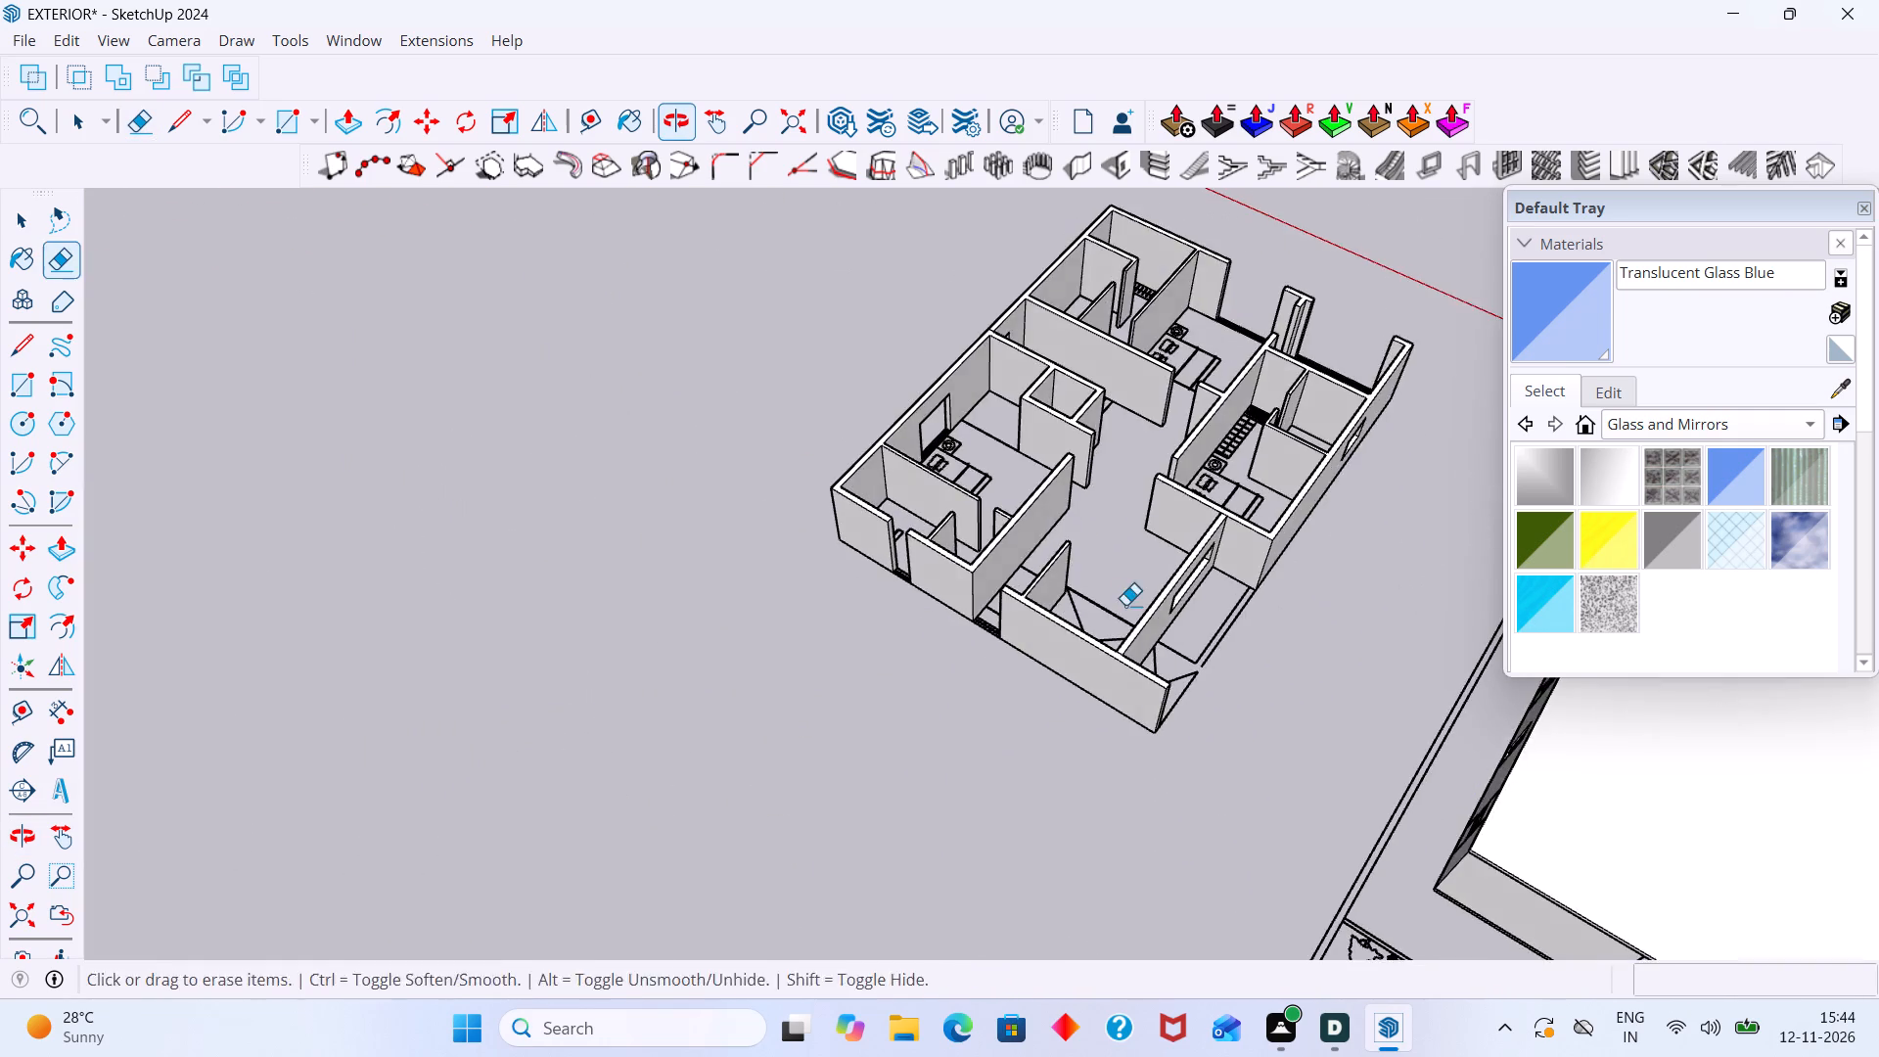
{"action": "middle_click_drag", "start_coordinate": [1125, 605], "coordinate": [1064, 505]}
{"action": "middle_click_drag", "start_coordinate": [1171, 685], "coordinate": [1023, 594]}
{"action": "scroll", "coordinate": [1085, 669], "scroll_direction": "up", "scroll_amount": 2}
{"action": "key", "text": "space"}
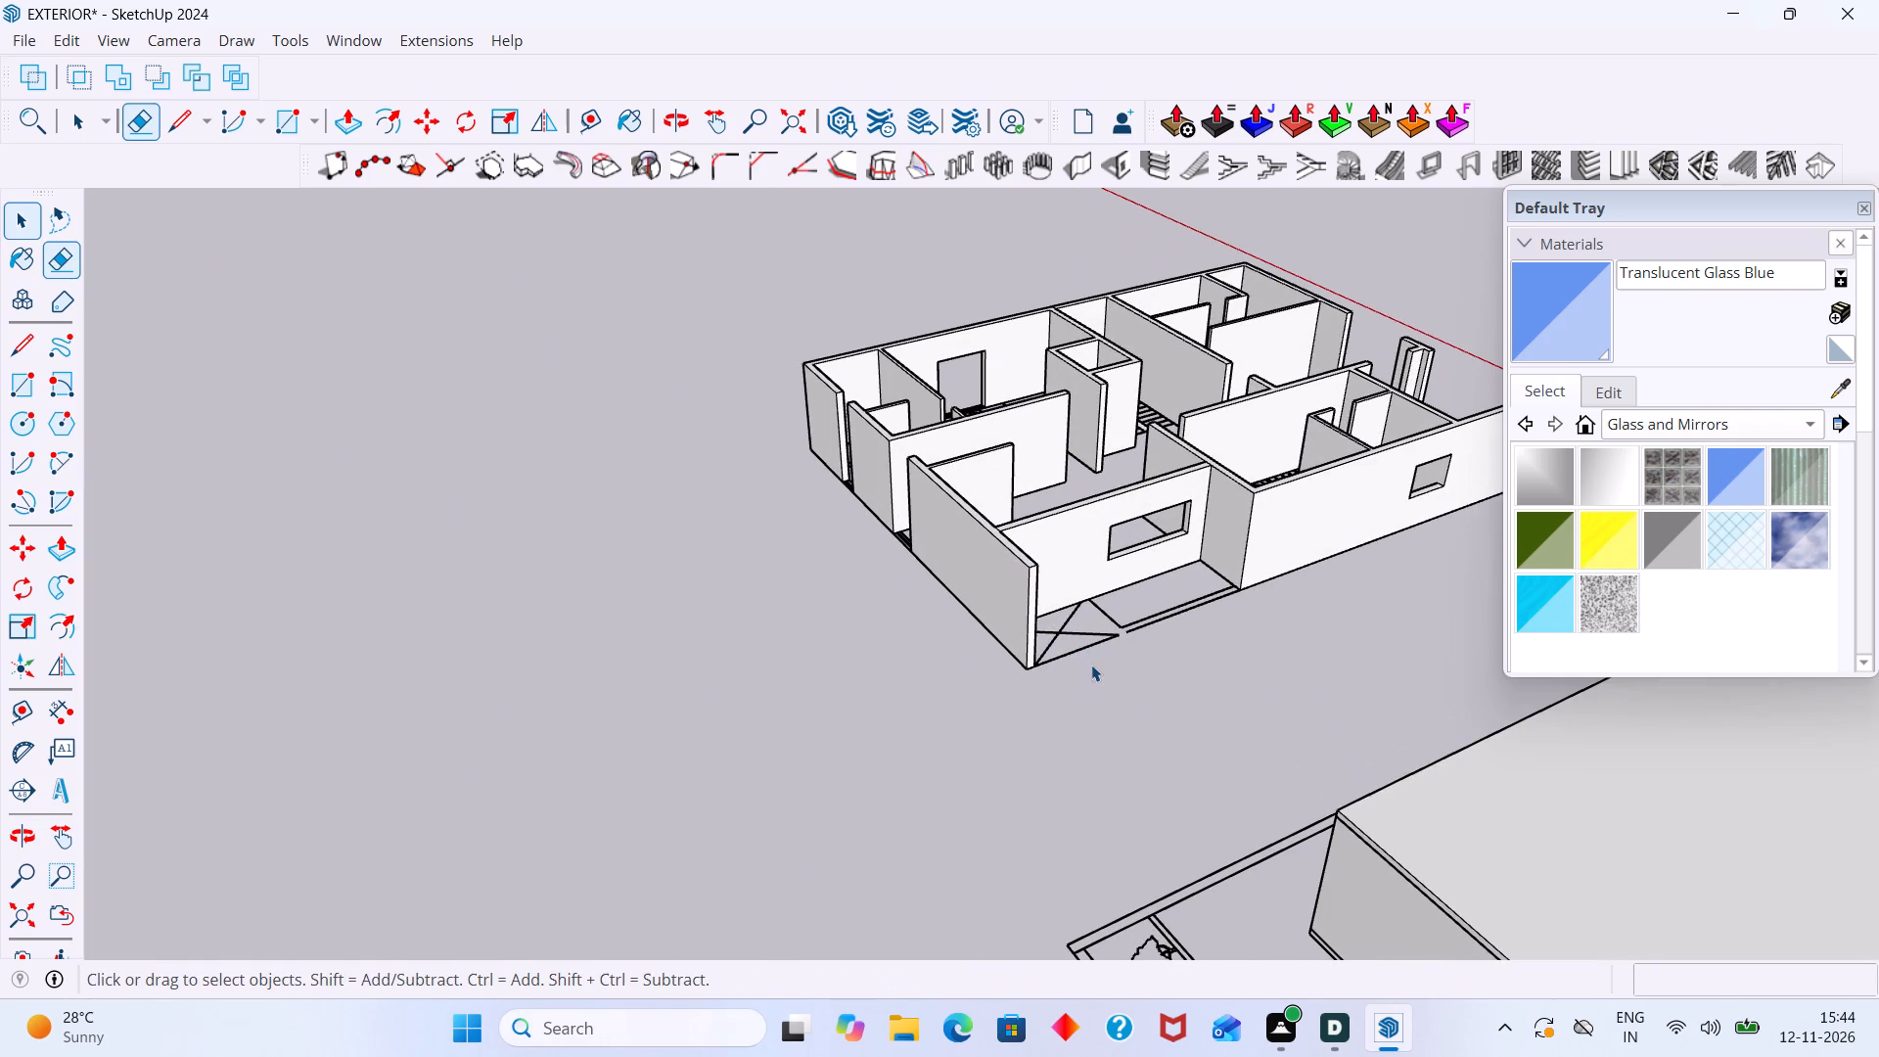
Push the projecting side wall's end face back 5' 8" until it is flush with the windowed cross wall.
{"action": "left_click", "coordinate": [1135, 731]}
{"action": "scroll", "coordinate": [1086, 595], "scroll_direction": "up", "scroll_amount": 6}
{"action": "scroll", "coordinate": [1087, 593], "scroll_direction": "down", "scroll_amount": 13}
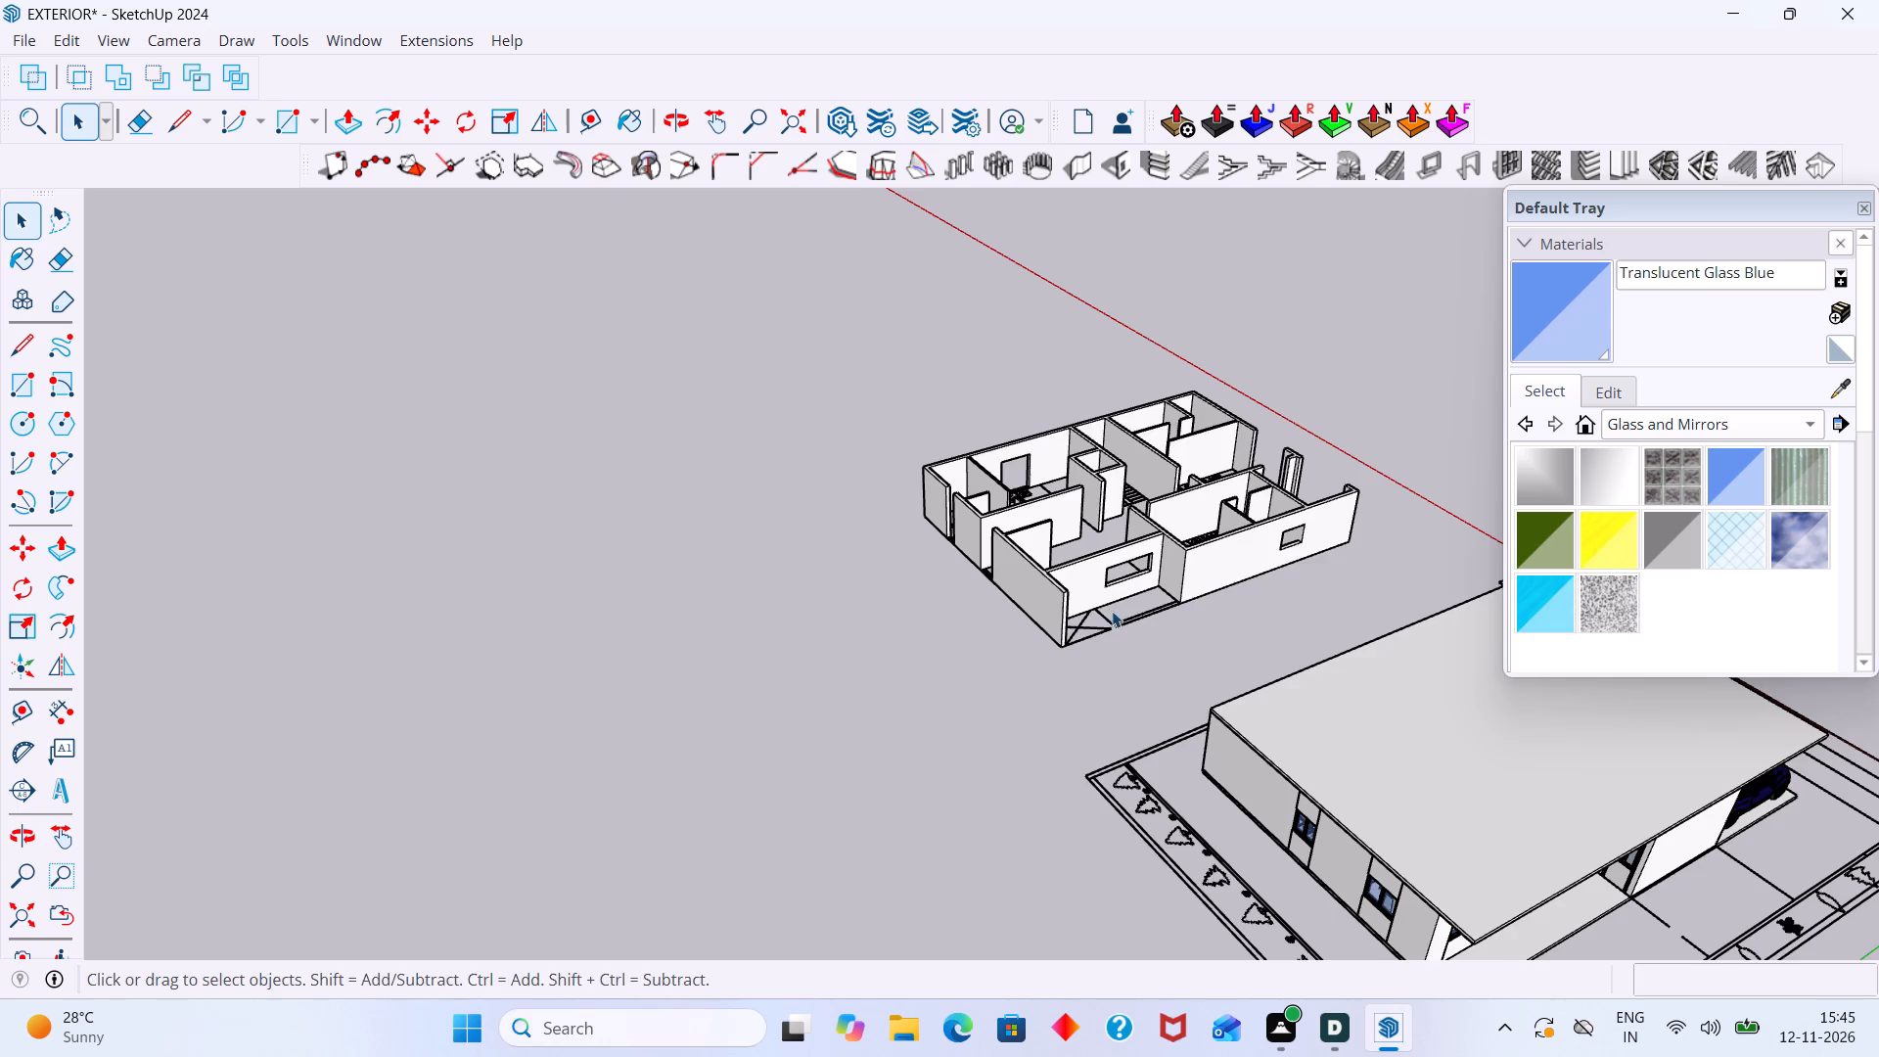
{"action": "middle_click_drag", "start_coordinate": [1113, 611], "coordinate": [1181, 714]}
{"action": "scroll", "coordinate": [1099, 668], "scroll_direction": "up", "scroll_amount": 4}
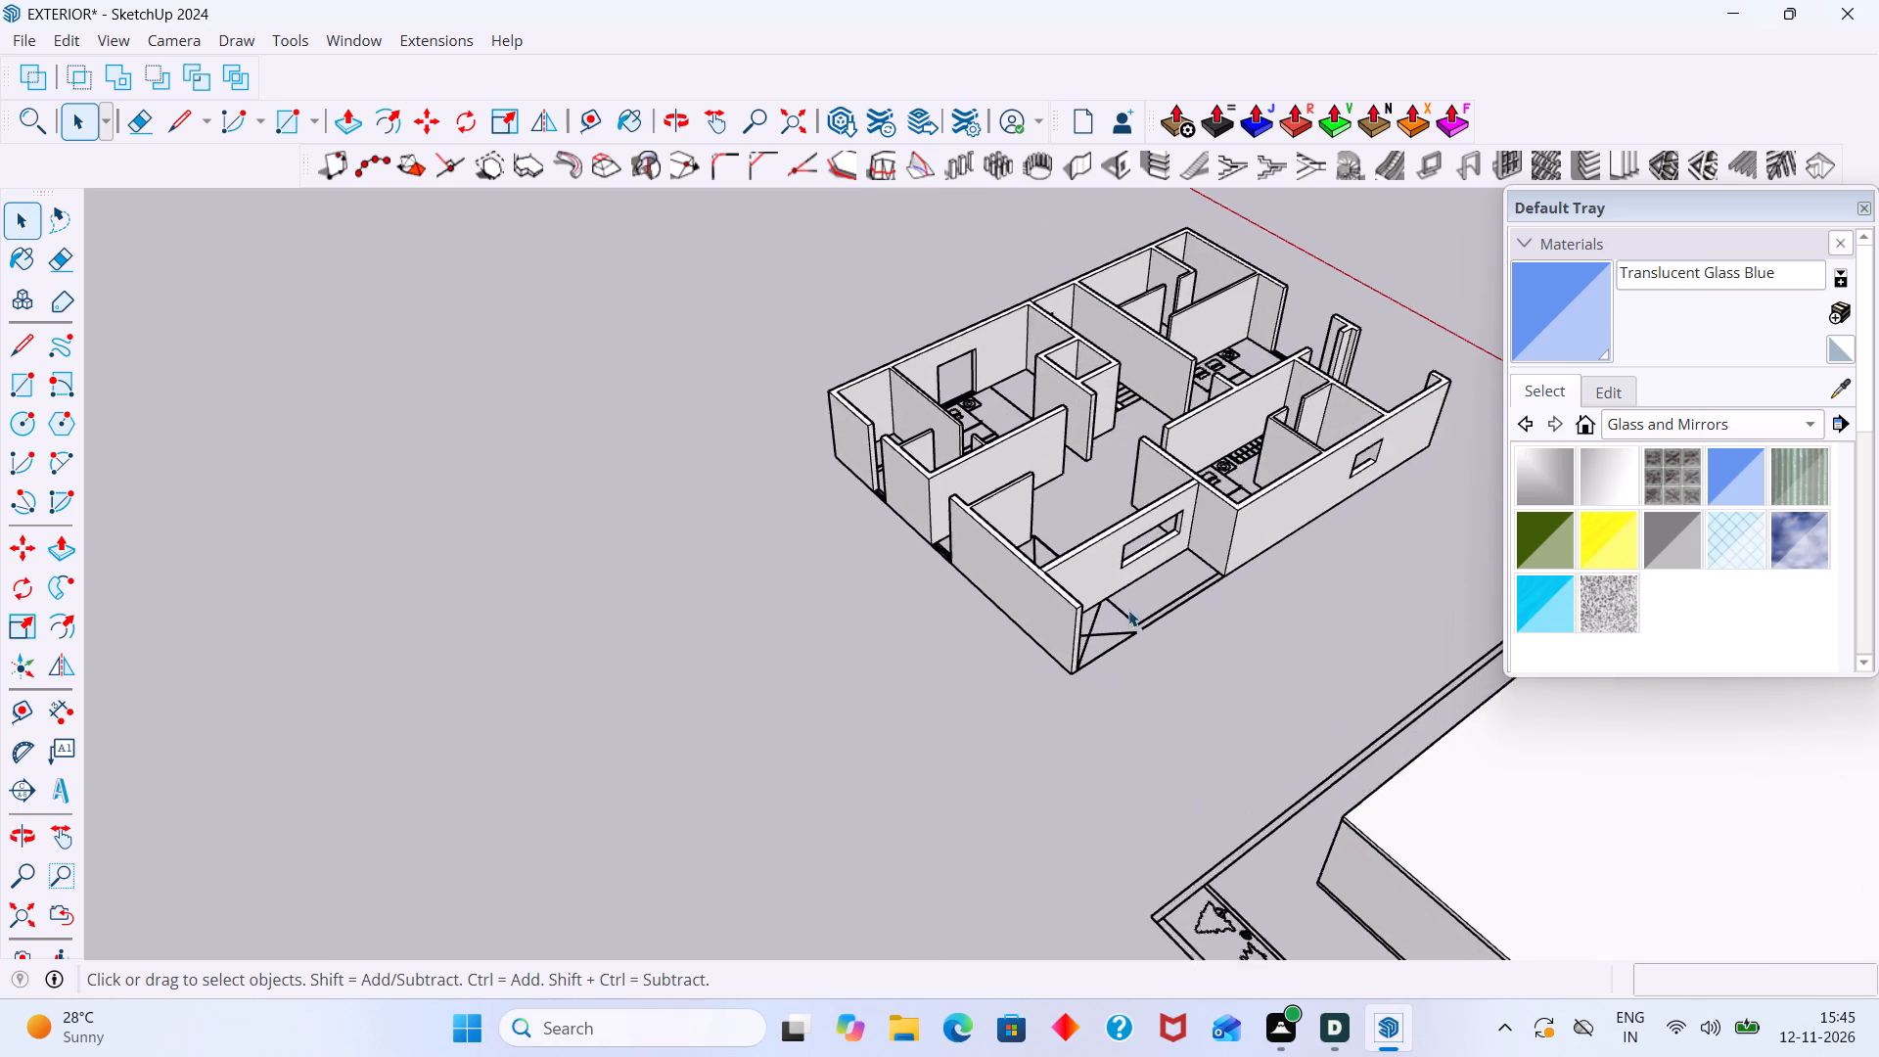
{"action": "scroll", "coordinate": [1128, 610], "scroll_direction": "up", "scroll_amount": 5}
{"action": "middle_click_drag", "start_coordinate": [1032, 660], "coordinate": [1096, 901]}
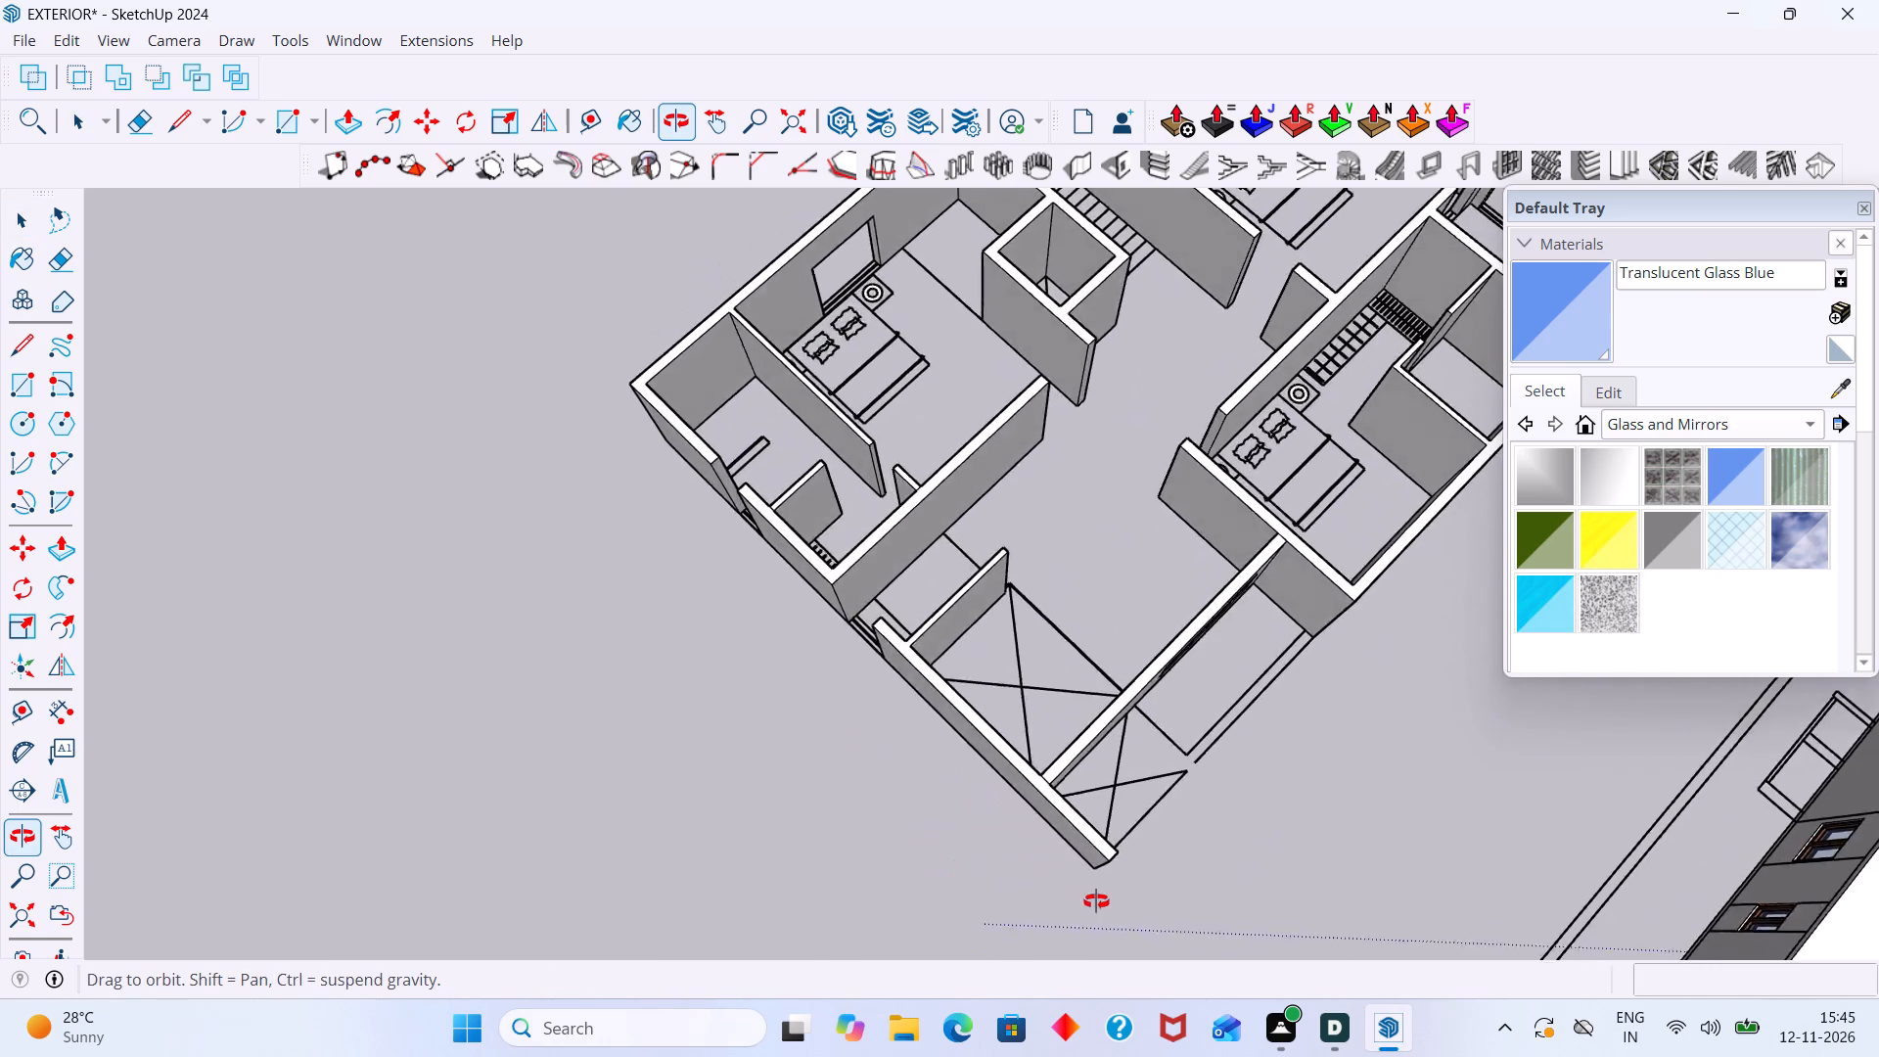
{"action": "middle_click_drag", "start_coordinate": [1096, 901], "coordinate": [886, 567]}
{"action": "scroll", "coordinate": [936, 497], "scroll_direction": "up", "scroll_amount": 8}
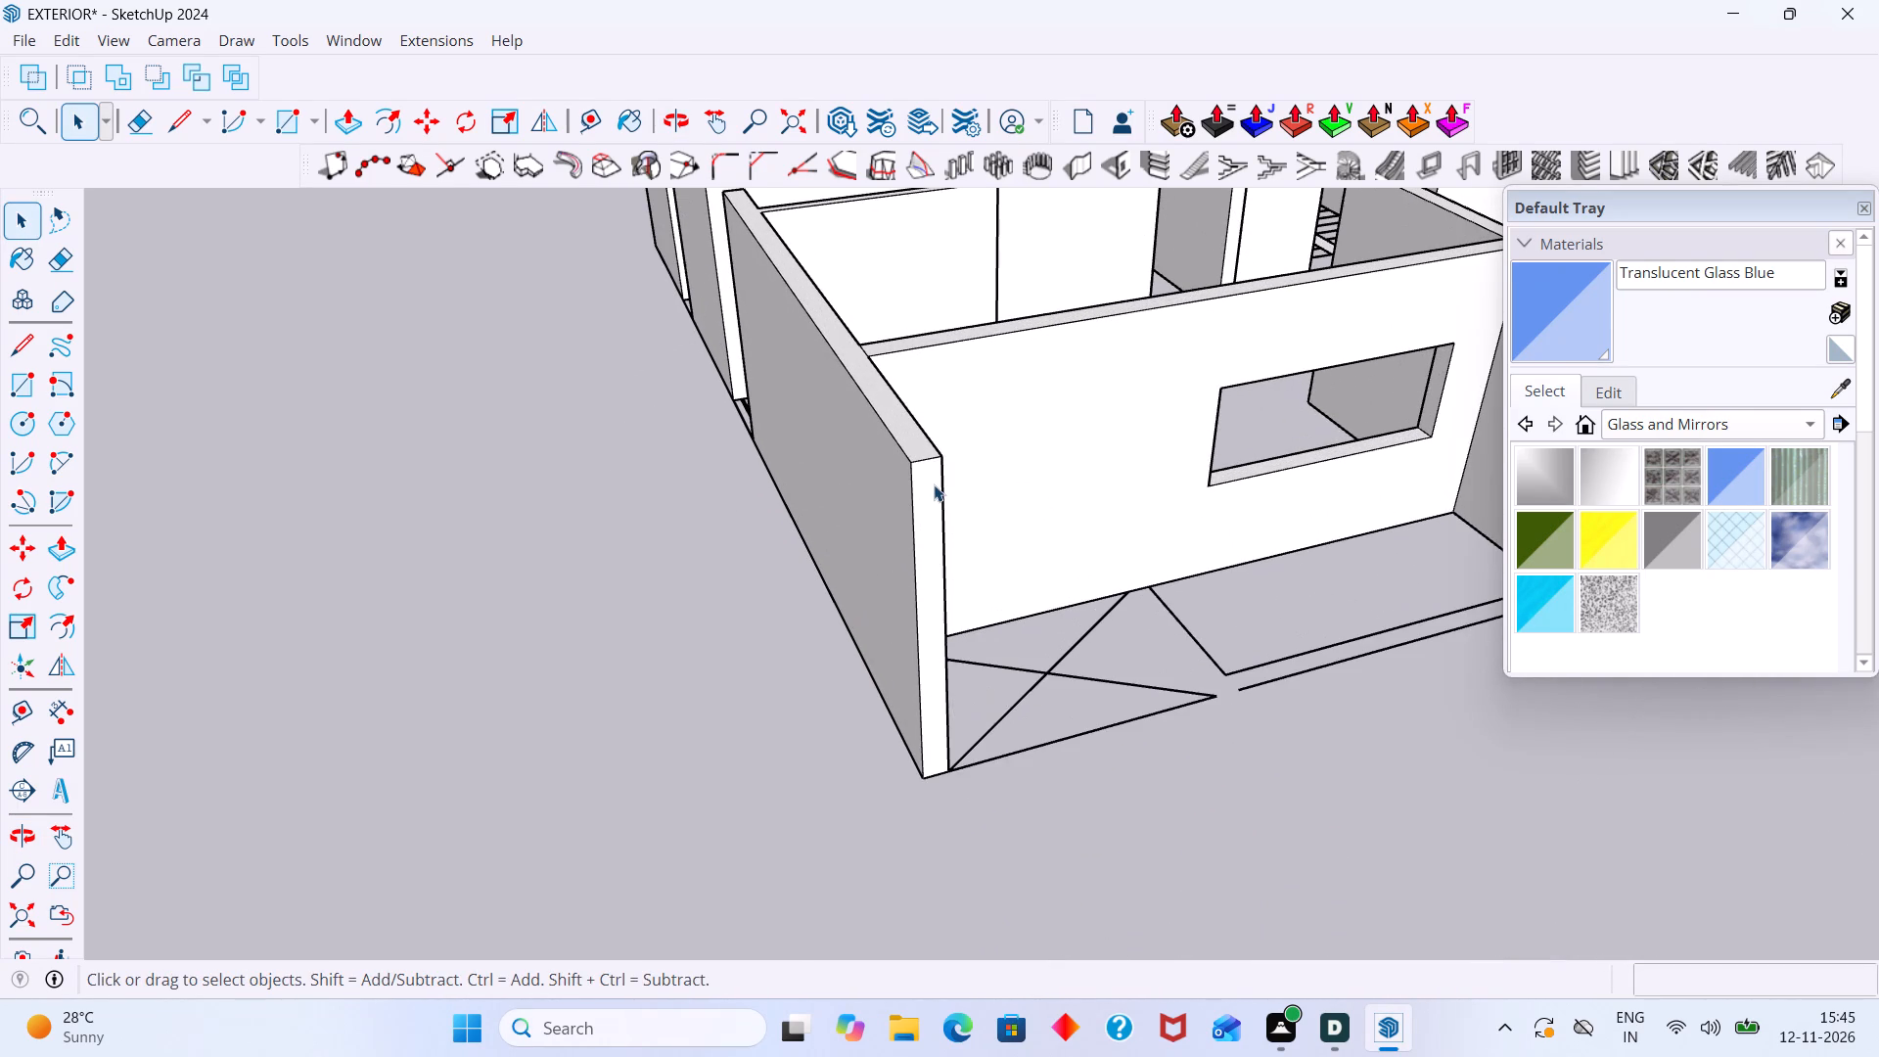
{"action": "left_click", "coordinate": [934, 484]}
{"action": "key", "text": "p"}
{"action": "left_click", "coordinate": [933, 484]}
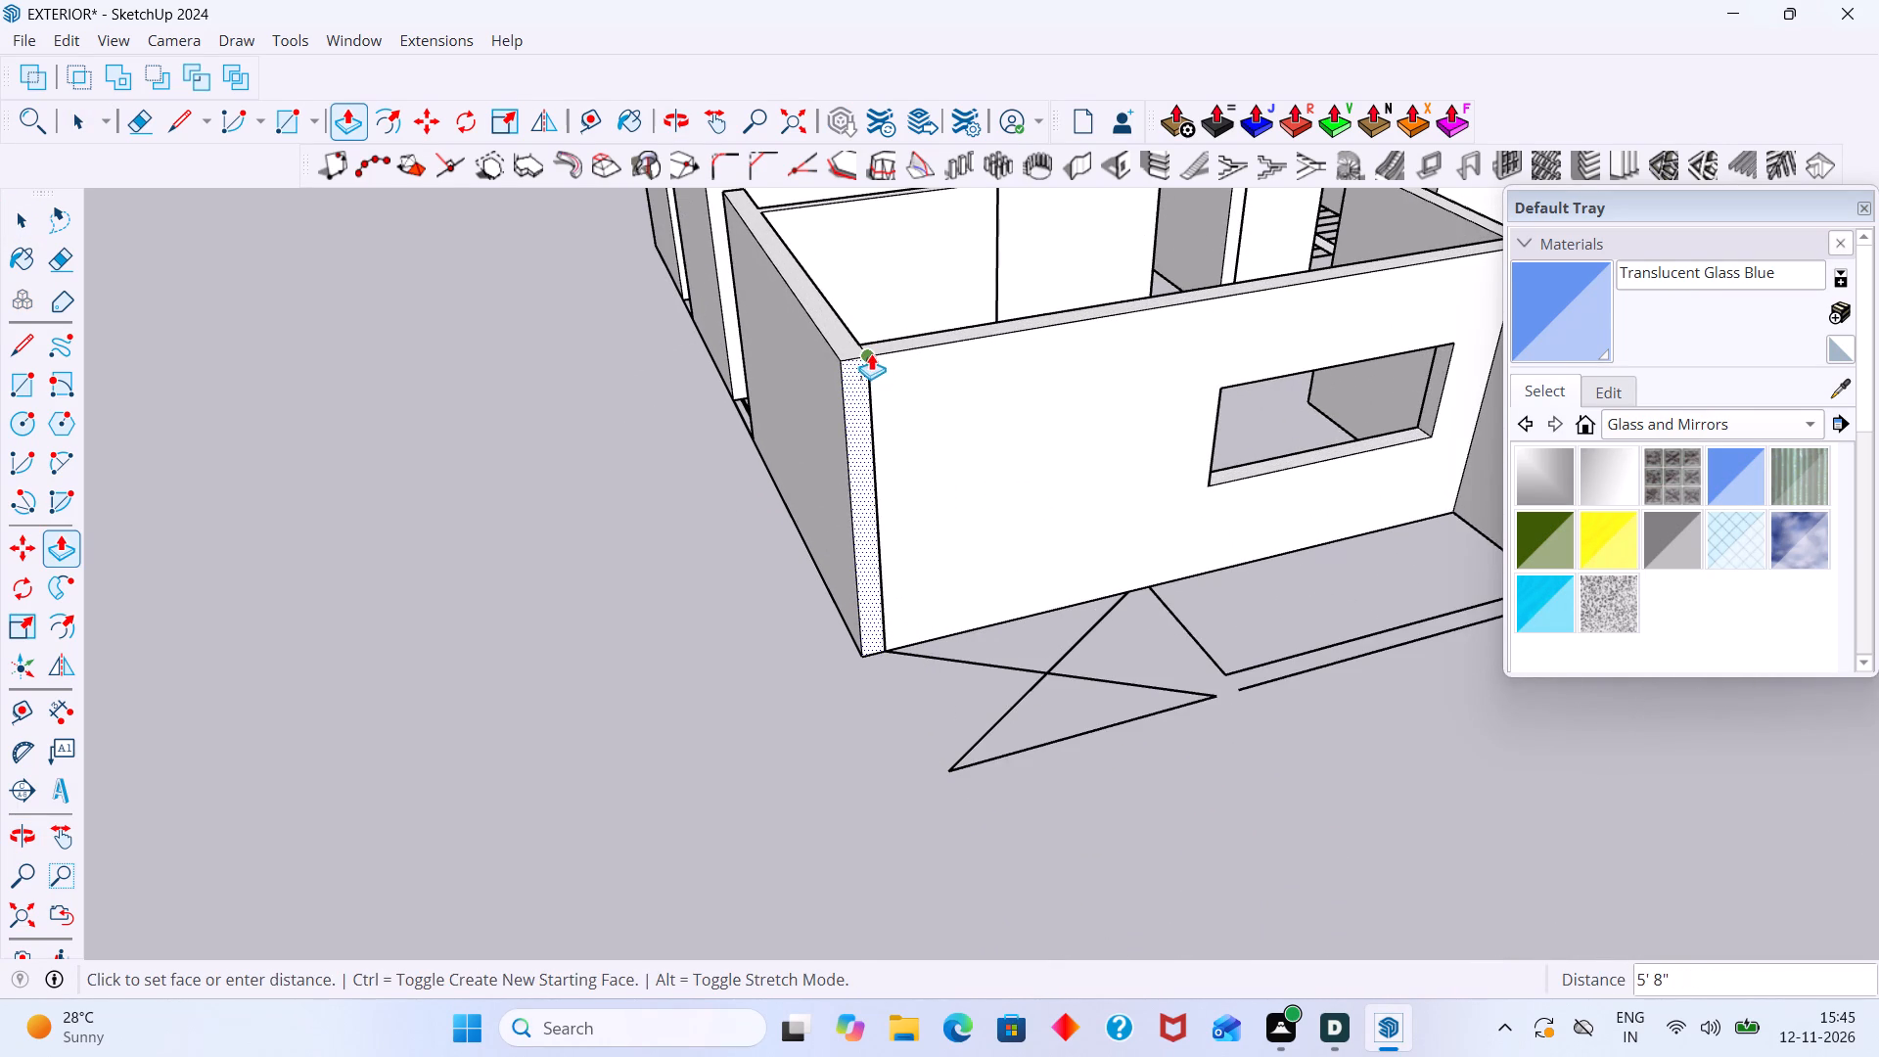
{"action": "left_click", "coordinate": [870, 351]}
{"action": "key", "text": "space"}
Erase the leftover vertical line and top seam at the corner where the side wall meets the windowed wall.
{"action": "left_click", "coordinate": [897, 770]}
{"action": "scroll", "coordinate": [845, 592], "scroll_direction": "up", "scroll_amount": 2}
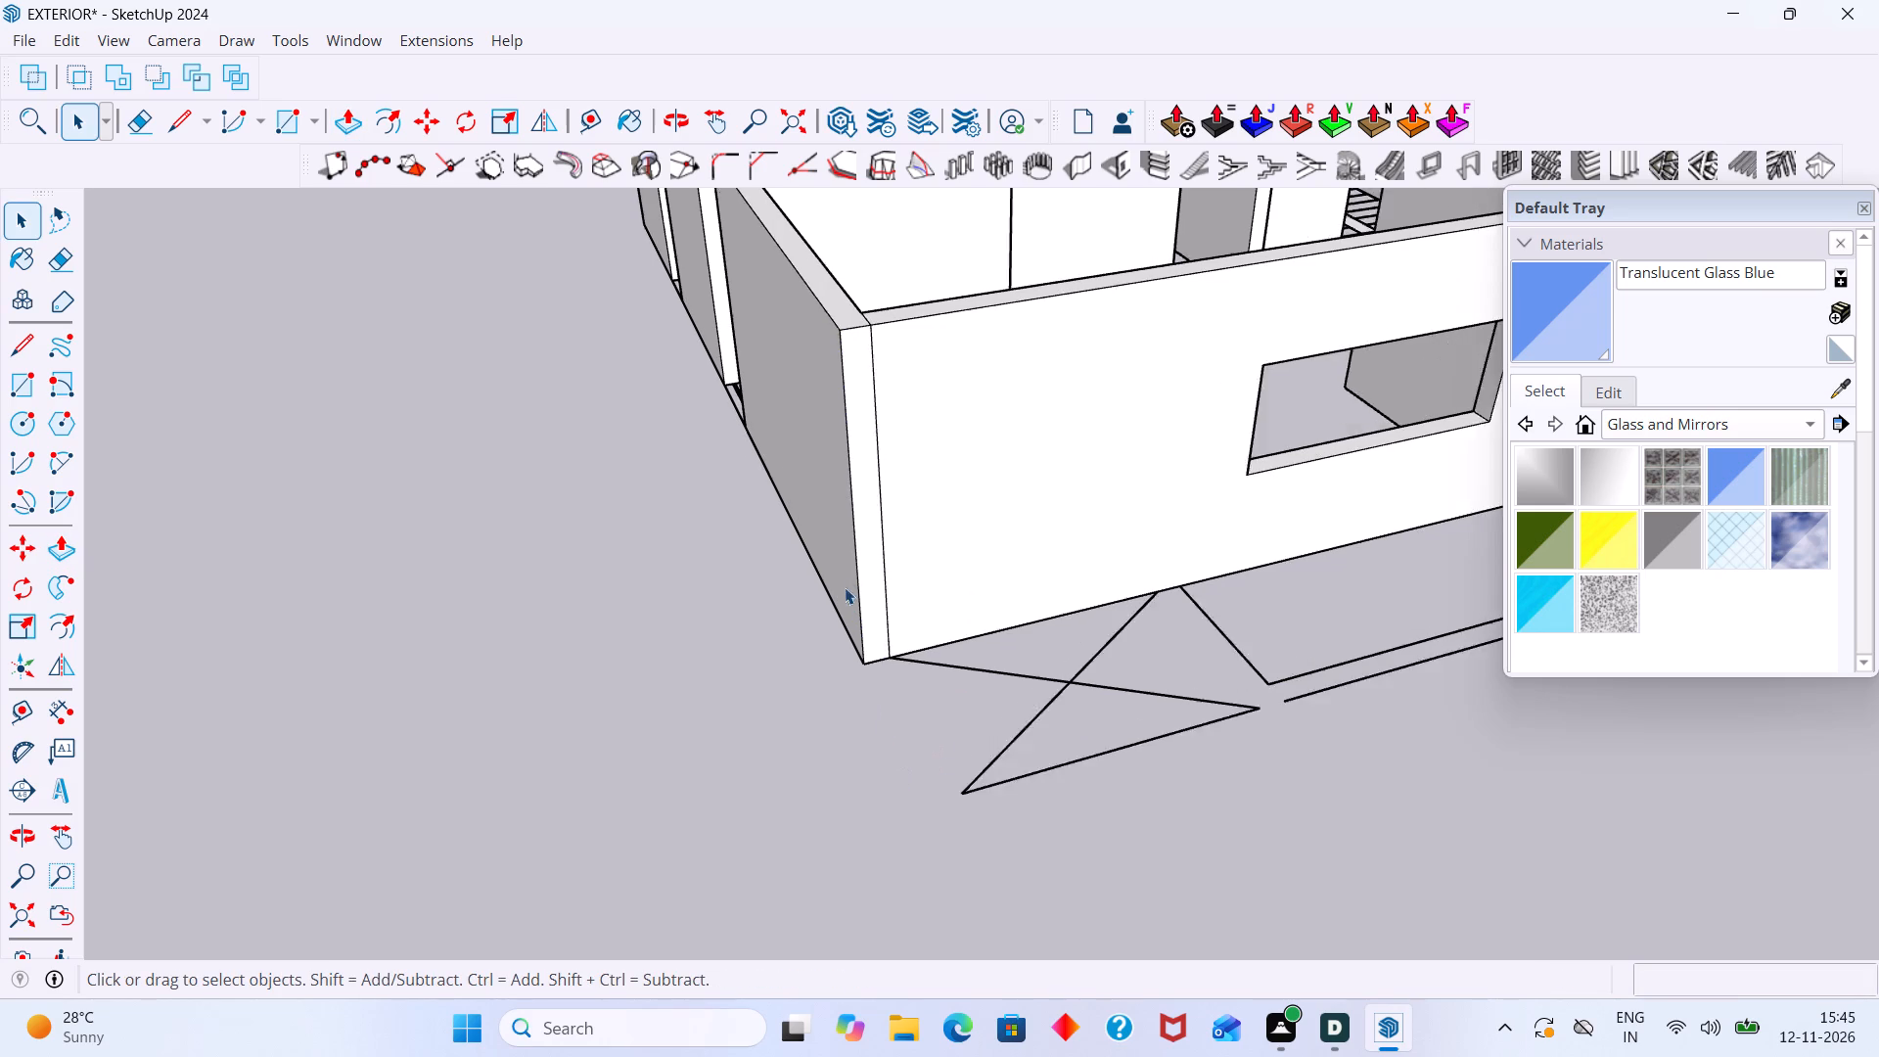
{"action": "scroll", "coordinate": [845, 587], "scroll_direction": "up", "scroll_amount": 2}
{"action": "key", "text": "e"}
{"action": "left_click_drag", "start_coordinate": [955, 541], "coordinate": [870, 570]}
{"action": "scroll", "coordinate": [917, 553], "scroll_direction": "down", "scroll_amount": 4}
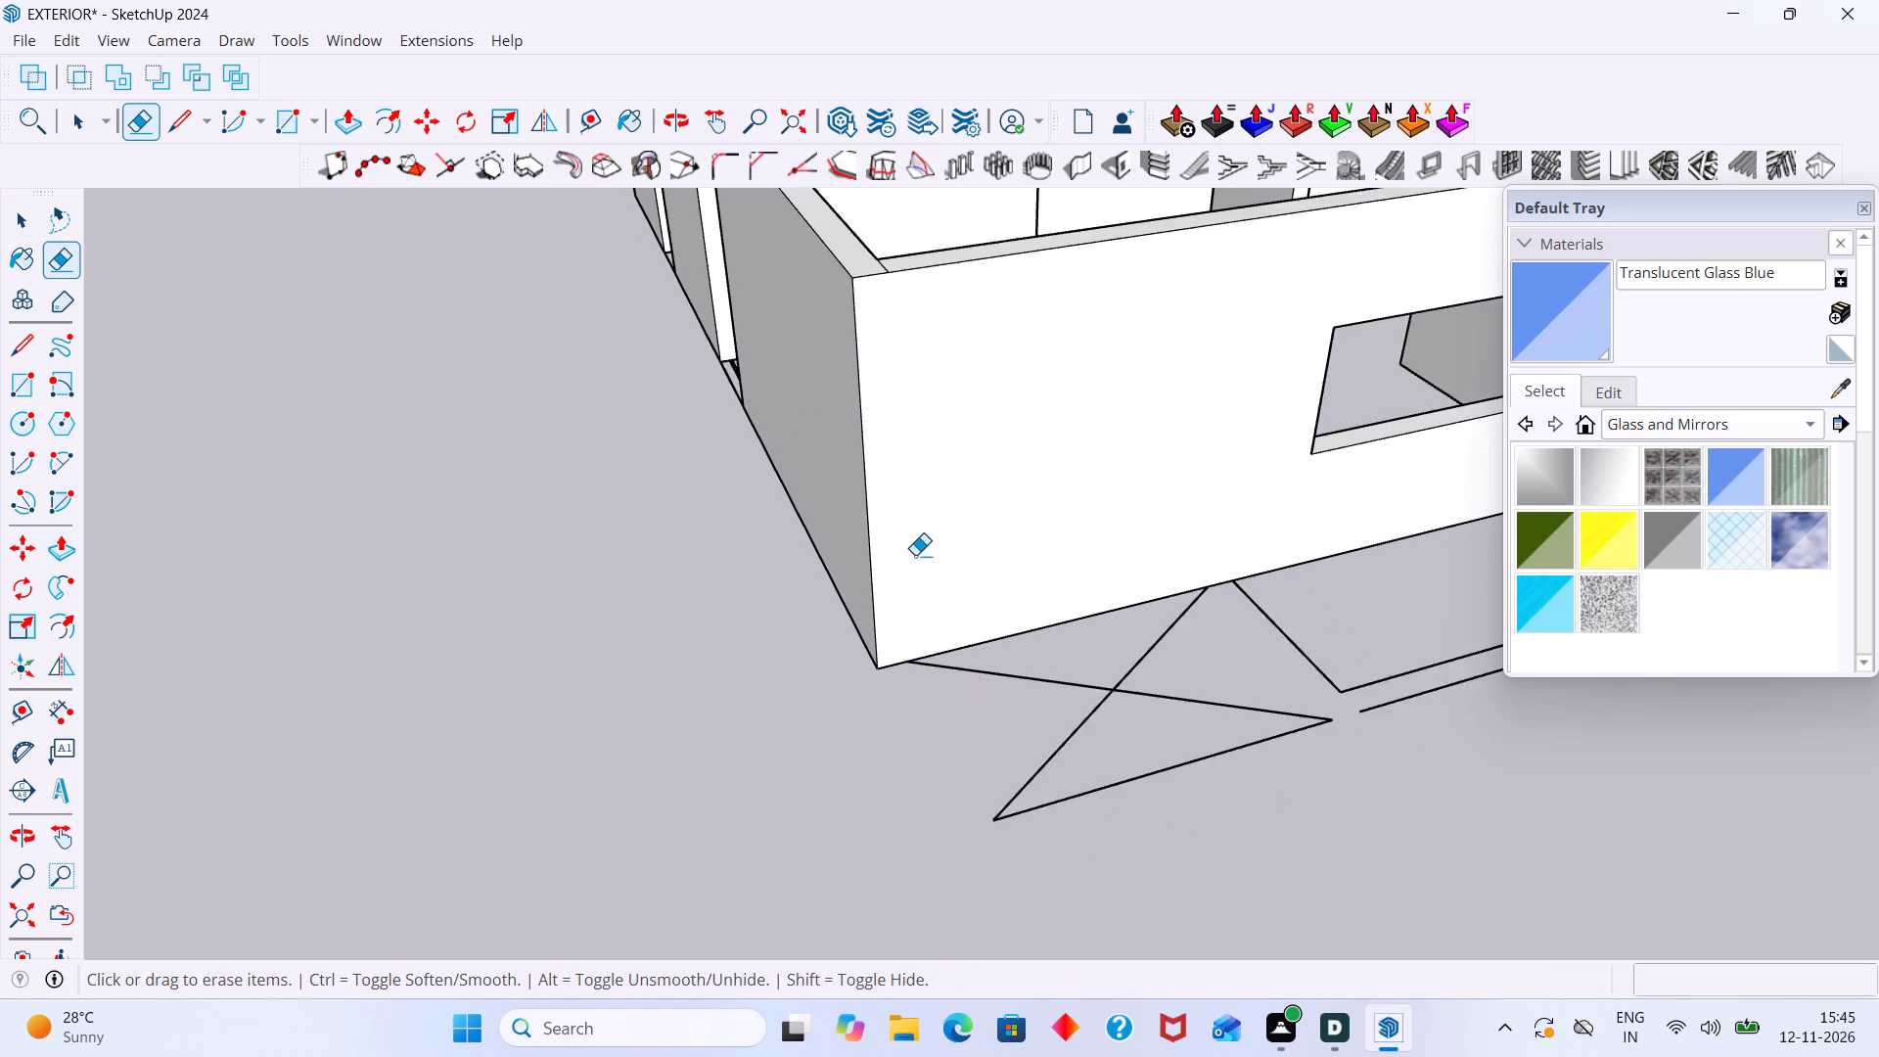
{"action": "middle_click_drag", "start_coordinate": [901, 578], "coordinate": [879, 695]}
{"action": "scroll", "coordinate": [867, 600], "scroll_direction": "up", "scroll_amount": 12}
{"action": "left_click_drag", "start_coordinate": [852, 572], "coordinate": [803, 572]}
{"action": "scroll", "coordinate": [828, 574], "scroll_direction": "down", "scroll_amount": 3}
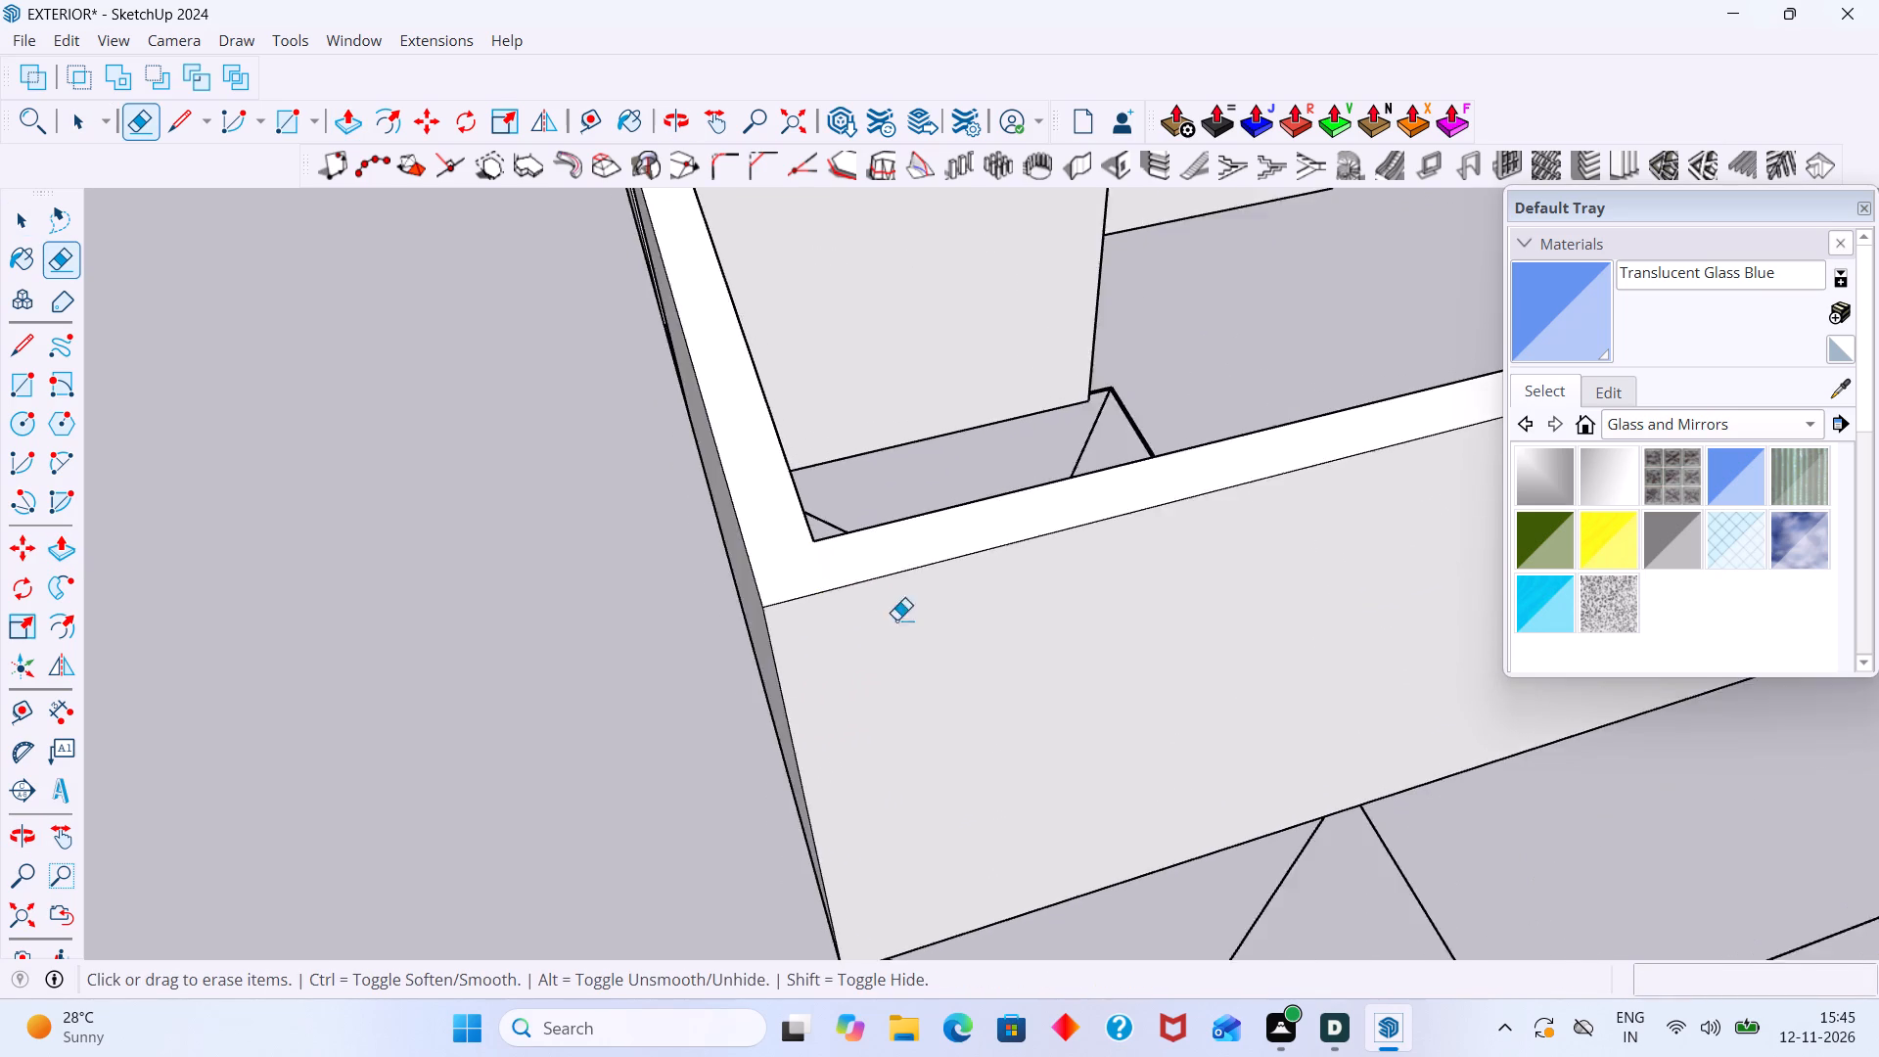
Erase the two leftover vertical lines on the end face of the T-shaped wall pier beside the sliding door opening.
{"action": "scroll", "coordinate": [896, 620], "scroll_direction": "down", "scroll_amount": 20}
{"action": "scroll", "coordinate": [896, 620], "scroll_direction": "down", "scroll_amount": 3}
{"action": "middle_click_drag", "start_coordinate": [1215, 690], "coordinate": [1325, 696]}
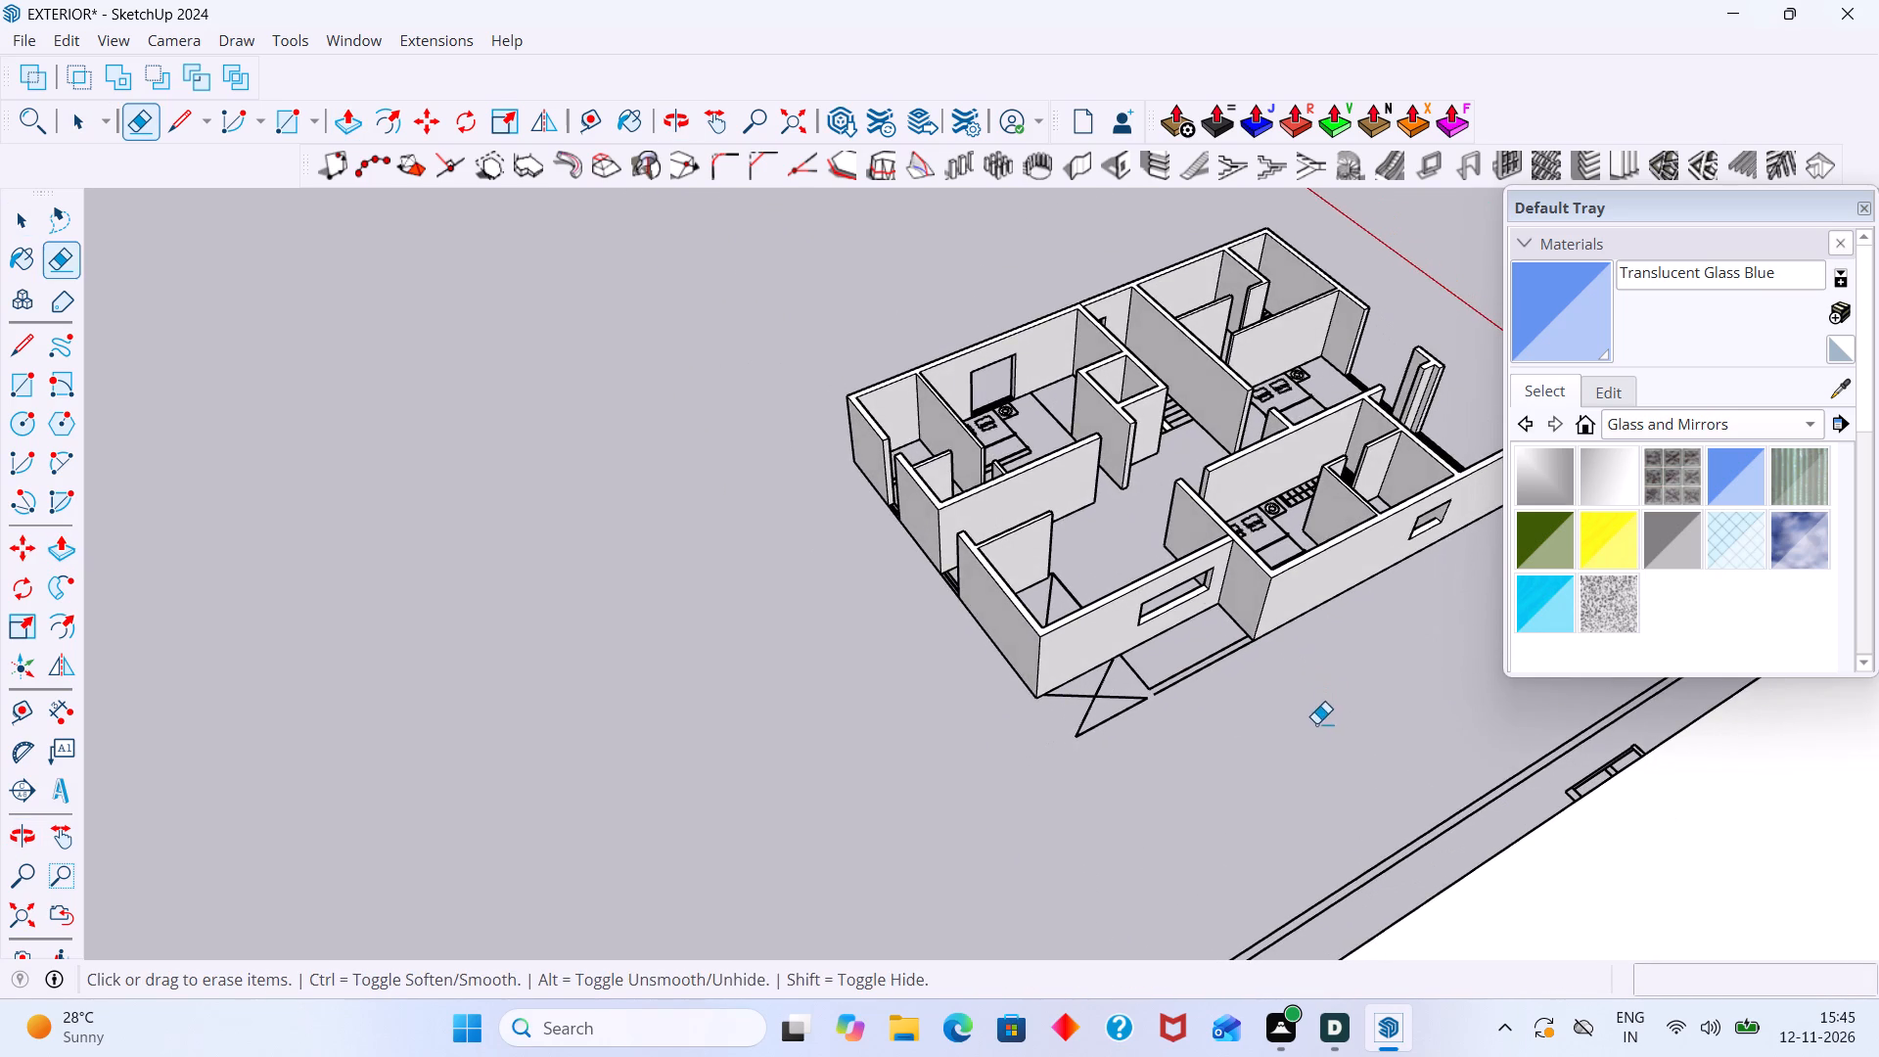
{"action": "middle_click_drag", "start_coordinate": [1313, 716], "coordinate": [1033, 759], "text": "shift"}
{"action": "middle_click_drag", "start_coordinate": [1197, 440], "coordinate": [1037, 689], "text": "shift"}
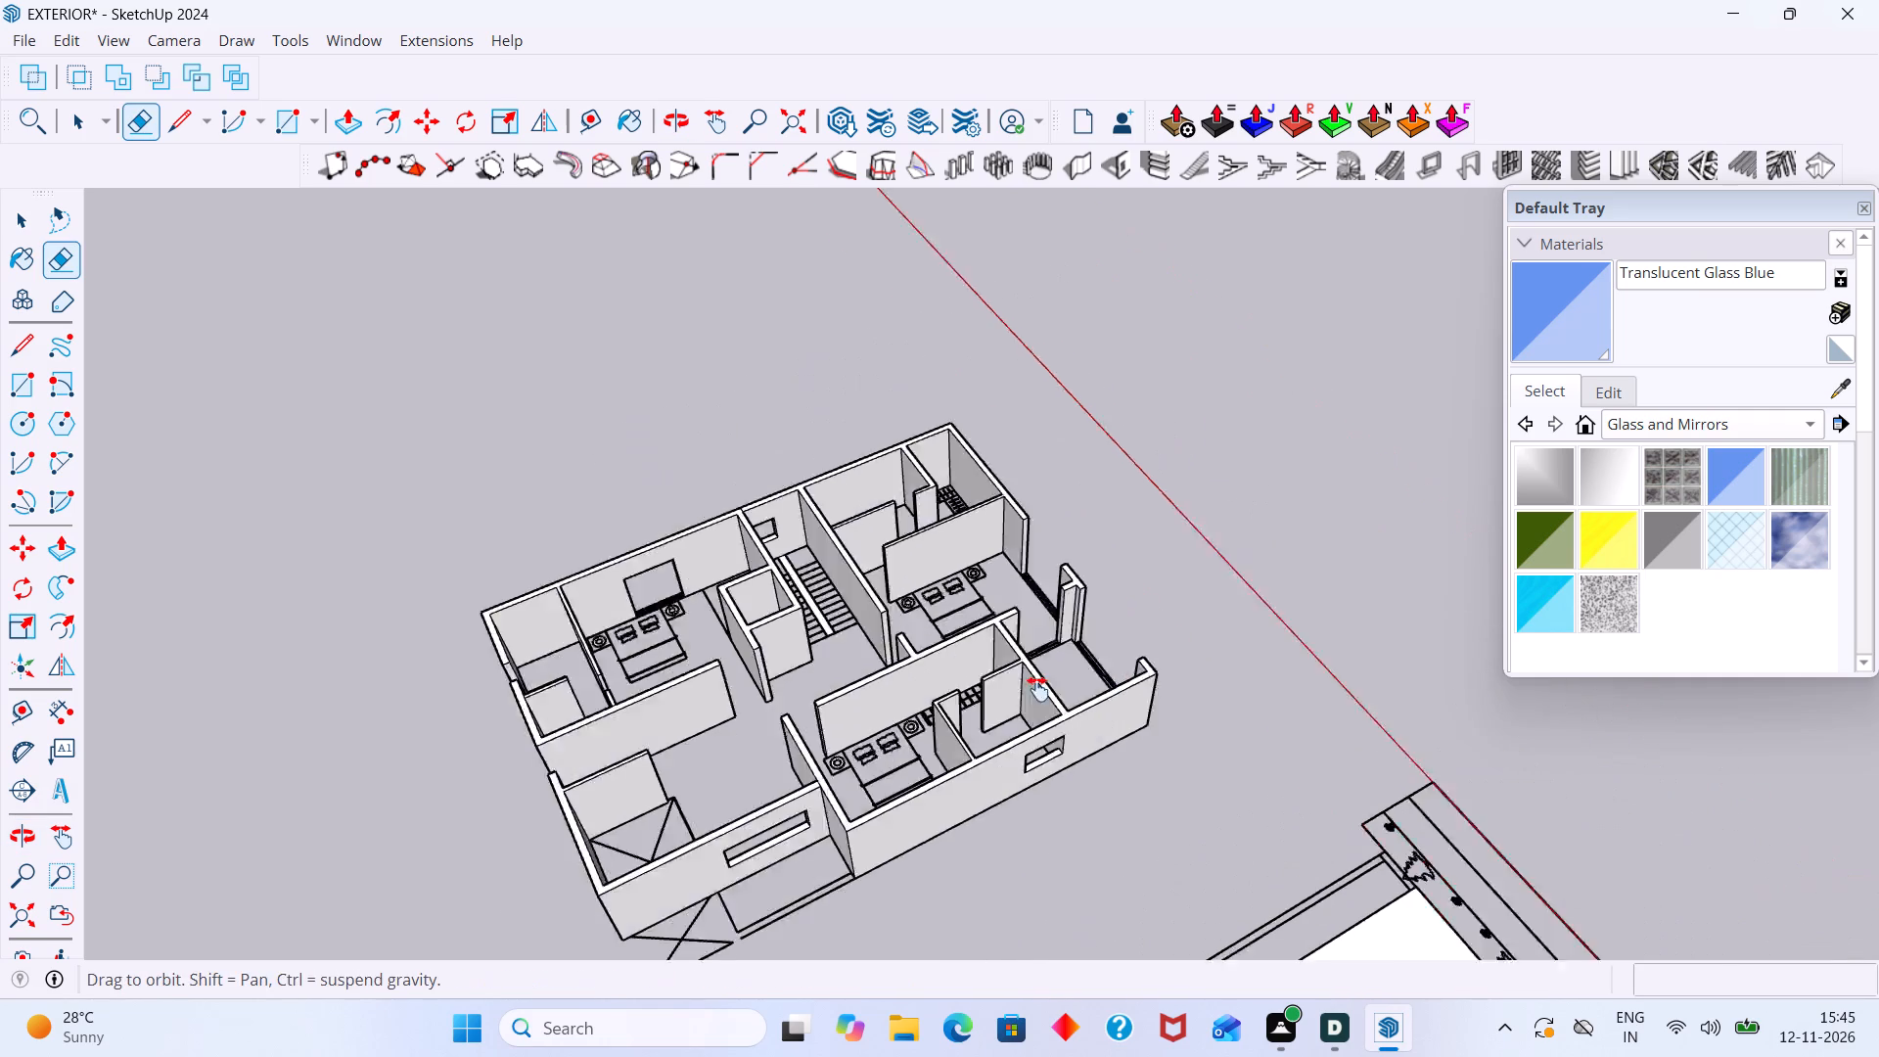
{"action": "middle_click_drag", "start_coordinate": [1037, 689], "coordinate": [1030, 699], "text": "shift"}
{"action": "scroll", "coordinate": [1021, 692], "scroll_direction": "up", "scroll_amount": 20}
{"action": "scroll", "coordinate": [1053, 741], "scroll_direction": "down", "scroll_amount": 9}
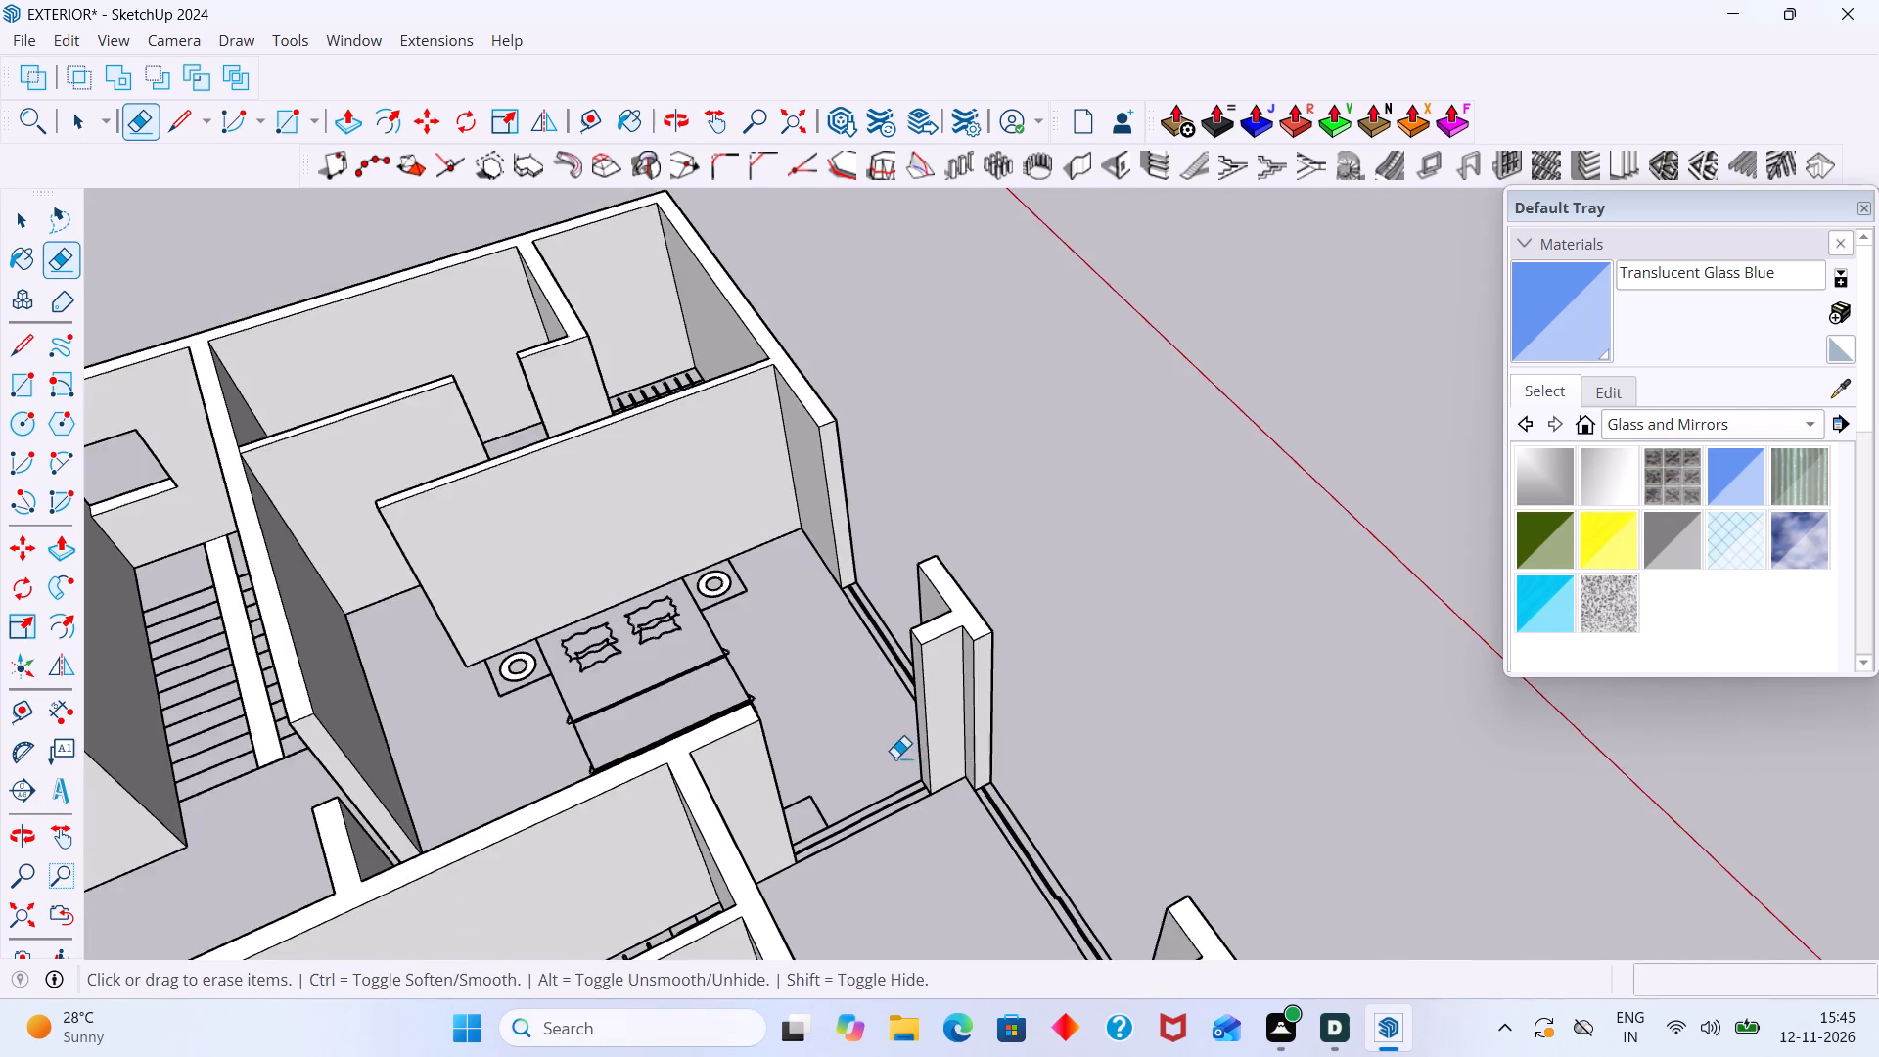
{"action": "middle_click_drag", "start_coordinate": [918, 755], "coordinate": [1416, 823]}
{"action": "scroll", "coordinate": [1273, 778], "scroll_direction": "down", "scroll_amount": 2}
{"action": "middle_click_drag", "start_coordinate": [1244, 820], "coordinate": [1511, 794]}
{"action": "scroll", "coordinate": [1212, 692], "scroll_direction": "up", "scroll_amount": 4}
{"action": "middle_click_drag", "start_coordinate": [1150, 636], "coordinate": [1537, 630]}
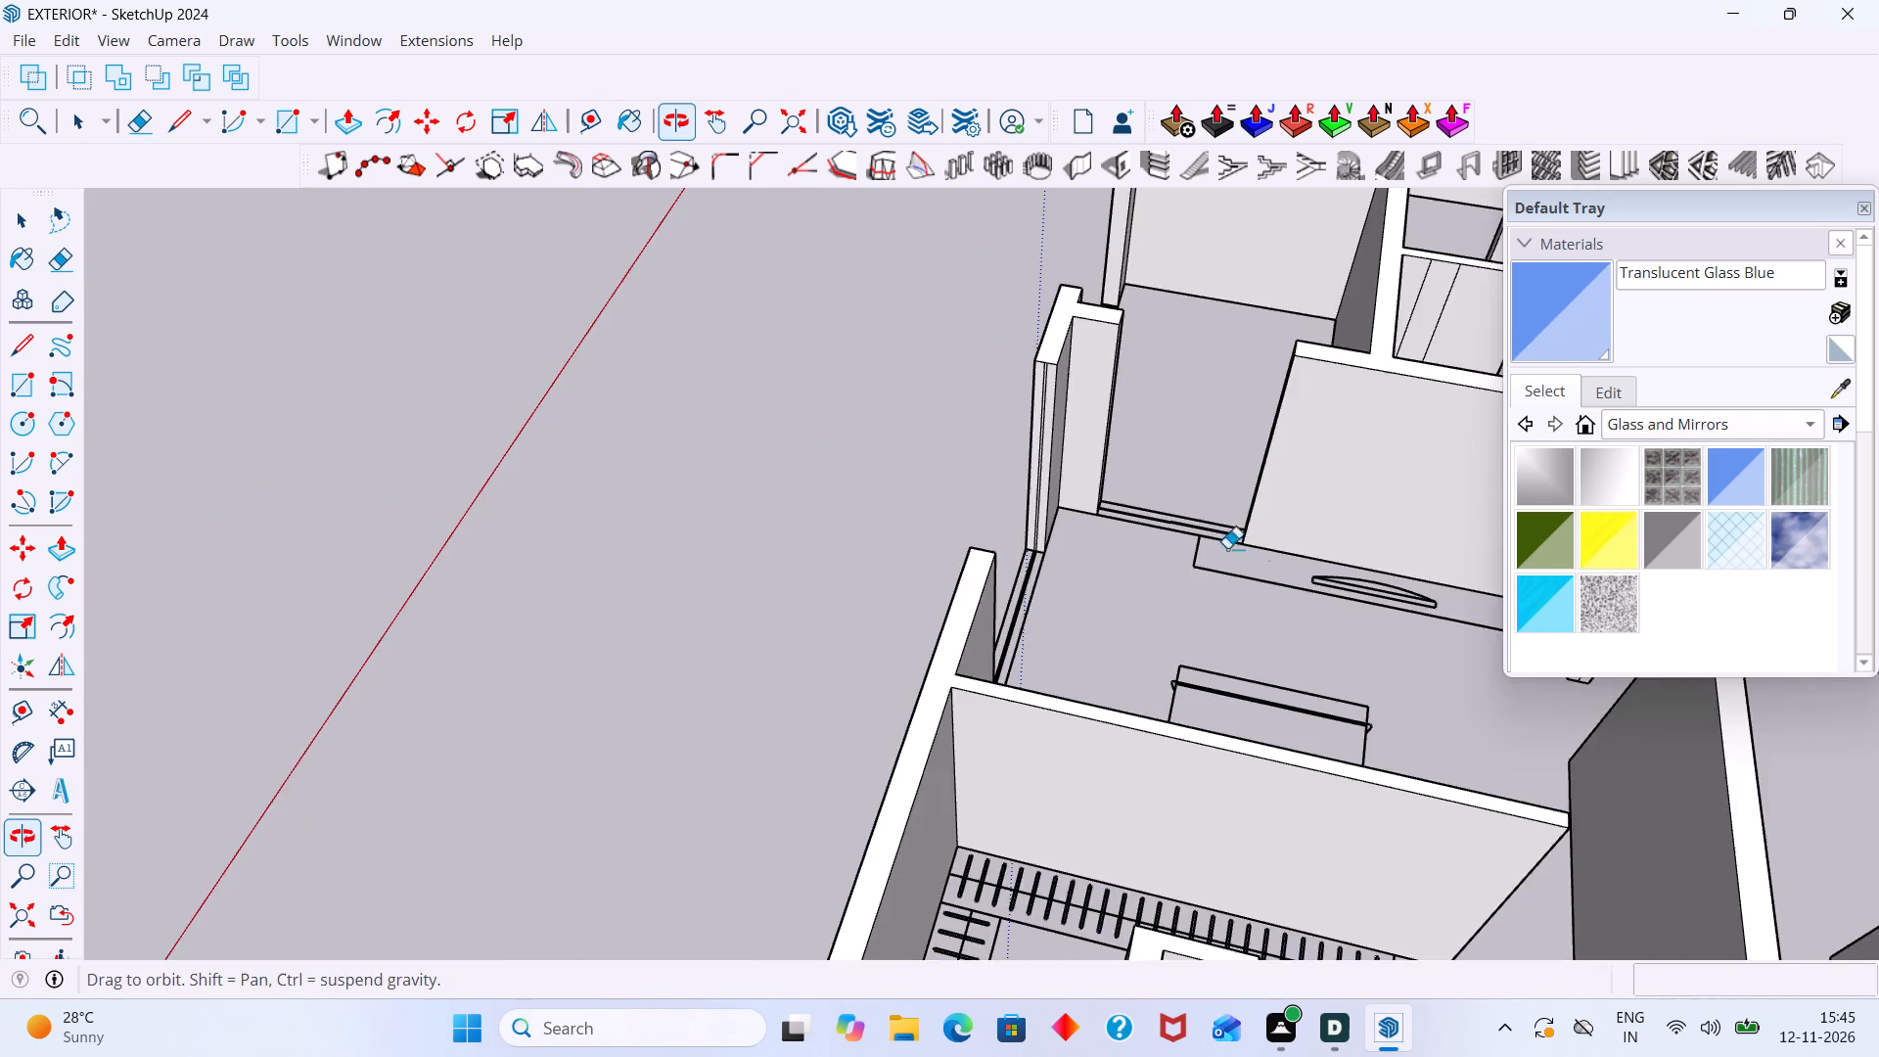
{"action": "scroll", "coordinate": [1167, 507], "scroll_direction": "up", "scroll_amount": 15}
{"action": "left_click_drag", "start_coordinate": [1007, 464], "coordinate": [982, 454]}
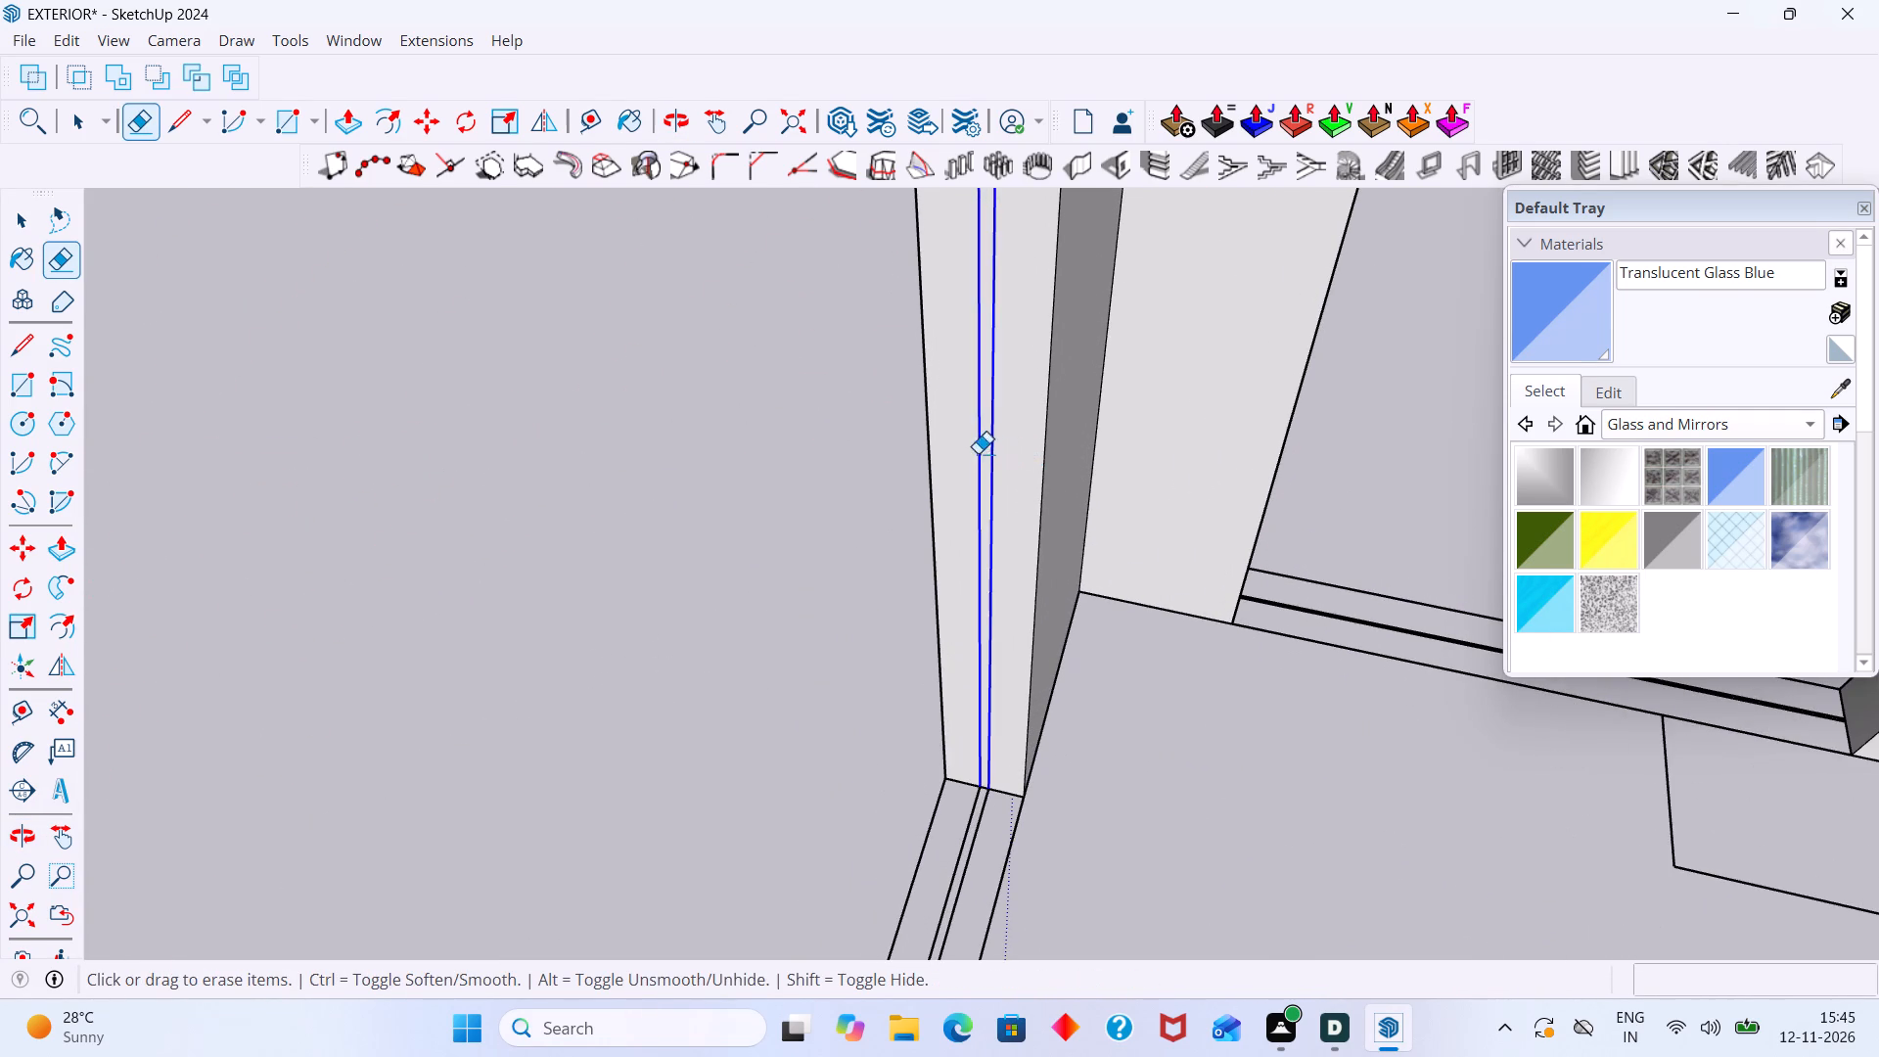
{"action": "scroll", "coordinate": [978, 451], "scroll_direction": "down", "scroll_amount": 18}
Draw a 3' high rectangle at the top of the bedroom wall's end face and extrude it across the door opening to the T-shaped pier as a header.
{"action": "middle_click_drag", "start_coordinate": [1078, 563], "coordinate": [612, 726]}
{"action": "middle_click_drag", "start_coordinate": [902, 624], "coordinate": [627, 709]}
{"action": "middle_click_drag", "start_coordinate": [1005, 507], "coordinate": [726, 467]}
{"action": "scroll", "coordinate": [967, 444], "scroll_direction": "down", "scroll_amount": 6}
{"action": "middle_click_drag", "start_coordinate": [1007, 520], "coordinate": [1212, 429]}
{"action": "scroll", "coordinate": [1093, 490], "scroll_direction": "down", "scroll_amount": 5}
{"action": "middle_click_drag", "start_coordinate": [957, 554], "coordinate": [1062, 499]}
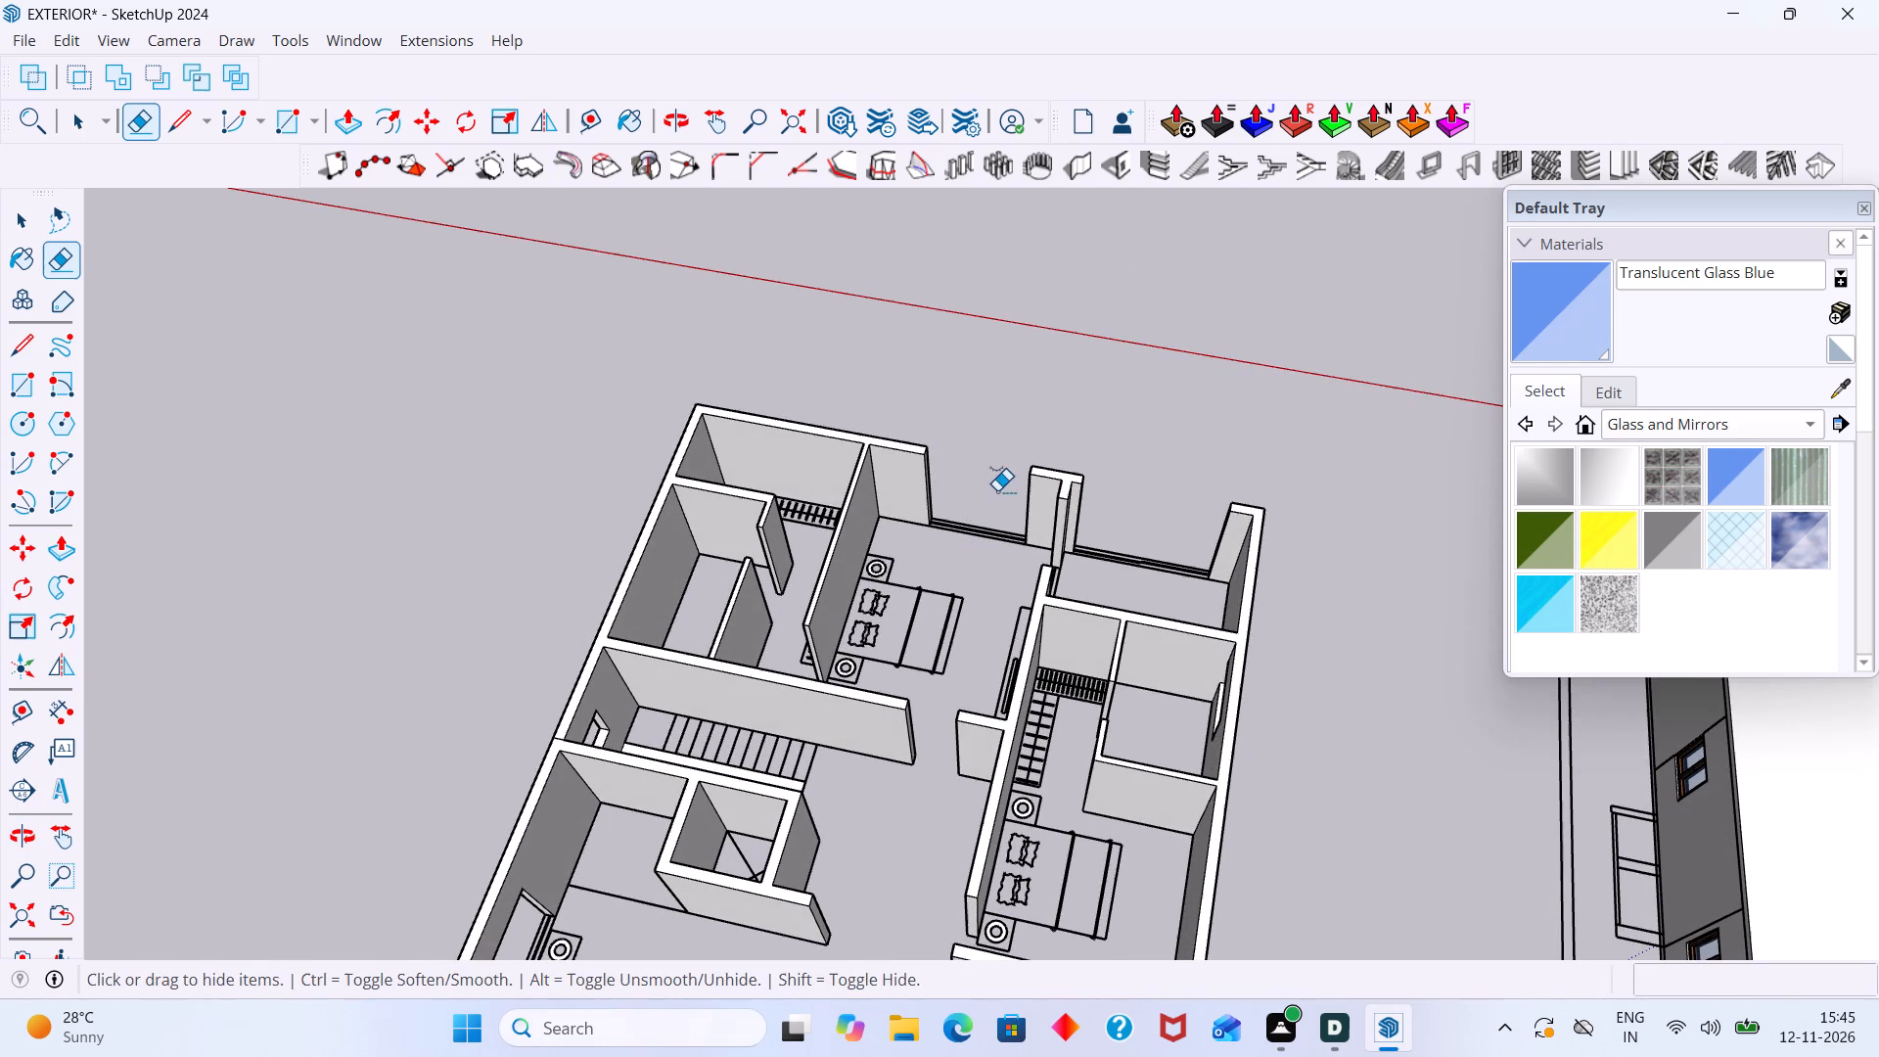
{"action": "left_click", "coordinate": [997, 490]}
{"action": "key", "text": "space"}
{"action": "scroll", "coordinate": [964, 531], "scroll_direction": "up", "scroll_amount": 10}
{"action": "middle_click_drag", "start_coordinate": [959, 490], "coordinate": [811, 508]}
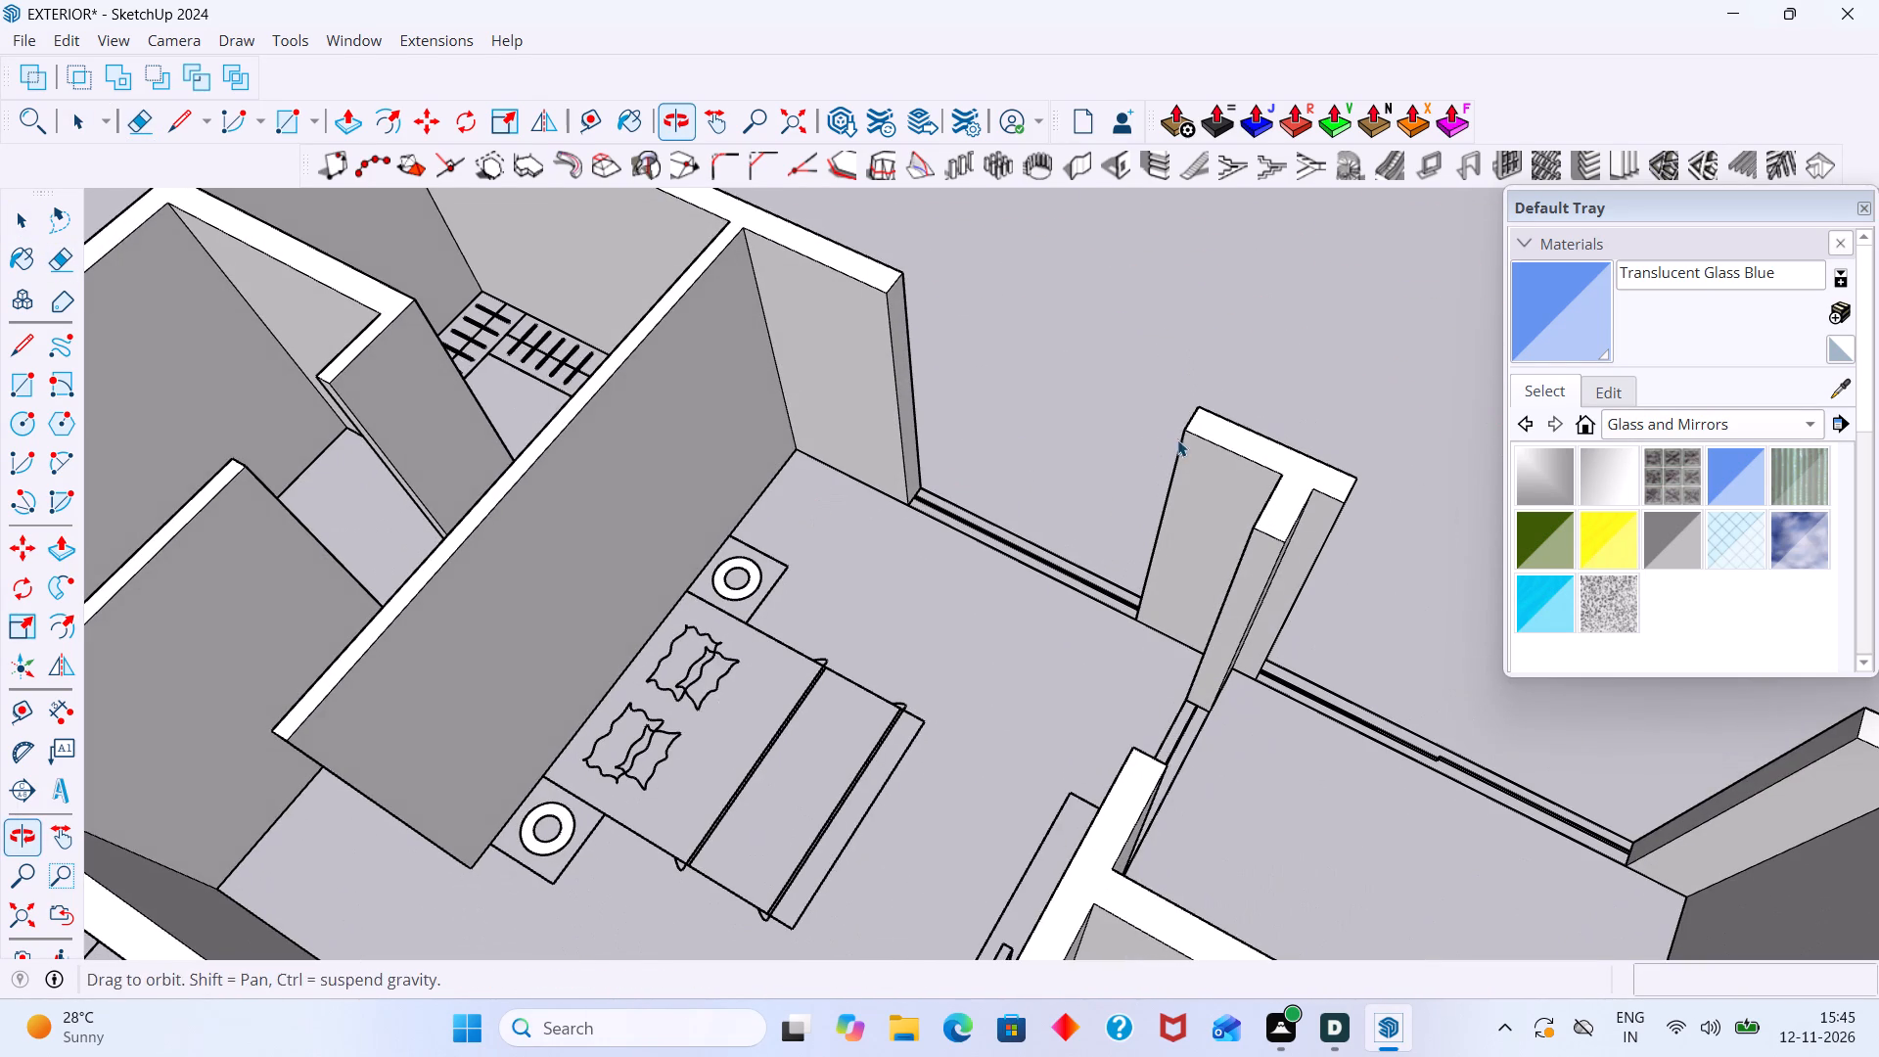
{"action": "middle_click_drag", "start_coordinate": [1010, 380], "coordinate": [883, 344]}
{"action": "scroll", "coordinate": [919, 325], "scroll_direction": "up", "scroll_amount": 7}
{"action": "left_click", "coordinate": [914, 243]}
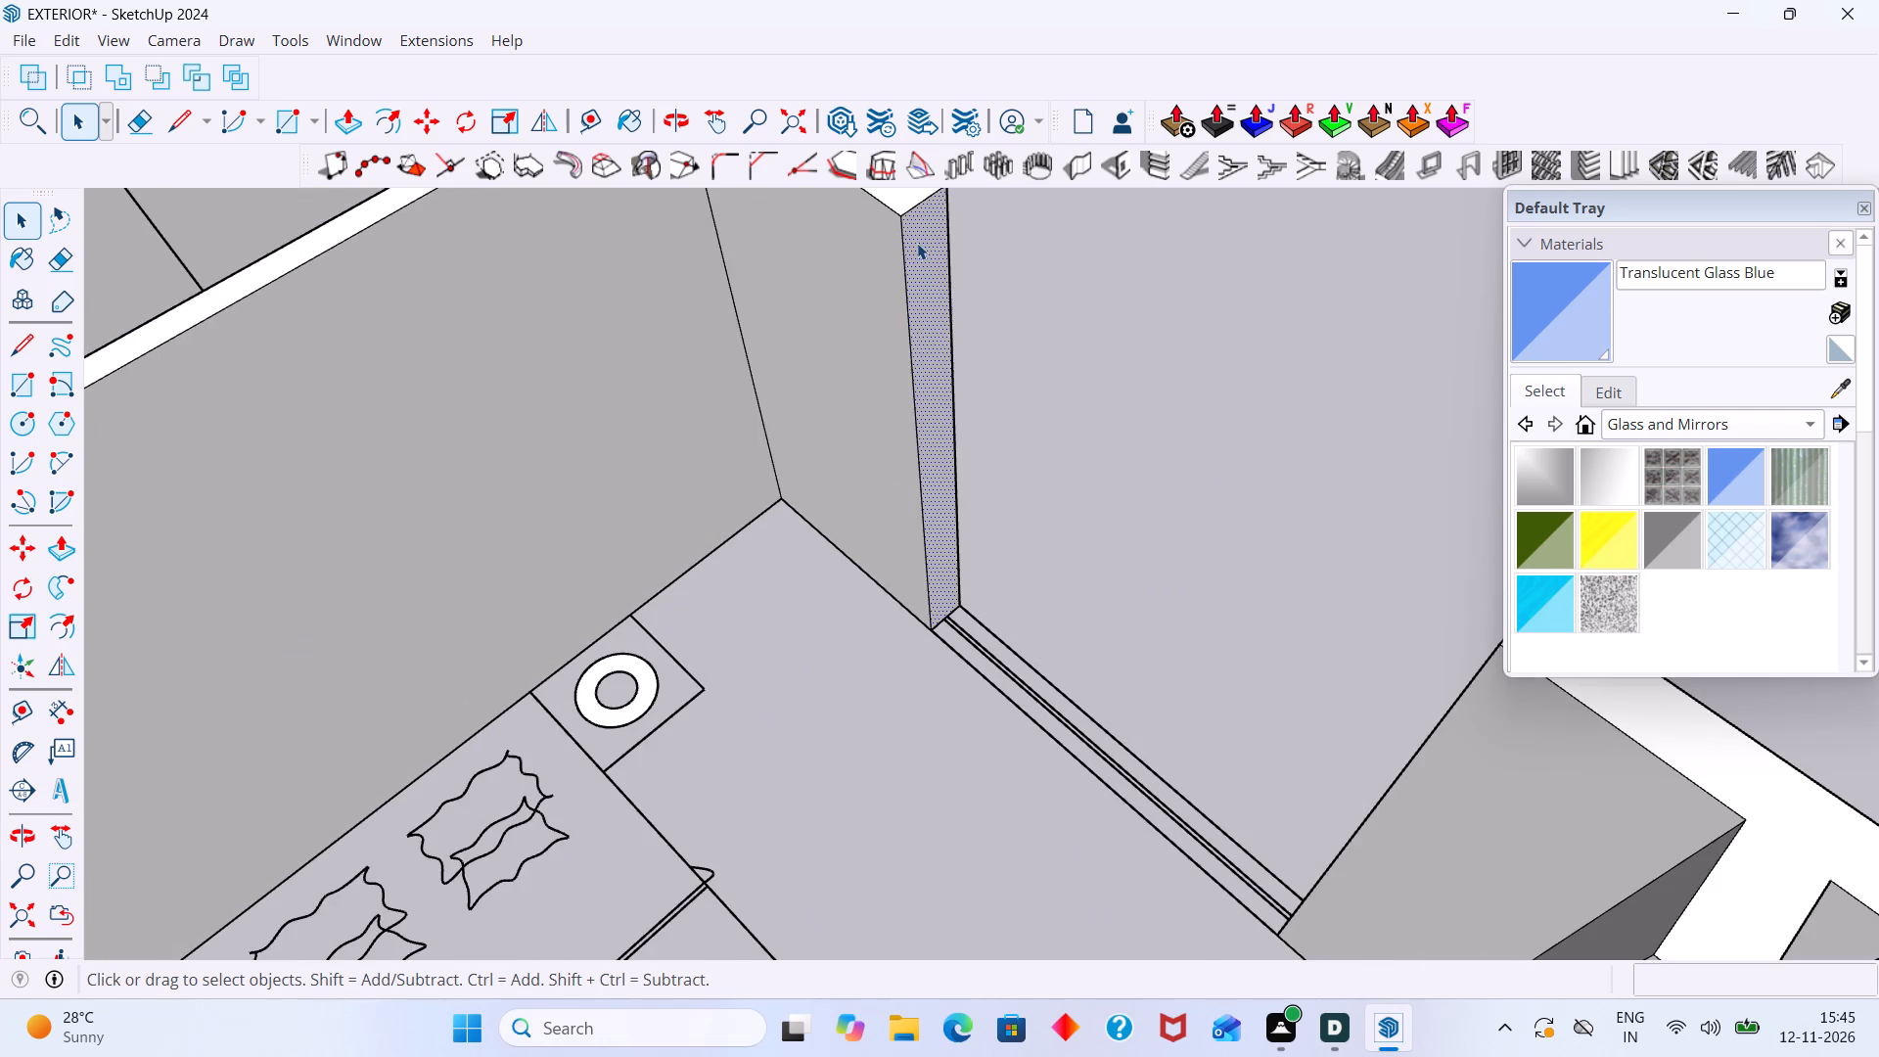
{"action": "scroll", "coordinate": [924, 246], "scroll_direction": "up", "scroll_amount": 3}
{"action": "key", "text": "r"}
{"action": "scroll", "coordinate": [929, 253], "scroll_direction": "down", "scroll_amount": 4}
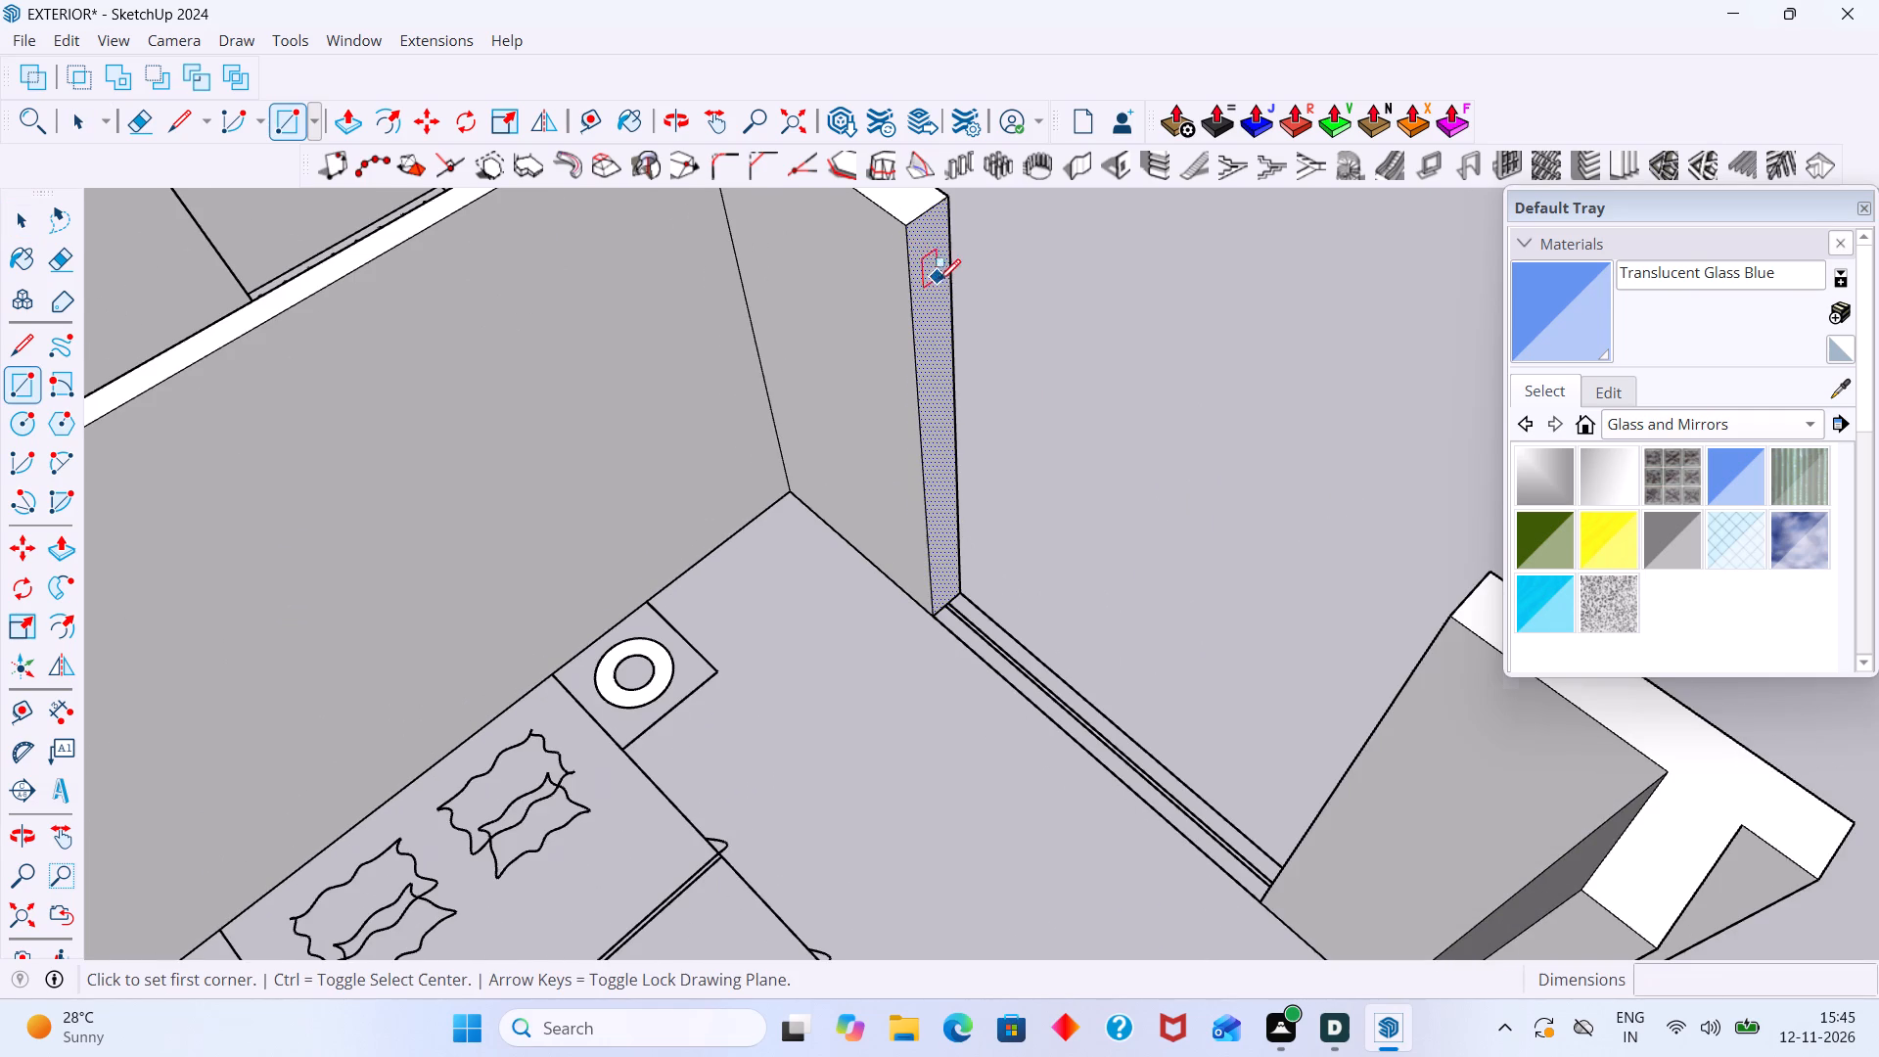
{"action": "left_click", "coordinate": [918, 227]}
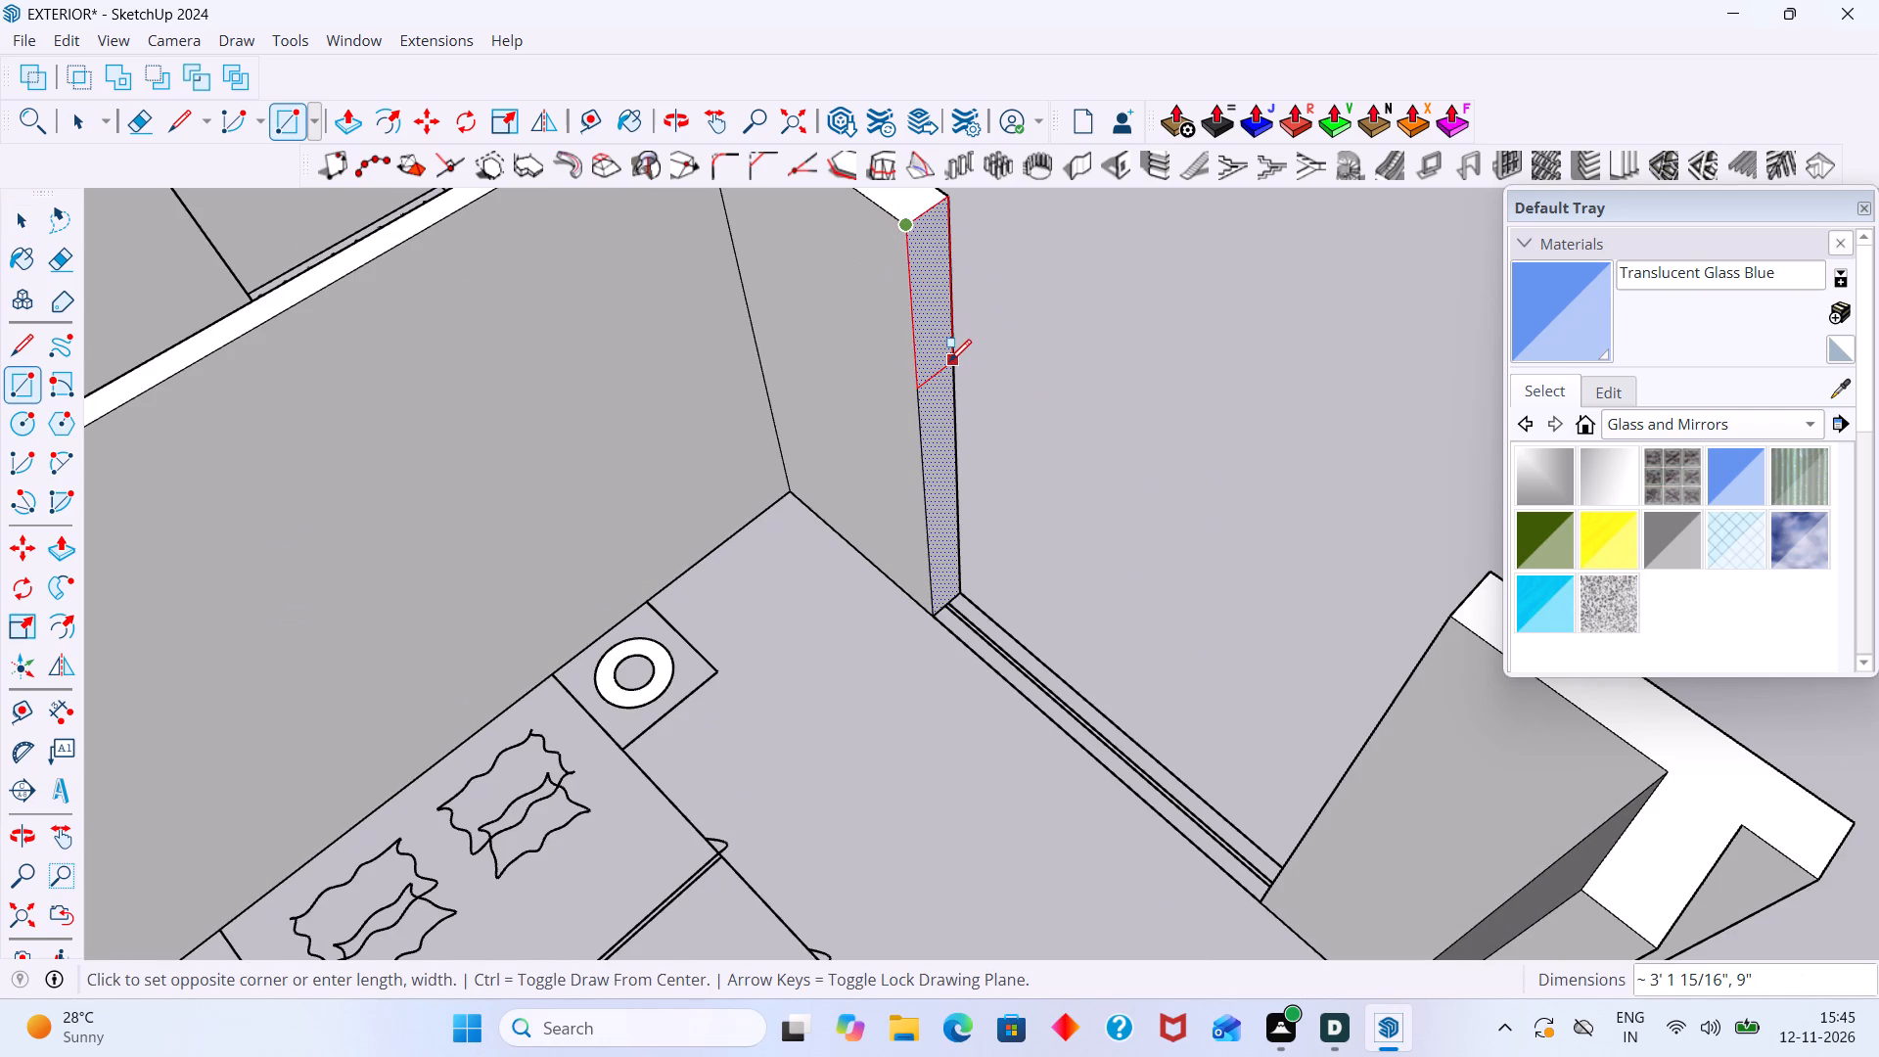
{"action": "type", "text": "3'"}
{"action": "key", "text": "Return"}
{"action": "key", "text": "p"}
{"action": "left_click", "coordinate": [950, 326]}
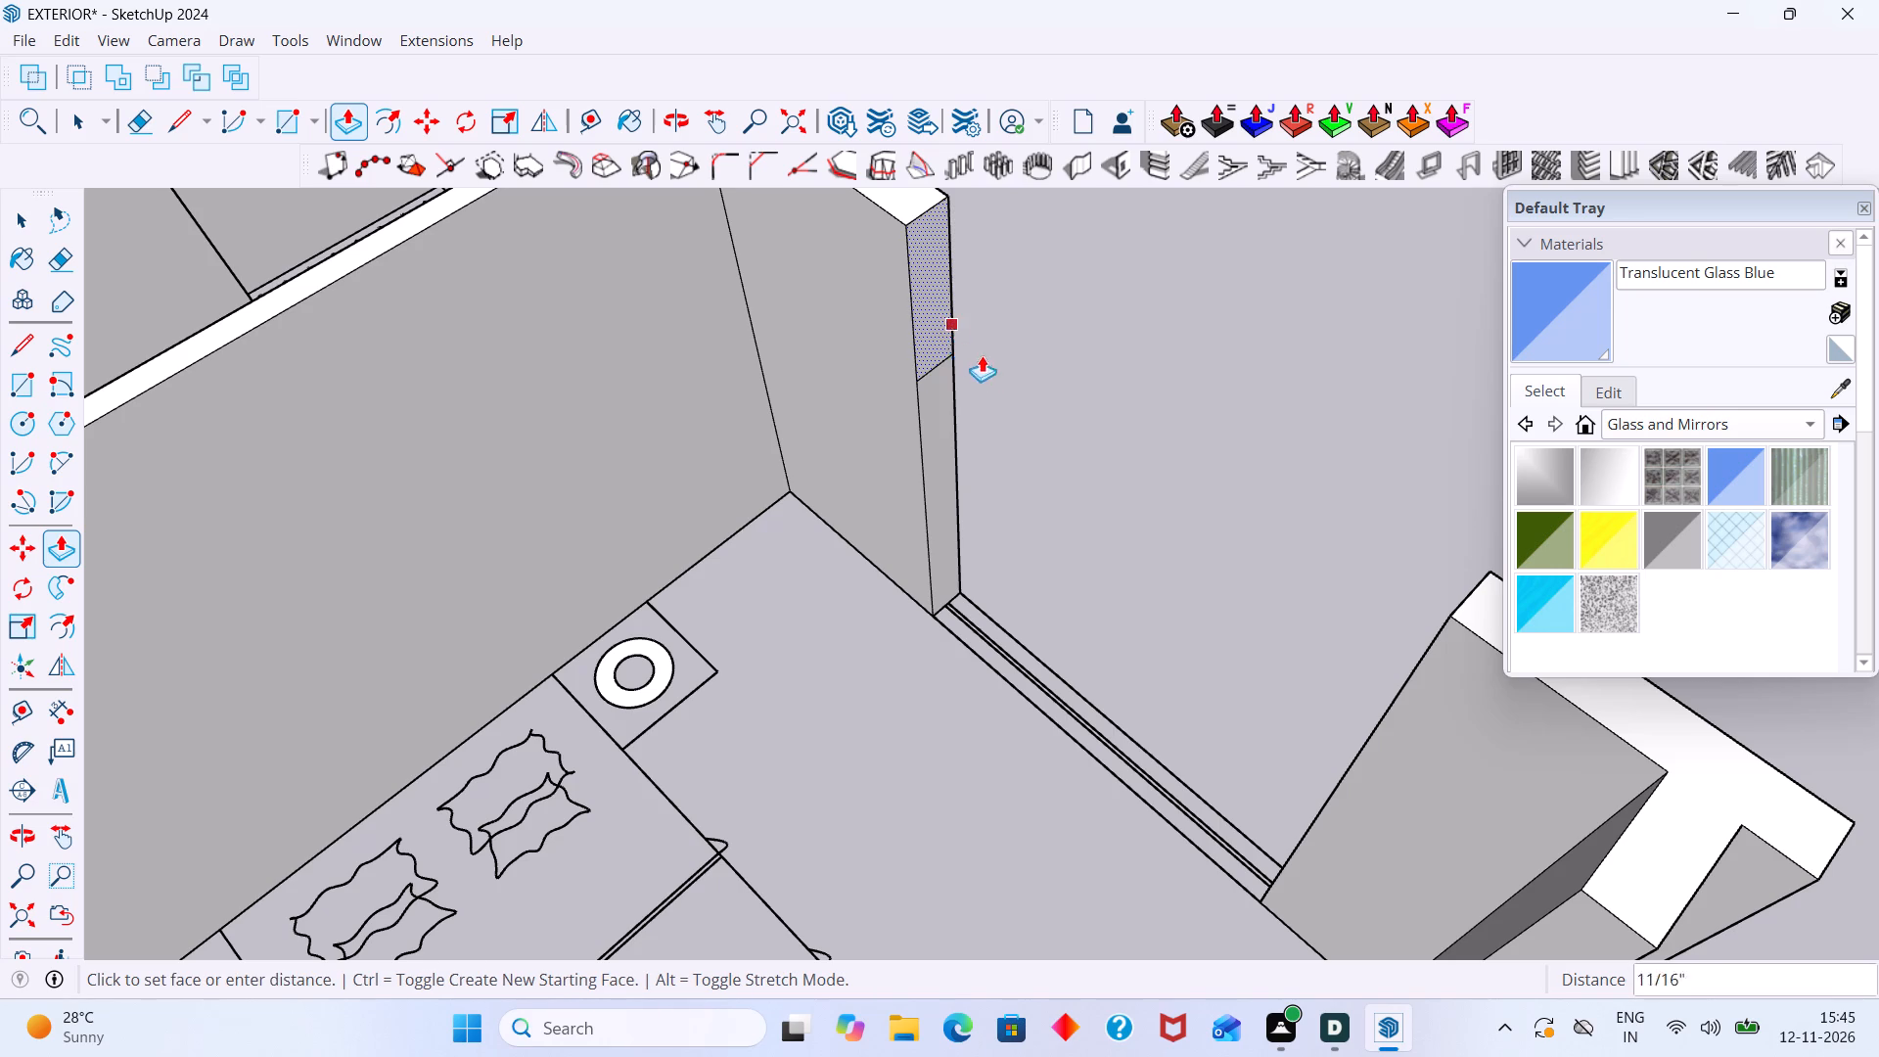
{"action": "left_click", "coordinate": [1451, 620]}
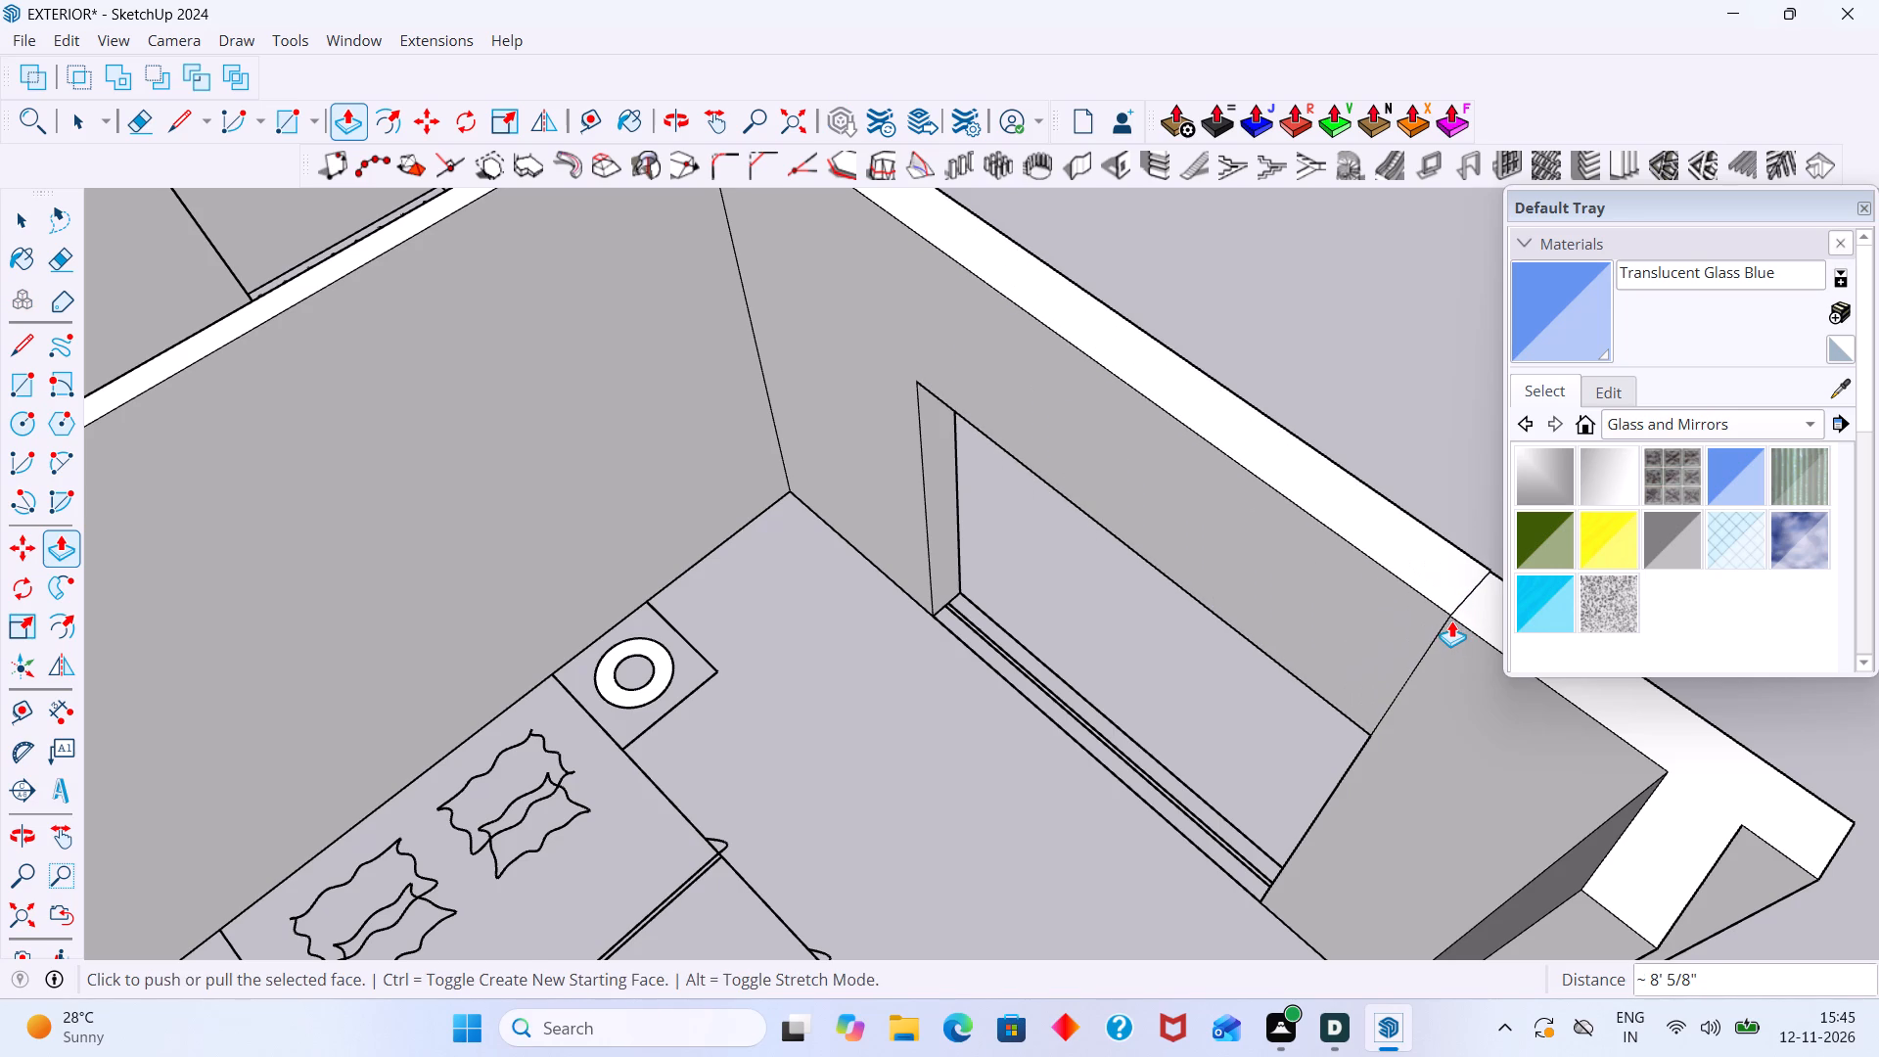
{"action": "key", "text": "space"}
Erase the vertical seam on the room side where the new header meets the T-shaped pier.
{"action": "scroll", "coordinate": [1334, 547], "scroll_direction": "down", "scroll_amount": 9}
{"action": "middle_click_drag", "start_coordinate": [1402, 576], "coordinate": [1447, 503]}
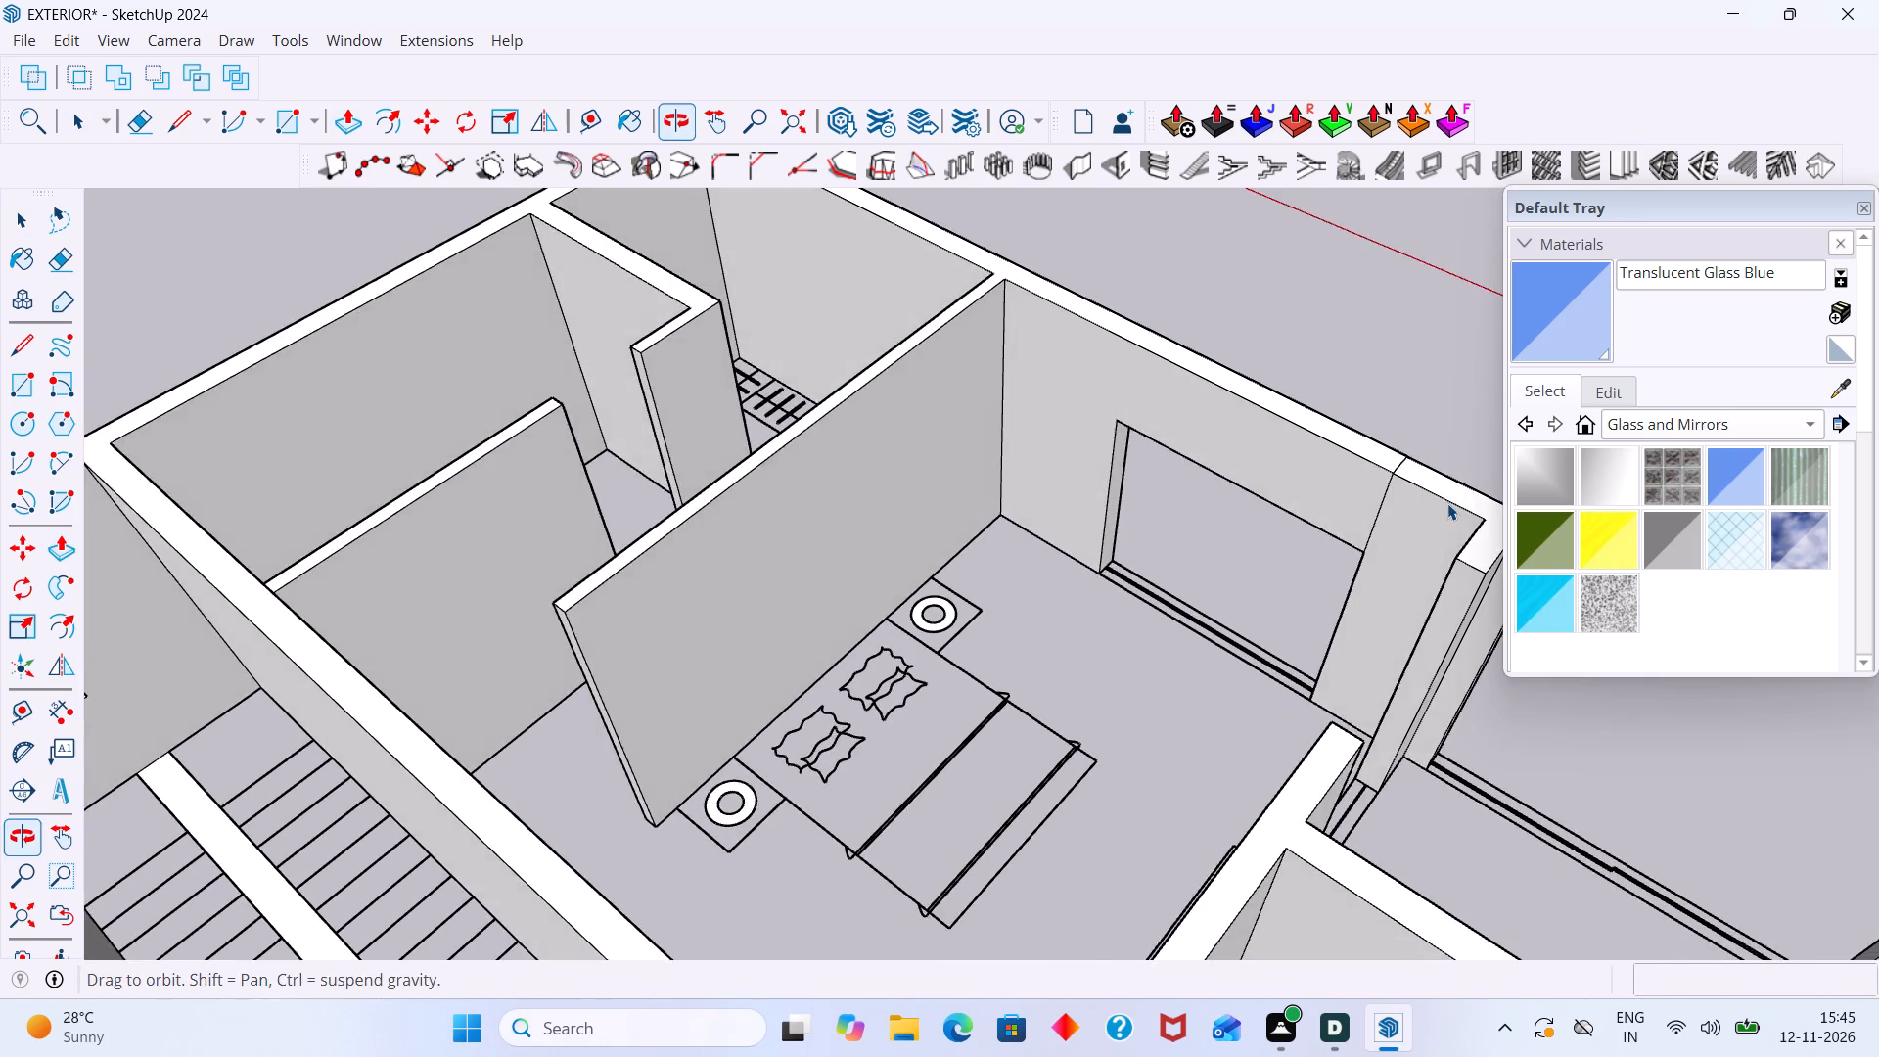
{"action": "scroll", "coordinate": [1447, 503], "scroll_direction": "down", "scroll_amount": 2}
{"action": "middle_click_drag", "start_coordinate": [1407, 495], "coordinate": [1098, 479], "text": "shift"}
{"action": "middle_click_drag", "start_coordinate": [1081, 483], "coordinate": [1149, 465]}
{"action": "scroll", "coordinate": [1127, 449], "scroll_direction": "up", "scroll_amount": 4}
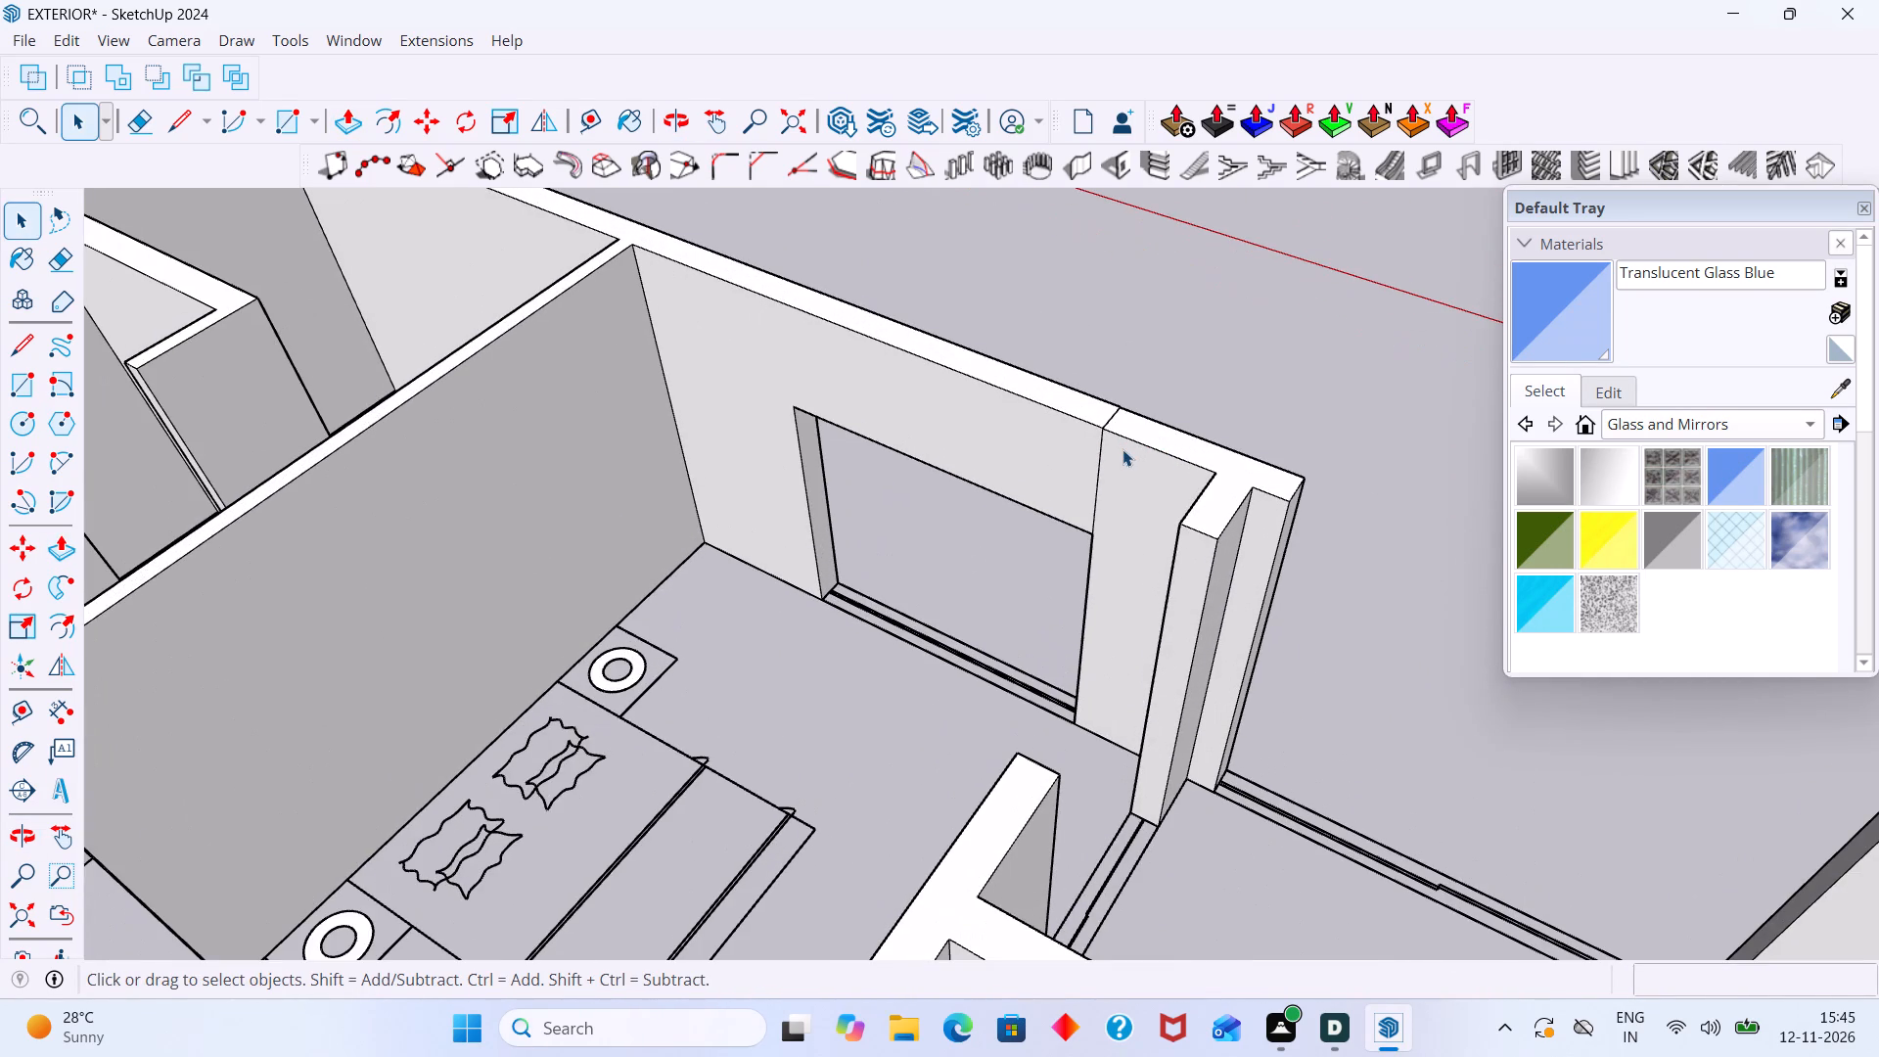
{"action": "key", "text": "e"}
{"action": "left_click_drag", "start_coordinate": [1120, 483], "coordinate": [1066, 454]}
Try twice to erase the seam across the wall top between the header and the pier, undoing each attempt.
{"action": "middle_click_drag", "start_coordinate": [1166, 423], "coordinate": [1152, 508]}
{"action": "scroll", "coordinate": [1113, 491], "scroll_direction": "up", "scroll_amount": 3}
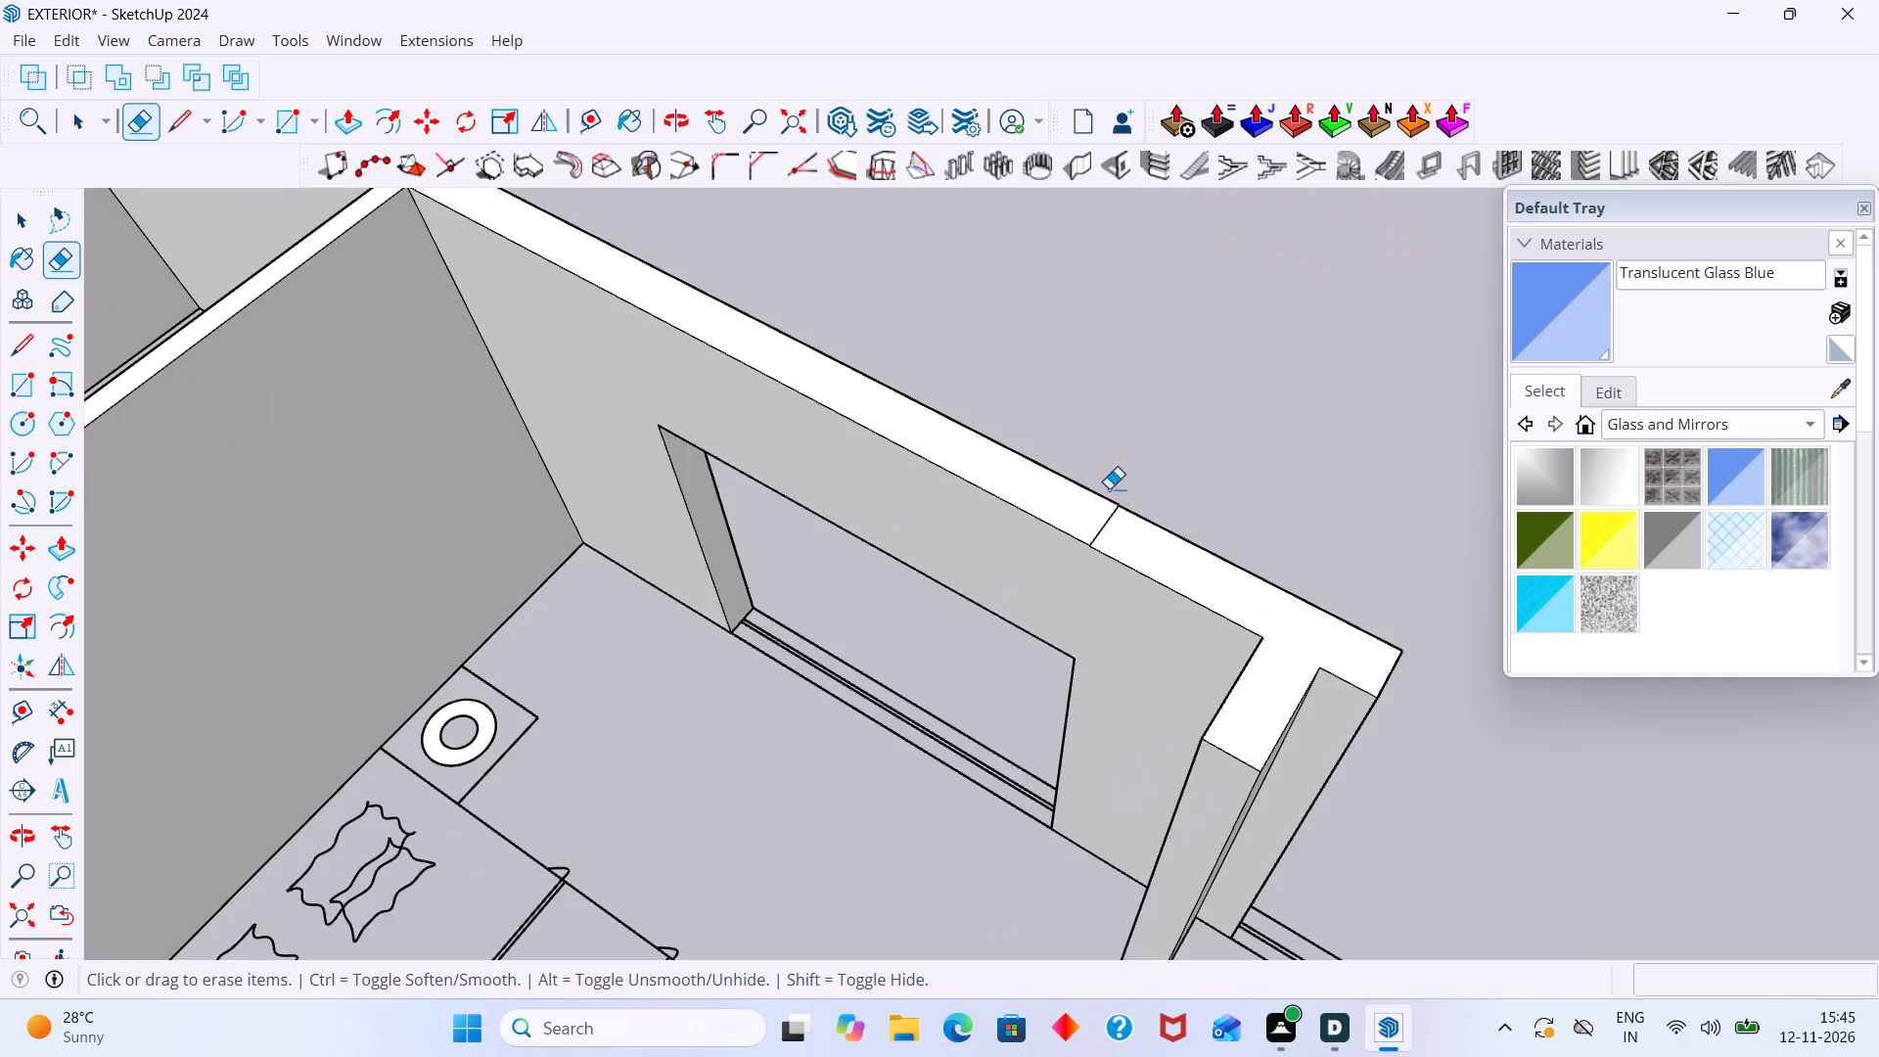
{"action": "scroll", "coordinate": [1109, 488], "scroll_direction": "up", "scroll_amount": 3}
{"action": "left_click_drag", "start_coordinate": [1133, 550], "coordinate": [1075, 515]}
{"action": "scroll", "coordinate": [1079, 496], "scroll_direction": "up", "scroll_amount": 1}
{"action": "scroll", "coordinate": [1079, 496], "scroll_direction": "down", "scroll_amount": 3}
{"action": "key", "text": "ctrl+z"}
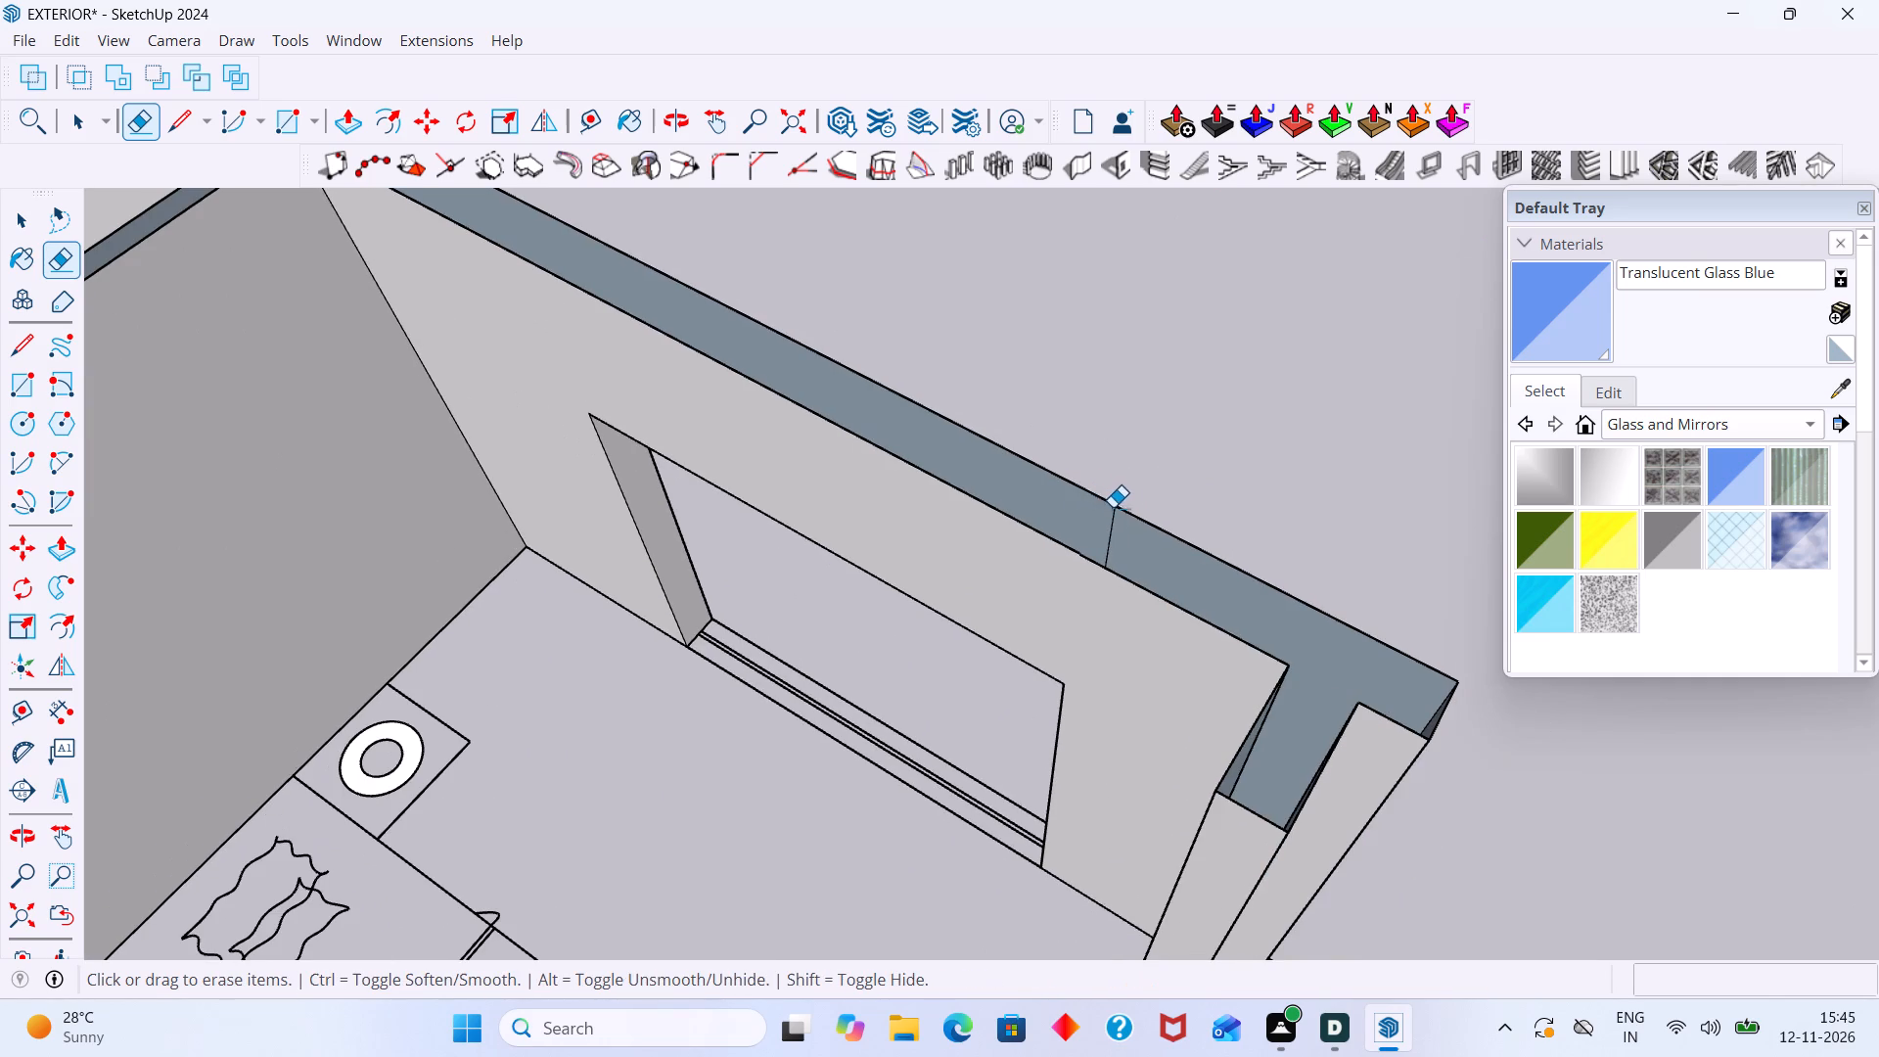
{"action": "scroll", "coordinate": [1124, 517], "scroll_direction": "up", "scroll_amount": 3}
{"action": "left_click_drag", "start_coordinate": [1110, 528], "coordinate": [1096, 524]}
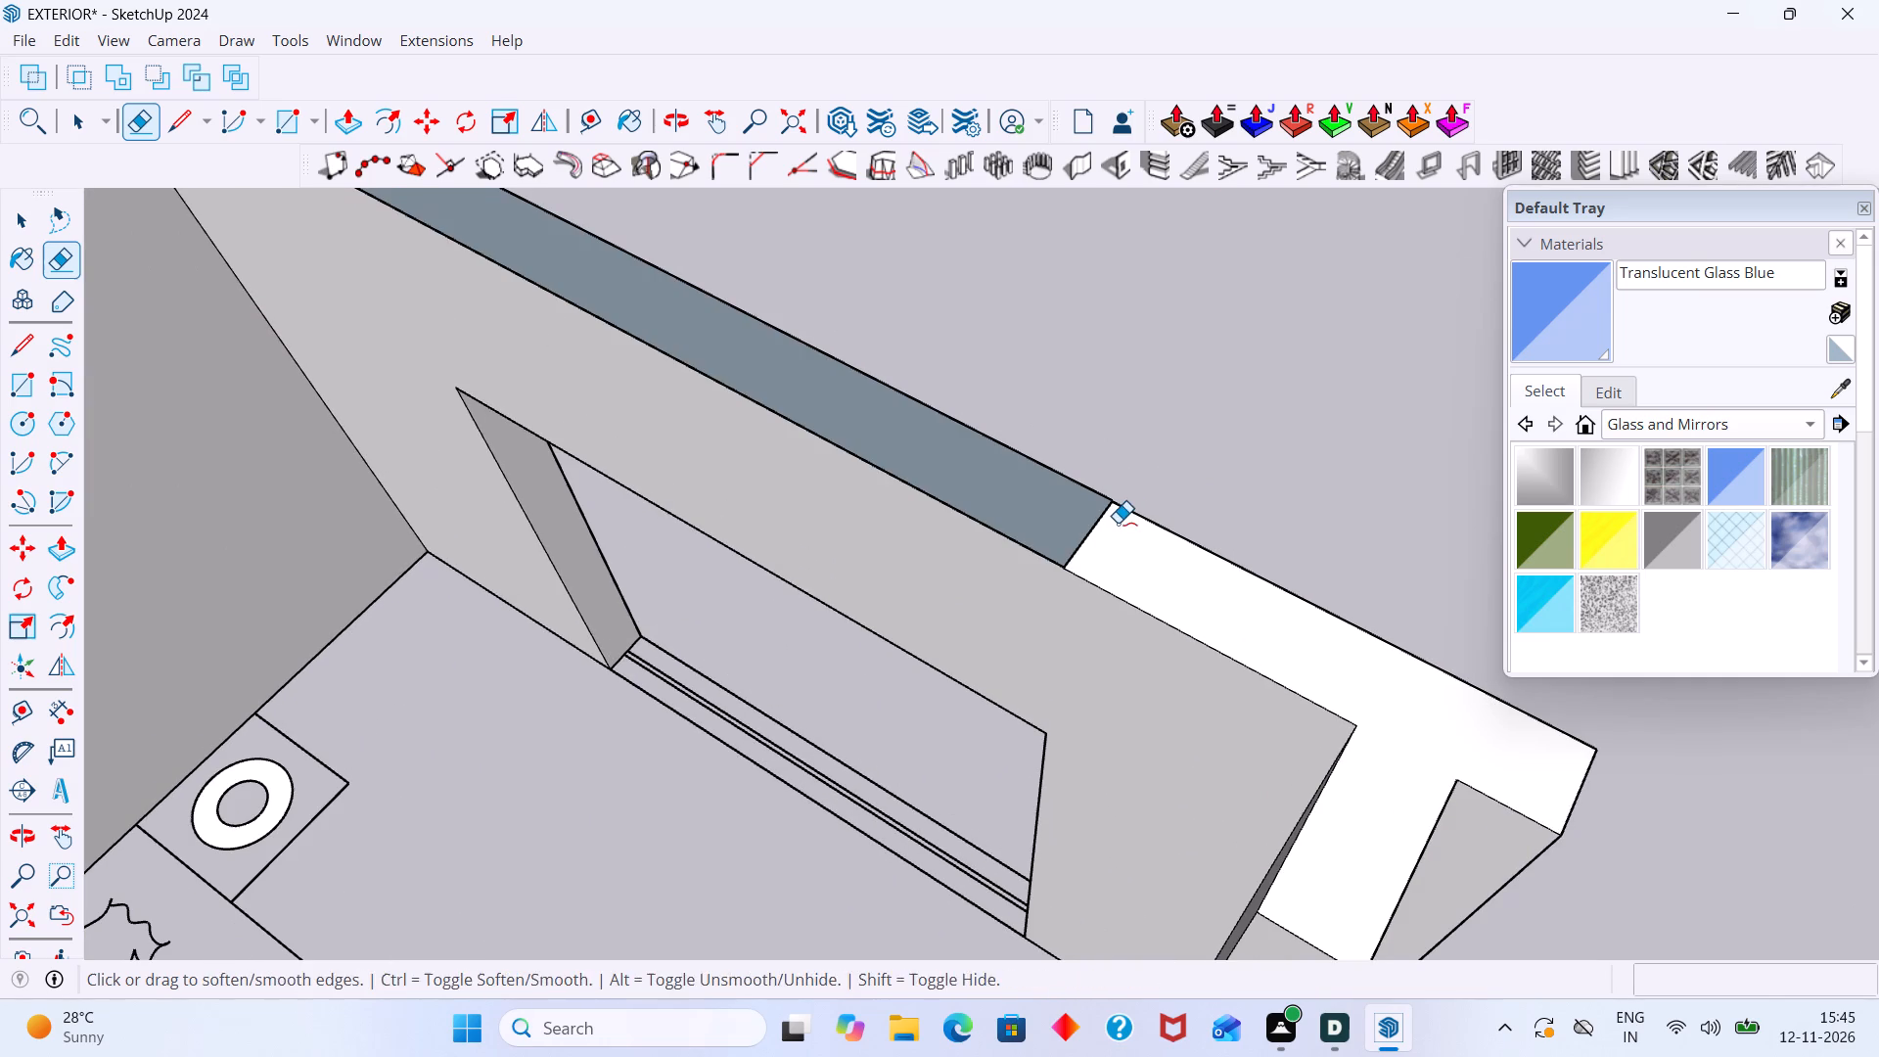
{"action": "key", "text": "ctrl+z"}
Erase the vertical seam on the outer wall face where the header meets the pier.
{"action": "scroll", "coordinate": [1115, 533], "scroll_direction": "down", "scroll_amount": 2}
{"action": "middle_click_drag", "start_coordinate": [1112, 535], "coordinate": [538, 458]}
{"action": "scroll", "coordinate": [776, 394], "scroll_direction": "up", "scroll_amount": 4}
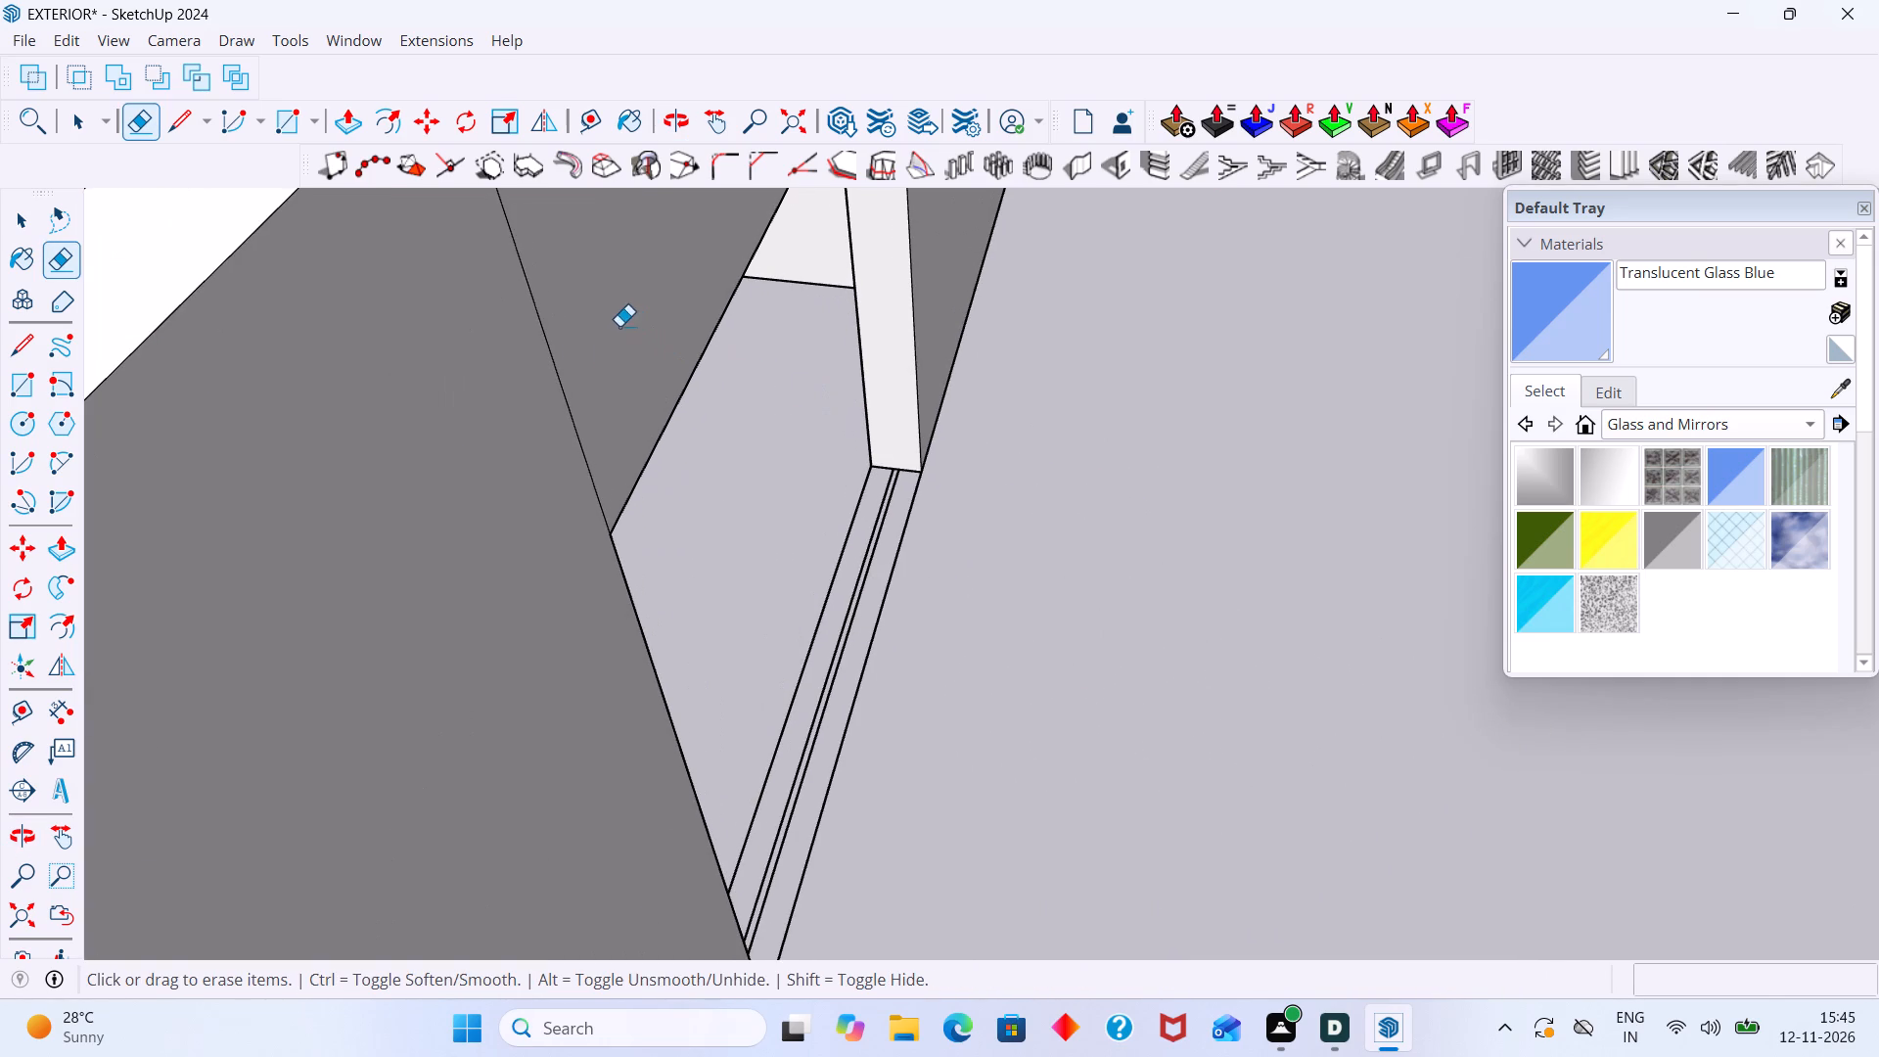
{"action": "left_click_drag", "start_coordinate": [619, 325], "coordinate": [532, 411]}
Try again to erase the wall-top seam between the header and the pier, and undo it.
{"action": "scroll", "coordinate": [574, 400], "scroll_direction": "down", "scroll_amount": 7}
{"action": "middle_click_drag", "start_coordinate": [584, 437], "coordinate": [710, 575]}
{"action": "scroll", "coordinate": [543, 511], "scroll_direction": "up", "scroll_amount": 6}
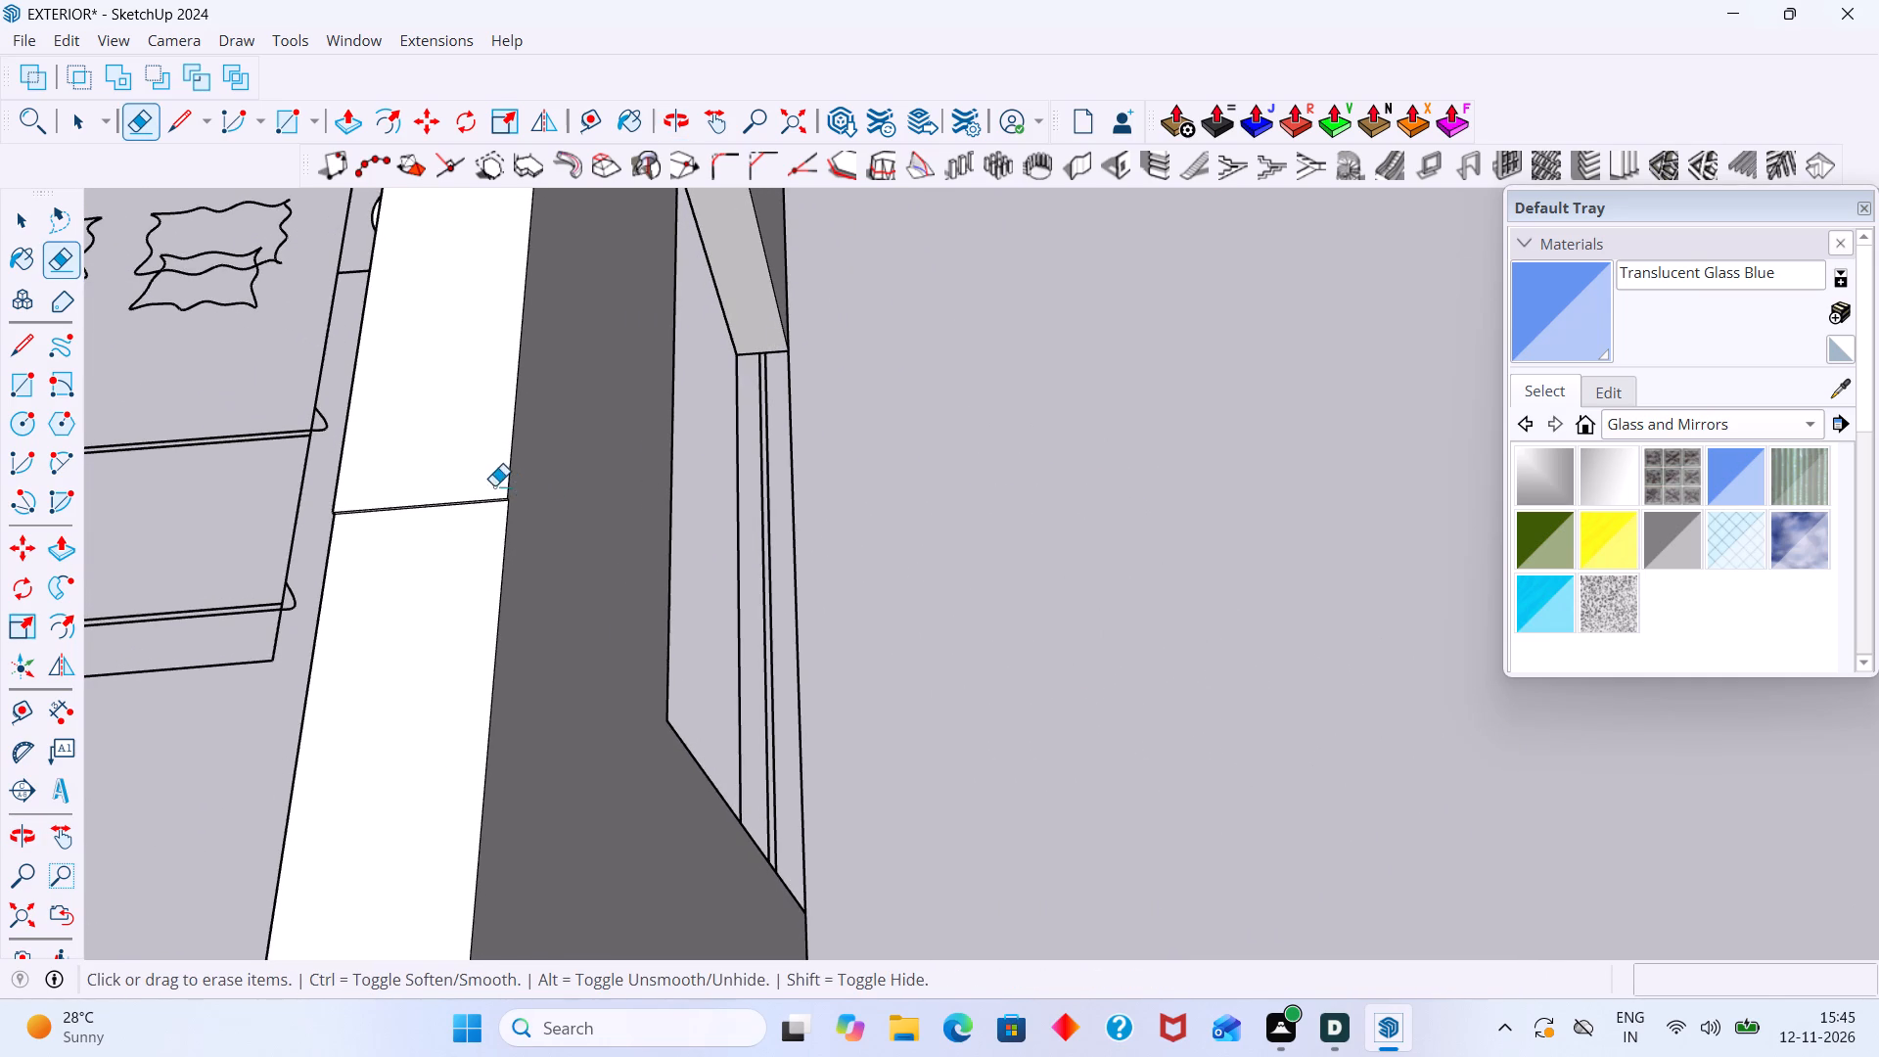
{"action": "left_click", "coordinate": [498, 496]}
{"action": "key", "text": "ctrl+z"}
Erase the sliding door track lines on the floor beneath the bedroom's new header.
{"action": "scroll", "coordinate": [566, 547], "scroll_direction": "down", "scroll_amount": 8}
{"action": "middle_click_drag", "start_coordinate": [564, 543], "coordinate": [494, 476]}
{"action": "scroll", "coordinate": [509, 477], "scroll_direction": "down", "scroll_amount": 7}
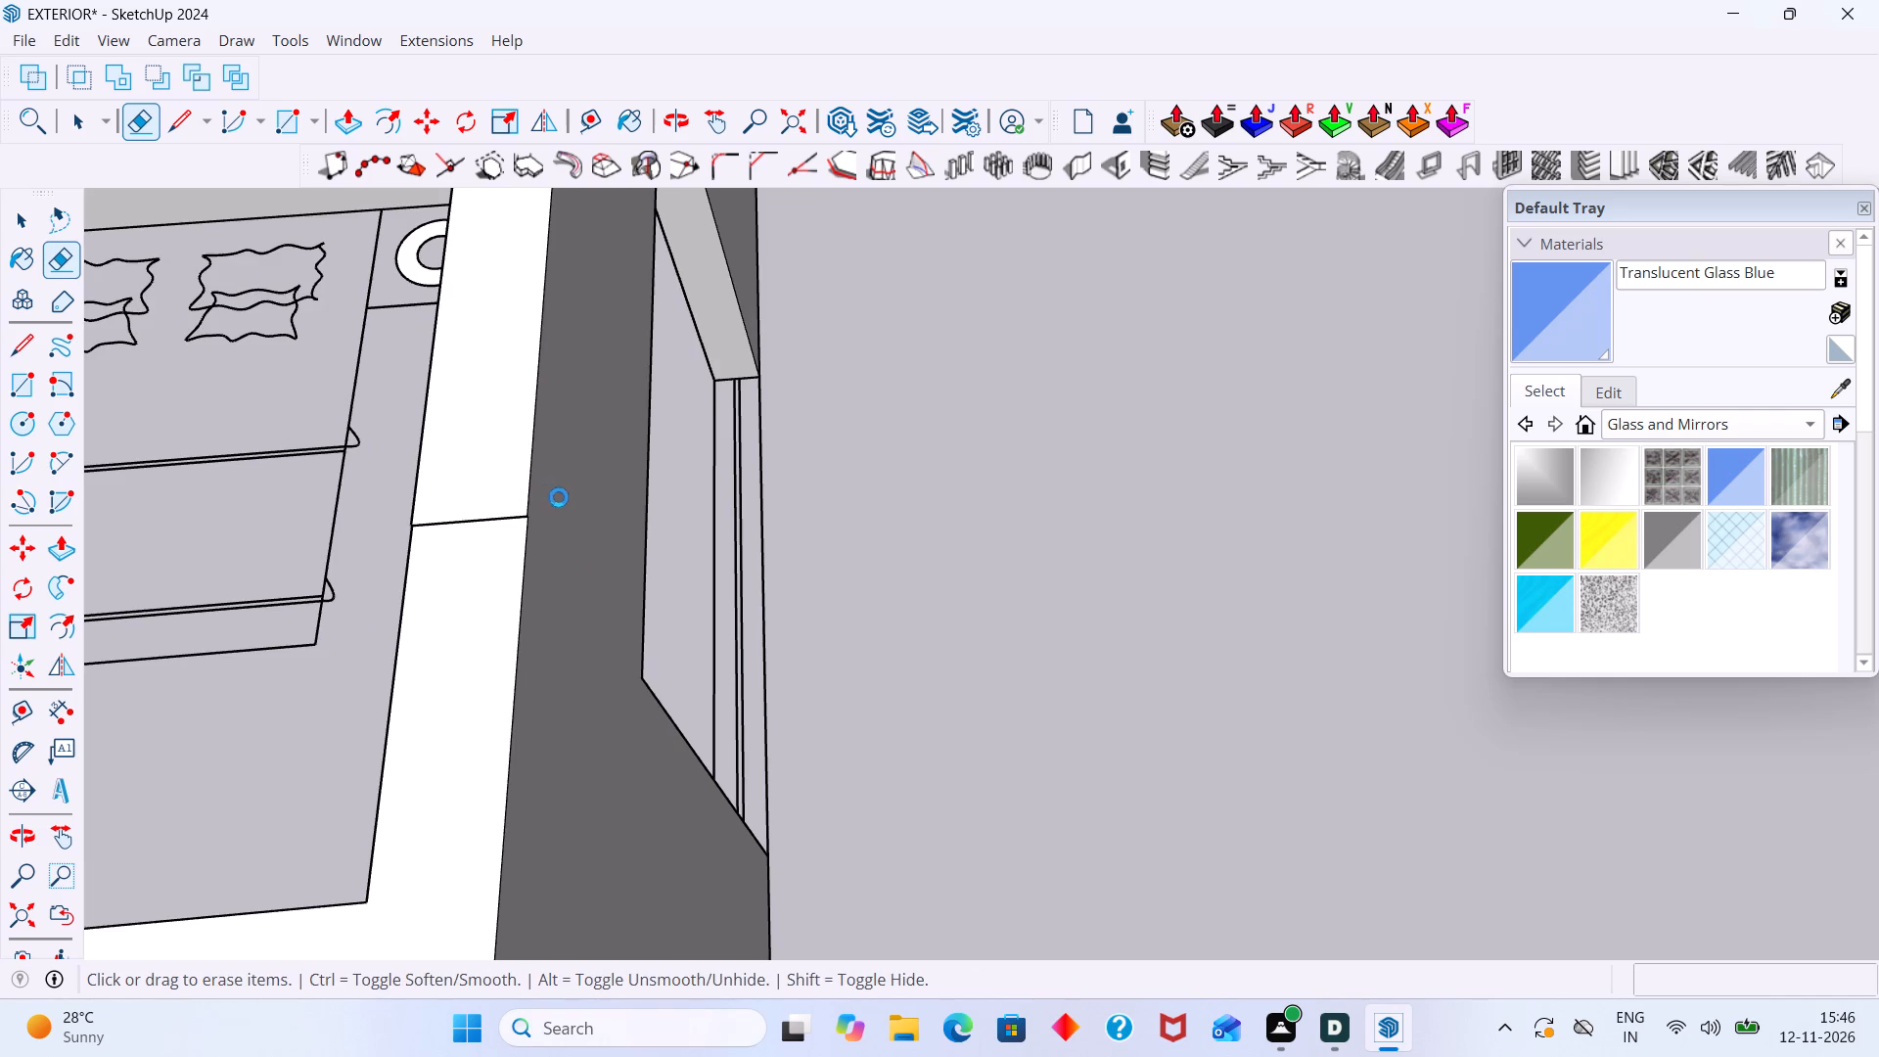
{"action": "scroll", "coordinate": [559, 497], "scroll_direction": "down", "scroll_amount": 7}
{"action": "scroll", "coordinate": [703, 478], "scroll_direction": "down", "scroll_amount": 7}
{"action": "middle_click_drag", "start_coordinate": [766, 417], "coordinate": [836, 370]}
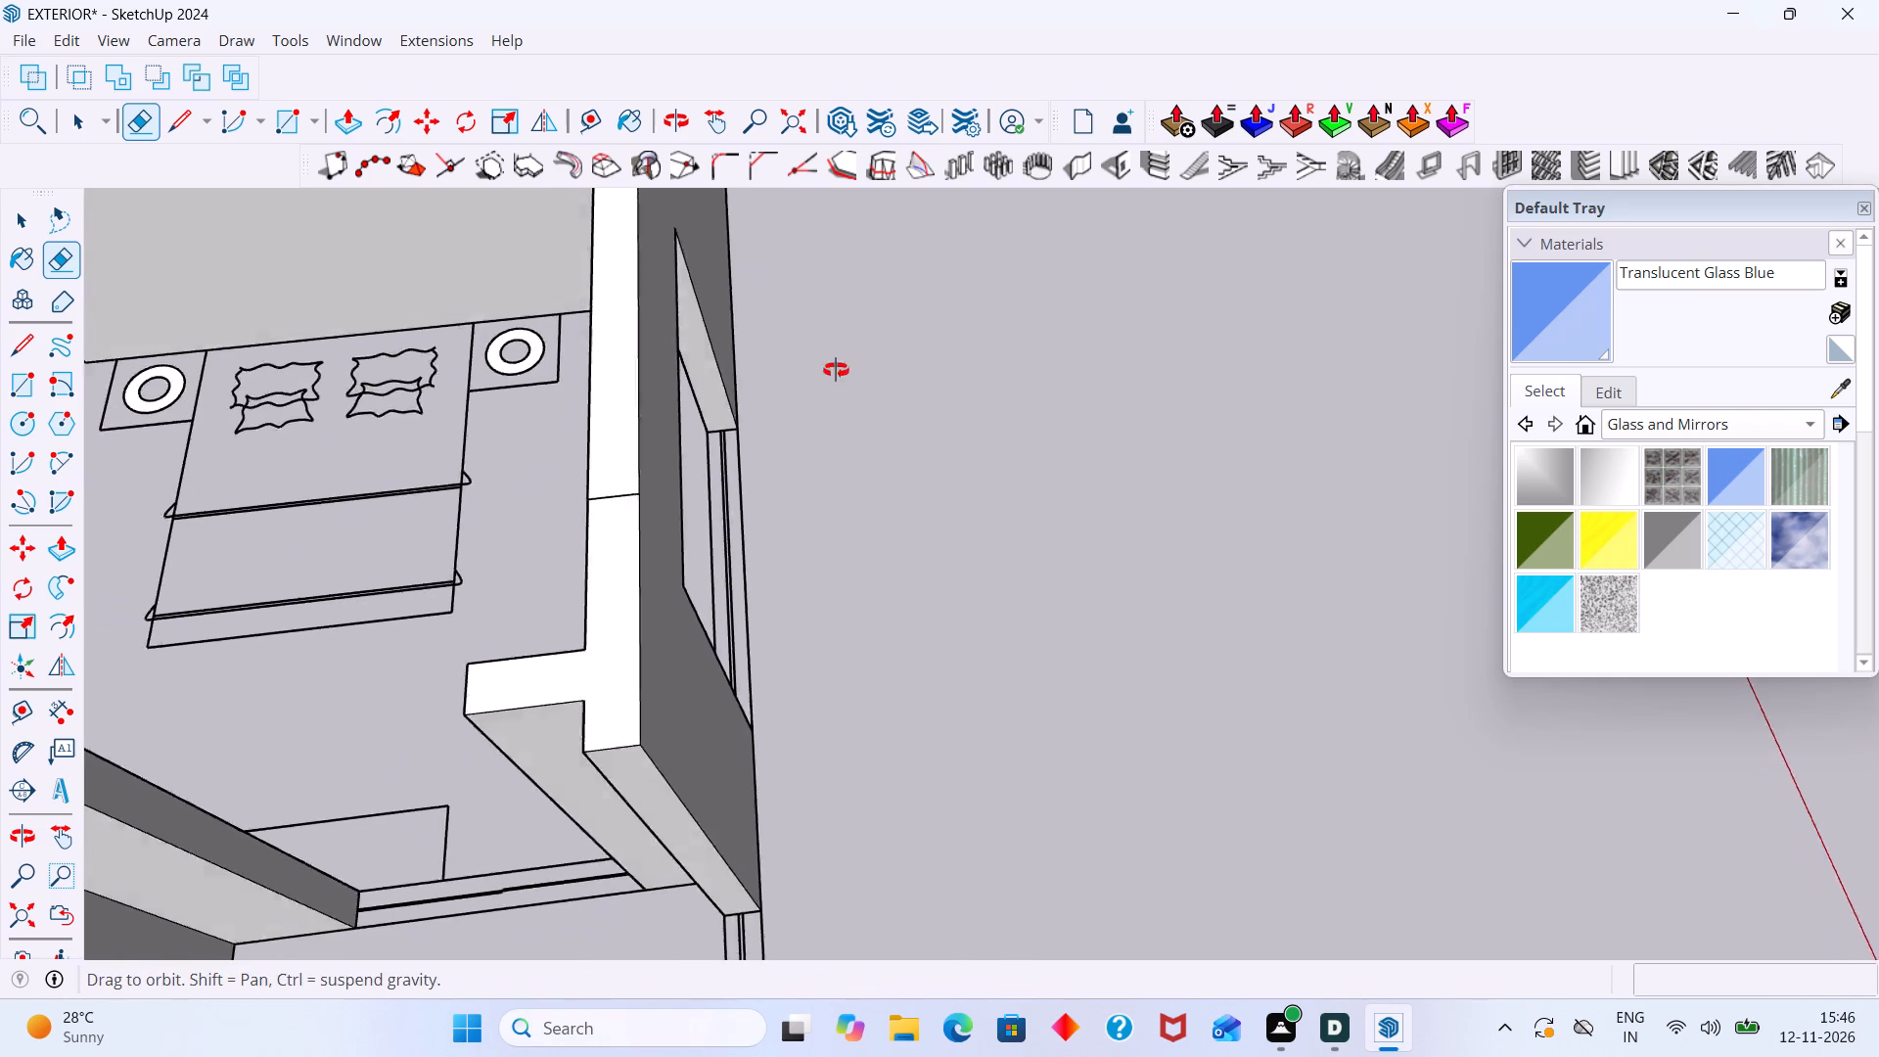
{"action": "middle_click_drag", "start_coordinate": [836, 370], "coordinate": [1002, 312]}
{"action": "scroll", "coordinate": [747, 420], "scroll_direction": "down", "scroll_amount": 2}
{"action": "middle_click_drag", "start_coordinate": [668, 515], "coordinate": [1063, 406]}
{"action": "scroll", "coordinate": [828, 548], "scroll_direction": "up", "scroll_amount": 6}
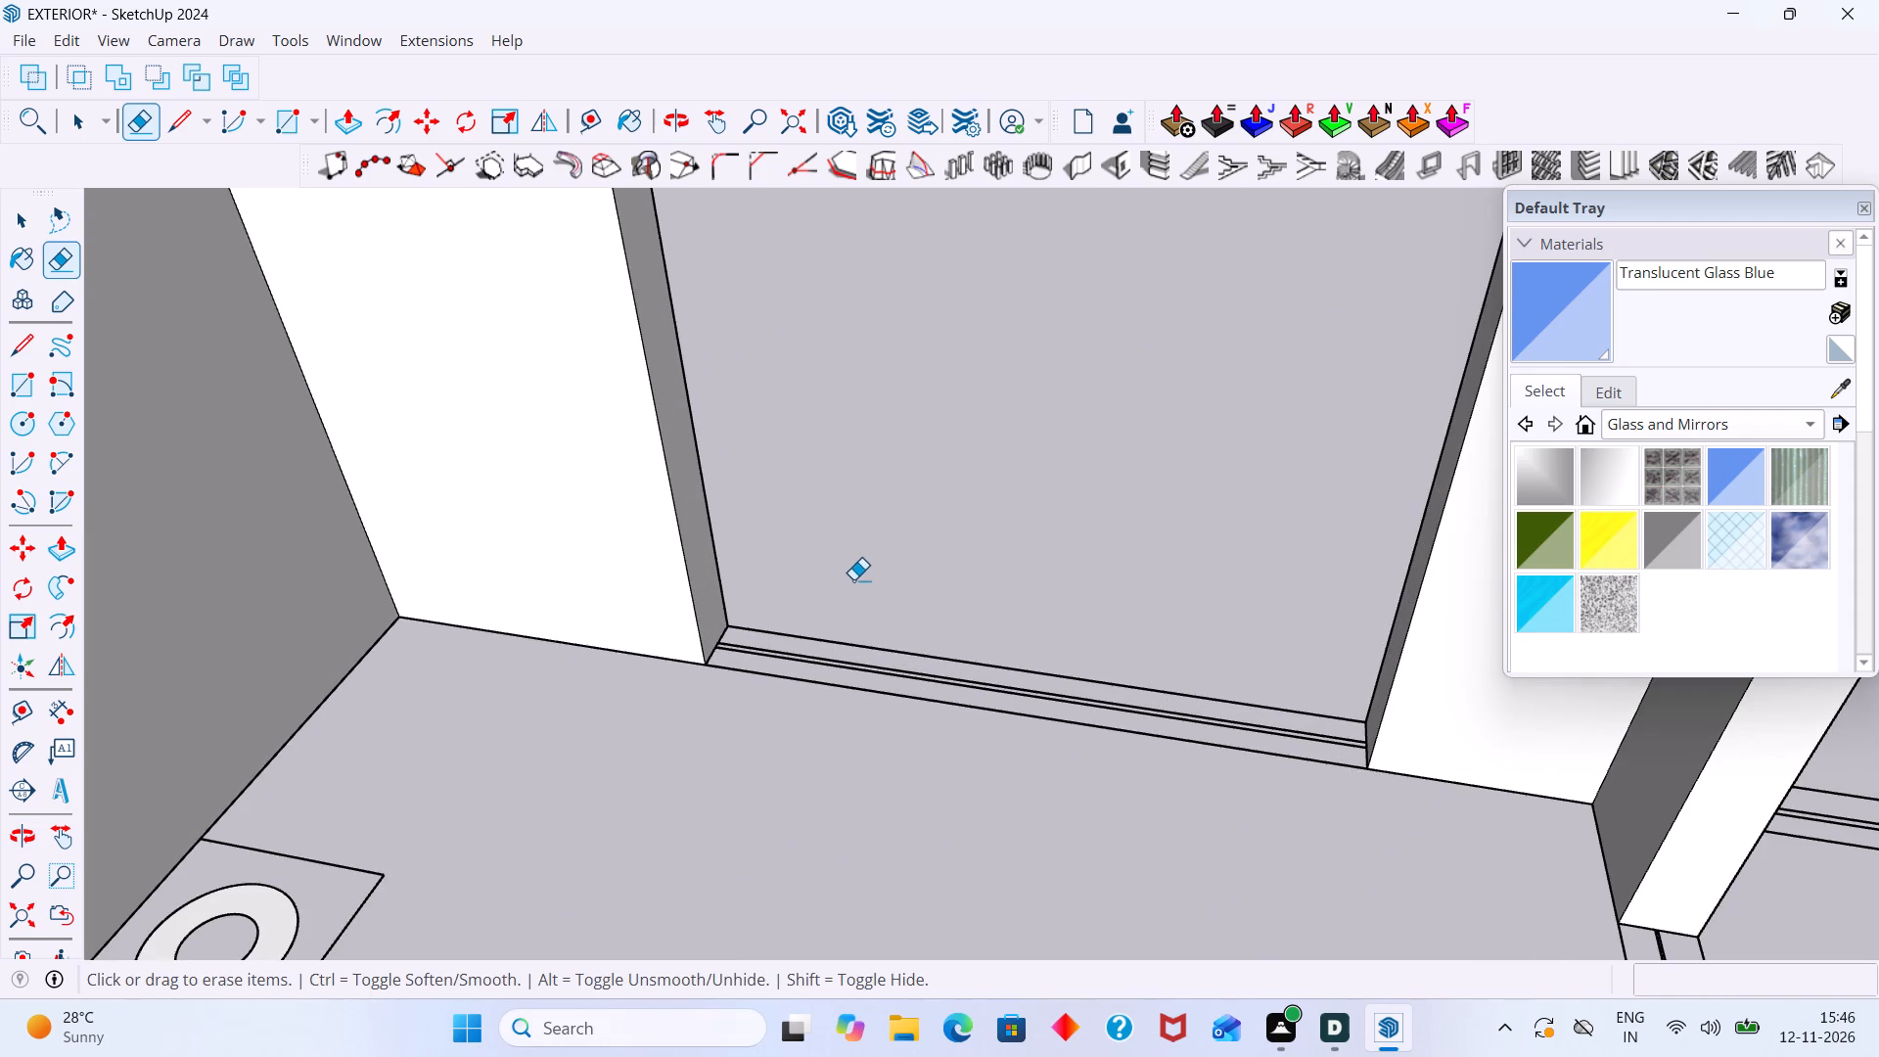
{"action": "scroll", "coordinate": [842, 620], "scroll_direction": "down", "scroll_amount": 2}
{"action": "left_click_drag", "start_coordinate": [864, 584], "coordinate": [848, 703]}
{"action": "scroll", "coordinate": [875, 679], "scroll_direction": "down", "scroll_amount": 5}
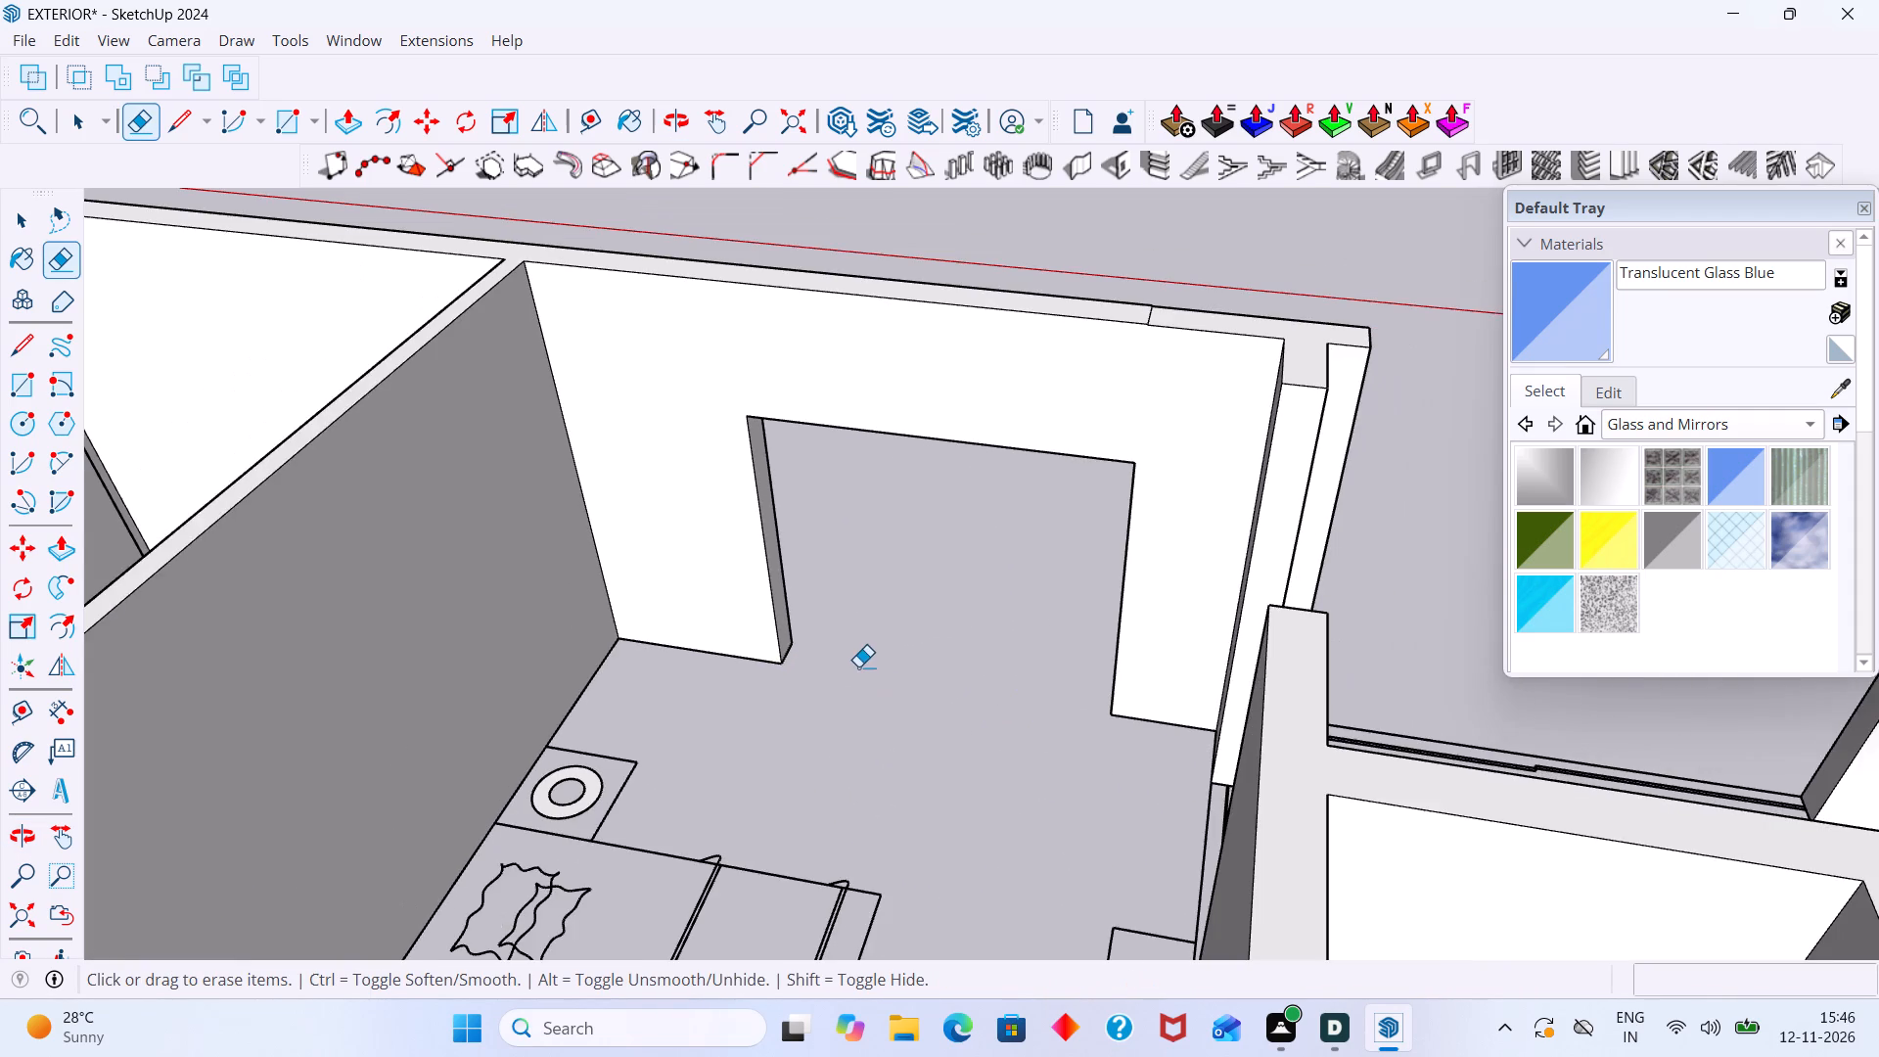
{"action": "middle_click_drag", "start_coordinate": [857, 666], "coordinate": [719, 803], "text": "shift"}
{"action": "middle_click_drag", "start_coordinate": [726, 771], "coordinate": [790, 758]}
{"action": "middle_click_drag", "start_coordinate": [791, 758], "coordinate": [767, 698]}
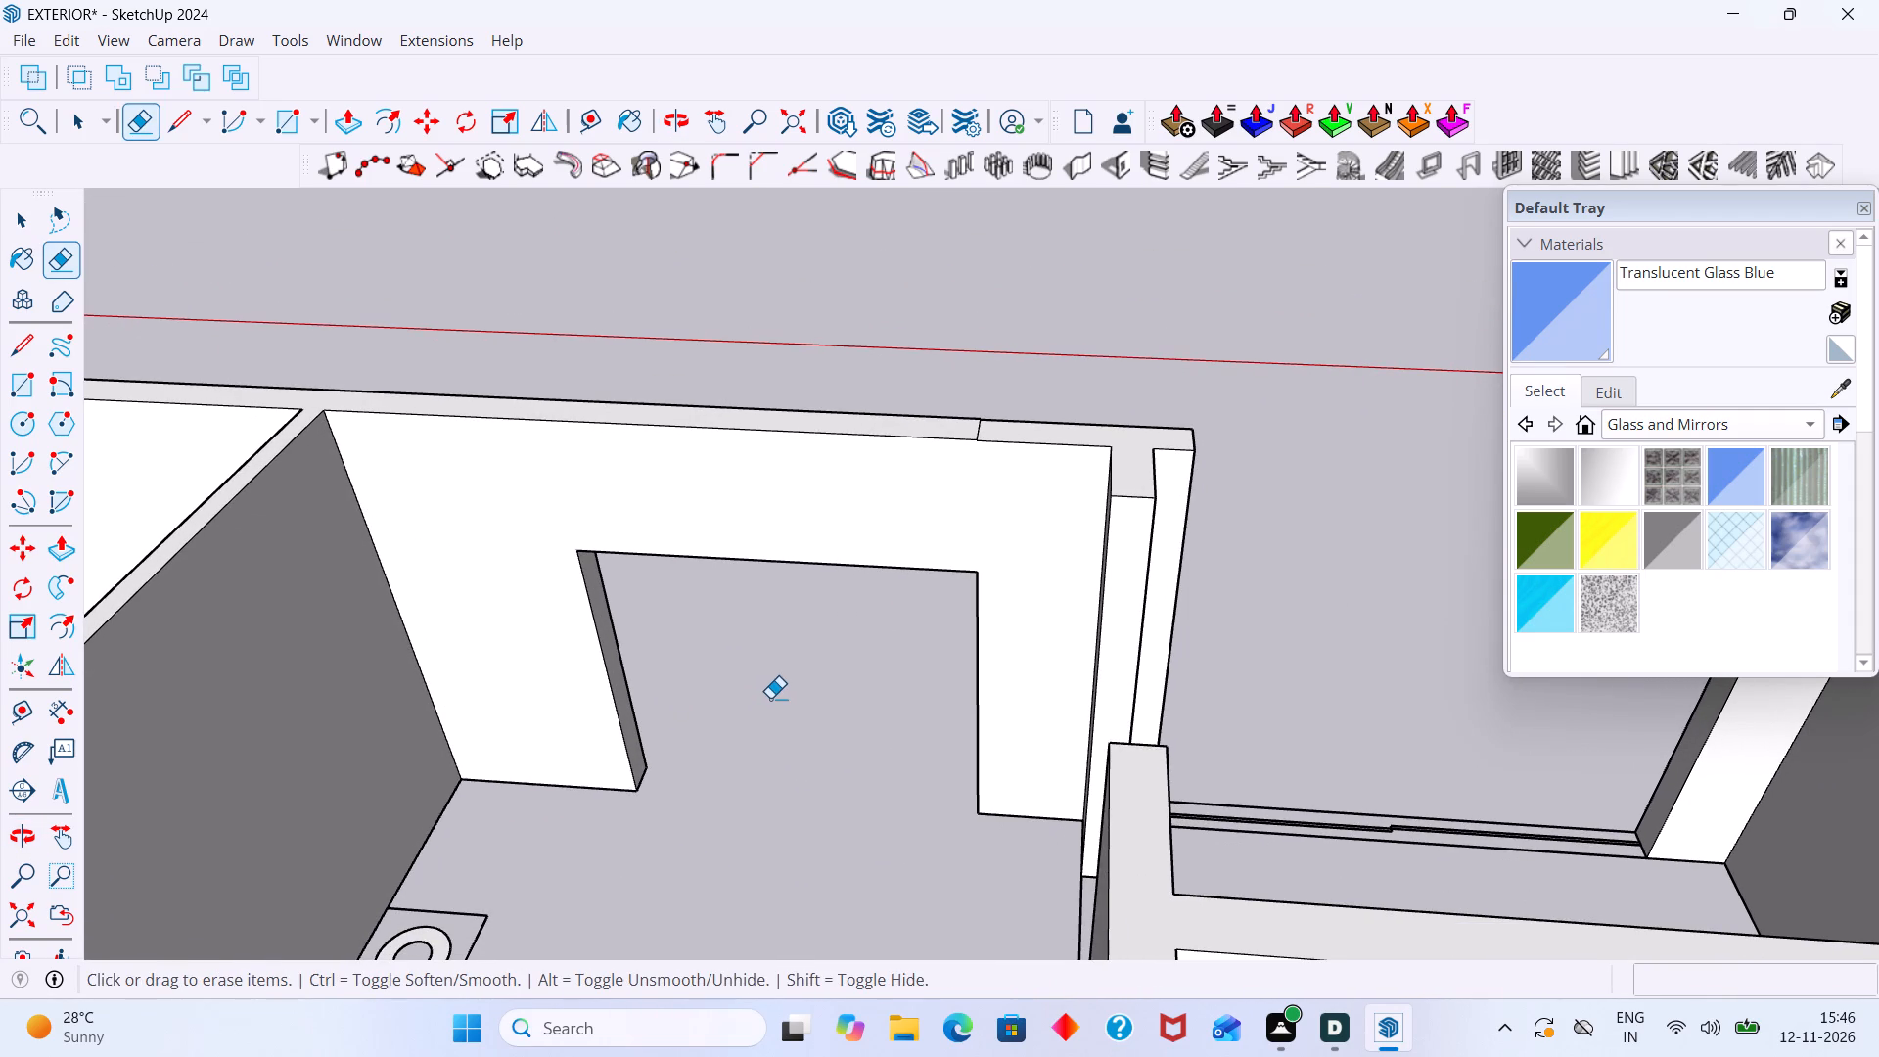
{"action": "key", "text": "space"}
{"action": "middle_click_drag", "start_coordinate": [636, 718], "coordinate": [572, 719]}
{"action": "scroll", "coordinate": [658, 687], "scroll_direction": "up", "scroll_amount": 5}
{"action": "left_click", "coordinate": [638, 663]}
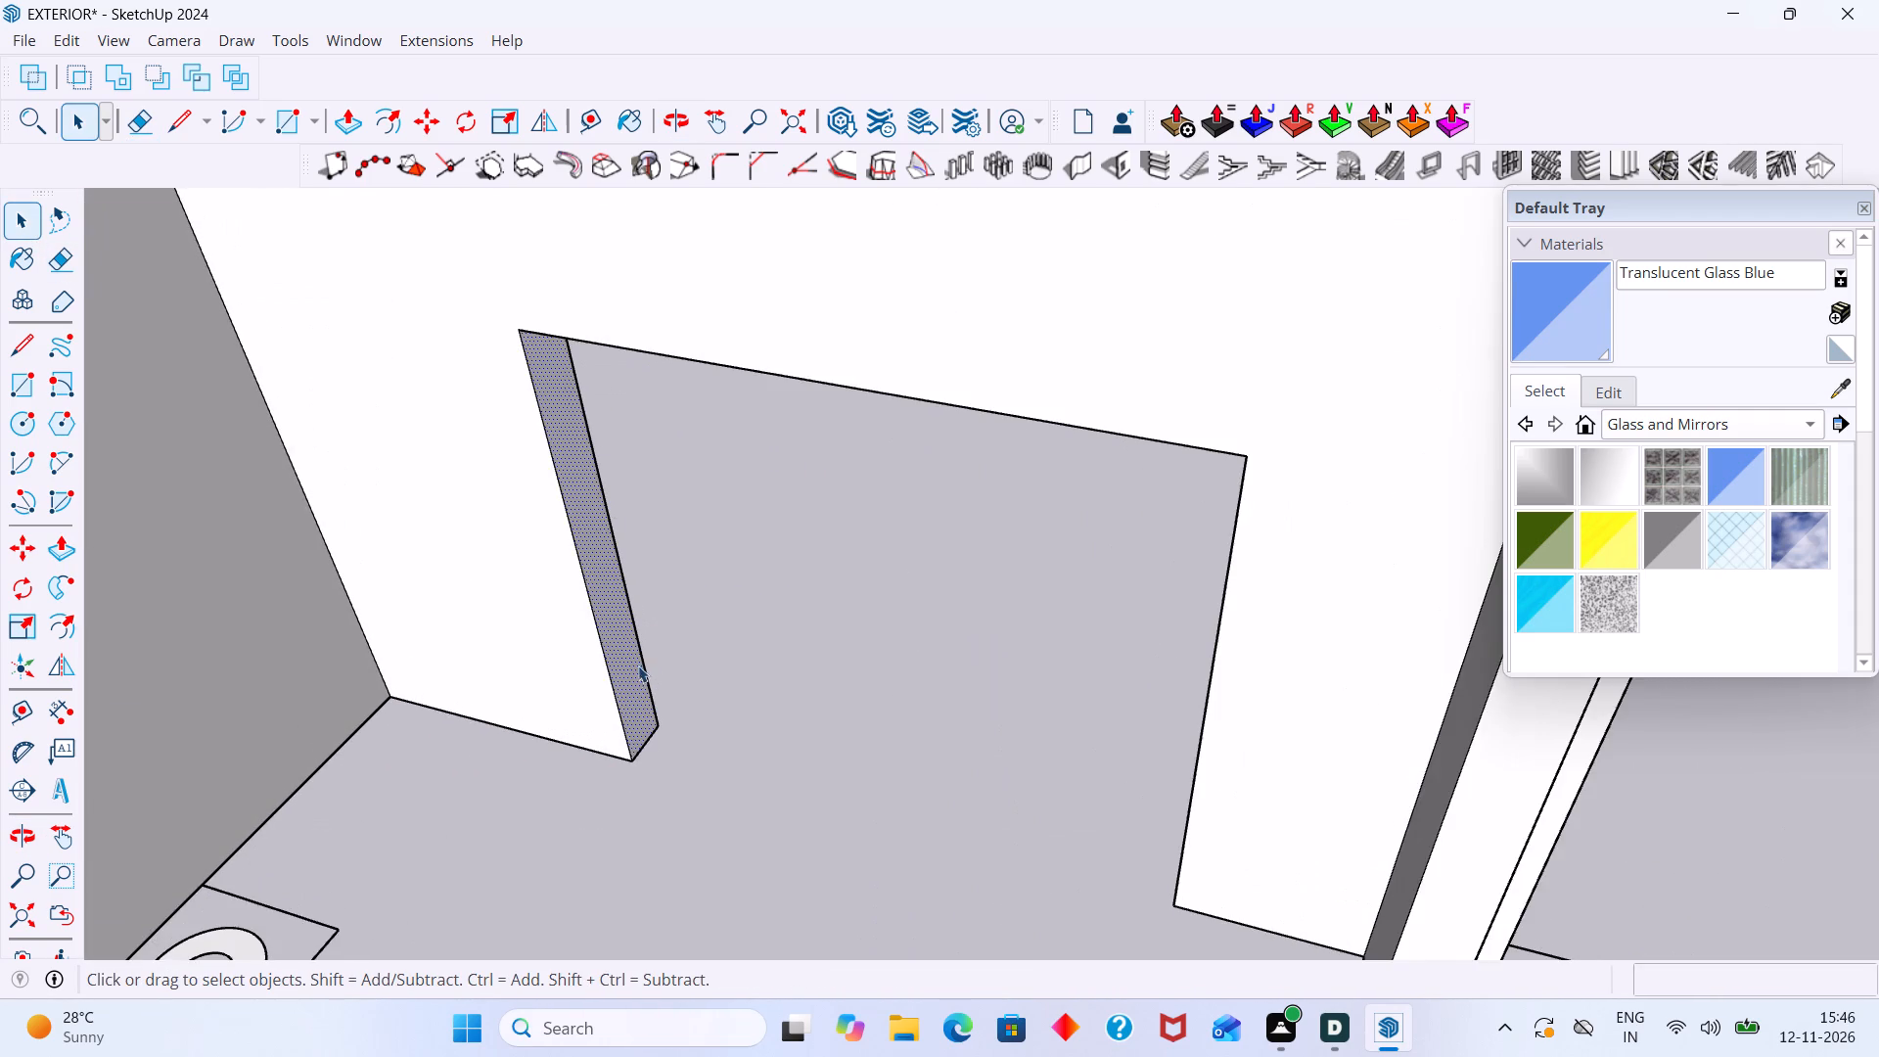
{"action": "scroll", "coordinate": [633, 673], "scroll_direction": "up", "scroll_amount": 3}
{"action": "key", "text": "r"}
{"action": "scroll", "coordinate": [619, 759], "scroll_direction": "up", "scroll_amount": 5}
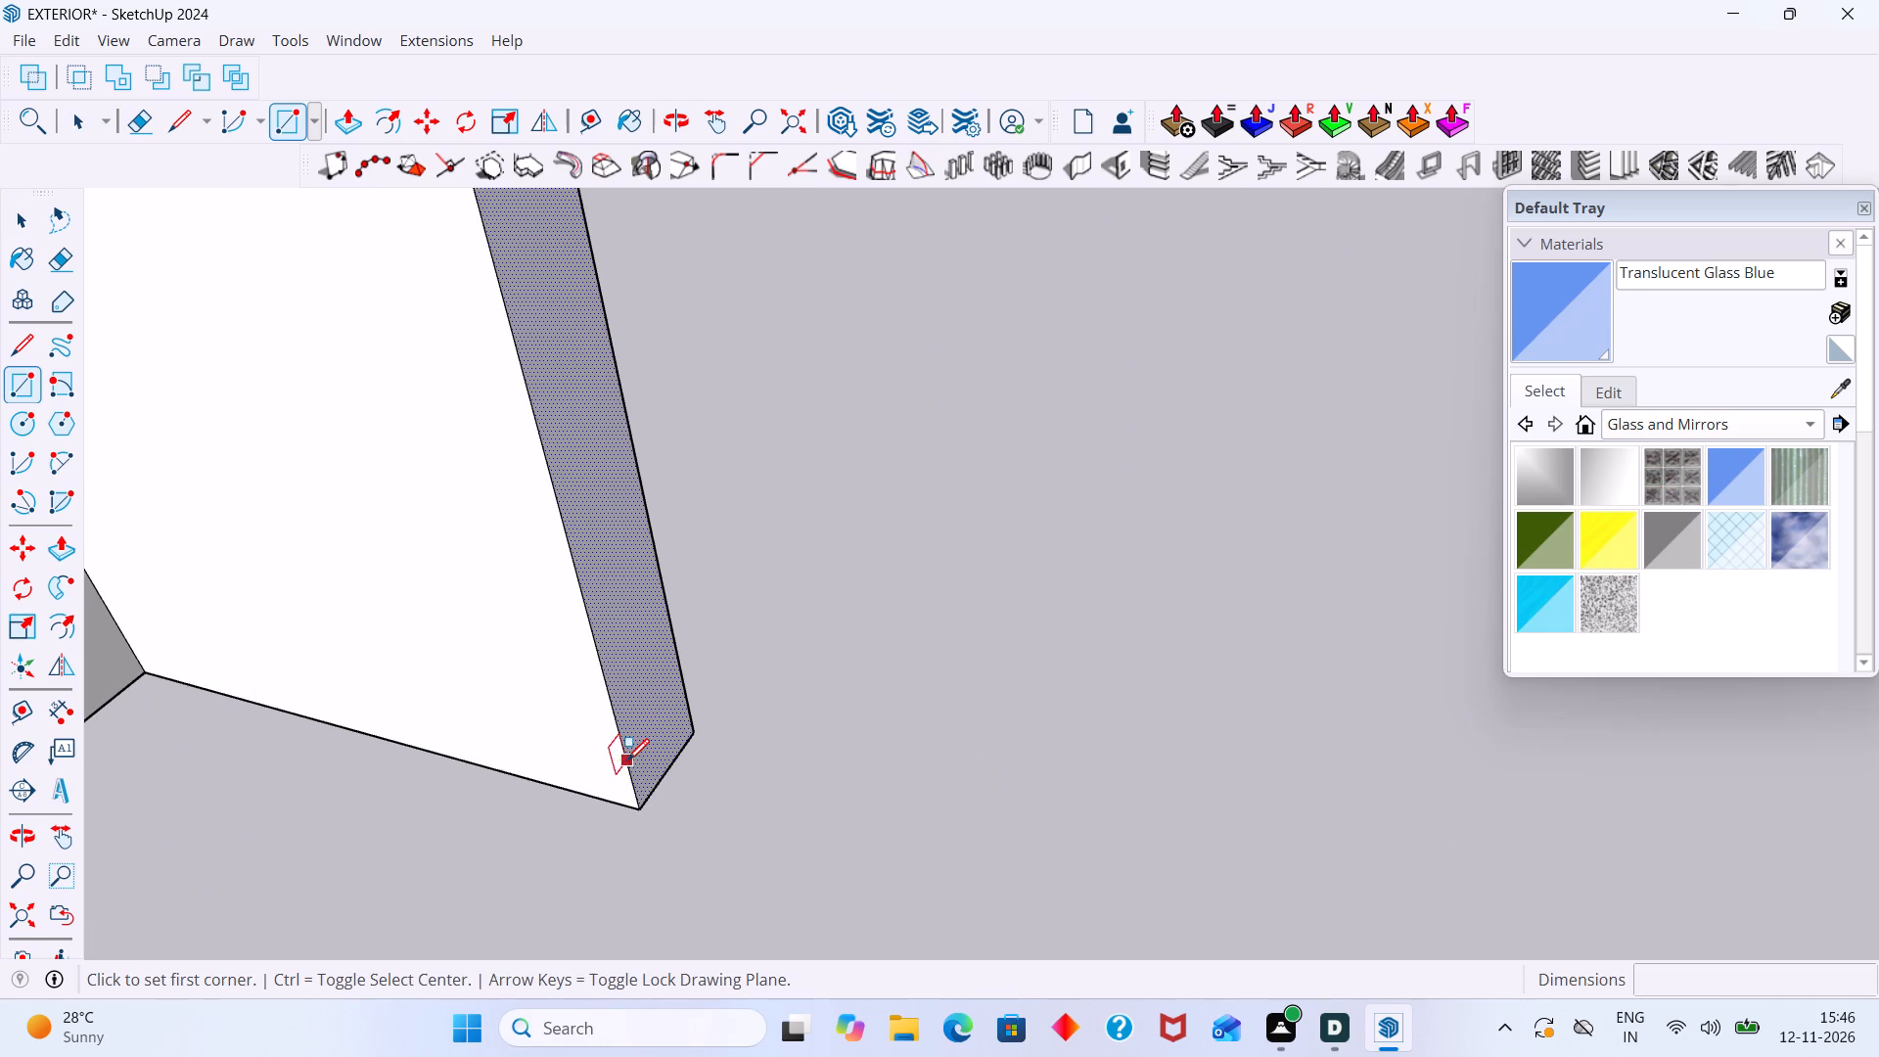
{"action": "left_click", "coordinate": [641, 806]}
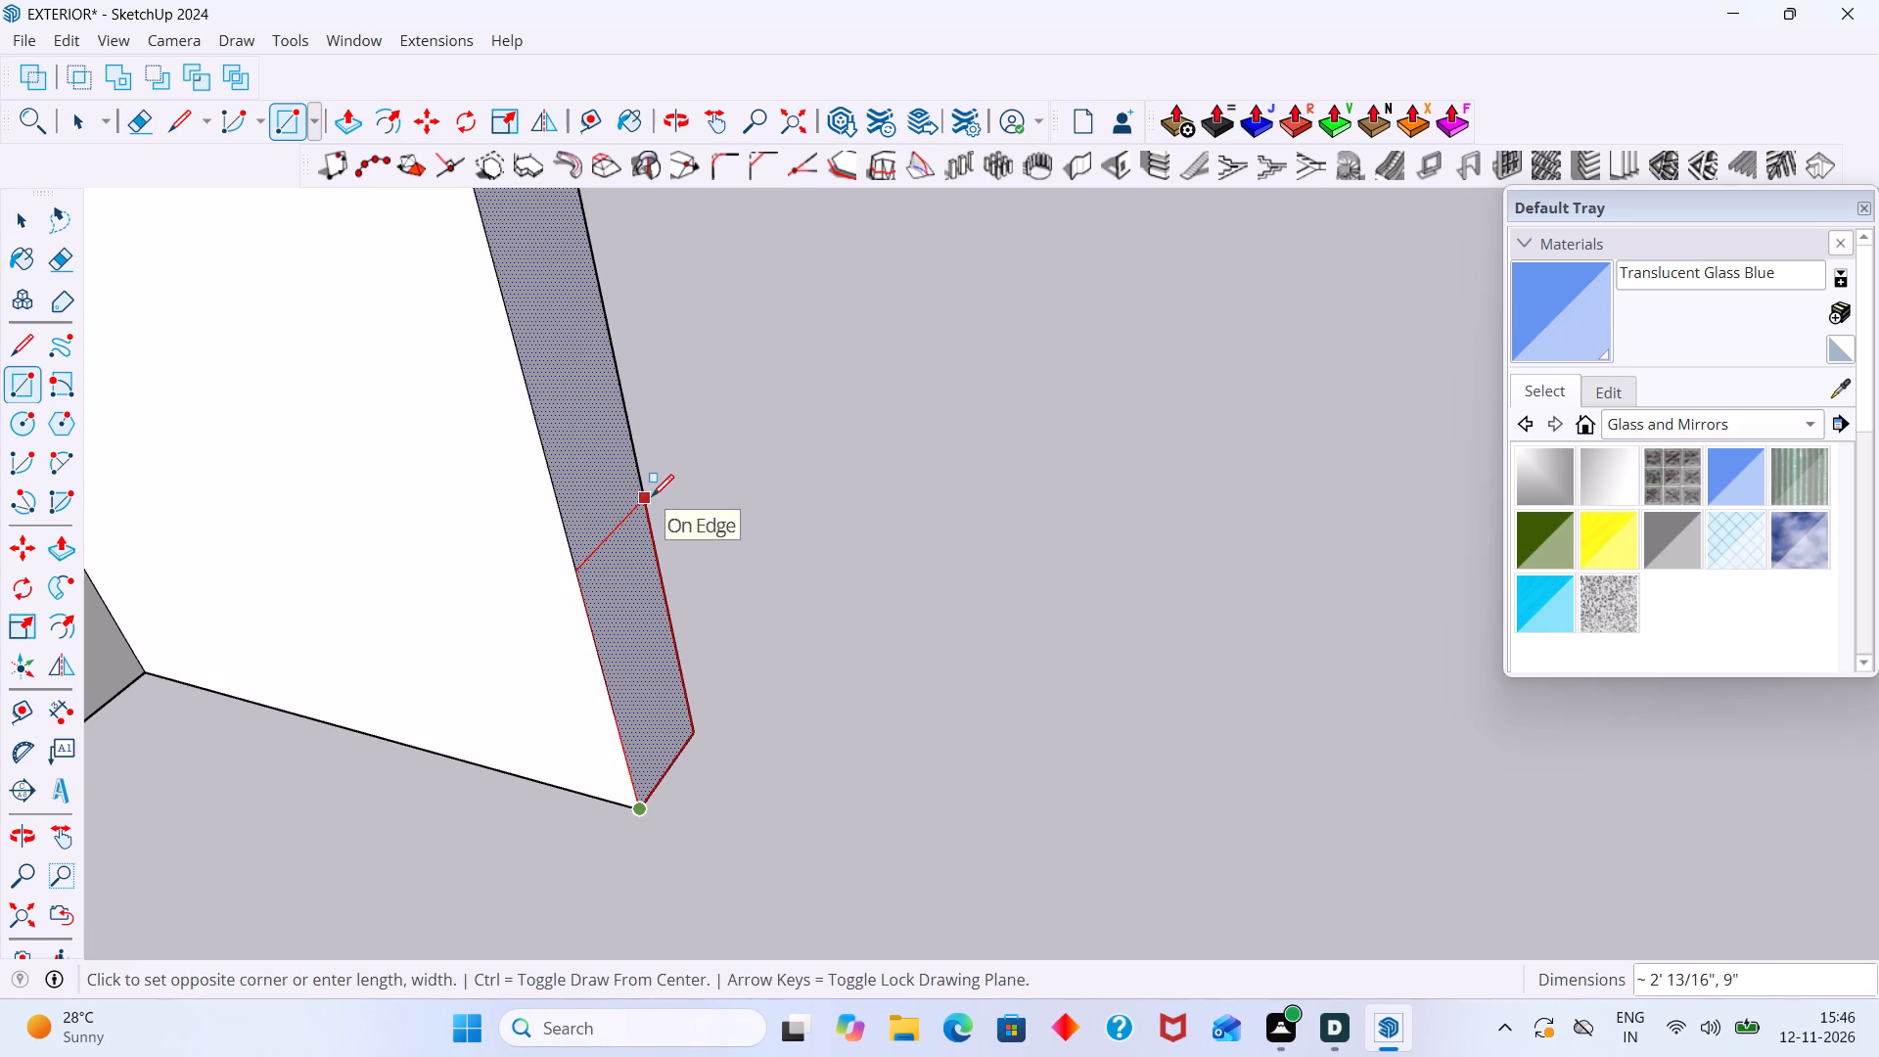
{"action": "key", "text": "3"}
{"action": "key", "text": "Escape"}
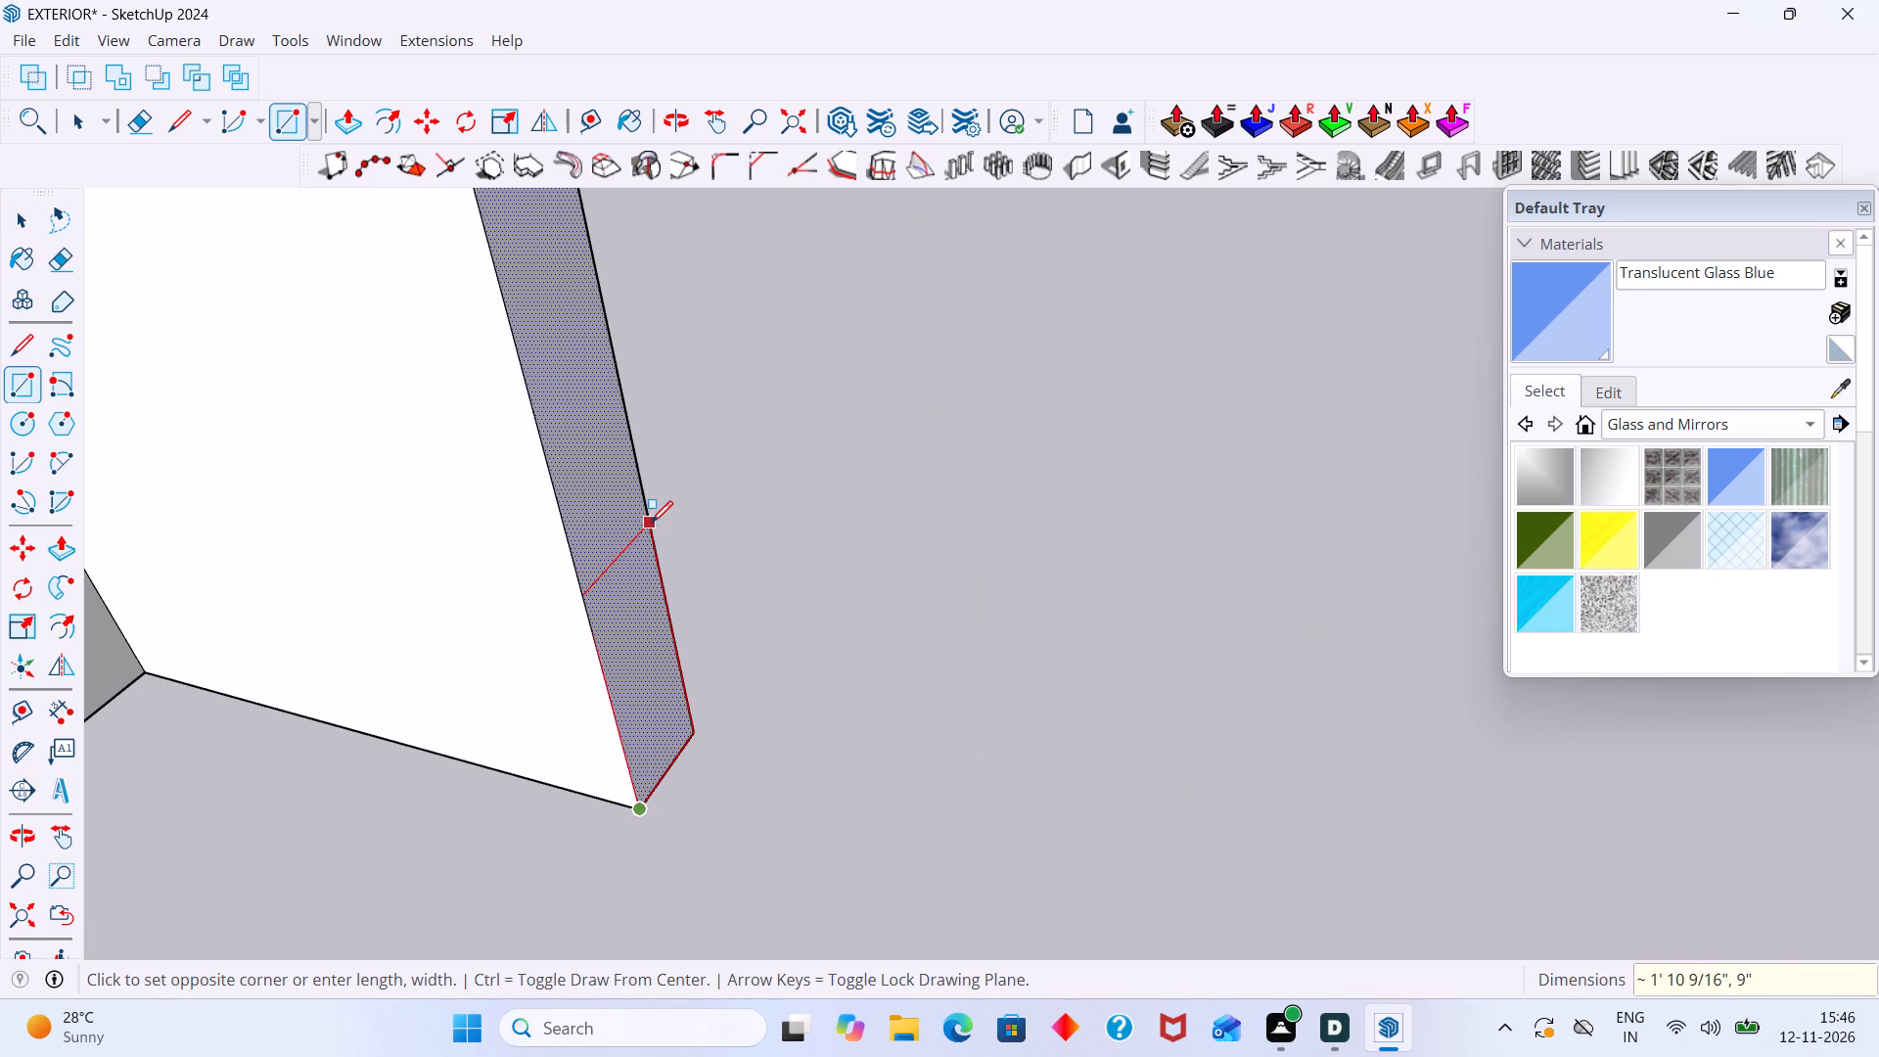
Draw a 3.5' high rectangle across the full jamb width at the bottom of the bedroom's outer wall opening.
{"action": "key", "text": "space"}
{"action": "key", "text": "r"}
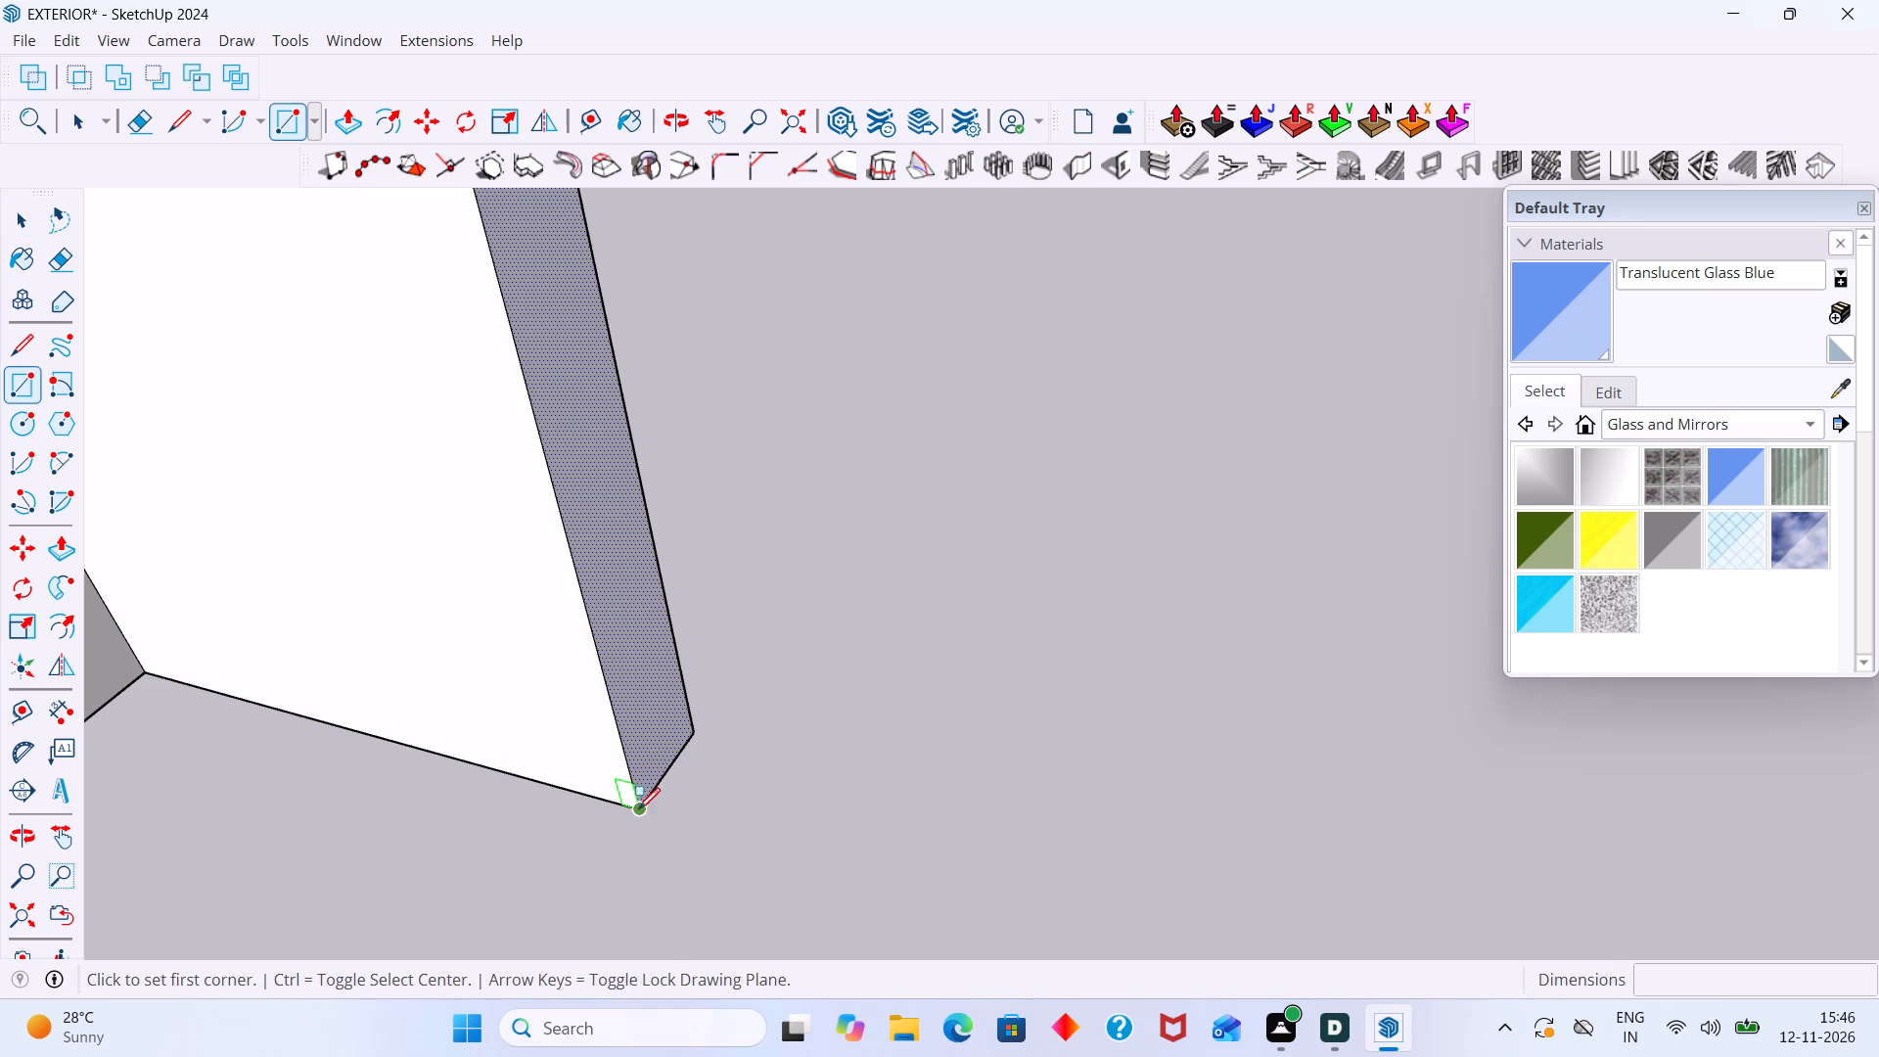
{"action": "key", "text": "space"}
{"action": "key", "text": "r"}
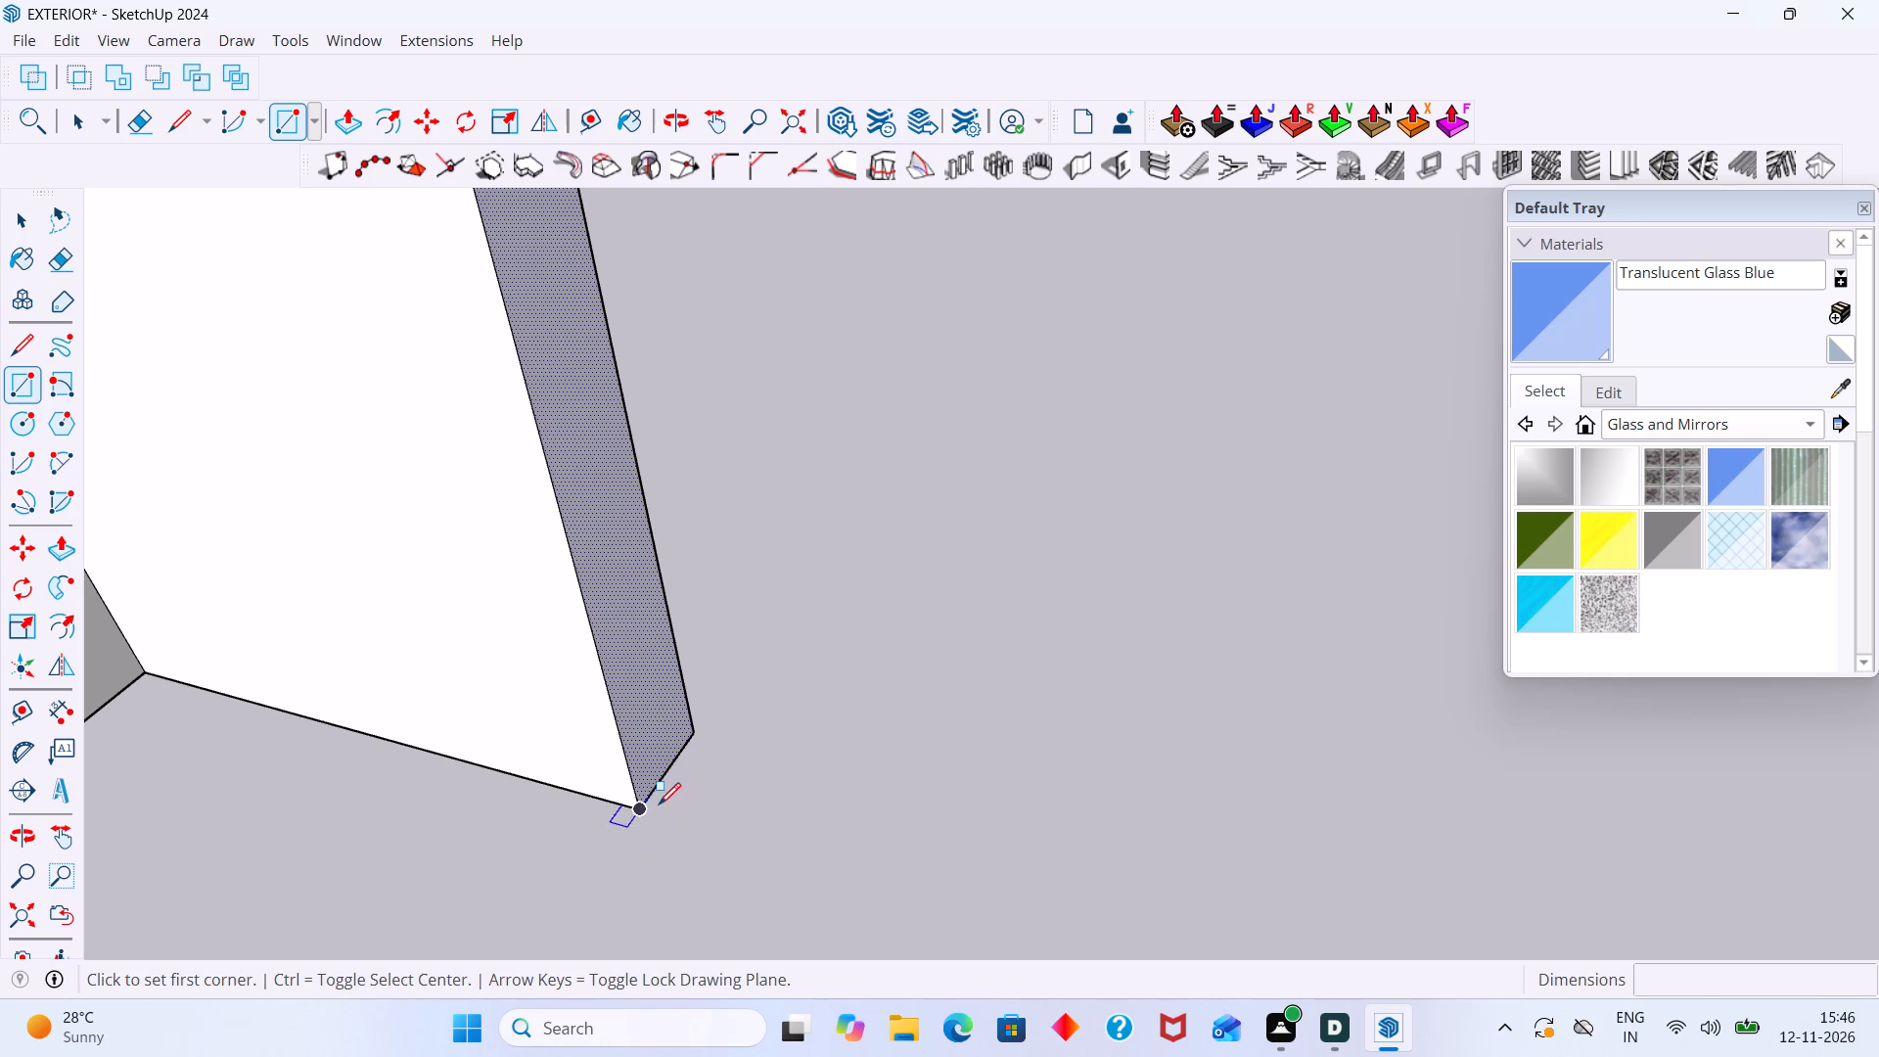
{"action": "left_click", "coordinate": [642, 810]}
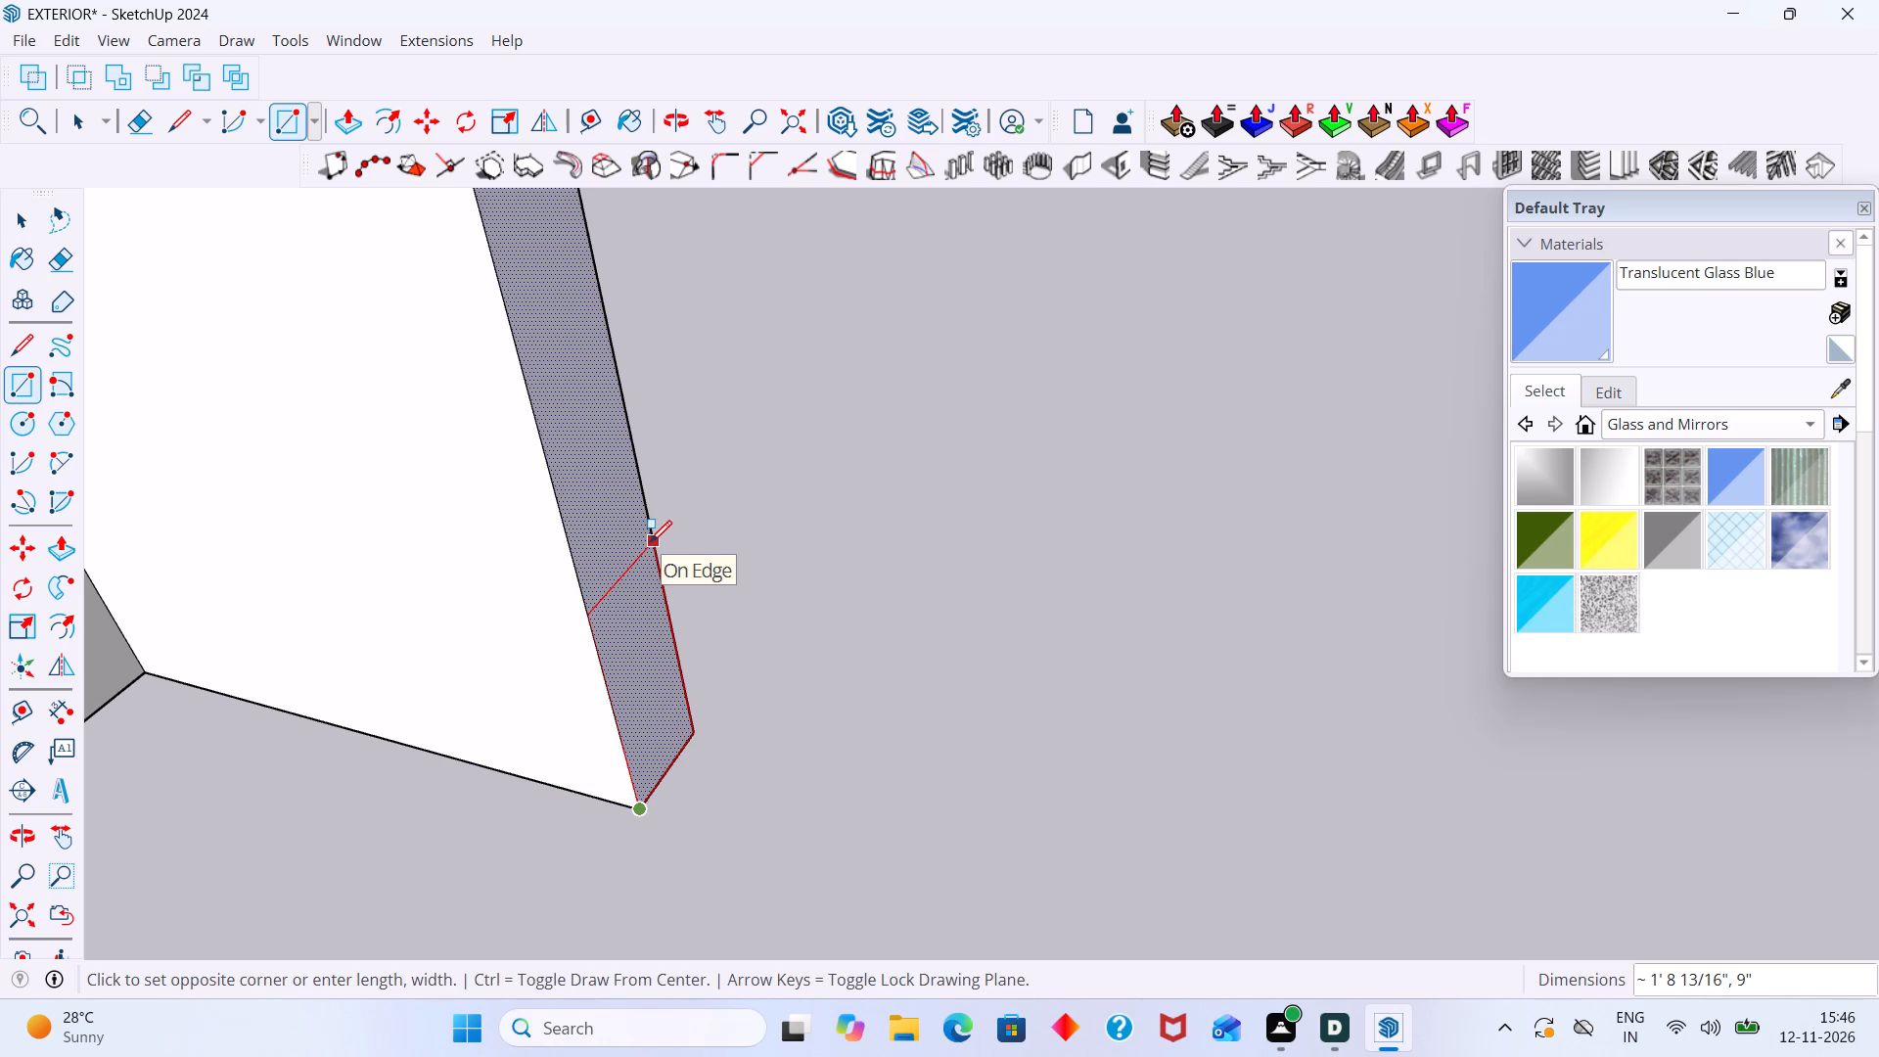
{"action": "key", "text": "3"}
{"action": "key", "text": "period"}
{"action": "key", "text": "5"}
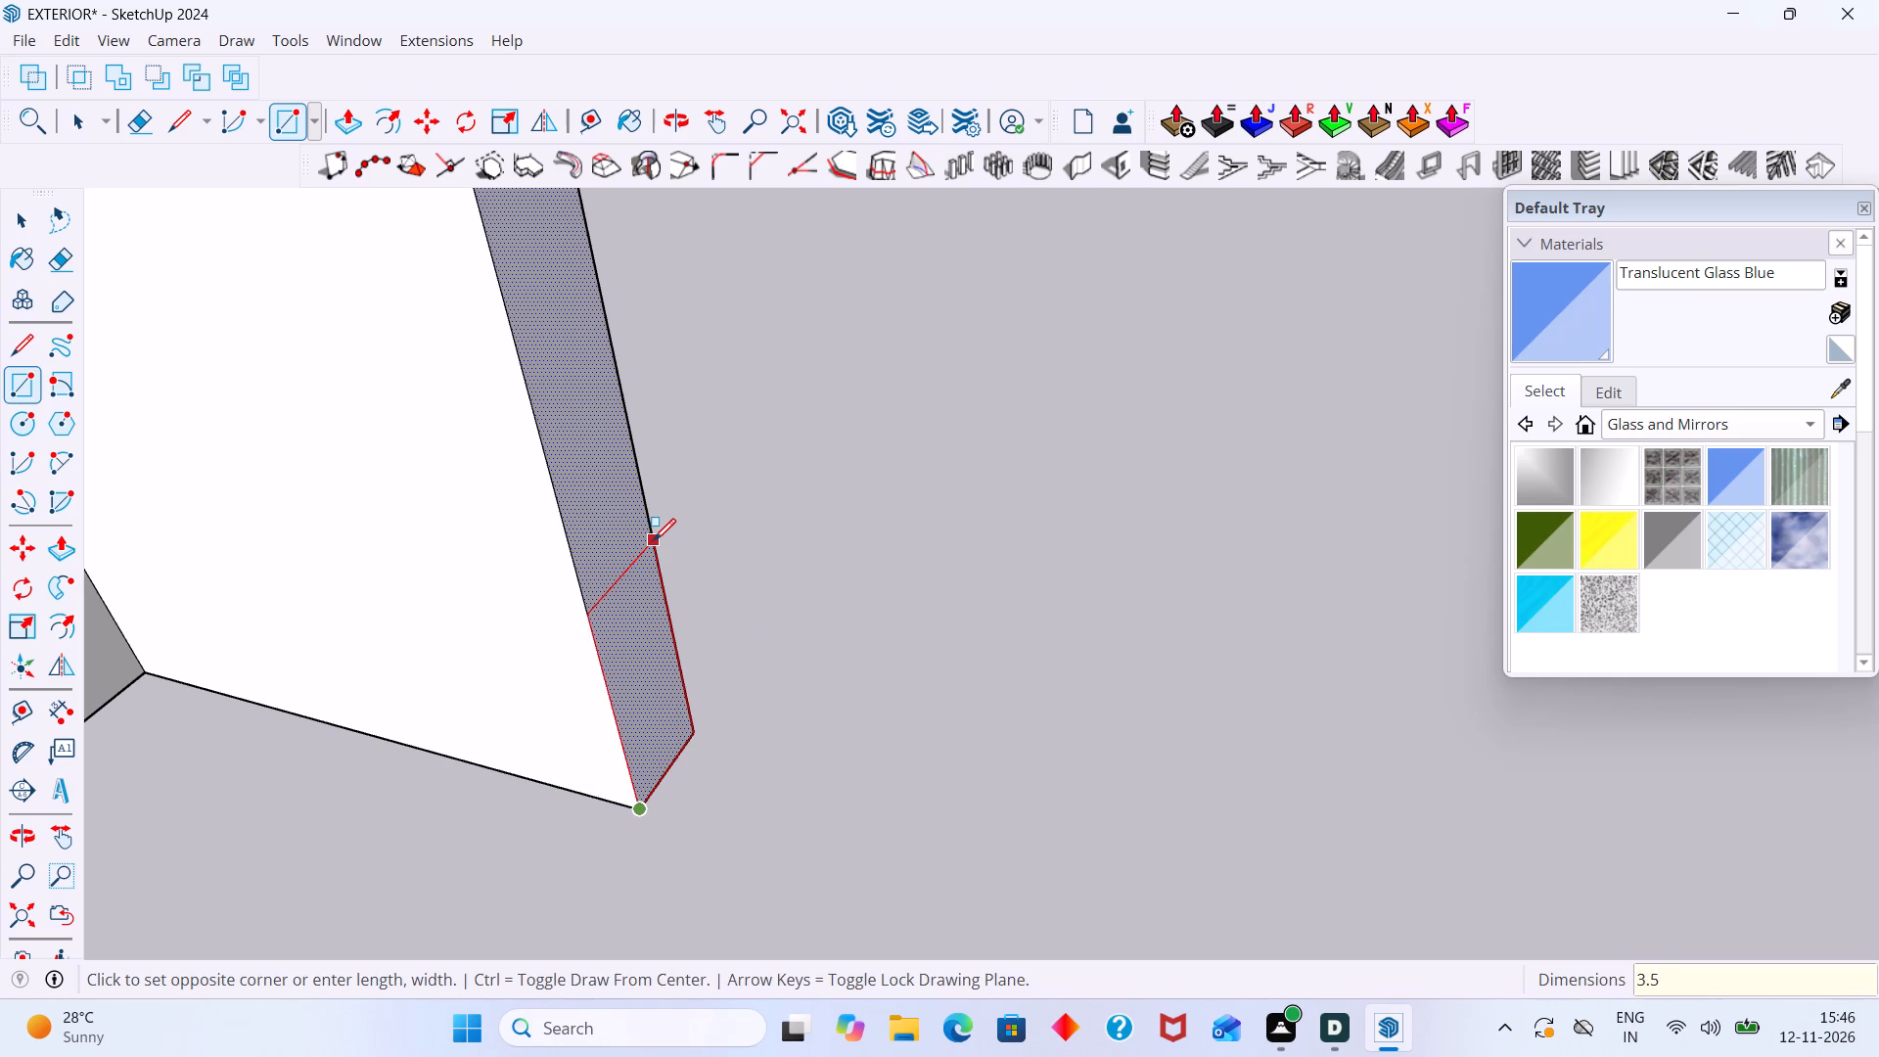
{"action": "key", "text": "apostrophe"}
{"action": "key", "text": "Return"}
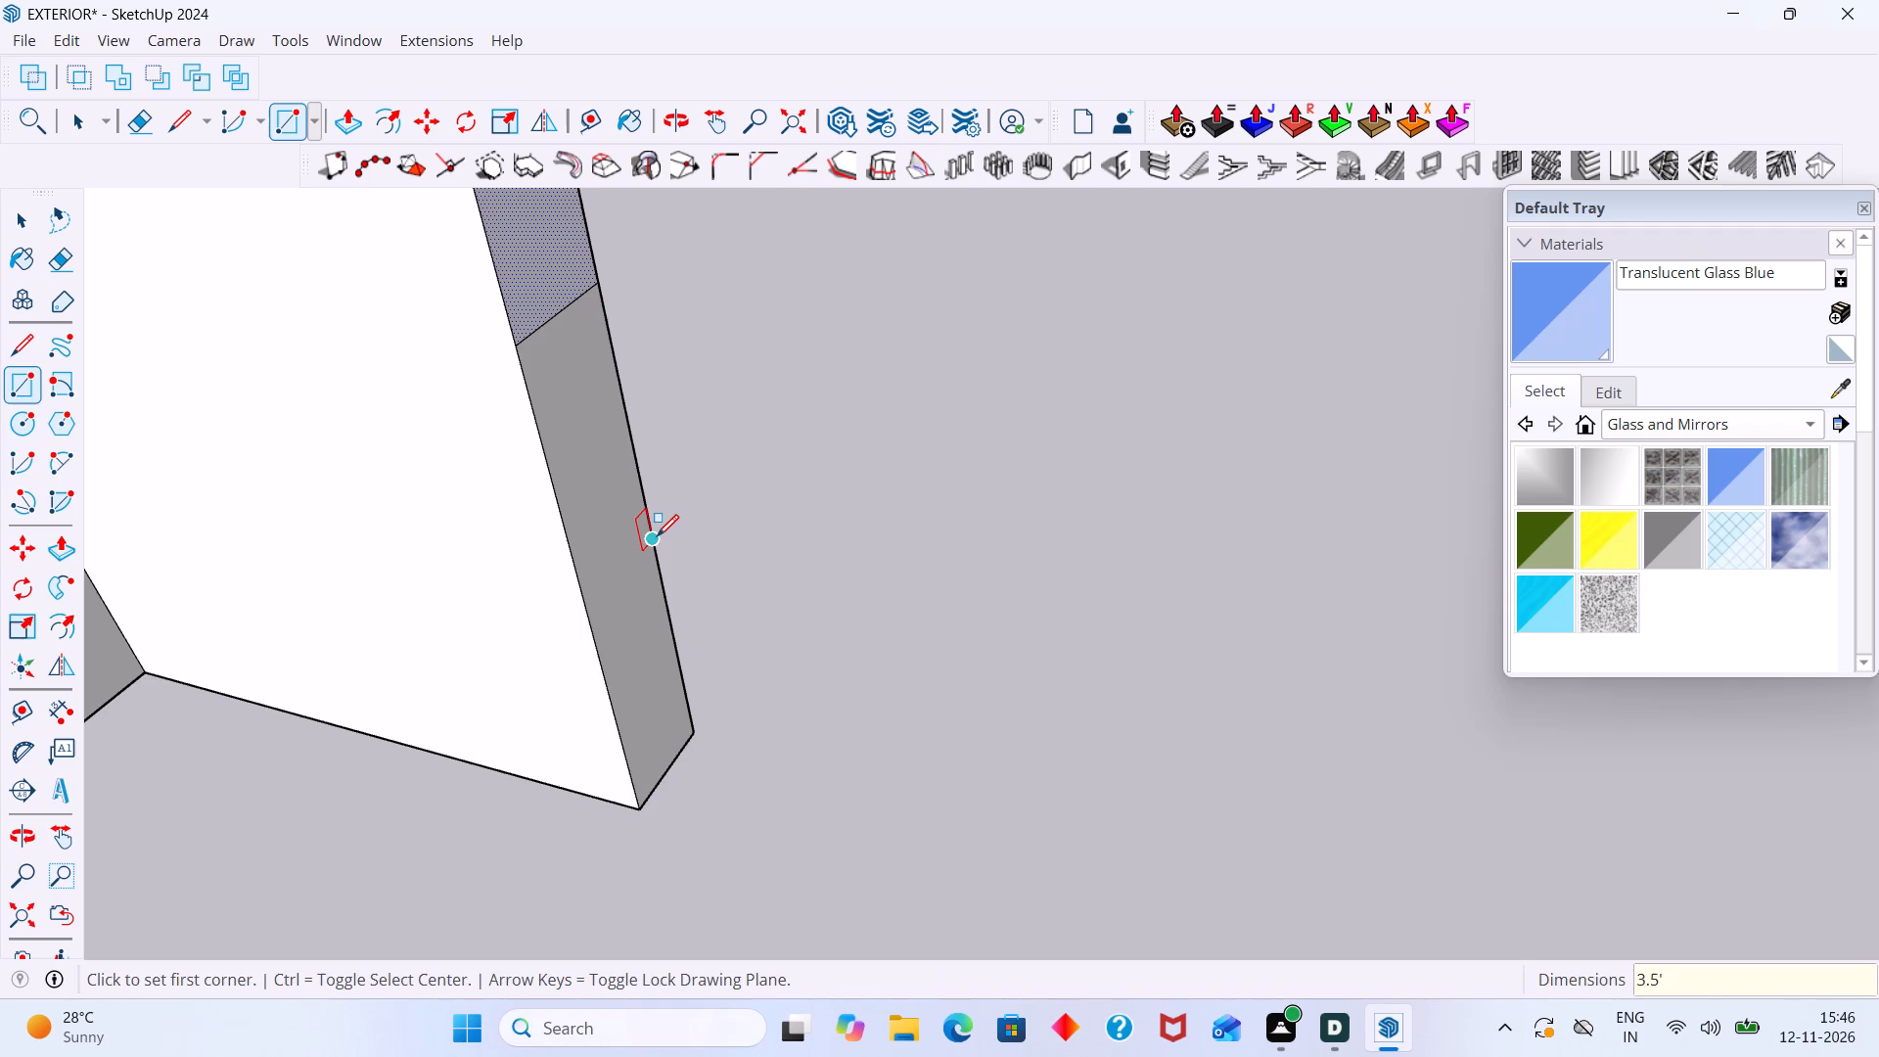
Push/Pull the 3.5' jamb rectangle about 8' across the bedroom opening to the opposite jamb, forming the window's sill wall.
{"action": "key", "text": "space"}
{"action": "key", "text": "p"}
{"action": "left_click", "coordinate": [615, 553]}
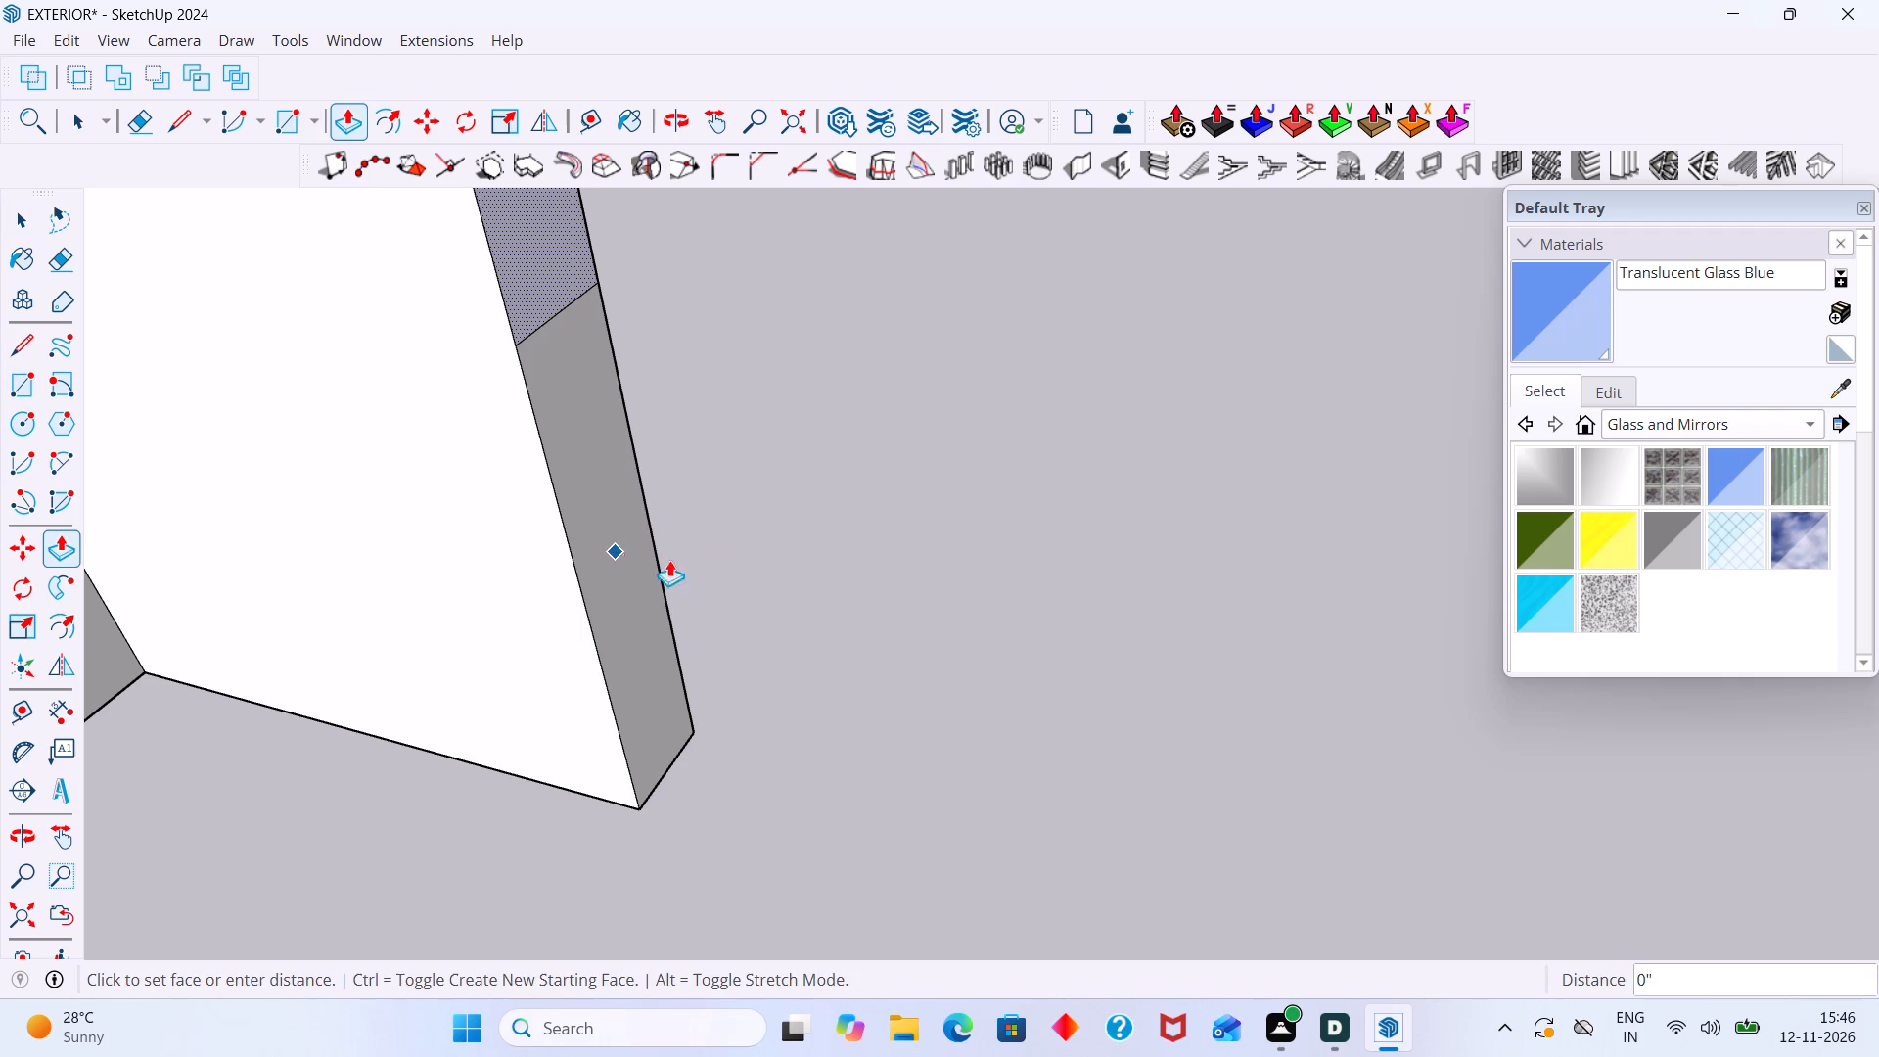
{"action": "key", "text": "space"}
{"action": "left_click", "coordinate": [621, 597]}
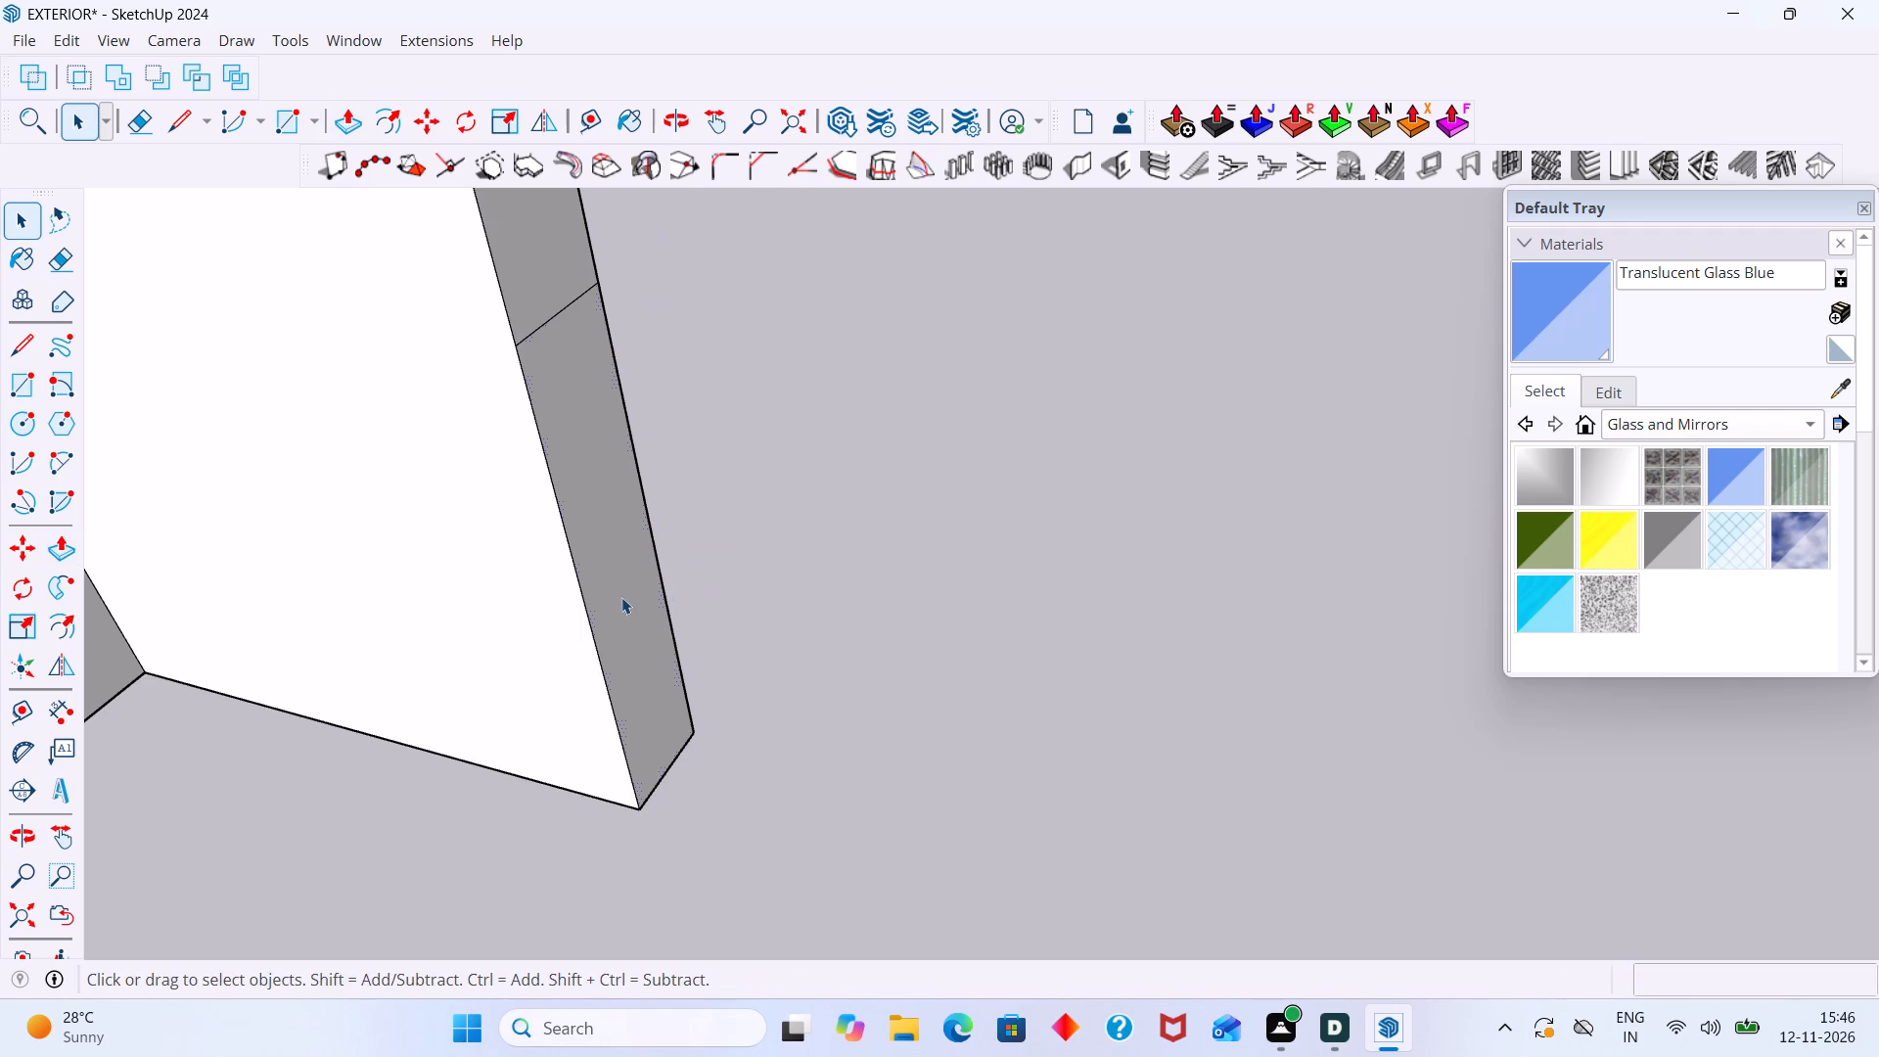
{"action": "key", "text": "p"}
{"action": "left_click", "coordinate": [626, 597]}
{"action": "scroll", "coordinate": [764, 635], "scroll_direction": "down", "scroll_amount": 2}
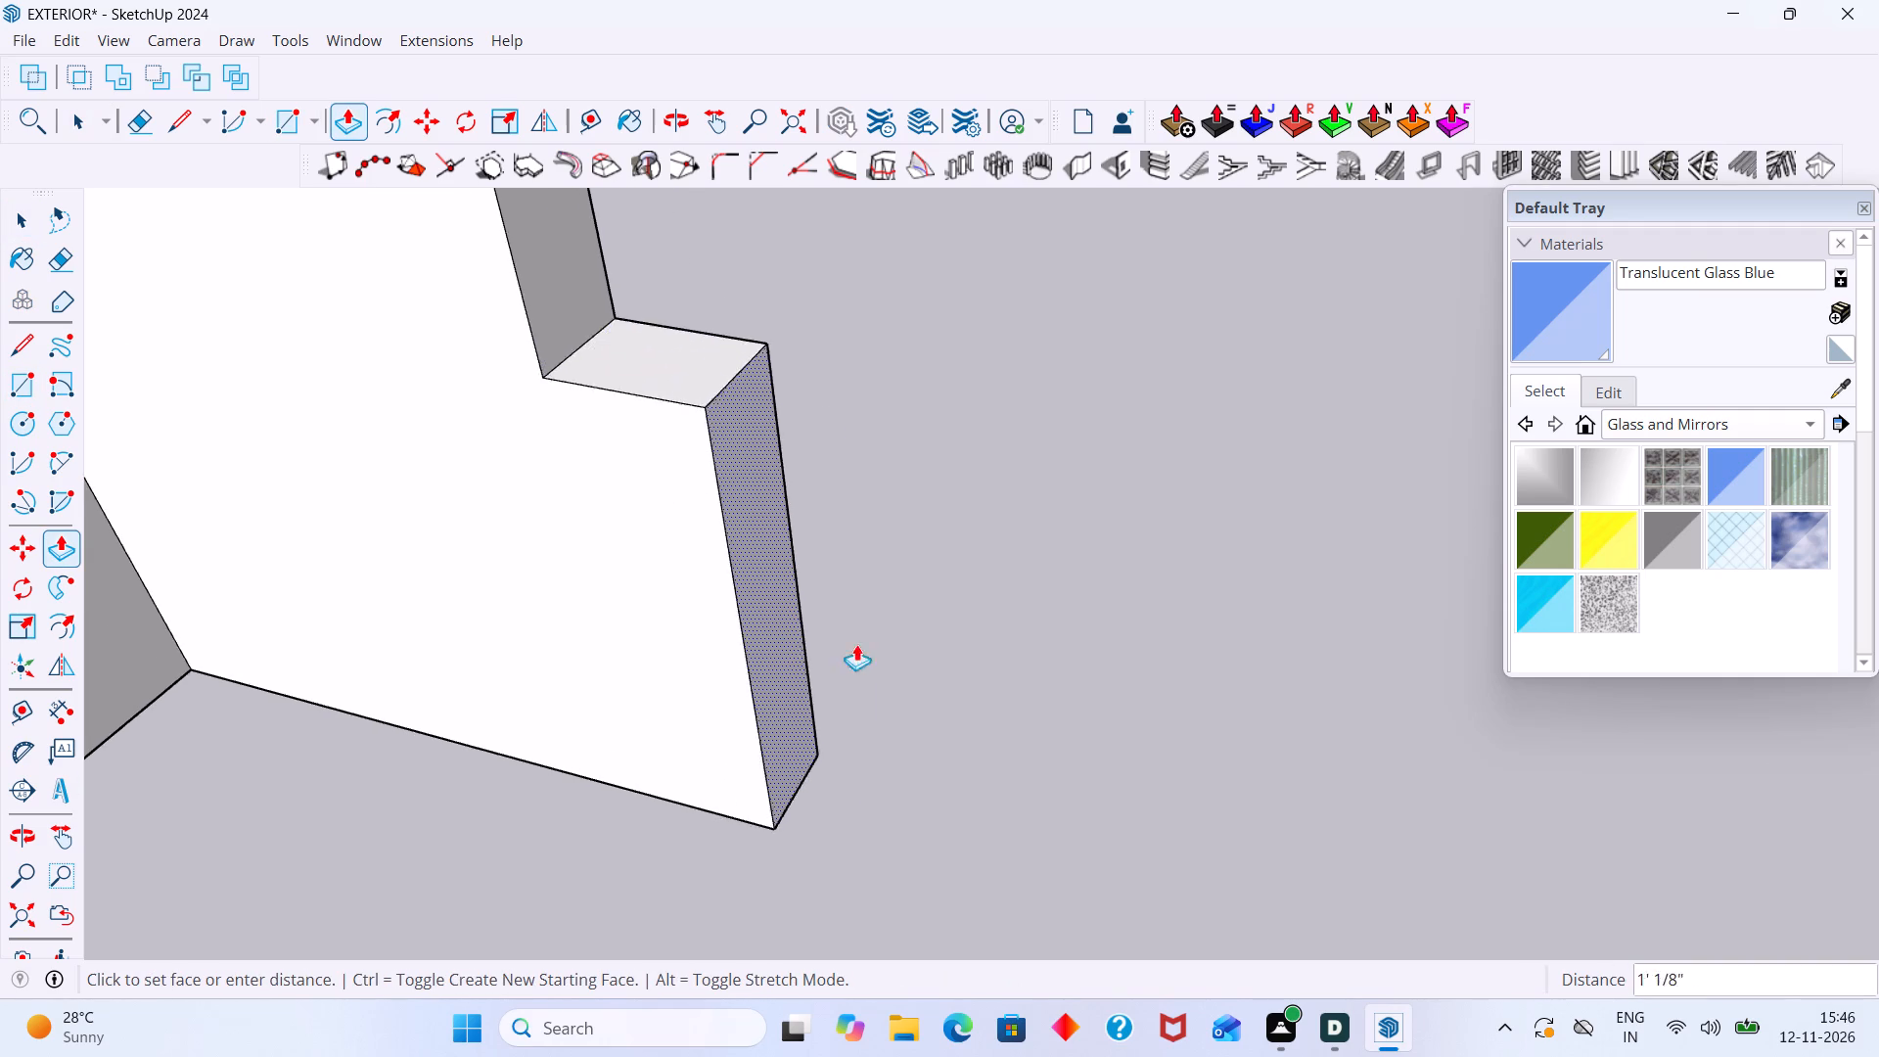
{"action": "scroll", "coordinate": [856, 644], "scroll_direction": "down", "scroll_amount": 12}
{"action": "left_click", "coordinate": [1173, 753]}
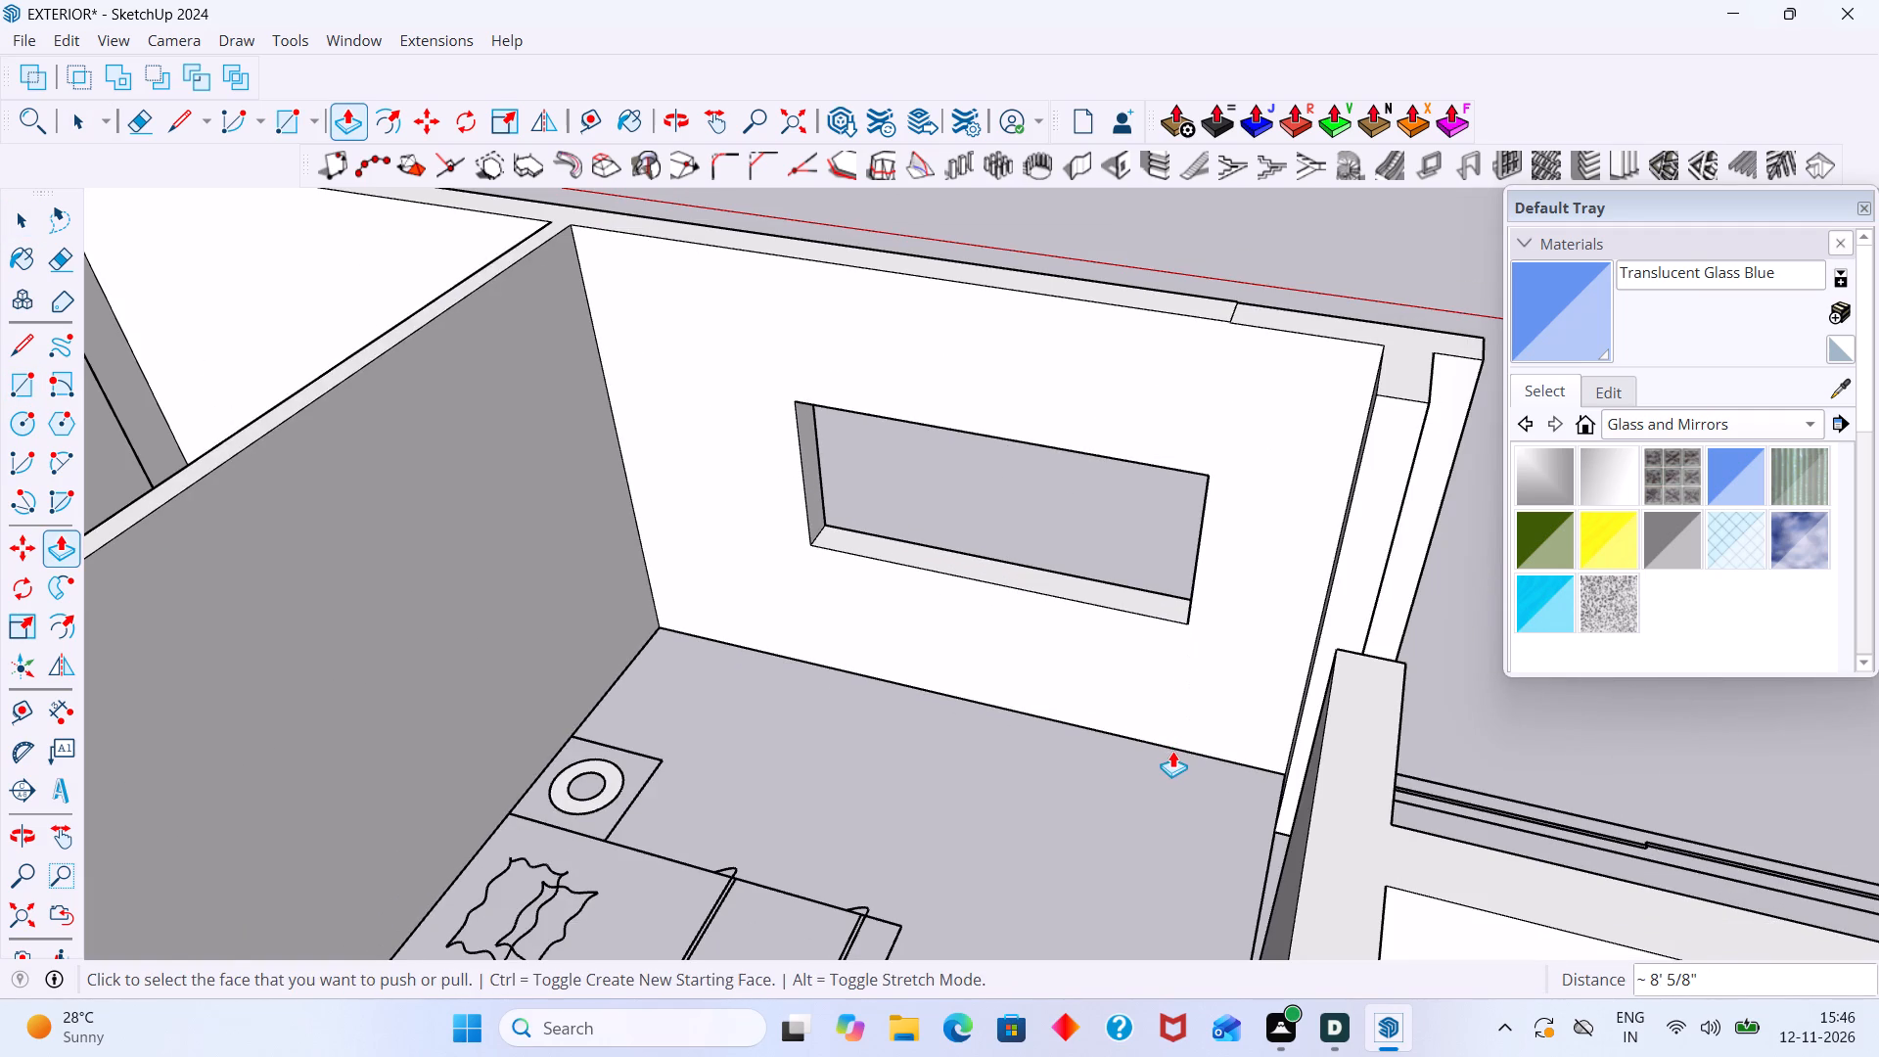
{"action": "key", "text": "space"}
{"action": "scroll", "coordinate": [1107, 725], "scroll_direction": "down", "scroll_amount": 7}
{"action": "left_click", "coordinate": [1170, 473]}
Examine the floor plan walls from outside, from the new bedroom window to the adjacent open sliding door span at the corner.
{"action": "scroll", "coordinate": [1168, 475], "scroll_direction": "down", "scroll_amount": 4}
{"action": "middle_click_drag", "start_coordinate": [1207, 519], "coordinate": [965, 505]}
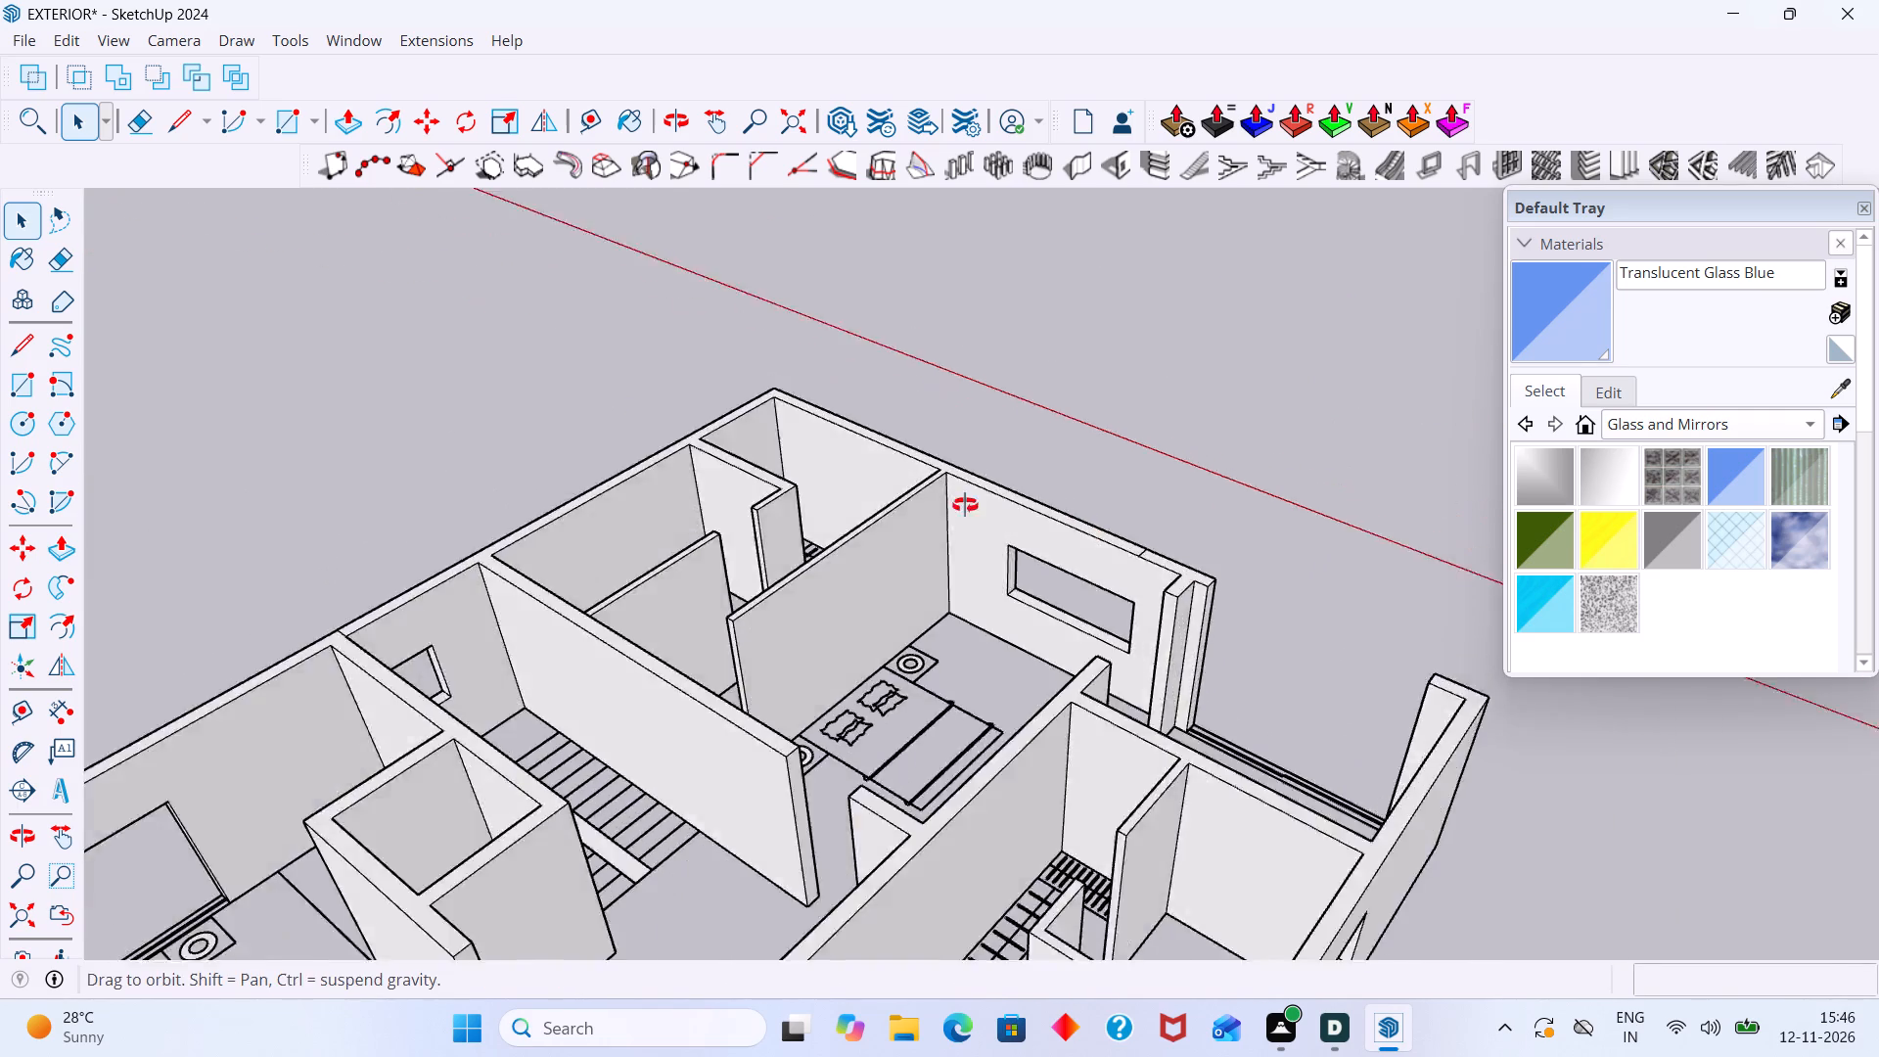
{"action": "middle_click_drag", "start_coordinate": [965, 505], "coordinate": [800, 480]}
{"action": "scroll", "coordinate": [927, 528], "scroll_direction": "down", "scroll_amount": 8}
{"action": "middle_click_drag", "start_coordinate": [1013, 601], "coordinate": [413, 573]}
{"action": "middle_click_drag", "start_coordinate": [914, 555], "coordinate": [814, 591]}
{"action": "scroll", "coordinate": [1000, 674], "scroll_direction": "up", "scroll_amount": 3}
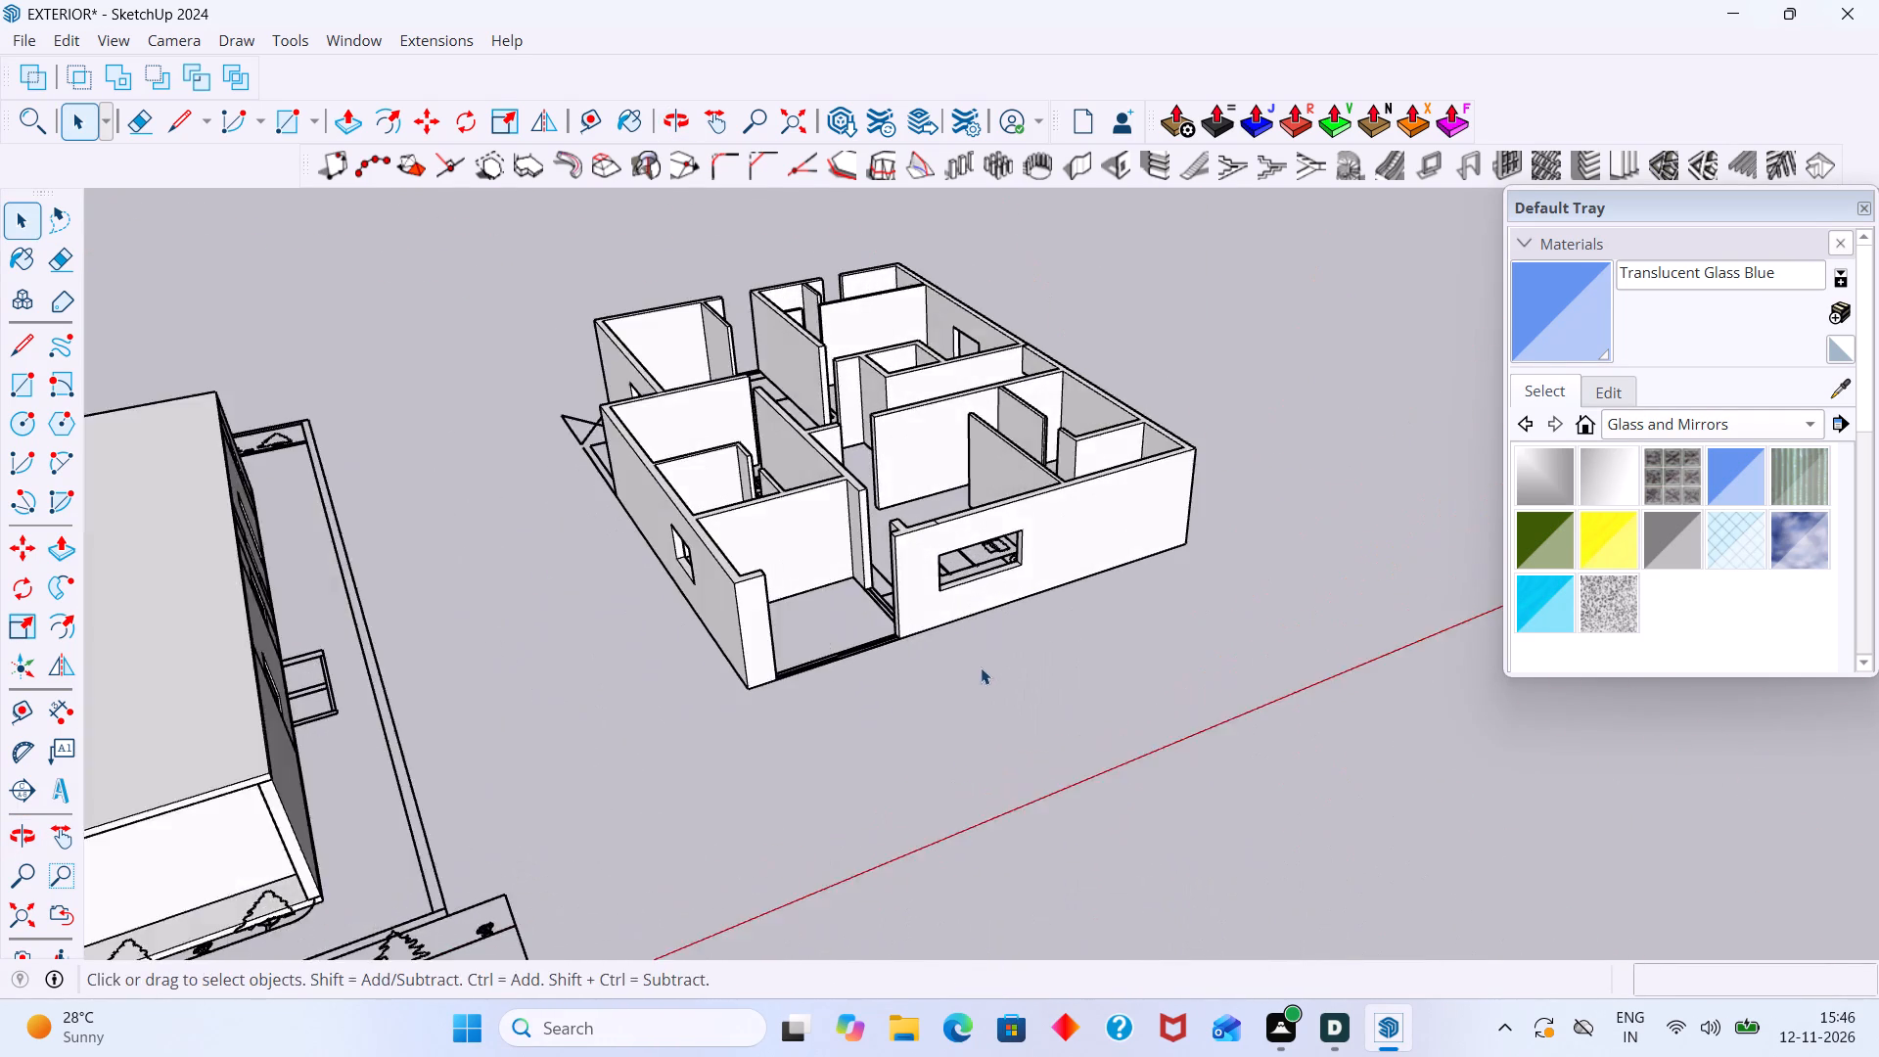
{"action": "scroll", "coordinate": [981, 667], "scroll_direction": "up", "scroll_amount": 2}
{"action": "middle_click_drag", "start_coordinate": [927, 699], "coordinate": [791, 719]}
{"action": "scroll", "coordinate": [800, 729], "scroll_direction": "up", "scroll_amount": 6}
{"action": "scroll", "coordinate": [662, 635], "scroll_direction": "down", "scroll_amount": 6}
{"action": "middle_click_drag", "start_coordinate": [695, 619], "coordinate": [677, 716]}
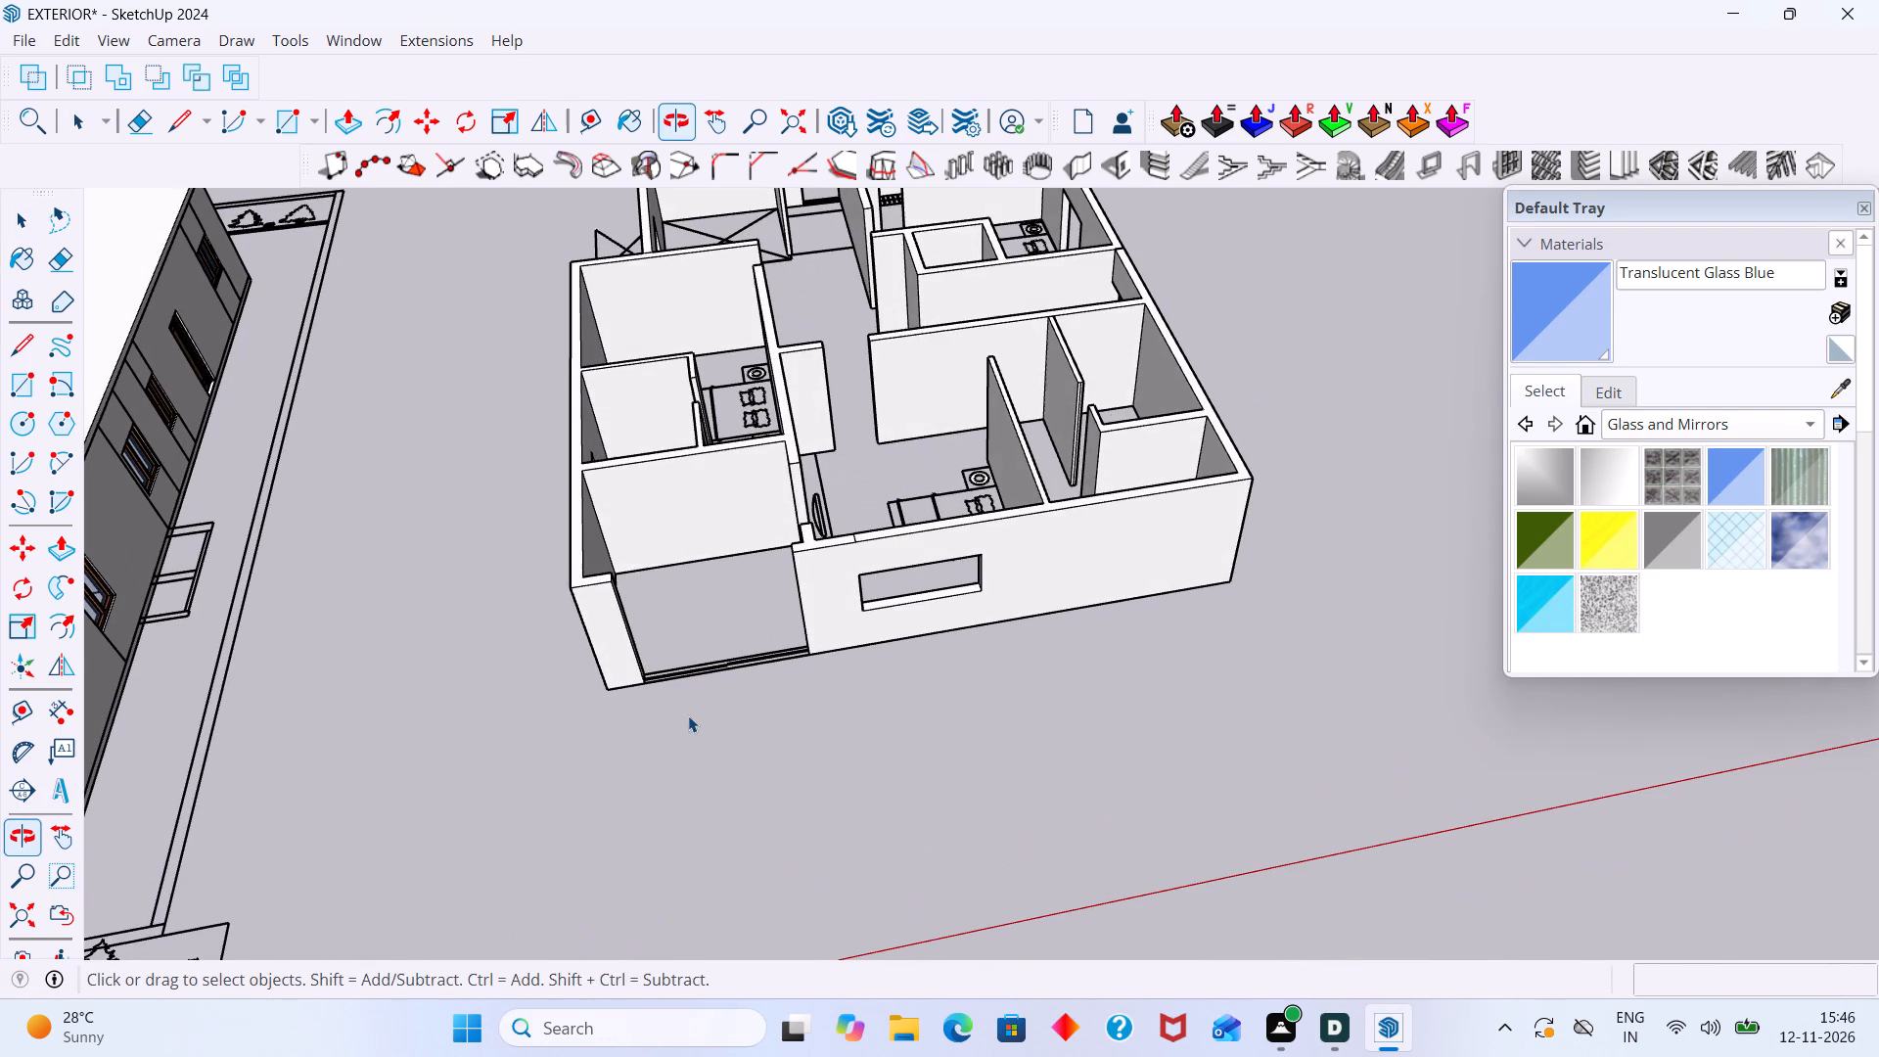
{"action": "middle_click_drag", "start_coordinate": [699, 697], "coordinate": [909, 675]}
{"action": "scroll", "coordinate": [899, 670], "scroll_direction": "up", "scroll_amount": 1}
{"action": "middle_click_drag", "start_coordinate": [896, 675], "coordinate": [887, 750]}
{"action": "scroll", "coordinate": [892, 712], "scroll_direction": "up", "scroll_amount": 5}
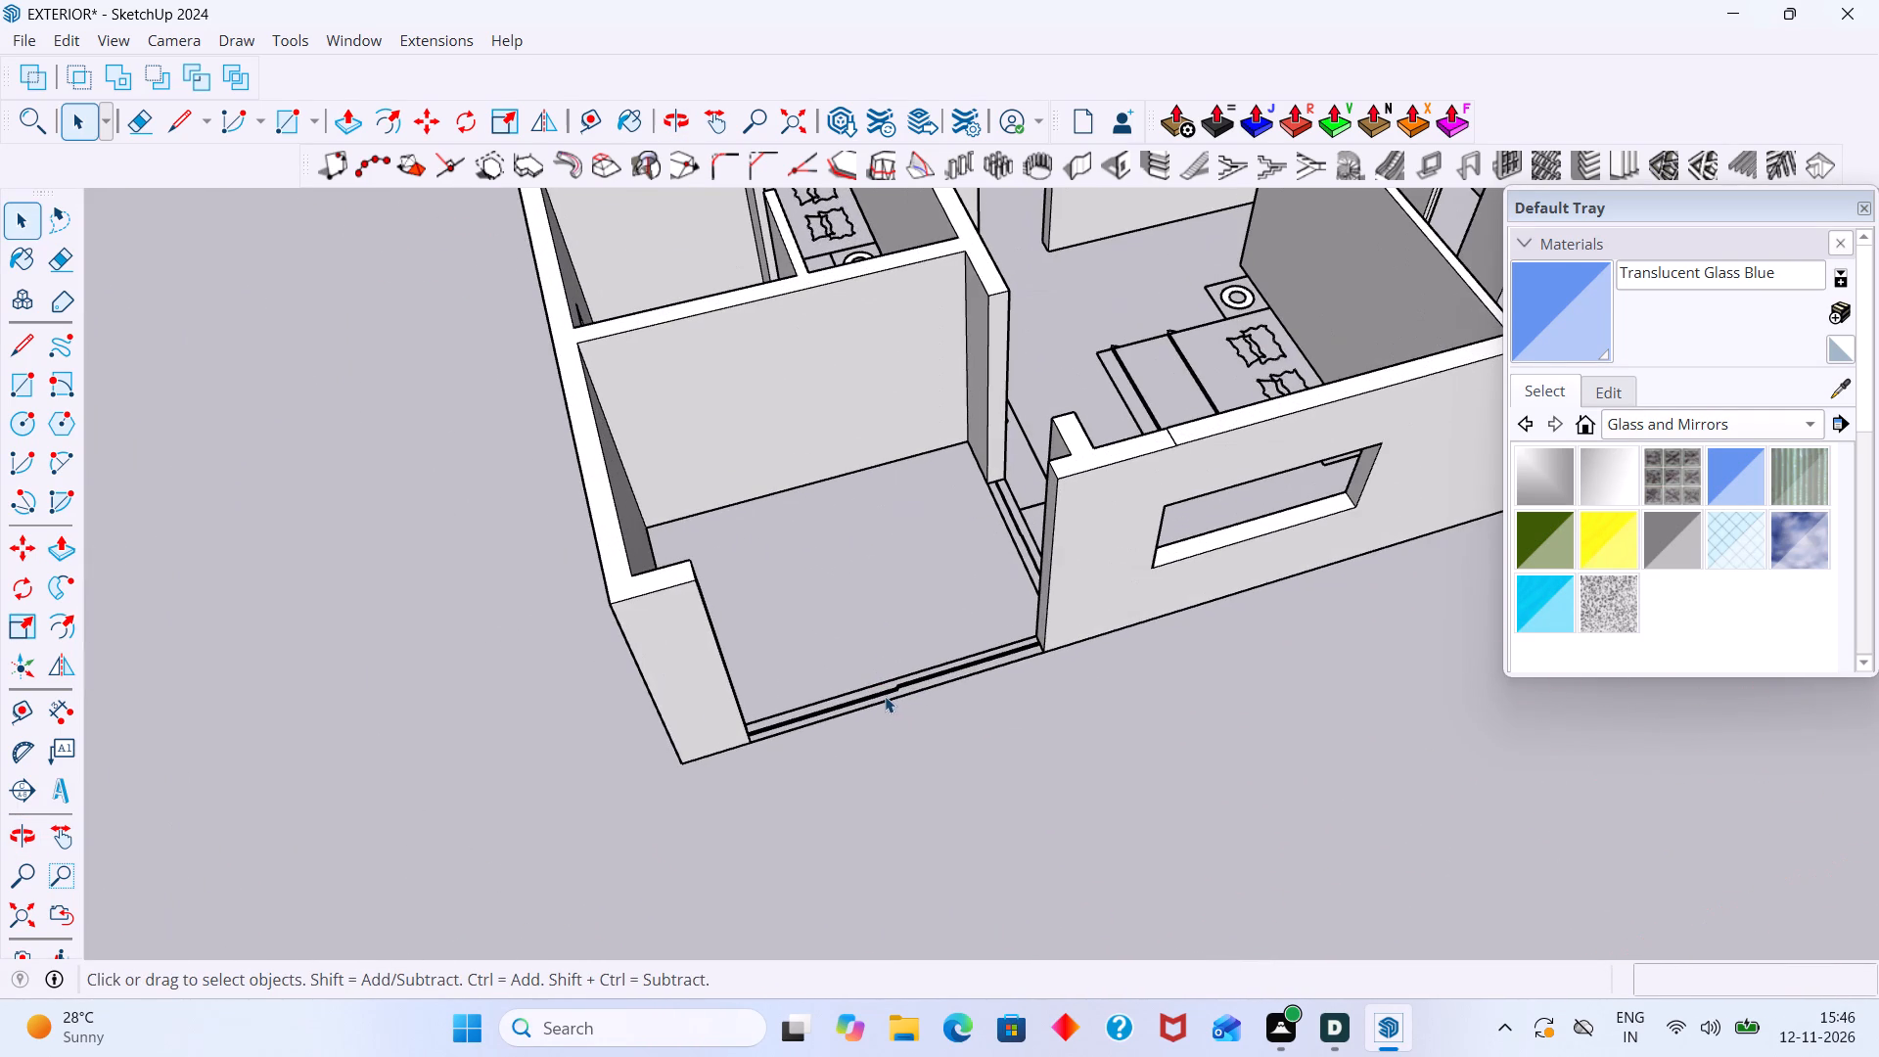
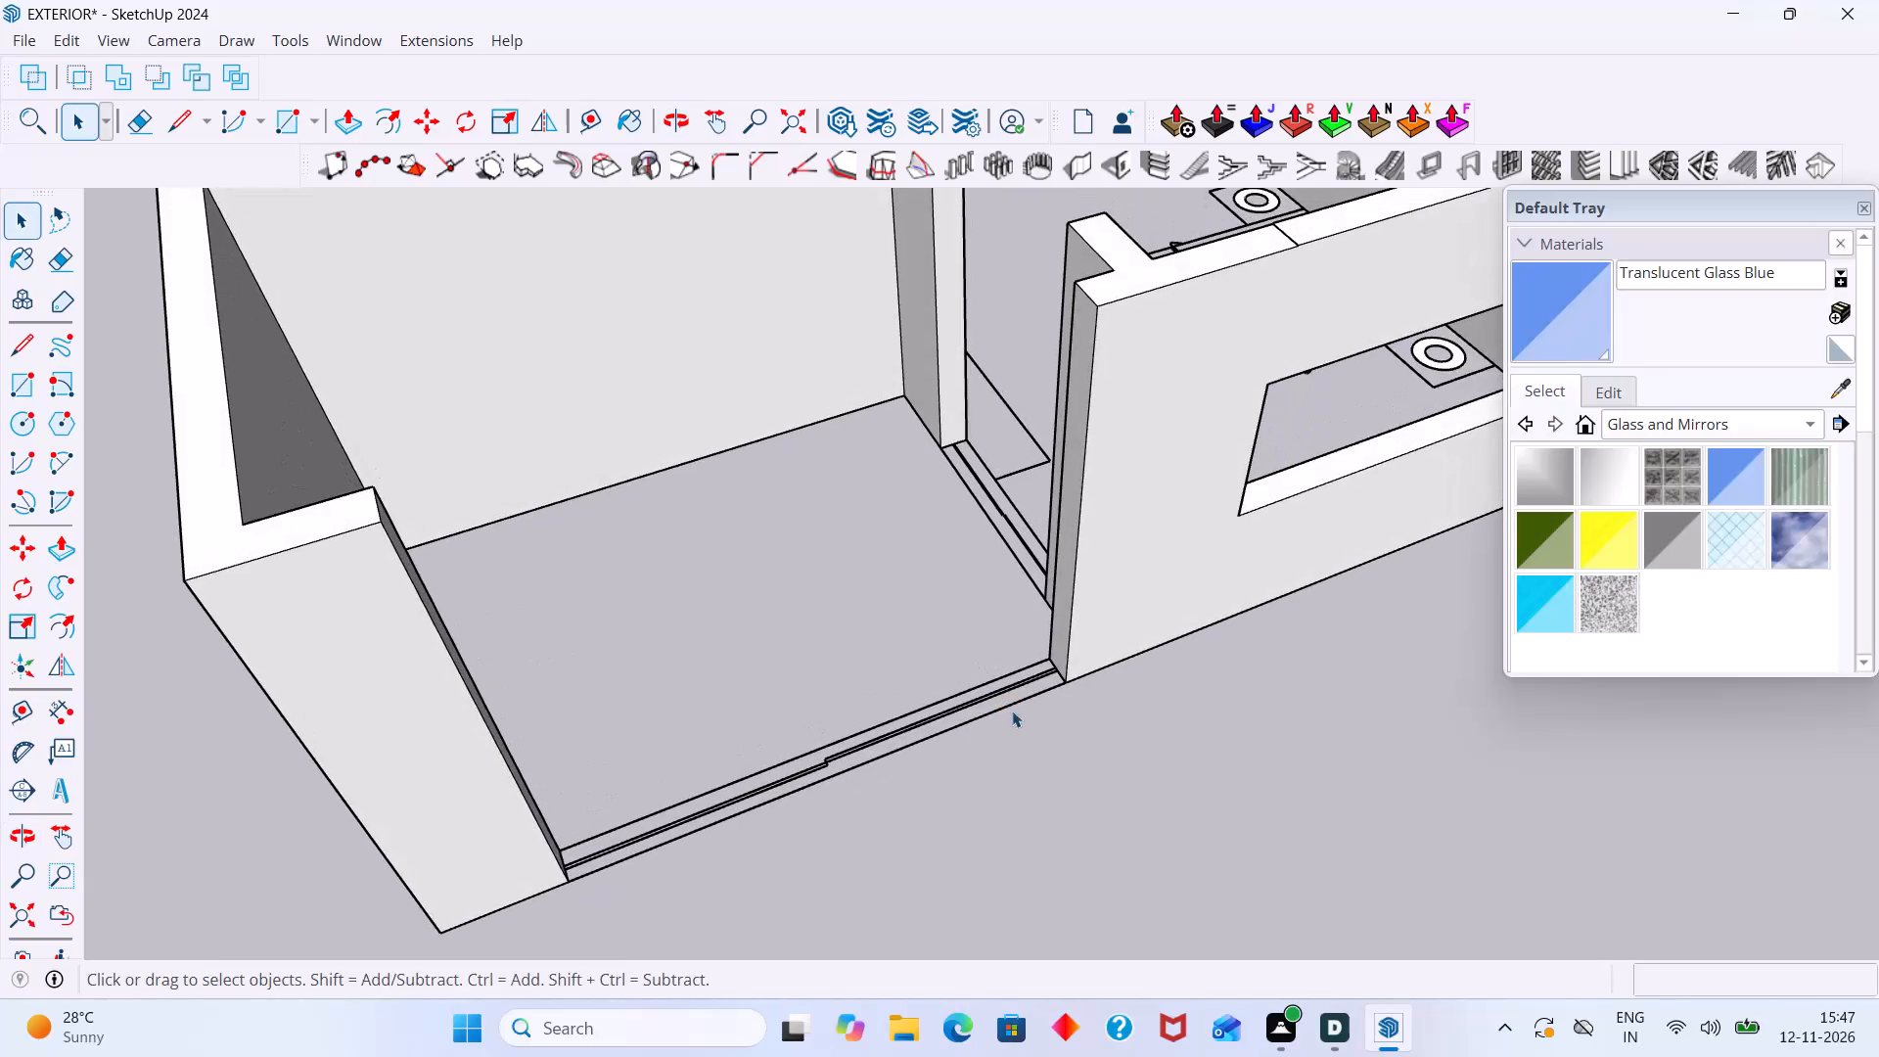
Delete the stepped double-line window symbol running along the wall opening's floor strip.
{"action": "middle_click_drag", "start_coordinate": [1012, 711], "coordinate": [1201, 567]}
{"action": "middle_click_drag", "start_coordinate": [1130, 606], "coordinate": [991, 668]}
{"action": "scroll", "coordinate": [954, 666], "scroll_direction": "up", "scroll_amount": 12}
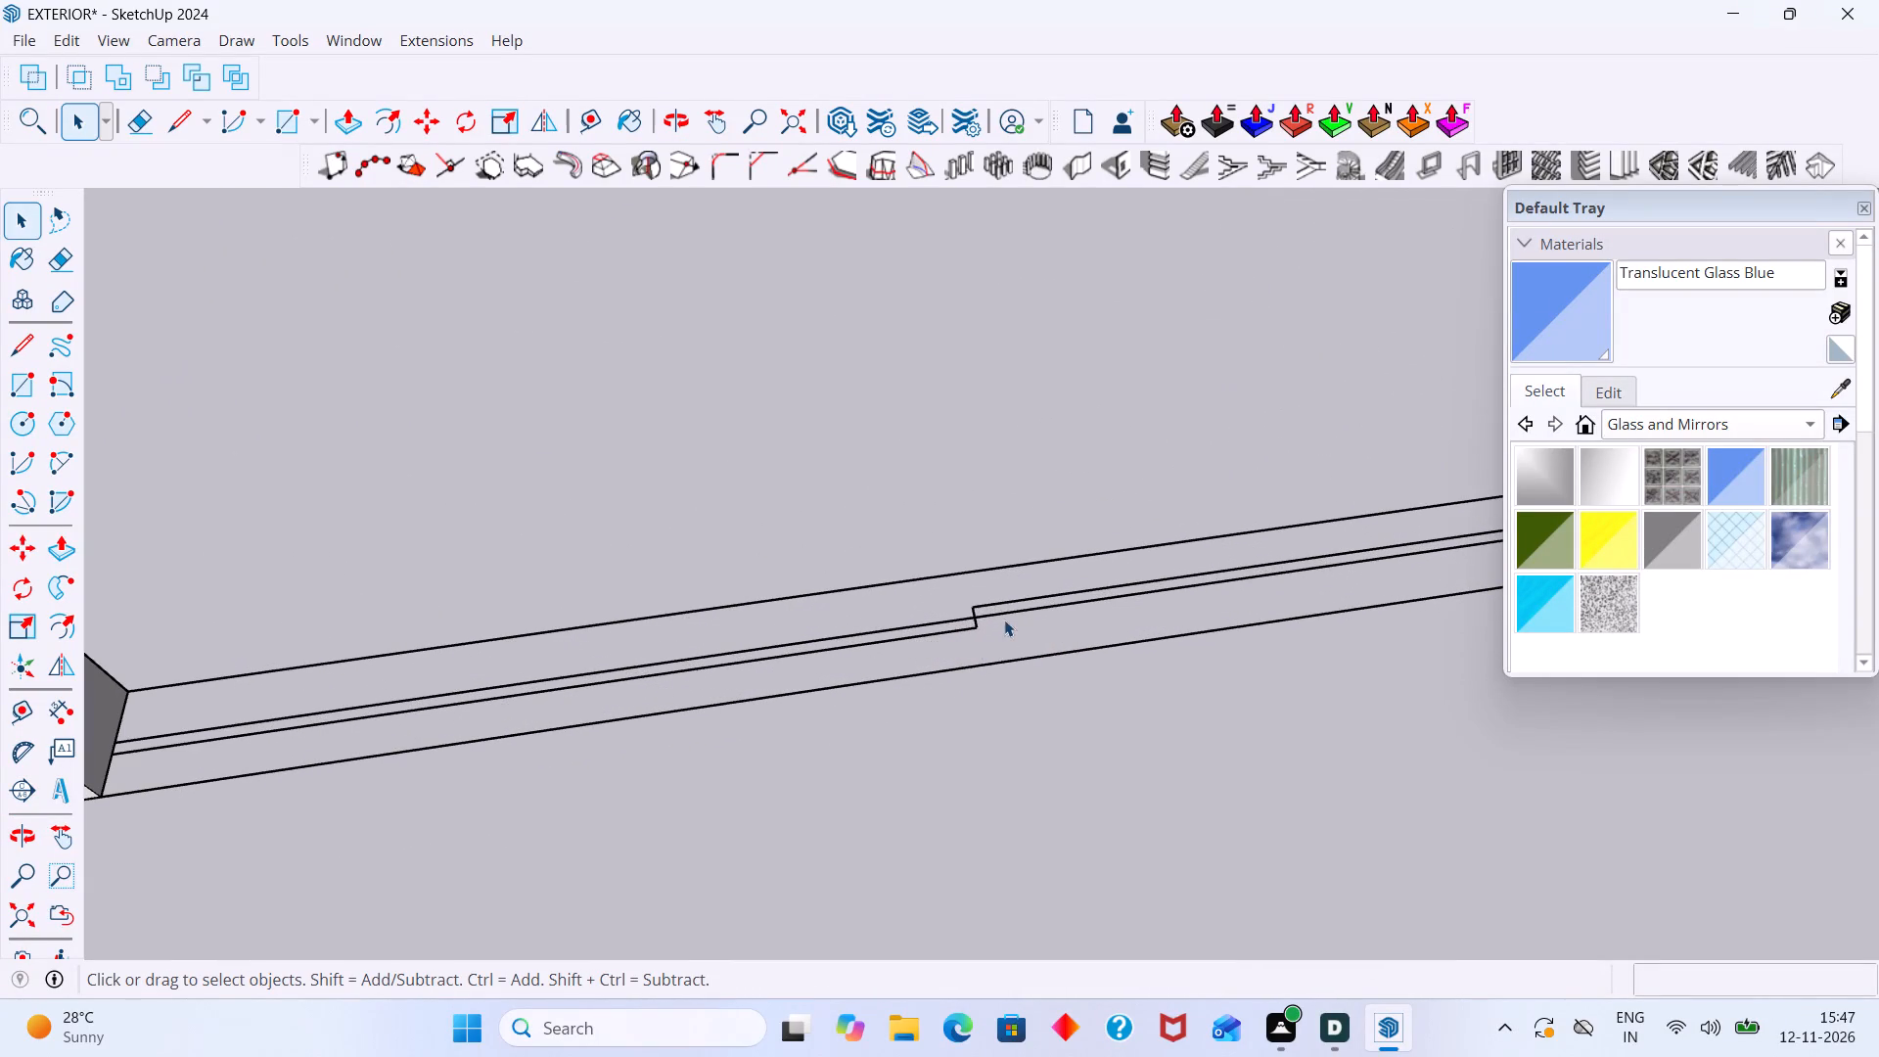
{"action": "left_click_drag", "start_coordinate": [1004, 620], "coordinate": [968, 594]}
{"action": "key", "text": "Delete"}
{"action": "left_click_drag", "start_coordinate": [1033, 635], "coordinate": [981, 625]}
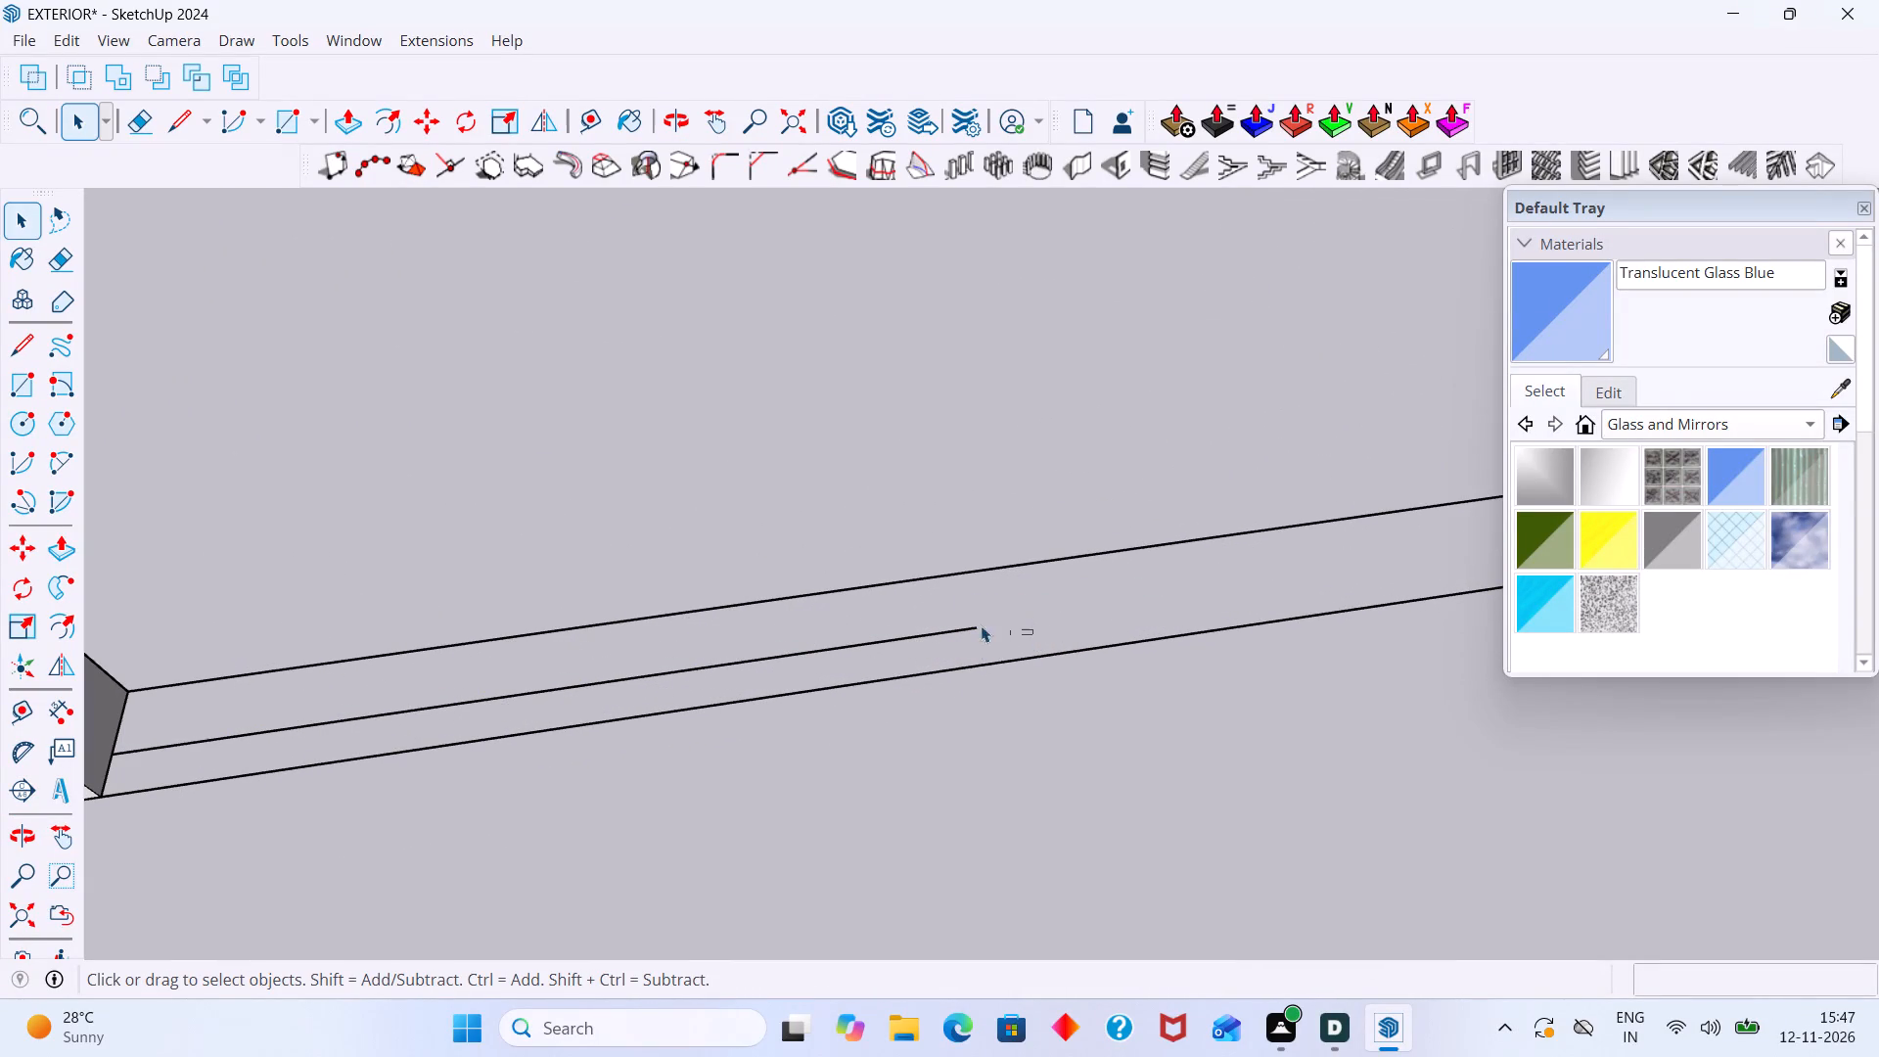
{"action": "left_click_drag", "start_coordinate": [981, 625], "coordinate": [953, 617]}
{"action": "key", "text": "Delete"}
Draw a 3' high, 9" wide rectangle at the top of the wall end face beside the opening.
{"action": "scroll", "coordinate": [977, 616], "scroll_direction": "down", "scroll_amount": 10}
{"action": "middle_click_drag", "start_coordinate": [1131, 627], "coordinate": [1303, 625]}
{"action": "scroll", "coordinate": [1289, 610], "scroll_direction": "down", "scroll_amount": 3}
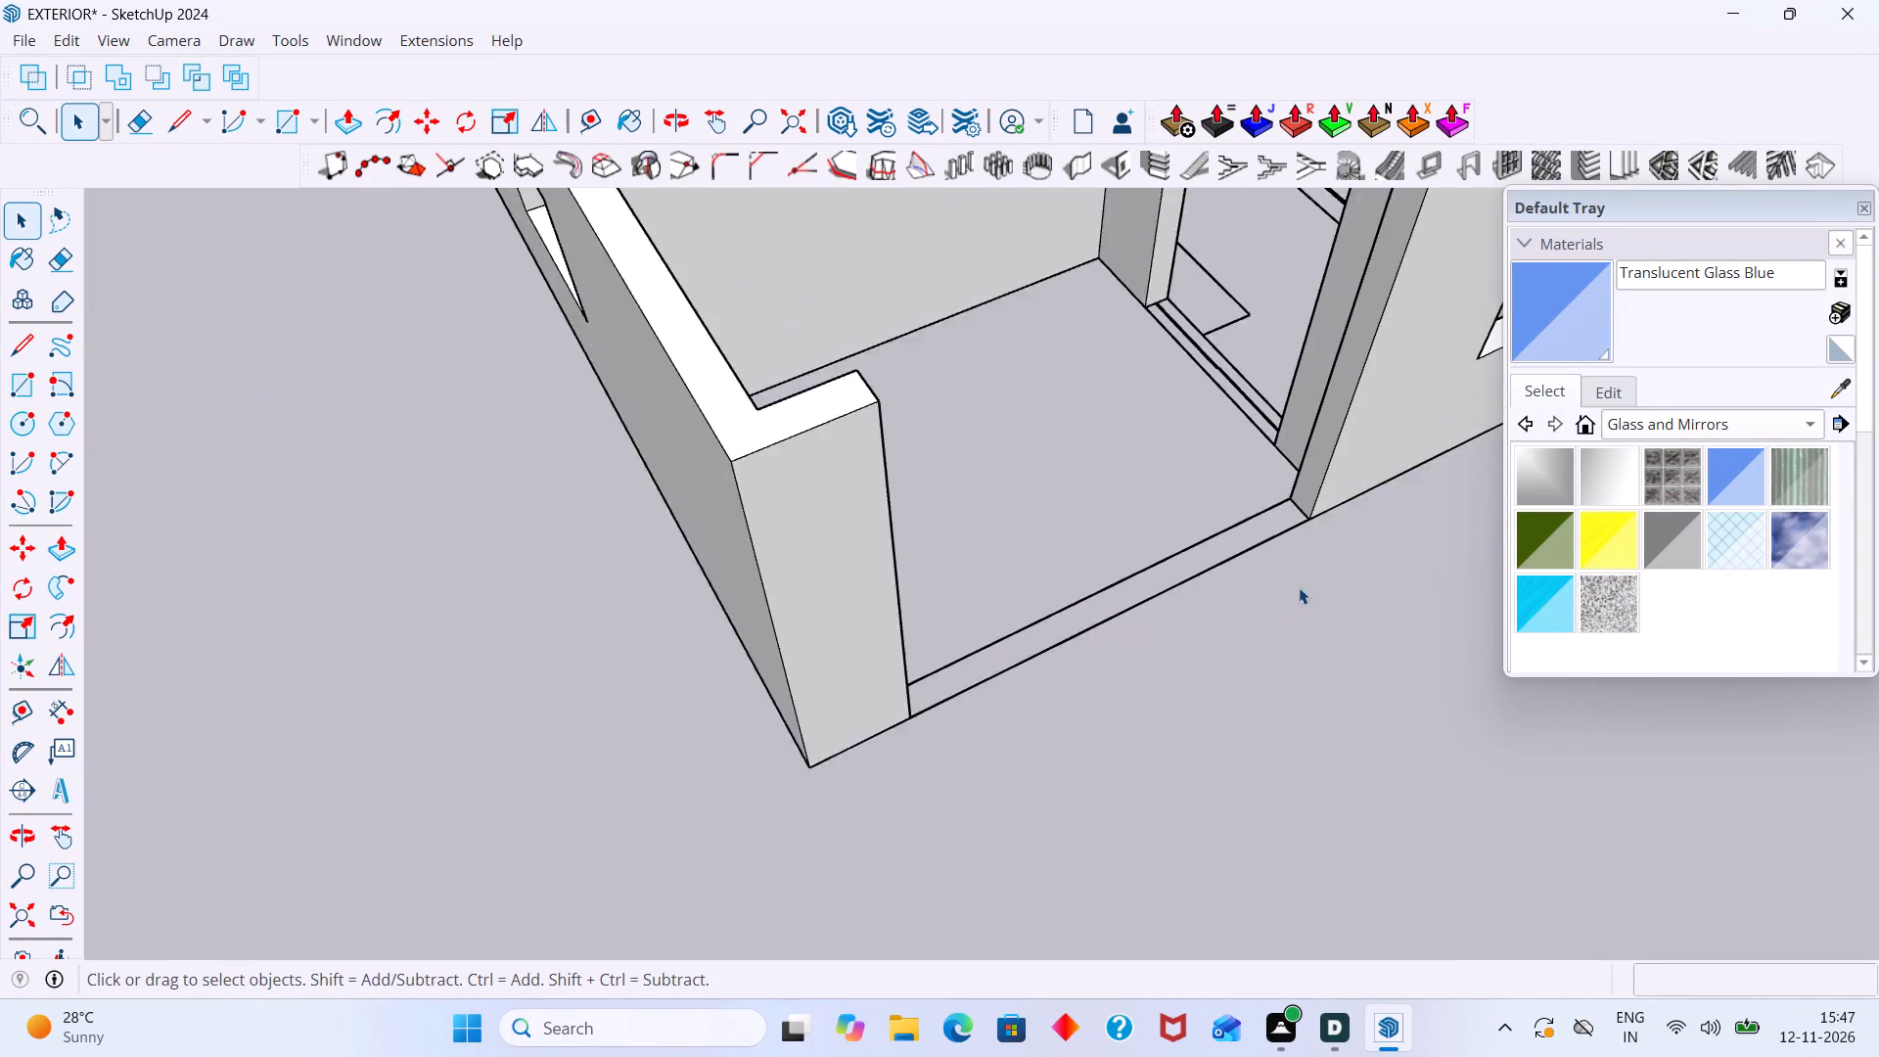
{"action": "scroll", "coordinate": [1299, 587], "scroll_direction": "down", "scroll_amount": 8}
{"action": "middle_click_drag", "start_coordinate": [1333, 559], "coordinate": [1347, 559]}
{"action": "scroll", "coordinate": [1333, 503], "scroll_direction": "up", "scroll_amount": 4}
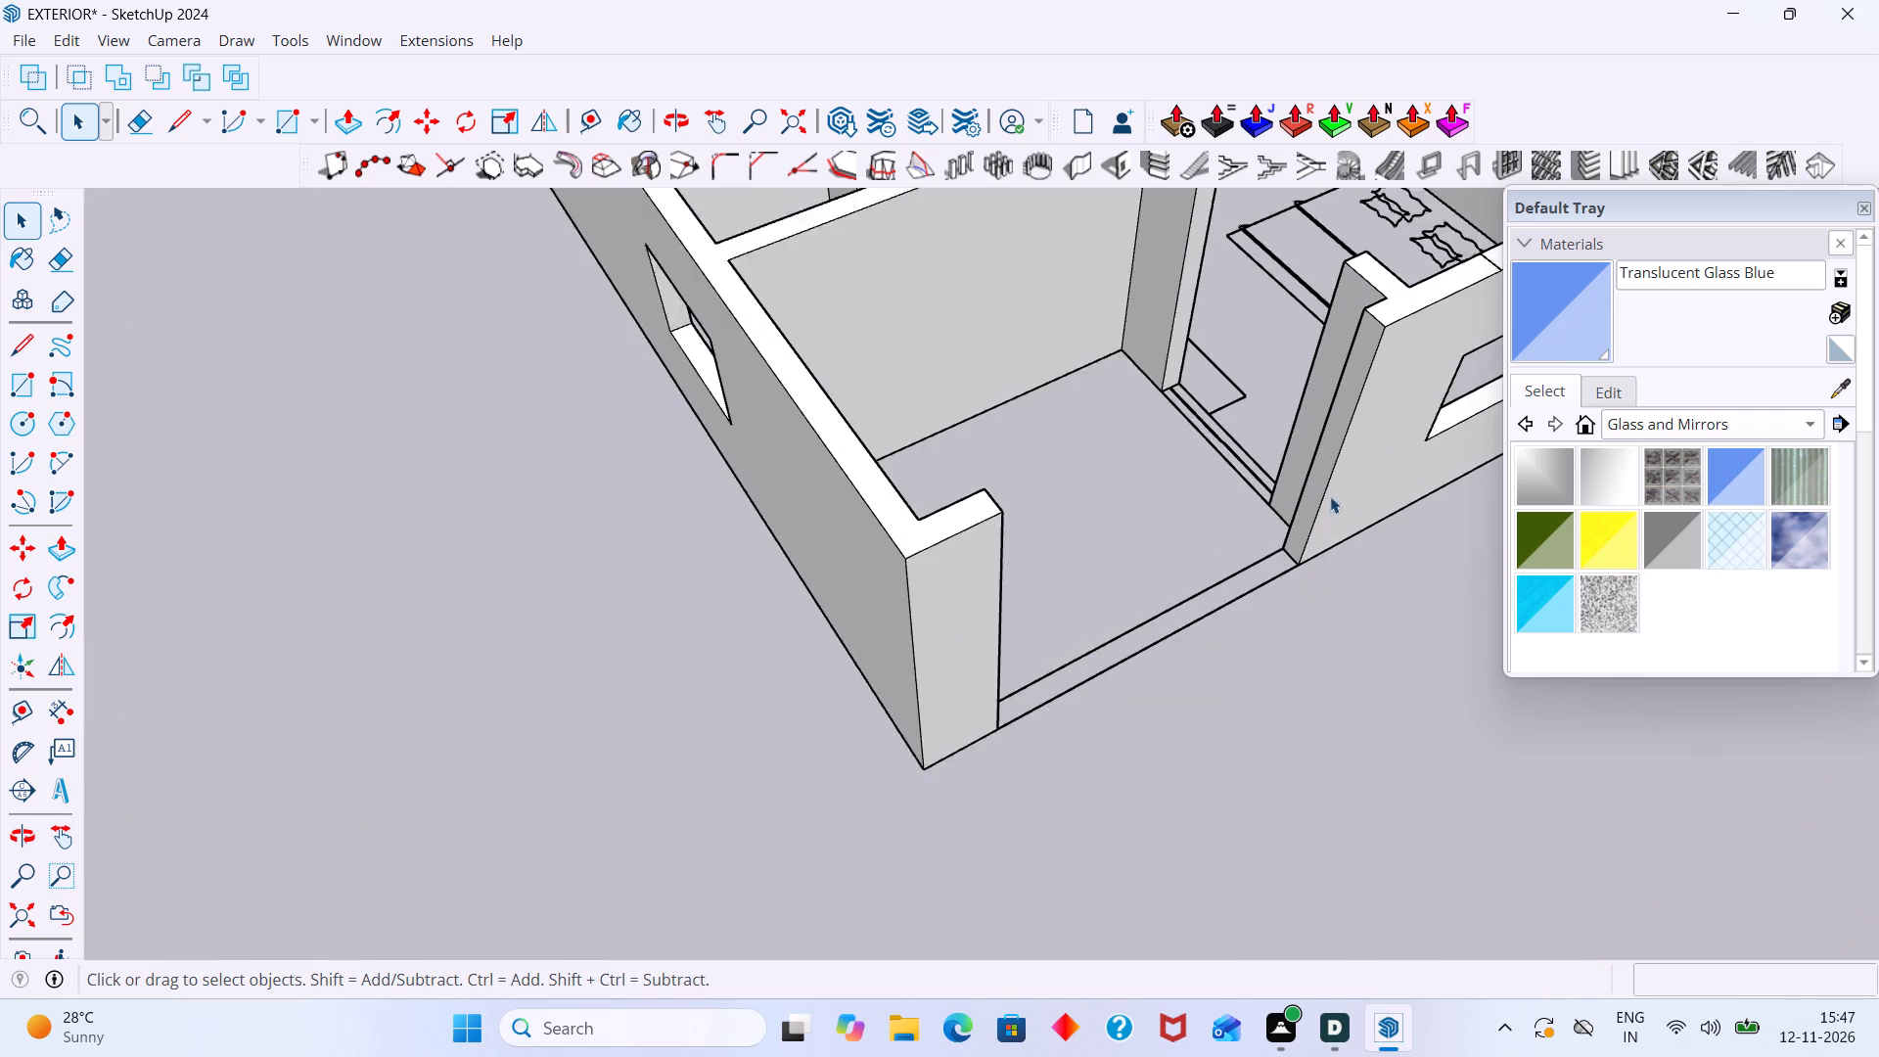
{"action": "scroll", "coordinate": [1330, 496], "scroll_direction": "up", "scroll_amount": 7}
{"action": "left_click", "coordinate": [1338, 450]}
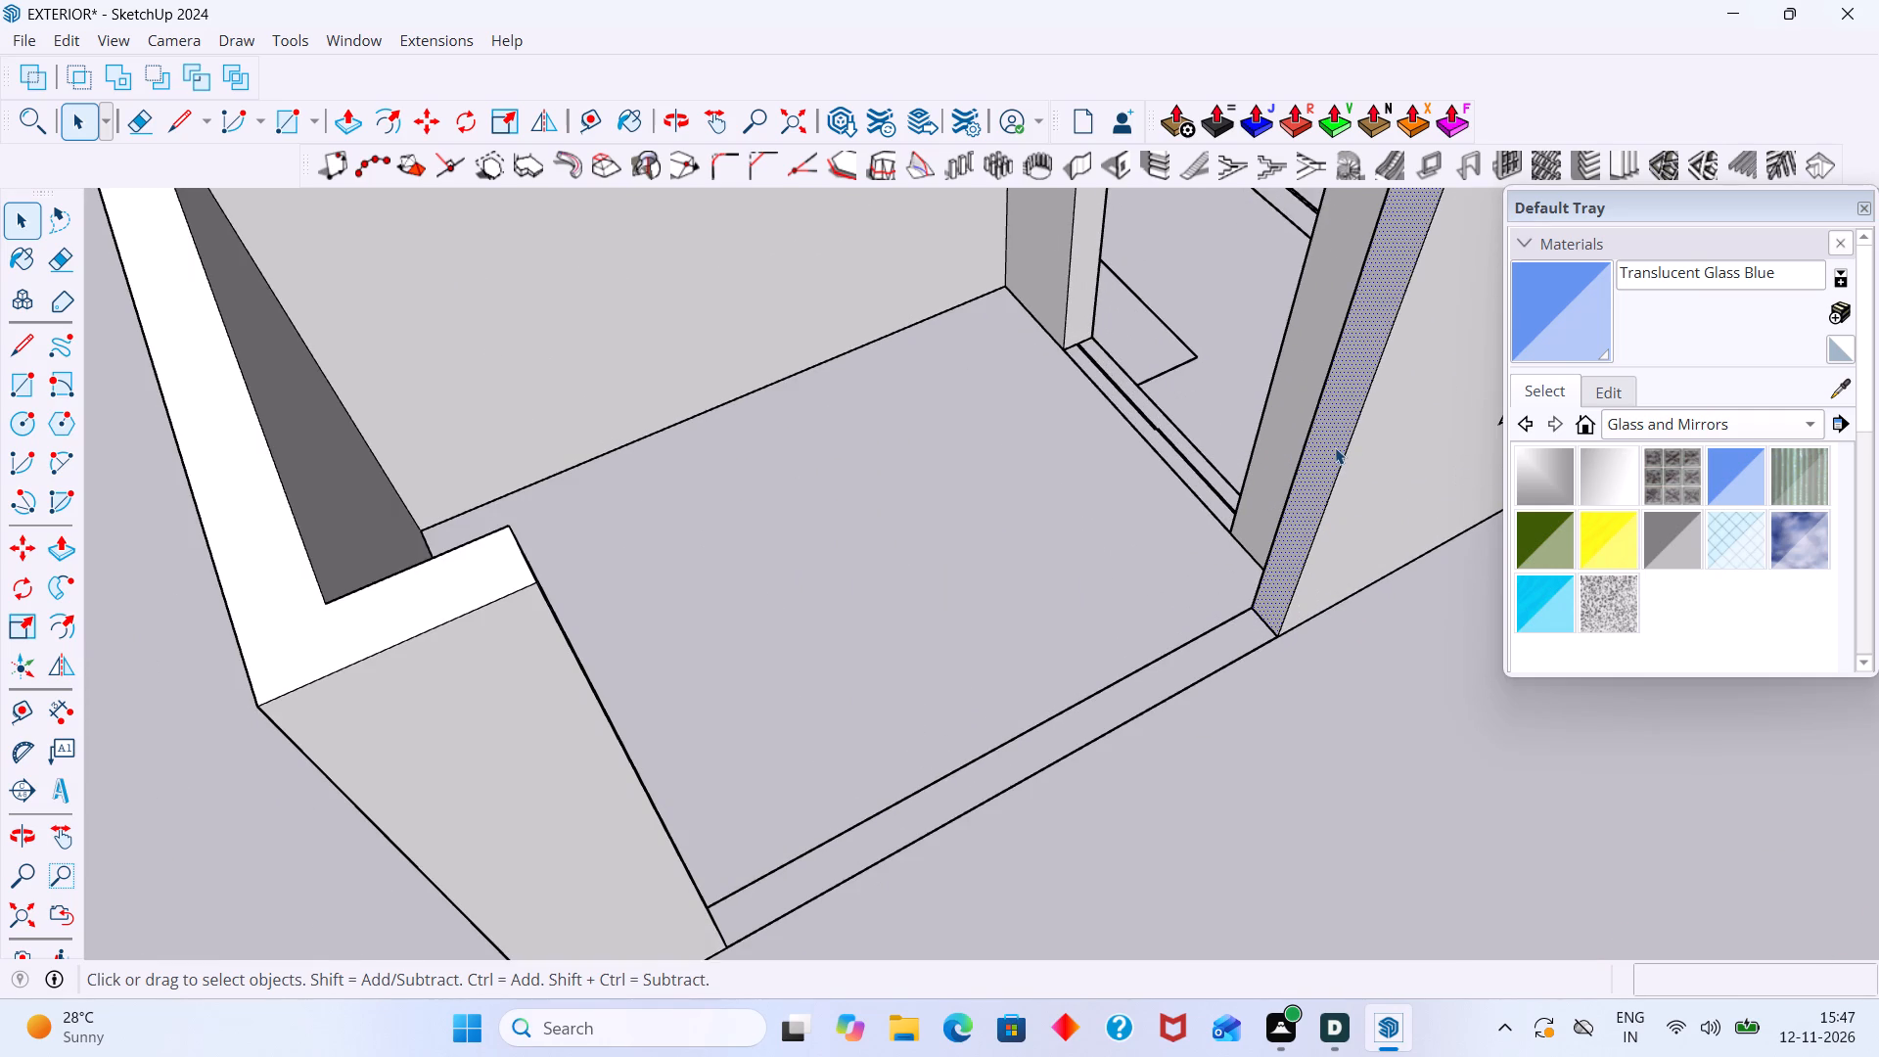
{"action": "key", "text": "r"}
{"action": "scroll", "coordinate": [1341, 446], "scroll_direction": "down", "scroll_amount": 4}
{"action": "middle_click_drag", "start_coordinate": [1319, 495], "coordinate": [1198, 593], "text": "shift"}
{"action": "middle_click_drag", "start_coordinate": [1183, 640], "coordinate": [1371, 688]}
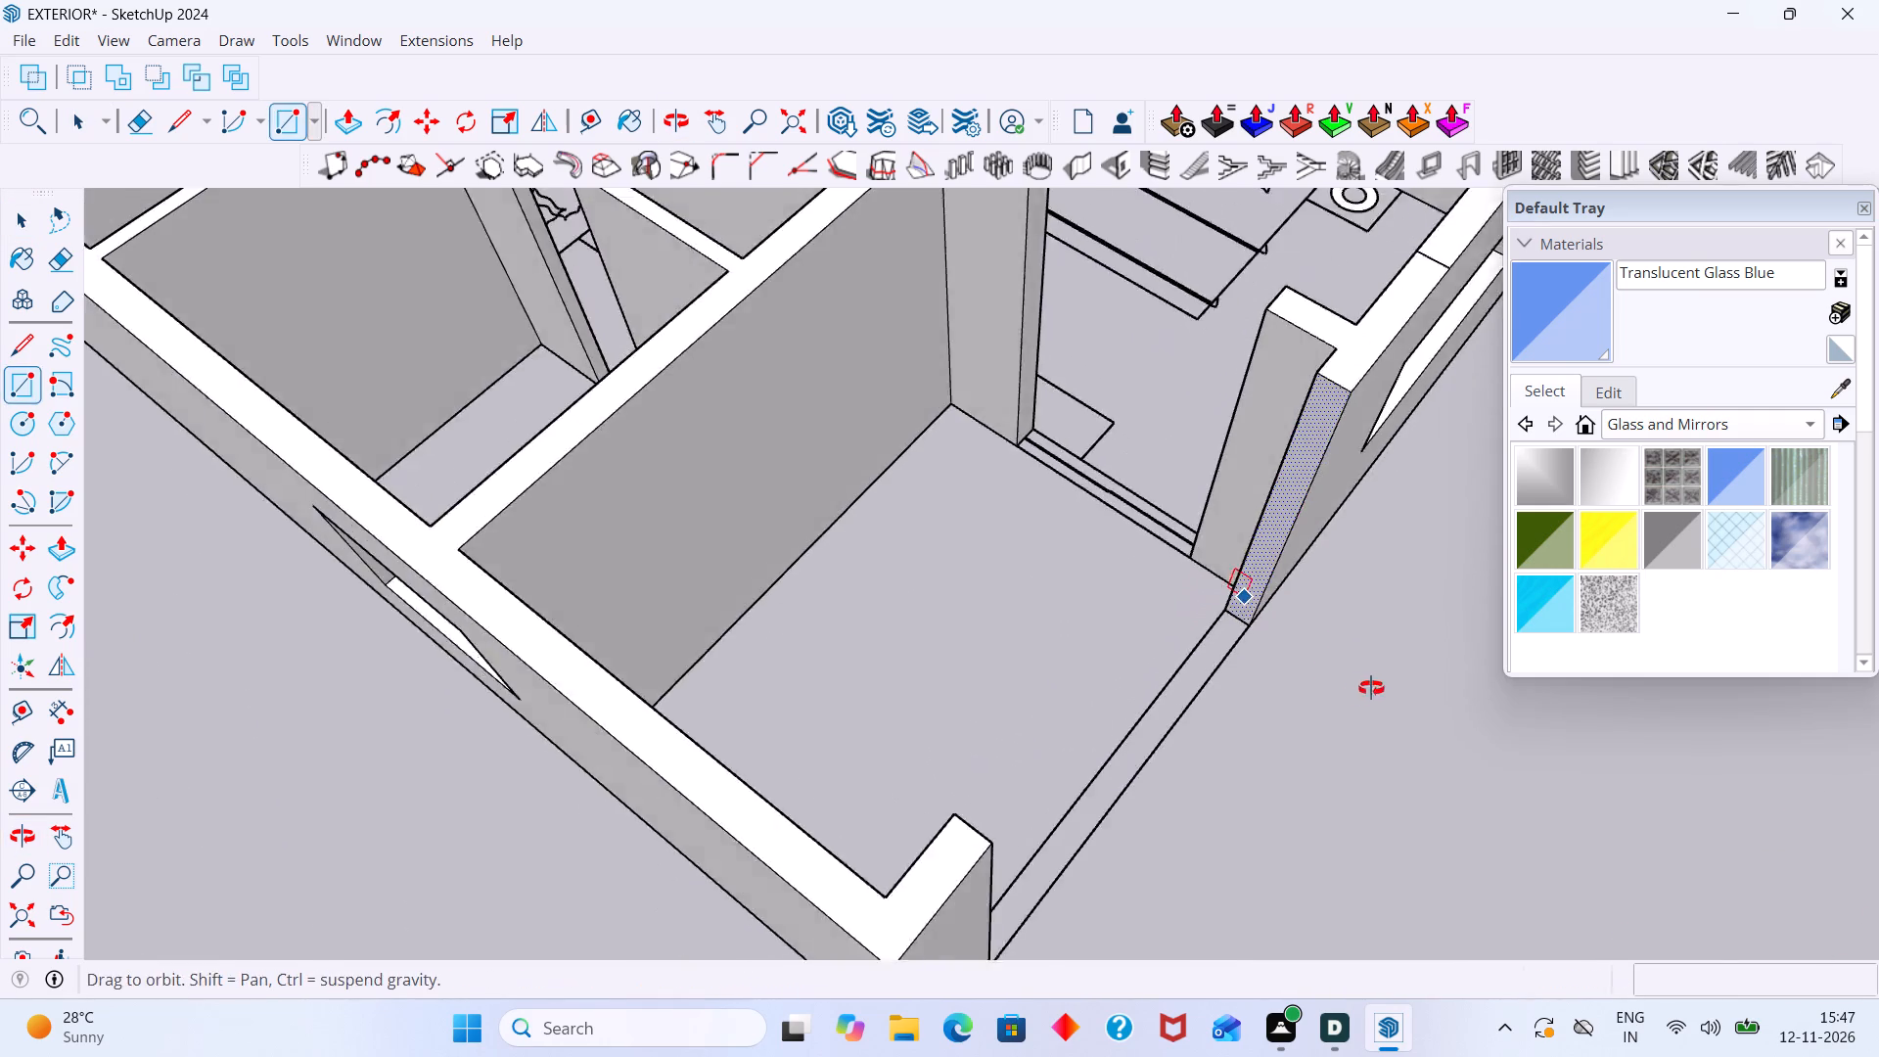
{"action": "middle_click_drag", "start_coordinate": [1371, 688], "coordinate": [1462, 598]}
{"action": "scroll", "coordinate": [1403, 402], "scroll_direction": "up", "scroll_amount": 3}
{"action": "scroll", "coordinate": [1367, 333], "scroll_direction": "down", "scroll_amount": 4}
{"action": "middle_click_drag", "start_coordinate": [1371, 398], "coordinate": [1282, 612]}
{"action": "scroll", "coordinate": [1235, 501], "scroll_direction": "up", "scroll_amount": 2}
{"action": "middle_click_drag", "start_coordinate": [1241, 616], "coordinate": [1295, 494]}
{"action": "middle_click_drag", "start_coordinate": [1275, 482], "coordinate": [1246, 412], "text": "shift"}
{"action": "left_click", "coordinate": [1232, 264]}
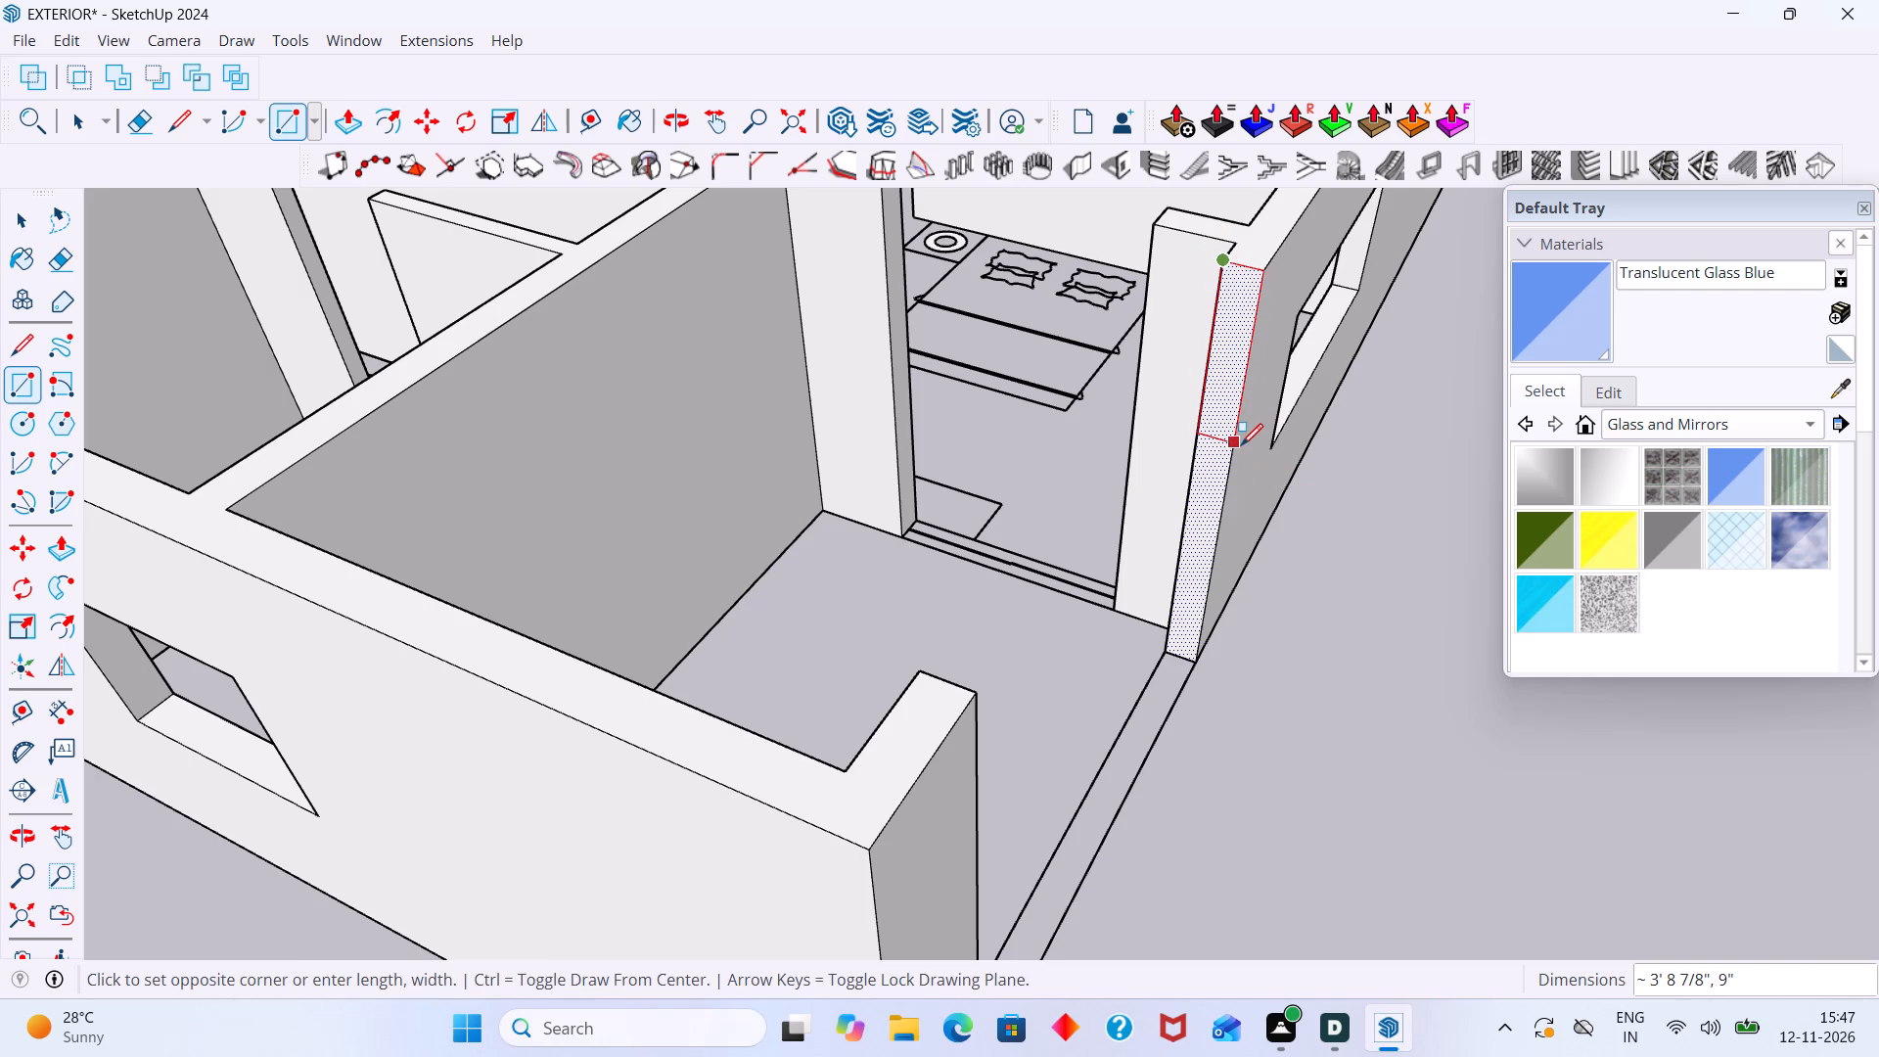
{"action": "key", "text": "3"}
{"action": "key", "text": "apostrophe"}
{"action": "key", "text": "Return"}
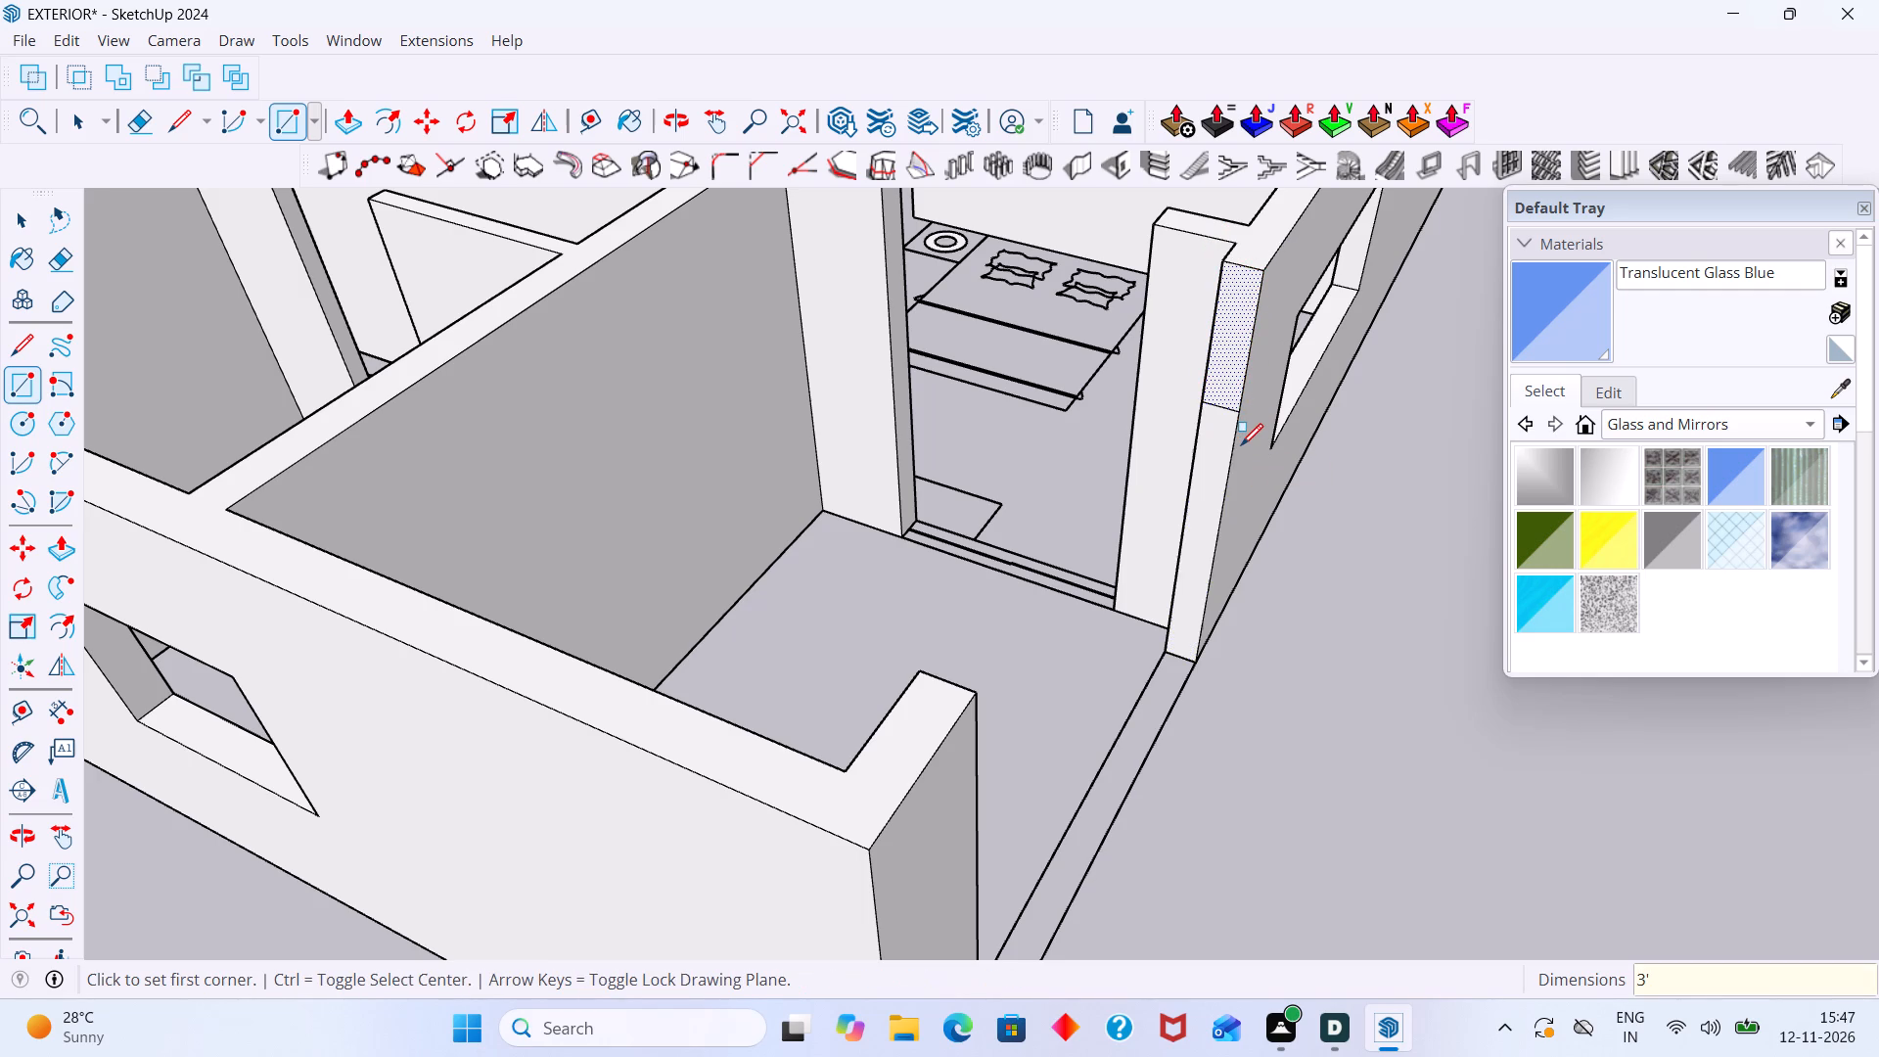
Push/Pull the upper rectangle about 11' across the opening to the opposite wall, forming a lintel.
{"action": "key", "text": "p"}
{"action": "left_click", "coordinate": [1241, 391]}
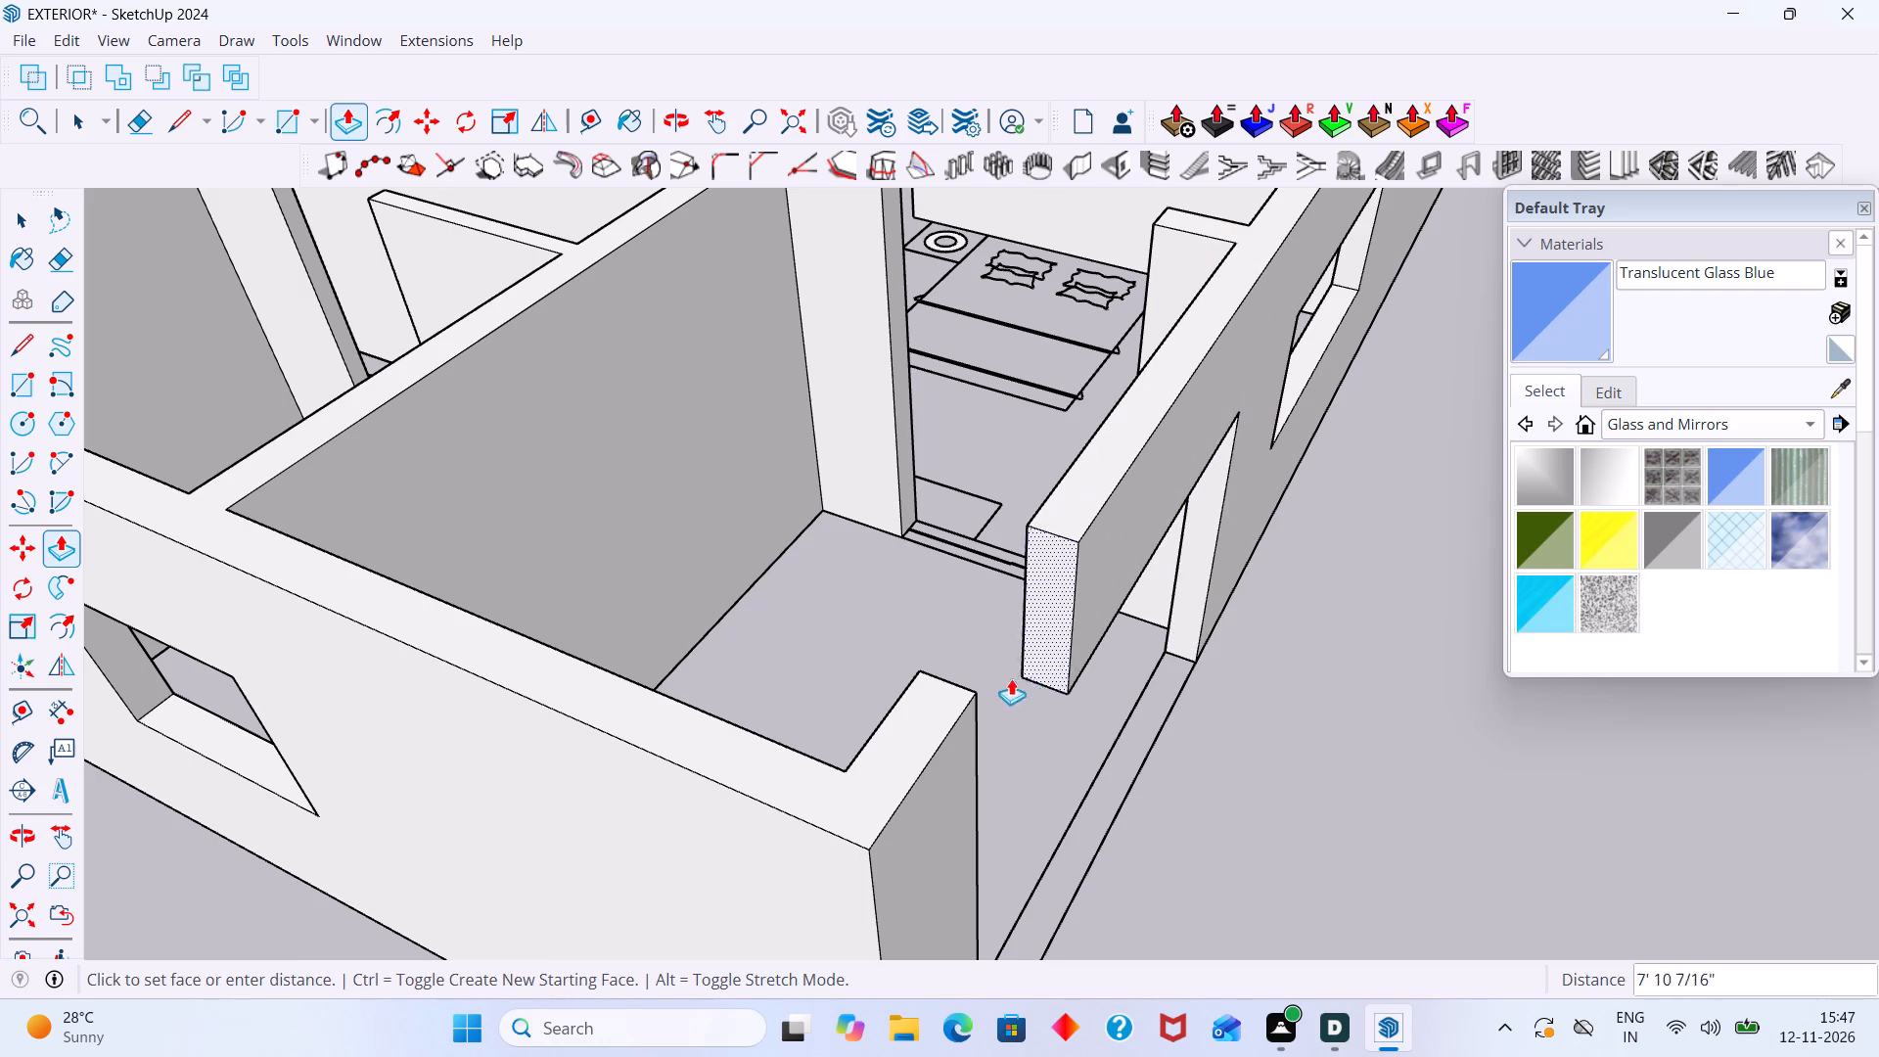
{"action": "left_click", "coordinate": [972, 691]}
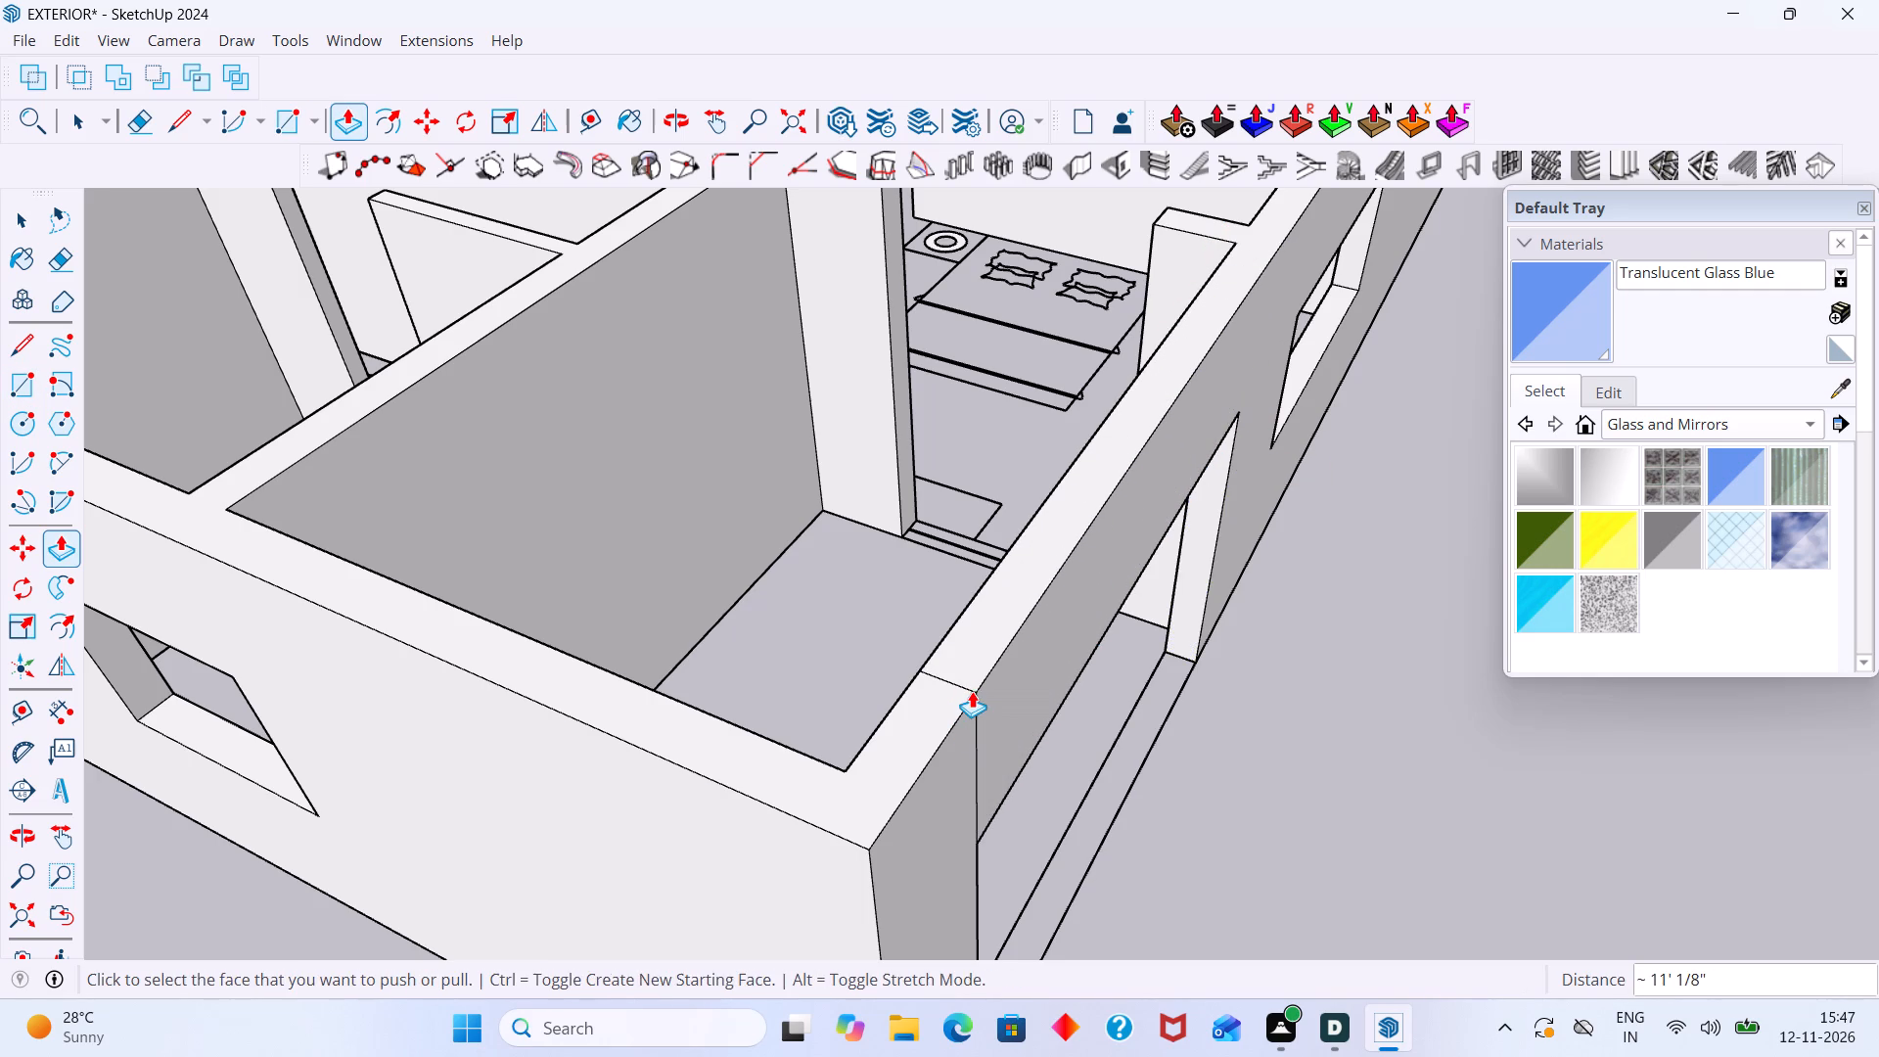
{"action": "key", "text": "space"}
{"action": "left_click", "coordinate": [1309, 797]}
Erase the leftover seam edges where the lintel meets the corner wall on the outer, top and inner faces.
{"action": "middle_click_drag", "start_coordinate": [1209, 732], "coordinate": [988, 693]}
{"action": "scroll", "coordinate": [1205, 730], "scroll_direction": "down", "scroll_amount": 1}
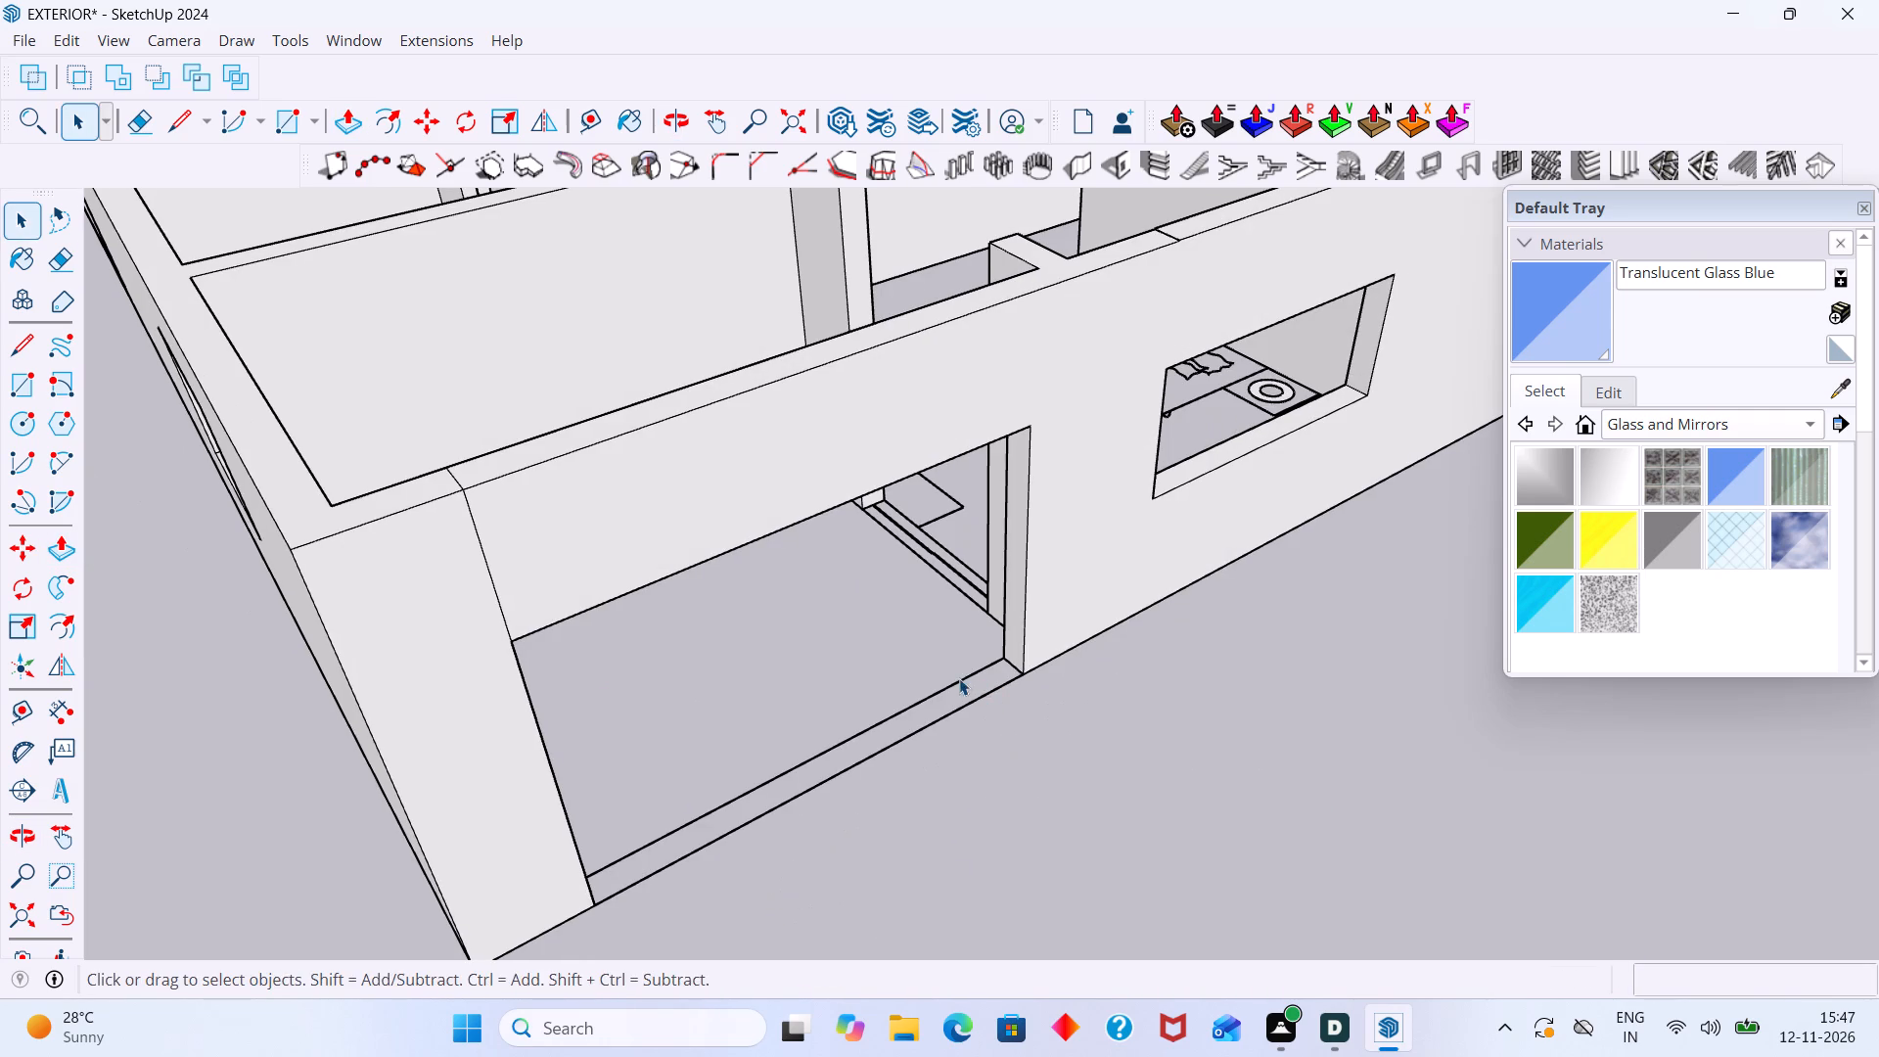
{"action": "key", "text": "e"}
{"action": "left_click_drag", "start_coordinate": [563, 539], "coordinate": [468, 577]}
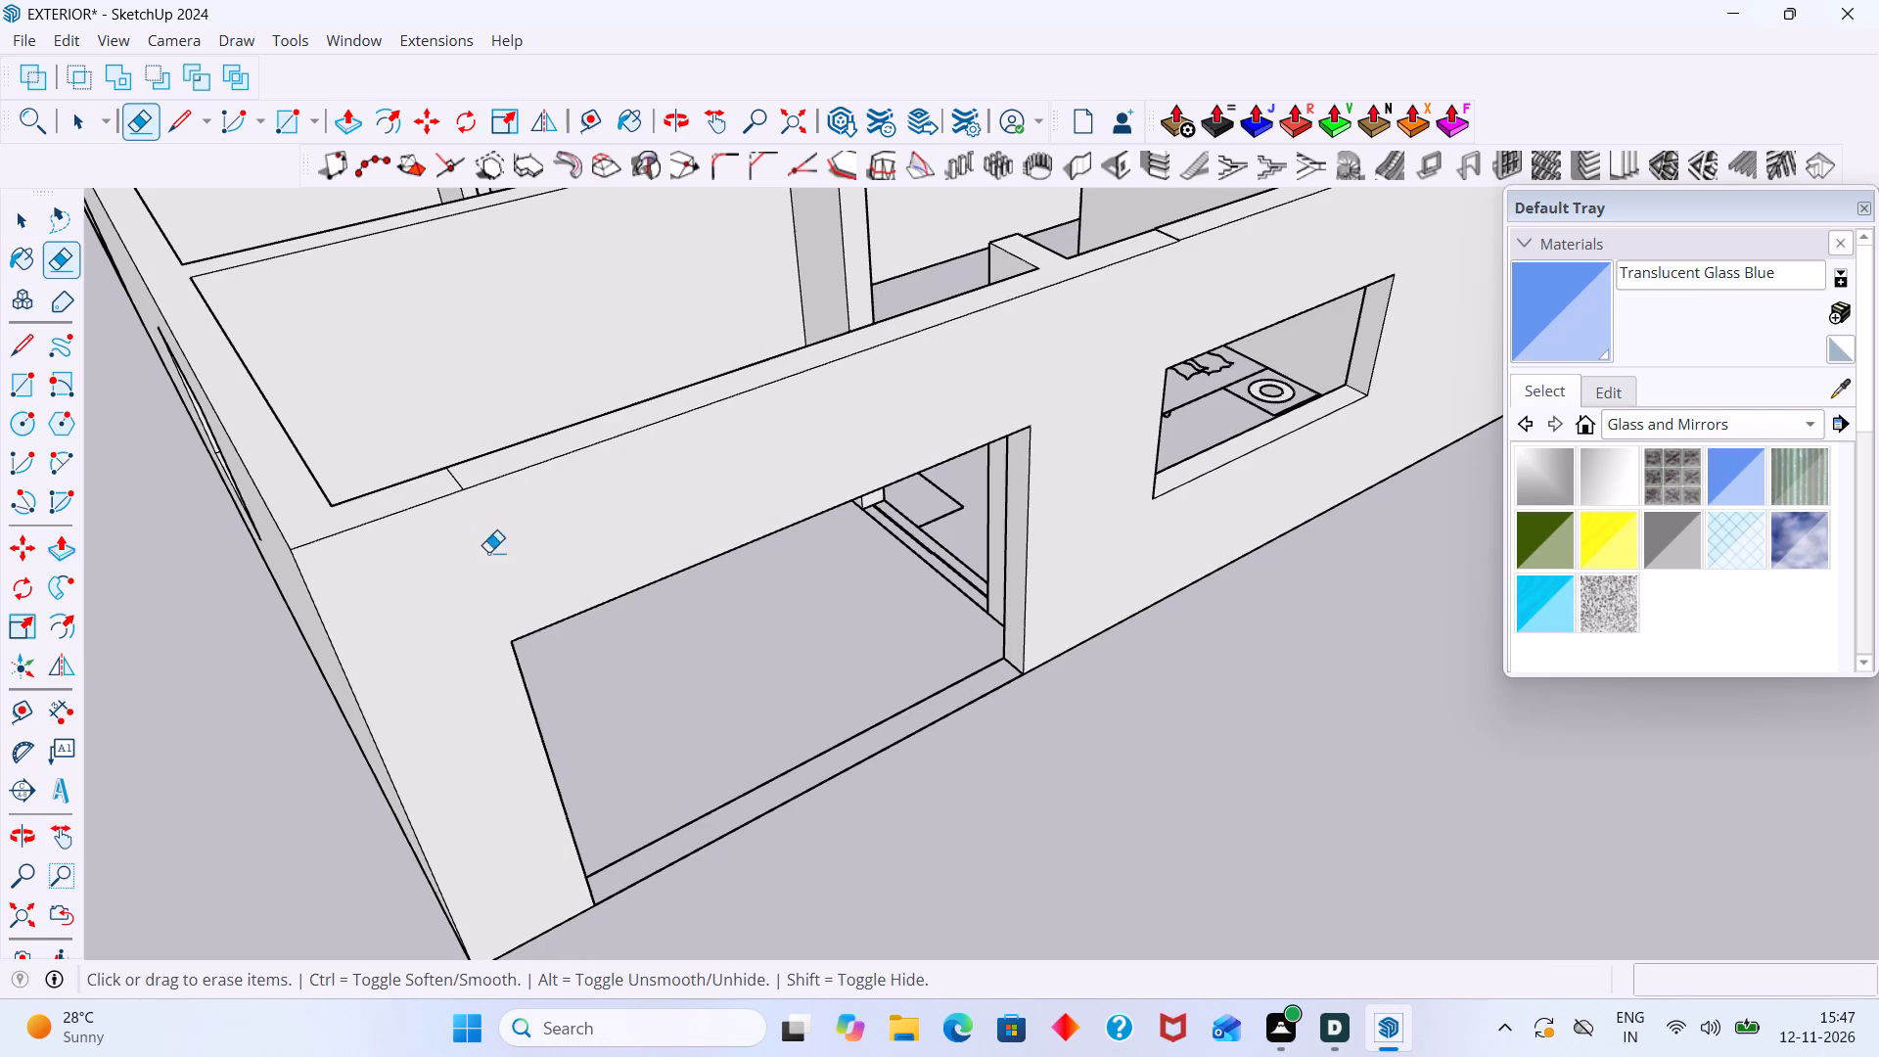
{"action": "middle_click_drag", "start_coordinate": [518, 523], "coordinate": [593, 574]}
{"action": "scroll", "coordinate": [561, 609], "scroll_direction": "up", "scroll_amount": 6}
{"action": "left_click_drag", "start_coordinate": [627, 675], "coordinate": [567, 713]}
{"action": "scroll", "coordinate": [568, 708], "scroll_direction": "down", "scroll_amount": 4}
{"action": "middle_click_drag", "start_coordinate": [652, 696], "coordinate": [1048, 569]}
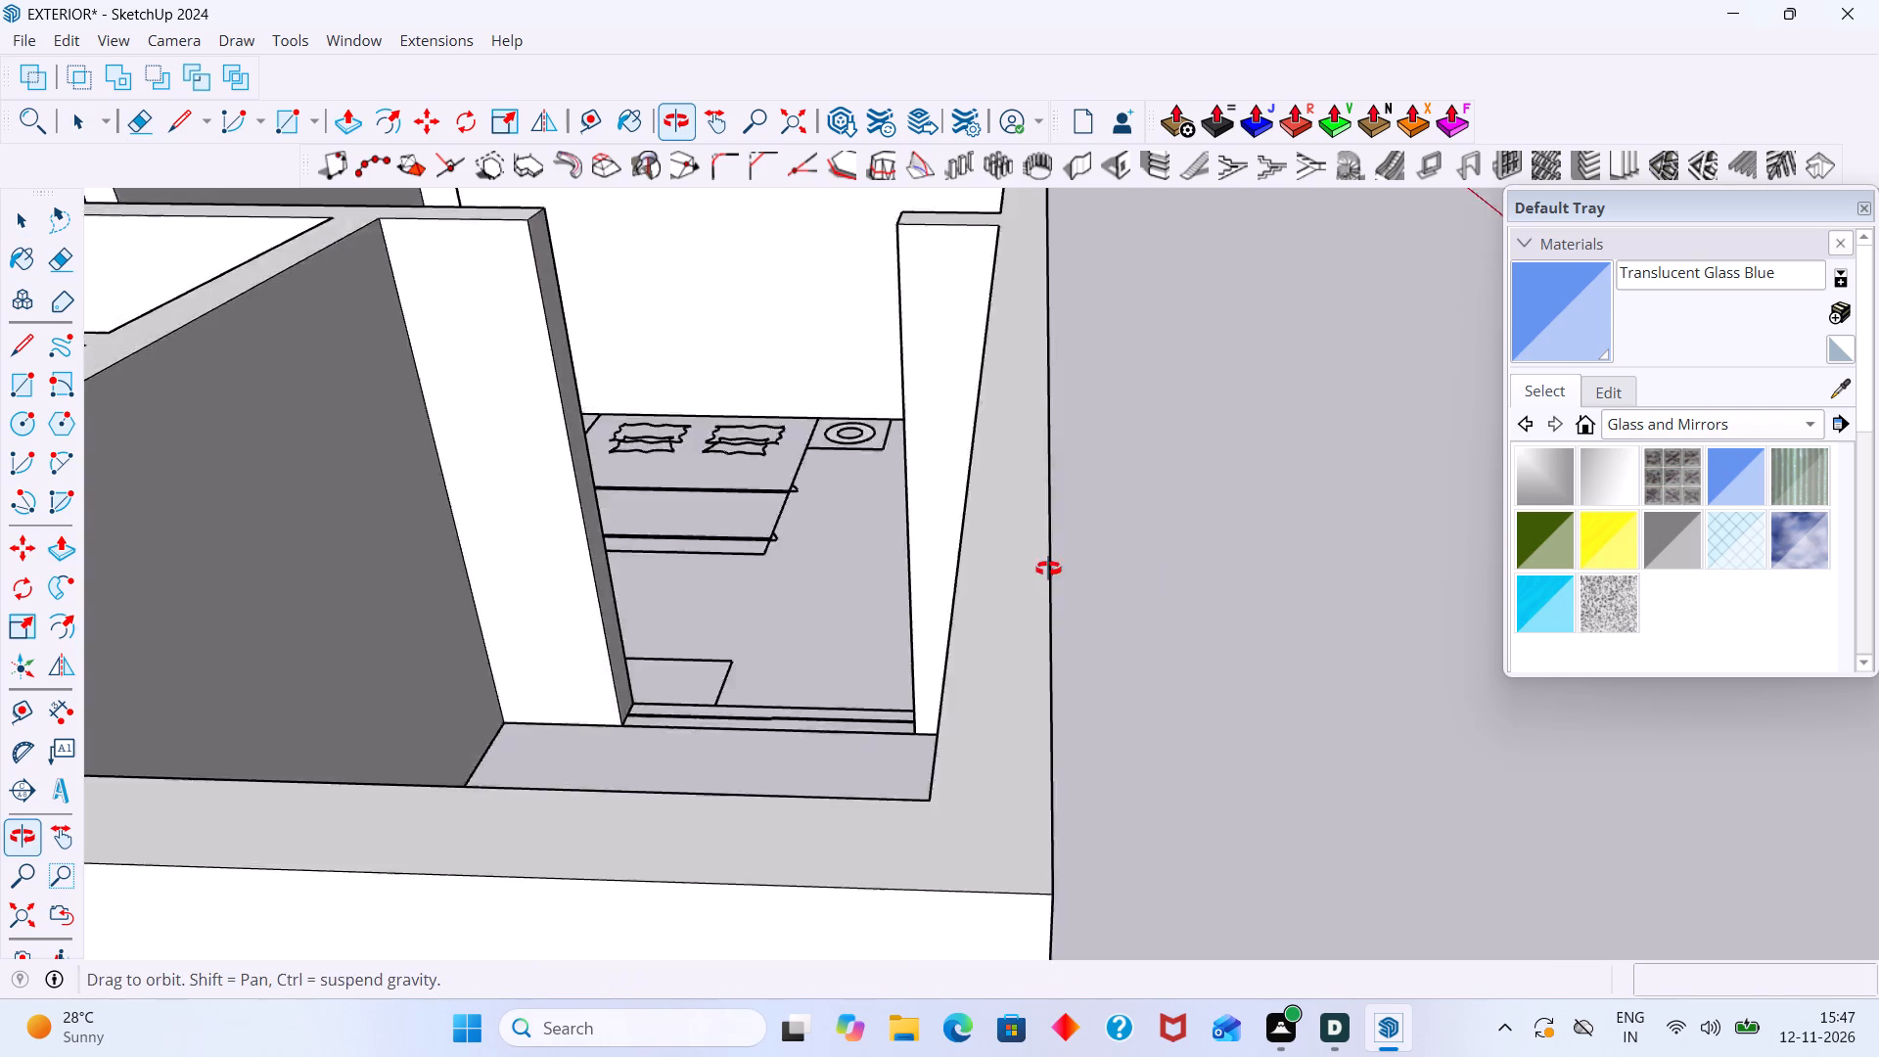
{"action": "middle_click_drag", "start_coordinate": [1048, 569], "coordinate": [1111, 550]}
{"action": "scroll", "coordinate": [1043, 570], "scroll_direction": "down", "scroll_amount": 4}
{"action": "middle_click_drag", "start_coordinate": [1123, 623], "coordinate": [1313, 713]}
{"action": "scroll", "coordinate": [1313, 713], "scroll_direction": "up", "scroll_amount": 6}
{"action": "left_click_drag", "start_coordinate": [1390, 737], "coordinate": [1330, 688]}
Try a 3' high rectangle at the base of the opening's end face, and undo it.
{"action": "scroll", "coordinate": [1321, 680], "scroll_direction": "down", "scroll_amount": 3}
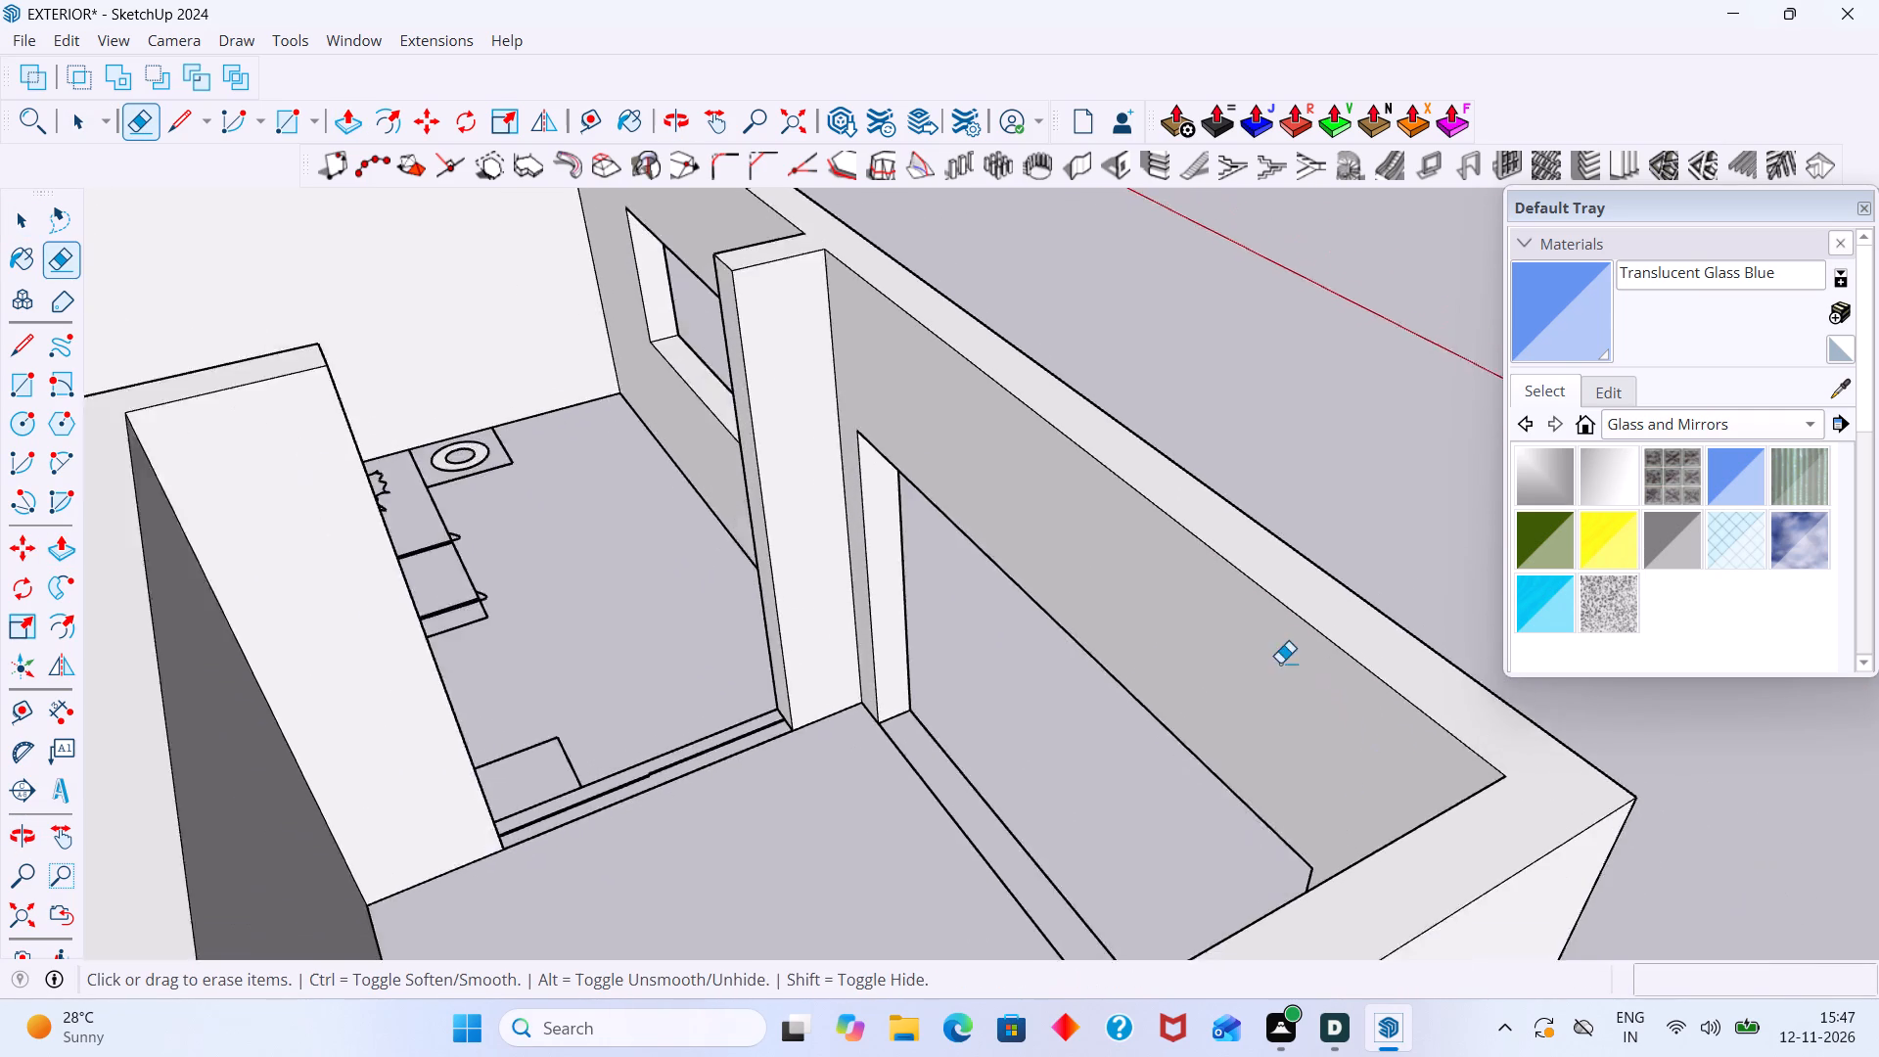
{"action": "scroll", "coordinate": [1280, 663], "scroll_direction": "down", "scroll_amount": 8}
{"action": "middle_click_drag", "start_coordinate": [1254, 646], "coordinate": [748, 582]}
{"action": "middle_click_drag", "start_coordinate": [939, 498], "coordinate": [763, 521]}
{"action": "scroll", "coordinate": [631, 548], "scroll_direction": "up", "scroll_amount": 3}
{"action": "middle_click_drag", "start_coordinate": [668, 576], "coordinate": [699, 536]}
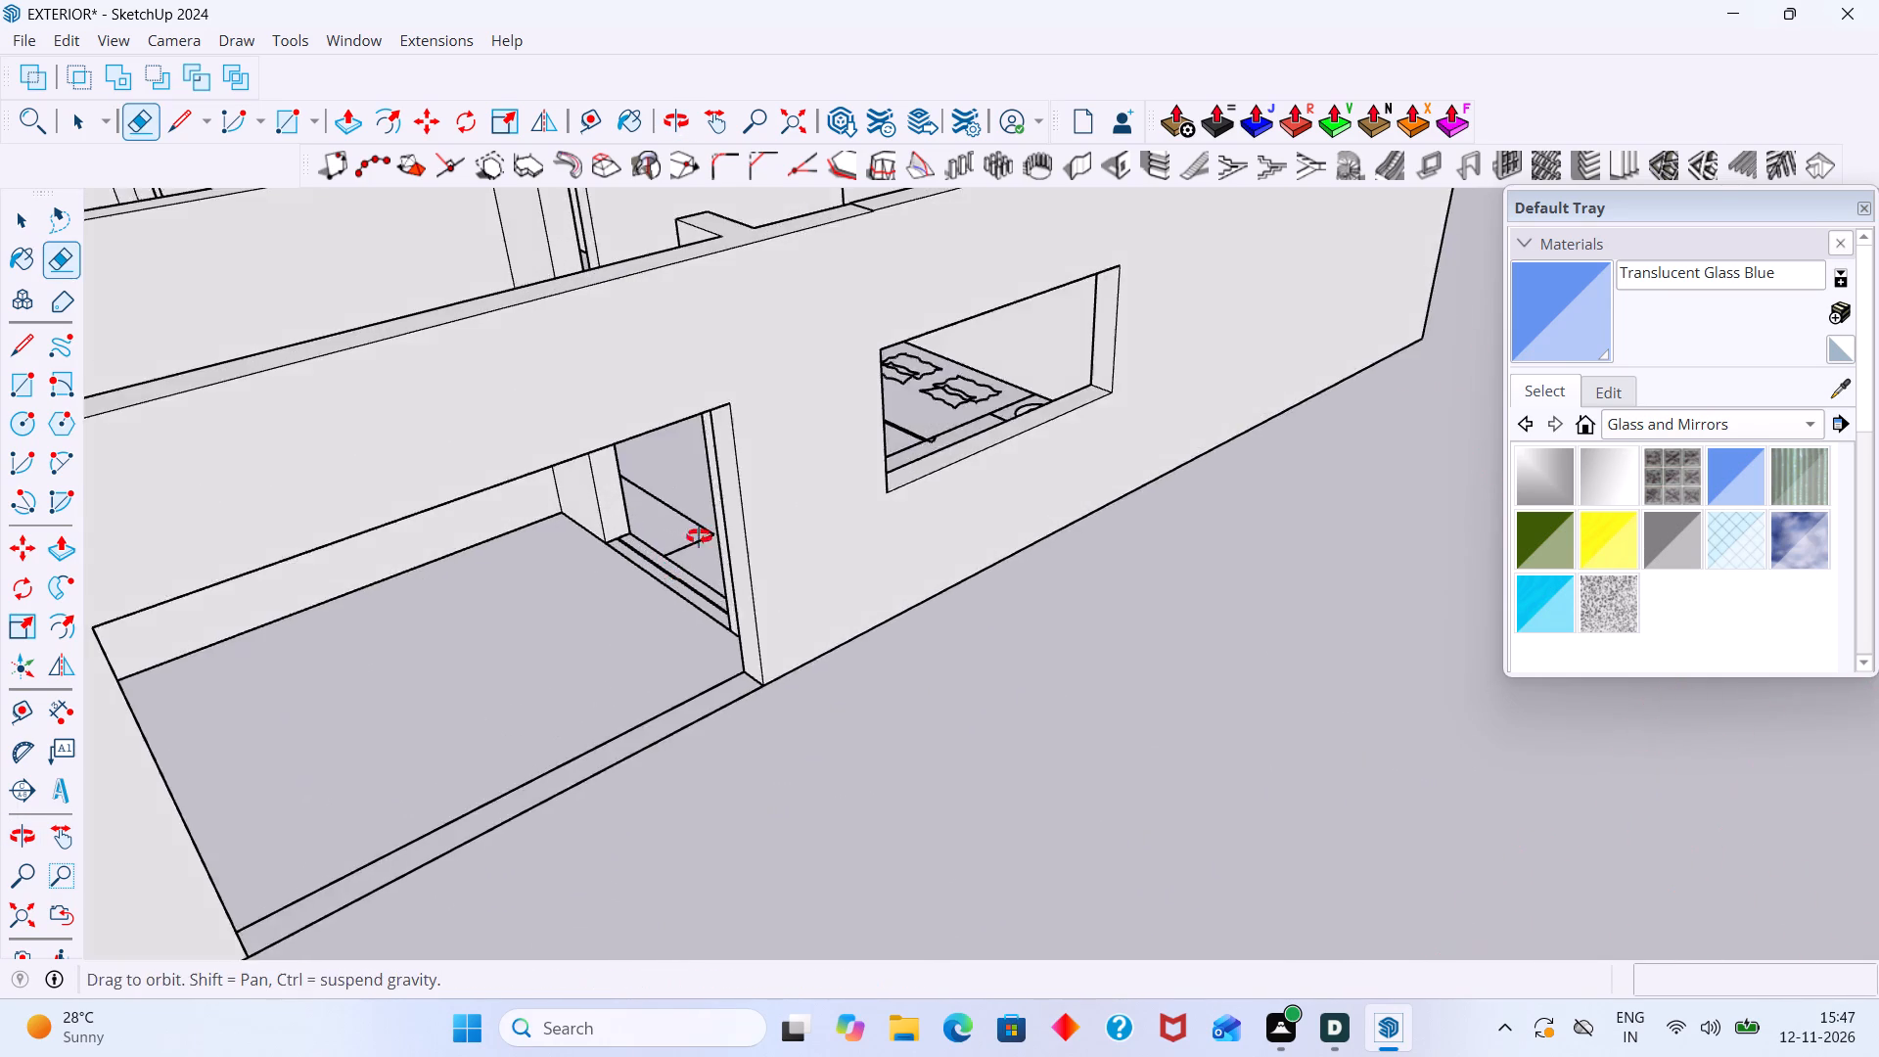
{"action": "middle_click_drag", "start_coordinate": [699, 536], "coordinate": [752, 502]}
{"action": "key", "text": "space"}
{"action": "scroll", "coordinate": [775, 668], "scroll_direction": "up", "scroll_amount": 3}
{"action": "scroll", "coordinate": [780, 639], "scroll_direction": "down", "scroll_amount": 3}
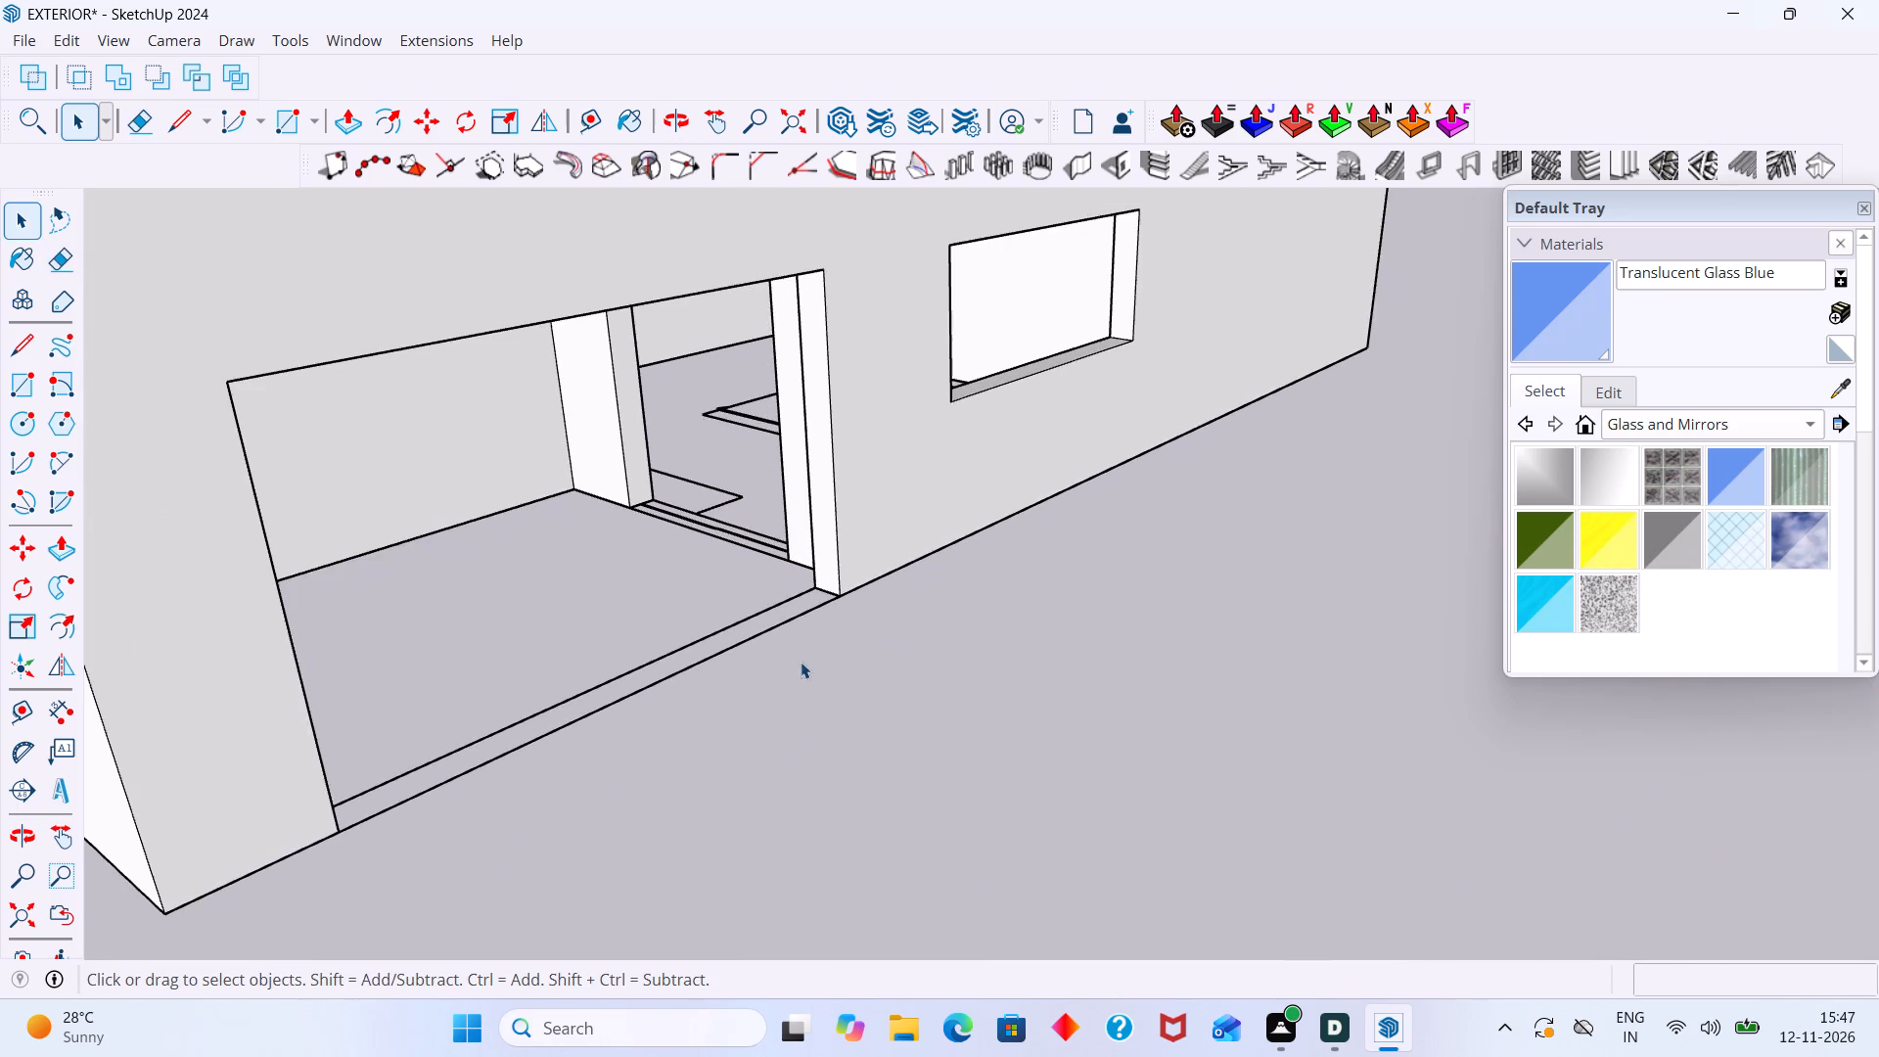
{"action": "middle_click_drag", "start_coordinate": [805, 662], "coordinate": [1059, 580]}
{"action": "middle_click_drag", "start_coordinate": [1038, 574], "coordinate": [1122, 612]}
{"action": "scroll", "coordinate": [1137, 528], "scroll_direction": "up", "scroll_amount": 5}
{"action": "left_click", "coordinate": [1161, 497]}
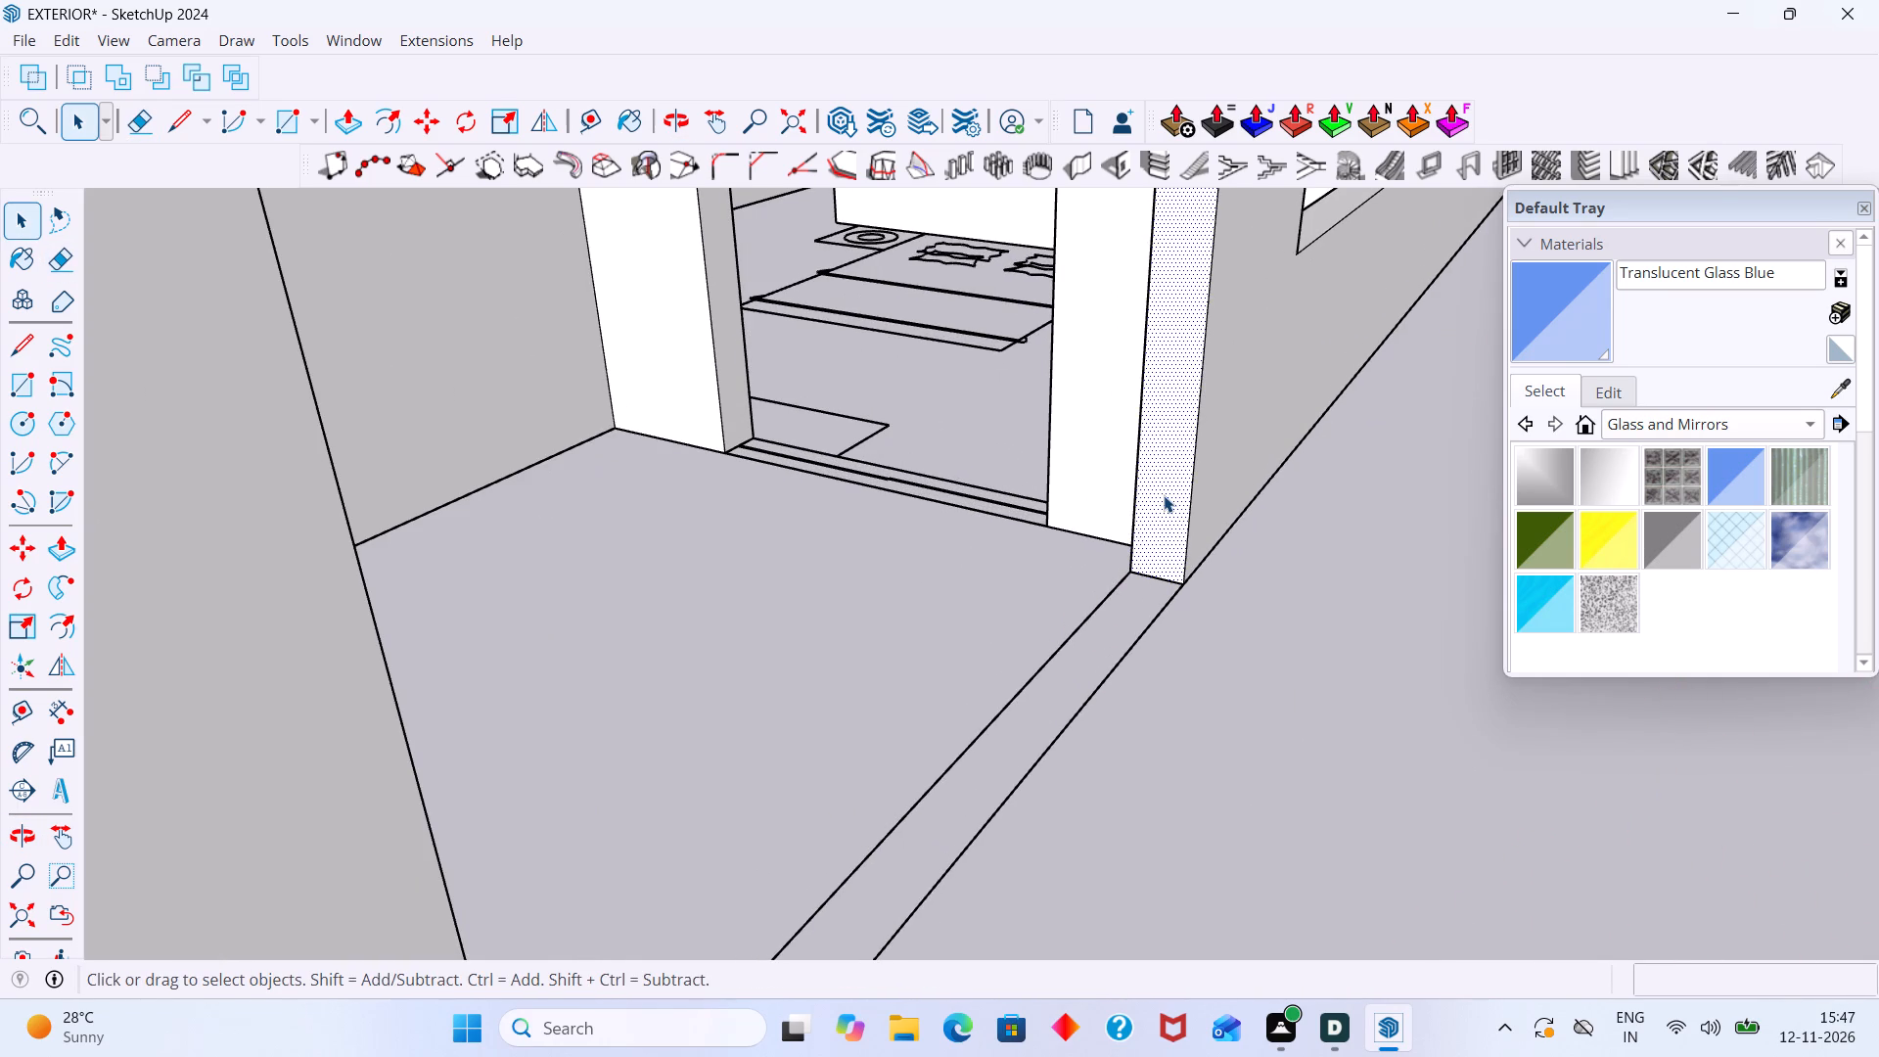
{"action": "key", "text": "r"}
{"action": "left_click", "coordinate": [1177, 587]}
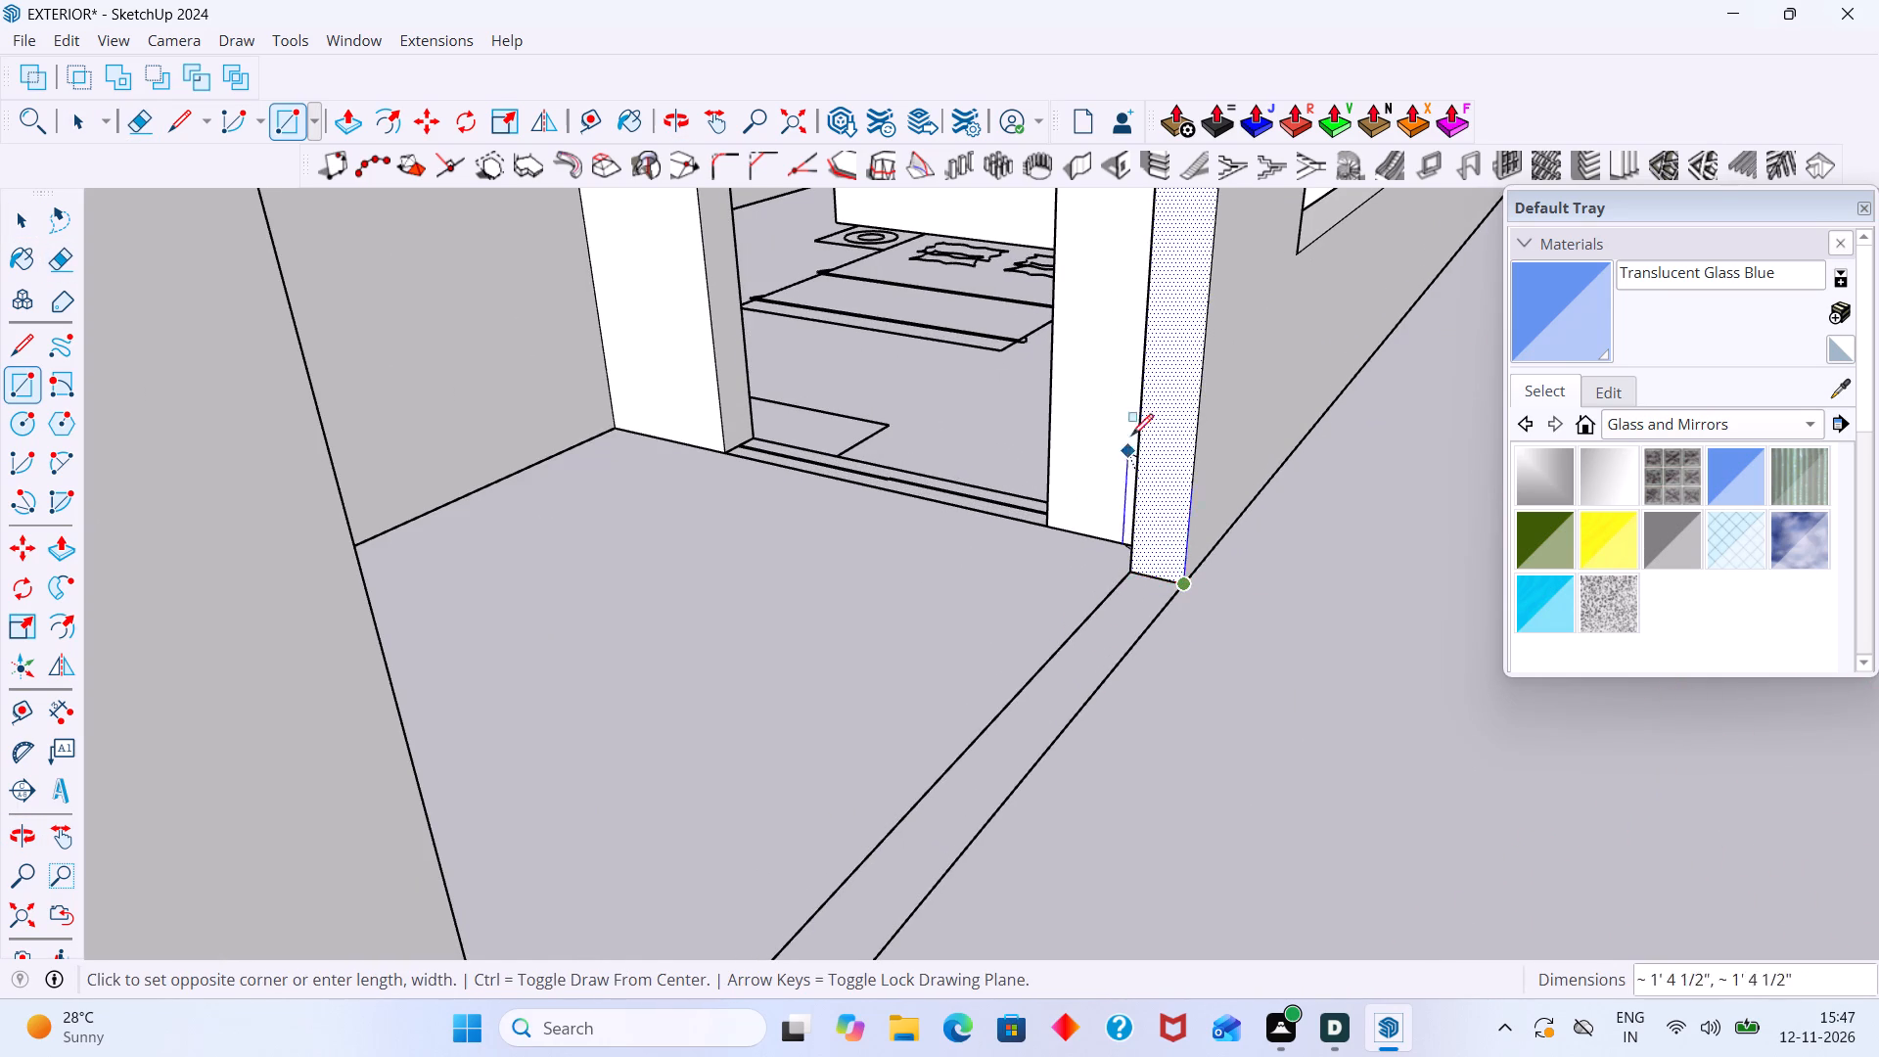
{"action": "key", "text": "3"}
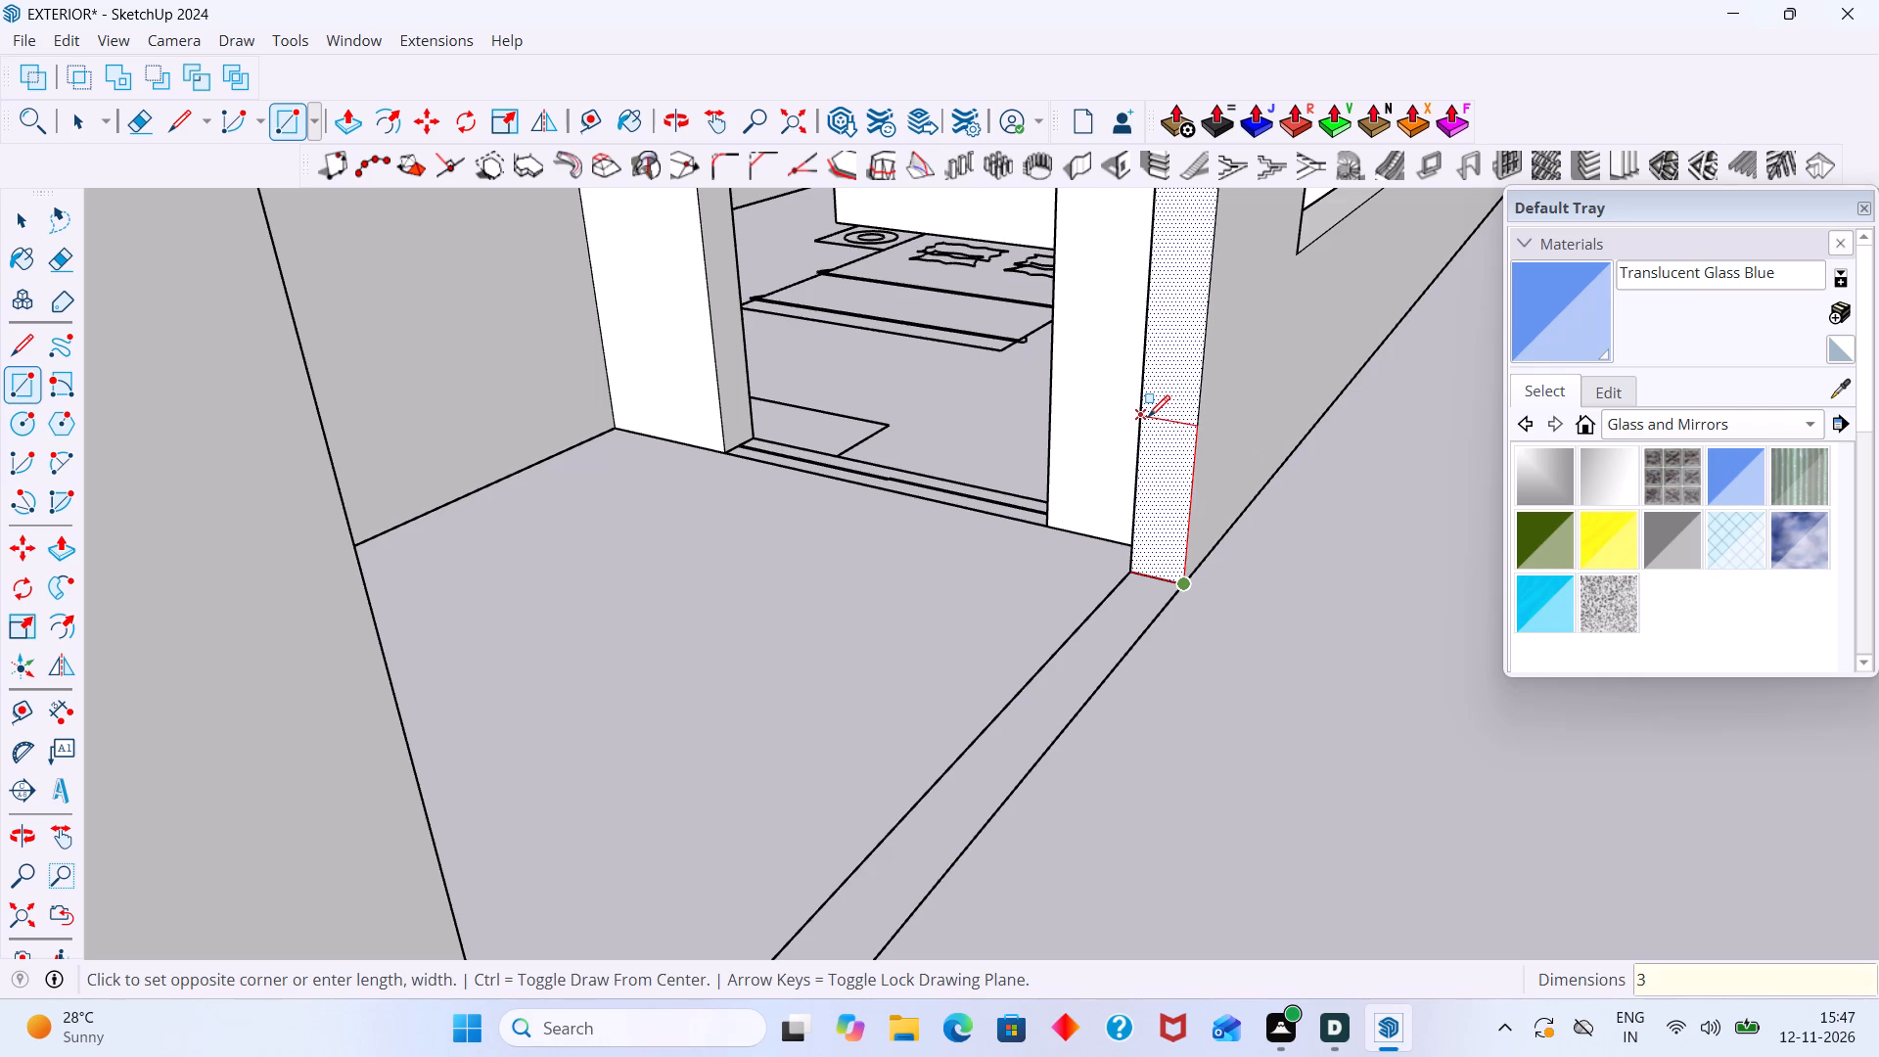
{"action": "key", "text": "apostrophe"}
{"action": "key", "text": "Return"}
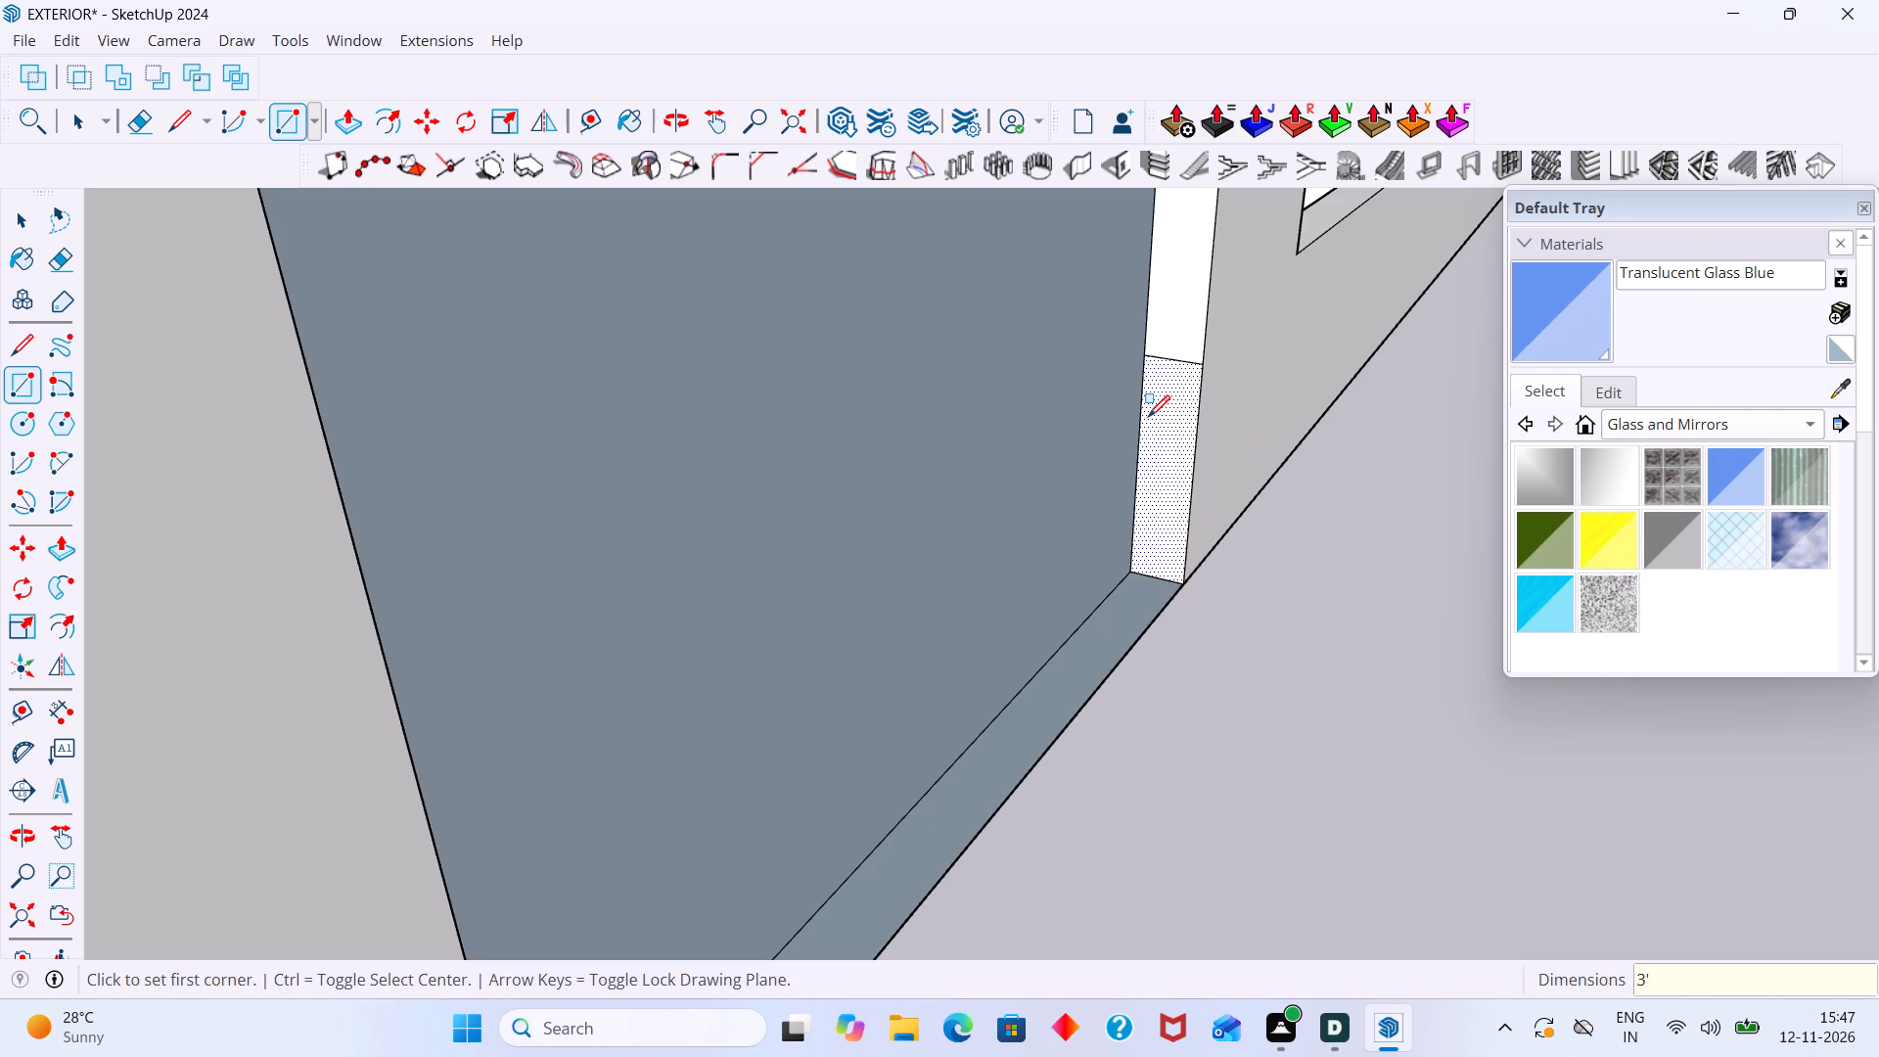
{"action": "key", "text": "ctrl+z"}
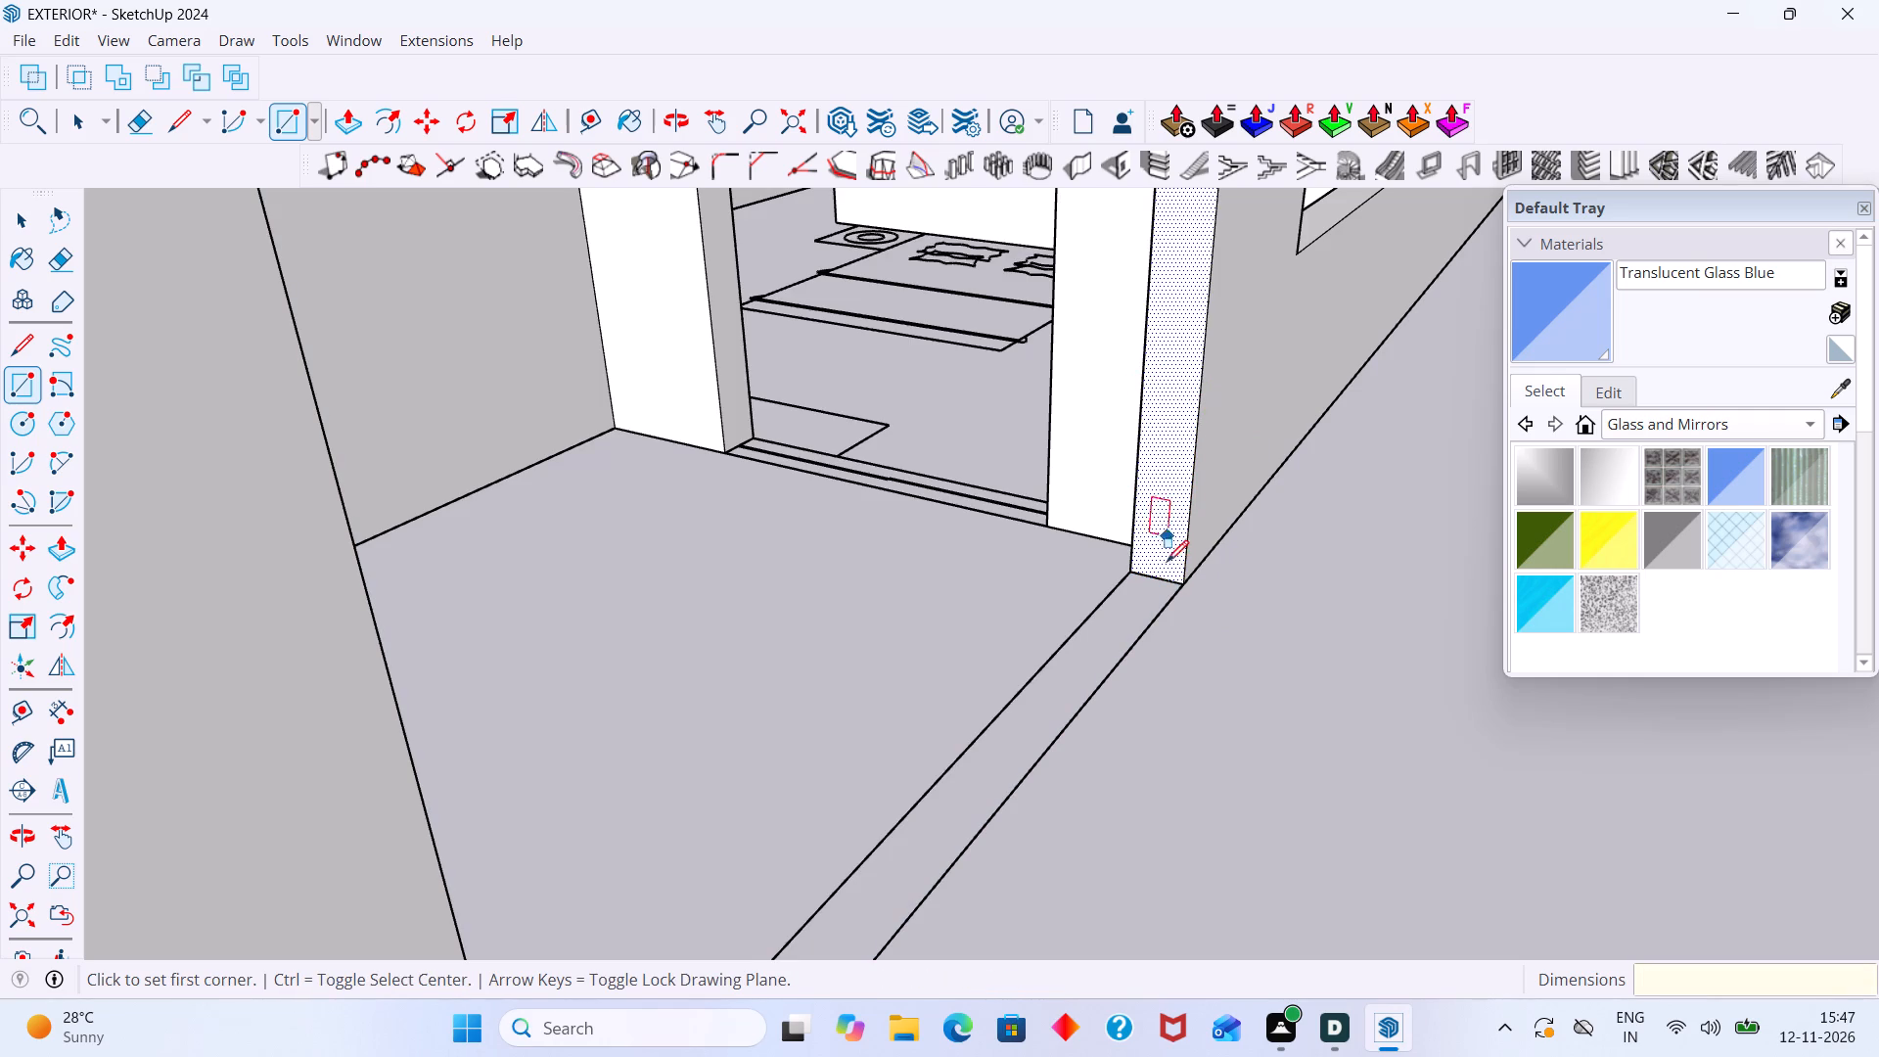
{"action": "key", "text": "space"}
Erase the floor strip lines across the bottom of the wall opening.
{"action": "middle_click_drag", "start_coordinate": [1167, 645], "coordinate": [976, 630]}
{"action": "scroll", "coordinate": [950, 618], "scroll_direction": "down", "scroll_amount": 10}
{"action": "middle_click_drag", "start_coordinate": [831, 622], "coordinate": [828, 626]}
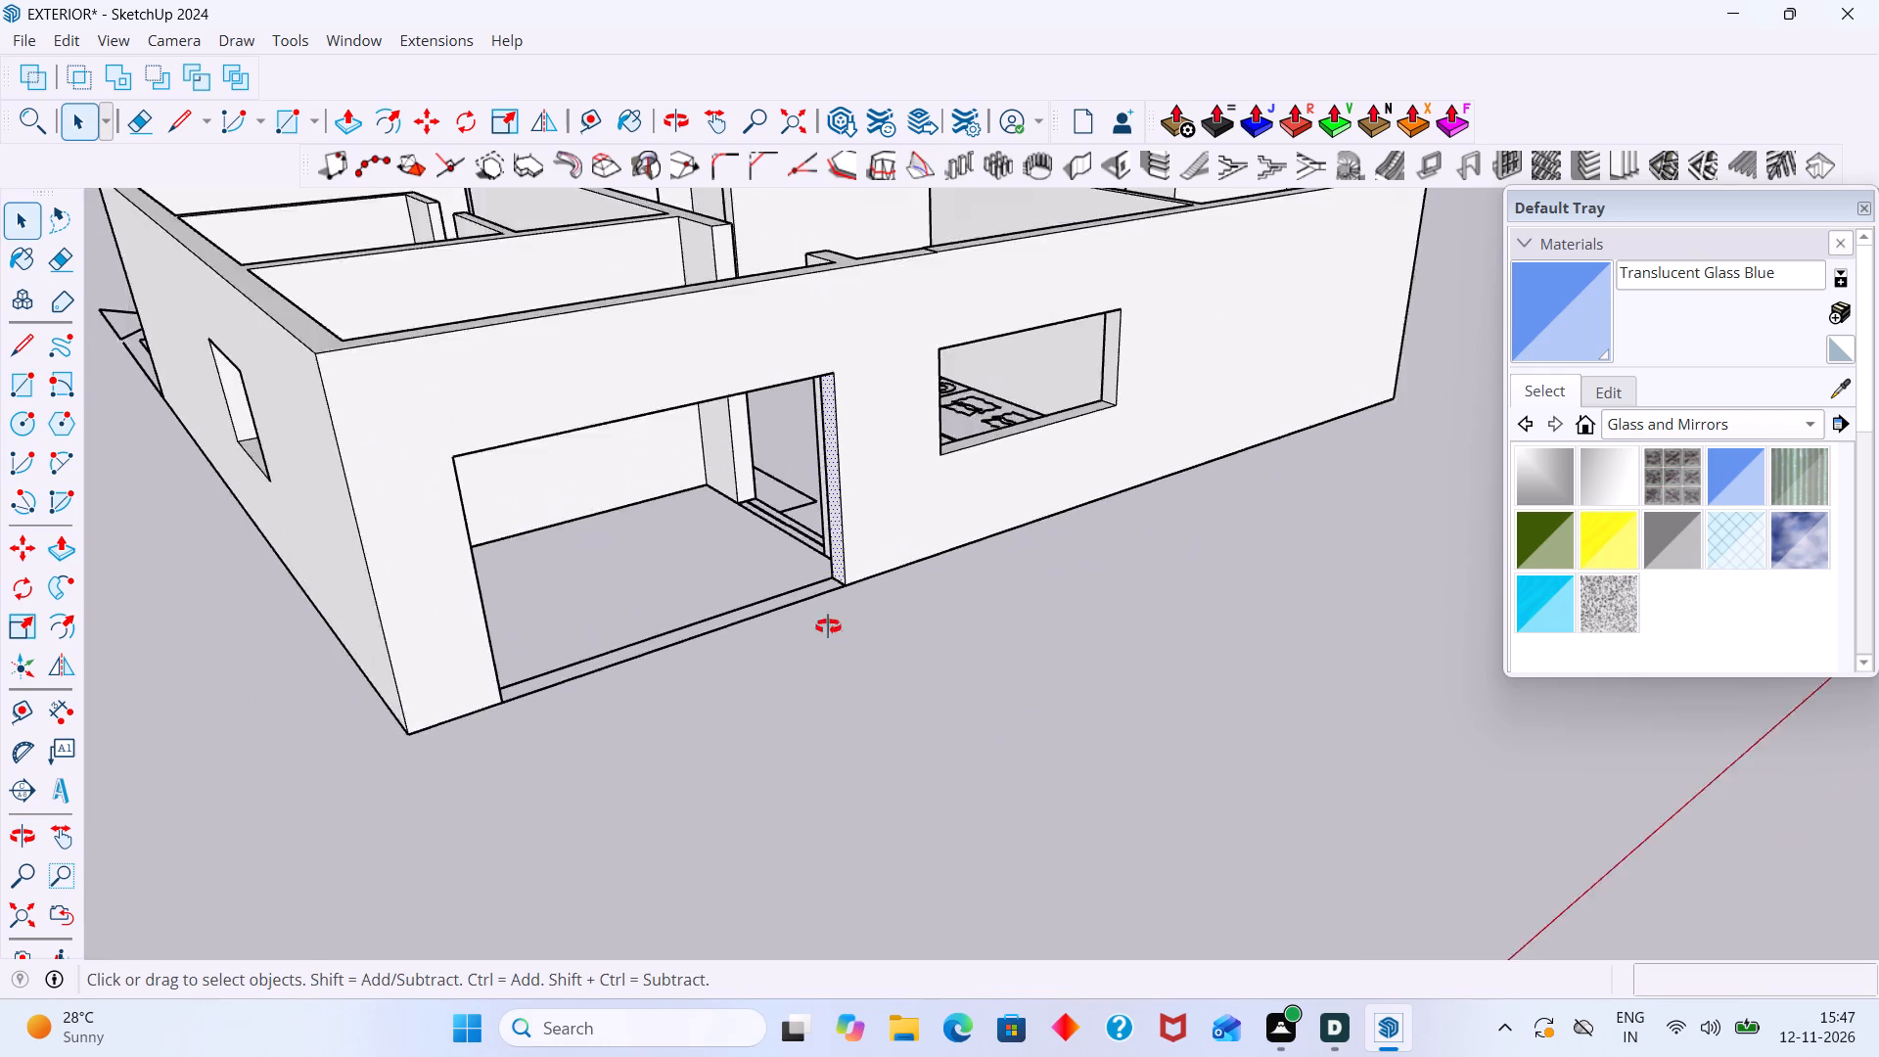
{"action": "middle_click_drag", "start_coordinate": [828, 626], "coordinate": [790, 813]}
{"action": "key", "text": "t"}
{"action": "scroll", "coordinate": [782, 787], "scroll_direction": "down", "scroll_amount": 2}
{"action": "middle_click_drag", "start_coordinate": [790, 784], "coordinate": [824, 728]}
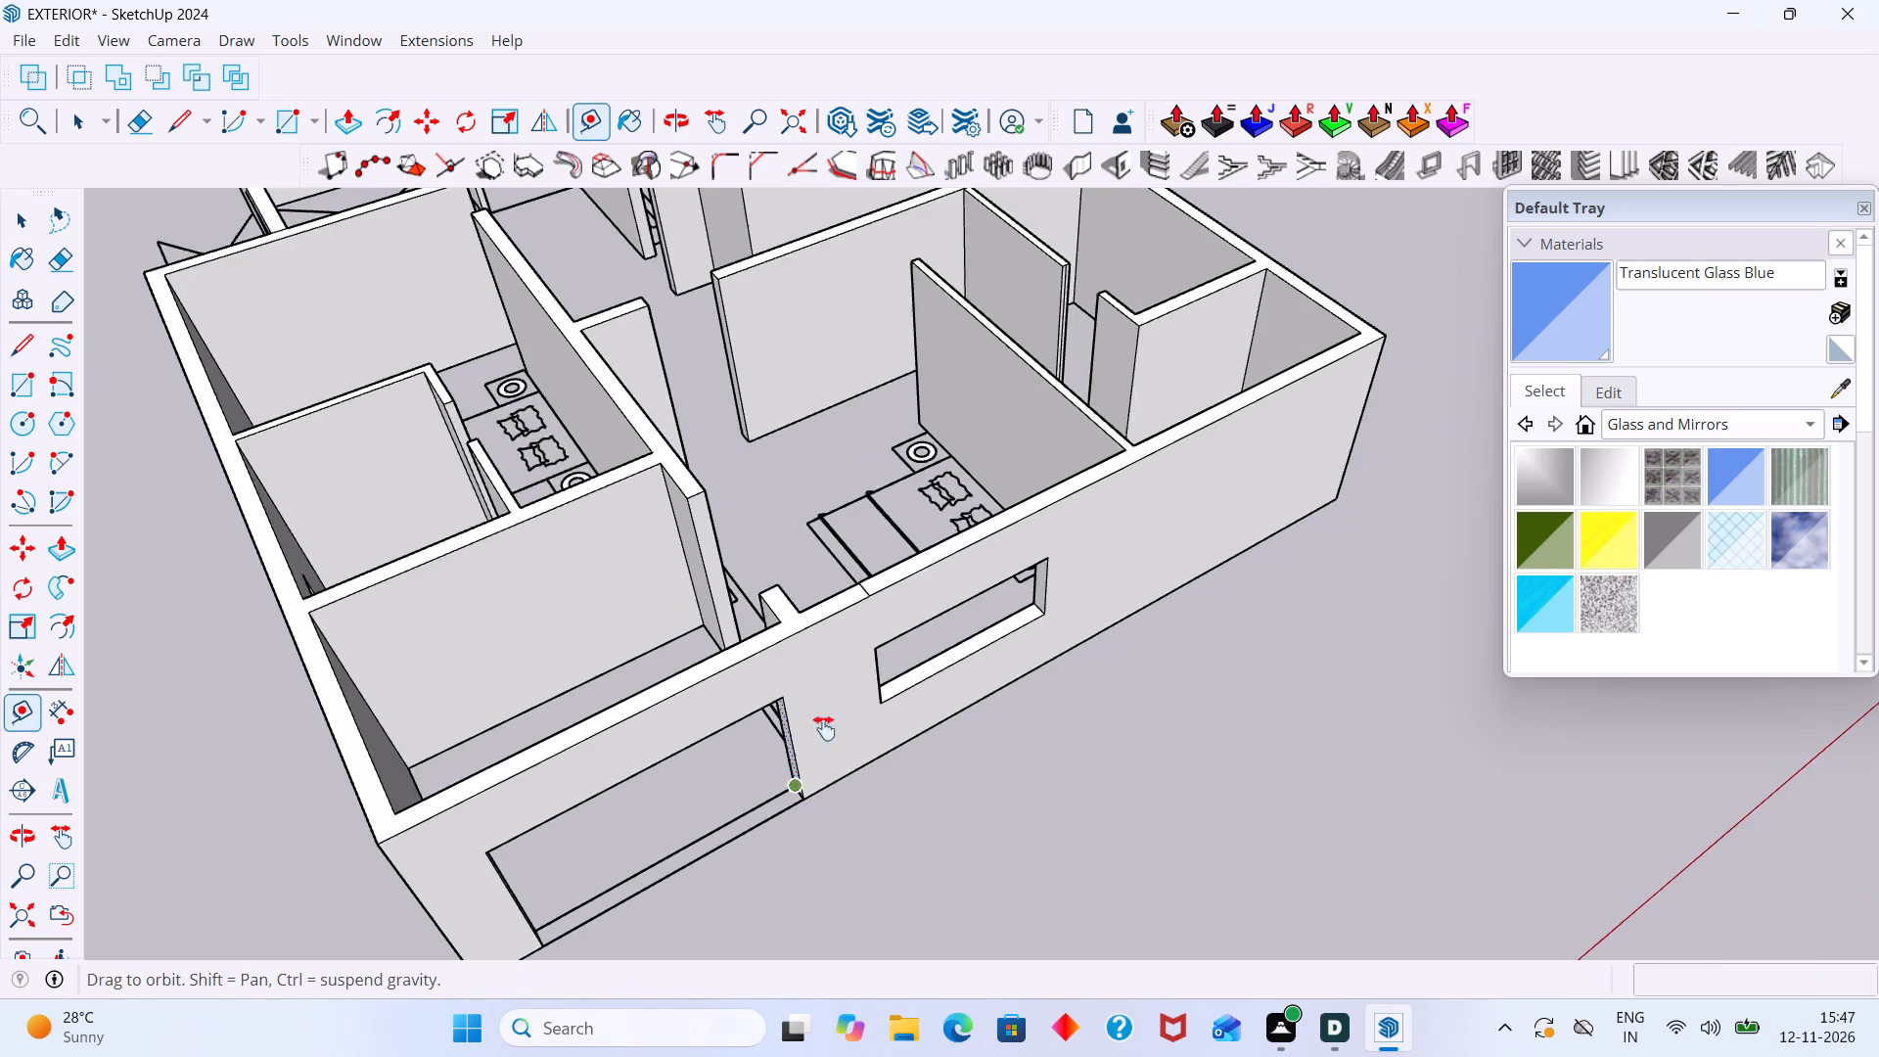
{"action": "middle_click_drag", "start_coordinate": [824, 728], "coordinate": [961, 539]}
{"action": "key", "text": "space"}
{"action": "key", "text": "e"}
{"action": "left_click_drag", "start_coordinate": [865, 541], "coordinate": [923, 622]}
{"action": "key", "text": "space"}
Draw a 3' high rectangle across the wall thickness at the base of the opening's end face.
{"action": "middle_click_drag", "start_coordinate": [921, 627], "coordinate": [1071, 490]}
{"action": "scroll", "coordinate": [1051, 447], "scroll_direction": "up", "scroll_amount": 8}
{"action": "middle_click_drag", "start_coordinate": [1011, 524], "coordinate": [1054, 519]}
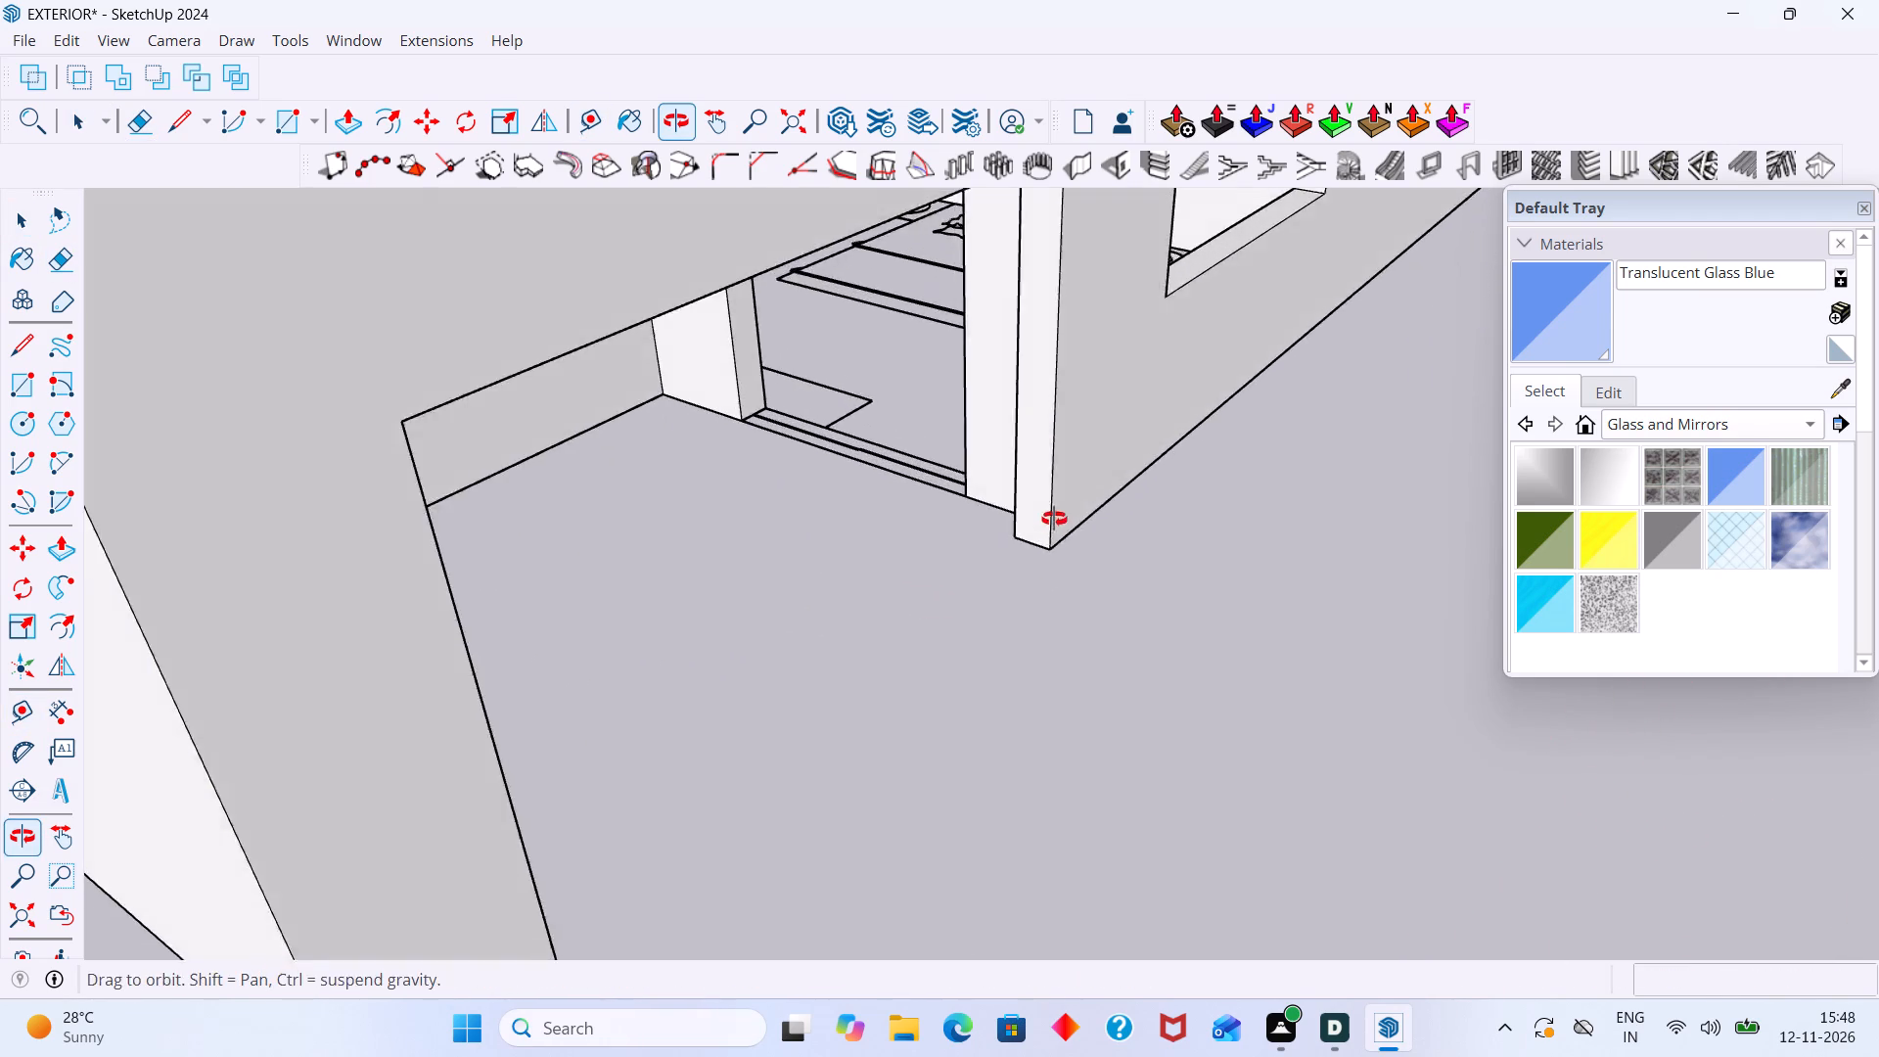
{"action": "middle_click_drag", "start_coordinate": [1054, 519], "coordinate": [1057, 512]}
{"action": "scroll", "coordinate": [1057, 510], "scroll_direction": "up", "scroll_amount": 4}
{"action": "left_click", "coordinate": [1057, 500]}
{"action": "key", "text": "r"}
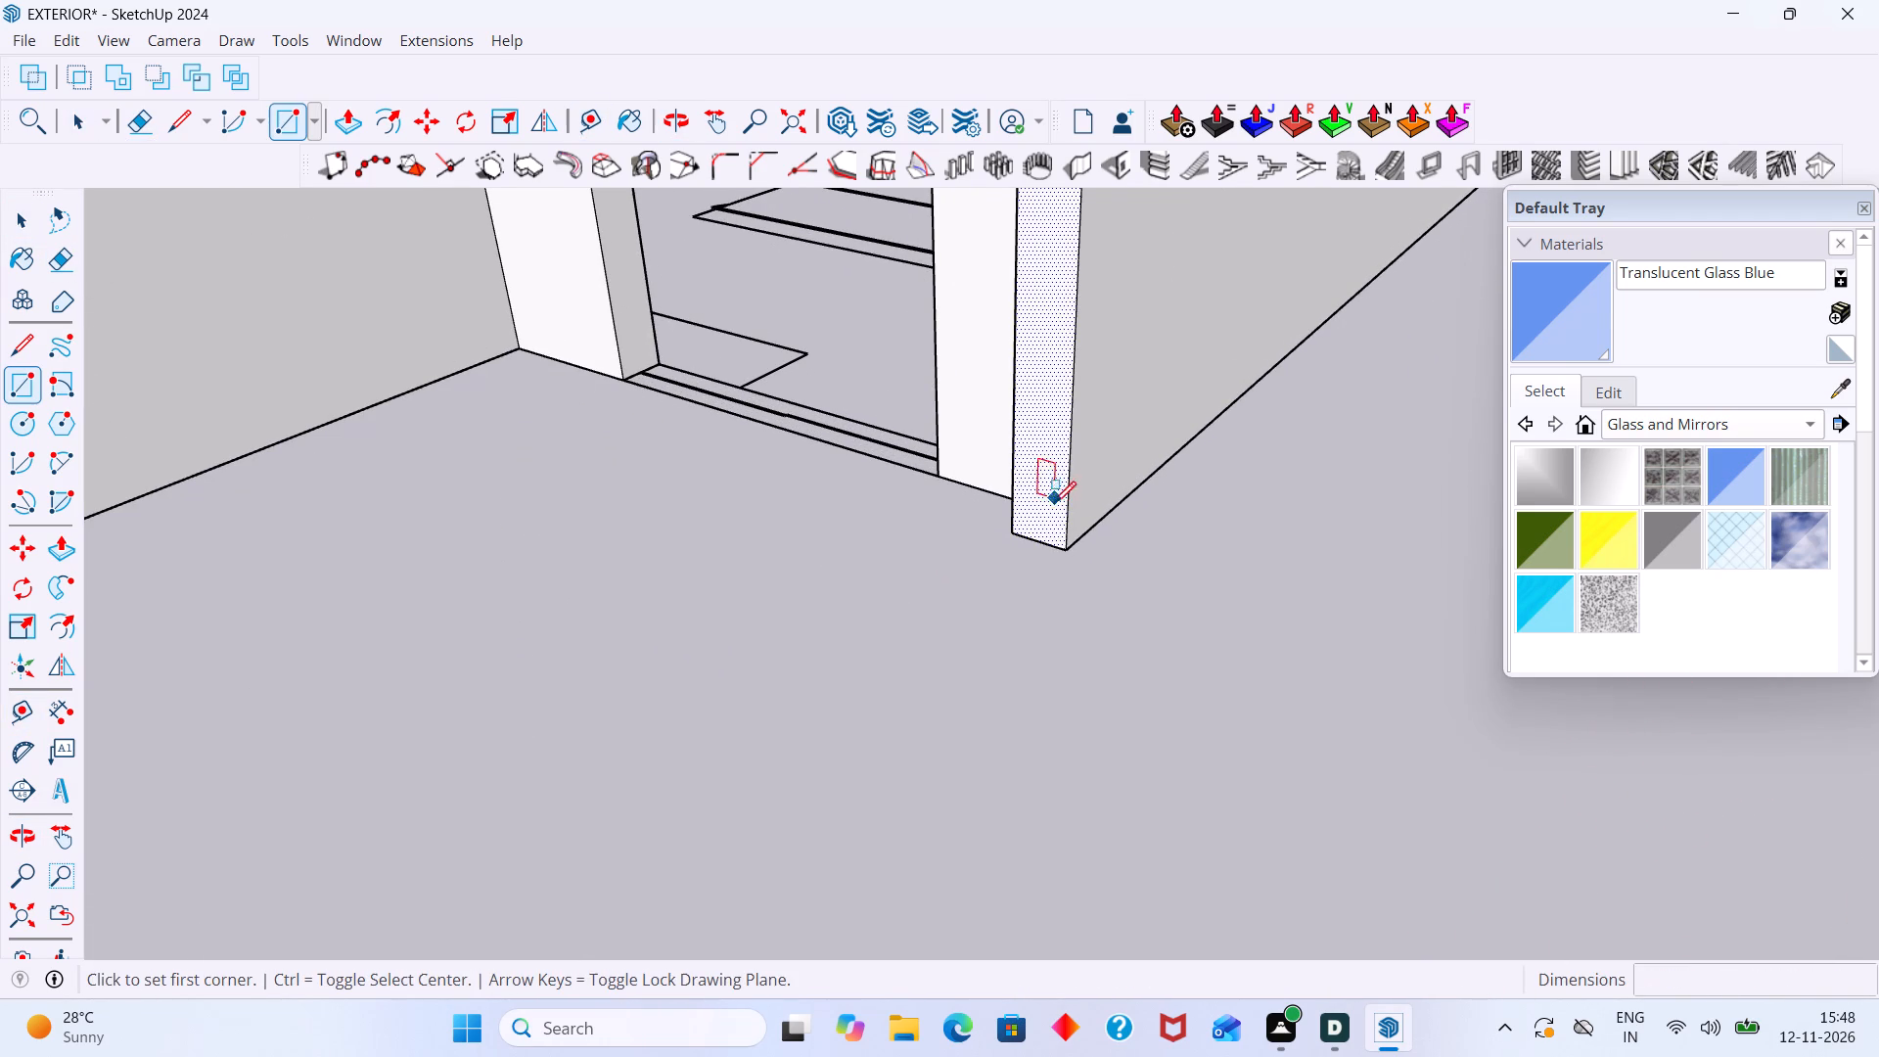
{"action": "left_click", "coordinate": [1077, 545]}
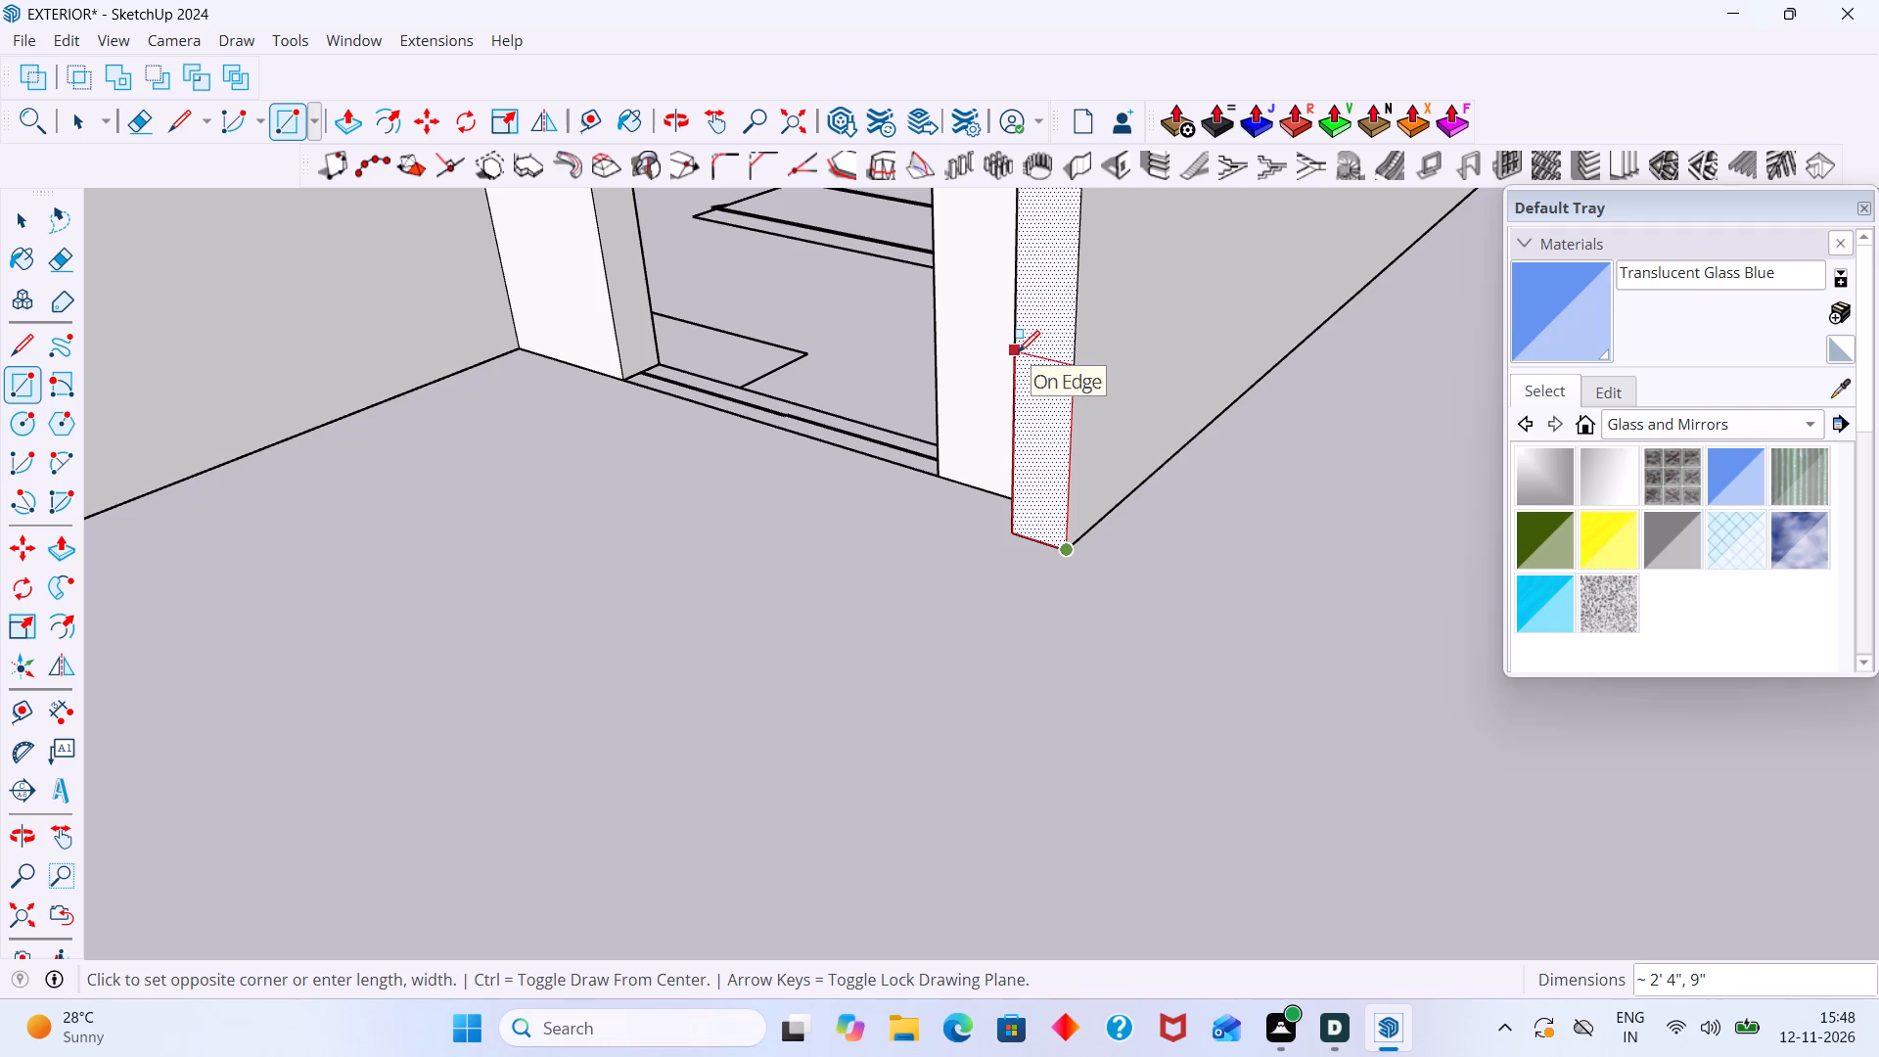
{"action": "key", "text": "3"}
{"action": "key", "text": "apostrophe"}
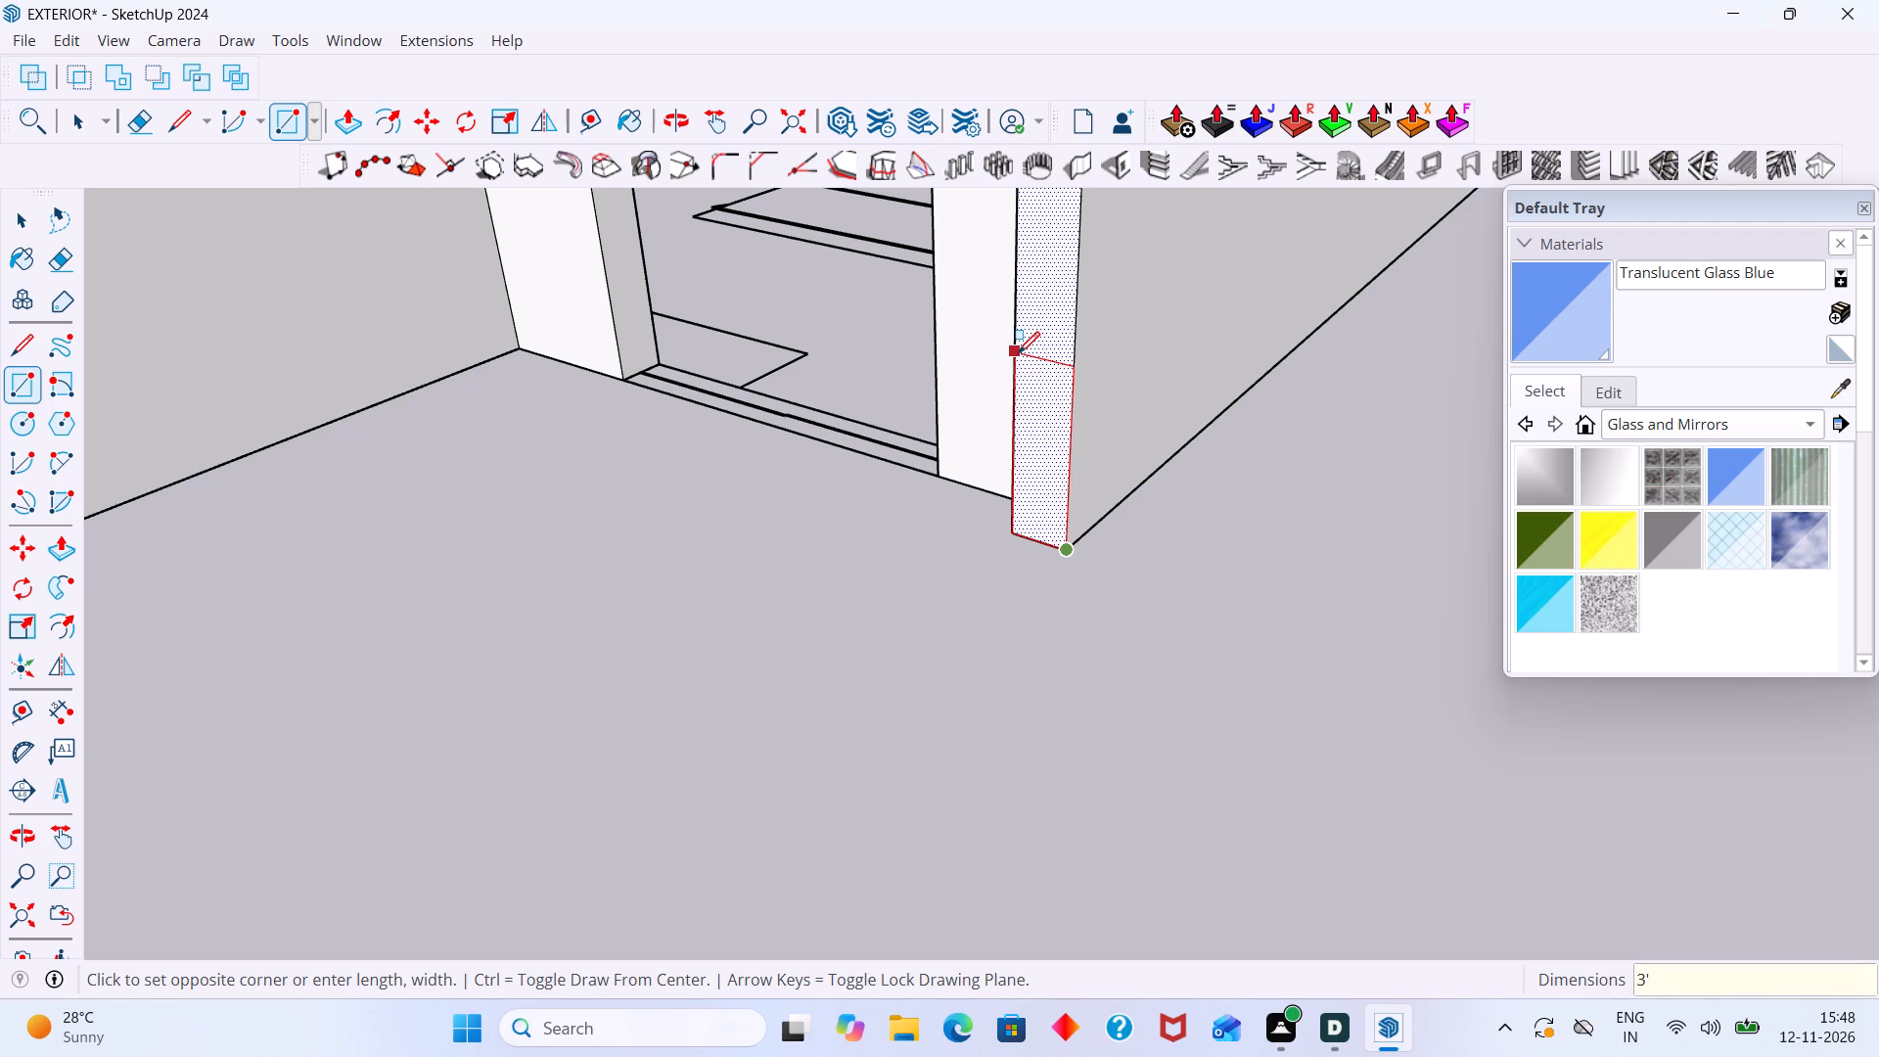
{"action": "key", "text": "Return"}
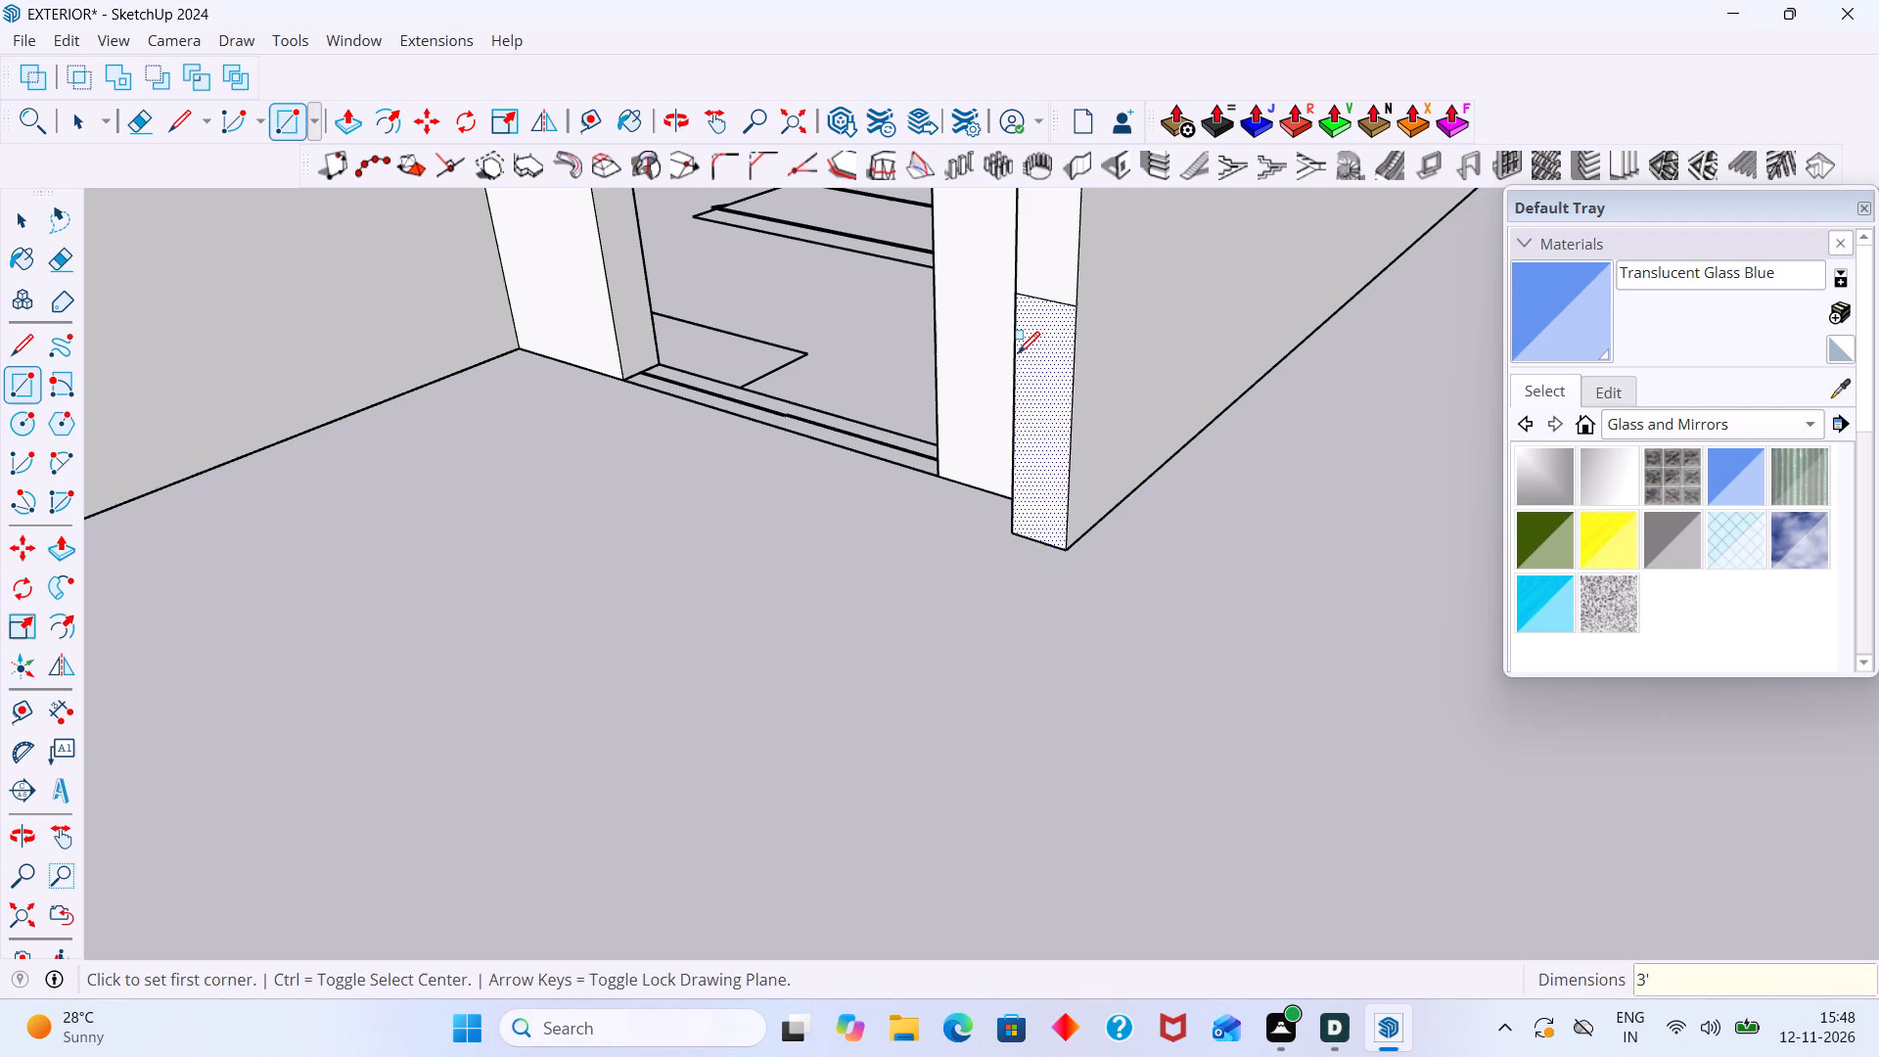
Push/Pull the lower rectangle across the opening to the opposite wall, forming the window sill wall.
{"action": "key", "text": "p"}
{"action": "scroll", "coordinate": [948, 489], "scroll_direction": "down", "scroll_amount": 11}
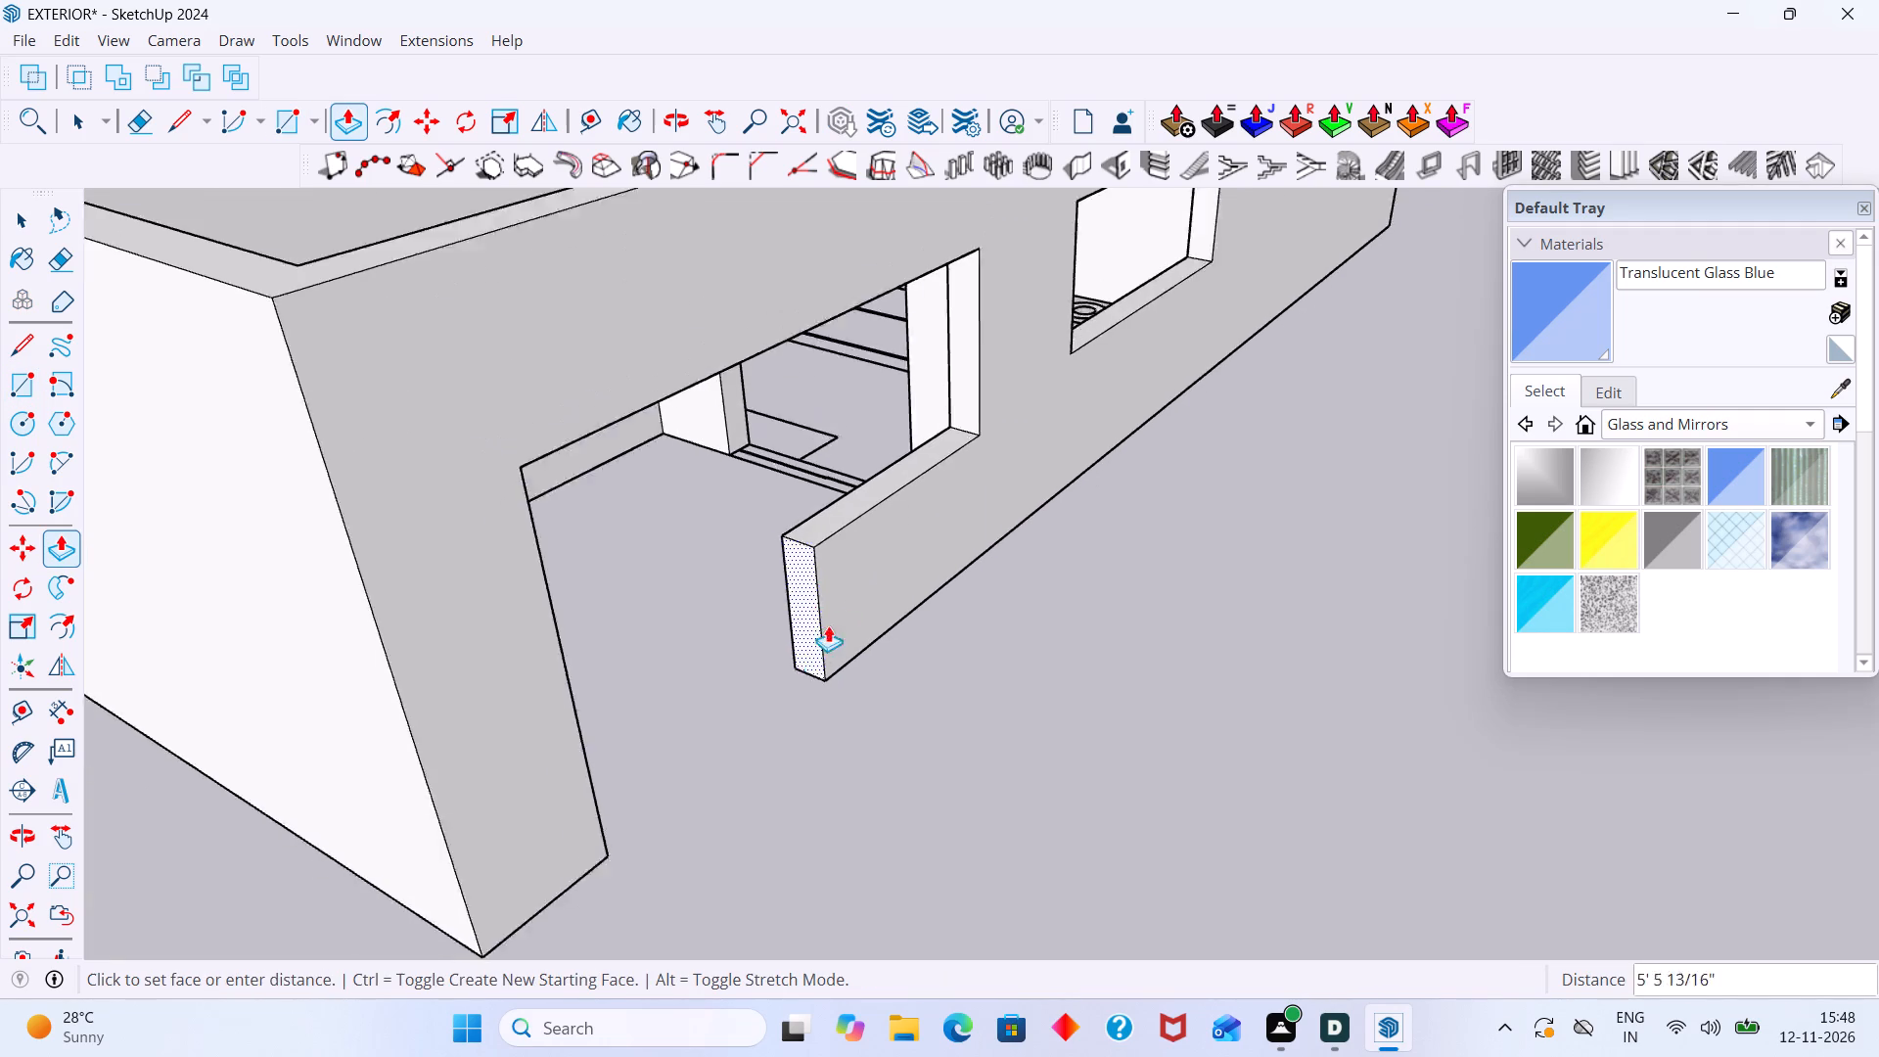
{"action": "left_click", "coordinate": [644, 805]}
{"action": "key", "text": "space"}
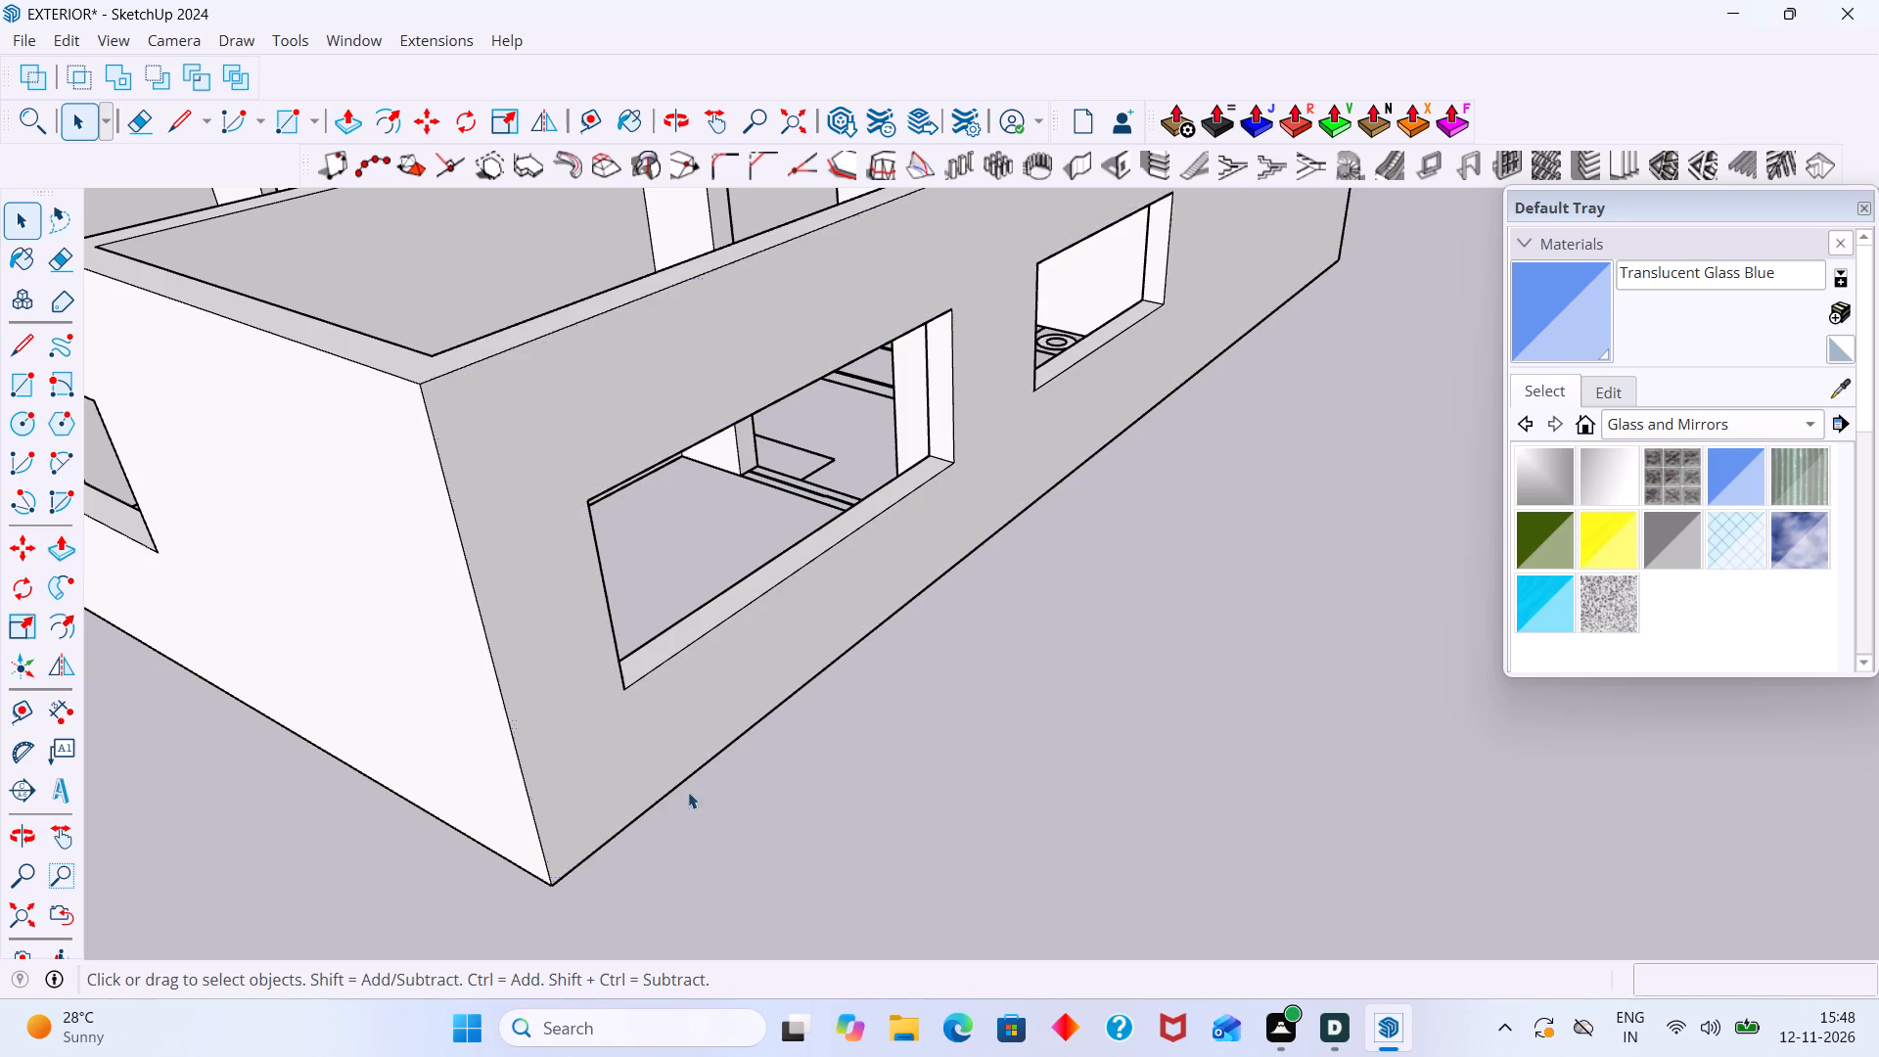
{"action": "left_click", "coordinate": [821, 770]}
Examine the whole building and its finished window openings from several sides.
{"action": "scroll", "coordinate": [913, 652], "scroll_direction": "down", "scroll_amount": 3}
{"action": "middle_click_drag", "start_coordinate": [951, 627], "coordinate": [905, 491]}
{"action": "scroll", "coordinate": [904, 488], "scroll_direction": "down", "scroll_amount": 3}
{"action": "middle_click_drag", "start_coordinate": [916, 516], "coordinate": [937, 664], "text": "shift"}
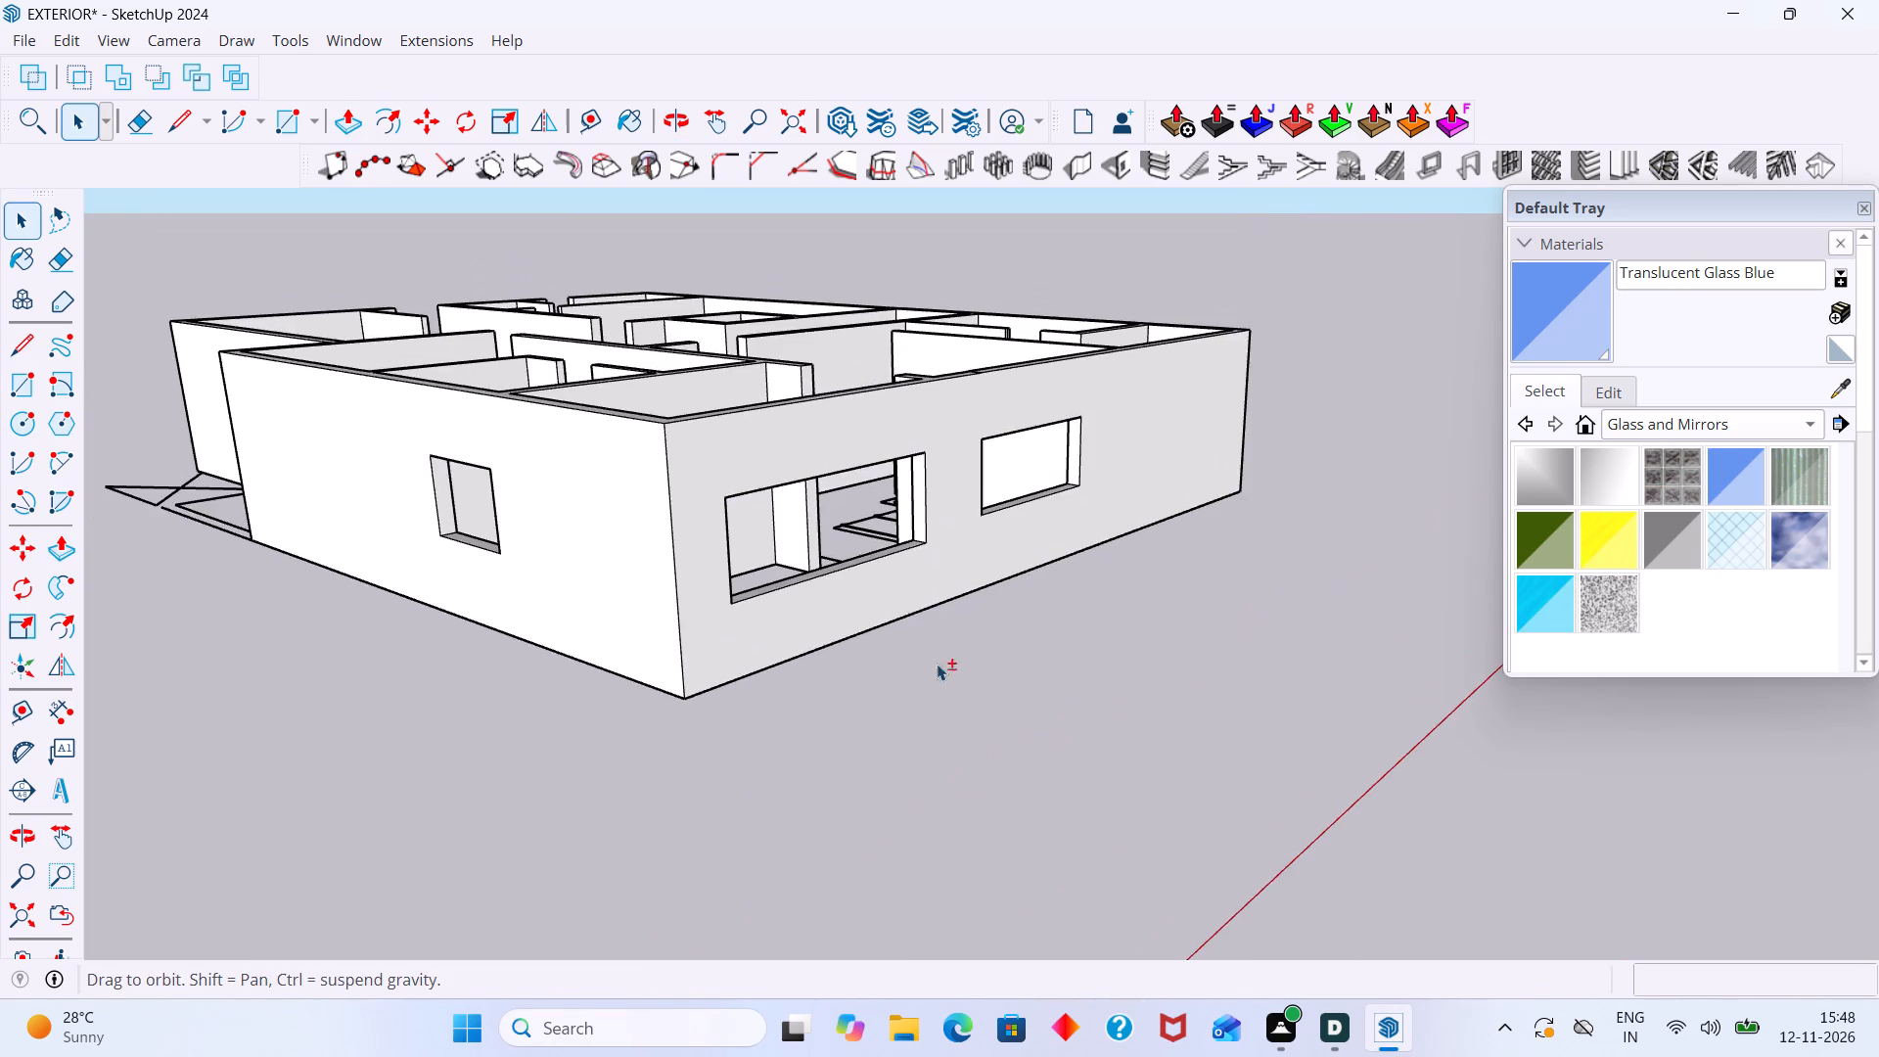
{"action": "middle_click_drag", "start_coordinate": [937, 664], "coordinate": [937, 671], "text": "shift"}
{"action": "middle_click_drag", "start_coordinate": [942, 622], "coordinate": [779, 650]}
{"action": "scroll", "coordinate": [765, 618], "scroll_direction": "down", "scroll_amount": 2}
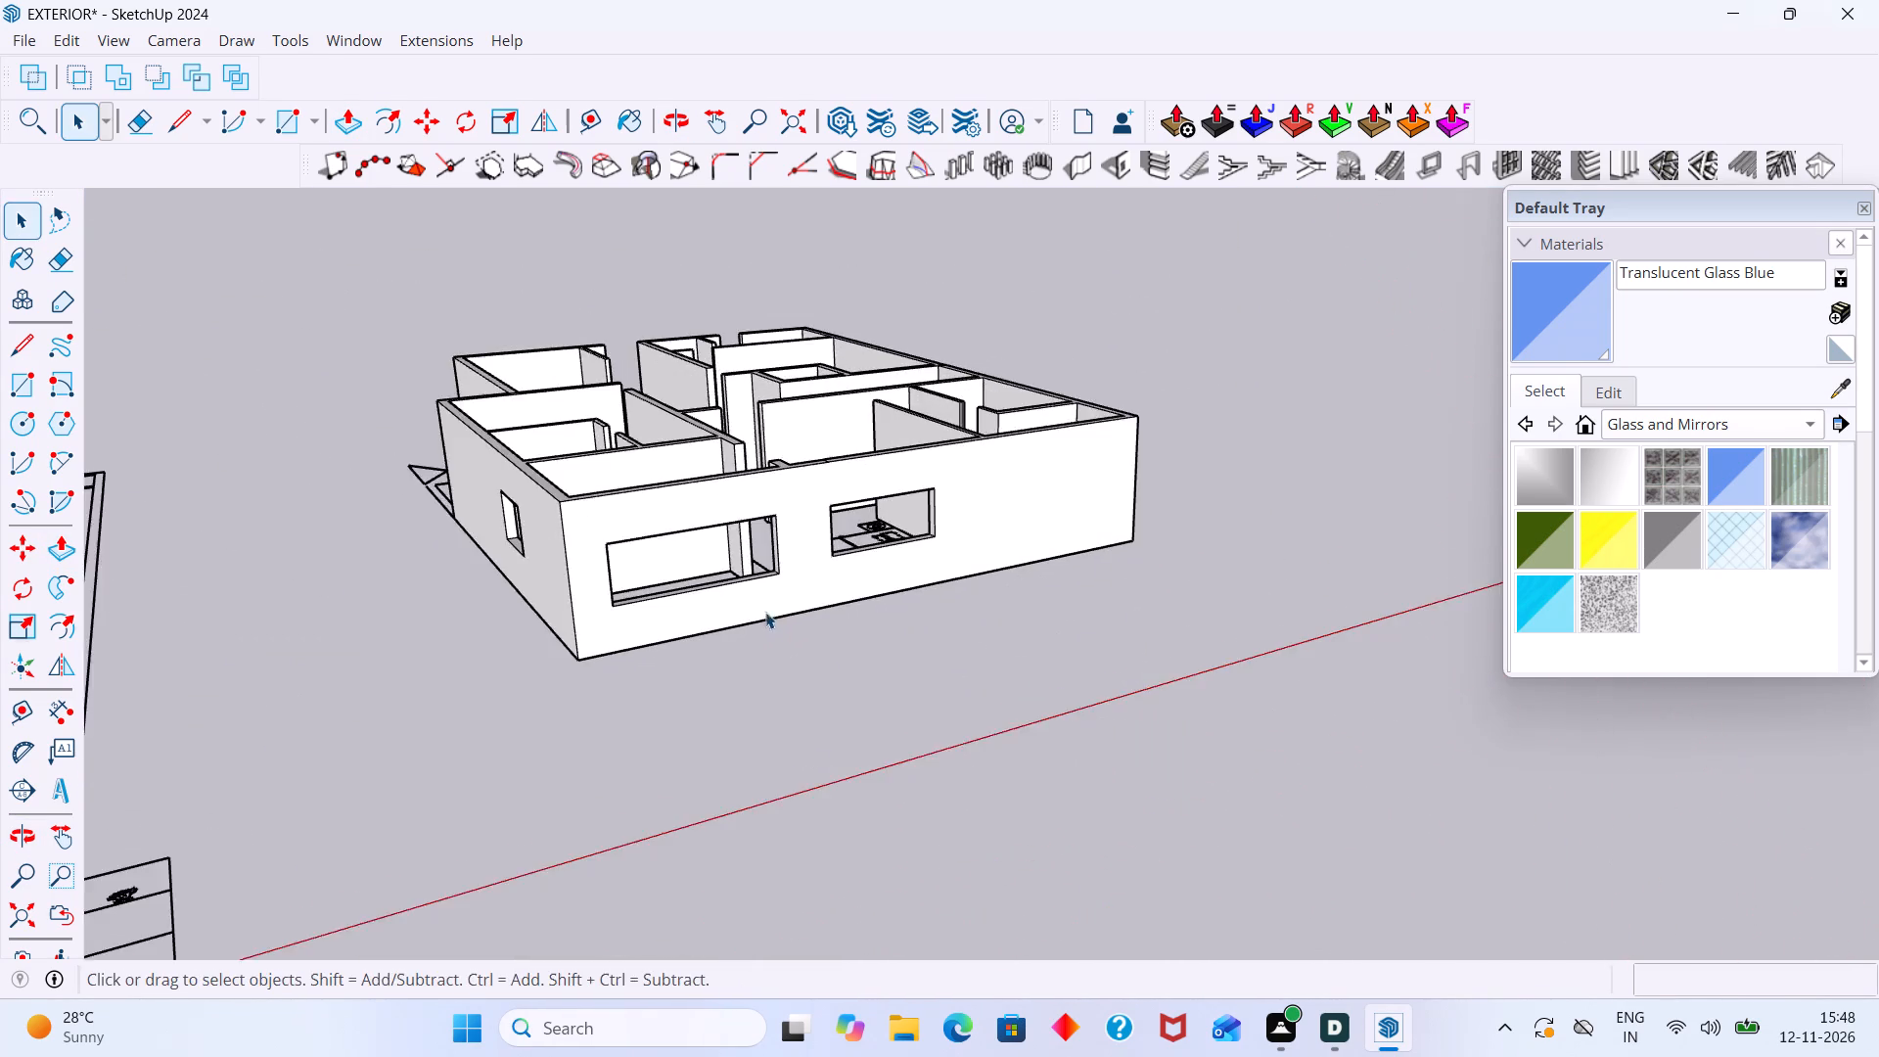
{"action": "scroll", "coordinate": [765, 612], "scroll_direction": "down", "scroll_amount": 4}
{"action": "middle_click_drag", "start_coordinate": [737, 571], "coordinate": [1036, 730]}
{"action": "scroll", "coordinate": [866, 689], "scroll_direction": "down", "scroll_amount": 2}
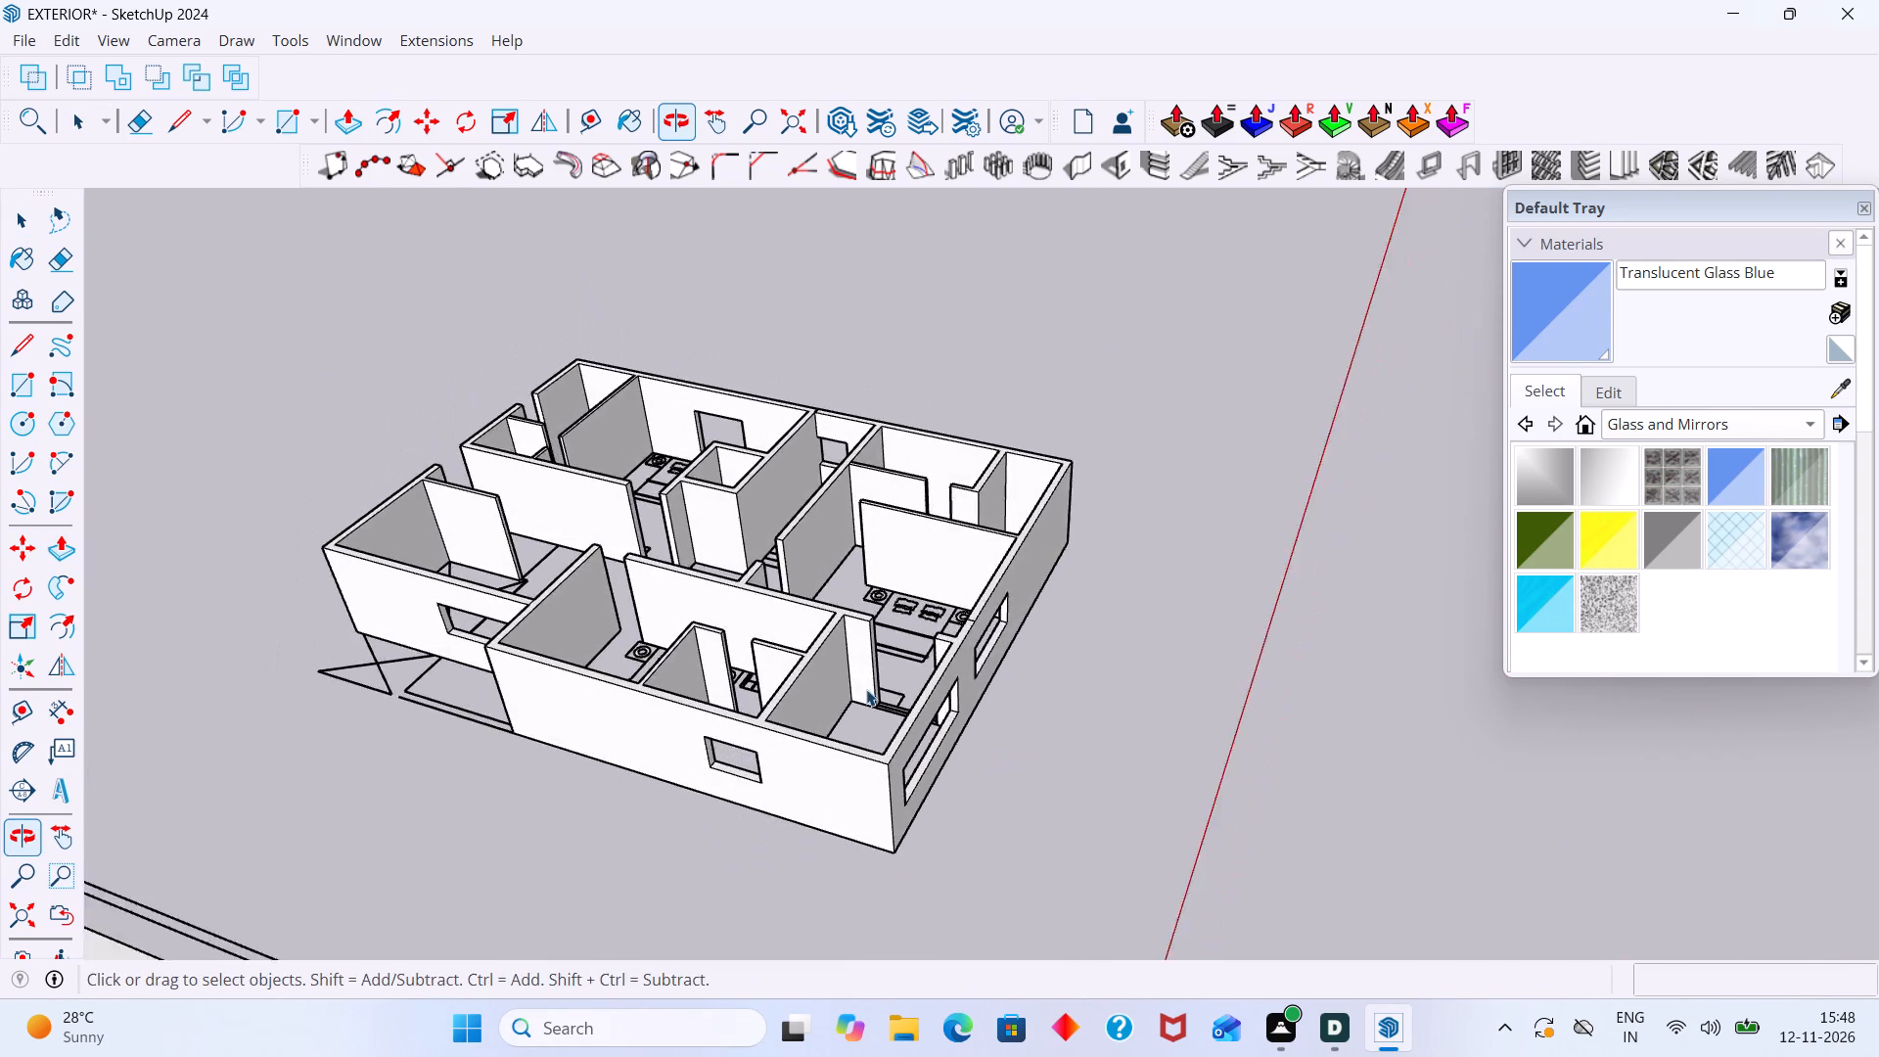
{"action": "middle_click_drag", "start_coordinate": [832, 687], "coordinate": [512, 604]}
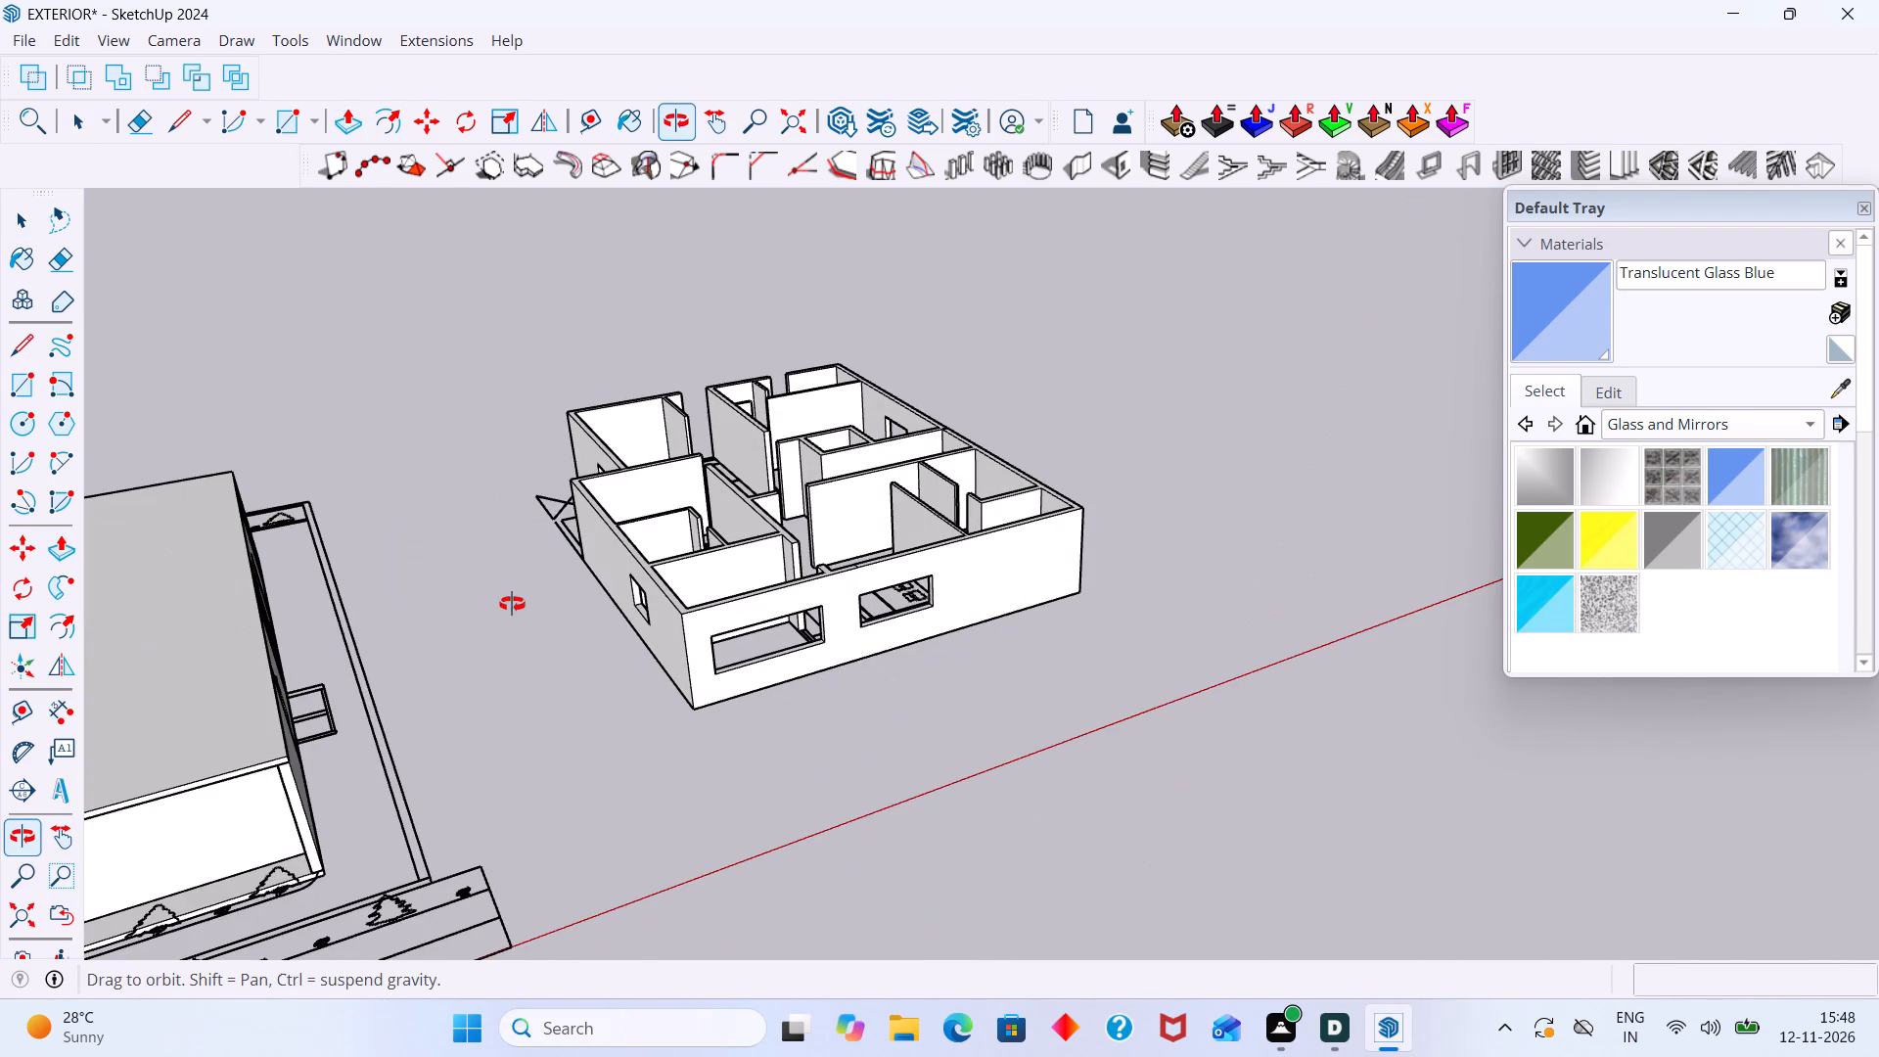
{"action": "middle_click_drag", "start_coordinate": [512, 604], "coordinate": [511, 602]}
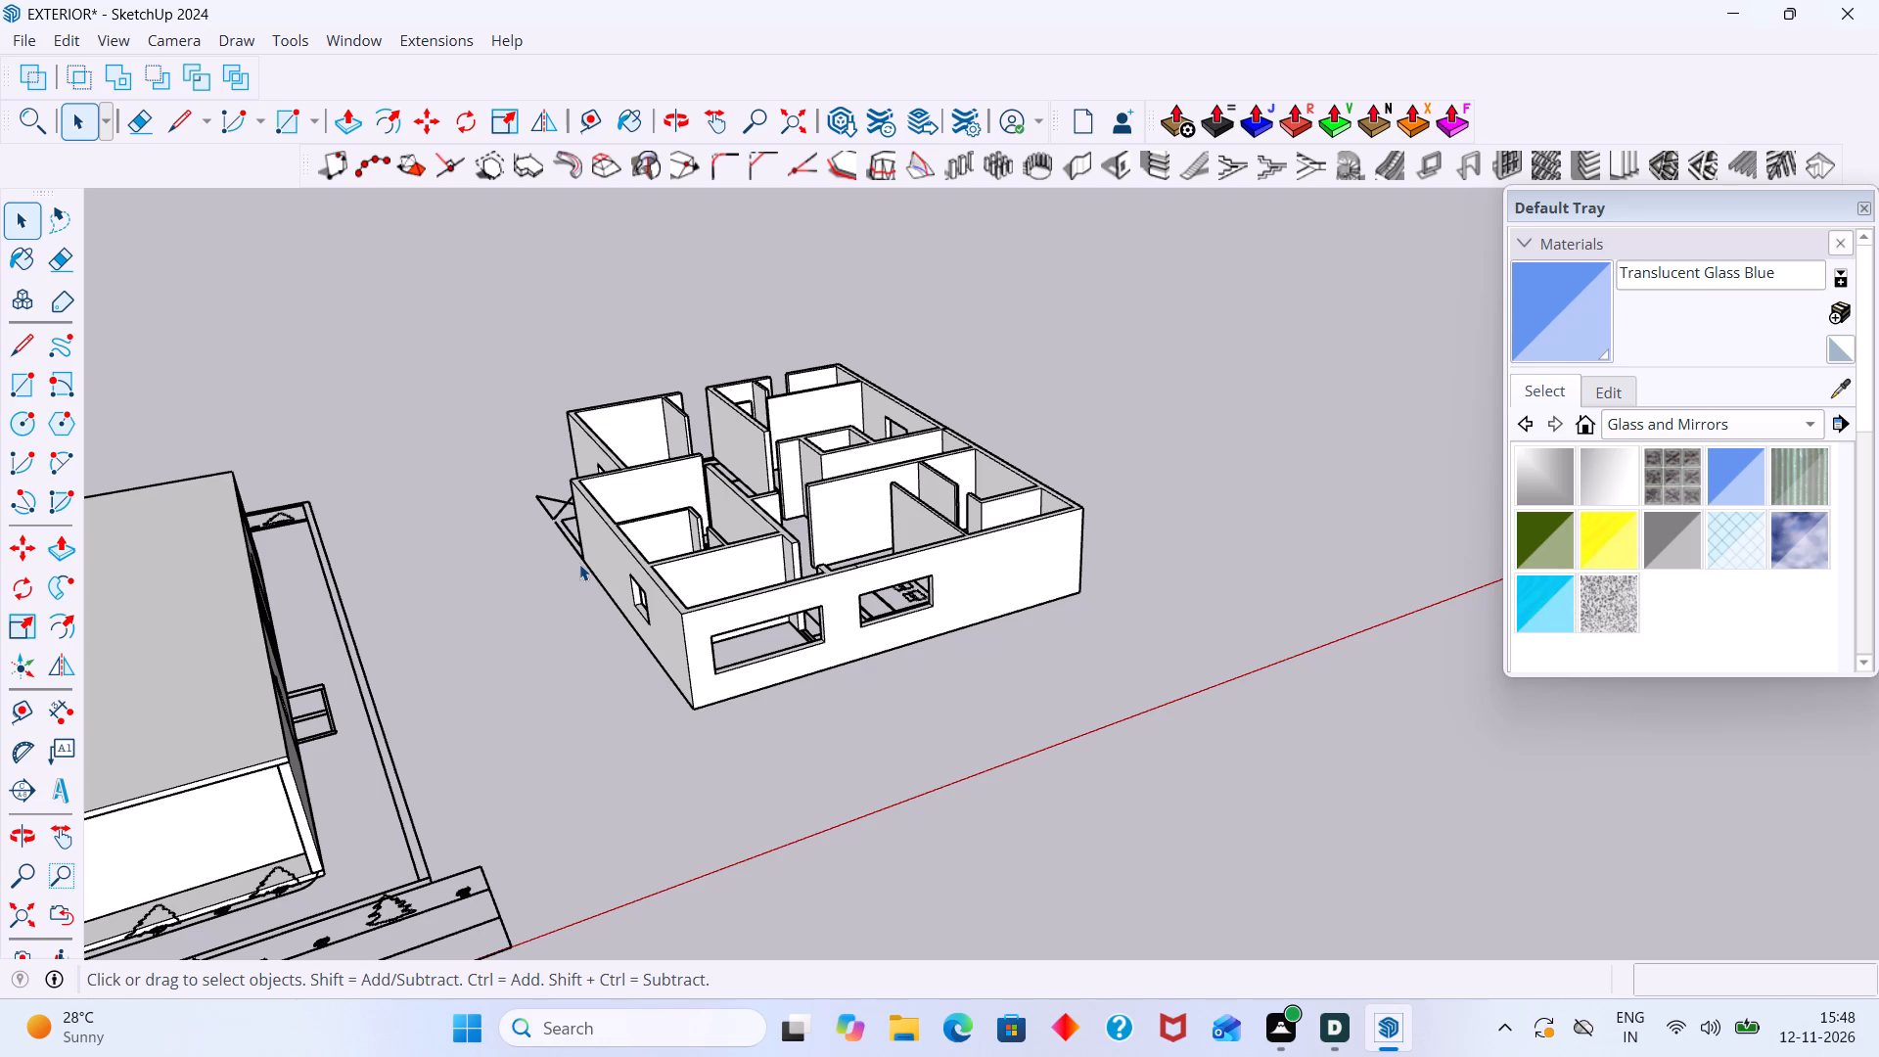
Examine the exterior wall with two window openings and the seam line across its top.
{"action": "middle_click_drag", "start_coordinate": [801, 650], "coordinate": [874, 524]}
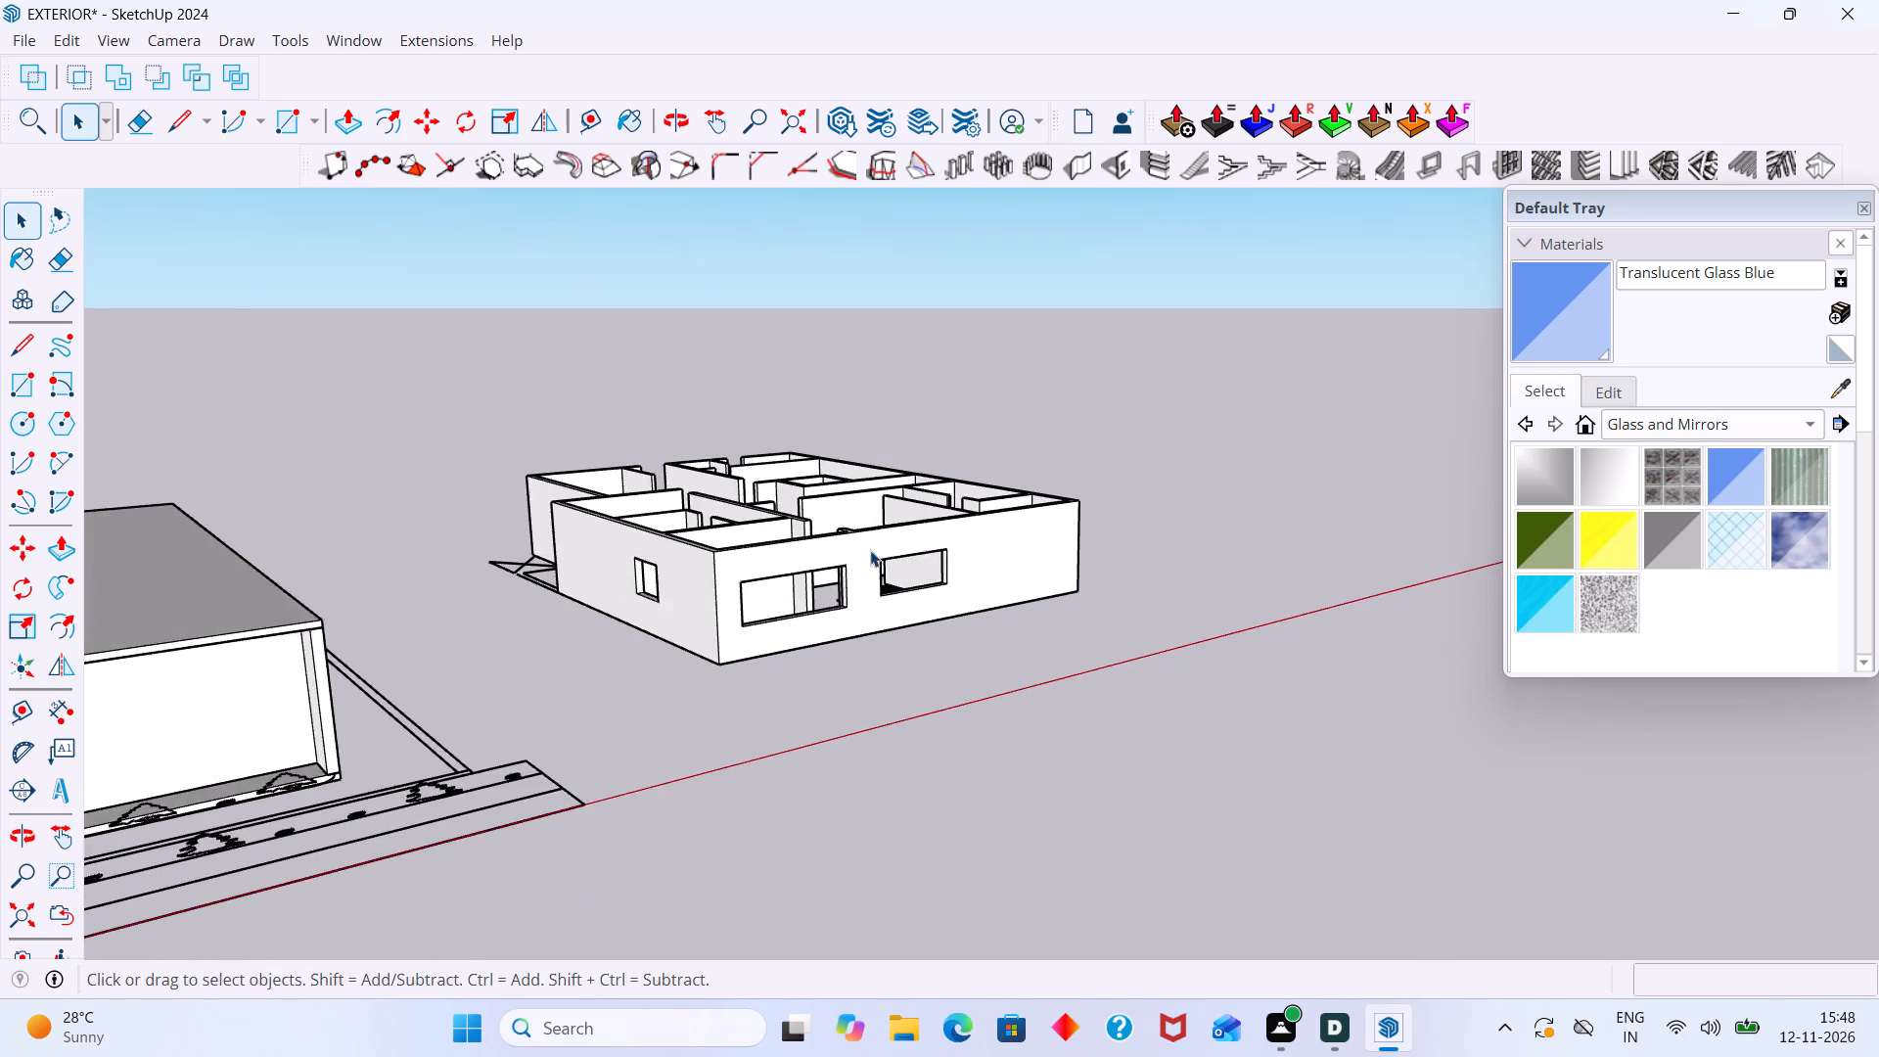
{"action": "scroll", "coordinate": [854, 575], "scroll_direction": "up", "scroll_amount": 5}
{"action": "middle_click_drag", "start_coordinate": [818, 601], "coordinate": [721, 844]}
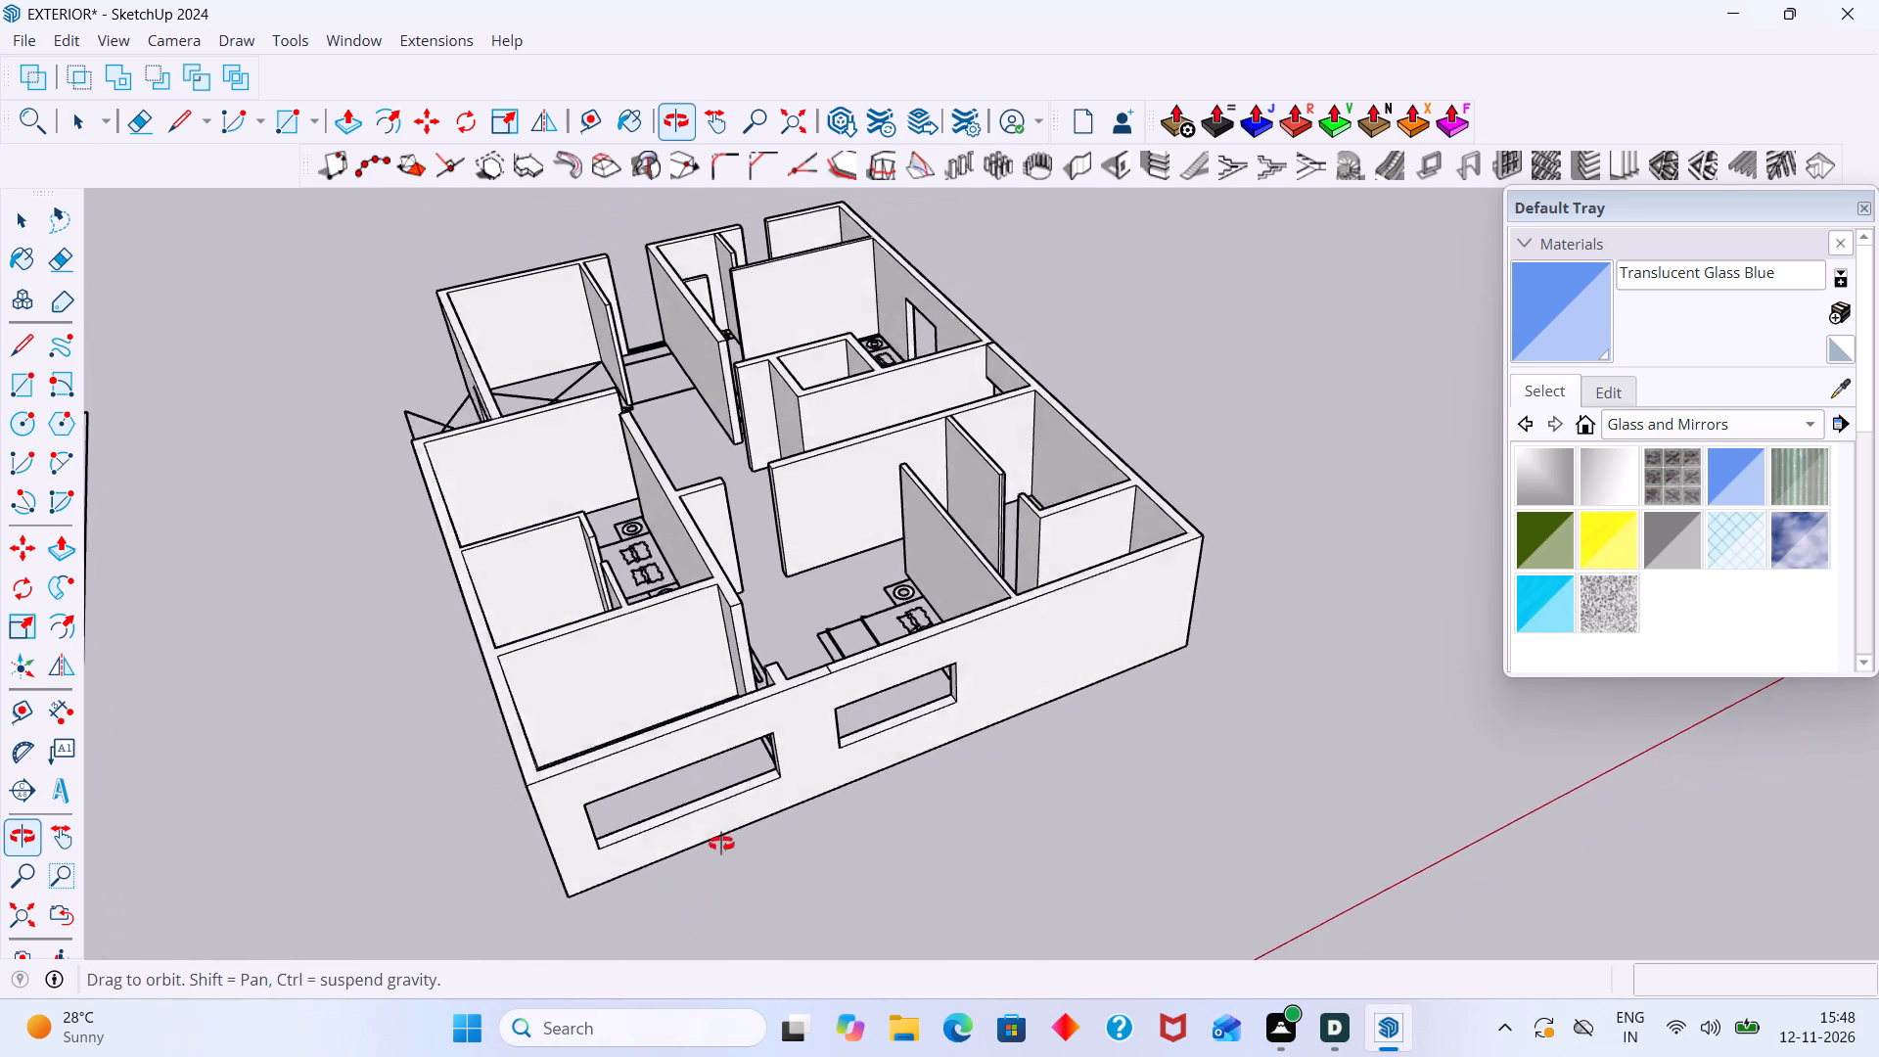
{"action": "middle_click_drag", "start_coordinate": [721, 844], "coordinate": [693, 785]}
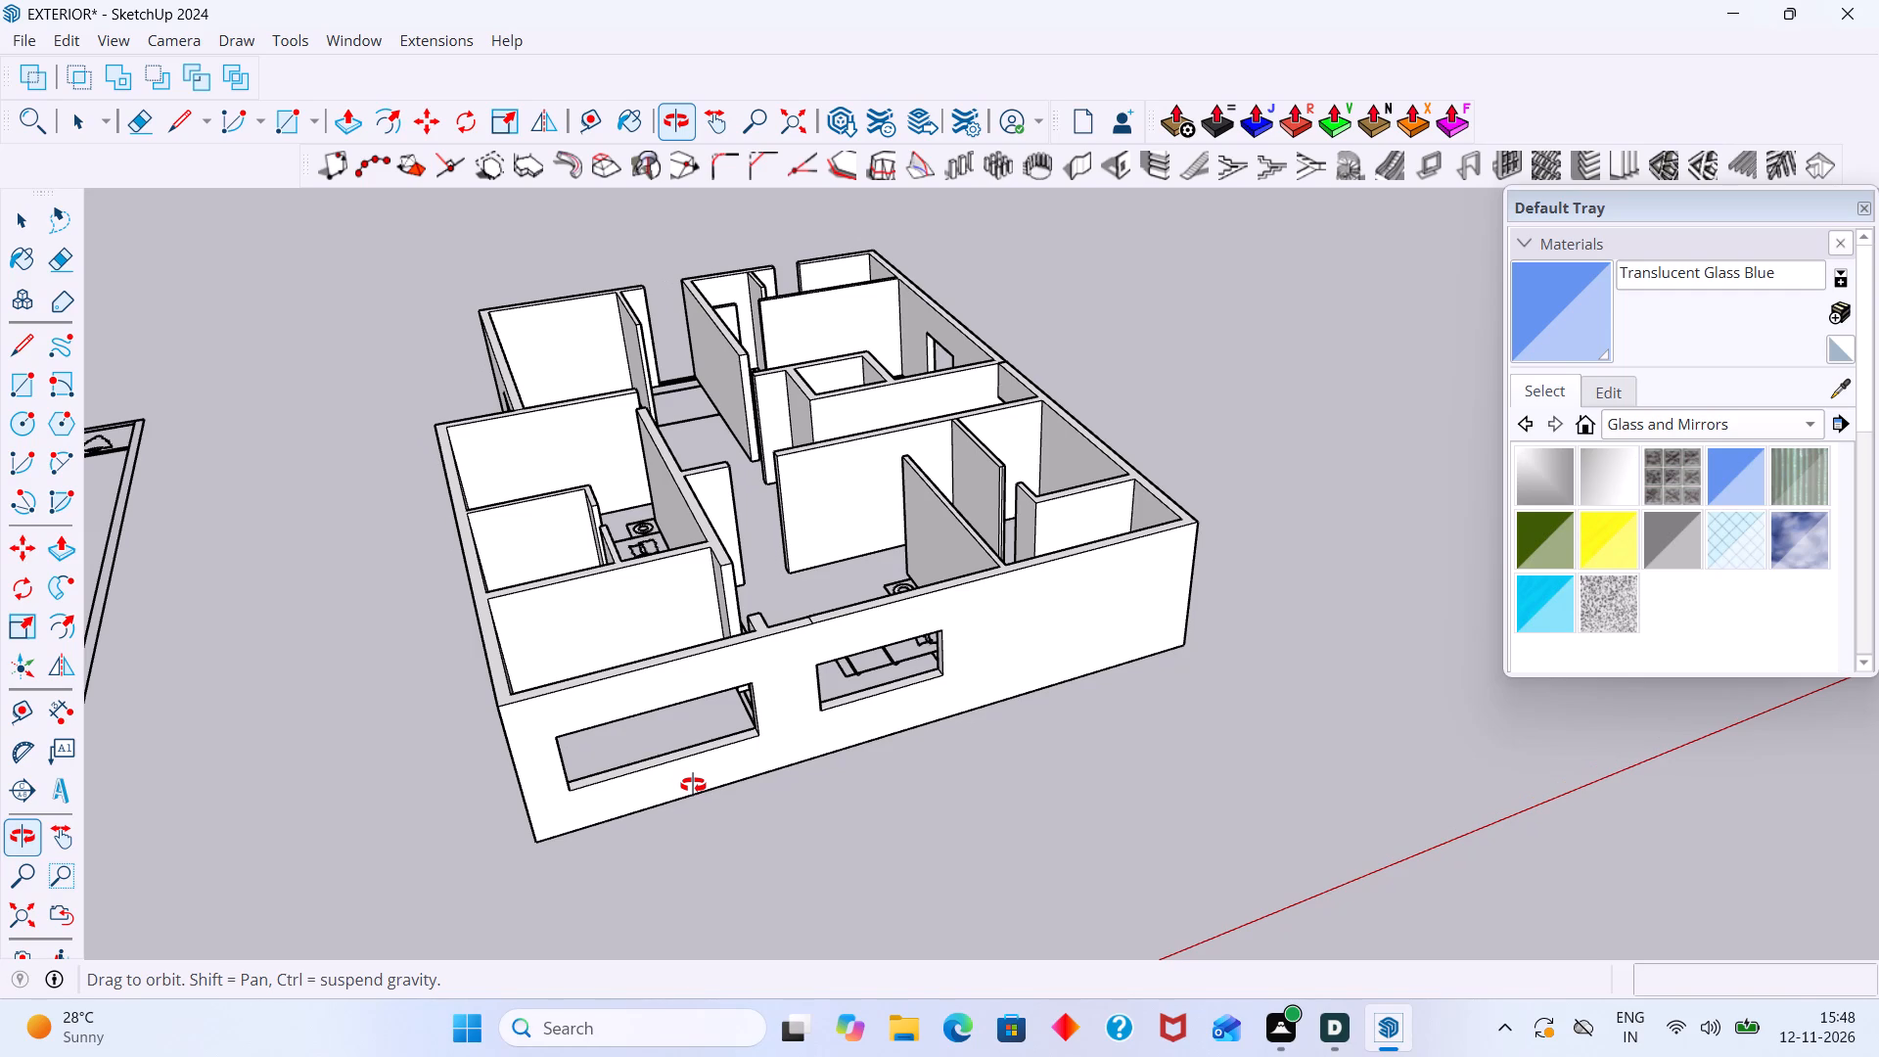
{"action": "middle_click_drag", "start_coordinate": [693, 785], "coordinate": [692, 785]}
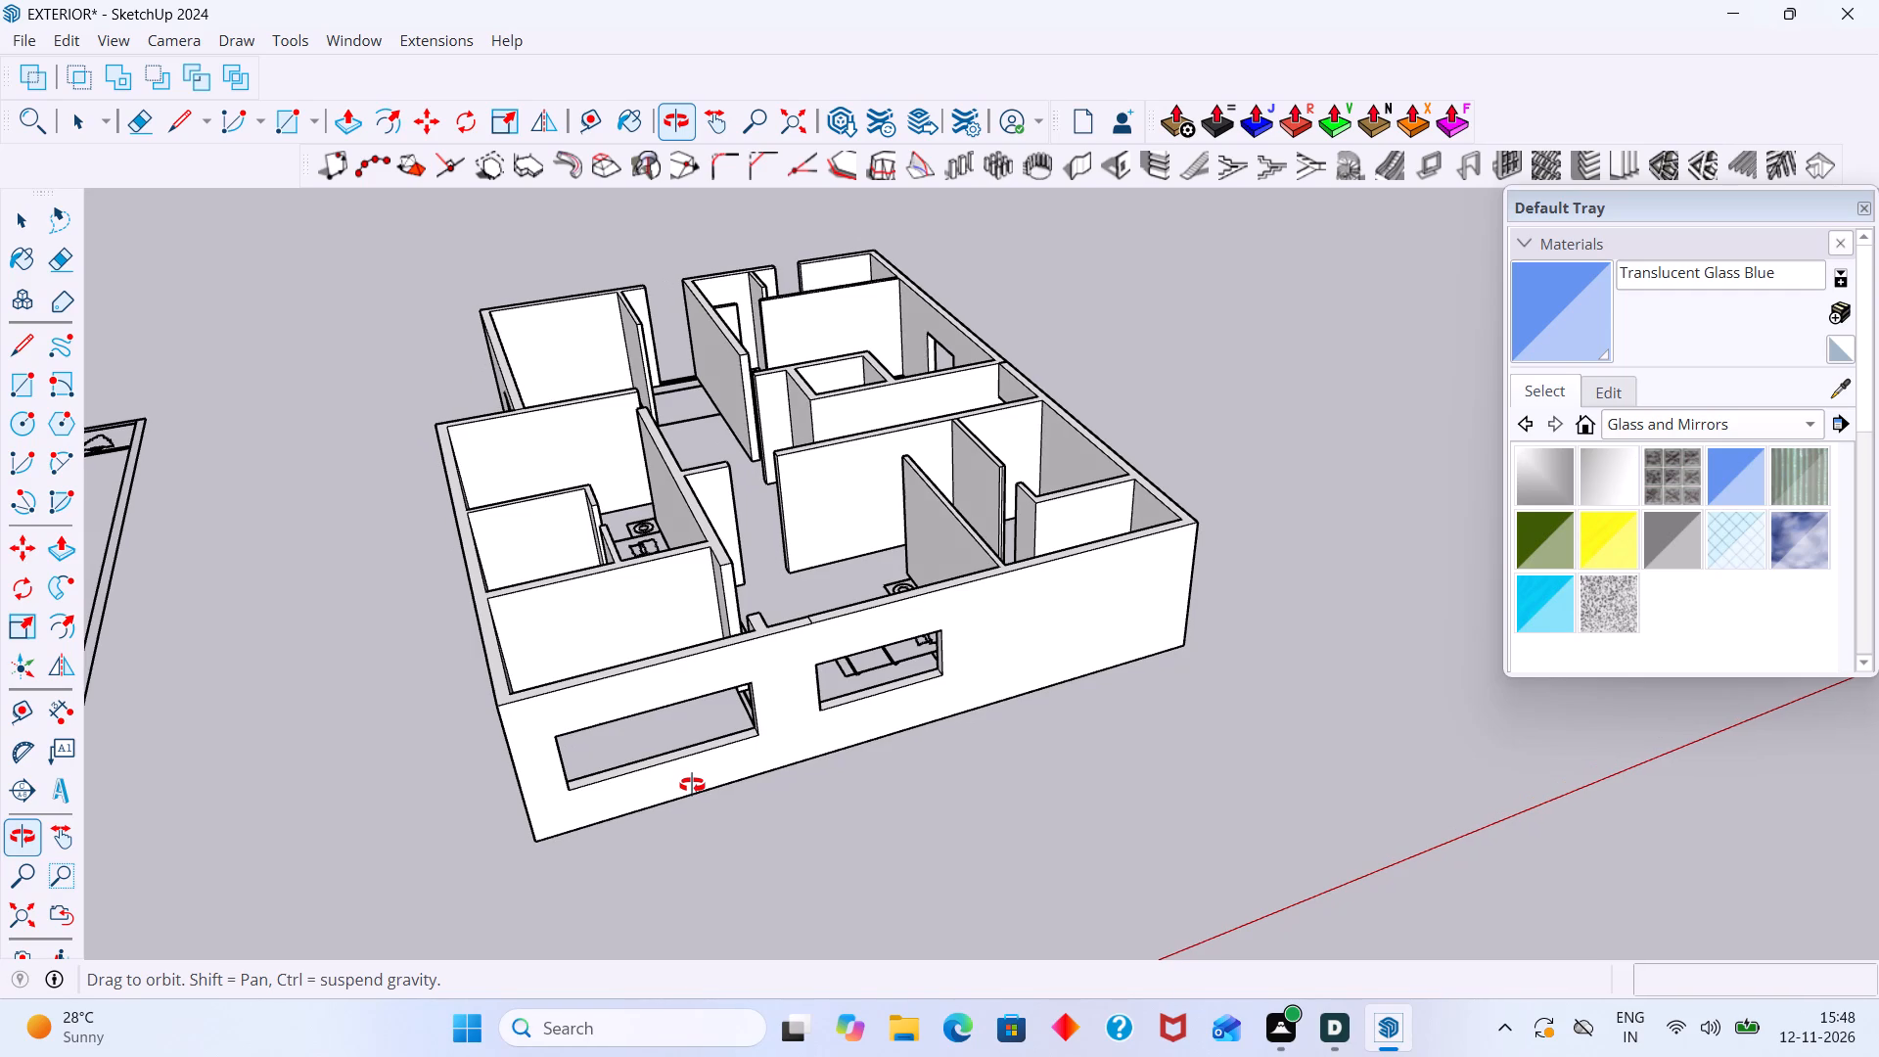
{"action": "middle_click_drag", "start_coordinate": [692, 785], "coordinate": [523, 774]}
{"action": "scroll", "coordinate": [728, 591], "scroll_direction": "up", "scroll_amount": 2}
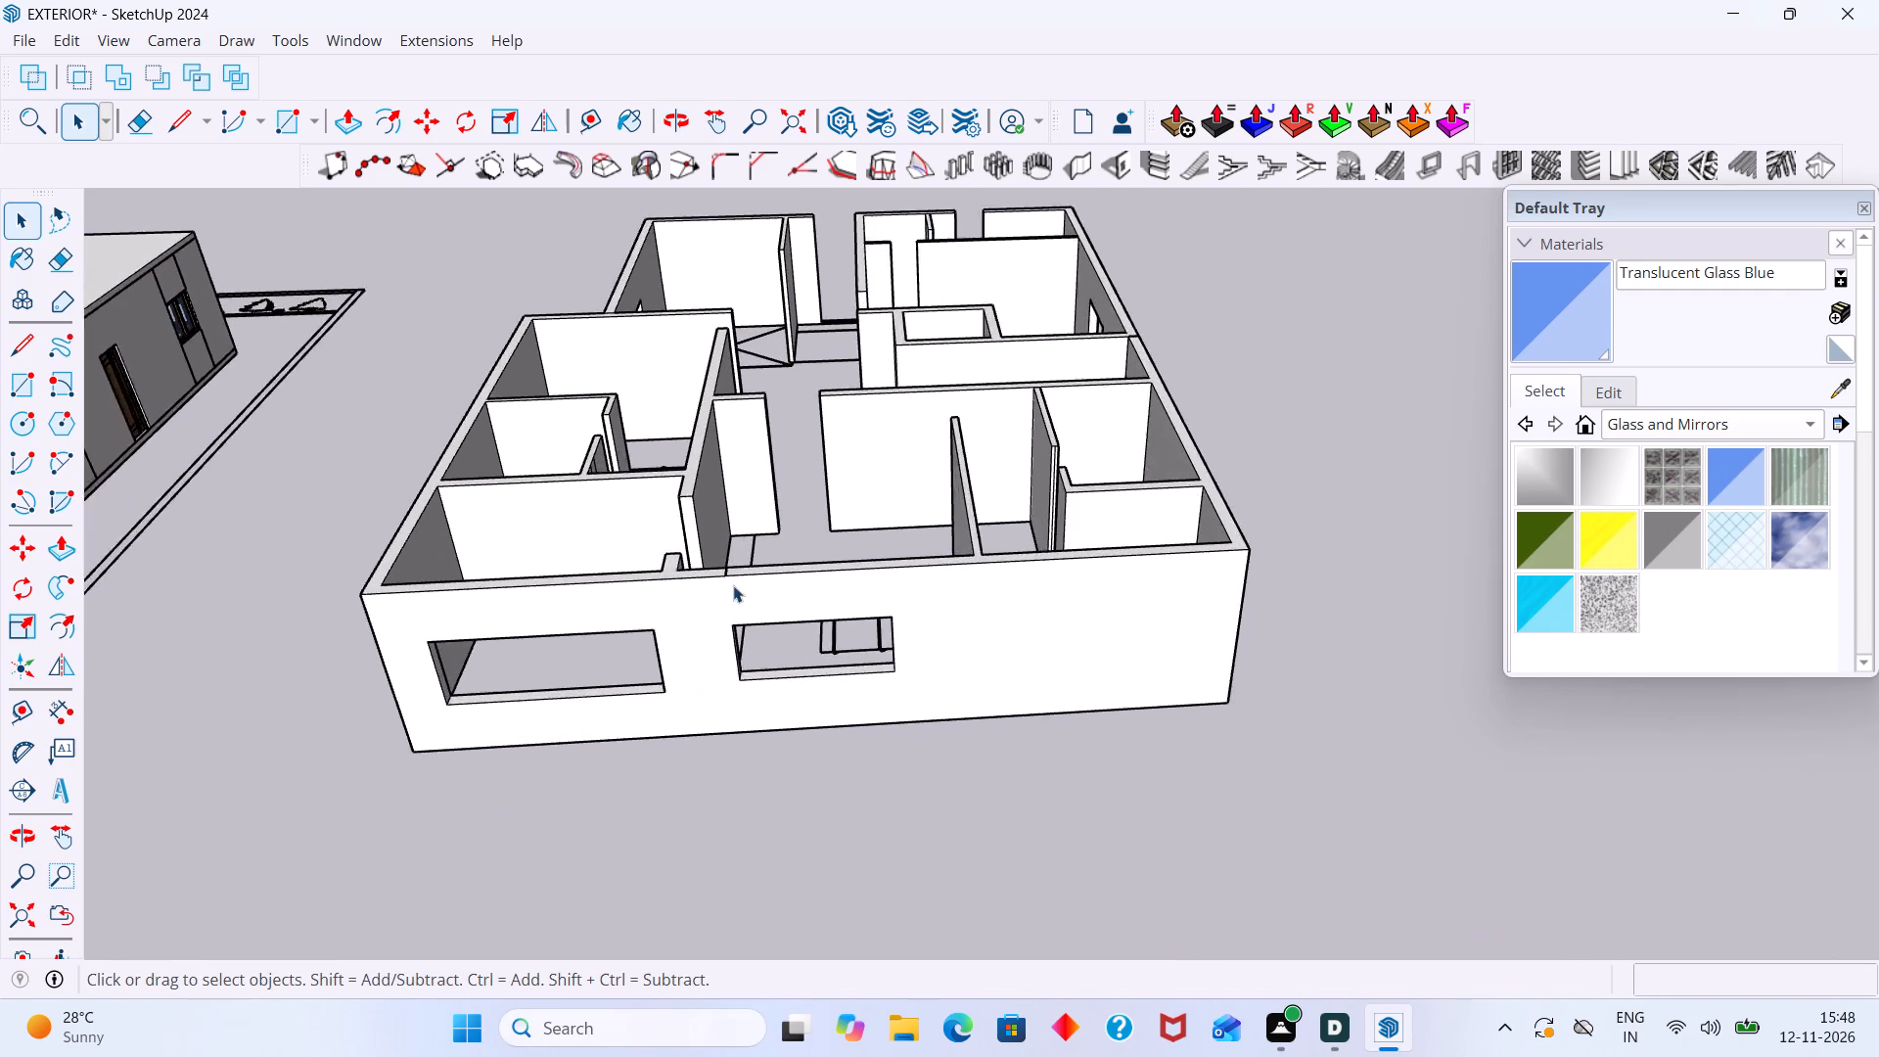
{"action": "scroll", "coordinate": [733, 585], "scroll_direction": "up", "scroll_amount": 3}
{"action": "middle_click_drag", "start_coordinate": [716, 557], "coordinate": [685, 671]}
{"action": "scroll", "coordinate": [685, 673], "scroll_direction": "up", "scroll_amount": 16}
{"action": "scroll", "coordinate": [710, 687], "scroll_direction": "down", "scroll_amount": 1}
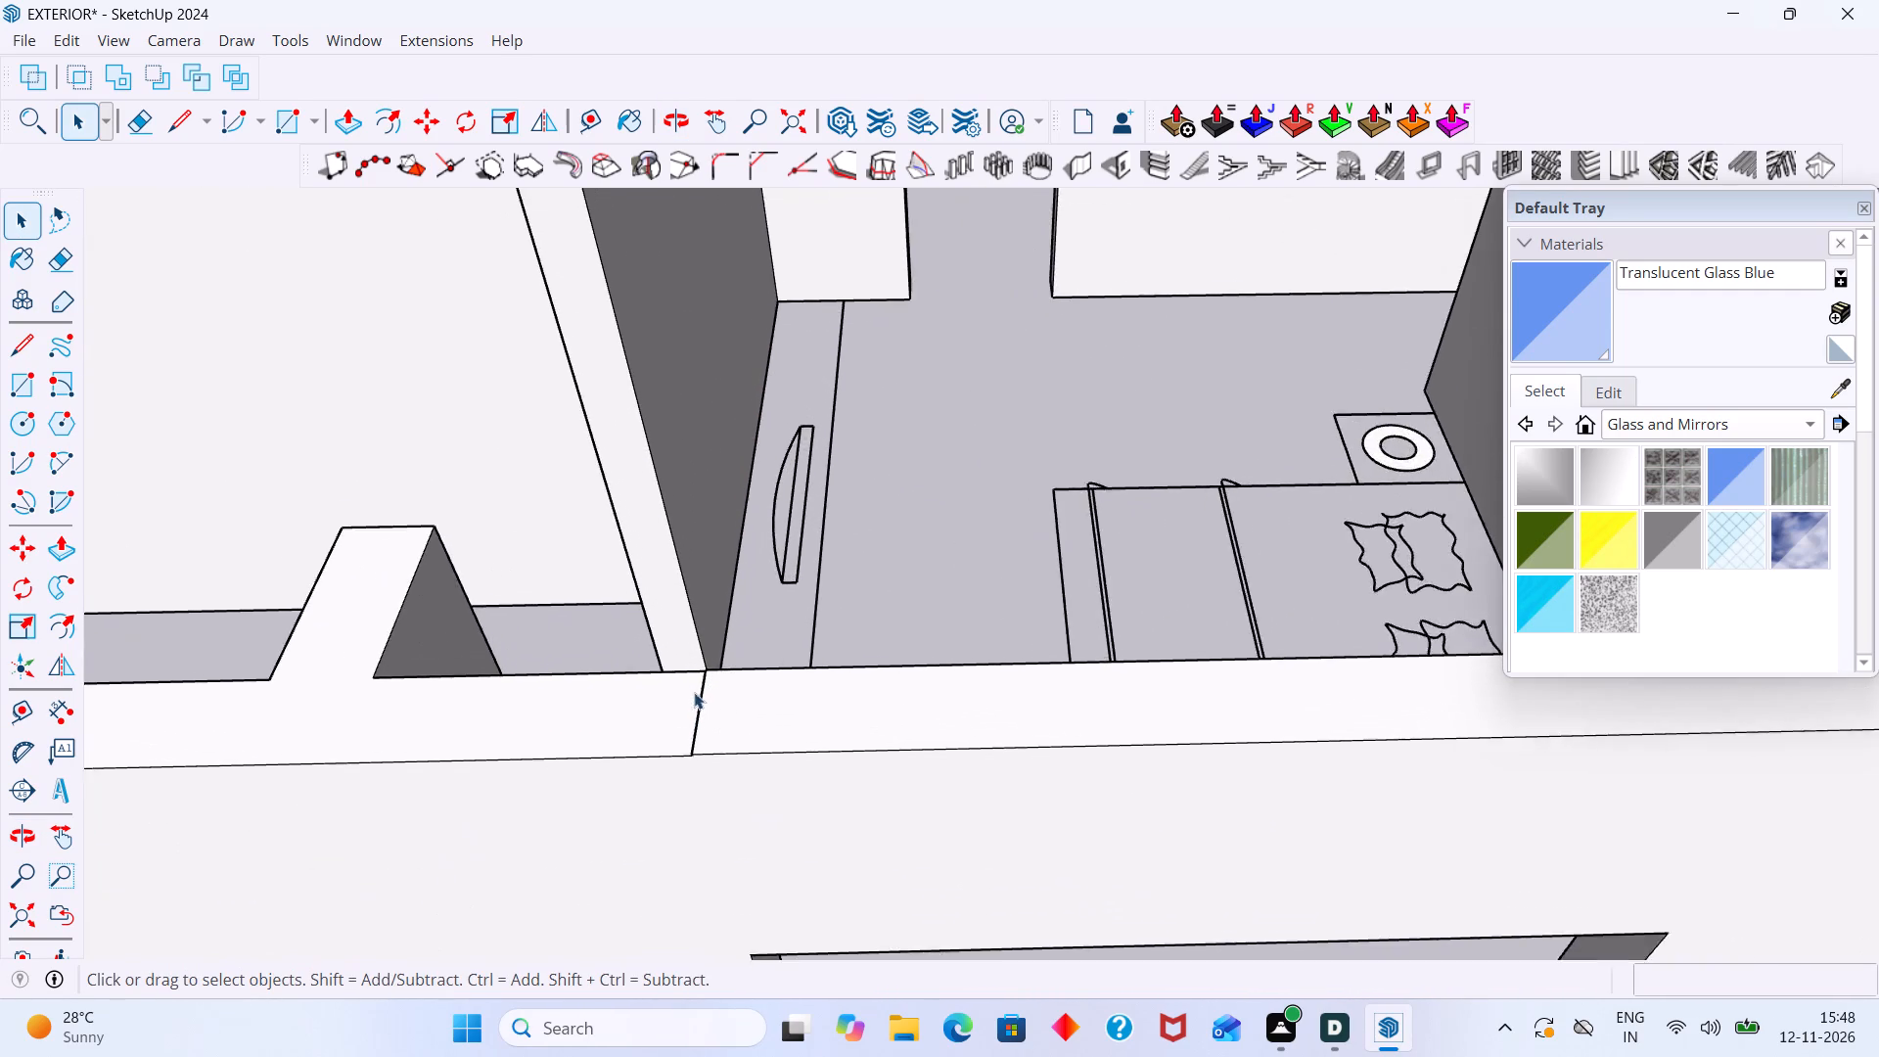
{"action": "scroll", "coordinate": [693, 692], "scroll_direction": "up", "scroll_amount": 8}
{"action": "left_click", "coordinate": [709, 701]}
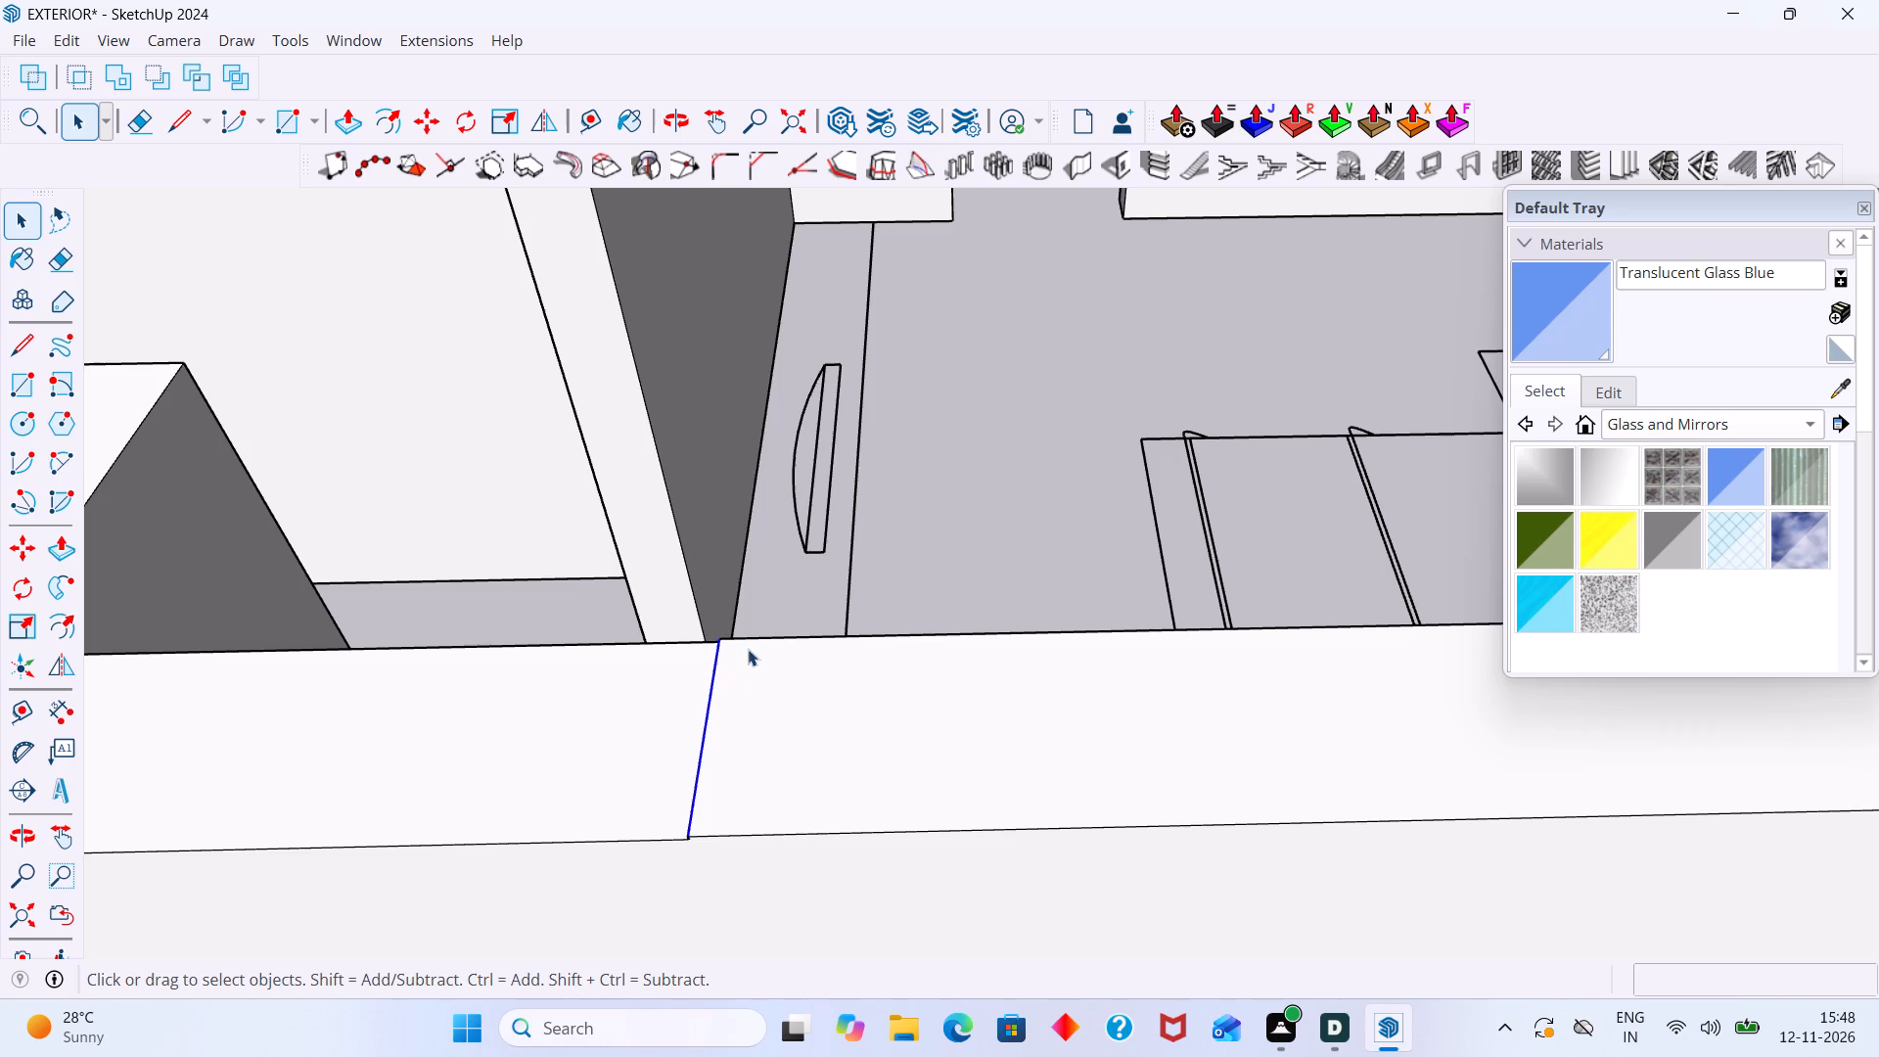
{"action": "middle_click_drag", "start_coordinate": [749, 663], "coordinate": [801, 687]}
{"action": "scroll", "coordinate": [813, 637], "scroll_direction": "down", "scroll_amount": 2}
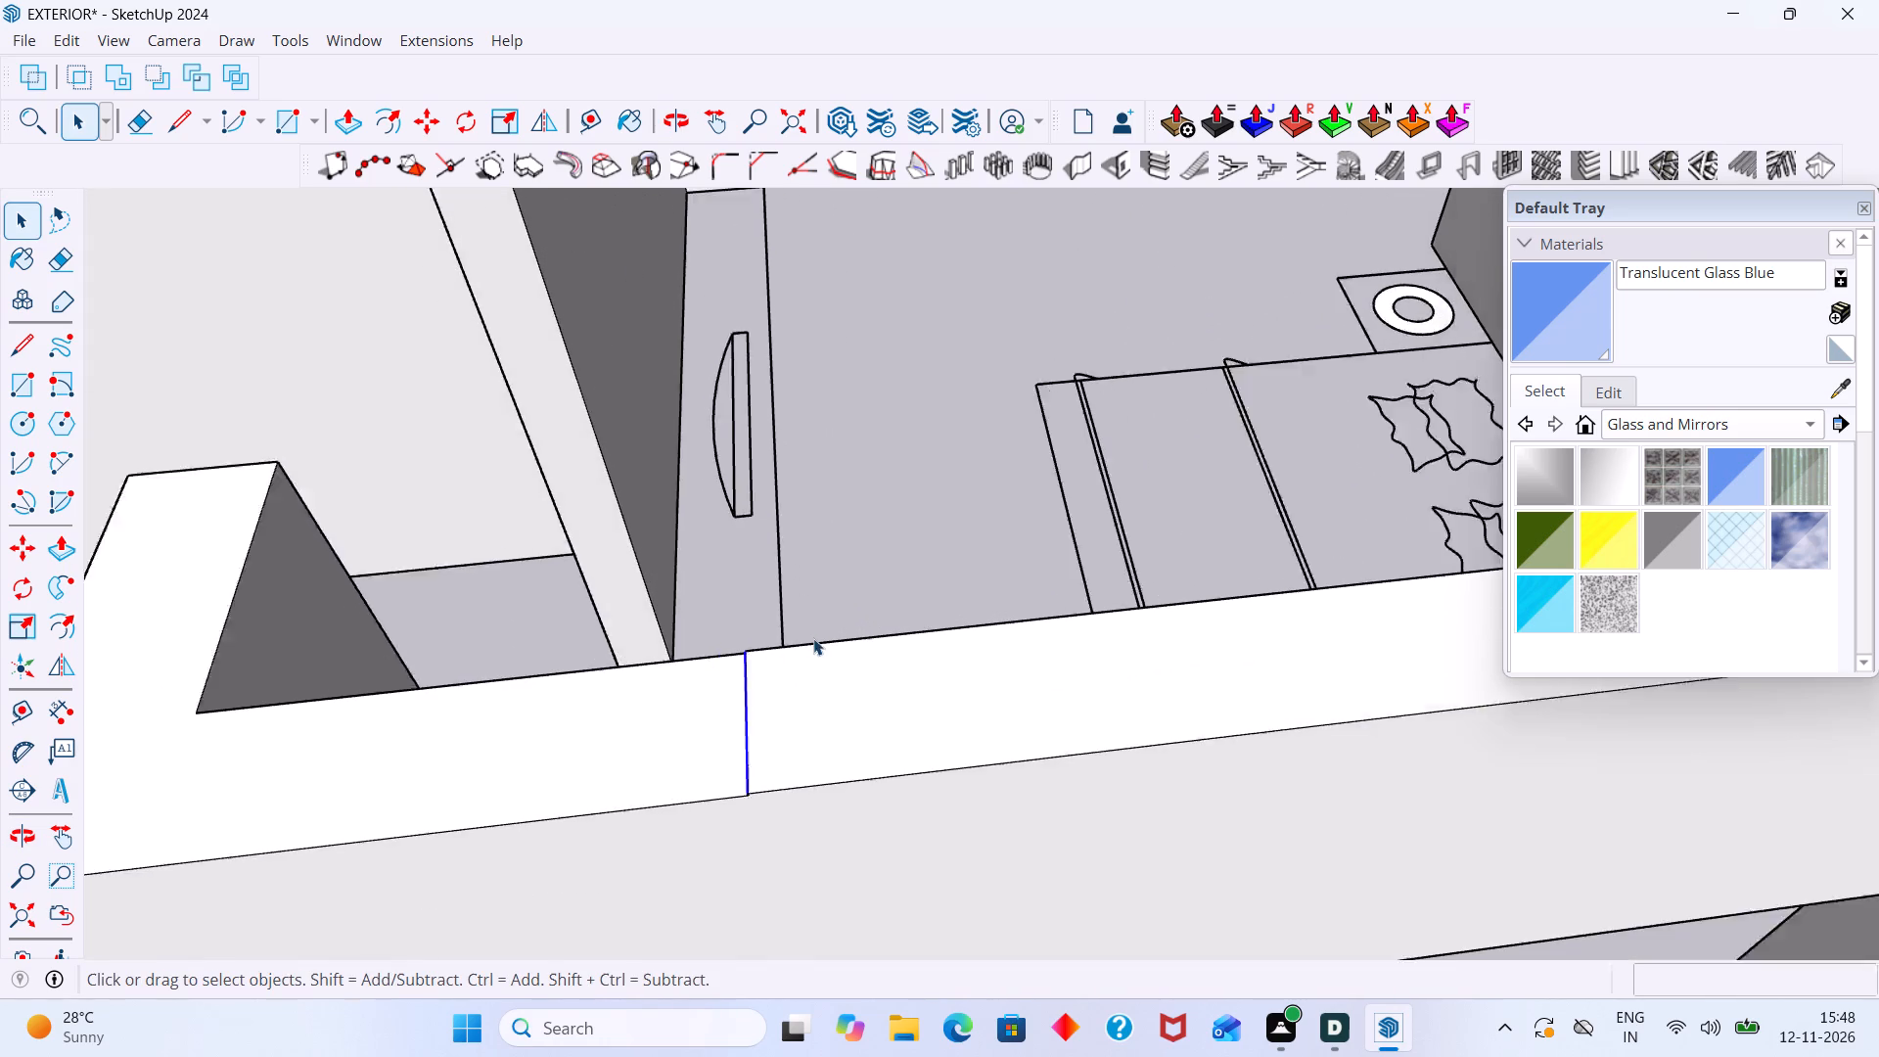
{"action": "scroll", "coordinate": [813, 638], "scroll_direction": "down", "scroll_amount": 20}
{"action": "scroll", "coordinate": [813, 638], "scroll_direction": "down", "scroll_amount": 3}
{"action": "left_click", "coordinate": [974, 793]}
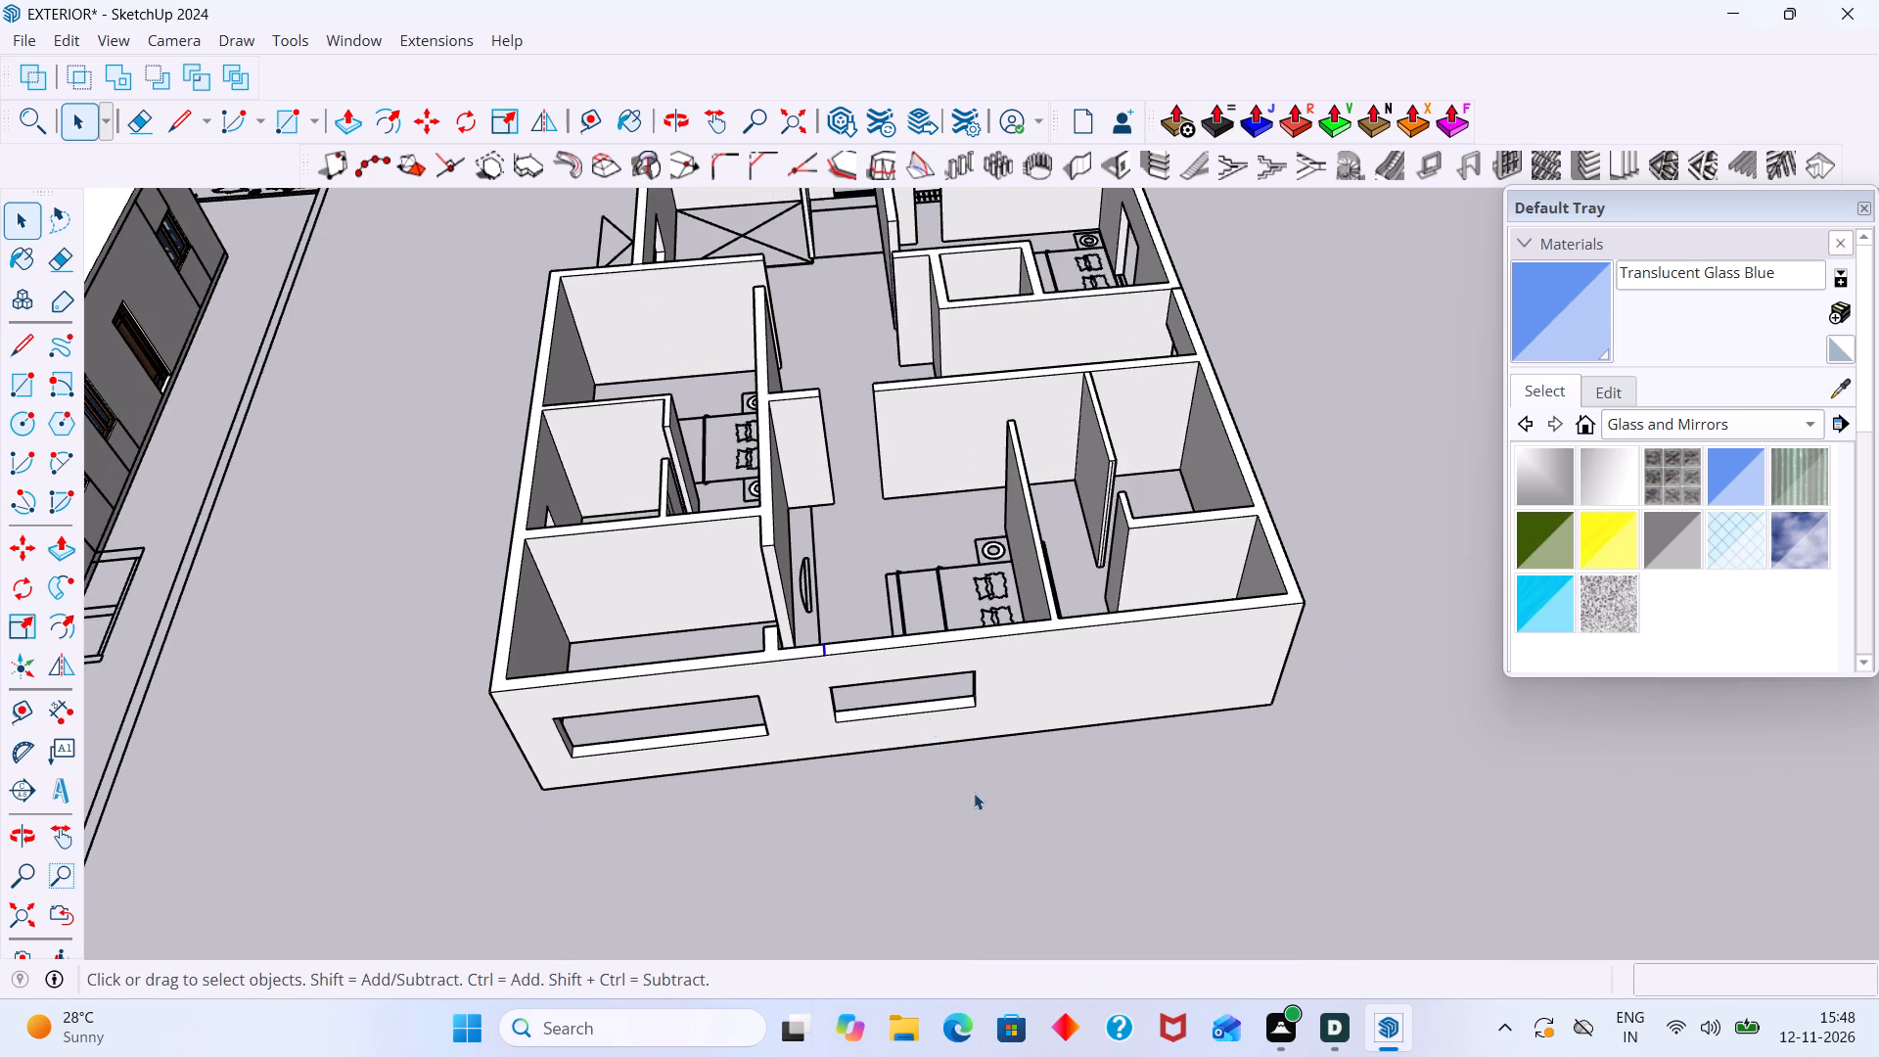
Delete the vertical line running down the end face of the interior wall beside the stair-like floor hatching.
{"action": "scroll", "coordinate": [927, 765], "scroll_direction": "down", "scroll_amount": 5}
{"action": "middle_click_drag", "start_coordinate": [998, 676], "coordinate": [799, 664]}
{"action": "scroll", "coordinate": [1042, 594], "scroll_direction": "up", "scroll_amount": 8}
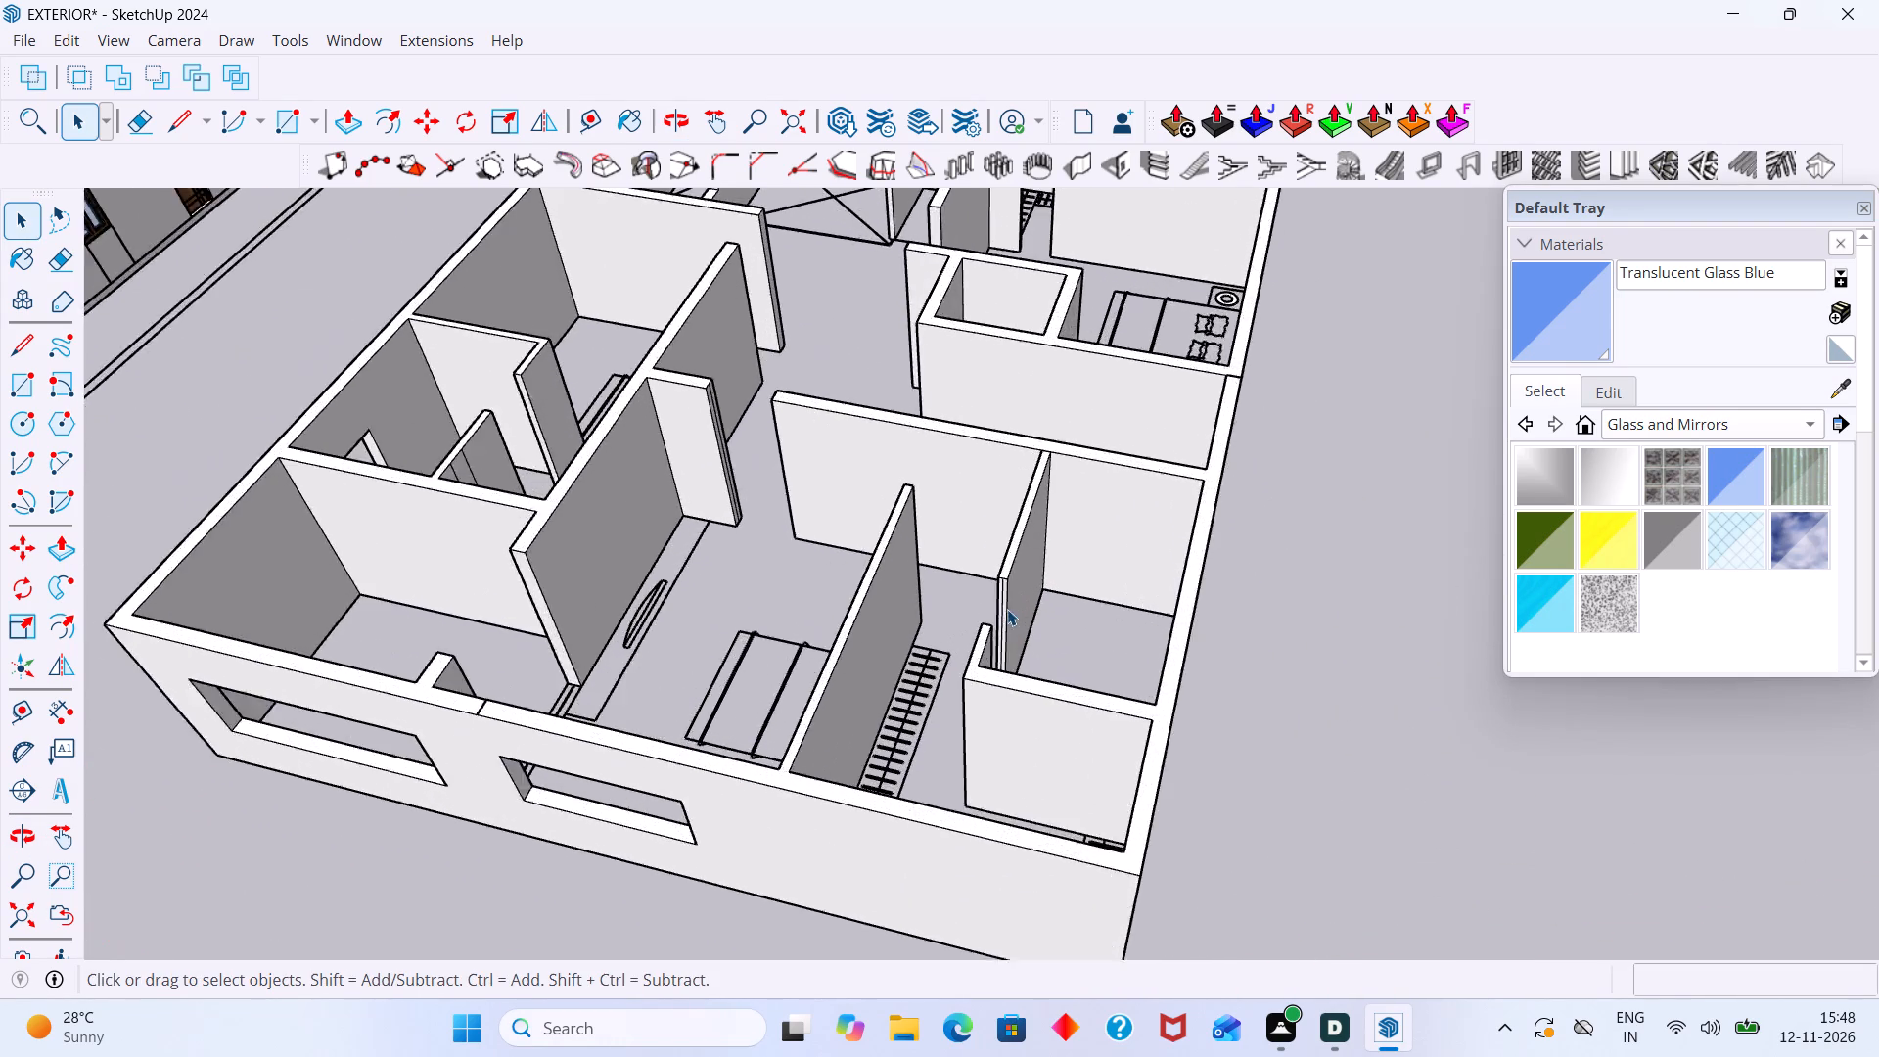
{"action": "scroll", "coordinate": [1007, 609], "scroll_direction": "up", "scroll_amount": 16}
{"action": "left_click", "coordinate": [1022, 571]}
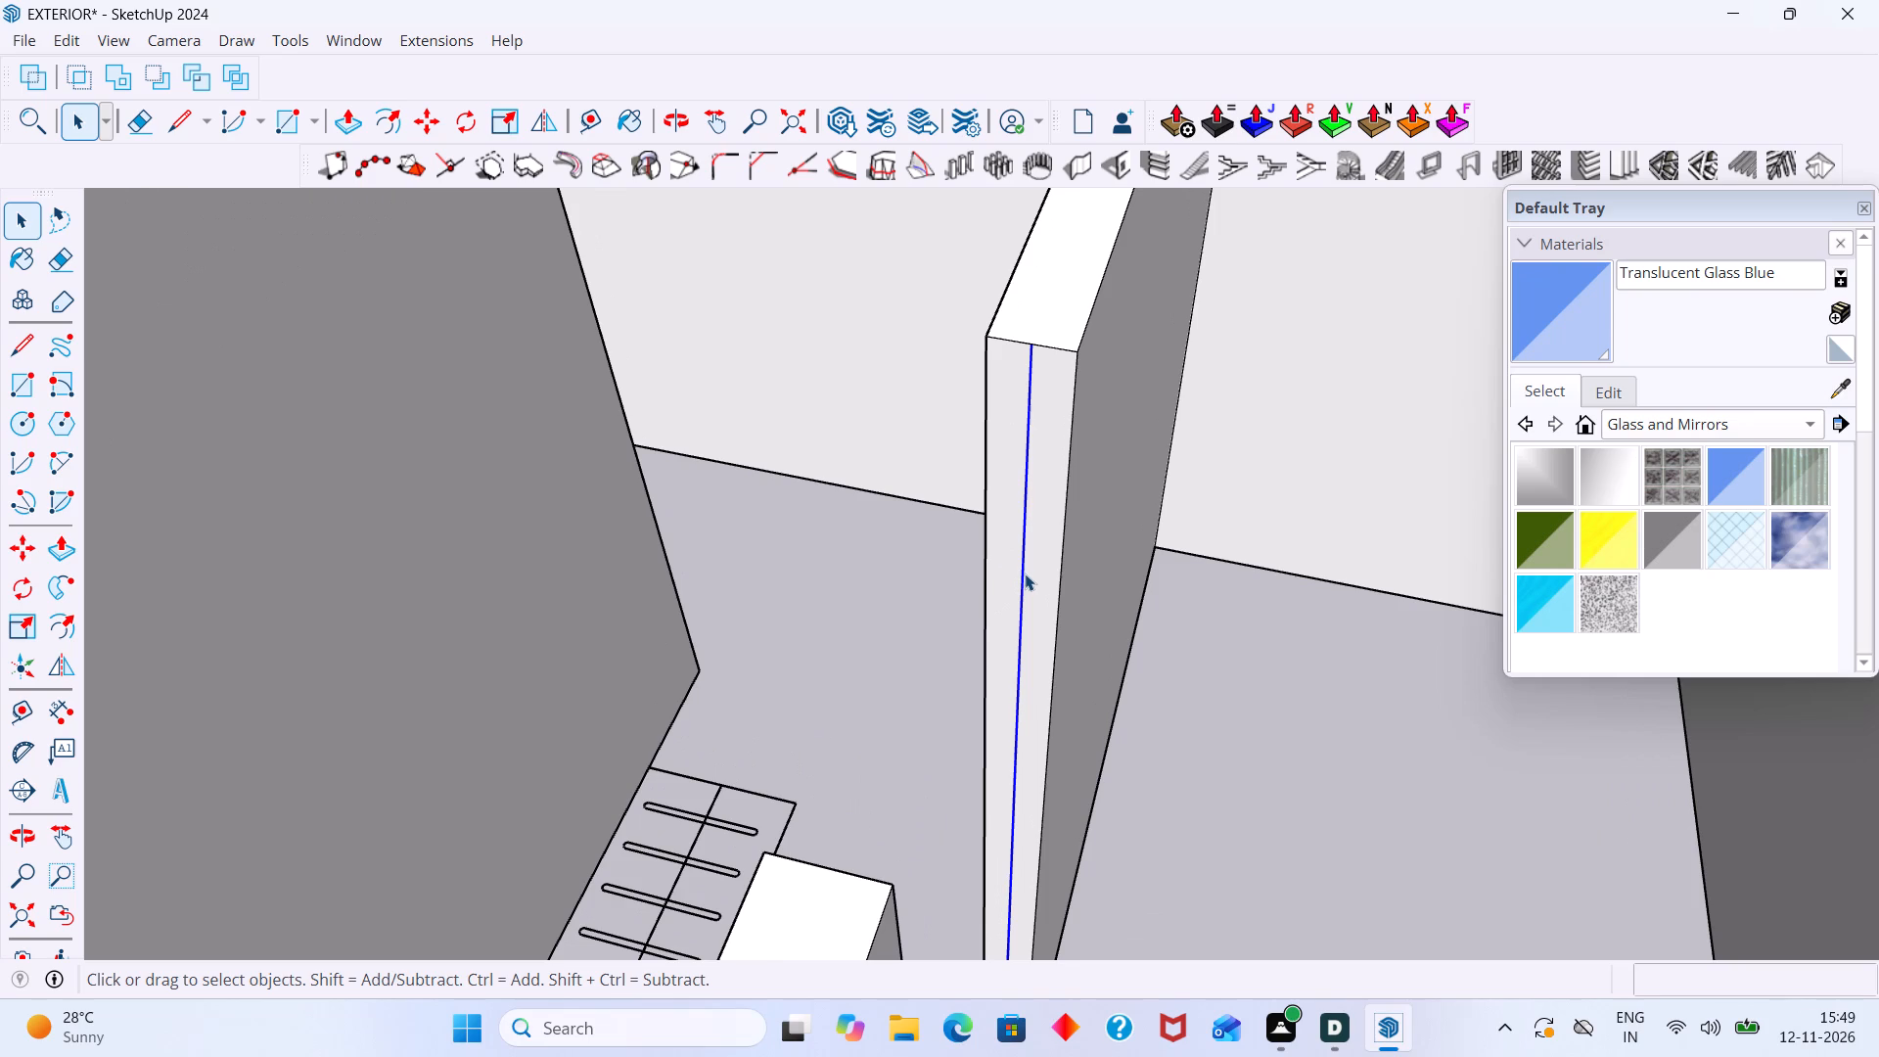
{"action": "key", "text": "Delete"}
Examine the interior walls and rooms from several sides for further stray lines or gaps.
{"action": "scroll", "coordinate": [1002, 609], "scroll_direction": "down", "scroll_amount": 3}
{"action": "middle_click_drag", "start_coordinate": [996, 620], "coordinate": [853, 644]}
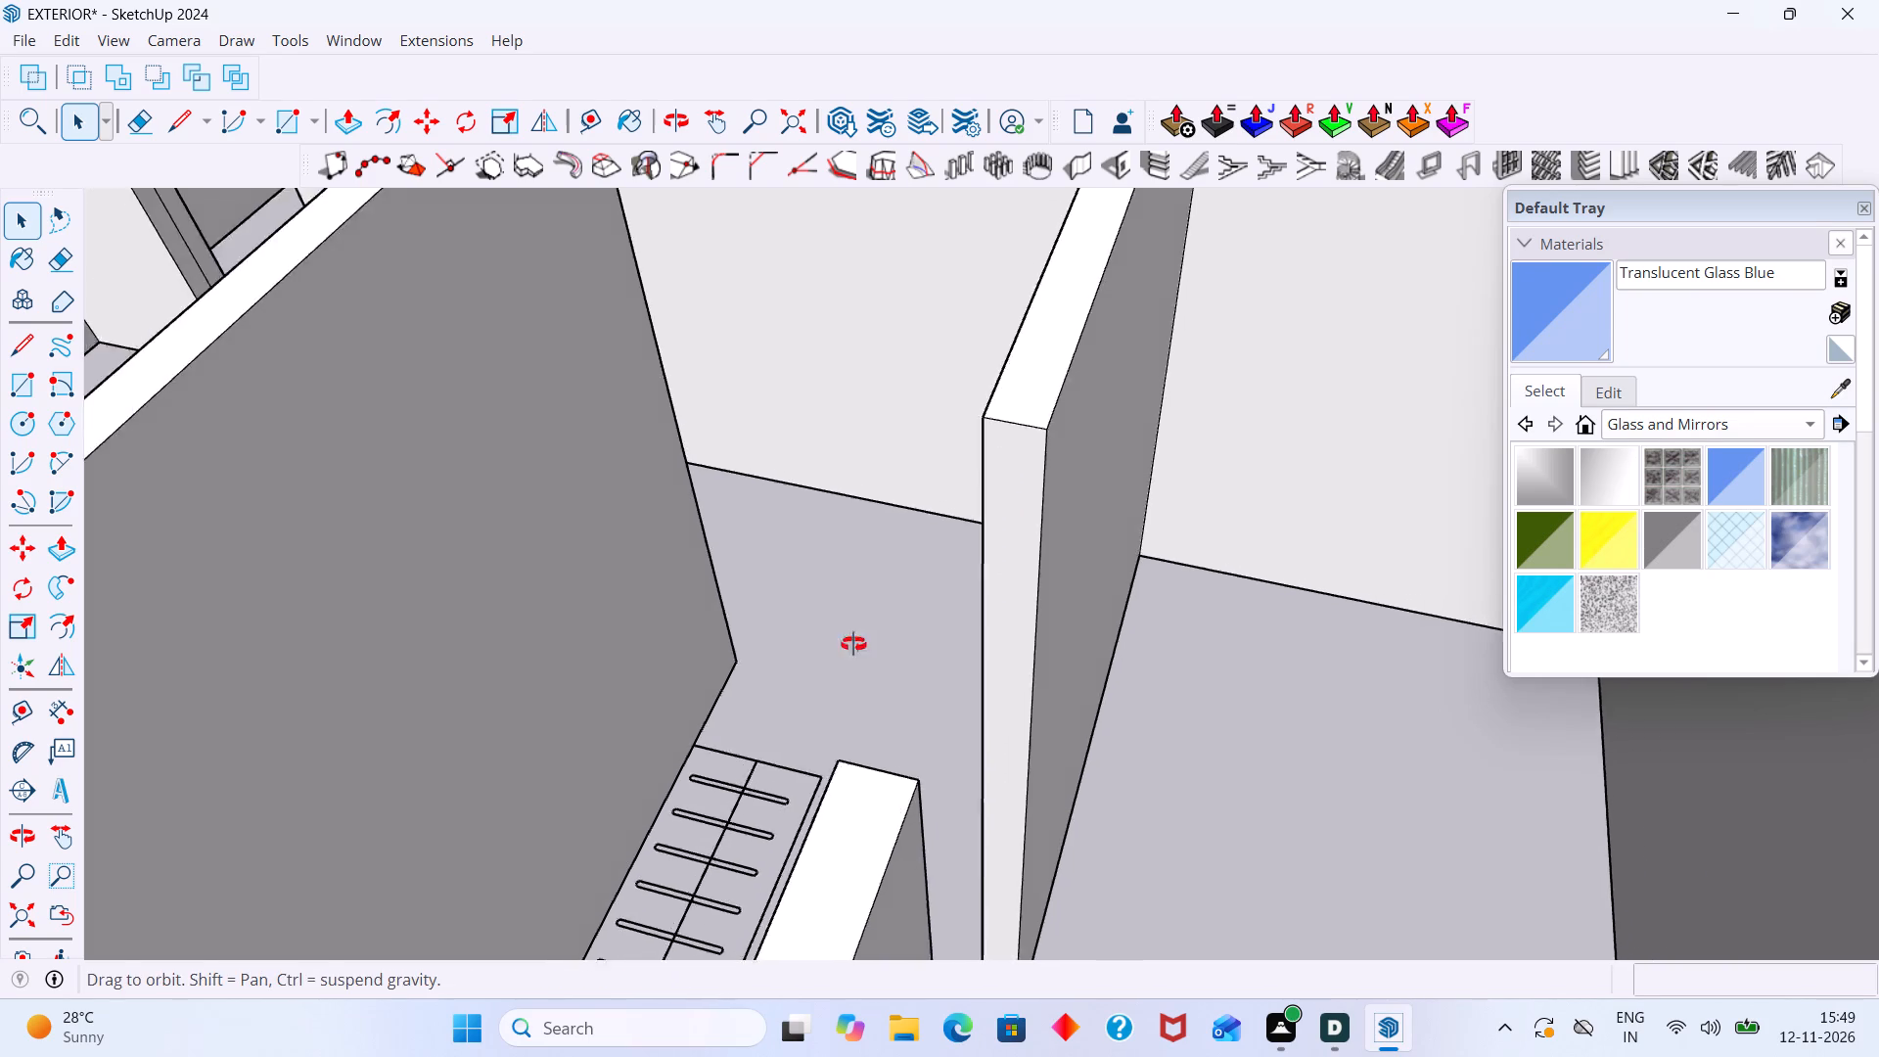
{"action": "middle_click_drag", "start_coordinate": [853, 644], "coordinate": [251, 722]}
{"action": "scroll", "coordinate": [266, 626], "scroll_direction": "up", "scroll_amount": 2}
{"action": "scroll", "coordinate": [448, 556], "scroll_direction": "down", "scroll_amount": 11}
{"action": "middle_click_drag", "start_coordinate": [585, 656], "coordinate": [697, 671]}
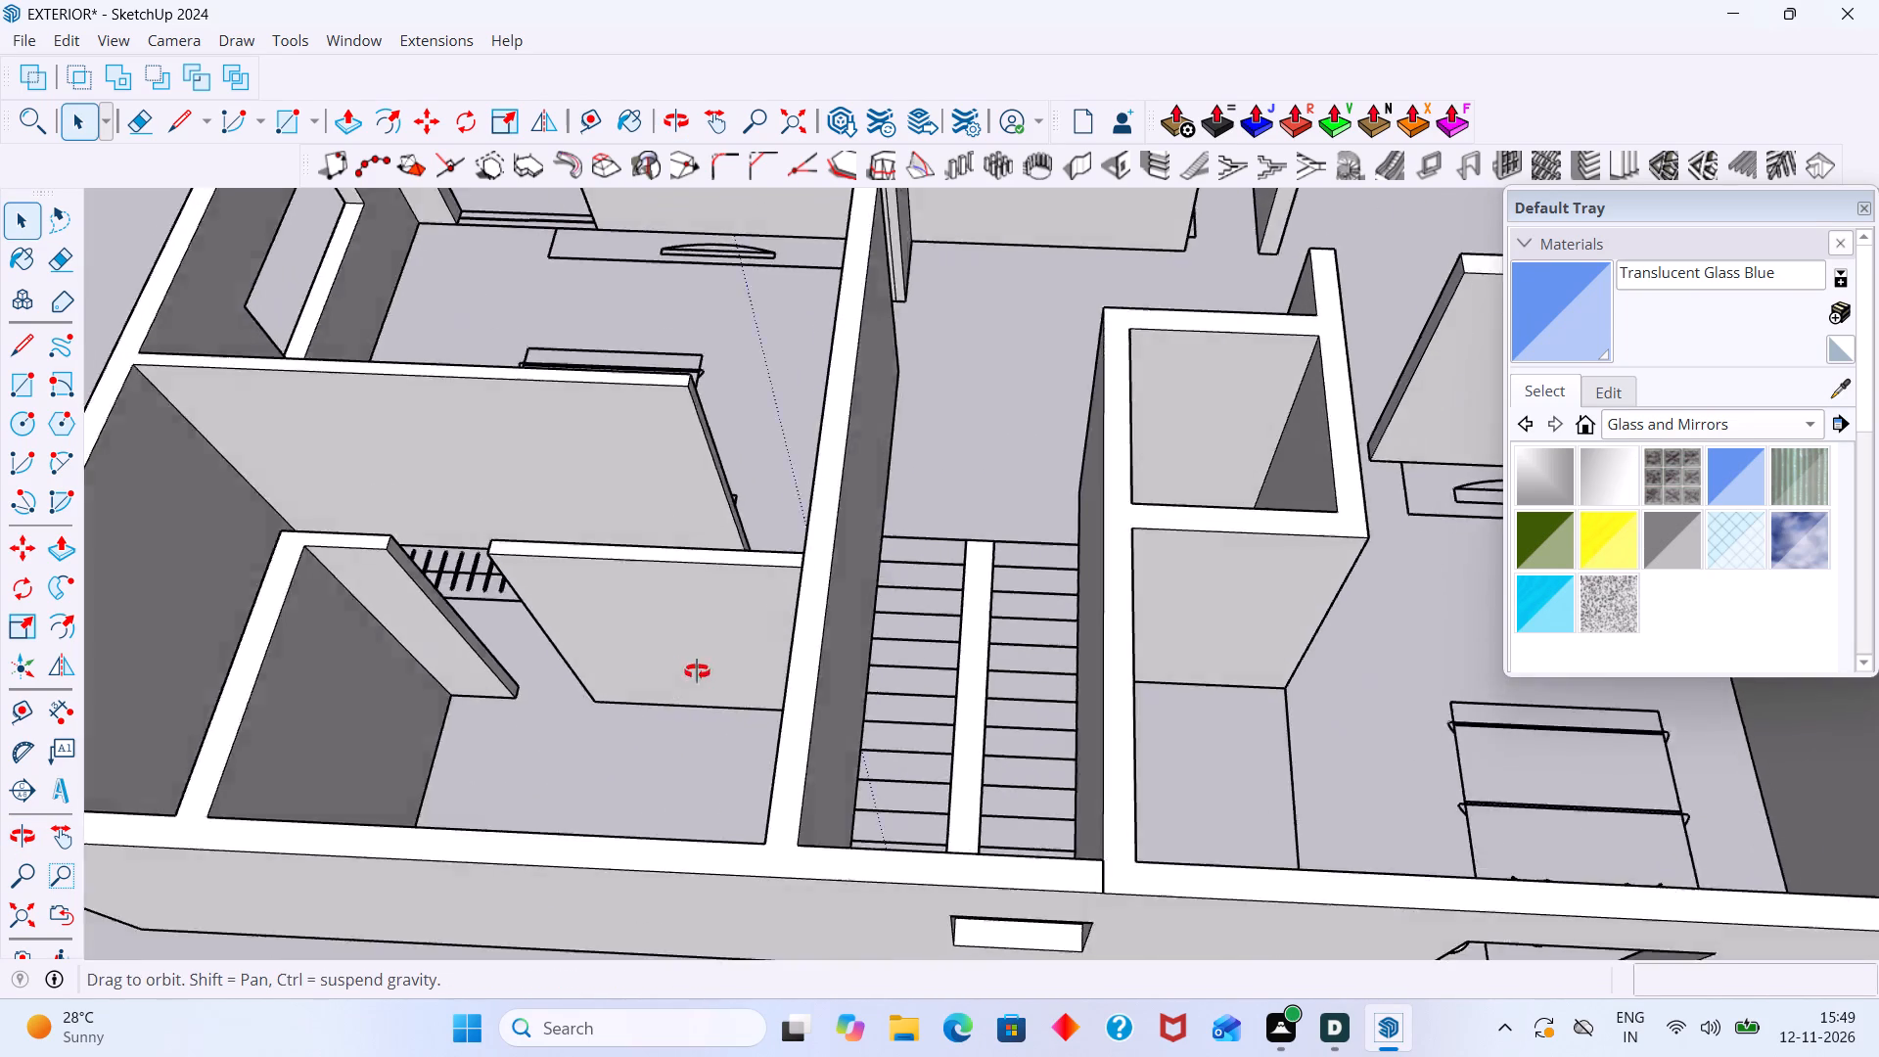
{"action": "middle_click_drag", "start_coordinate": [697, 671], "coordinate": [905, 689]}
{"action": "scroll", "coordinate": [913, 704], "scroll_direction": "down", "scroll_amount": 3}
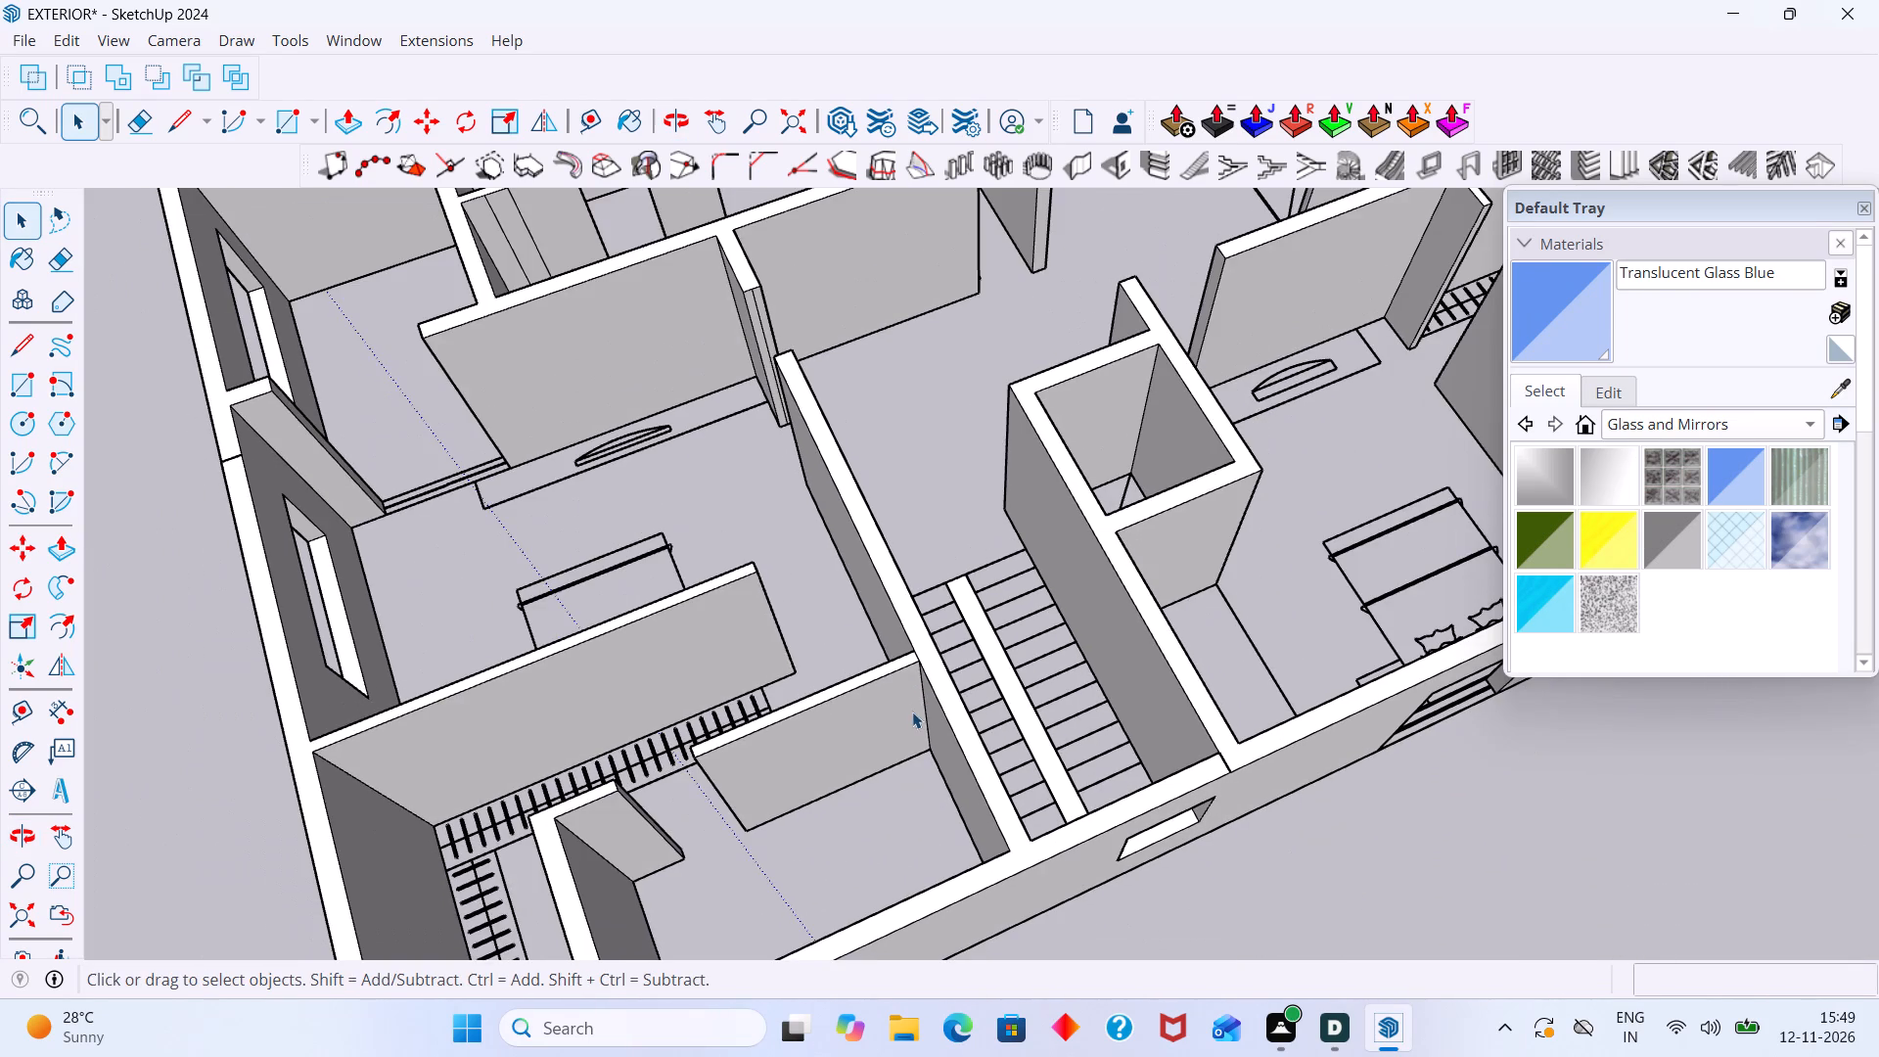
{"action": "middle_click_drag", "start_coordinate": [921, 689], "coordinate": [1034, 673]}
{"action": "scroll", "coordinate": [1007, 667], "scroll_direction": "down", "scroll_amount": 4}
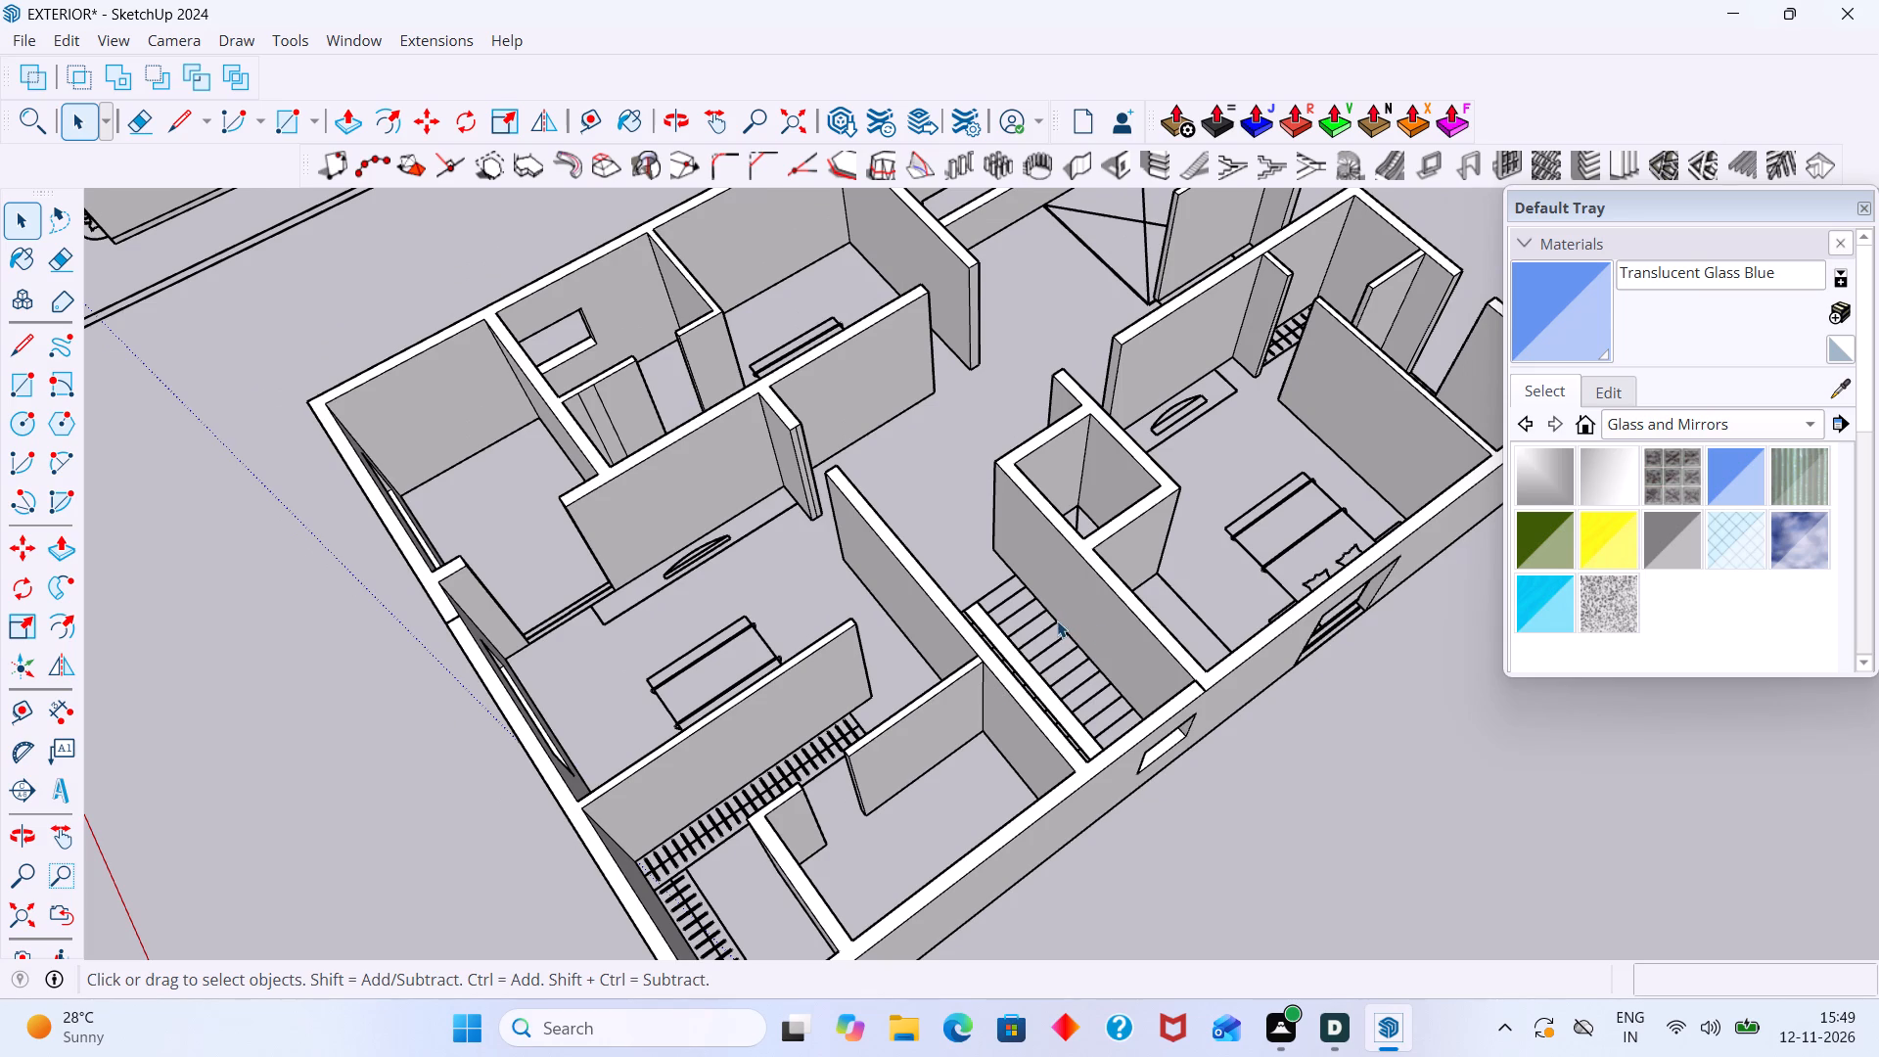
{"action": "scroll", "coordinate": [1034, 622], "scroll_direction": "down", "scroll_amount": 3}
{"action": "middle_click_drag", "start_coordinate": [987, 639], "coordinate": [856, 689]}
{"action": "scroll", "coordinate": [855, 689], "scroll_direction": "down", "scroll_amount": 1}
{"action": "middle_click_drag", "start_coordinate": [855, 672], "coordinate": [692, 744]}
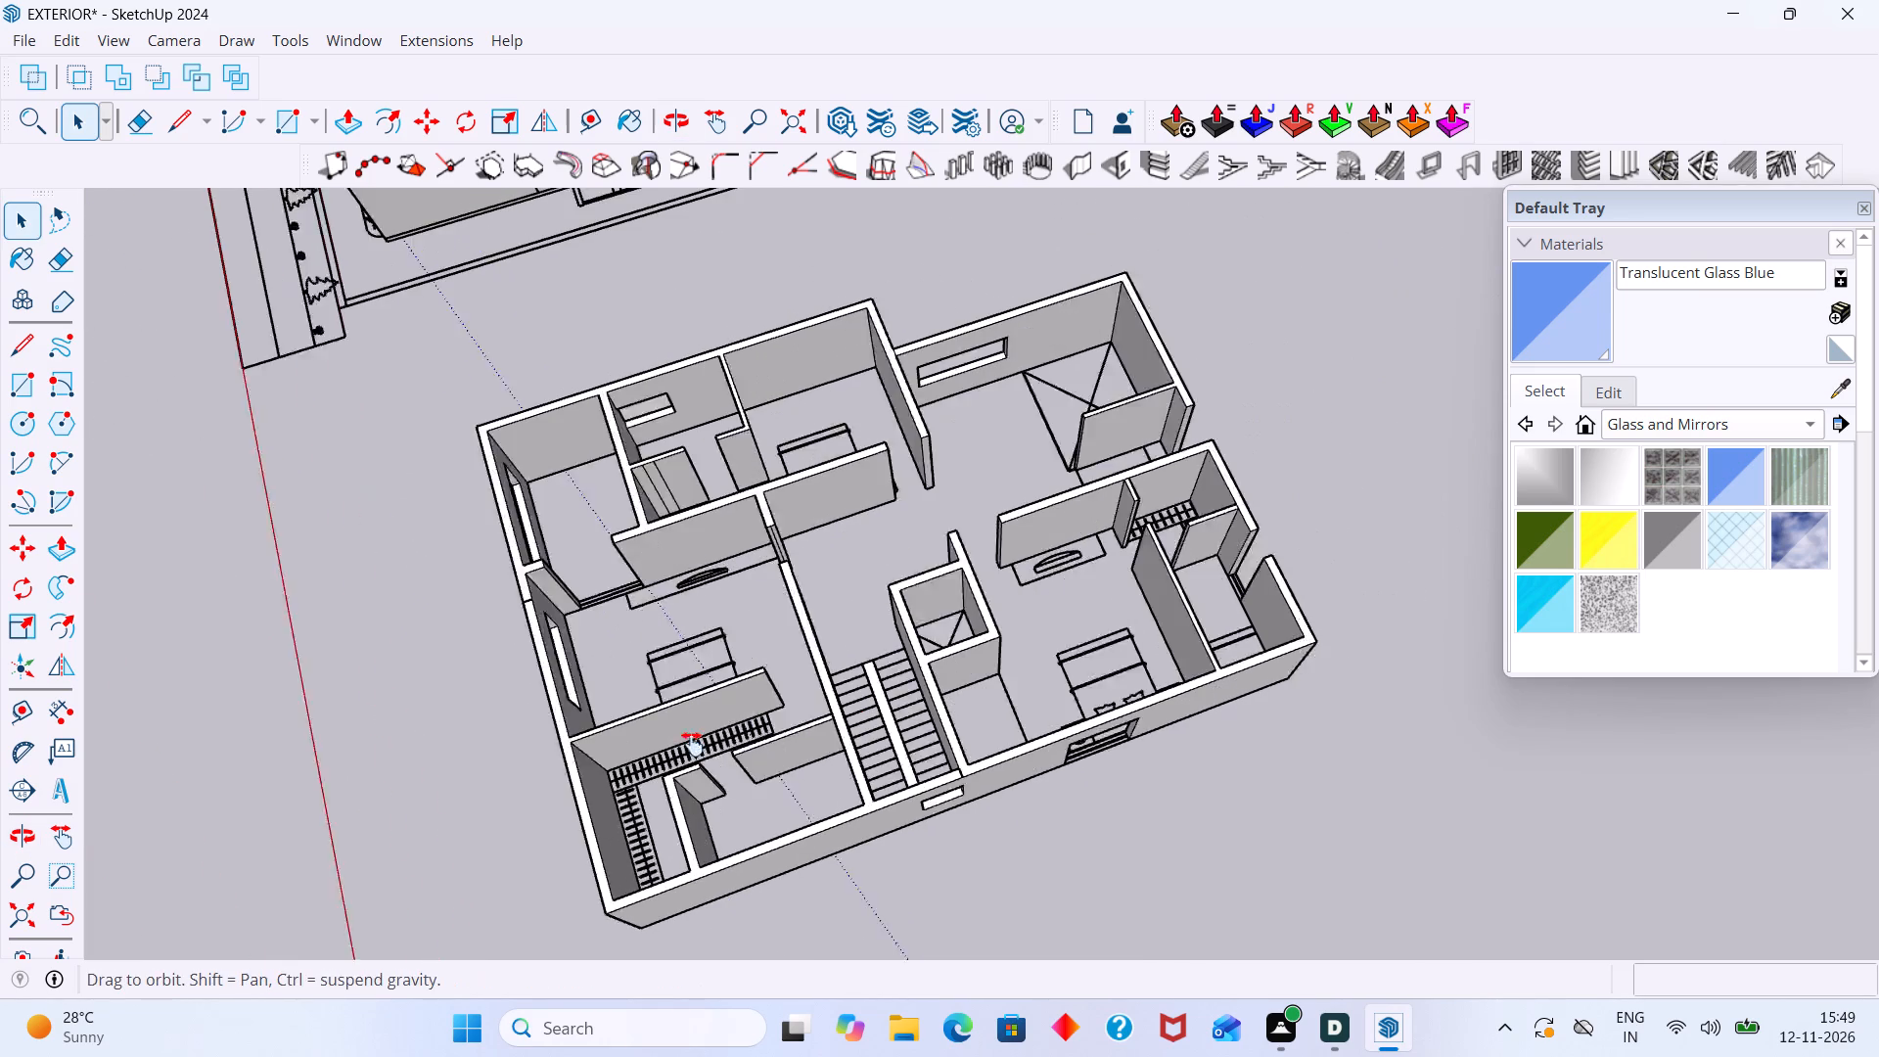
{"action": "middle_click_drag", "start_coordinate": [692, 744], "coordinate": [667, 755]}
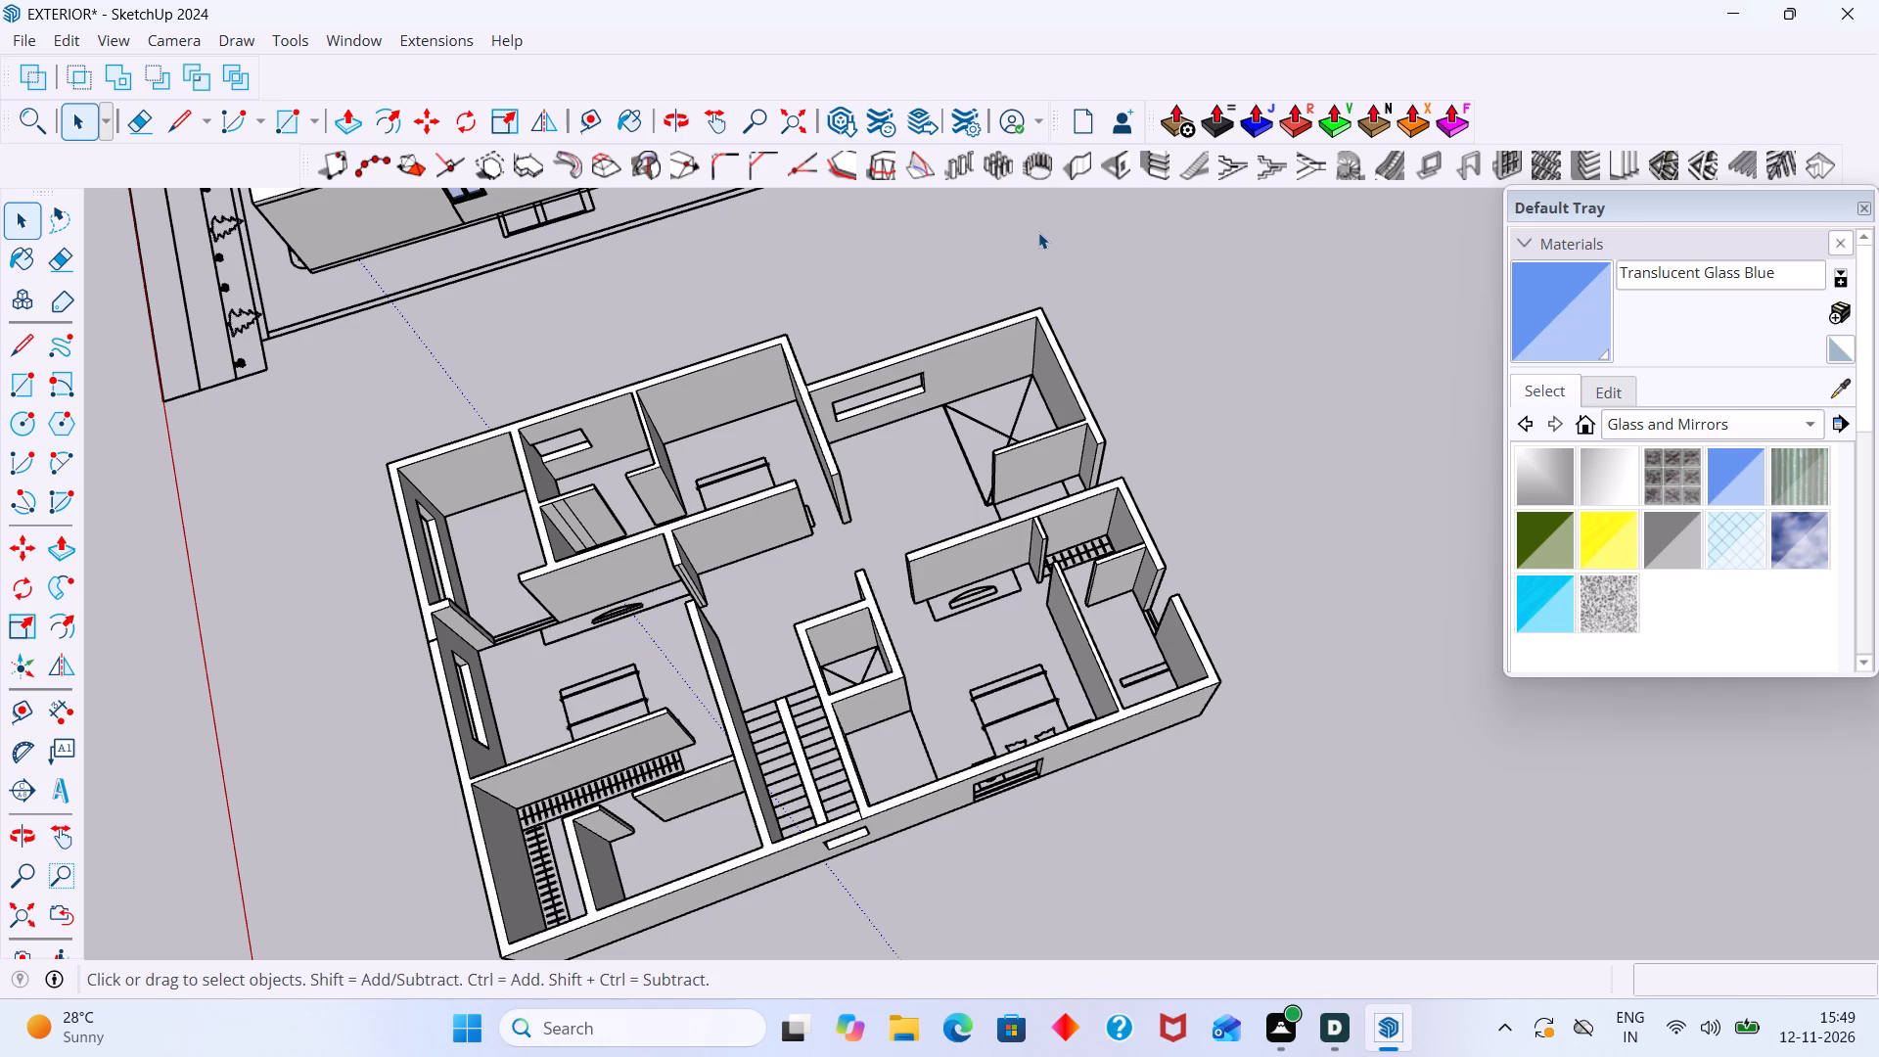
Erase the leftover divided rectangle outline on the ground along the windowed wall of the neighbouring roofed building.
{"action": "scroll", "coordinate": [1035, 238], "scroll_direction": "down", "scroll_amount": 7}
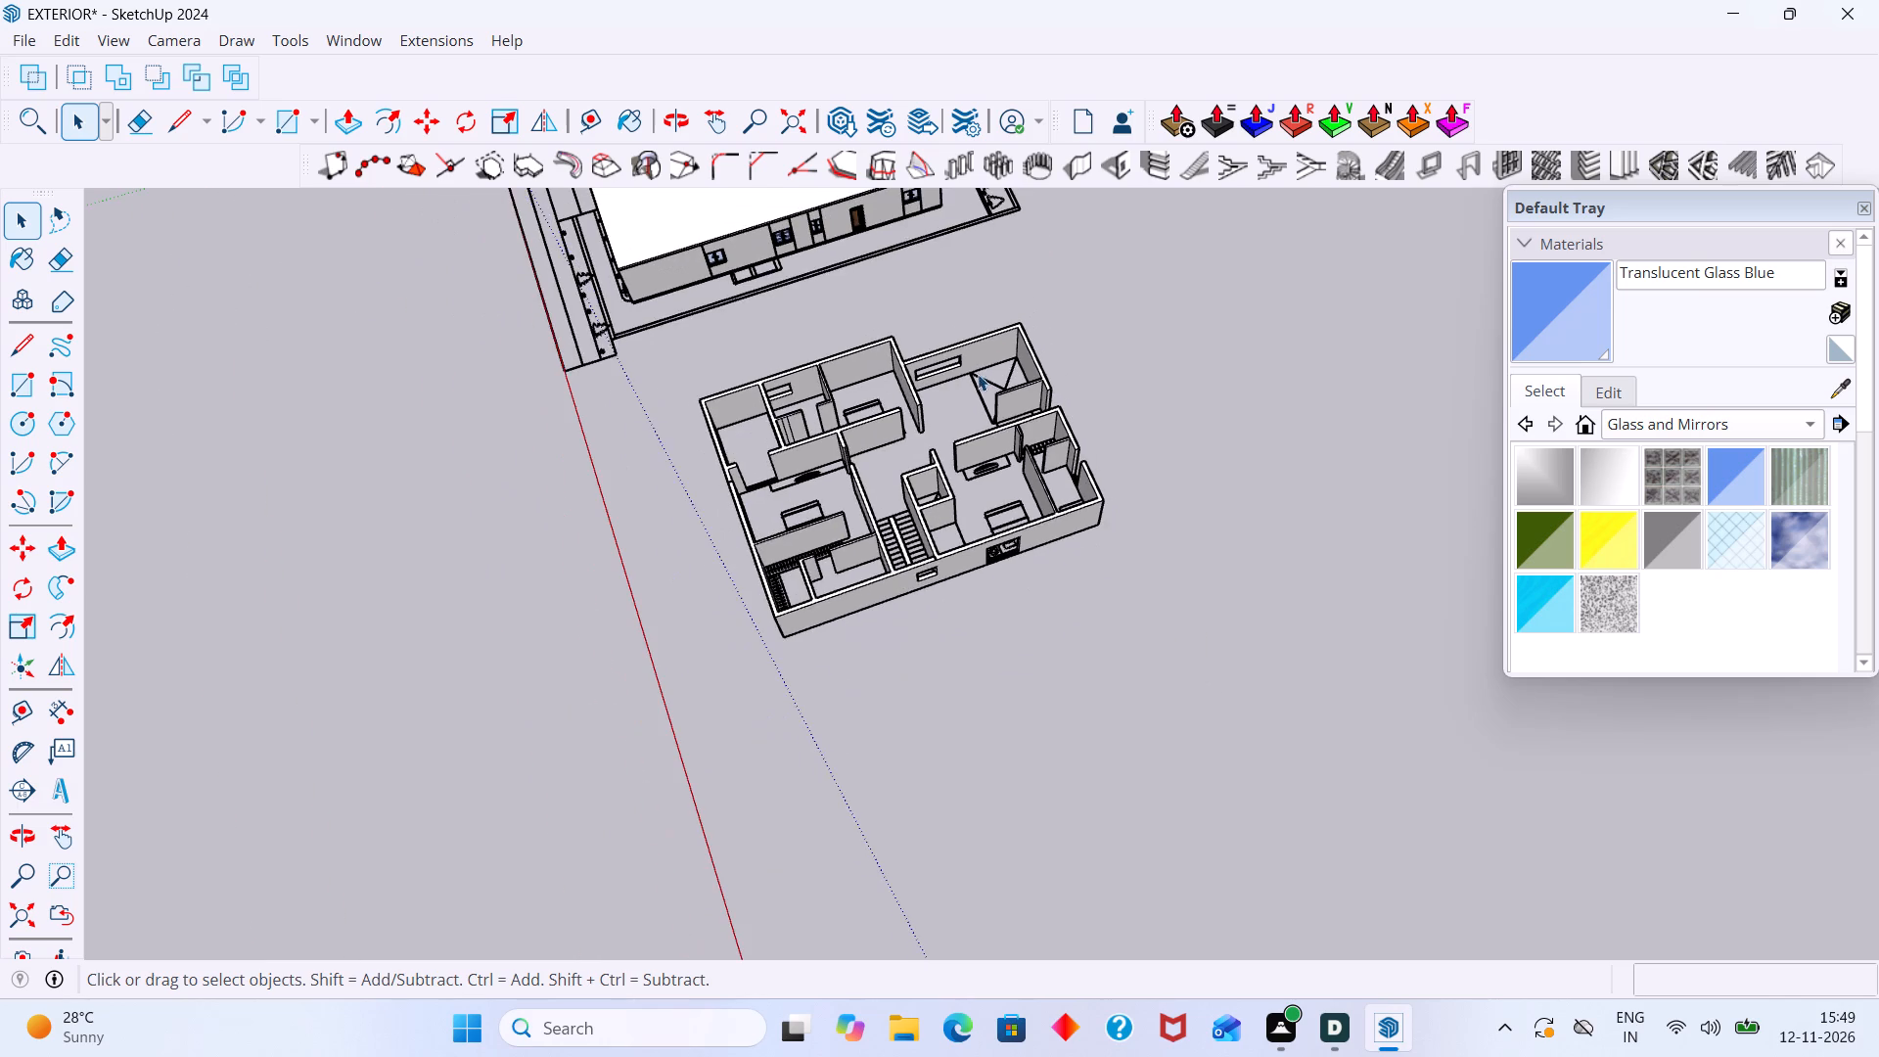
{"action": "middle_click_drag", "start_coordinate": [977, 388], "coordinate": [986, 327]}
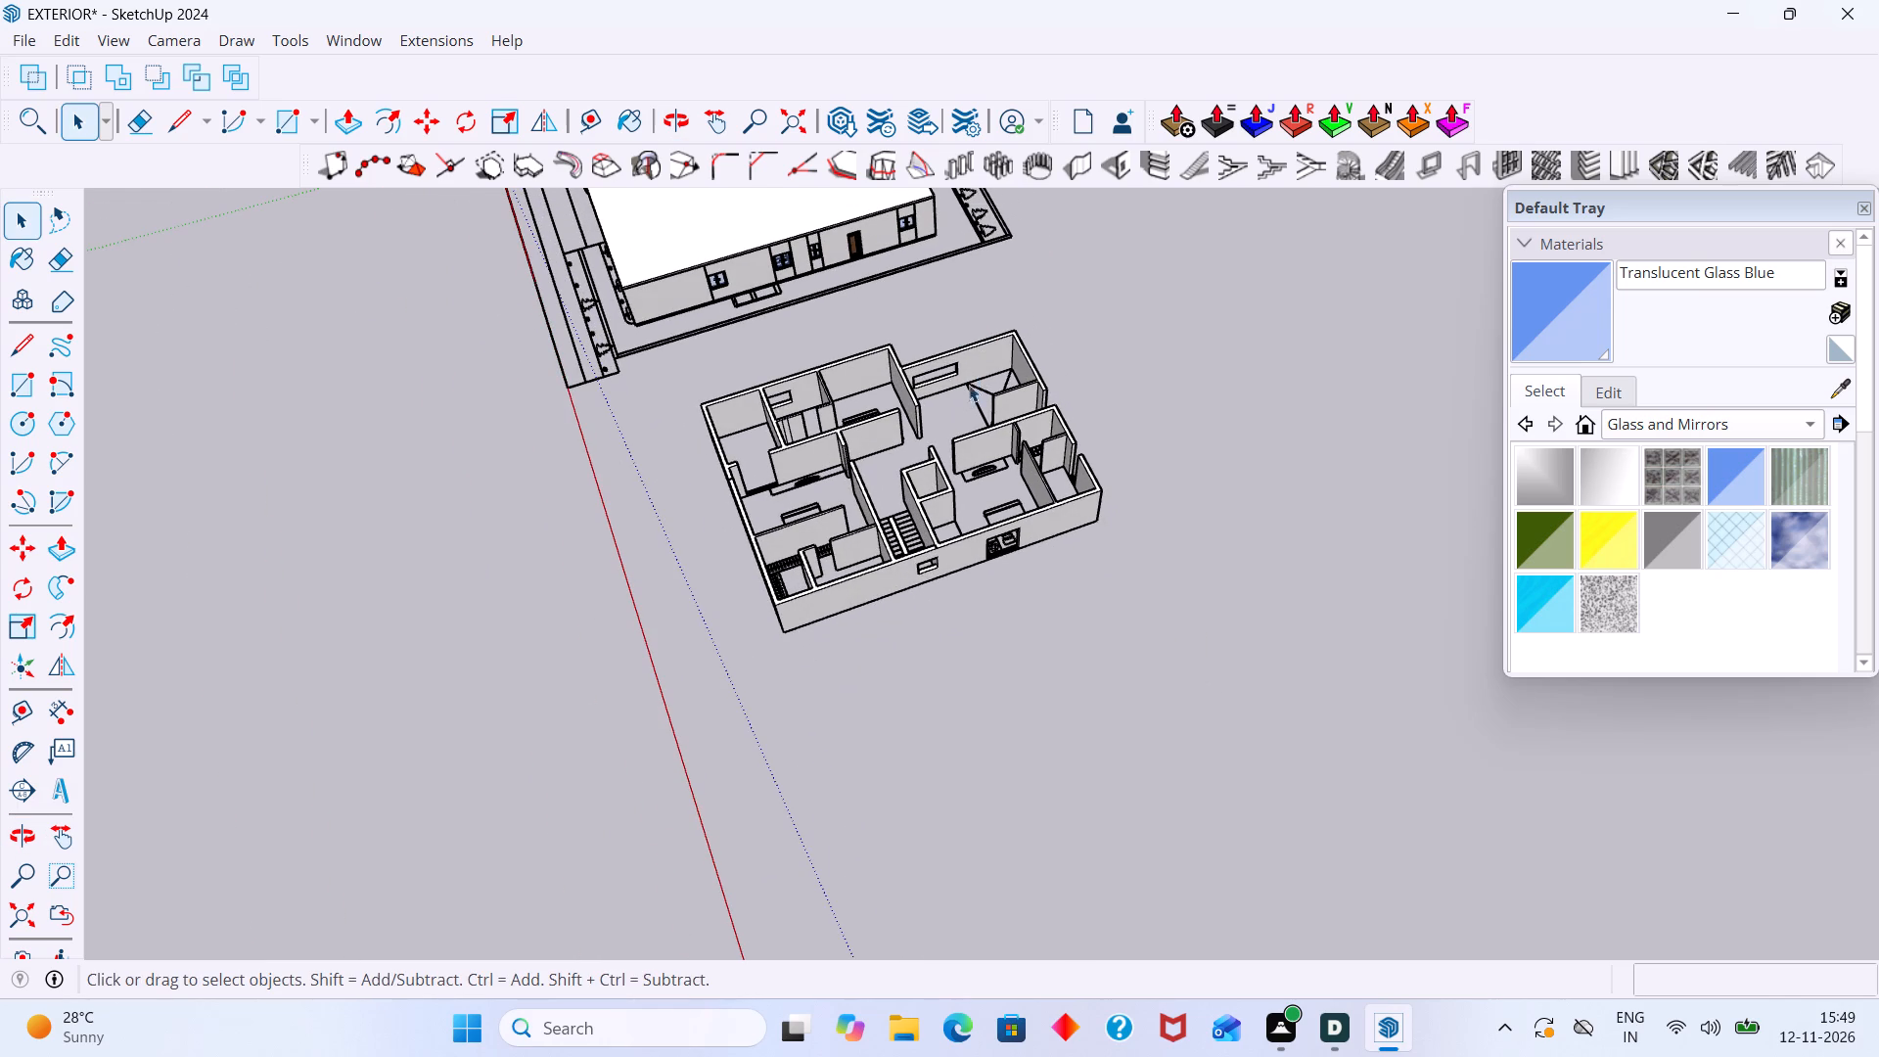
{"action": "scroll", "coordinate": [838, 272], "scroll_direction": "up", "scroll_amount": 4}
{"action": "middle_click_drag", "start_coordinate": [774, 308], "coordinate": [777, 500], "text": "shift"}
{"action": "scroll", "coordinate": [707, 455], "scroll_direction": "up", "scroll_amount": 3}
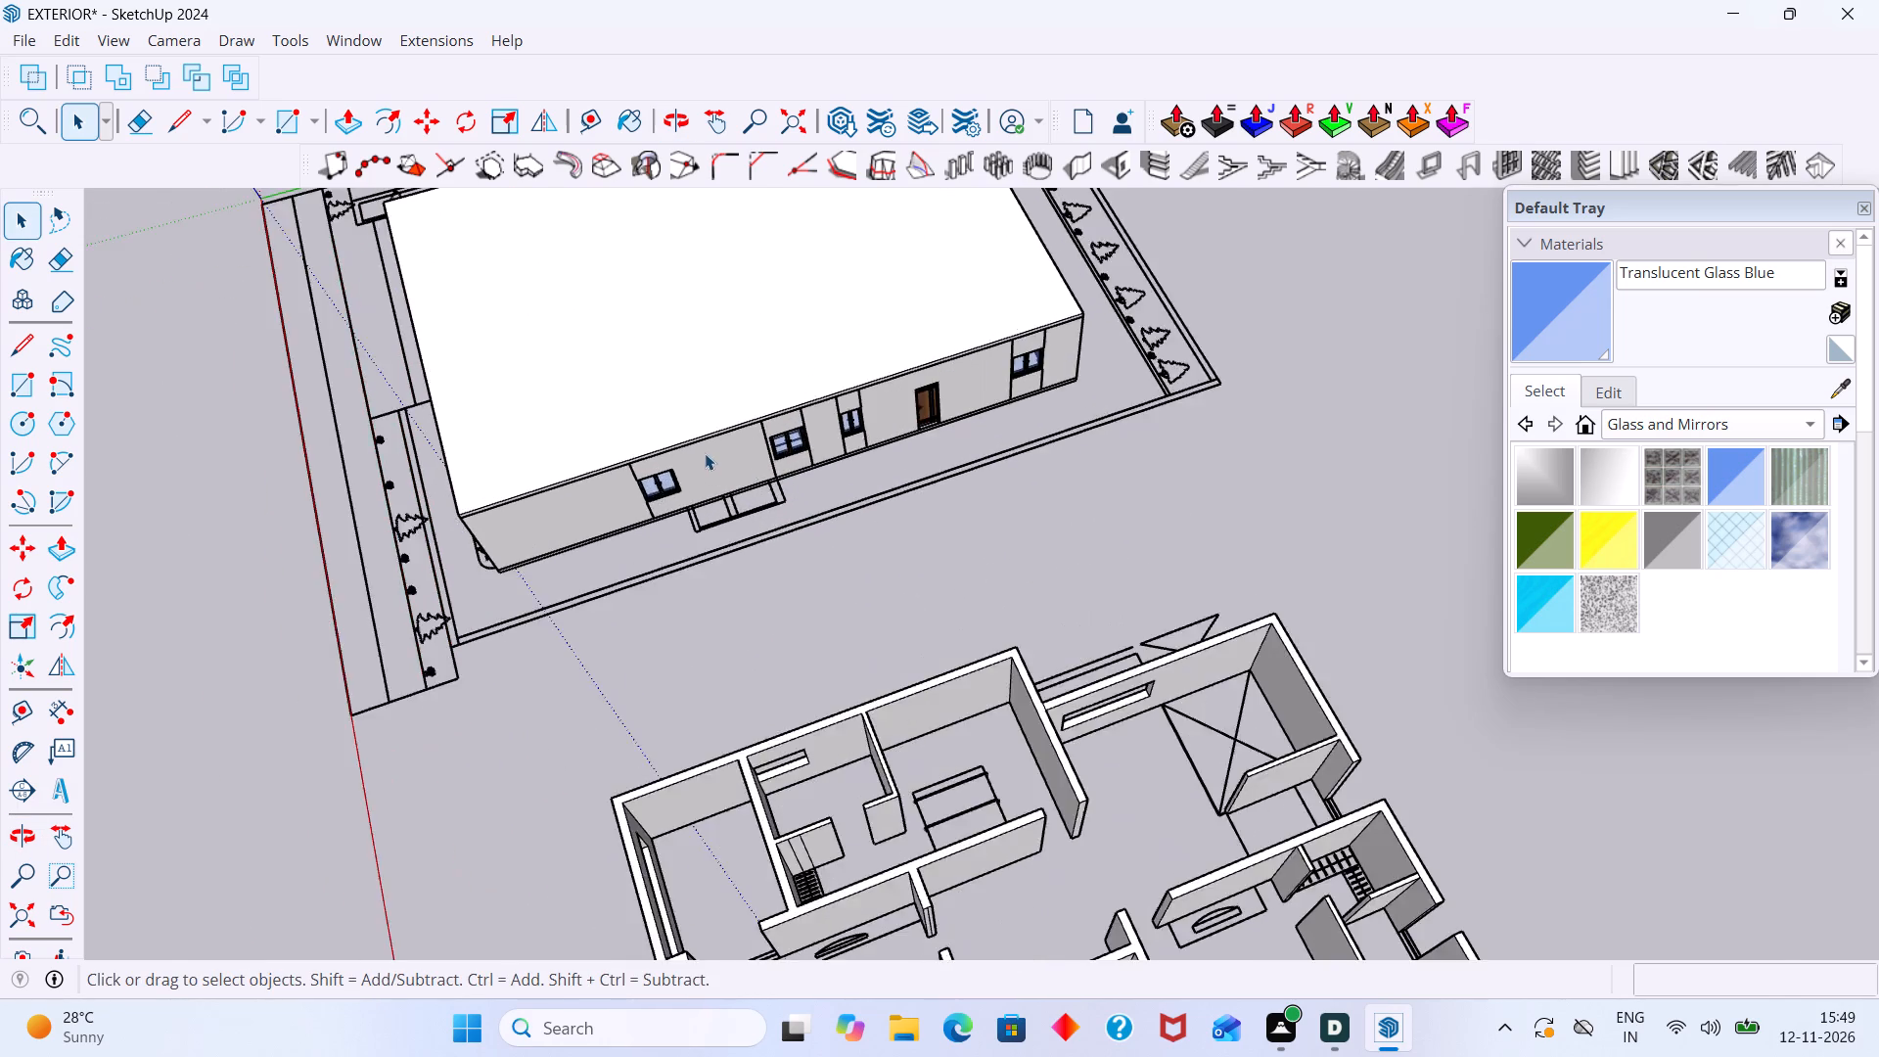
{"action": "scroll", "coordinate": [705, 453], "scroll_direction": "up", "scroll_amount": 16}
{"action": "key", "text": "e"}
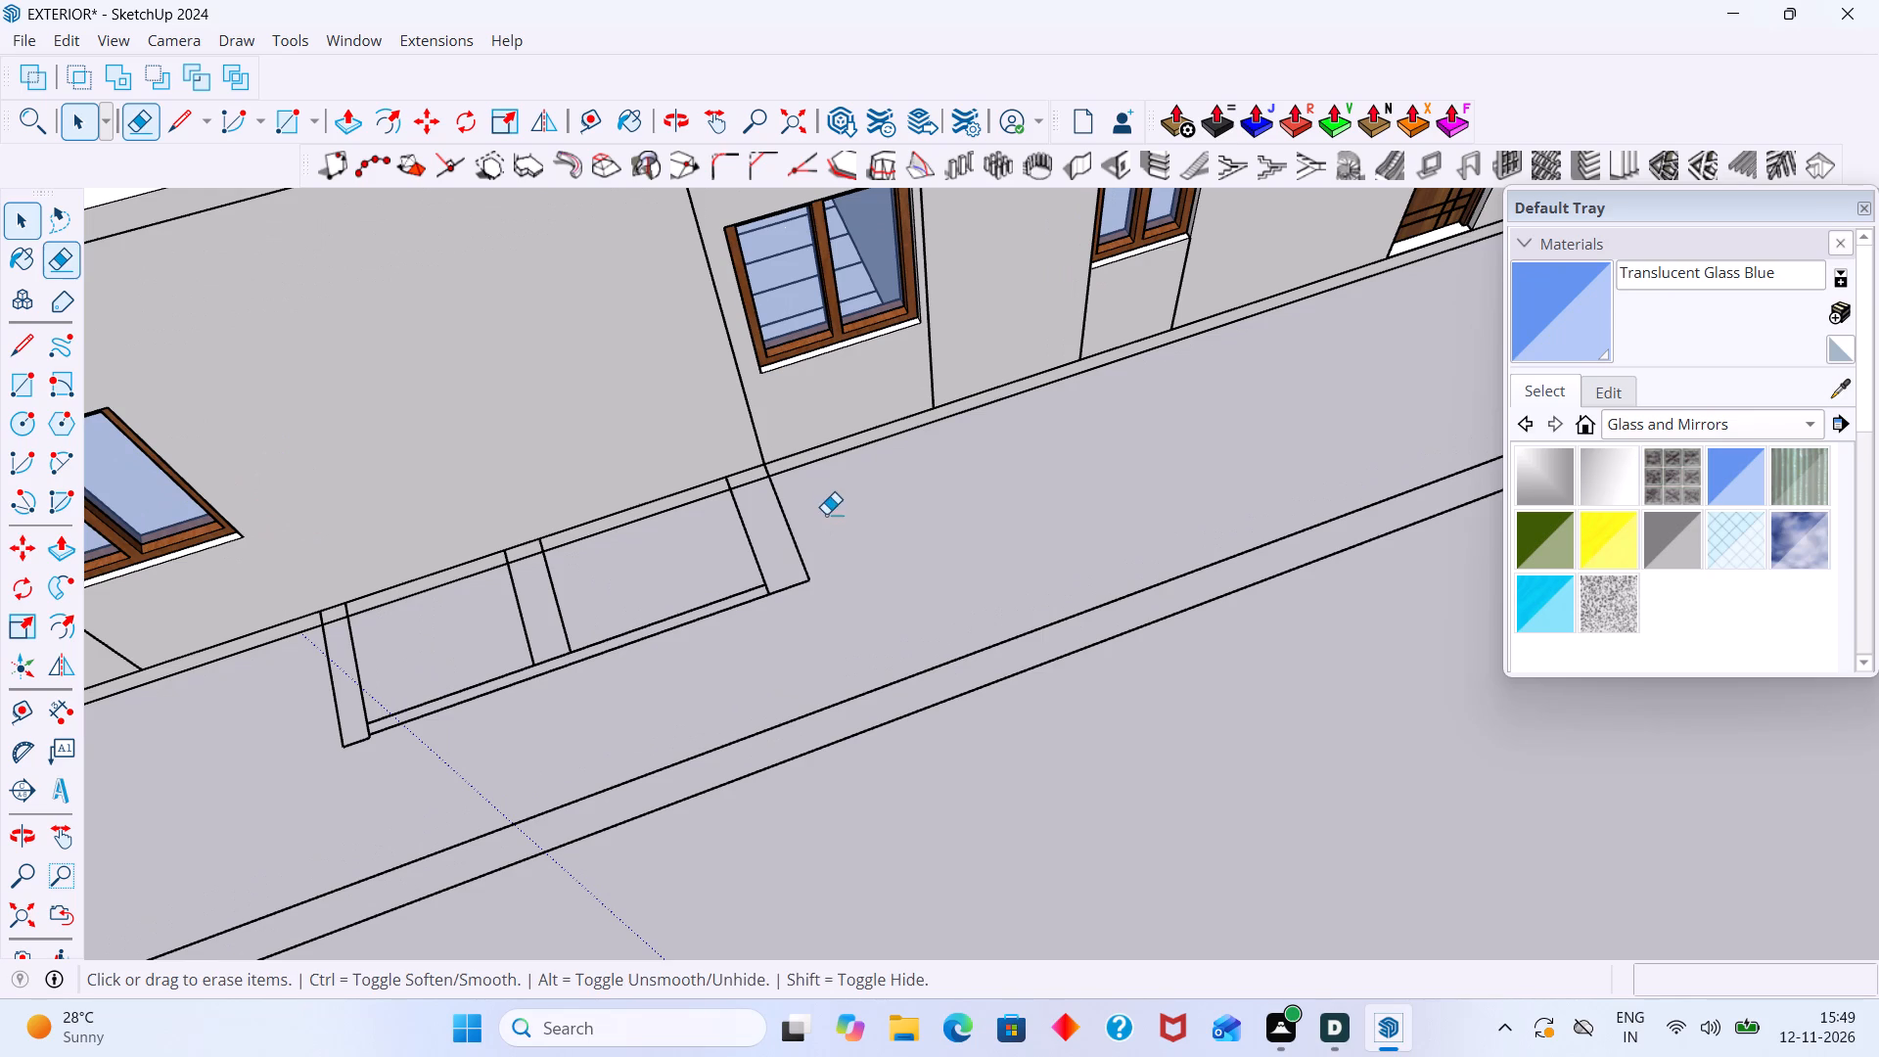
{"action": "left_click_drag", "start_coordinate": [819, 499], "coordinate": [723, 563]}
{"action": "left_click_drag", "start_coordinate": [837, 521], "coordinate": [735, 574]}
{"action": "left_click_drag", "start_coordinate": [802, 553], "coordinate": [802, 608]}
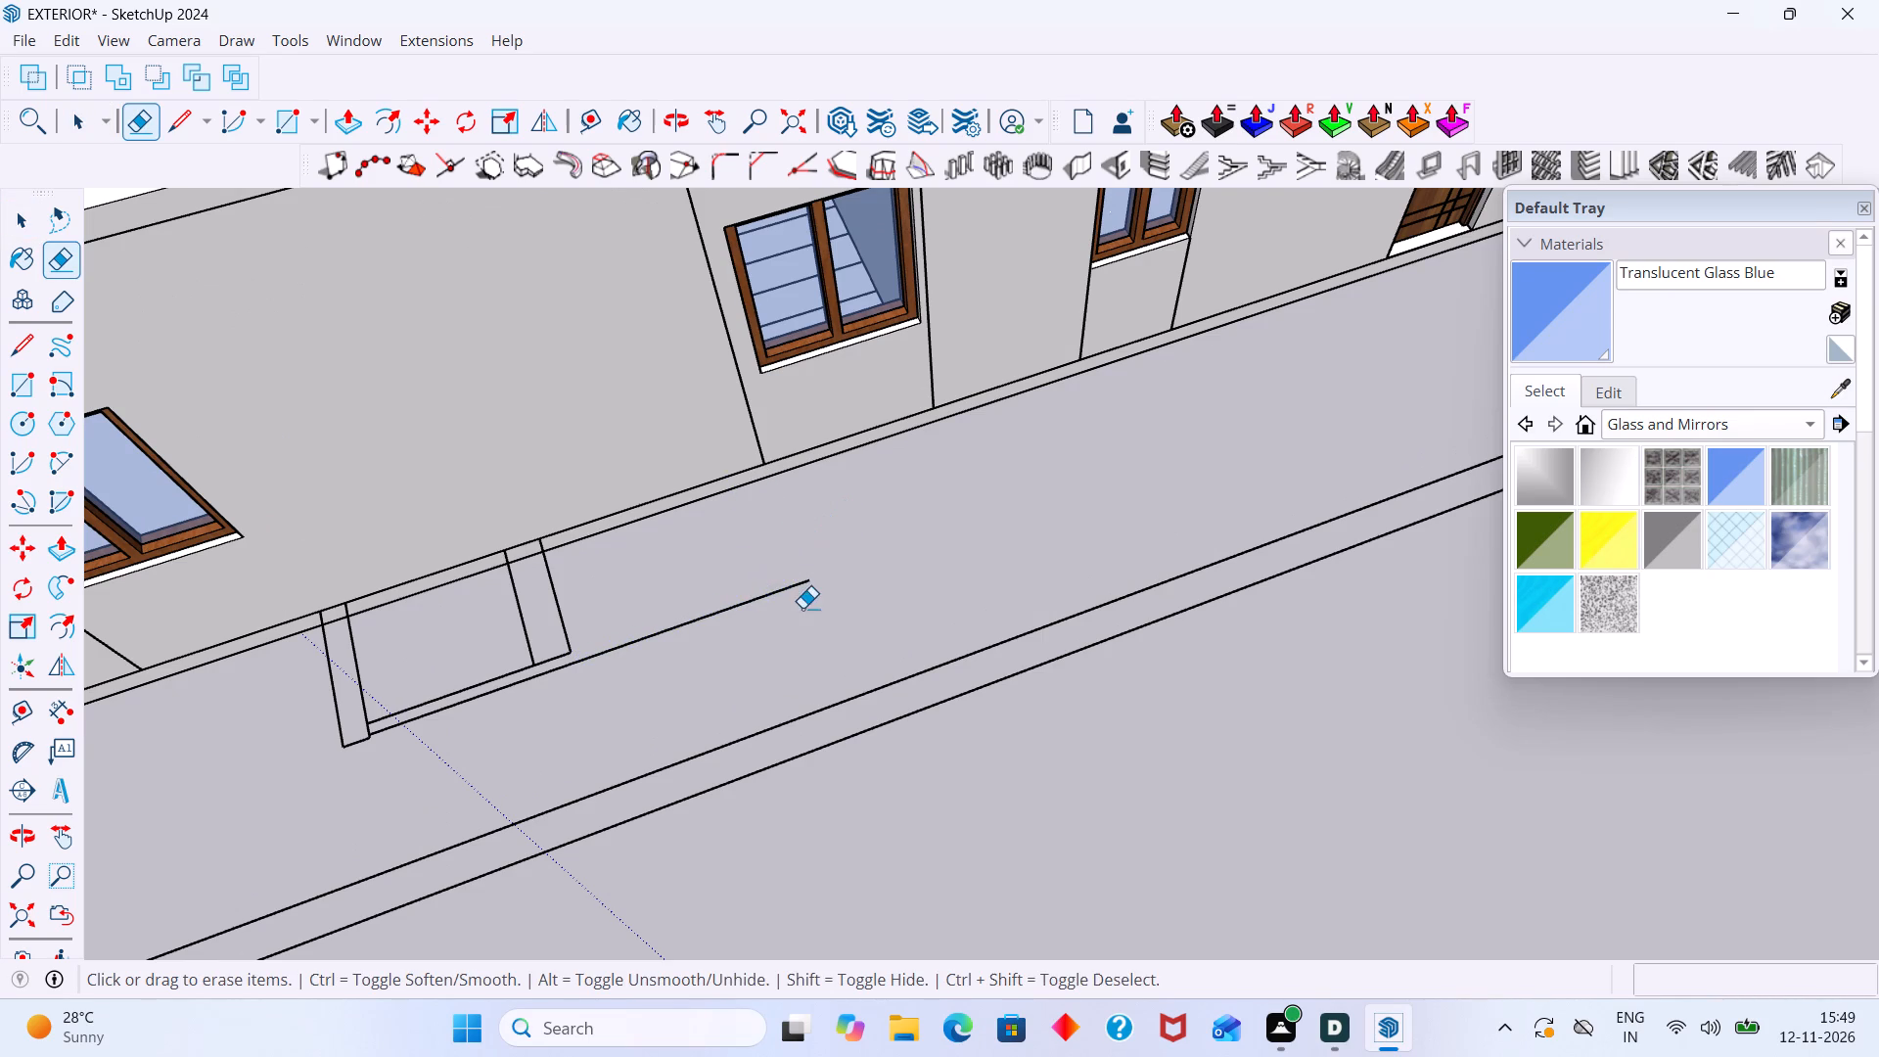
{"action": "left_click_drag", "start_coordinate": [802, 608], "coordinate": [794, 578]}
{"action": "left_click_drag", "start_coordinate": [674, 582], "coordinate": [484, 634]}
{"action": "left_click_drag", "start_coordinate": [595, 577], "coordinate": [524, 692]}
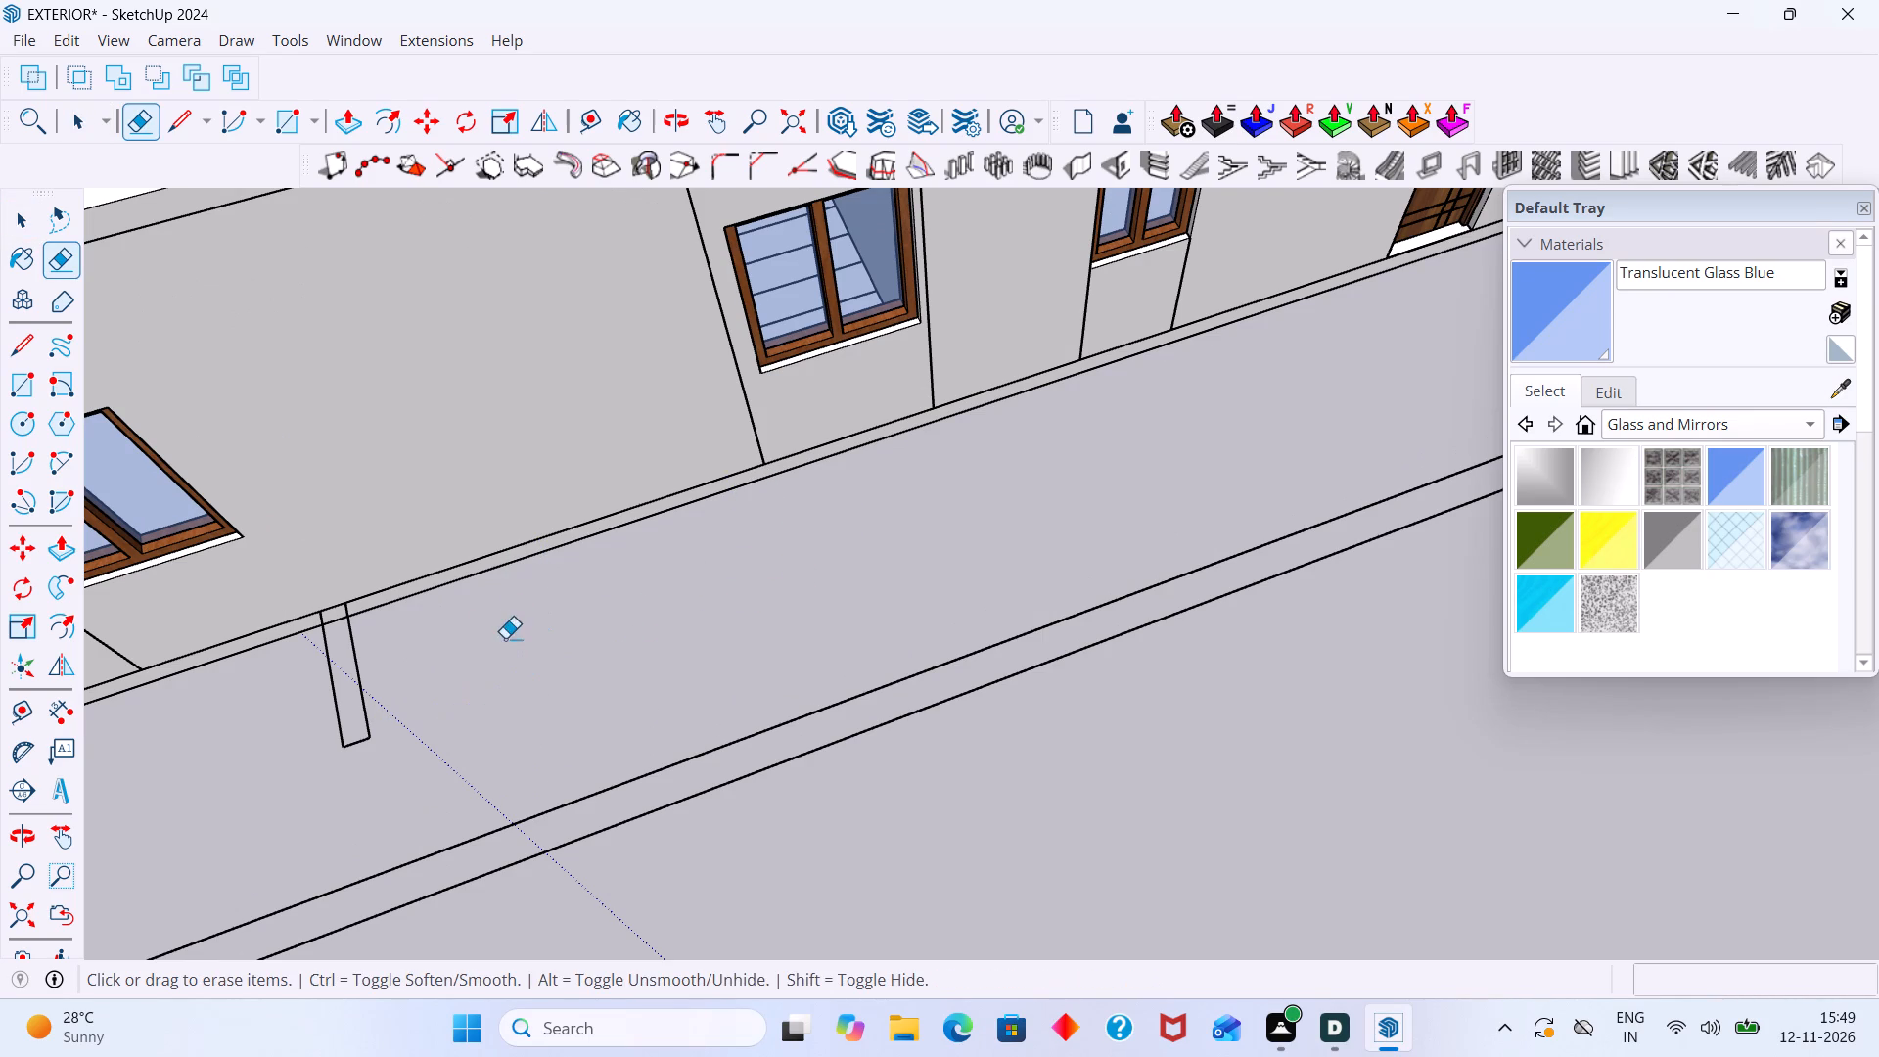
{"action": "left_click_drag", "start_coordinate": [505, 635], "coordinate": [319, 705]}
{"action": "scroll", "coordinate": [373, 678], "scroll_direction": "down", "scroll_amount": 2}
{"action": "left_click_drag", "start_coordinate": [364, 707], "coordinate": [364, 739]}
{"action": "scroll", "coordinate": [373, 716], "scroll_direction": "down", "scroll_amount": 3}
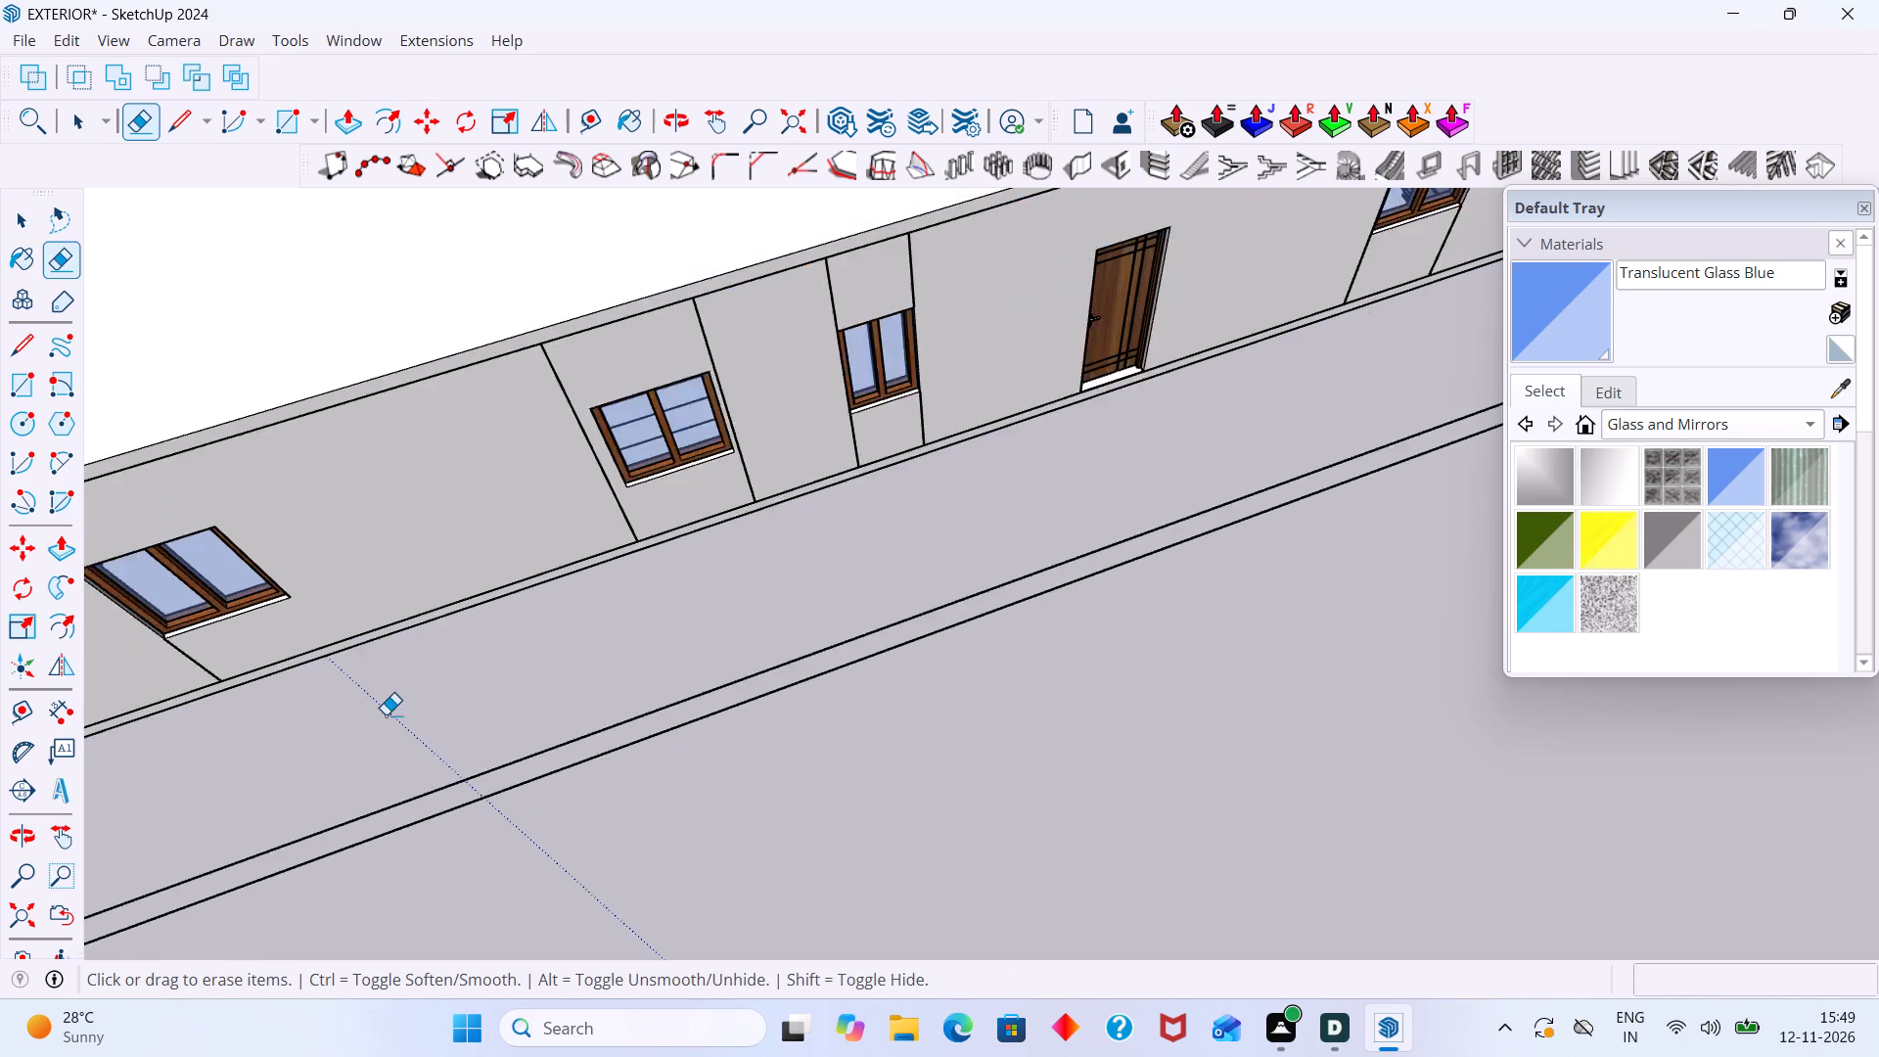
{"action": "scroll", "coordinate": [386, 714], "scroll_direction": "down", "scroll_amount": 20}
{"action": "scroll", "coordinate": [386, 714], "scroll_direction": "down", "scroll_amount": 2}
Examine the open-topped house from all sides to locate the wall openings that still lack a sill wall.
{"action": "middle_click_drag", "start_coordinate": [853, 743], "coordinate": [637, 592]}
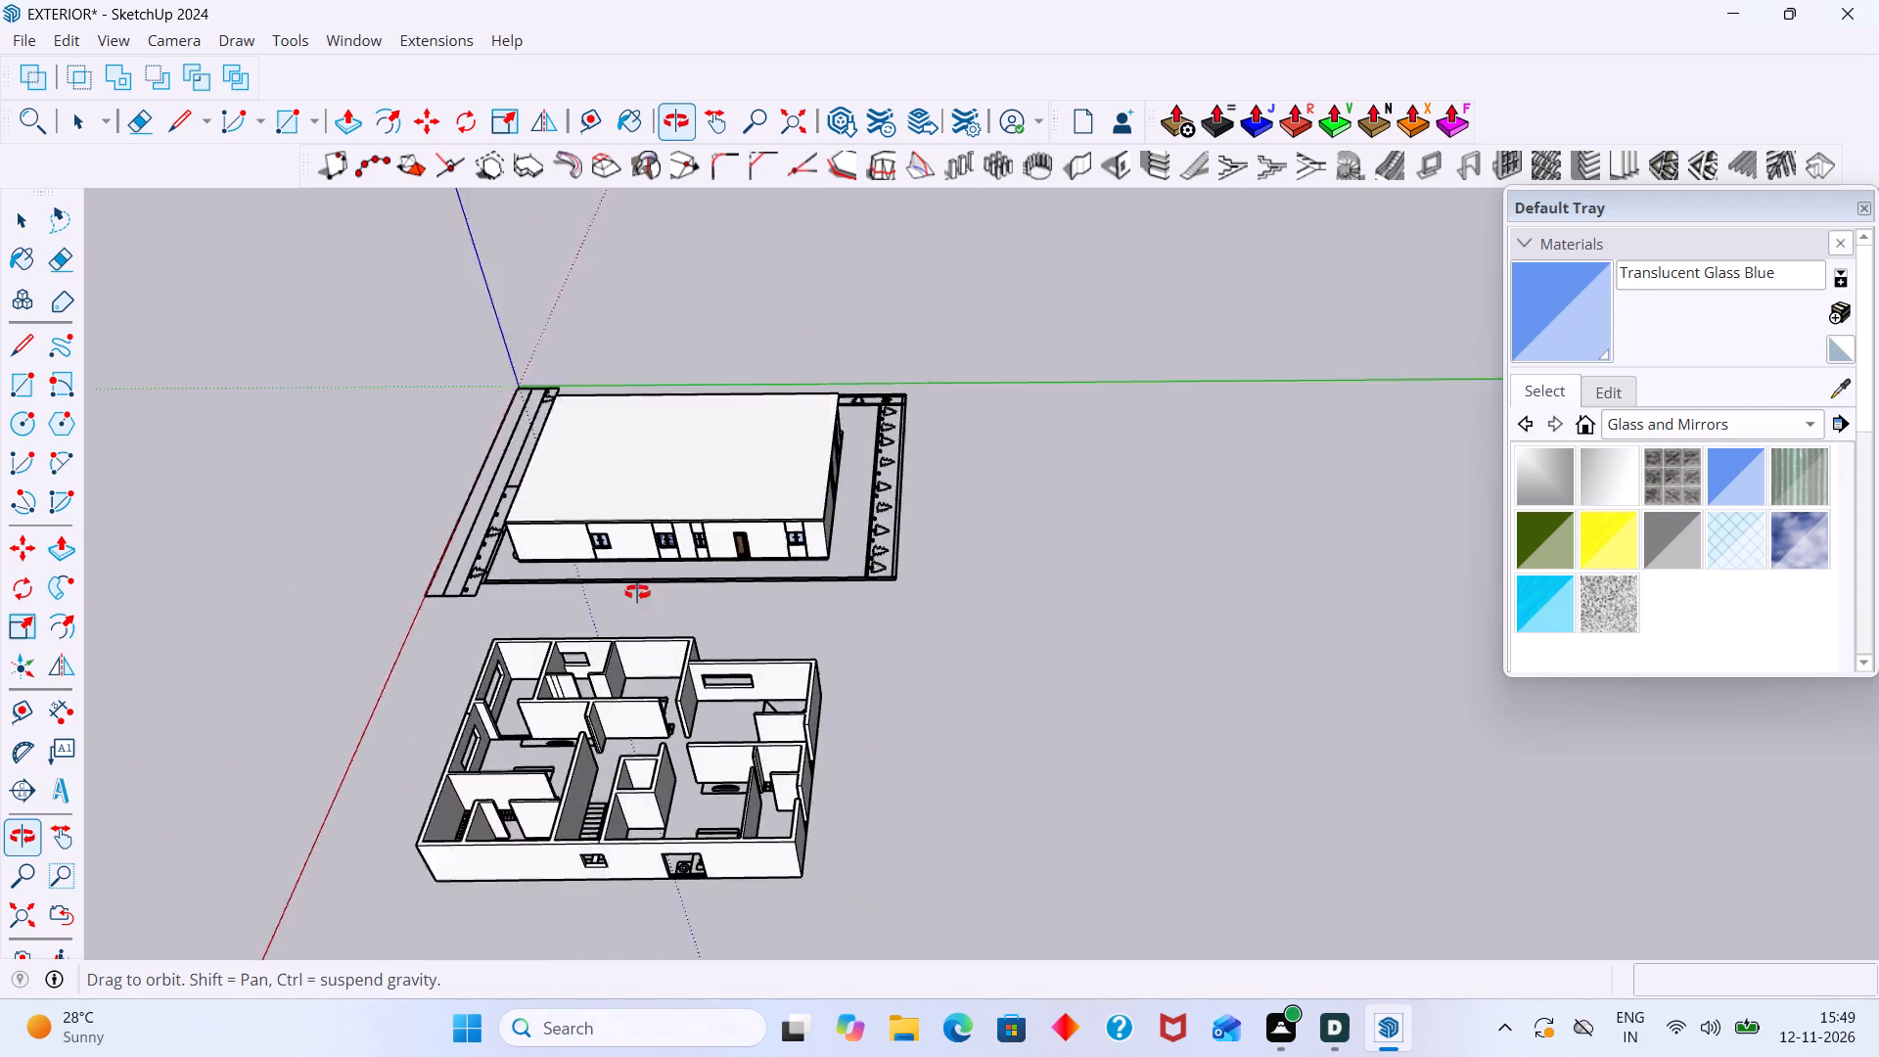
{"action": "middle_click_drag", "start_coordinate": [637, 592], "coordinate": [628, 591]}
{"action": "scroll", "coordinate": [694, 546], "scroll_direction": "up", "scroll_amount": 5}
{"action": "scroll", "coordinate": [645, 727], "scroll_direction": "up", "scroll_amount": 1}
{"action": "scroll", "coordinate": [645, 727], "scroll_direction": "down", "scroll_amount": 2}
{"action": "middle_click_drag", "start_coordinate": [687, 734], "coordinate": [729, 622]}
{"action": "scroll", "coordinate": [728, 622], "scroll_direction": "down", "scroll_amount": 1}
{"action": "middle_click_drag", "start_coordinate": [743, 675], "coordinate": [751, 678]}
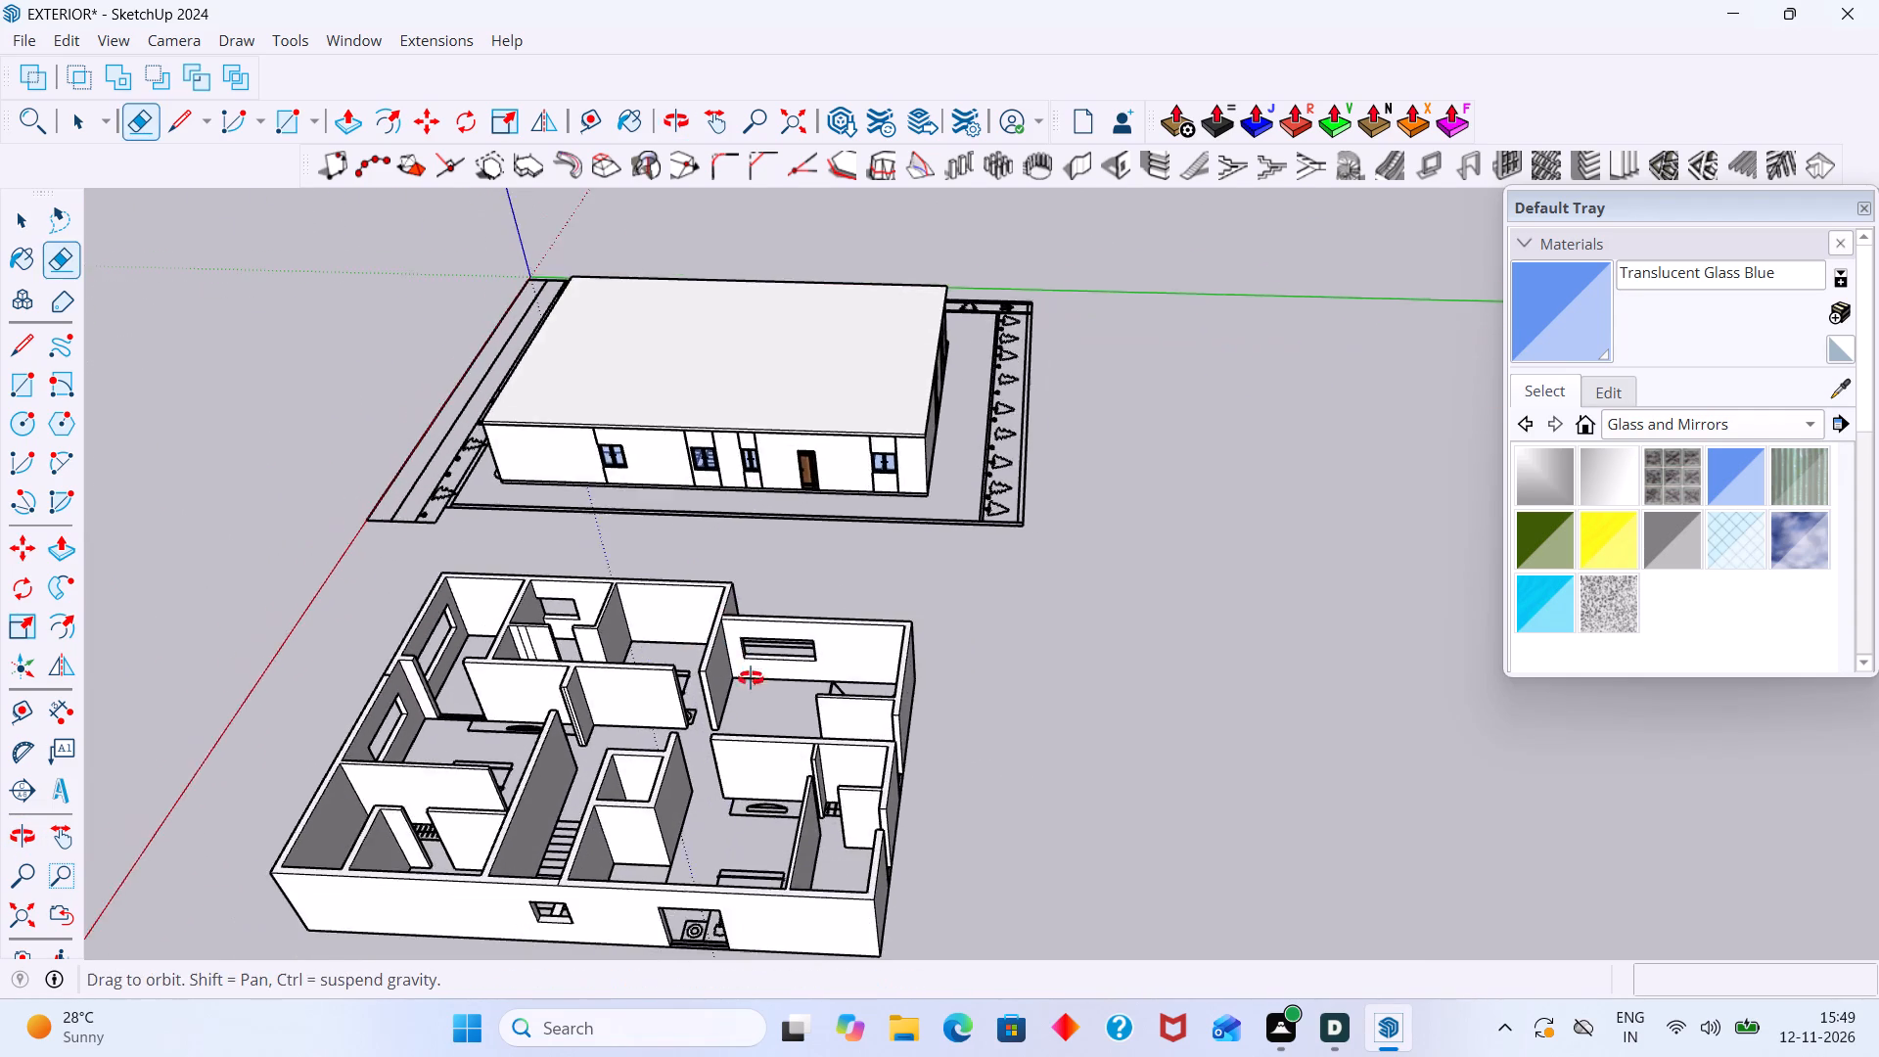
{"action": "middle_click_drag", "start_coordinate": [751, 678], "coordinate": [1148, 702]}
{"action": "middle_click_drag", "start_coordinate": [1035, 750], "coordinate": [968, 545]}
{"action": "middle_click_drag", "start_coordinate": [982, 649], "coordinate": [1469, 695]}
{"action": "middle_click_drag", "start_coordinate": [1061, 799], "coordinate": [1314, 721]}
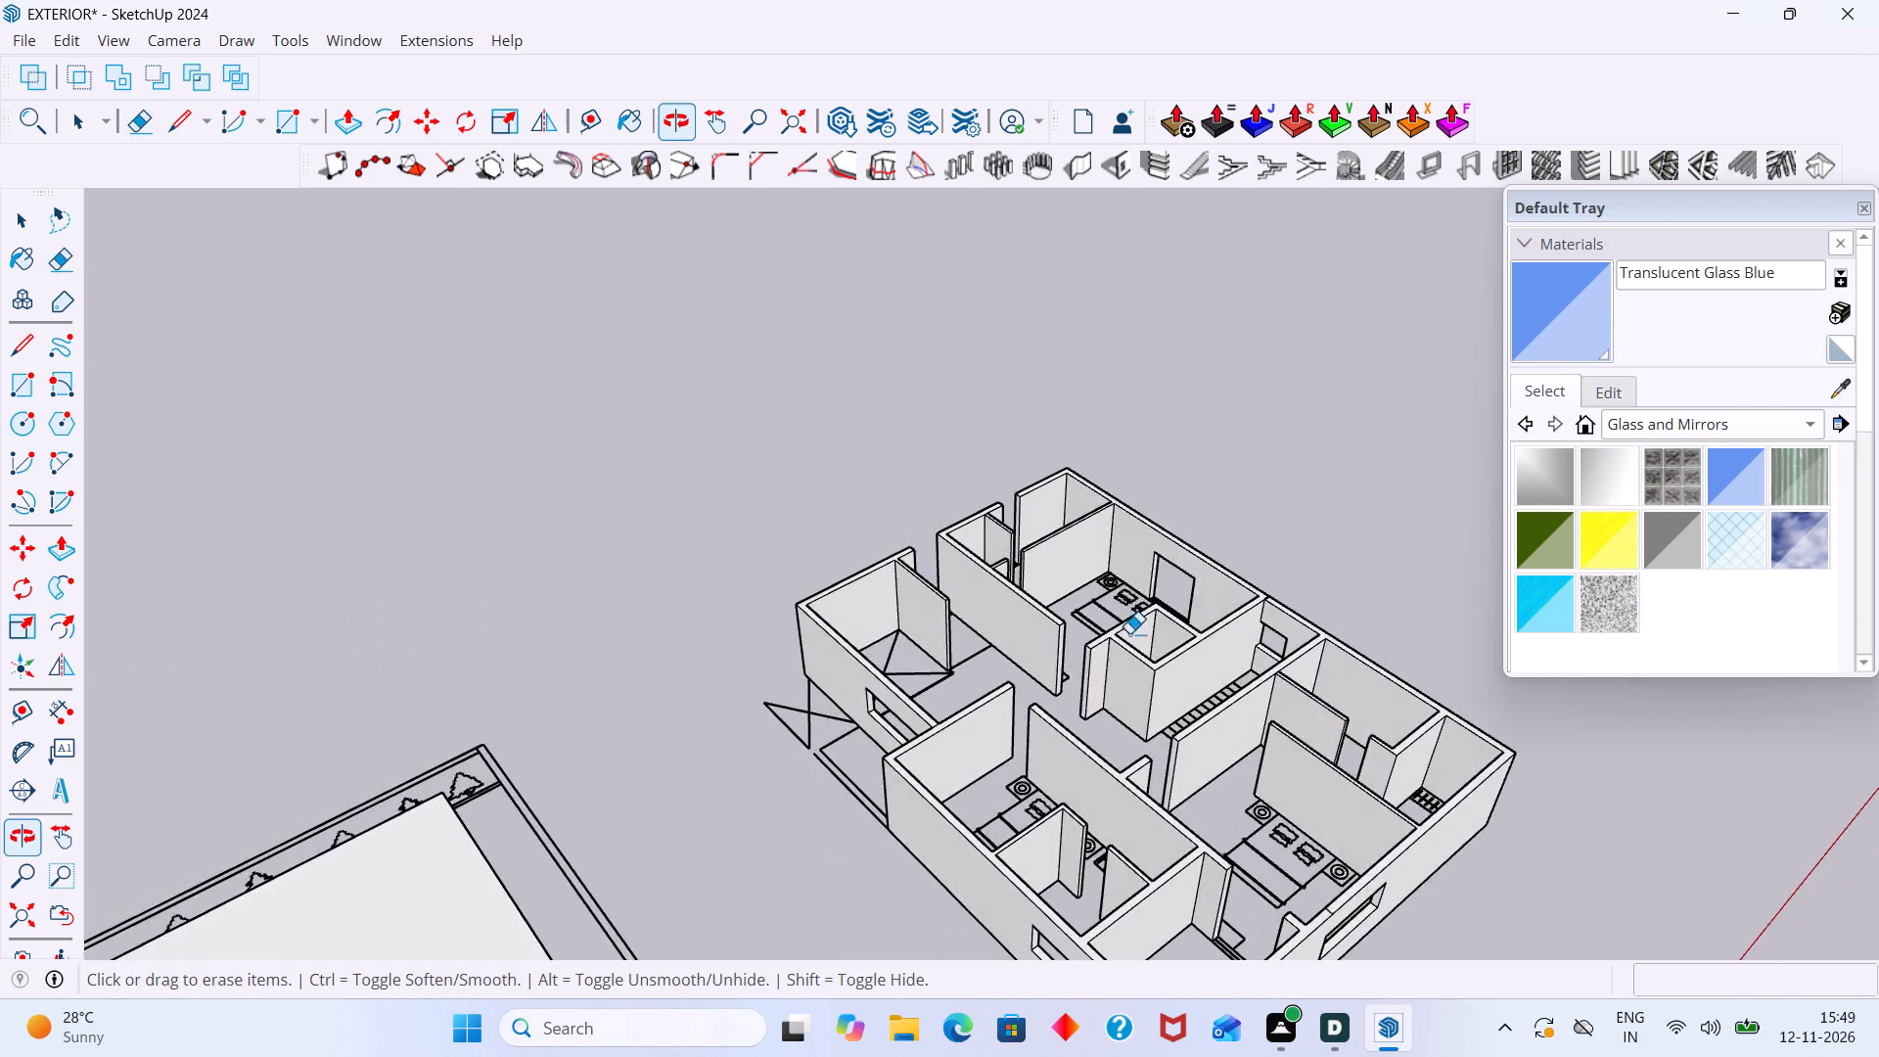
{"action": "scroll", "coordinate": [1073, 586], "scroll_direction": "up", "scroll_amount": 4}
{"action": "middle_click_drag", "start_coordinate": [934, 626], "coordinate": [889, 791]}
{"action": "middle_click_drag", "start_coordinate": [904, 748], "coordinate": [1559, 700]}
{"action": "middle_click_drag", "start_coordinate": [1089, 766], "coordinate": [1566, 670]}
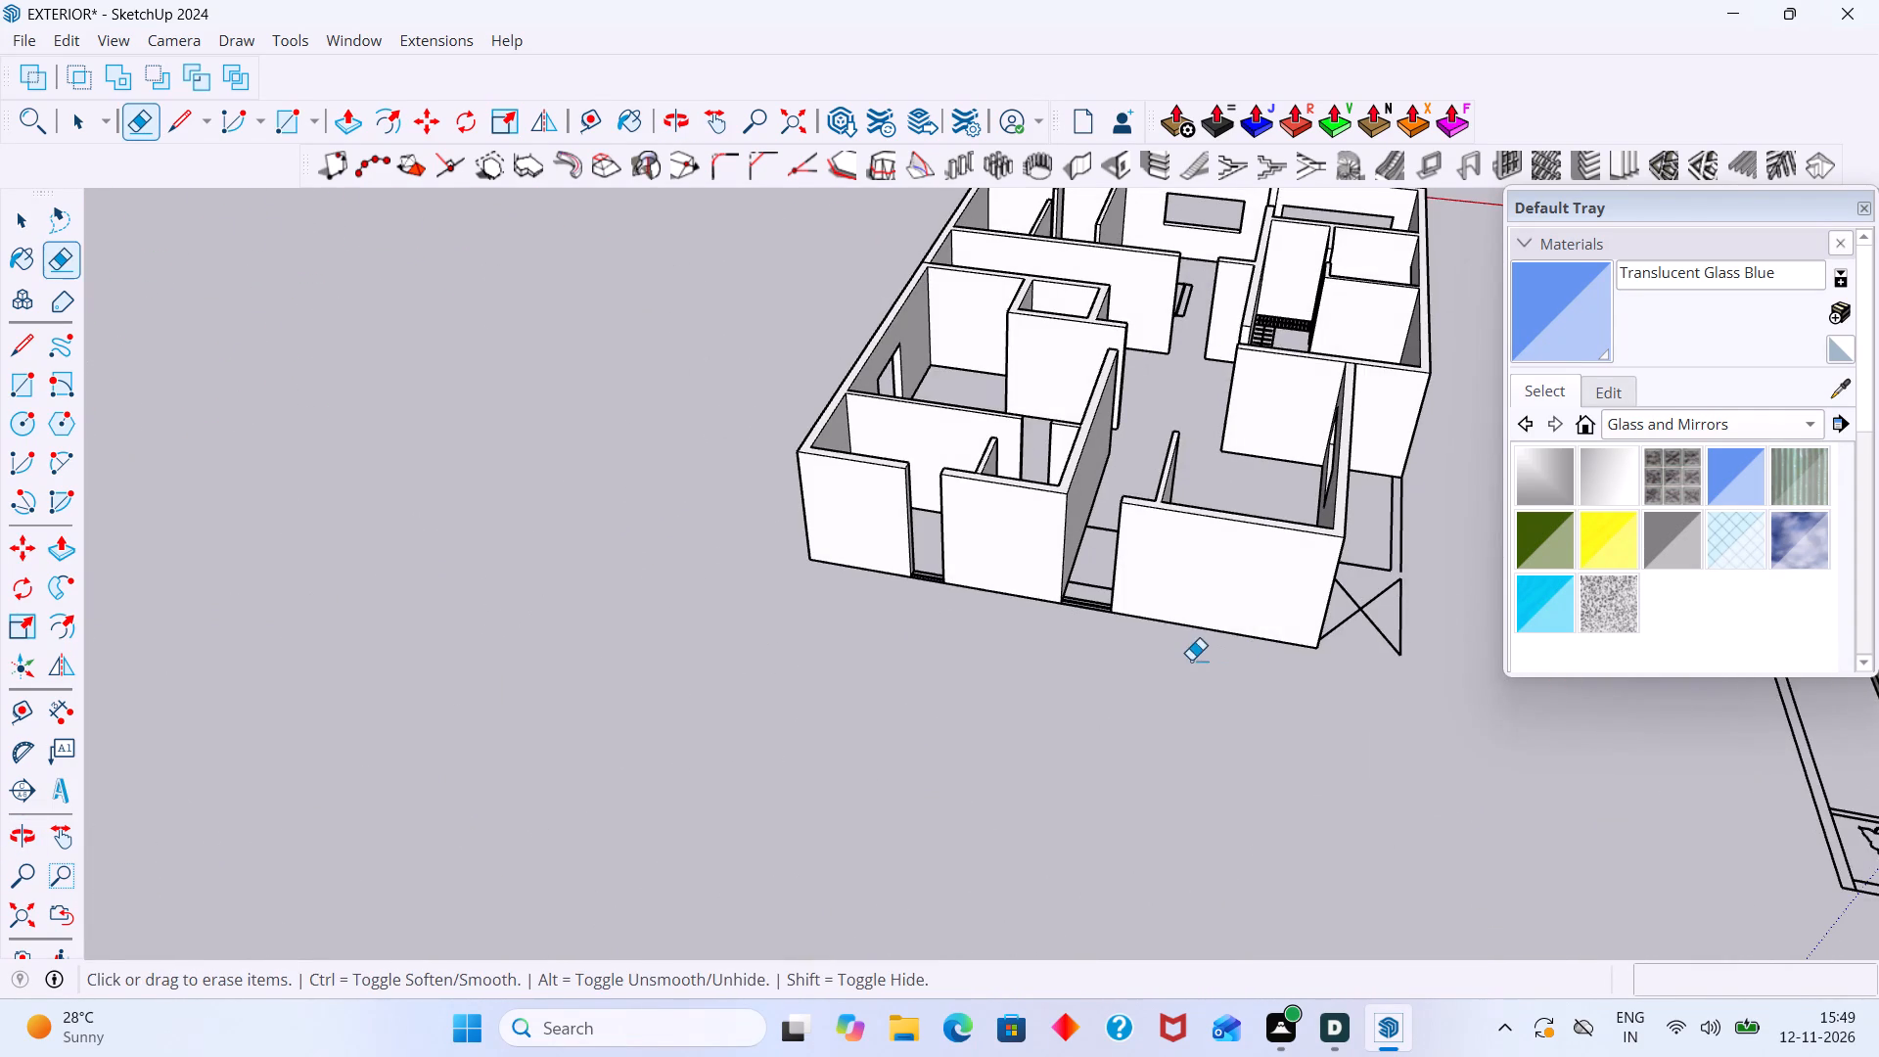
{"action": "middle_click_drag", "start_coordinate": [1185, 640], "coordinate": [1108, 782], "text": "shift"}
{"action": "middle_click_drag", "start_coordinate": [1043, 783], "coordinate": [1158, 812]}
{"action": "middle_click_drag", "start_coordinate": [1141, 768], "coordinate": [932, 710]}
{"action": "middle_click_drag", "start_coordinate": [967, 743], "coordinate": [1037, 743]}
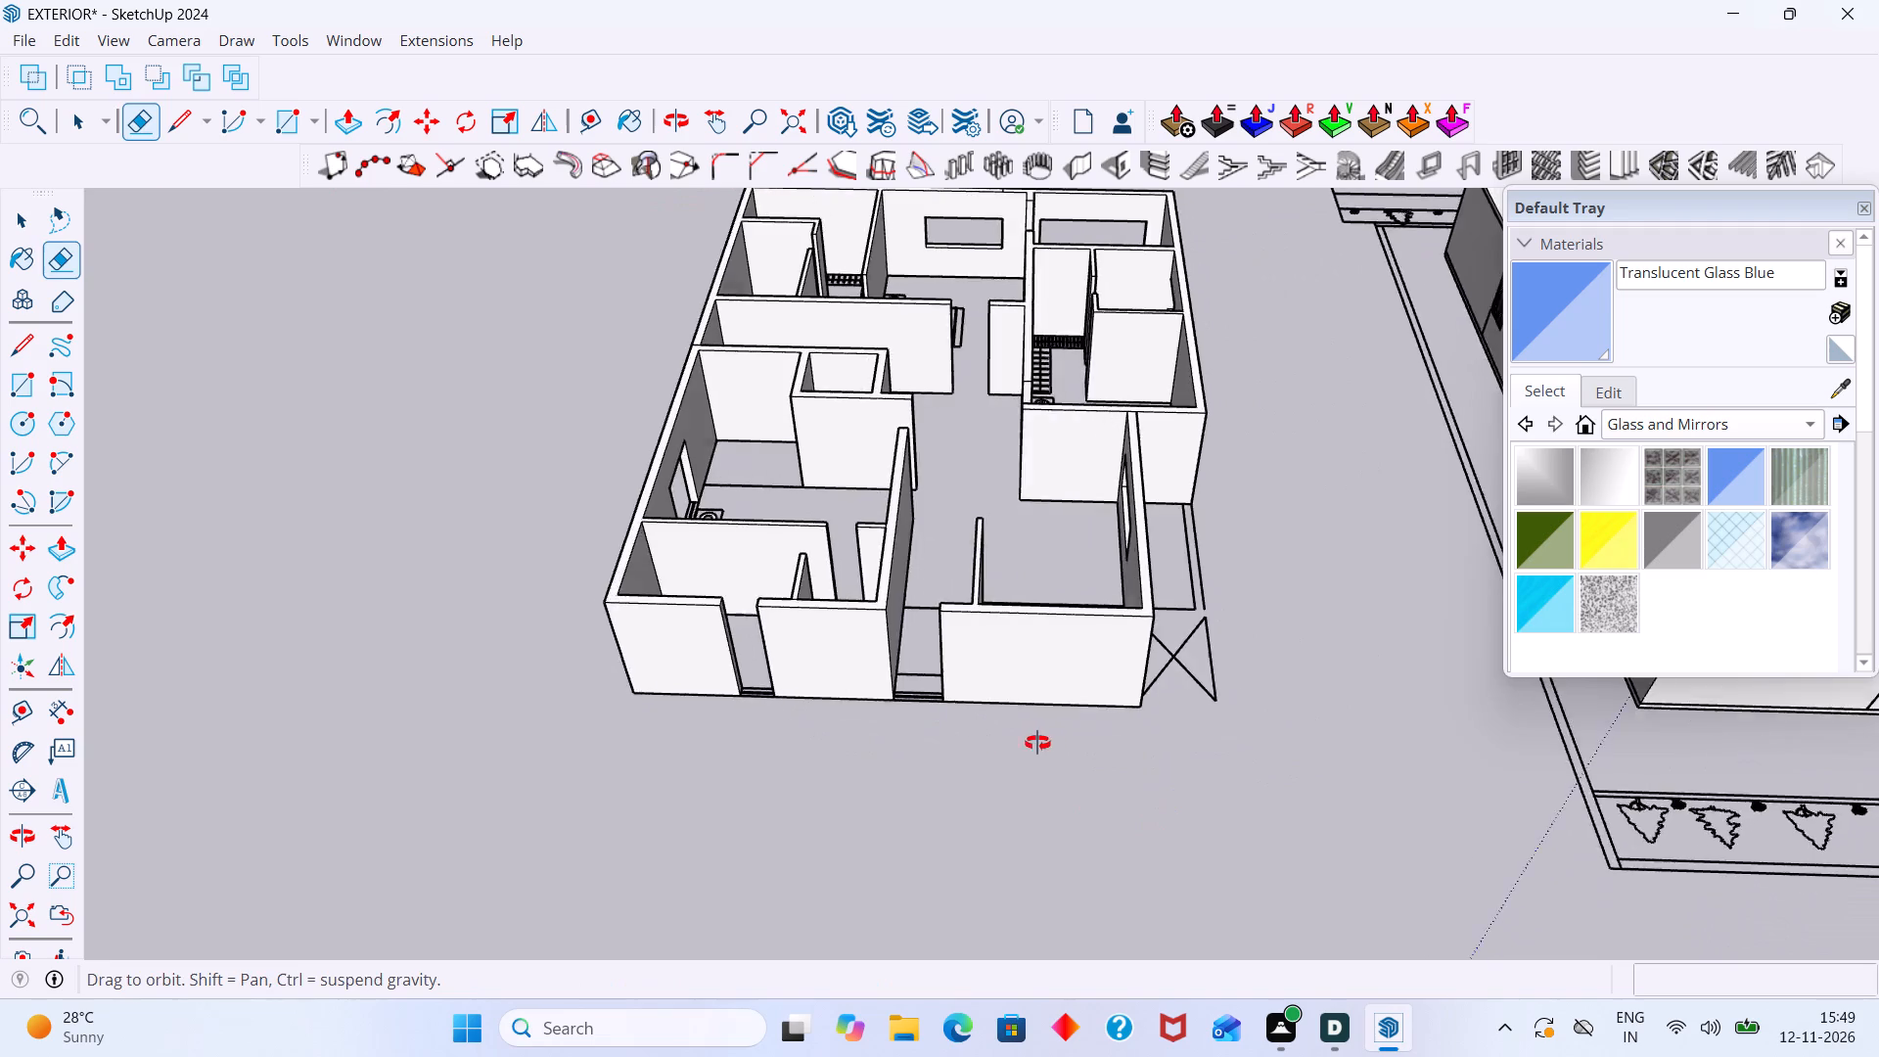
{"action": "middle_click_drag", "start_coordinate": [1037, 743], "coordinate": [1055, 741]}
{"action": "middle_click_drag", "start_coordinate": [804, 674], "coordinate": [1210, 608]}
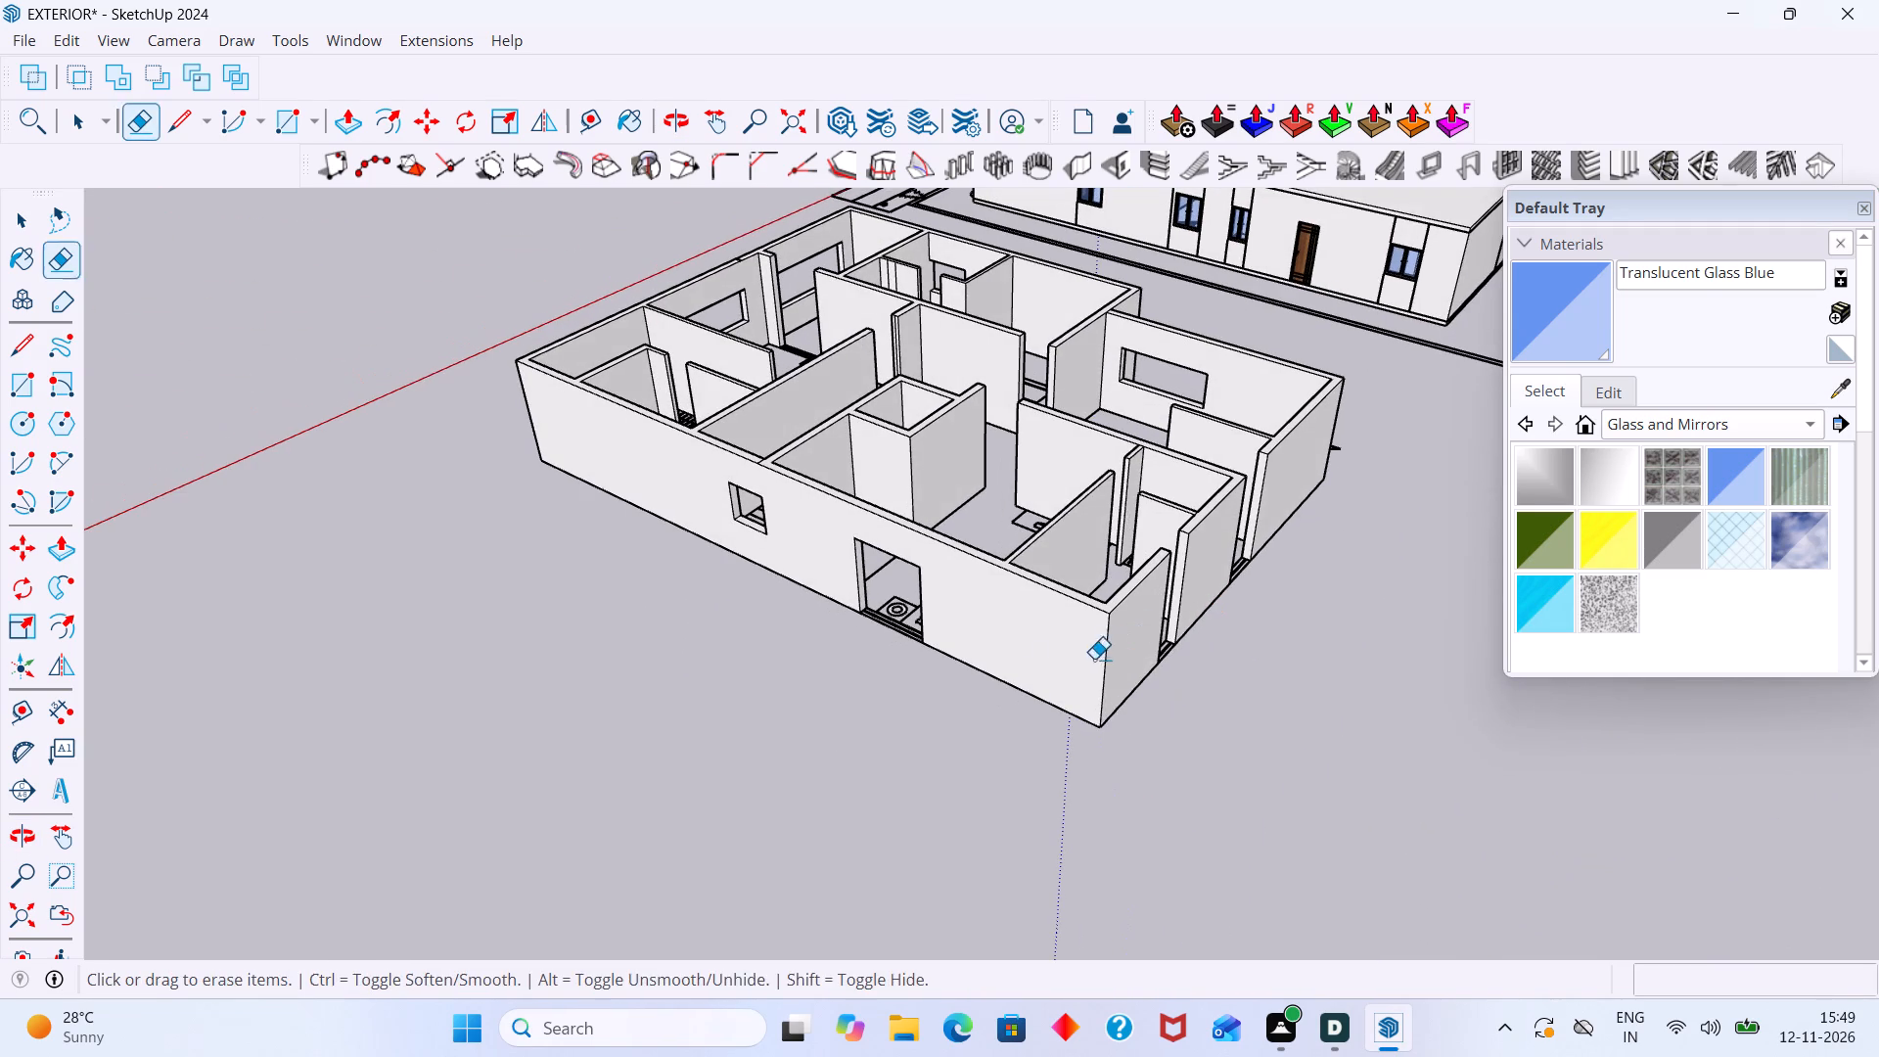
Draw a 3.5' high rectangle across the wall thickness at the base of the full-height opening's end face.
{"action": "key", "text": "space"}
{"action": "scroll", "coordinate": [894, 631], "scroll_direction": "up", "scroll_amount": 13}
{"action": "left_click", "coordinate": [788, 579]}
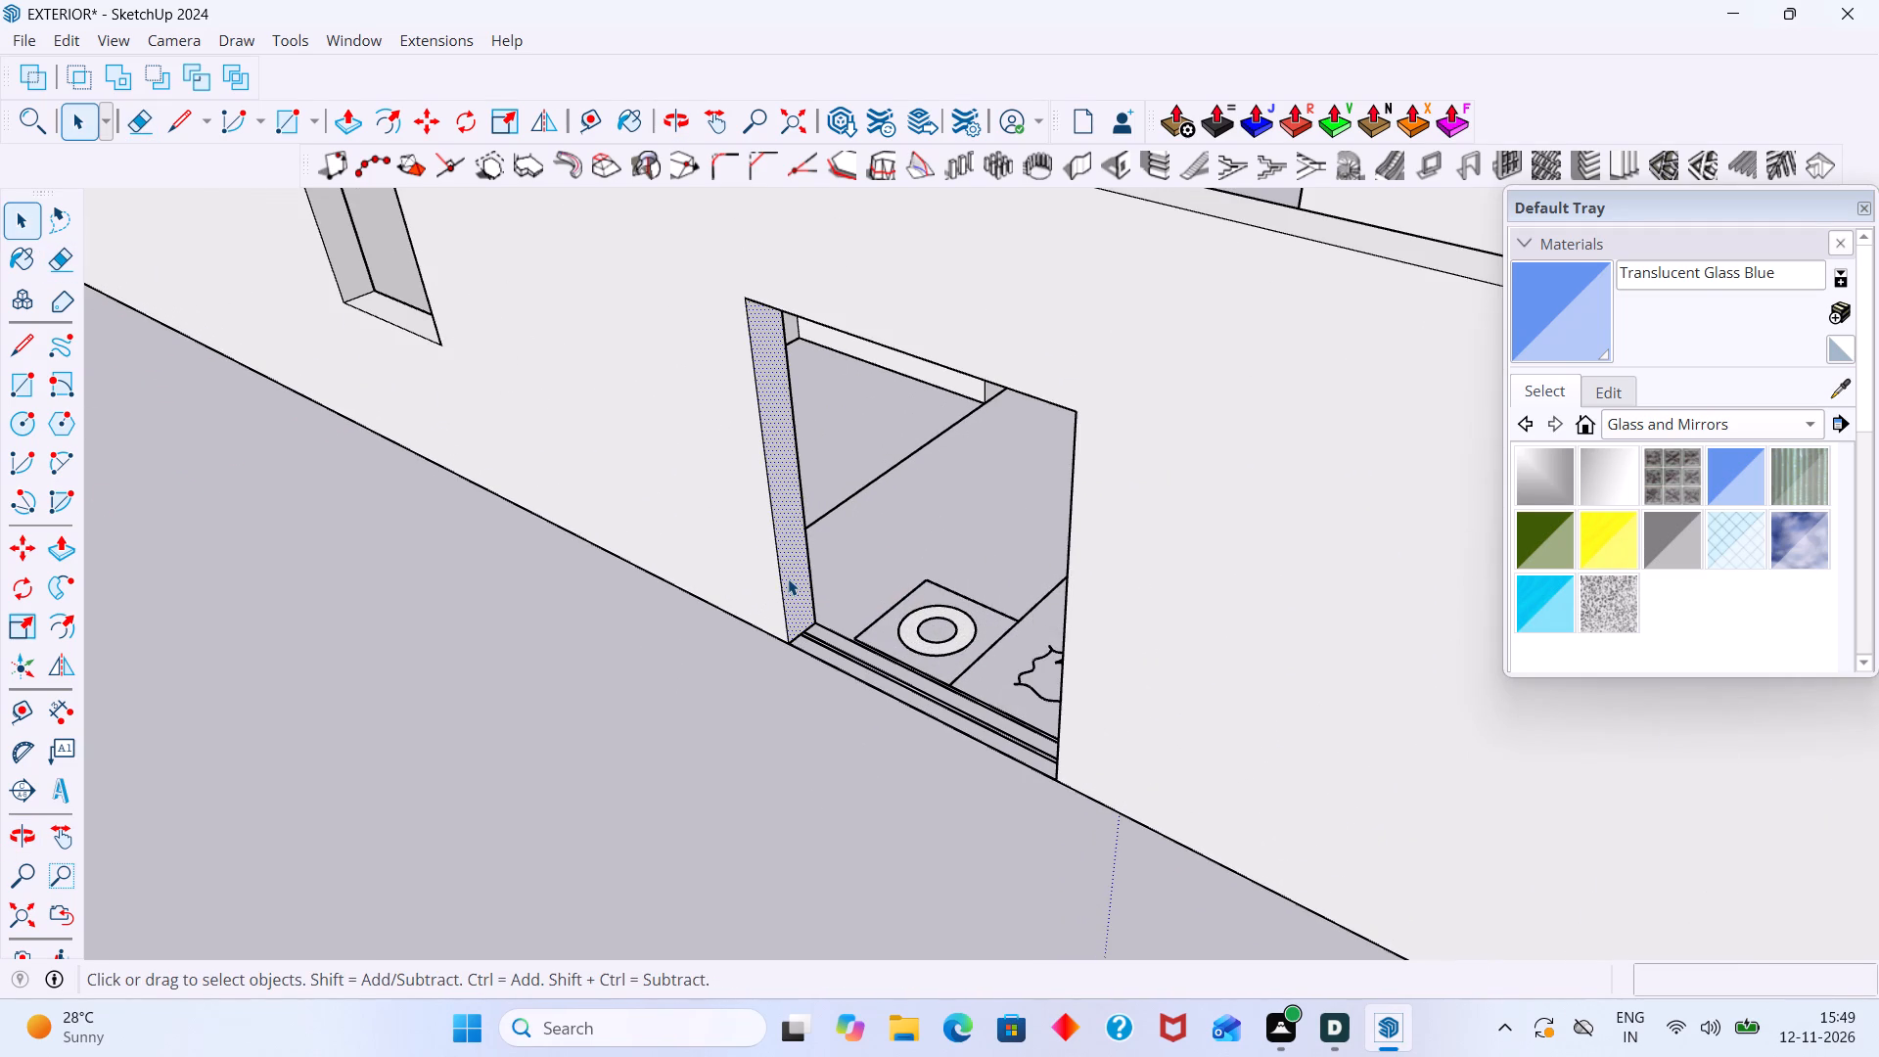
{"action": "key", "text": "r"}
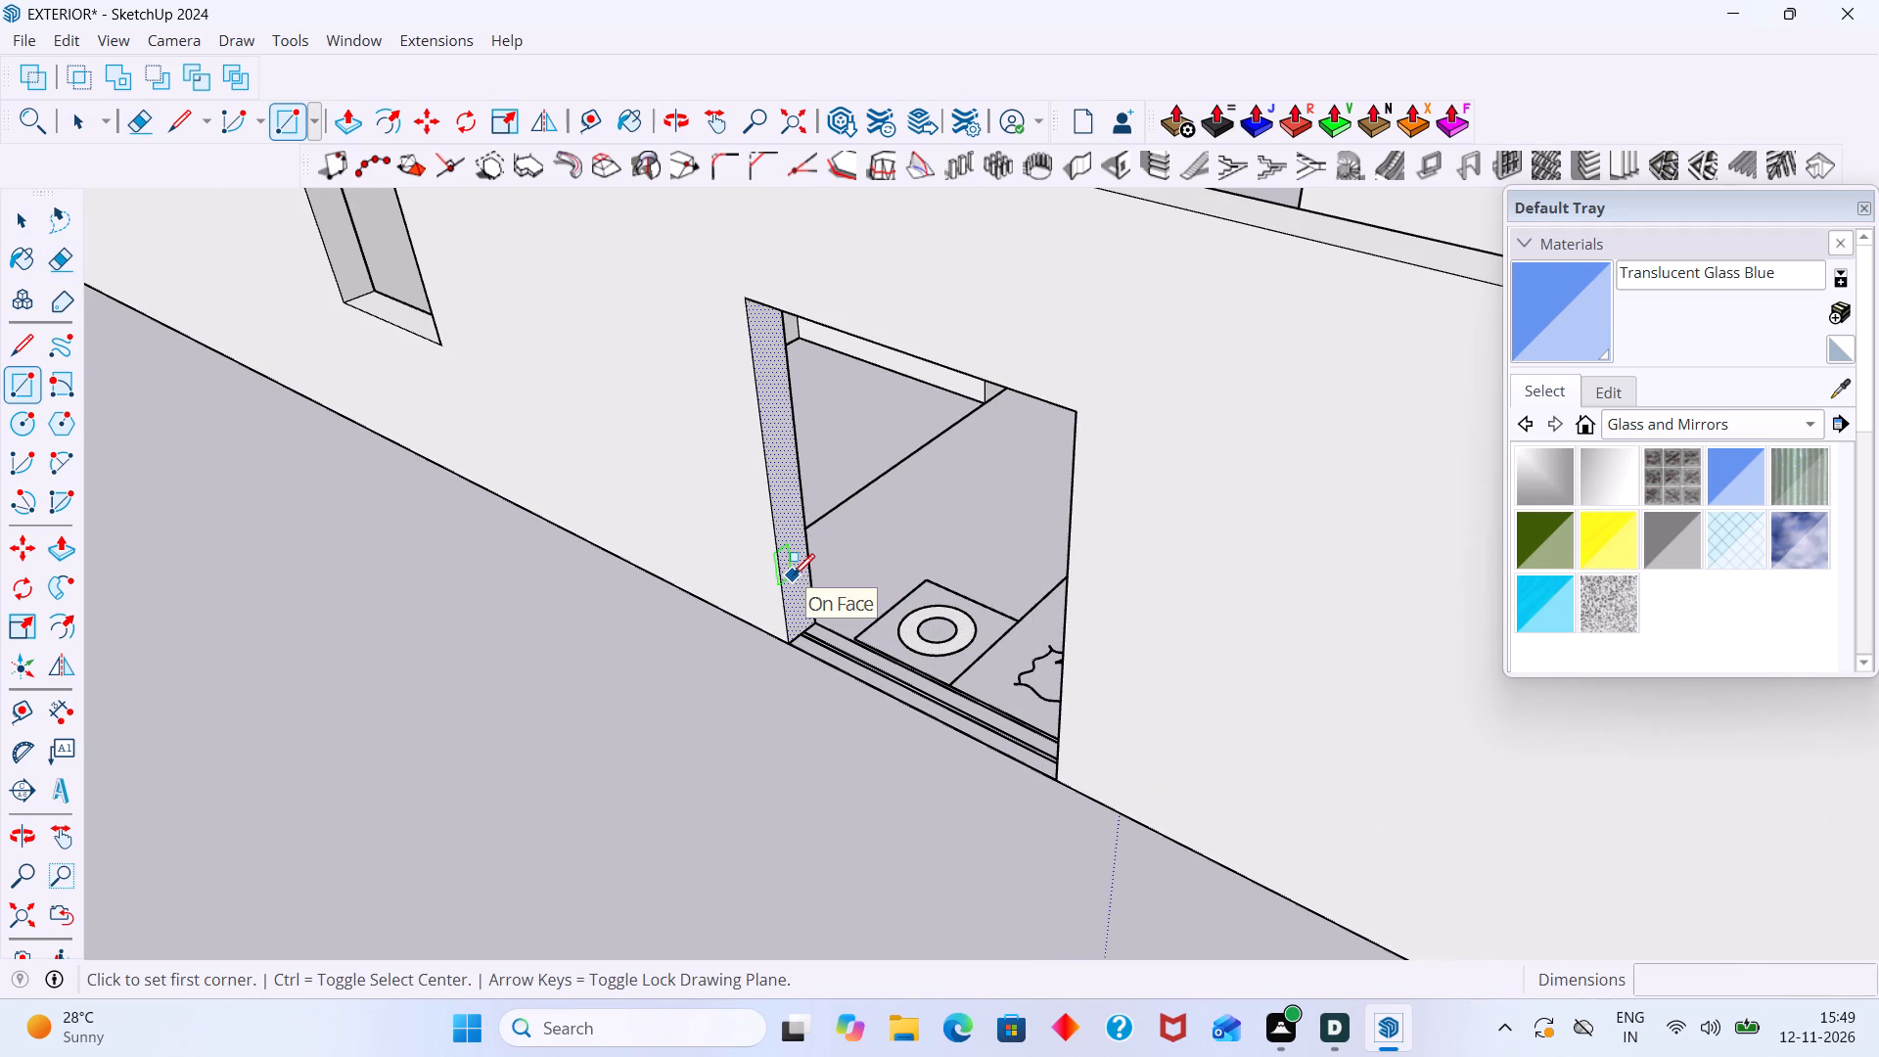
{"action": "scroll", "coordinate": [812, 646], "scroll_direction": "up", "scroll_amount": 6}
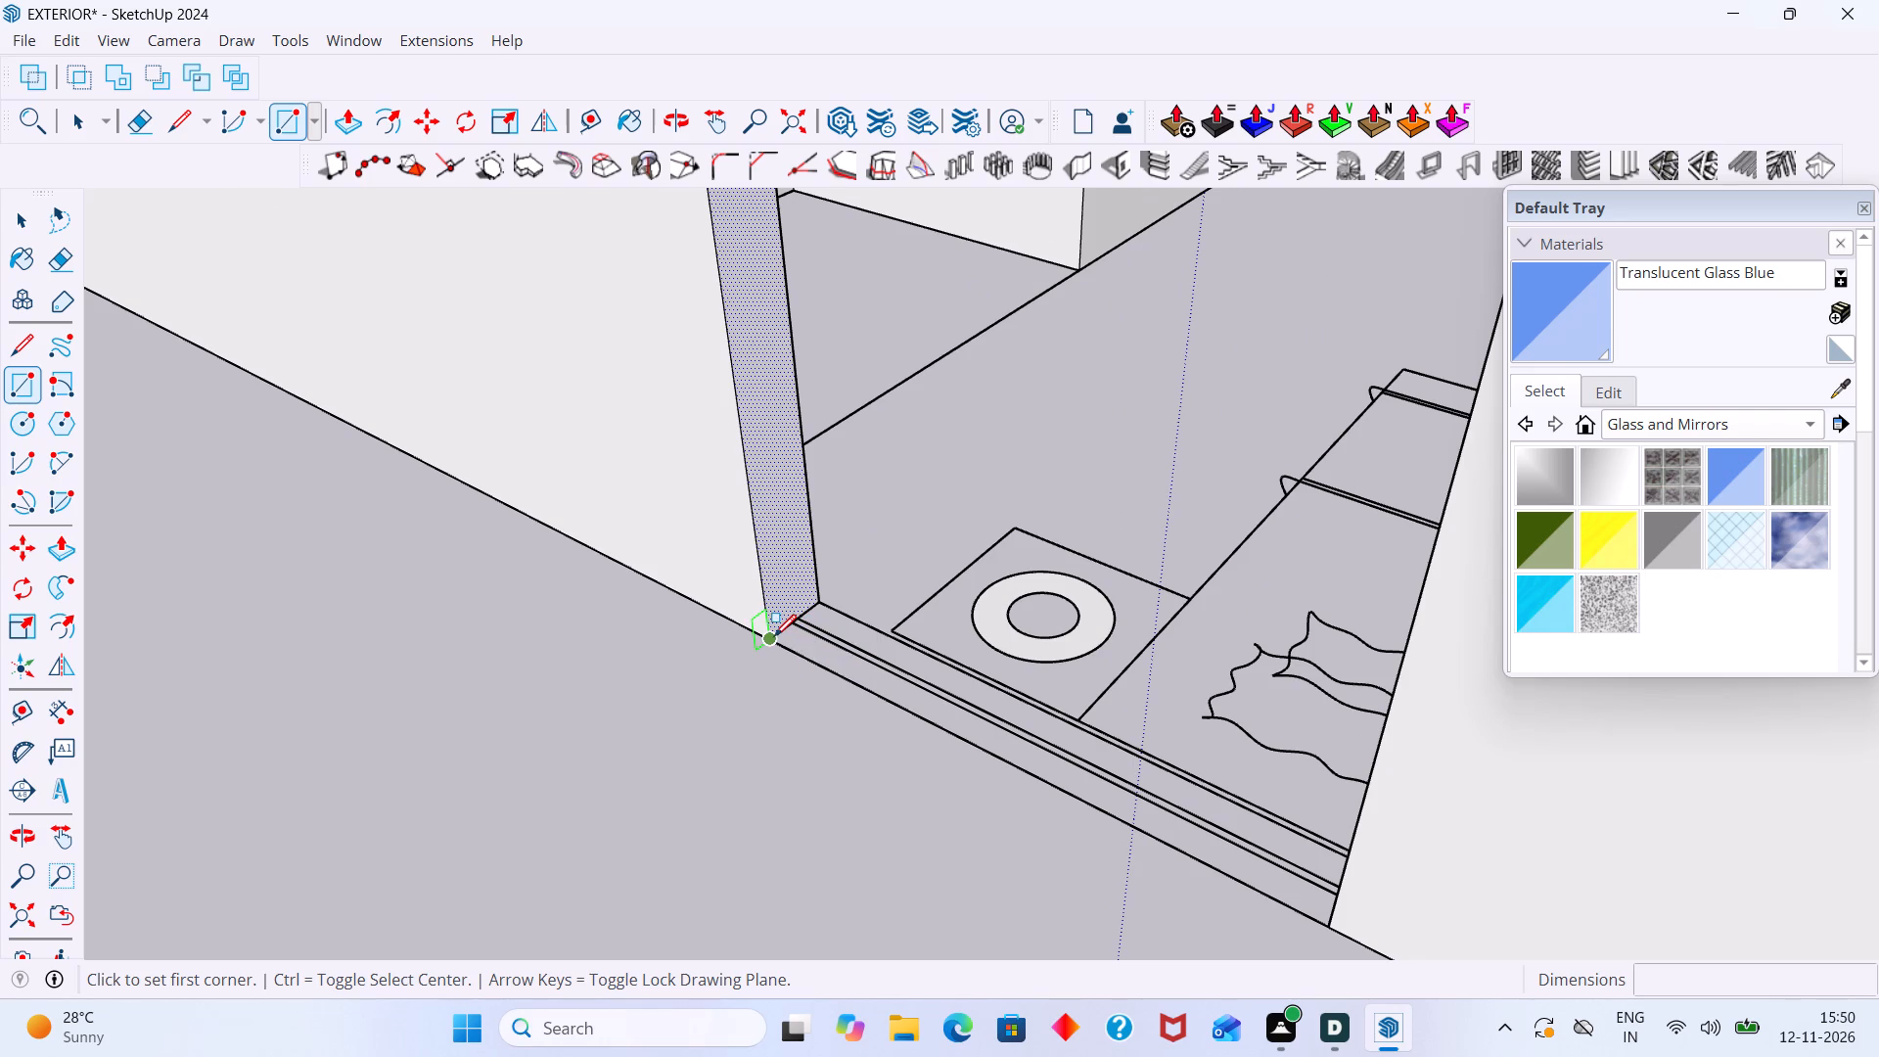
{"action": "left_click", "coordinate": [774, 636]}
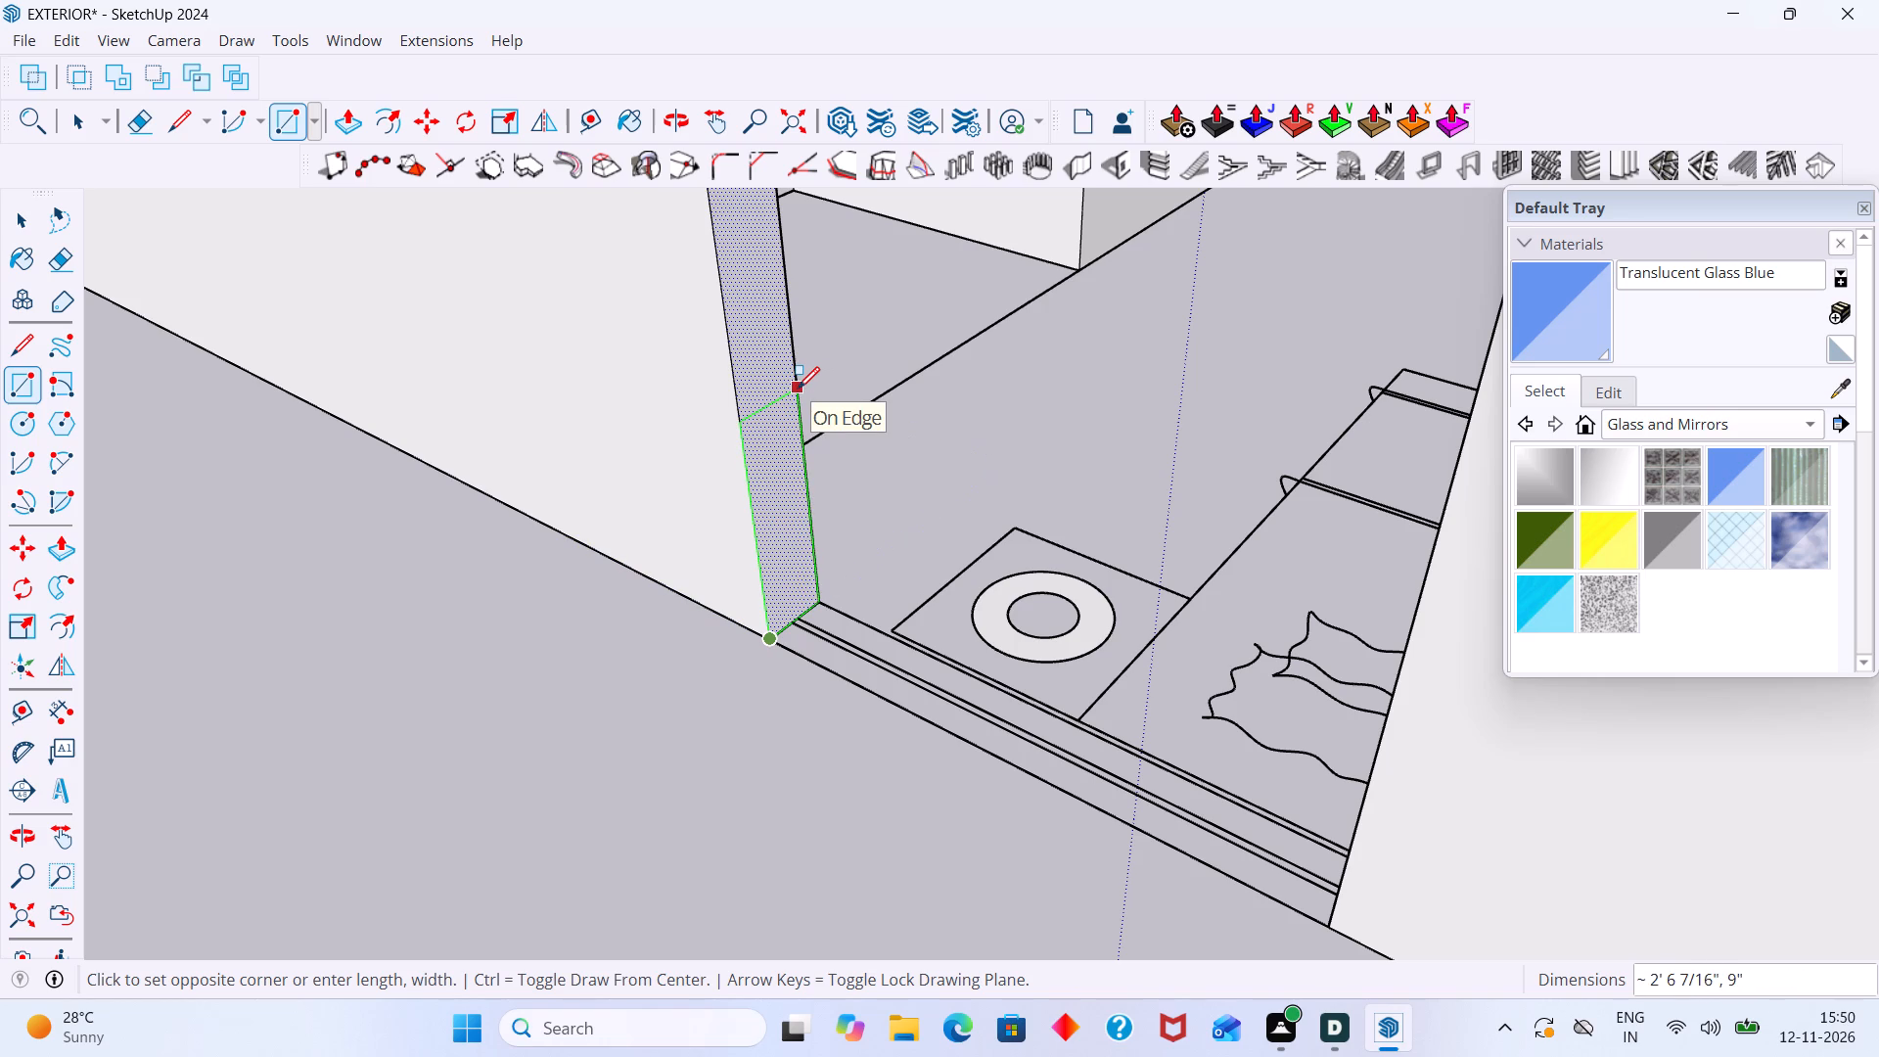
{"action": "key", "text": "3"}
{"action": "type", "text": ".5'"}
{"action": "key", "text": "Return"}
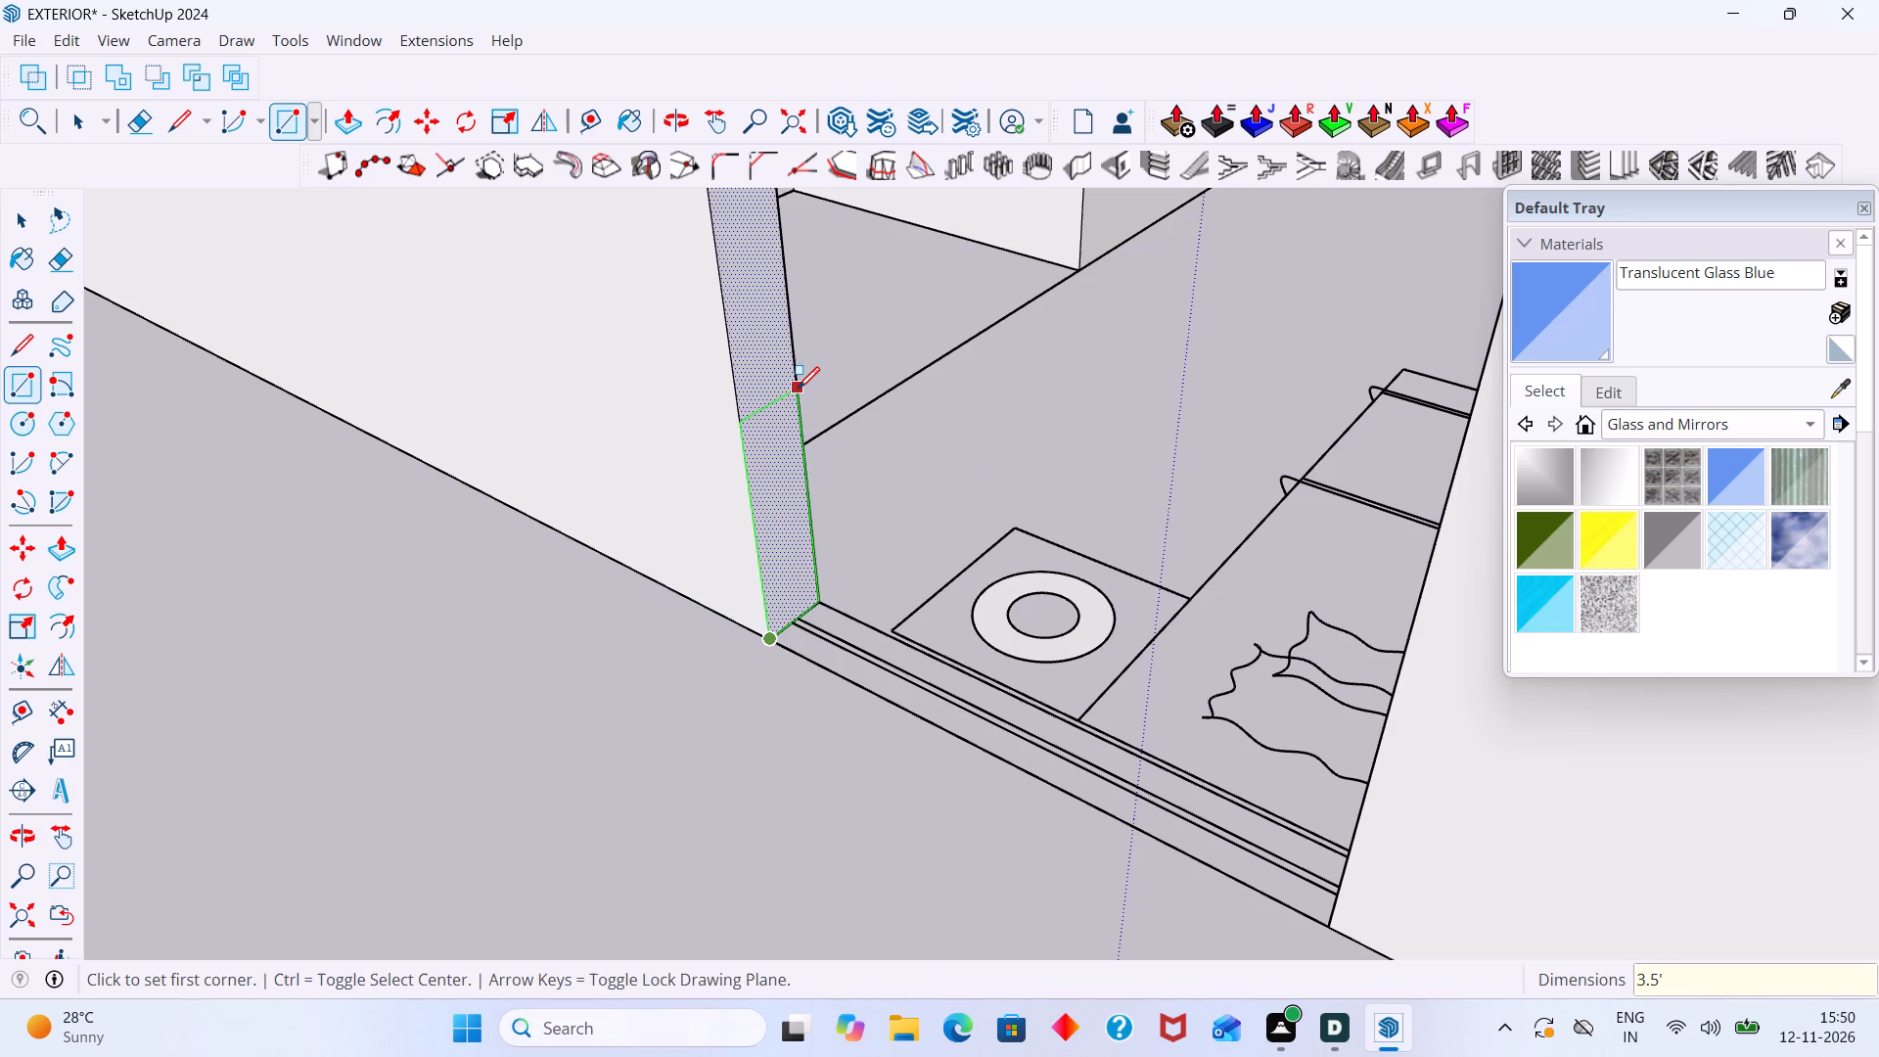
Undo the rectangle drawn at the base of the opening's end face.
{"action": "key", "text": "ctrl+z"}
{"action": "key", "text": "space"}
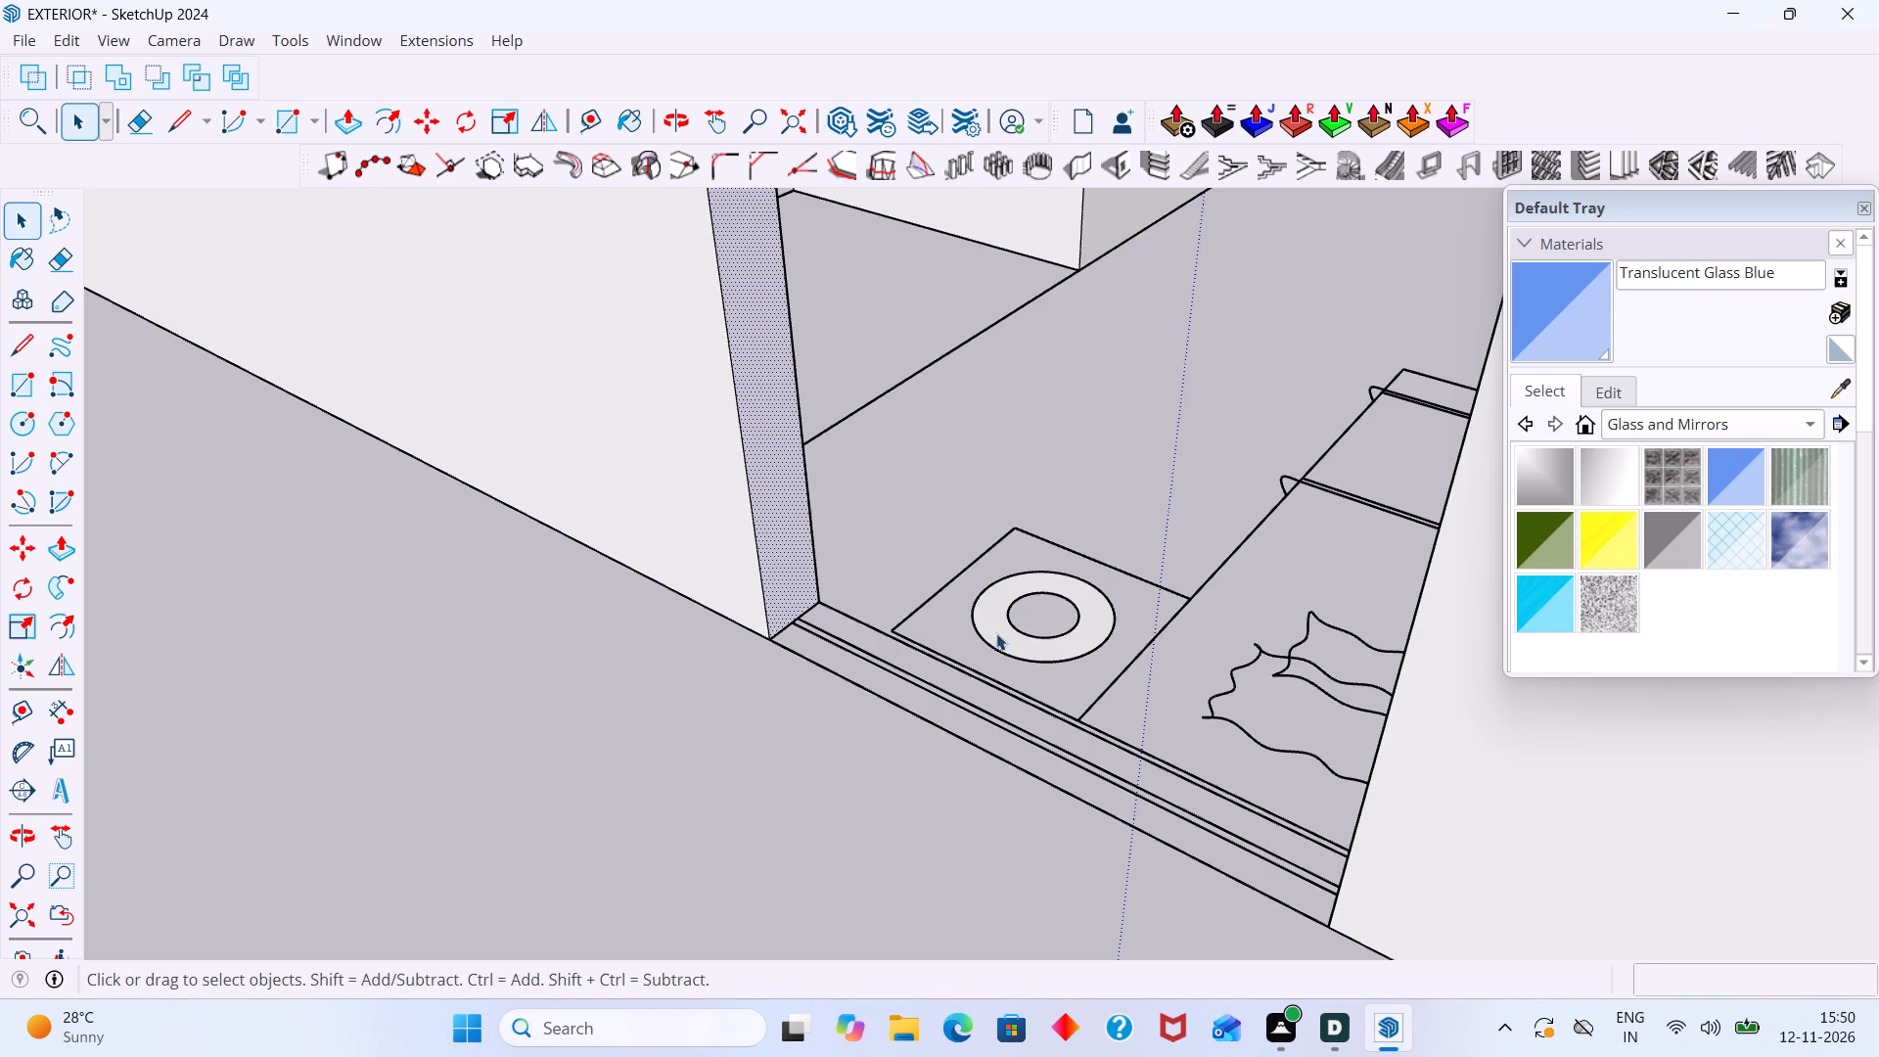
Erase the floor-plan lines crossing the base of the long exterior wall's full-height opening beside the double-circle plan symbol.
{"action": "scroll", "coordinate": [992, 666], "scroll_direction": "down", "scroll_amount": 4}
{"action": "middle_click_drag", "start_coordinate": [946, 712], "coordinate": [1055, 794]}
{"action": "key", "text": "e"}
{"action": "scroll", "coordinate": [1014, 727], "scroll_direction": "up", "scroll_amount": 3}
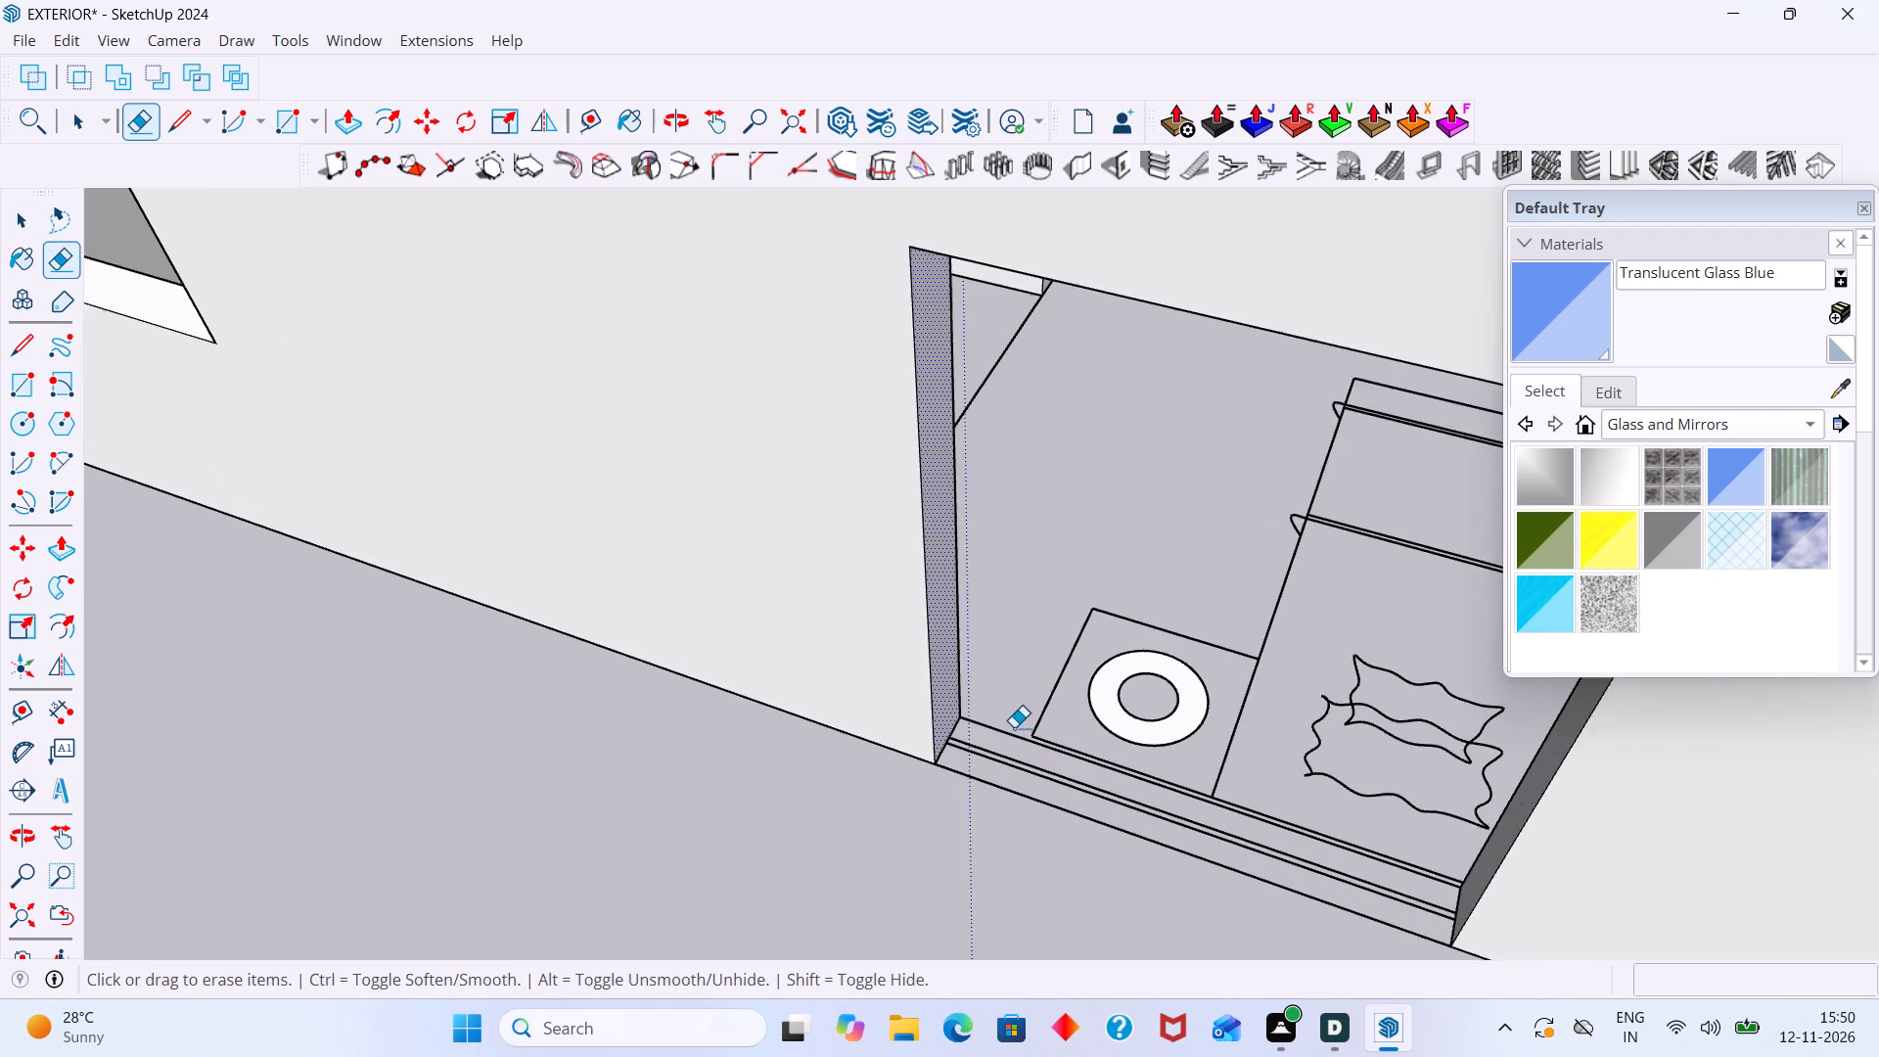
{"action": "scroll", "coordinate": [972, 722], "scroll_direction": "up", "scroll_amount": 3}
{"action": "left_click_drag", "start_coordinate": [983, 710], "coordinate": [975, 754]}
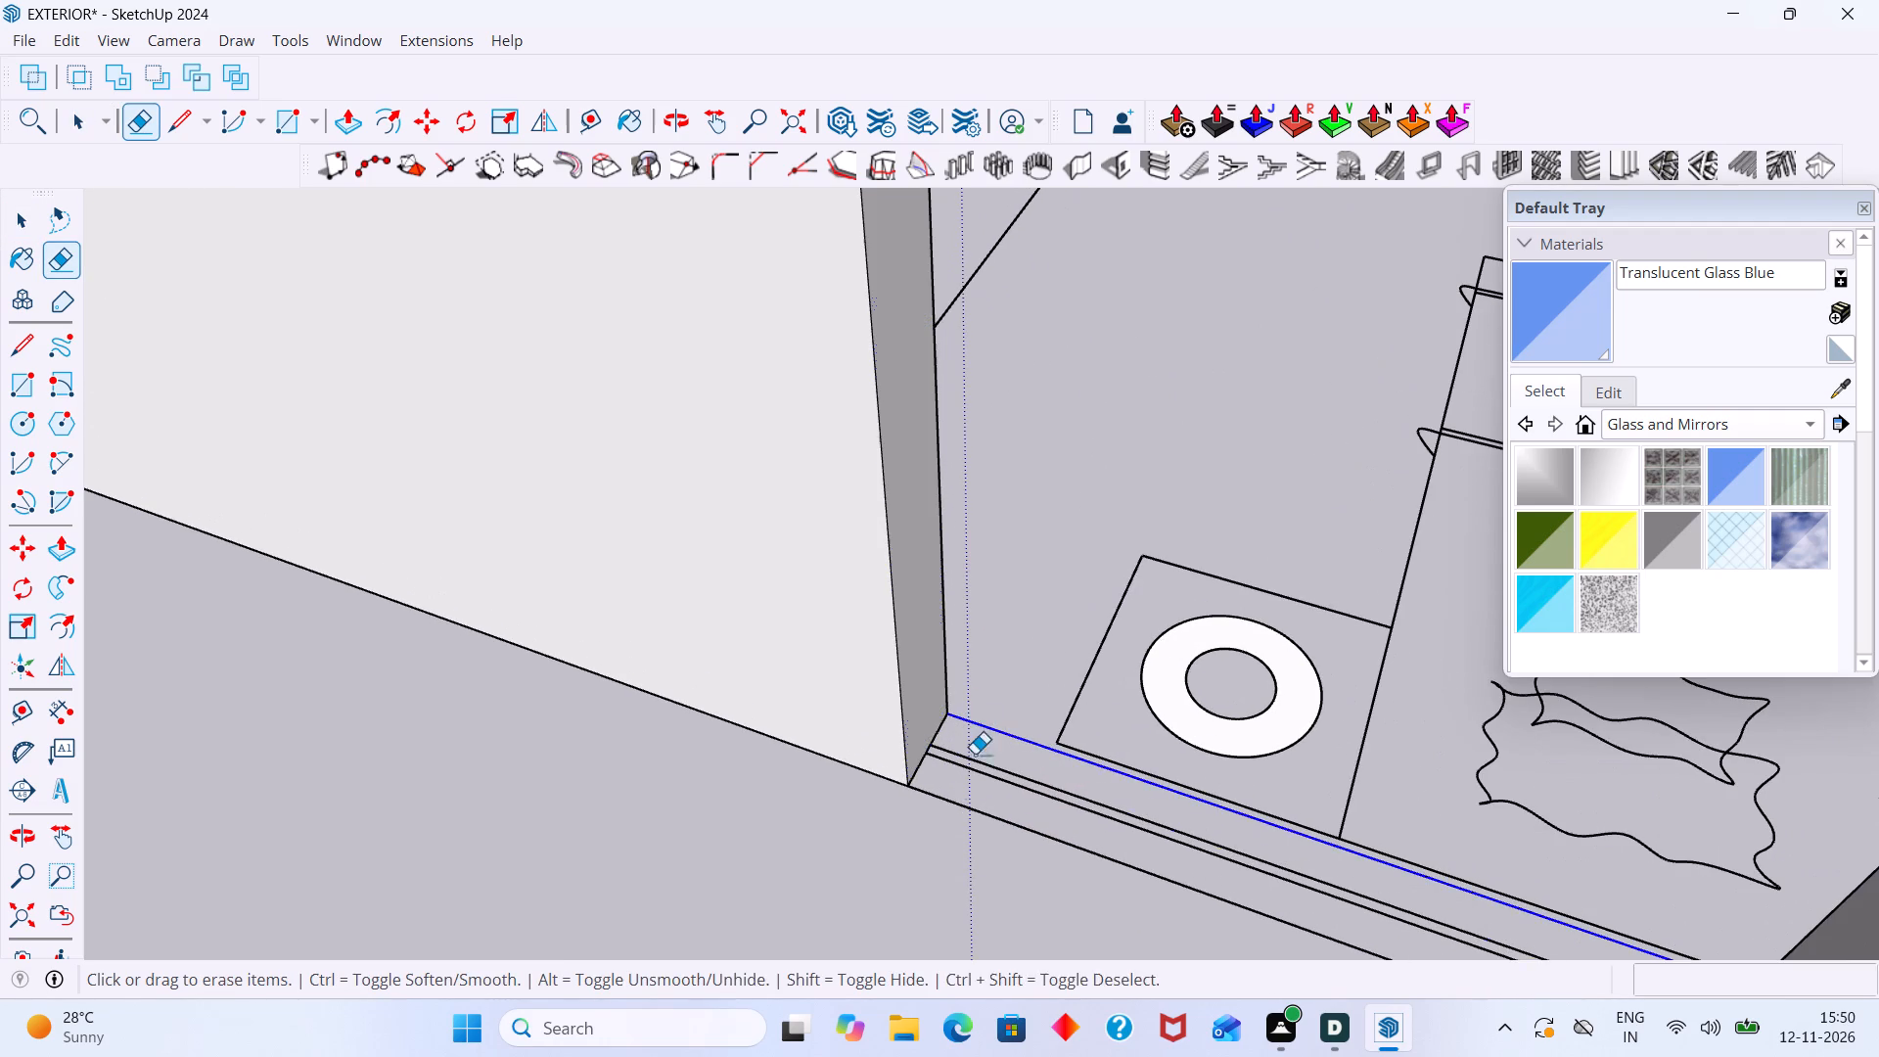
{"action": "left_click_drag", "start_coordinate": [975, 754], "coordinate": [965, 829]}
{"action": "scroll", "coordinate": [981, 805], "scroll_direction": "down", "scroll_amount": 8}
{"action": "middle_click_drag", "start_coordinate": [998, 802], "coordinate": [919, 775]}
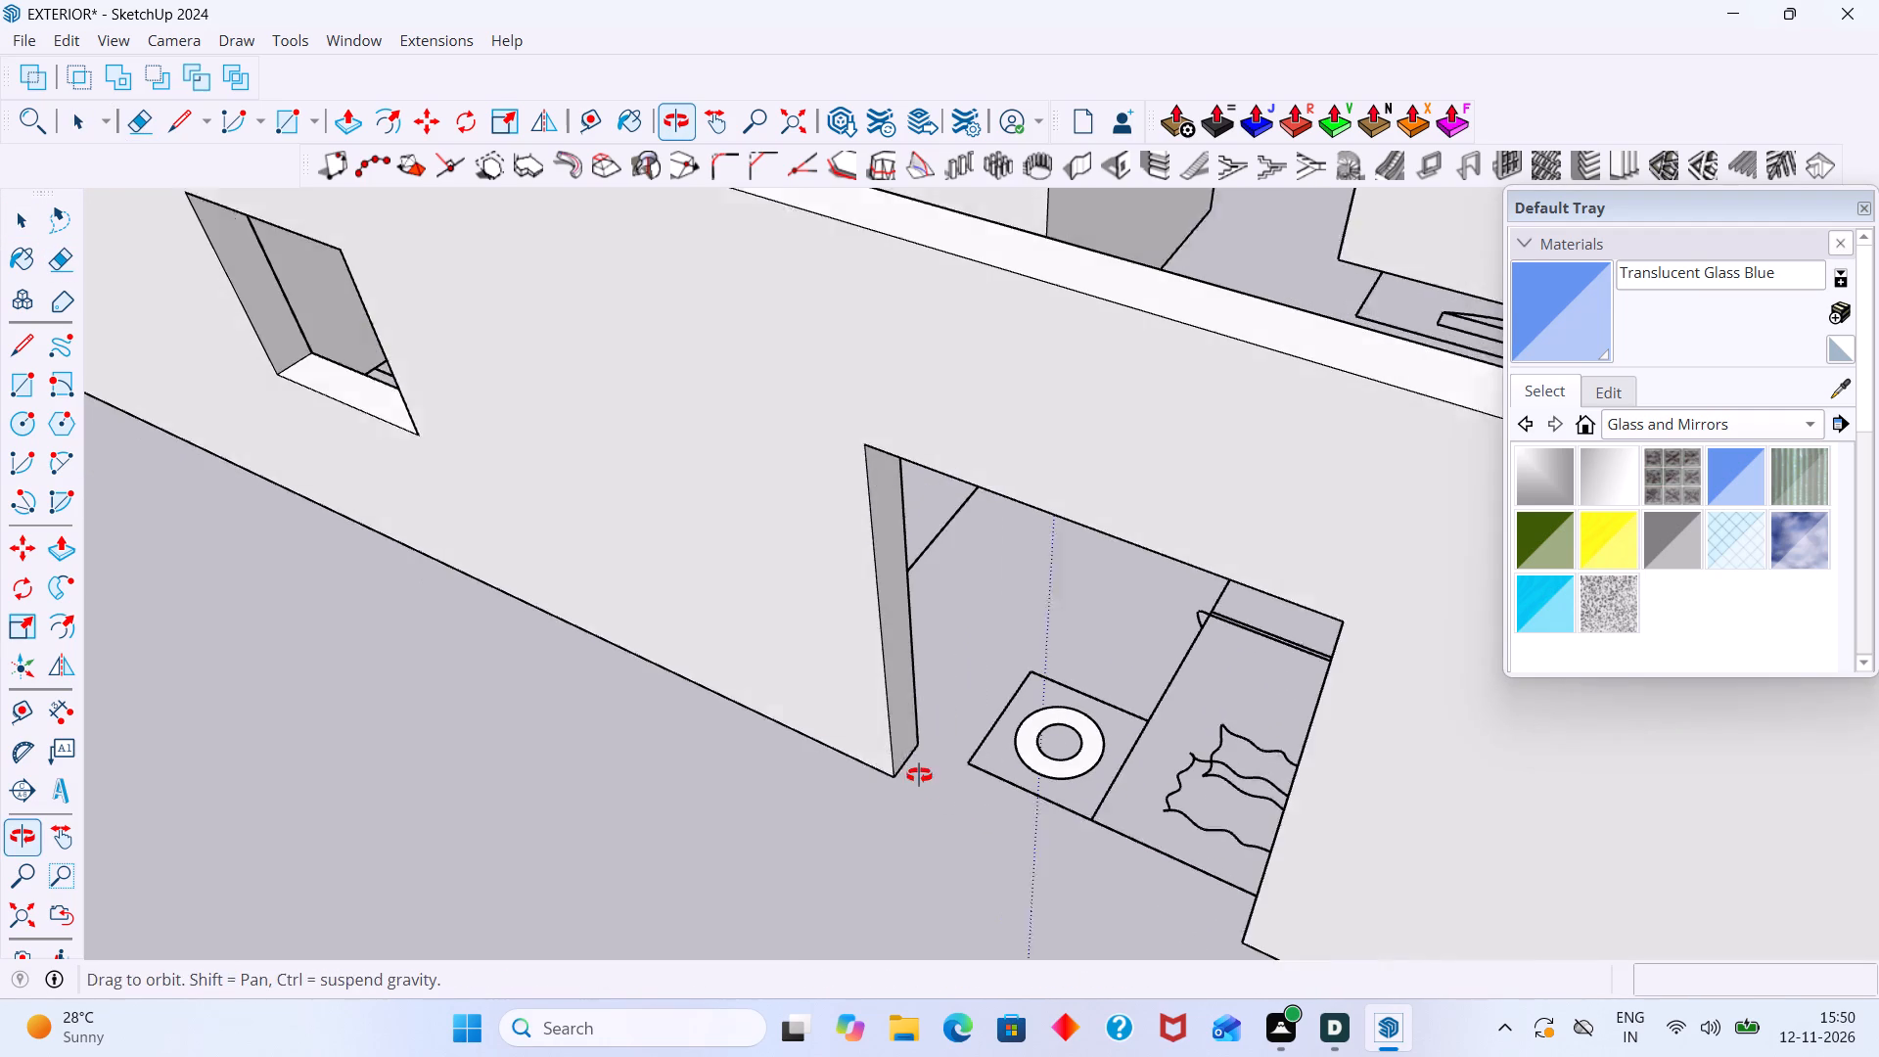
{"action": "middle_click_drag", "start_coordinate": [919, 775], "coordinate": [918, 766]}
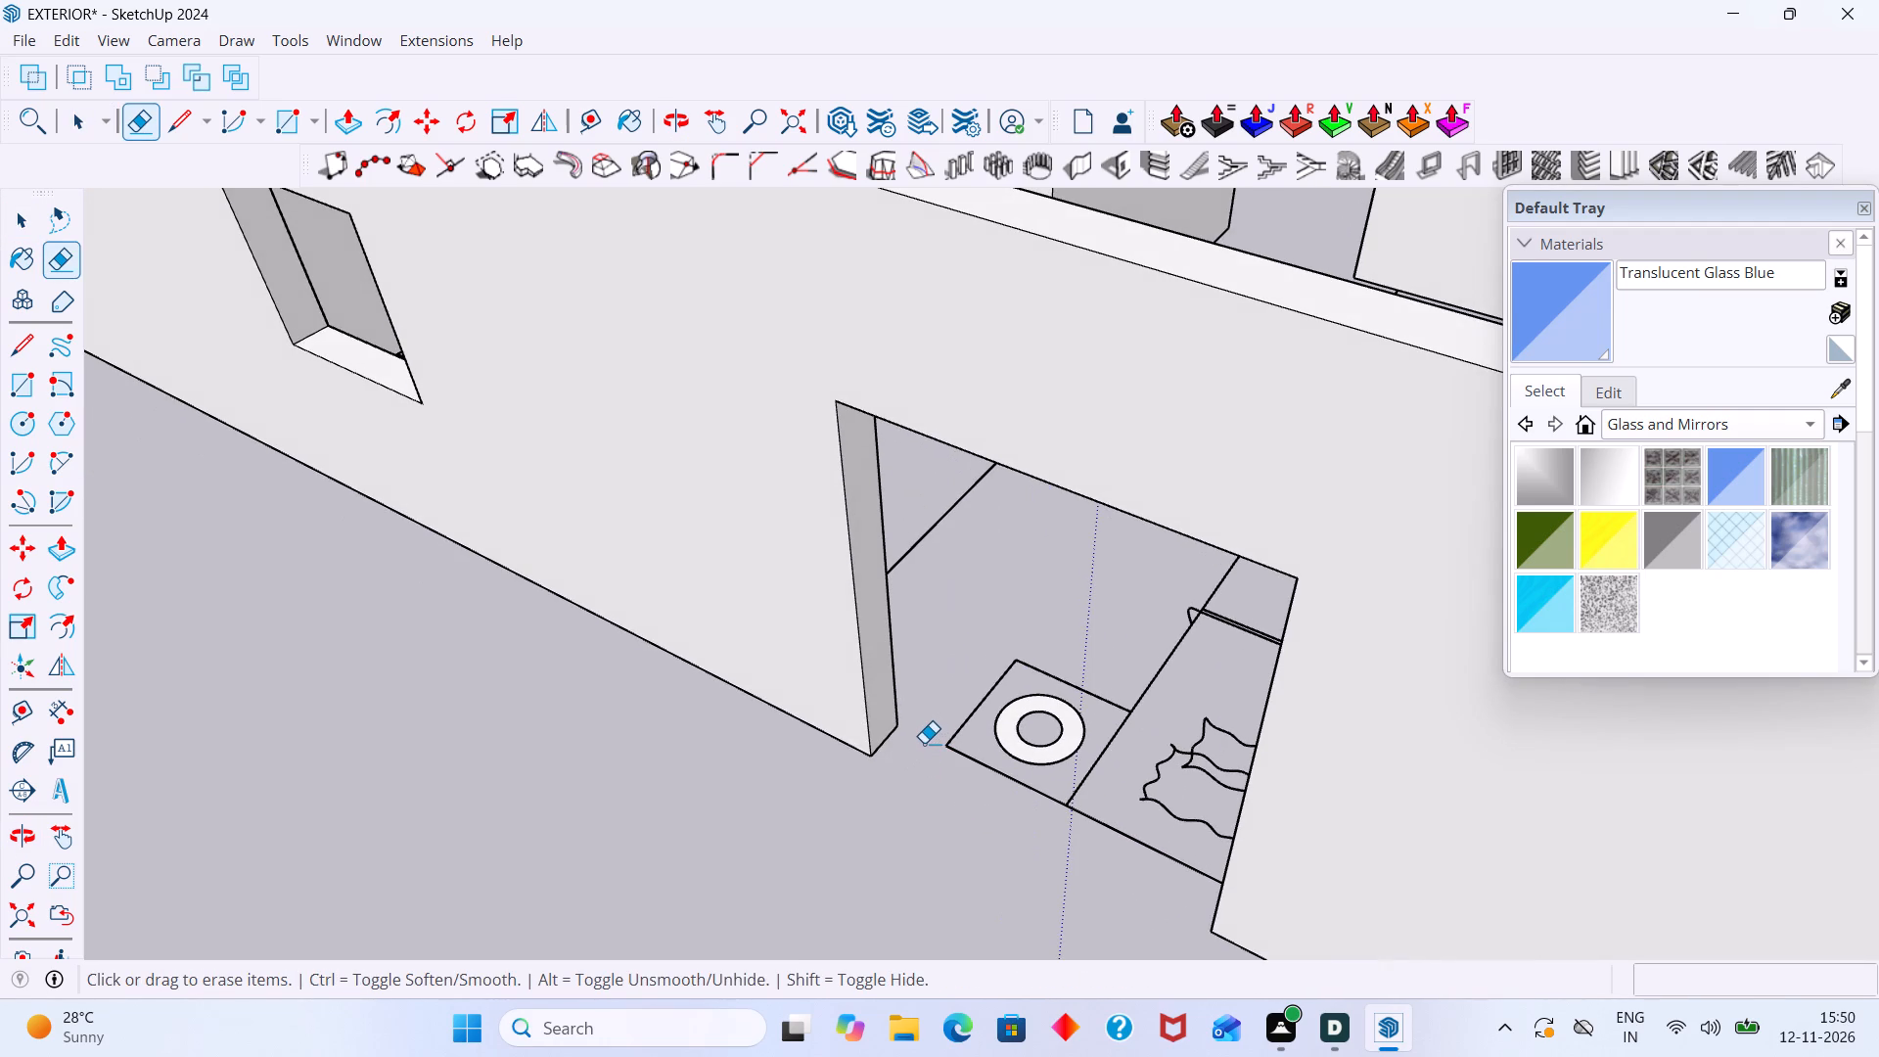
Draw a 3.5' high rectangle across the wall thickness at the base of that opening's end face.
{"action": "key", "text": "space"}
{"action": "middle_click_drag", "start_coordinate": [894, 736], "coordinate": [802, 661]}
{"action": "scroll", "coordinate": [805, 648], "scroll_direction": "up", "scroll_amount": 6}
{"action": "left_click", "coordinate": [799, 634]}
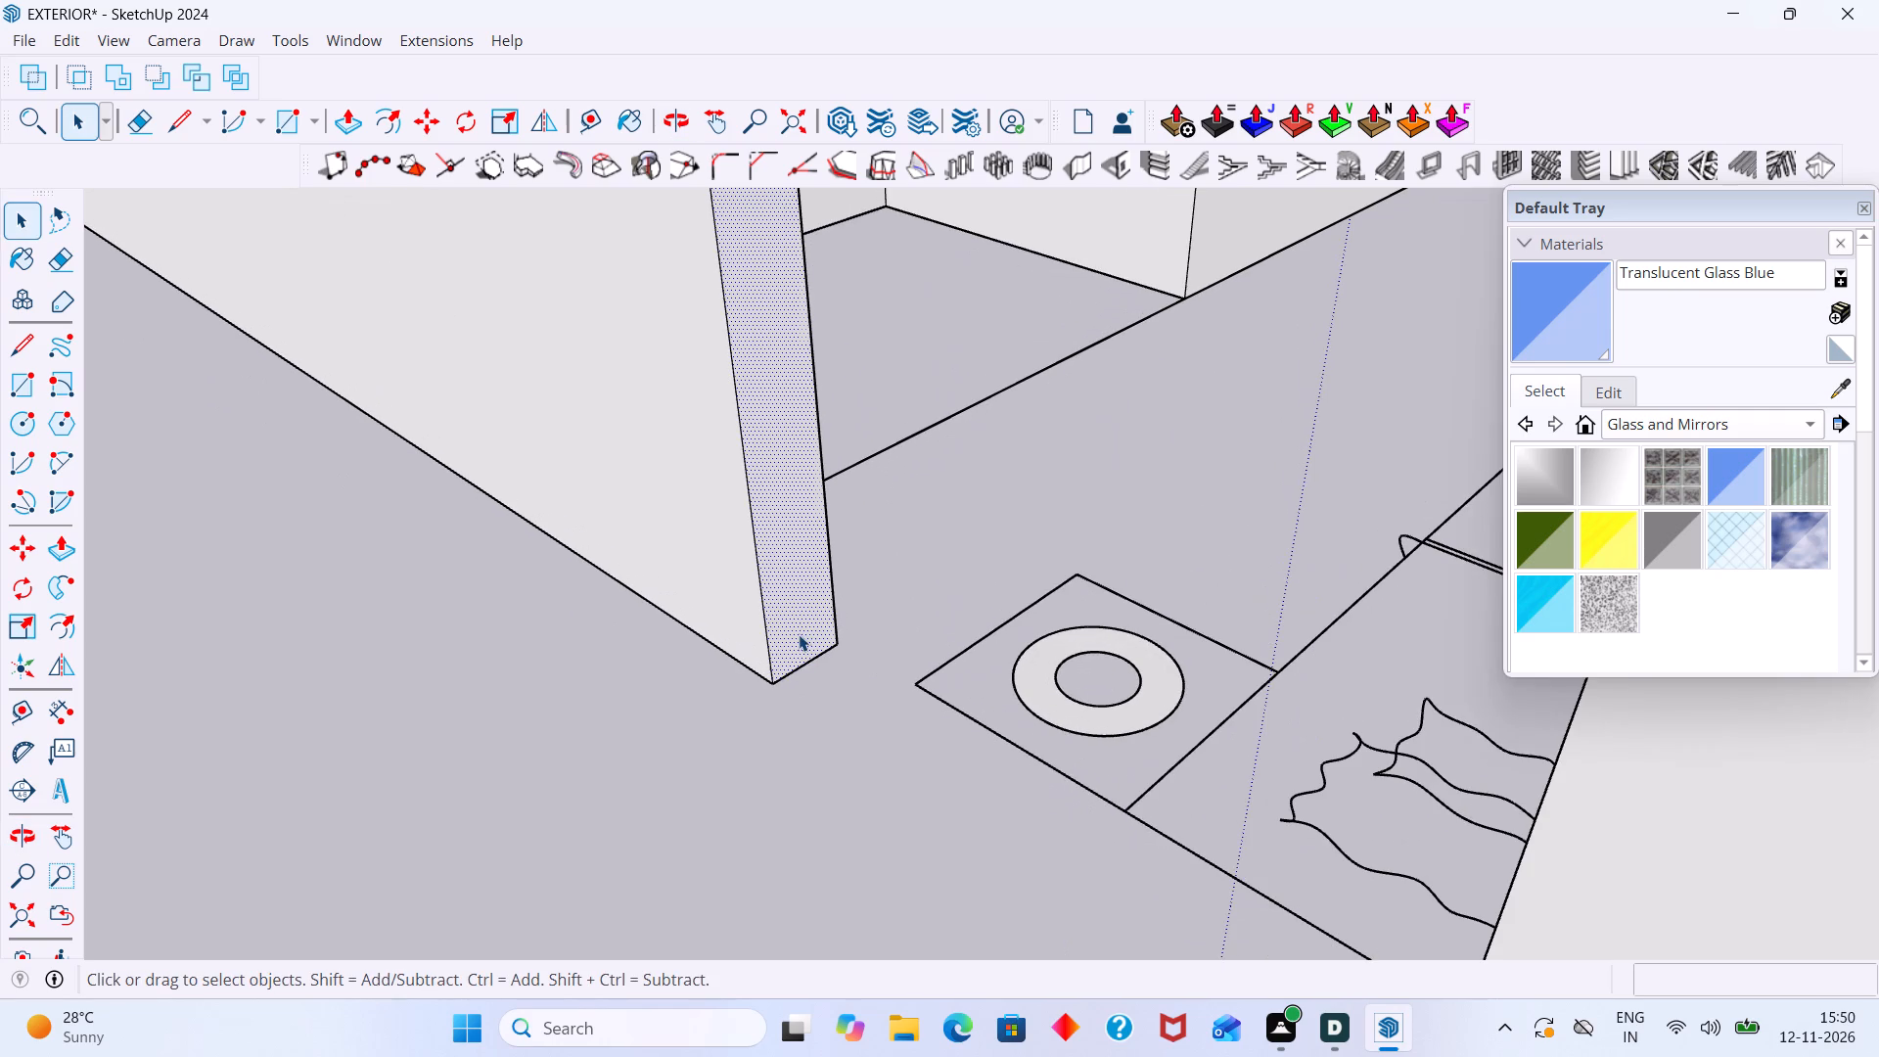
{"action": "key", "text": "r"}
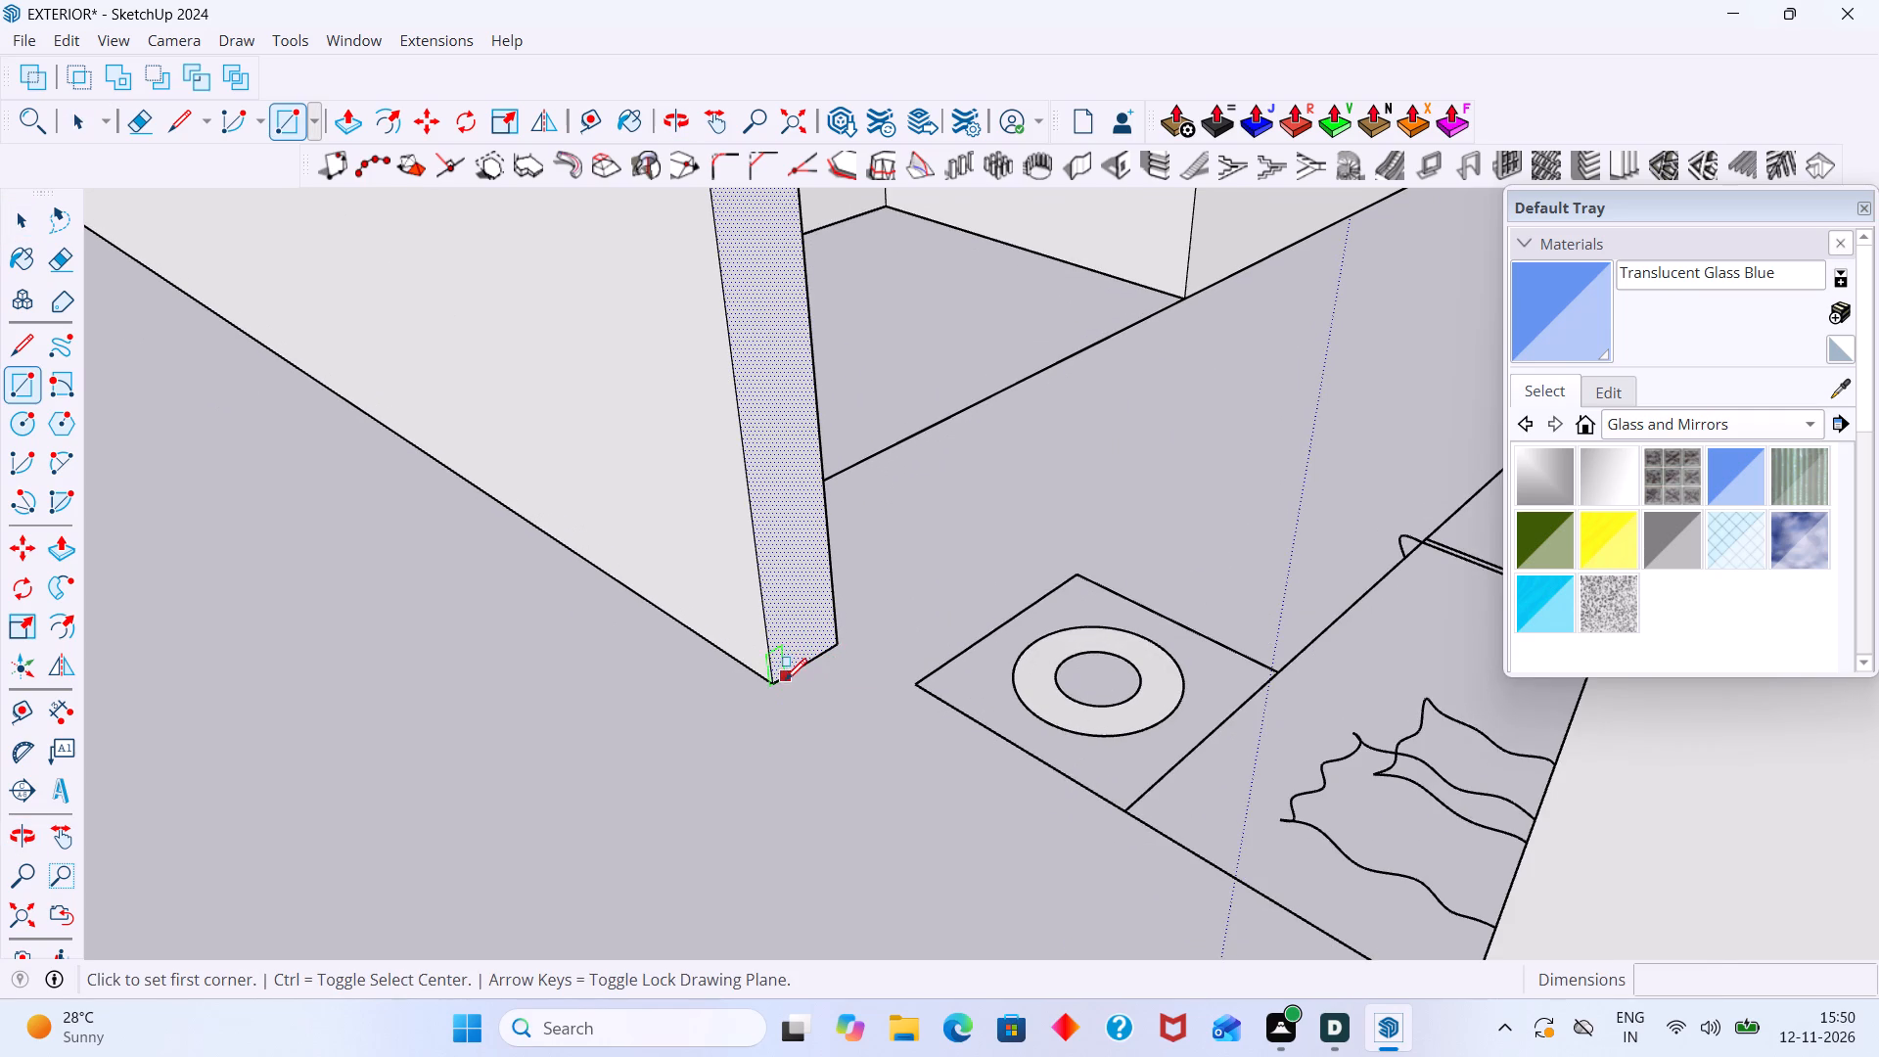
{"action": "left_click", "coordinate": [776, 681]}
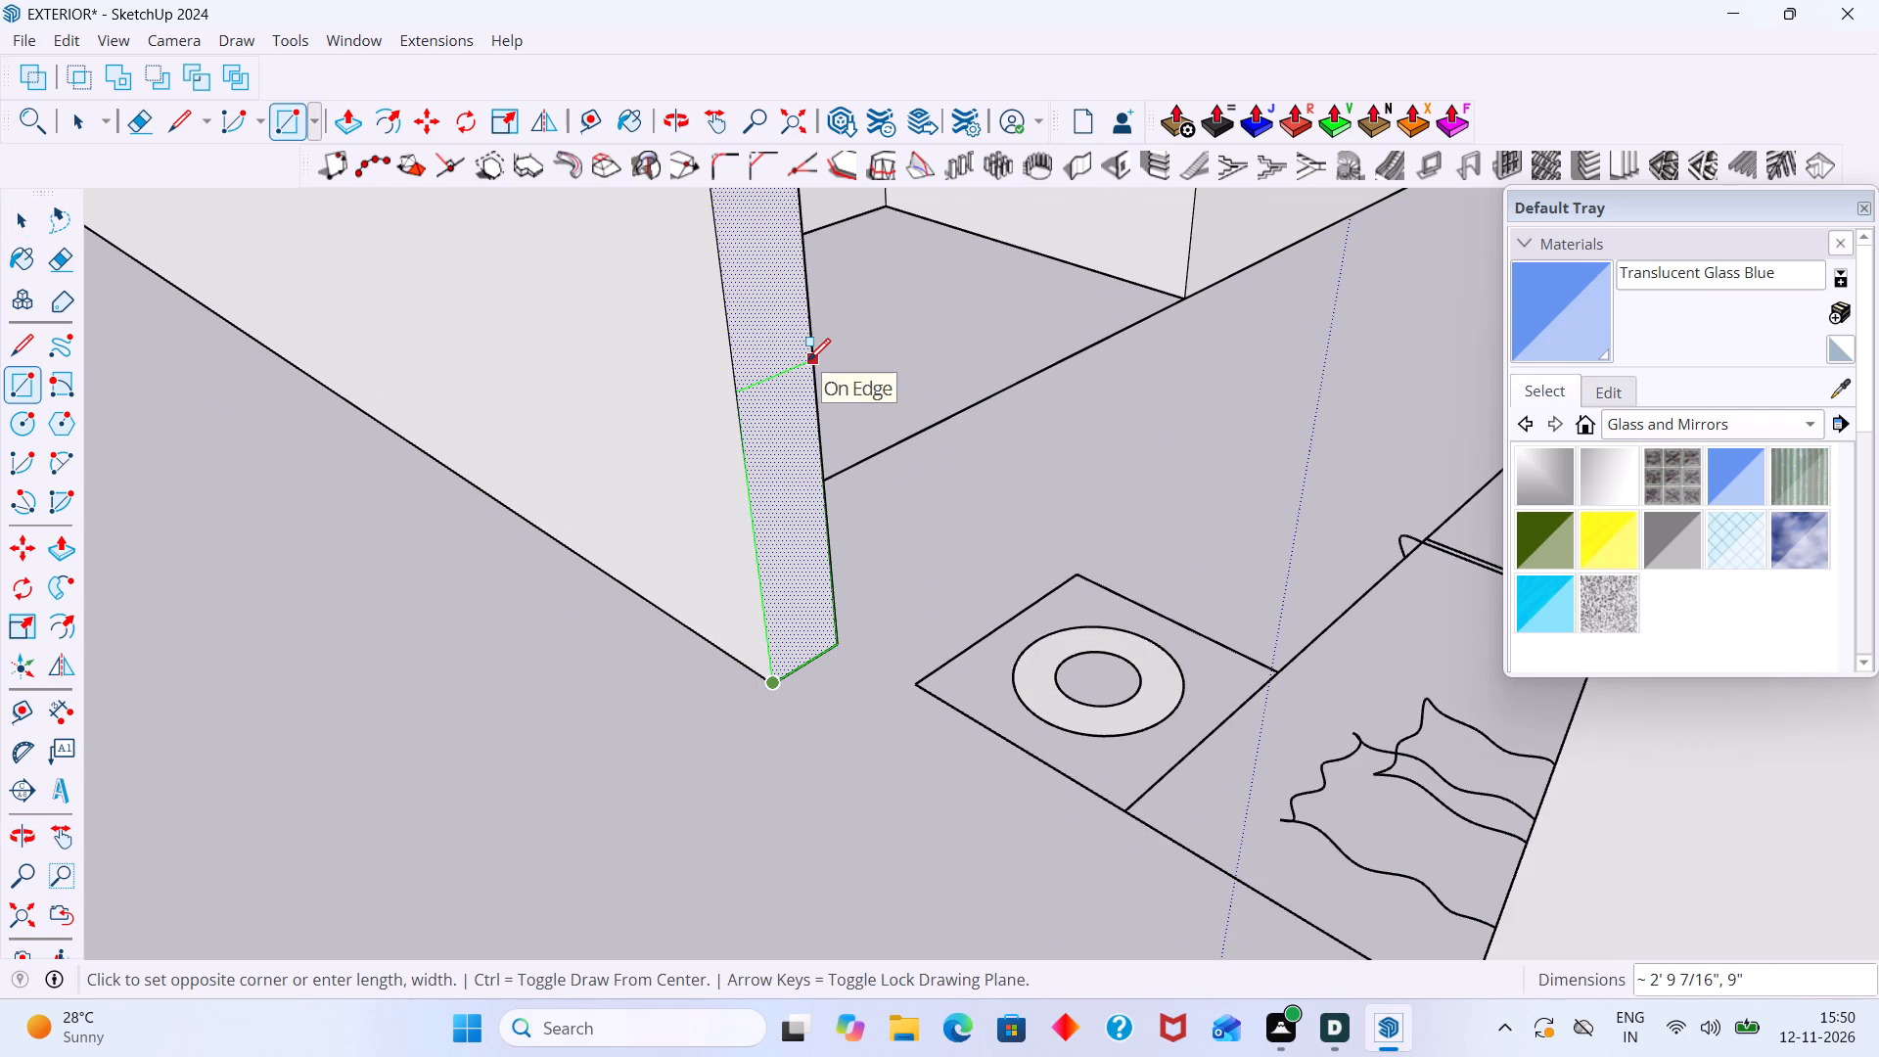
{"action": "type", "text": "3.5"}
{"action": "key", "text": "apostrophe"}
{"action": "key", "text": "Return"}
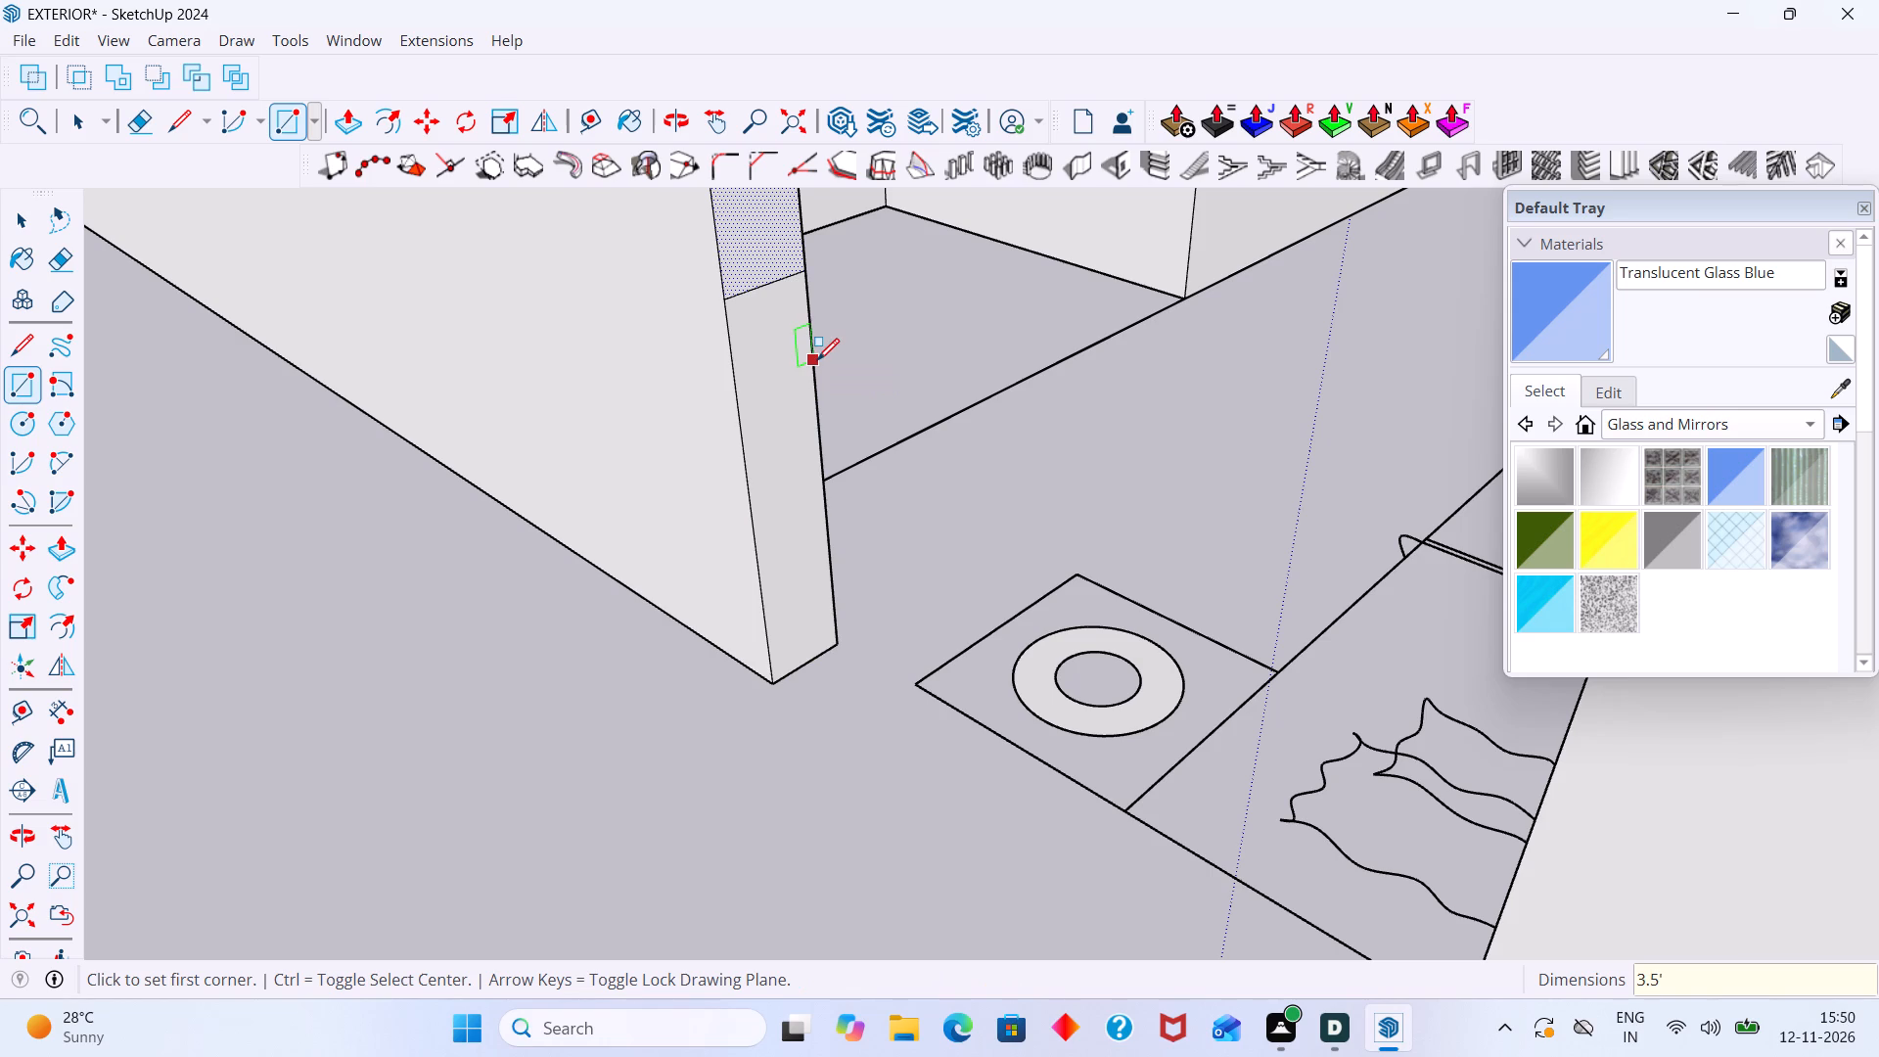
Push/Pull the 3.5' high face across the opening to the opposite wall end to form the sill wall.
{"action": "key", "text": "p"}
{"action": "key", "text": "space"}
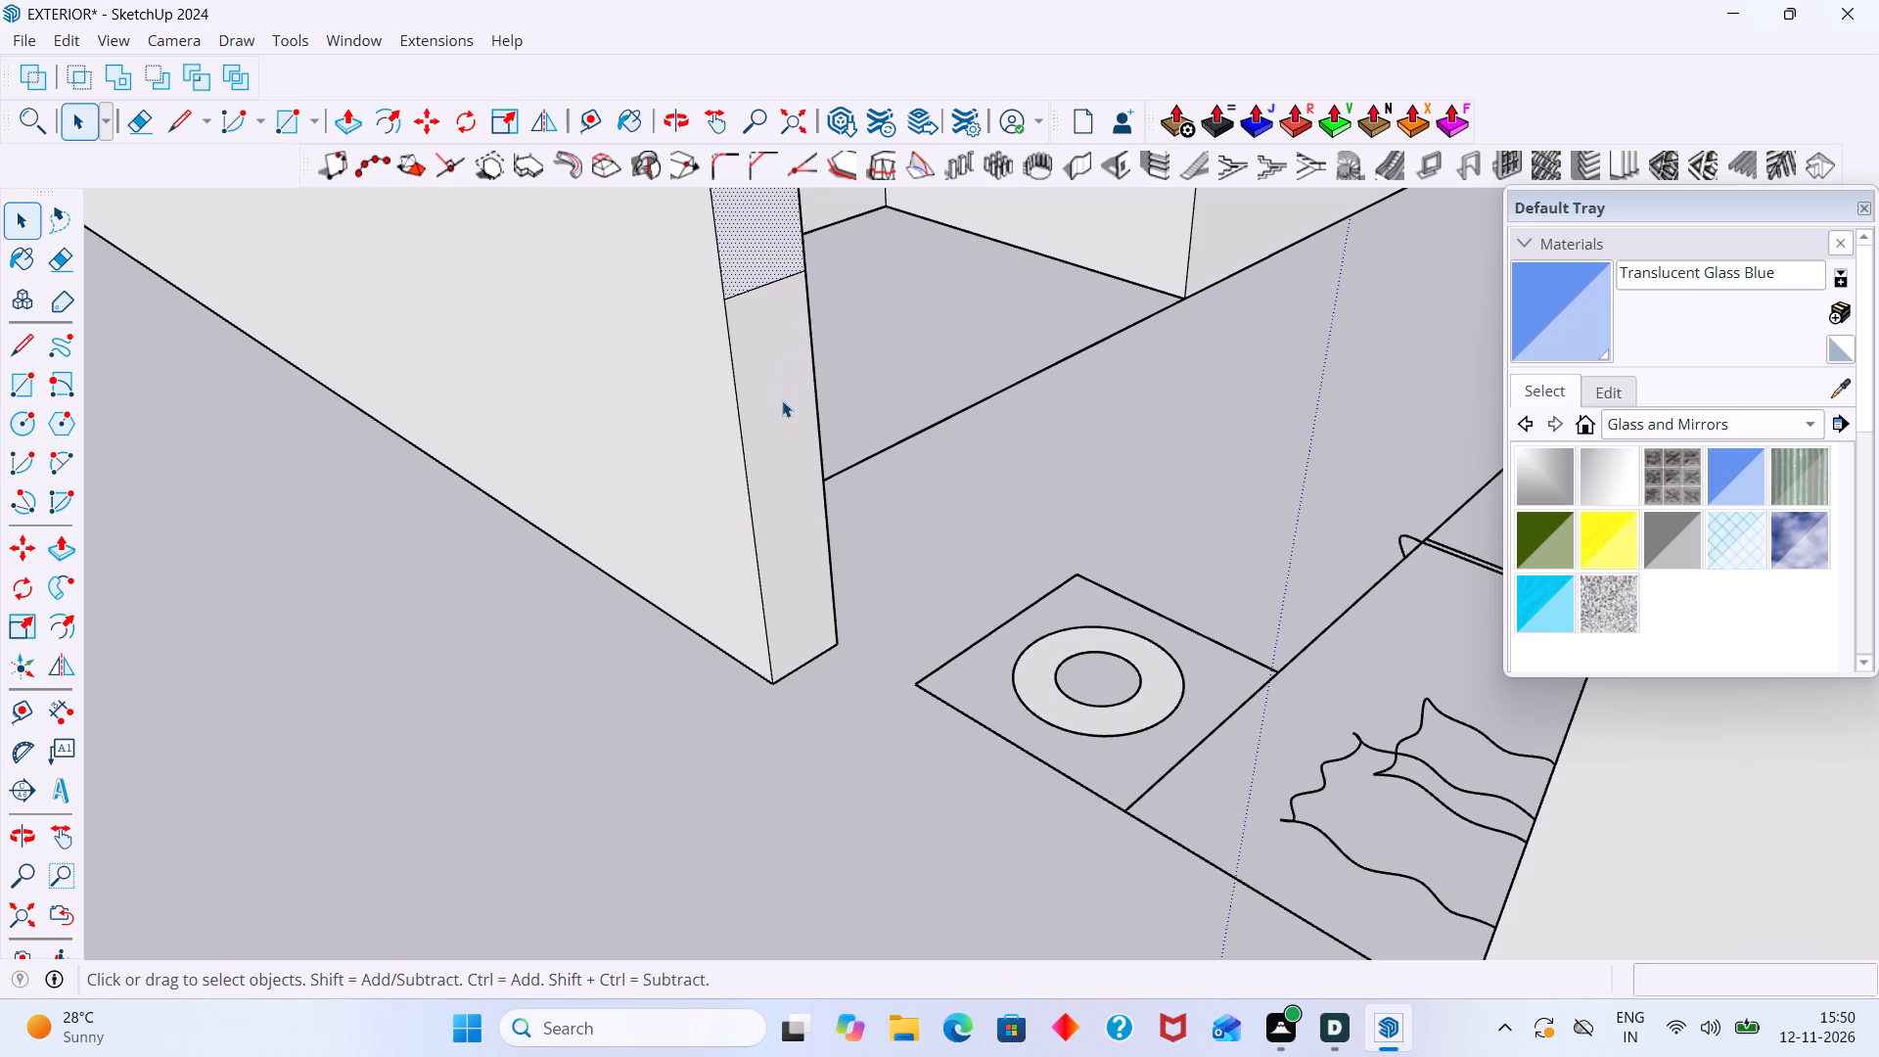
{"action": "left_click", "coordinate": [783, 415]}
{"action": "key", "text": "p"}
{"action": "left_click", "coordinate": [783, 415]}
{"action": "scroll", "coordinate": [862, 497], "scroll_direction": "down", "scroll_amount": 6}
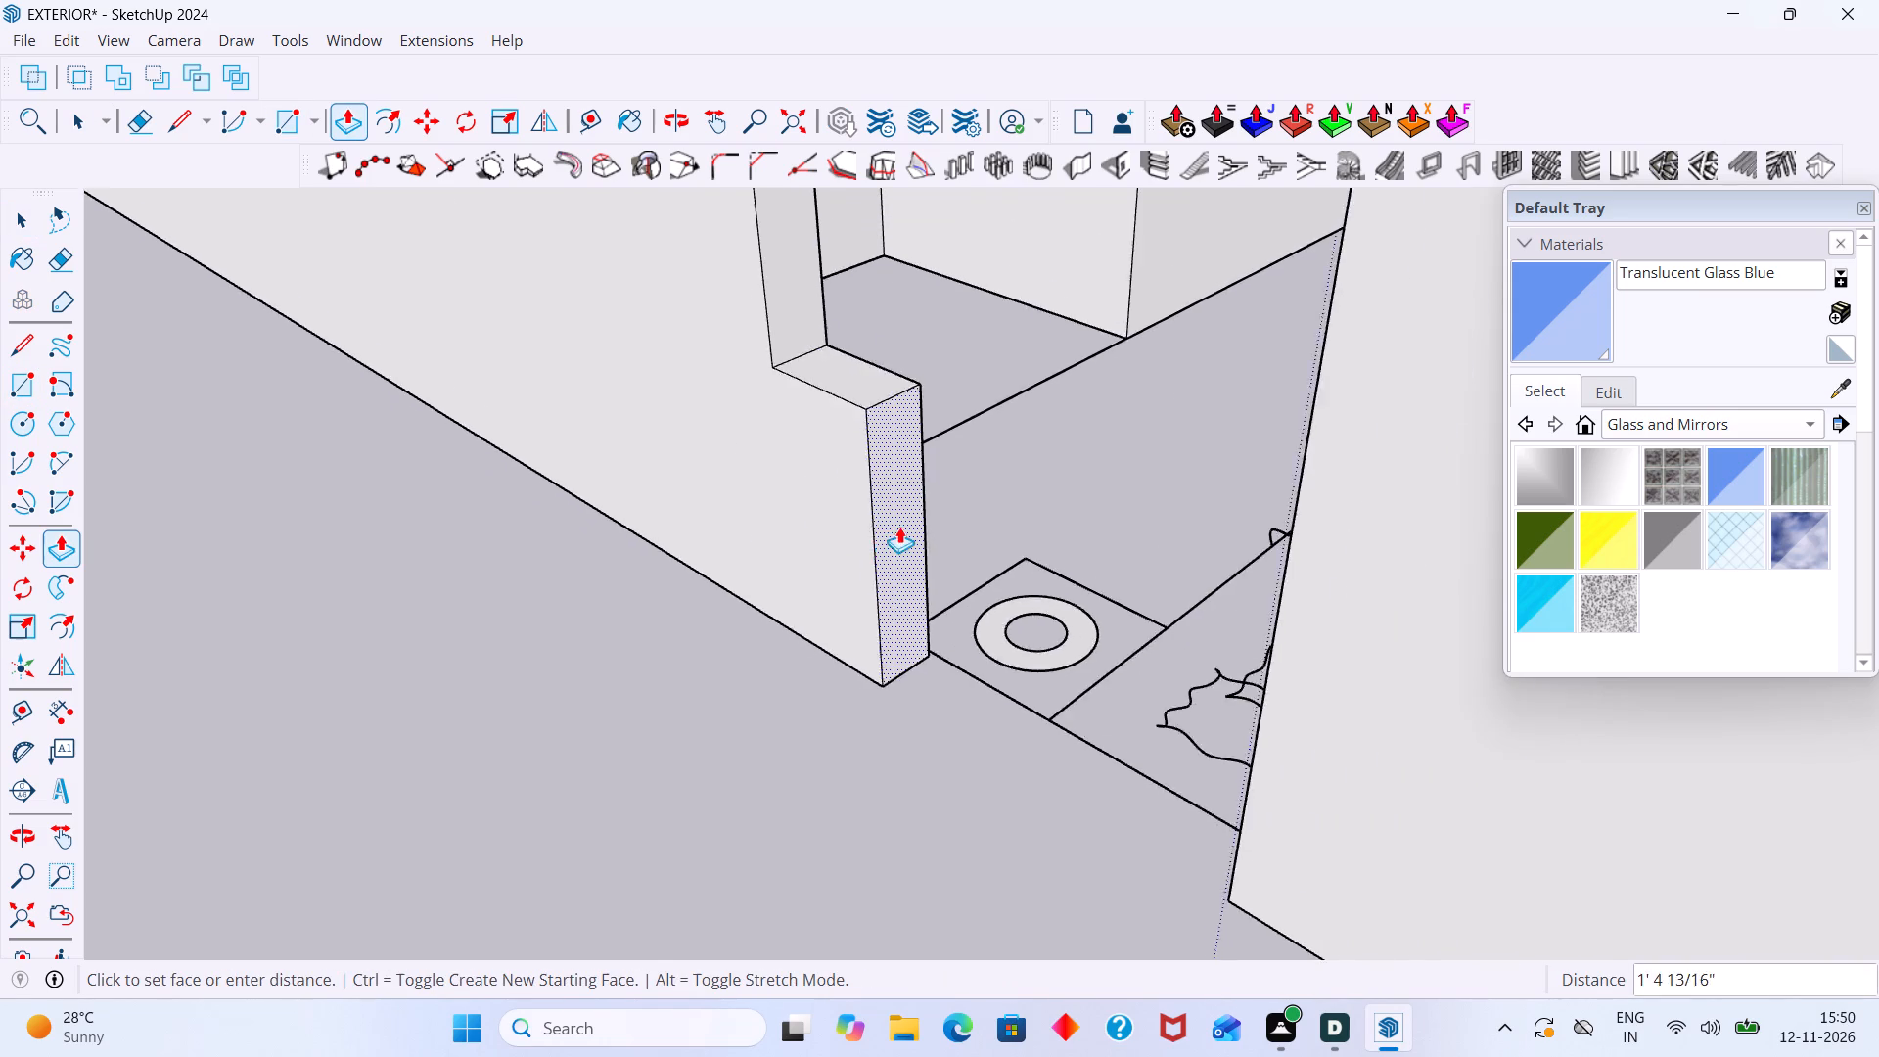
{"action": "scroll", "coordinate": [899, 527], "scroll_direction": "down", "scroll_amount": 3}
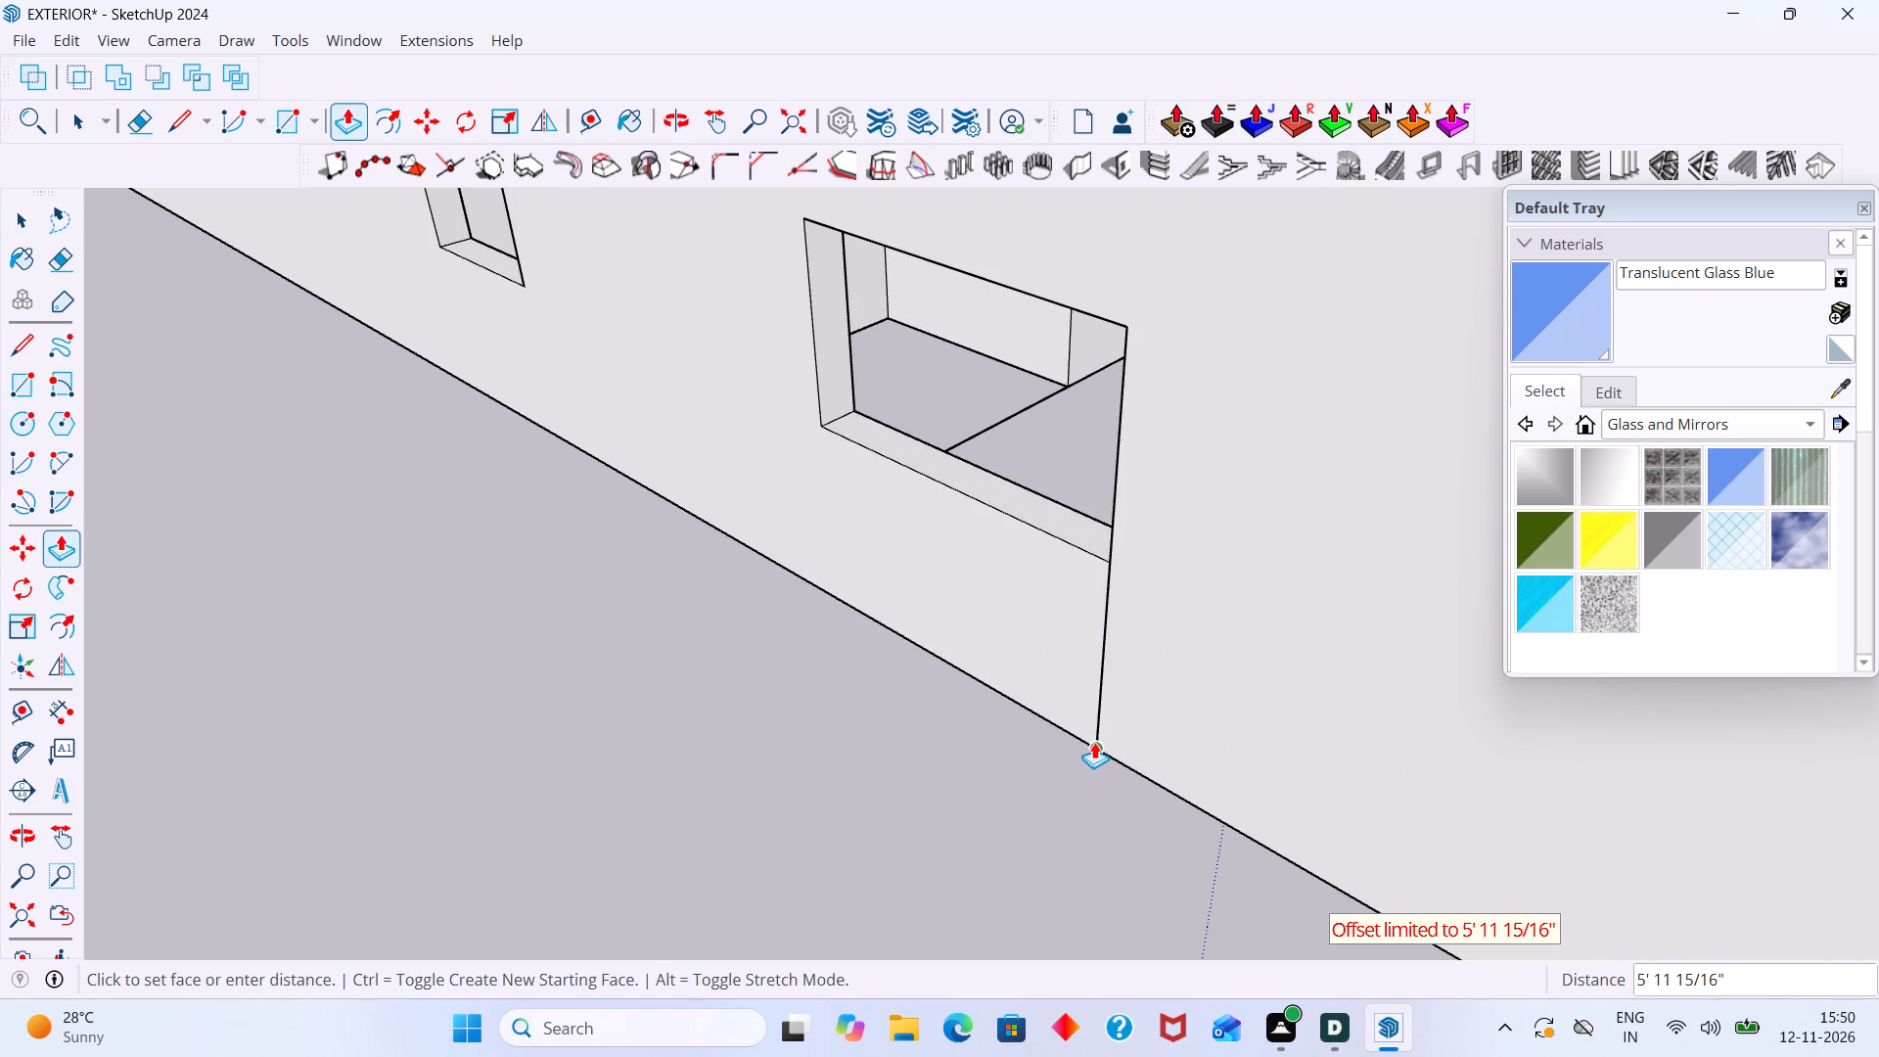
{"action": "left_click", "coordinate": [1092, 742]}
{"action": "key", "text": "space"}
Examine the open-topped house and its end wall to locate the full-height openings that remain unclosed.
{"action": "scroll", "coordinate": [1068, 736], "scroll_direction": "down", "scroll_amount": 12}
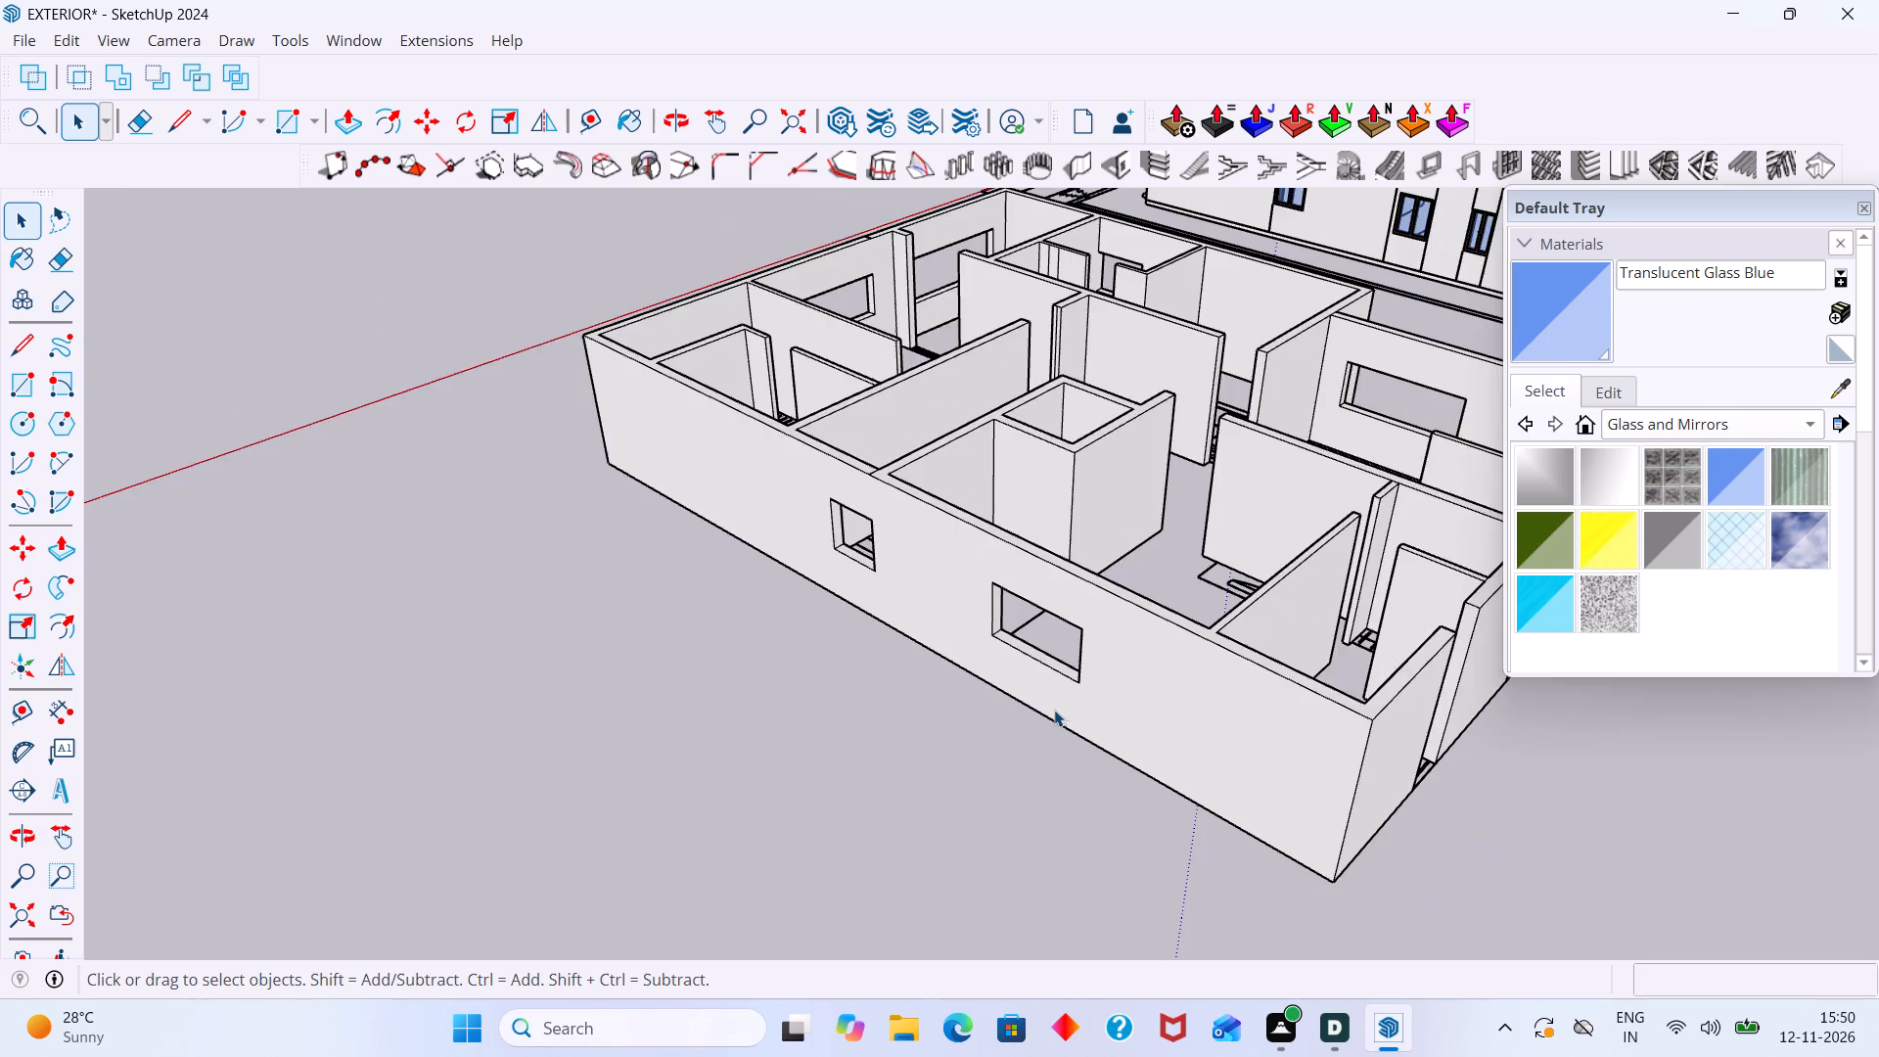
{"action": "scroll", "coordinate": [1054, 710], "scroll_direction": "down", "scroll_amount": 4}
{"action": "middle_click_drag", "start_coordinate": [1030, 713], "coordinate": [657, 640]}
{"action": "scroll", "coordinate": [885, 651], "scroll_direction": "down", "scroll_amount": 2}
{"action": "middle_click_drag", "start_coordinate": [900, 674], "coordinate": [754, 698]}
{"action": "scroll", "coordinate": [758, 666], "scroll_direction": "up", "scroll_amount": 2}
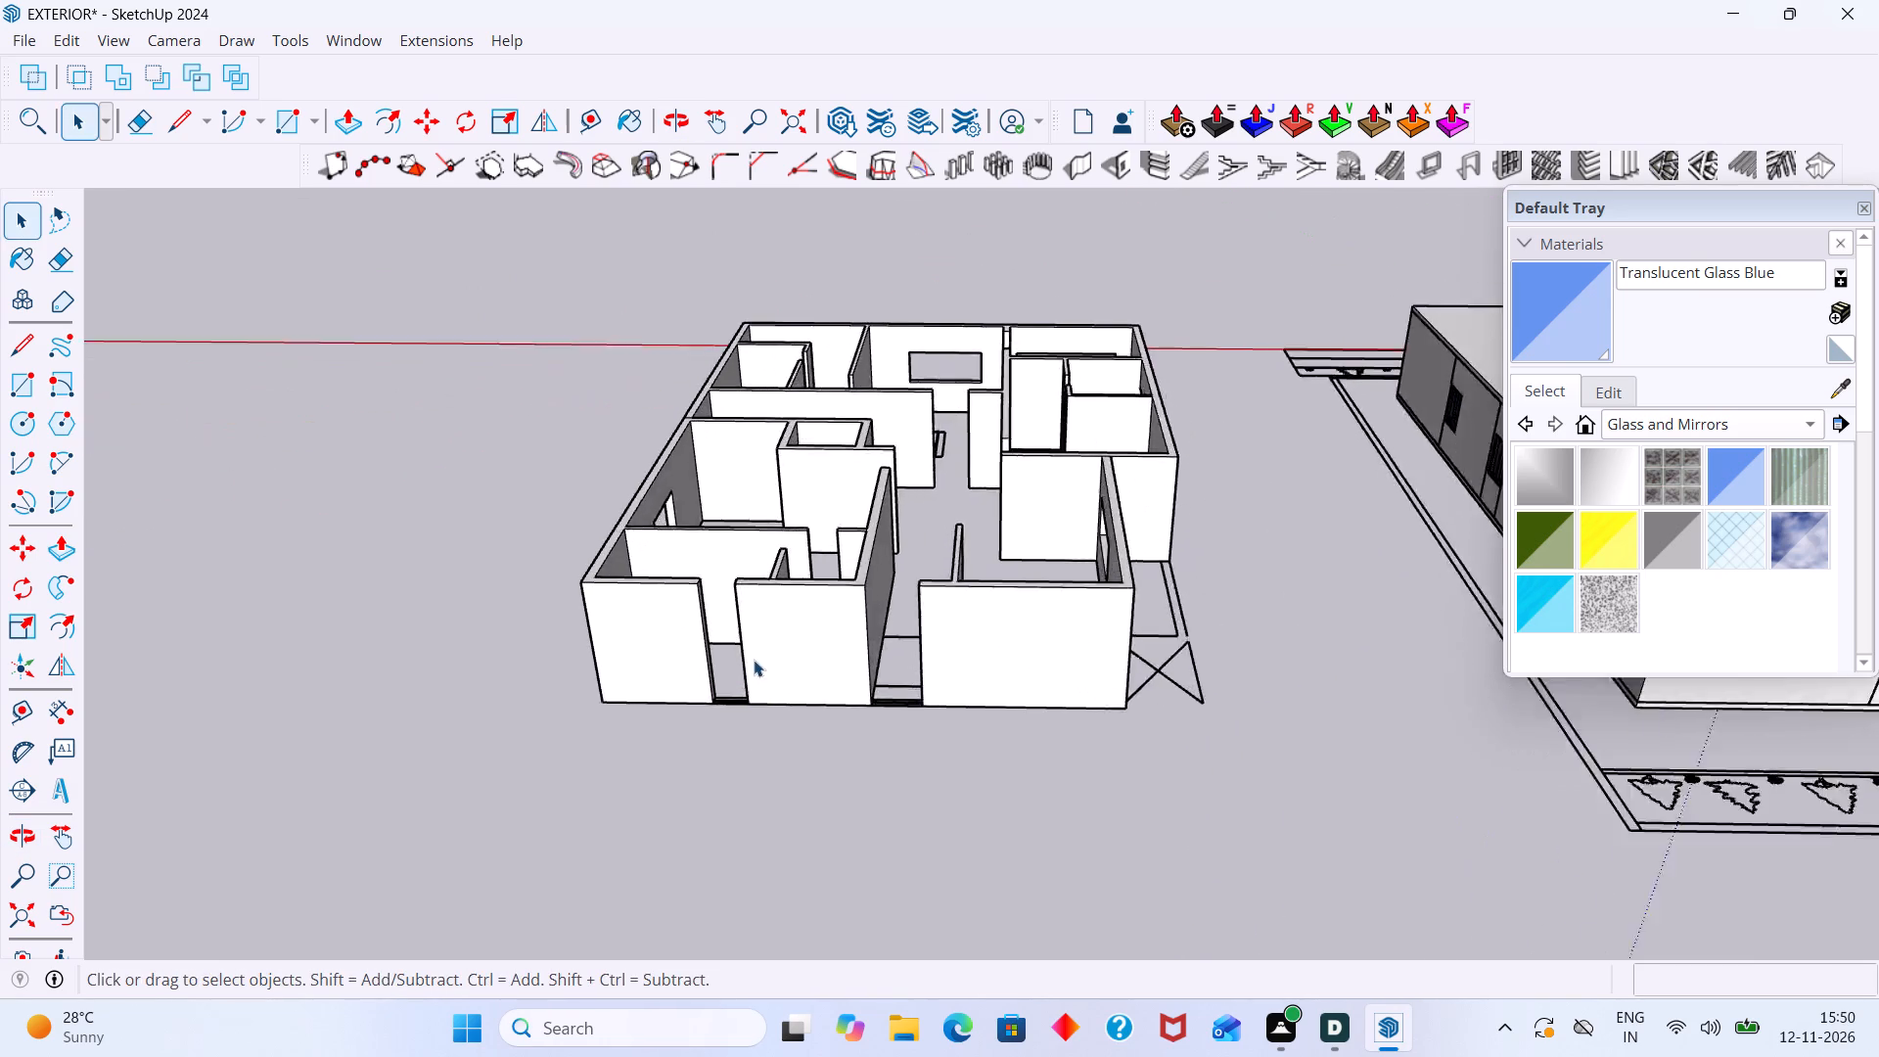
{"action": "scroll", "coordinate": [754, 660], "scroll_direction": "up", "scroll_amount": 5}
{"action": "middle_click_drag", "start_coordinate": [744, 653], "coordinate": [714, 737]}
{"action": "scroll", "coordinate": [748, 868], "scroll_direction": "up", "scroll_amount": 4}
{"action": "middle_click_drag", "start_coordinate": [725, 858], "coordinate": [771, 801]}
{"action": "scroll", "coordinate": [781, 785], "scroll_direction": "down", "scroll_amount": 2}
{"action": "middle_click_drag", "start_coordinate": [795, 780], "coordinate": [861, 822]}
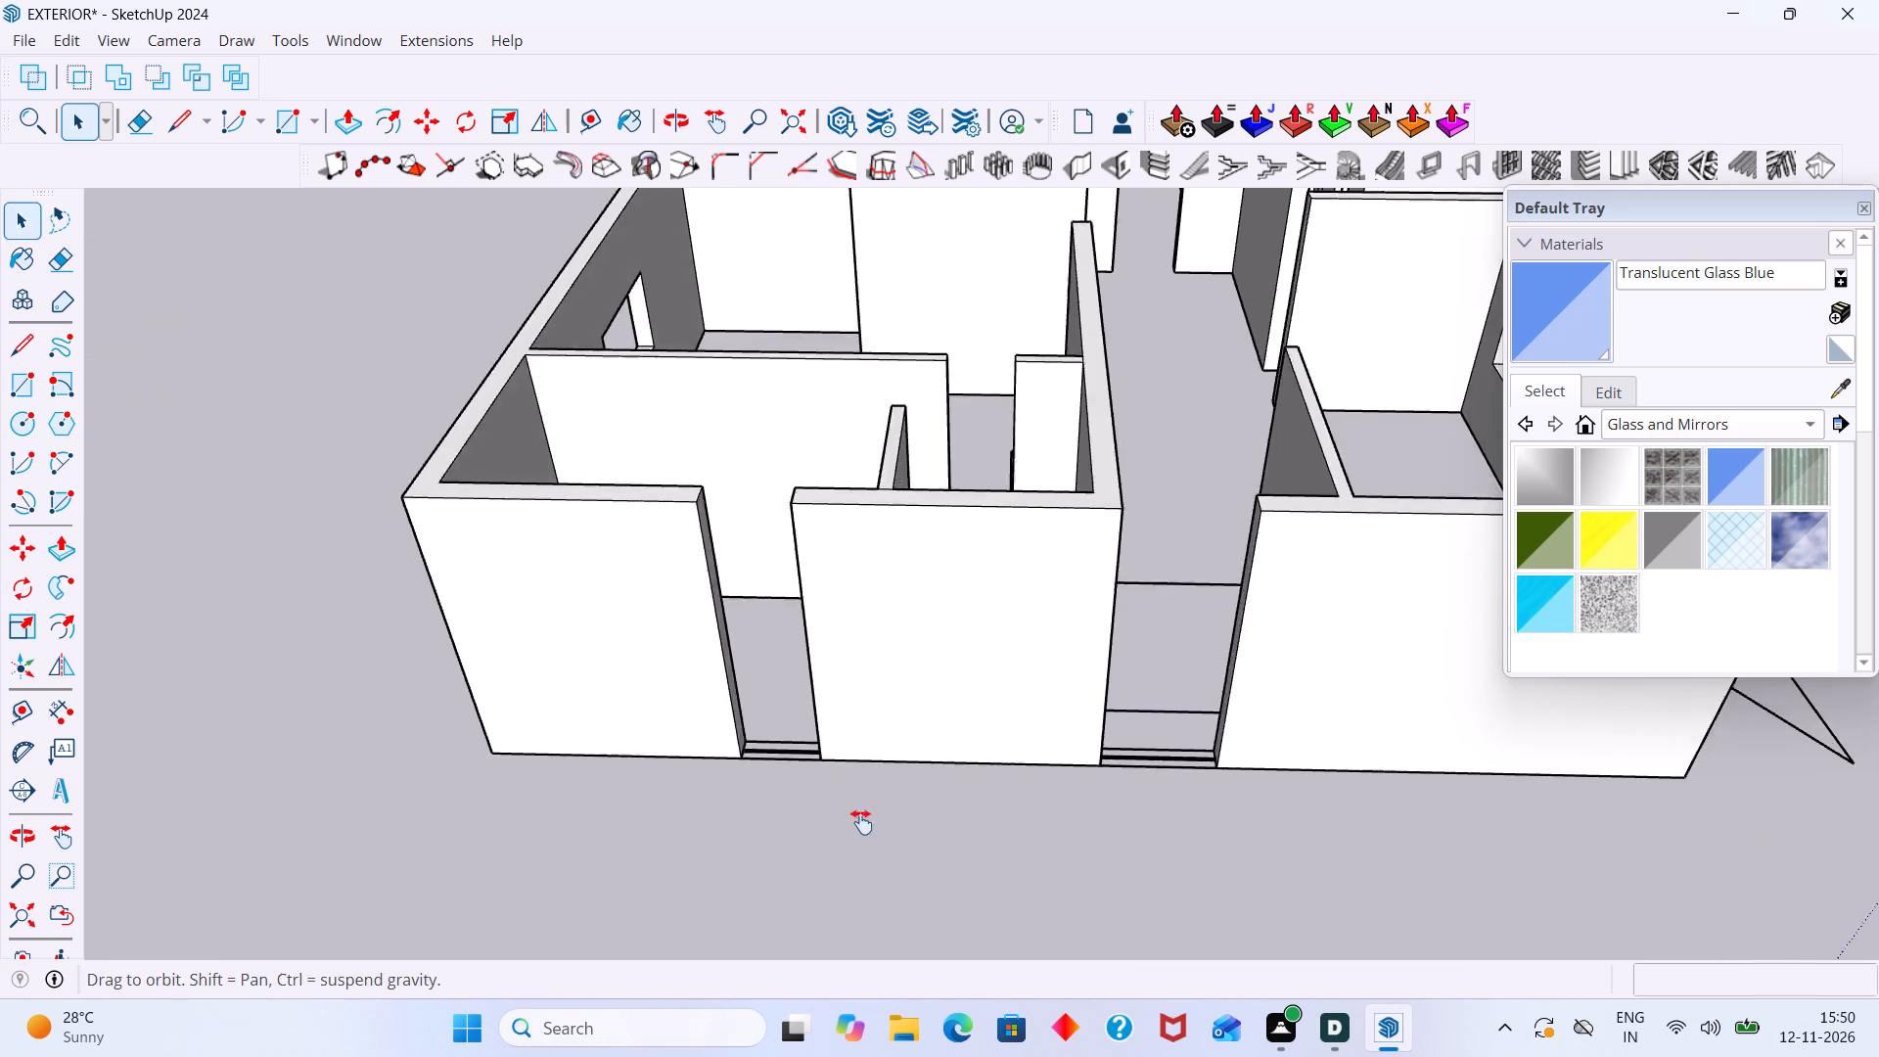
{"action": "middle_click_drag", "start_coordinate": [861, 822], "coordinate": [991, 909]}
{"action": "middle_click_drag", "start_coordinate": [936, 774], "coordinate": [757, 762]}
{"action": "scroll", "coordinate": [647, 674], "scroll_direction": "up", "scroll_amount": 5}
{"action": "middle_click_drag", "start_coordinate": [605, 606], "coordinate": [960, 630]}
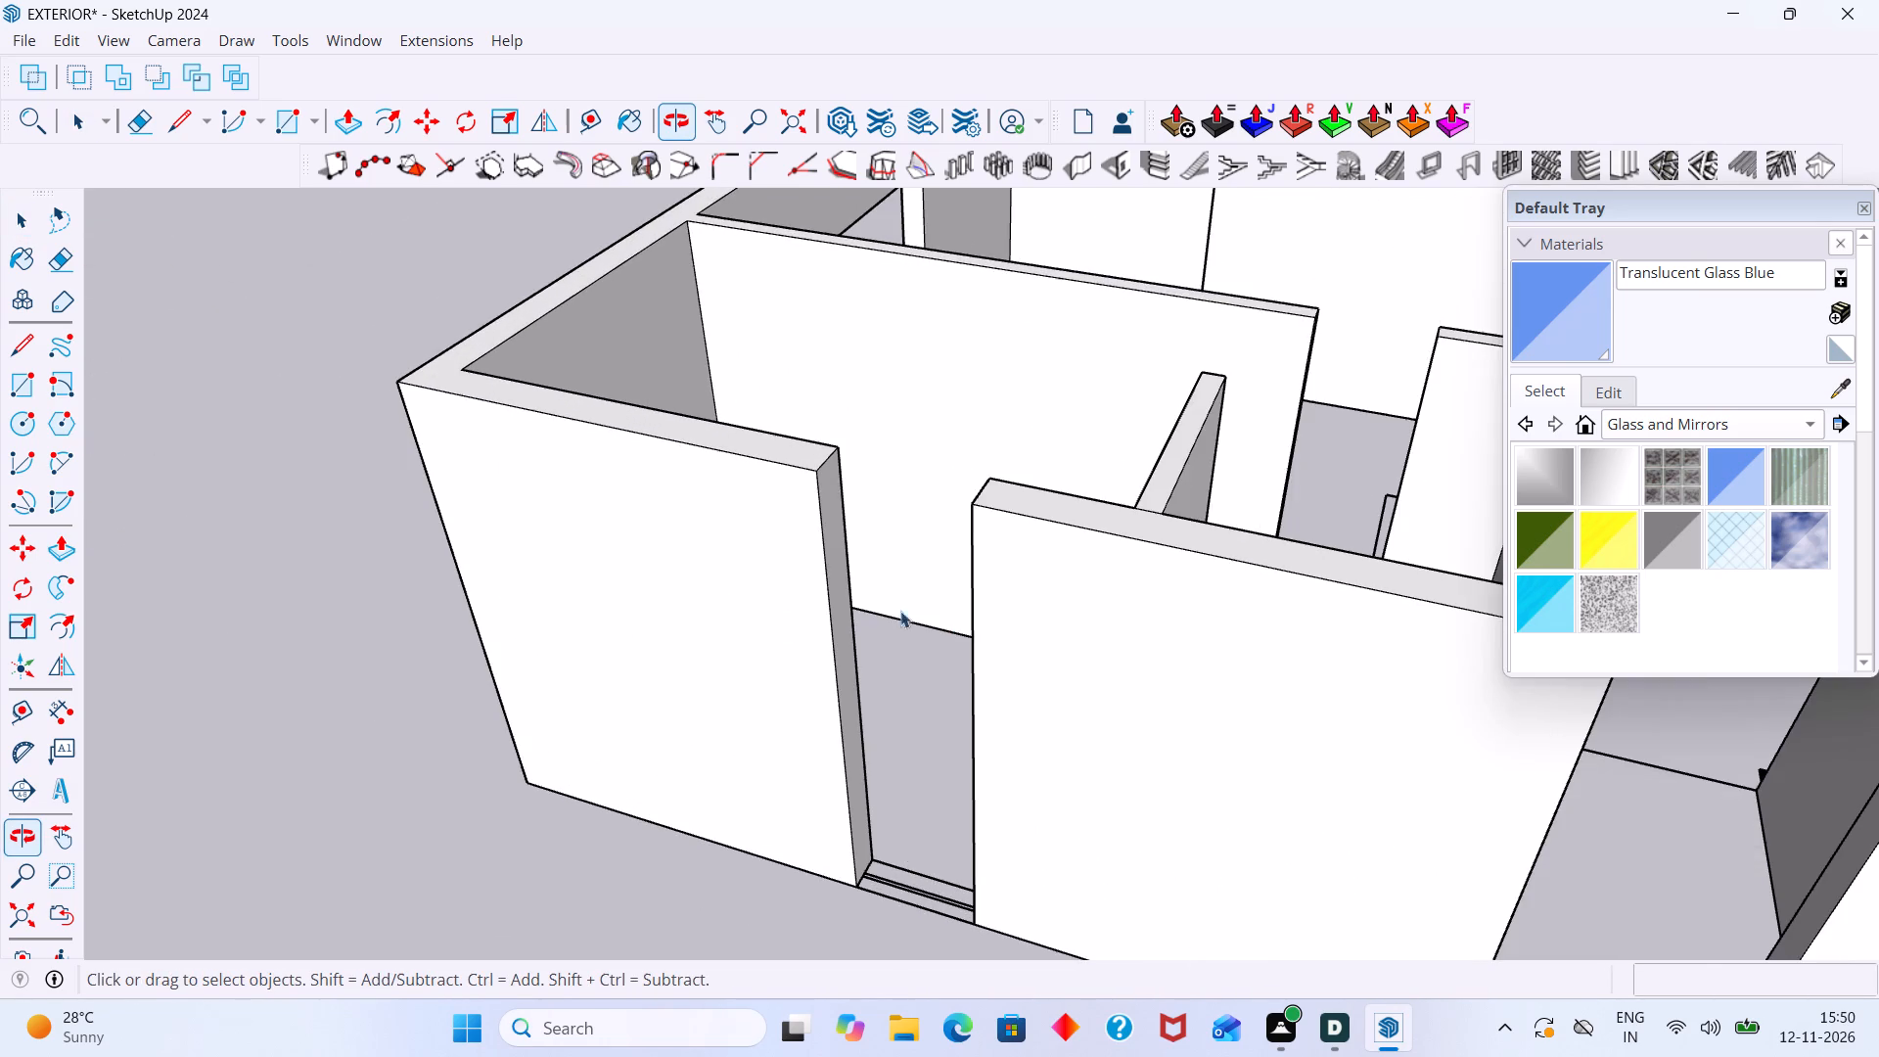
{"action": "scroll", "coordinate": [801, 513], "scroll_direction": "up", "scroll_amount": 2}
{"action": "middle_click_drag", "start_coordinate": [807, 503], "coordinate": [688, 507]}
{"action": "scroll", "coordinate": [738, 503], "scroll_direction": "down", "scroll_amount": 4}
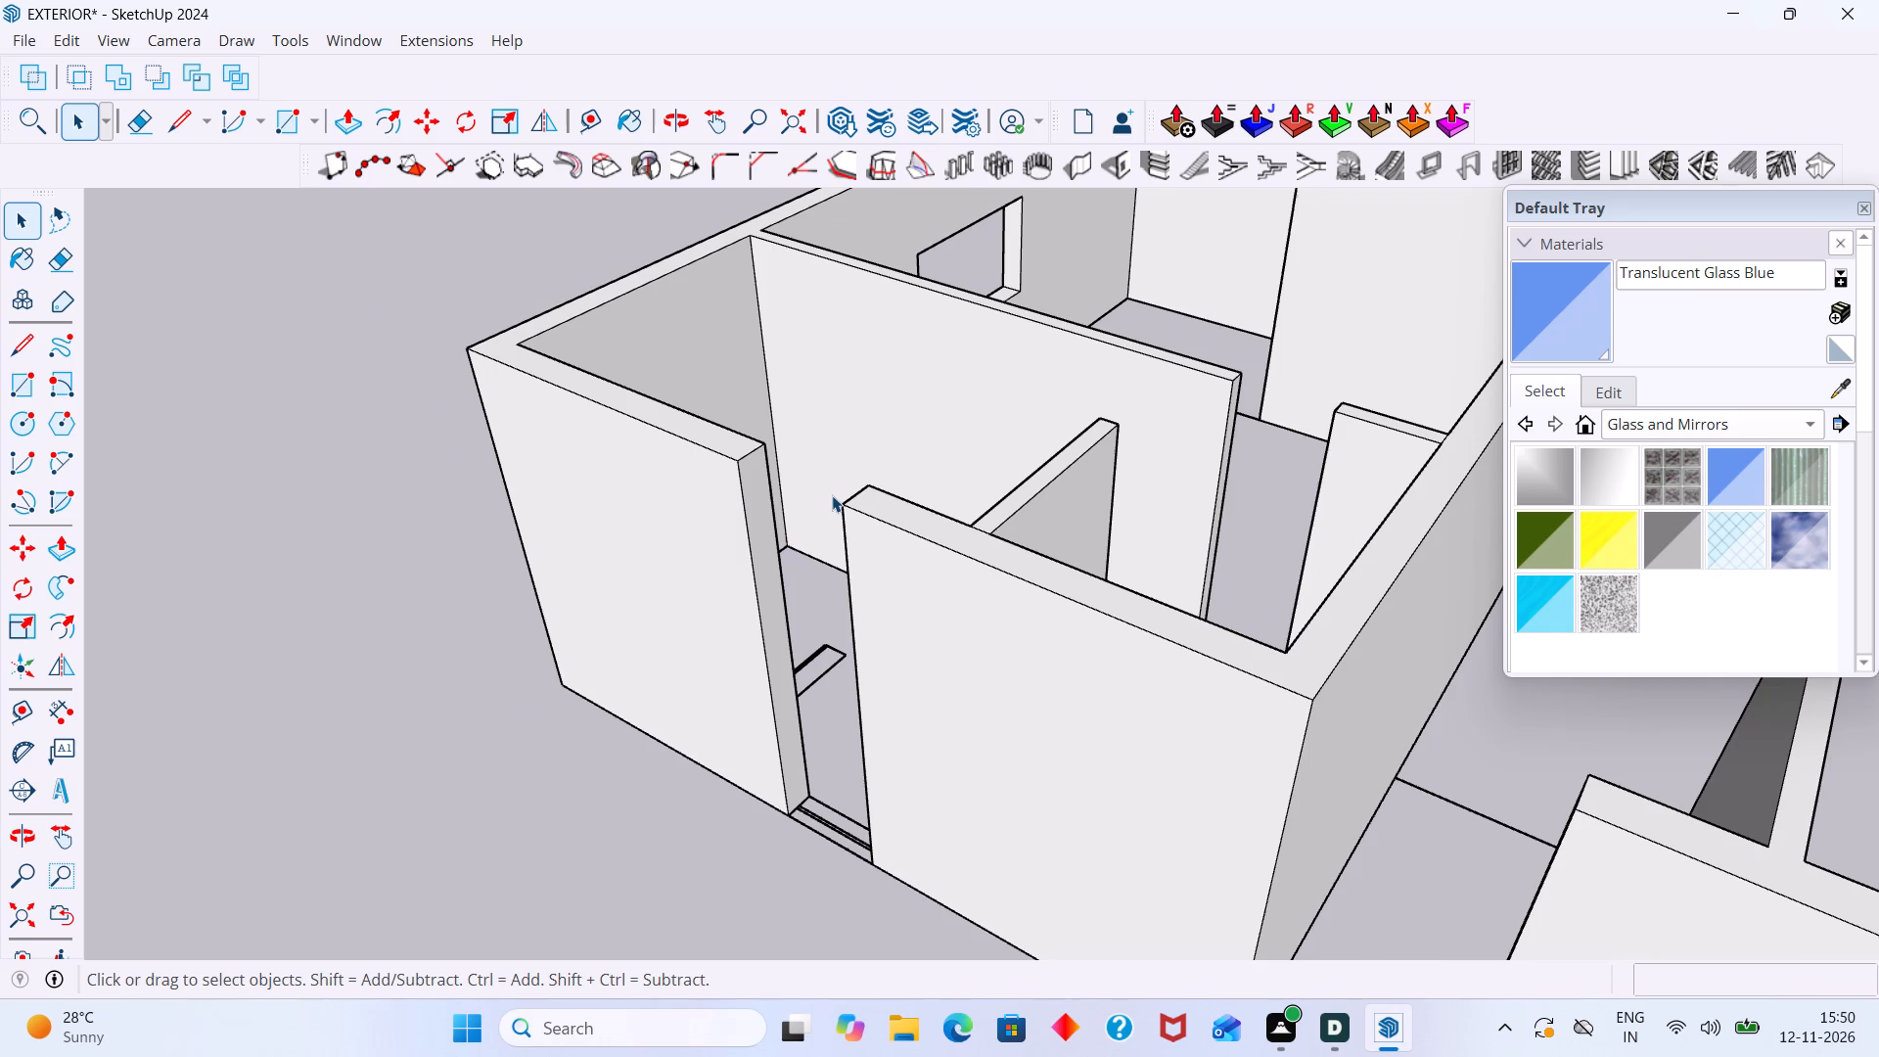
{"action": "scroll", "coordinate": [832, 495], "scroll_direction": "down", "scroll_amount": 3}
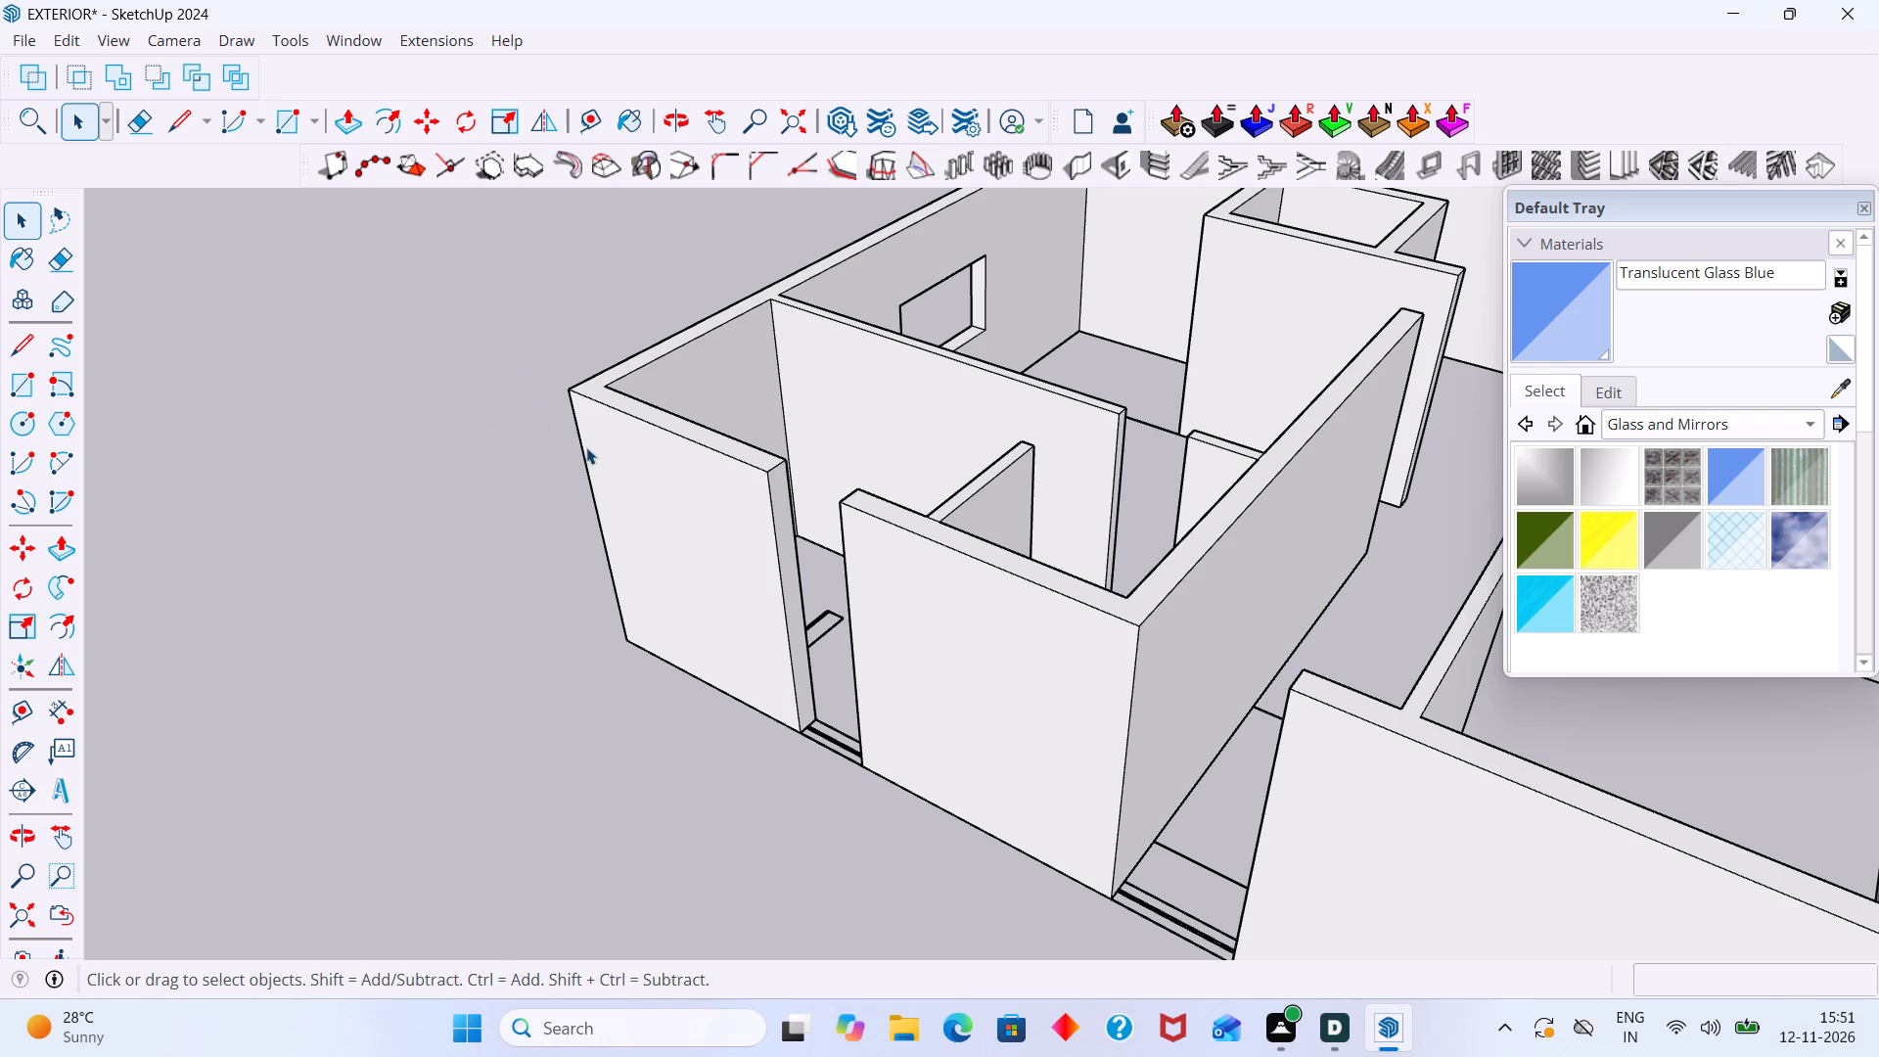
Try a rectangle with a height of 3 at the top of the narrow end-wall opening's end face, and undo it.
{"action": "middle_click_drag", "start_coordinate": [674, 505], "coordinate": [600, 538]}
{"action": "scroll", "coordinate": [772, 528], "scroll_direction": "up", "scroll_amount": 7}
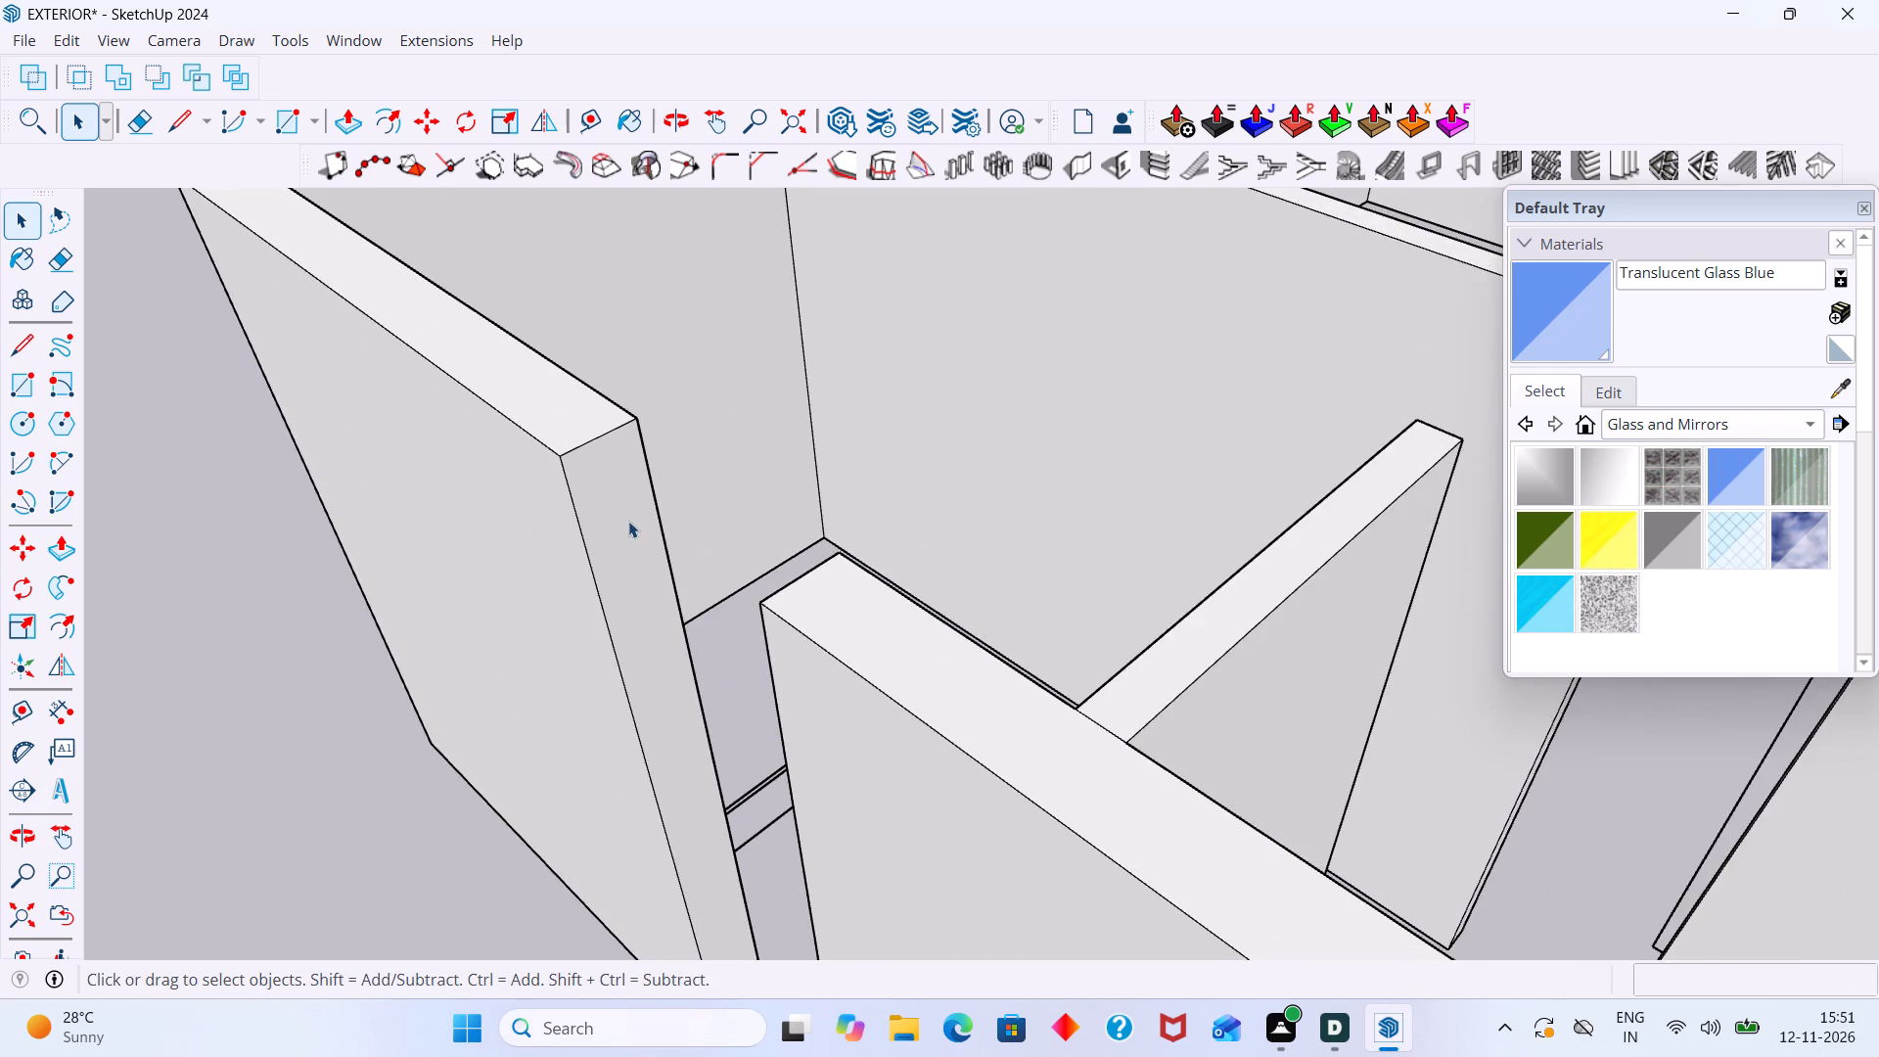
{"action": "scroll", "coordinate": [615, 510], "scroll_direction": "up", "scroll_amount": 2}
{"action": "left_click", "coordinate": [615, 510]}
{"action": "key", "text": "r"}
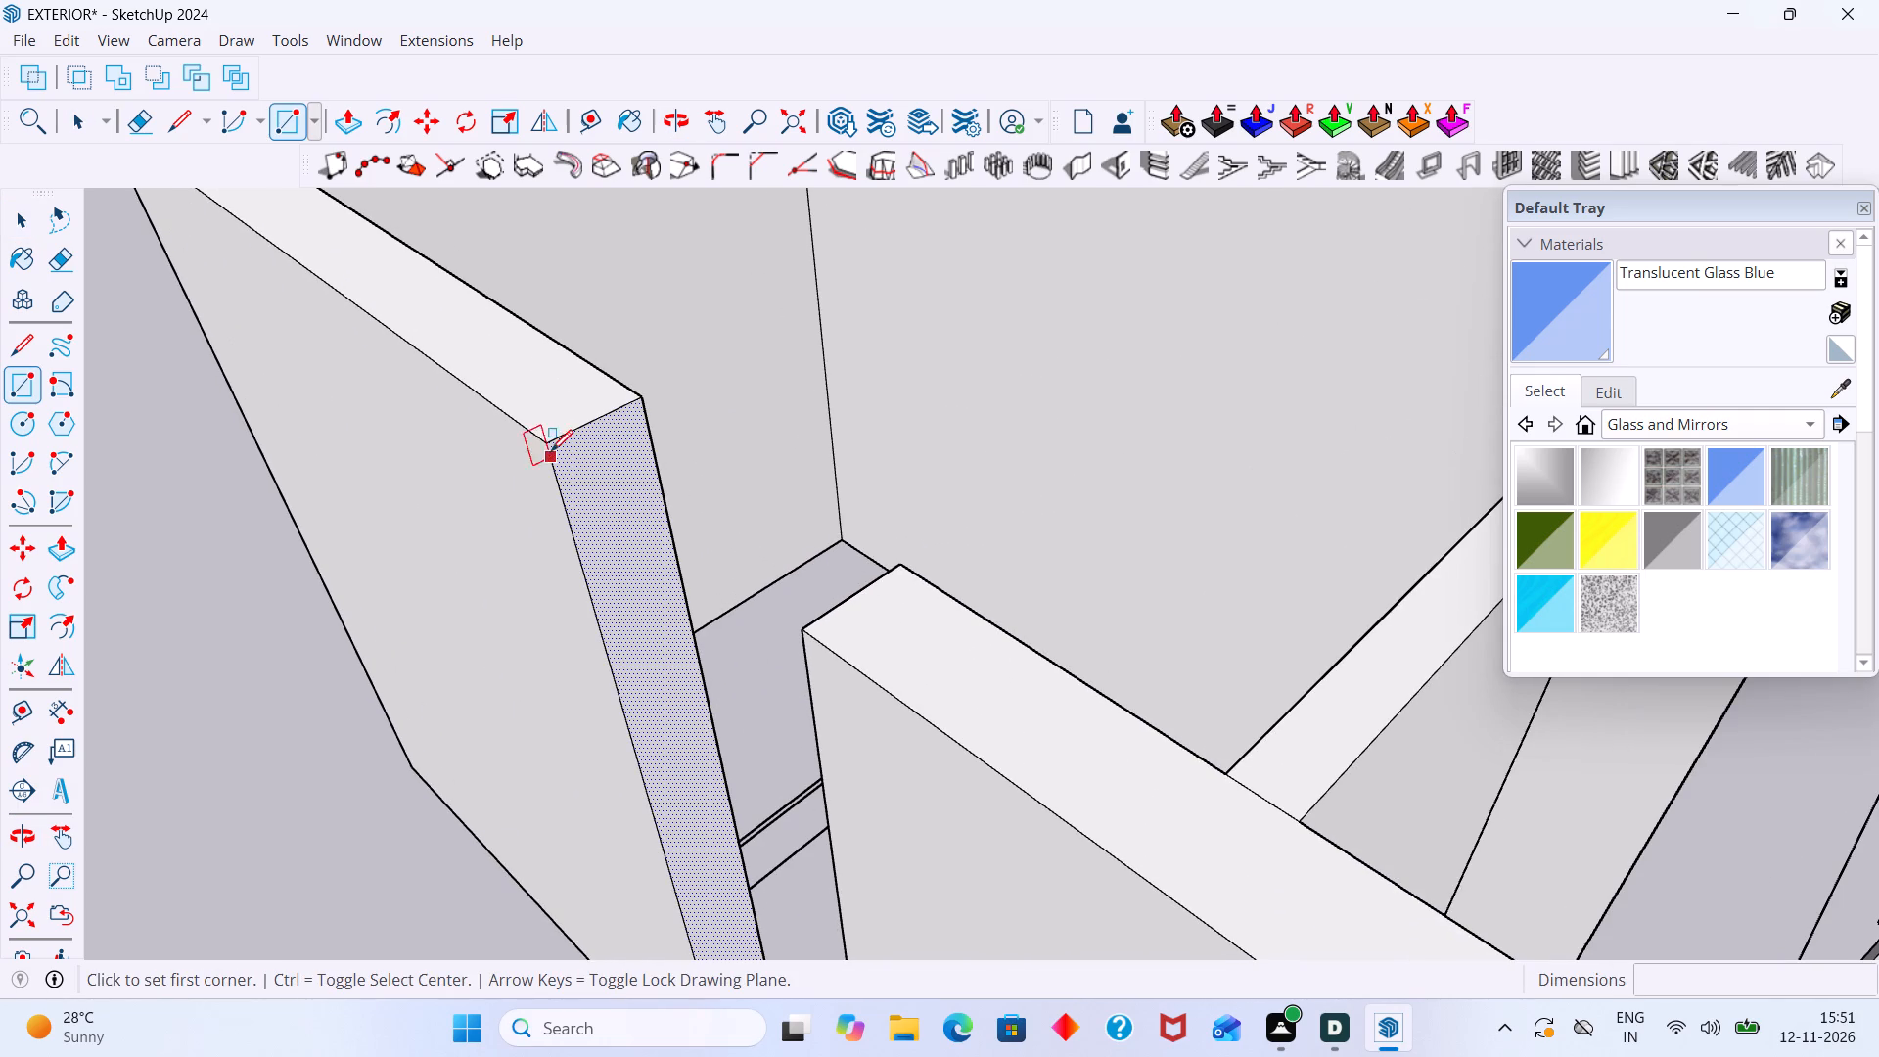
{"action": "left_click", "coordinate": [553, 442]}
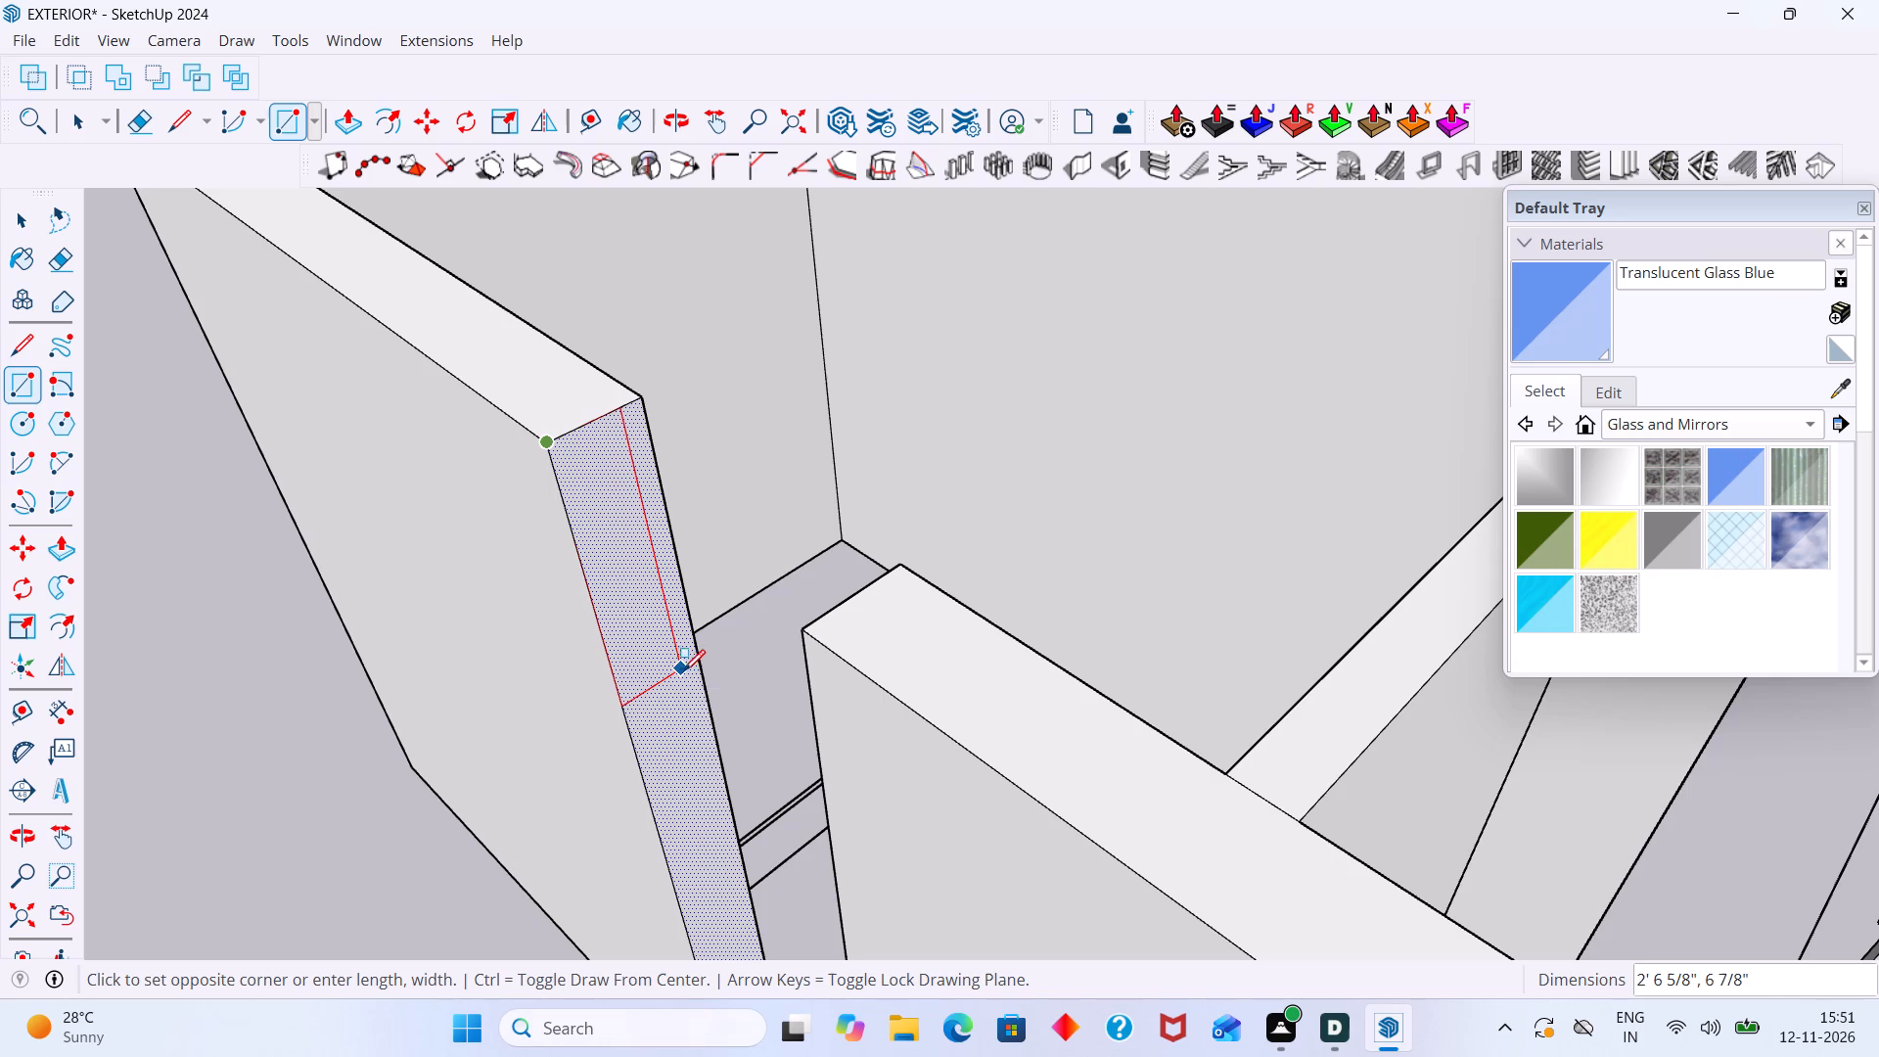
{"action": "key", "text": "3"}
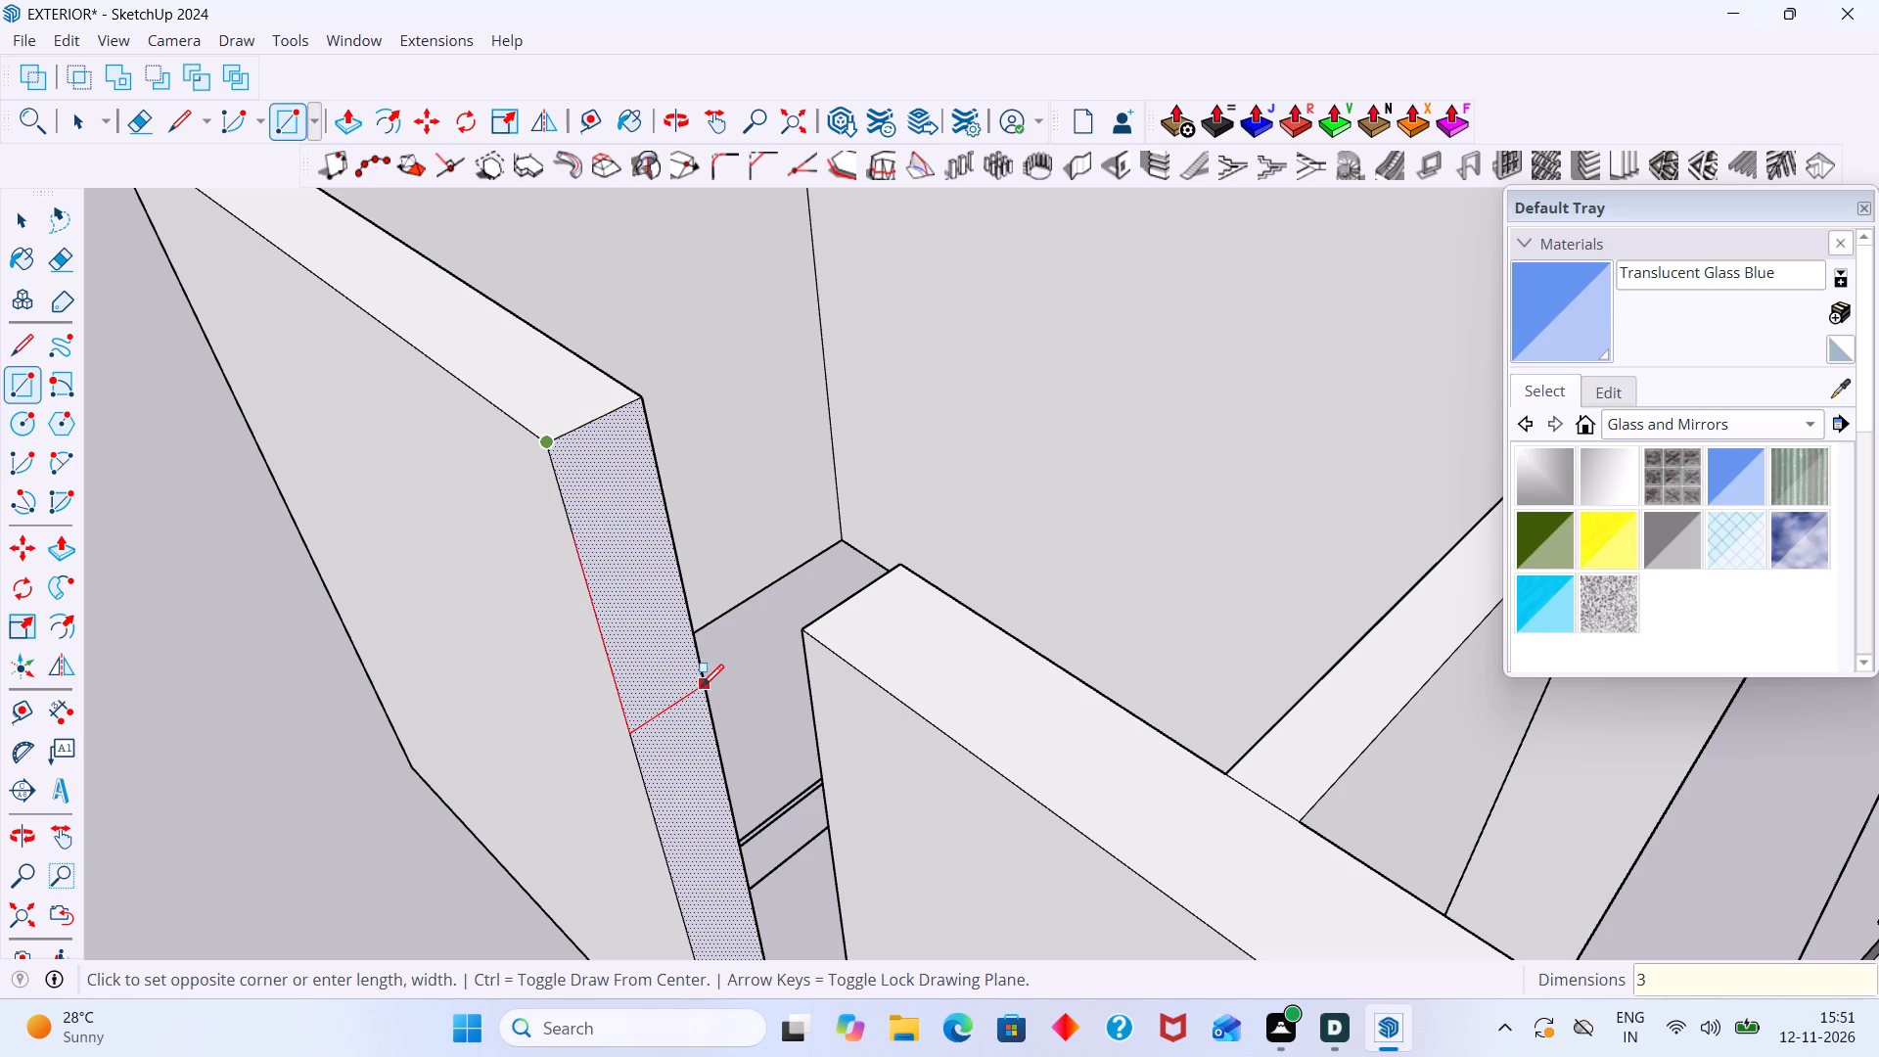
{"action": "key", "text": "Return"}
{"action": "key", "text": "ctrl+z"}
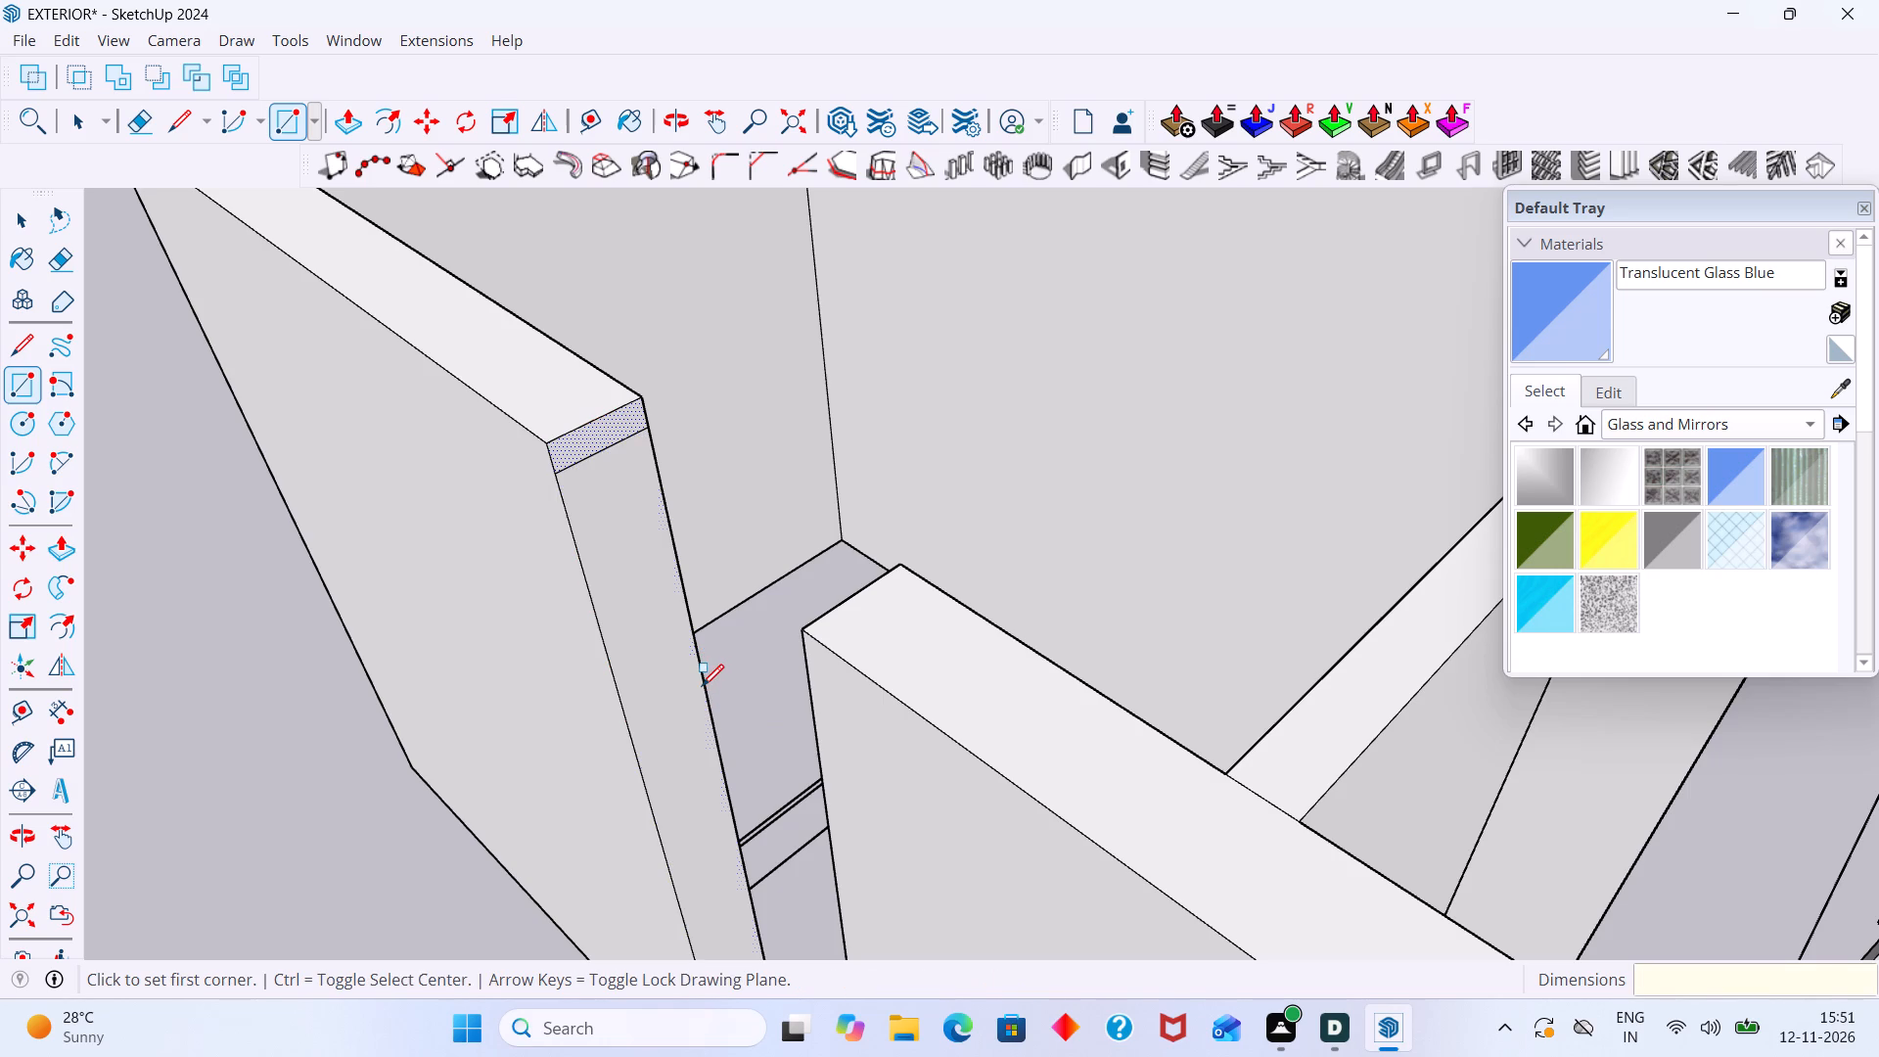
Form a 3' deep lintel over the narrow end-wall opening by extruding a full-thickness rectangle to the opposite wall end.
{"action": "left_click", "coordinate": [549, 447]}
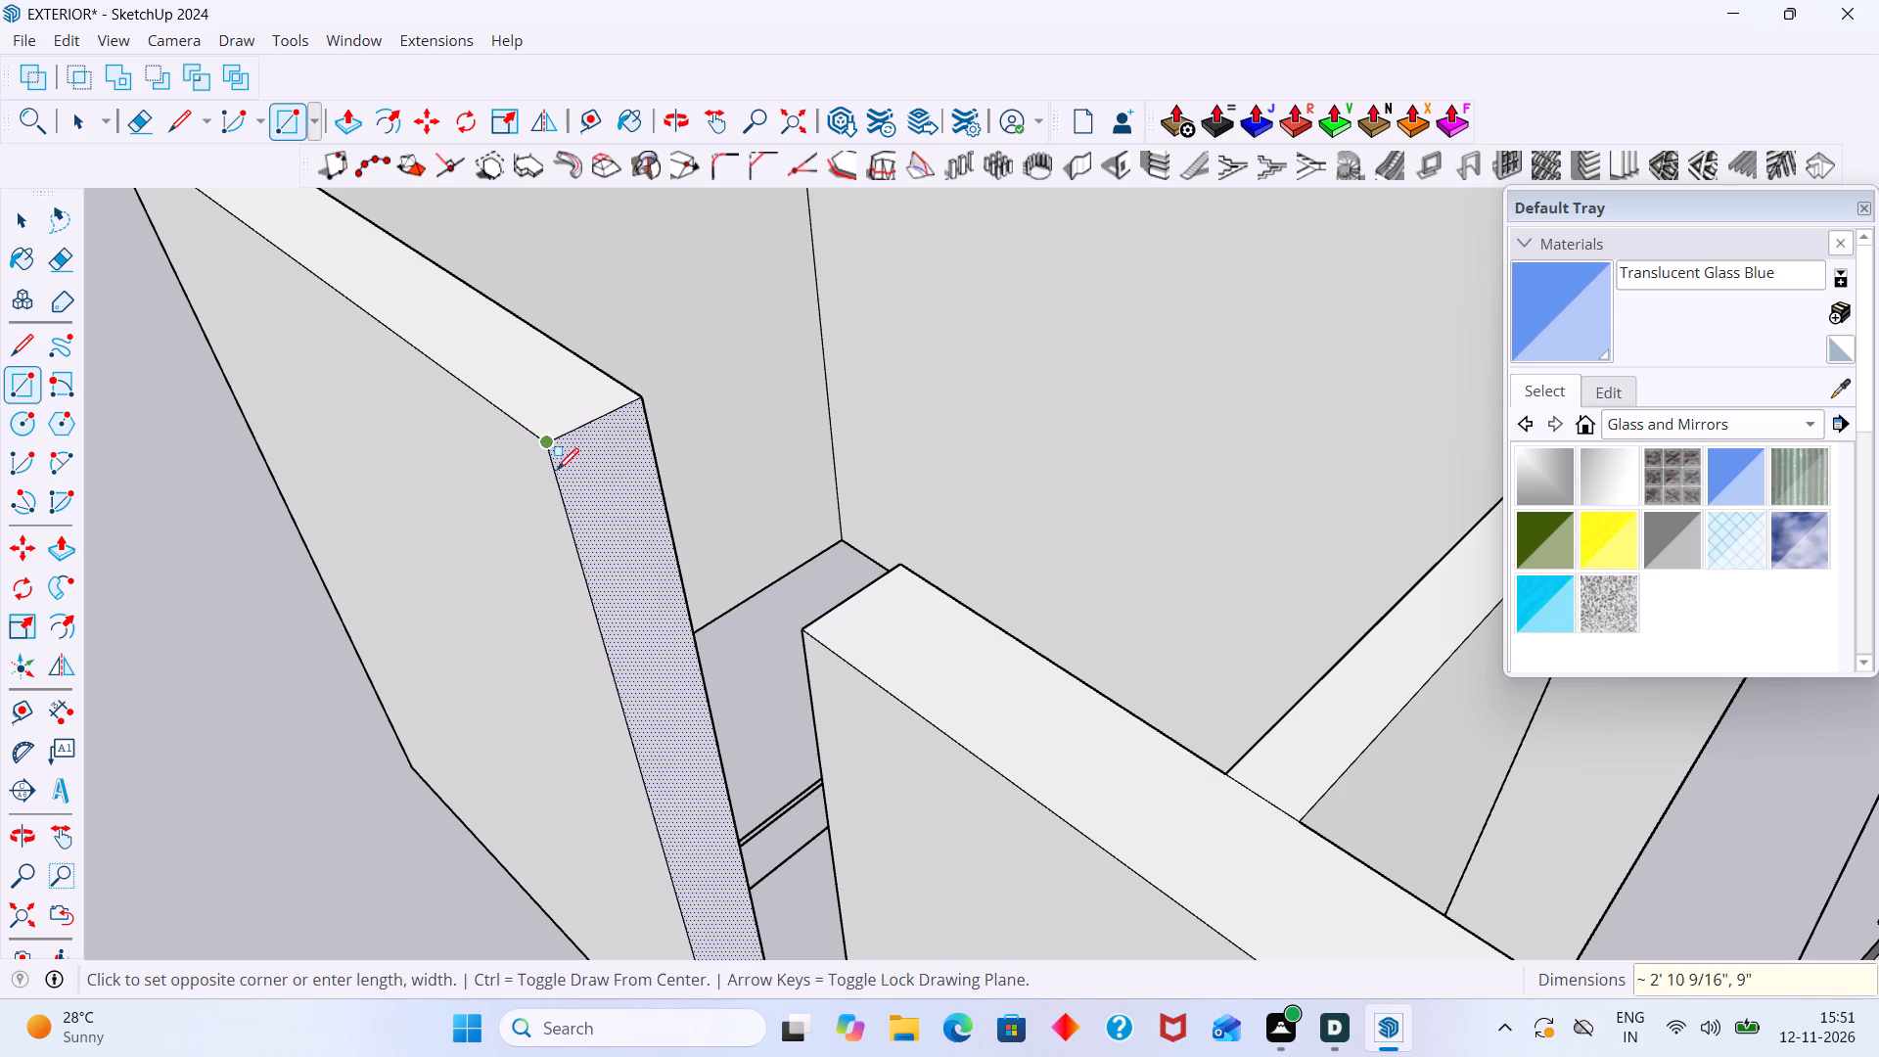
{"action": "type", "text": "3'"}
{"action": "key", "text": "Return"}
{"action": "key", "text": "p"}
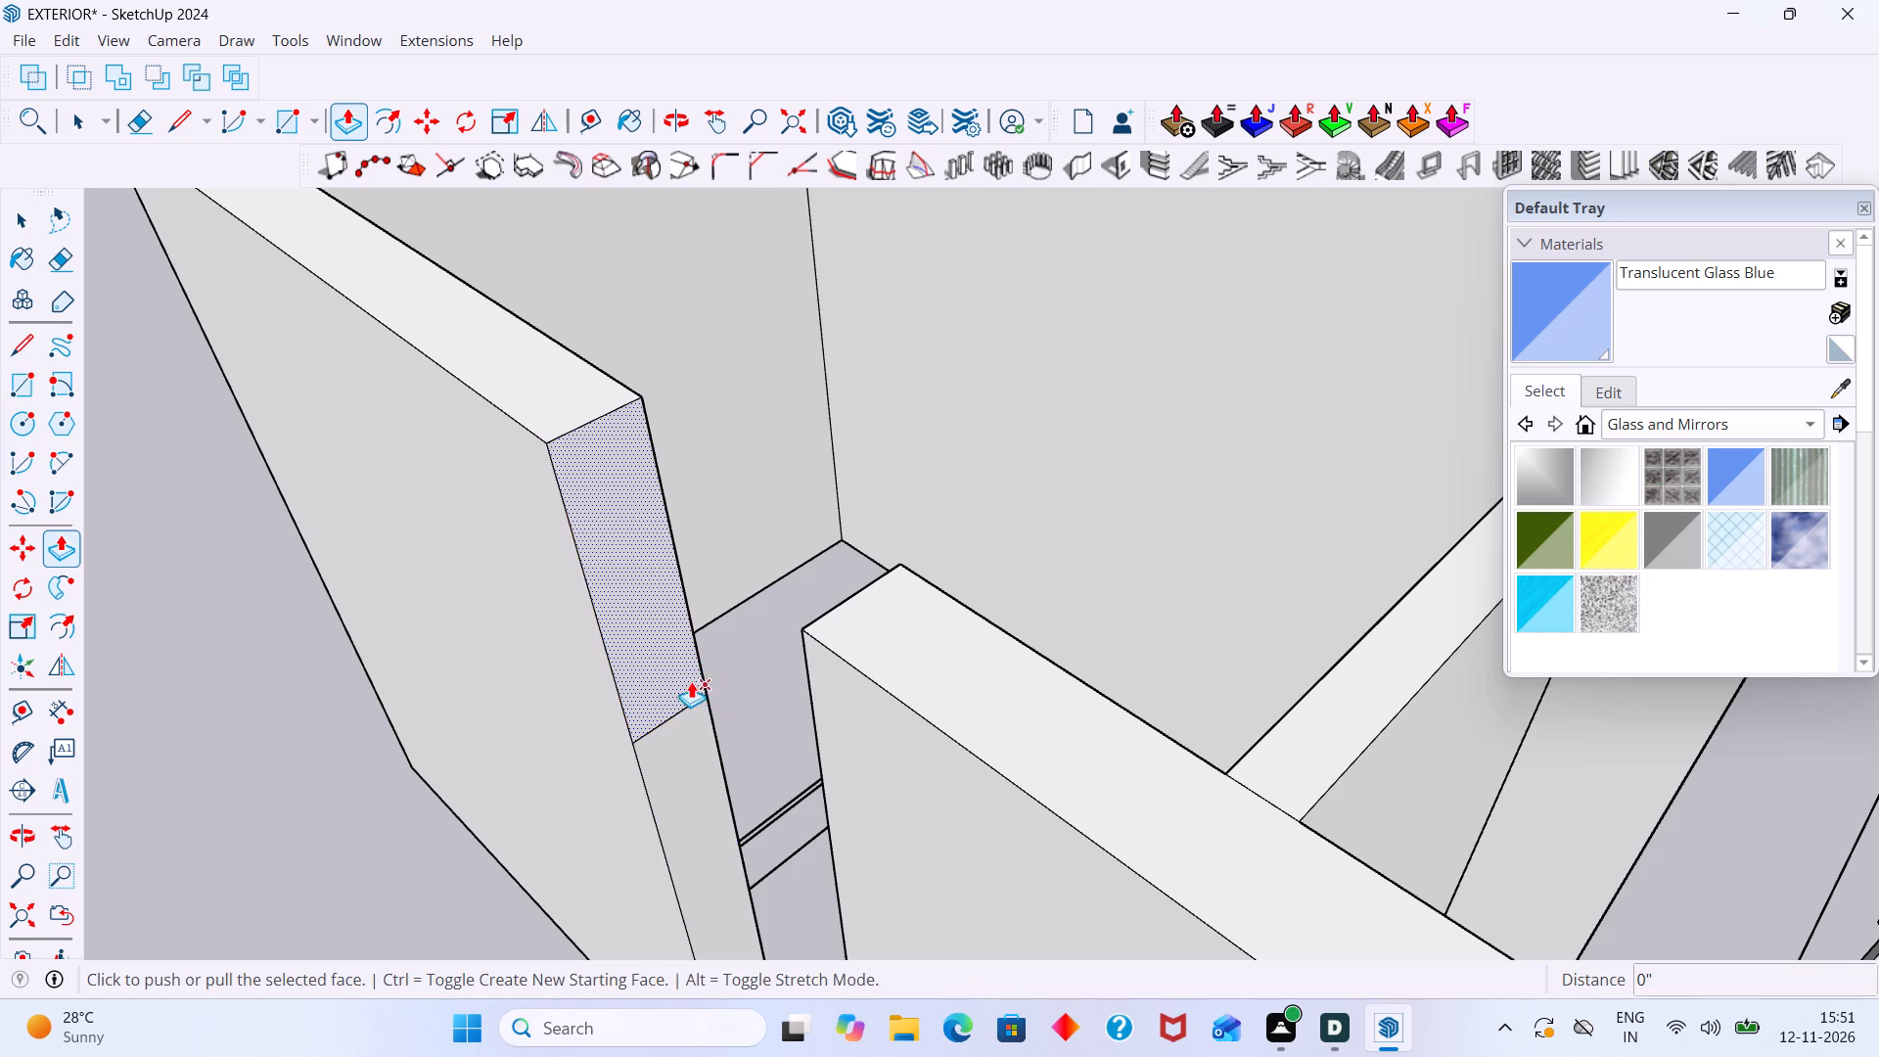
{"action": "left_click", "coordinate": [682, 660]}
{"action": "left_click", "coordinate": [810, 634]}
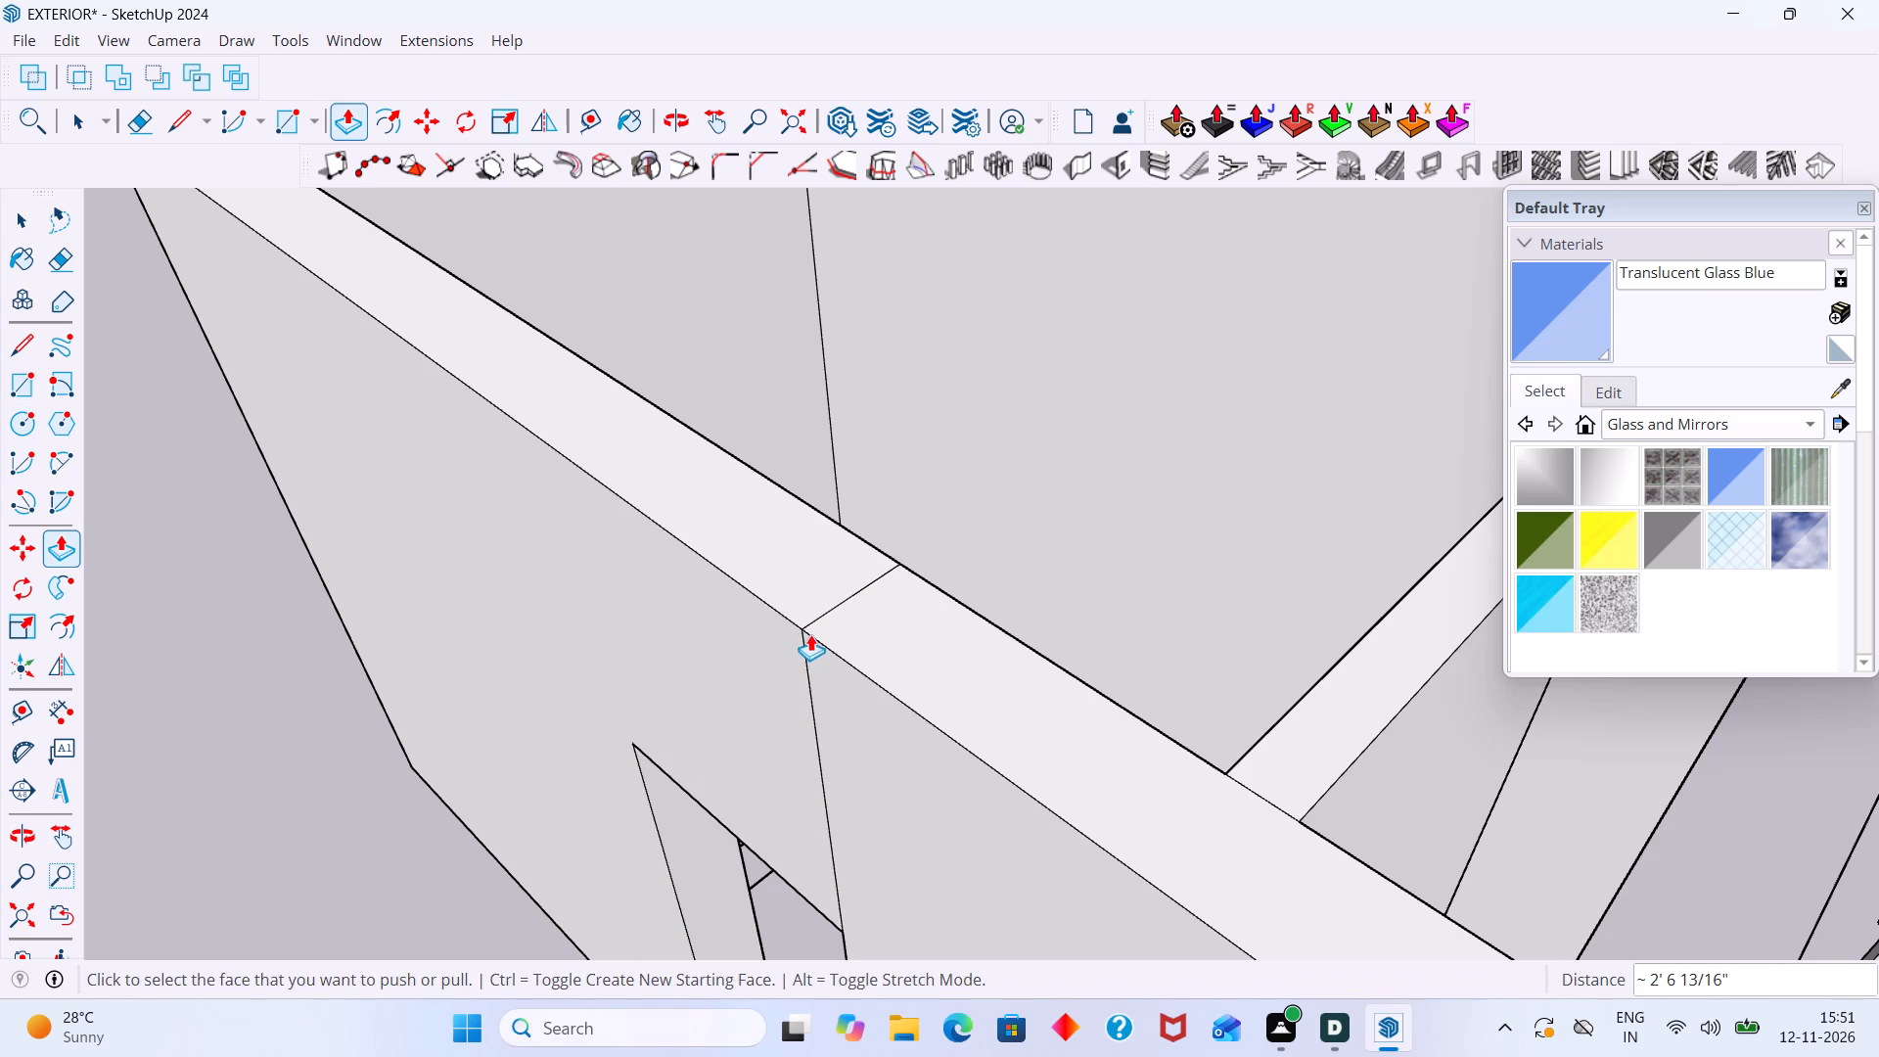
{"action": "key", "text": "space"}
Erase the lintel's seam lines on the outer face, top and inner face of the end wall.
{"action": "scroll", "coordinate": [802, 714], "scroll_direction": "down", "scroll_amount": 6}
{"action": "middle_click_drag", "start_coordinate": [775, 775], "coordinate": [846, 610], "text": "shift"}
{"action": "scroll", "coordinate": [761, 684], "scroll_direction": "down", "scroll_amount": 2}
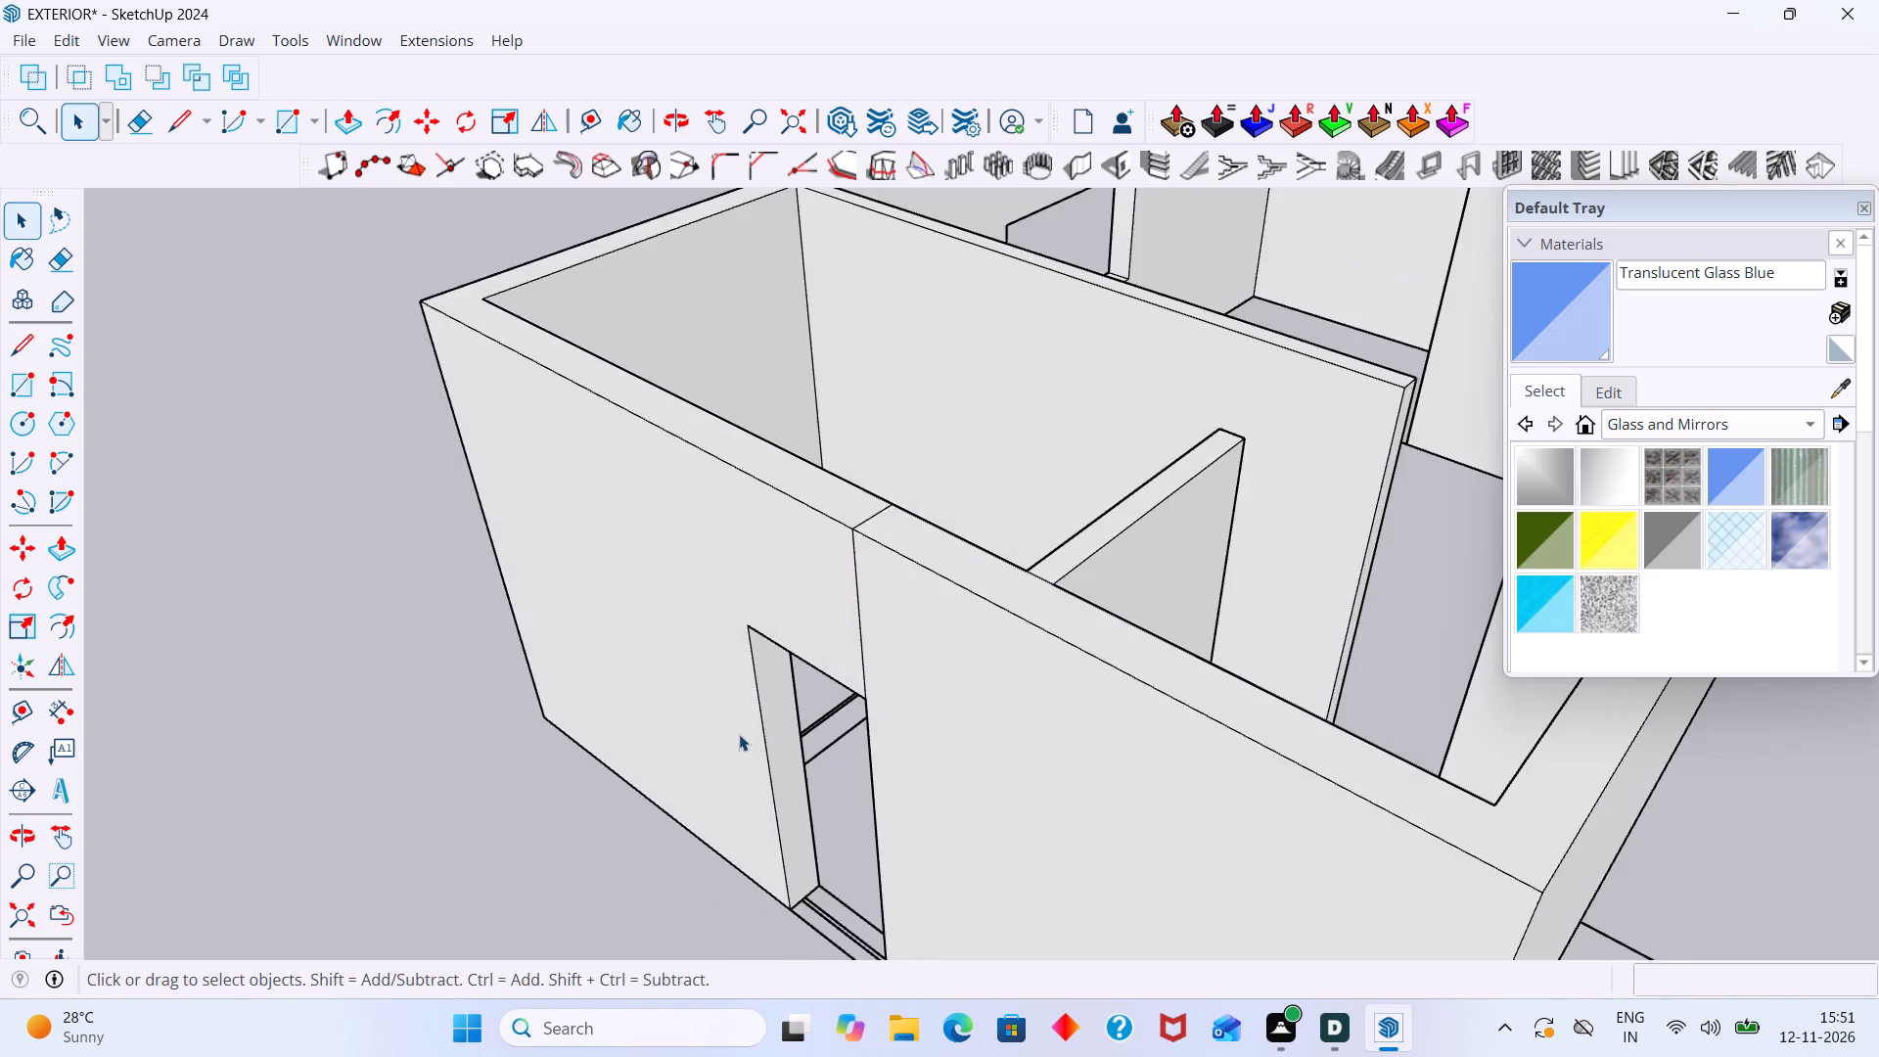
{"action": "middle_click_drag", "start_coordinate": [737, 735], "coordinate": [783, 632]}
{"action": "scroll", "coordinate": [580, 760], "scroll_direction": "down", "scroll_amount": 2}
{"action": "left_click", "coordinate": [581, 807]}
{"action": "middle_click_drag", "start_coordinate": [776, 676], "coordinate": [927, 706]}
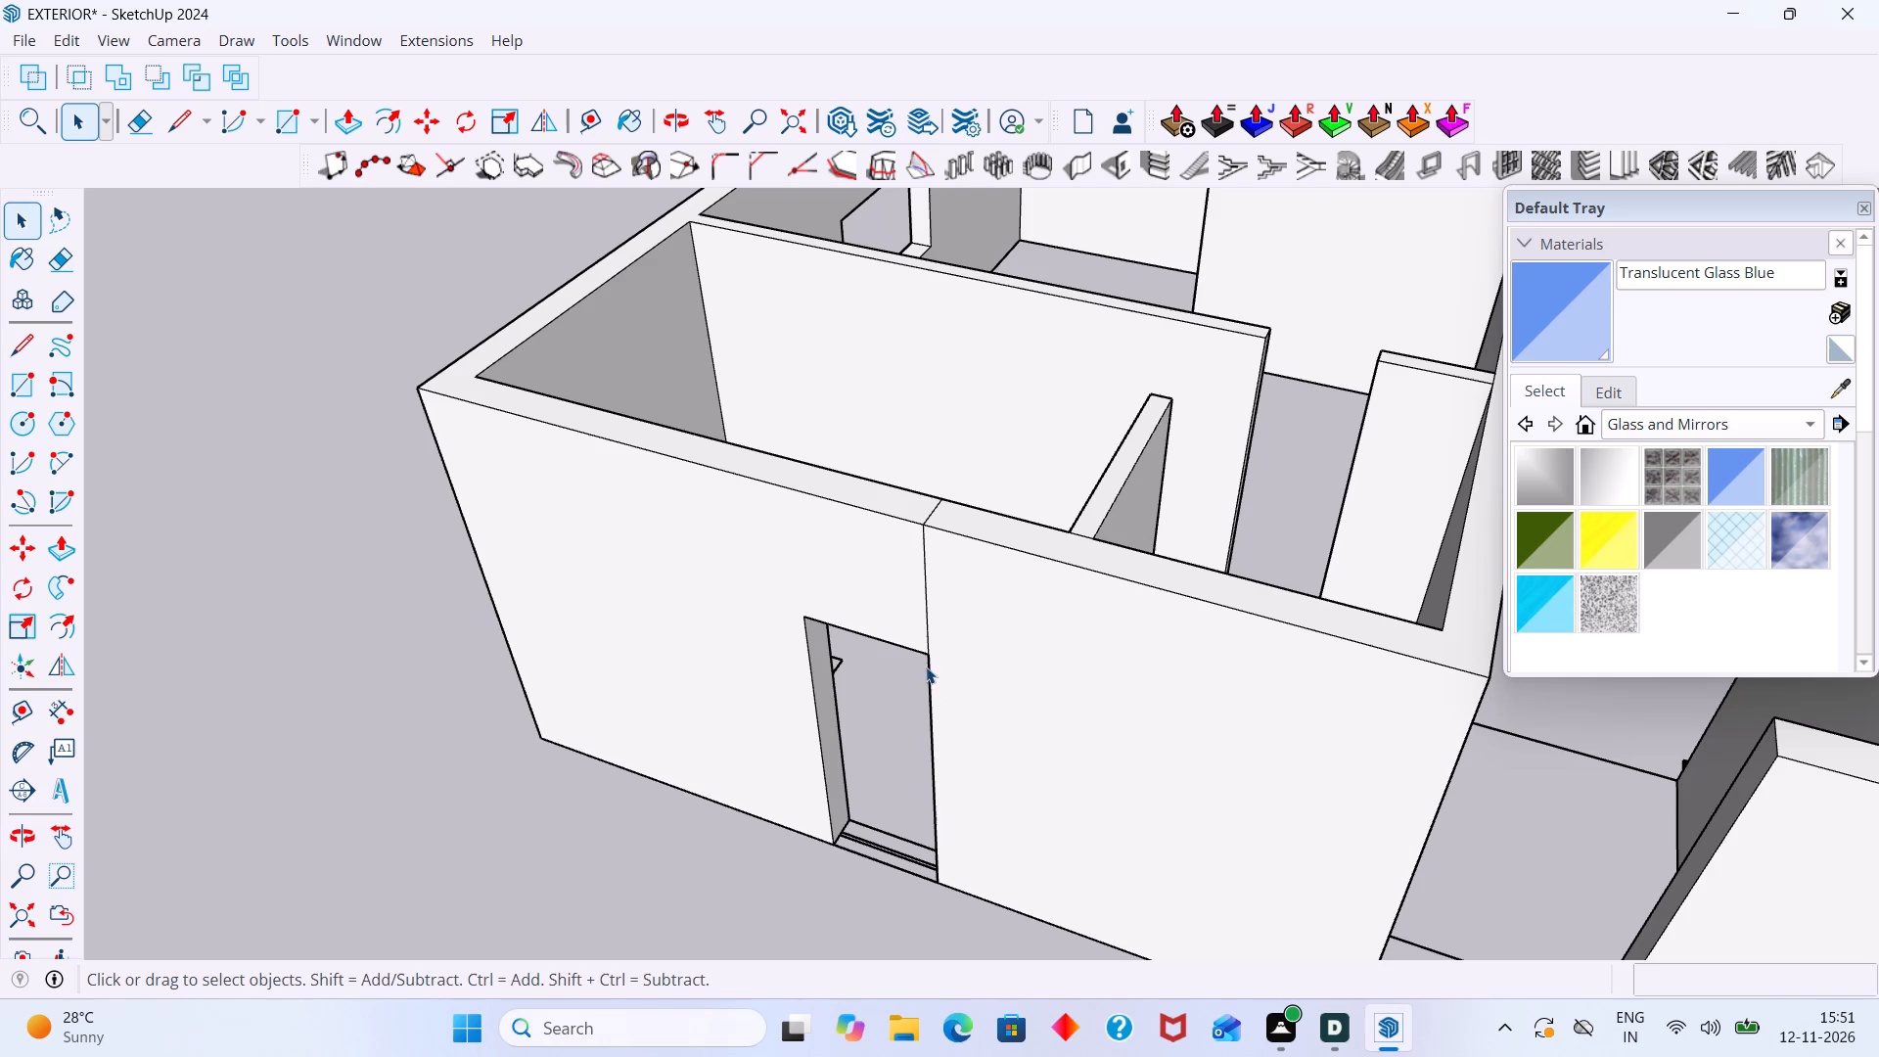
{"action": "key", "text": "e"}
{"action": "left_click_drag", "start_coordinate": [965, 614], "coordinate": [893, 585]}
{"action": "middle_click_drag", "start_coordinate": [928, 550], "coordinate": [903, 620]}
{"action": "scroll", "coordinate": [925, 574], "scroll_direction": "up", "scroll_amount": 7}
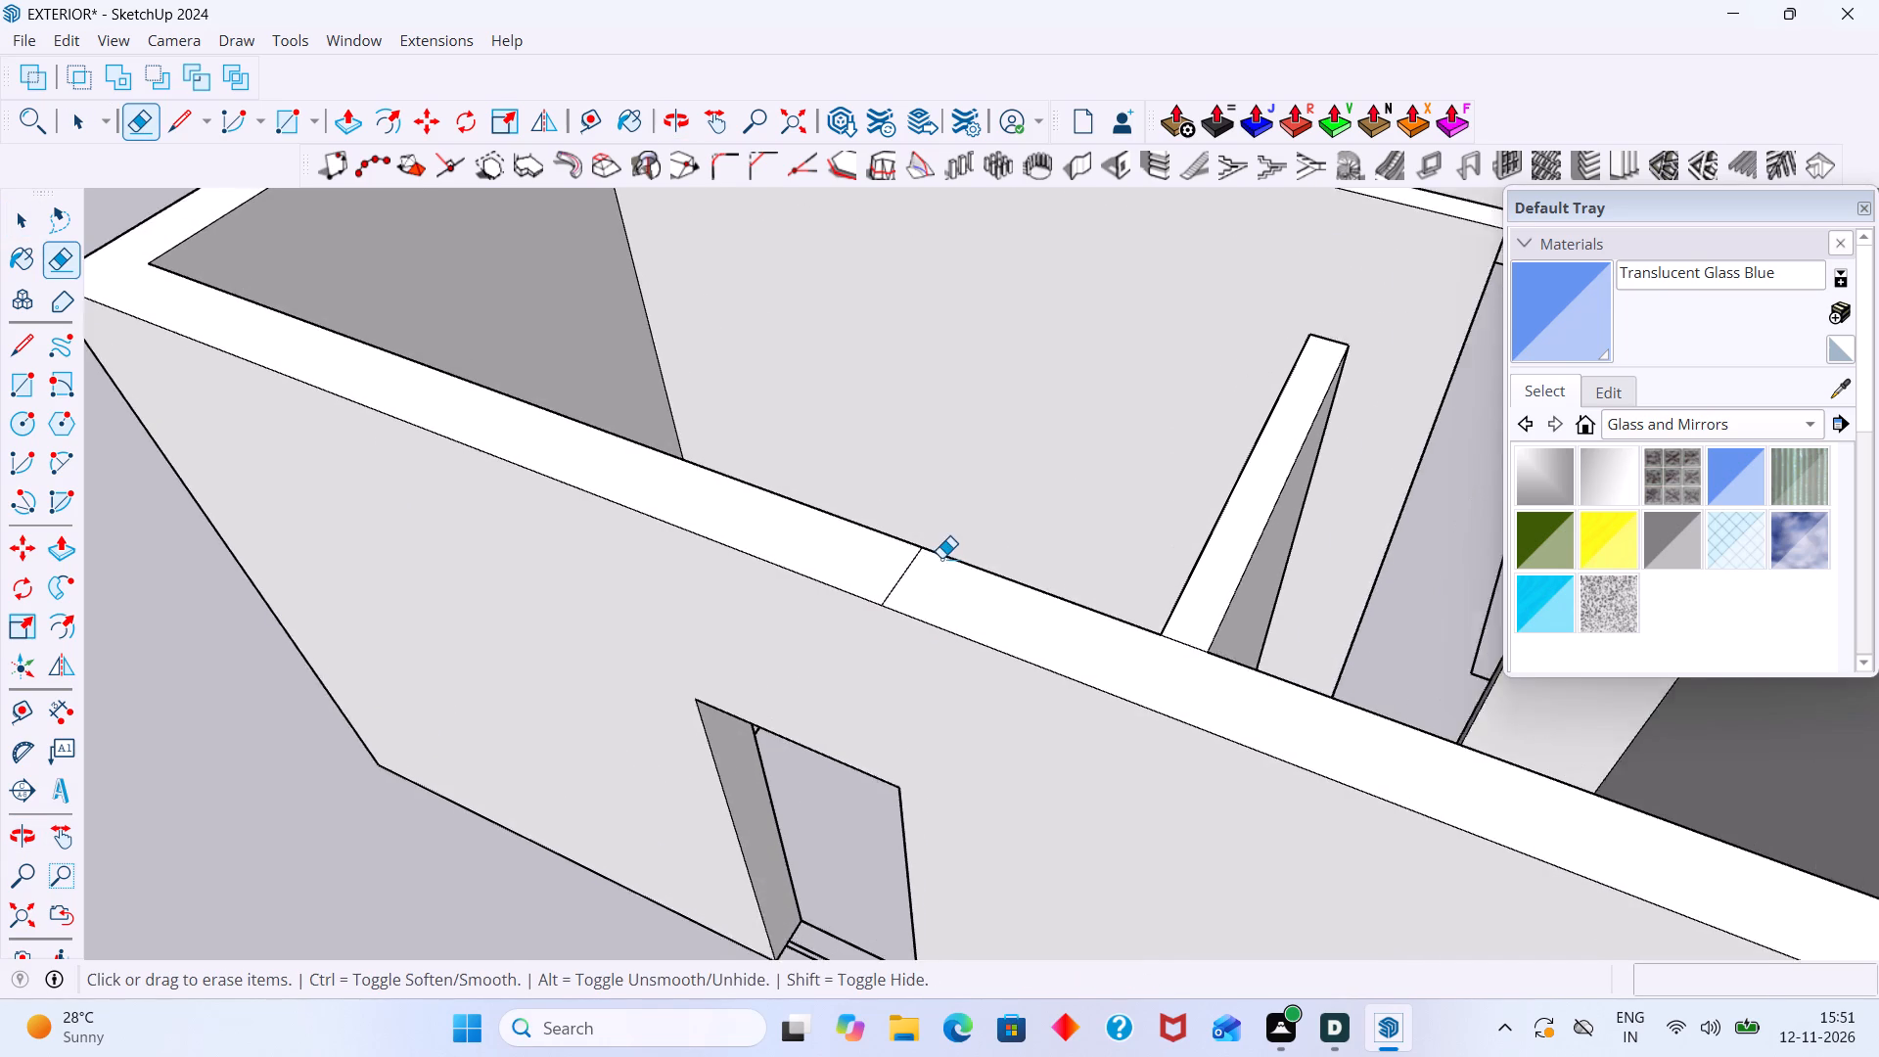
{"action": "left_click_drag", "start_coordinate": [920, 599], "coordinate": [856, 564]}
{"action": "scroll", "coordinate": [858, 560], "scroll_direction": "down", "scroll_amount": 4}
{"action": "middle_click_drag", "start_coordinate": [883, 572], "coordinate": [334, 585]}
{"action": "scroll", "coordinate": [656, 444], "scroll_direction": "up", "scroll_amount": 4}
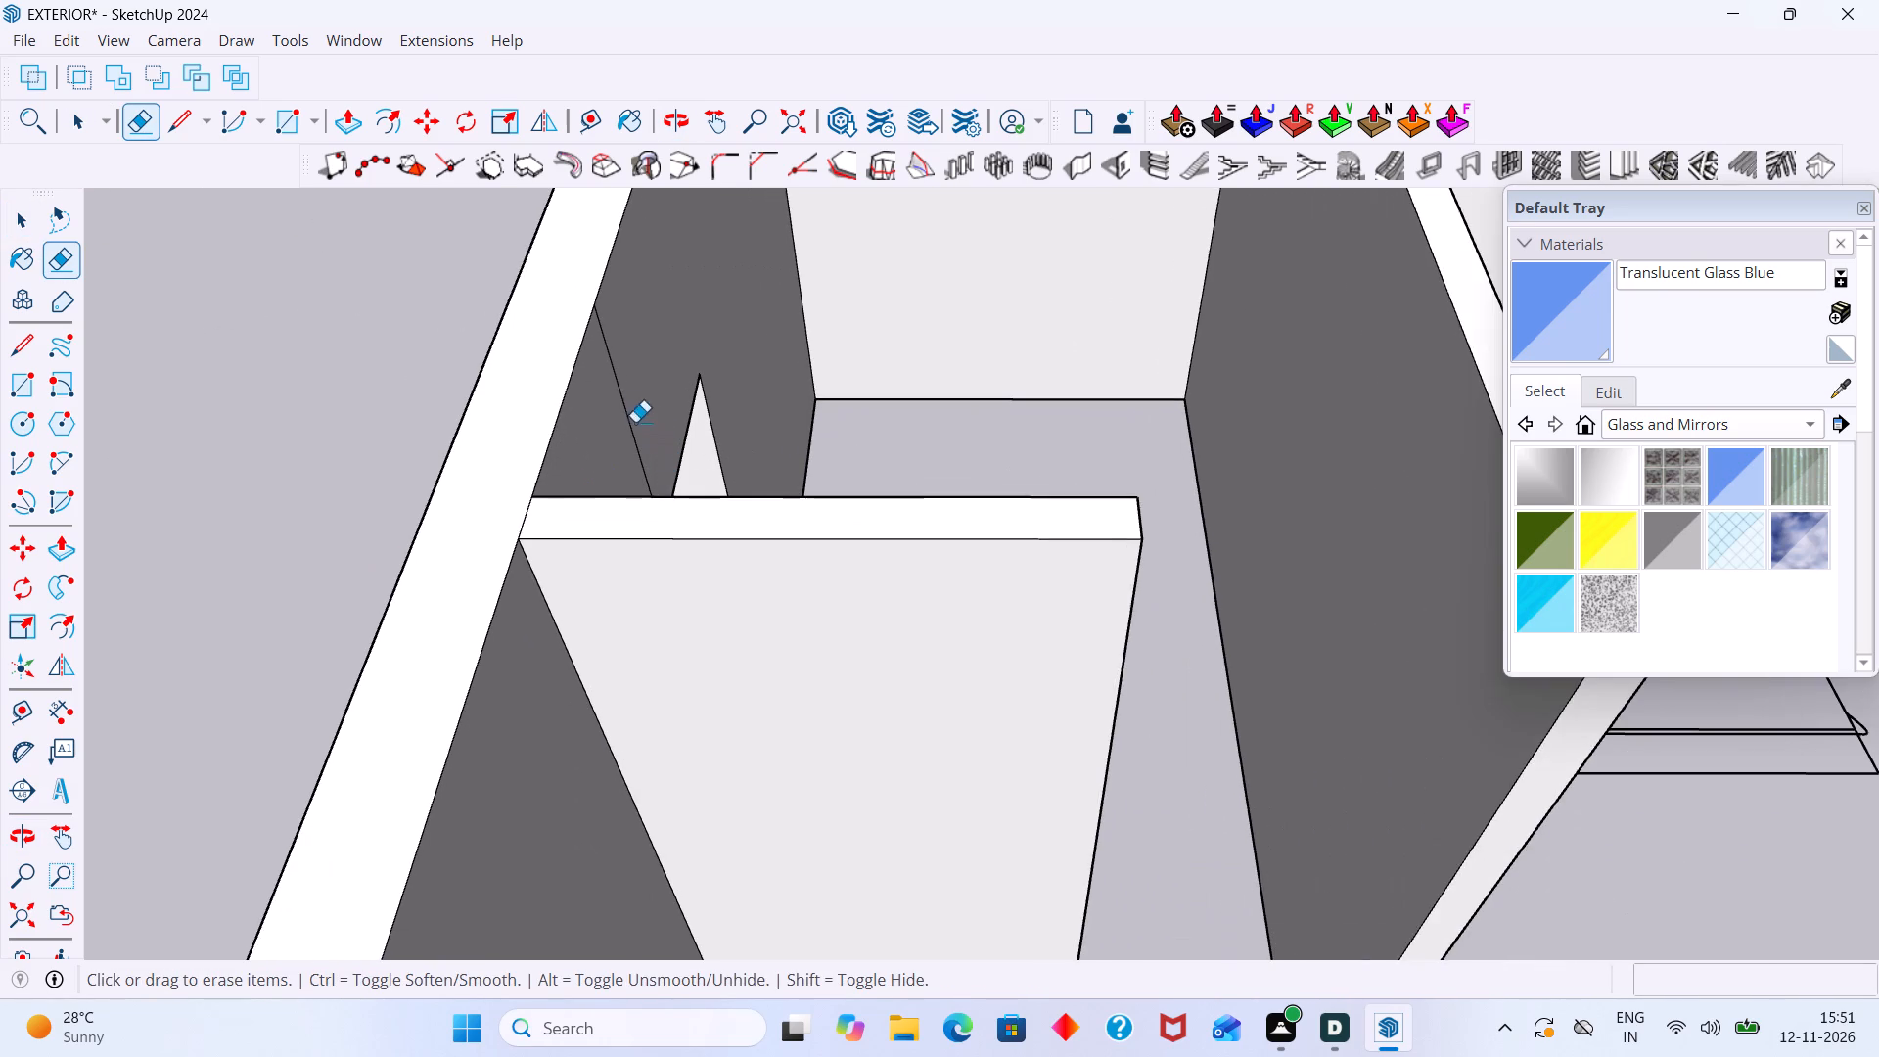
{"action": "left_click_drag", "start_coordinate": [647, 386], "coordinate": [609, 465]}
{"action": "scroll", "coordinate": [618, 457], "scroll_direction": "up", "scroll_amount": 1}
{"action": "scroll", "coordinate": [619, 457], "scroll_direction": "down", "scroll_amount": 10}
{"action": "middle_click_drag", "start_coordinate": [613, 462], "coordinate": [832, 423]}
{"action": "scroll", "coordinate": [737, 439], "scroll_direction": "down", "scroll_amount": 9}
{"action": "middle_click_drag", "start_coordinate": [734, 595], "coordinate": [994, 485]}
{"action": "key", "text": "space"}
{"action": "left_click", "coordinate": [762, 709]}
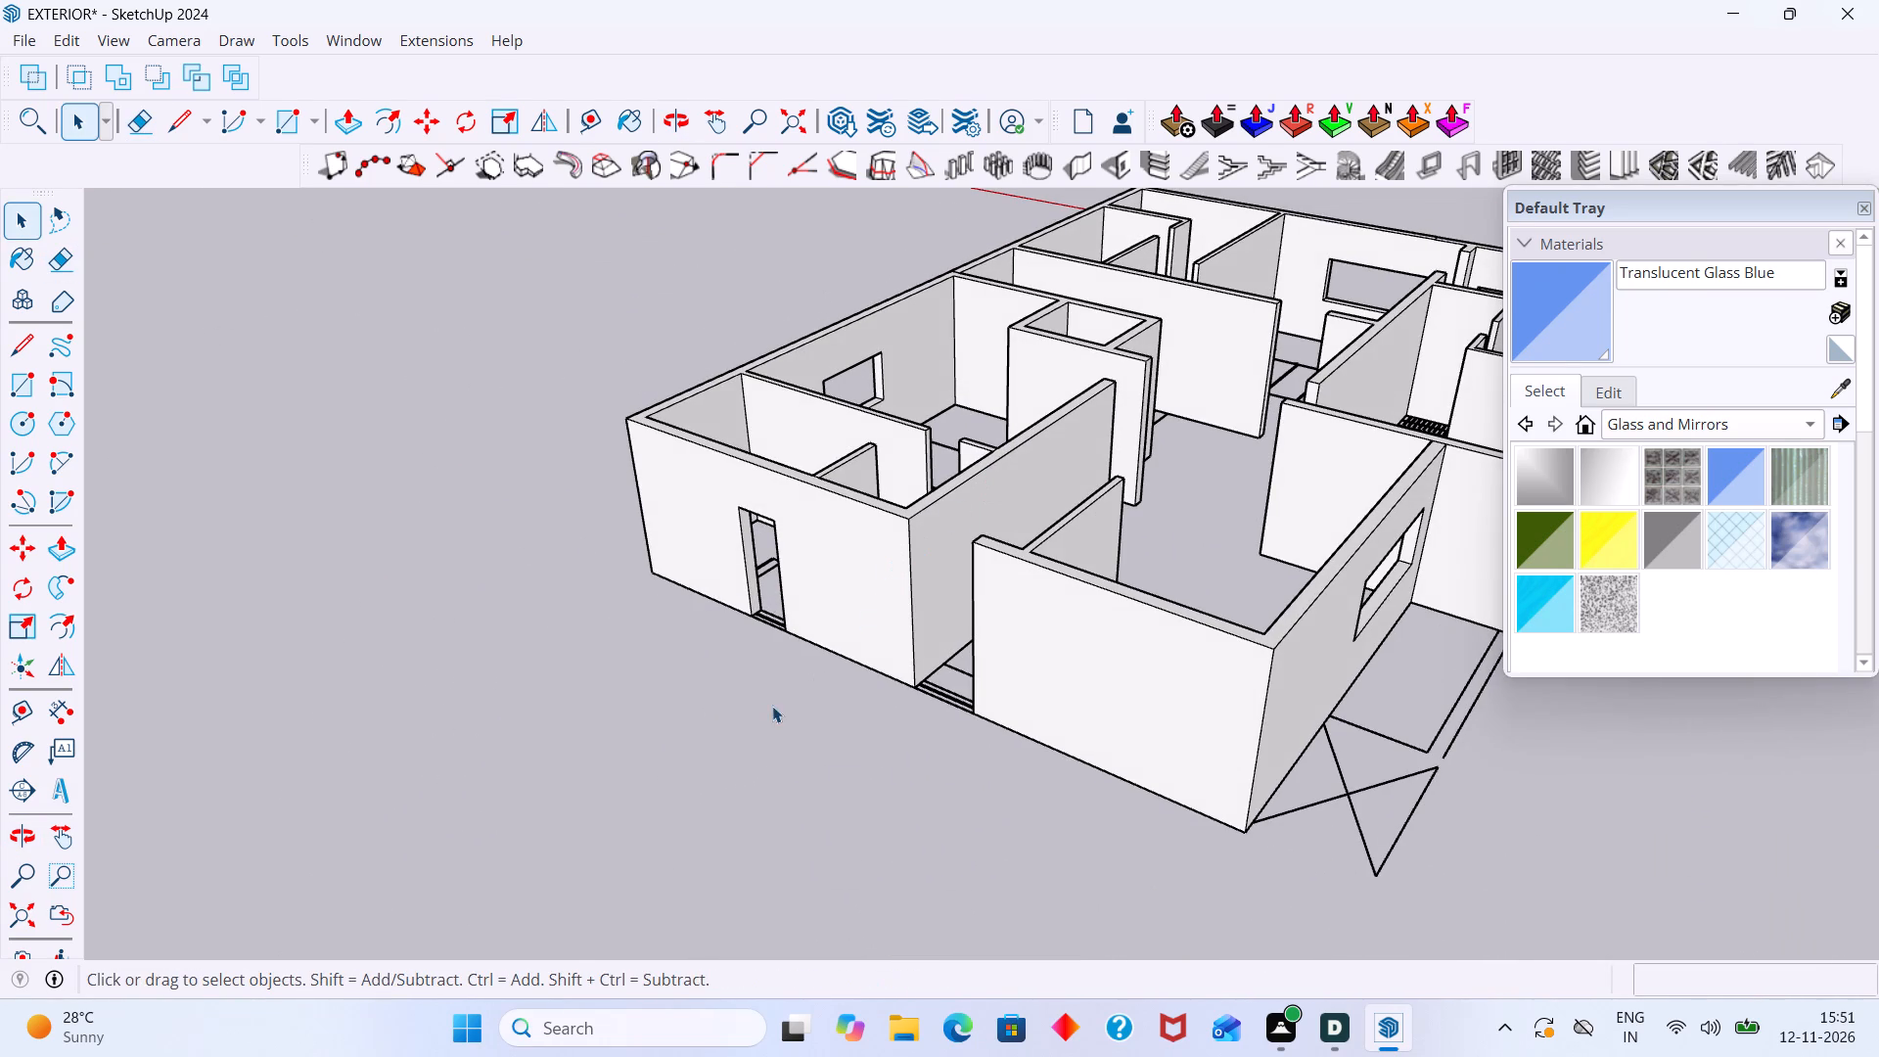
Erase the floor-plan threshold lines crossing the base of the narrow doorway in the end wall.
{"action": "middle_click_drag", "start_coordinate": [777, 675], "coordinate": [824, 525]}
{"action": "scroll", "coordinate": [762, 458], "scroll_direction": "up", "scroll_amount": 12}
{"action": "middle_click_drag", "start_coordinate": [735, 565], "coordinate": [600, 647]}
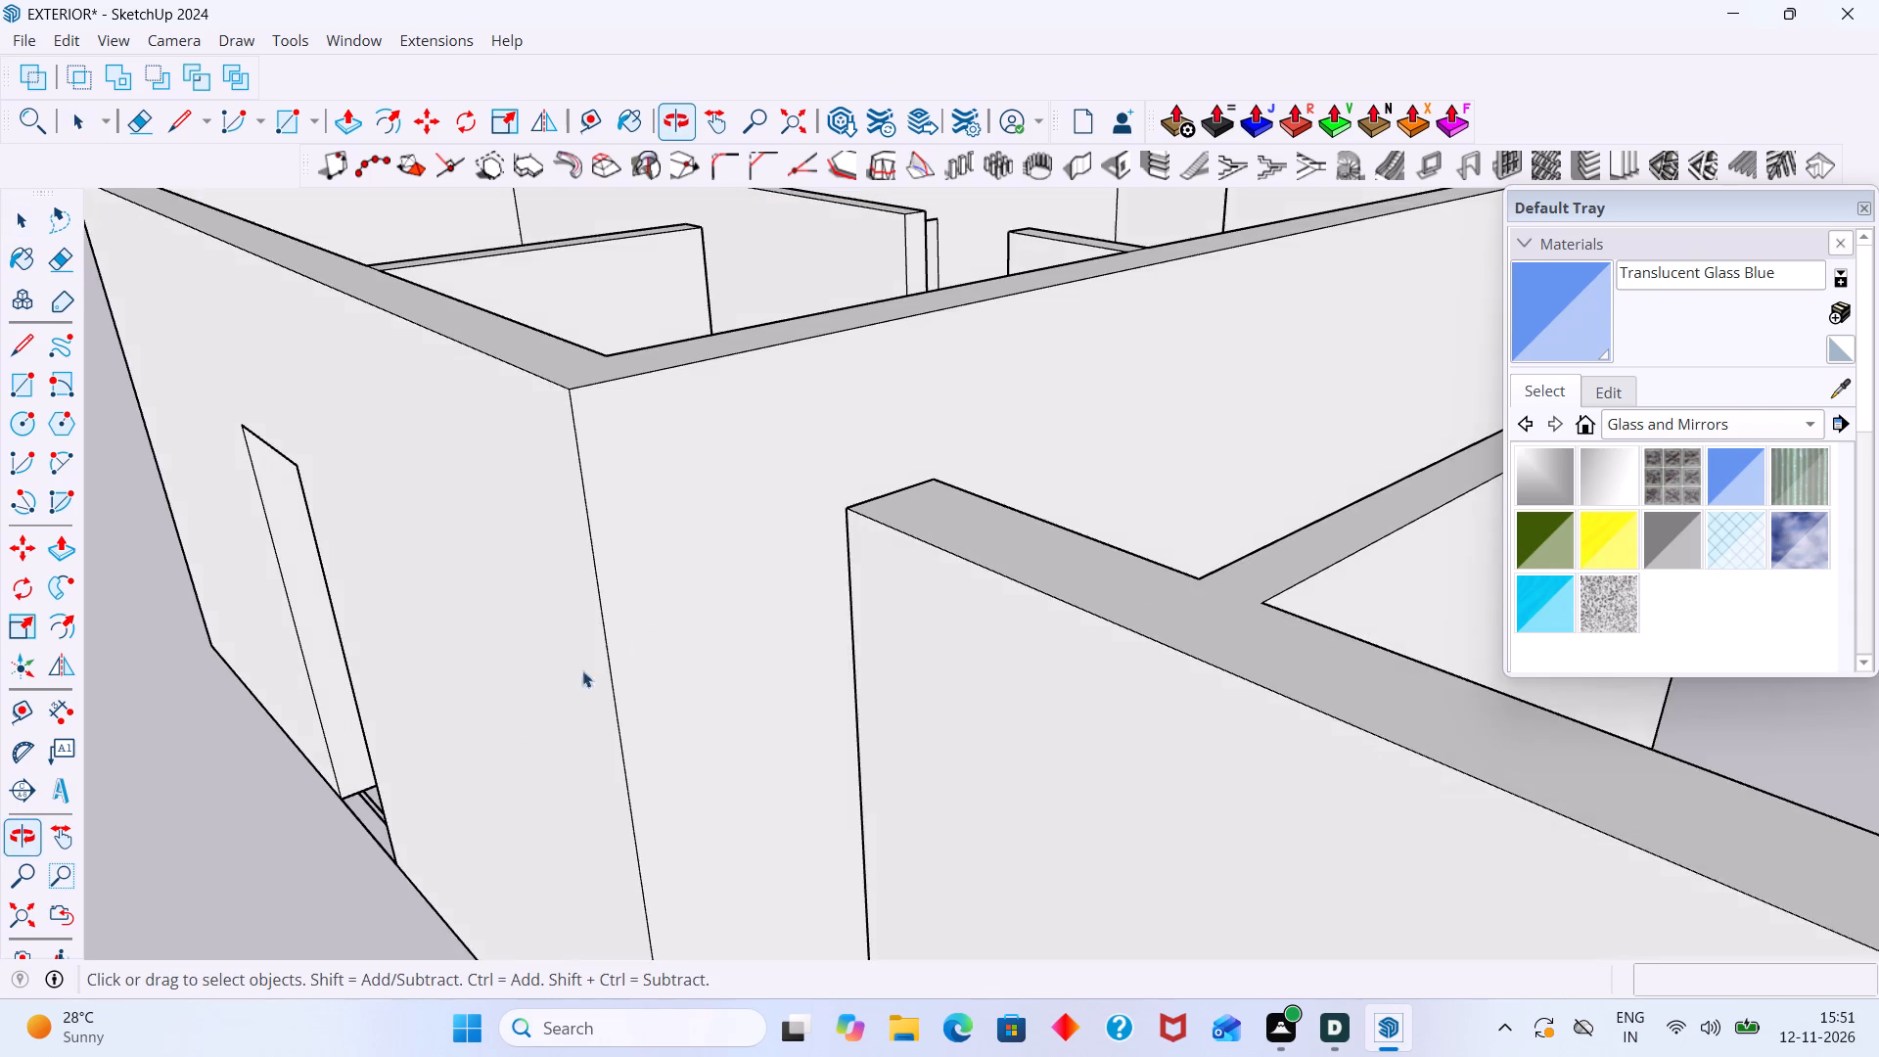
{"action": "scroll", "coordinate": [466, 730], "scroll_direction": "down", "scroll_amount": 3}
{"action": "middle_click_drag", "start_coordinate": [491, 733], "coordinate": [737, 644]}
{"action": "scroll", "coordinate": [590, 671], "scroll_direction": "up", "scroll_amount": 3}
{"action": "middle_click_drag", "start_coordinate": [543, 685], "coordinate": [711, 643]}
{"action": "scroll", "coordinate": [707, 647], "scroll_direction": "up", "scroll_amount": 3}
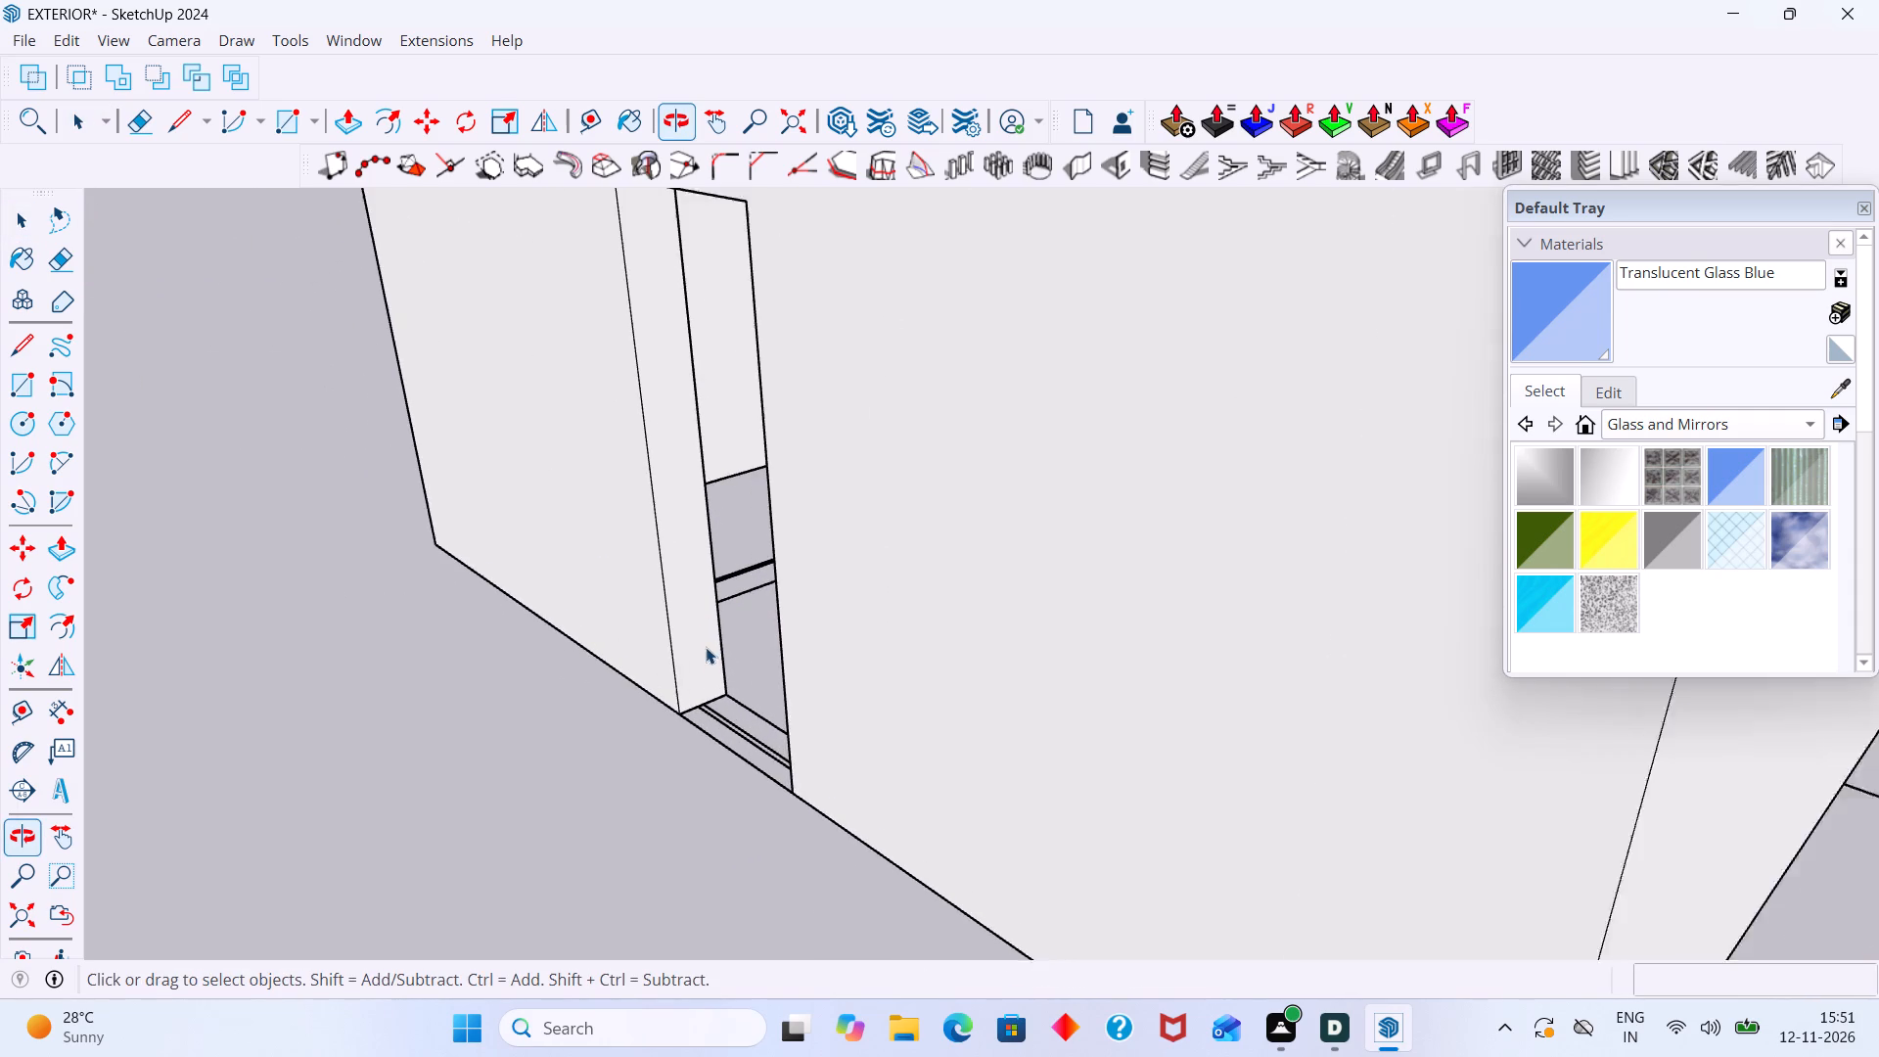
{"action": "left_click", "coordinate": [682, 648]}
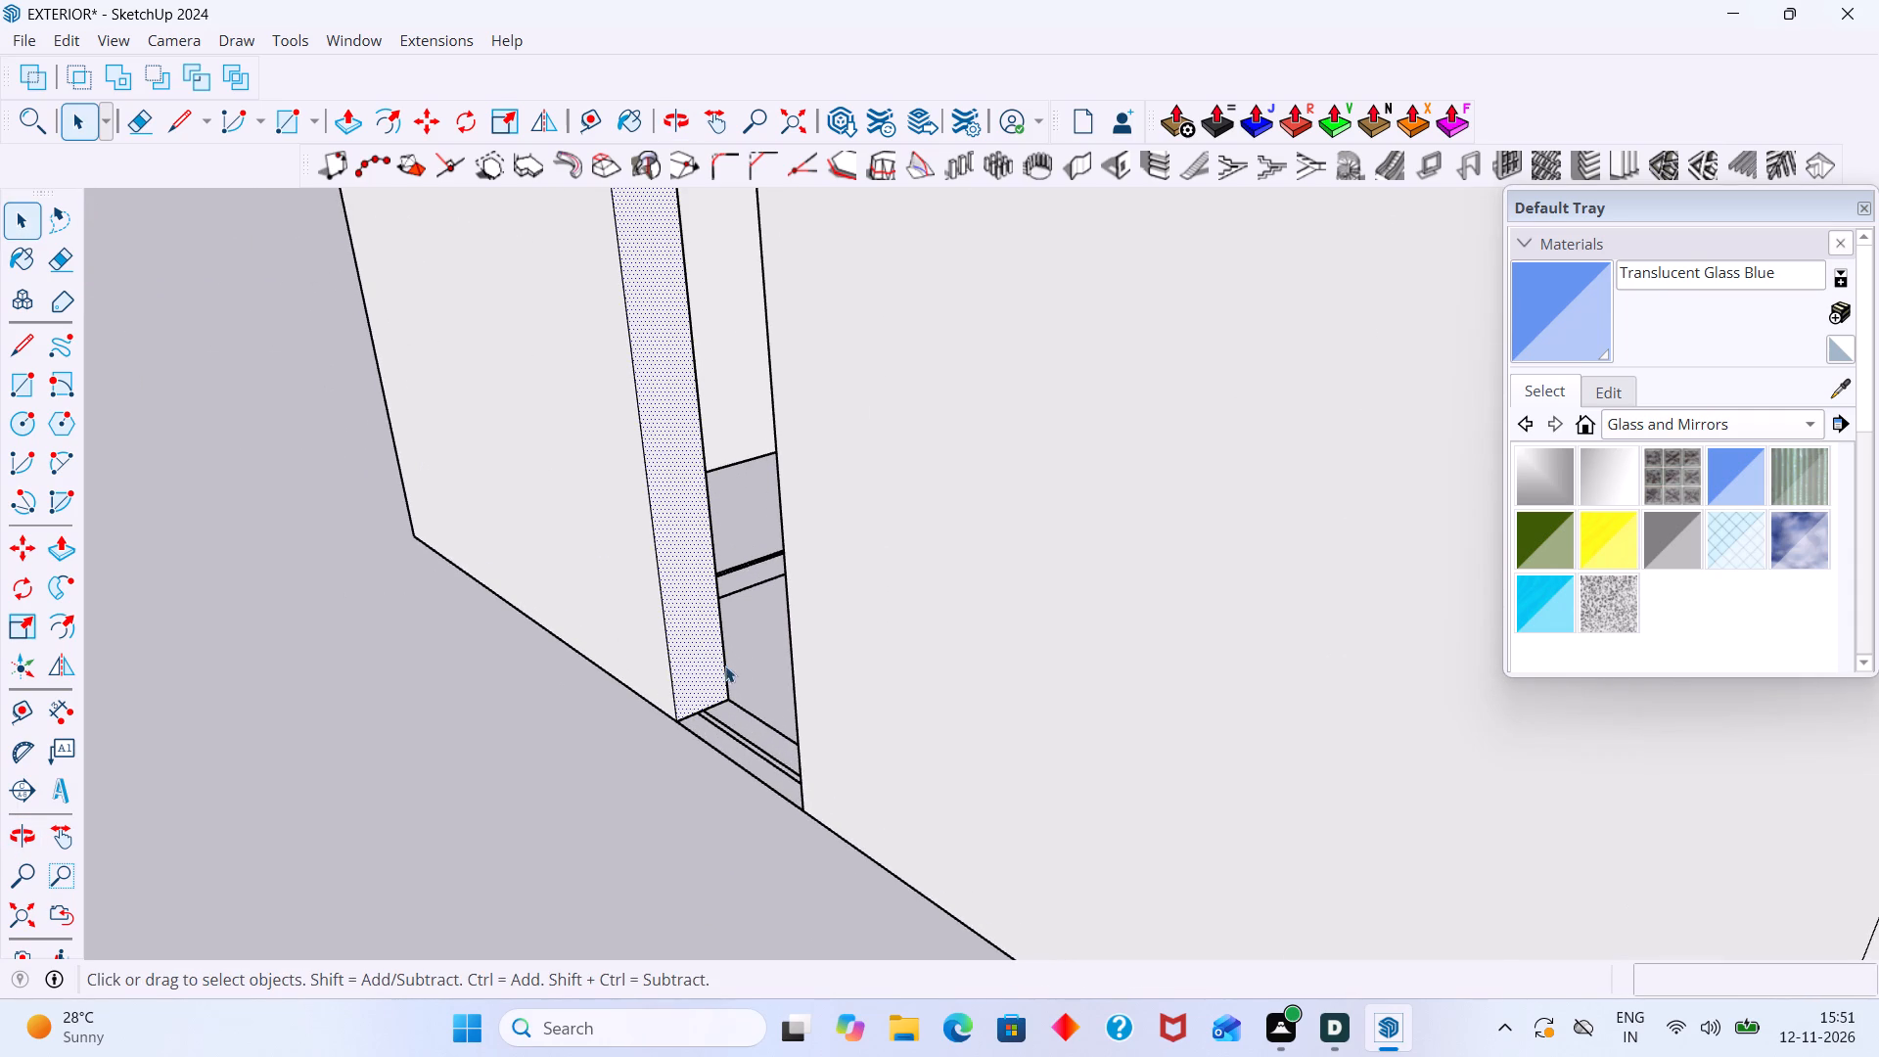
{"action": "scroll", "coordinate": [724, 668], "scroll_direction": "down", "scroll_amount": 4}
{"action": "left_click", "coordinate": [718, 822]}
{"action": "middle_click_drag", "start_coordinate": [724, 815], "coordinate": [889, 809]}
{"action": "scroll", "coordinate": [851, 816], "scroll_direction": "down", "scroll_amount": 4}
{"action": "middle_click_drag", "start_coordinate": [827, 832], "coordinate": [1008, 895]}
{"action": "key", "text": "e"}
{"action": "scroll", "coordinate": [915, 901], "scroll_direction": "up", "scroll_amount": 6}
{"action": "left_click_drag", "start_coordinate": [801, 737], "coordinate": [778, 841]}
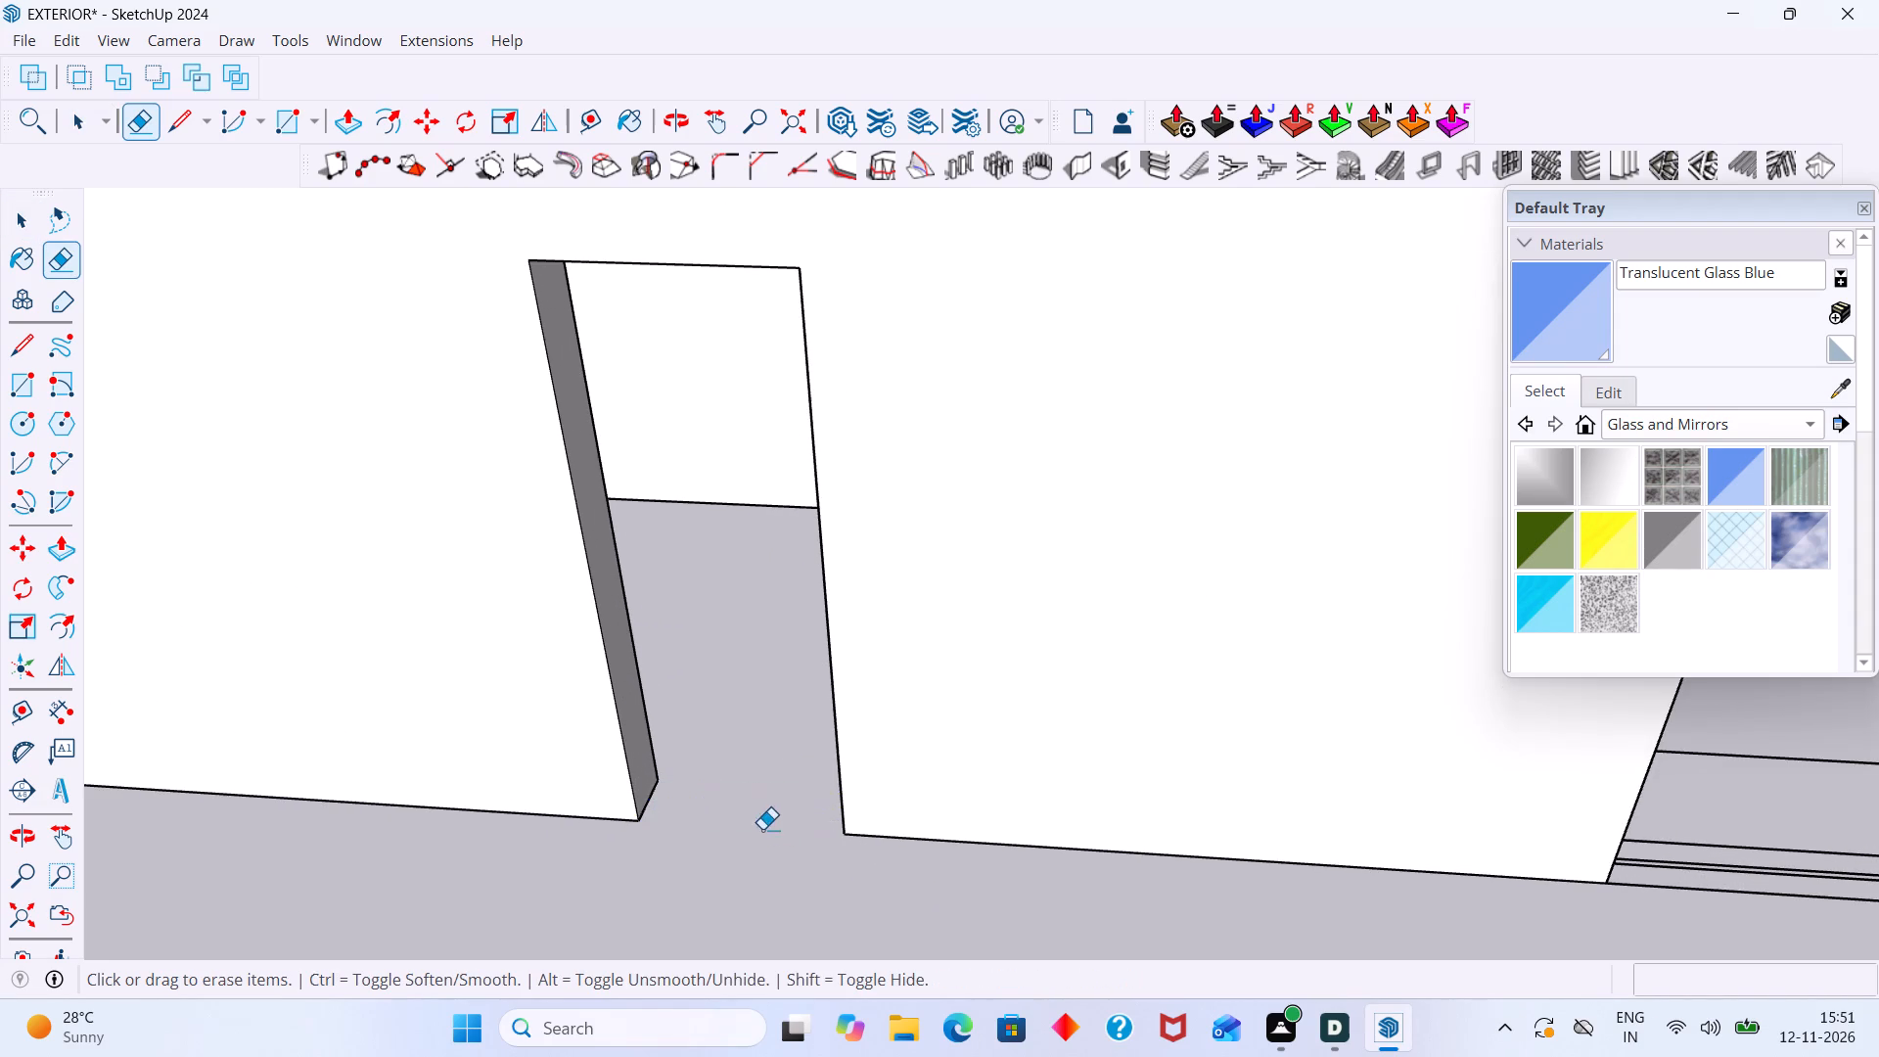
Draw a 3.5' high, full-thickness rectangle at the base of the wall end face beside the narrow end-wall doorway.
{"action": "scroll", "coordinate": [758, 830], "scroll_direction": "down", "scroll_amount": 6}
{"action": "middle_click_drag", "start_coordinate": [791, 860], "coordinate": [584, 838]}
{"action": "key", "text": "space"}
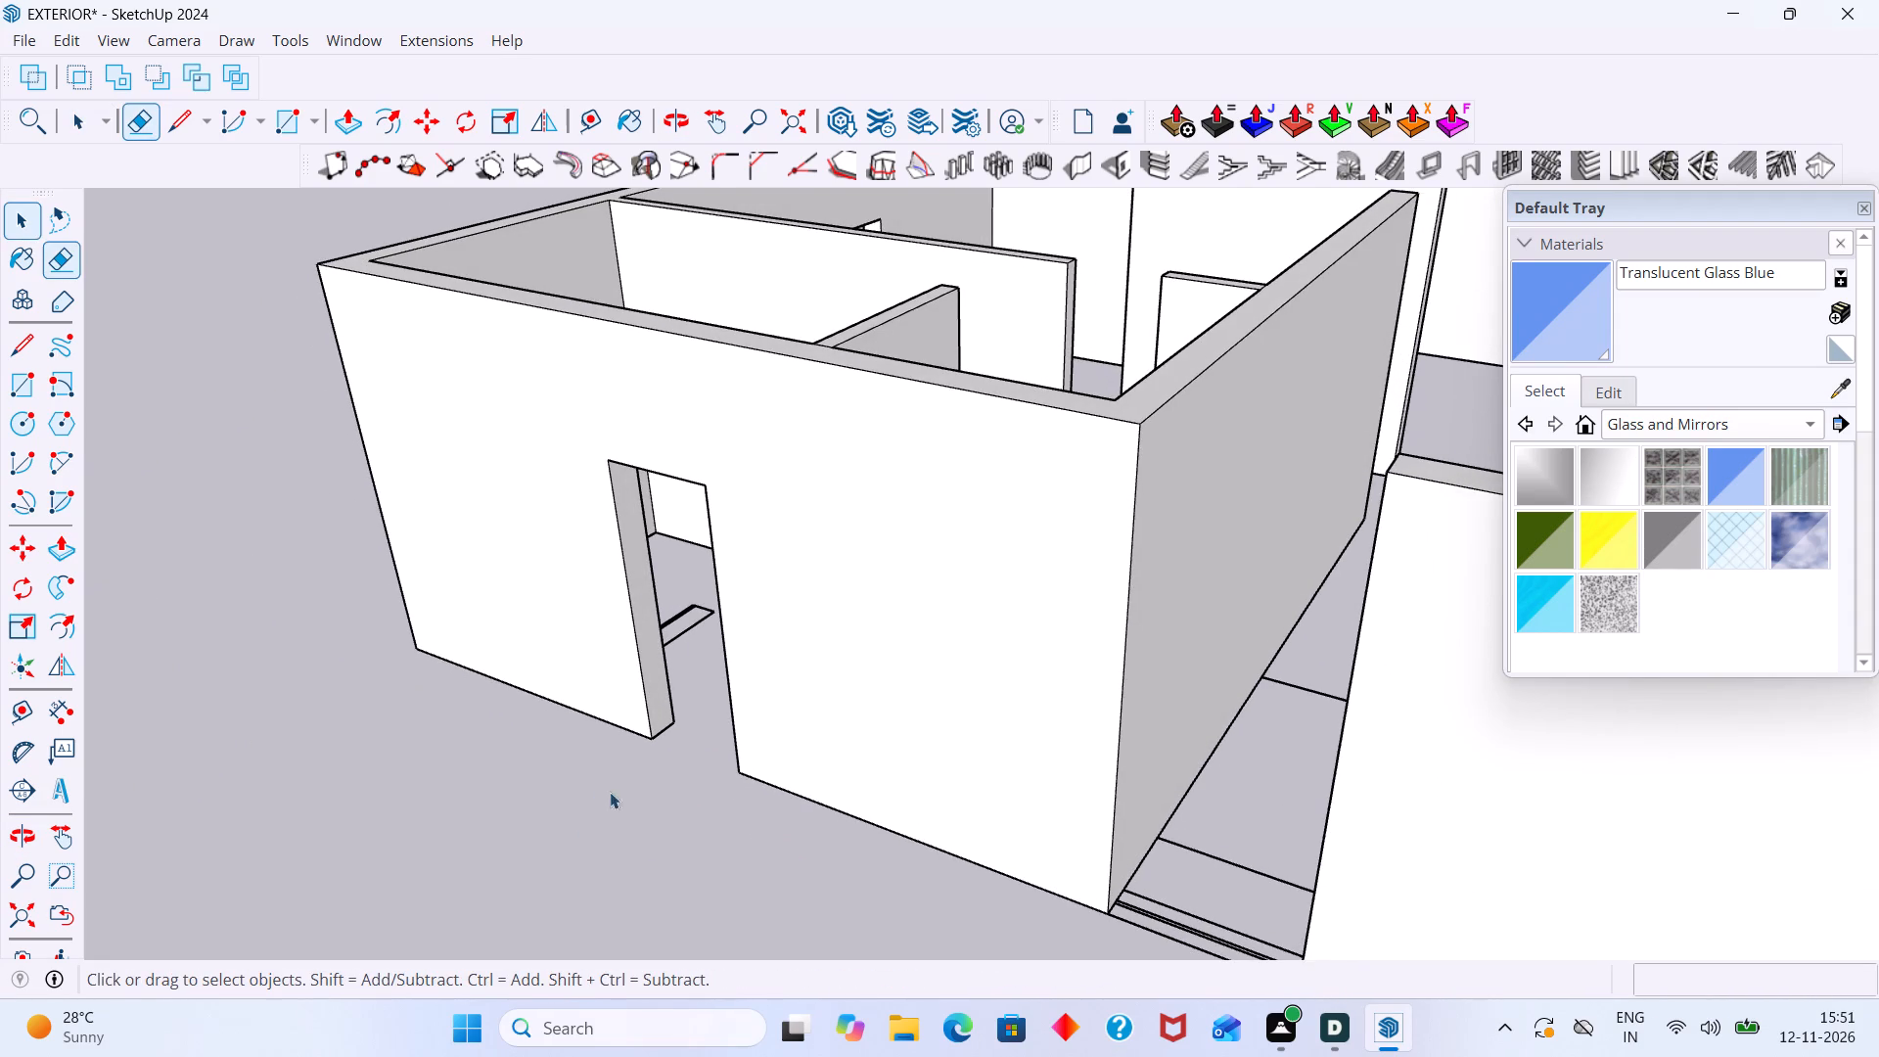
{"action": "scroll", "coordinate": [654, 738], "scroll_direction": "up", "scroll_amount": 6}
{"action": "left_click", "coordinate": [653, 666]}
{"action": "key", "text": "e"}
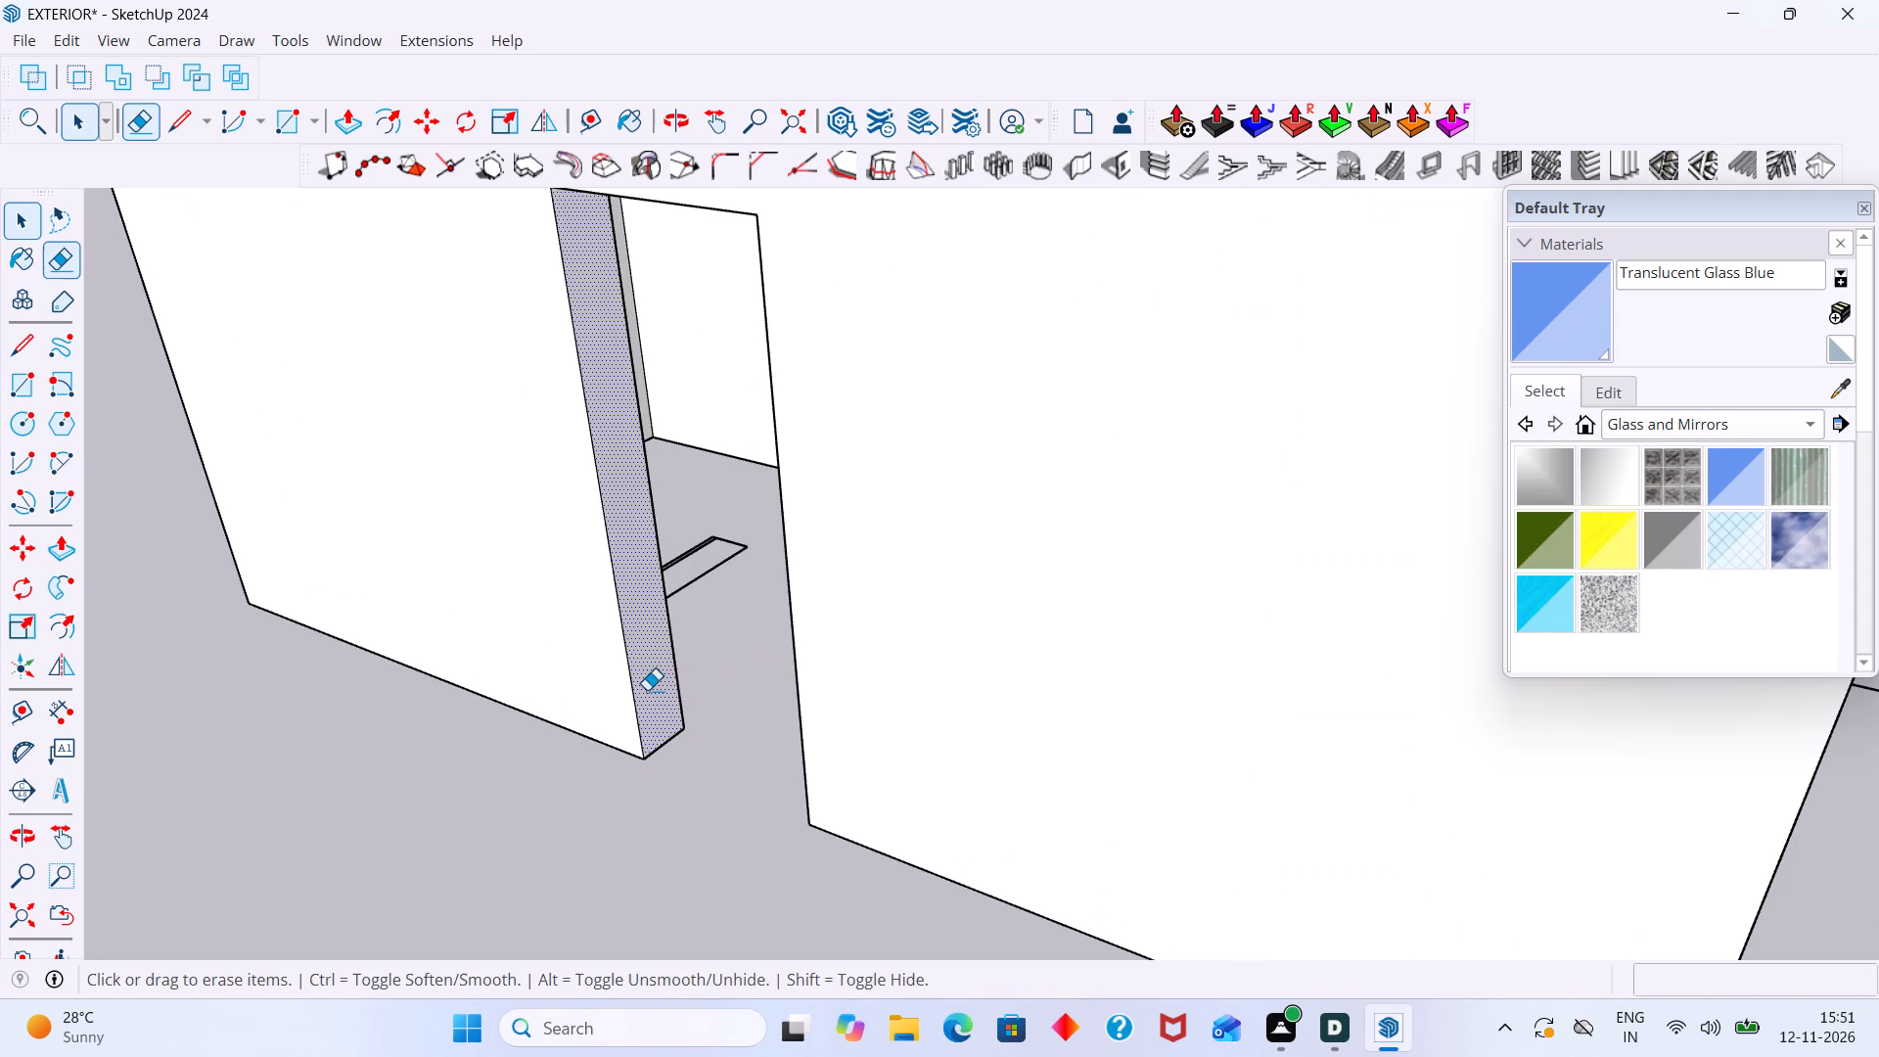
{"action": "key", "text": "r"}
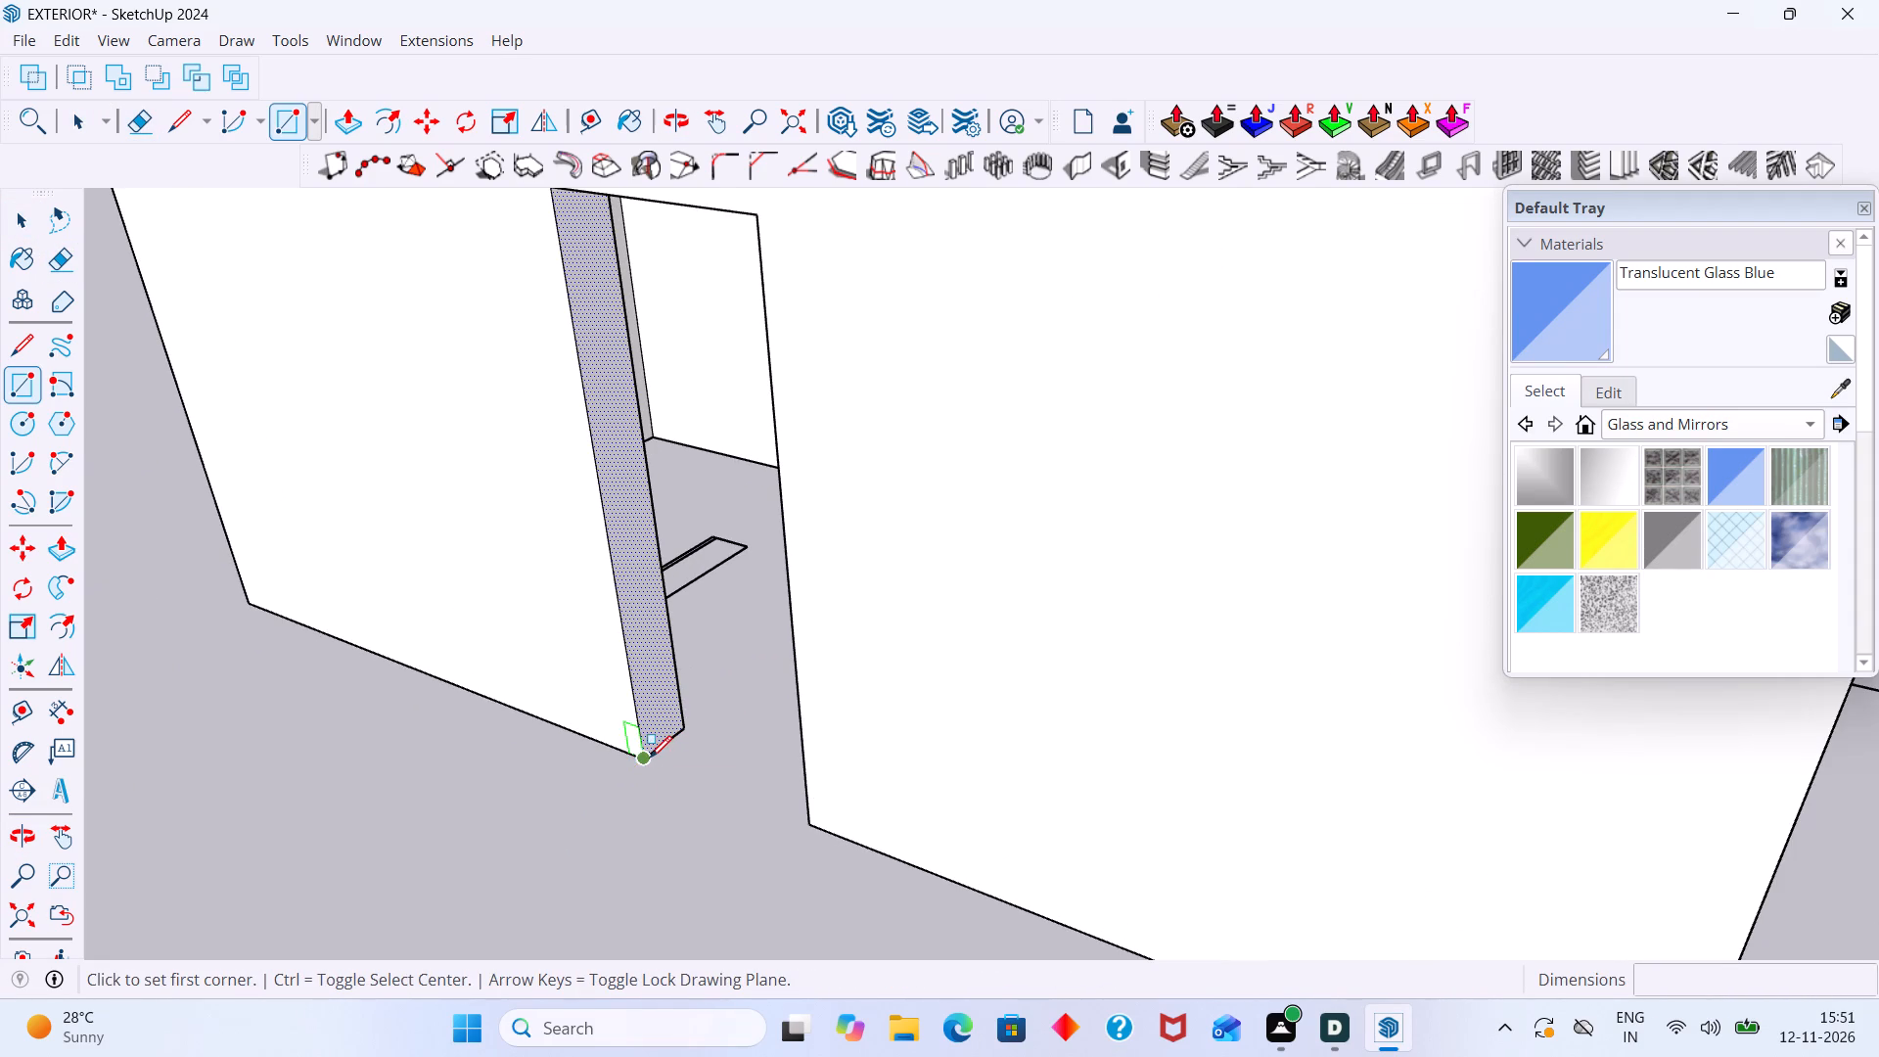
{"action": "left_click", "coordinate": [650, 758]}
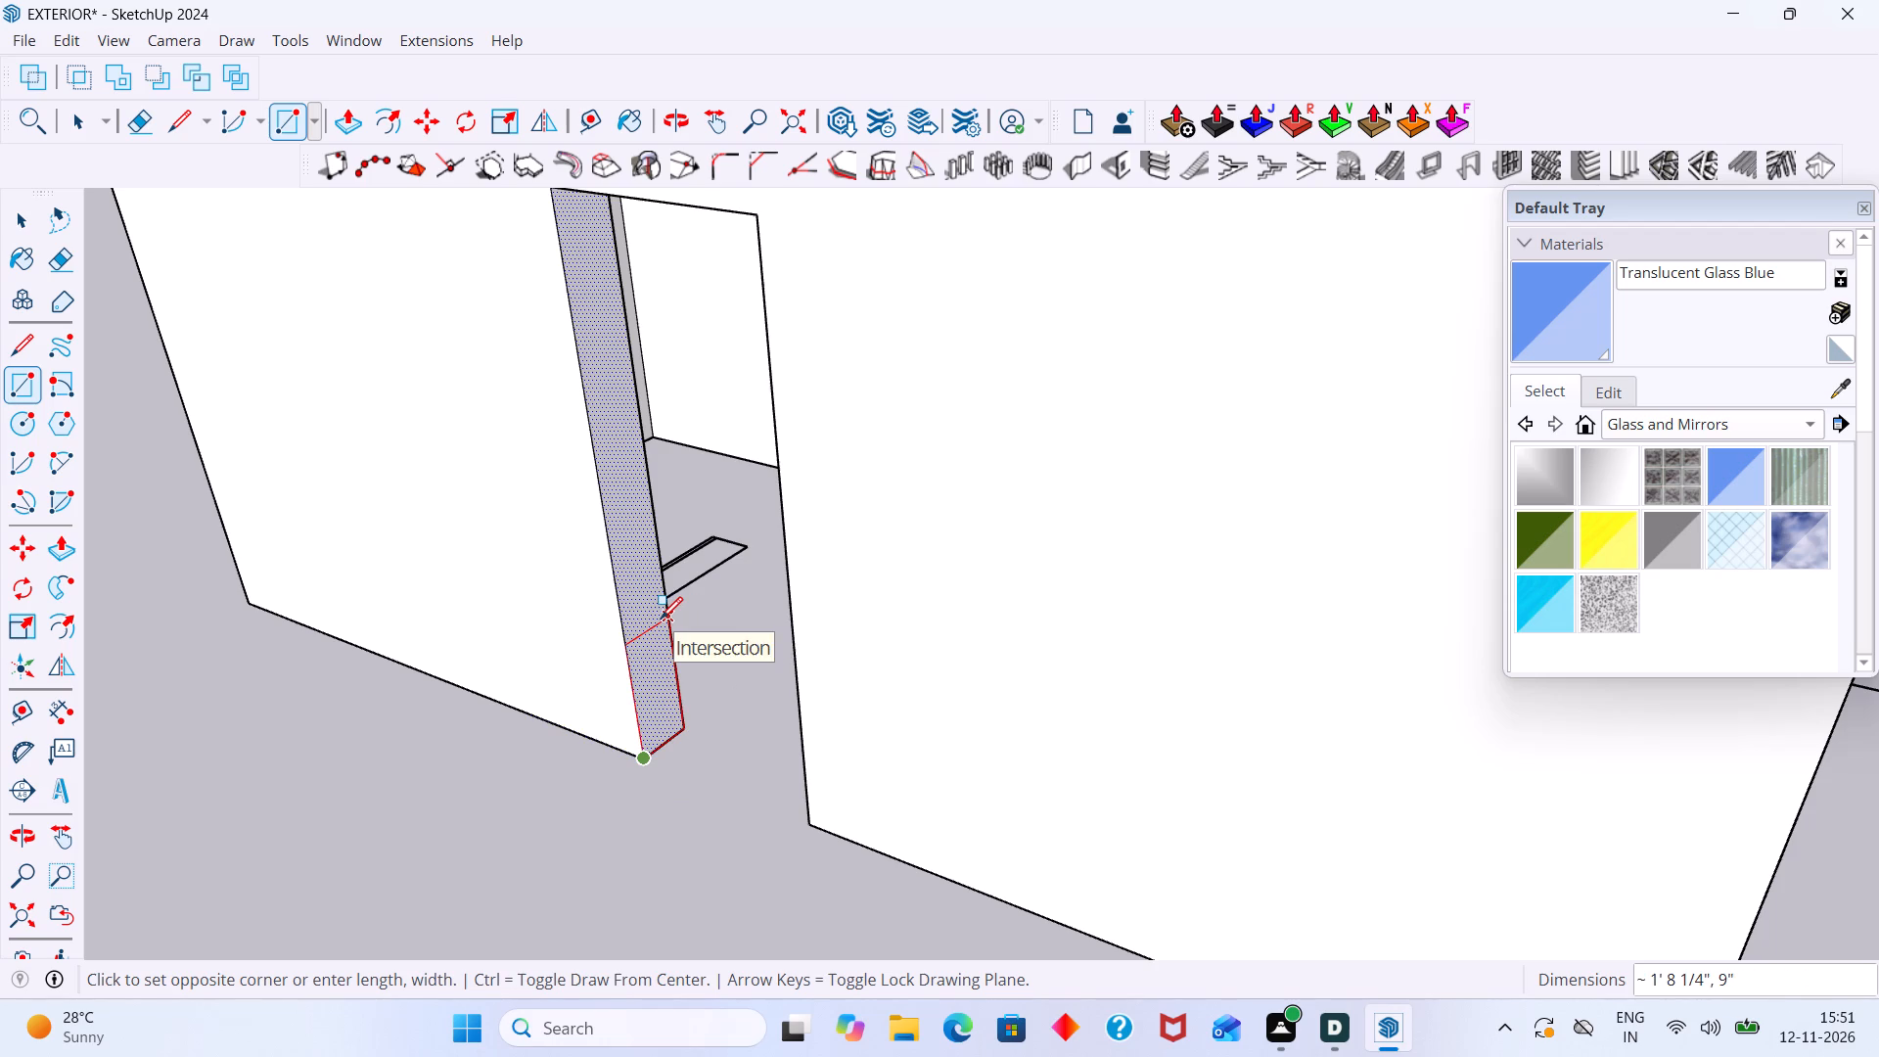
{"action": "key", "text": "3"}
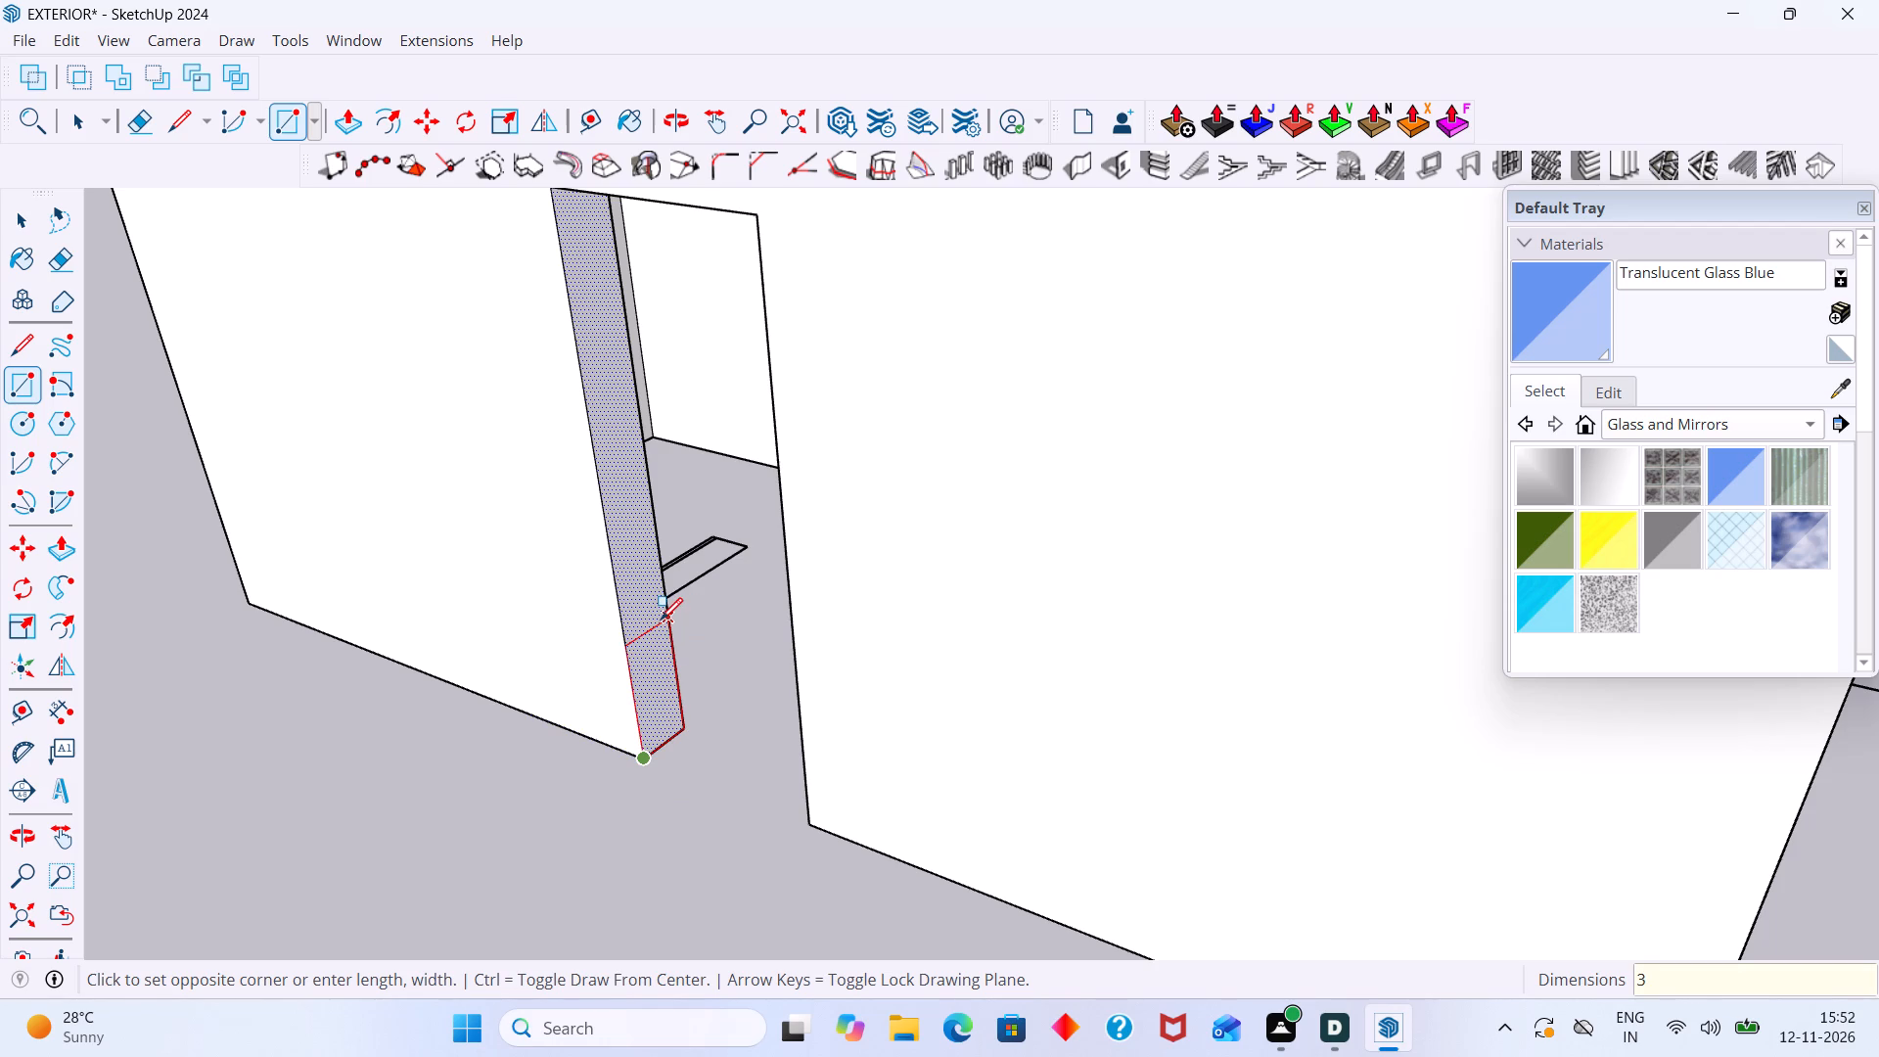
{"action": "key", "text": "apostrophe"}
{"action": "key", "text": "BackSpace"}
{"action": "key", "text": "period"}
{"action": "type", "text": "5'"}
{"action": "key", "text": "Return"}
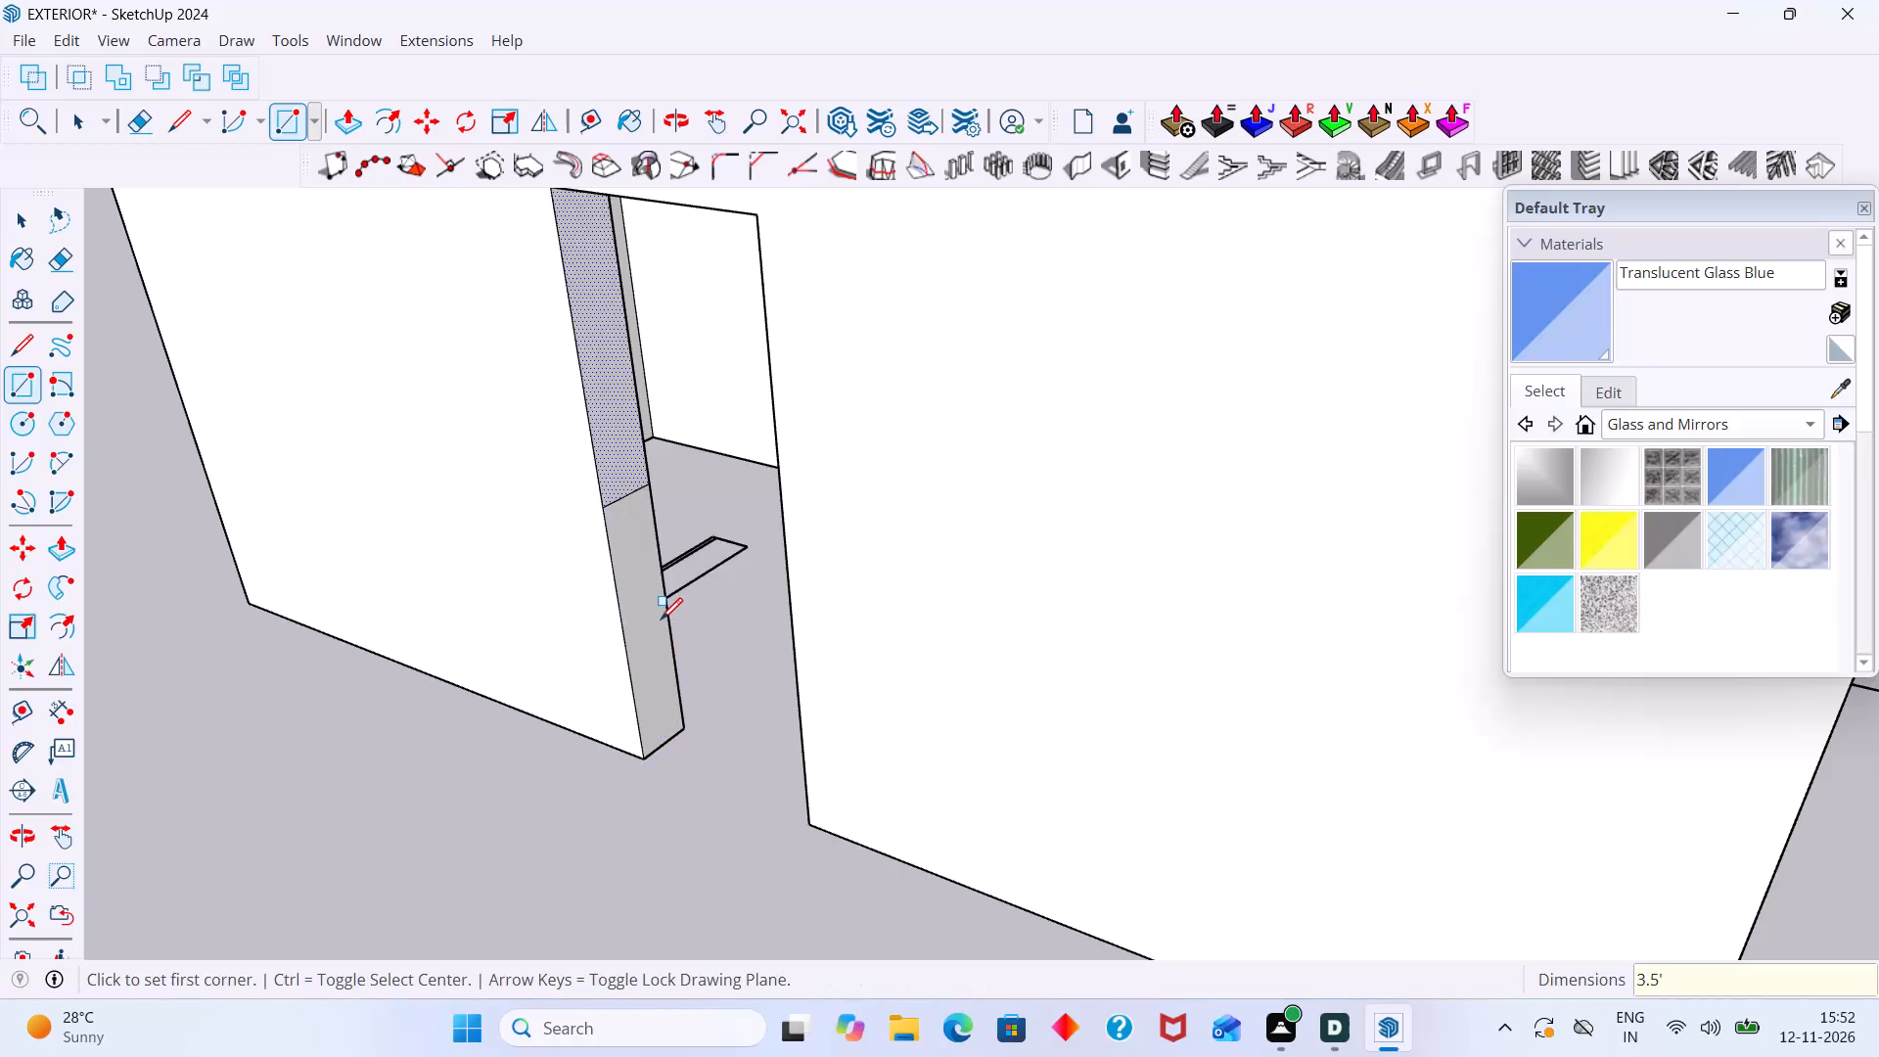
Extrude the 3.5' high rectangle across to the opposite wall end, forming a sill wall beneath the narrow opening.
{"action": "key", "text": "p"}
{"action": "left_click", "coordinate": [633, 597]}
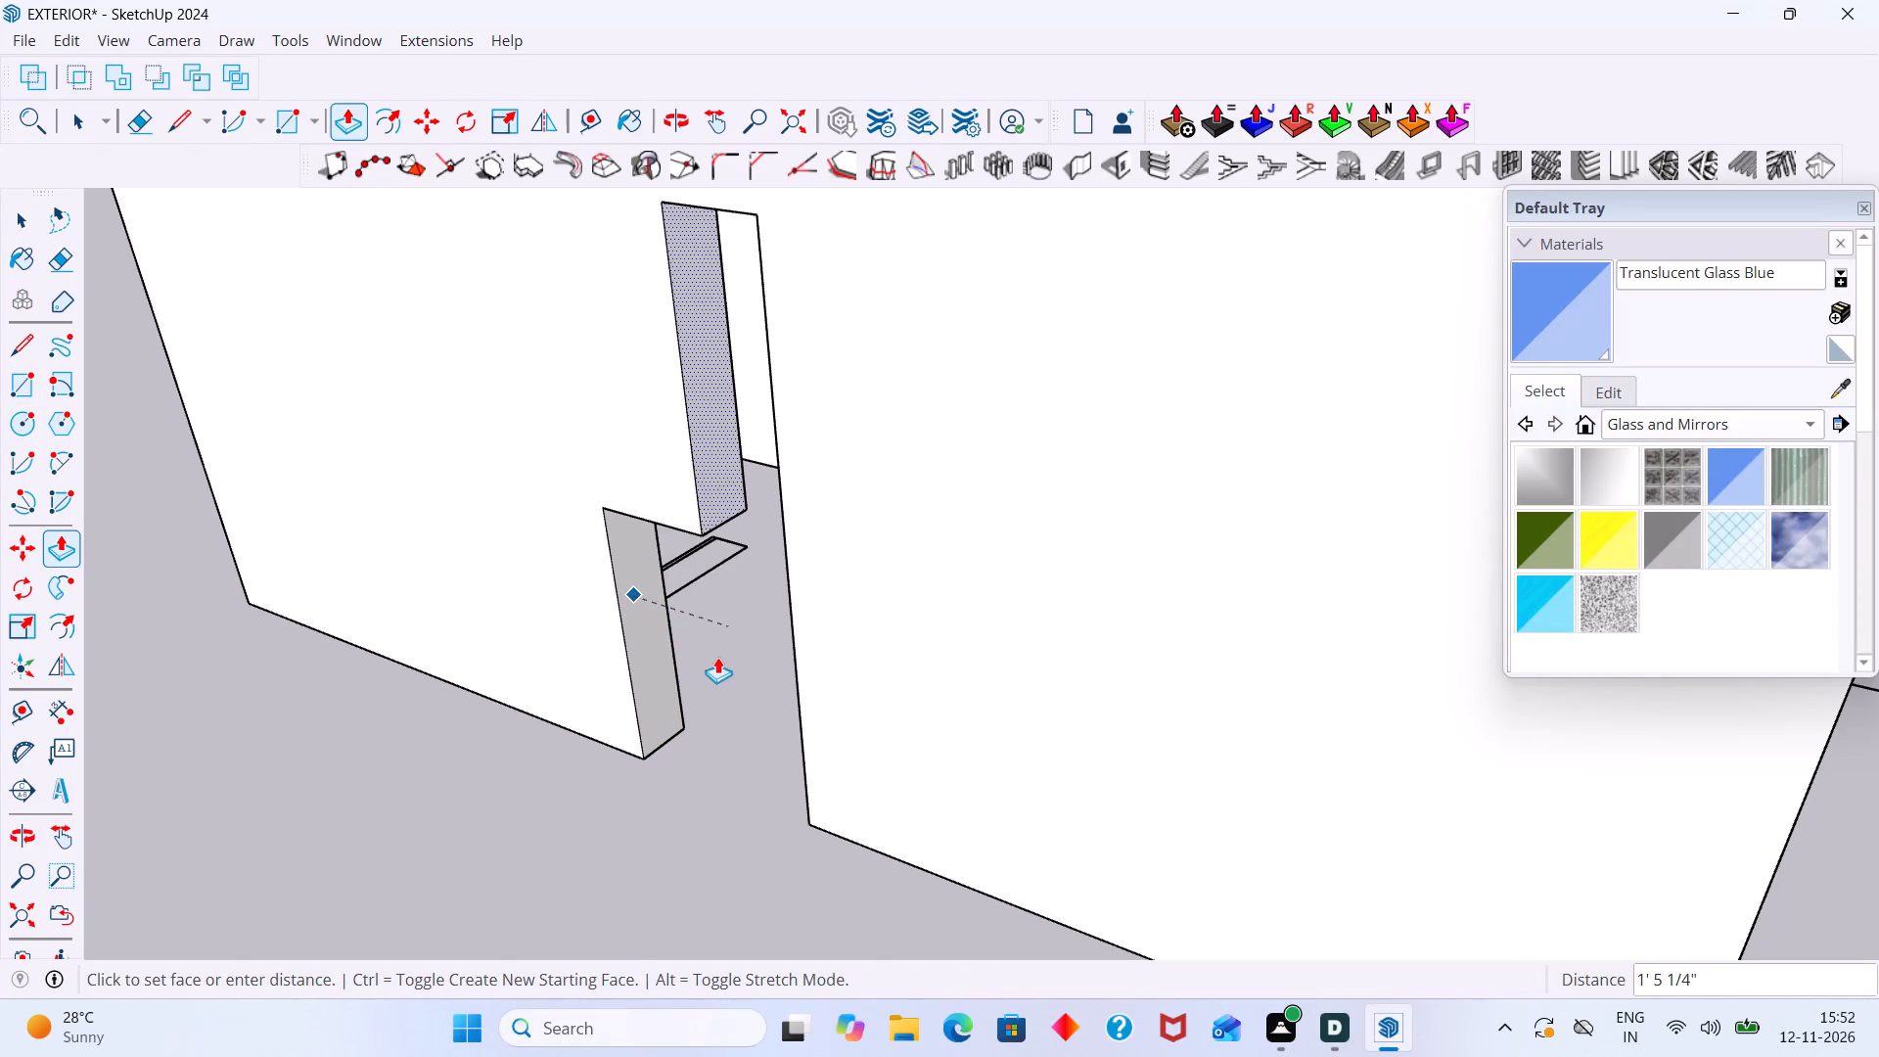
{"action": "key", "text": "Escape"}
{"action": "key", "text": "space"}
{"action": "left_click", "coordinate": [647, 666]}
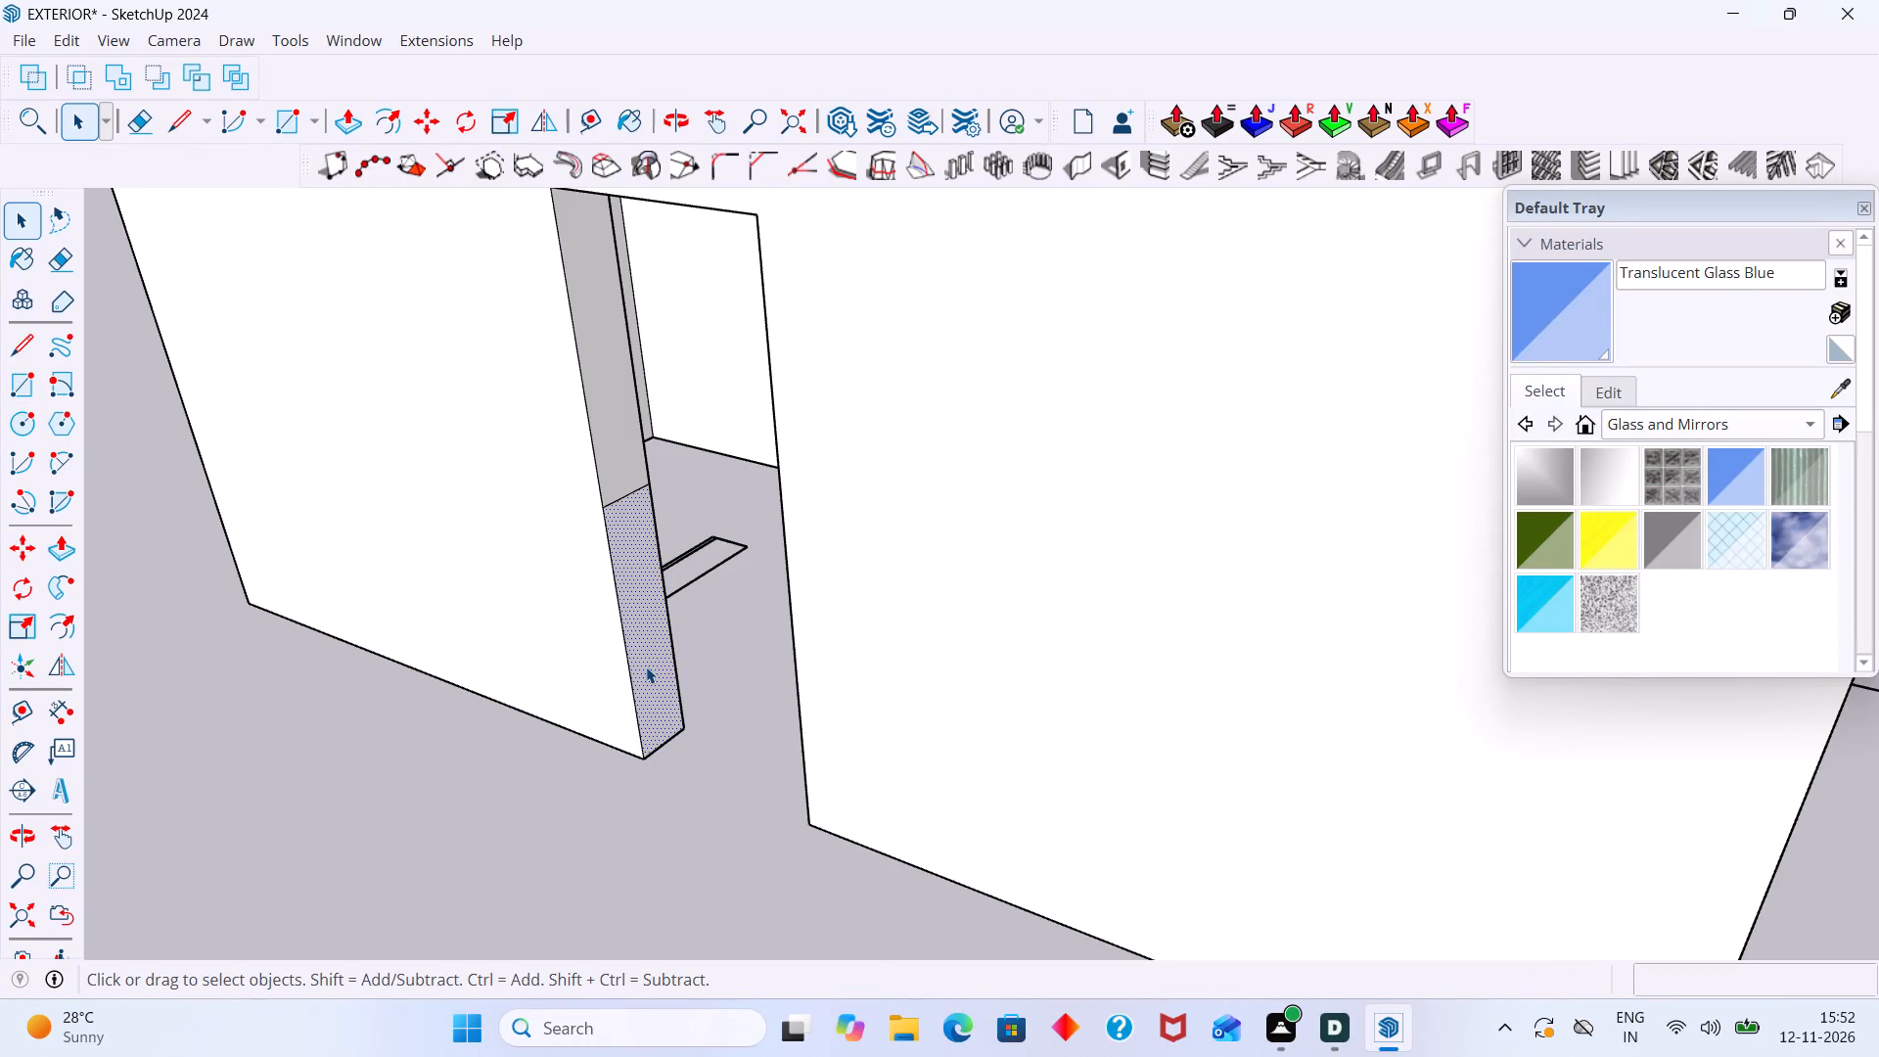
{"action": "key", "text": "p"}
{"action": "left_click", "coordinate": [648, 669]}
{"action": "left_click", "coordinate": [813, 826]}
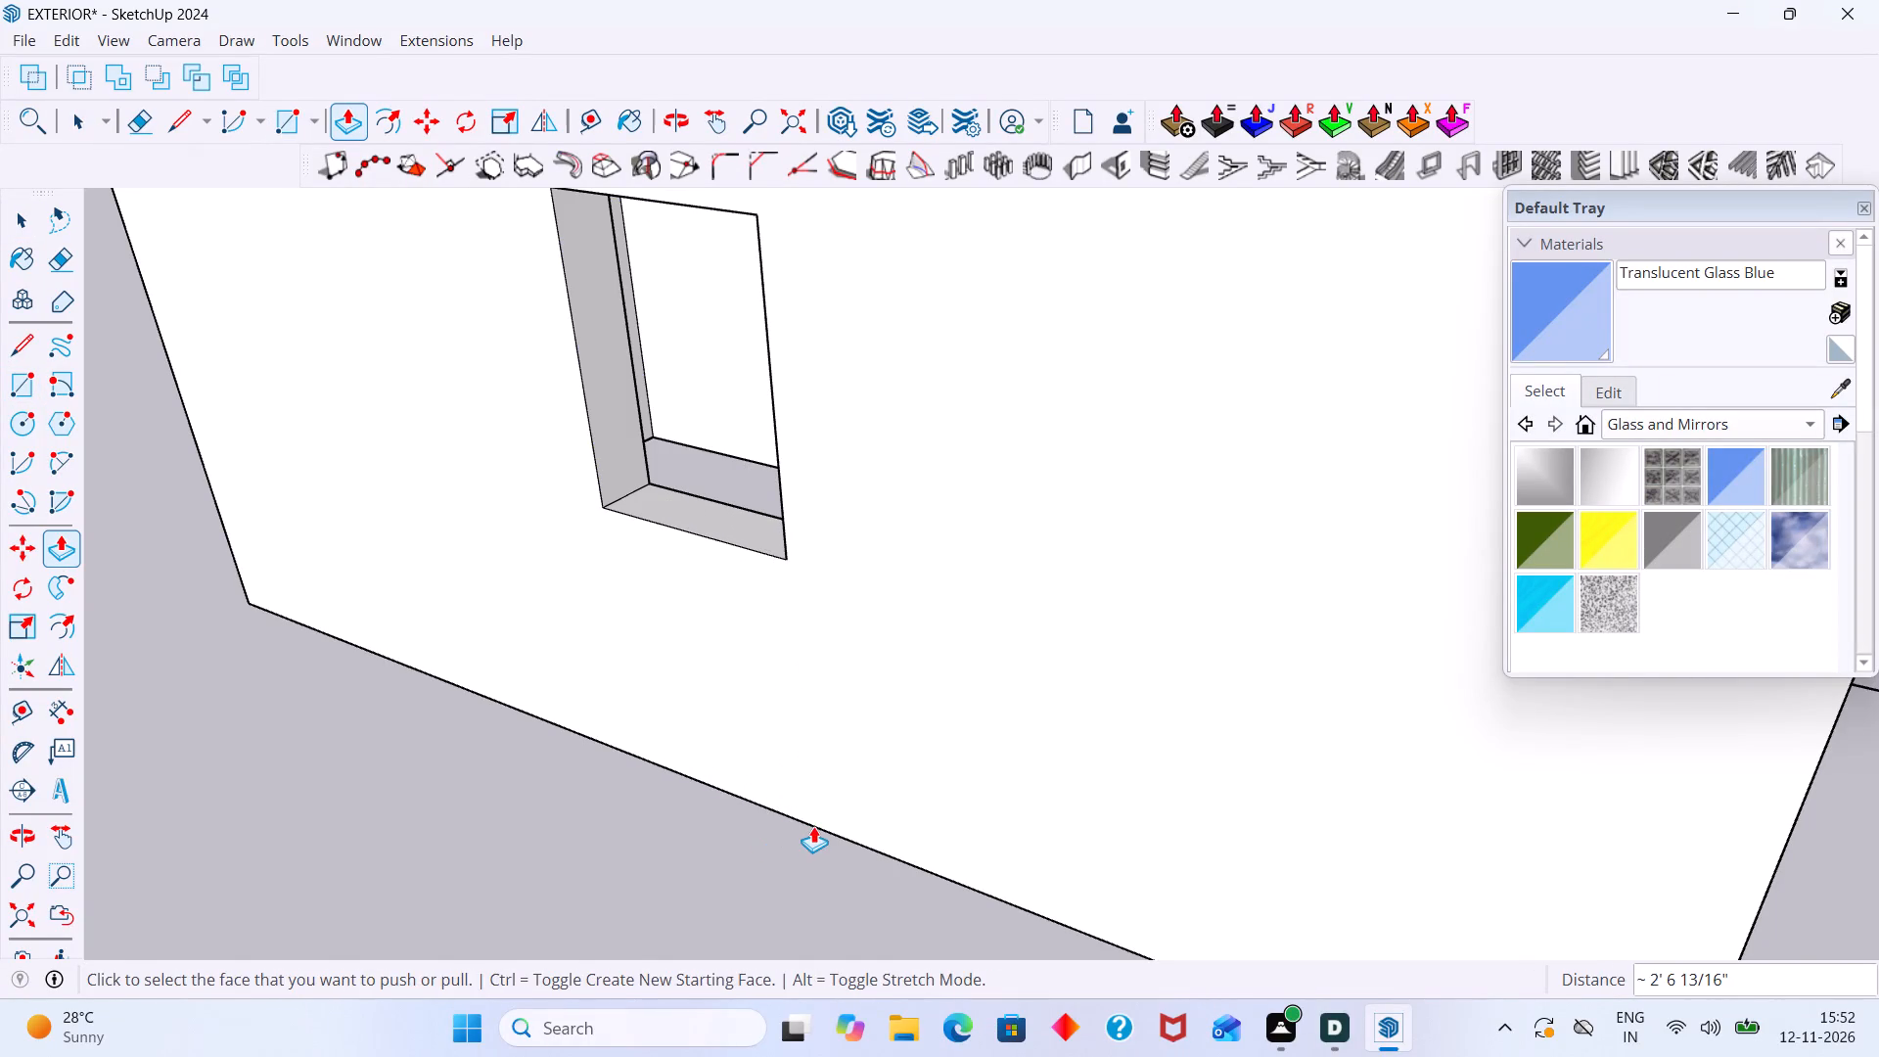
{"action": "key", "text": "space"}
Examine the roofed house model next to the floor-plan model, looking at its windowed wall and window openings.
{"action": "scroll", "coordinate": [805, 825], "scroll_direction": "down", "scroll_amount": 12}
{"action": "middle_click_drag", "start_coordinate": [796, 788], "coordinate": [912, 804]}
{"action": "scroll", "coordinate": [912, 804], "scroll_direction": "down", "scroll_amount": 4}
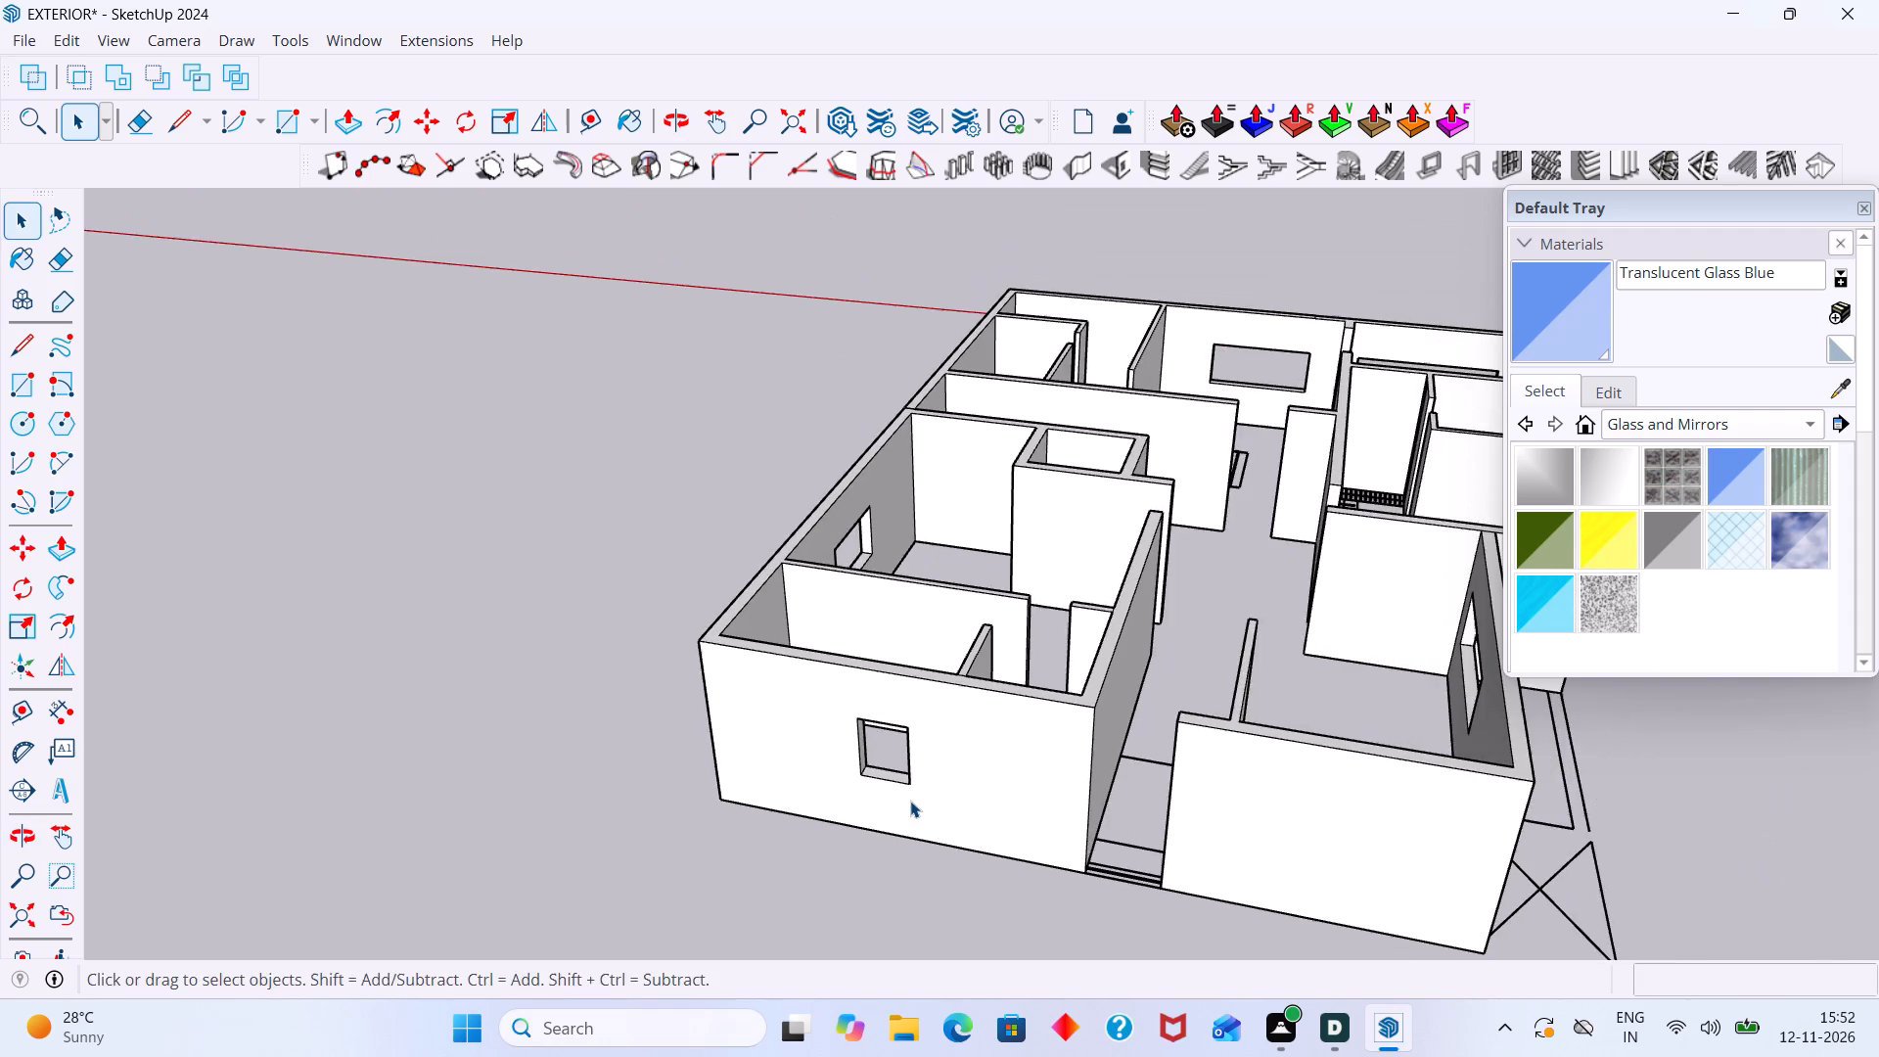
{"action": "middle_click_drag", "start_coordinate": [913, 803], "coordinate": [818, 650], "text": "shift"}
{"action": "scroll", "coordinate": [828, 649], "scroll_direction": "down", "scroll_amount": 4}
{"action": "middle_click_drag", "start_coordinate": [952, 721], "coordinate": [885, 631]}
{"action": "scroll", "coordinate": [882, 617], "scroll_direction": "down", "scroll_amount": 9}
{"action": "middle_click_drag", "start_coordinate": [959, 641], "coordinate": [528, 624]}
{"action": "scroll", "coordinate": [1021, 606], "scroll_direction": "up", "scroll_amount": 6}
{"action": "double_click", "coordinate": [1020, 592]}
{"action": "double_click", "coordinate": [1020, 591]}
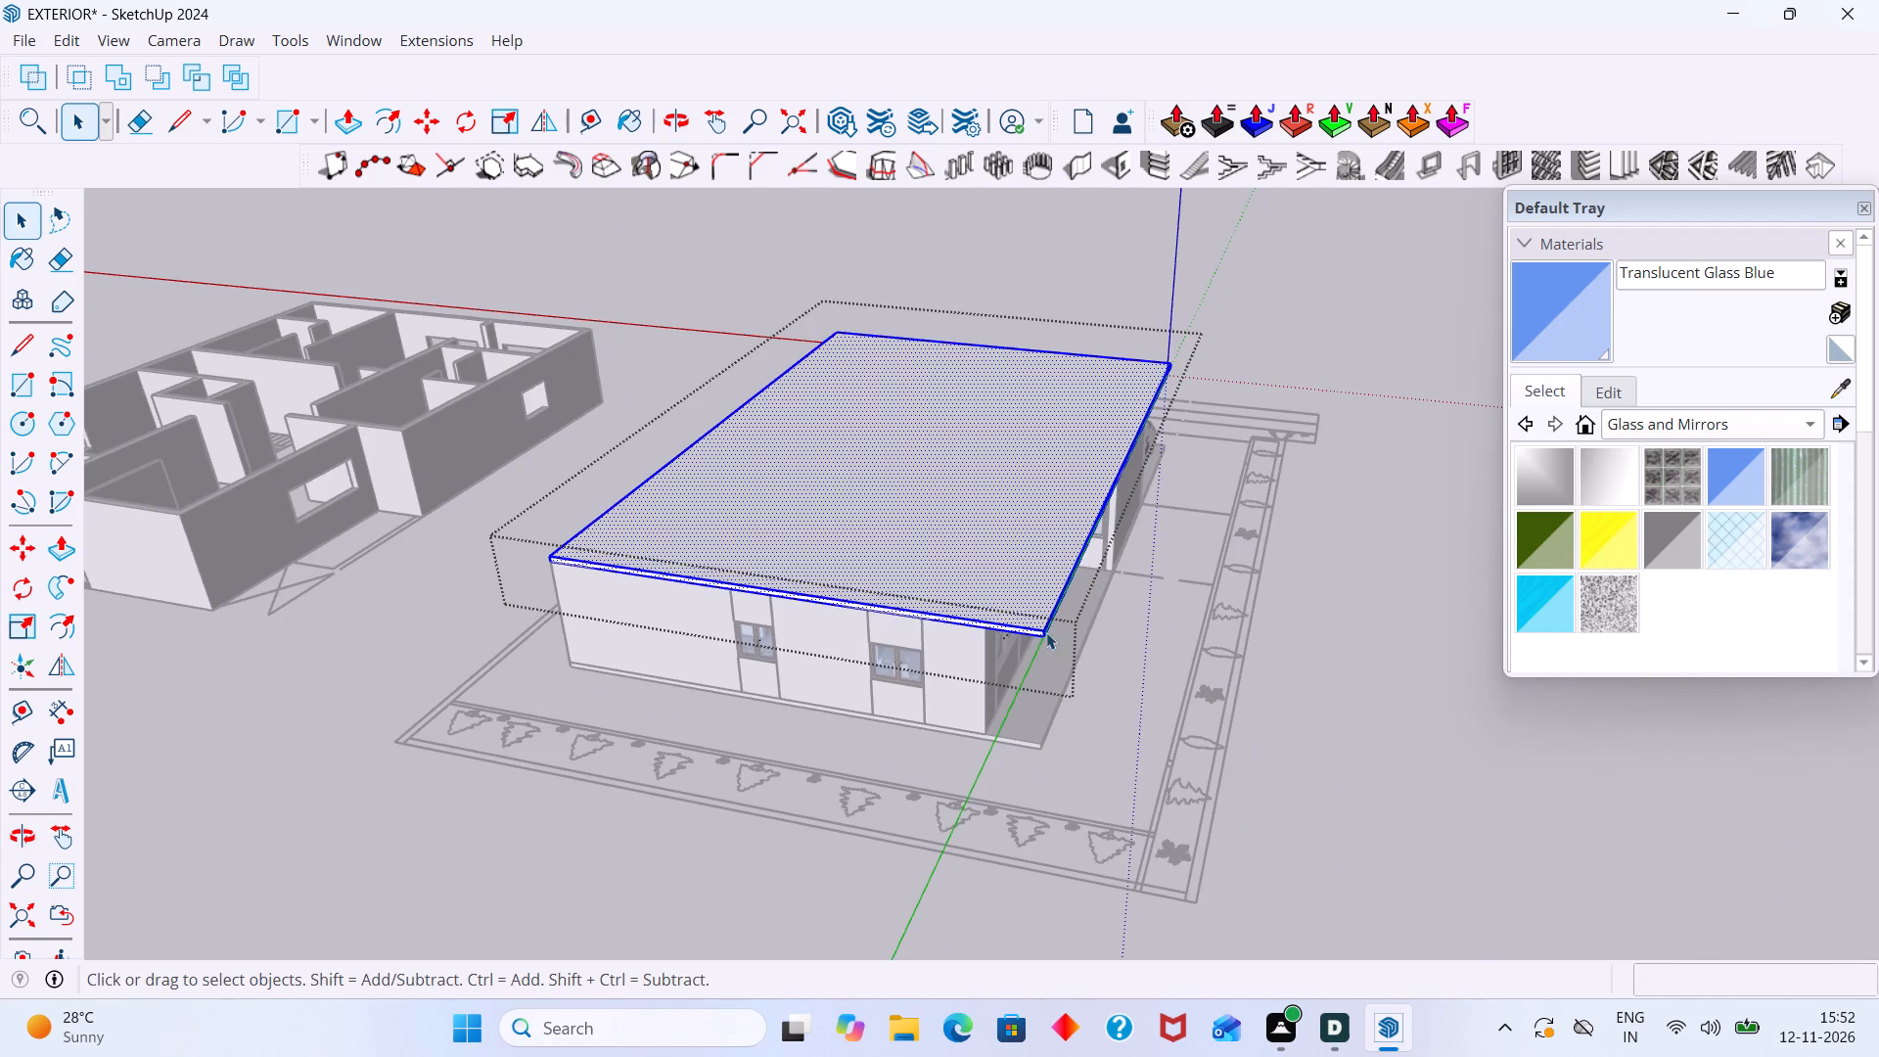
{"action": "left_click", "coordinate": [1310, 628]}
{"action": "left_click", "coordinate": [853, 672]}
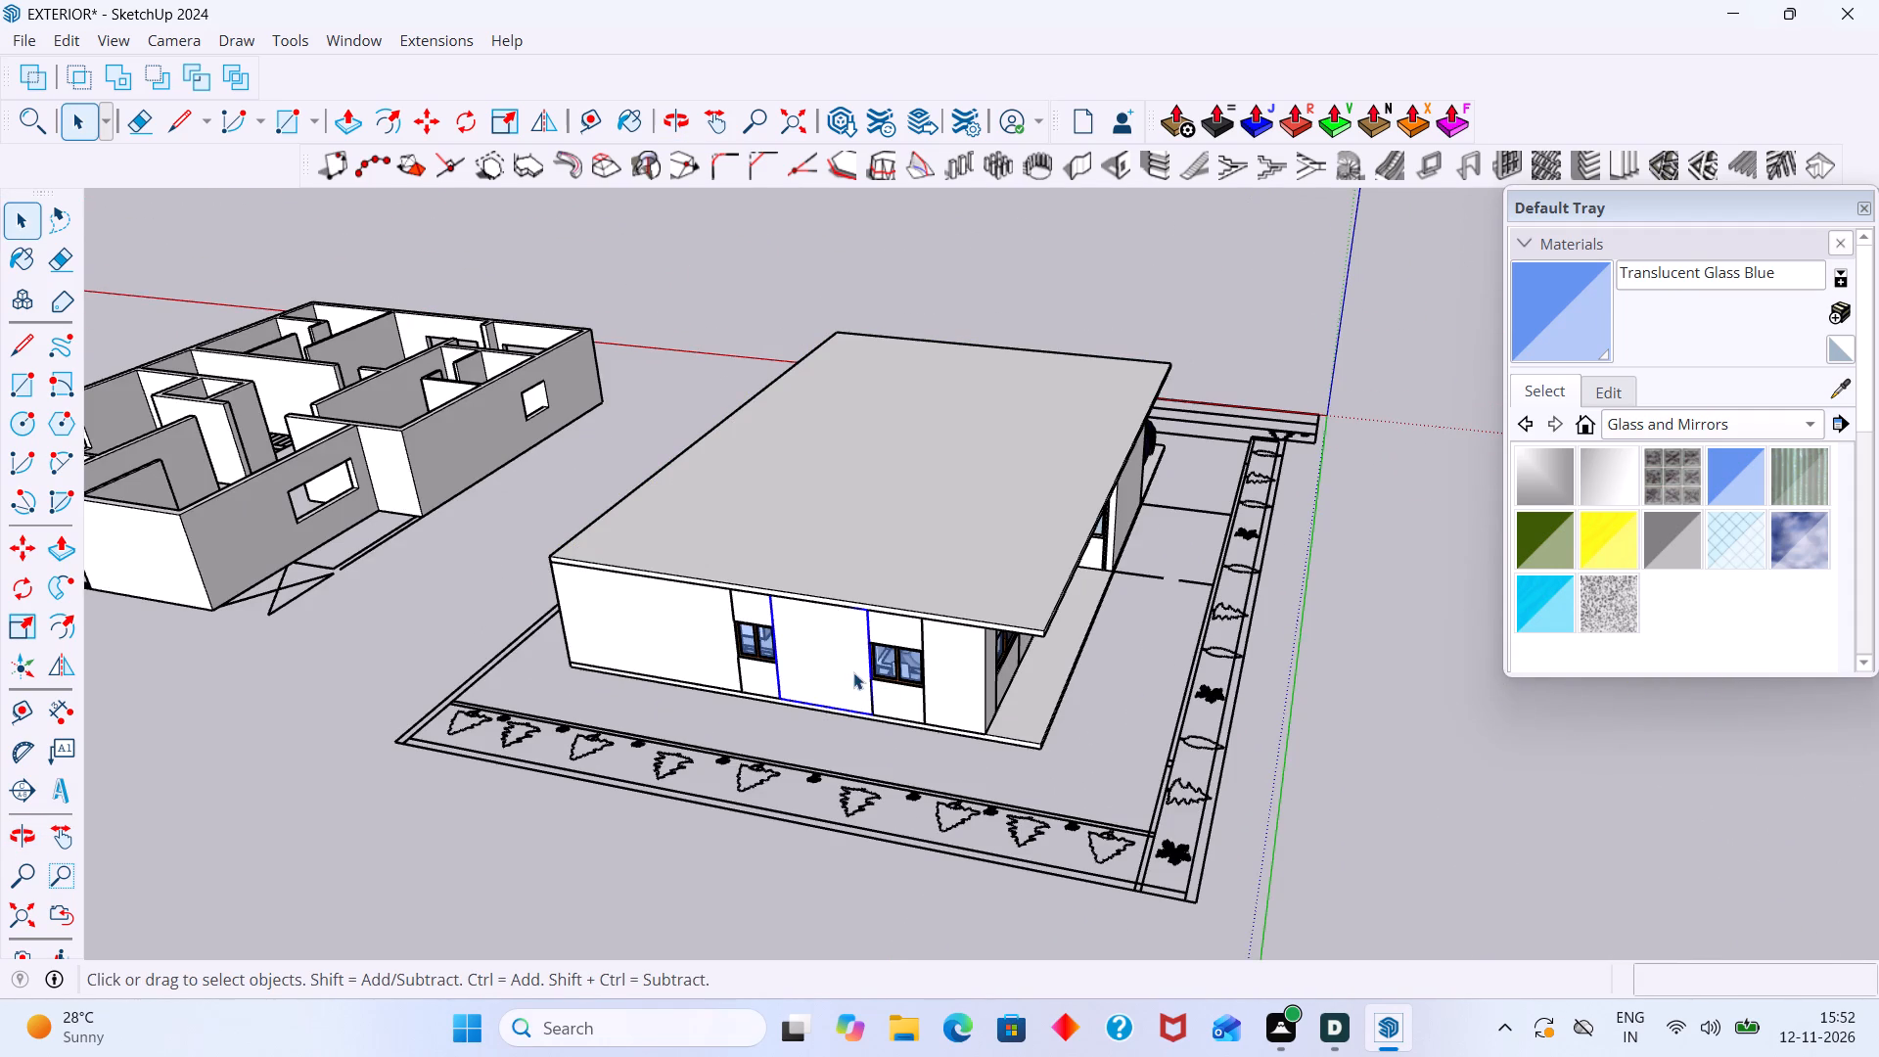
{"action": "scroll", "coordinate": [848, 666], "scroll_direction": "down", "scroll_amount": 1}
{"action": "scroll", "coordinate": [933, 665], "scroll_direction": "up", "scroll_amount": 4}
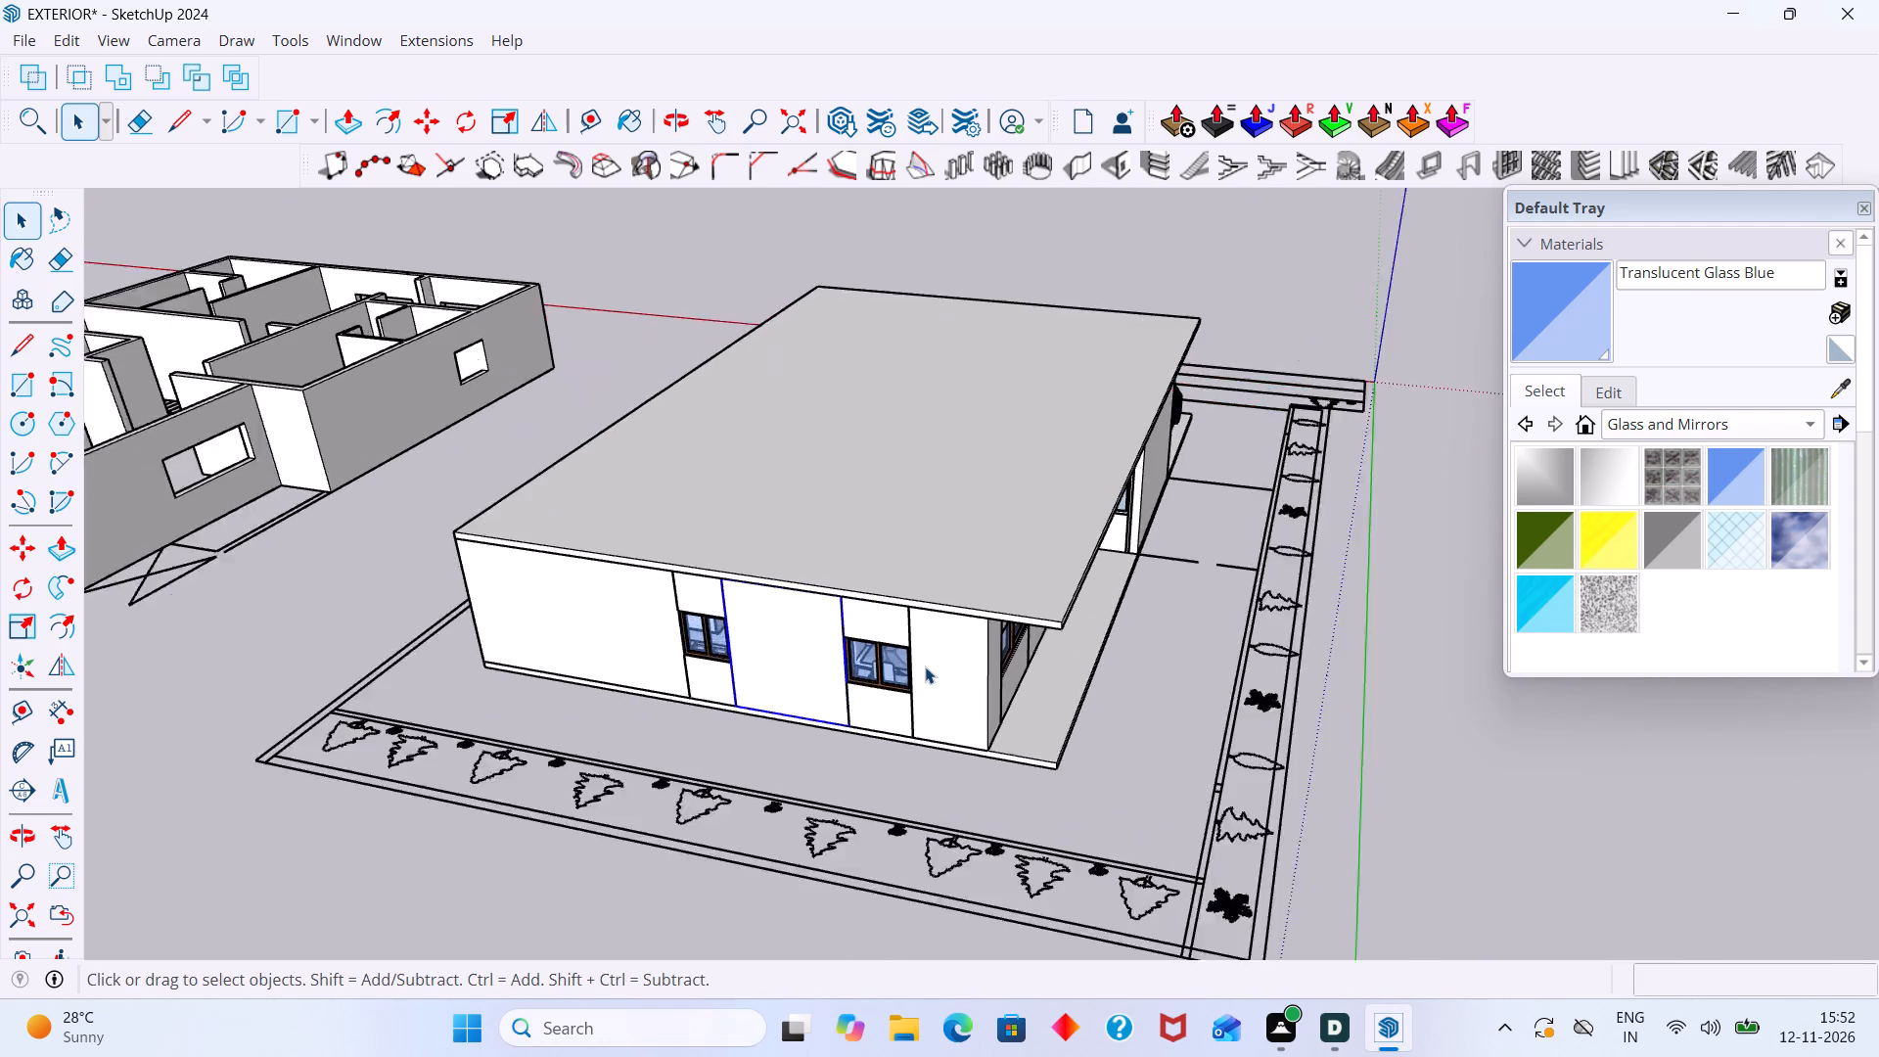
{"action": "scroll", "coordinate": [925, 666], "scroll_direction": "up", "scroll_amount": 3}
{"action": "scroll", "coordinate": [922, 653], "scroll_direction": "down", "scroll_amount": 4}
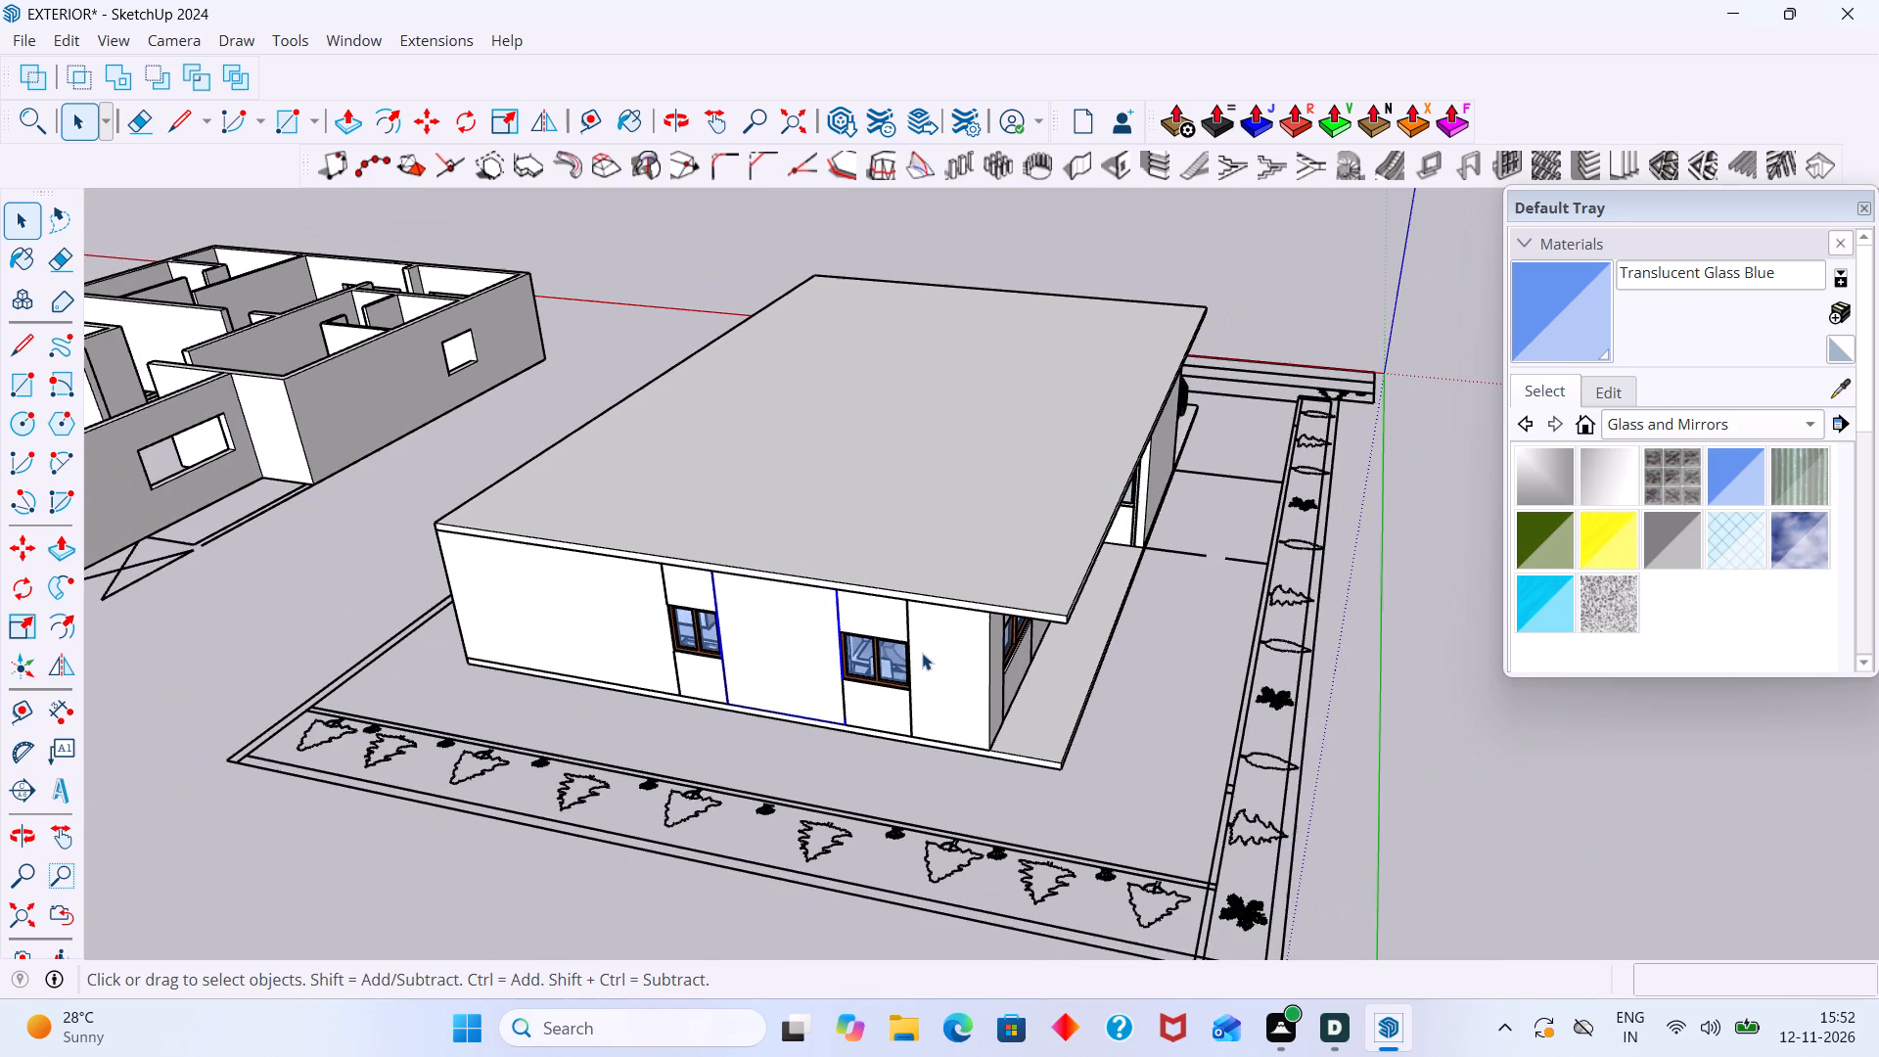
{"action": "middle_click_drag", "start_coordinate": [925, 648], "coordinate": [936, 642]}
{"action": "scroll", "coordinate": [902, 653], "scroll_direction": "up", "scroll_amount": 5}
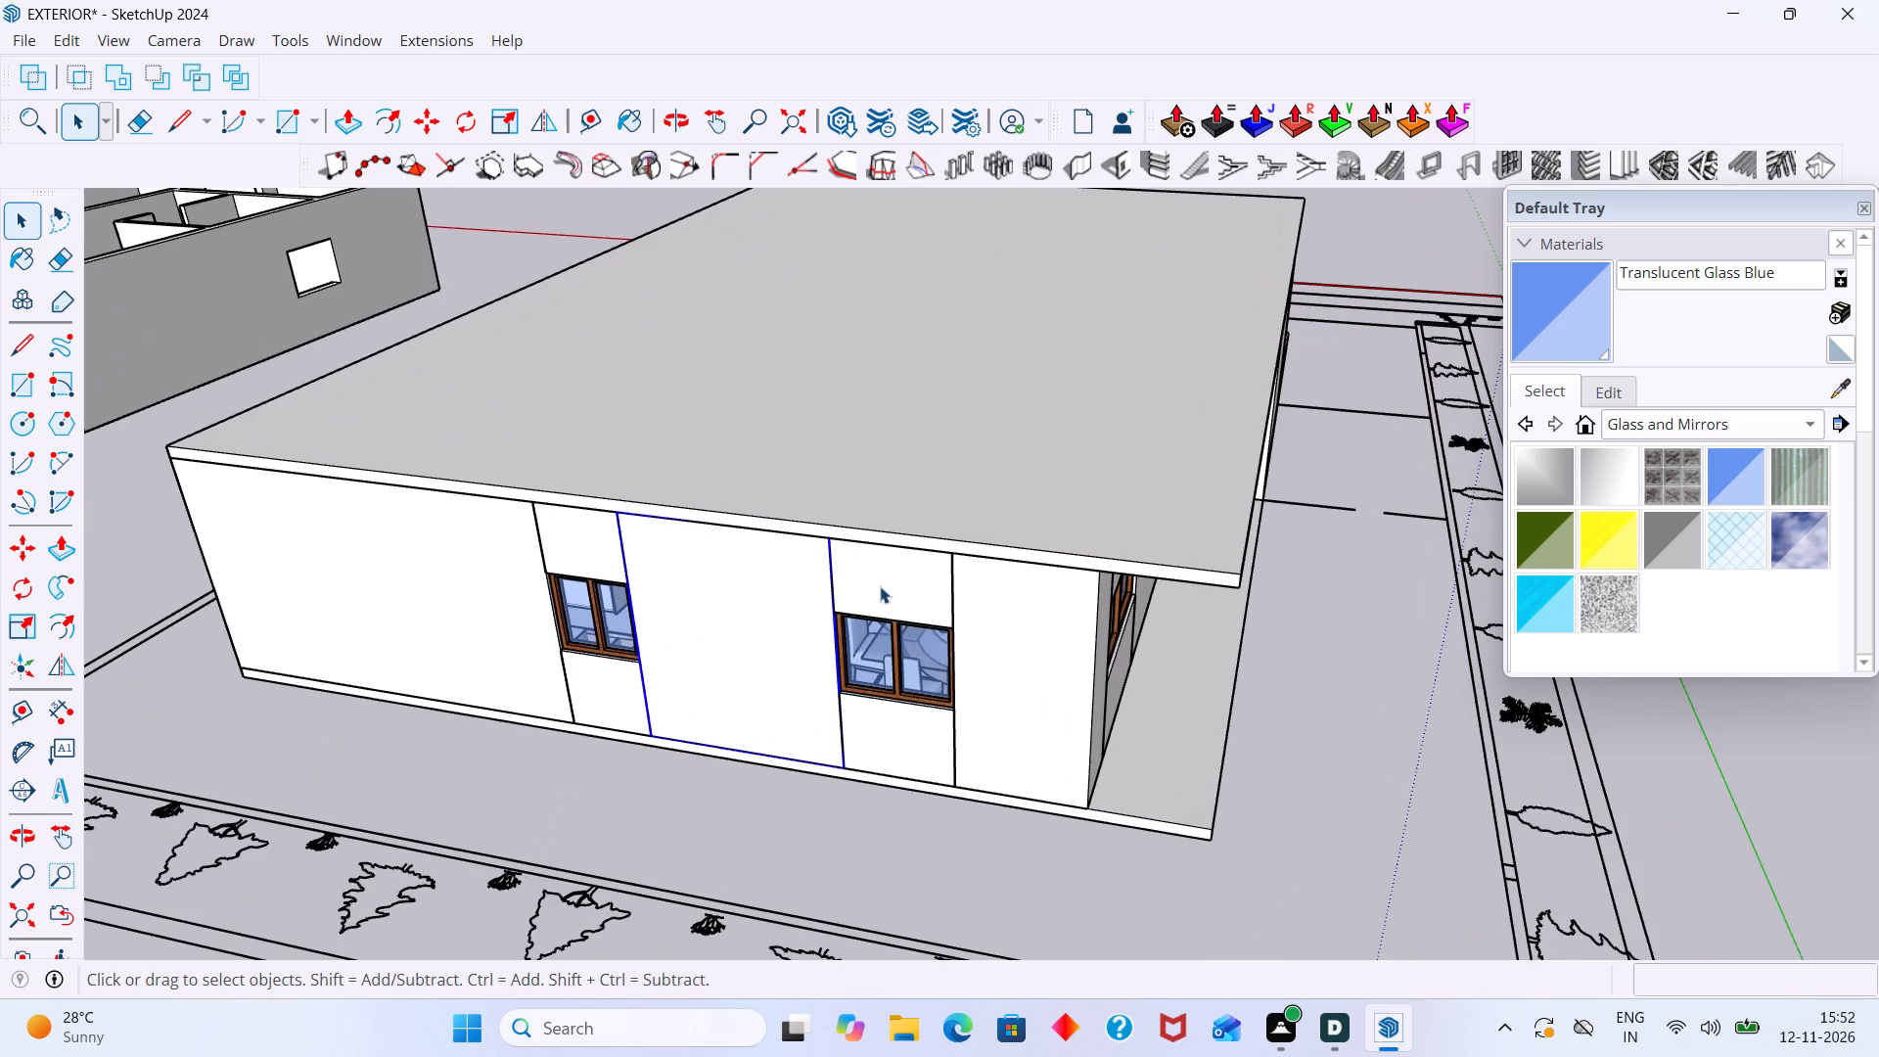
{"action": "left_click", "coordinate": [1346, 661]}
{"action": "scroll", "coordinate": [1152, 668], "scroll_direction": "down", "scroll_amount": 2}
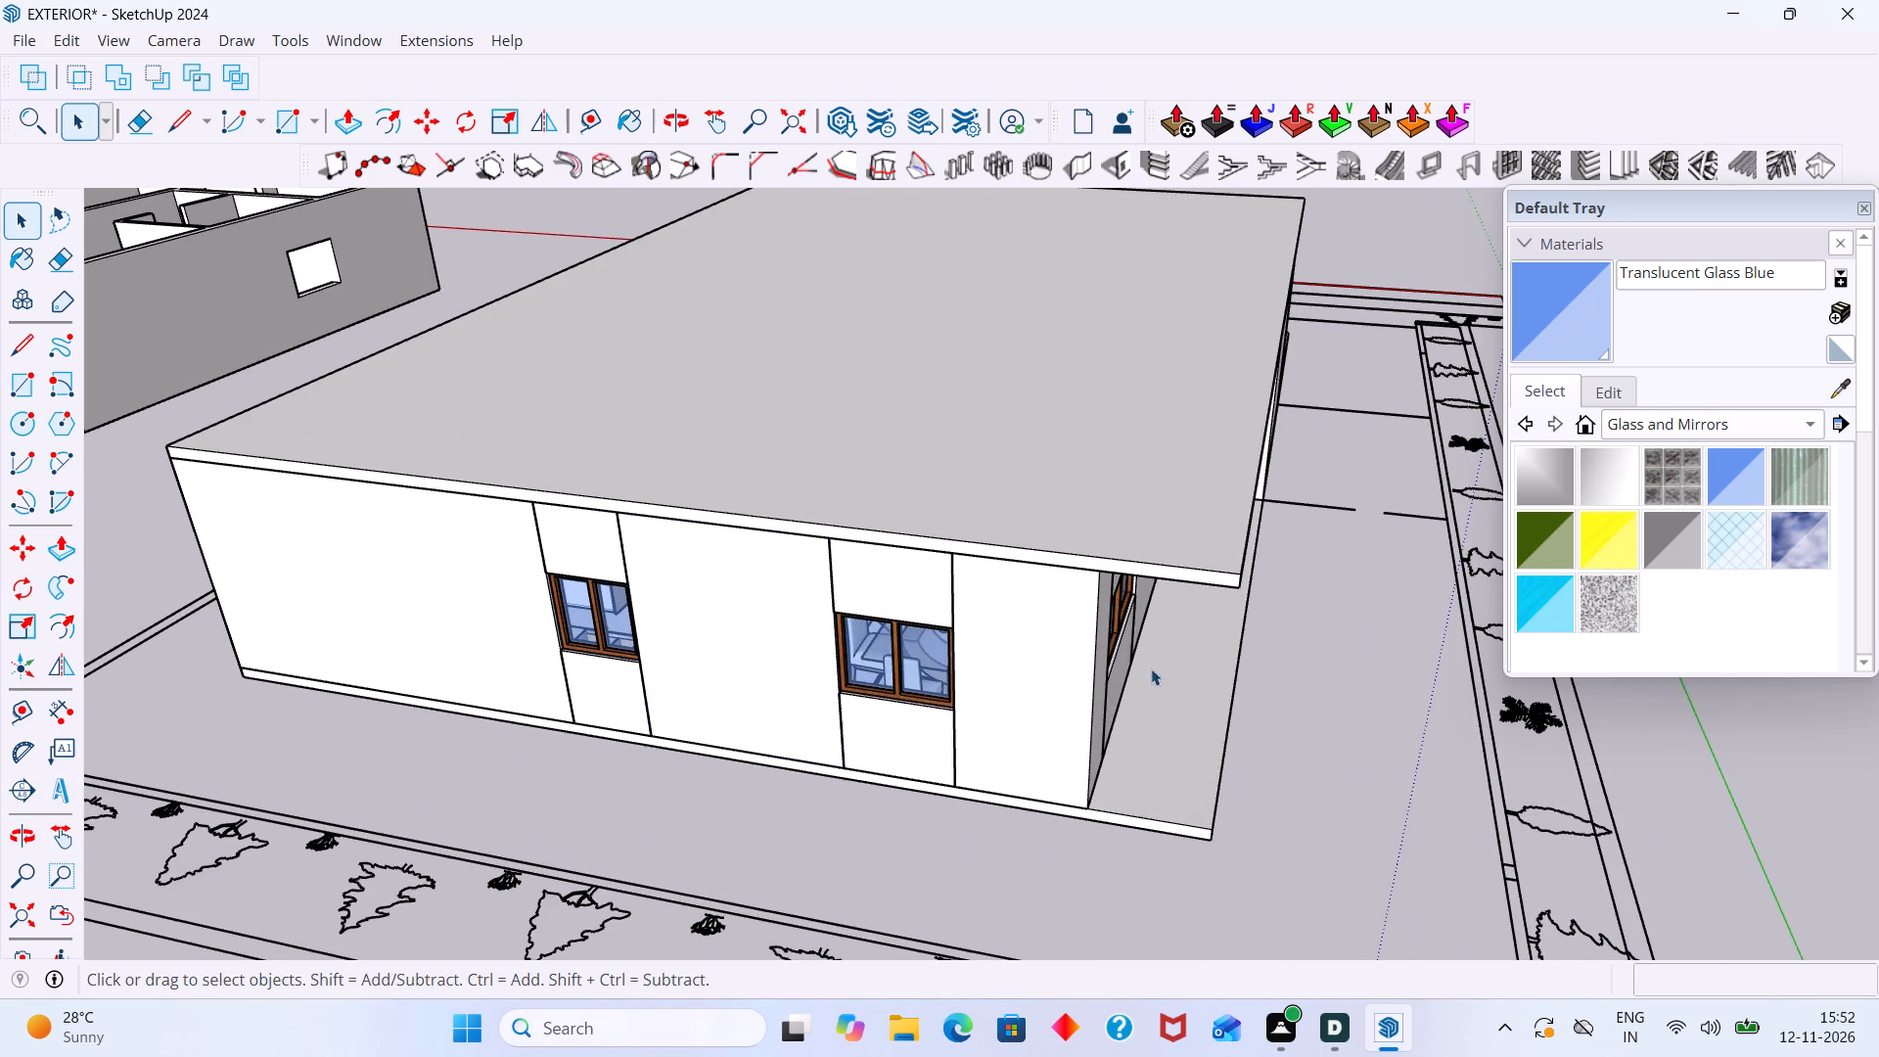
{"action": "scroll", "coordinate": [1151, 668], "scroll_direction": "down", "scroll_amount": 10}
{"action": "middle_click_drag", "start_coordinate": [1007, 656], "coordinate": [1286, 623], "text": "shift"}
{"action": "middle_click_drag", "start_coordinate": [726, 643], "coordinate": [781, 721]}
Draw a 3' high, full-thickness rectangle at the top of the wall end face beside the end wall's remaining full-height gap.
{"action": "scroll", "coordinate": [763, 689], "scroll_direction": "up", "scroll_amount": 1}
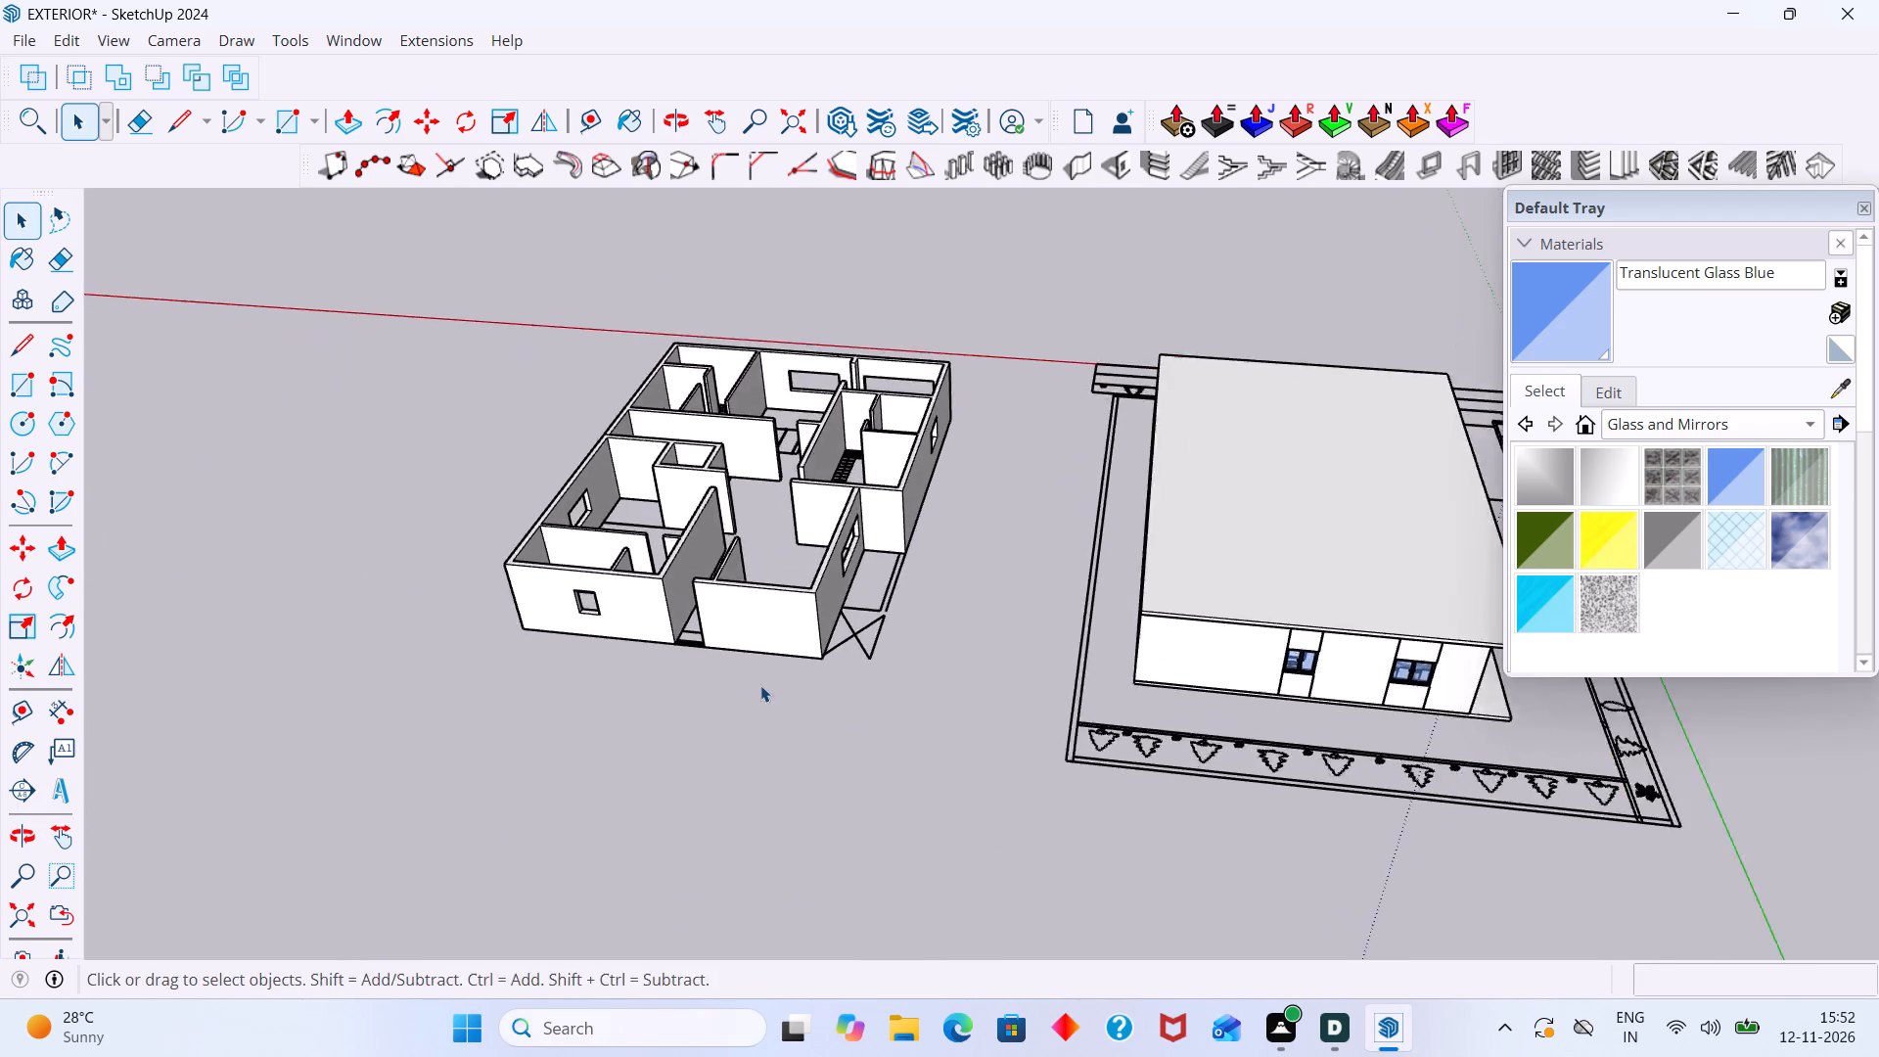
{"action": "scroll", "coordinate": [760, 685], "scroll_direction": "up", "scroll_amount": 1}
{"action": "middle_click_drag", "start_coordinate": [766, 670], "coordinate": [933, 645]}
{"action": "scroll", "coordinate": [944, 626], "scroll_direction": "up", "scroll_amount": 5}
{"action": "scroll", "coordinate": [953, 615], "scroll_direction": "down", "scroll_amount": 5}
{"action": "middle_click_drag", "start_coordinate": [830, 629], "coordinate": [868, 692]}
{"action": "scroll", "coordinate": [838, 690], "scroll_direction": "up", "scroll_amount": 9}
{"action": "middle_click_drag", "start_coordinate": [801, 571], "coordinate": [647, 592]}
{"action": "scroll", "coordinate": [659, 570], "scroll_direction": "up", "scroll_amount": 9}
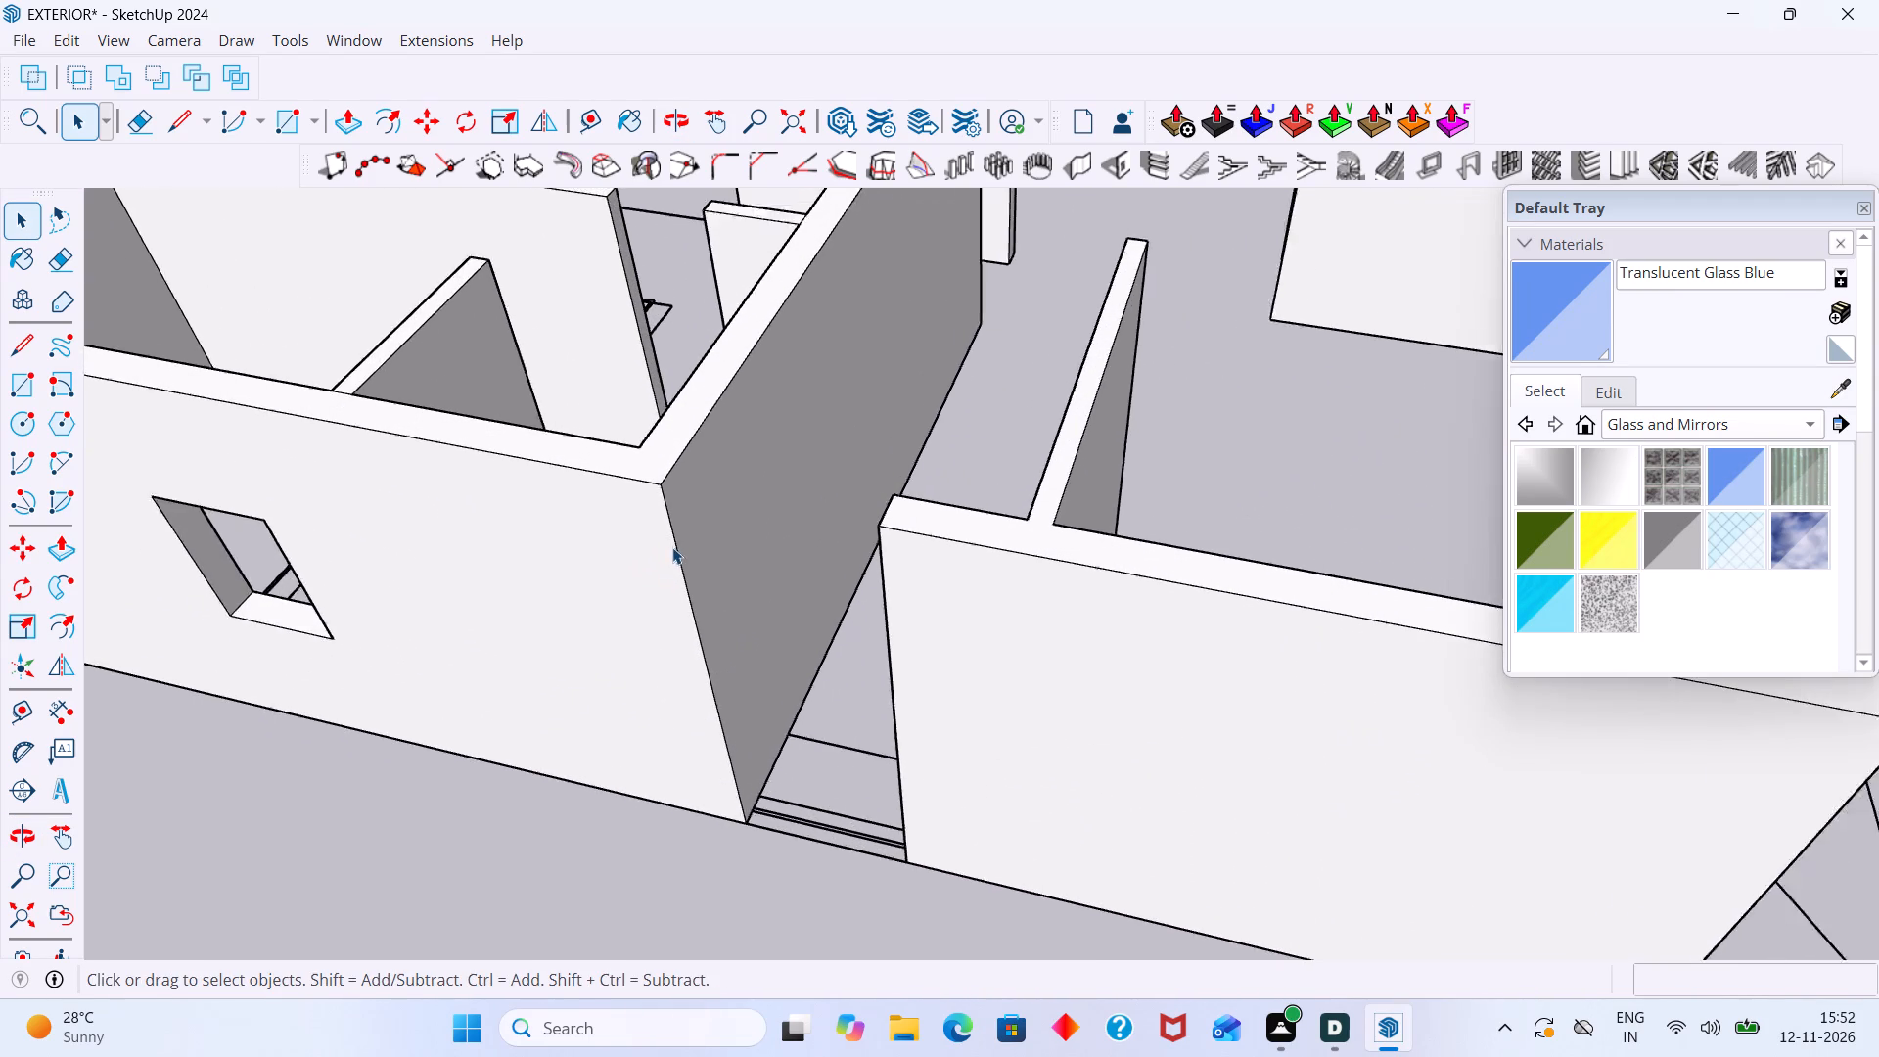
{"action": "scroll", "coordinate": [672, 547], "scroll_direction": "up", "scroll_amount": 1}
{"action": "scroll", "coordinate": [684, 530], "scroll_direction": "down", "scroll_amount": 12}
{"action": "scroll", "coordinate": [696, 528], "scroll_direction": "up", "scroll_amount": 6}
{"action": "scroll", "coordinate": [696, 528], "scroll_direction": "down", "scroll_amount": 2}
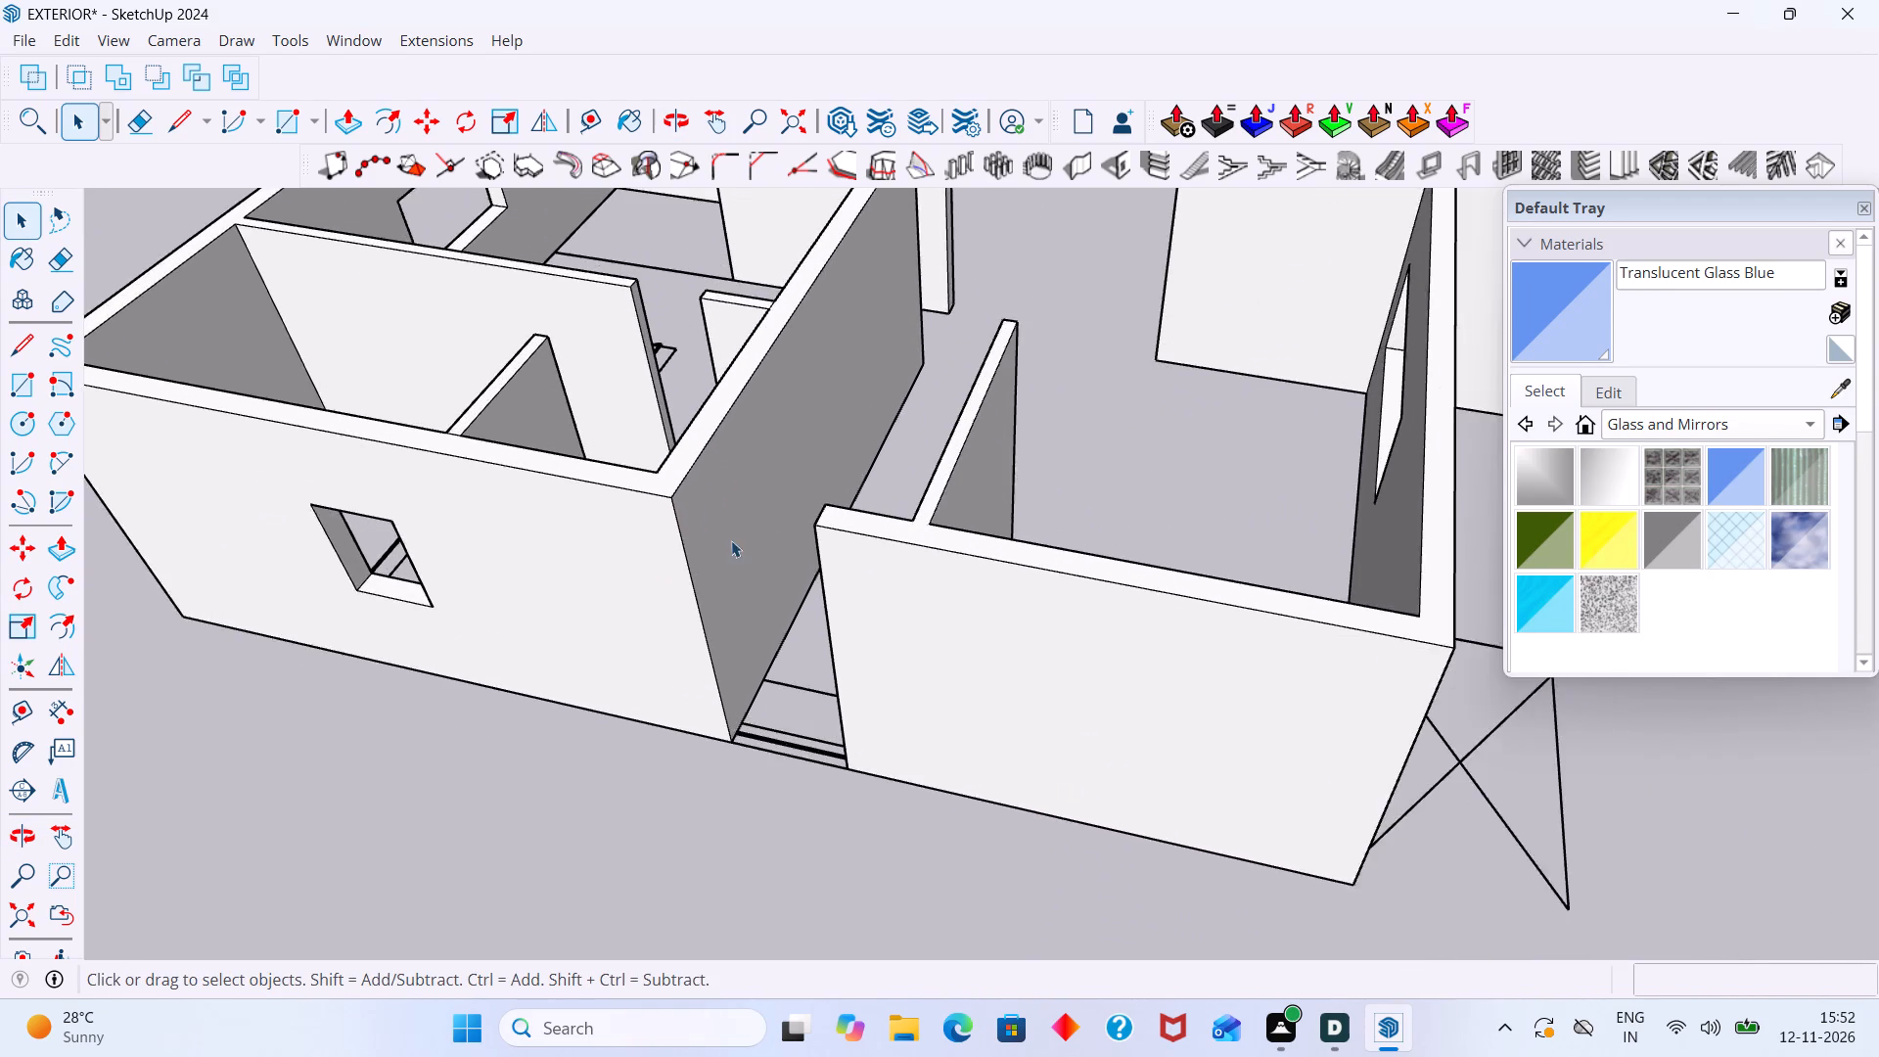
{"action": "middle_click_drag", "start_coordinate": [734, 540], "coordinate": [1261, 593]}
{"action": "middle_click_drag", "start_coordinate": [1173, 628], "coordinate": [1316, 601]}
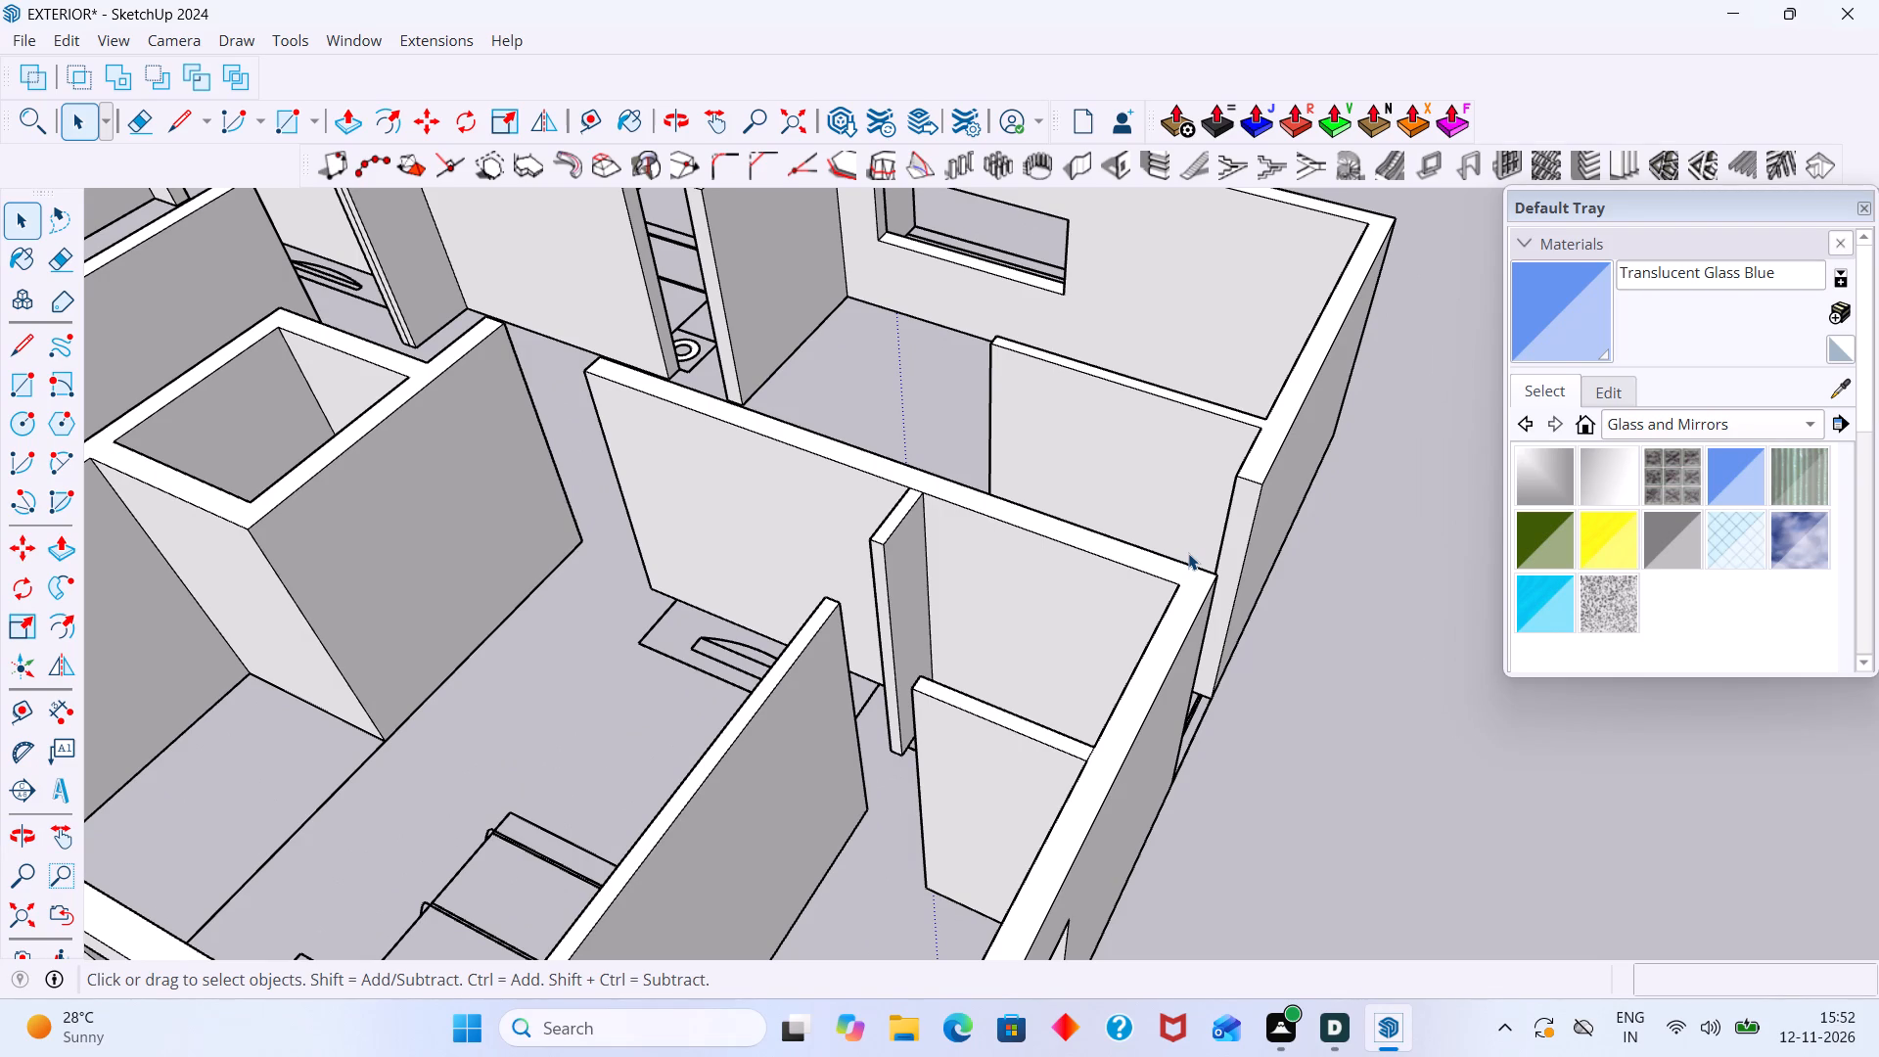
{"action": "scroll", "coordinate": [1248, 485], "scroll_direction": "up", "scroll_amount": 9}
{"action": "left_click", "coordinate": [1247, 487]}
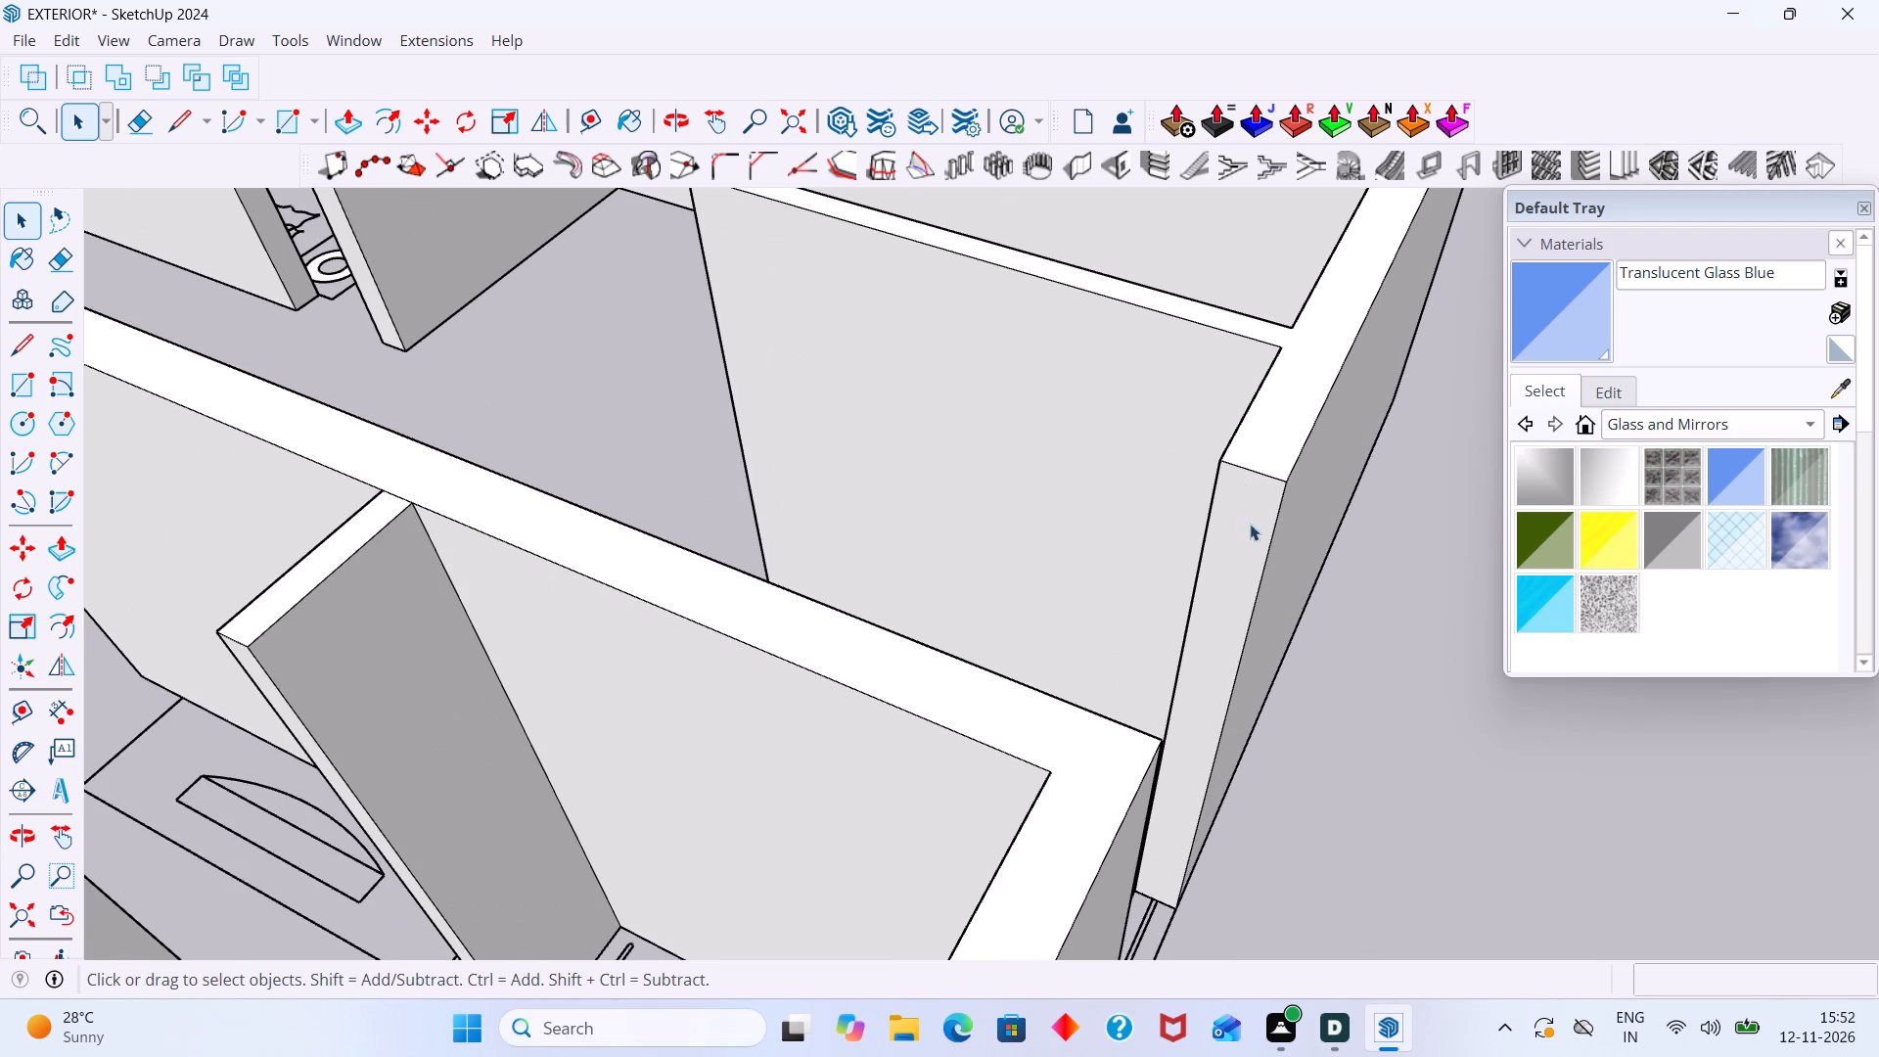
{"action": "key", "text": "r"}
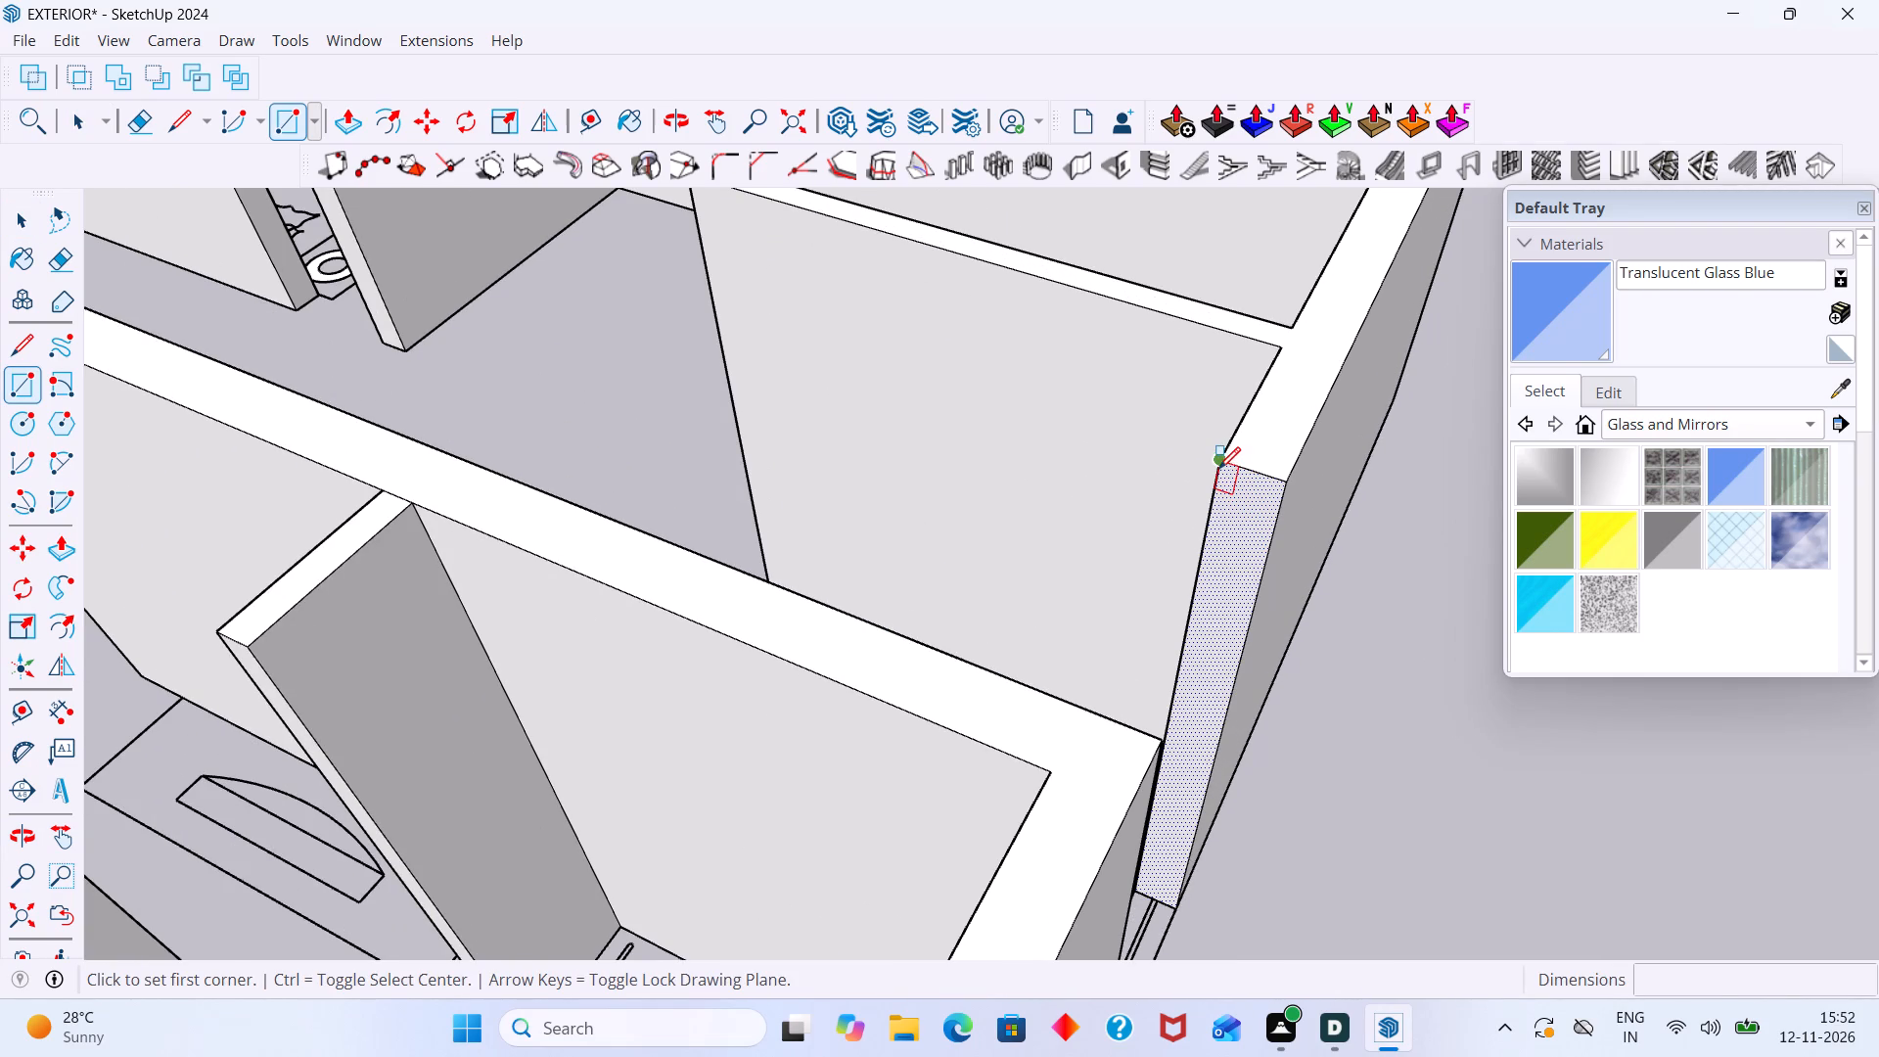
{"action": "left_click", "coordinate": [1218, 469]}
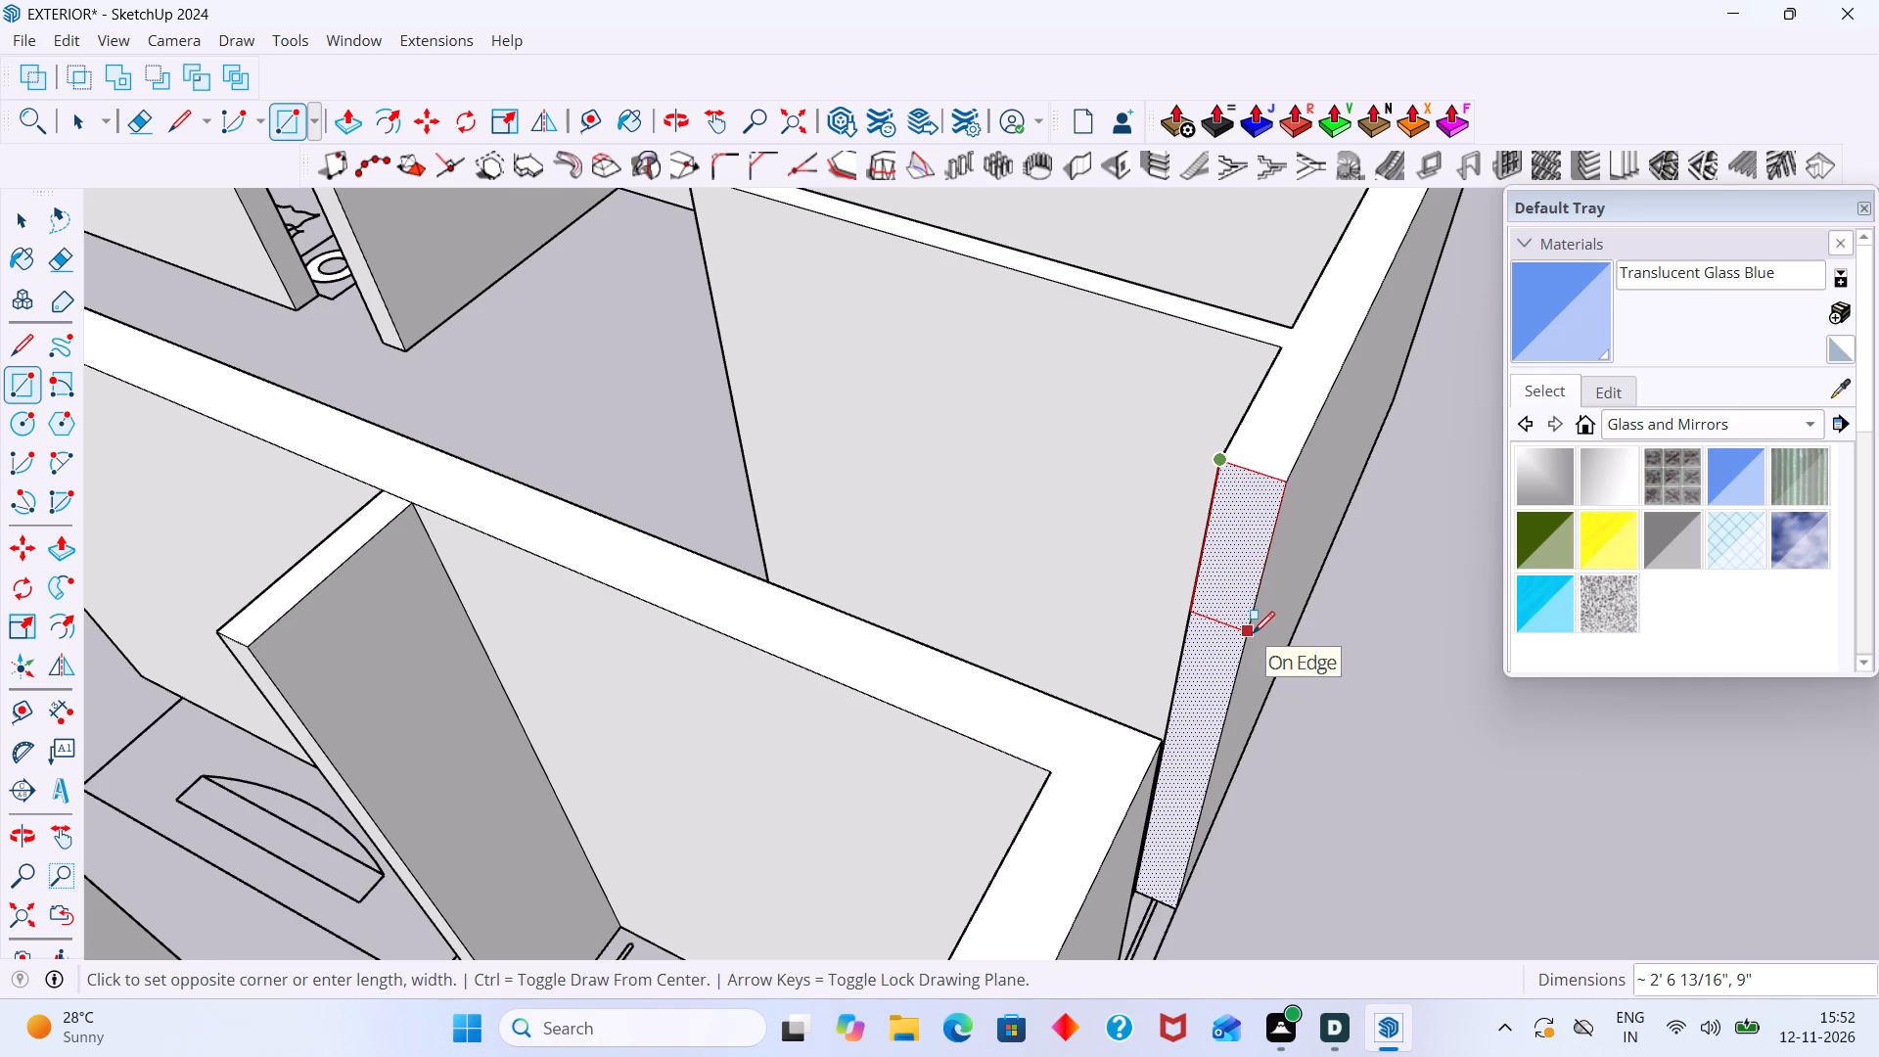
{"action": "type", "text": "3'"}
{"action": "key", "text": "Return"}
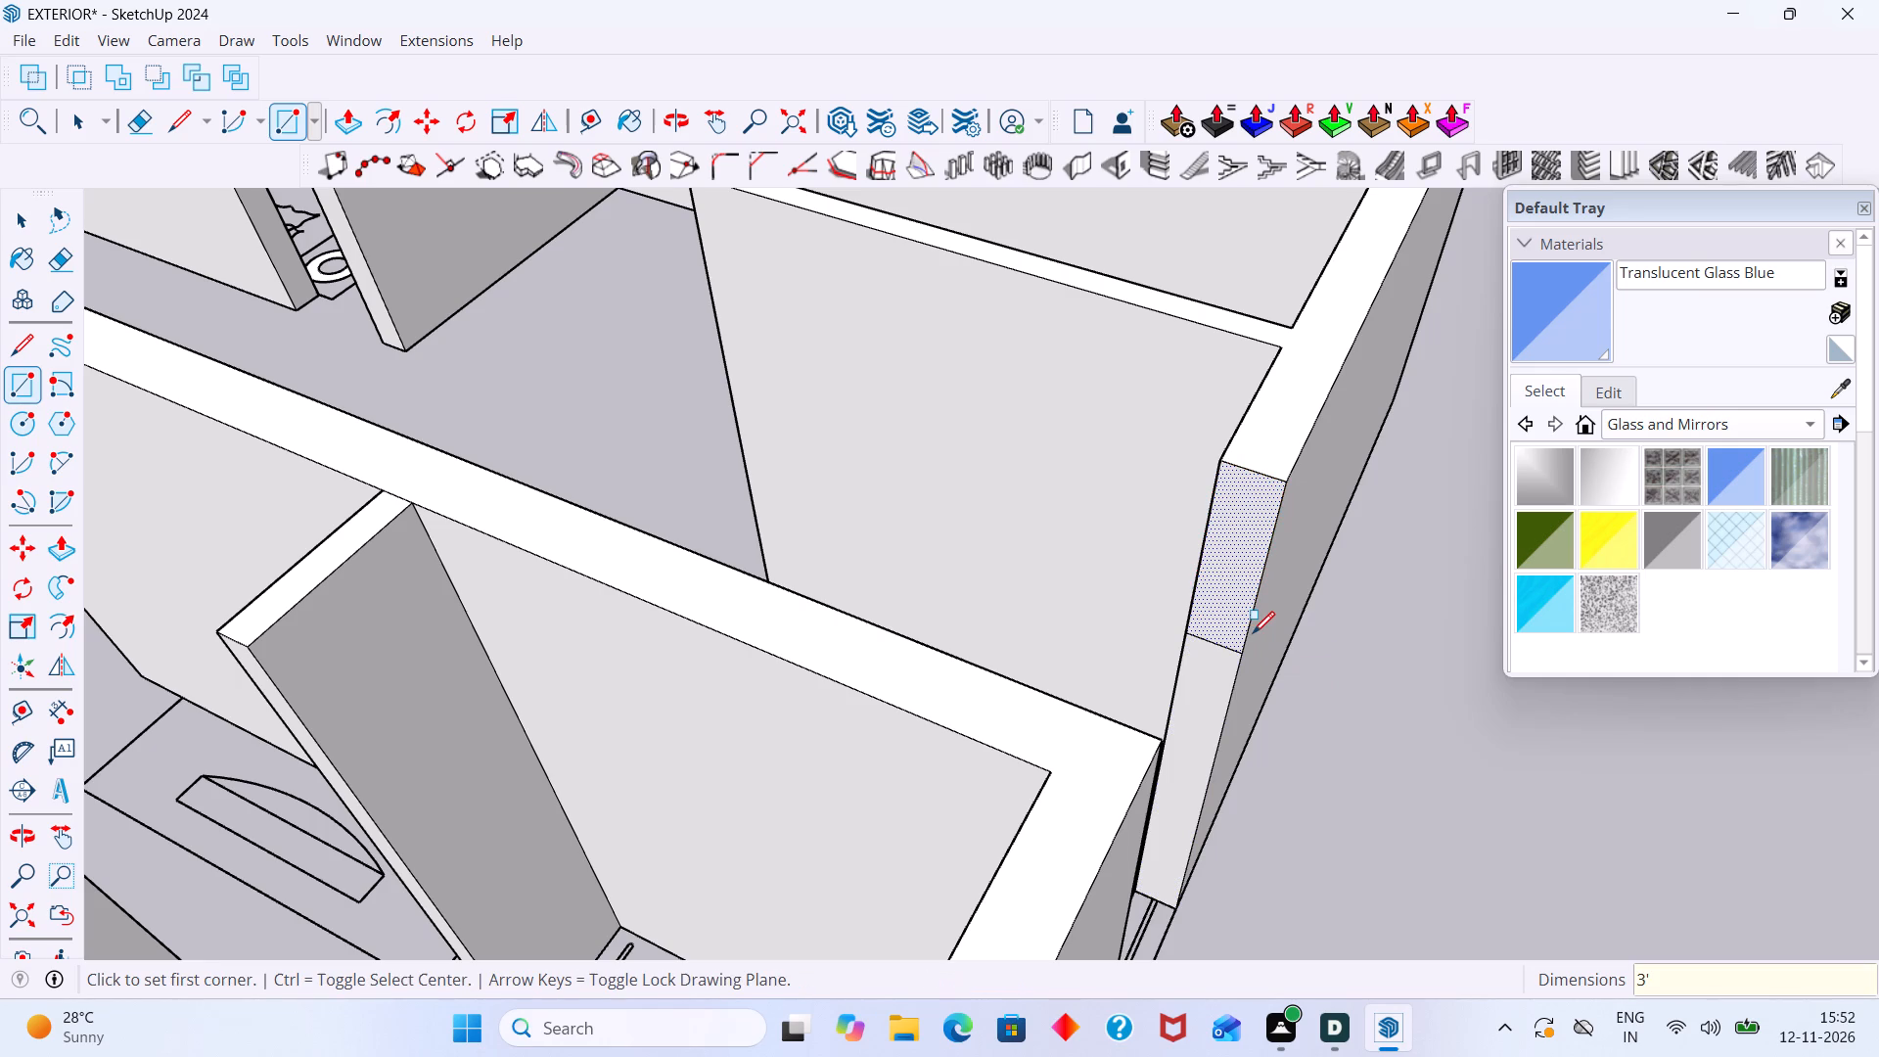
Extrude the 3' high rectangle across the gap to the opposite wall, forming a lintel over the end-wall doorway.
{"action": "key", "text": "p"}
{"action": "left_click", "coordinate": [1238, 613]}
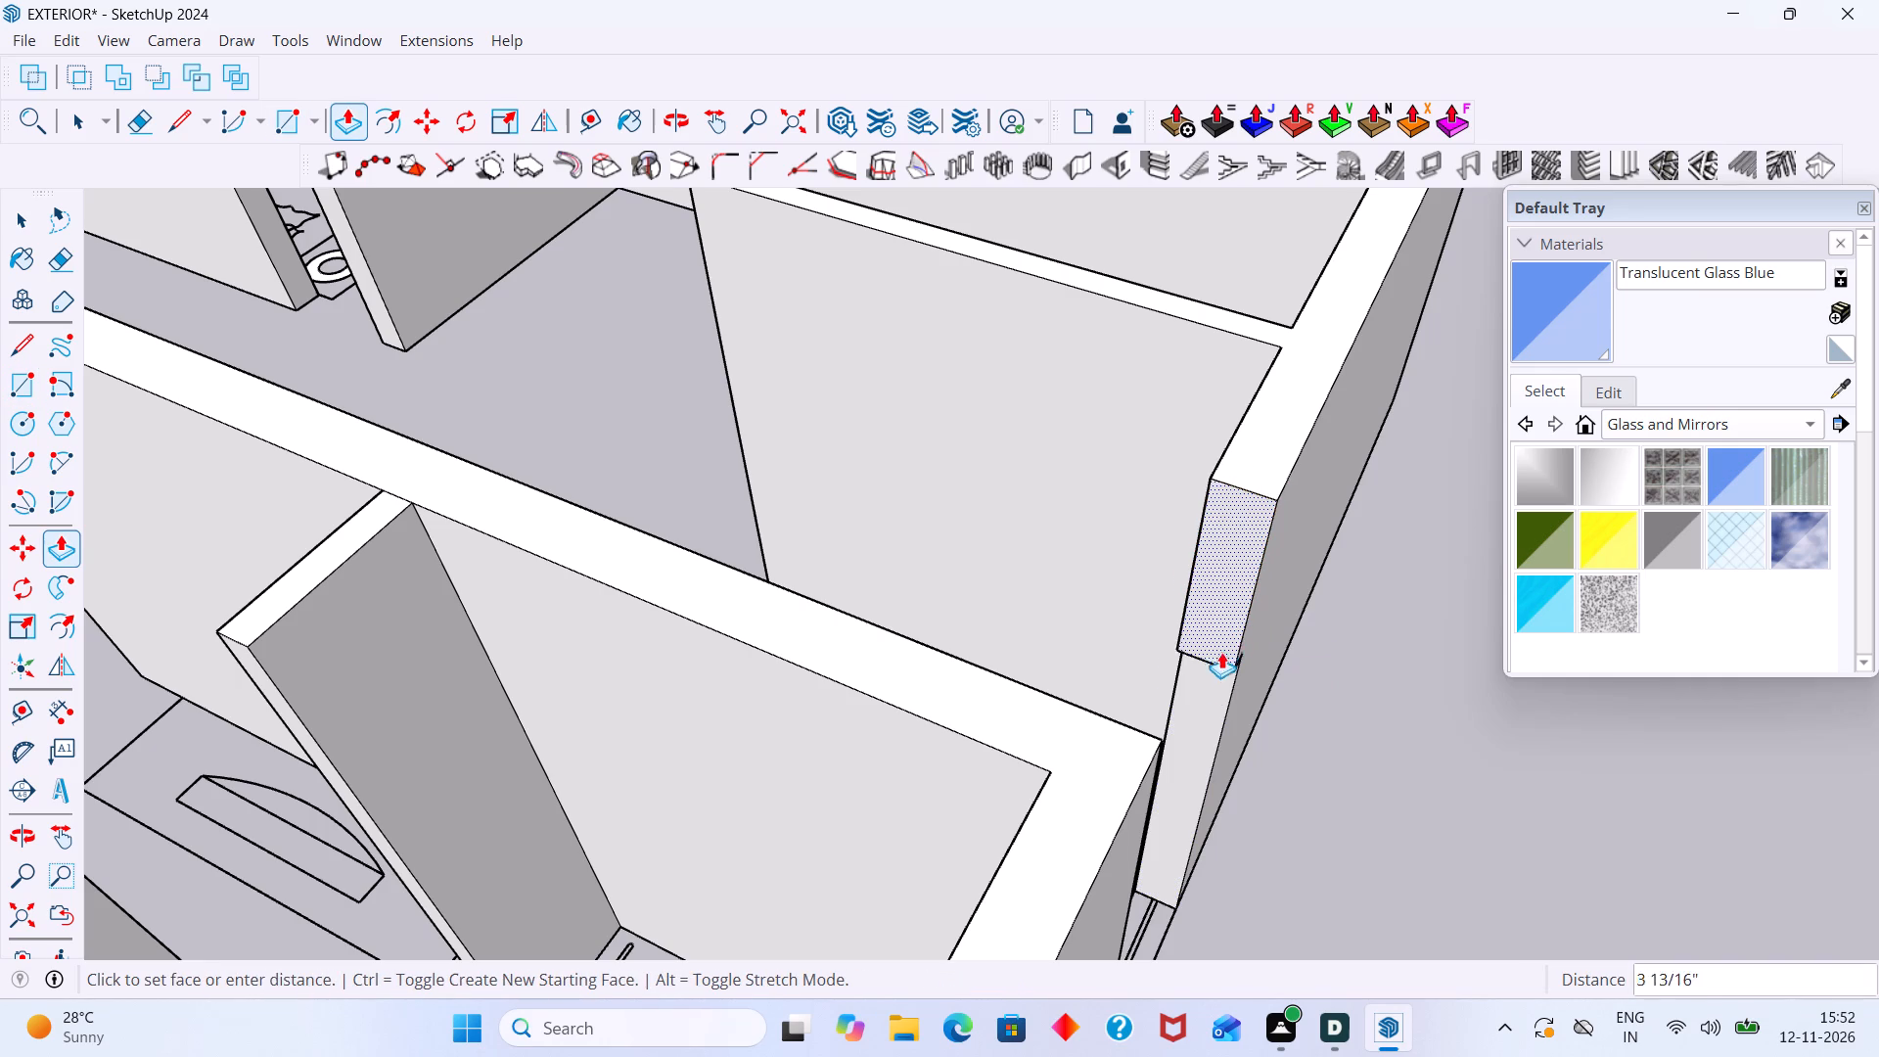
{"action": "left_click", "coordinate": [1160, 738]}
{"action": "key", "text": "space"}
Erase the new lintel's seam lines on the outer face and top of the end wall.
{"action": "scroll", "coordinate": [1136, 747], "scroll_direction": "down", "scroll_amount": 4}
{"action": "middle_click_drag", "start_coordinate": [1112, 752], "coordinate": [589, 534]}
{"action": "scroll", "coordinate": [584, 544], "scroll_direction": "down", "scroll_amount": 4}
{"action": "middle_click_drag", "start_coordinate": [577, 584], "coordinate": [599, 700]}
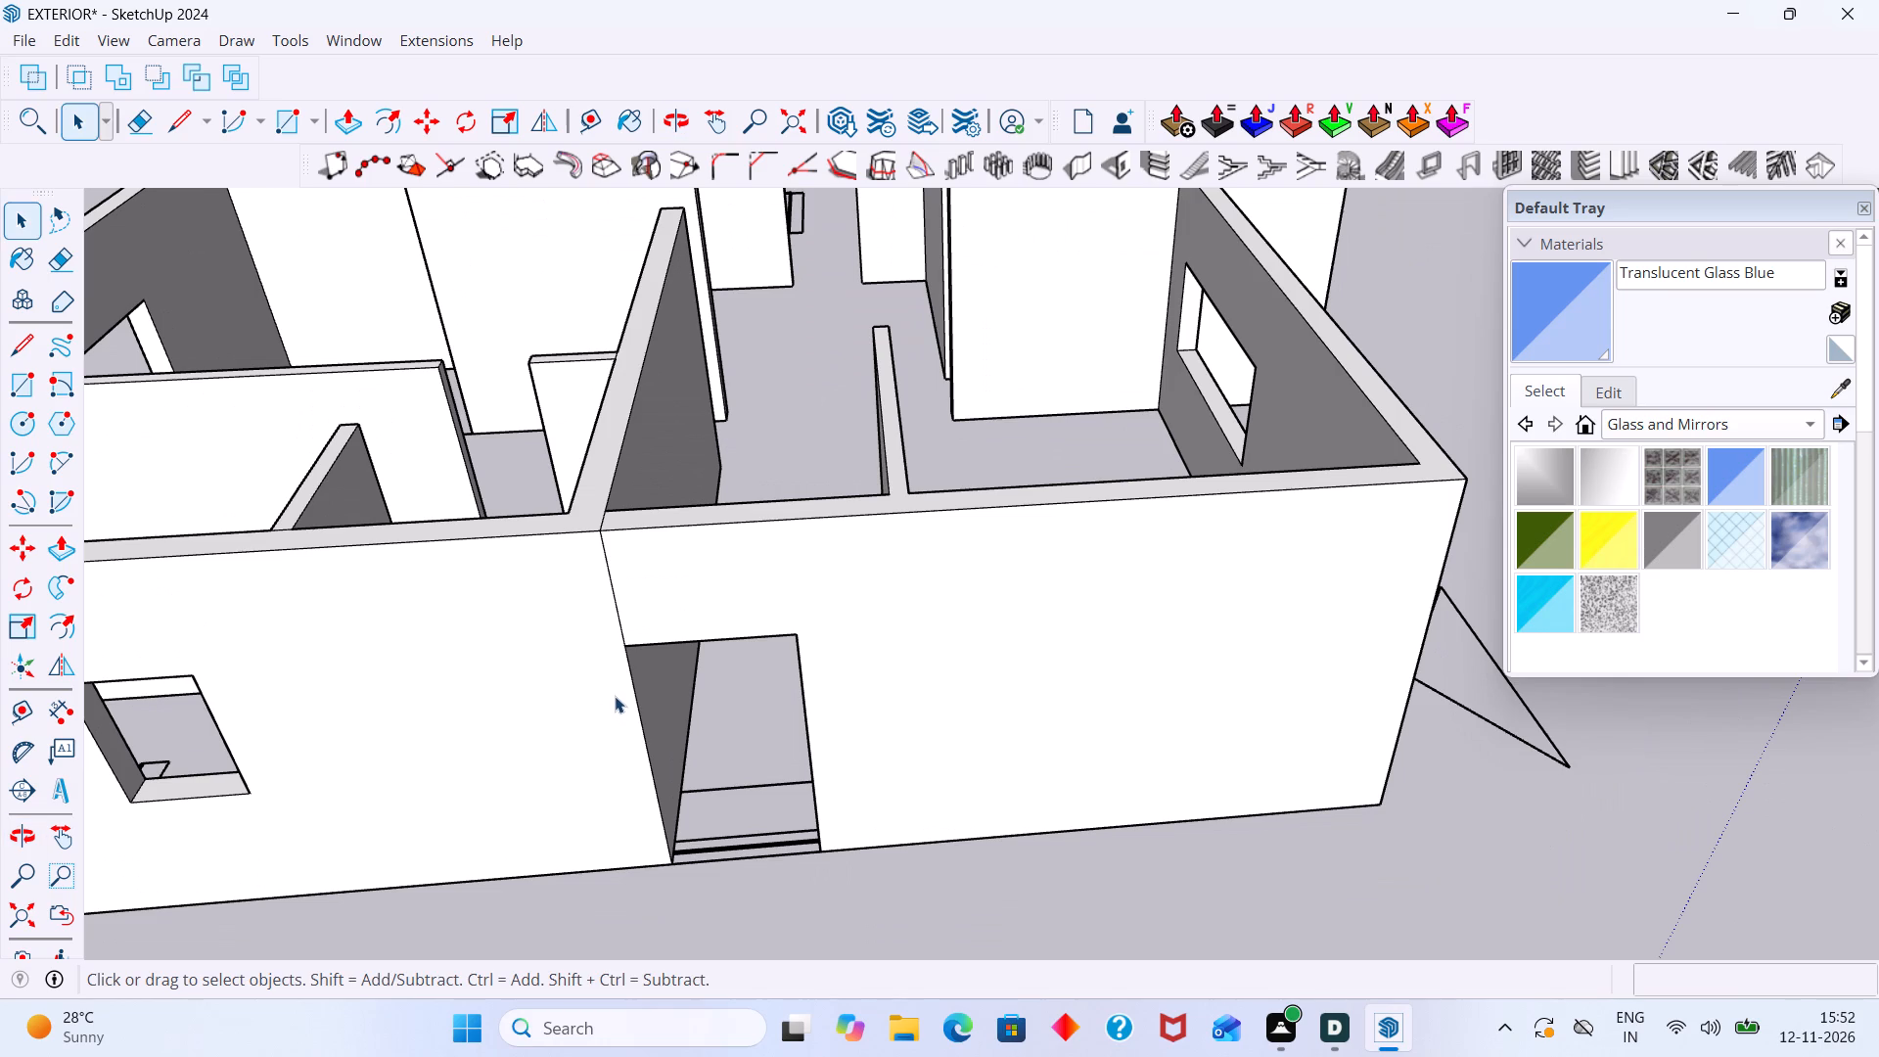
{"action": "key", "text": "e"}
{"action": "scroll", "coordinate": [606, 660], "scroll_direction": "up", "scroll_amount": 6}
{"action": "left_click_drag", "start_coordinate": [640, 572], "coordinate": [616, 565]}
{"action": "scroll", "coordinate": [613, 550], "scroll_direction": "down", "scroll_amount": 1}
{"action": "middle_click_drag", "start_coordinate": [613, 550], "coordinate": [675, 619]}
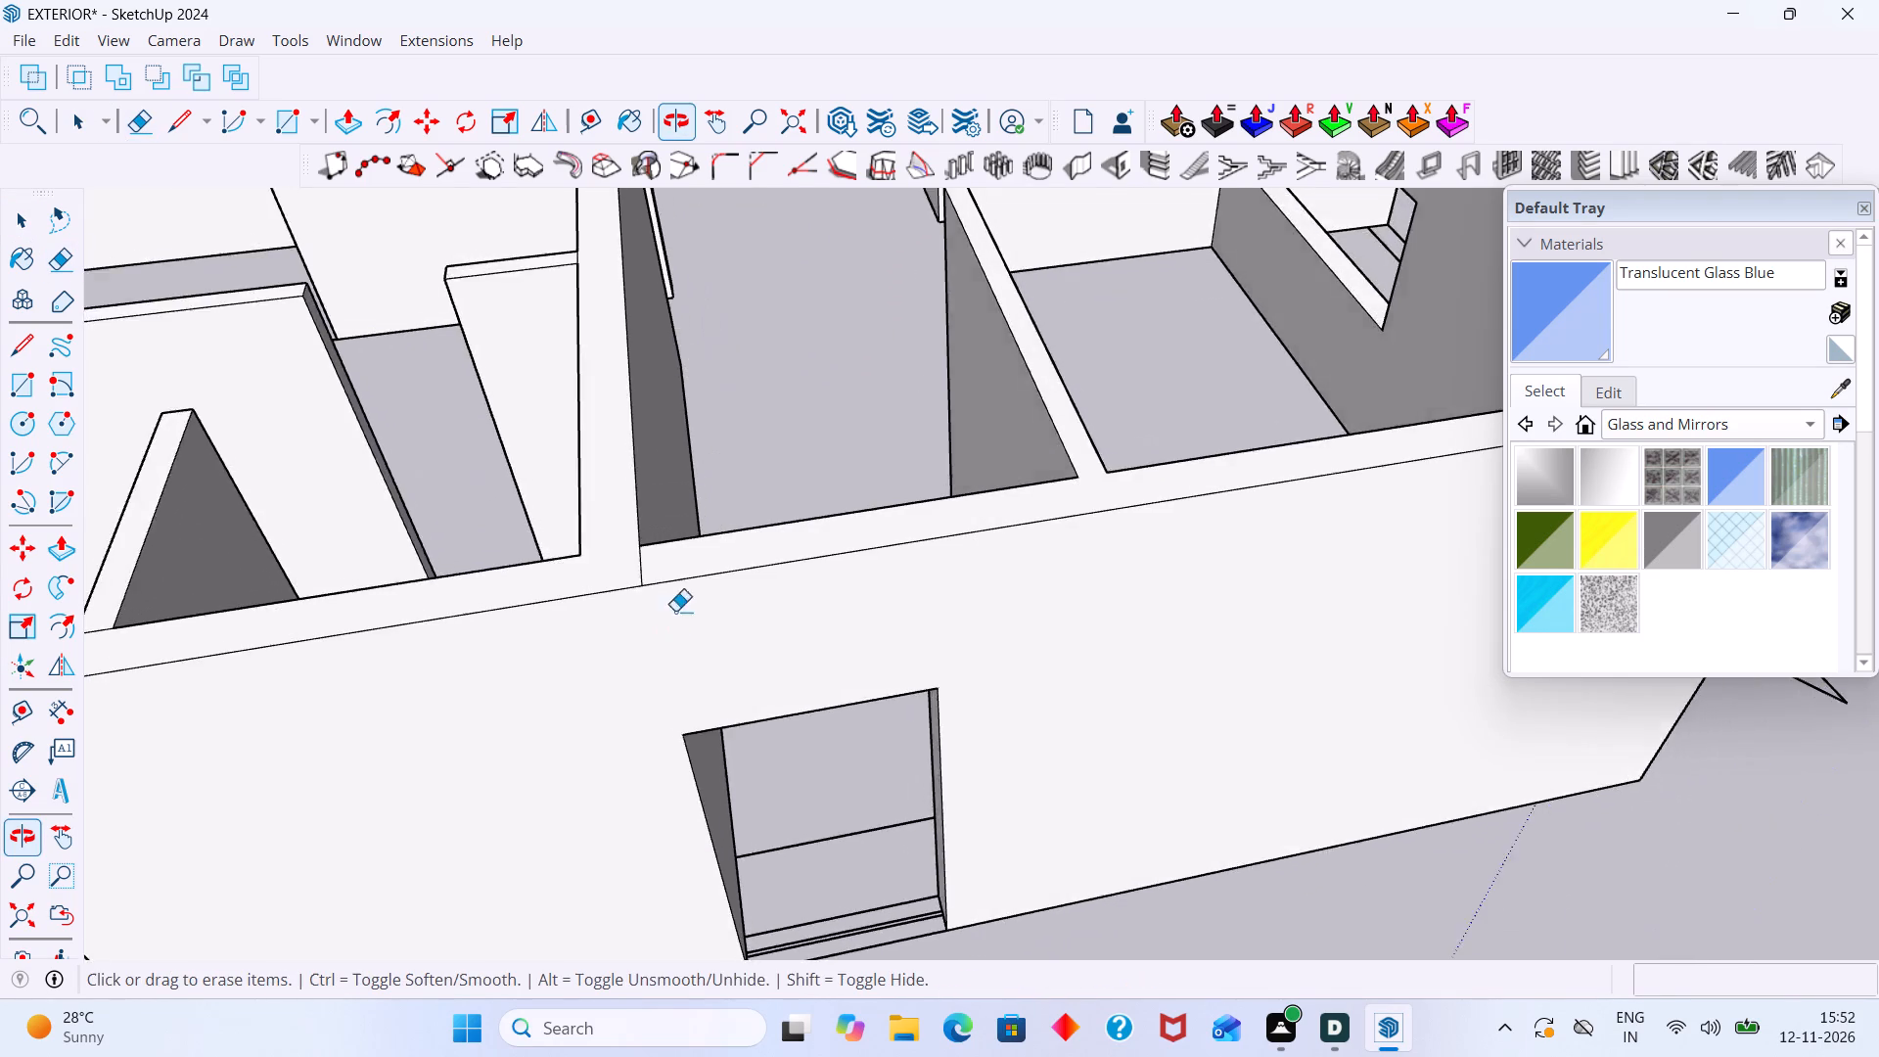
{"action": "scroll", "coordinate": [665, 583], "scroll_direction": "up", "scroll_amount": 8}
{"action": "left_click_drag", "start_coordinate": [638, 568], "coordinate": [603, 557]}
{"action": "scroll", "coordinate": [601, 555], "scroll_direction": "down", "scroll_amount": 13}
{"action": "middle_click_drag", "start_coordinate": [656, 559], "coordinate": [858, 643]}
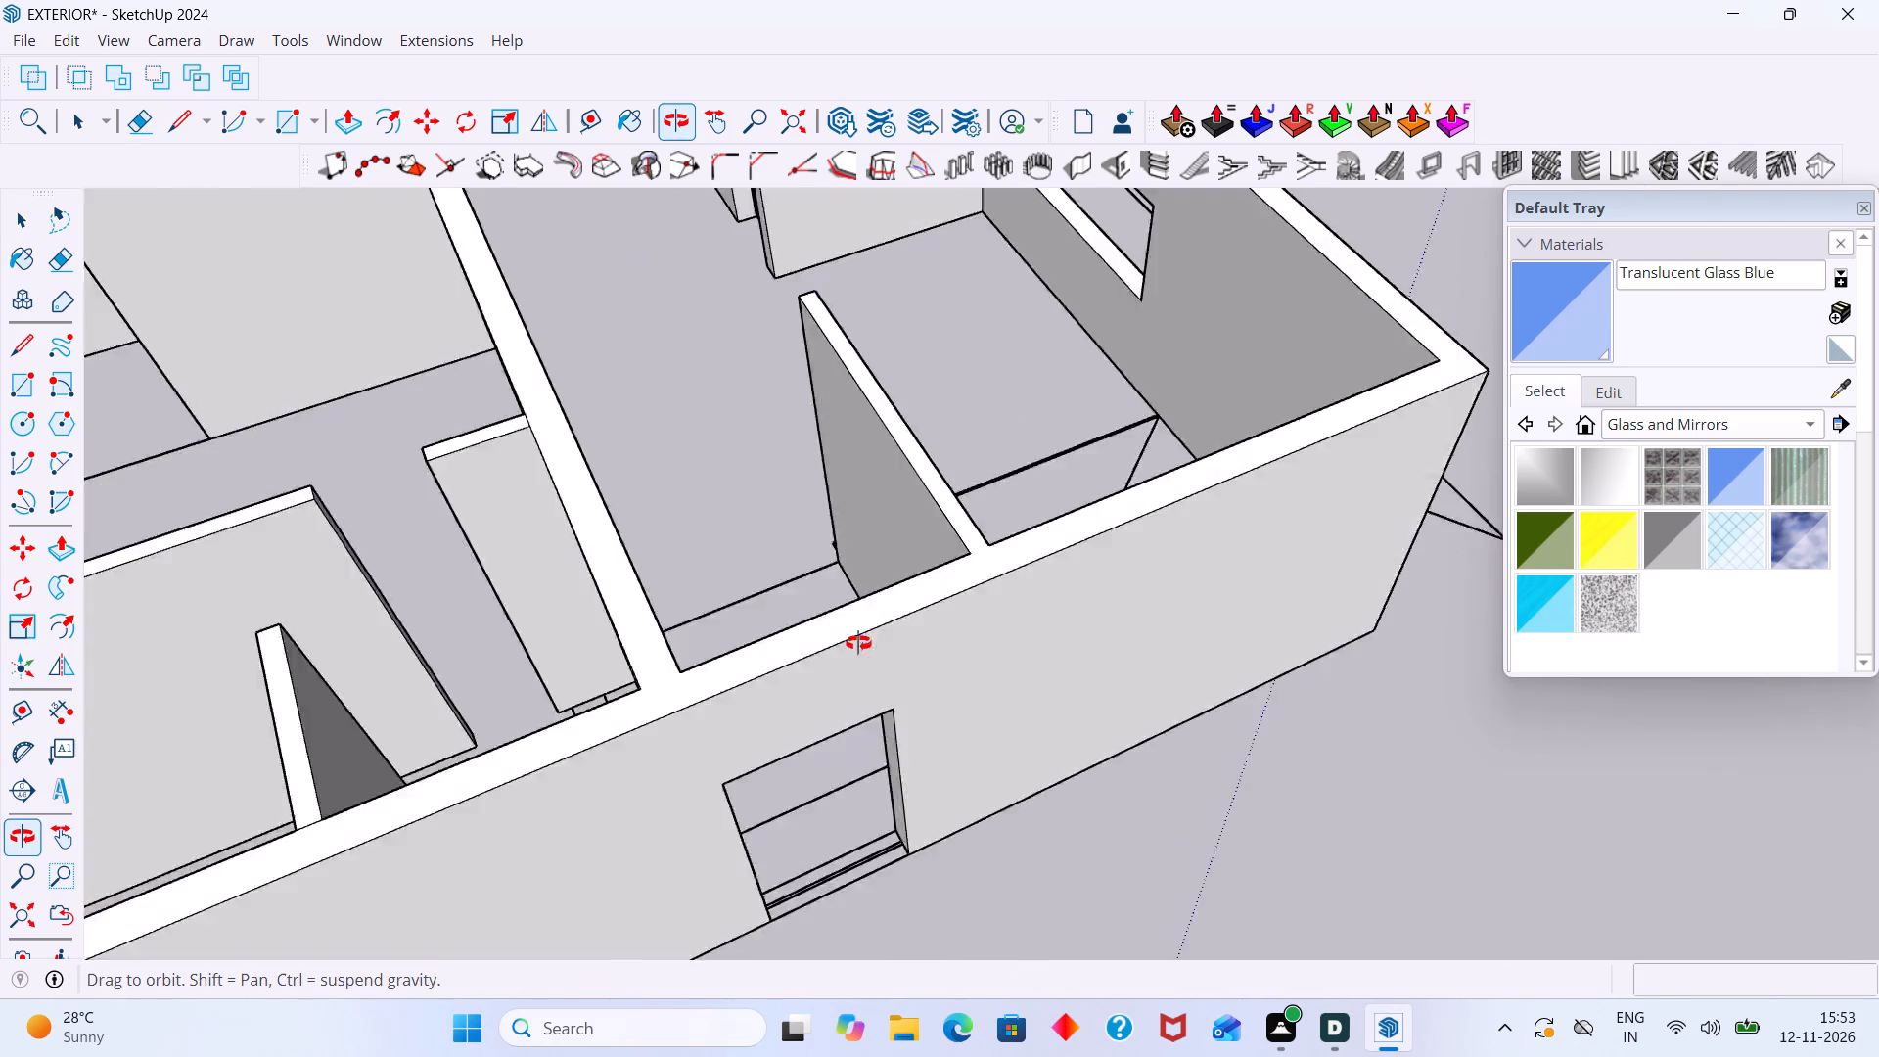
{"action": "middle_click_drag", "start_coordinate": [858, 643], "coordinate": [349, 594]}
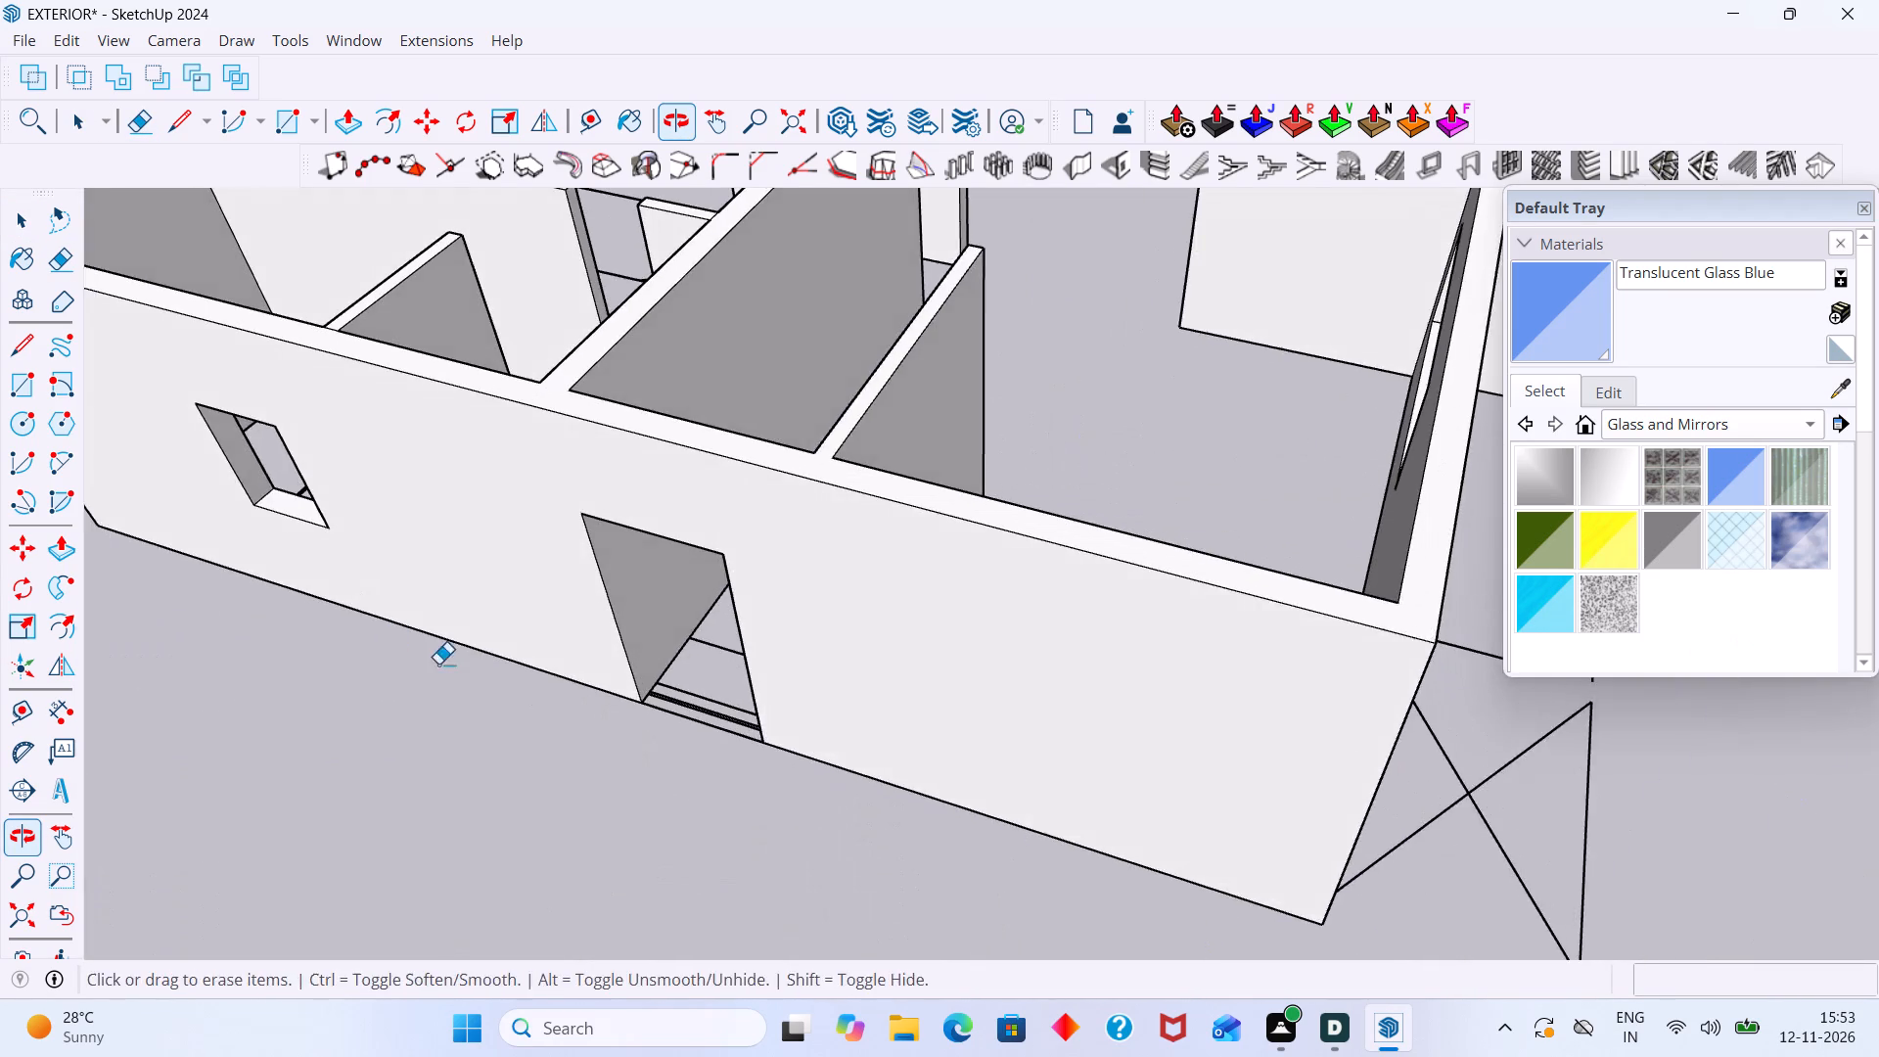
{"action": "scroll", "coordinate": [438, 664], "scroll_direction": "down", "scroll_amount": 1}
{"action": "middle_click_drag", "start_coordinate": [547, 710], "coordinate": [753, 598]}
{"action": "scroll", "coordinate": [738, 605], "scroll_direction": "down", "scroll_amount": 2}
{"action": "middle_click_drag", "start_coordinate": [736, 647], "coordinate": [776, 526], "text": "shift"}
{"action": "middle_click_drag", "start_coordinate": [710, 675], "coordinate": [834, 708]}
{"action": "key", "text": "space"}
{"action": "left_click", "coordinate": [860, 748]}
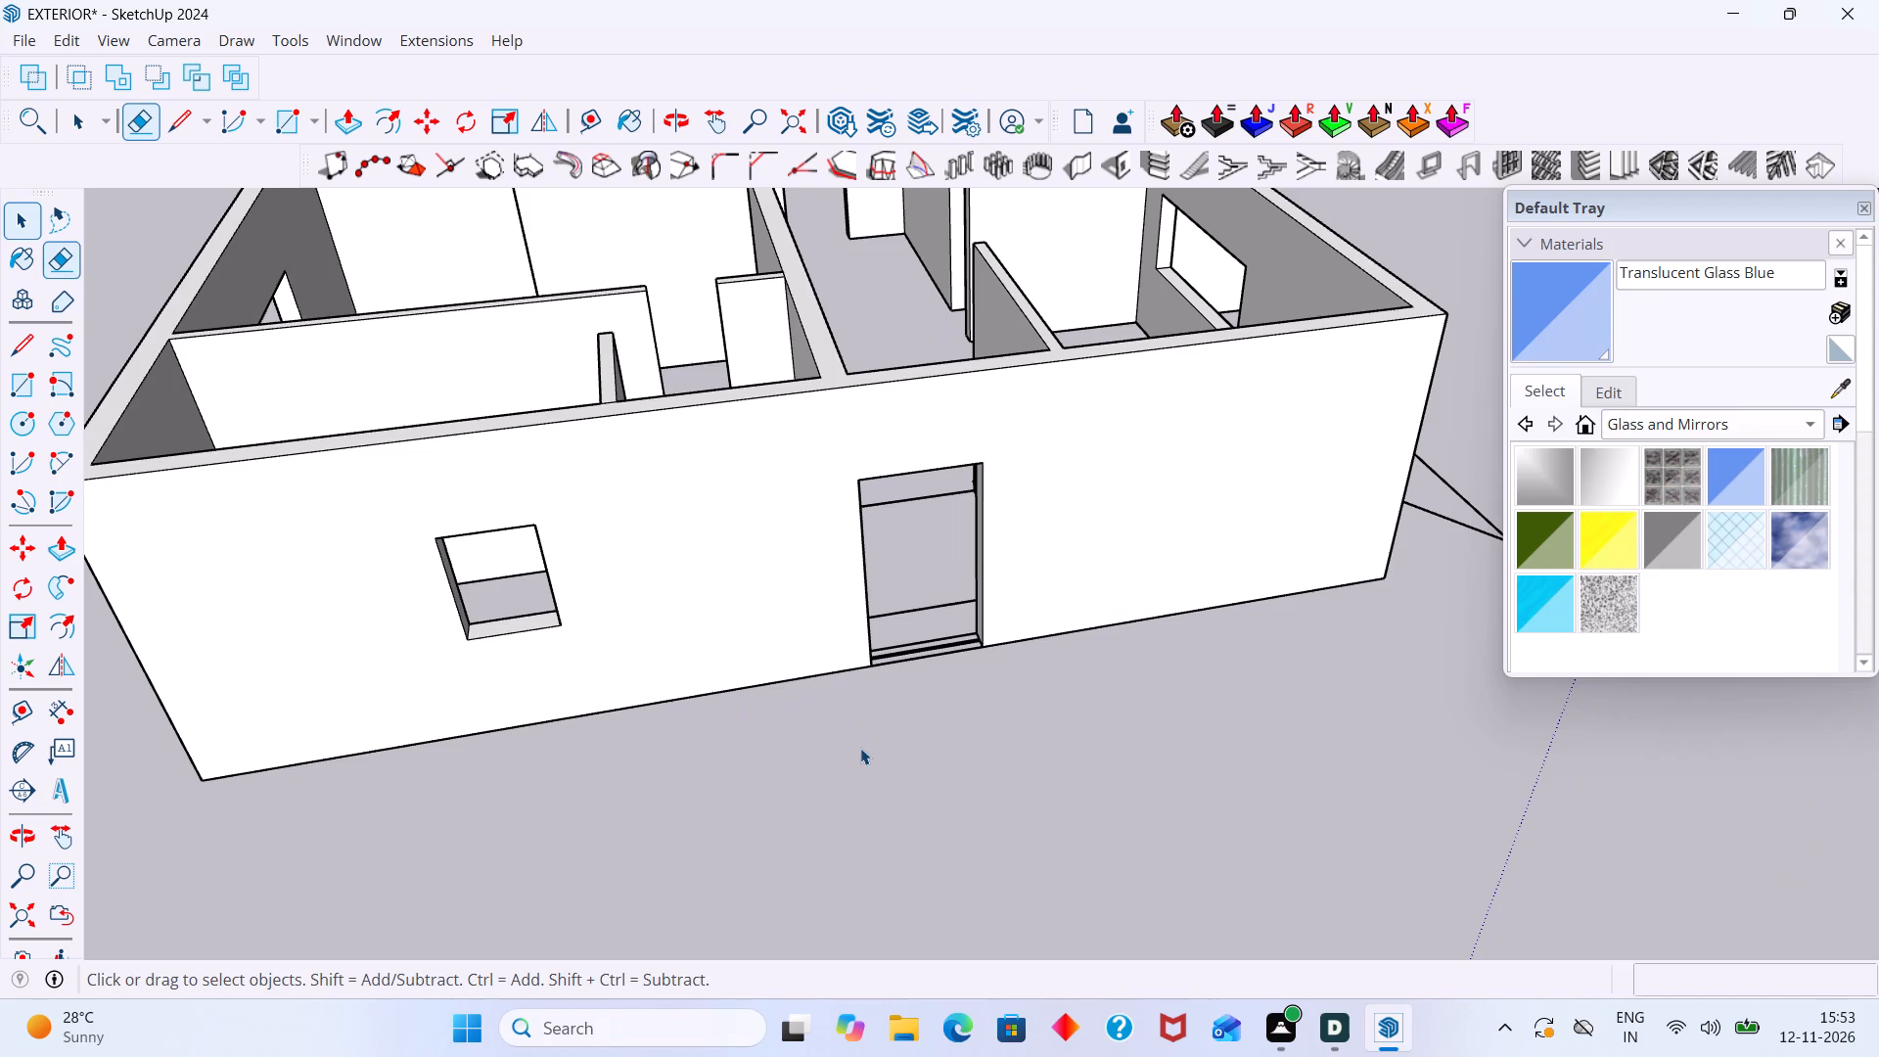
Examine the end-wall doorway and the lines across its threshold, along with the overall floor-plan model.
{"action": "scroll", "coordinate": [864, 745], "scroll_direction": "down", "scroll_amount": 2}
{"action": "middle_click_drag", "start_coordinate": [942, 750], "coordinate": [1111, 712]}
{"action": "scroll", "coordinate": [1154, 554], "scroll_direction": "up", "scroll_amount": 6}
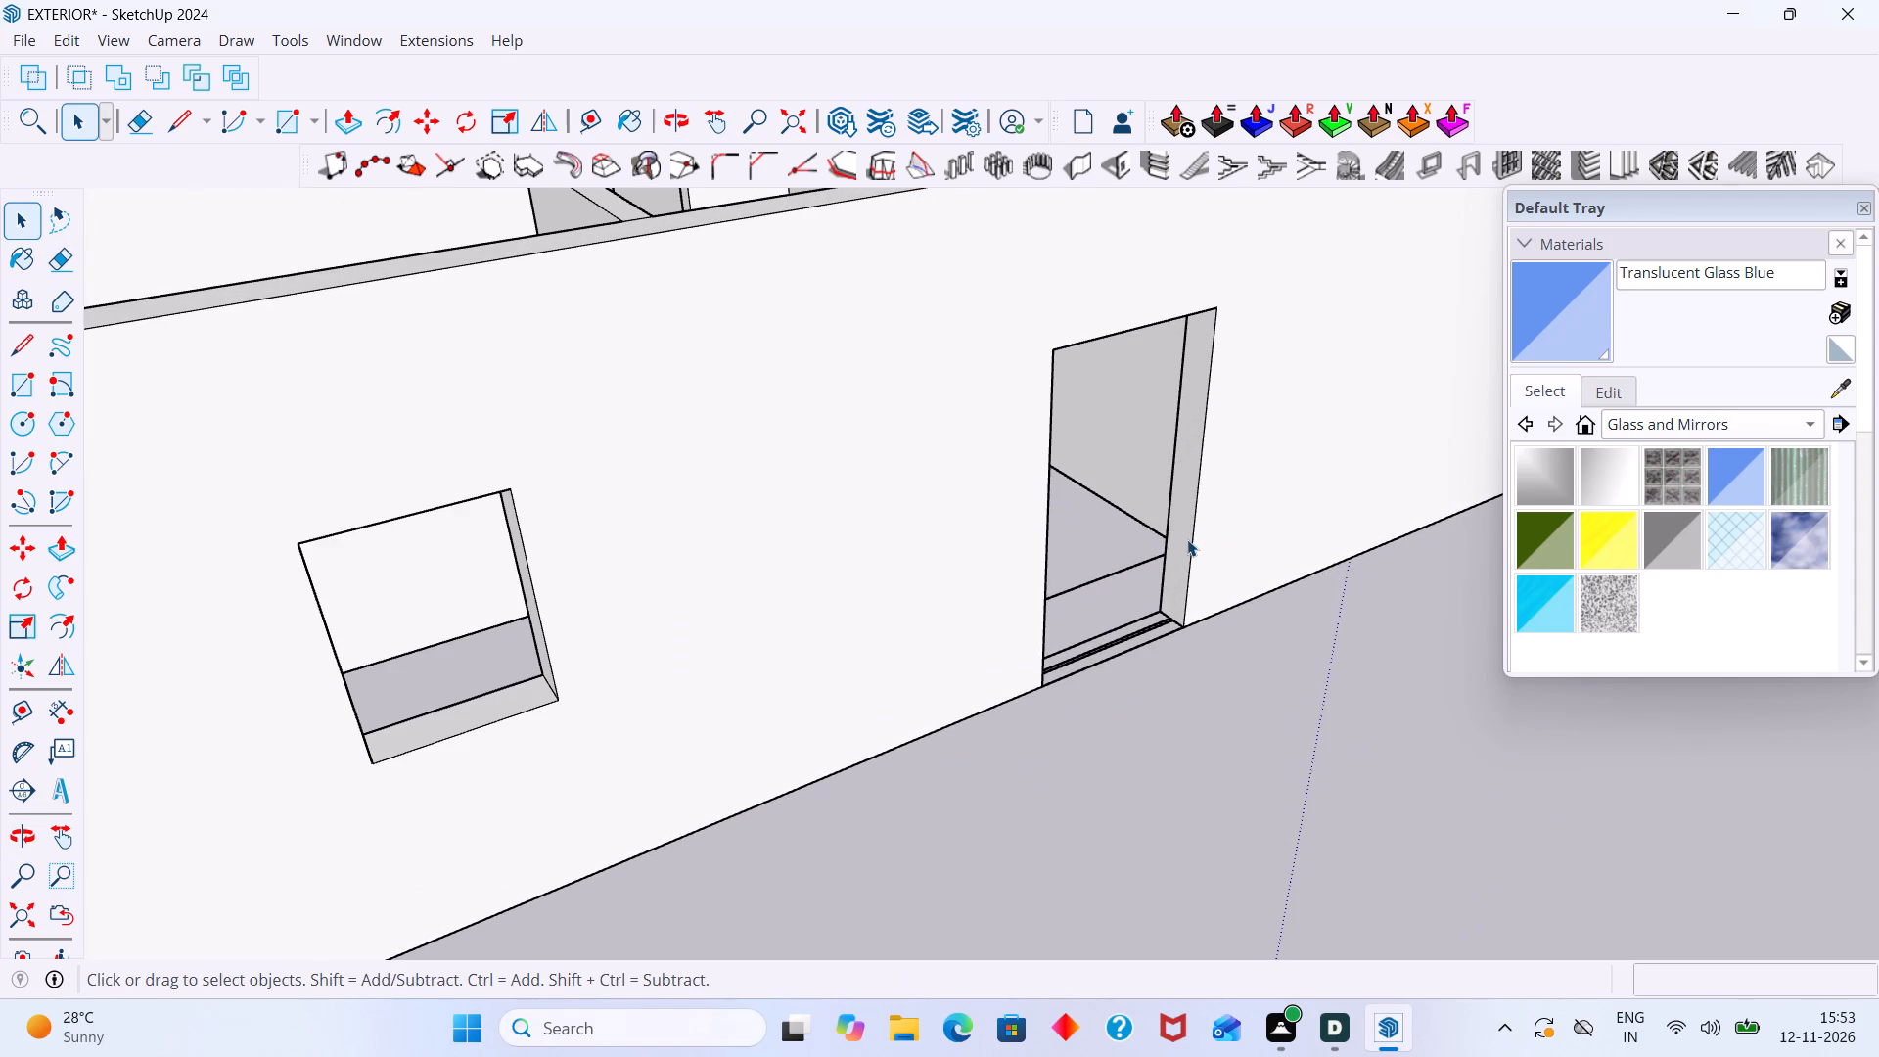
{"action": "scroll", "coordinate": [1187, 539], "scroll_direction": "down", "scroll_amount": 4}
{"action": "middle_click_drag", "start_coordinate": [1173, 563], "coordinate": [980, 538], "text": "shift"}
{"action": "scroll", "coordinate": [947, 557], "scroll_direction": "up", "scroll_amount": 4}
{"action": "middle_click_drag", "start_coordinate": [988, 549], "coordinate": [973, 624]}
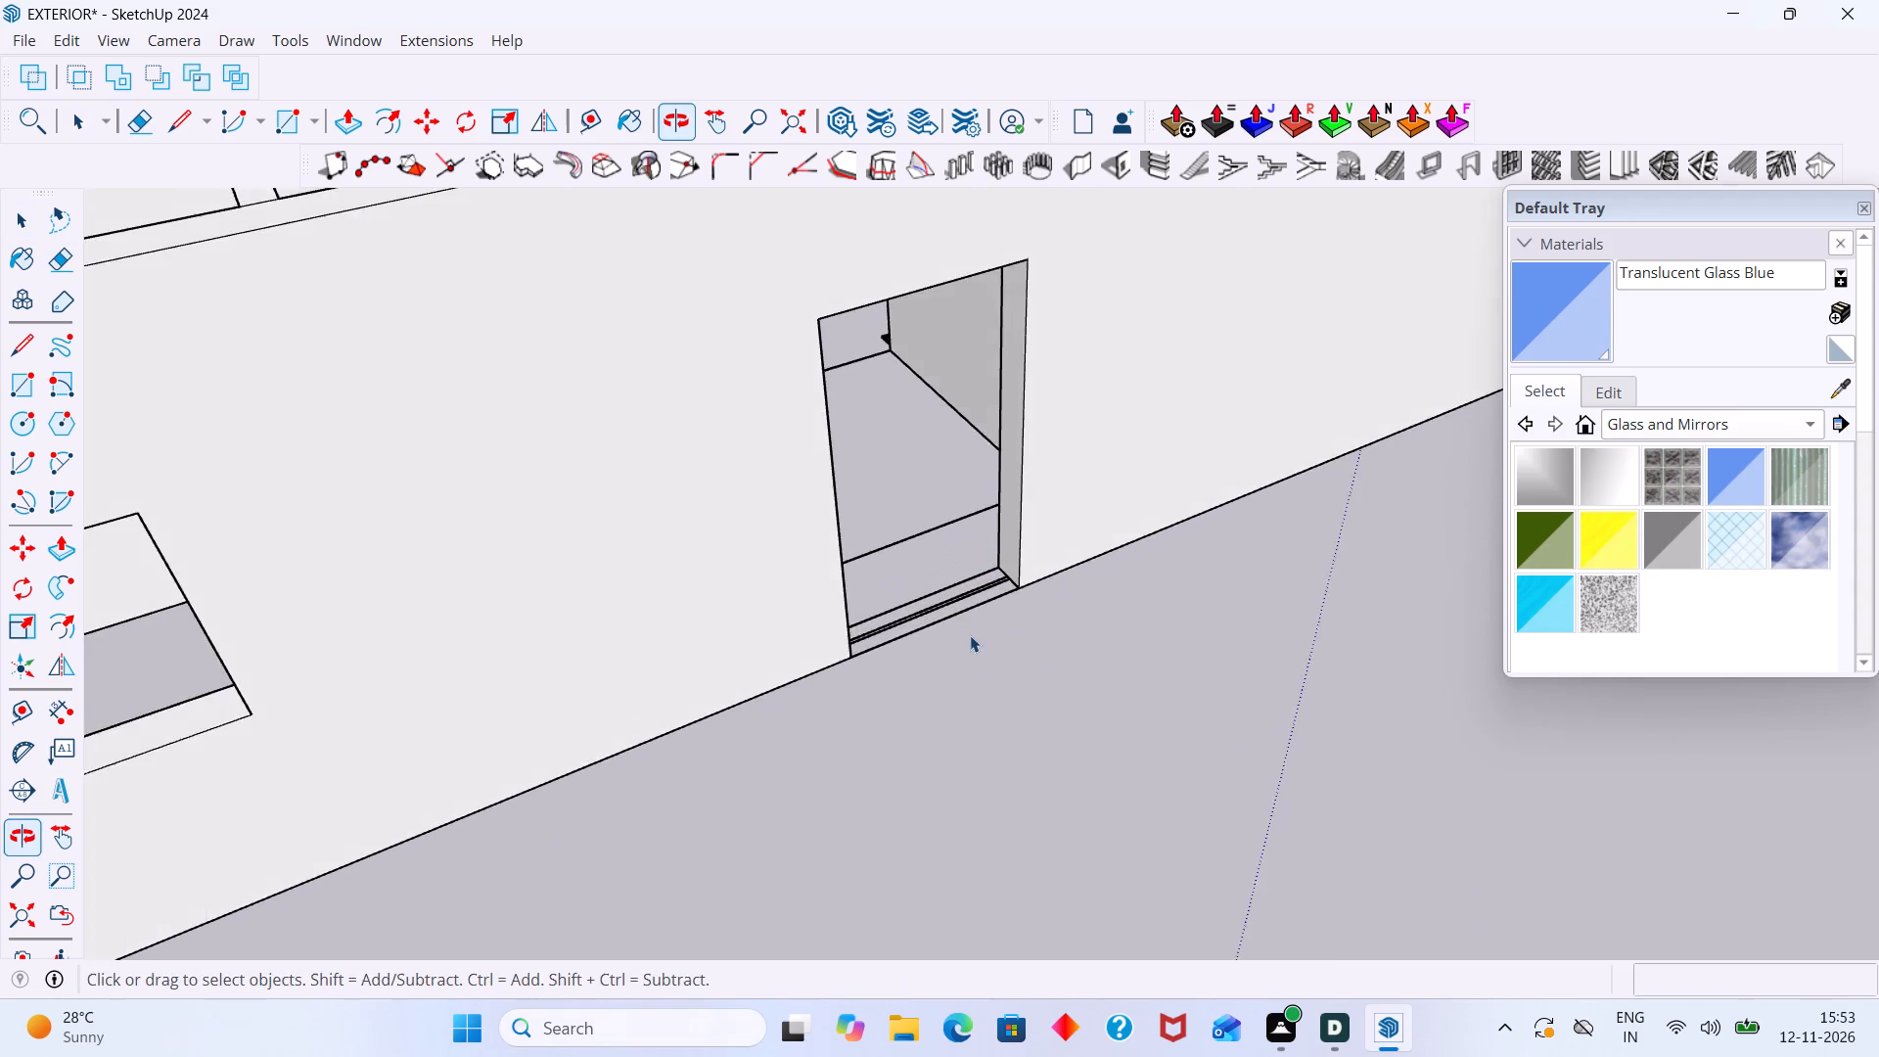
{"action": "scroll", "coordinate": [970, 634], "scroll_direction": "up", "scroll_amount": 4}
{"action": "middle_click_drag", "start_coordinate": [968, 614], "coordinate": [683, 638]}
{"action": "scroll", "coordinate": [809, 565], "scroll_direction": "up", "scroll_amount": 5}
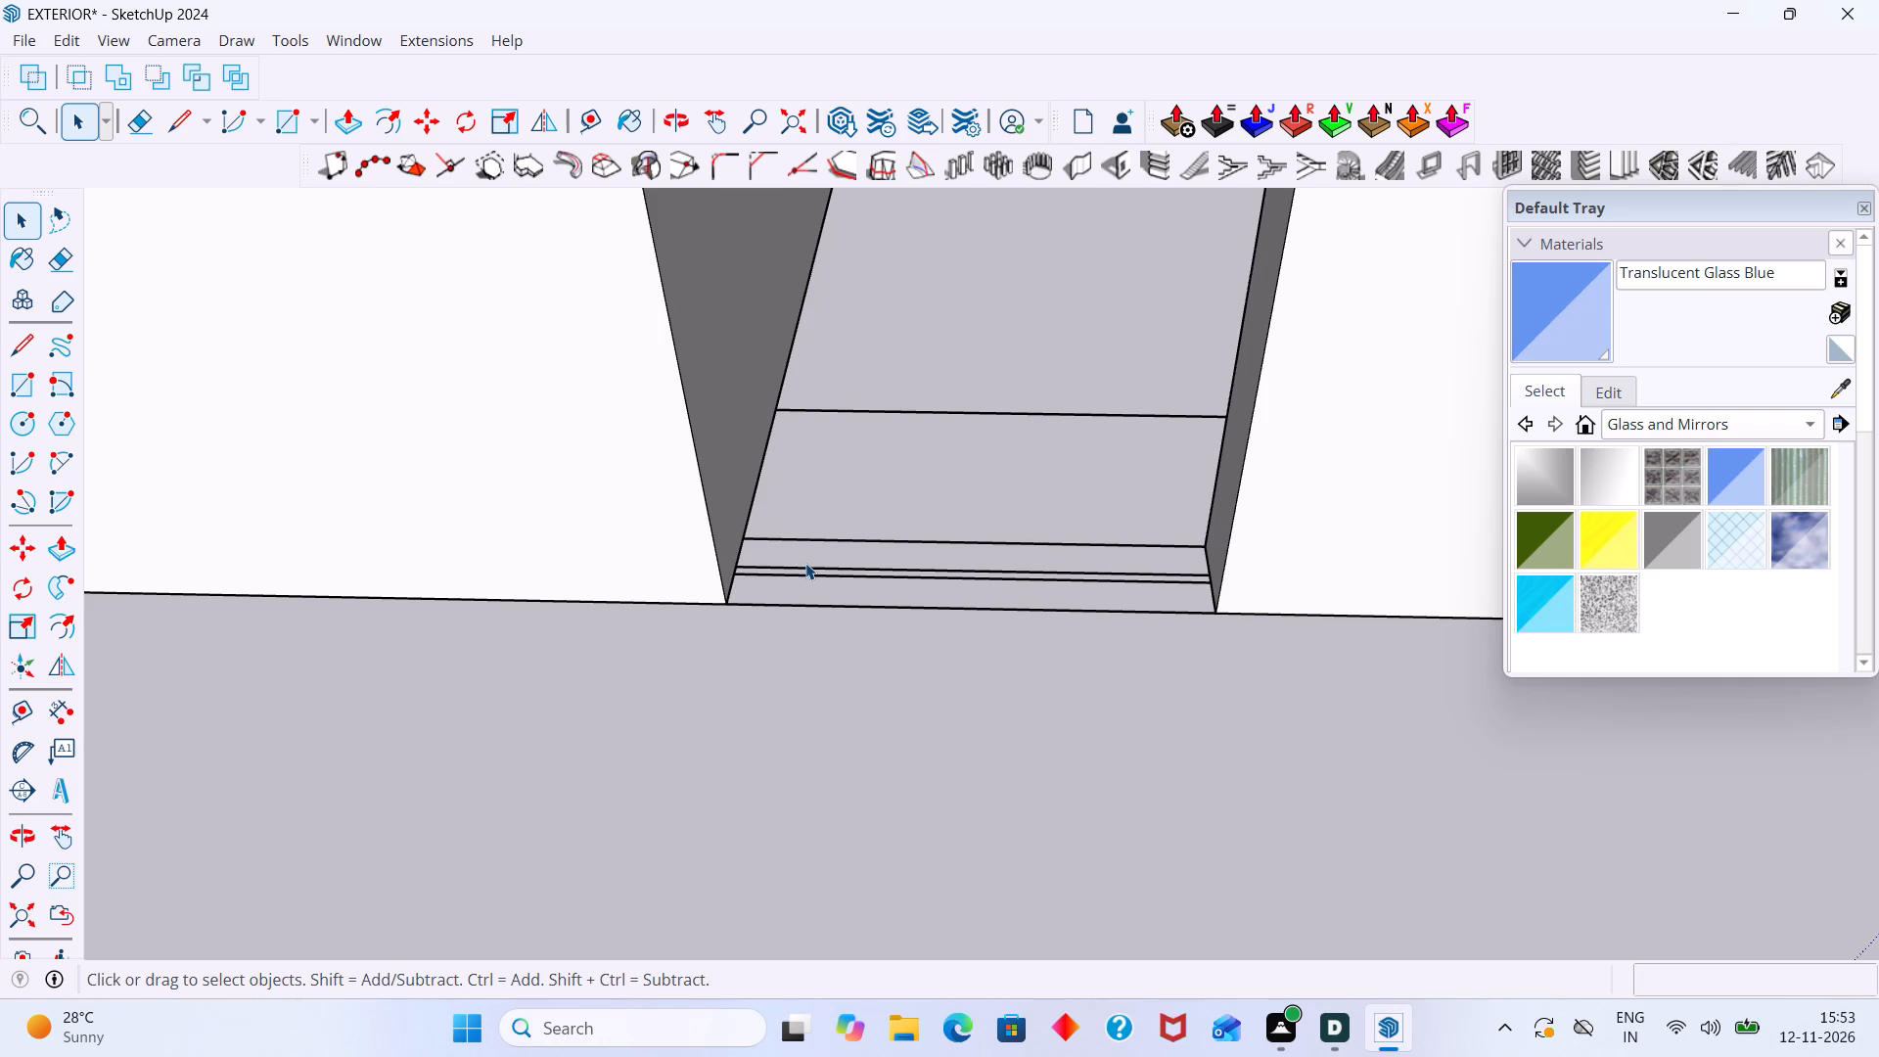
{"action": "scroll", "coordinate": [869, 591], "scroll_direction": "down", "scroll_amount": 4}
{"action": "scroll", "coordinate": [867, 596], "scroll_direction": "up", "scroll_amount": 1}
{"action": "scroll", "coordinate": [841, 597], "scroll_direction": "down", "scroll_amount": 9}
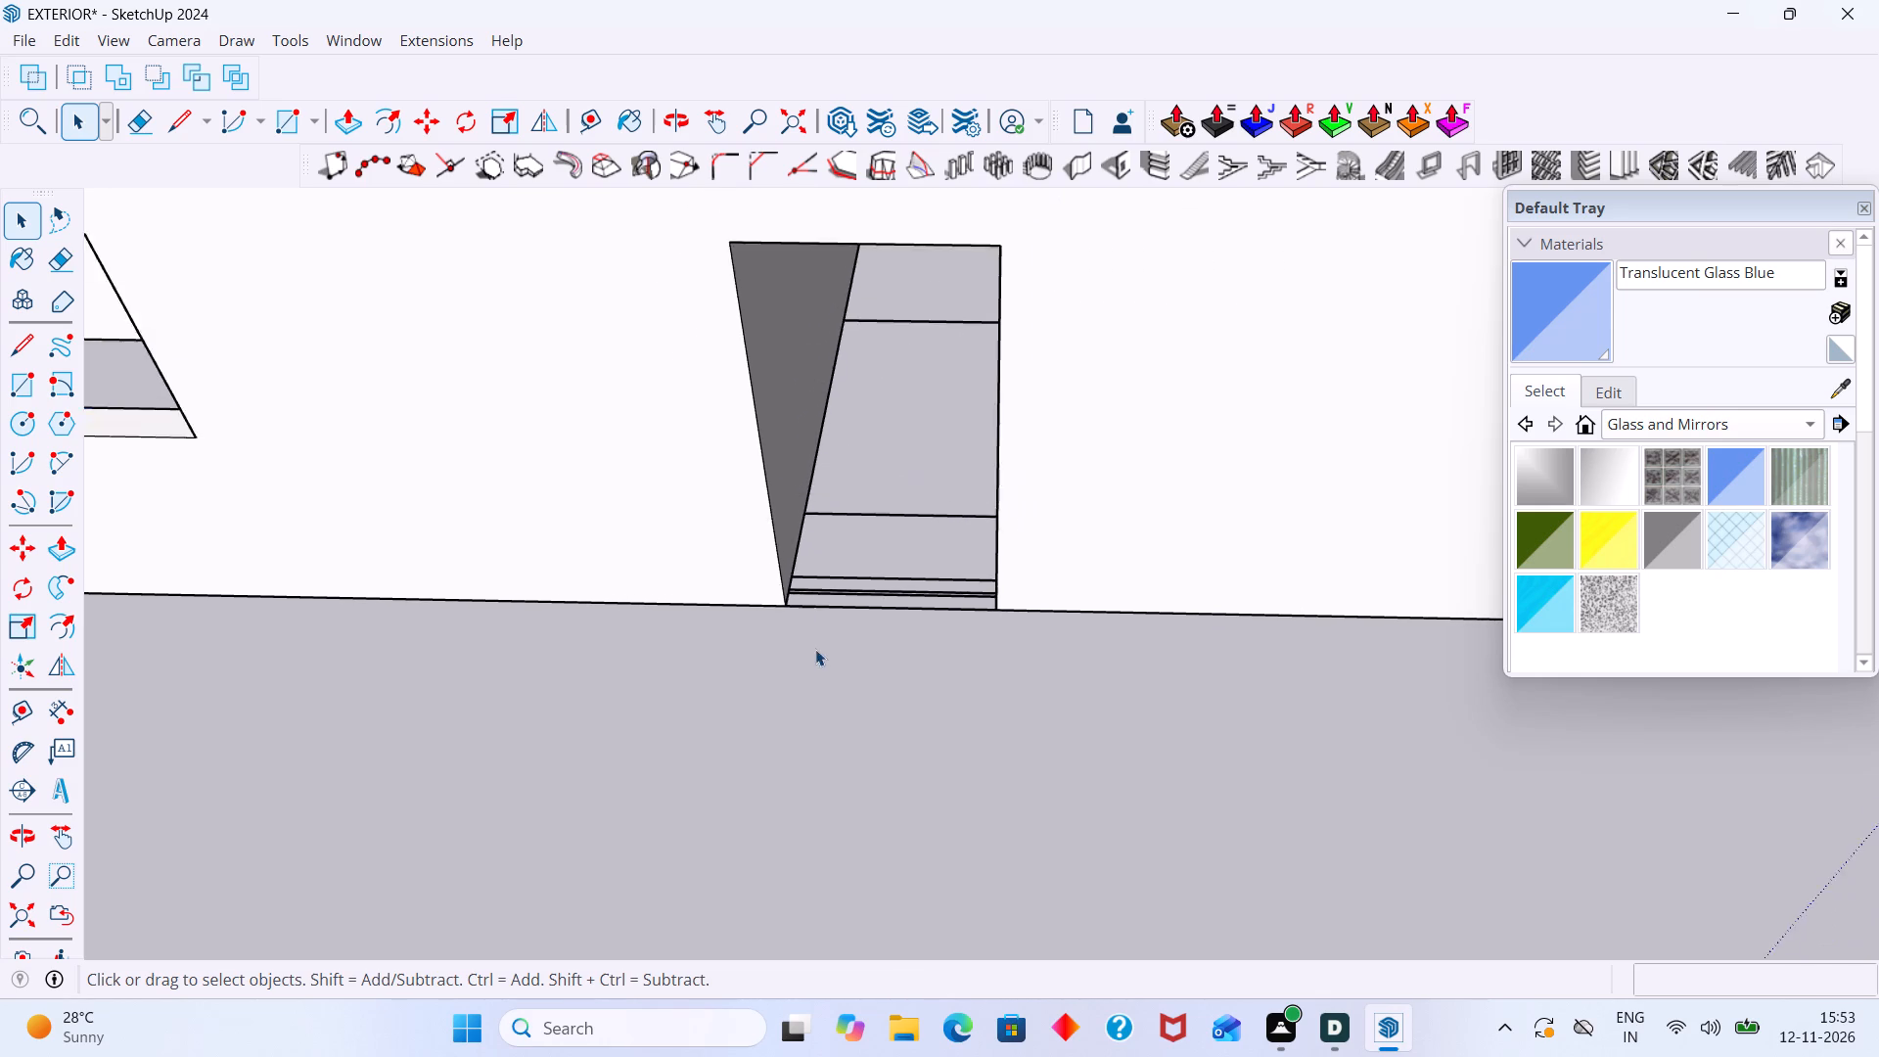
{"action": "scroll", "coordinate": [815, 649], "scroll_direction": "down", "scroll_amount": 5}
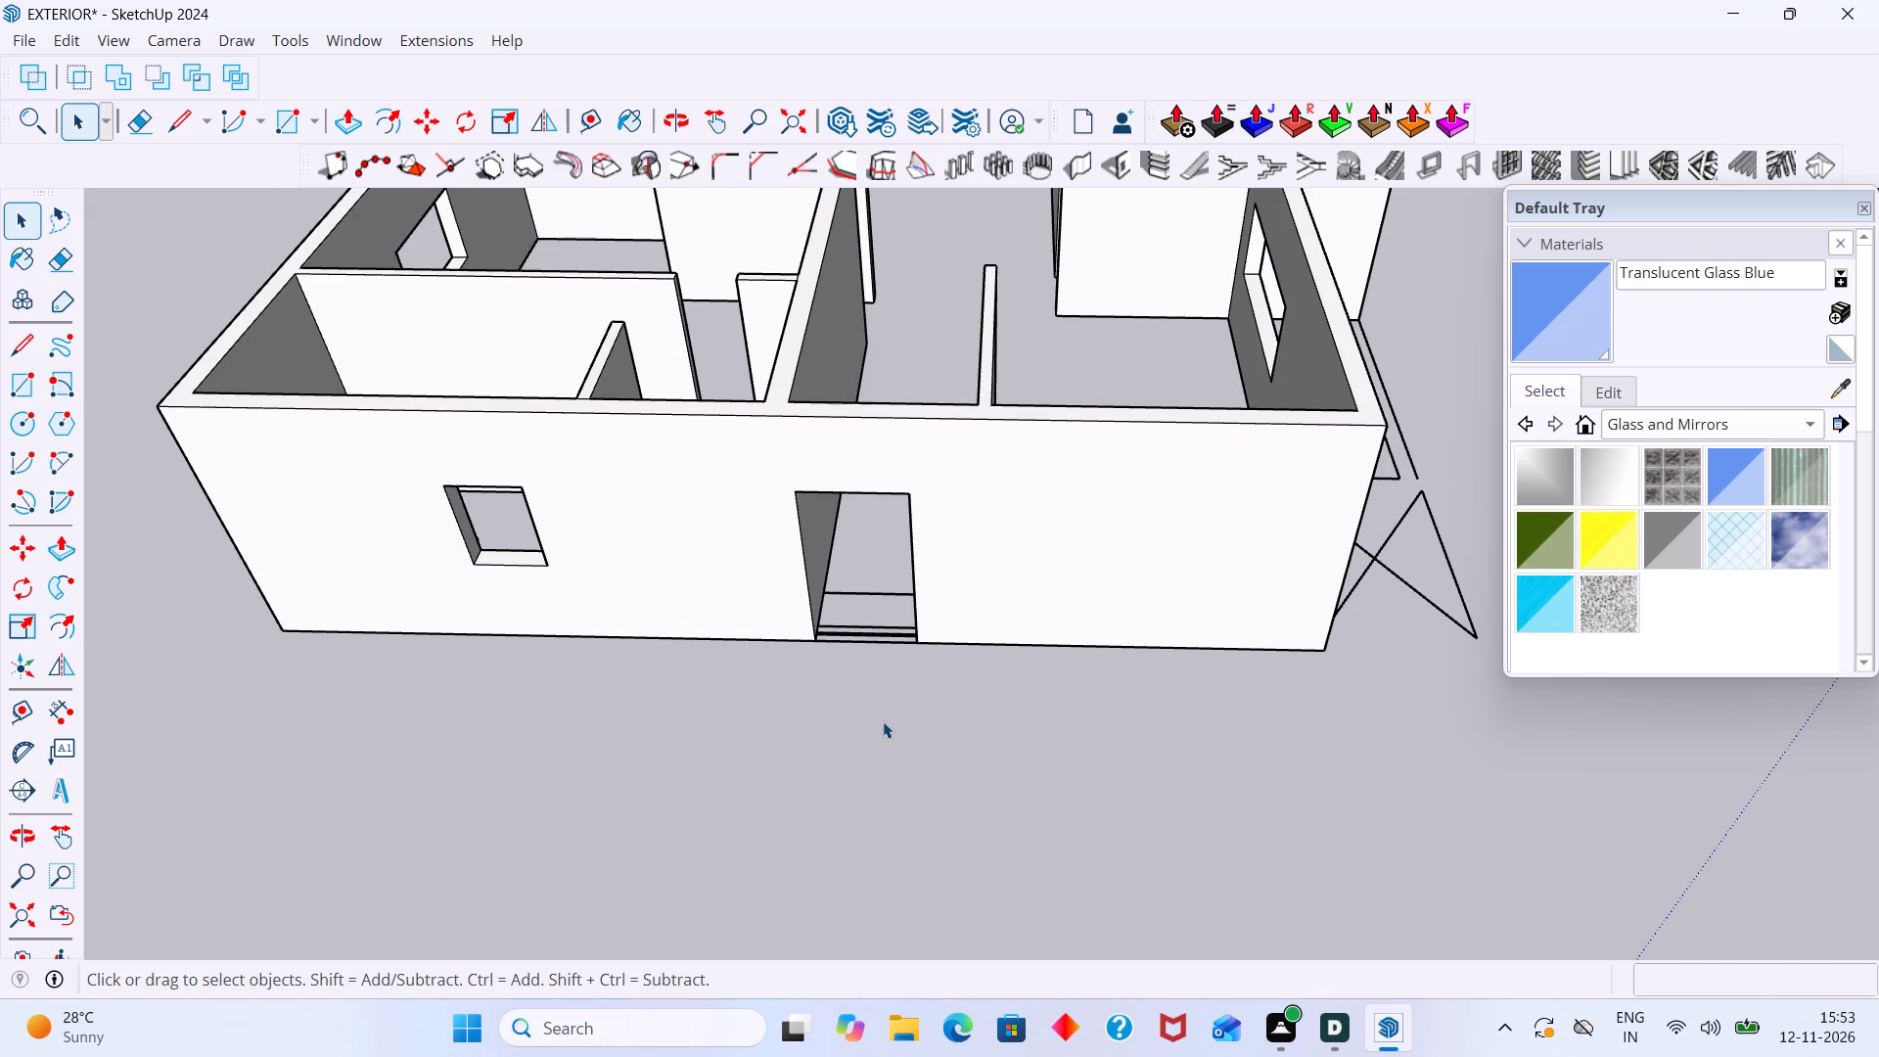
{"action": "scroll", "coordinate": [854, 729], "scroll_direction": "down", "scroll_amount": 12}
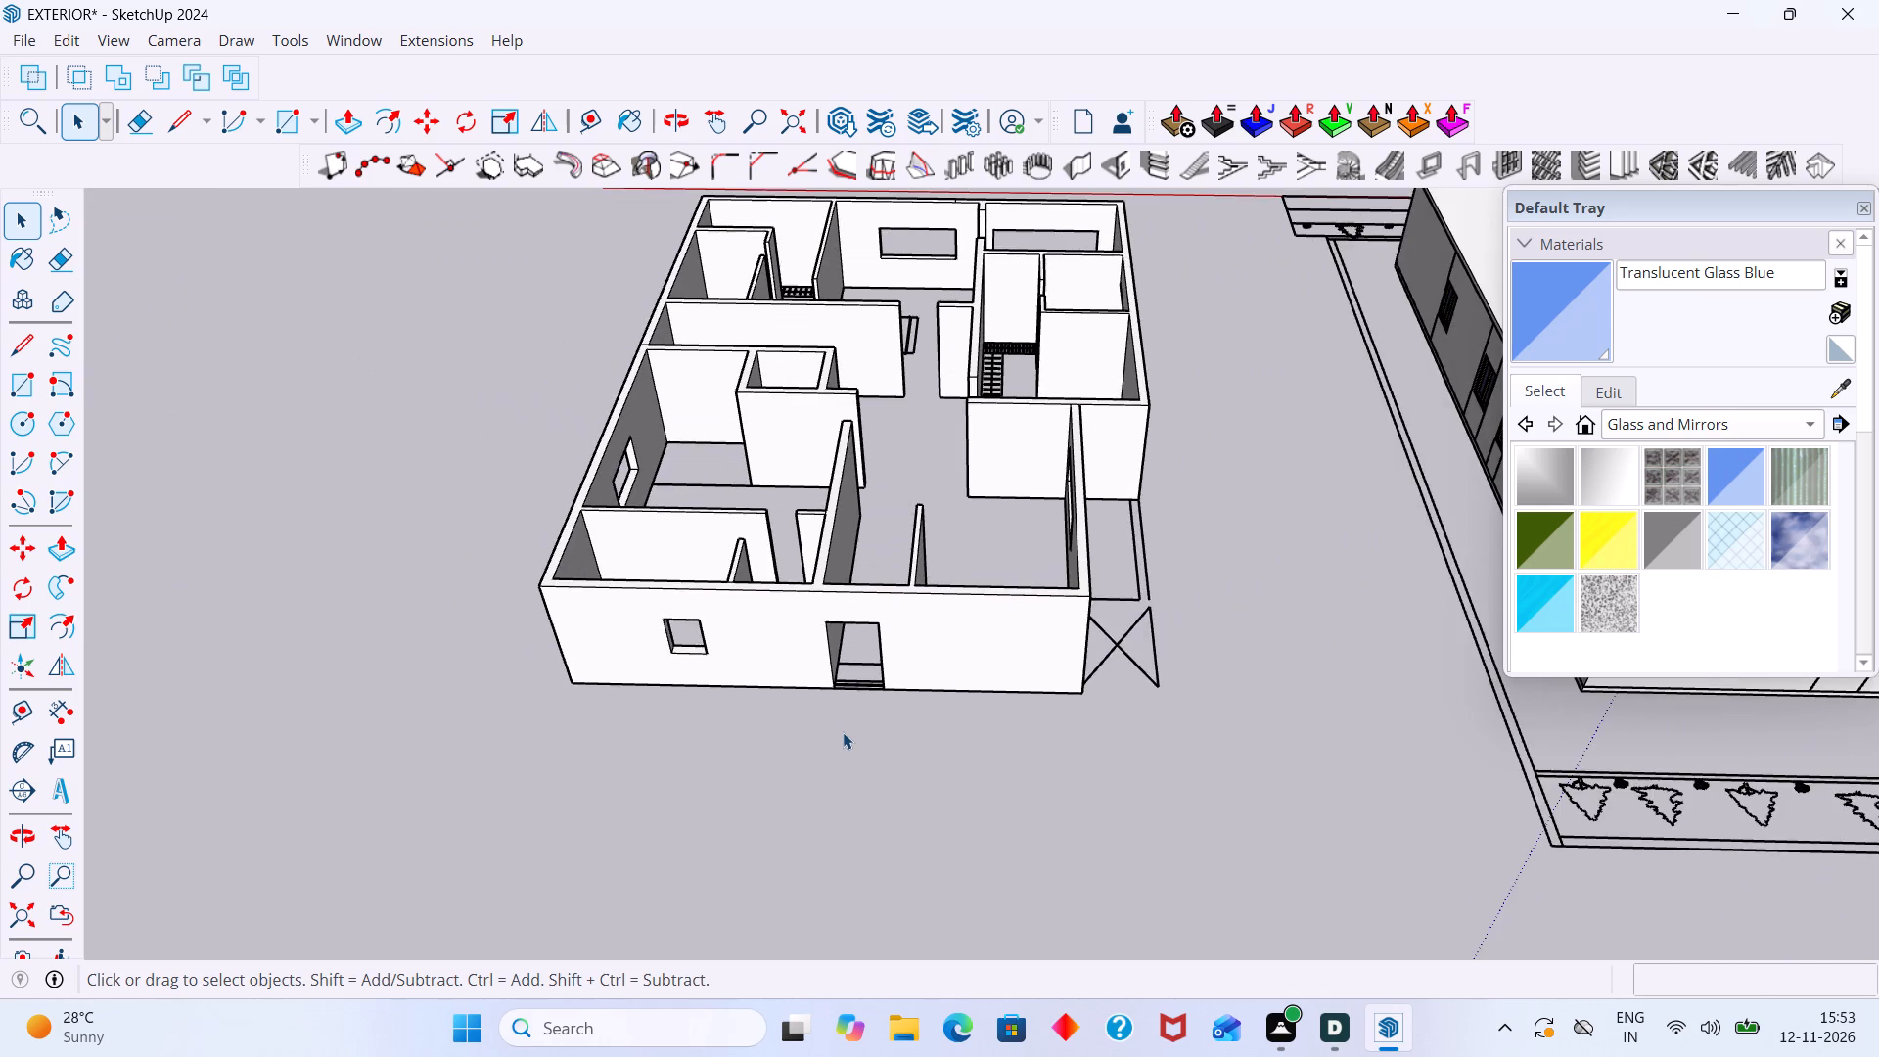
{"action": "scroll", "coordinate": [843, 732], "scroll_direction": "down", "scroll_amount": 10}
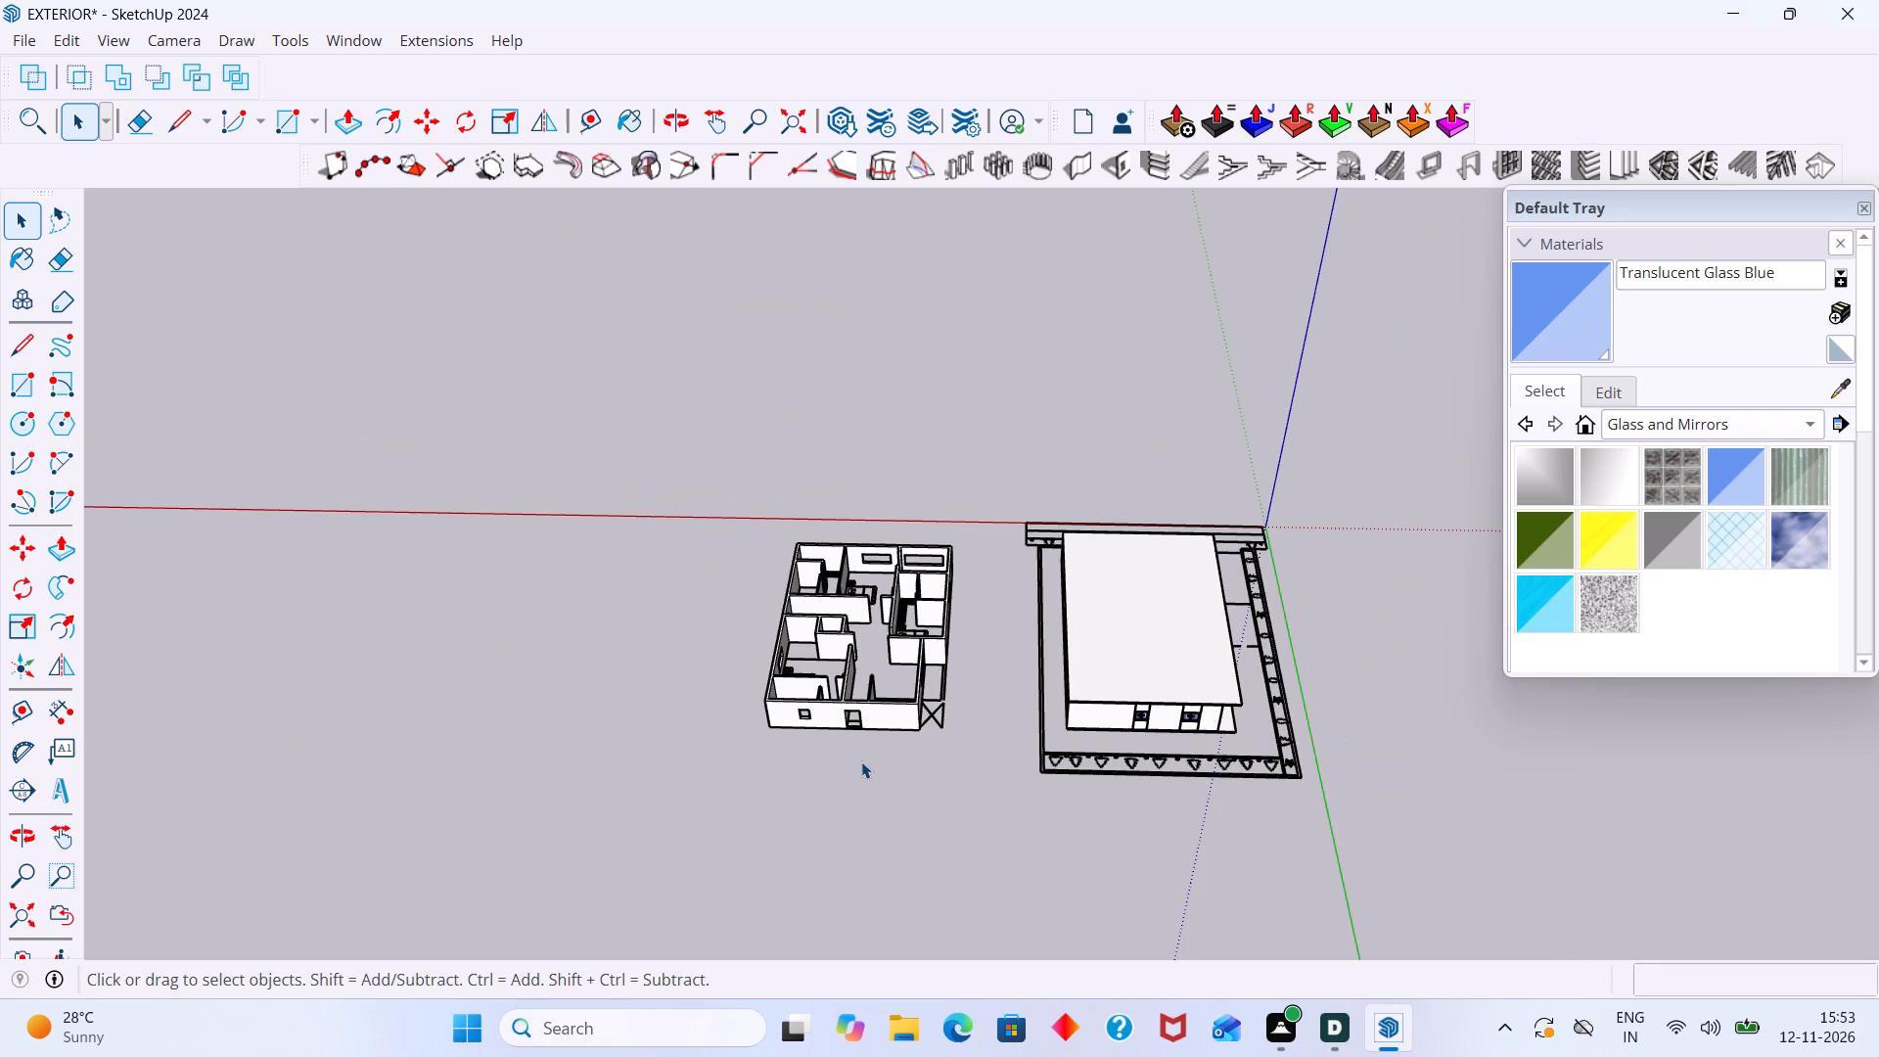
Erase the leftover threshold and floor lines across the end-wall doorway opening.
{"action": "scroll", "coordinate": [860, 763], "scroll_direction": "up", "scroll_amount": 16}
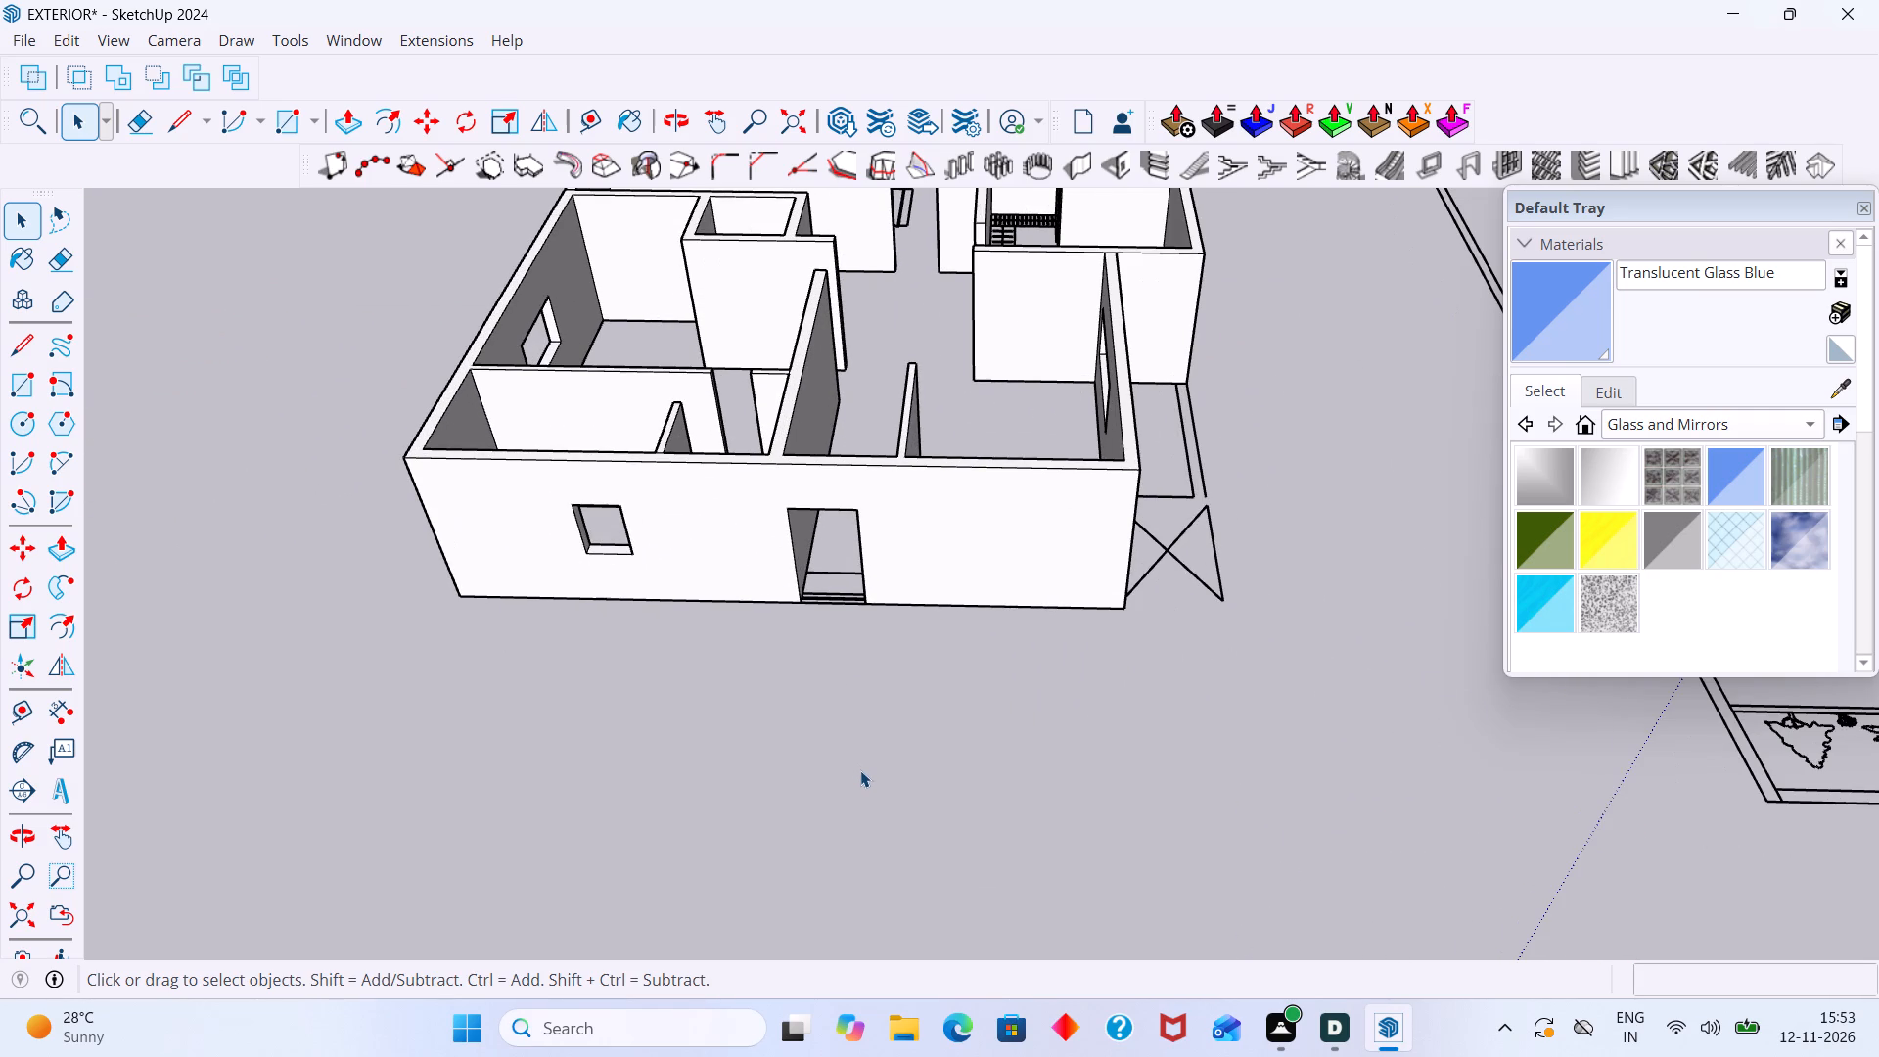
{"action": "scroll", "coordinate": [858, 625], "scroll_direction": "up", "scroll_amount": 4}
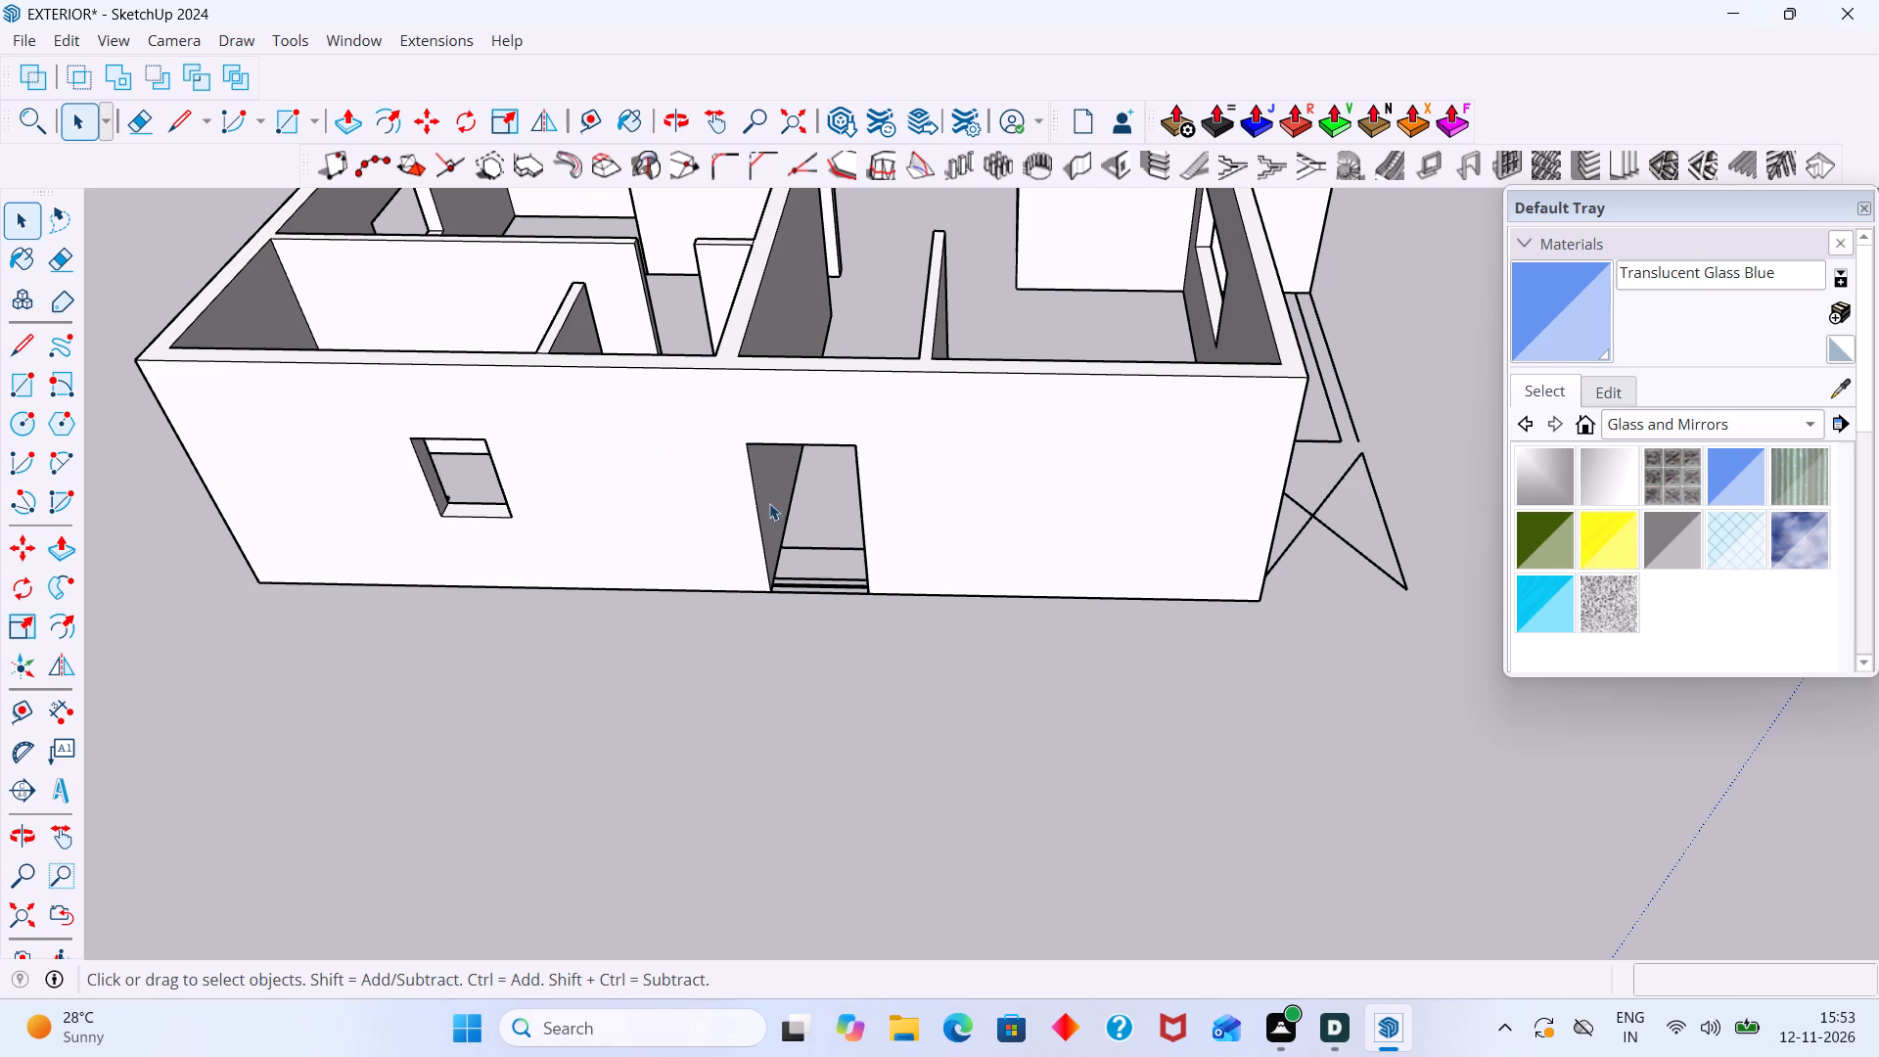
{"action": "scroll", "coordinate": [804, 507], "scroll_direction": "up", "scroll_amount": 13}
{"action": "left_click", "coordinate": [820, 623]}
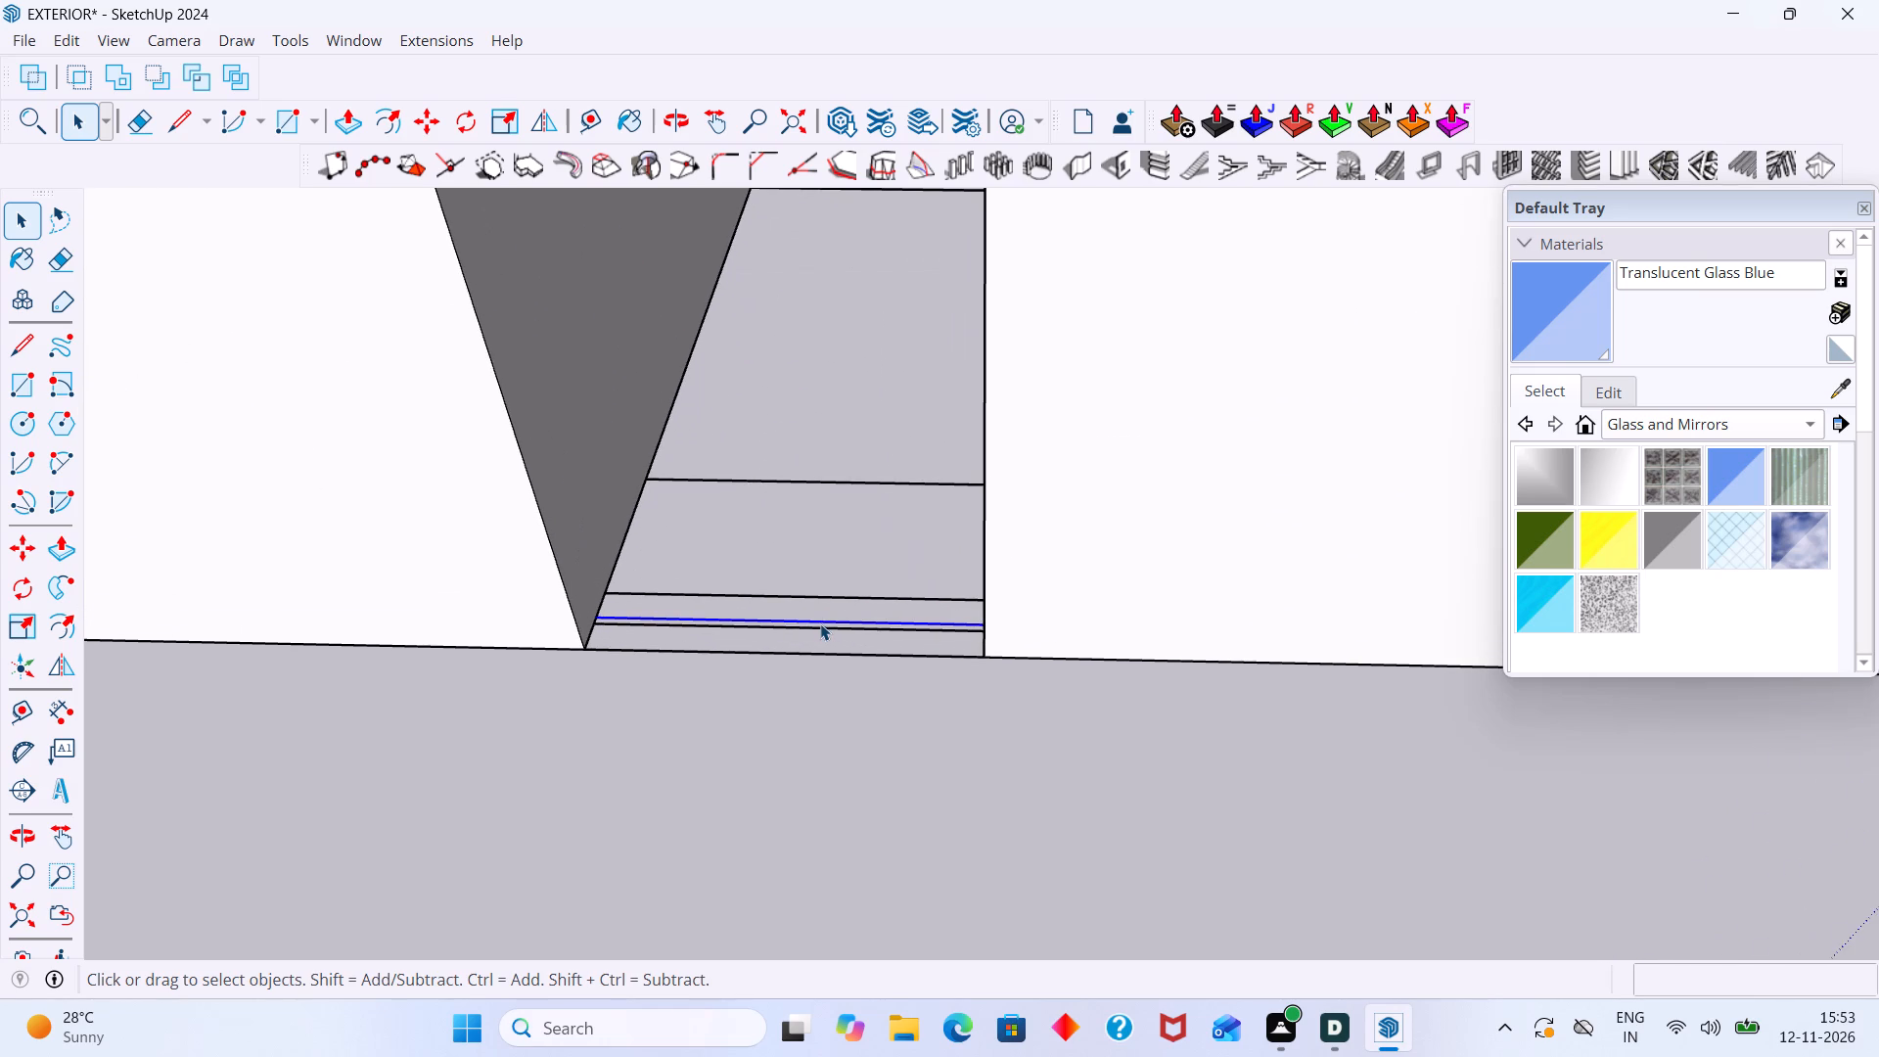
{"action": "key", "text": "e"}
{"action": "left_click_drag", "start_coordinate": [821, 545], "coordinate": [829, 684]}
{"action": "scroll", "coordinate": [828, 651], "scroll_direction": "down", "scroll_amount": 3}
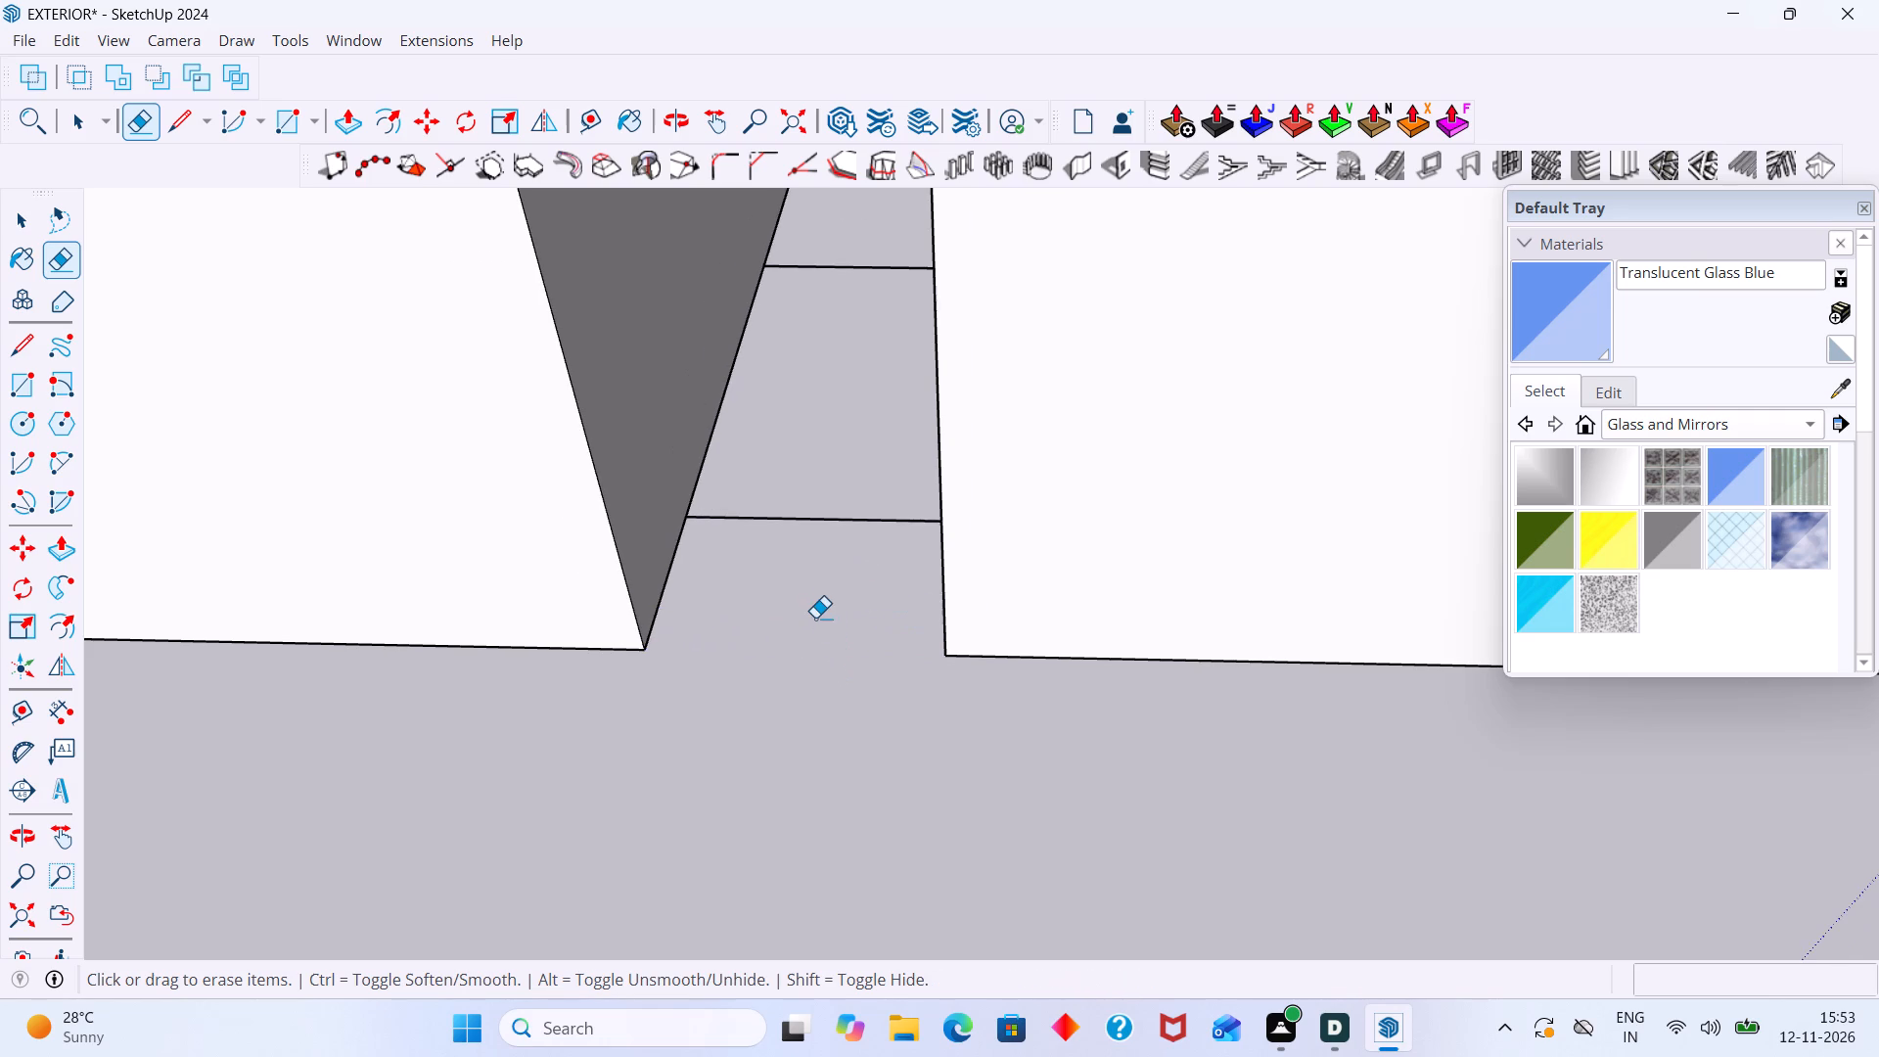
{"action": "scroll", "coordinate": [802, 605], "scroll_direction": "down", "scroll_amount": 5}
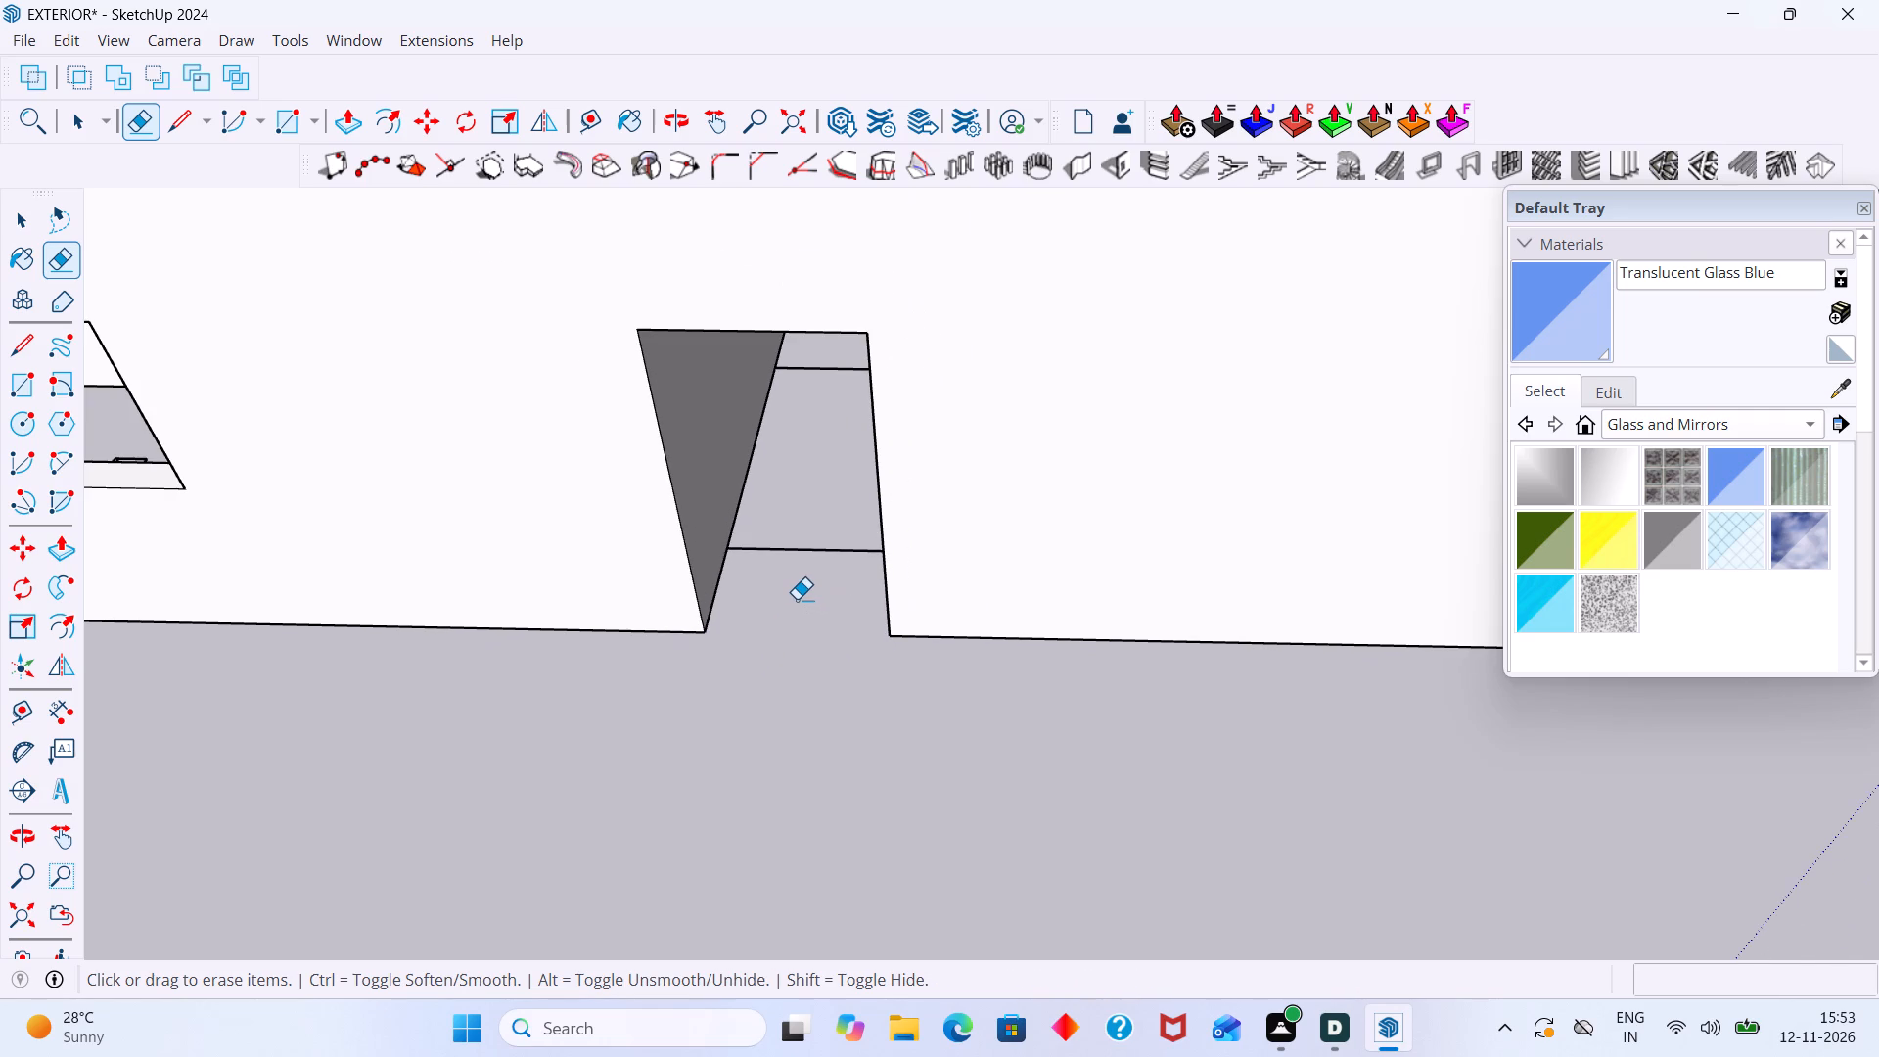
{"action": "middle_click_drag", "start_coordinate": [793, 600], "coordinate": [921, 622]}
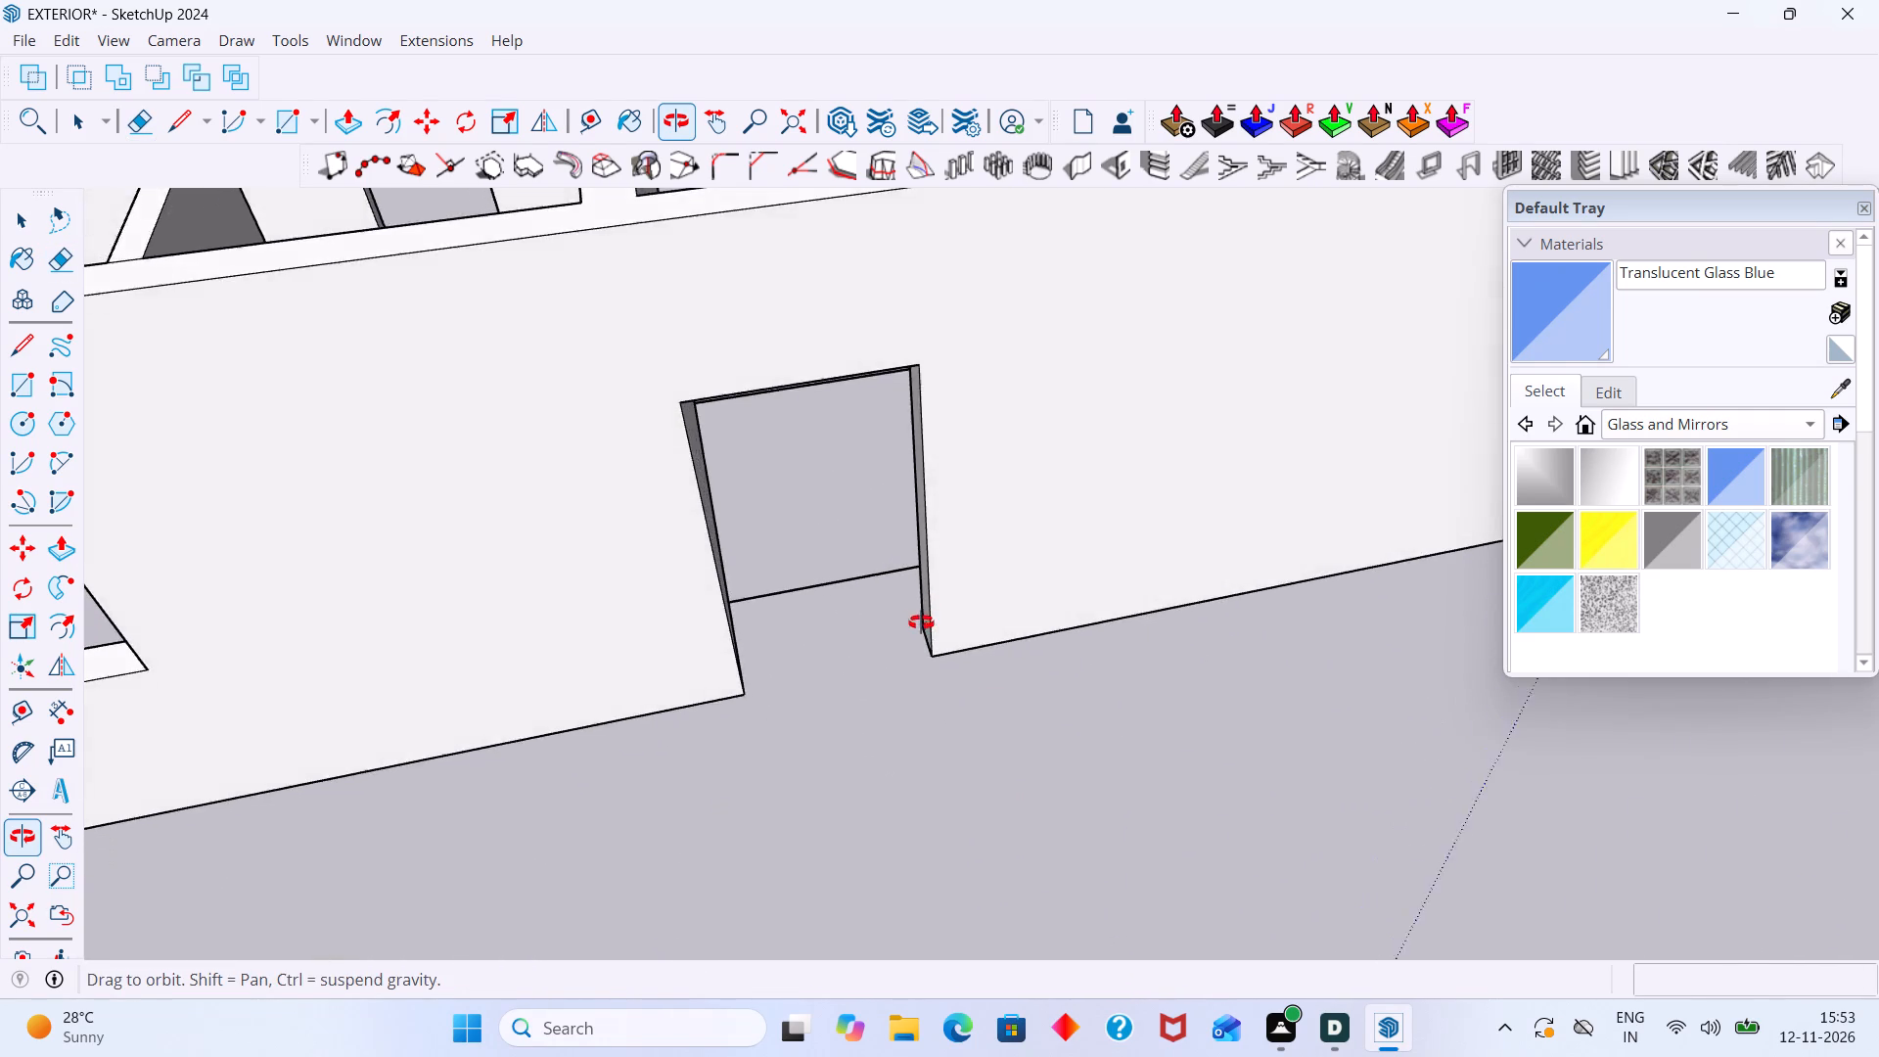
{"action": "middle_click_drag", "start_coordinate": [921, 622], "coordinate": [911, 616]}
{"action": "scroll", "coordinate": [819, 597], "scroll_direction": "up", "scroll_amount": 5}
{"action": "middle_click_drag", "start_coordinate": [793, 597], "coordinate": [701, 642]}
{"action": "scroll", "coordinate": [771, 565], "scroll_direction": "up", "scroll_amount": 1}
{"action": "left_click_drag", "start_coordinate": [771, 562], "coordinate": [771, 511]}
{"action": "scroll", "coordinate": [771, 509], "scroll_direction": "down", "scroll_amount": 3}
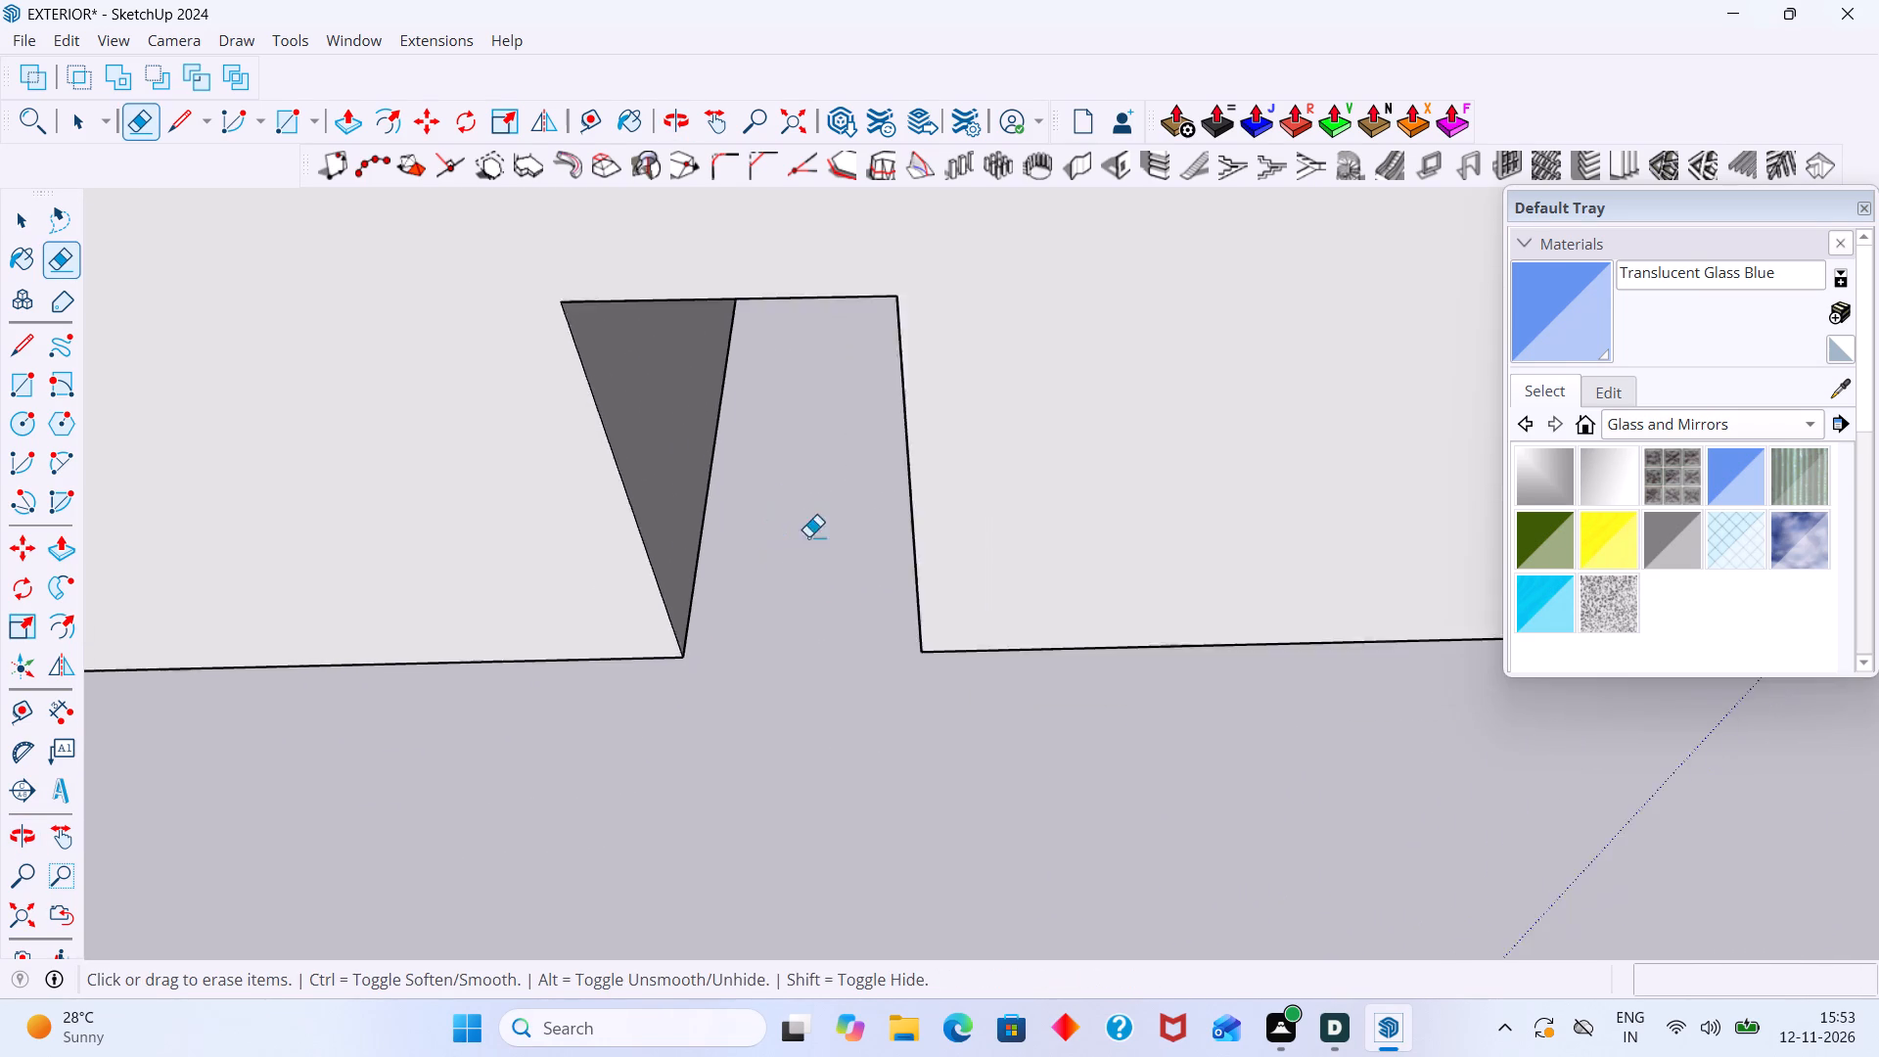
Erase the stray floor line between the interior walls behind the end-wall doorway.
{"action": "scroll", "coordinate": [808, 536], "scroll_direction": "down", "scroll_amount": 2}
{"action": "middle_click_drag", "start_coordinate": [801, 552], "coordinate": [985, 785]}
{"action": "scroll", "coordinate": [702, 351], "scroll_direction": "up", "scroll_amount": 2}
{"action": "left_click_drag", "start_coordinate": [642, 256], "coordinate": [647, 298]}
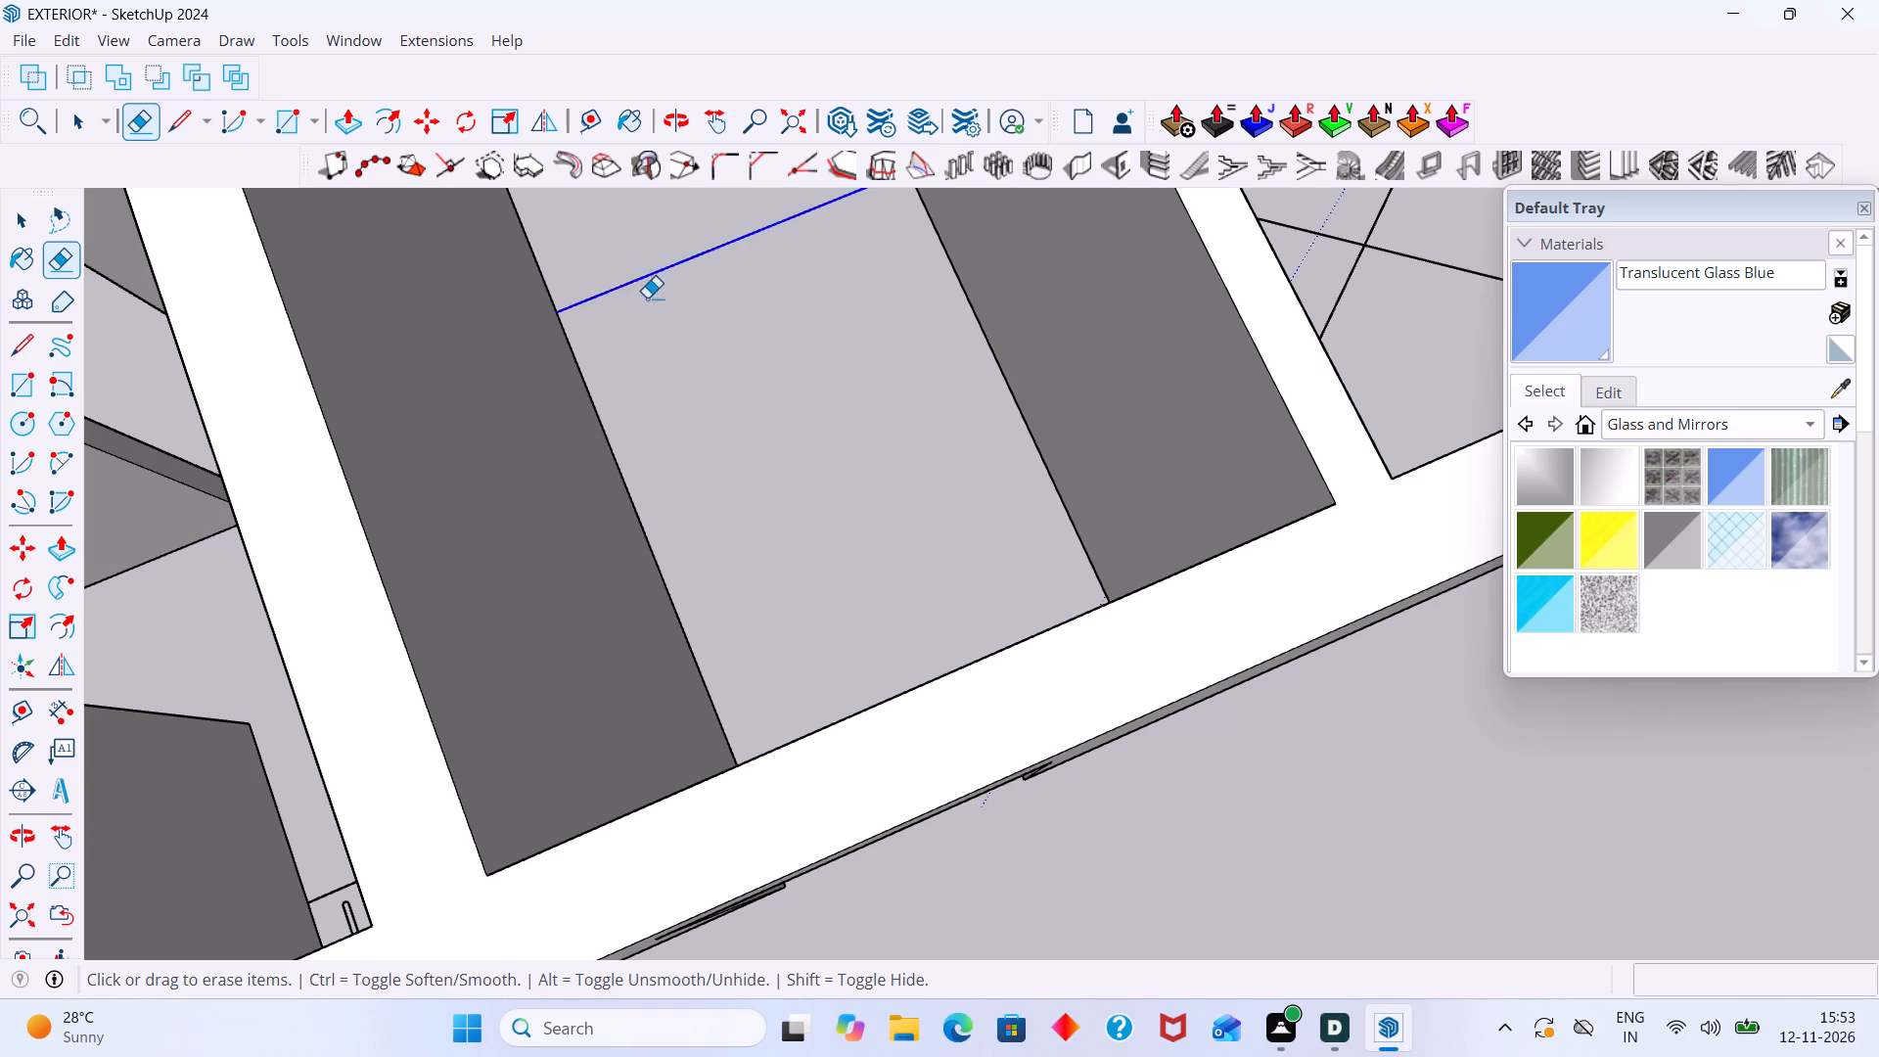
{"action": "left_click_drag", "start_coordinate": [647, 298], "coordinate": [648, 299]}
Draw a 3' high, full-thickness rectangle at the bottom of the end-wall doorway's side face.
{"action": "scroll", "coordinate": [649, 299], "scroll_direction": "down", "scroll_amount": 17}
{"action": "middle_click_drag", "start_coordinate": [748, 531], "coordinate": [1045, 387]}
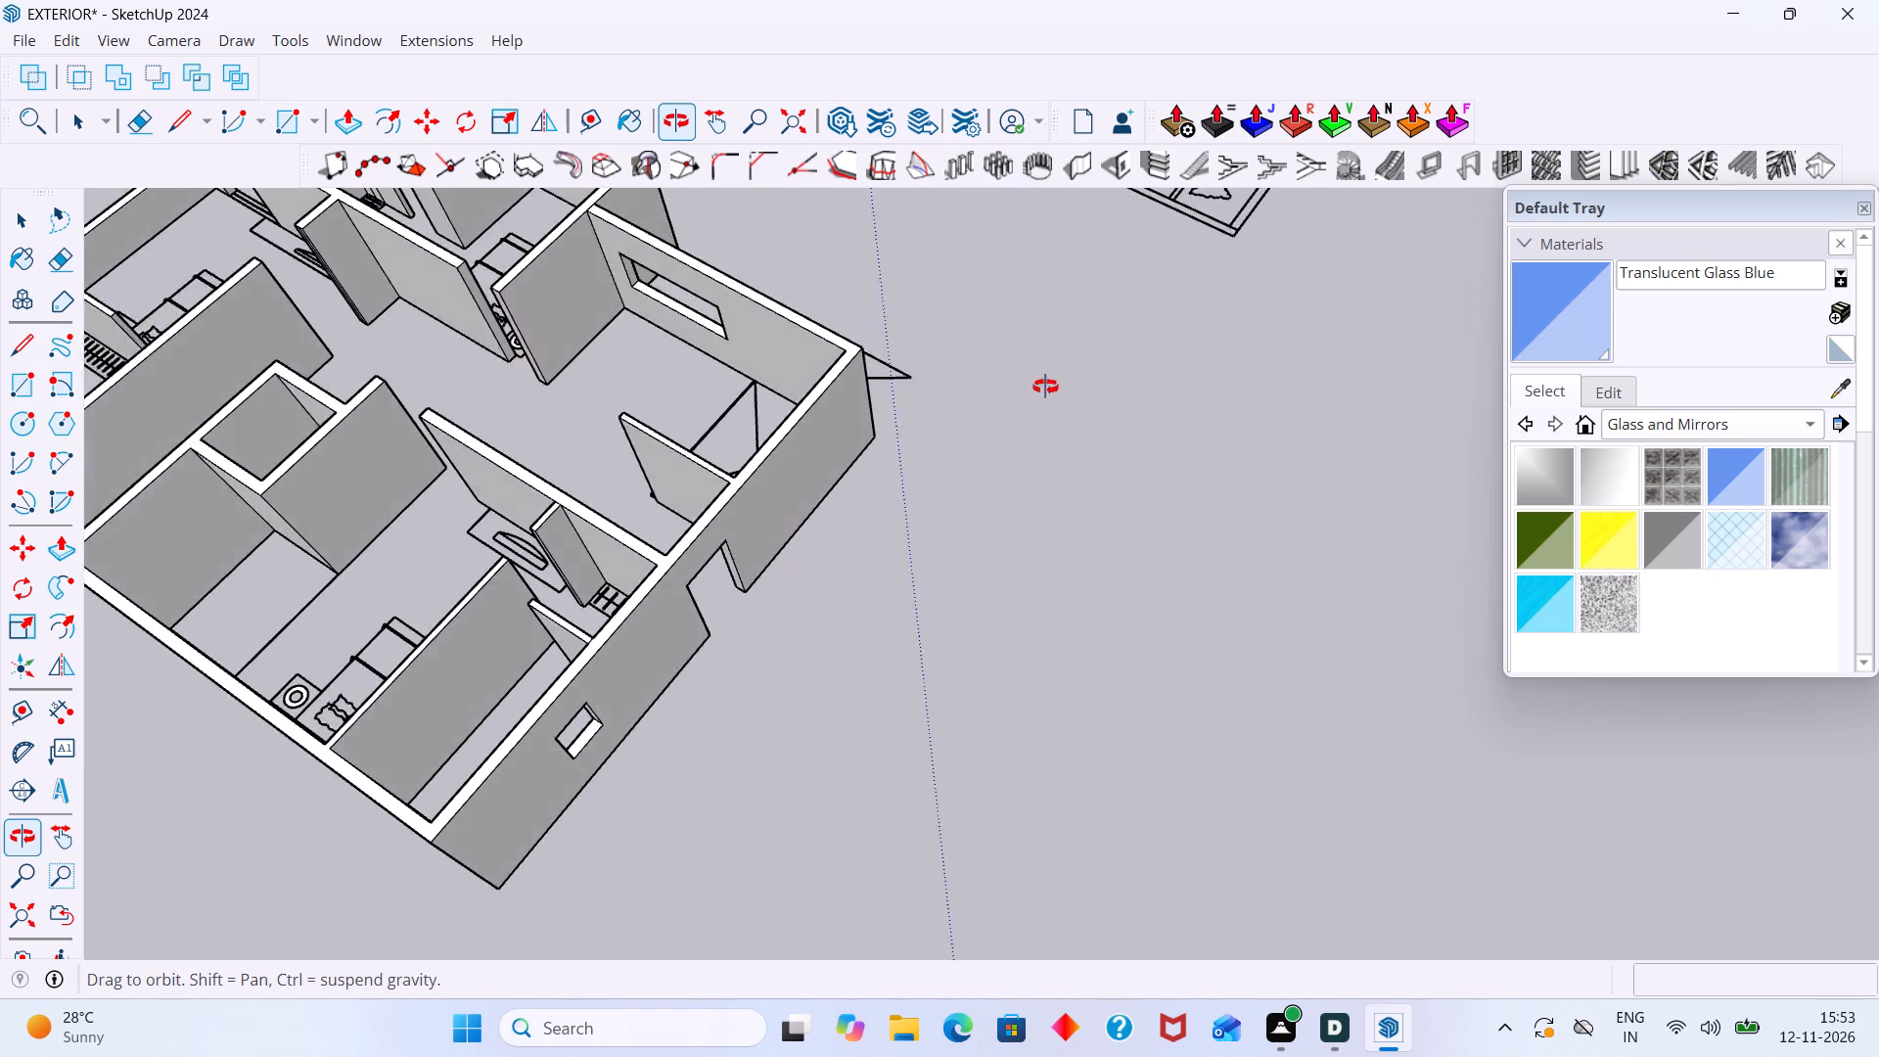
{"action": "middle_click_drag", "start_coordinate": [1045, 387], "coordinate": [1060, 393]}
{"action": "middle_click_drag", "start_coordinate": [413, 700], "coordinate": [736, 749]}
{"action": "middle_click_drag", "start_coordinate": [827, 709], "coordinate": [738, 358]}
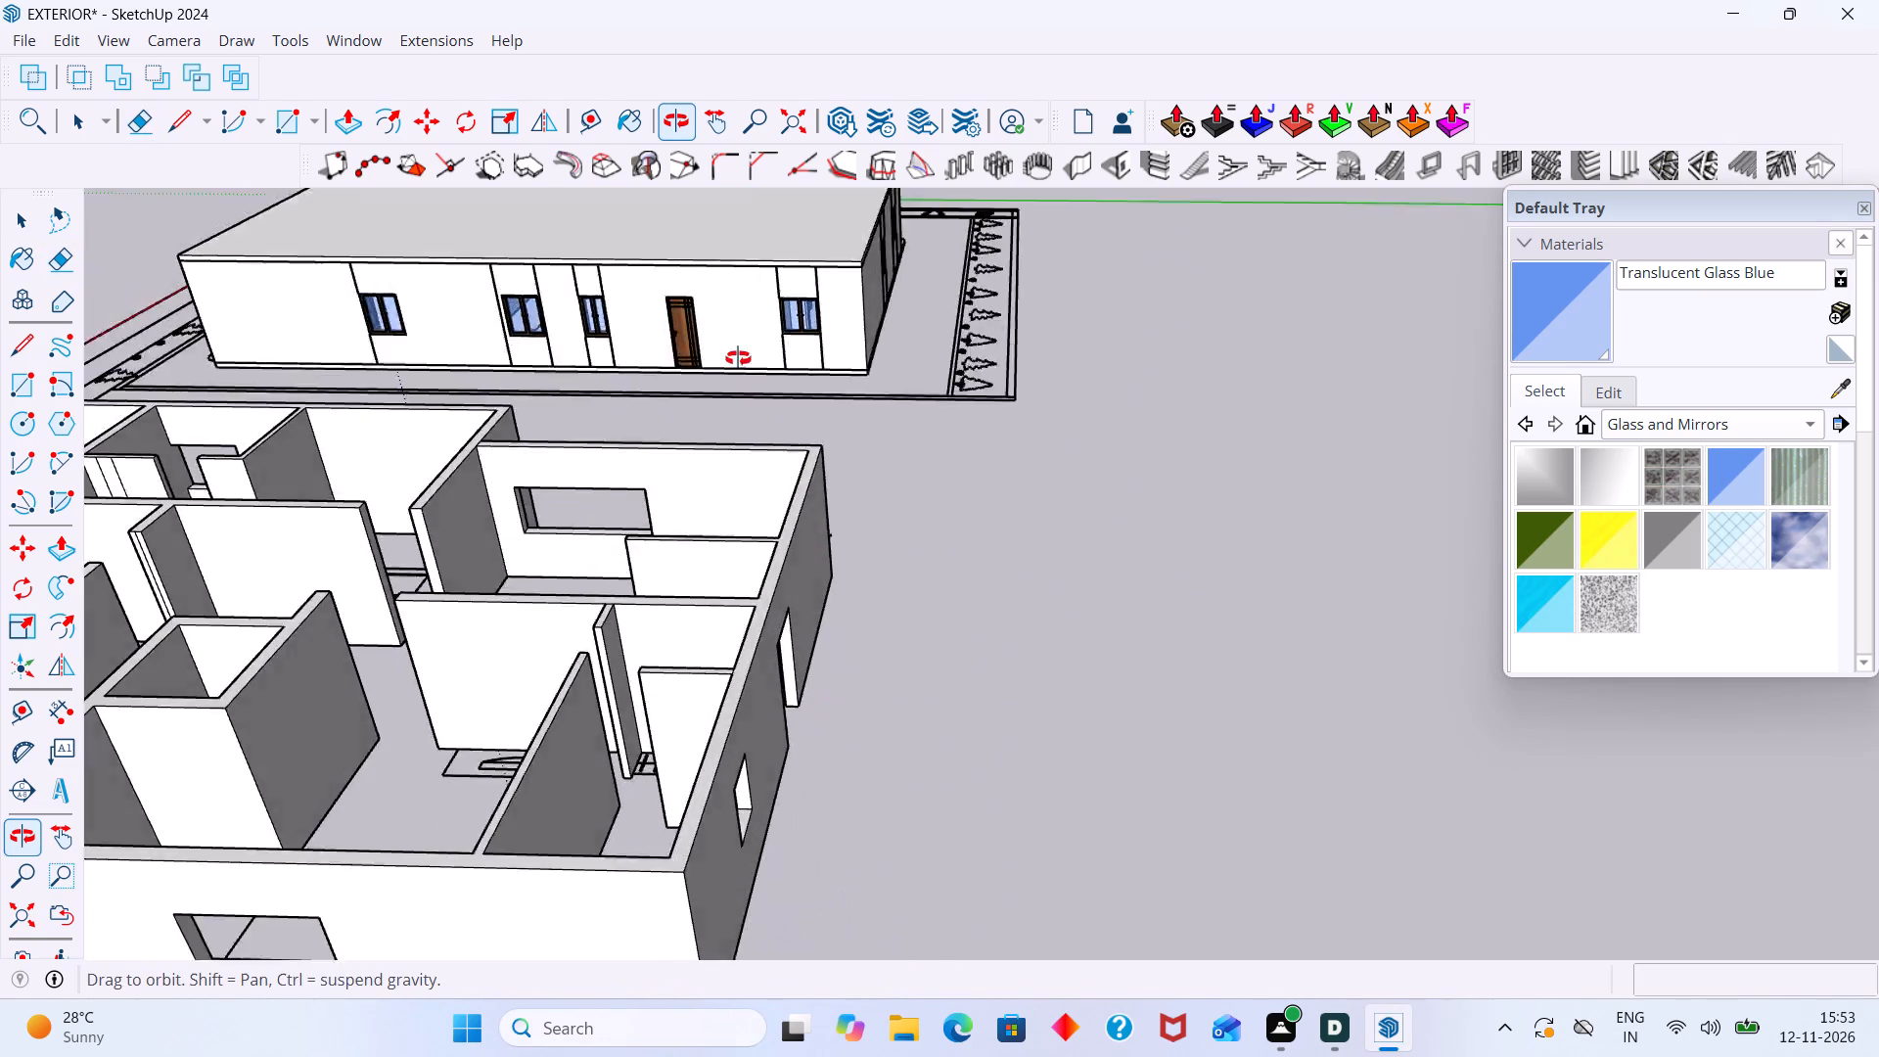
{"action": "middle_click_drag", "start_coordinate": [738, 358], "coordinate": [744, 385]}
{"action": "middle_click_drag", "start_coordinate": [748, 690], "coordinate": [697, 525]}
{"action": "key", "text": "space"}
{"action": "middle_click_drag", "start_coordinate": [773, 629], "coordinate": [793, 591]}
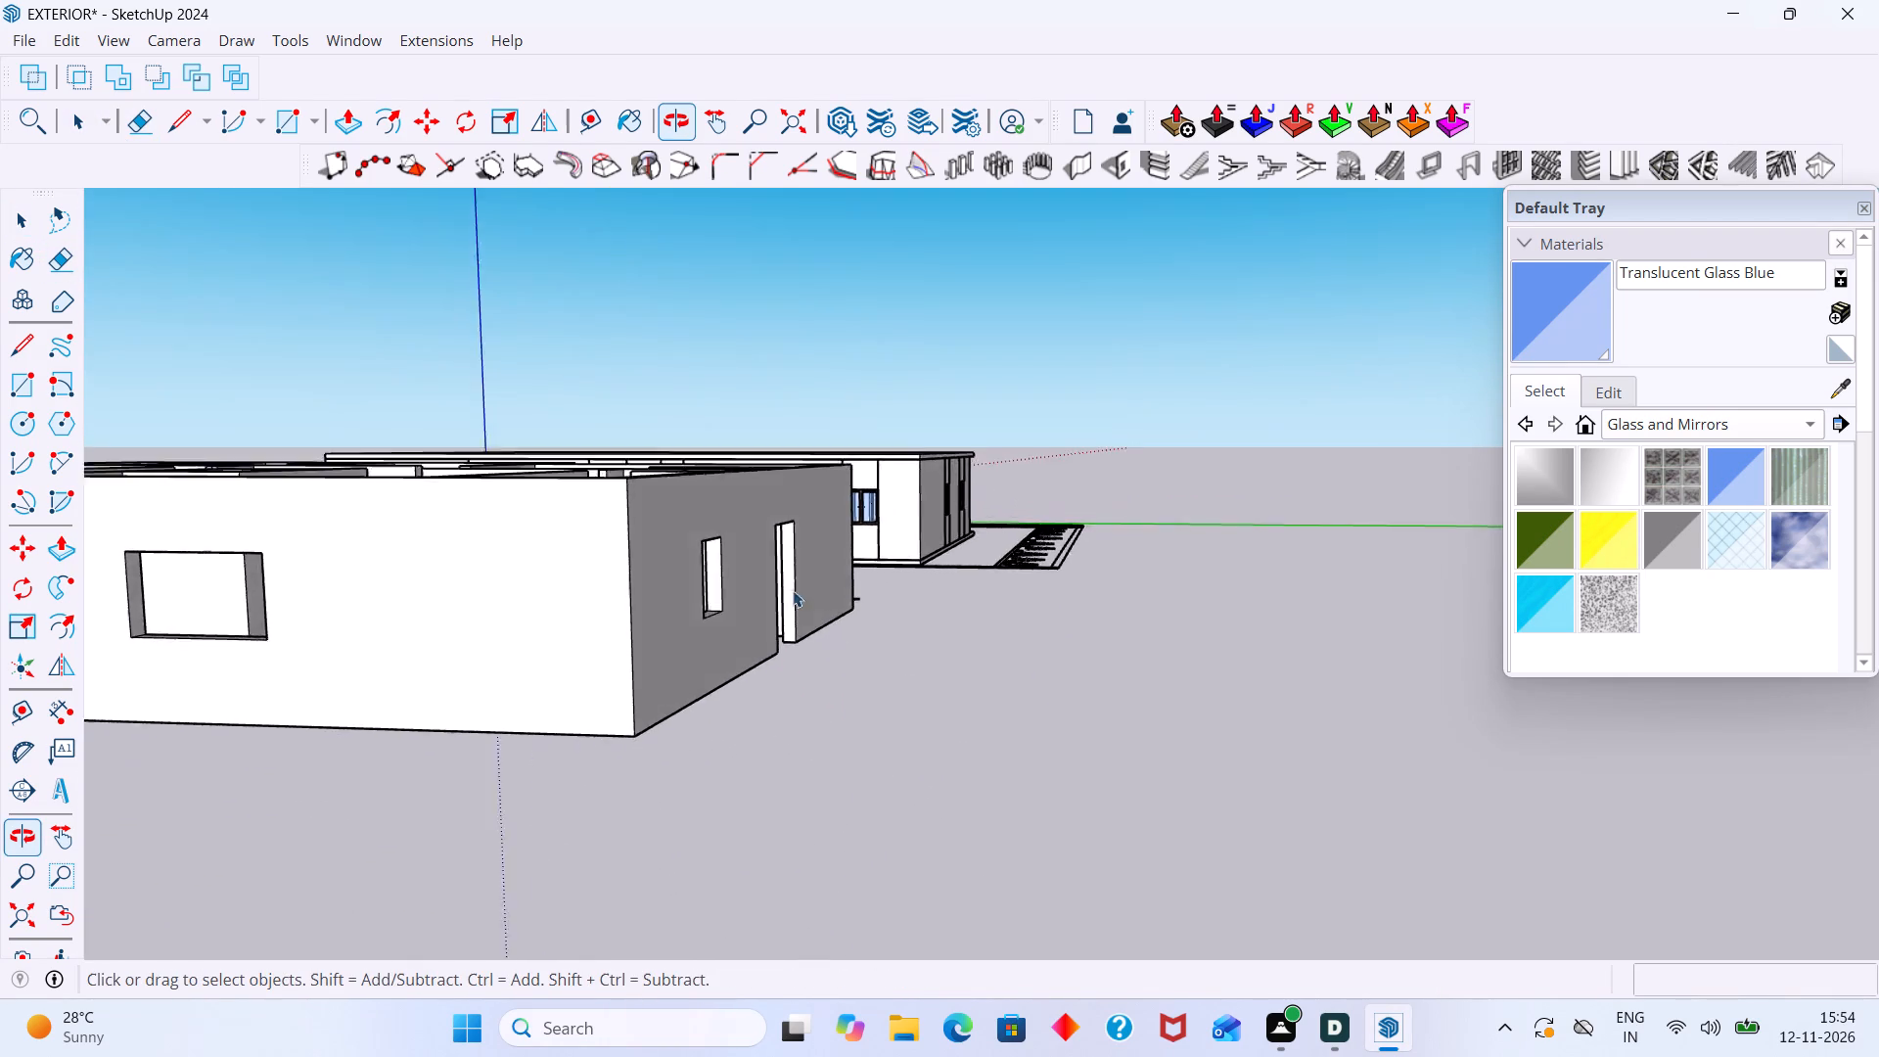
{"action": "scroll", "coordinate": [793, 590], "scroll_direction": "up", "scroll_amount": 14}
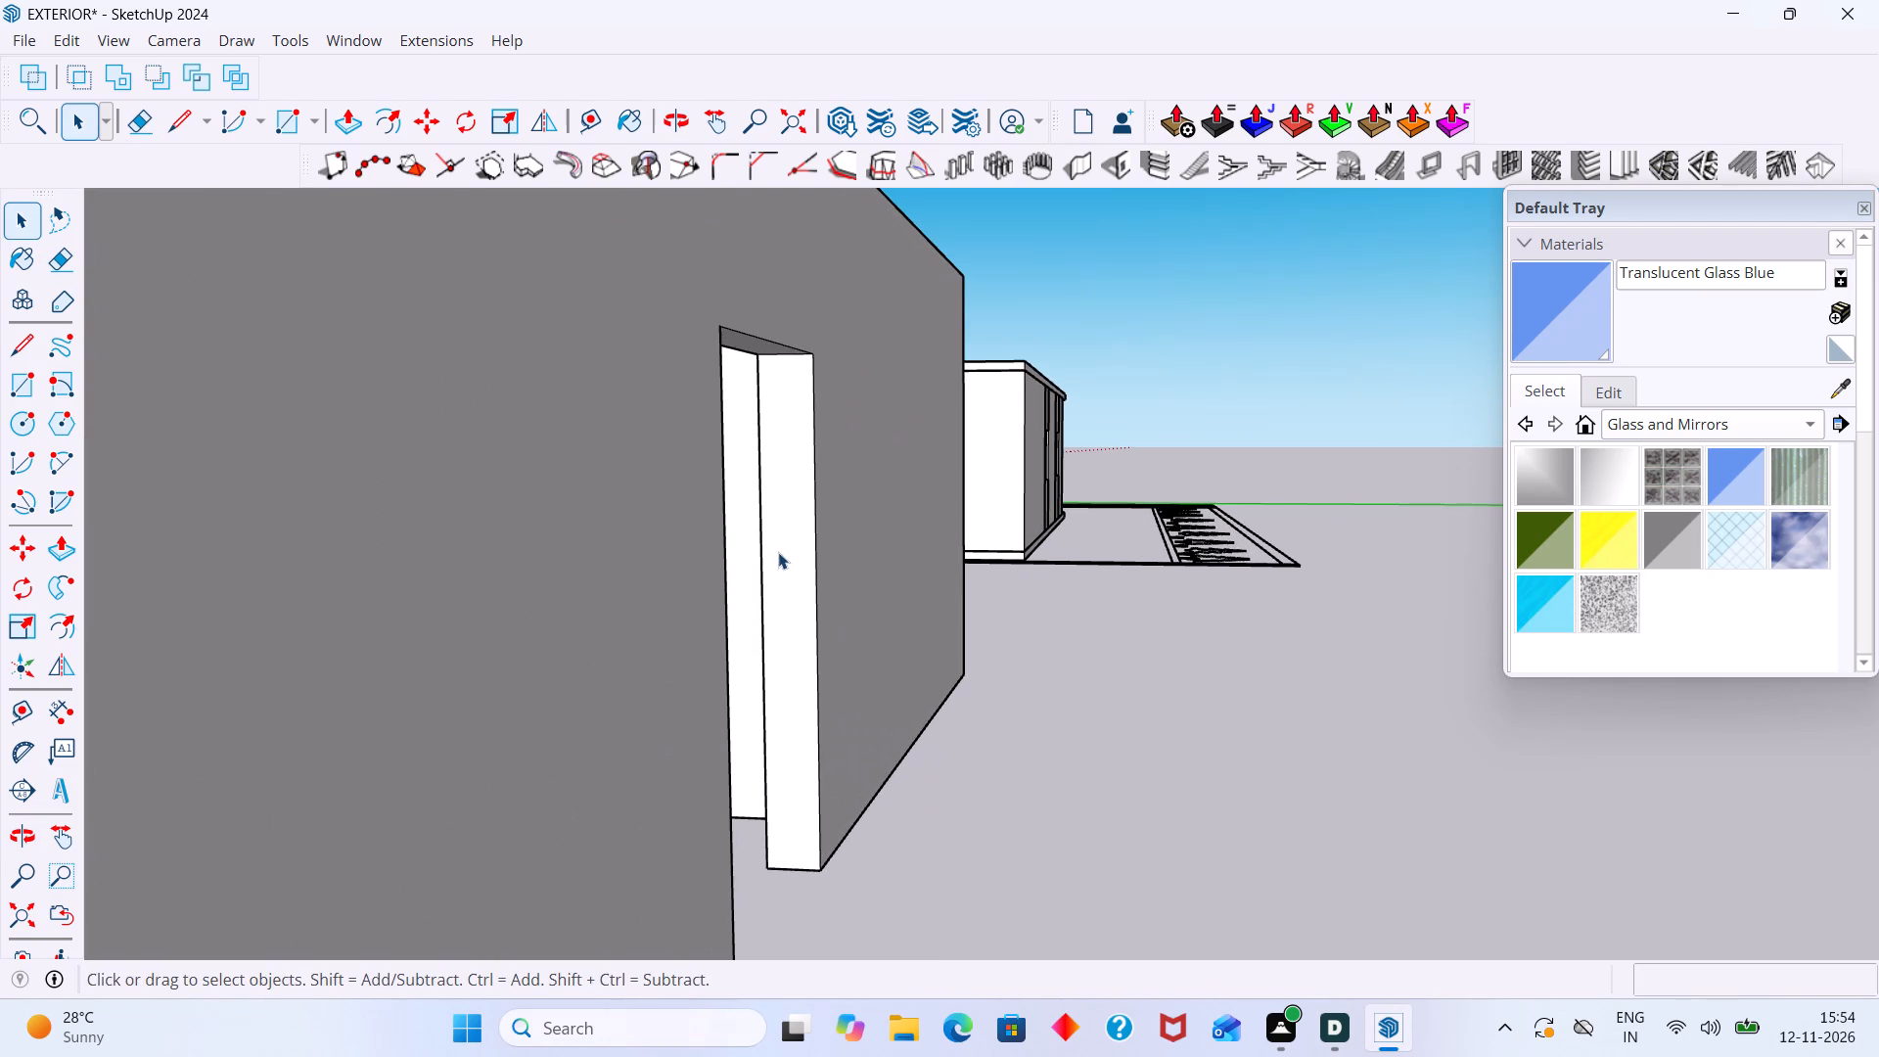
{"action": "double_click", "coordinate": [778, 552]}
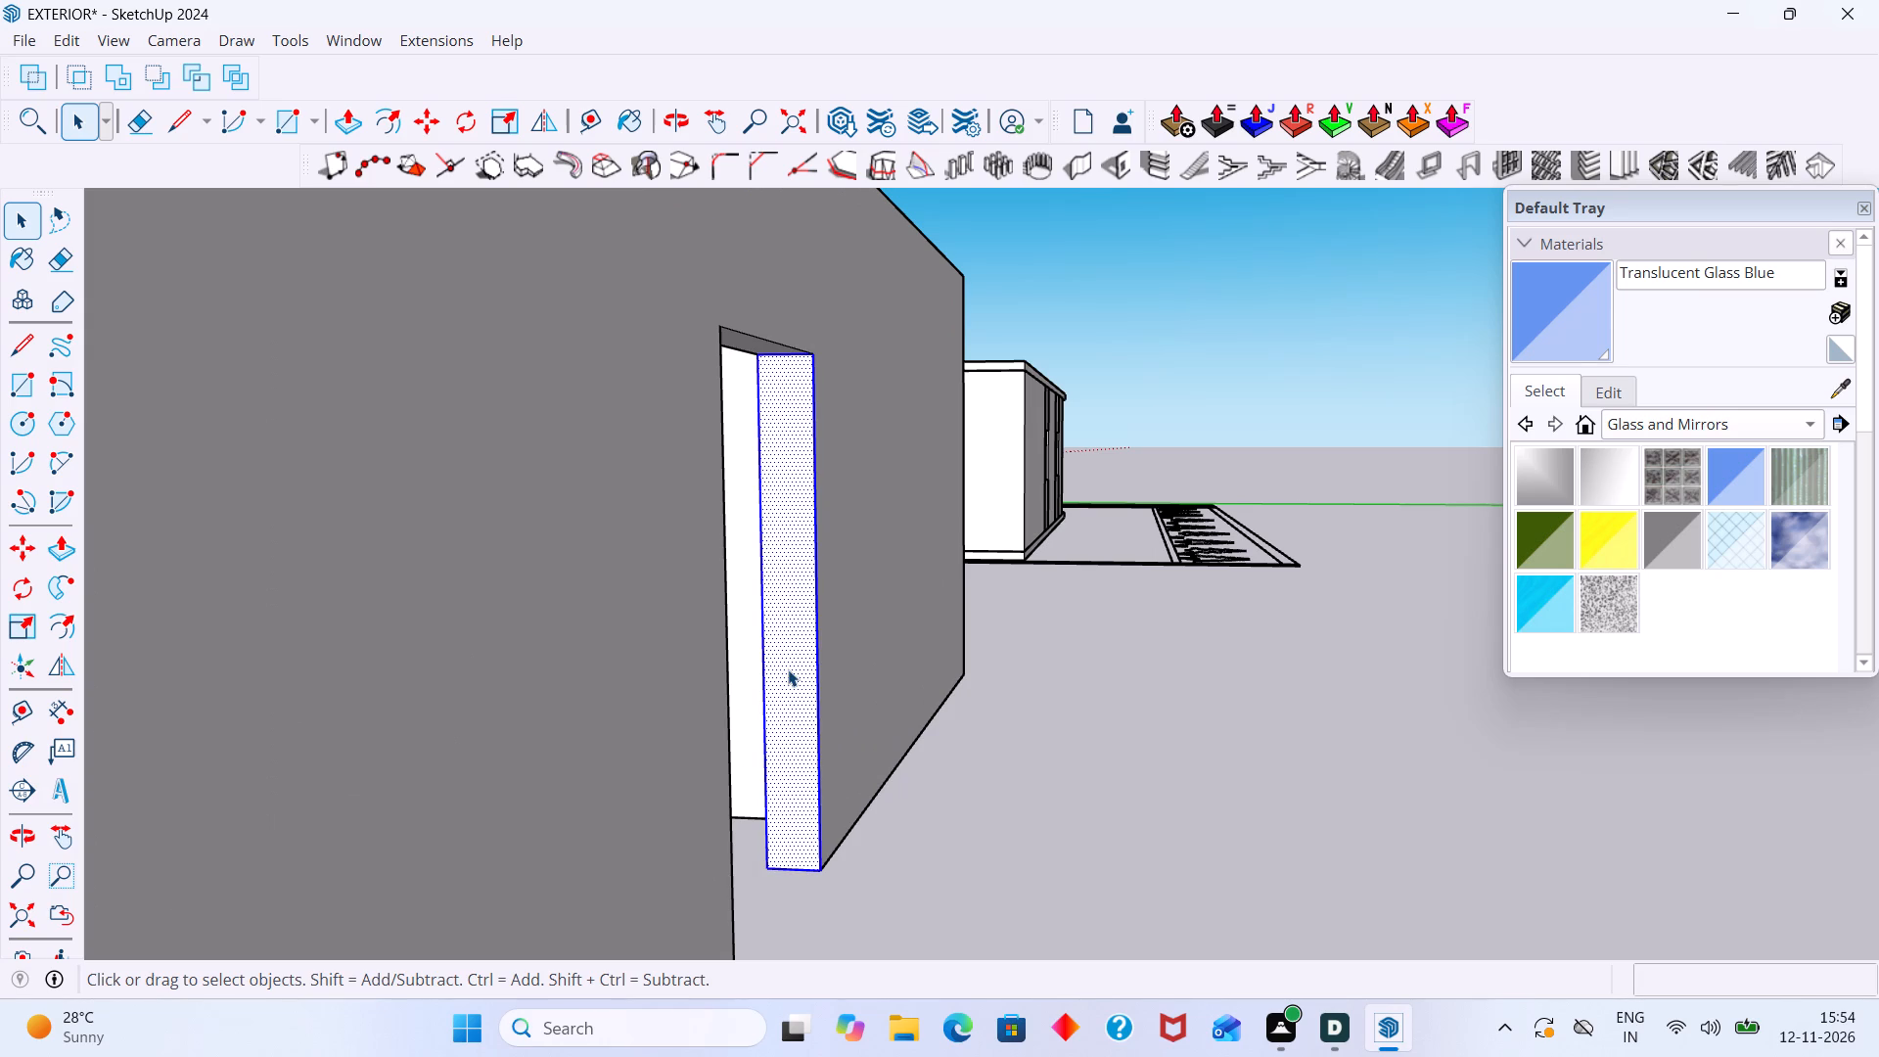
{"action": "key", "text": "r"}
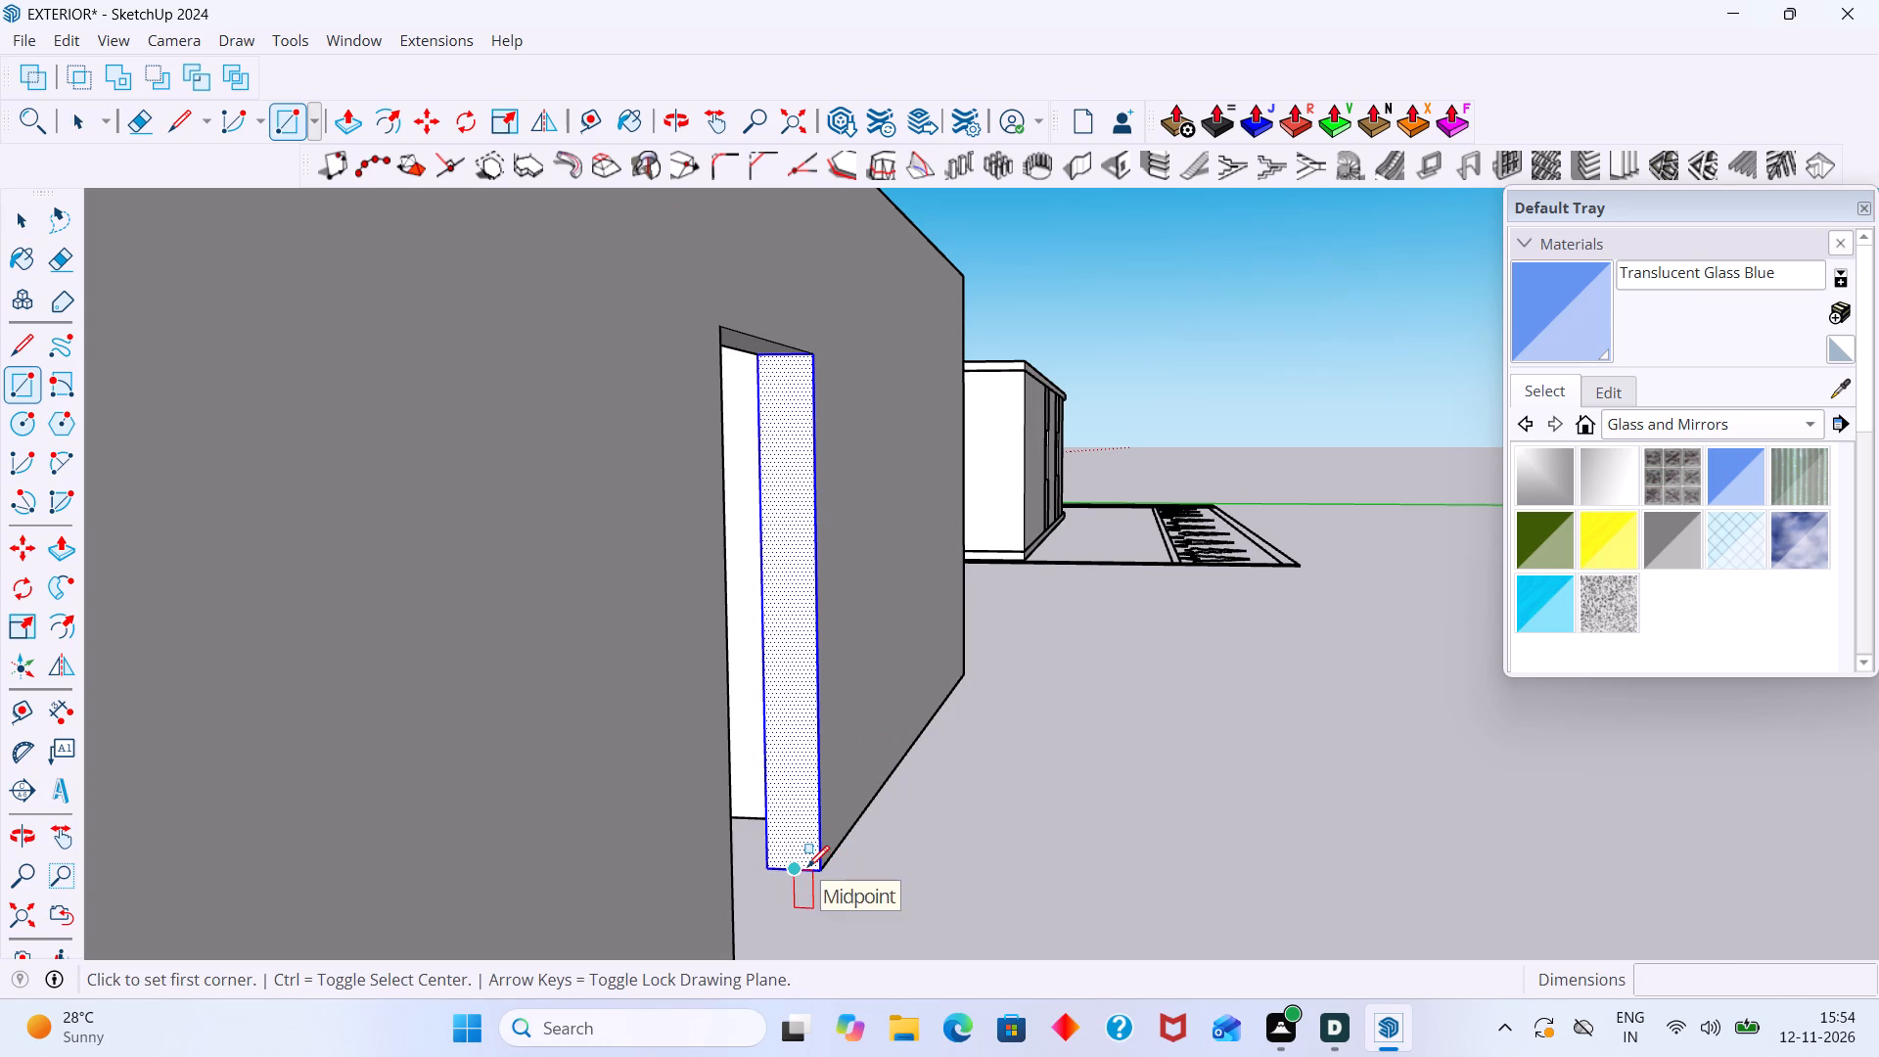
{"action": "left_click", "coordinate": [814, 867]}
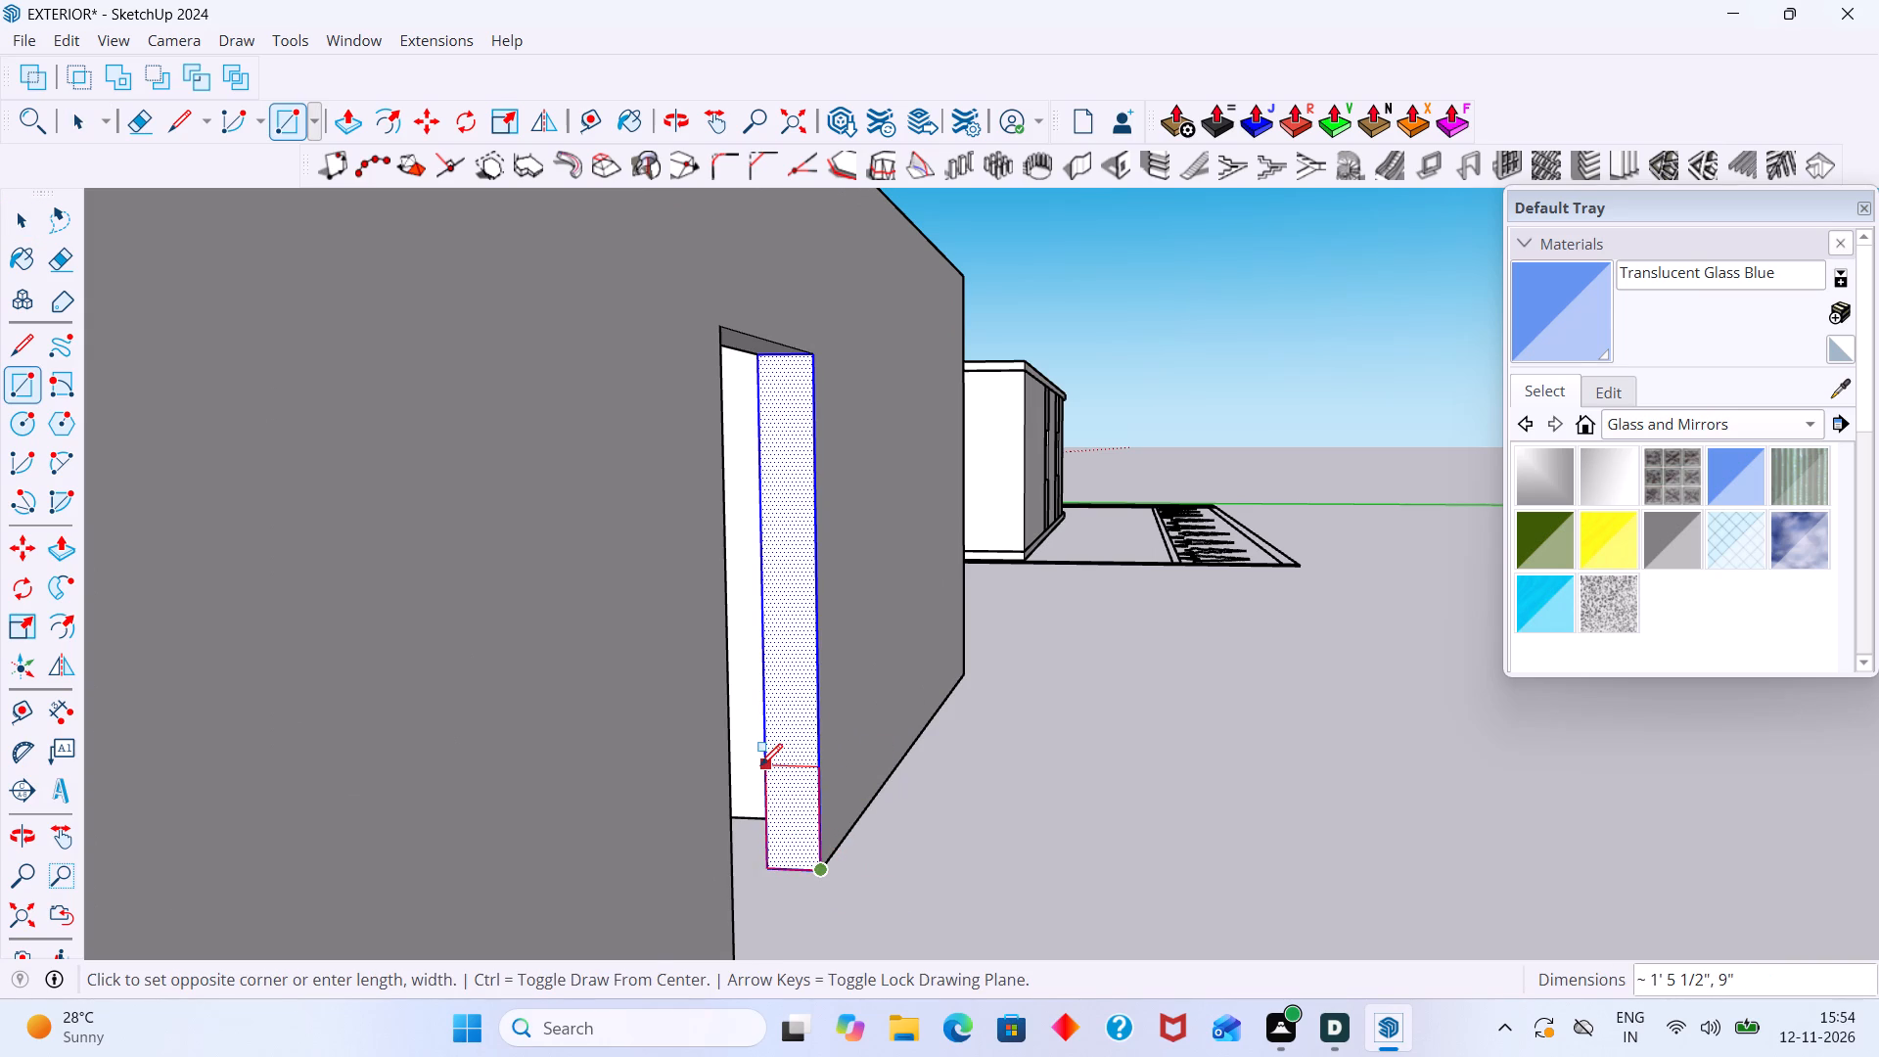
{"action": "type", "text": "3'"}
{"action": "key", "text": "Return"}
Extrude the 3' high rectangle about 3' 8 7/16" across the doorway to the opposite side, forming a sill wall under the opening.
{"action": "key", "text": "p"}
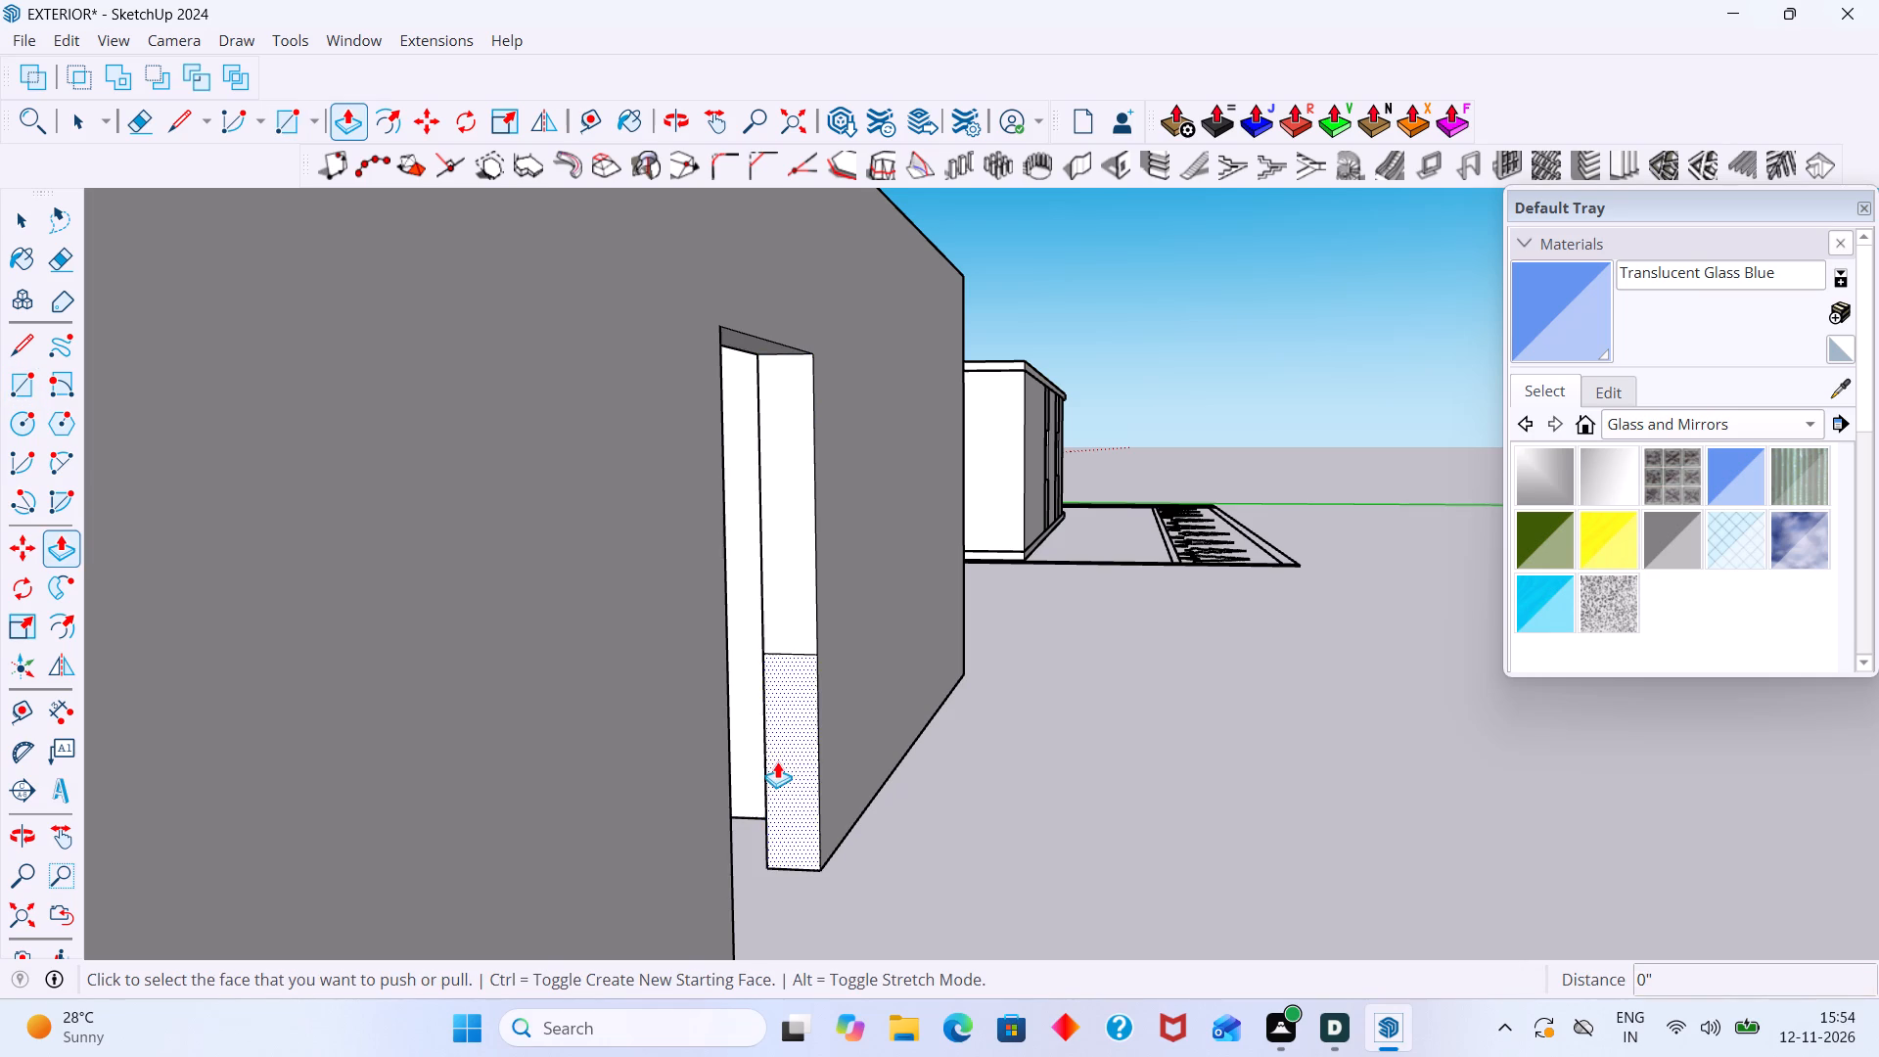
{"action": "left_click", "coordinate": [777, 761]}
{"action": "middle_click_drag", "start_coordinate": [738, 804], "coordinate": [318, 804]}
{"action": "left_click", "coordinate": [567, 862]}
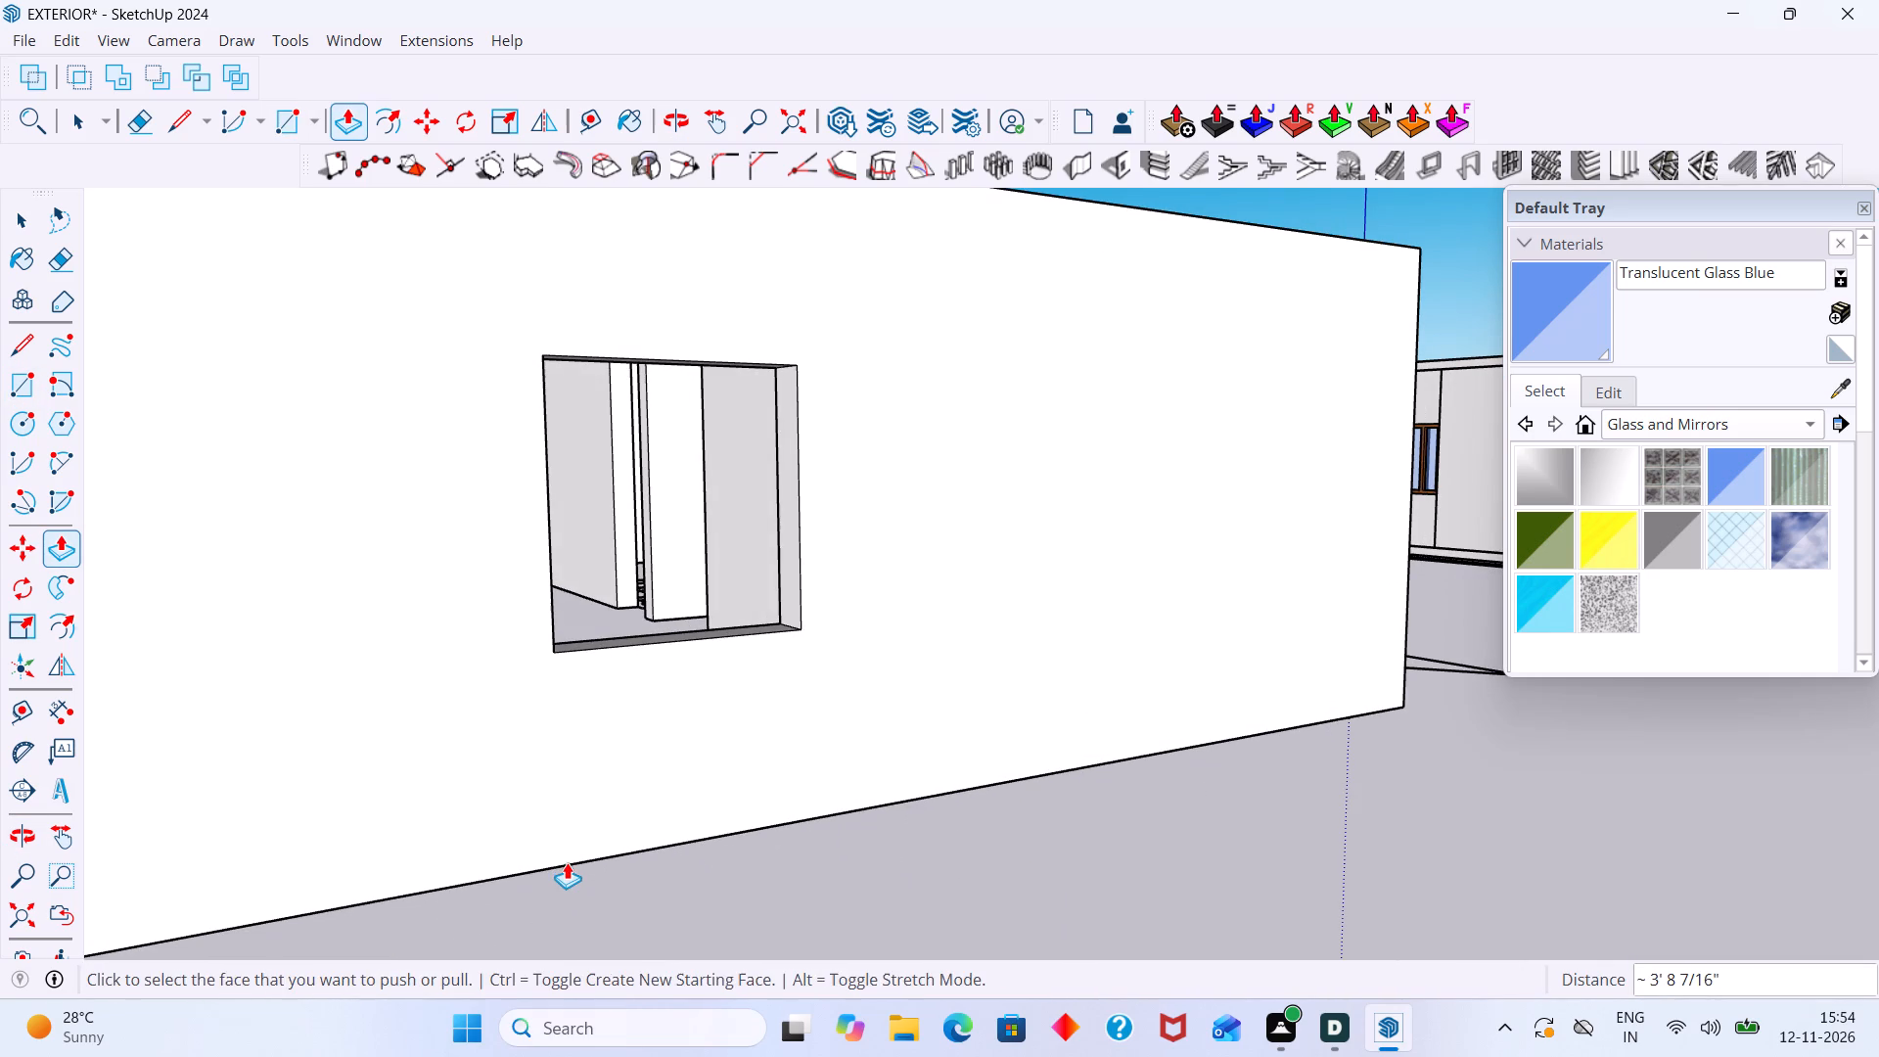
{"action": "key", "text": "space"}
{"action": "scroll", "coordinate": [732, 853], "scroll_direction": "down", "scroll_amount": 6}
{"action": "left_click", "coordinate": [1035, 843]}
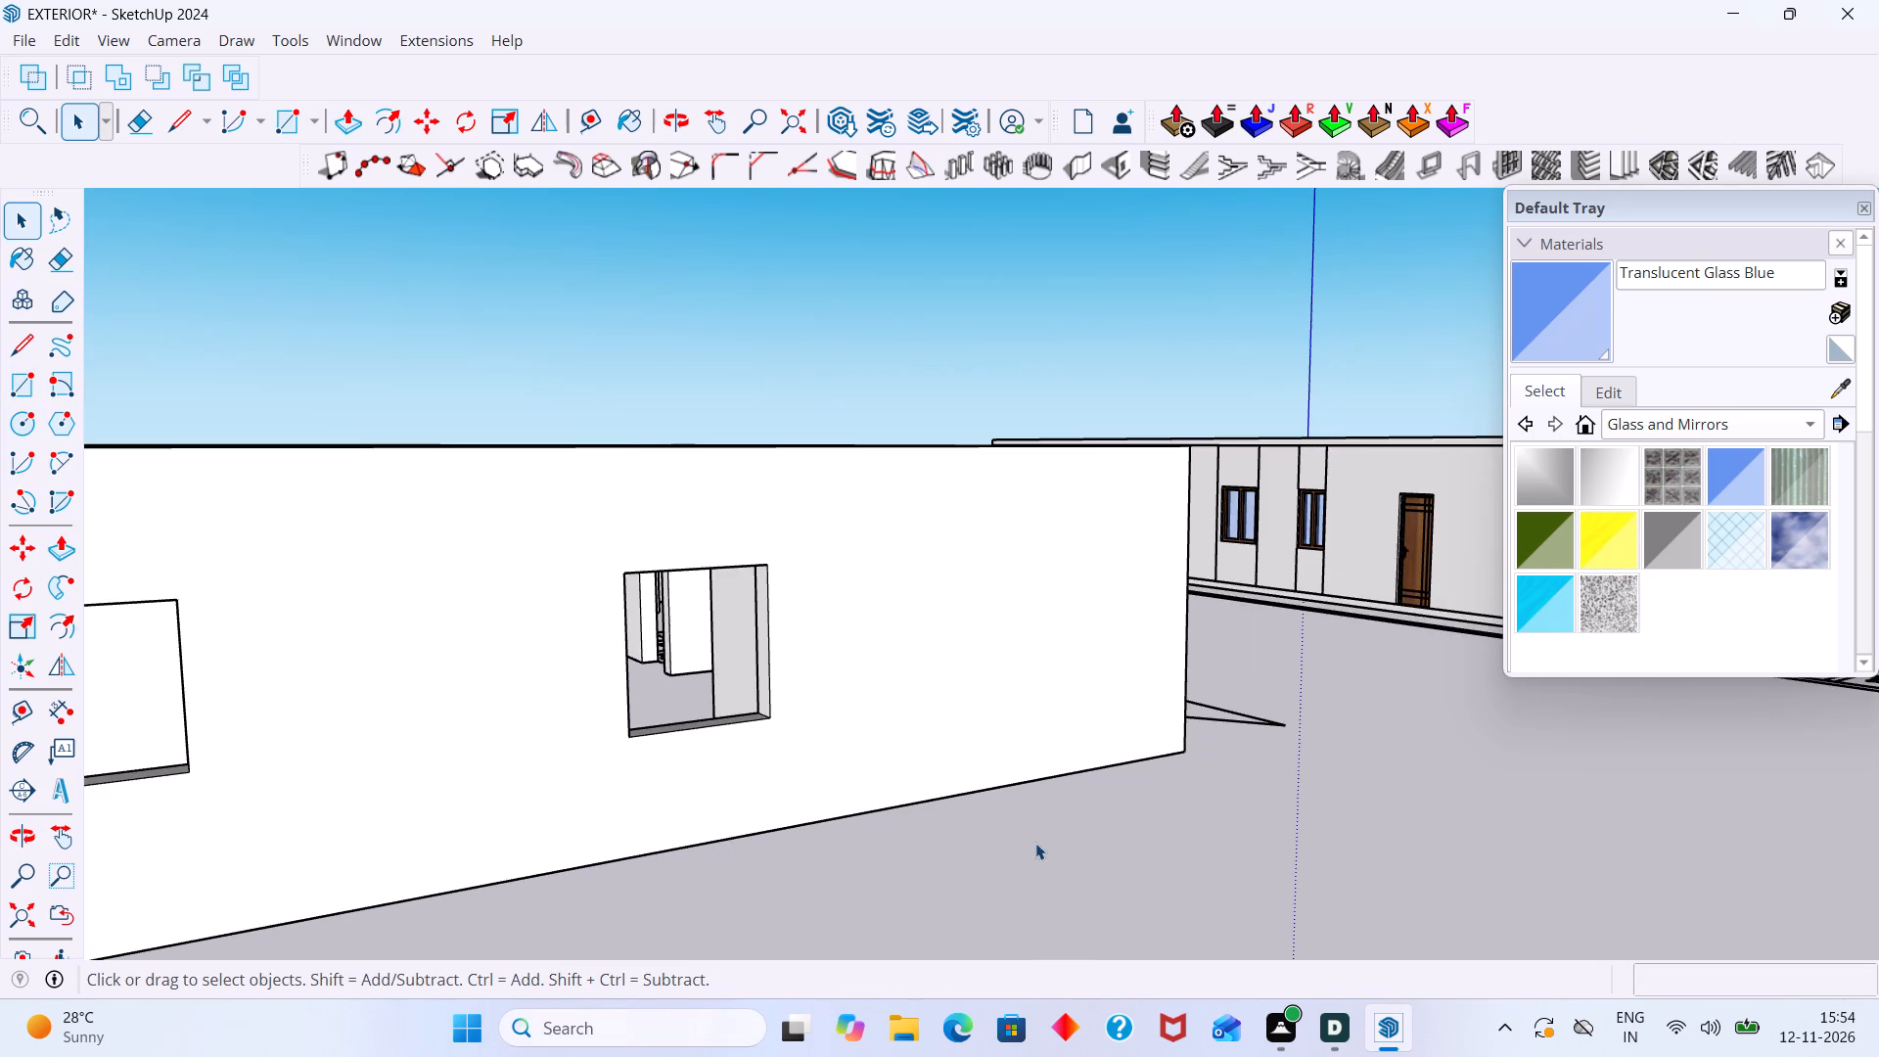
Examine the floor-plan model from outside and above, checking its window openings, room layout and the crossed lines beside the exterior wall.
{"action": "scroll", "coordinate": [1035, 838], "scroll_direction": "down", "scroll_amount": 2}
{"action": "middle_click_drag", "start_coordinate": [1046, 838], "coordinate": [788, 947]}
{"action": "scroll", "coordinate": [885, 834], "scroll_direction": "down", "scroll_amount": 3}
{"action": "middle_click_drag", "start_coordinate": [917, 818], "coordinate": [667, 826]}
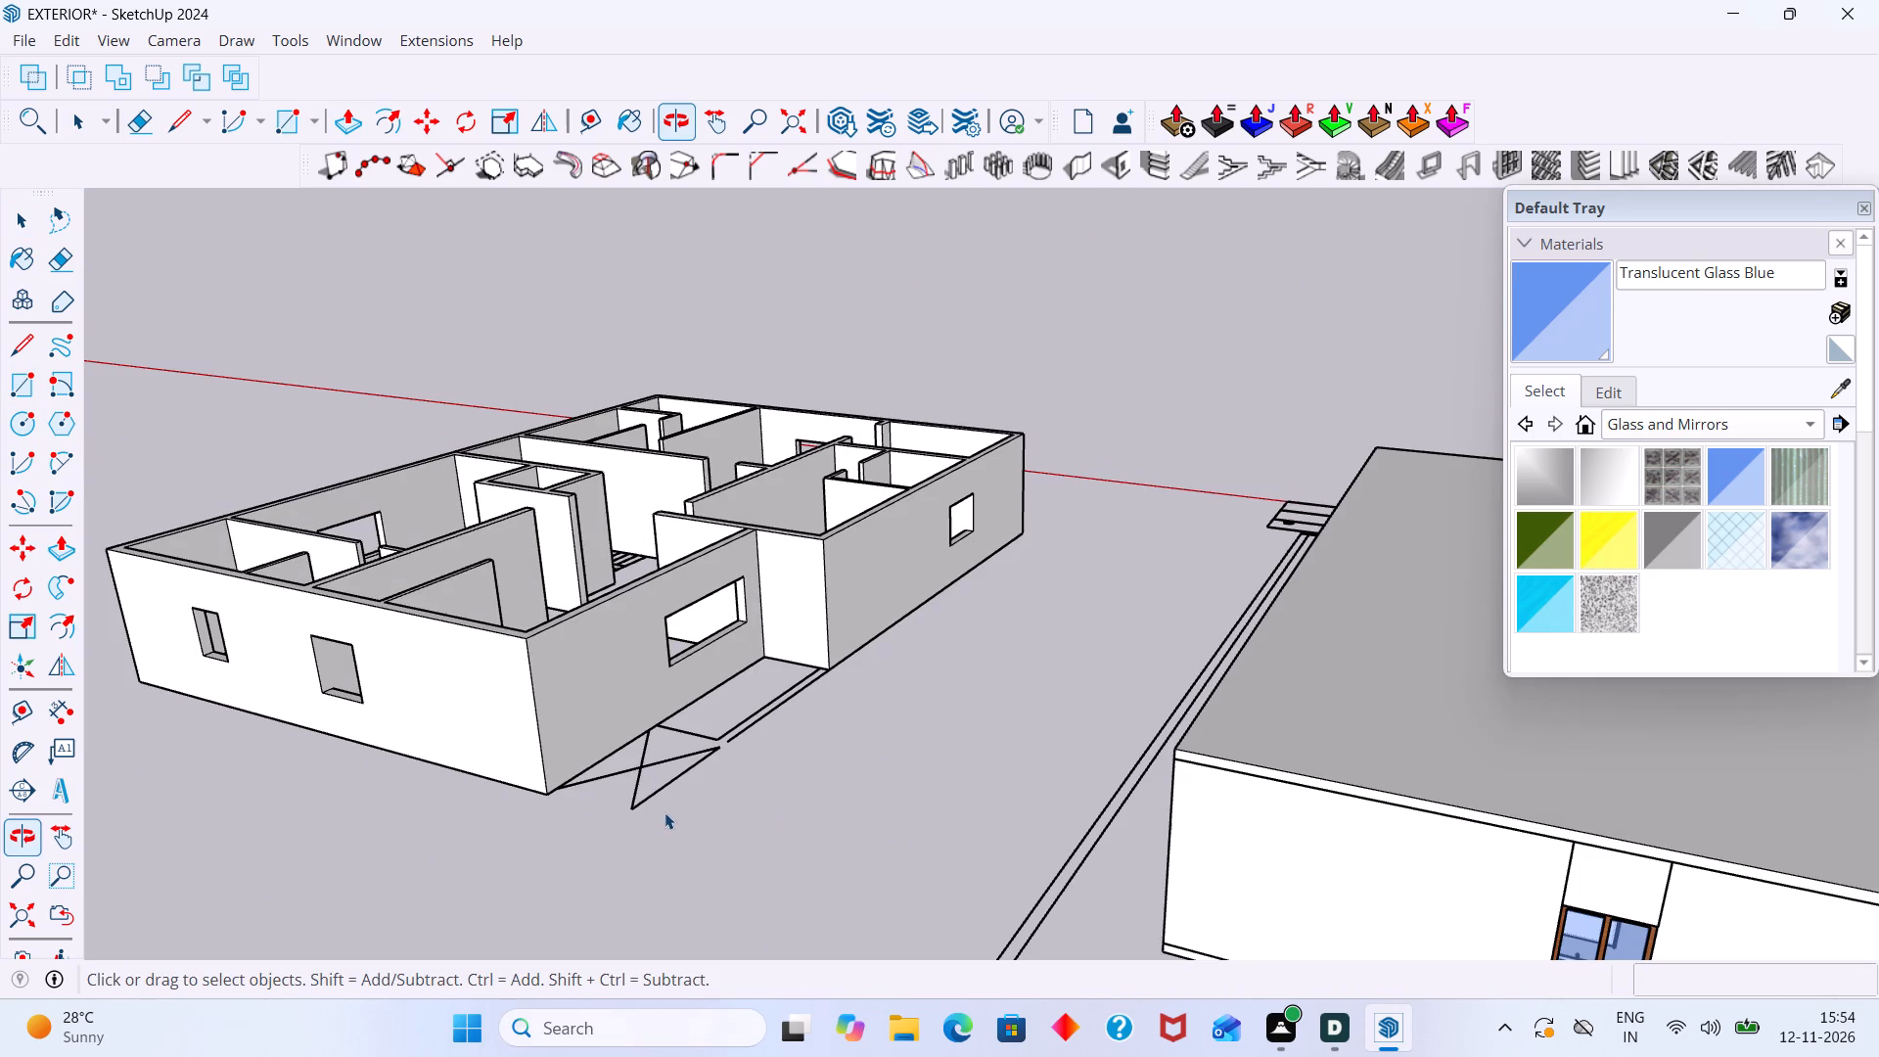
{"action": "scroll", "coordinate": [674, 790], "scroll_direction": "up", "scroll_amount": 3}
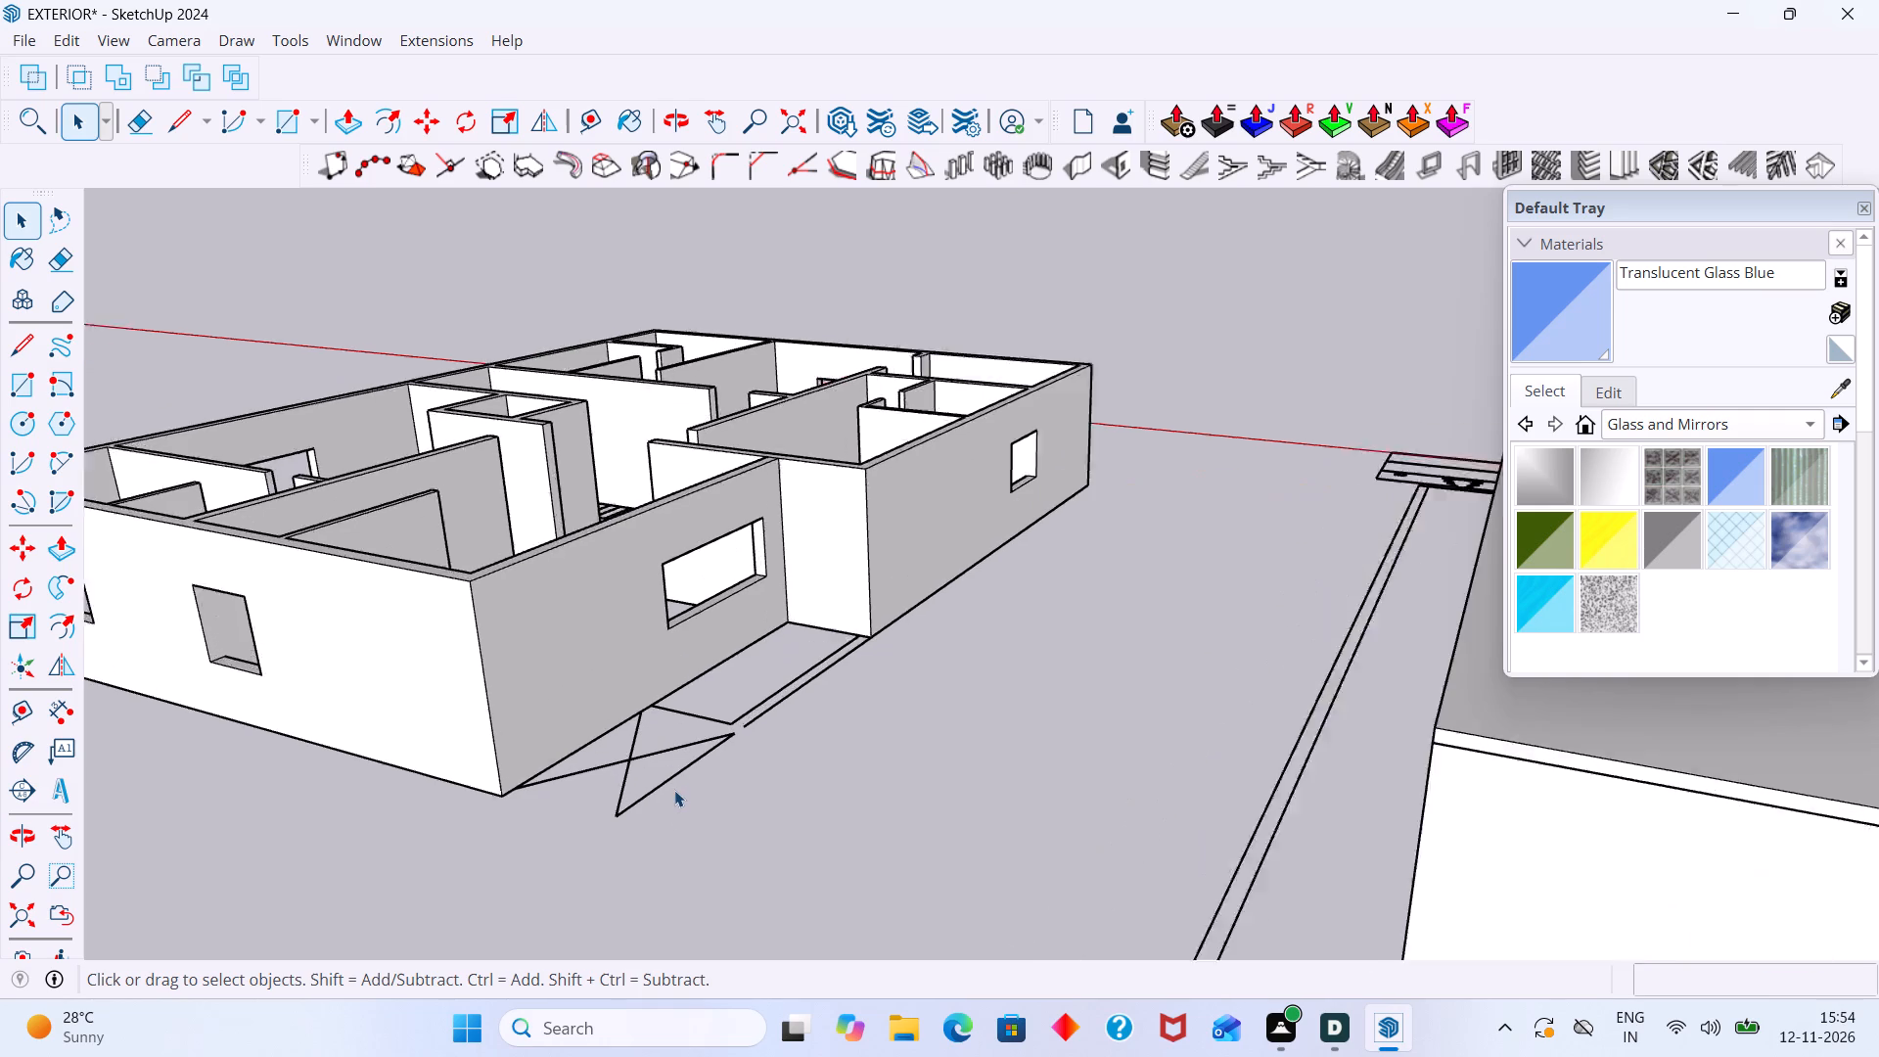
{"action": "scroll", "coordinate": [674, 790], "scroll_direction": "up", "scroll_amount": 8}
{"action": "key", "text": "e"}
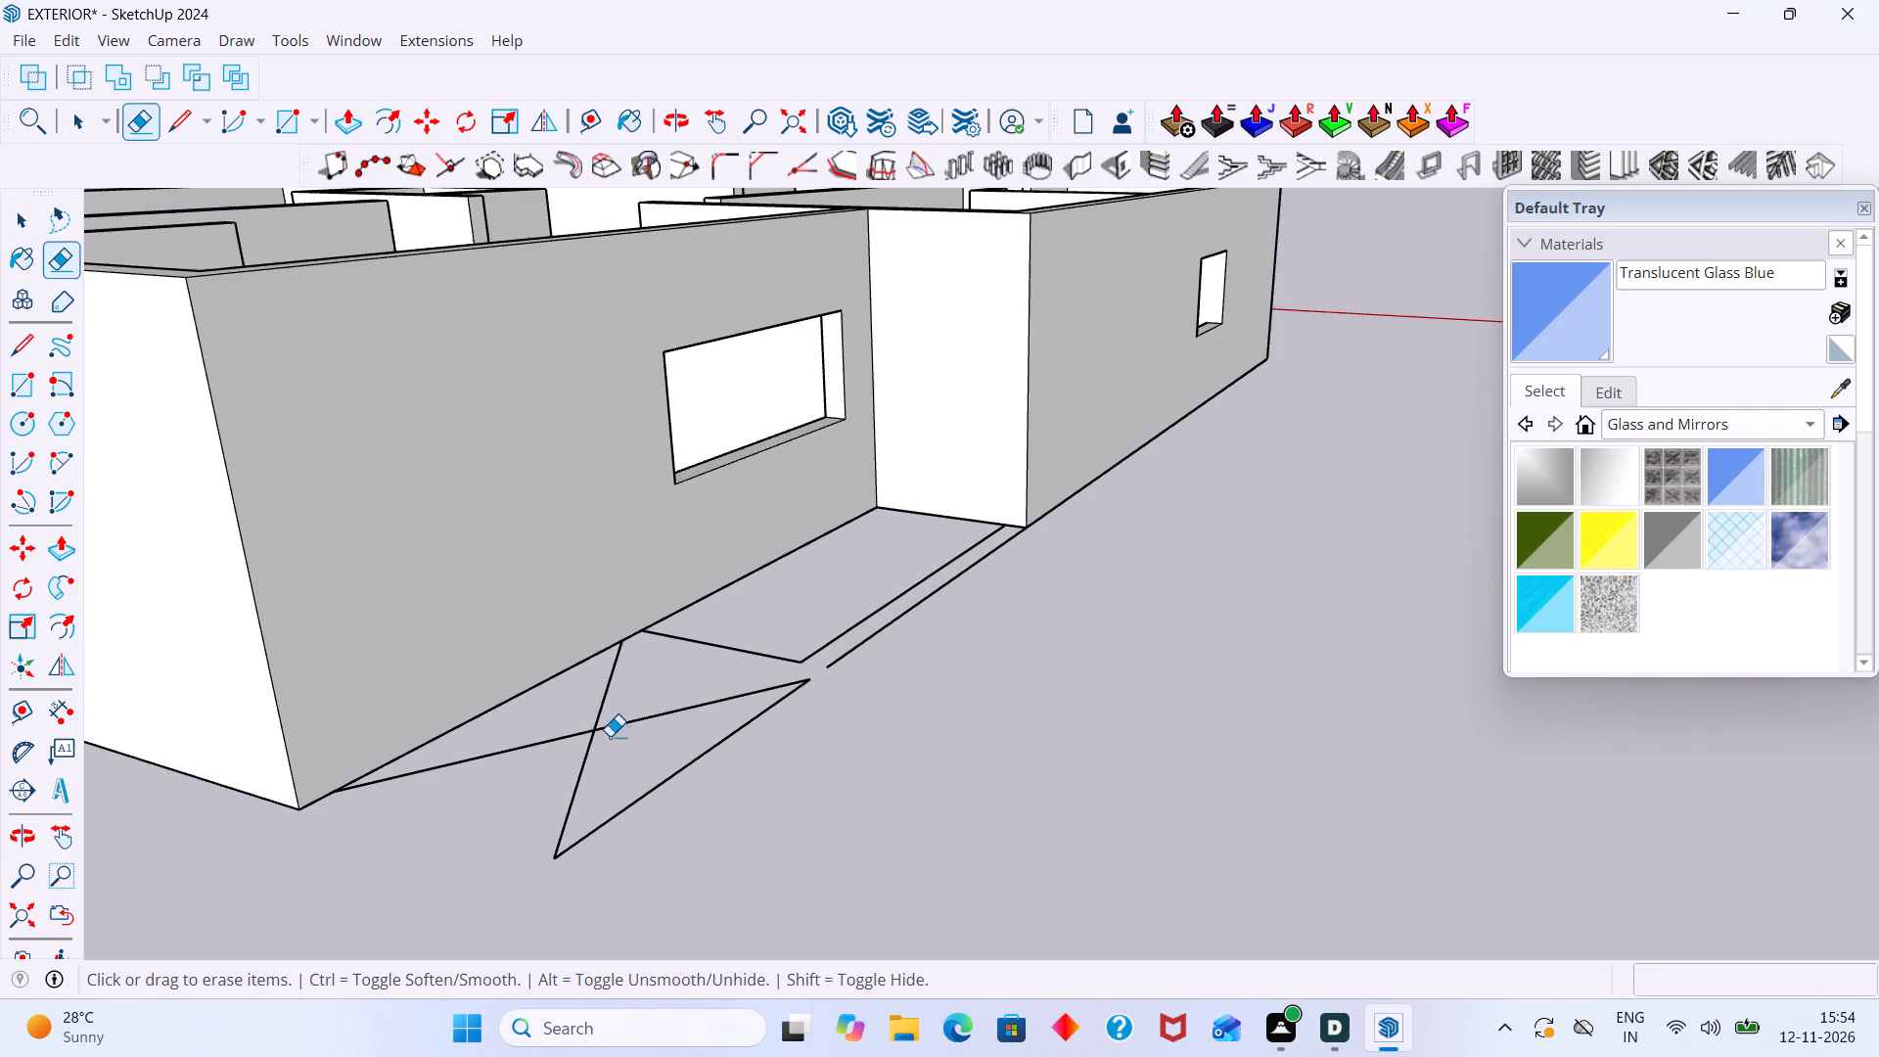
{"action": "scroll", "coordinate": [649, 667], "scroll_direction": "down", "scroll_amount": 7}
{"action": "key", "text": "space"}
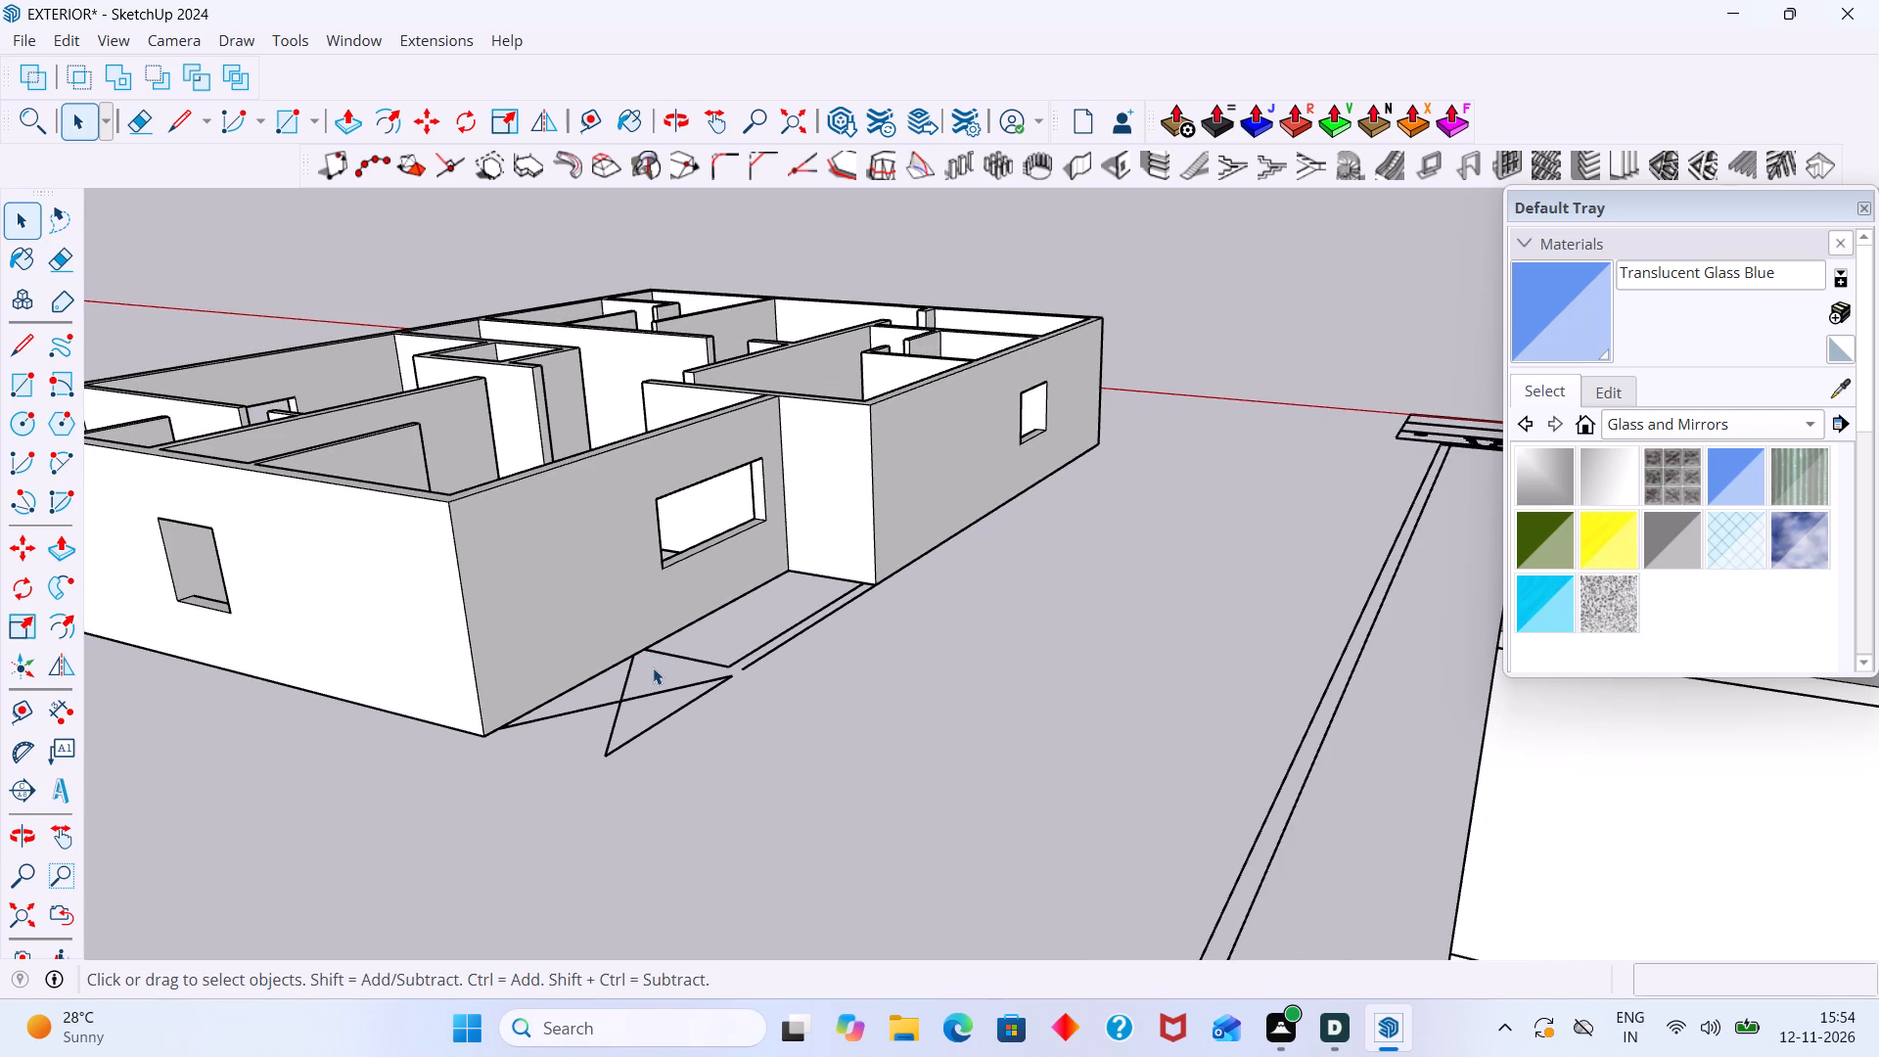
{"action": "scroll", "coordinate": [648, 706], "scroll_direction": "down", "scroll_amount": 3}
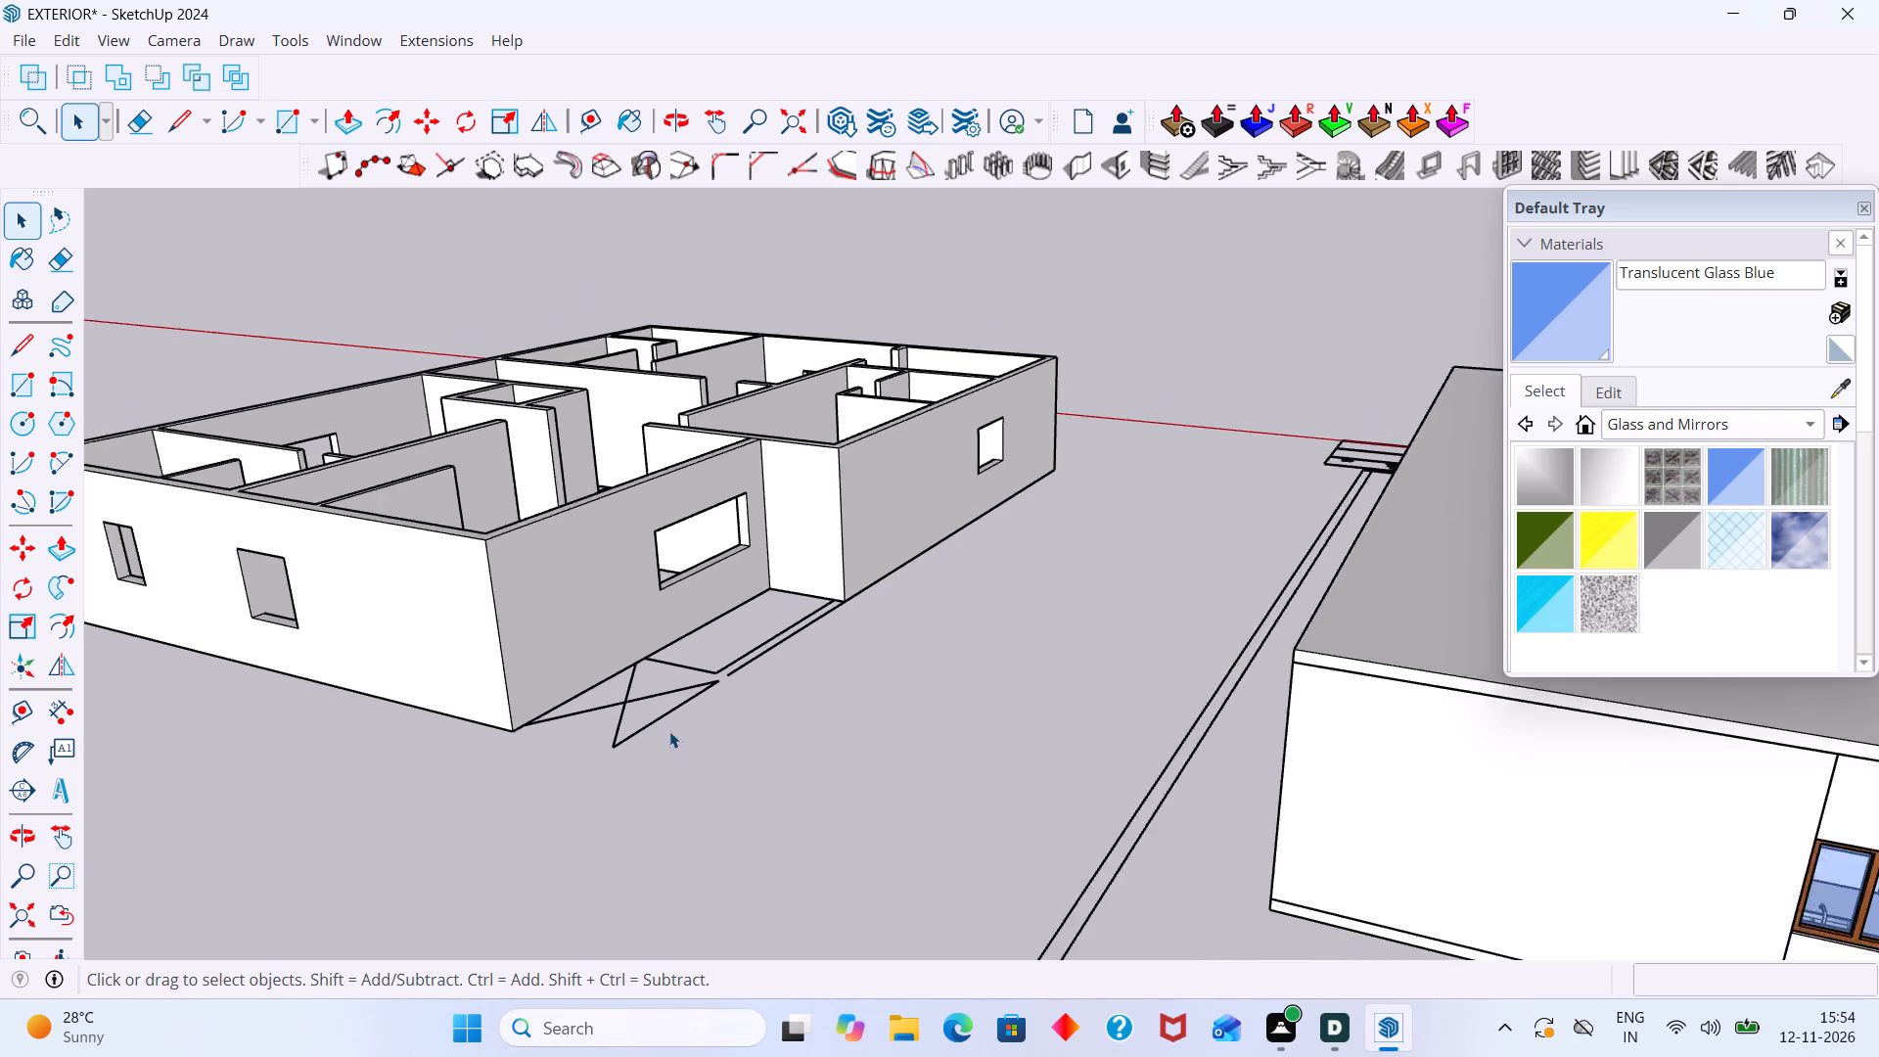
{"action": "scroll", "coordinate": [669, 731], "scroll_direction": "down", "scroll_amount": 7}
{"action": "middle_click_drag", "start_coordinate": [678, 695], "coordinate": [746, 791]}
{"action": "middle_click_drag", "start_coordinate": [775, 549], "coordinate": [814, 770]}
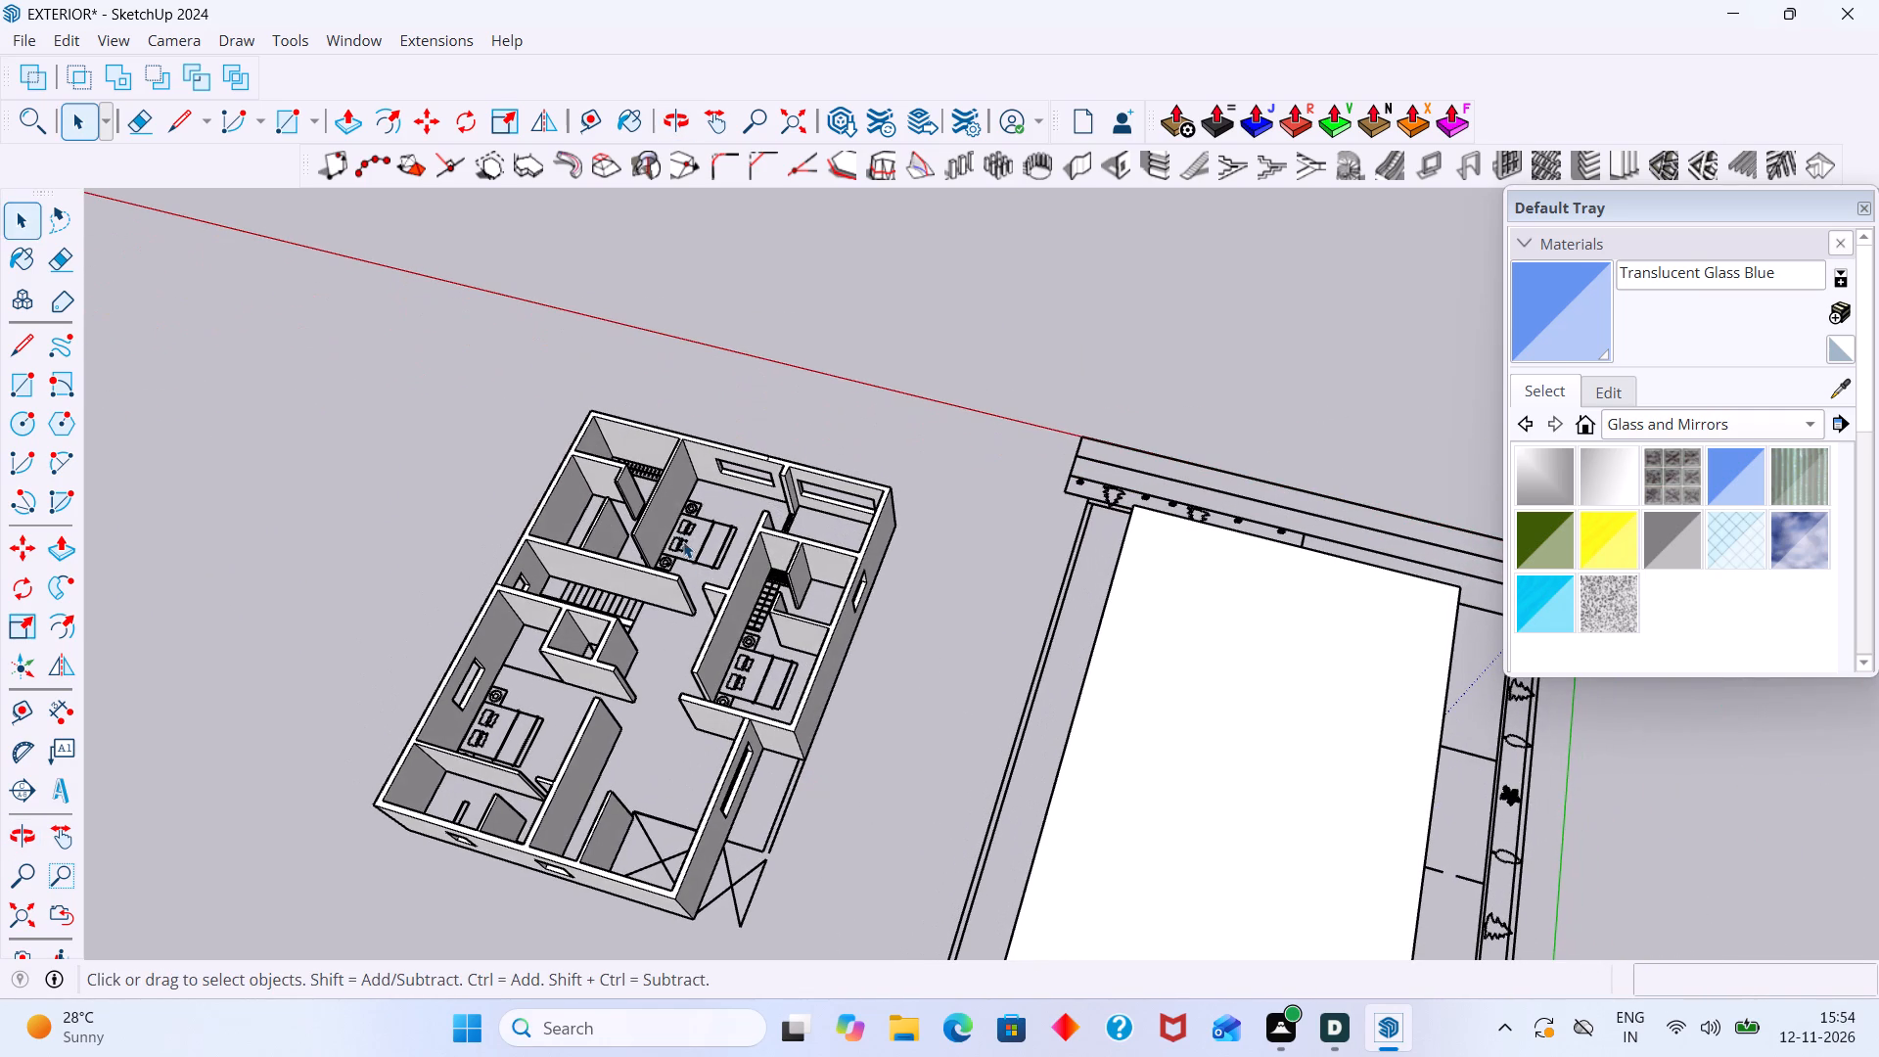
{"action": "middle_click_drag", "start_coordinate": [701, 532], "coordinate": [811, 645], "text": "shift"}
{"action": "middle_click_drag", "start_coordinate": [795, 648], "coordinate": [880, 547]}
{"action": "middle_click_drag", "start_coordinate": [766, 702], "coordinate": [800, 573]}
{"action": "middle_click_drag", "start_coordinate": [708, 607], "coordinate": [398, 625]}
{"action": "scroll", "coordinate": [514, 608], "scroll_direction": "down", "scroll_amount": 1}
{"action": "middle_click_drag", "start_coordinate": [514, 608], "coordinate": [136, 708], "text": "shift"}
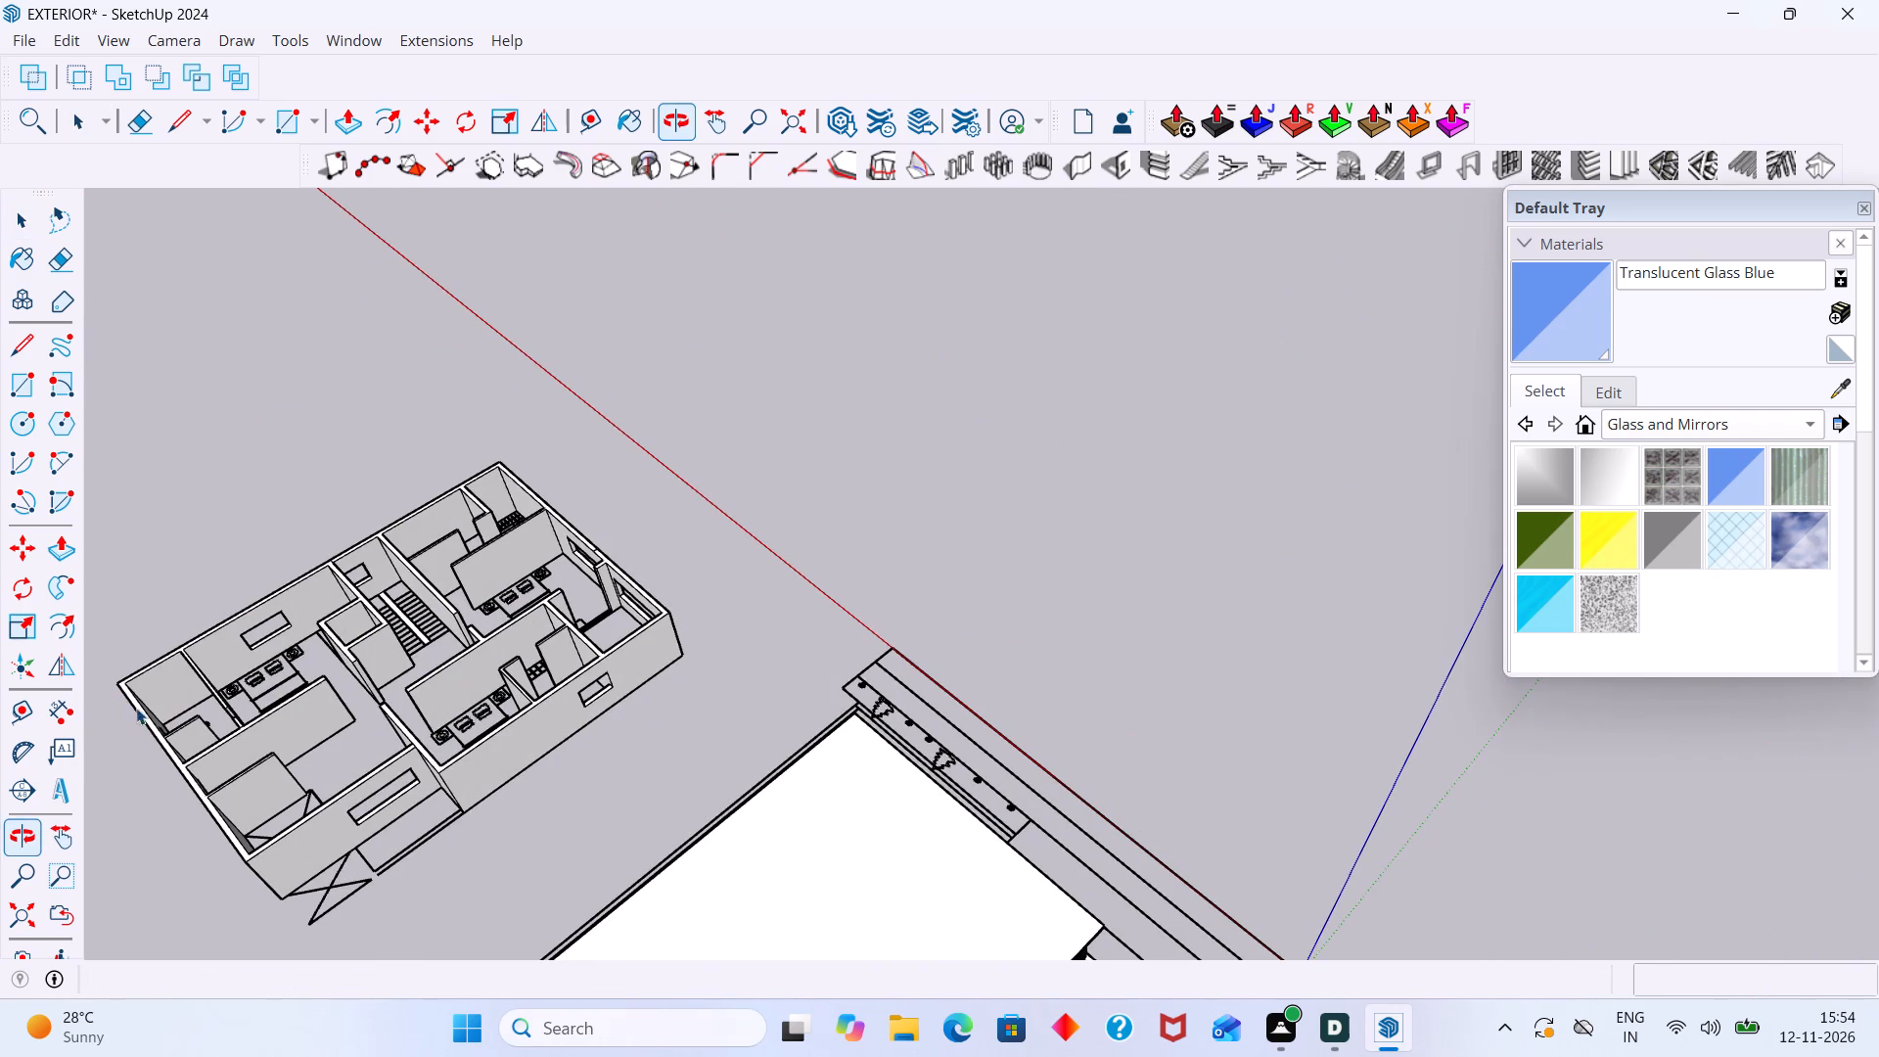
{"action": "middle_click_drag", "start_coordinate": [136, 708], "coordinate": [126, 702], "text": "shift"}
{"action": "middle_click_drag", "start_coordinate": [144, 708], "coordinate": [419, 613]}
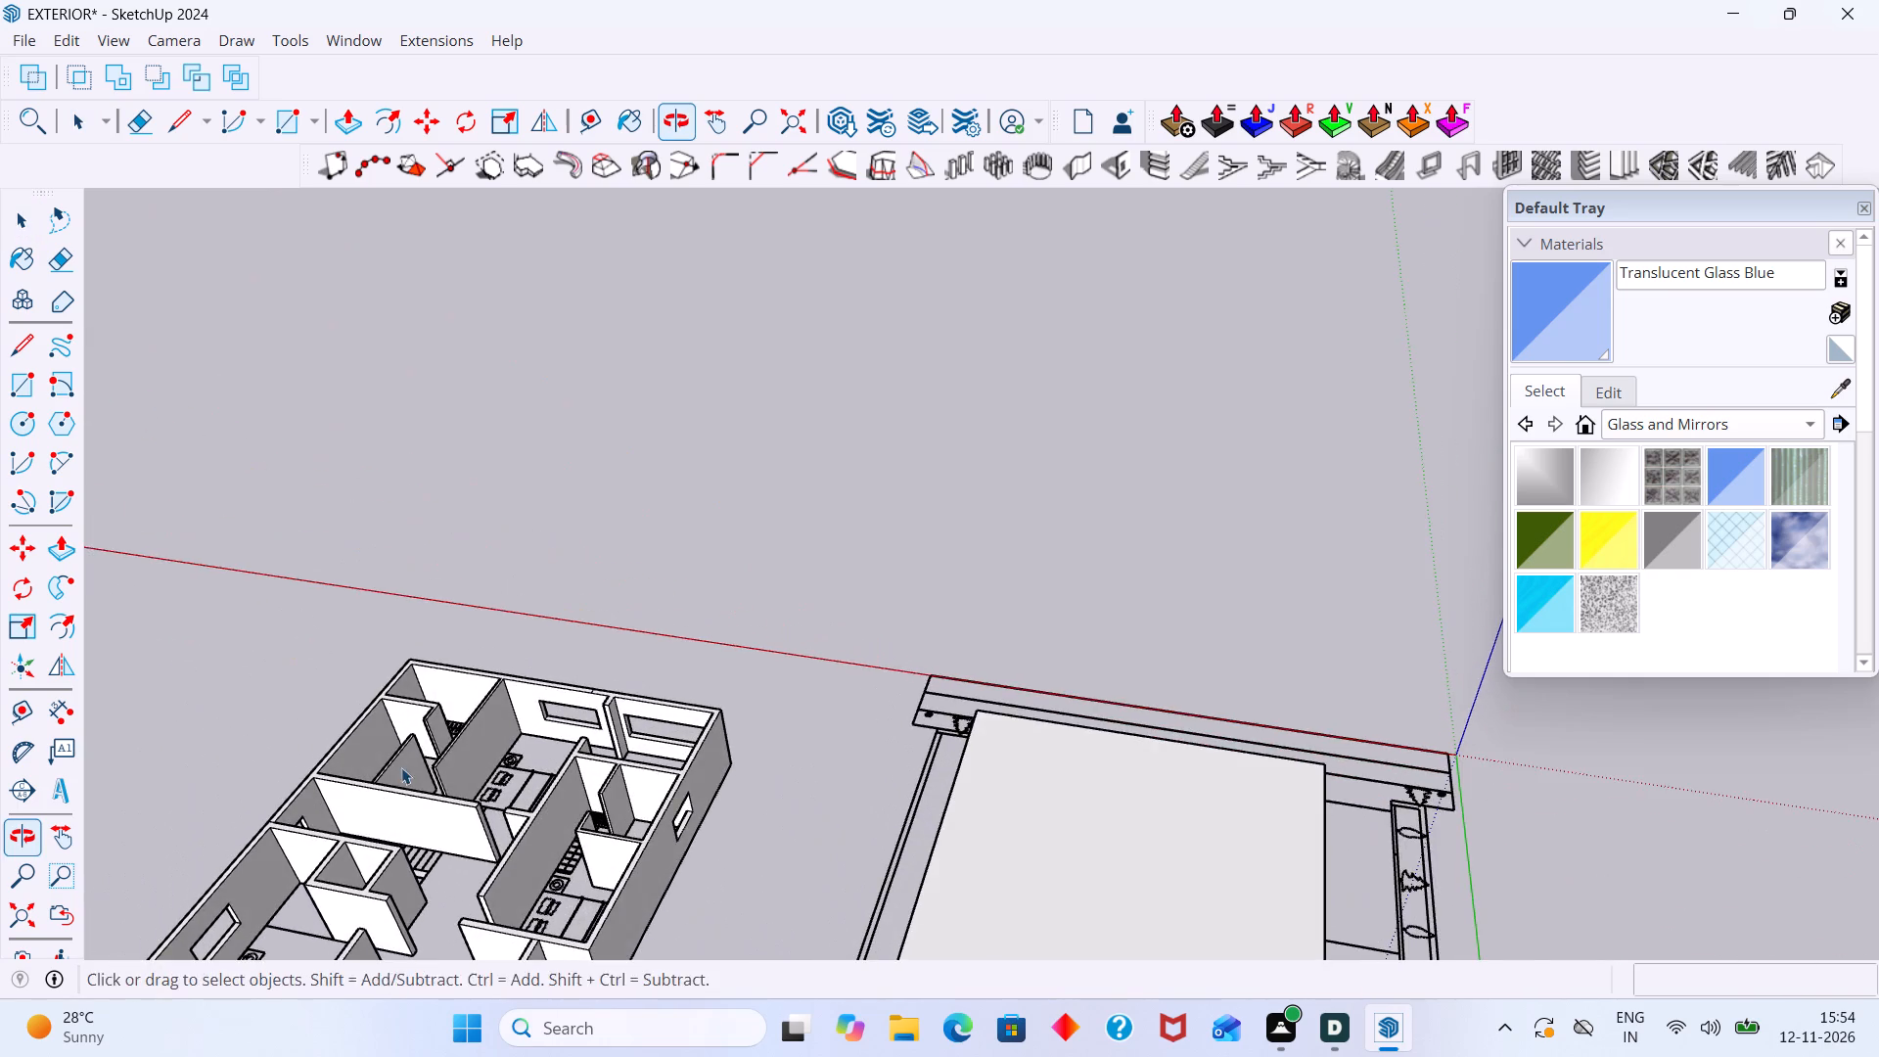
{"action": "middle_click_drag", "start_coordinate": [401, 767], "coordinate": [499, 491]}
{"action": "middle_click_drag", "start_coordinate": [508, 639], "coordinate": [569, 628]}
{"action": "middle_click_drag", "start_coordinate": [534, 662], "coordinate": [444, 666]}
{"action": "middle_click_drag", "start_coordinate": [424, 604], "coordinate": [411, 758]}
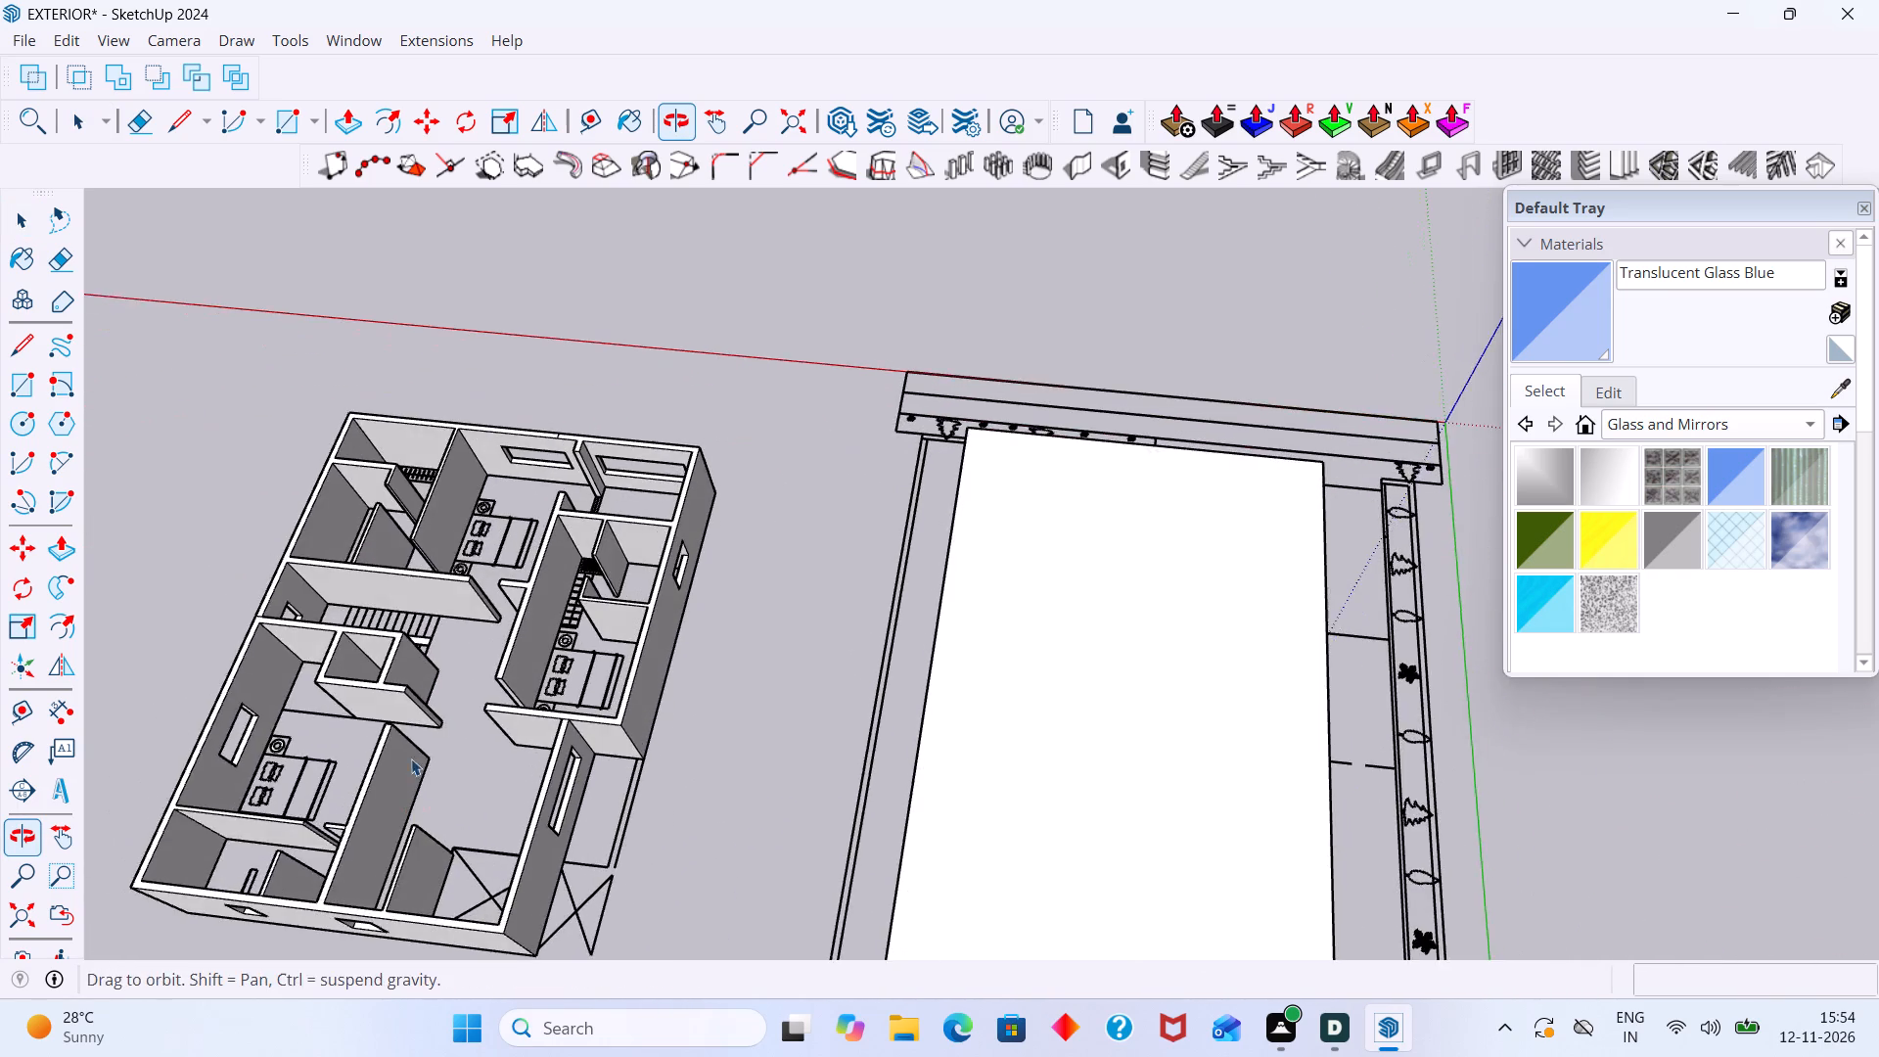
Delete the white strip face between the two stair flights on the floor plan.
{"action": "middle_click_drag", "start_coordinate": [411, 758], "coordinate": [411, 804]}
{"action": "middle_click_drag", "start_coordinate": [381, 645], "coordinate": [378, 744]}
{"action": "scroll", "coordinate": [423, 608], "scroll_direction": "up", "scroll_amount": 6}
{"action": "scroll", "coordinate": [432, 603], "scroll_direction": "down", "scroll_amount": 1}
{"action": "scroll", "coordinate": [426, 629], "scroll_direction": "up", "scroll_amount": 9}
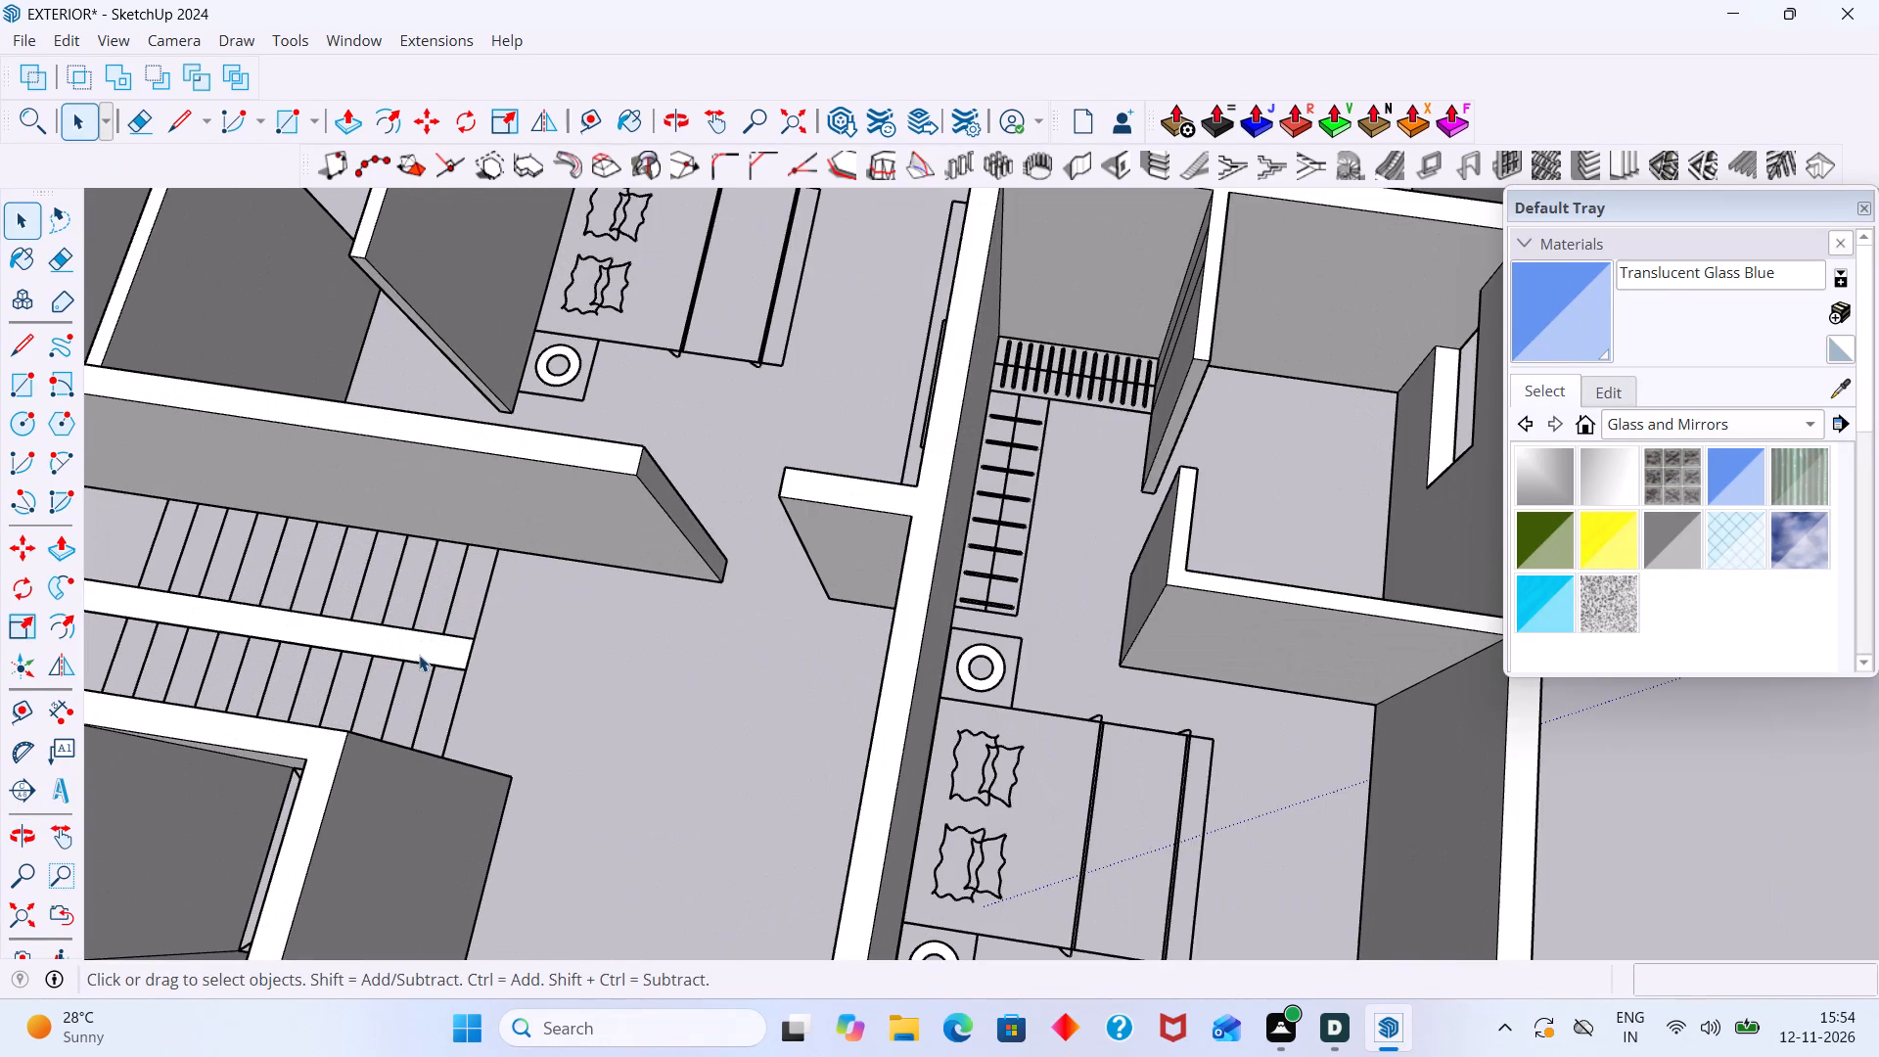
{"action": "left_click", "coordinate": [424, 643]}
{"action": "key", "text": "Delete"}
{"action": "scroll", "coordinate": [425, 649], "scroll_direction": "down", "scroll_amount": 8}
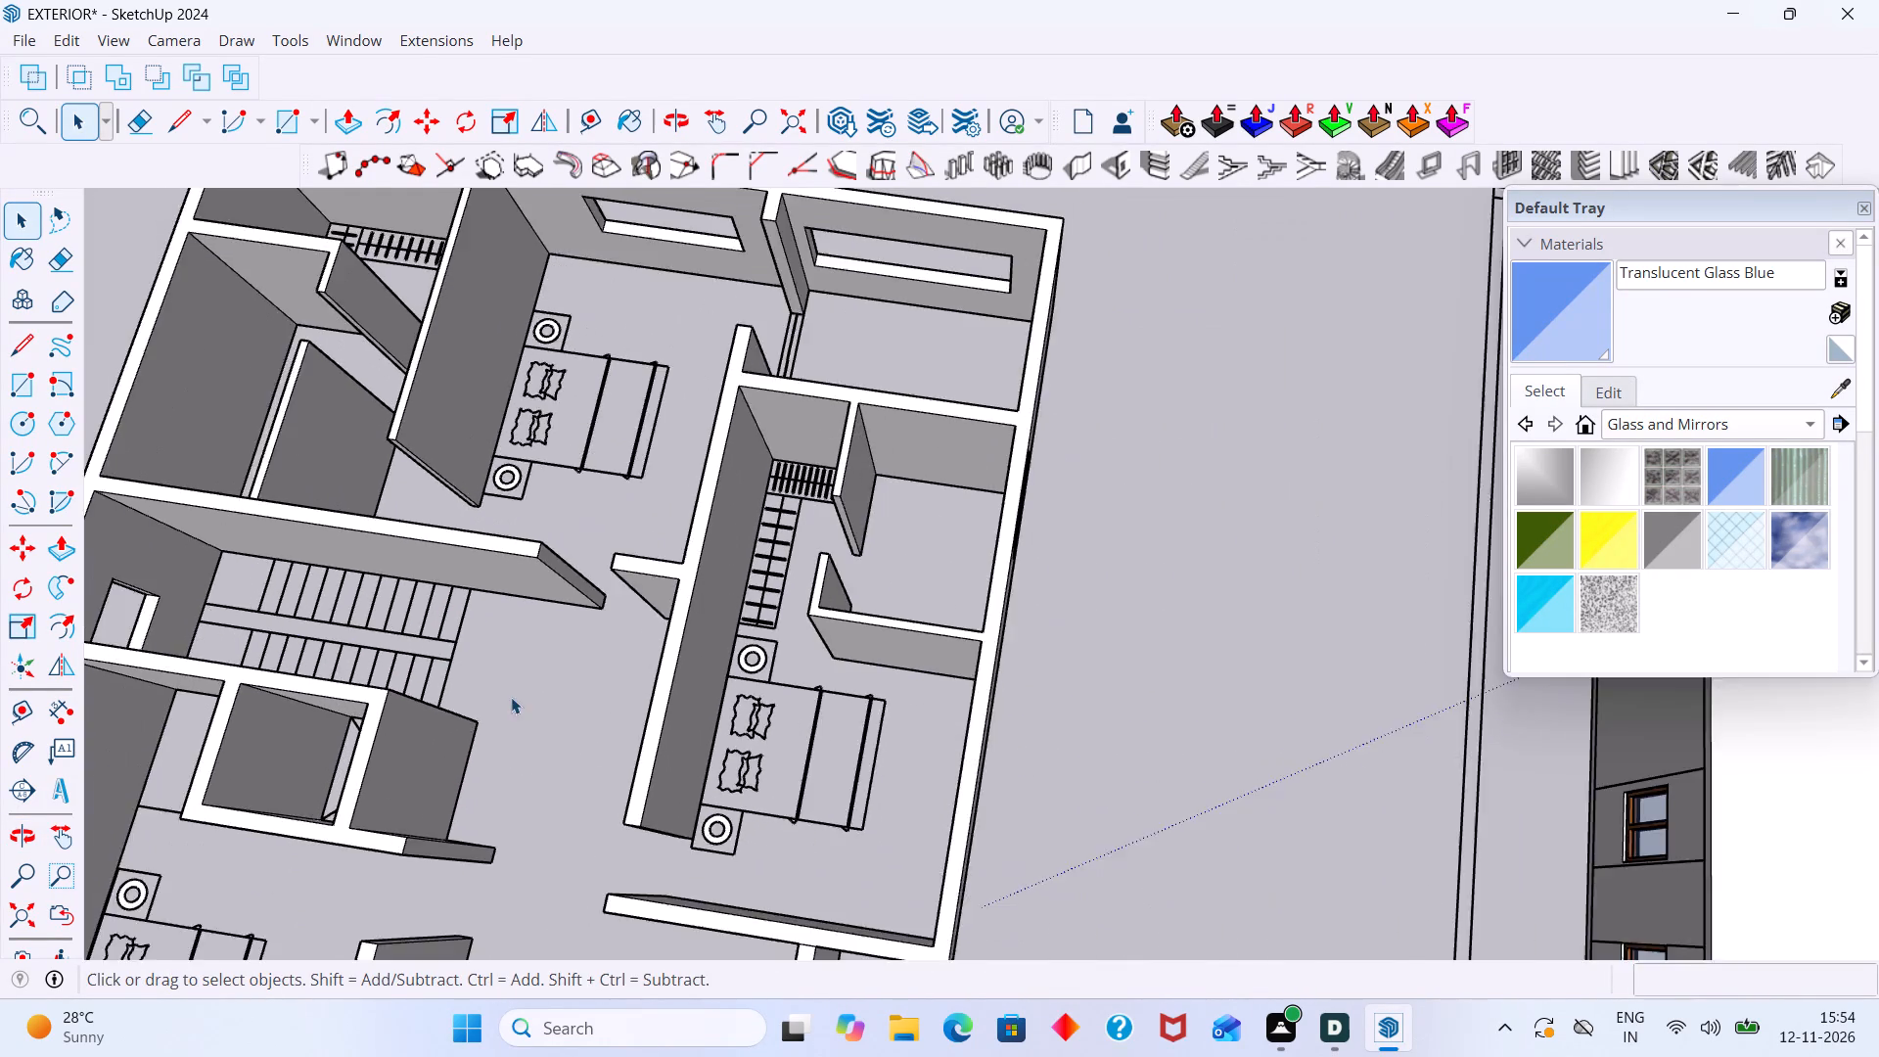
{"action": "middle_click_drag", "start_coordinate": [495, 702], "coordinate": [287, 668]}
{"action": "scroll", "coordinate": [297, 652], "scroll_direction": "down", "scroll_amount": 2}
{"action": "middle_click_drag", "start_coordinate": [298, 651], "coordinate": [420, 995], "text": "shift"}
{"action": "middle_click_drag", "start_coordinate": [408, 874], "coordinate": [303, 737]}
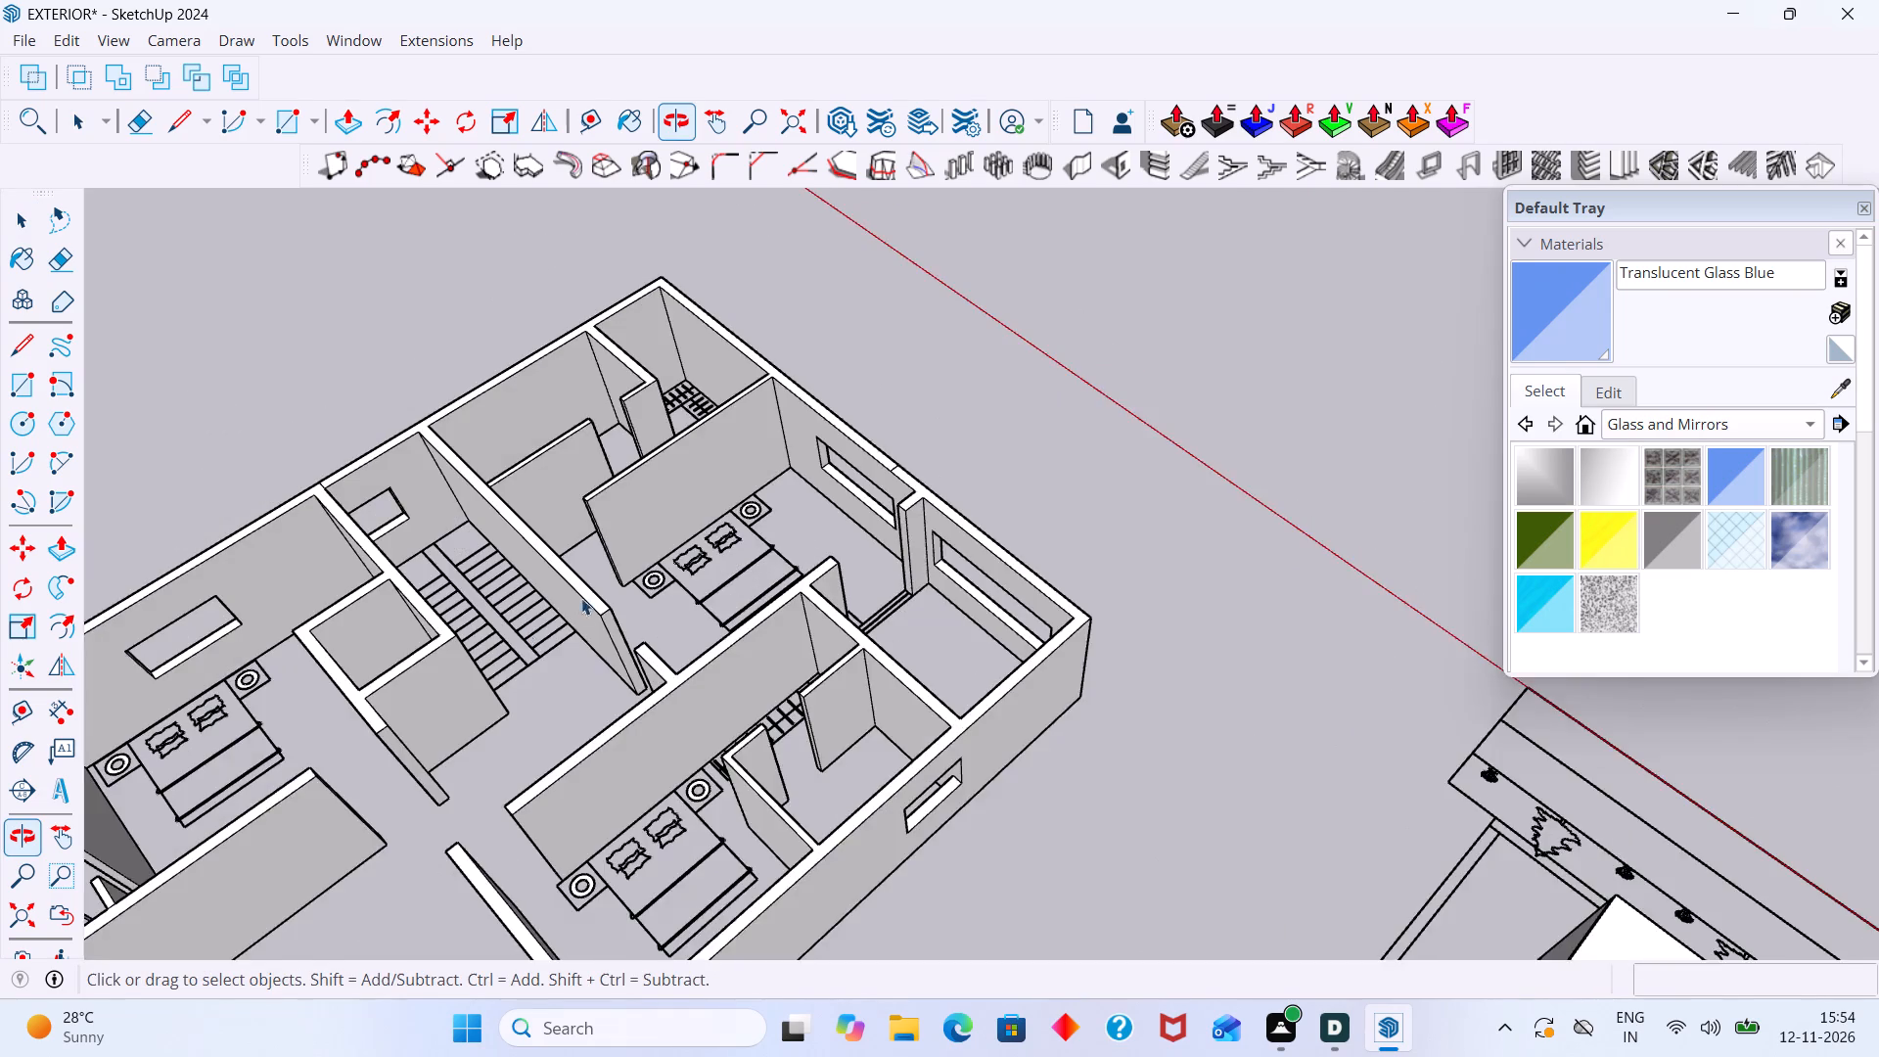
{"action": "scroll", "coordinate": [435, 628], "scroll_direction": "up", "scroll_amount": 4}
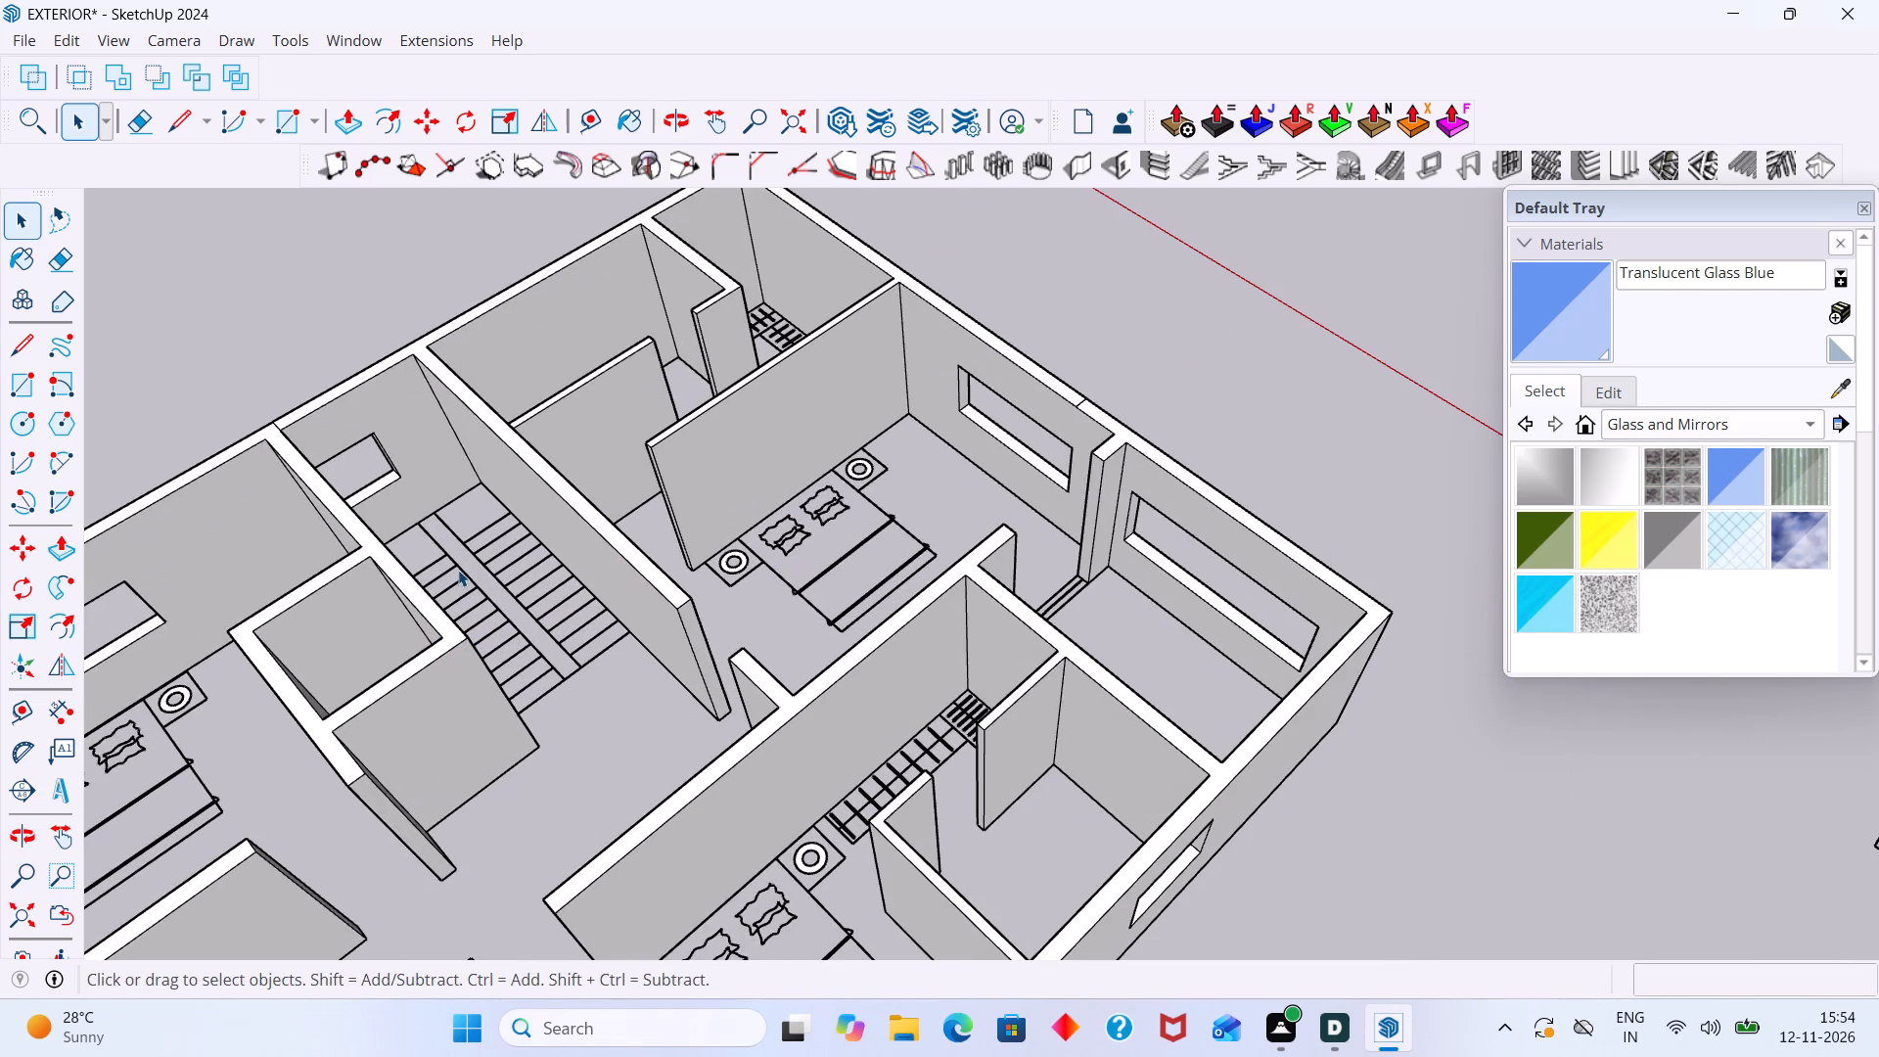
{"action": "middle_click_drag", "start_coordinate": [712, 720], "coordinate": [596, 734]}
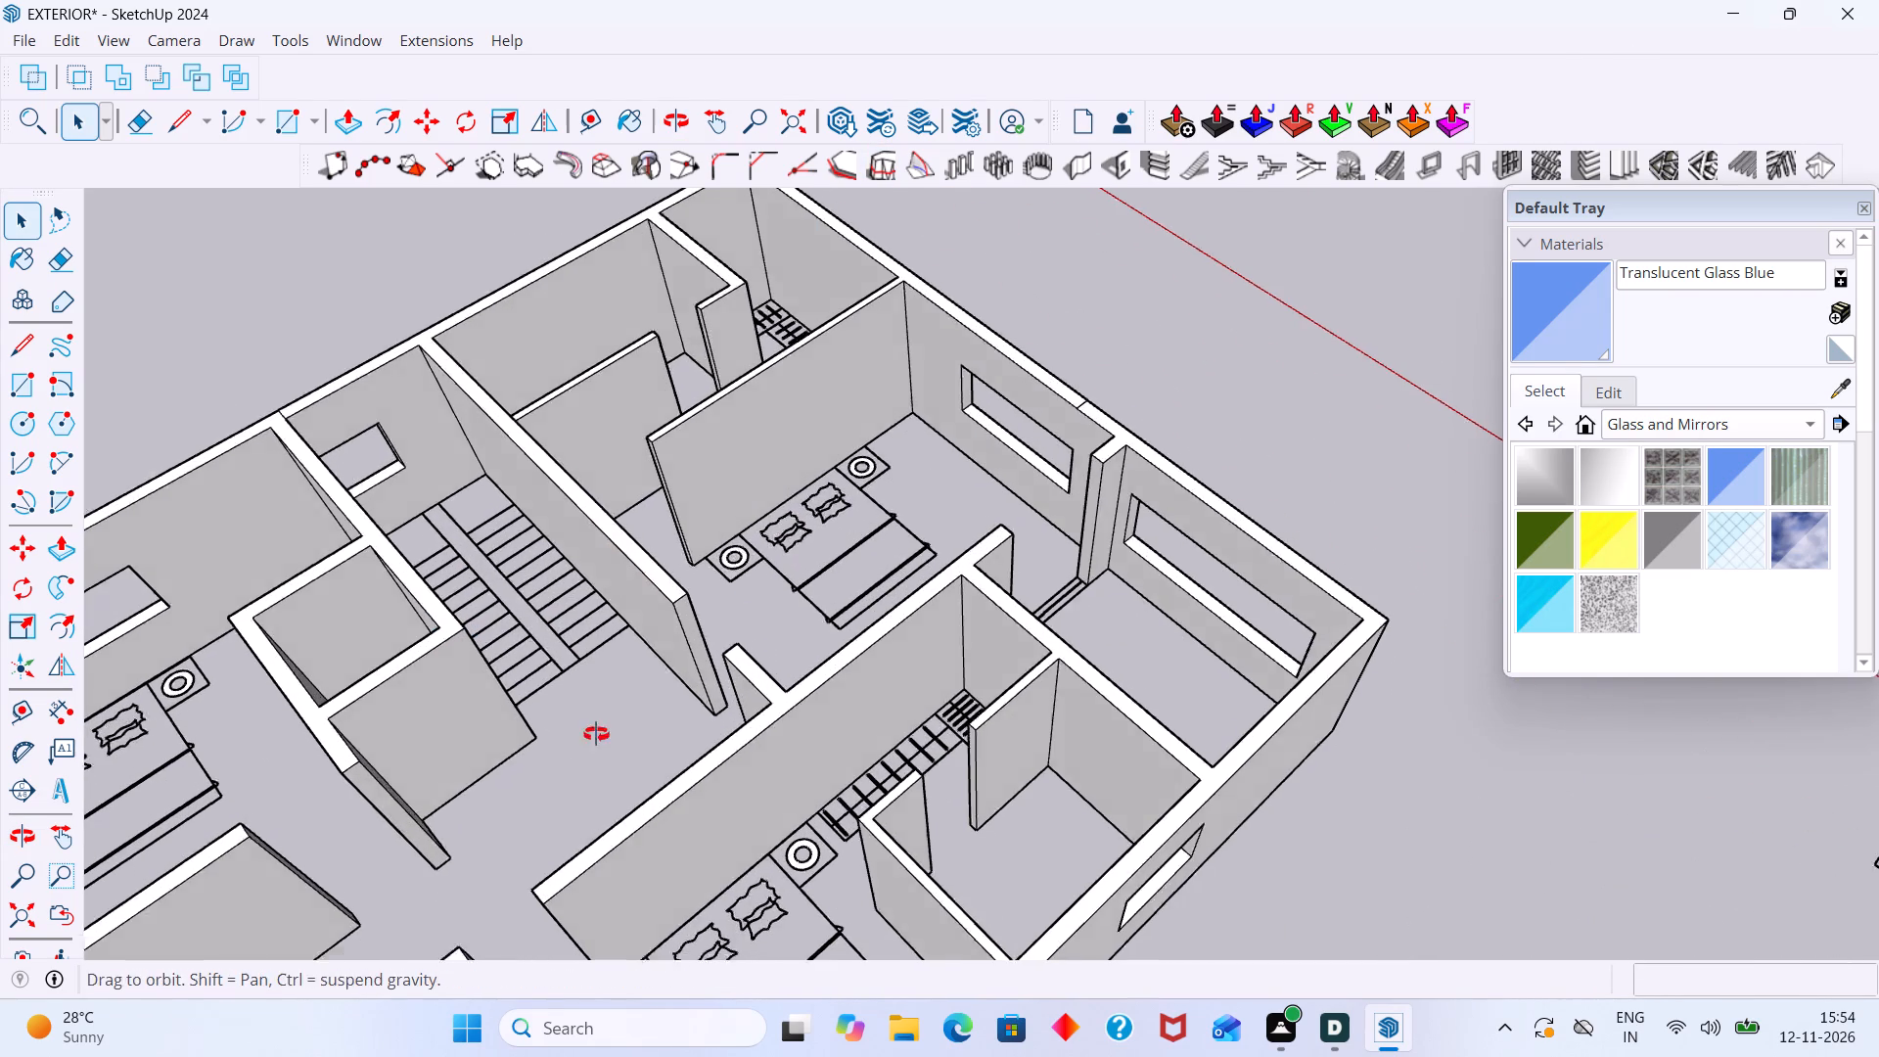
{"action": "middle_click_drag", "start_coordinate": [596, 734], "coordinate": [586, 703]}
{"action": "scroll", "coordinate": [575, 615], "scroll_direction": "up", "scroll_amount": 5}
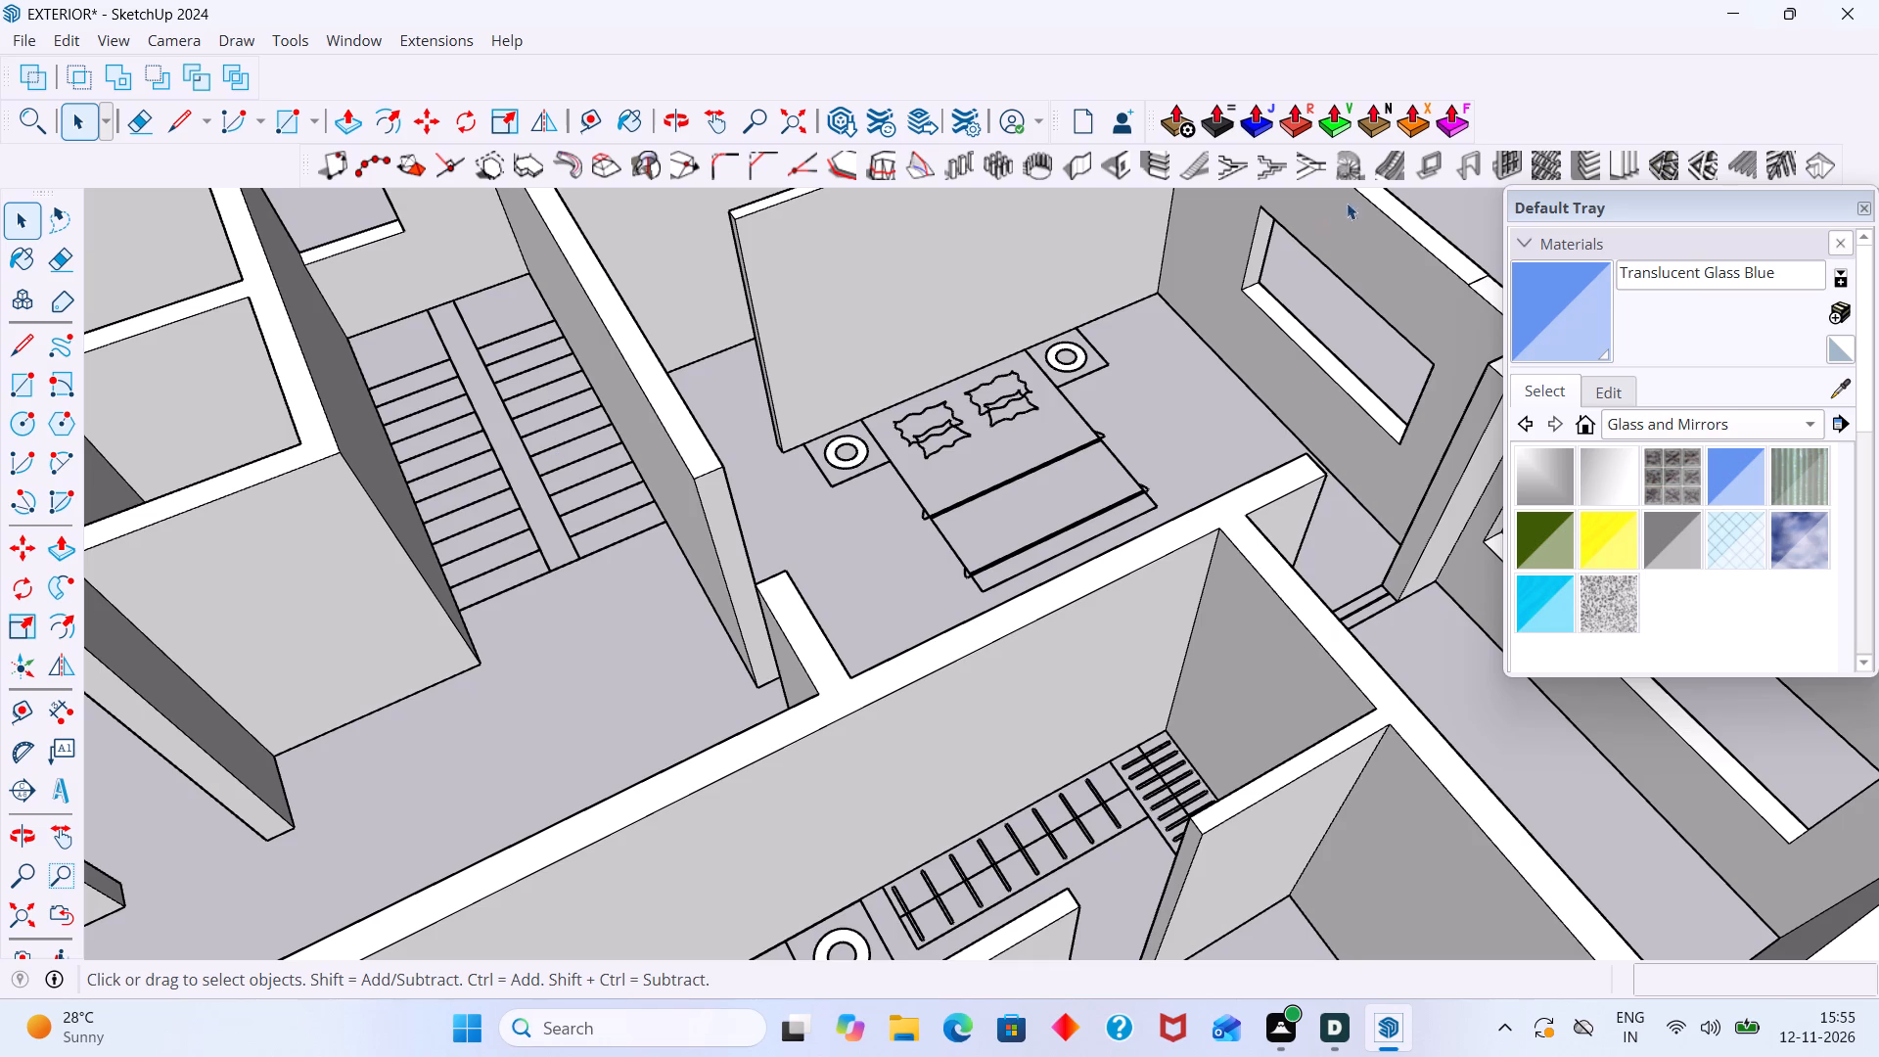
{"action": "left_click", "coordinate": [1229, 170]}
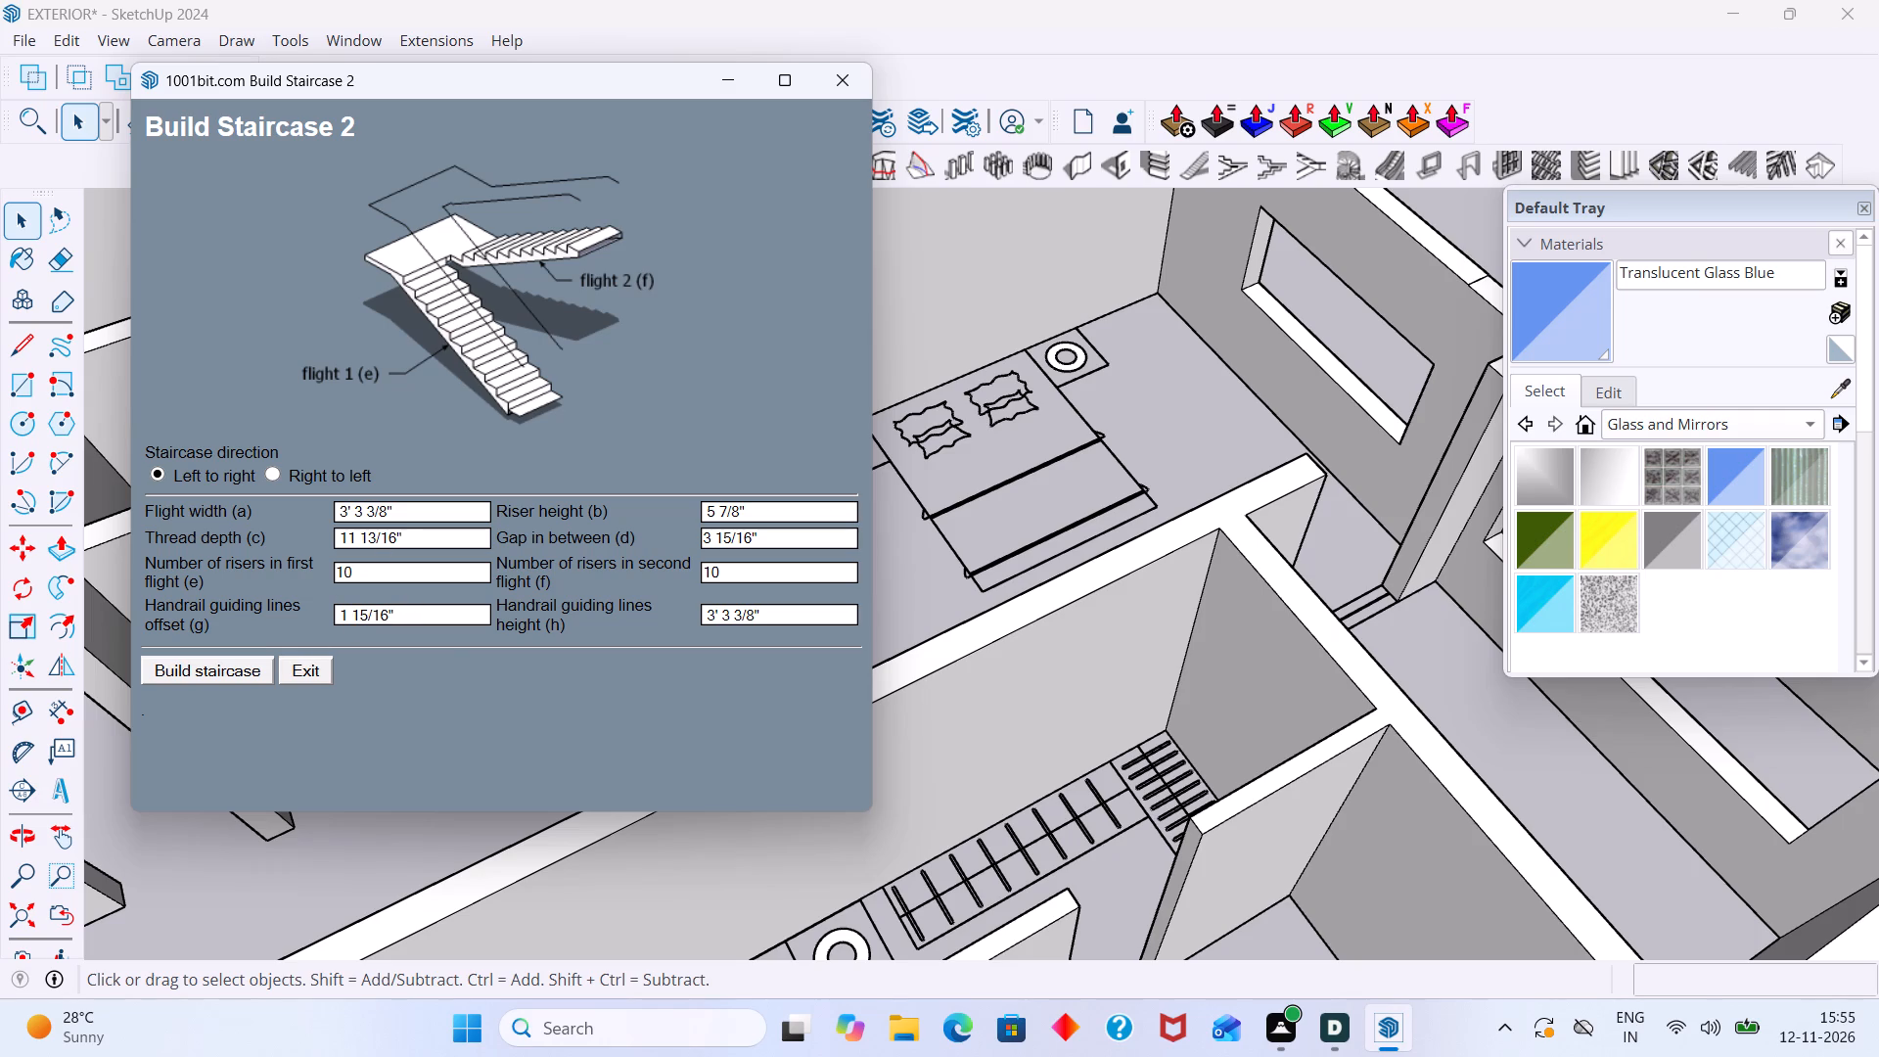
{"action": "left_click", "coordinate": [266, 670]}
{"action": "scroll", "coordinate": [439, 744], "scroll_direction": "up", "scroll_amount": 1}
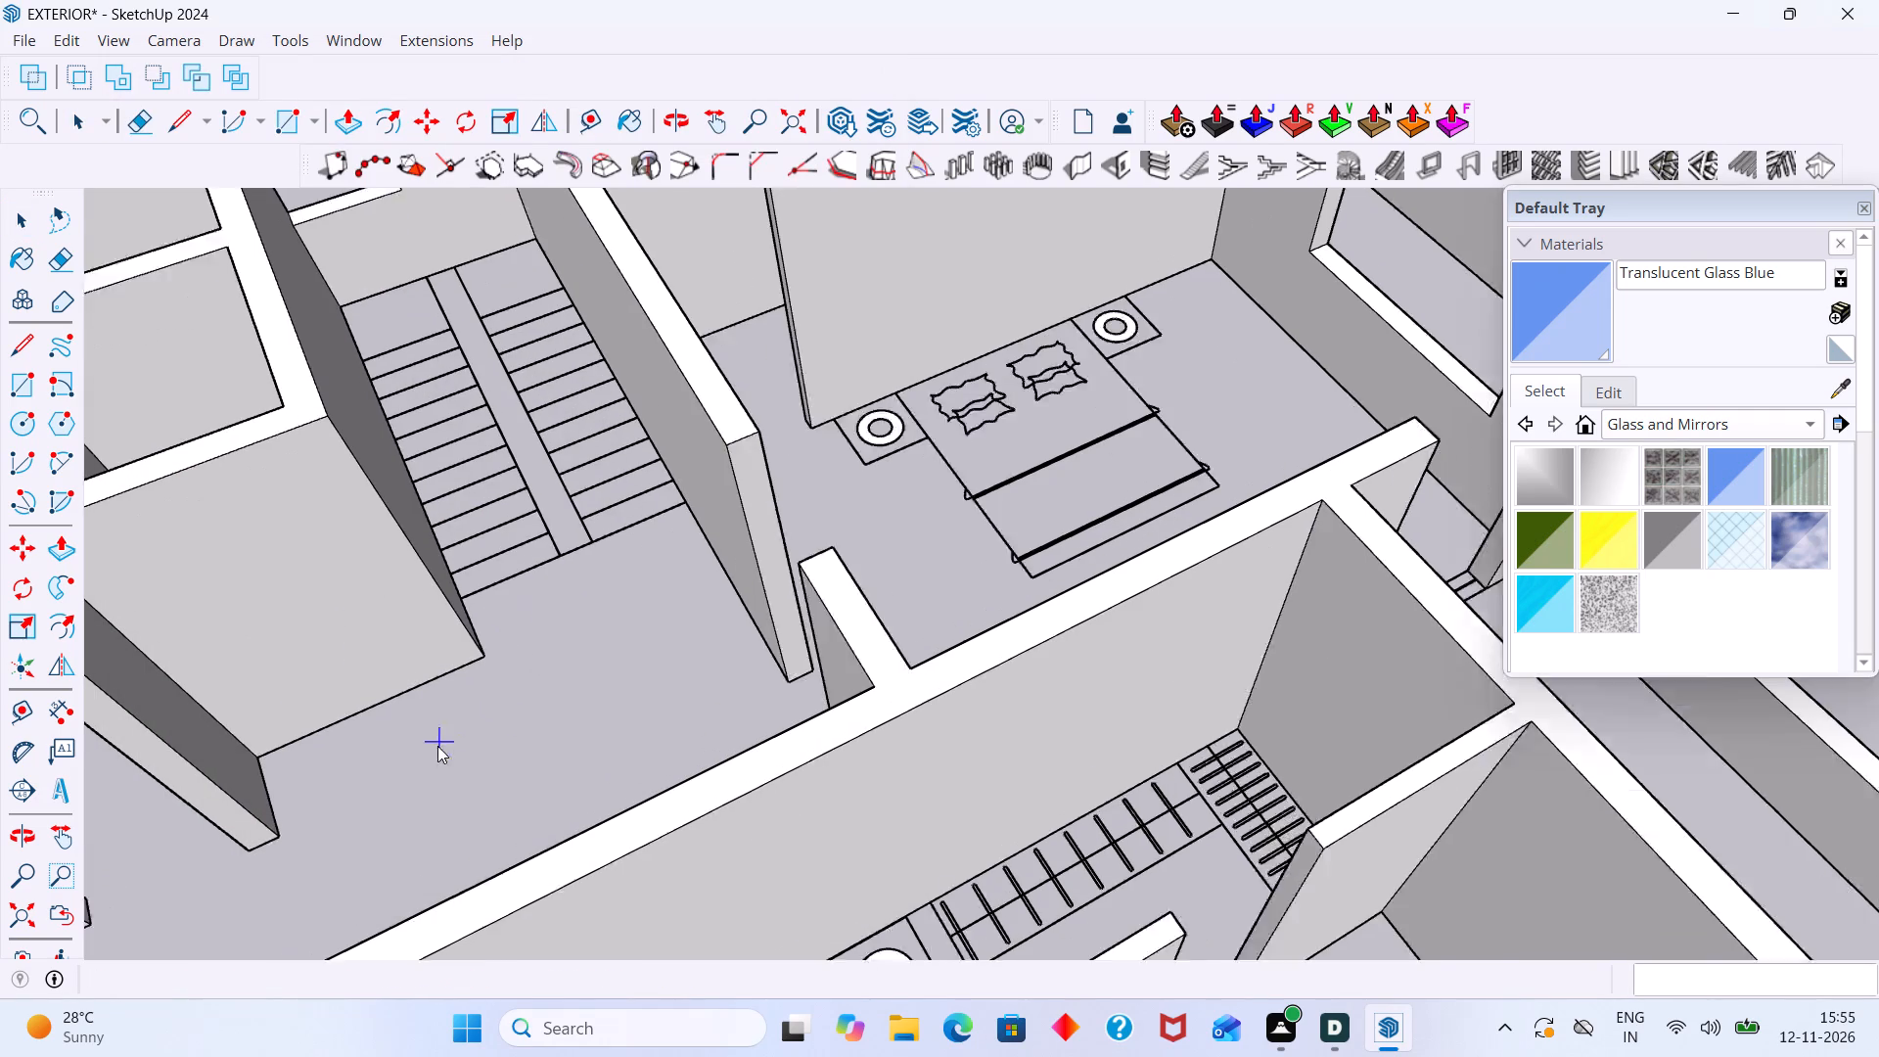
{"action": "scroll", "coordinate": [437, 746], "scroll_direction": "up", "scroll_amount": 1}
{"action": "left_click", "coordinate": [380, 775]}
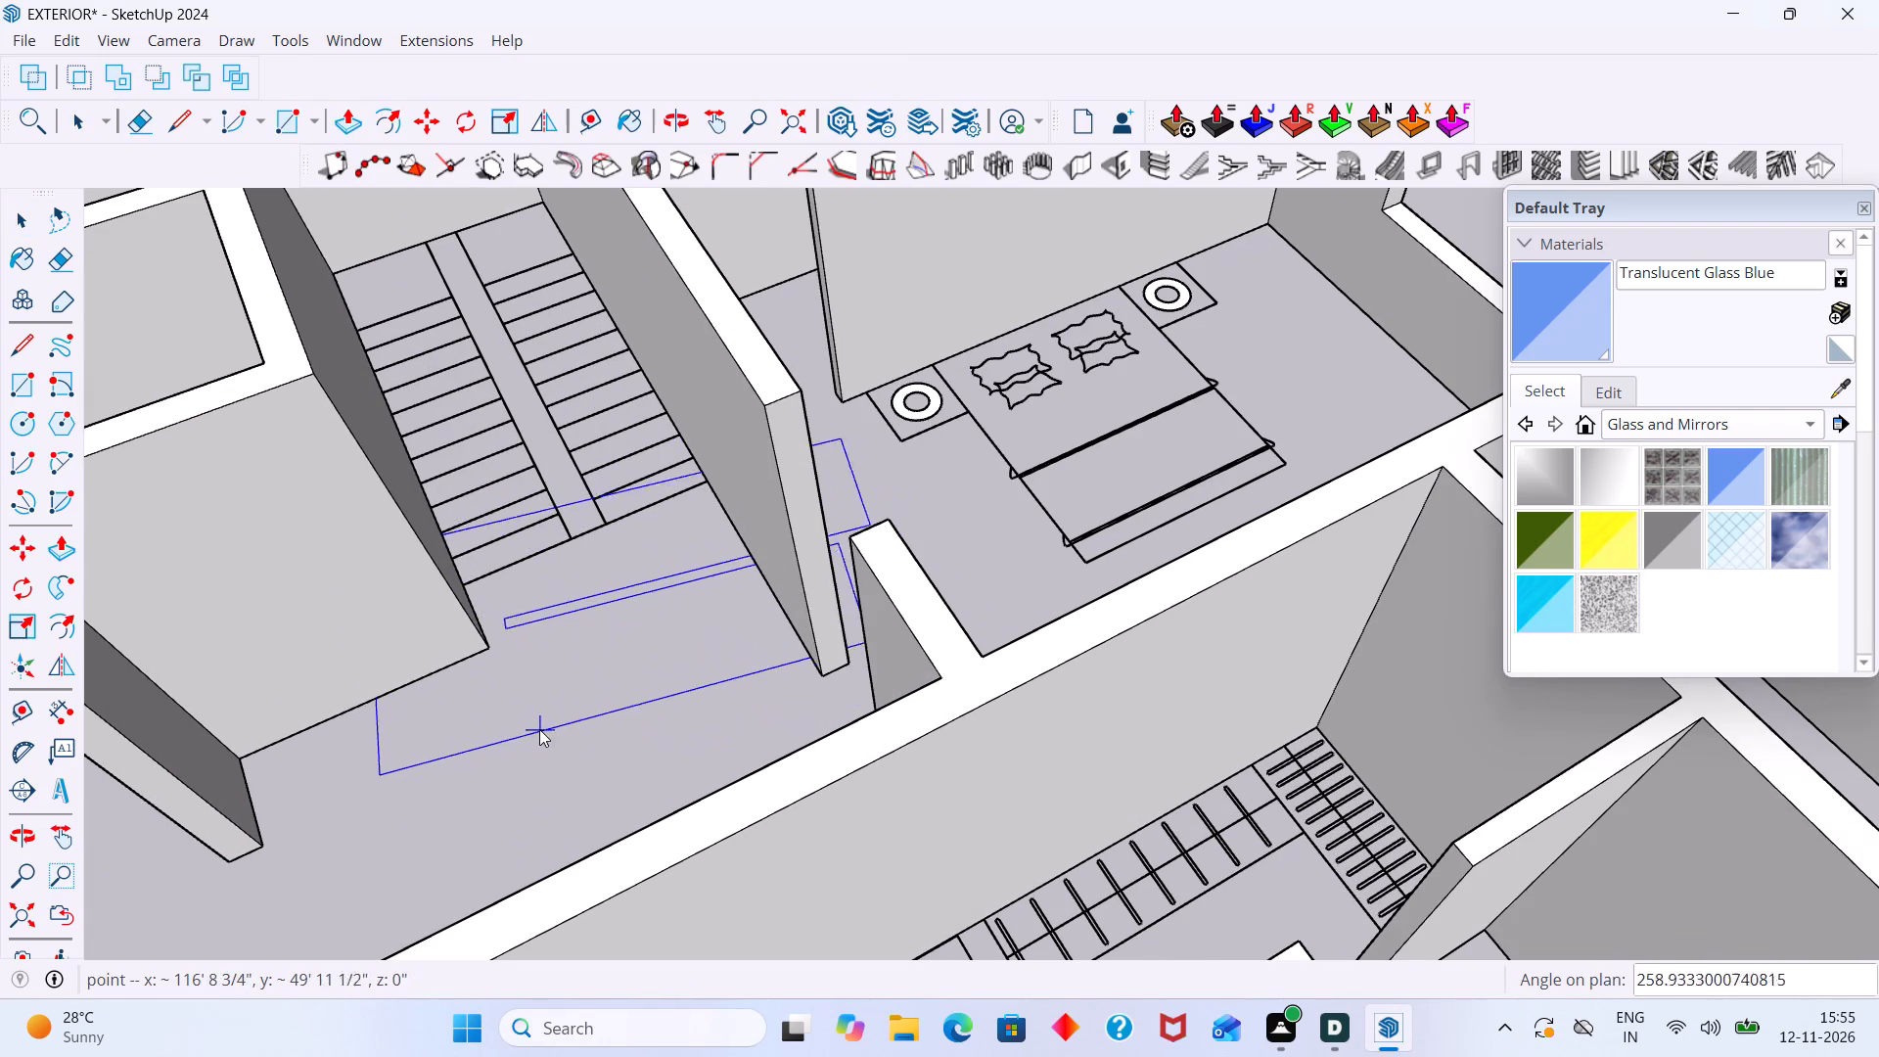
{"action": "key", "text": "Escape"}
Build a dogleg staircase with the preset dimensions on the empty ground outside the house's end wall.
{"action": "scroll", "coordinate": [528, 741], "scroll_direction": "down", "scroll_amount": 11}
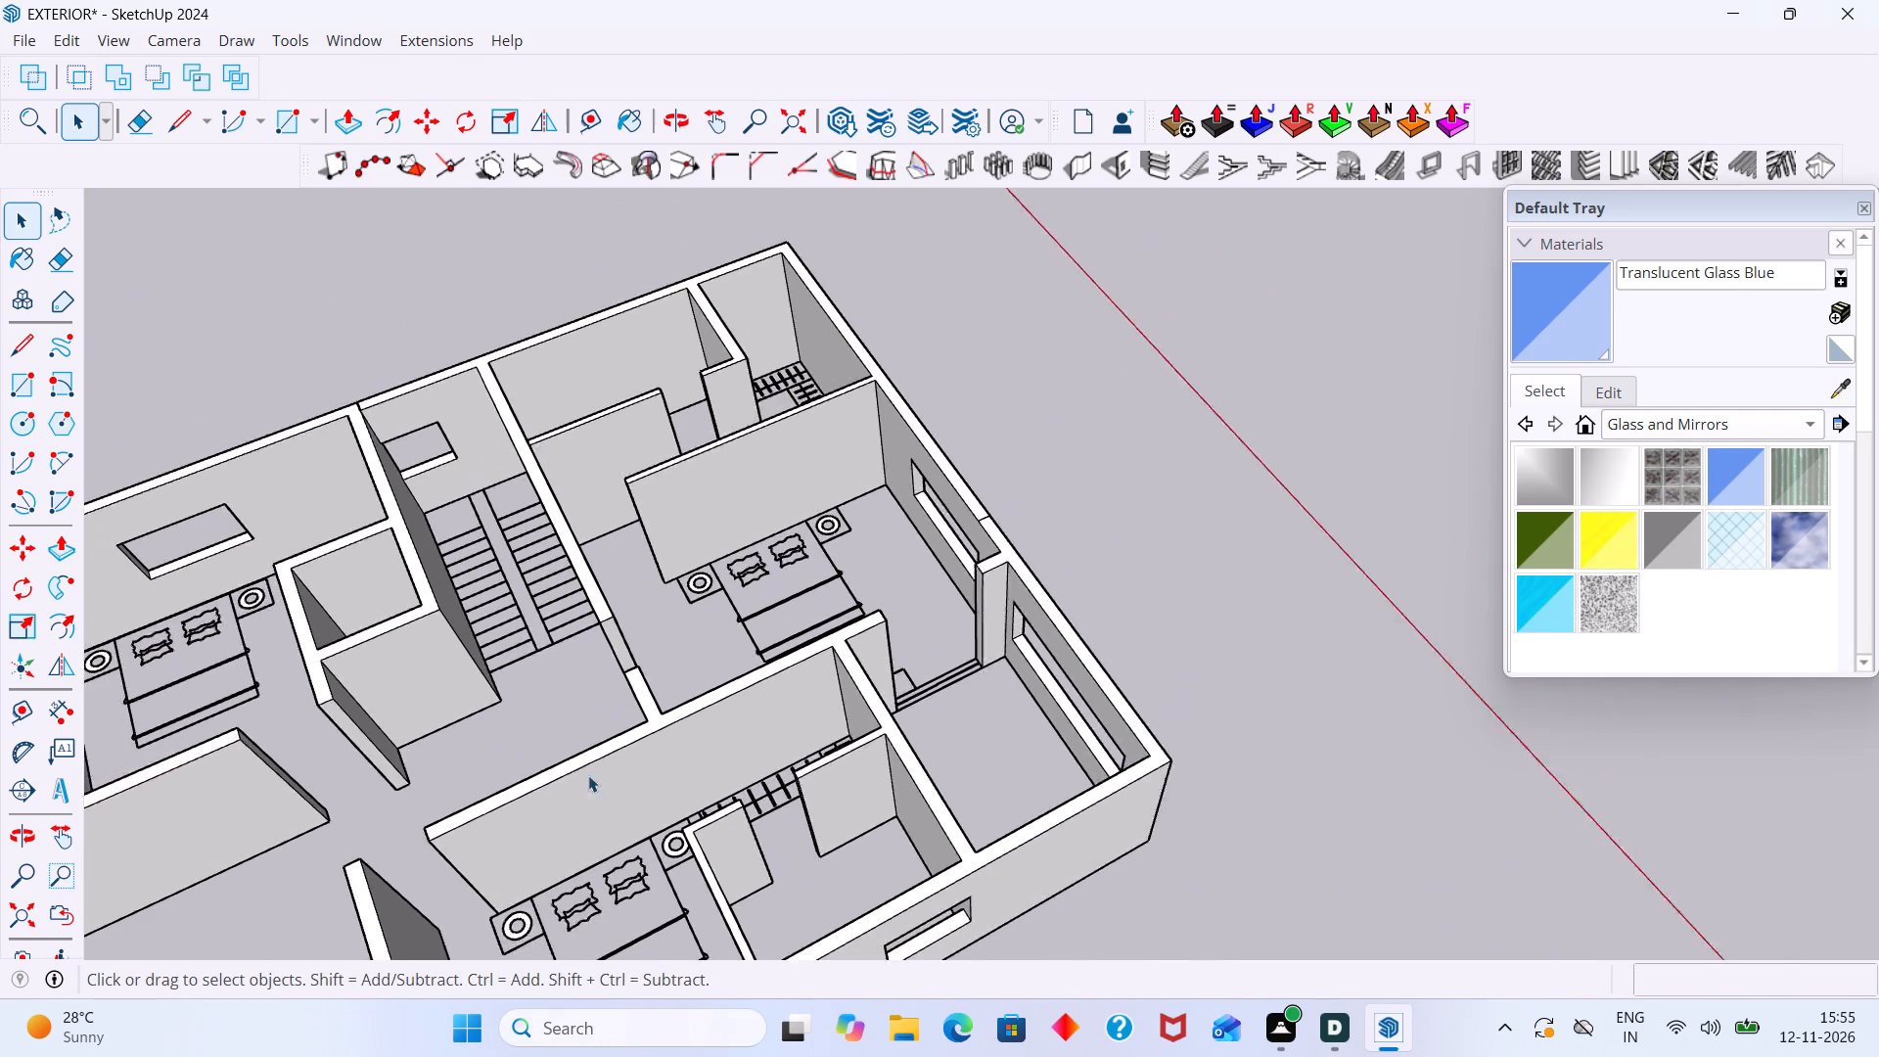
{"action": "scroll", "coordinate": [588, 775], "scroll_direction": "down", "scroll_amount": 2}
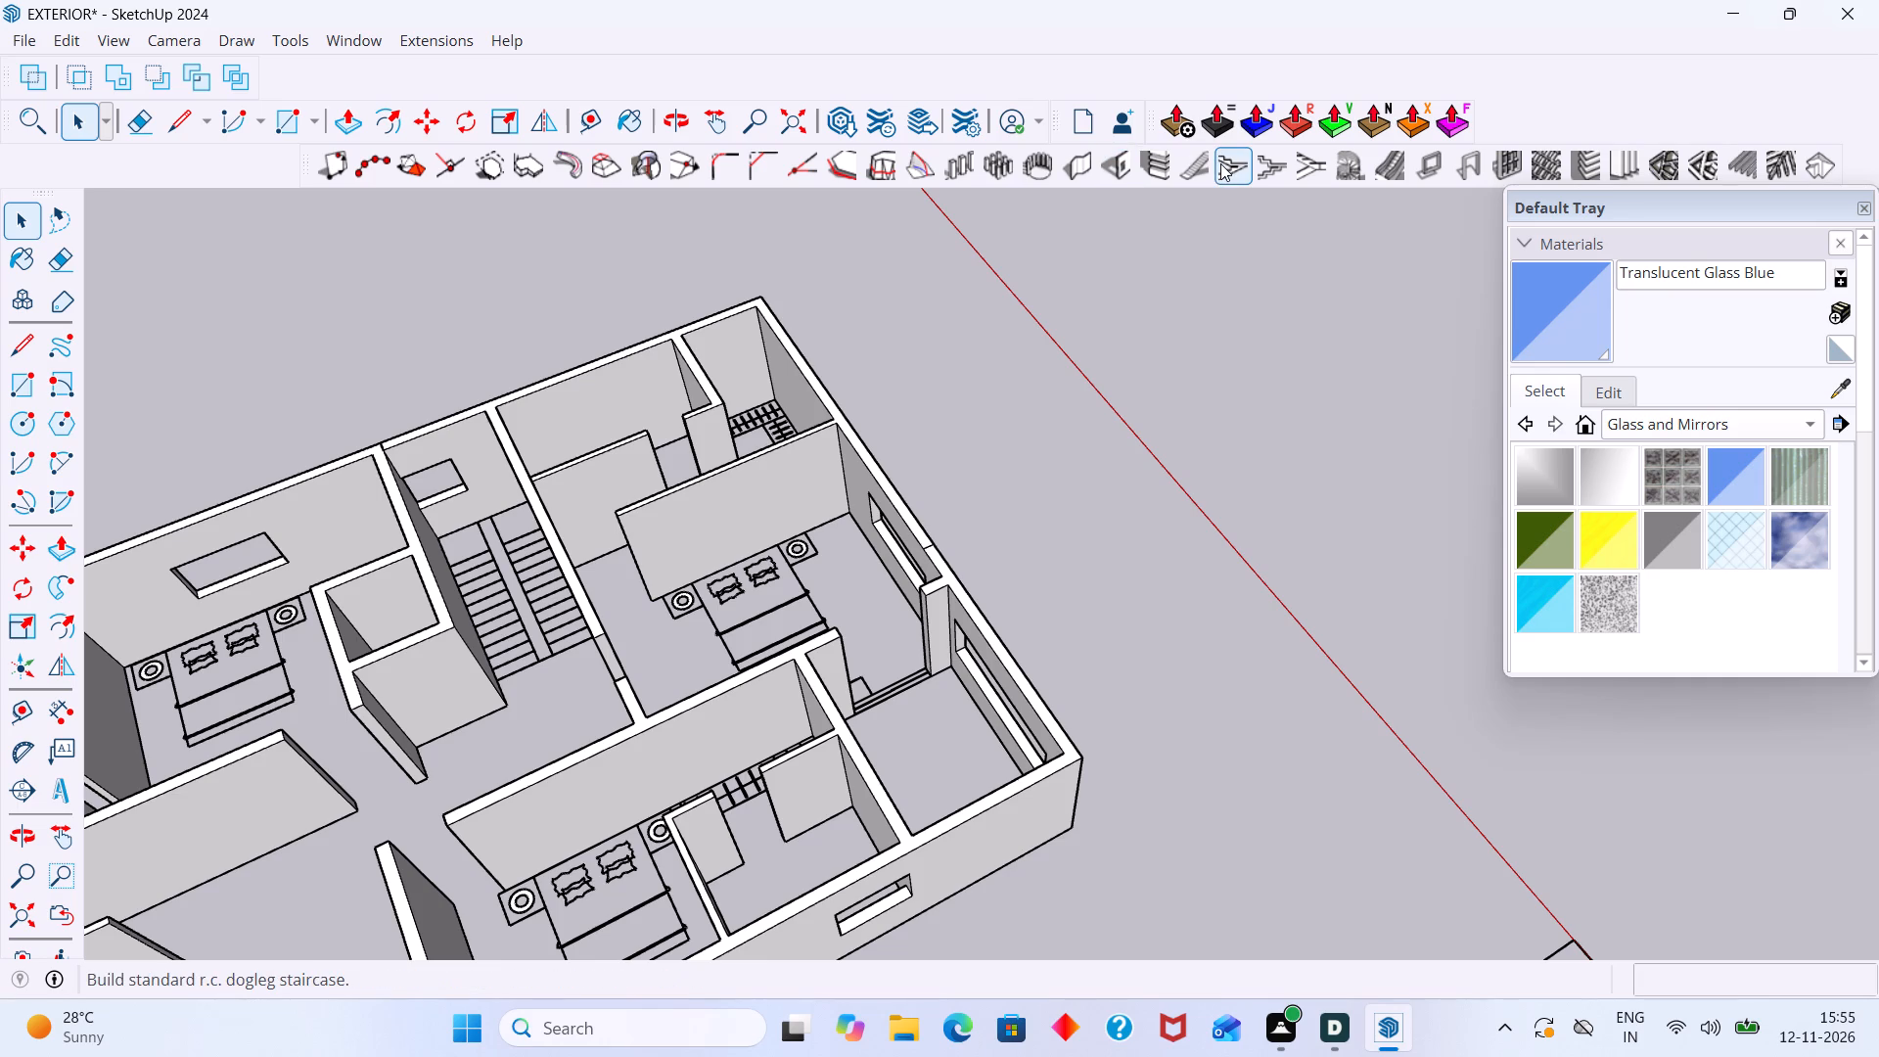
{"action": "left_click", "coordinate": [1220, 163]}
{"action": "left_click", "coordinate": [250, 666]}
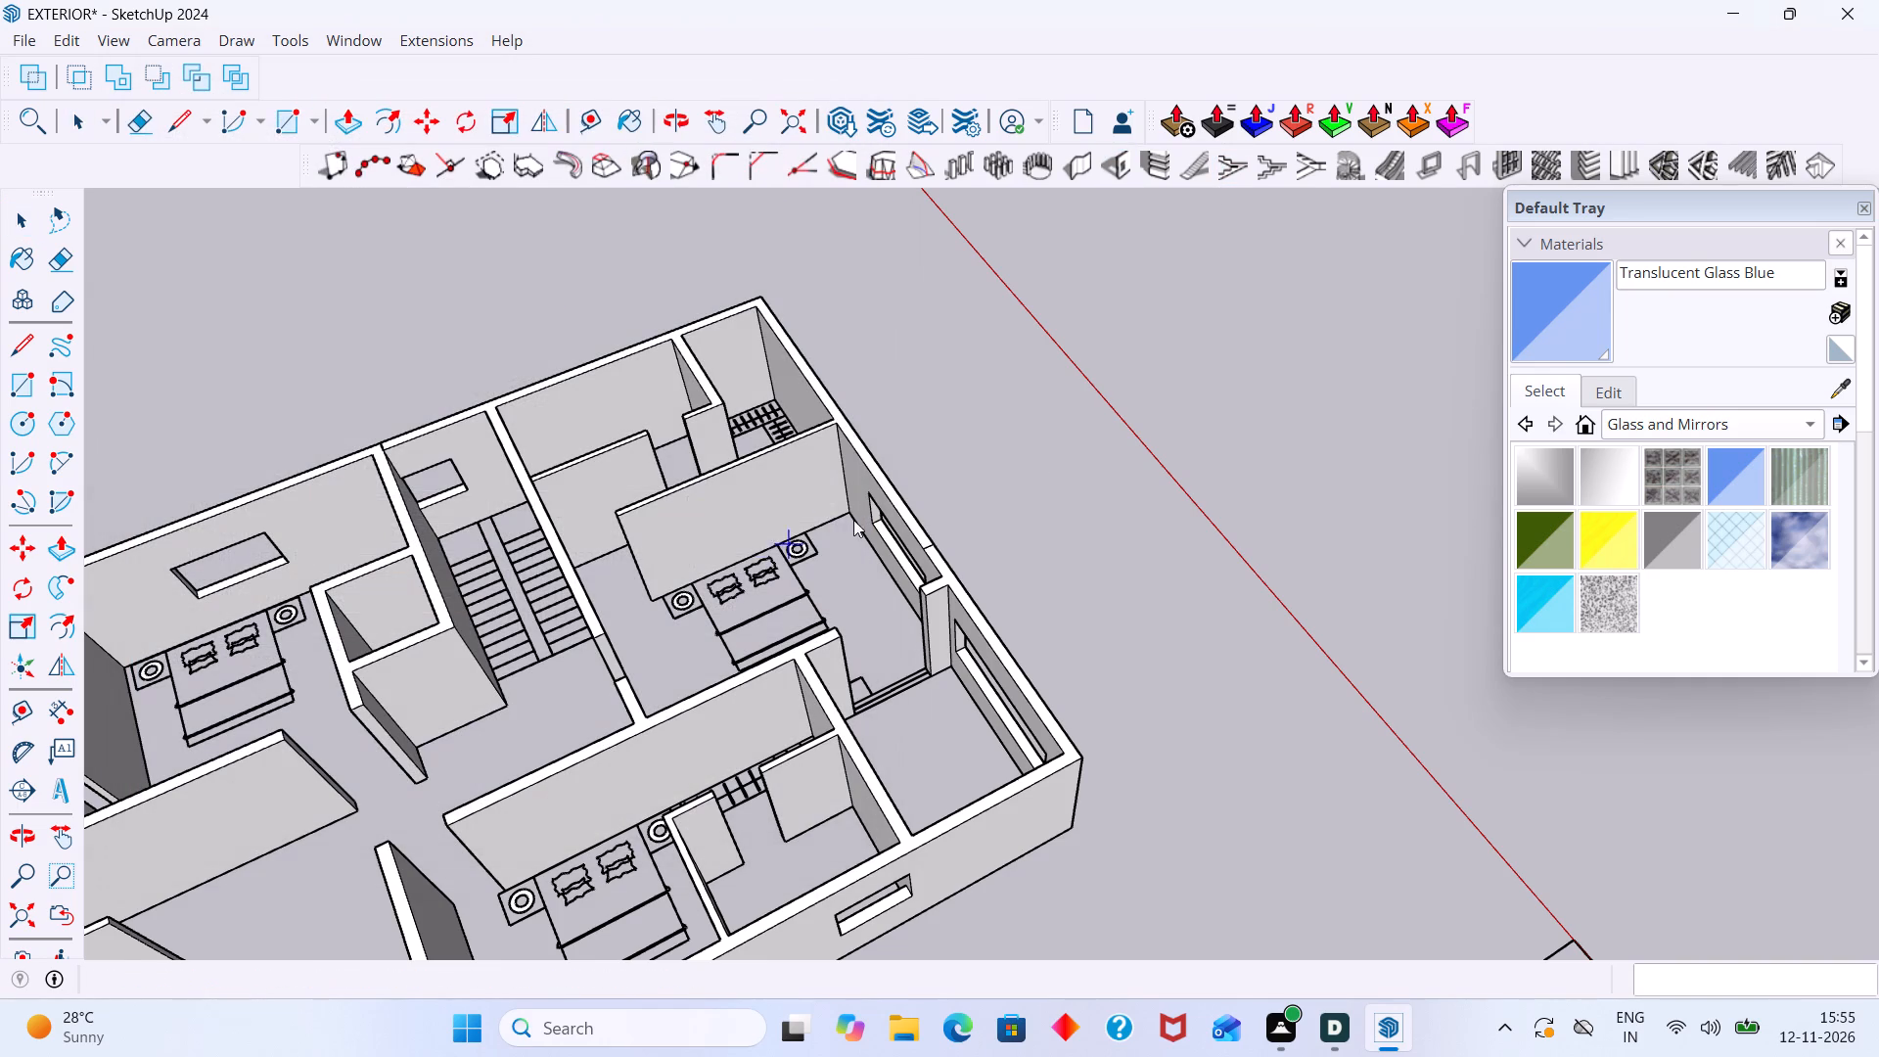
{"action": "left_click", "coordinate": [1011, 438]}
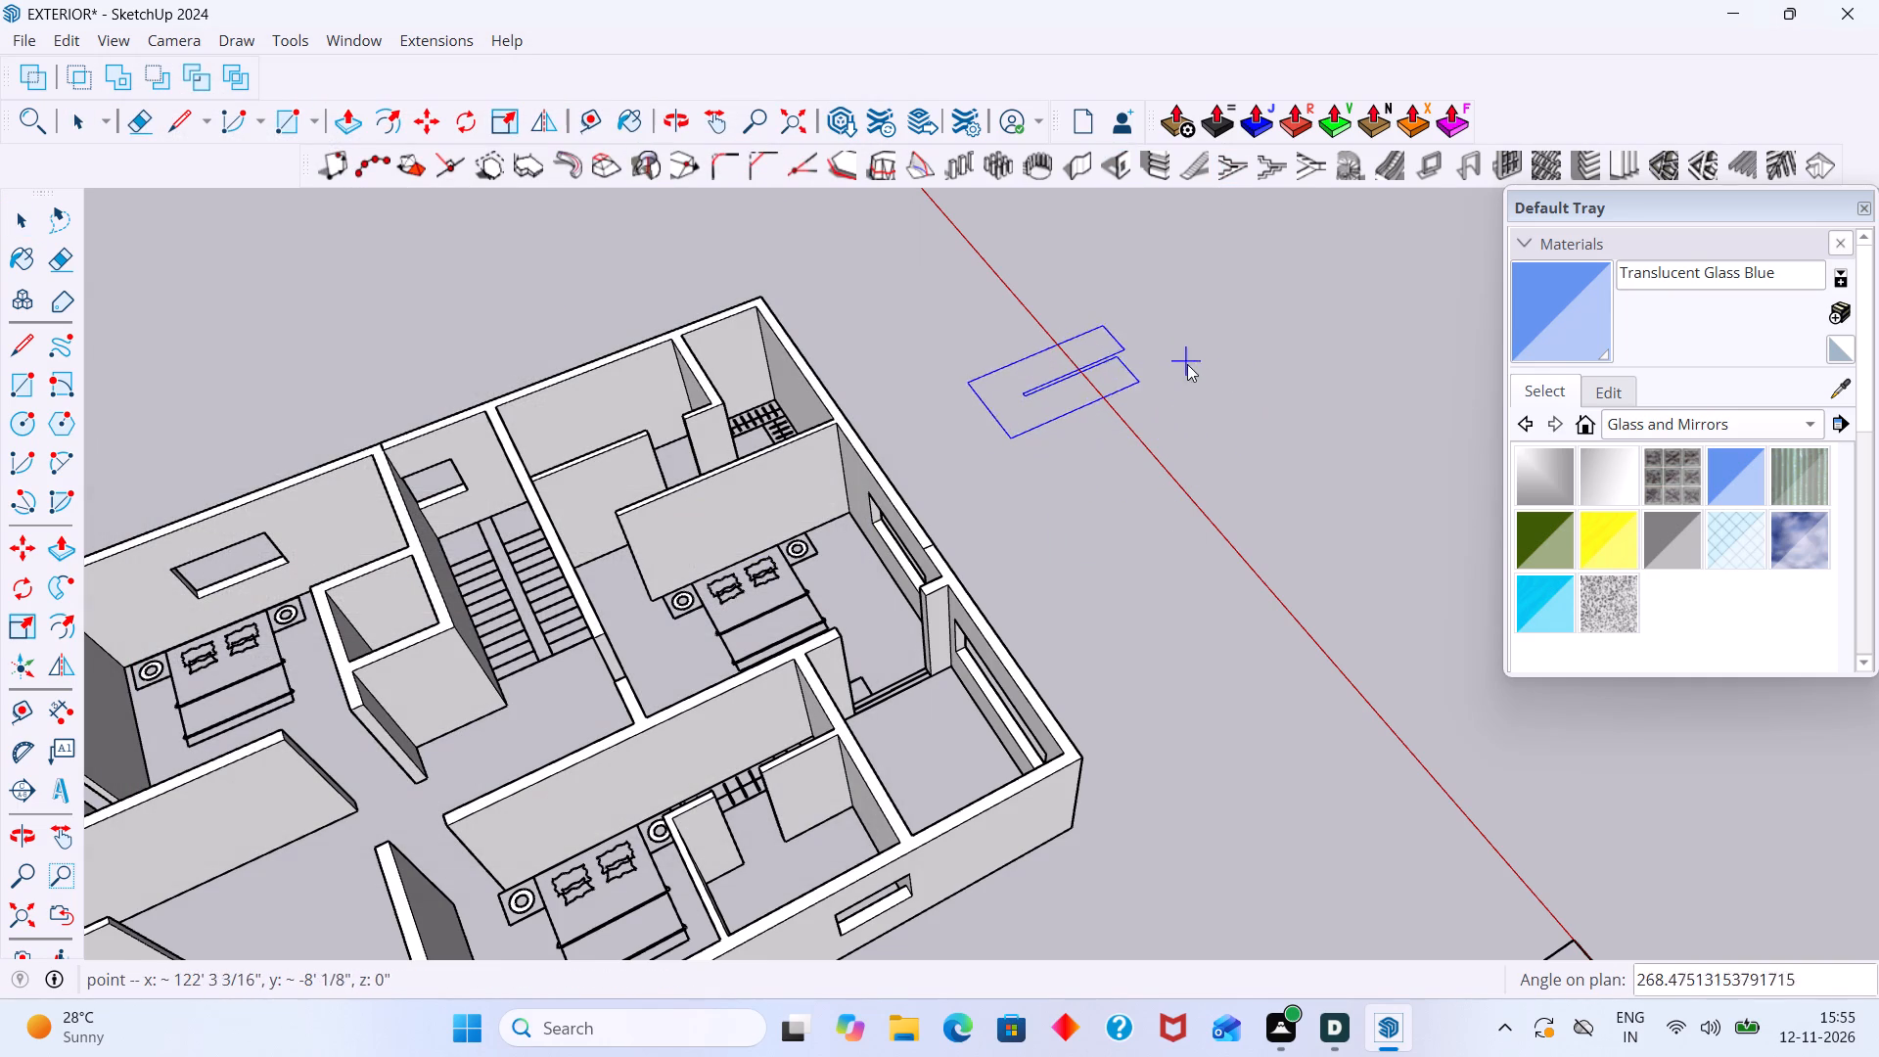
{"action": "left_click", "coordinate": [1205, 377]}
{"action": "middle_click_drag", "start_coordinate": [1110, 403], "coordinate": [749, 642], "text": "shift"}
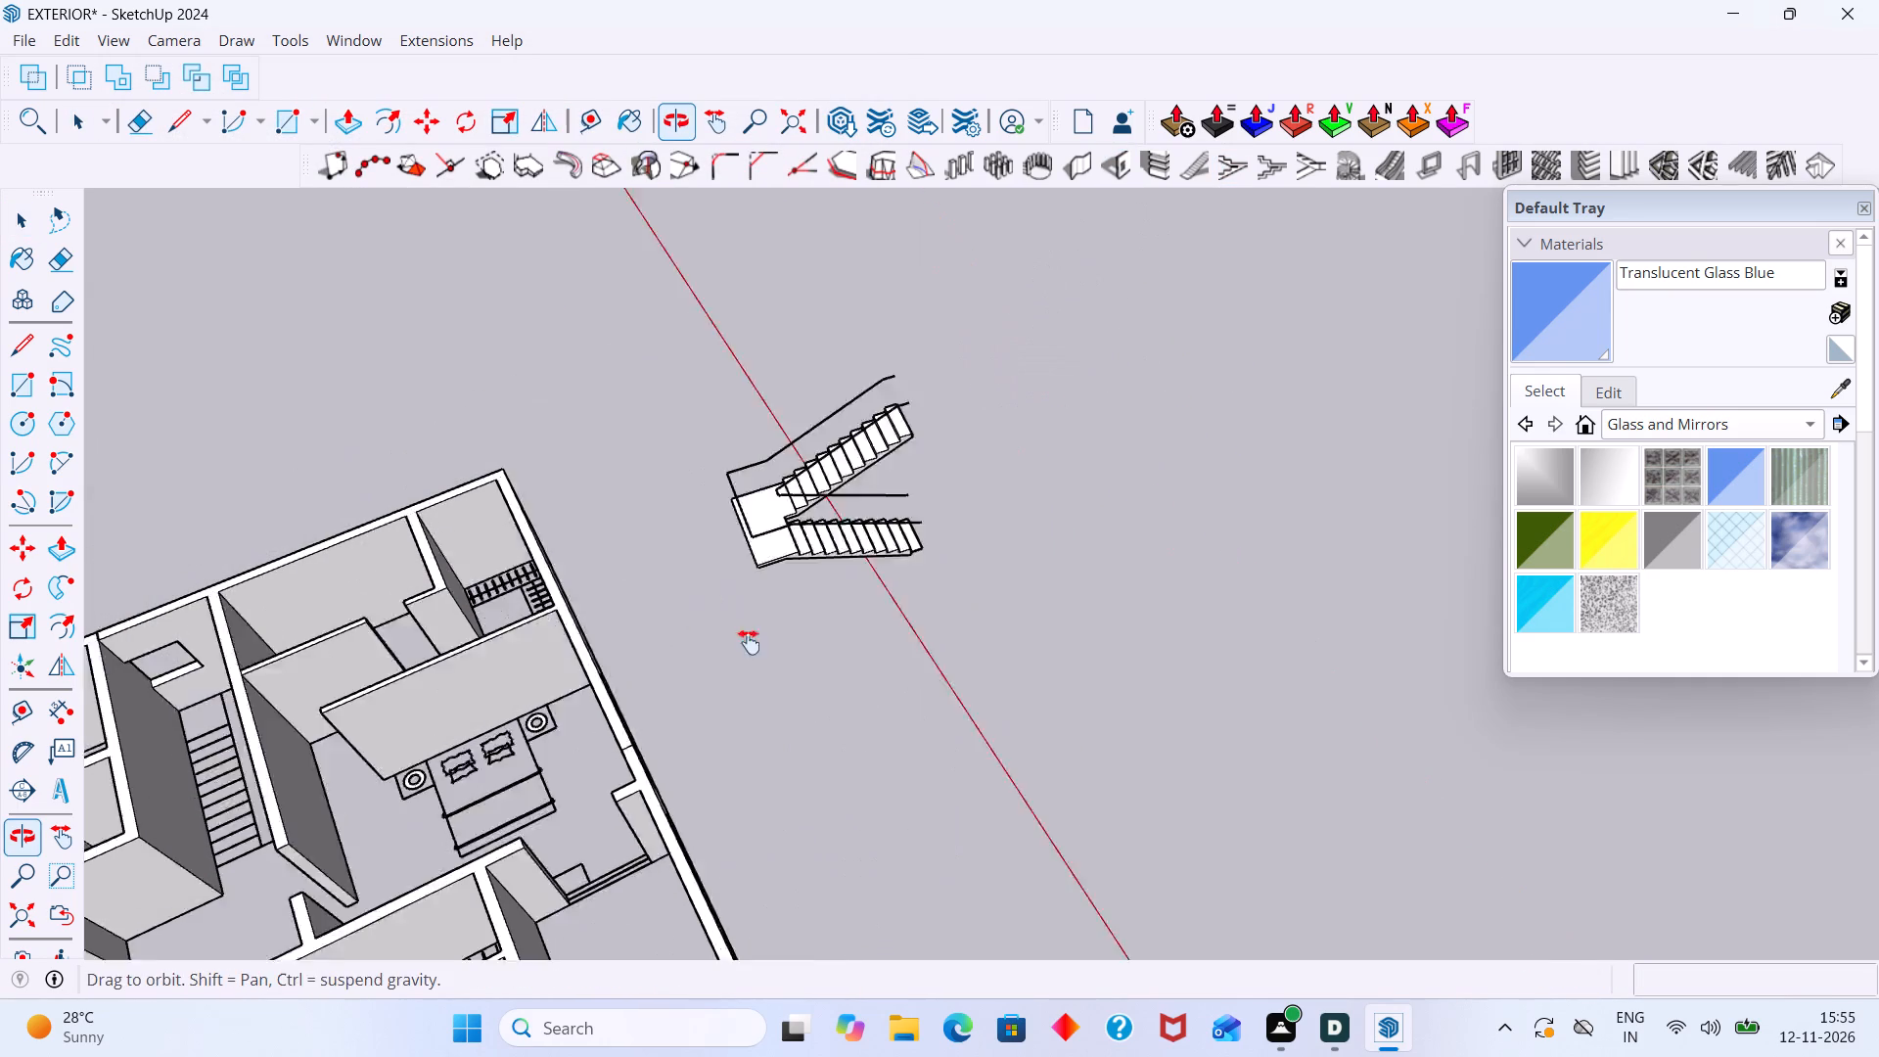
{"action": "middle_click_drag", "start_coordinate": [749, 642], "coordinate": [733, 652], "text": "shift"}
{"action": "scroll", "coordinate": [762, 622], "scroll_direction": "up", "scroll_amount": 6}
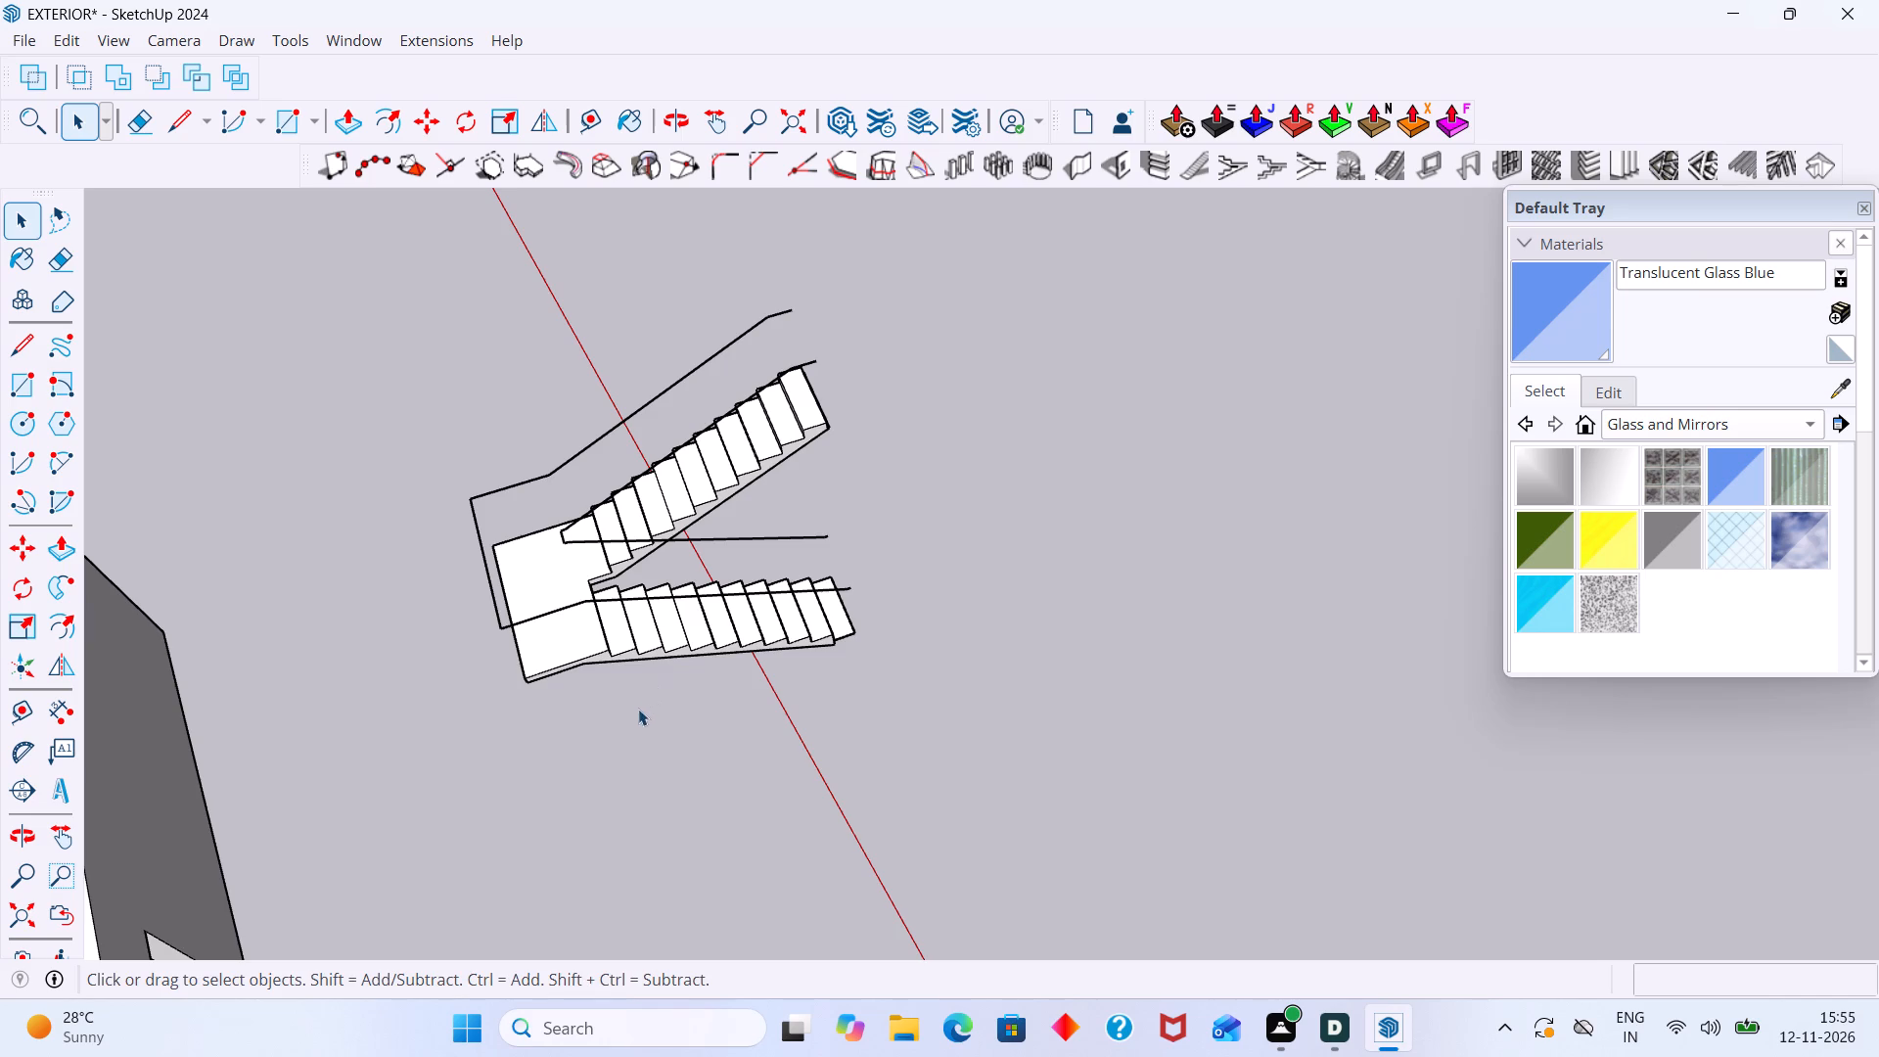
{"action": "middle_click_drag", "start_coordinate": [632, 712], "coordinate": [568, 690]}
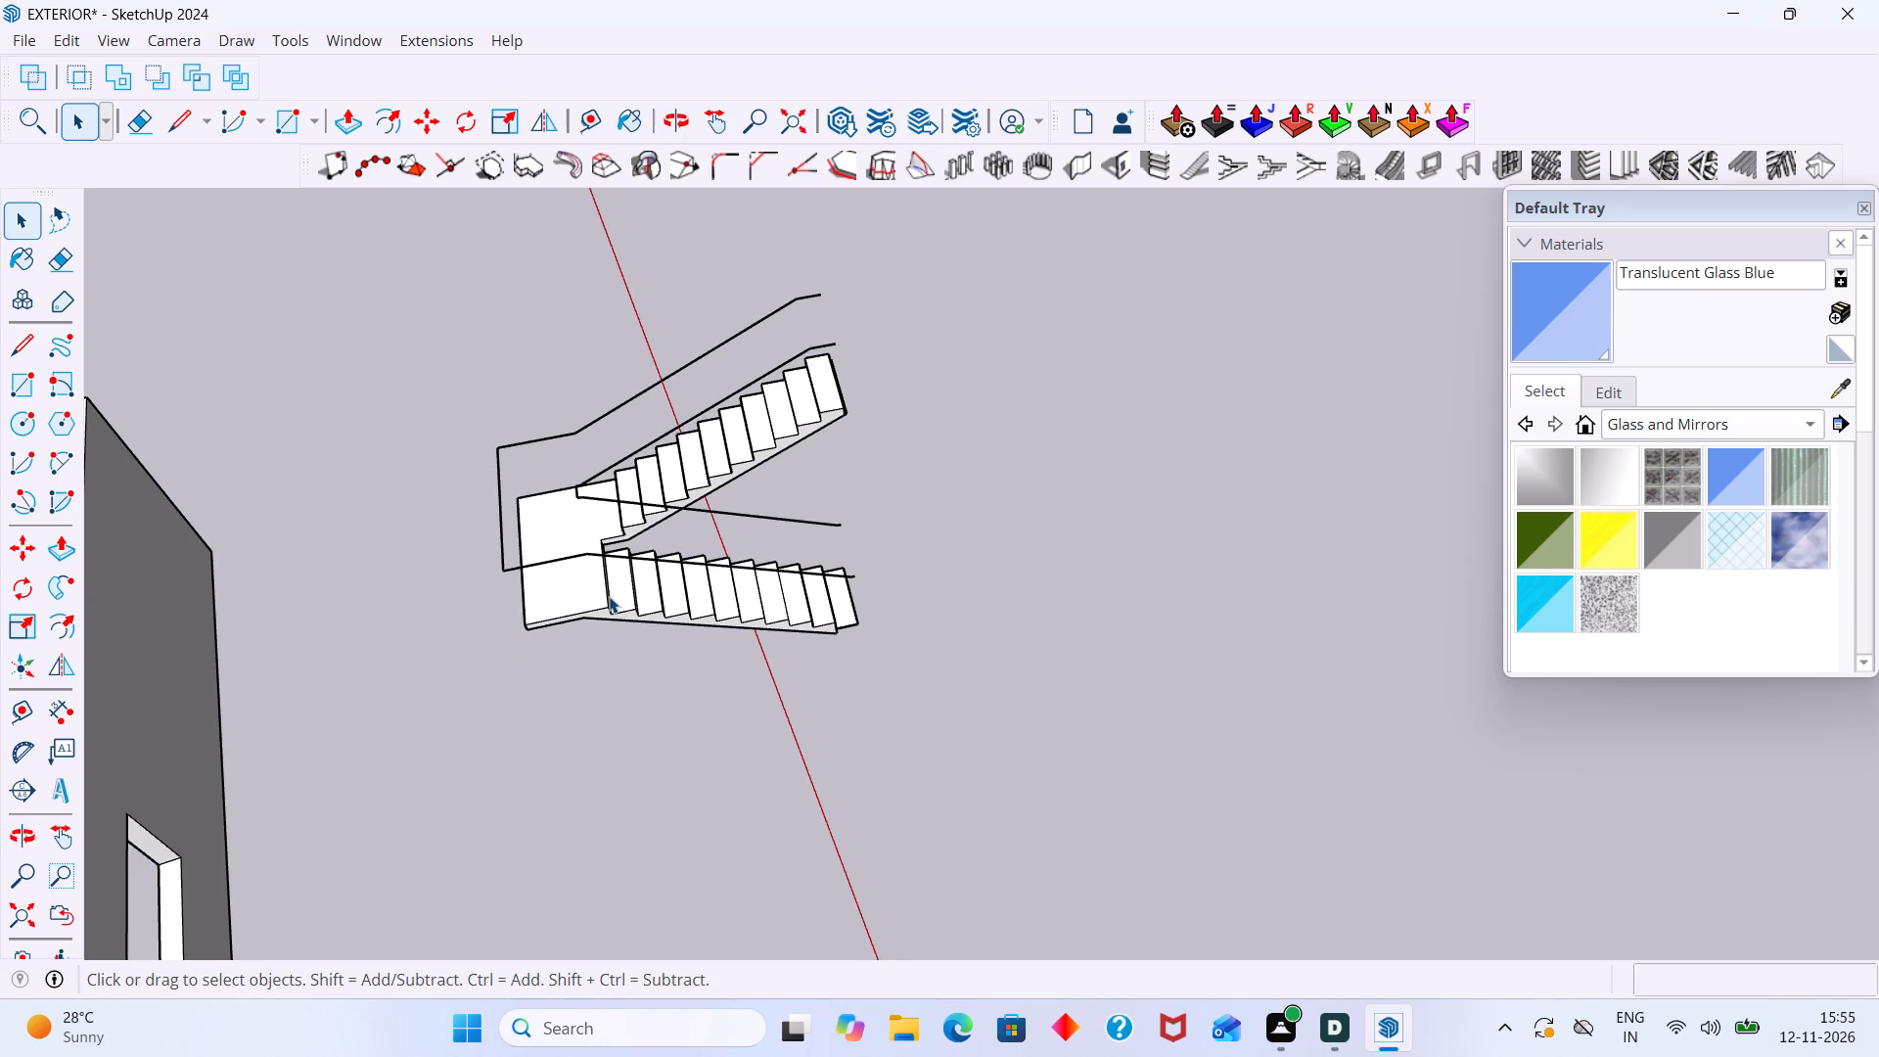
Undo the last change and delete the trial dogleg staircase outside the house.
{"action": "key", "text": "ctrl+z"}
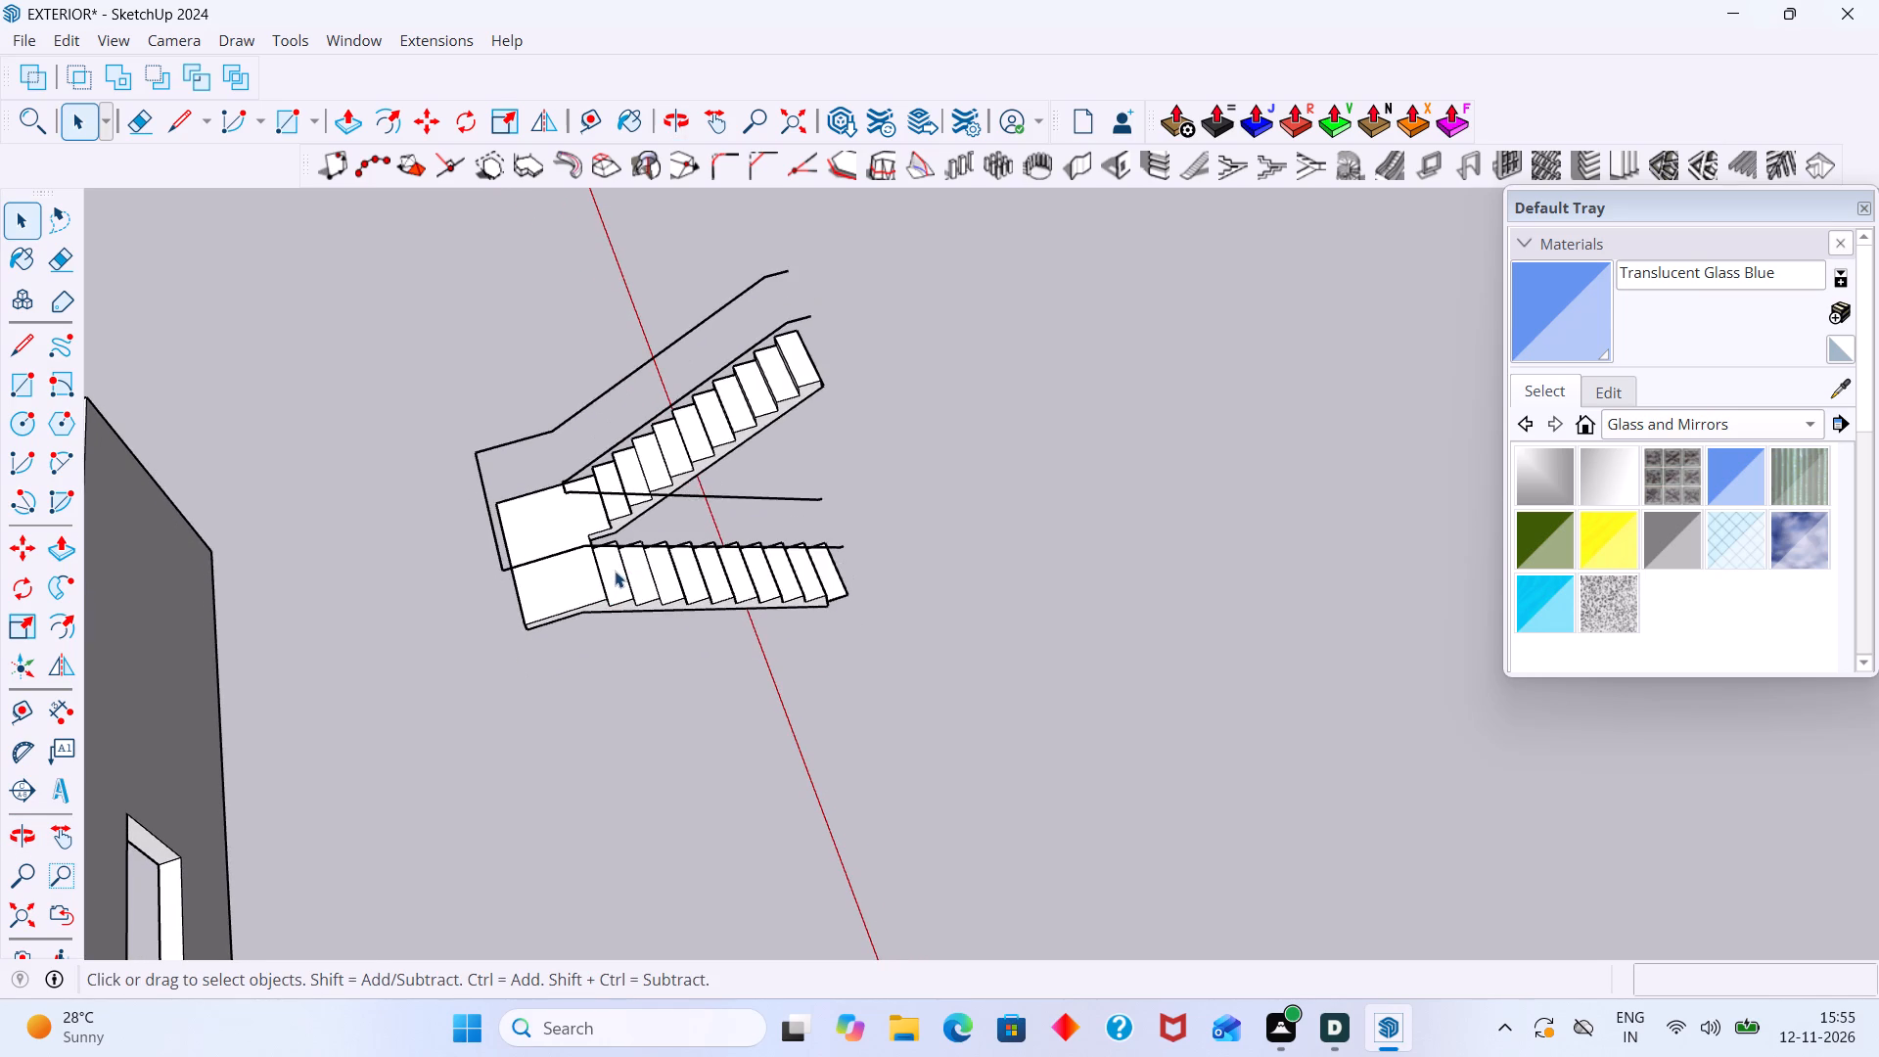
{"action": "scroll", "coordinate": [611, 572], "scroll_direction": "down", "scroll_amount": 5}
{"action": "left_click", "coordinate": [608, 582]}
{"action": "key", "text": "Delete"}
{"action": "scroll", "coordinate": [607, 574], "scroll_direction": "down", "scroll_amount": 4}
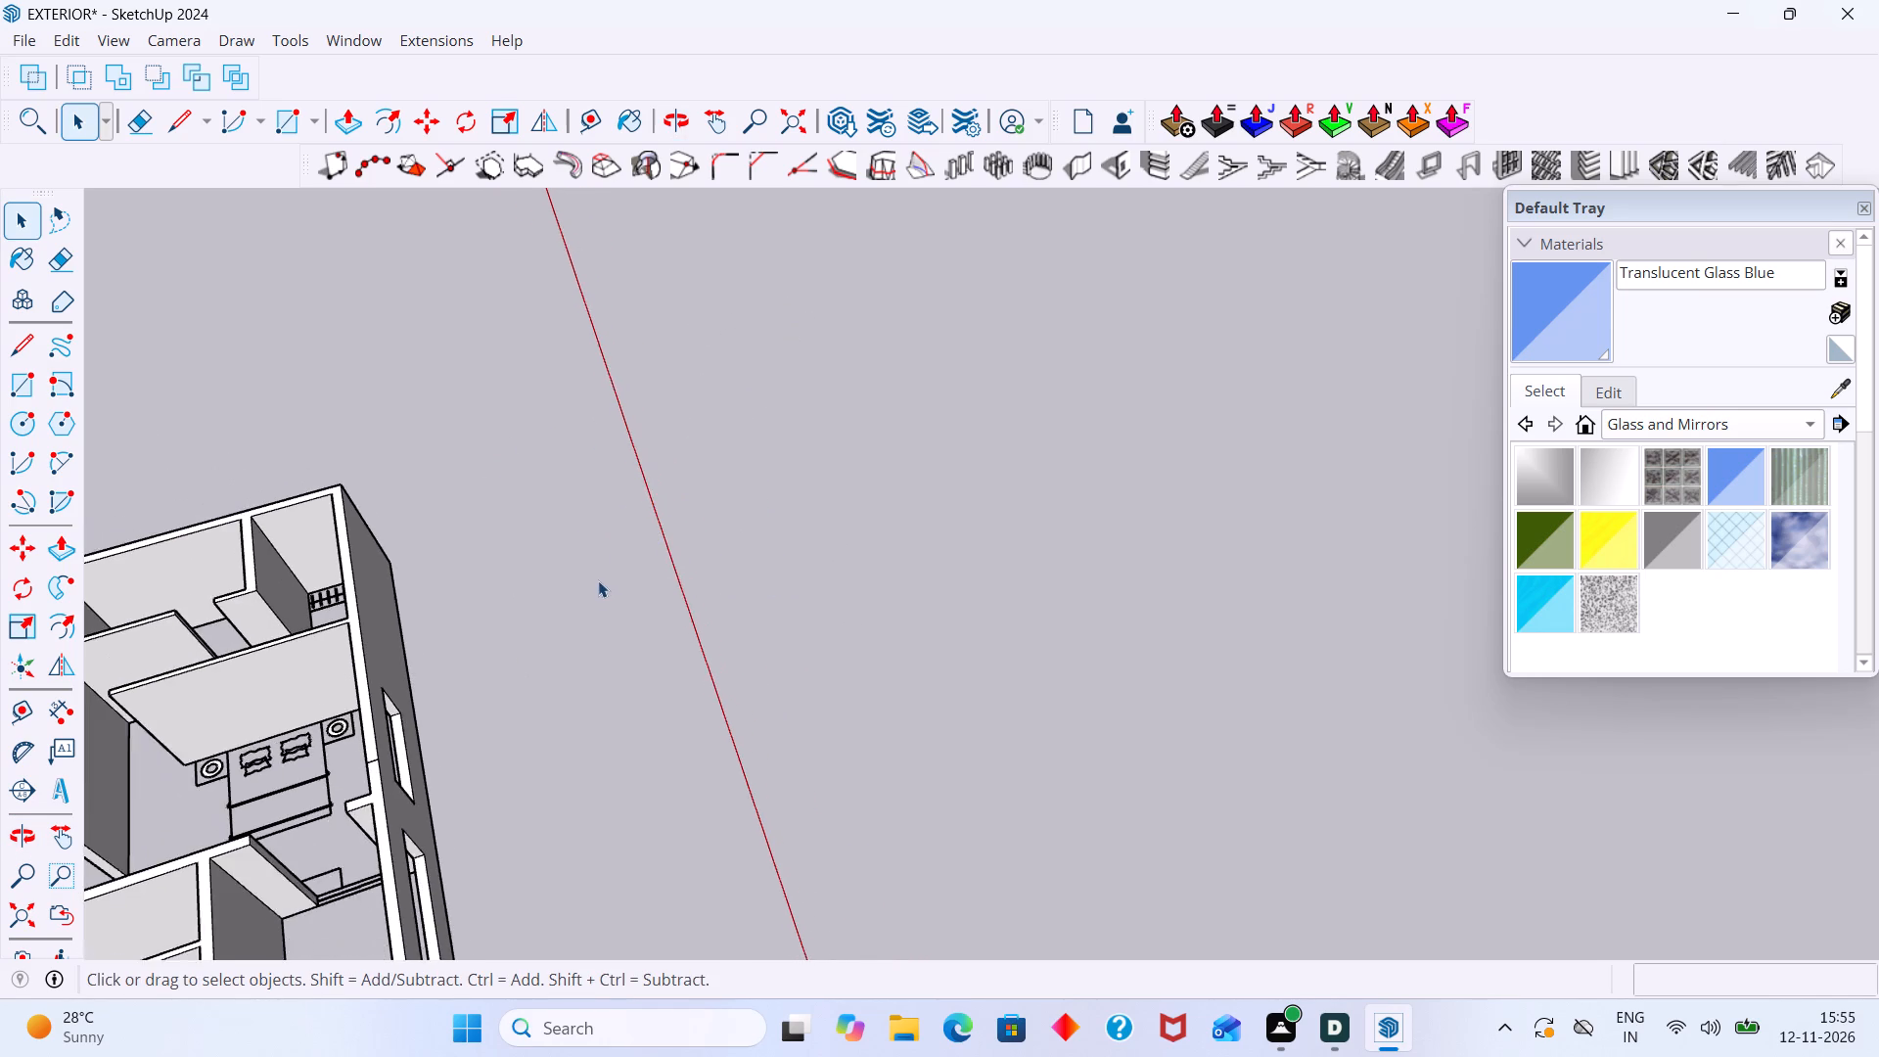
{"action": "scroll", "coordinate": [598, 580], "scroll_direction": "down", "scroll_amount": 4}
Show the s4u-Stair tool set and dock it with the other tools above the drawing area.
{"action": "right_click", "coordinate": [1524, 34]}
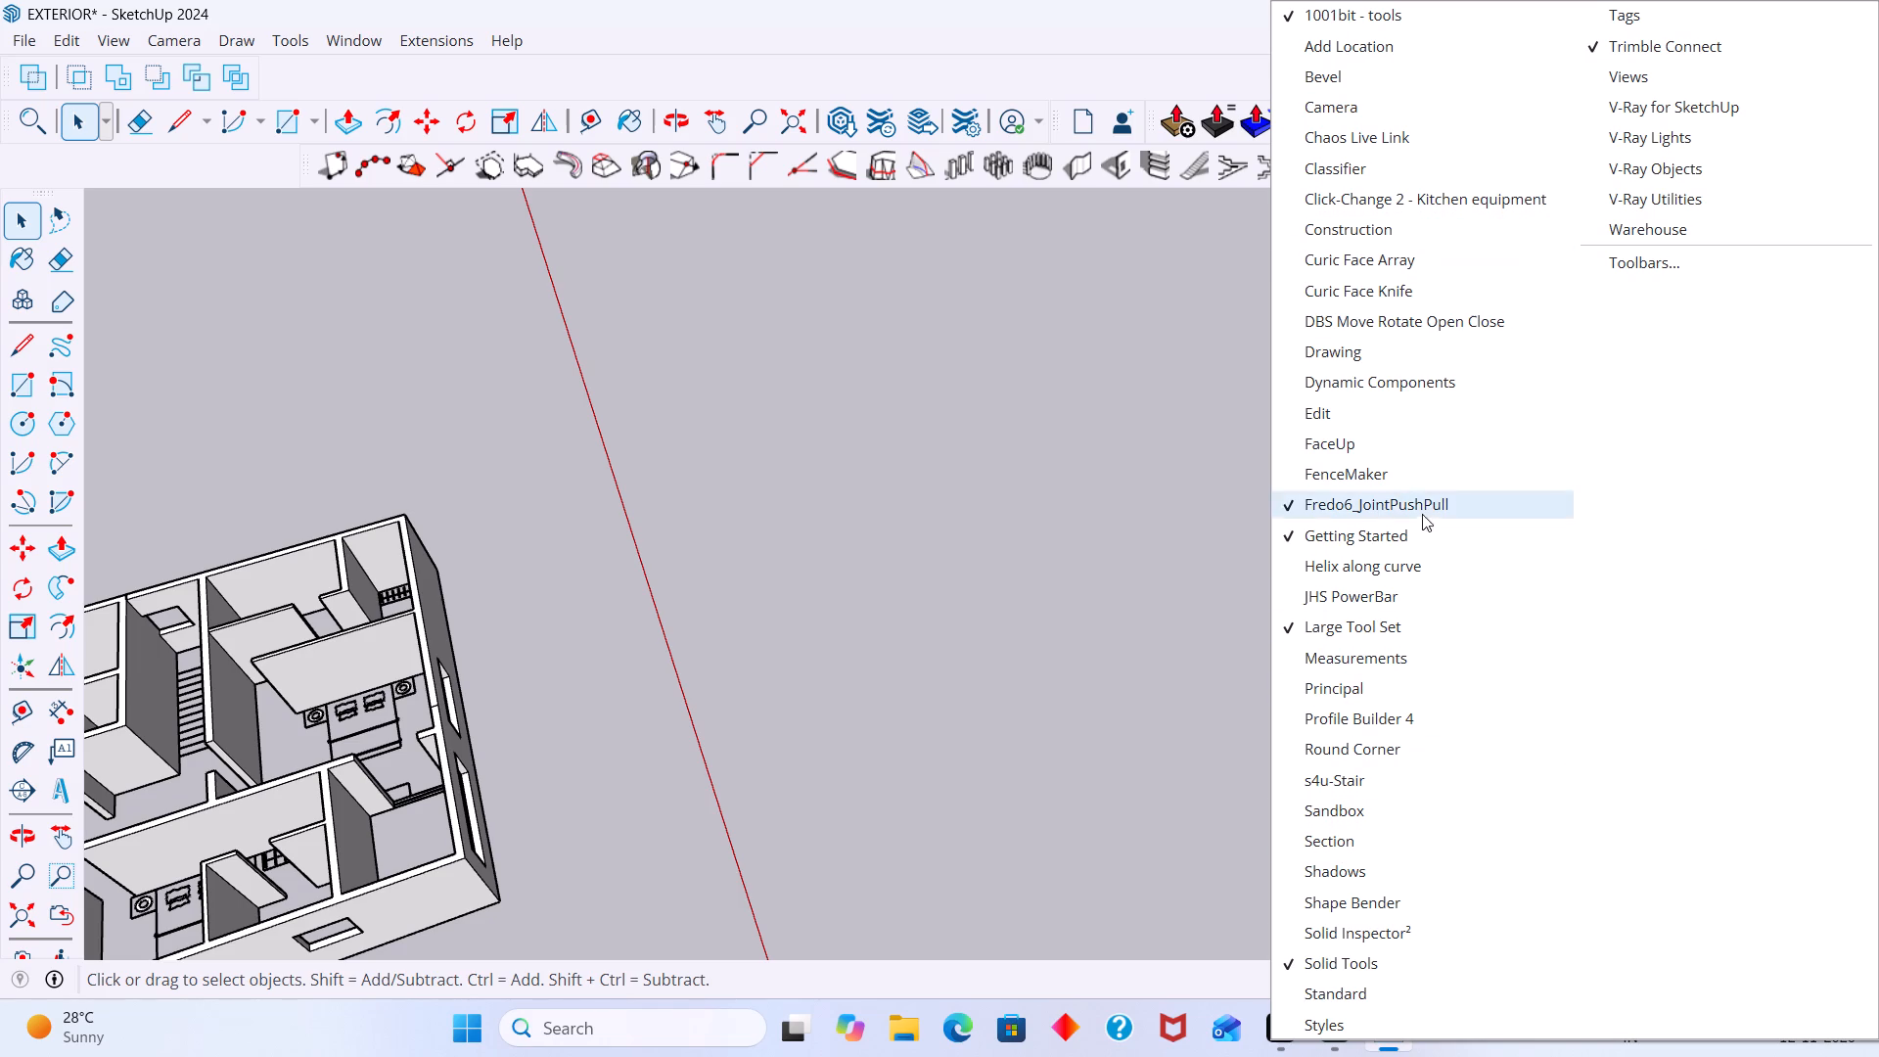
{"action": "left_click", "coordinate": [1354, 781]}
{"action": "scroll", "coordinate": [188, 362], "scroll_direction": "down", "scroll_amount": 5}
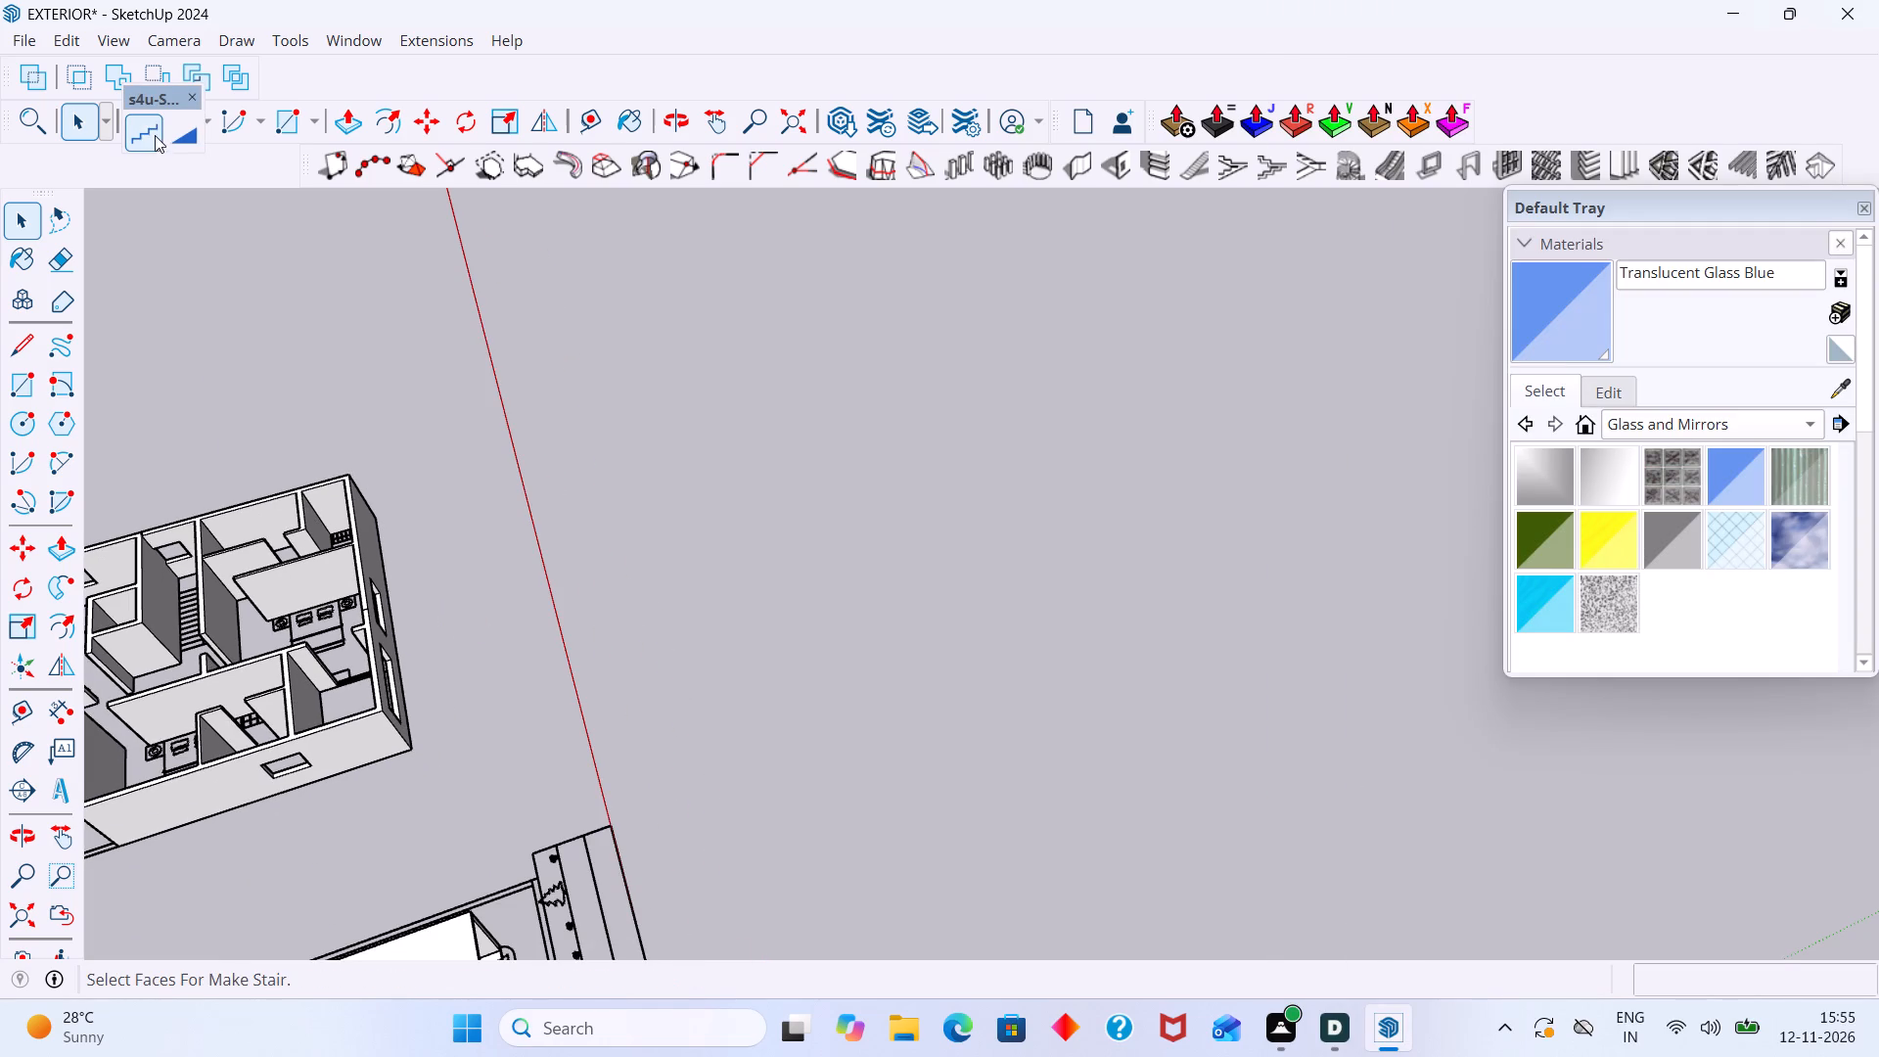
{"action": "left_click_drag", "start_coordinate": [156, 132], "coordinate": [371, 271]}
{"action": "left_click_drag", "start_coordinate": [178, 116], "coordinate": [182, 120]}
{"action": "left_click_drag", "start_coordinate": [182, 120], "coordinate": [354, 247]}
{"action": "left_click_drag", "start_coordinate": [164, 90], "coordinate": [657, 355]}
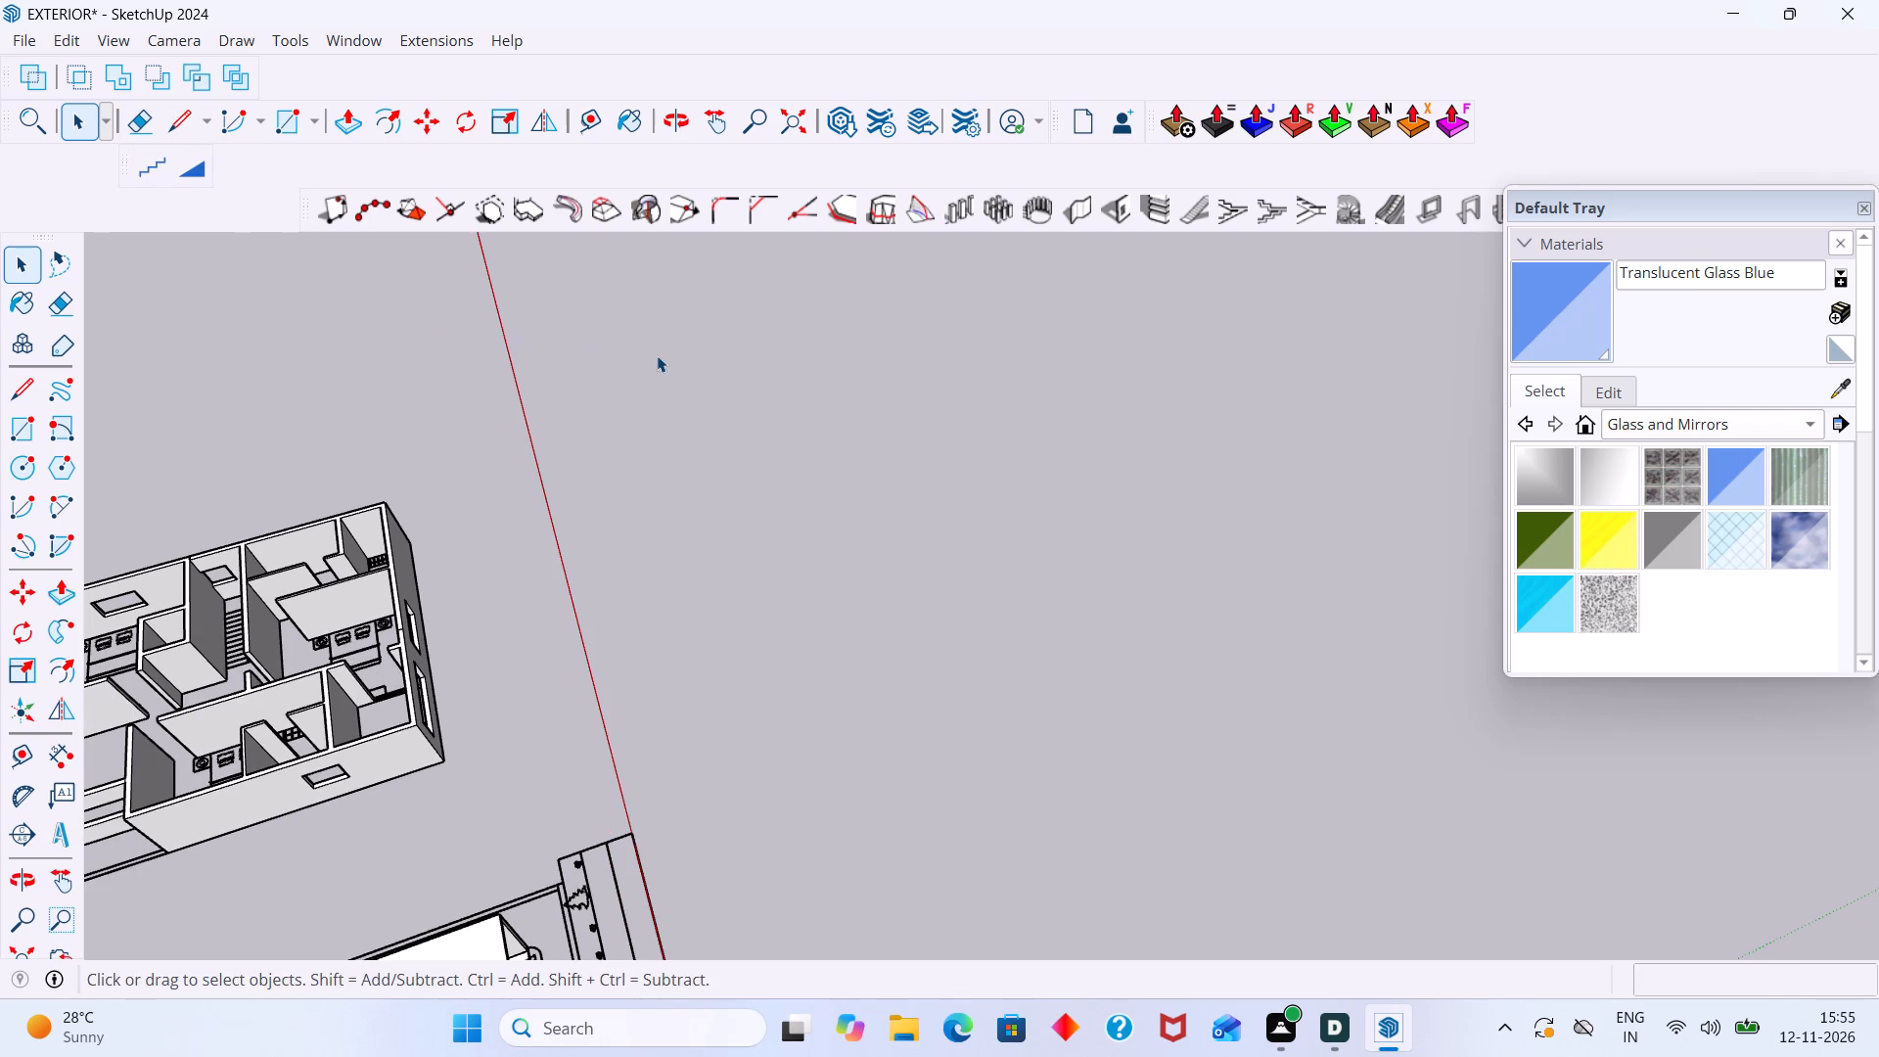
{"action": "left_click_drag", "start_coordinate": [657, 355], "coordinate": [653, 342]}
Draw a rectangle over the stair footprint, from the landing's inner corner to the opposite corner of the far flight.
{"action": "scroll", "coordinate": [210, 207], "scroll_direction": "down", "scroll_amount": 3}
{"action": "middle_click_drag", "start_coordinate": [333, 421], "coordinate": [642, 484], "text": "shift"}
{"action": "scroll", "coordinate": [572, 619], "scroll_direction": "down", "scroll_amount": 2}
{"action": "middle_click_drag", "start_coordinate": [605, 713], "coordinate": [577, 749]}
{"action": "scroll", "coordinate": [505, 677], "scroll_direction": "up", "scroll_amount": 3}
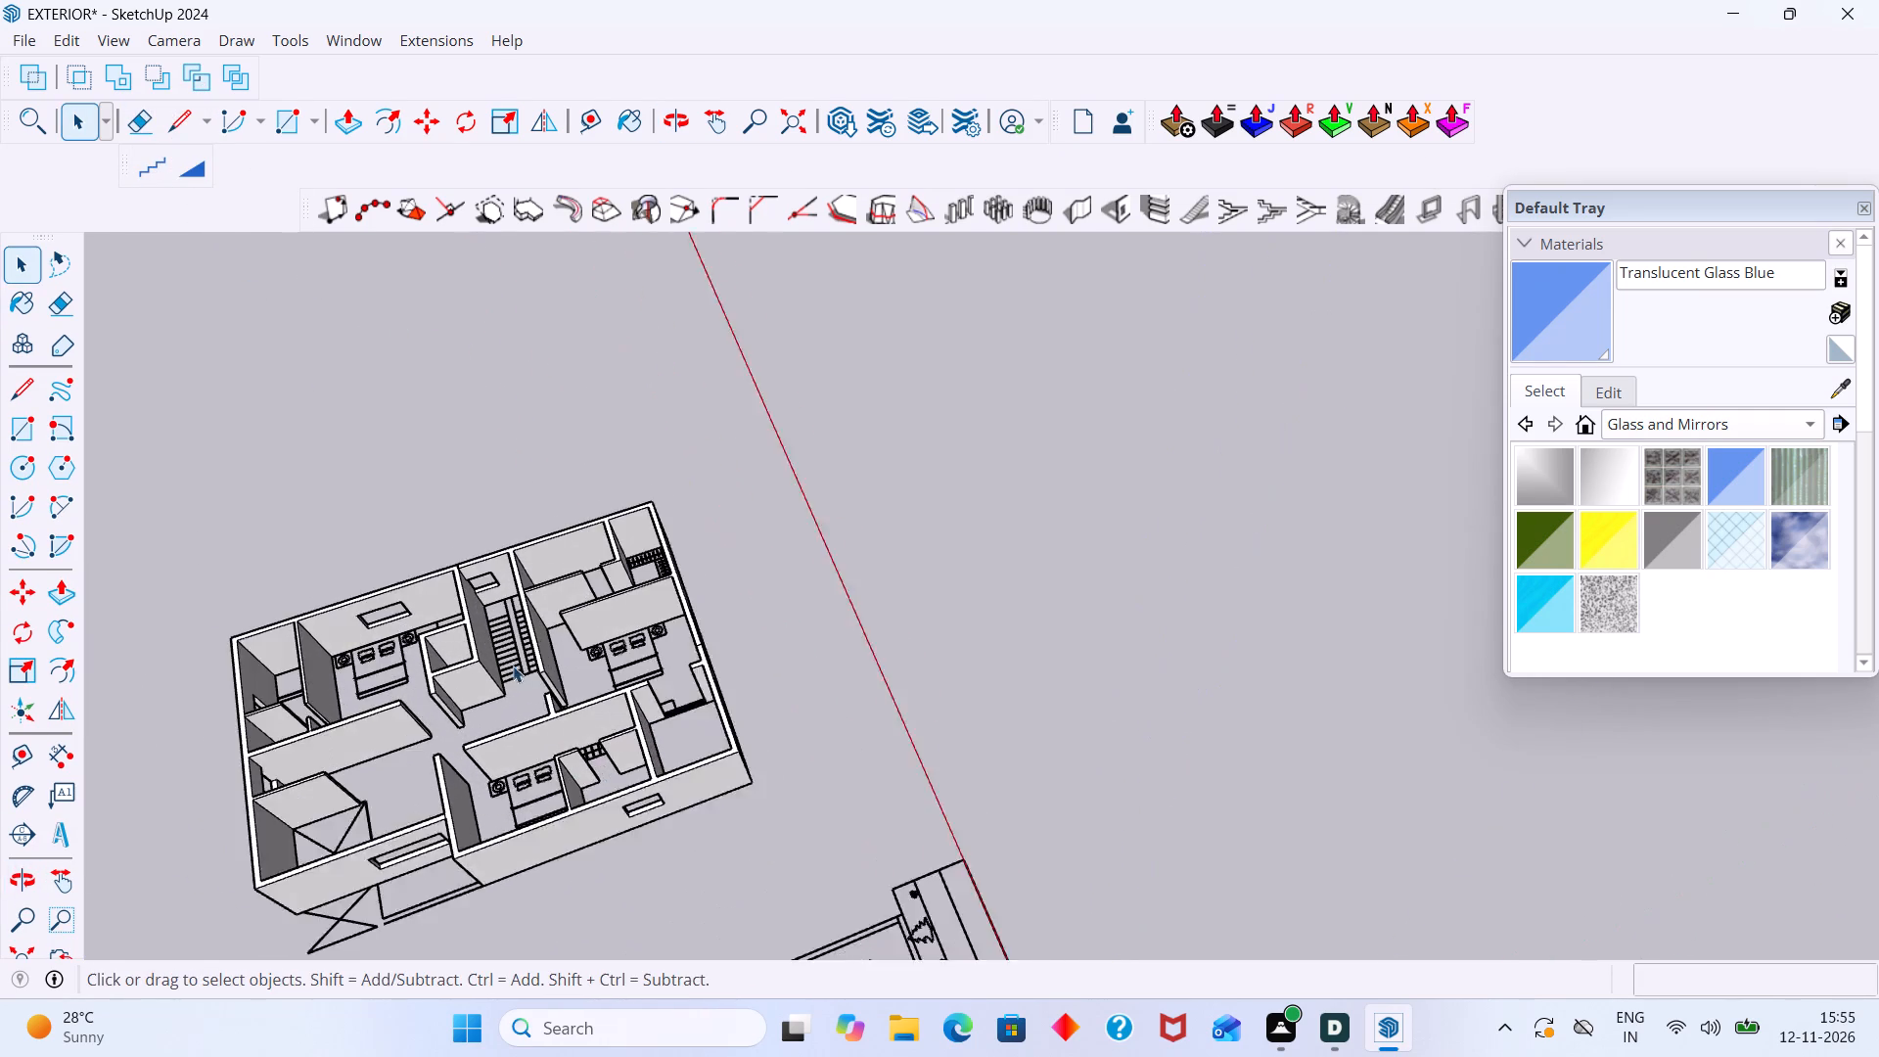
{"action": "scroll", "coordinate": [513, 666], "scroll_direction": "up", "scroll_amount": 2}
{"action": "middle_click_drag", "start_coordinate": [538, 681], "coordinate": [647, 706]}
{"action": "scroll", "coordinate": [529, 676], "scroll_direction": "up", "scroll_amount": 8}
{"action": "key", "text": "r"}
{"action": "scroll", "coordinate": [628, 575], "scroll_direction": "up", "scroll_amount": 3}
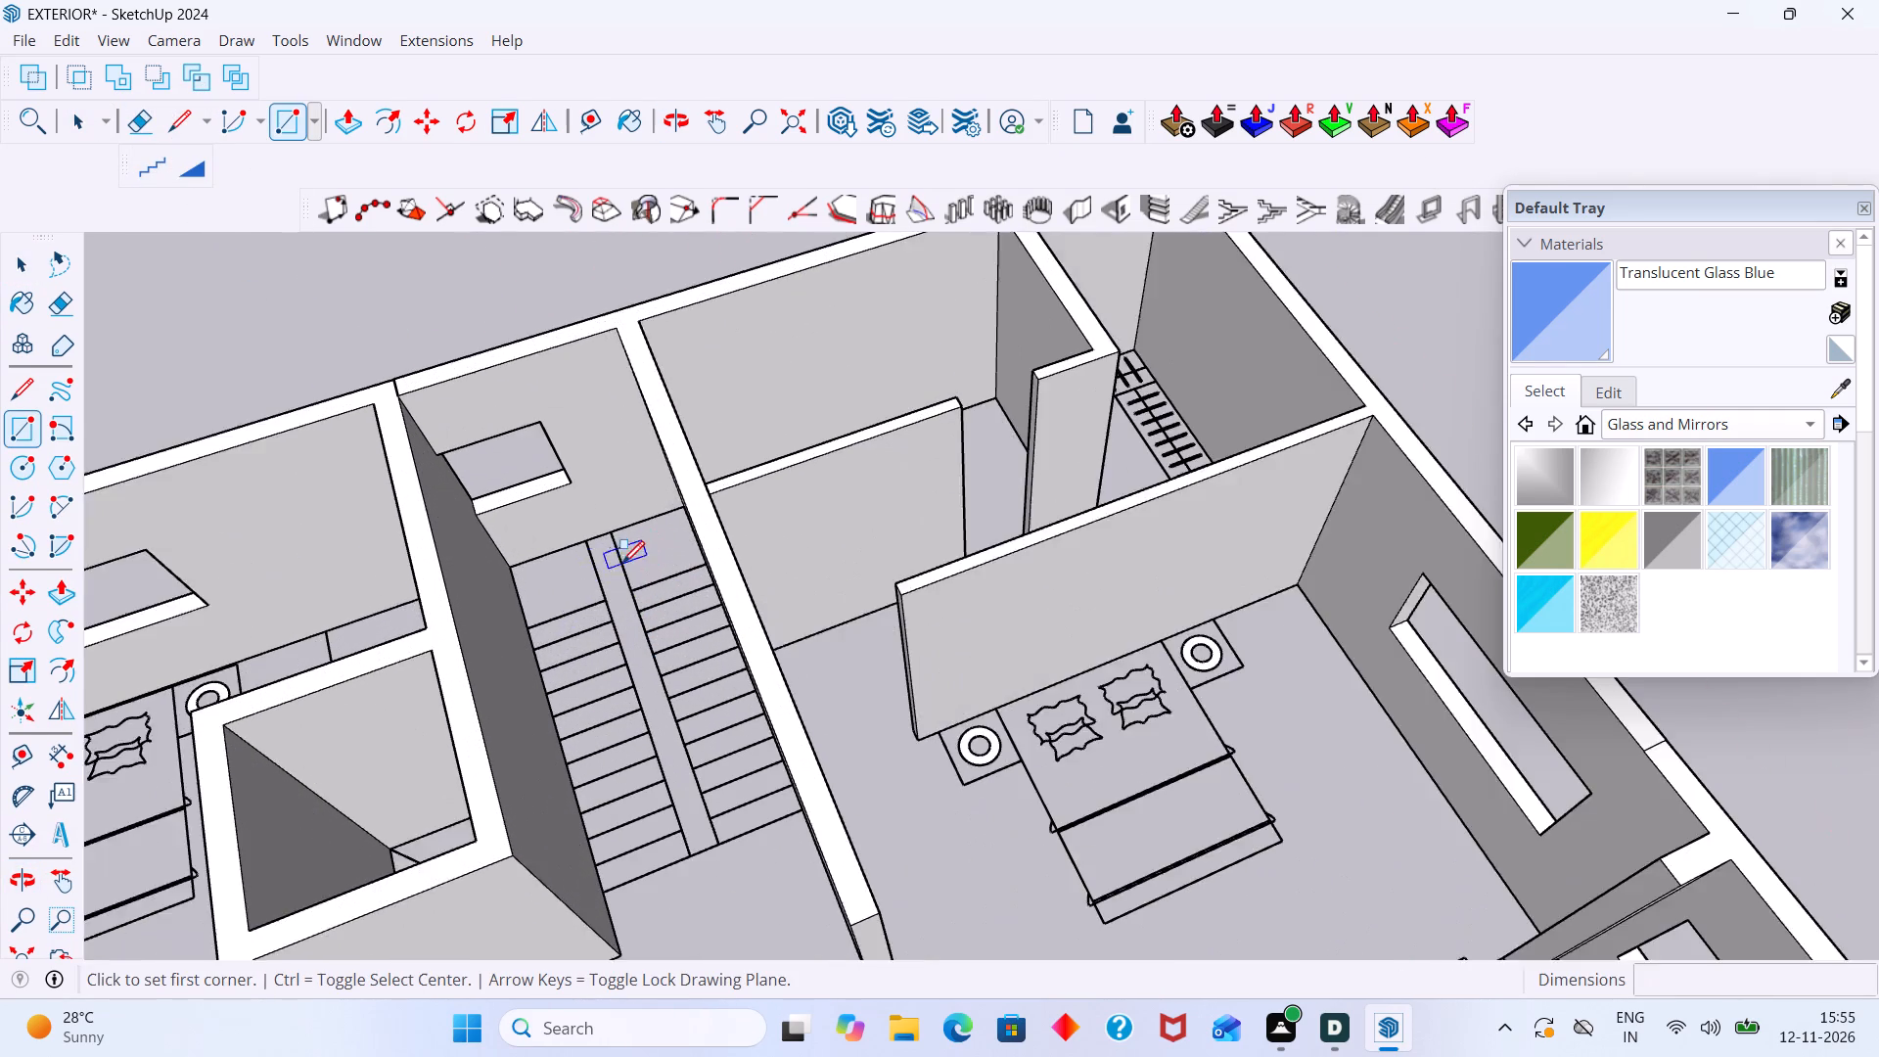
{"action": "scroll", "coordinate": [622, 563], "scroll_direction": "up", "scroll_amount": 3}
{"action": "left_click", "coordinate": [493, 565]}
{"action": "scroll", "coordinate": [766, 811], "scroll_direction": "down", "scroll_amount": 2}
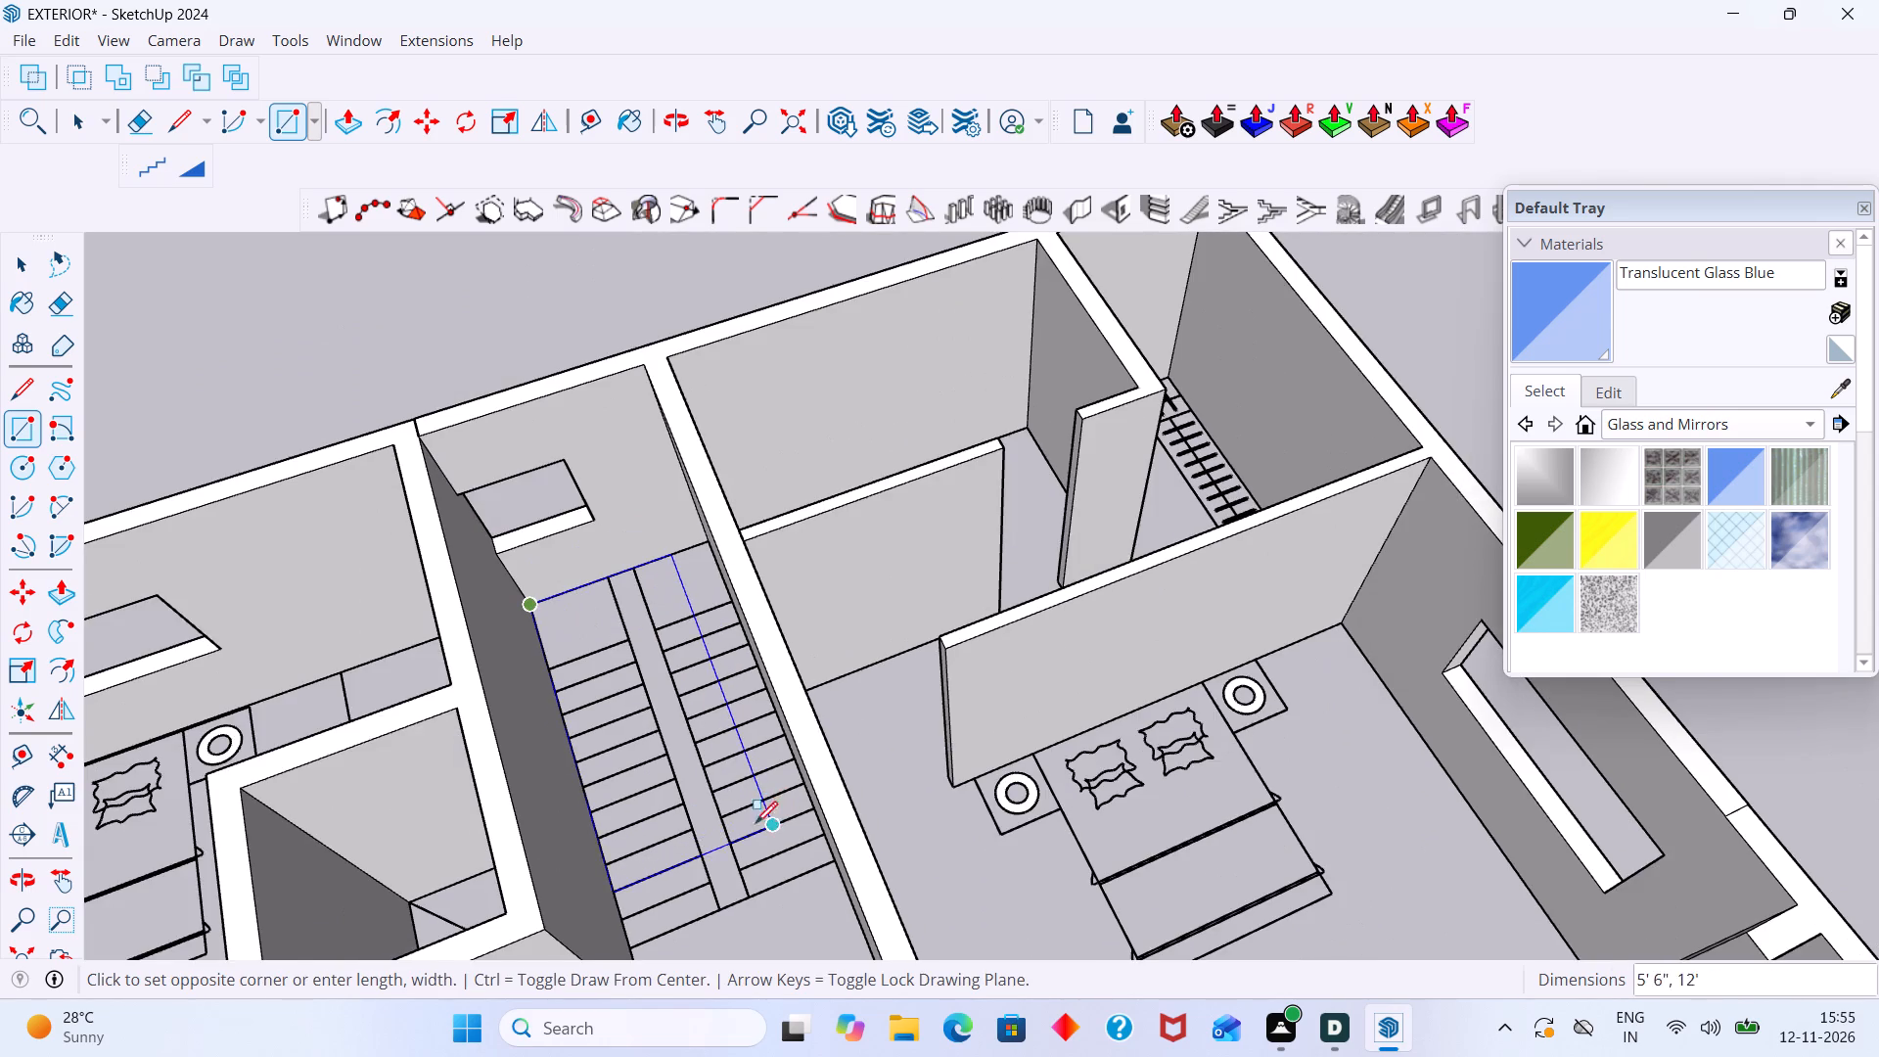
{"action": "middle_click_drag", "start_coordinate": [755, 823], "coordinate": [888, 772]}
{"action": "scroll", "coordinate": [929, 811], "scroll_direction": "up", "scroll_amount": 3}
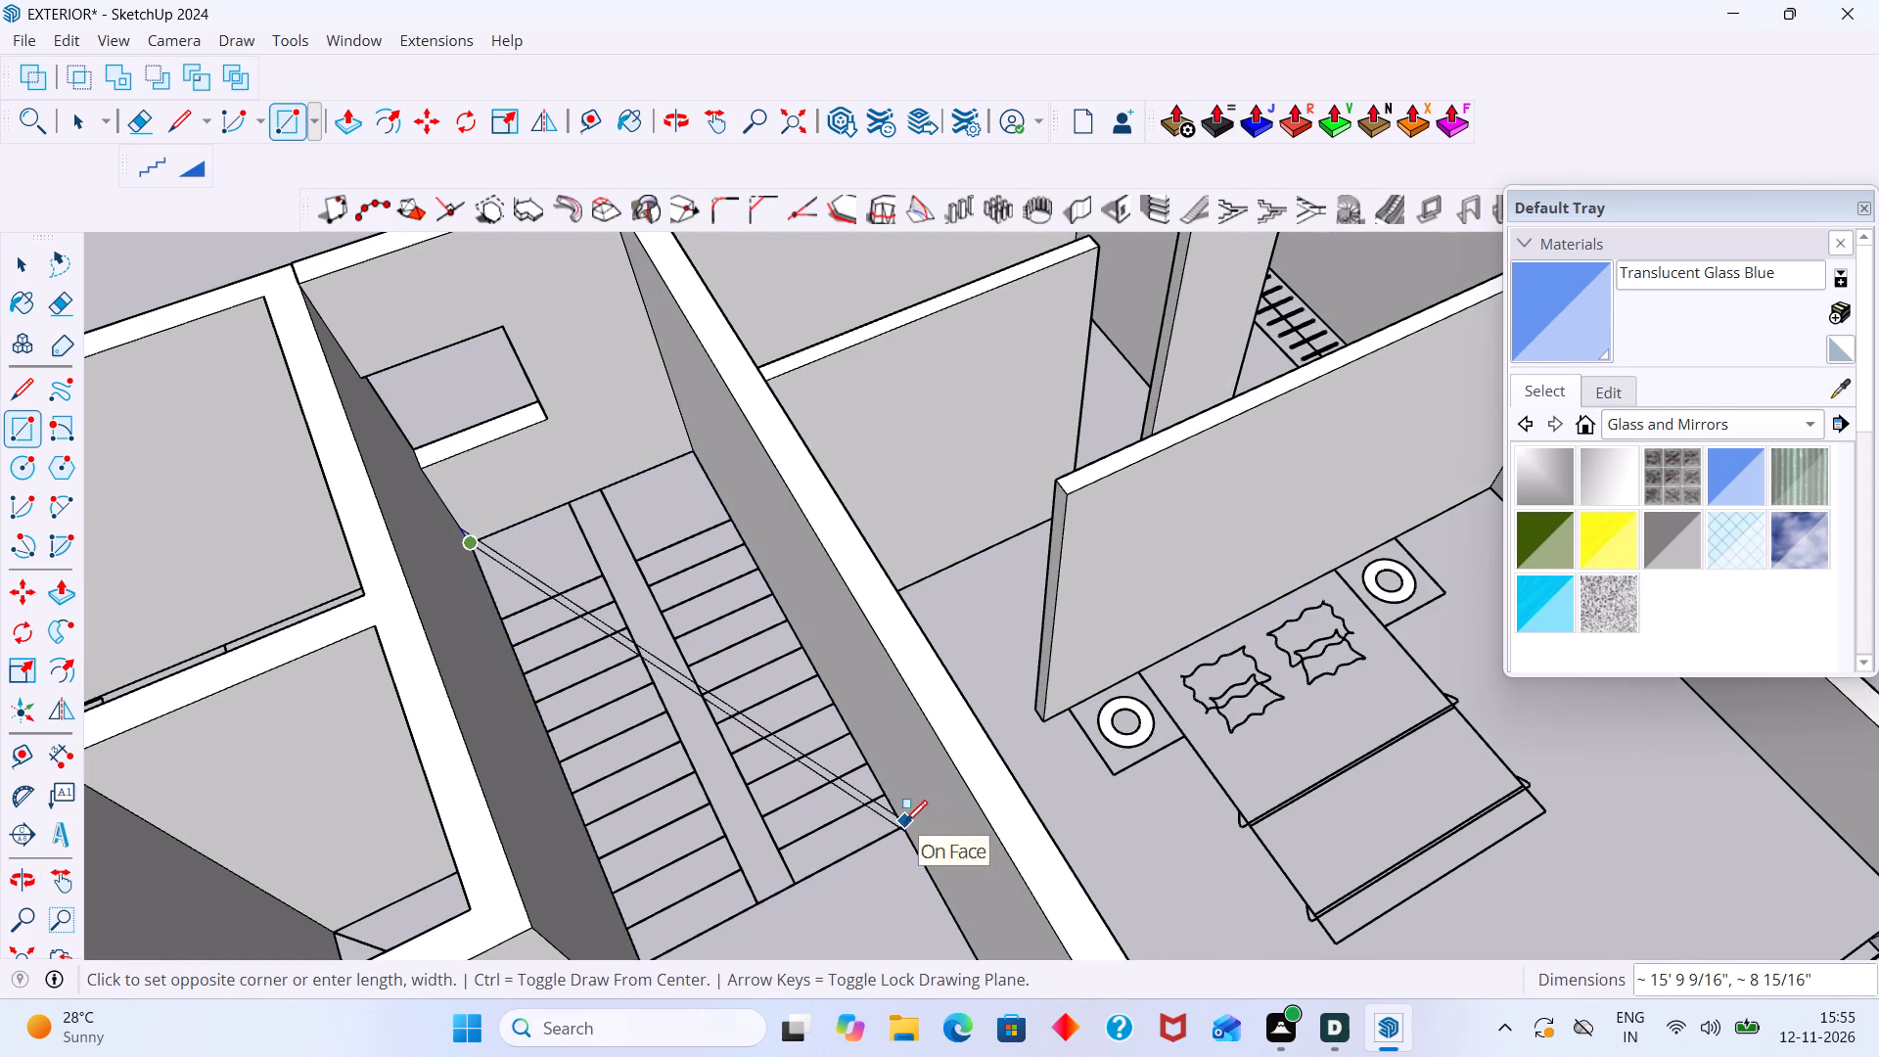
{"action": "left_click", "coordinate": [898, 829]}
{"action": "key", "text": "space"}
Reverse the floor face that surrounds the stairs and spans the adjoining bedrooms.
{"action": "left_click", "coordinate": [896, 855]}
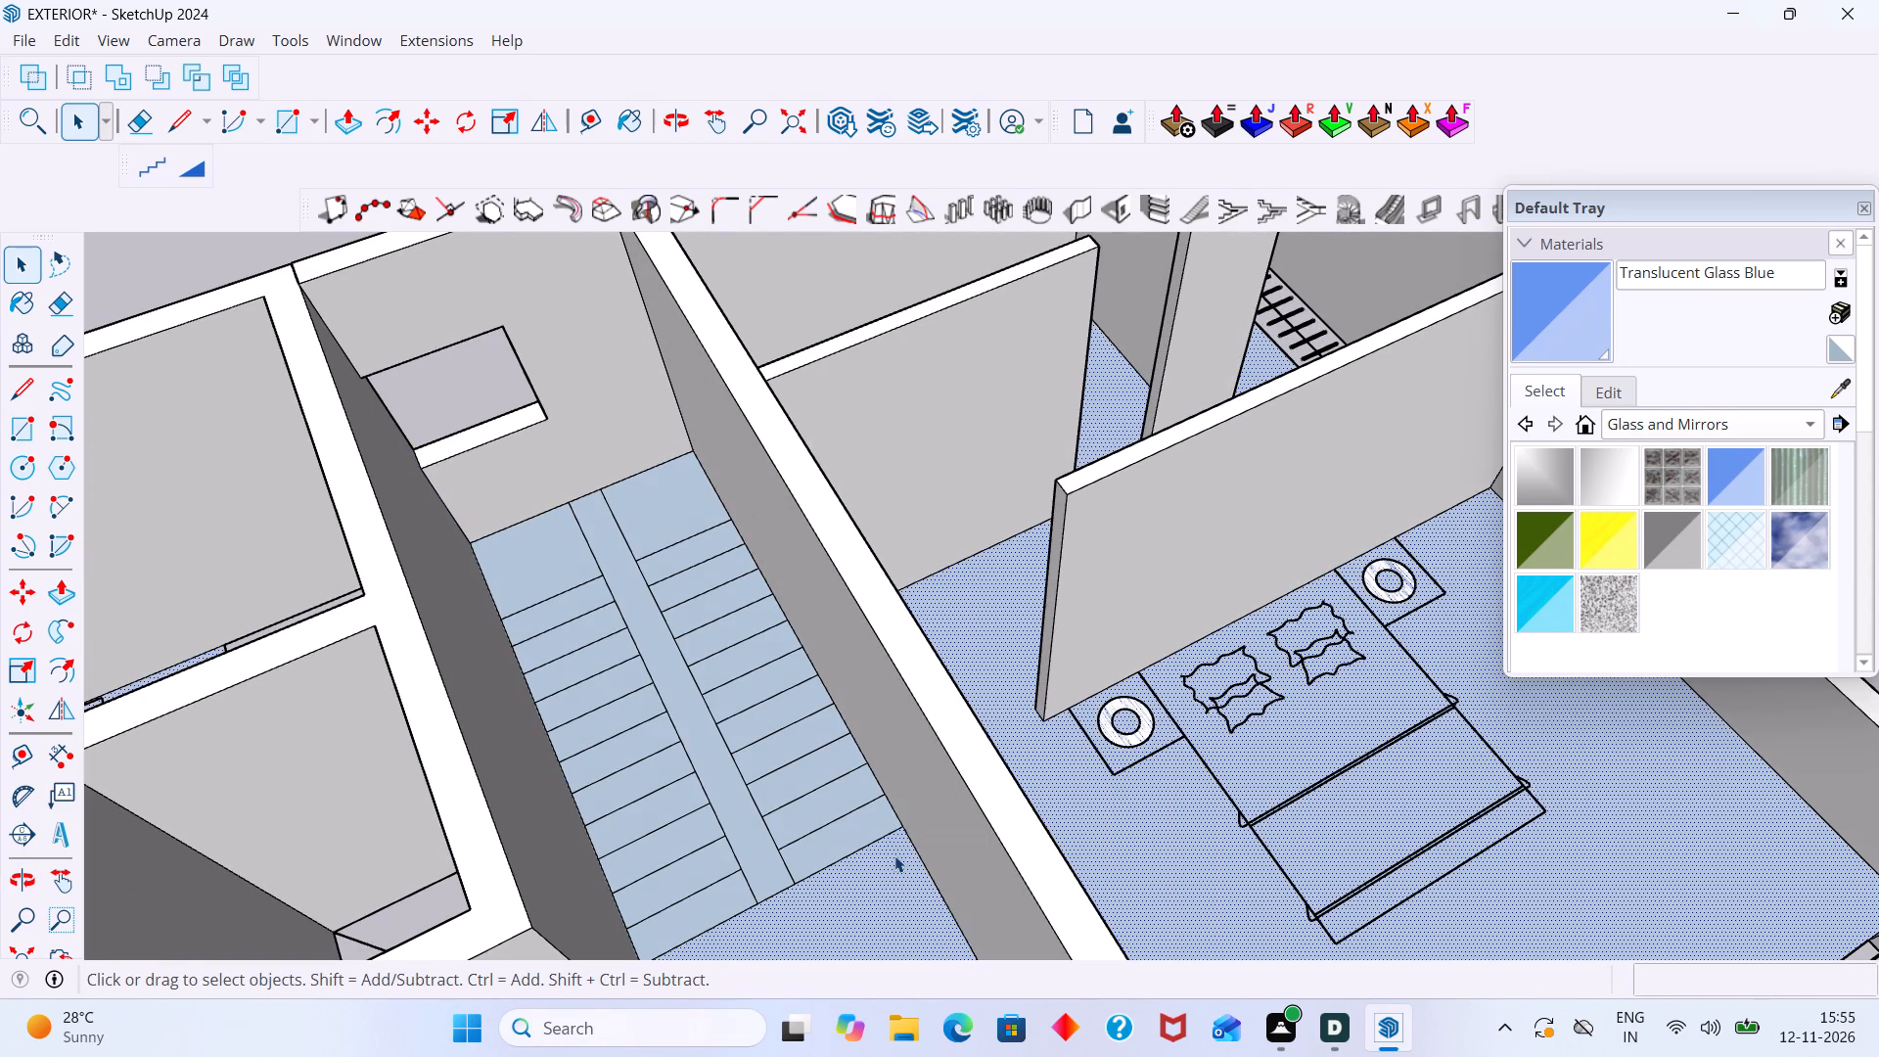
{"action": "right_click", "coordinate": [900, 851]}
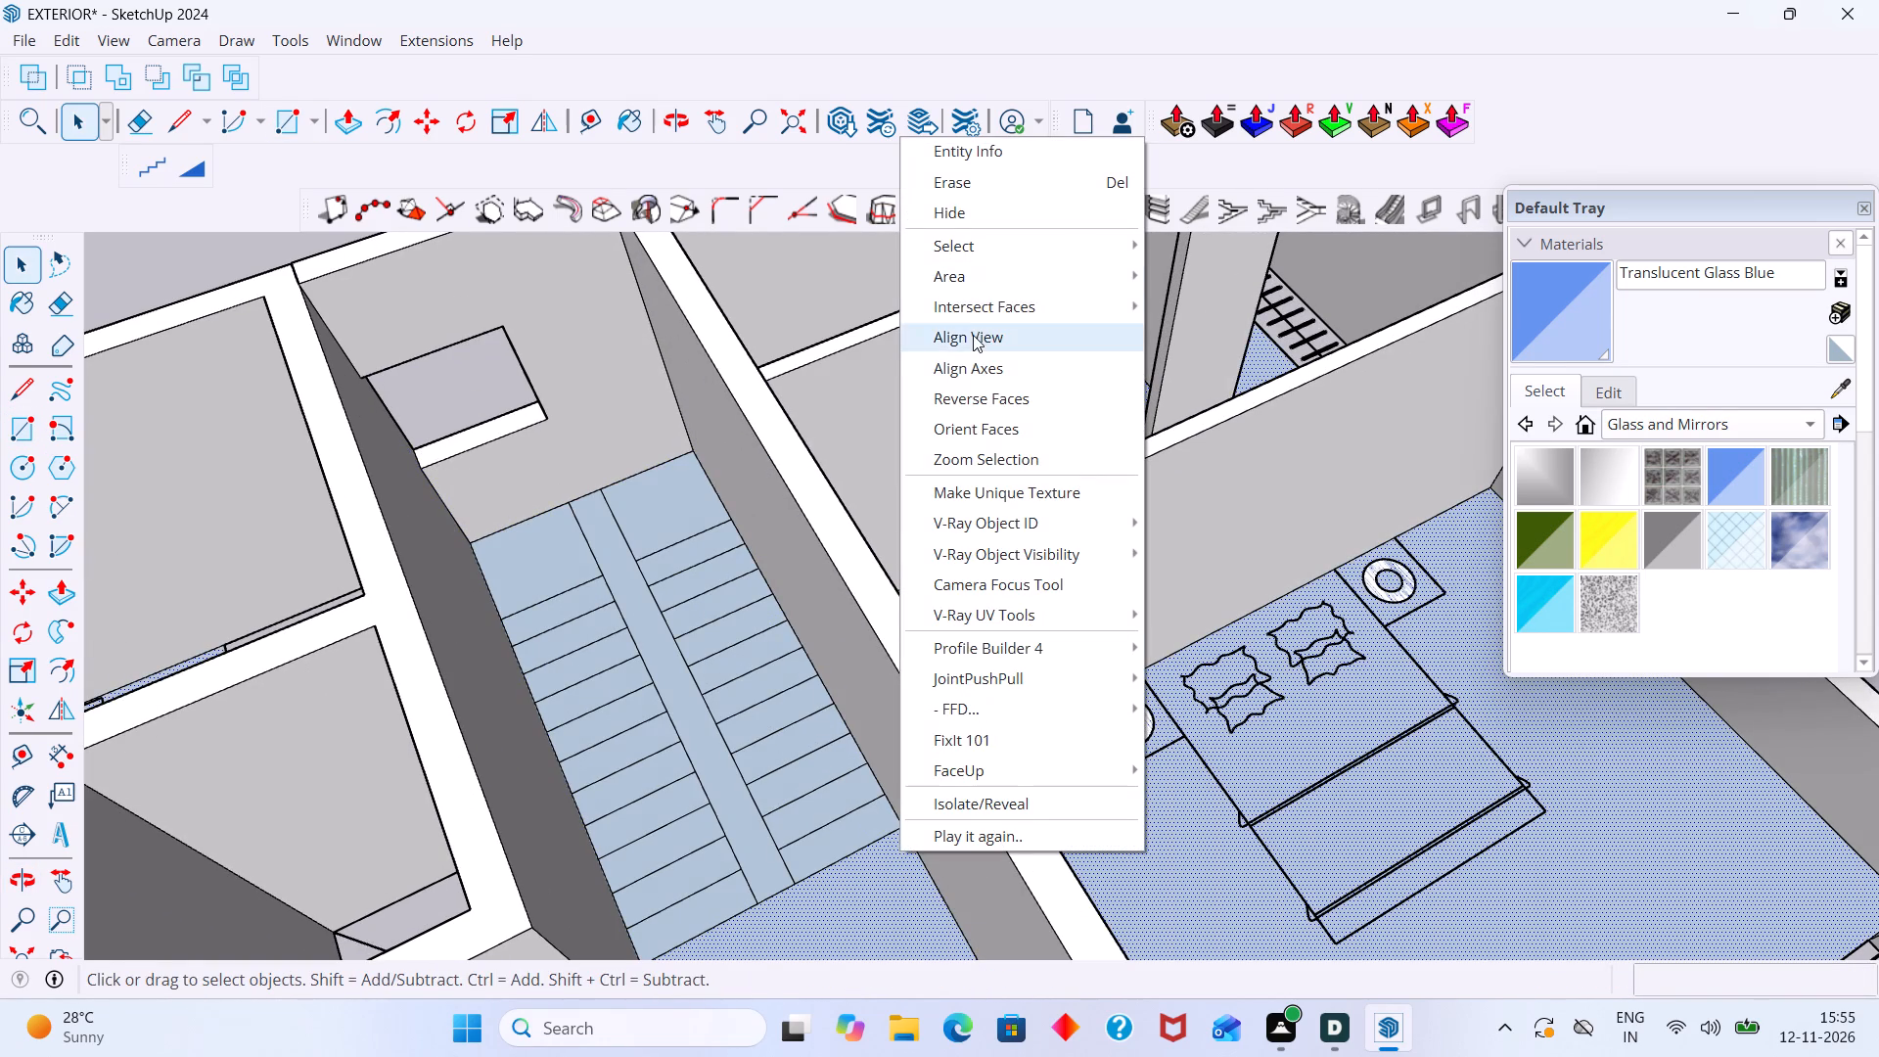
{"action": "left_click", "coordinate": [926, 878]}
{"action": "scroll", "coordinate": [874, 873], "scroll_direction": "down", "scroll_amount": 1}
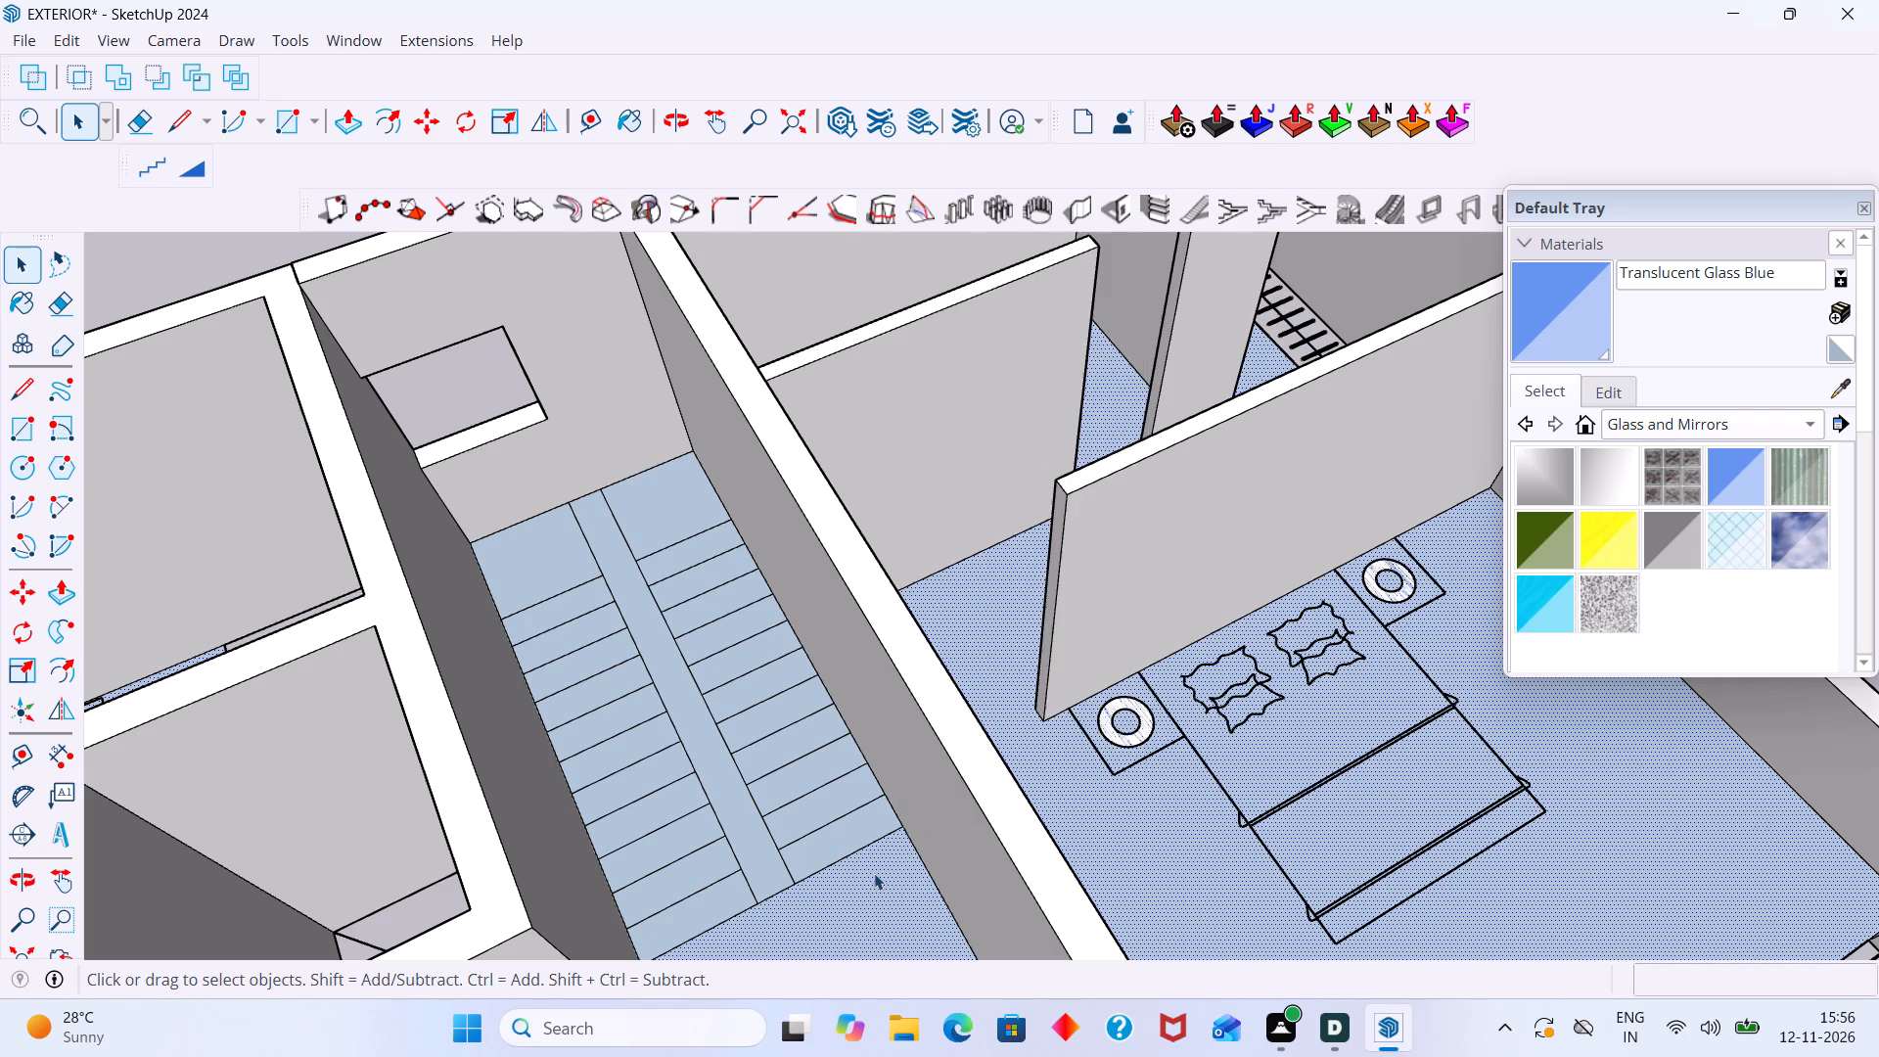
{"action": "scroll", "coordinate": [874, 873], "scroll_direction": "down", "scroll_amount": 4}
{"action": "middle_click_drag", "start_coordinate": [866, 873], "coordinate": [857, 873]}
{"action": "middle_click_drag", "start_coordinate": [857, 873], "coordinate": [794, 667], "text": "shift"}
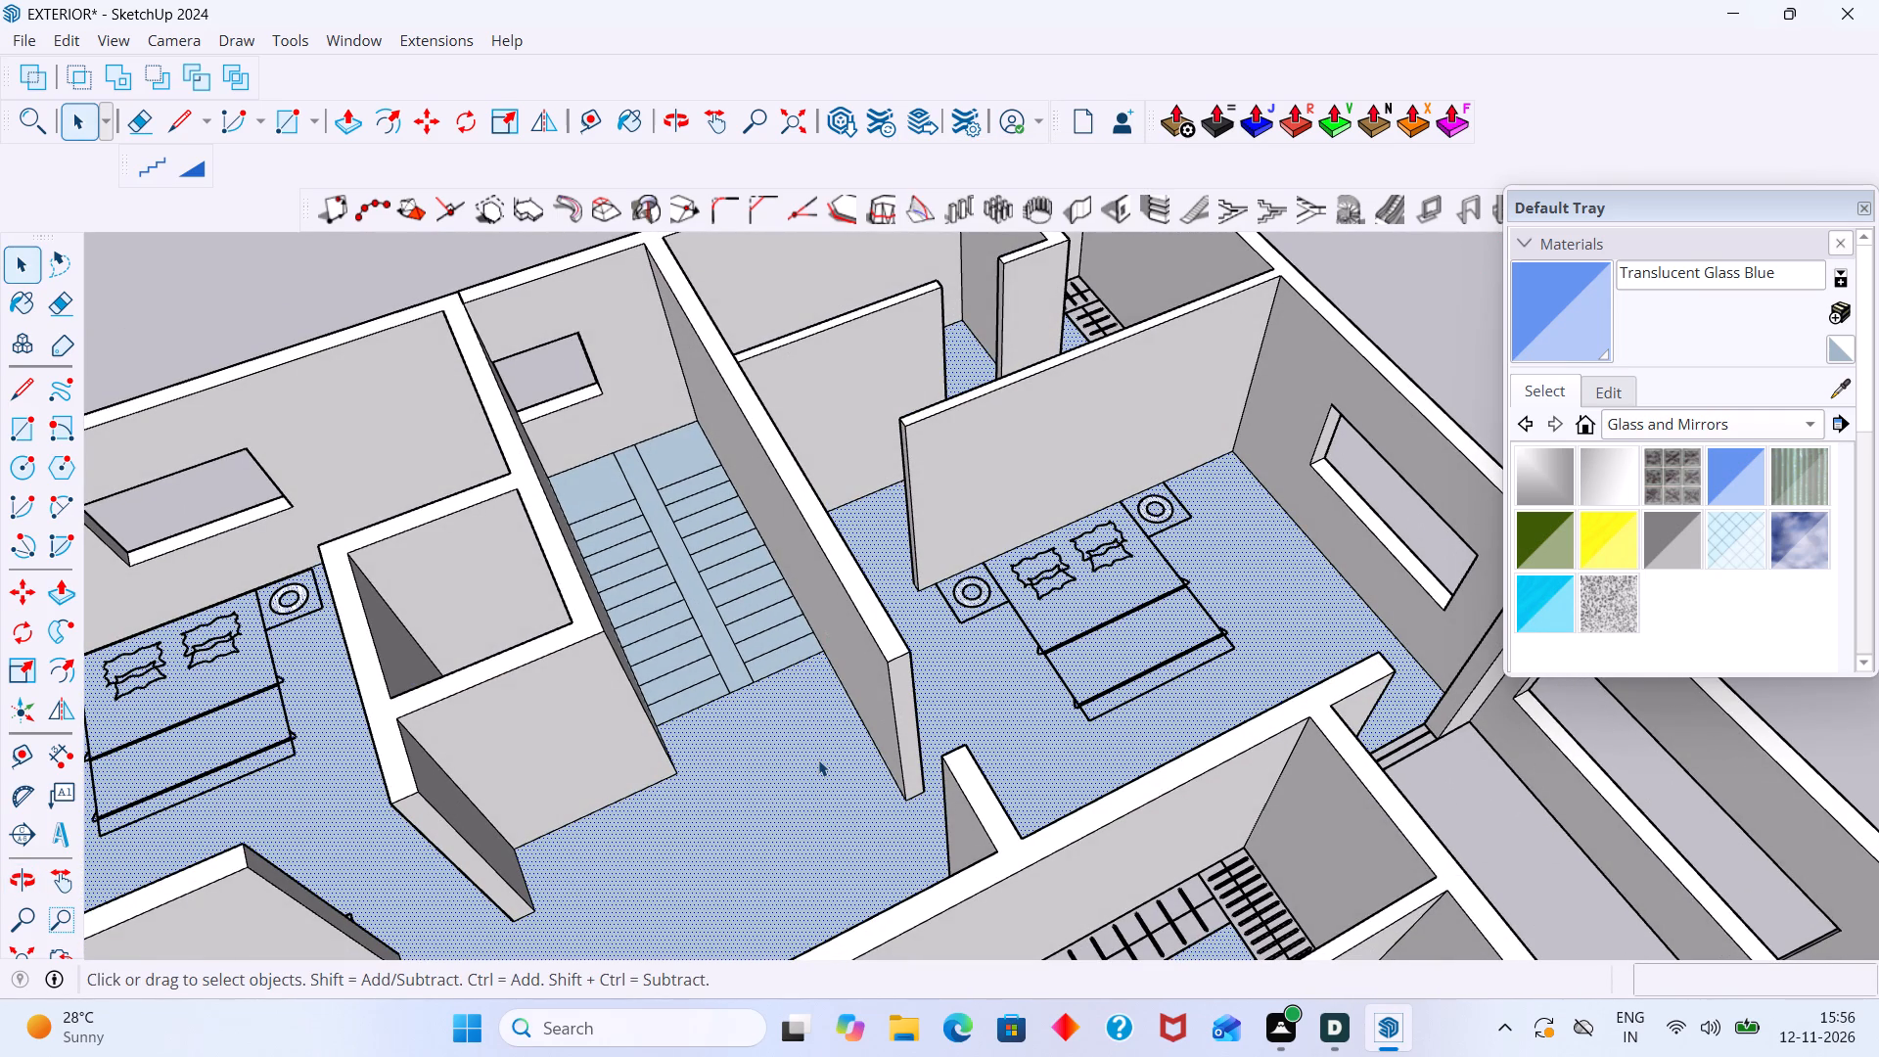
{"action": "scroll", "coordinate": [856, 681], "scroll_direction": "down", "scroll_amount": 5}
{"action": "scroll", "coordinate": [985, 556], "scroll_direction": "down", "scroll_amount": 5}
{"action": "scroll", "coordinate": [806, 757], "scroll_direction": "down", "scroll_amount": 2}
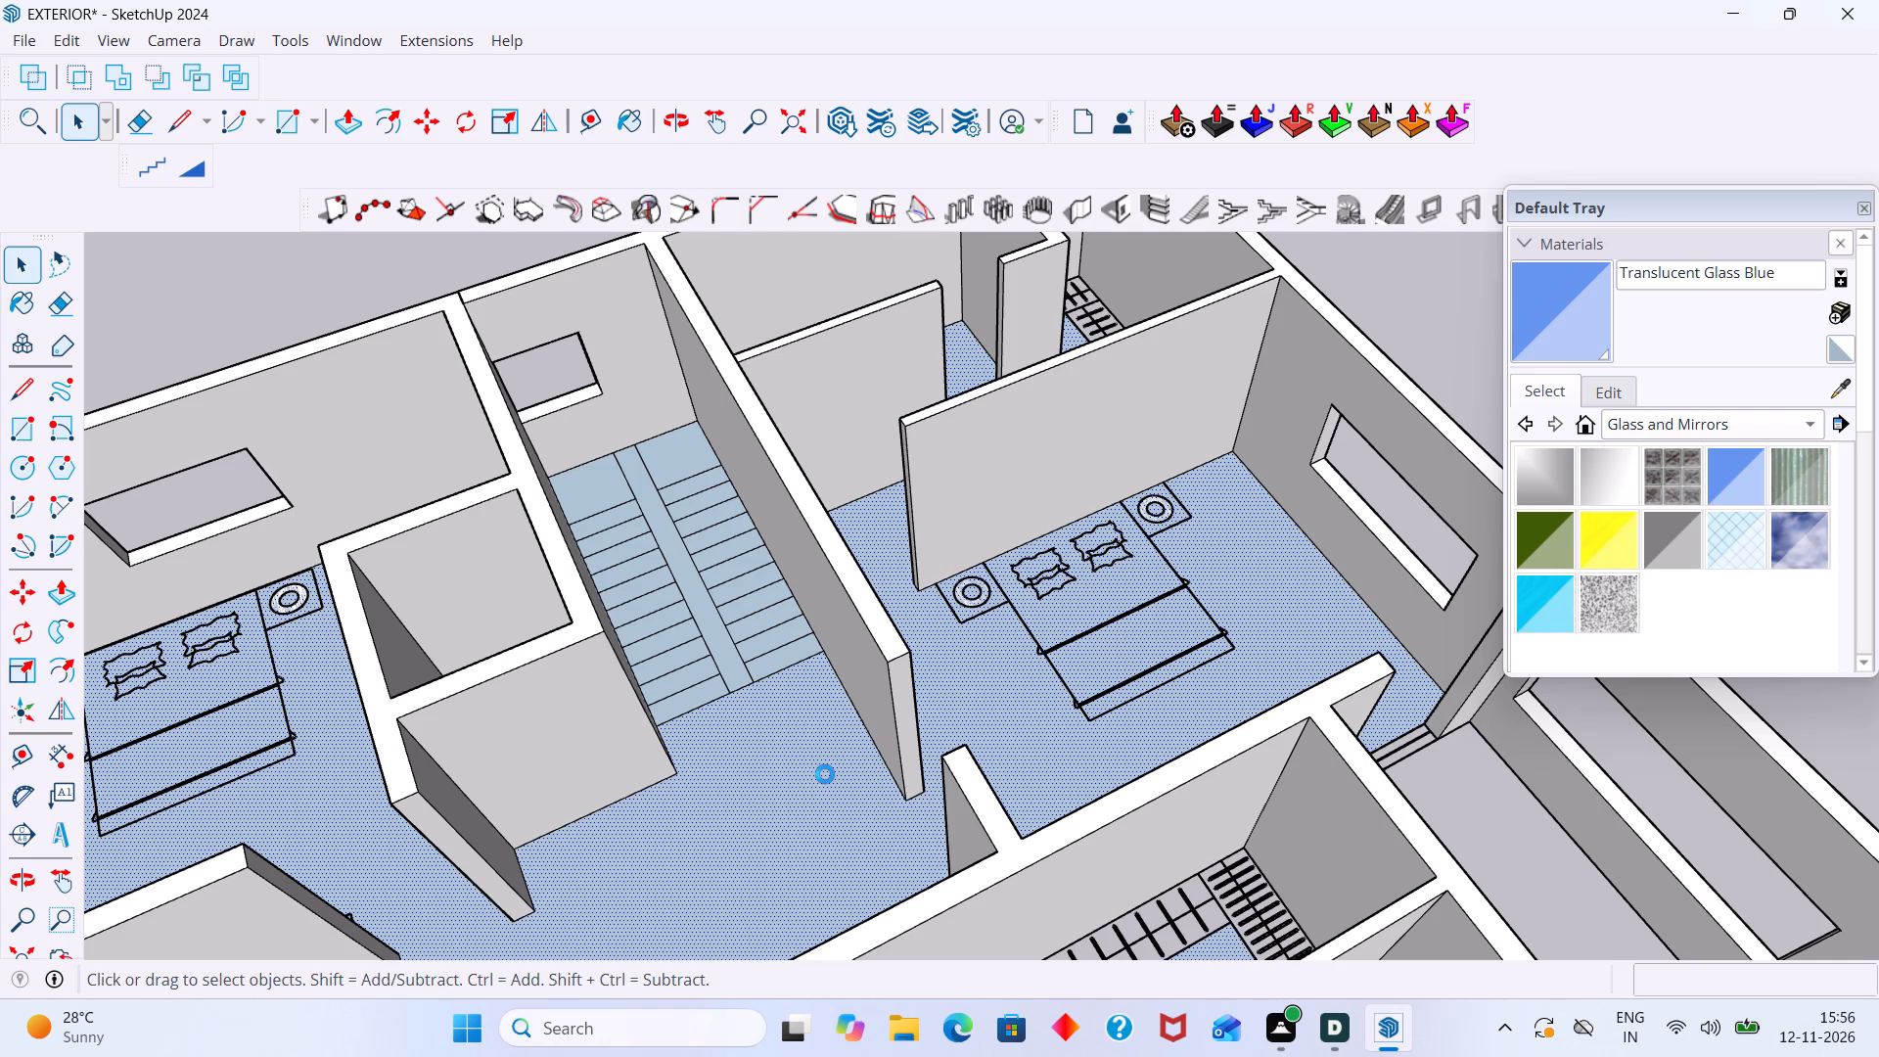
{"action": "key", "text": "space"}
{"action": "right_click", "coordinate": [825, 774]}
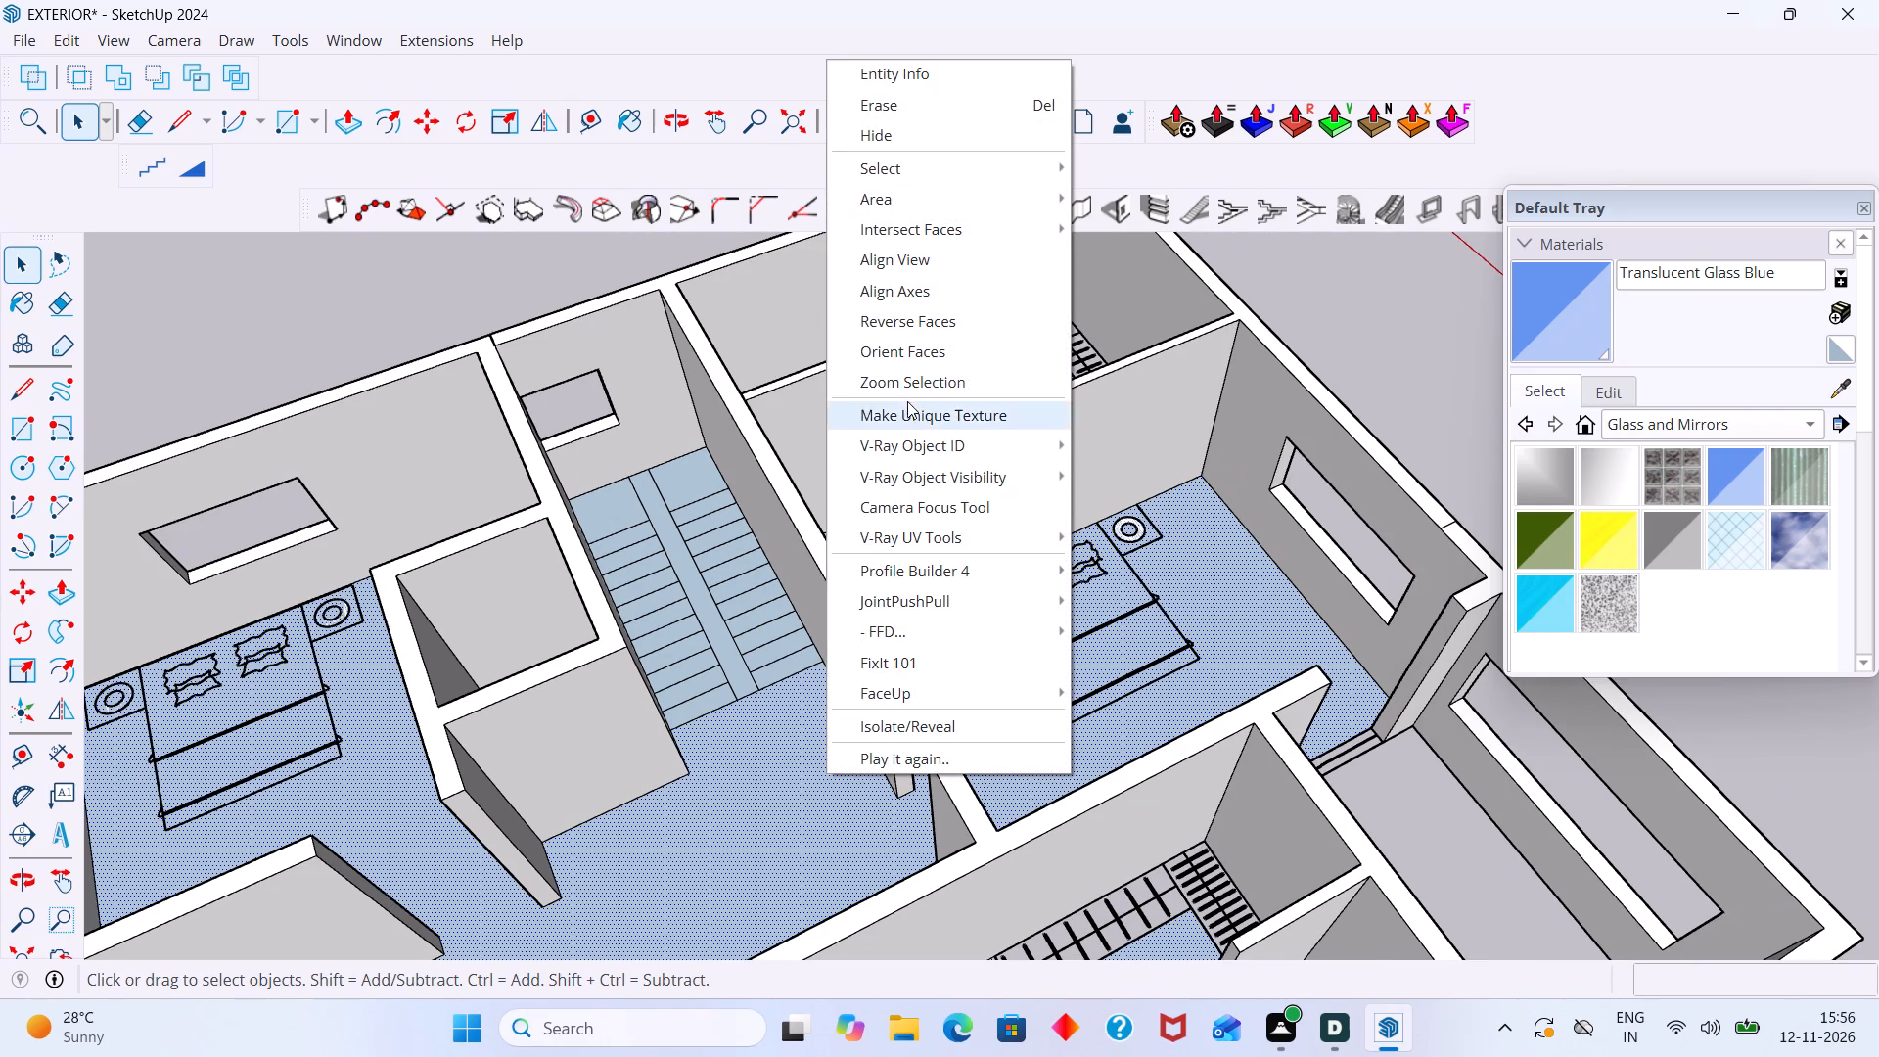
{"action": "left_click", "coordinate": [900, 324]}
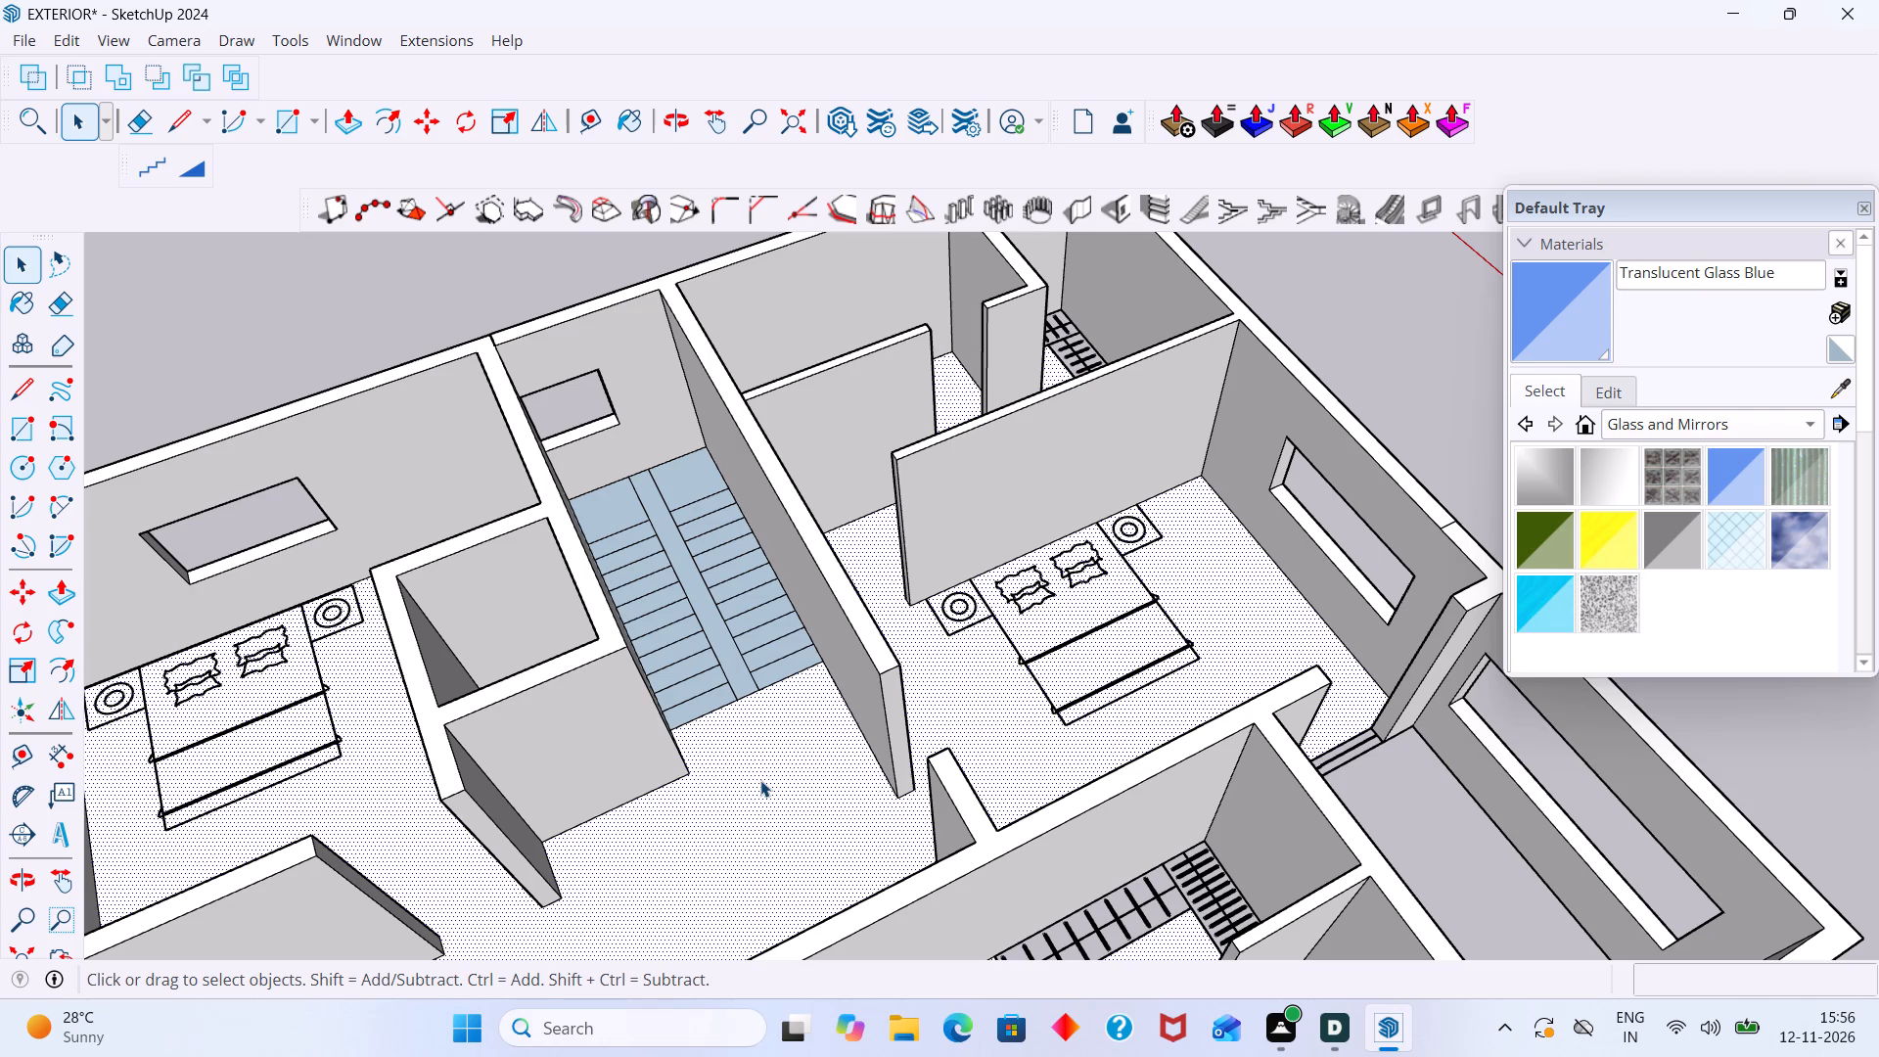
Delete the large floor face that surrounds the stairs and spans the adjoining bedrooms.
{"action": "scroll", "coordinate": [682, 652], "scroll_direction": "up", "scroll_amount": 7}
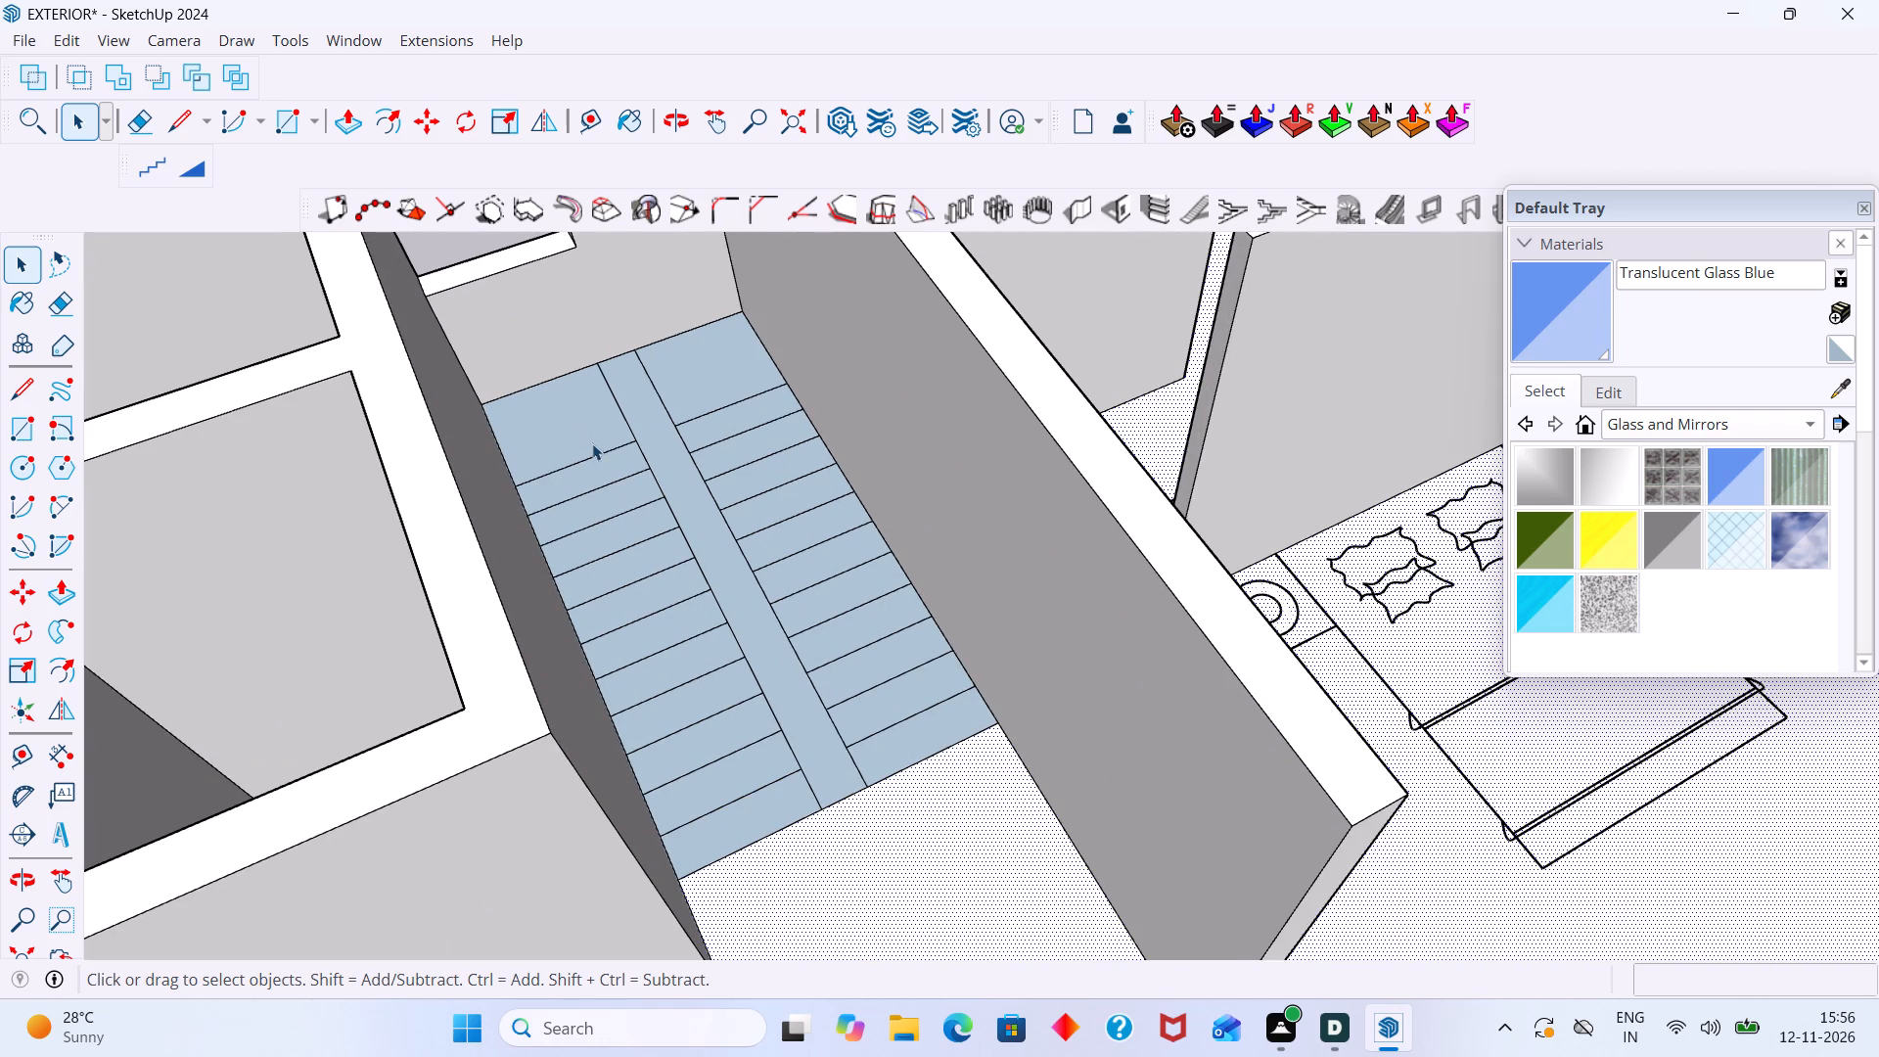
{"action": "left_click", "coordinate": [589, 435]}
{"action": "scroll", "coordinate": [582, 440], "scroll_direction": "down", "scroll_amount": 8}
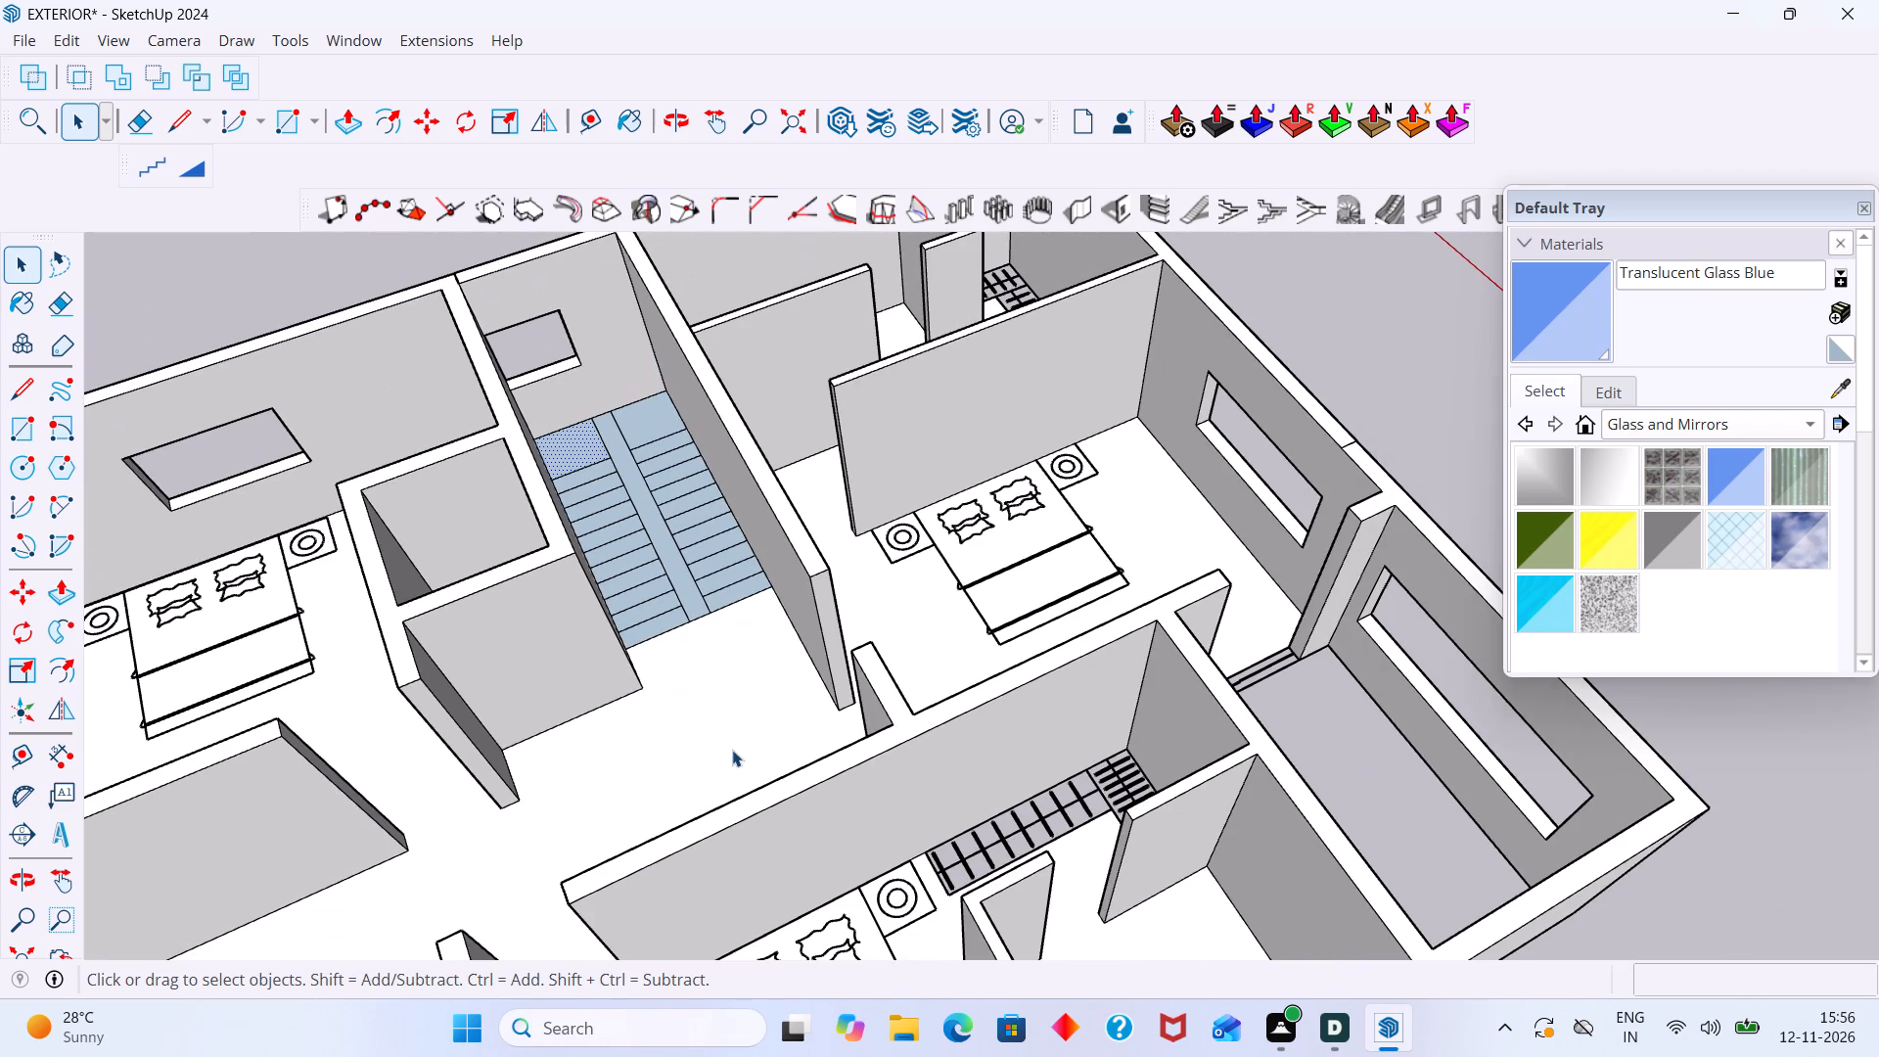
{"action": "left_click", "coordinate": [729, 744]}
{"action": "key", "text": "Delete"}
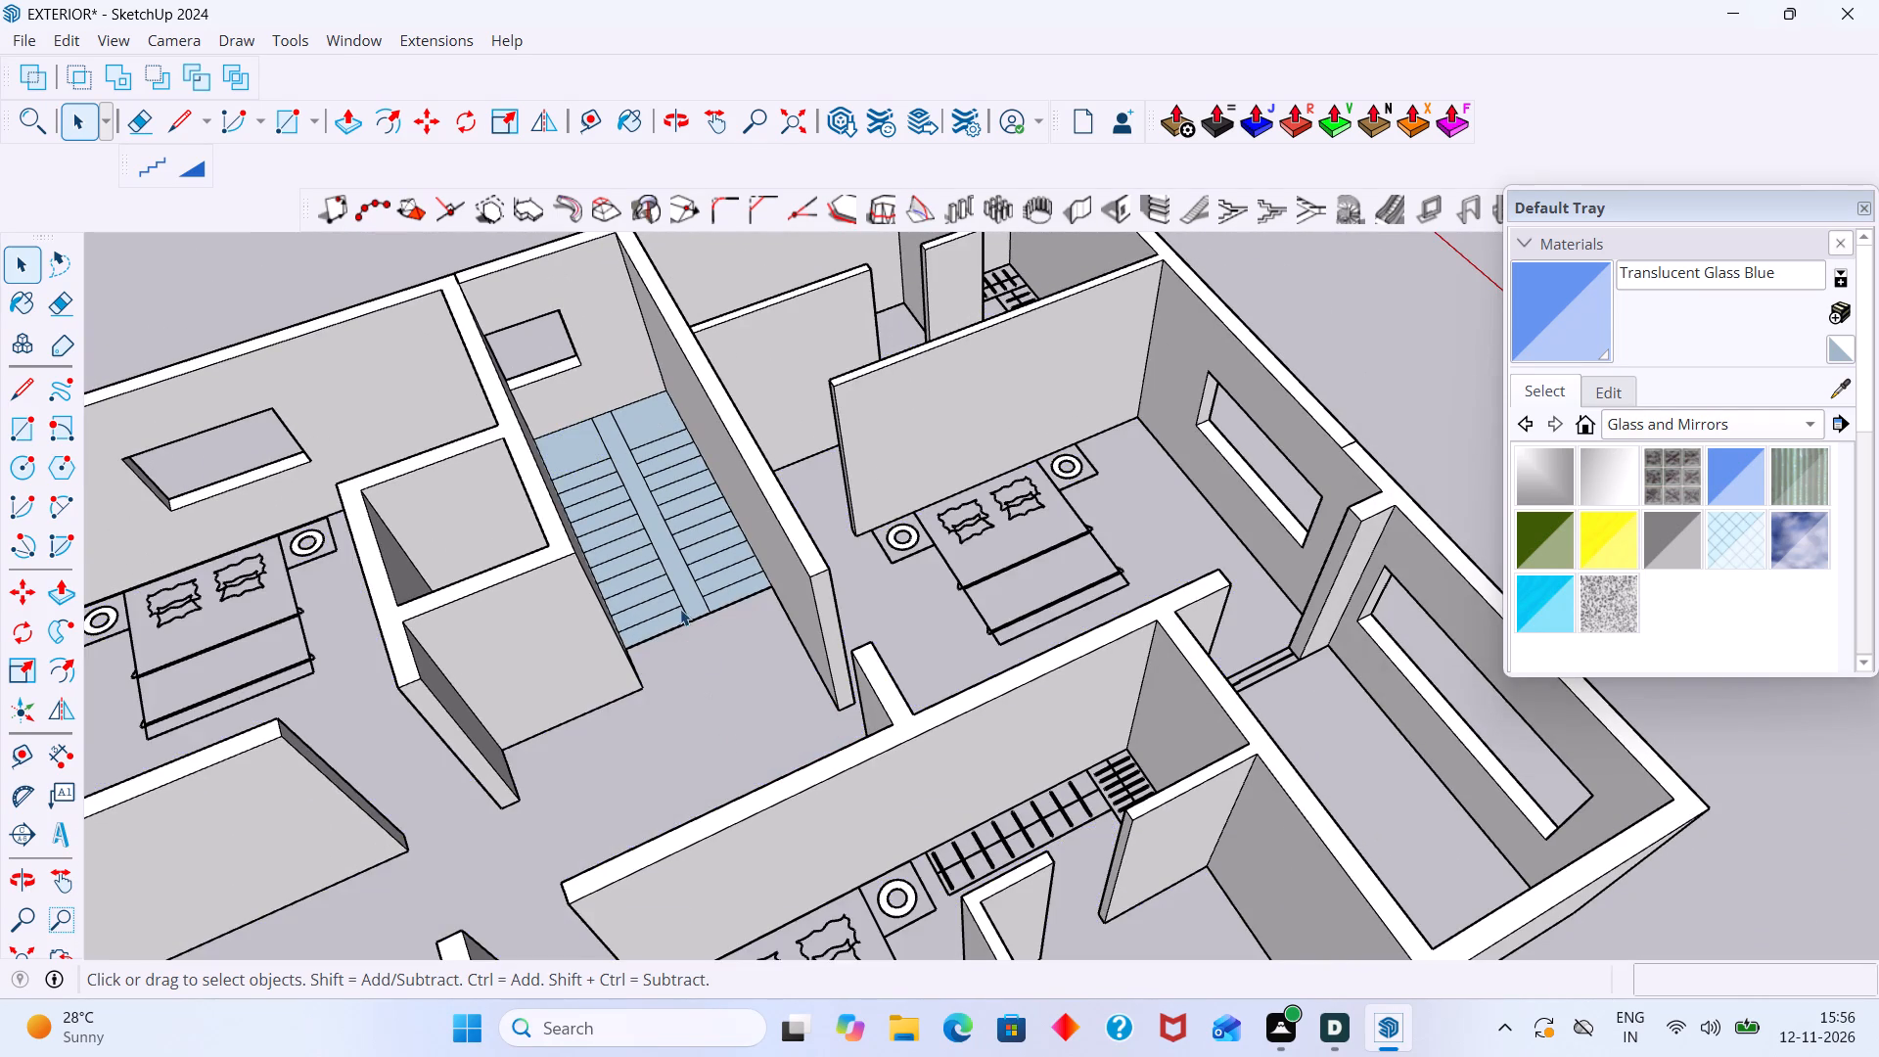
Examine the stair faces in the stairwell and the open floor around them from several angles.
{"action": "scroll", "coordinate": [655, 586], "scroll_direction": "up", "scroll_amount": 6}
{"action": "middle_click_drag", "start_coordinate": [646, 580], "coordinate": [561, 581]}
{"action": "scroll", "coordinate": [665, 467], "scroll_direction": "up", "scroll_amount": 2}
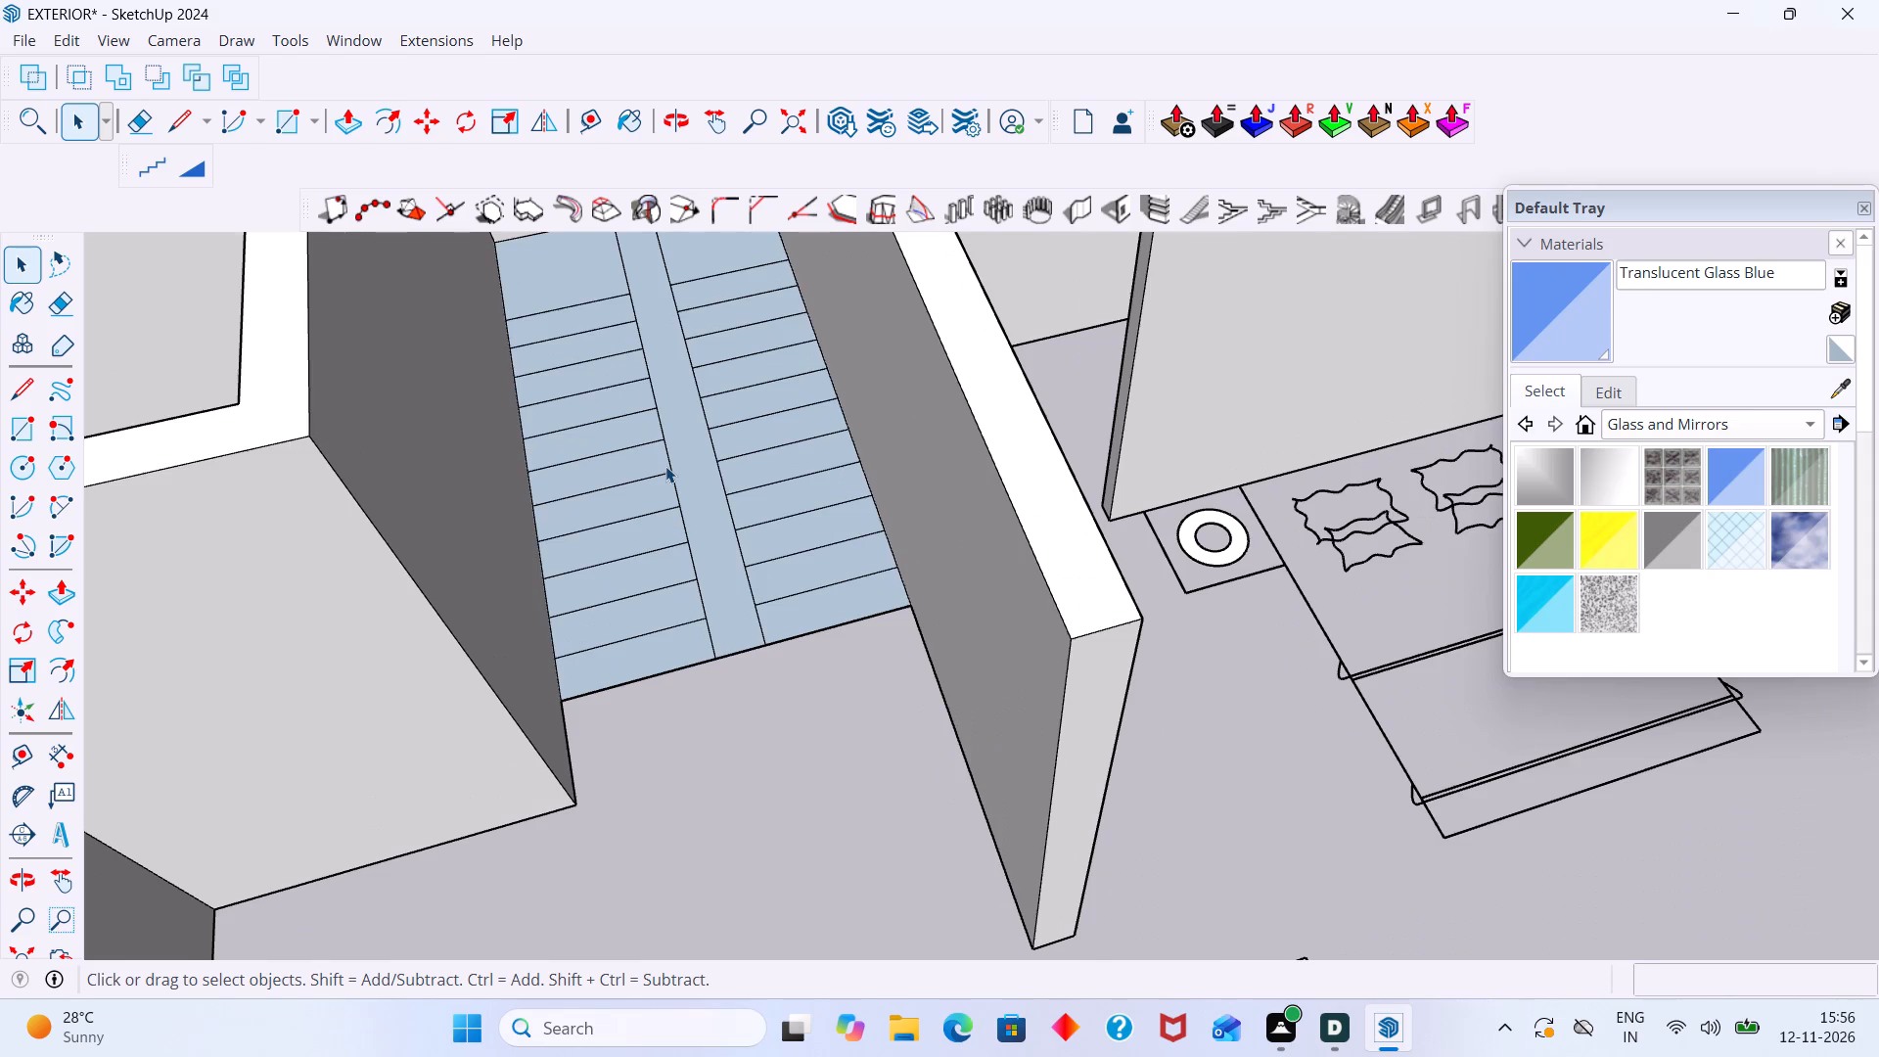
{"action": "scroll", "coordinate": [665, 466], "scroll_direction": "down", "scroll_amount": 1}
{"action": "middle_click_drag", "start_coordinate": [667, 469], "coordinate": [717, 625], "text": "shift"}
{"action": "scroll", "coordinate": [714, 599], "scroll_direction": "down", "scroll_amount": 4}
{"action": "middle_click", "coordinate": [741, 627]}
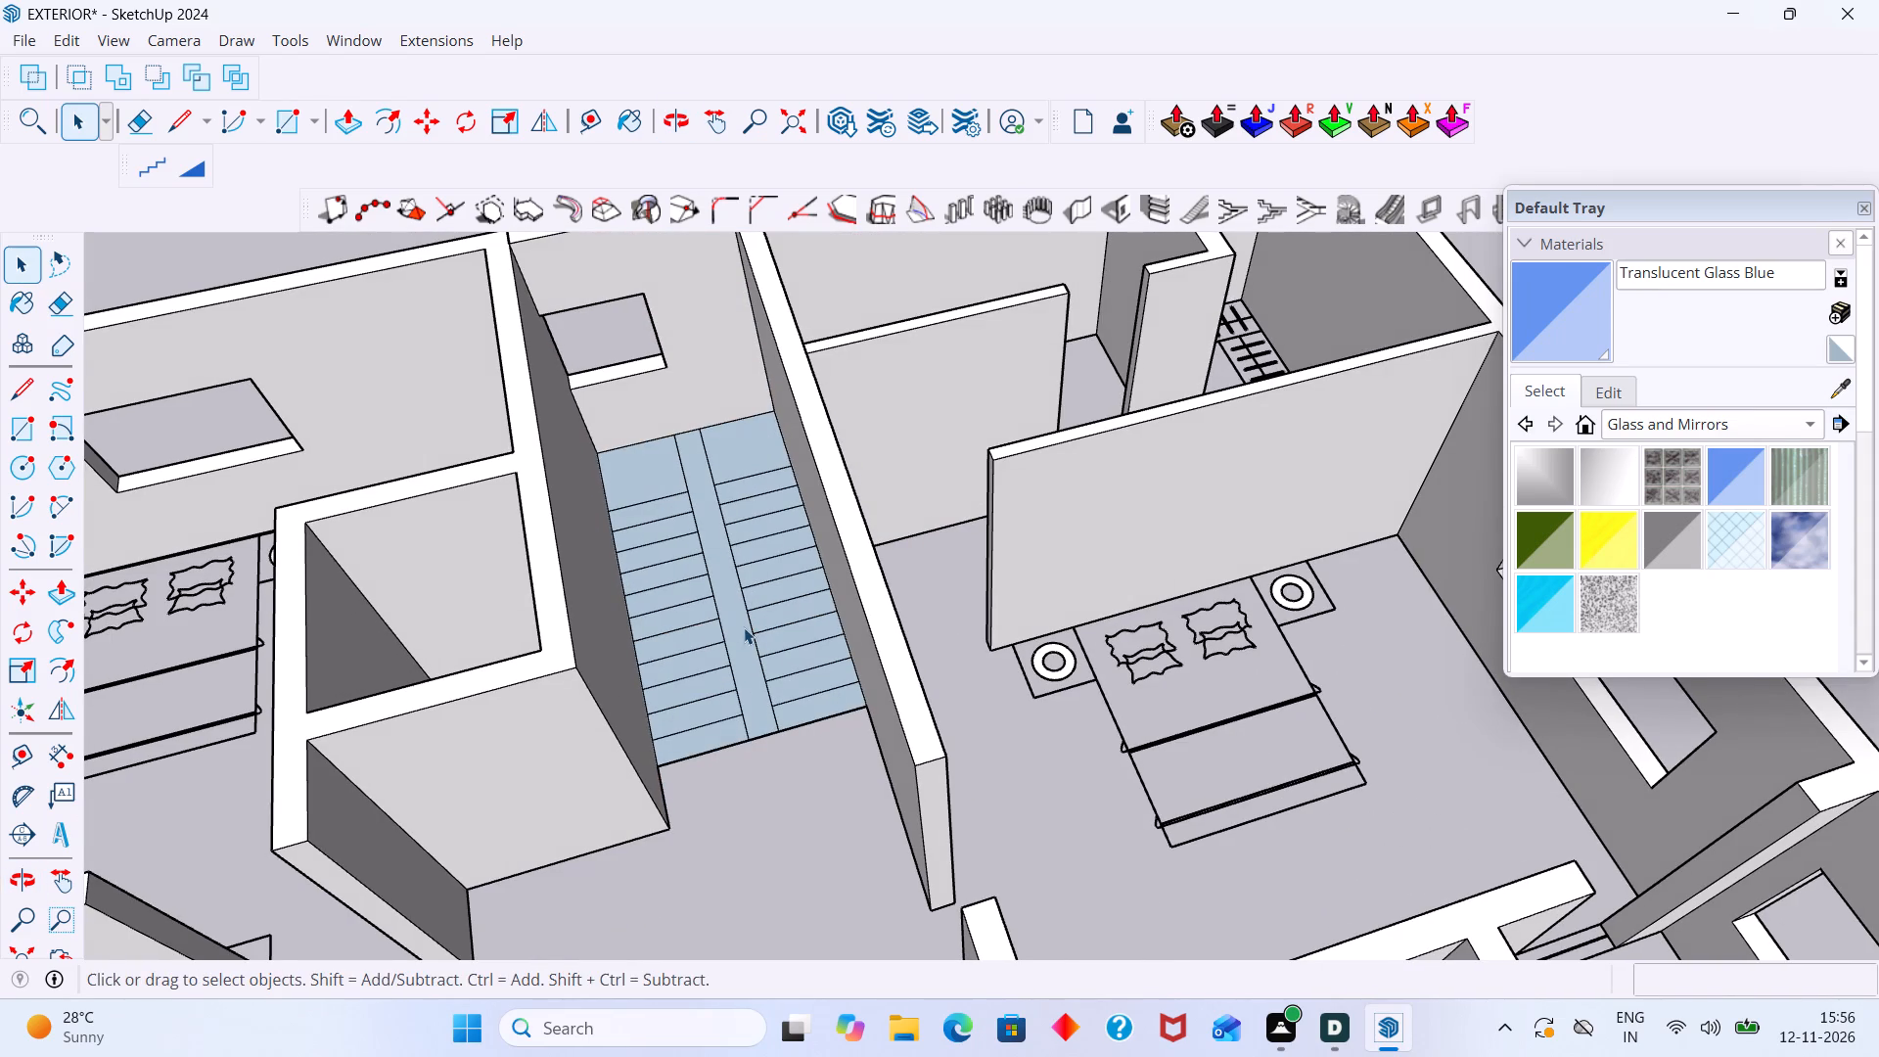
{"action": "scroll", "coordinate": [677, 525], "scroll_direction": "up", "scroll_amount": 2}
{"action": "scroll", "coordinate": [662, 500], "scroll_direction": "down", "scroll_amount": 2}
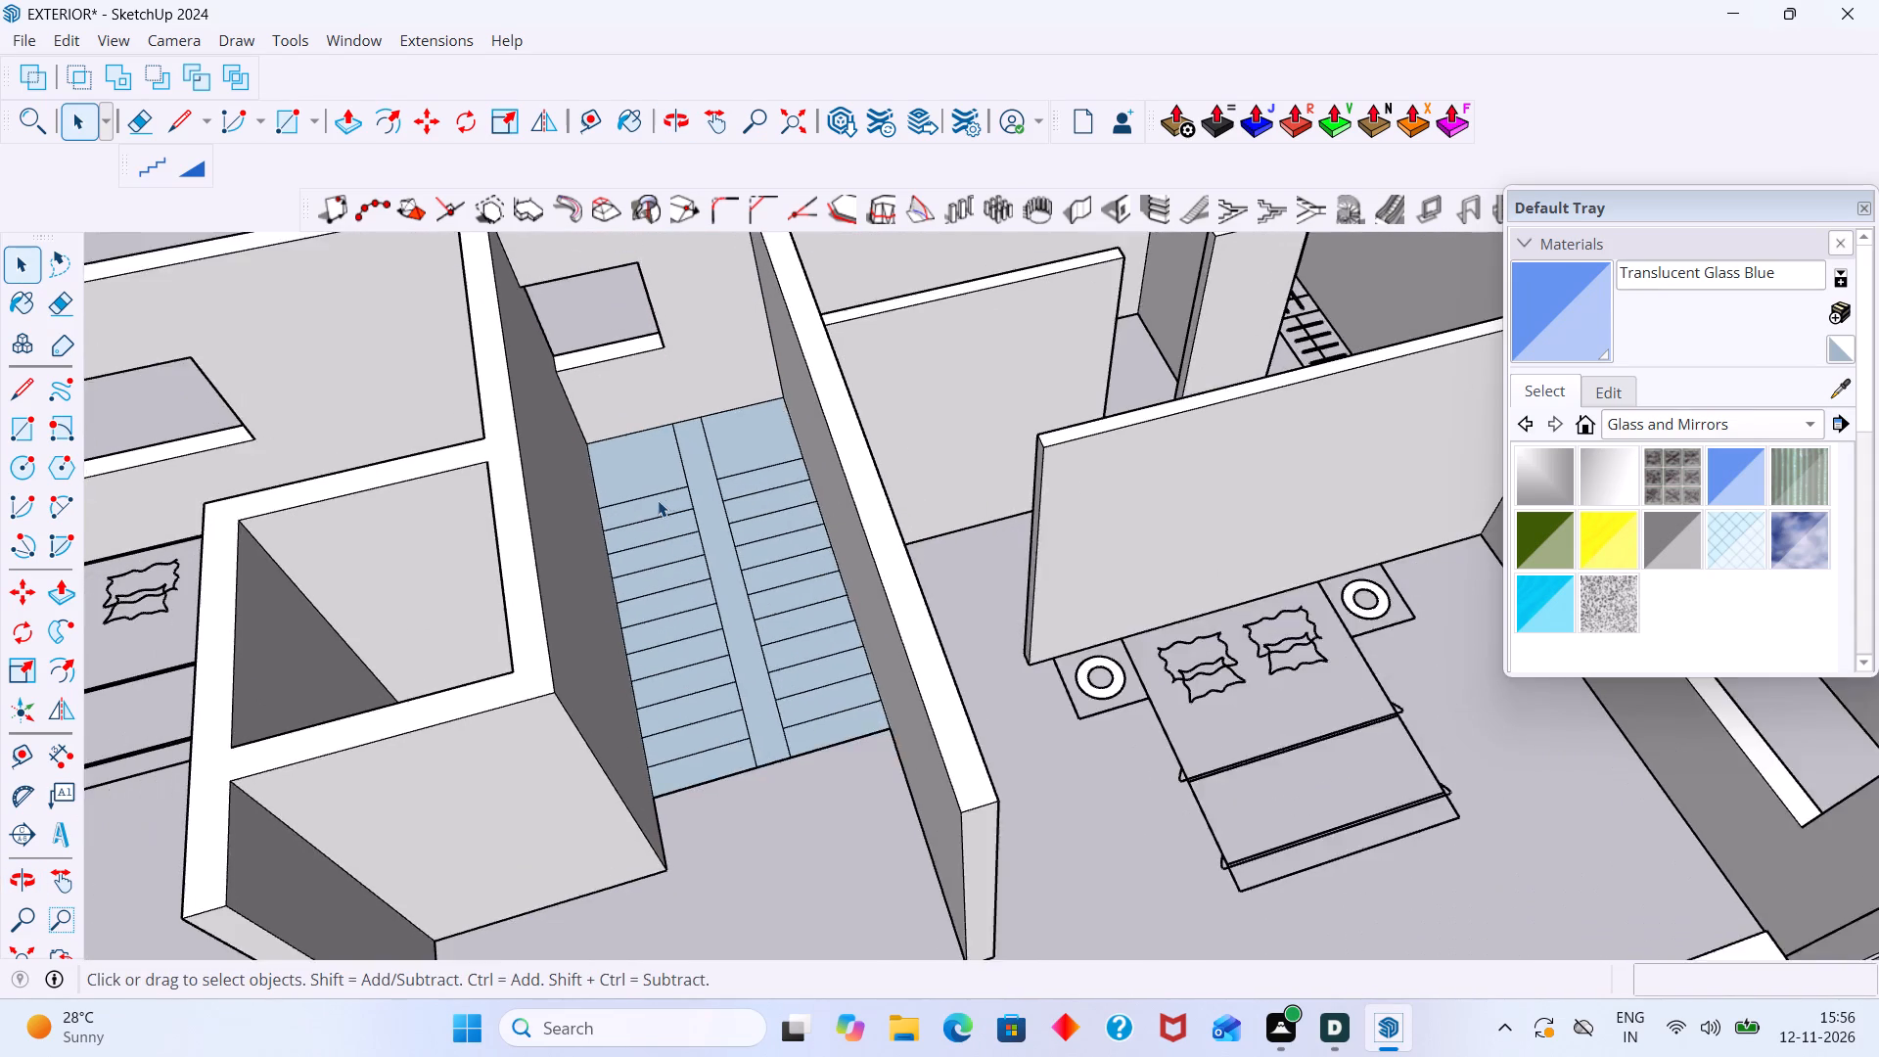
{"action": "scroll", "coordinate": [658, 500], "scroll_direction": "down", "scroll_amount": 6}
{"action": "middle_click_drag", "start_coordinate": [636, 511], "coordinate": [418, 544]}
{"action": "scroll", "coordinate": [585, 484], "scroll_direction": "up", "scroll_amount": 5}
{"action": "middle_click_drag", "start_coordinate": [763, 431], "coordinate": [707, 557]}
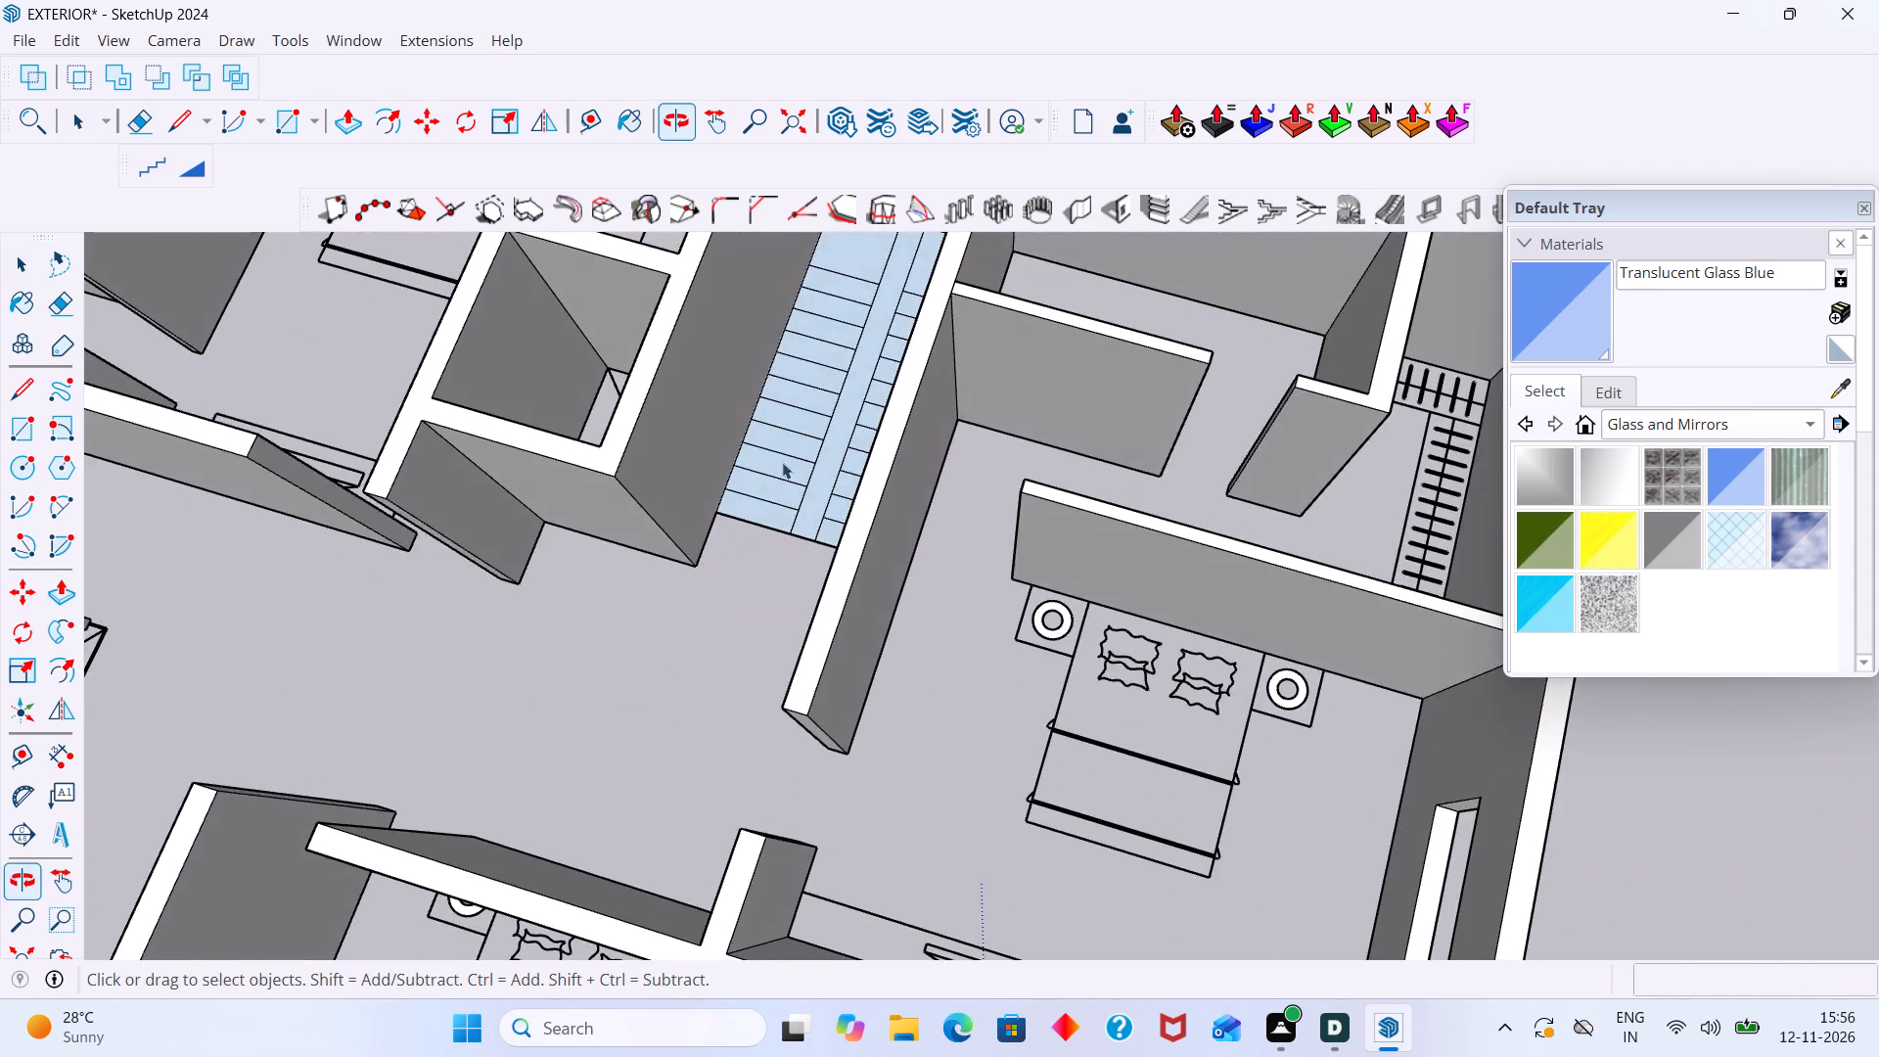
{"action": "scroll", "coordinate": [821, 404], "scroll_direction": "up", "scroll_amount": 14}
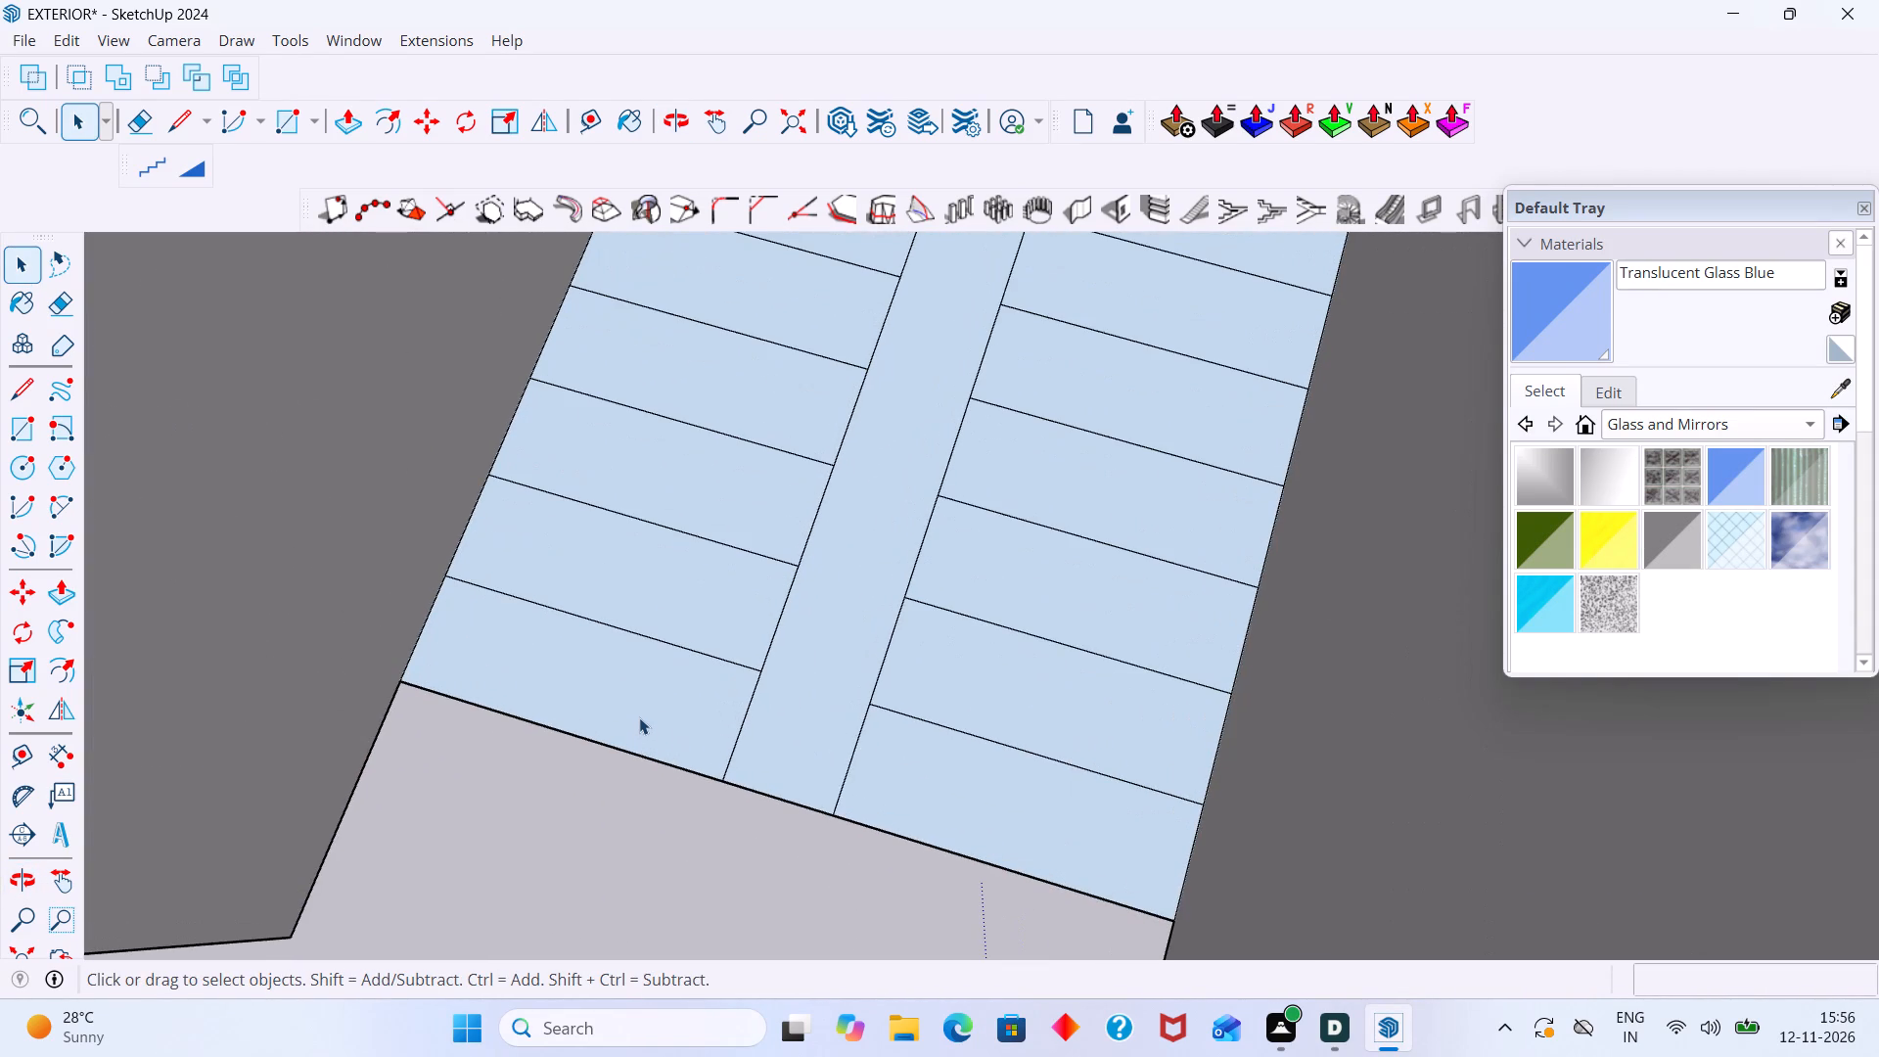
{"action": "scroll", "coordinate": [644, 711], "scroll_direction": "down", "scroll_amount": 5}
{"action": "scroll", "coordinate": [641, 717], "scroll_direction": "up", "scroll_amount": 1}
{"action": "scroll", "coordinate": [629, 708], "scroll_direction": "down", "scroll_amount": 7}
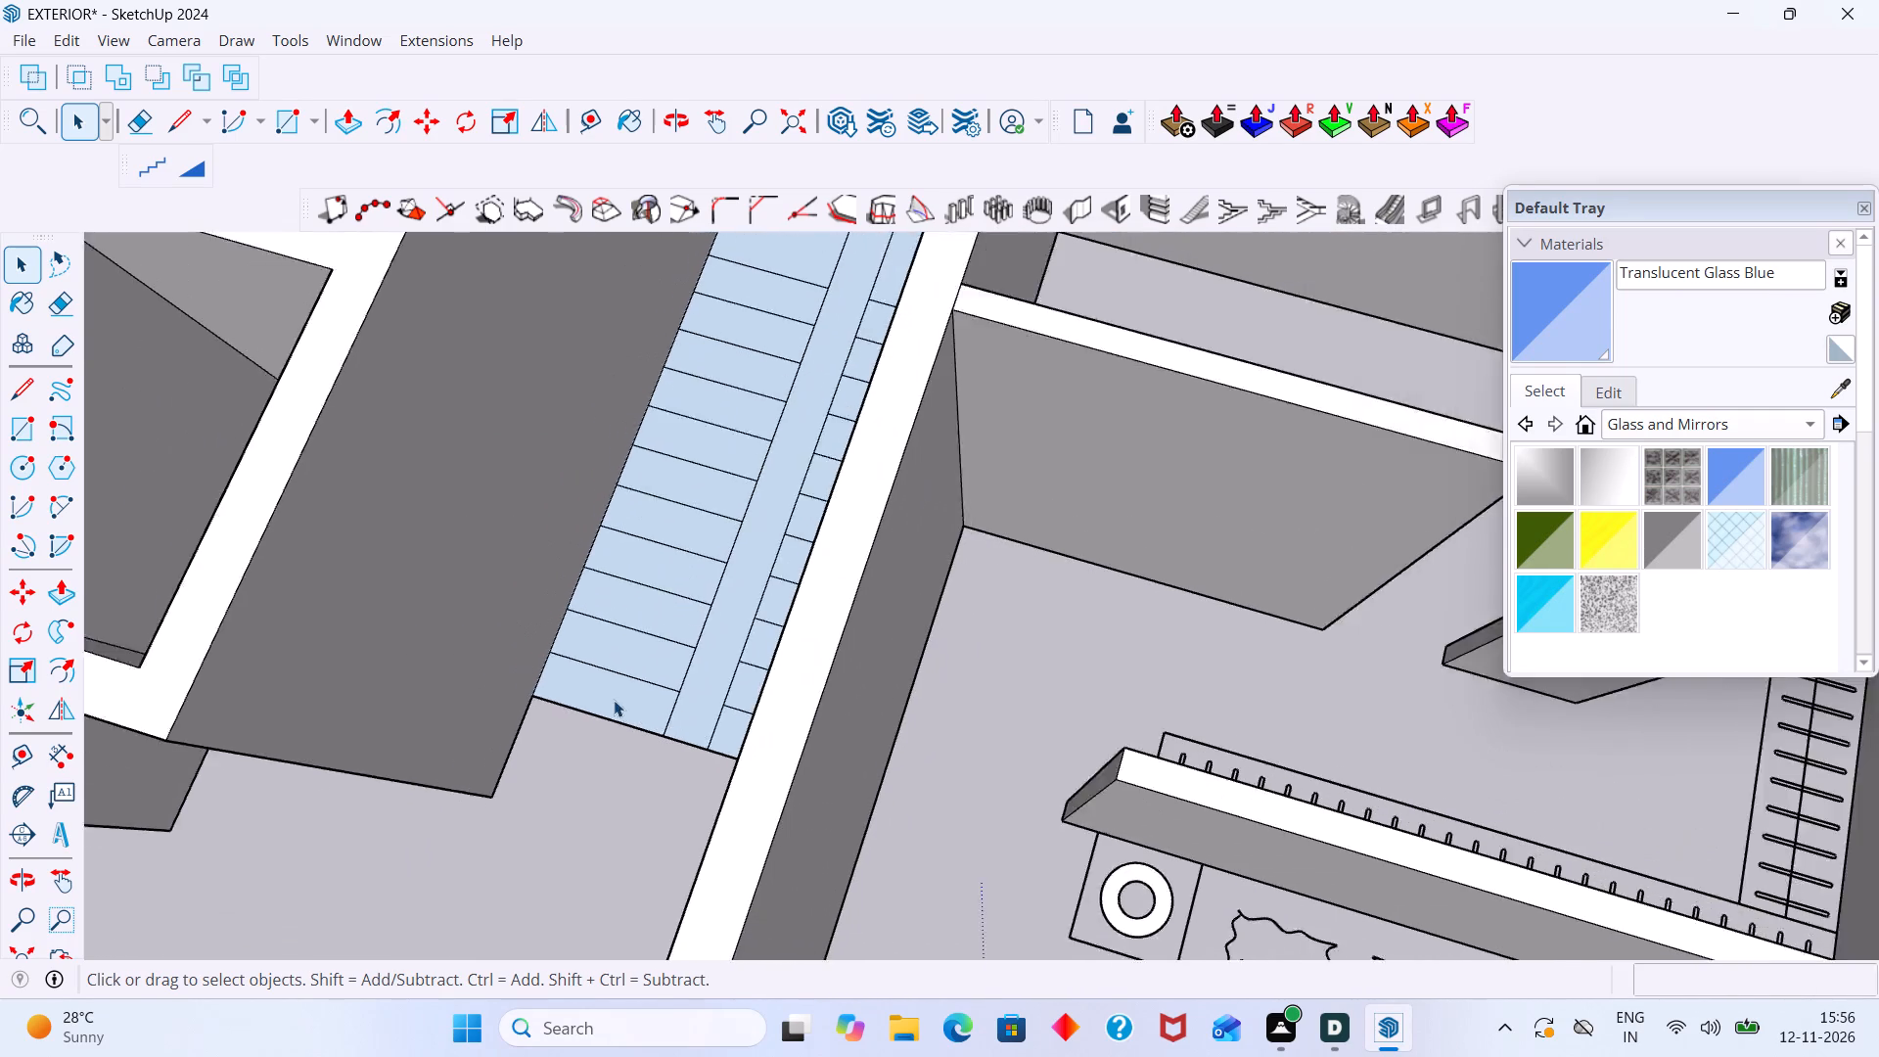
{"action": "scroll", "coordinate": [614, 700], "scroll_direction": "down", "scroll_amount": 2}
{"action": "middle_click_drag", "start_coordinate": [598, 703], "coordinate": [620, 493]}
{"action": "scroll", "coordinate": [517, 524], "scroll_direction": "down", "scroll_amount": 4}
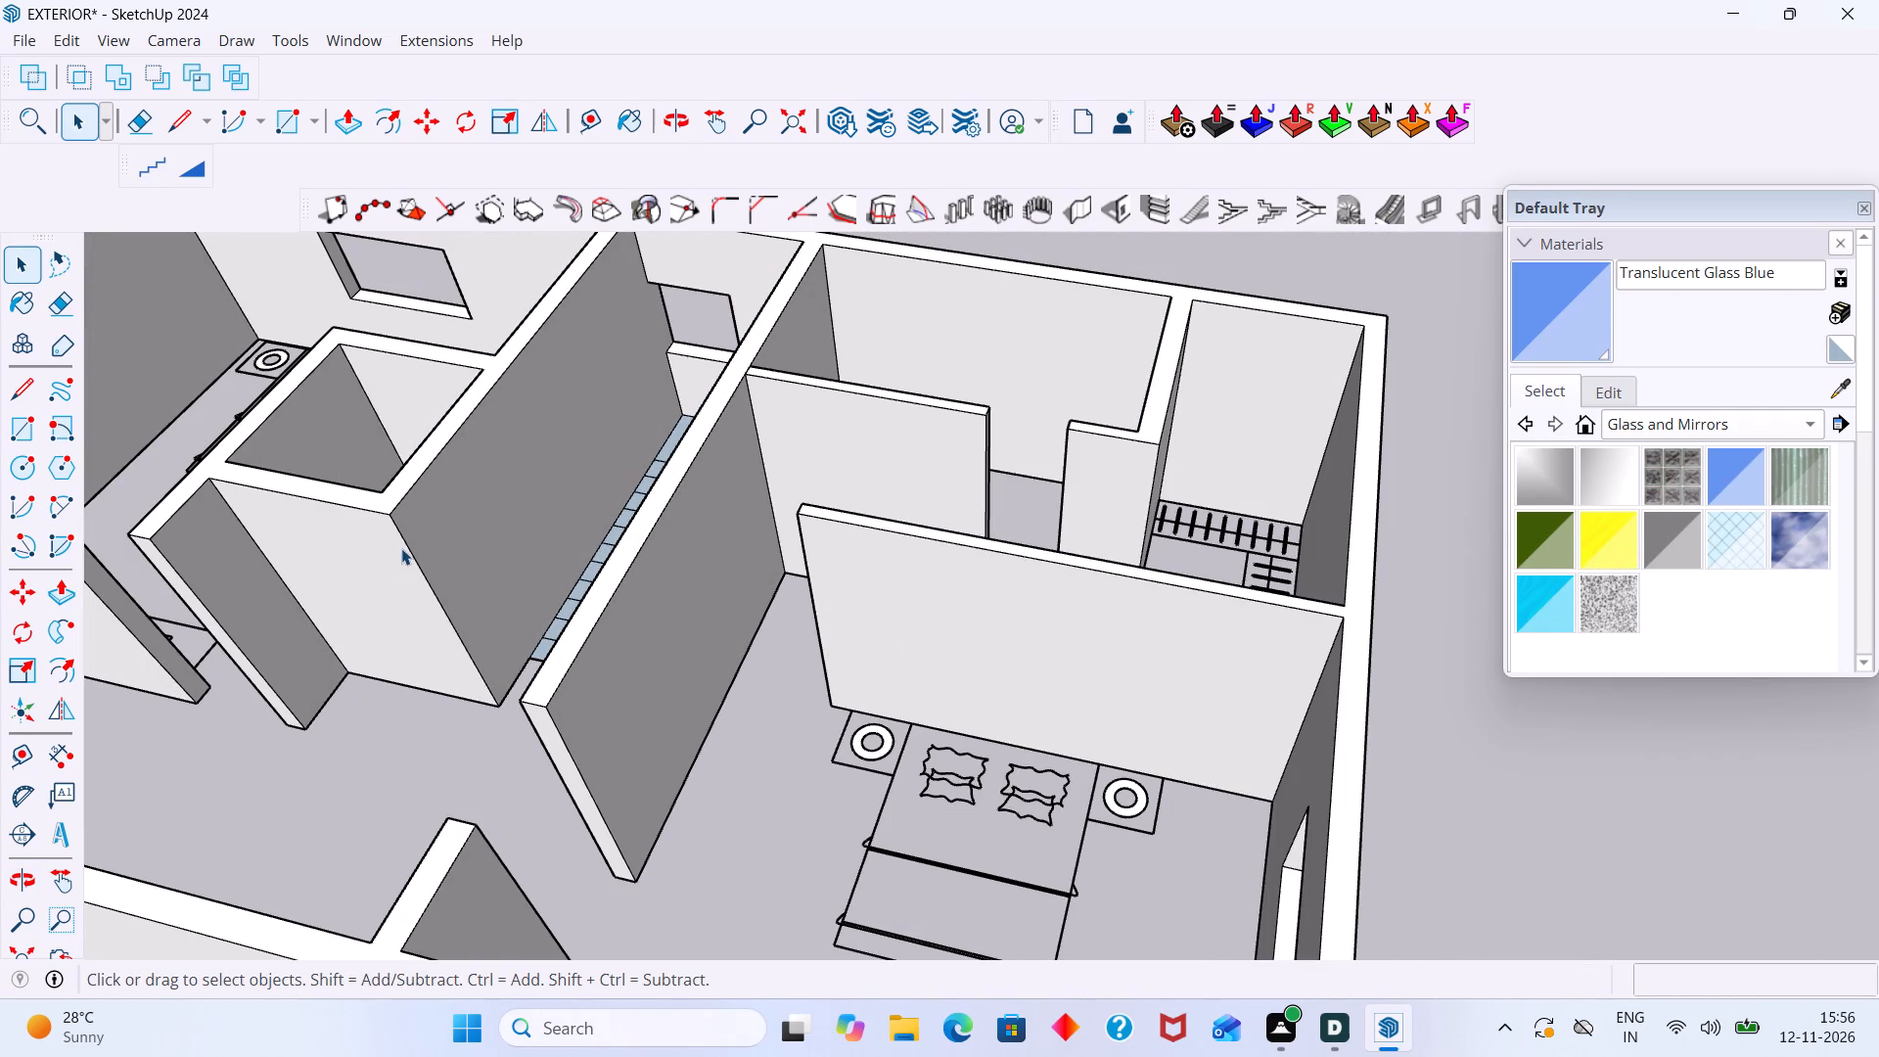
Reverse the first tread face at the corridor end of the flight beside the small enclosed shaft.
{"action": "middle_click_drag", "start_coordinate": [524, 689], "coordinate": [540, 785]}
{"action": "scroll", "coordinate": [538, 747], "scroll_direction": "up", "scroll_amount": 3}
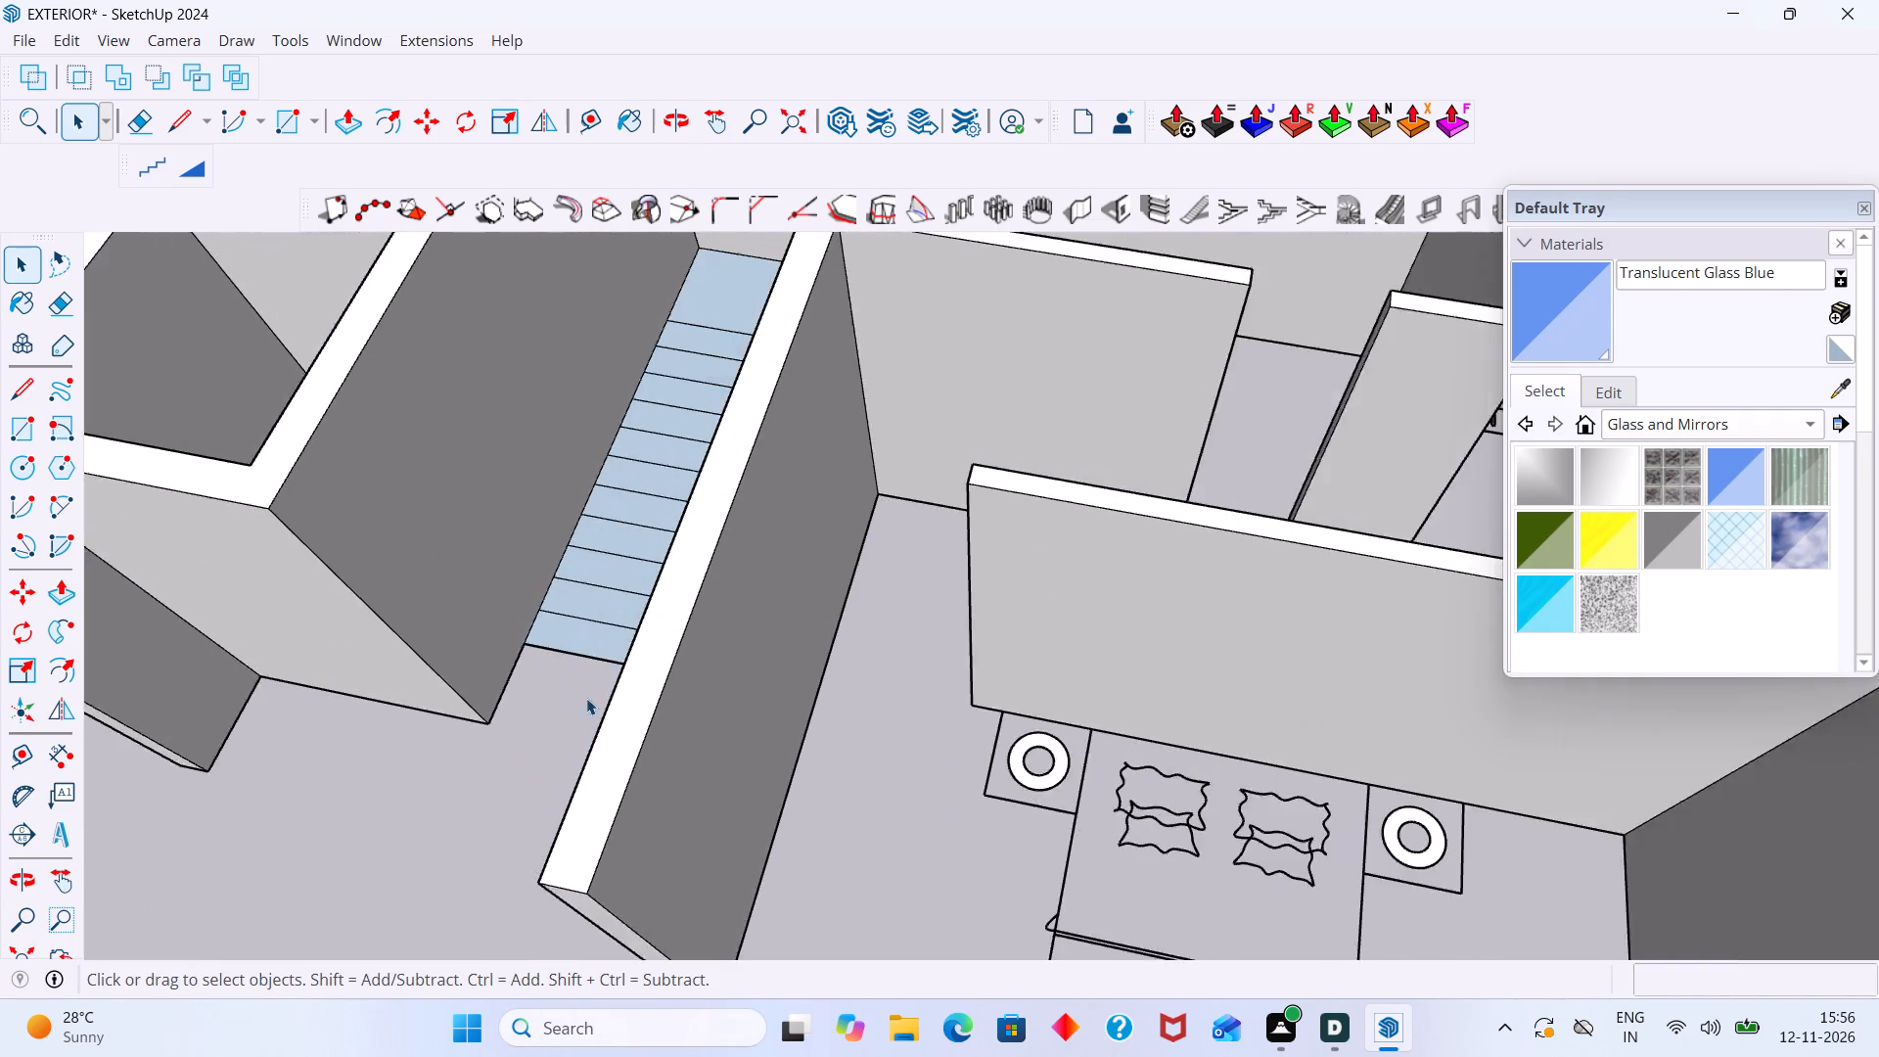
{"action": "scroll", "coordinate": [586, 698], "scroll_direction": "up", "scroll_amount": 4}
{"action": "left_click", "coordinate": [582, 627]}
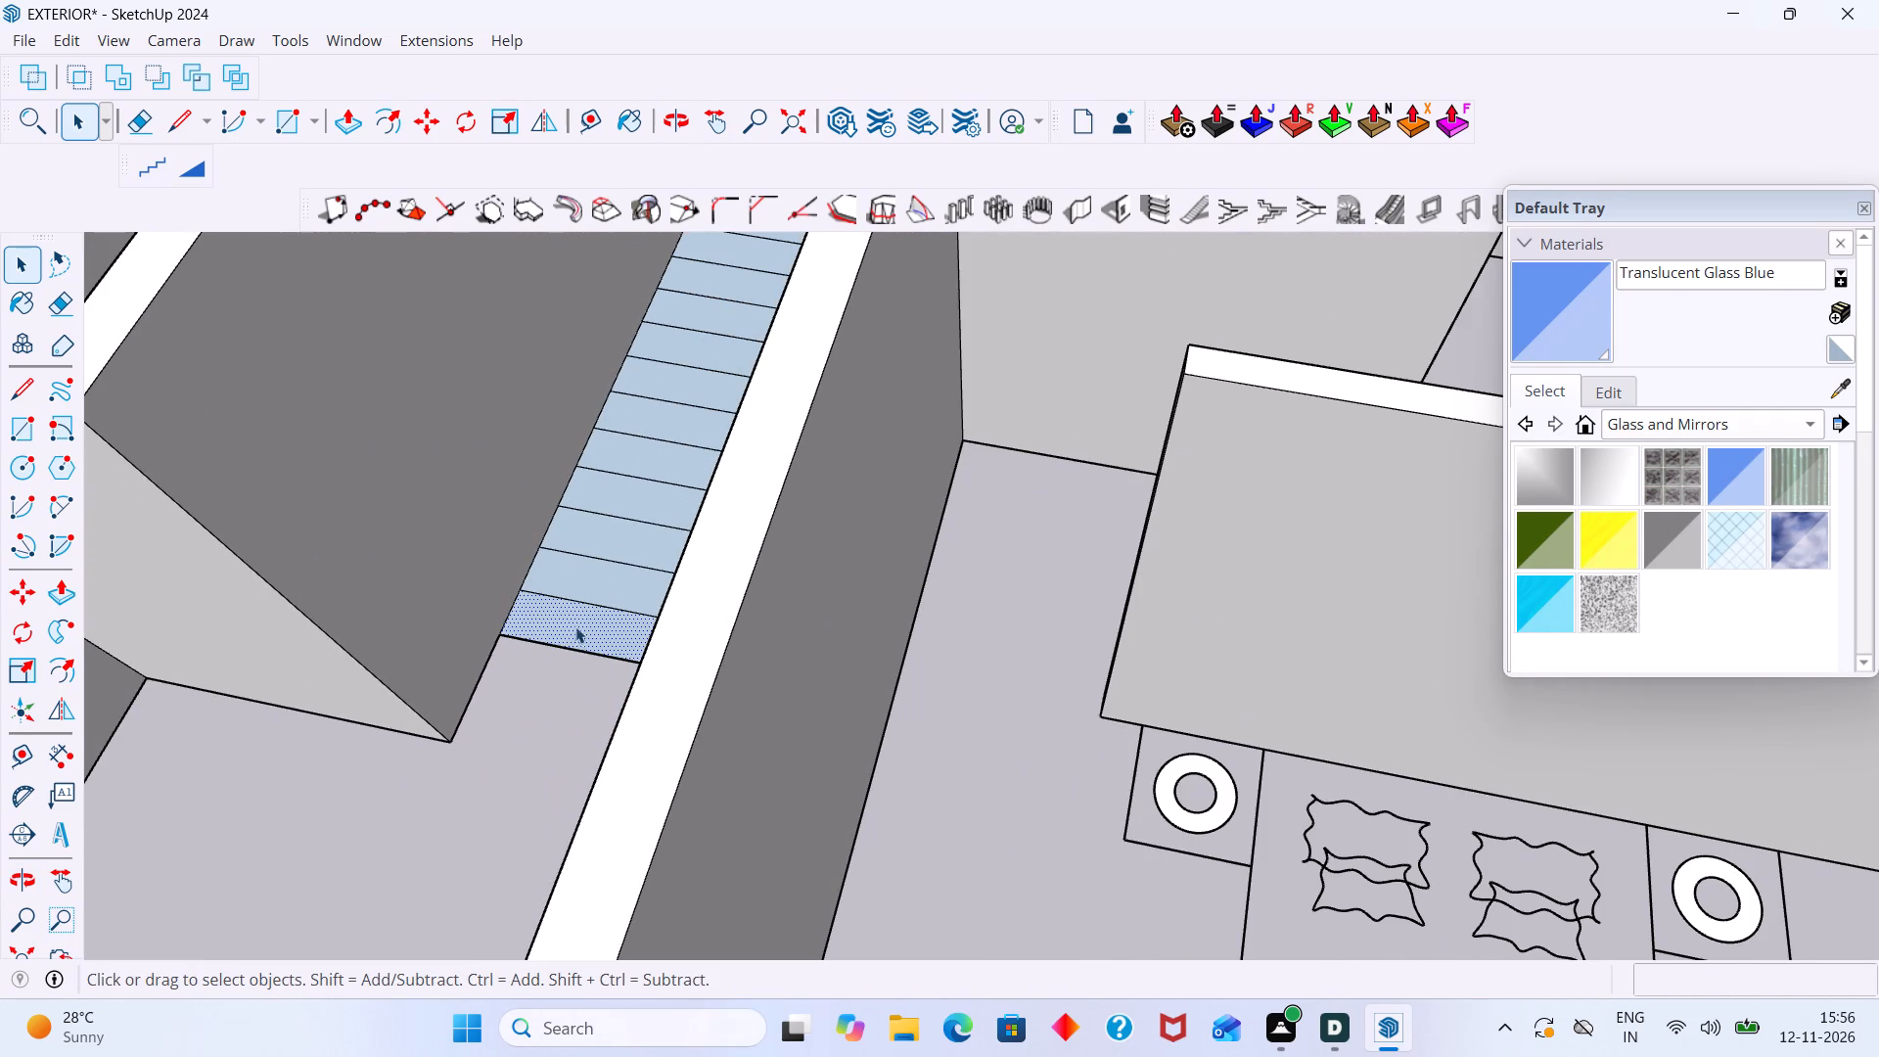
{"action": "middle_click_drag", "start_coordinate": [574, 630], "coordinate": [598, 666]}
{"action": "right_click", "coordinate": [584, 647]}
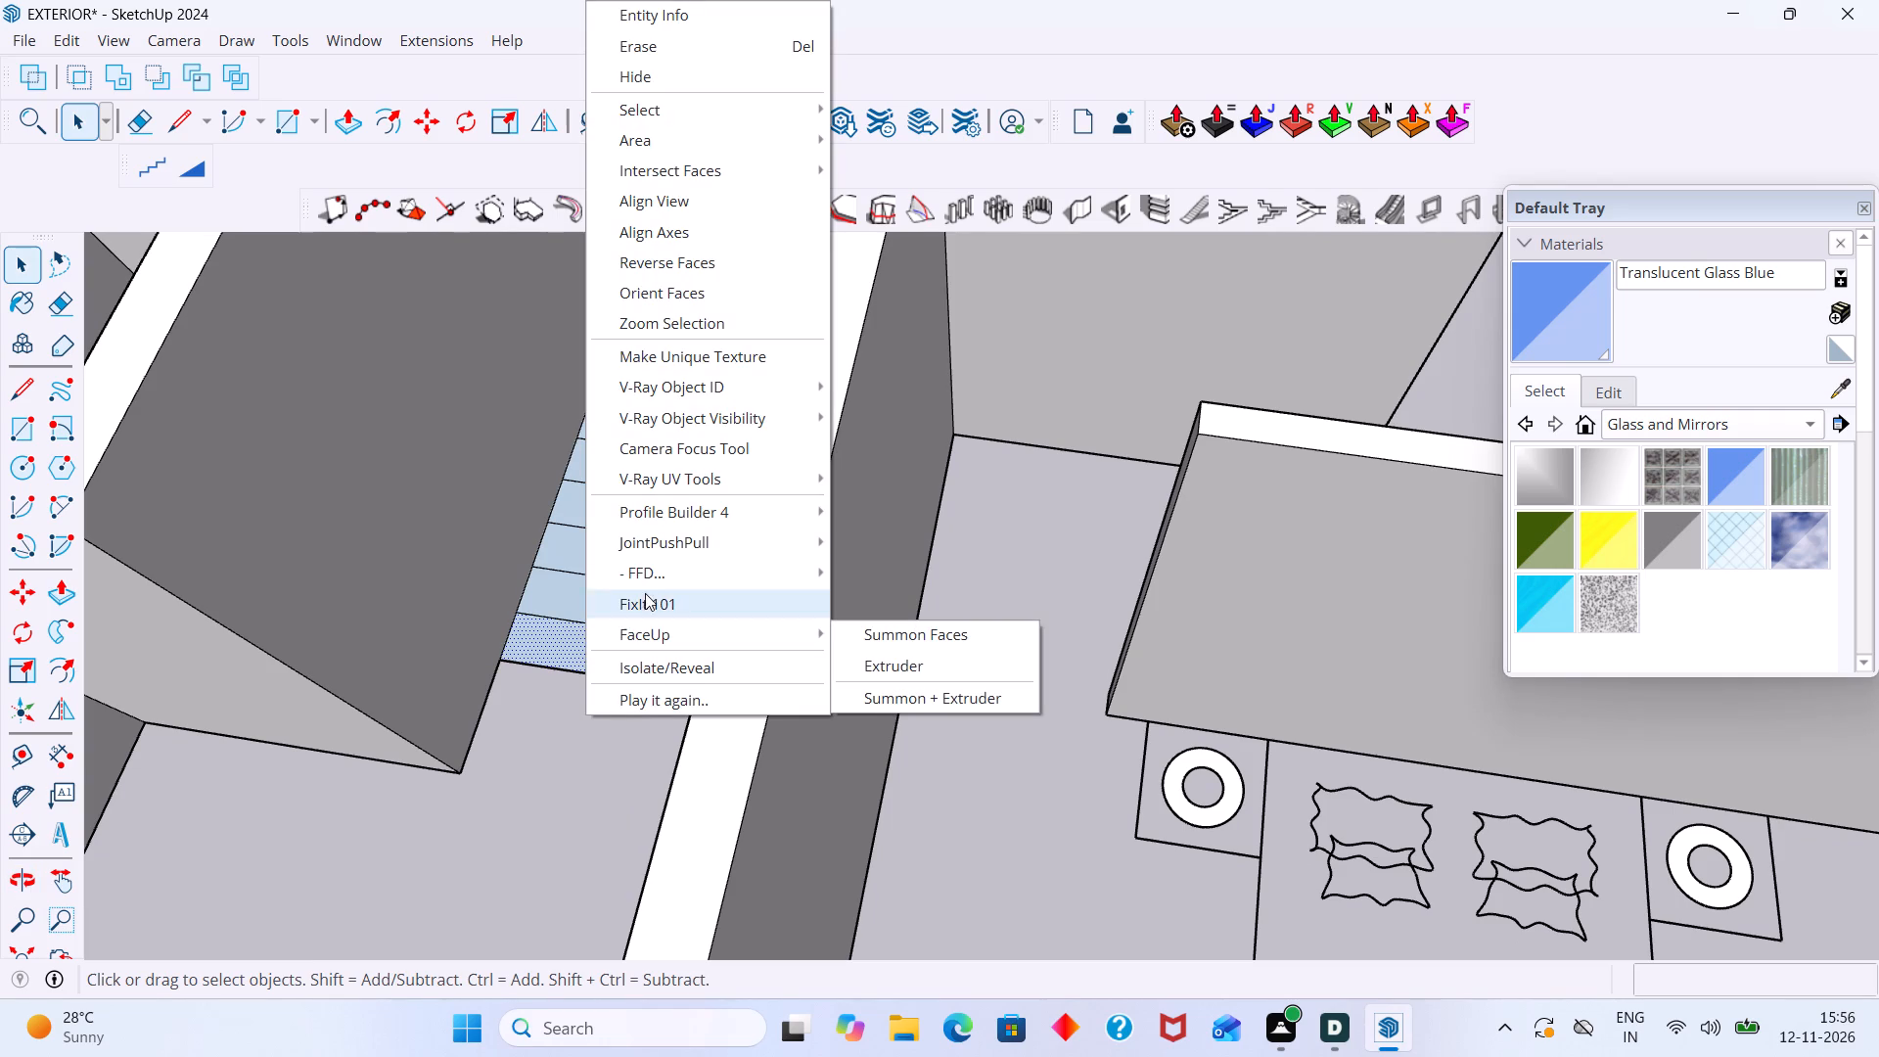
{"action": "left_click", "coordinate": [692, 261]}
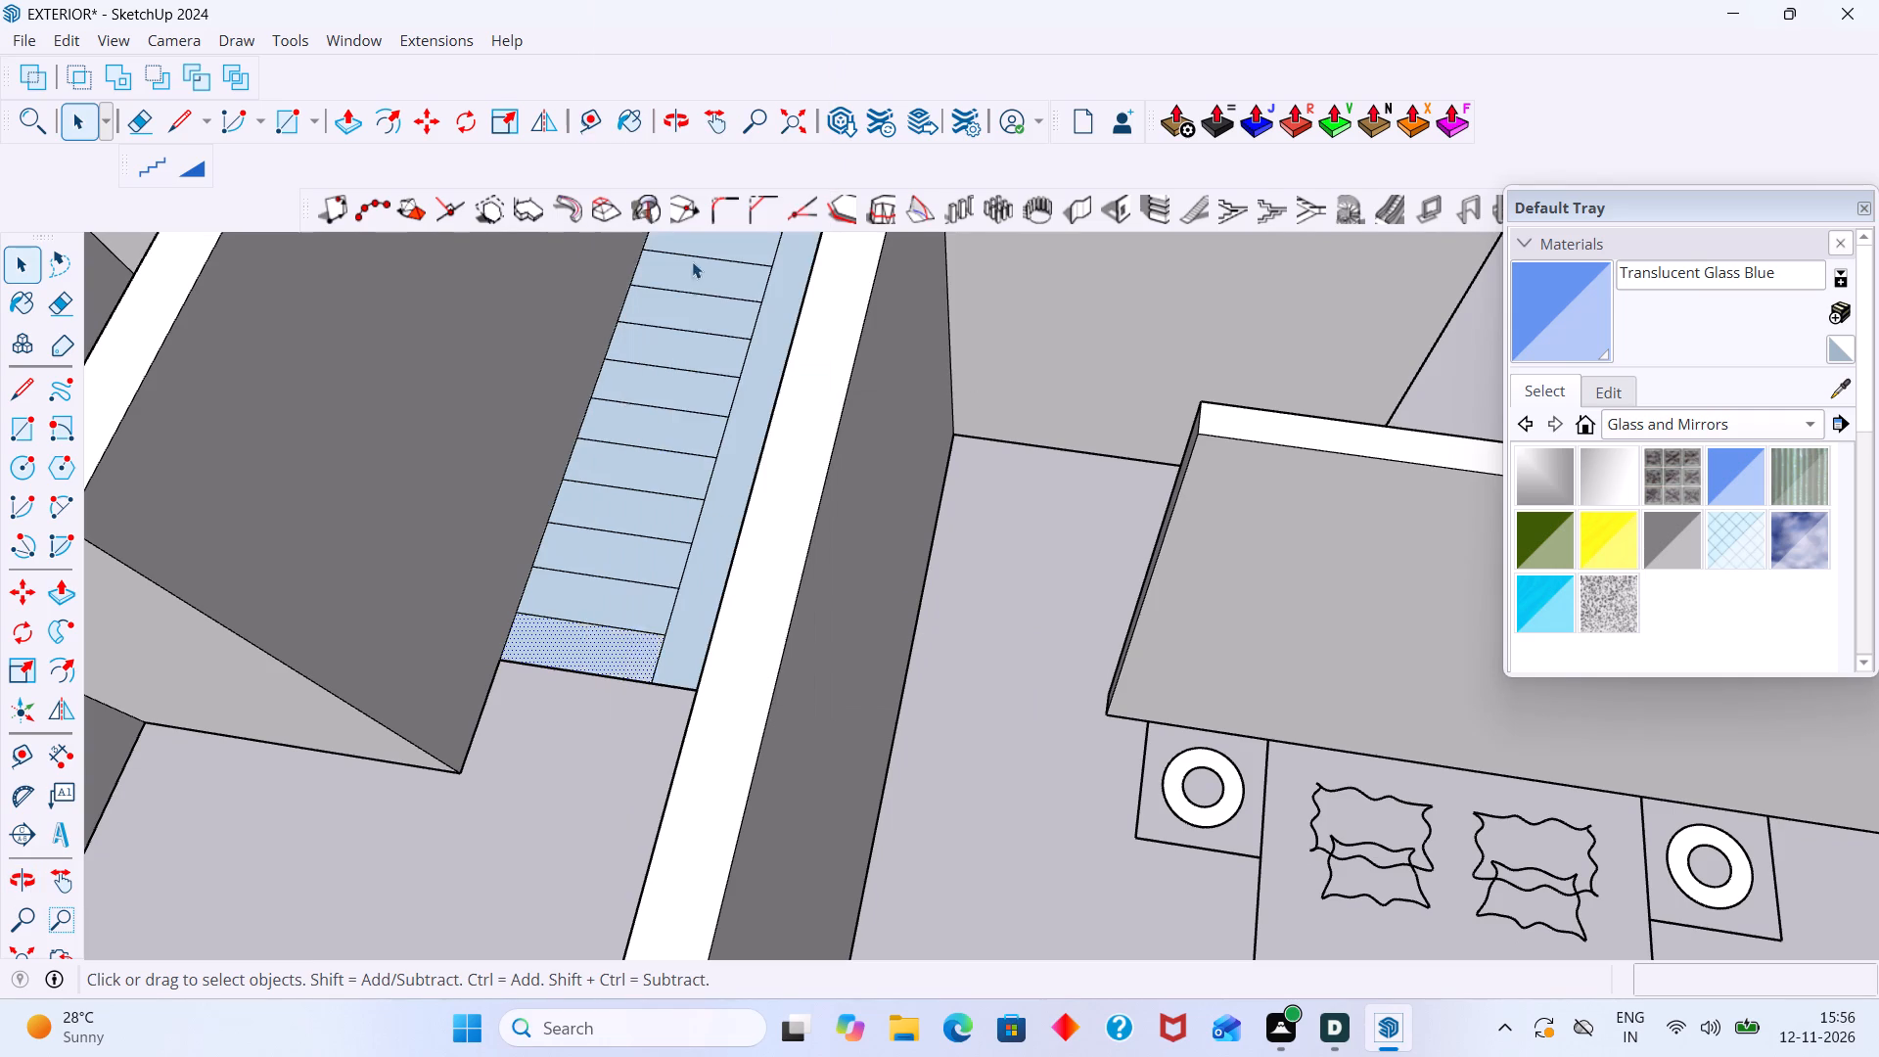
{"action": "scroll", "coordinate": [573, 596], "scroll_direction": "up", "scroll_amount": 1}
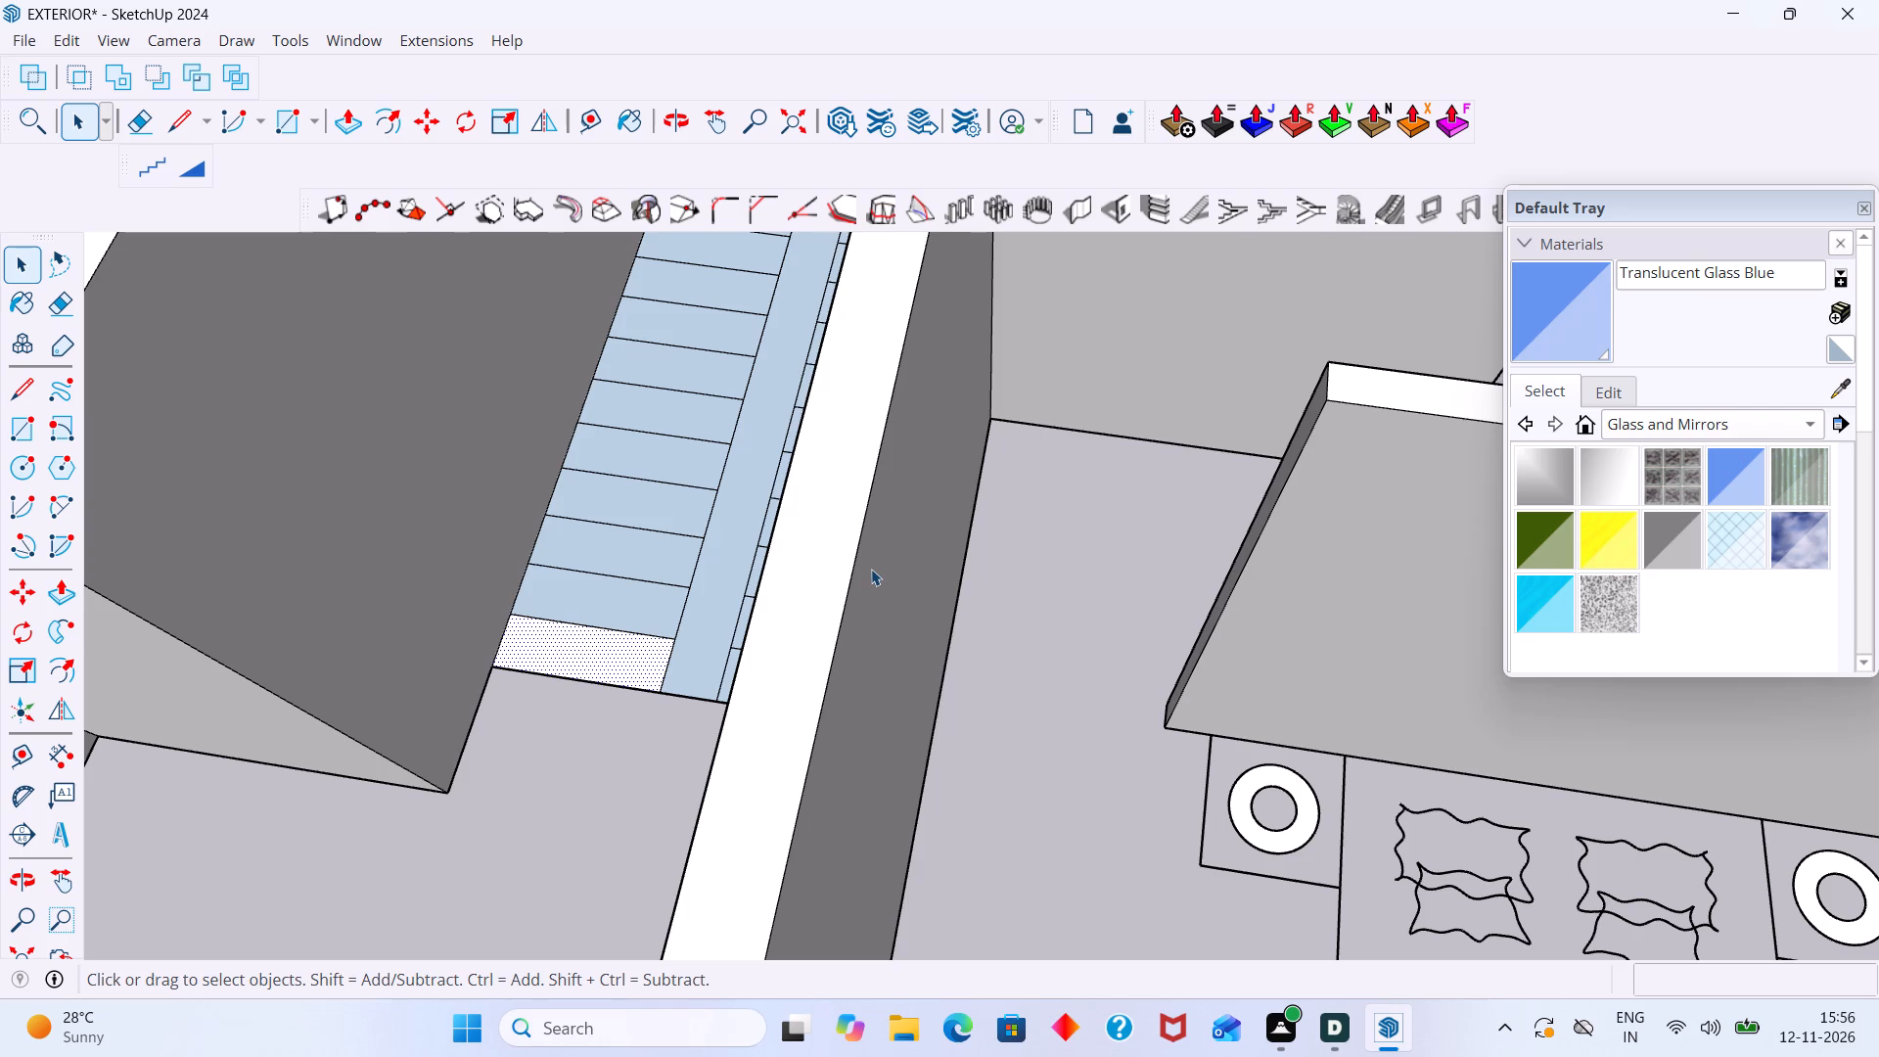
{"action": "scroll", "coordinate": [871, 569], "scroll_direction": "down", "scroll_amount": 12}
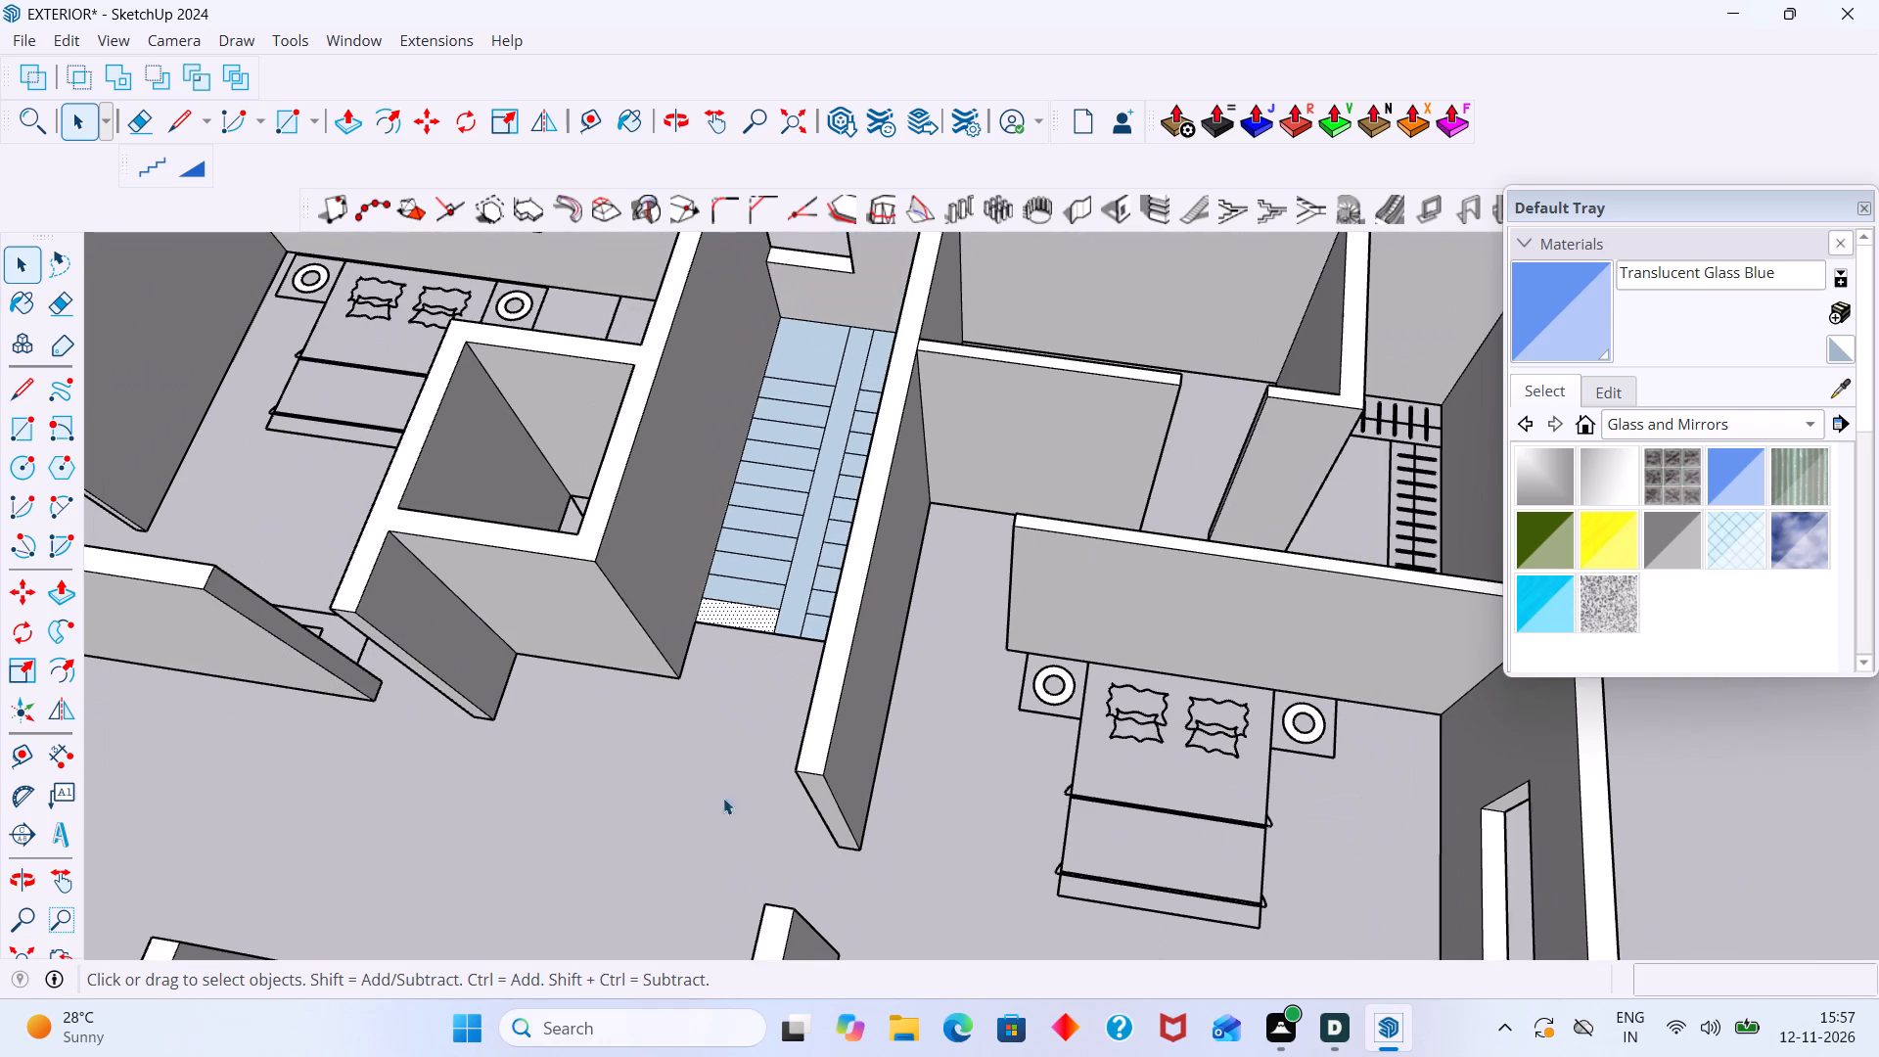
{"action": "left_click", "coordinate": [702, 796]}
Select all the remaining blue tread faces of the flight beside the small enclosed shaft, up to the landing.
{"action": "scroll", "coordinate": [764, 725], "scroll_direction": "down", "scroll_amount": 4}
{"action": "middle_click_drag", "start_coordinate": [780, 721], "coordinate": [936, 820]}
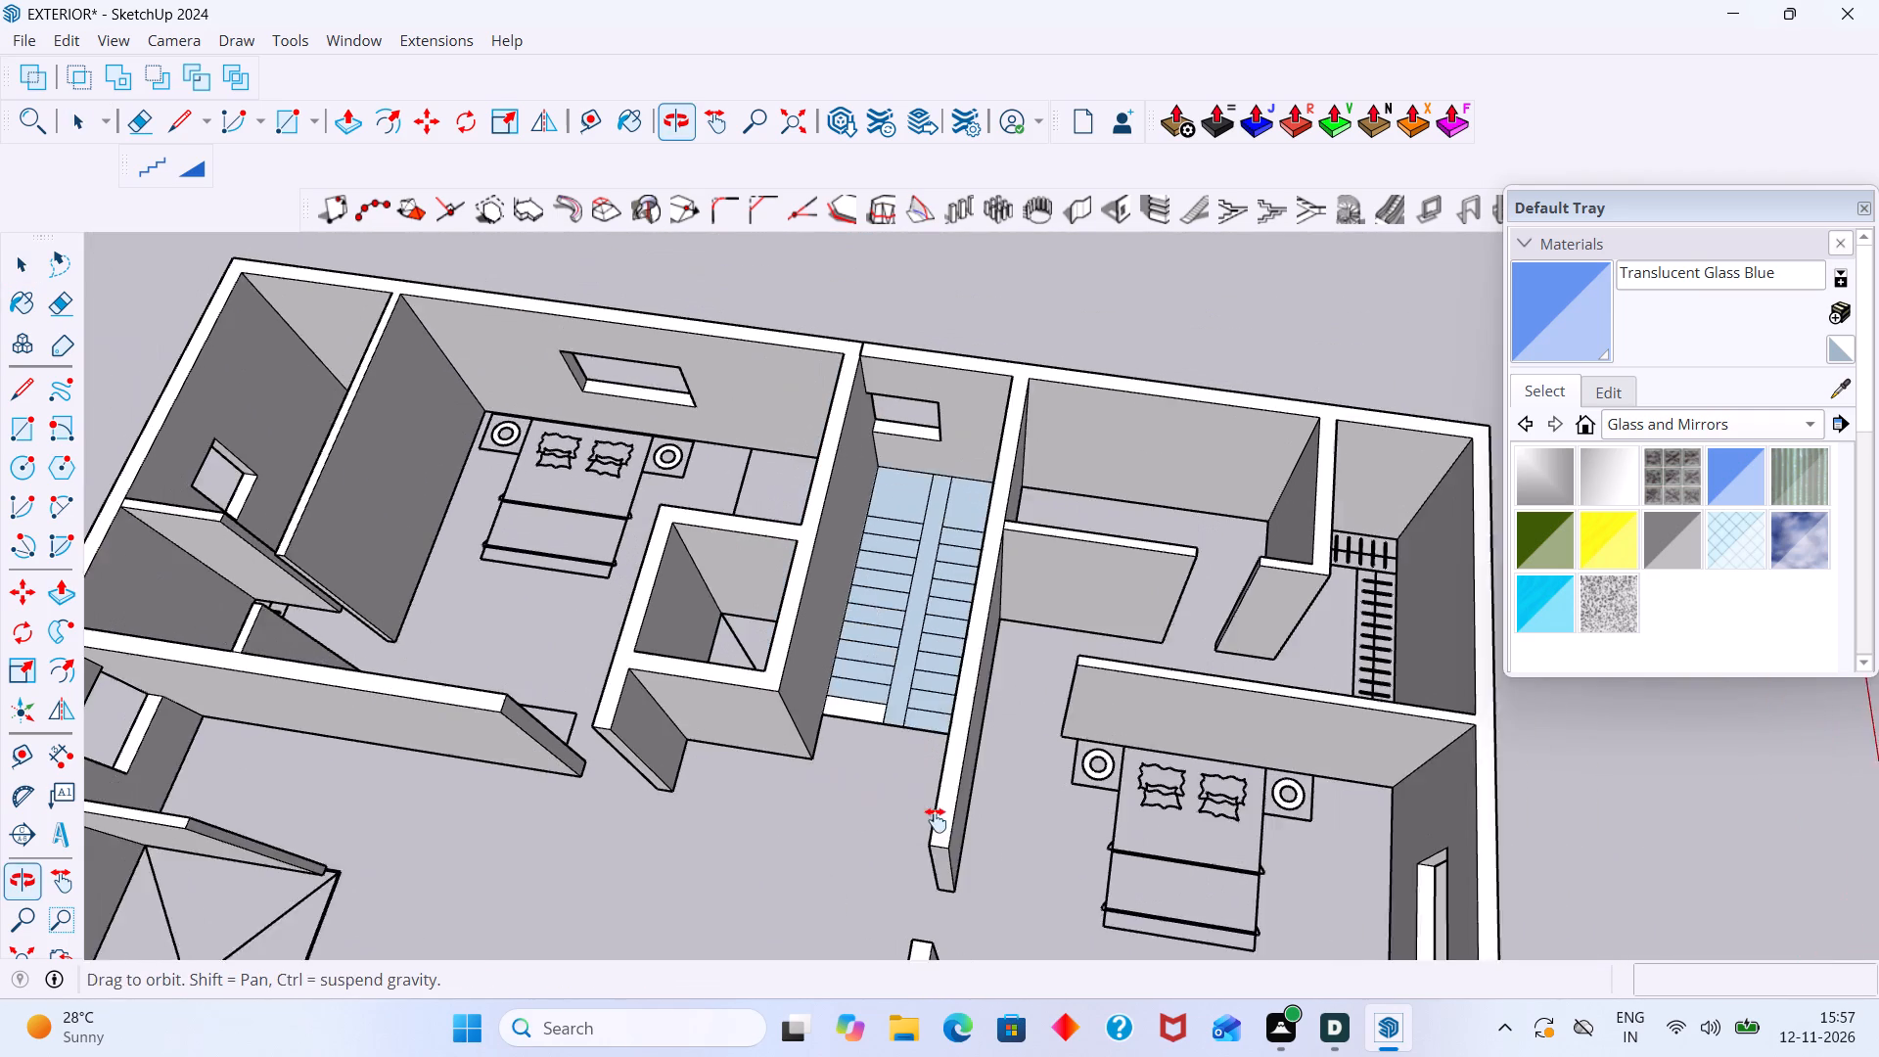
{"action": "middle_click_drag", "start_coordinate": [936, 820], "coordinate": [936, 810]}
{"action": "scroll", "coordinate": [897, 717], "scroll_direction": "up", "scroll_amount": 7, "text": "shift"}
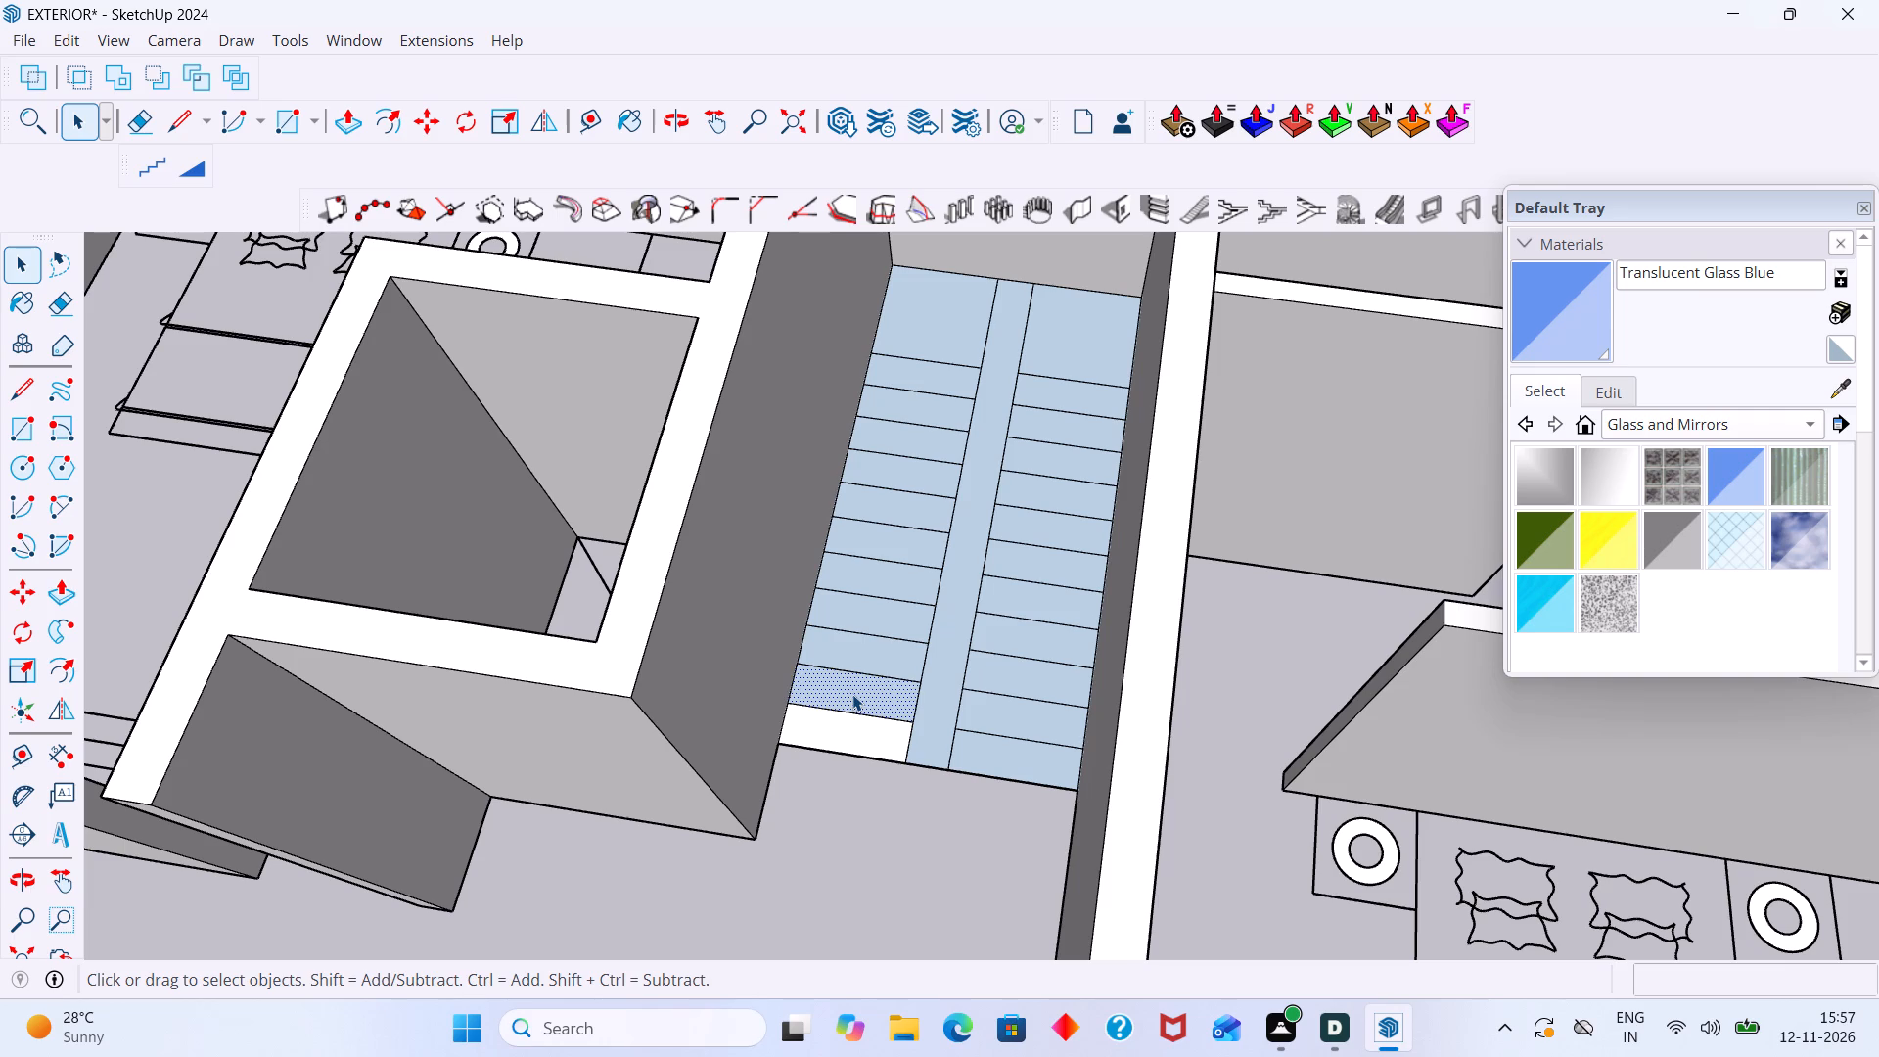
{"action": "scroll", "coordinate": [890, 601], "scroll_direction": "up", "scroll_amount": 3}
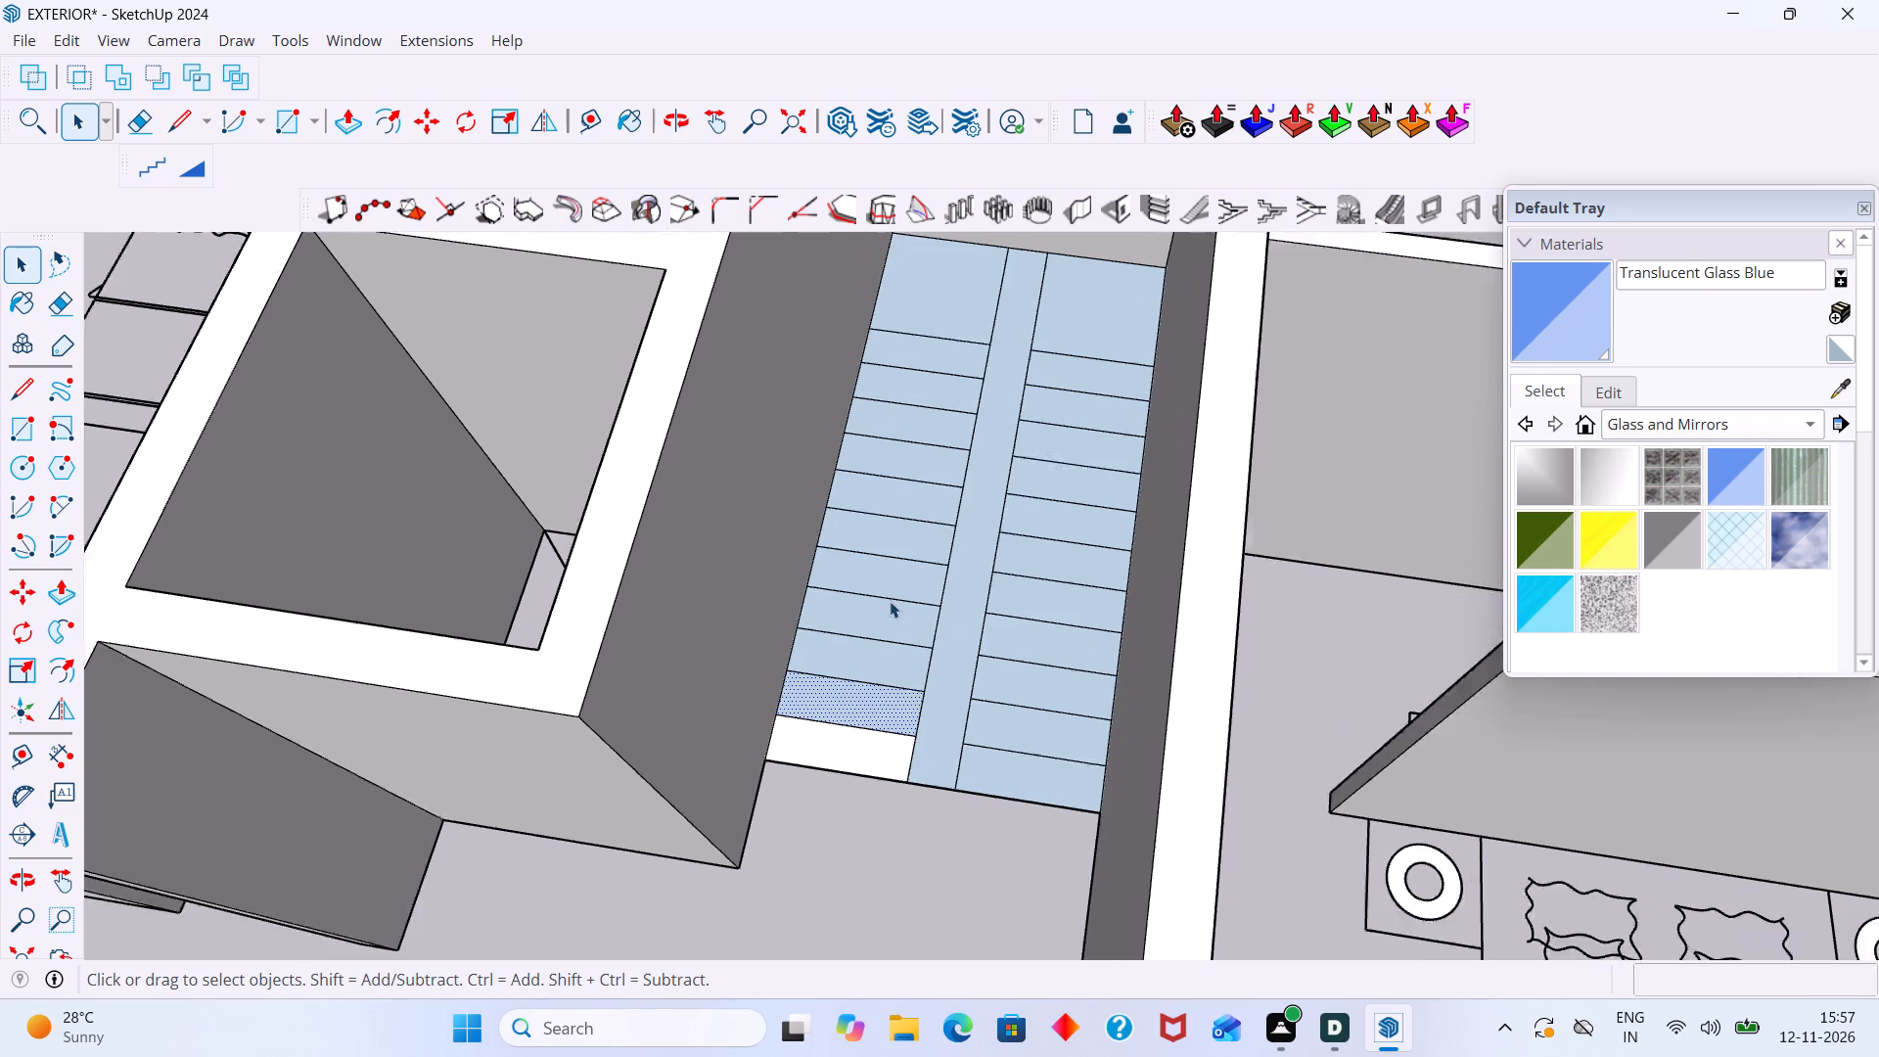
{"action": "left_click", "coordinate": [852, 677]}
{"action": "left_click", "coordinate": [850, 715], "text": "shift"}
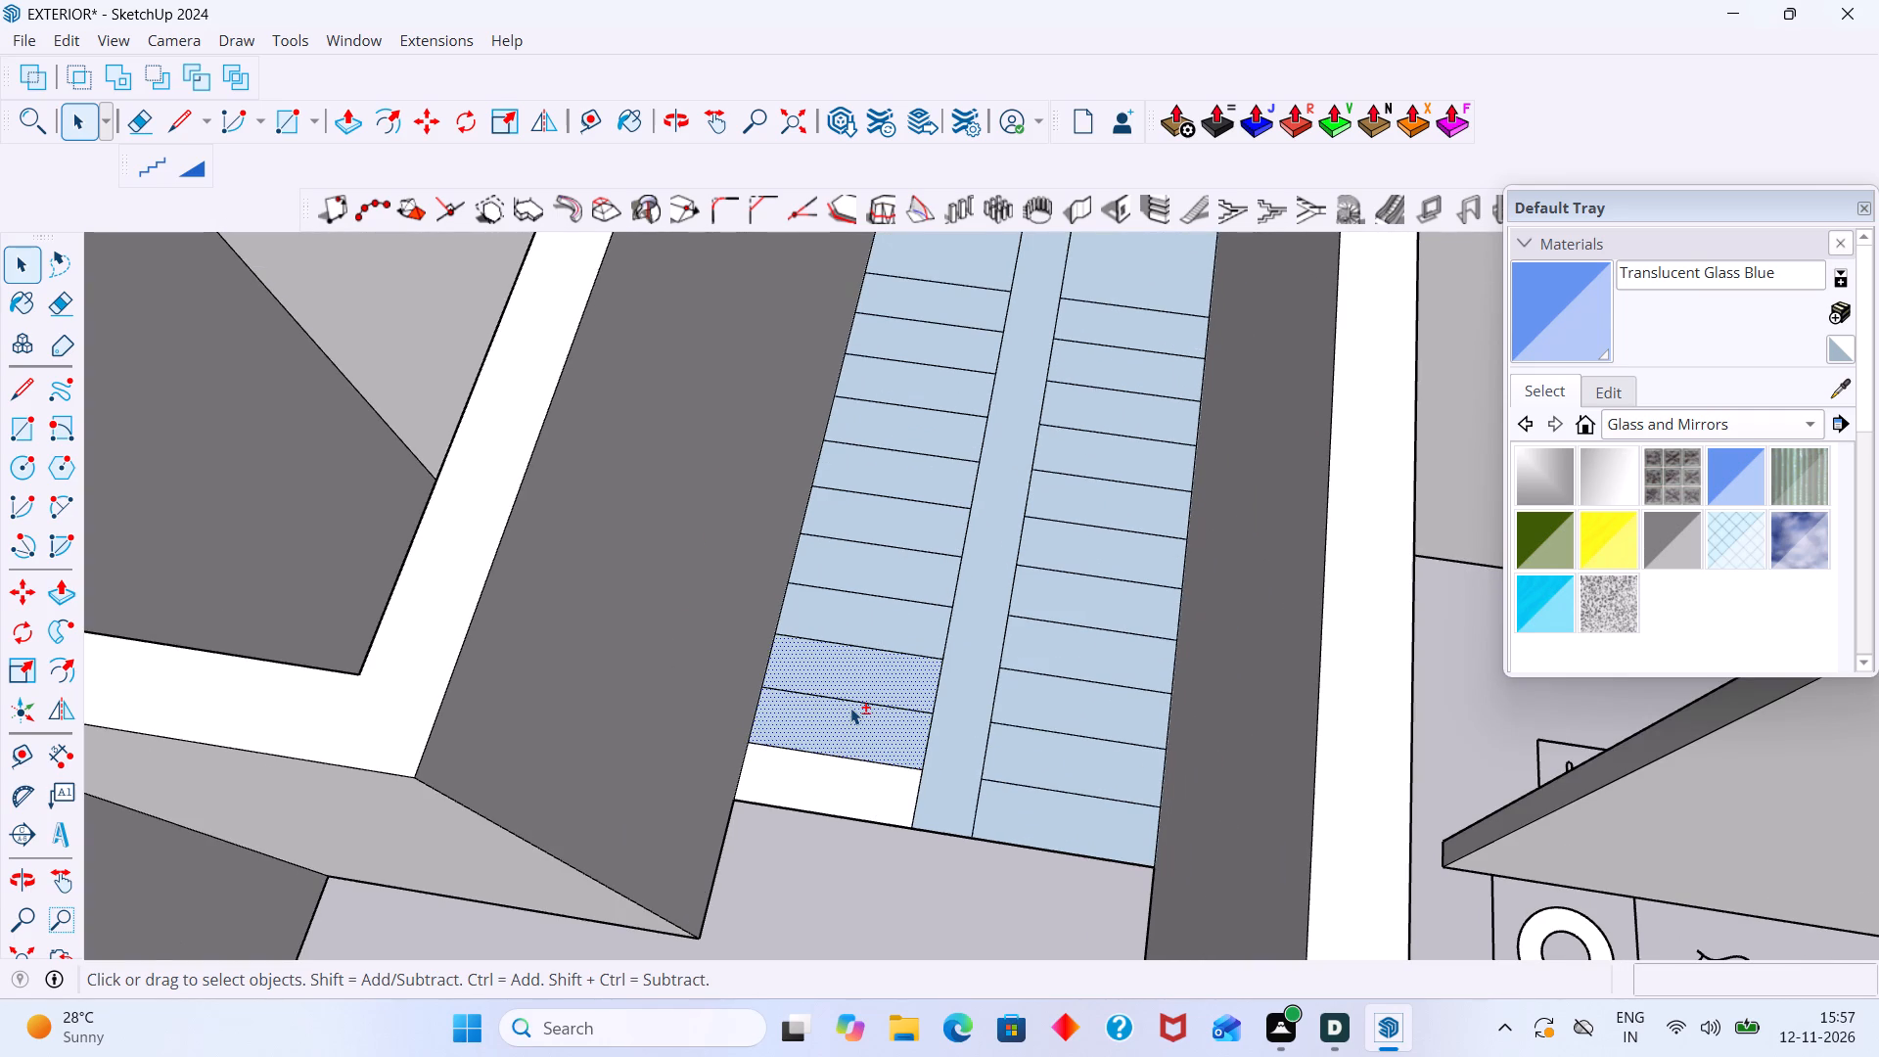
{"action": "scroll", "coordinate": [818, 681], "scroll_direction": "down", "scroll_amount": 16}
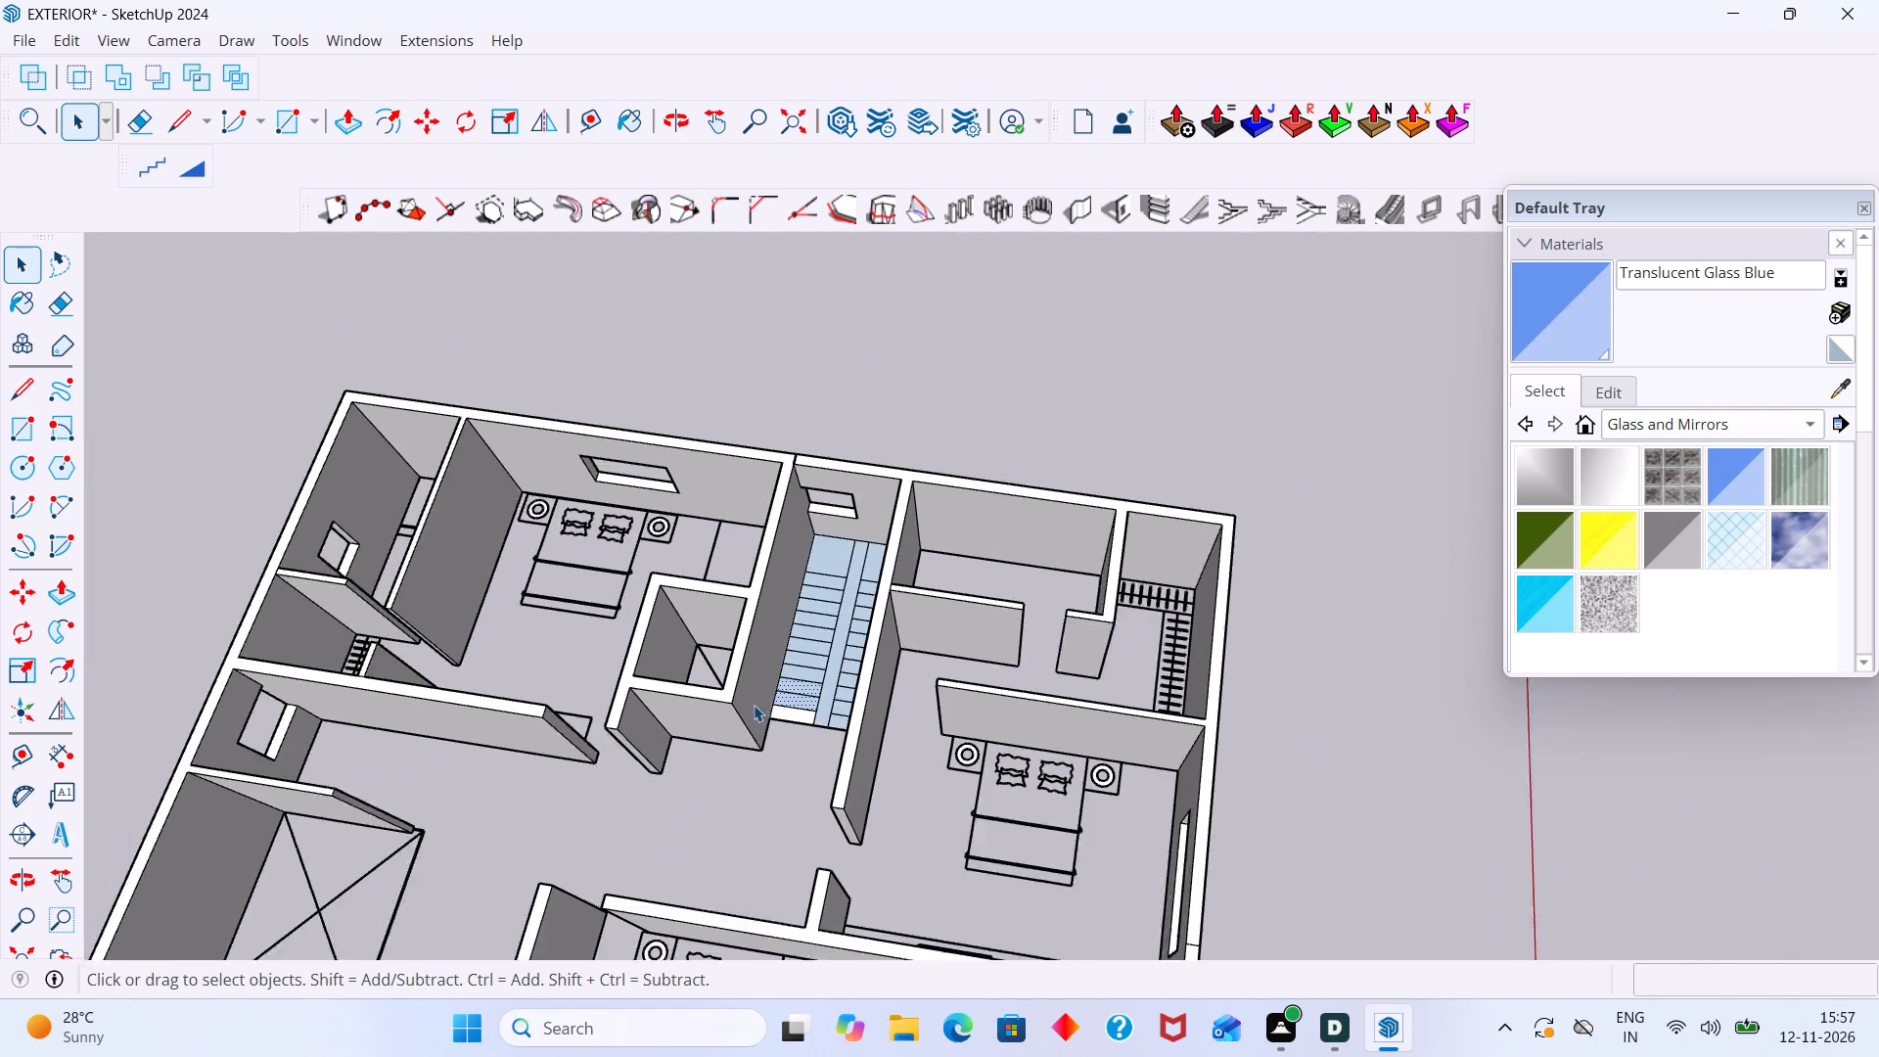
{"action": "scroll", "coordinate": [754, 705], "scroll_direction": "down", "scroll_amount": 1}
{"action": "scroll", "coordinate": [924, 749], "scroll_direction": "down", "scroll_amount": 8}
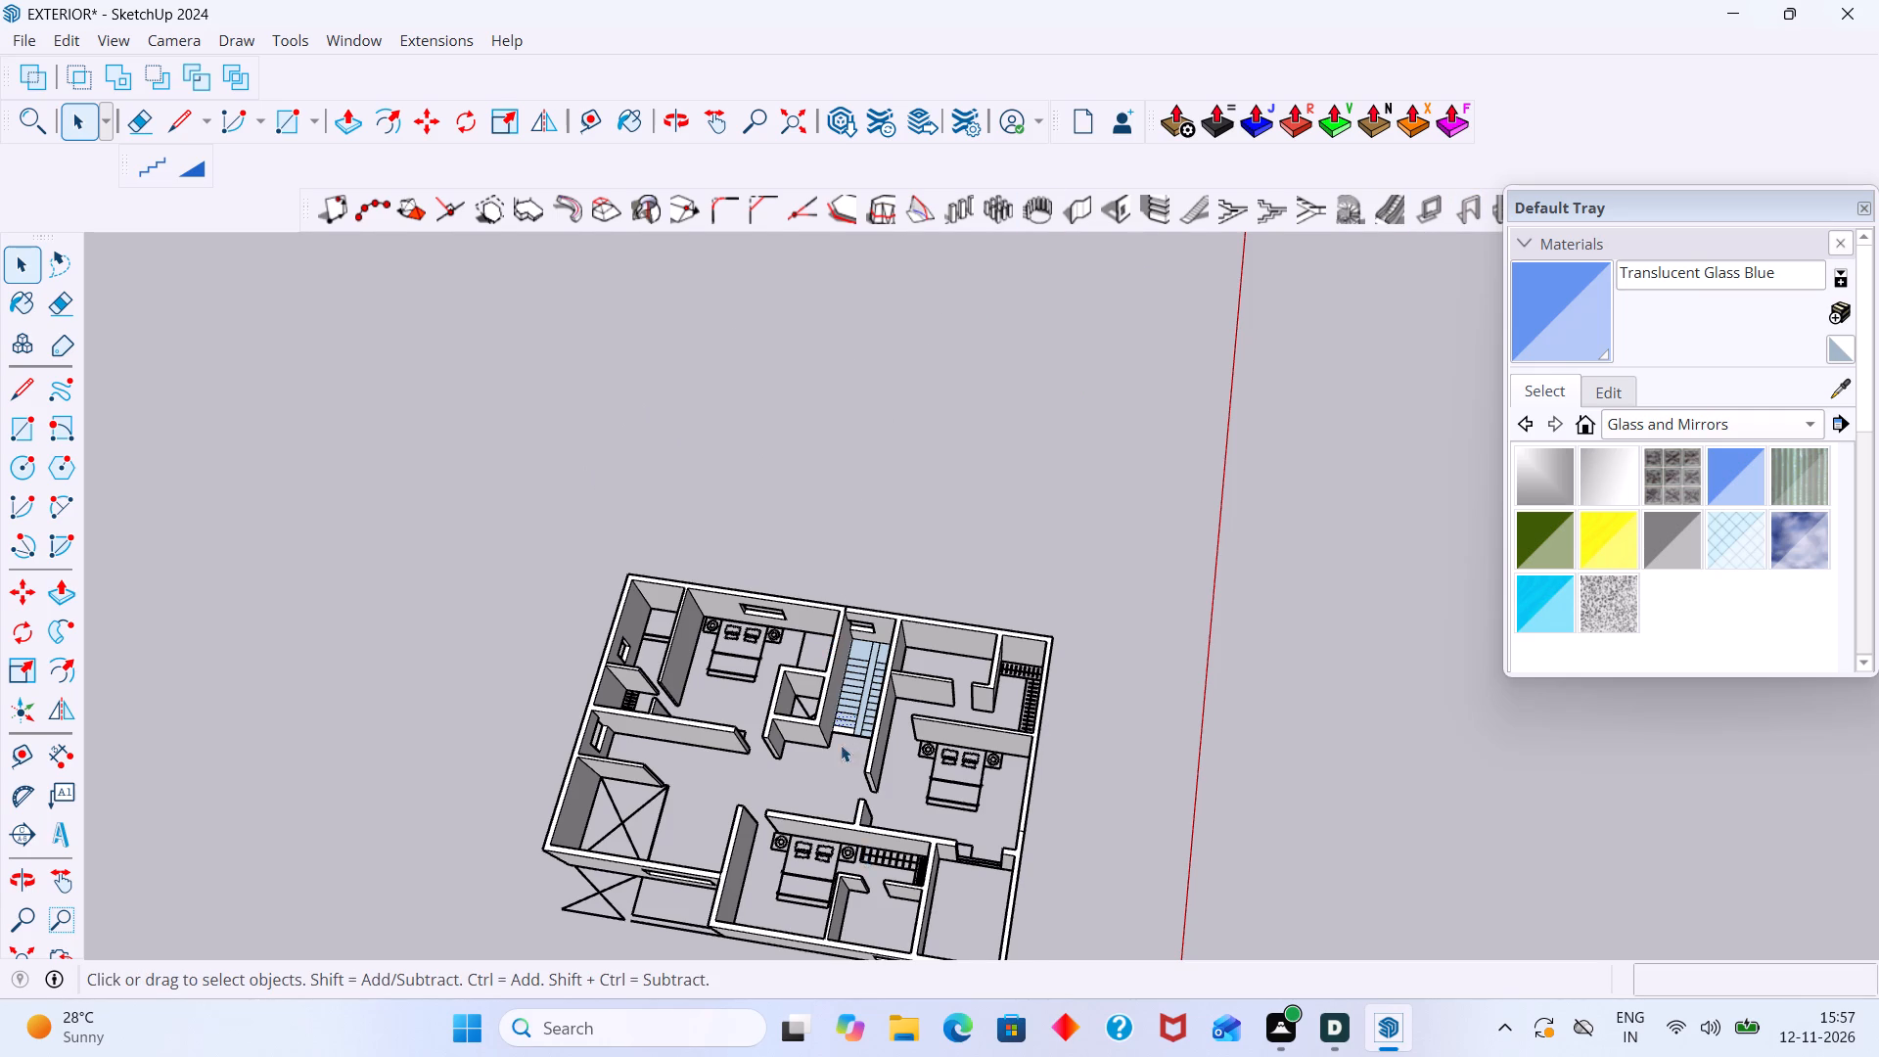
{"action": "scroll", "coordinate": [836, 735], "scroll_direction": "up", "scroll_amount": 17}
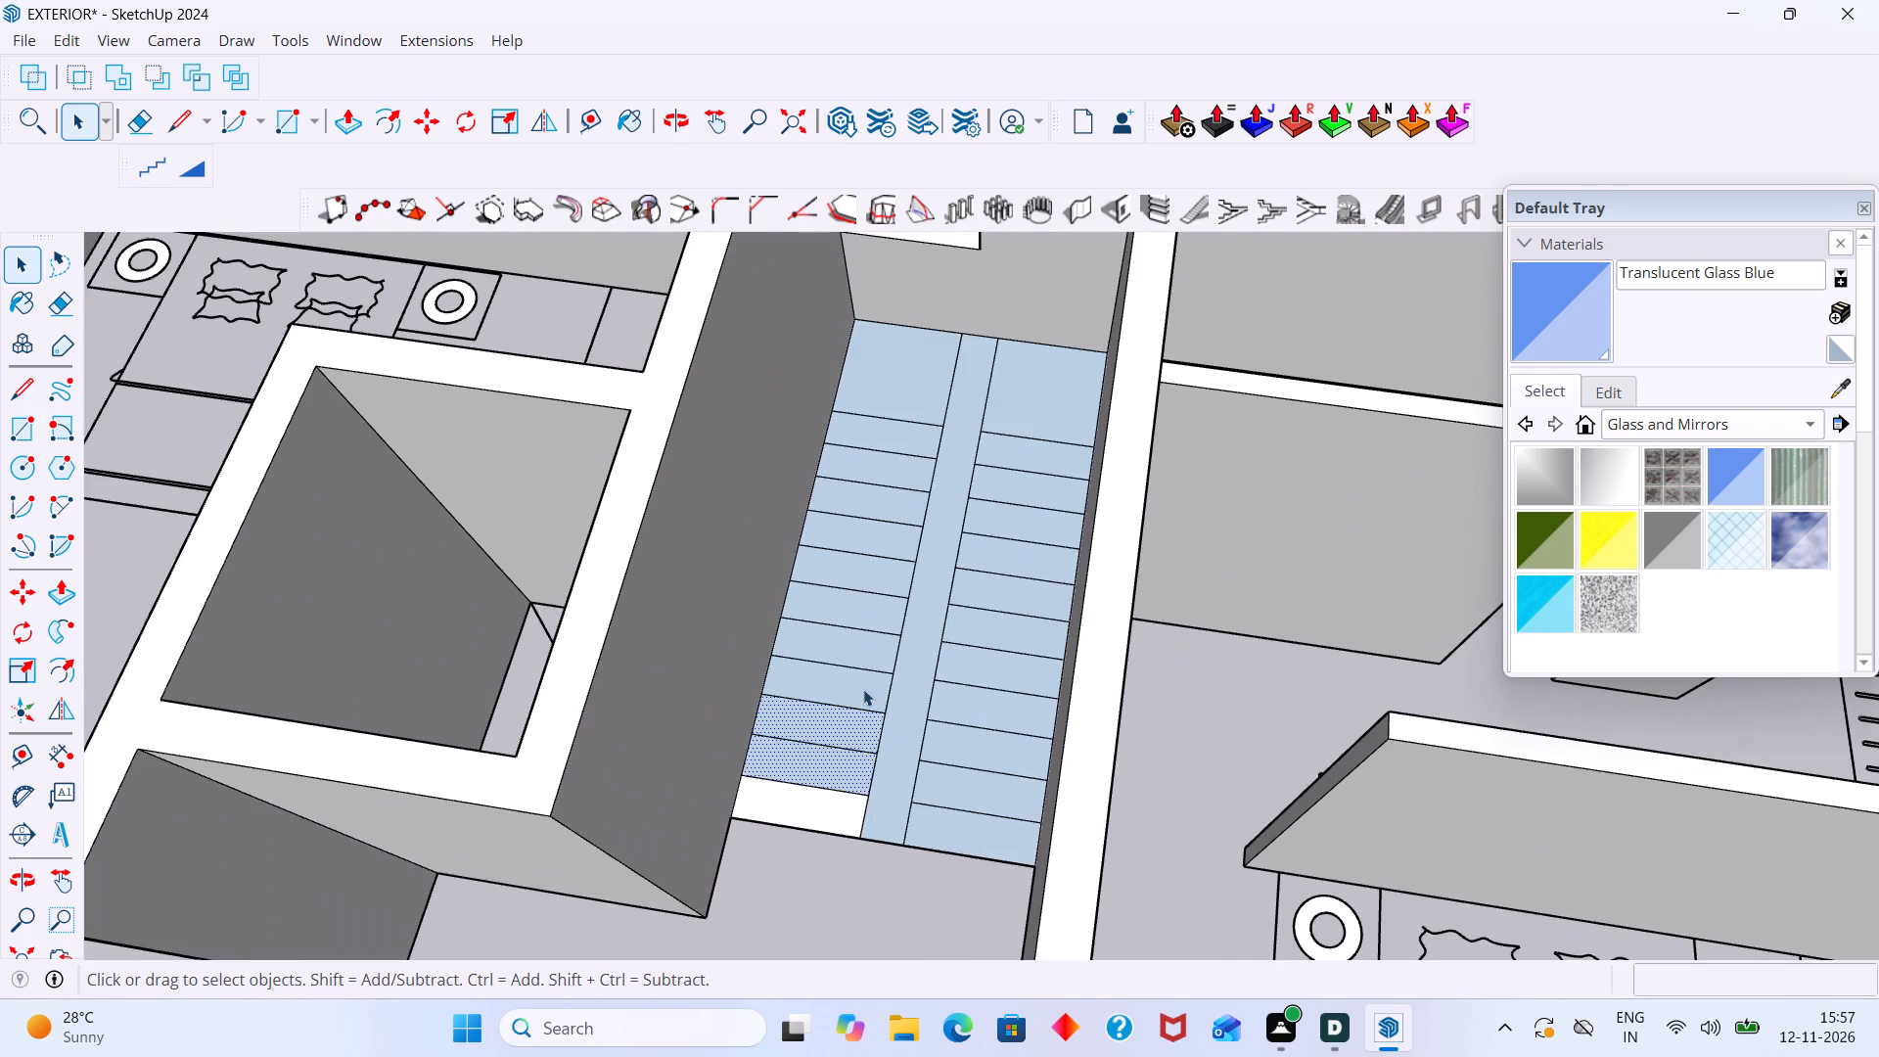
{"action": "left_click", "coordinate": [849, 685], "text": "shift"}
{"action": "left_click", "coordinate": [848, 641], "text": "shift"}
{"action": "left_click", "coordinate": [851, 600], "text": "shift"}
{"action": "left_click", "coordinate": [867, 557], "text": "shift"}
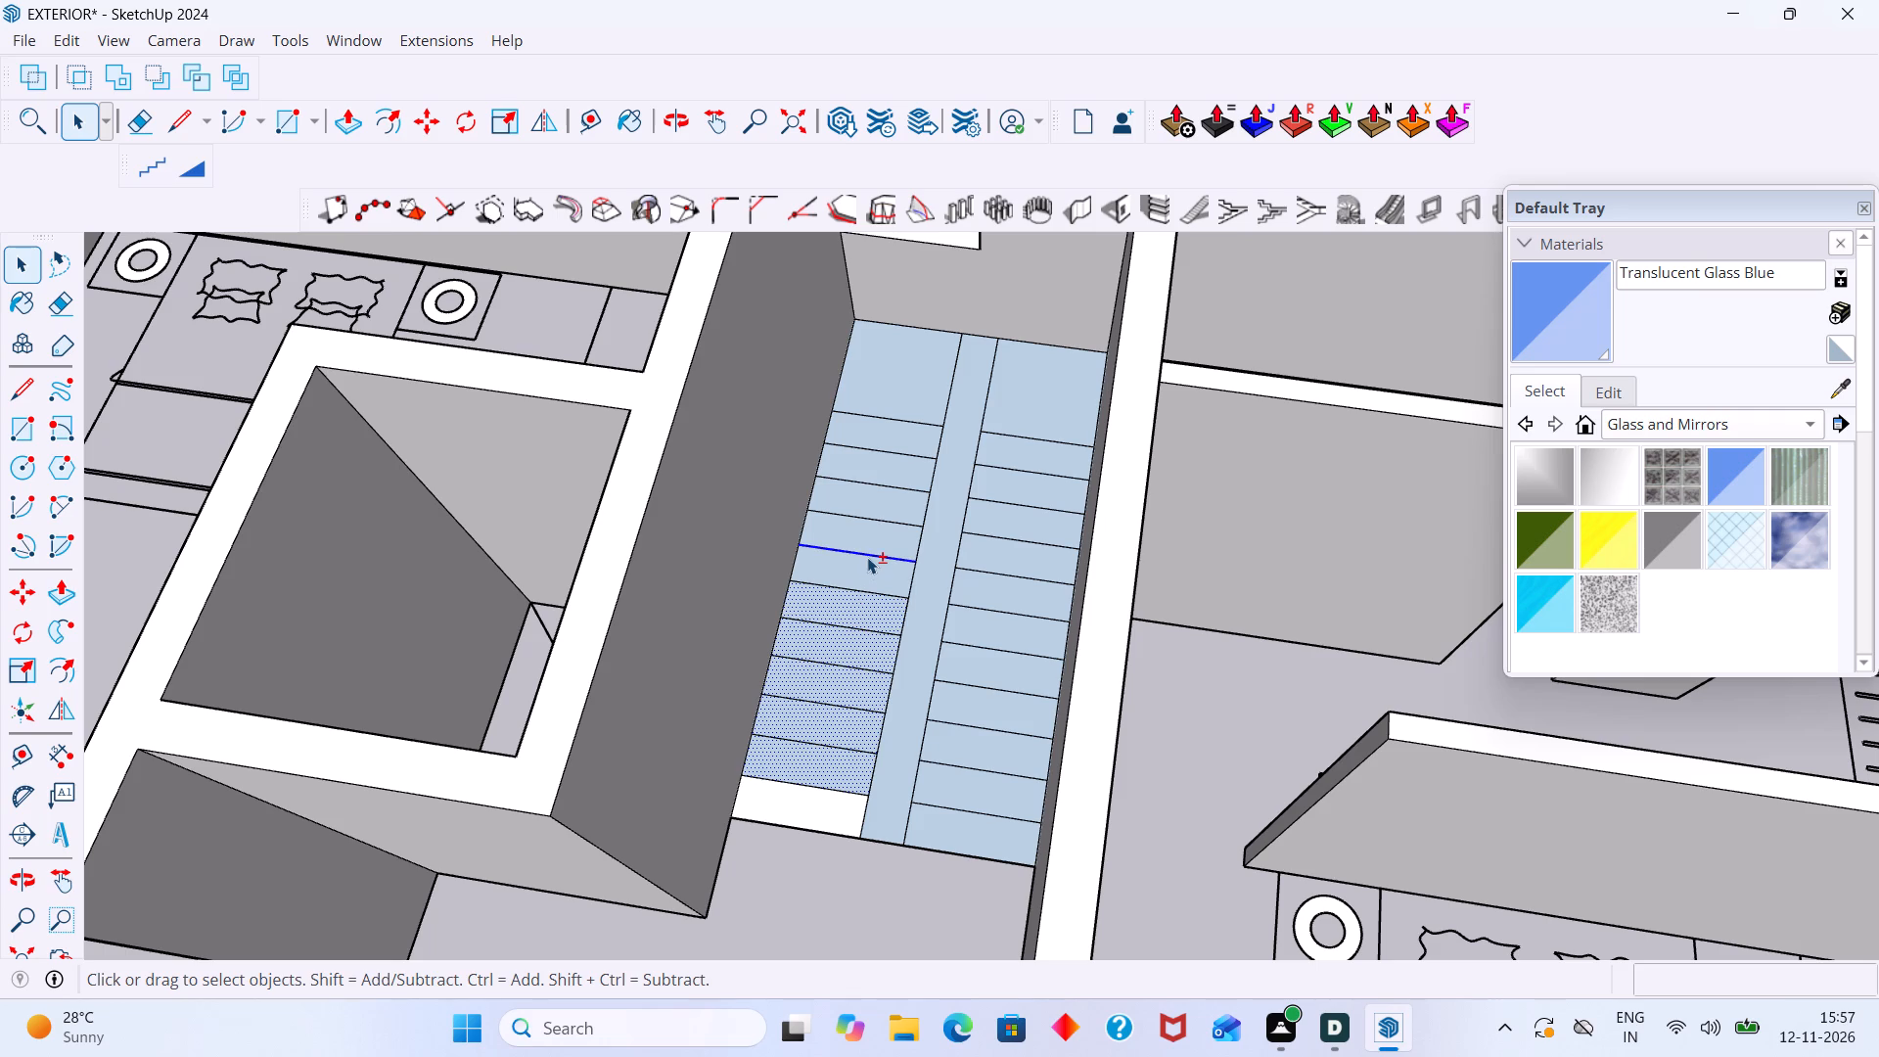
{"action": "left_click", "coordinate": [868, 554], "text": "shift"}
{"action": "left_click", "coordinate": [870, 567], "text": "shift"}
{"action": "left_click", "coordinate": [870, 537], "text": "shift"}
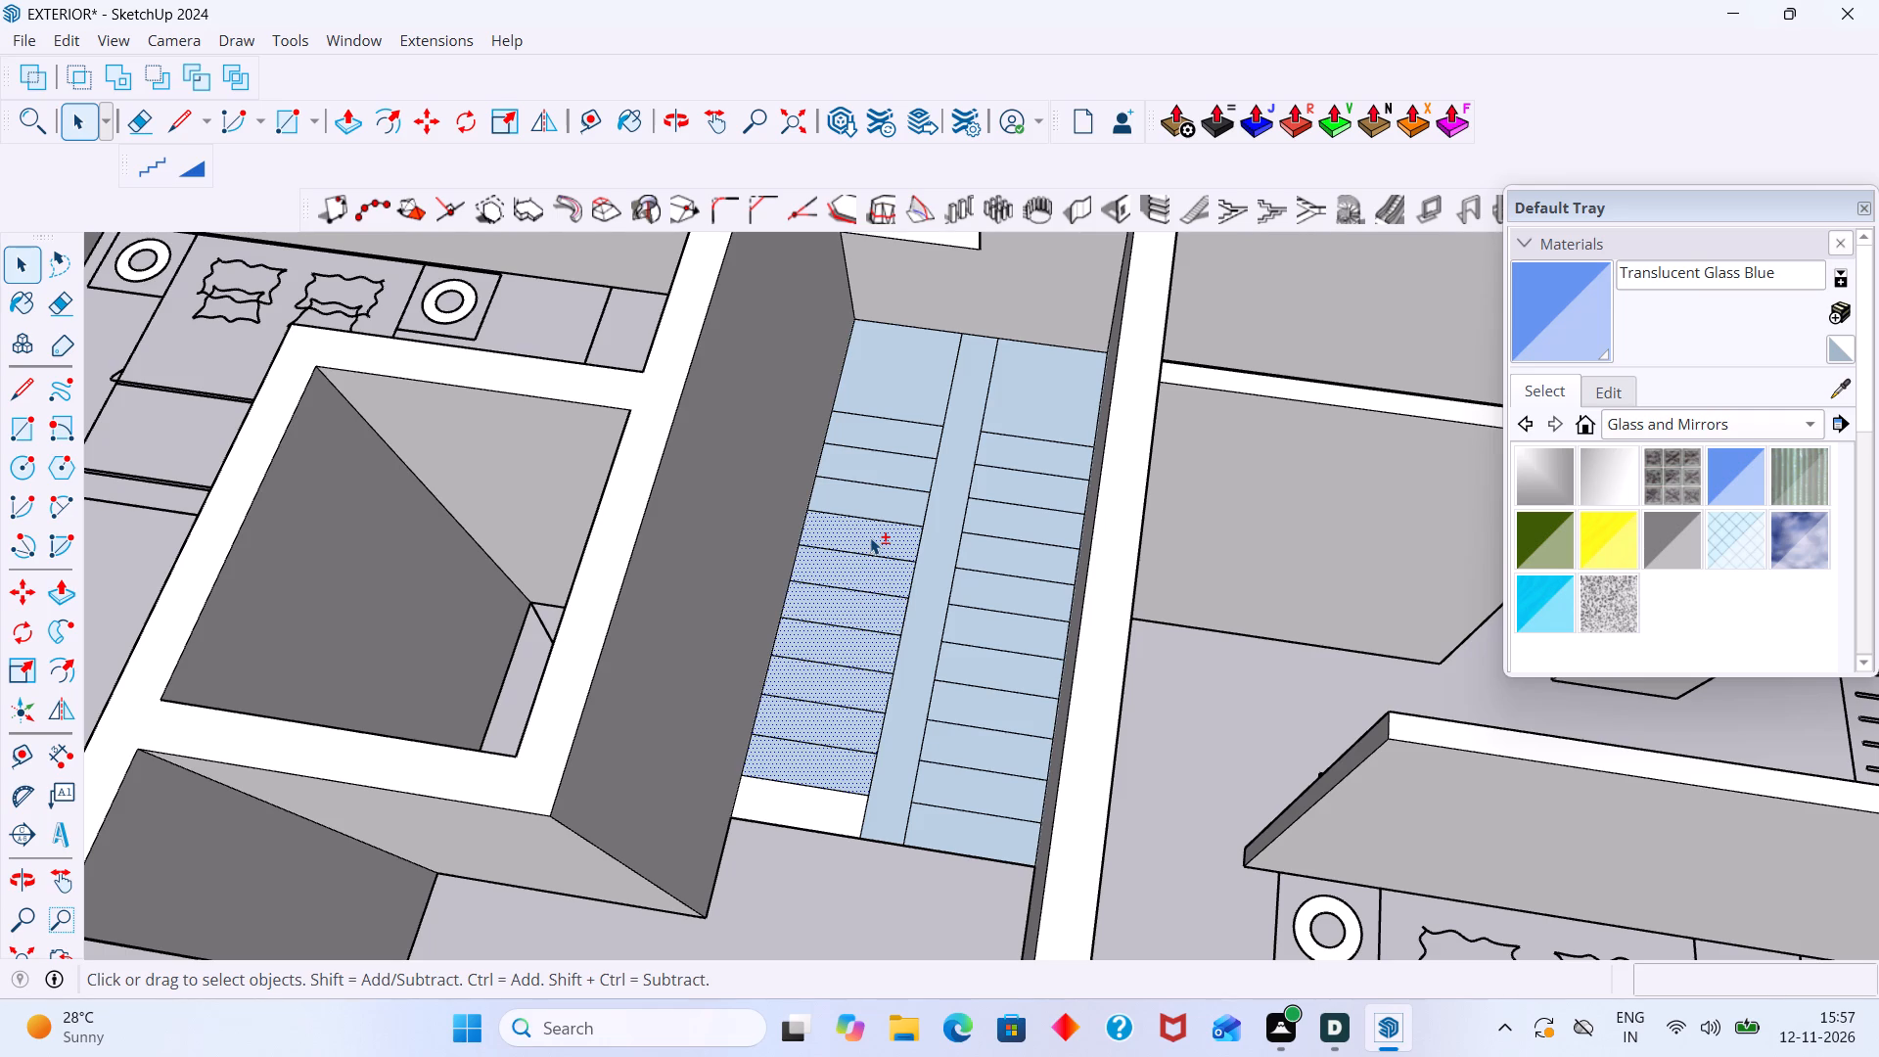
{"action": "scroll", "coordinate": [873, 529], "scroll_direction": "up", "scroll_amount": 5, "text": "shift"}
{"action": "left_click", "coordinate": [865, 497], "text": "shift"}
{"action": "left_click", "coordinate": [877, 421], "text": "shift"}
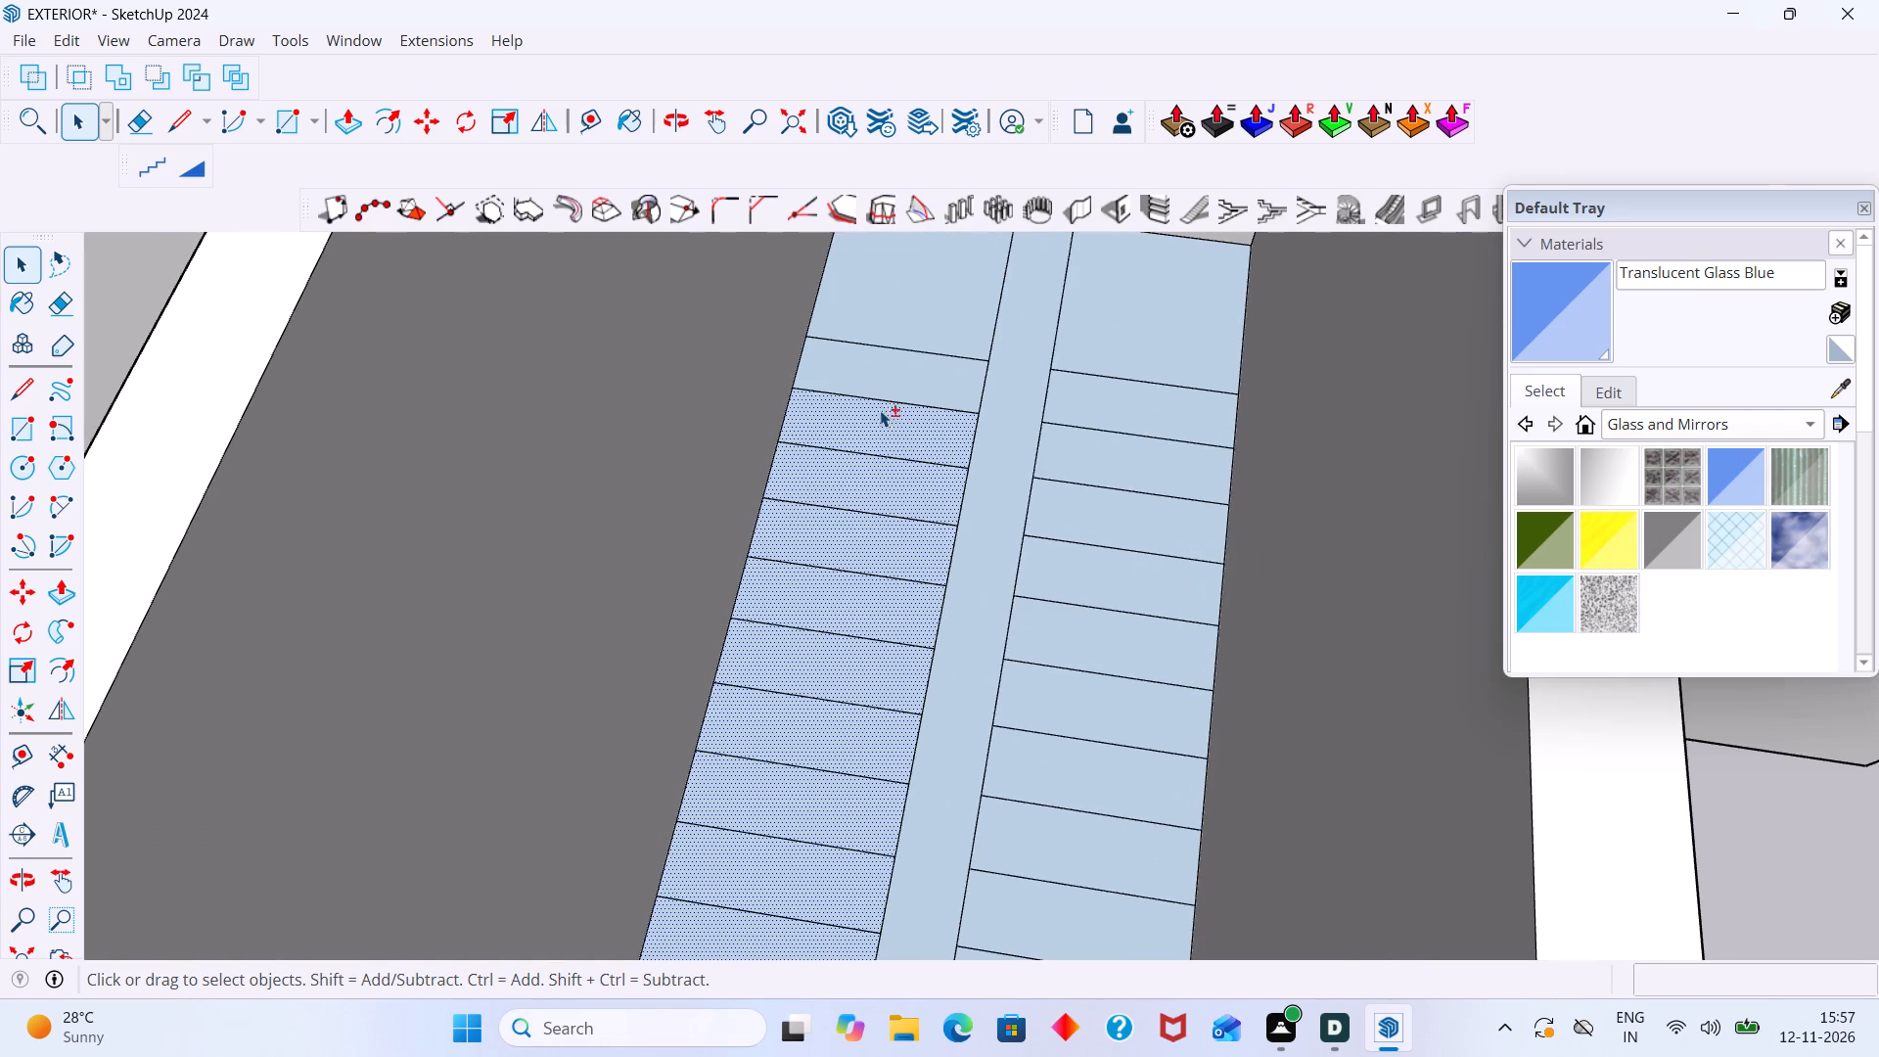
{"action": "left_click", "coordinate": [885, 381], "text": "shift"}
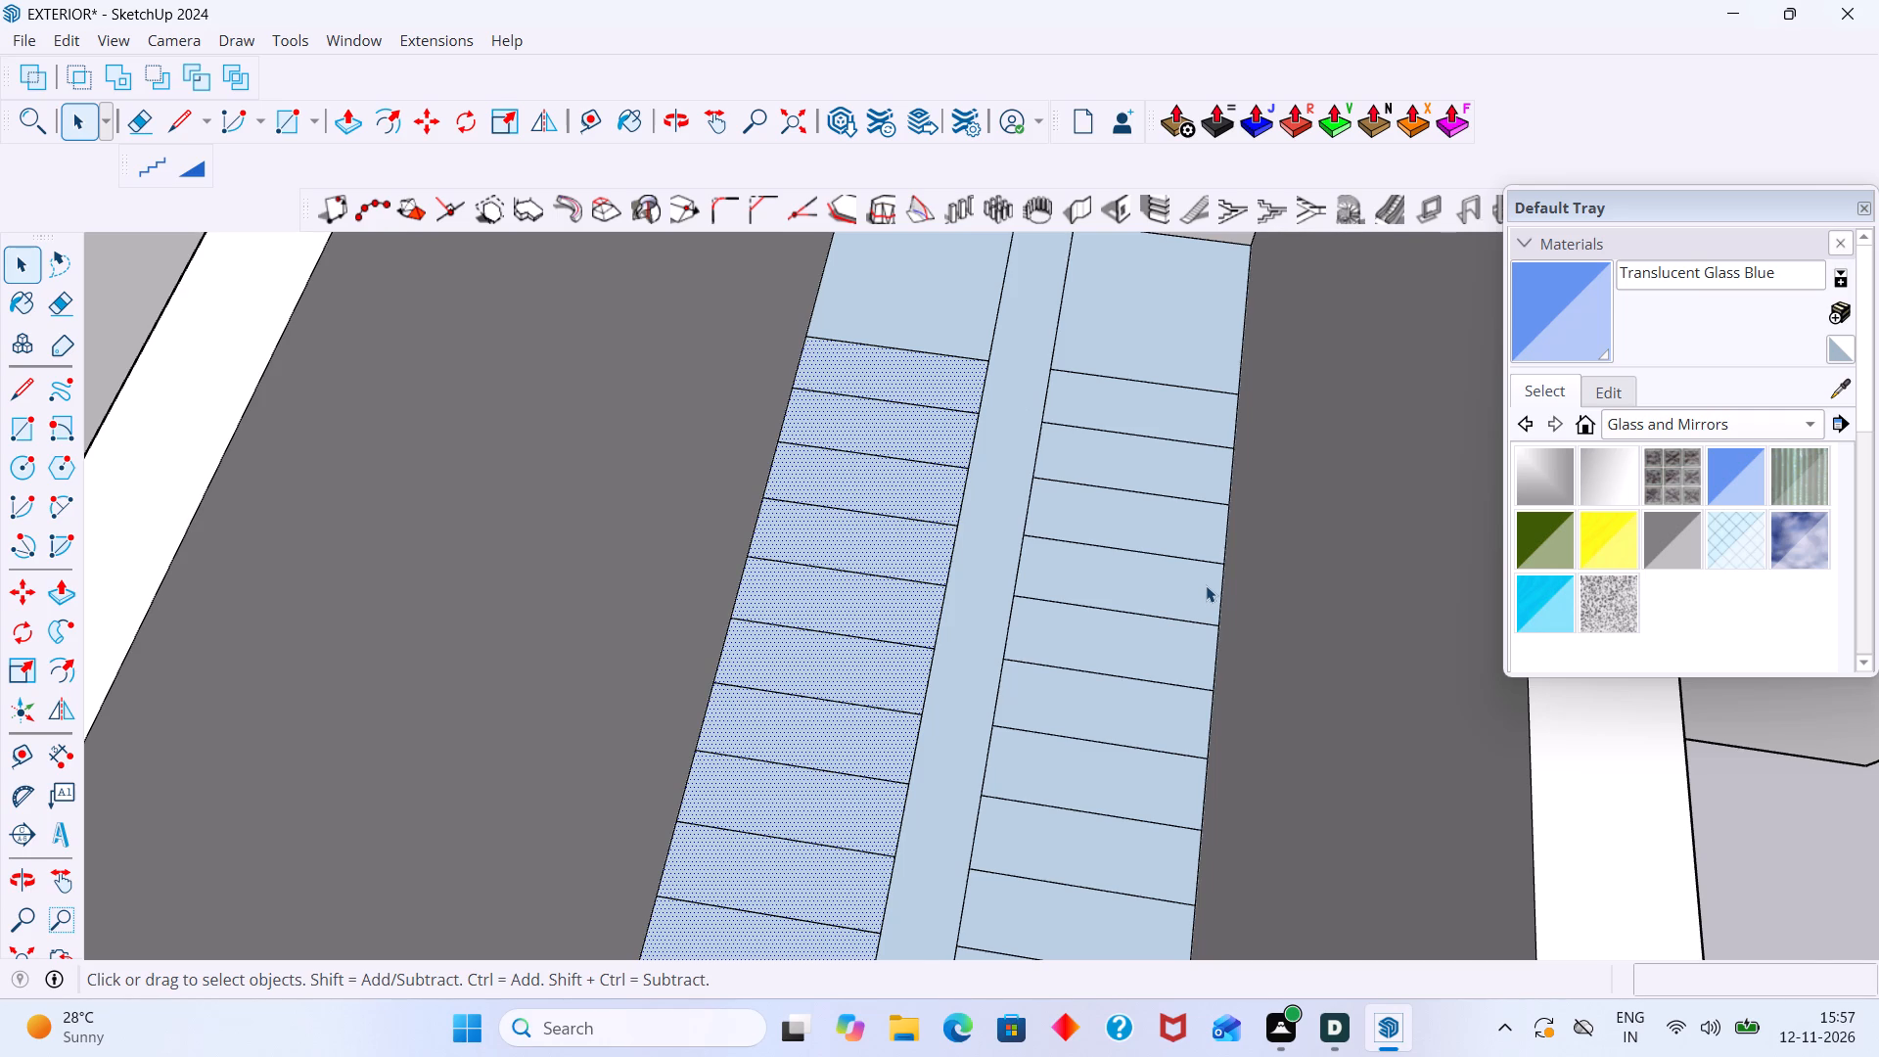
Add both landing faces and the long strip between the two flights to the selection.
{"action": "scroll", "coordinate": [1226, 454], "scroll_direction": "down", "scroll_amount": 4}
{"action": "middle_click_drag", "start_coordinate": [1164, 398], "coordinate": [1160, 565], "text": "shift"}
{"action": "scroll", "coordinate": [1042, 521], "scroll_direction": "up", "scroll_amount": 3, "text": "shift"}
{"action": "left_click", "coordinate": [1033, 515], "text": "shift"}
{"action": "left_click", "coordinate": [1102, 517], "text": "shift"}
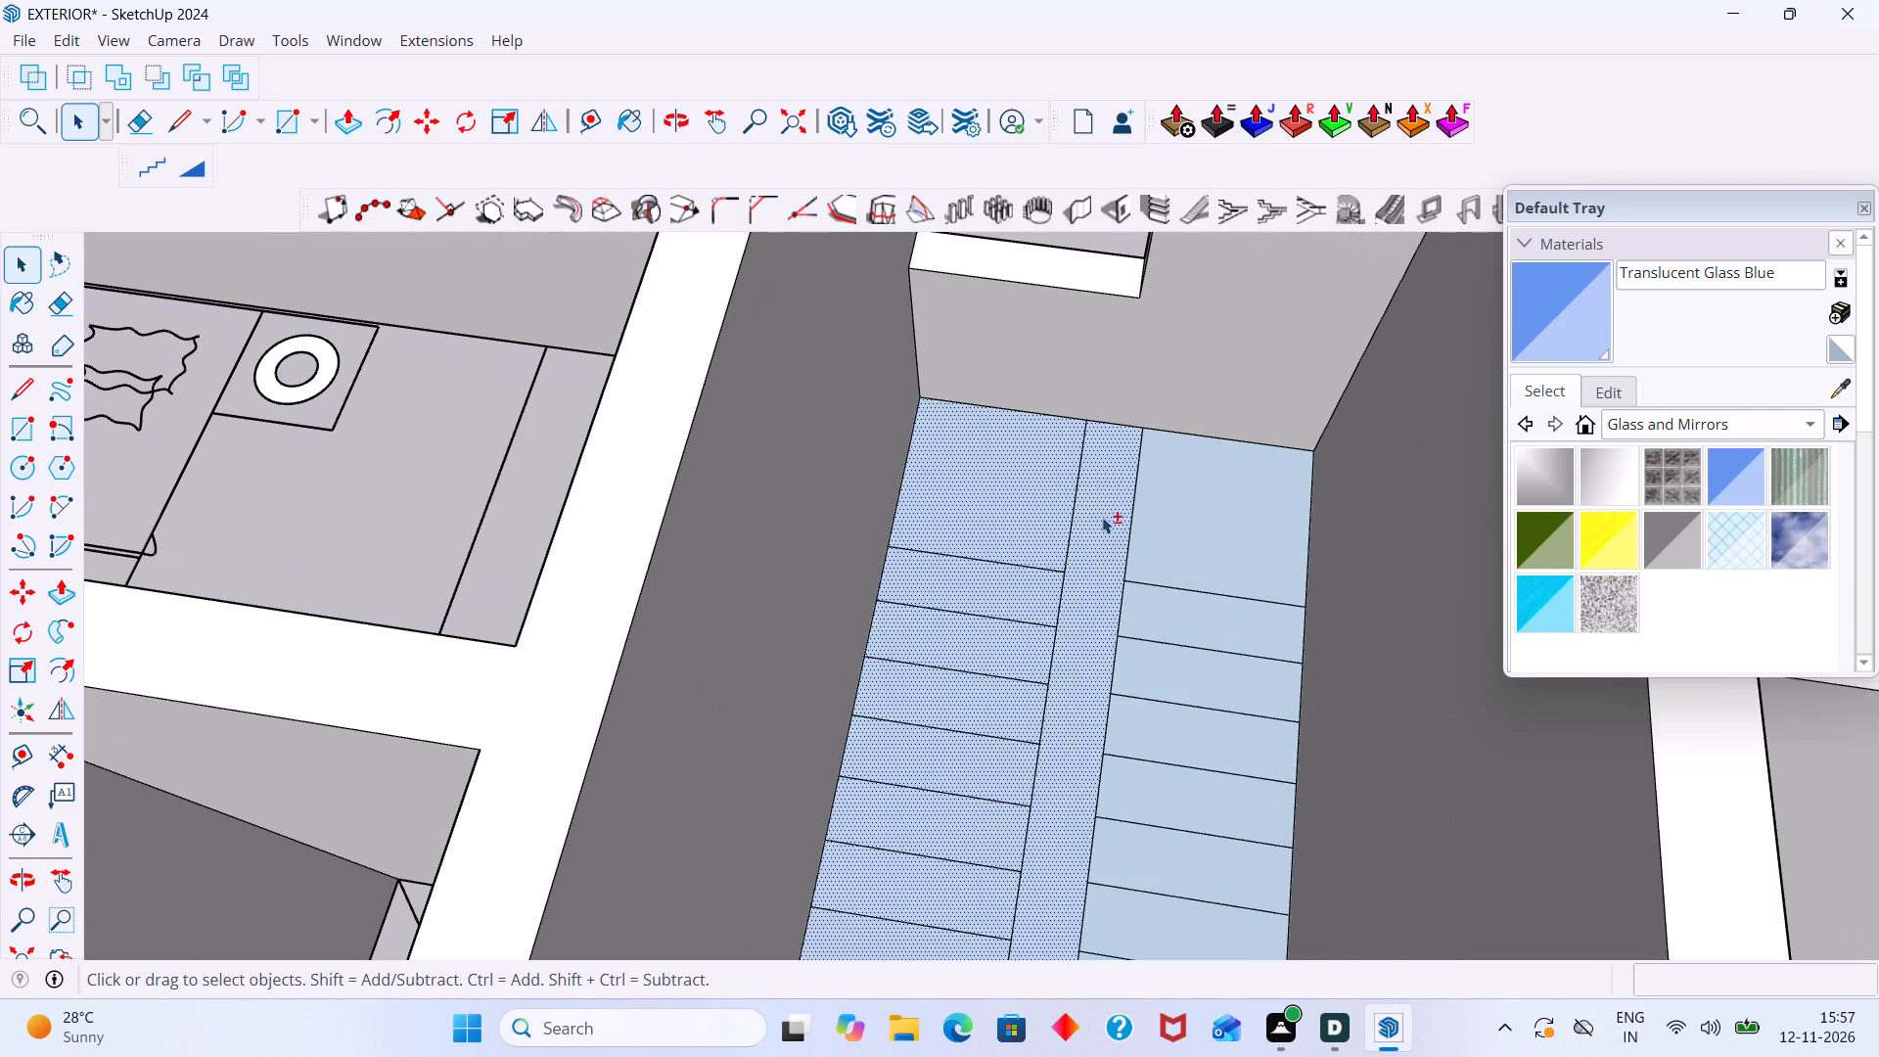
{"action": "left_click", "coordinate": [1183, 504], "text": "shift"}
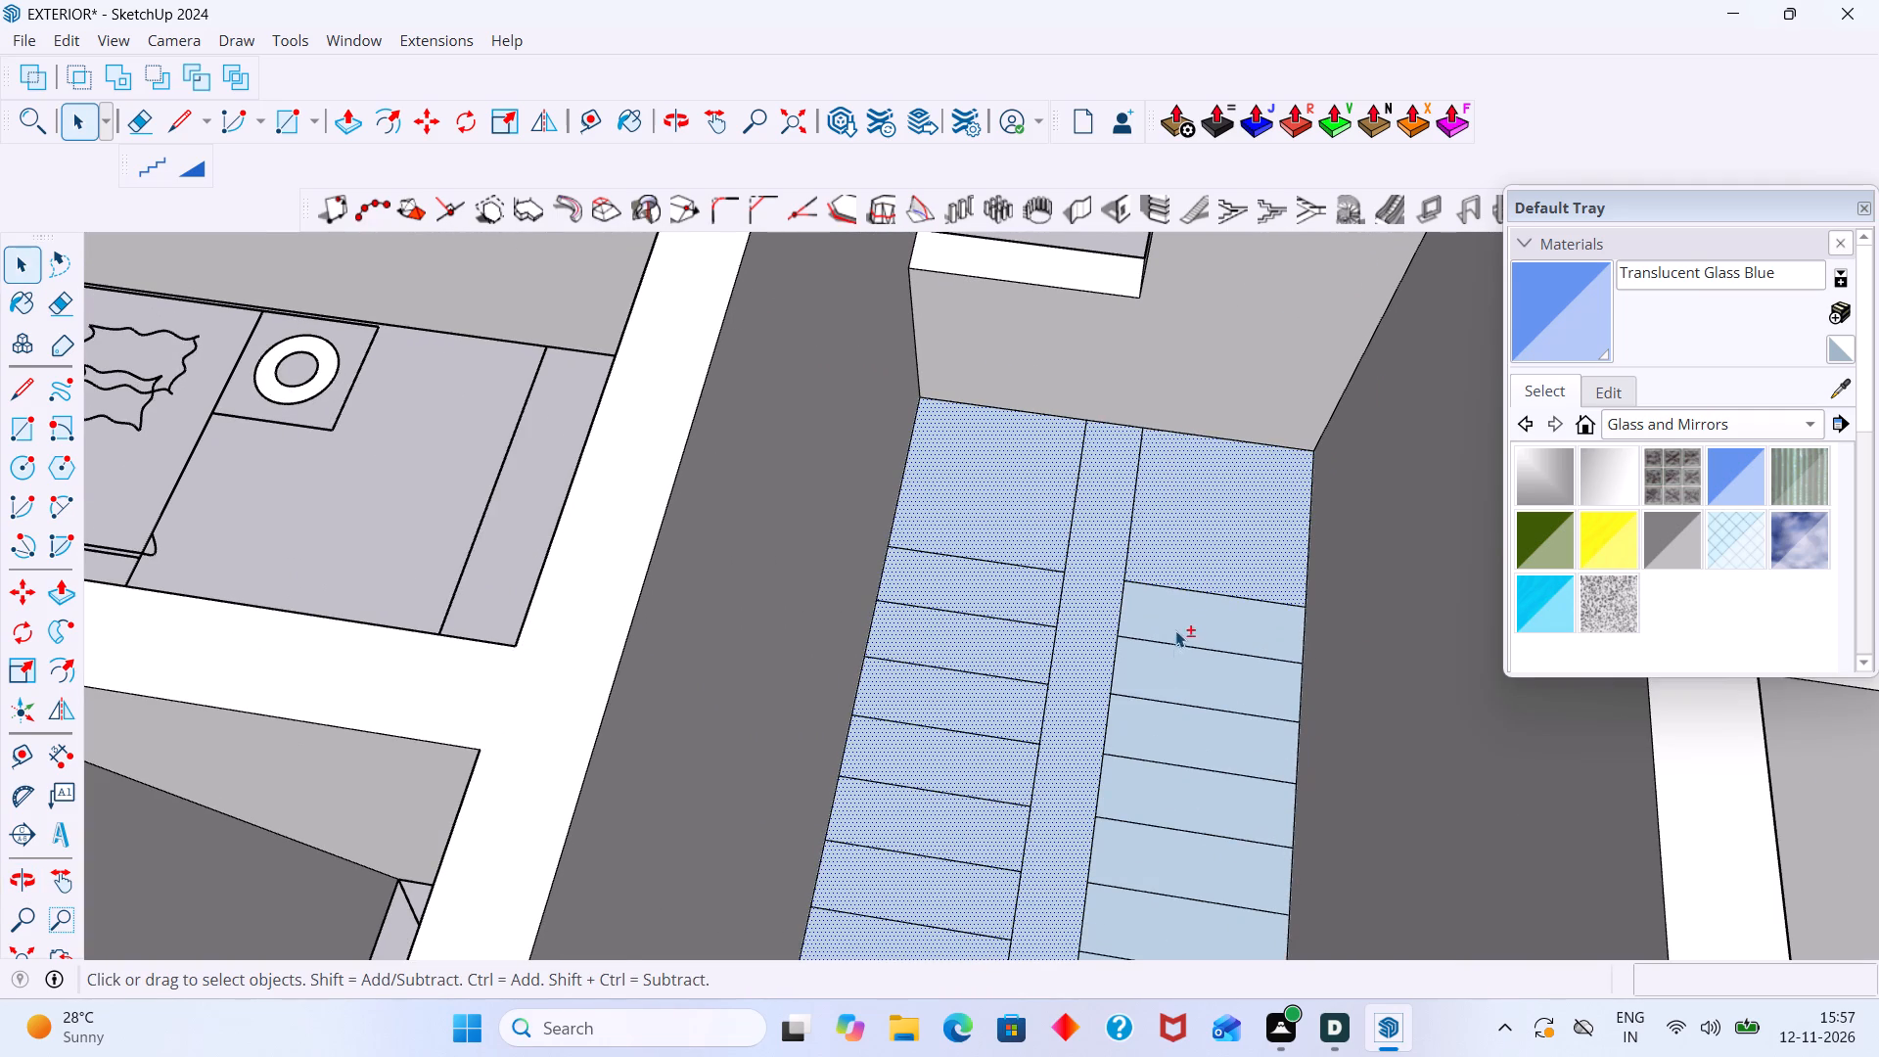
Add the five treads nearest the landing on the flight farther from the small enclosed shaft to the selection.
{"action": "scroll", "coordinate": [1150, 722], "scroll_direction": "up", "scroll_amount": 6, "text": "shift"}
{"action": "left_click", "coordinate": [1160, 564], "text": "shift"}
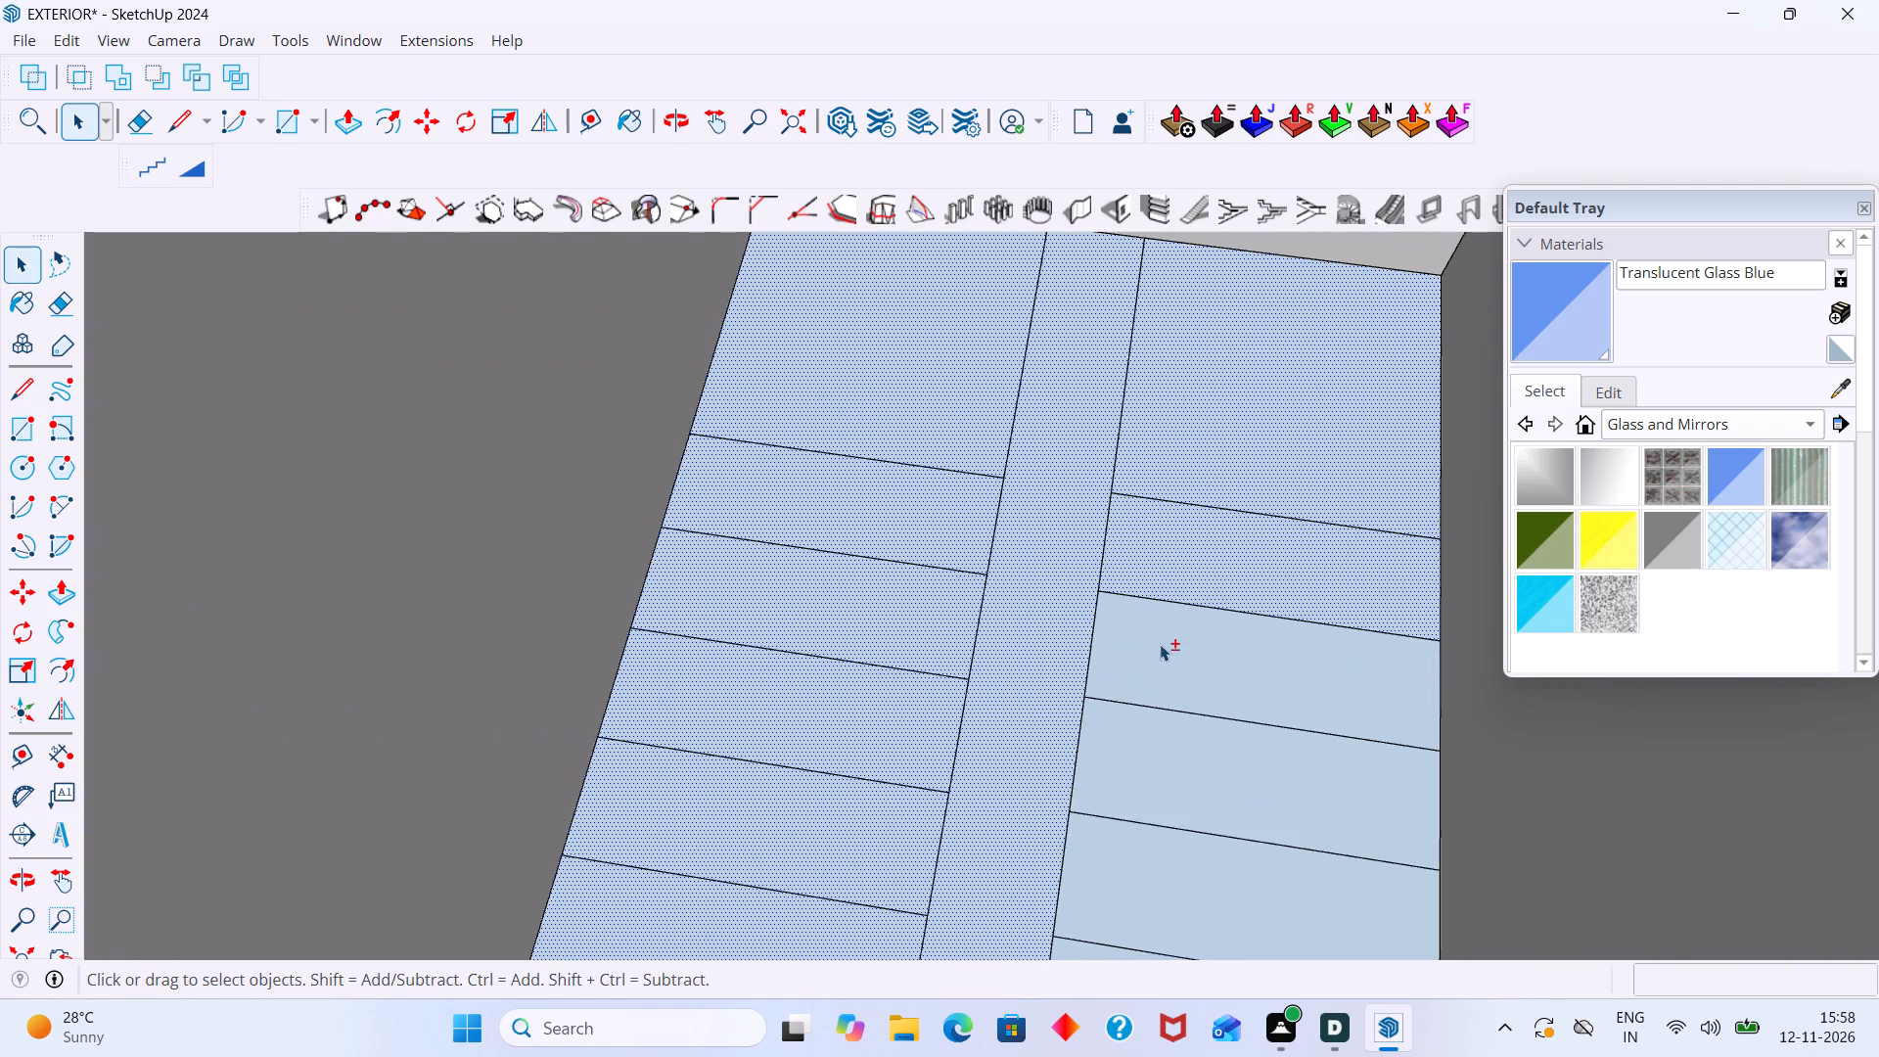
{"action": "left_click", "coordinate": [1160, 651], "text": "shift"}
{"action": "left_click", "coordinate": [1170, 744], "text": "shift"}
{"action": "scroll", "coordinate": [1159, 742], "scroll_direction": "down", "scroll_amount": 5, "text": "shift"}
{"action": "middle_click_drag", "start_coordinate": [1209, 775], "coordinate": [1240, 715], "text": "shift"}
{"action": "left_click", "coordinate": [1234, 782], "text": "shift"}
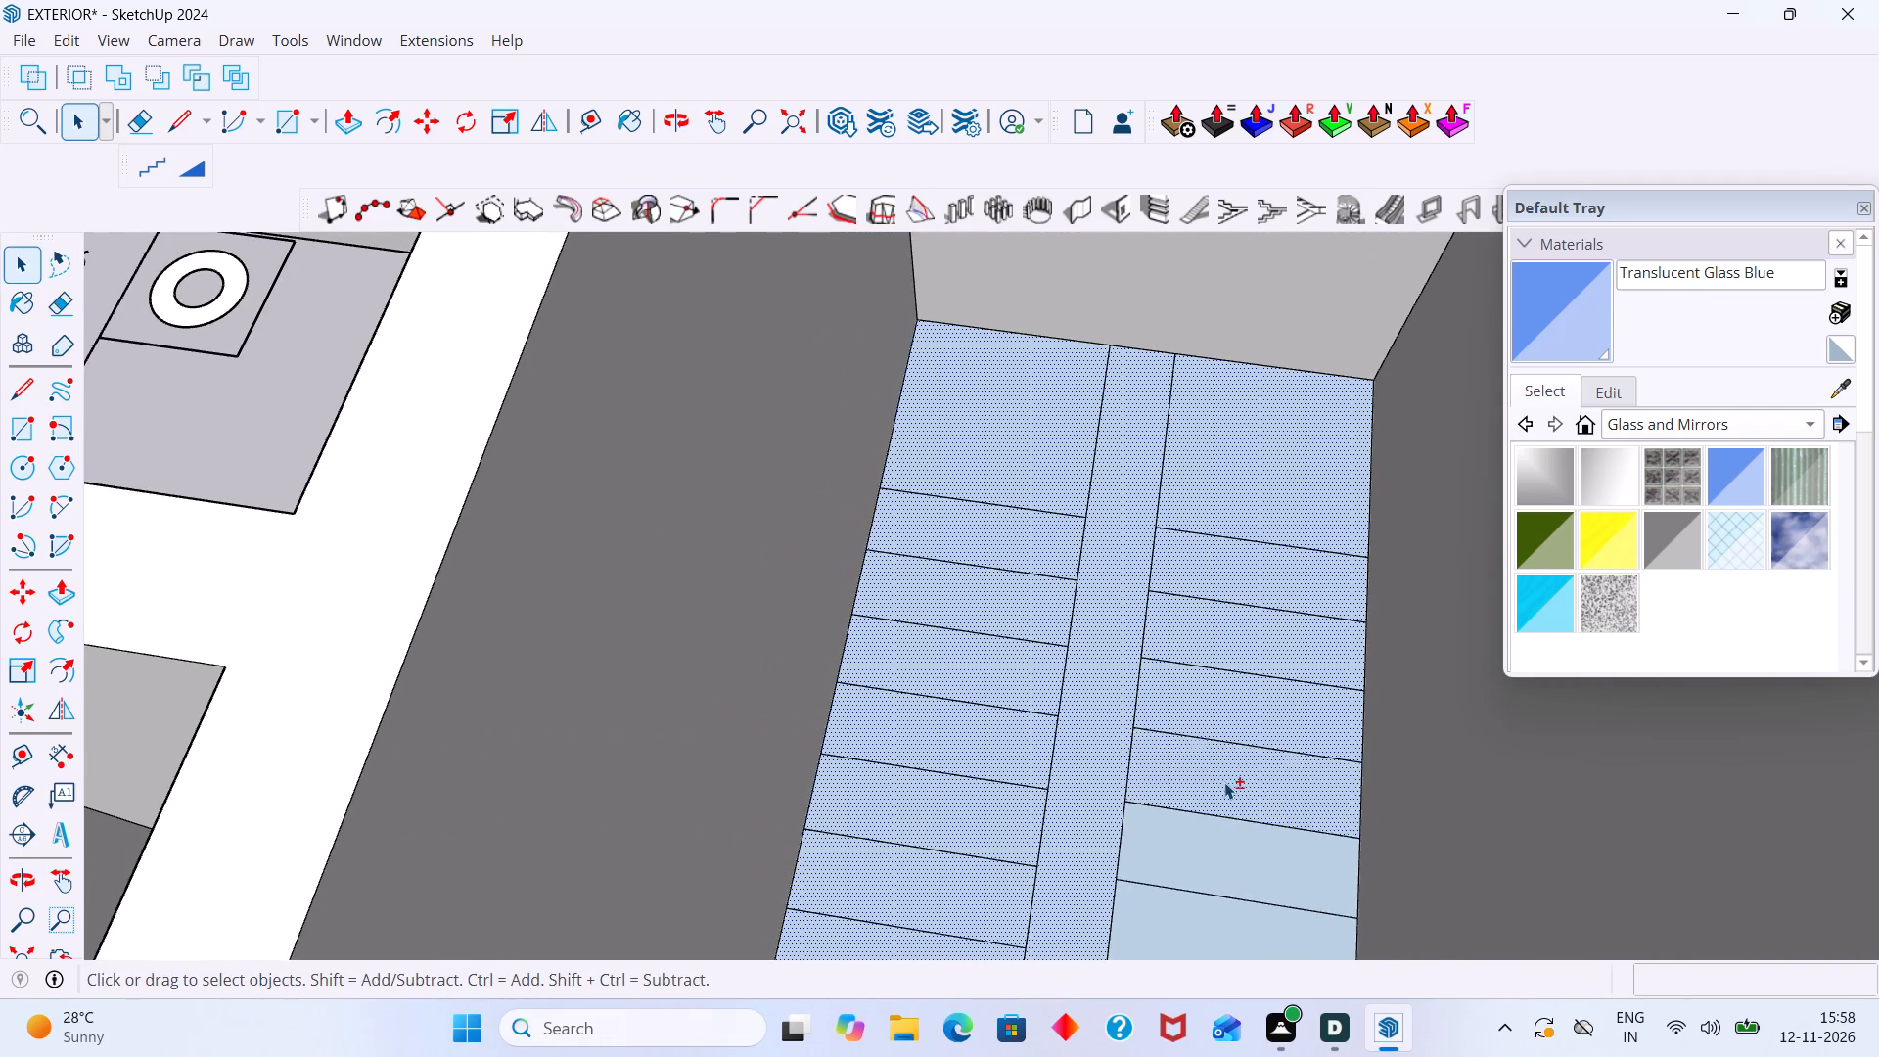
{"action": "scroll", "coordinate": [1224, 781], "scroll_direction": "down", "scroll_amount": 2, "text": "shift"}
{"action": "middle_click_drag", "start_coordinate": [1234, 779], "coordinate": [1267, 636], "text": "shift"}
{"action": "scroll", "coordinate": [1274, 691], "scroll_direction": "up", "scroll_amount": 2, "text": "shift"}
{"action": "left_click", "coordinate": [1263, 691], "text": "shift"}
{"action": "scroll", "coordinate": [1261, 708], "scroll_direction": "down", "scroll_amount": 7, "text": "shift"}
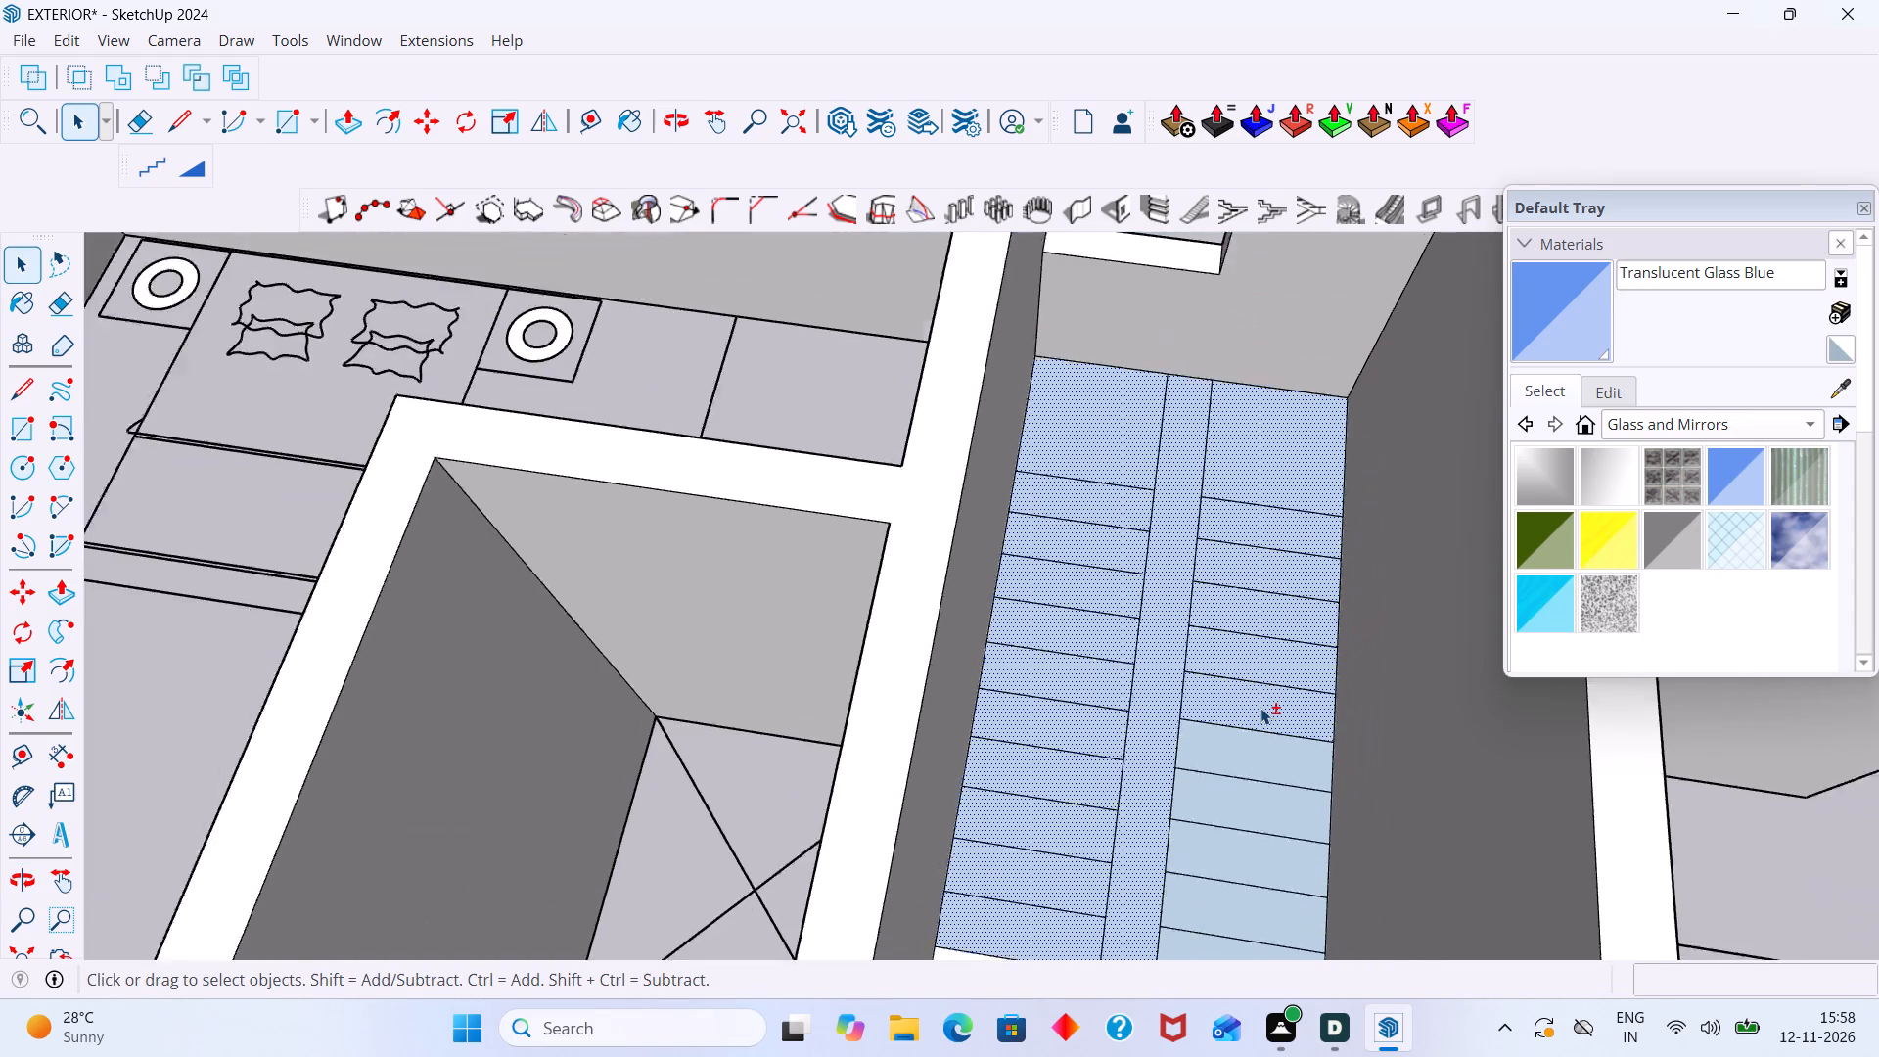
Add that flight's six remaining treads down to the corridor end to the selection and reverse all the selected stair faces.
{"action": "scroll", "coordinate": [1260, 708], "scroll_direction": "down", "scroll_amount": 5, "text": "shift"}
{"action": "middle_click_drag", "start_coordinate": [1268, 731], "coordinate": [1269, 641], "text": "shift"}
{"action": "scroll", "coordinate": [1297, 650], "scroll_direction": "up", "scroll_amount": 7, "text": "shift"}
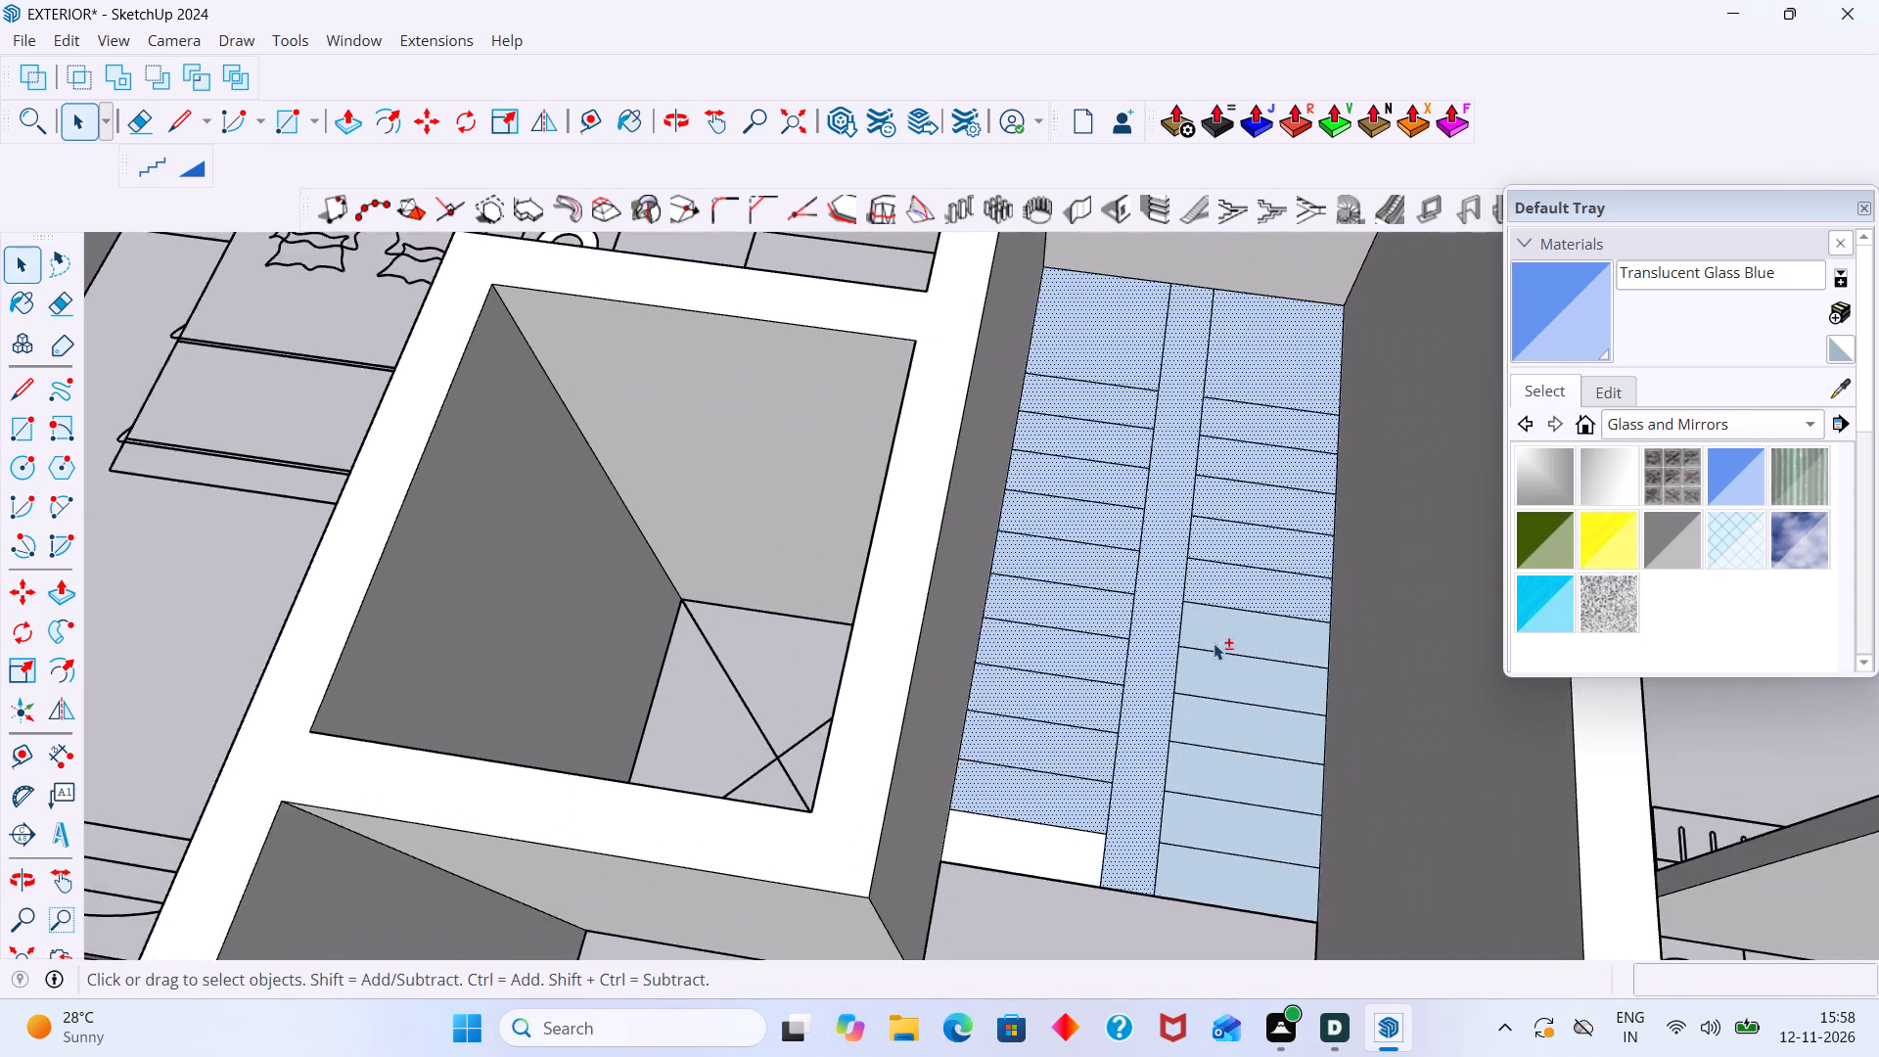
{"action": "left_click", "coordinate": [1218, 624], "text": "shift"}
{"action": "left_click", "coordinate": [1219, 681], "text": "shift"}
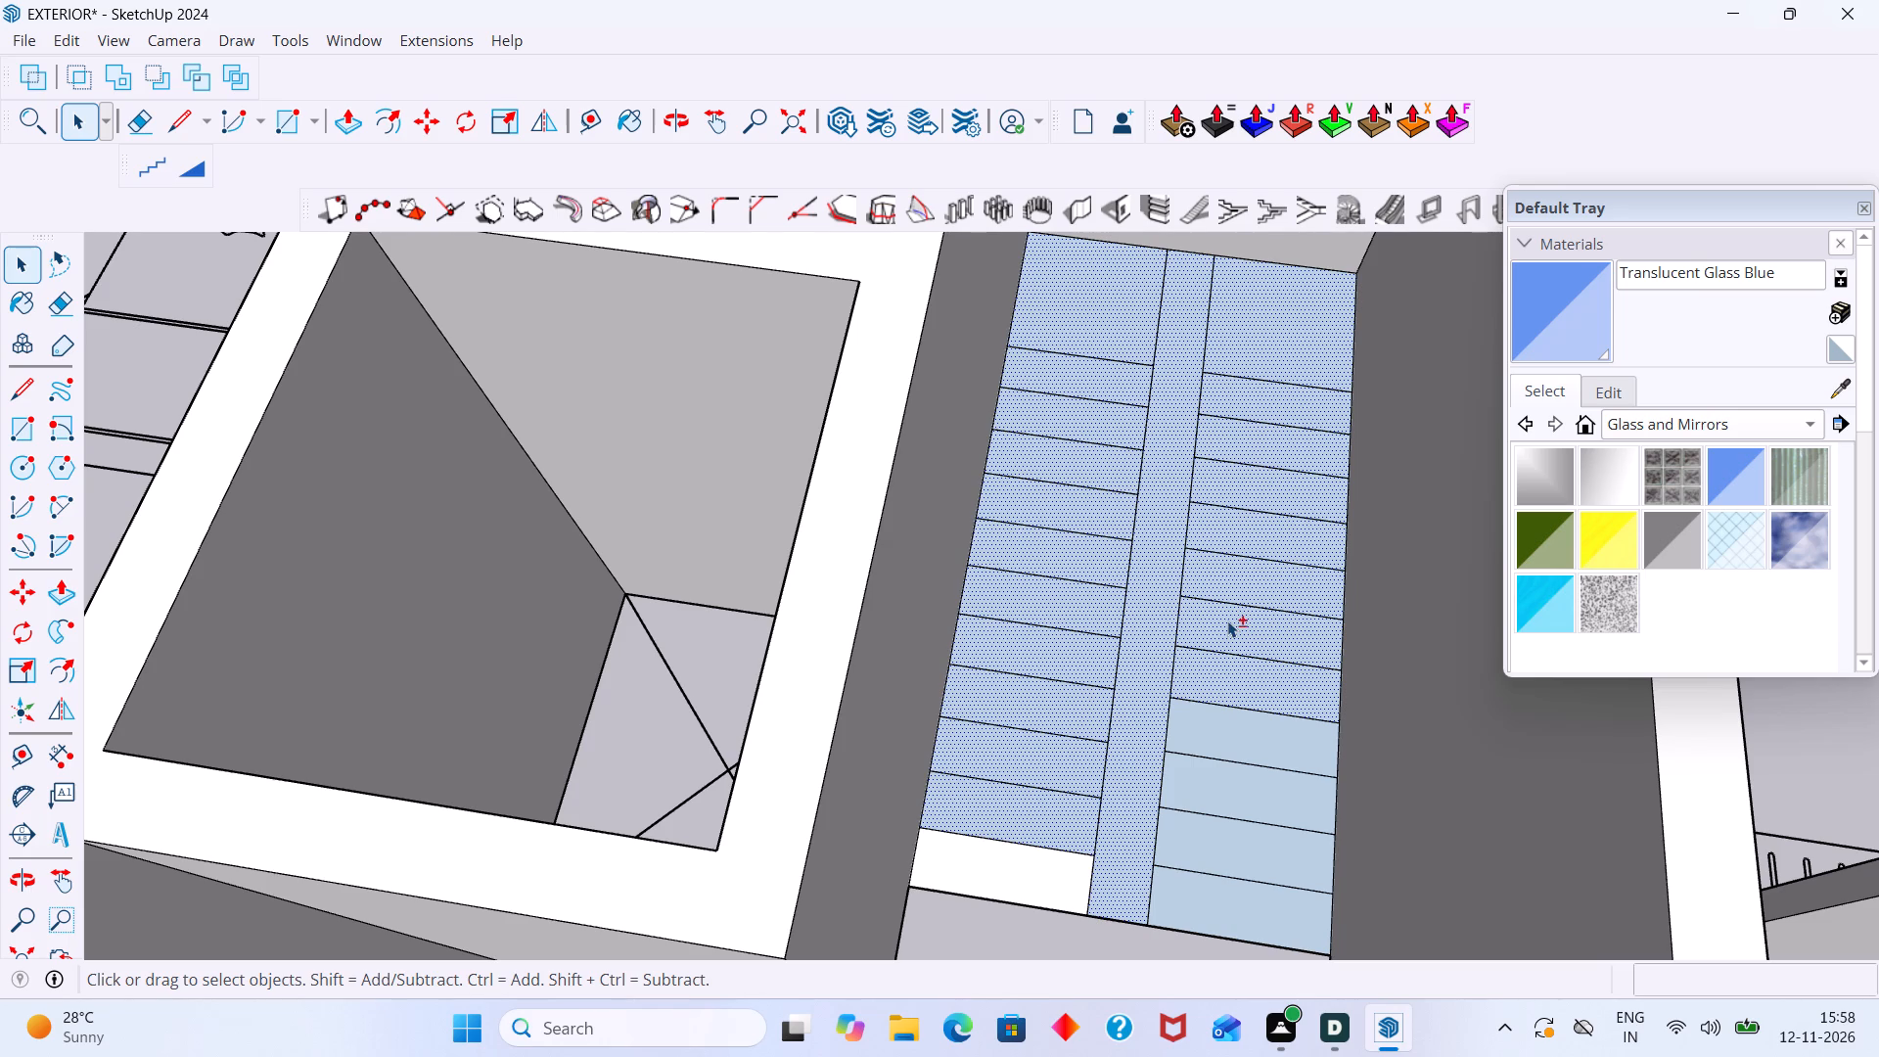
{"action": "left_click", "coordinate": [1255, 730], "text": "shift"}
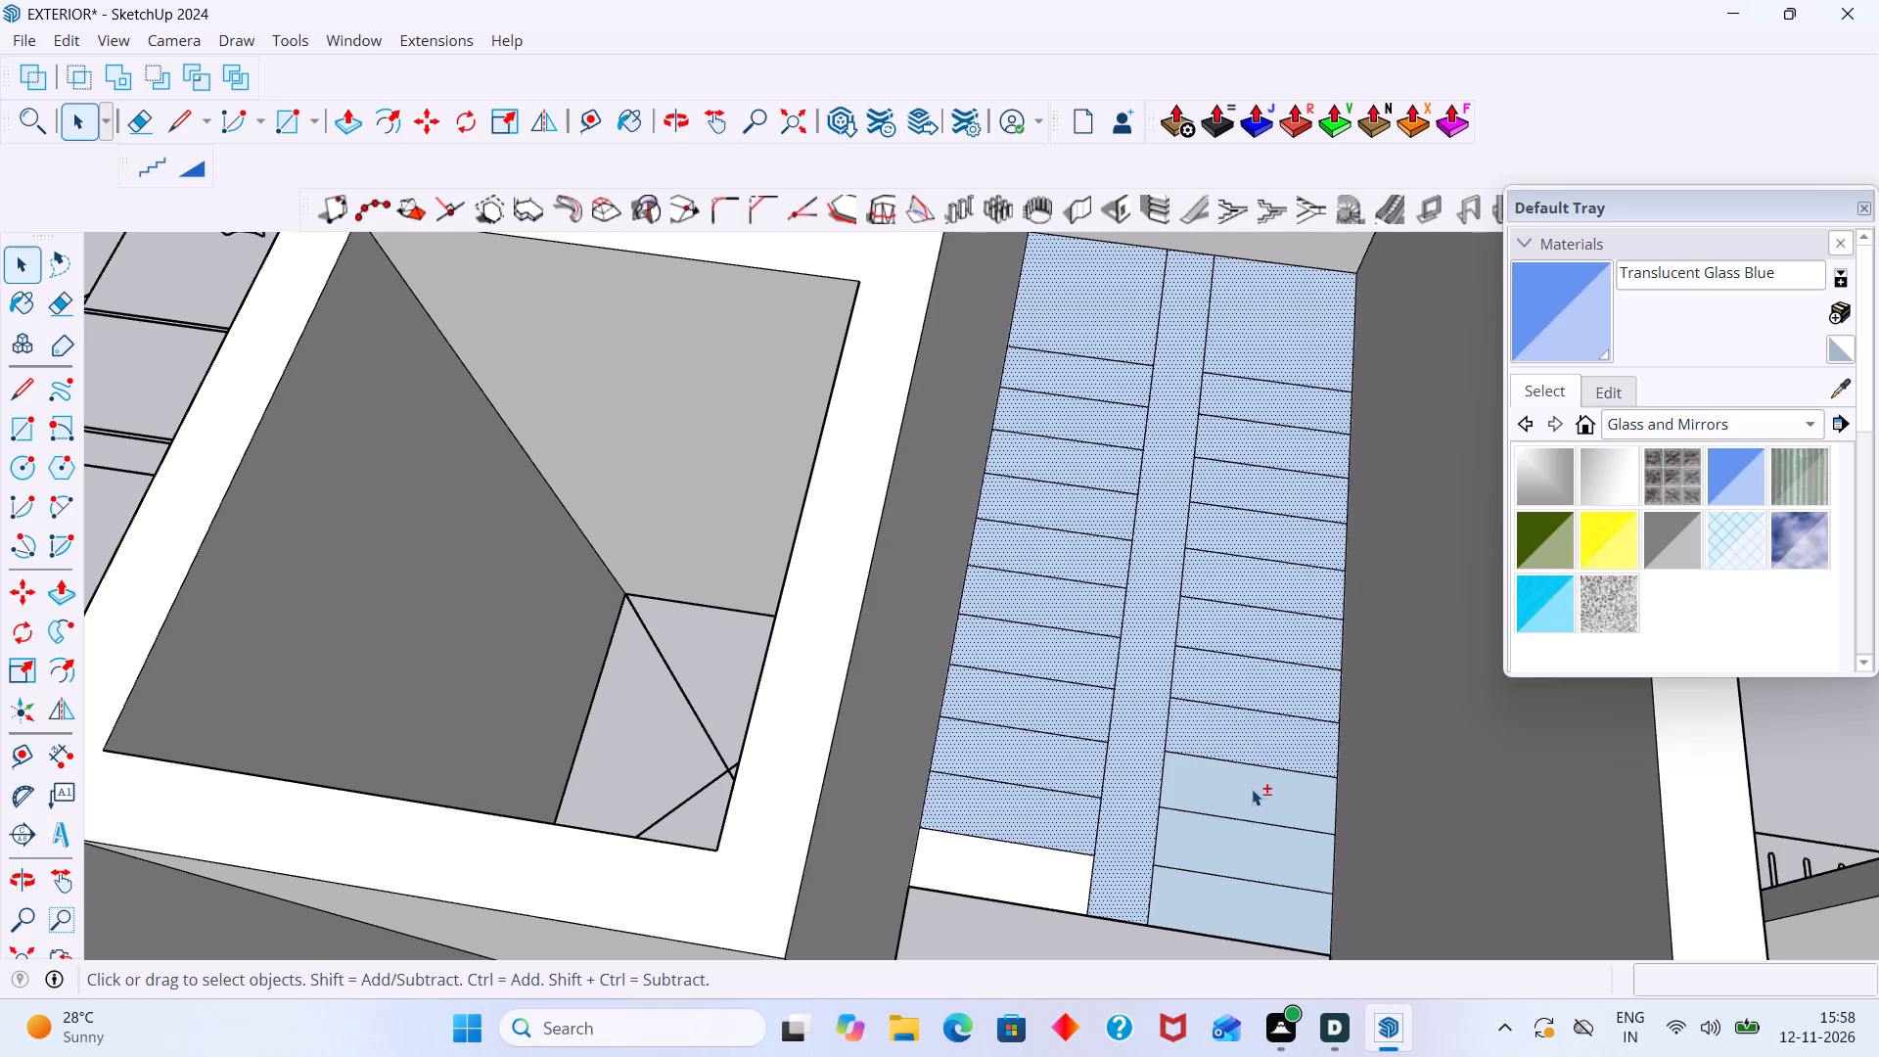
{"action": "left_click", "coordinate": [1250, 790], "text": "shift"}
{"action": "left_click", "coordinate": [1238, 847], "text": "shift"}
{"action": "left_click", "coordinate": [1227, 921], "text": "shift"}
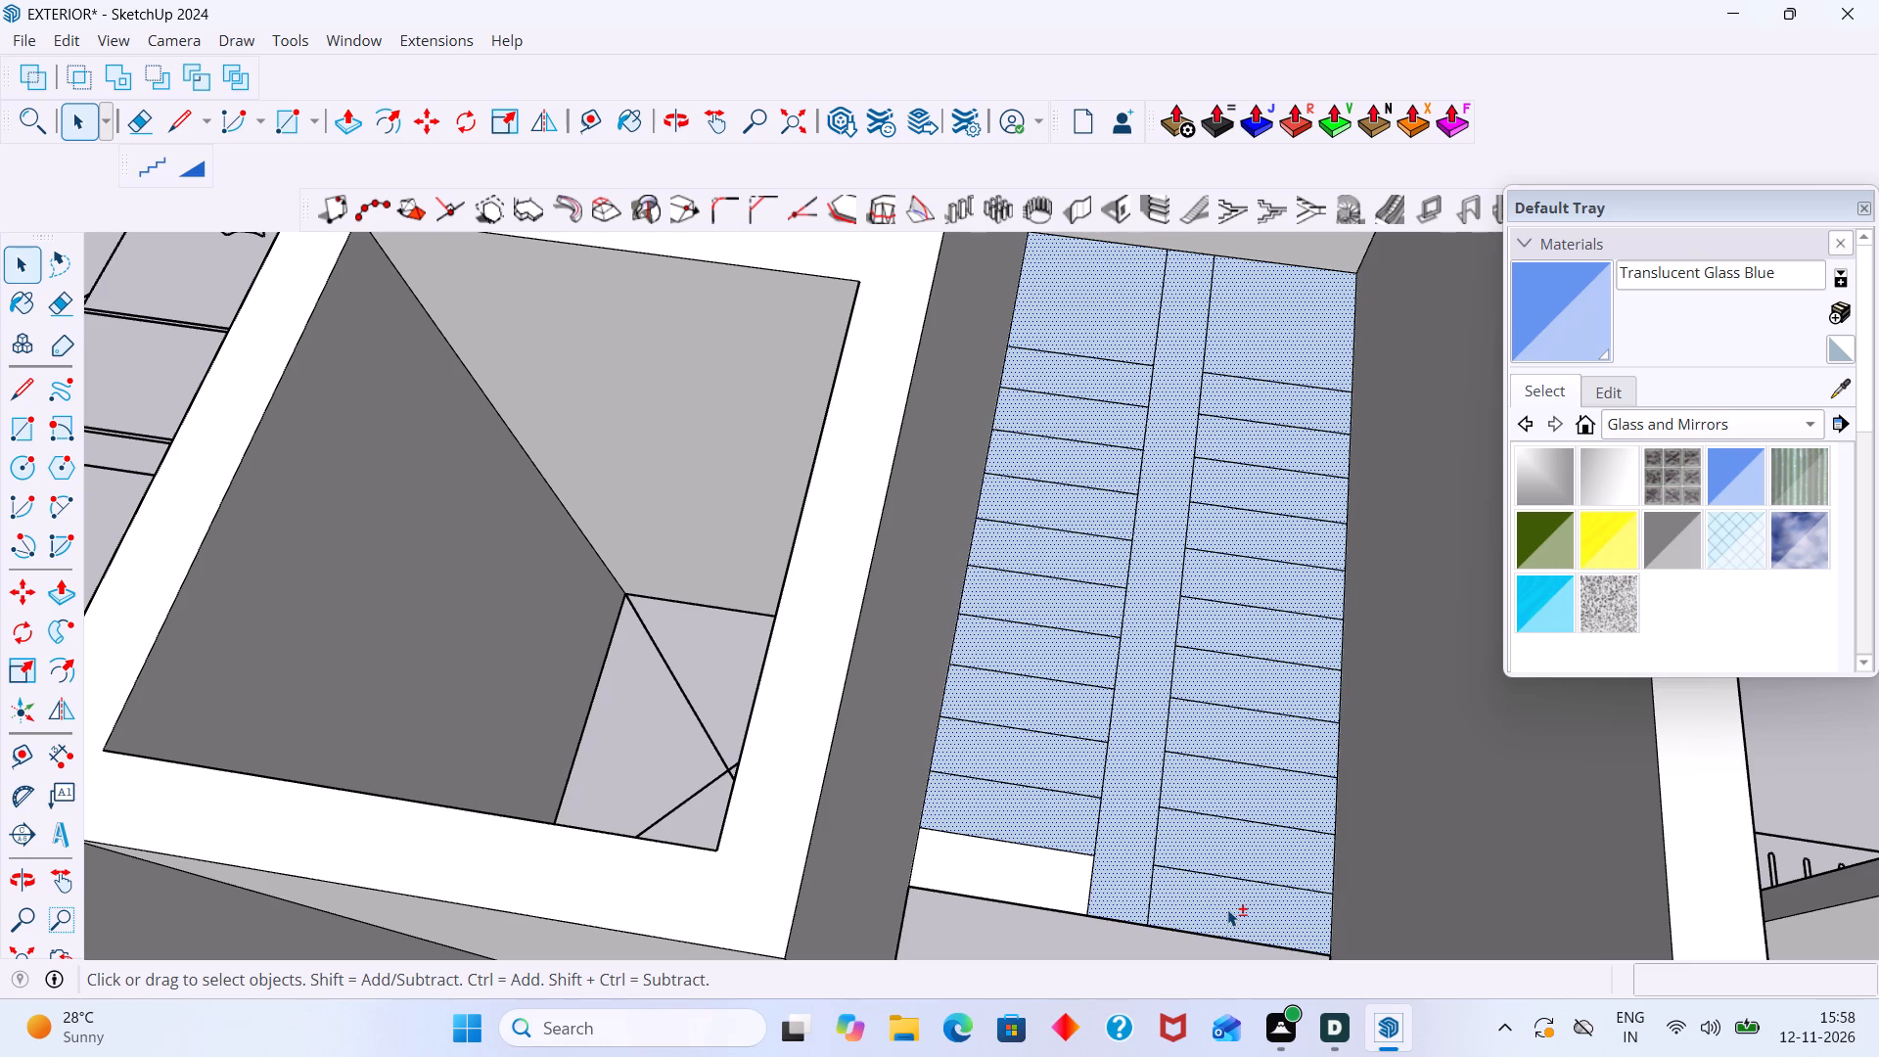
{"action": "right_click", "coordinate": [1227, 909]}
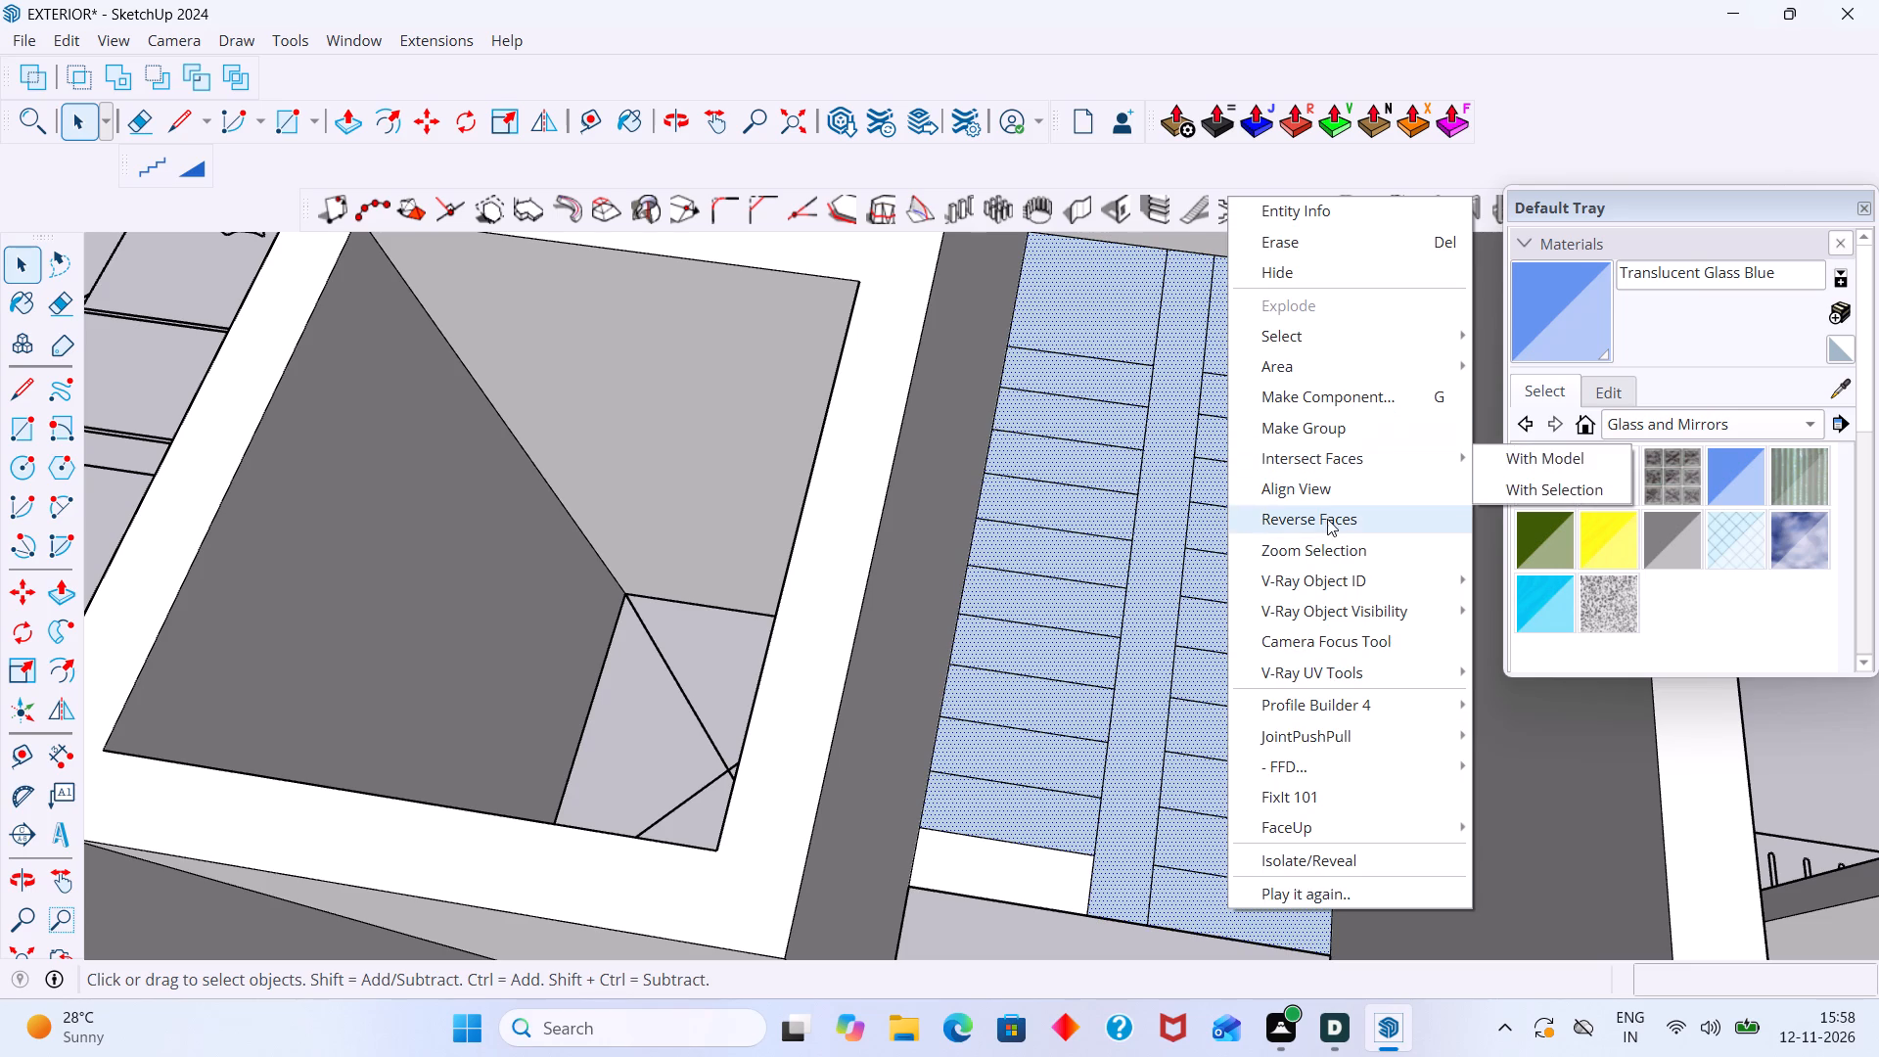
{"action": "left_click", "coordinate": [1324, 528]}
{"action": "scroll", "coordinate": [1175, 650], "scroll_direction": "down", "scroll_amount": 6}
{"action": "left_click", "coordinate": [1150, 908]}
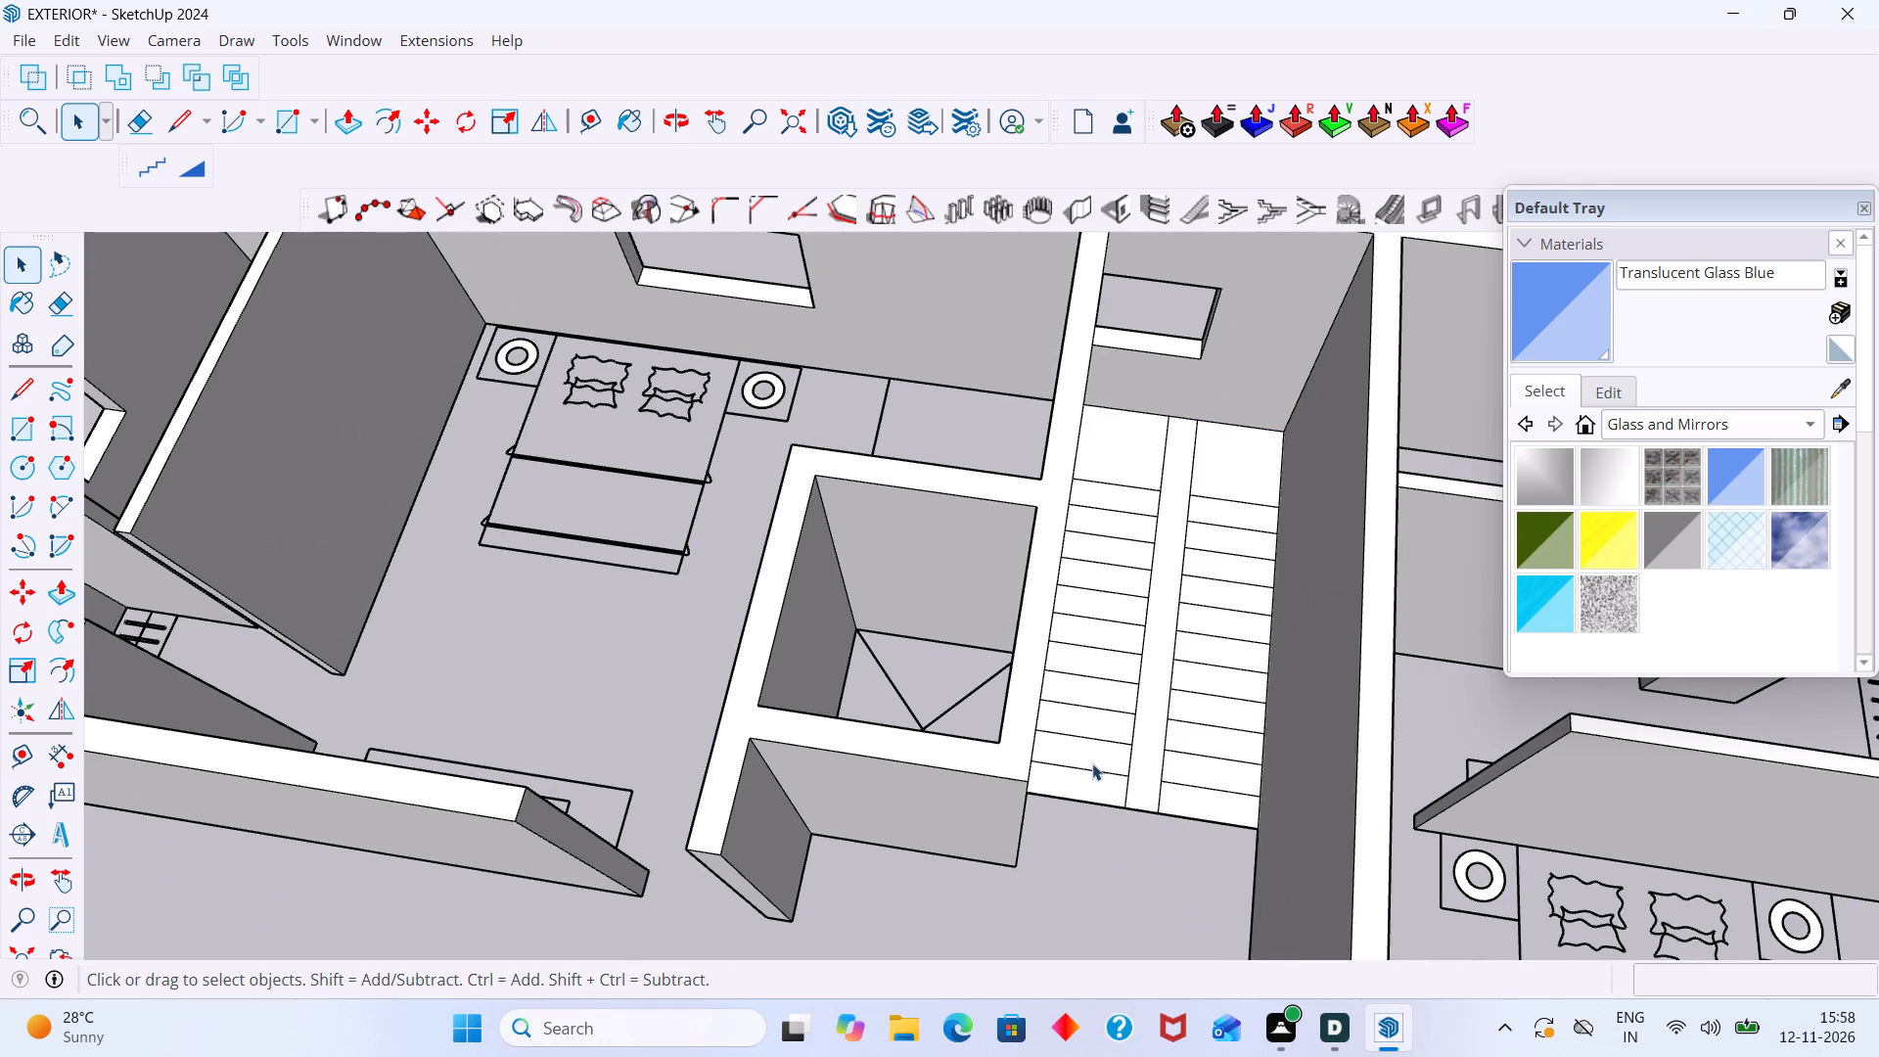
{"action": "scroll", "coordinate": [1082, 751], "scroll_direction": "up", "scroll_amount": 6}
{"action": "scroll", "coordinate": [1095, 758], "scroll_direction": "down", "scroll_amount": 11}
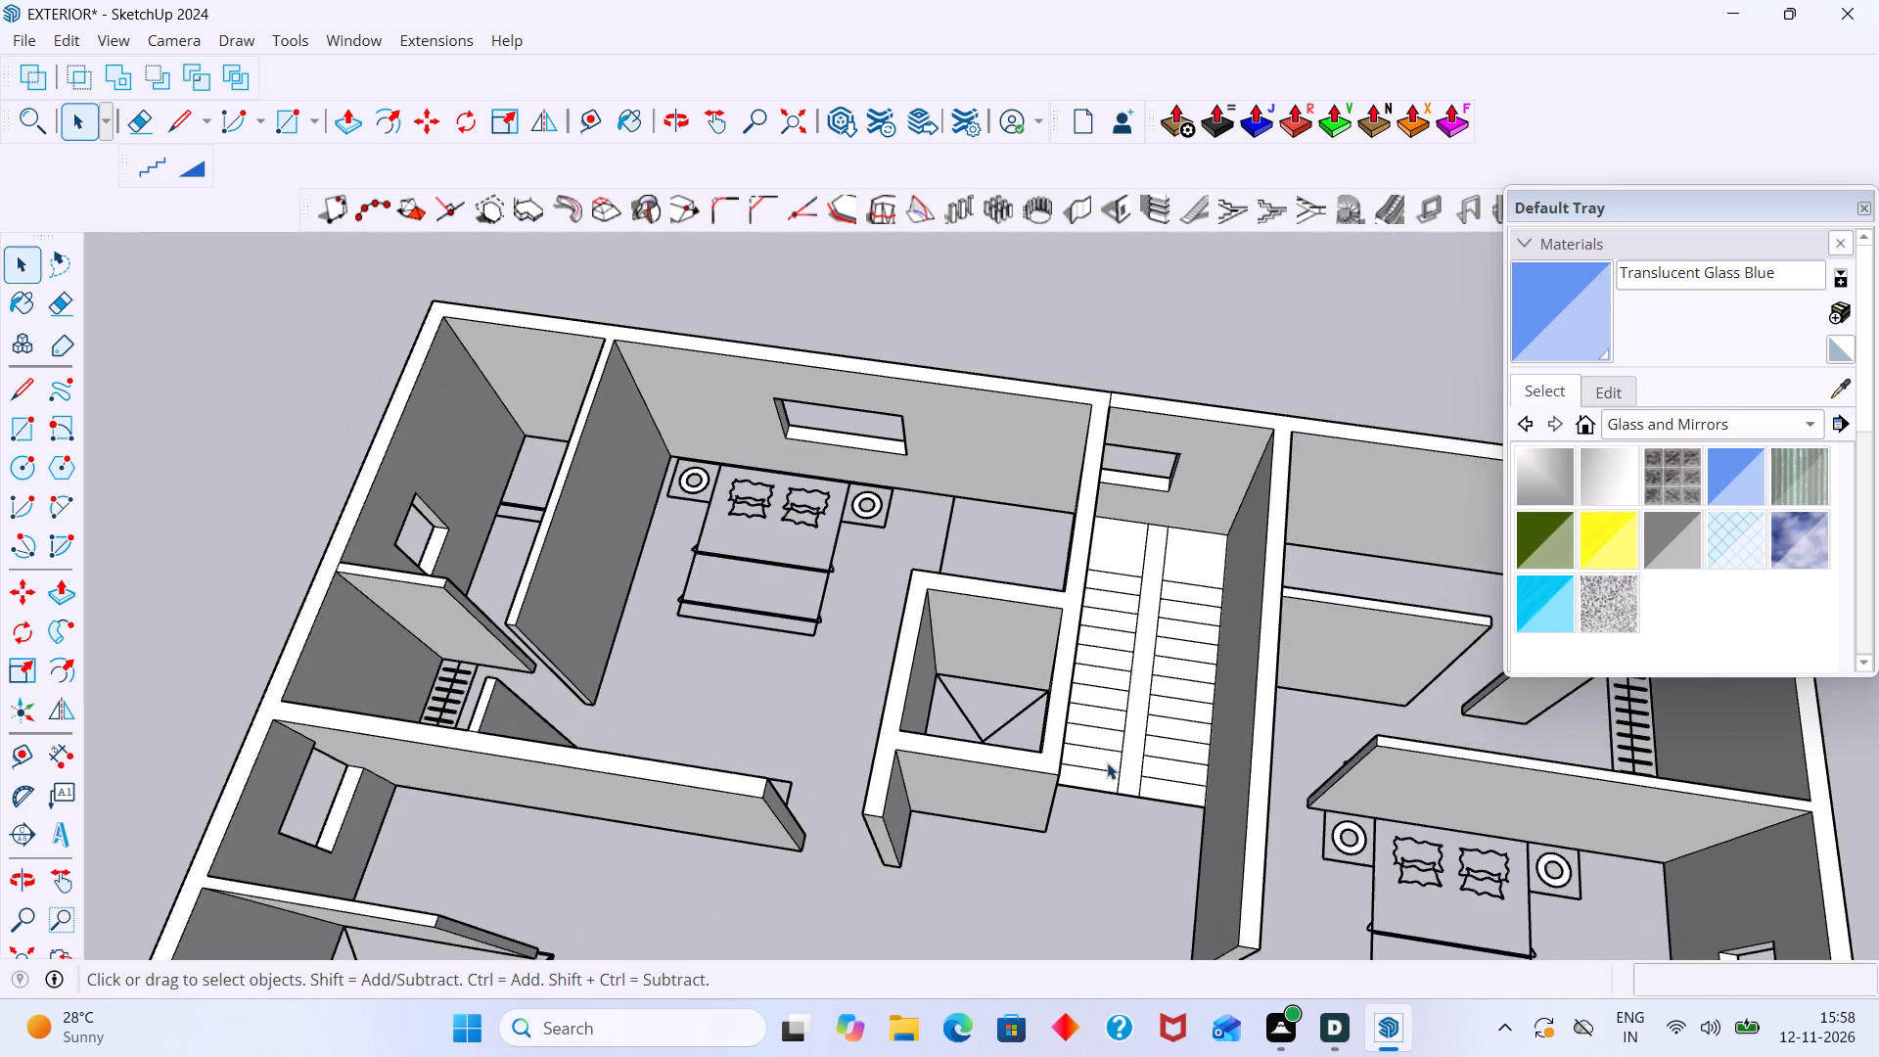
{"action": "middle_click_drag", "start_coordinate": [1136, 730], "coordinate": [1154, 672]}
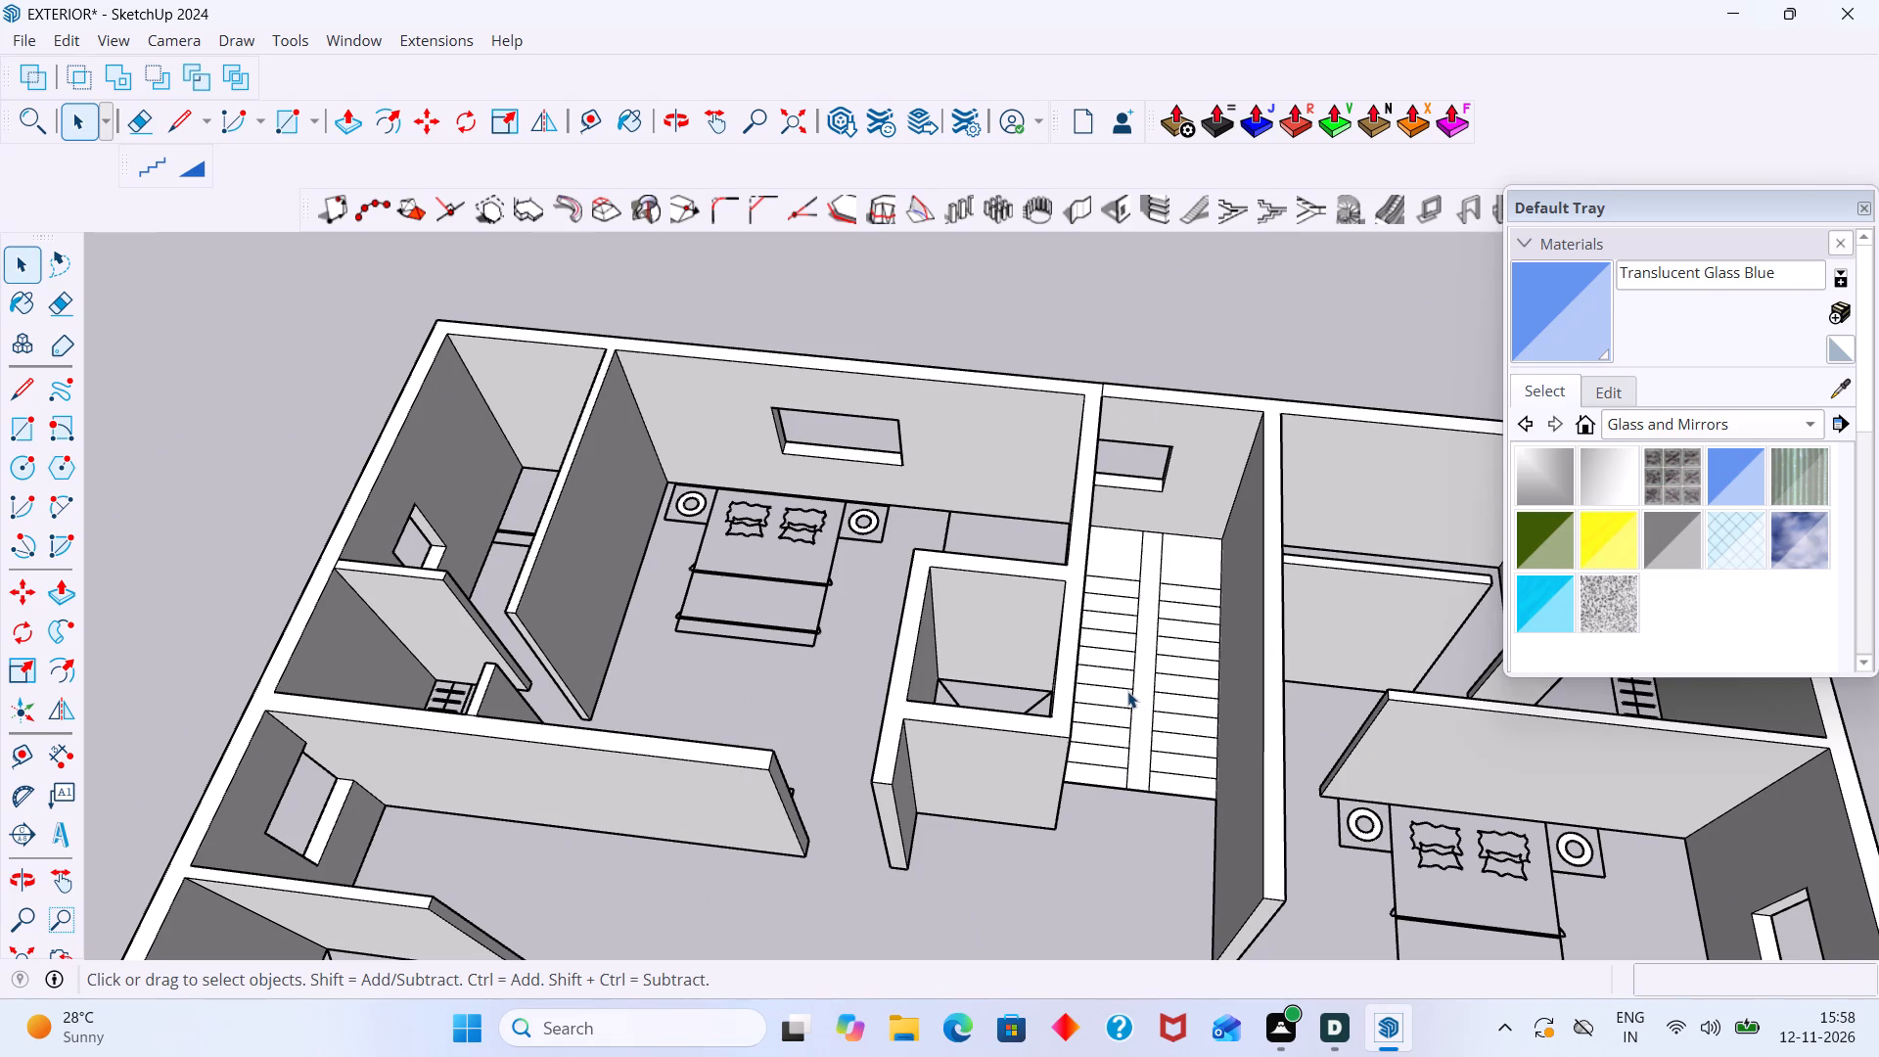